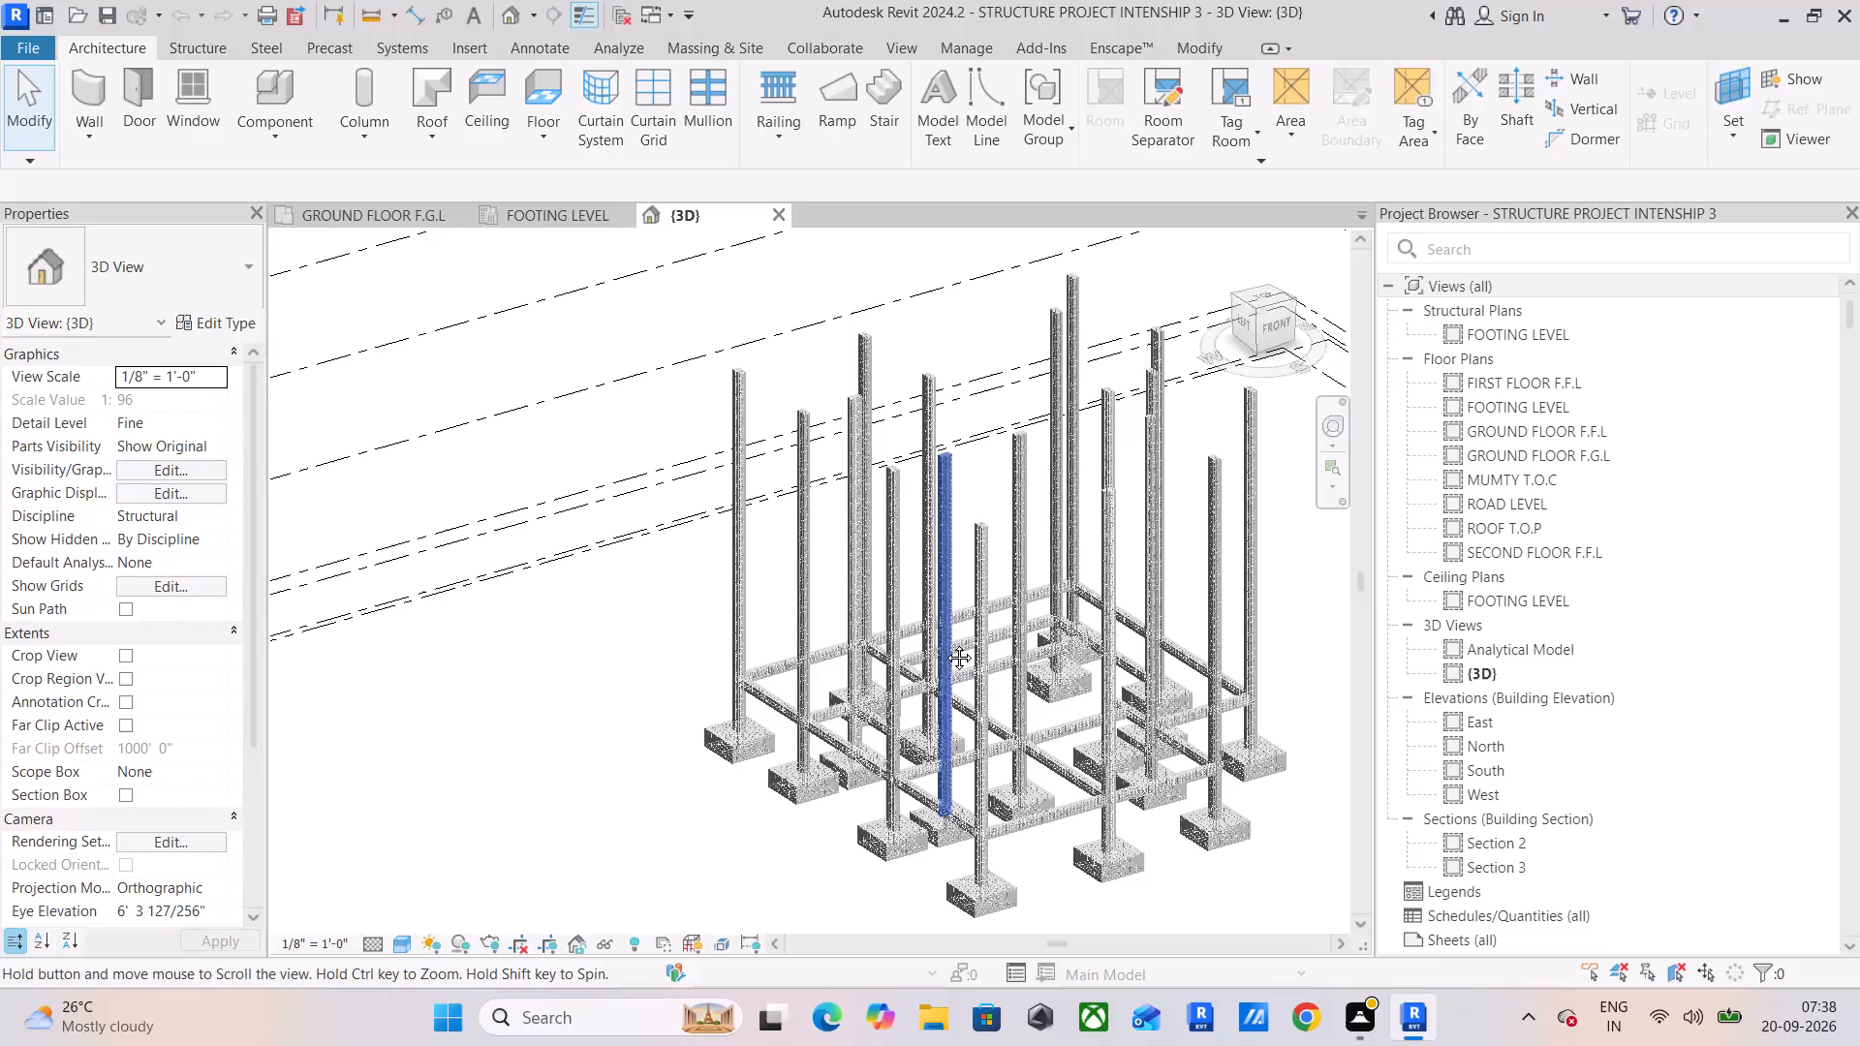
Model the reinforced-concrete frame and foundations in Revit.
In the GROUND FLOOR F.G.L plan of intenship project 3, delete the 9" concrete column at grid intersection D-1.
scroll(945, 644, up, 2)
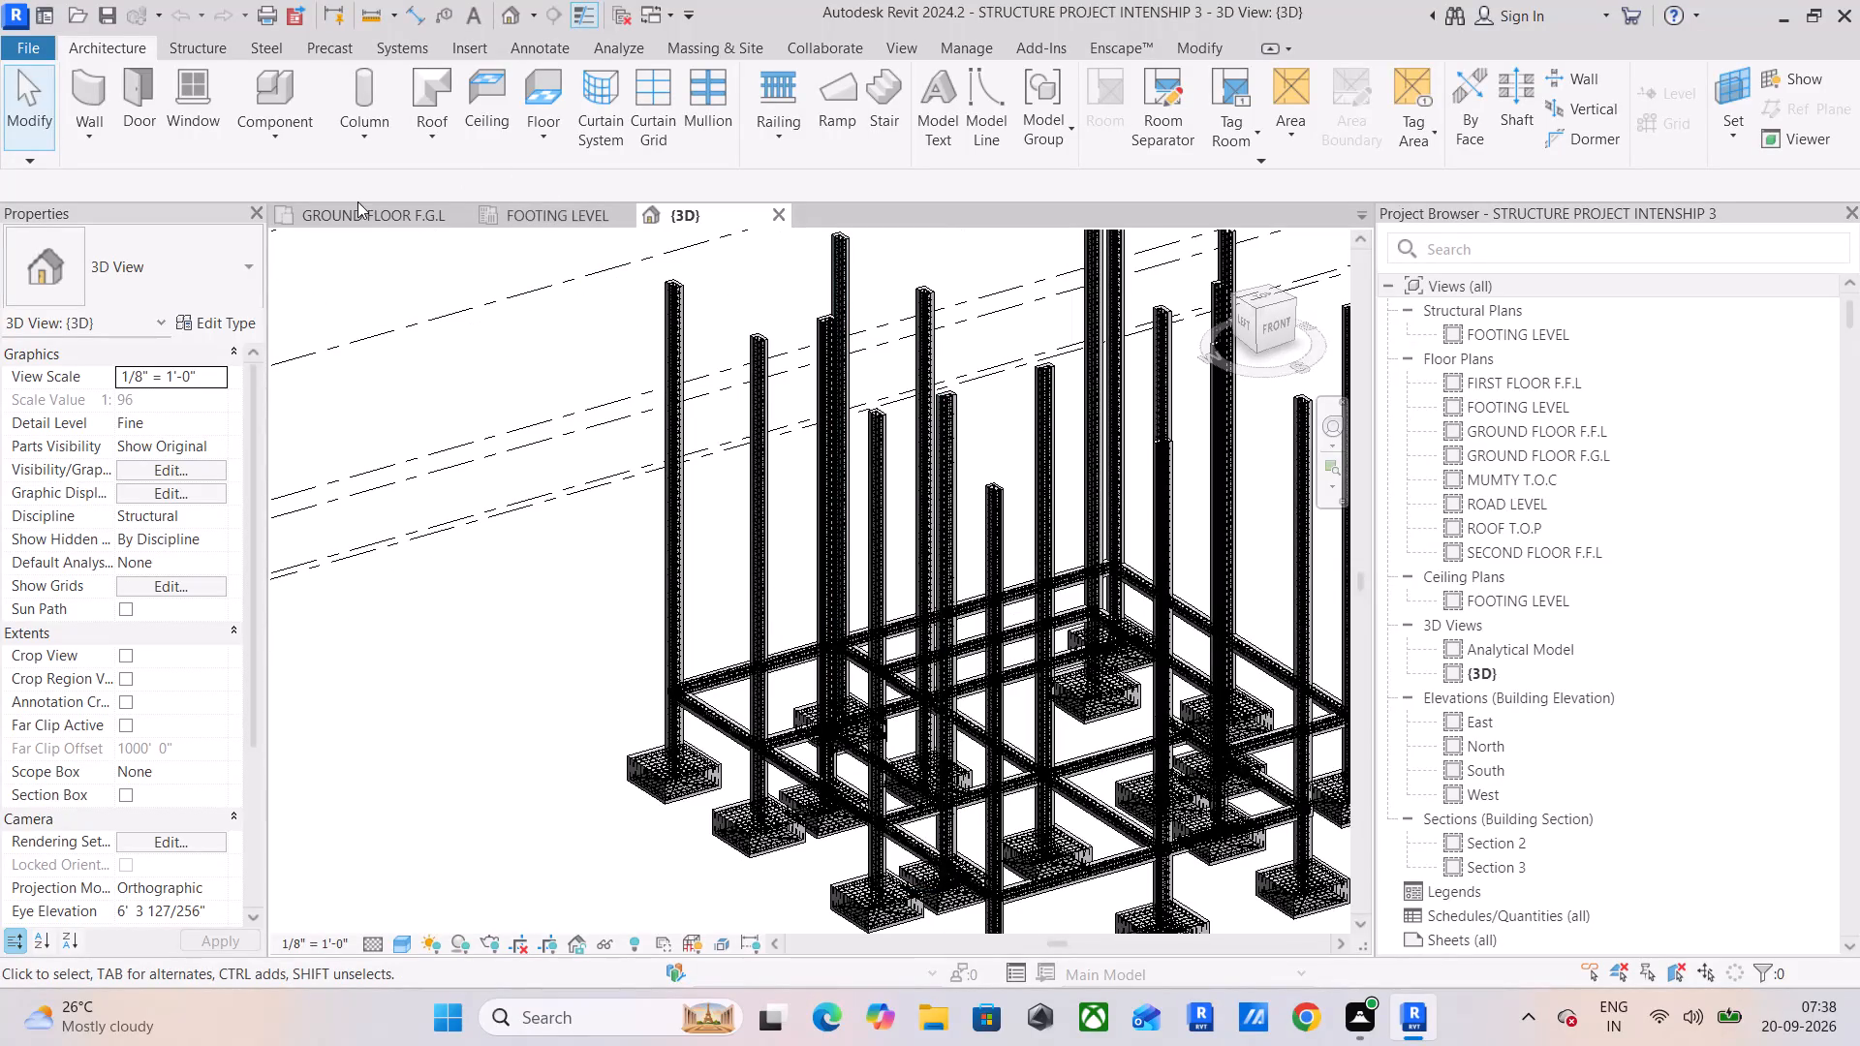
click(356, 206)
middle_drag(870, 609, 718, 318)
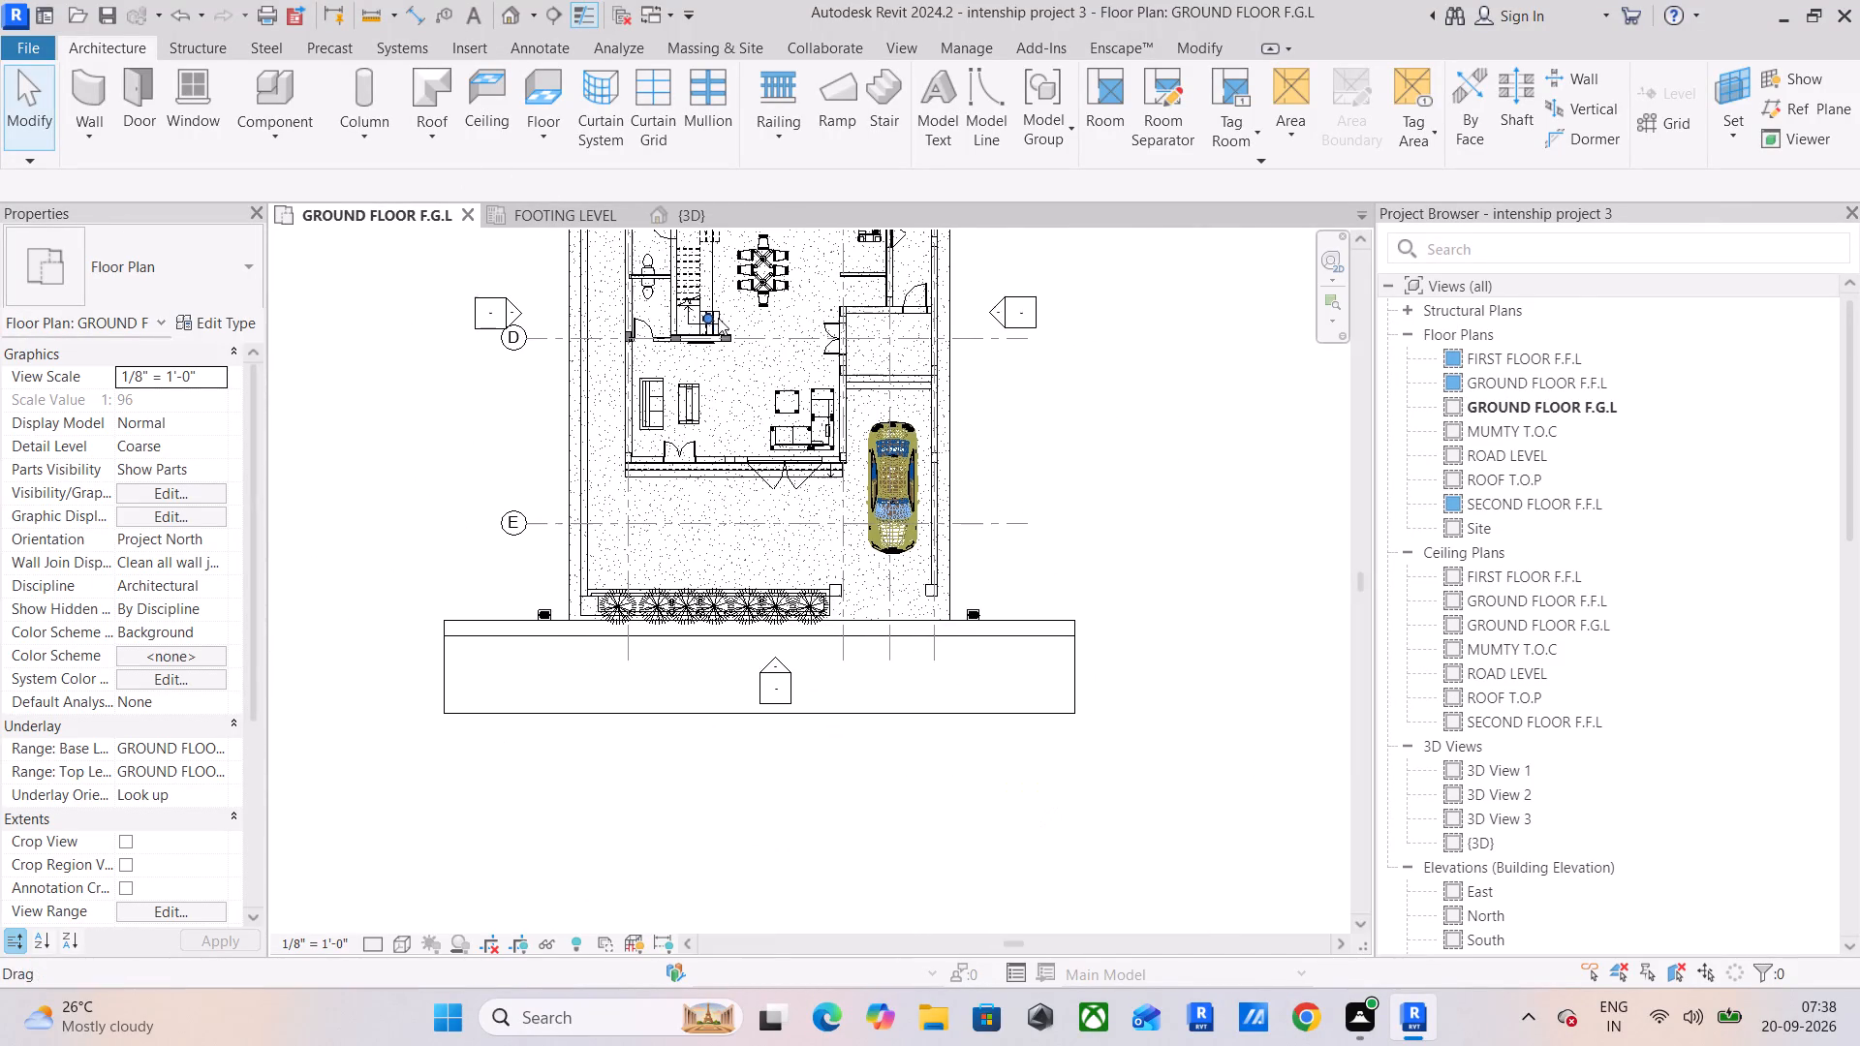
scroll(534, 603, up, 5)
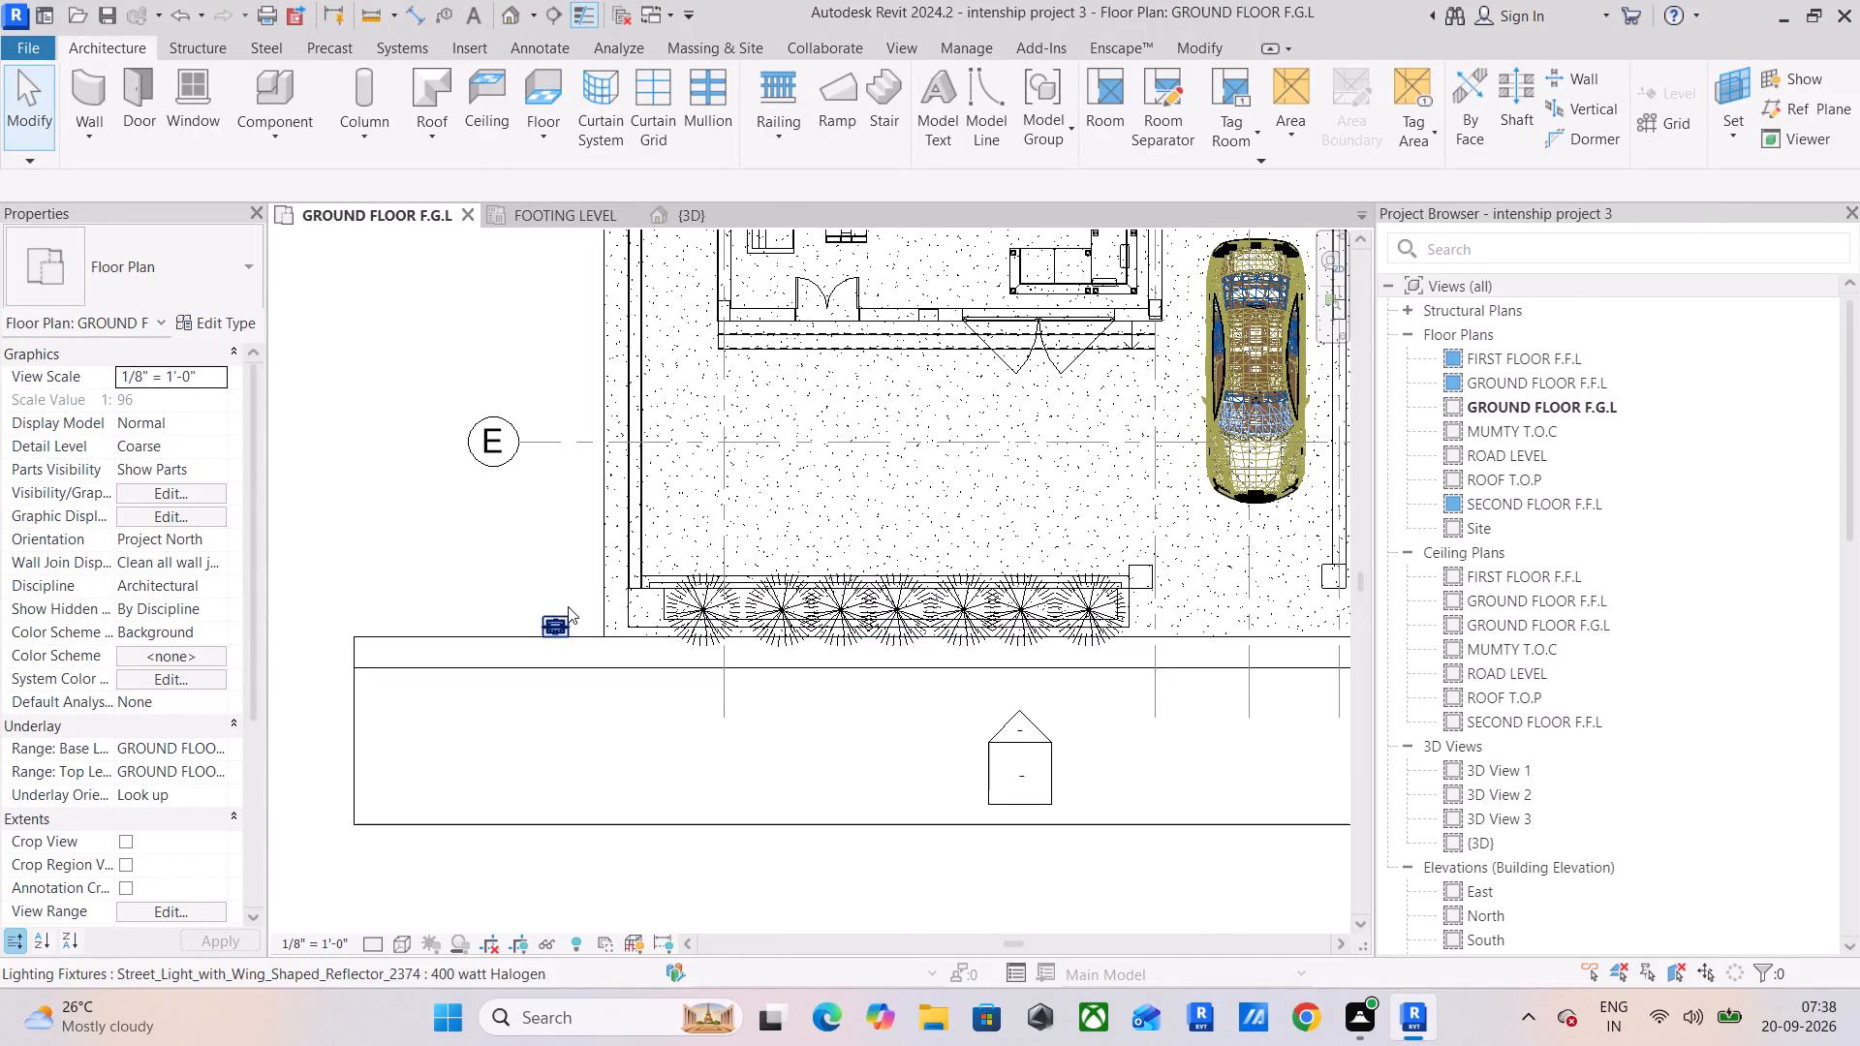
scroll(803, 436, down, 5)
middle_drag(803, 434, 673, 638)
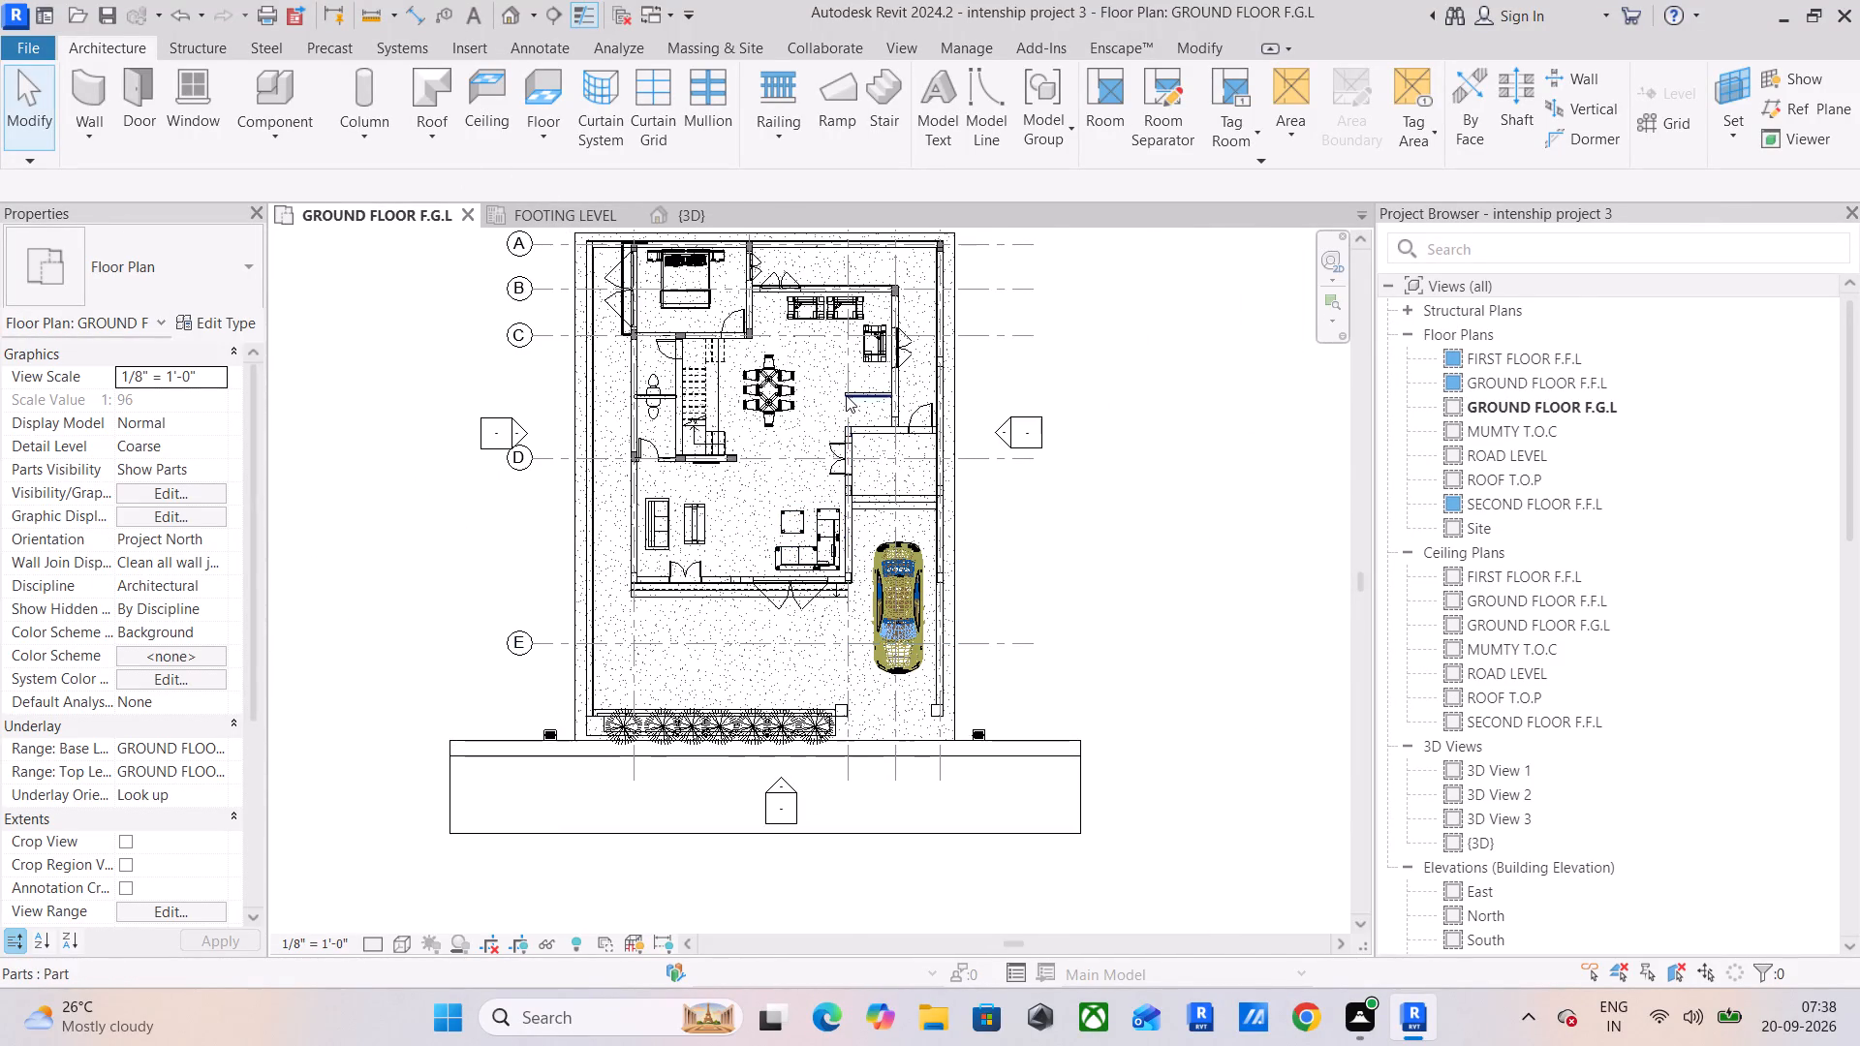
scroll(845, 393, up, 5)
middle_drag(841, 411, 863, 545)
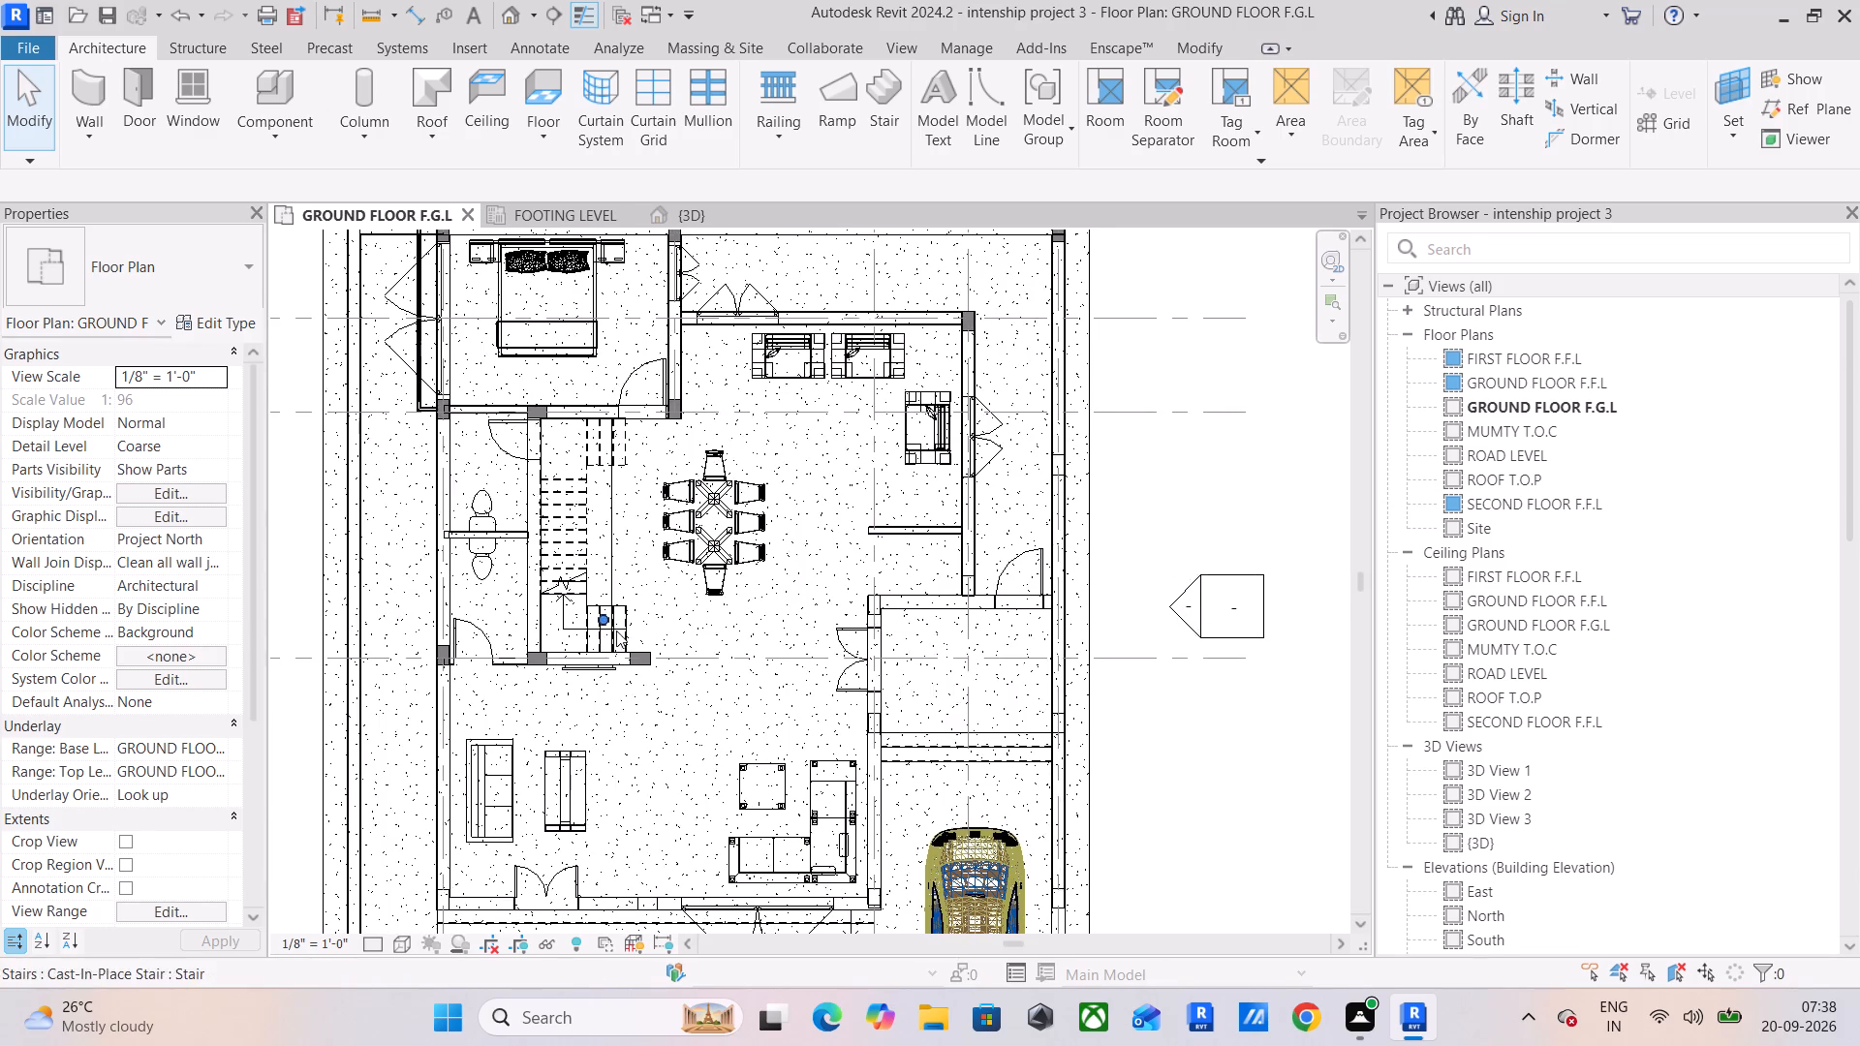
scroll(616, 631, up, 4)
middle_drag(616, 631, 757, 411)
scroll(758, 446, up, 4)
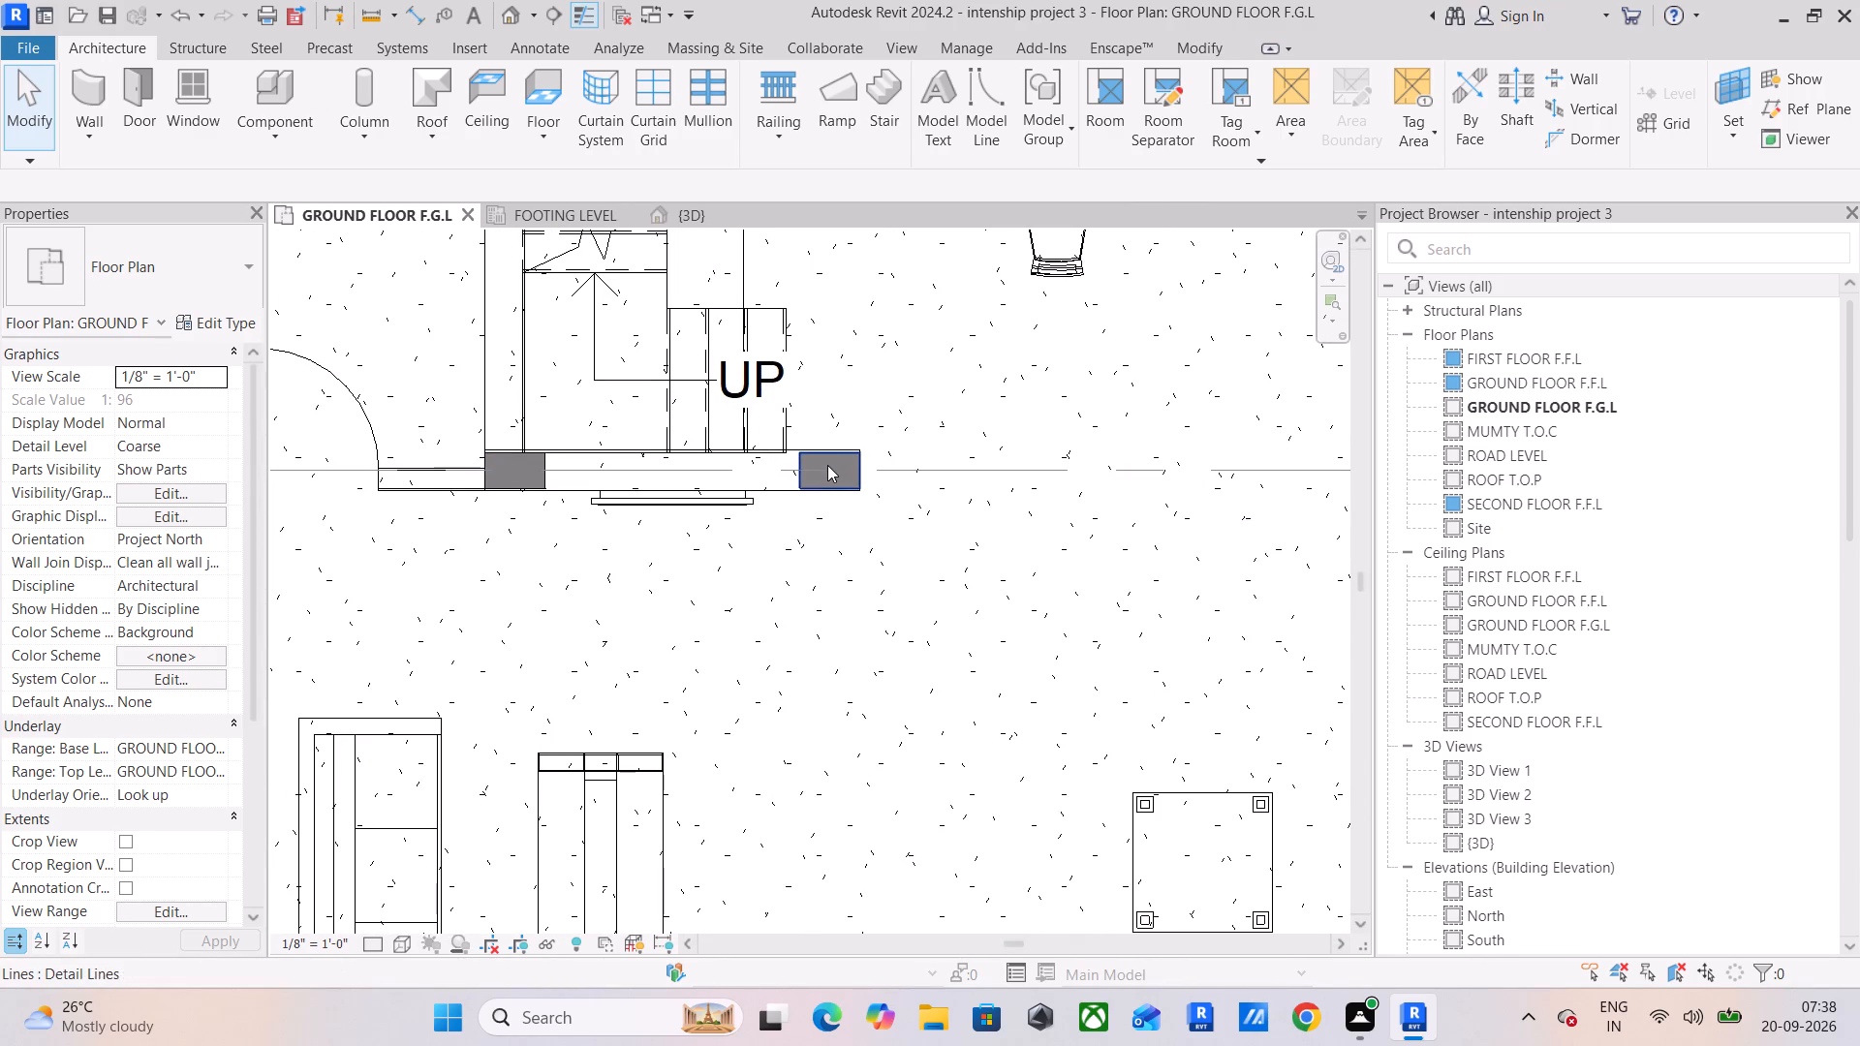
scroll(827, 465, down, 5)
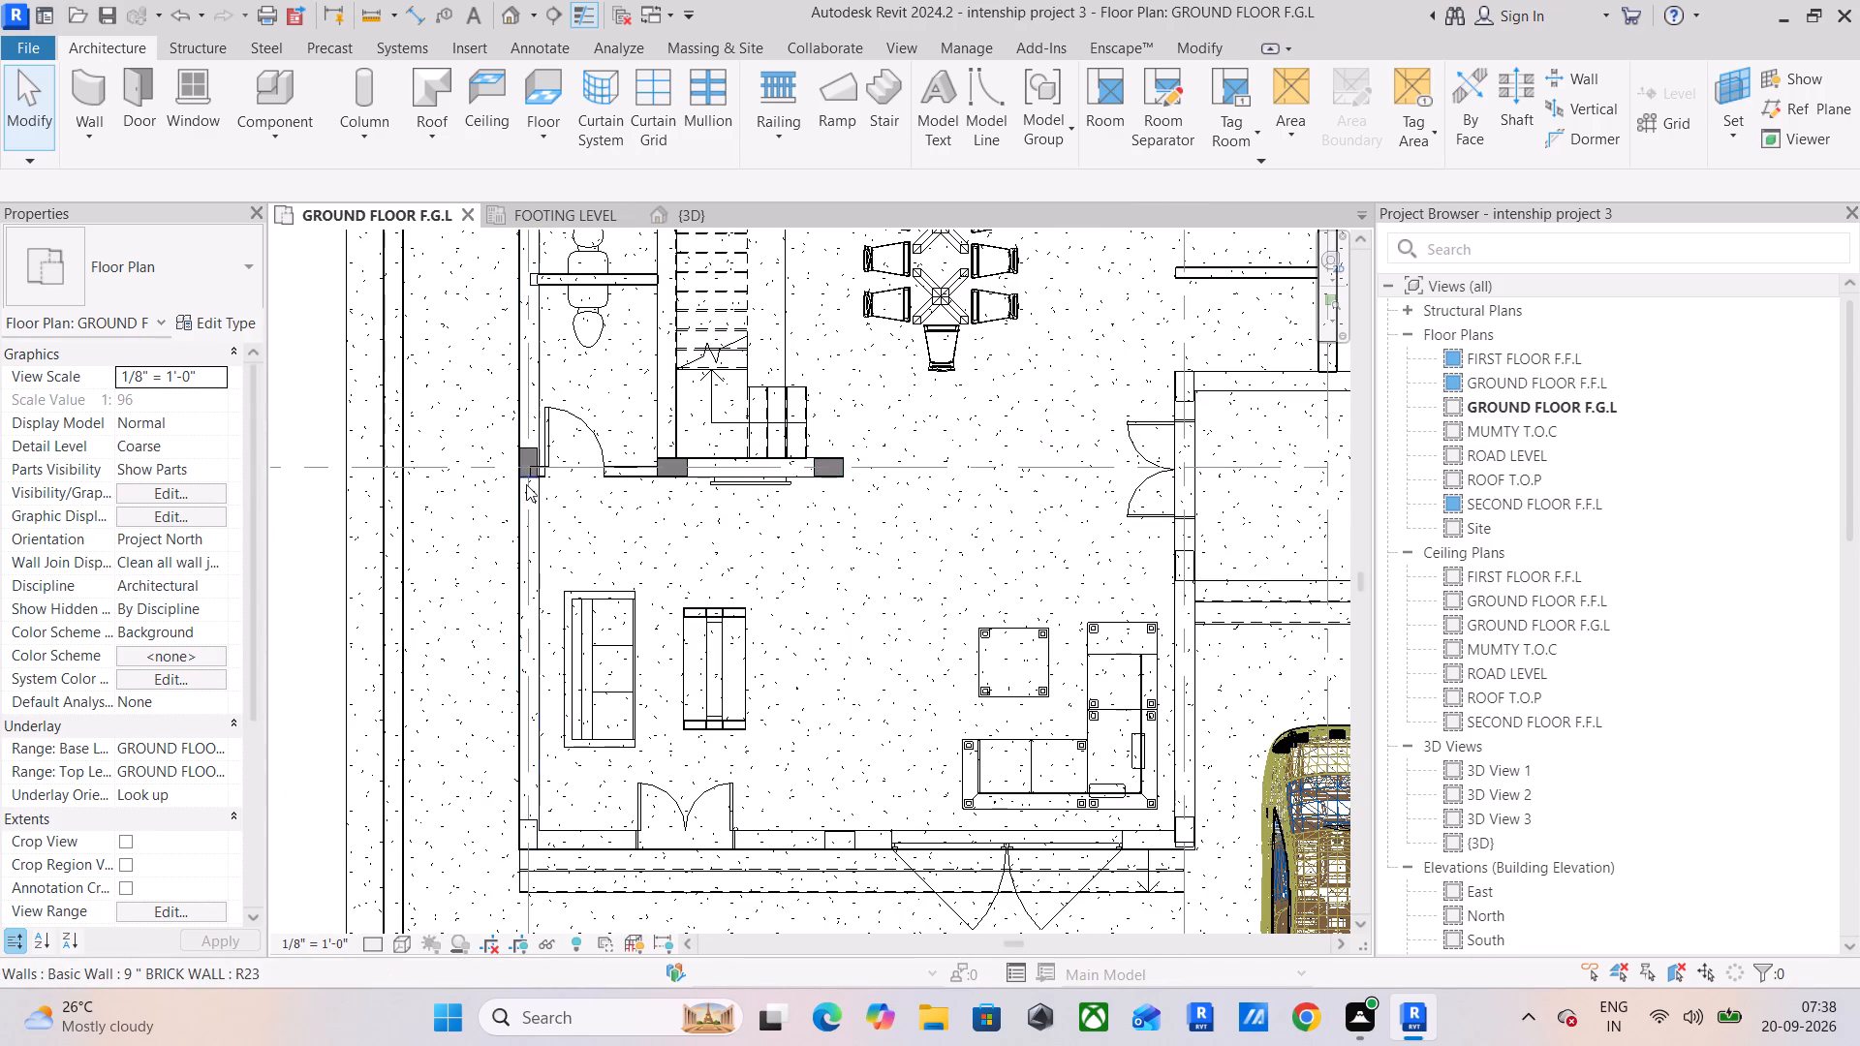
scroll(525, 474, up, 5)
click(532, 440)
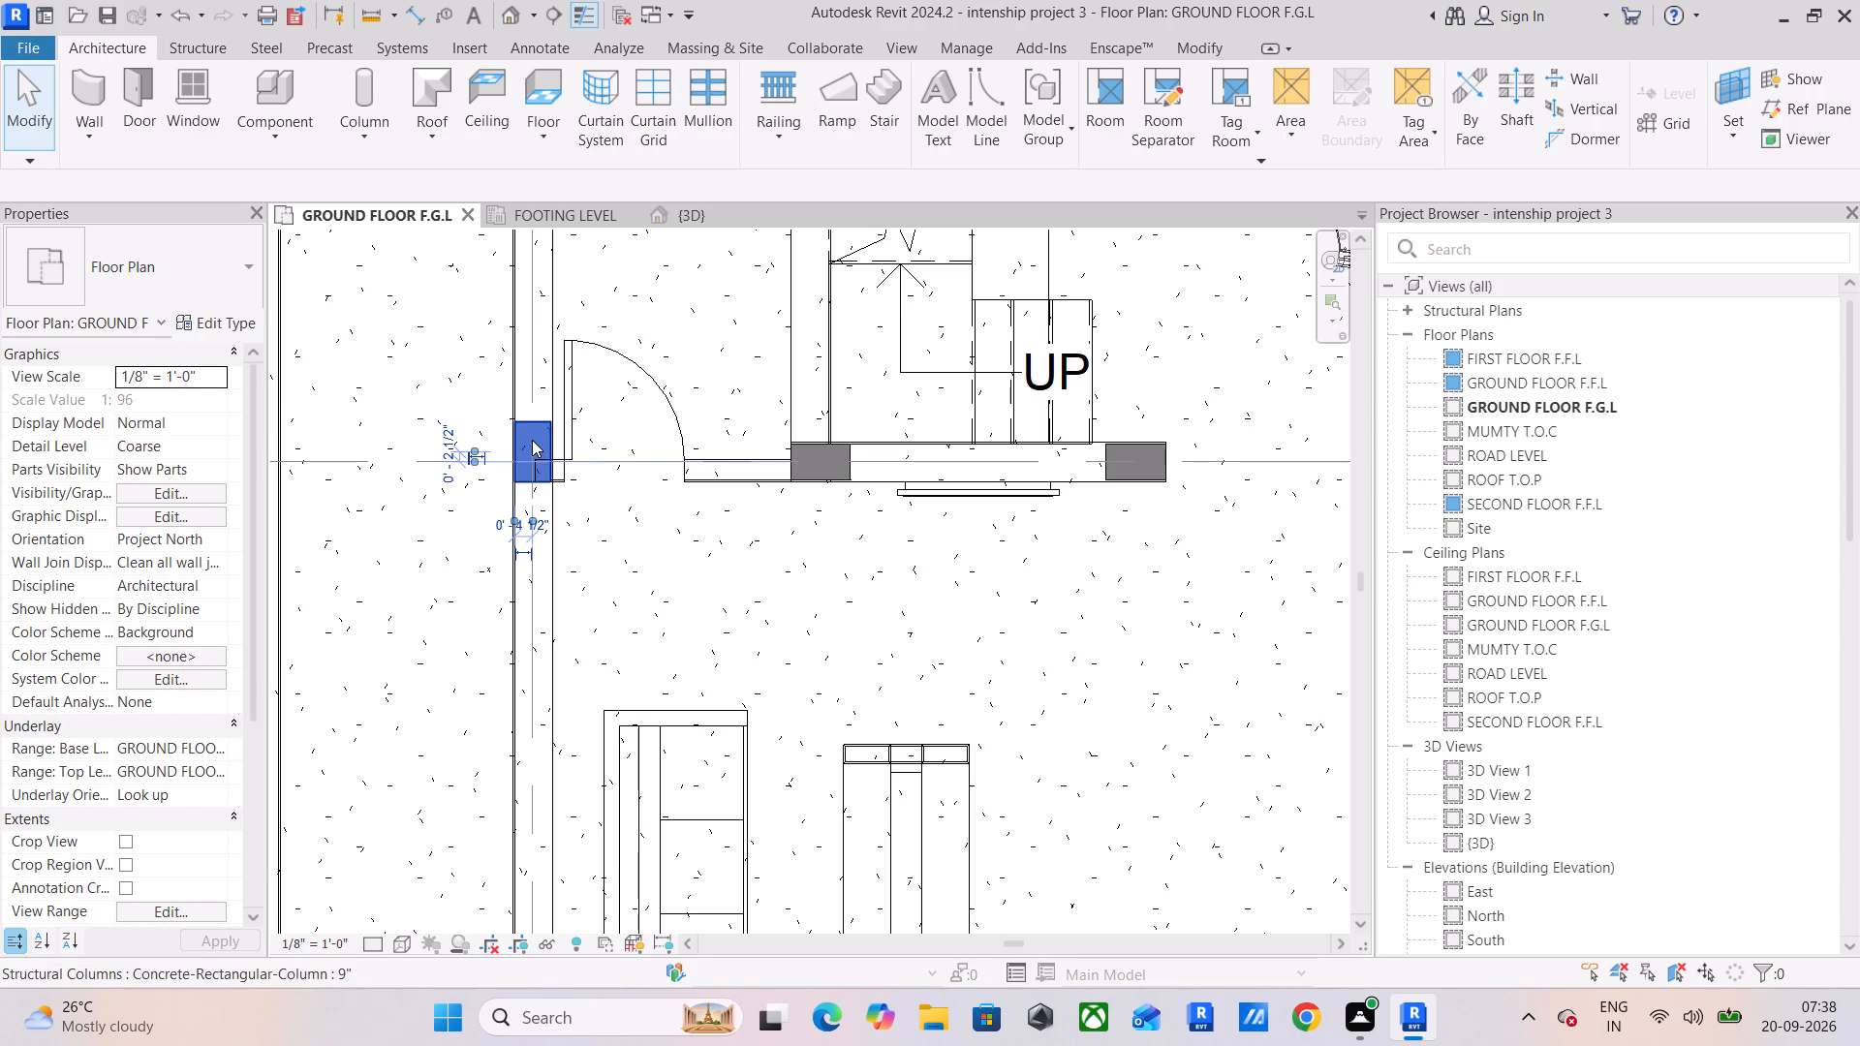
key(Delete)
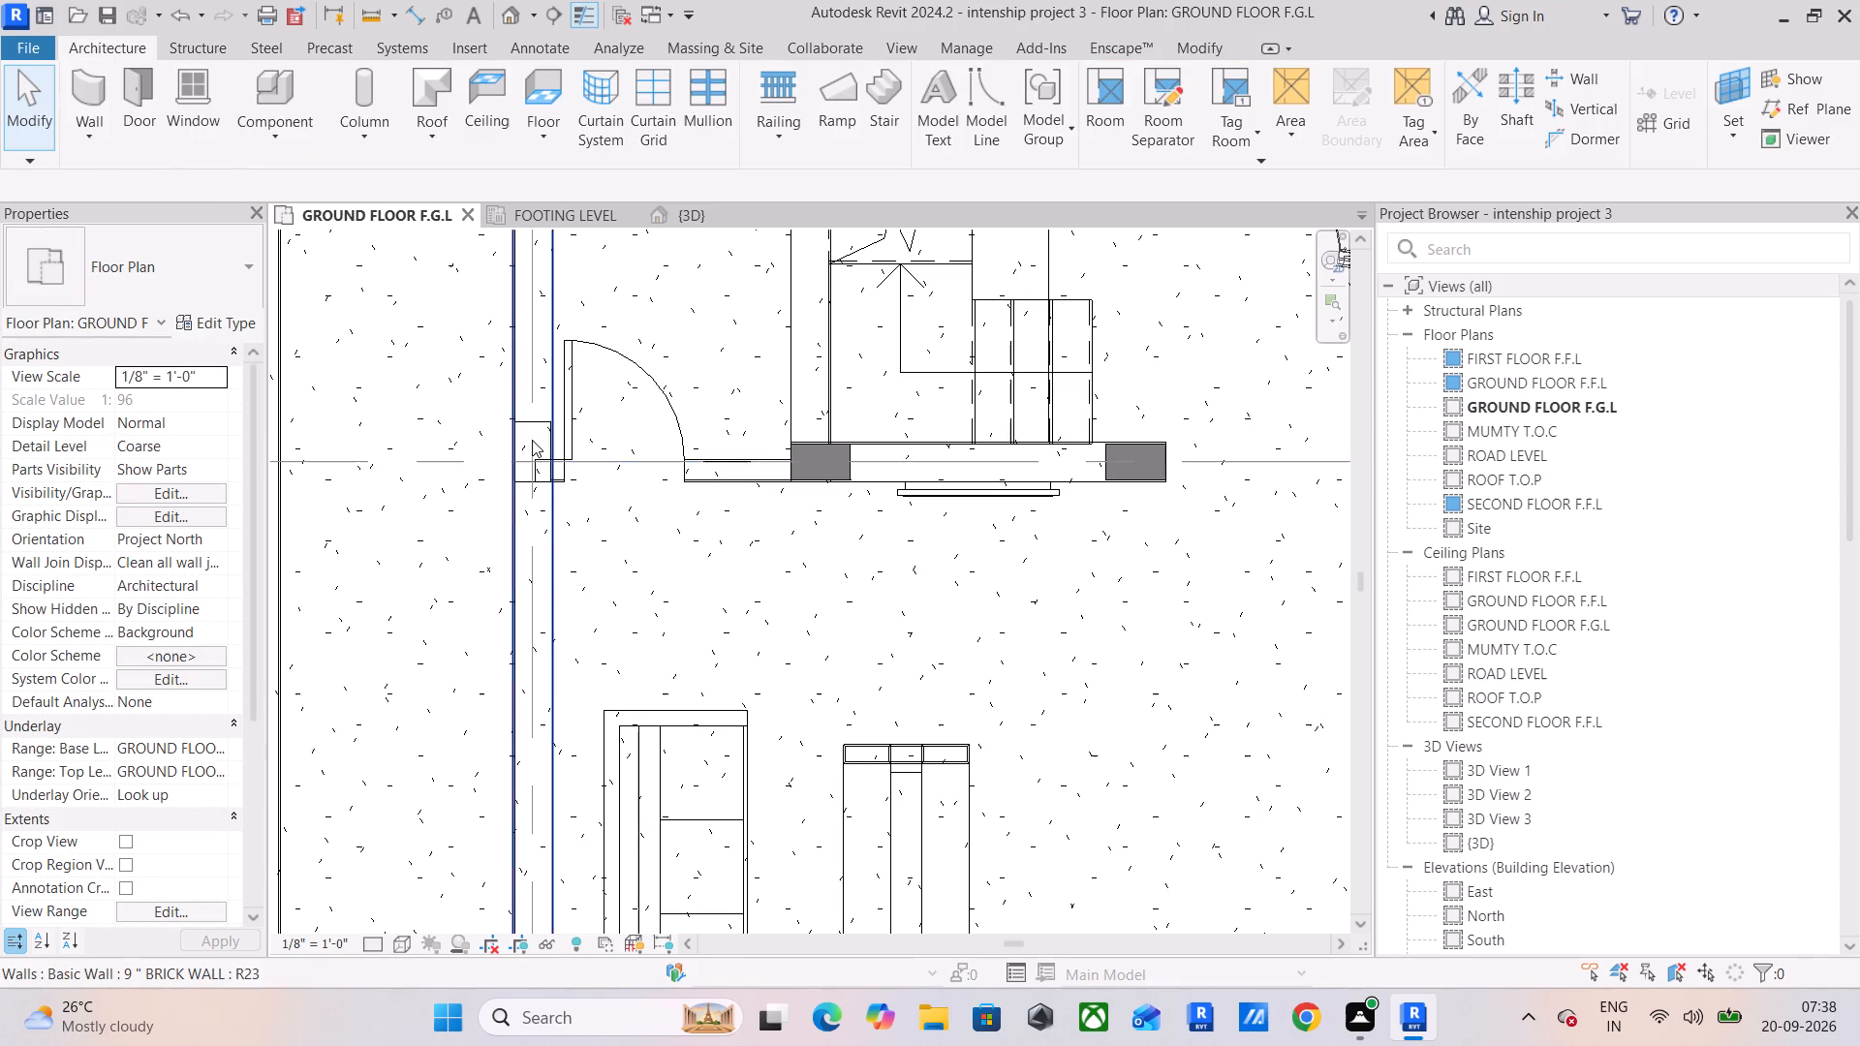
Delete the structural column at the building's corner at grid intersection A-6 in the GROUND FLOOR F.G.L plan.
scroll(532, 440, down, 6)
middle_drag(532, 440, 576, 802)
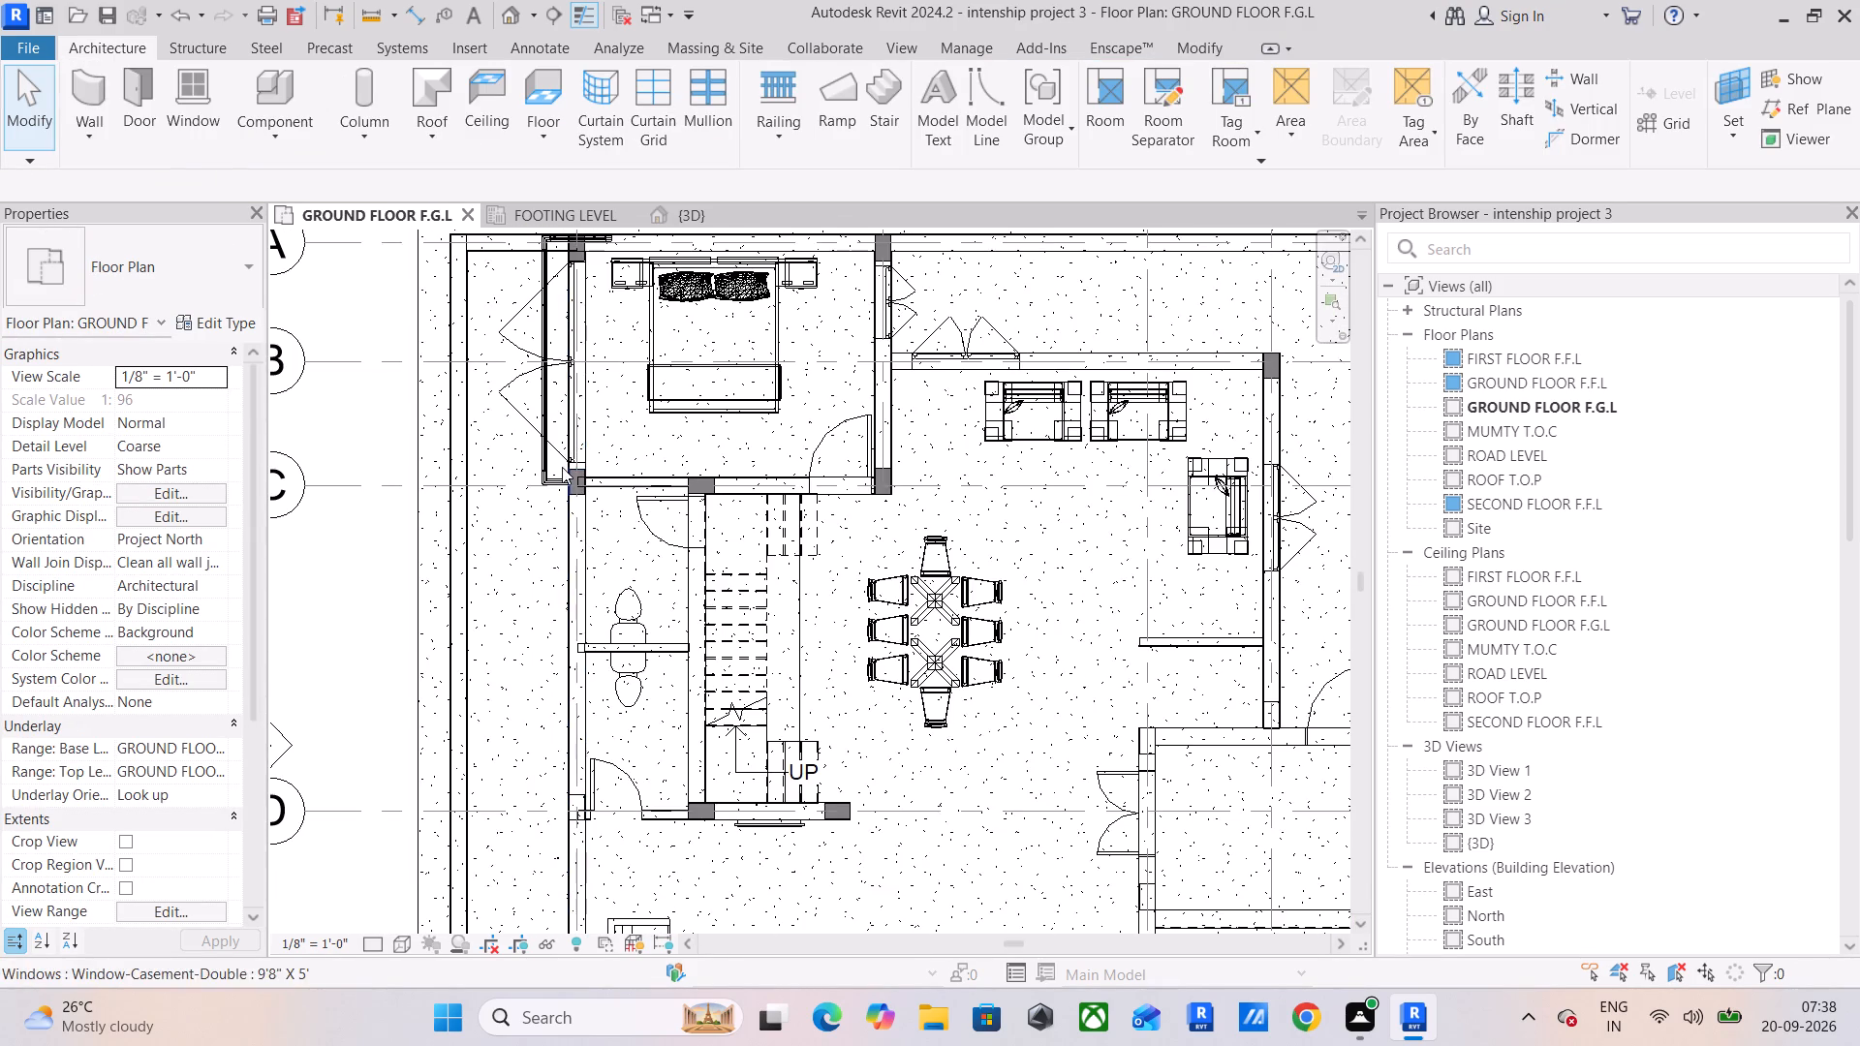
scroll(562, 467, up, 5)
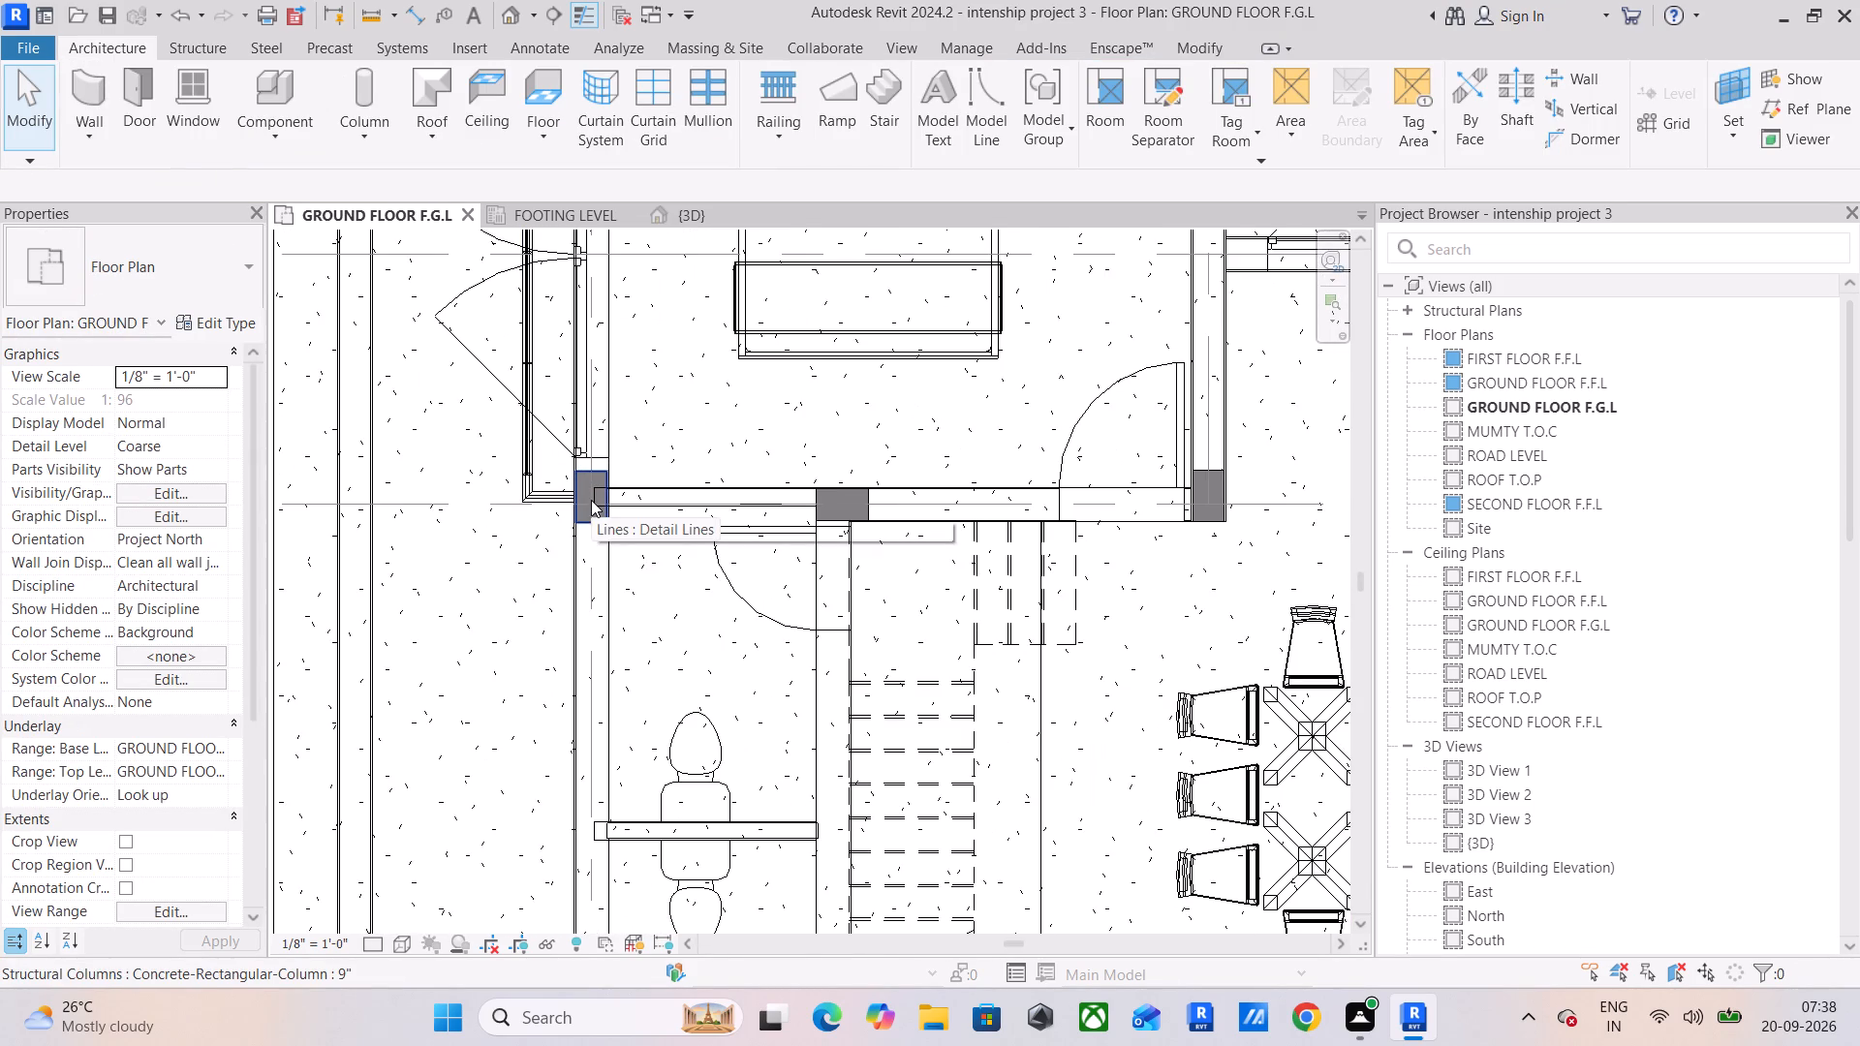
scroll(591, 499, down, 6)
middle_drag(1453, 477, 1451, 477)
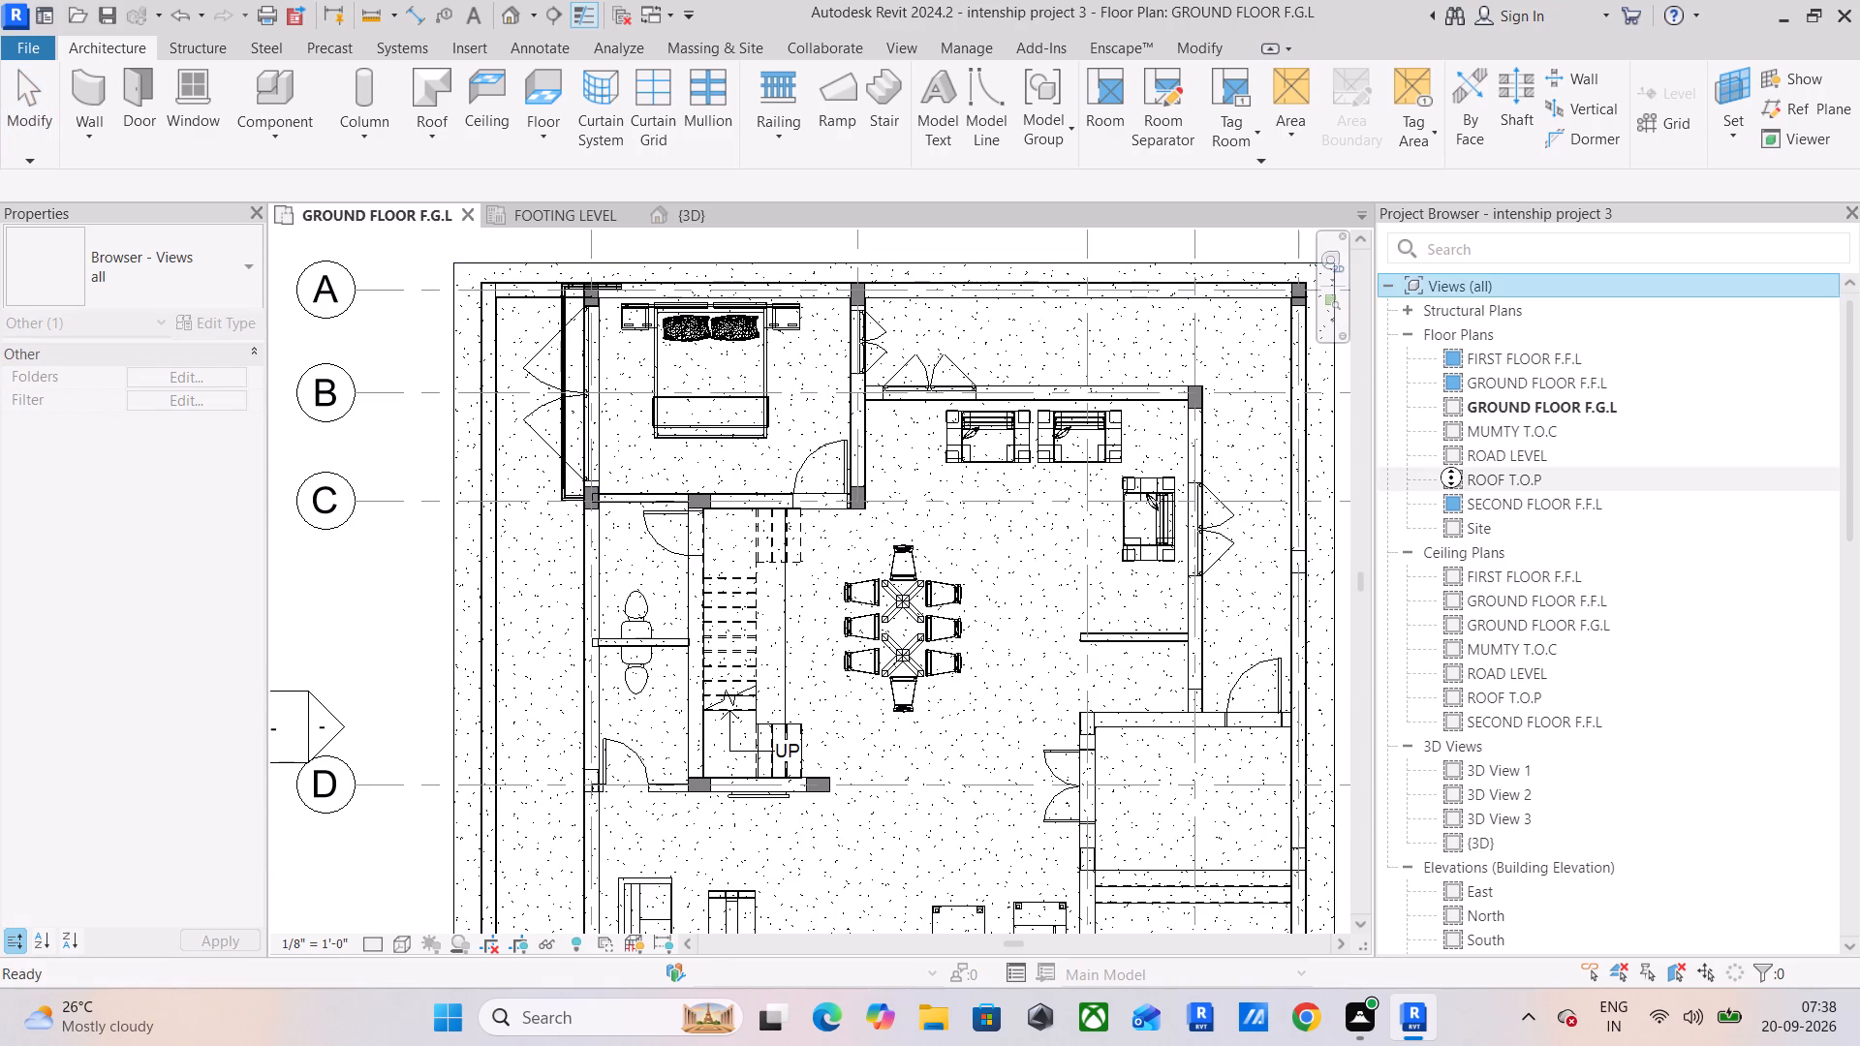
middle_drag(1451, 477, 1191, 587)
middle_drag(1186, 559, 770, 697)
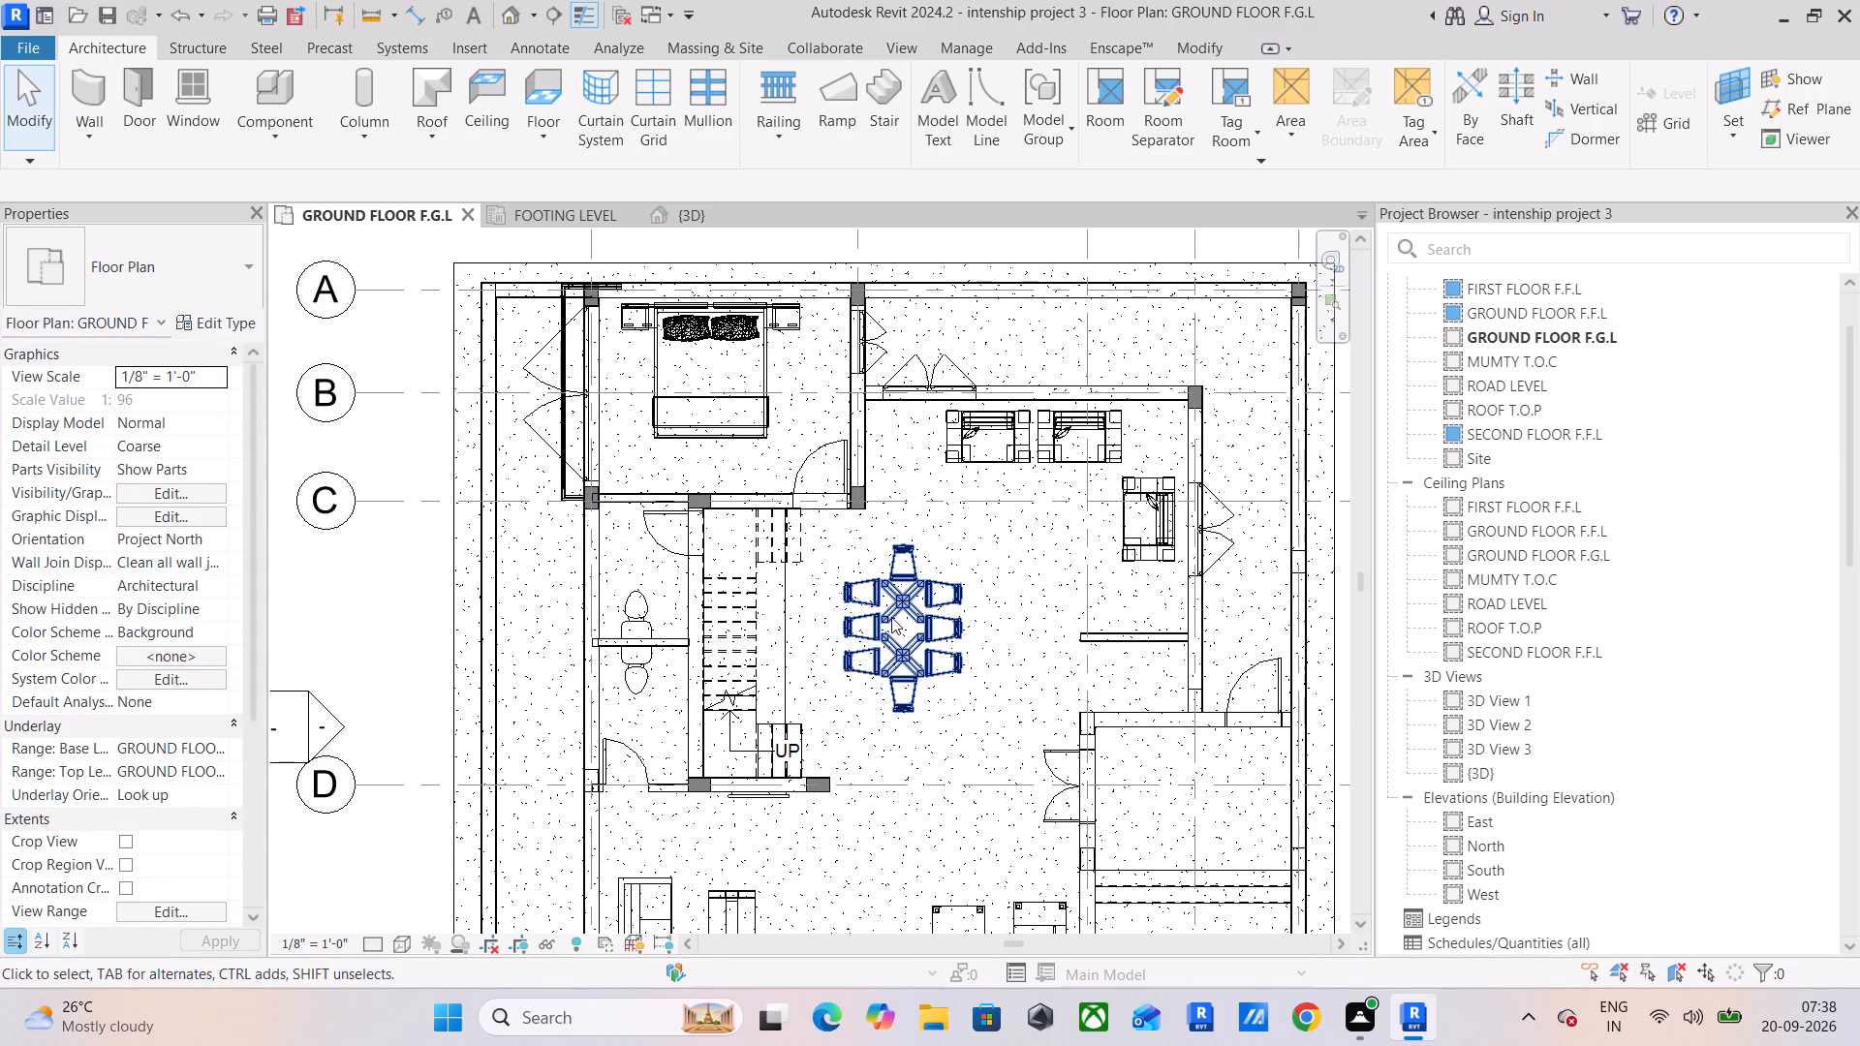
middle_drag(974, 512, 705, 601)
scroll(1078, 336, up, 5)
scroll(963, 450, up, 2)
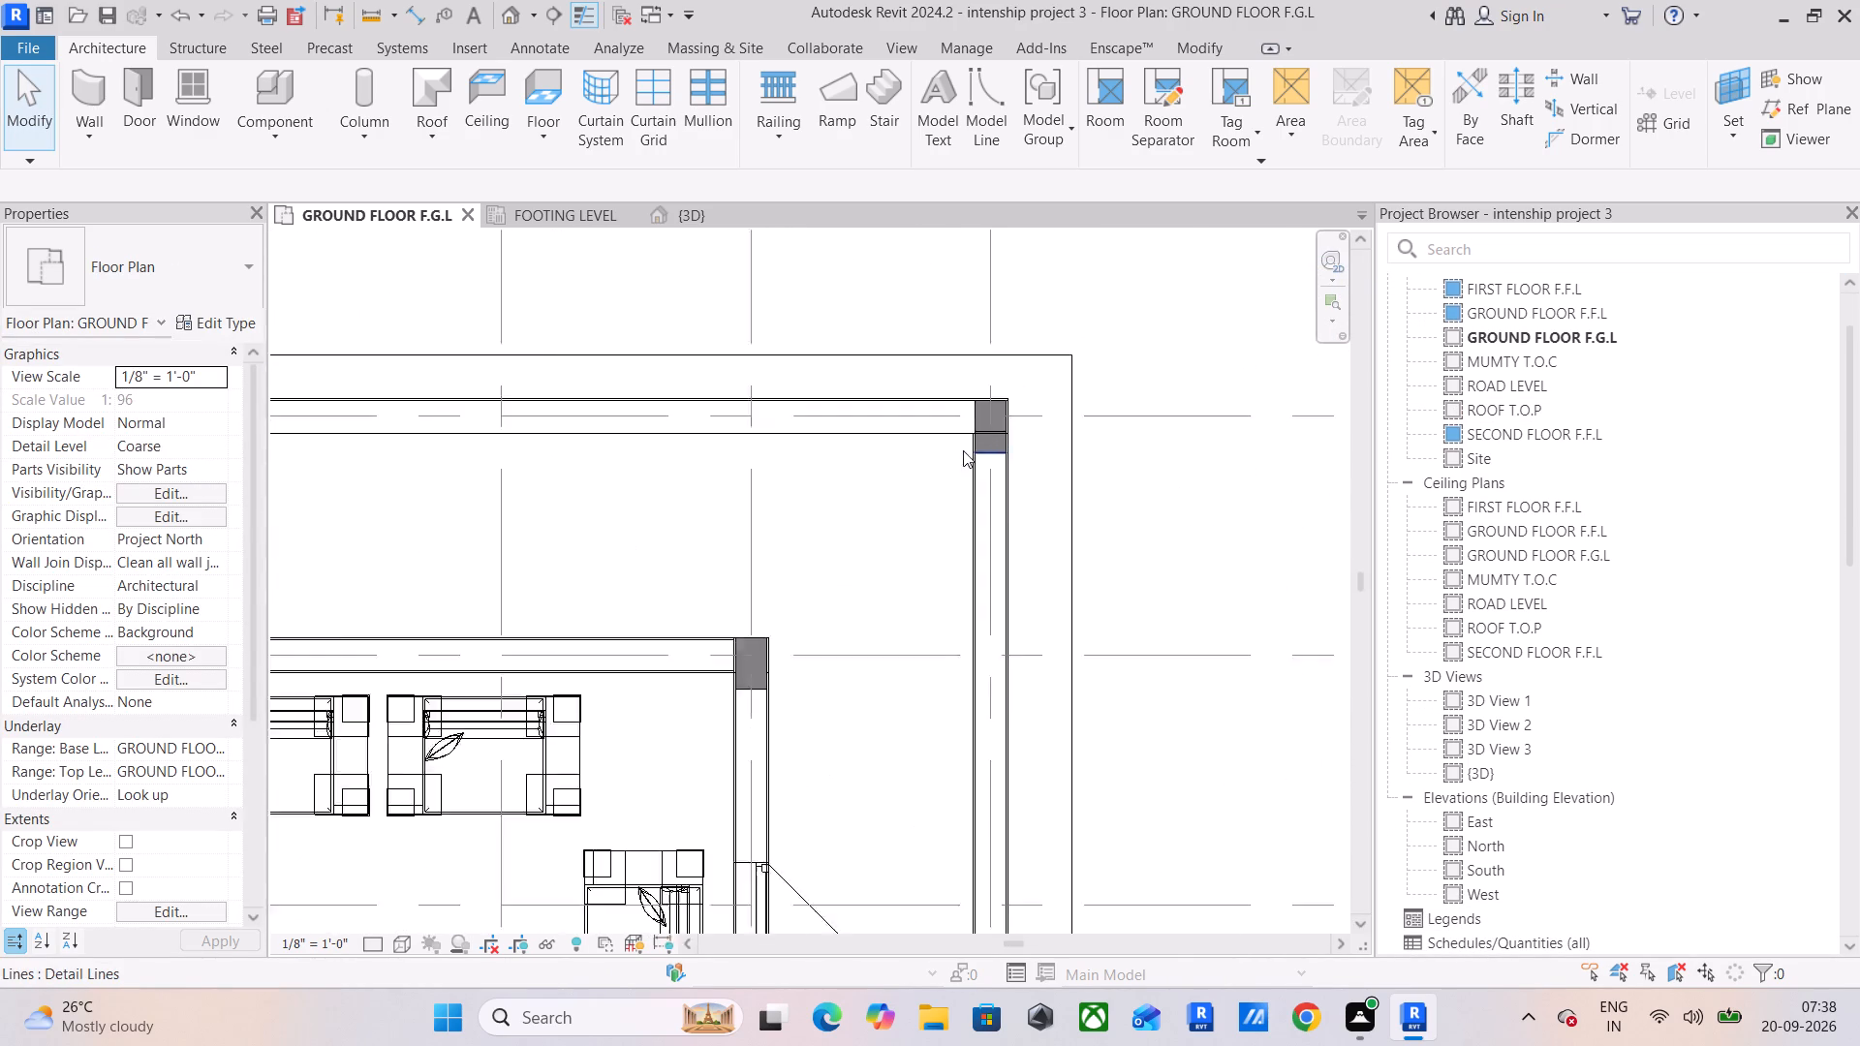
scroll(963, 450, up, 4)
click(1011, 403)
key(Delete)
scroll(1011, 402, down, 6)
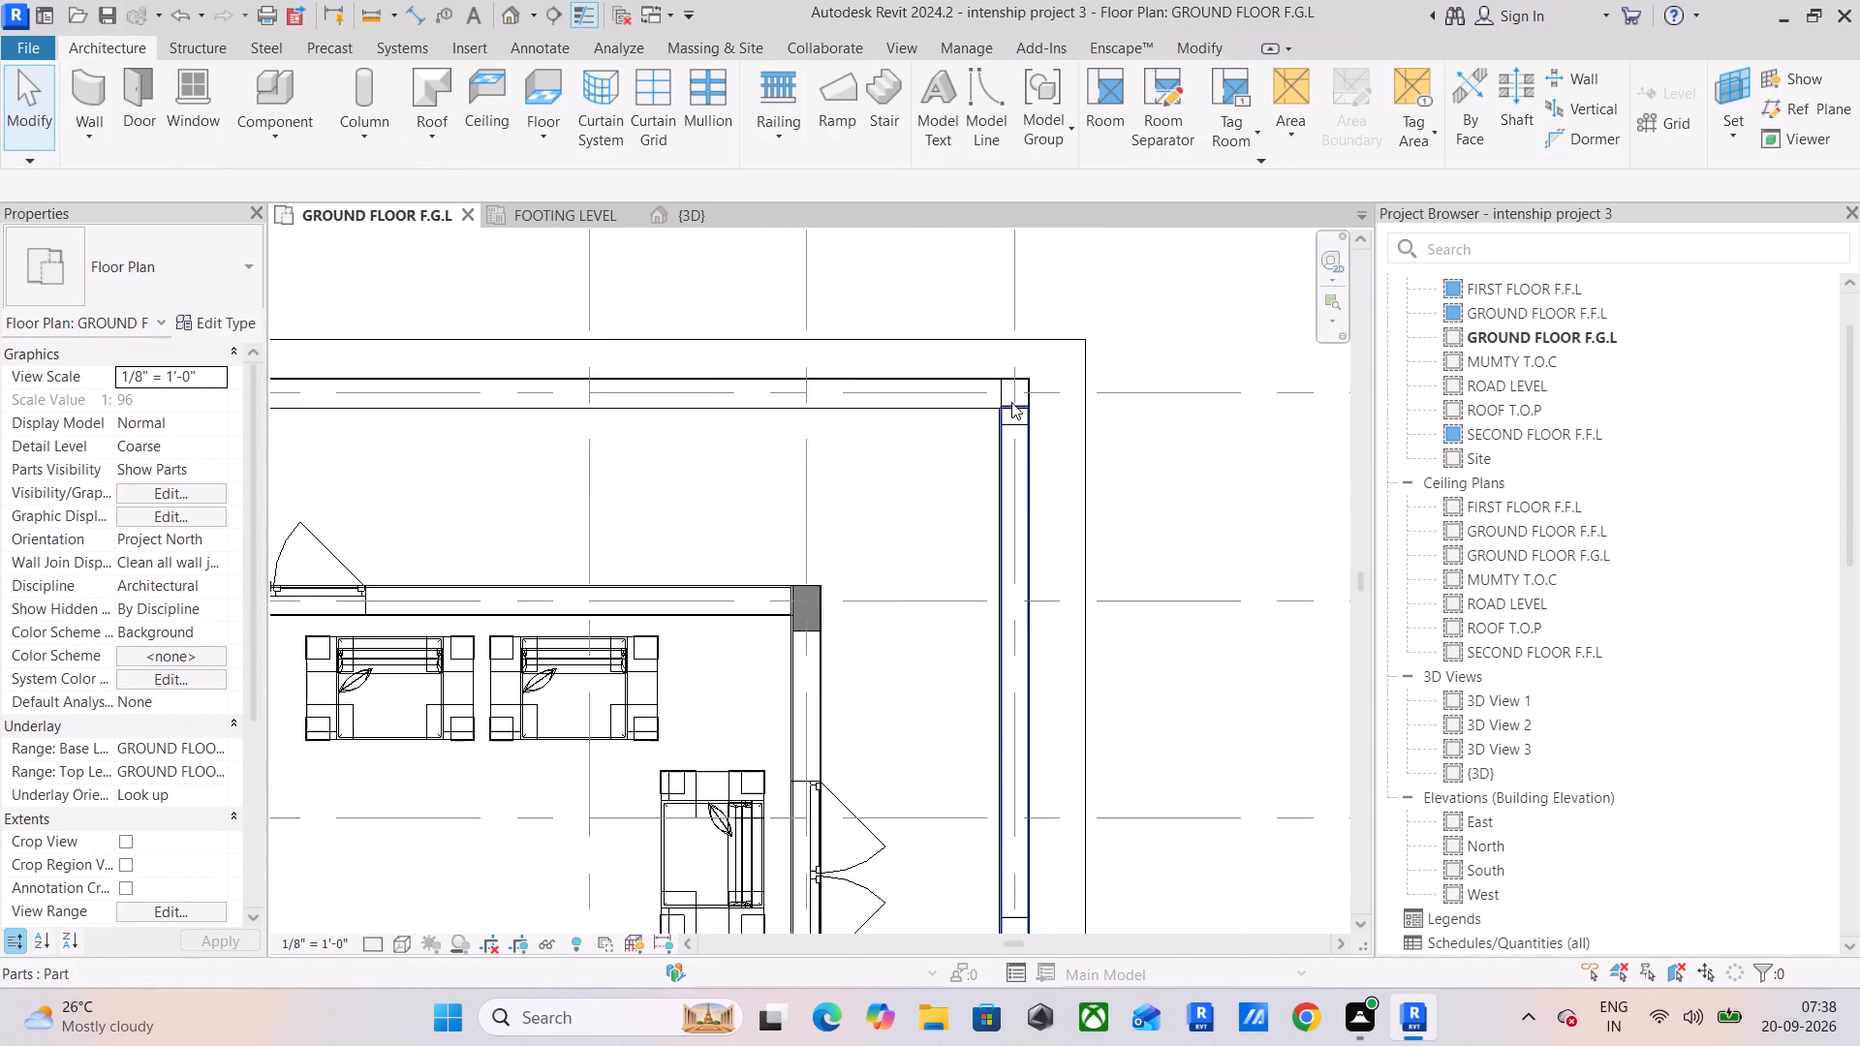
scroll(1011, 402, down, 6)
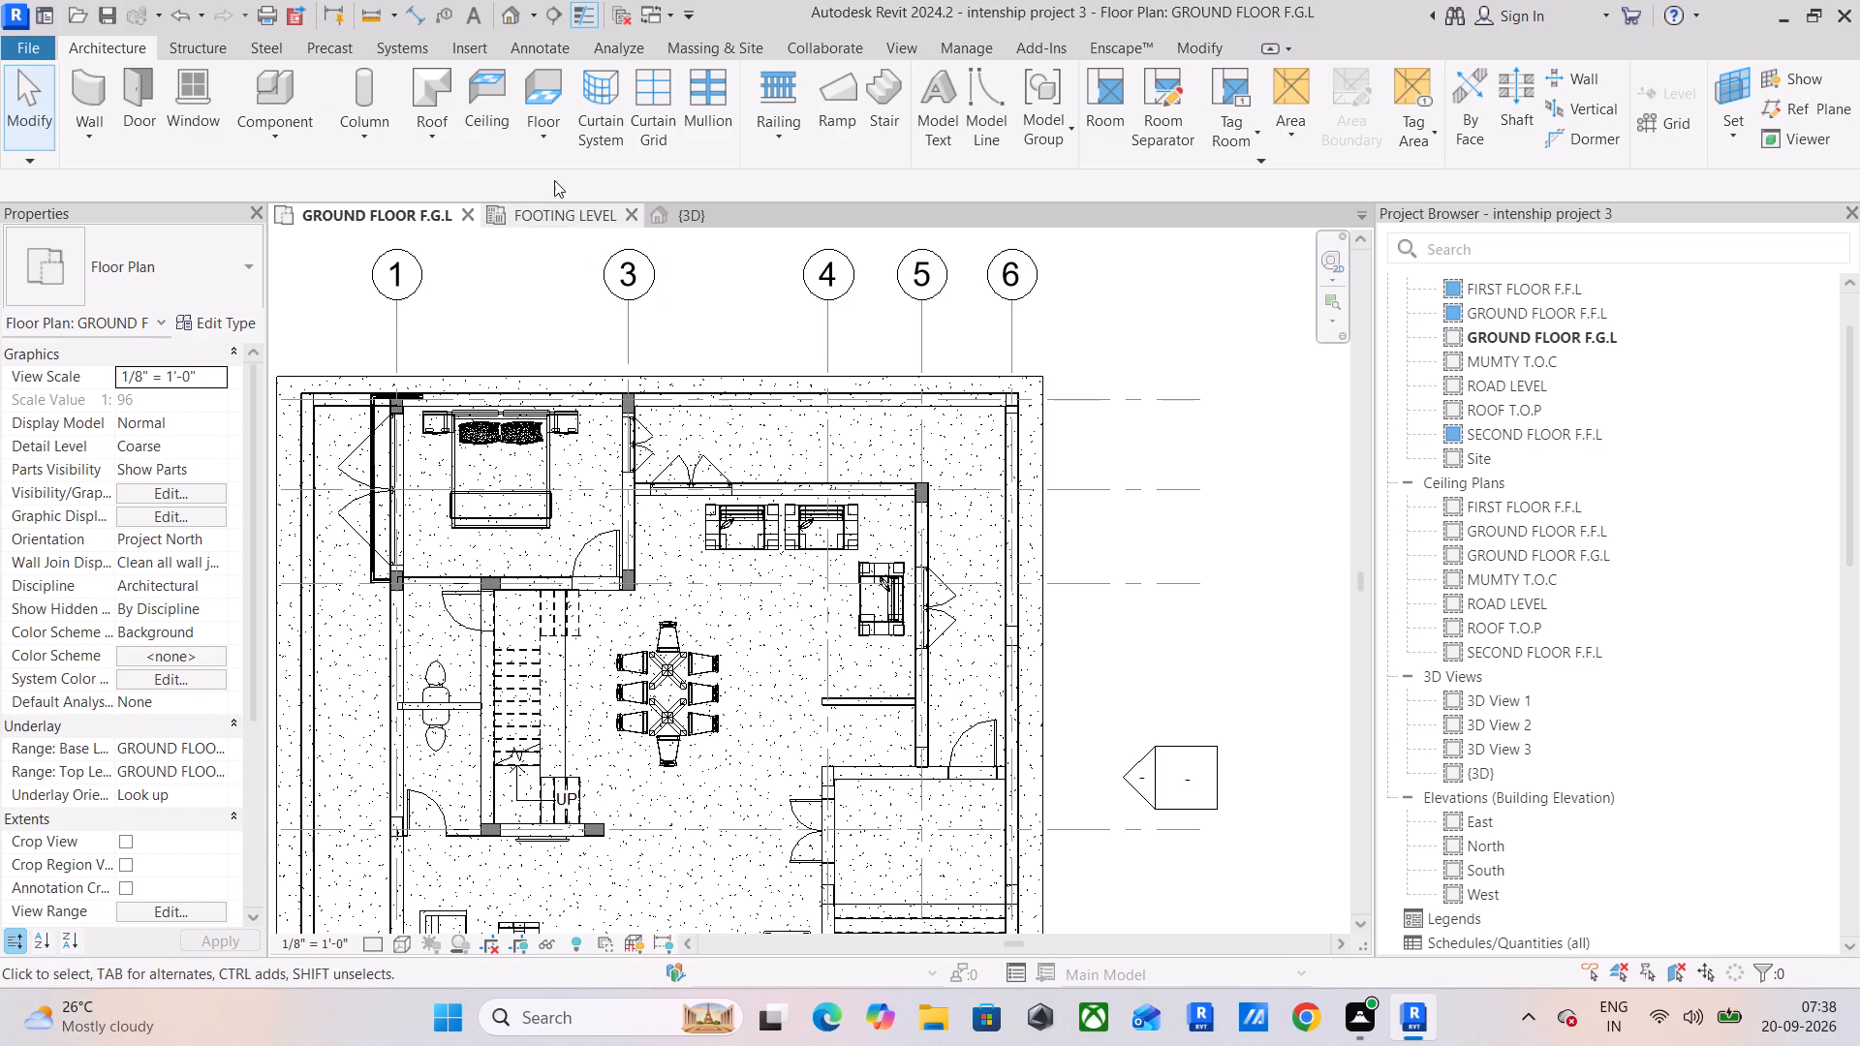
Open the ROOF T.O.P floor plan and undo the recent column deletions, including those on grids 1, 4, 5 and 6.
double_click(1524, 413)
middle_drag(636, 673, 803, 497)
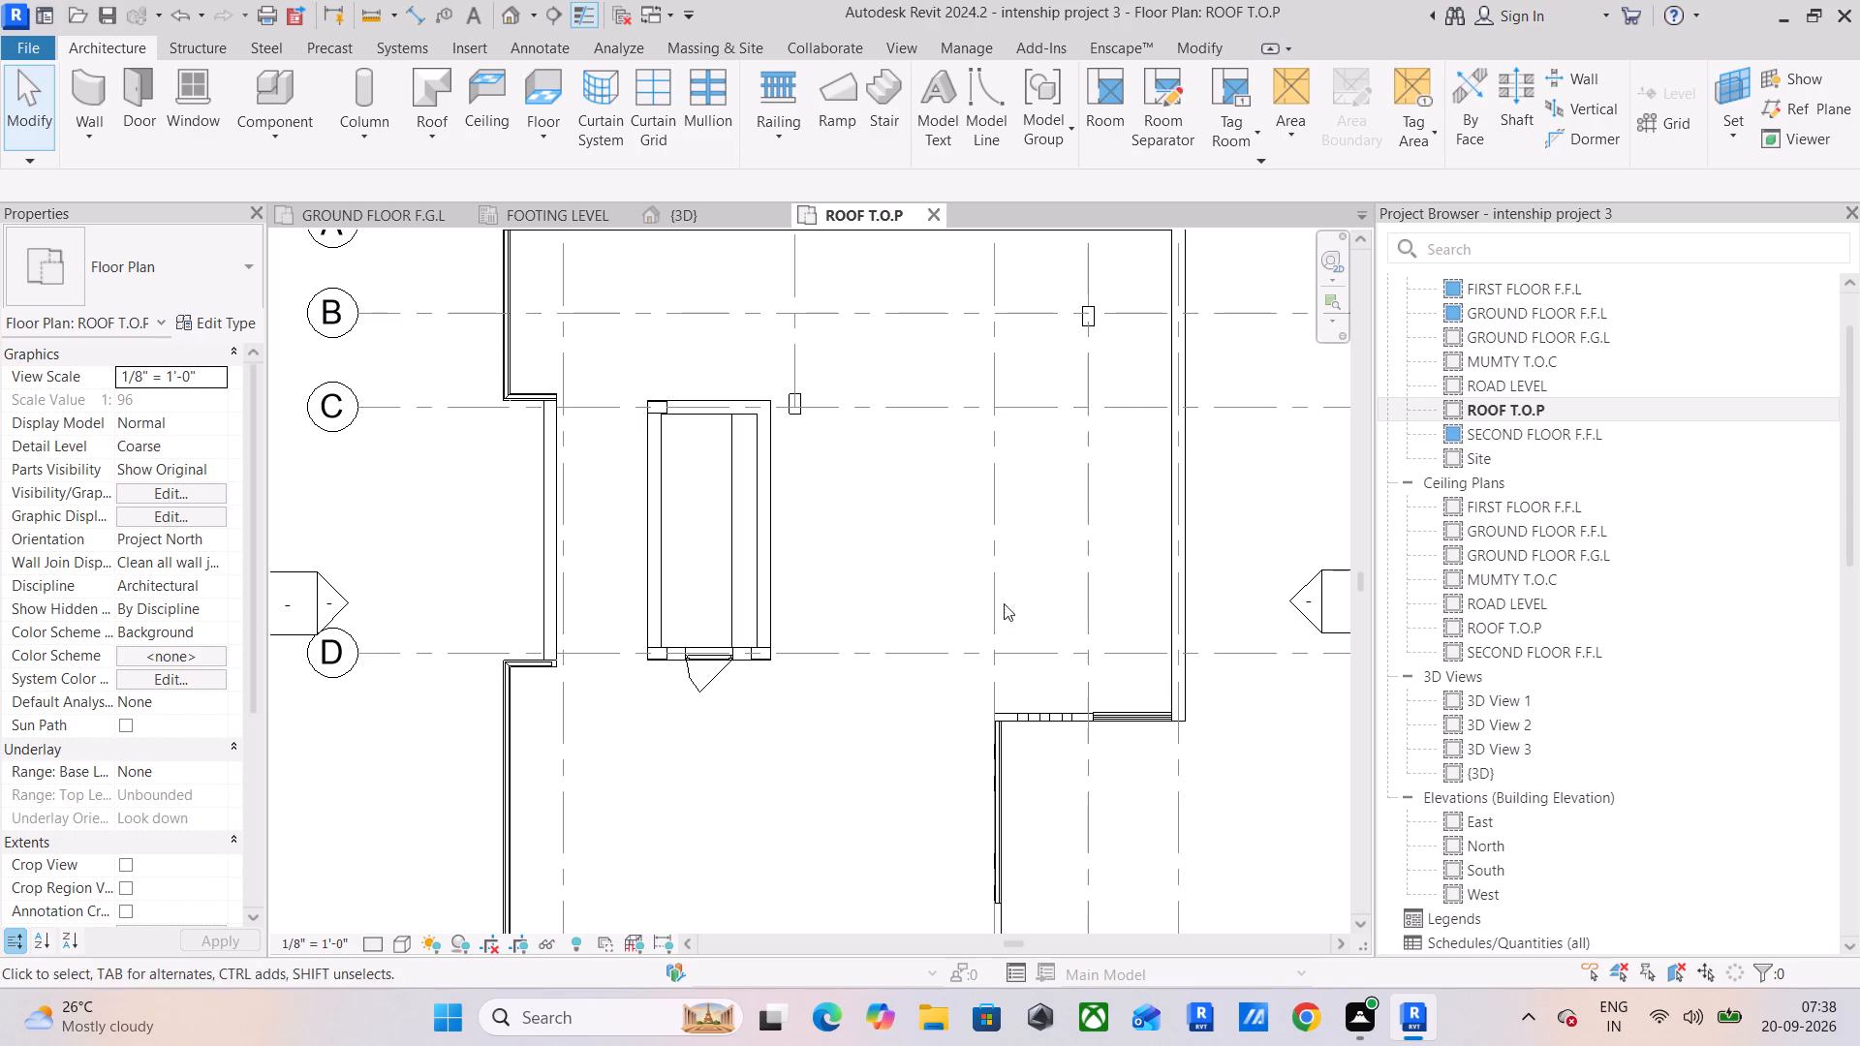
middle_drag(1038, 436, 1042, 578)
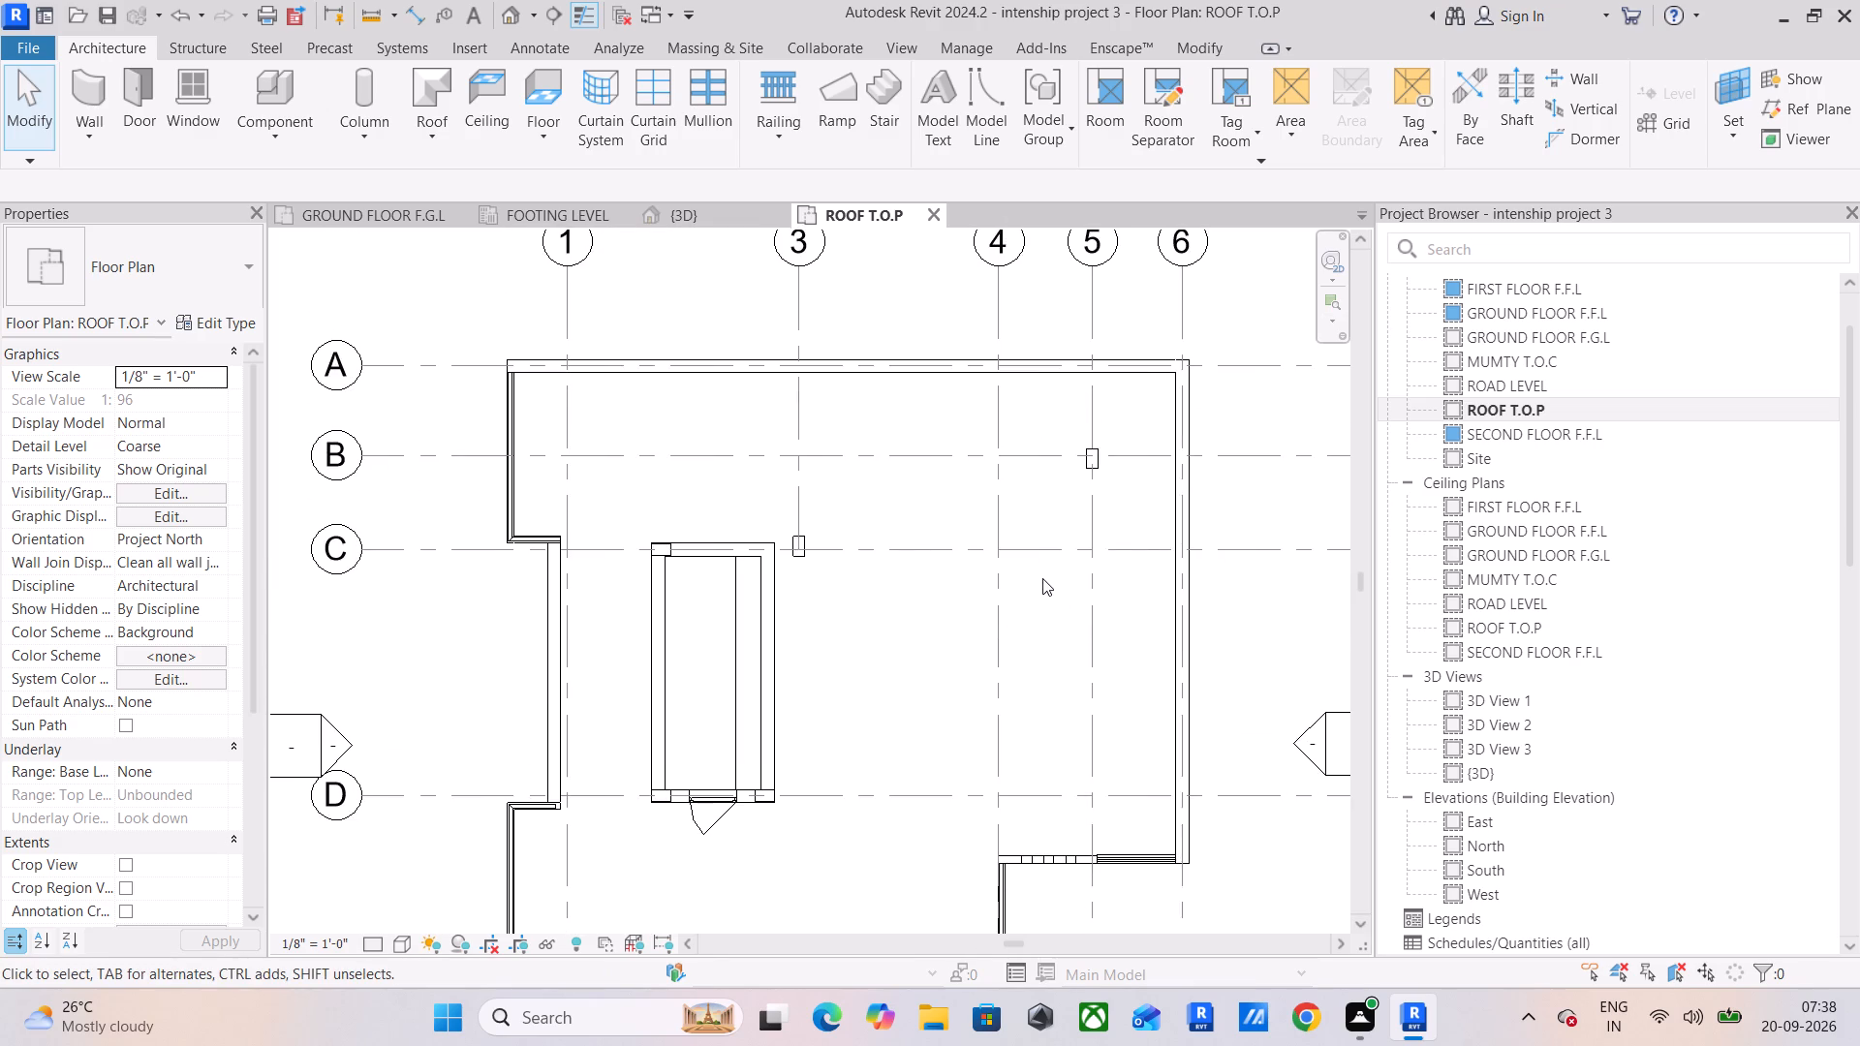
scroll(1042, 578, down, 2)
key(ctrl+z)
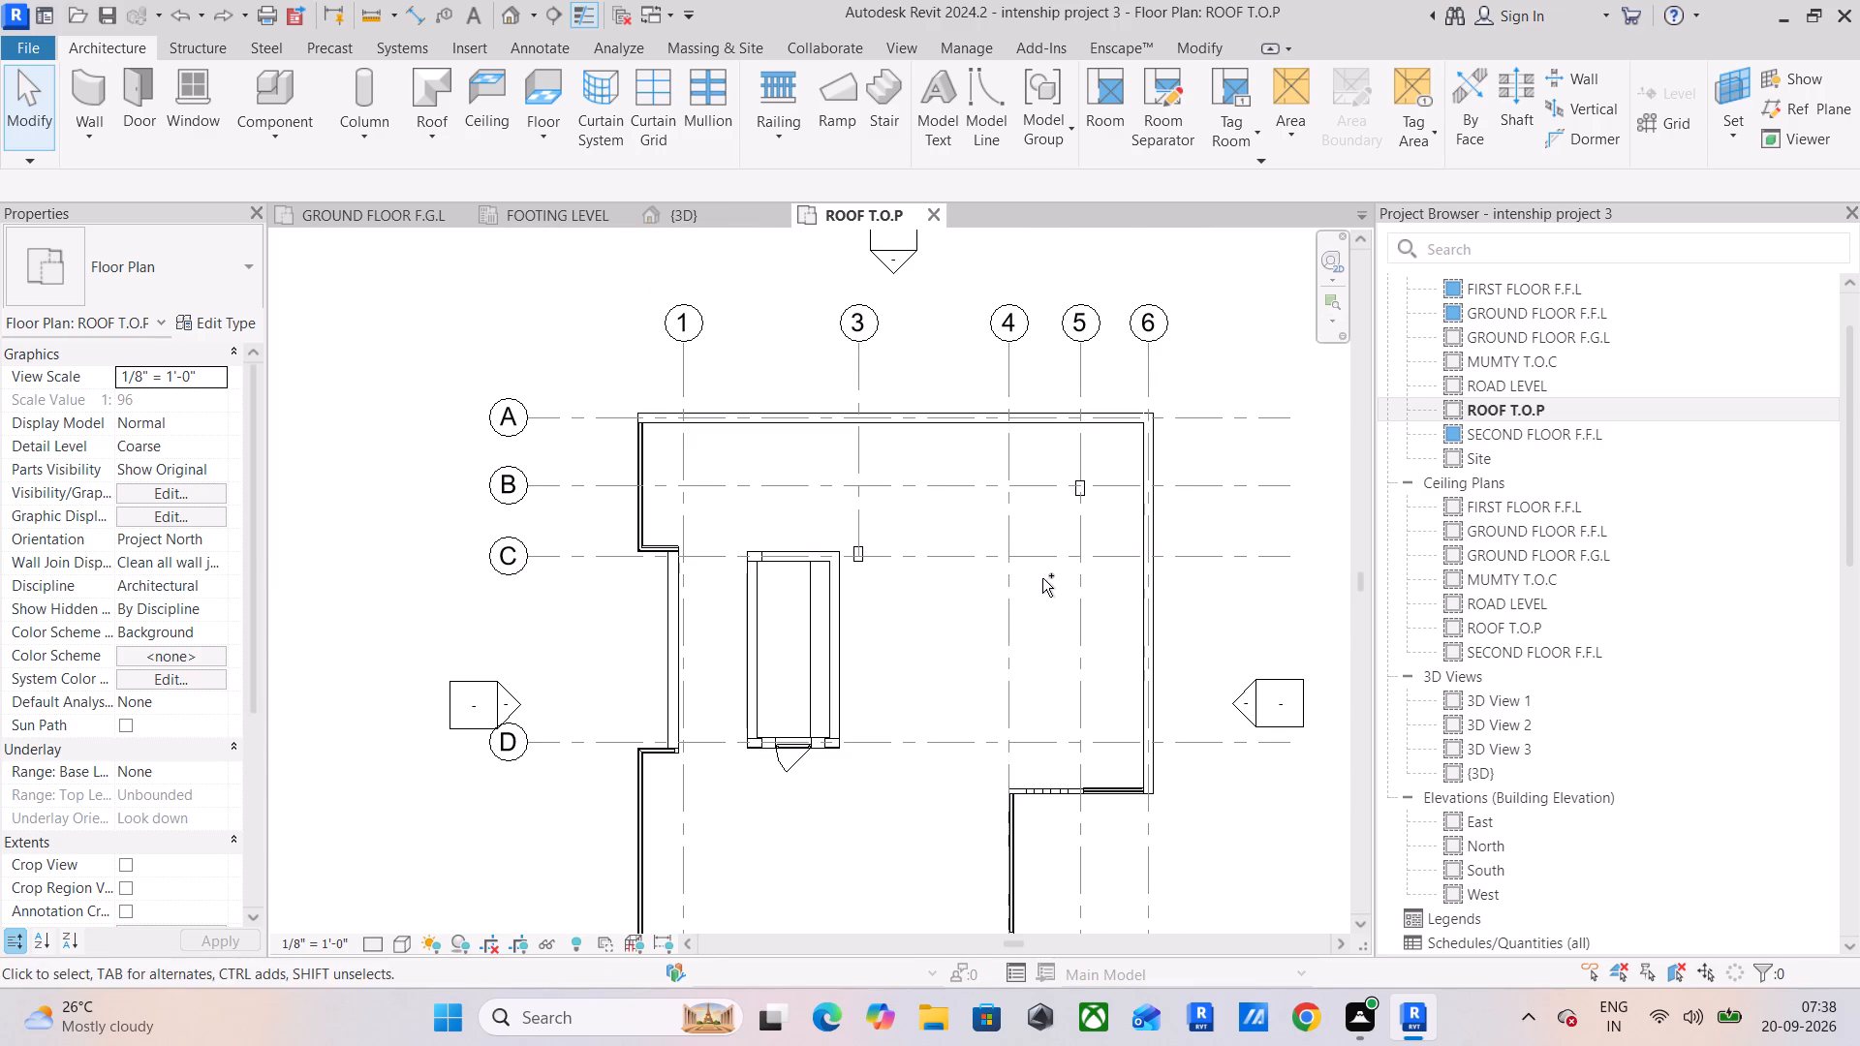
key(ctrl+z)
key(ctrl+z)
key(ctrl+z)
key(ctrl+z)
key(ctrl+z)
key(ctrl+z)
Delete the 9" concrete column on grid 6 between grids D and E in the ROOF T.O.P plan.
middle_drag(1042, 578, 945, 406)
click(1048, 755)
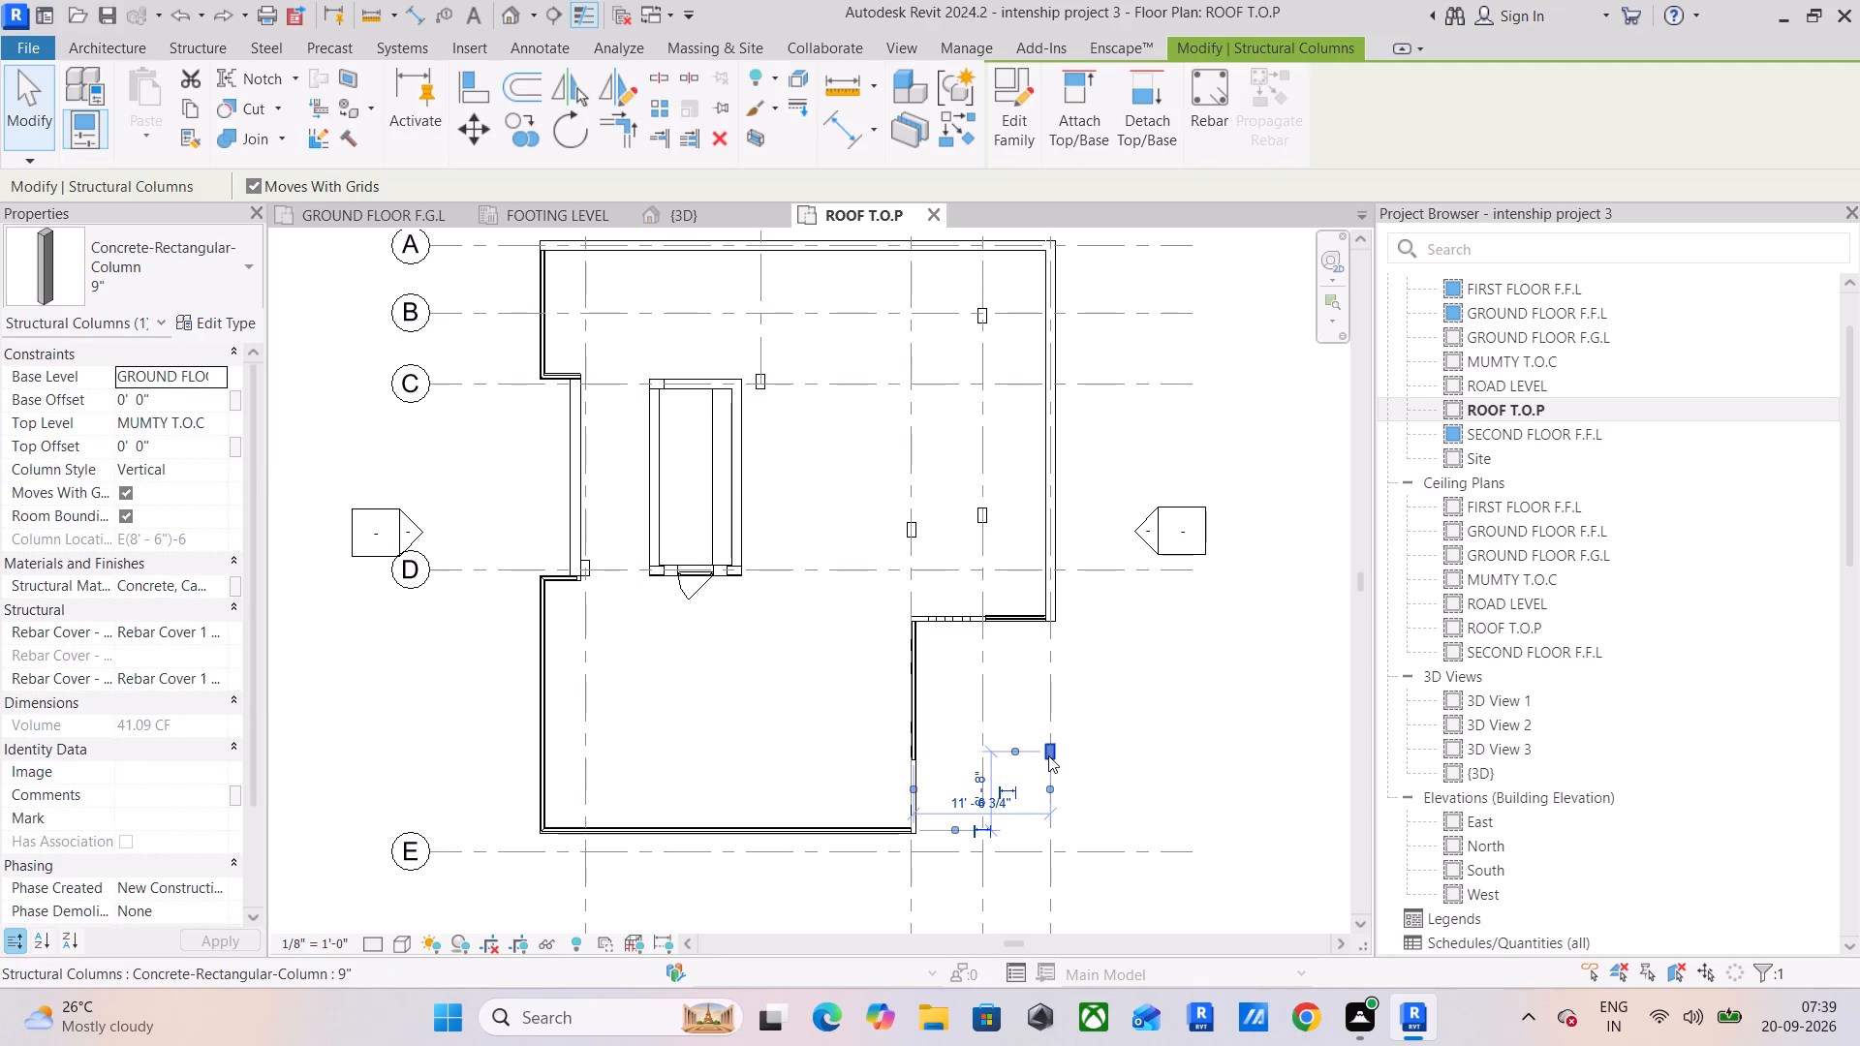
key(Delete)
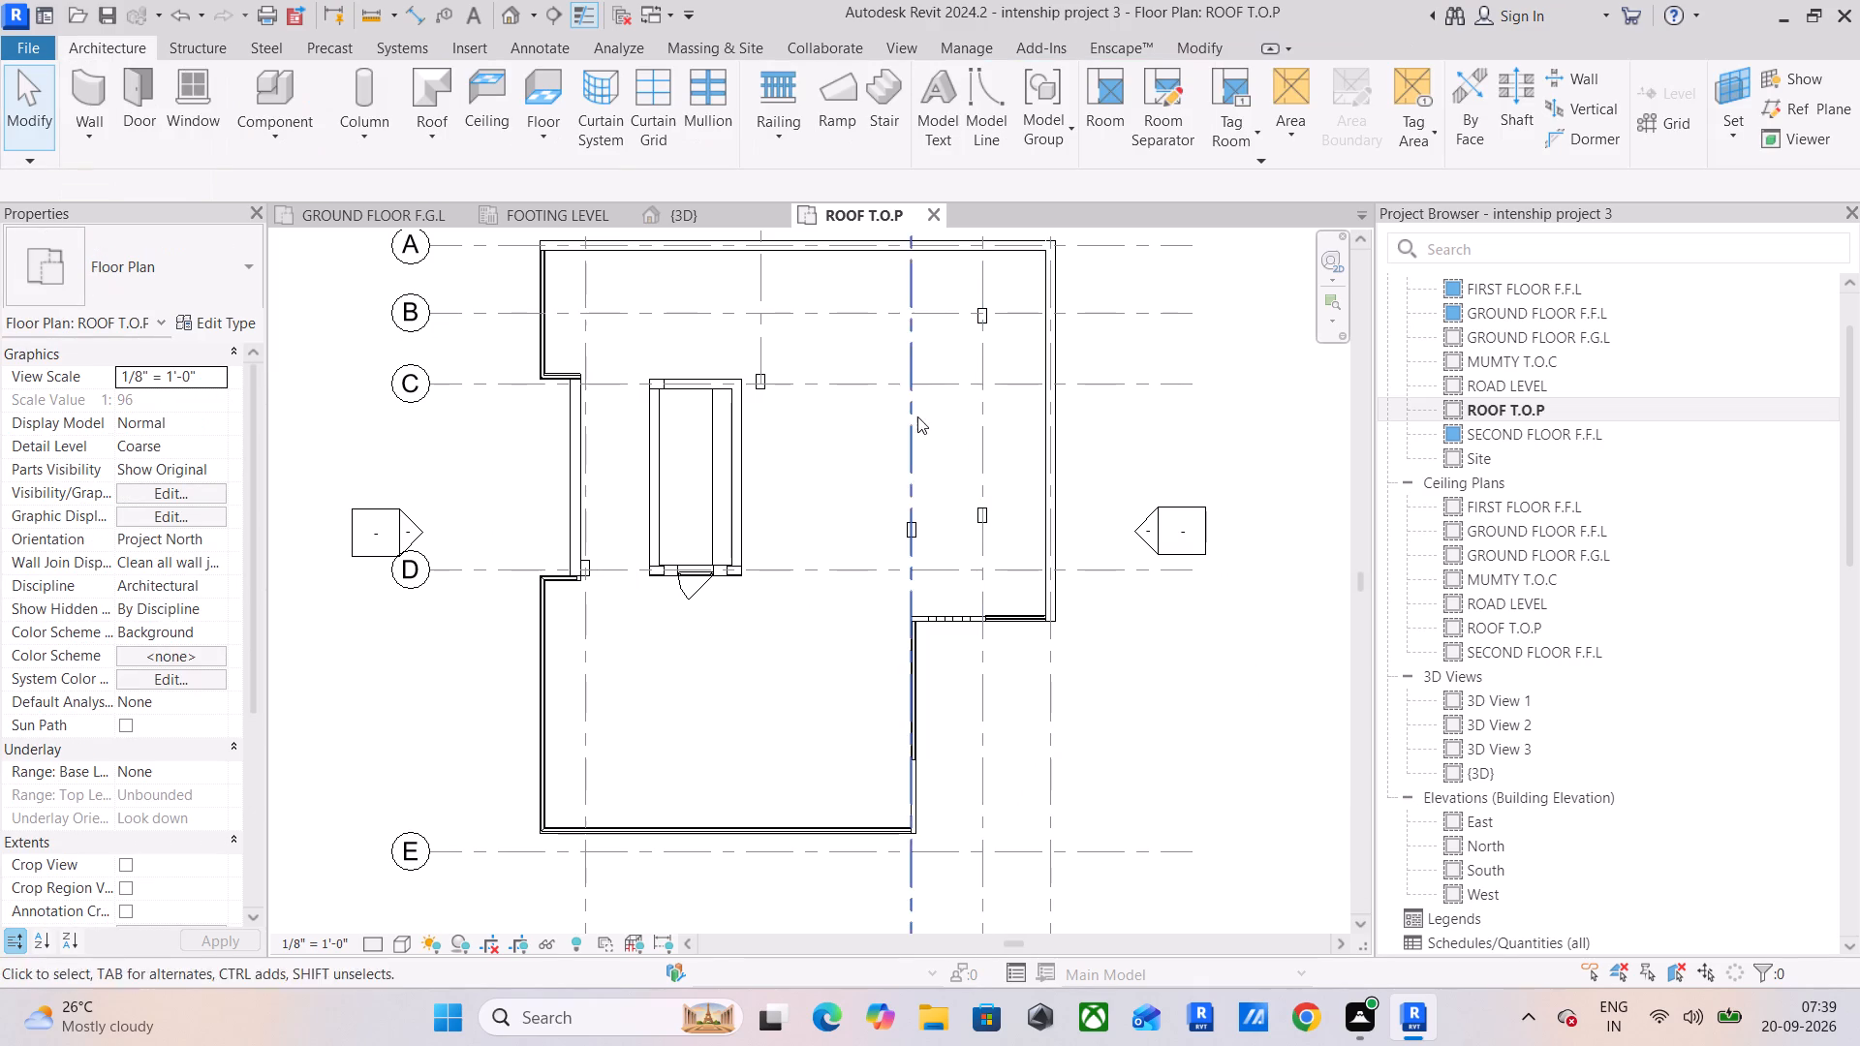
Open the default 3D view and examine the terrace columns beneath the top roof slab and the building from several sides.
click(511, 5)
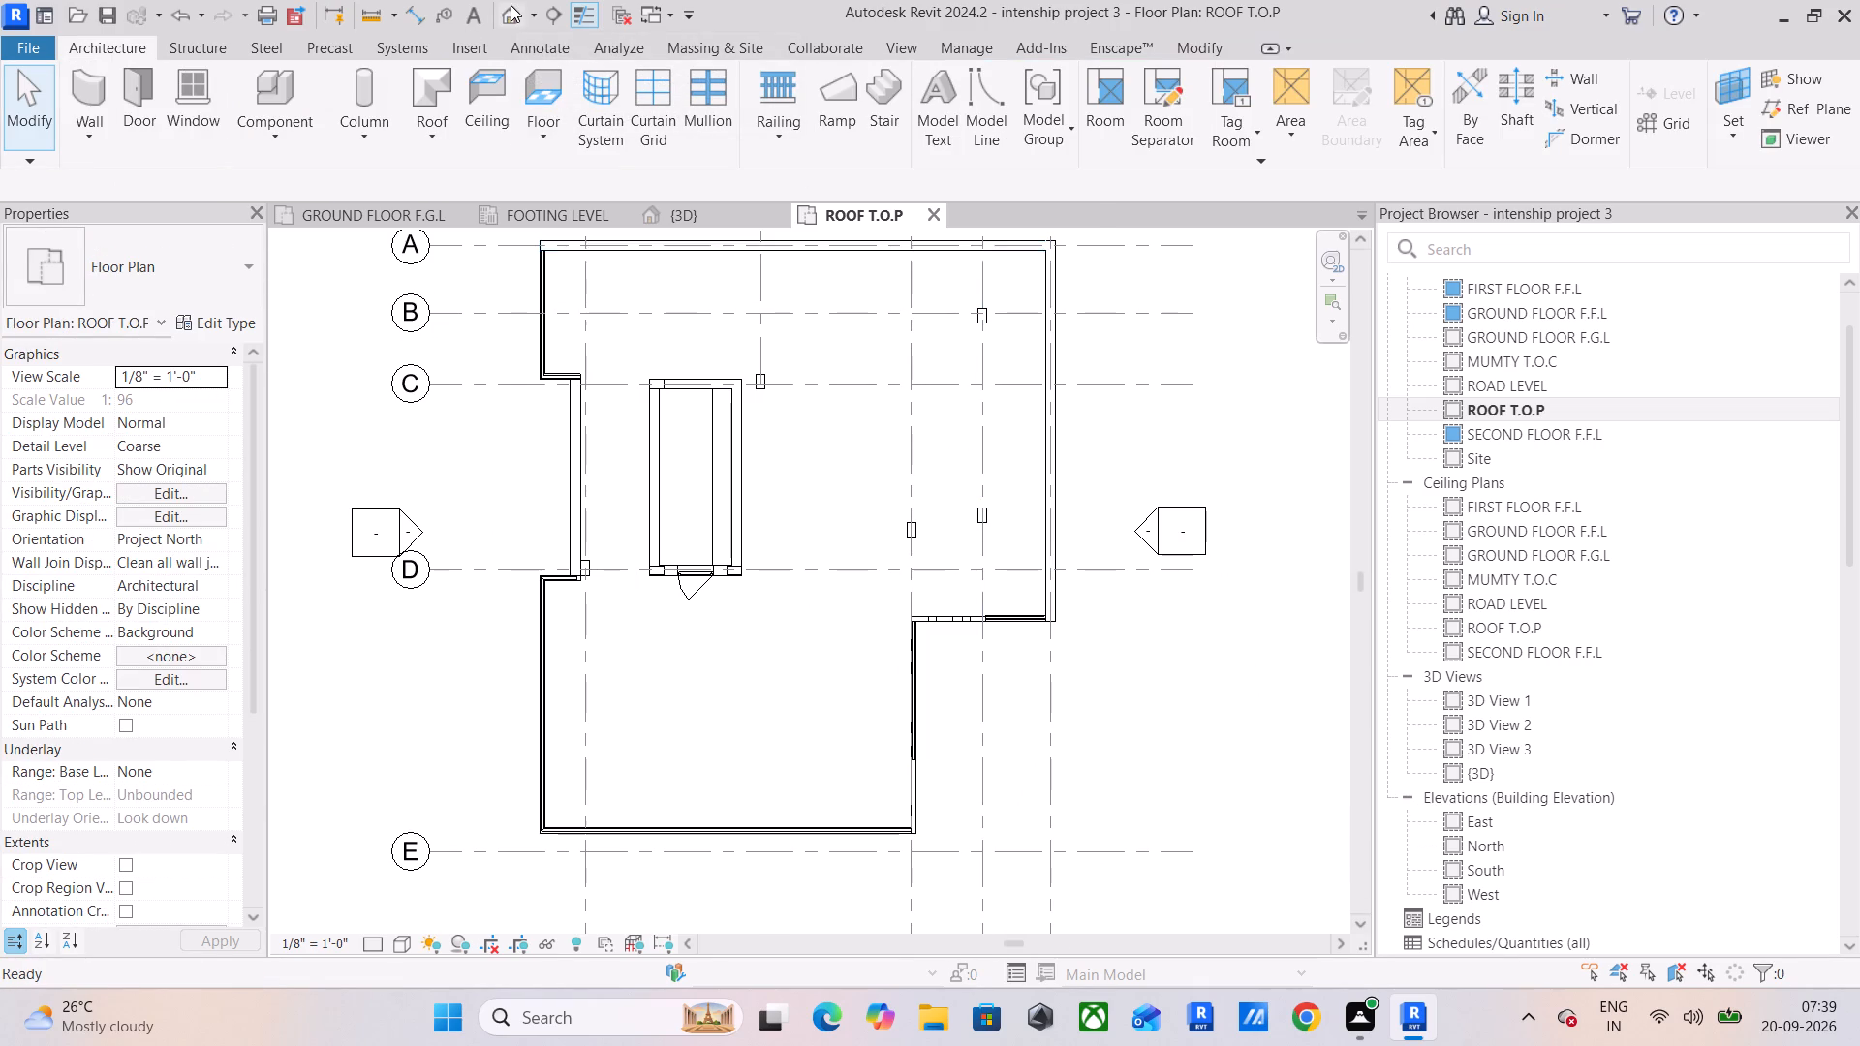
shift+middle_drag(860, 478, 363, 500)
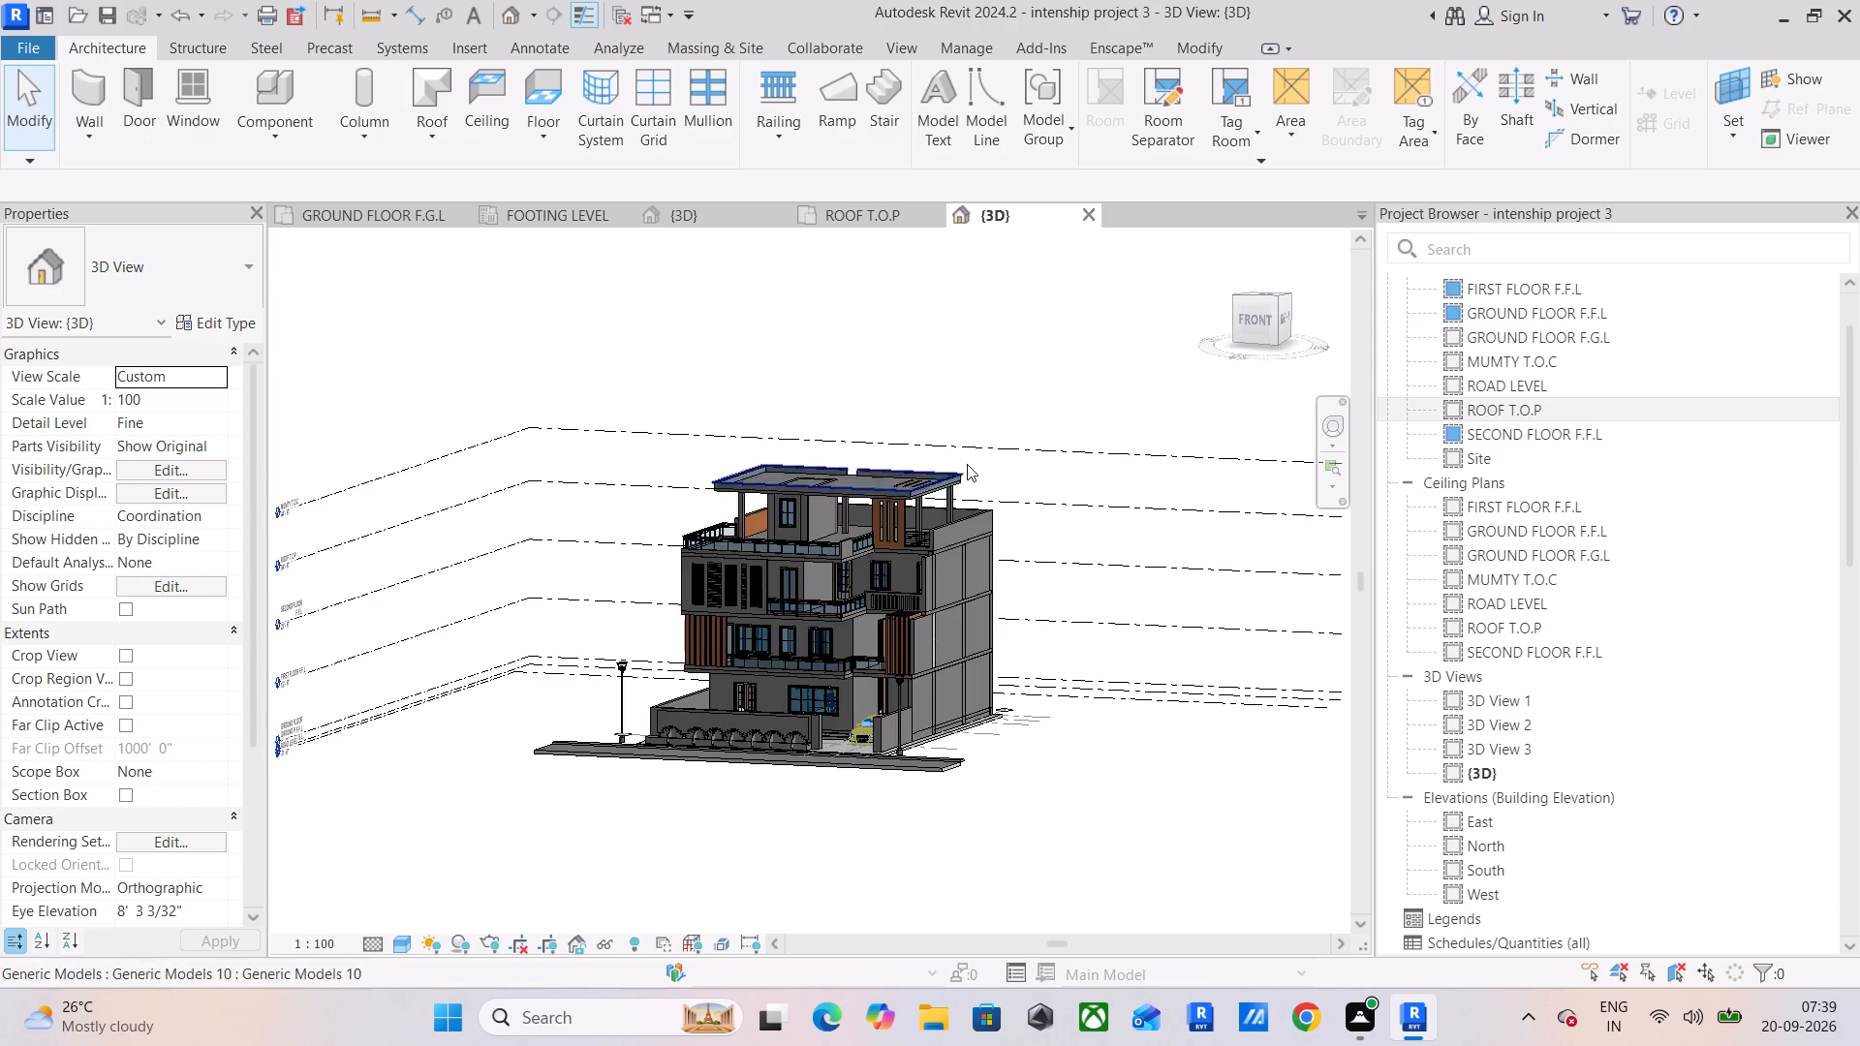
scroll(978, 450, up, 5)
scroll(873, 518, up, 5)
shift+middle_drag(833, 530, 819, 481)
shift+scroll(833, 530, up, 1)
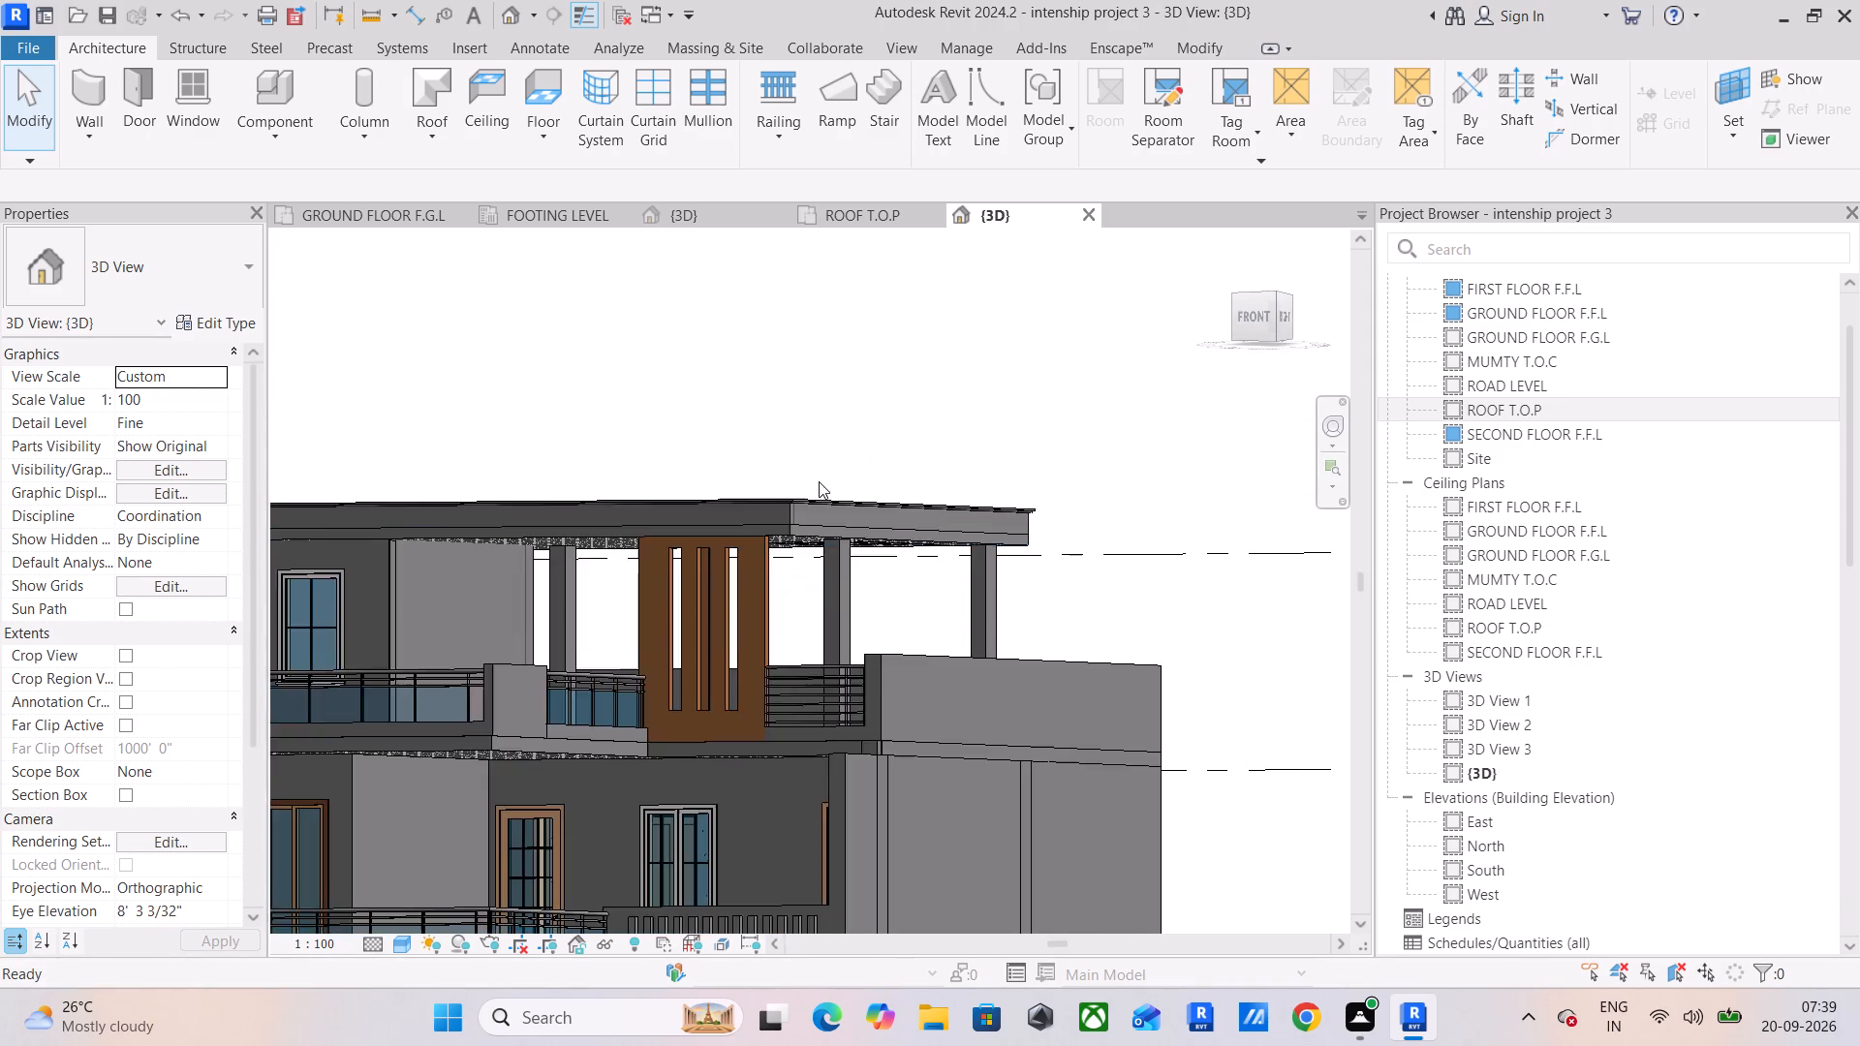
middle_drag(830, 486, 1039, 478)
shift+middle_drag(817, 526, 1002, 562)
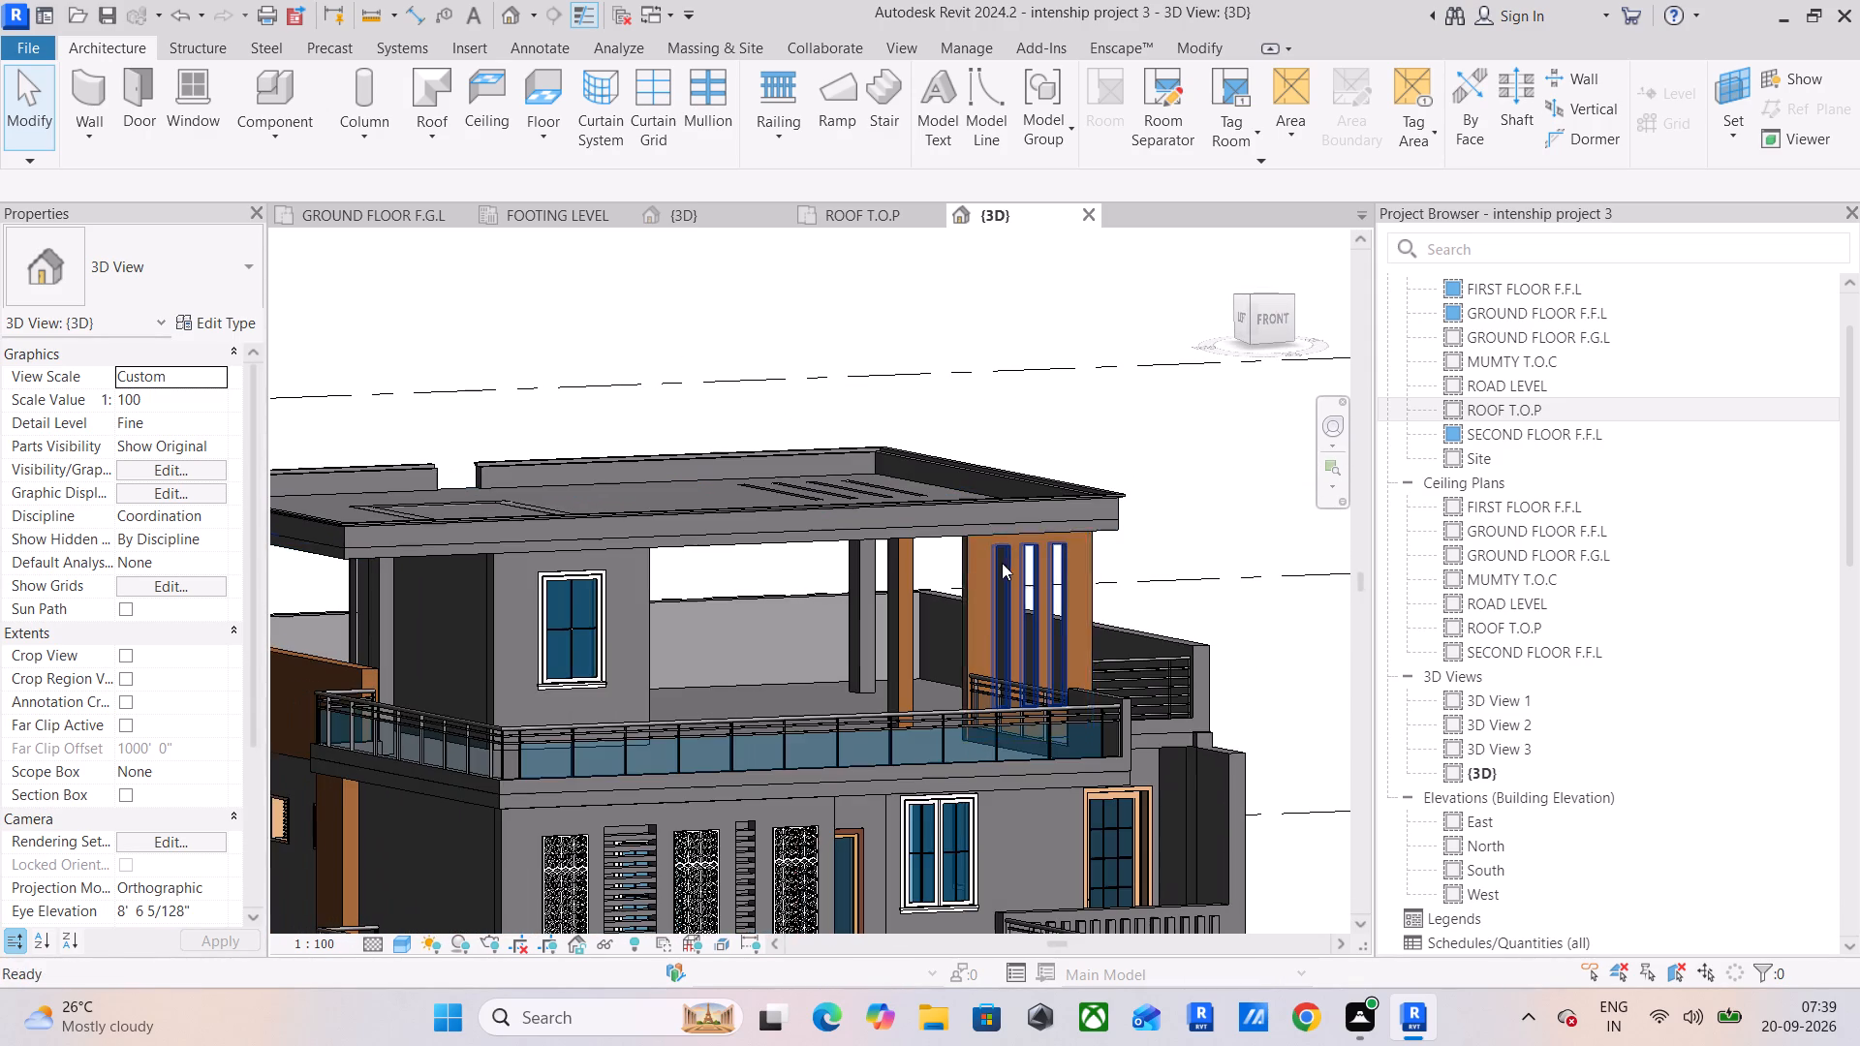
scroll(912, 600, up, 5)
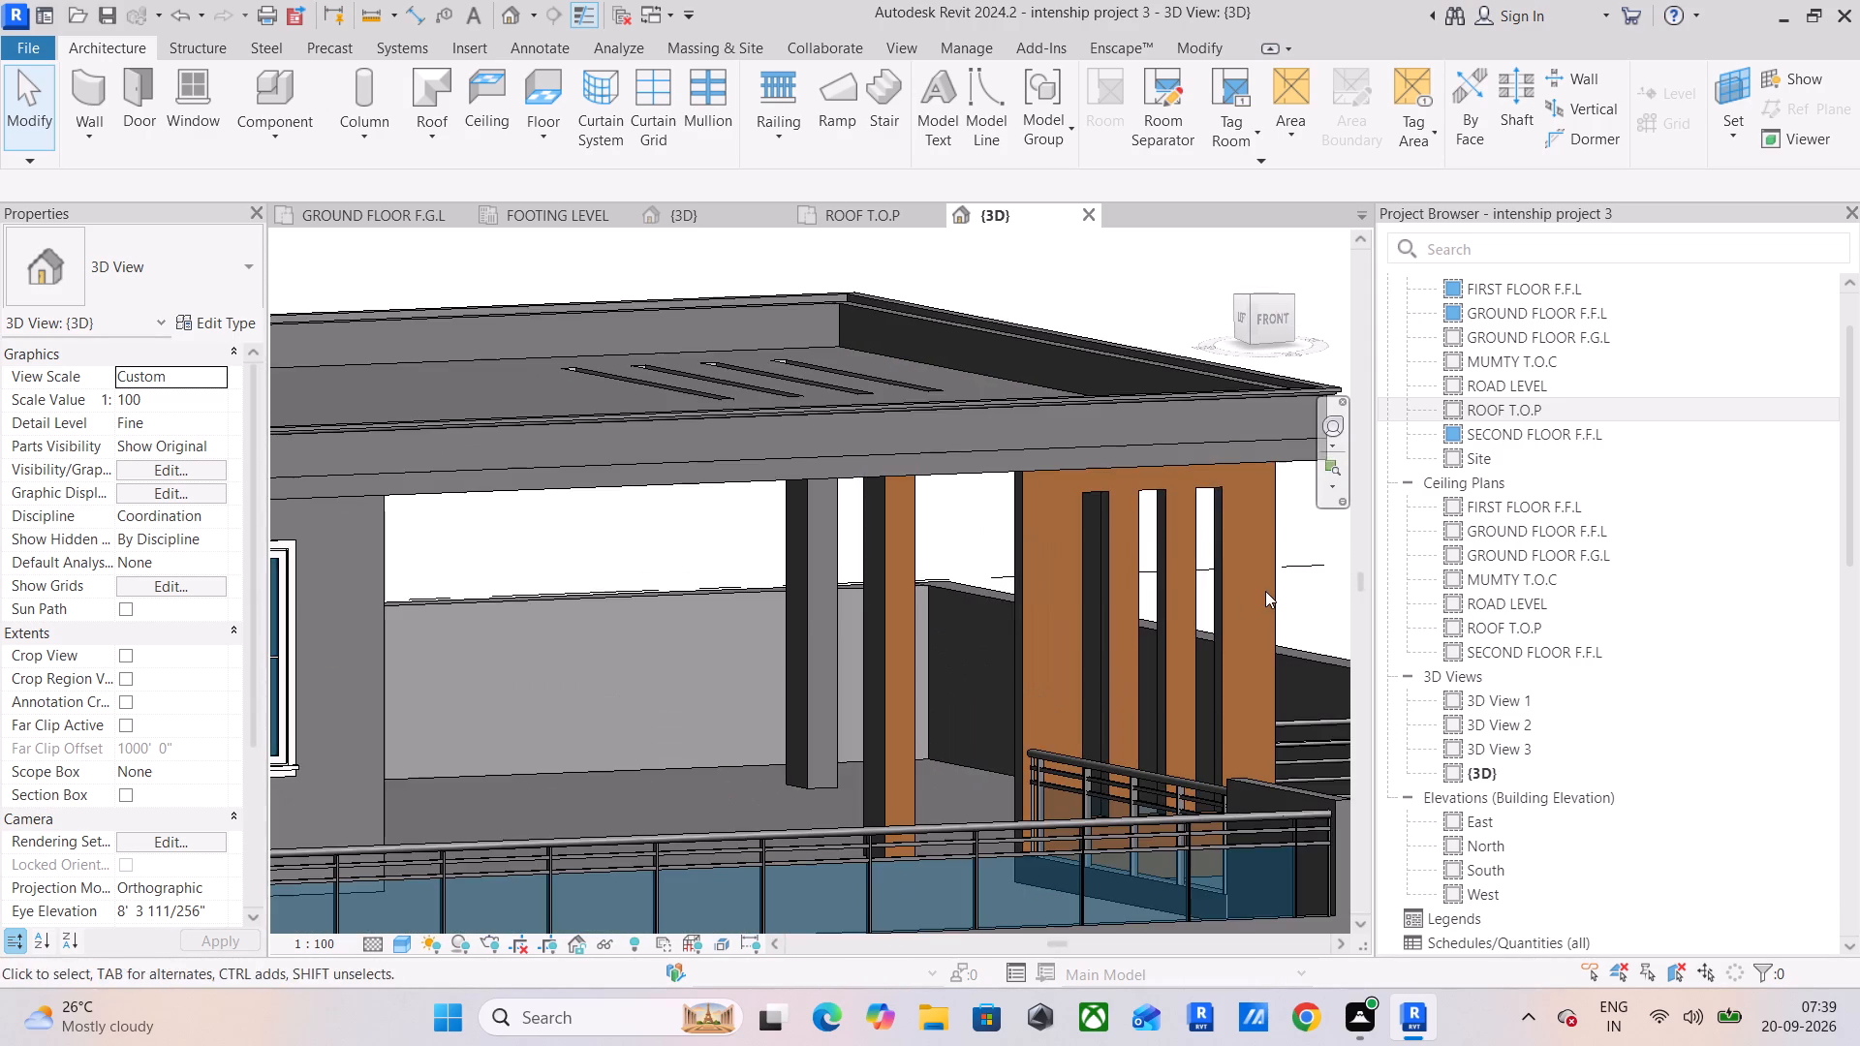
scroll(965, 608, down, 11)
shift+middle_drag(973, 600, 610, 705)
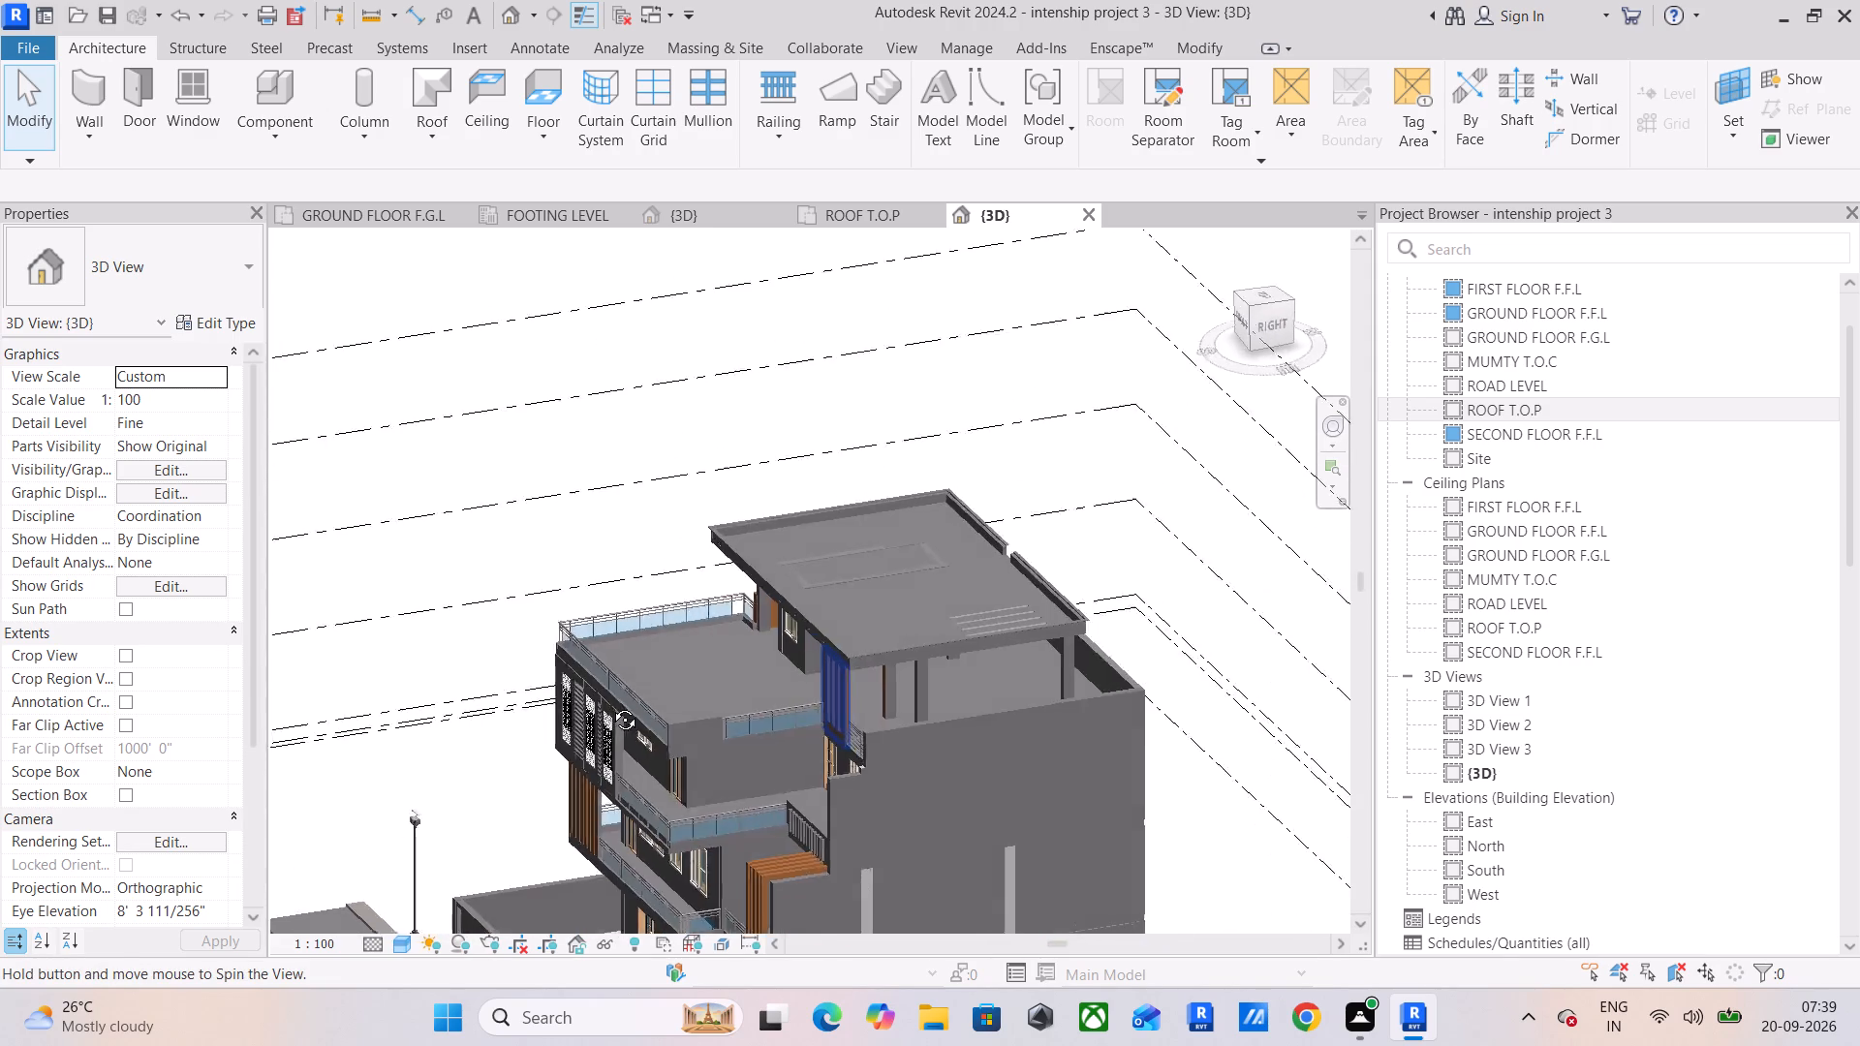
shift+middle_drag(610, 705, 743, 703)
middle_drag(743, 703, 888, 307)
scroll(888, 314, up, 1)
scroll(888, 307, down, 1)
shift+middle_drag(888, 464, 959, 444)
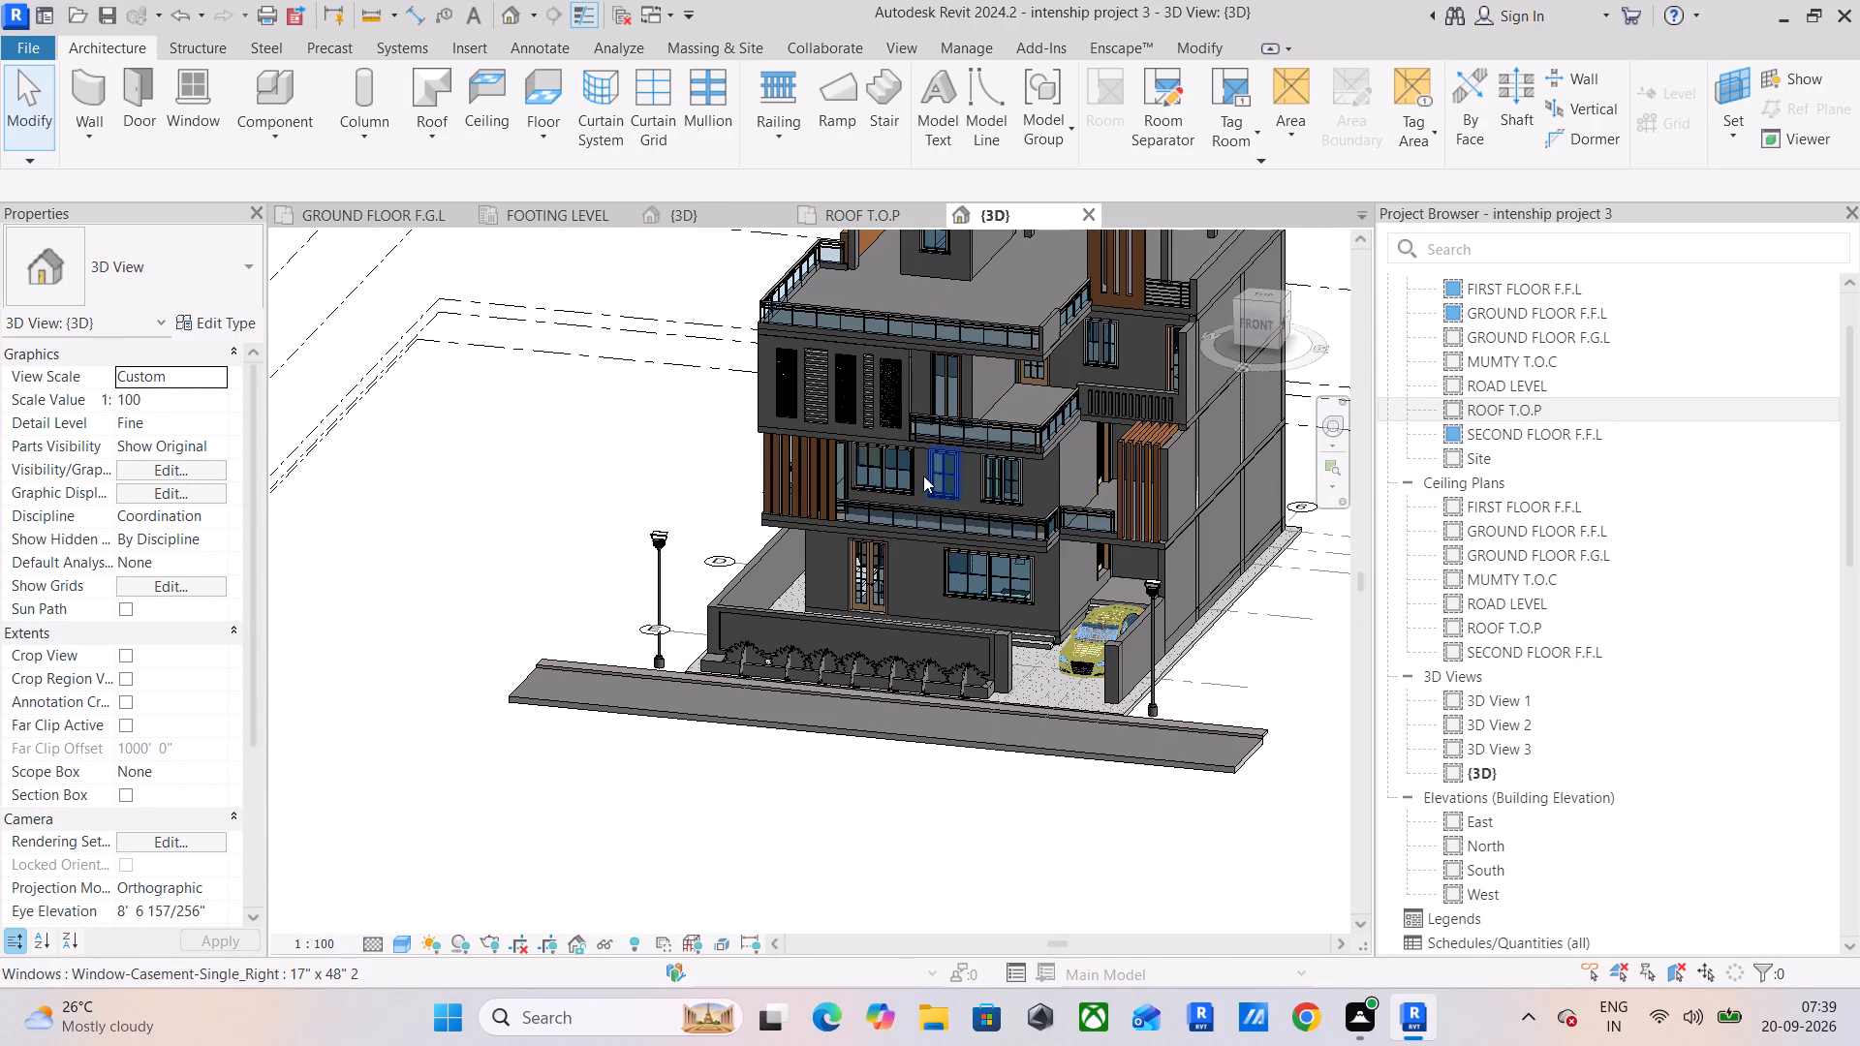
Change the 3D view's visual style to show the building with its realistic material textures.
click(409, 951)
click(424, 913)
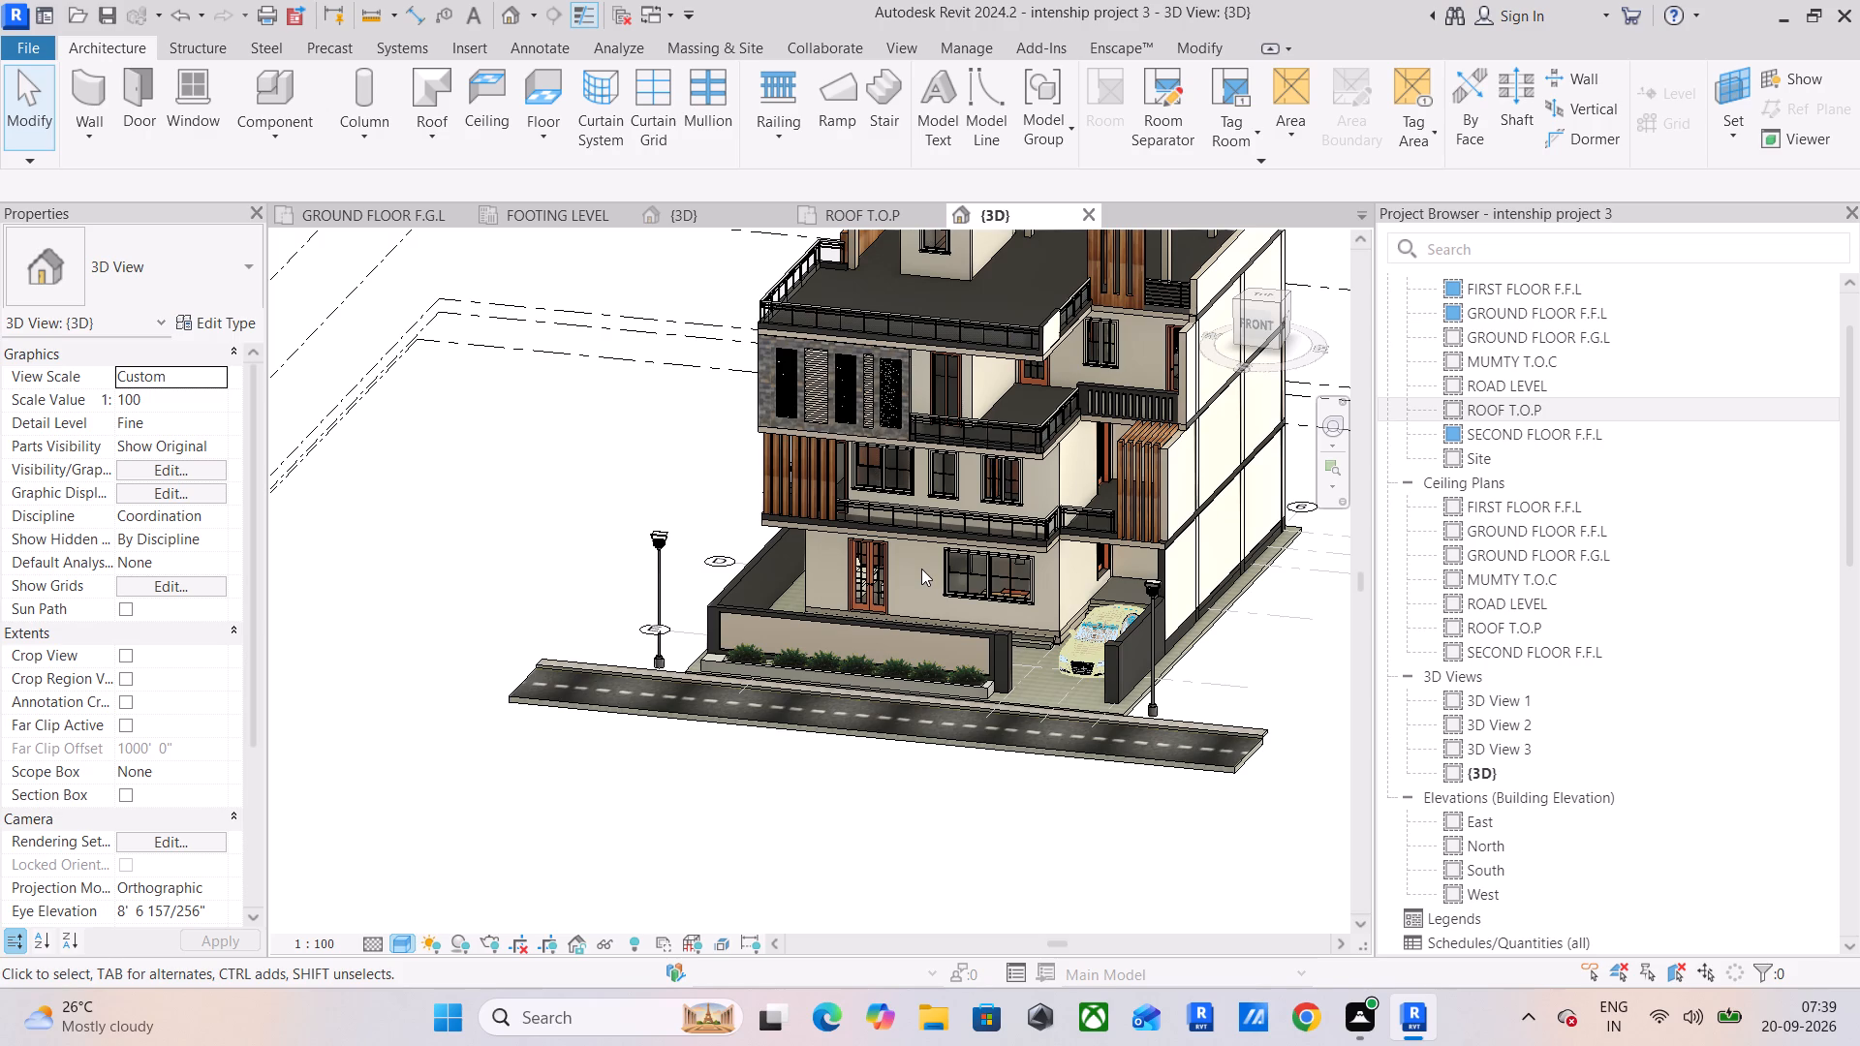
Examine the textured building as a whole, from an overhead angle round to its front facade.
scroll(822, 651, down, 2)
middle_drag(914, 612, 807, 756)
ctrl+middle_drag(921, 520, 963, 472)
shift+middle_drag(815, 724, 829, 731)
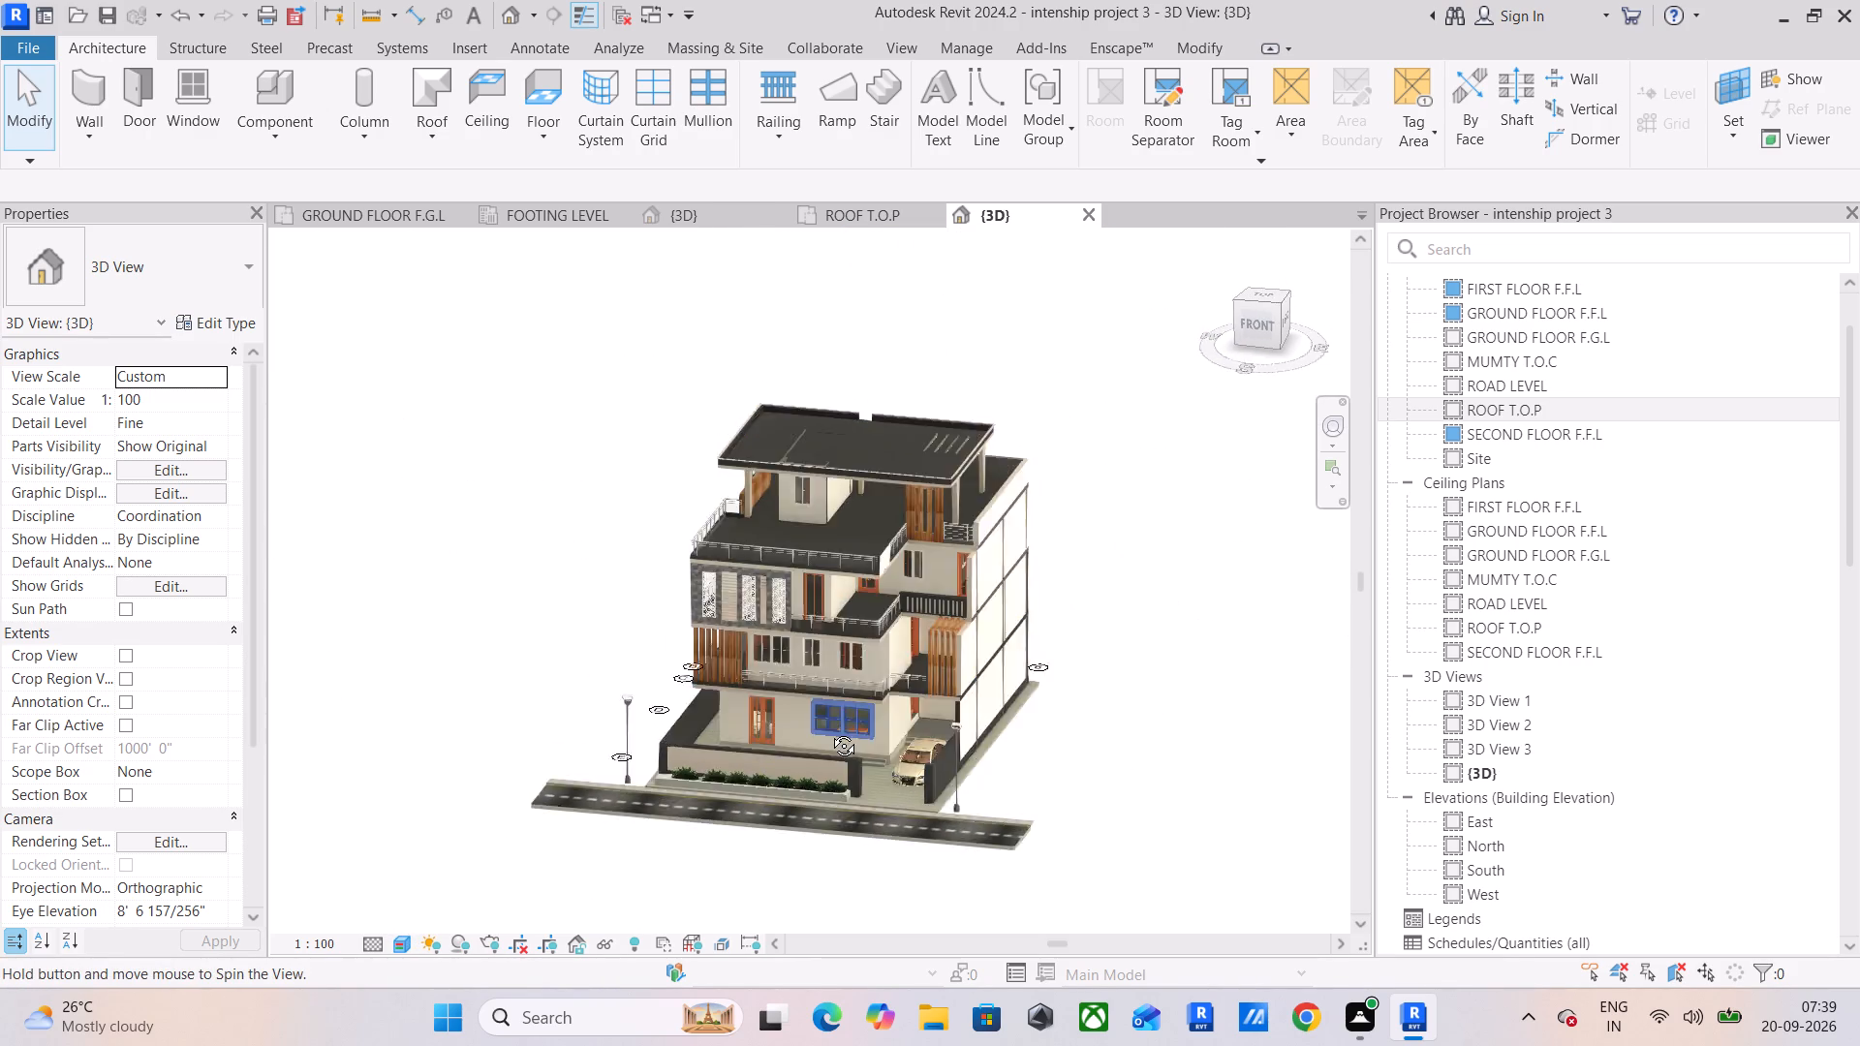
shift+middle_drag(829, 731, 915, 632)
middle_drag(915, 631, 803, 842)
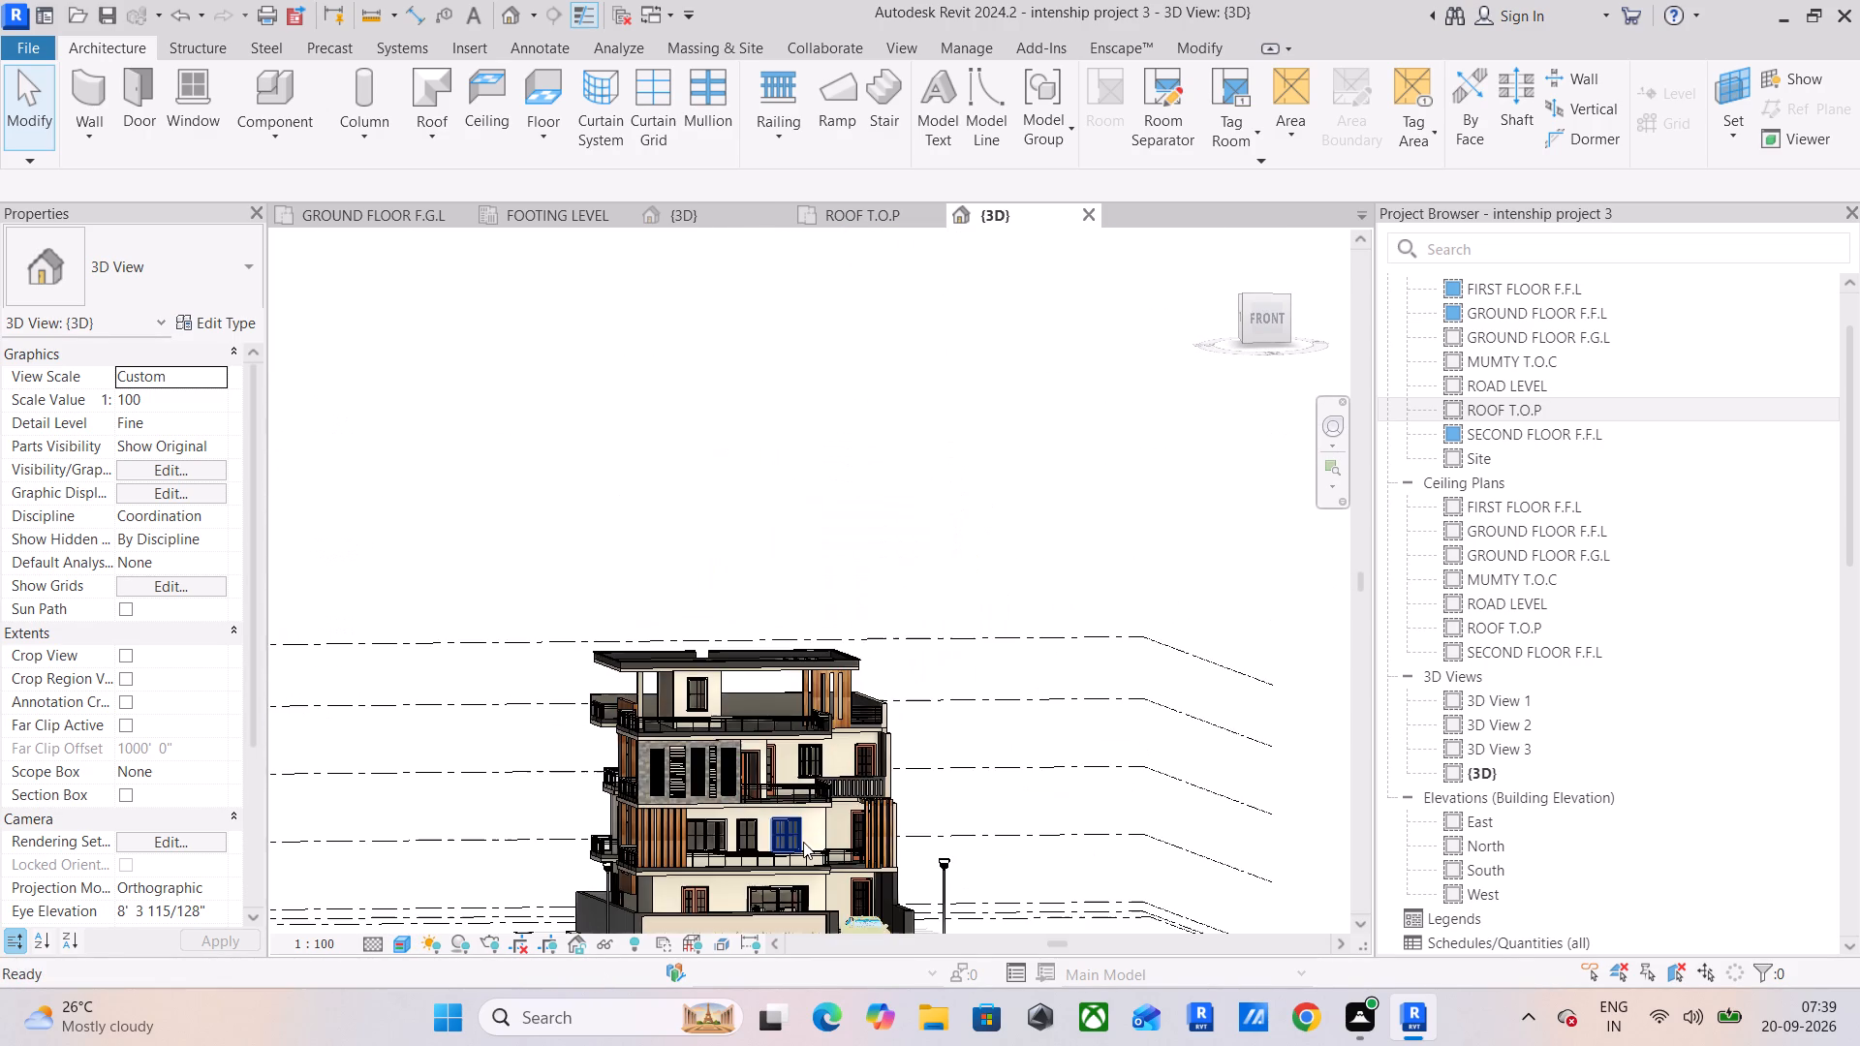
scroll(803, 842, up, 1)
middle_drag(803, 842, 790, 640)
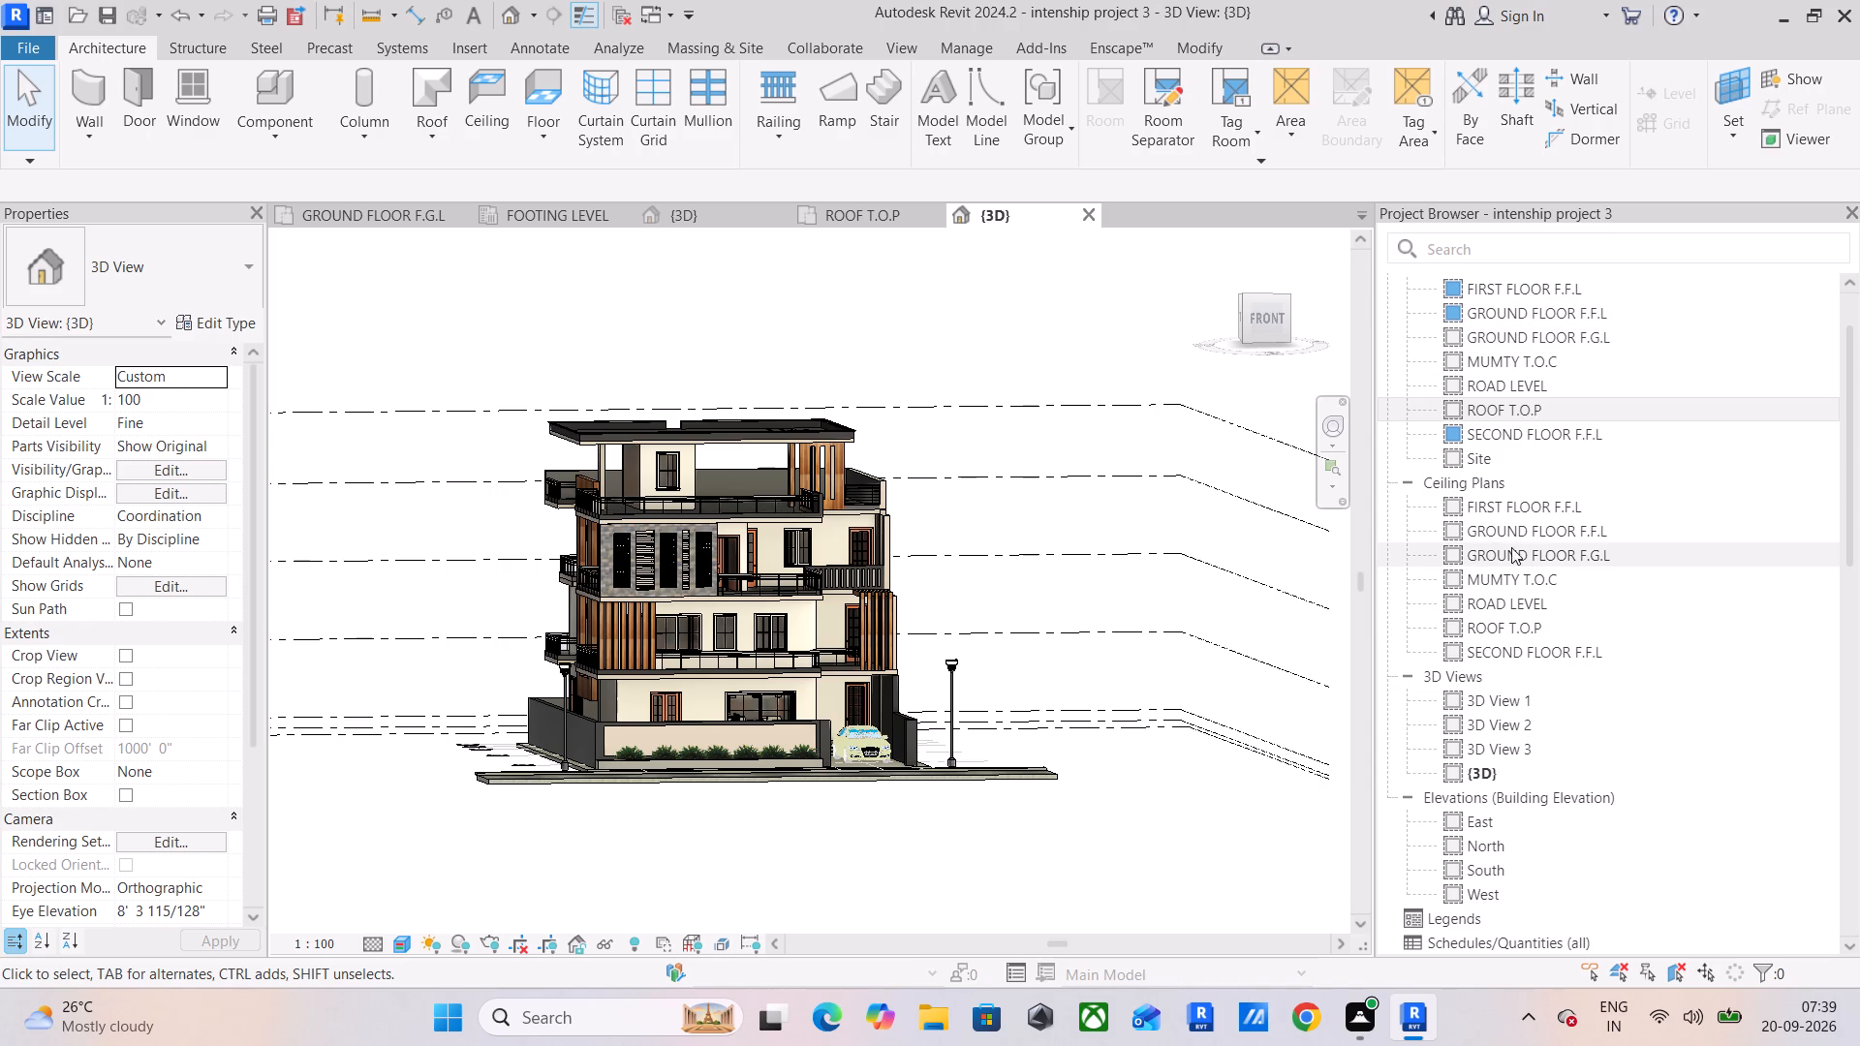
Open the GROUND FLOOR F.F.L ceiling plan and examine the decorative ceiling between grids D and E.
click(1561, 539)
click(1561, 538)
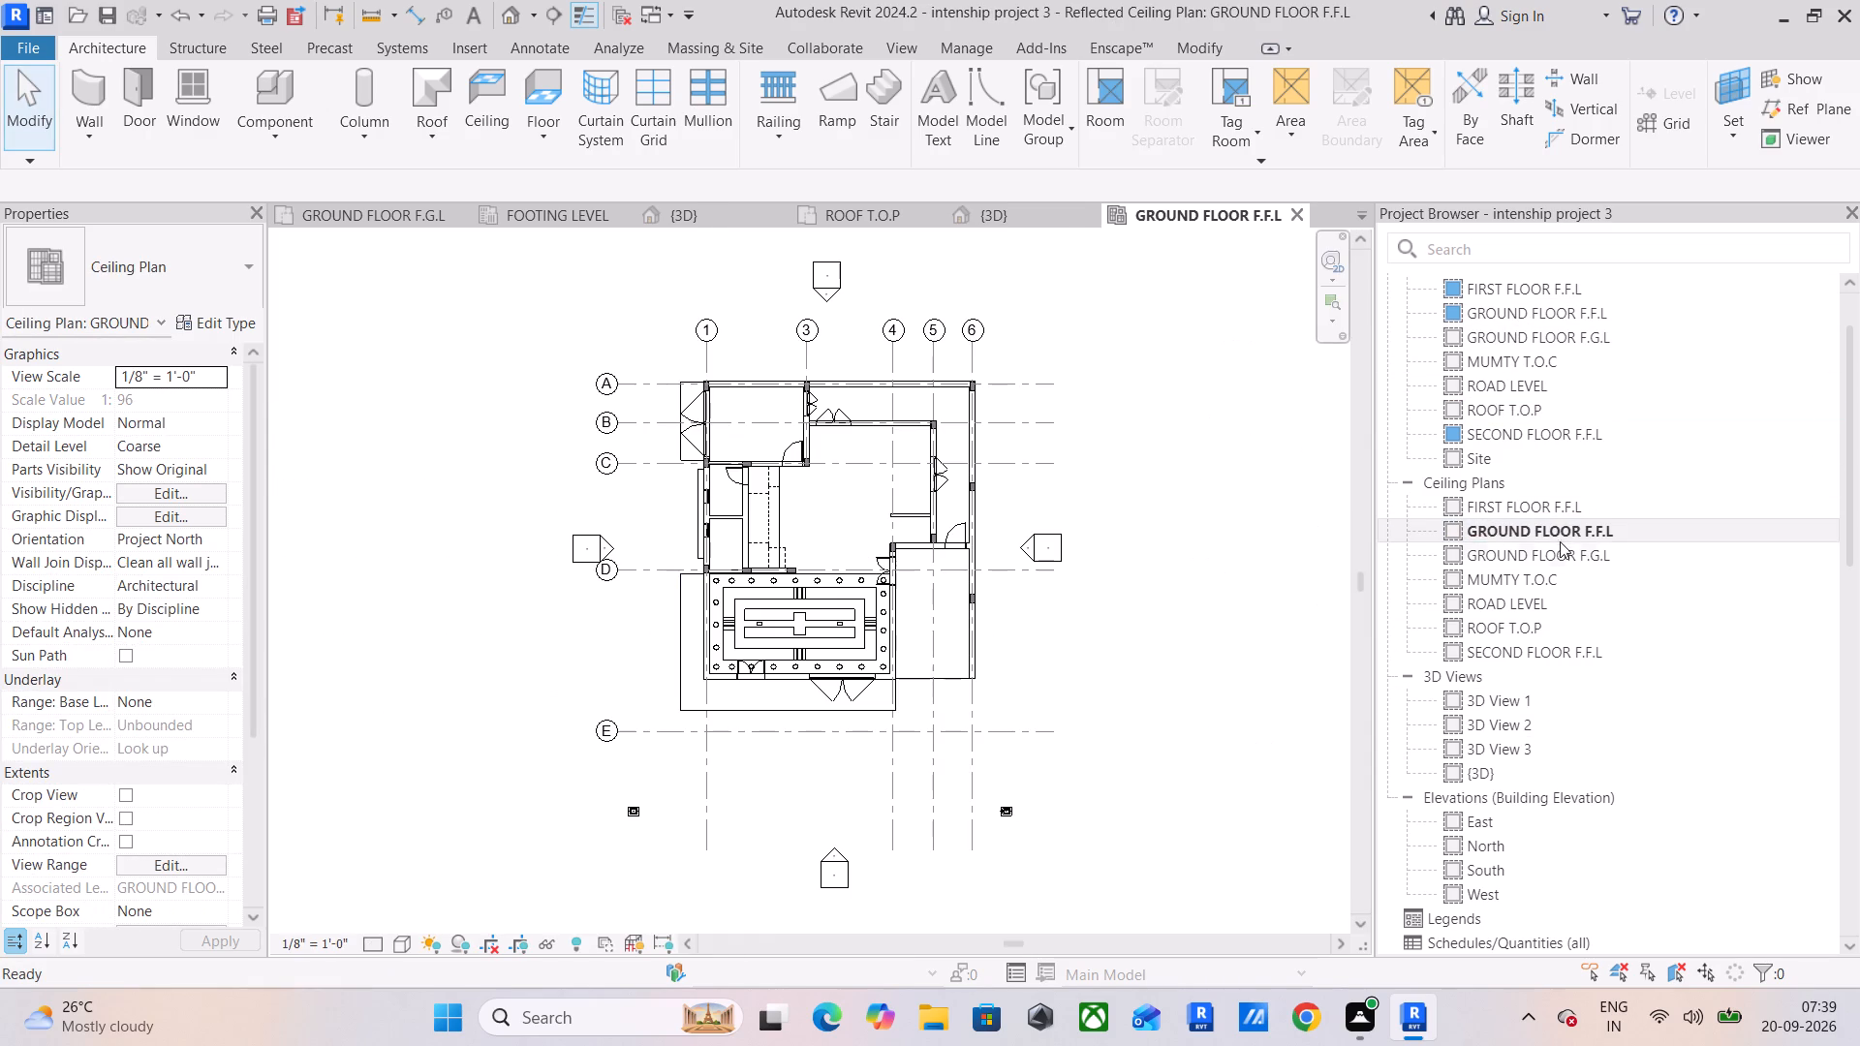
scroll(844, 631, up, 9)
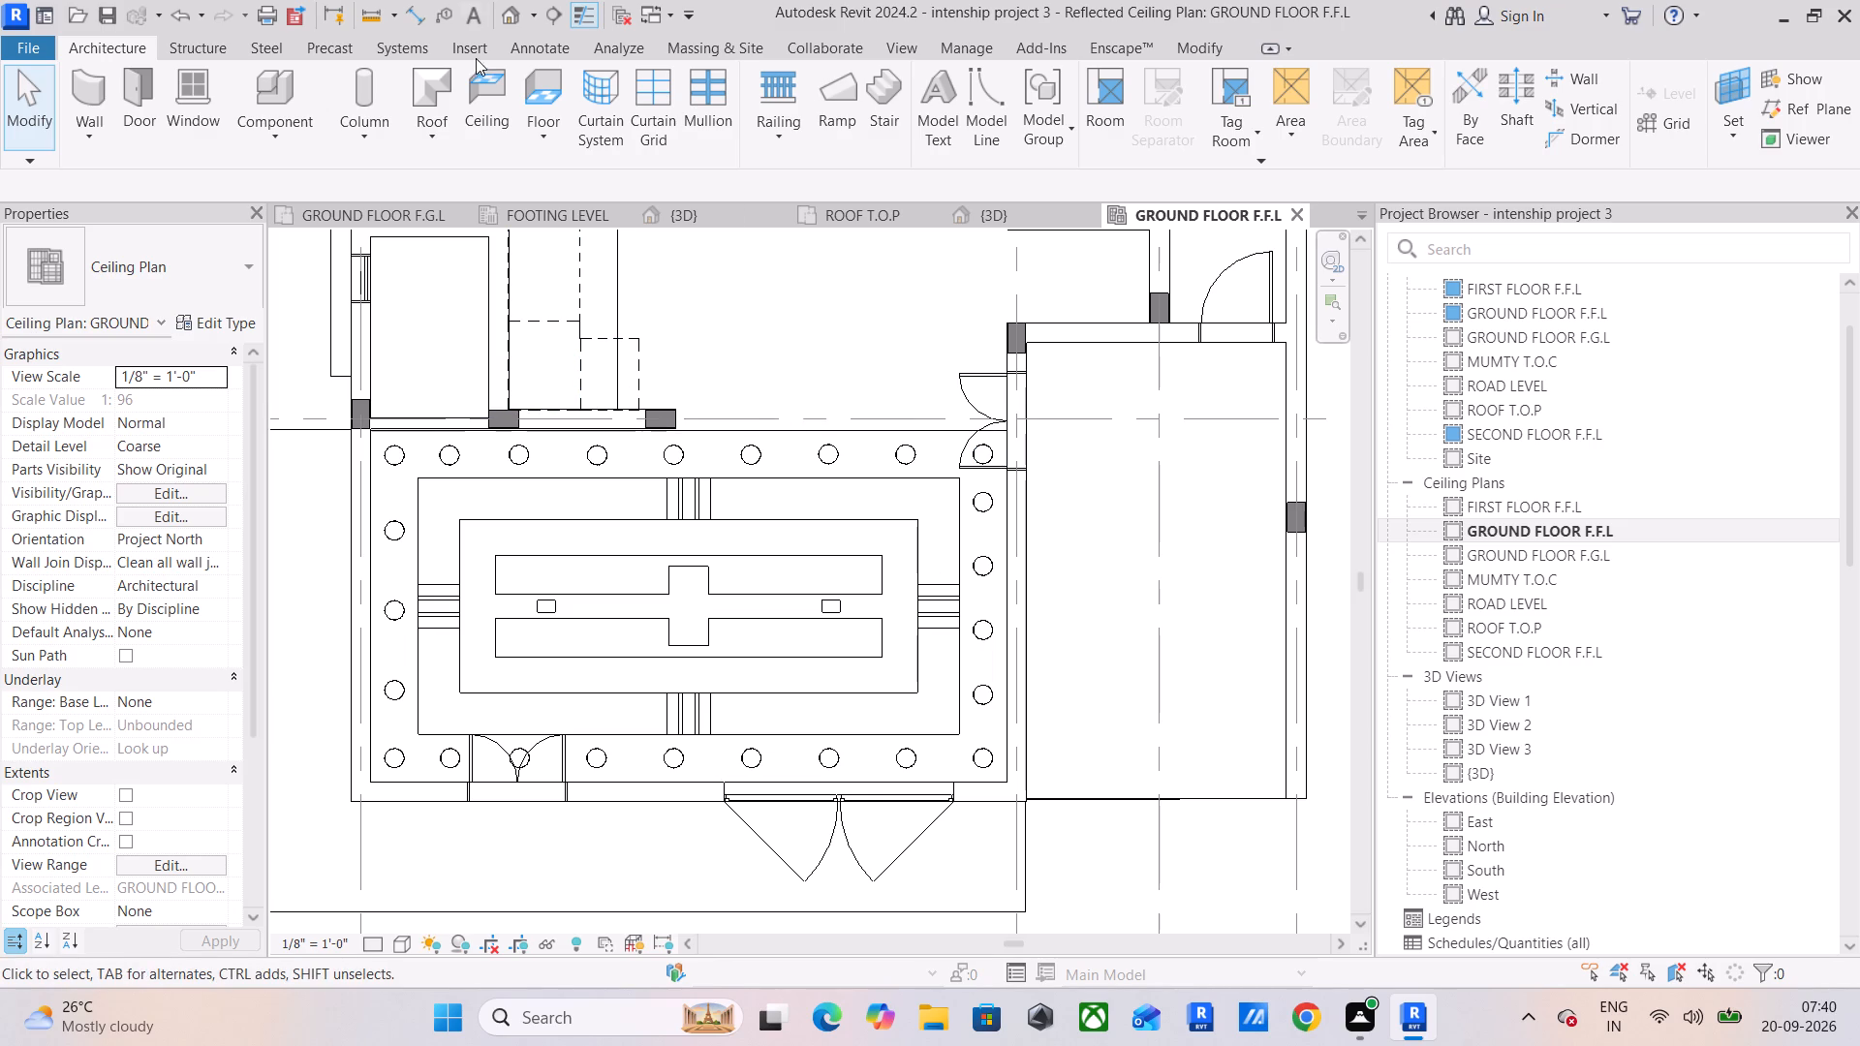
Open the perspective 3D View 1 and look at the house's front facade.
scroll(1580, 756, down, 4)
scroll(1580, 756, up, 3)
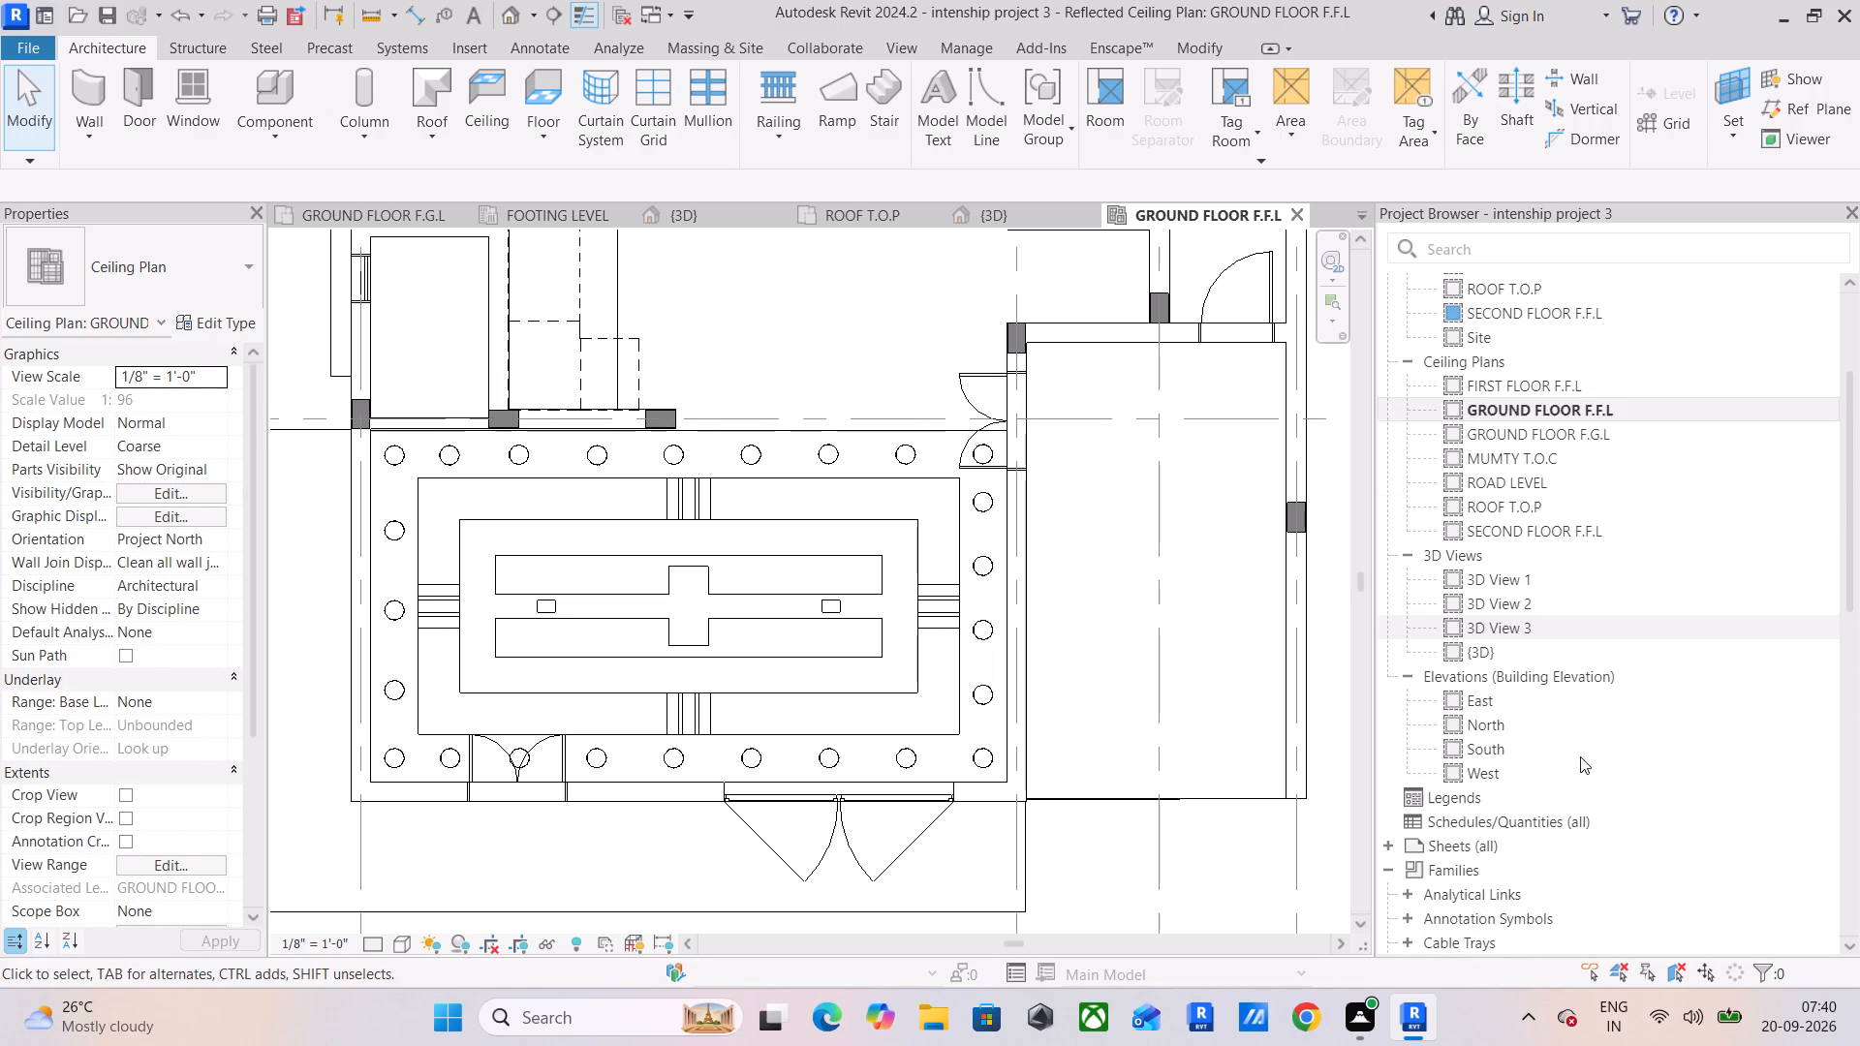
double_click(1507, 584)
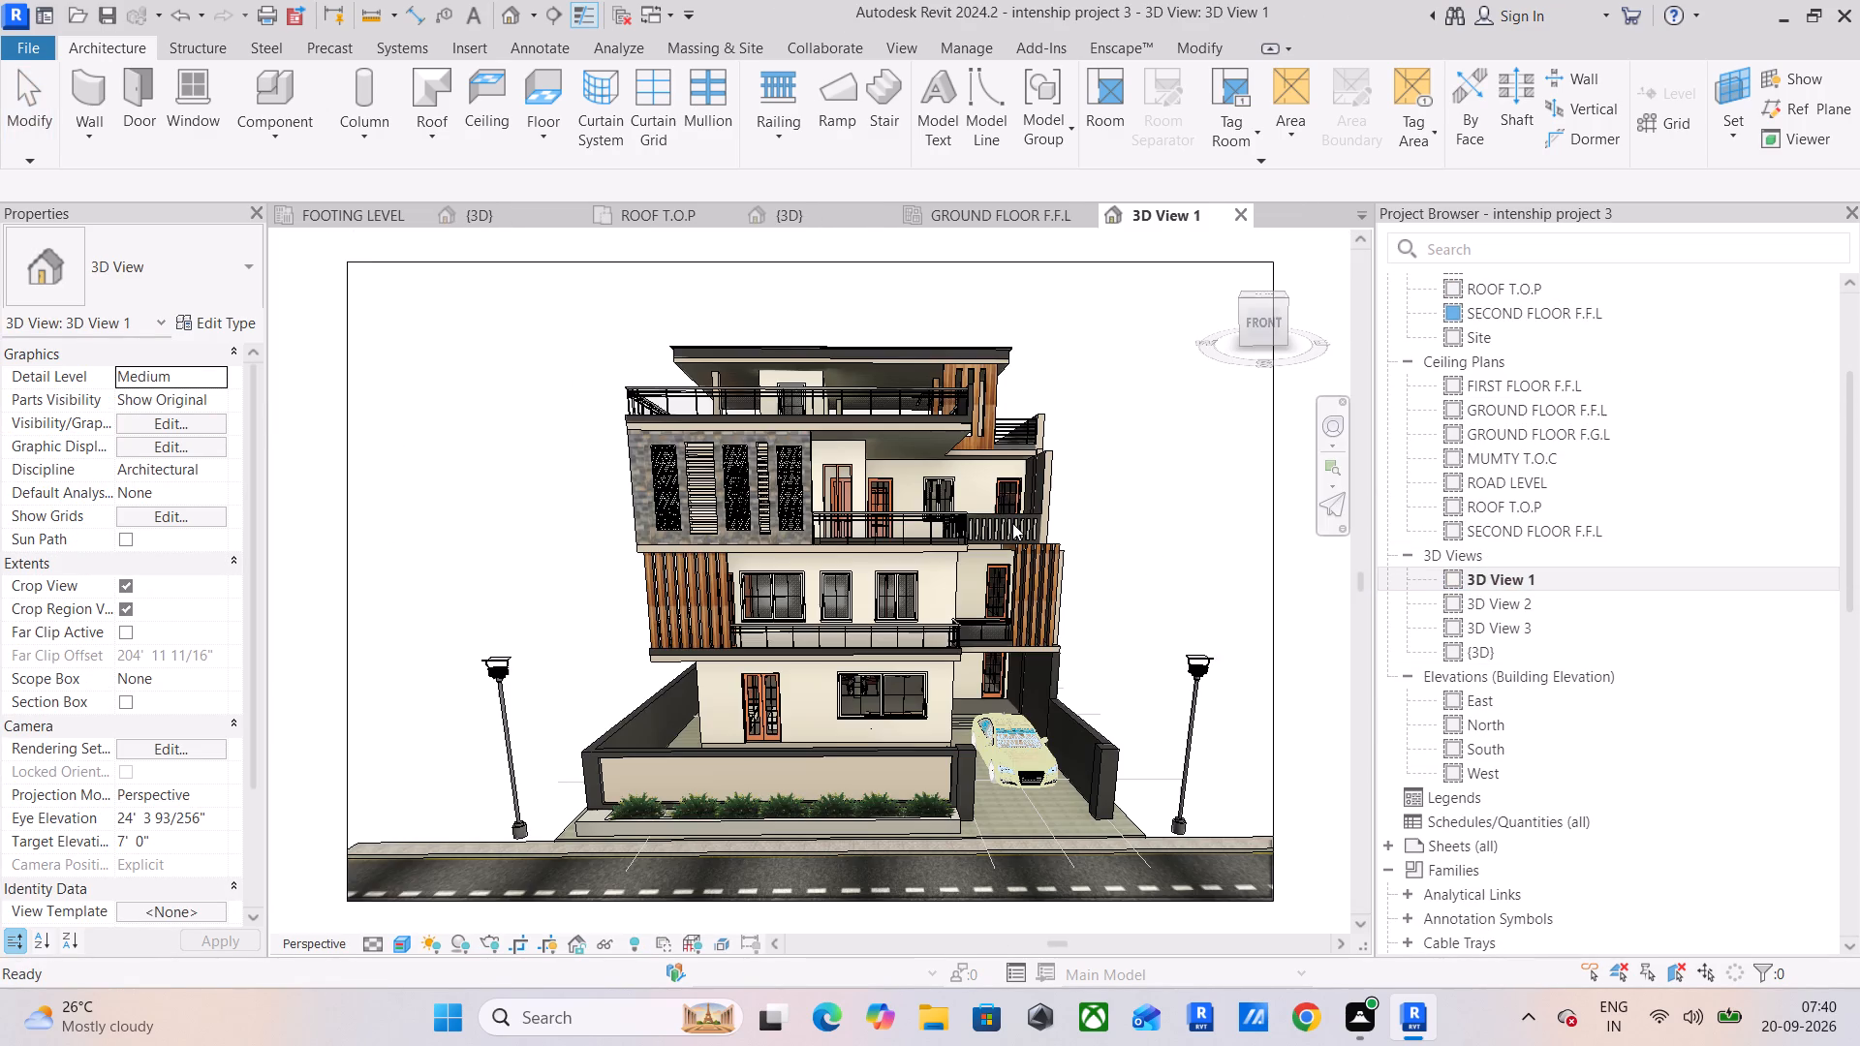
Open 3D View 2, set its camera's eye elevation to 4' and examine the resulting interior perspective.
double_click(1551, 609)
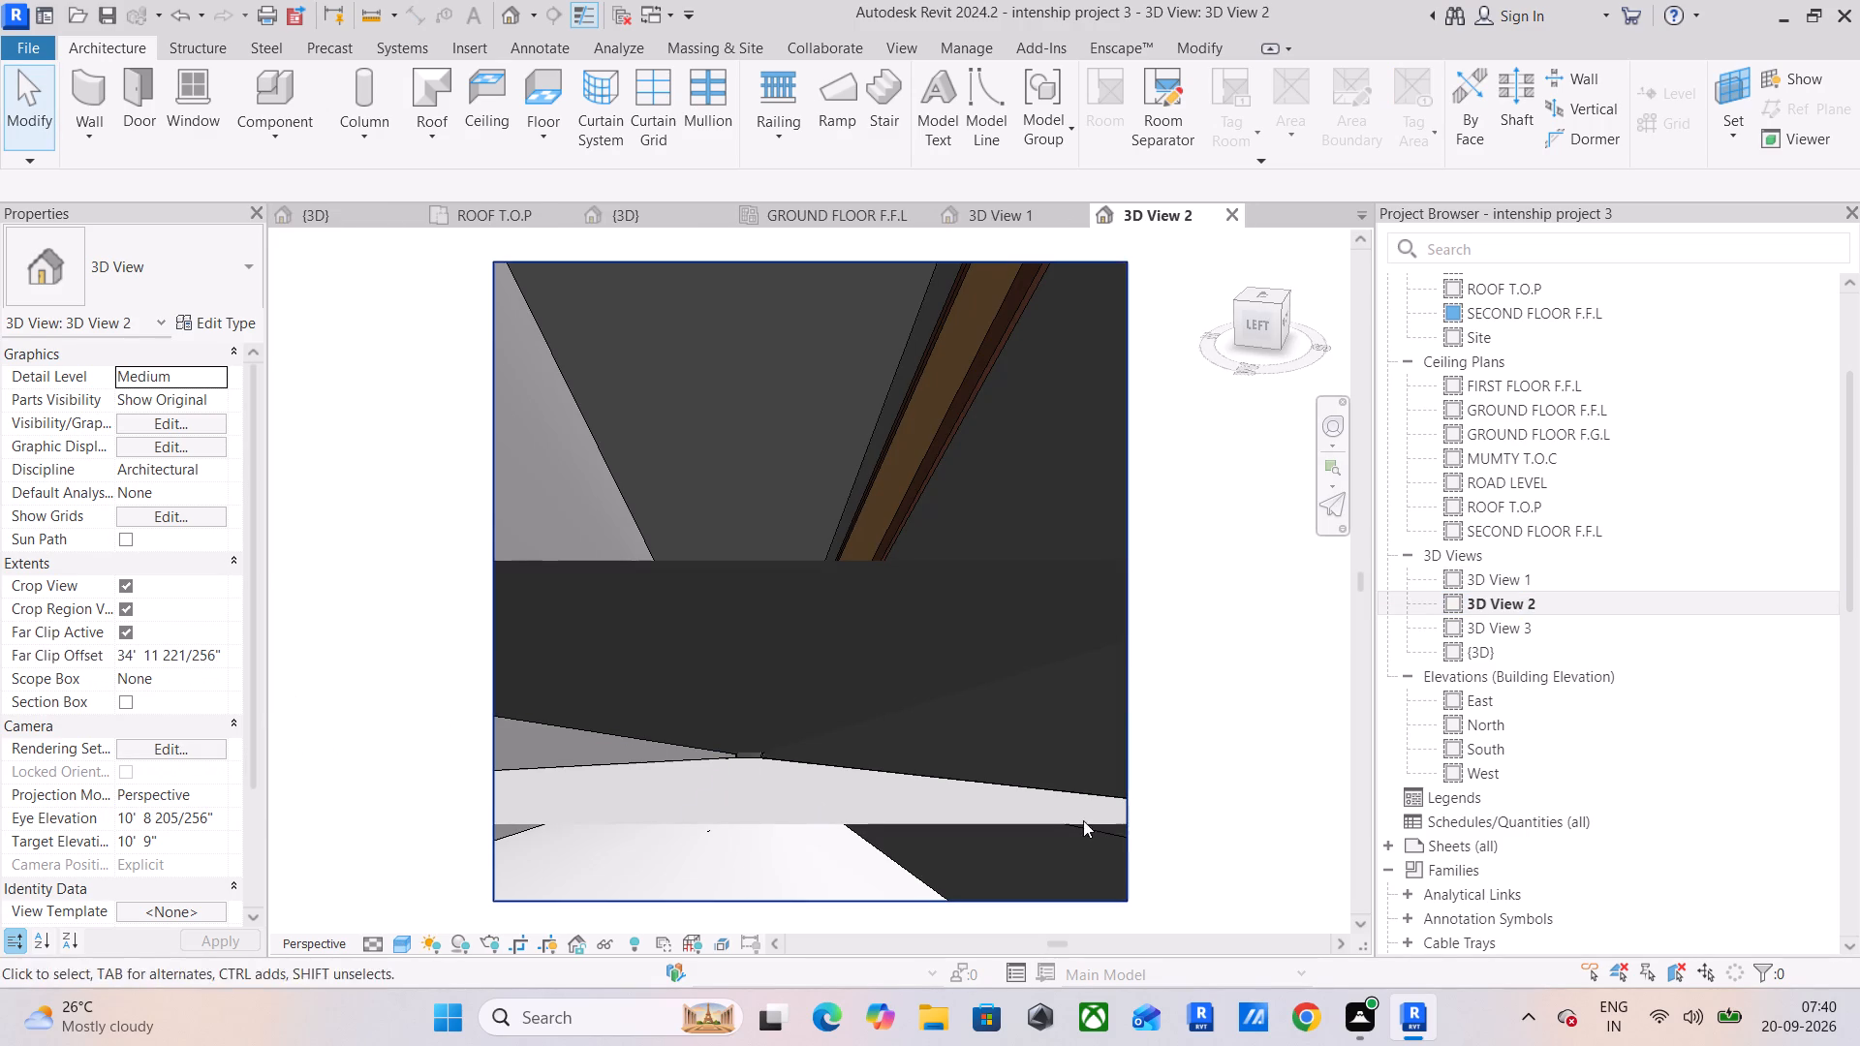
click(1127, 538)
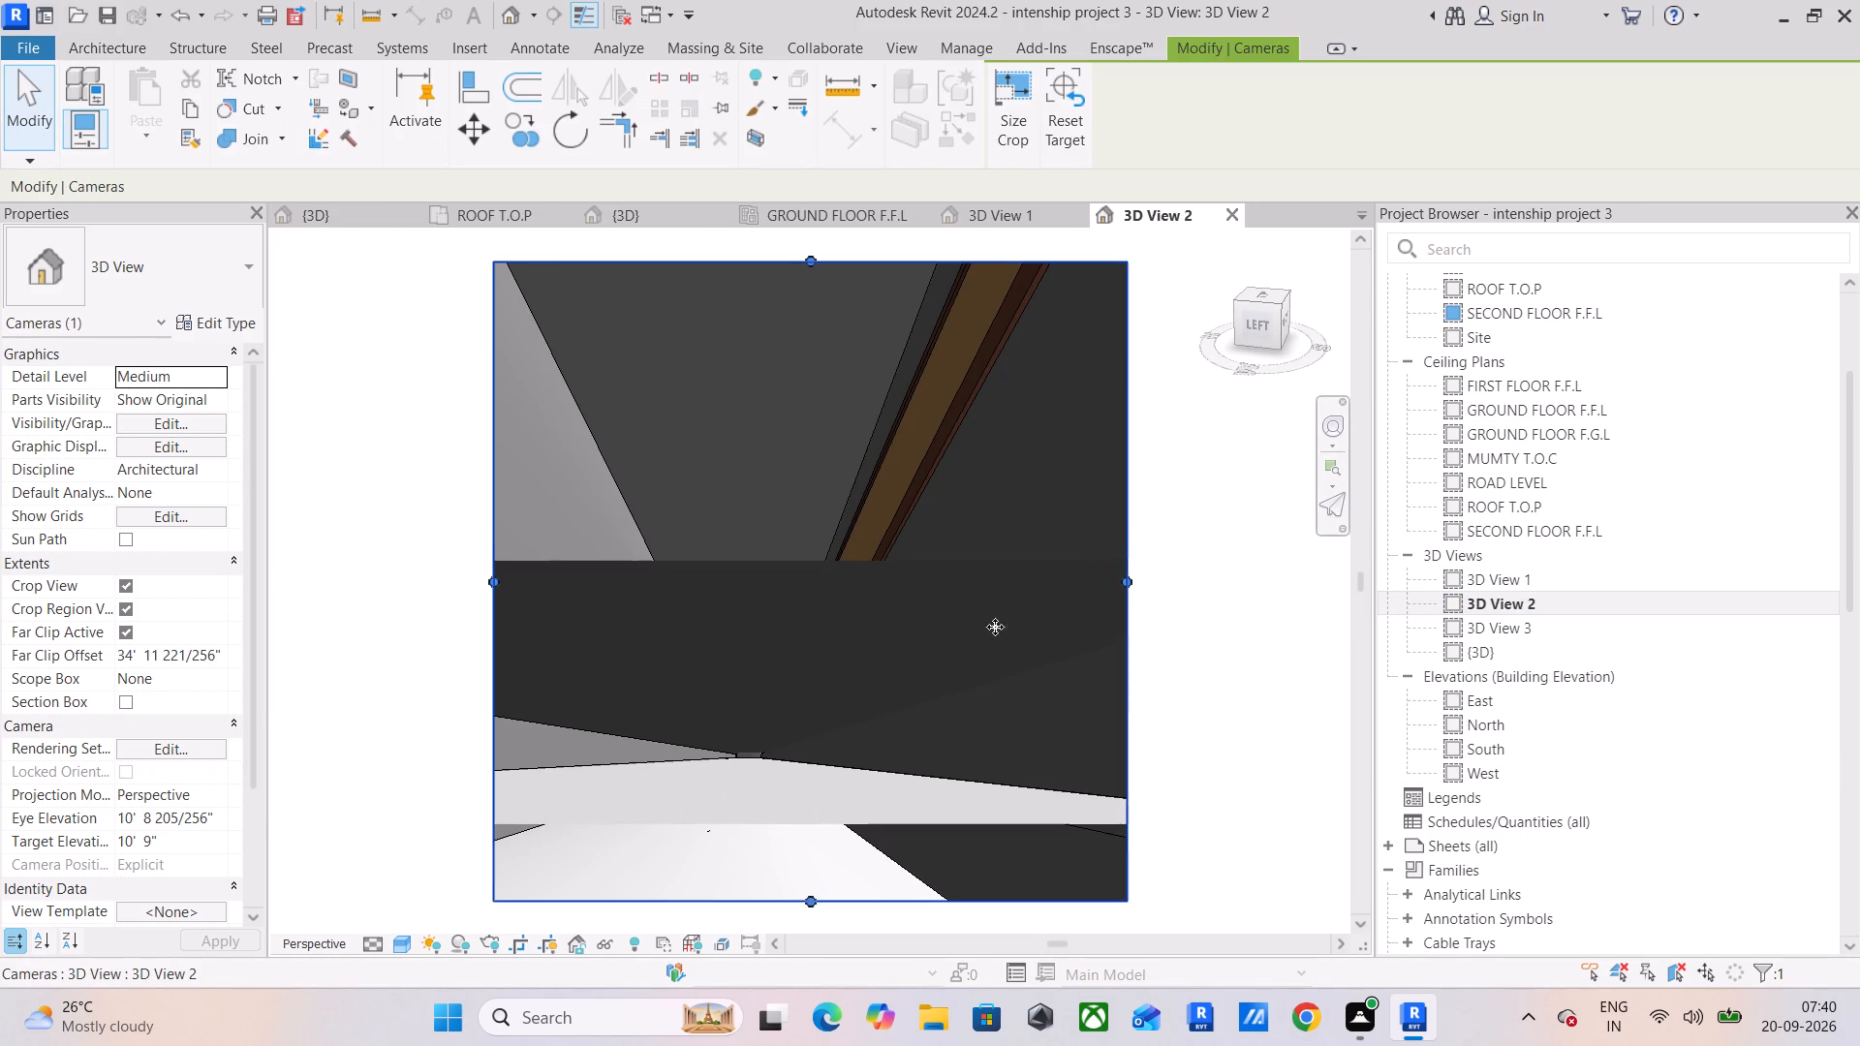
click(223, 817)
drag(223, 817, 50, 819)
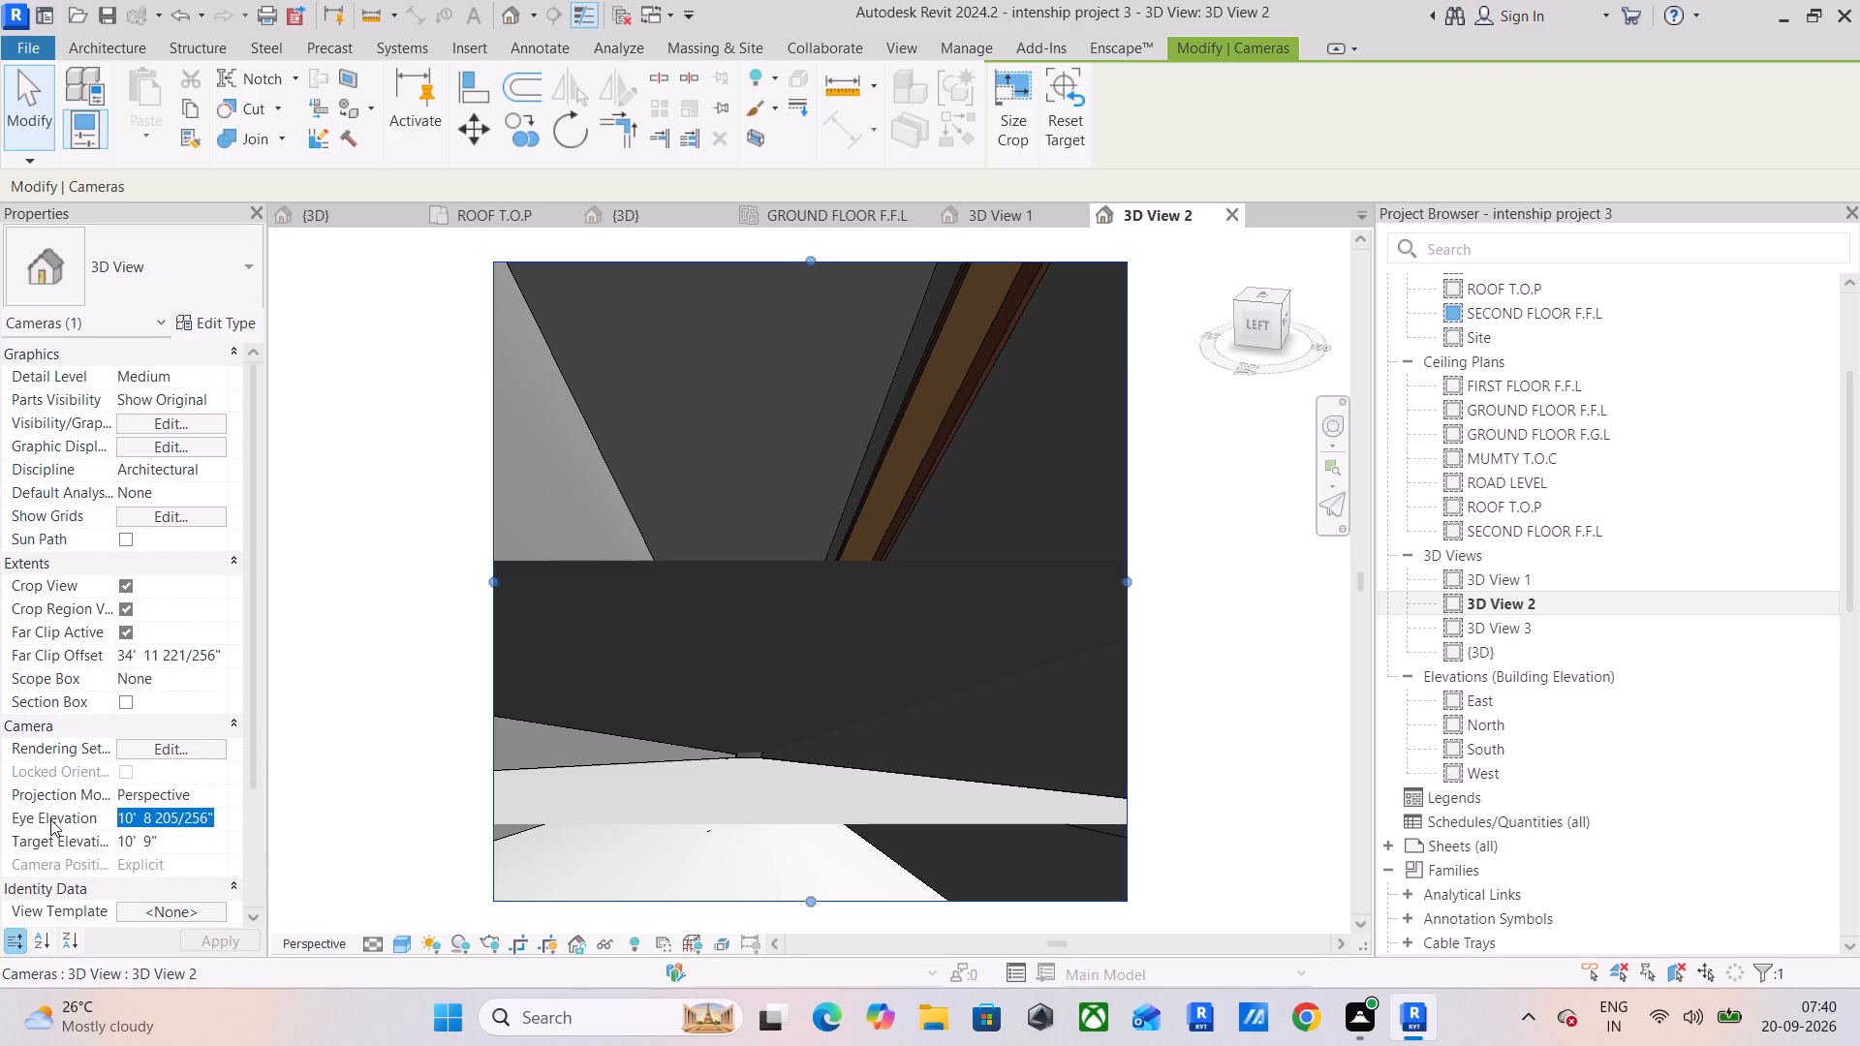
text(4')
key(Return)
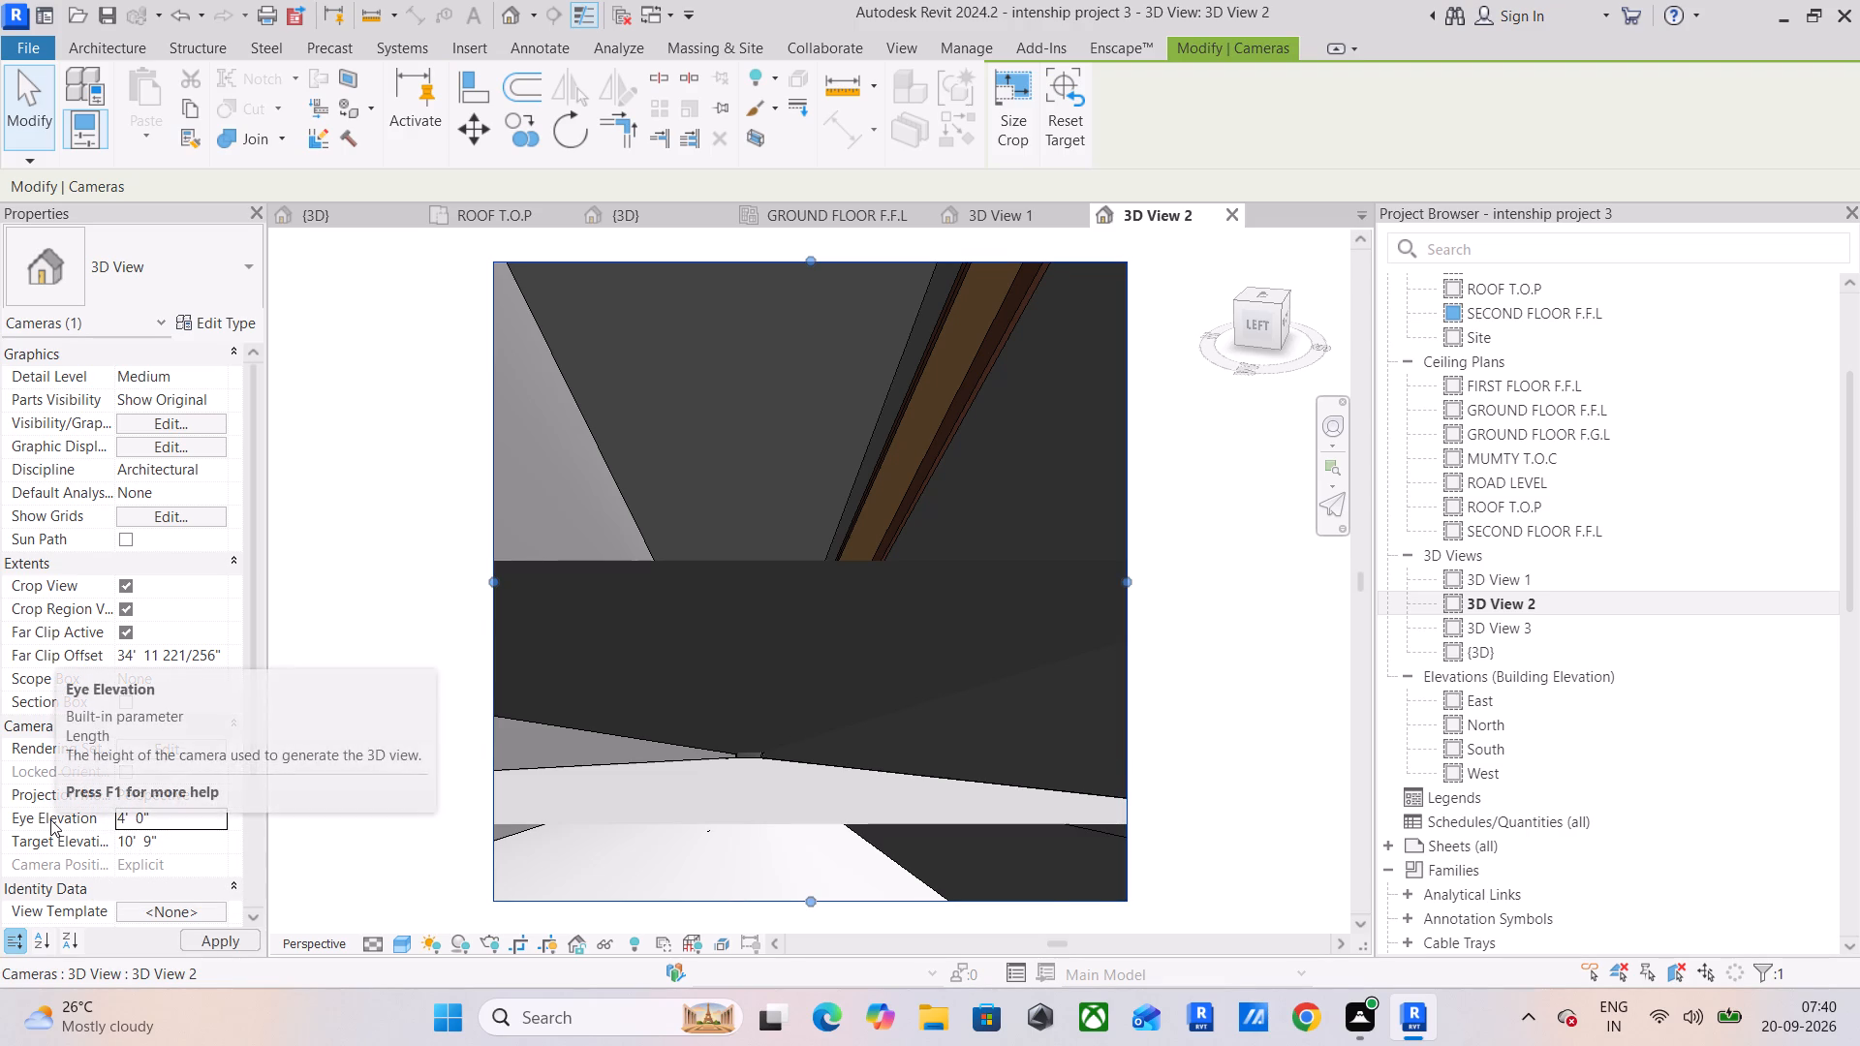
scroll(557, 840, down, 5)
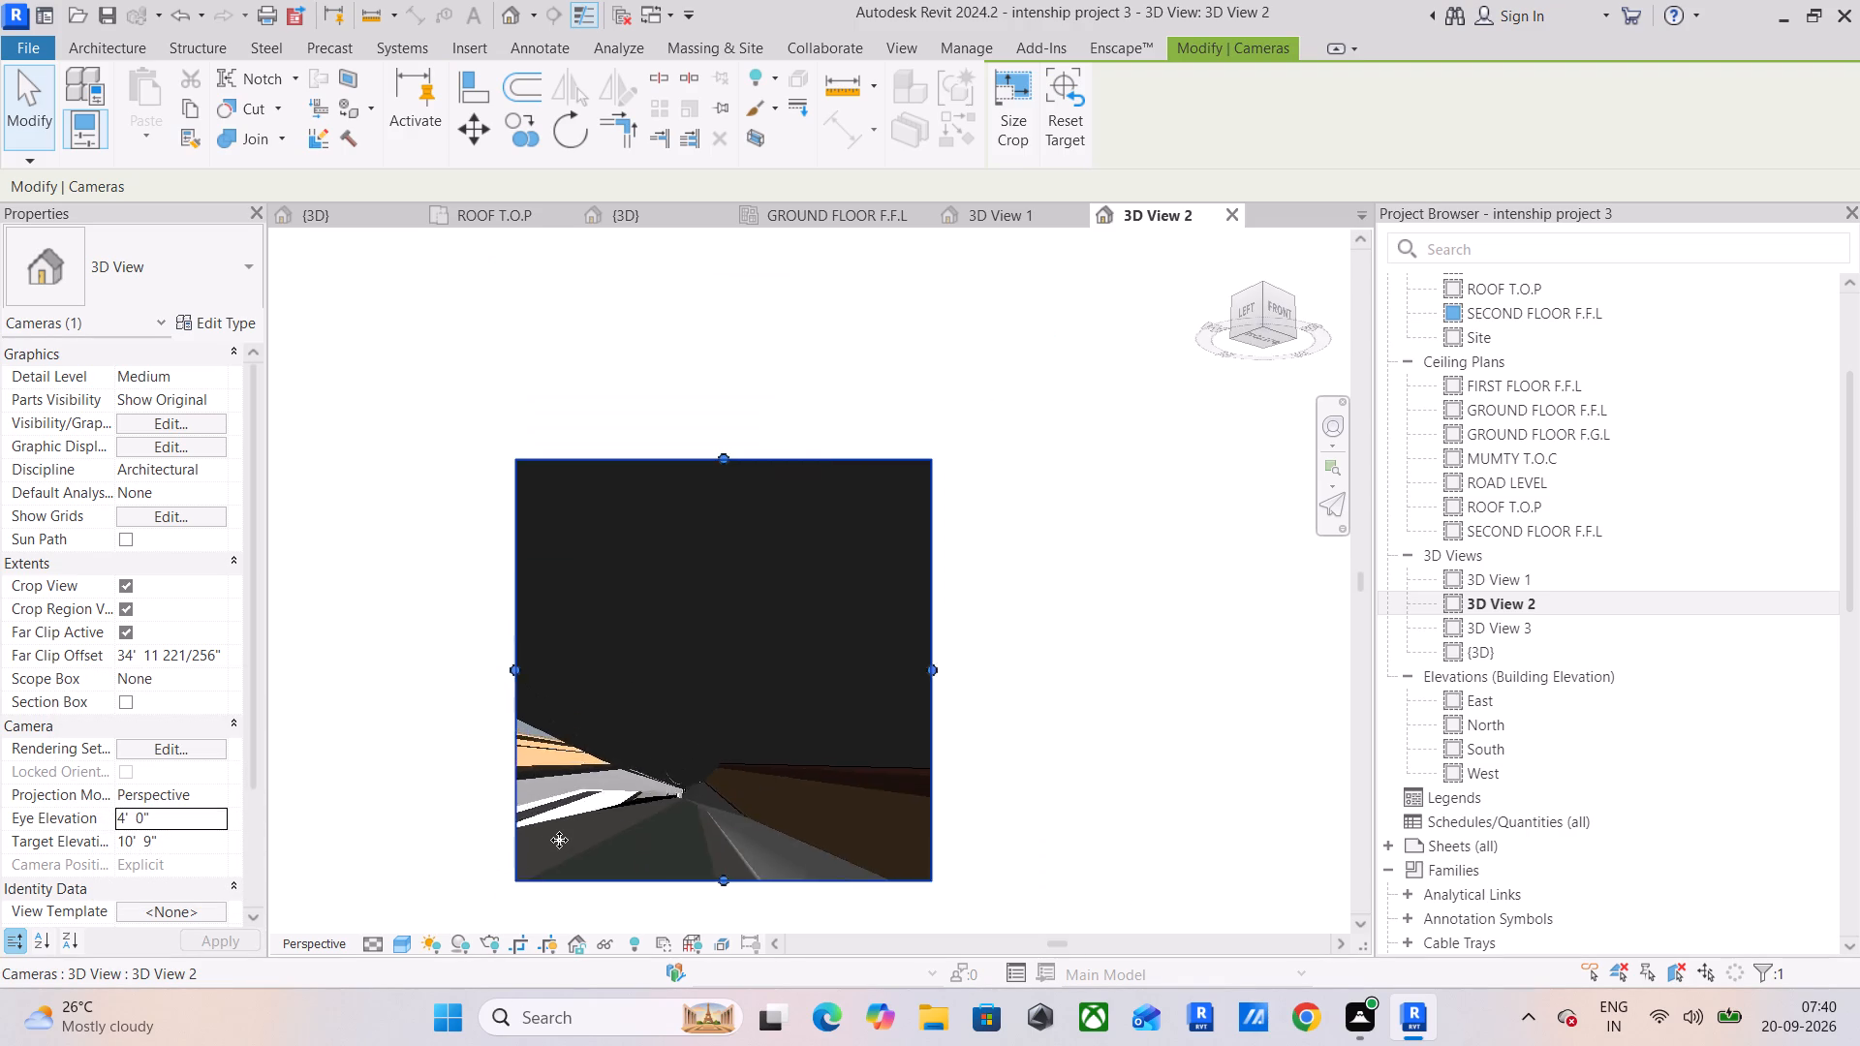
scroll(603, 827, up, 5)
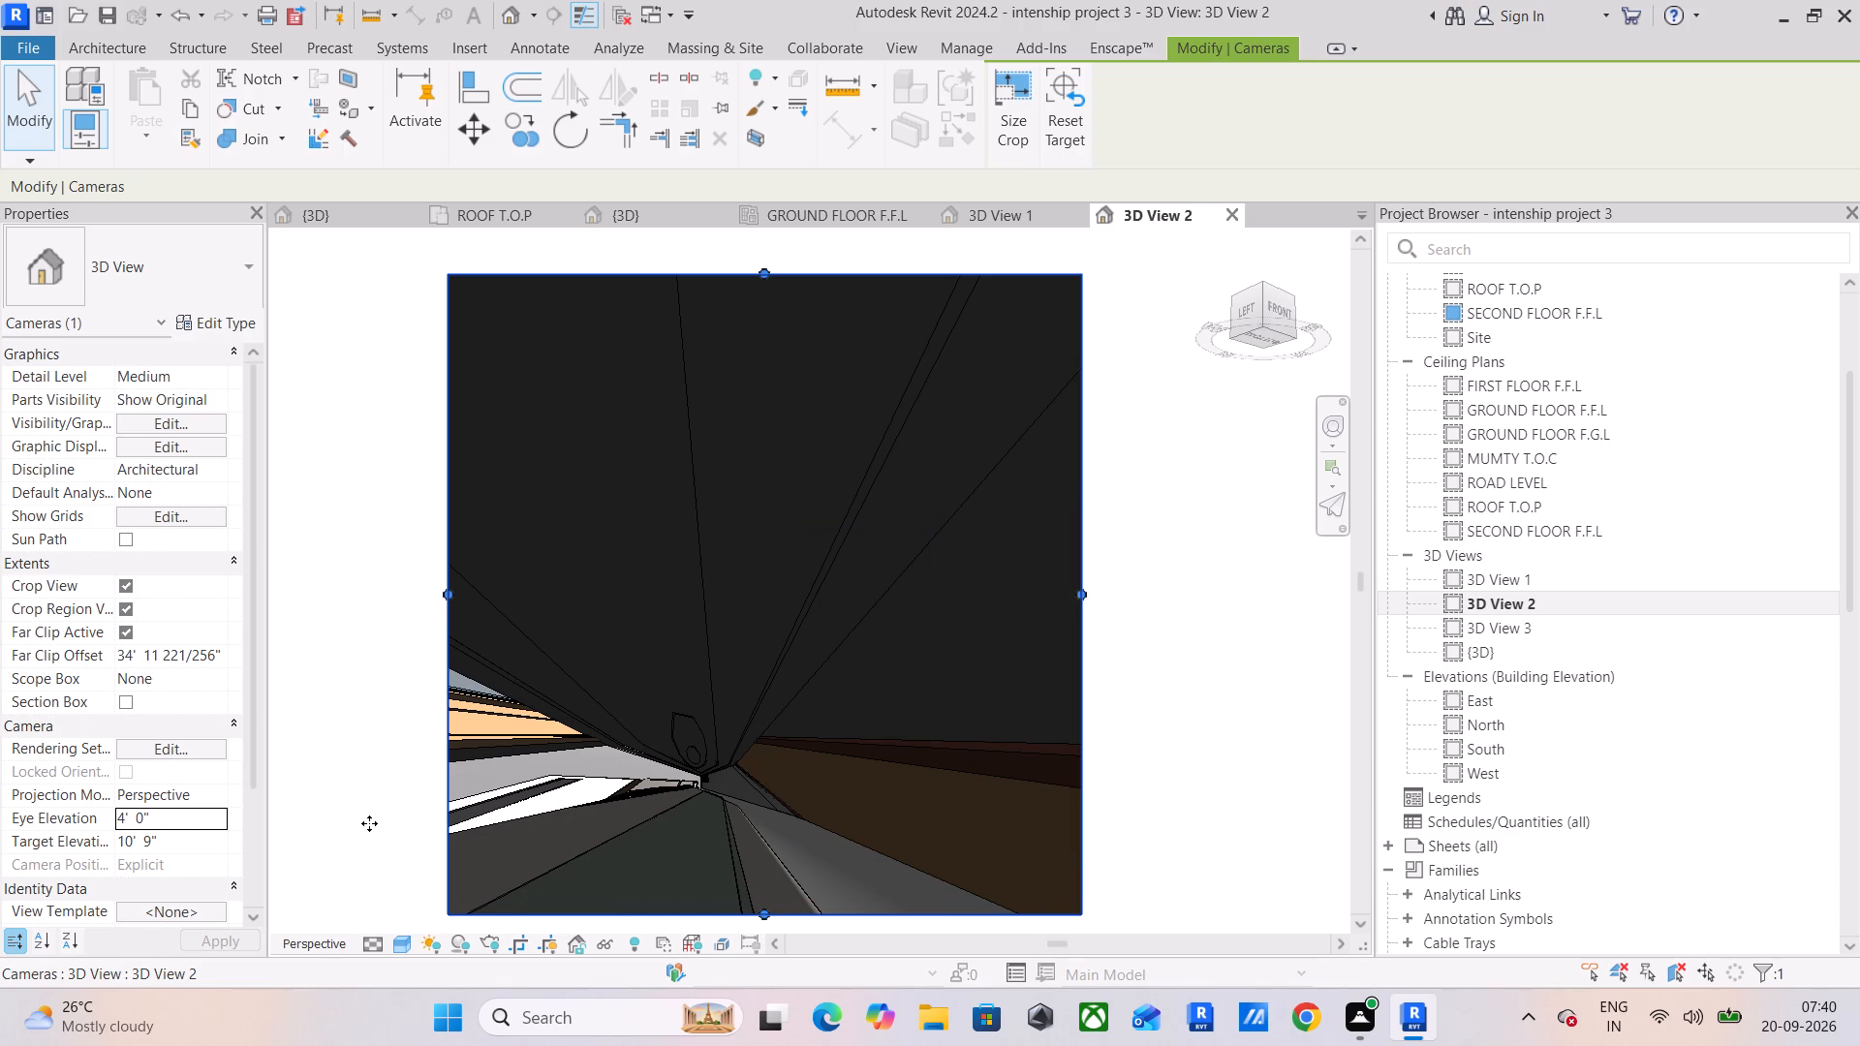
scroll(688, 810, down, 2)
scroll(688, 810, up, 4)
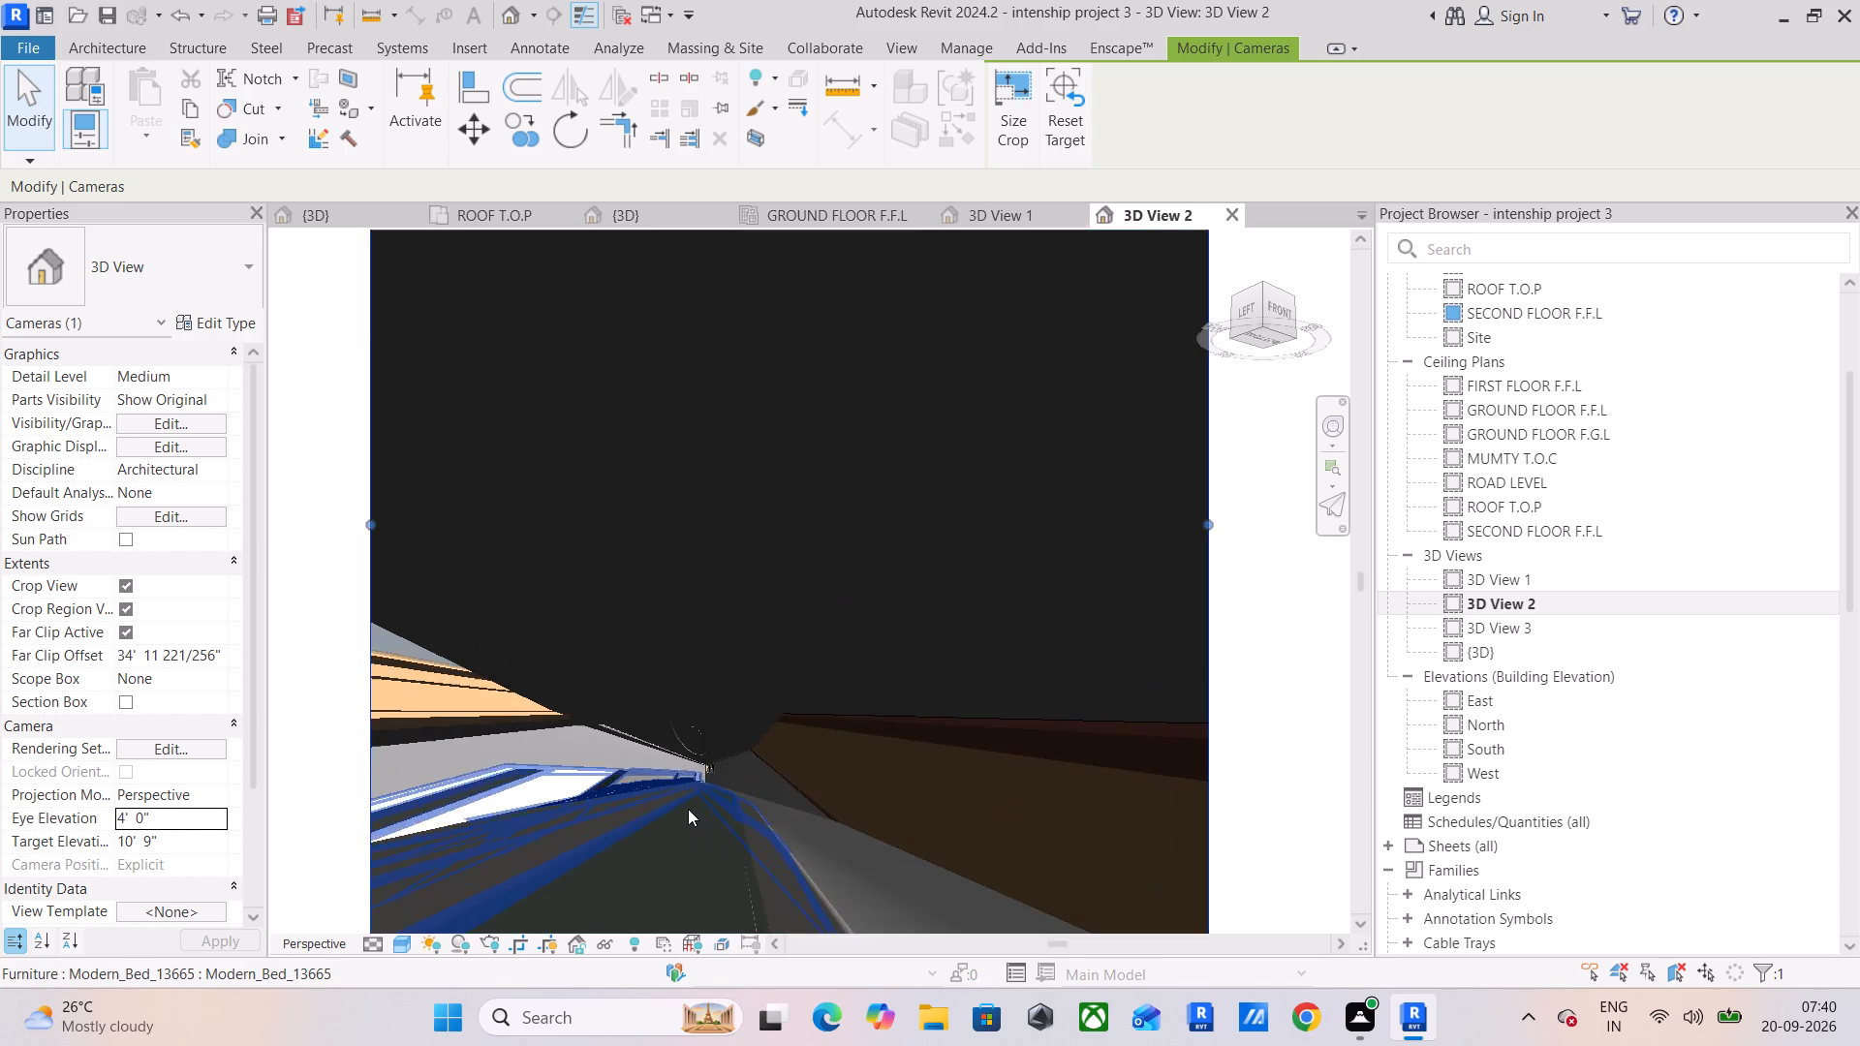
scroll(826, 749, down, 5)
Delete 3D View 2 from the project.
right_click(1514, 601)
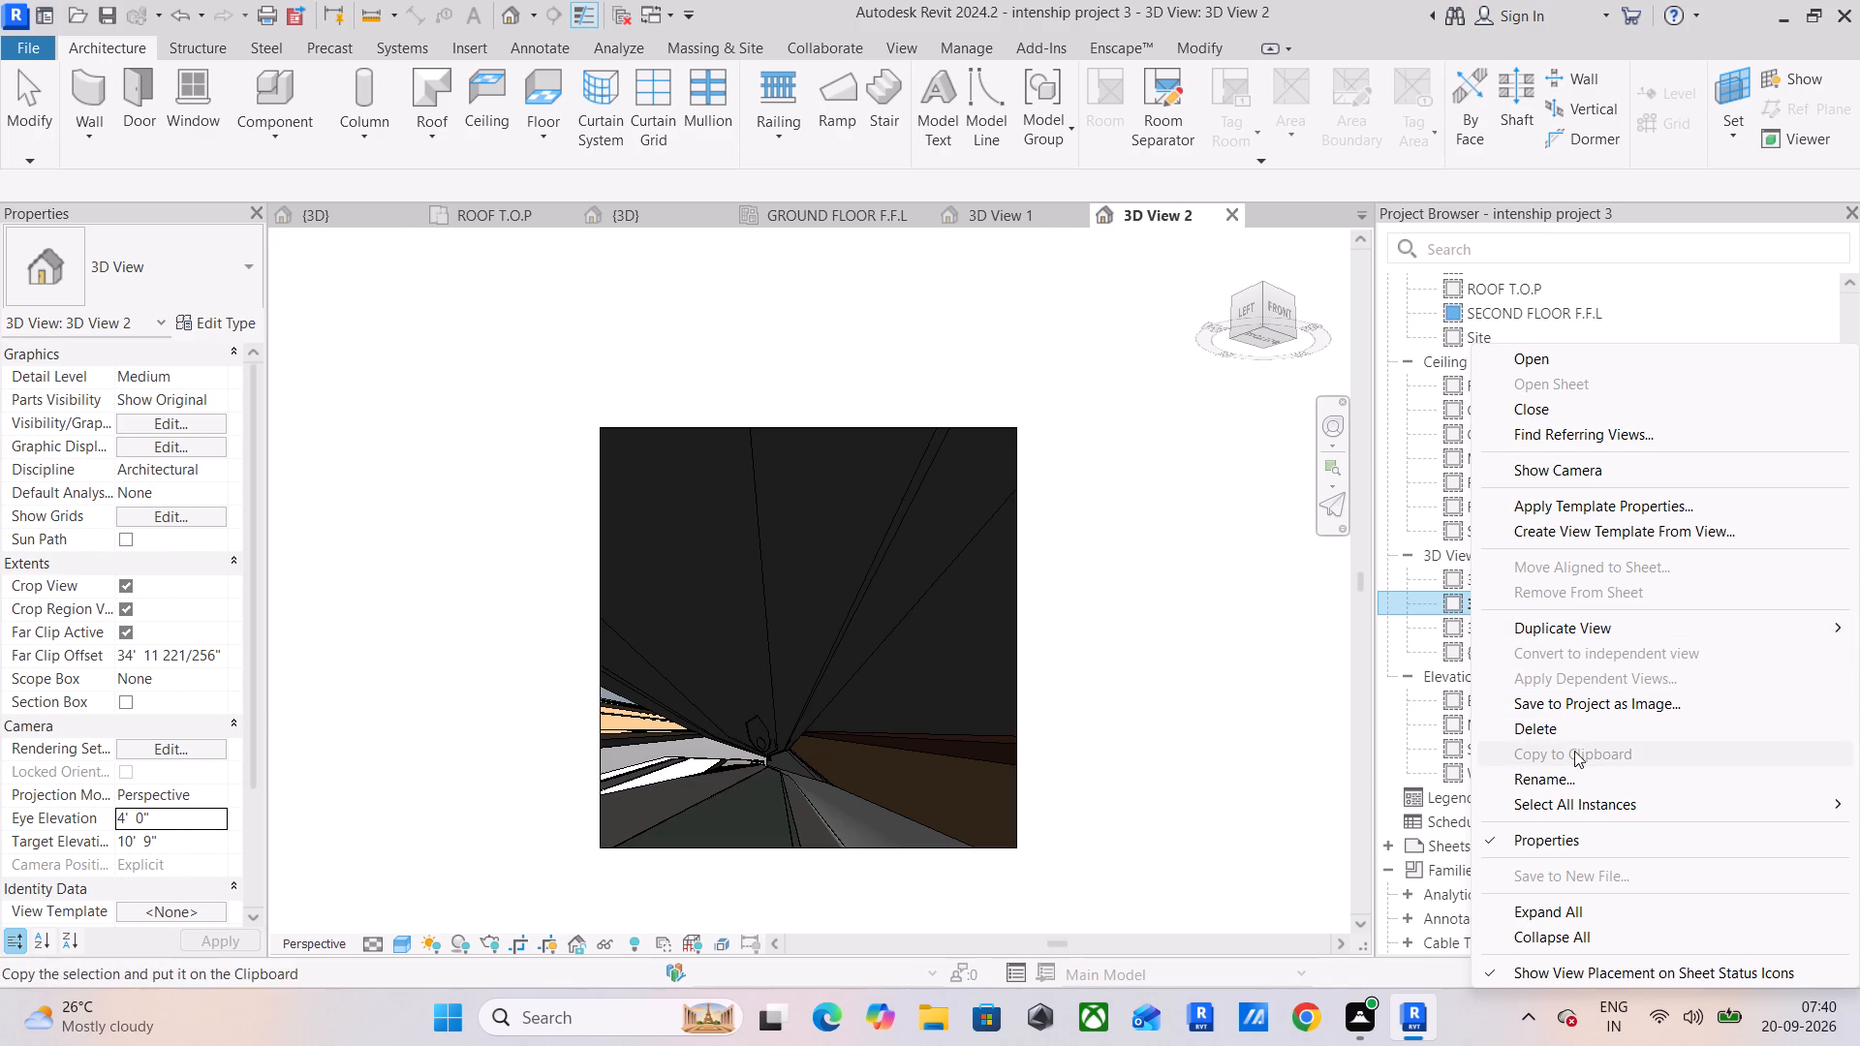
click(1568, 726)
Open 3D View 3 and examine the bedroom's decorative ceiling, bed and window from different camera angles.
double_click(1525, 597)
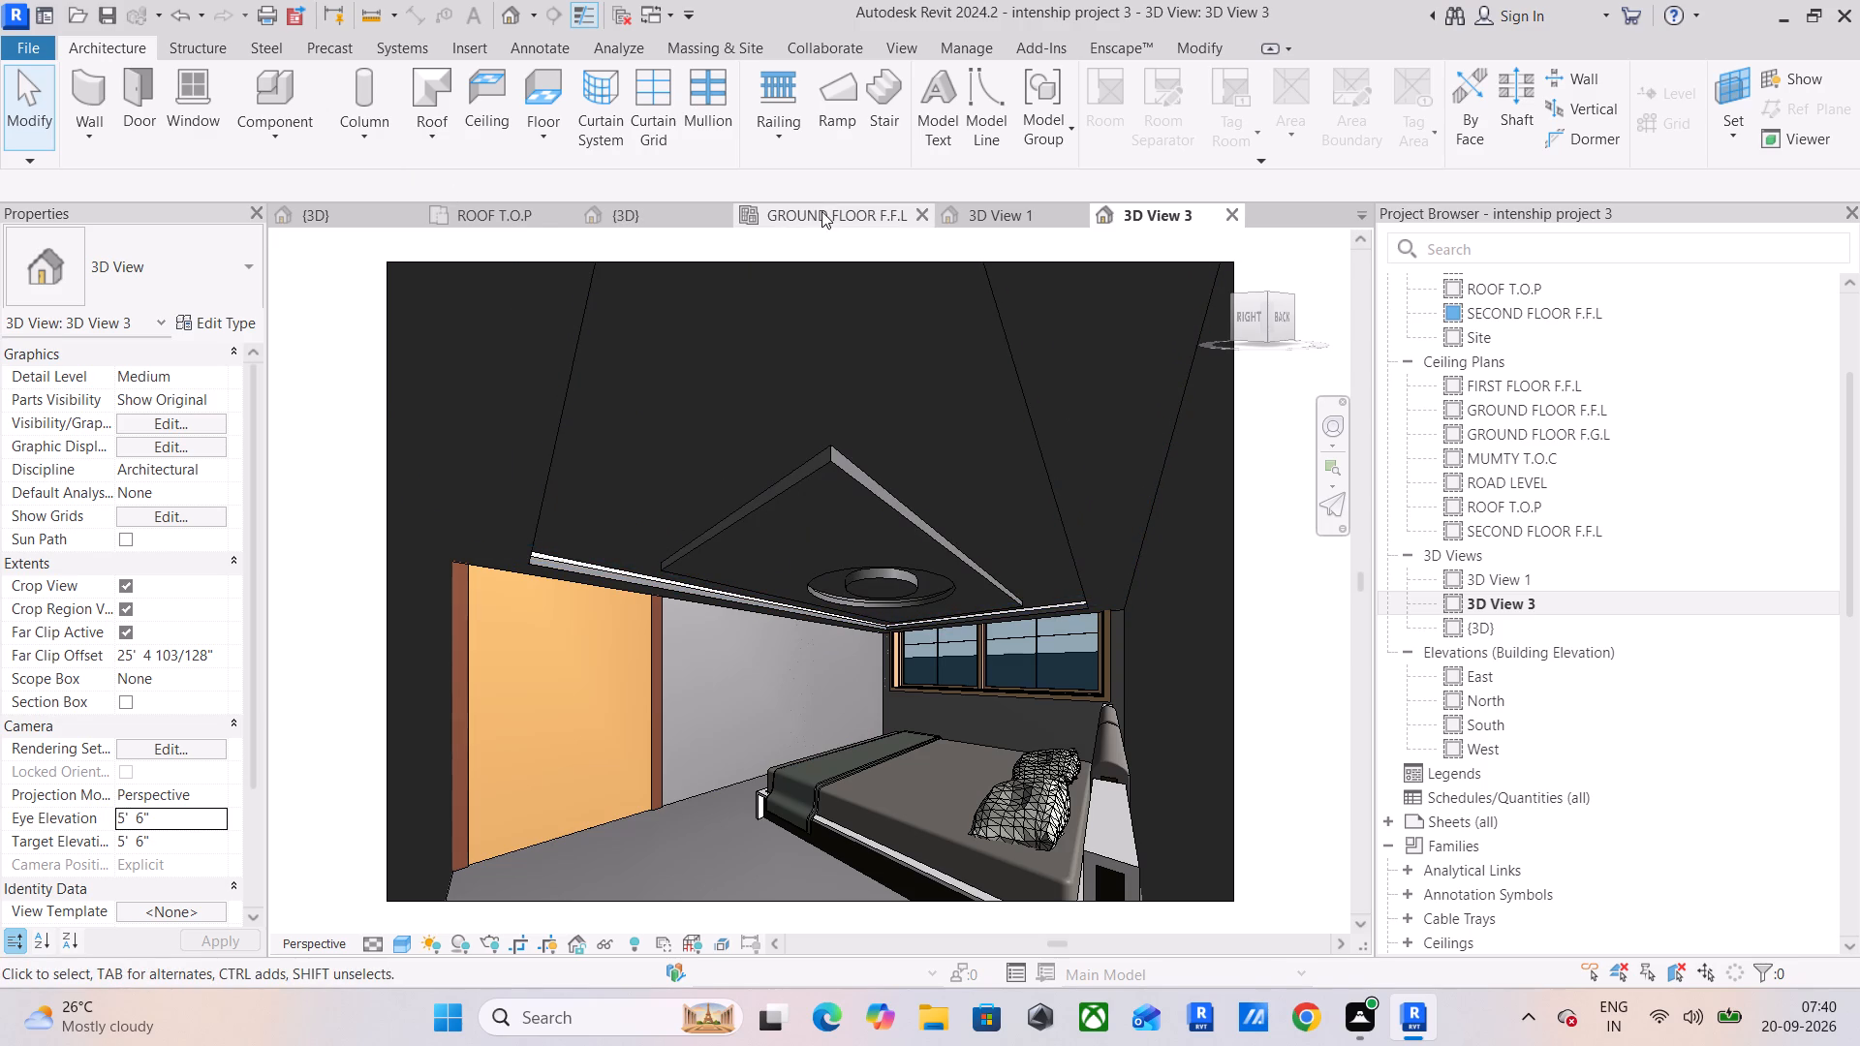
scroll(911, 597, up, 4)
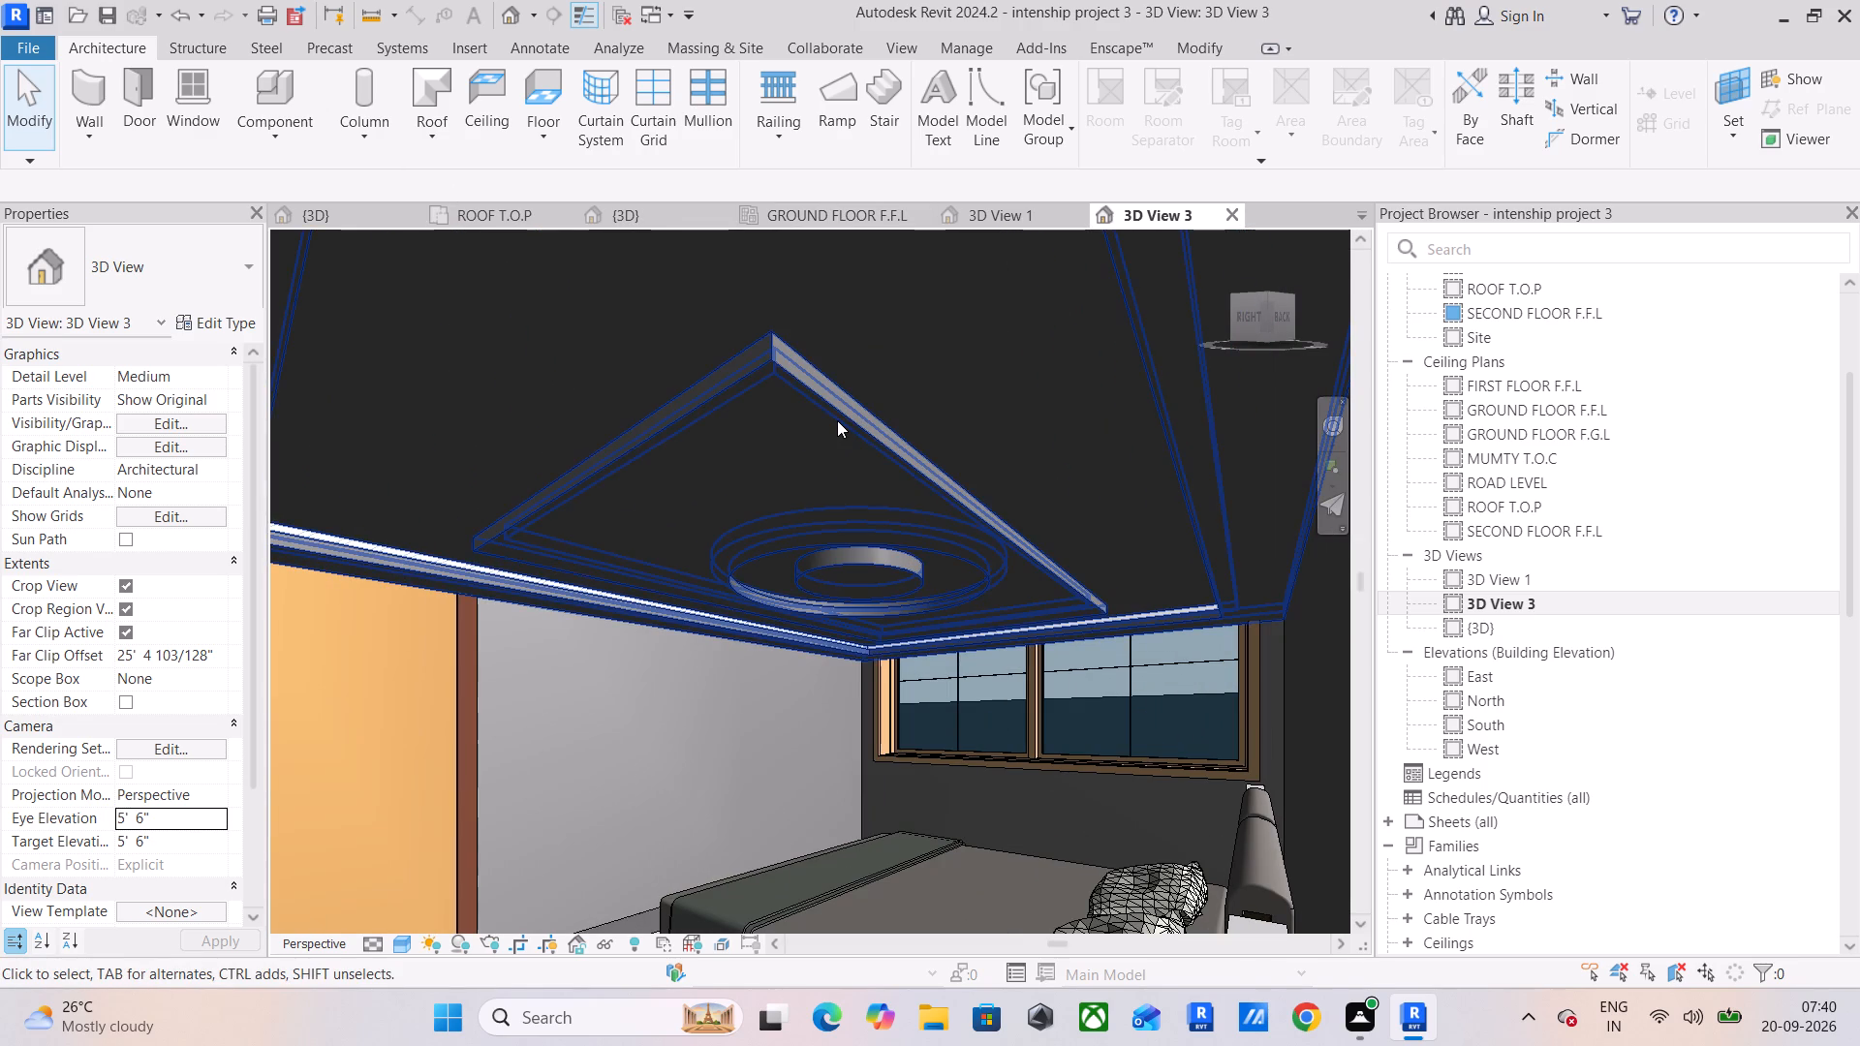
shift+scroll(837, 419, up, 1)
shift+middle_drag(837, 418, 846, 453)
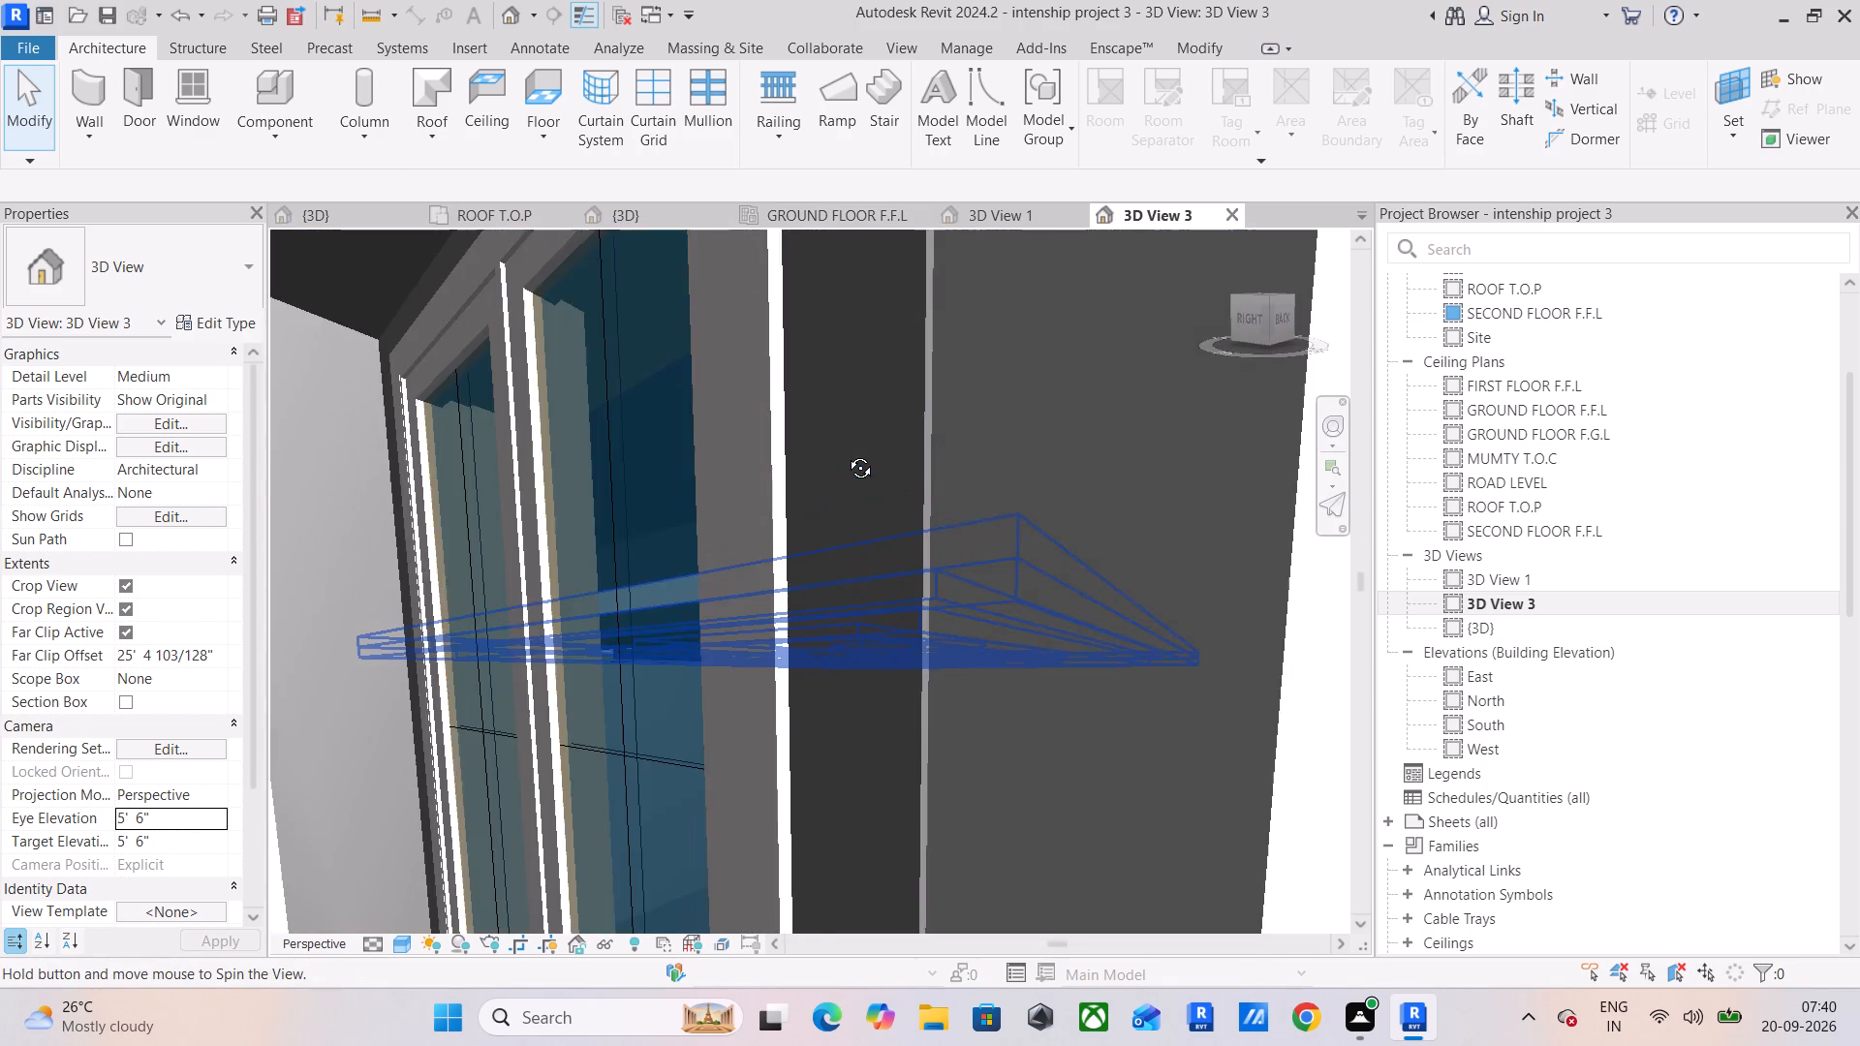
shift+middle_drag(846, 453, 841, 403)
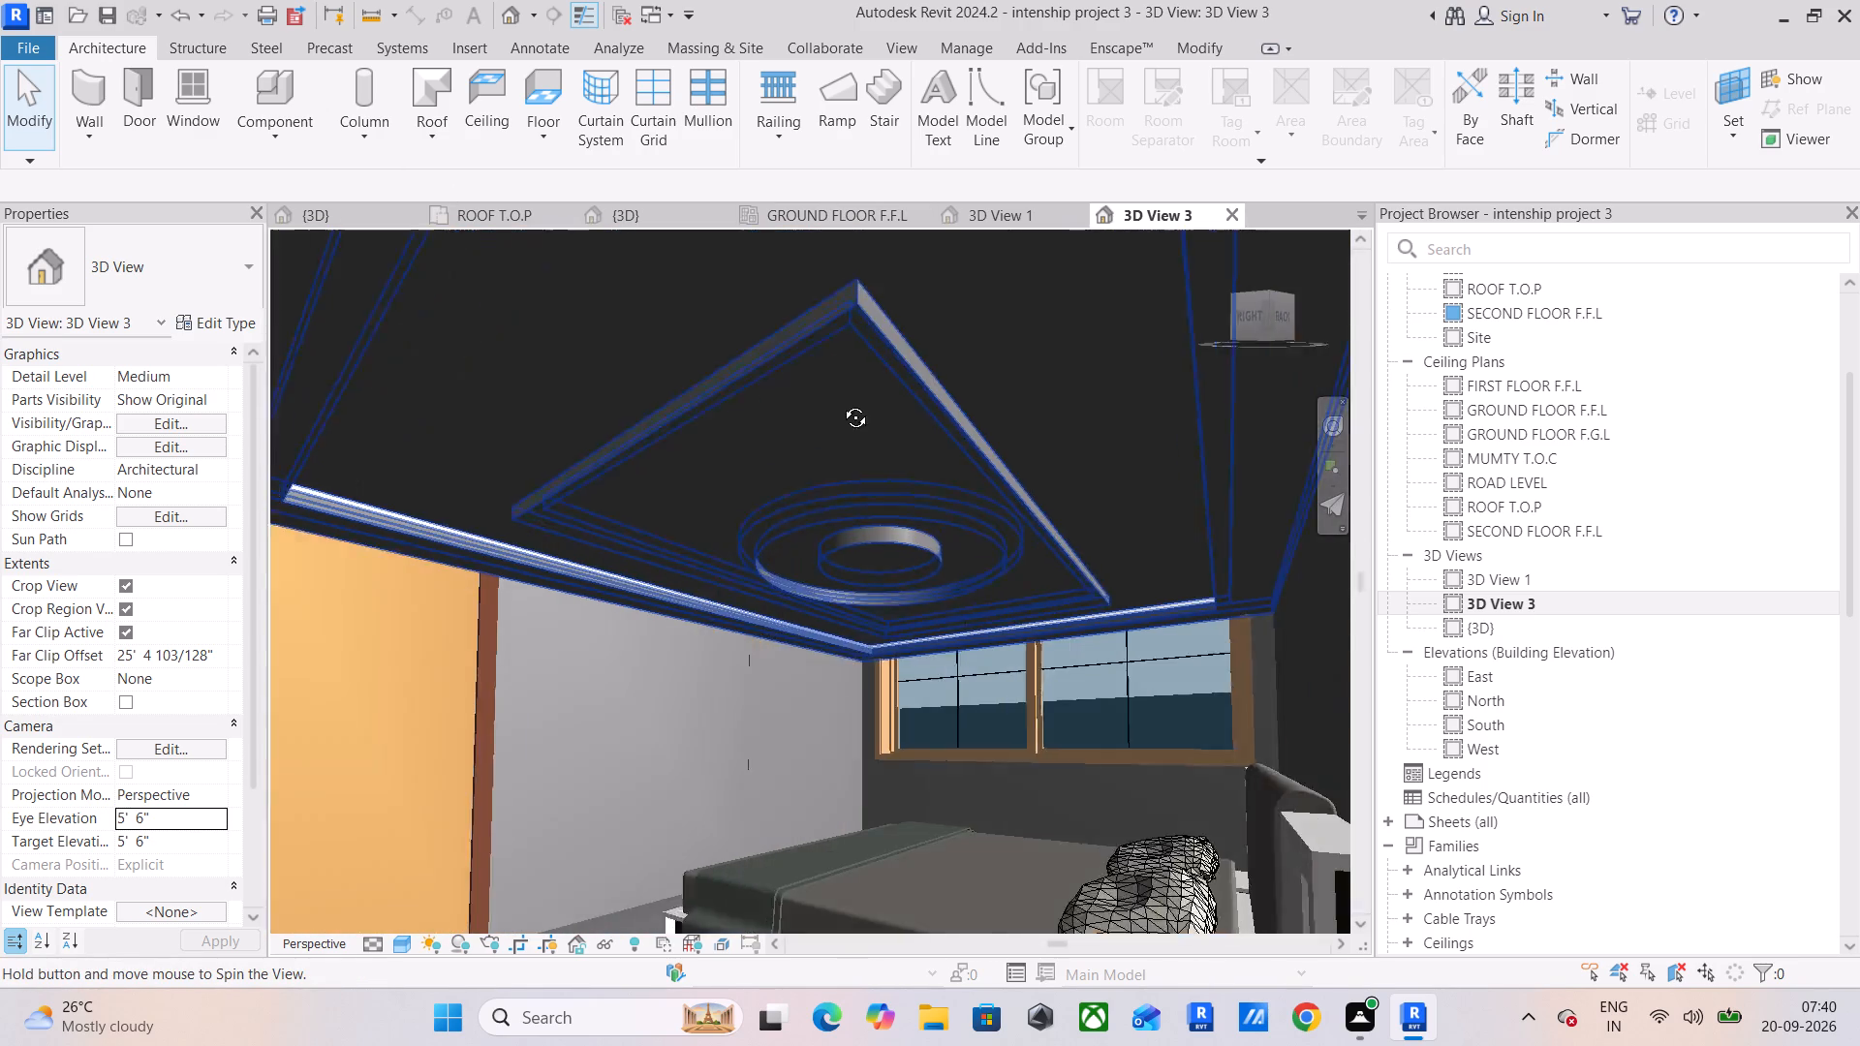
shift+middle_drag(841, 403, 834, 435)
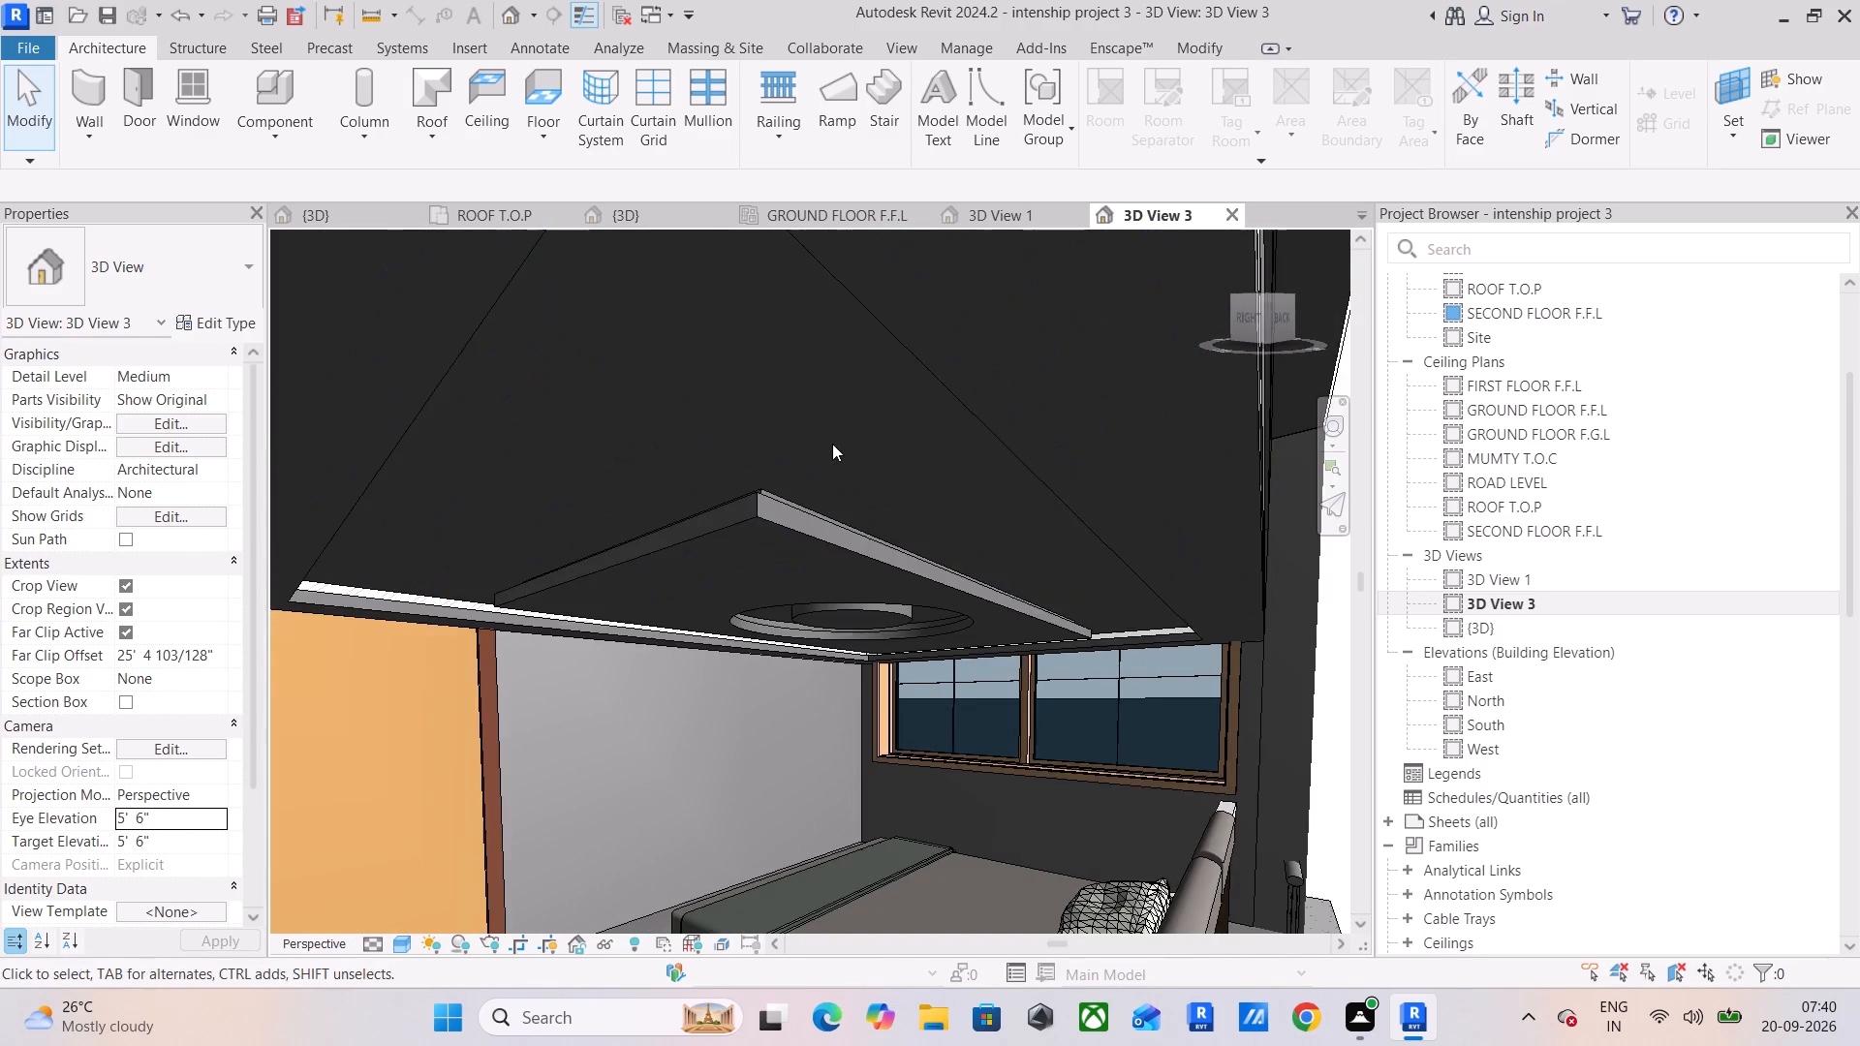
middle_drag(831, 446, 1043, 373)
scroll(1043, 372, down, 4)
scroll(1043, 372, up, 1)
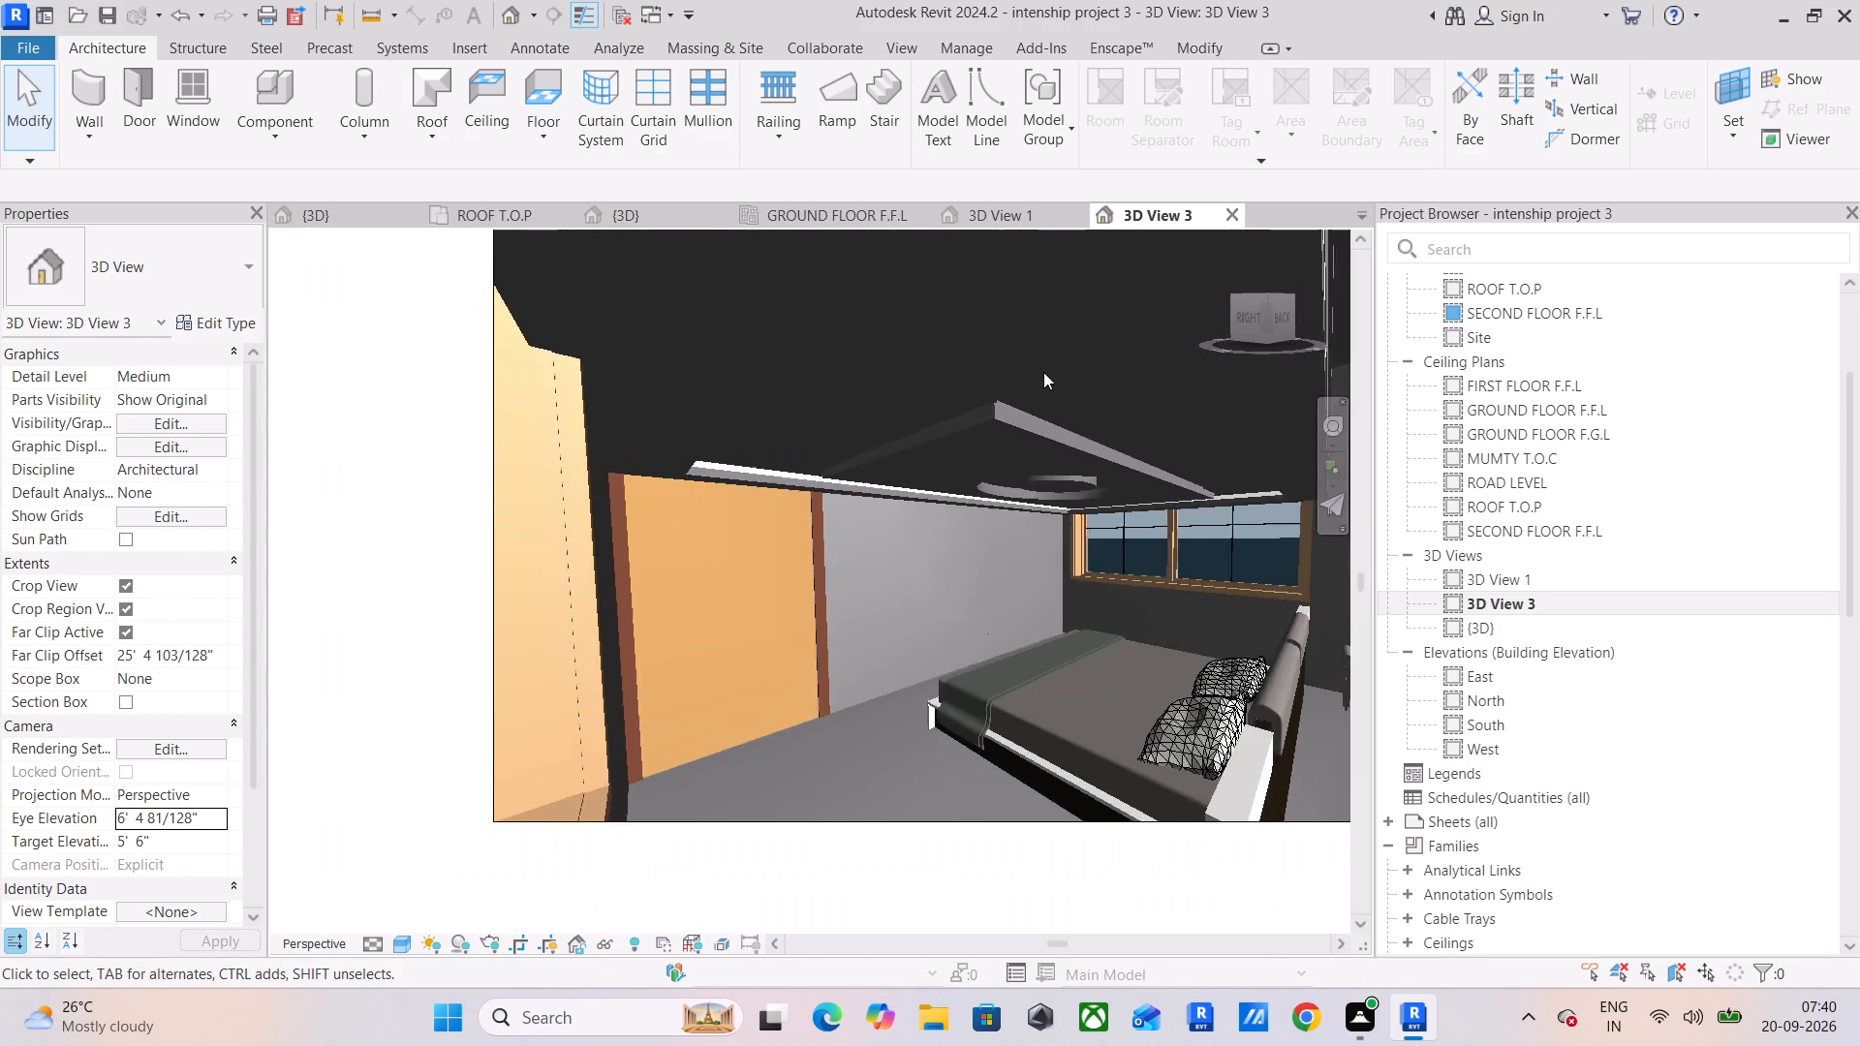
scroll(1043, 372, up, 3)
scroll(1043, 375, down, 1)
middle_drag(1043, 377, 838, 459)
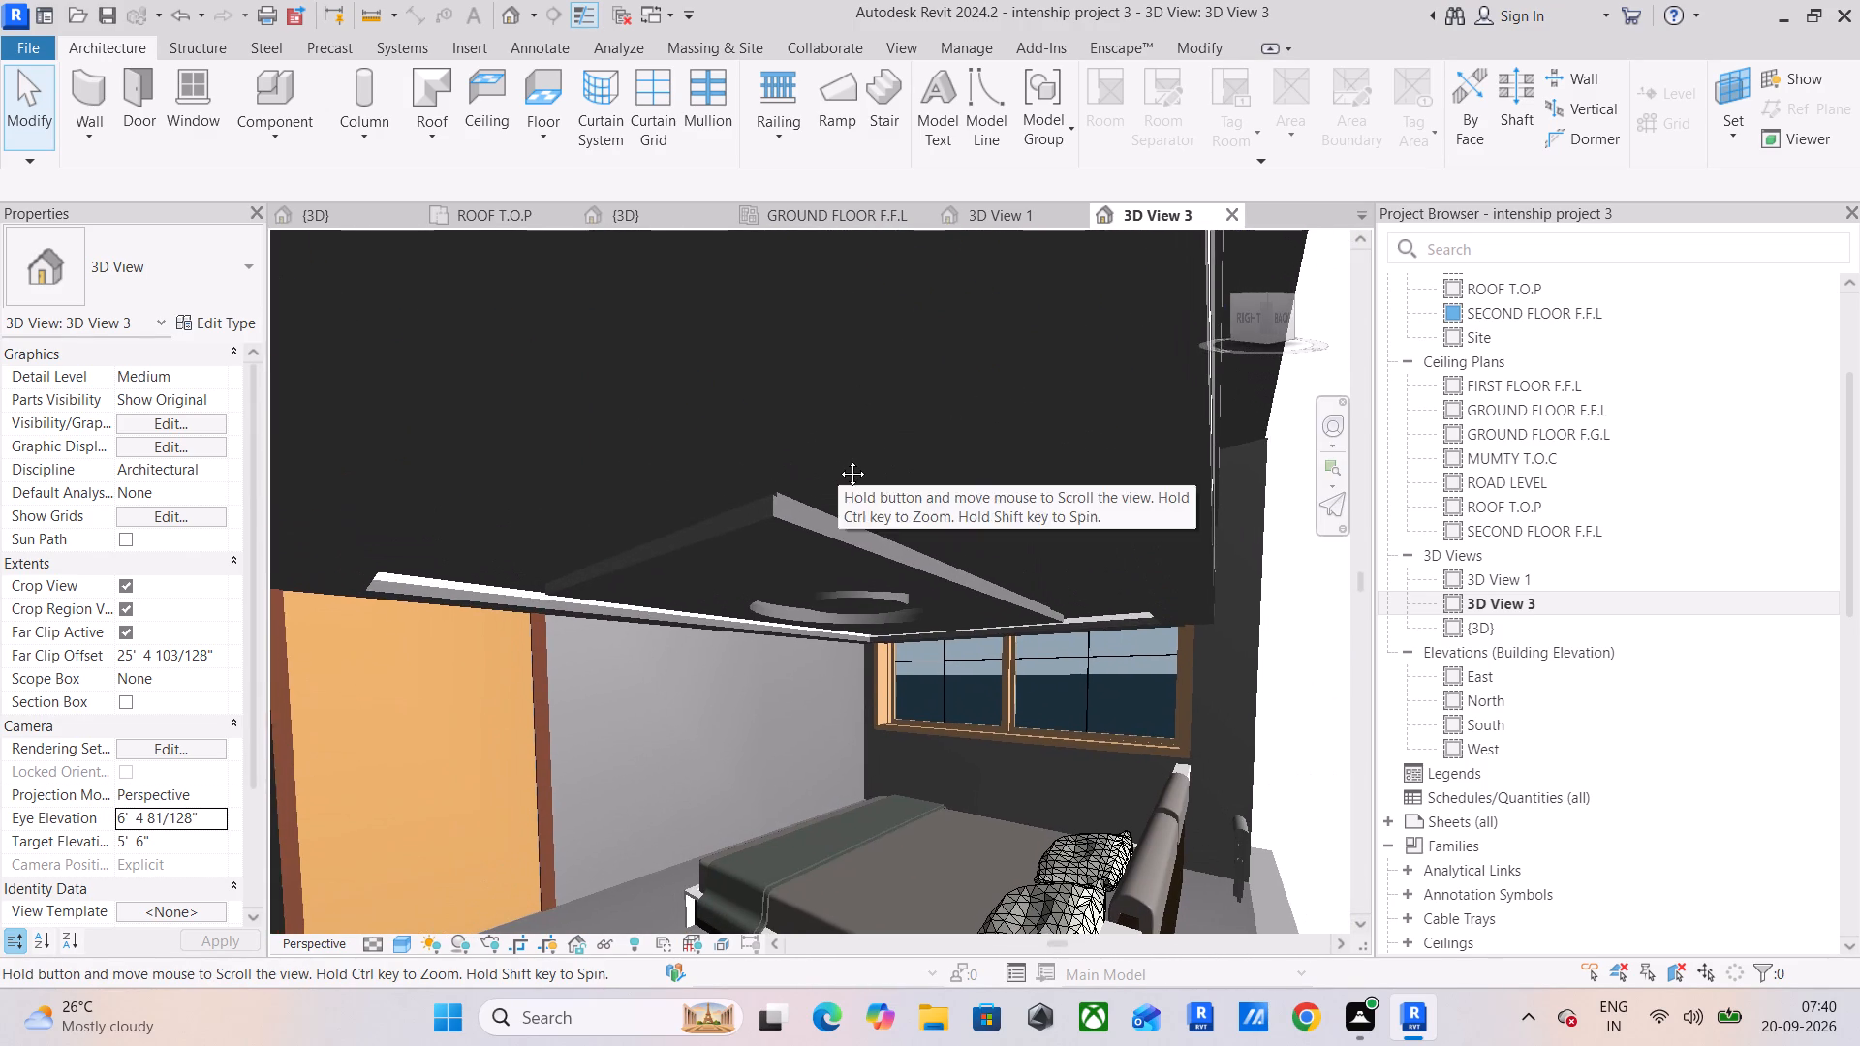
middle_drag(838, 459, 850, 454)
scroll(850, 454, down, 2)
scroll(907, 759, down, 3)
middle_drag(907, 759, 951, 720)
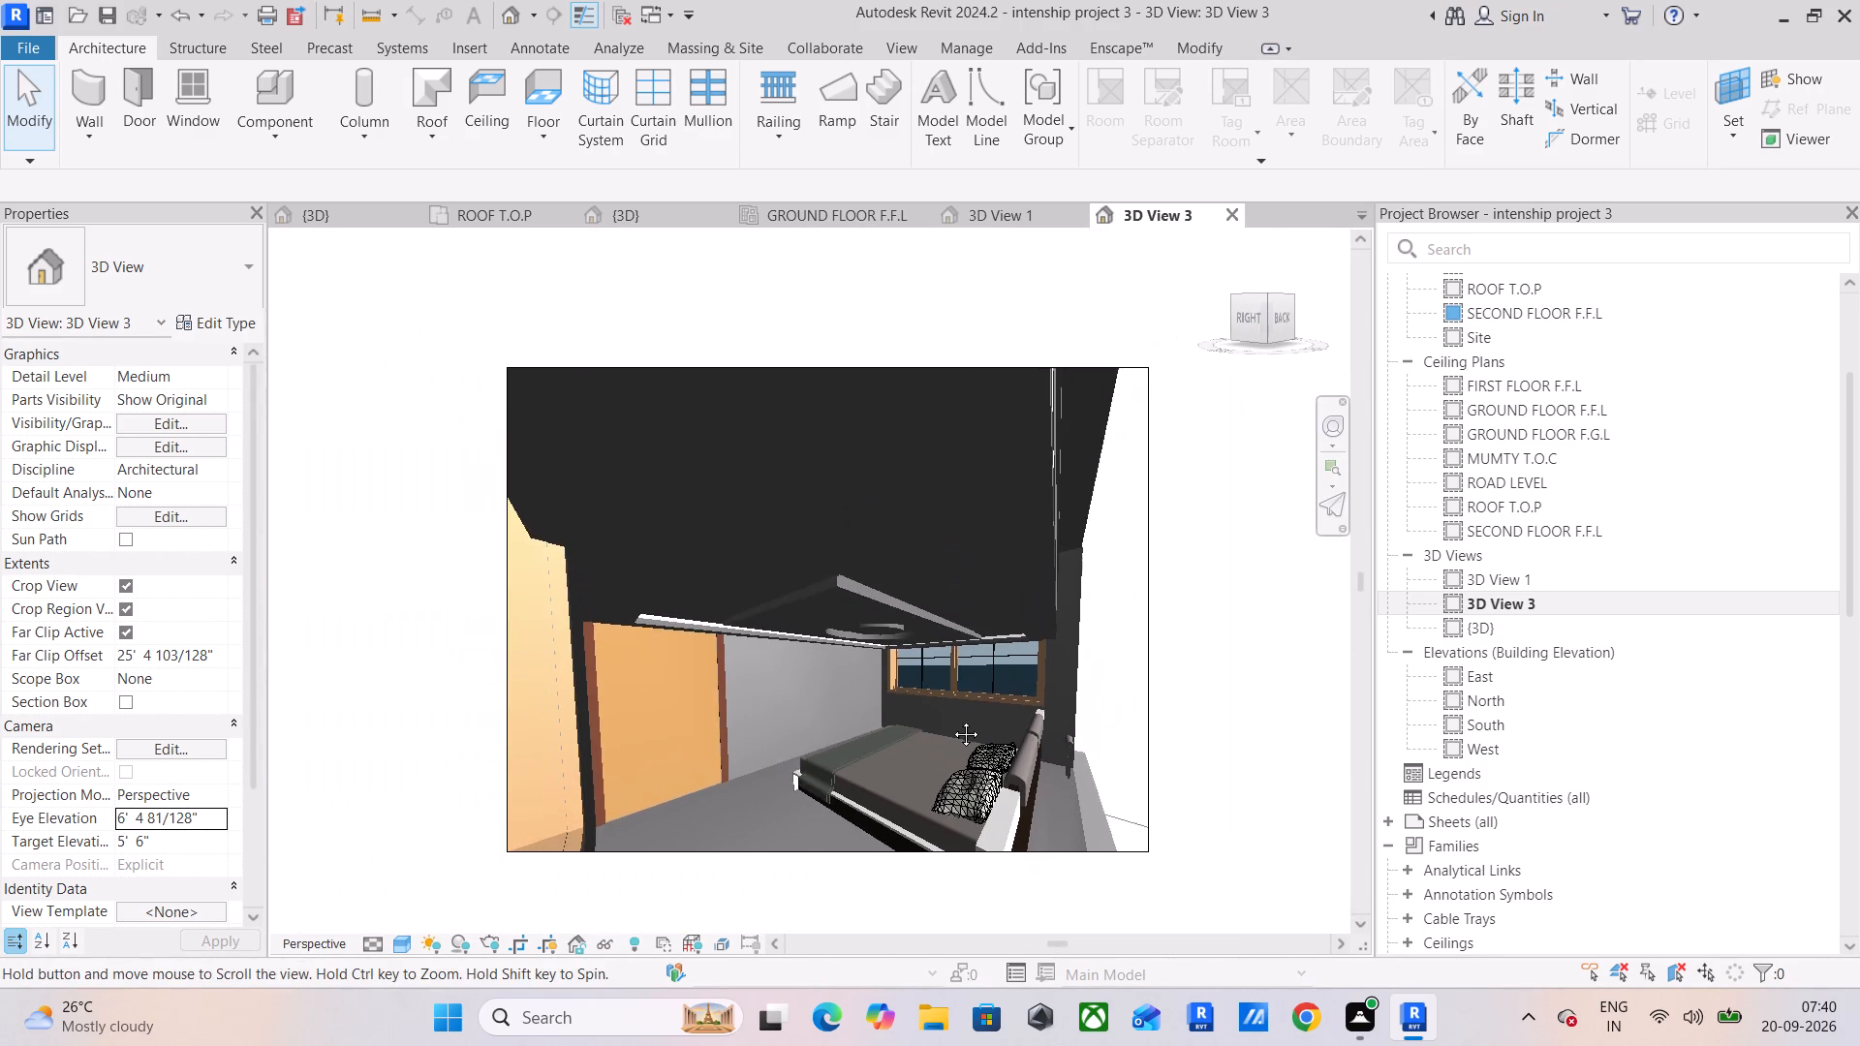
middle_drag(951, 720, 974, 696)
Enlarge the crop boundary of 3D View 3 on all four sides to show more of the bedroom.
click(922, 790)
drag(894, 790, 893, 791)
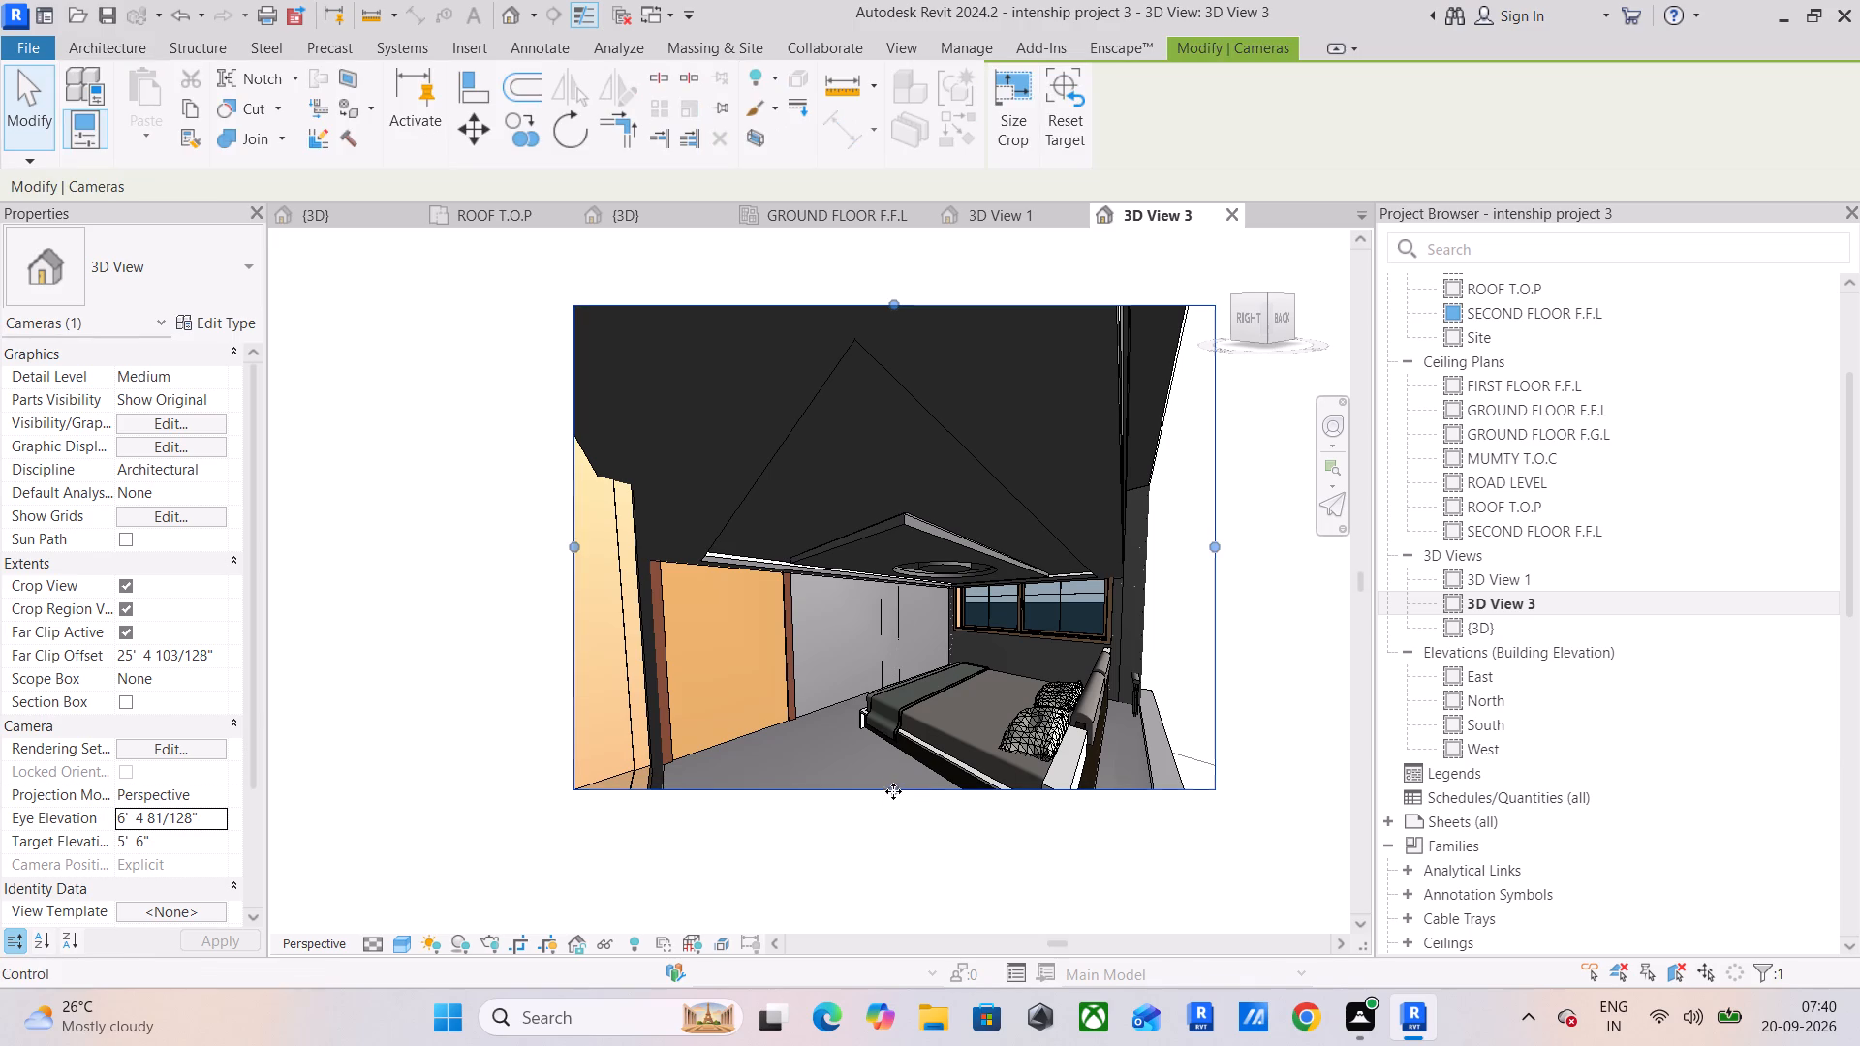
drag(893, 791, 903, 868)
middle_drag(1047, 763, 844, 764)
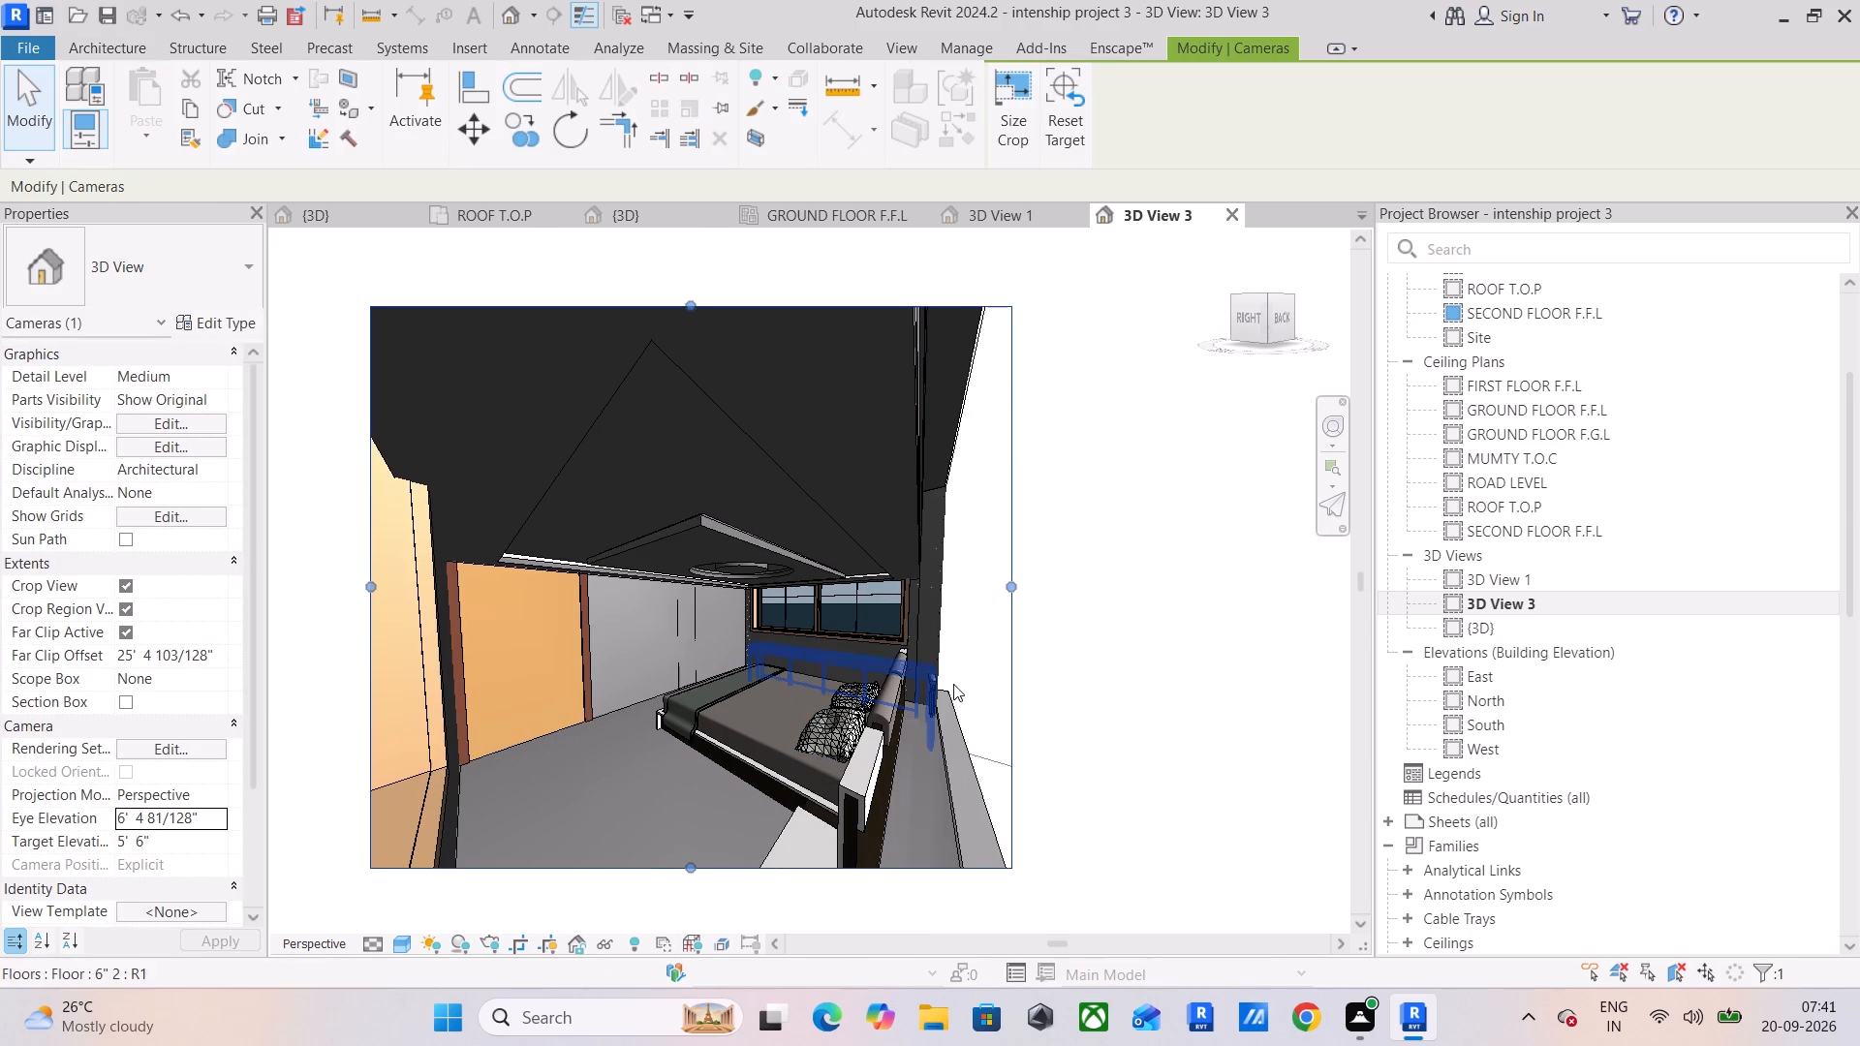
drag(1014, 585, 1131, 585)
drag(369, 587, 353, 592)
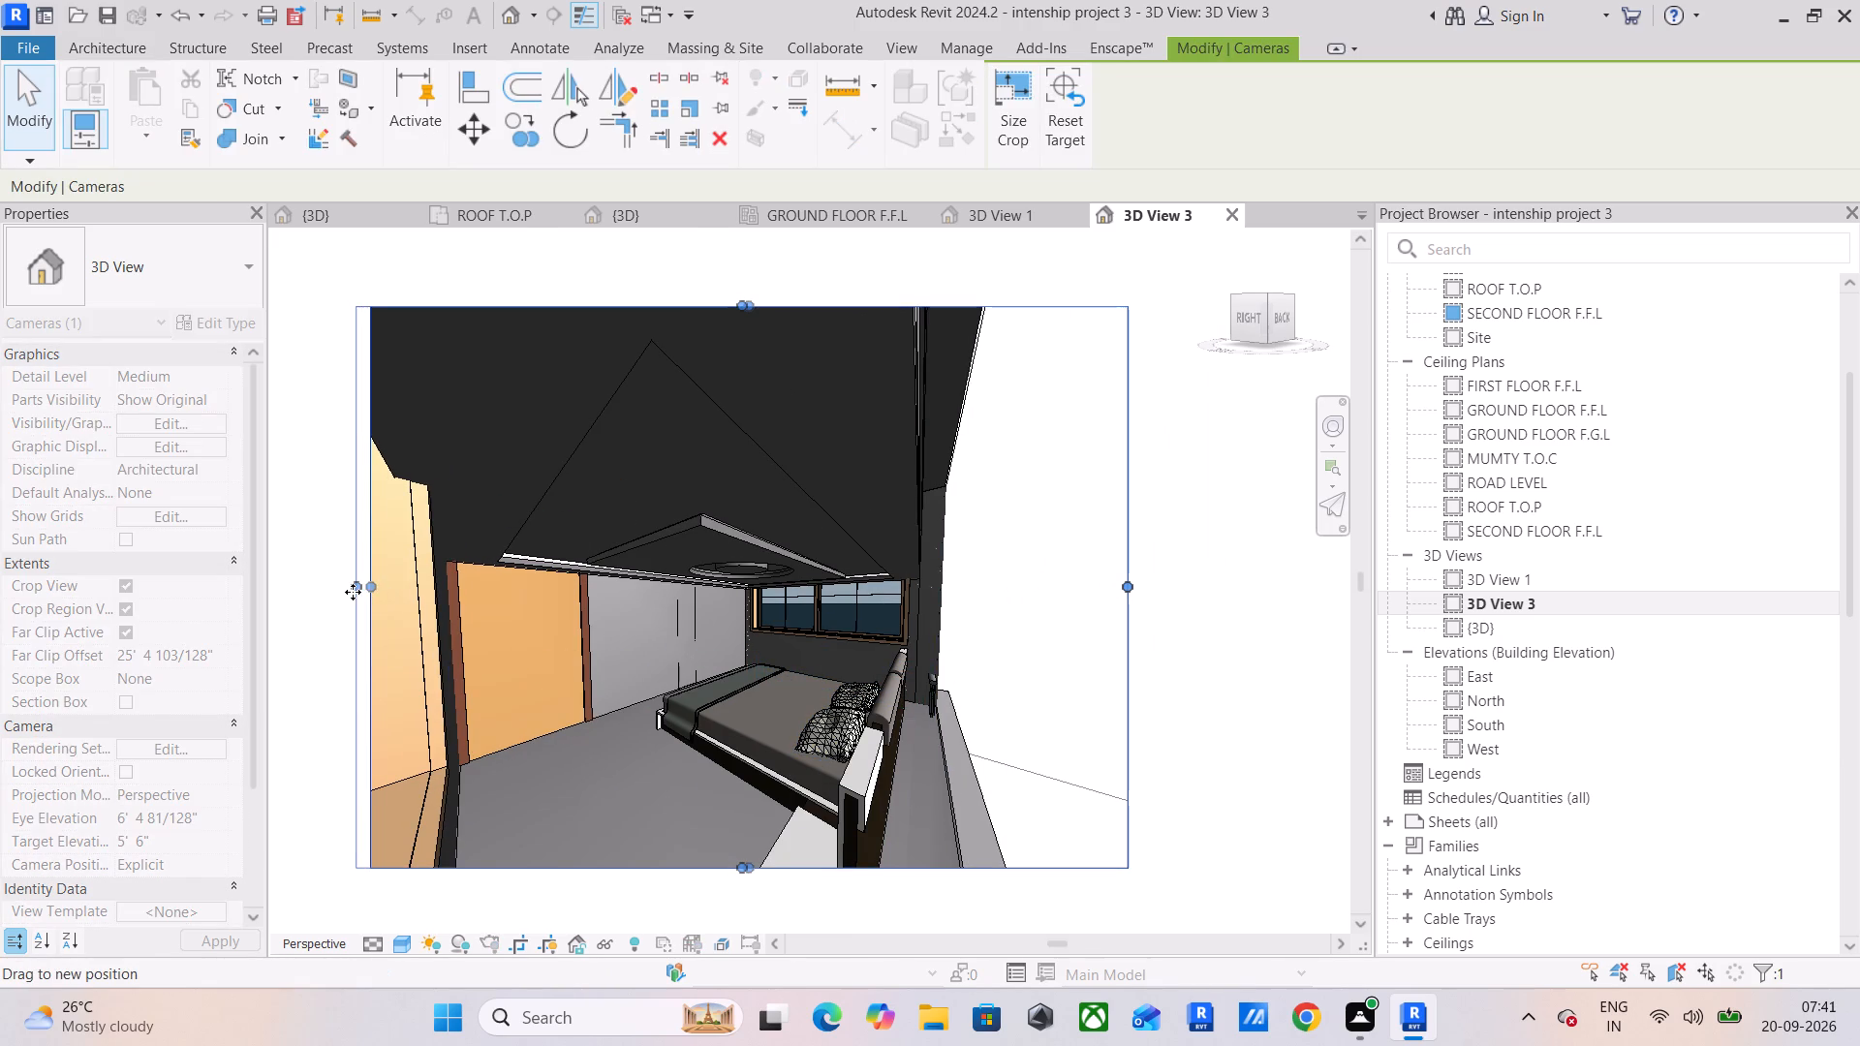
drag(353, 592, 350, 592)
middle_drag(610, 661, 735, 679)
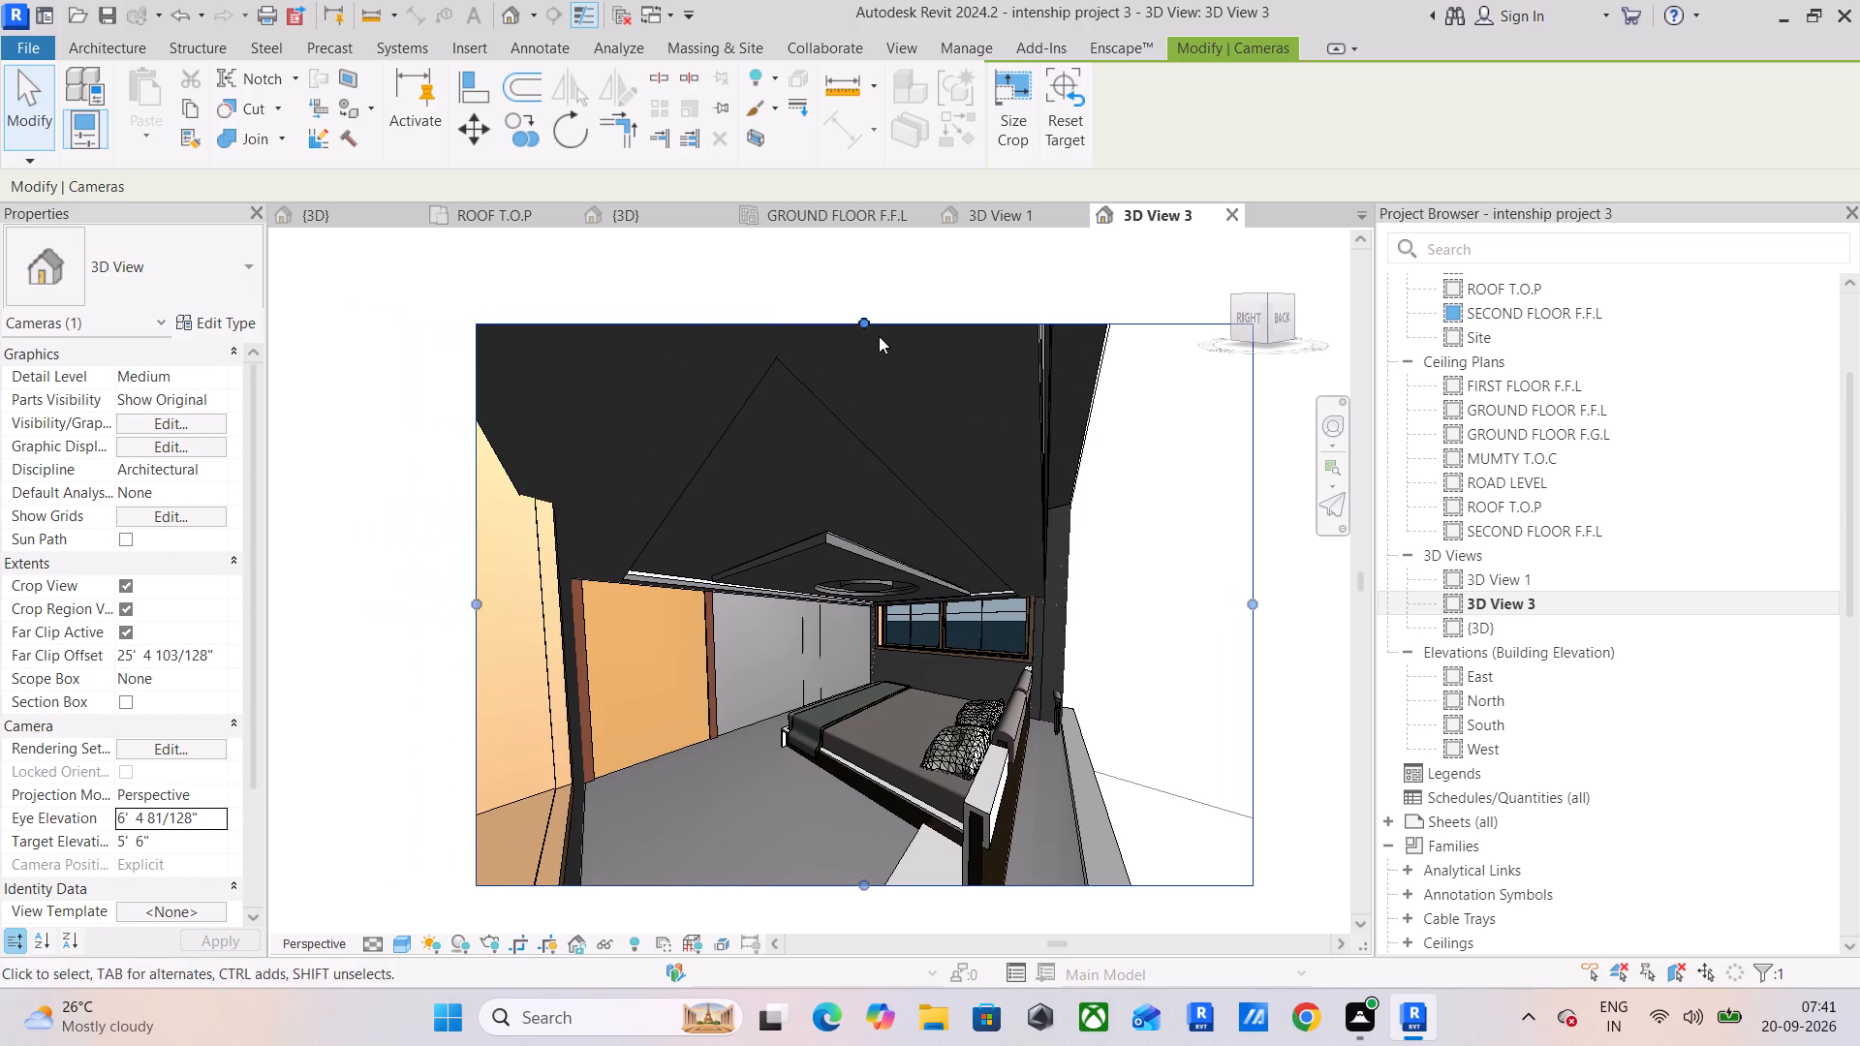
drag(861, 317, 873, 260)
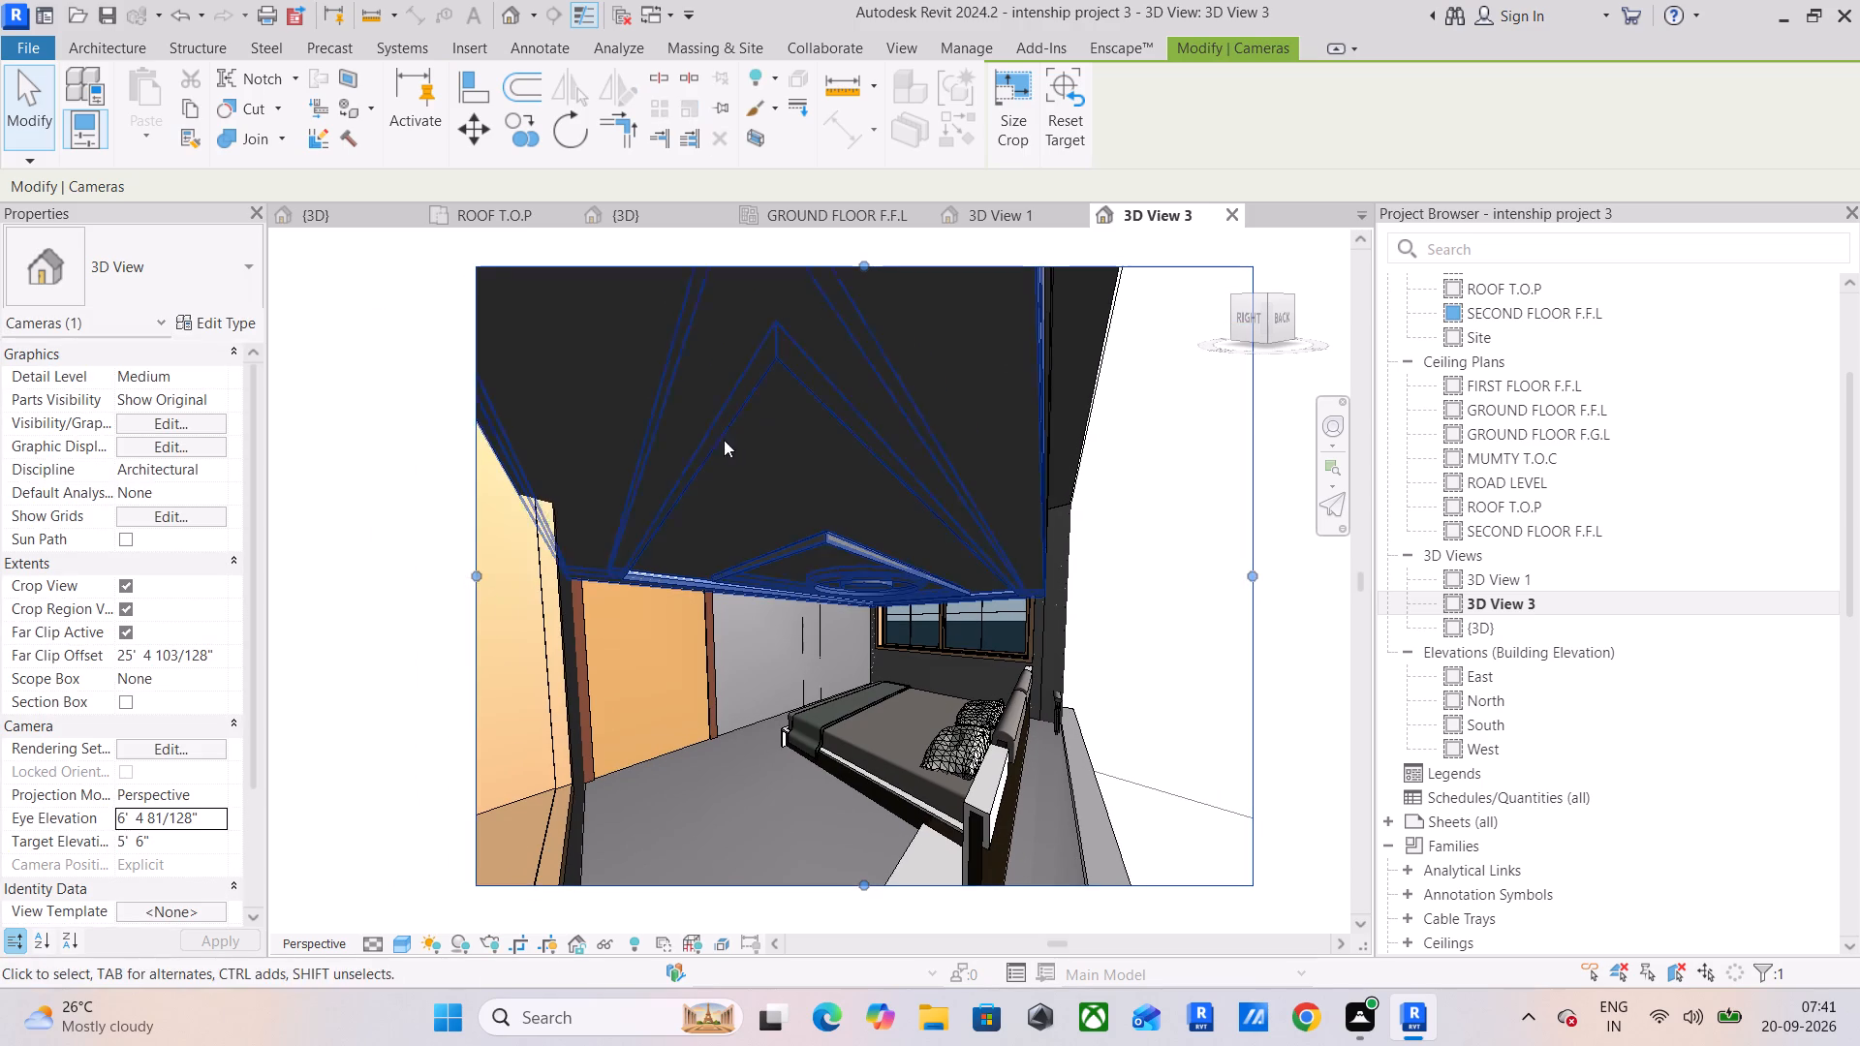
Change the visual style of 3D View 3 to show the bedroom with realistic material textures.
scroll(745, 579, up, 2)
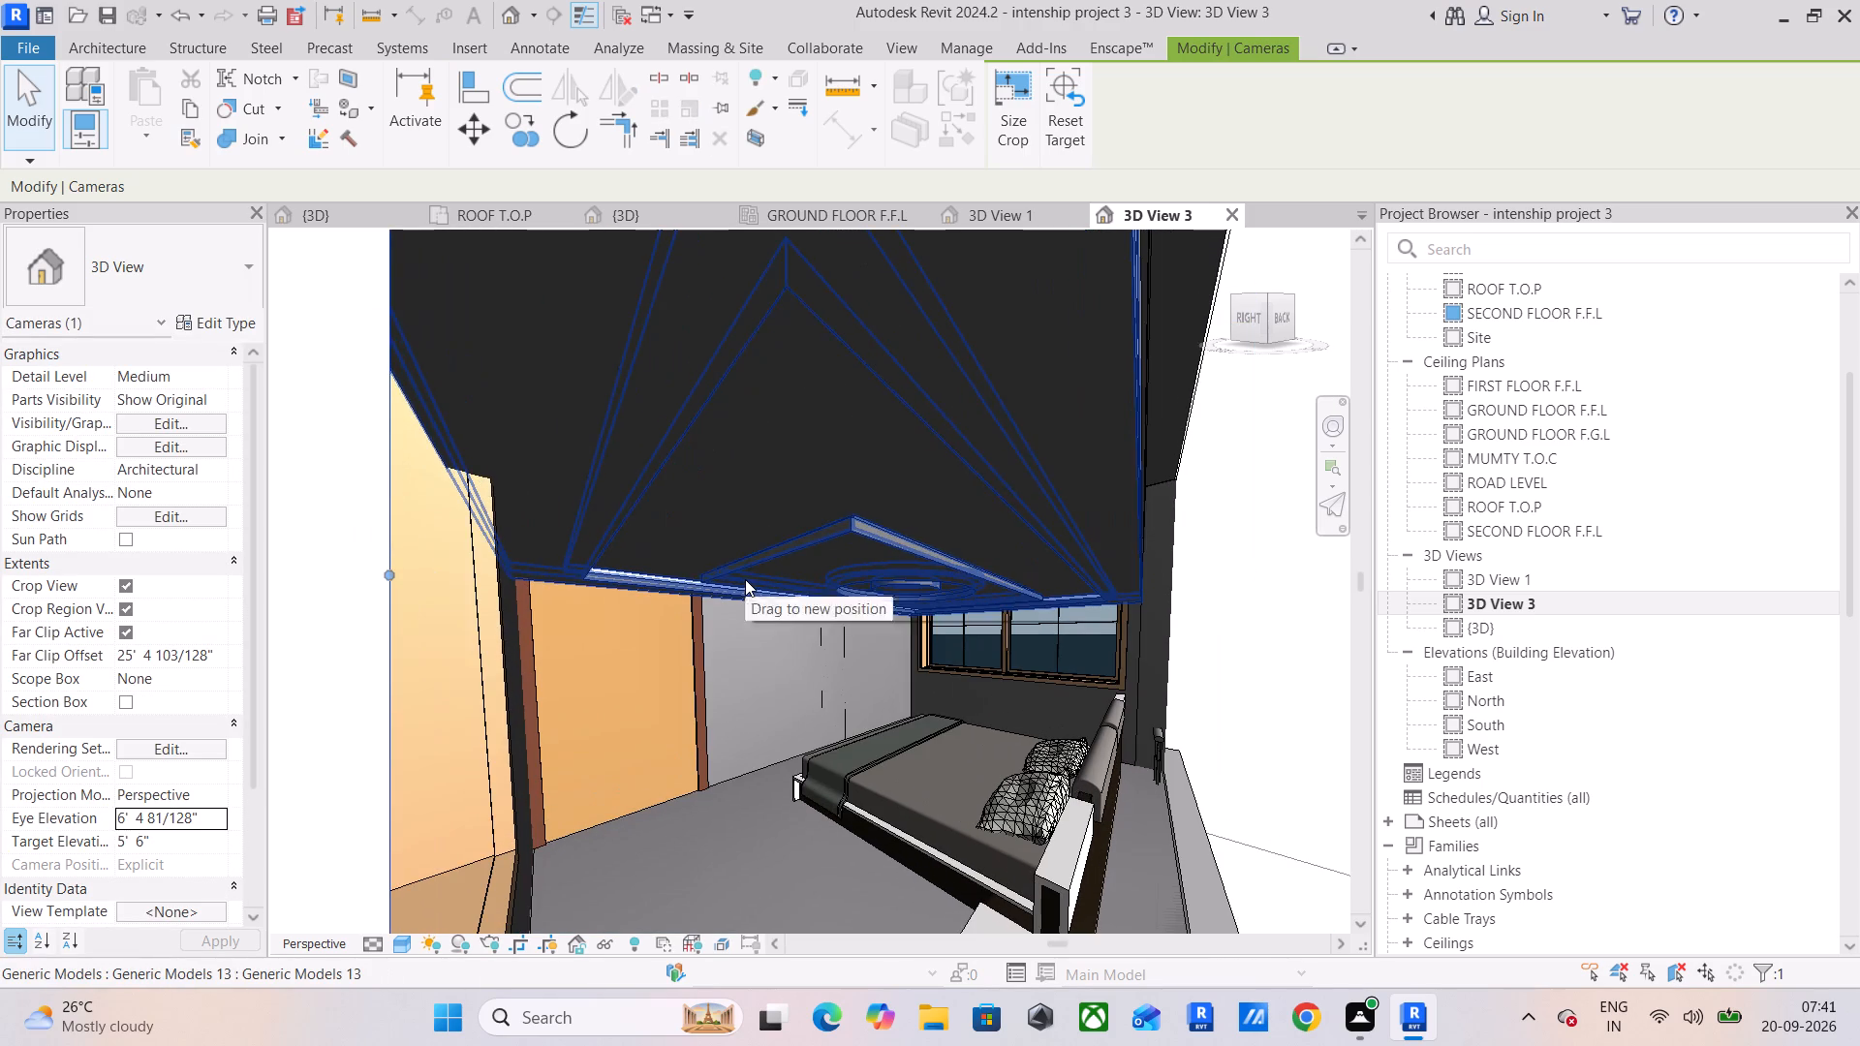
click(397, 938)
click(404, 923)
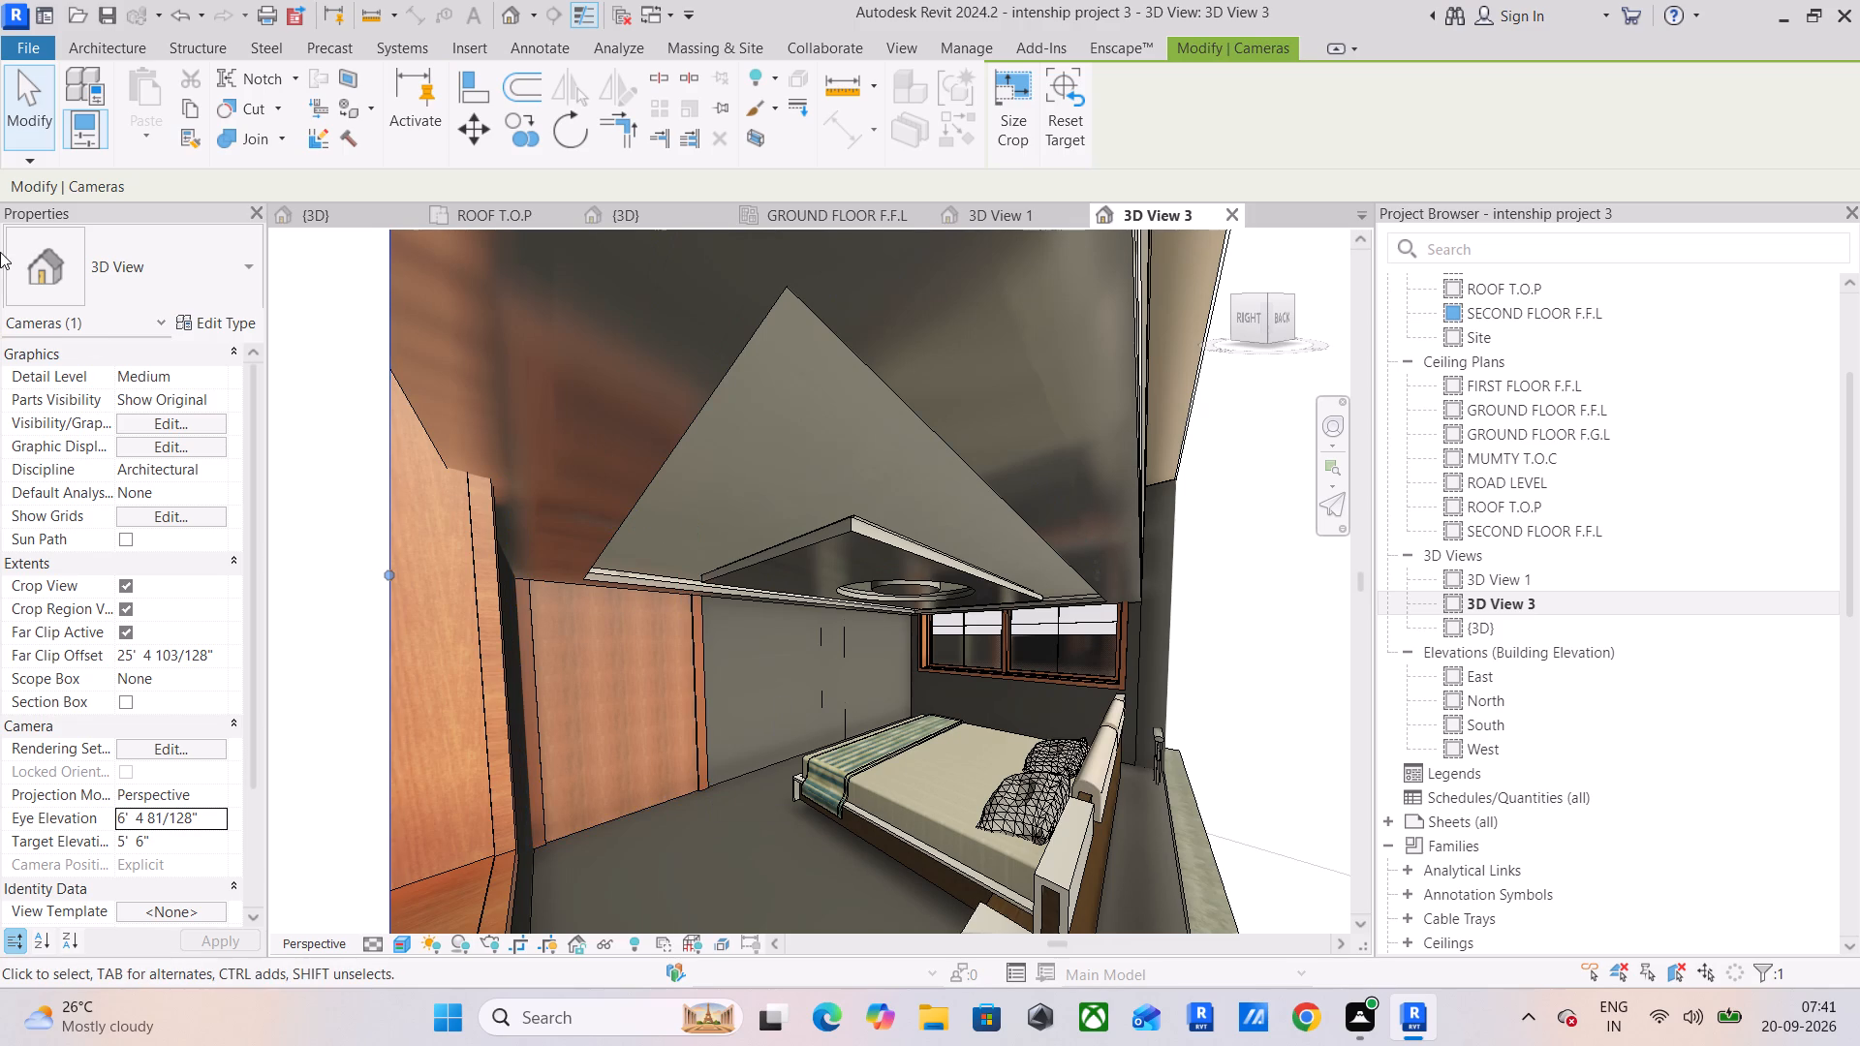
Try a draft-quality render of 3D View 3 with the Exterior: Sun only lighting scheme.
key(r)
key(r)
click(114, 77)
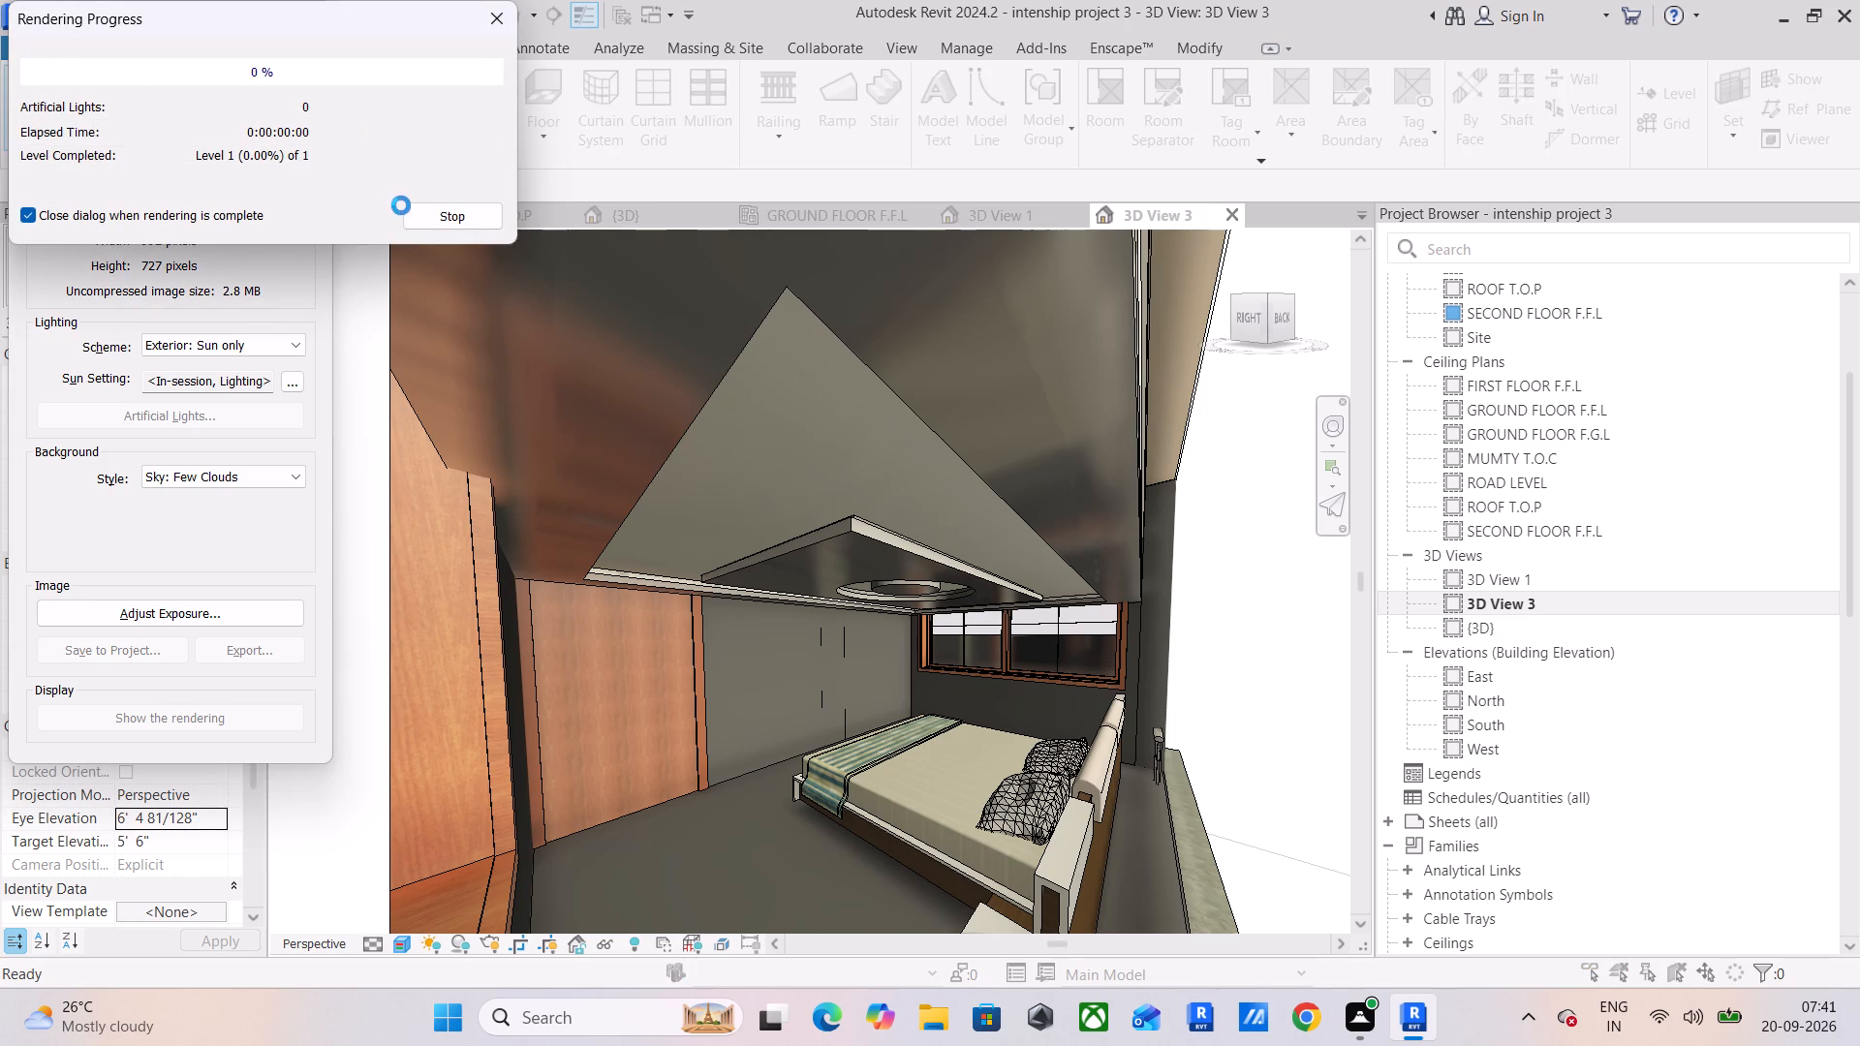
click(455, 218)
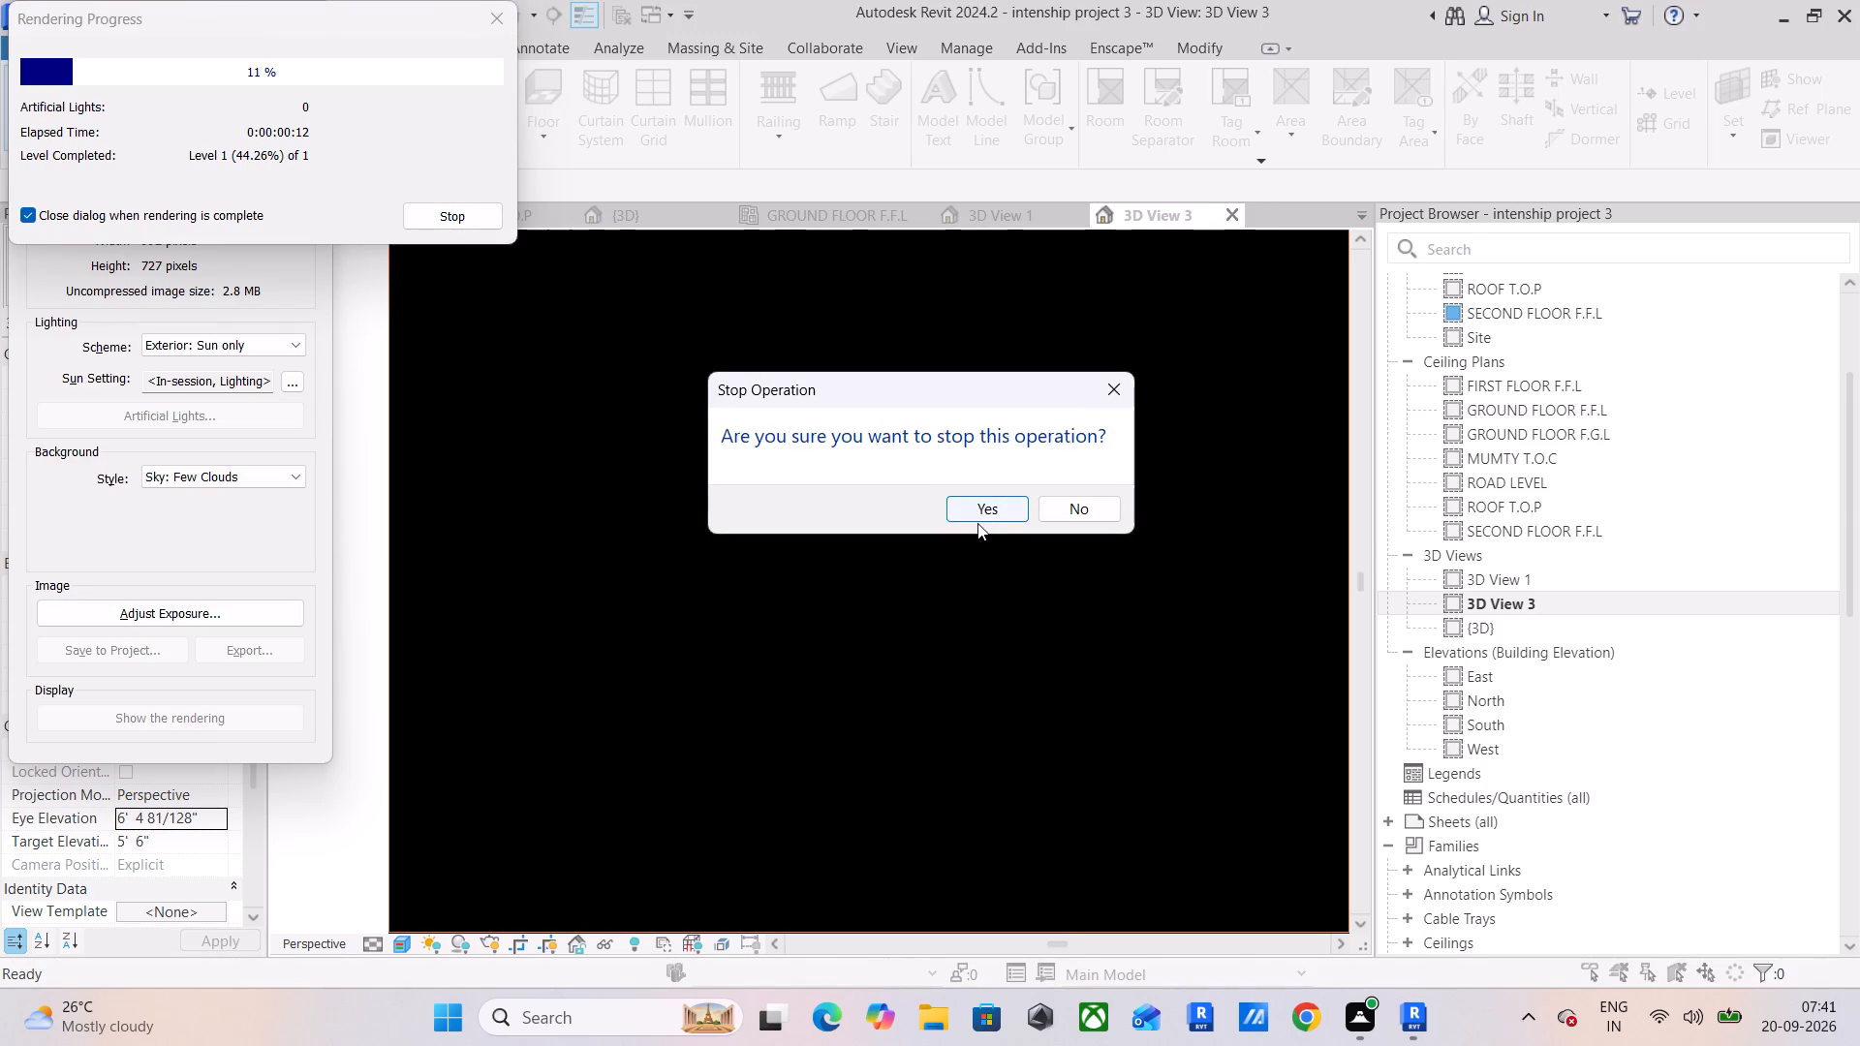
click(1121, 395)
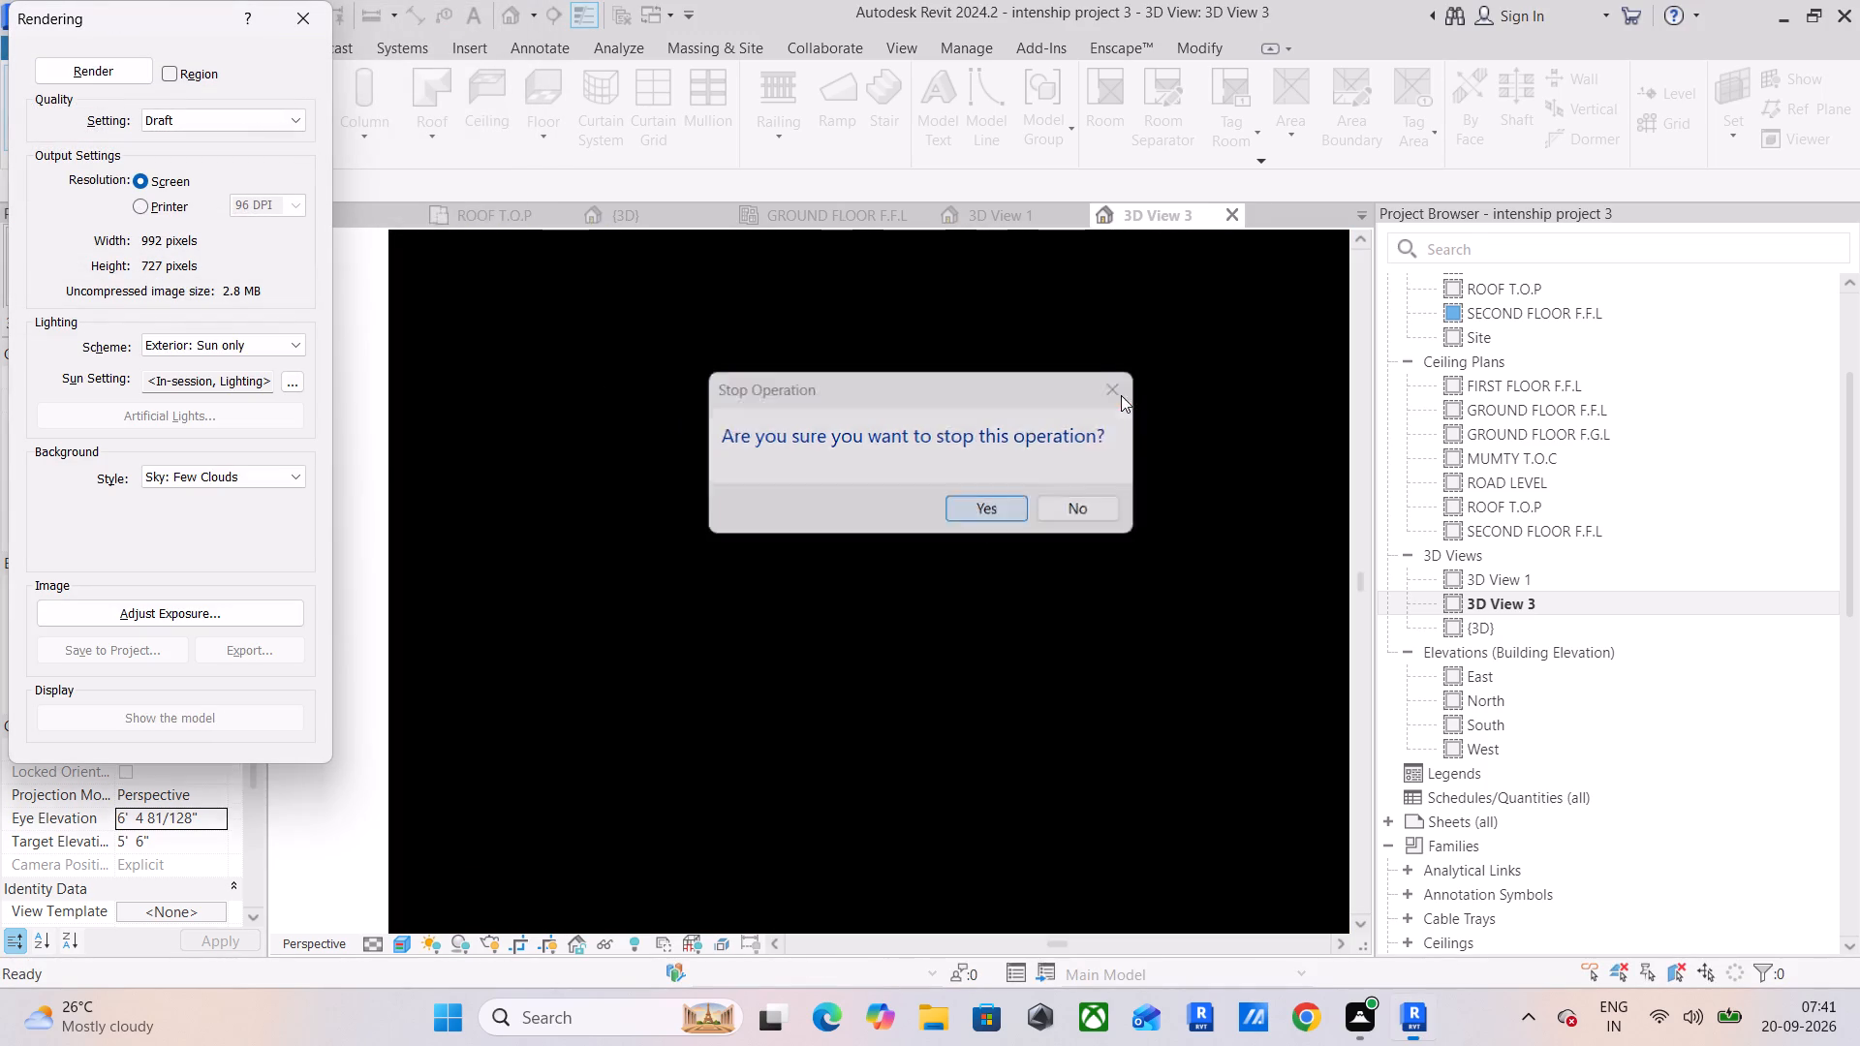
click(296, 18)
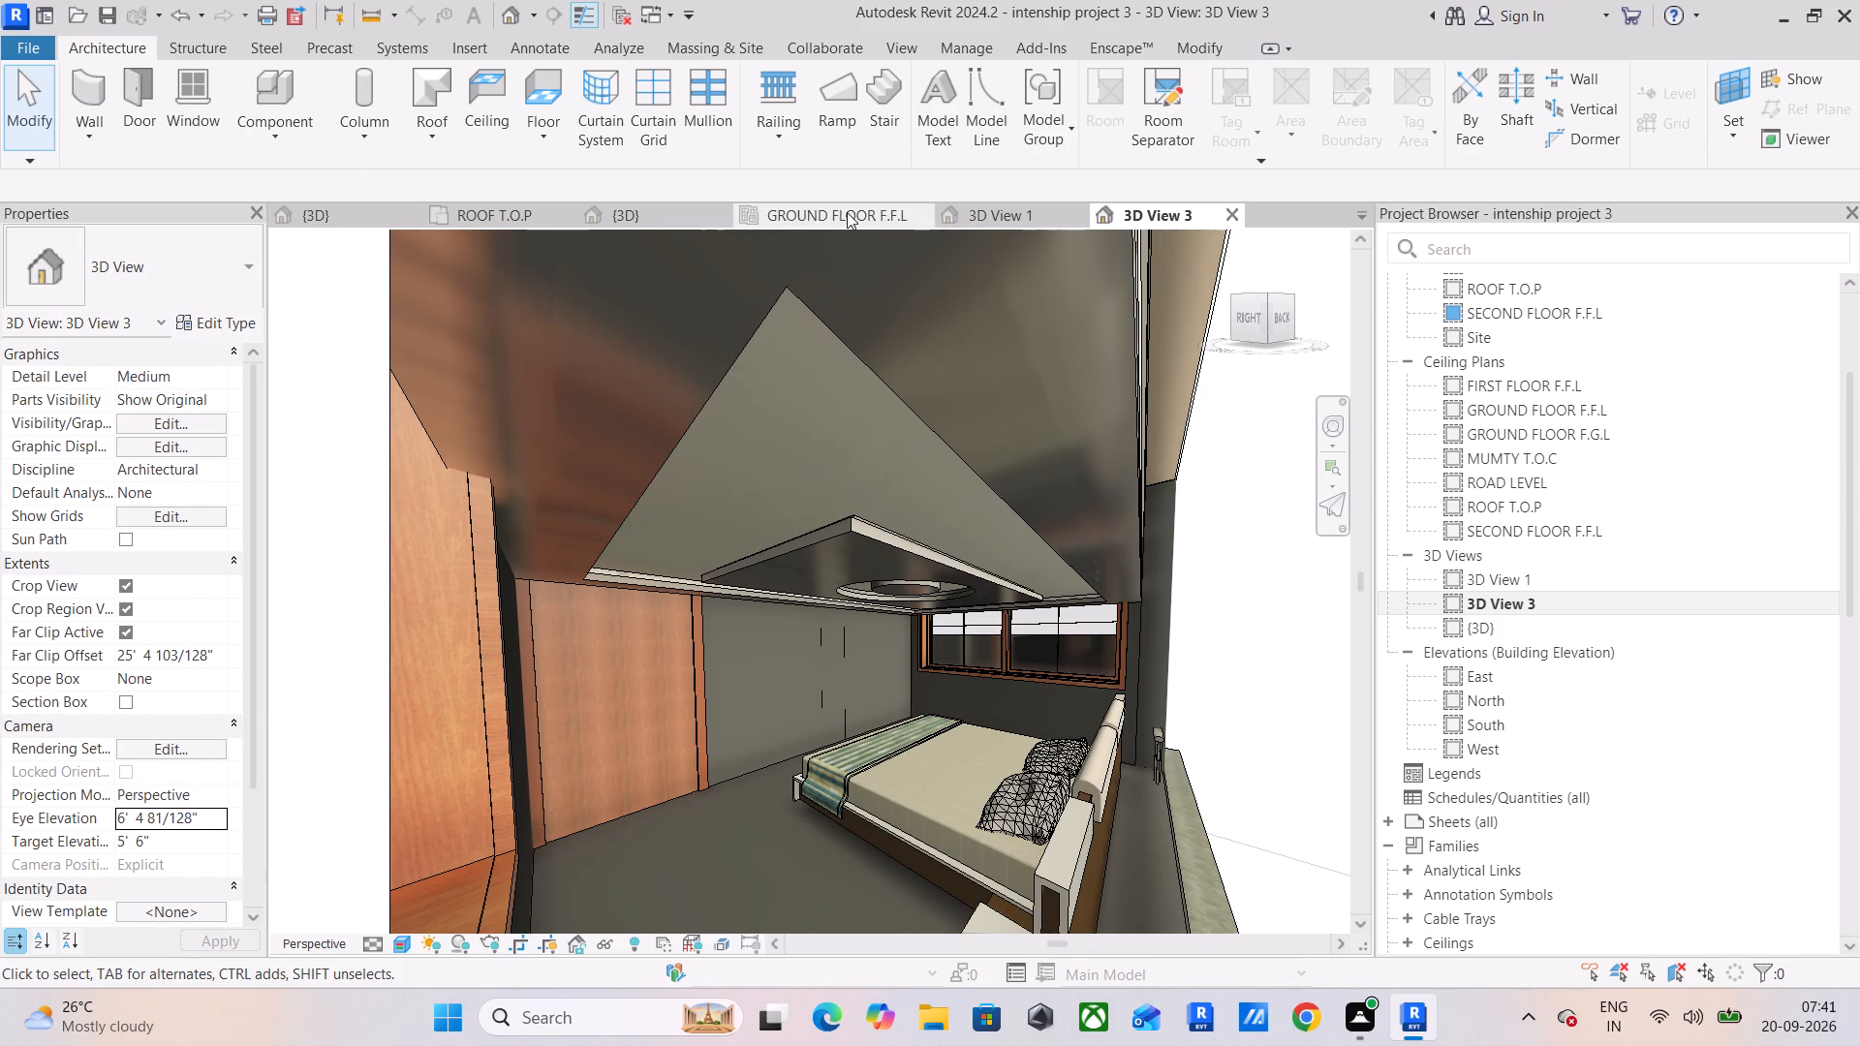
Delete all the Ceiling Light - Flat Round fixtures around the decorative ceiling in the GROUND FLOOR F.F.L ceiling plan.
click(847, 212)
click(590, 459)
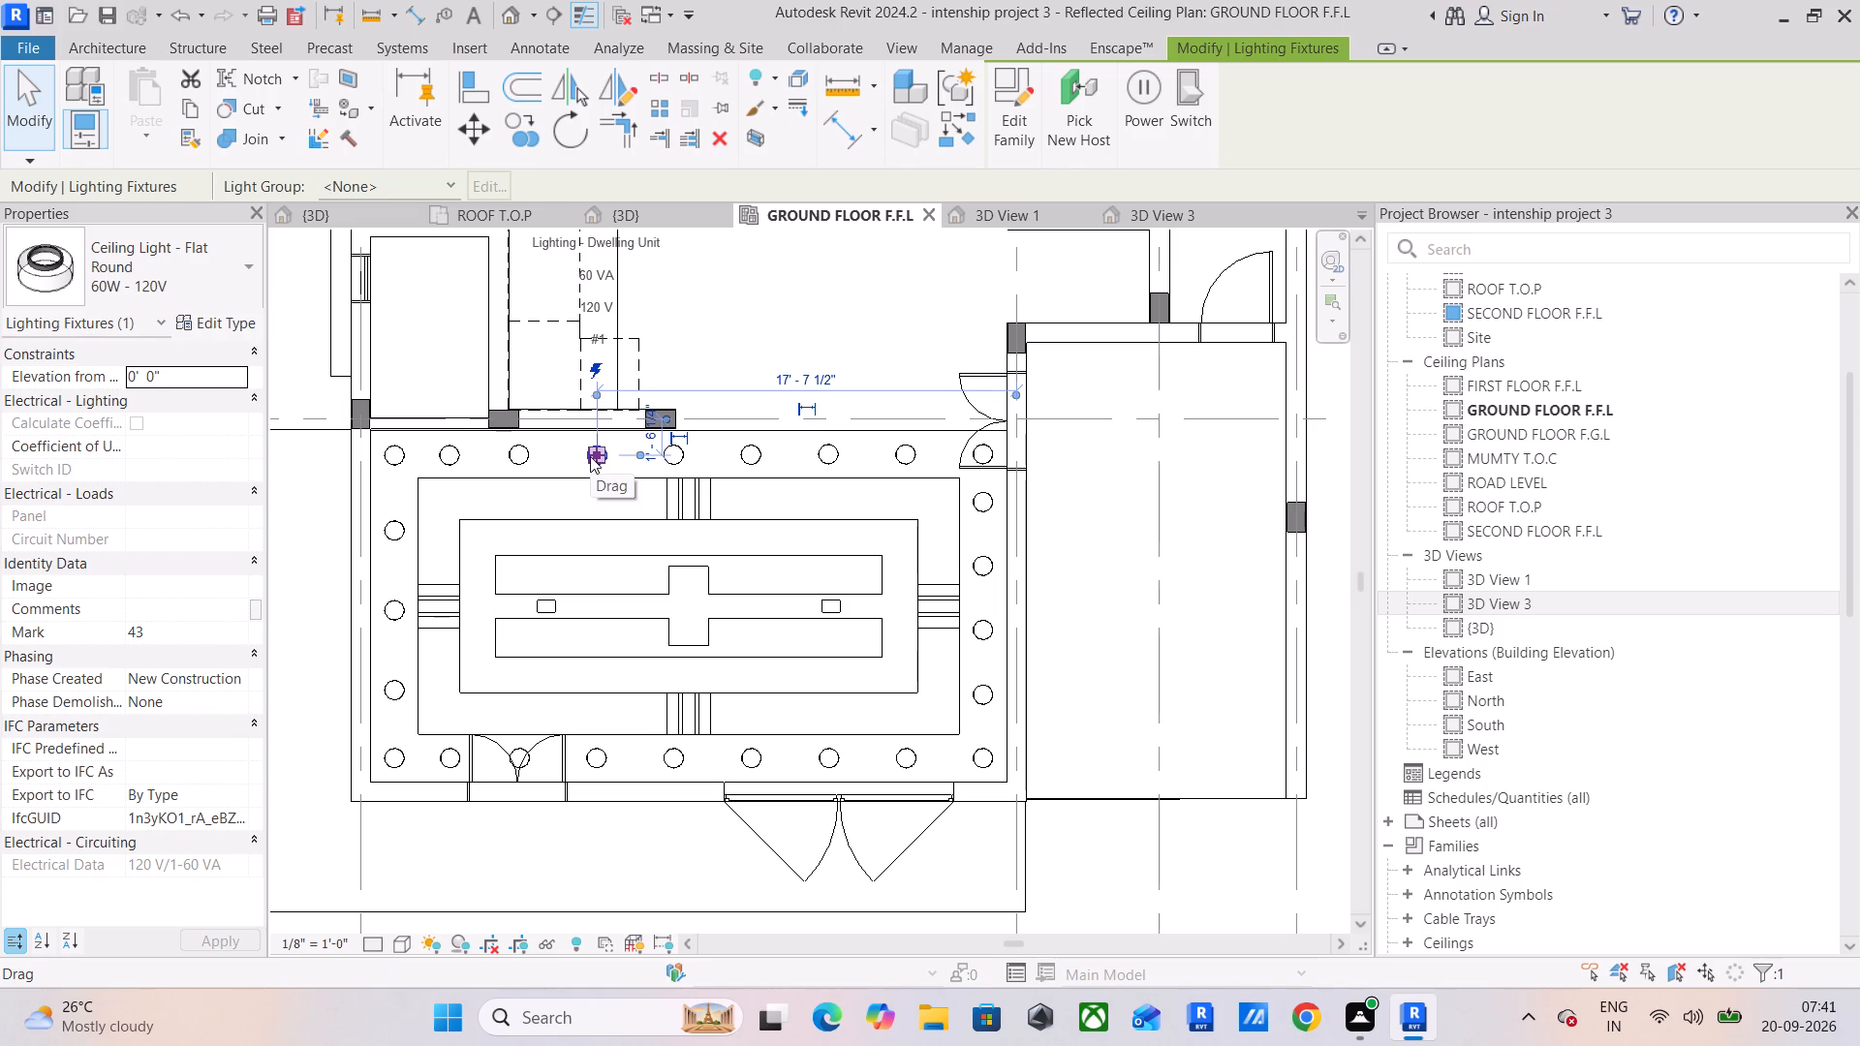
key(d)
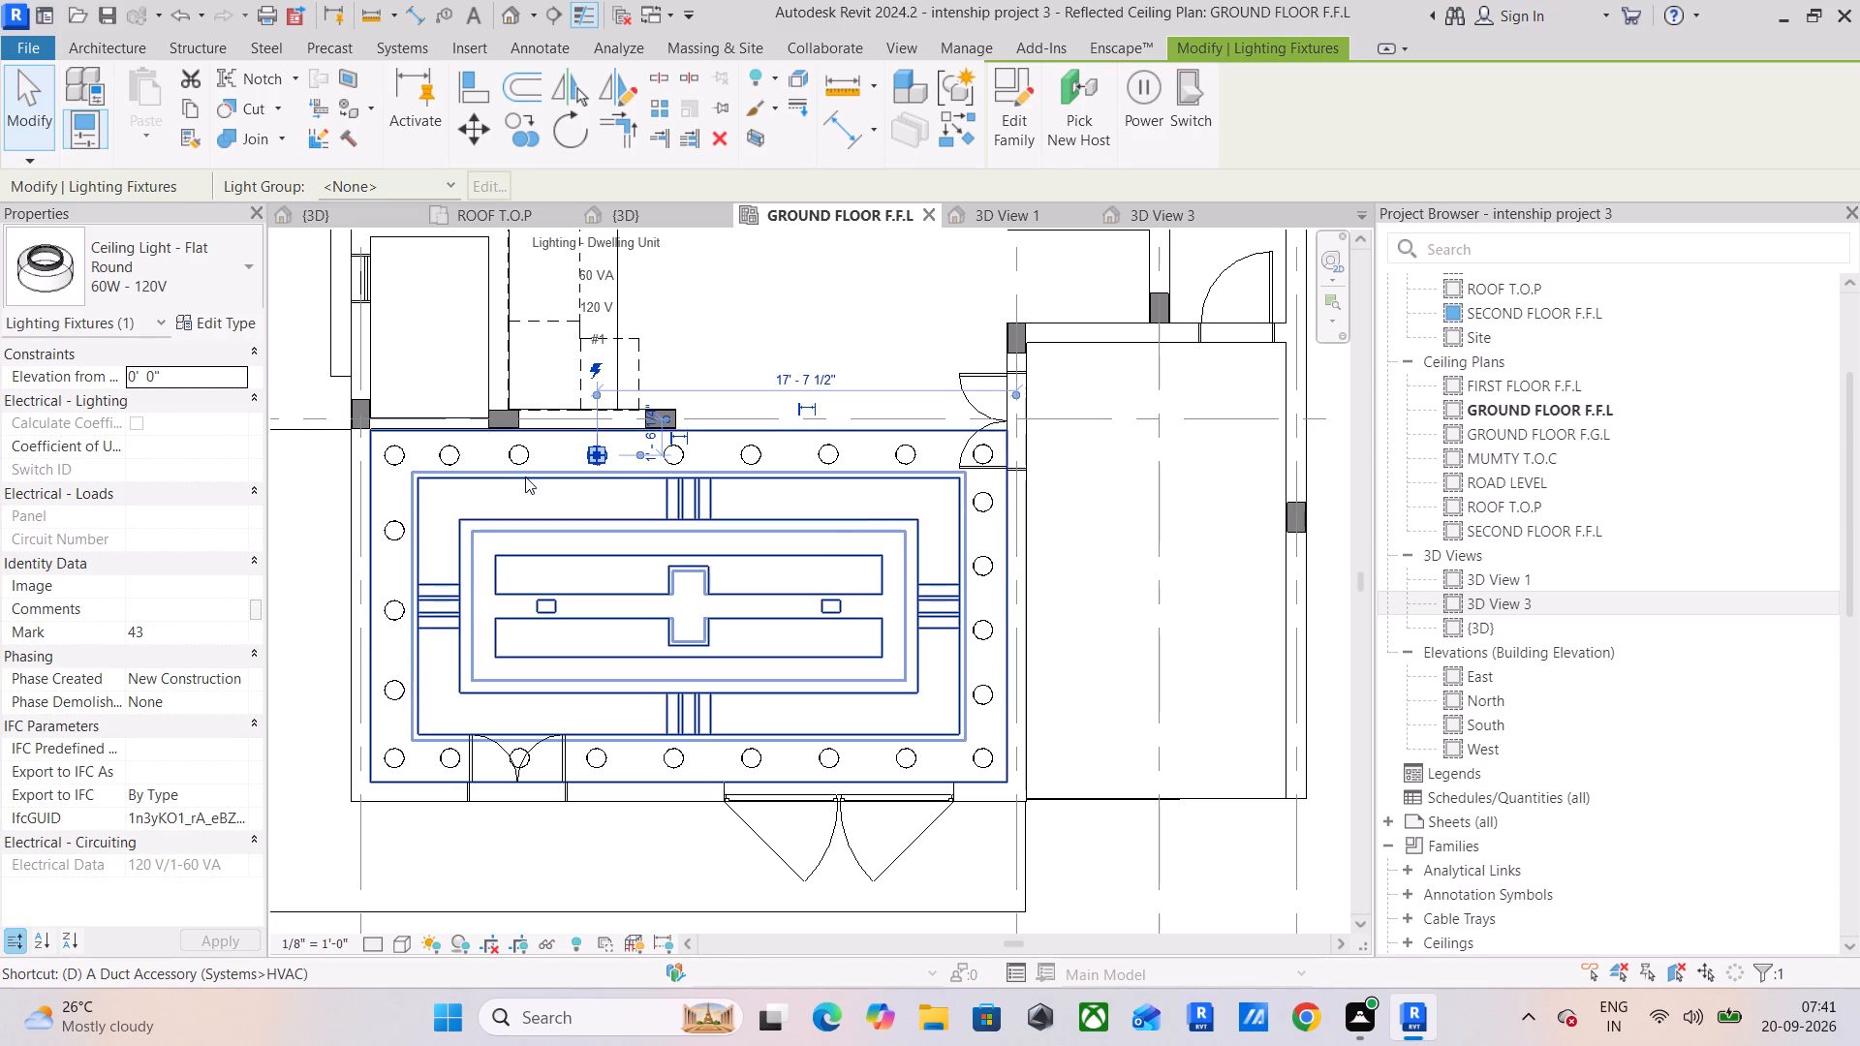
text(SA)
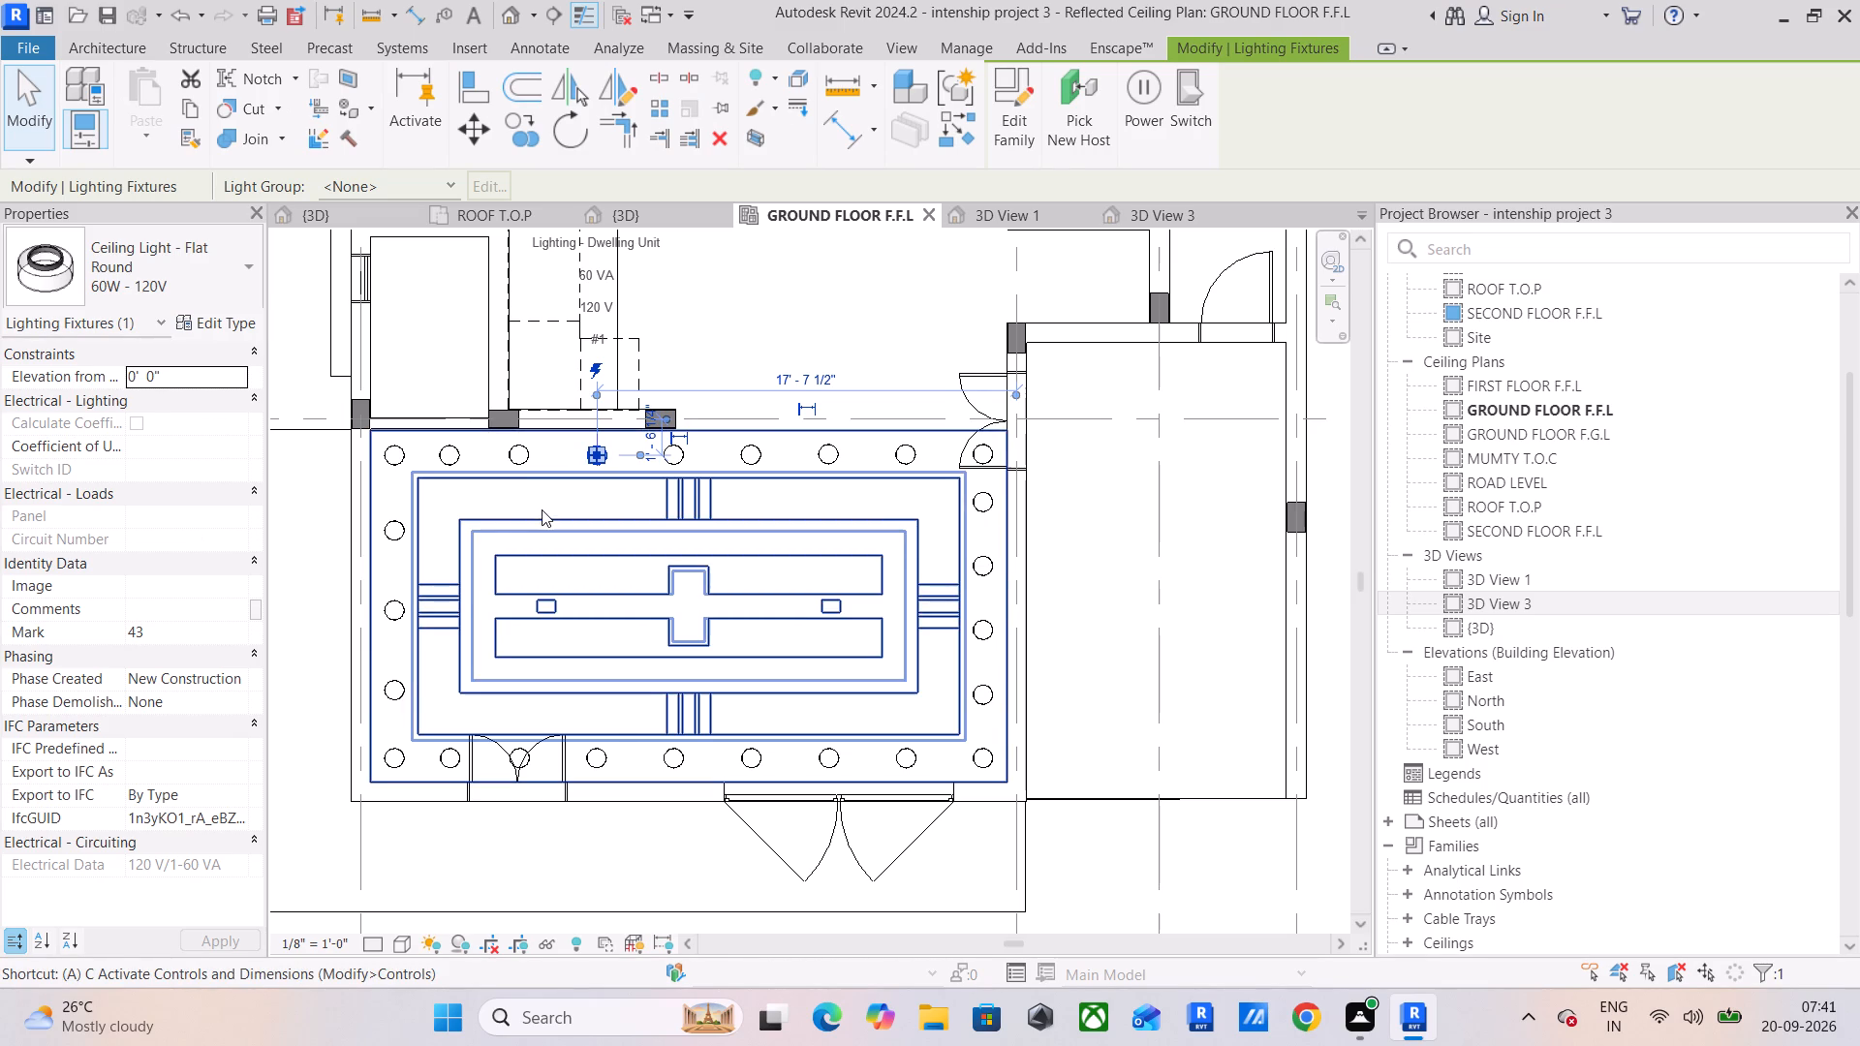
key(Escape)
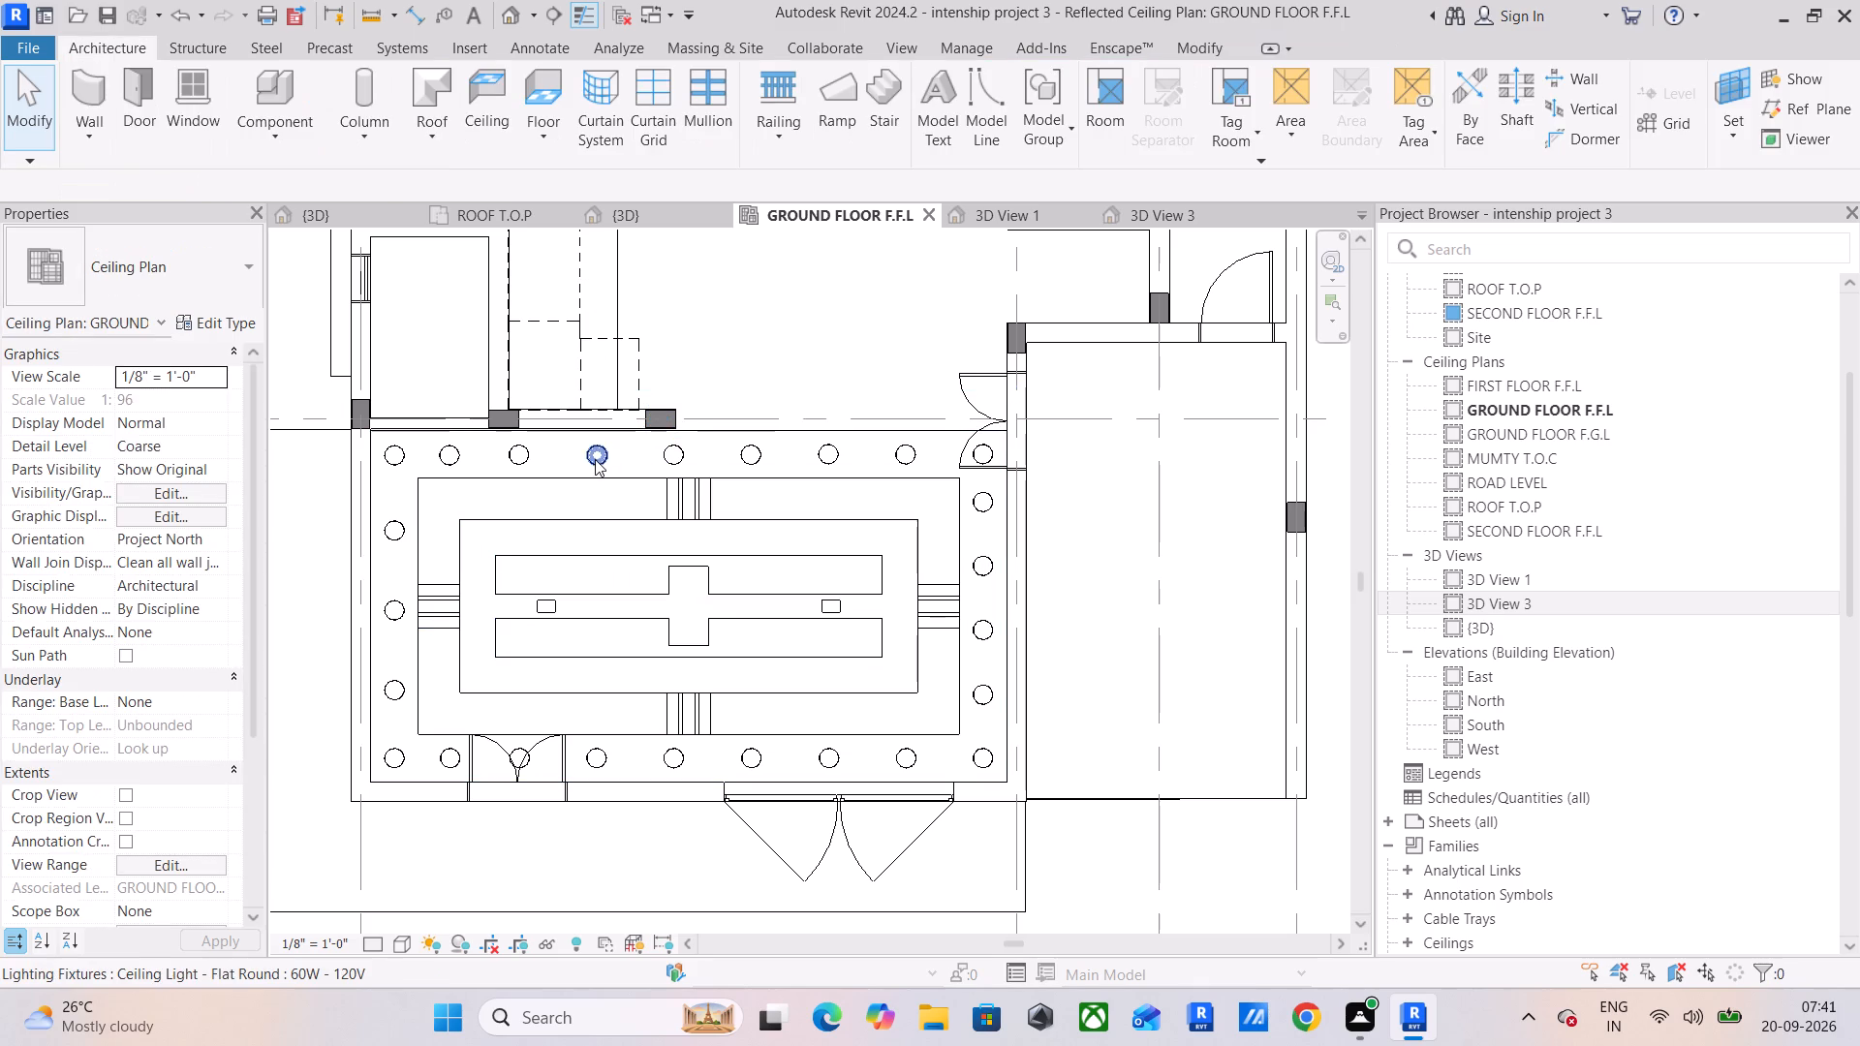
click(595, 458)
key(s)
key(a)
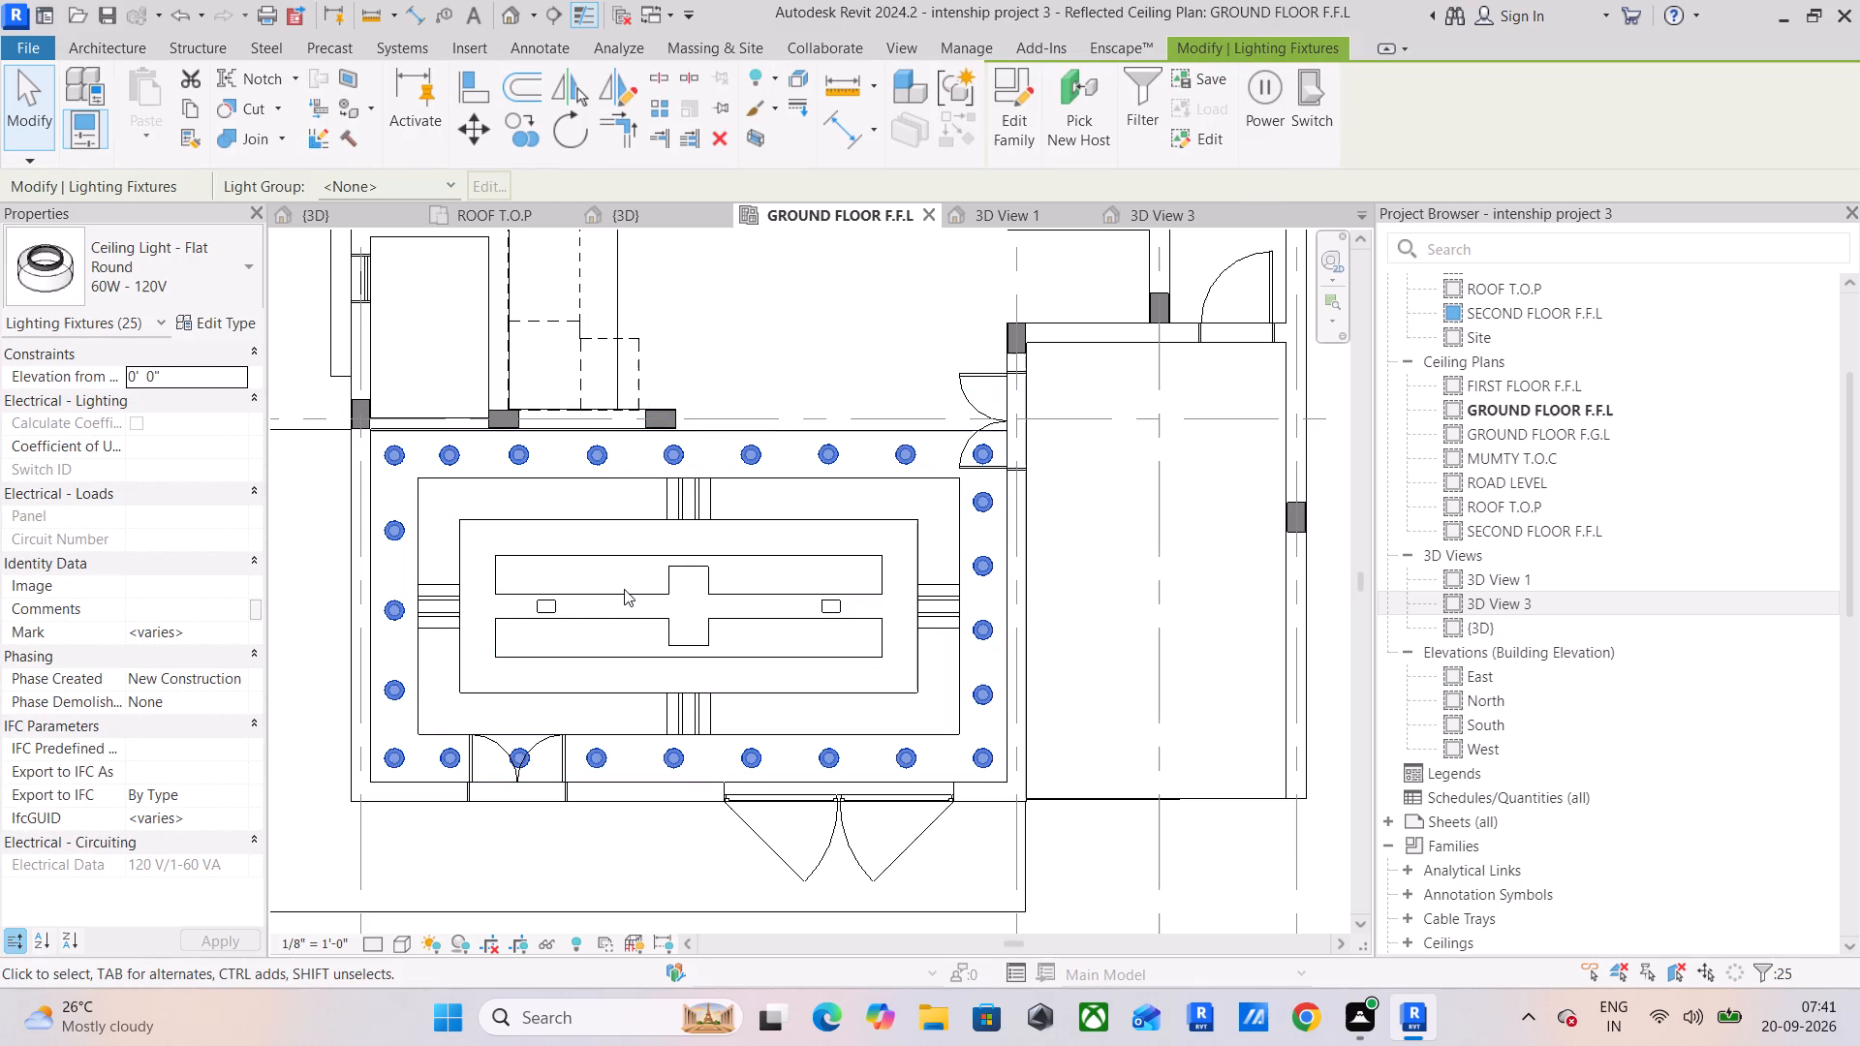
key(Delete)
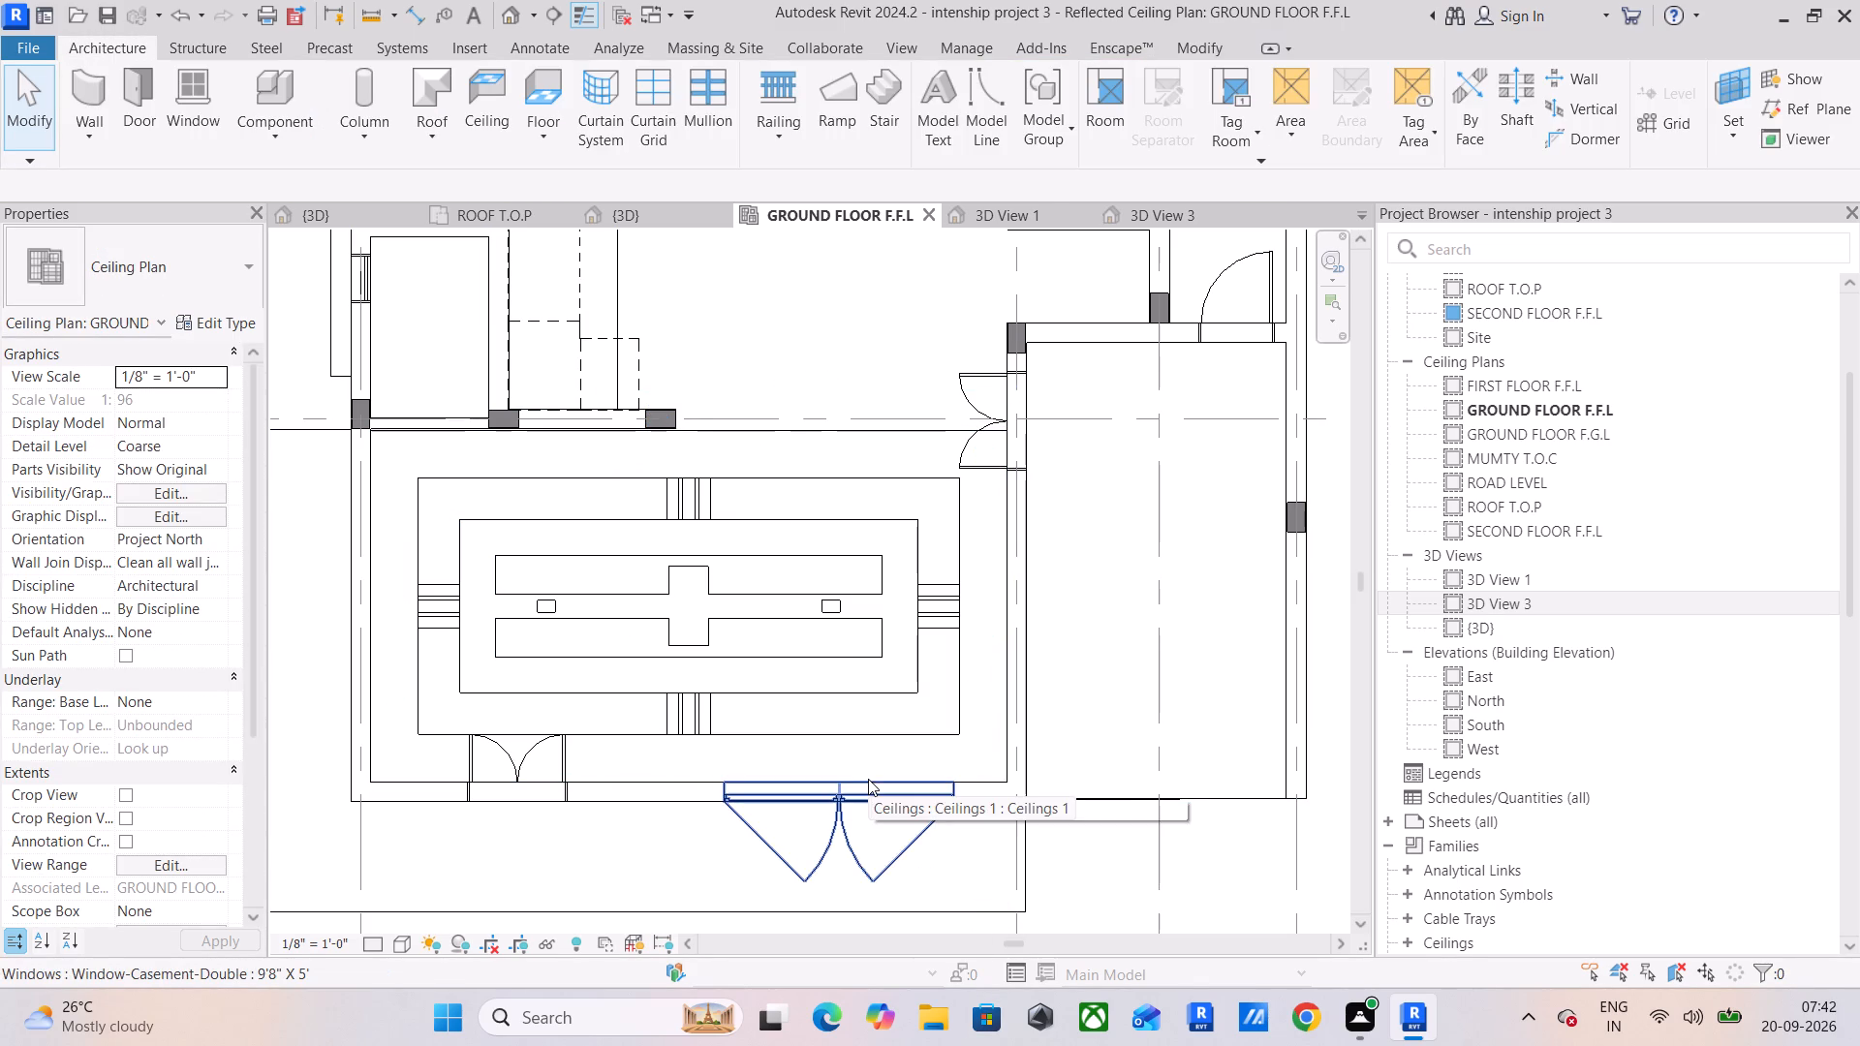
Change the visual style of the GROUND FLOOR F.F.L ceiling plan to Wireframe.
scroll(386, 415, up, 4)
middle_drag(424, 487, 478, 388)
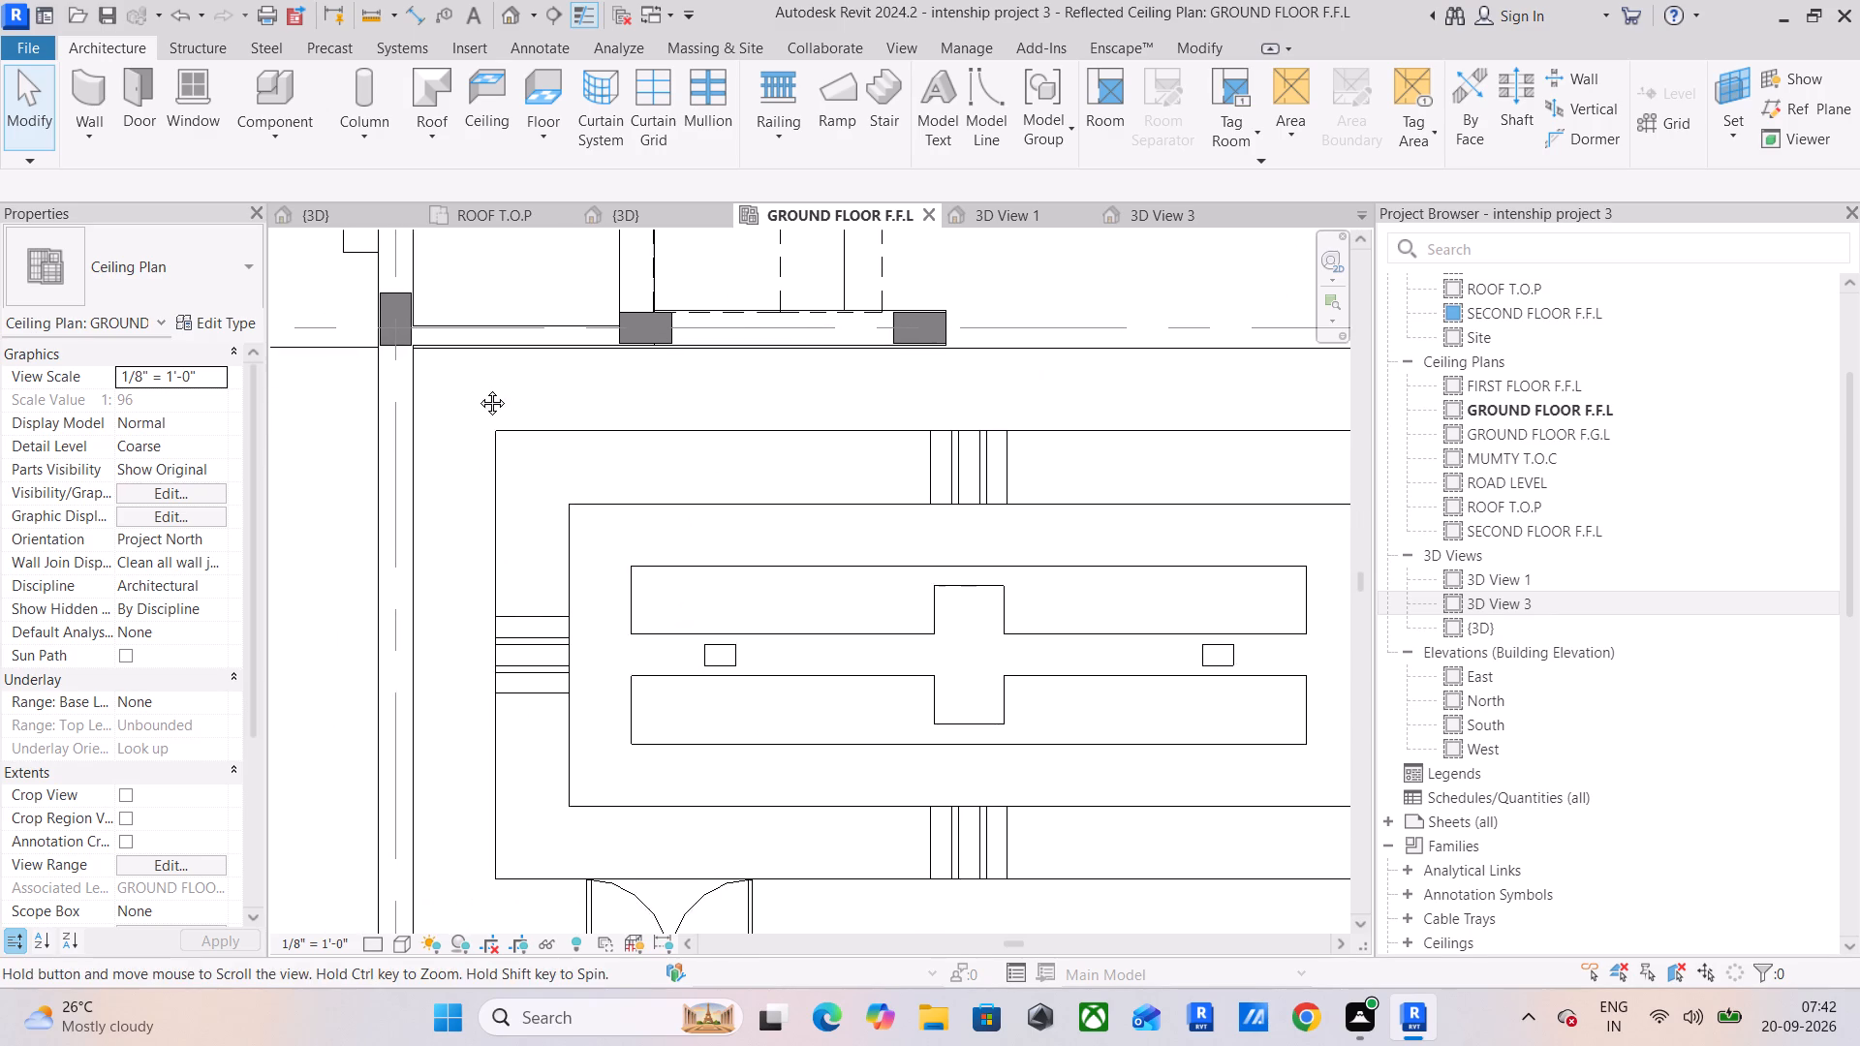
middle_drag(478, 388, 478, 385)
scroll(478, 385, down, 4)
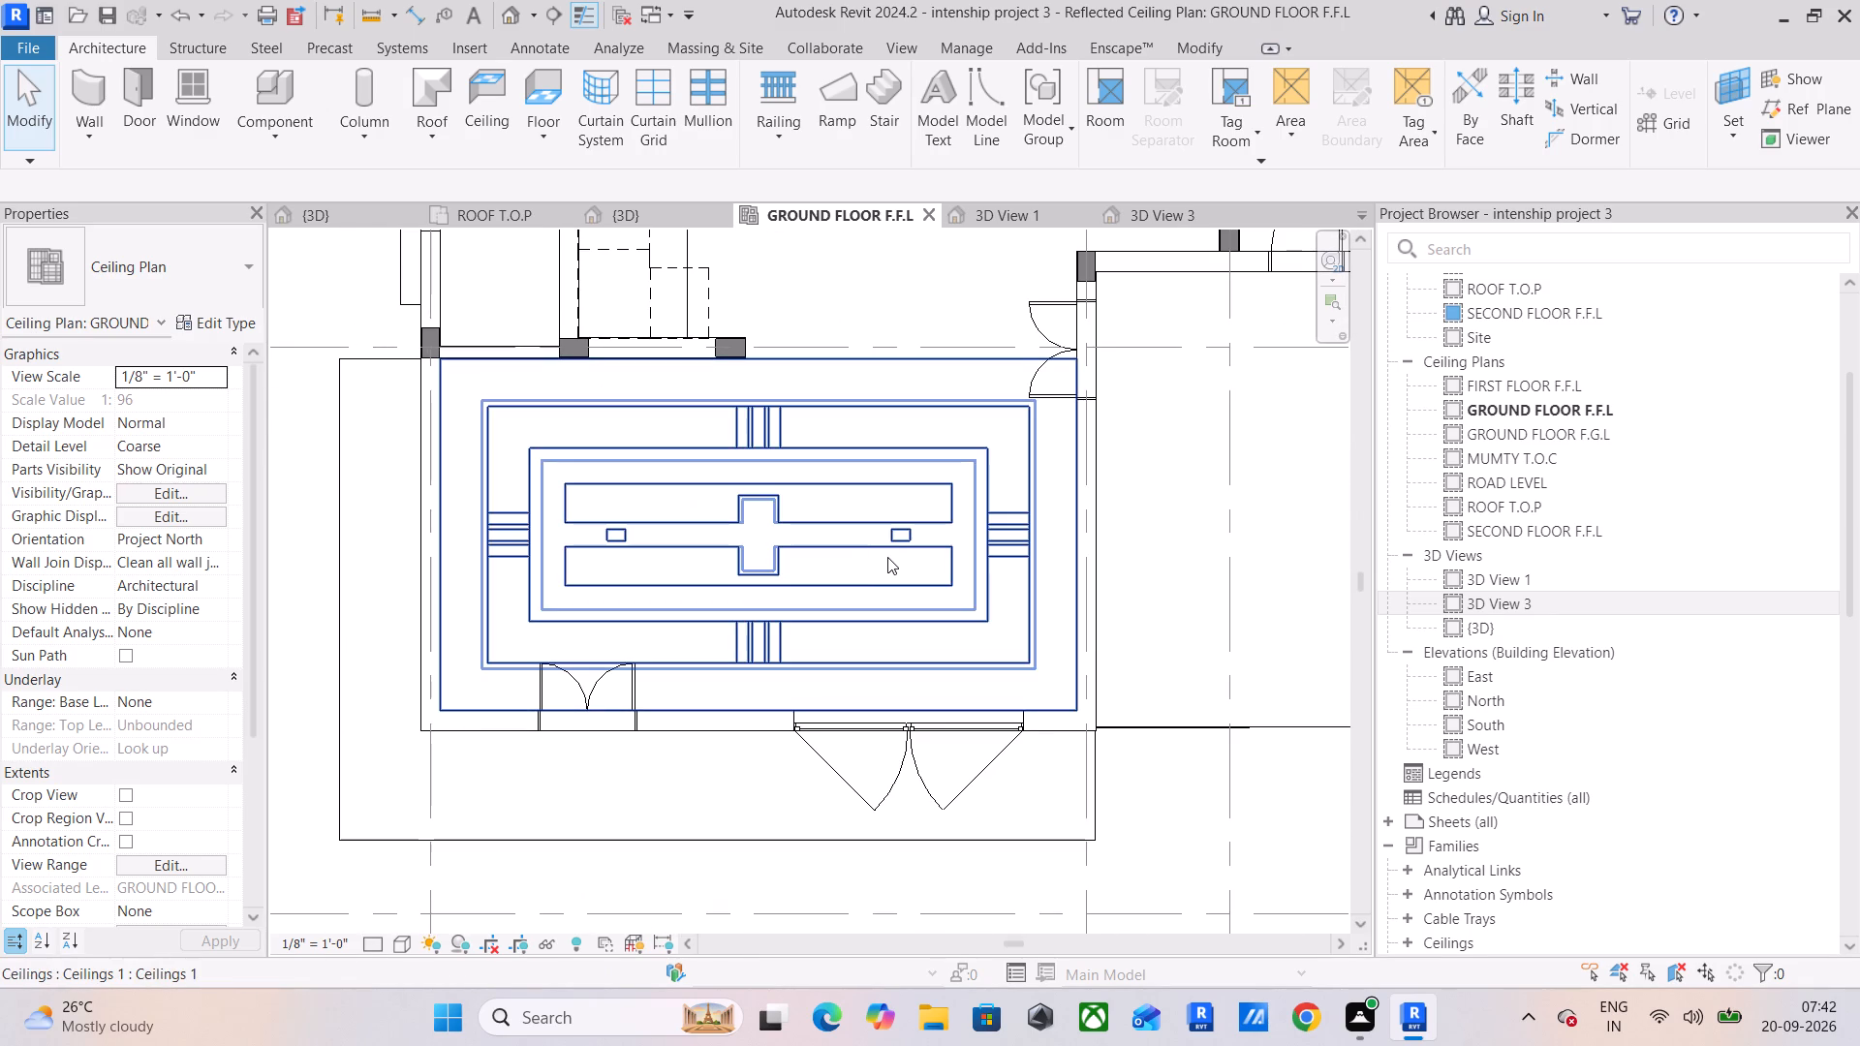
click(726, 673)
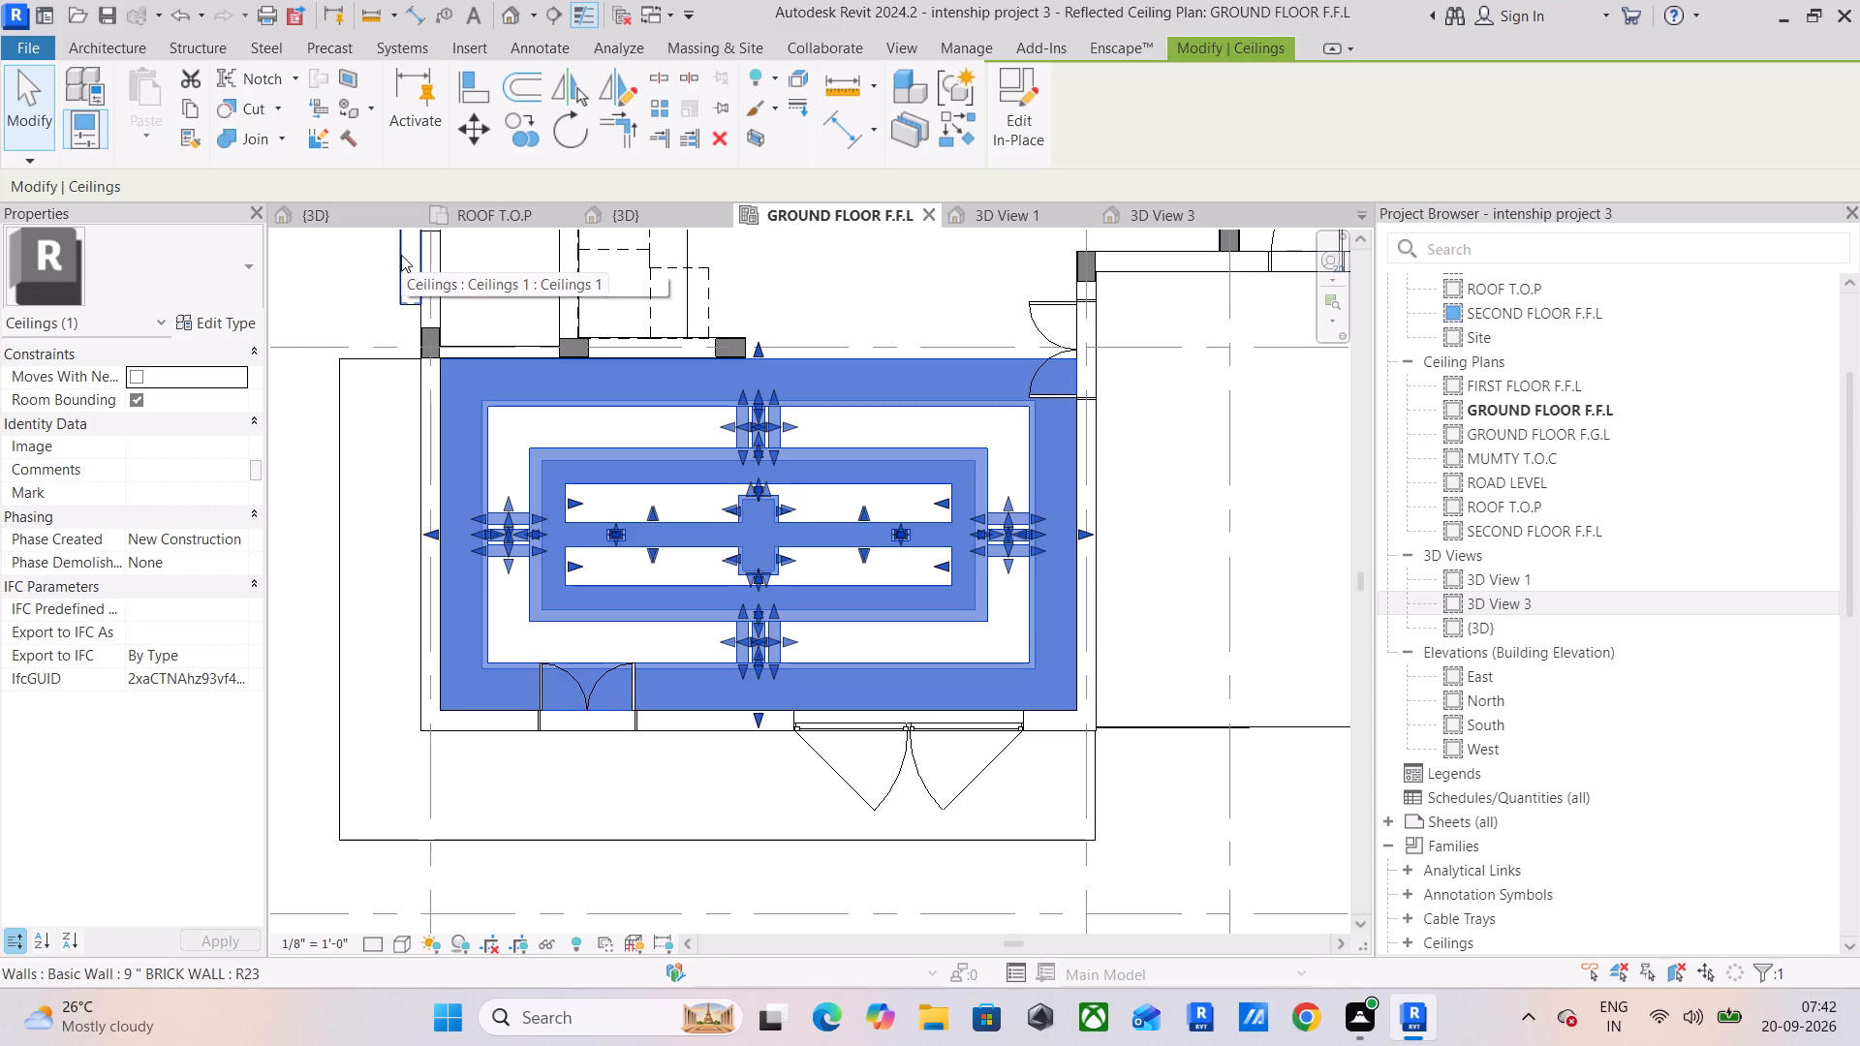
click(406, 943)
click(444, 793)
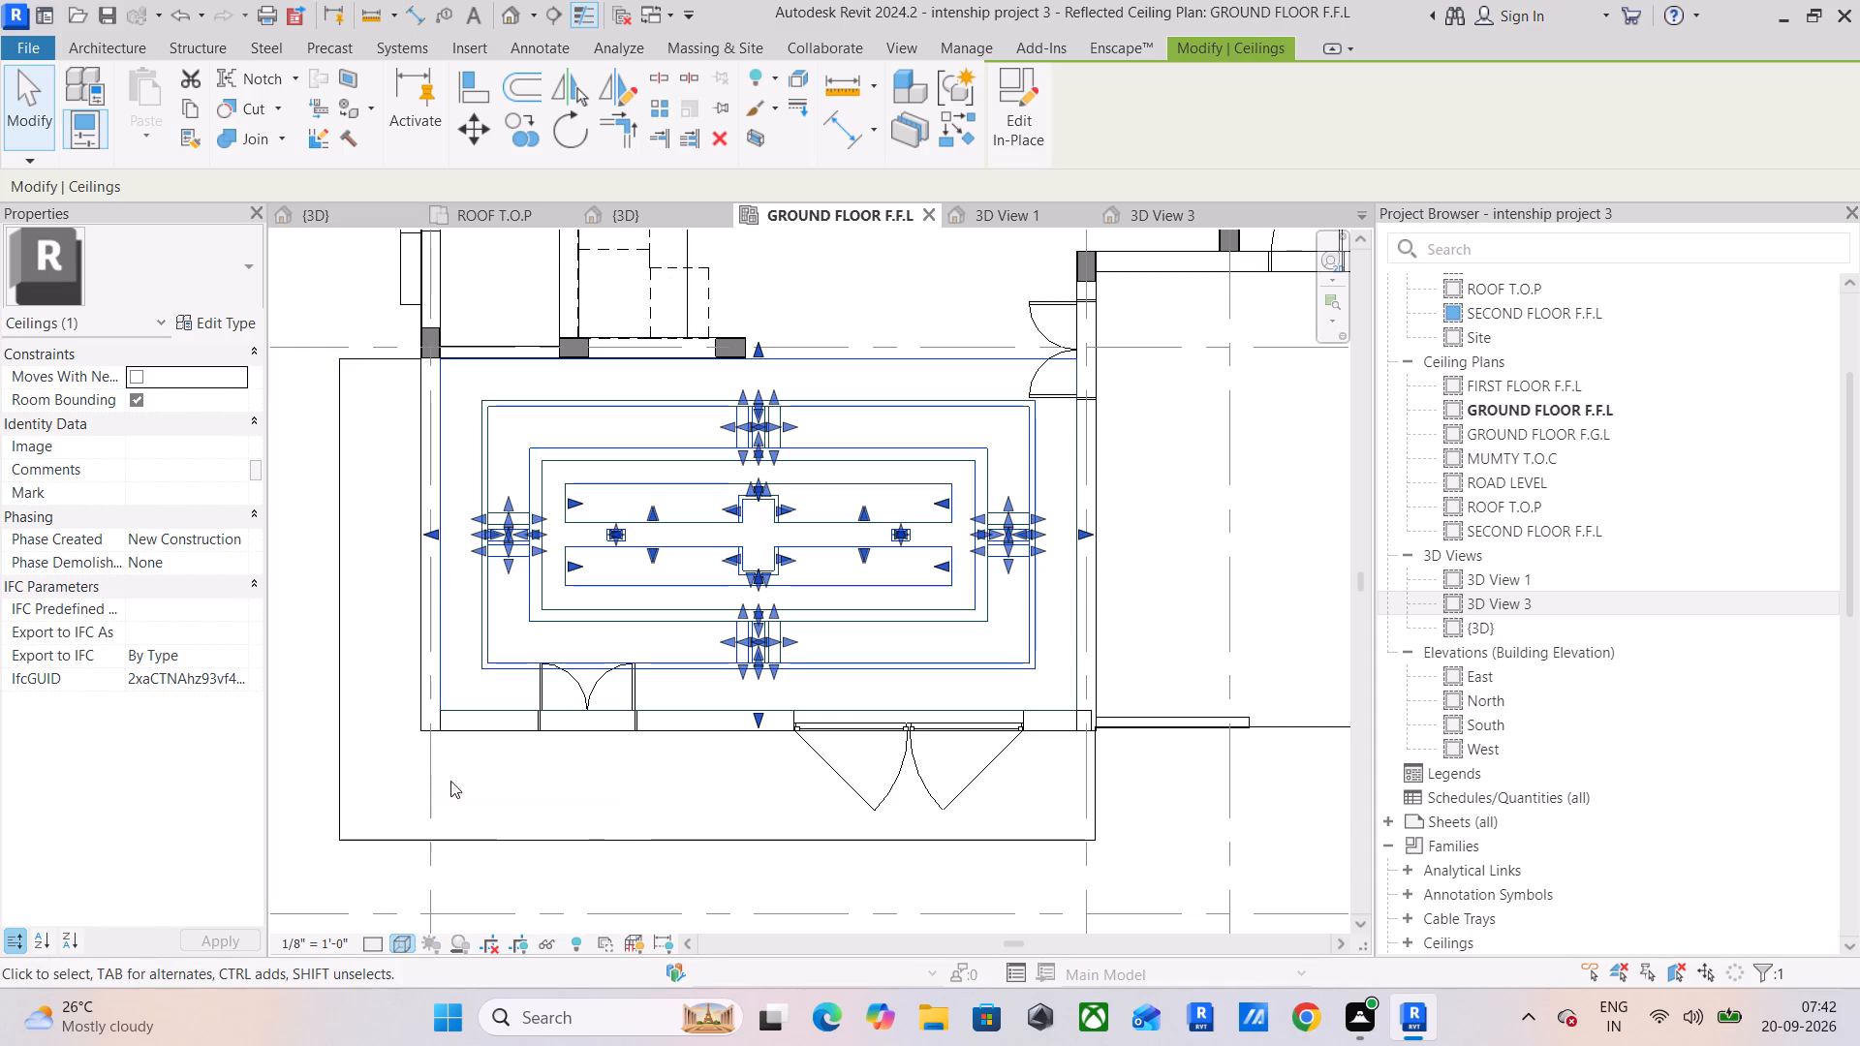
scroll(524, 385, up, 9)
click(487, 479)
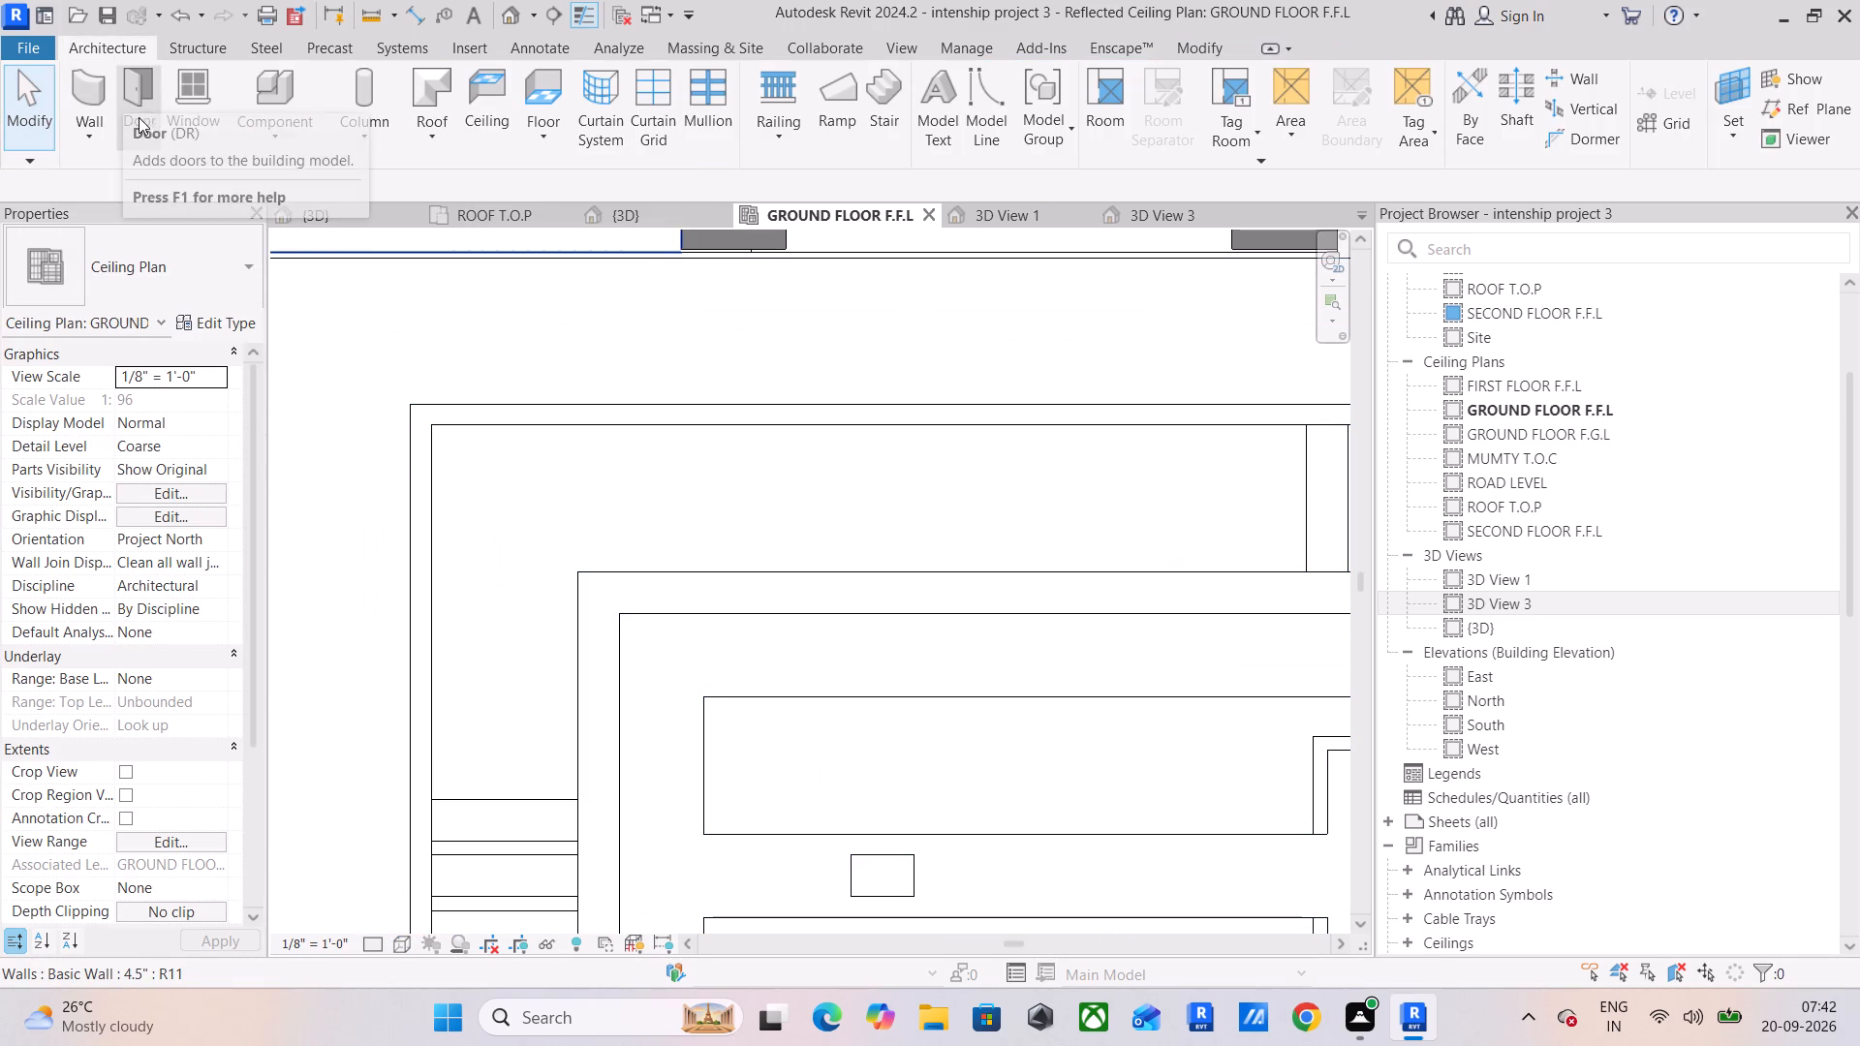
Load the celling light family from the revit material folder on drive D for placement as a component.
click(277, 136)
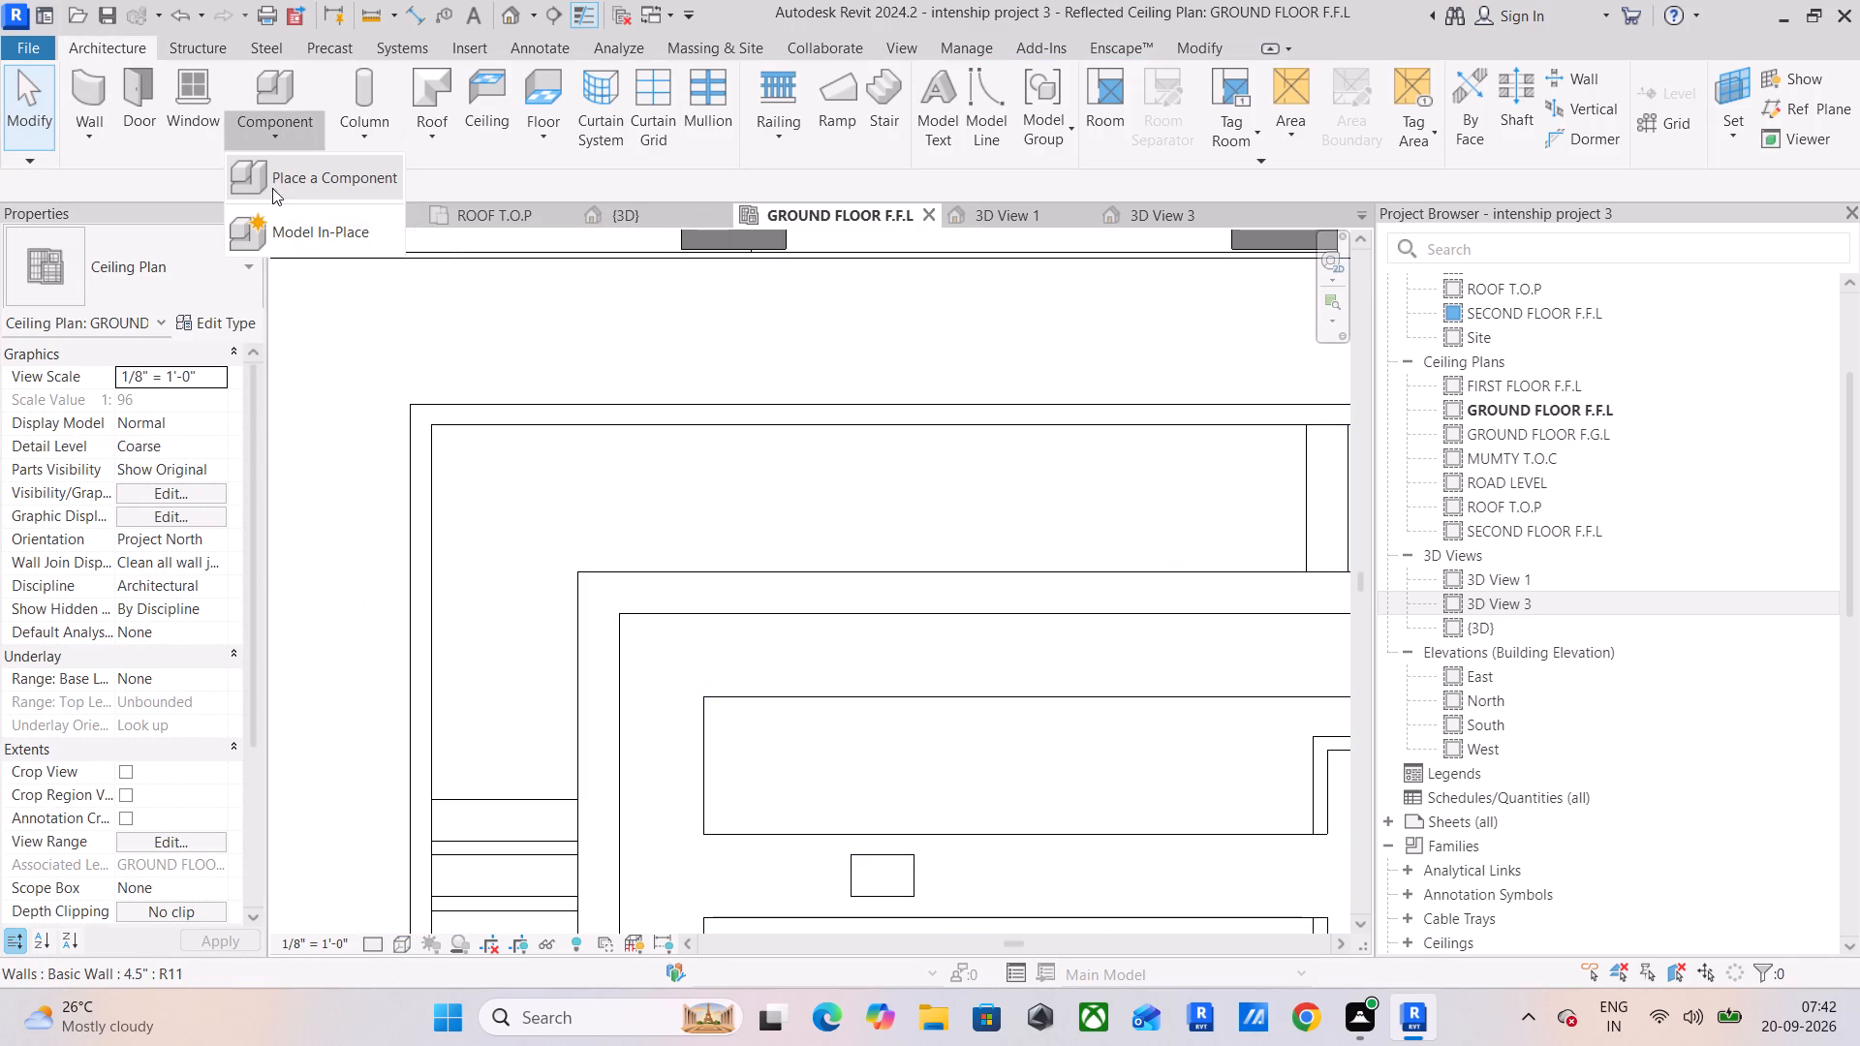
click(275, 182)
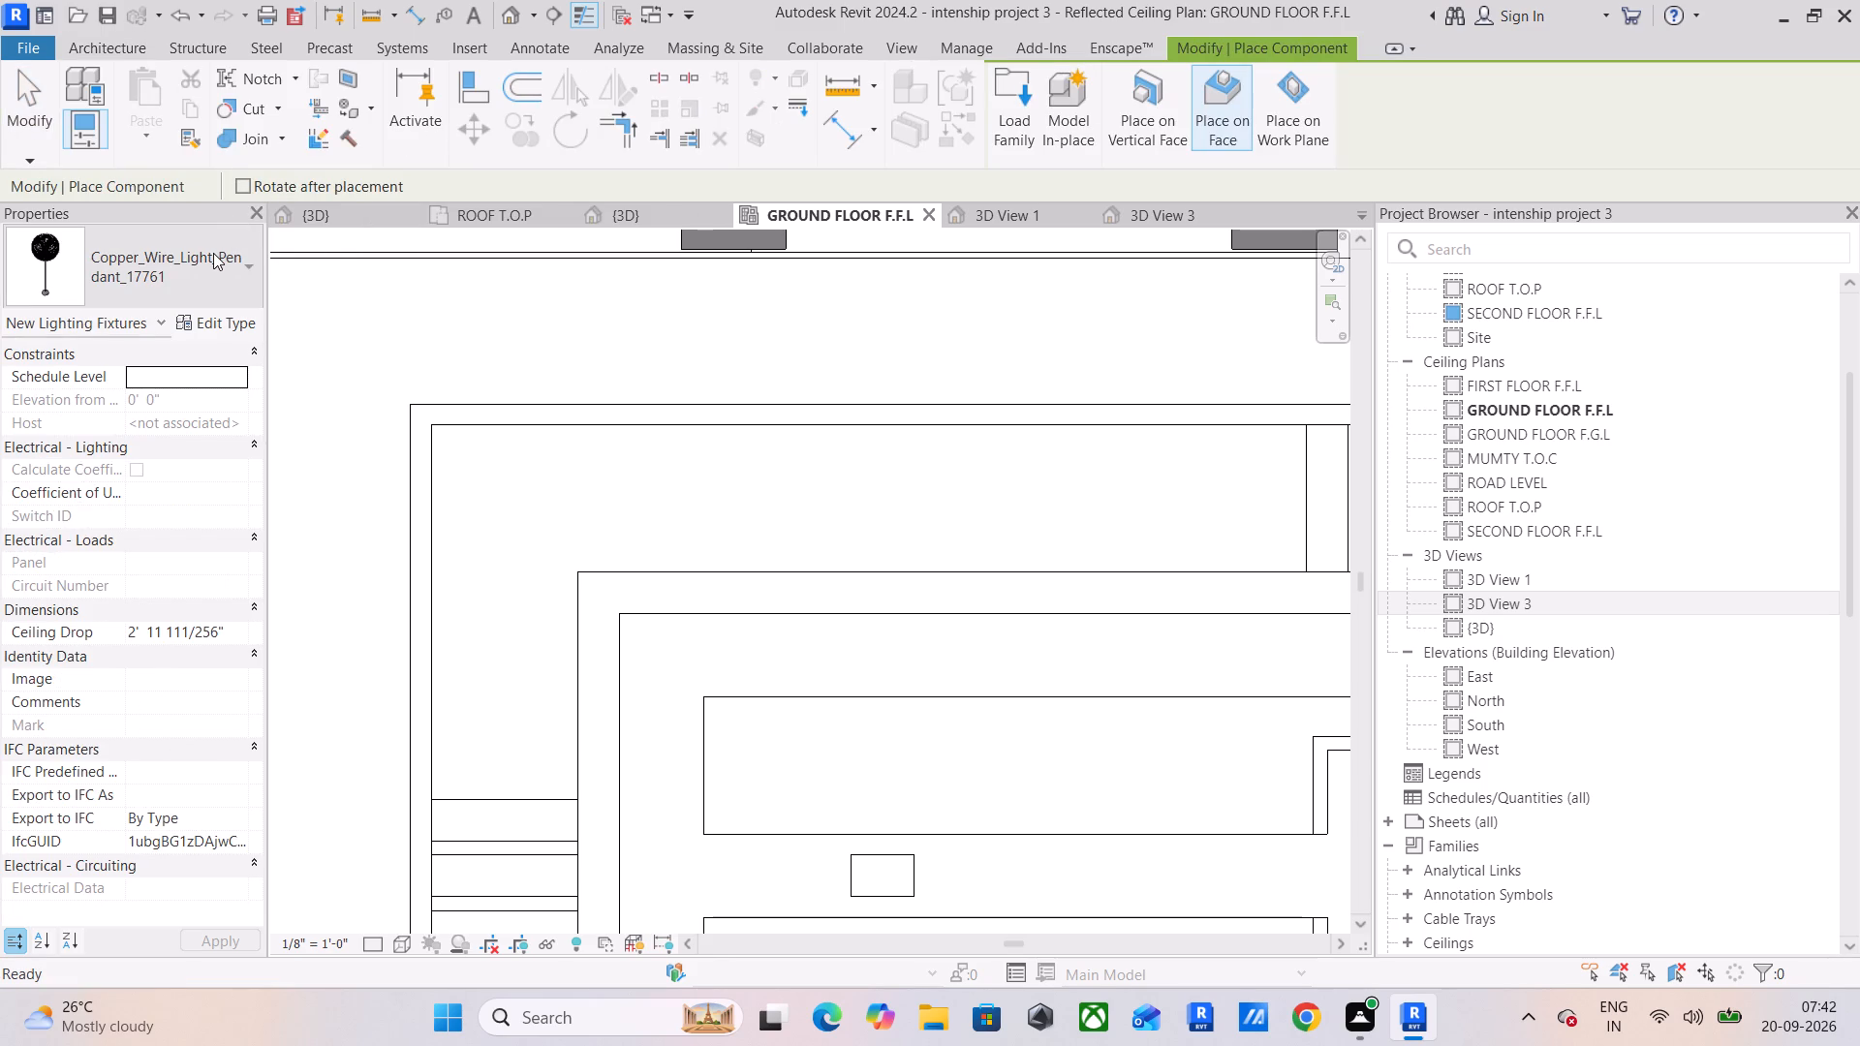
click(213, 253)
scroll(126, 526, down, 5)
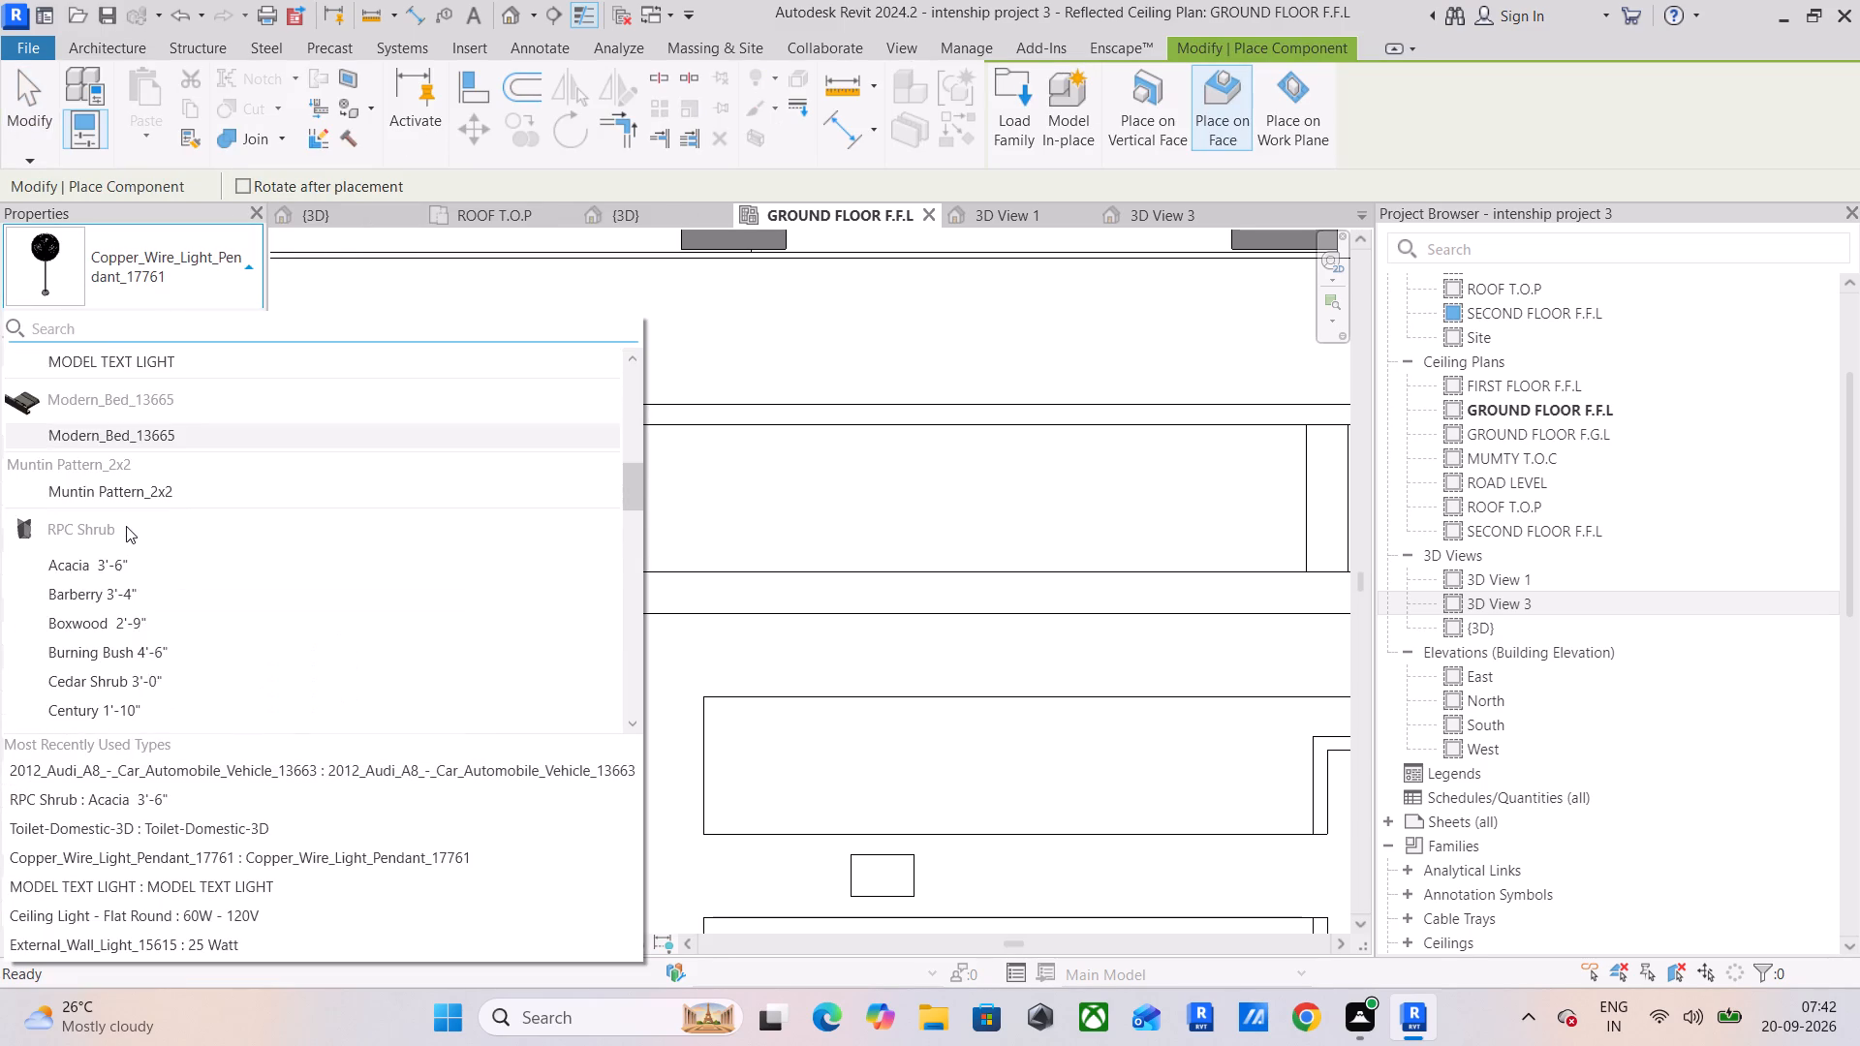
scroll(126, 526, down, 17)
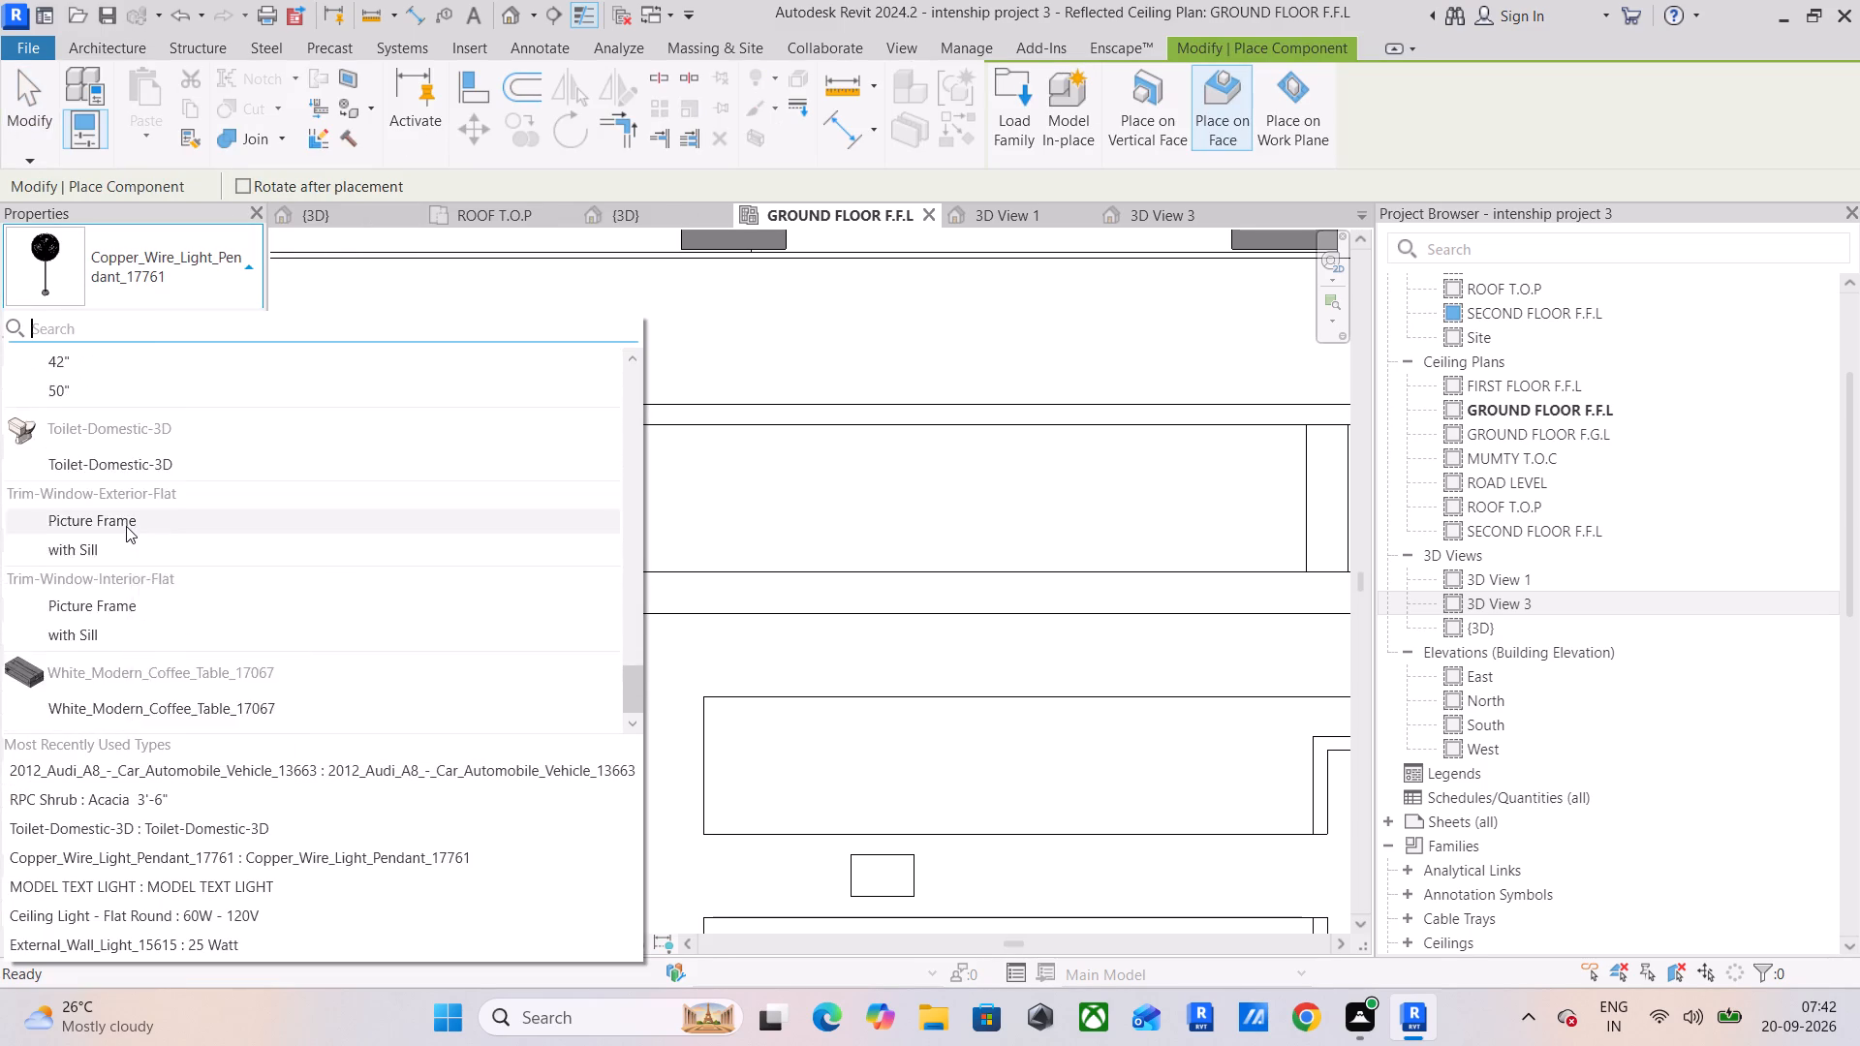
scroll(126, 526, up, 20)
scroll(126, 526, up, 16)
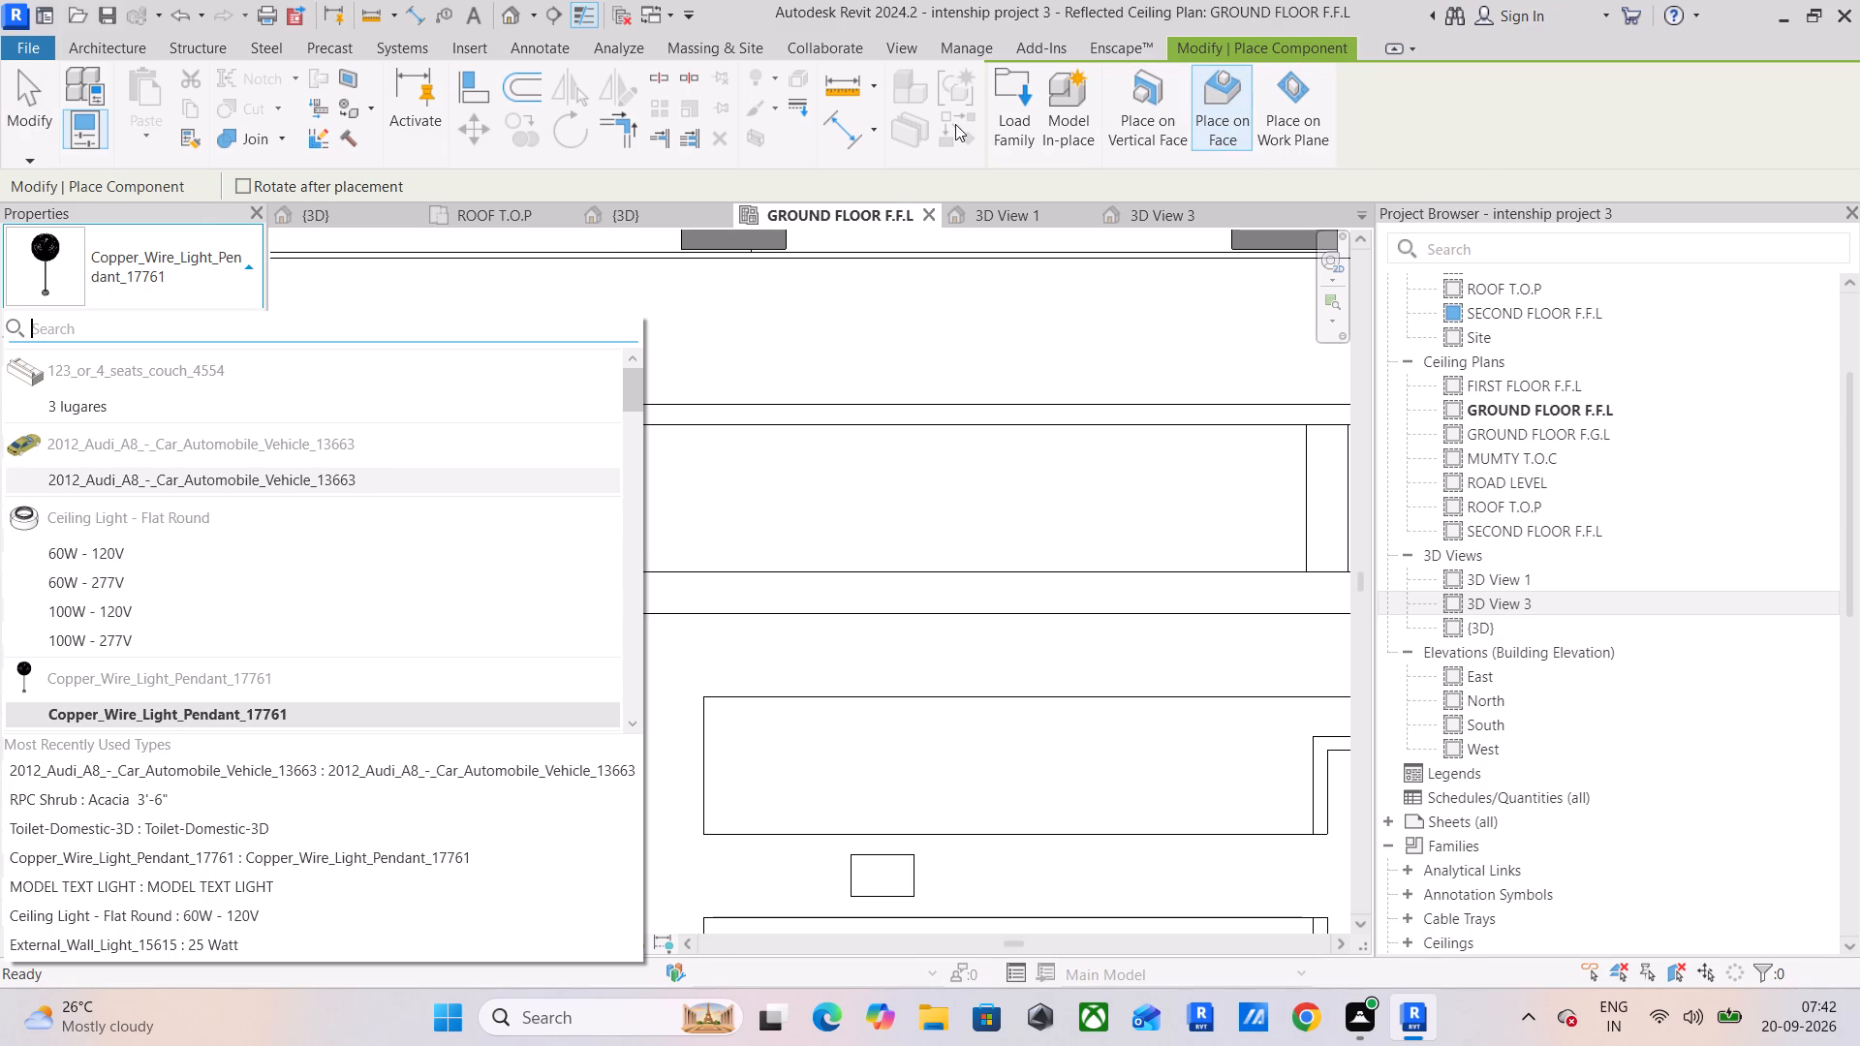
click(1013, 88)
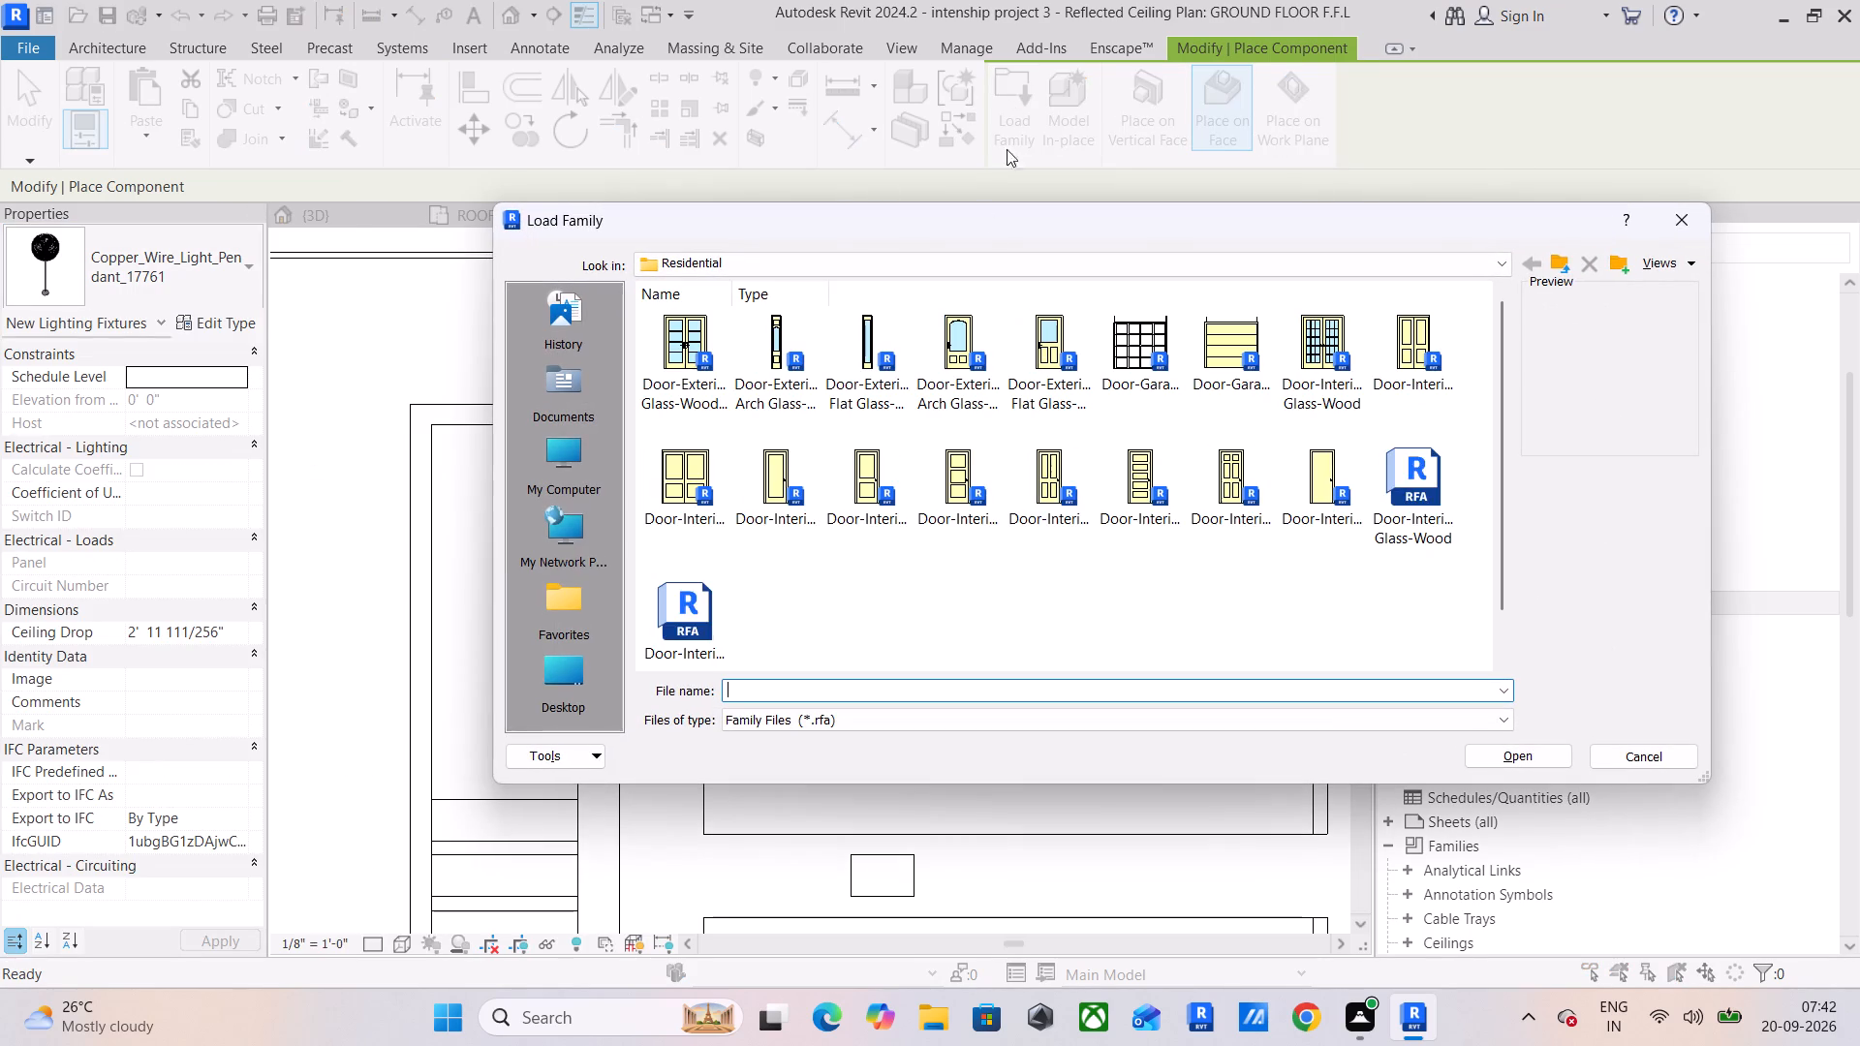
double_click(591, 448)
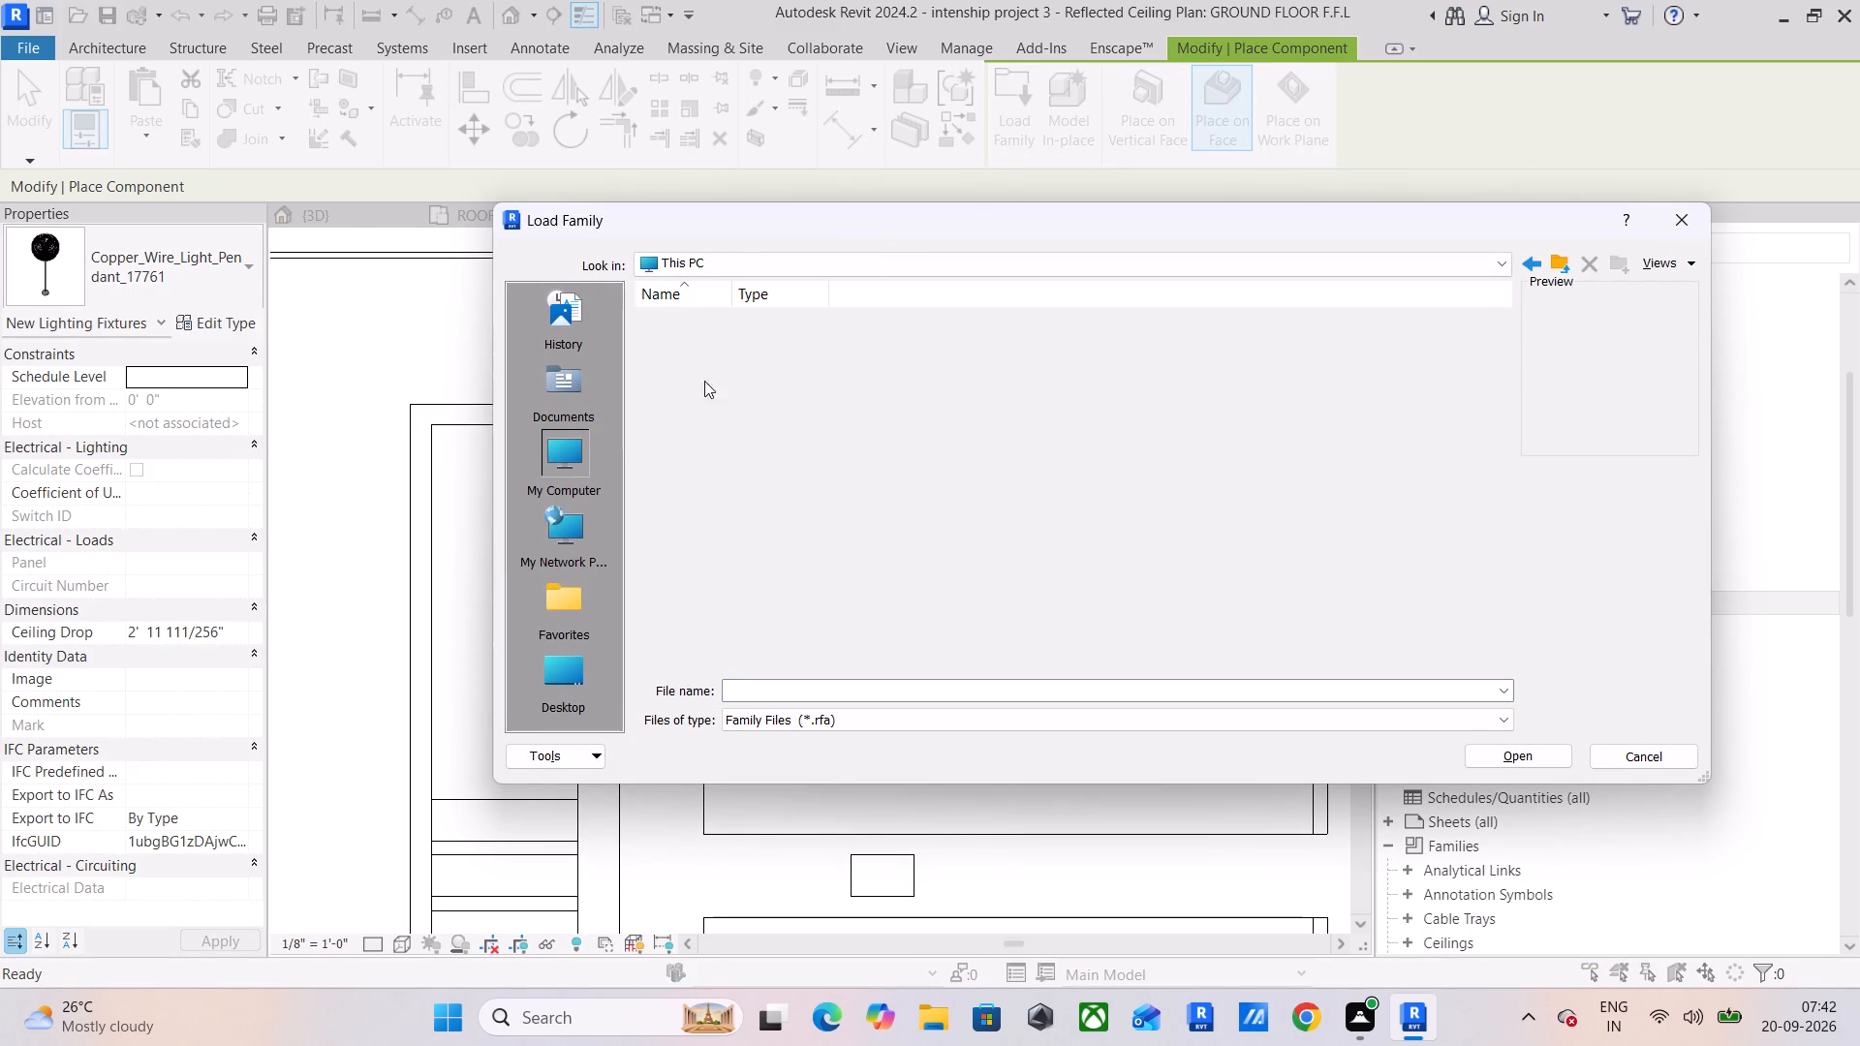
double_click(790, 351)
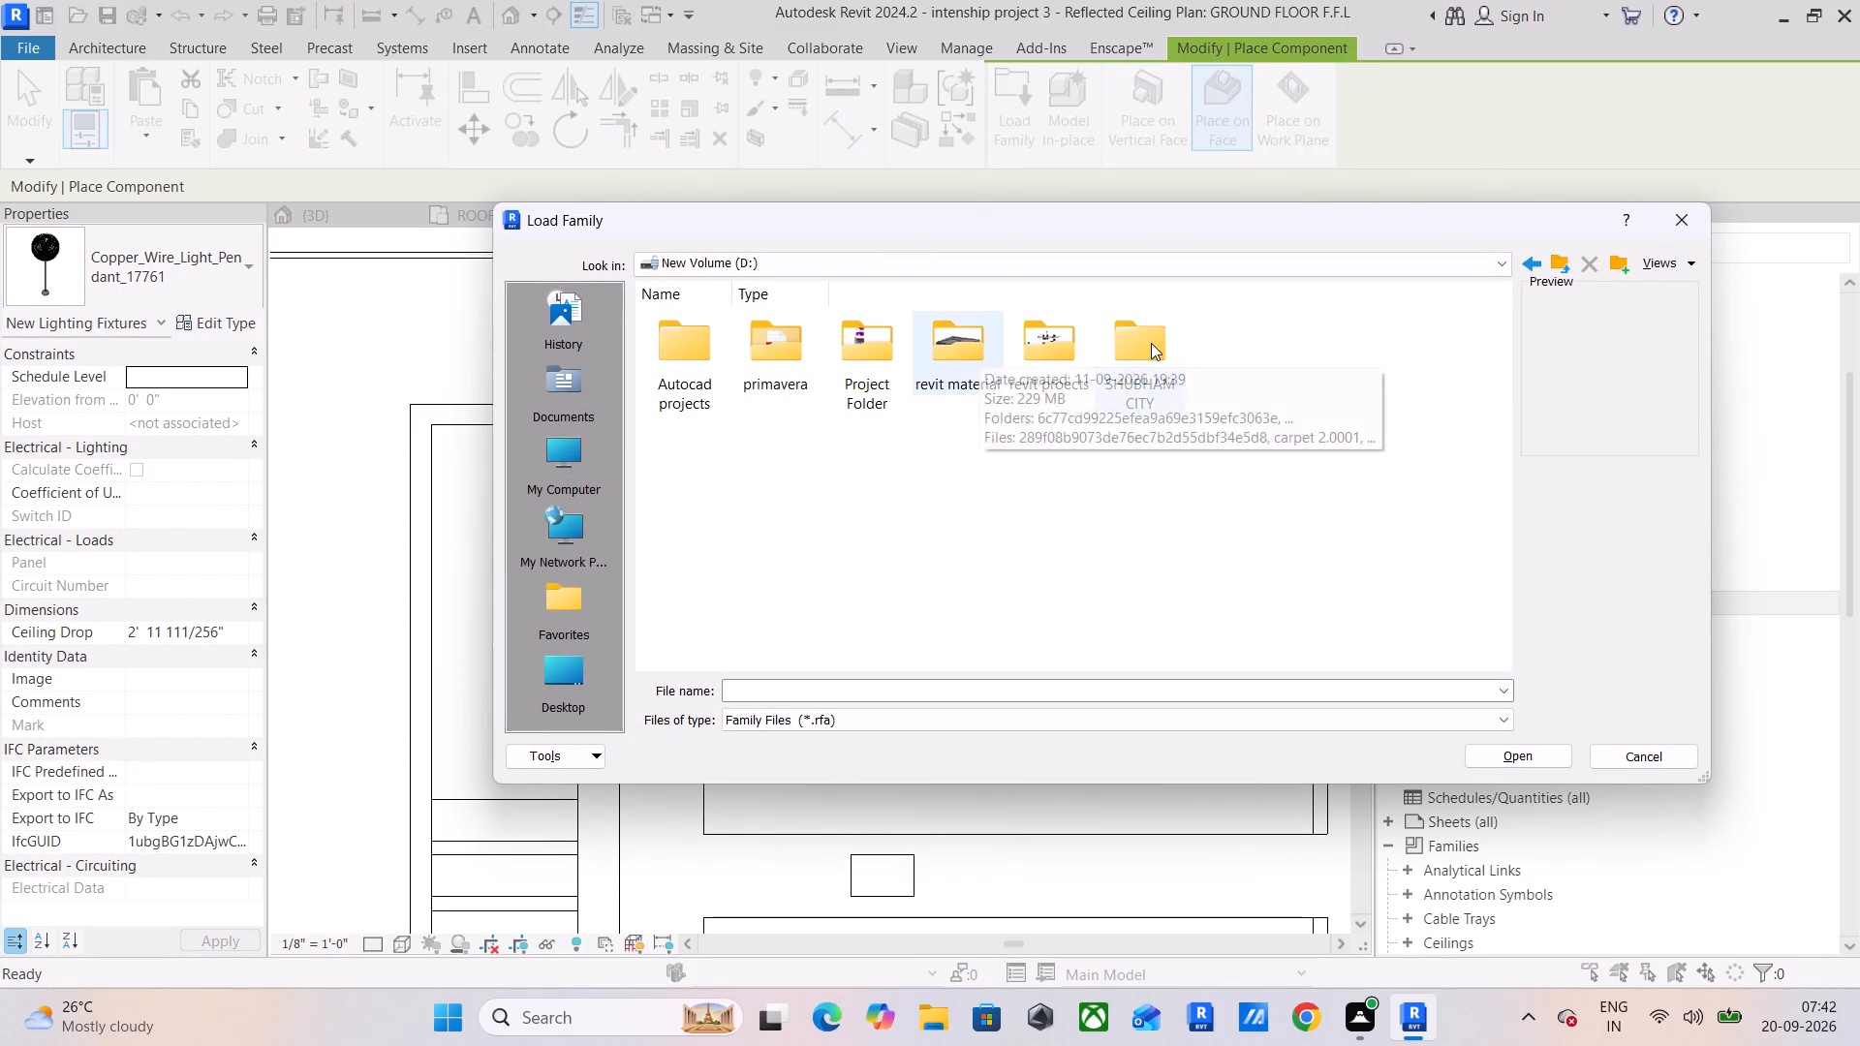
double_click(970, 370)
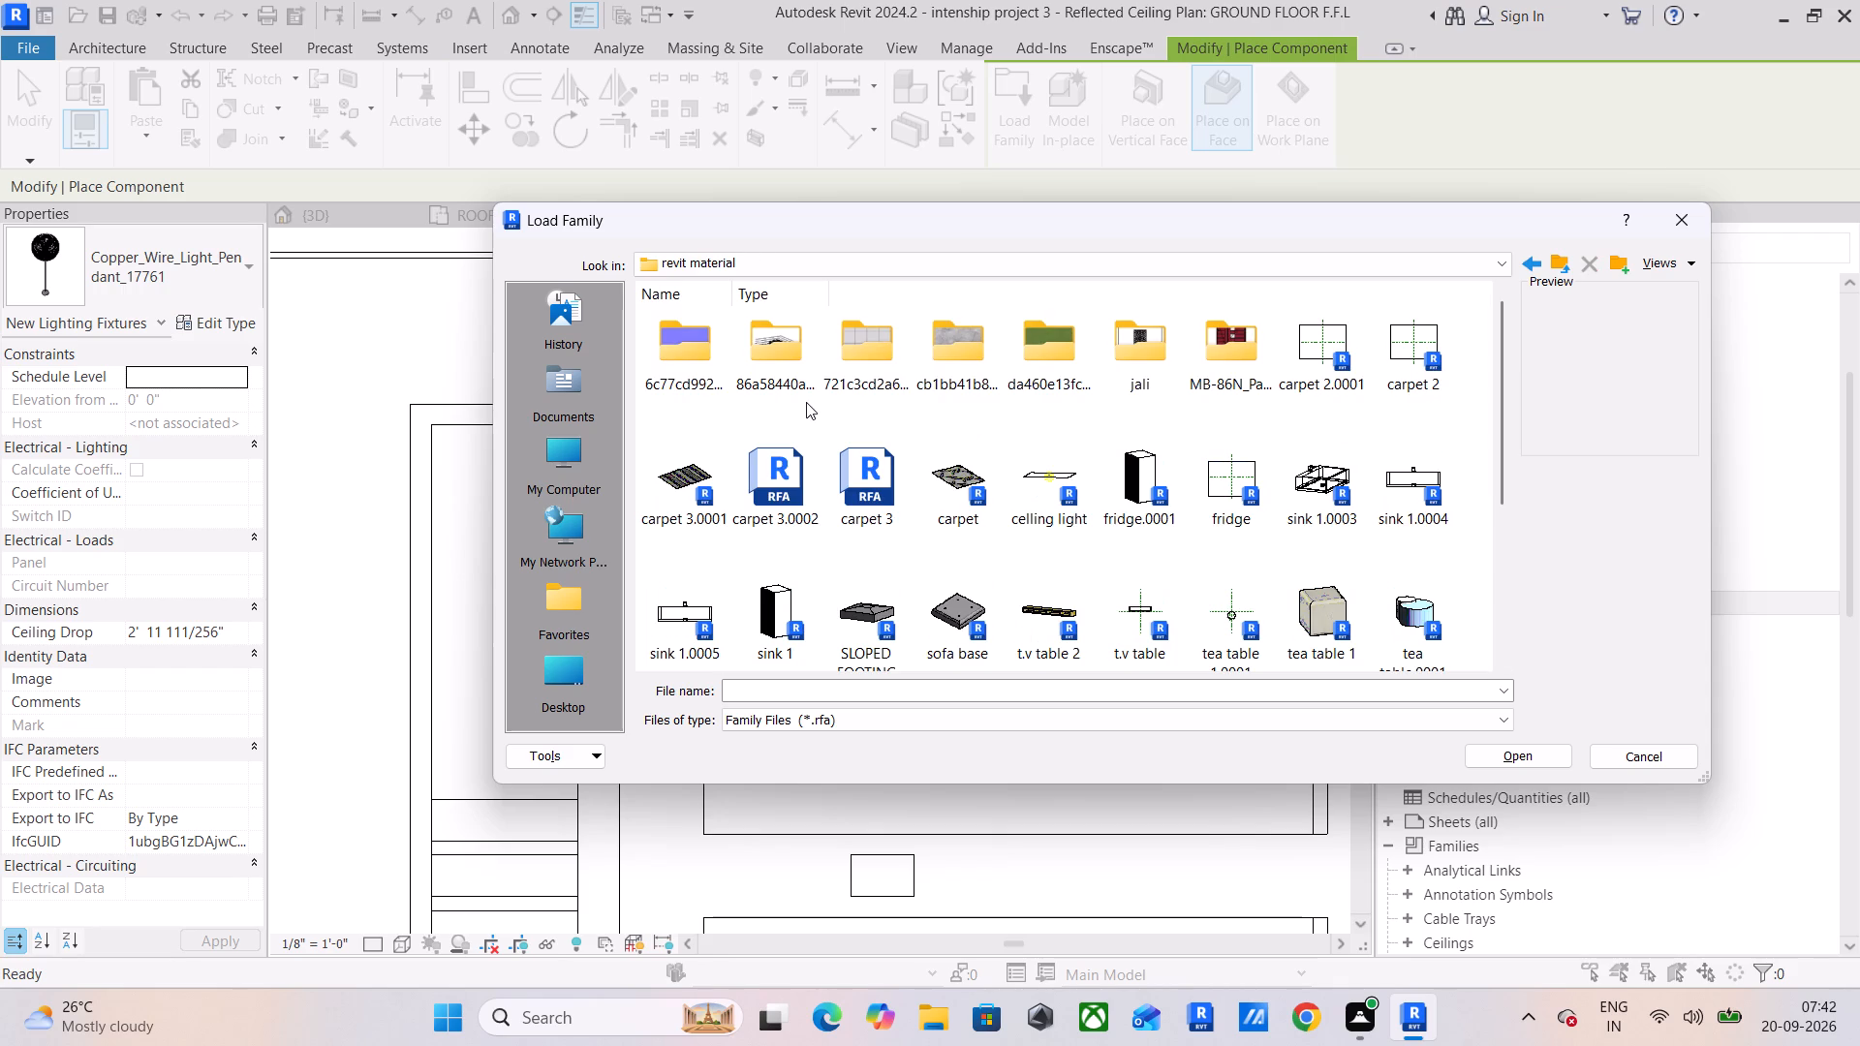
click(1069, 470)
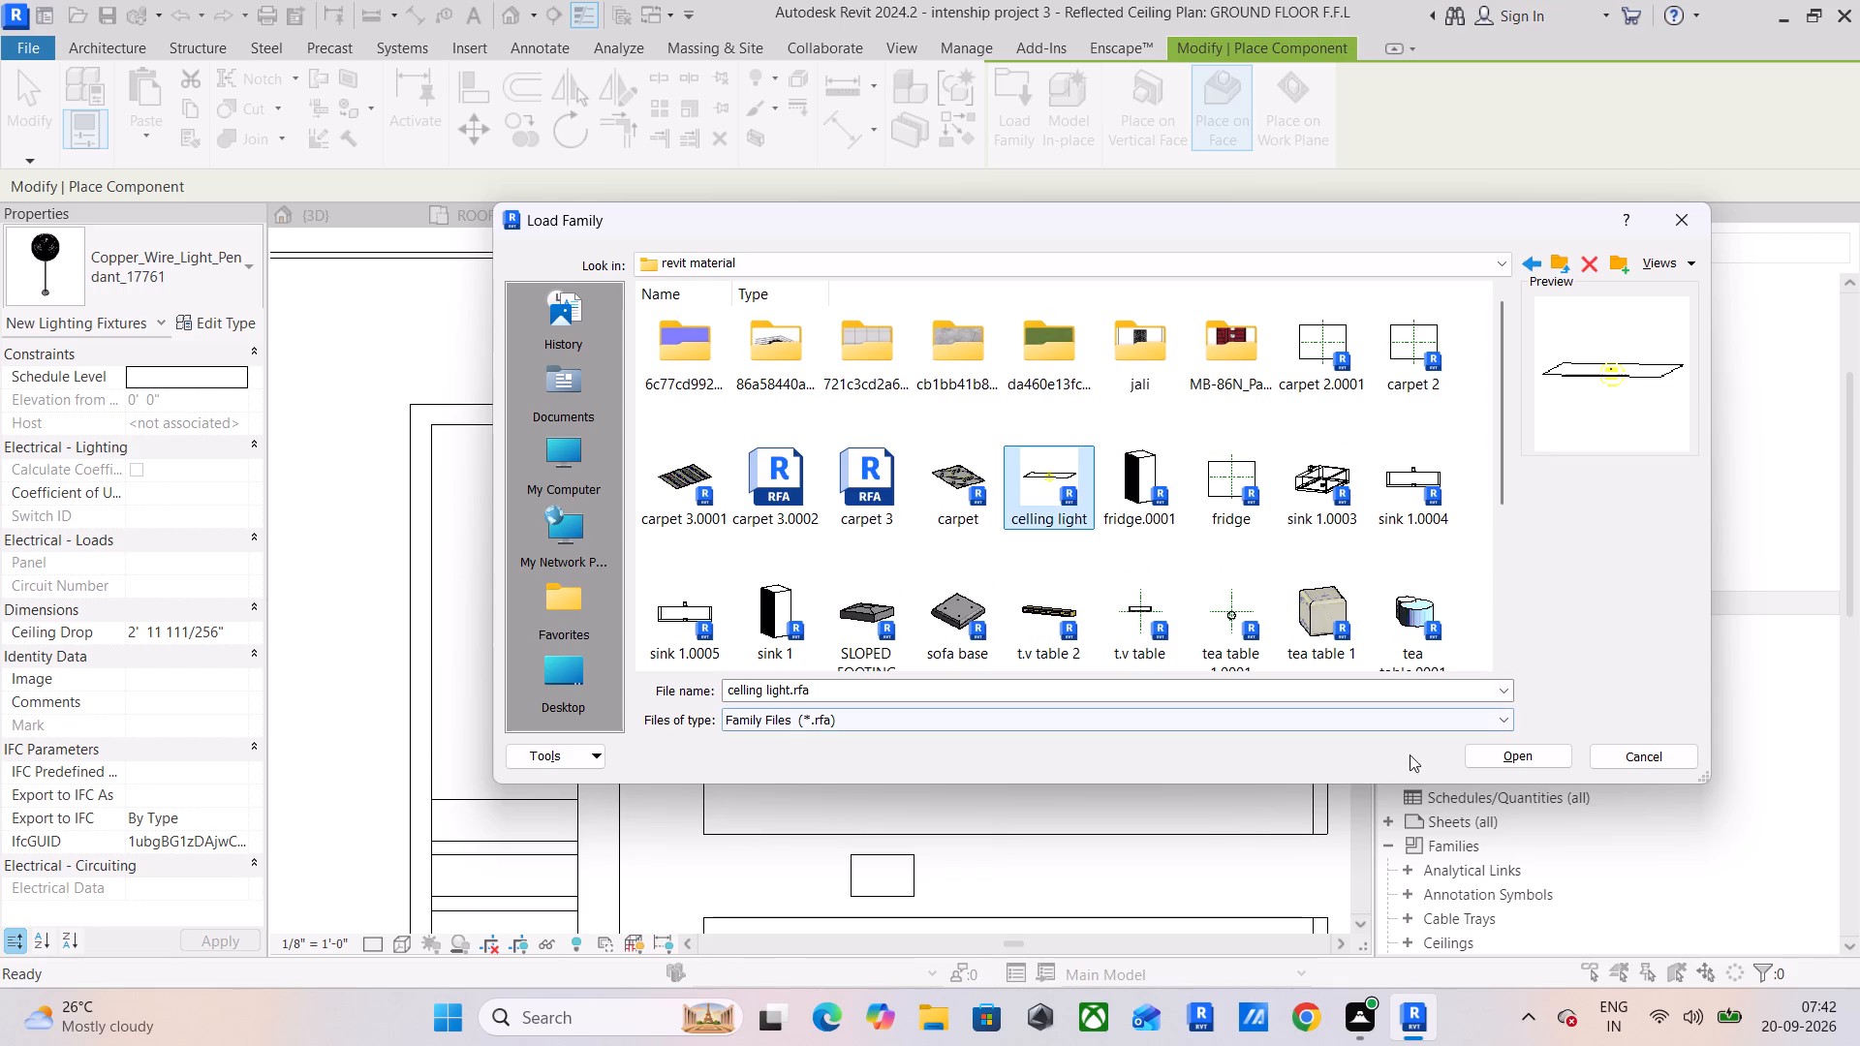
click(1503, 756)
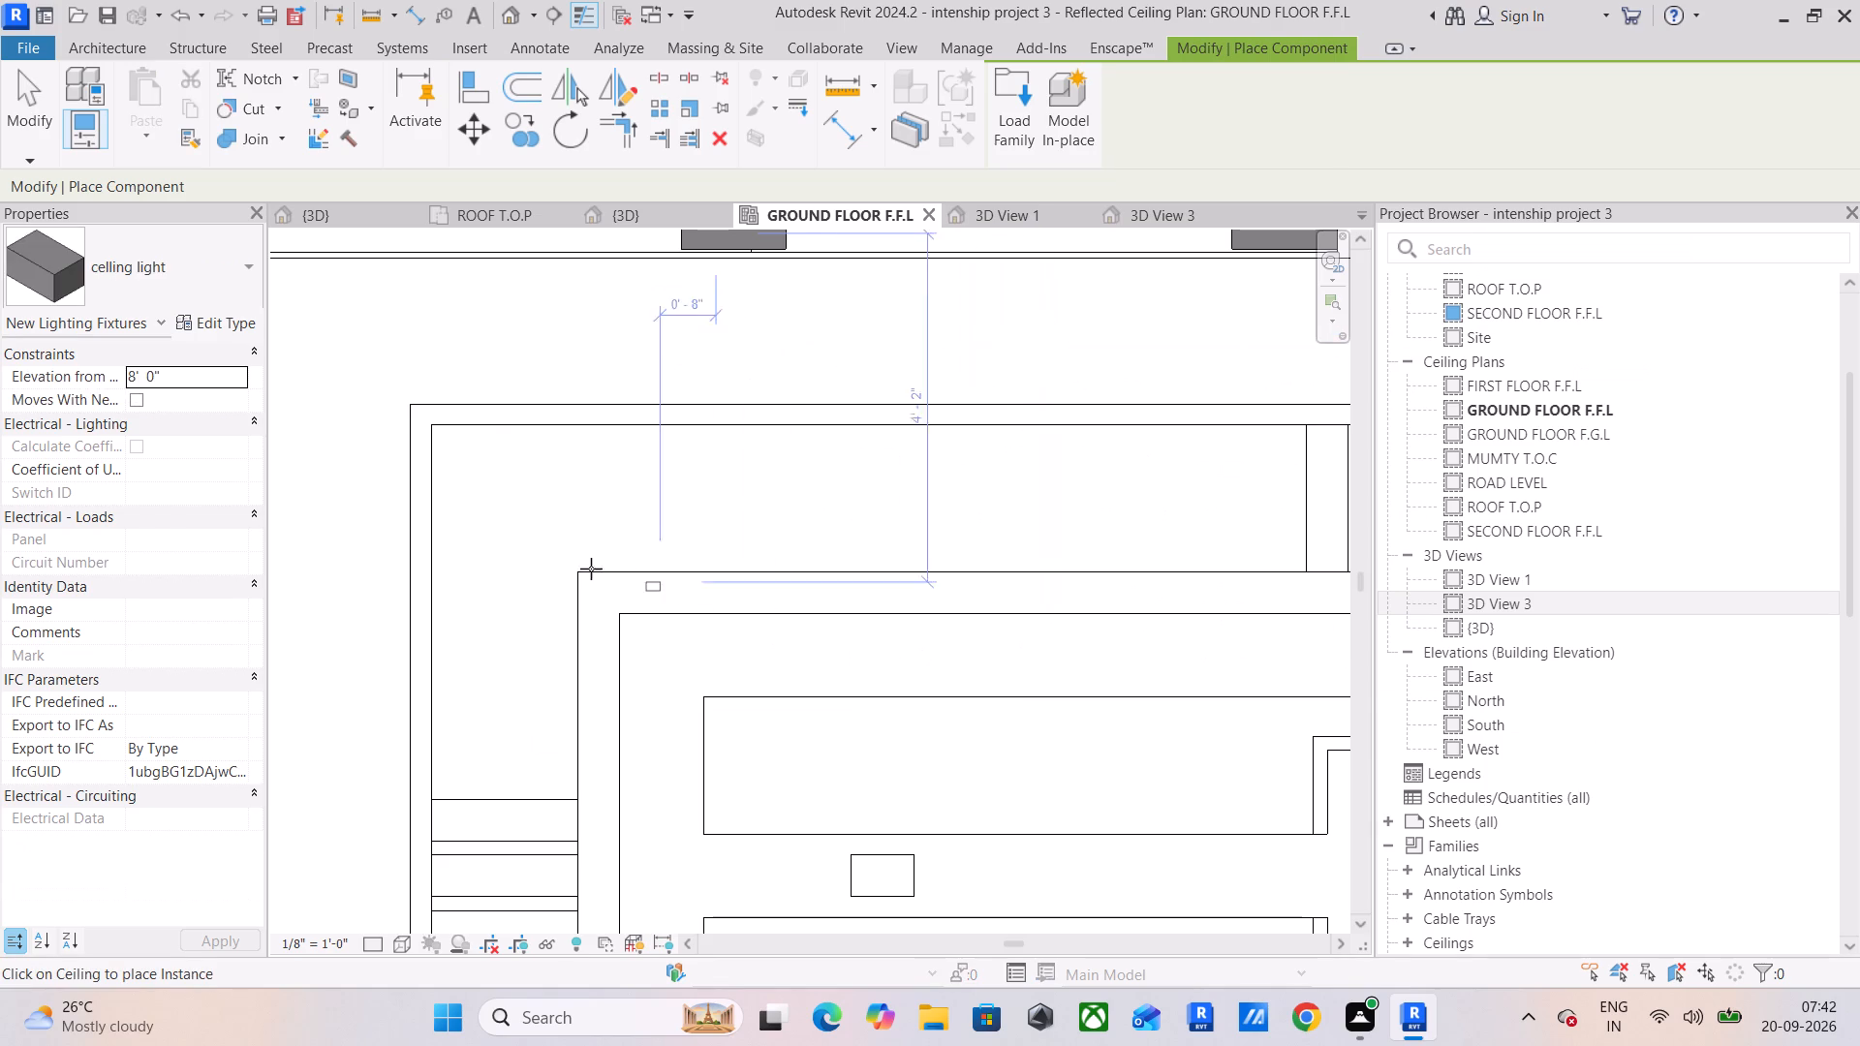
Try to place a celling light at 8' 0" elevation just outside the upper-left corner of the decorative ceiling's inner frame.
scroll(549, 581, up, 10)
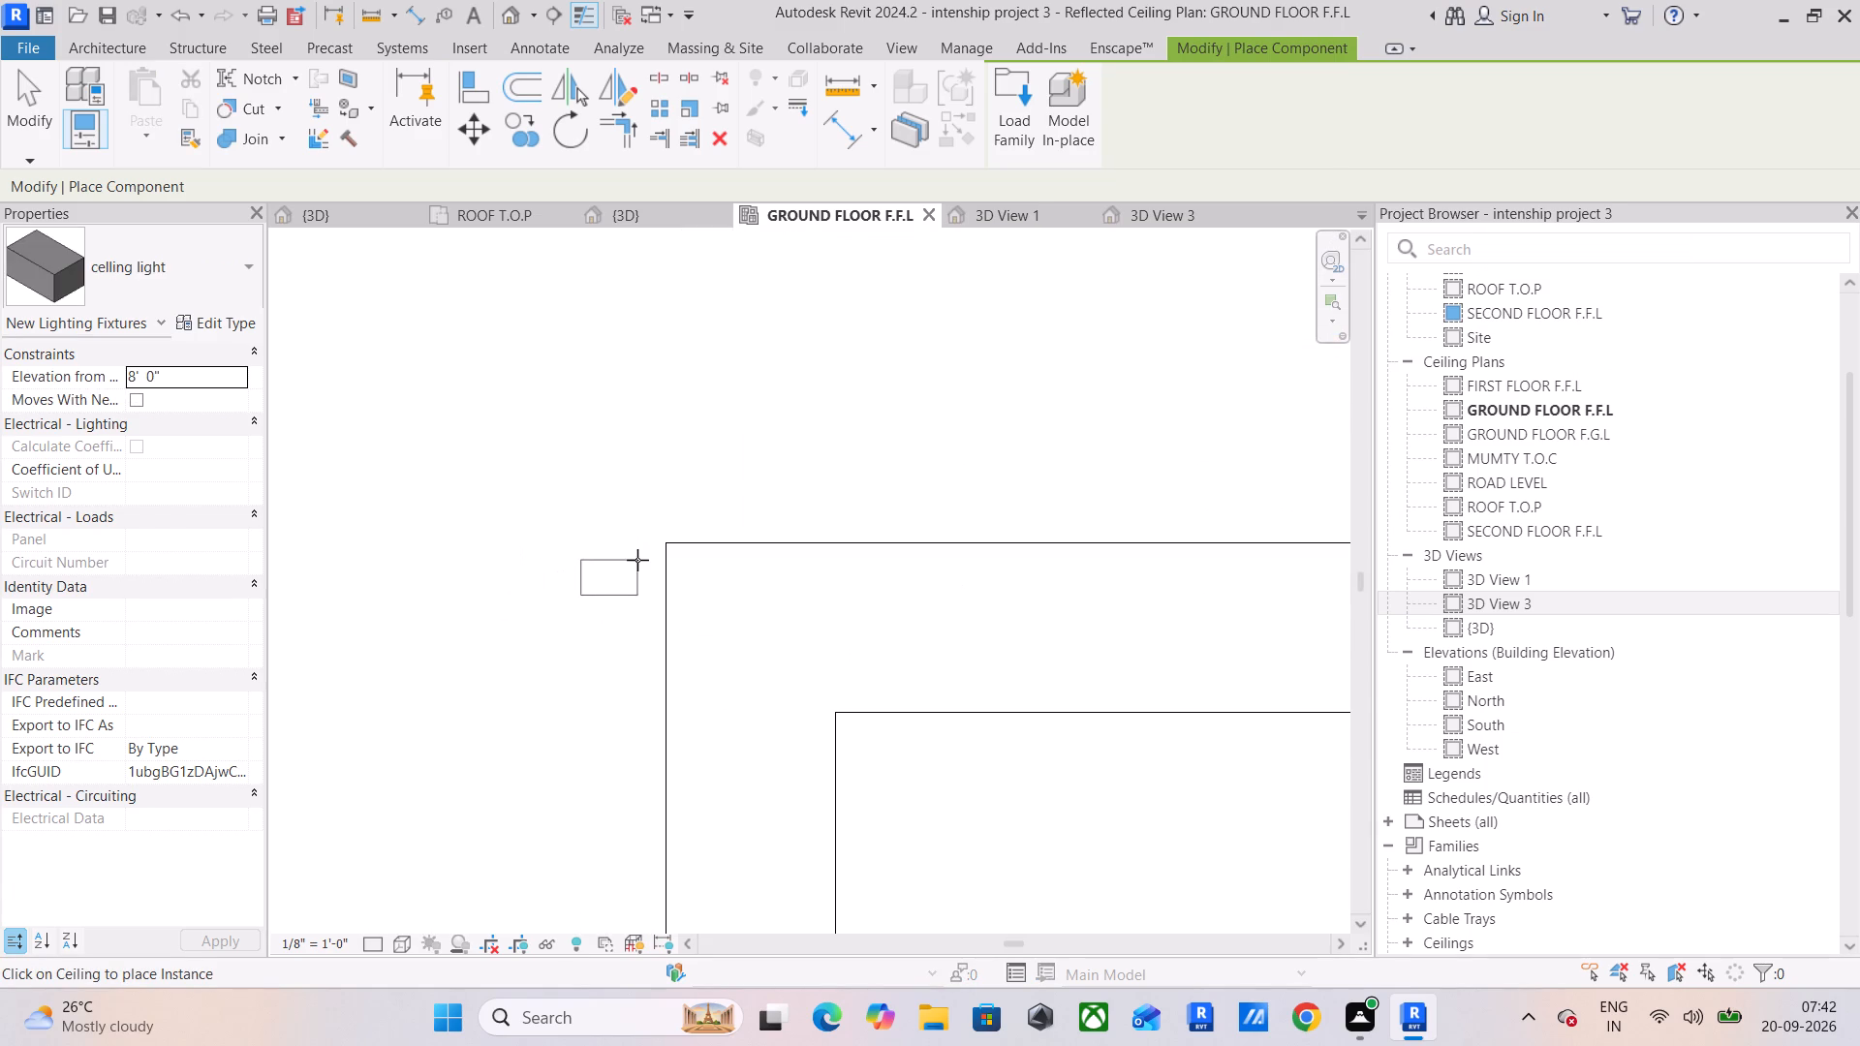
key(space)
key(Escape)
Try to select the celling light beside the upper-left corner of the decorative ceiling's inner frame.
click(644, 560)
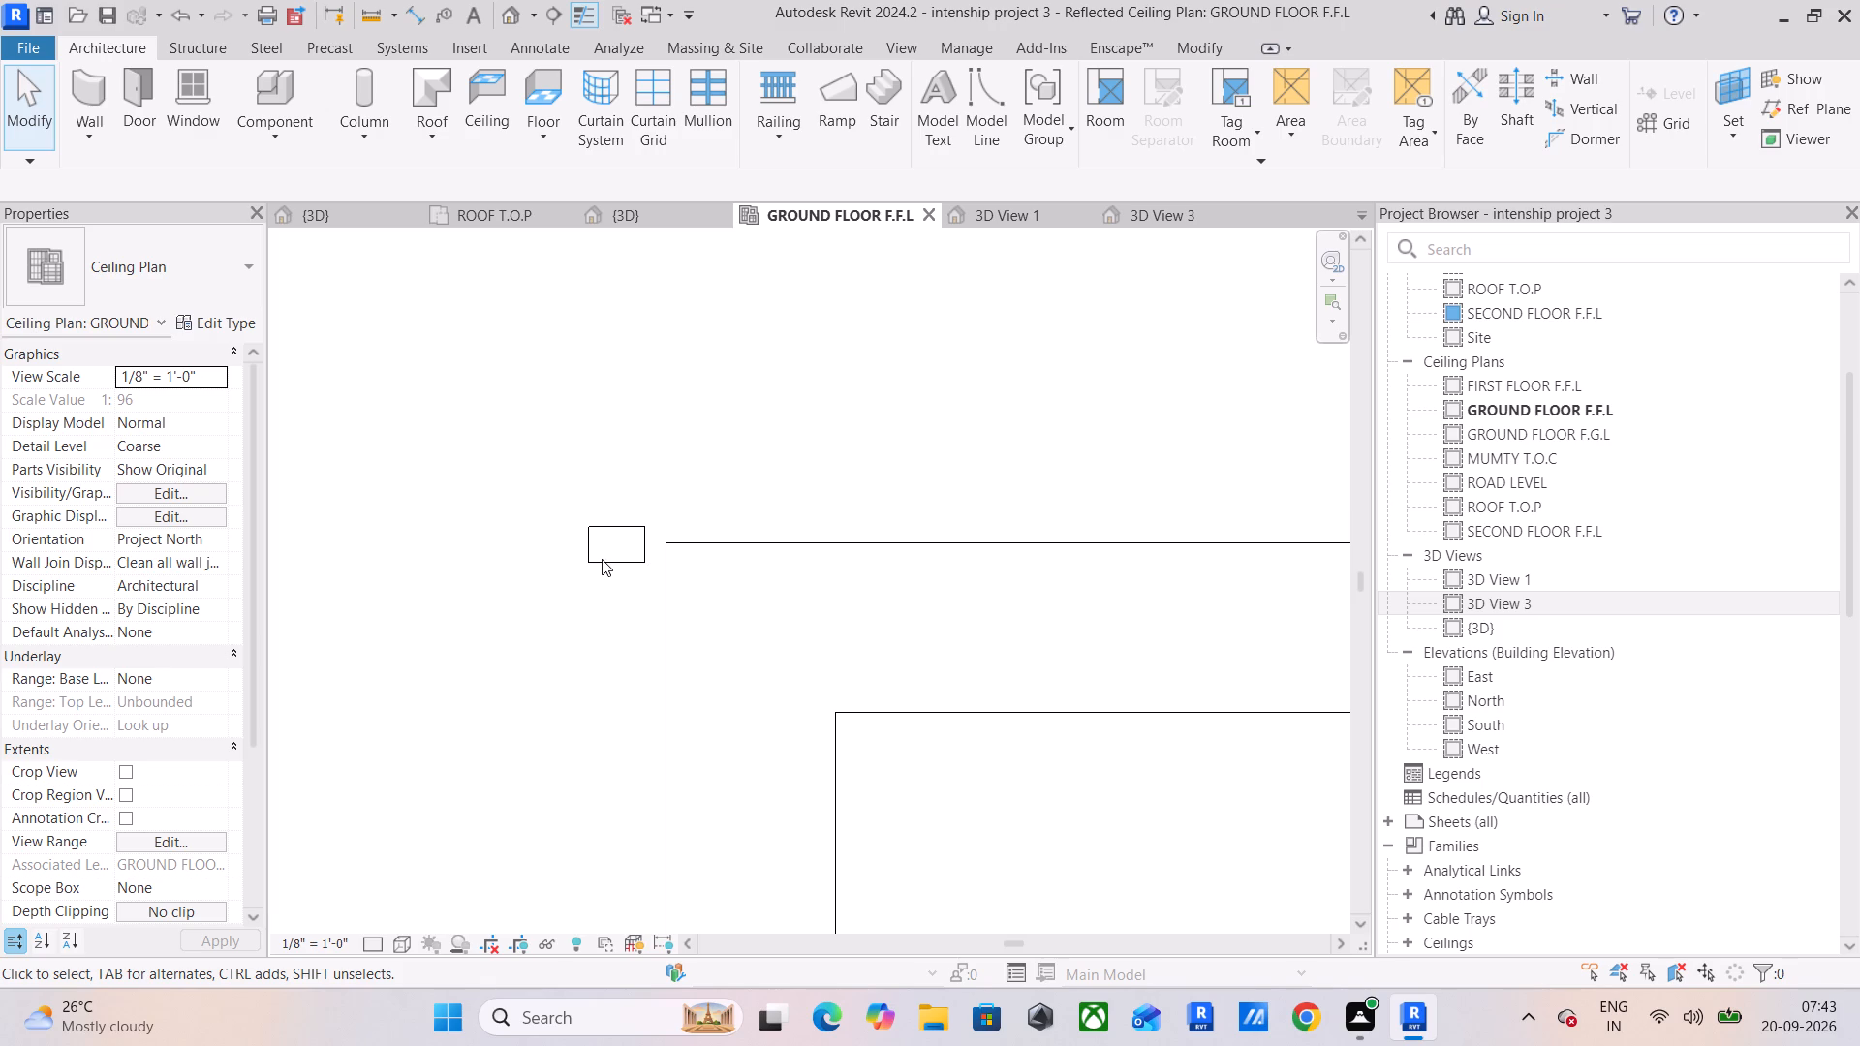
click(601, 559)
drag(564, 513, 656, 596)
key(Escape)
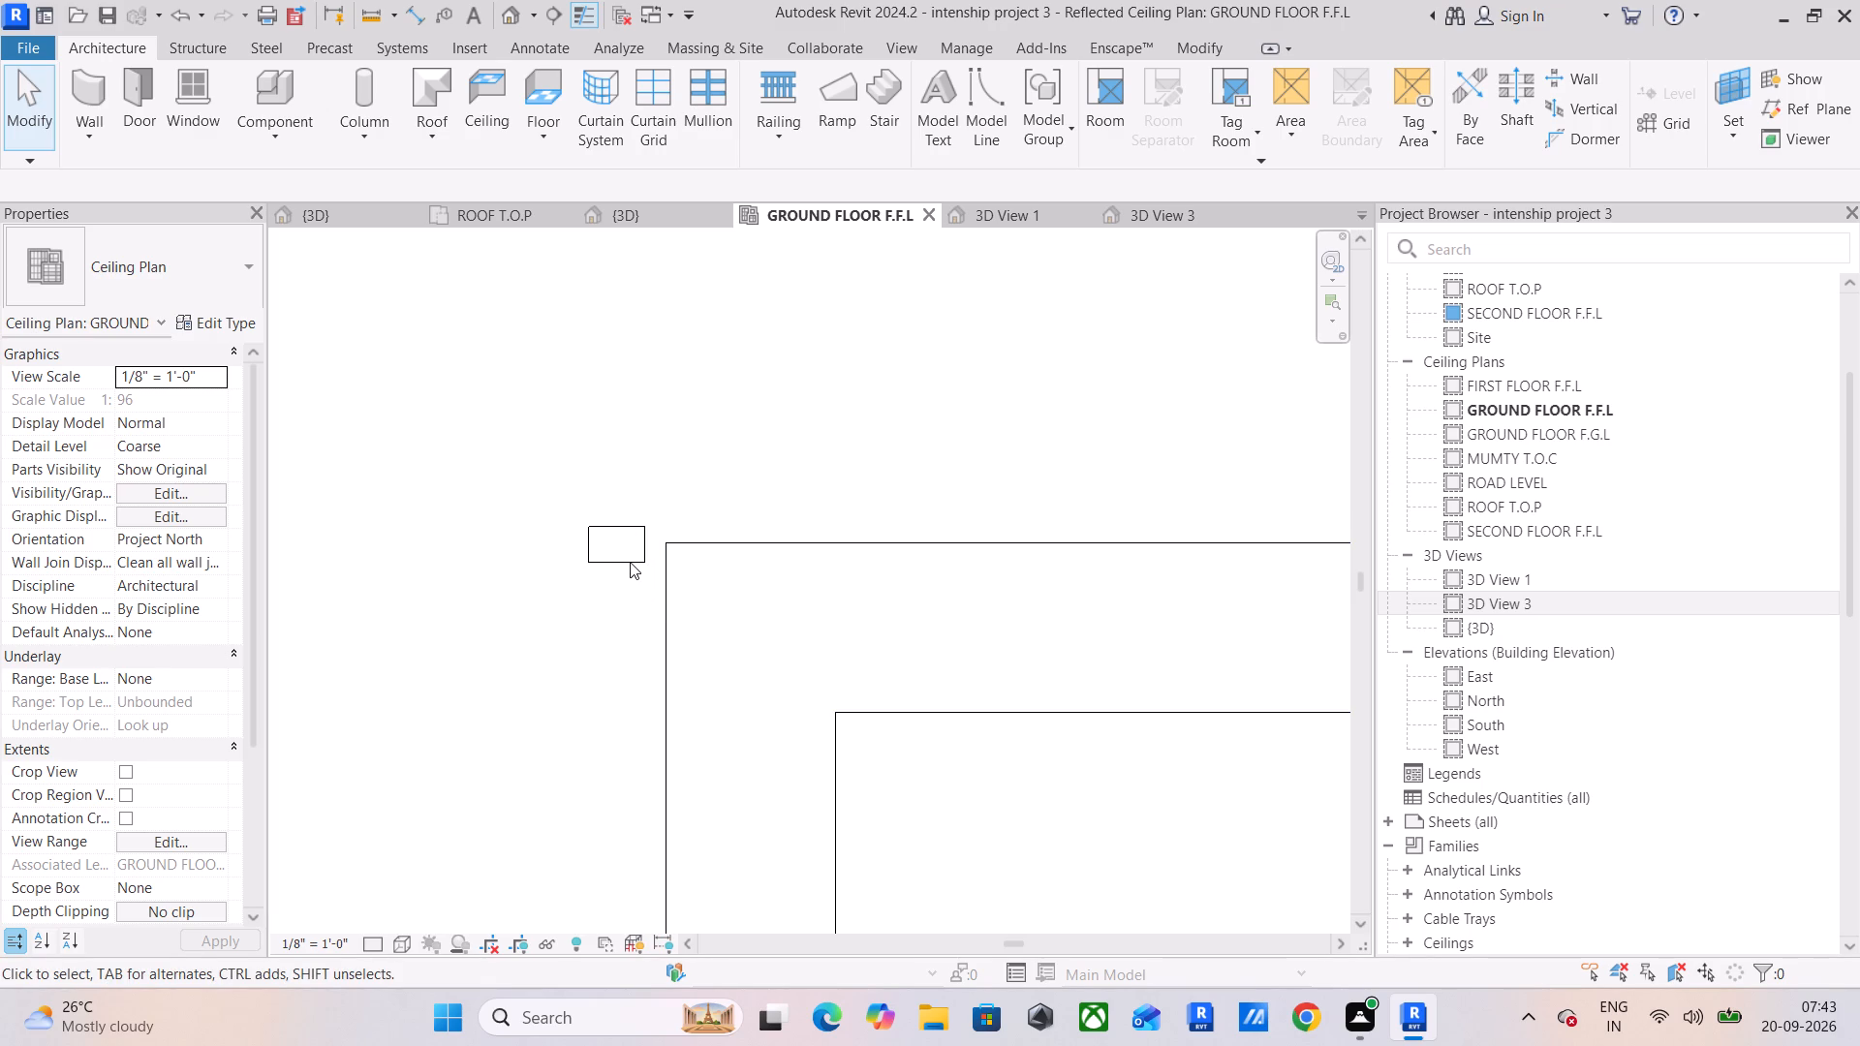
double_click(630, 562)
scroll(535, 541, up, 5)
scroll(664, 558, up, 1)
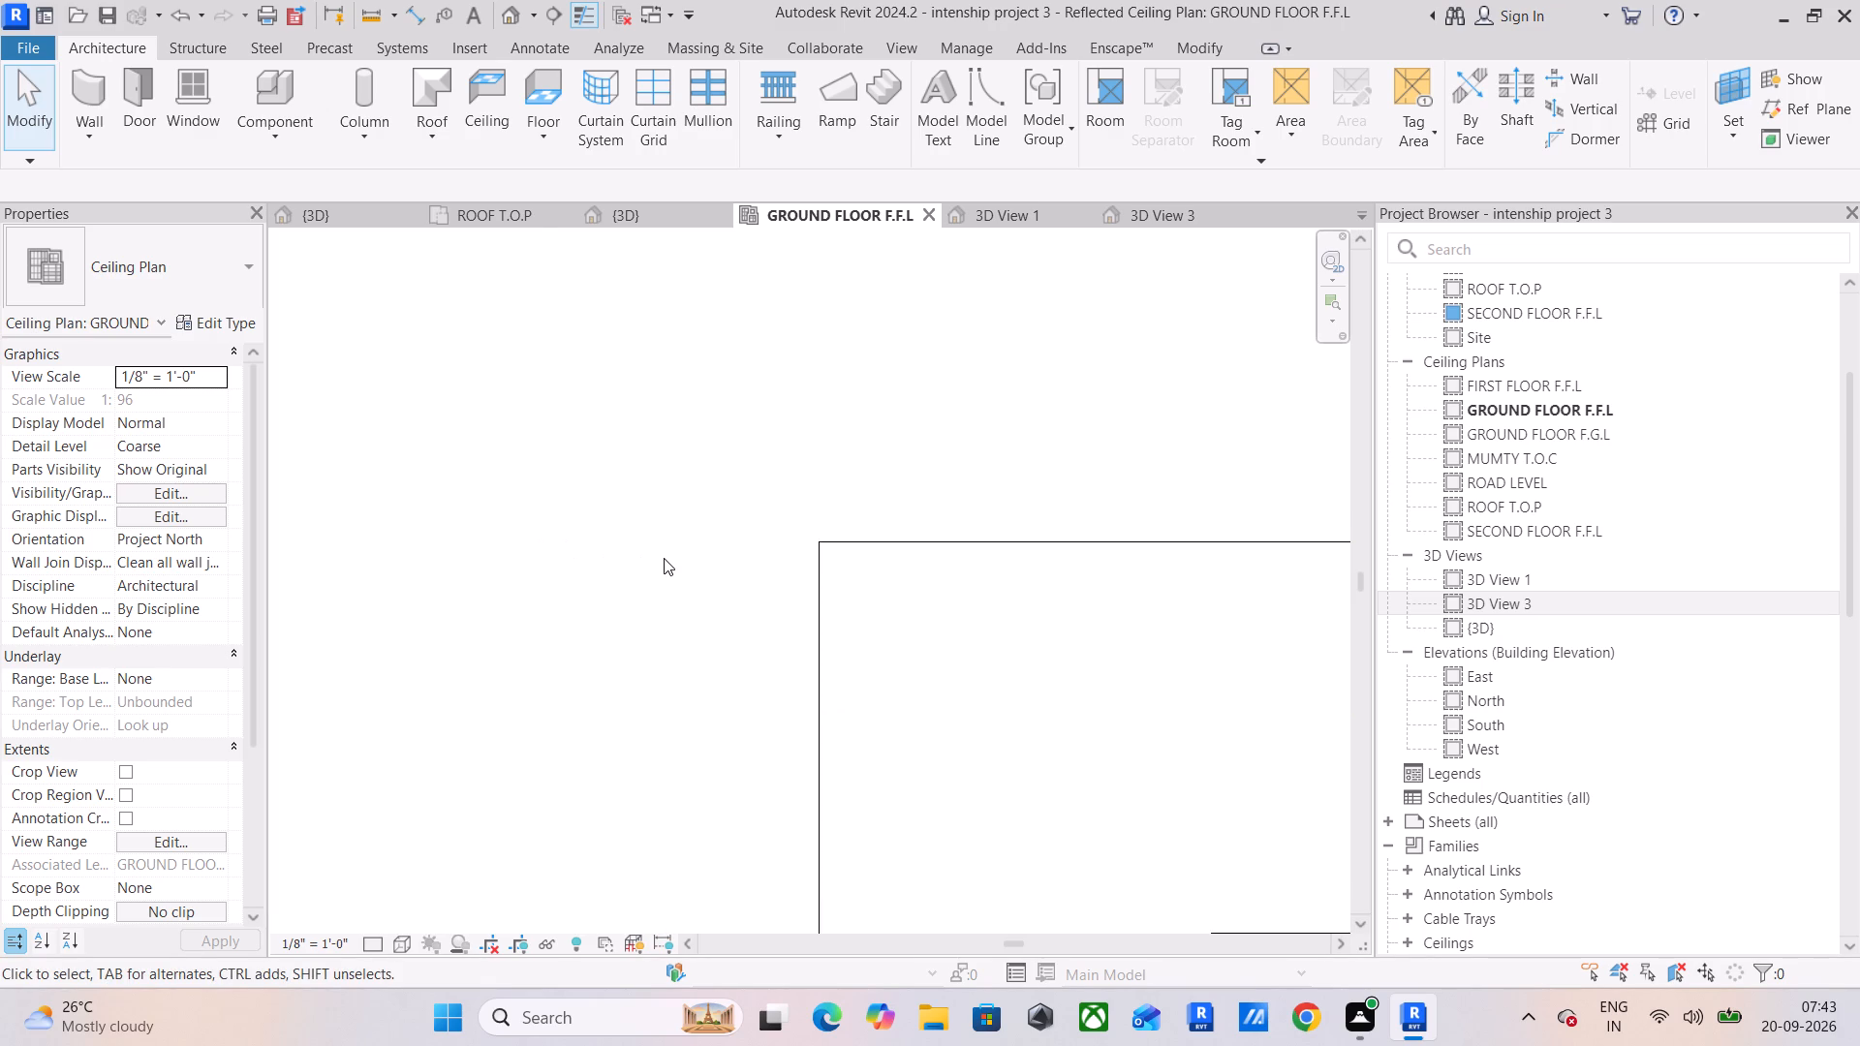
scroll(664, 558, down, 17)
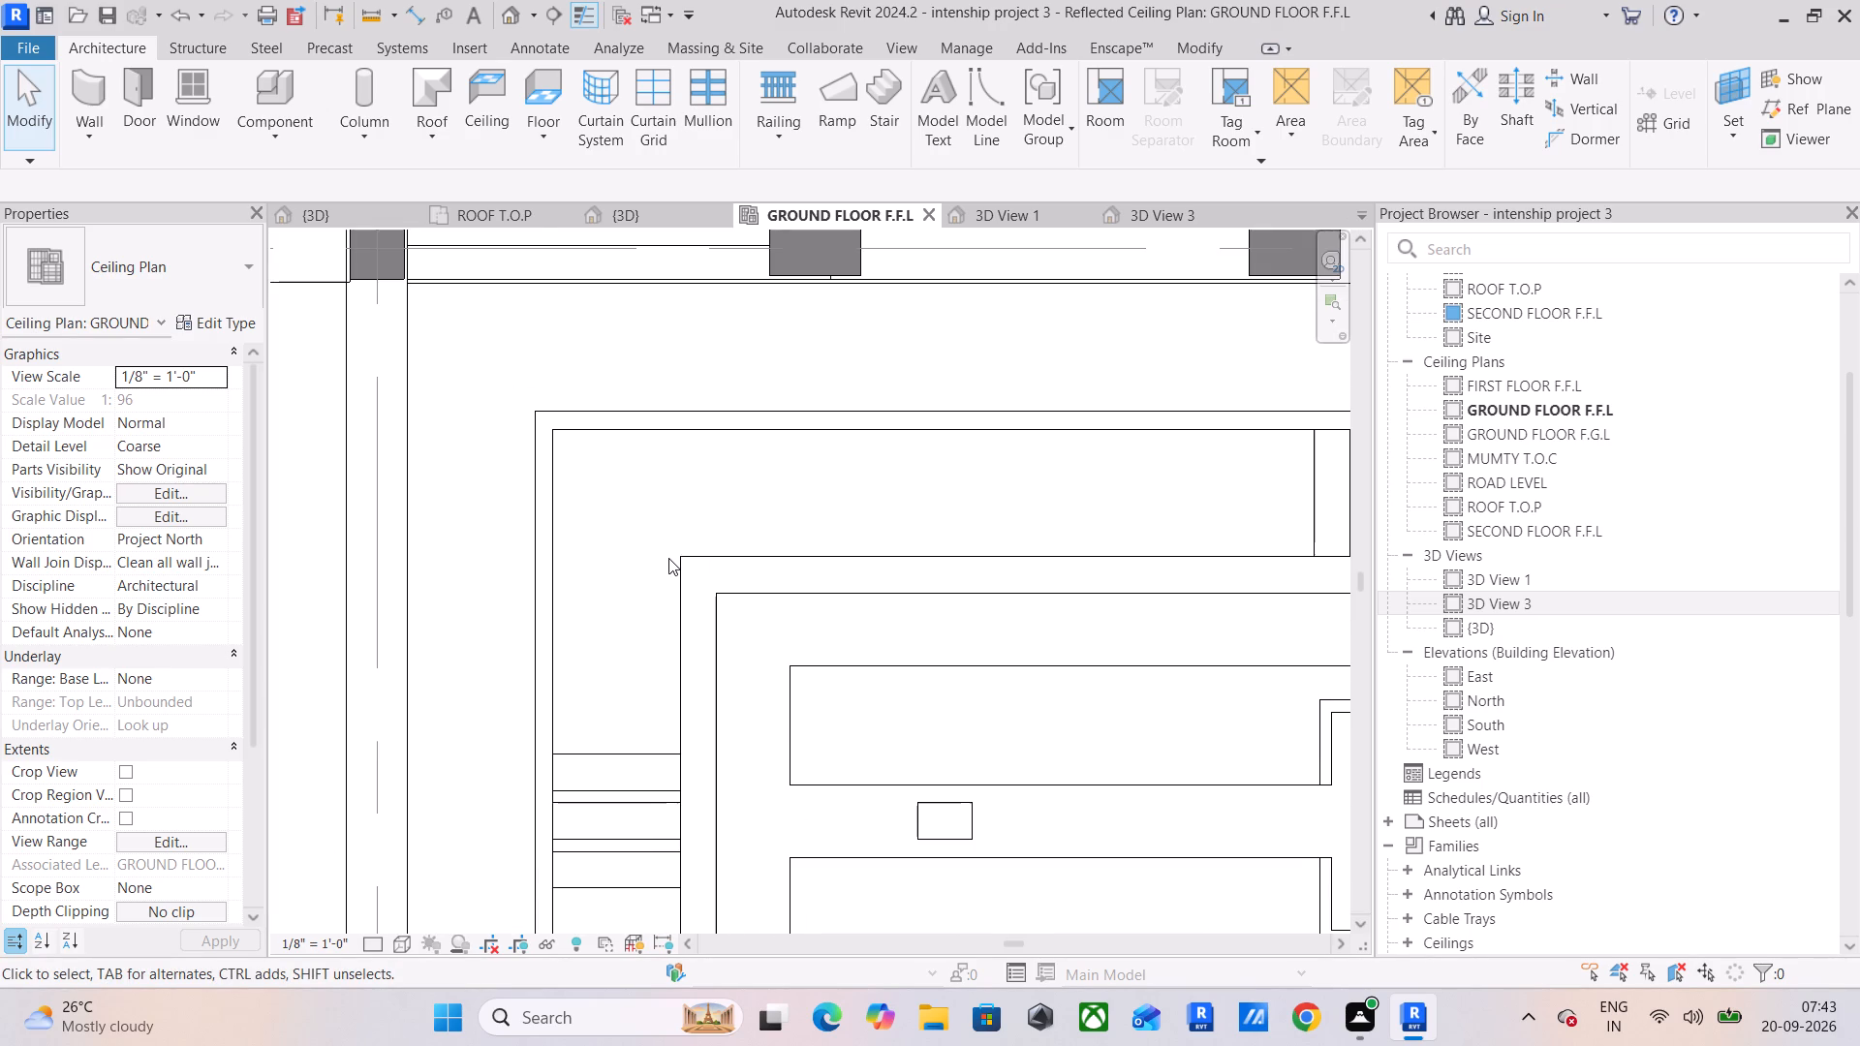
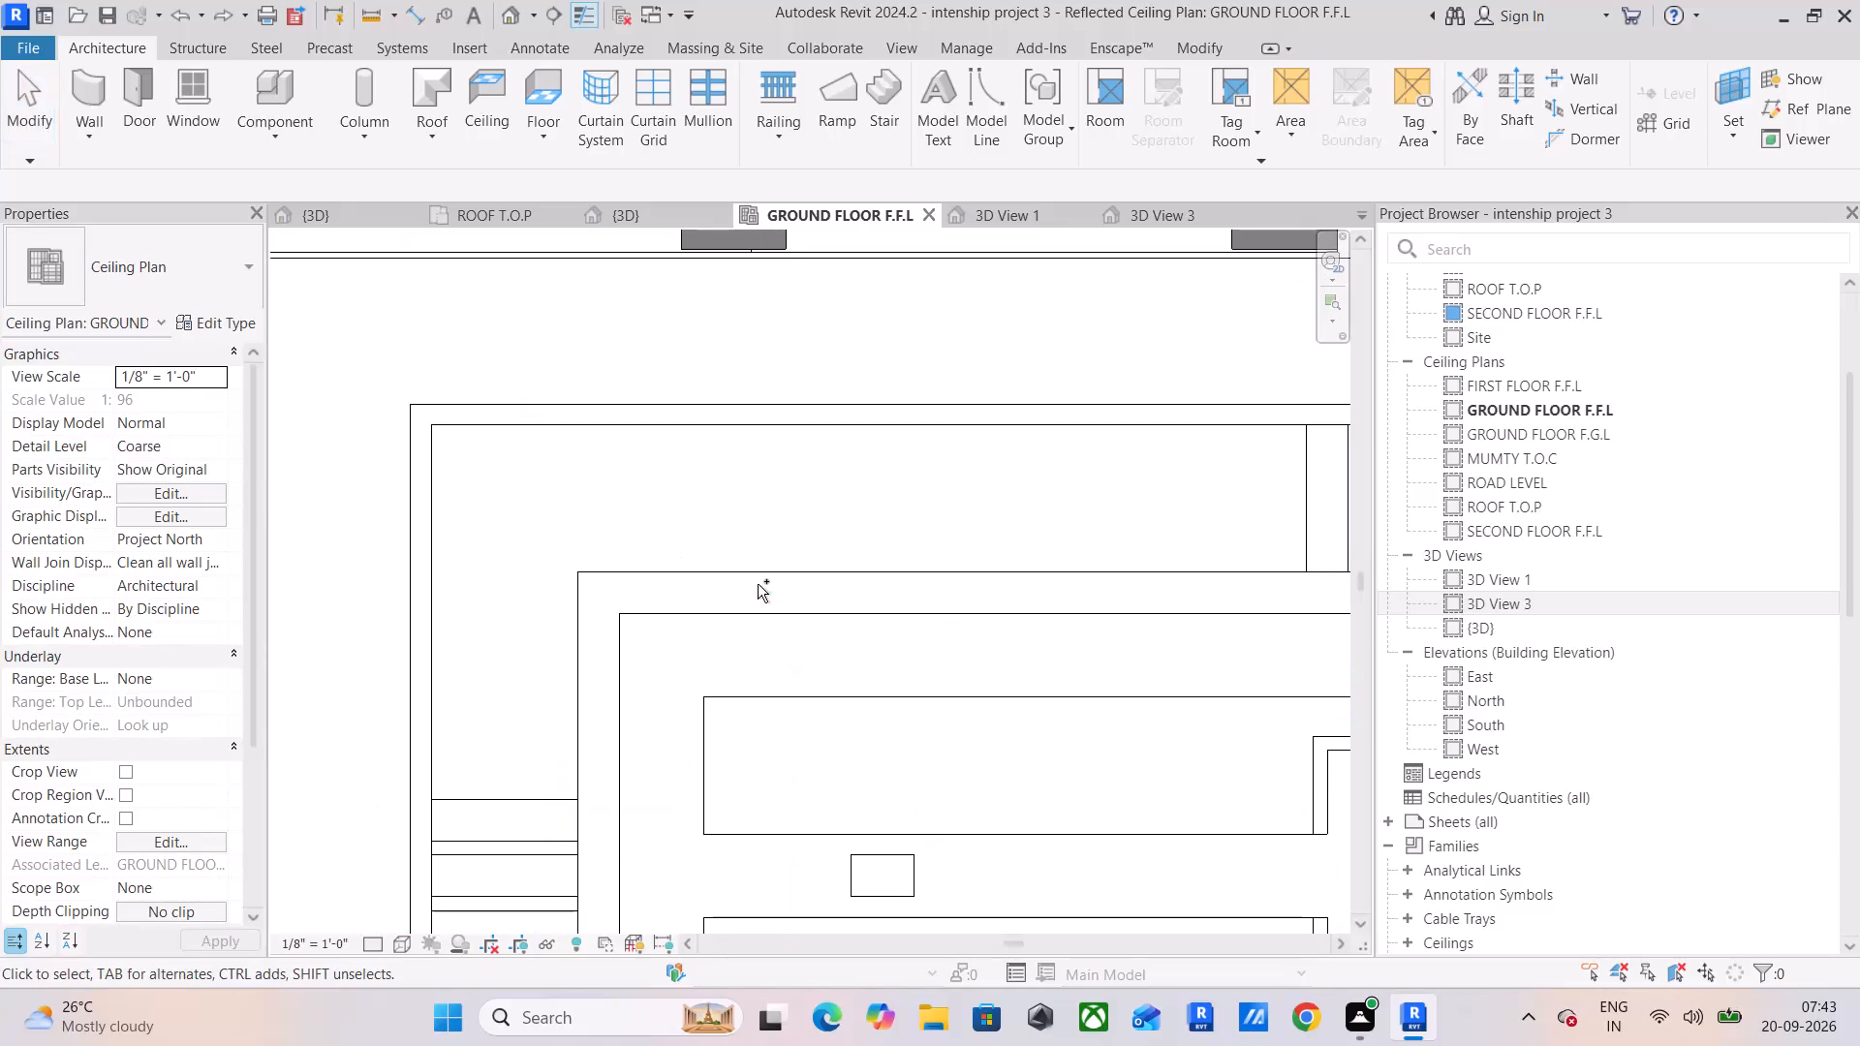
Undo the last celling light placement attempt in the ground floor ceiling plan.
key(ctrl+z)
Set the visual style of the GROUND FLOOR F.F.L ceiling plan to Wireframe.
scroll(599, 591, down, 2)
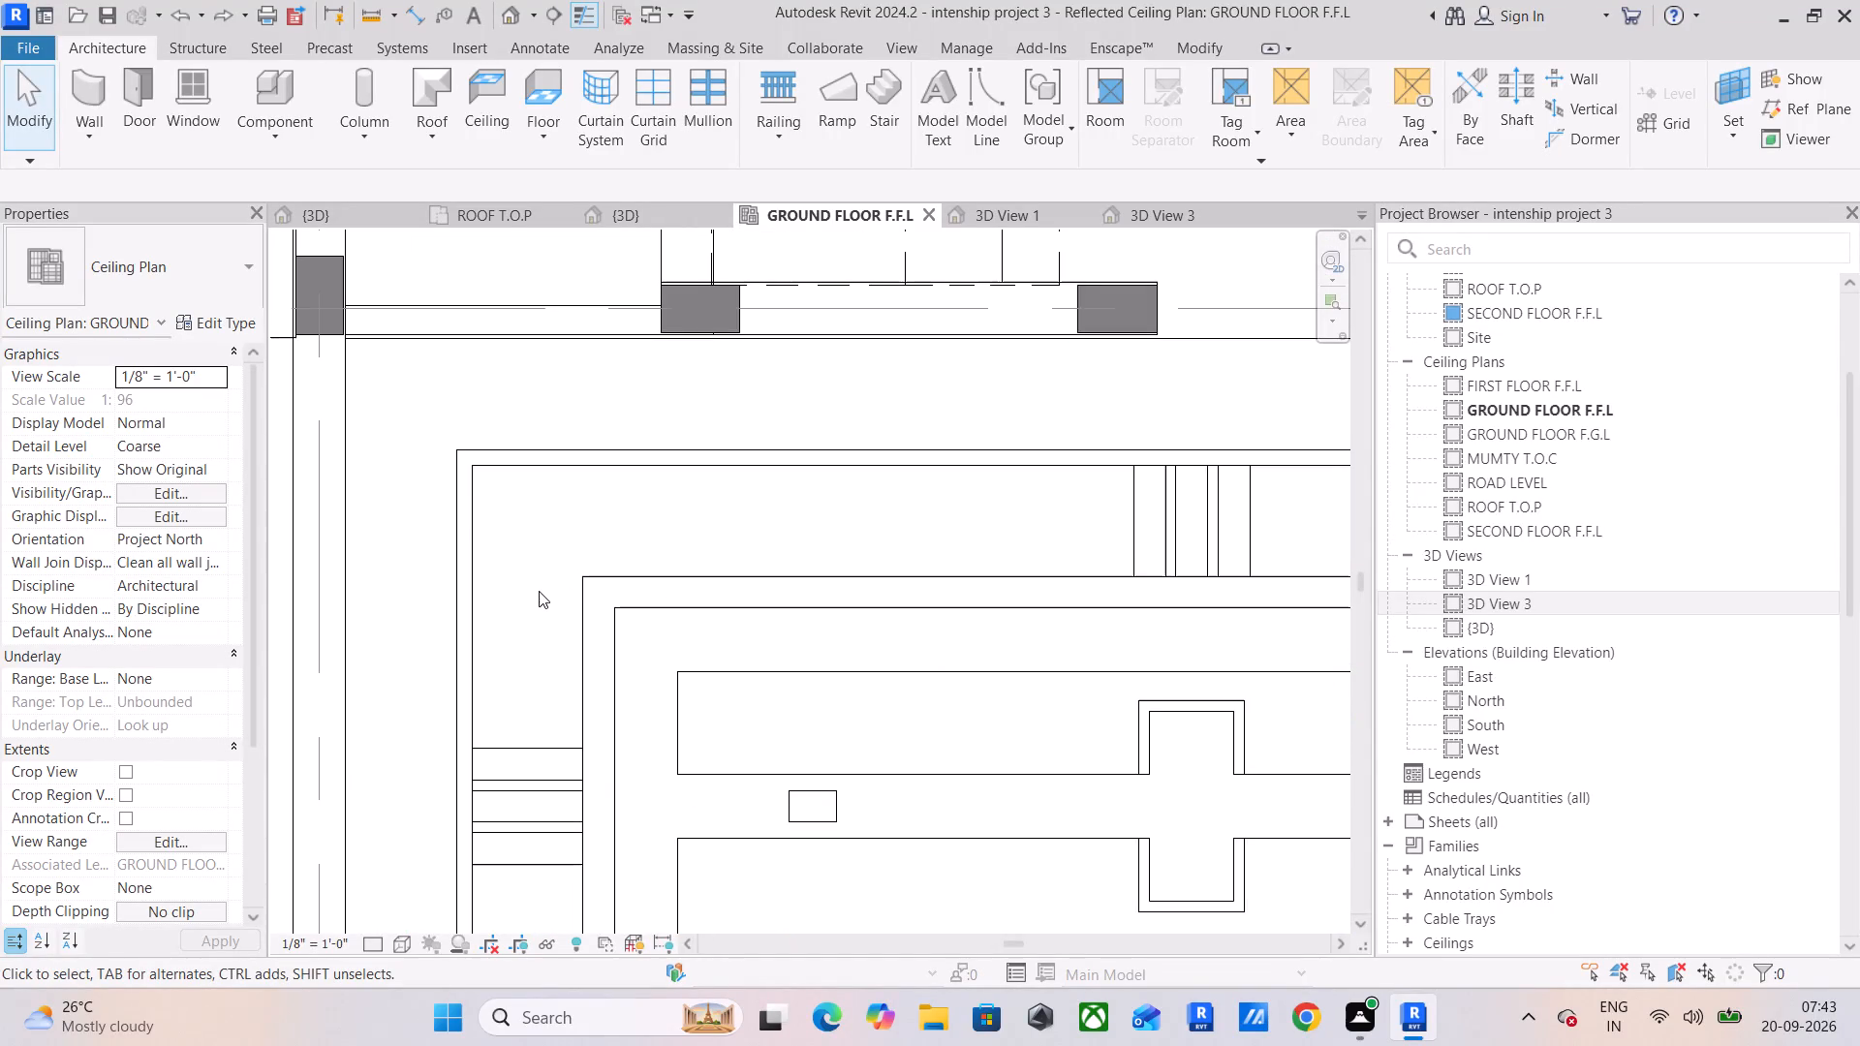
scroll(625, 567, down, 4)
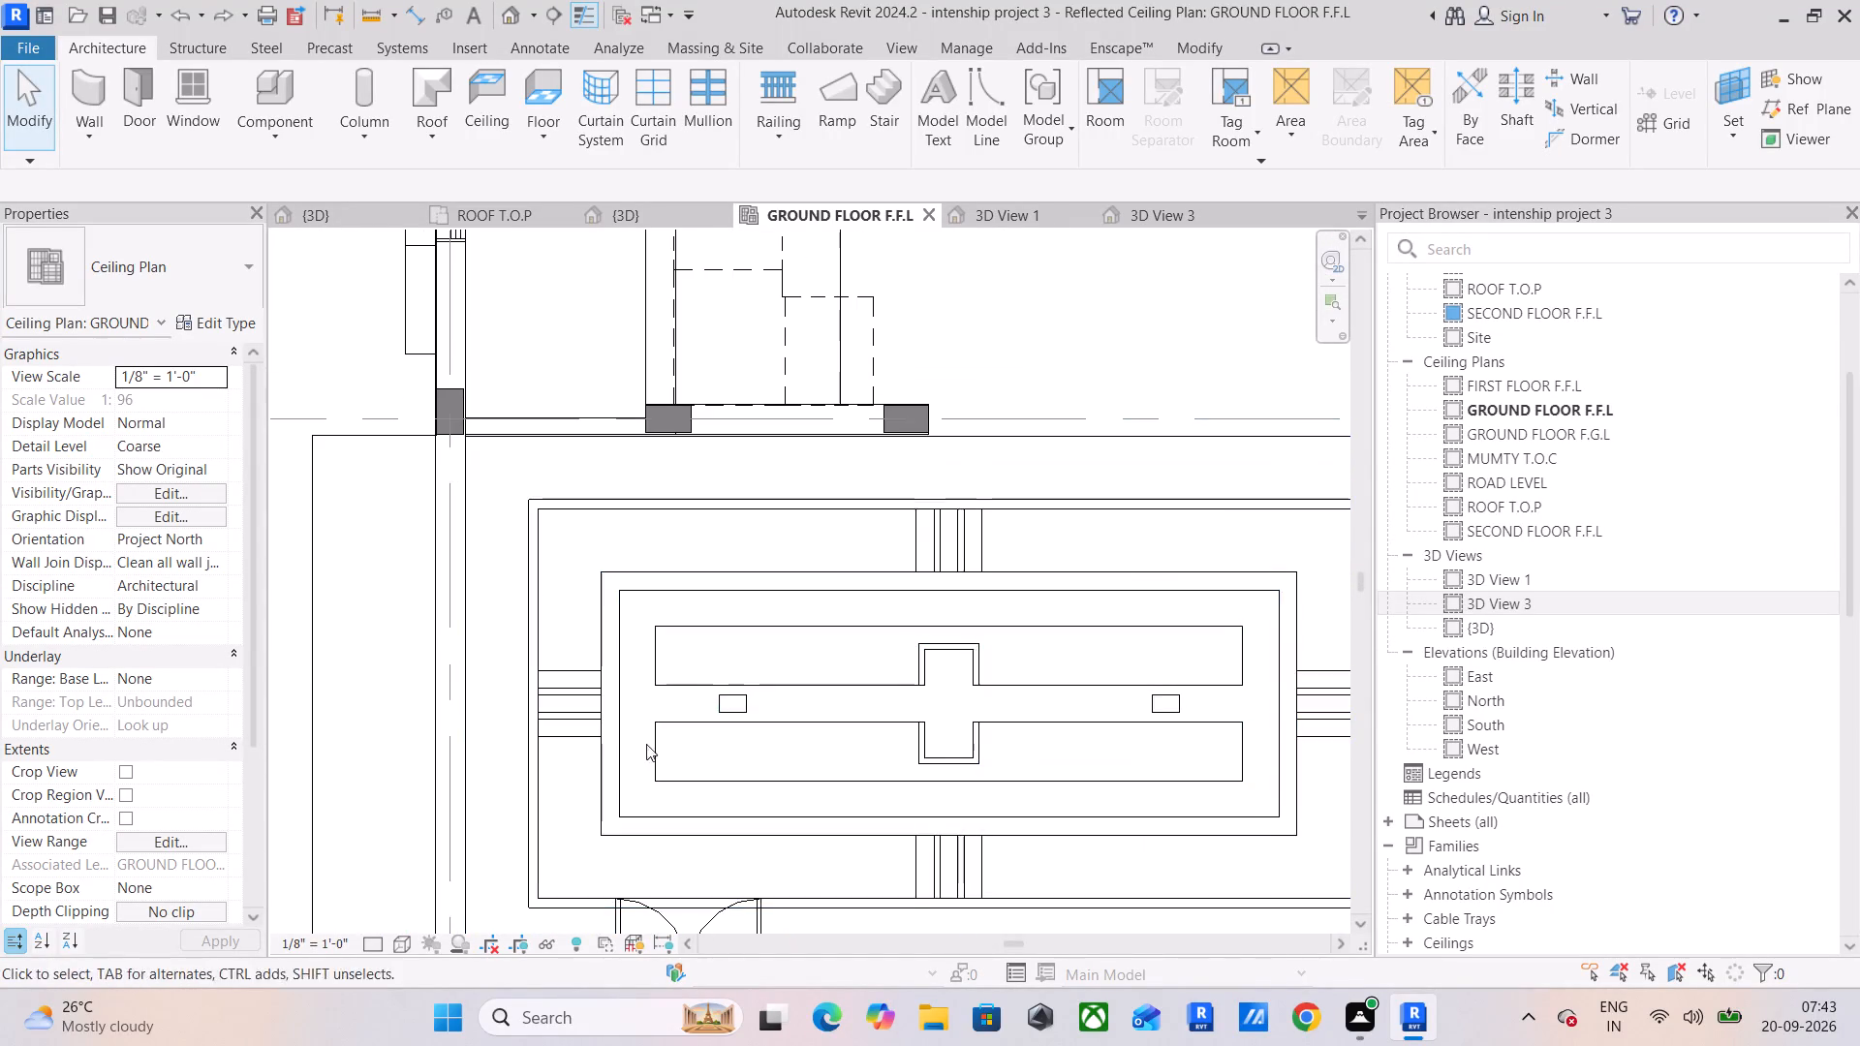
click(401, 941)
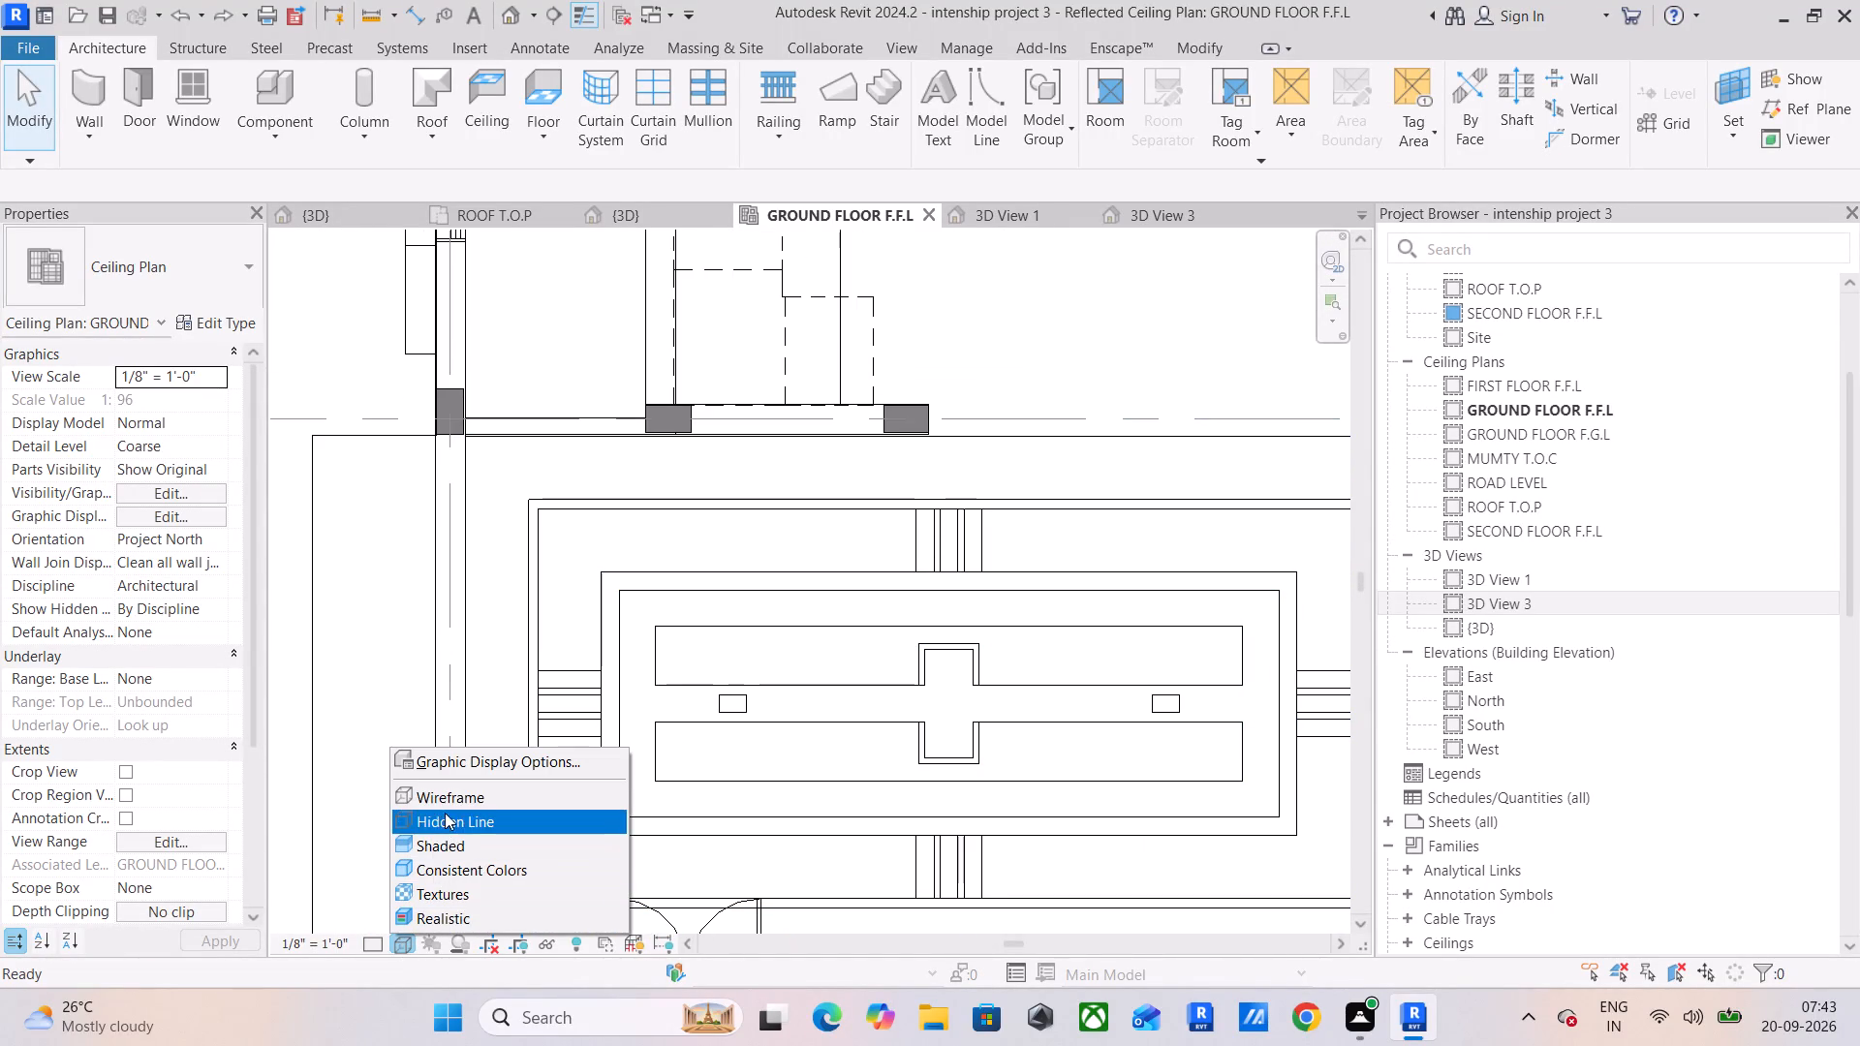
click(448, 804)
Load the celling light family from the revit material folder for placement as a component.
scroll(537, 481, up, 5)
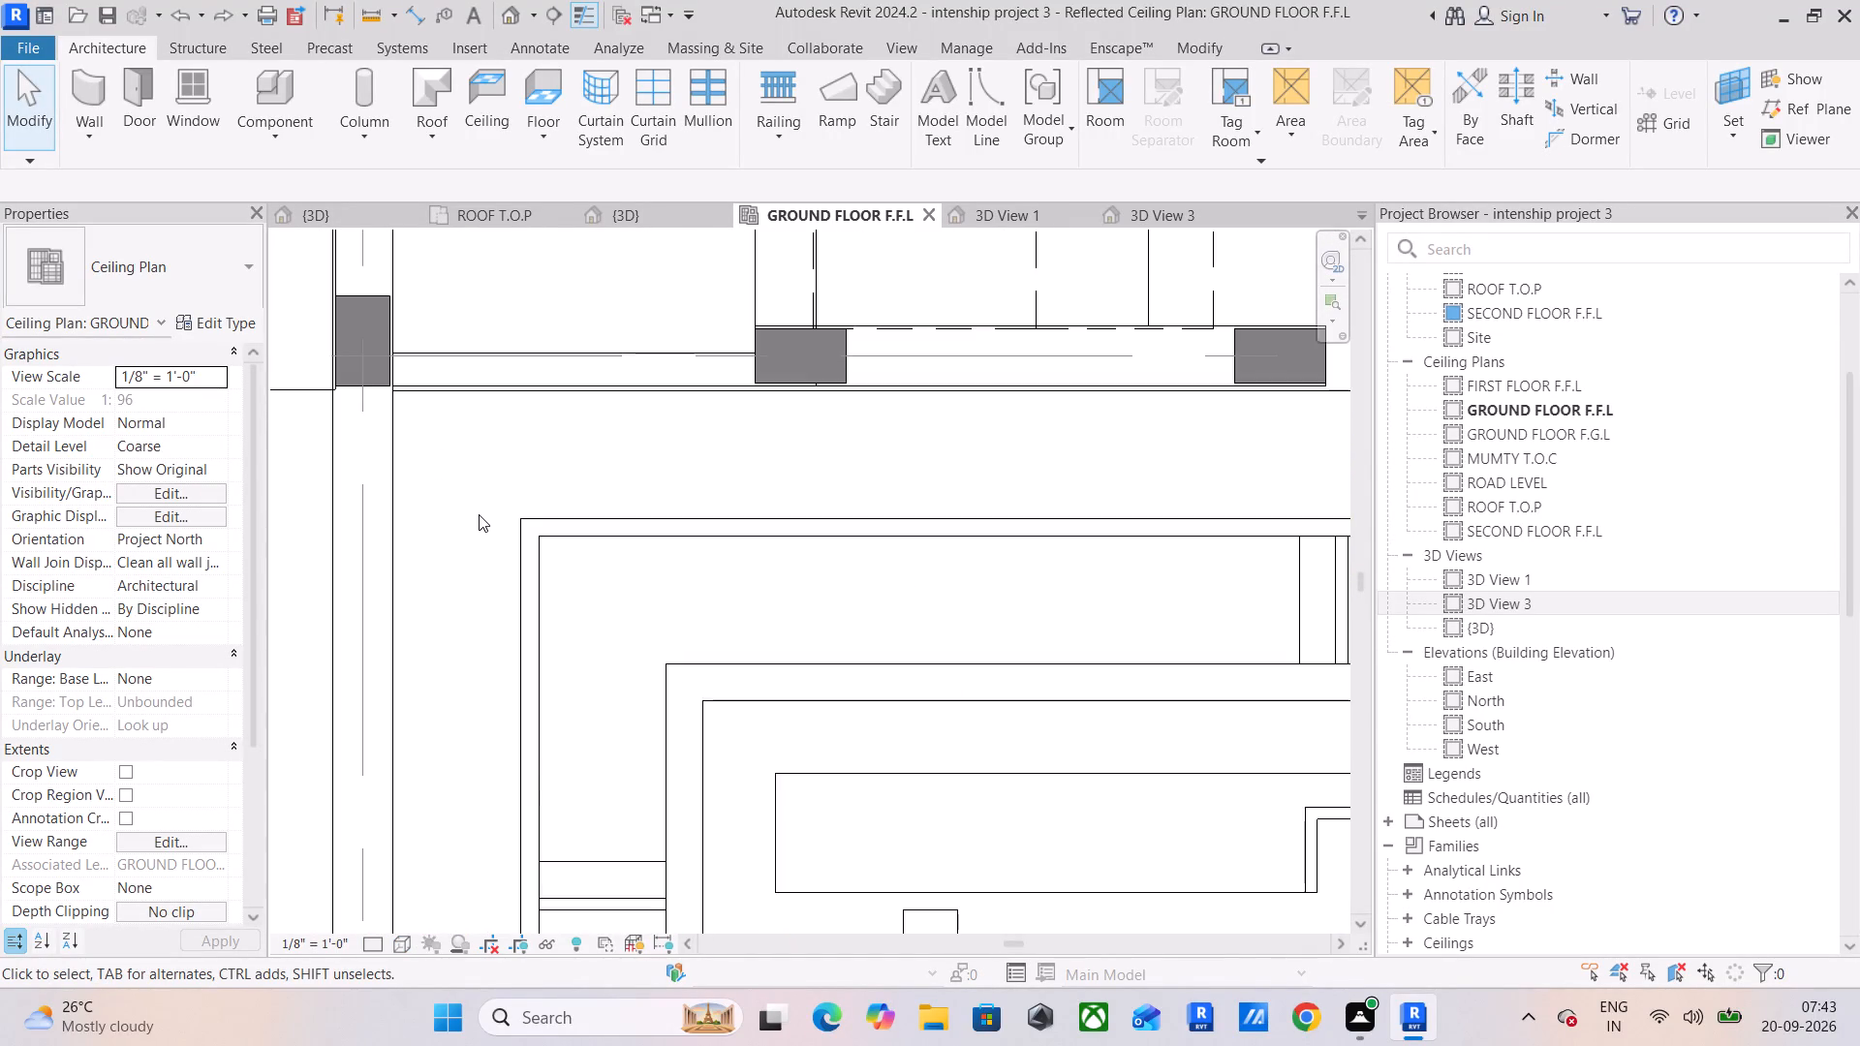
scroll(479, 514, up, 3)
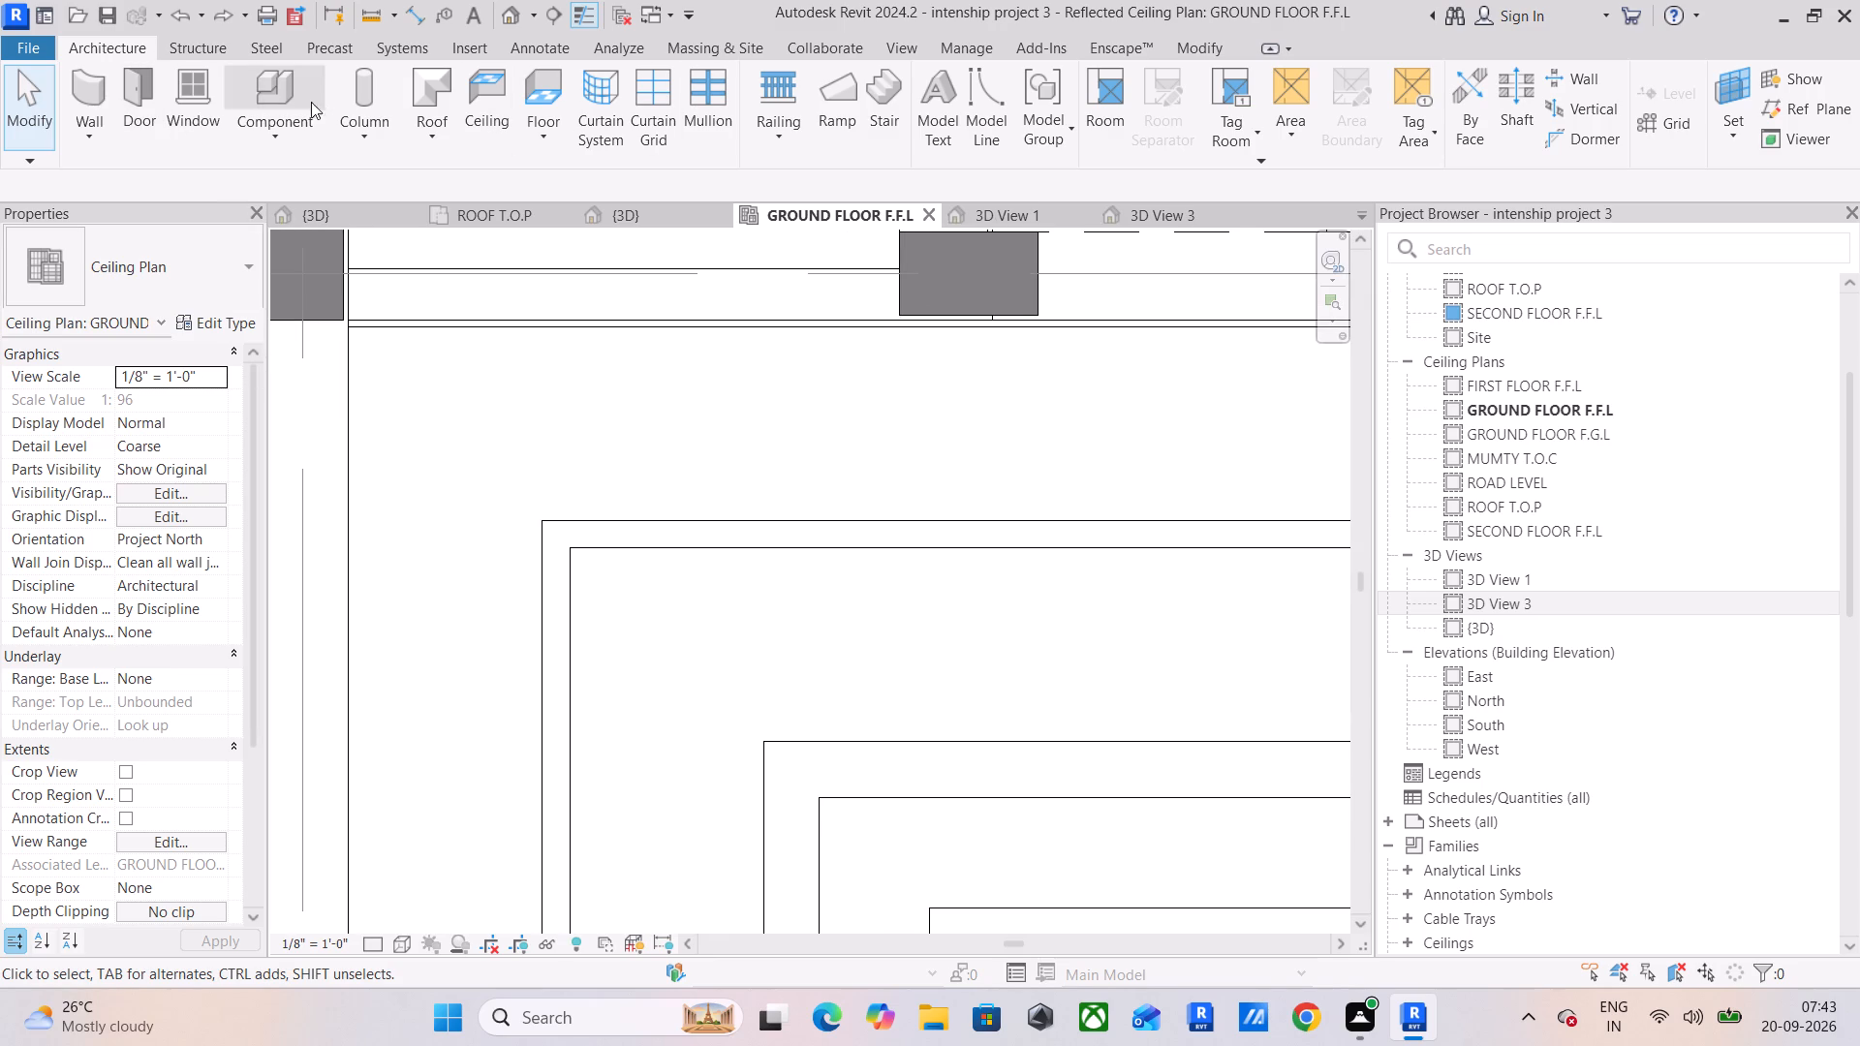
click(253, 129)
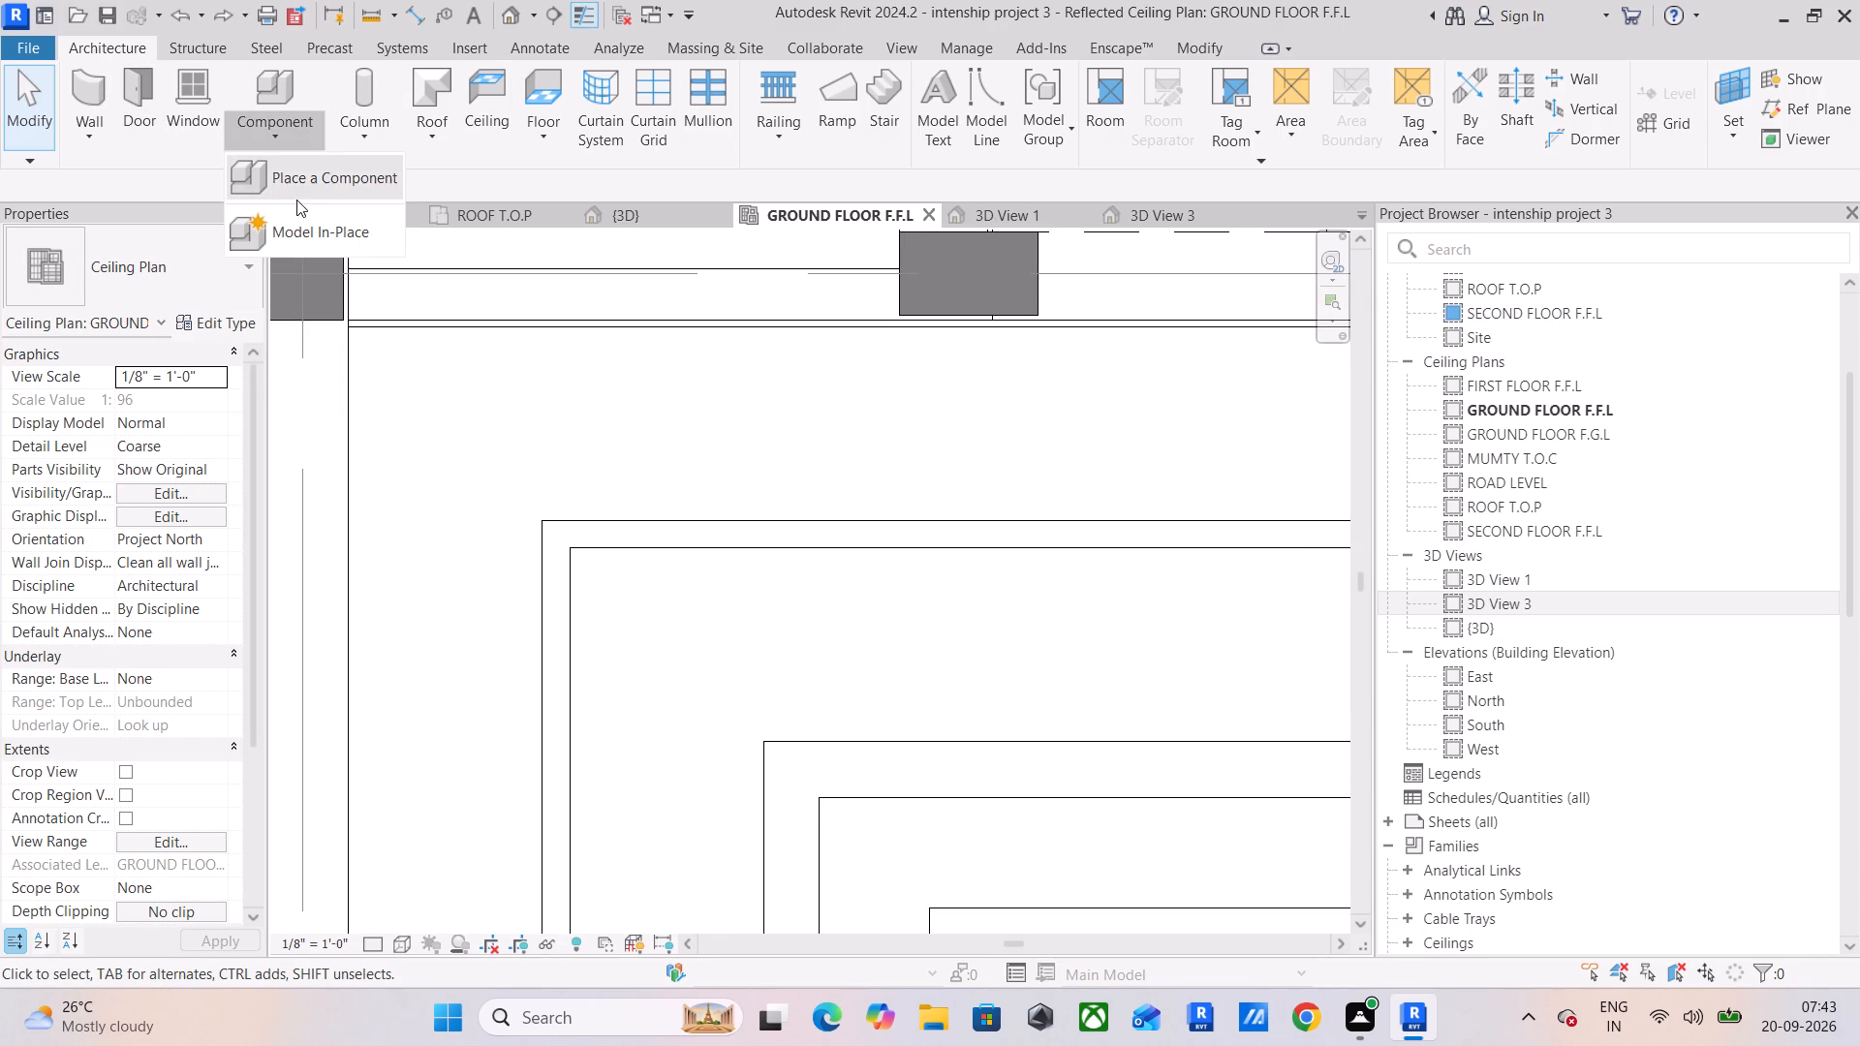
click(296, 196)
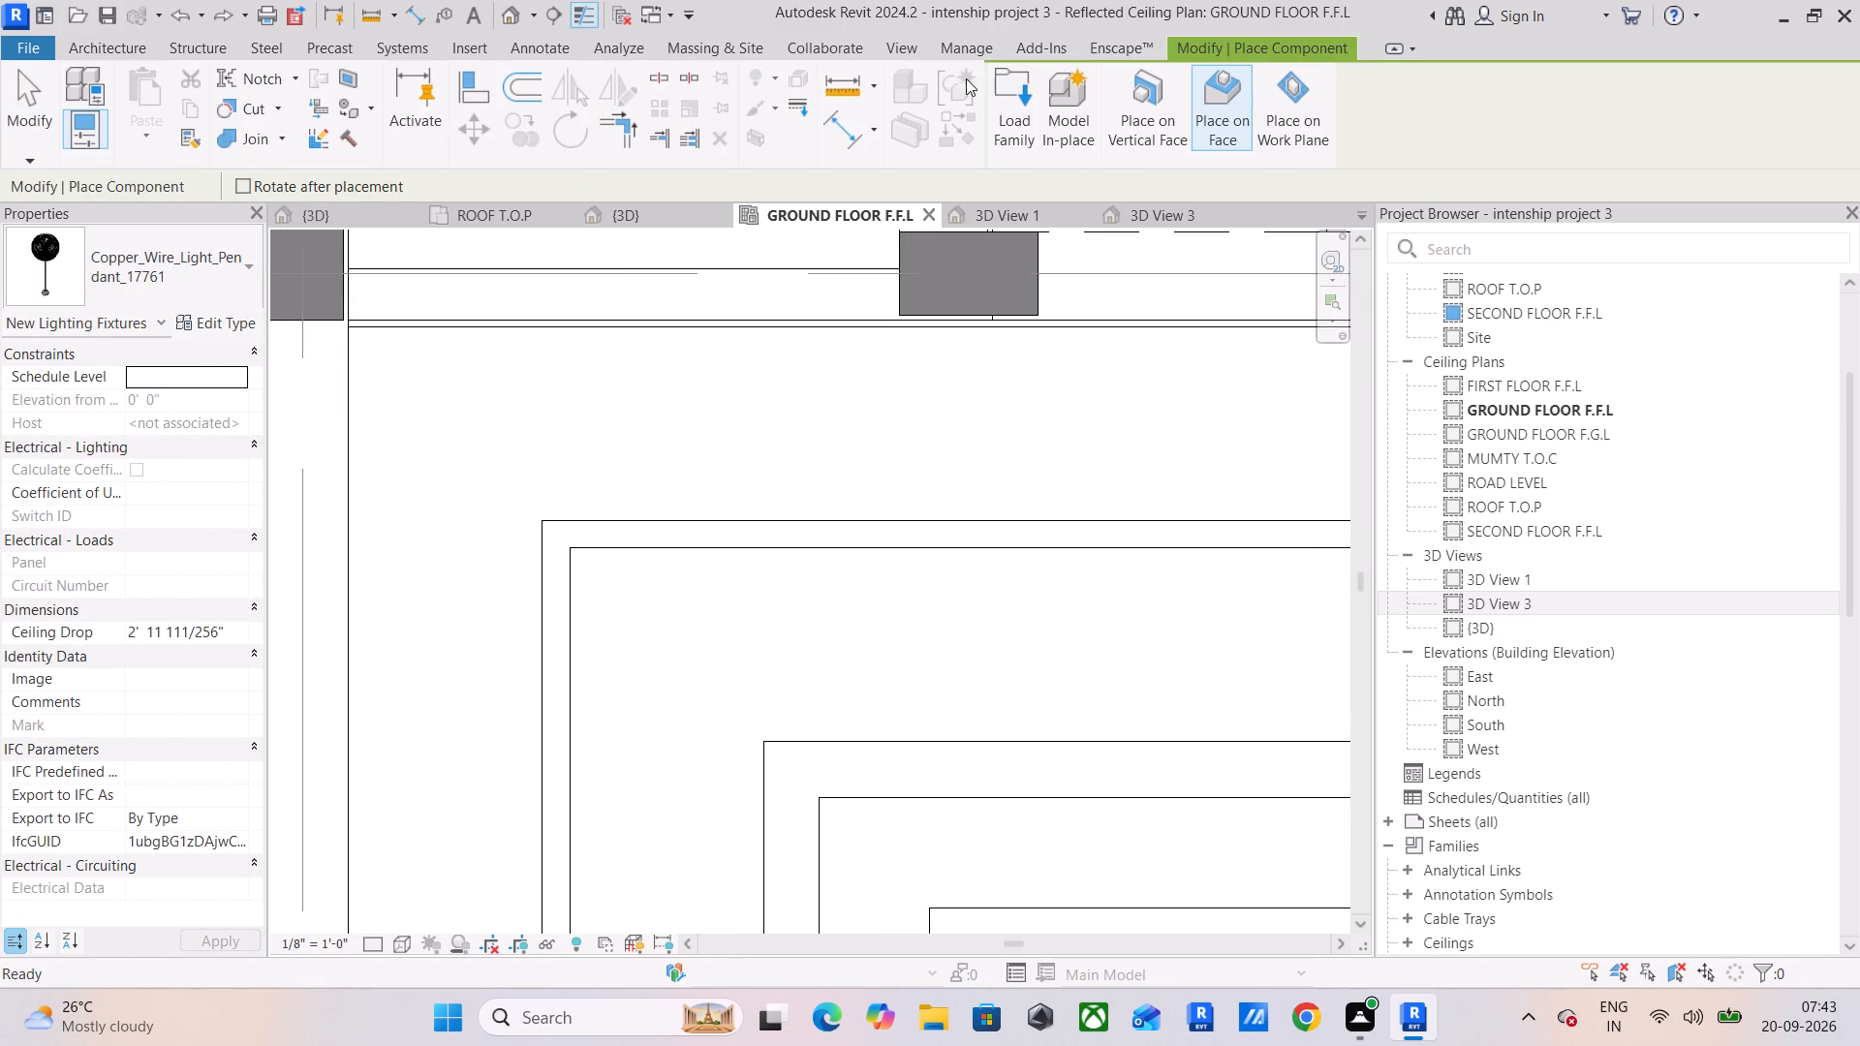
click(1009, 95)
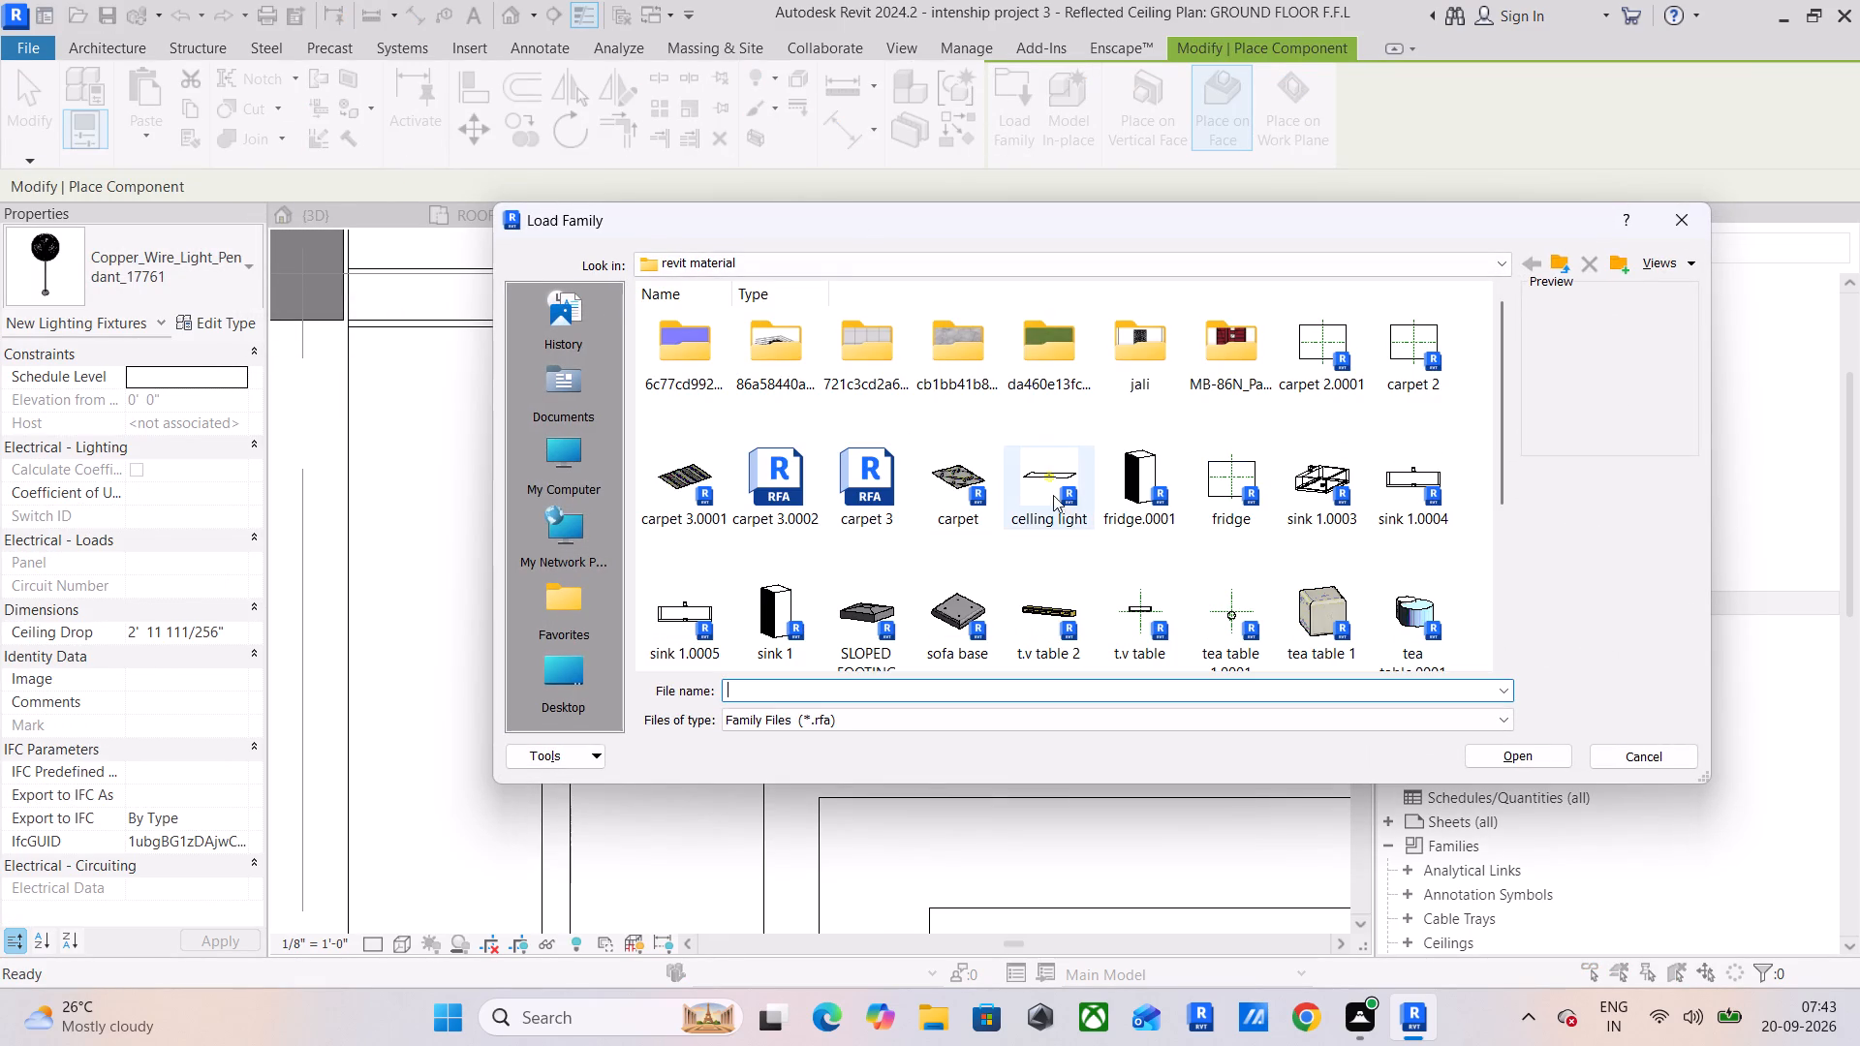
click(1064, 498)
click(1479, 755)
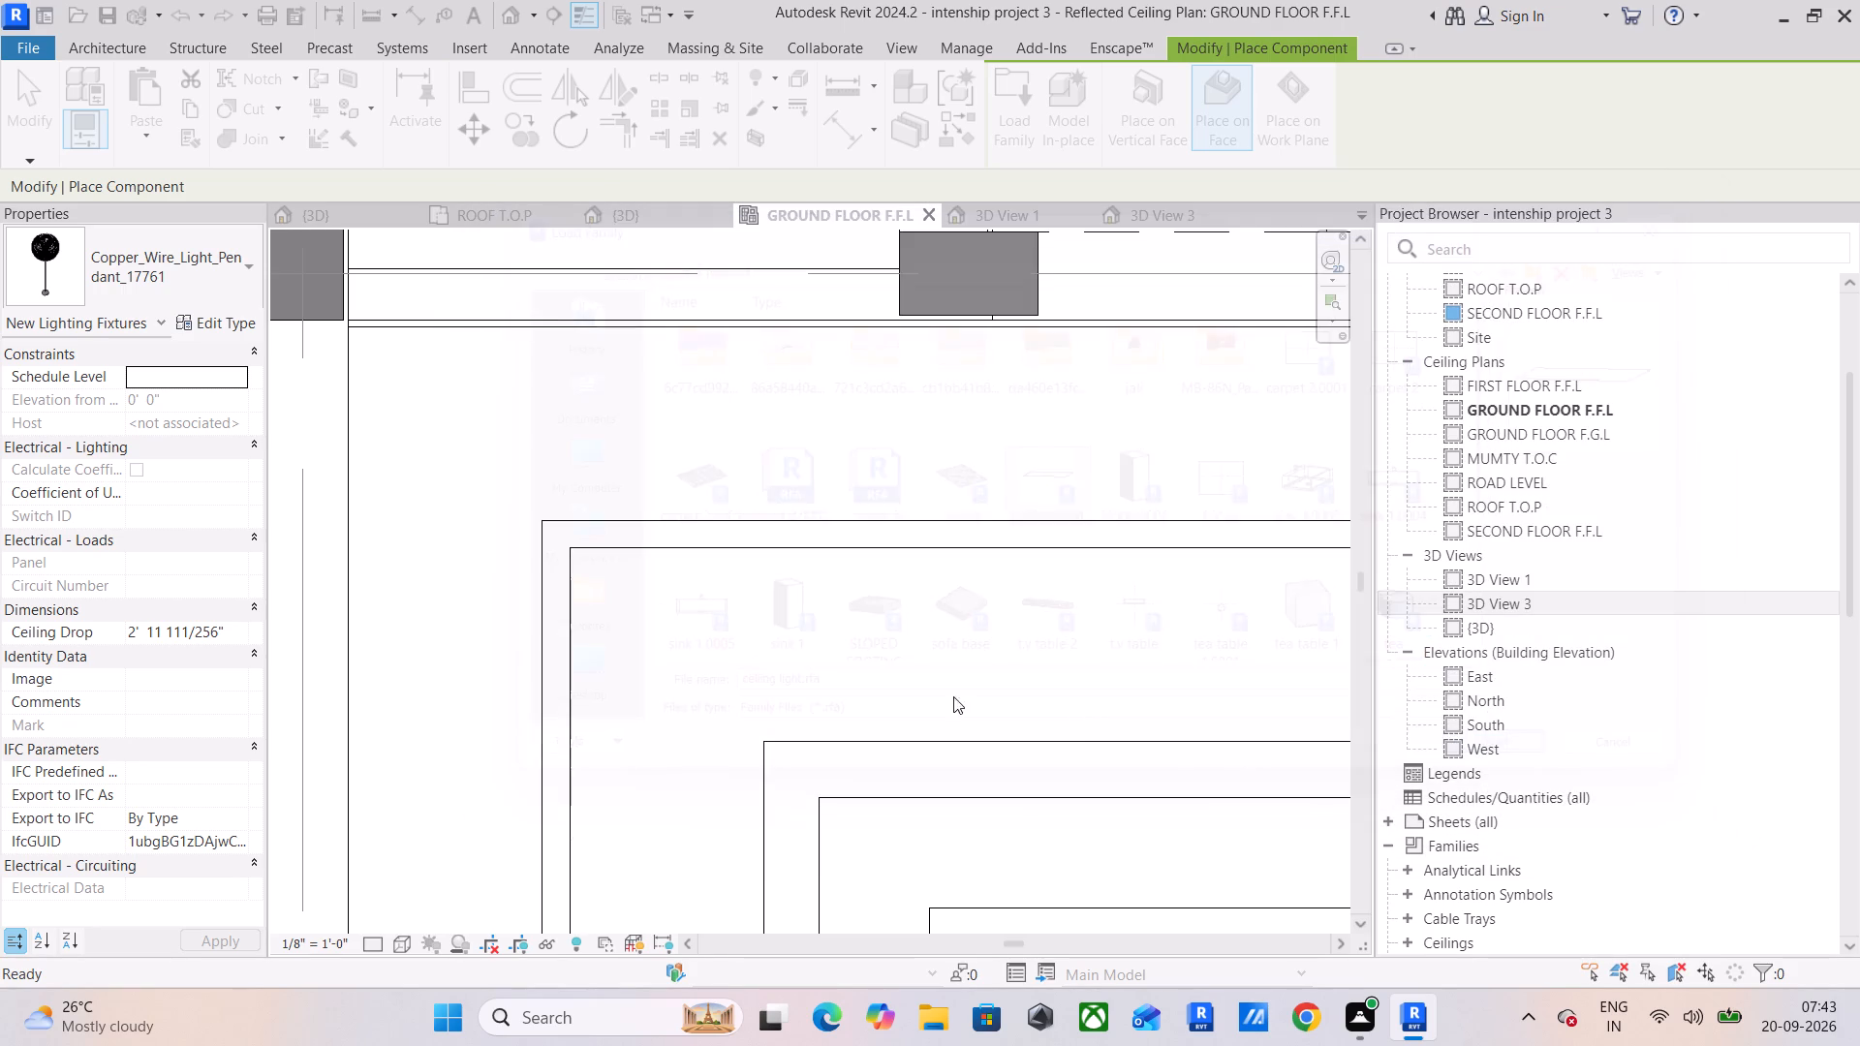
Place one celling light at 8' 0" elevation just outside the upper-left corner of the decorative ceiling's inner frame.
scroll(719, 763, up, 5)
middle_drag(719, 763, 610, 591)
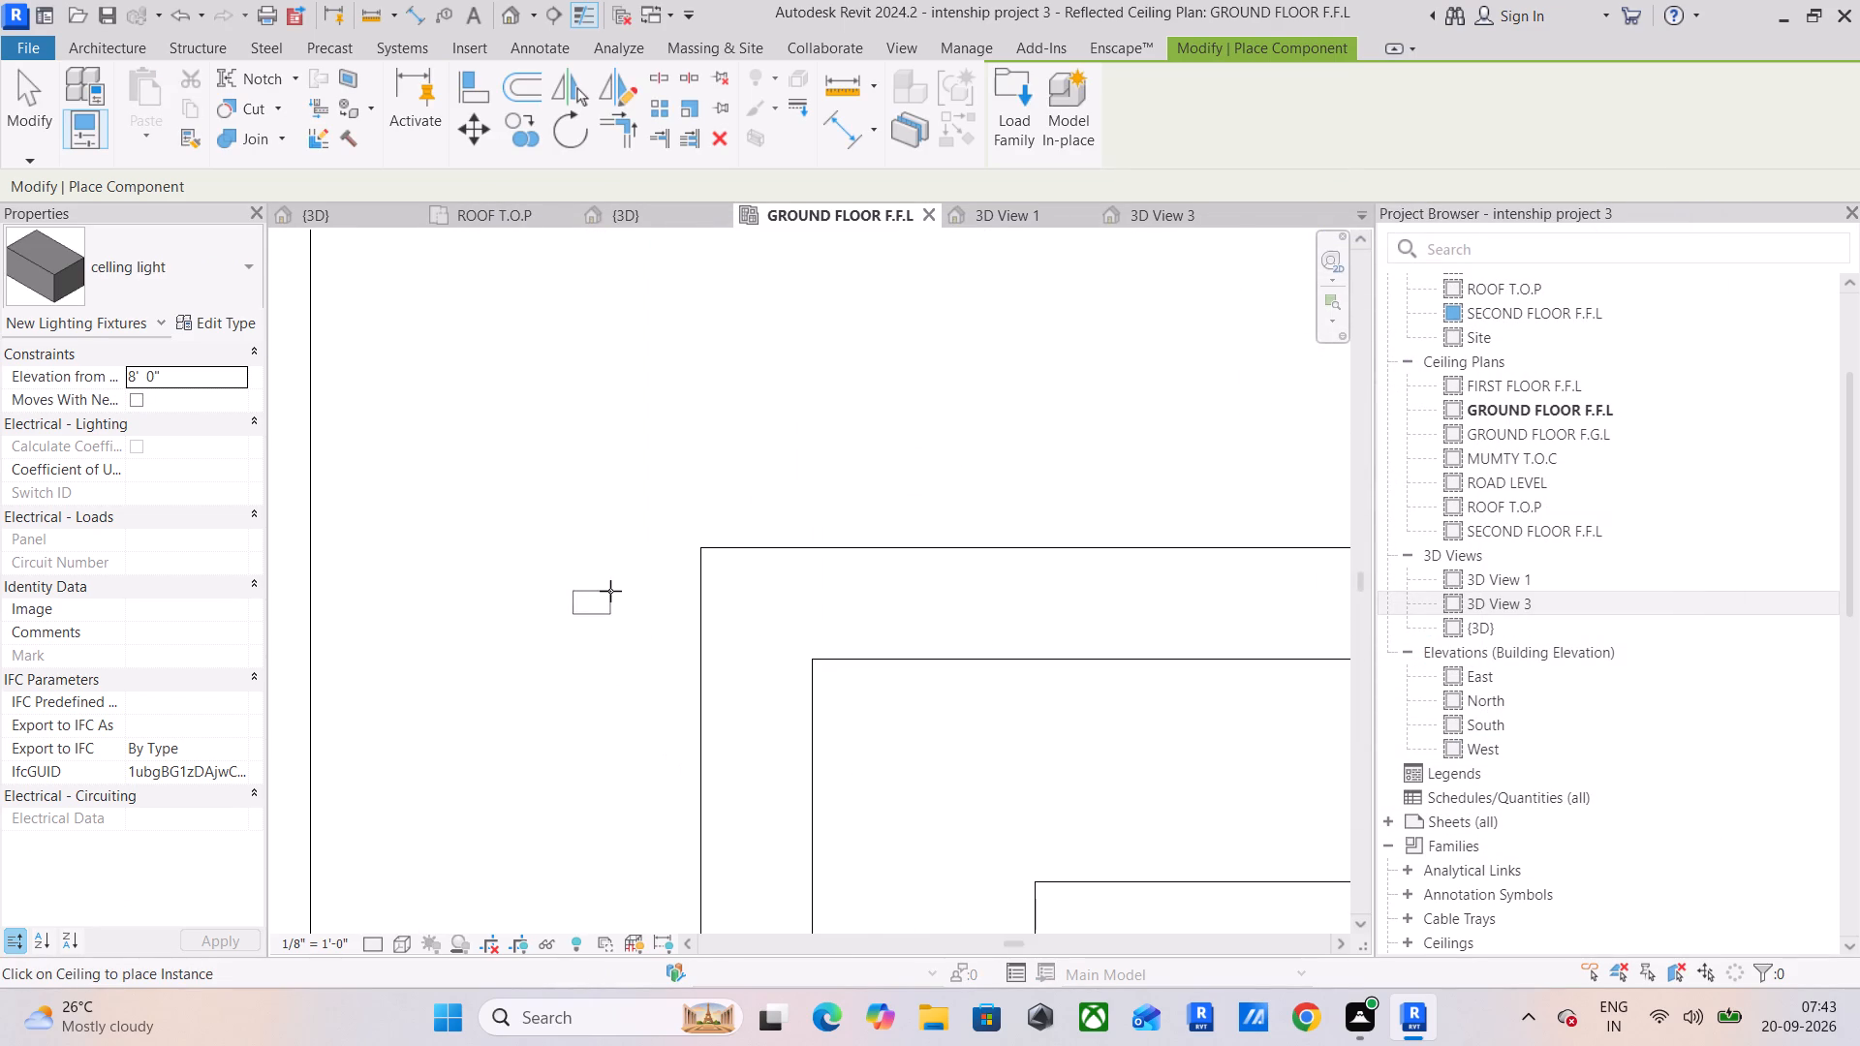
scroll(635, 572, up, 5)
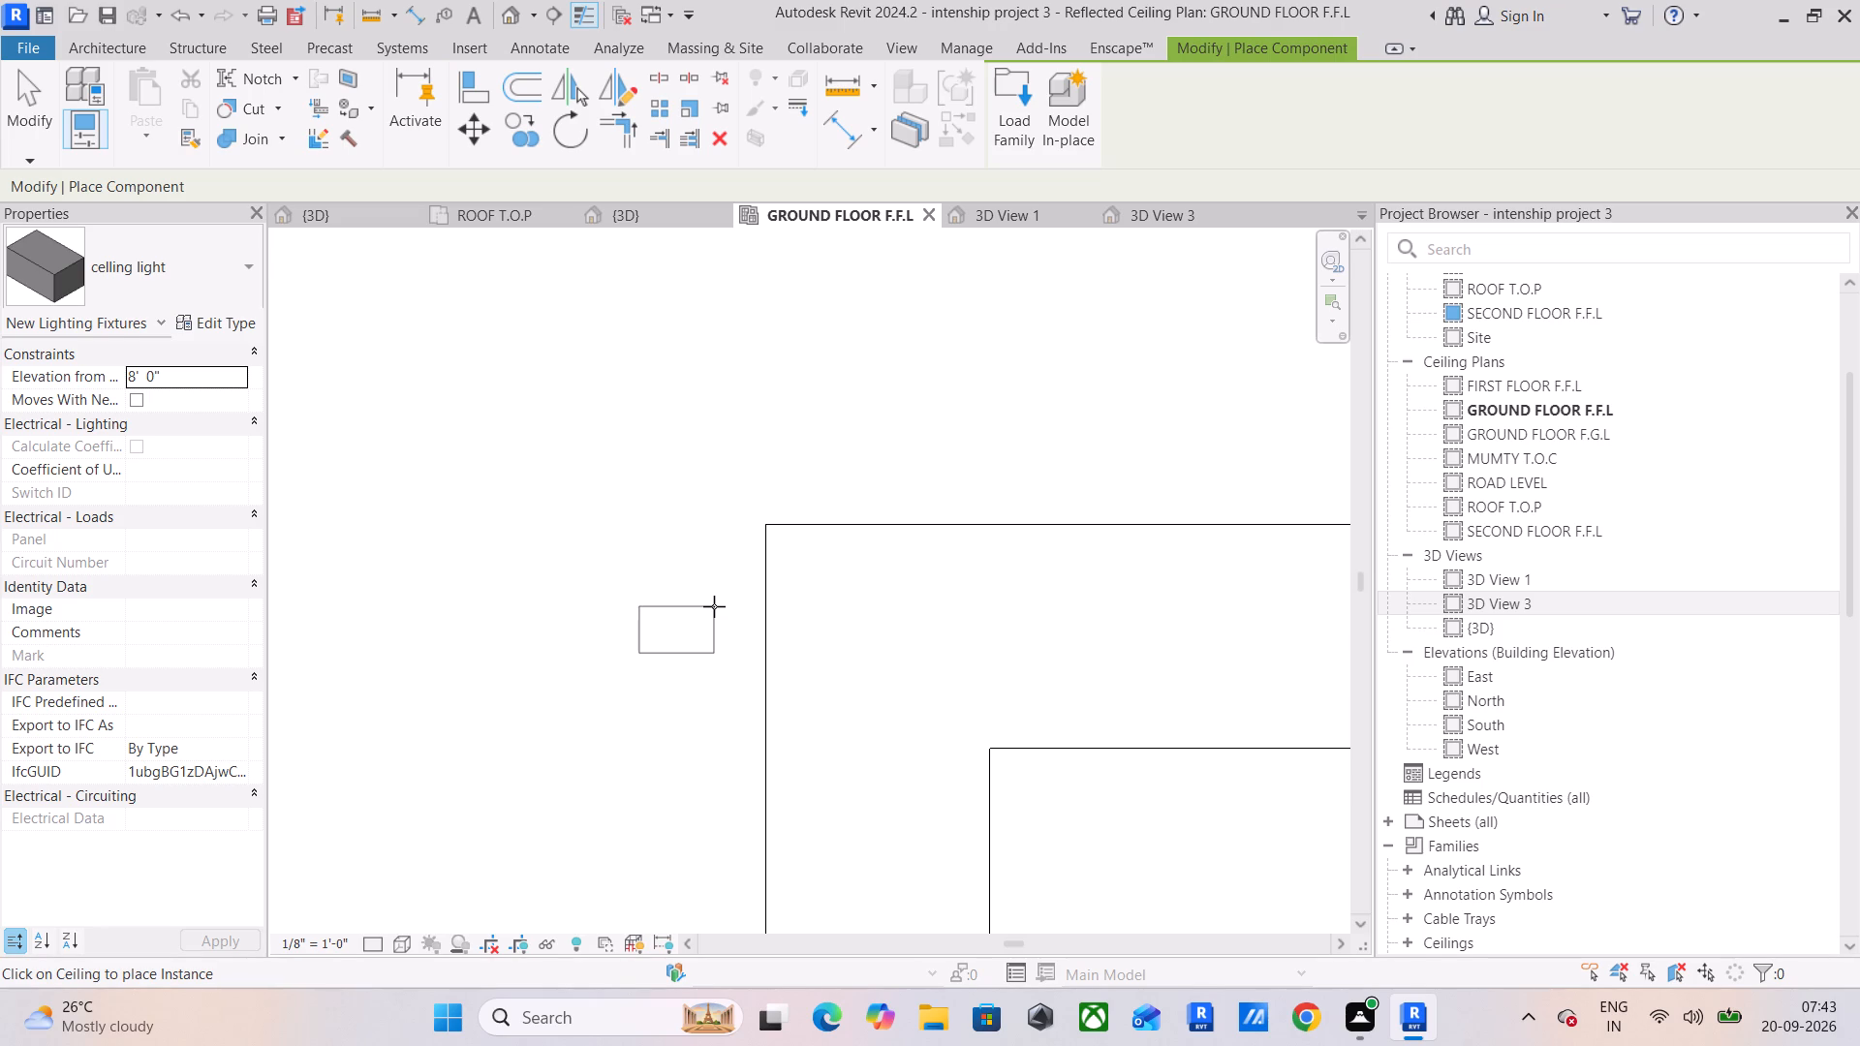
scroll(714, 606, down, 6)
middle_drag(713, 606, 472, 593)
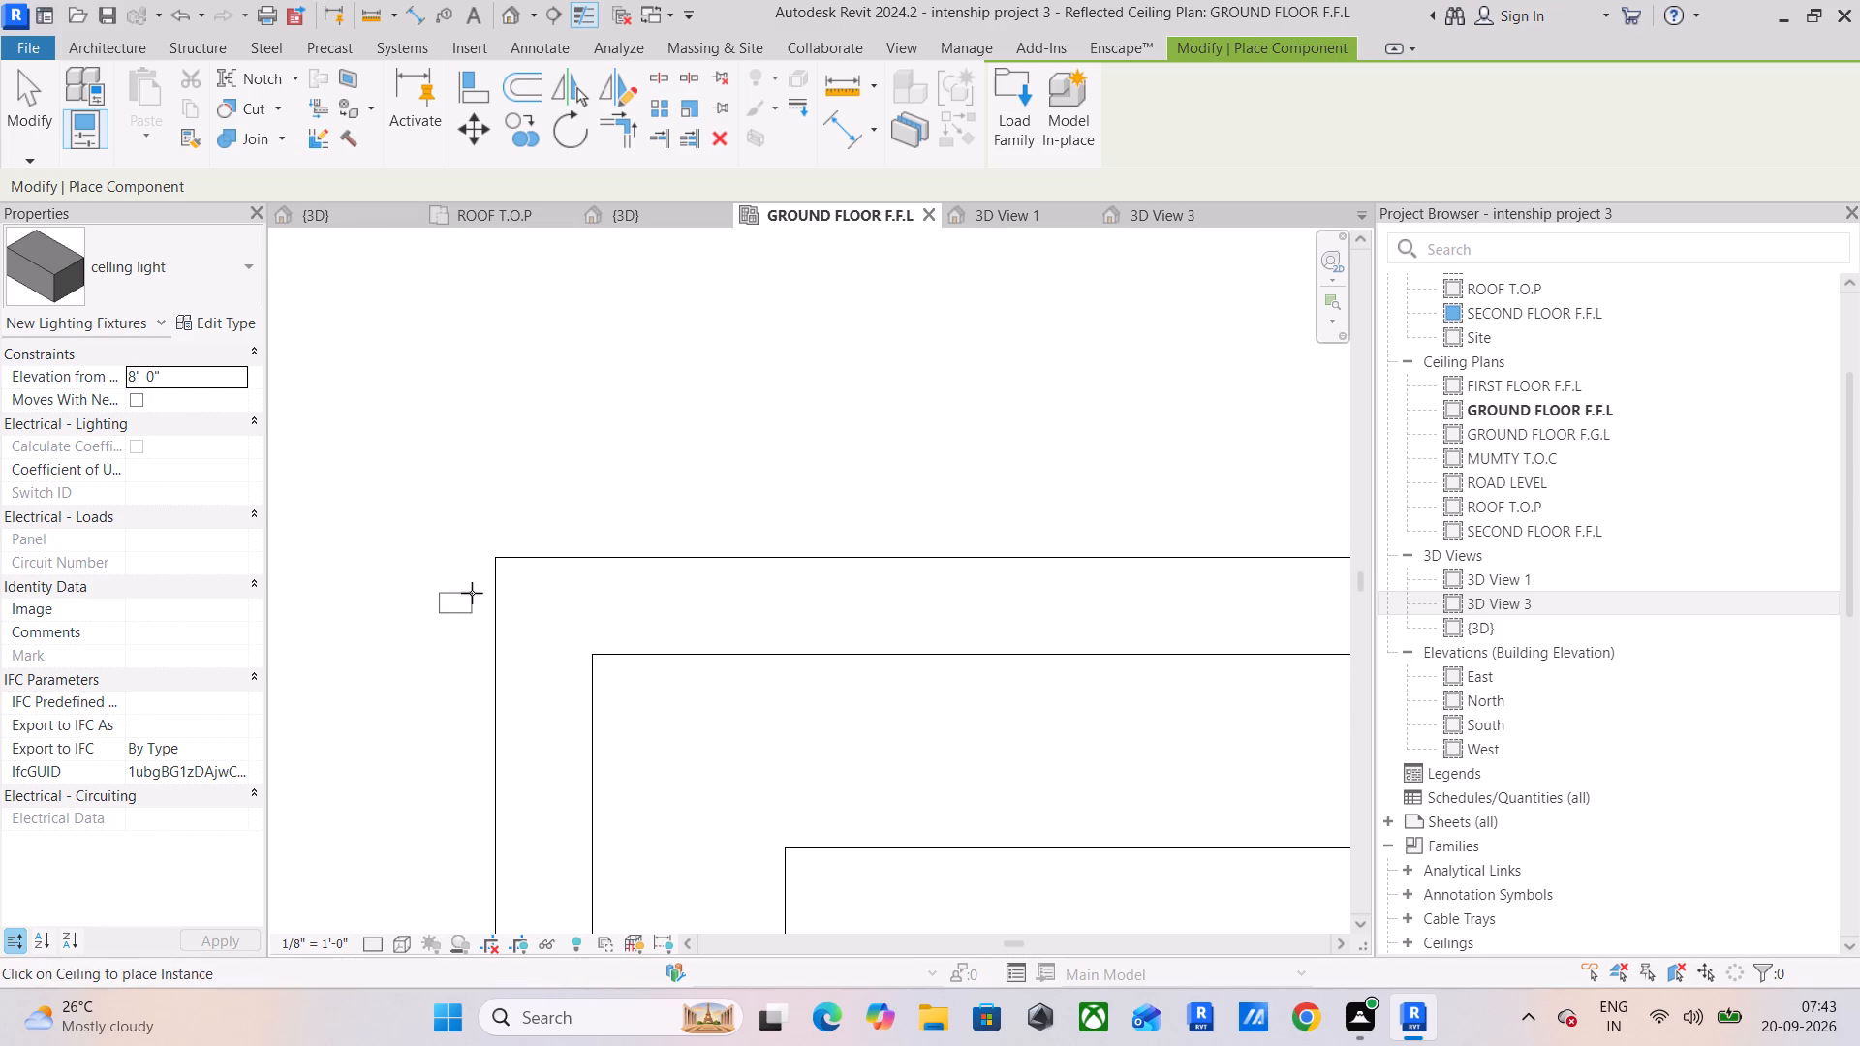
click(482, 562)
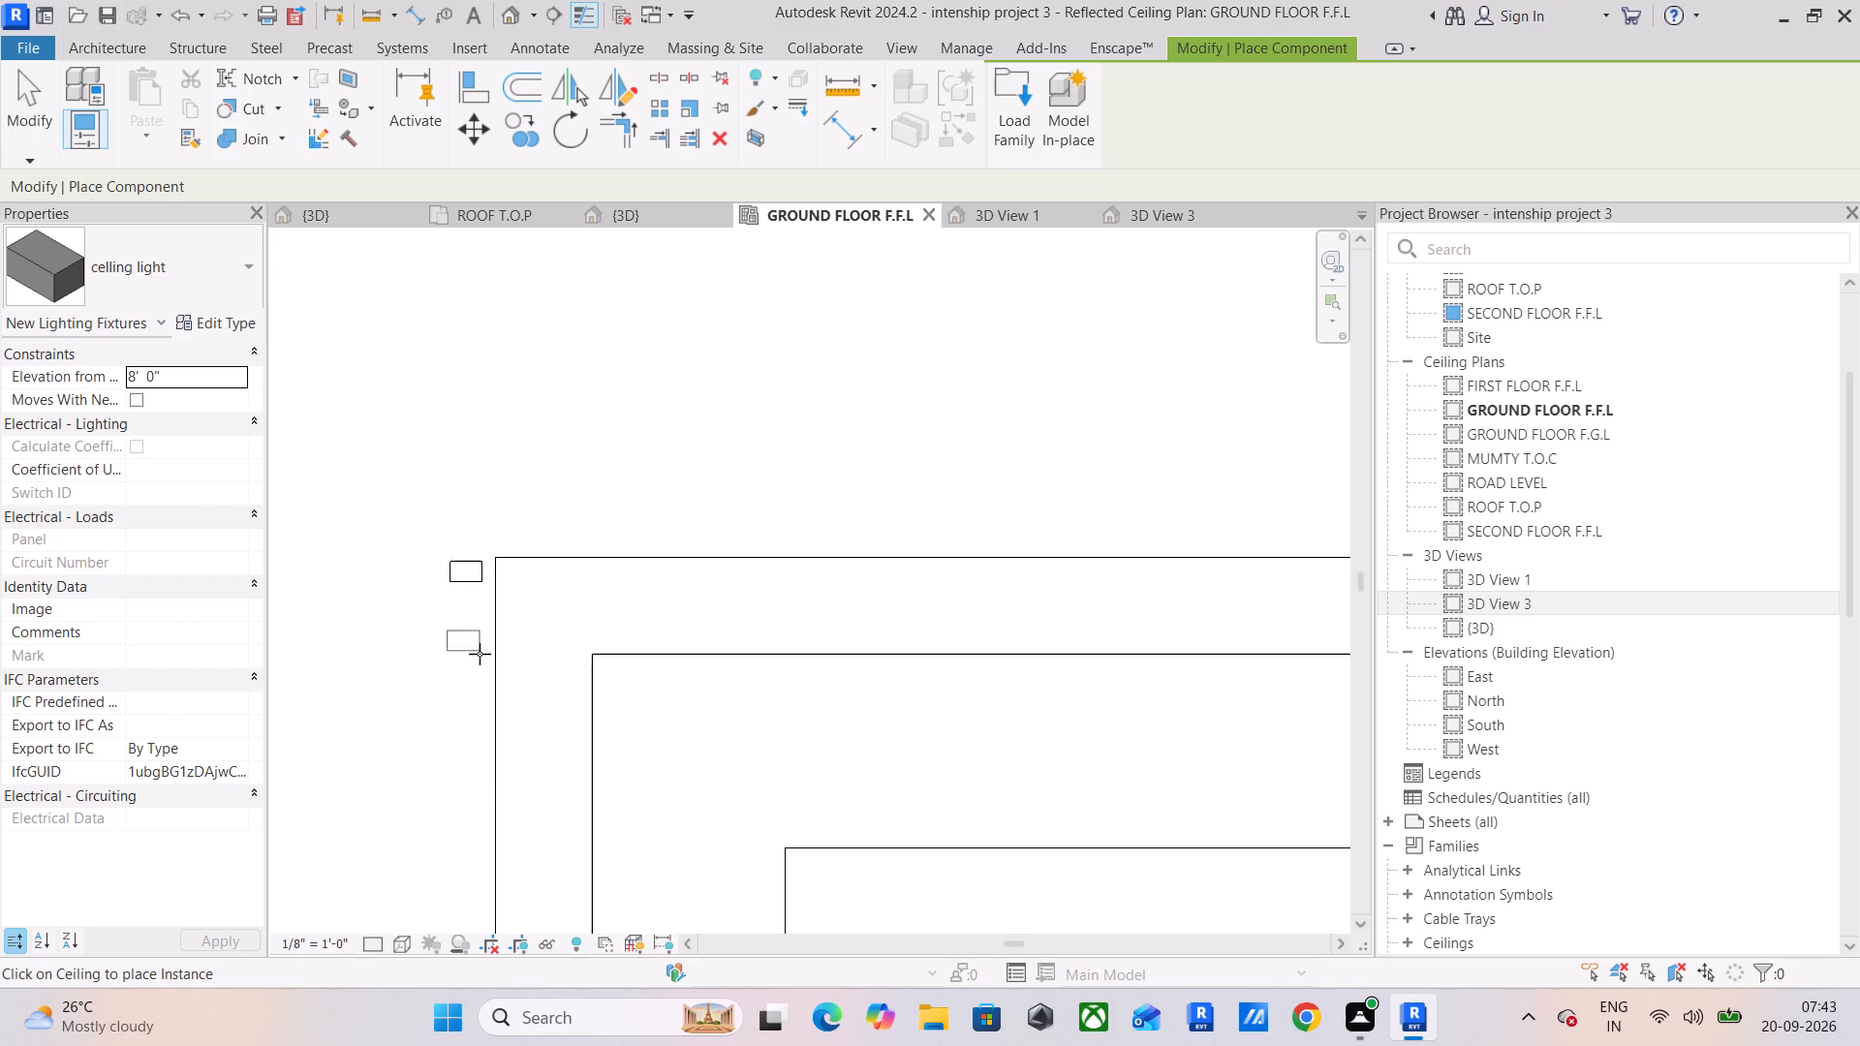
key(Escape)
key(Escape)
Rotate the placed celling light 90 degrees so its long side runs parallel to the frame's left edge.
click(471, 583)
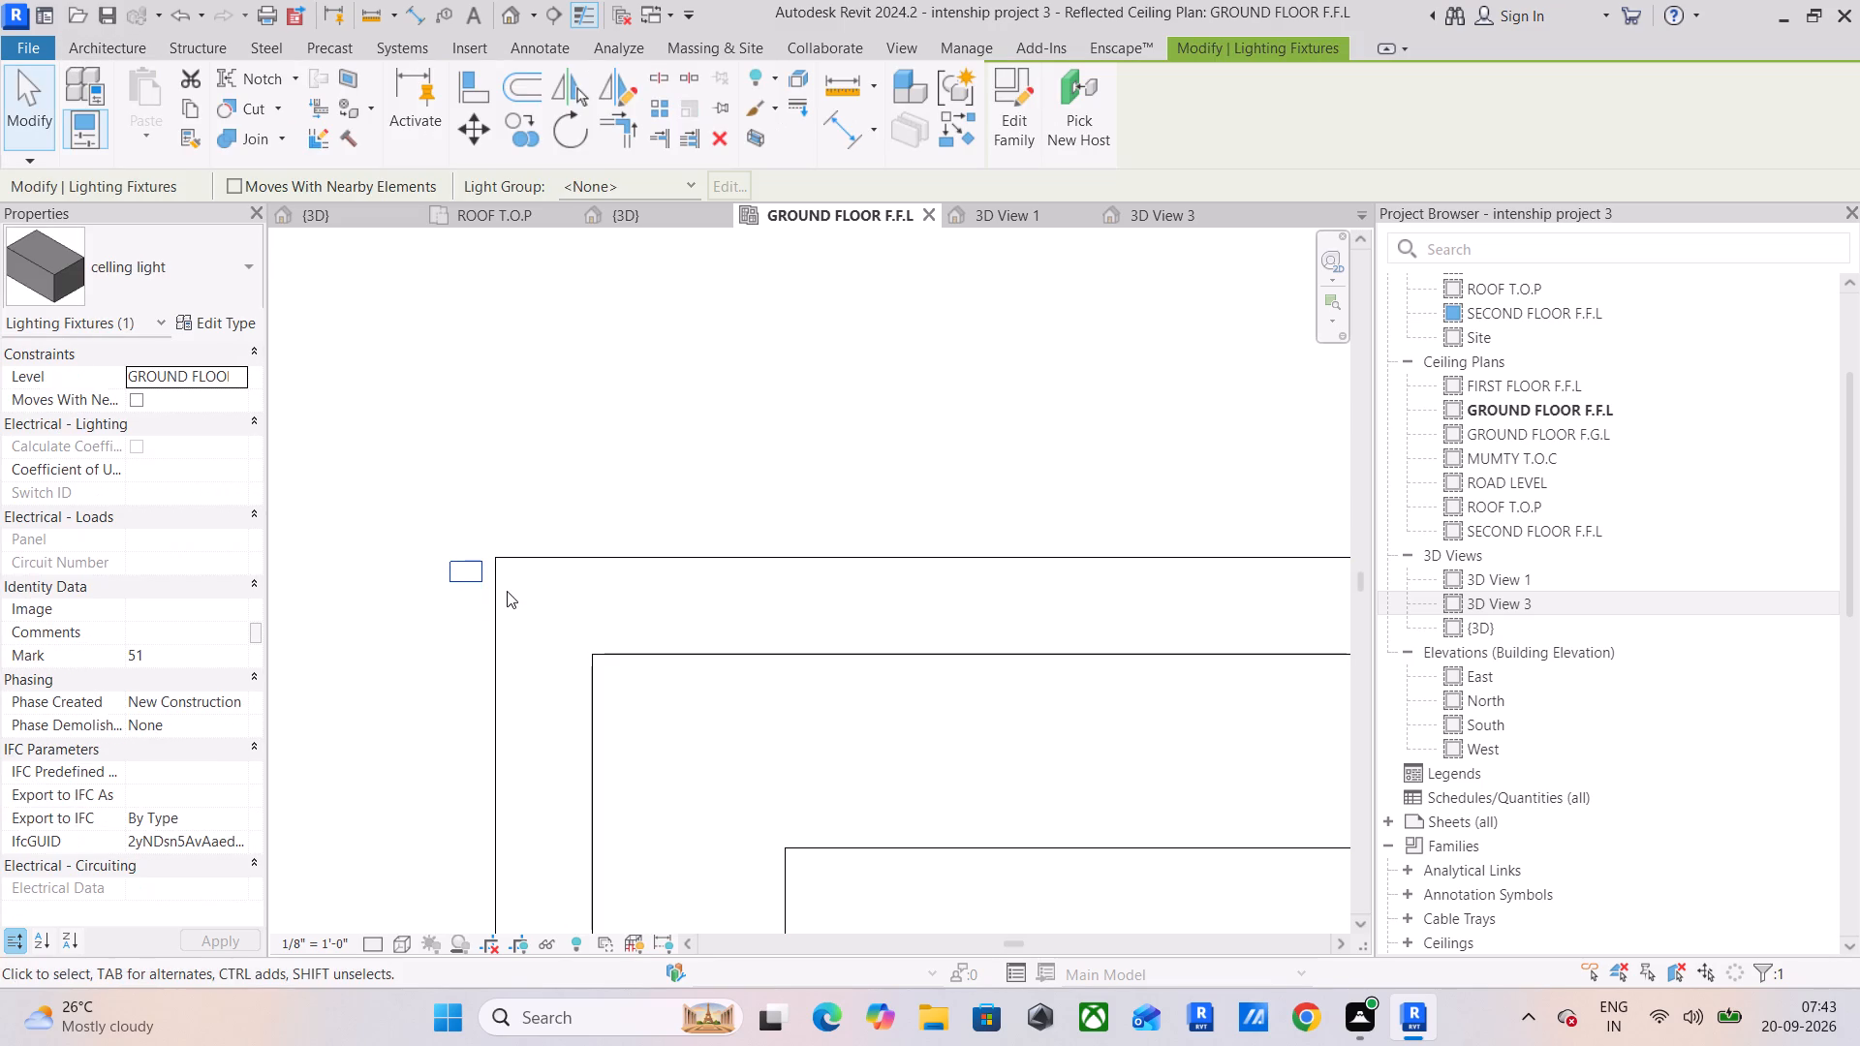
middle_drag(489, 586, 650, 543)
scroll(643, 524, up, 6)
key(space)
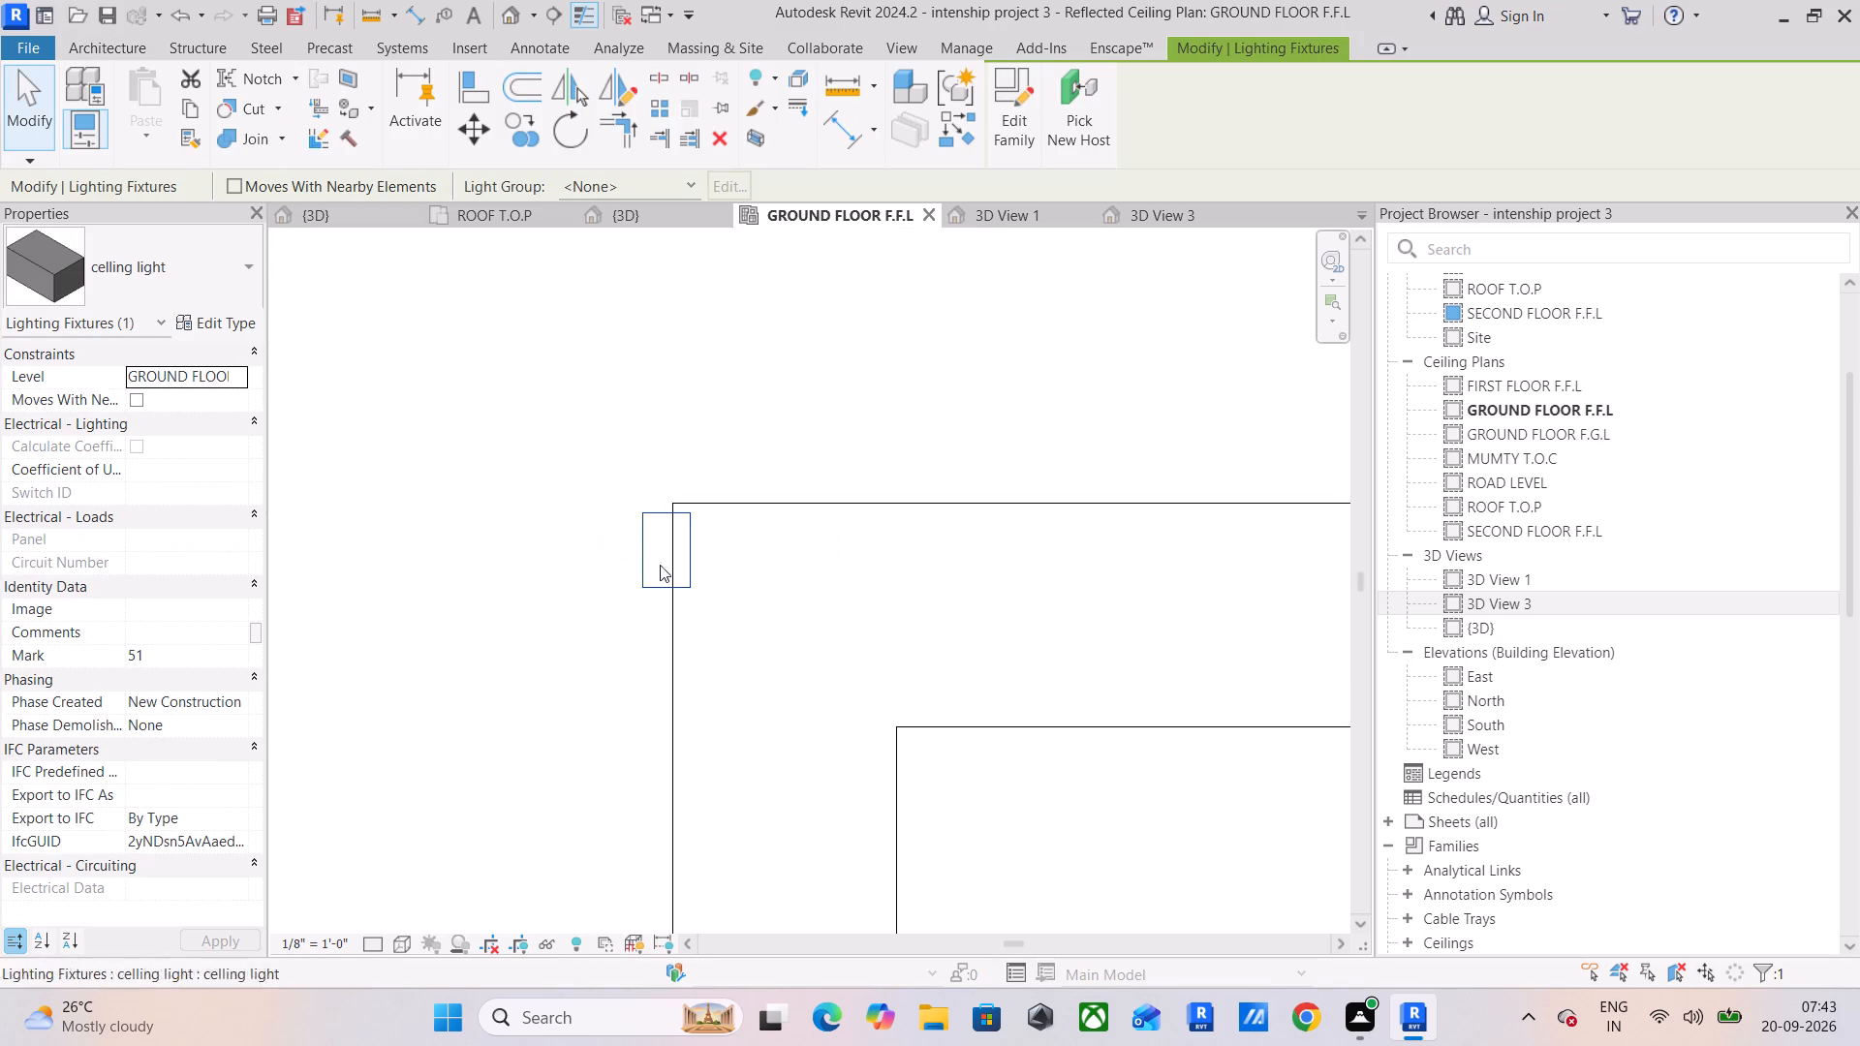
Move the celling light's upper-right corner to the inner frame's upper-left corner, and nudge it slightly left off the frame edge.
click(480, 117)
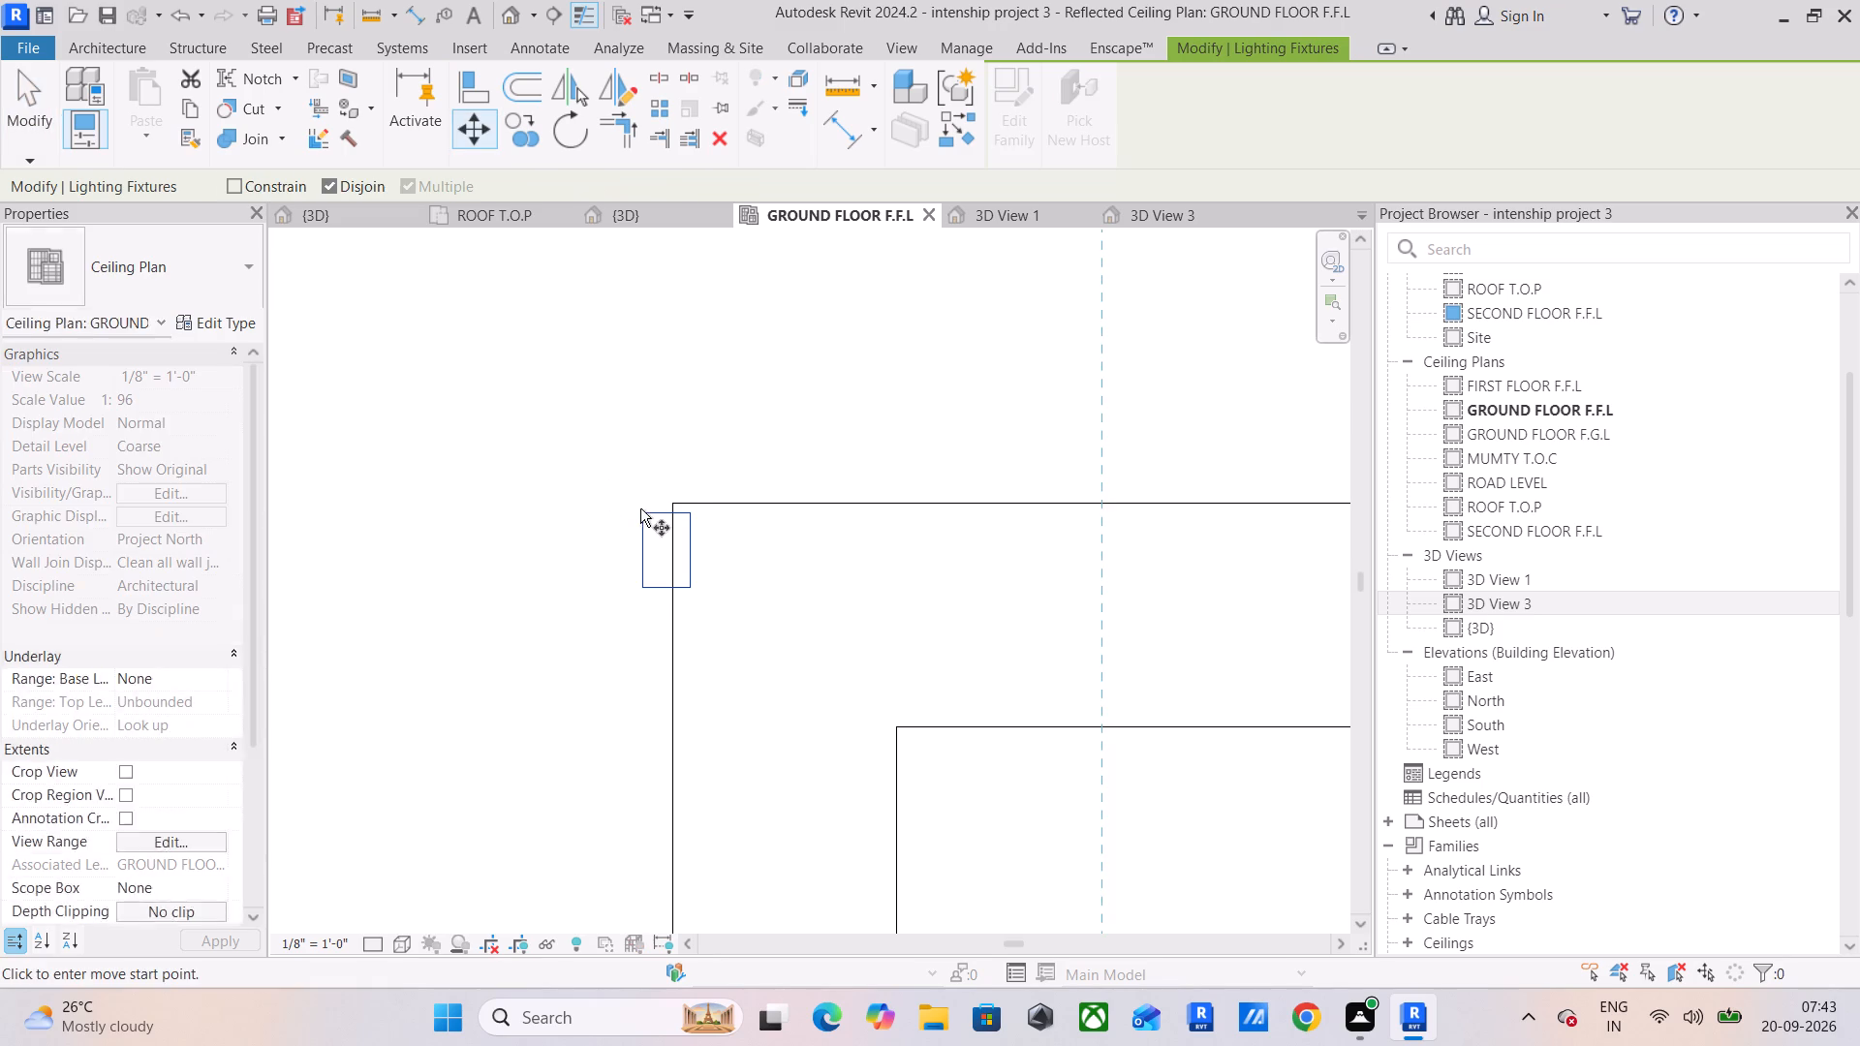
click(694, 514)
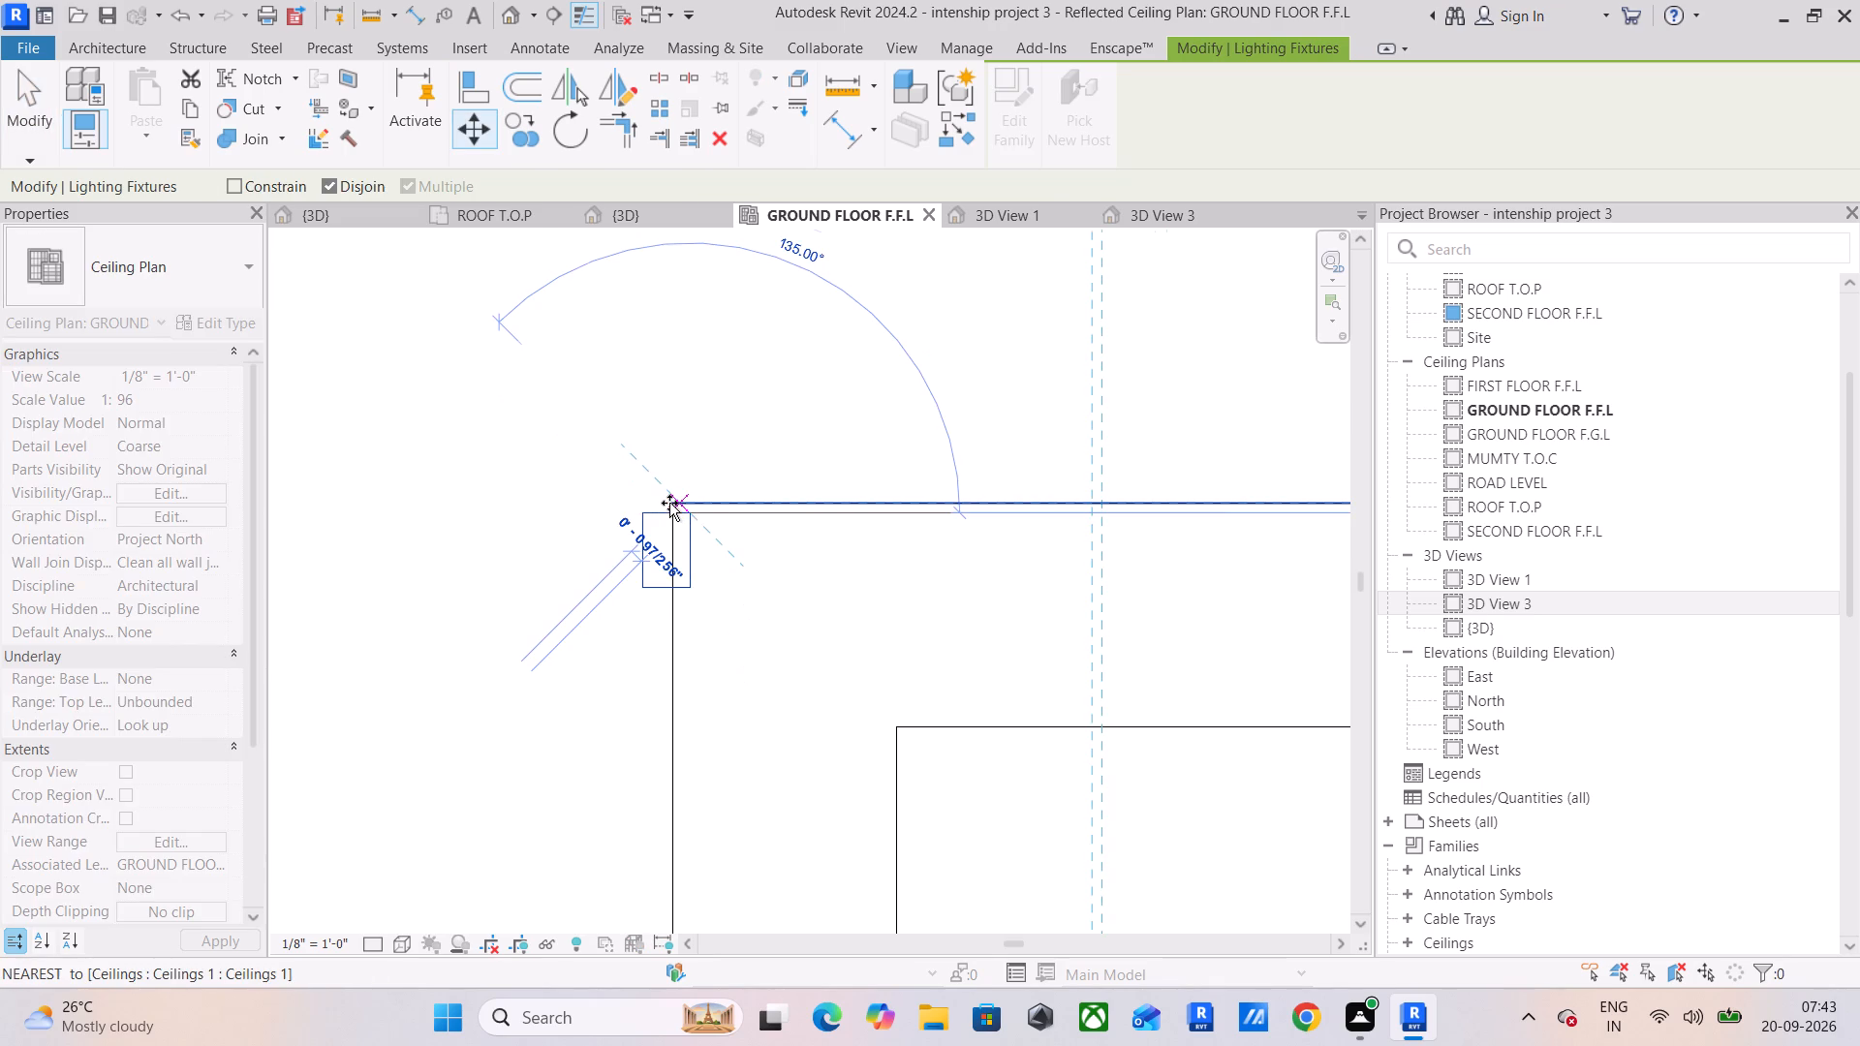
scroll(669, 503, up, 4)
click(669, 502)
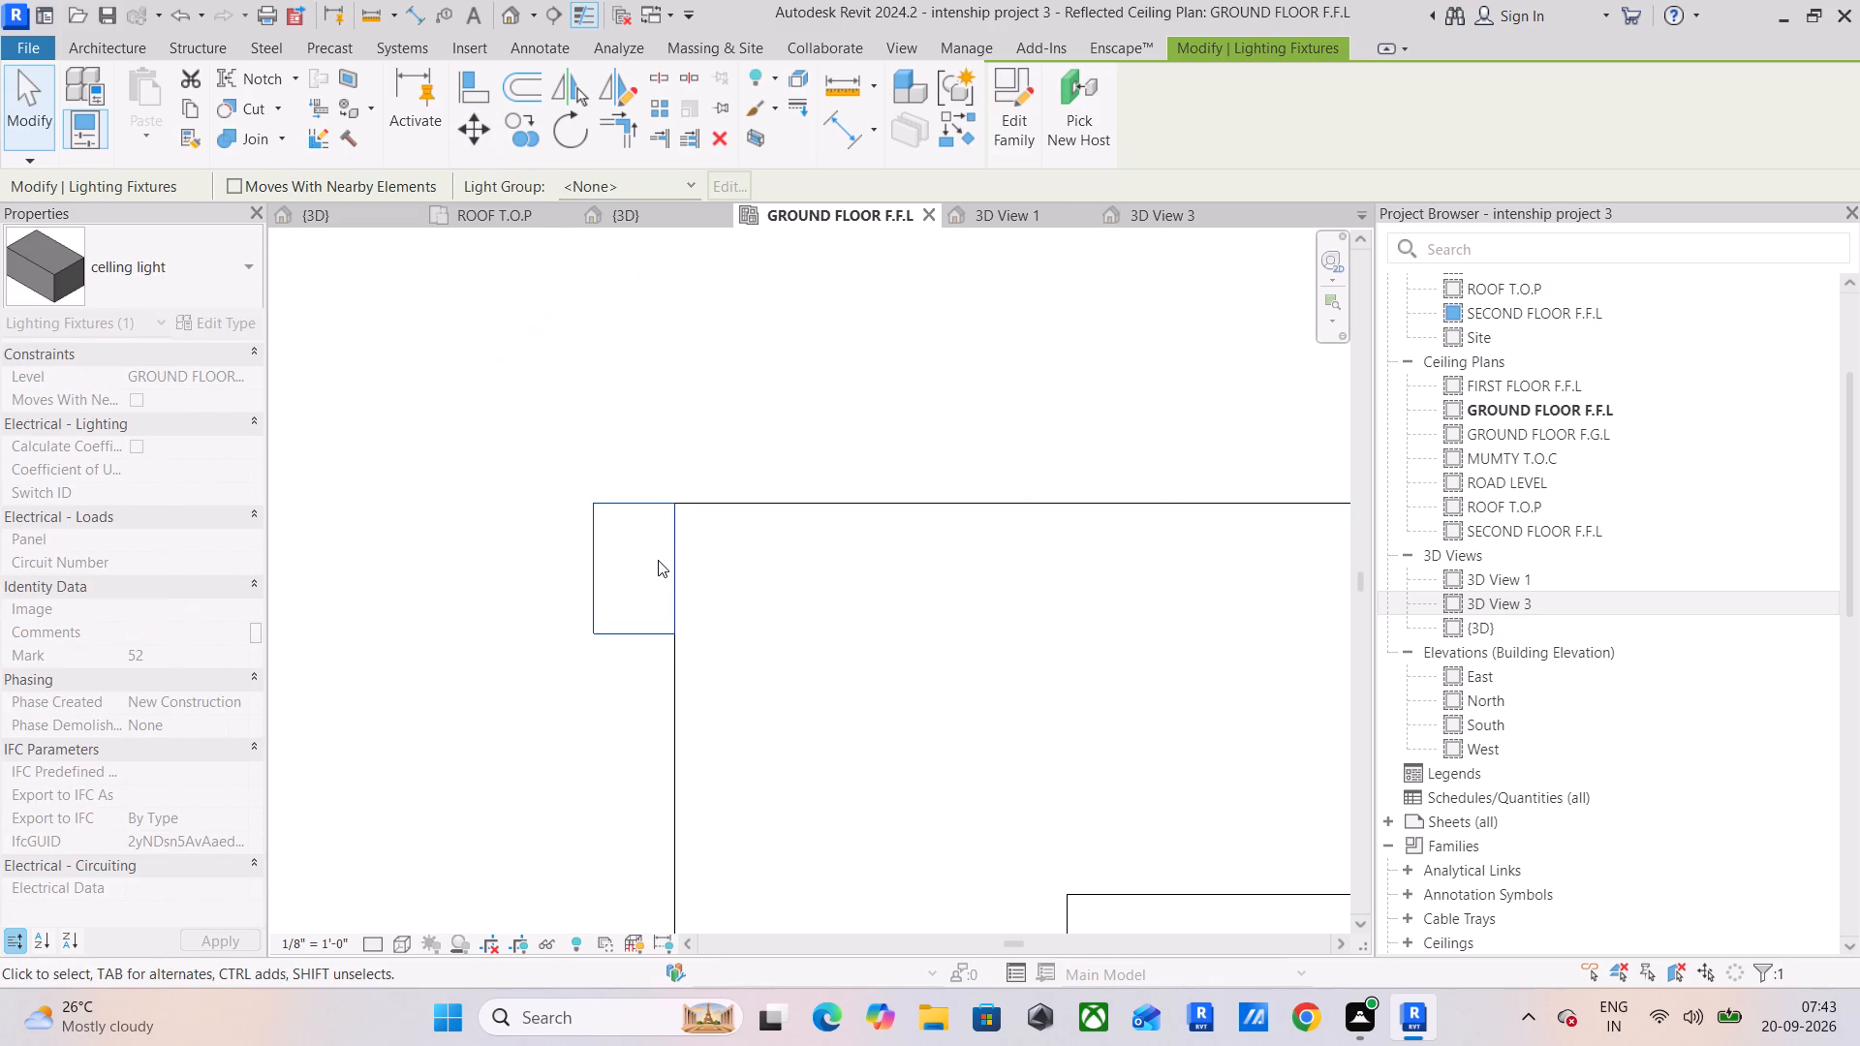
key(Left)
key(Left)
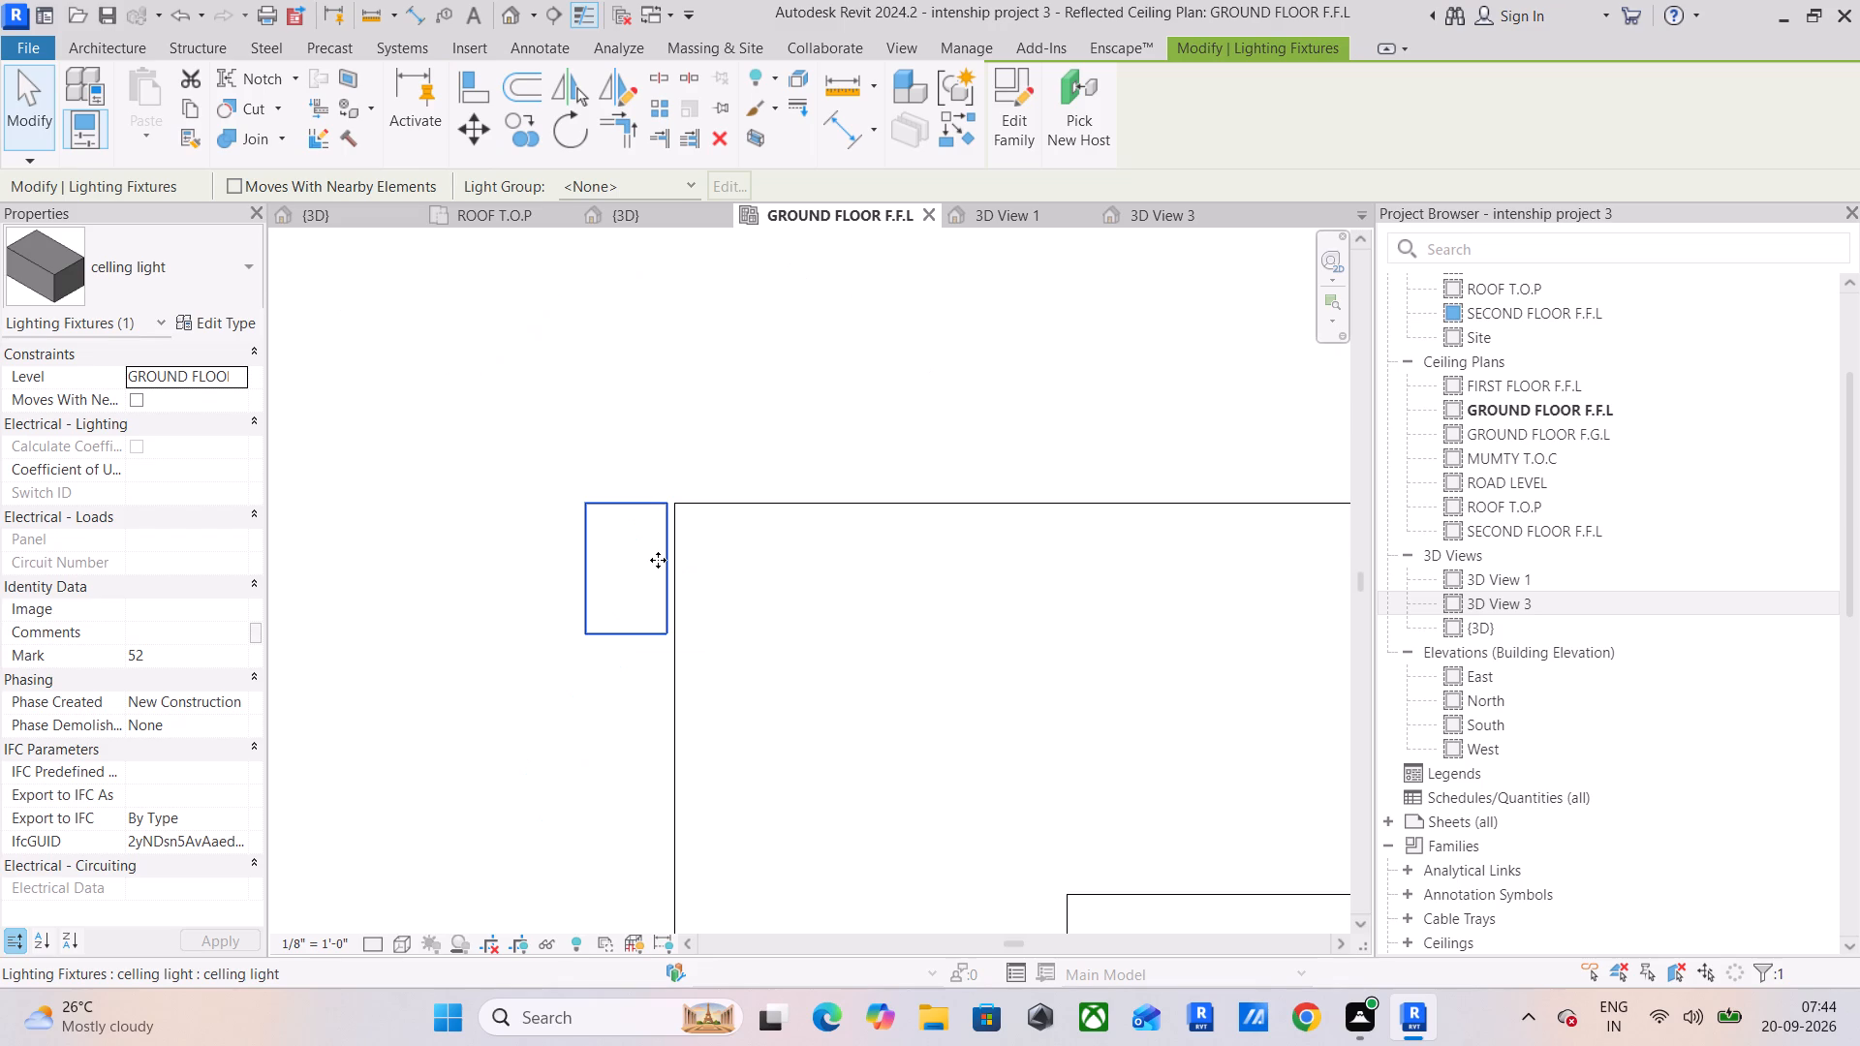
Open the decorative ceiling for in-place editing, examine its inner frame extrusion in plan and 3D View 3, and finish the model.
scroll(658, 560, down, 14)
middle_drag(701, 558, 664, 485)
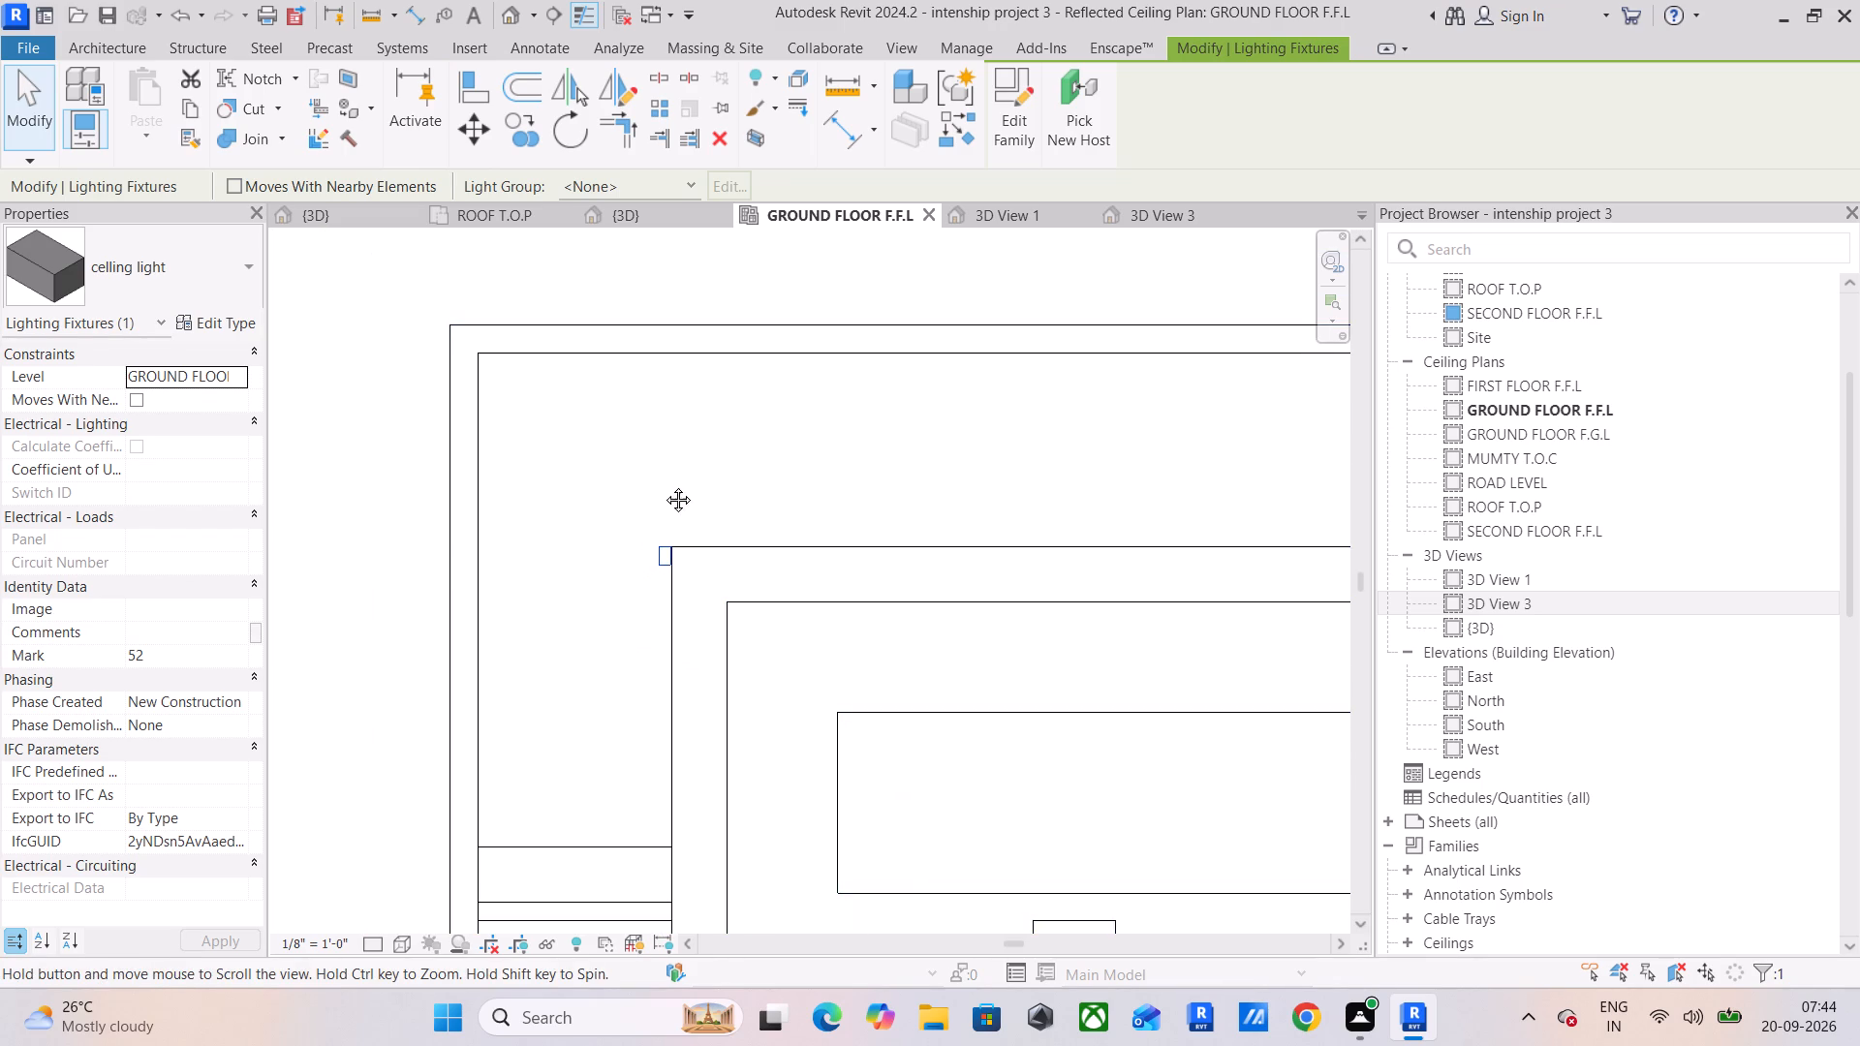
middle_drag(664, 485, 596, 380)
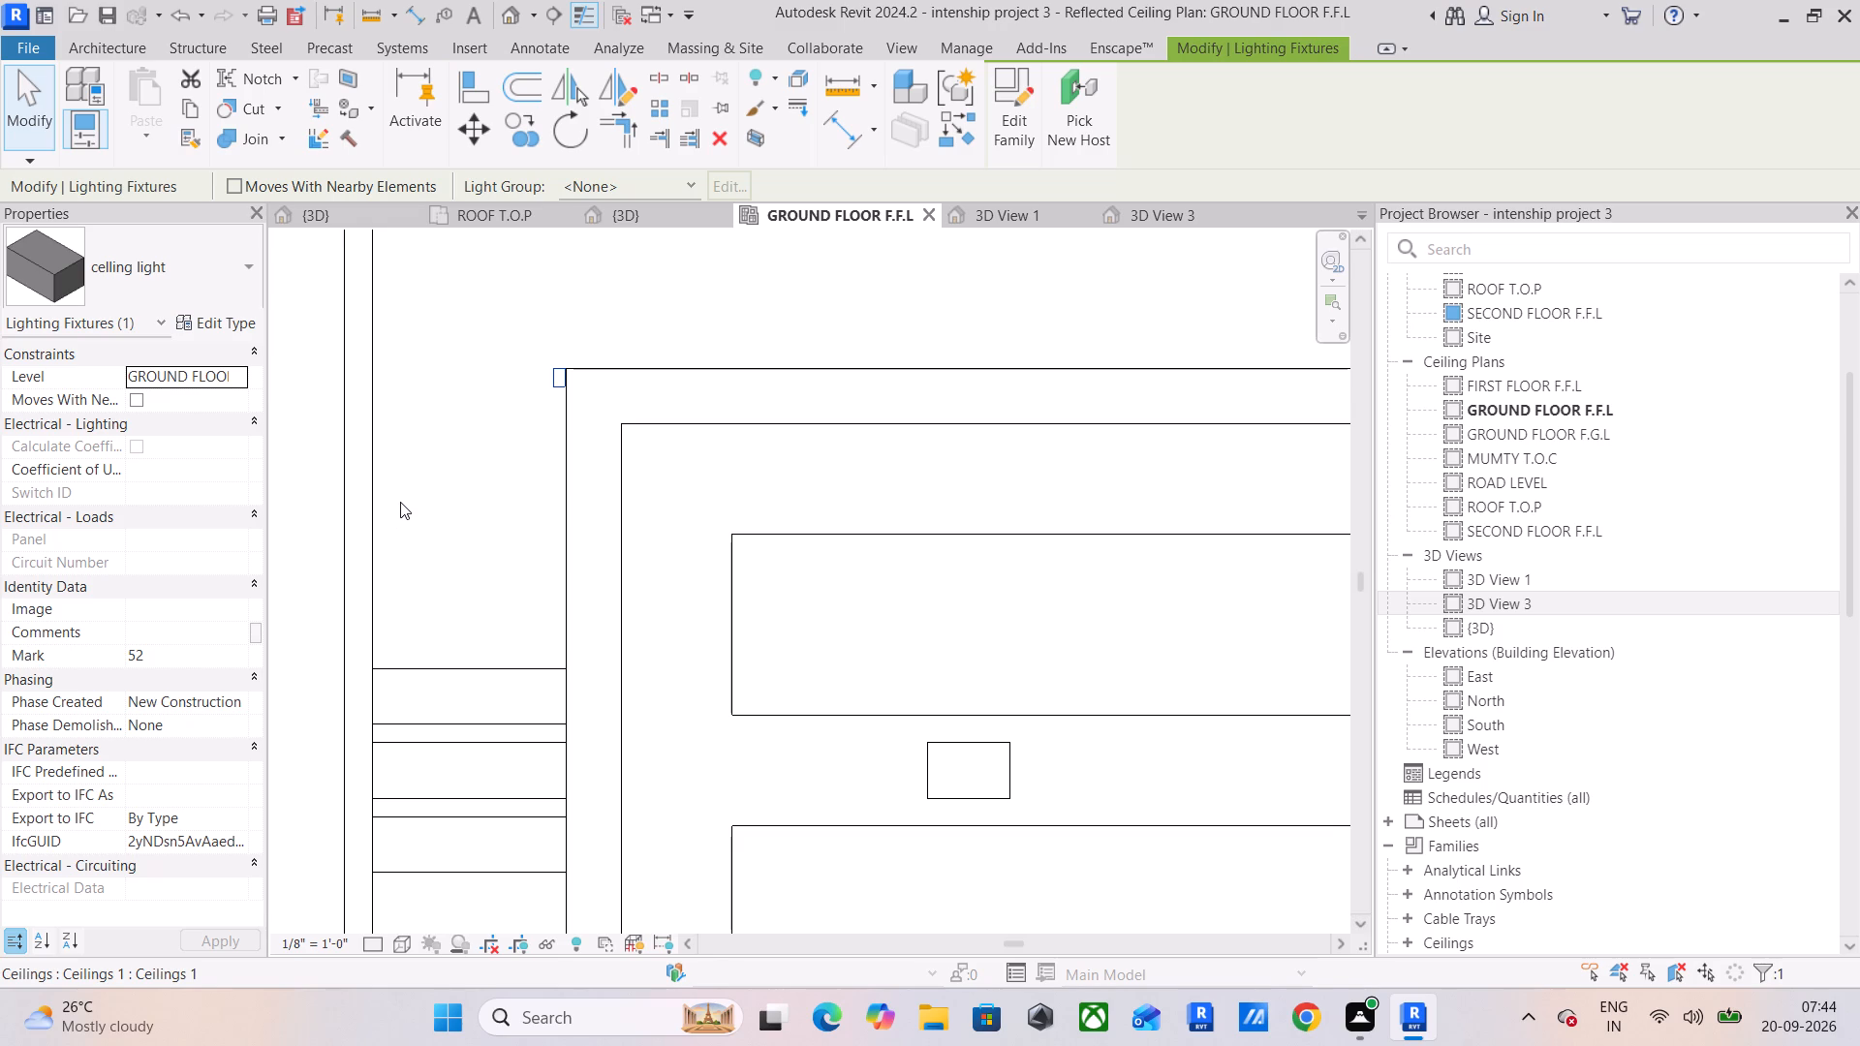
click(564, 556)
click(1001, 136)
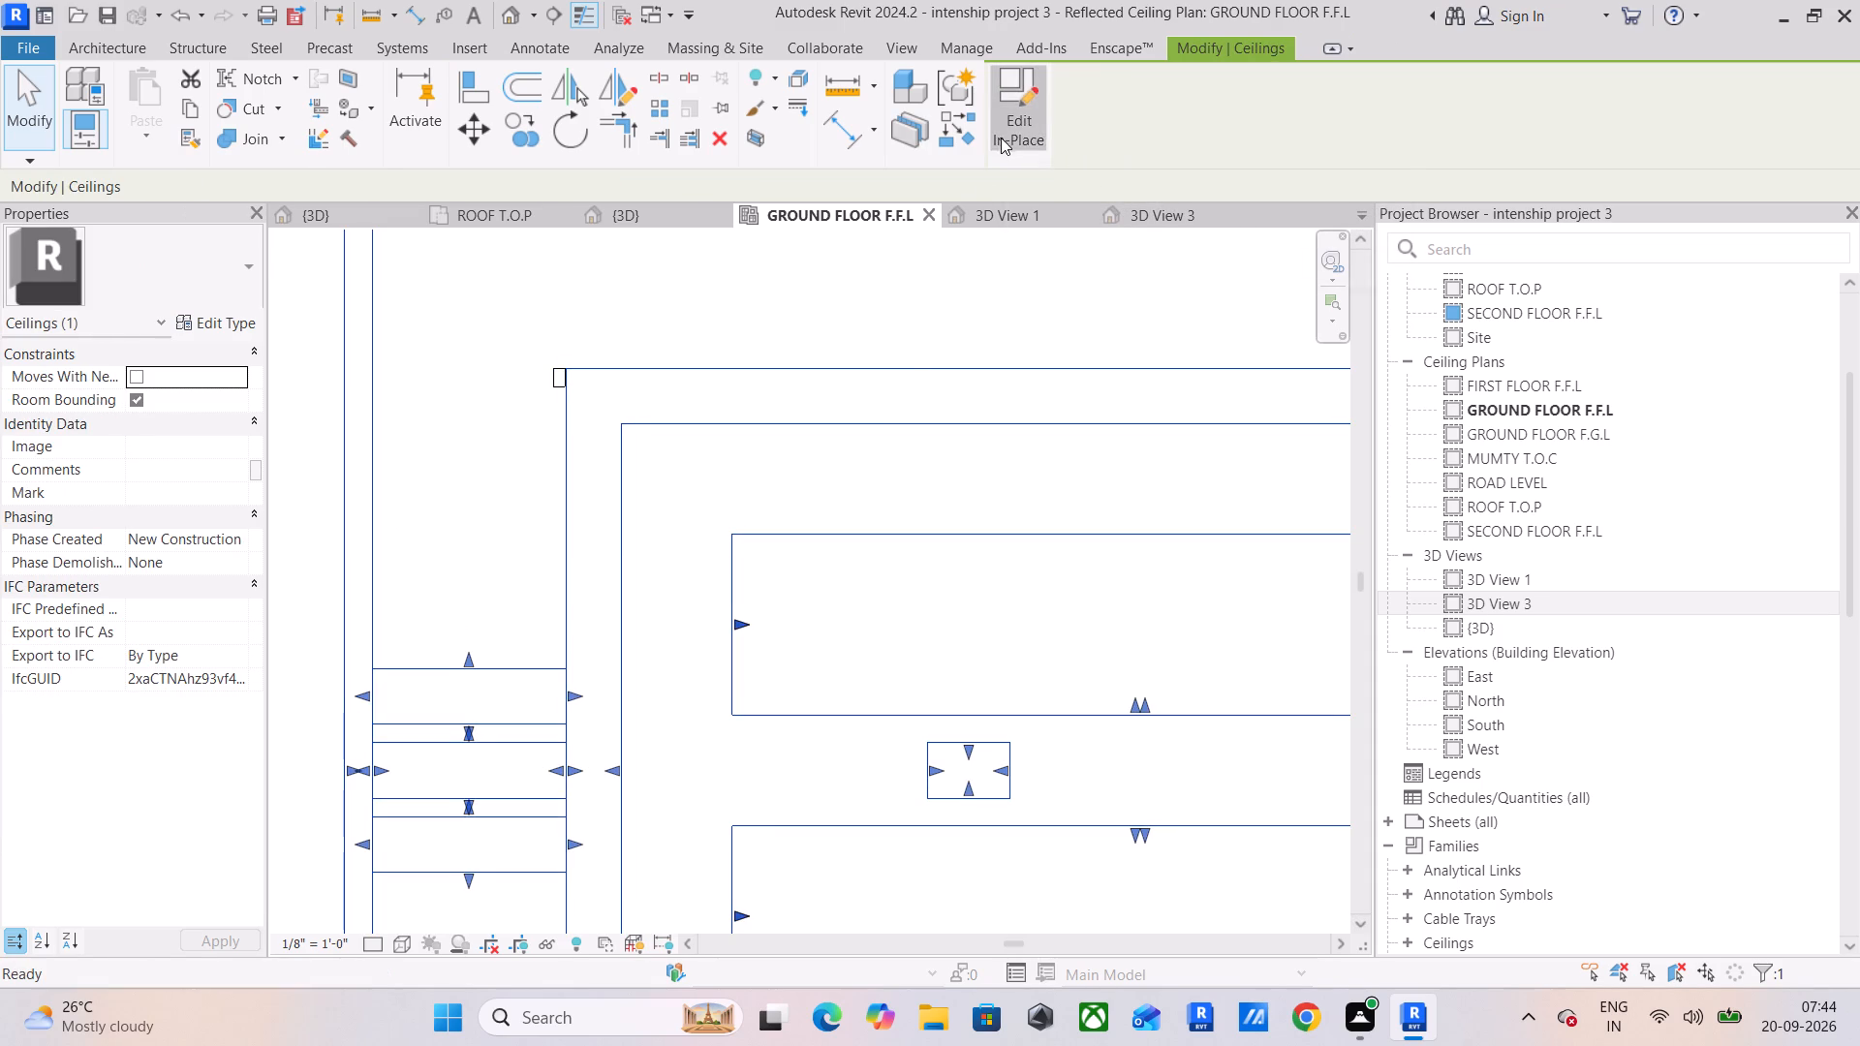
click(571, 546)
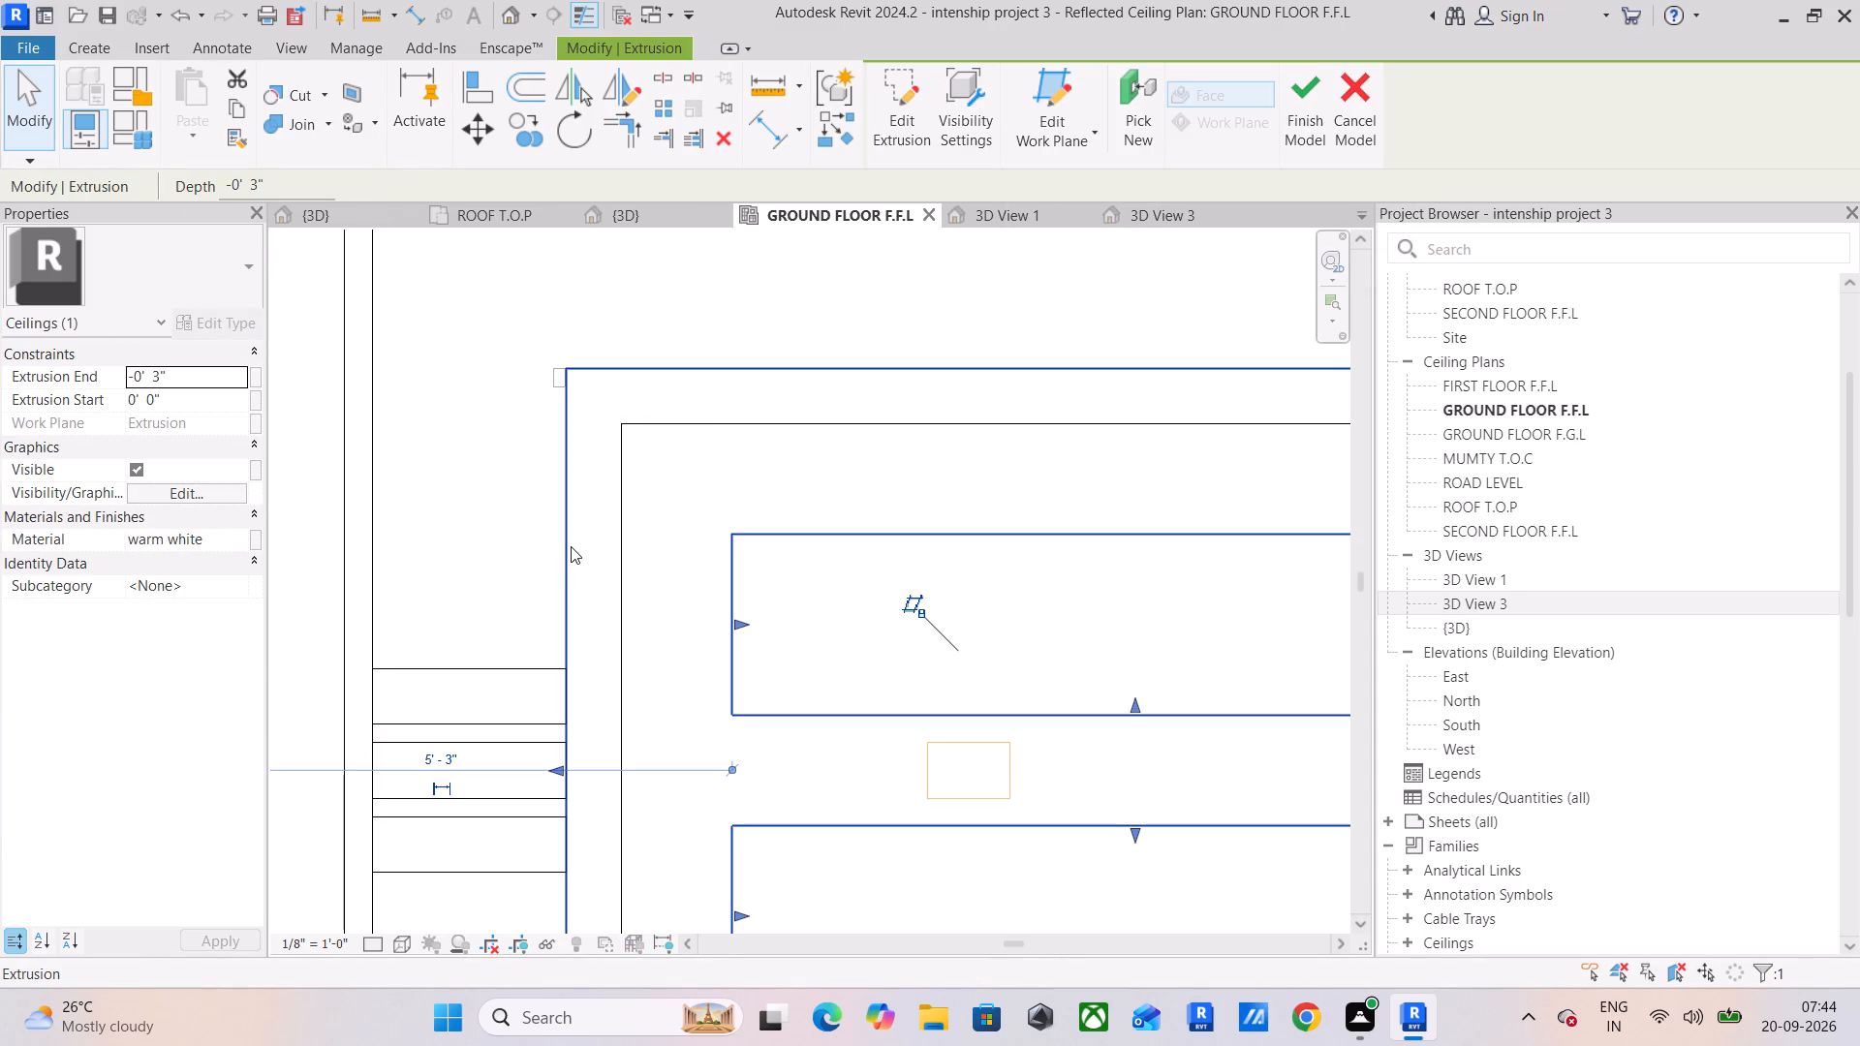
scroll(571, 546, down, 6)
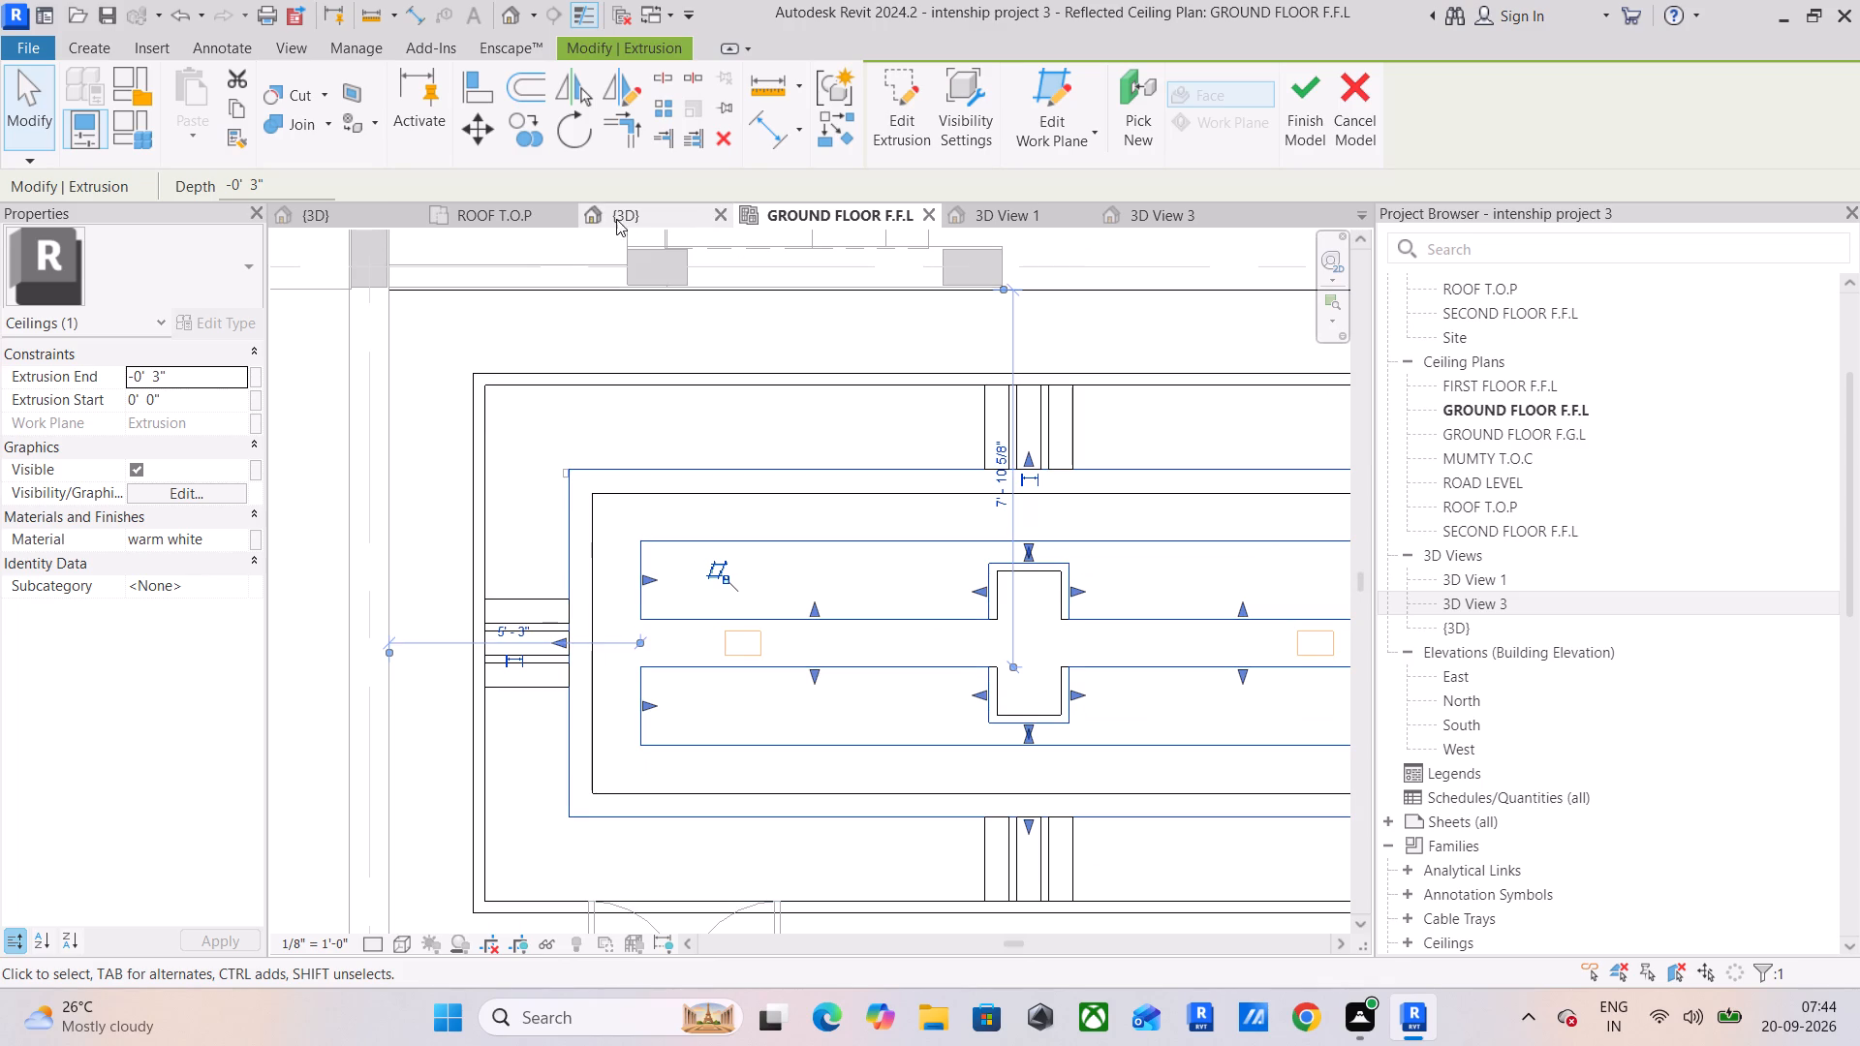
click(1155, 208)
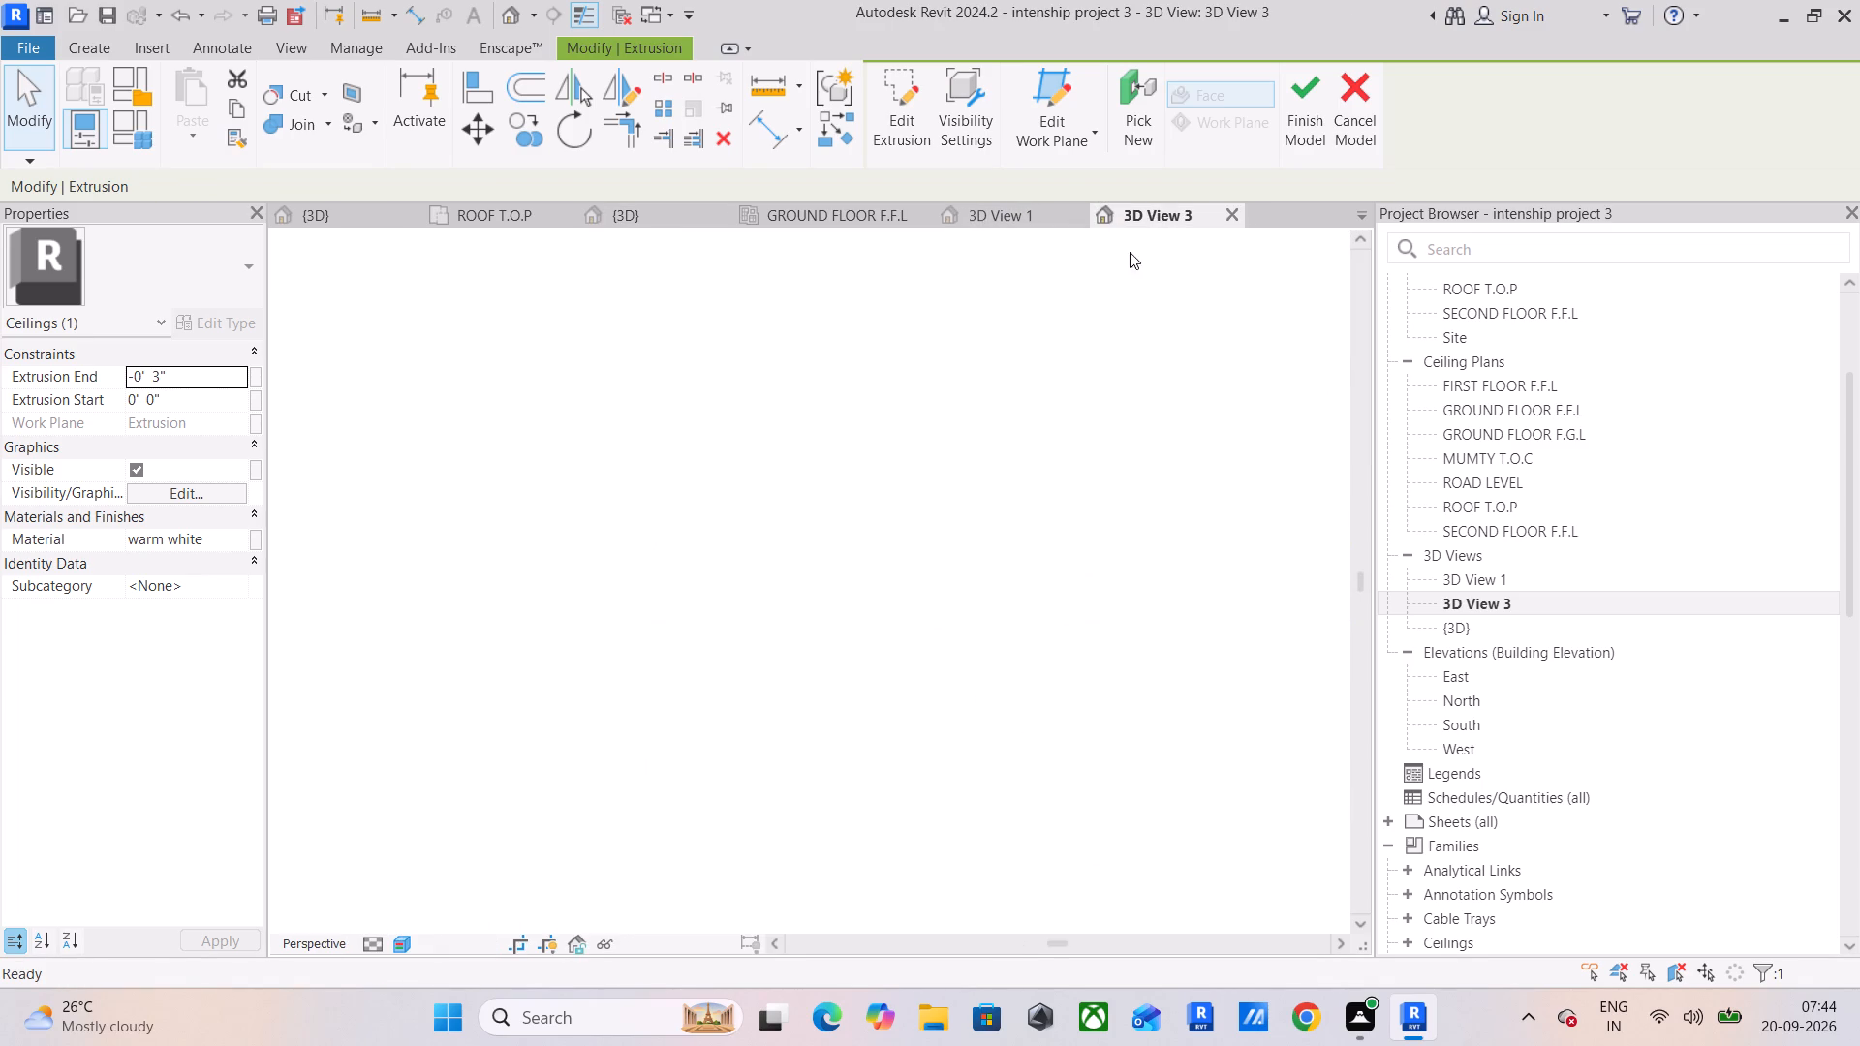
scroll(719, 522, up, 4)
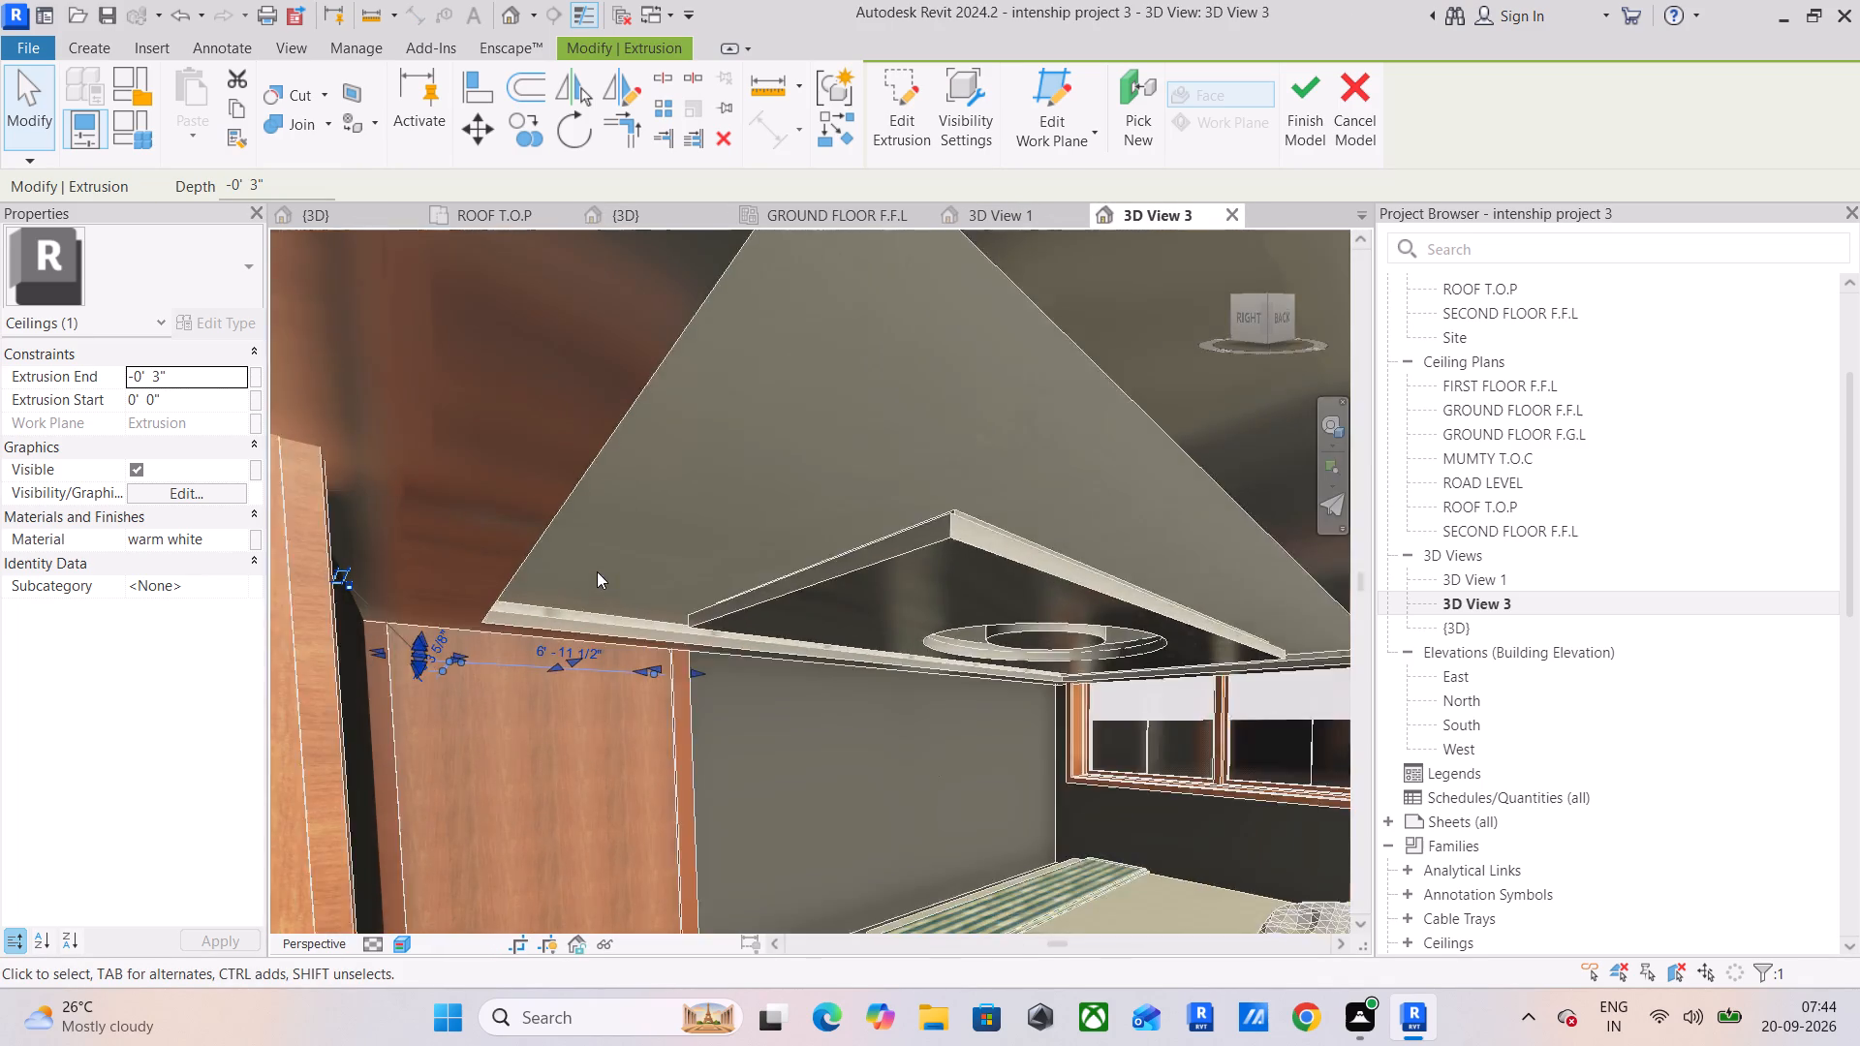
scroll(597, 571, up, 7)
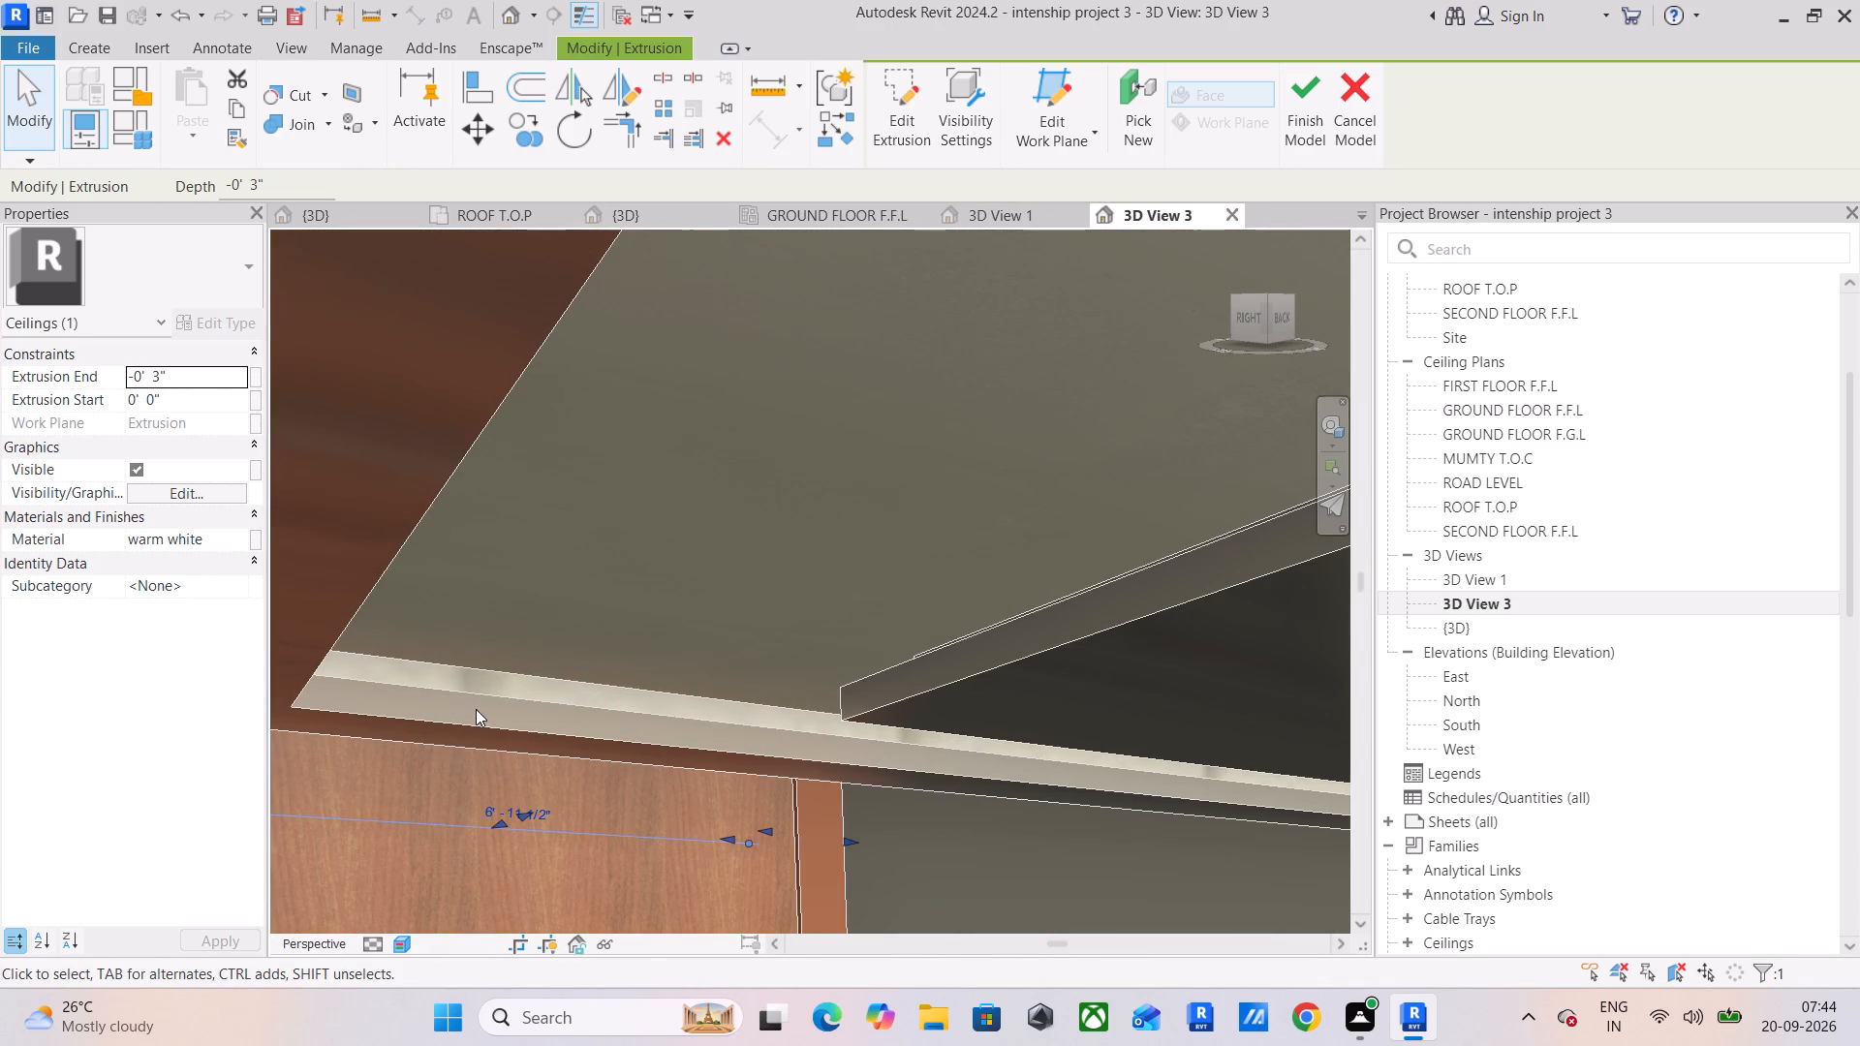
click(475, 709)
click(480, 675)
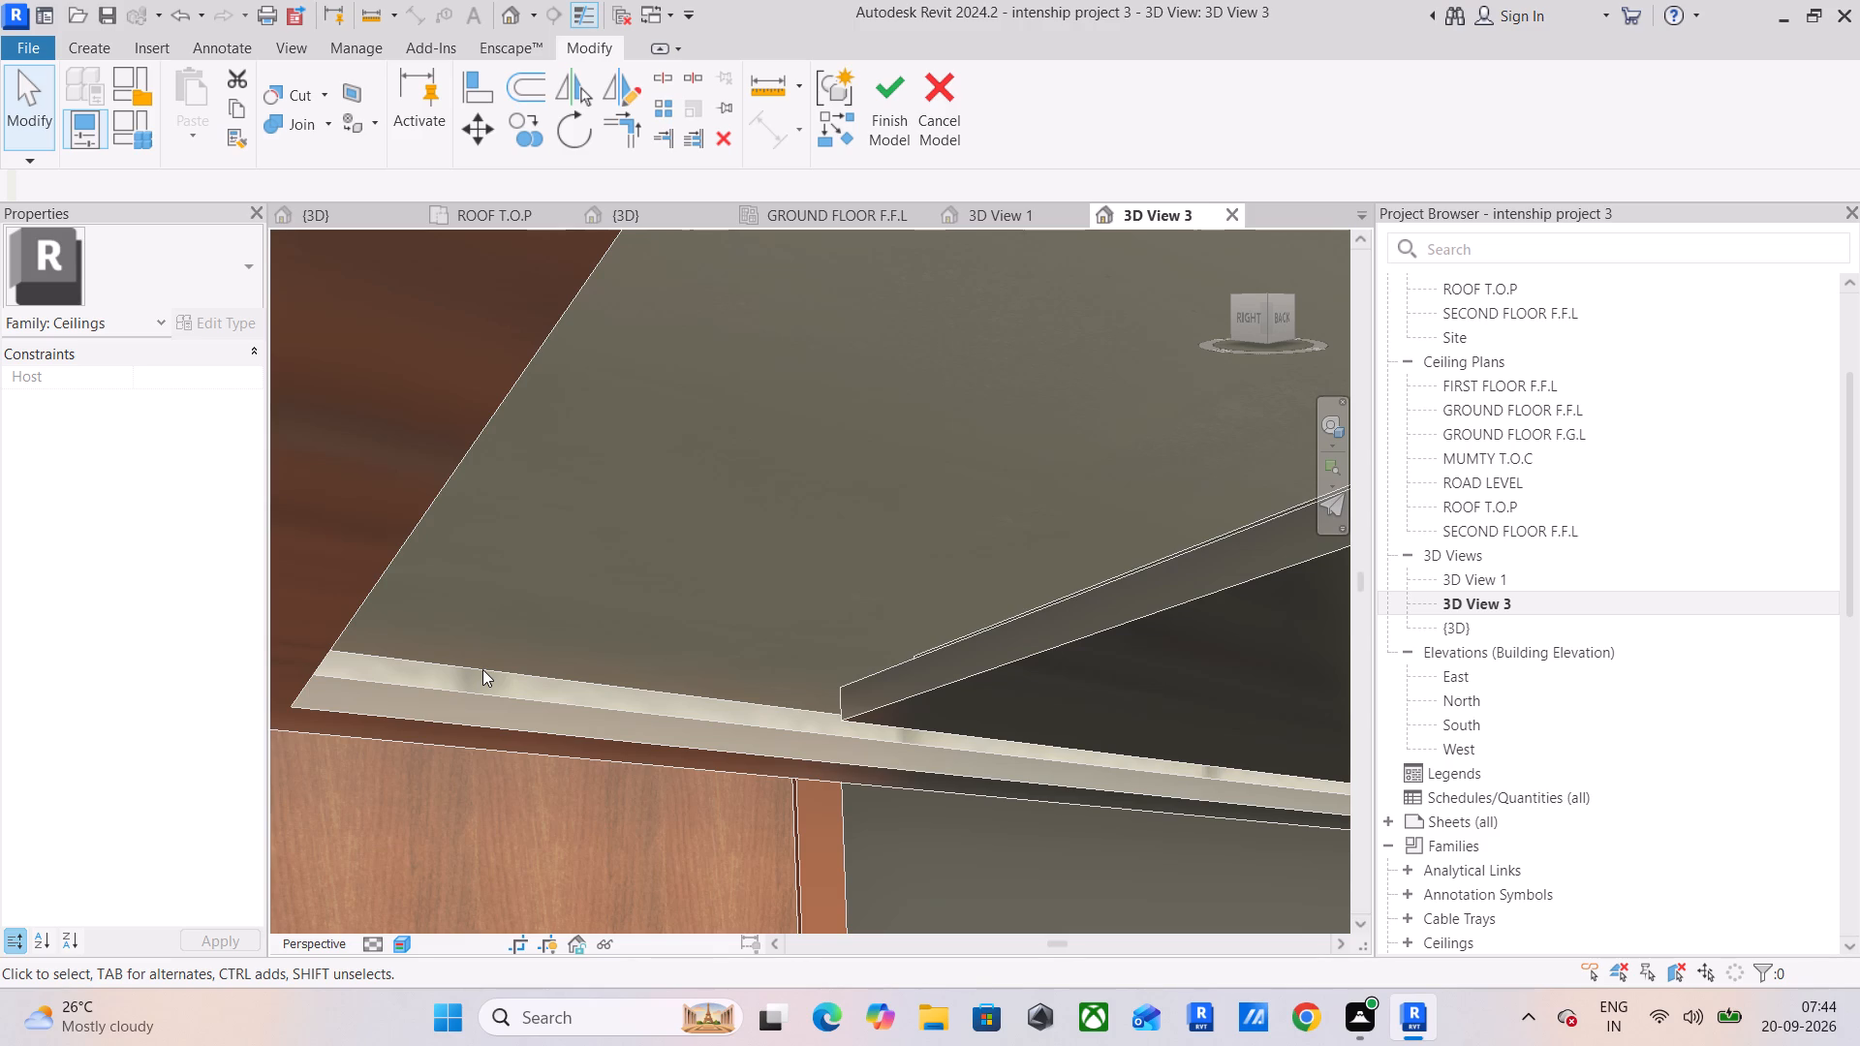
click(482, 669)
scroll(507, 674, down, 5)
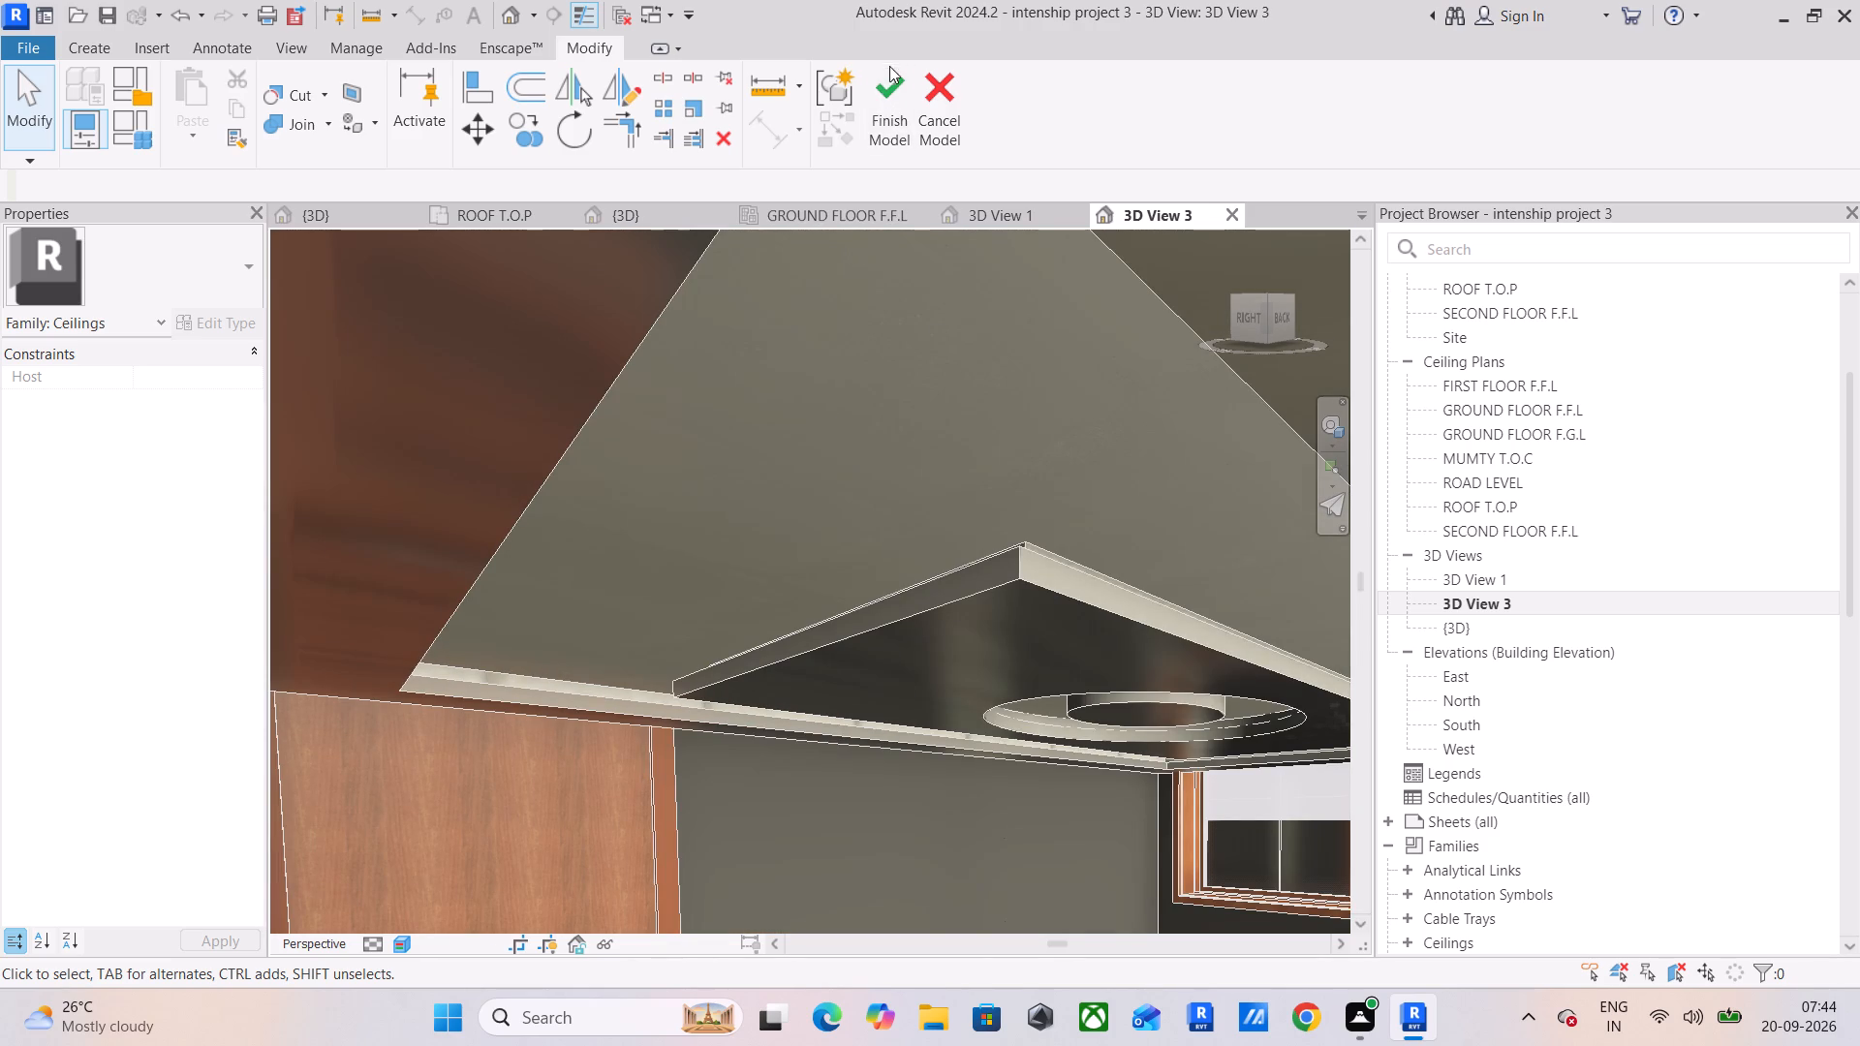
click(892, 89)
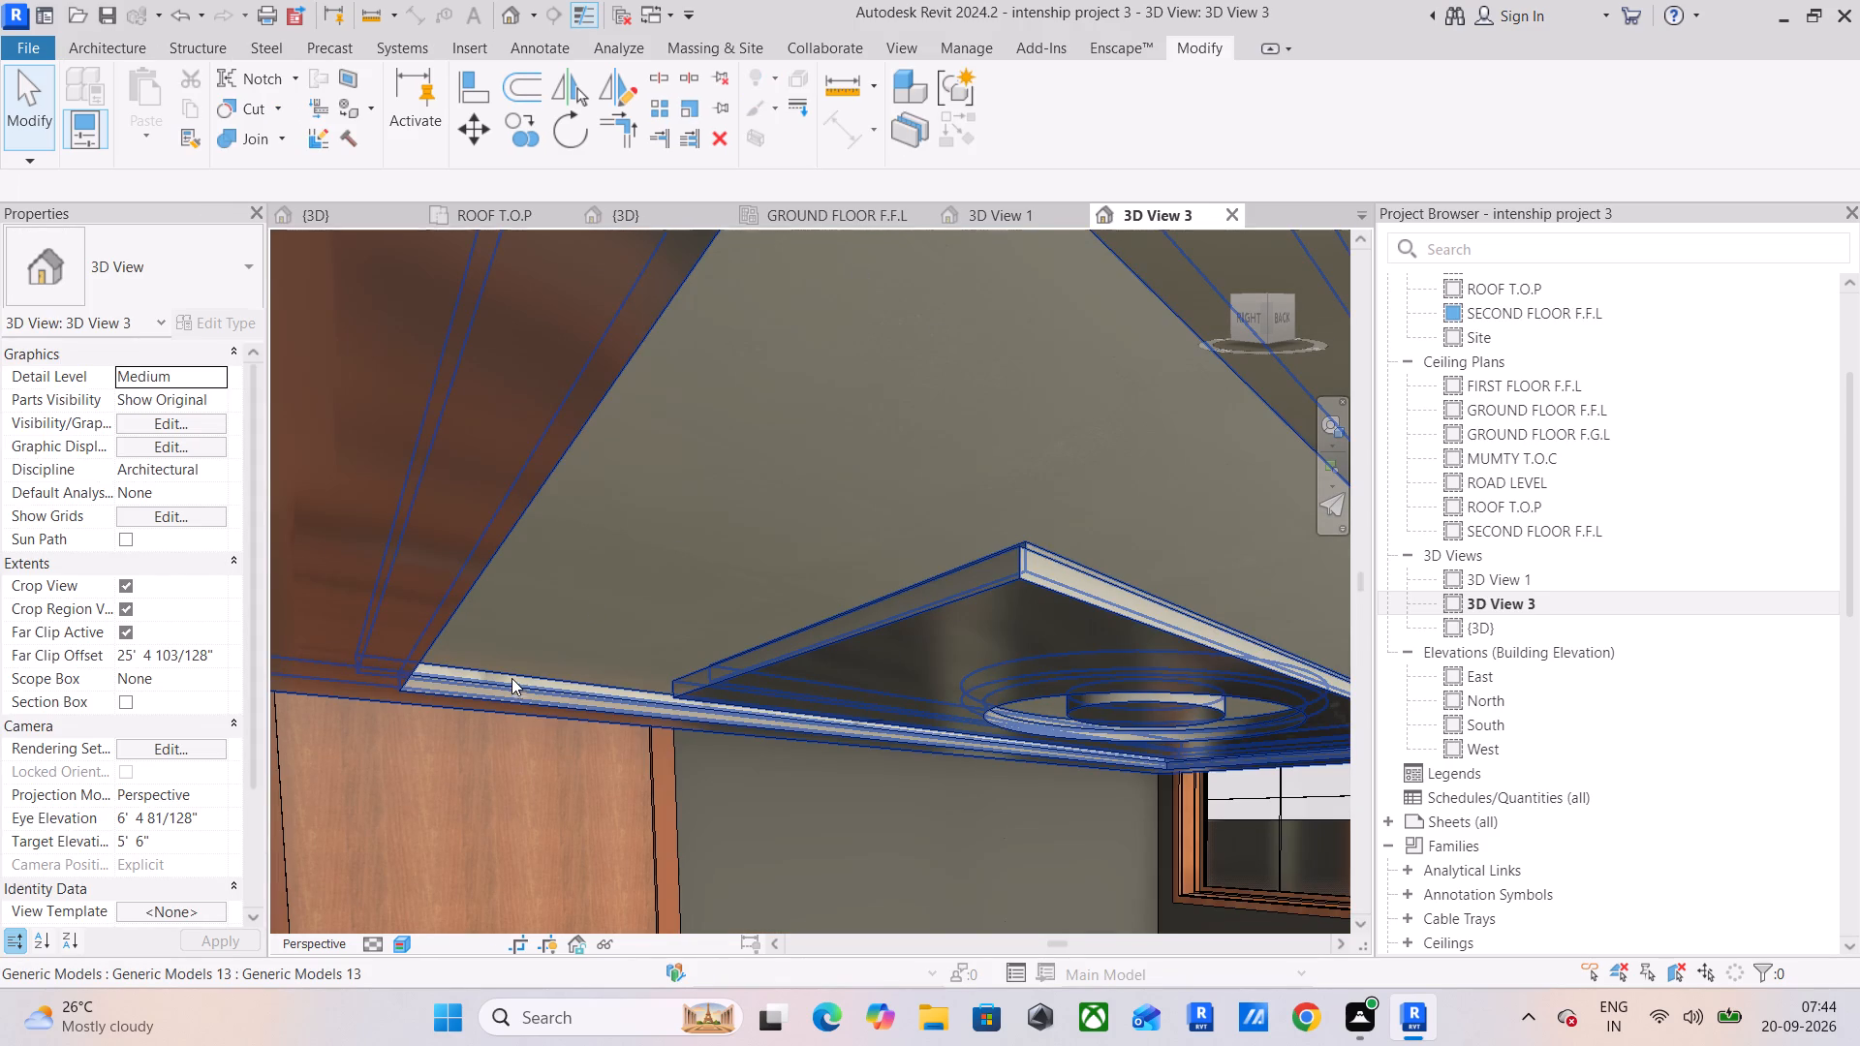
Open the decorative ceiling in 3D View 3 for in-place editing.
scroll(511, 675, up, 5)
click(511, 675)
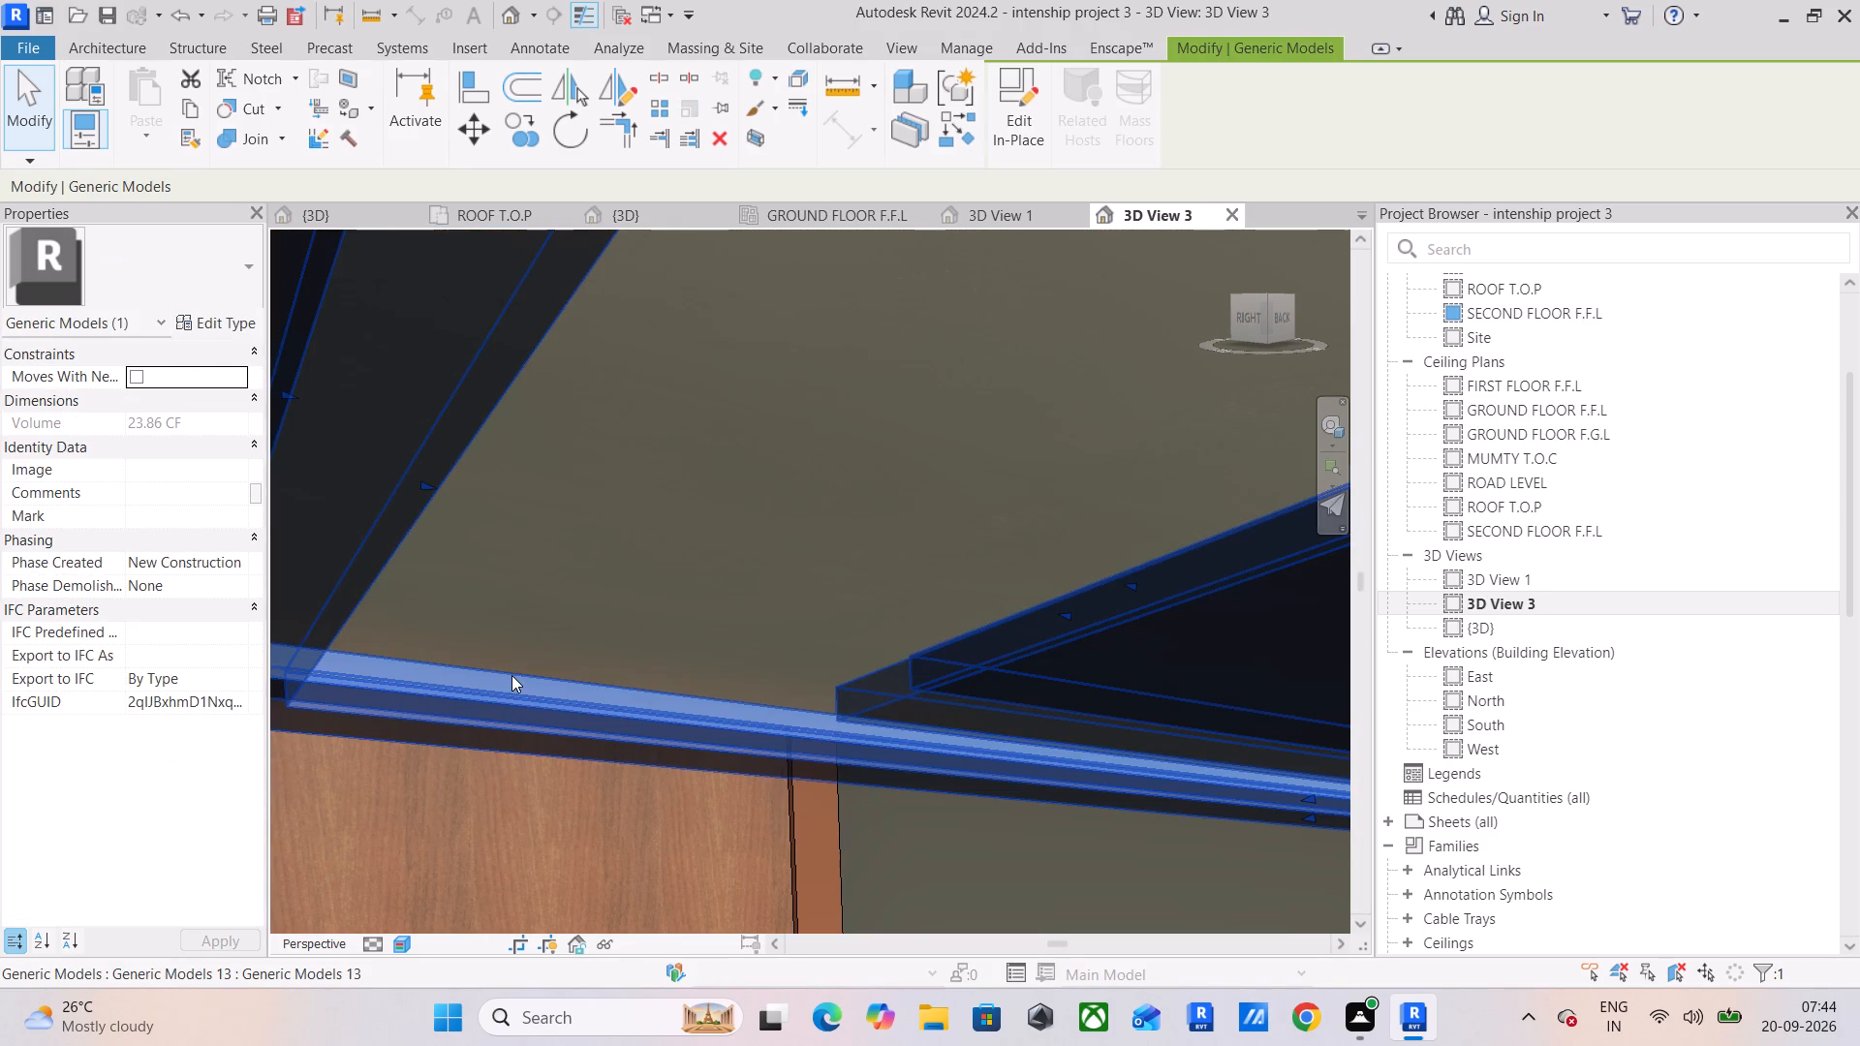
click(1012, 113)
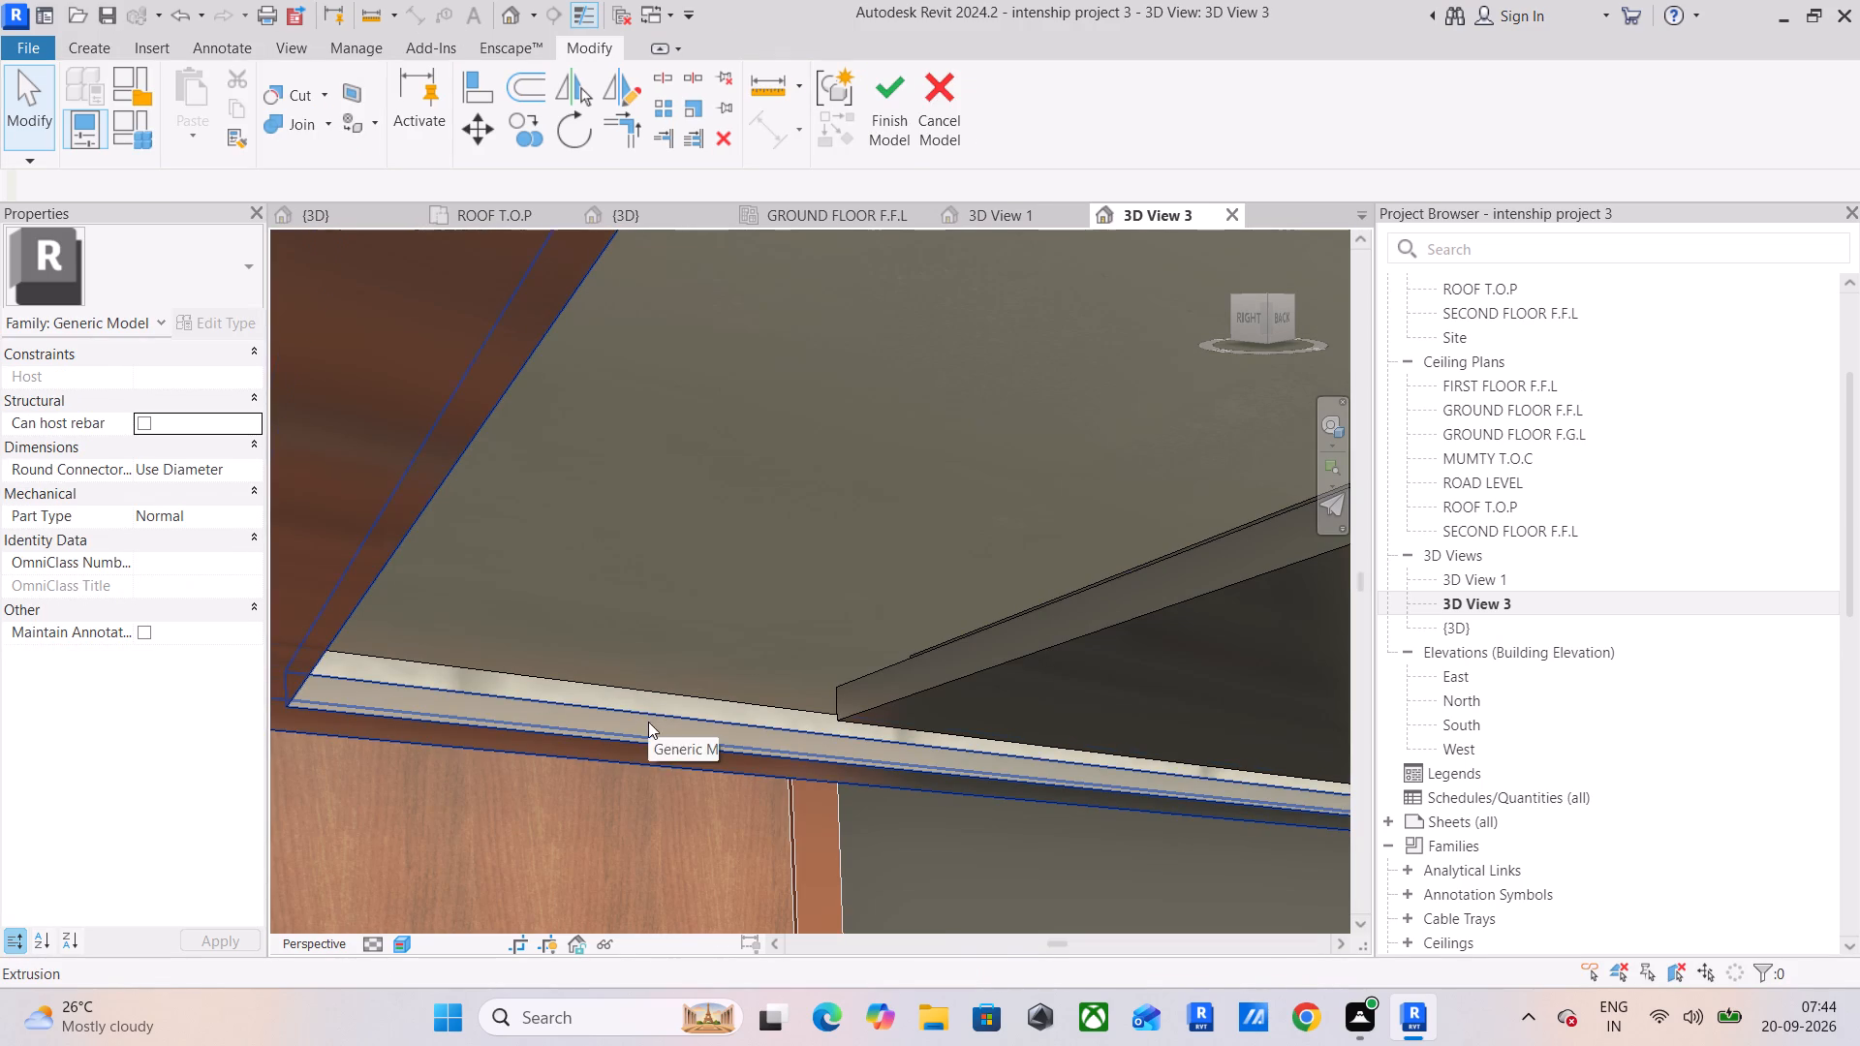
Create a new material named LIGHT from the material setting of the thin strip extrusion along the decorative ceiling's frame.
scroll(656, 692, up, 3)
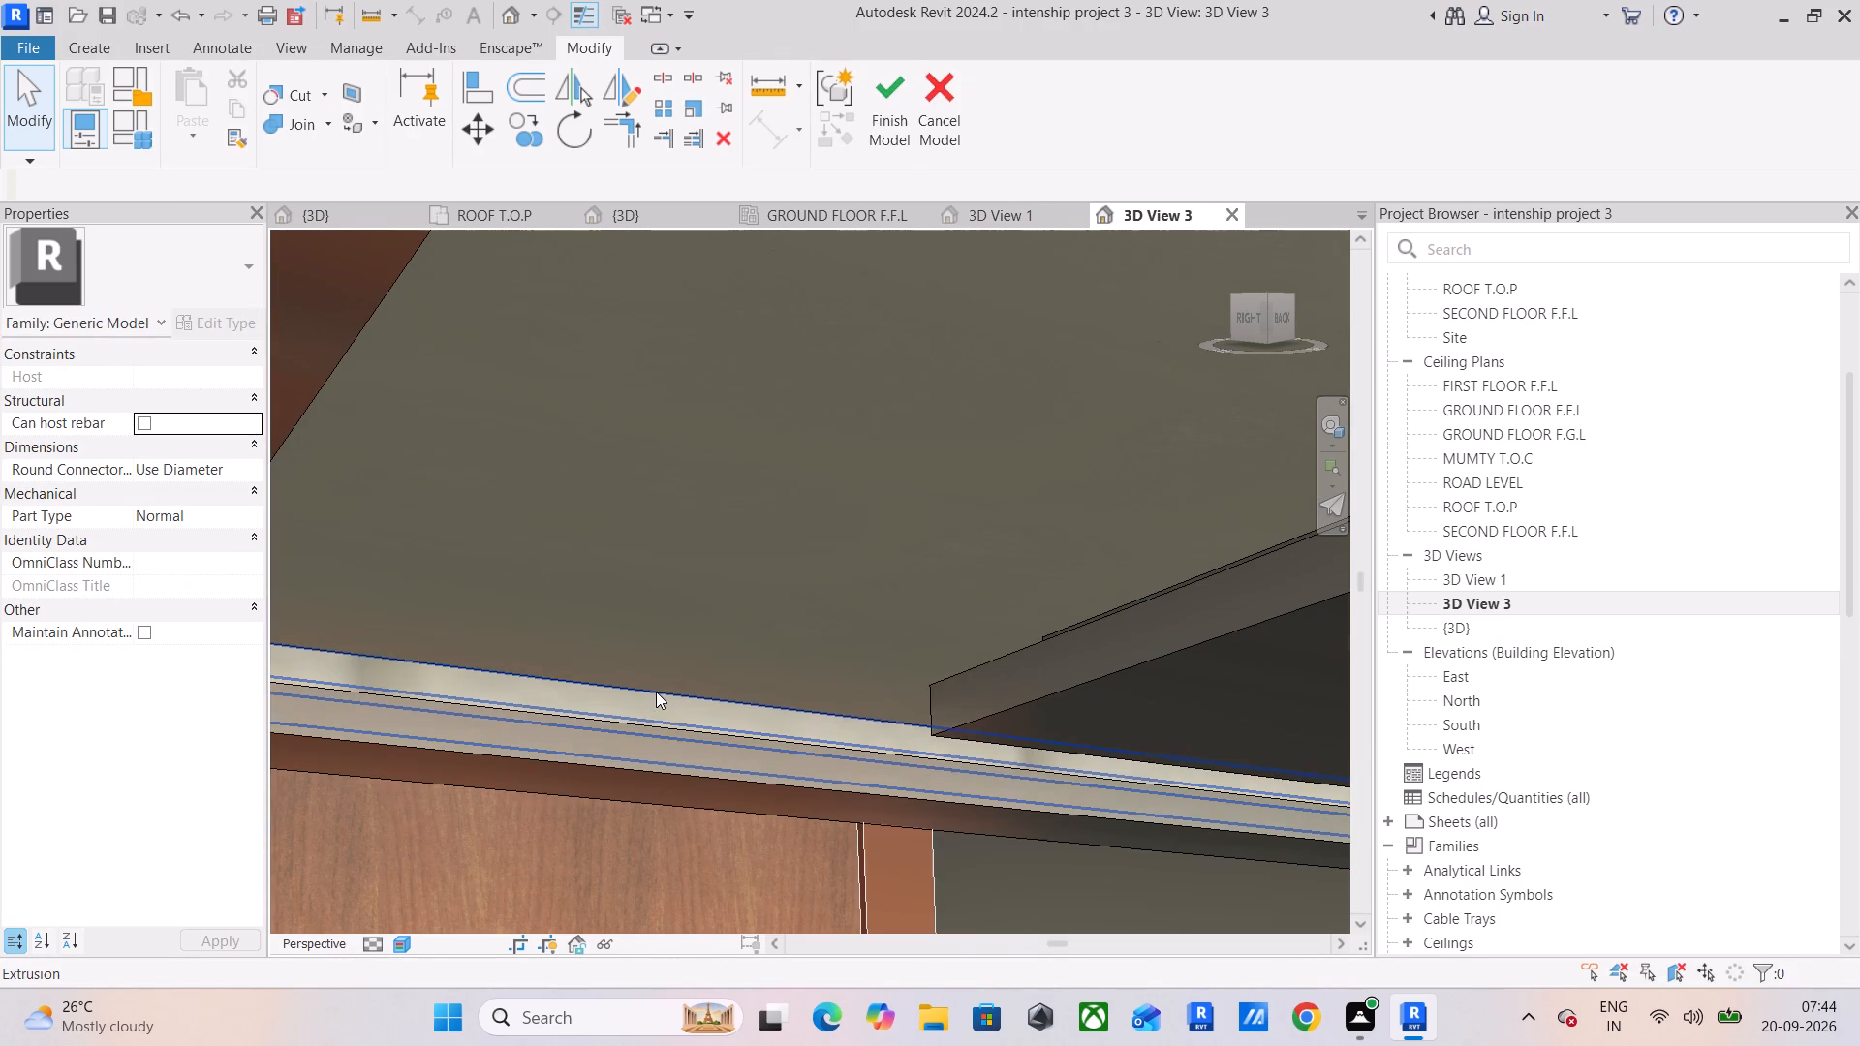
click(656, 692)
scroll(656, 692, down, 6)
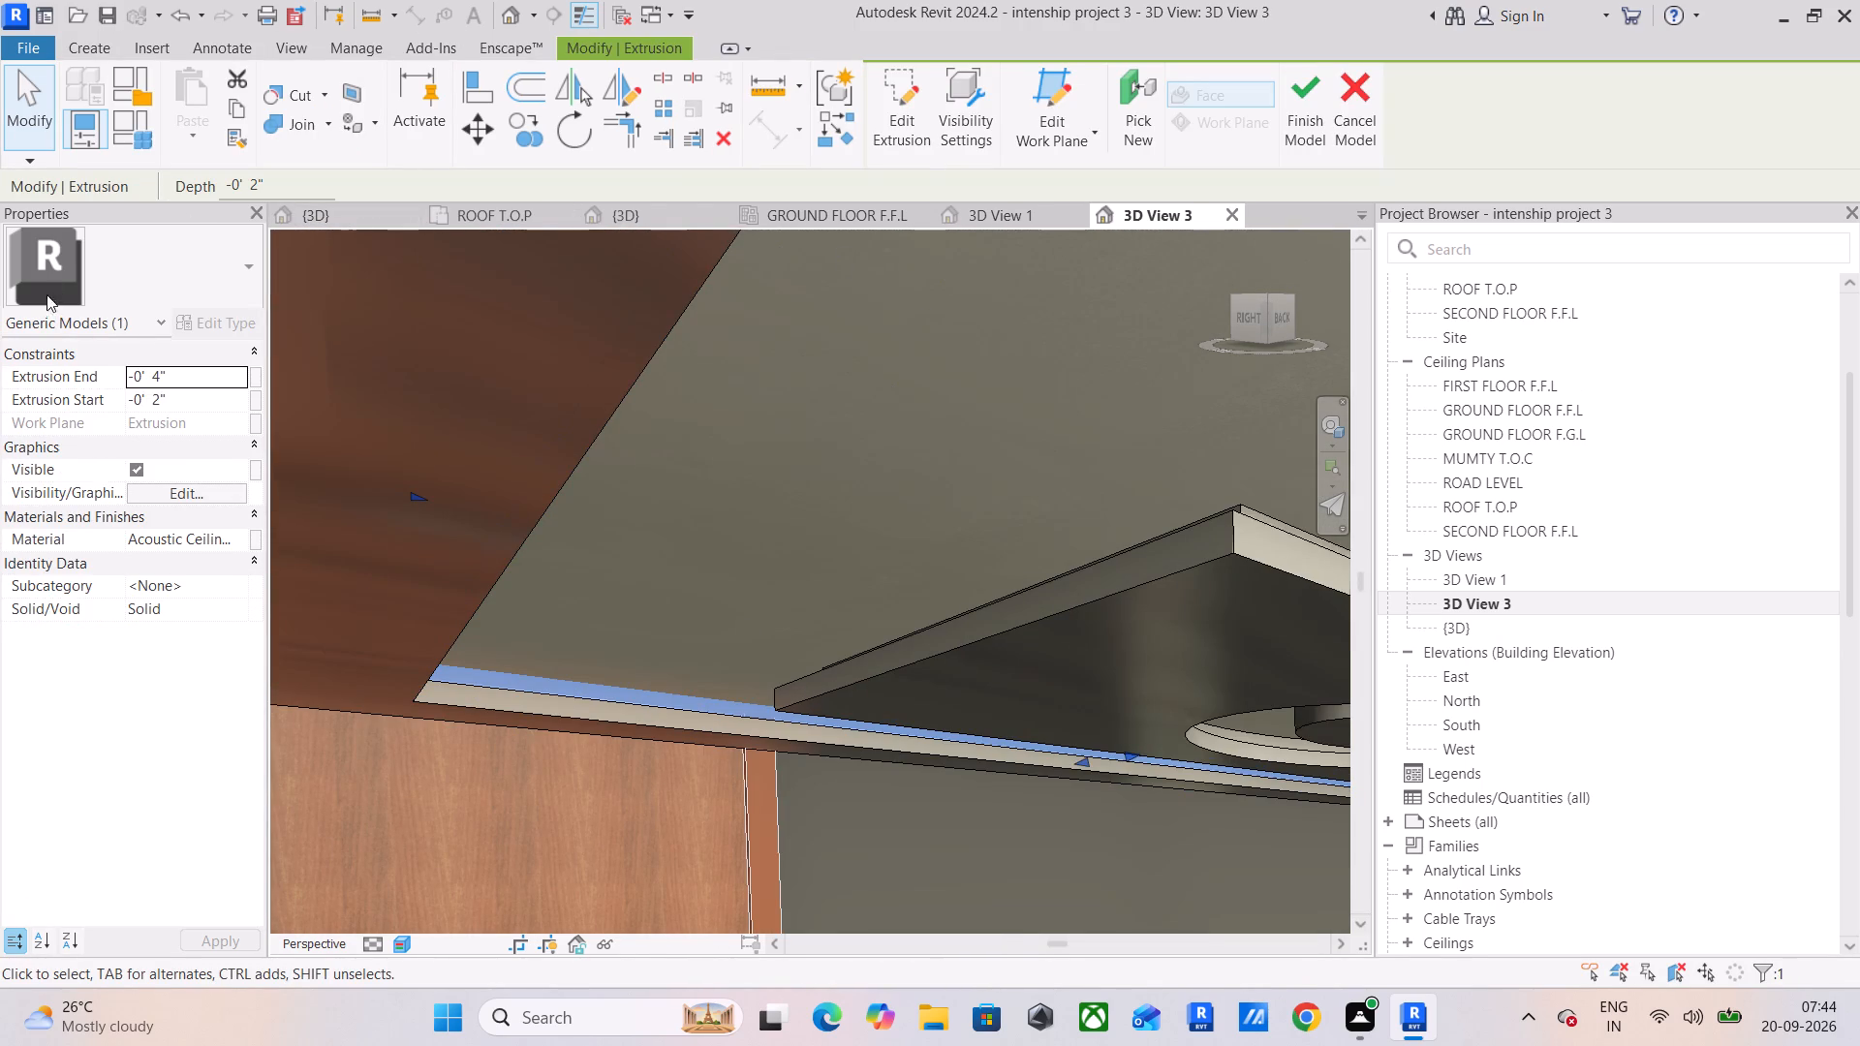
click(236, 543)
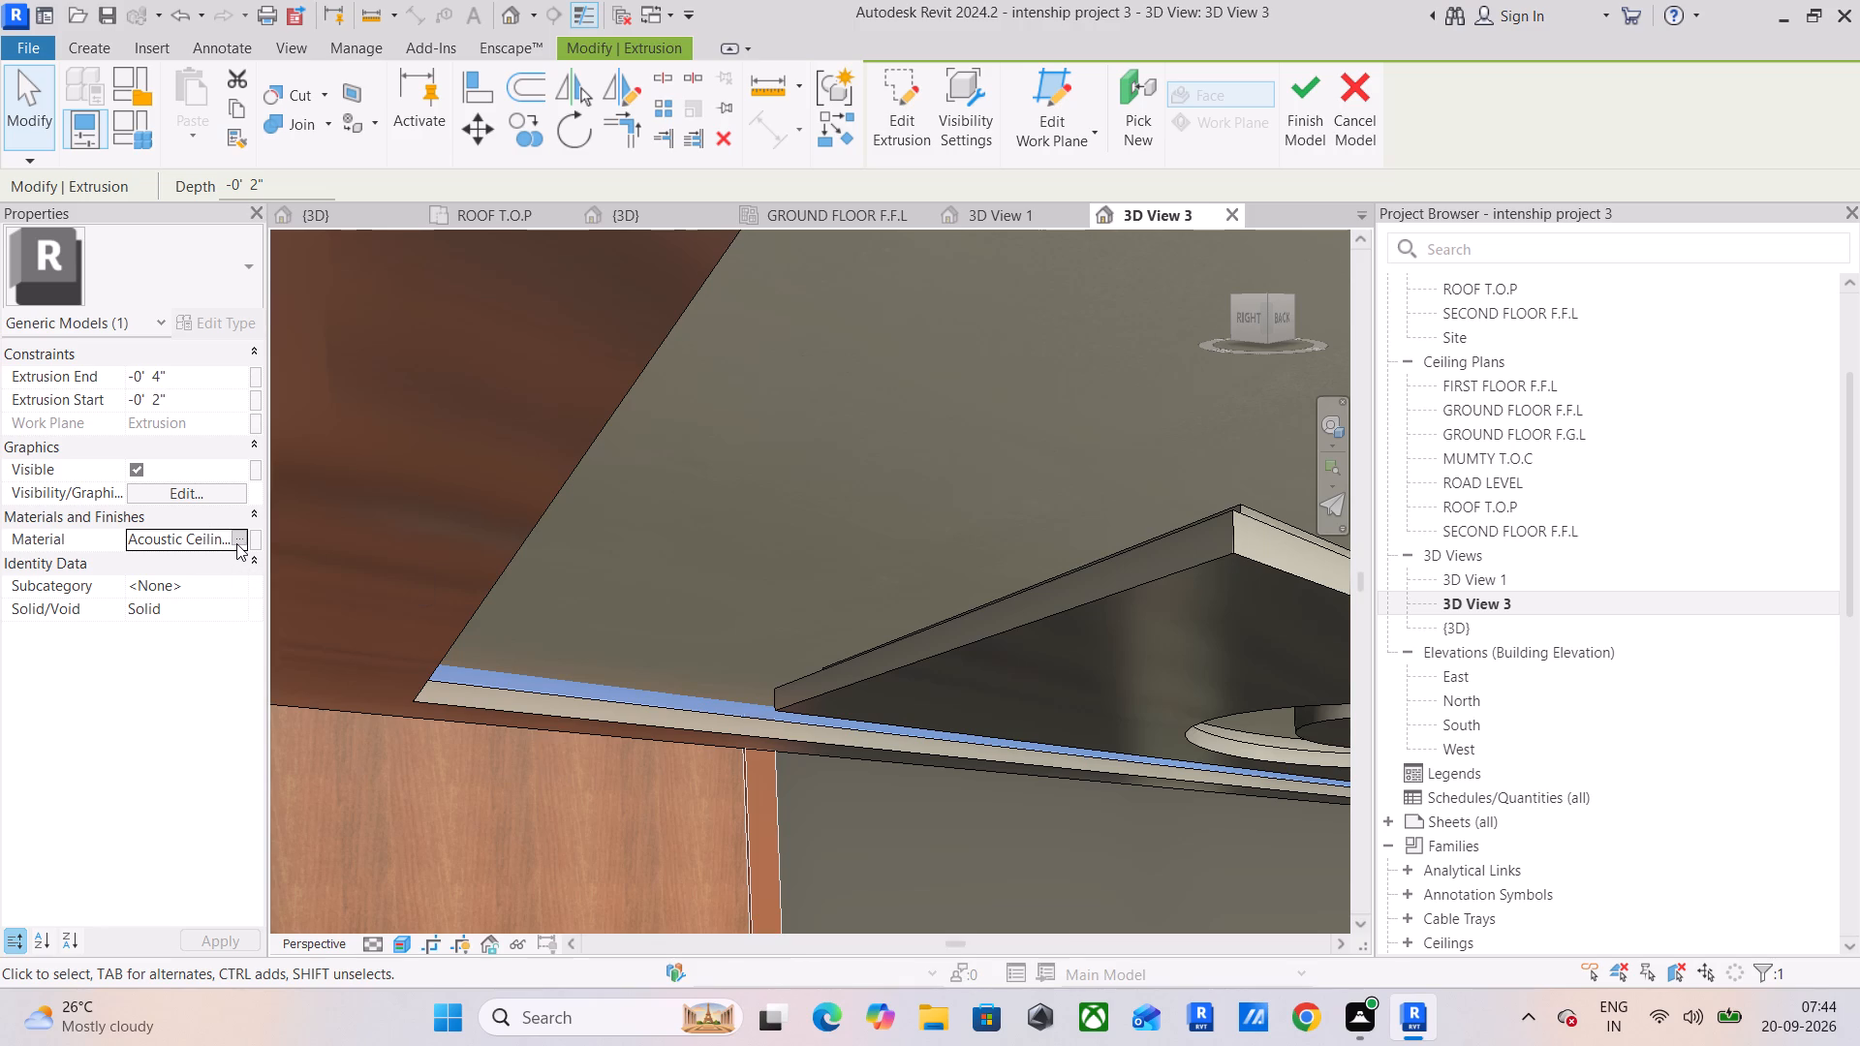
click(238, 539)
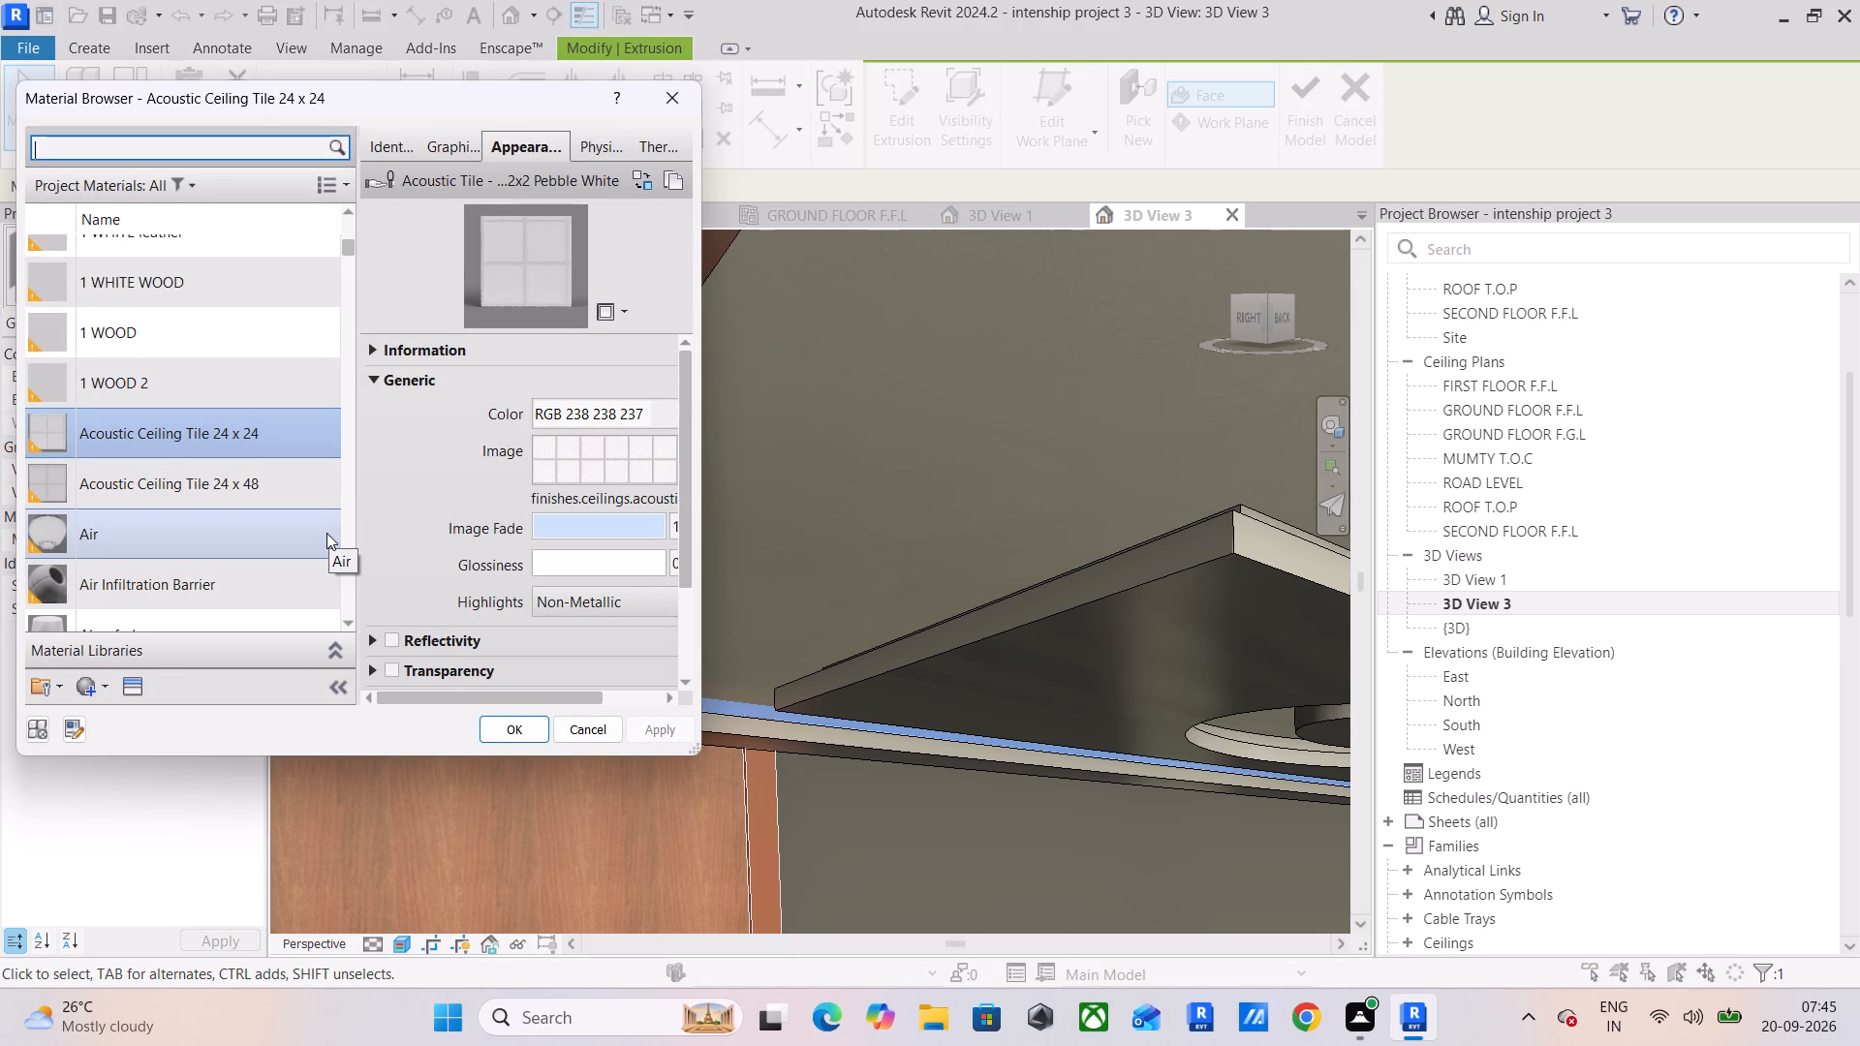
click(89, 689)
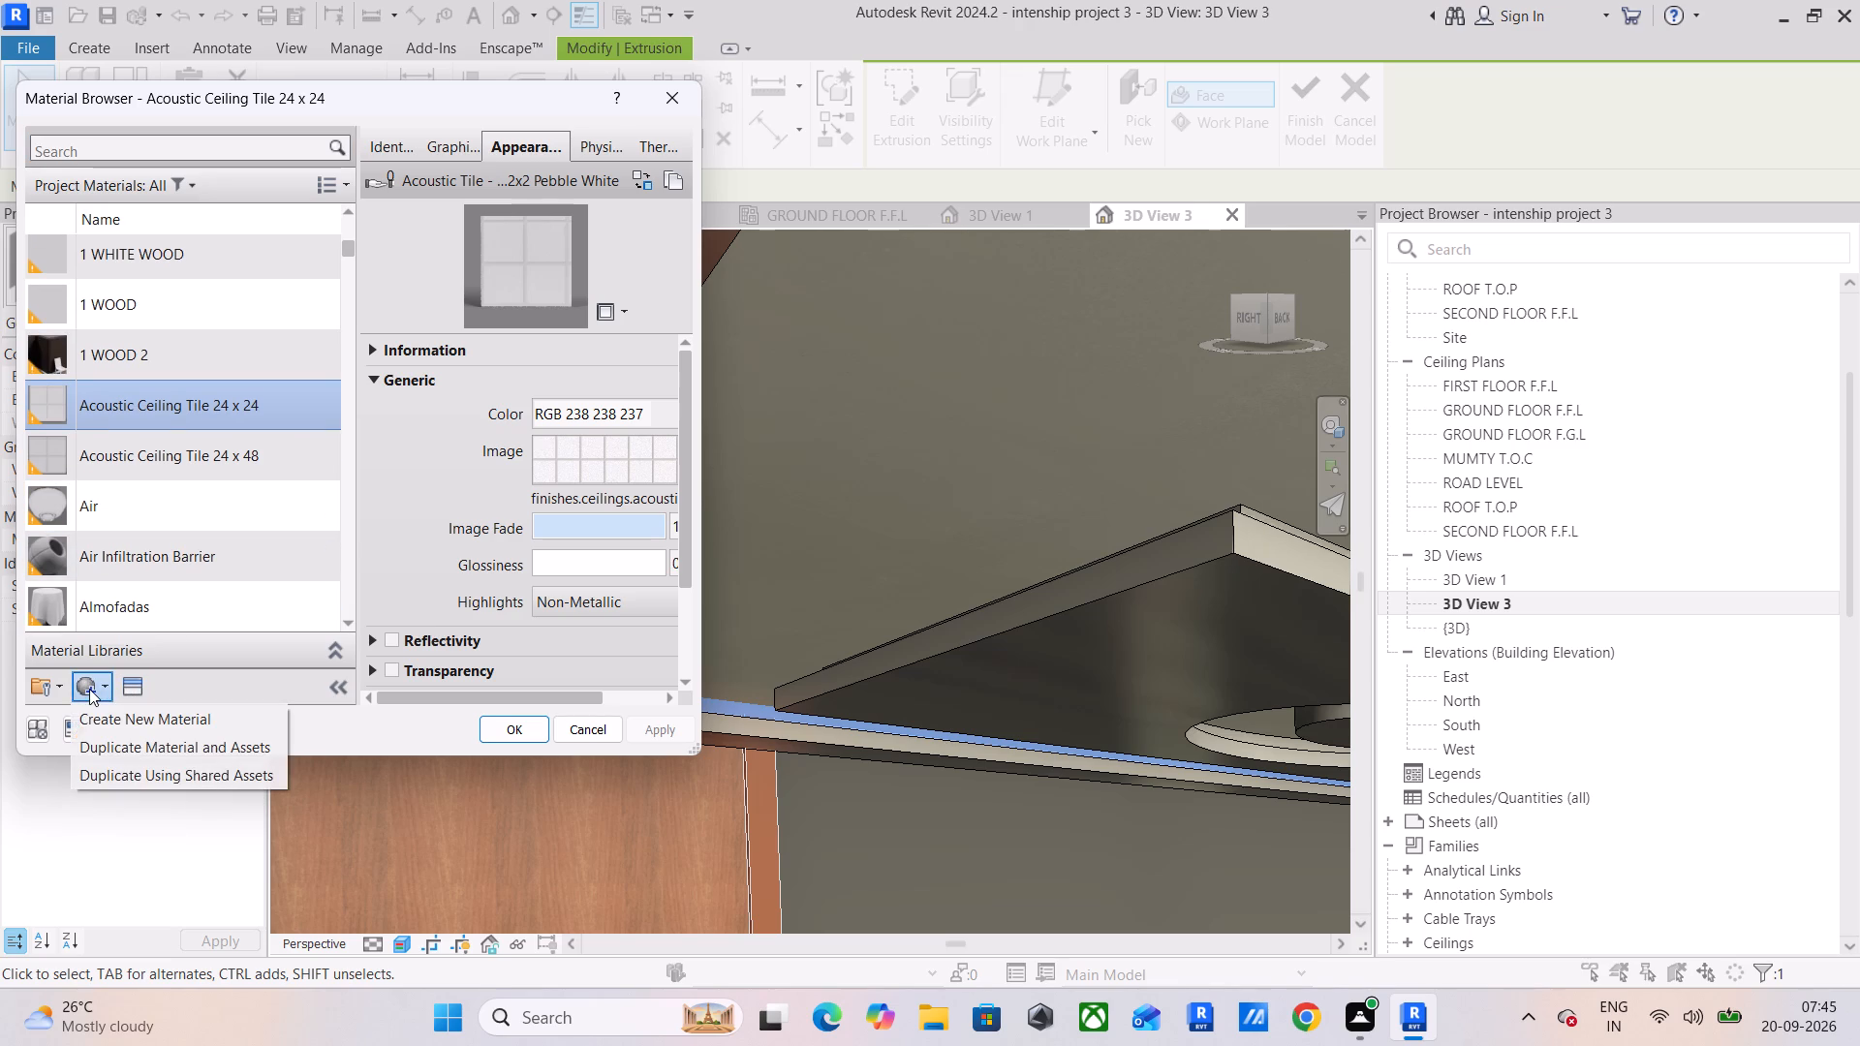
click(106, 727)
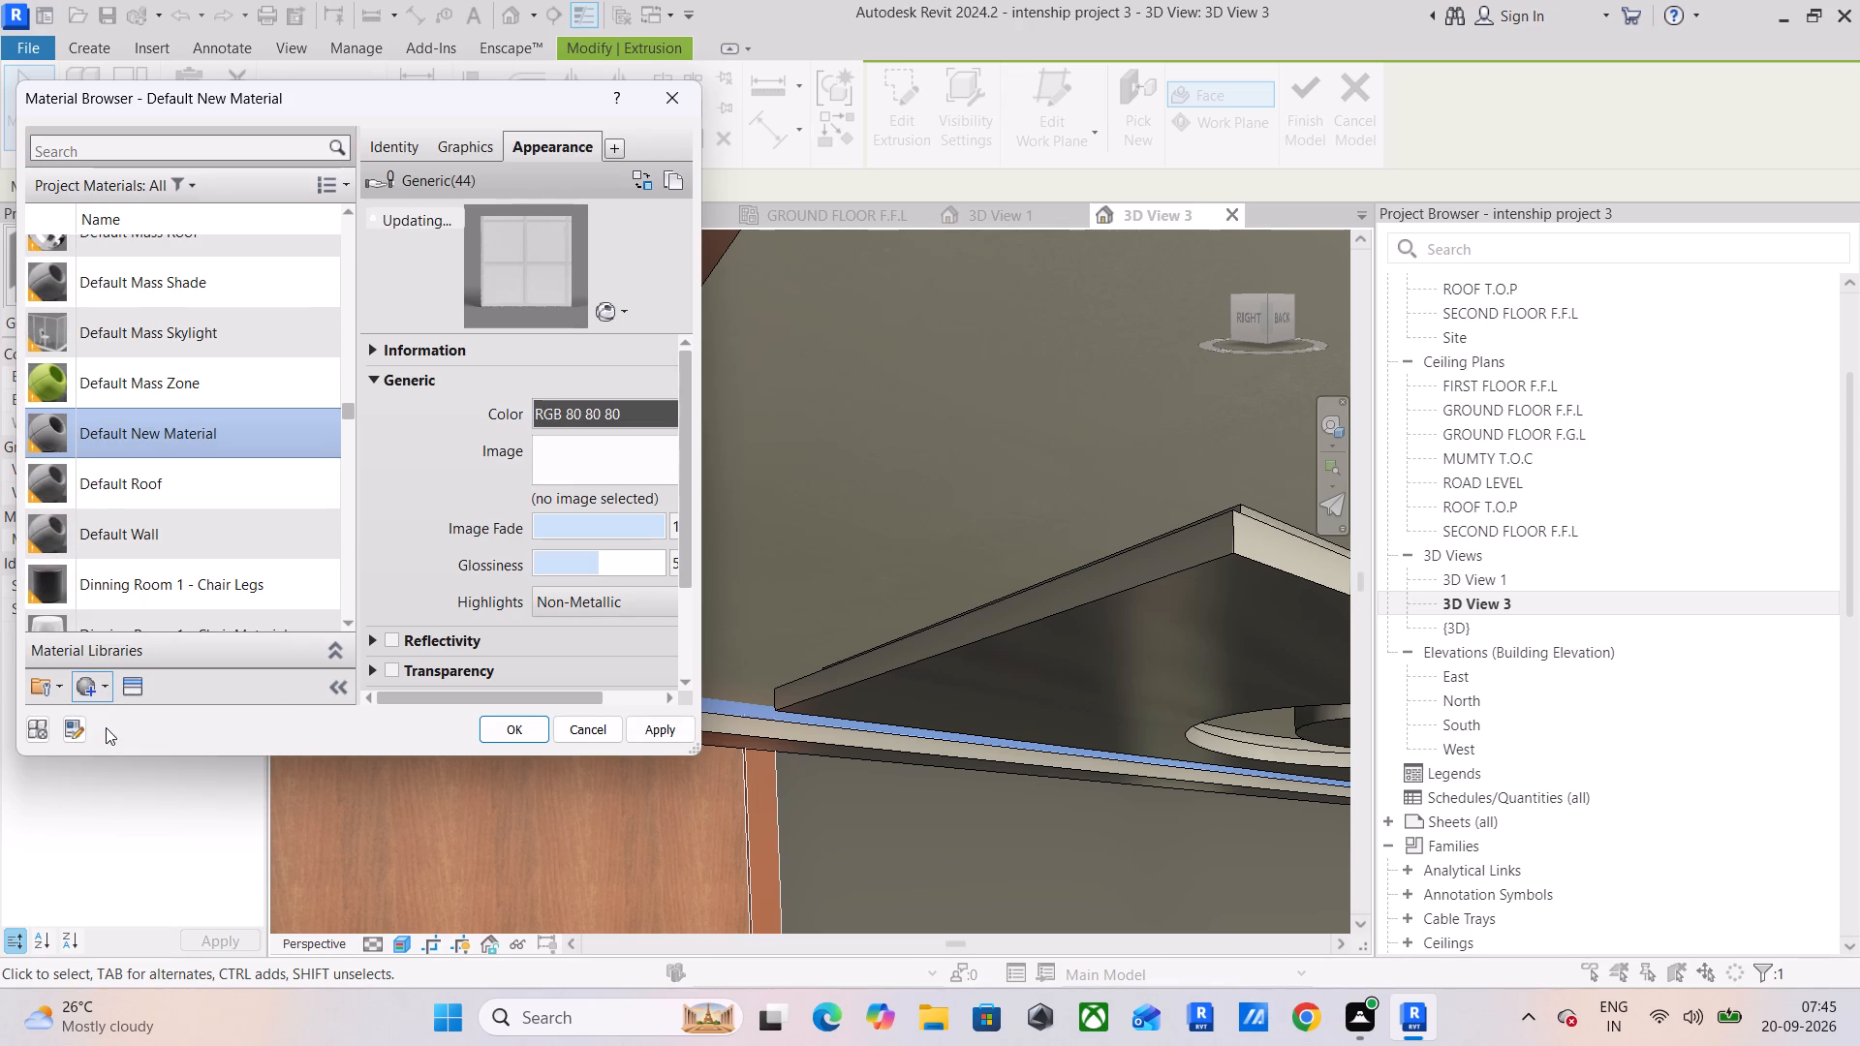
right_click(171, 411)
click(205, 506)
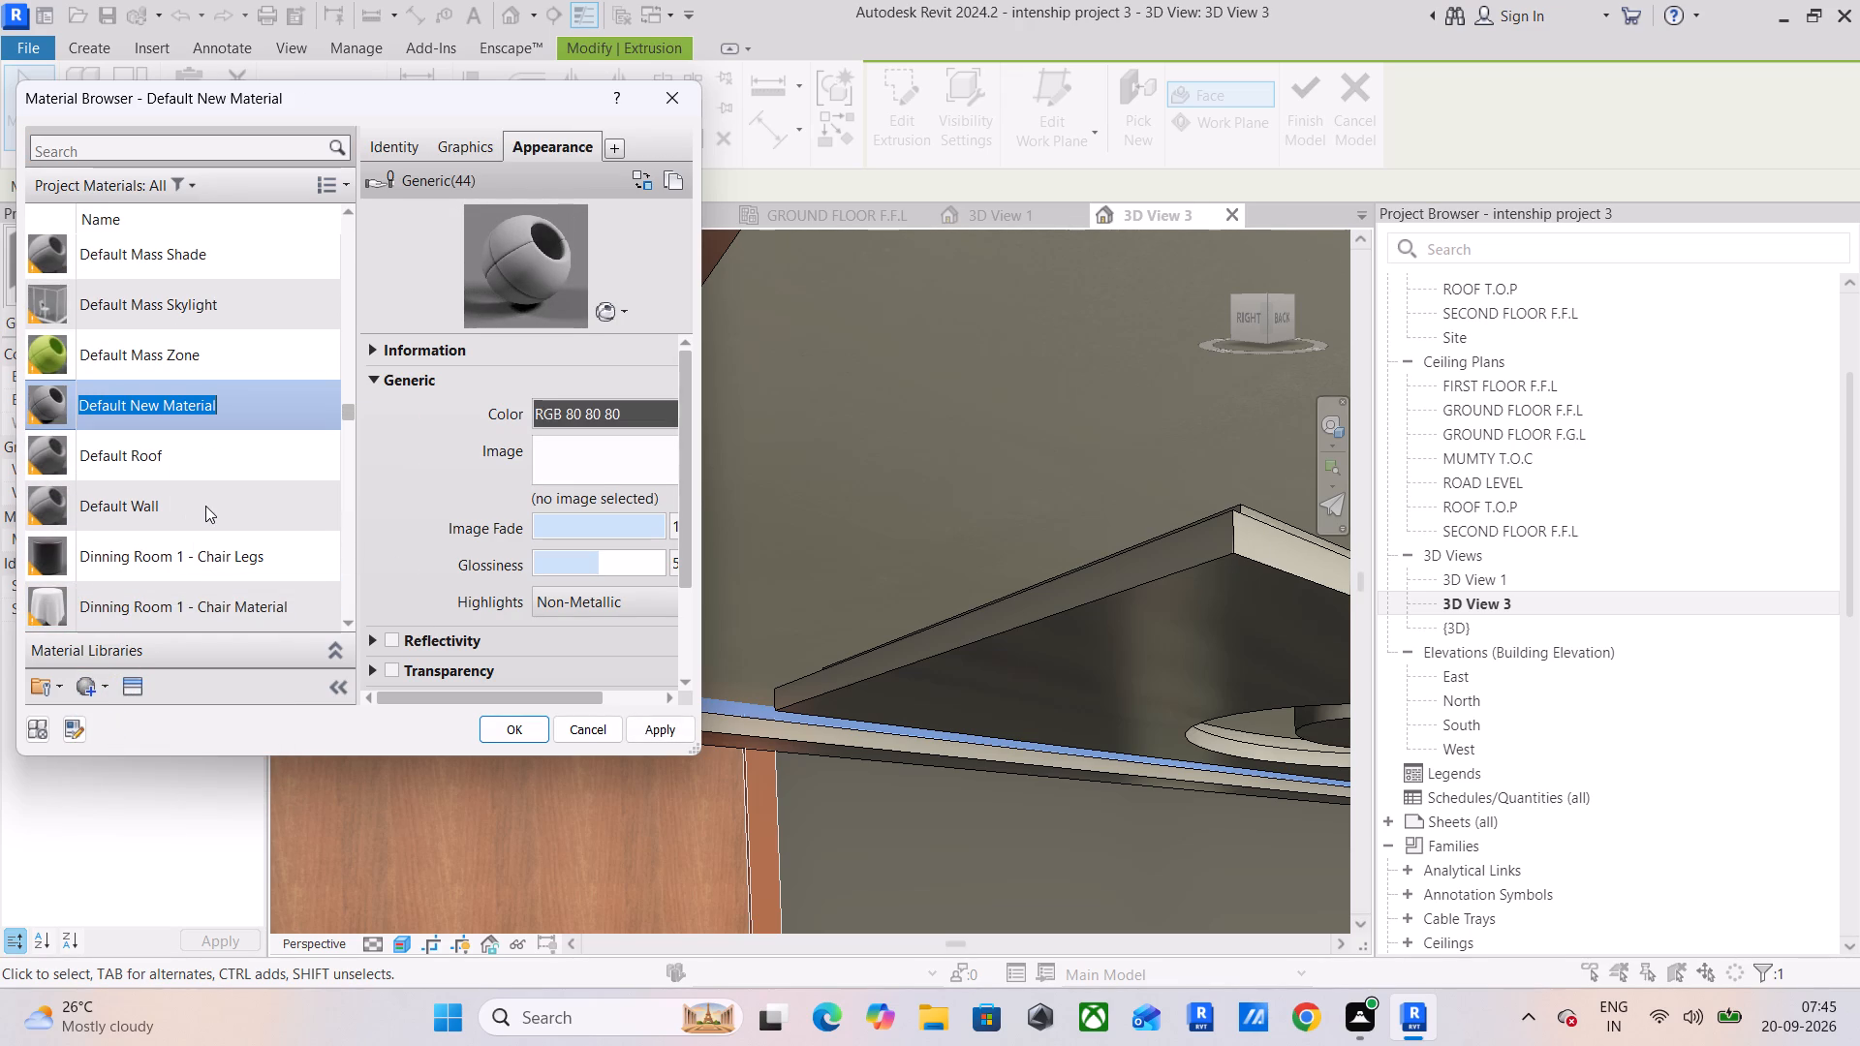
key(semicolon)
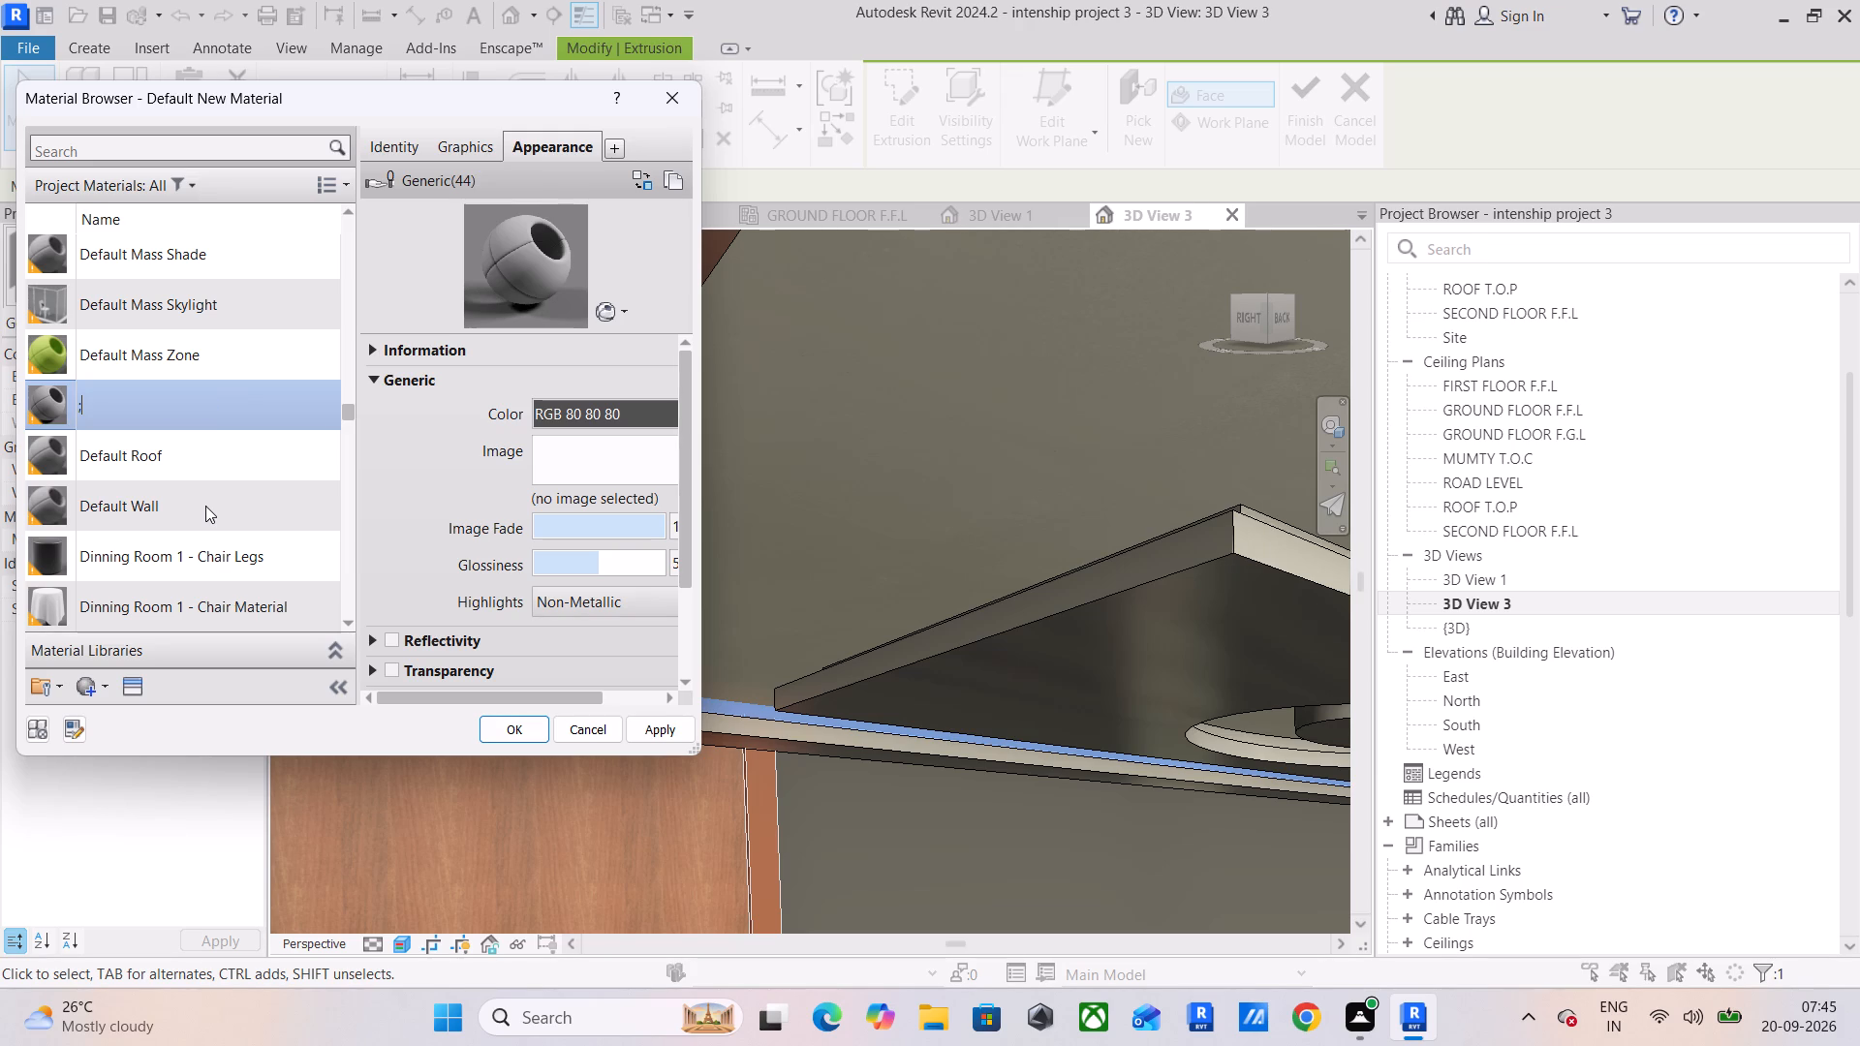
key(BackSpace)
text(LIGHT)
key(Return)
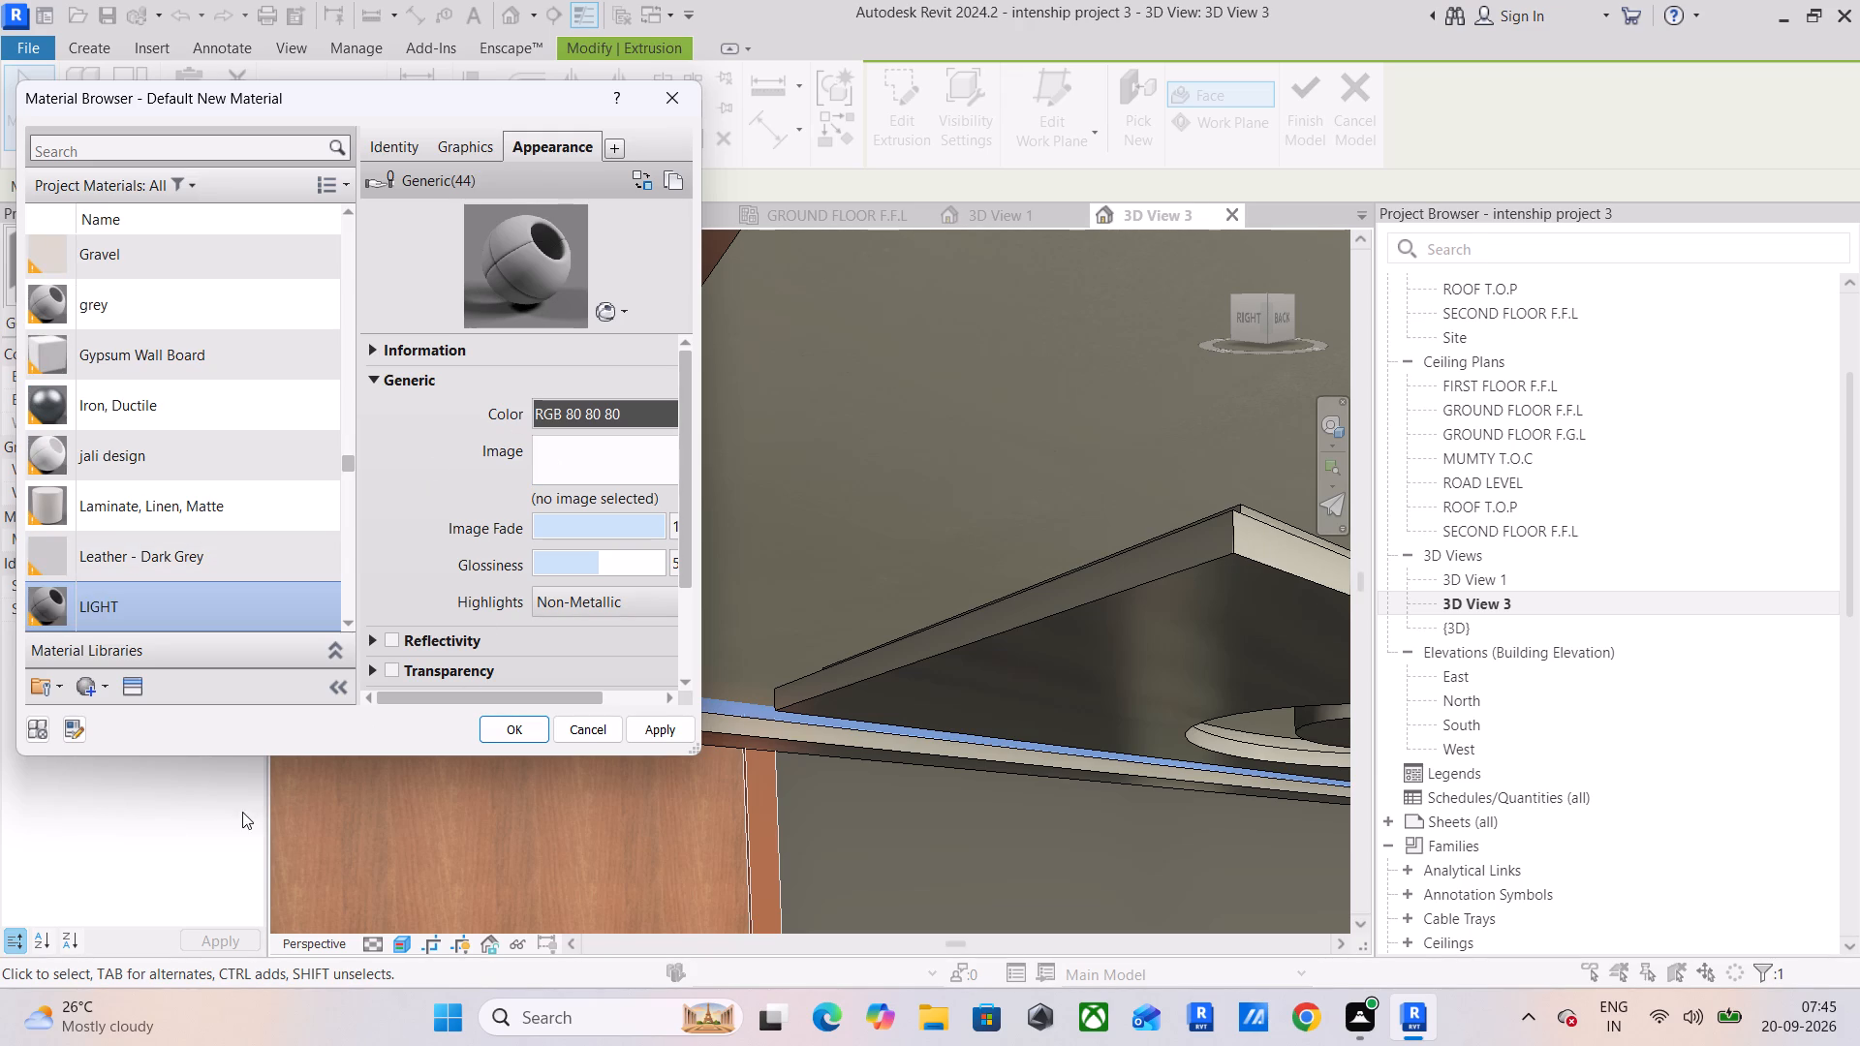
Replace the LIGHT material's appearance with the PVC - White asset from the Appearance Library's Plastic category.
click(134, 685)
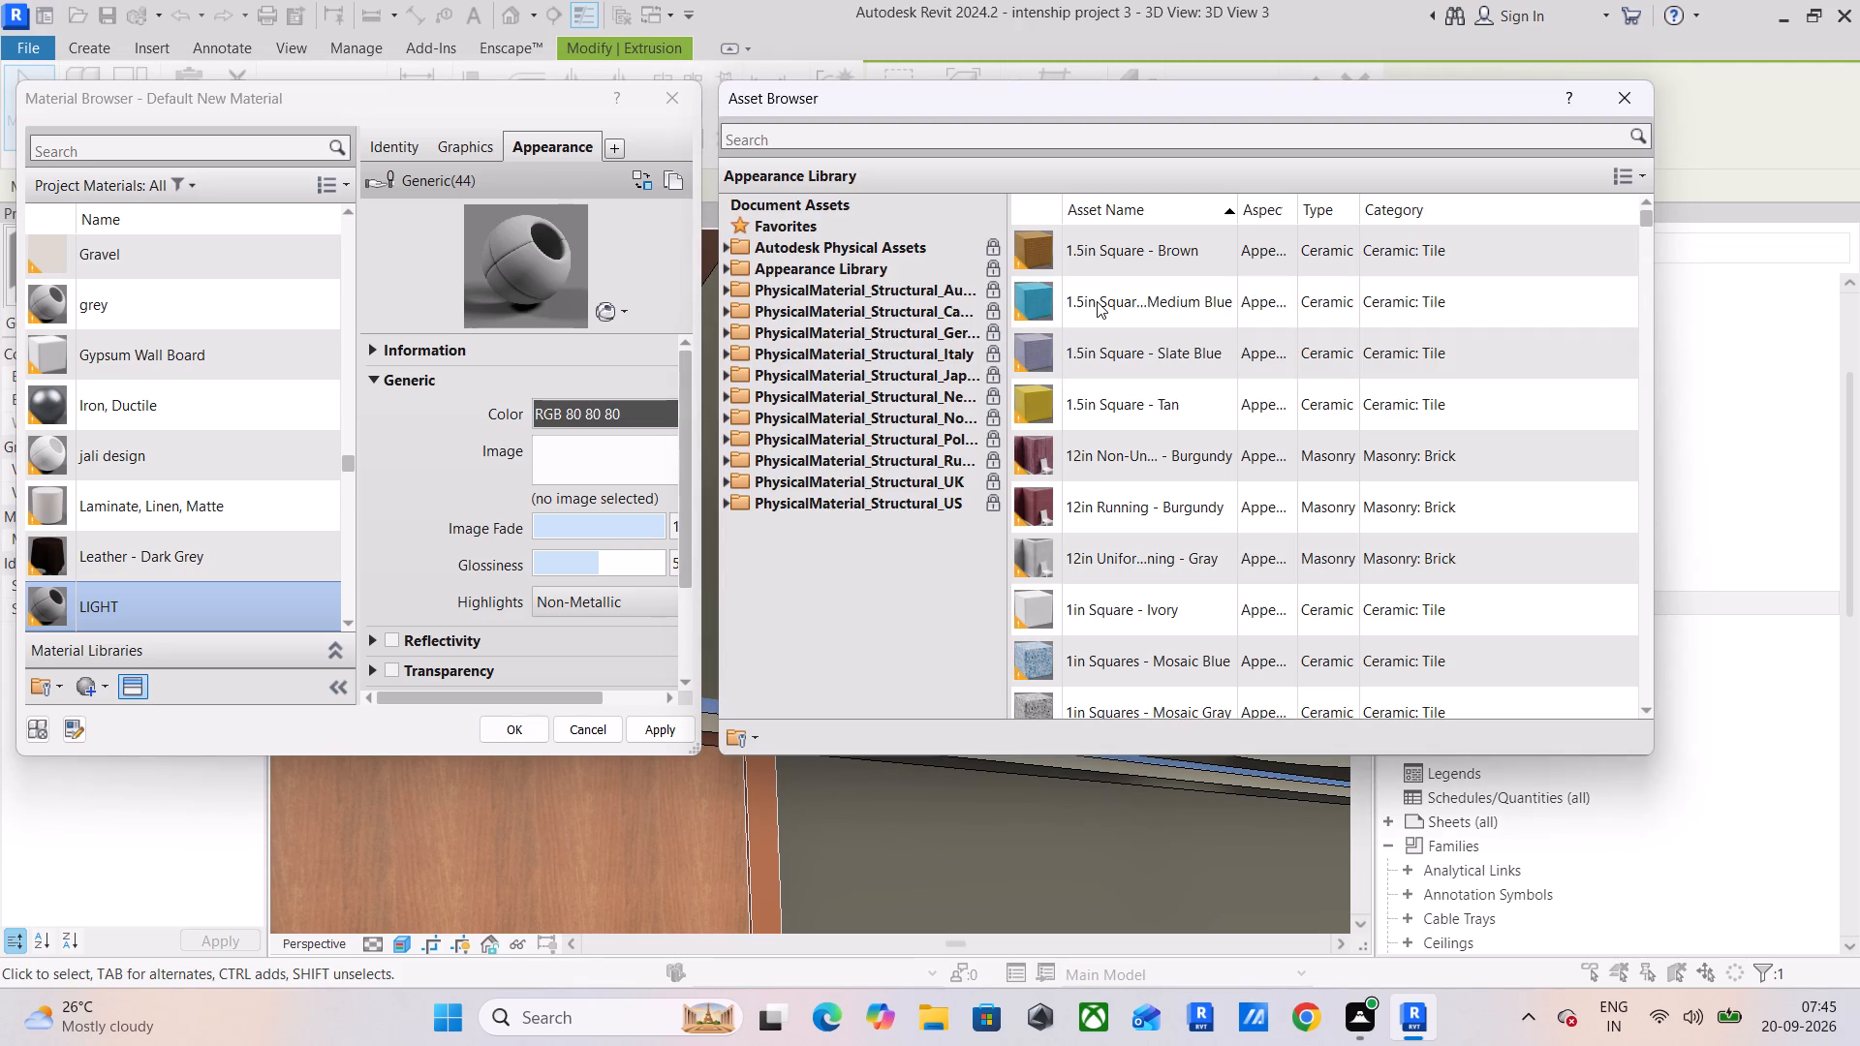
double_click(889, 269)
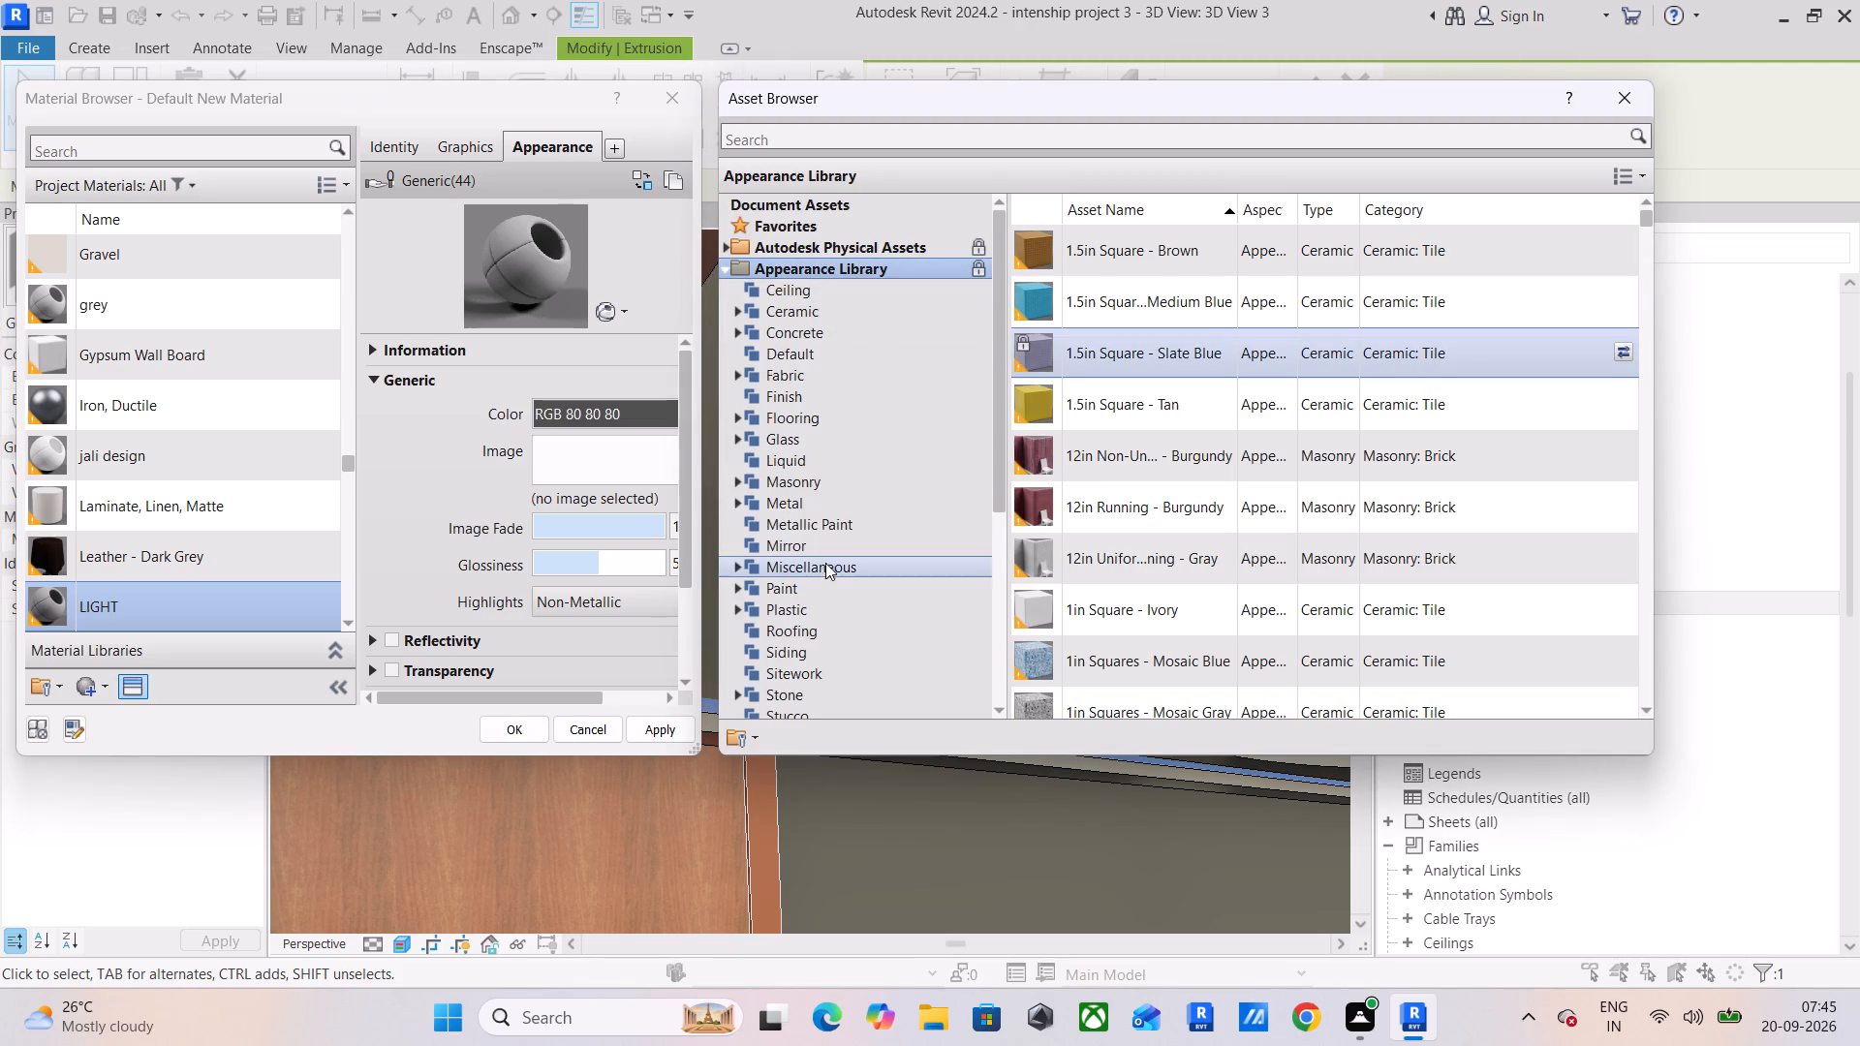
double_click(781, 616)
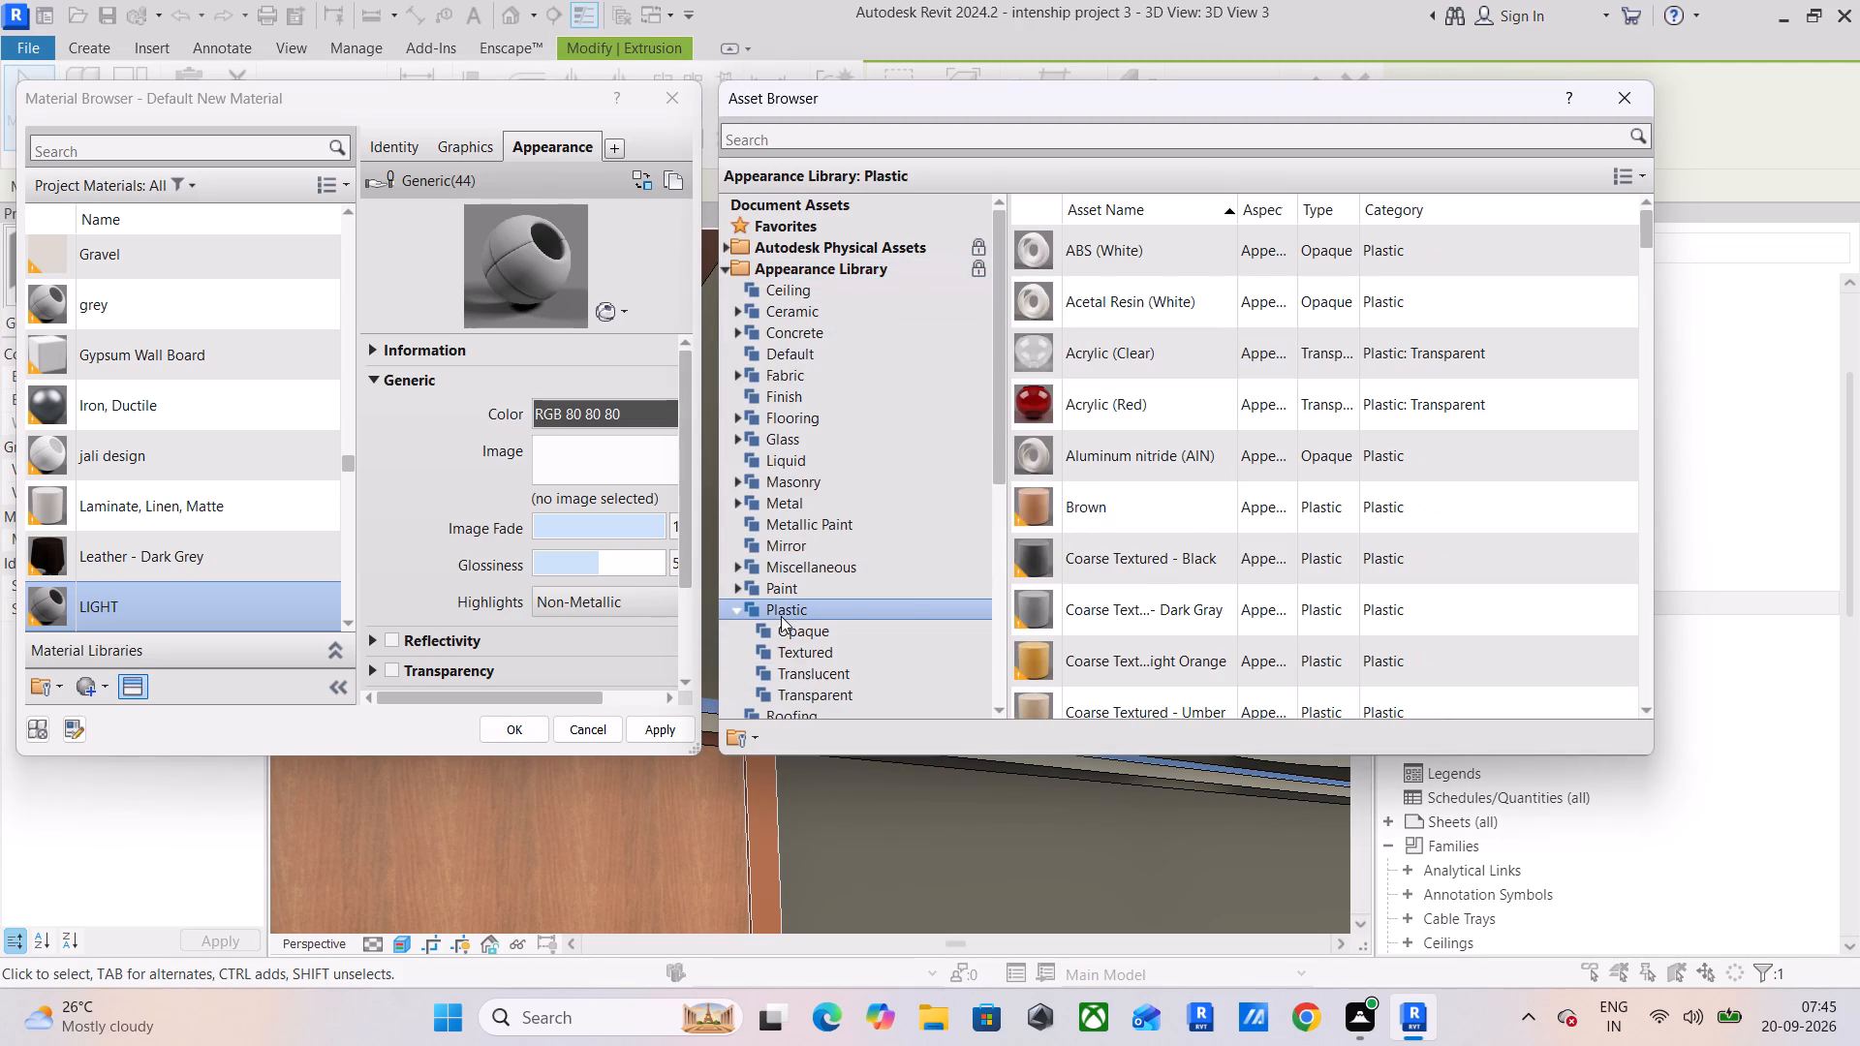
scroll(1183, 394, down, 20)
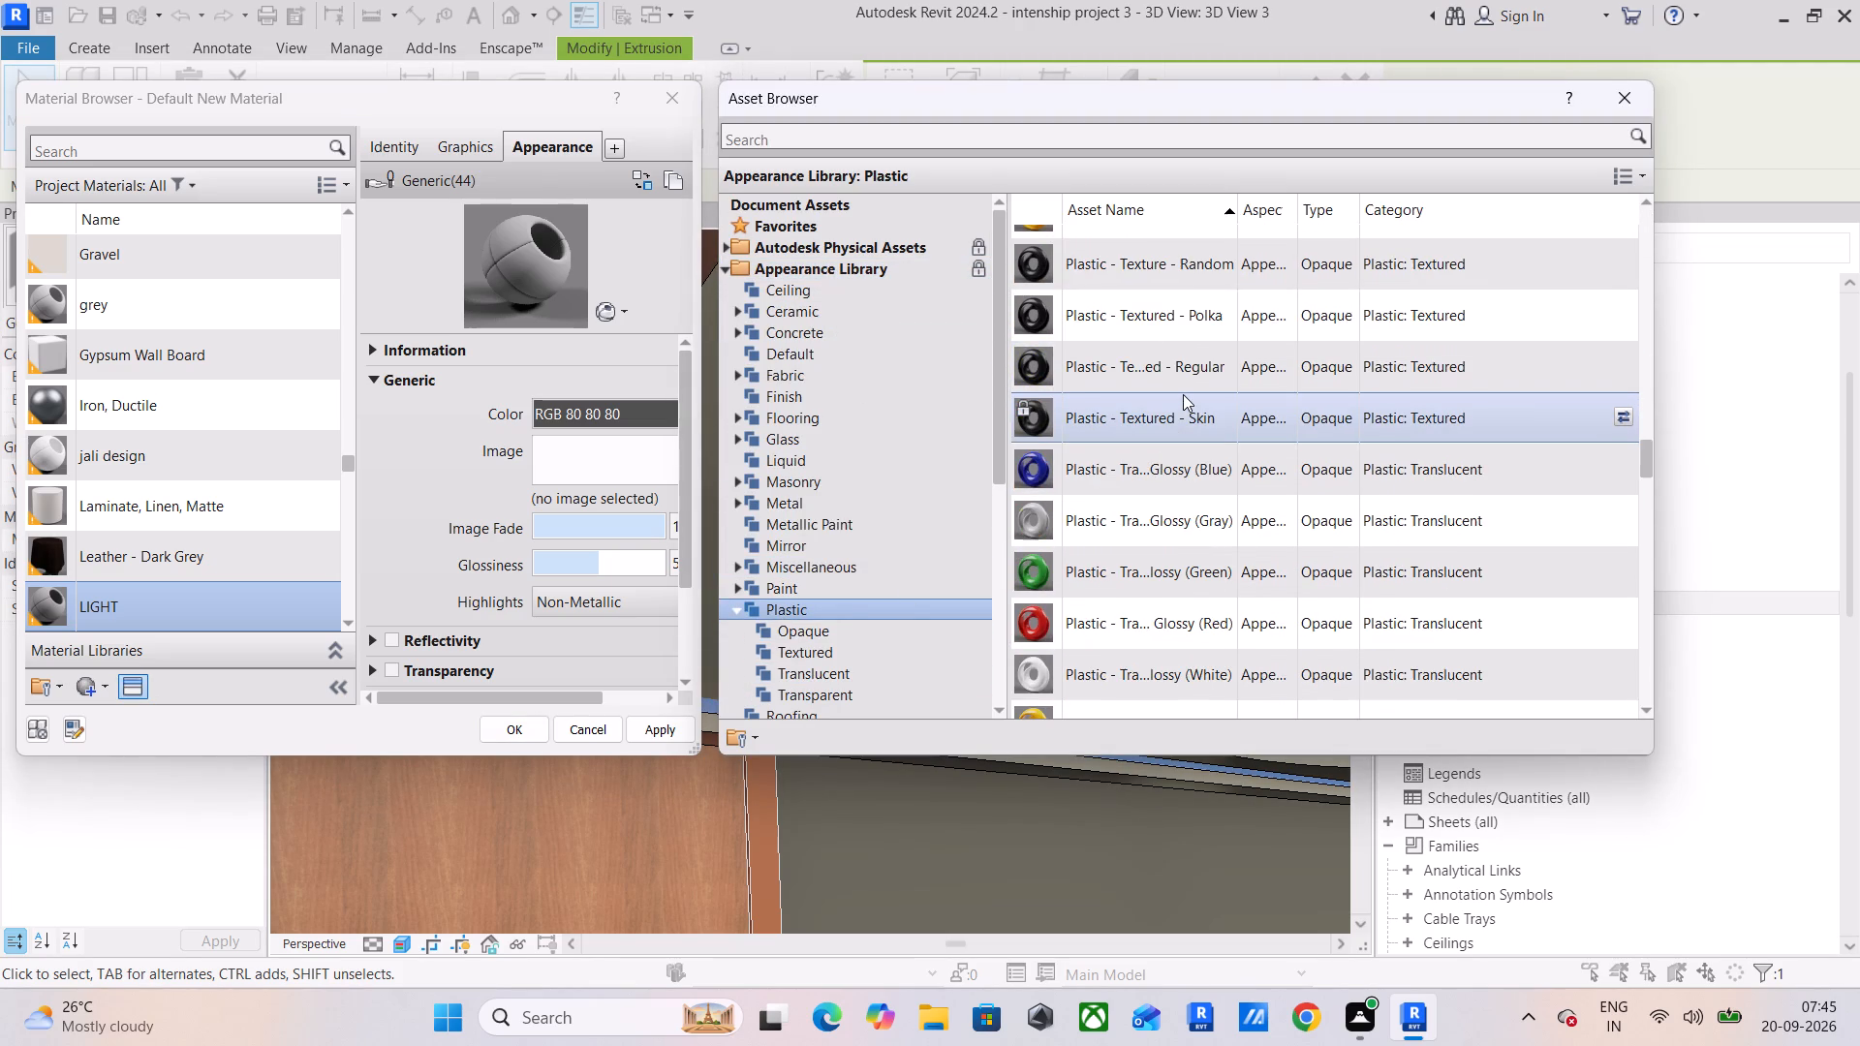
scroll(1183, 394, down, 4)
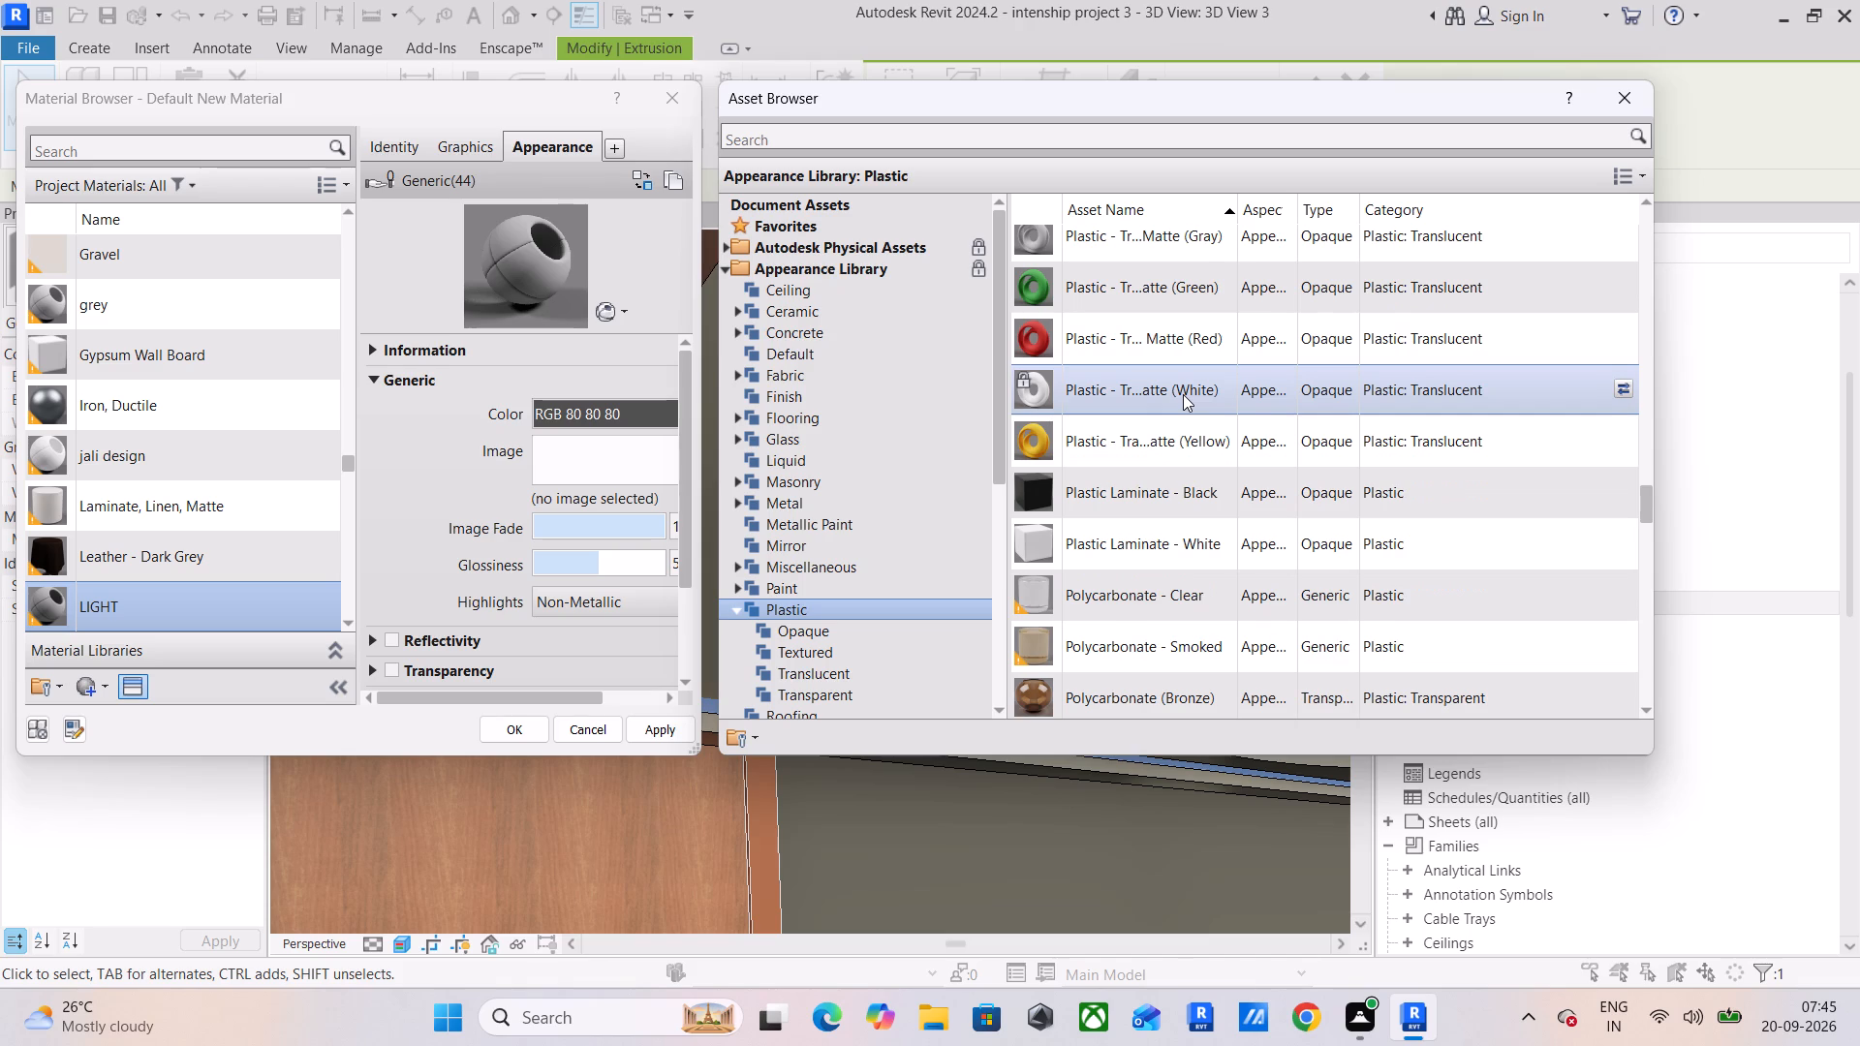
scroll(1183, 394, down, 3)
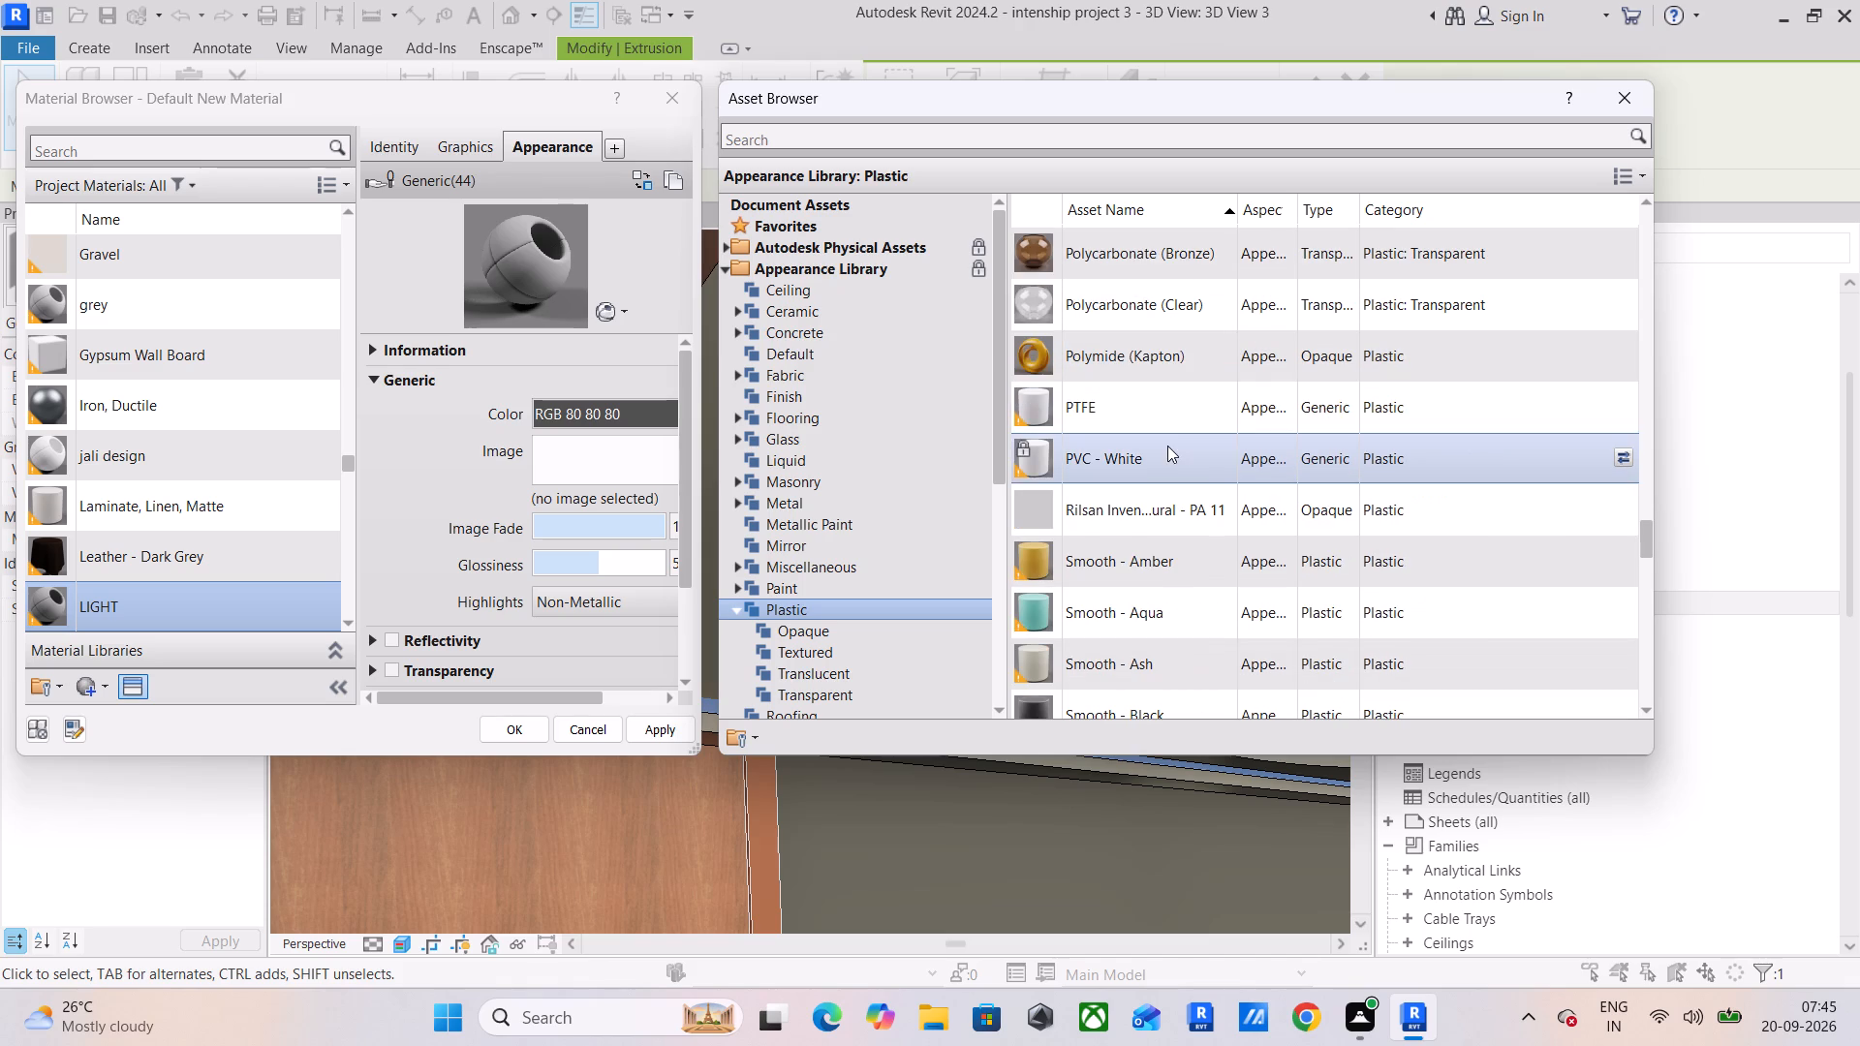
click(1167, 446)
click(1623, 458)
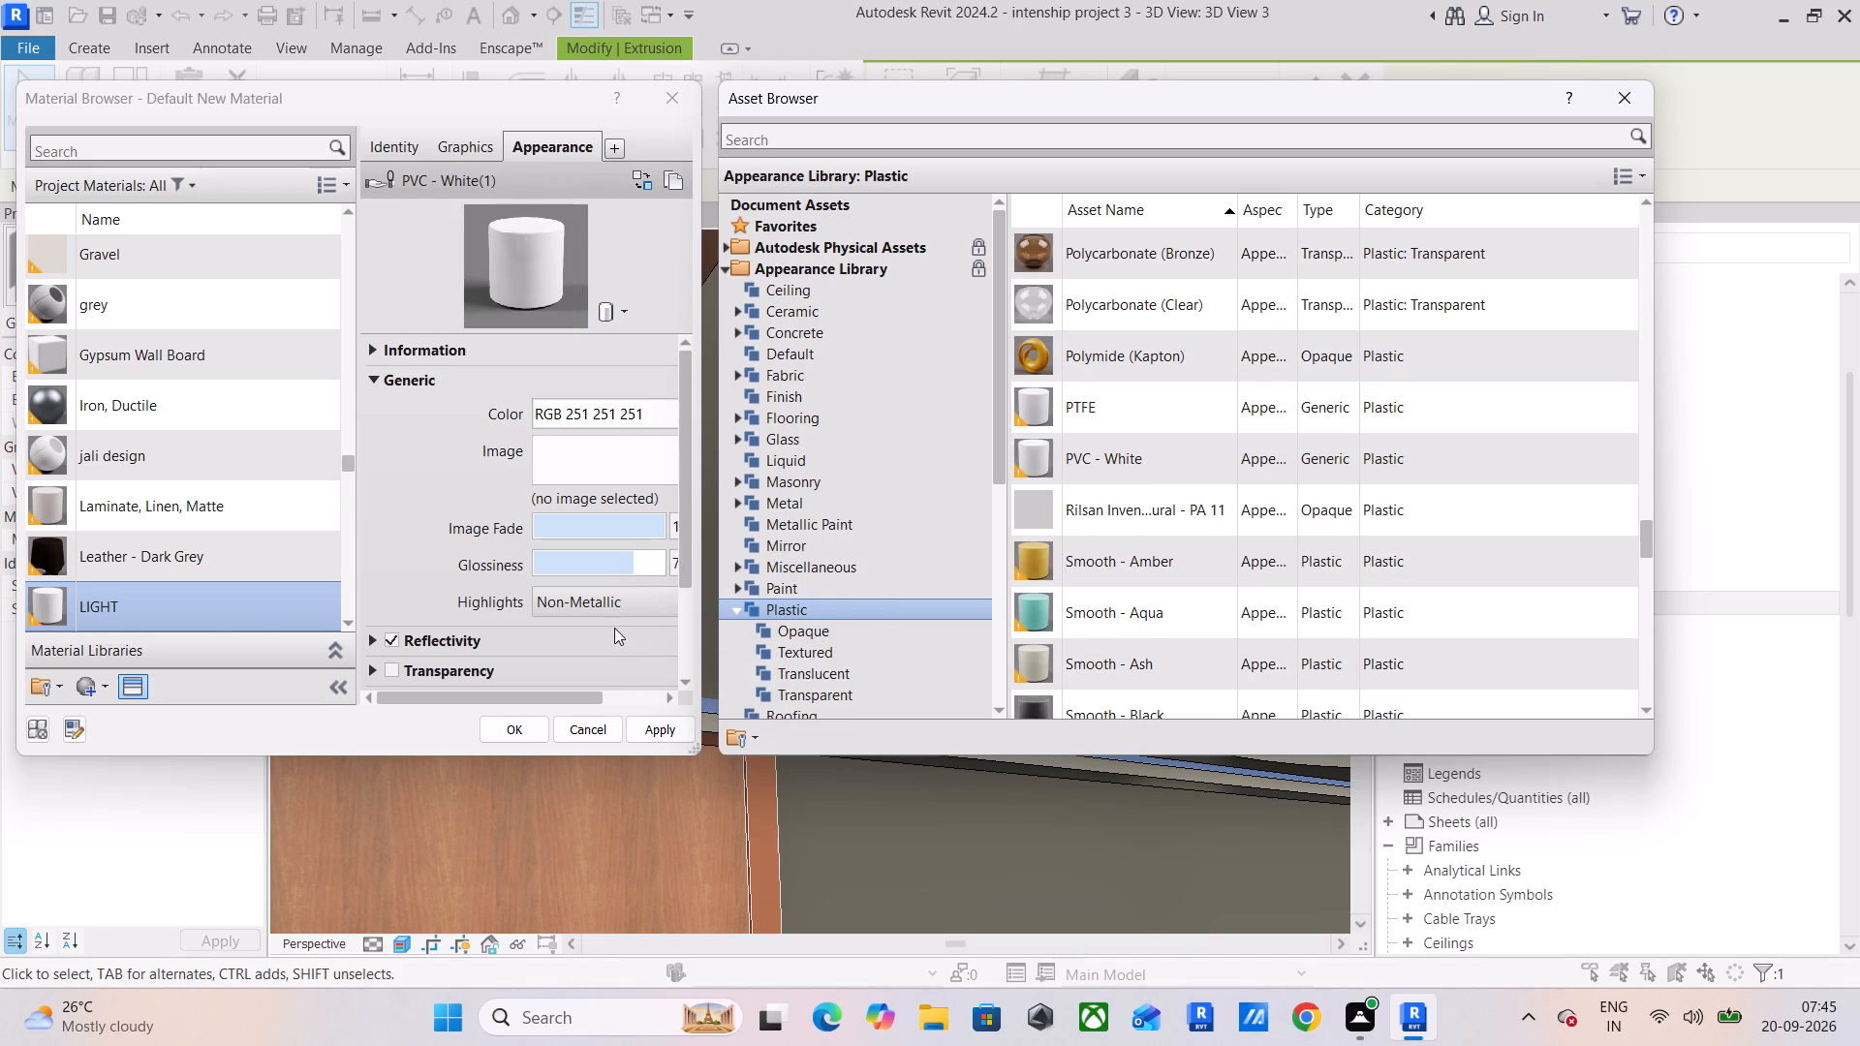
Enable Tint and disable Bump in the LIGHT material's appearance.
scroll(456, 519, down, 6)
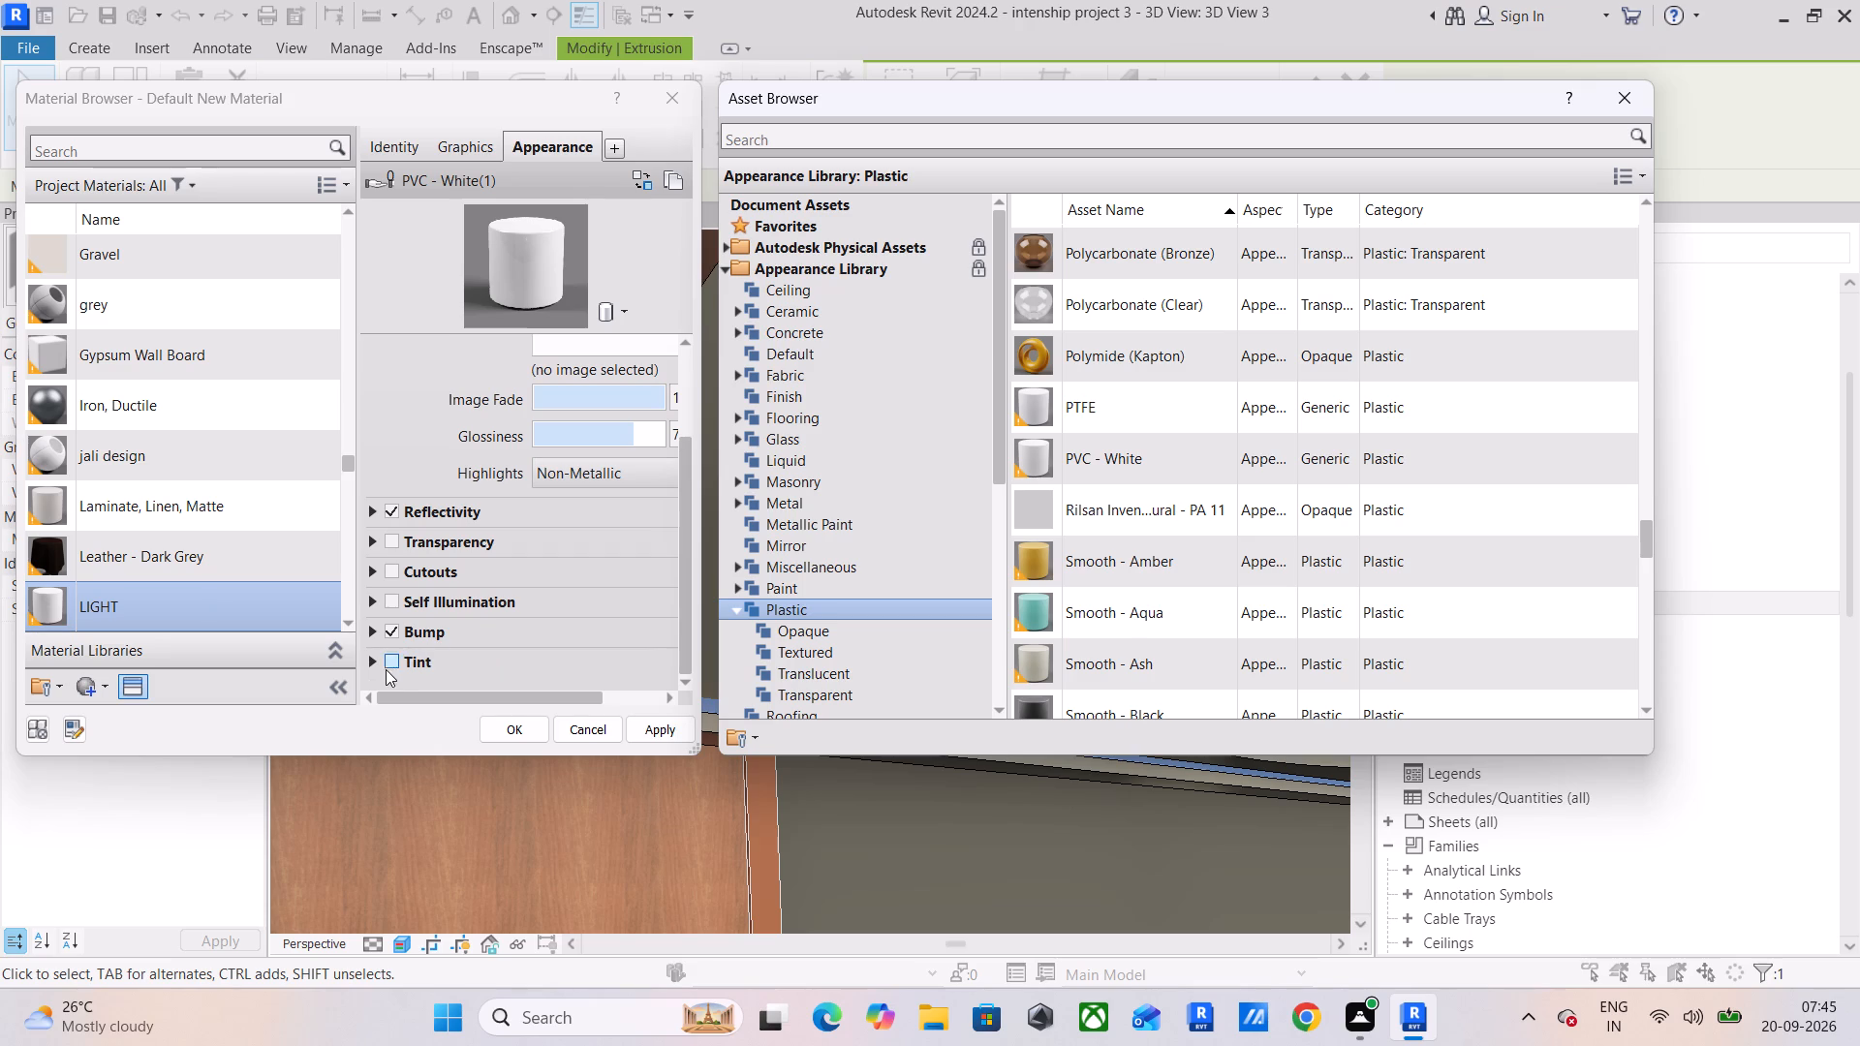
click(387, 663)
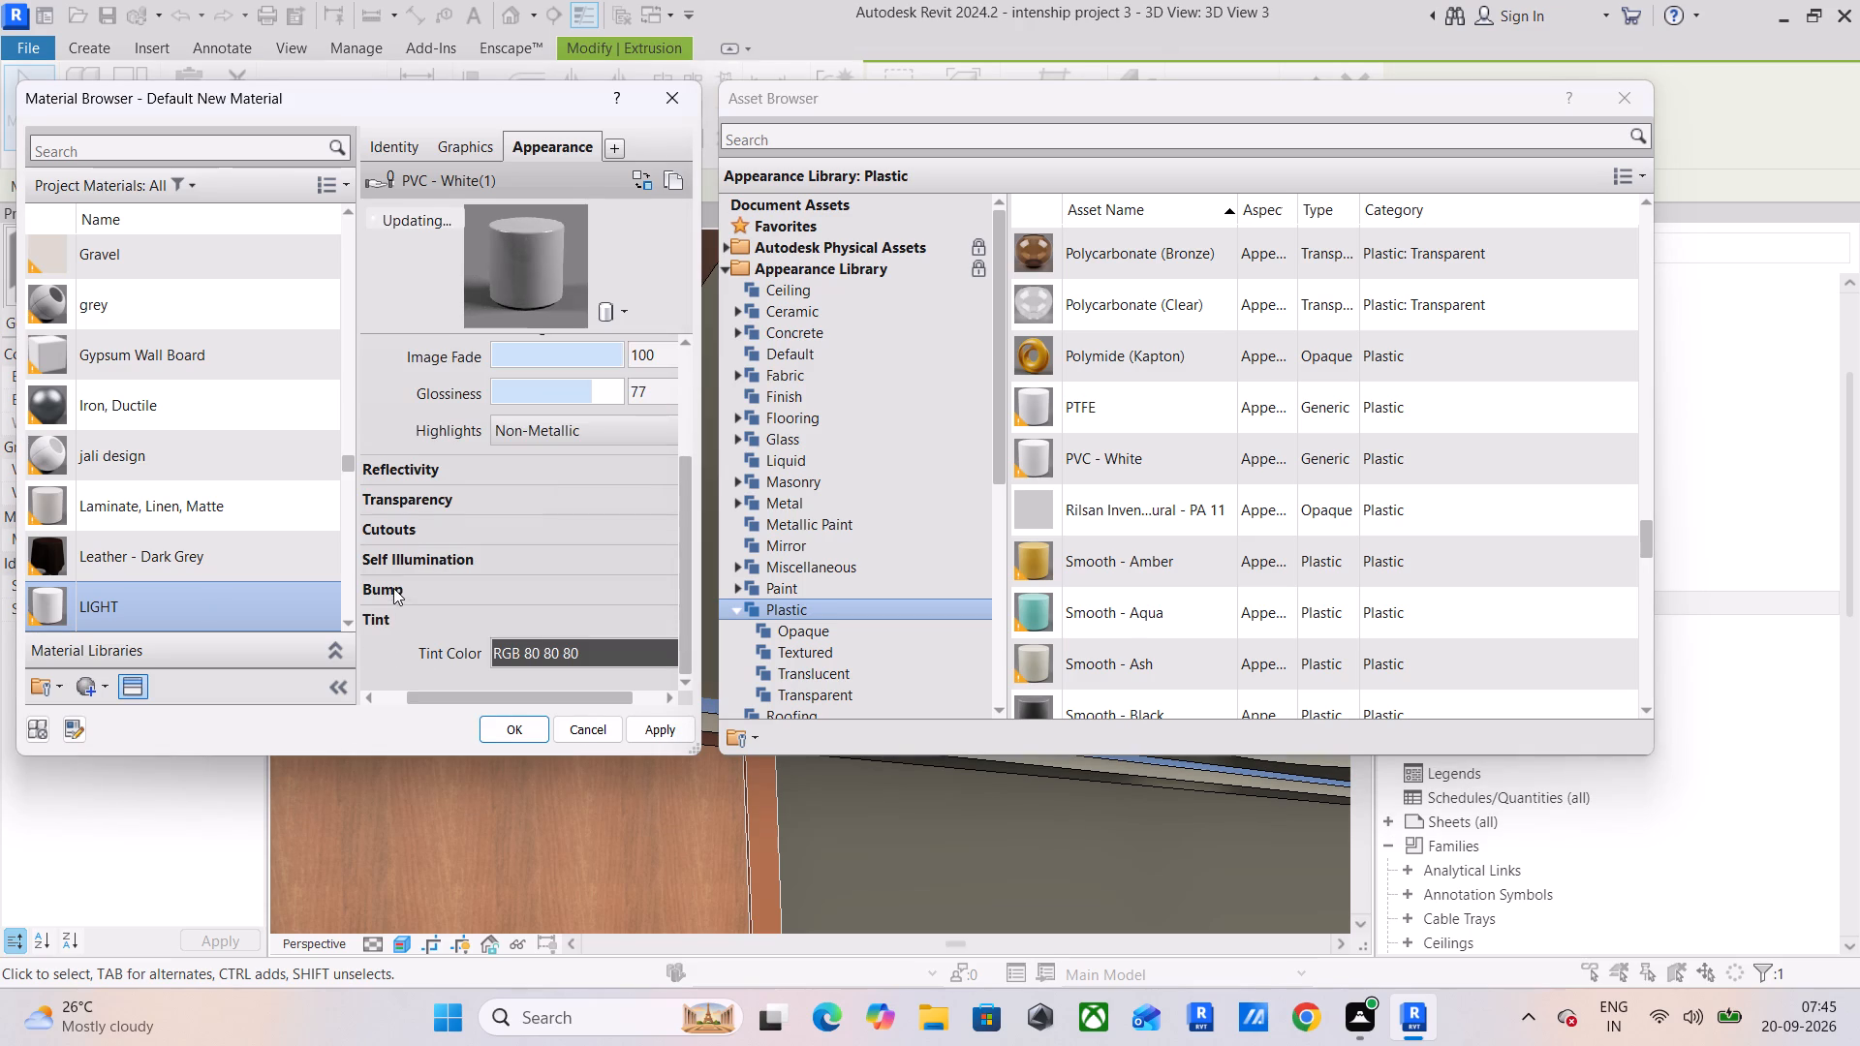
click(393, 583)
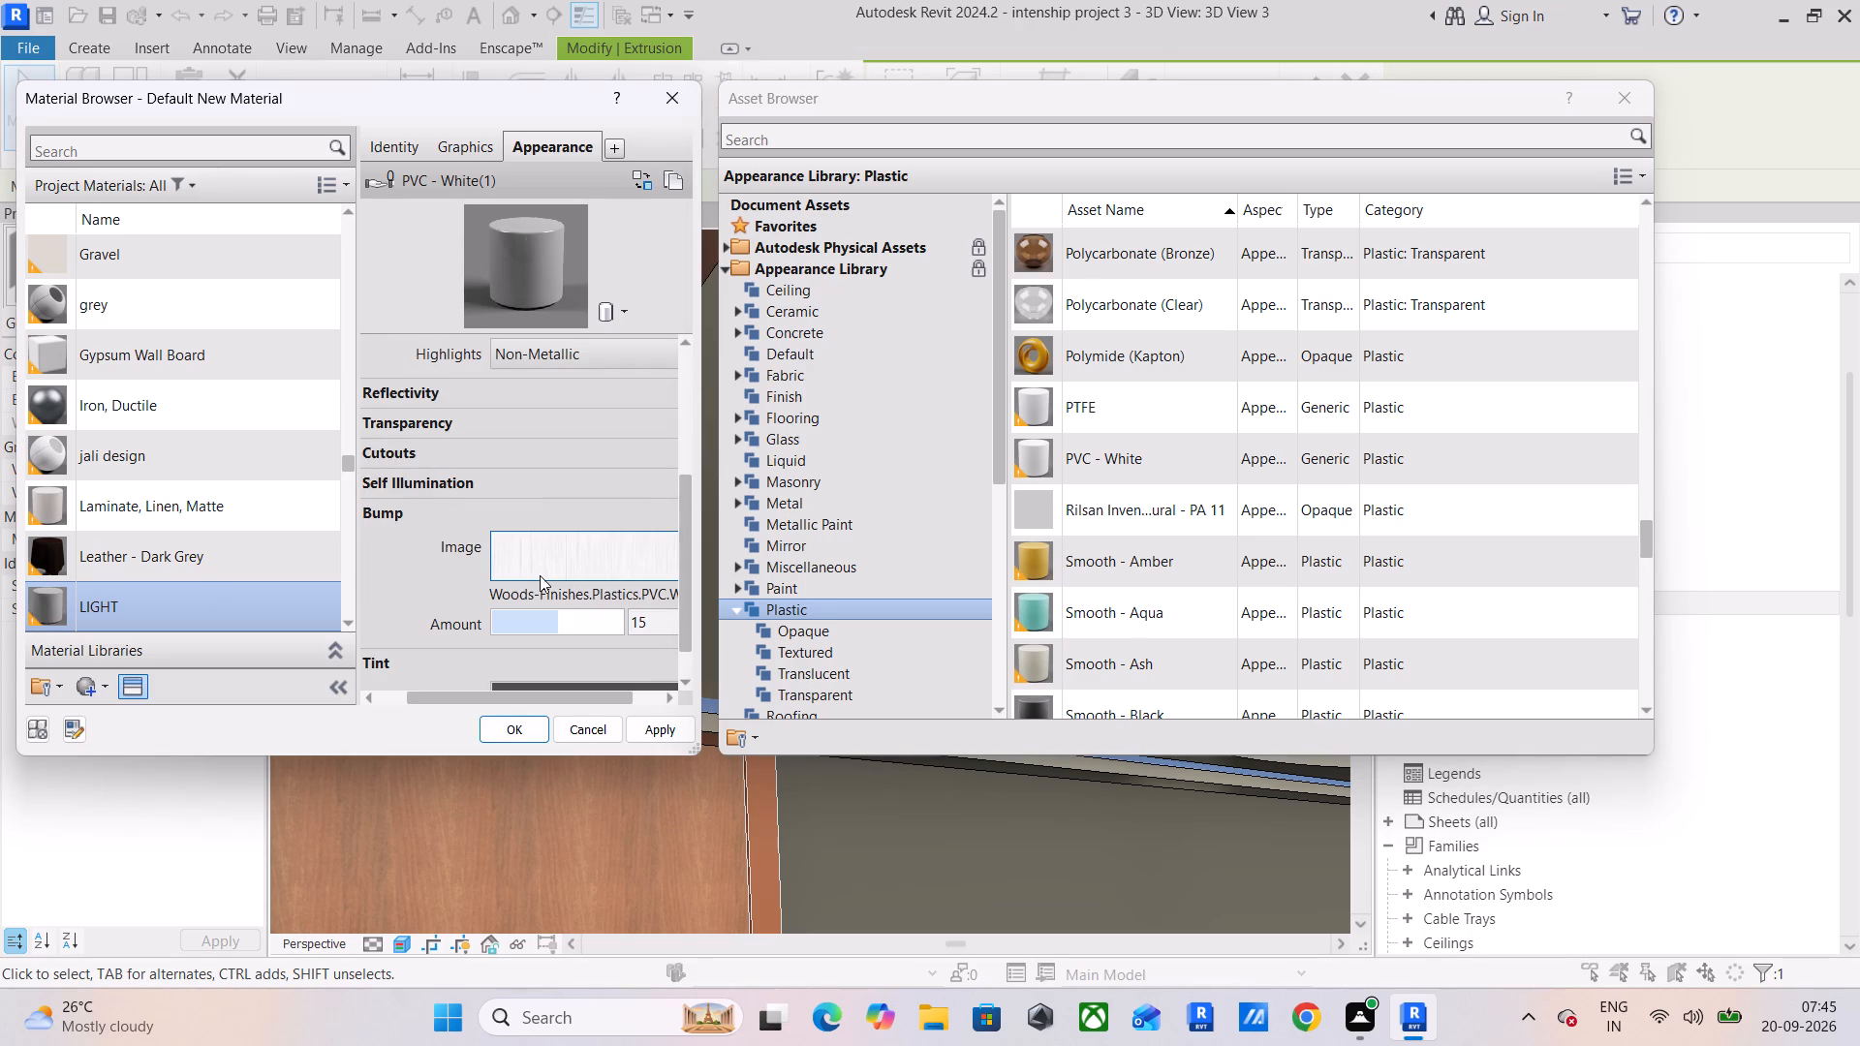
scroll(540, 575, down, 3)
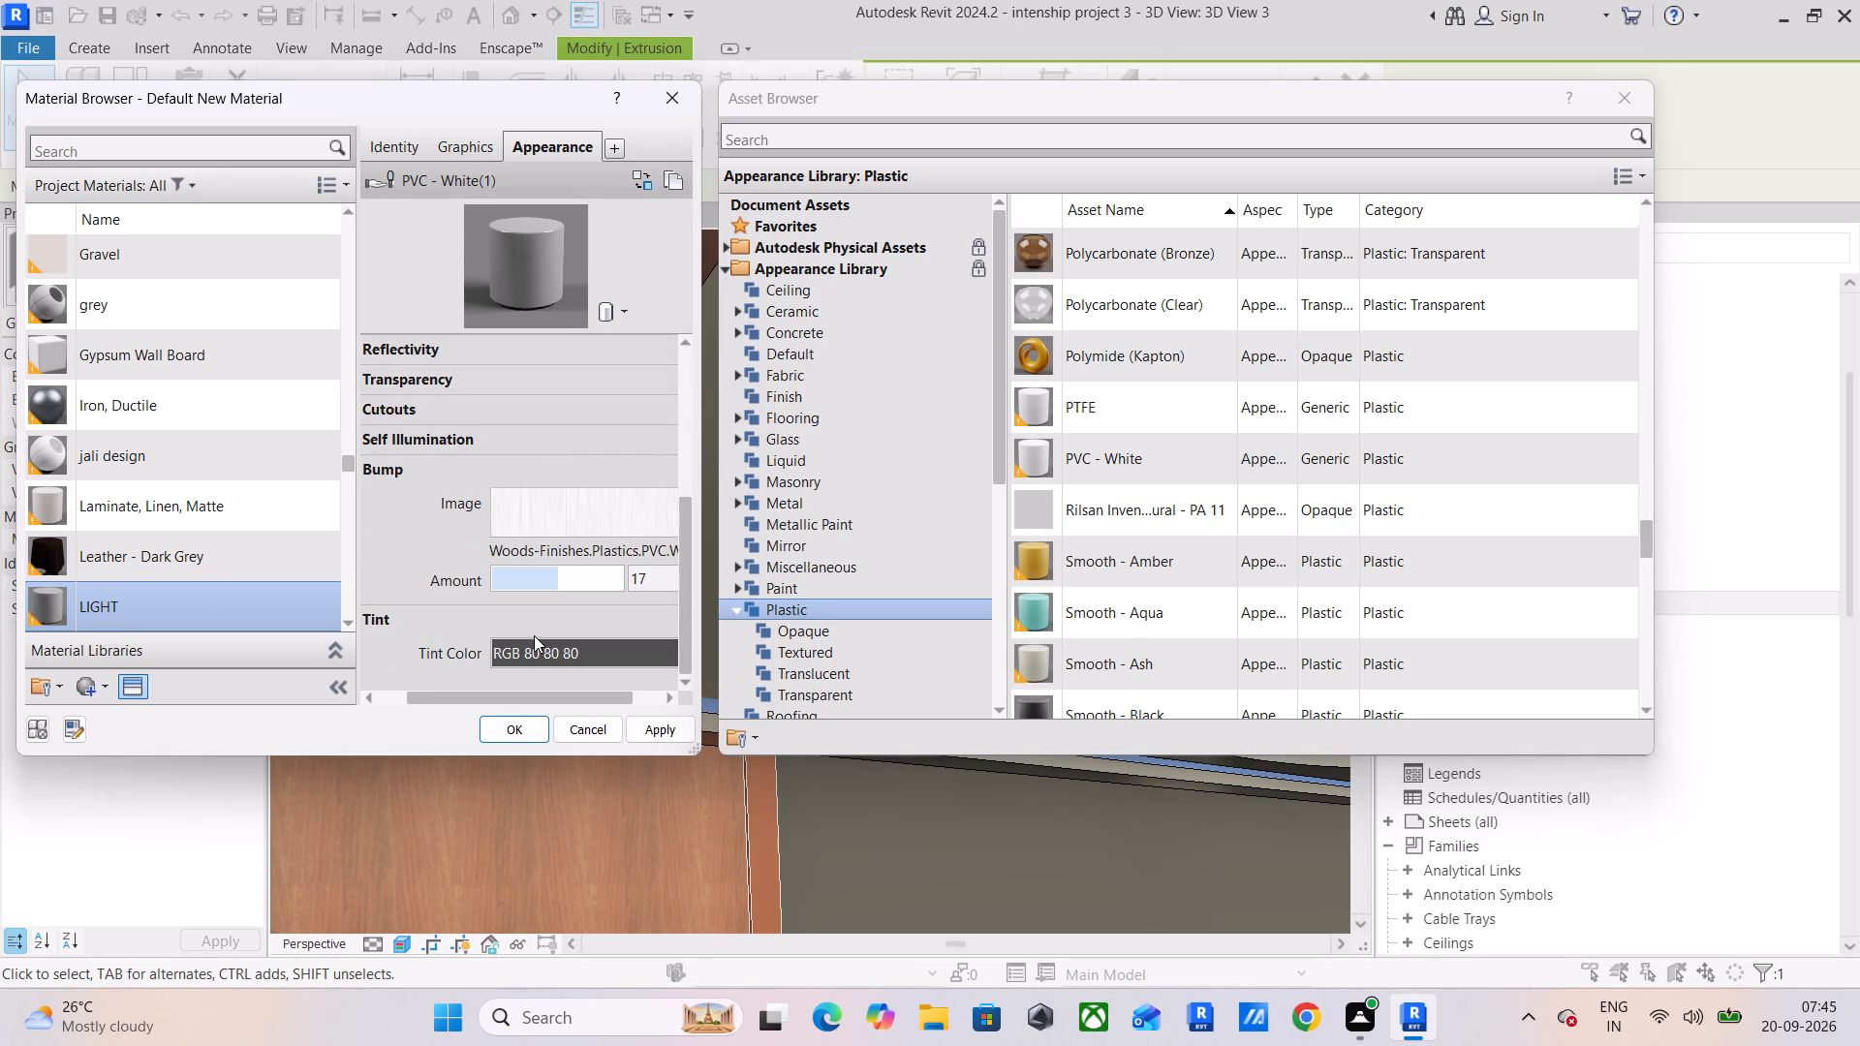
scroll(470, 571, down, 5)
click(419, 466)
click(400, 469)
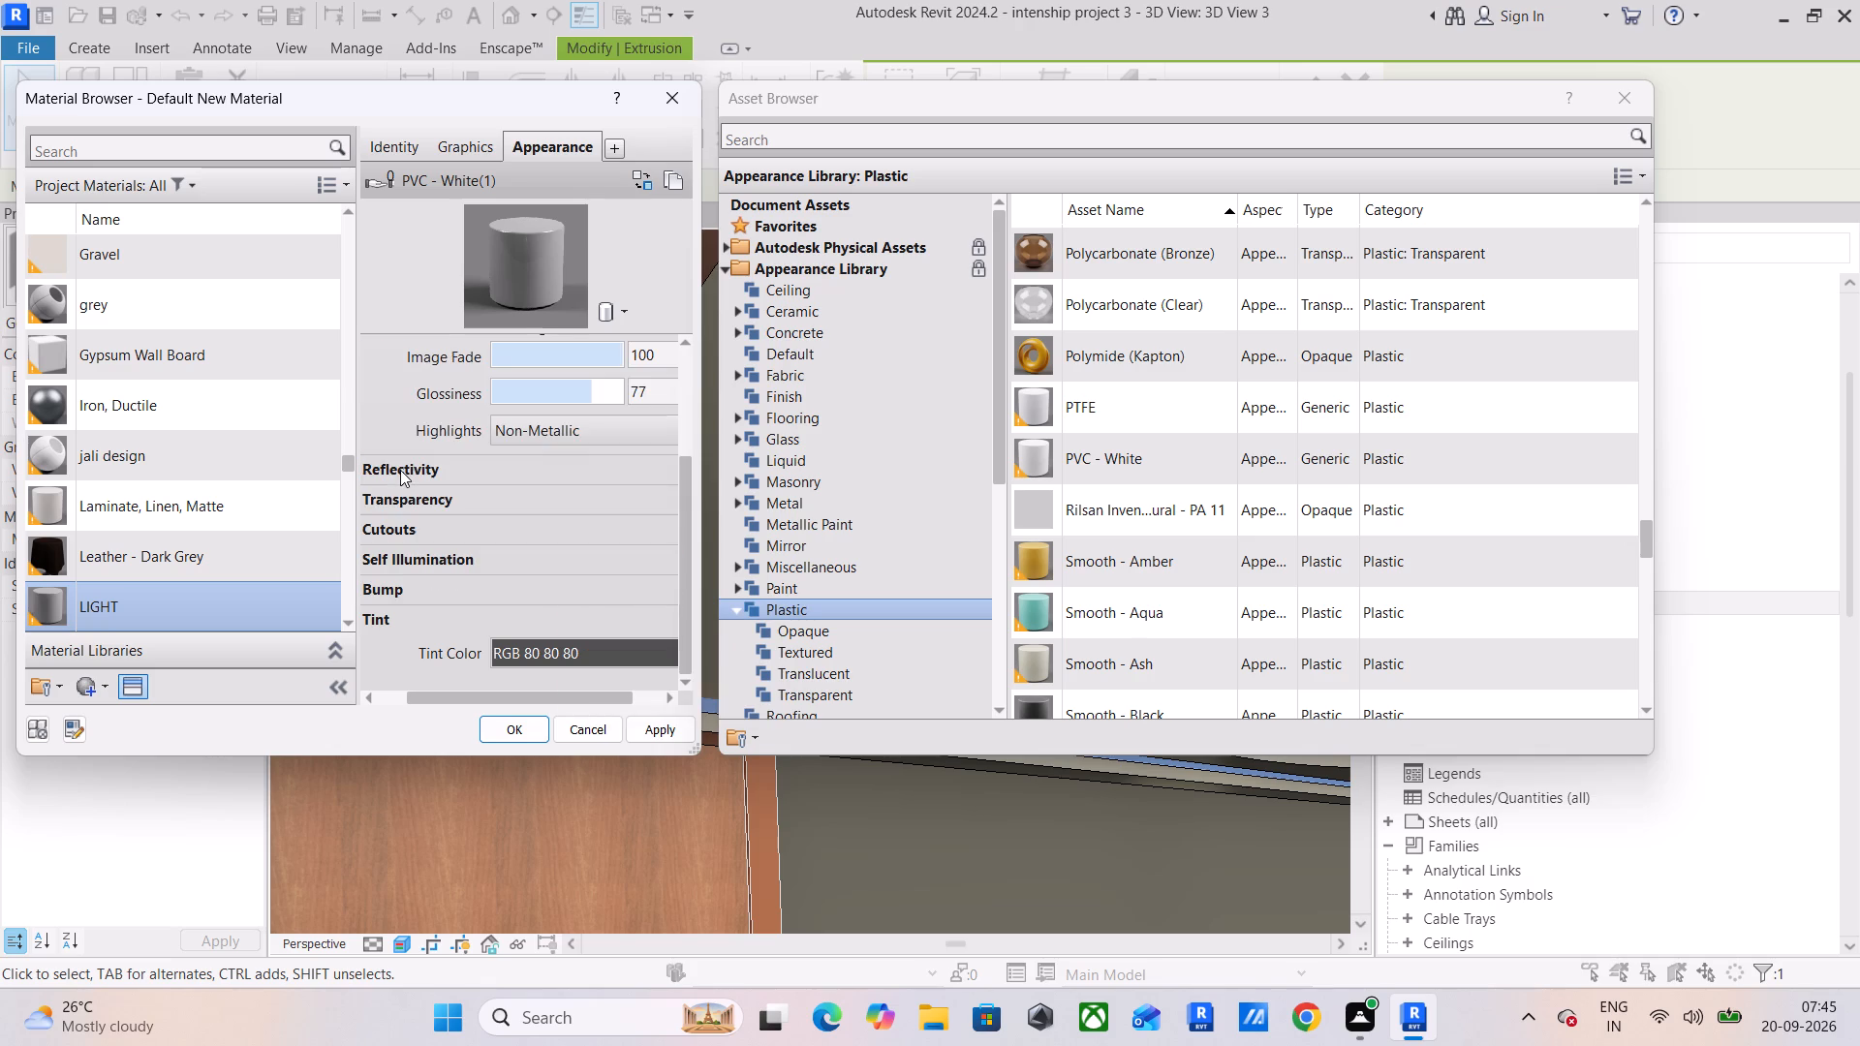
click(384, 610)
click(387, 625)
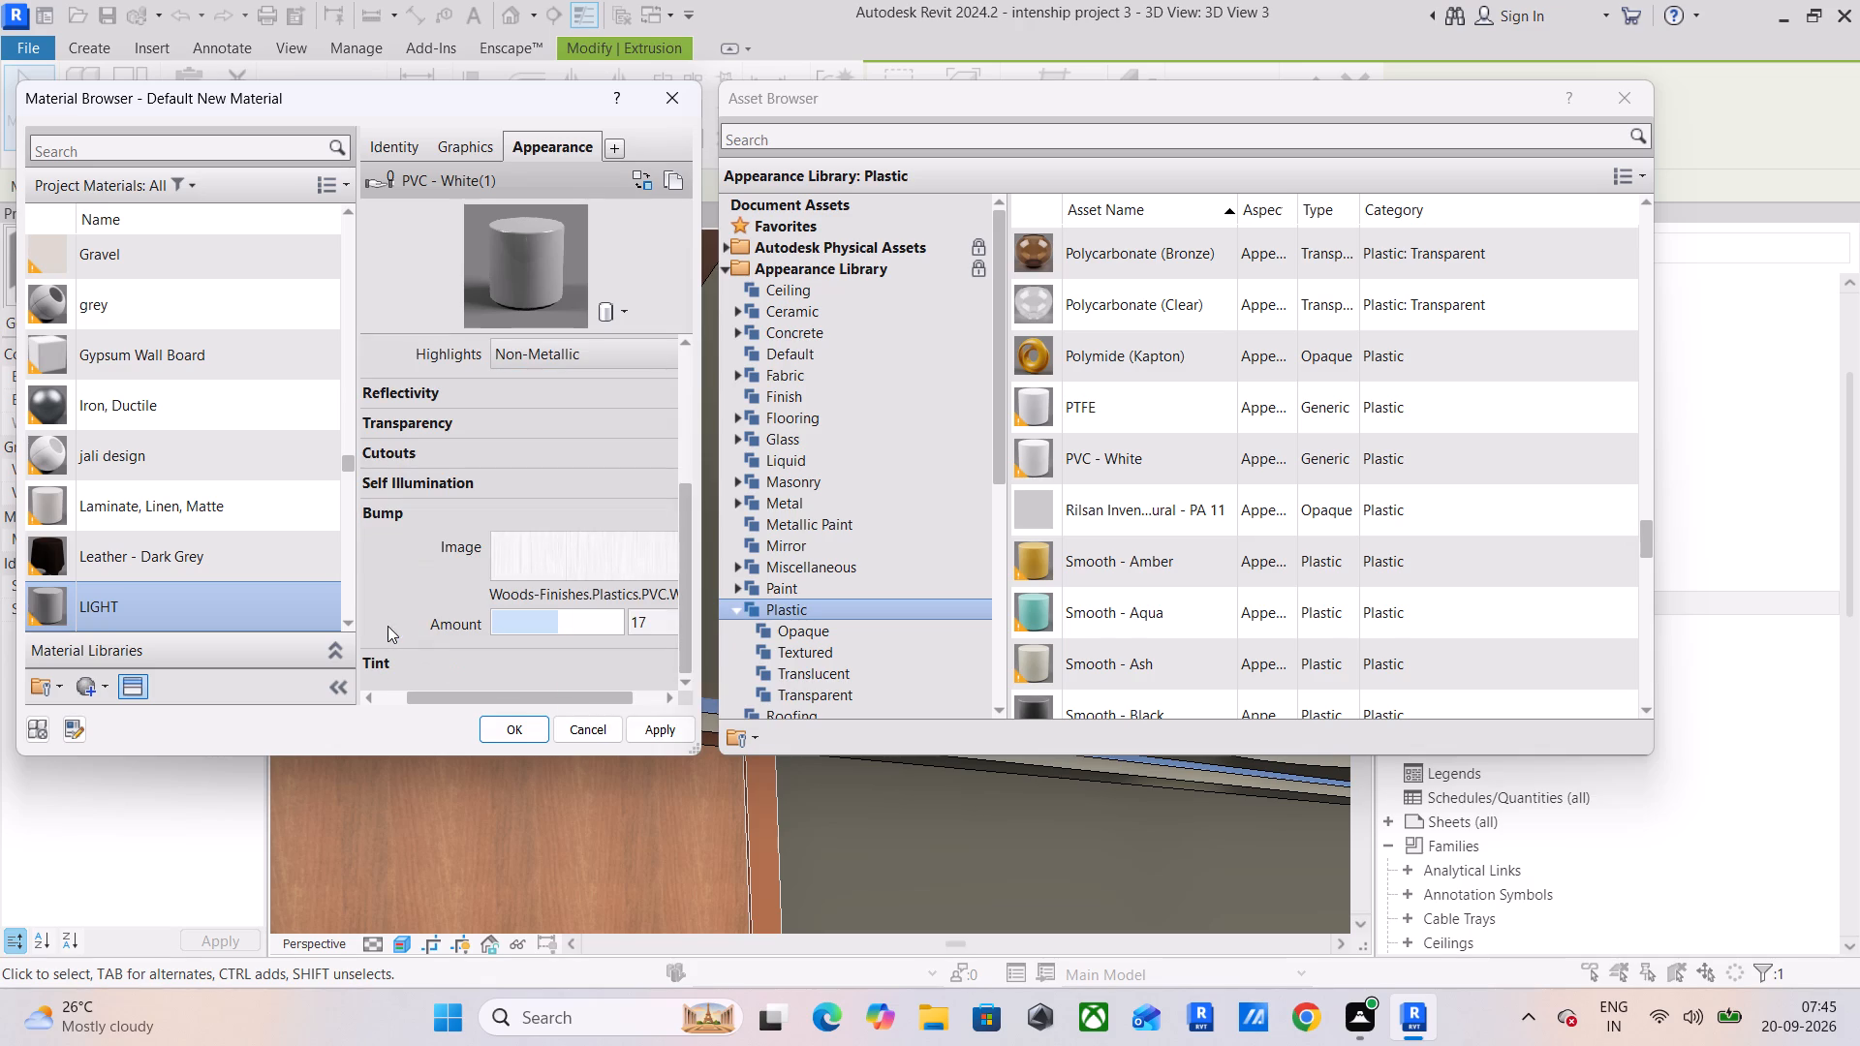
drag(496, 692, 408, 692)
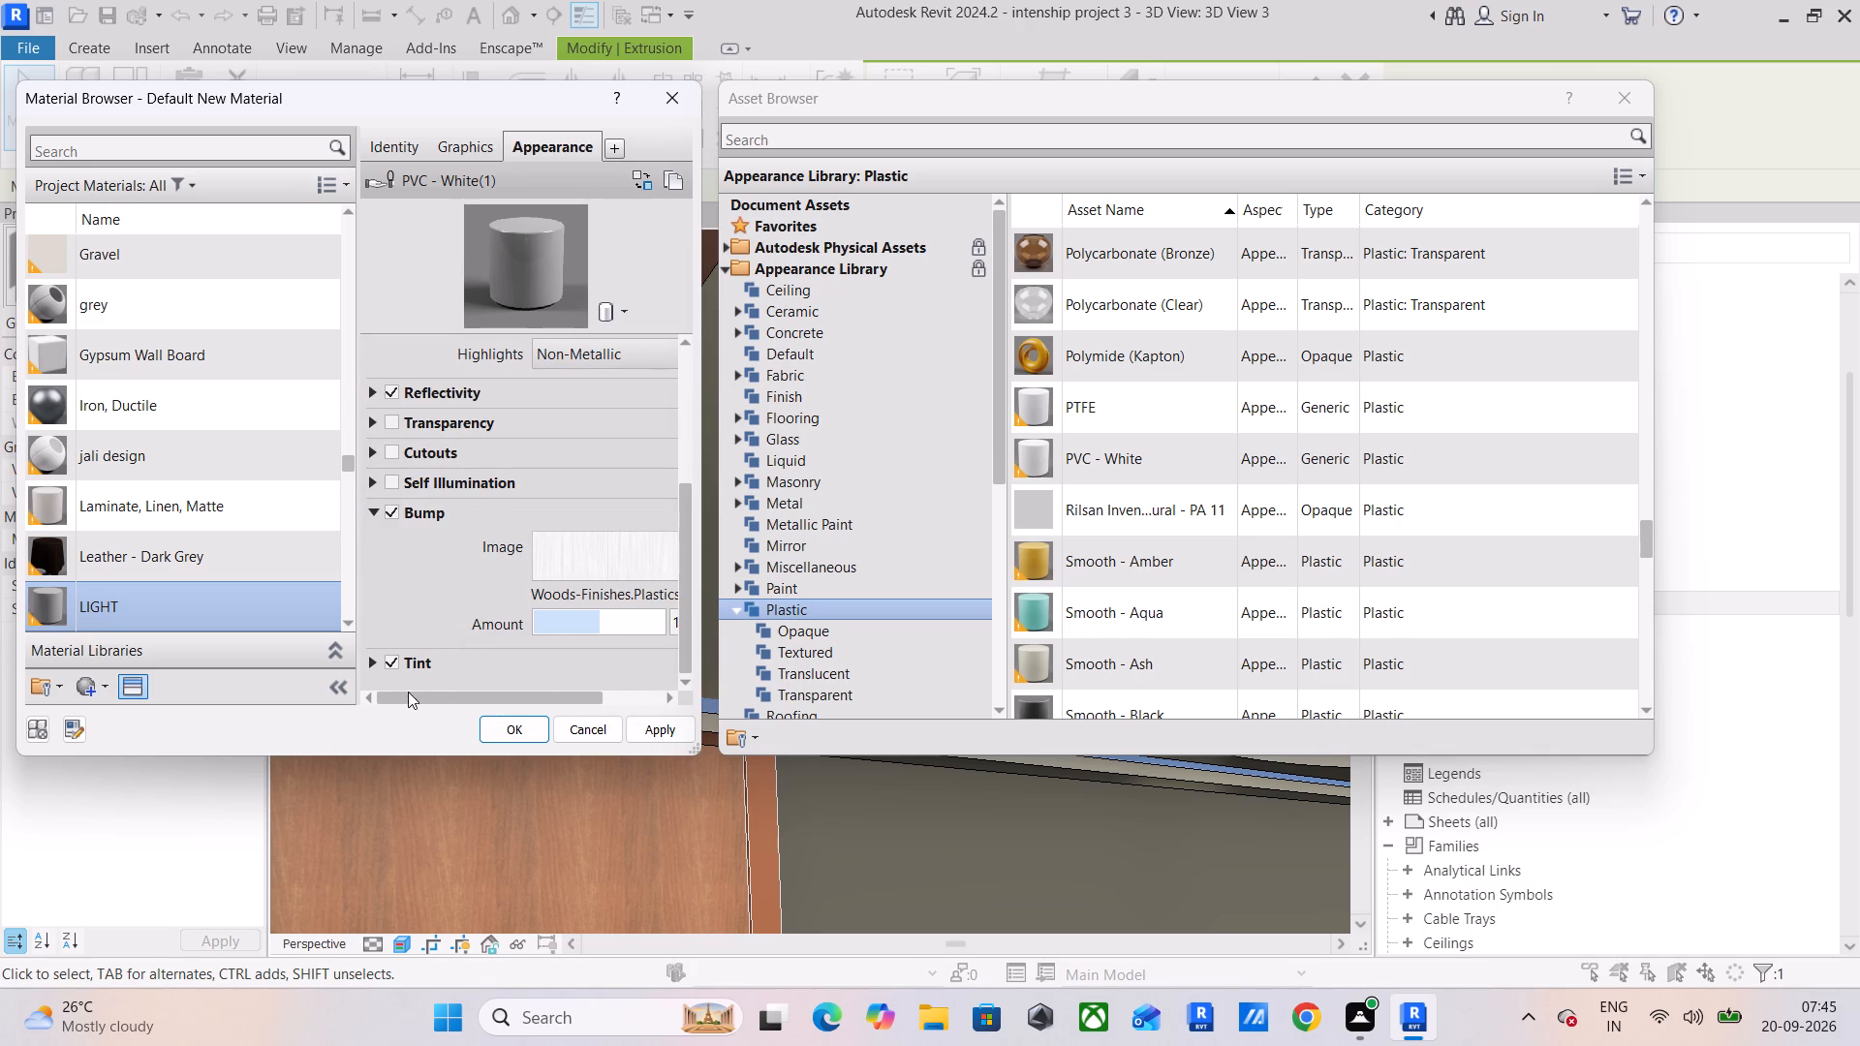
drag(408, 692, 374, 692)
click(389, 508)
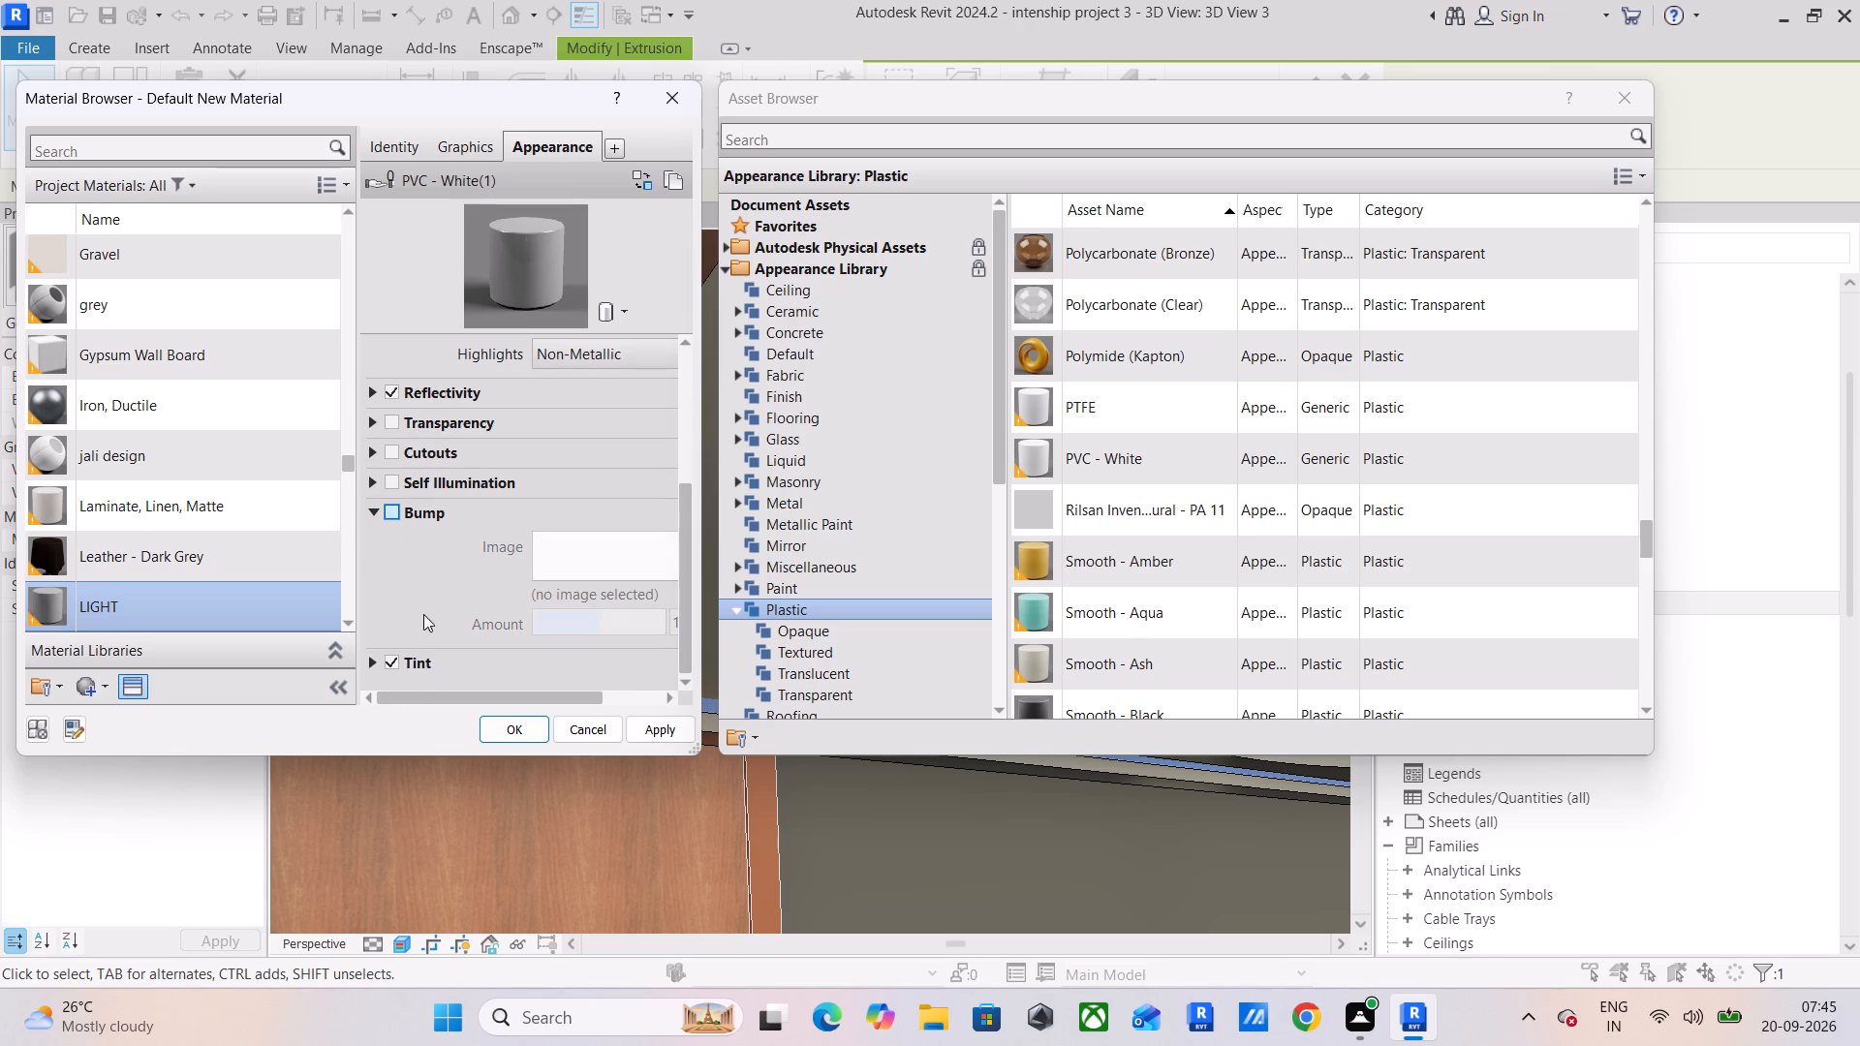
Set the LIGHT material's tint color to white, RGB 255 255 255, and apply the material to the strip extrusion.
drag(488, 692, 566, 692)
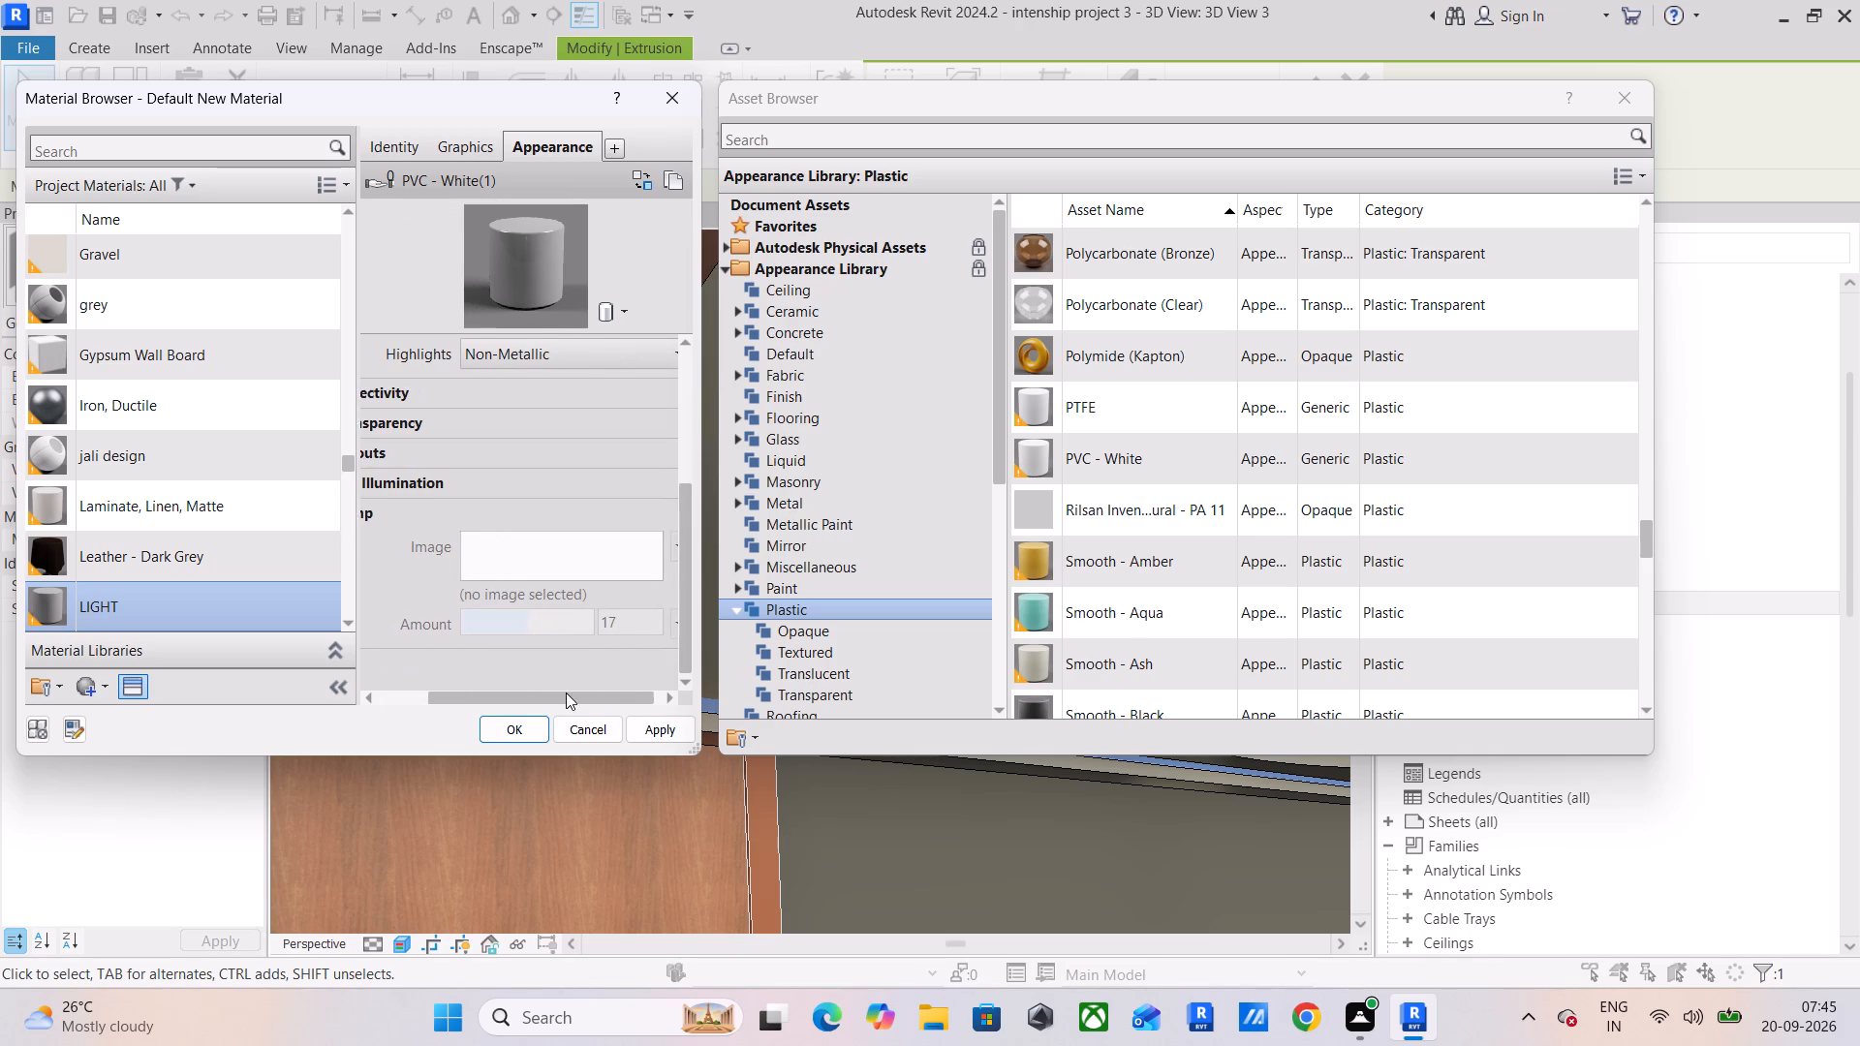
drag(566, 692, 568, 692)
scroll(544, 599, down, 6)
click(446, 667)
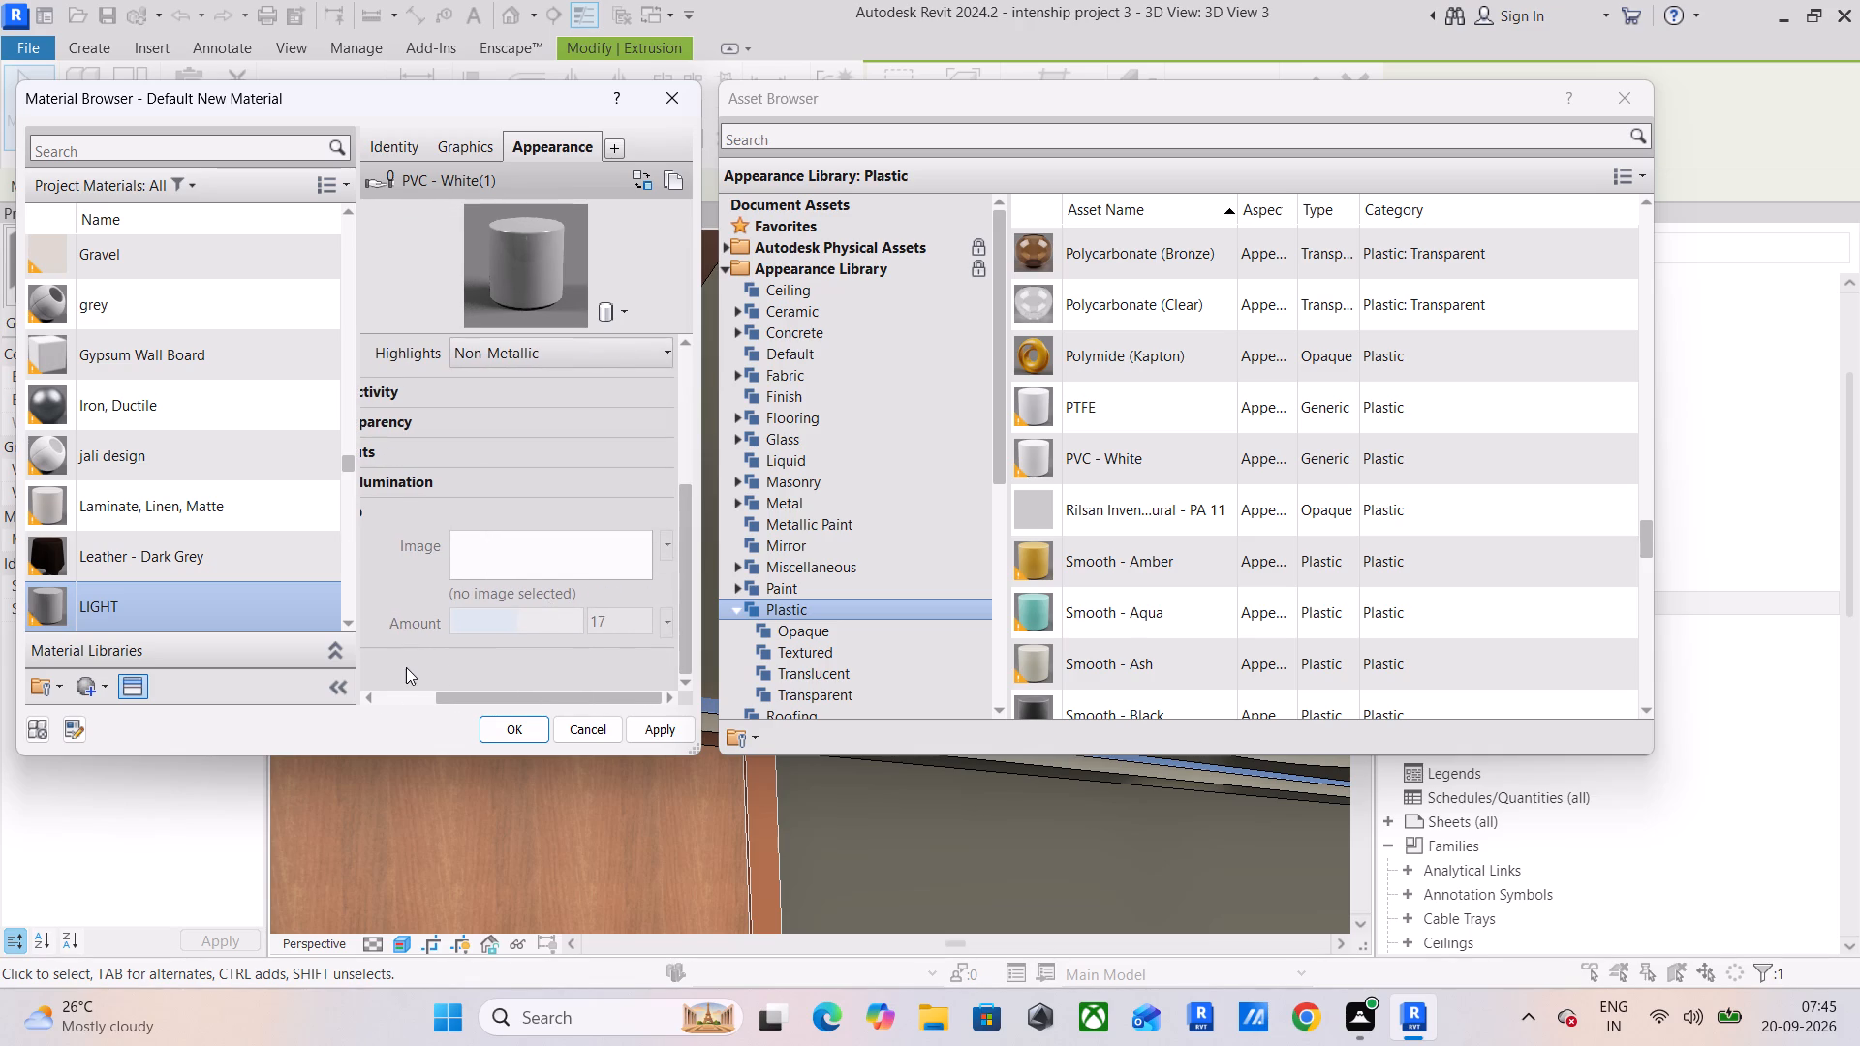
scroll(406, 667, down, 3)
drag(441, 695, 376, 703)
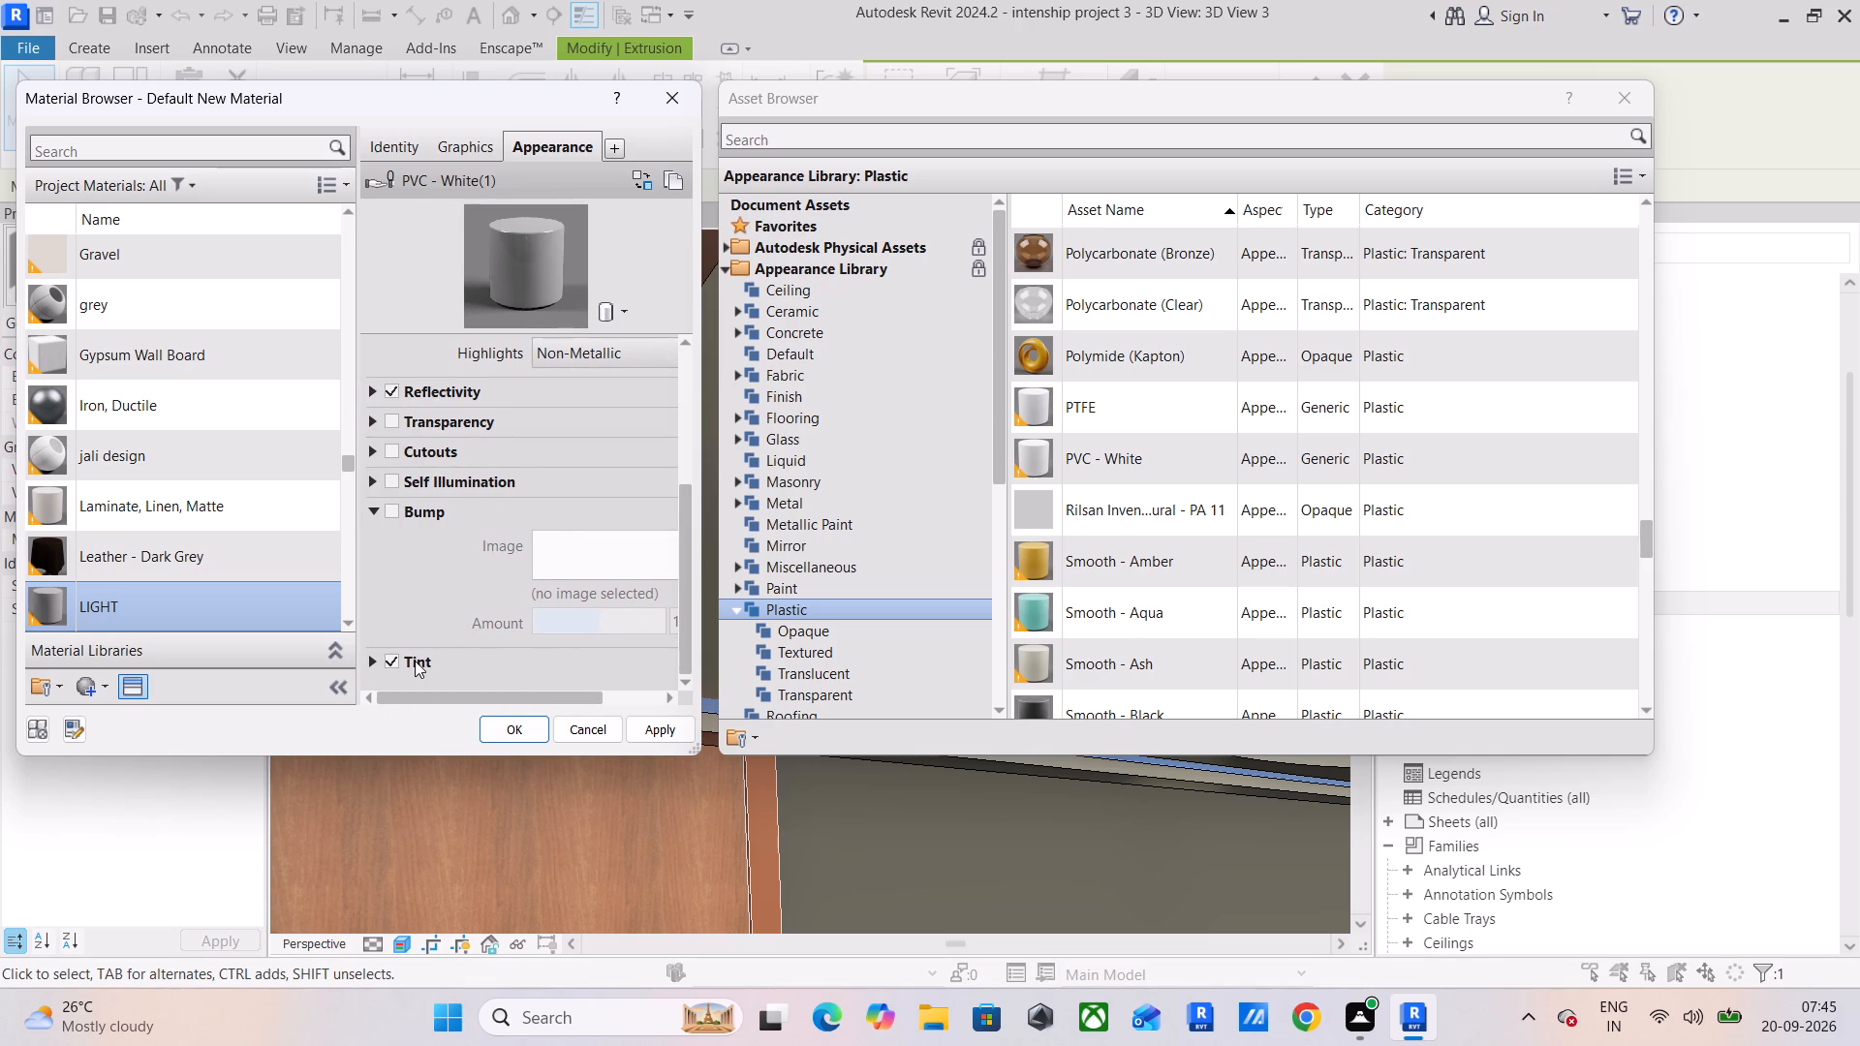
click(415, 661)
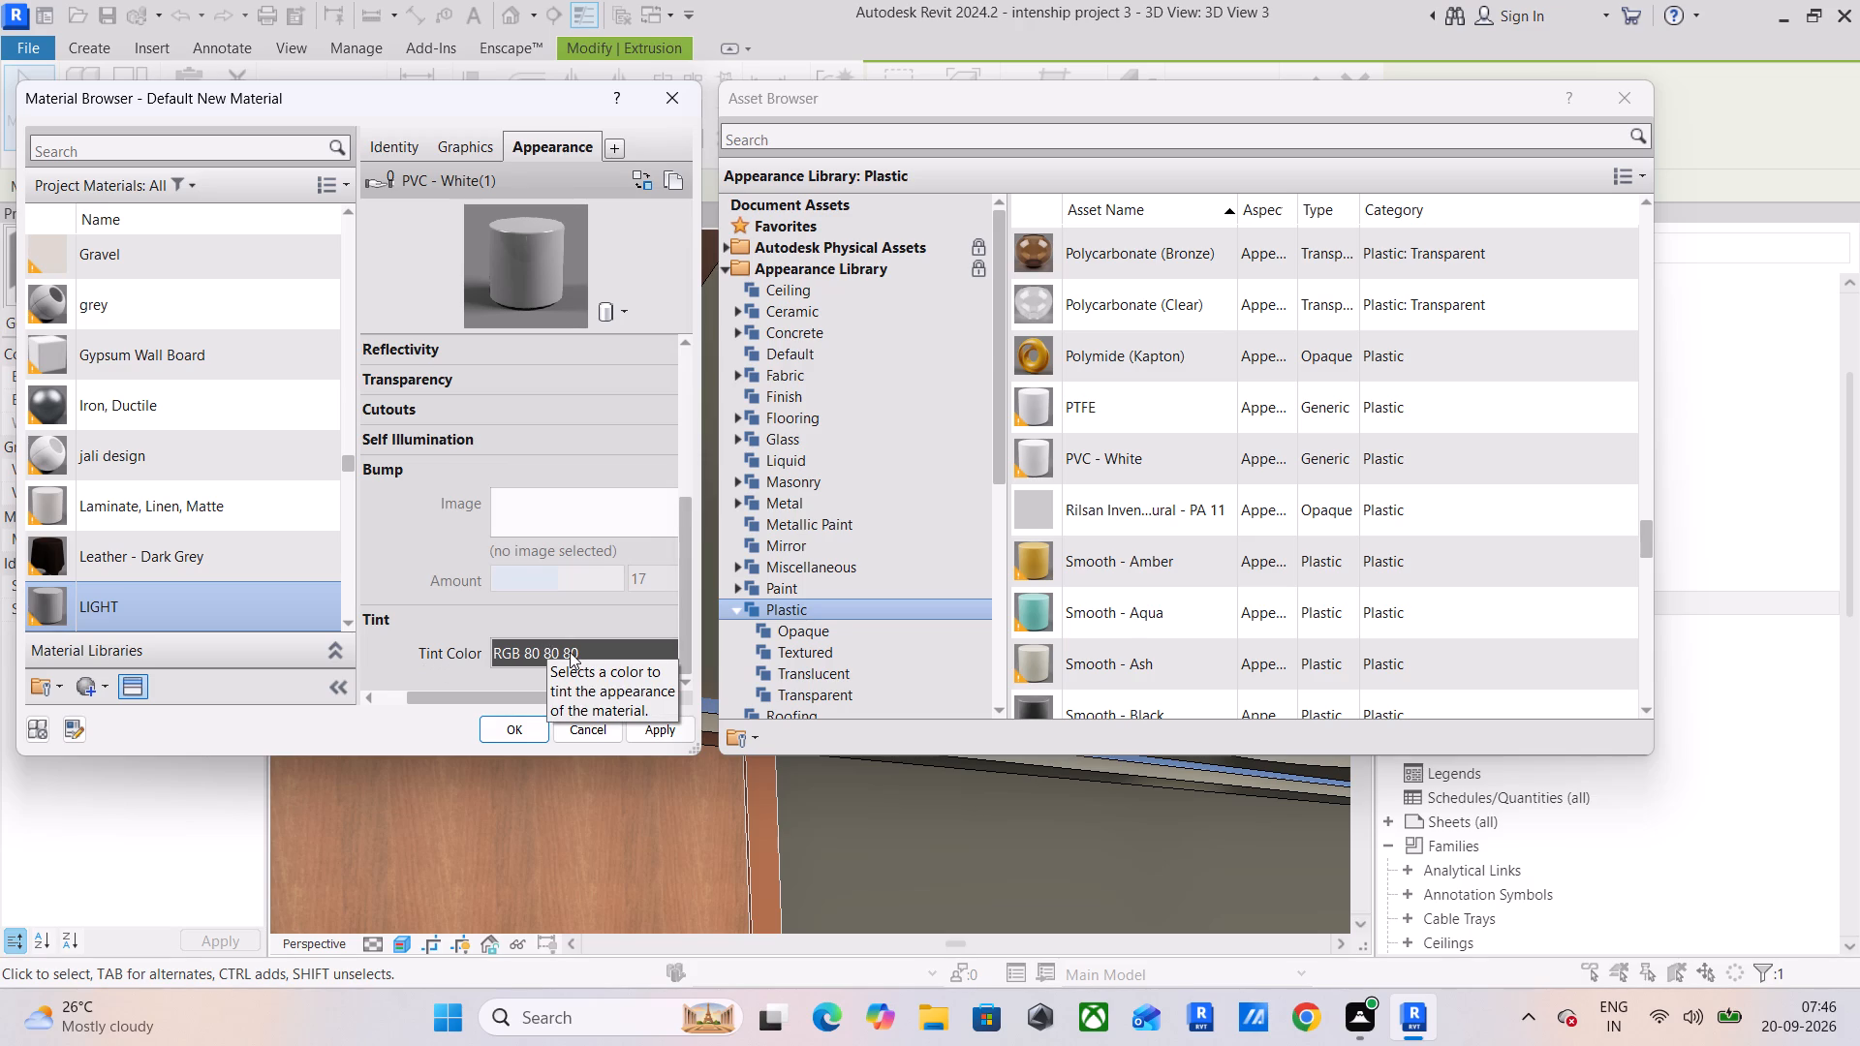
click(570, 652)
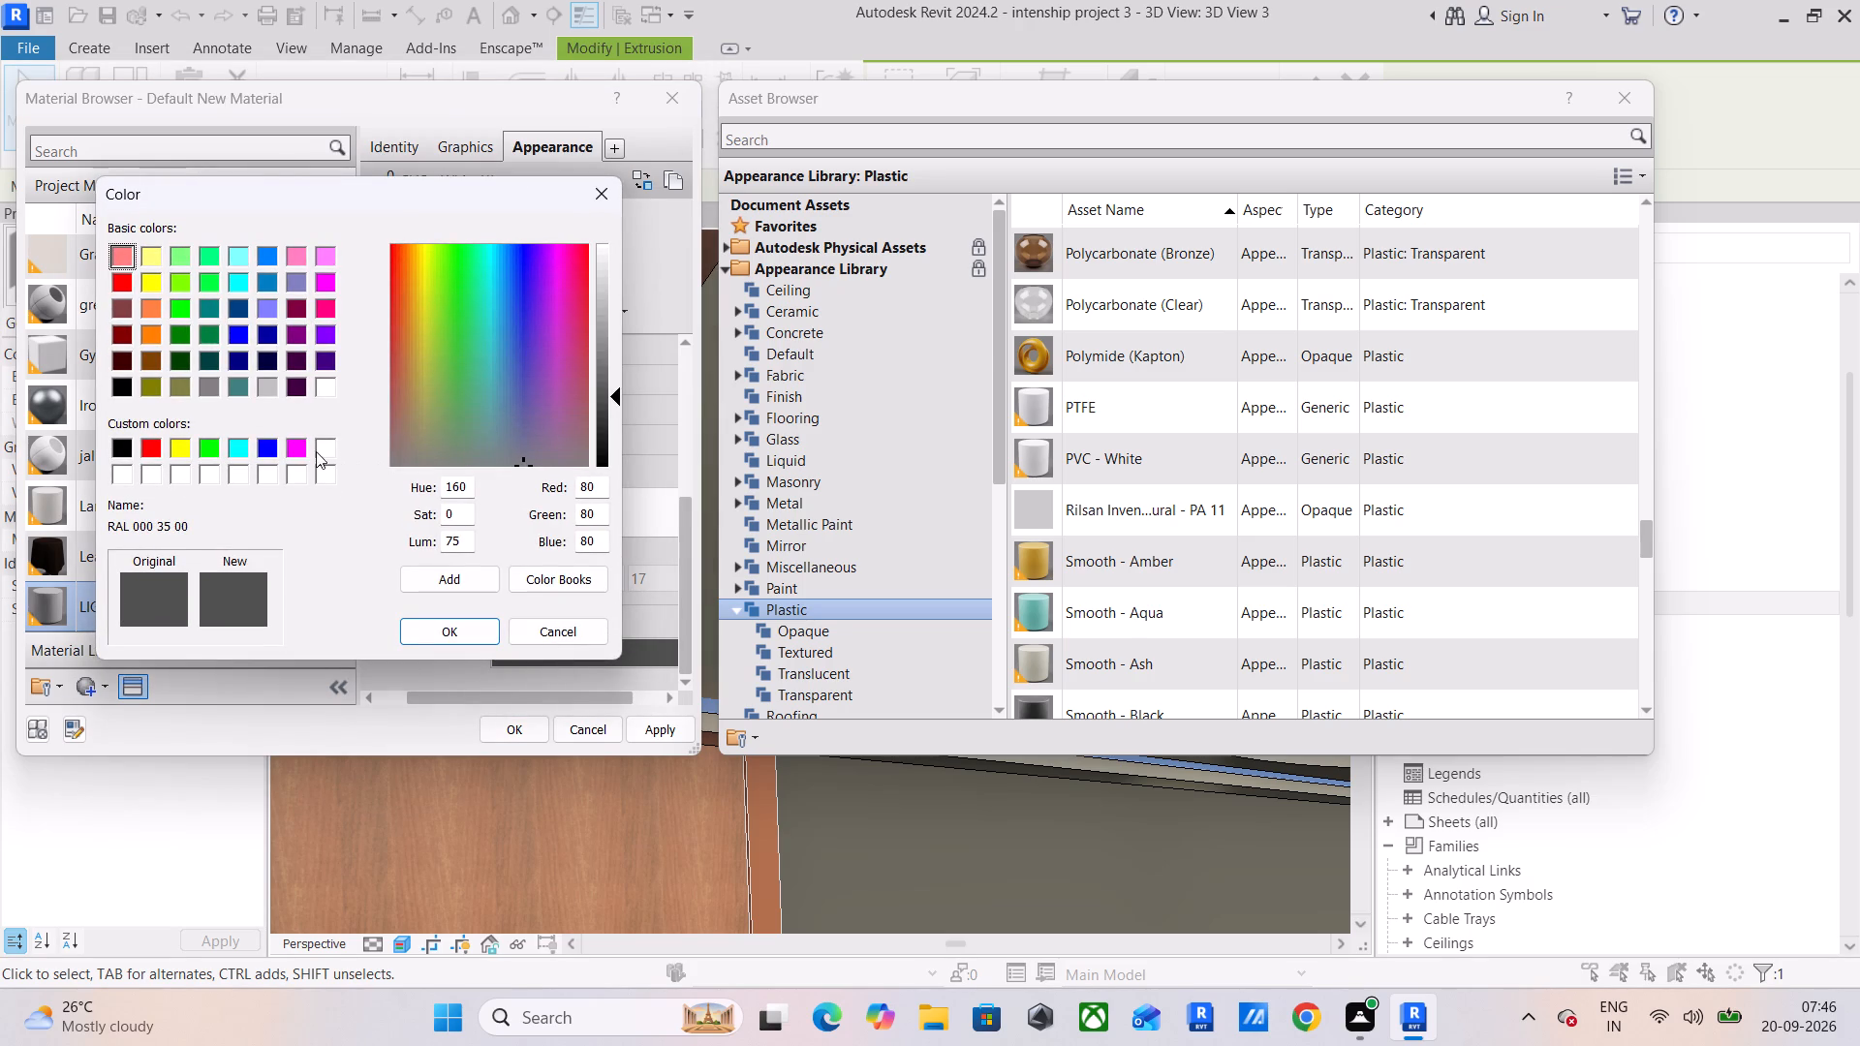
click(321, 453)
click(454, 633)
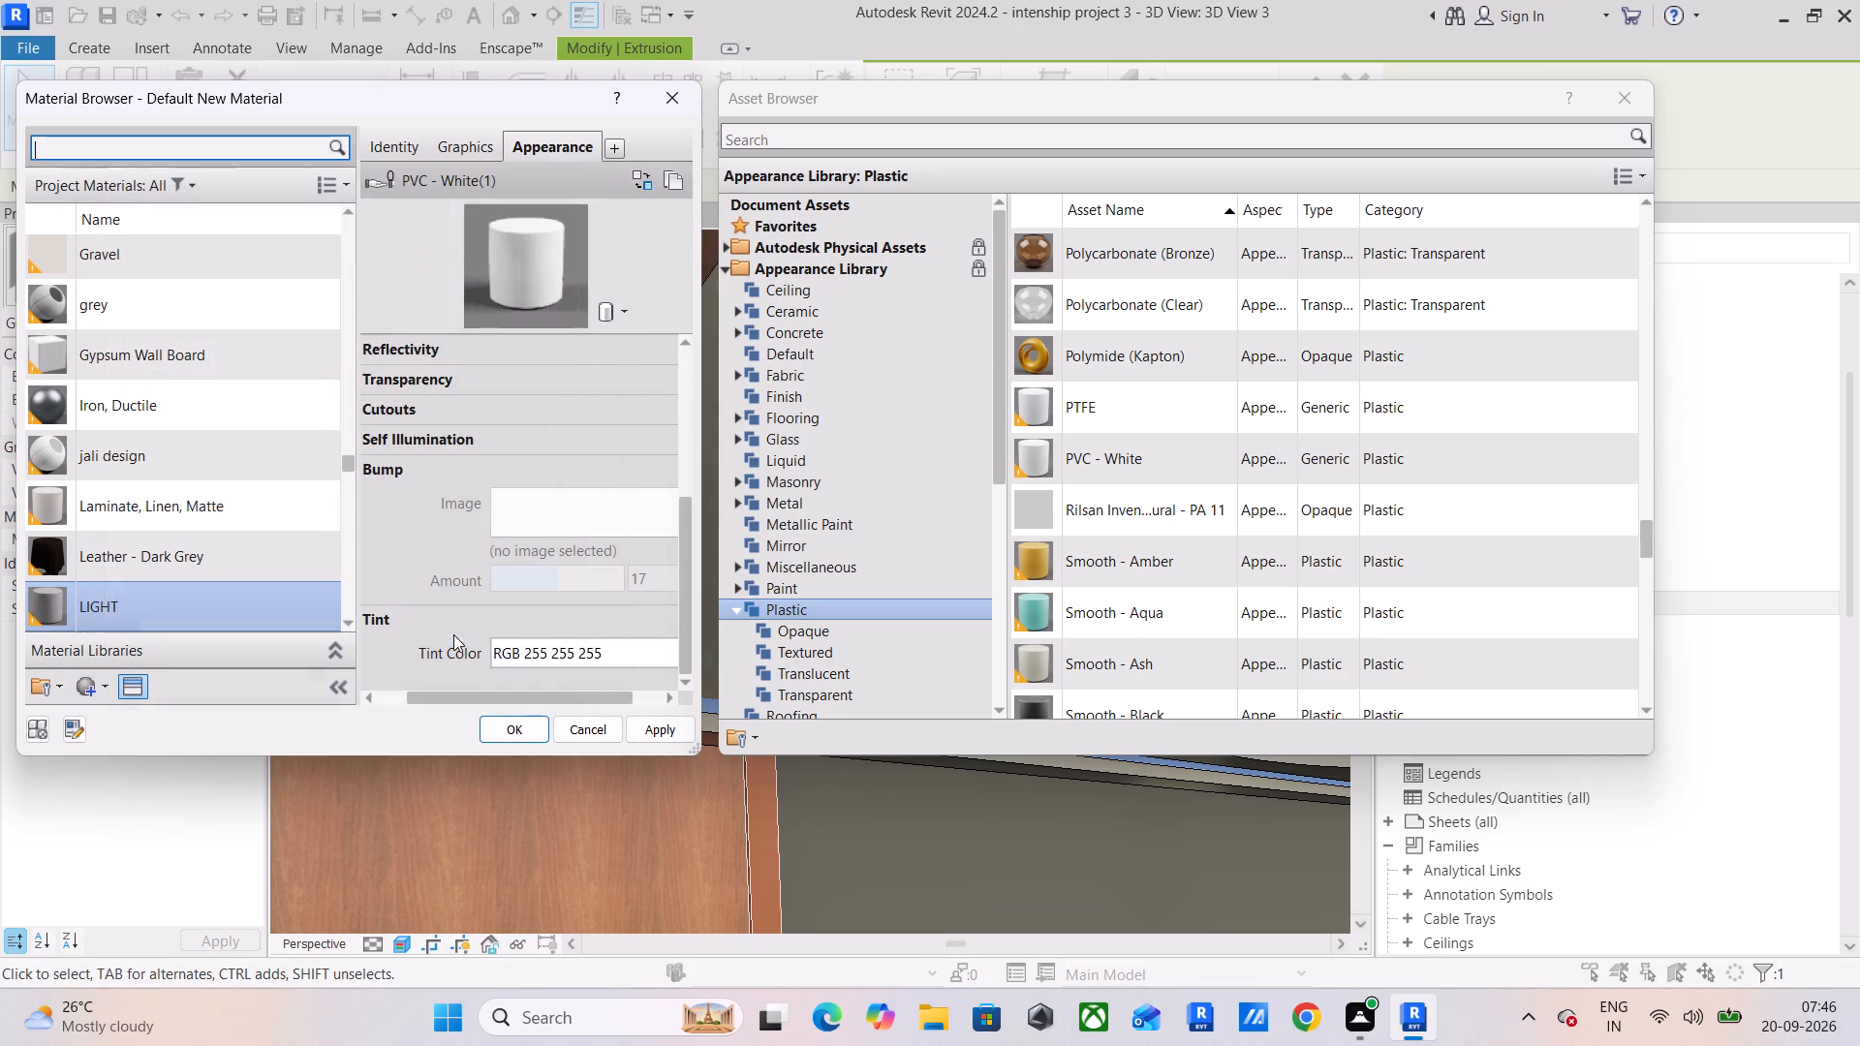
scroll(449, 494, down, 5)
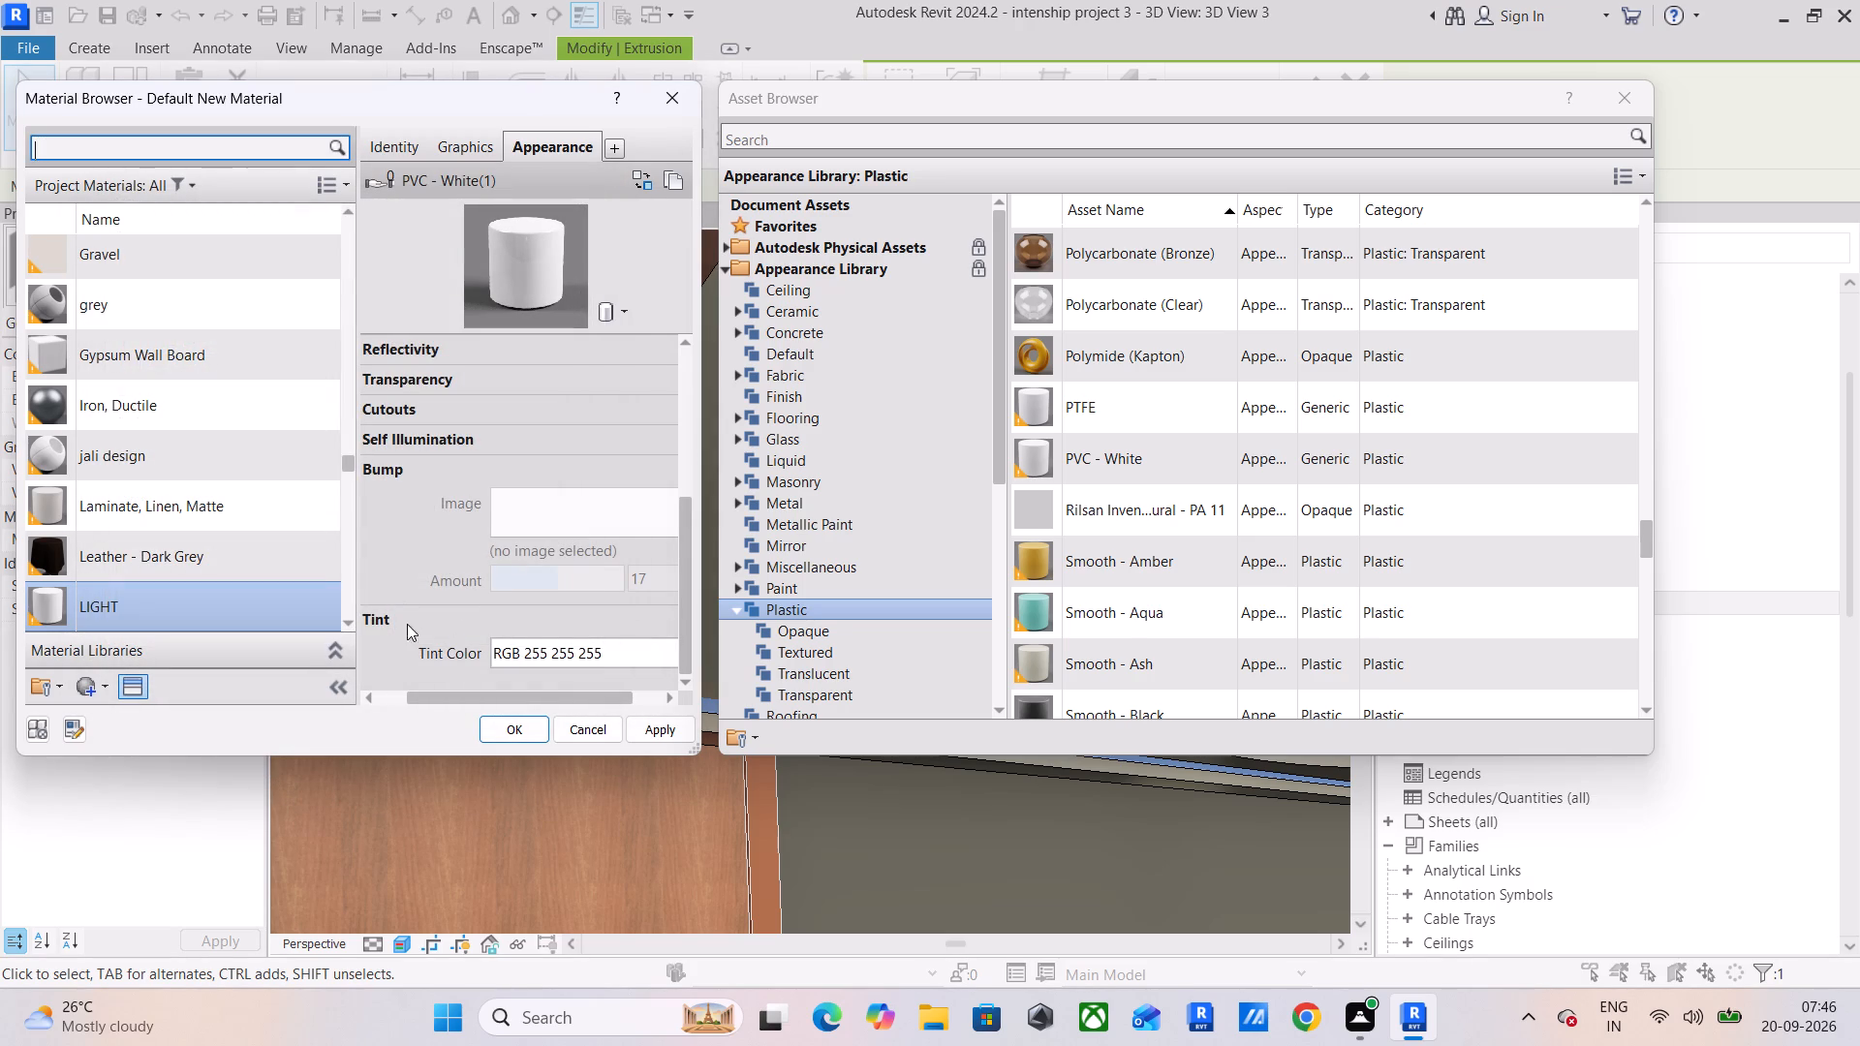
click(641, 719)
click(510, 736)
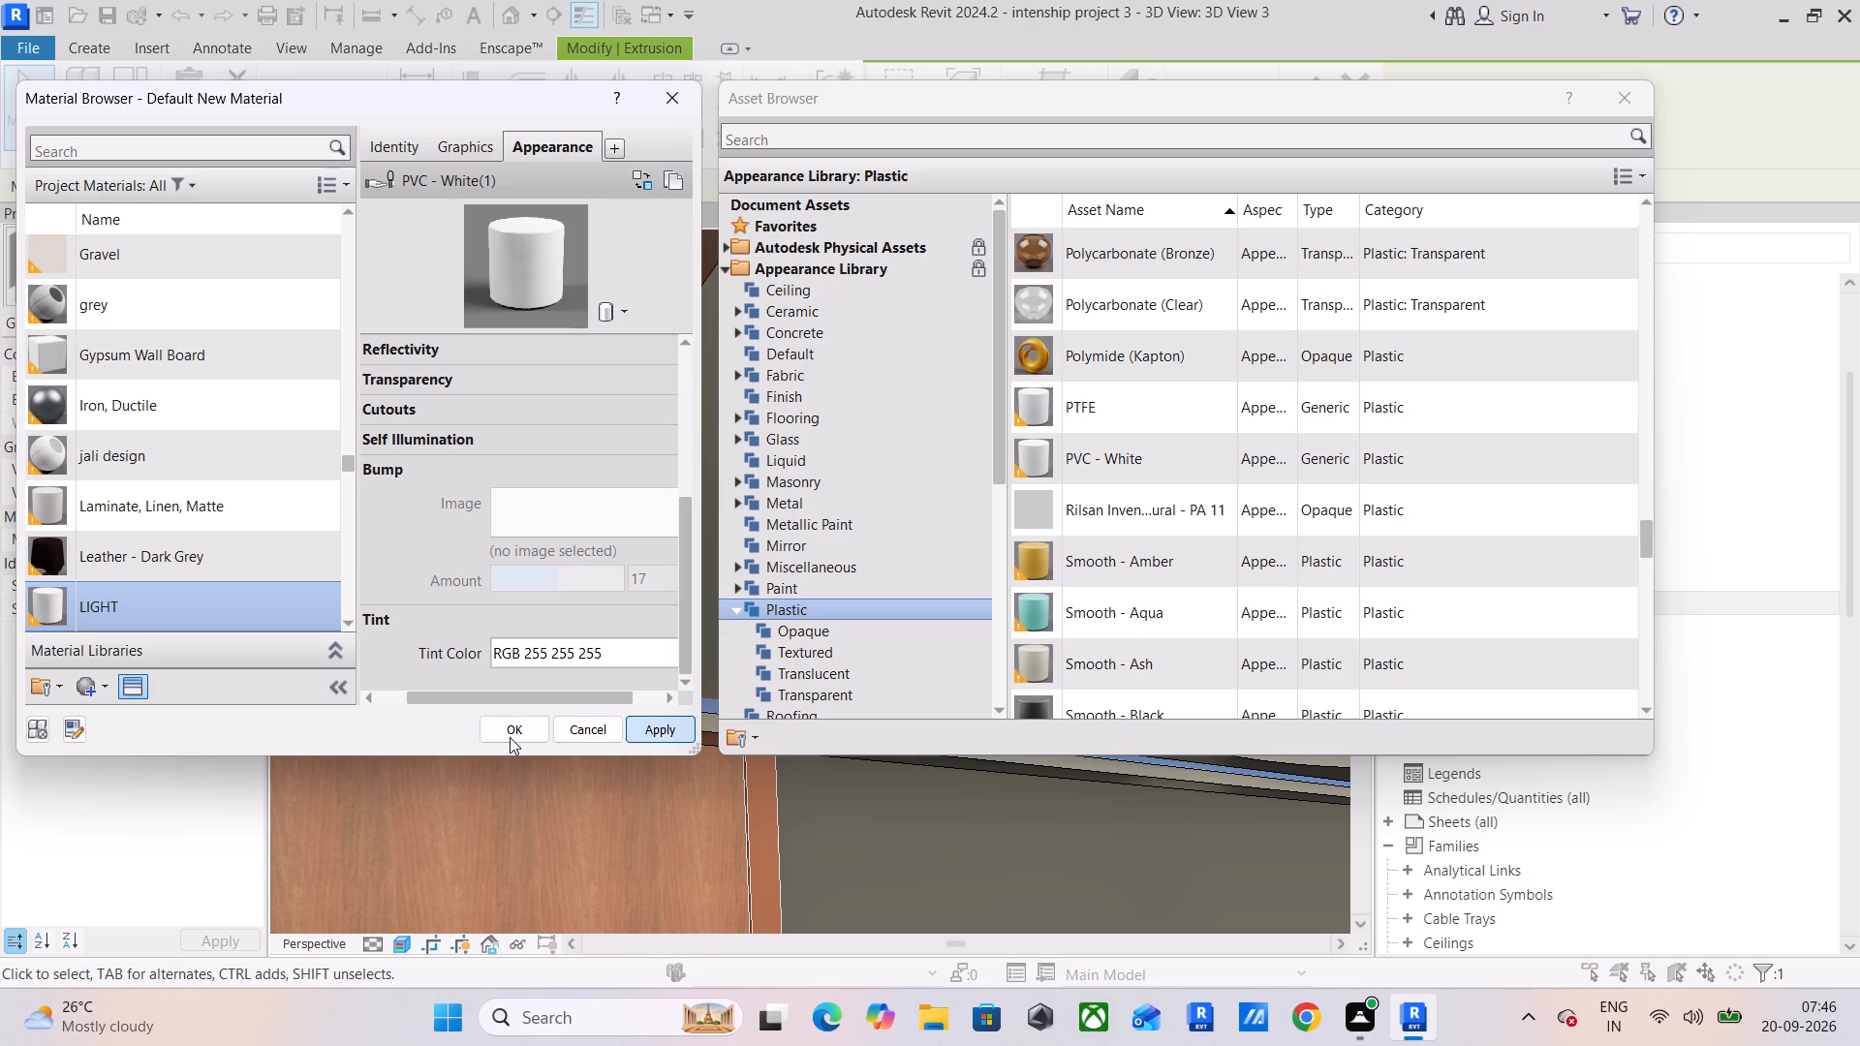
Assign the LIGHT material to the 2" extrusion edging the decorative ceiling's panel and circular opening, and finish the in-place model.
click(786, 811)
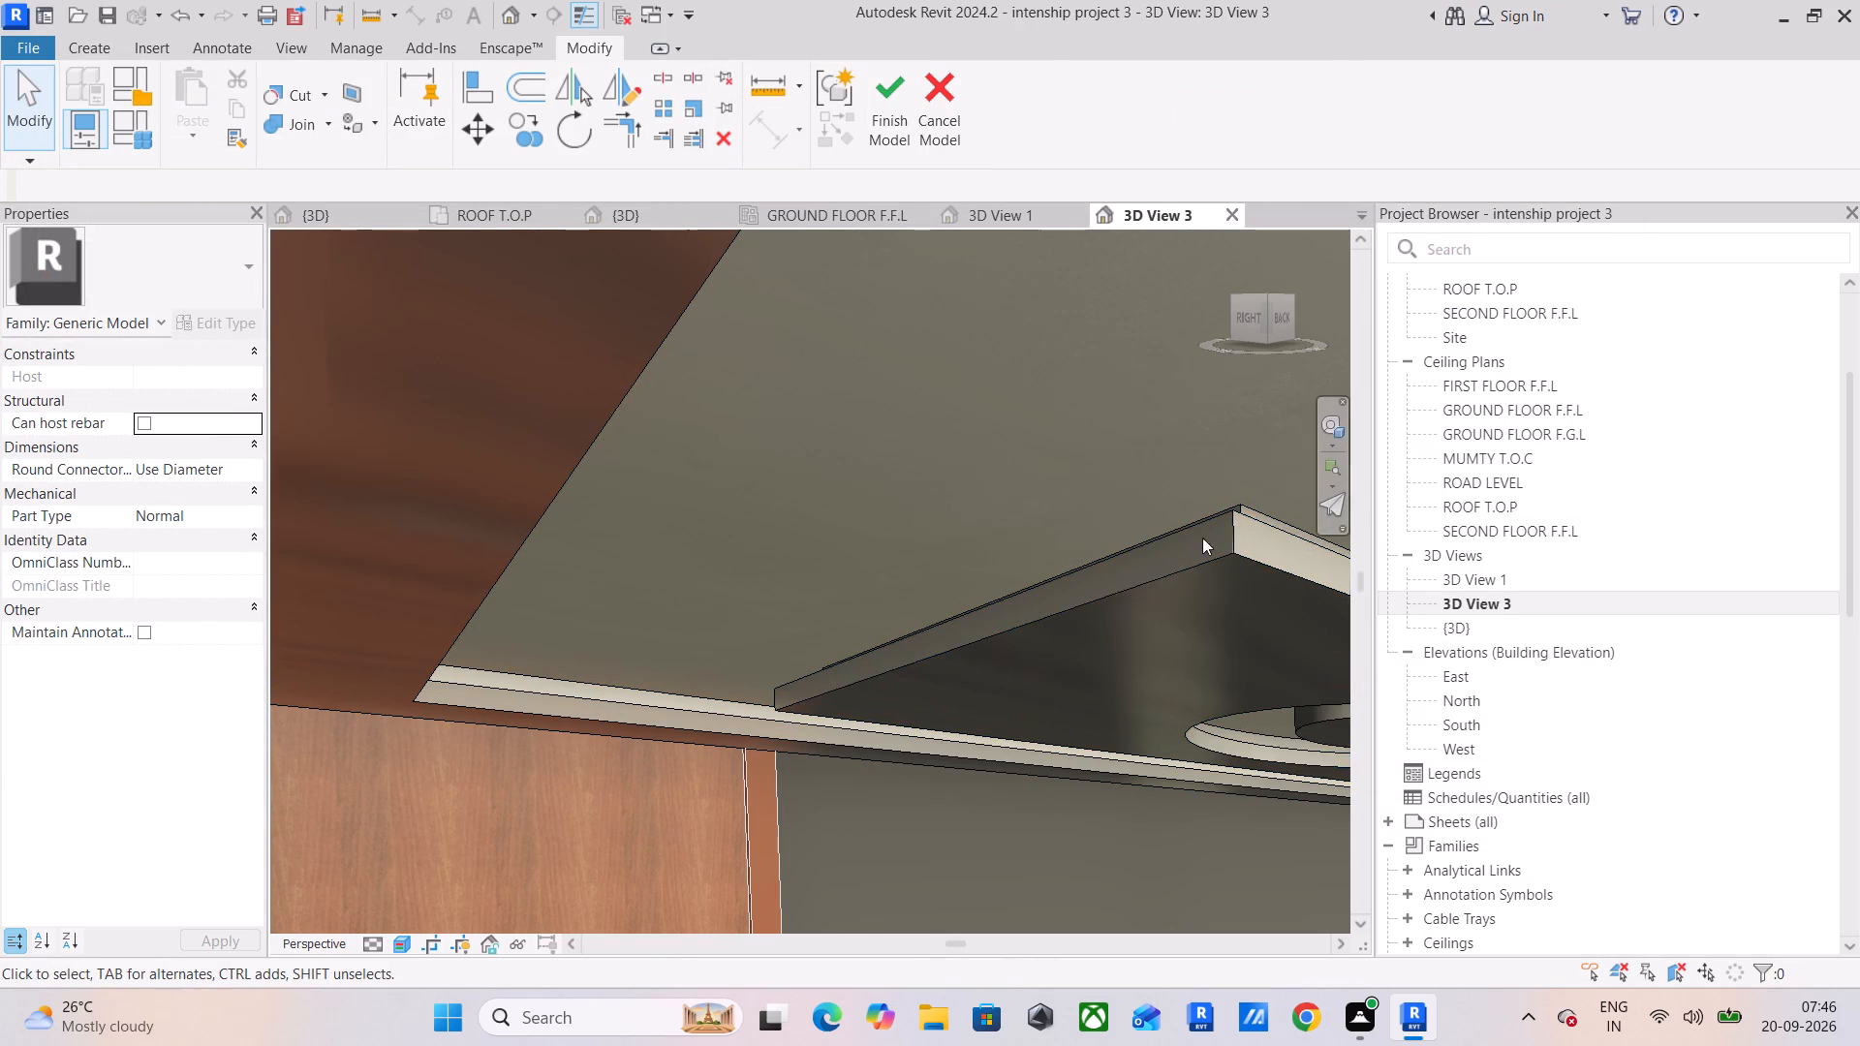
click(1252, 514)
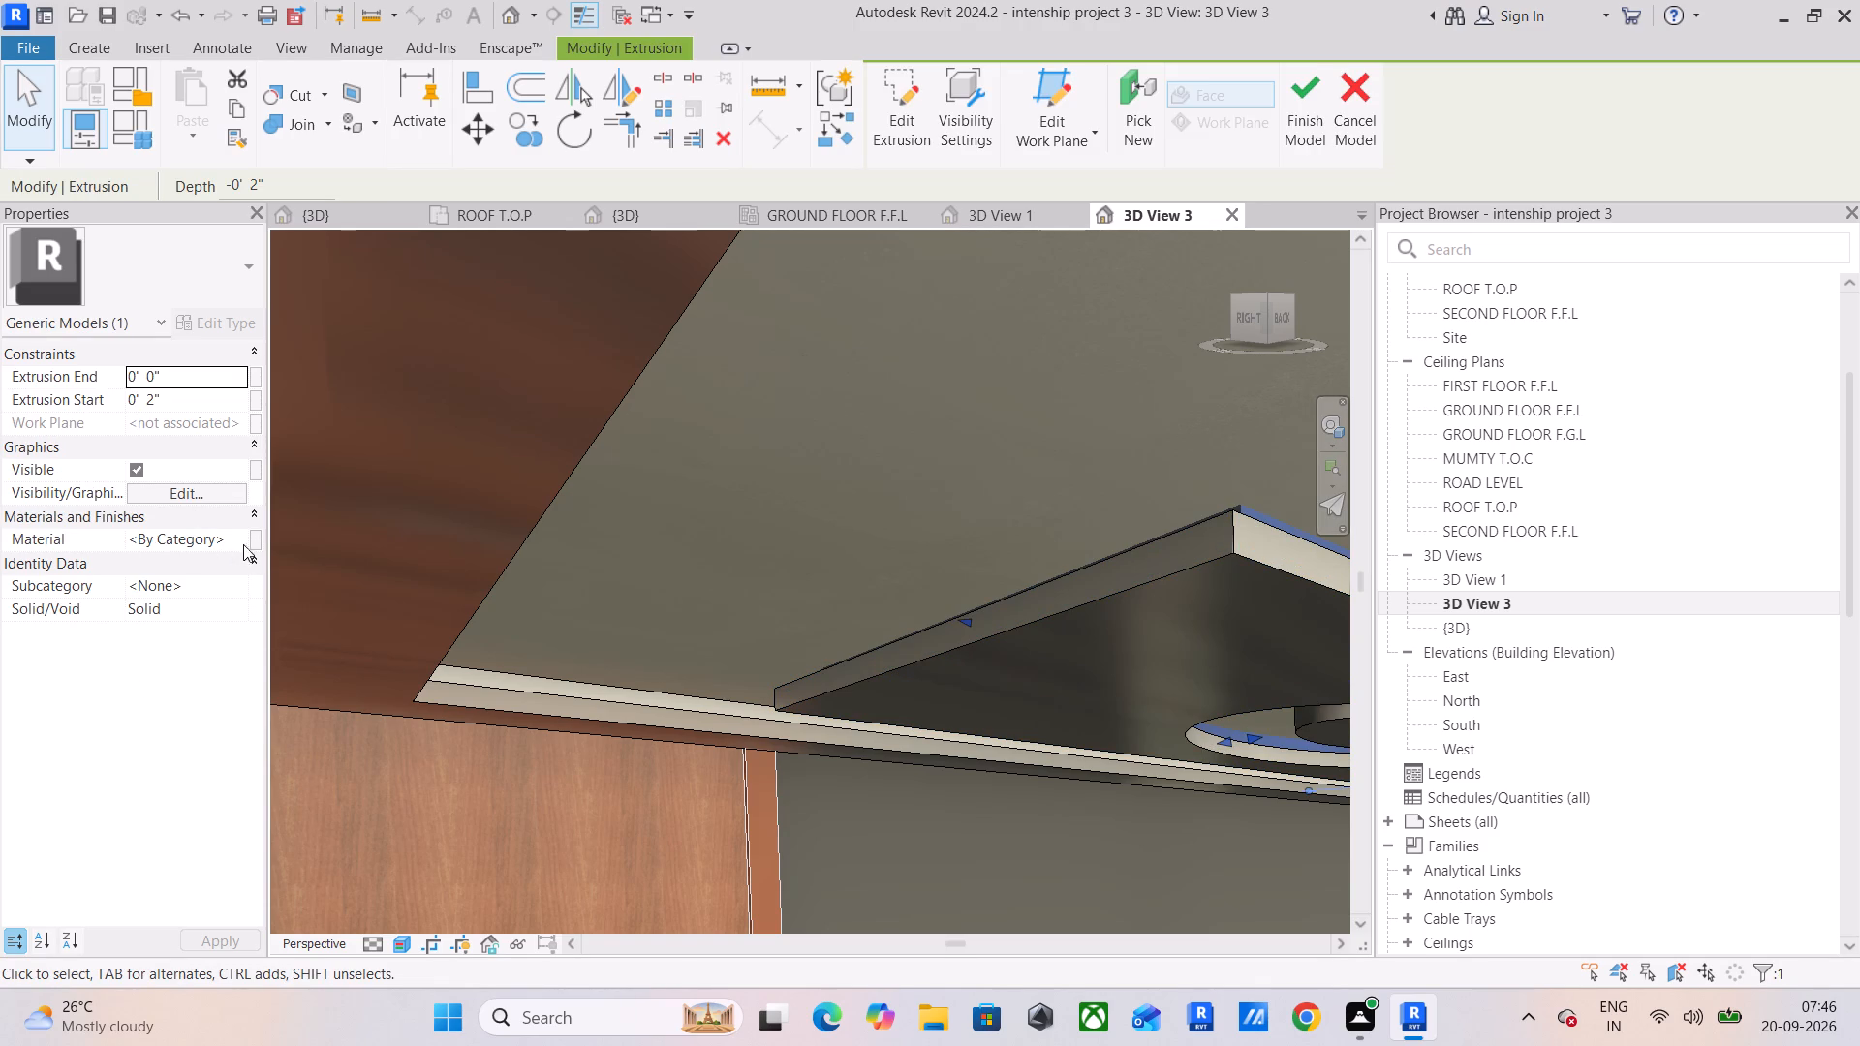
click(243, 538)
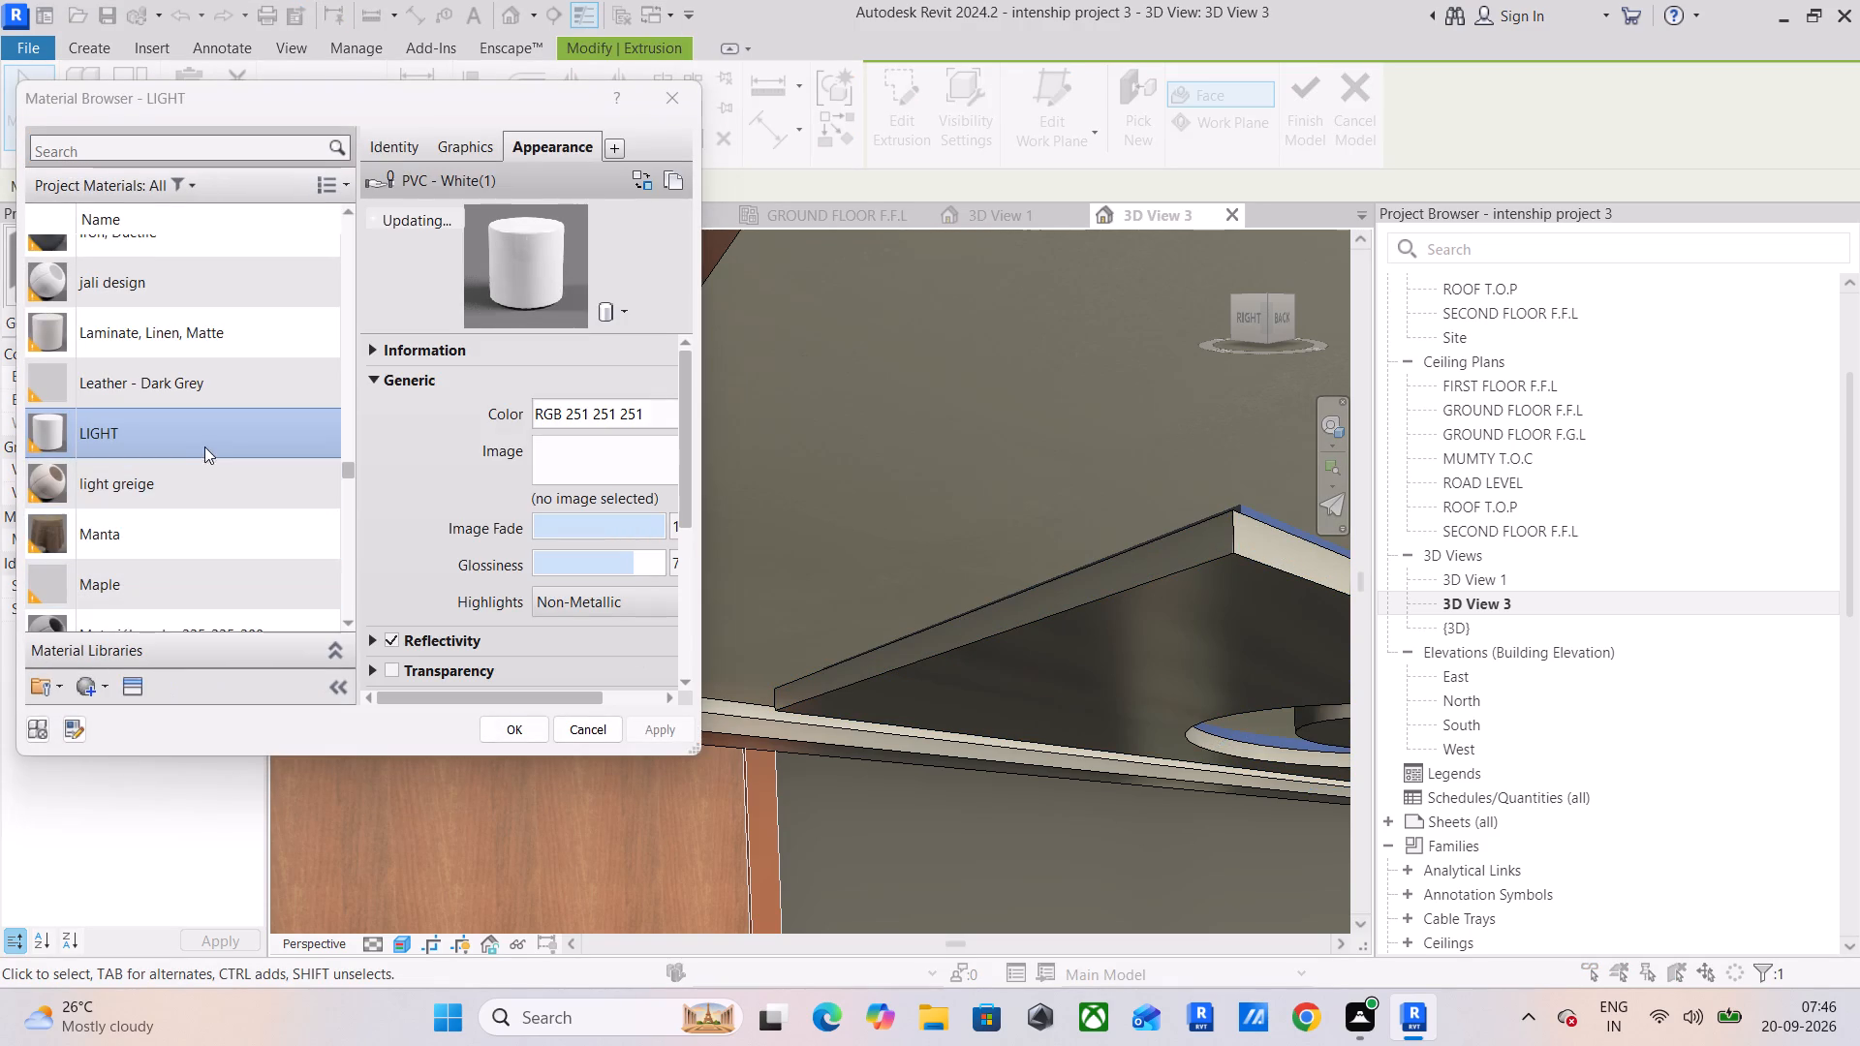
click(206, 443)
click(504, 733)
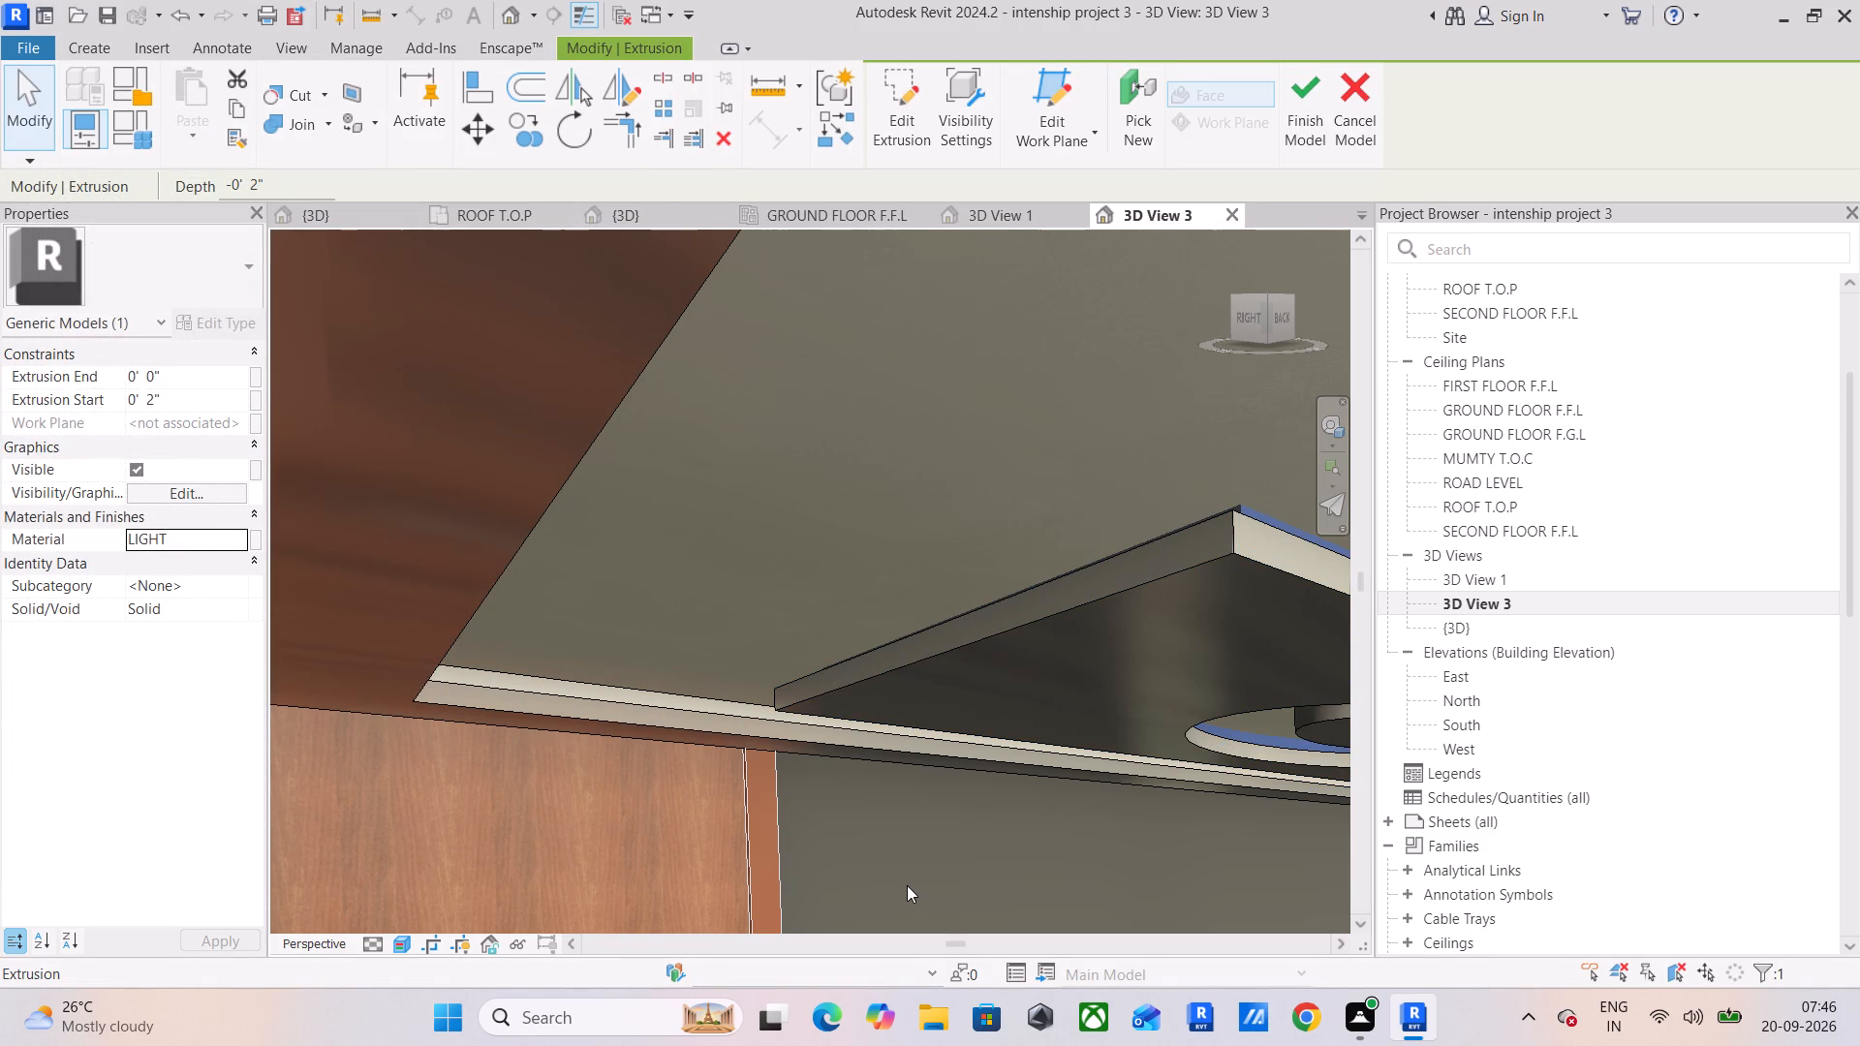
click(909, 886)
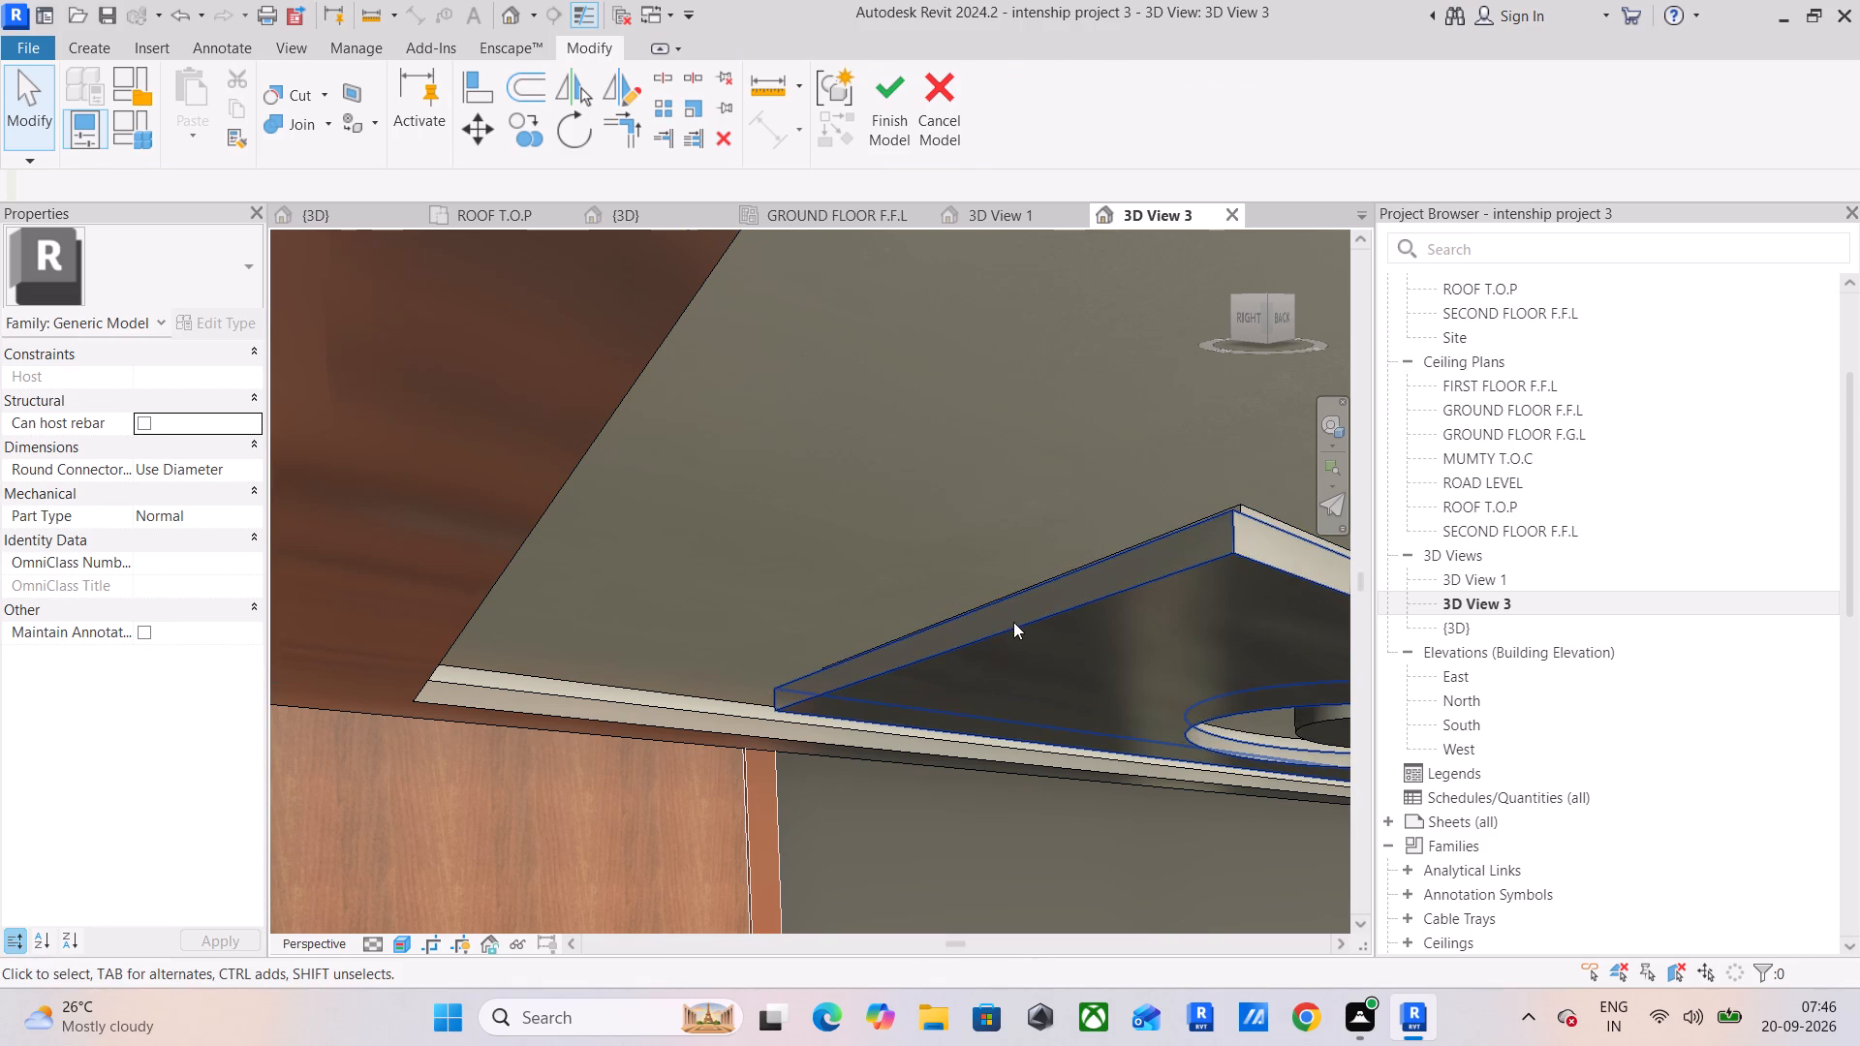
middle_drag(1064, 581, 995, 587)
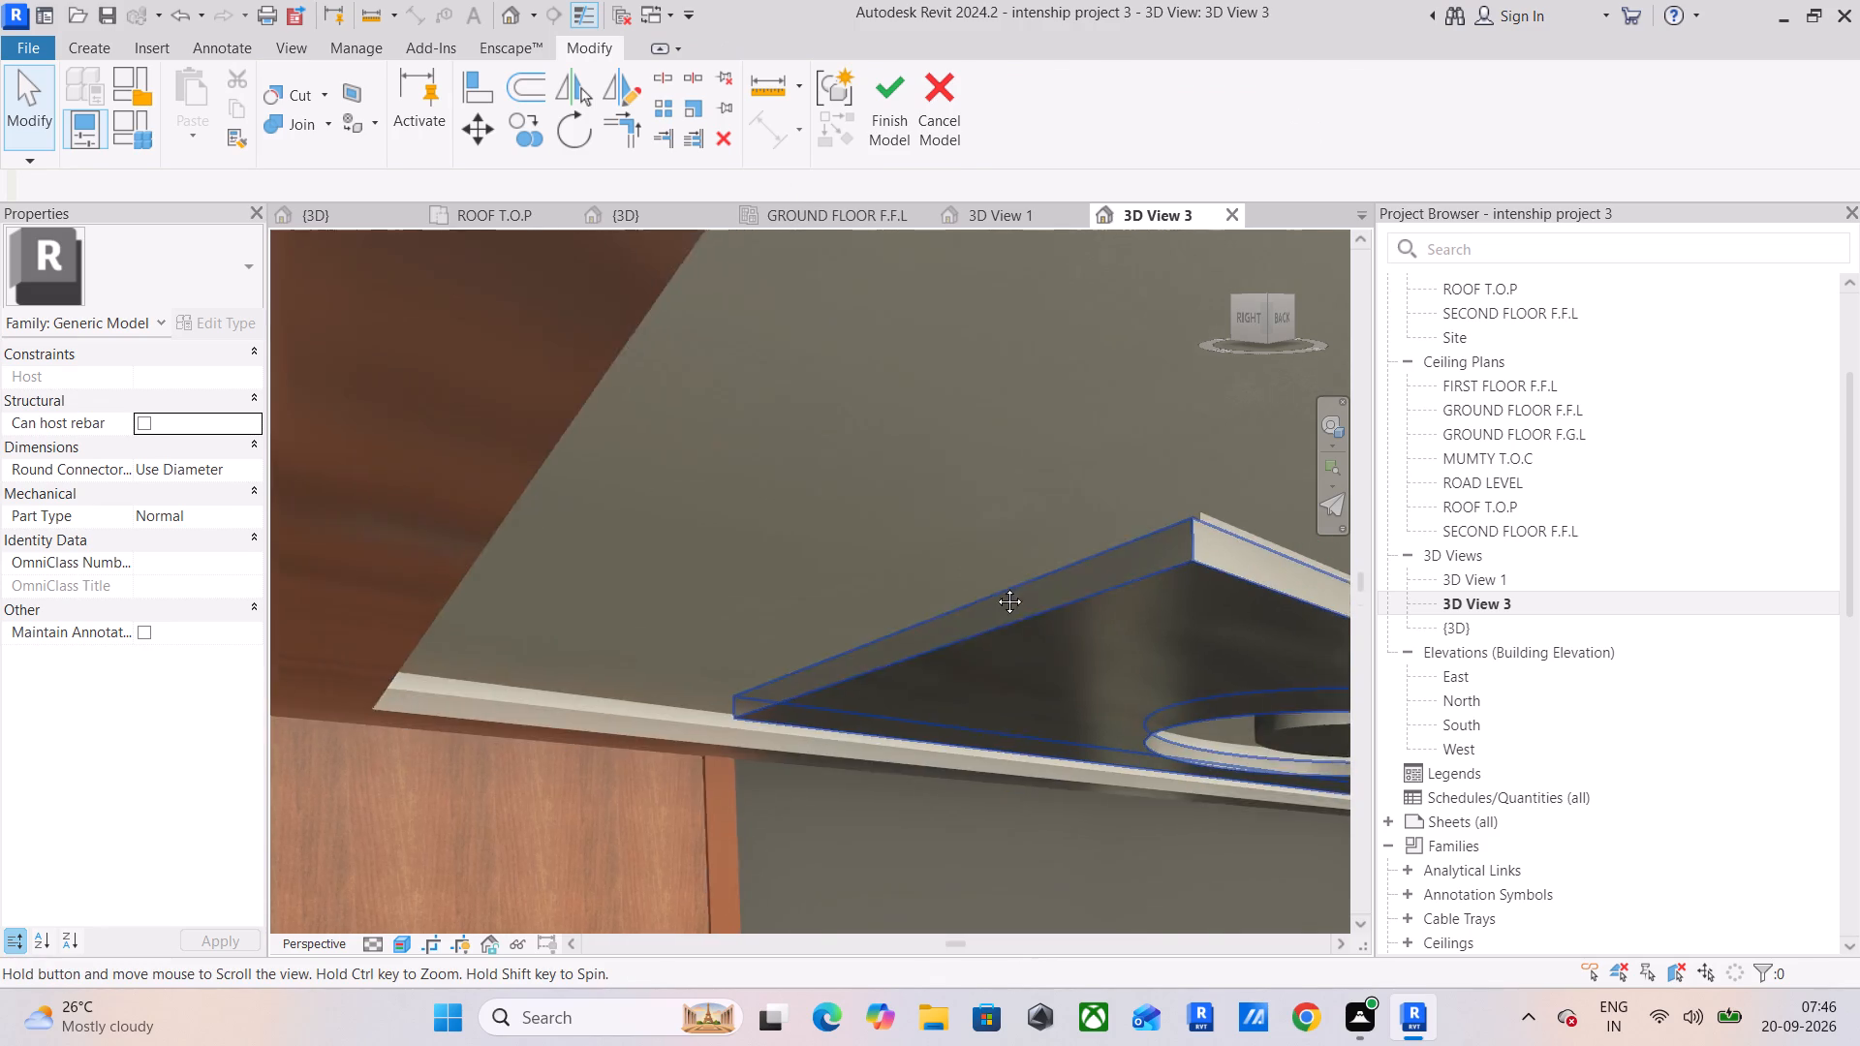
middle_drag(995, 587, 424, 467)
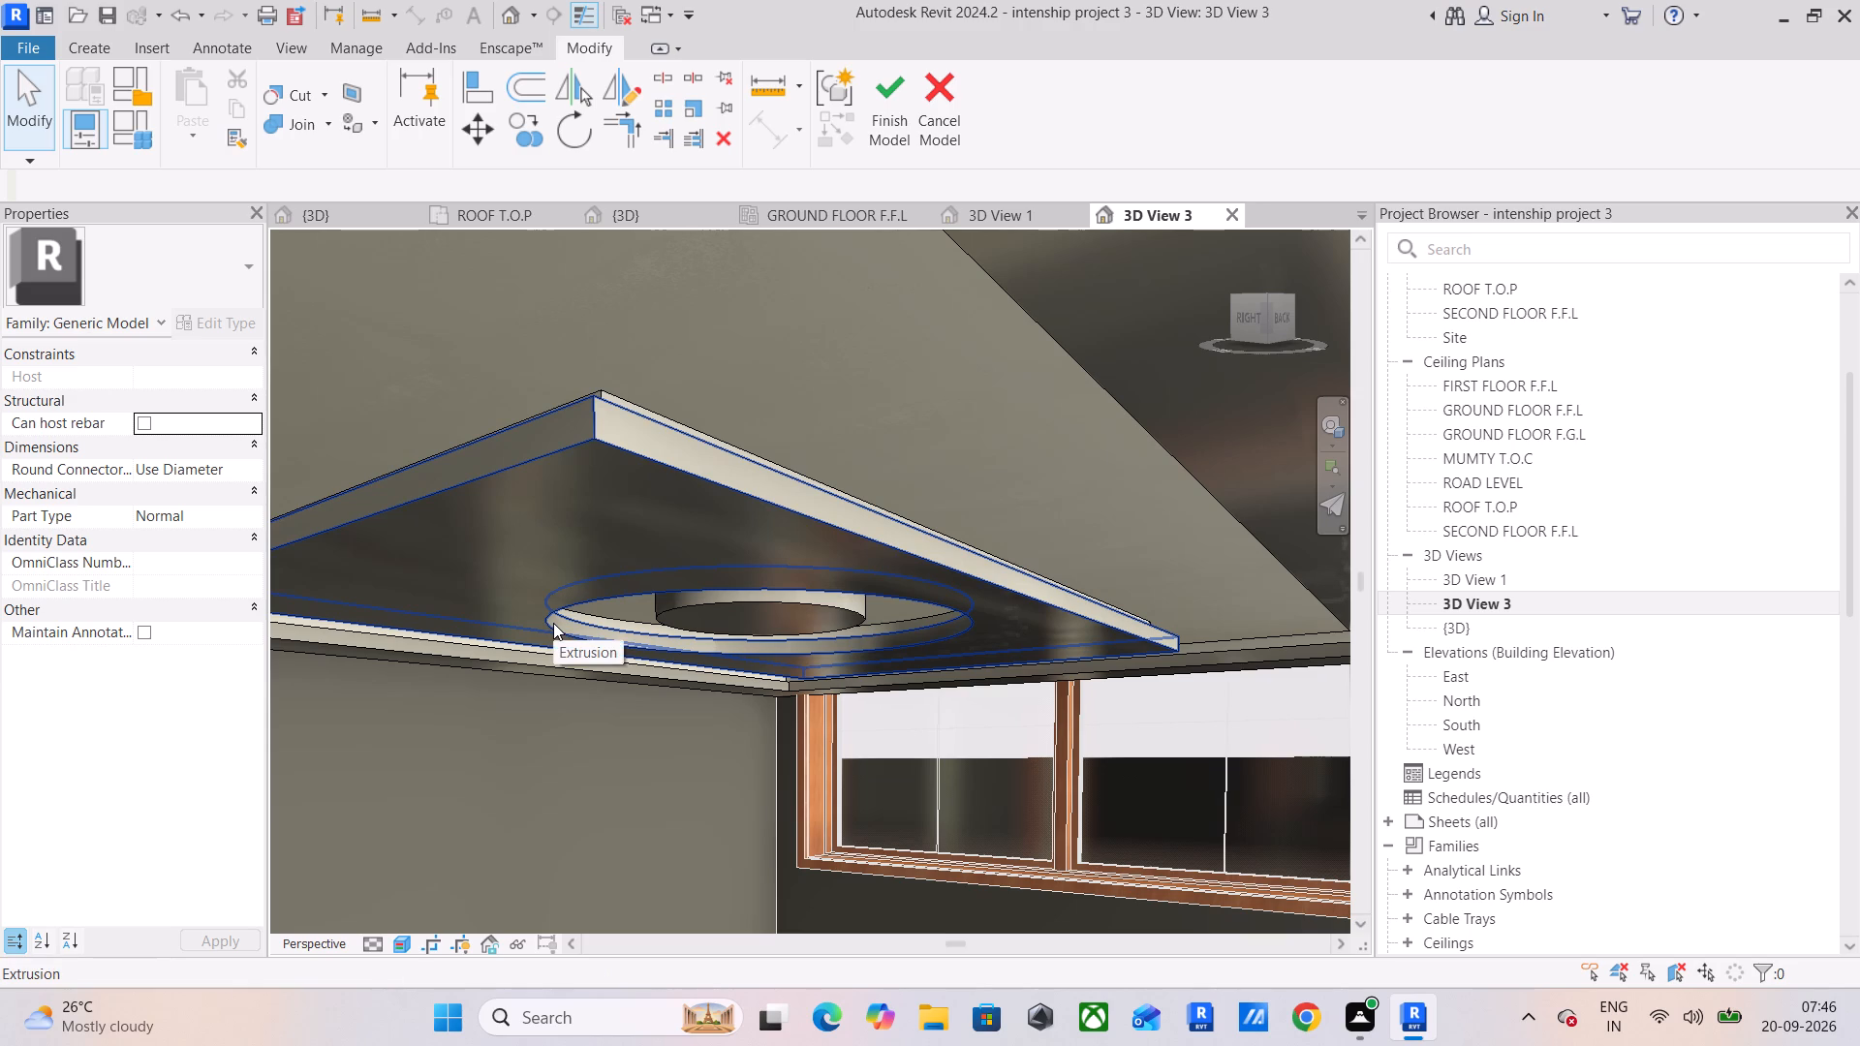
click(885, 91)
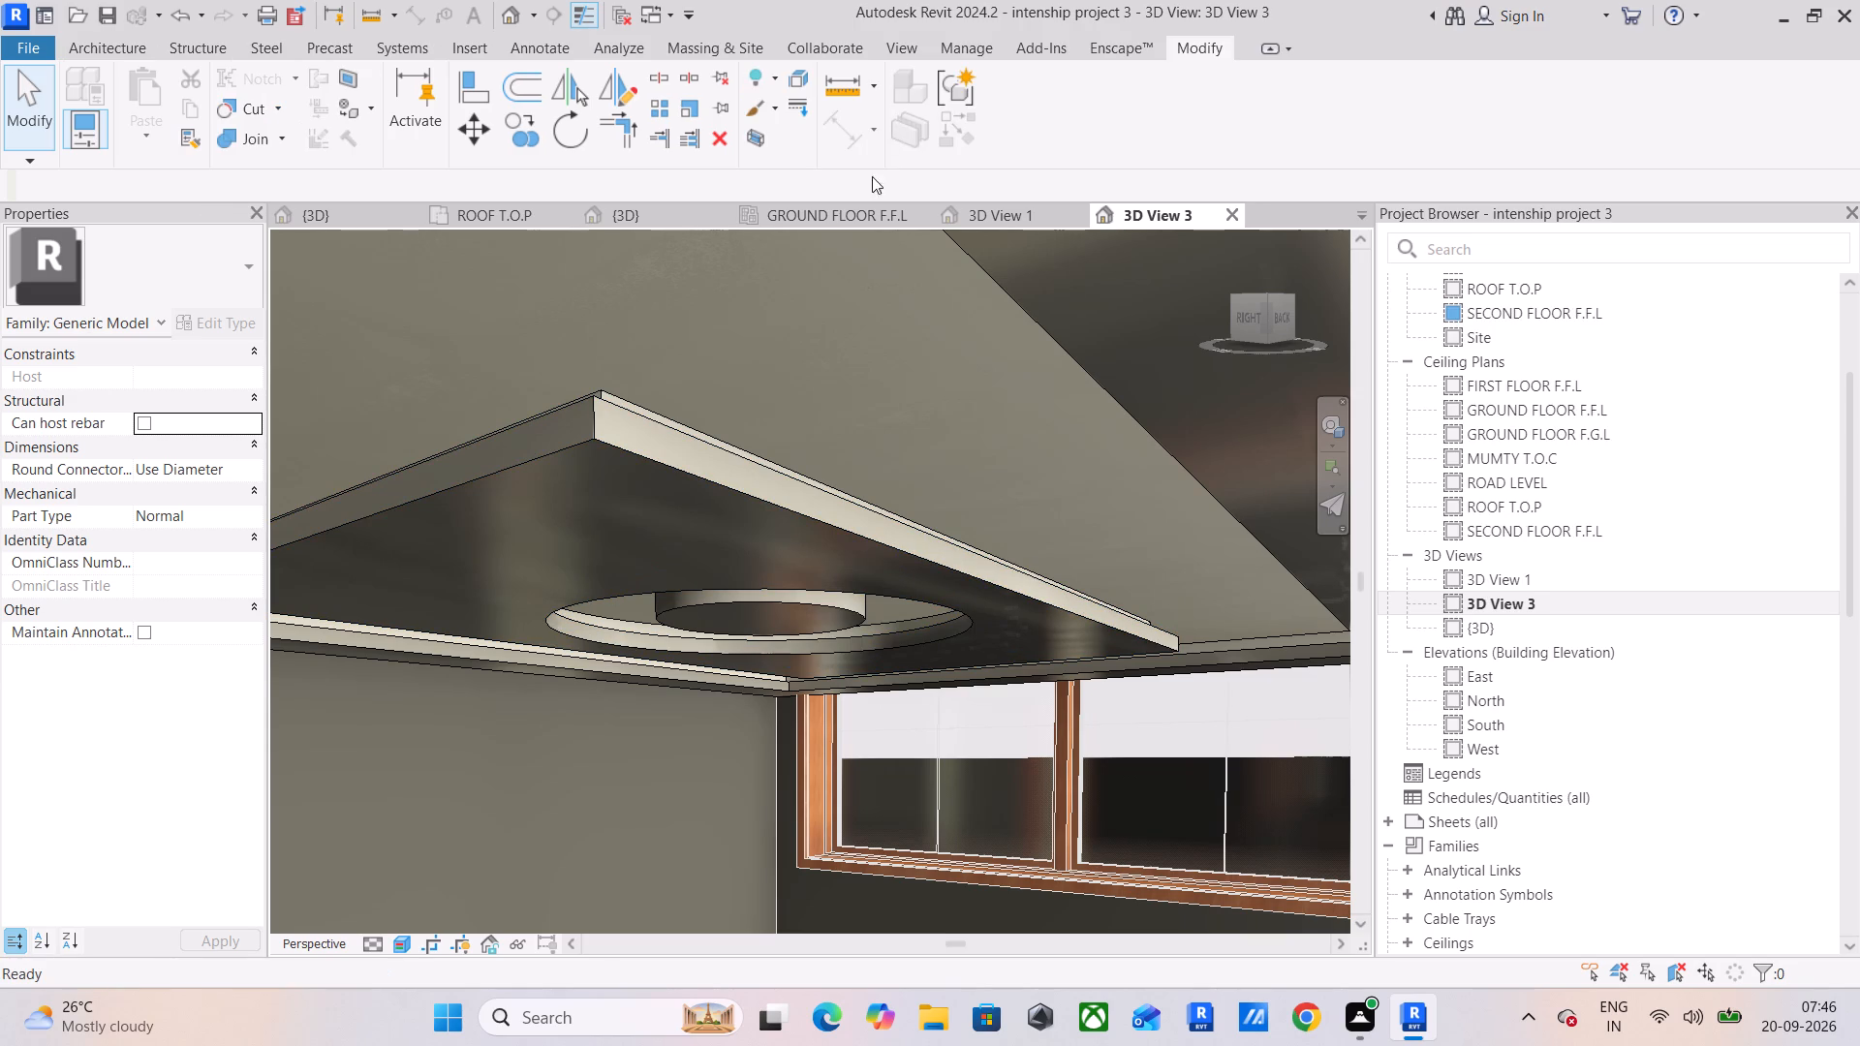
Switch to the GROUND FLOOR F.F.L reflected ceiling plan.
click(899, 210)
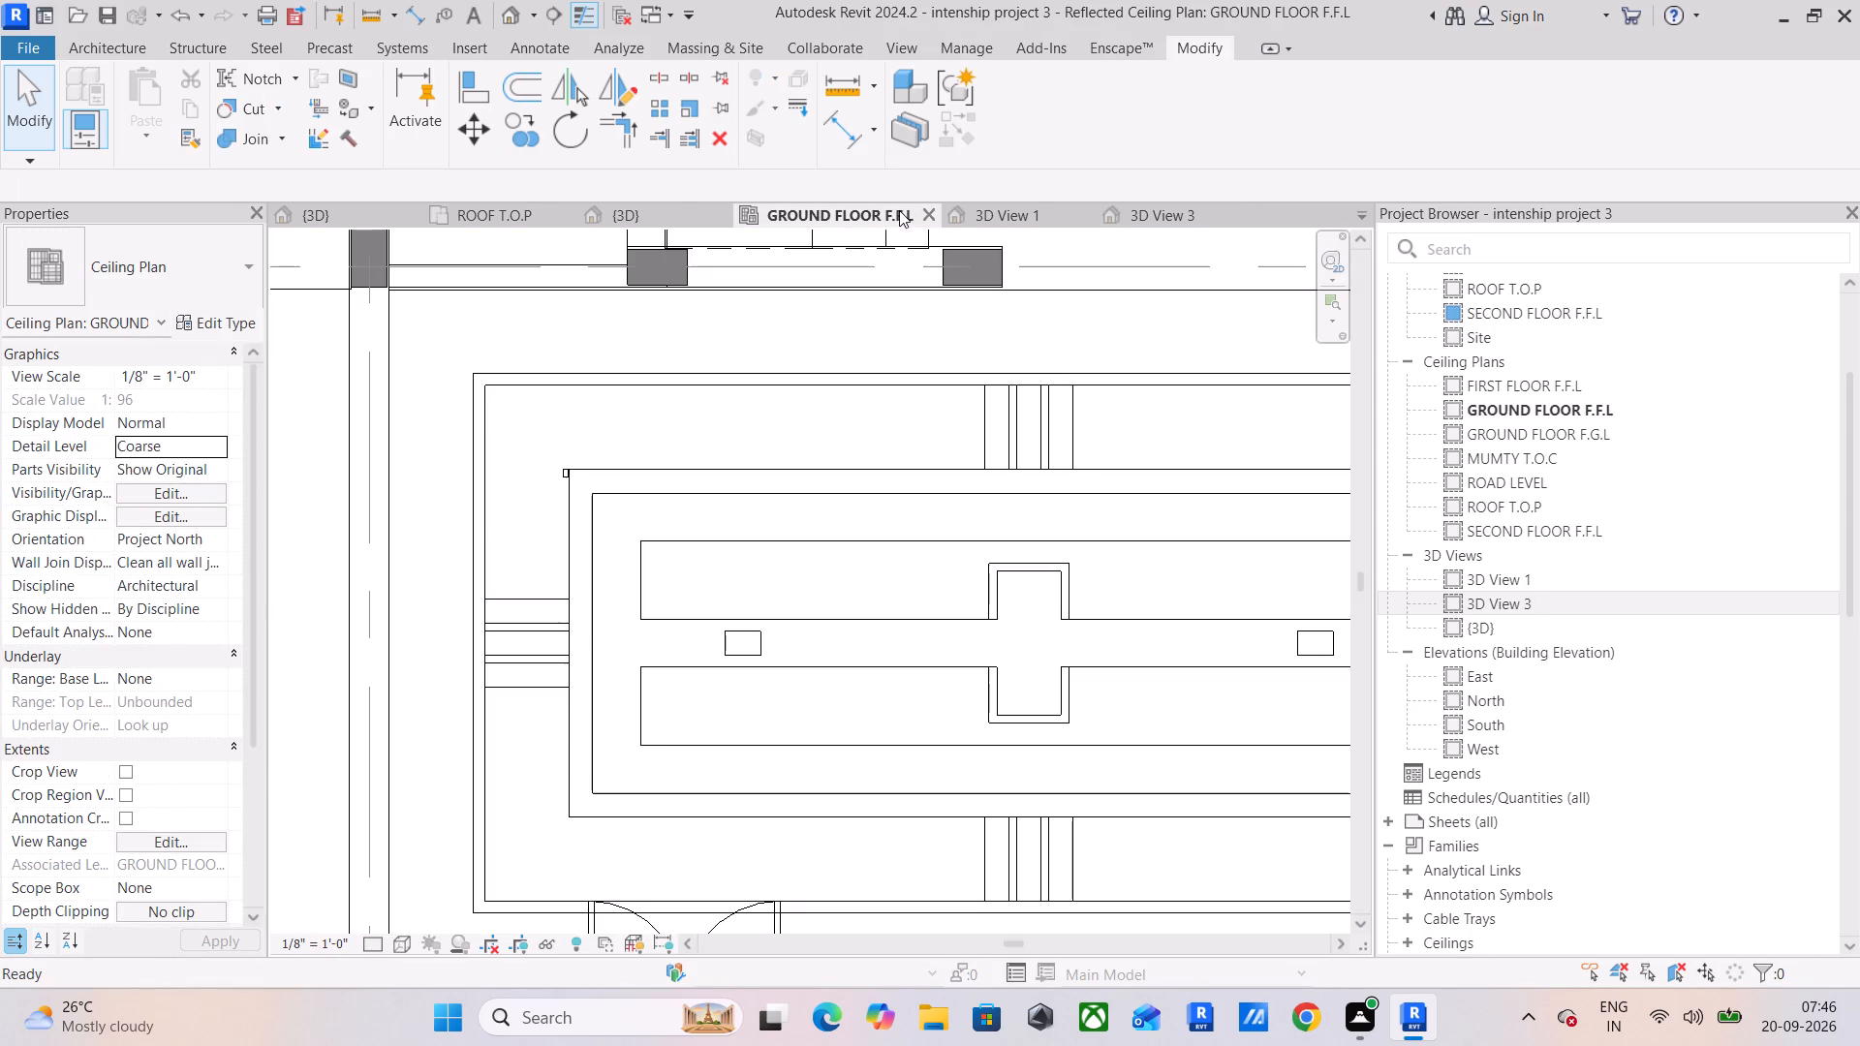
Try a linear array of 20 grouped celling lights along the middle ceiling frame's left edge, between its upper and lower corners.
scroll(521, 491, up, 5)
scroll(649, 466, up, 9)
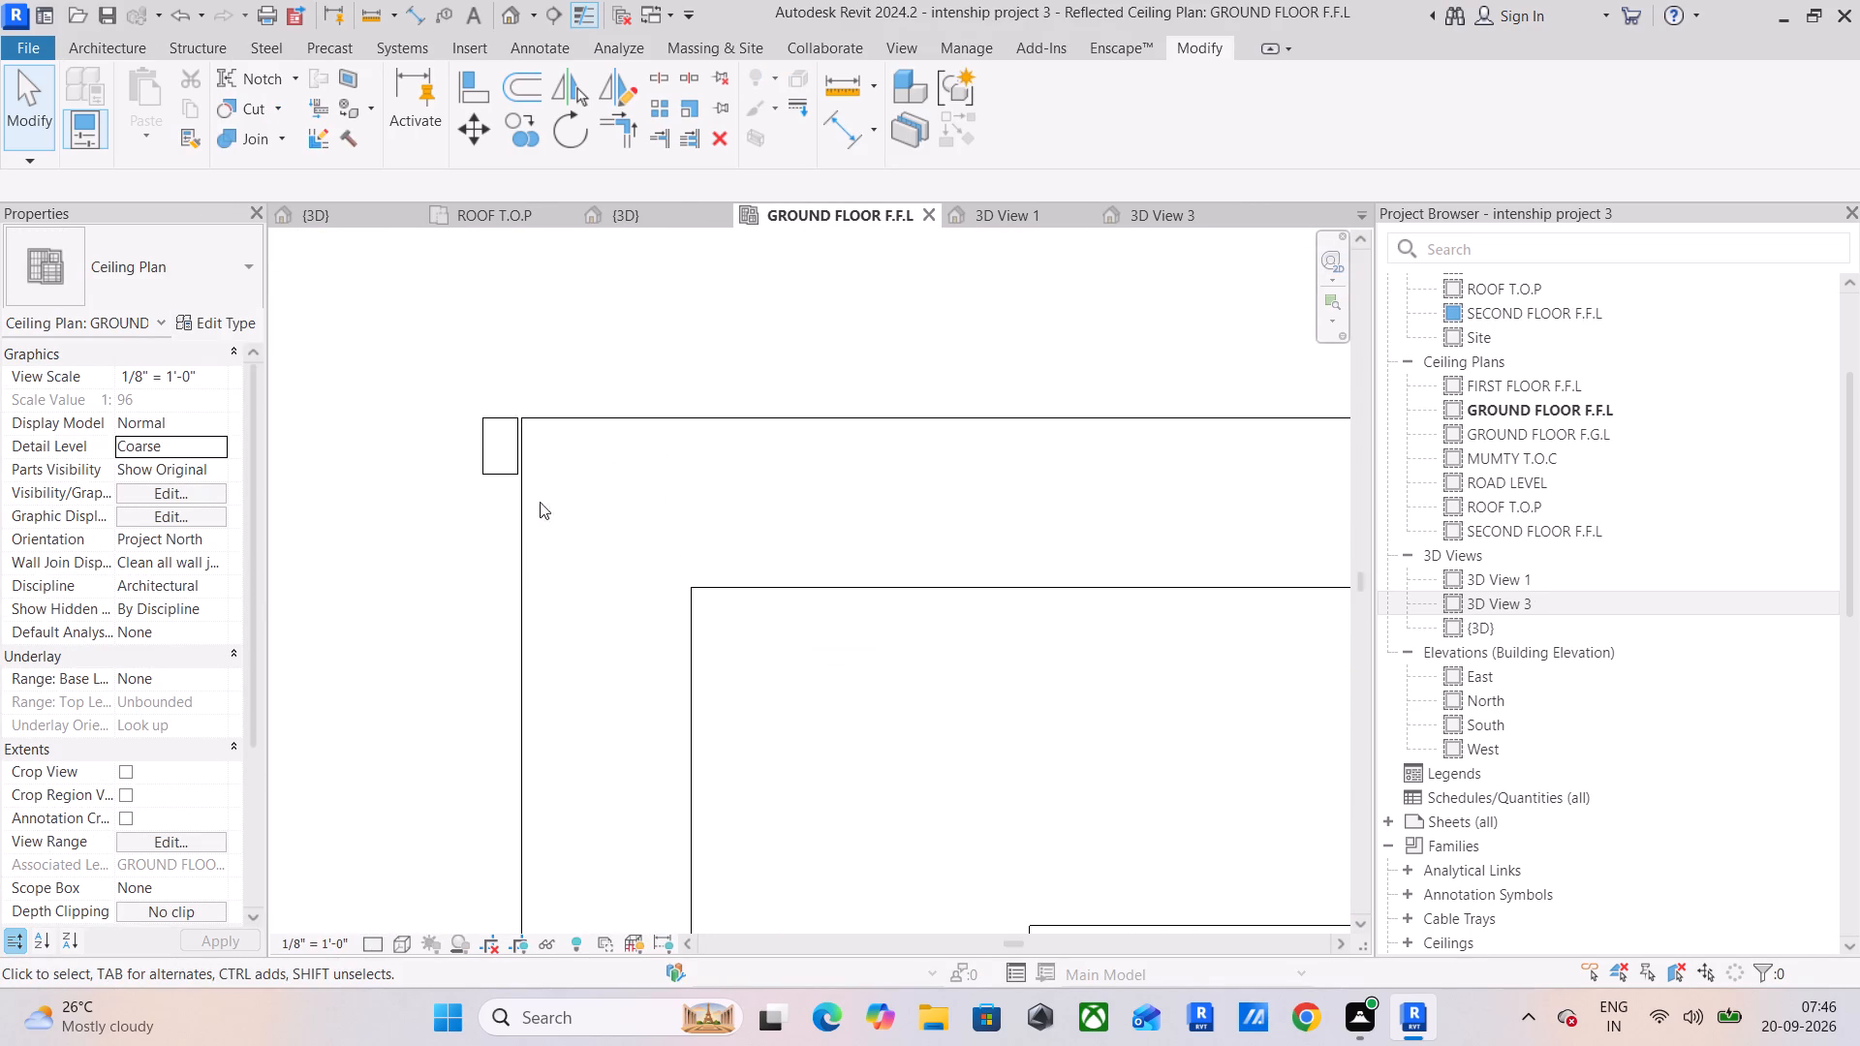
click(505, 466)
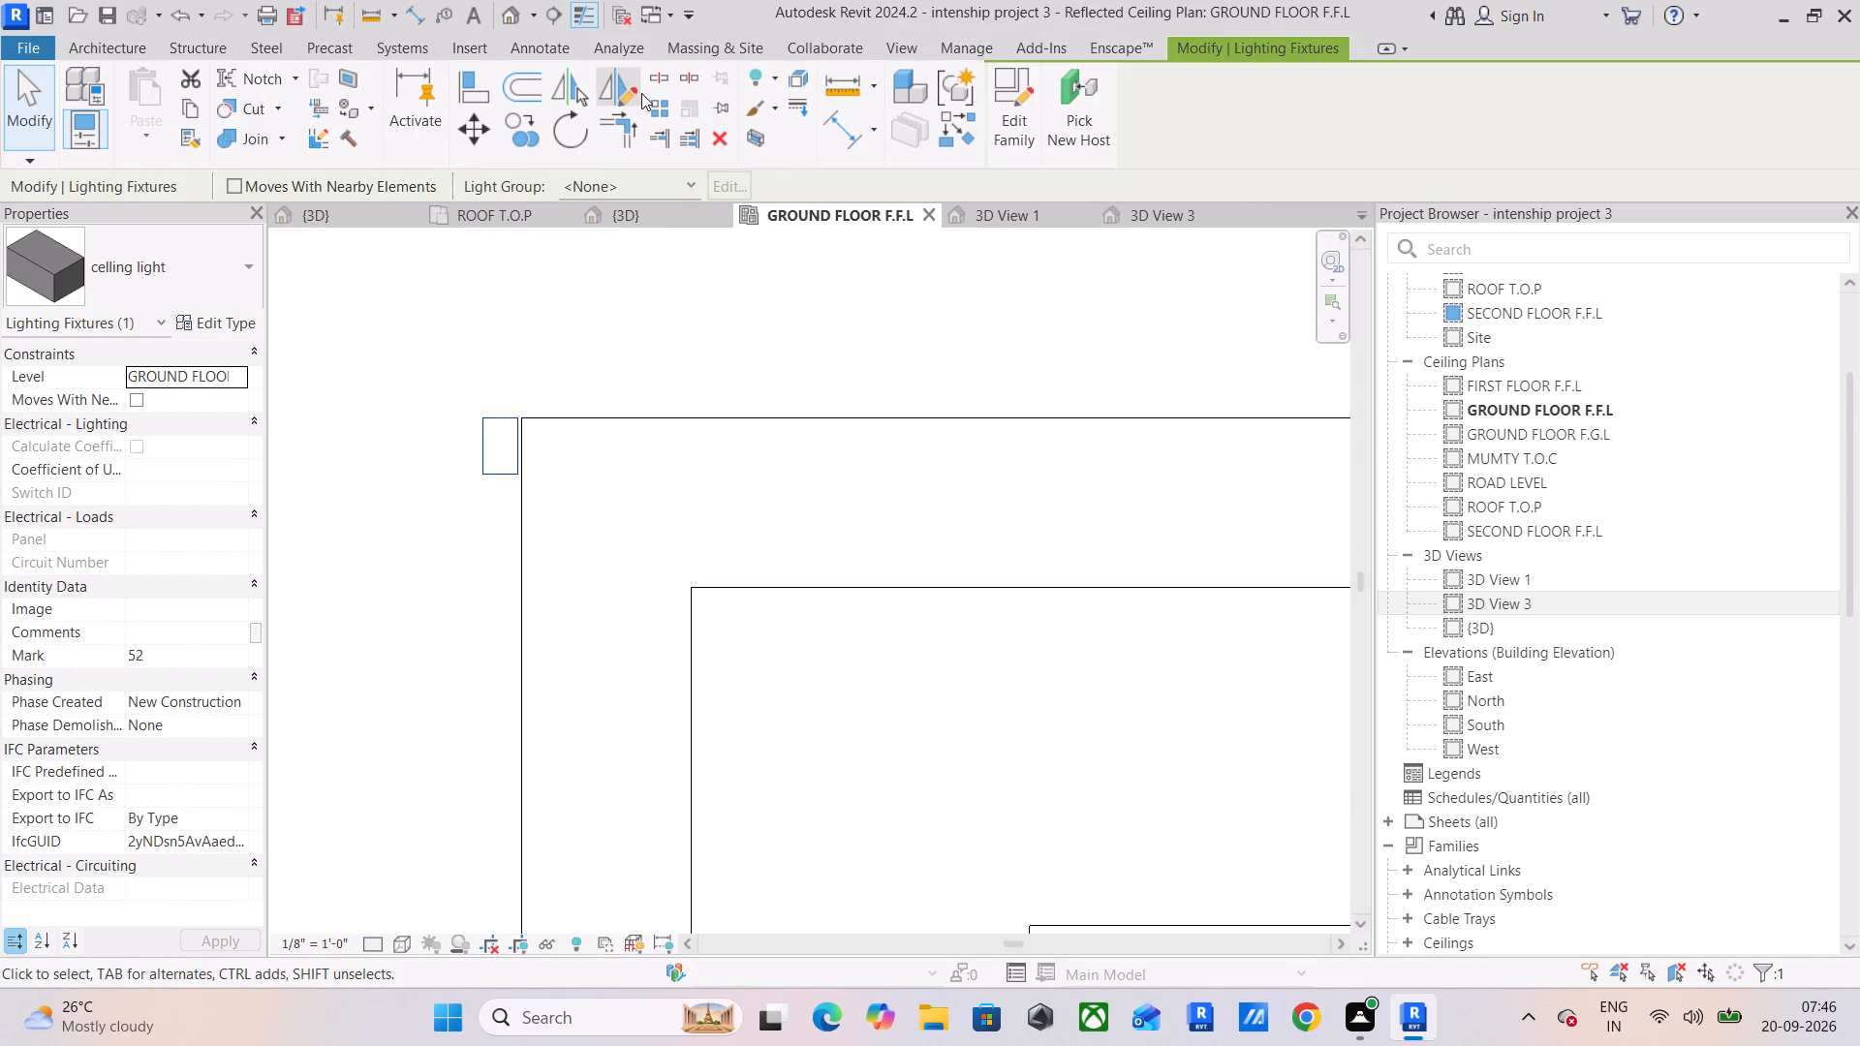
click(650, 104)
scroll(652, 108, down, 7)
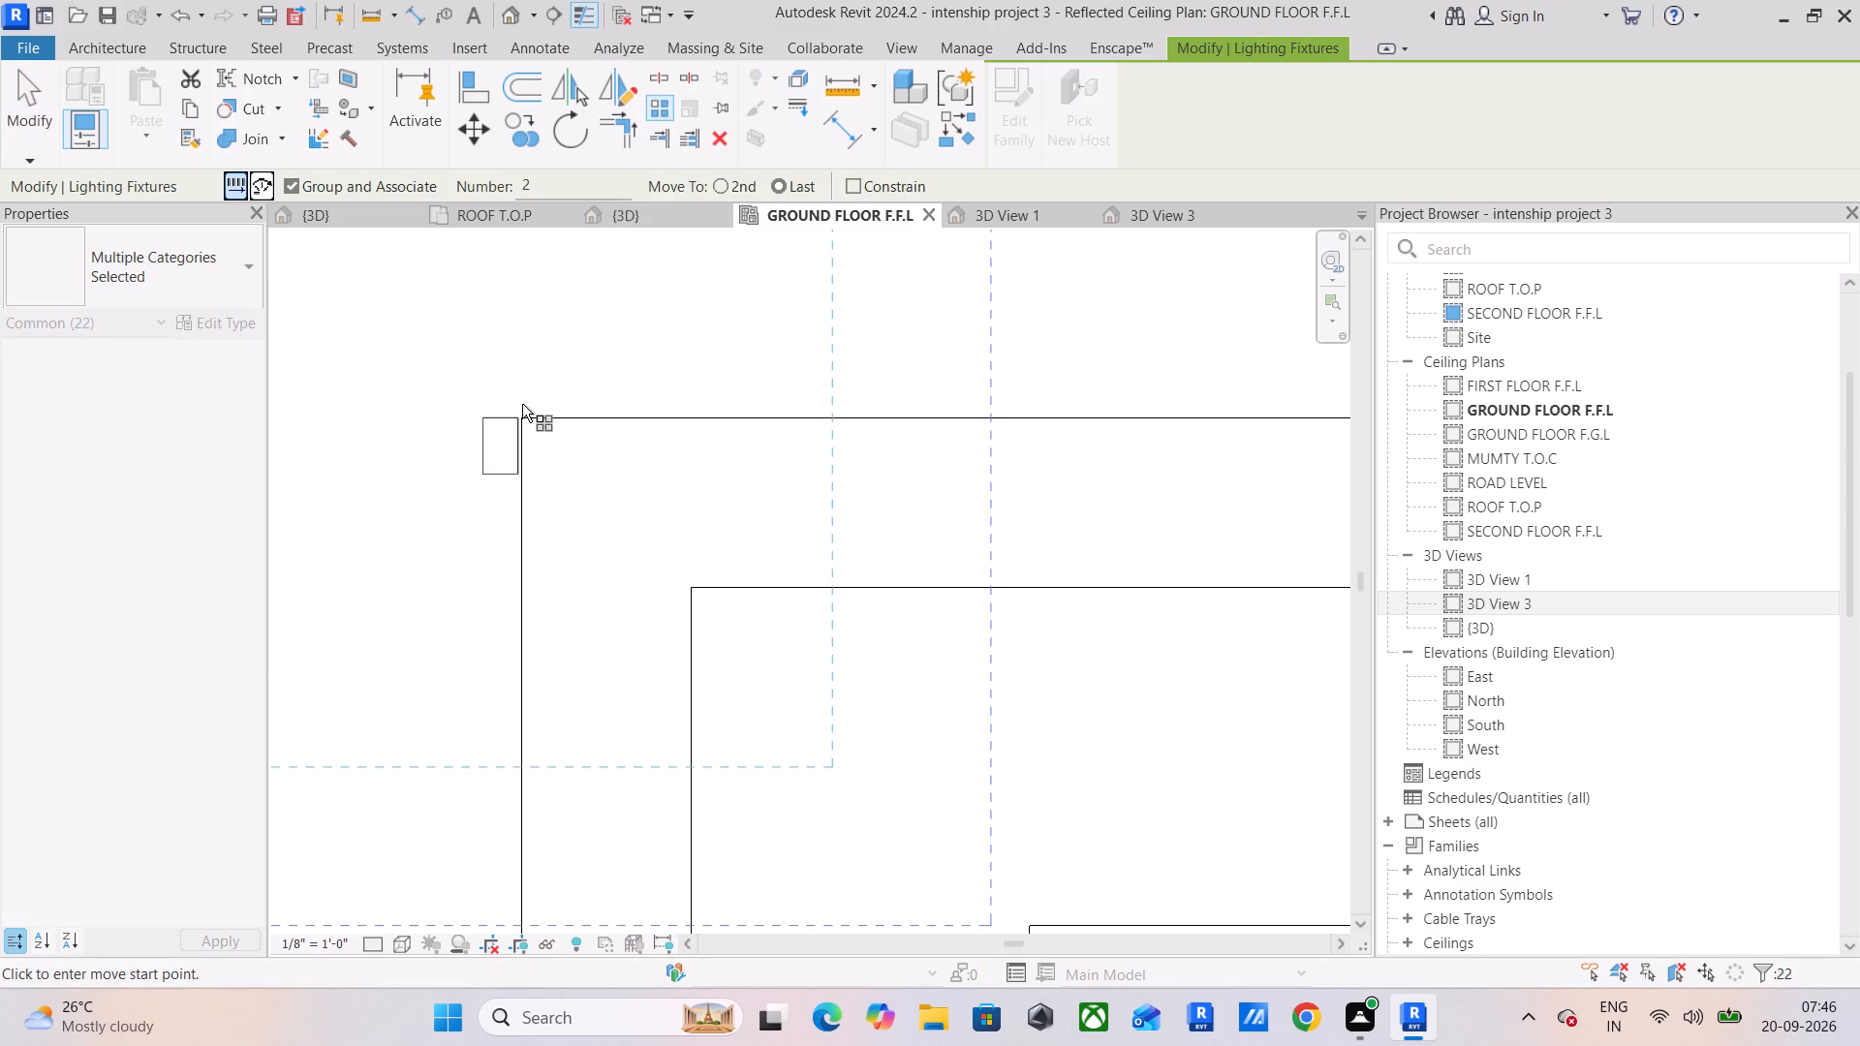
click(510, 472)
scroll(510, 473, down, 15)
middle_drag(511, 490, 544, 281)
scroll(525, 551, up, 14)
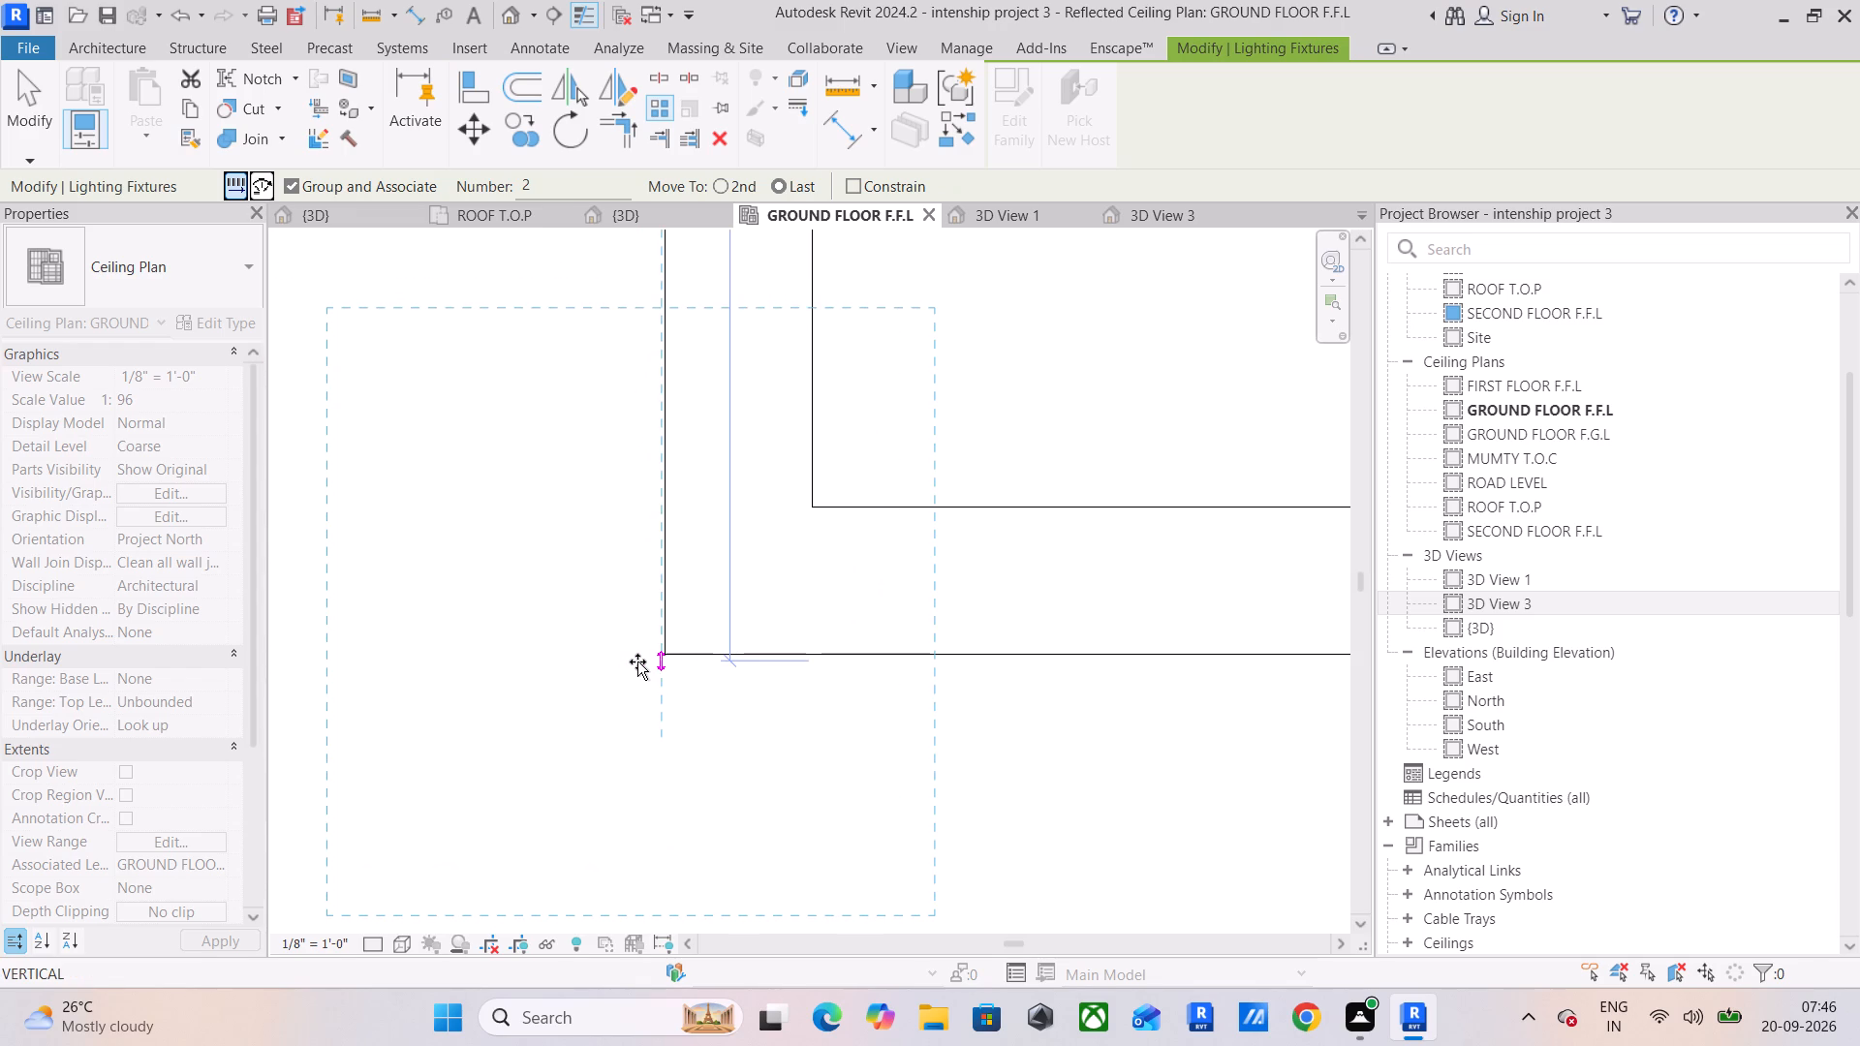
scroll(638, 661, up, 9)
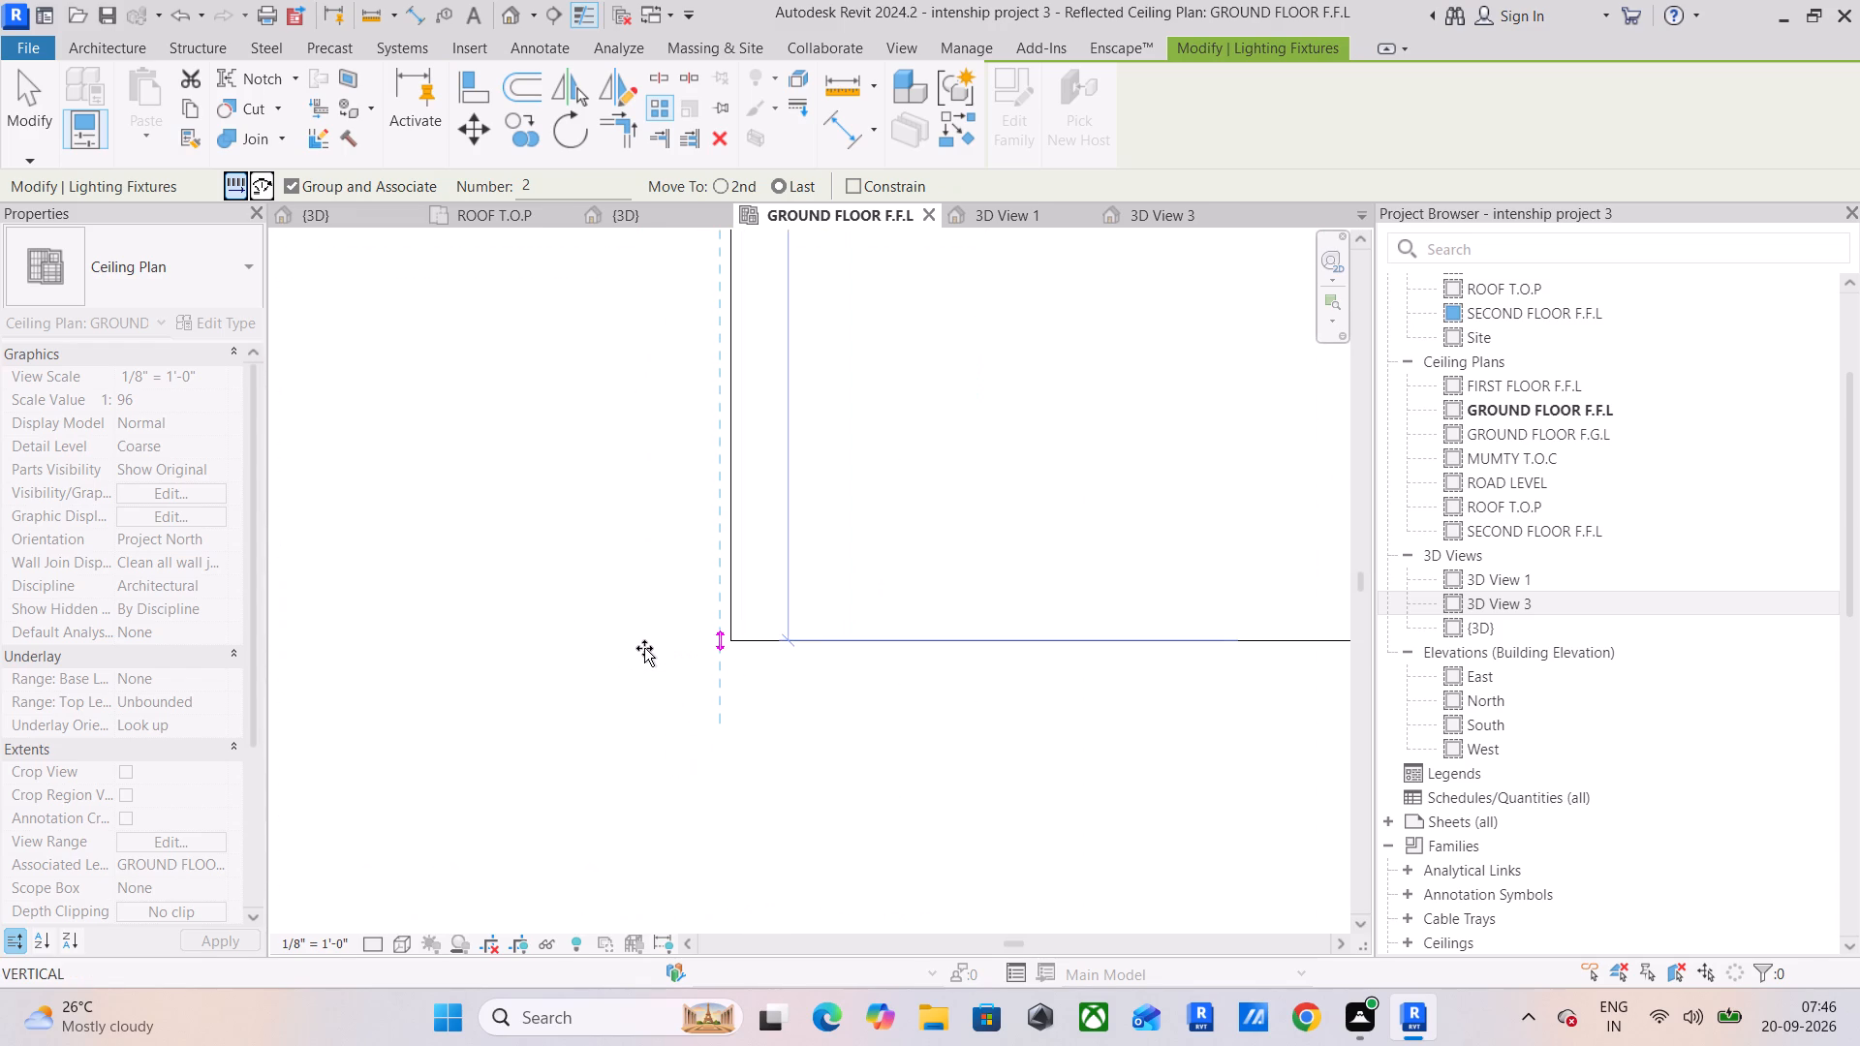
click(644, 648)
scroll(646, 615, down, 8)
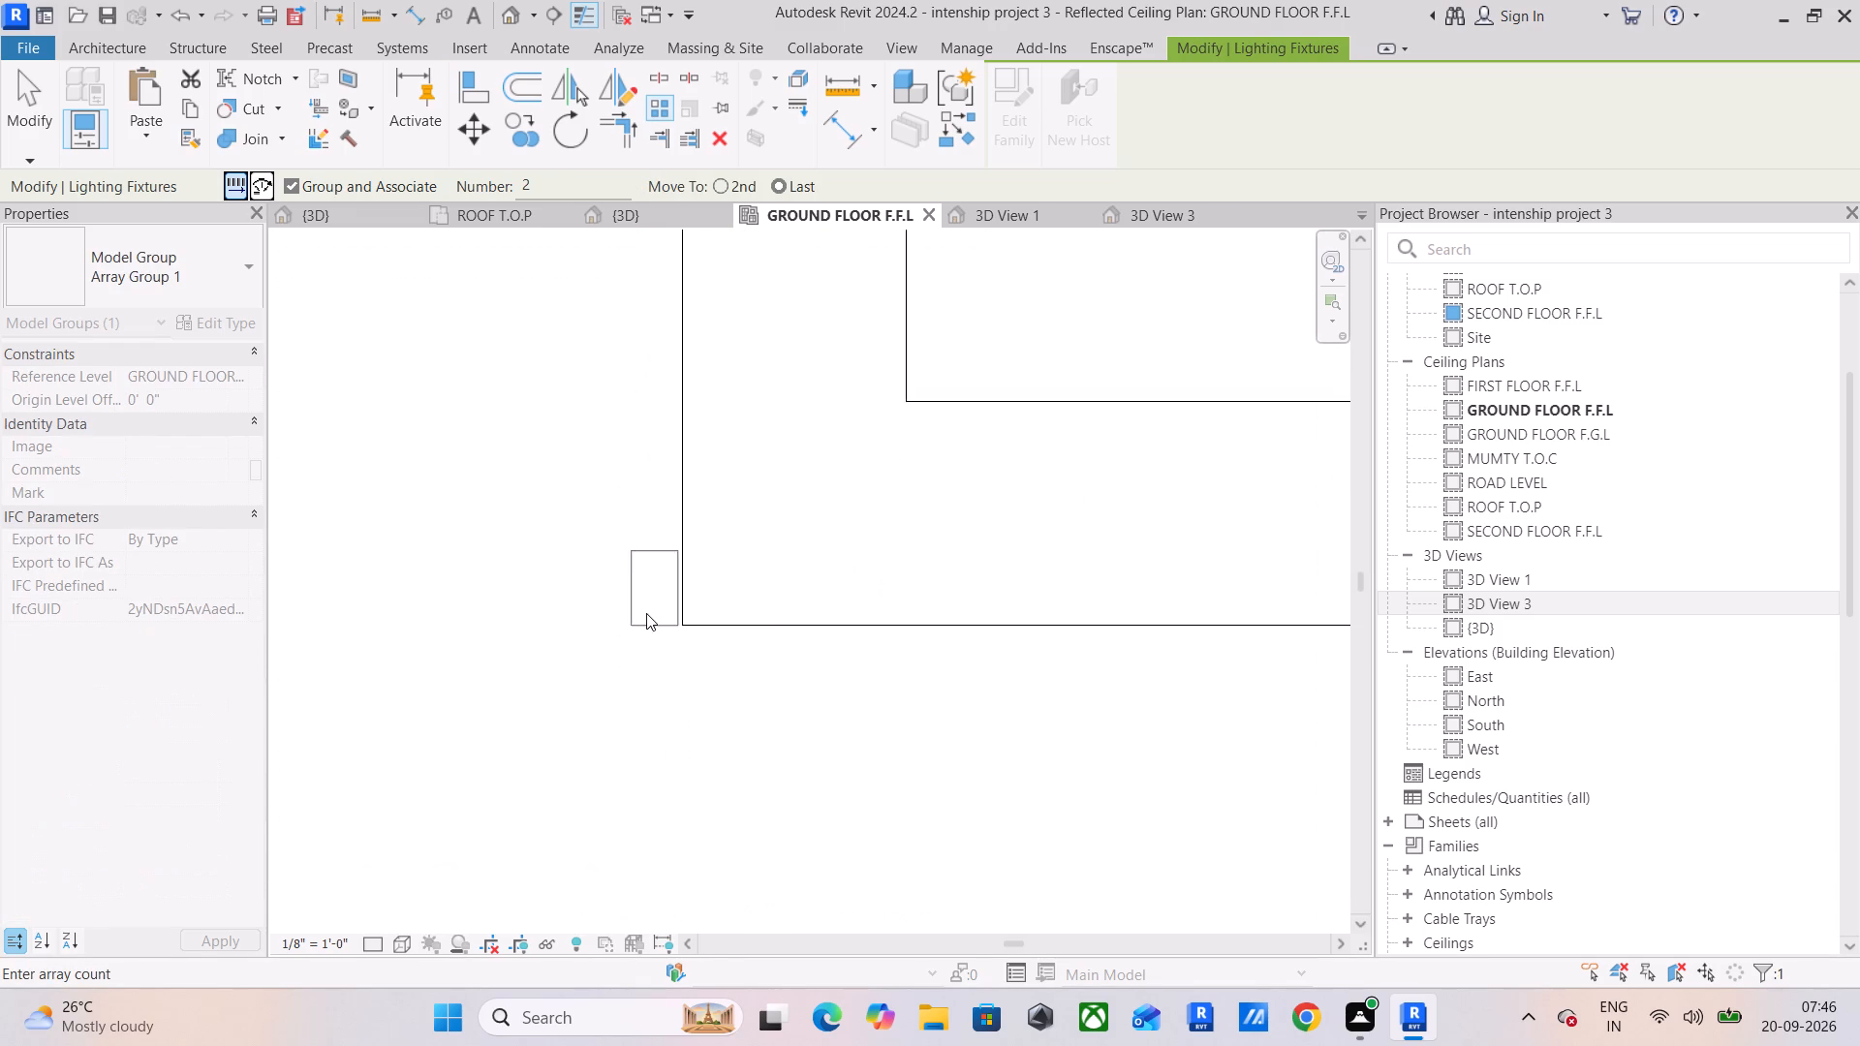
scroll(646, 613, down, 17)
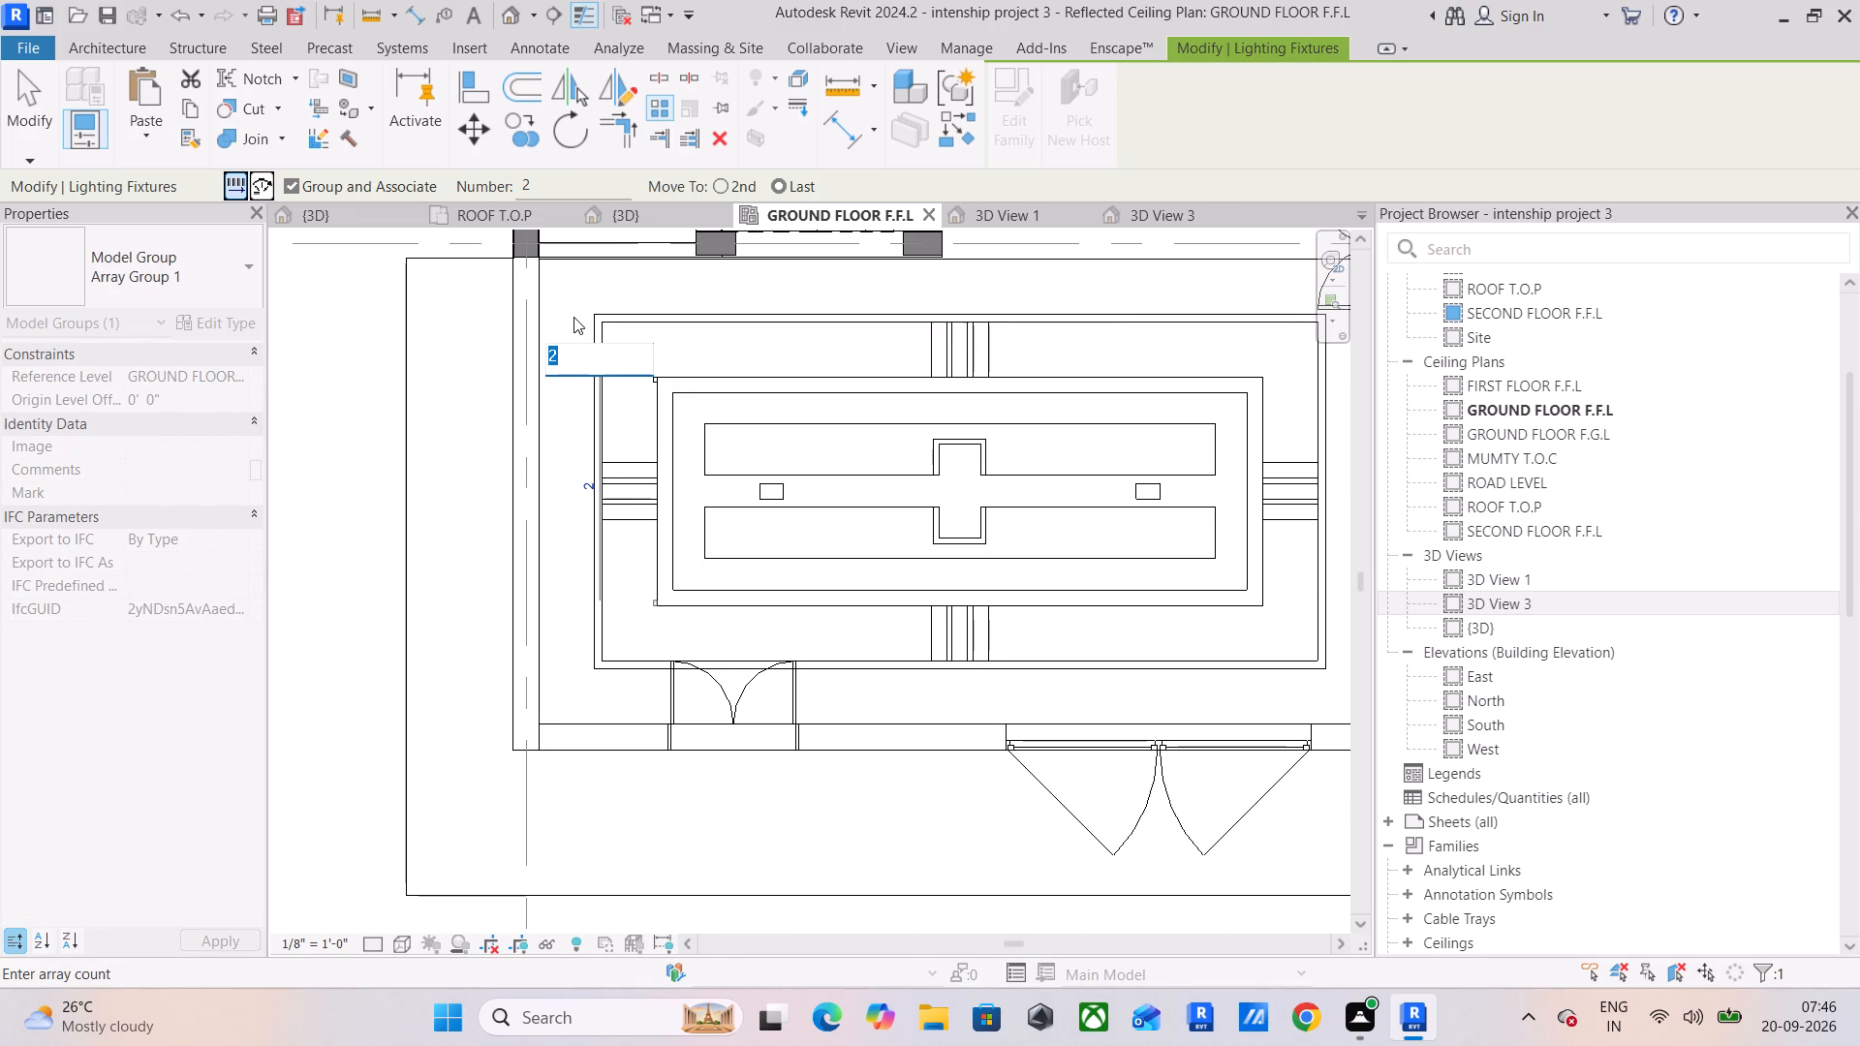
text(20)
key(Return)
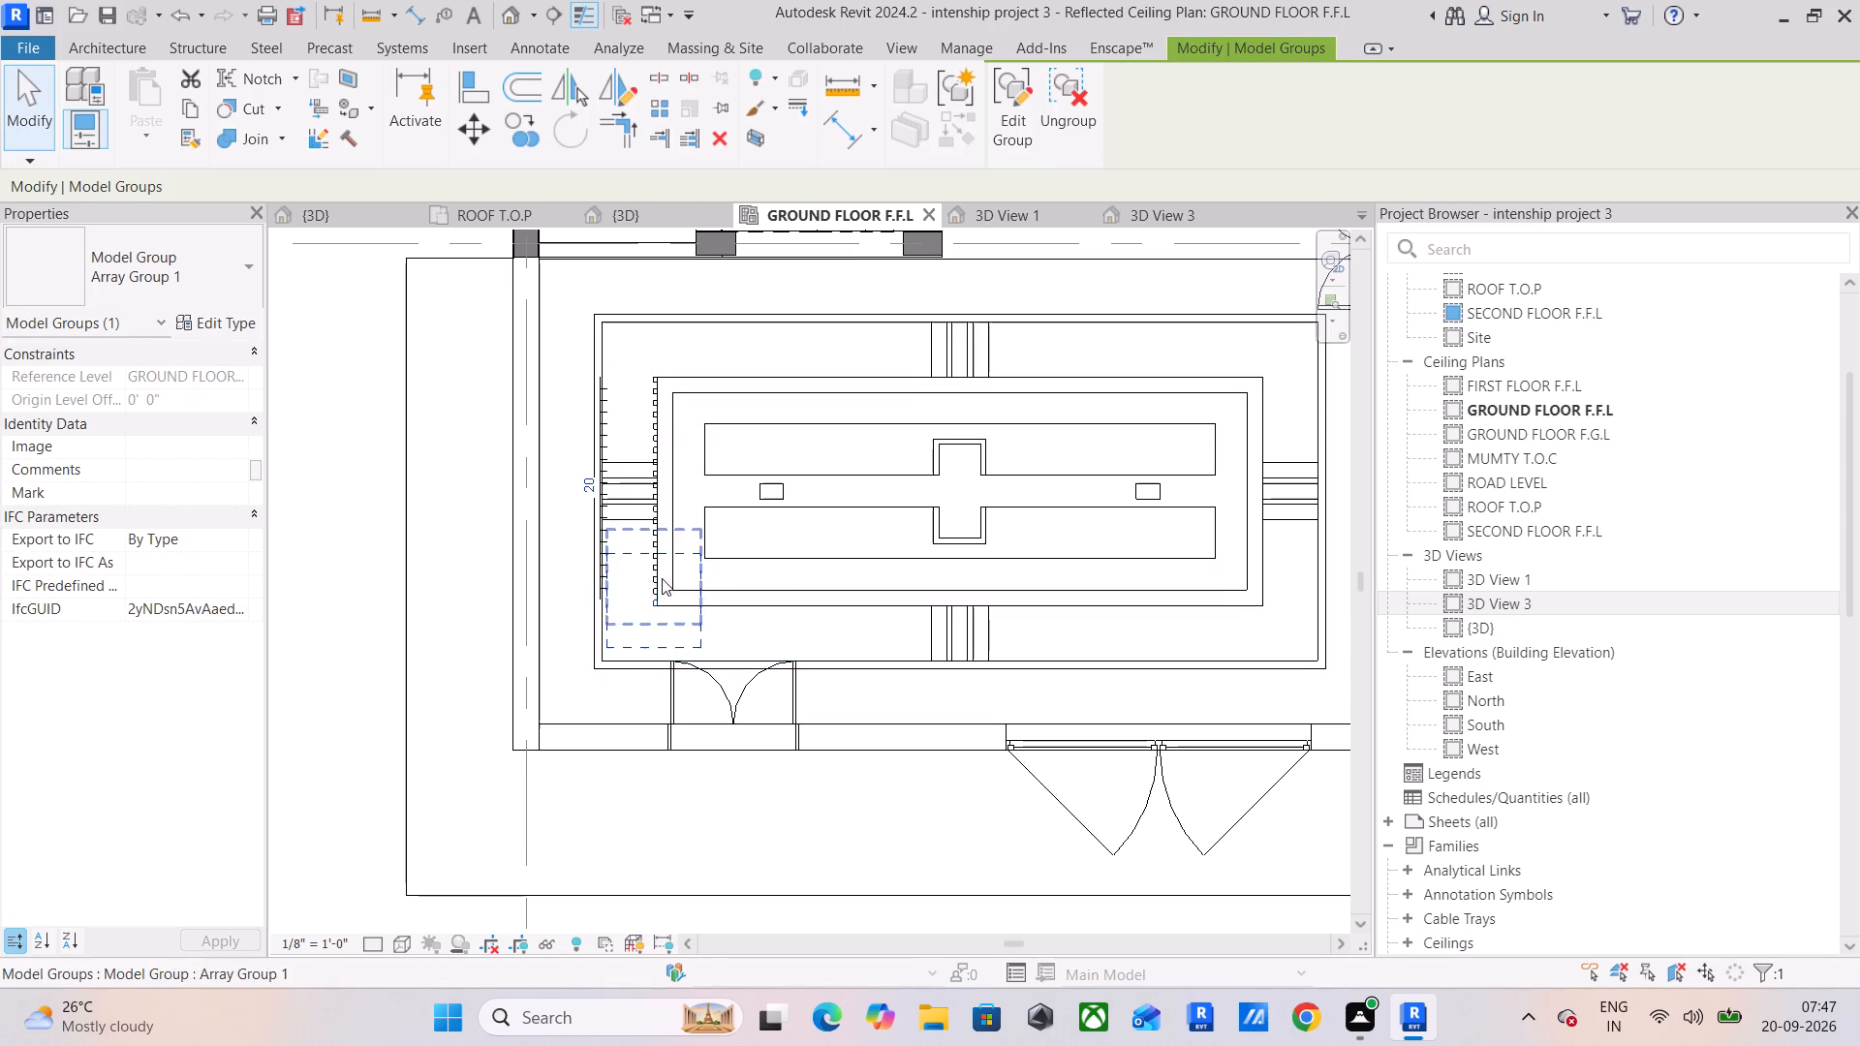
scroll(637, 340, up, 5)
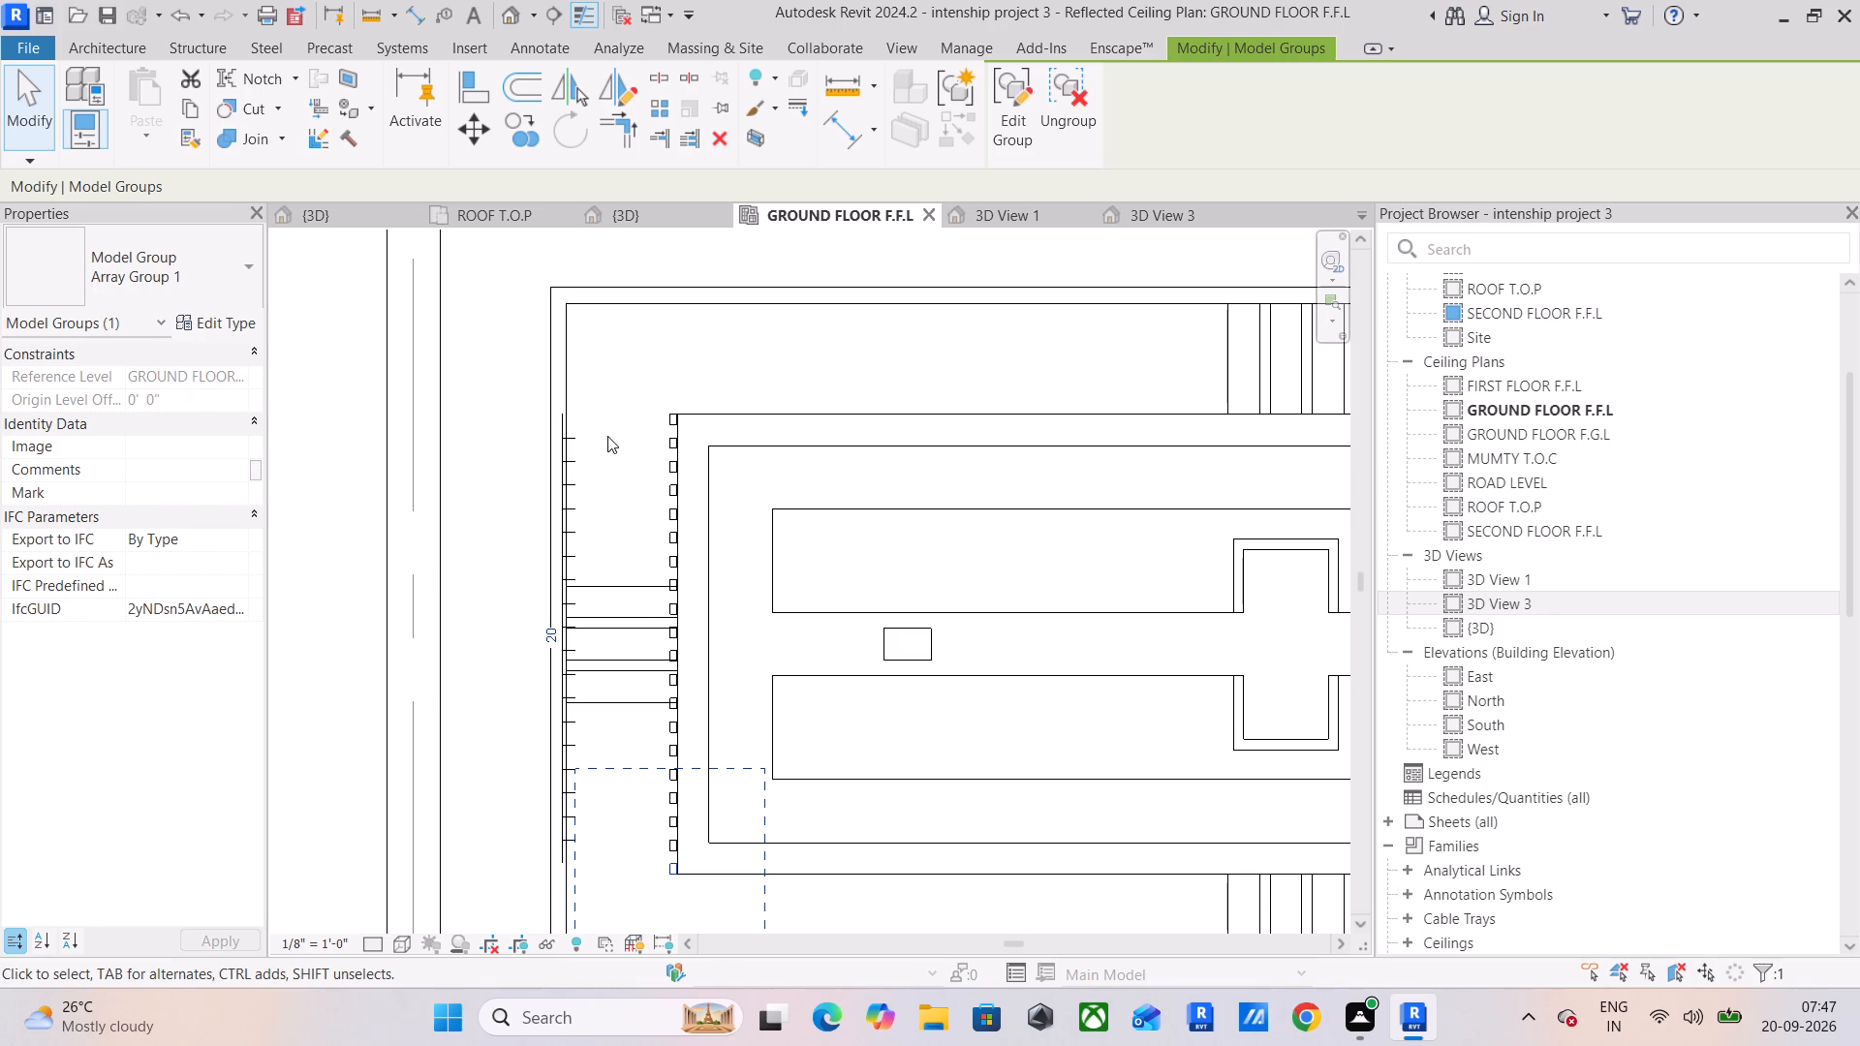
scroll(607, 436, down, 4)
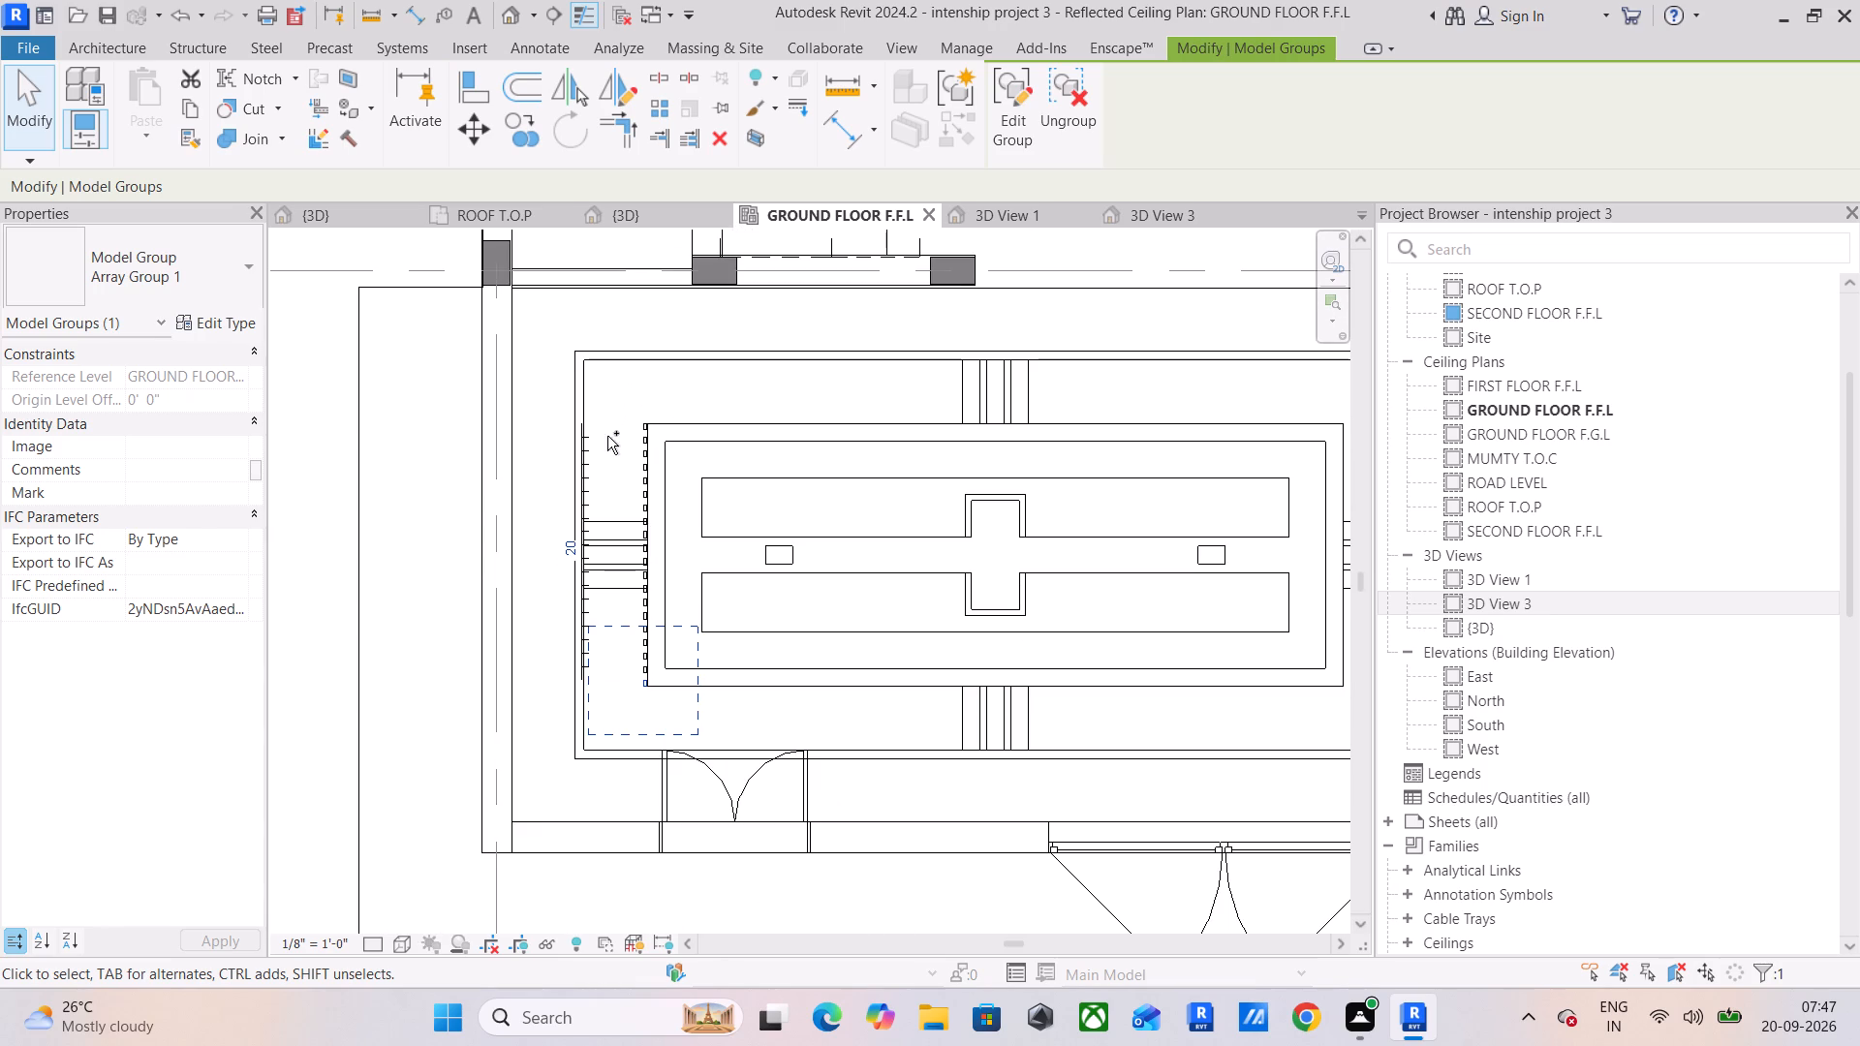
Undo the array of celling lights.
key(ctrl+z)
Copy the celling light from the middle frame's upper-left corner to the outer ceiling frame's upper-left corner.
scroll(607, 436, down, 16)
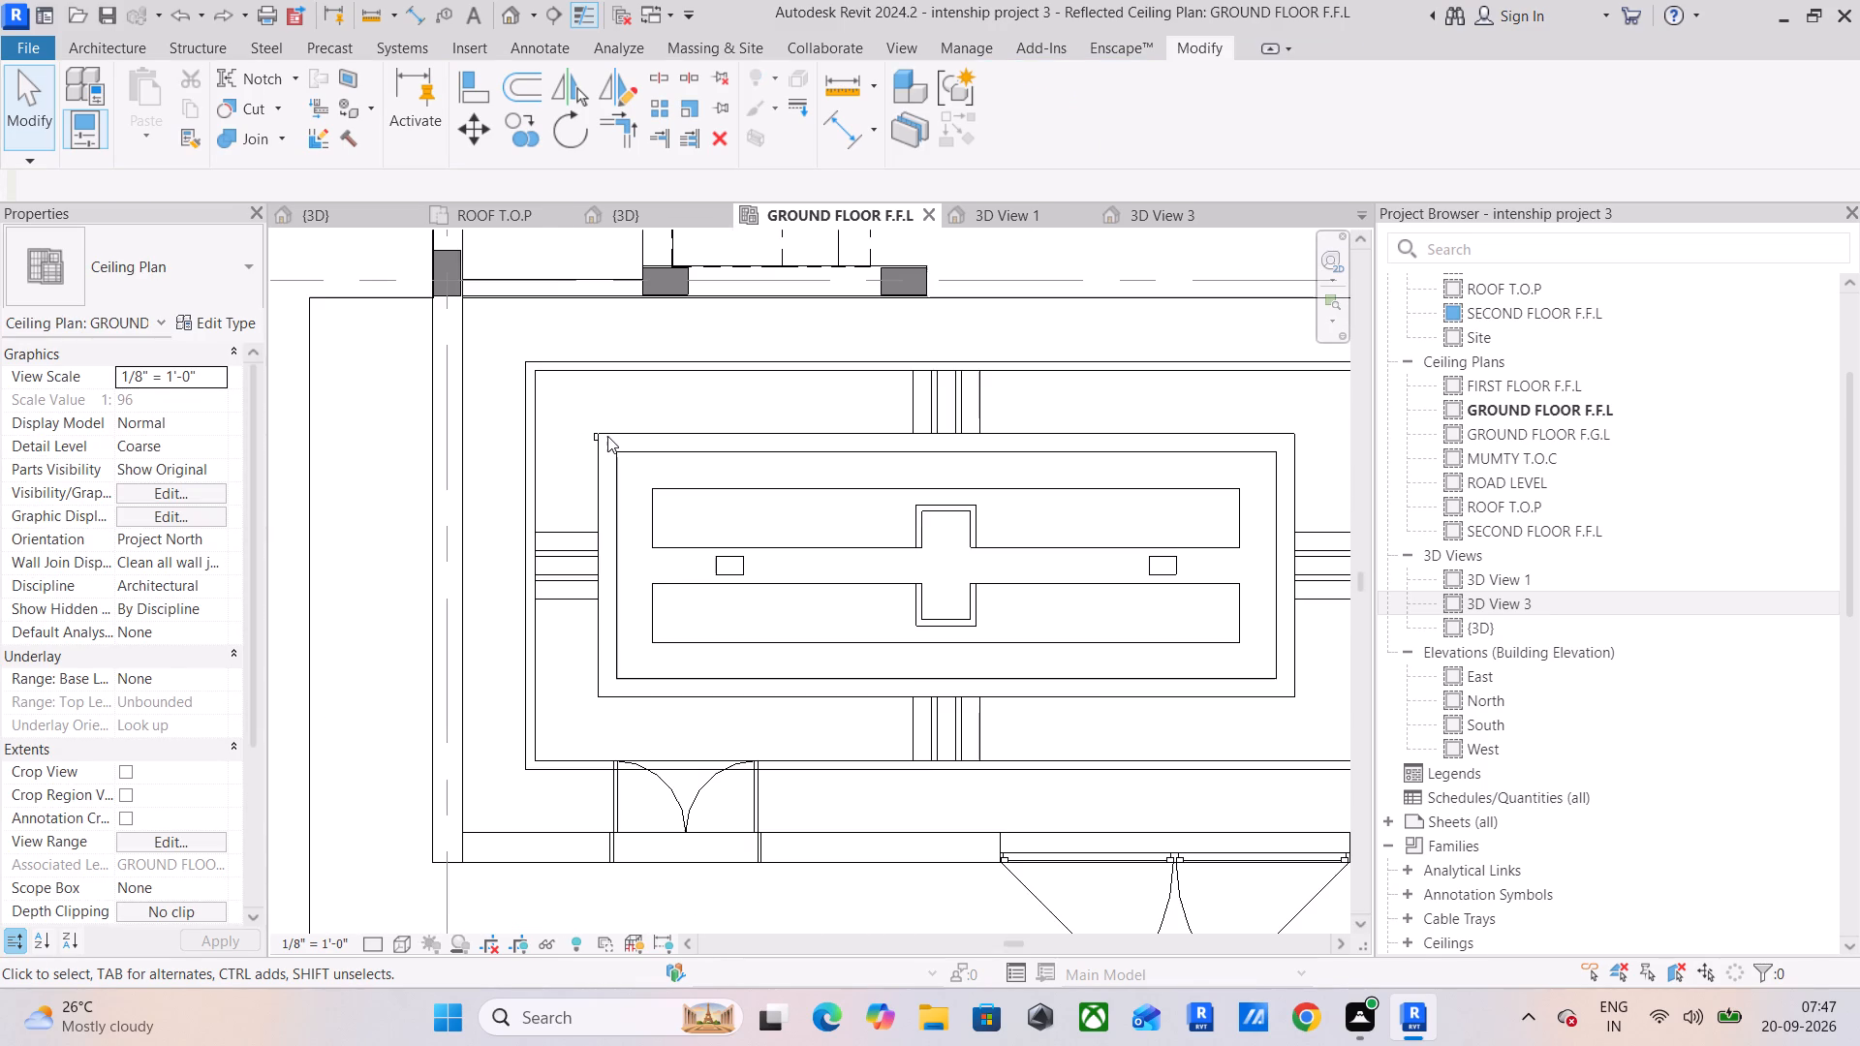
scroll(607, 426, up, 5)
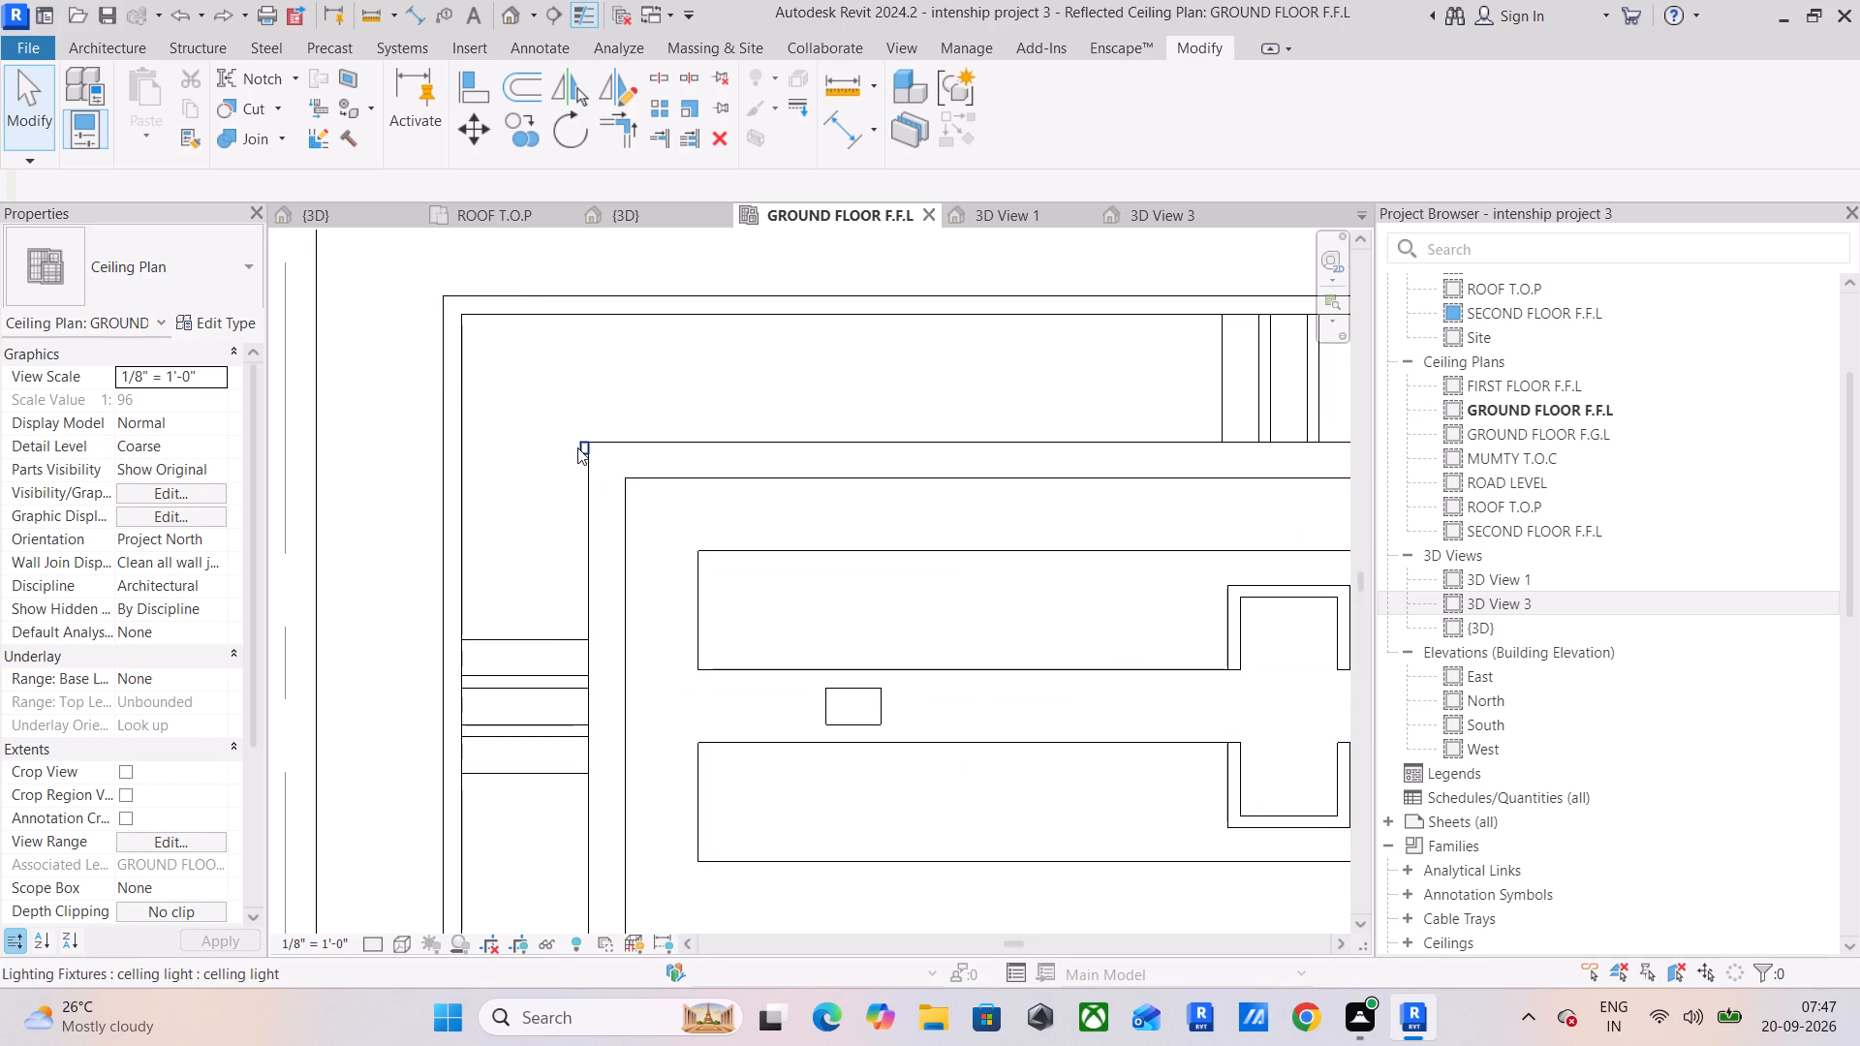
click(577, 449)
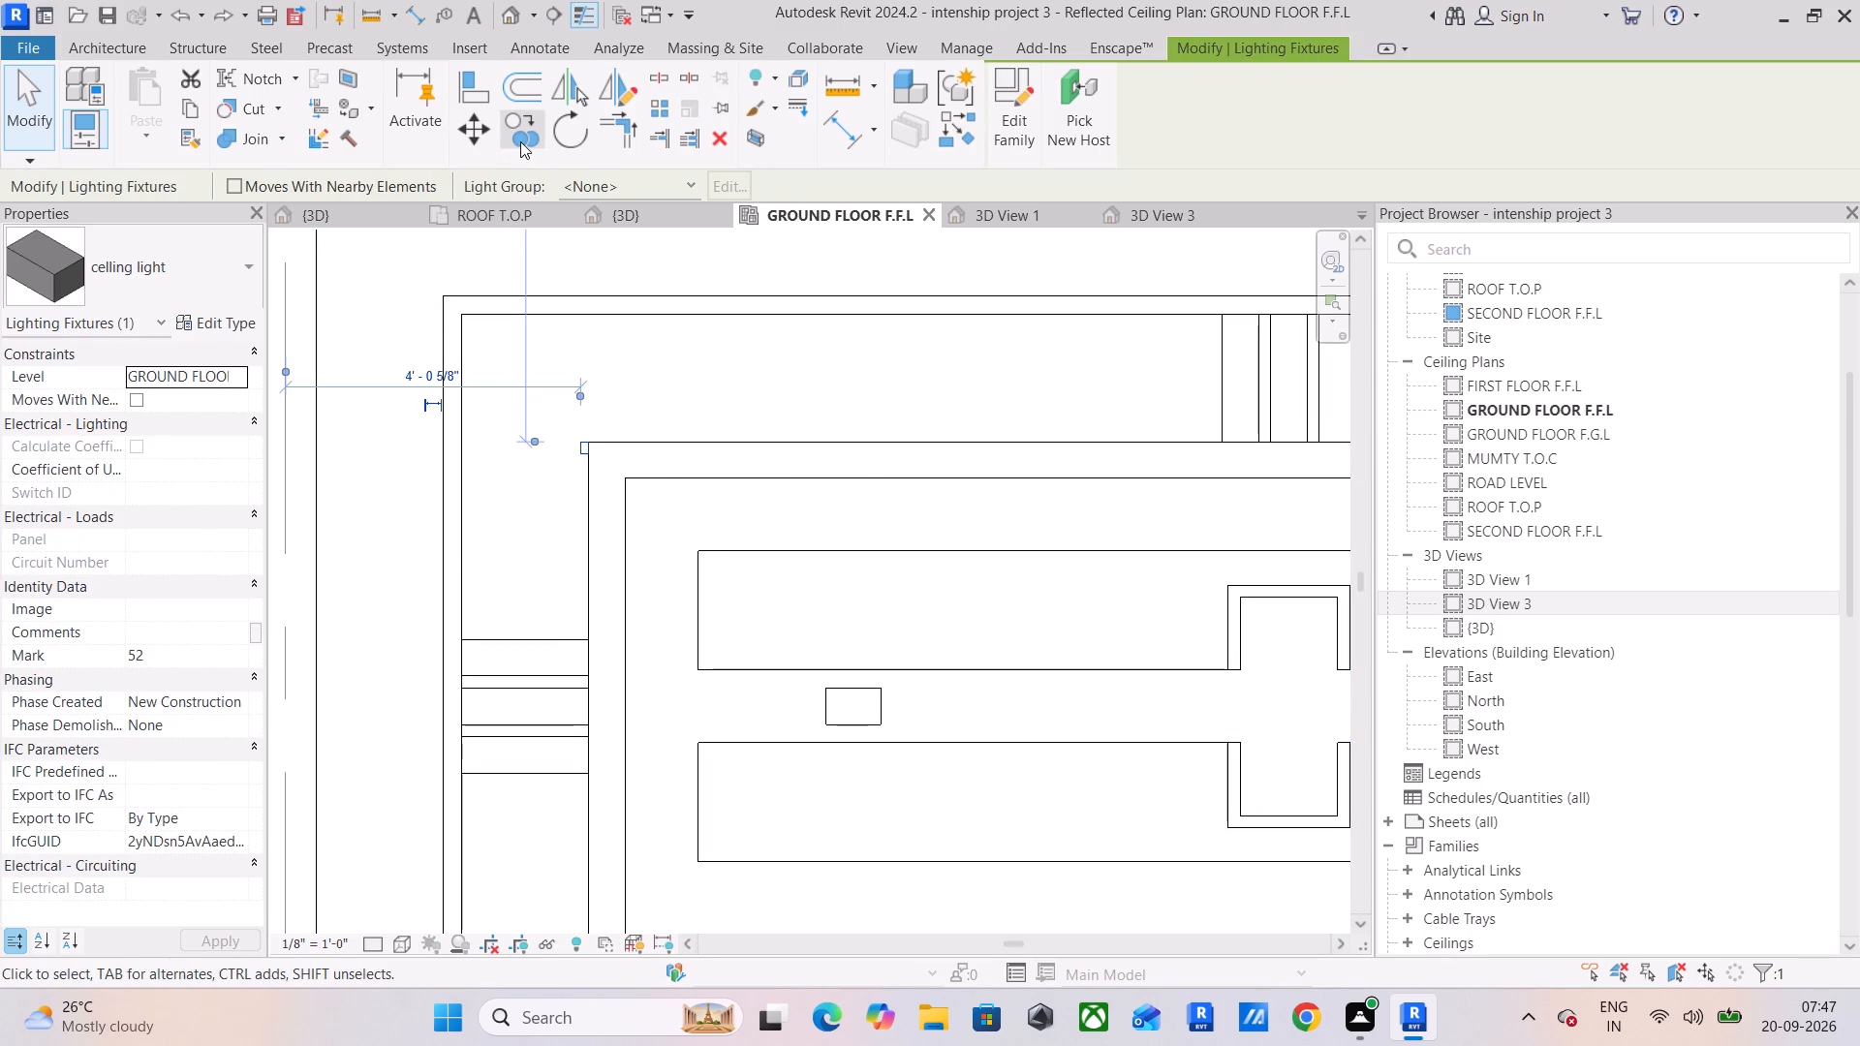
click(520, 141)
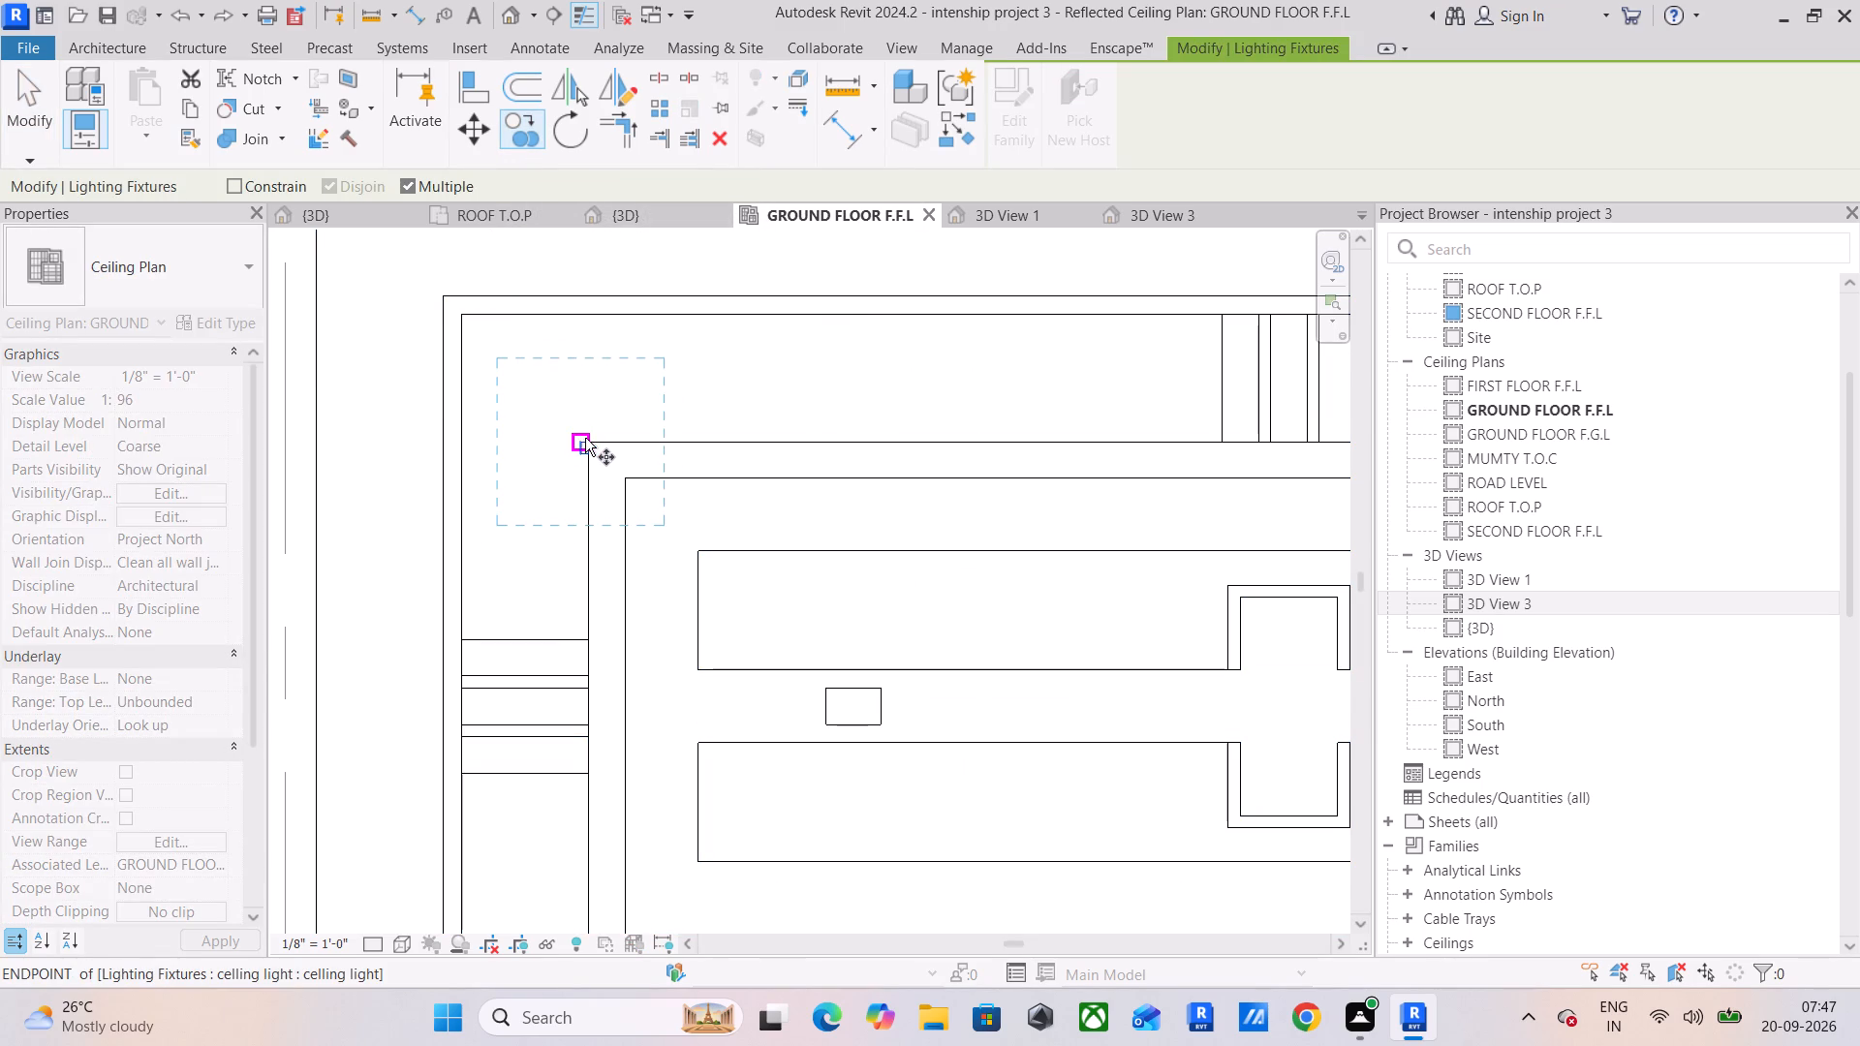
scroll(585, 438, up, 12)
click(607, 452)
scroll(535, 331, down, 7)
middle_drag(584, 368, 692, 702)
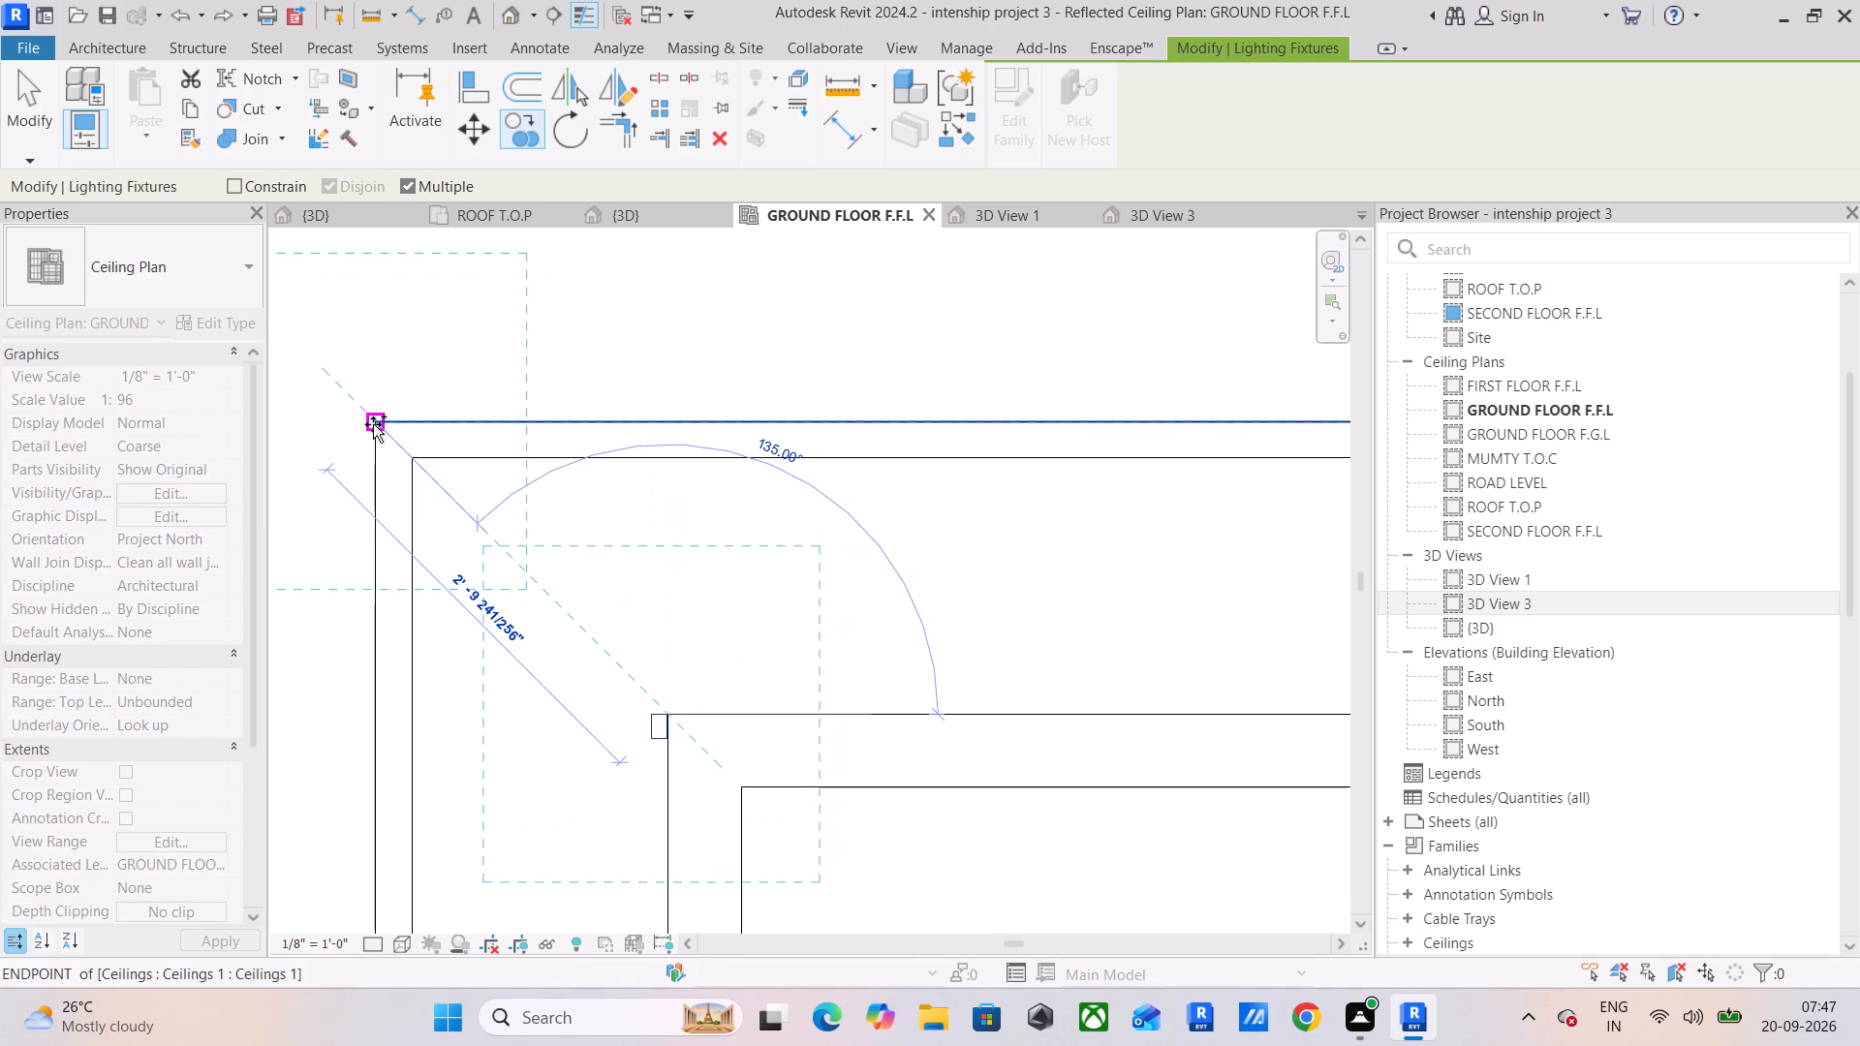
click(373, 424)
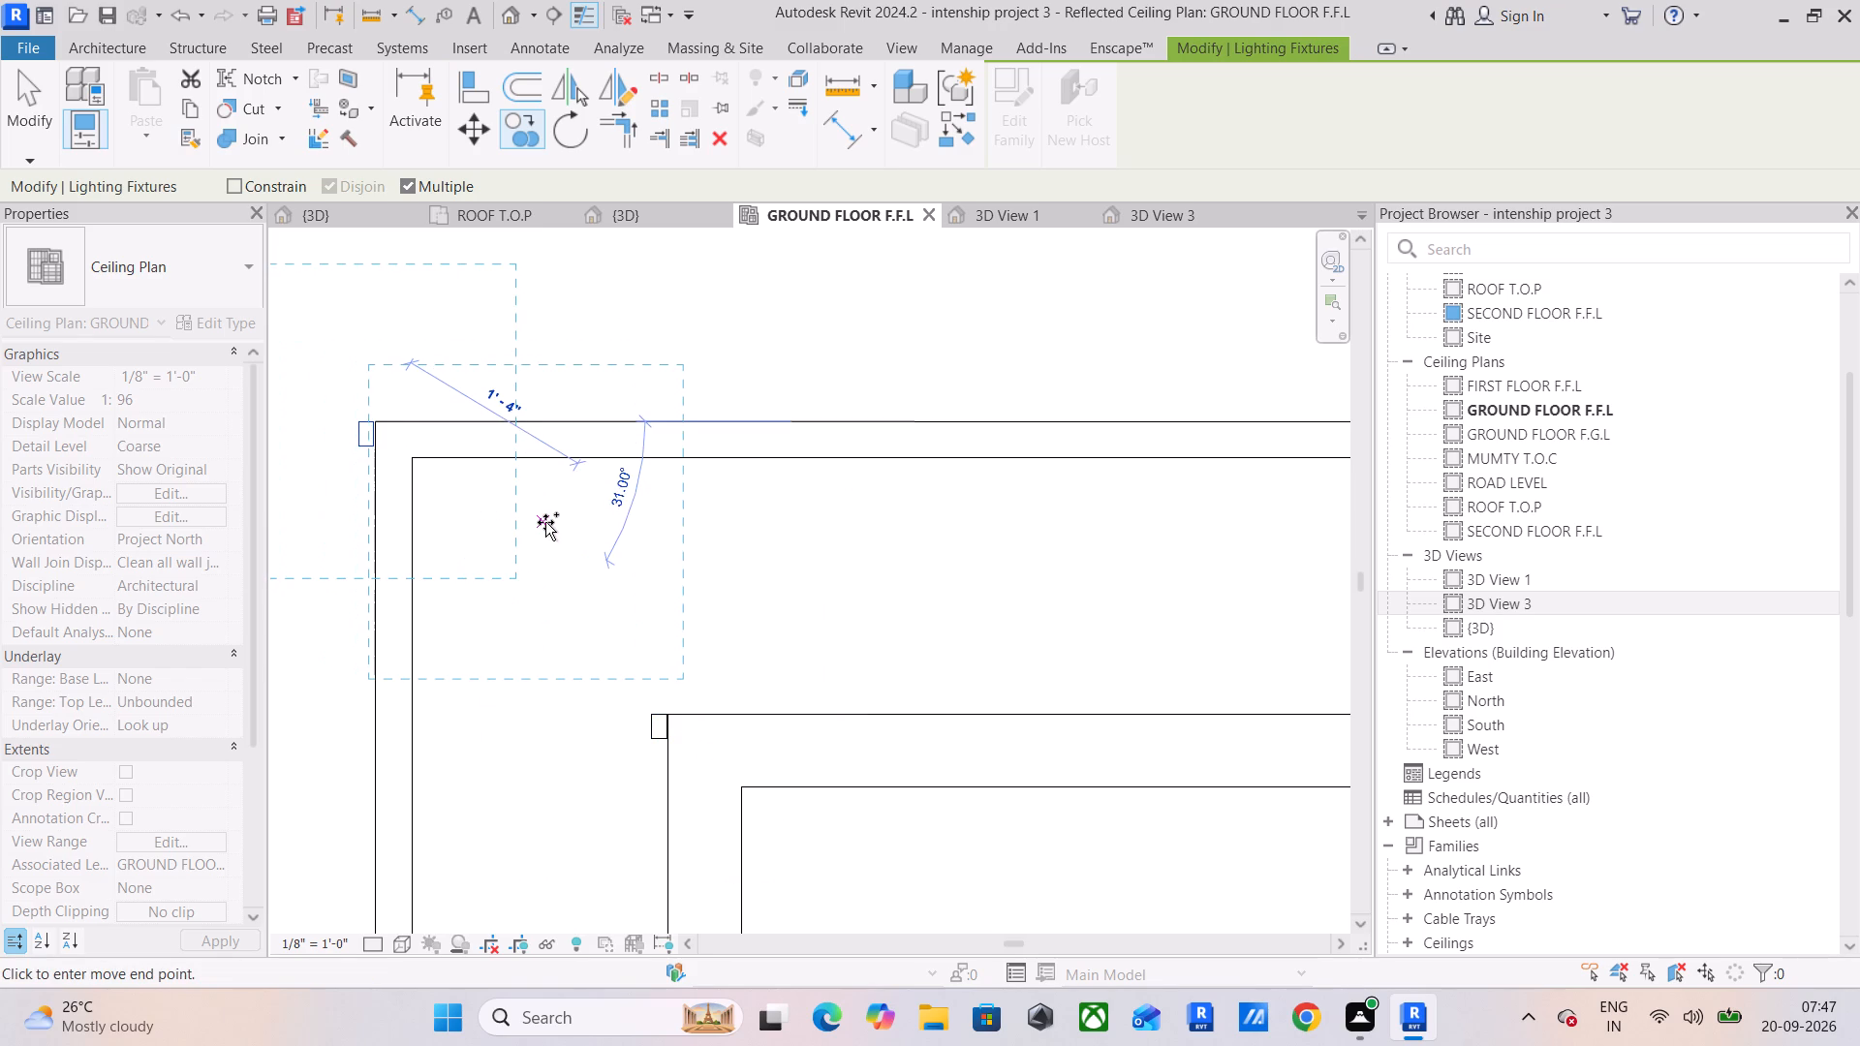
key(Escape)
key(Escape)
Move the original celling light about 9 1/2" to the inner upper-left corner of its frame and nudge it slightly inward.
click(654, 738)
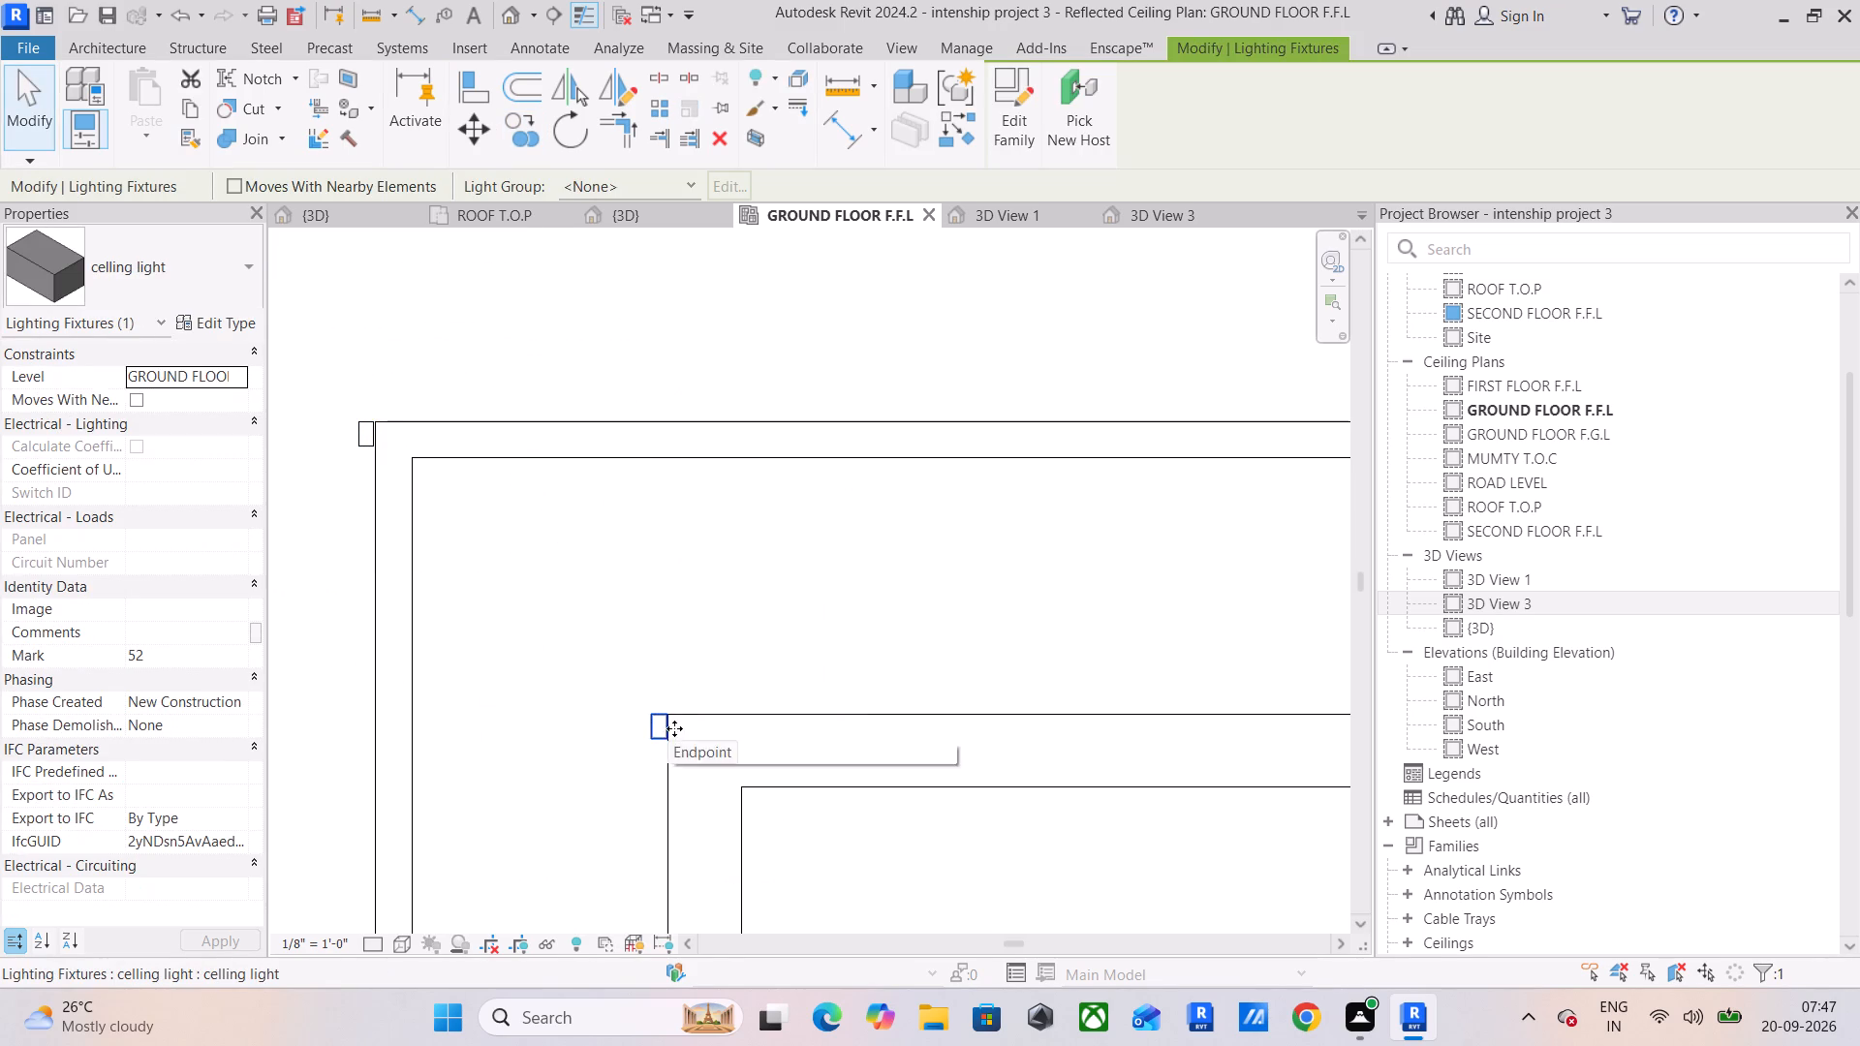
click(461, 123)
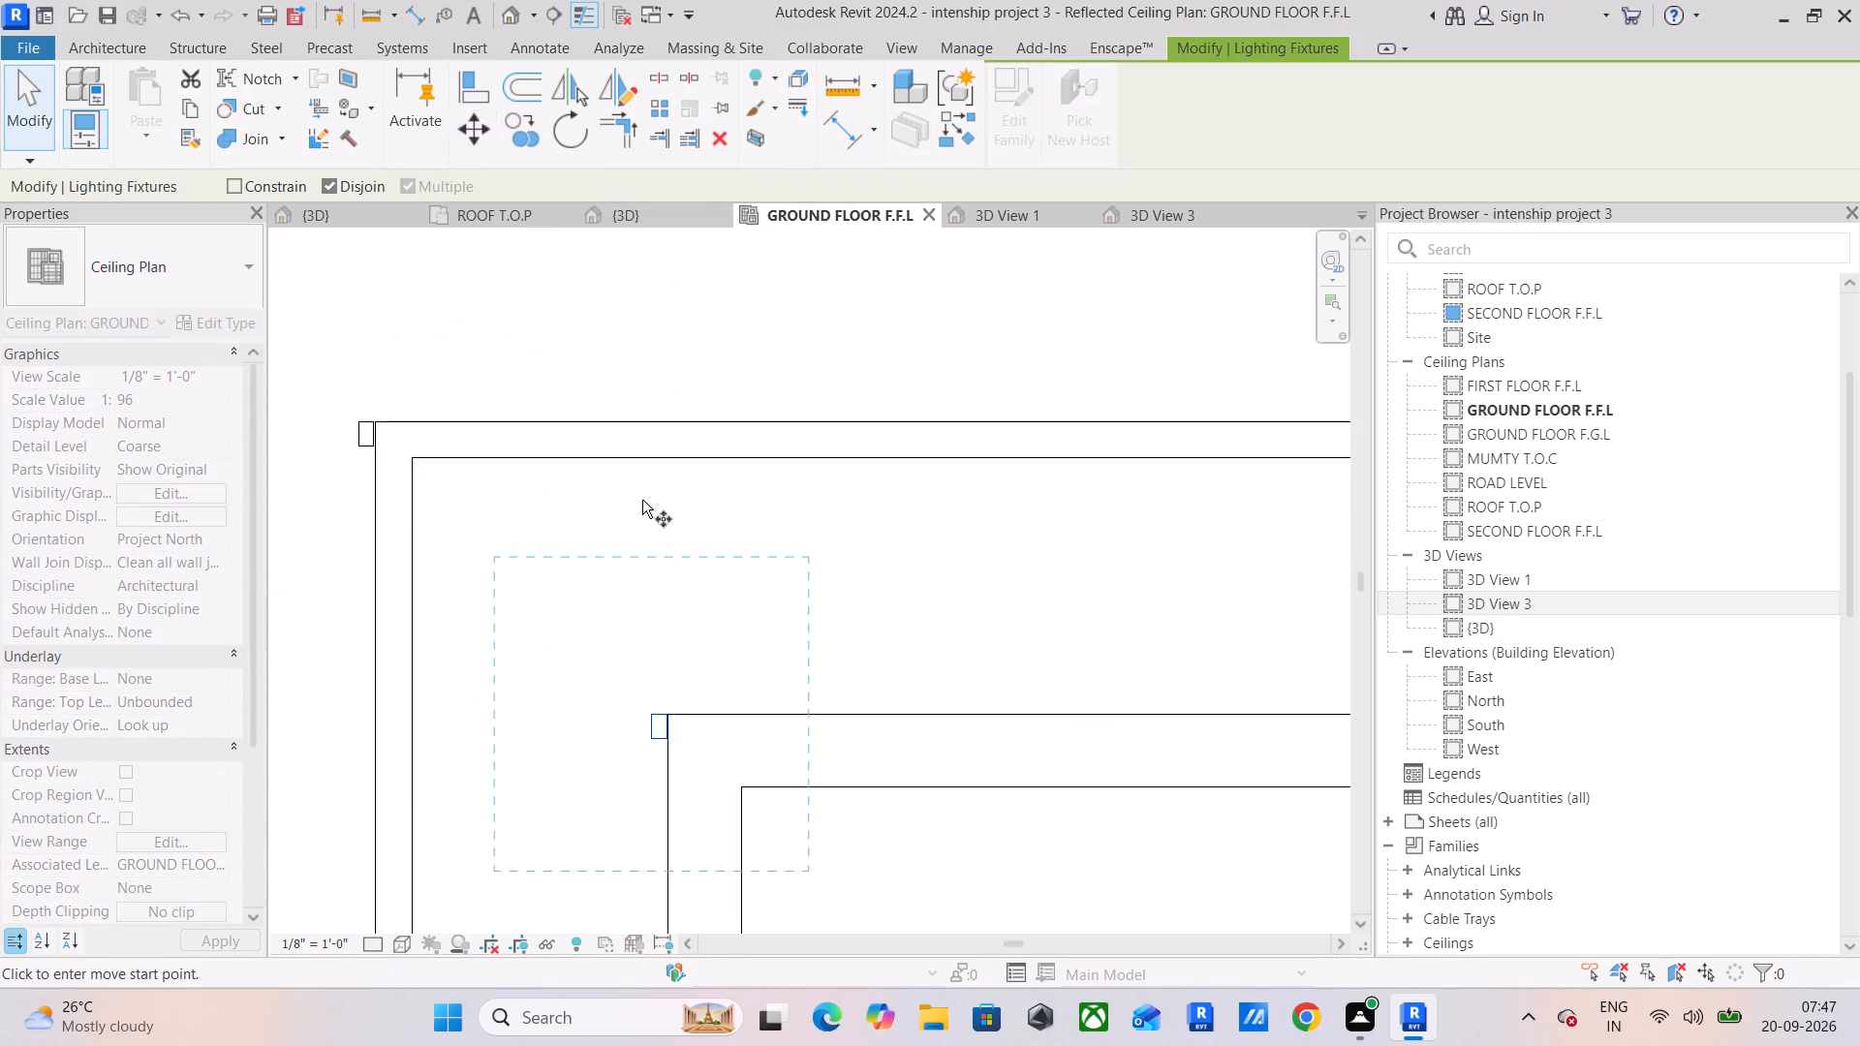
scroll(696, 758, up, 5)
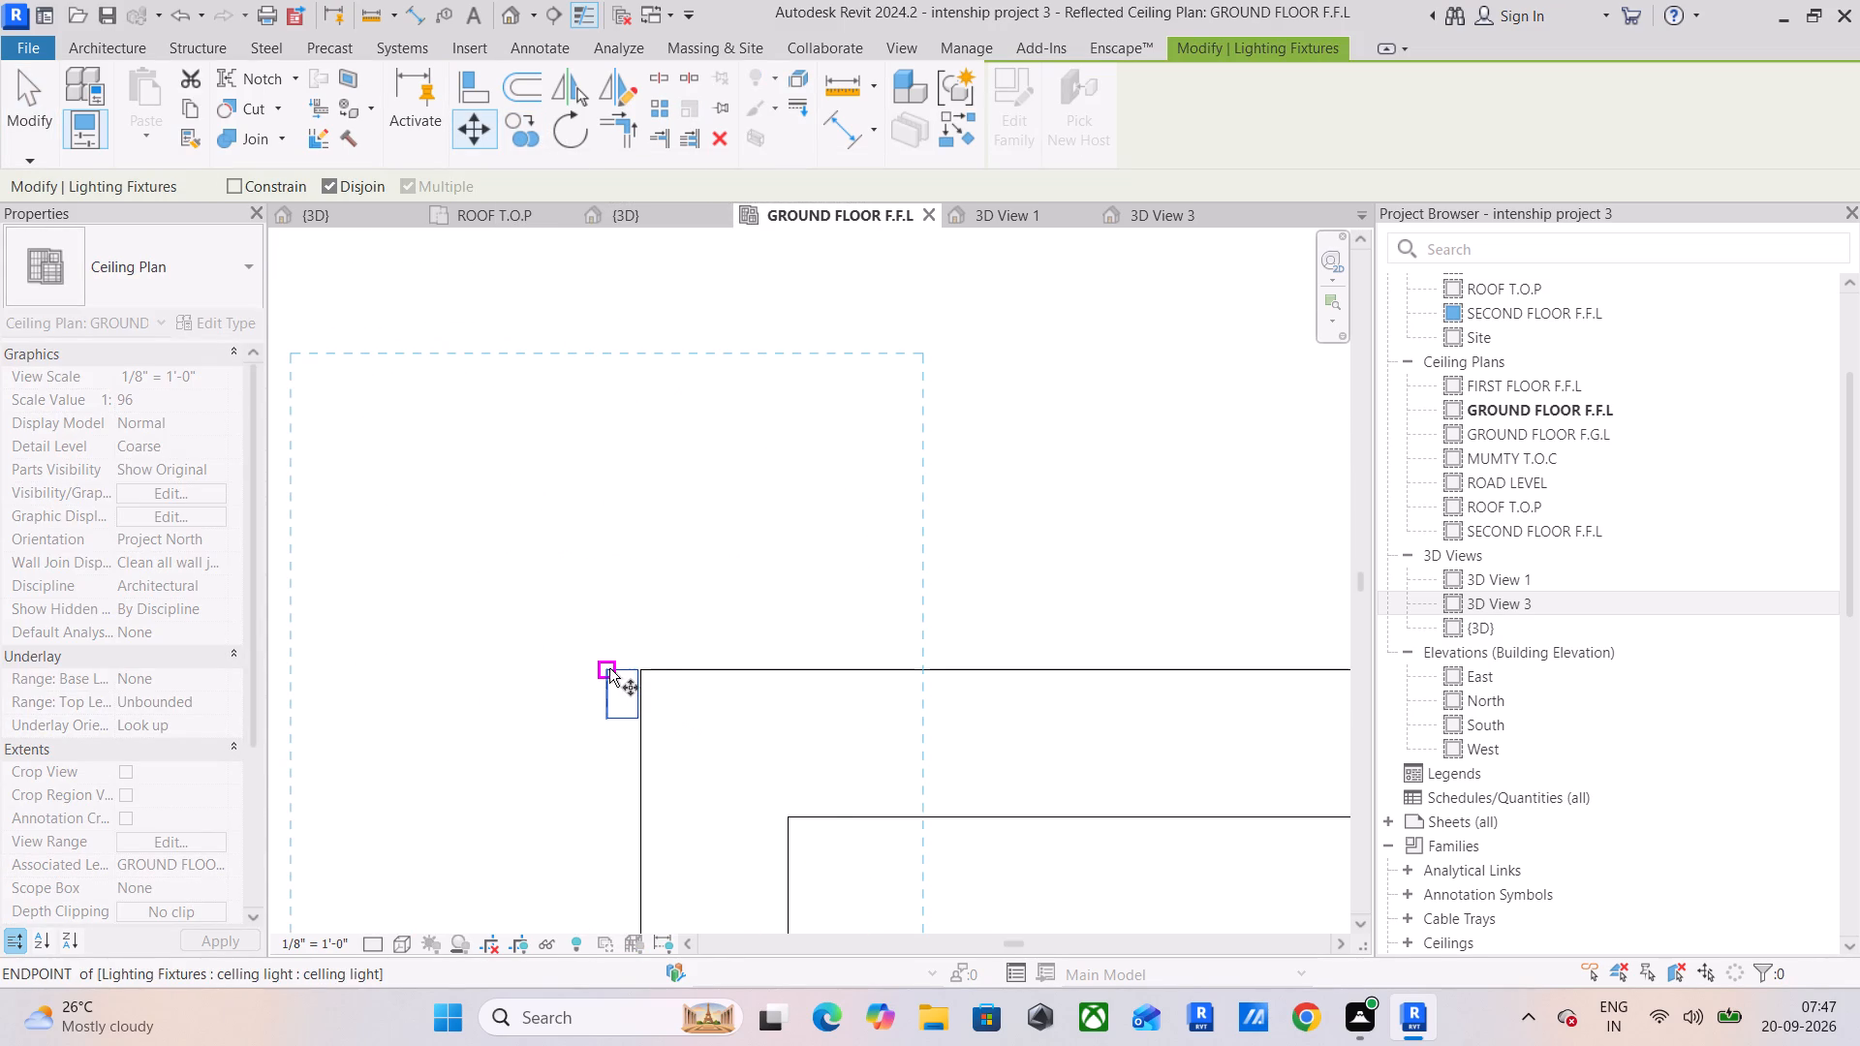
click(609, 668)
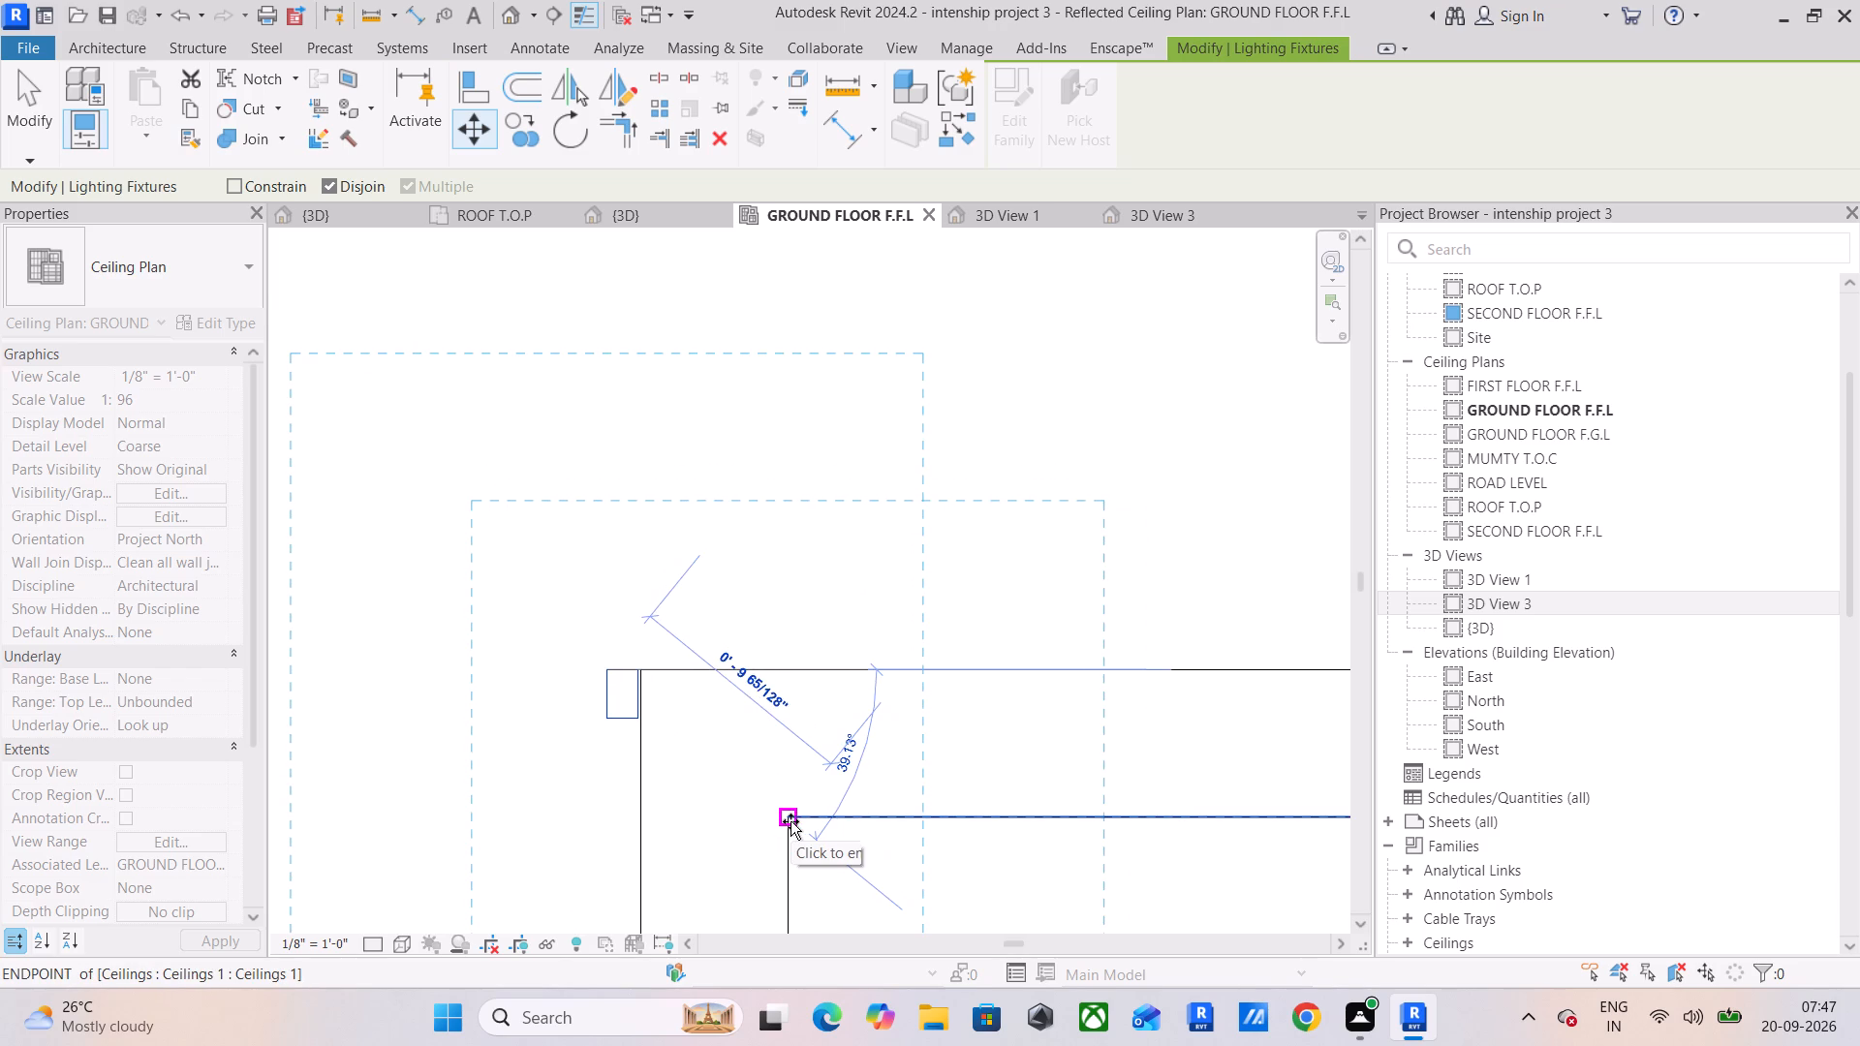
click(790, 821)
middle_drag(828, 862, 863, 720)
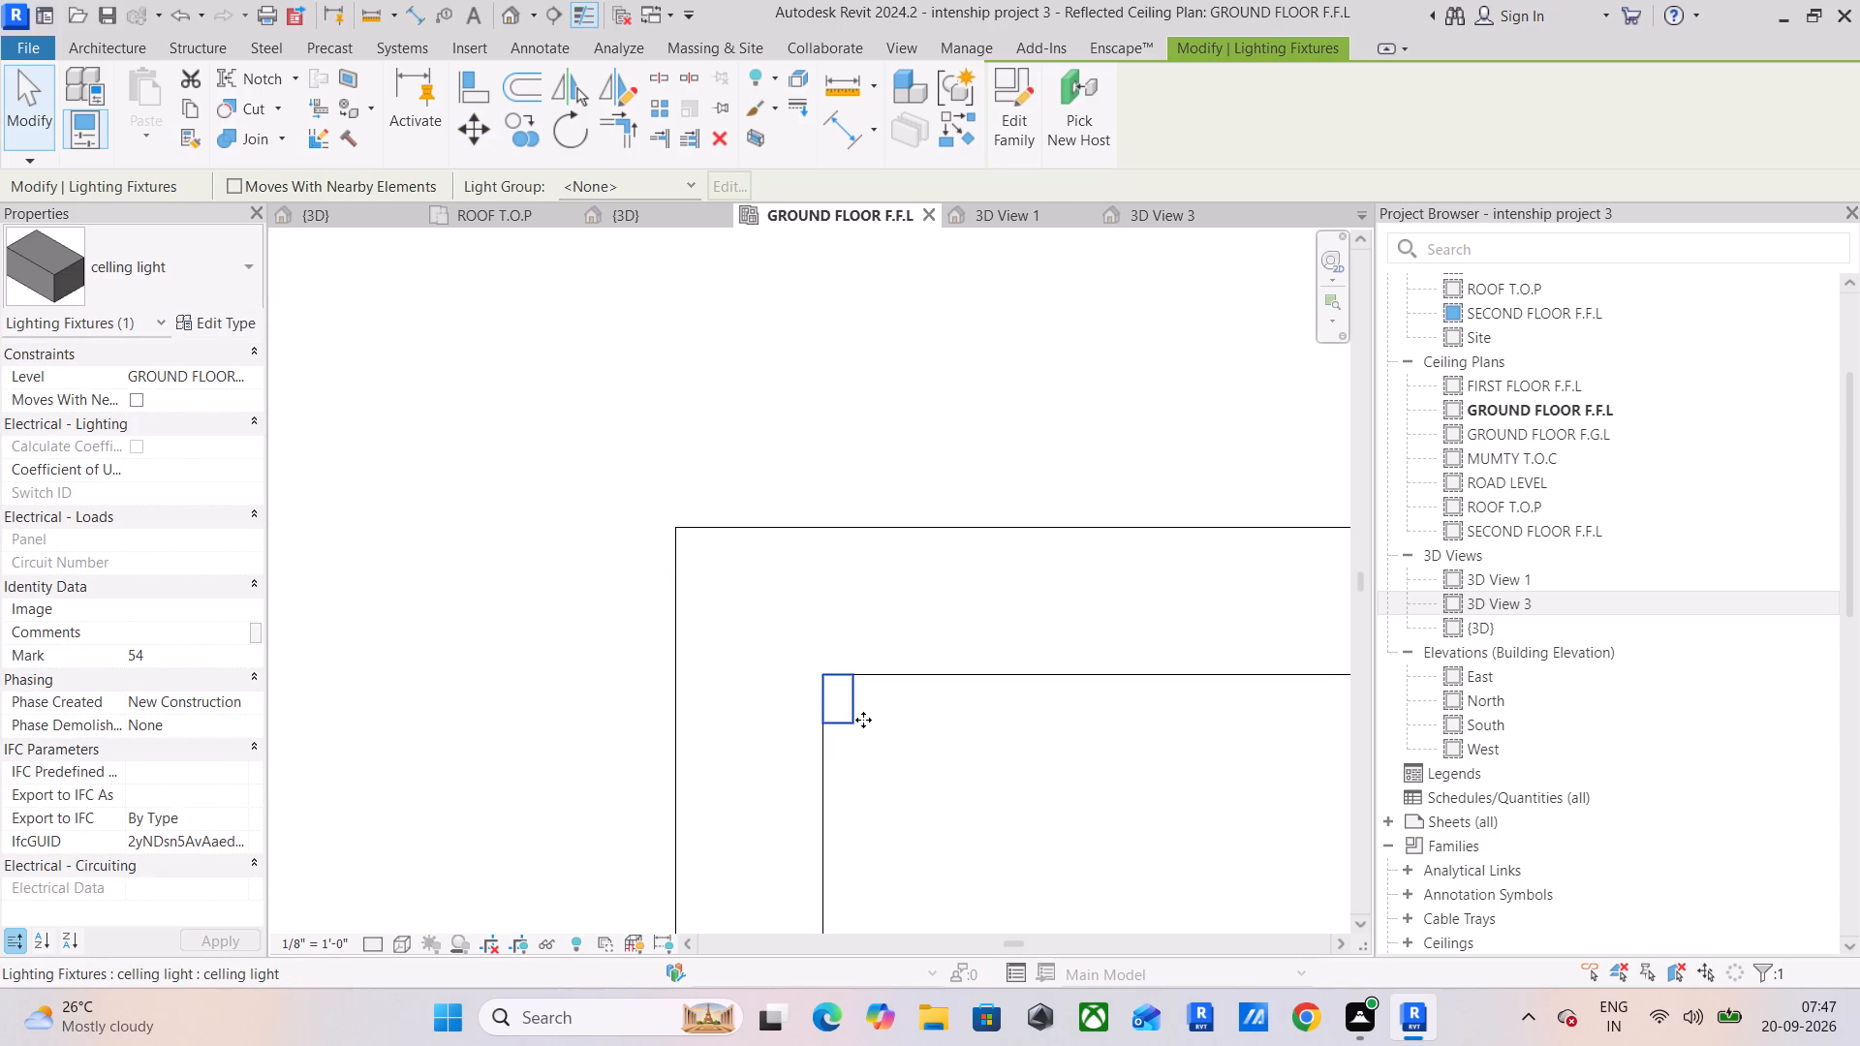
key(Right)
key(Down)
Array 30 grouped celling lights linearly down the outer ceiling frame's left edge, with the last at its lower-left corner.
scroll(839, 709, down, 7)
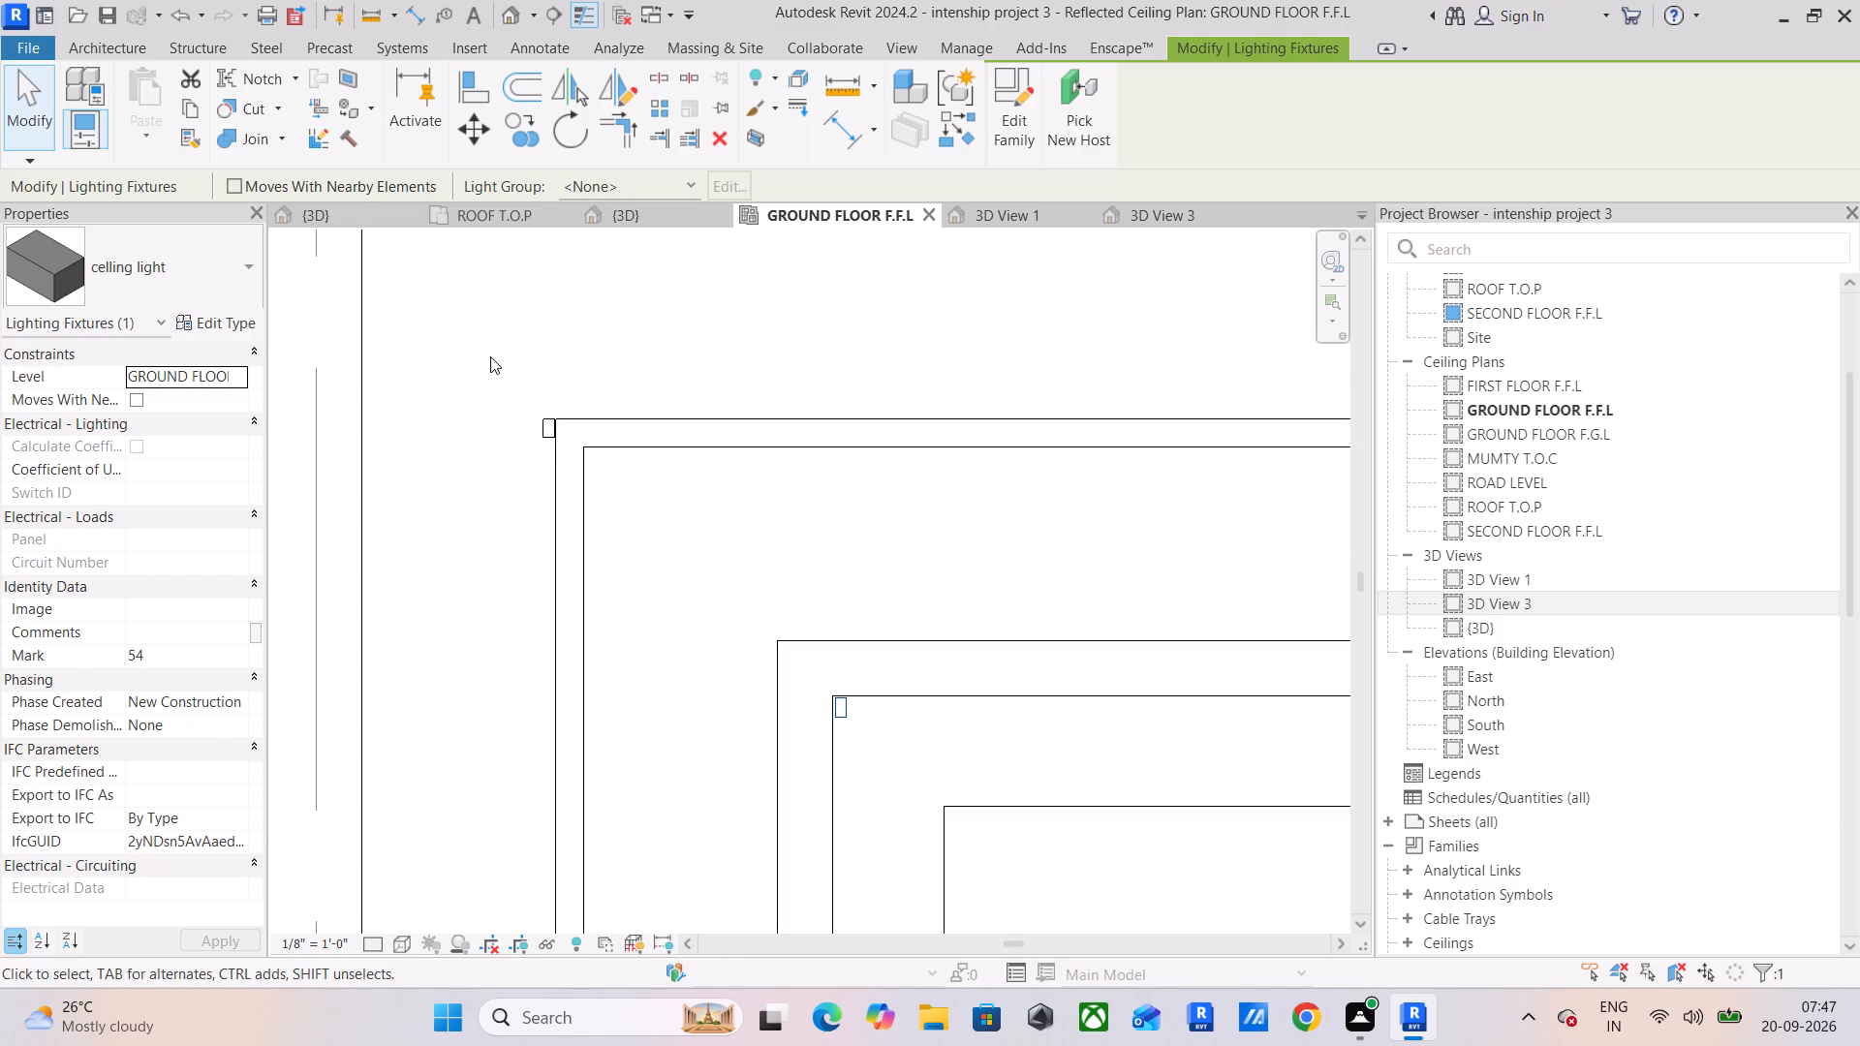
click(536, 424)
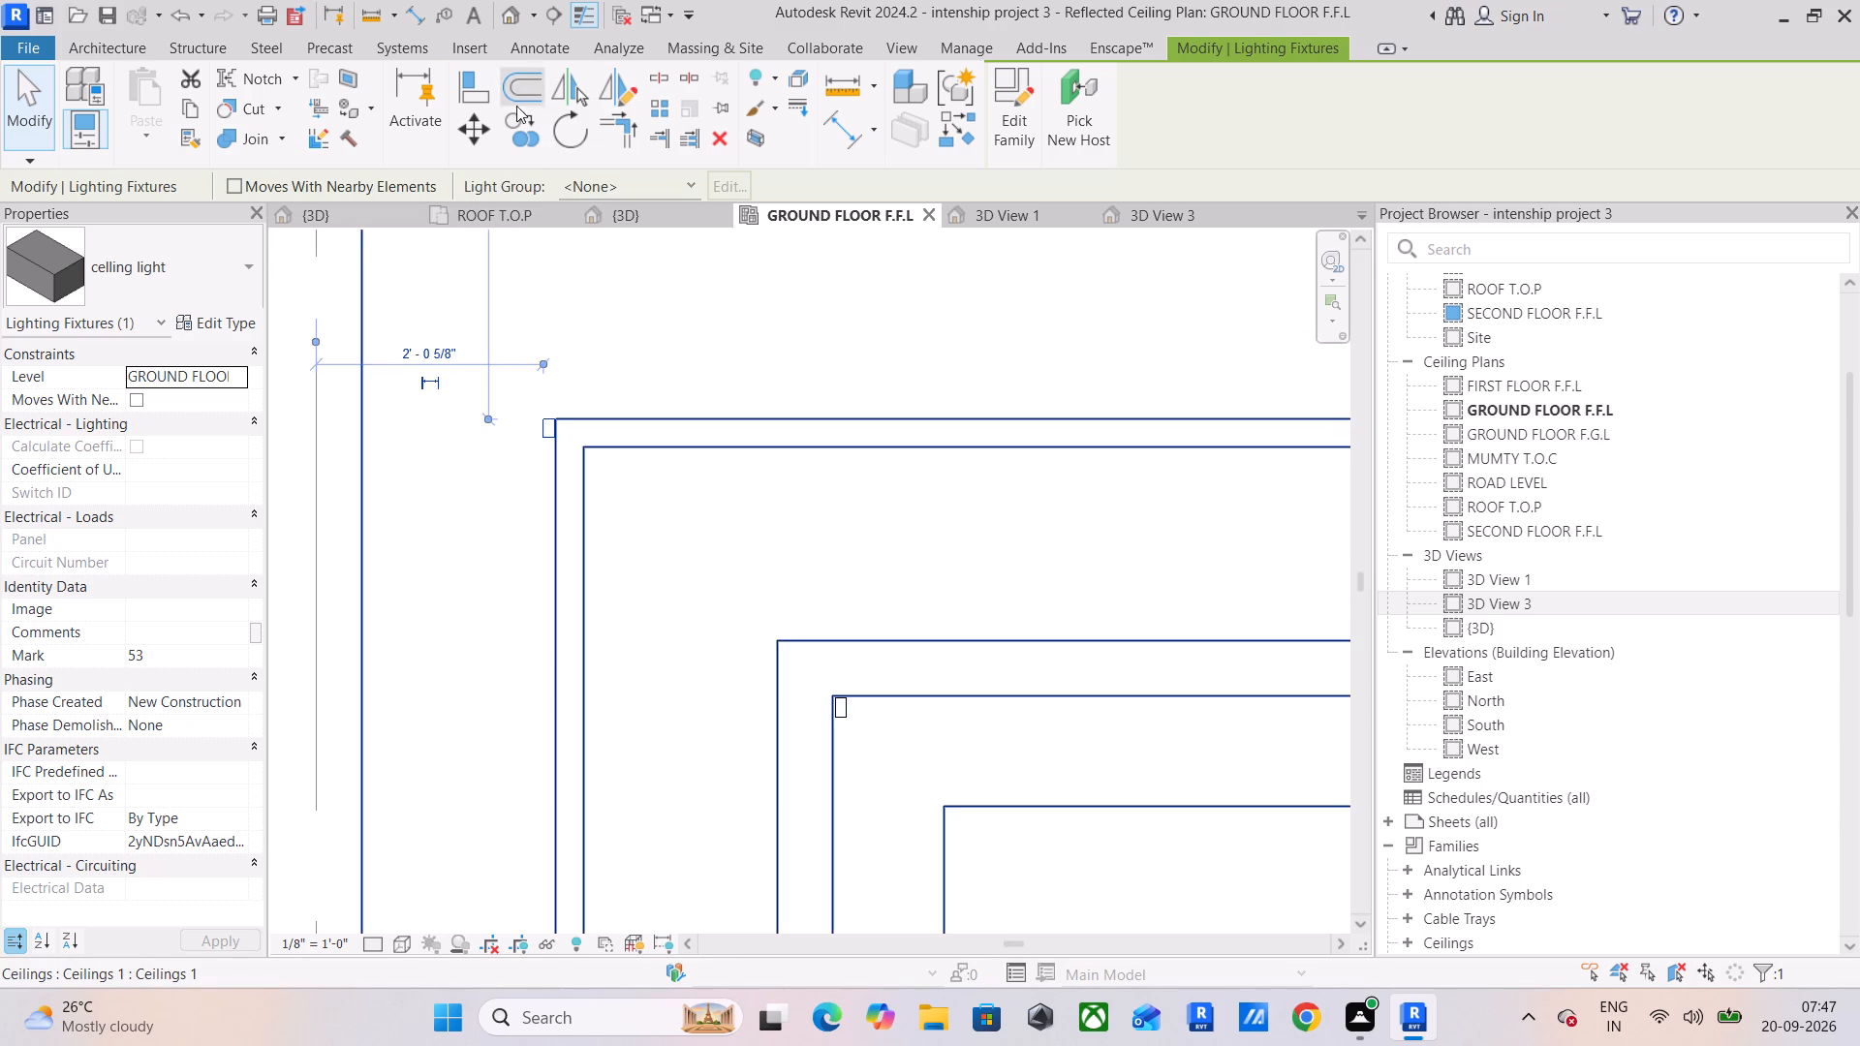
click(662, 108)
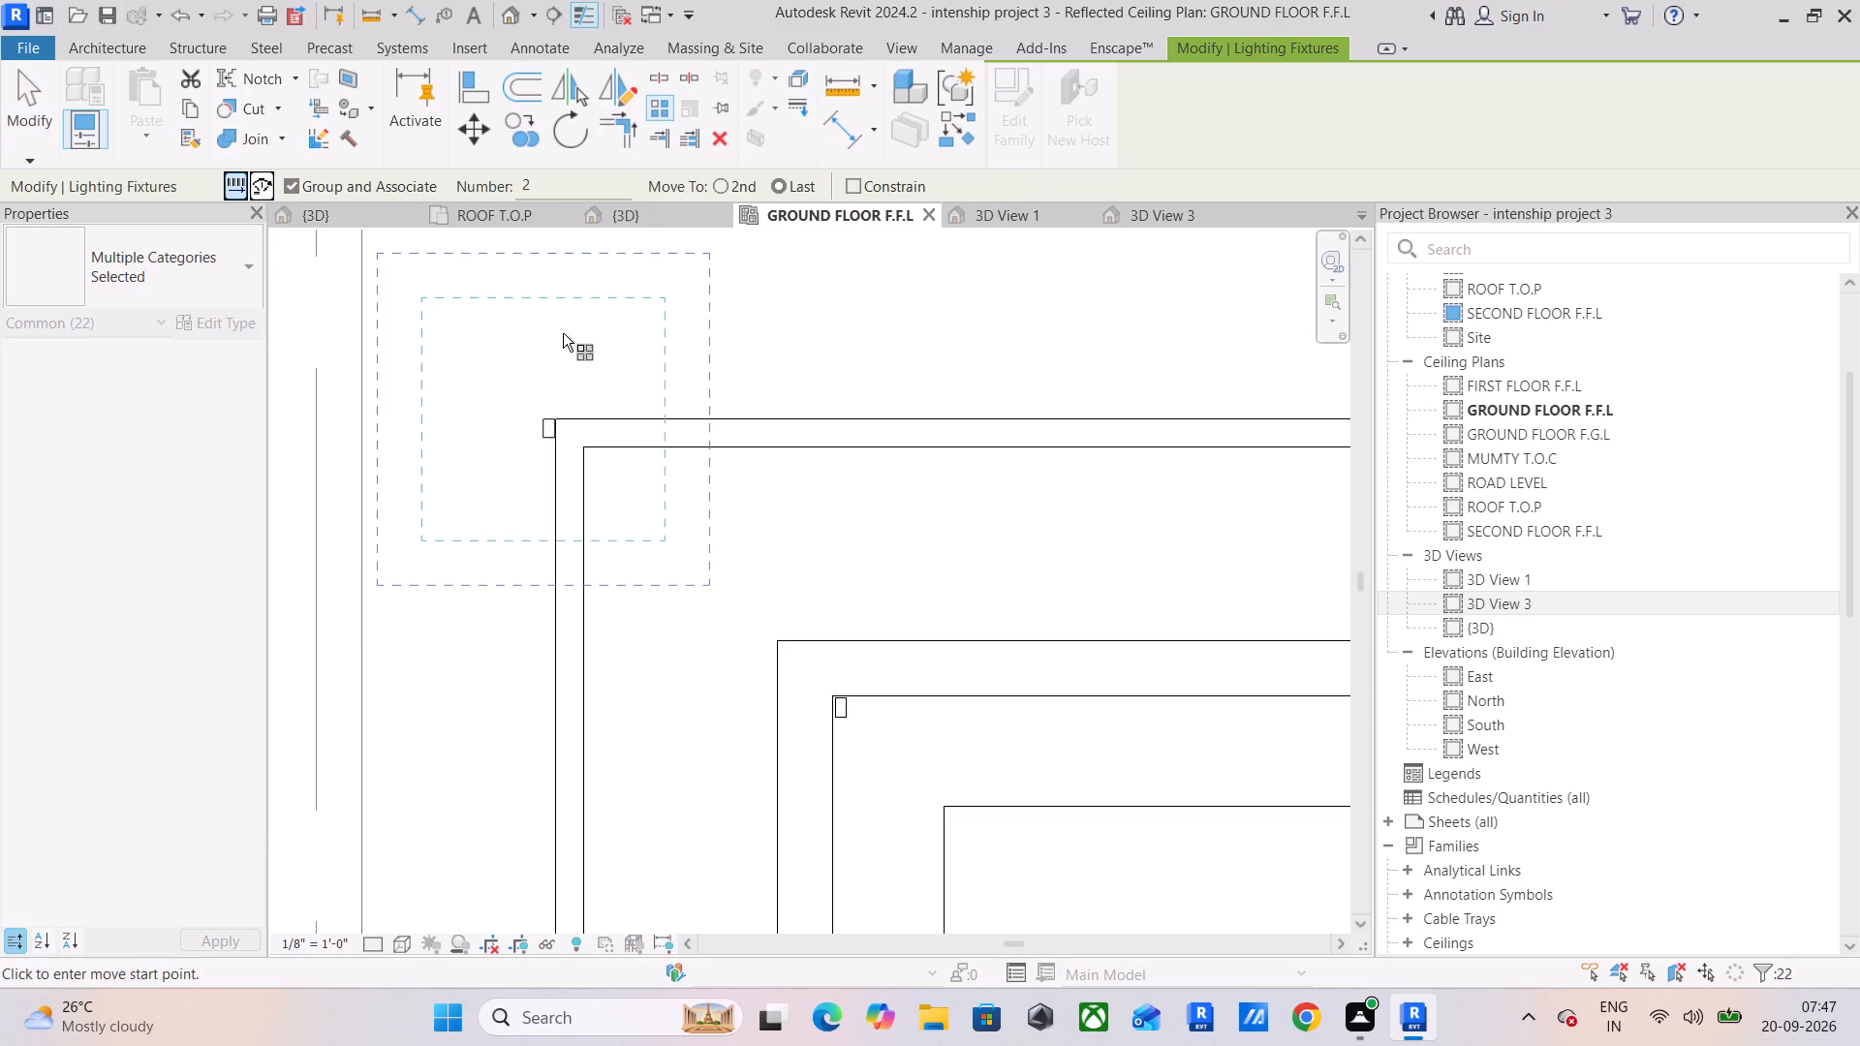
scroll(573, 398, up, 7)
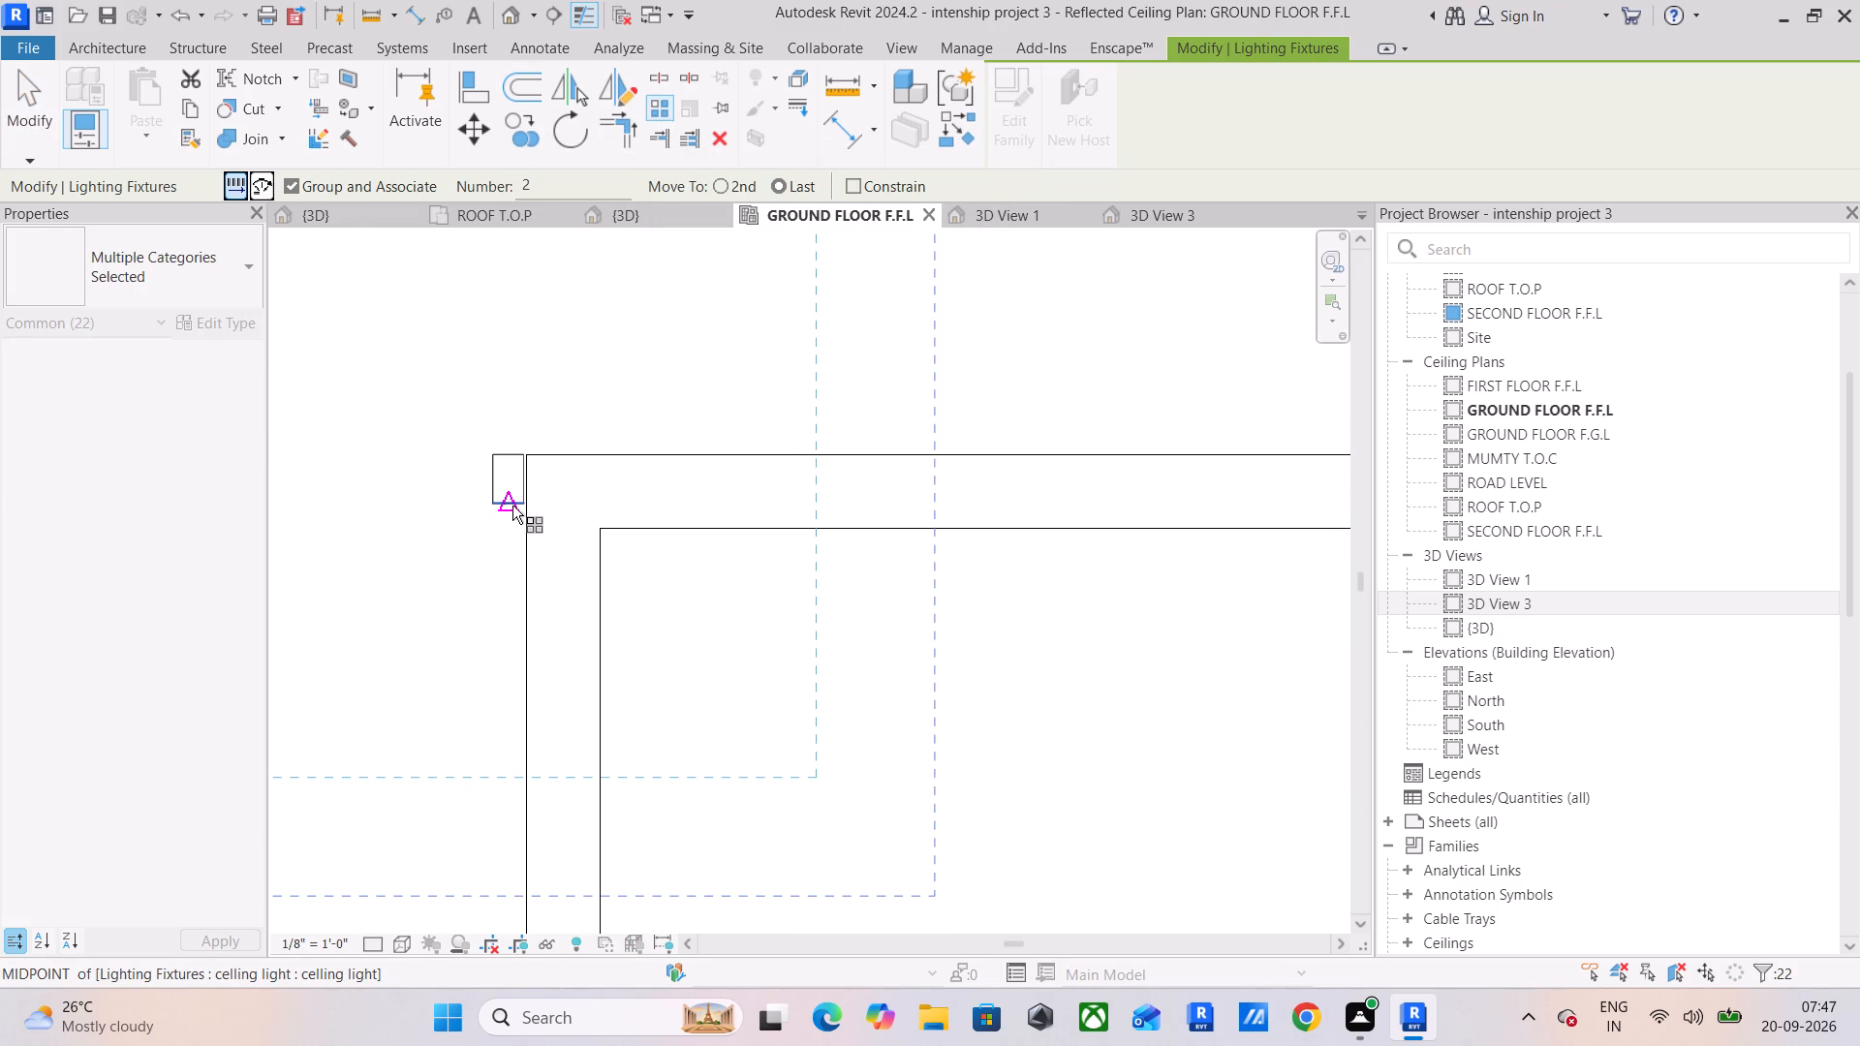
click(518, 505)
scroll(519, 504, down, 20)
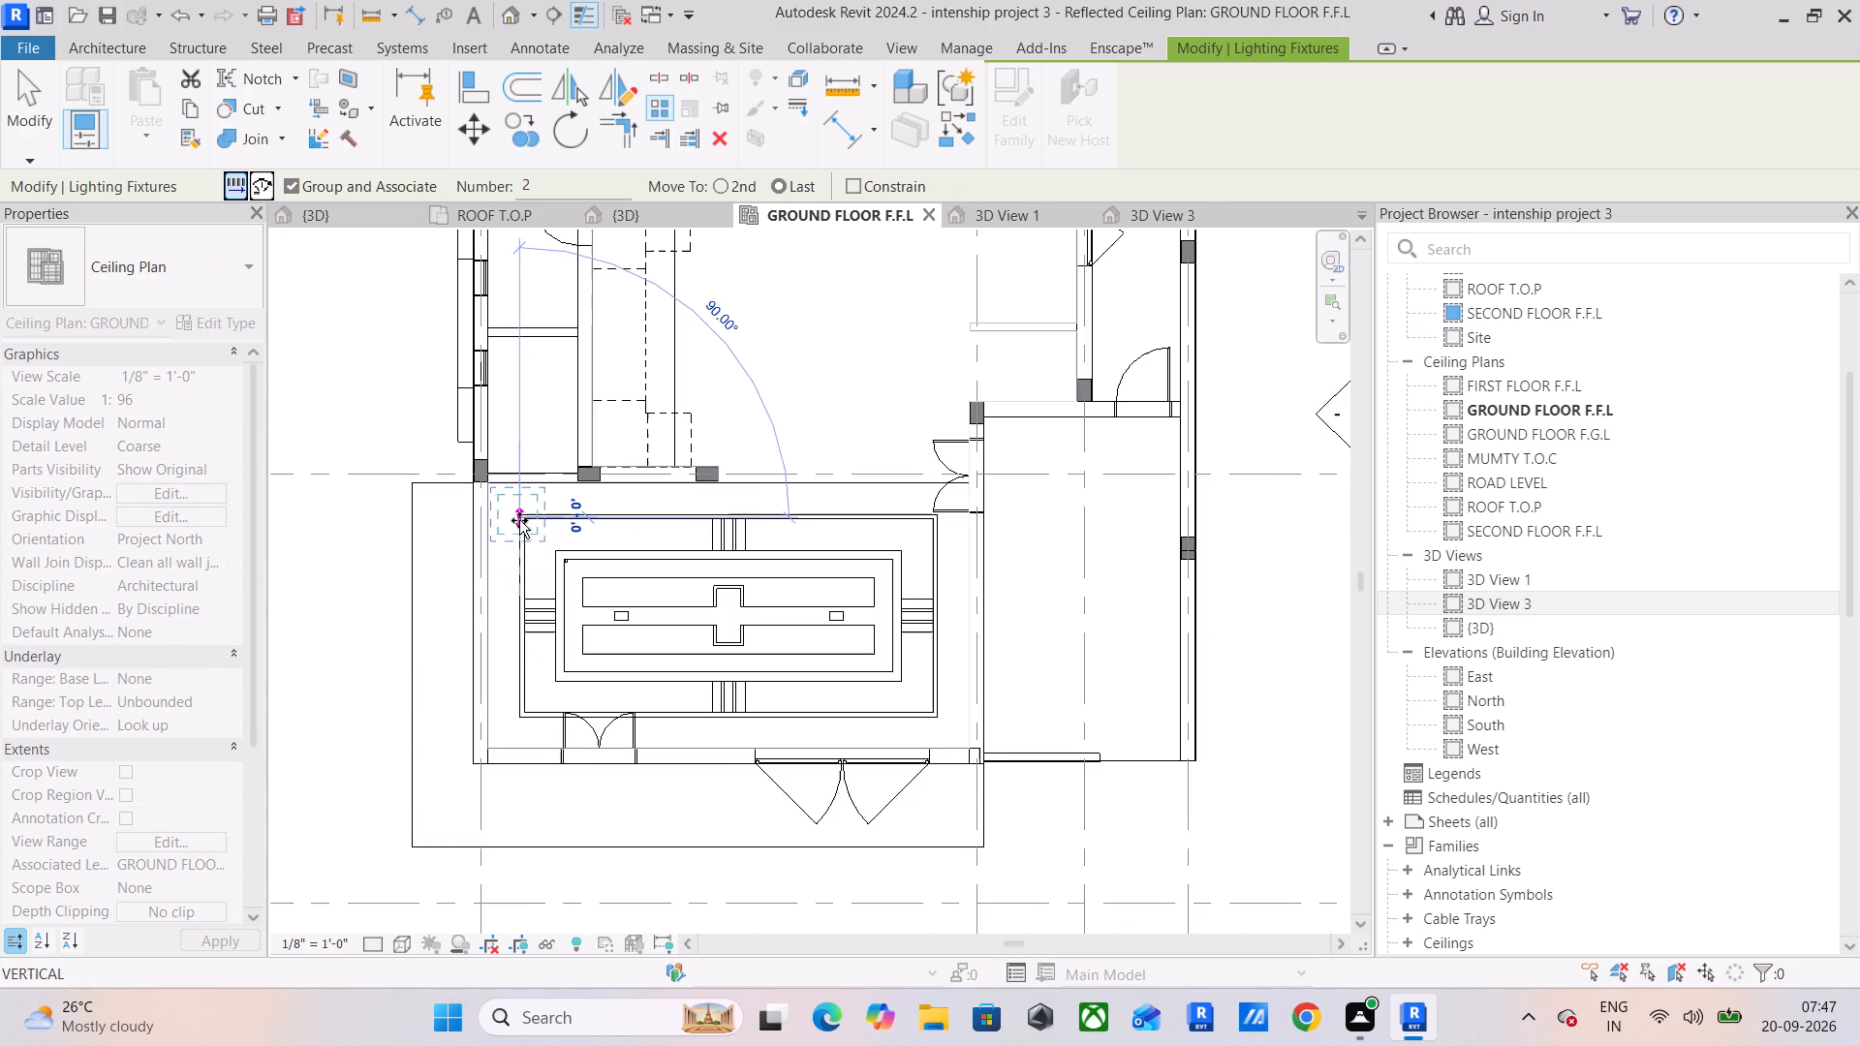
middle_drag(519, 520, 620, 386)
scroll(588, 562, up, 7)
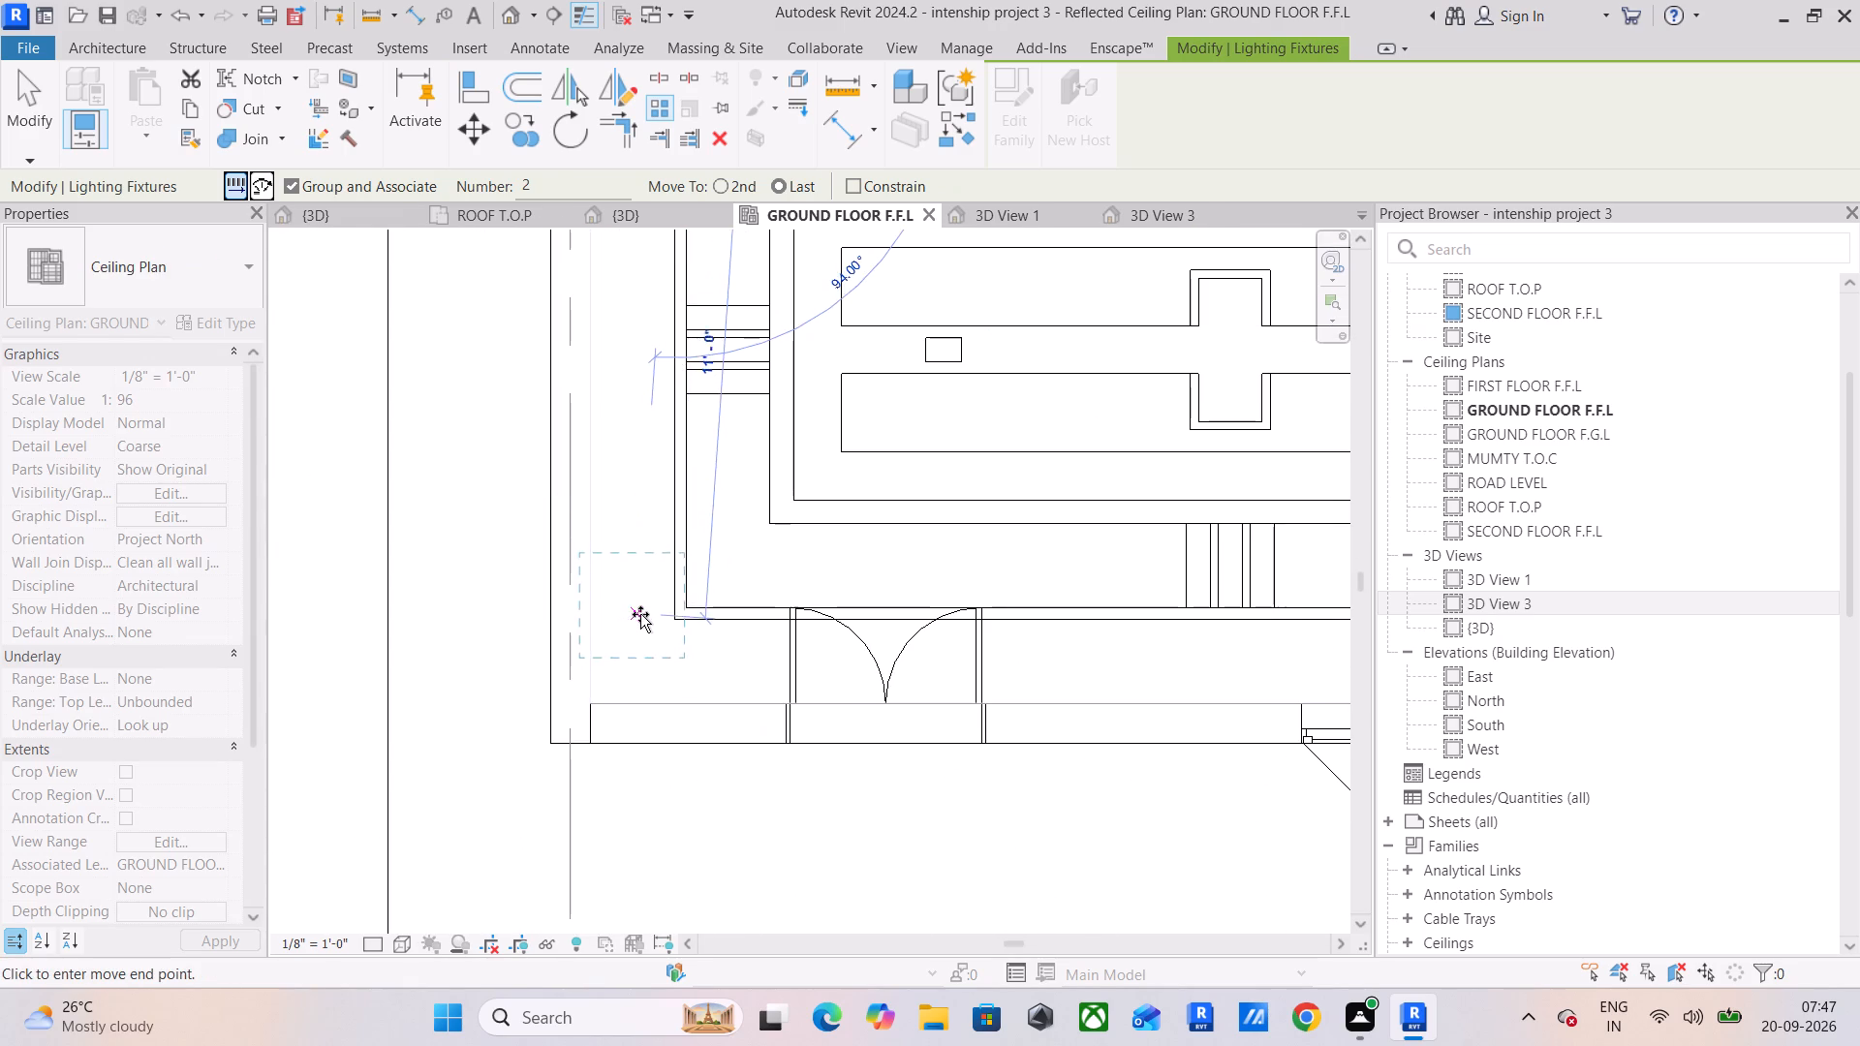
scroll(647, 613, up, 13)
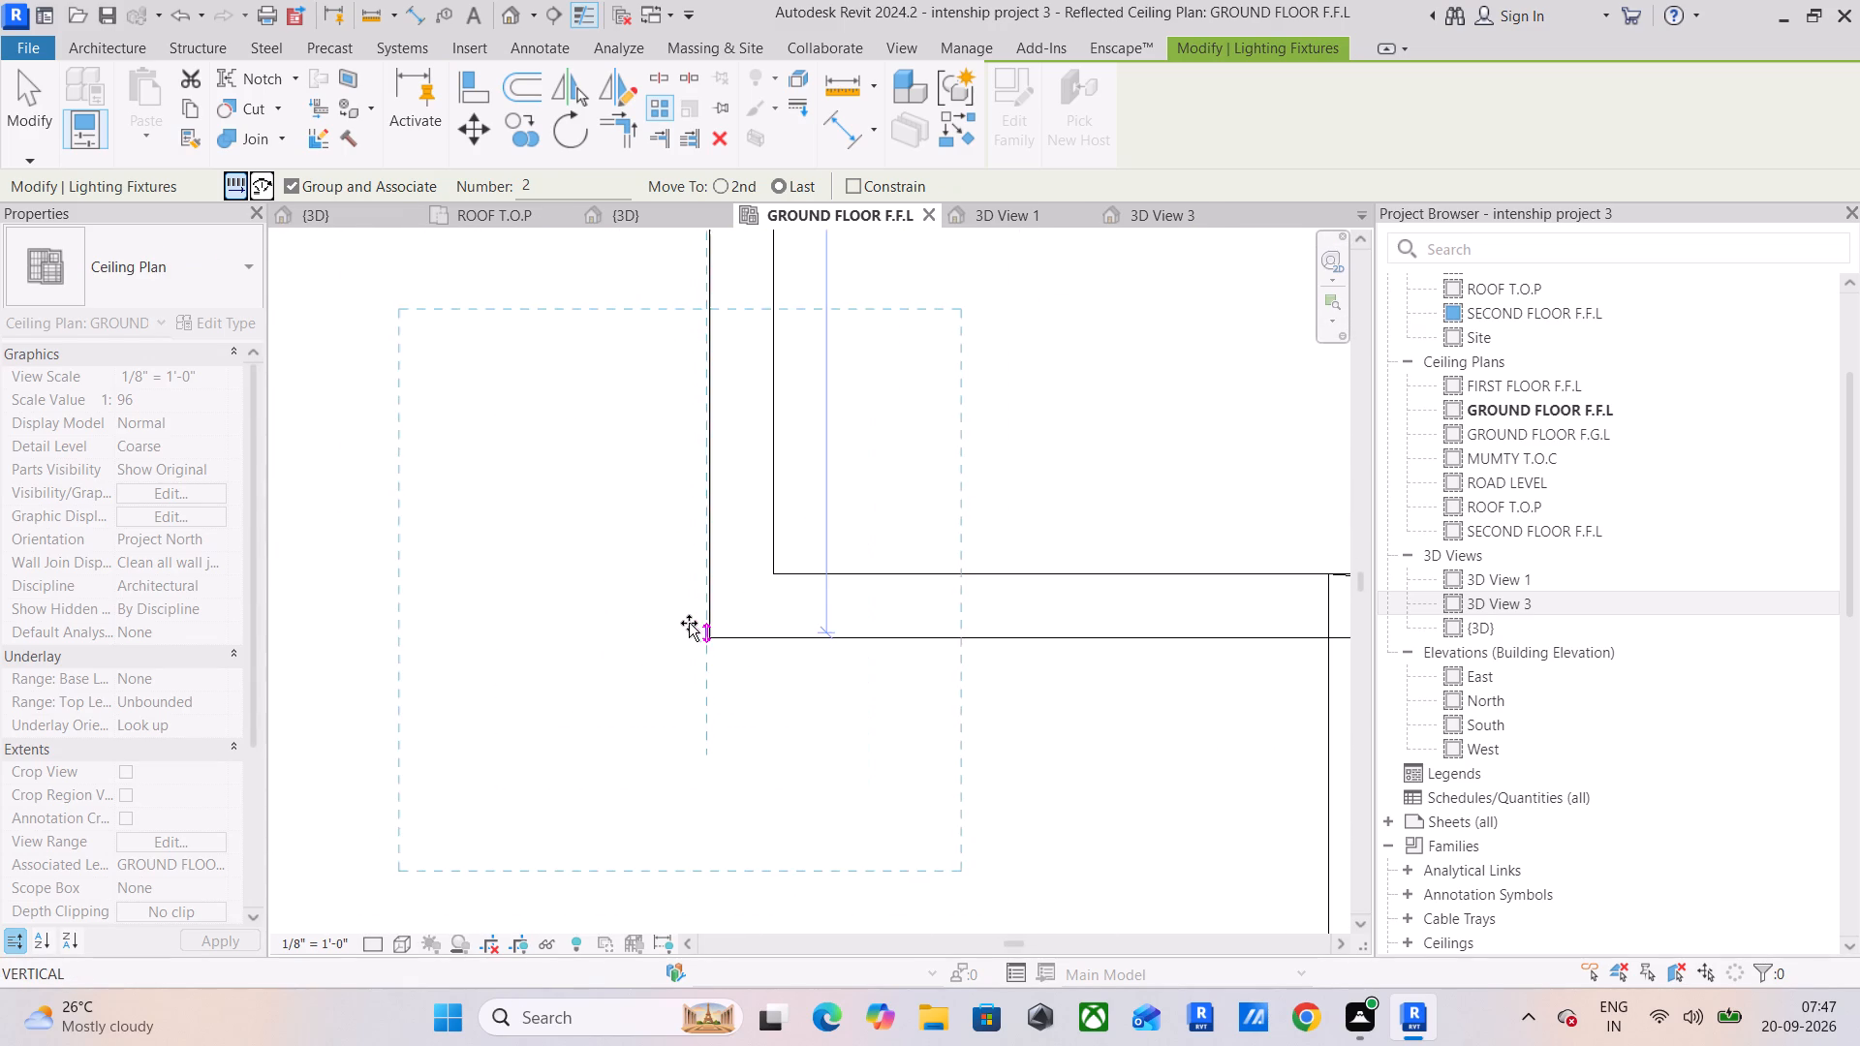
scroll(689, 623, up, 6)
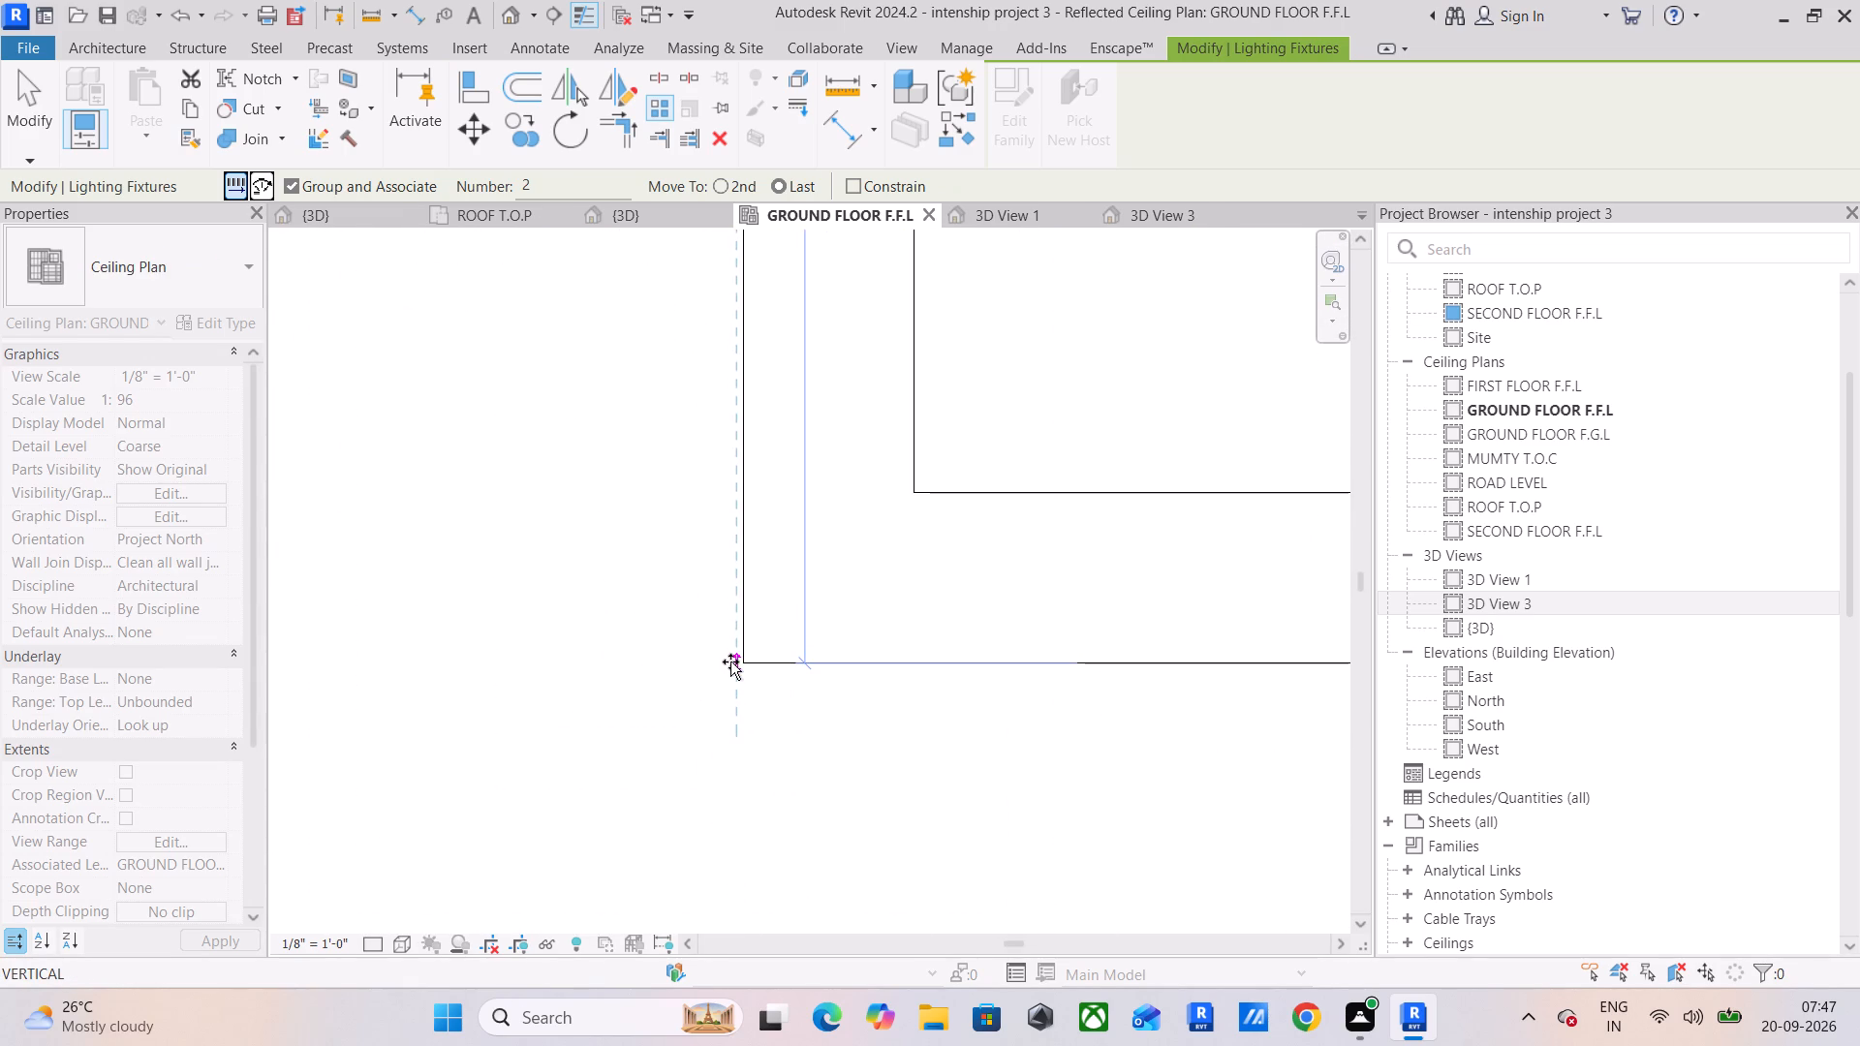
click(730, 661)
scroll(742, 595, down, 14)
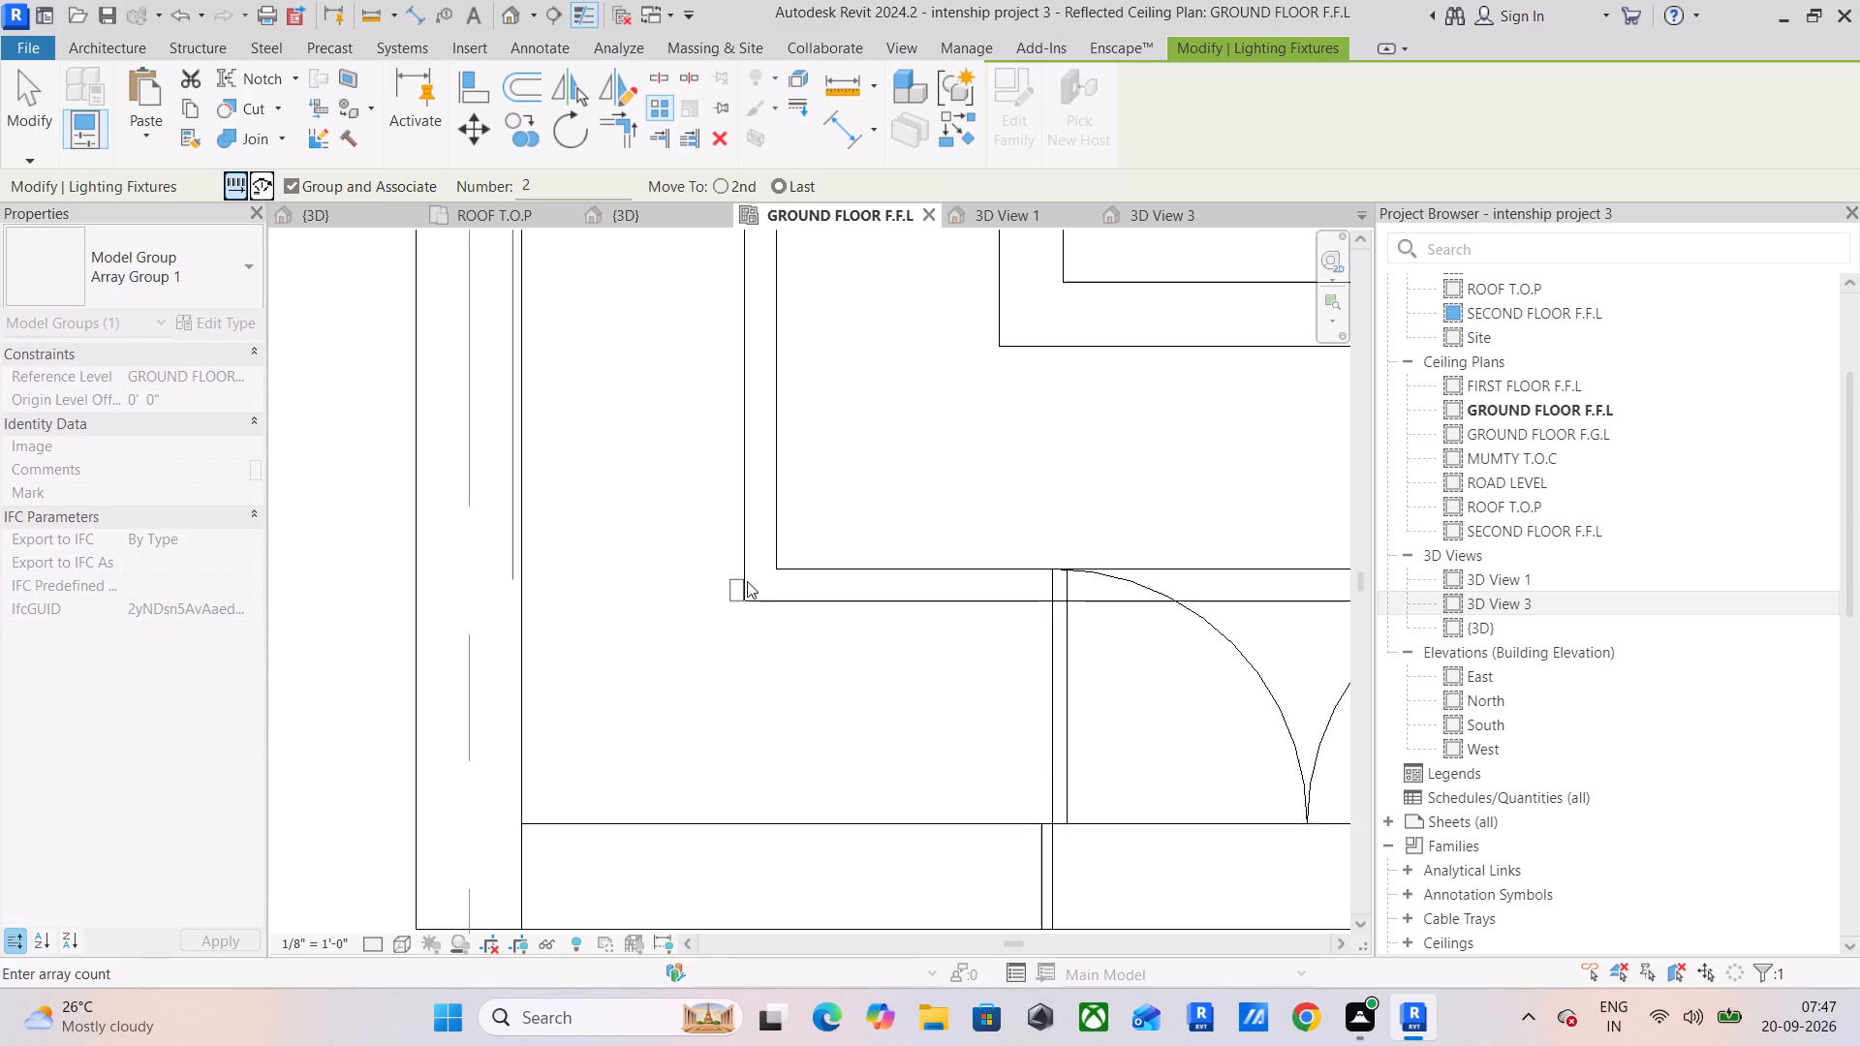
scroll(747, 581, down, 7)
middle_drag(747, 581, 719, 735)
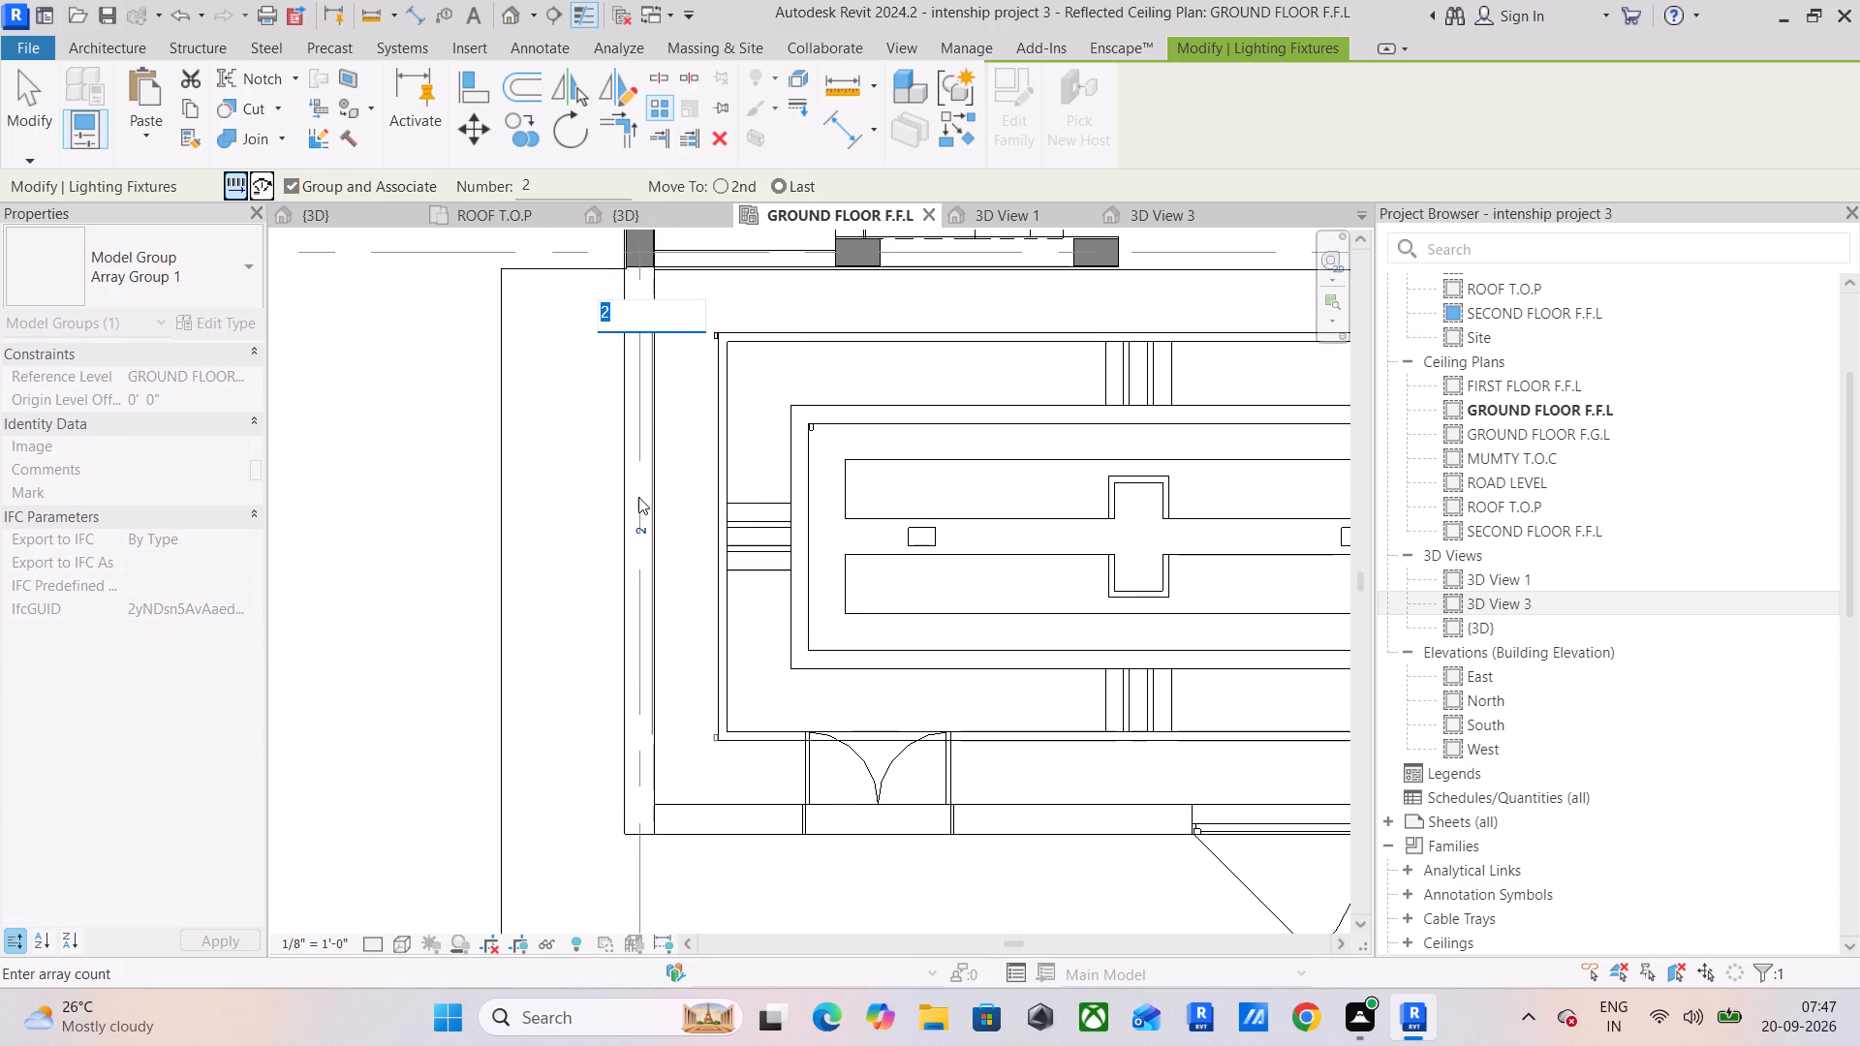
text(30)
key(Return)
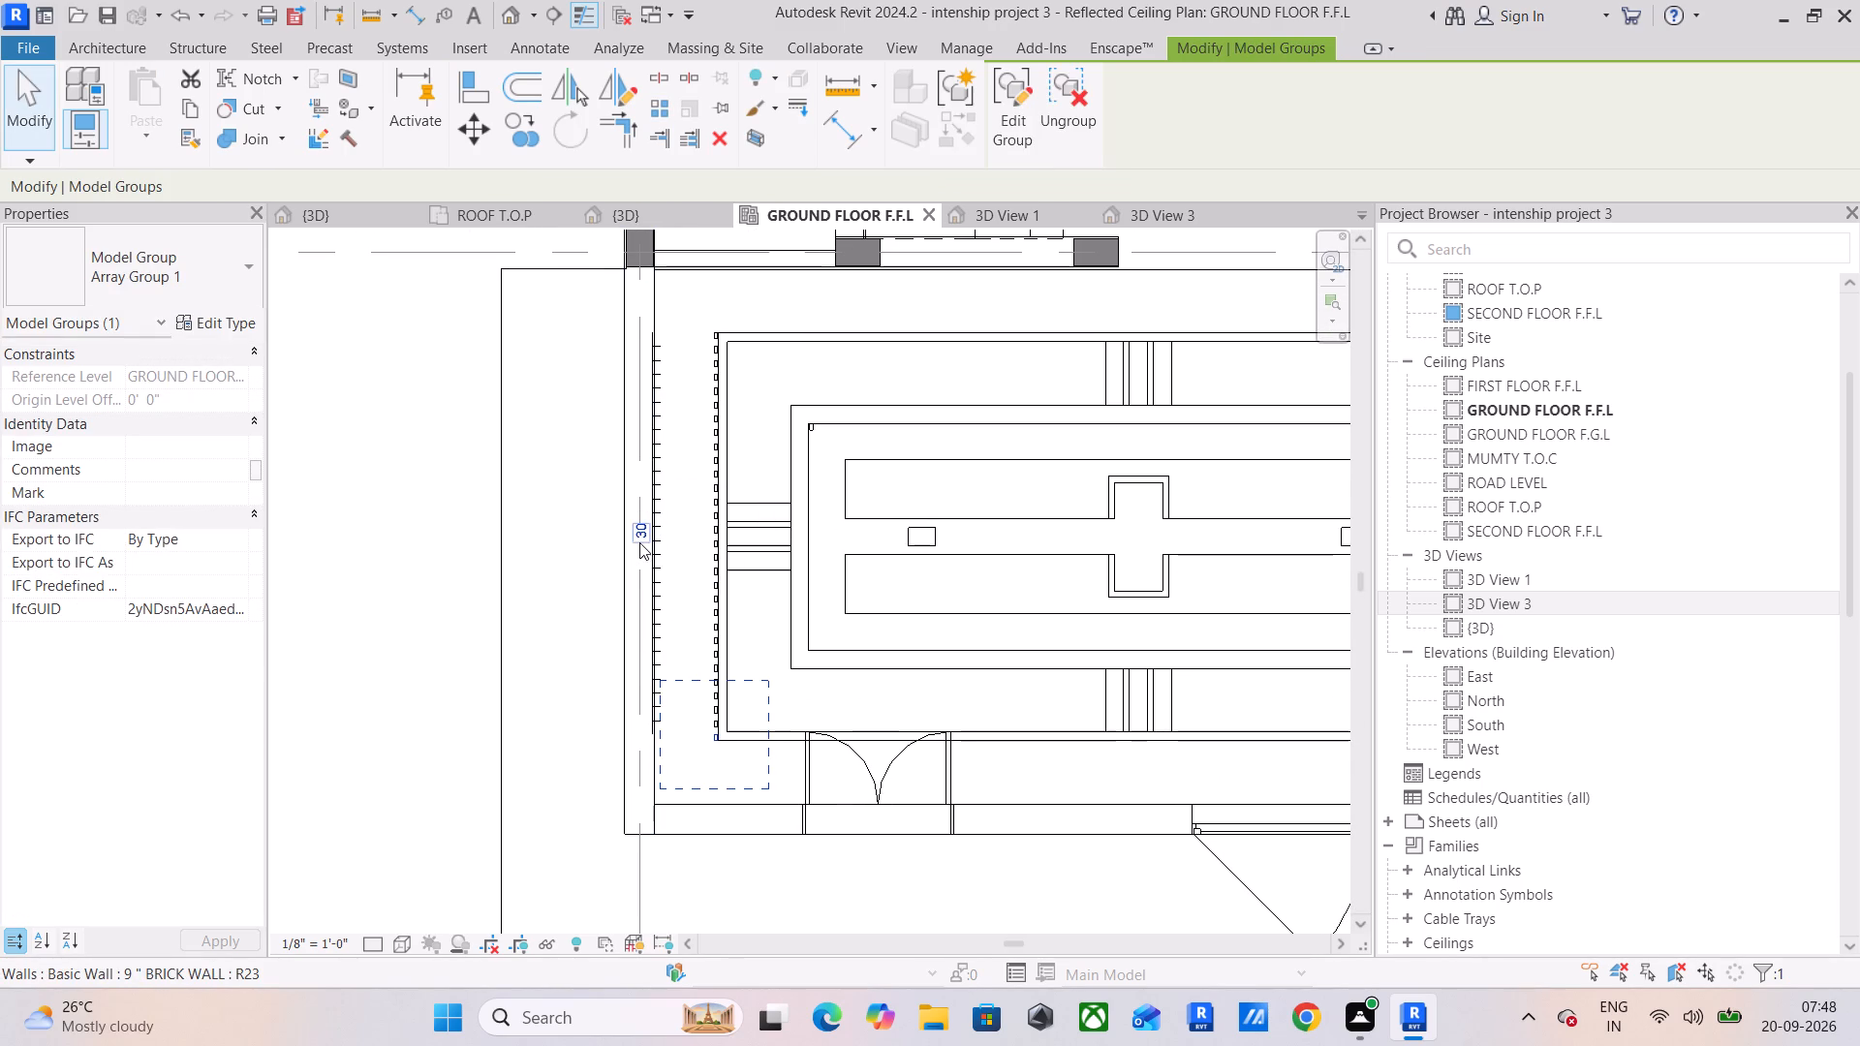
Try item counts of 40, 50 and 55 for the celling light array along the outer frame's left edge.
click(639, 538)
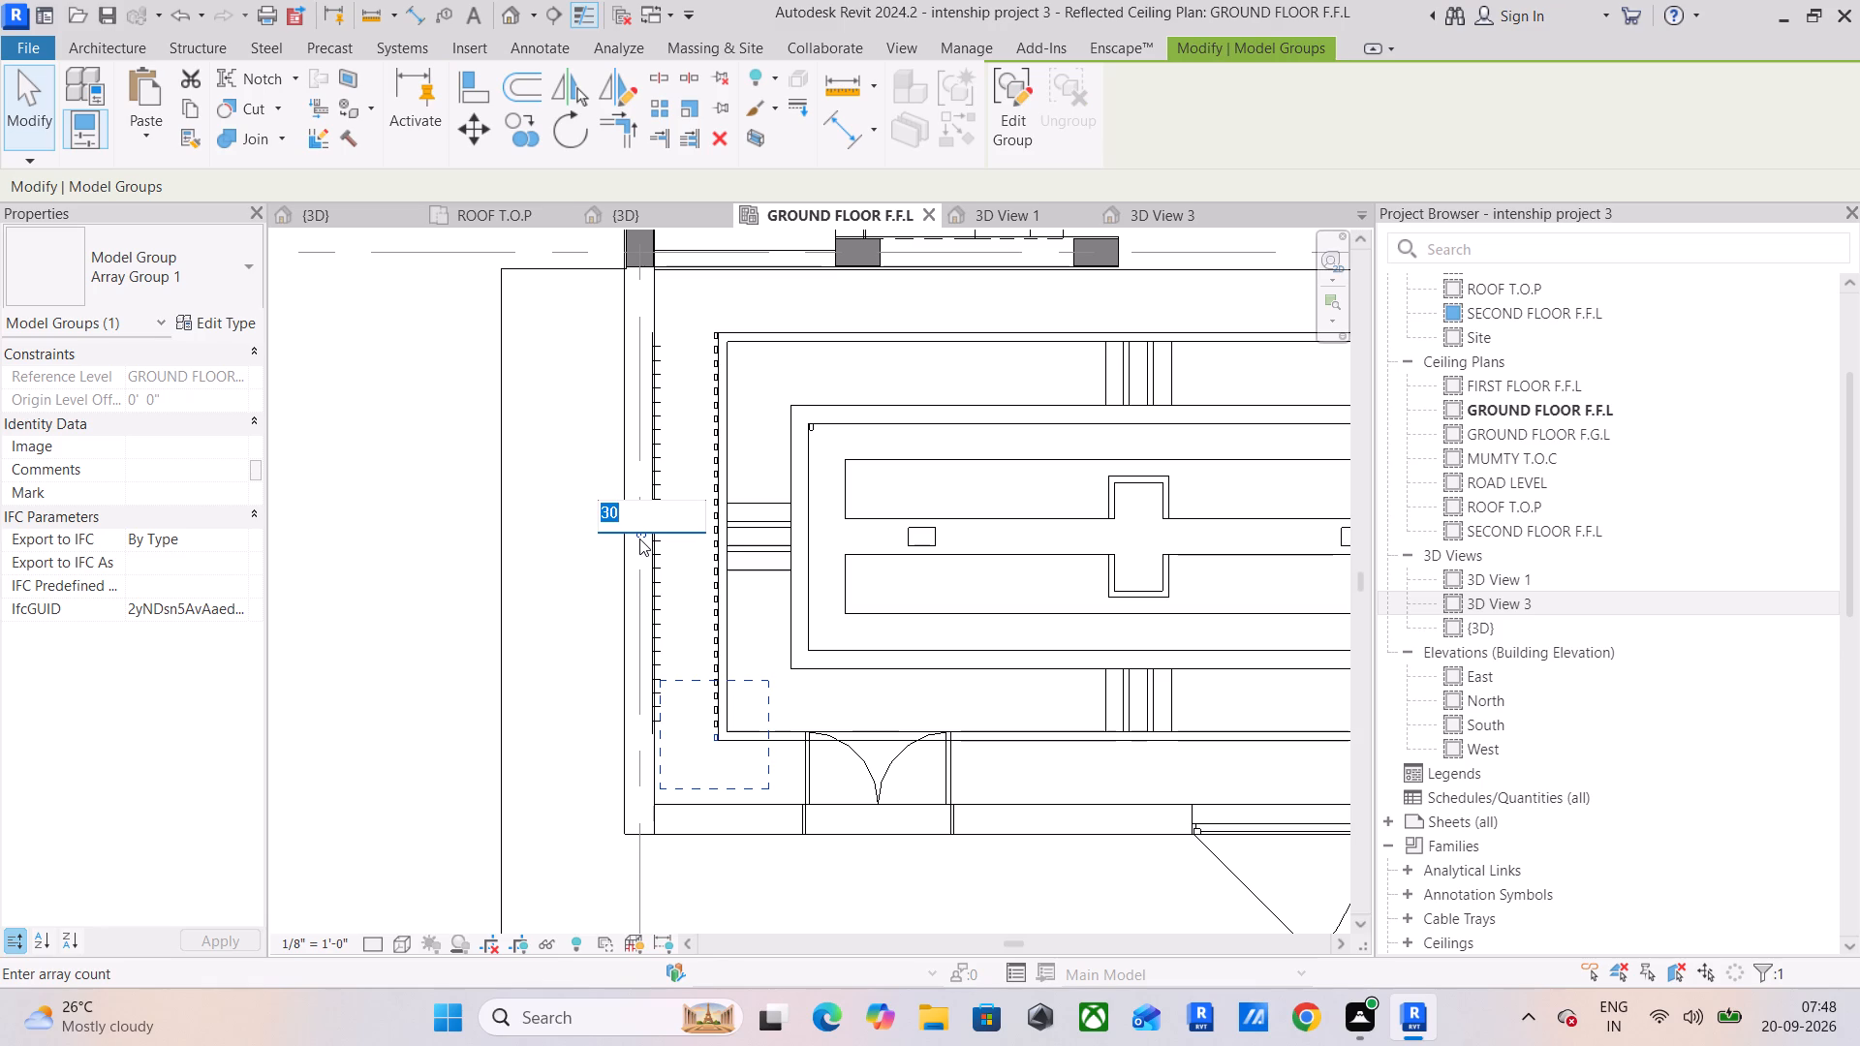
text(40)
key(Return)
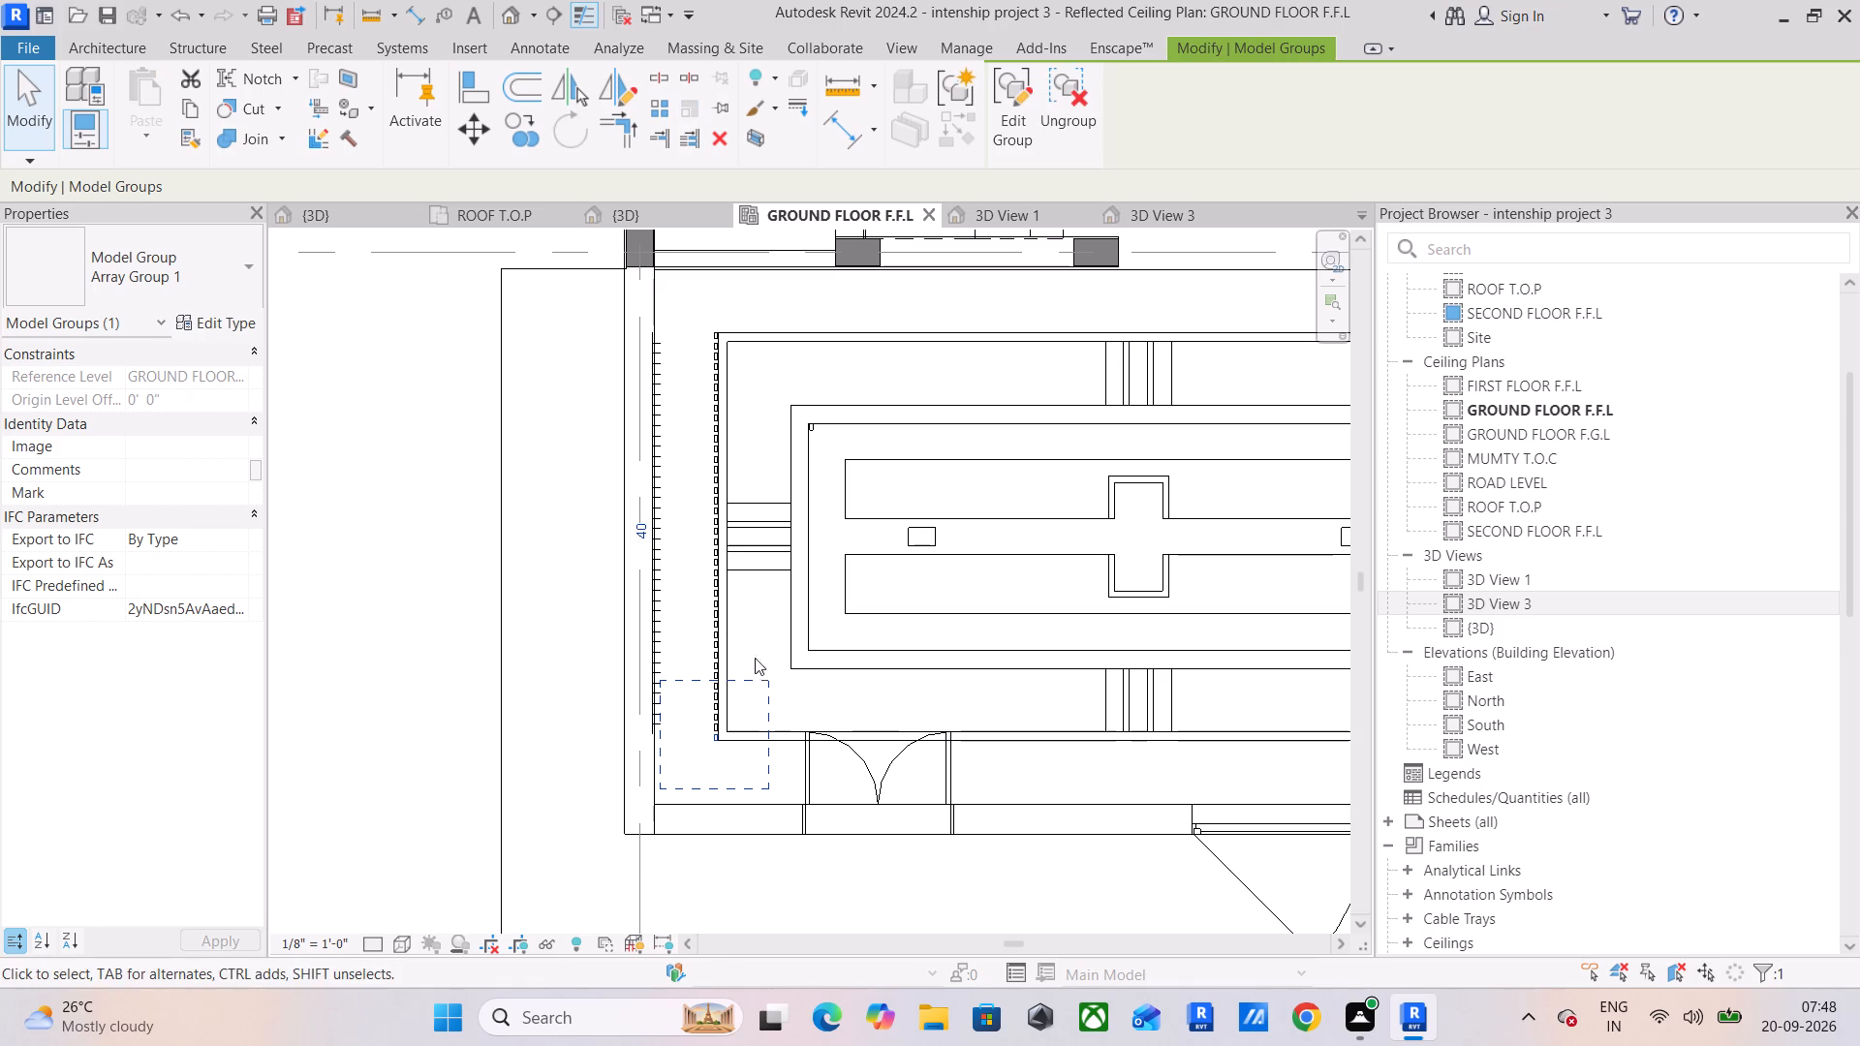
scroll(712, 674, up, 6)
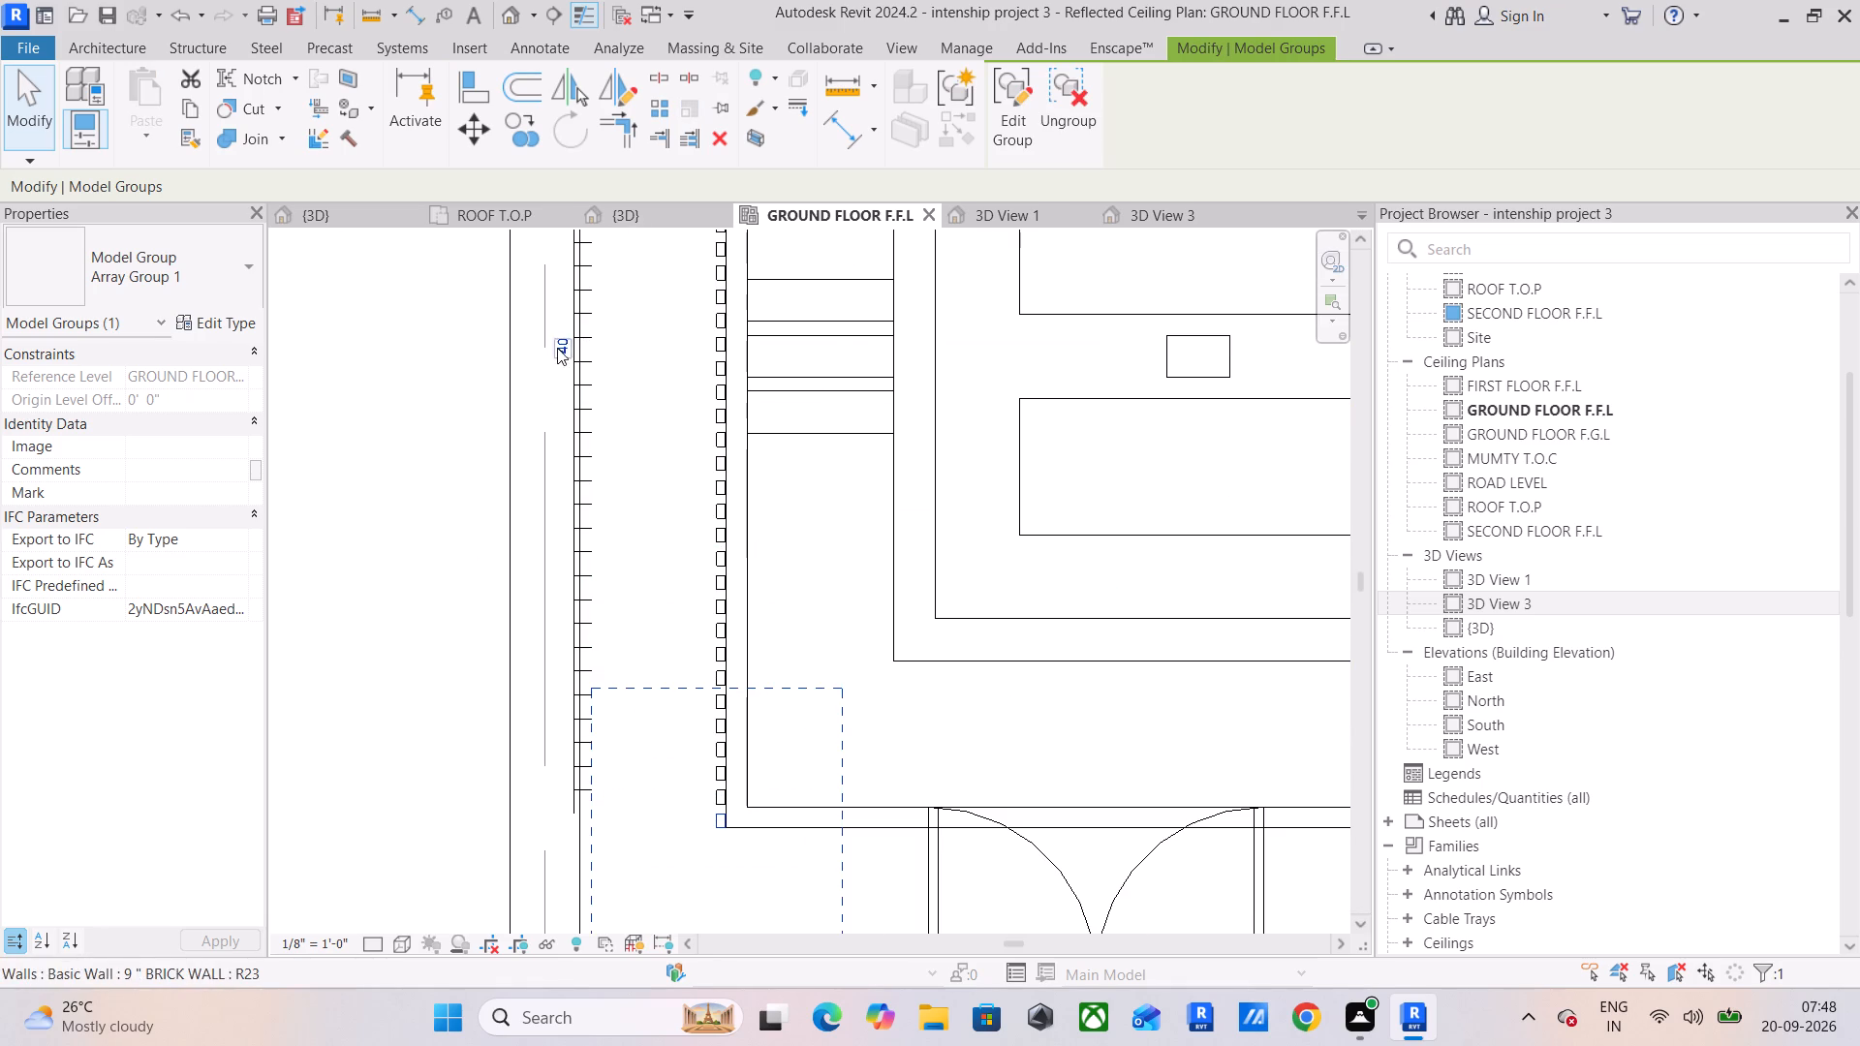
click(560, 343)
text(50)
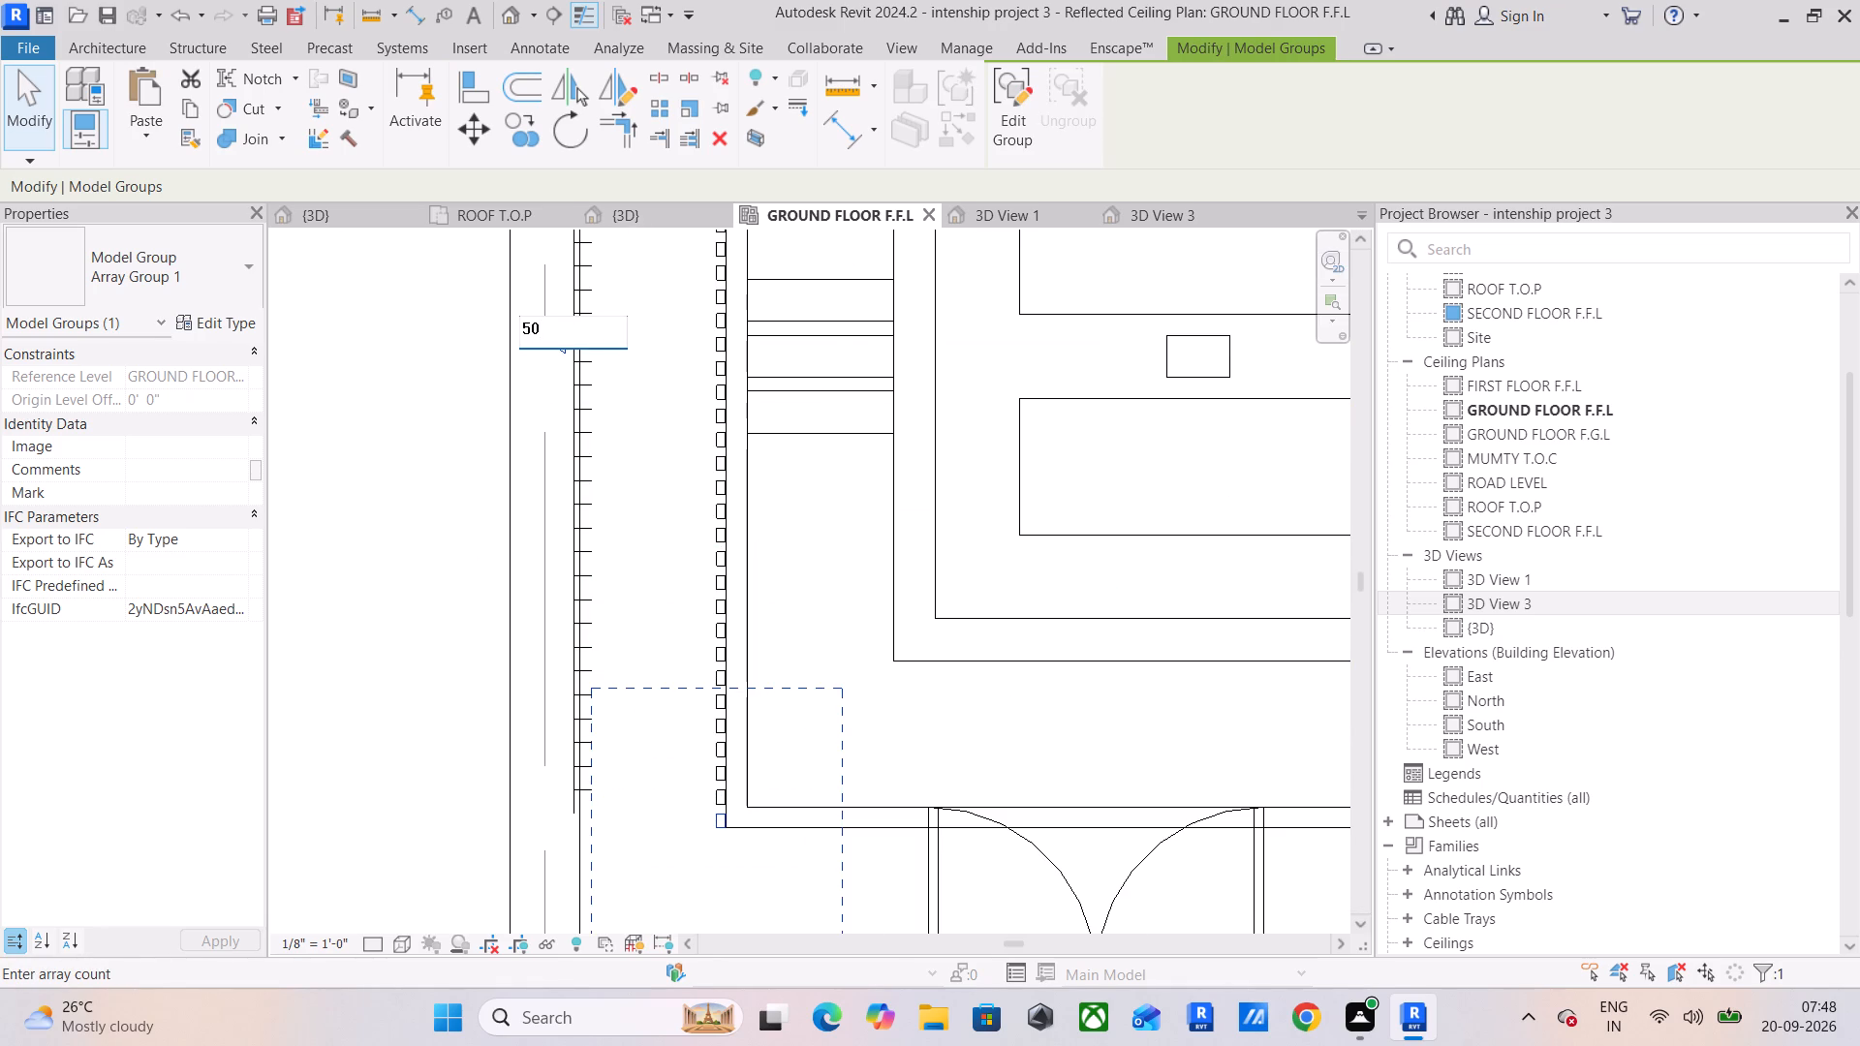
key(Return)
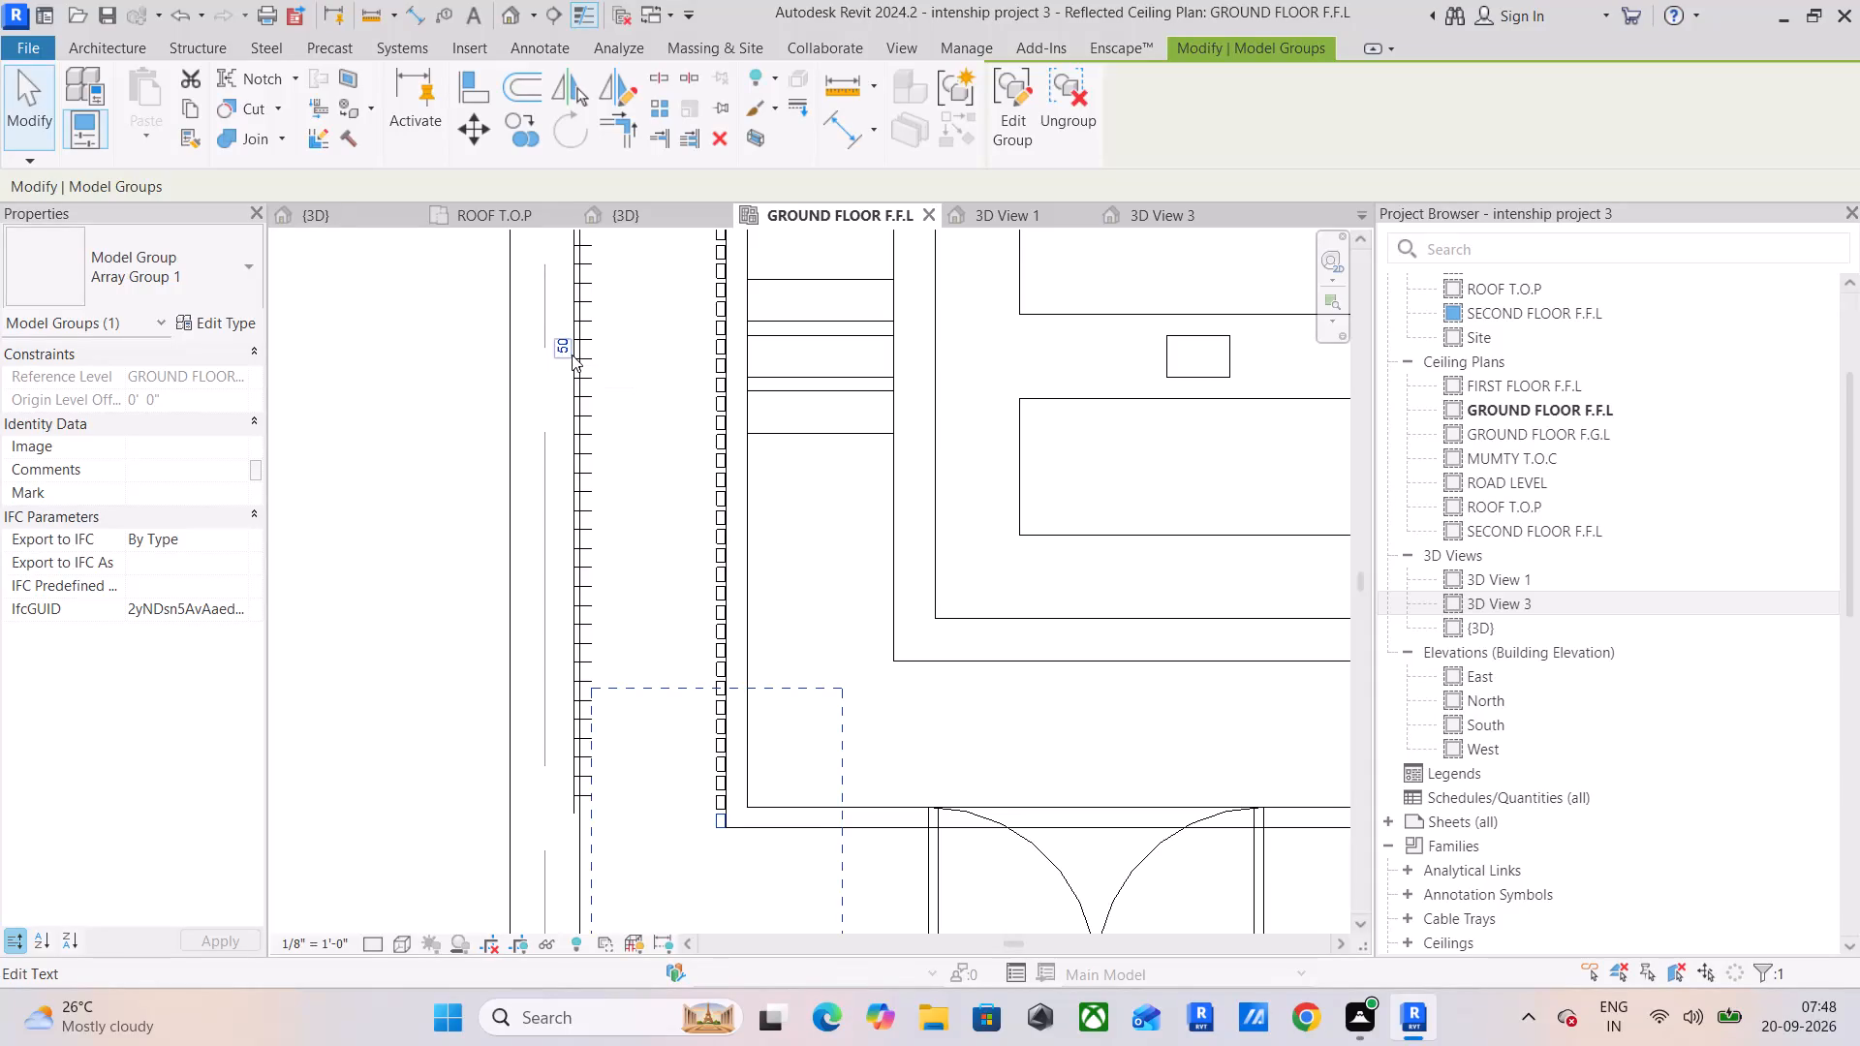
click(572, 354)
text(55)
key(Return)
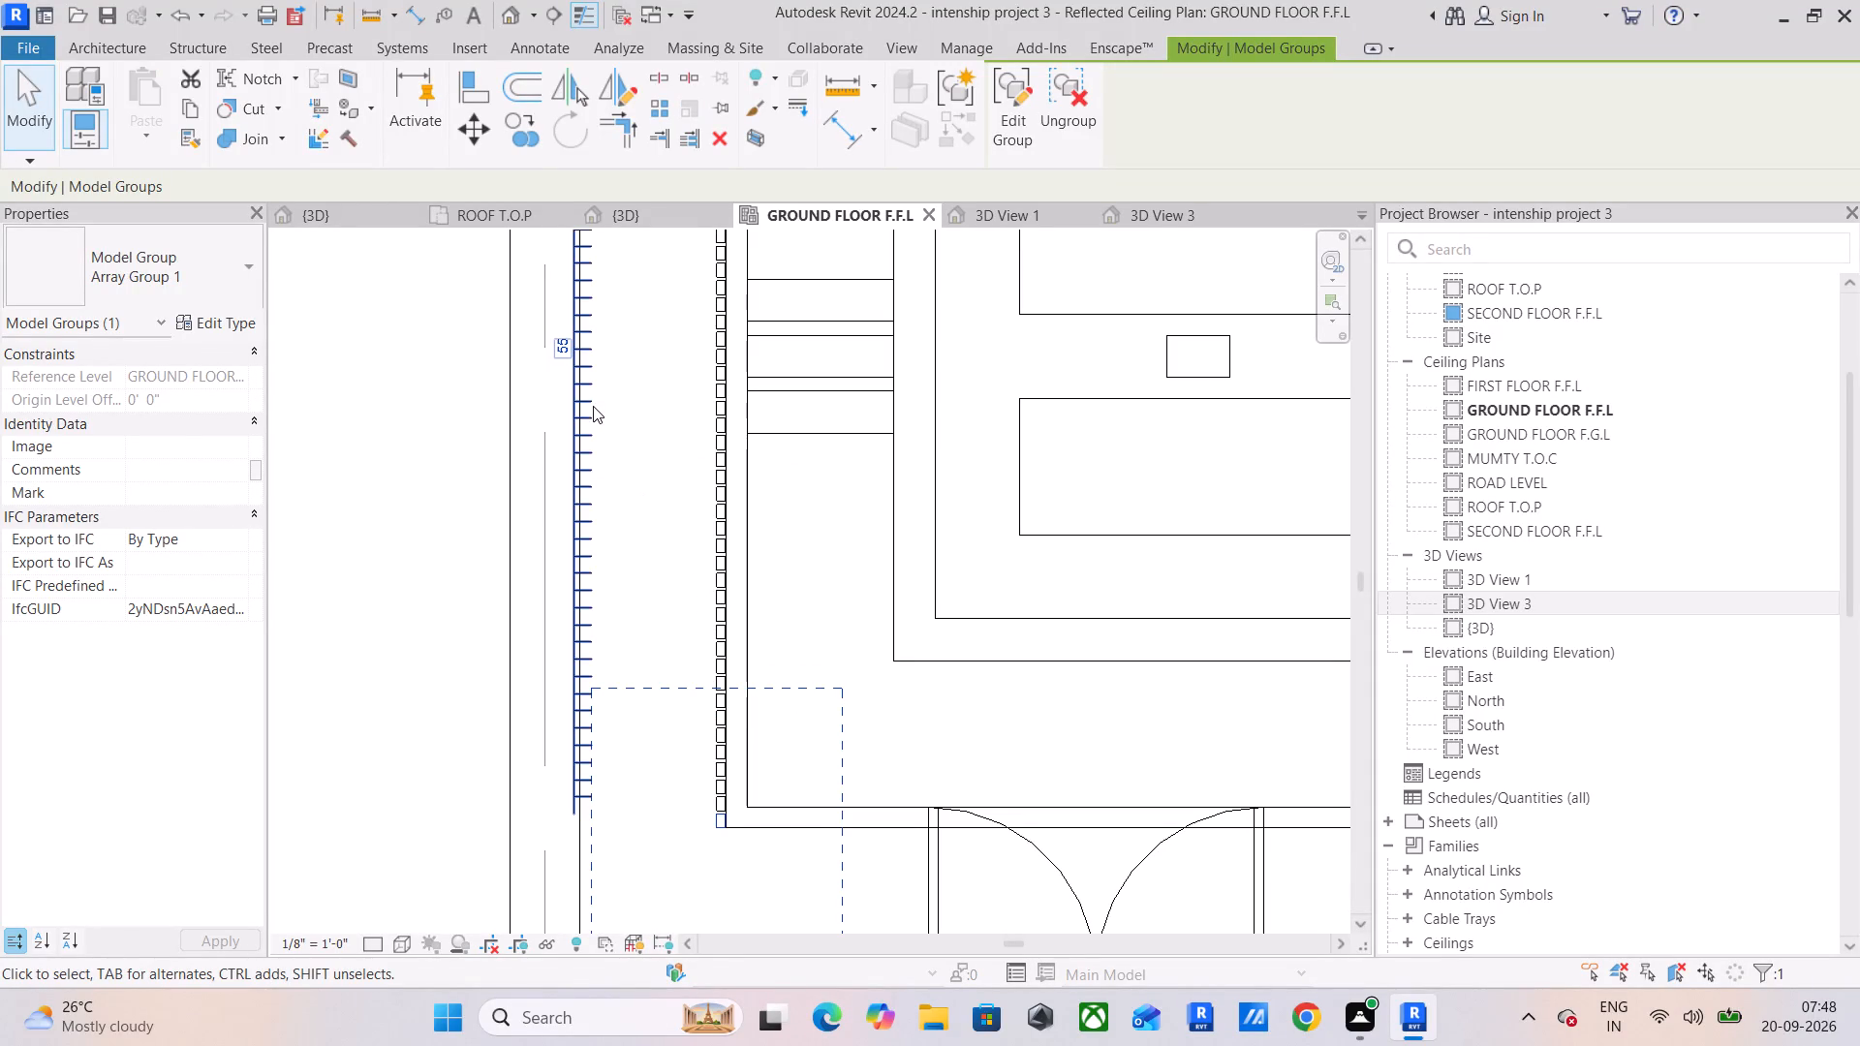
Set the left-edge celling light array's count to 60.
click(568, 348)
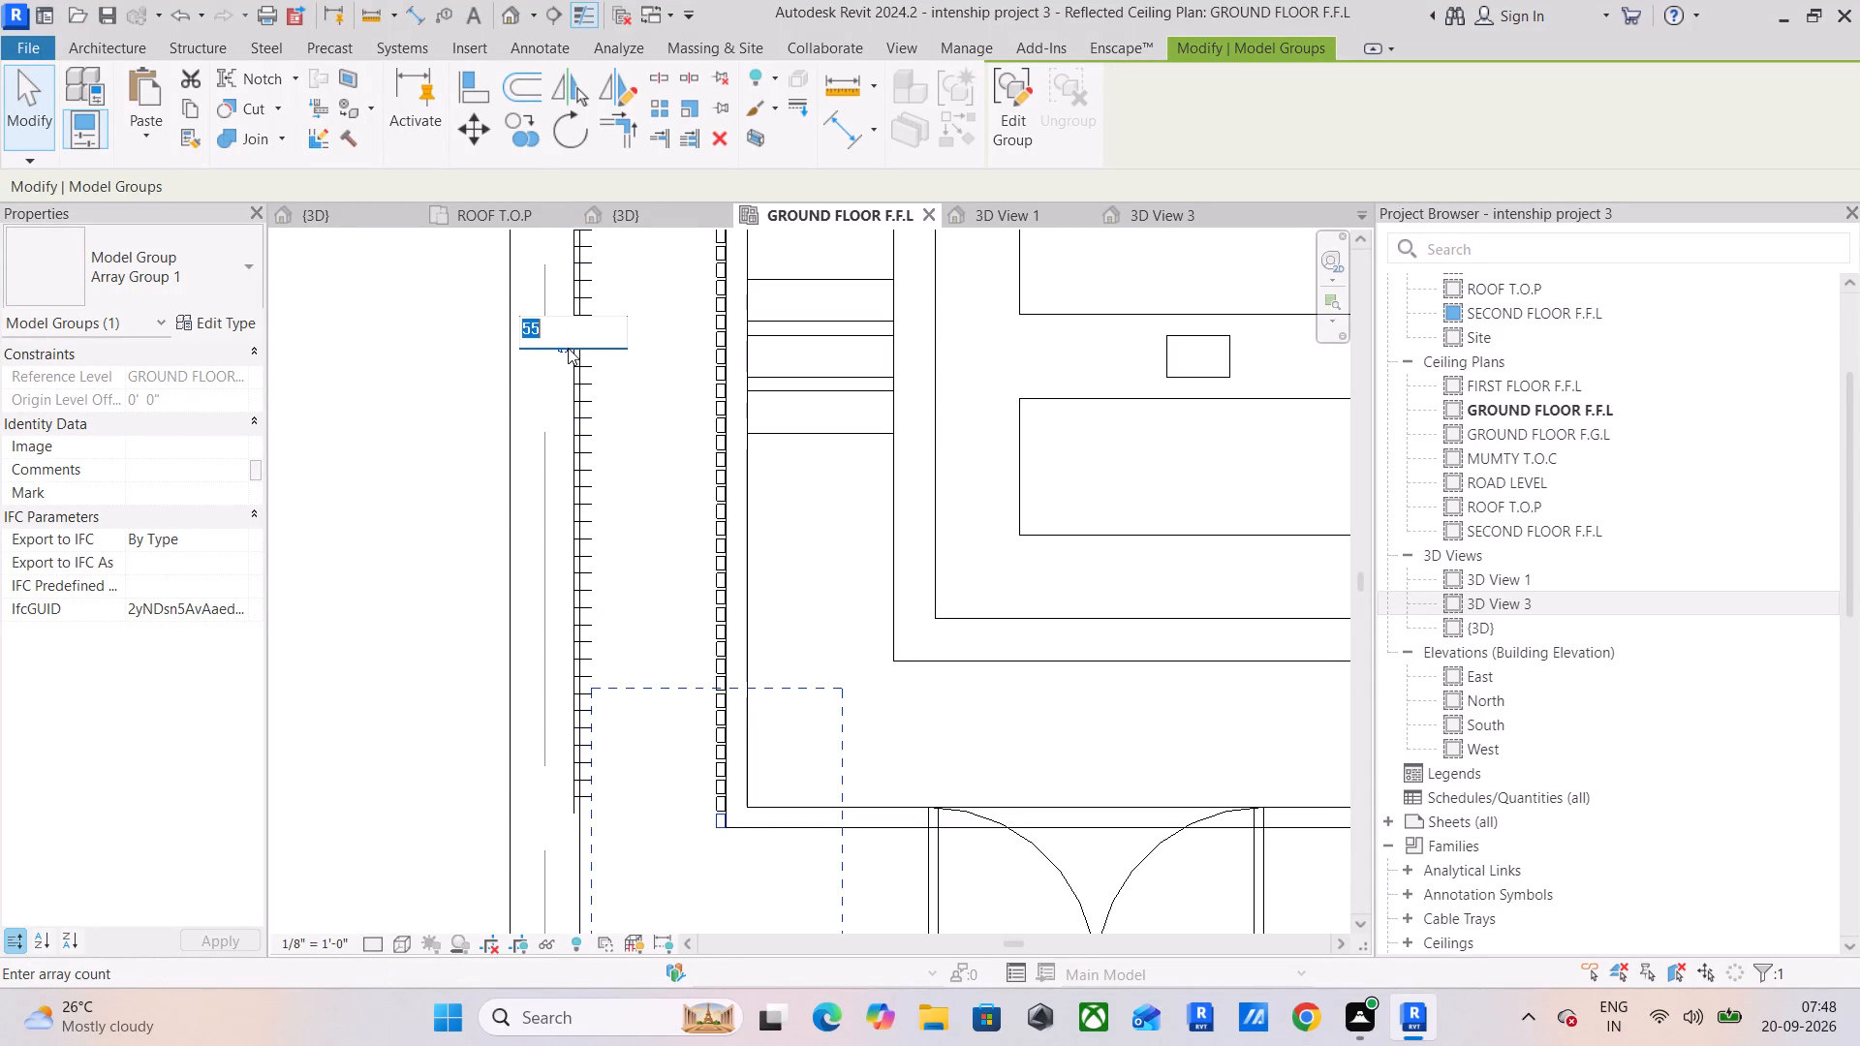
text(60)
key(Return)
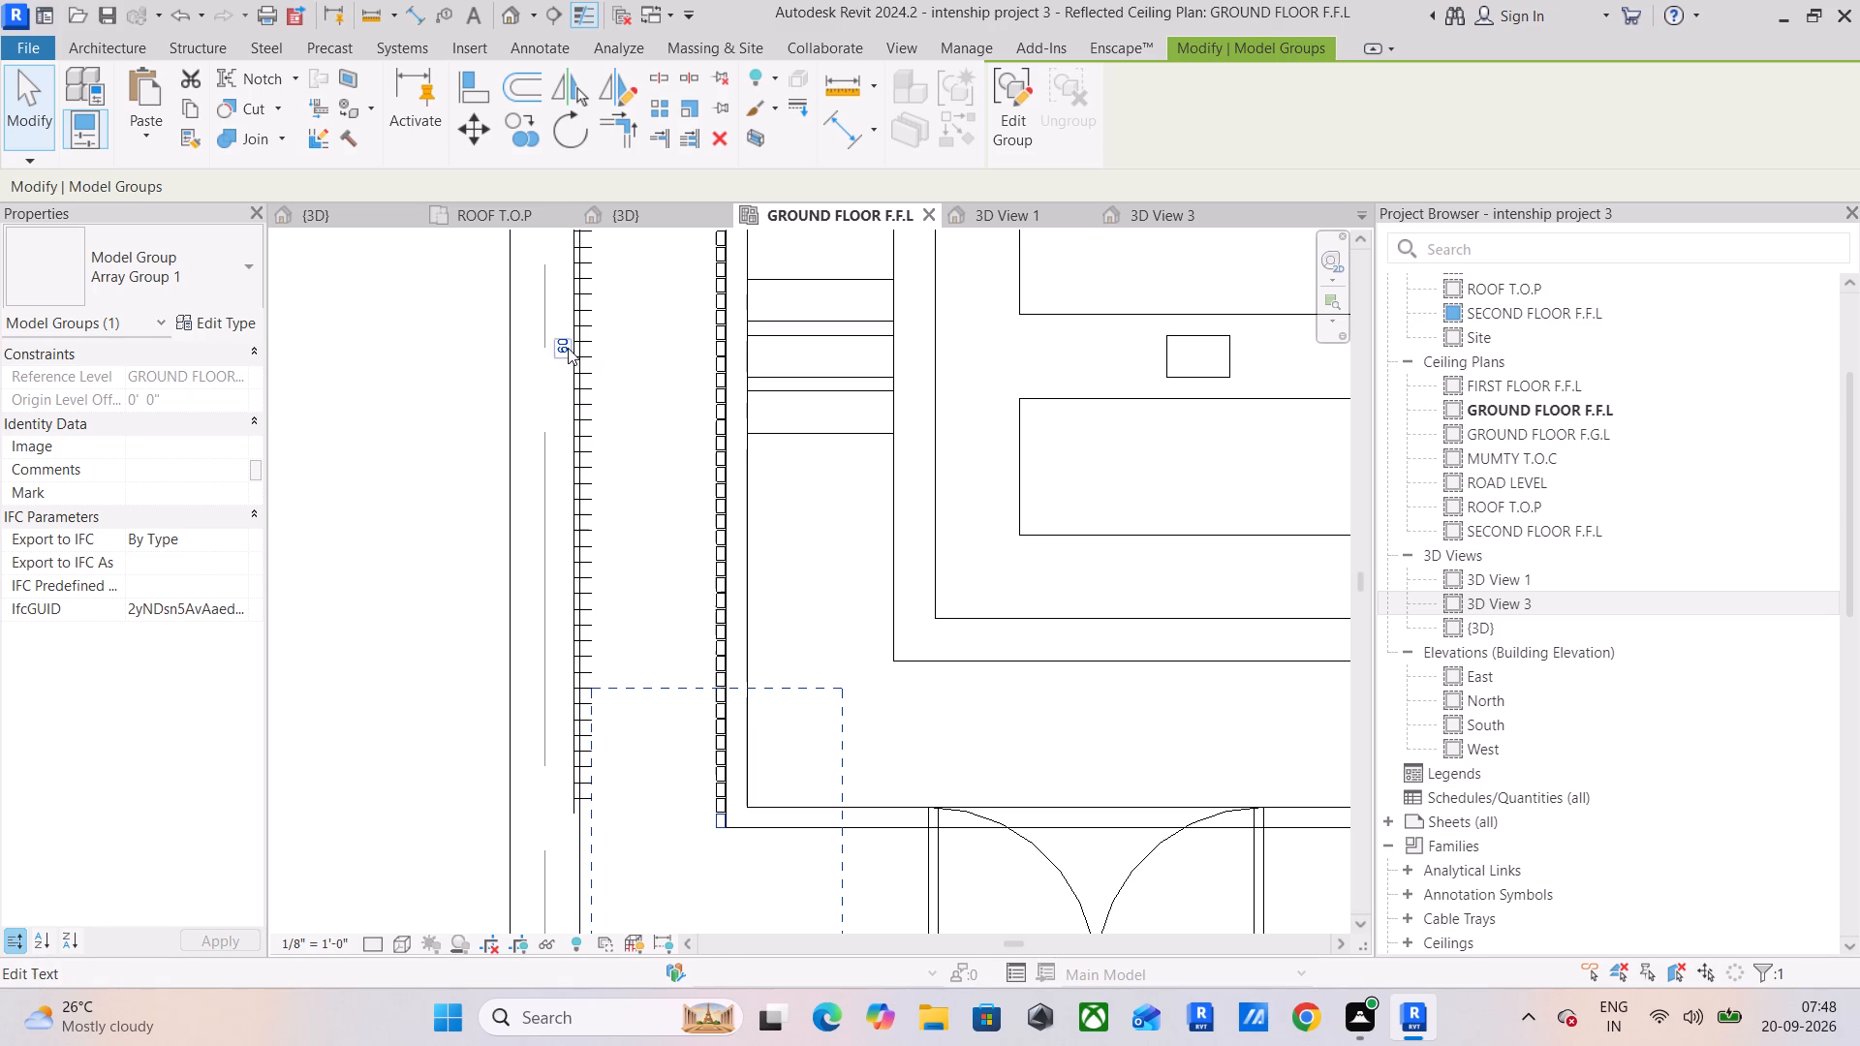
scroll(737, 821, up, 7)
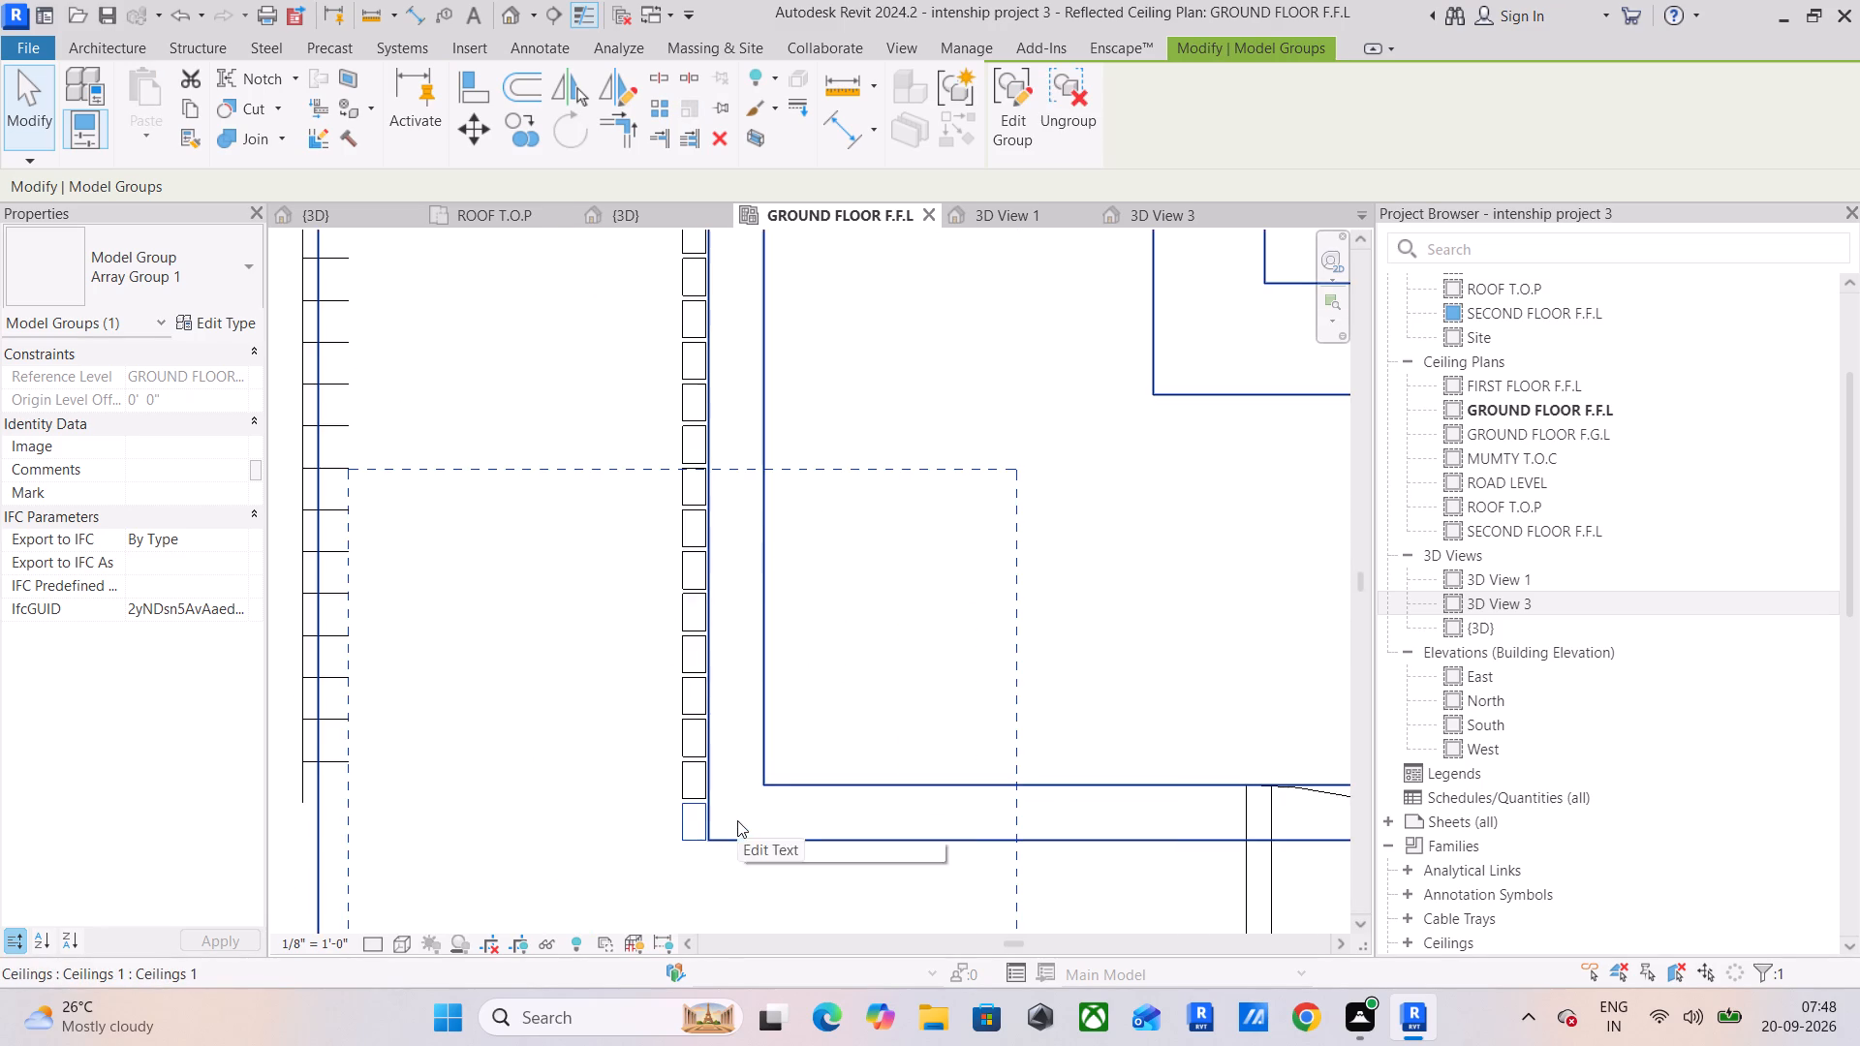
scroll(737, 820, down, 13)
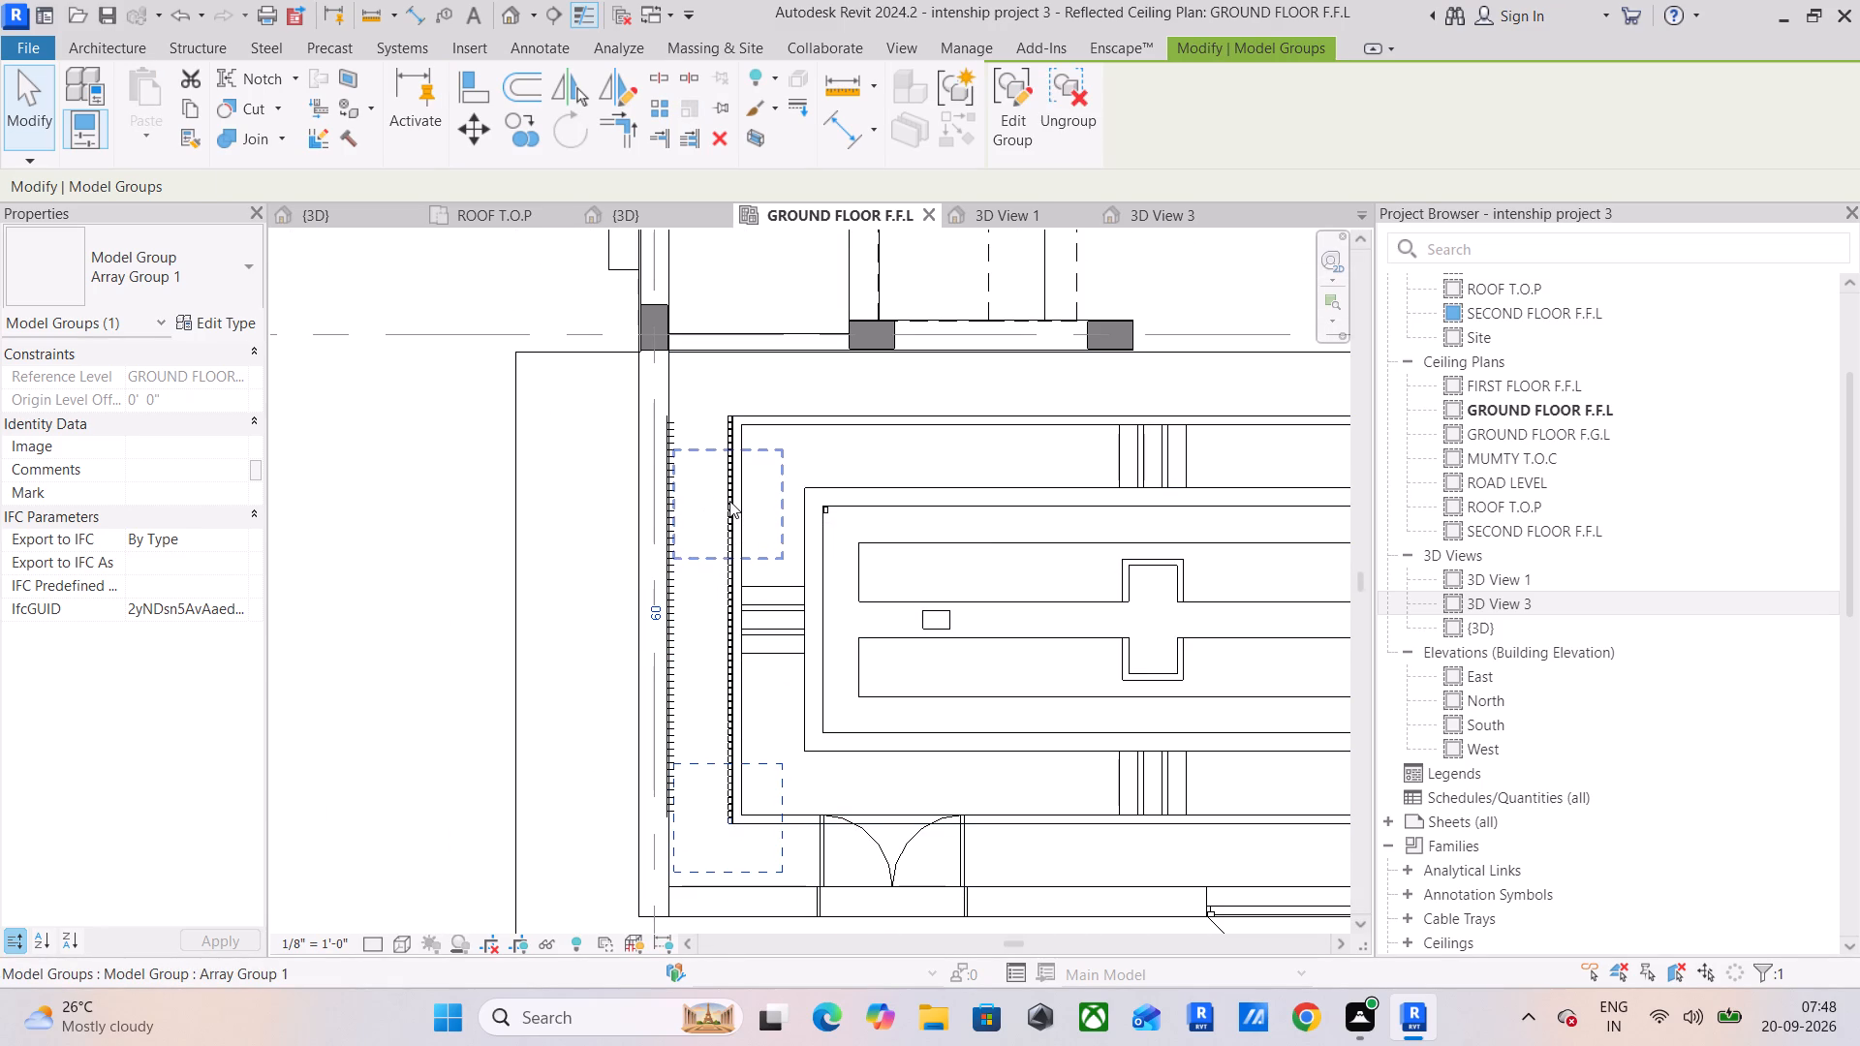
Mirror a copy of all 60 left-edge celling lights to the outer frame's right edge about the ceiling's vertical centre axis.
key(Escape)
key(Escape)
drag(703, 404, 748, 510)
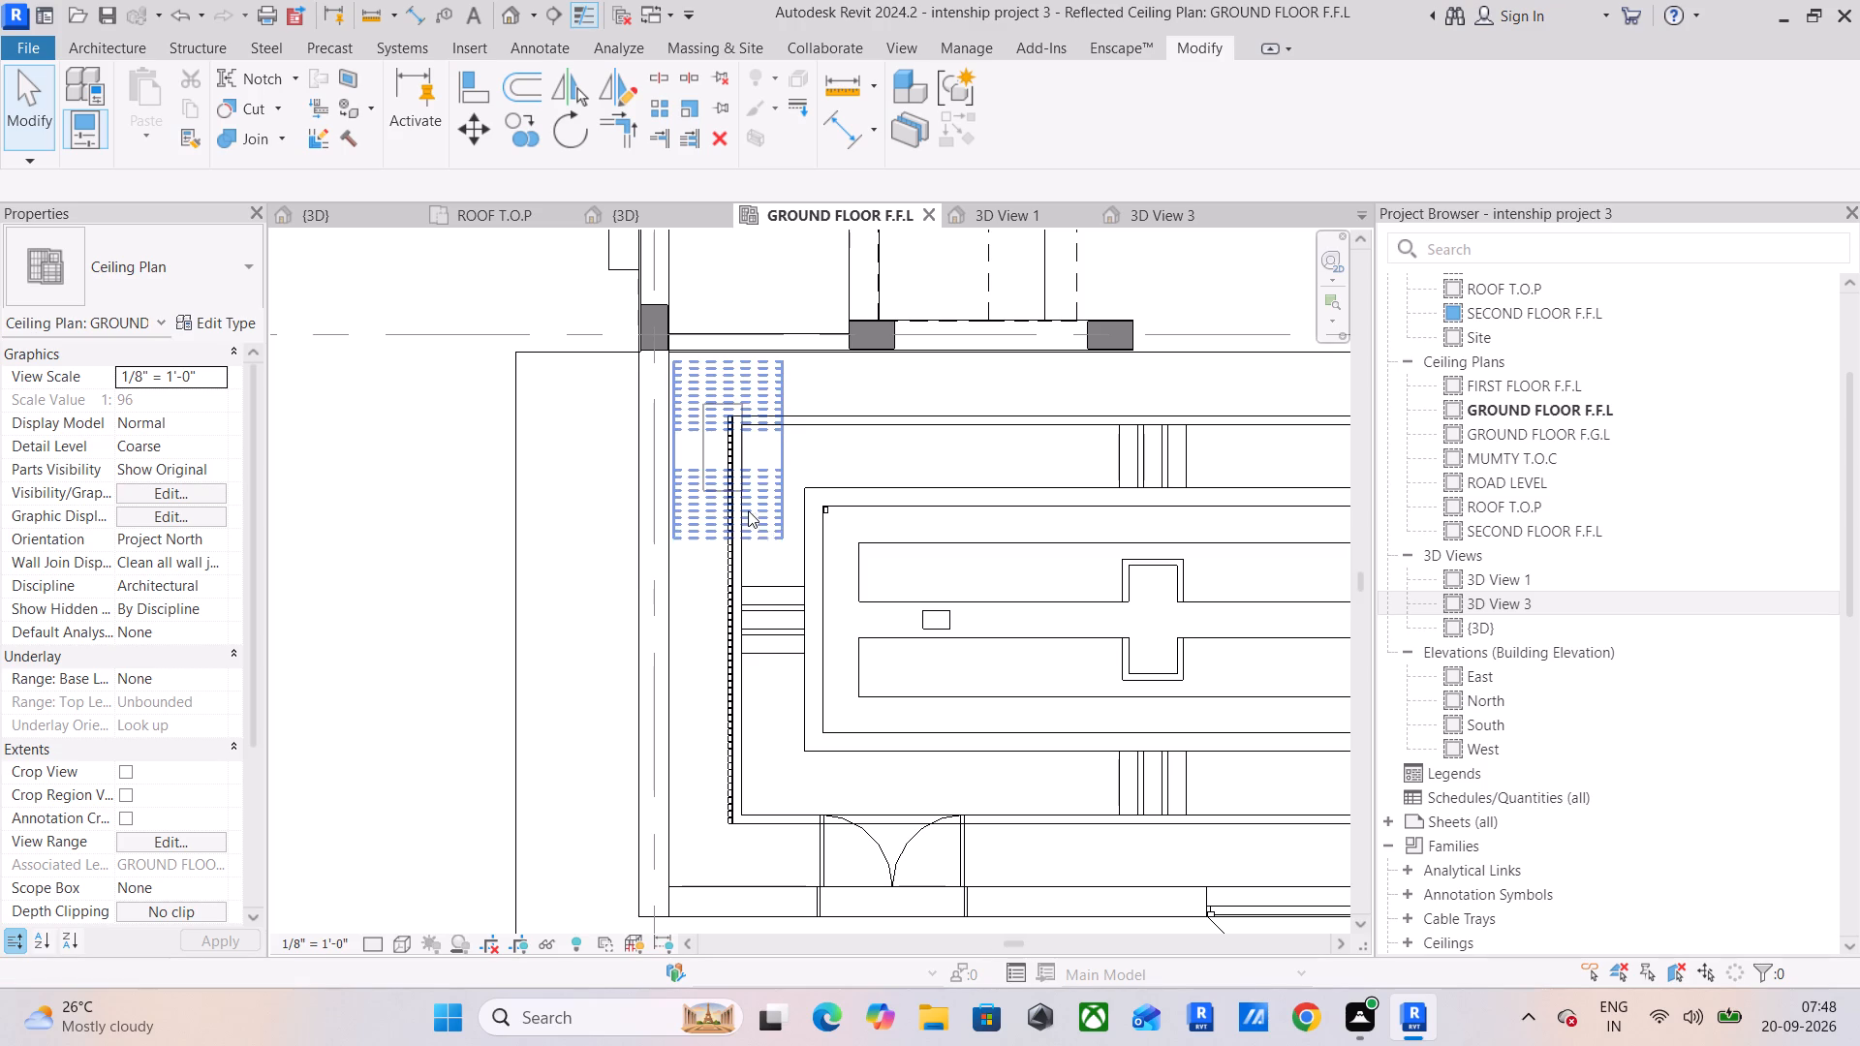
drag(748, 510, 753, 843)
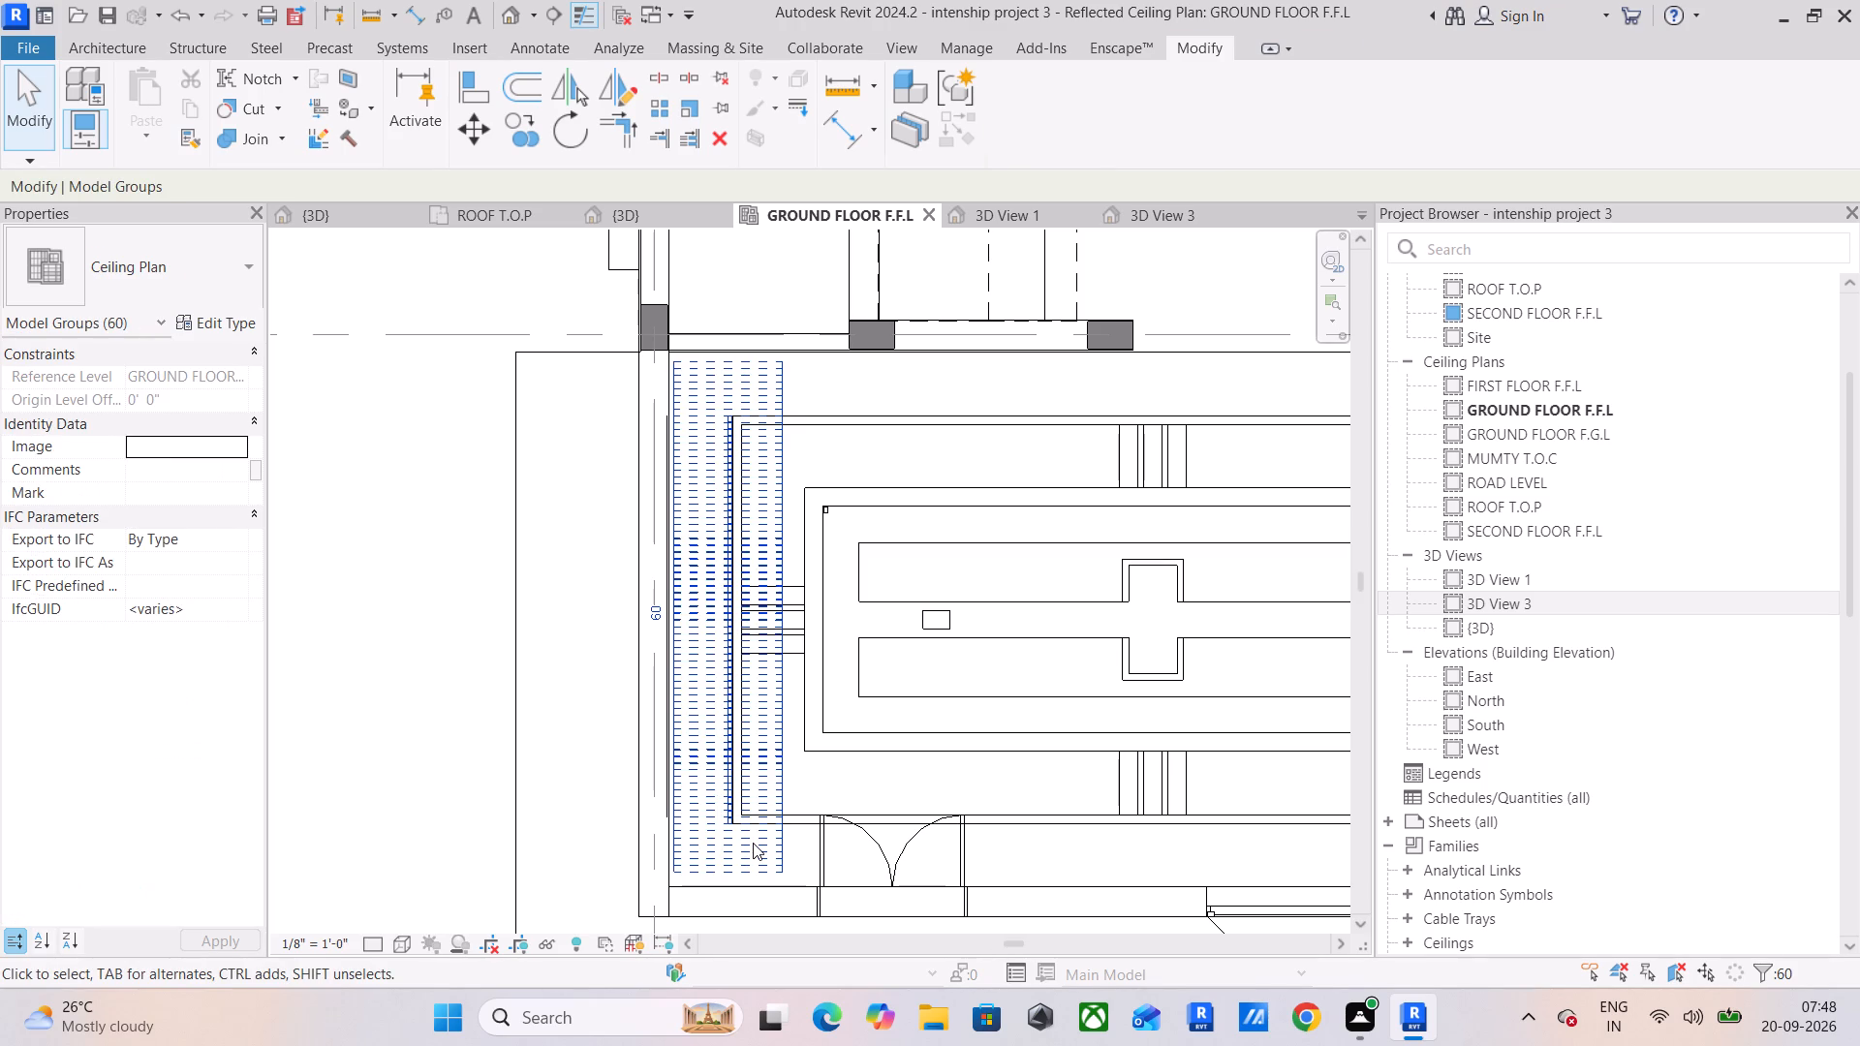
middle_drag(764, 826, 454, 785)
click(1116, 105)
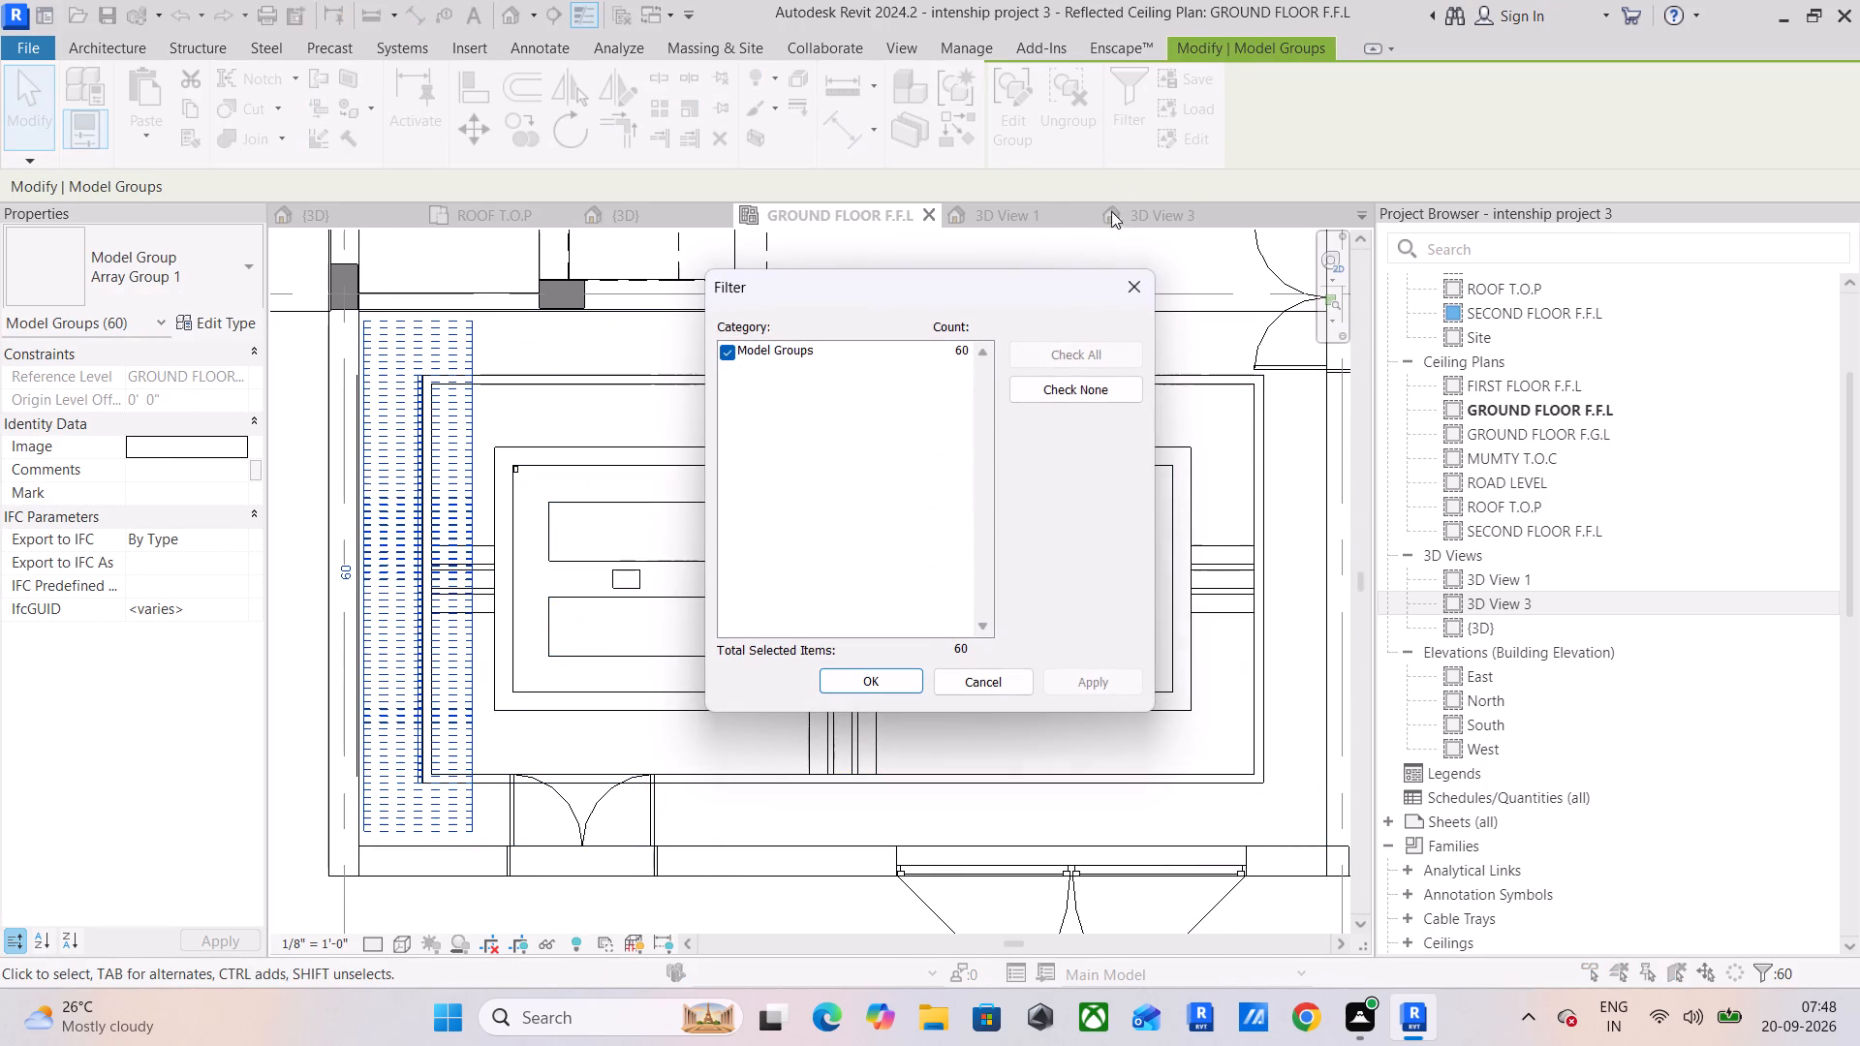
click(1133, 289)
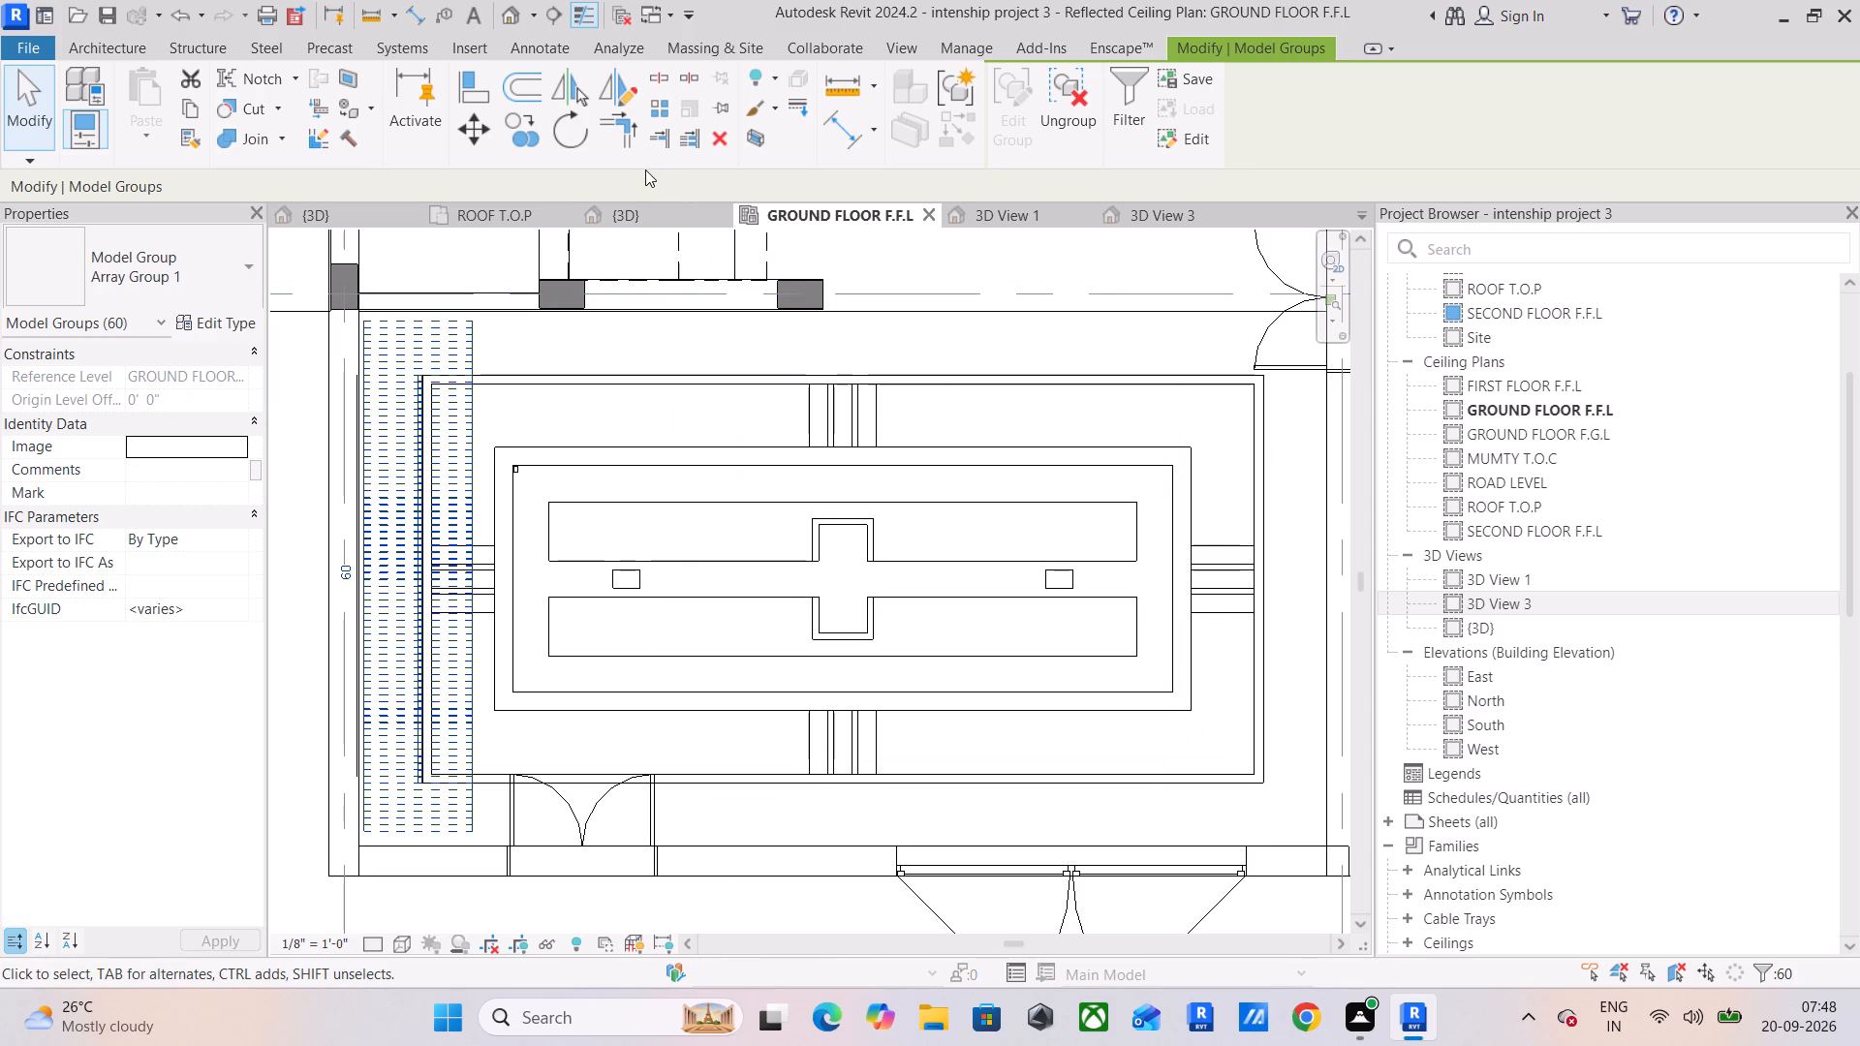
click(609, 75)
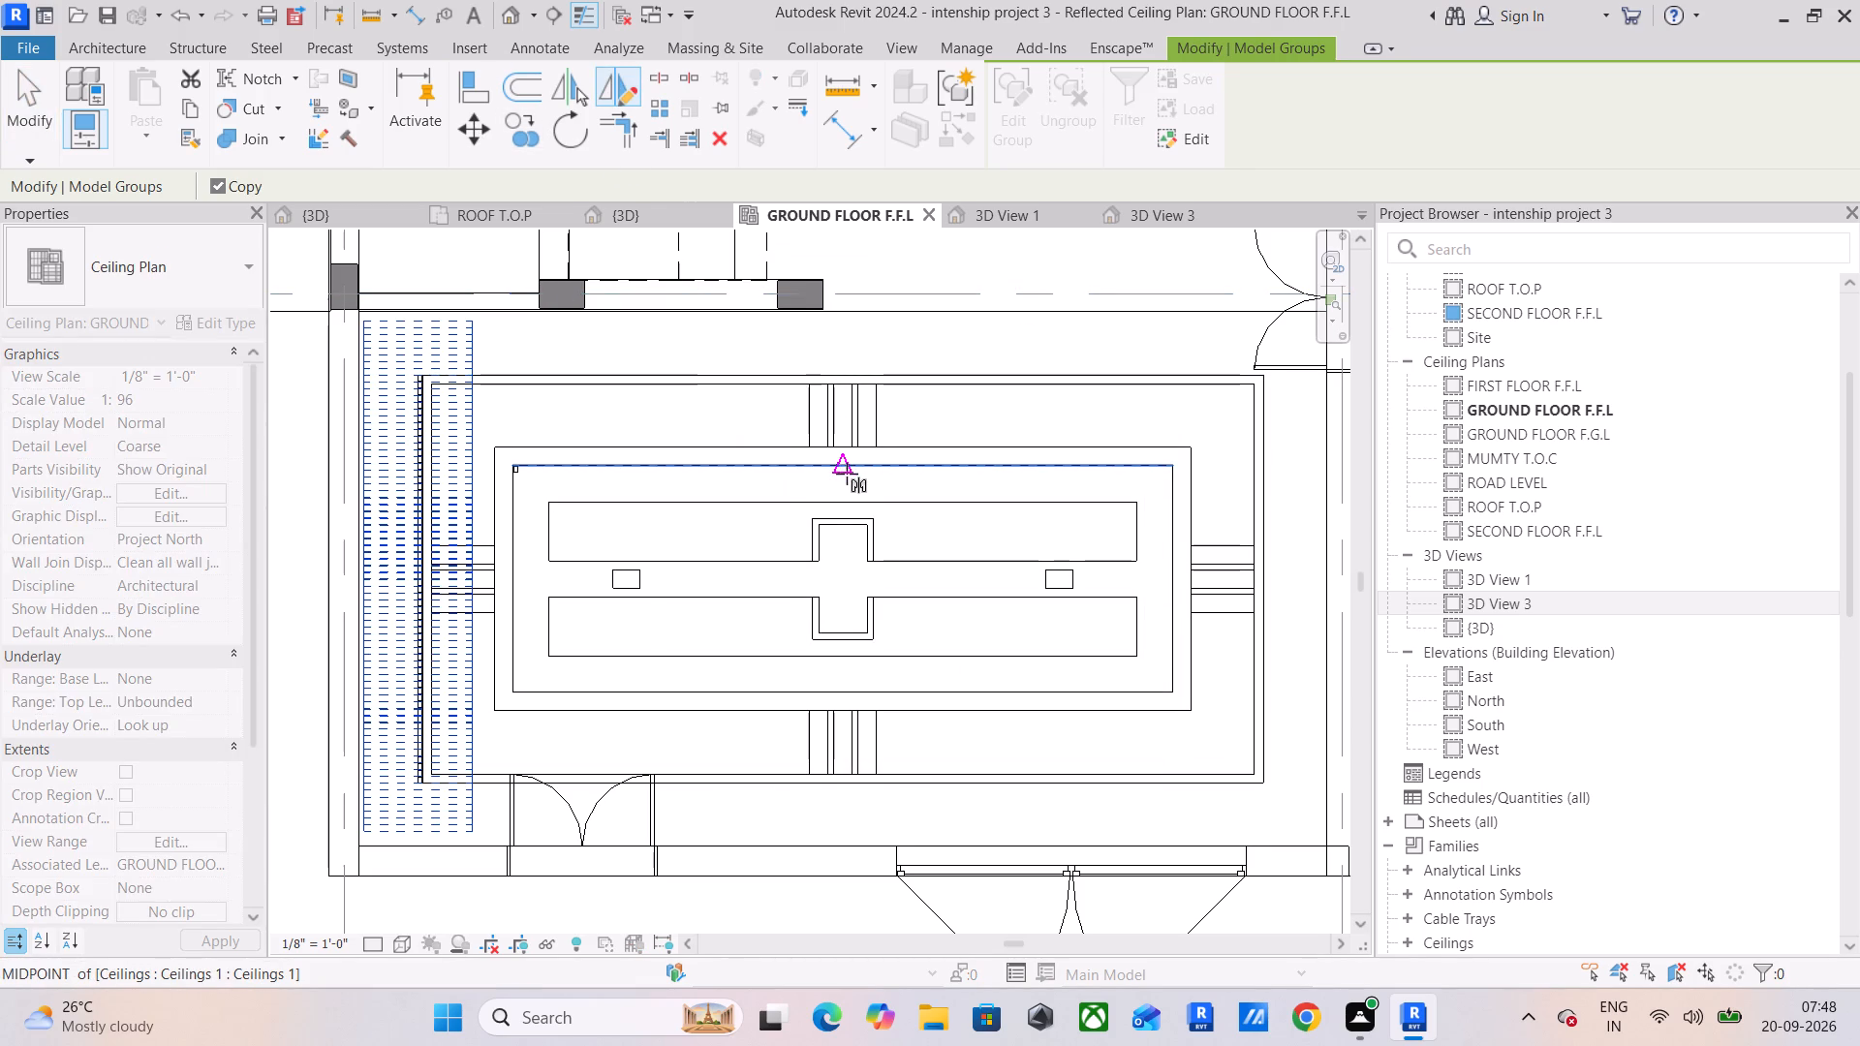
click(847, 471)
click(838, 338)
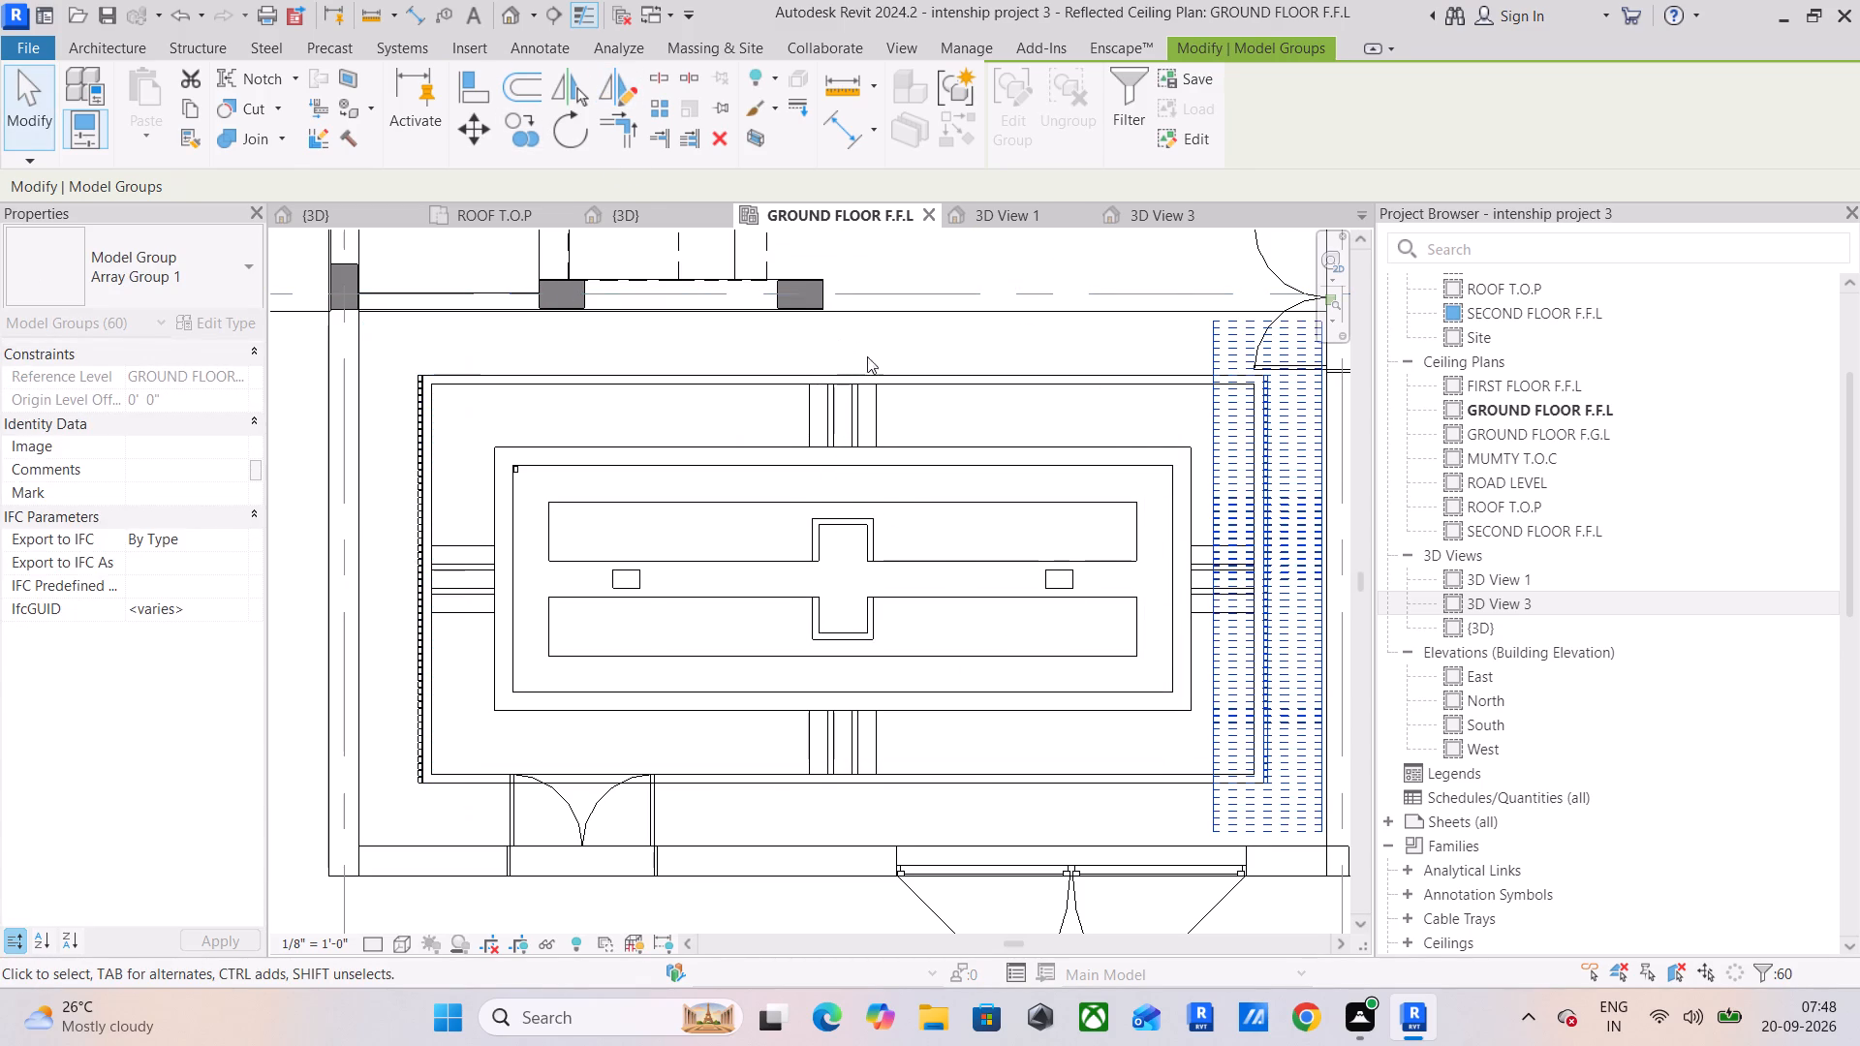
click(880, 349)
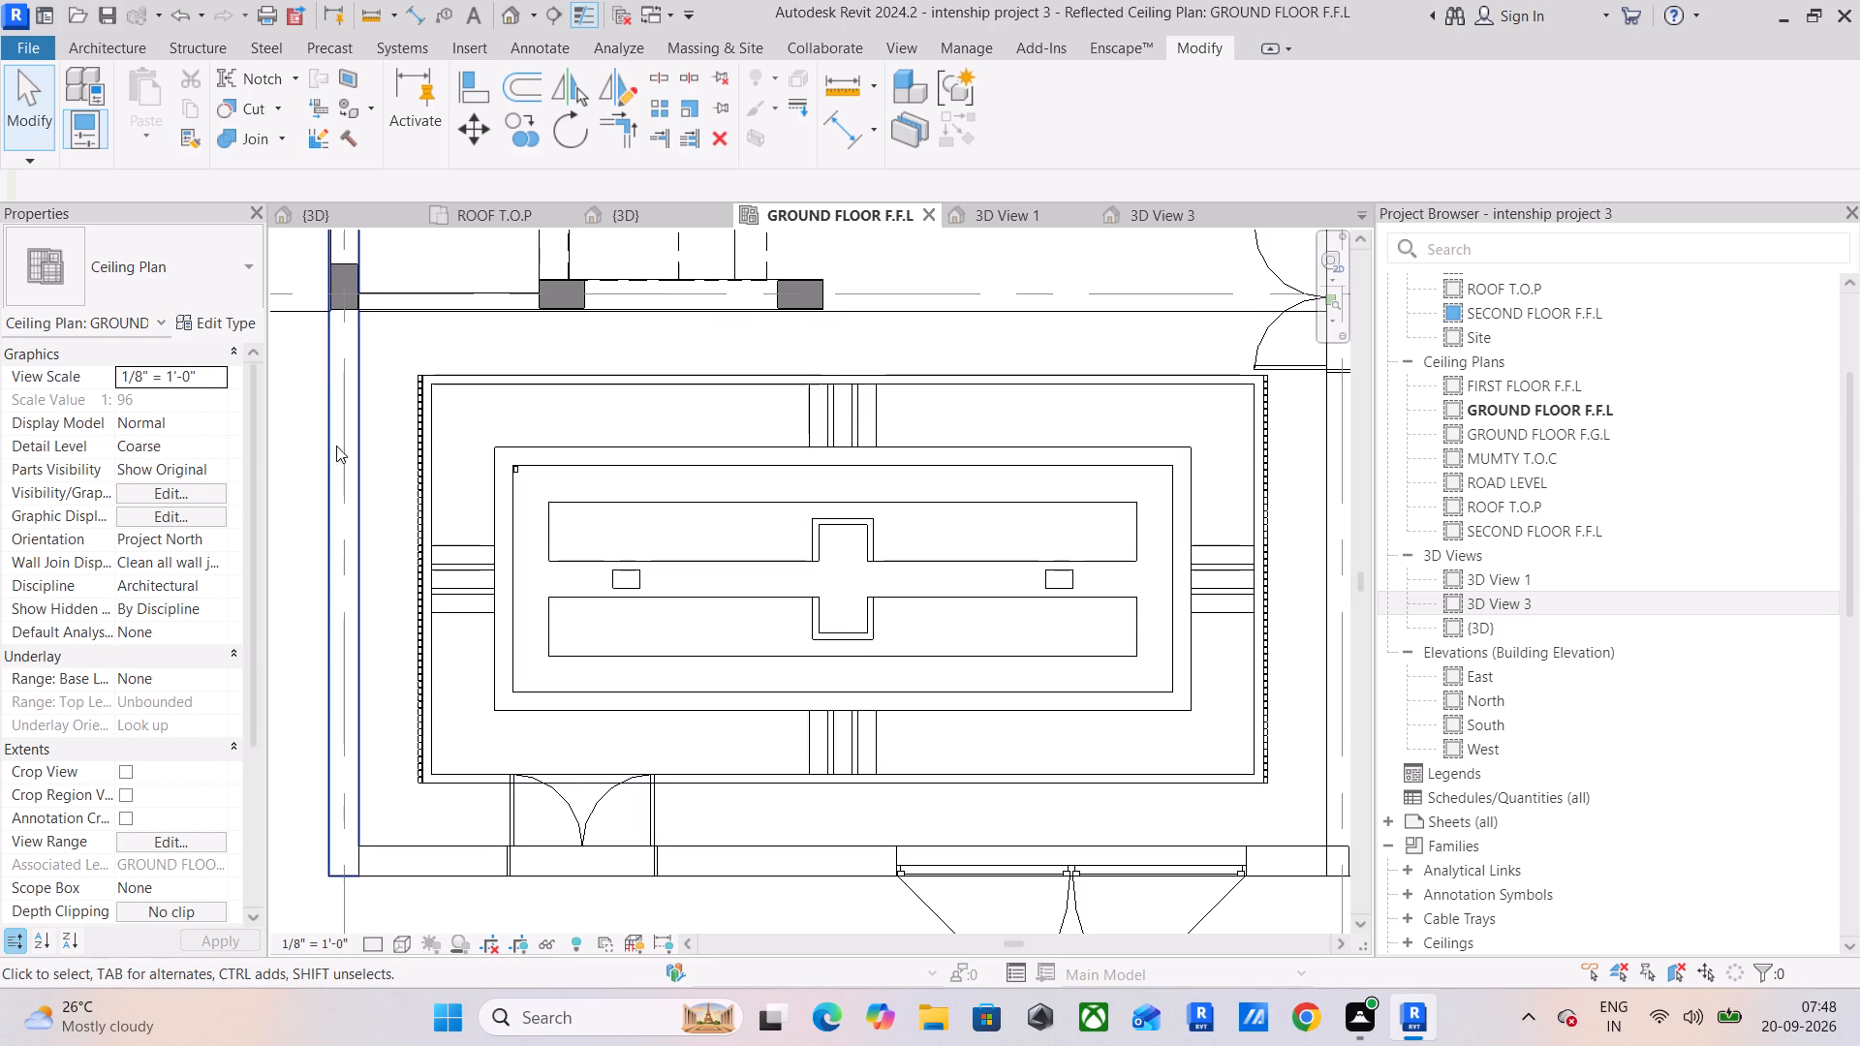
Copy the topmost grouped celling light of the left-edge array 3" straight up, above the outer frame's upper-left corner.
scroll(416, 367, up, 13)
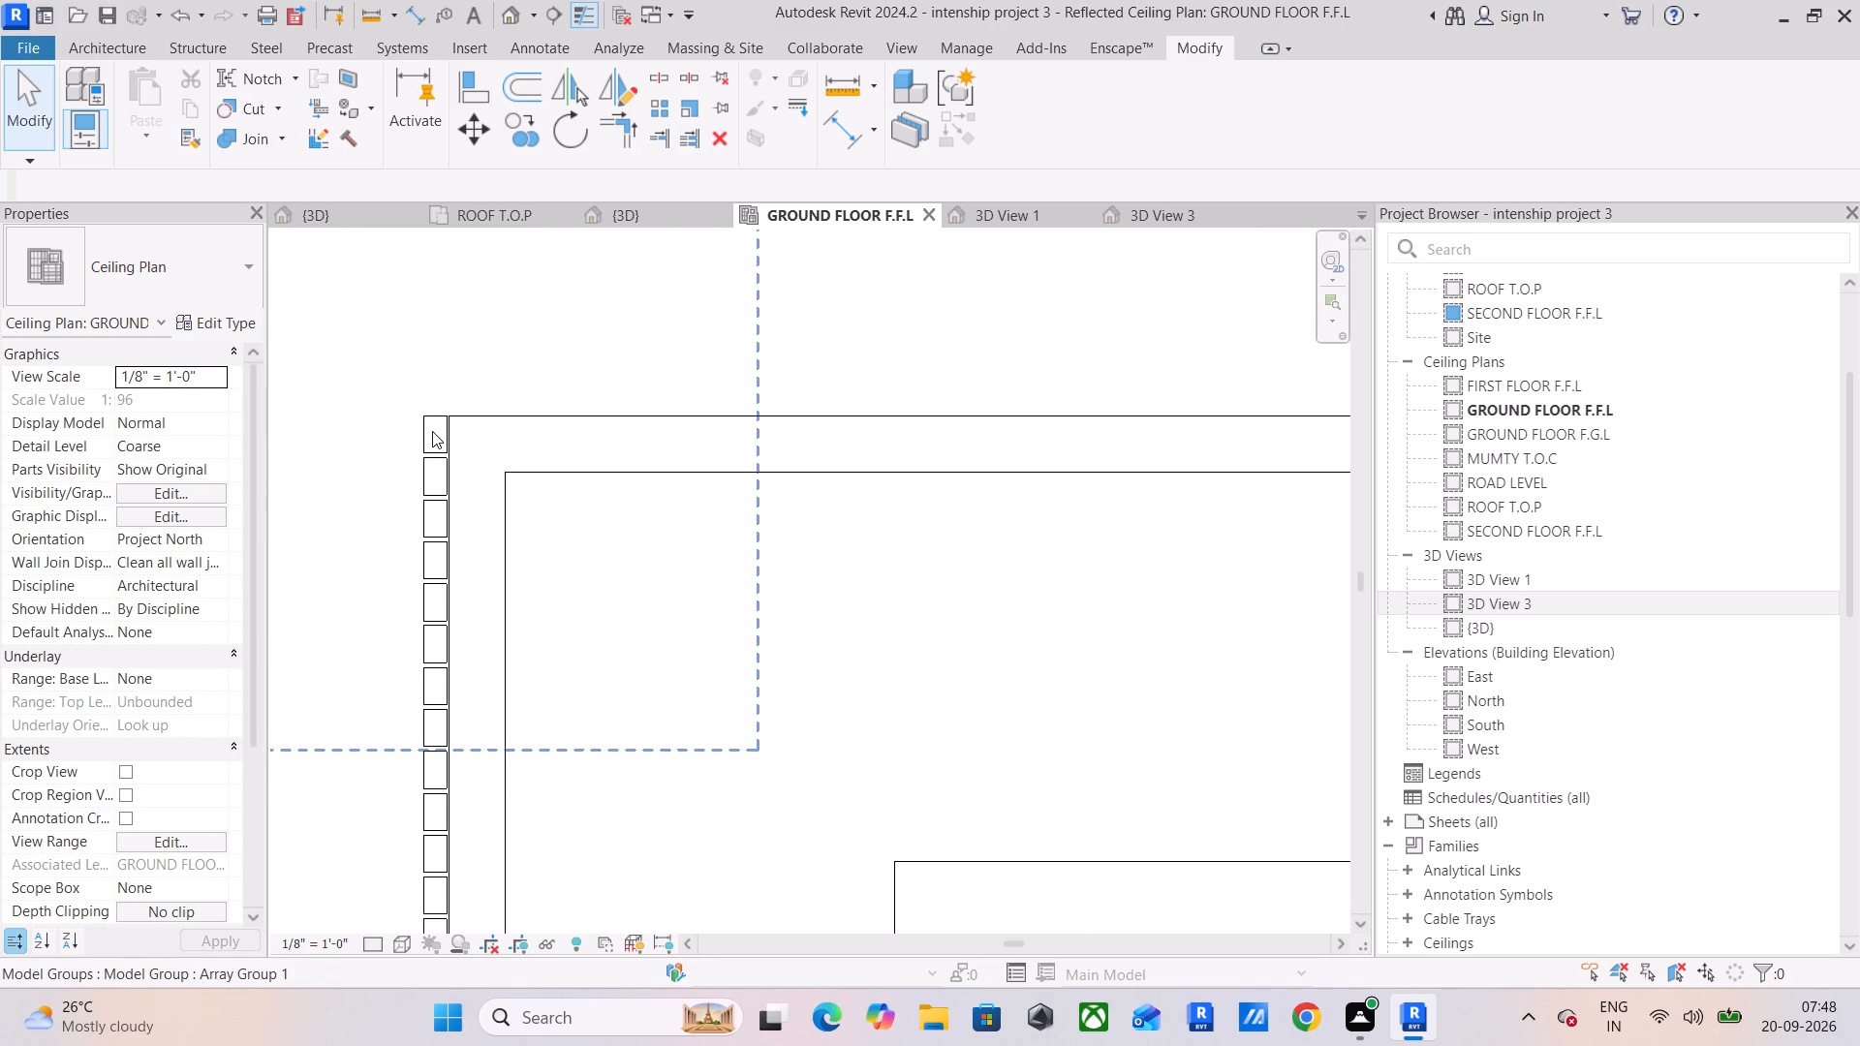
click(432, 415)
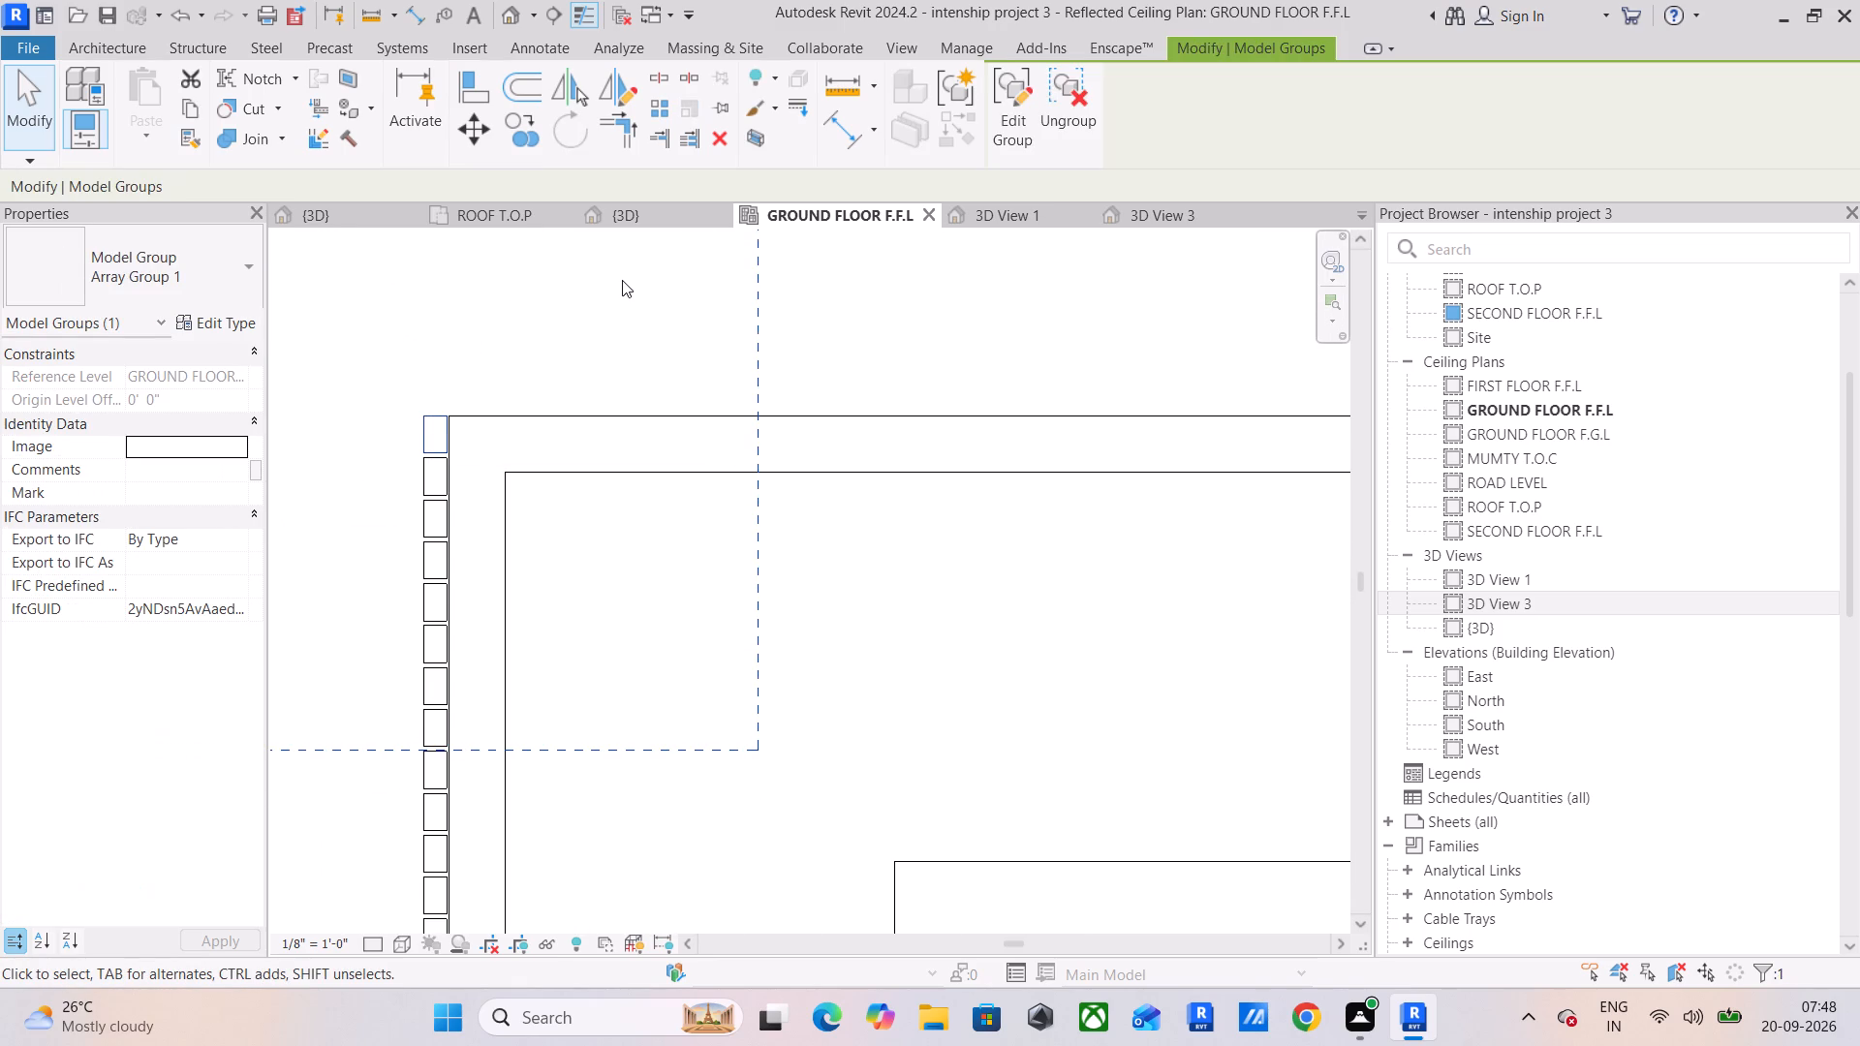
click(511, 130)
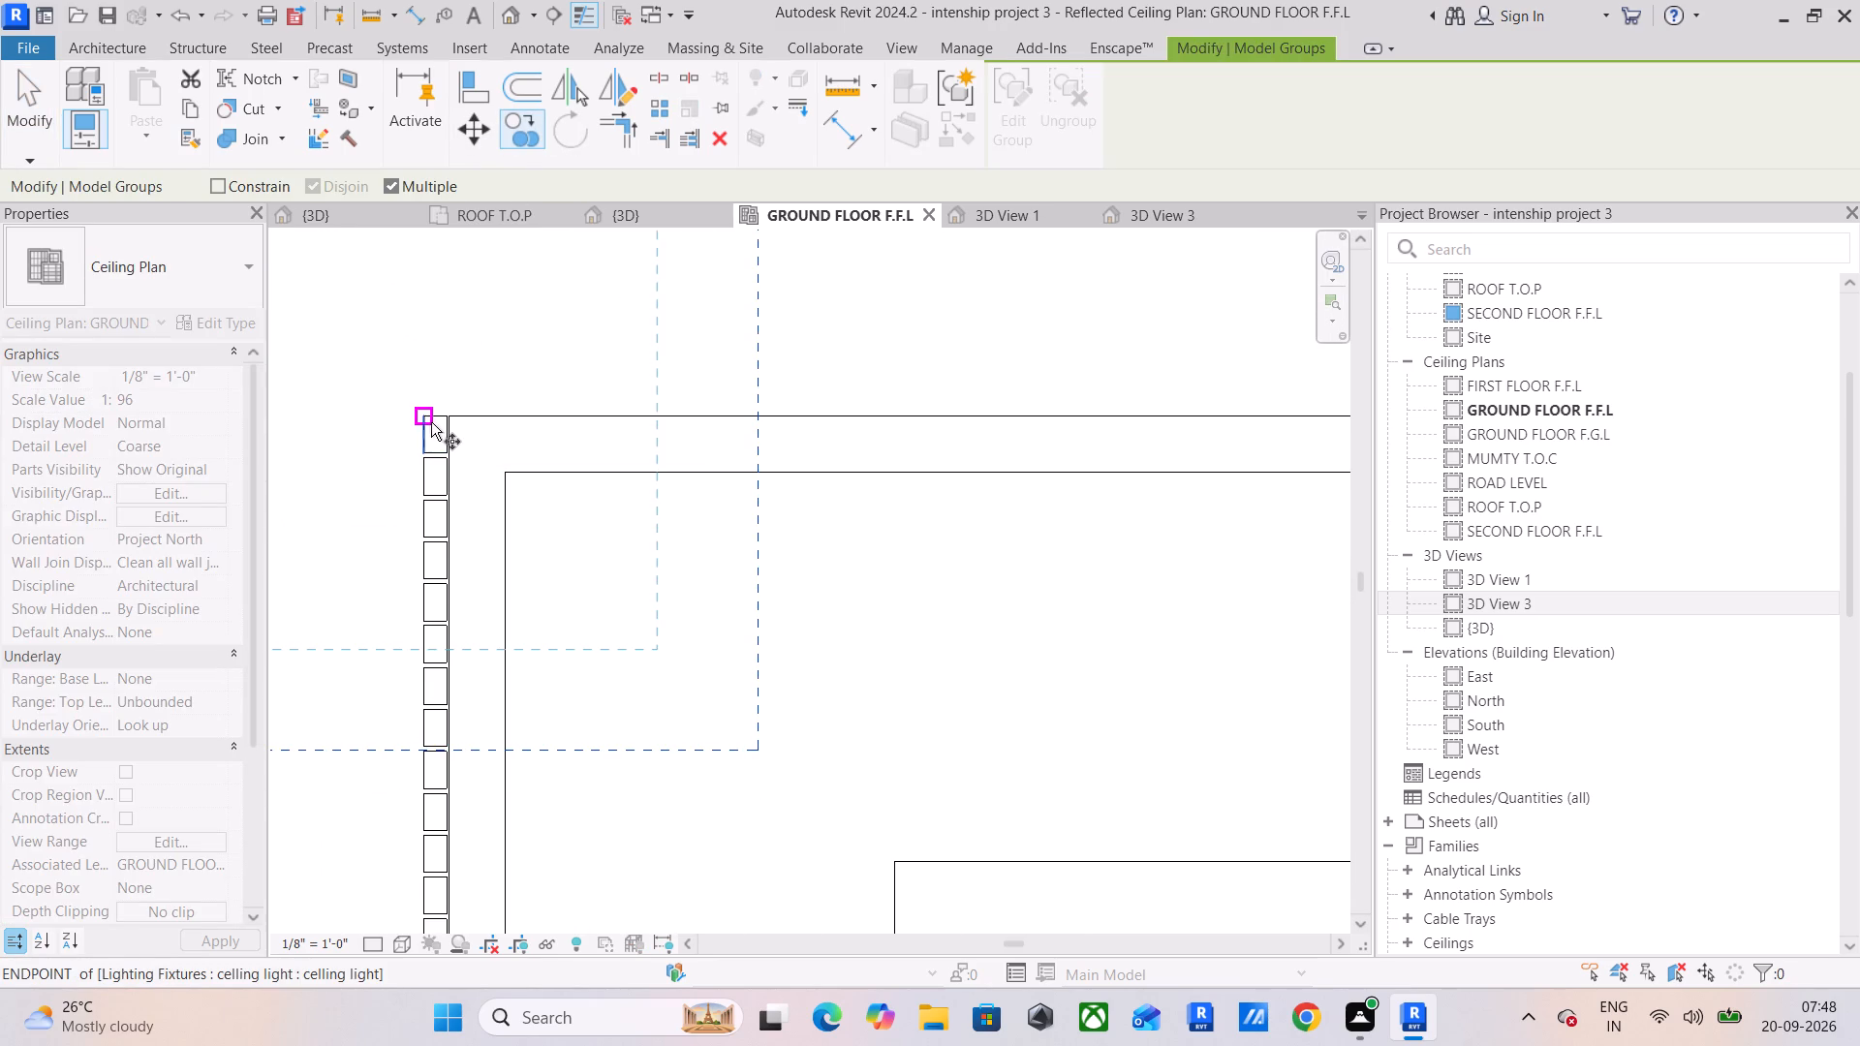
click(449, 418)
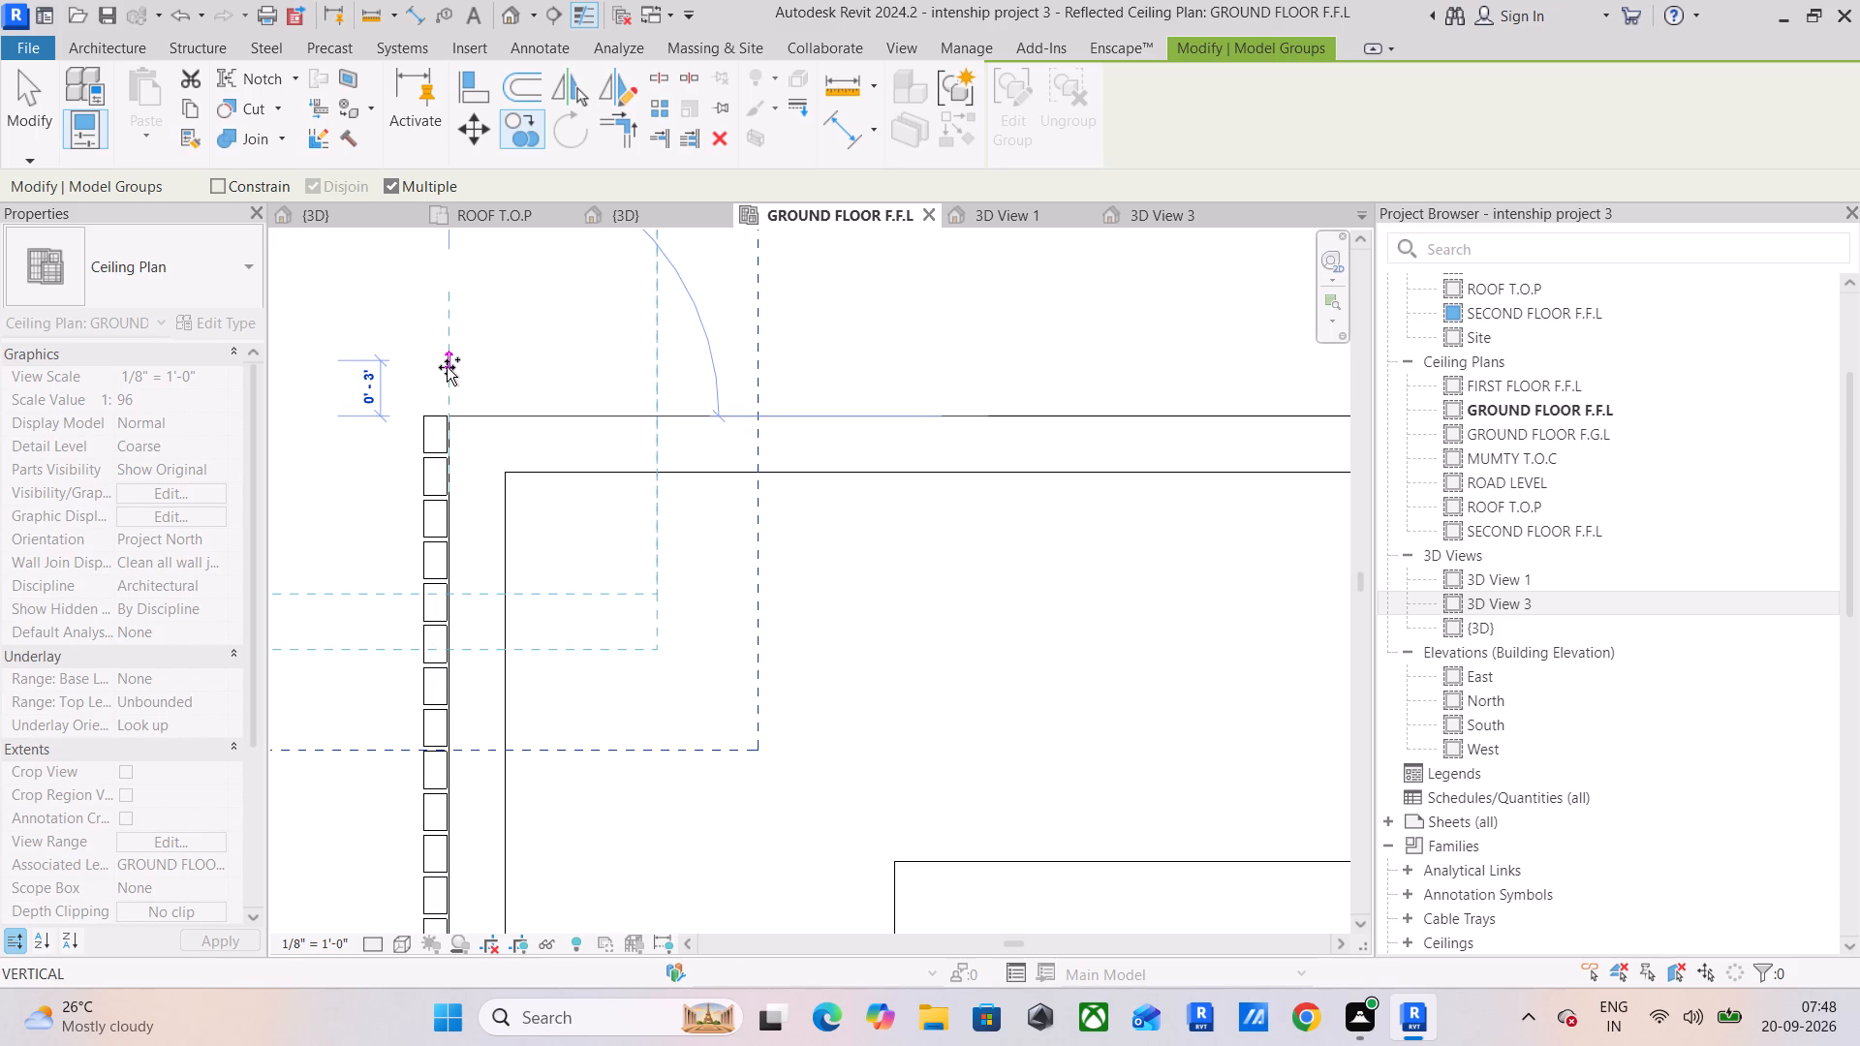
click(447, 367)
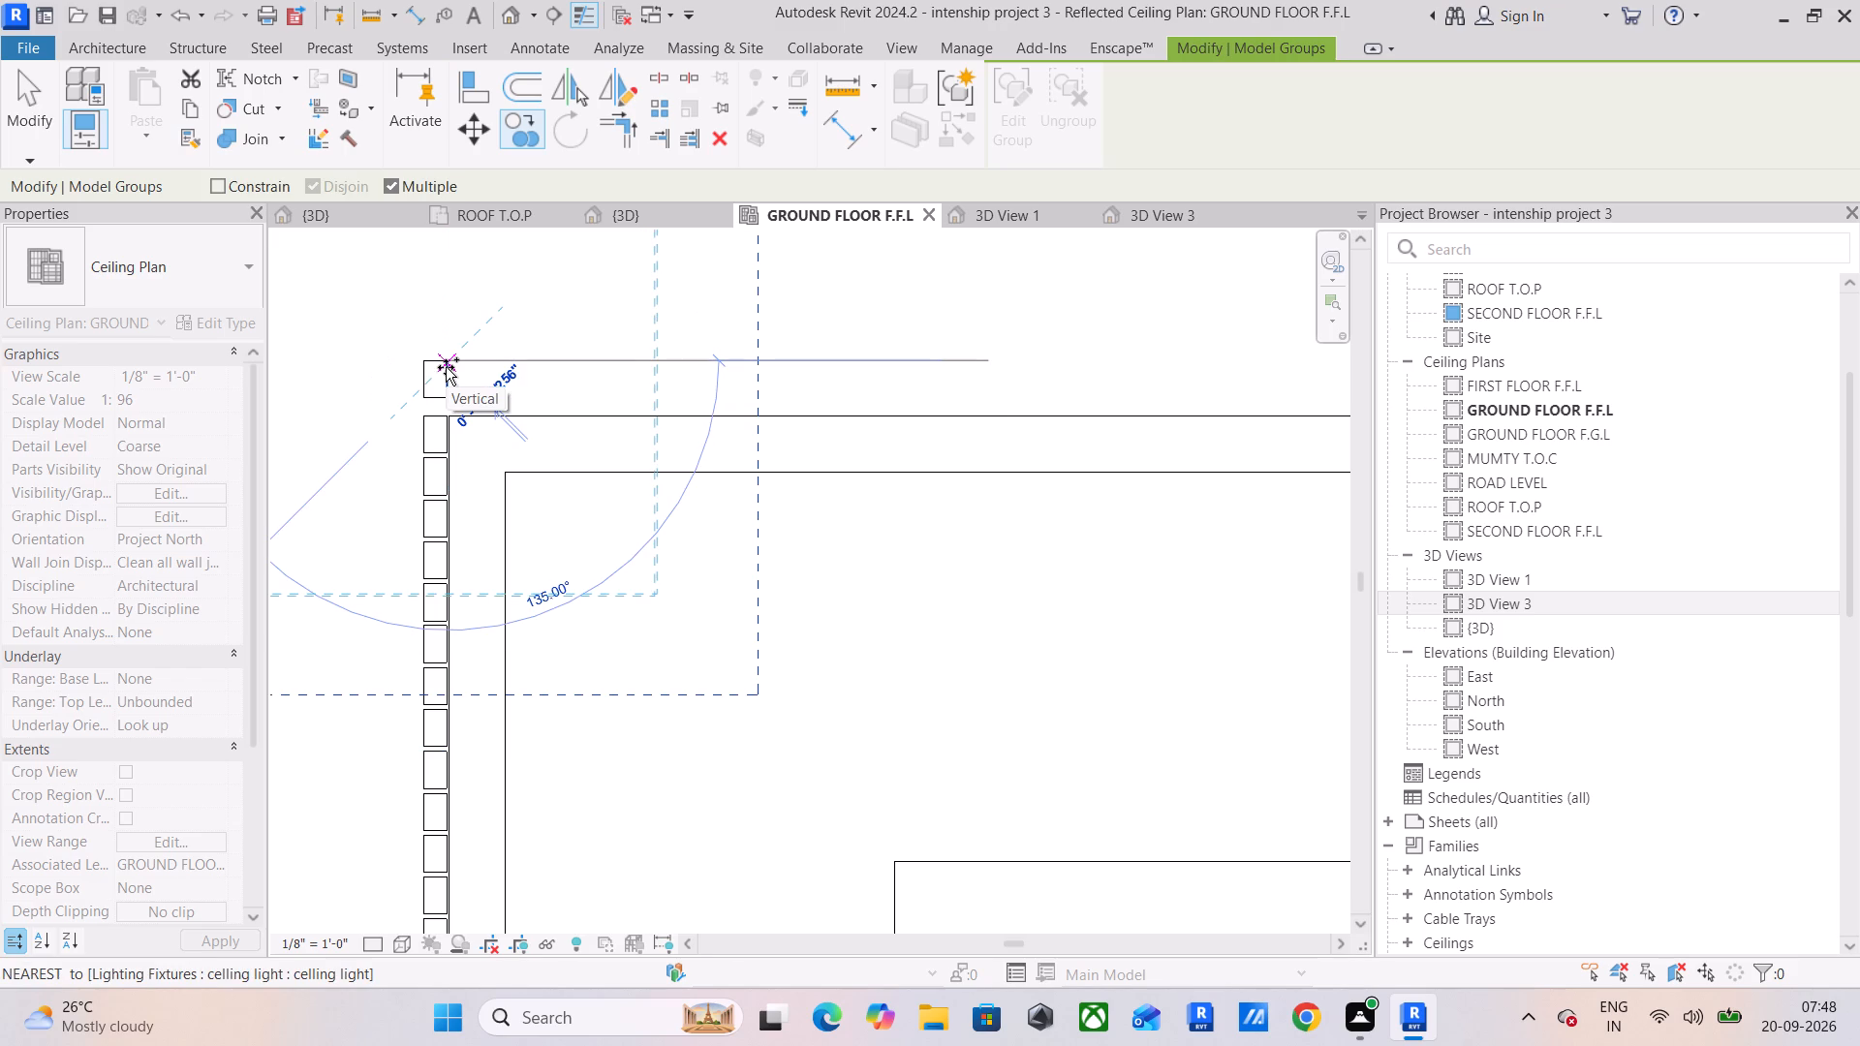
key(space)
key(Escape)
key(Escape)
Rotate a copy of the upright celling light above the outer frame's upper-left corner 90° clockwise about its own top-left corner.
click(440, 398)
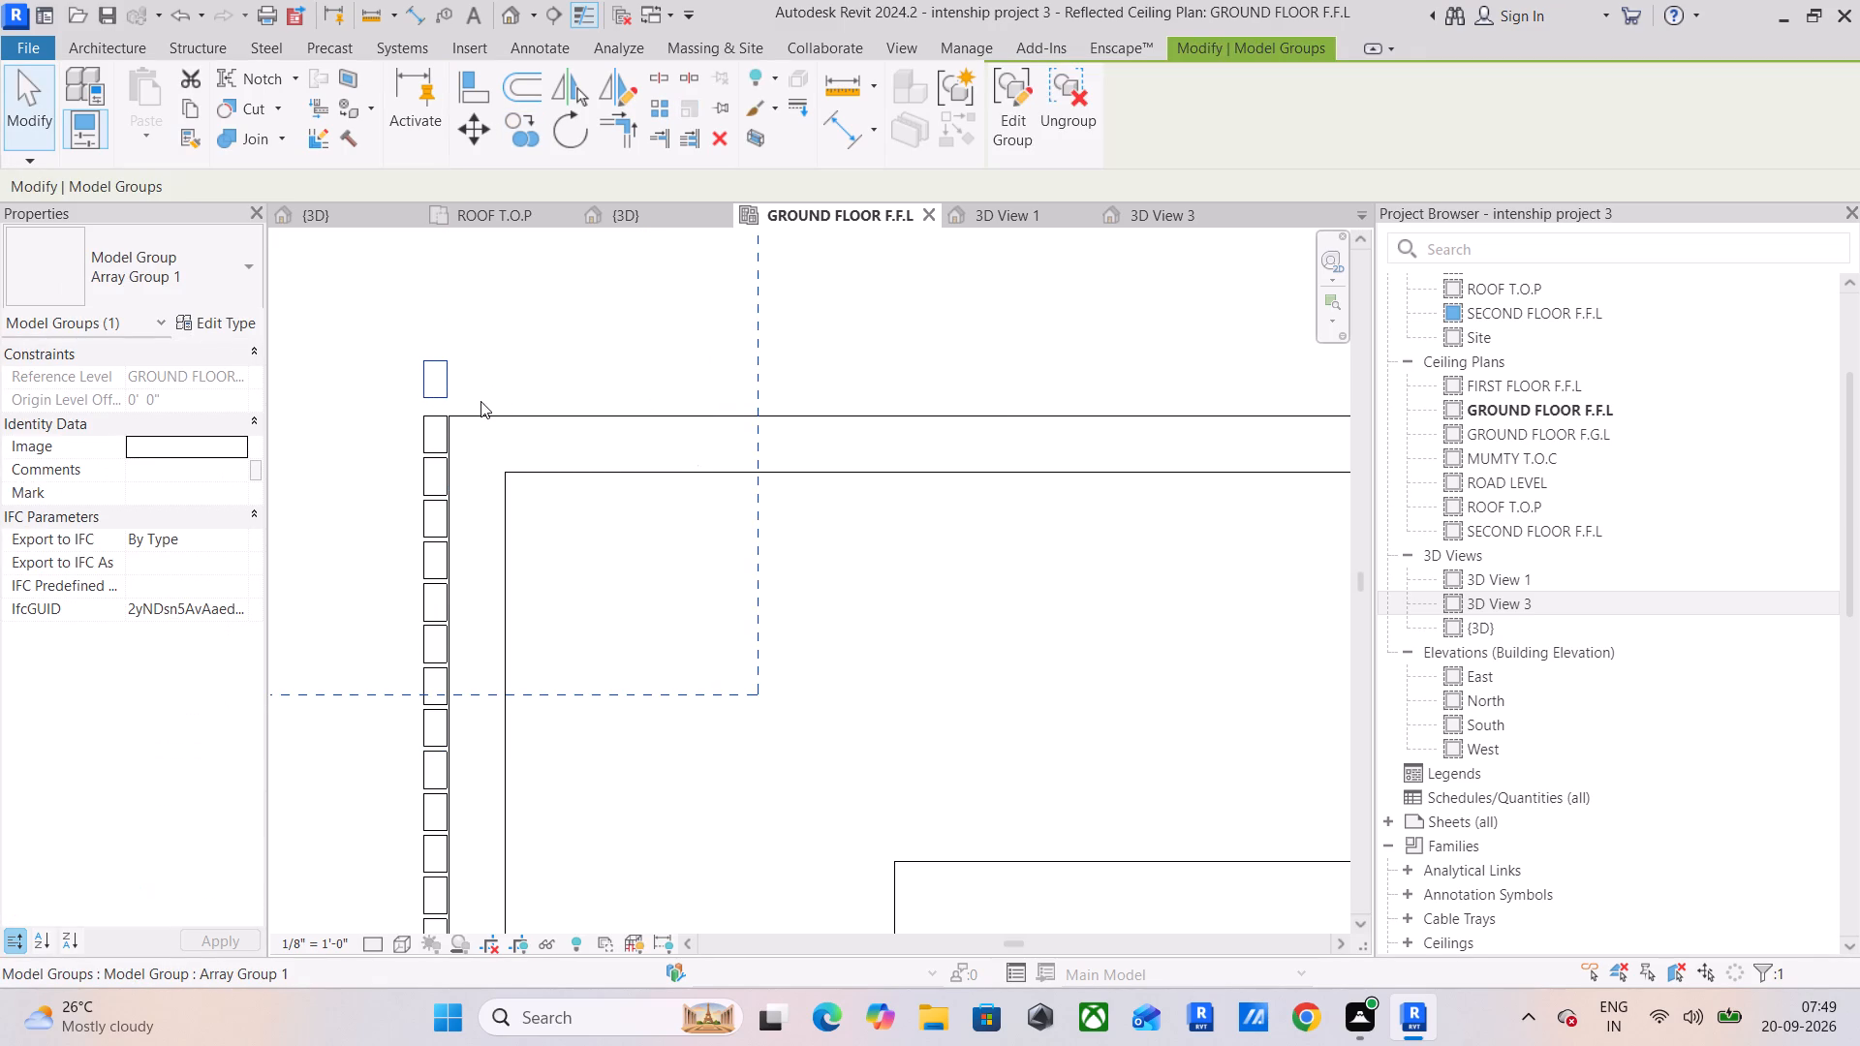
key(space)
key(space)
key(space)
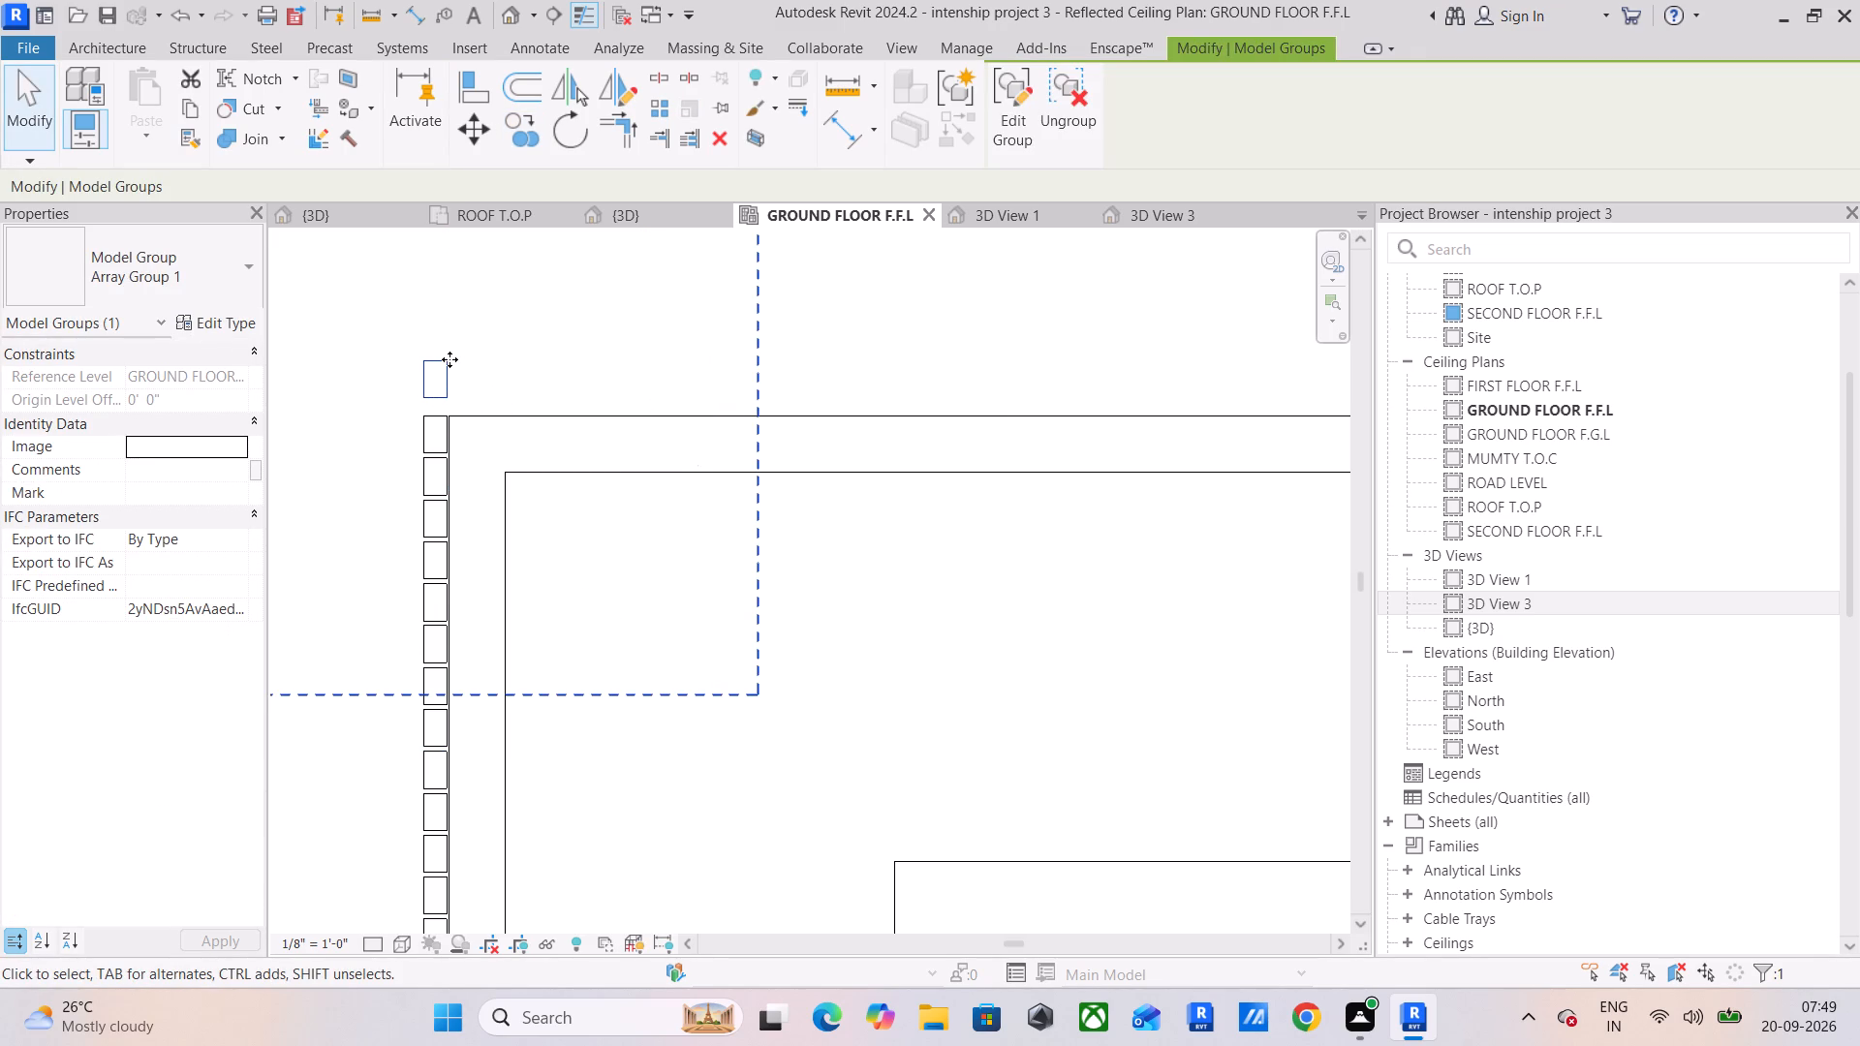
click(571, 123)
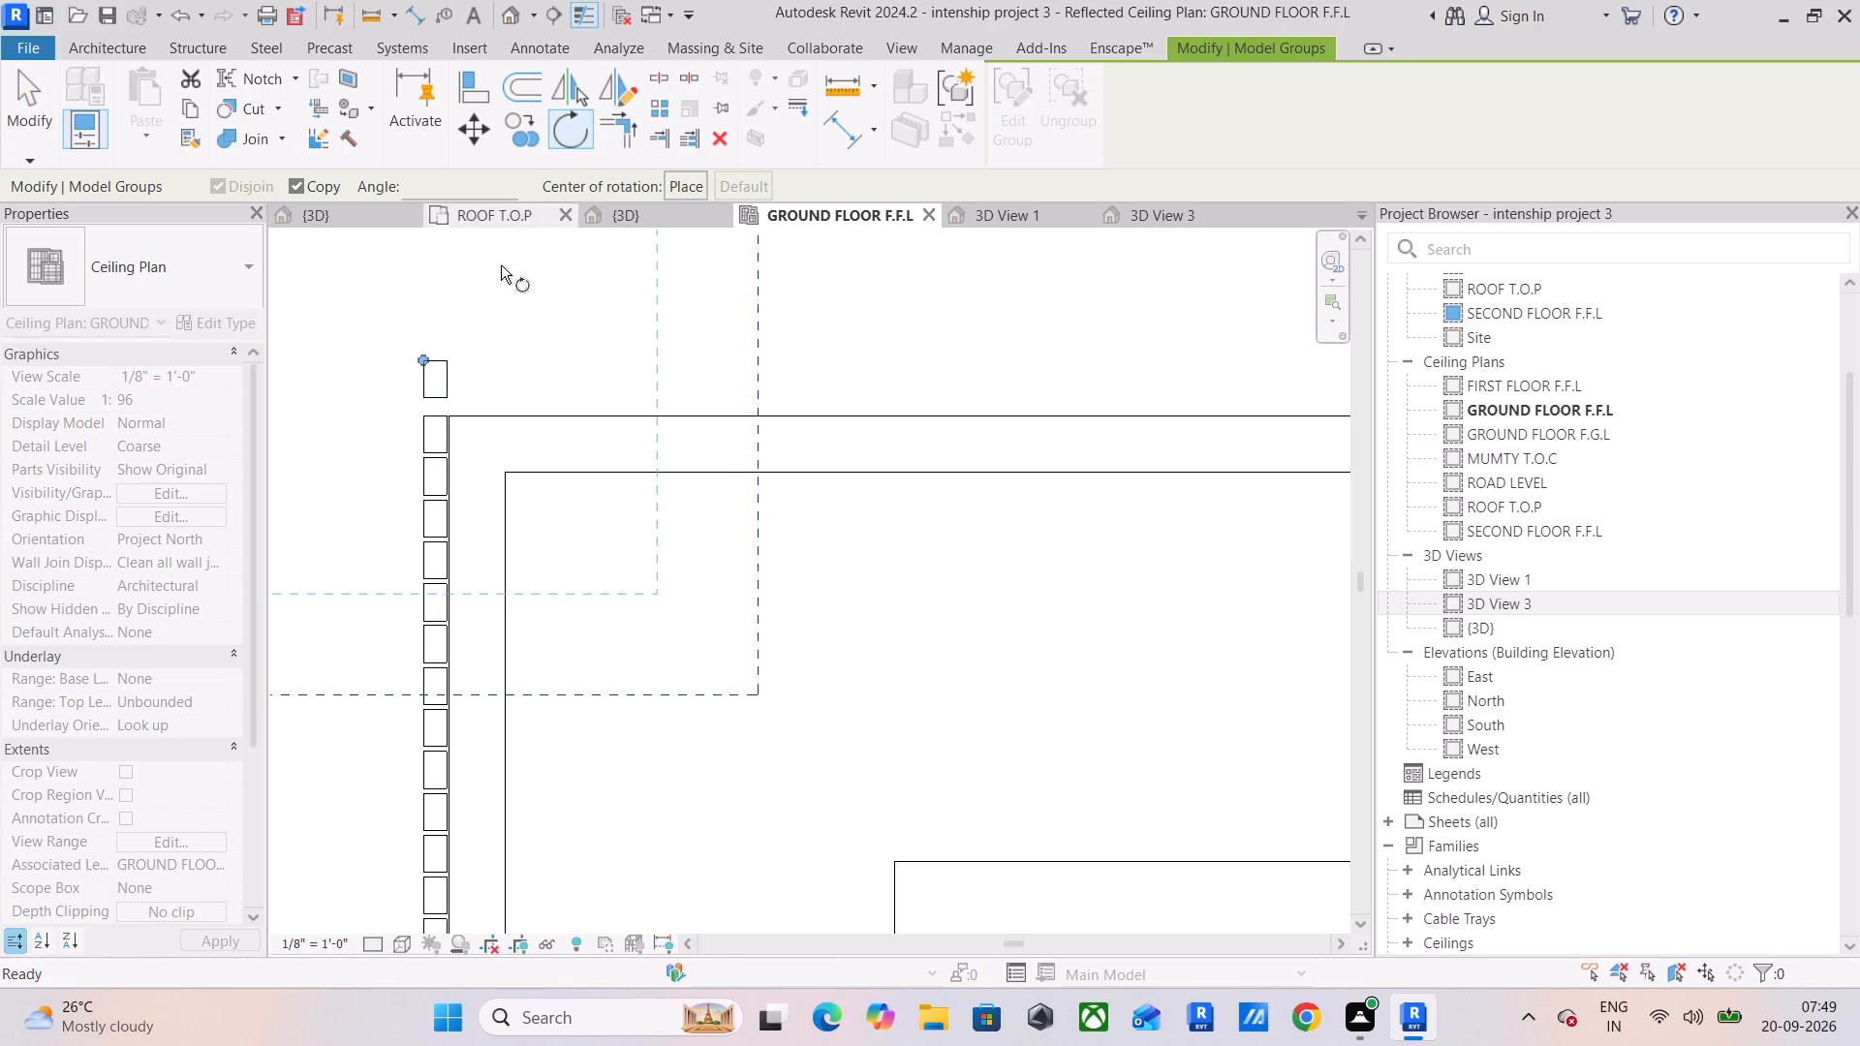
click(449, 357)
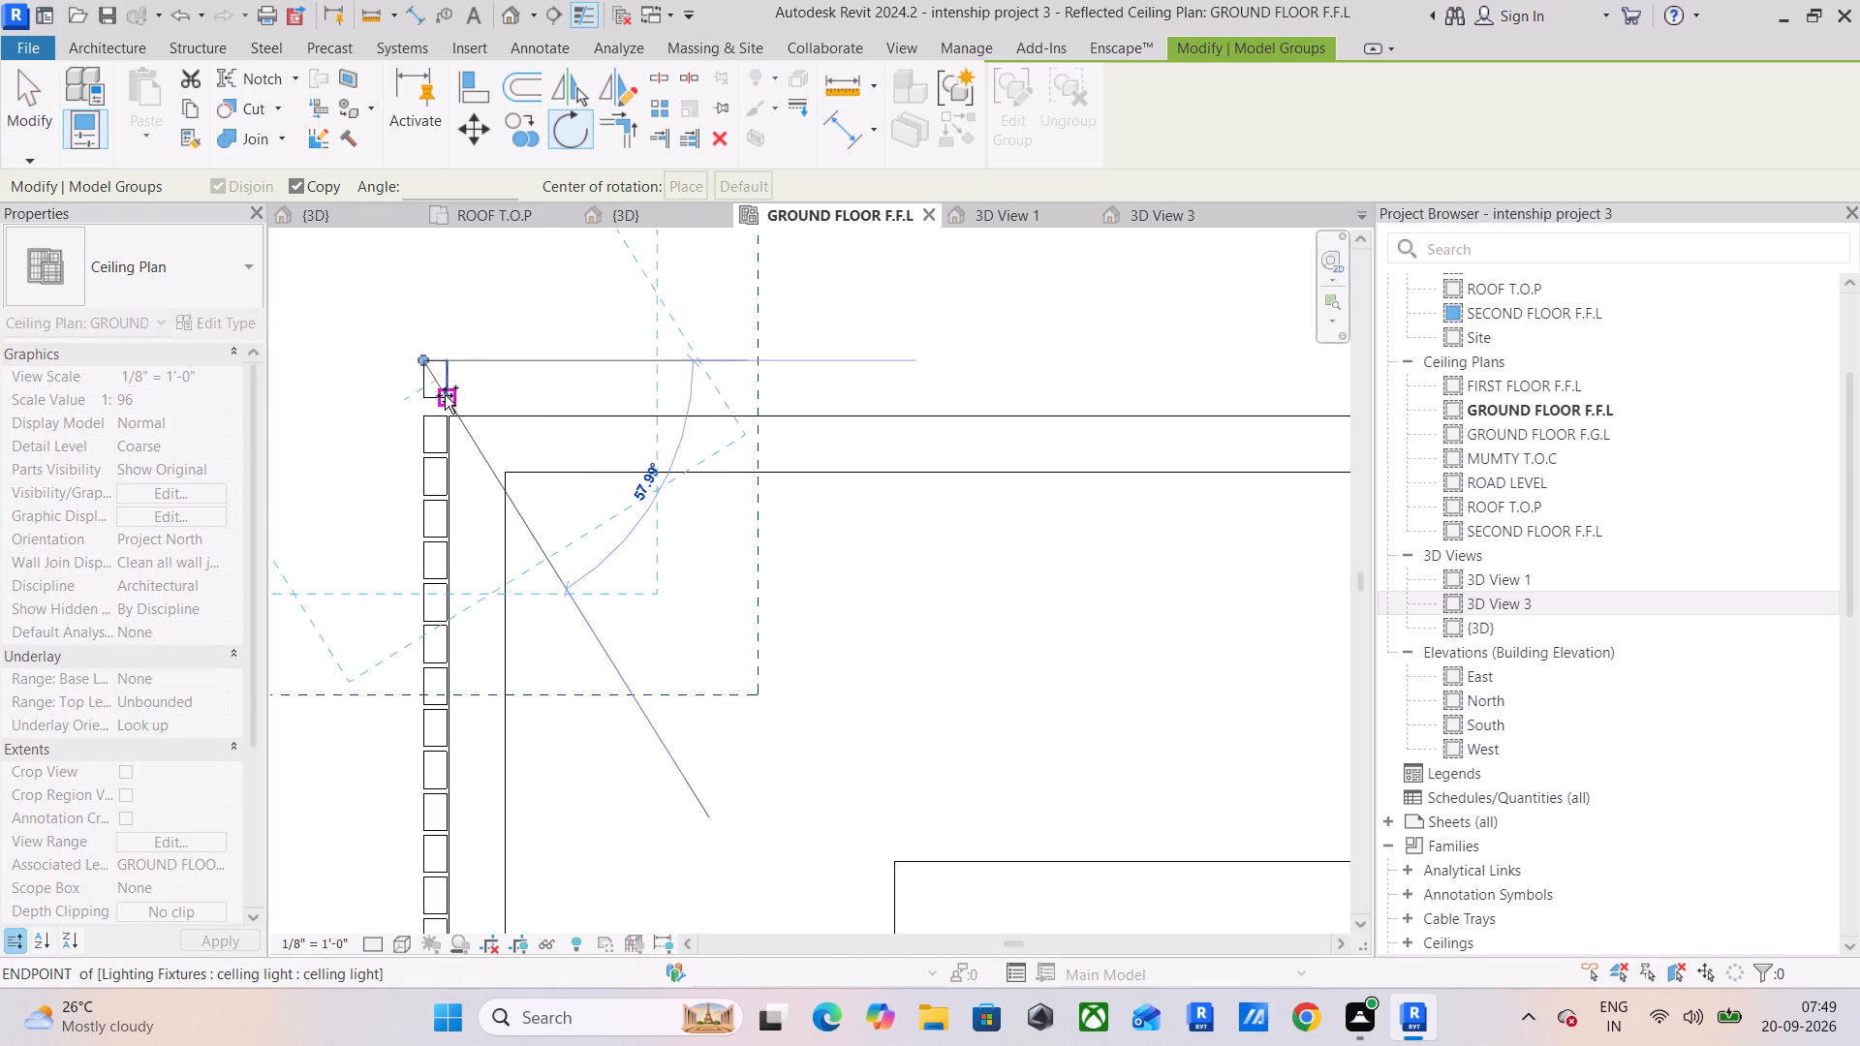
click(420, 400)
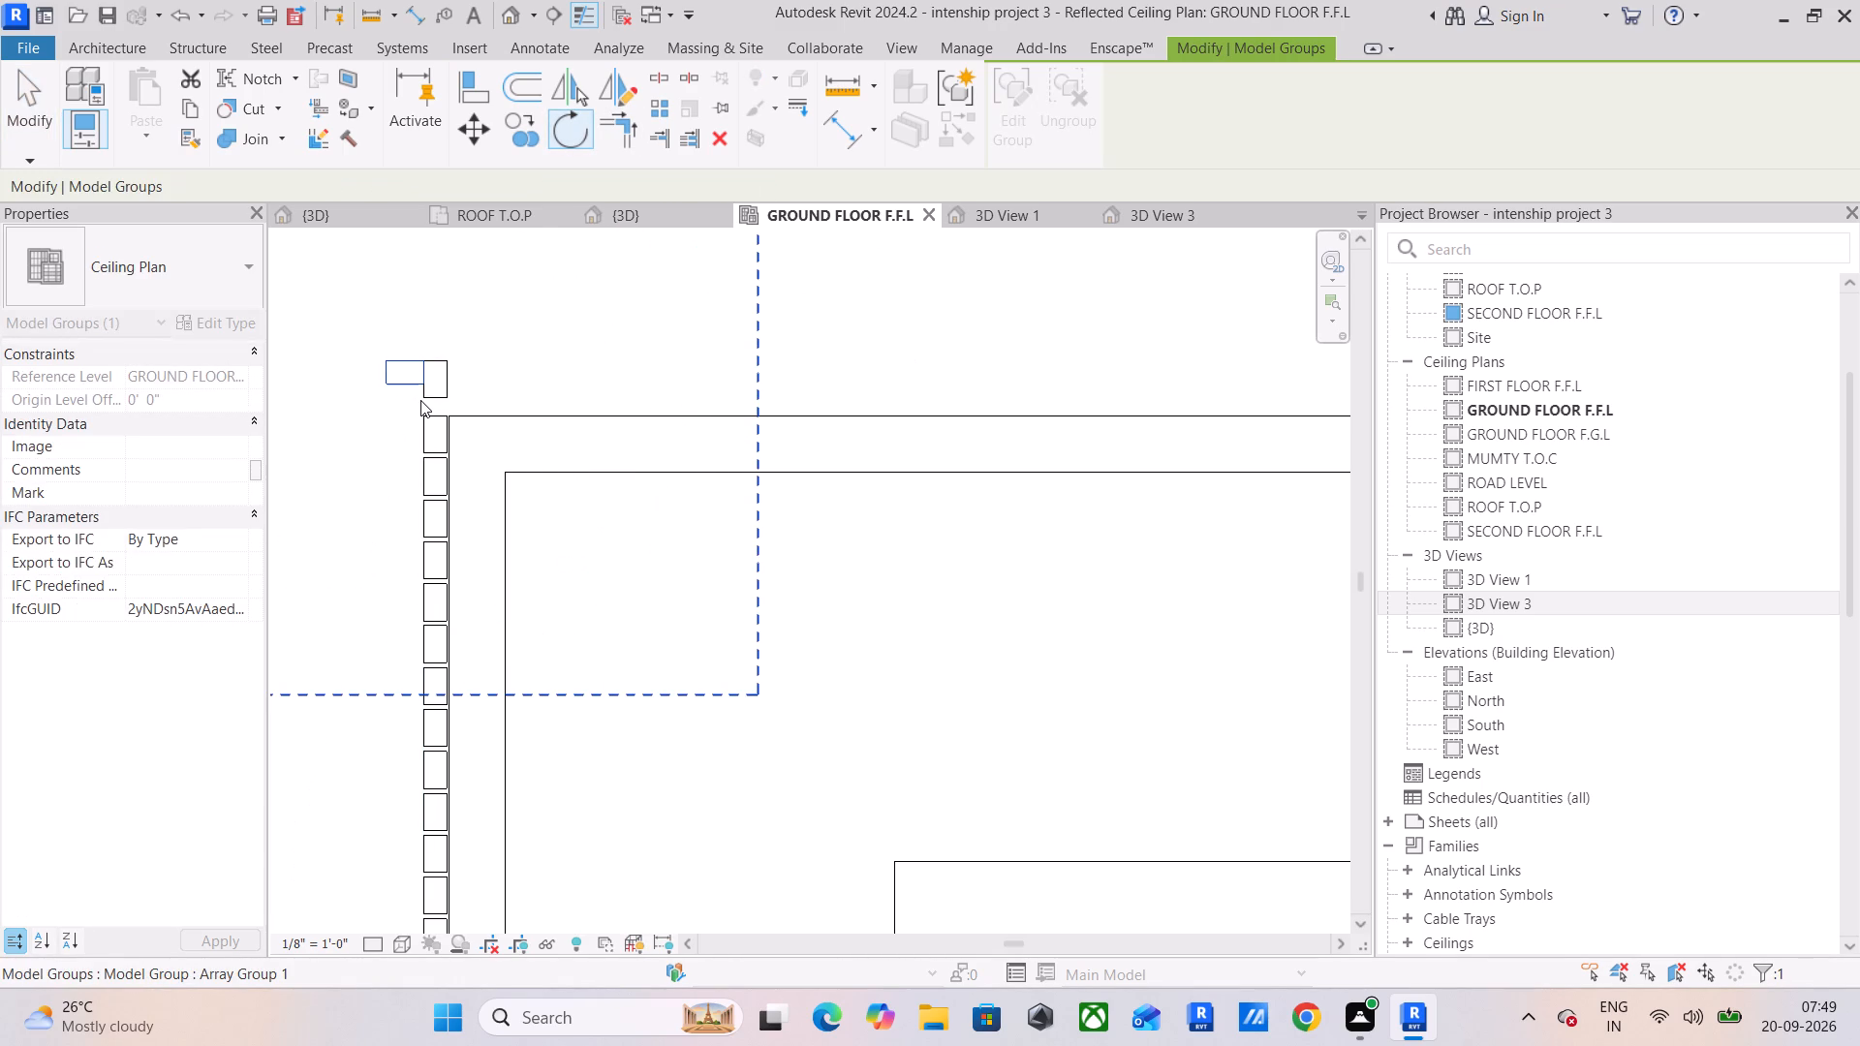
key(Escape)
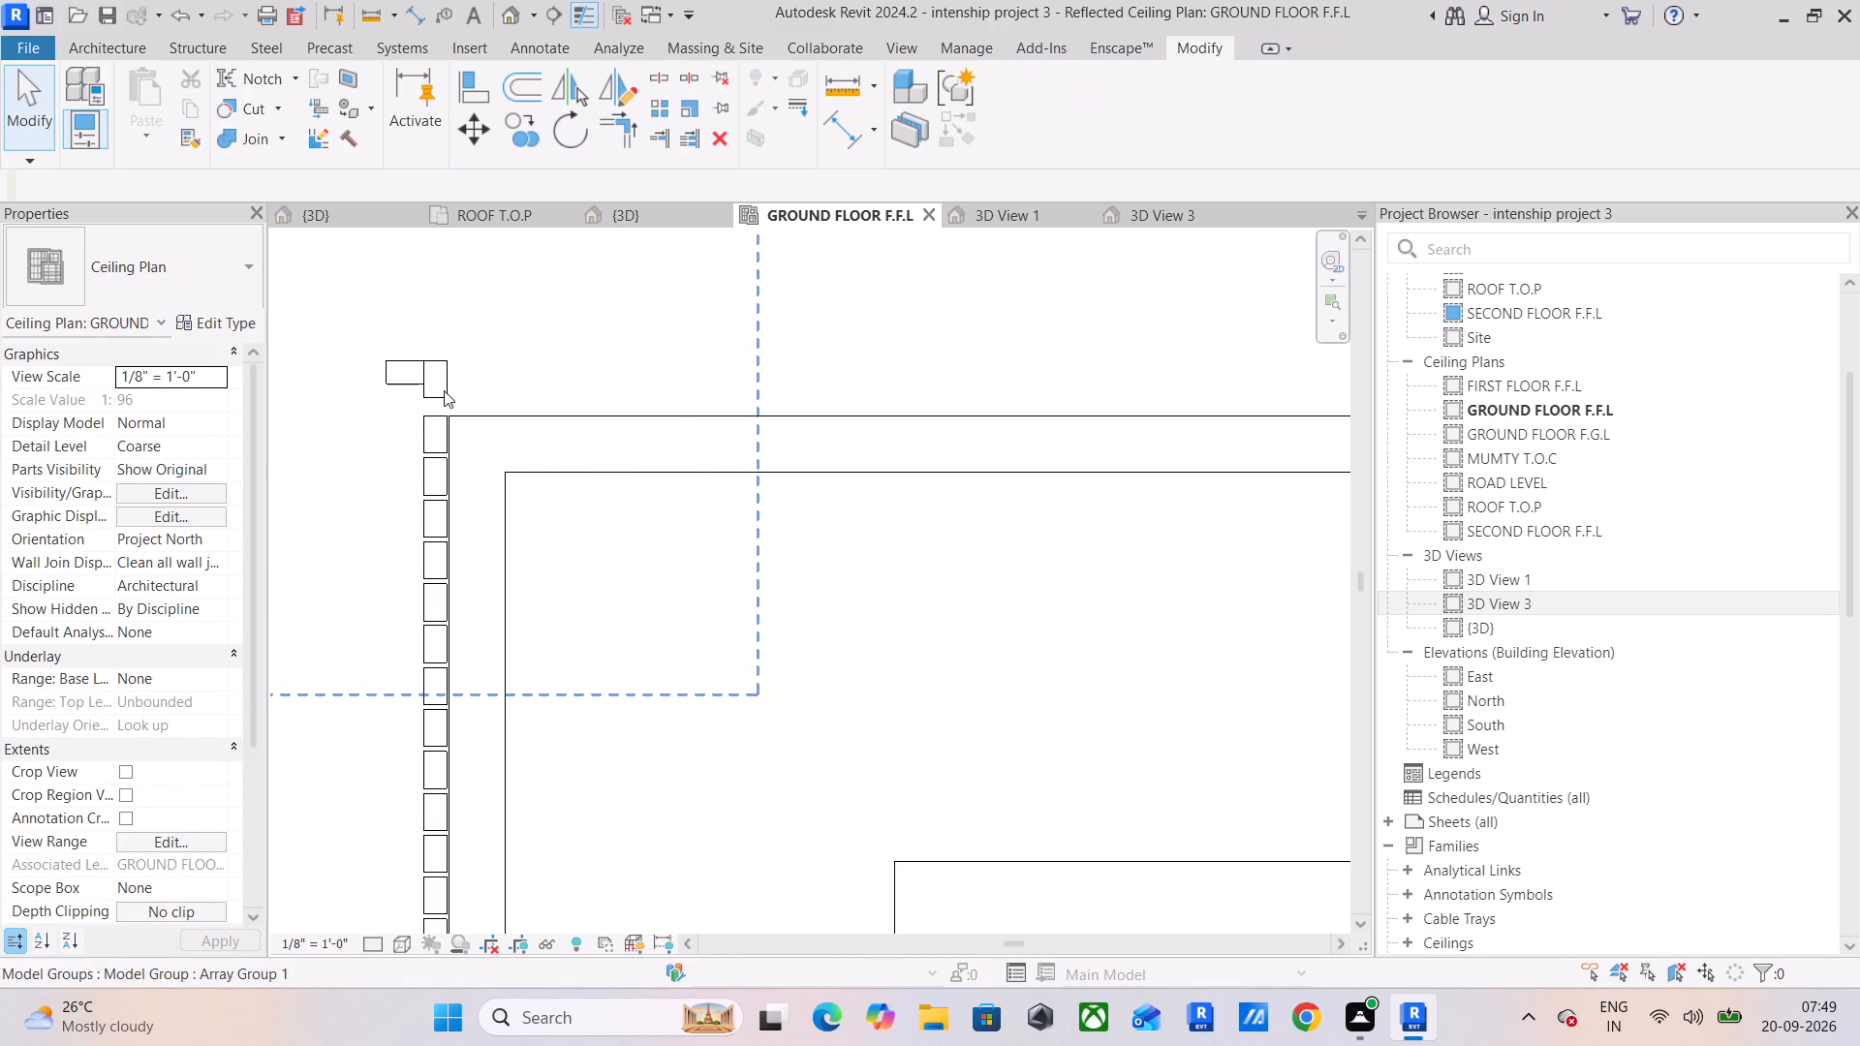
Delete the upright celling light above the outer frame's corner, beside the rotated copy.
click(440, 395)
key(Delete)
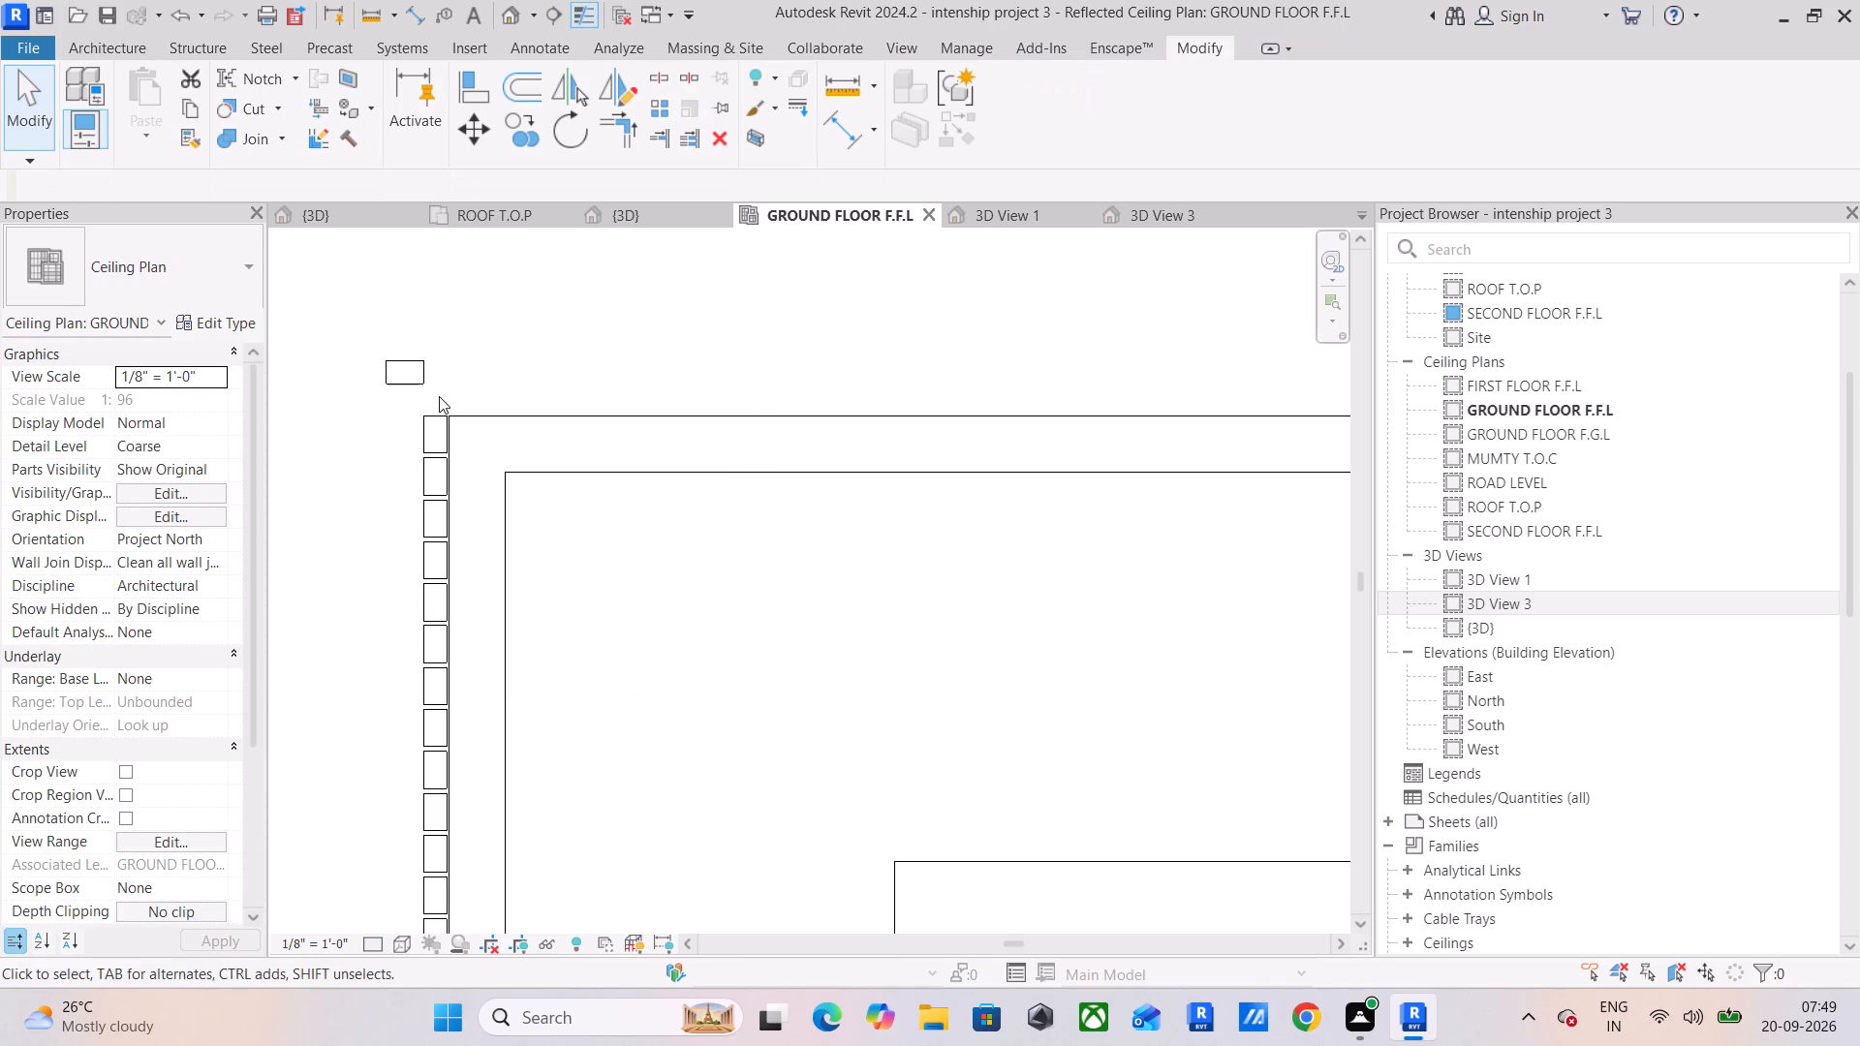
Move the horizontal celling light by its lower-left corner onto the left-edge array's top-left corner and nudge it slightly up.
click(423, 375)
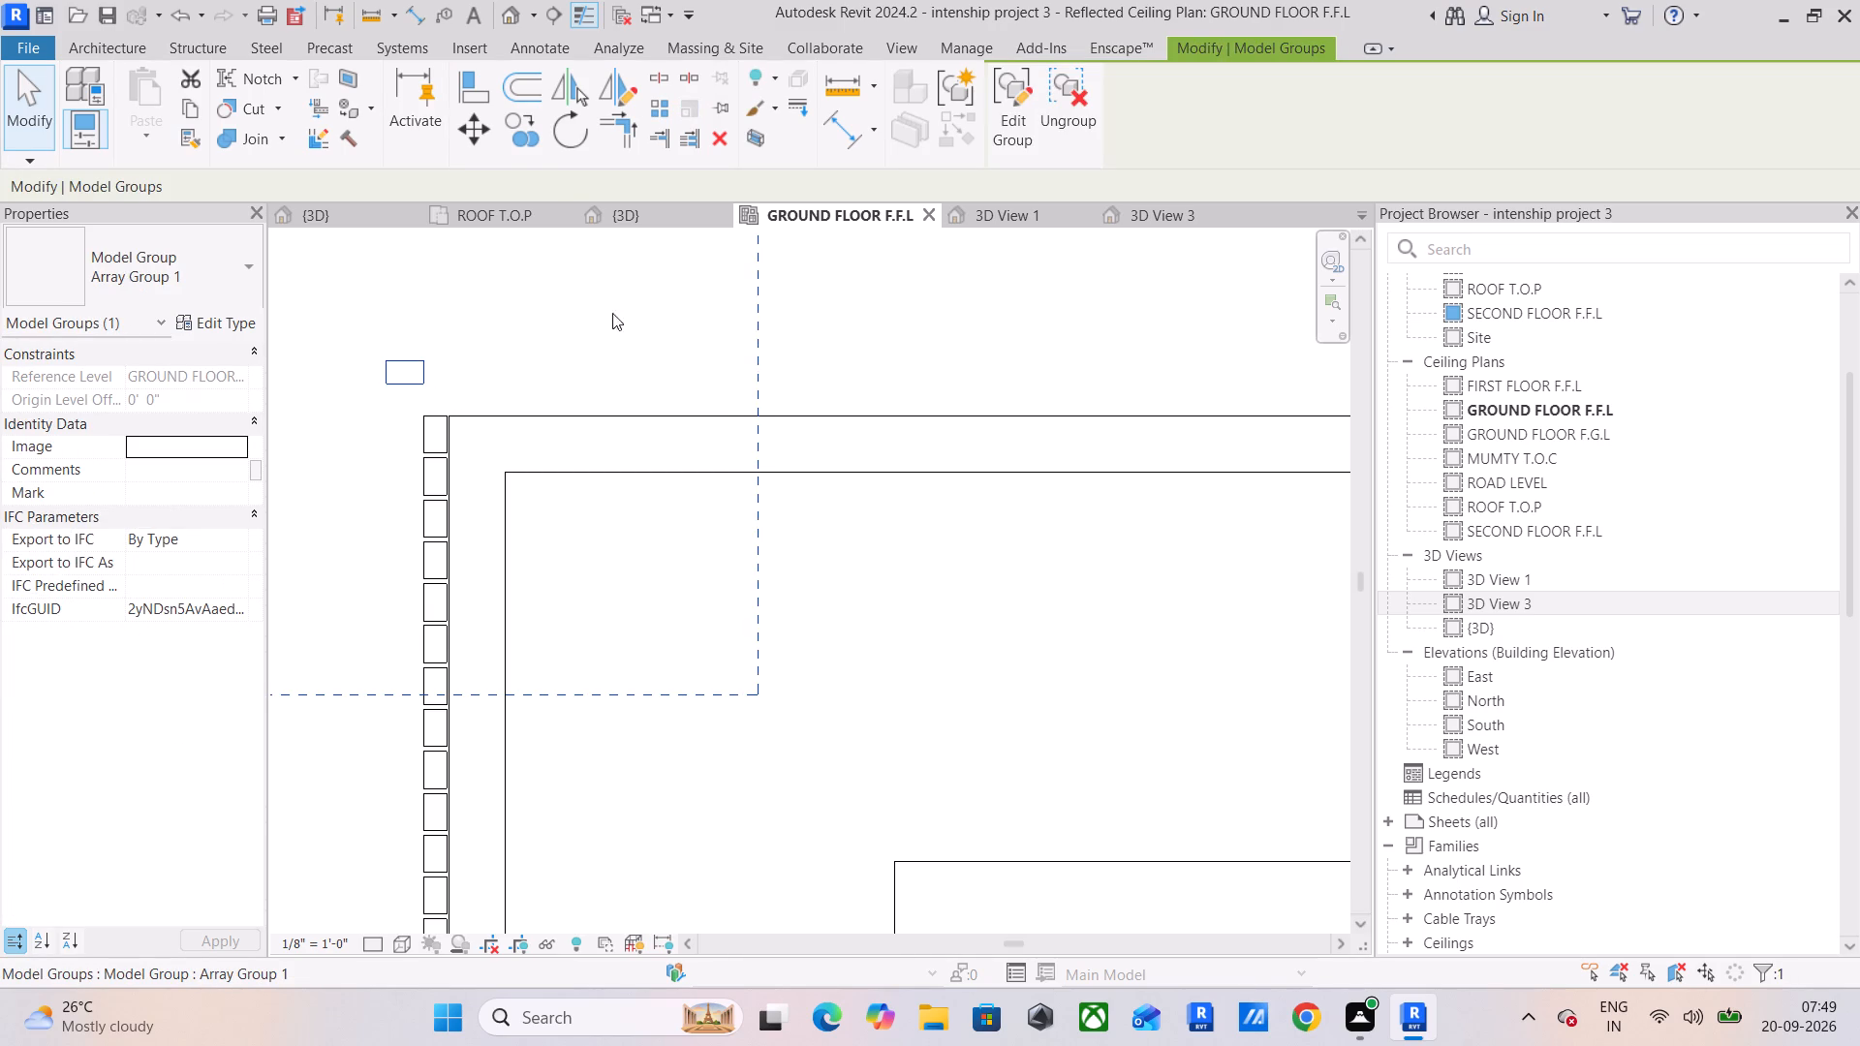
click(480, 140)
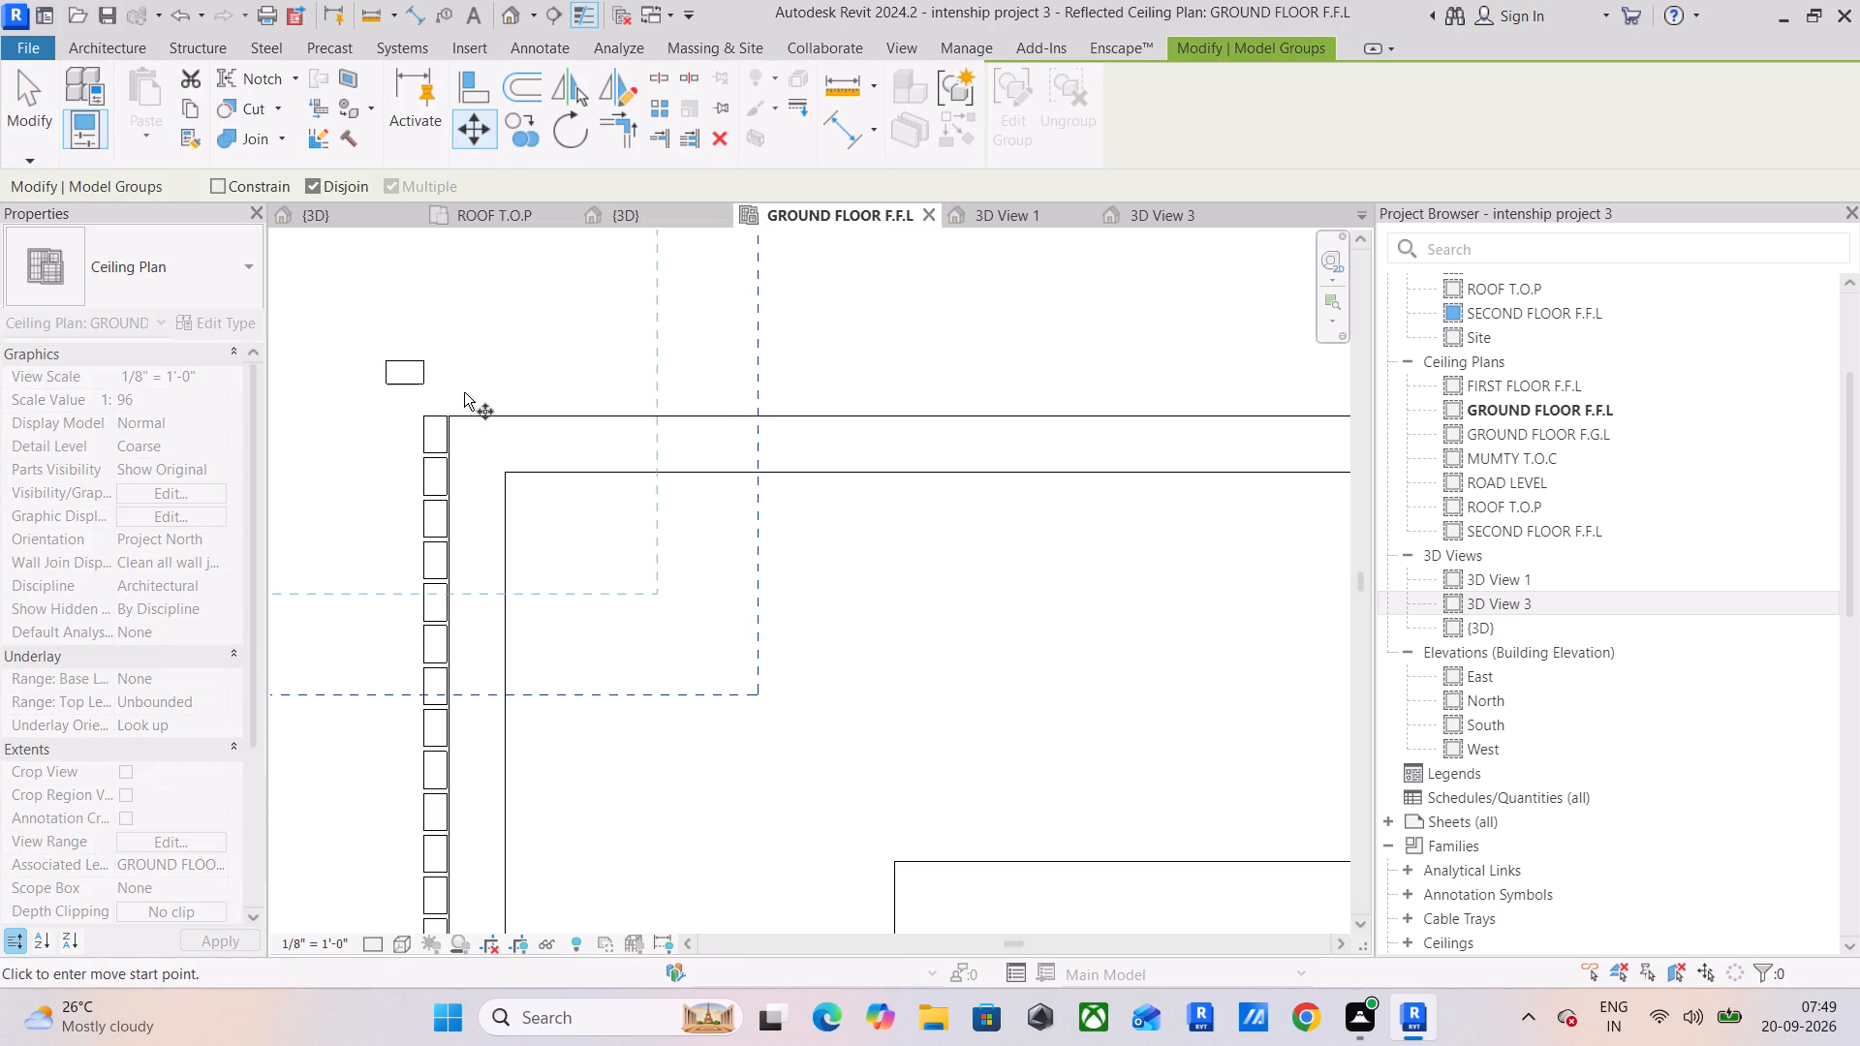
scroll(396, 378, up, 5)
click(374, 393)
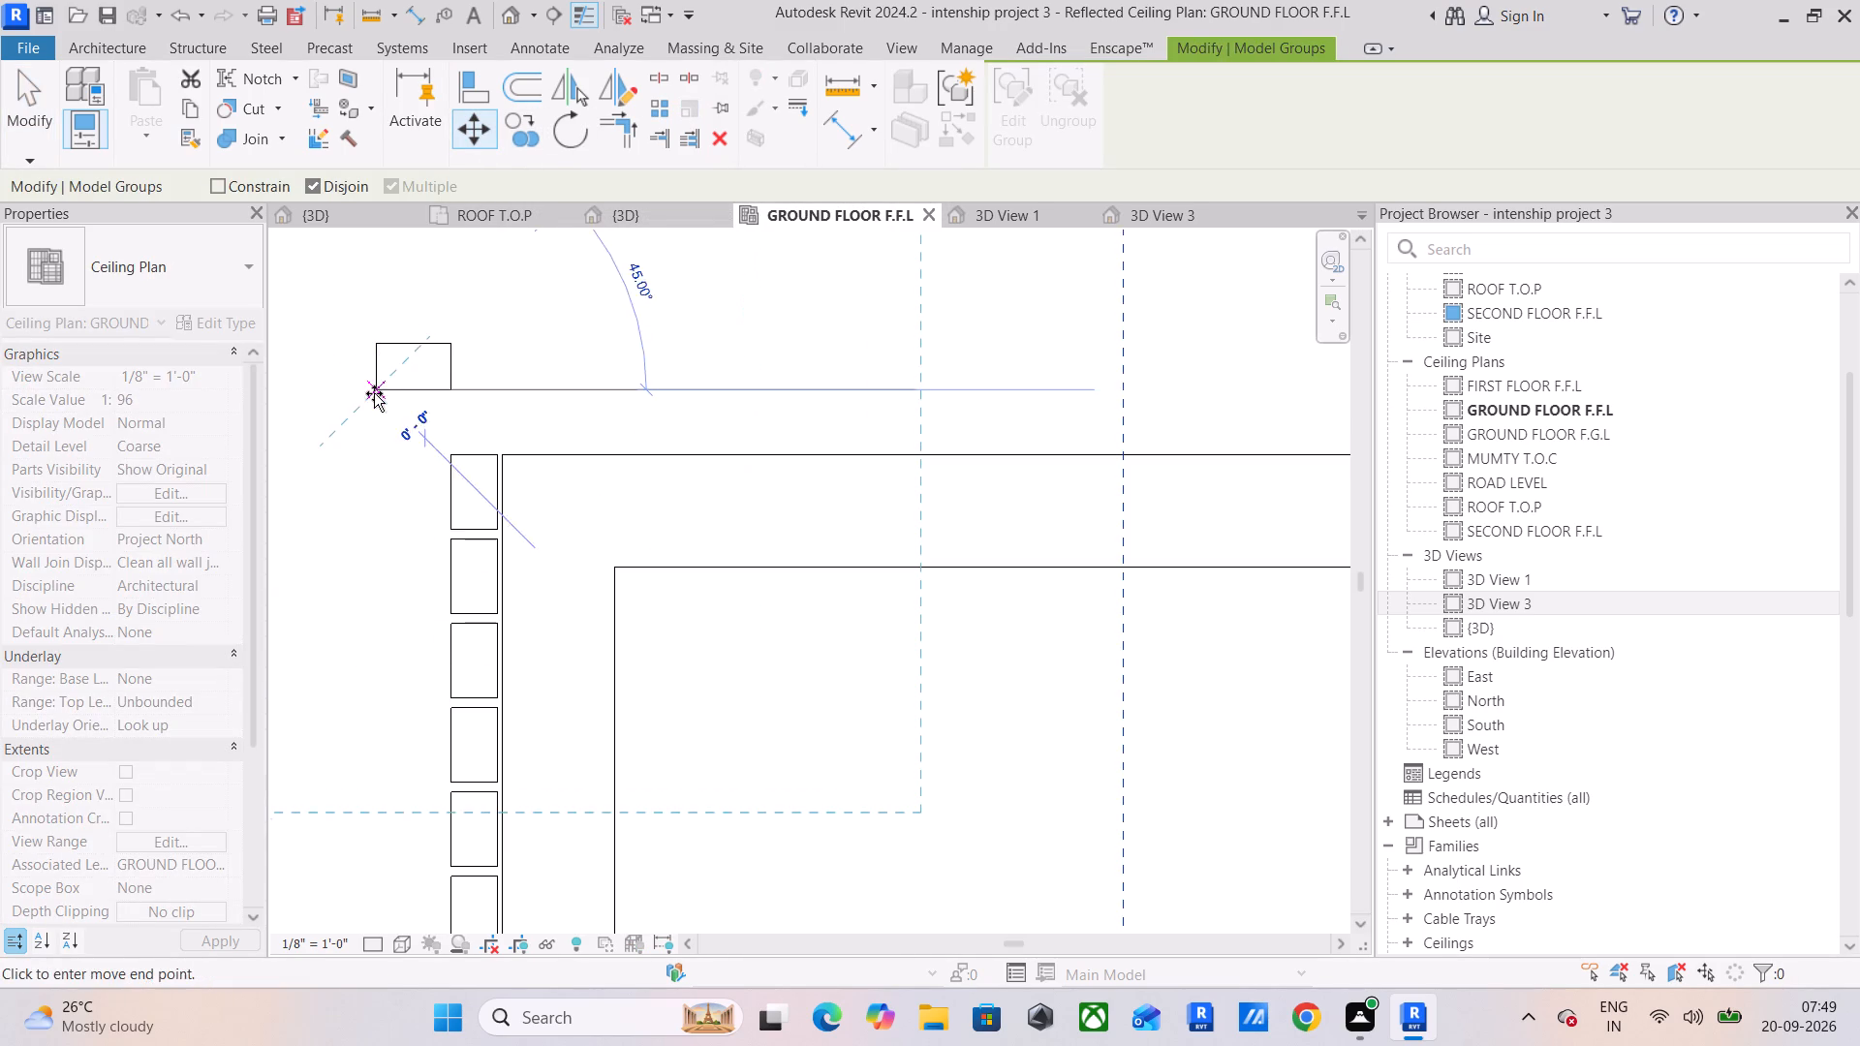
click(455, 450)
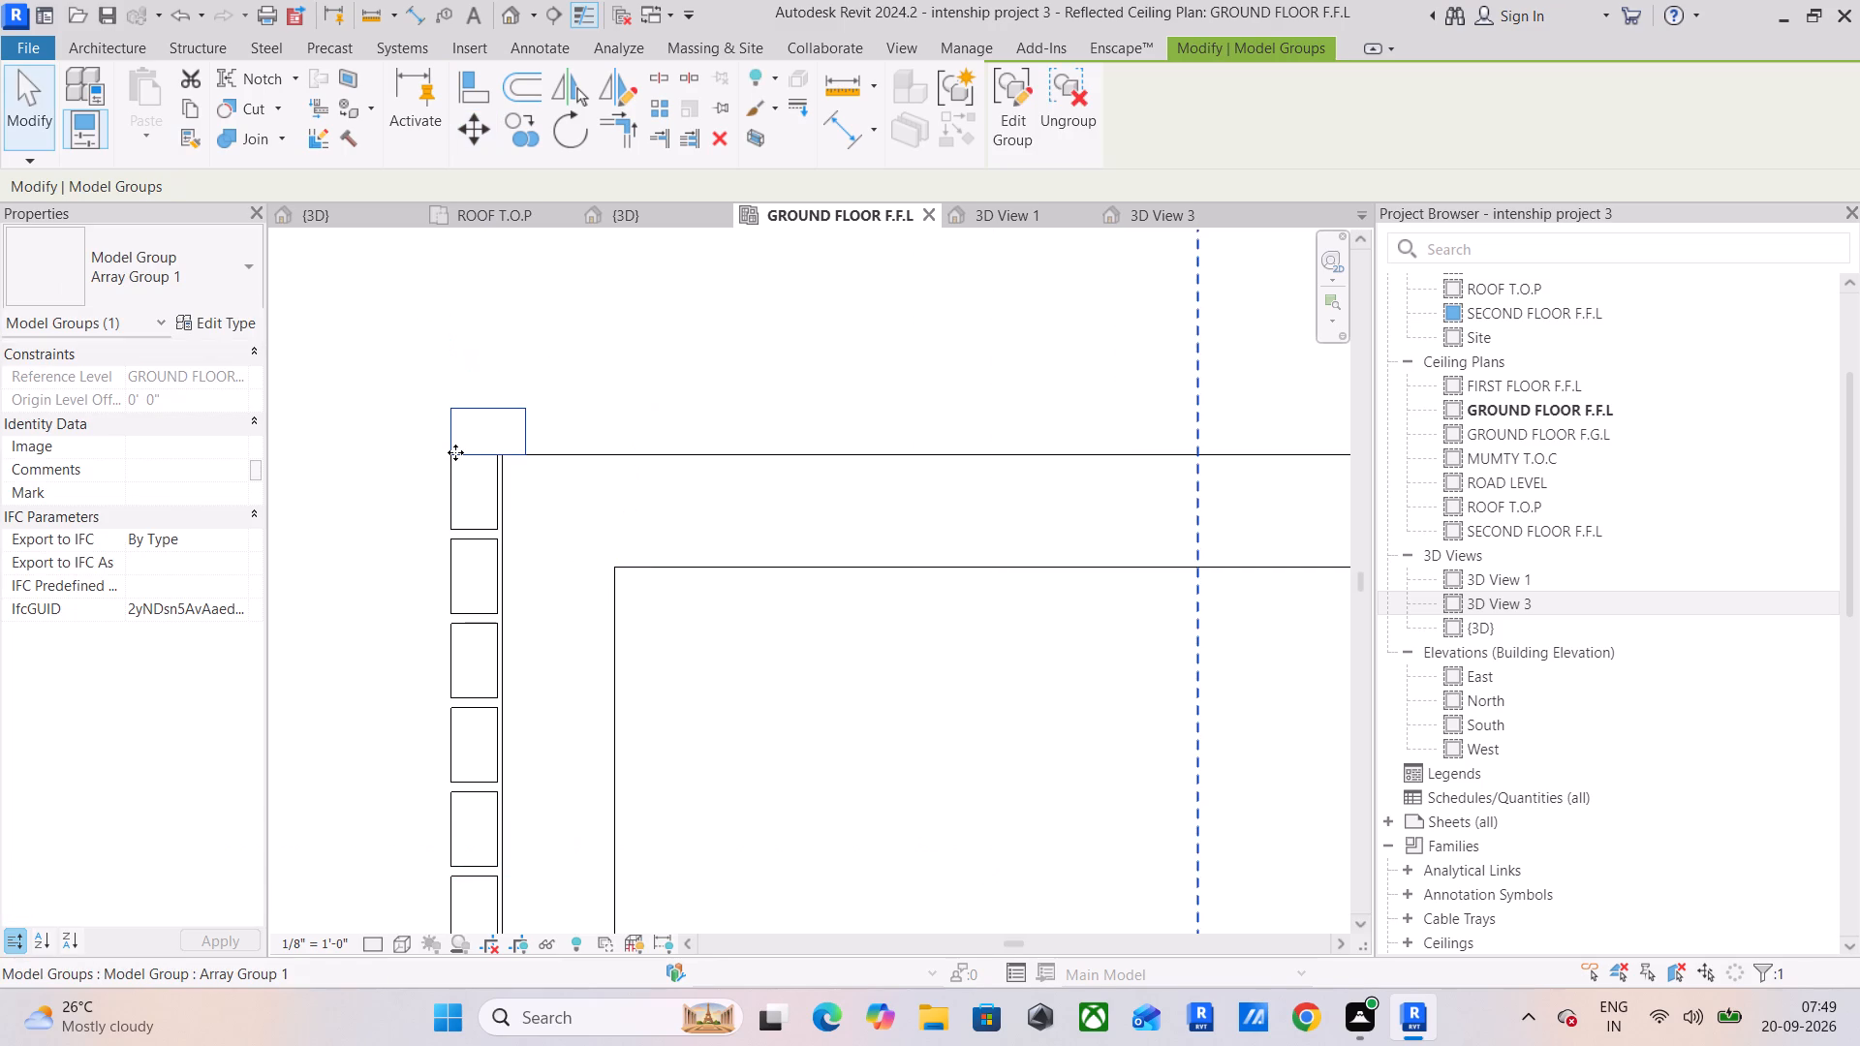
key(Up)
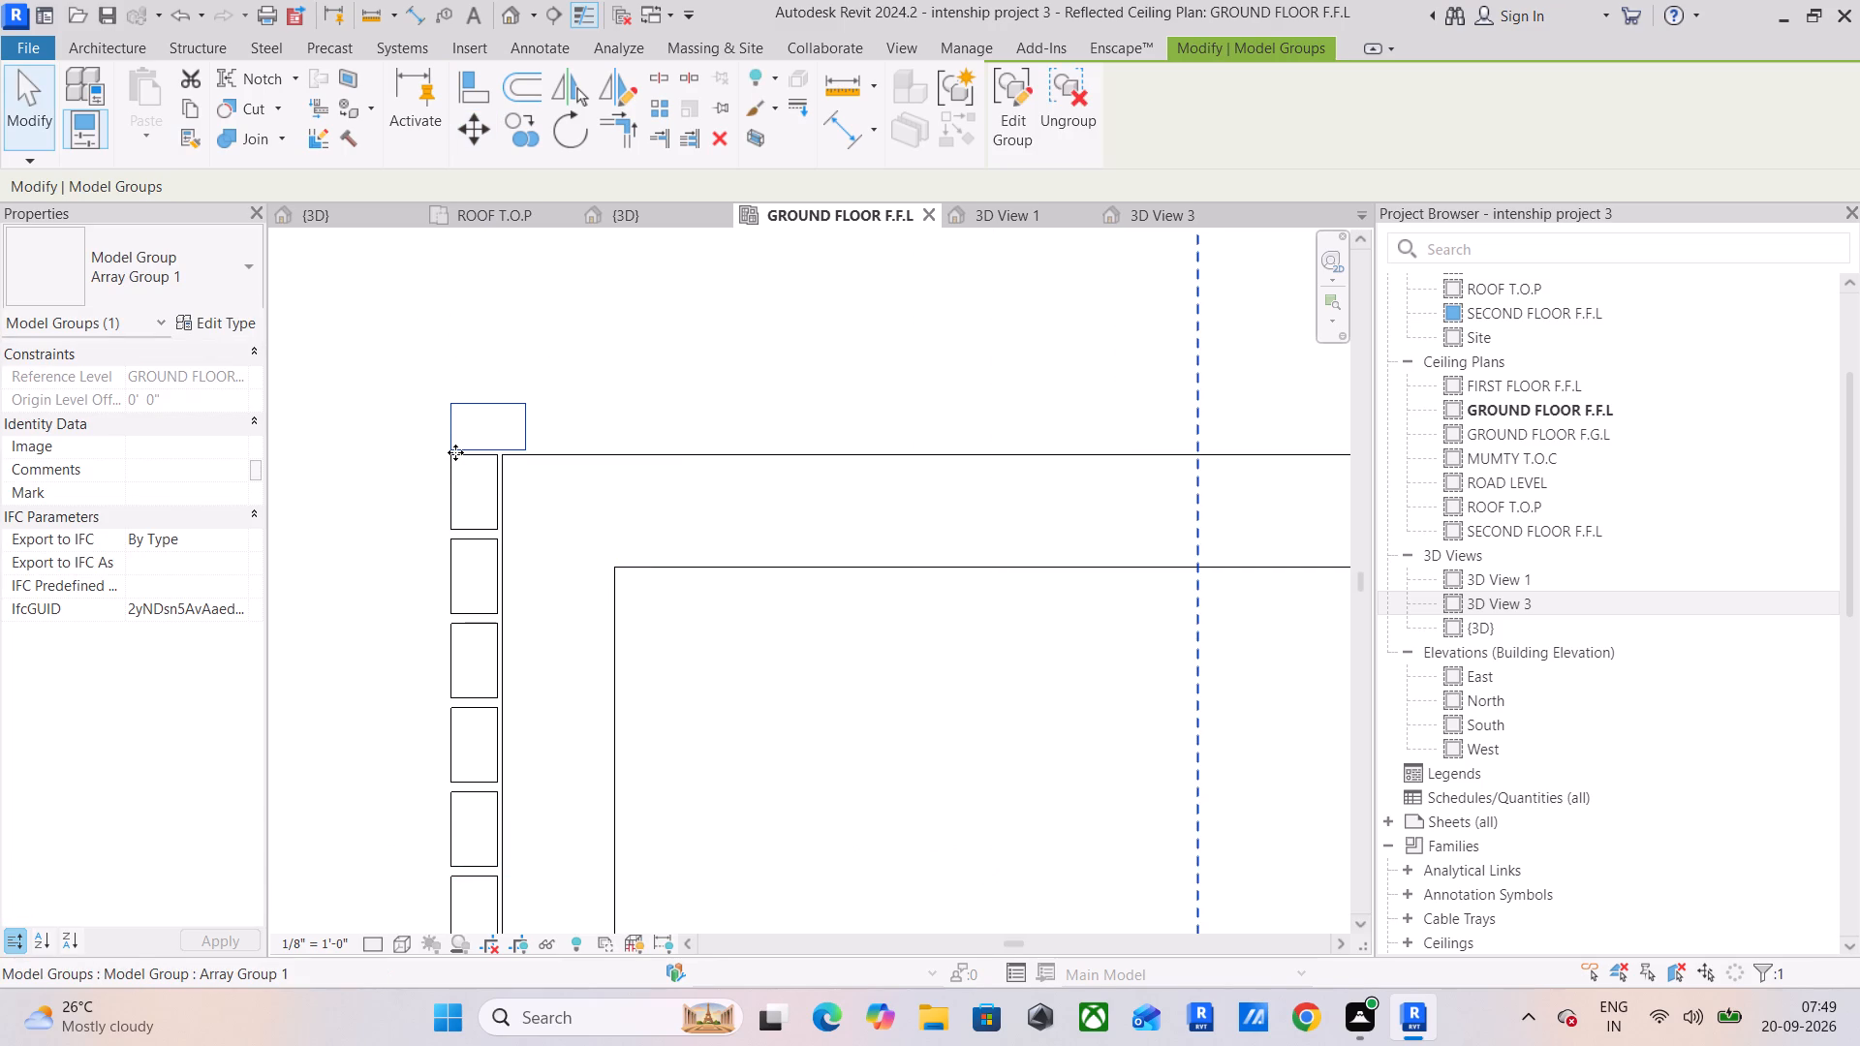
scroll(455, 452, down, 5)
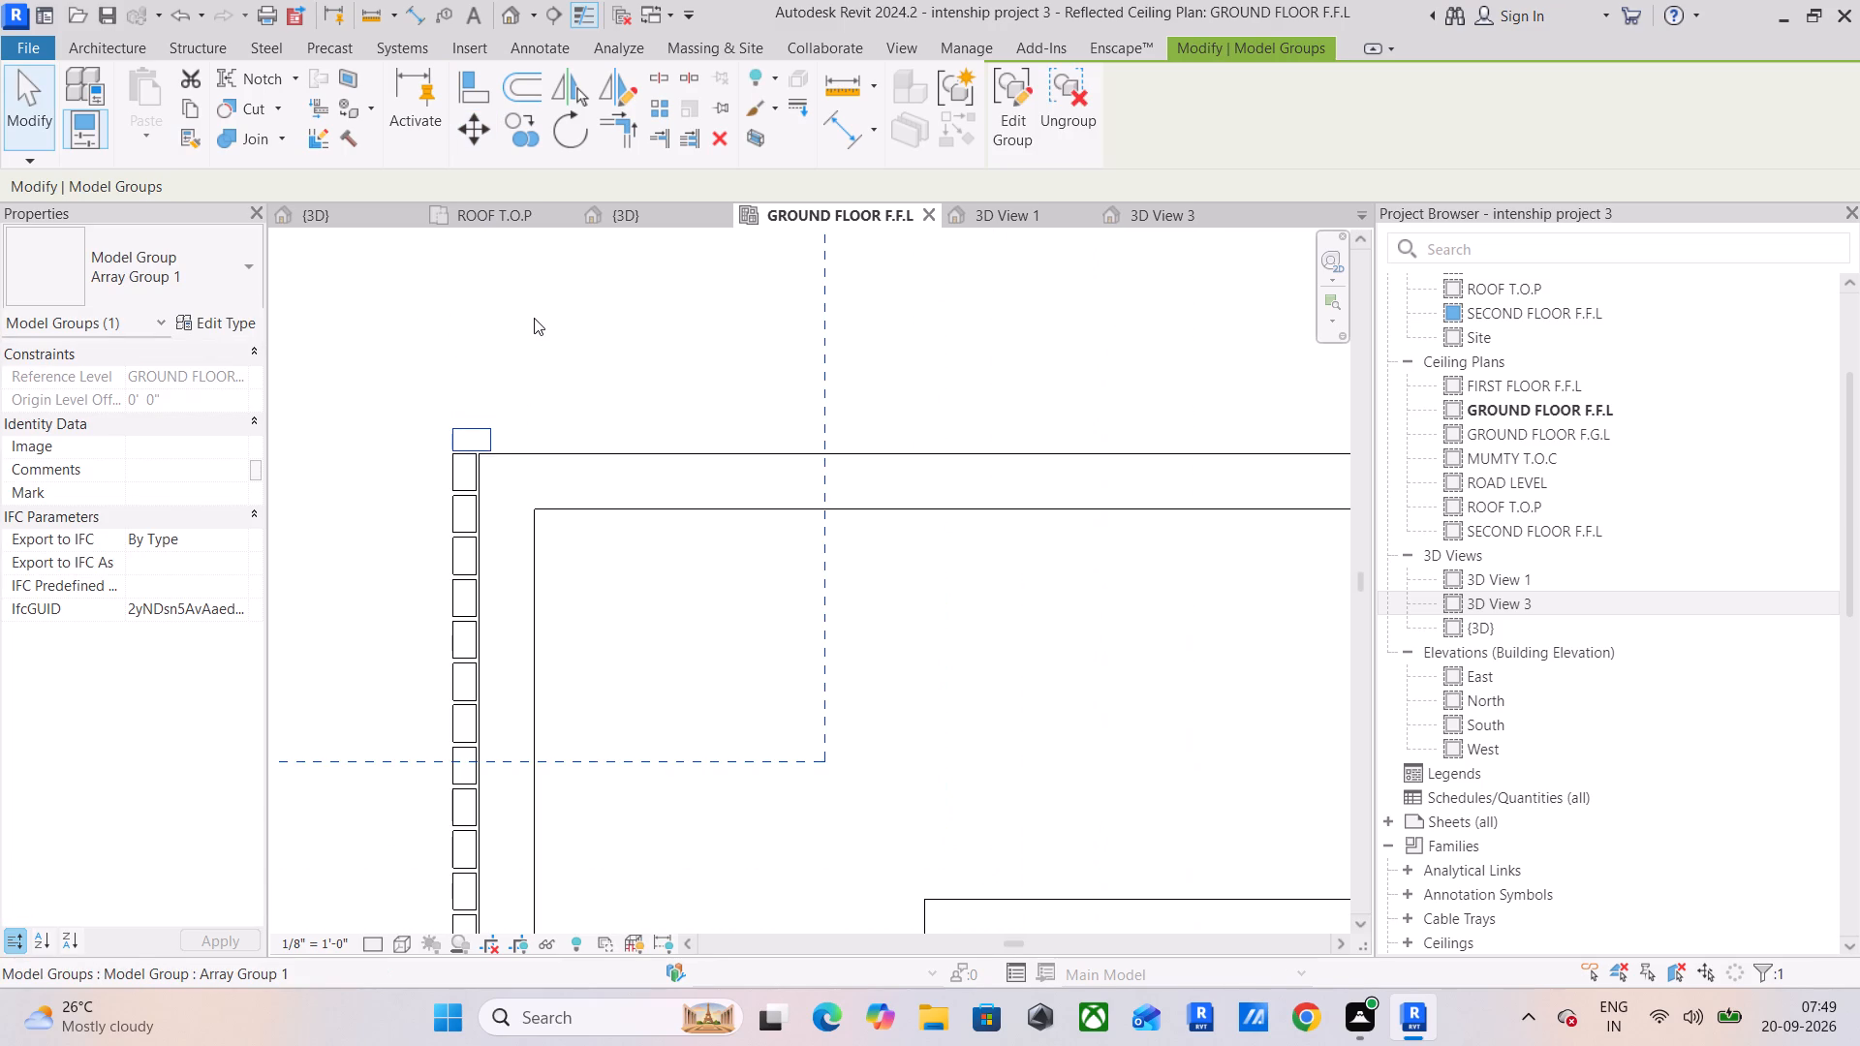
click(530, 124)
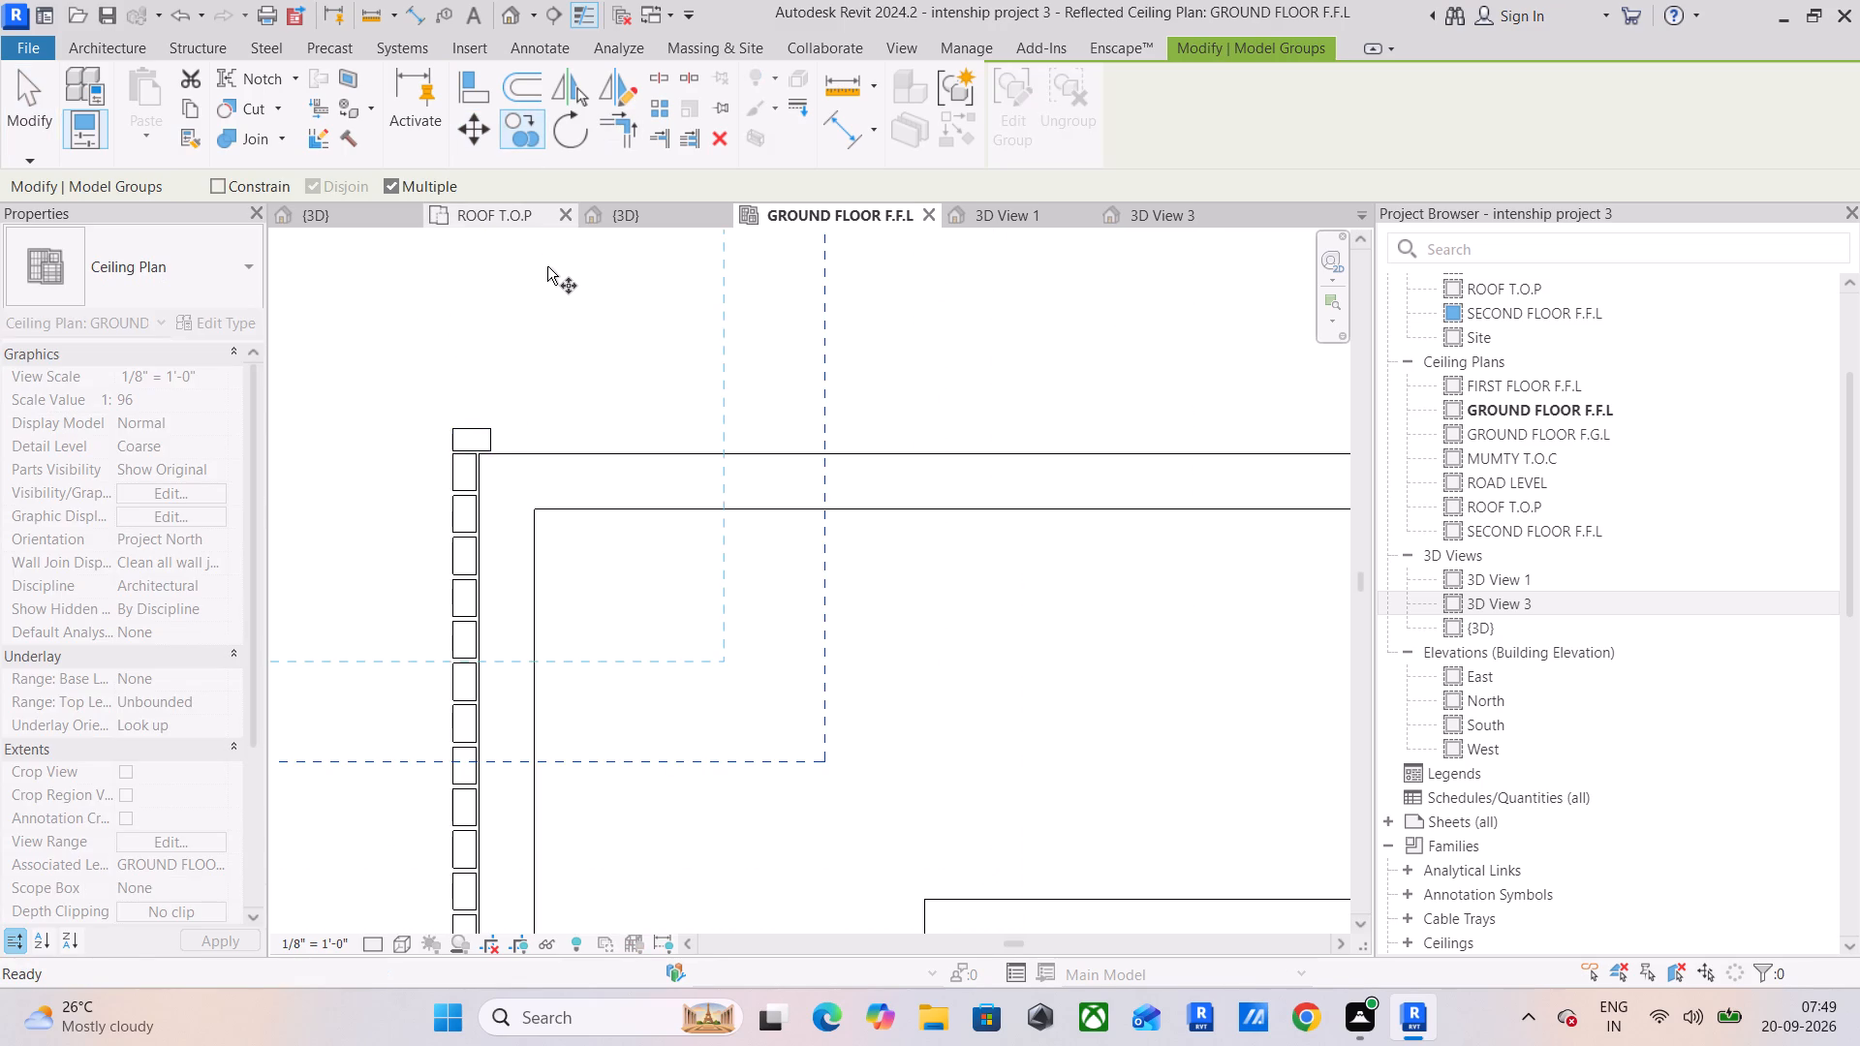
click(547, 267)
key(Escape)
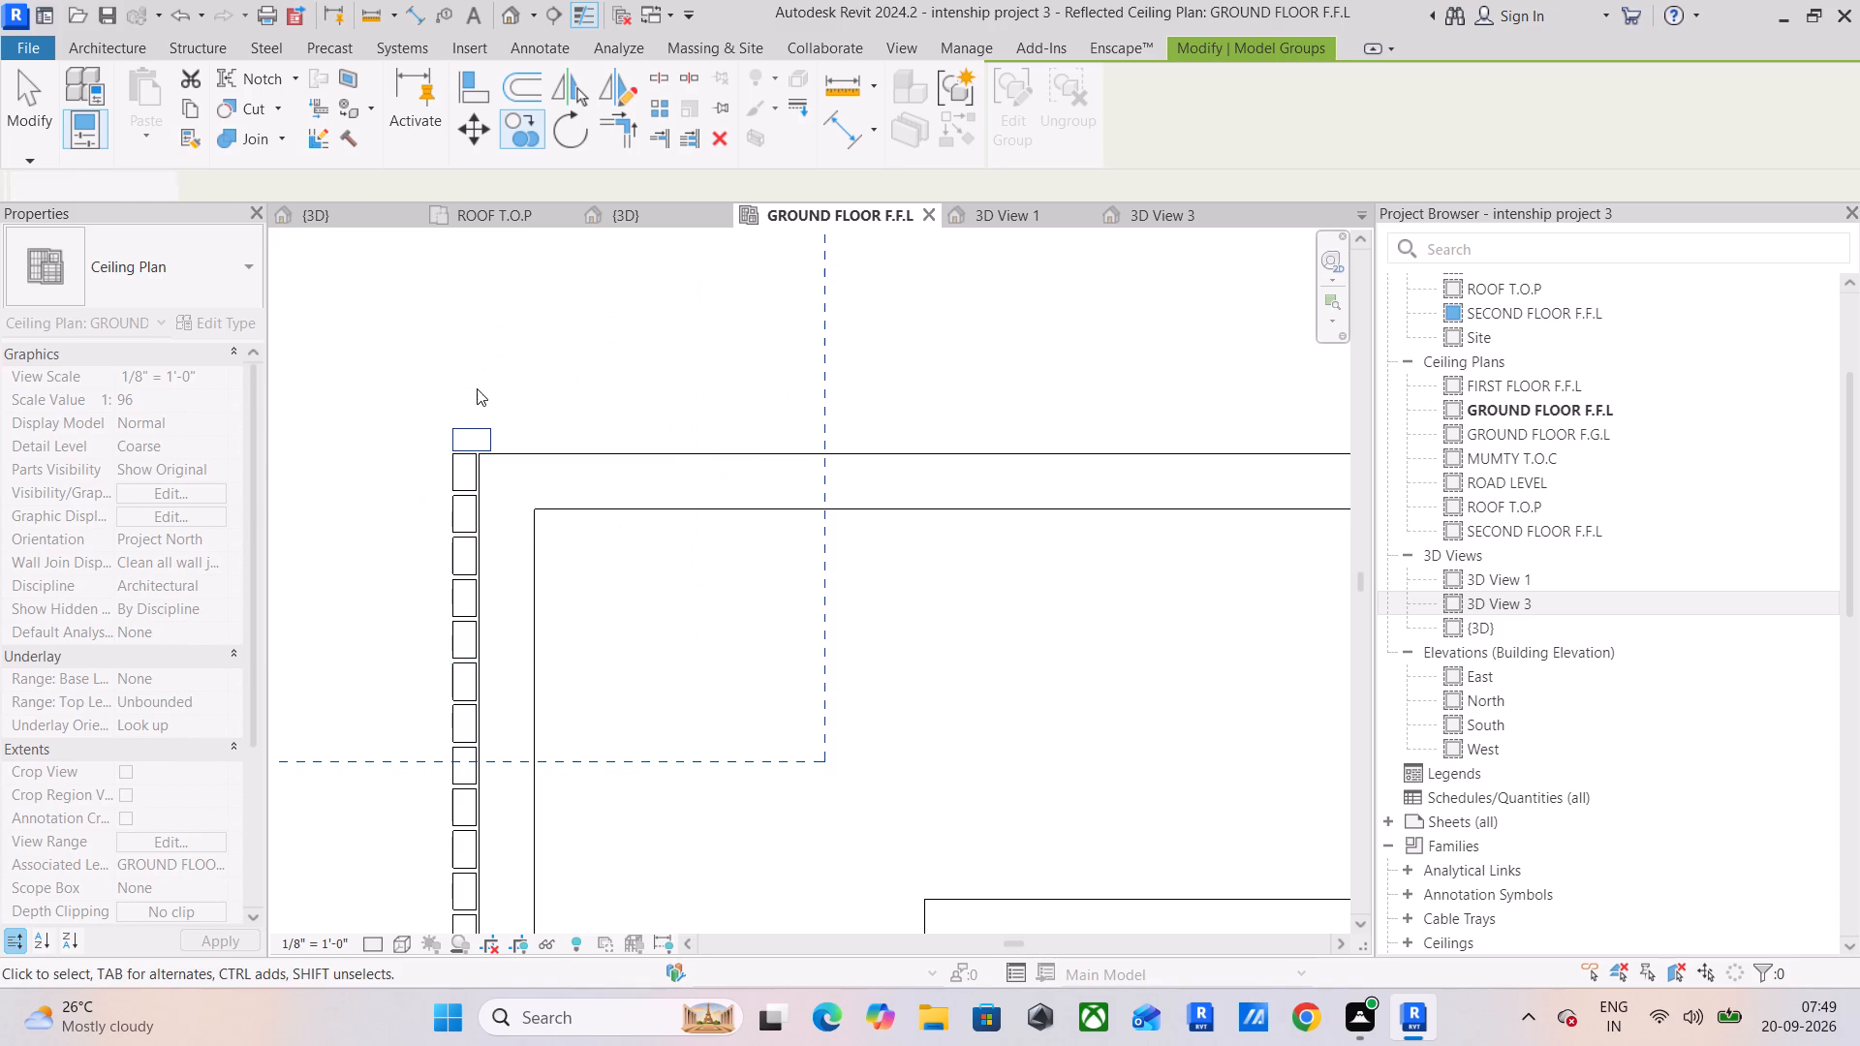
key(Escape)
Array the horizontal celling light linearly as 2 grouped items, placing the last above the outer frame's upper-right corner, flush with the right-edge lights.
click(480, 422)
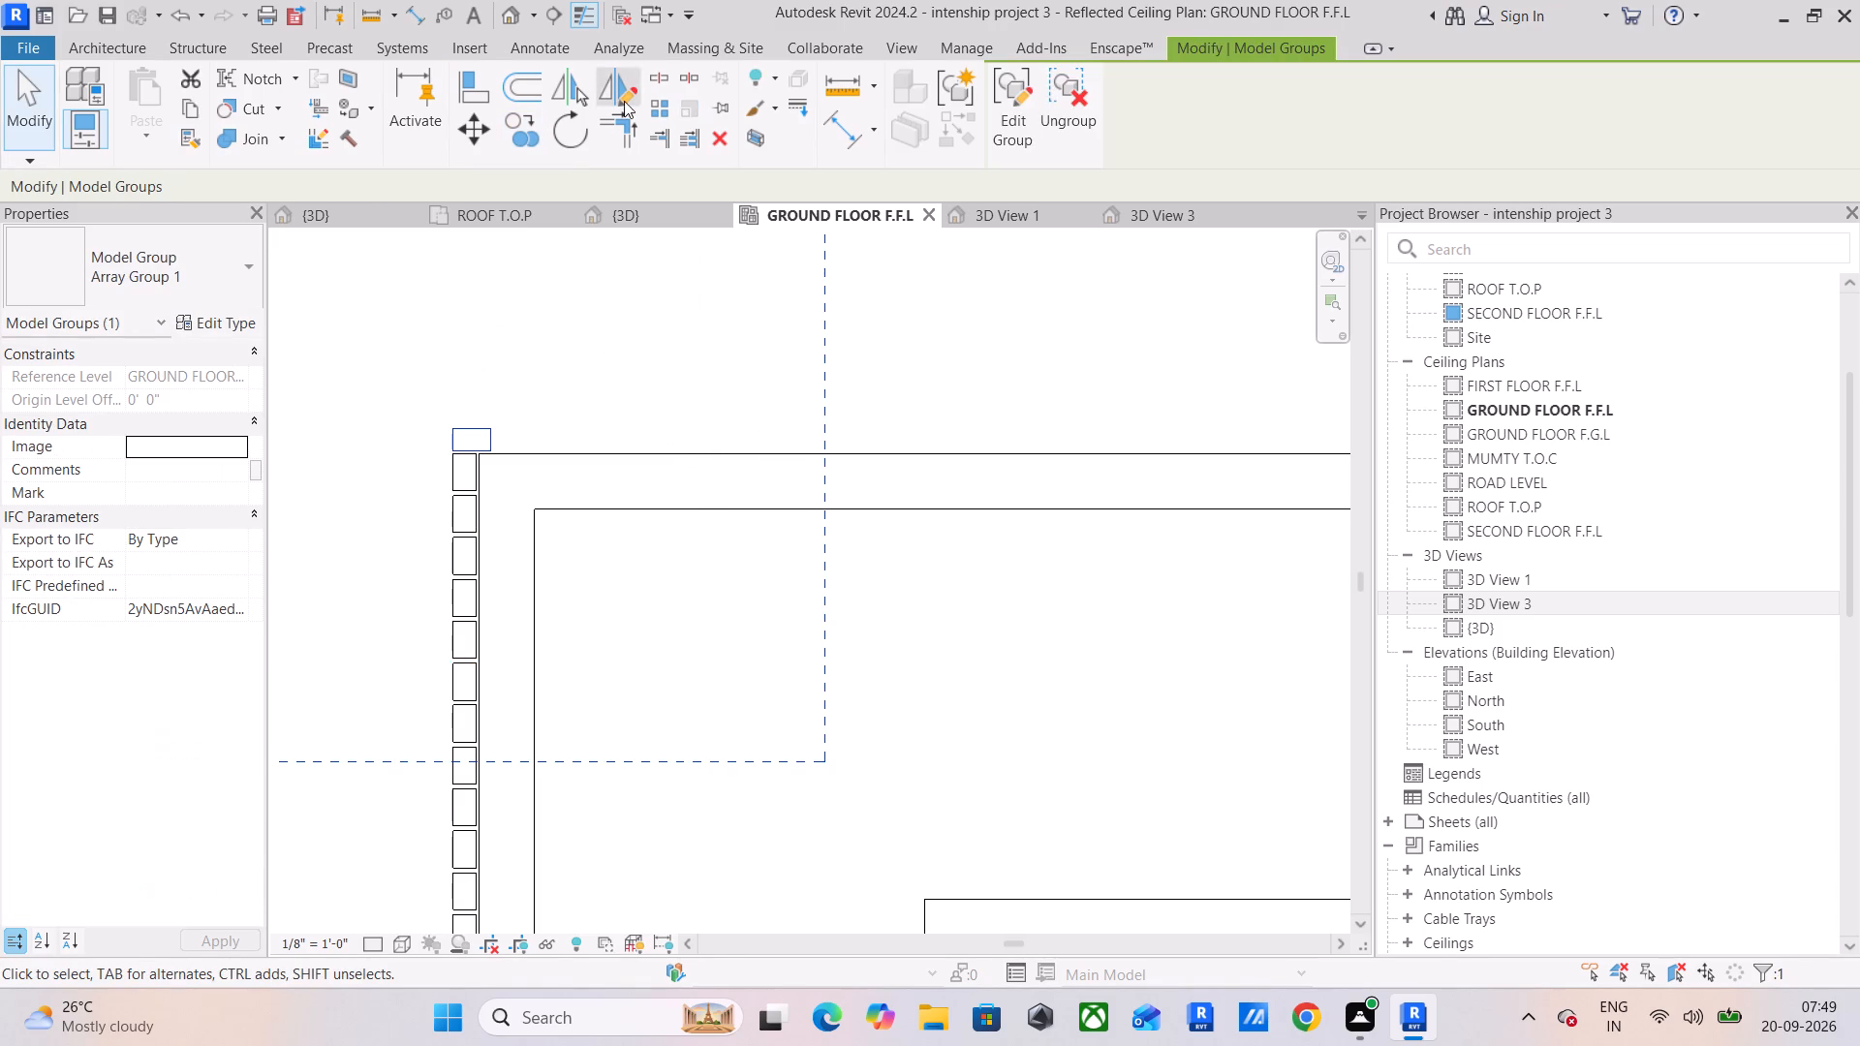
click(669, 97)
click(490, 426)
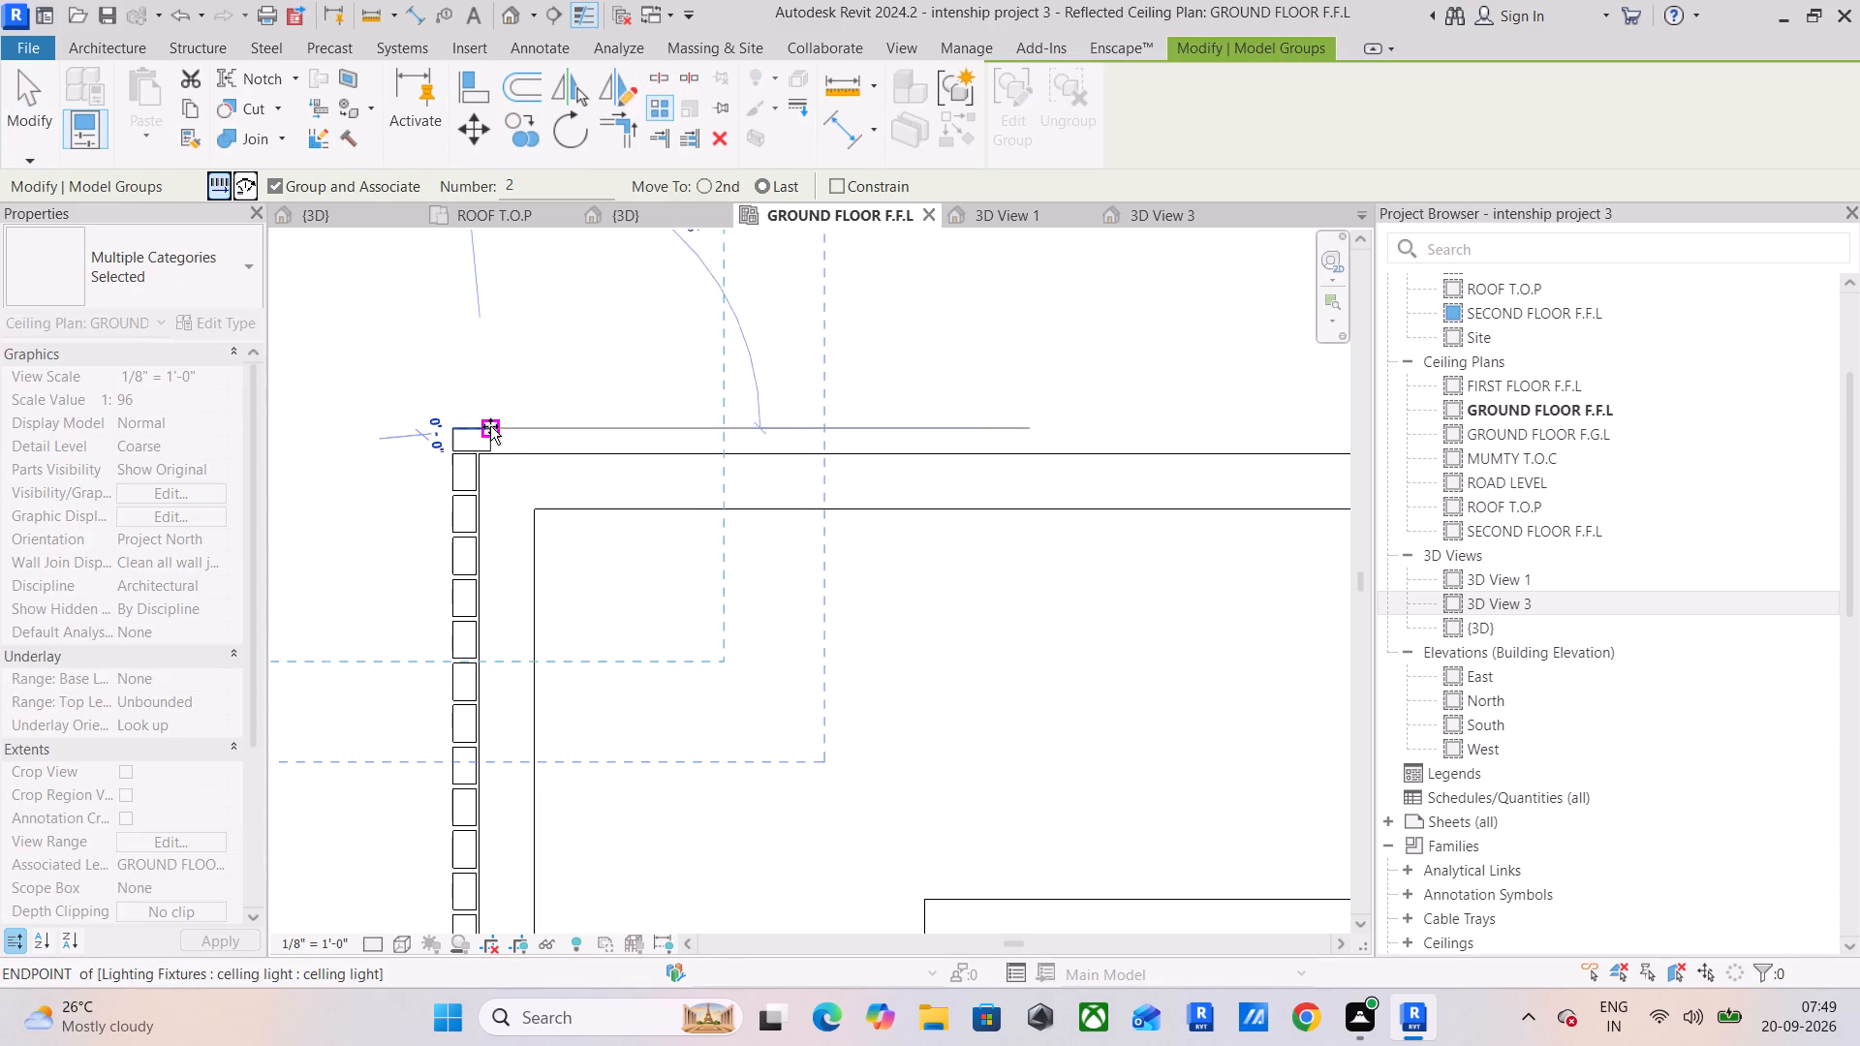
scroll(820, 406, down, 6)
scroll(901, 400, down, 6)
middle_drag(992, 390, 0, 428)
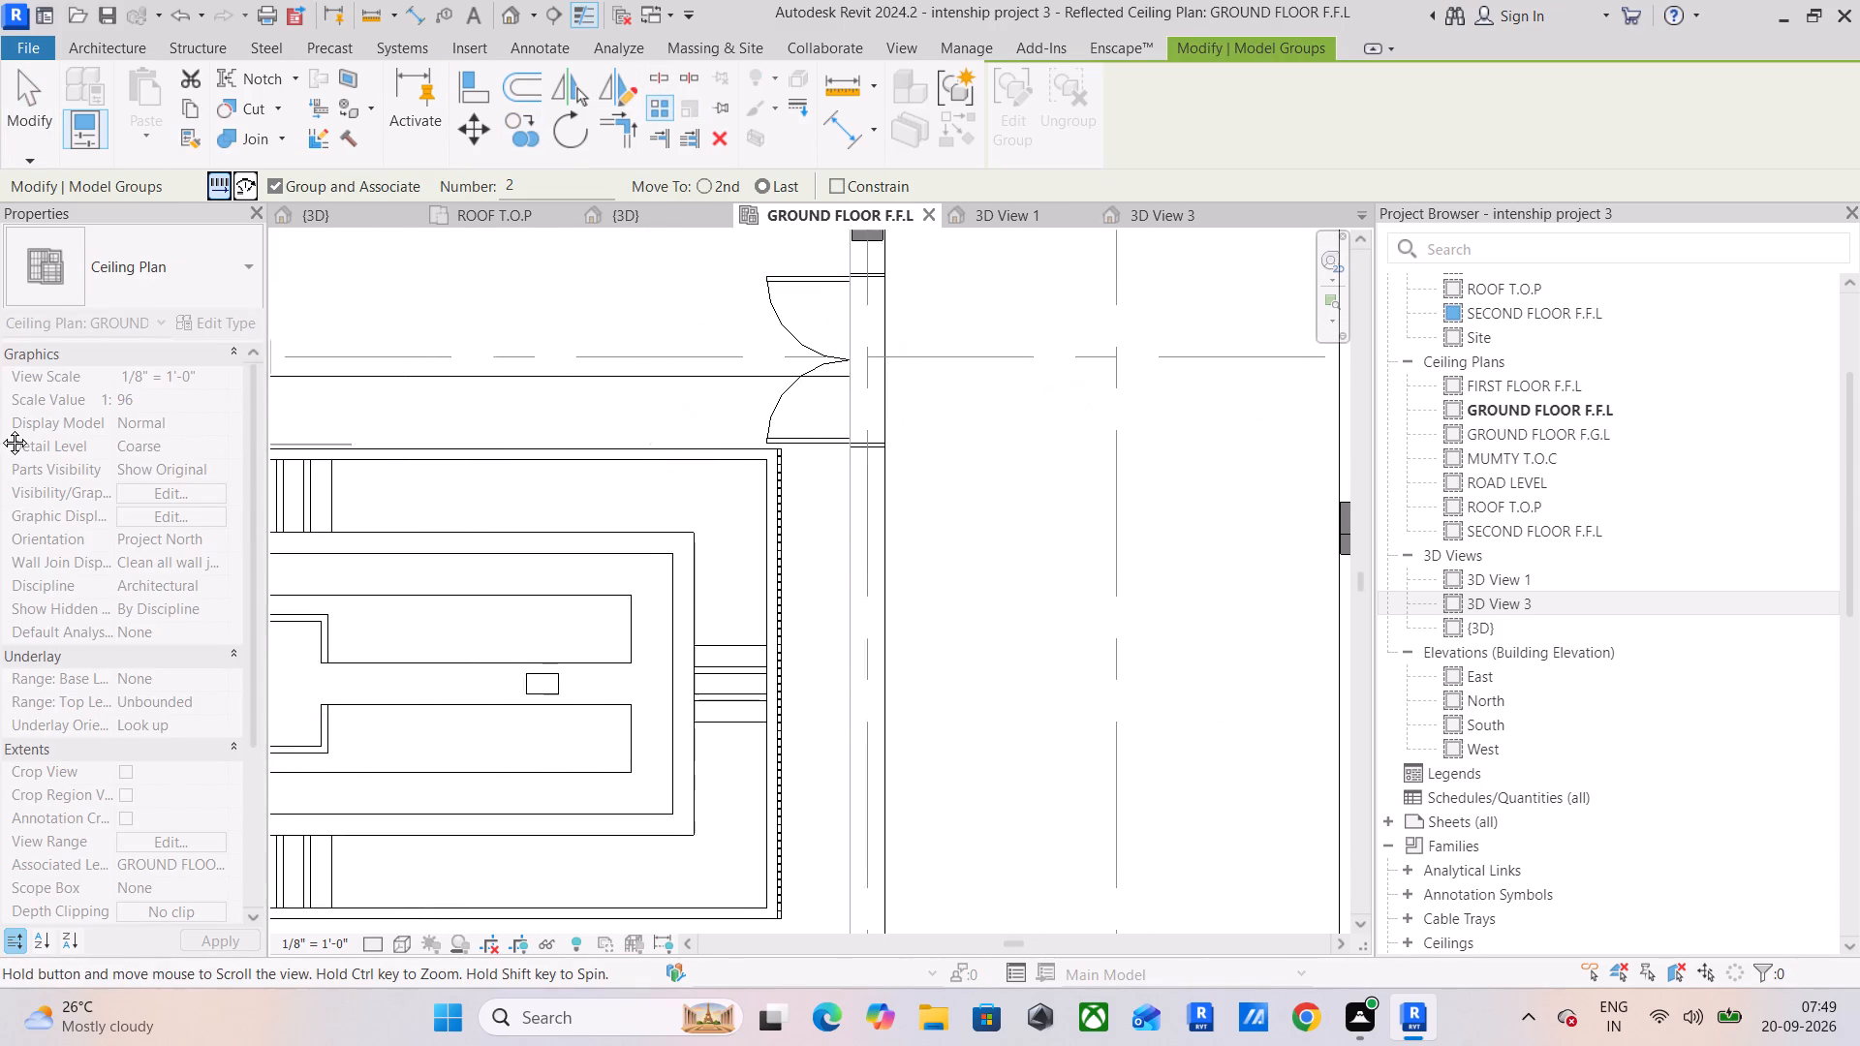
middle_drag(0, 428, 2, 432)
scroll(742, 433, up, 15)
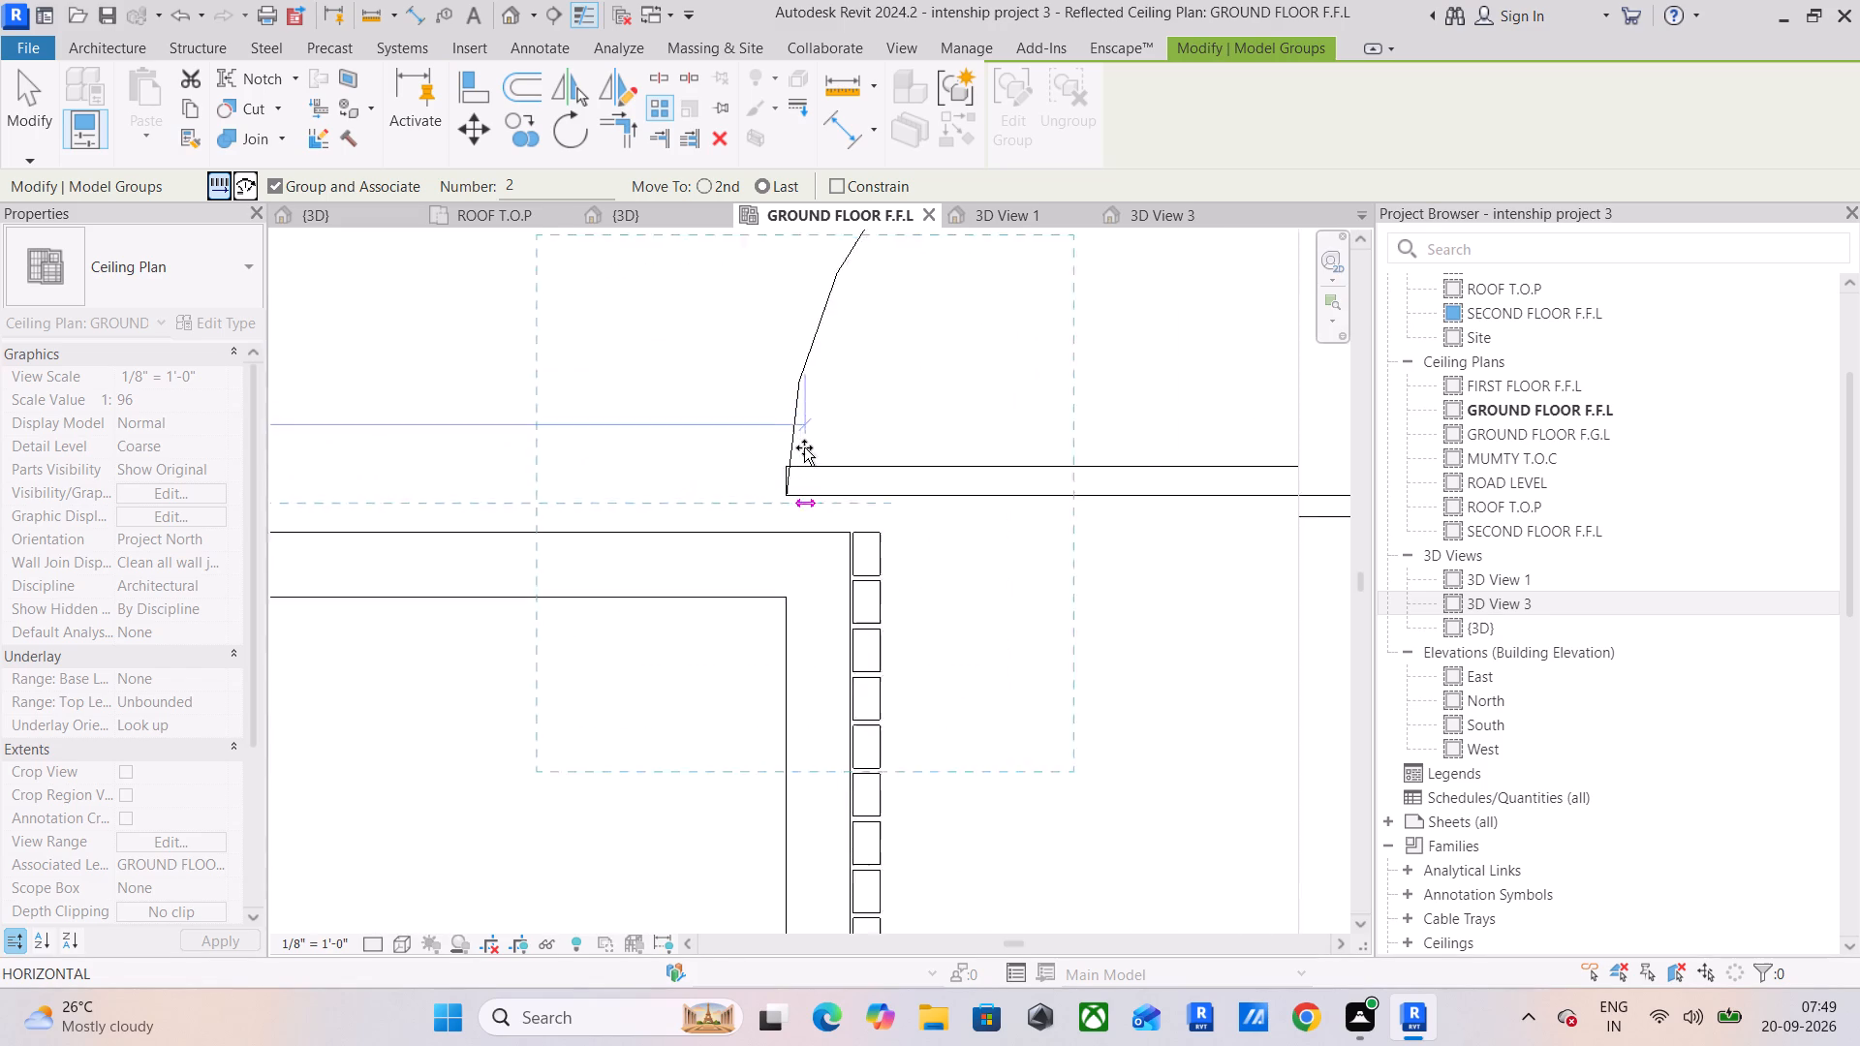
scroll(804, 447, up, 3)
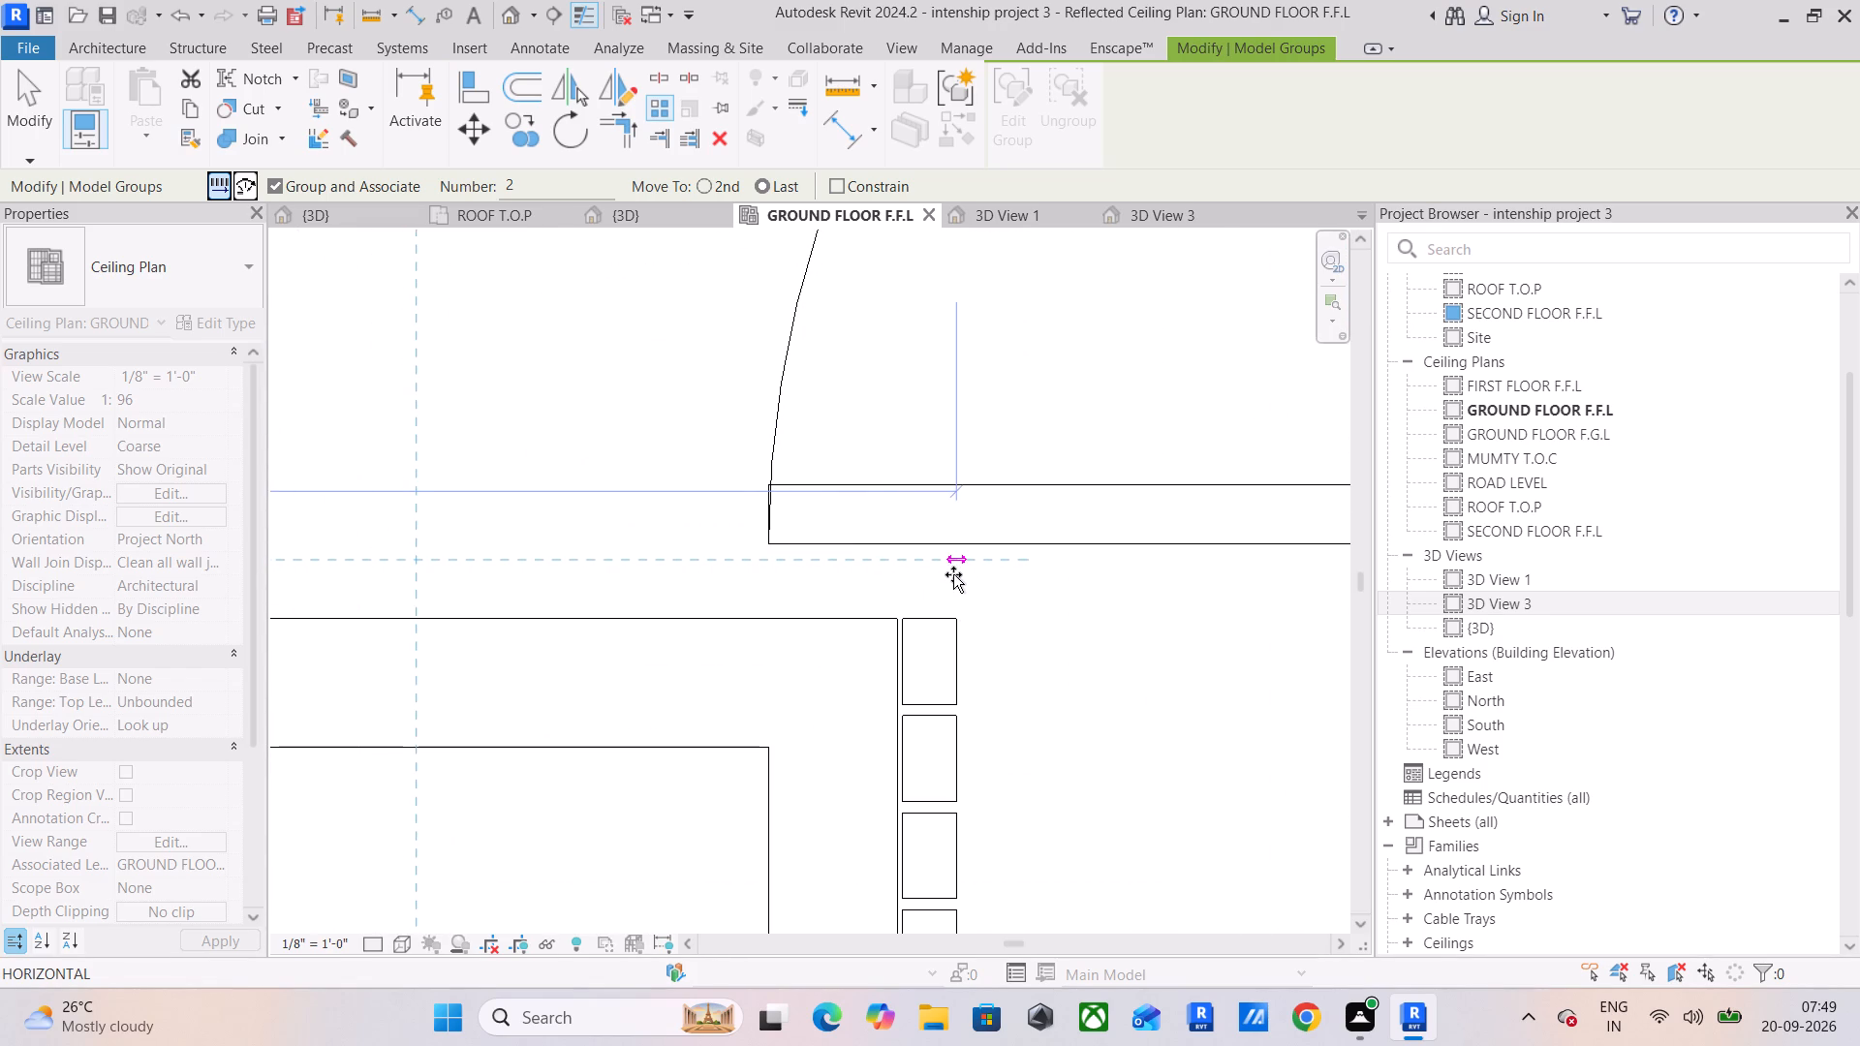
click(953, 574)
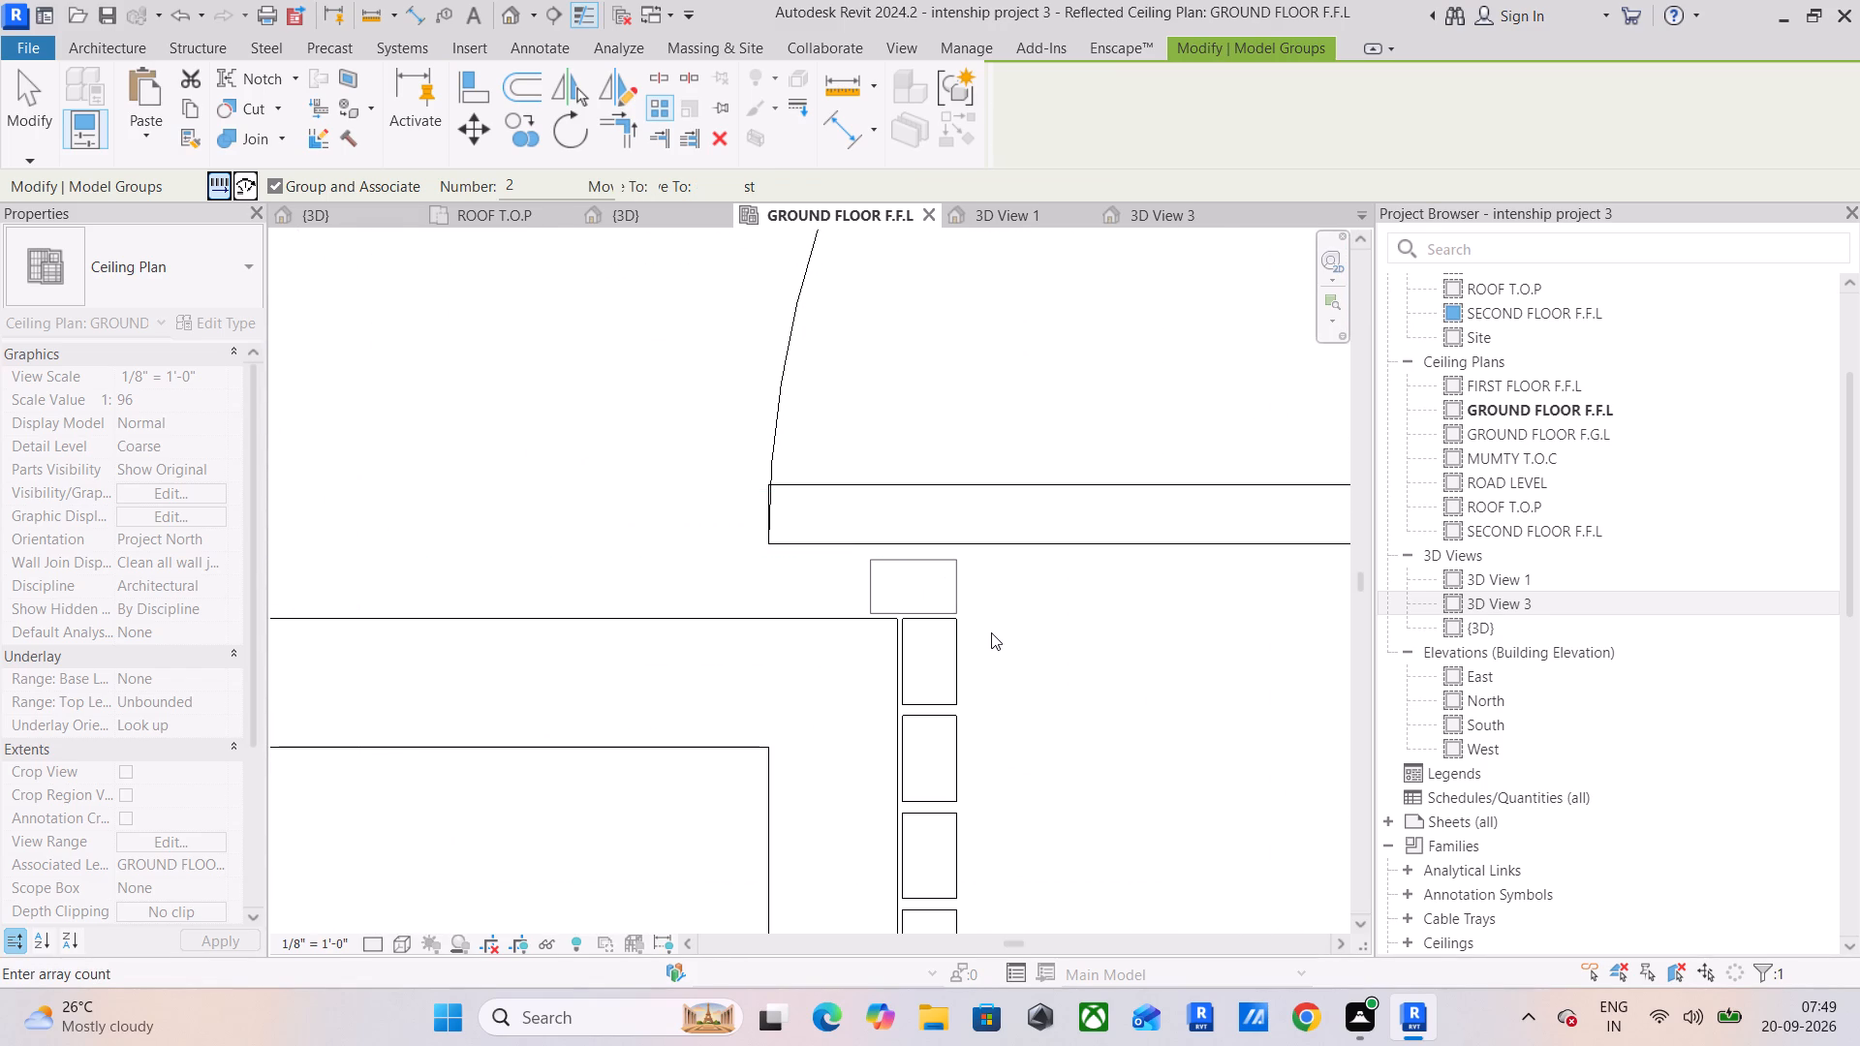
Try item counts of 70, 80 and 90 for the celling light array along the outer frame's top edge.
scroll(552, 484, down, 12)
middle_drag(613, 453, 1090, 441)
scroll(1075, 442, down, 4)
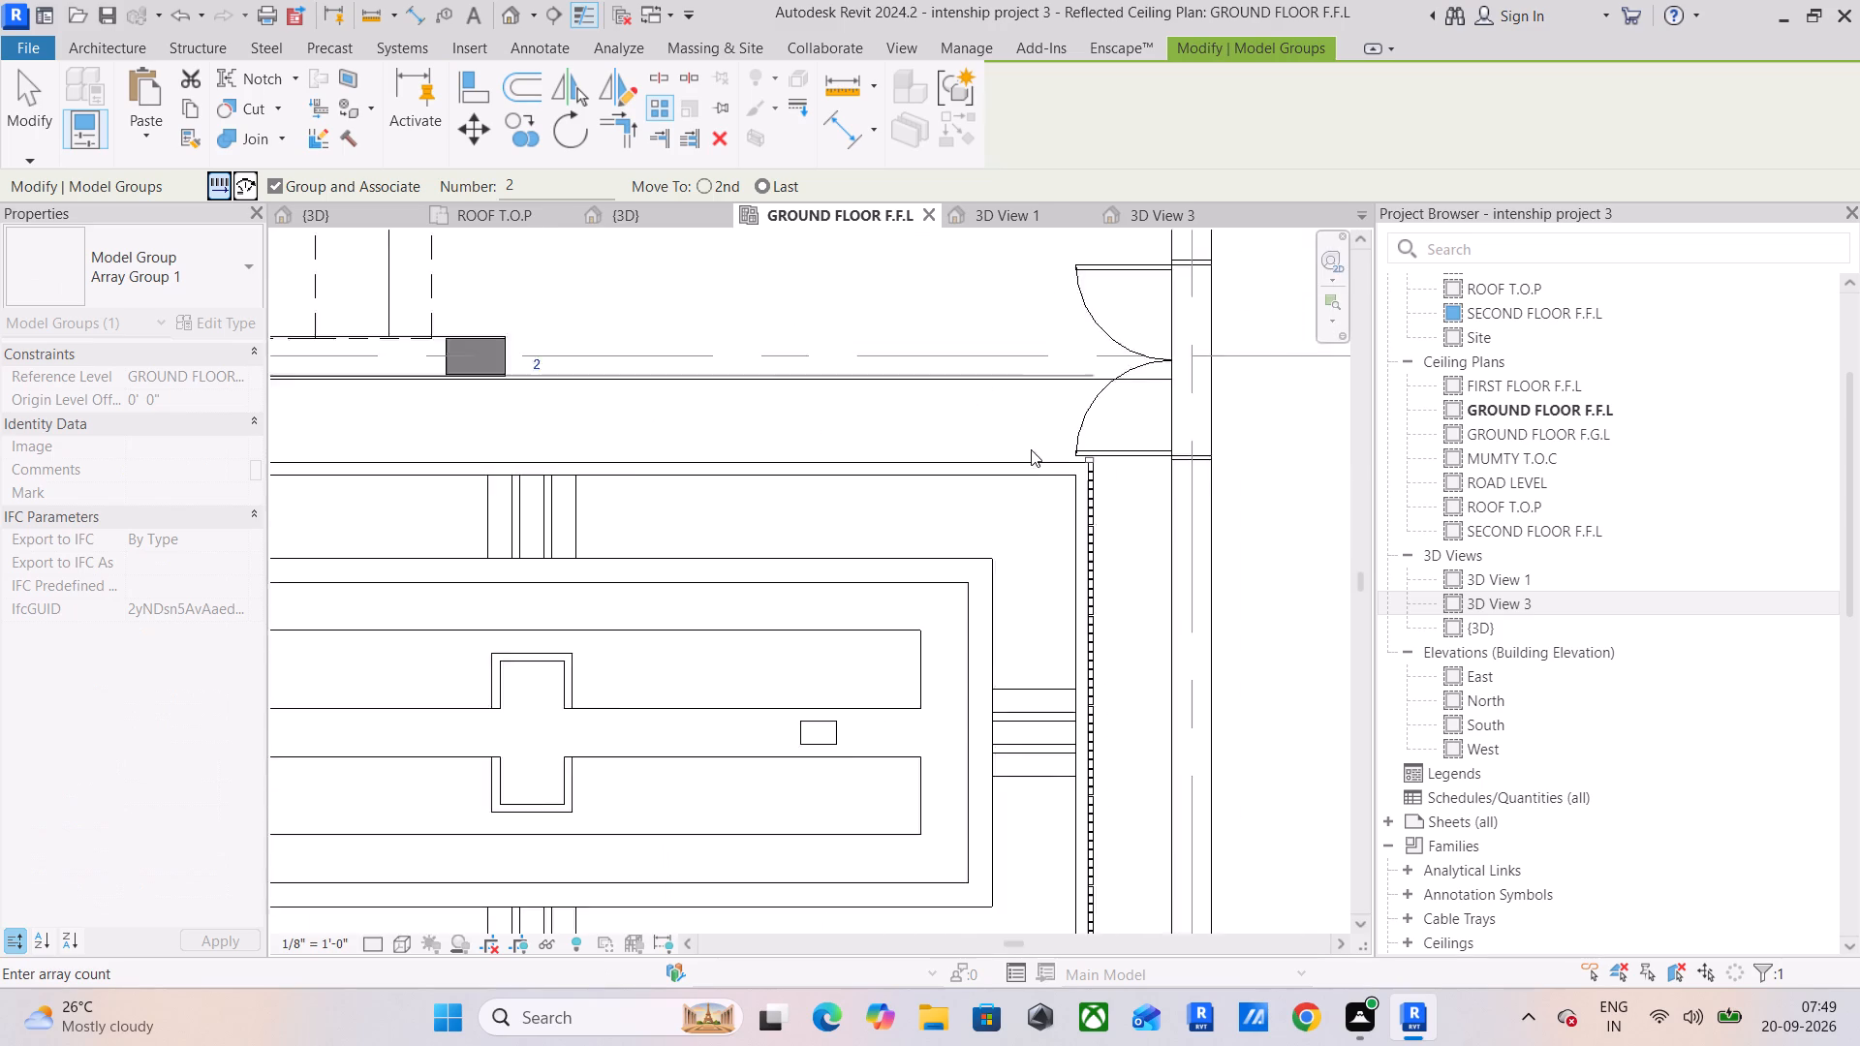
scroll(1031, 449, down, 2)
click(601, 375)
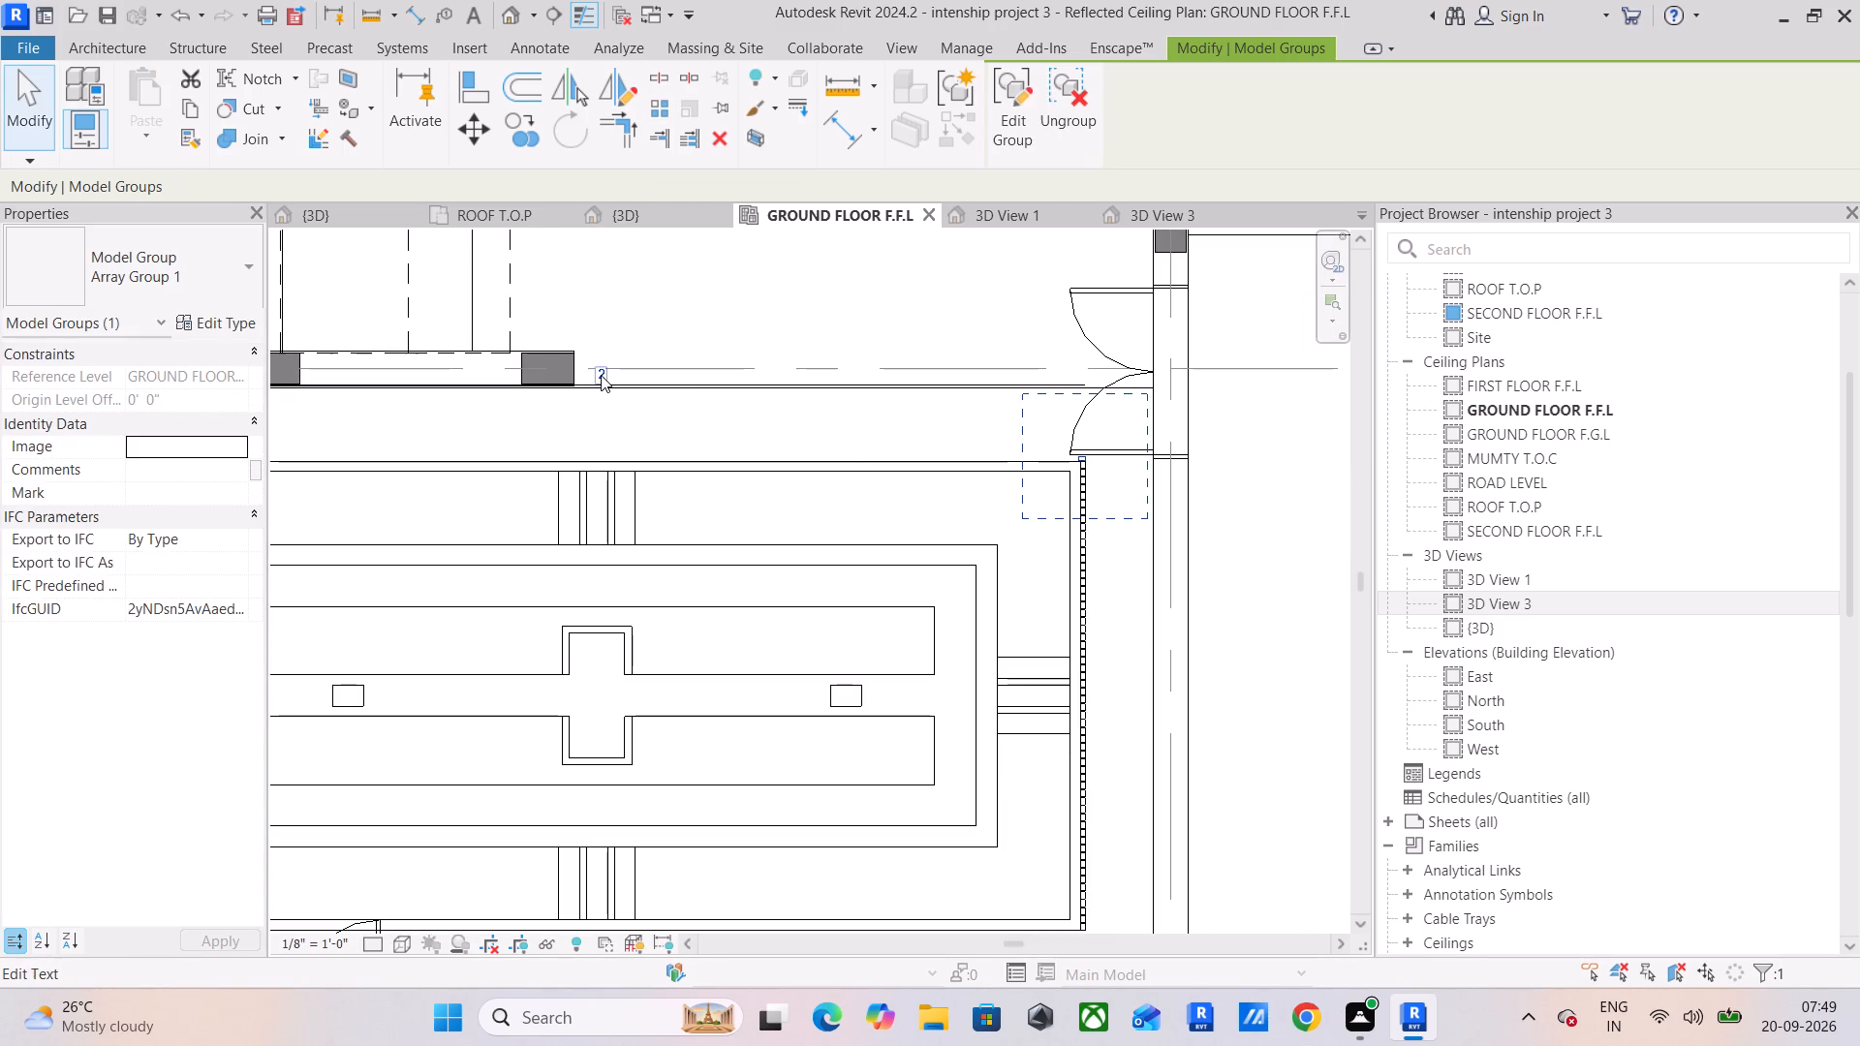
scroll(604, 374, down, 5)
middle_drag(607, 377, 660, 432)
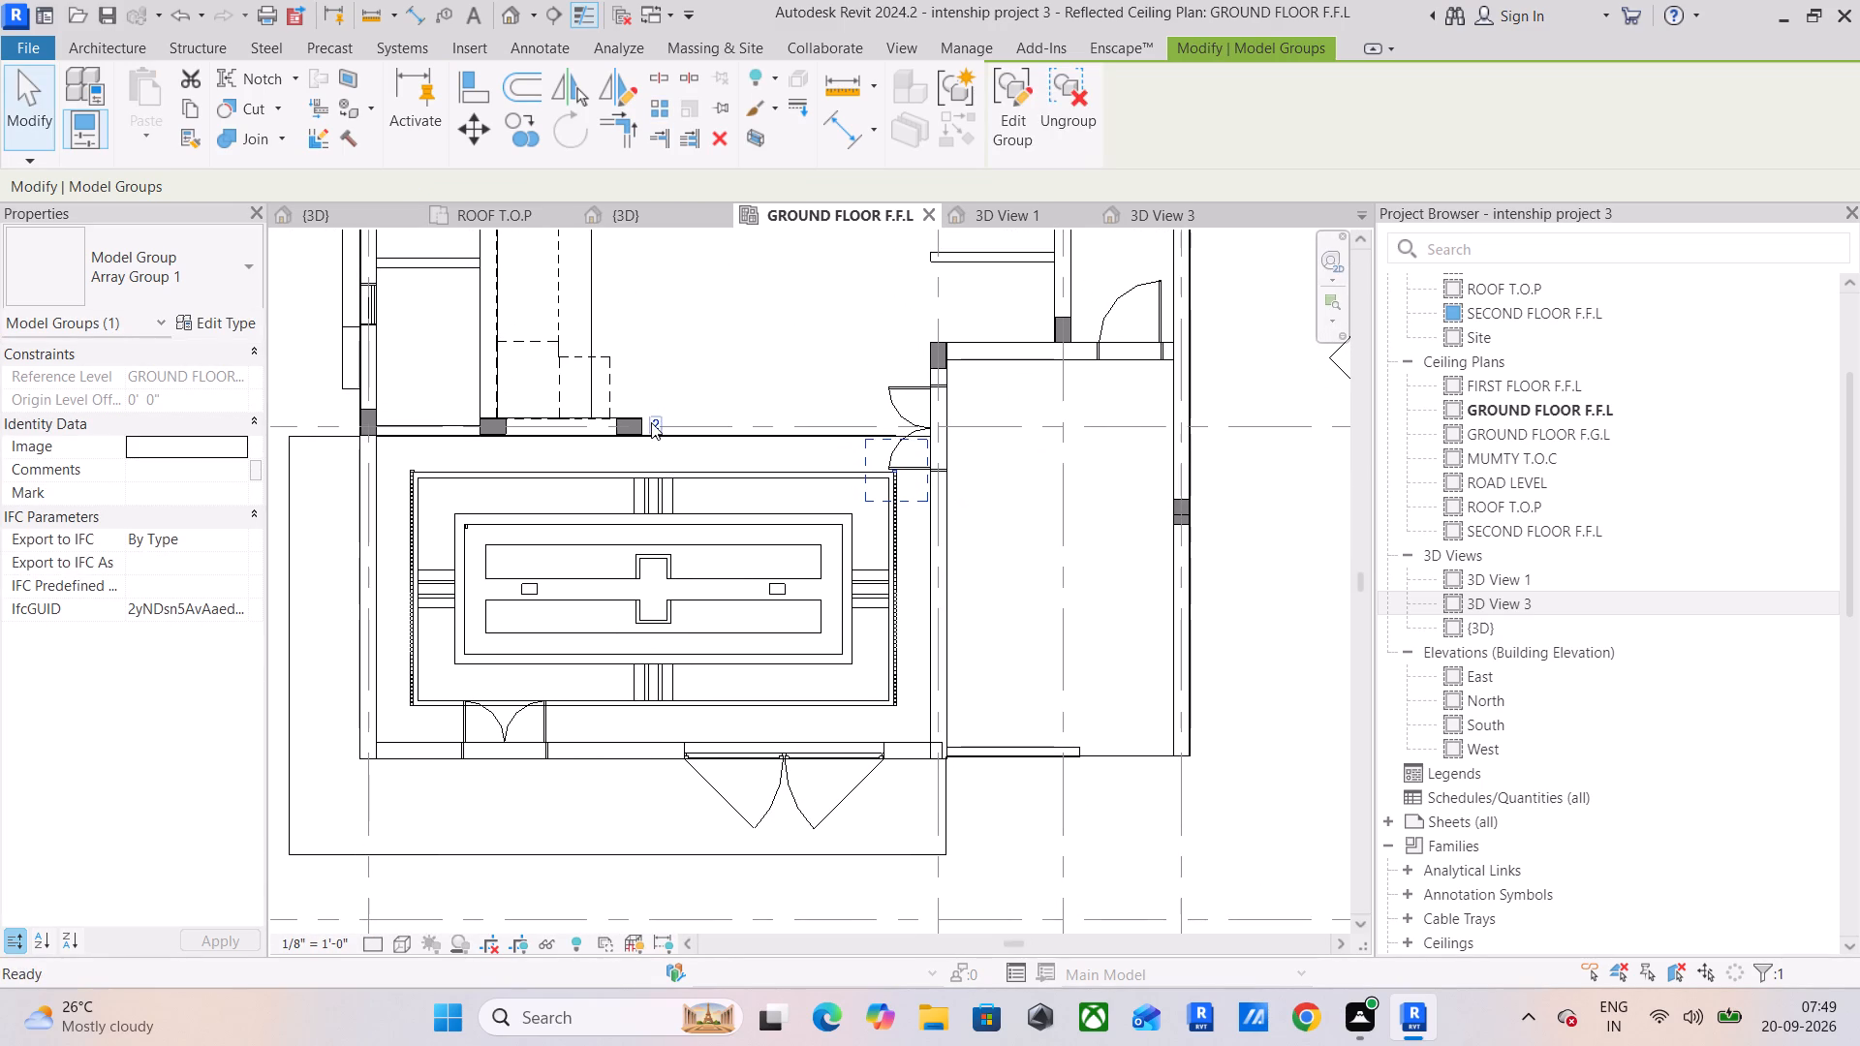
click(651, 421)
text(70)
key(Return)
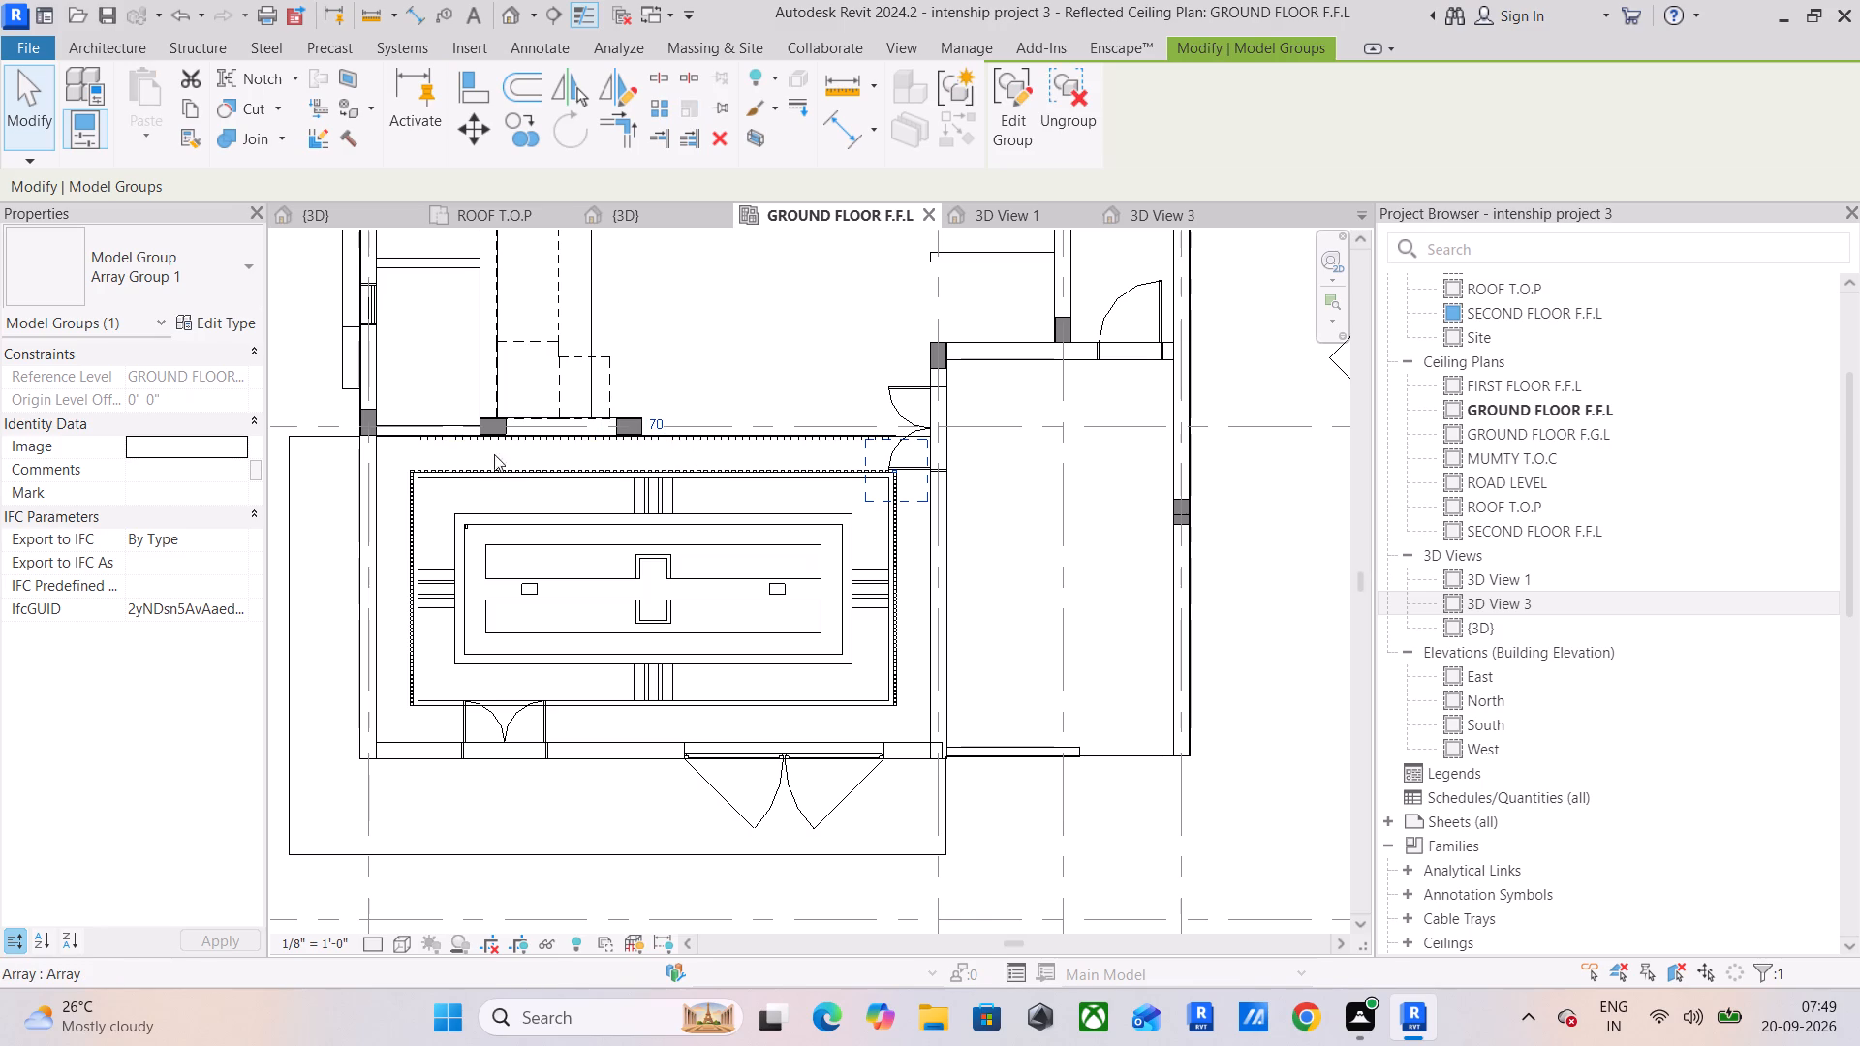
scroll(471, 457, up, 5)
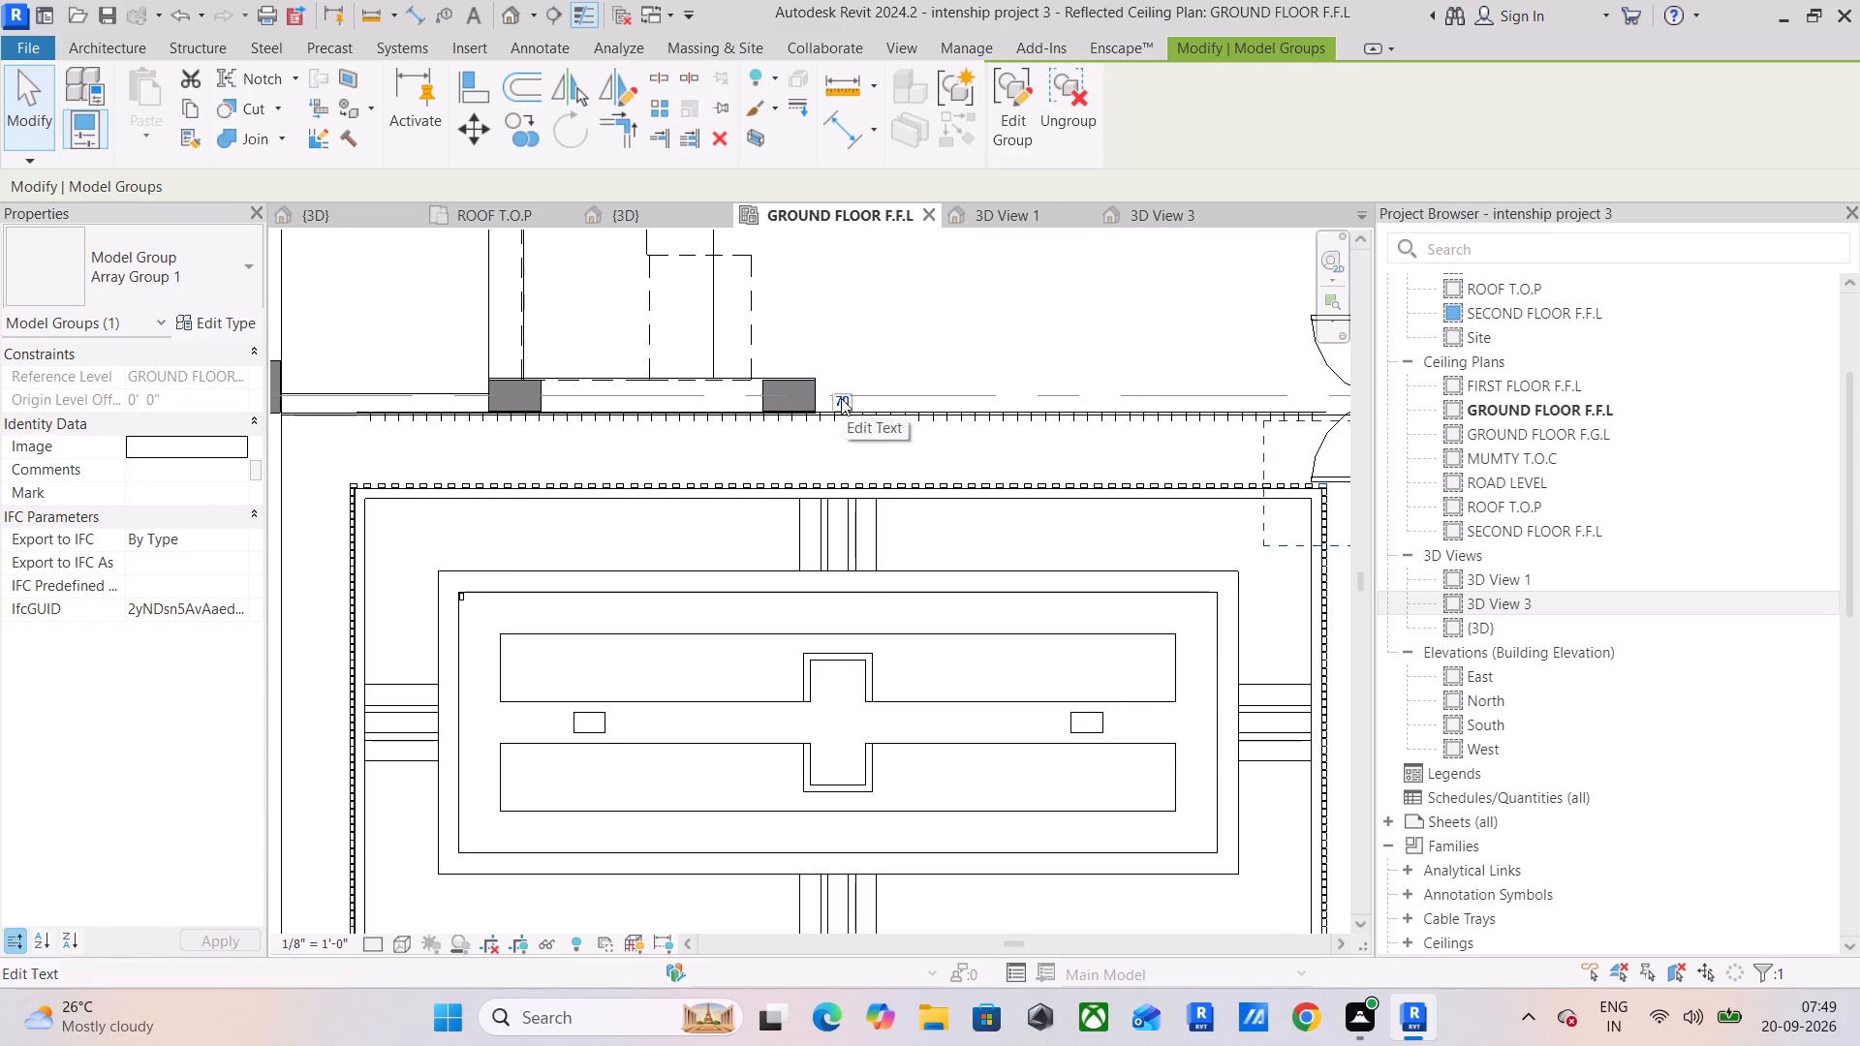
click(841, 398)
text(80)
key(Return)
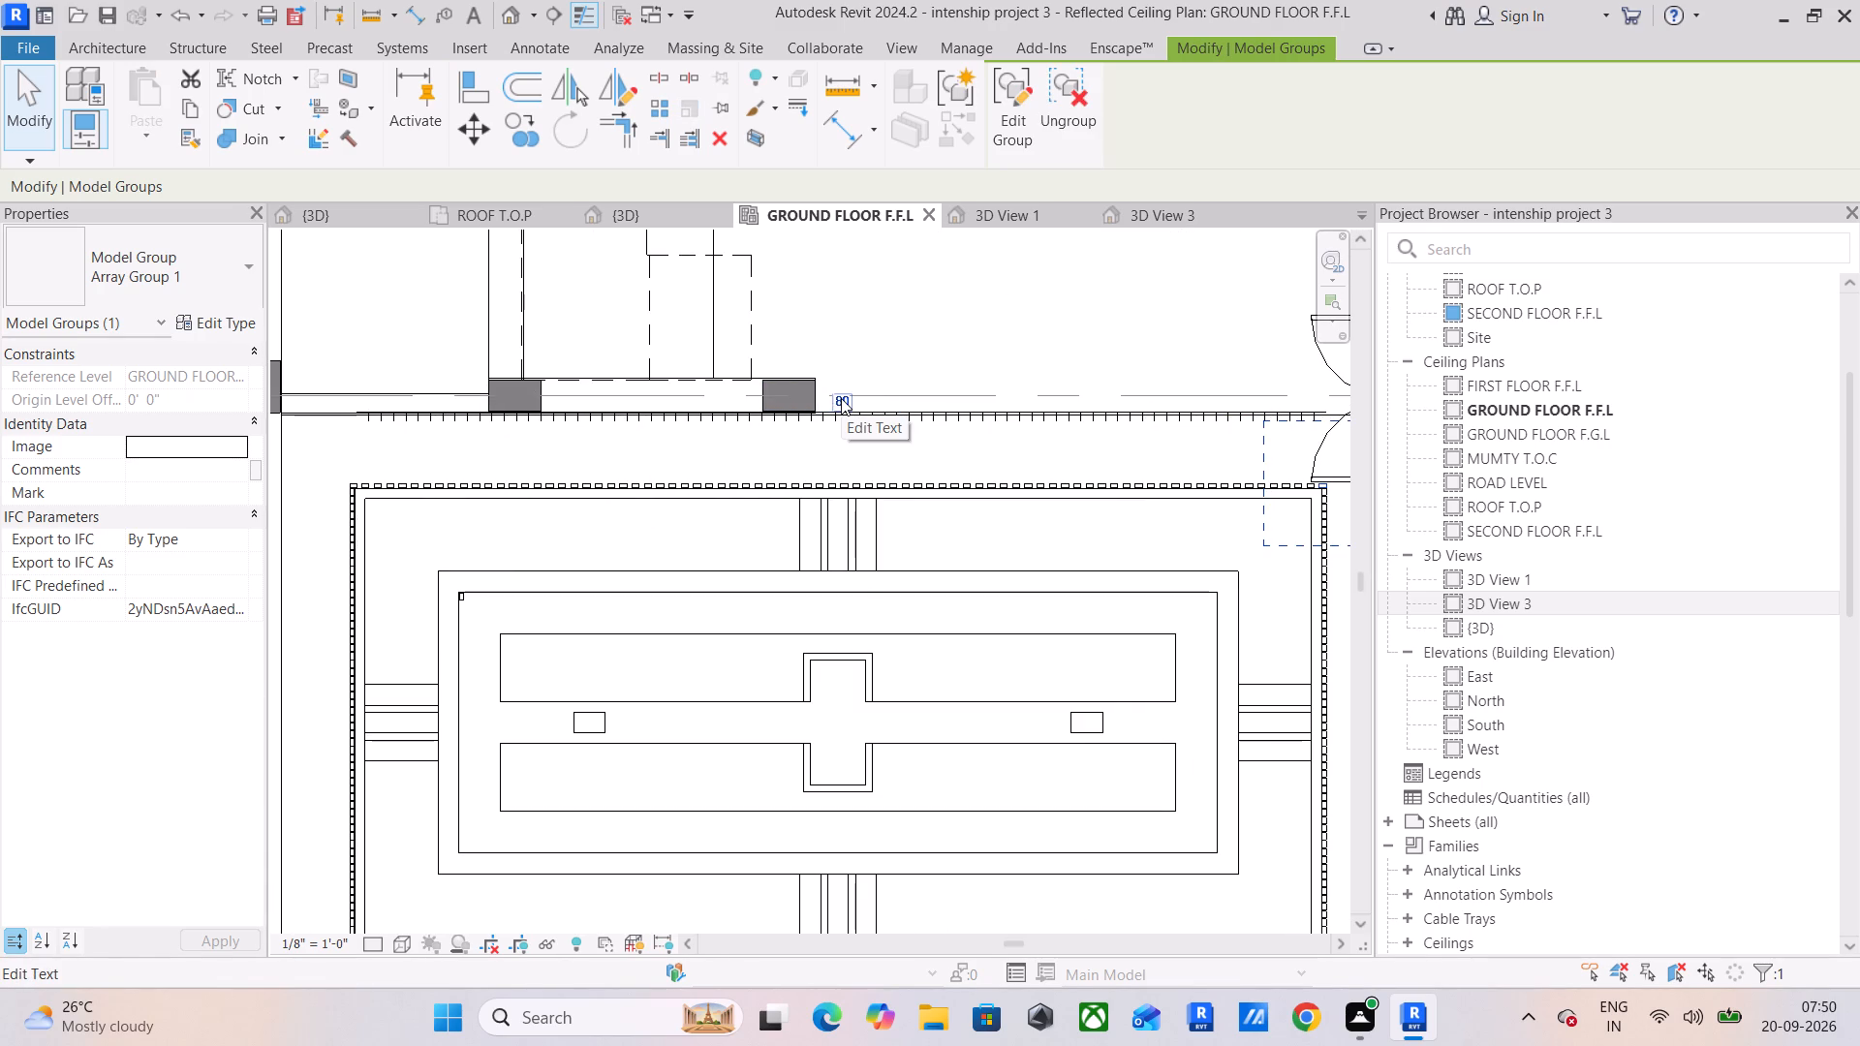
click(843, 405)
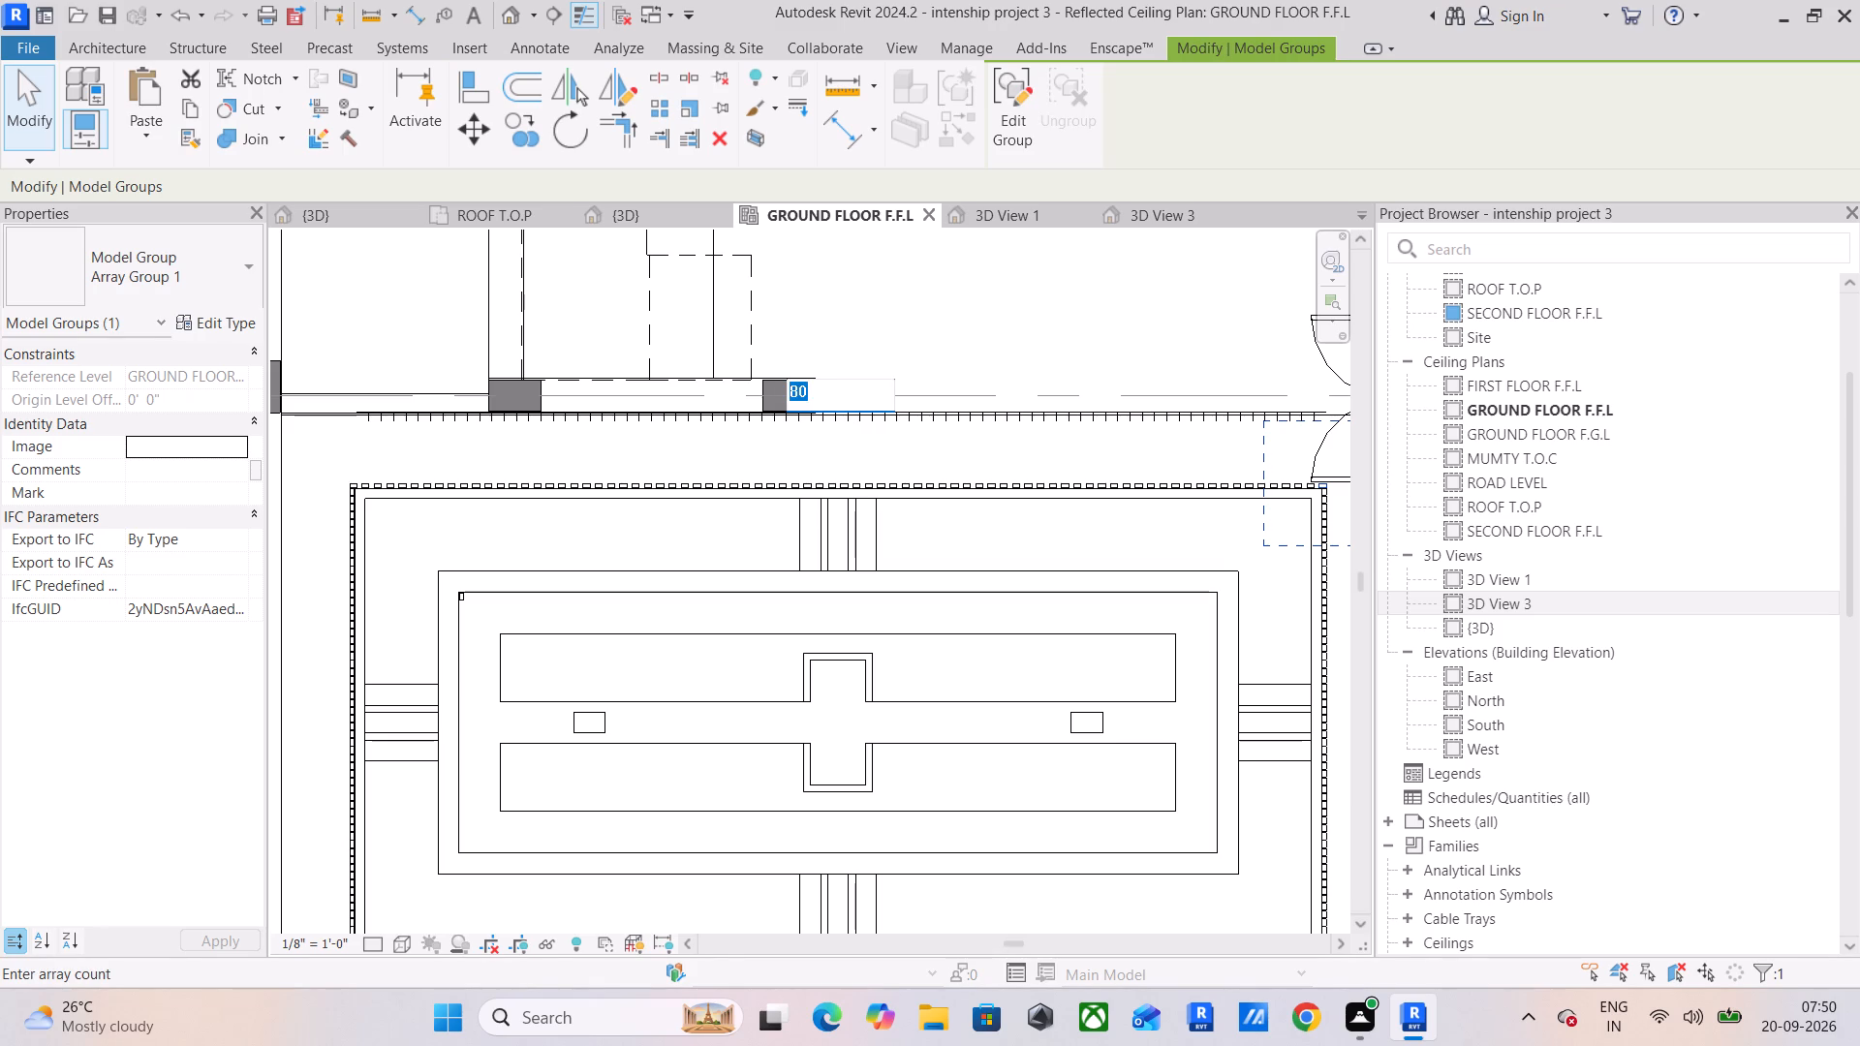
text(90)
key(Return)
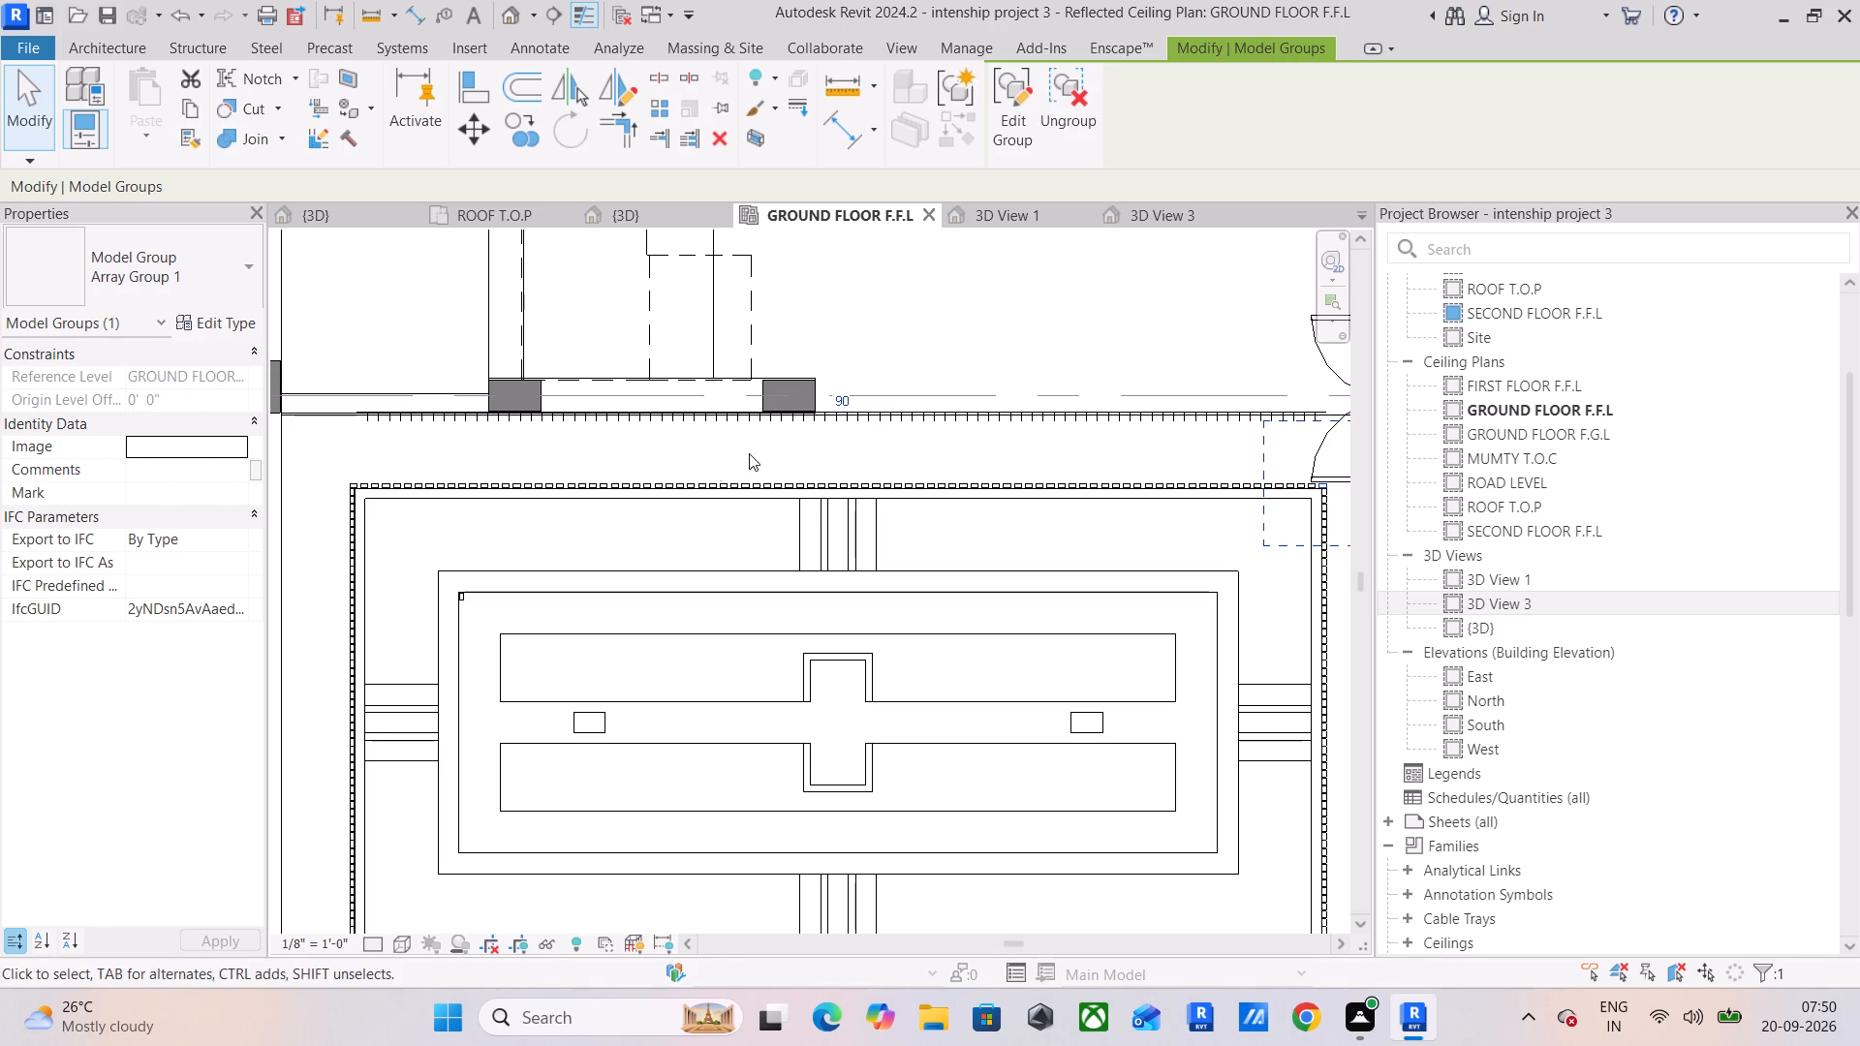
Set the top-edge celling light array's count to 100.
click(851, 391)
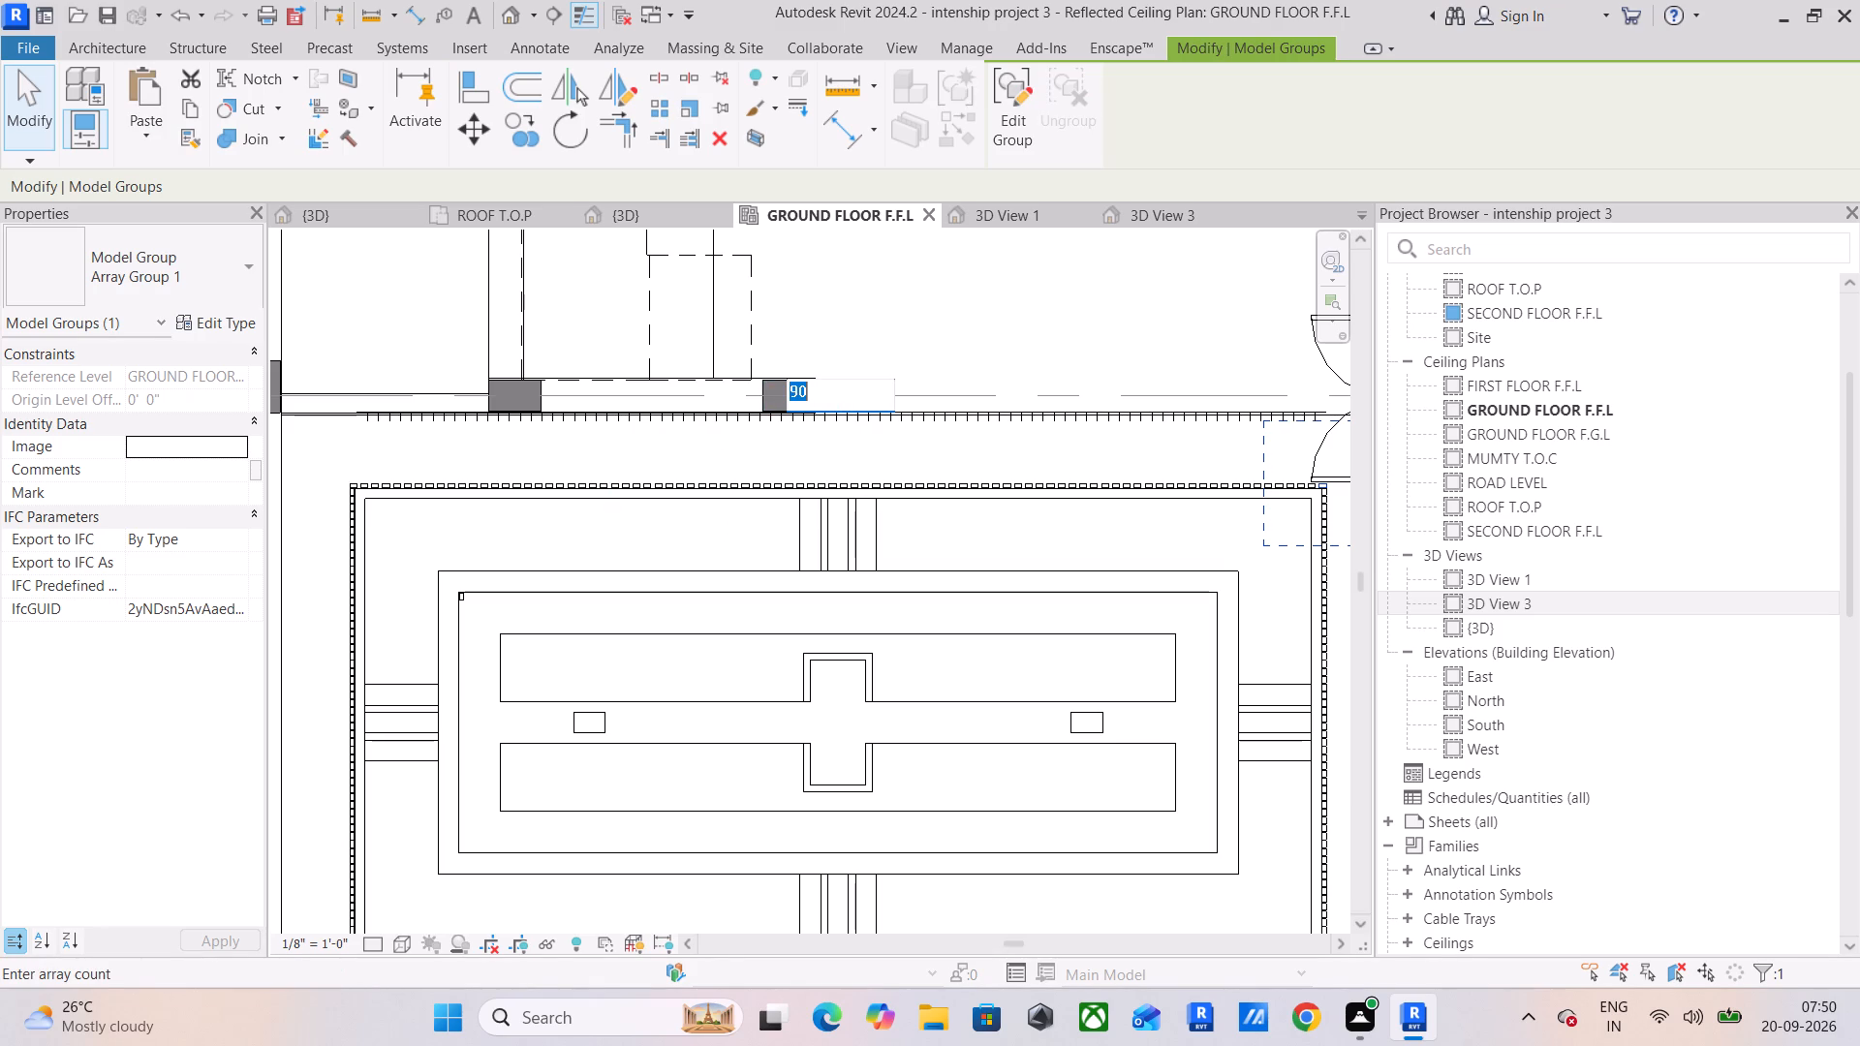
text(100)
key(Return)
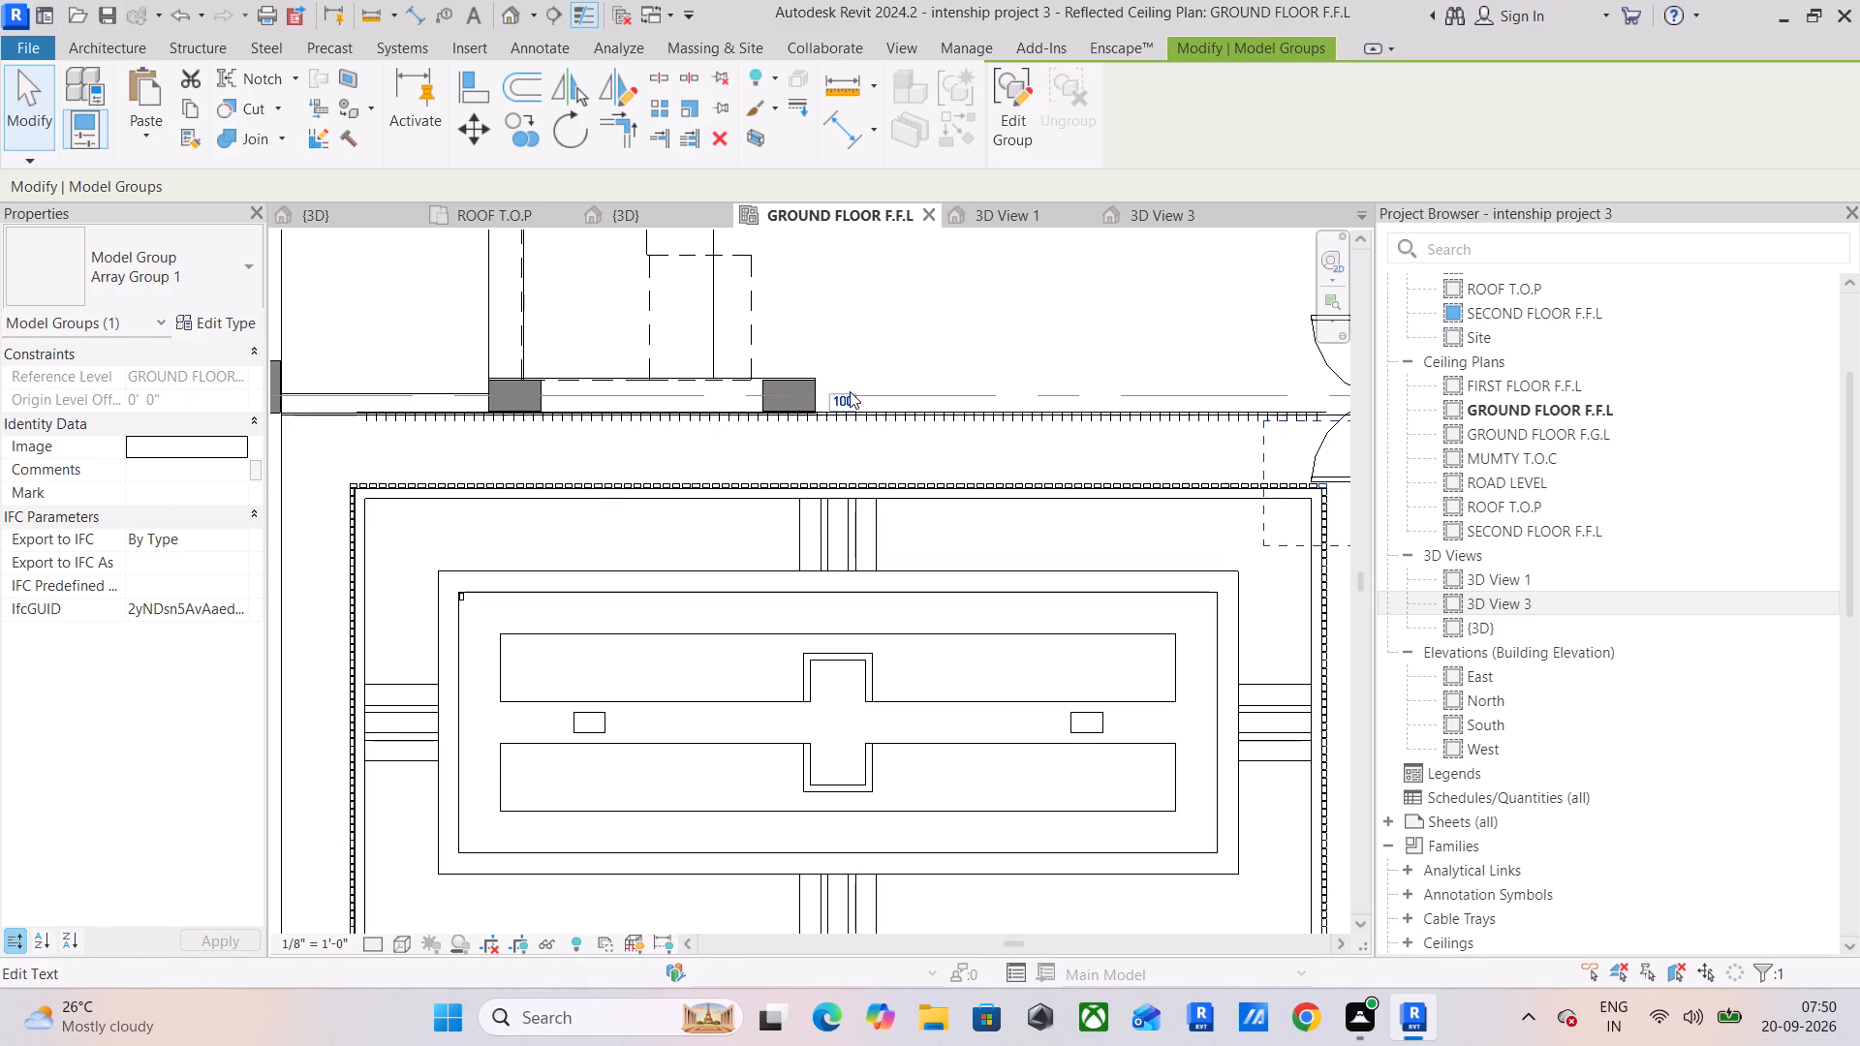
scroll(780, 458, up, 6)
scroll(798, 470, down, 4)
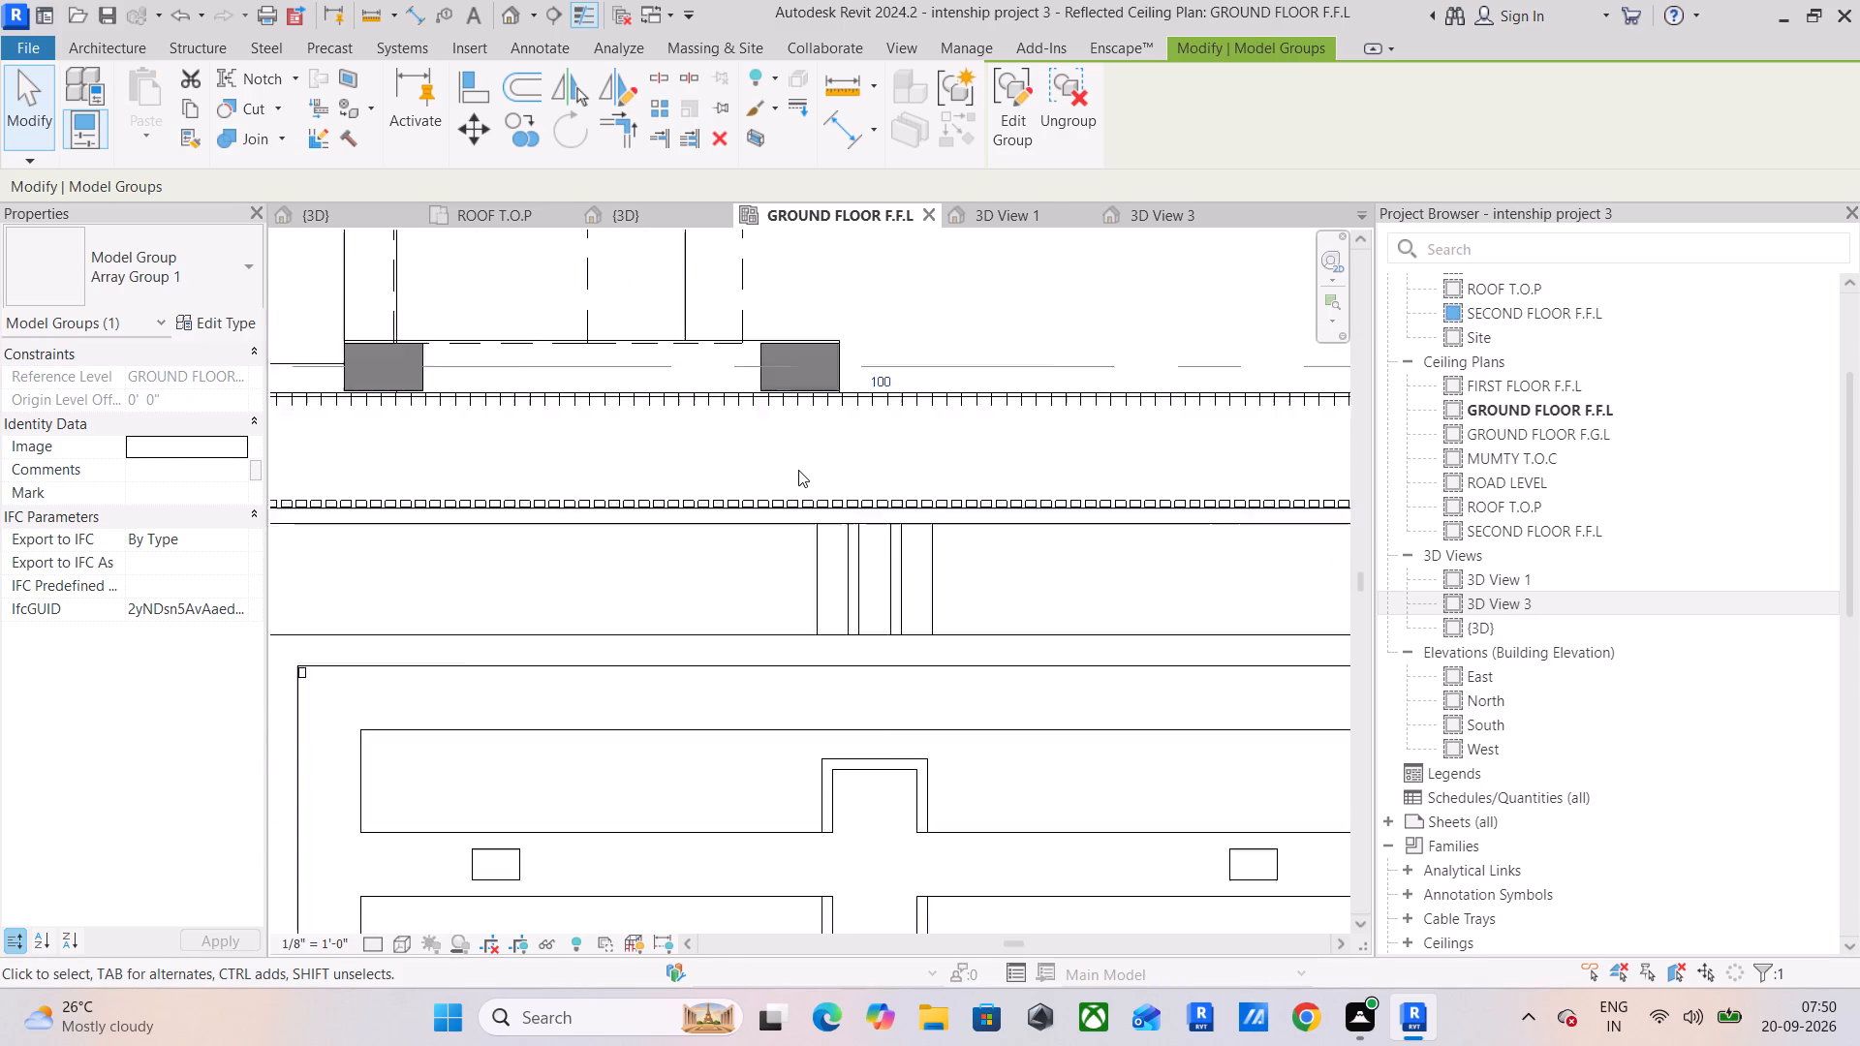
scroll(798, 470, down, 5)
middle_drag(824, 484, 381, 433)
middle_drag(410, 442, 914, 515)
key(Escape)
key(Escape)
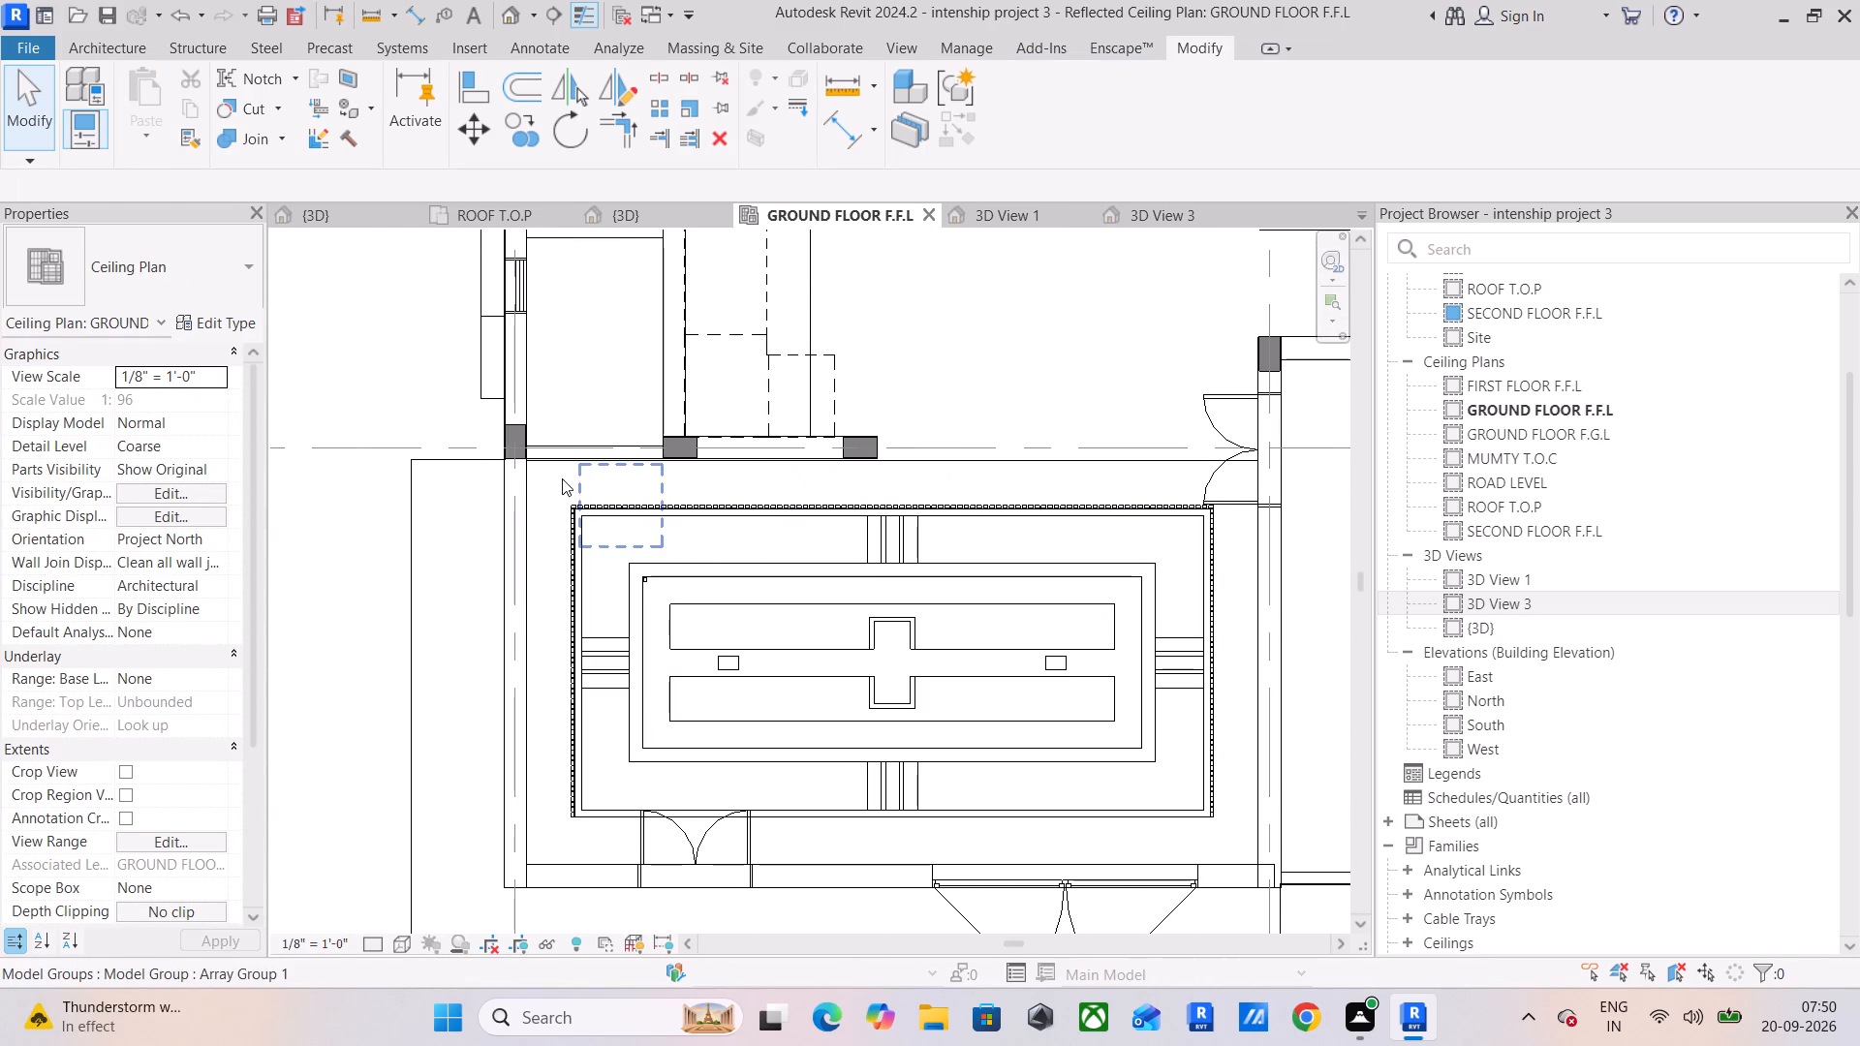
Mirror a copy of the outer frame's top-edge celling light array across the ceiling's horizontal centreline onto the bottom edge.
drag(543, 482, 1186, 507)
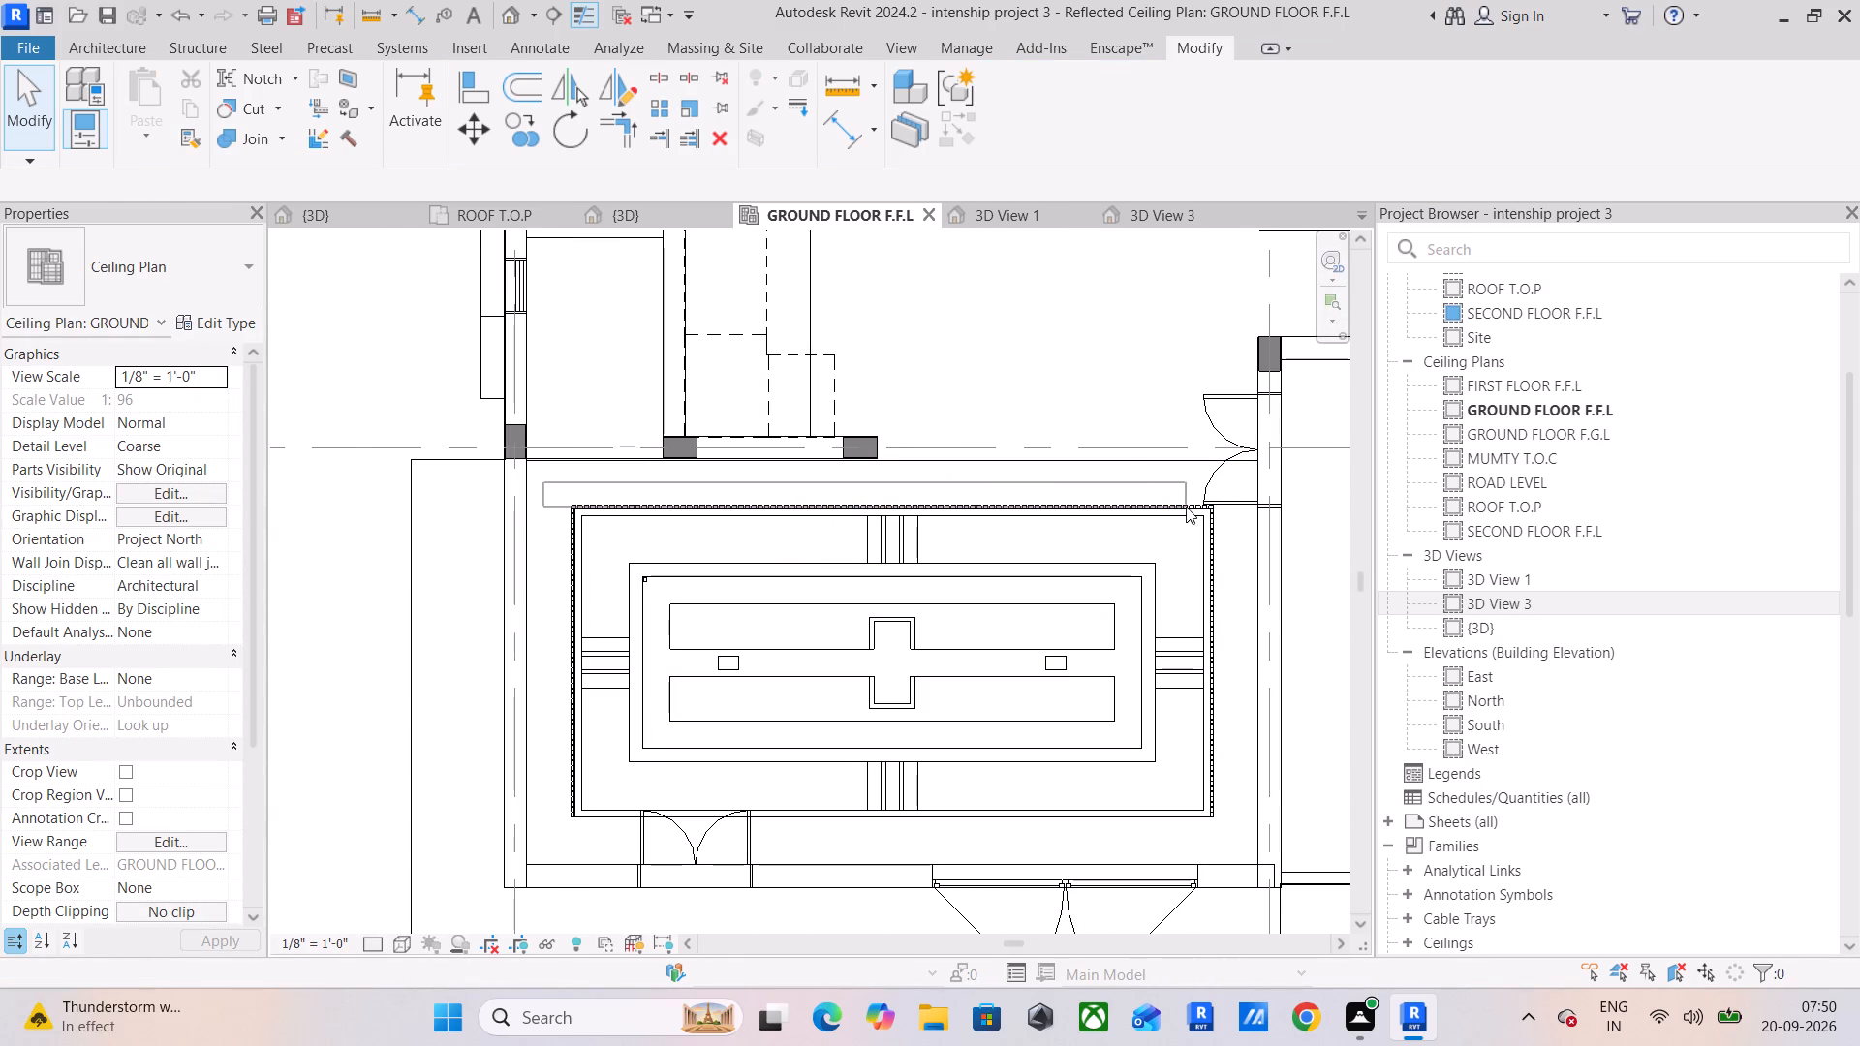
drag(1186, 507, 1230, 511)
scroll(549, 525, up, 6)
scroll(635, 488, up, 5)
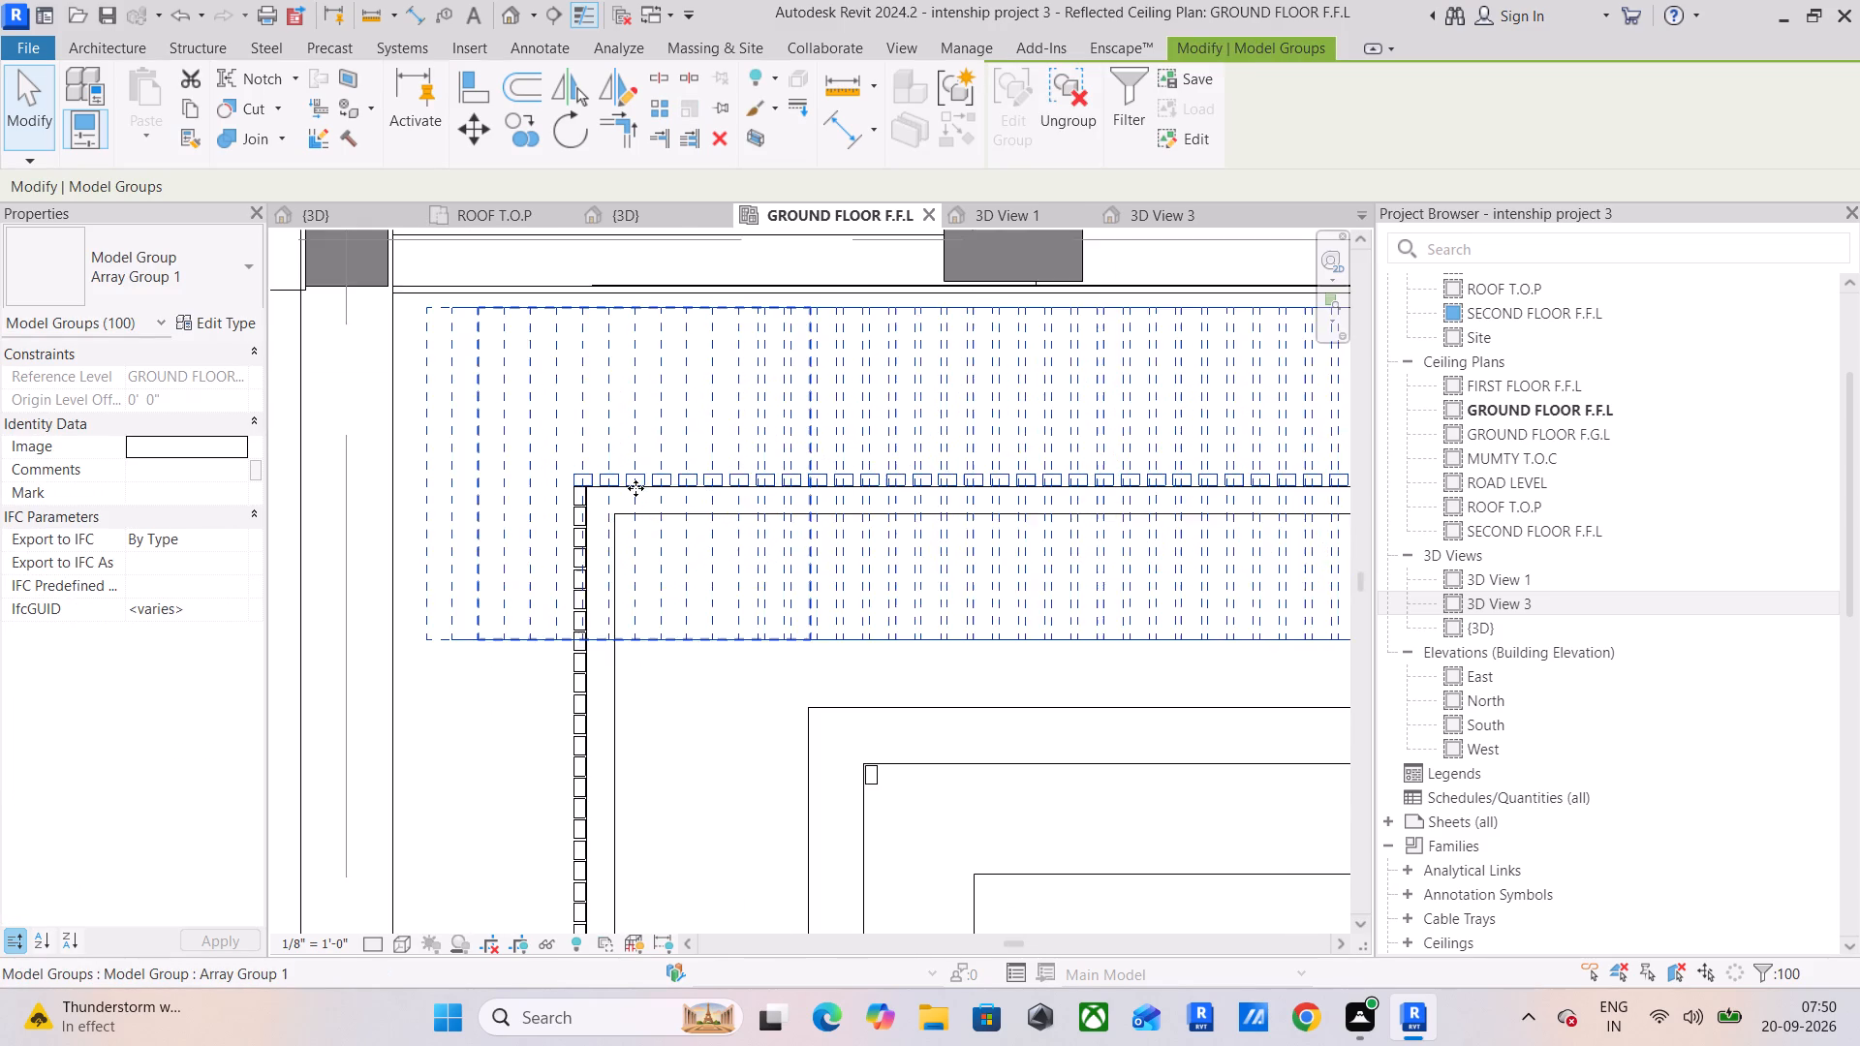
scroll(566, 485, up, 6)
scroll(565, 484, down, 11)
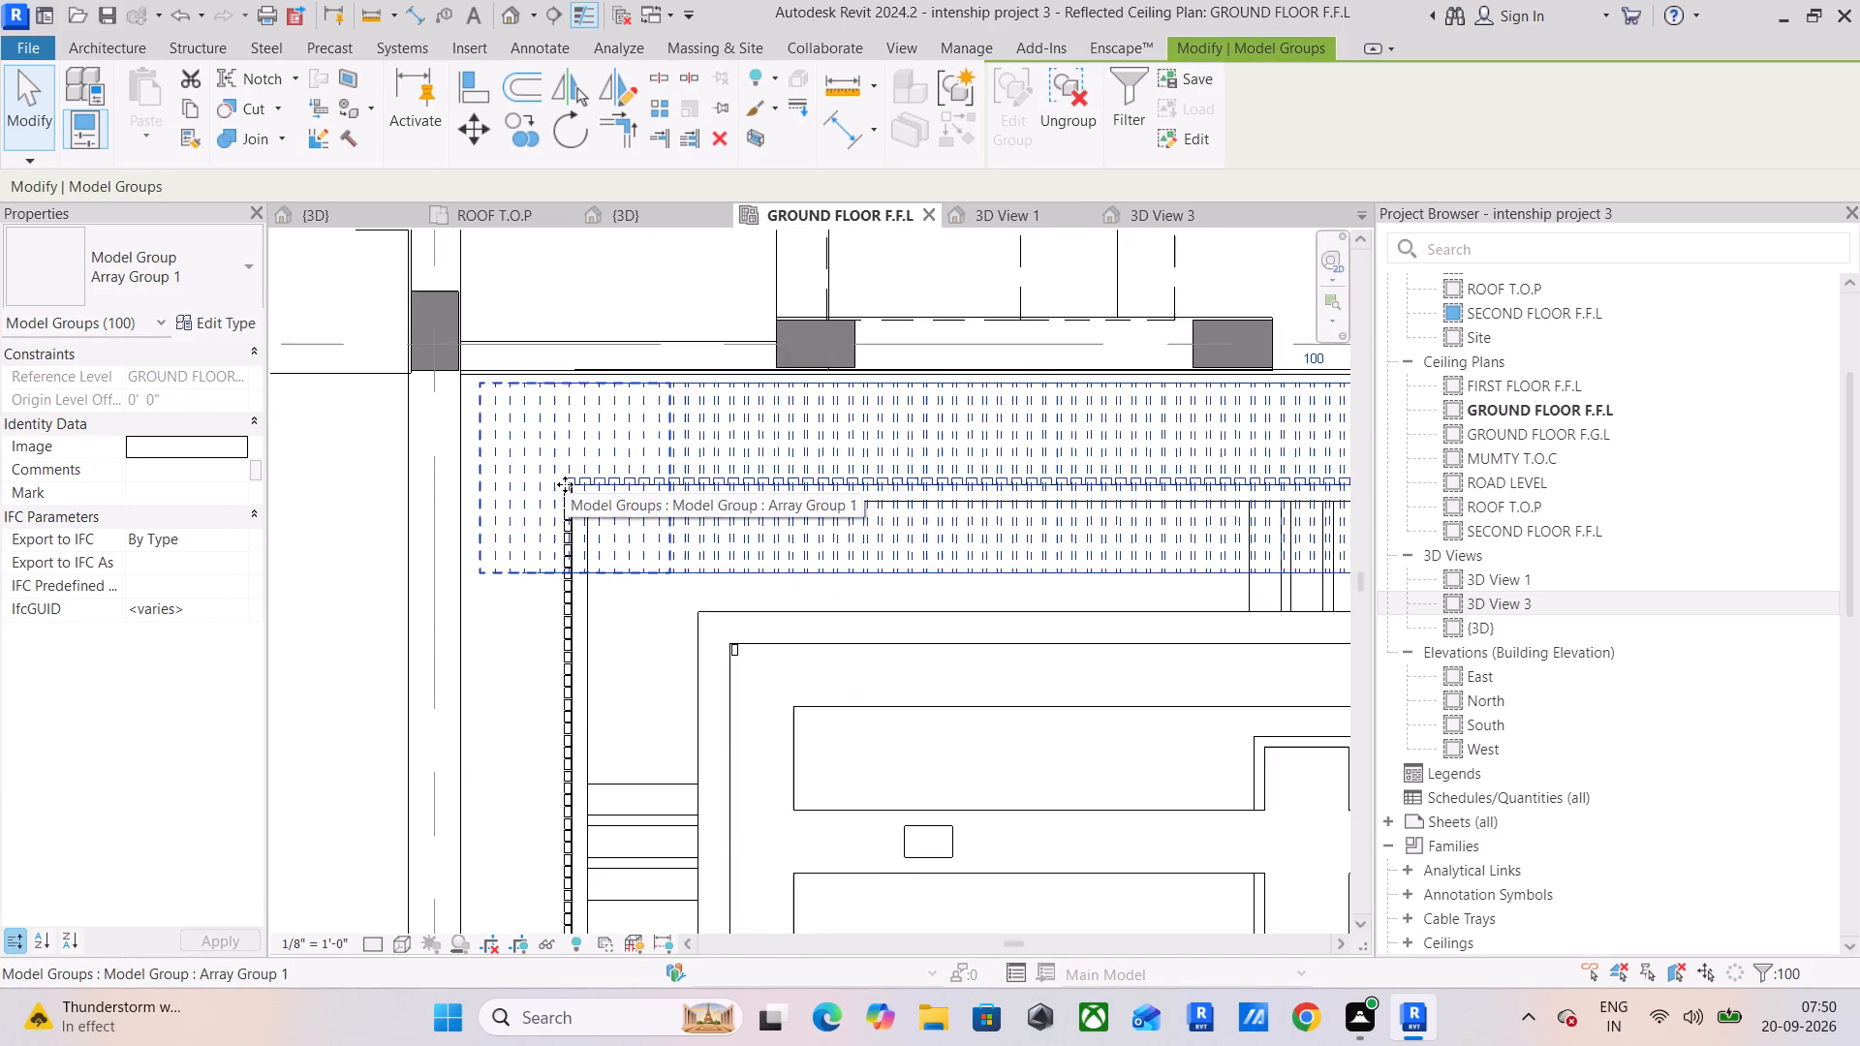
scroll(565, 484, down, 7)
middle_drag(718, 452, 584, 429)
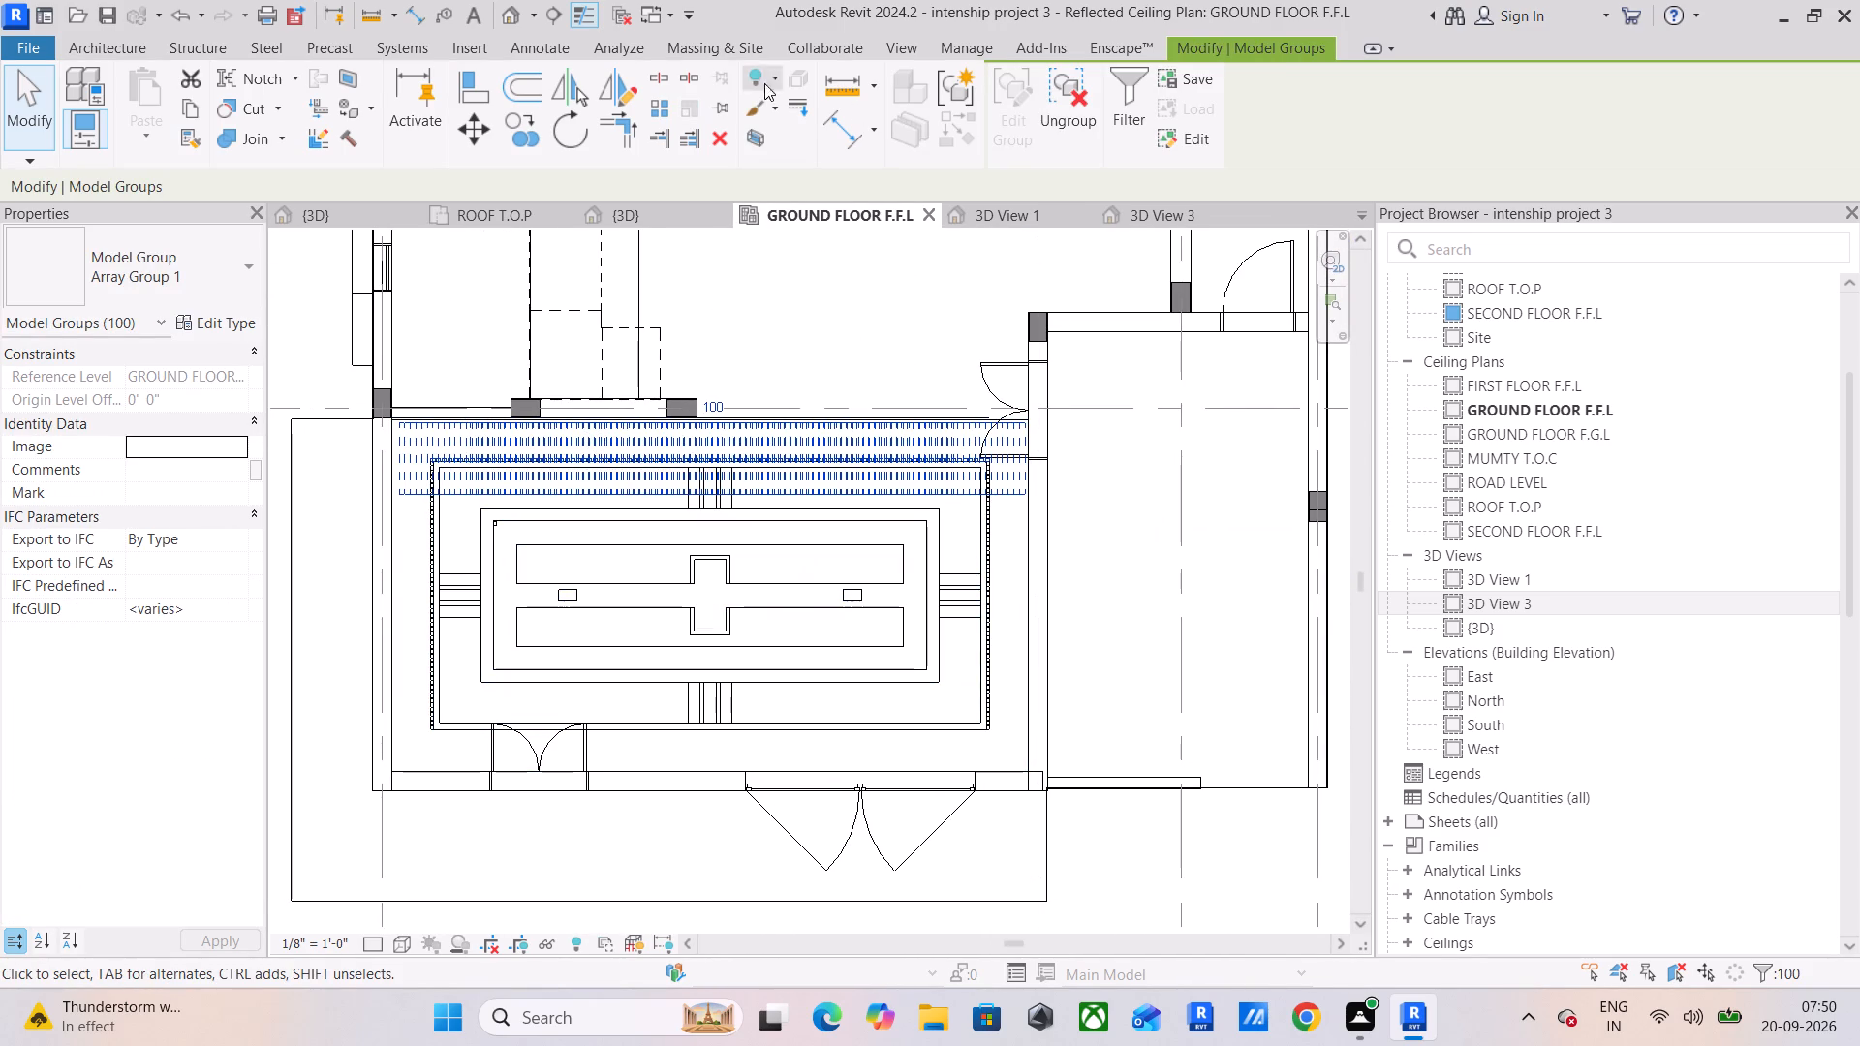
click(610, 83)
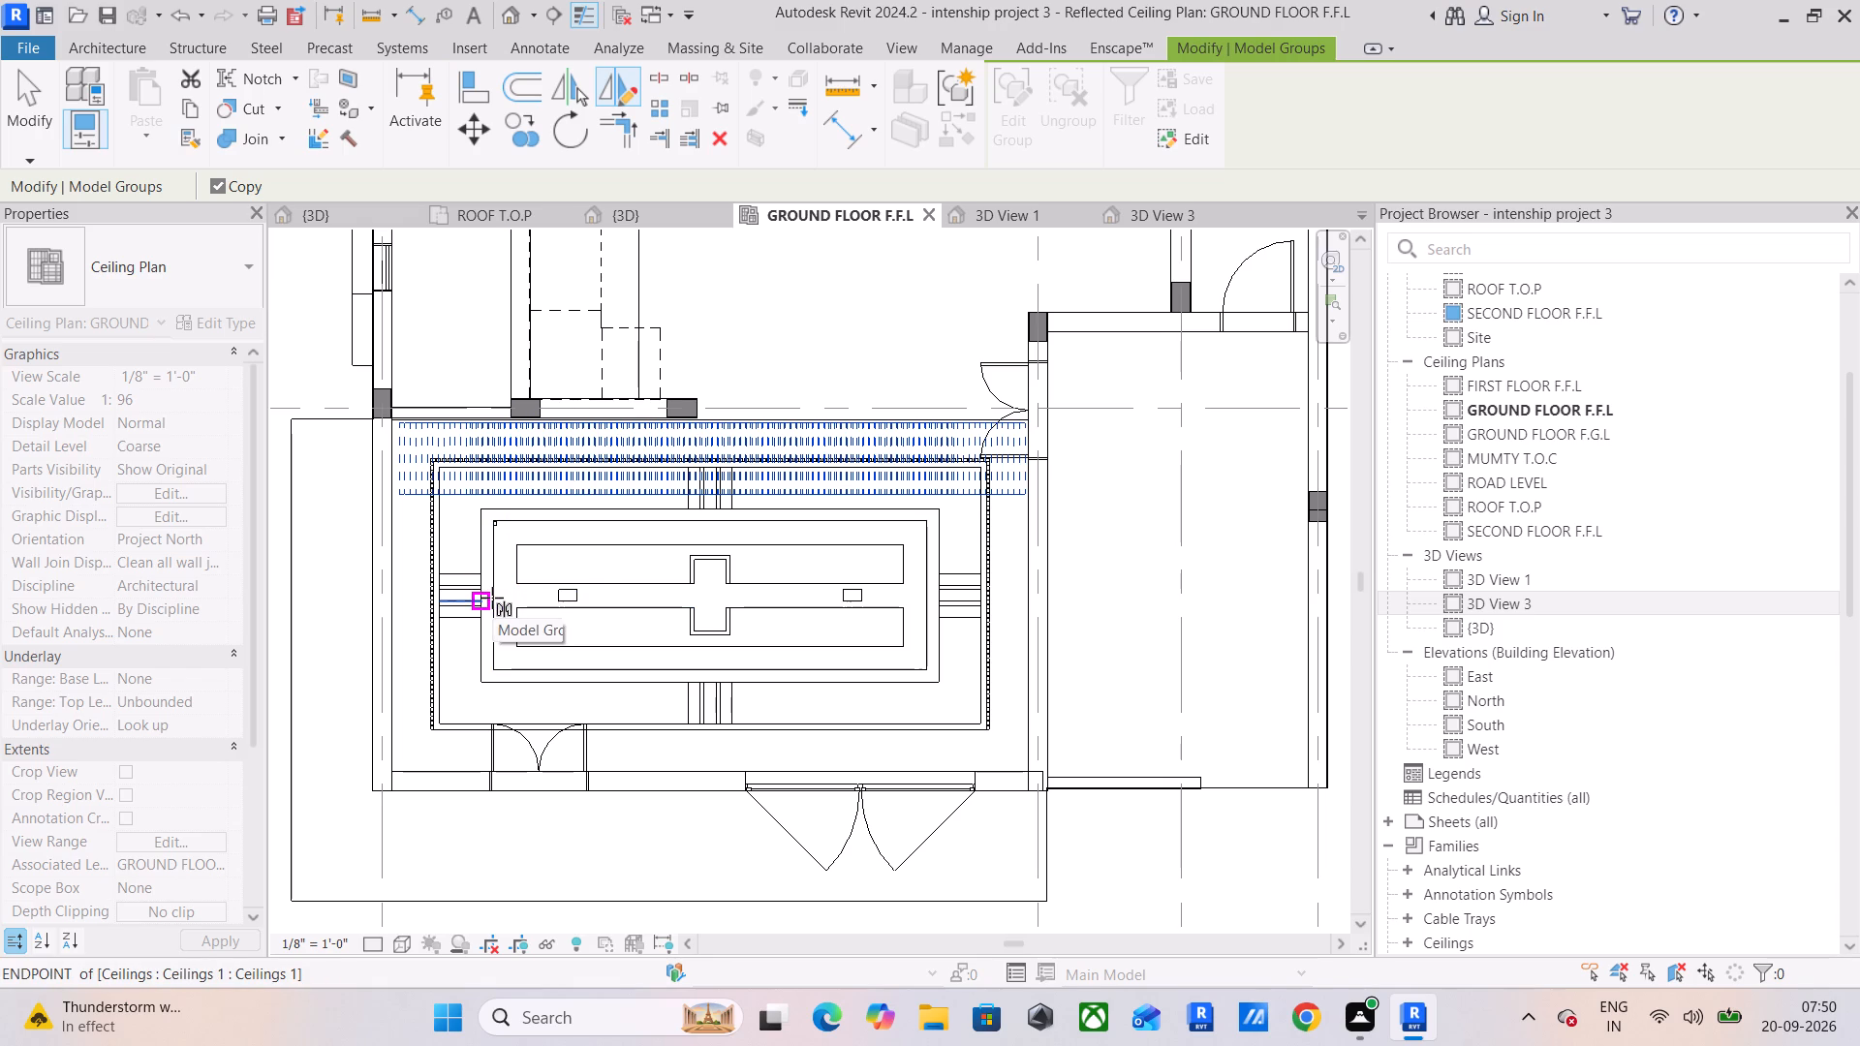
click(495, 599)
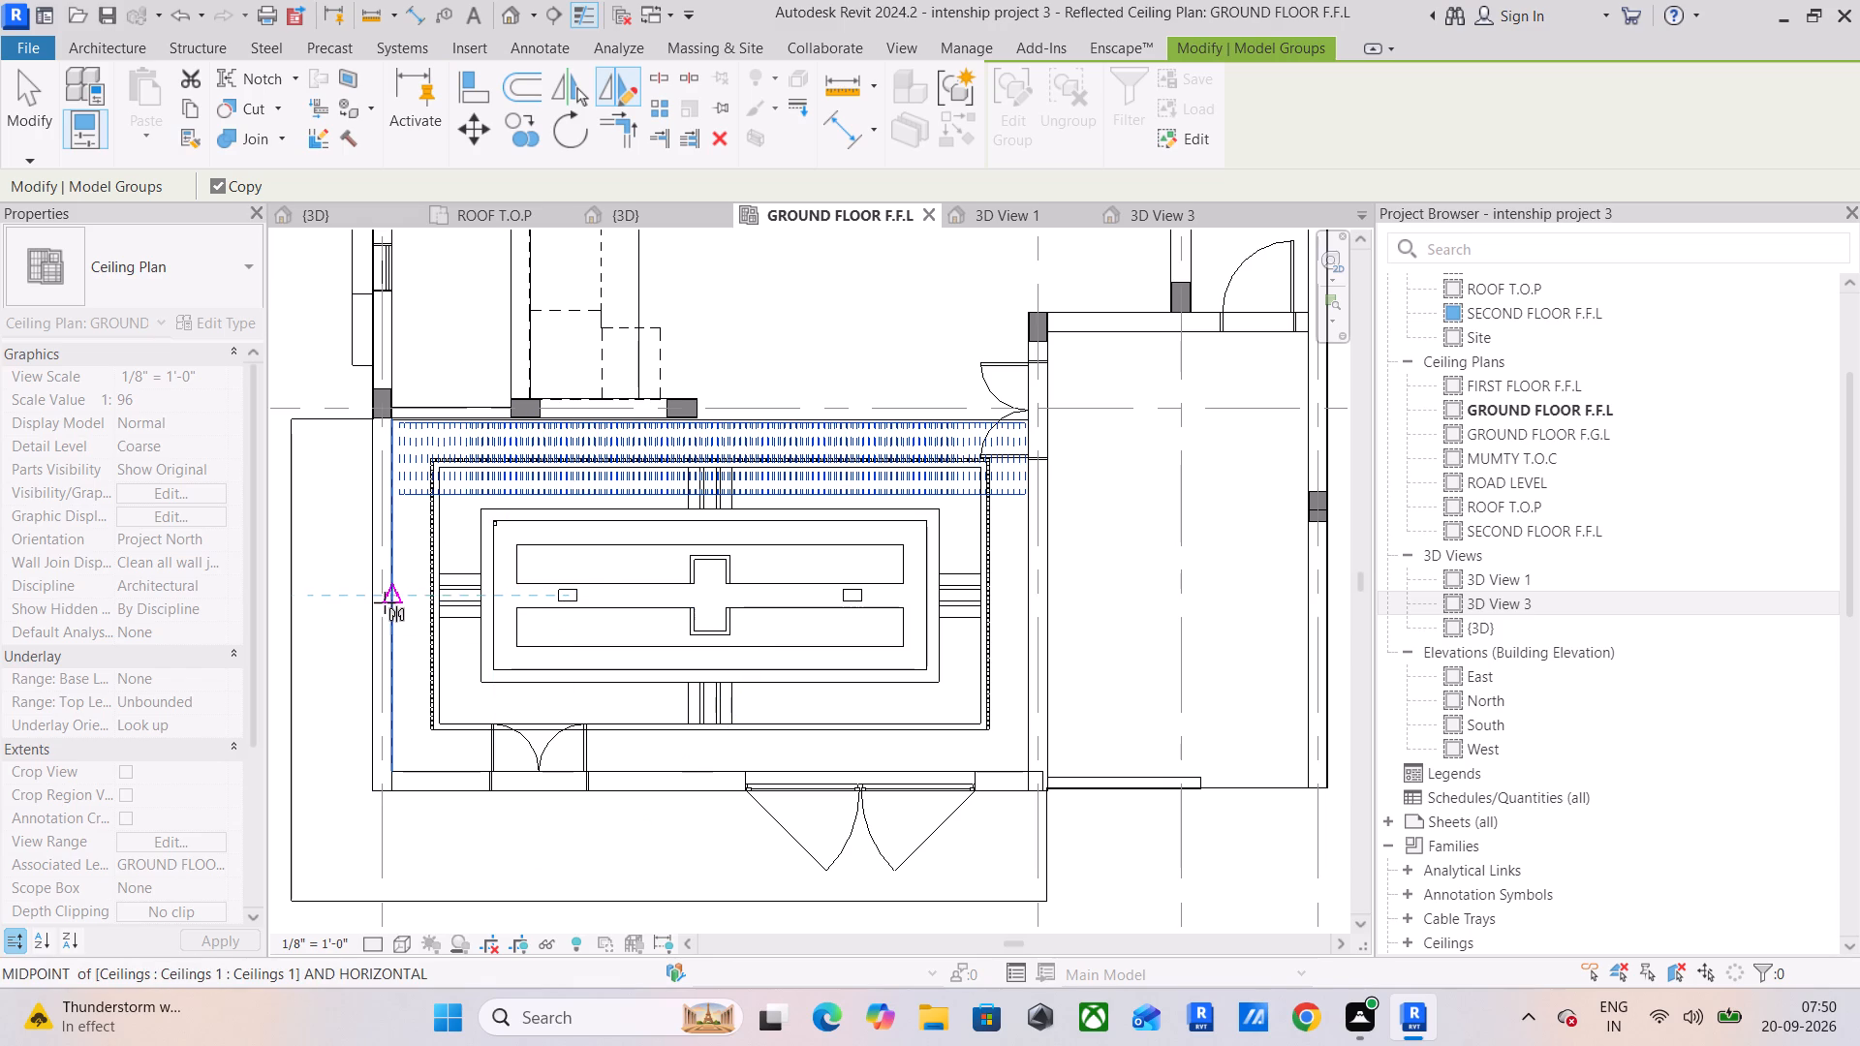
click(350, 602)
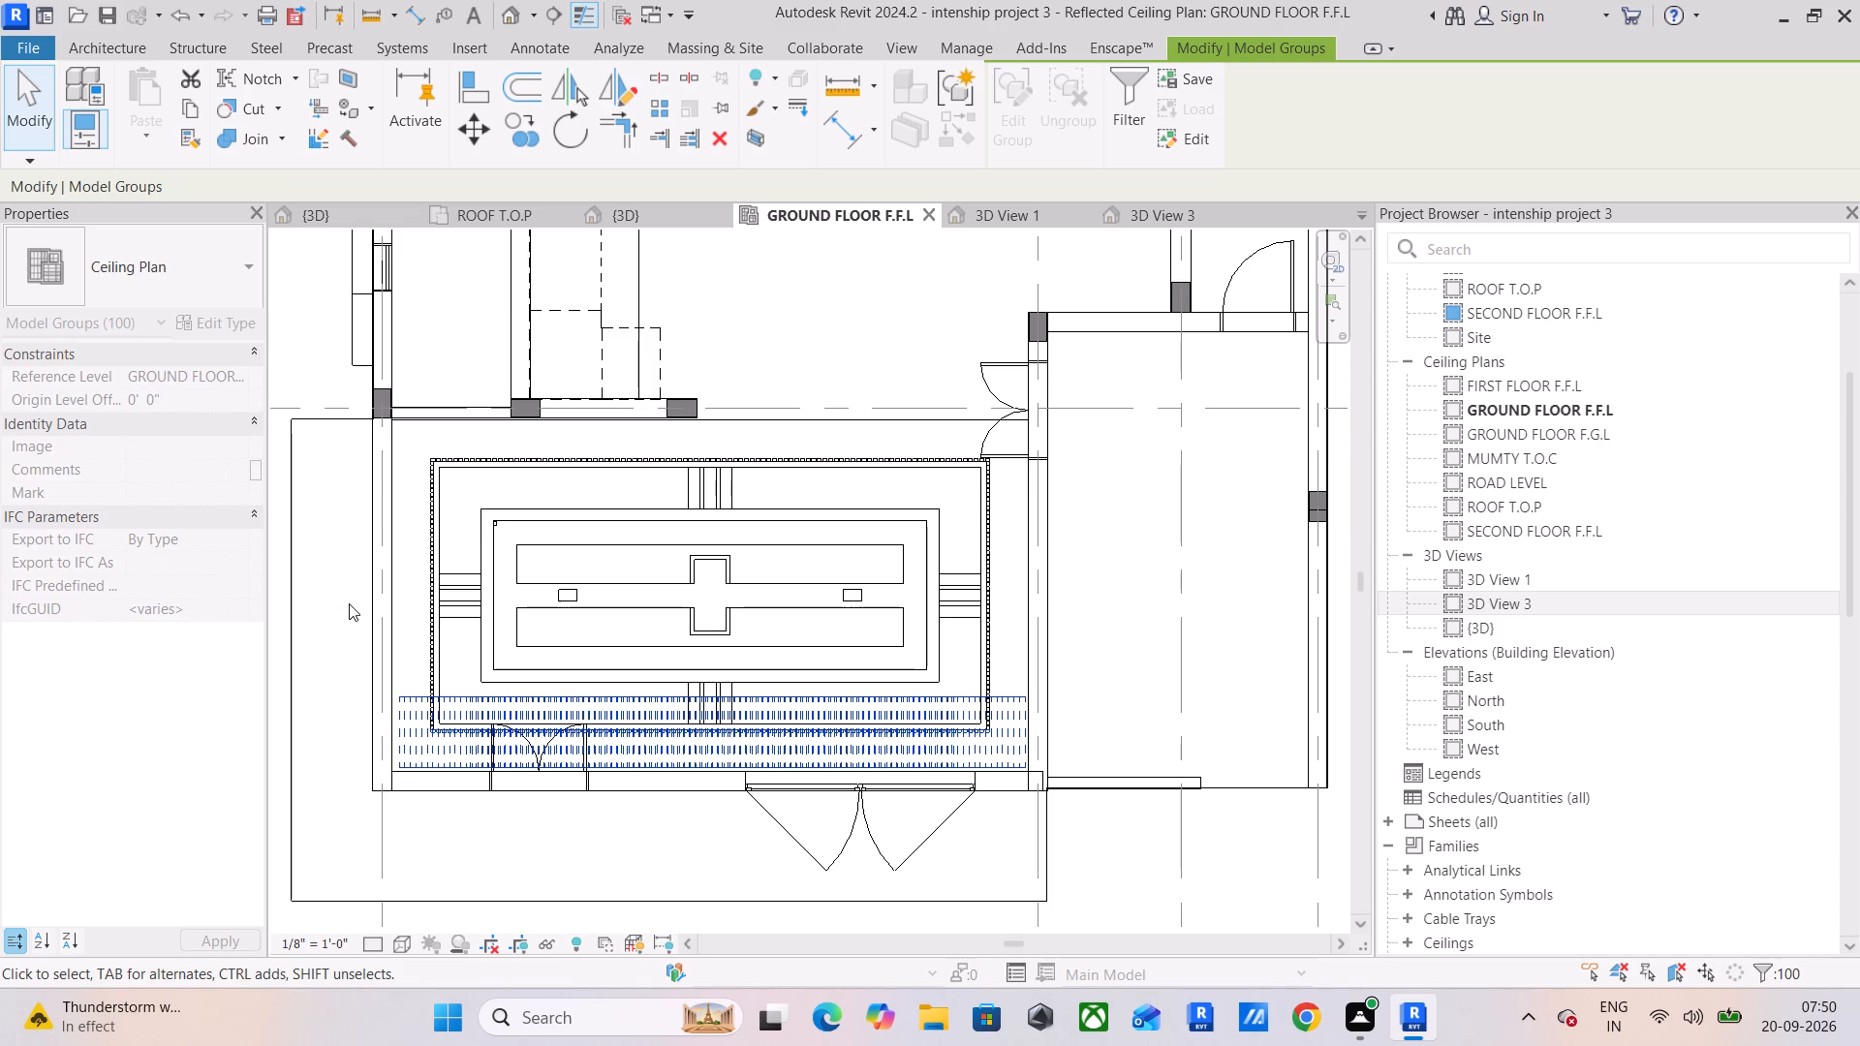
key(Escape)
scroll(453, 730, up, 7)
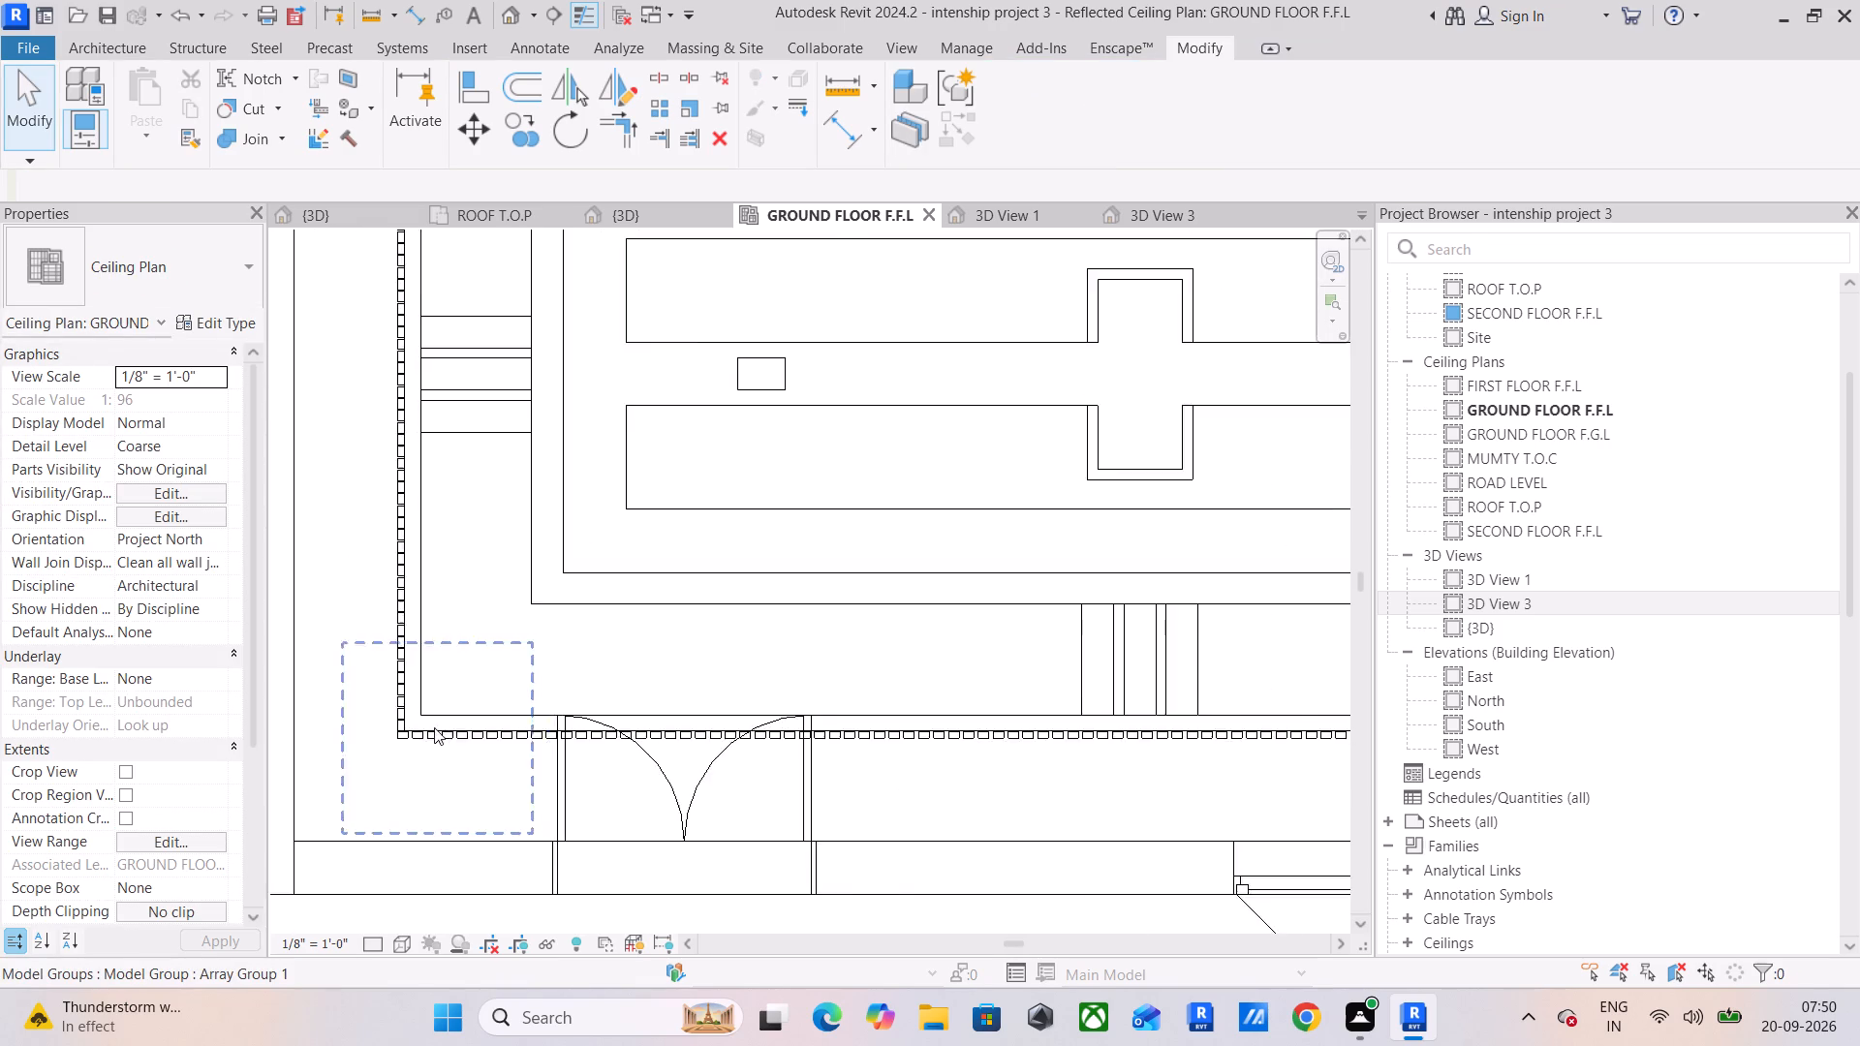
scroll(434, 727, up, 5)
scroll(433, 727, down, 11)
middle_drag(432, 727, 450, 727)
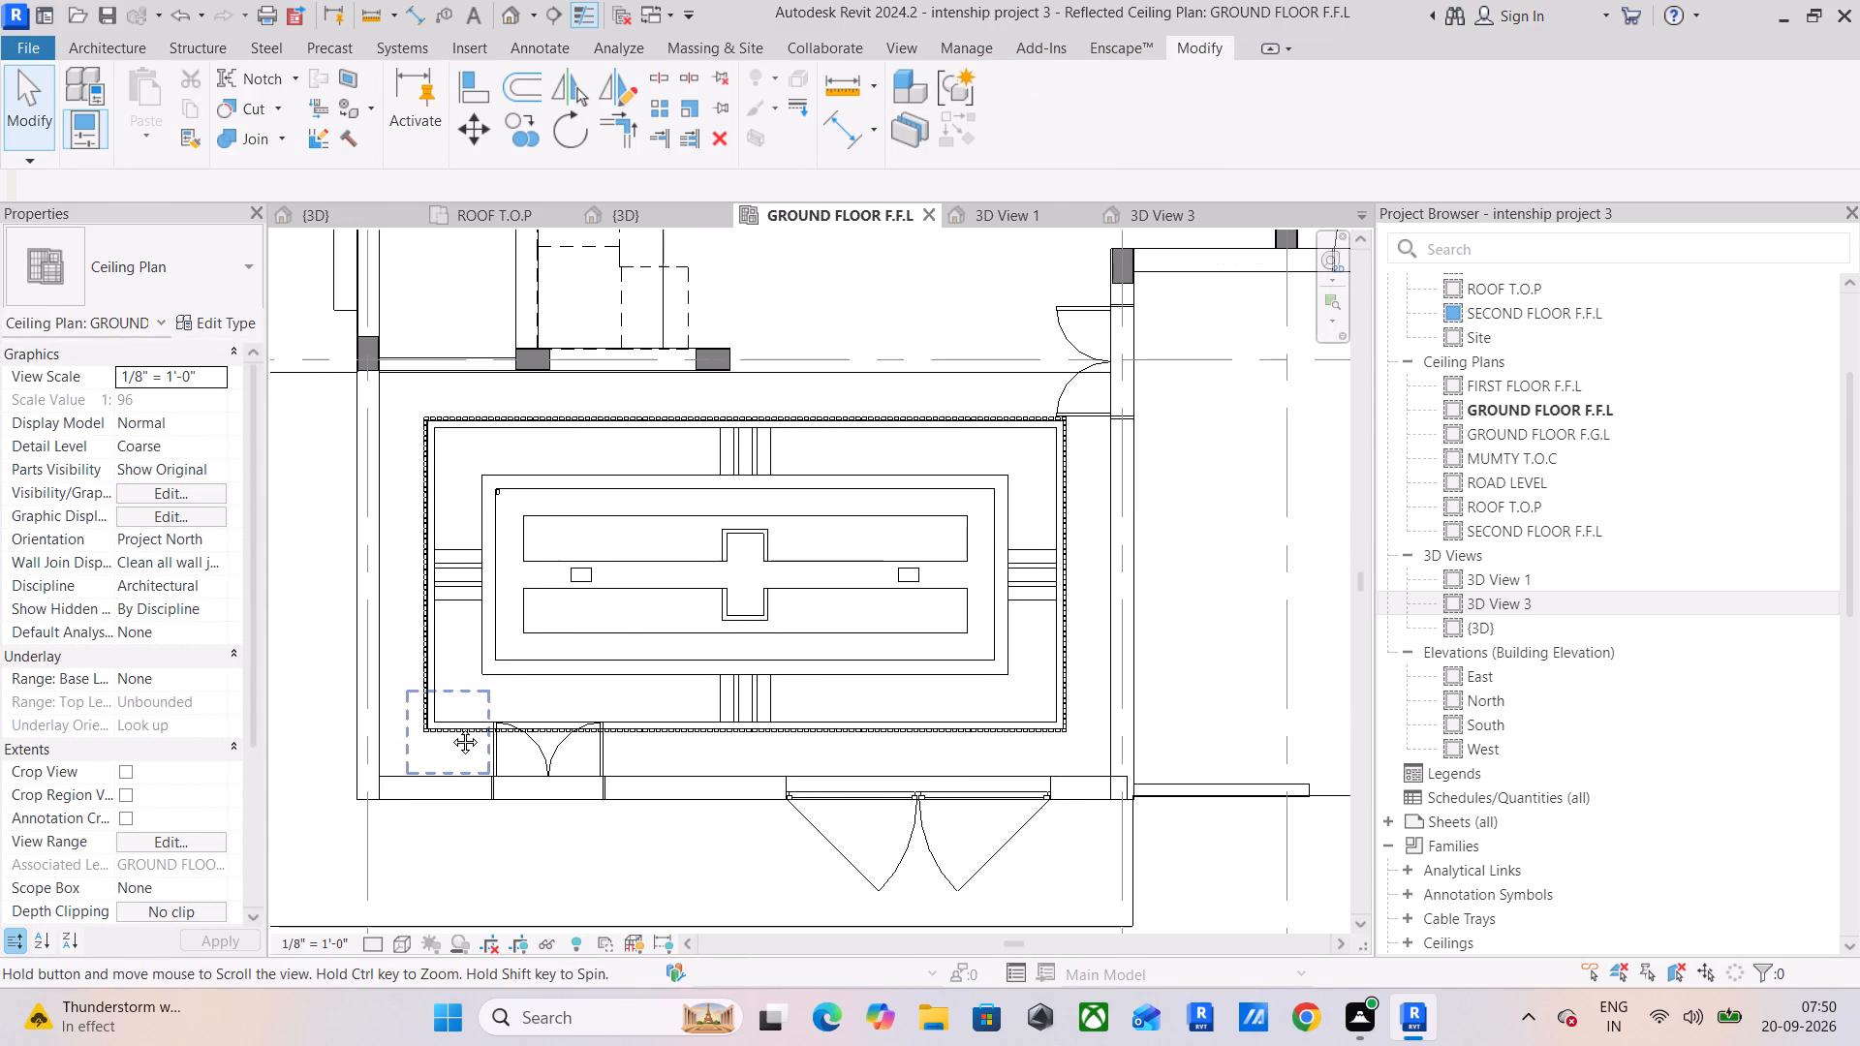
middle_drag(450, 727, 464, 723)
key(Escape)
key(Escape)
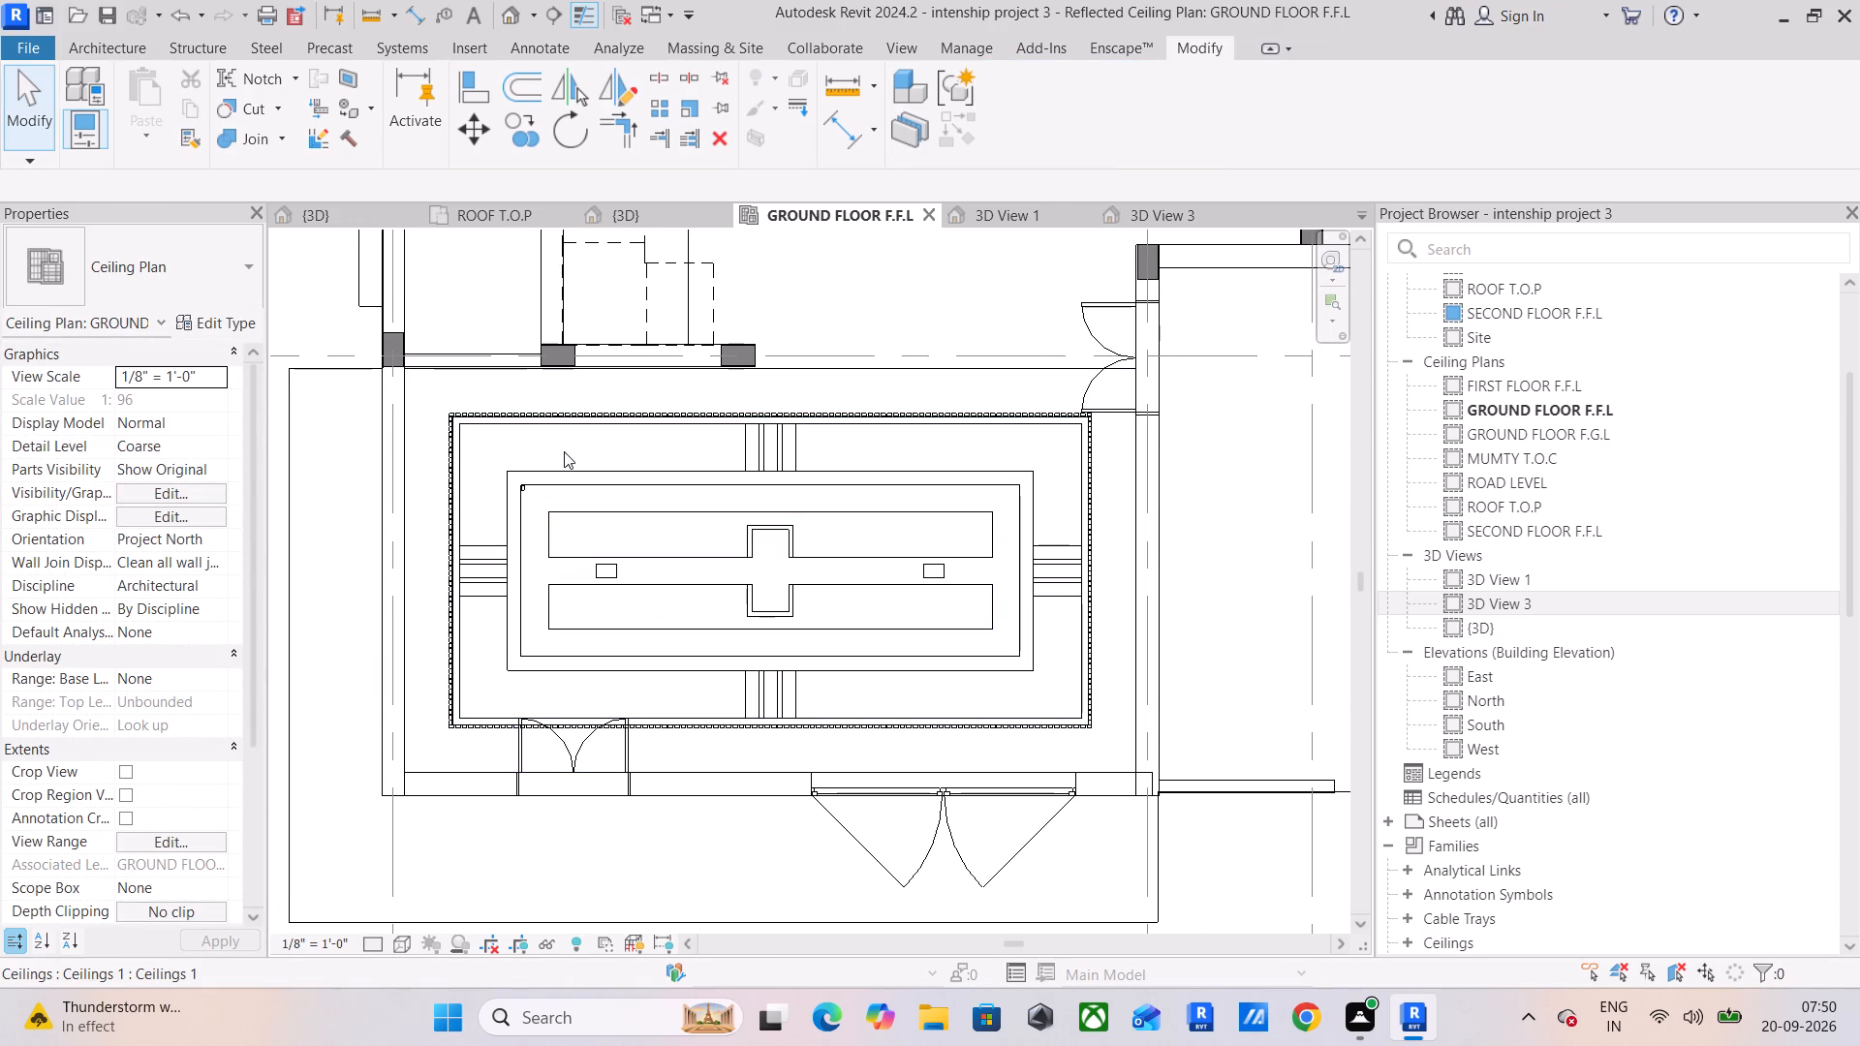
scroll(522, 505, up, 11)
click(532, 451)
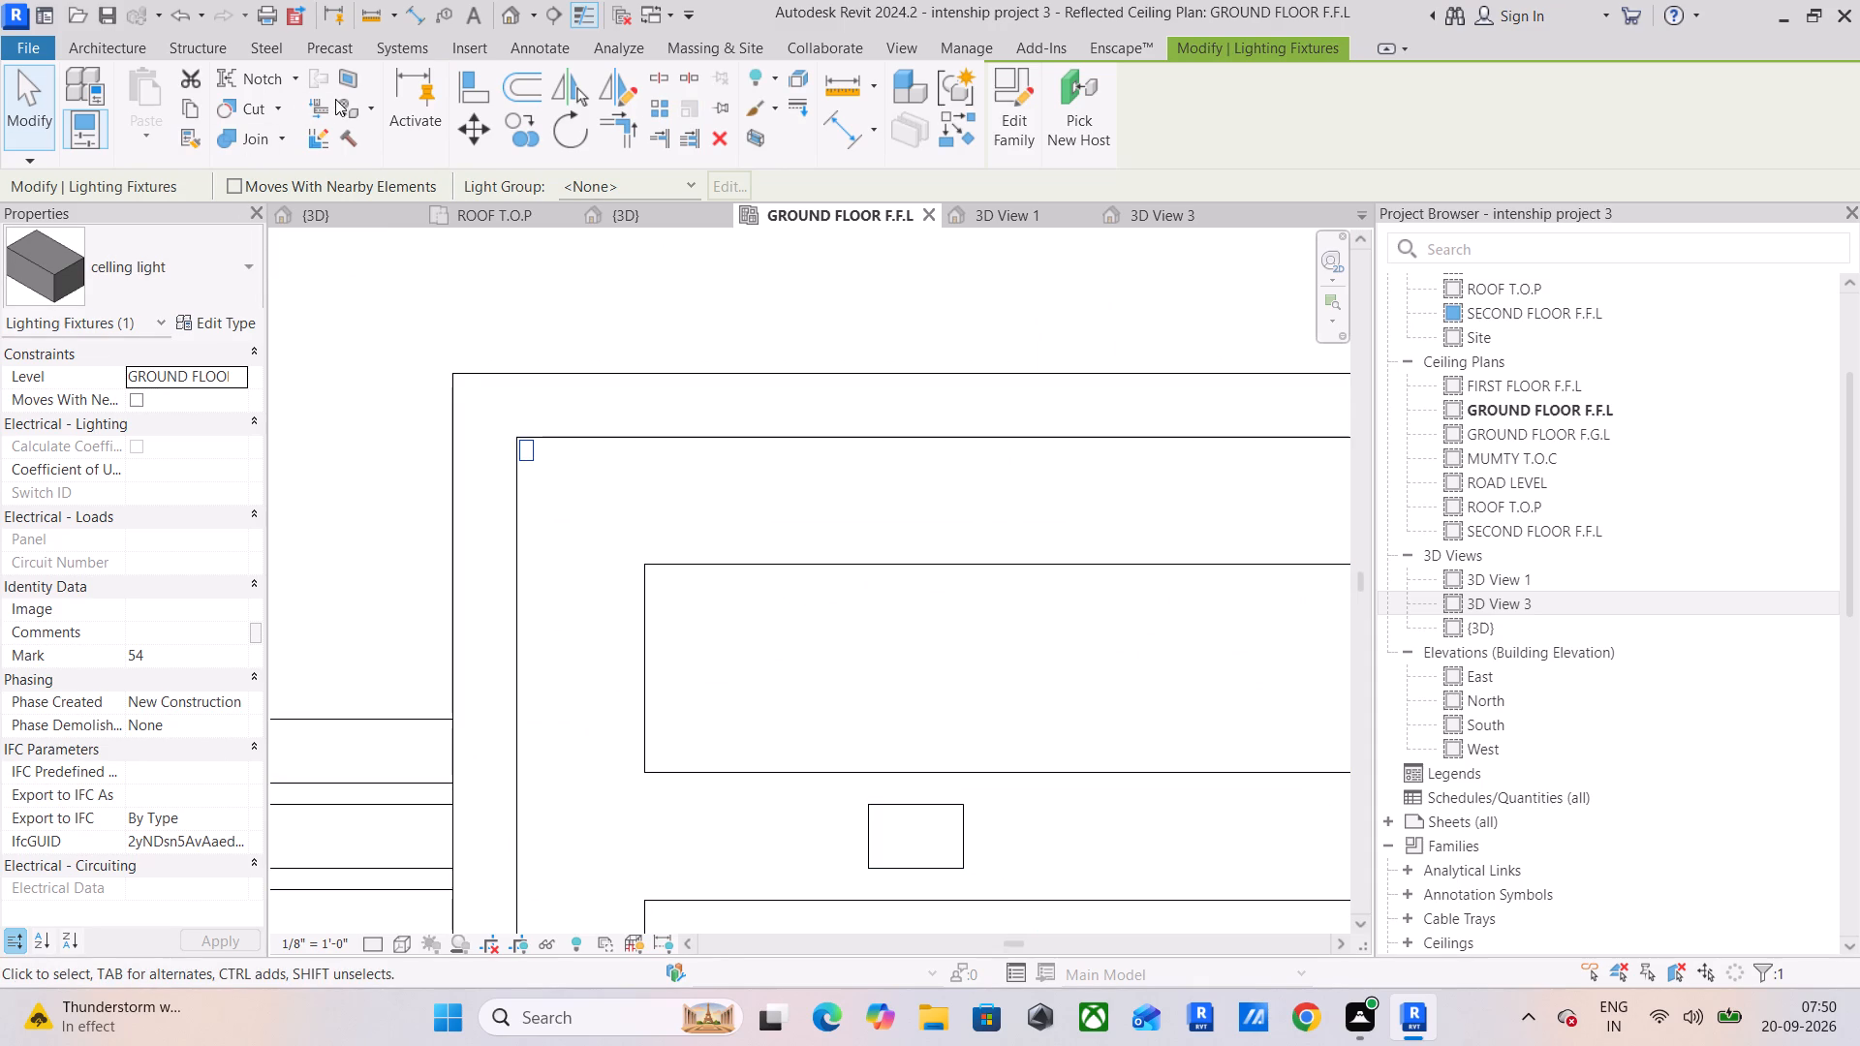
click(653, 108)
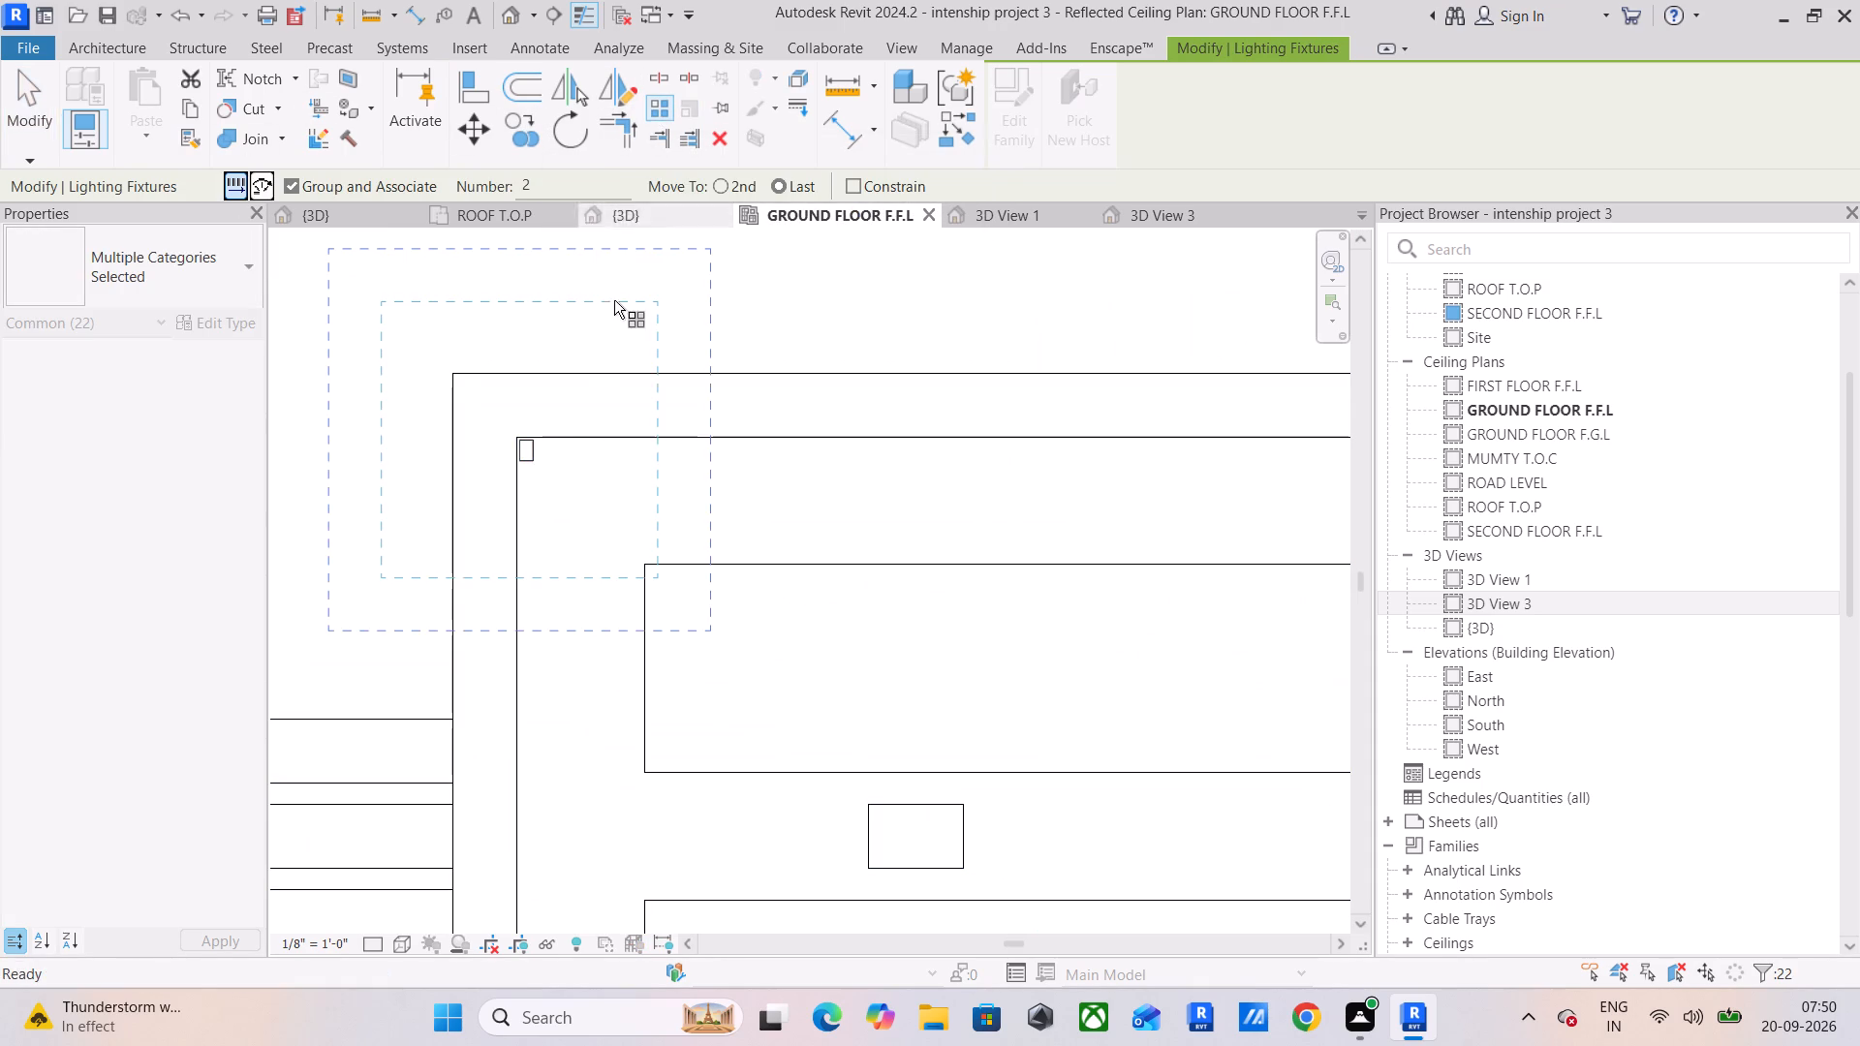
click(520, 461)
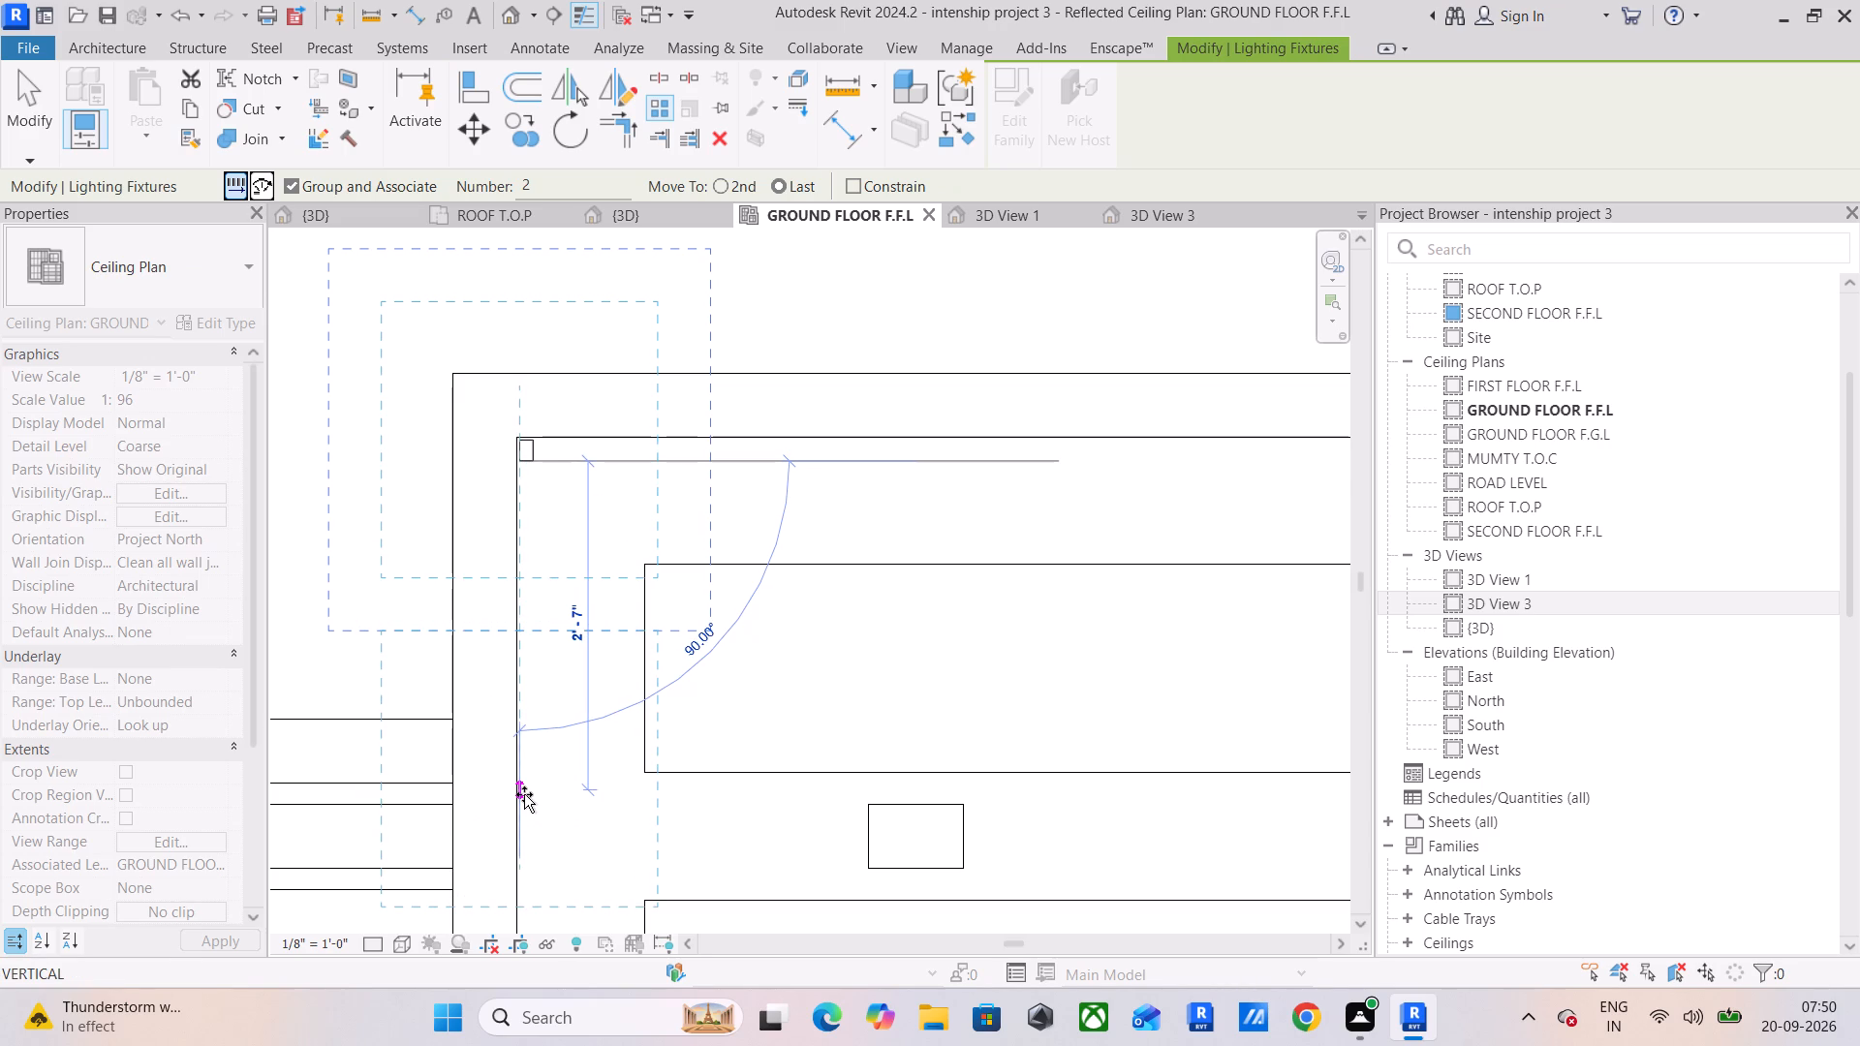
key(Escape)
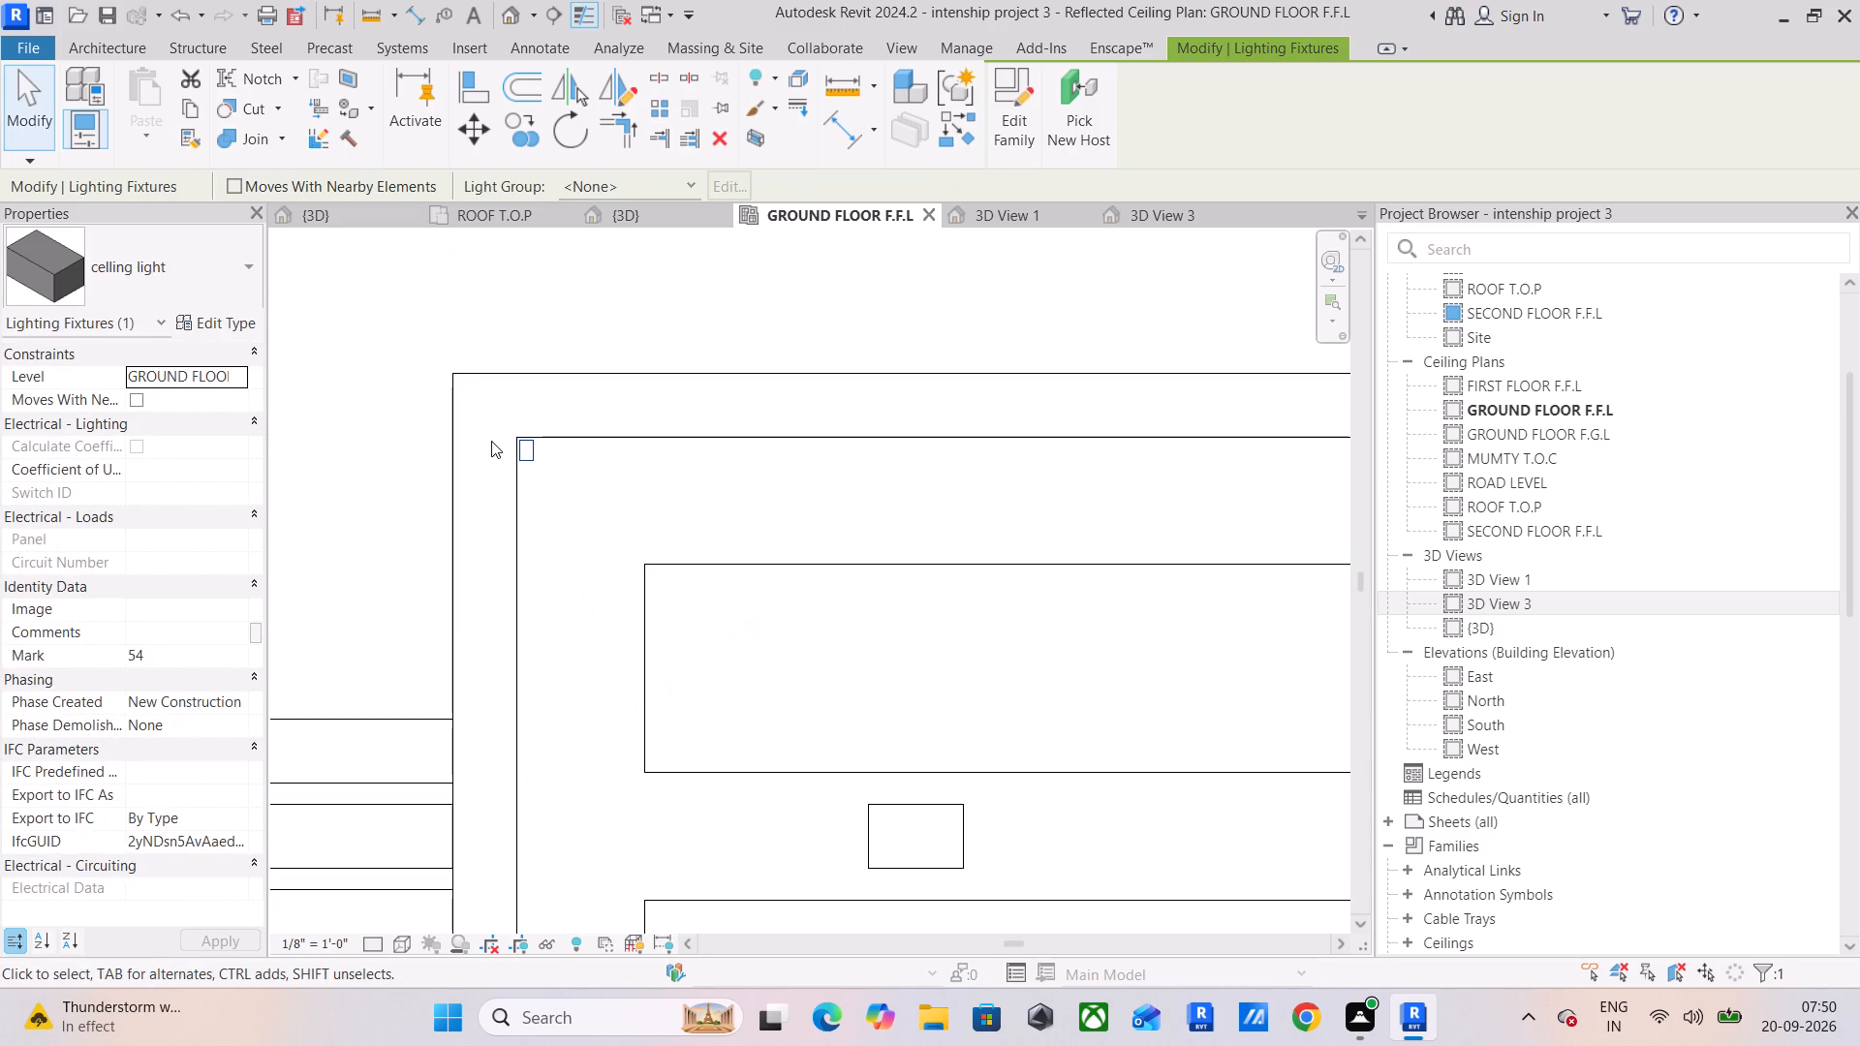
Array the inner frame's upper-left celling light linearly downward as 2 grouped items, placing the last at the inner frame's lower-left corner.
click(535, 465)
click(659, 107)
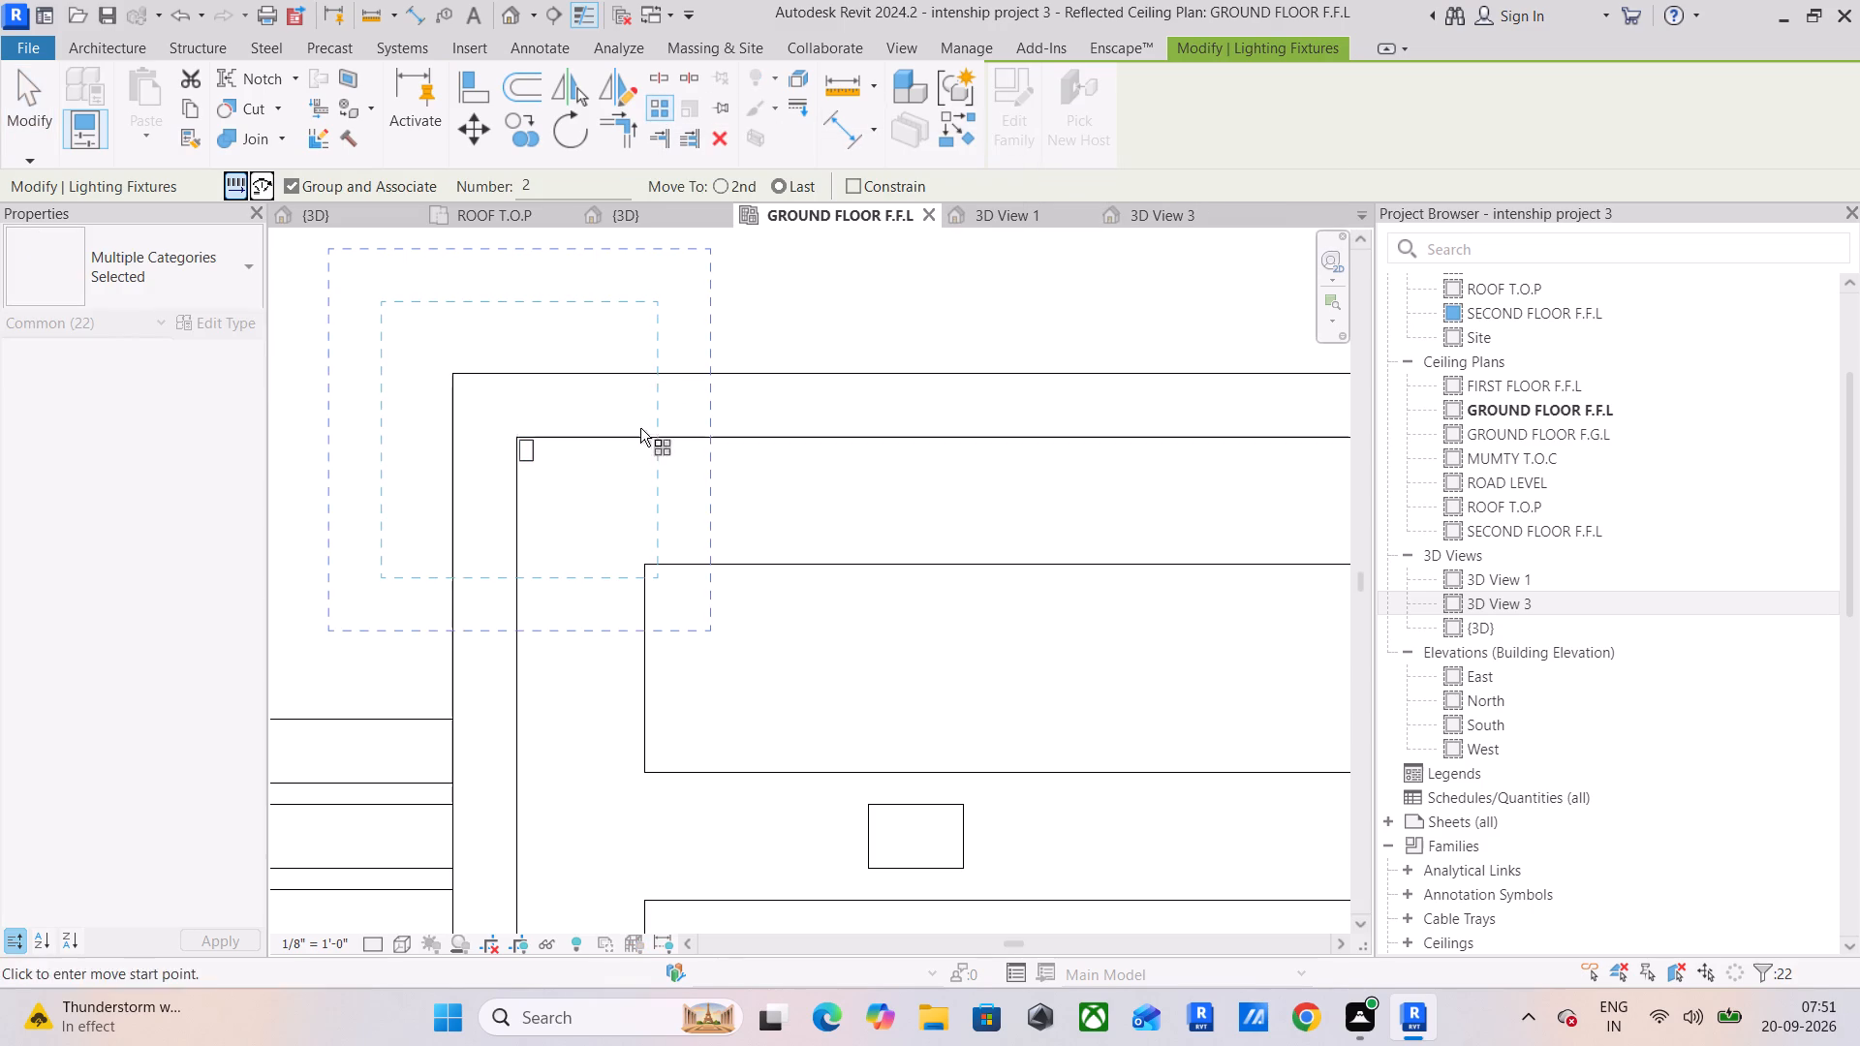
scroll(555, 465, down, 2)
scroll(555, 463, up, 5)
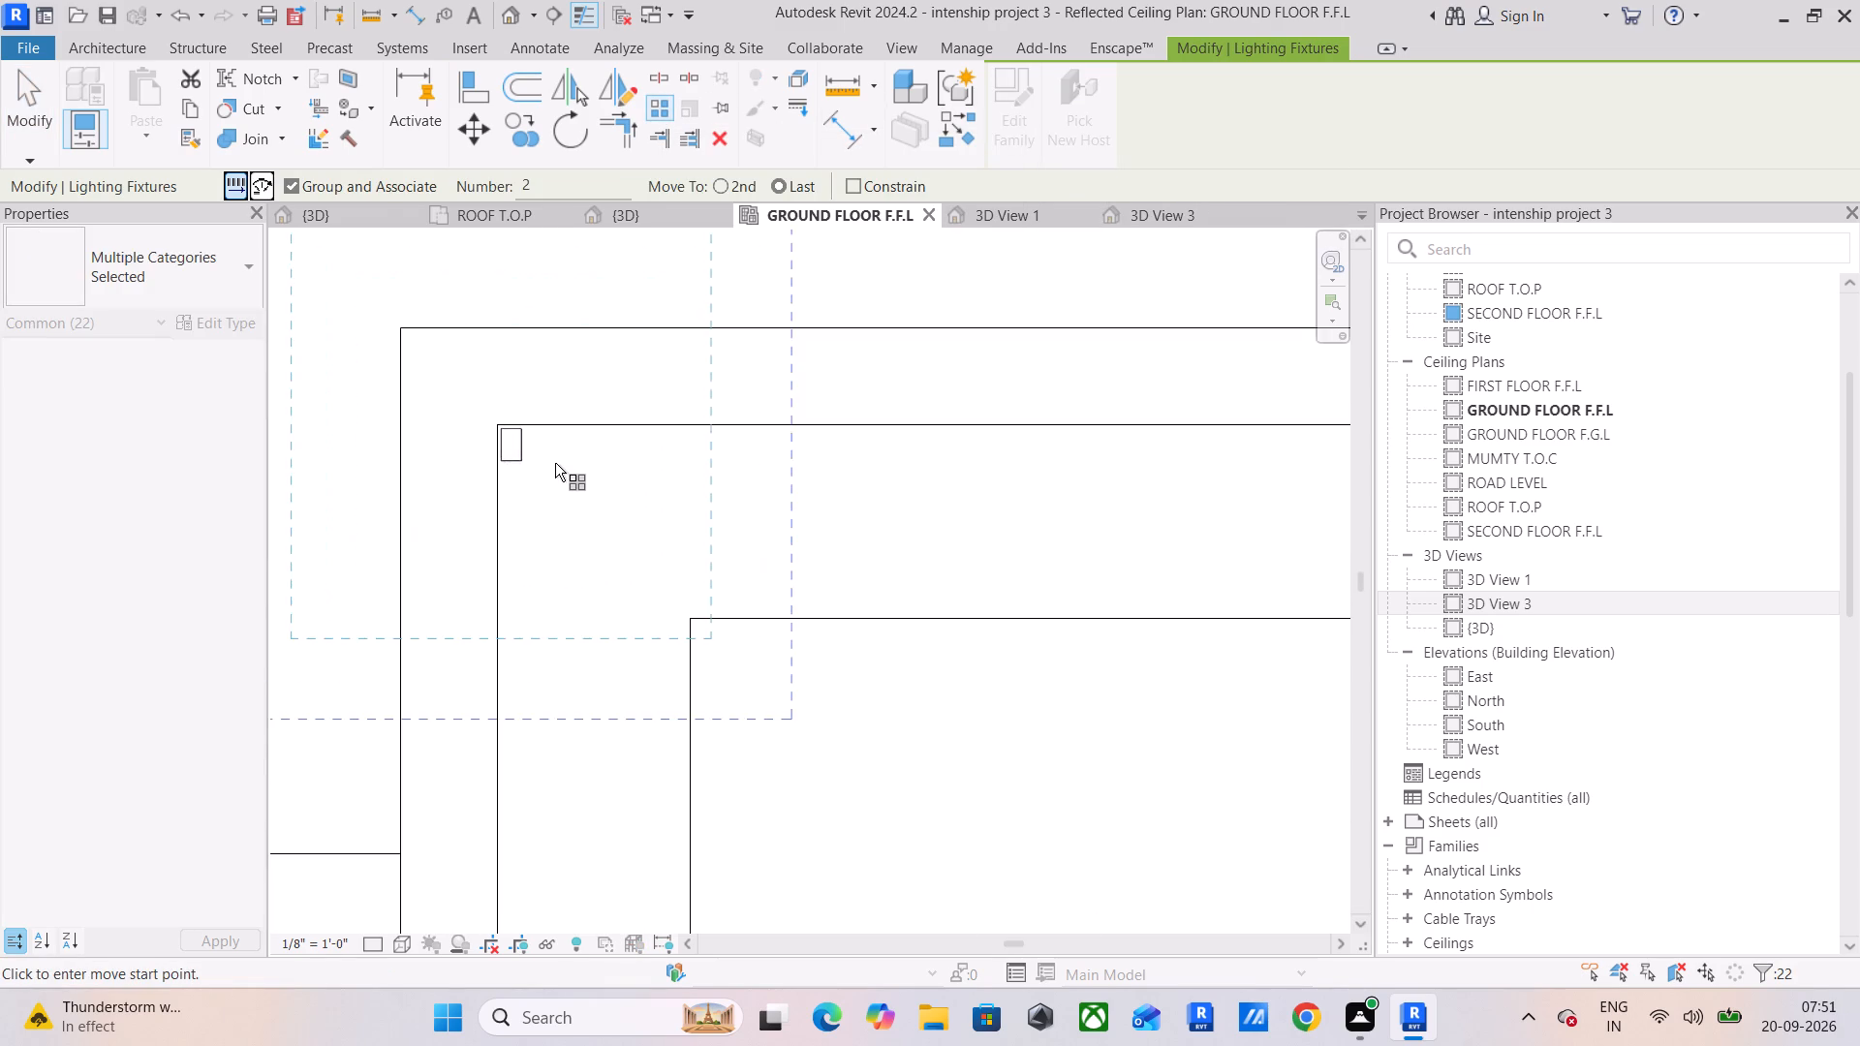
scroll(555, 463, up, 5)
middle_drag(504, 457, 571, 348)
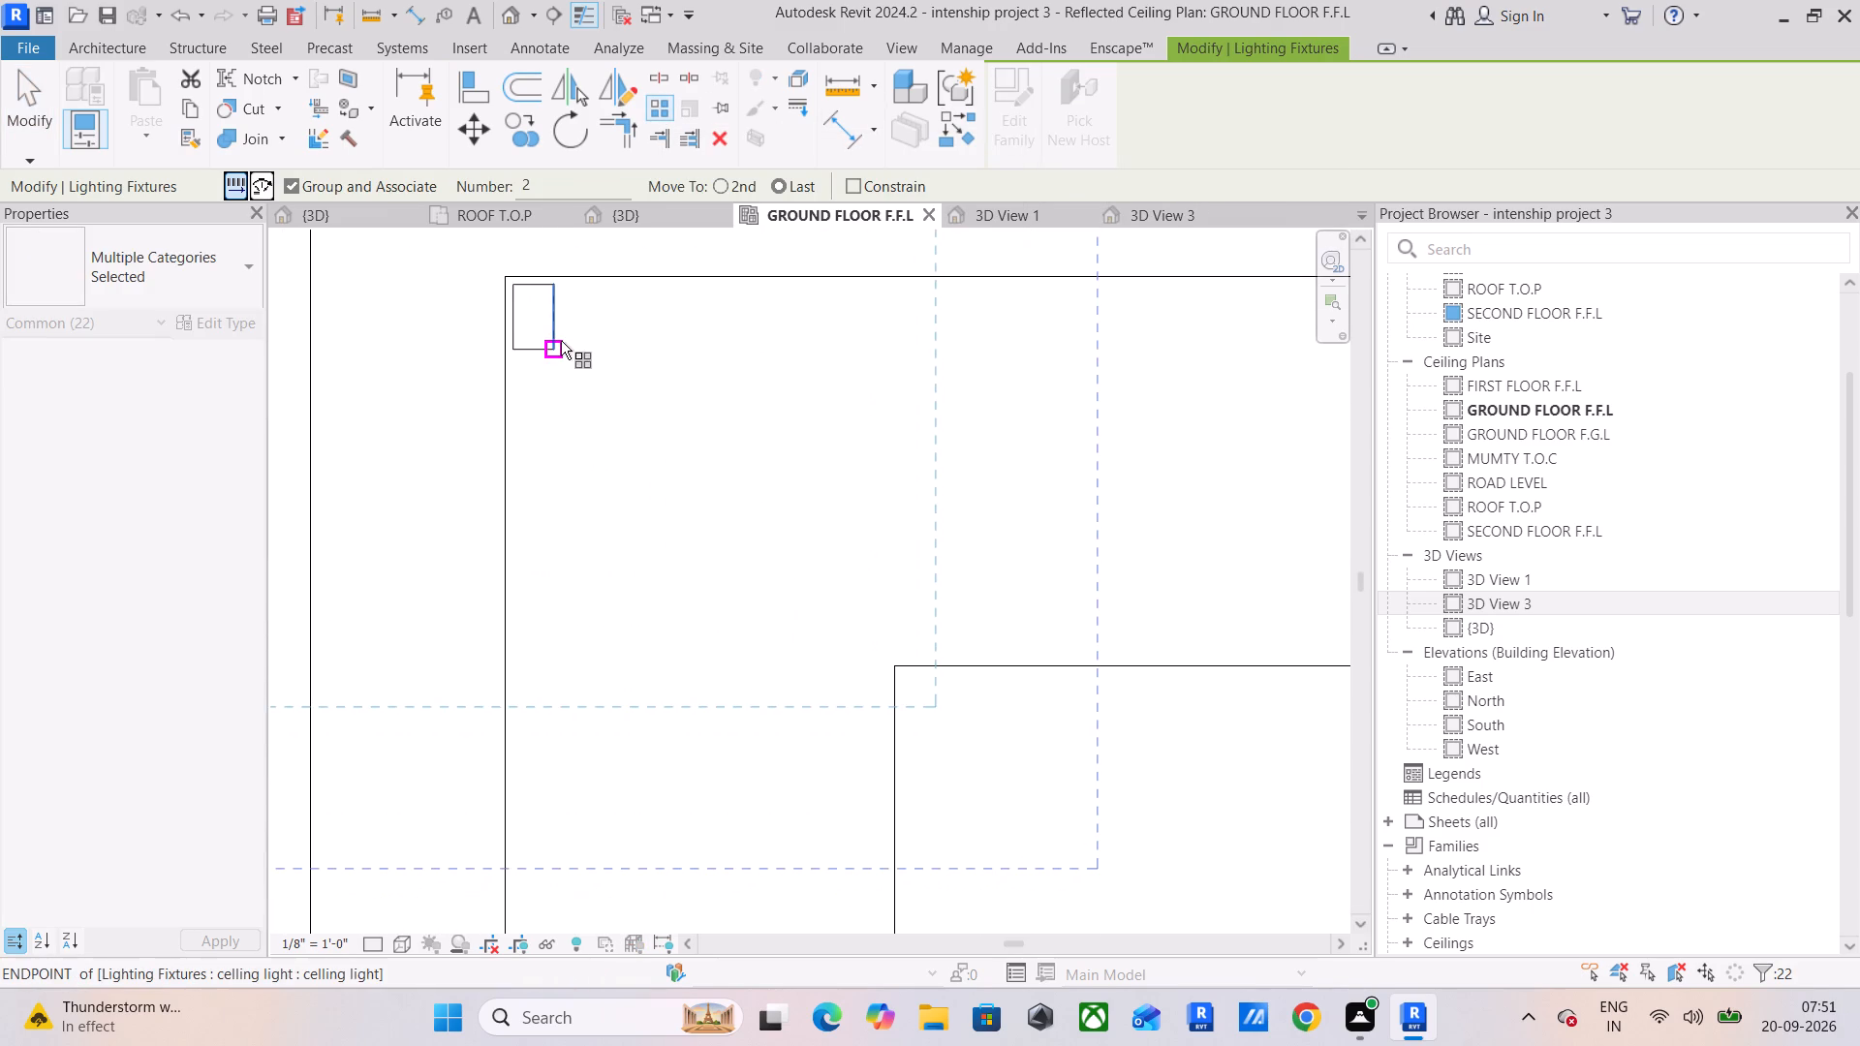
click(551, 348)
scroll(564, 690, down, 5)
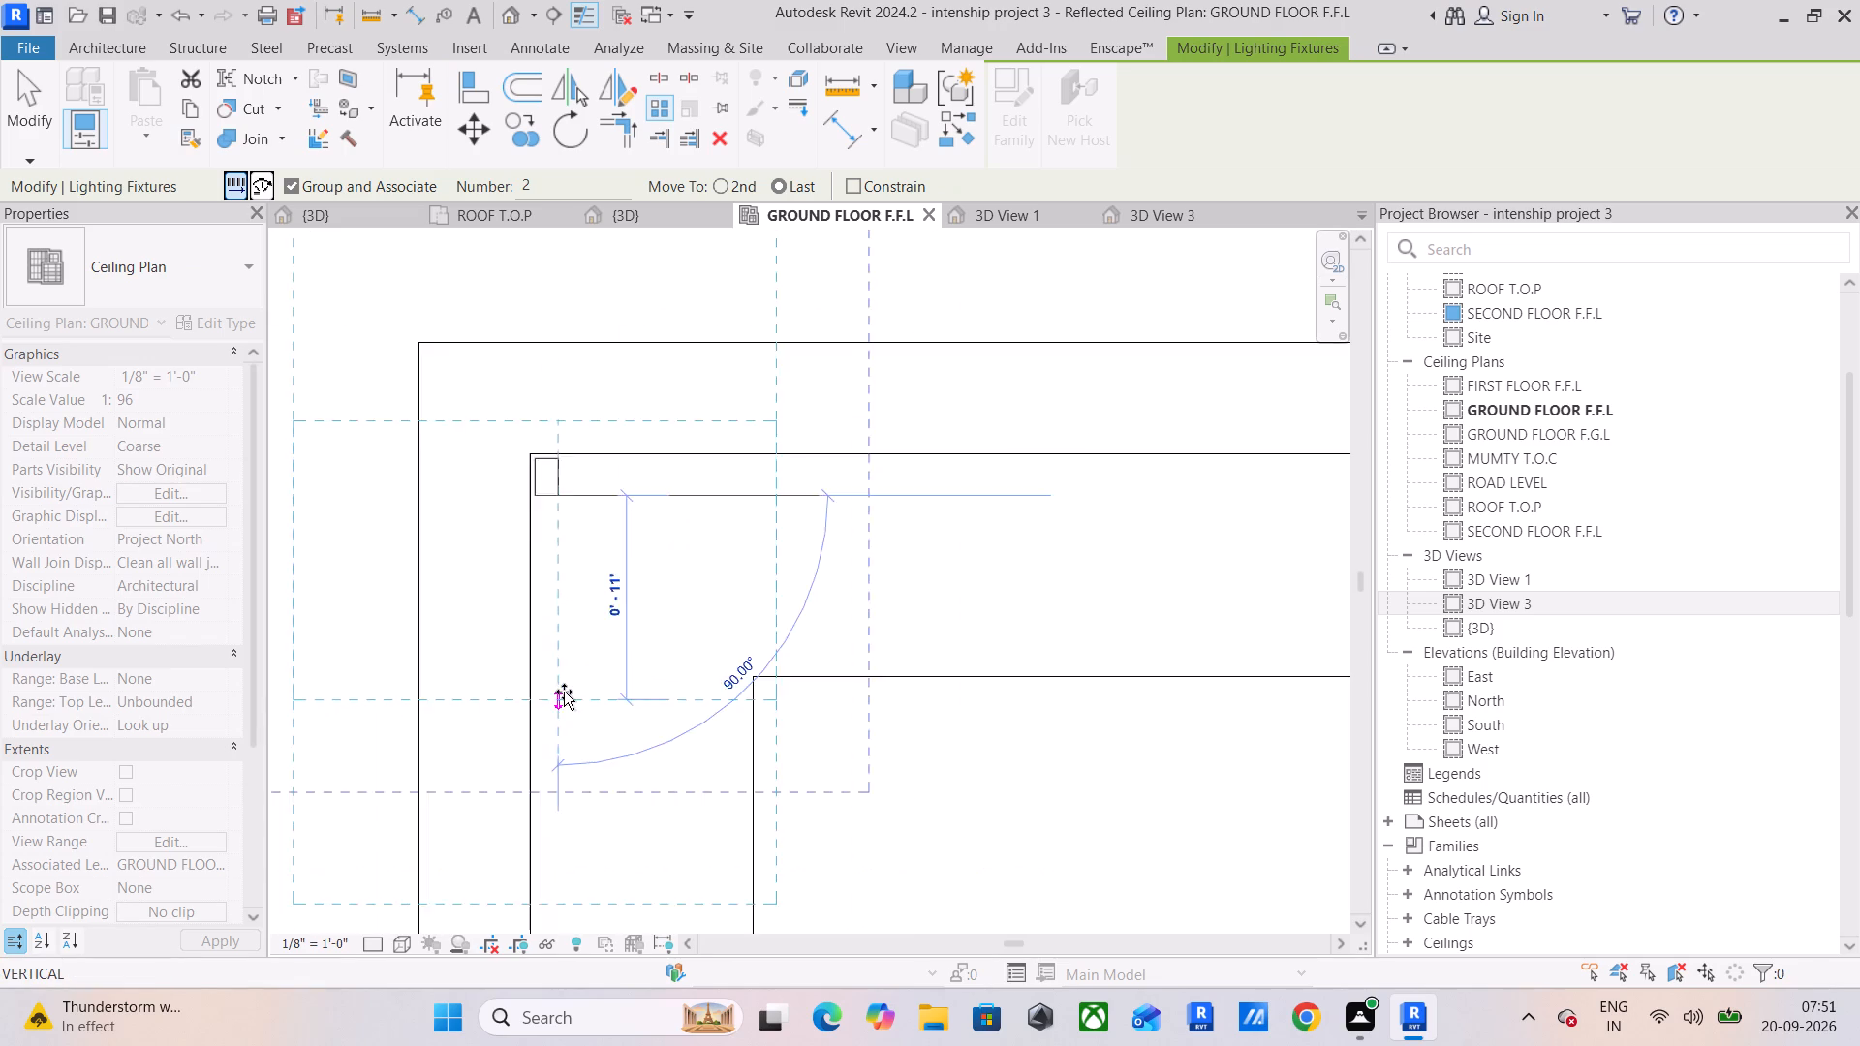
scroll(564, 692, down, 7)
middle_drag(564, 688, 615, 263)
scroll(622, 626, up, 7)
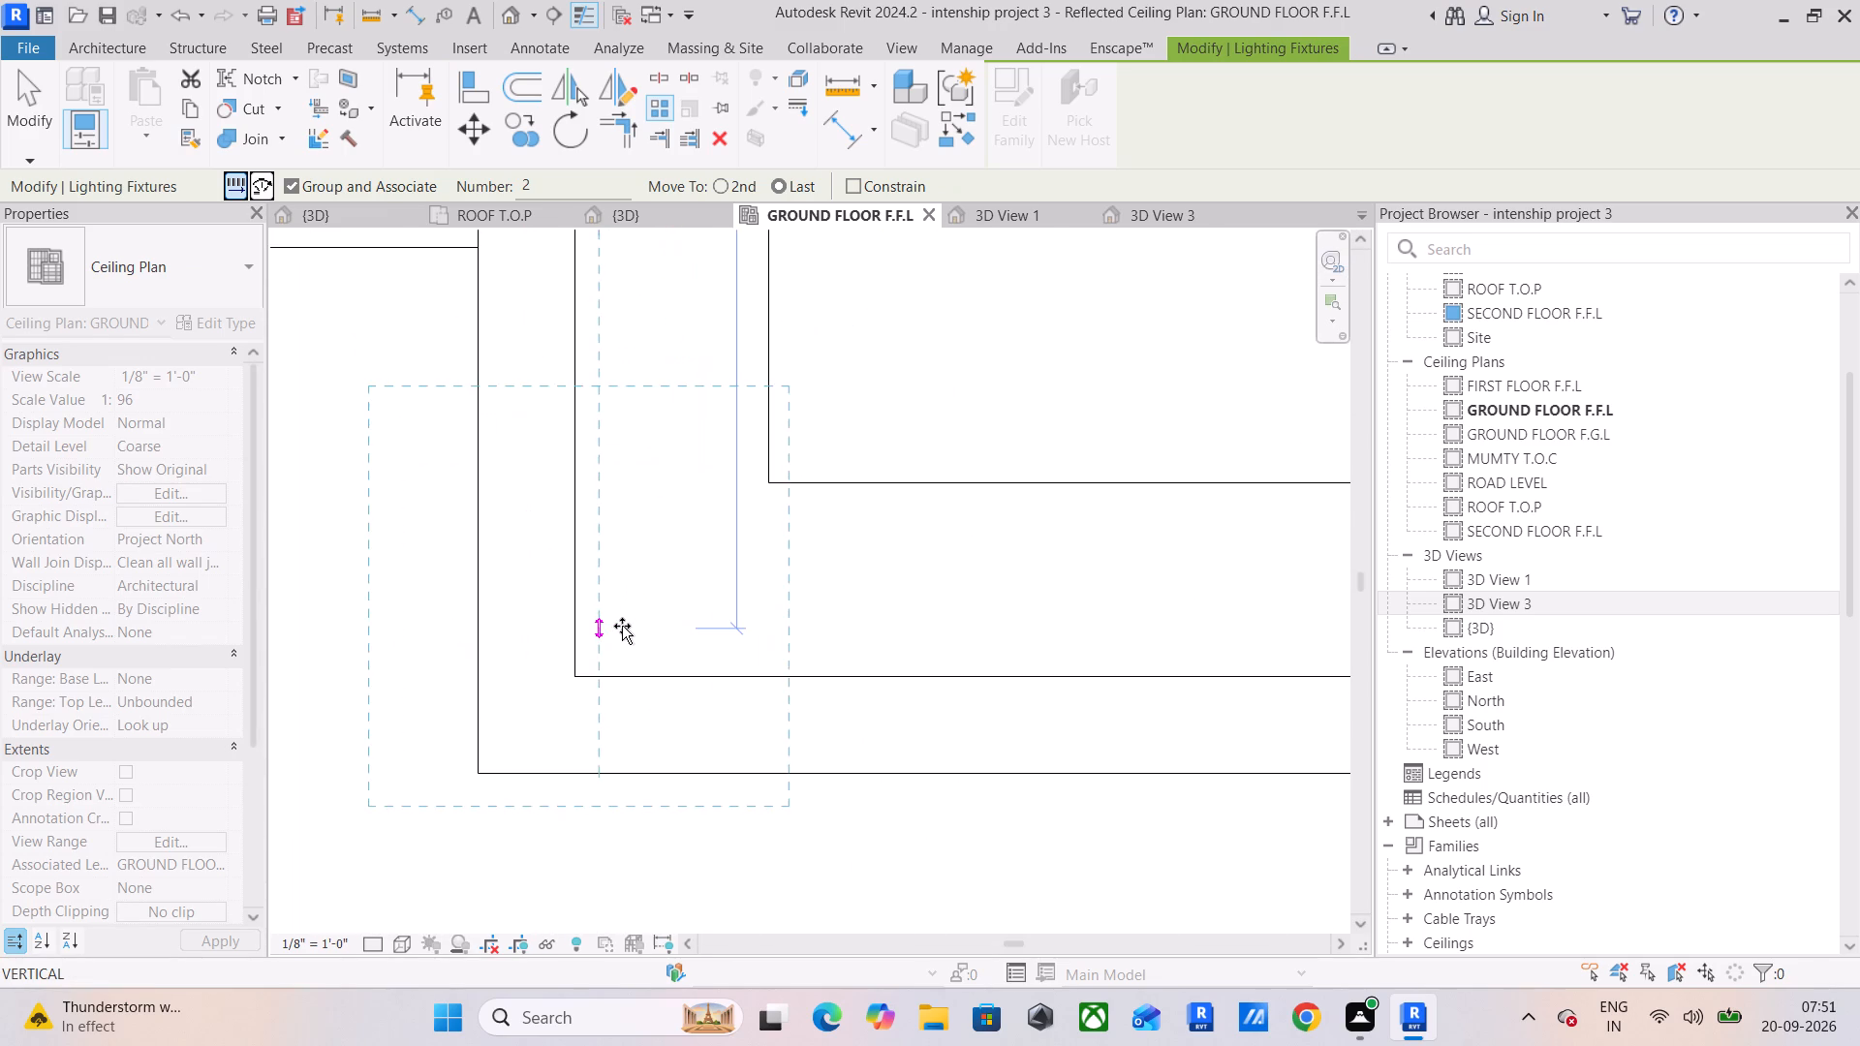
scroll(622, 626, up, 5)
scroll(578, 721, up, 6)
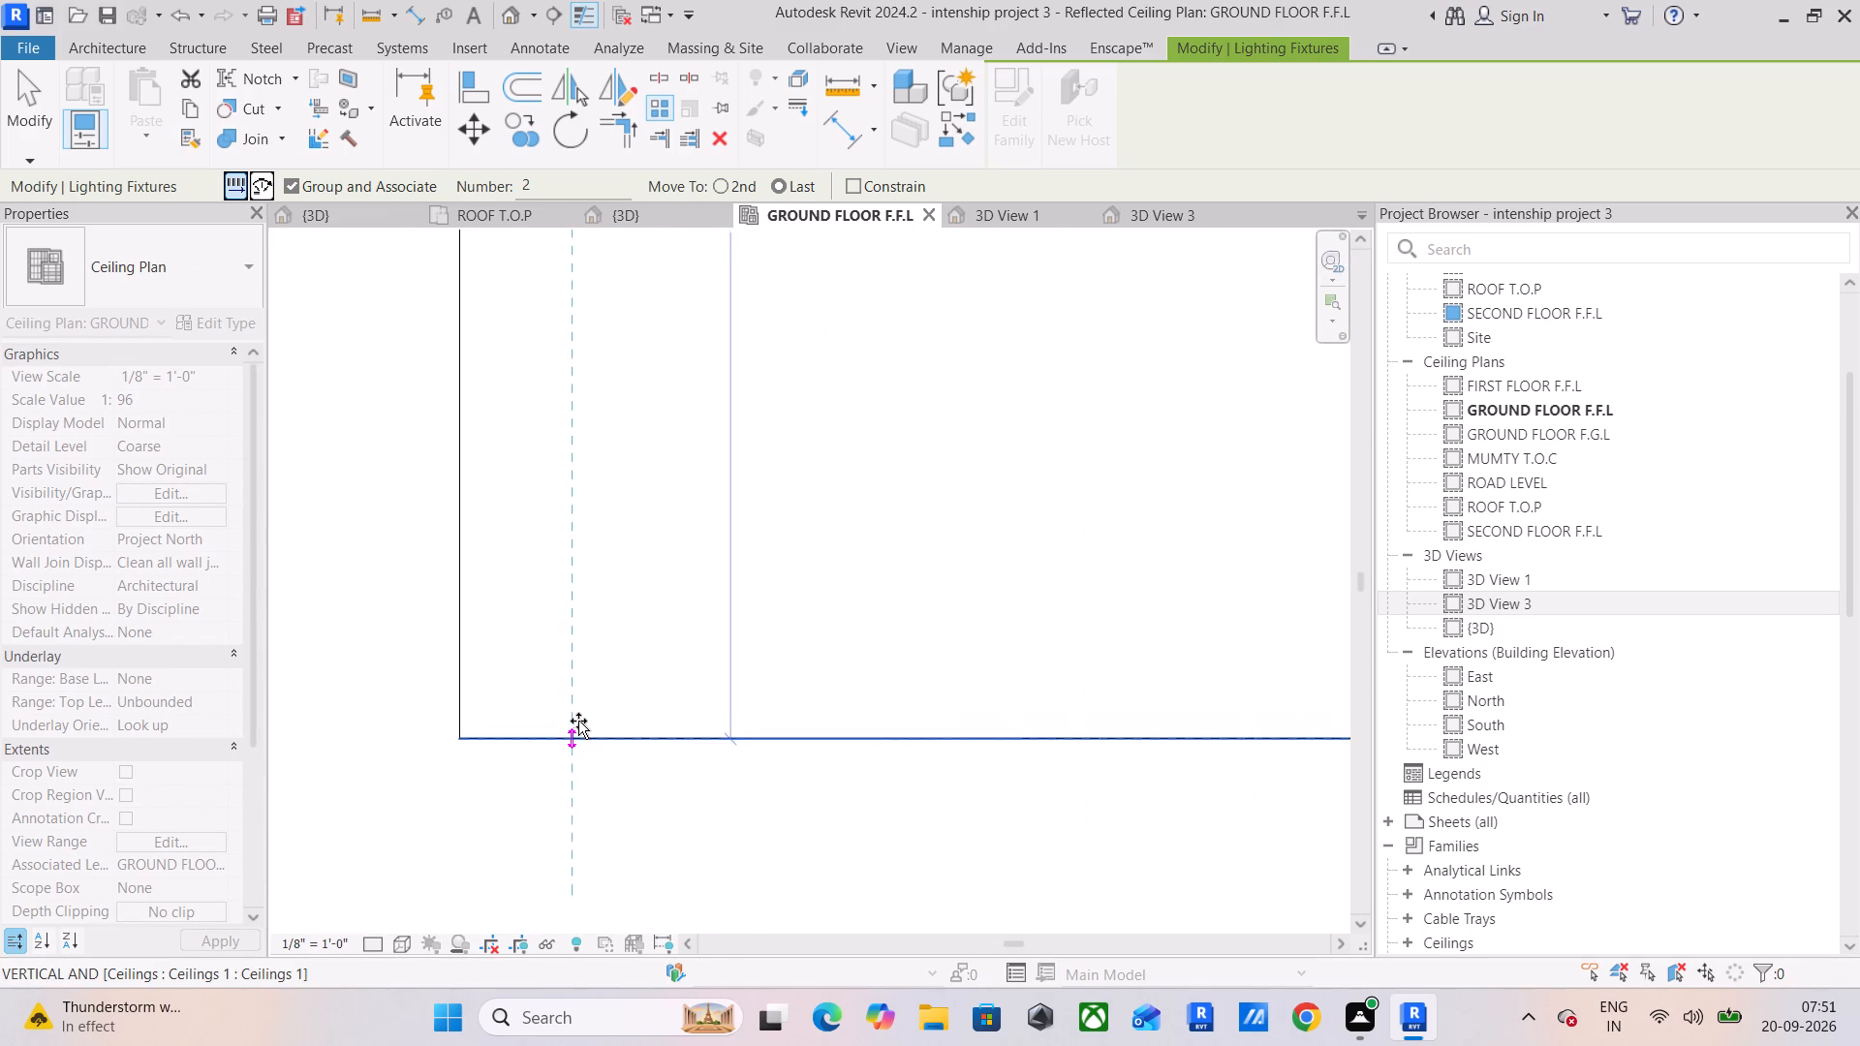
click(578, 721)
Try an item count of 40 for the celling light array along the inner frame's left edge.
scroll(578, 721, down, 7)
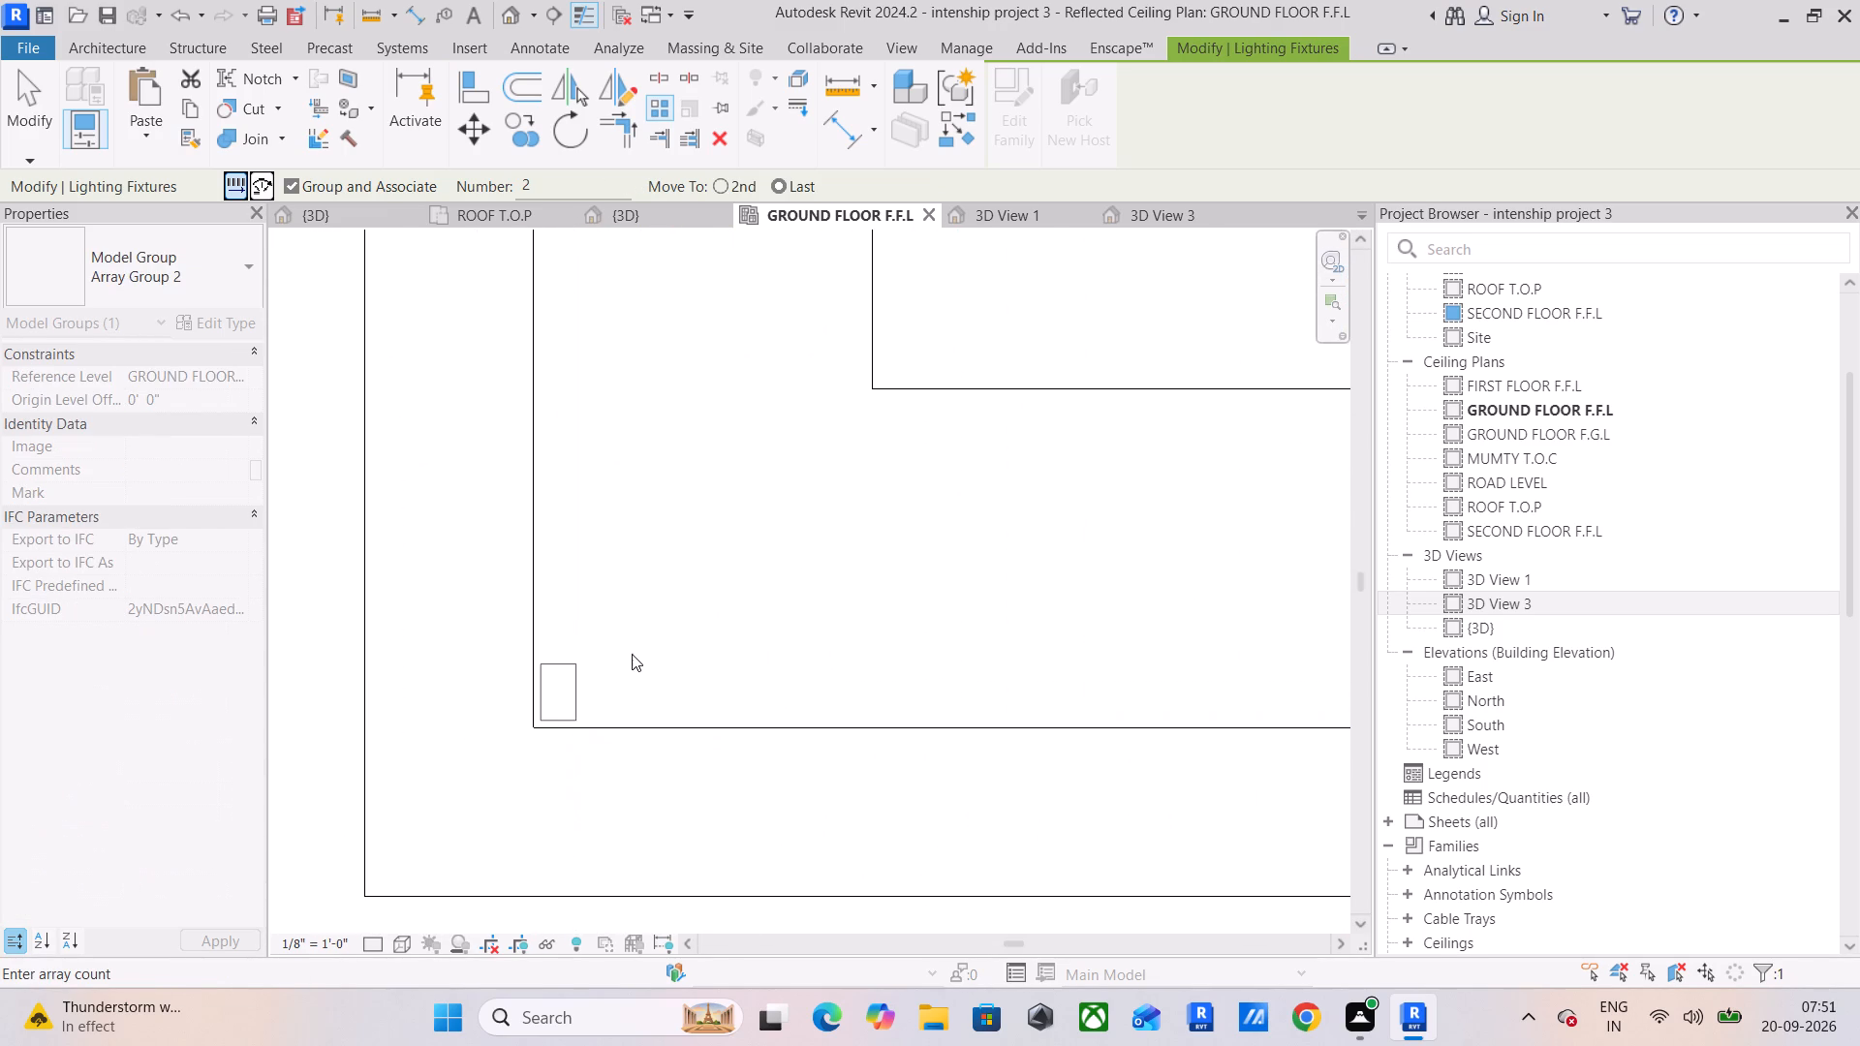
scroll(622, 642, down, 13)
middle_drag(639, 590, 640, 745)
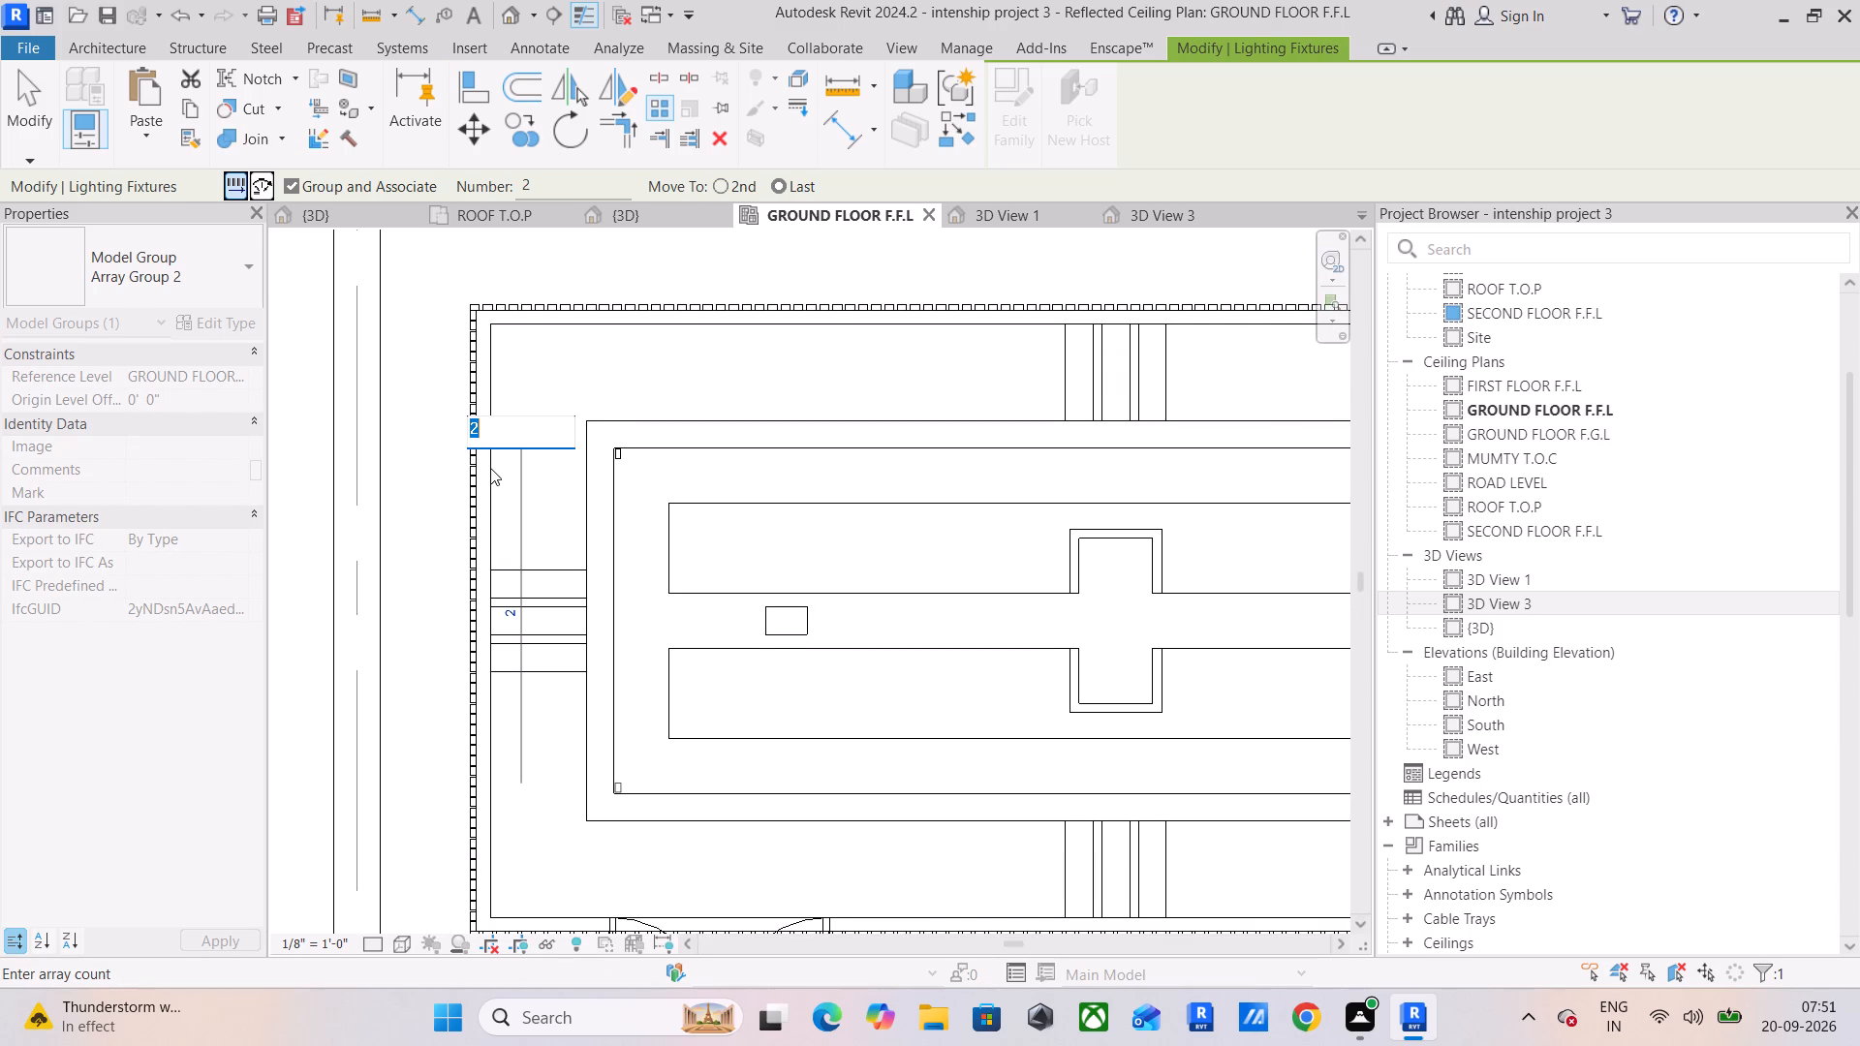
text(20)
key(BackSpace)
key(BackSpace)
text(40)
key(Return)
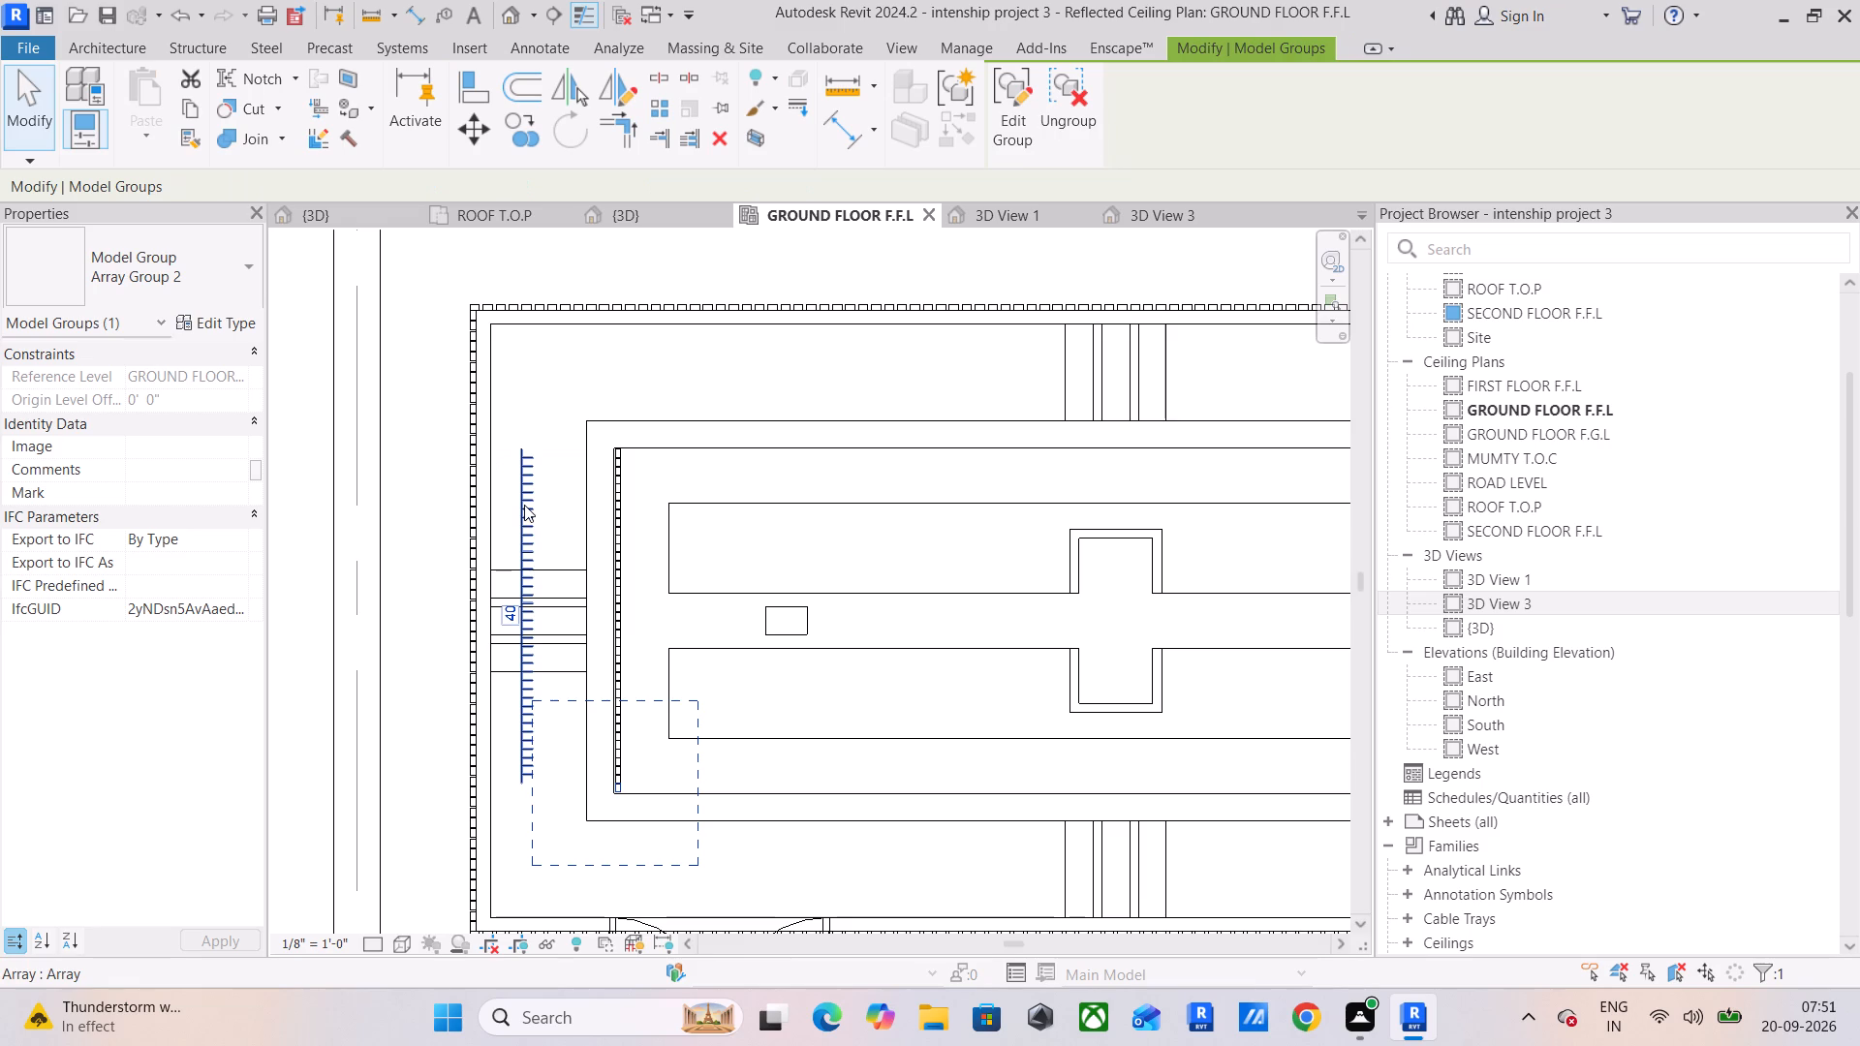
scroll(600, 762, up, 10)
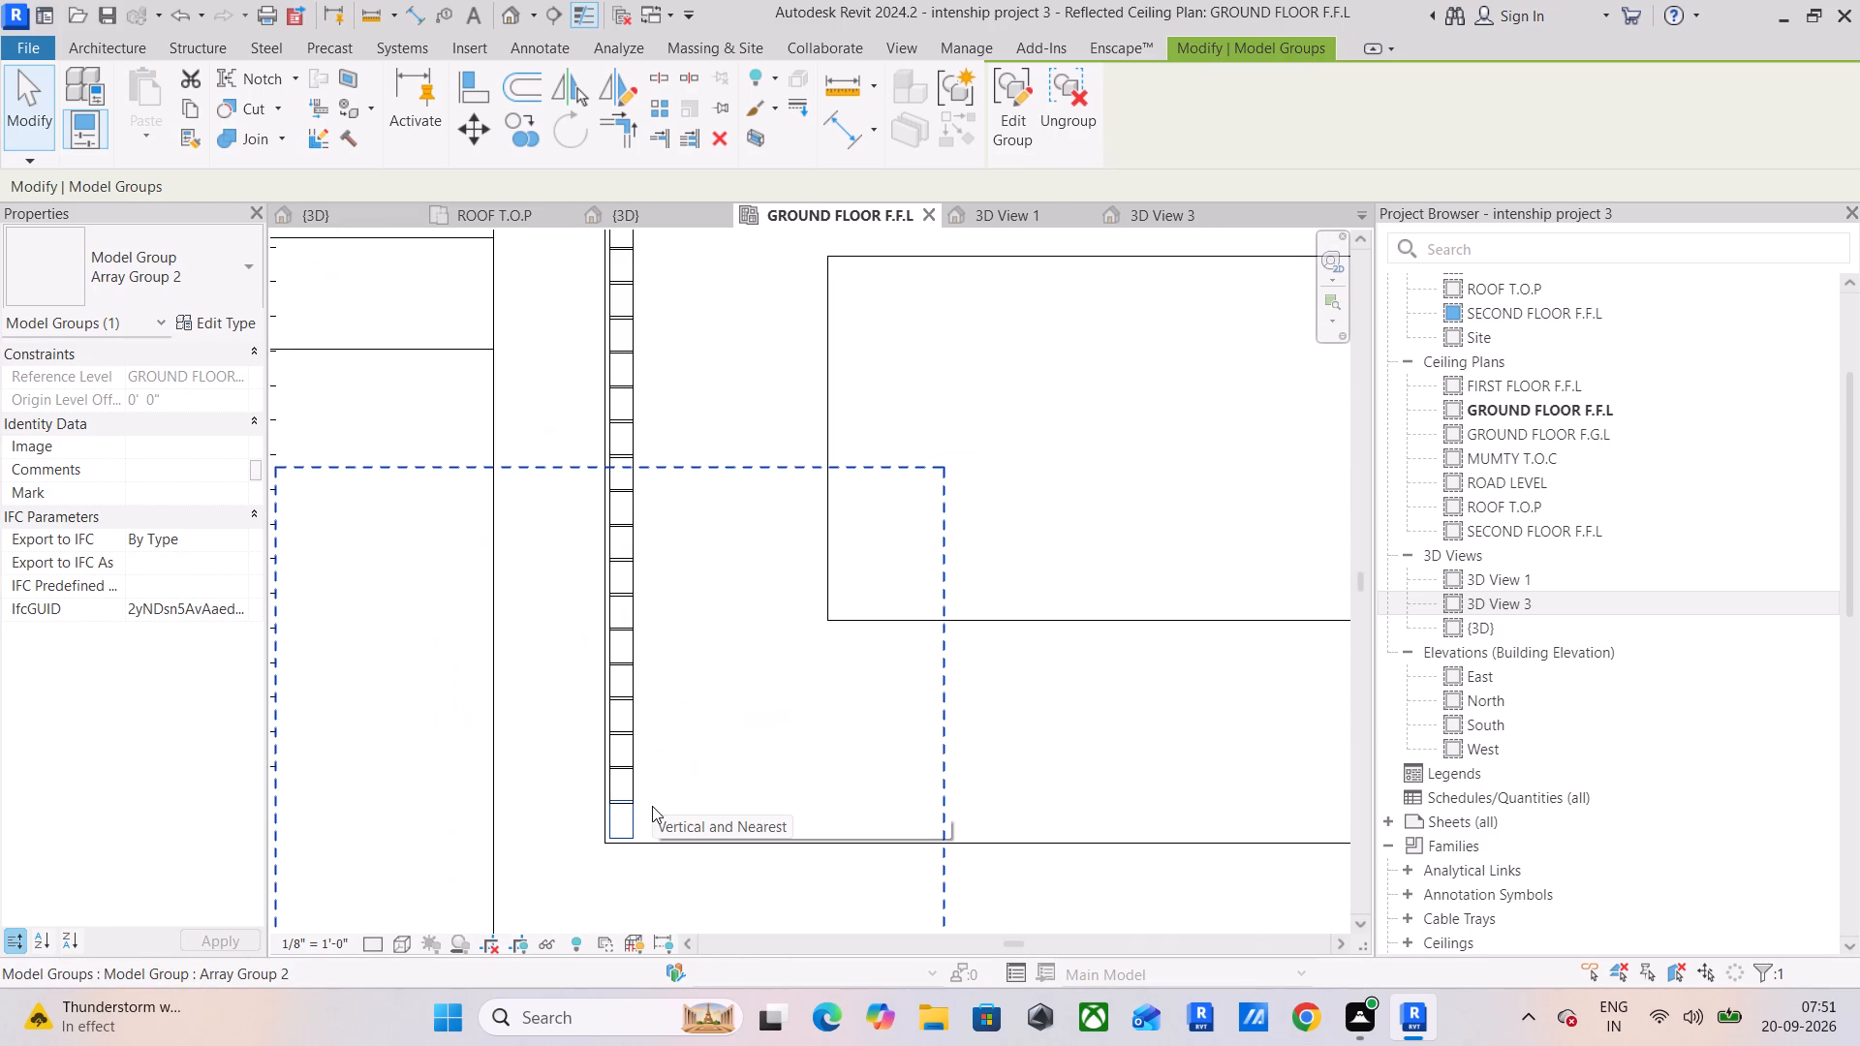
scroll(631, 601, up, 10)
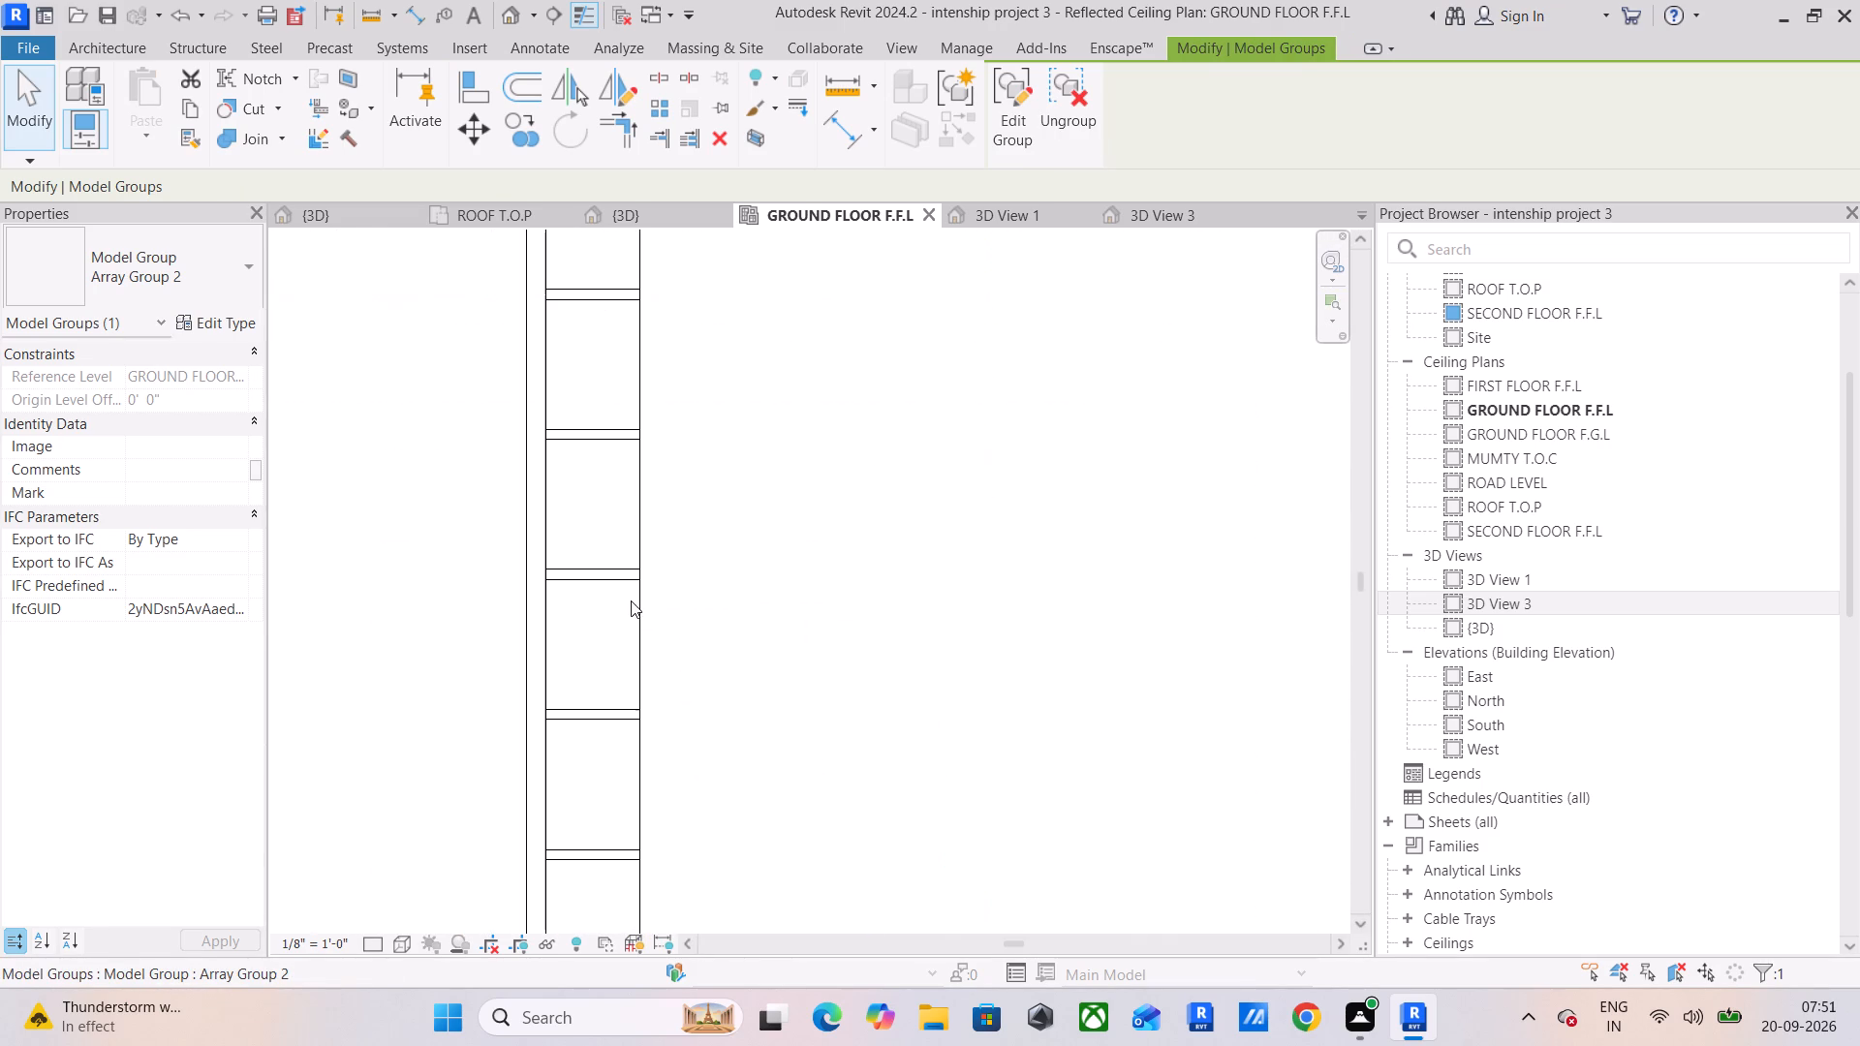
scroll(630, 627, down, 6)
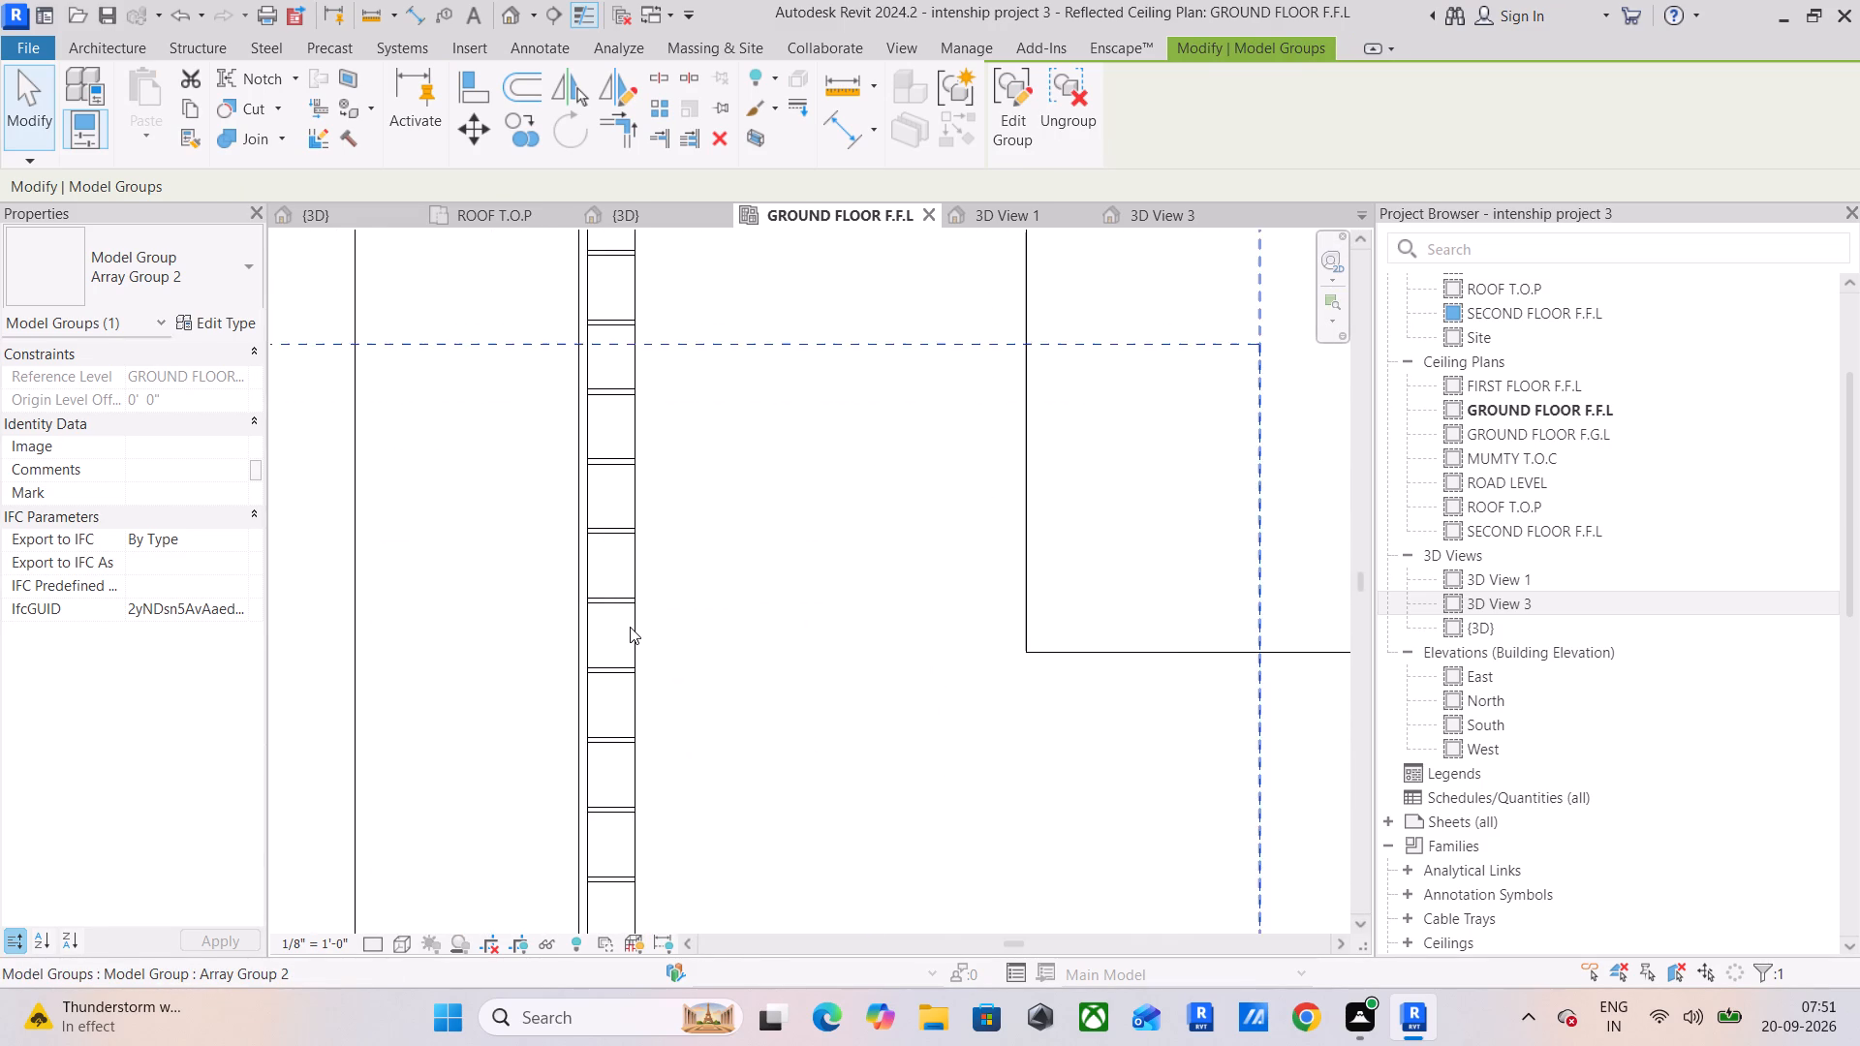
Set the inner frame's left-edge celling light array count to 35 and check the spacing between the lights.
click(630, 627)
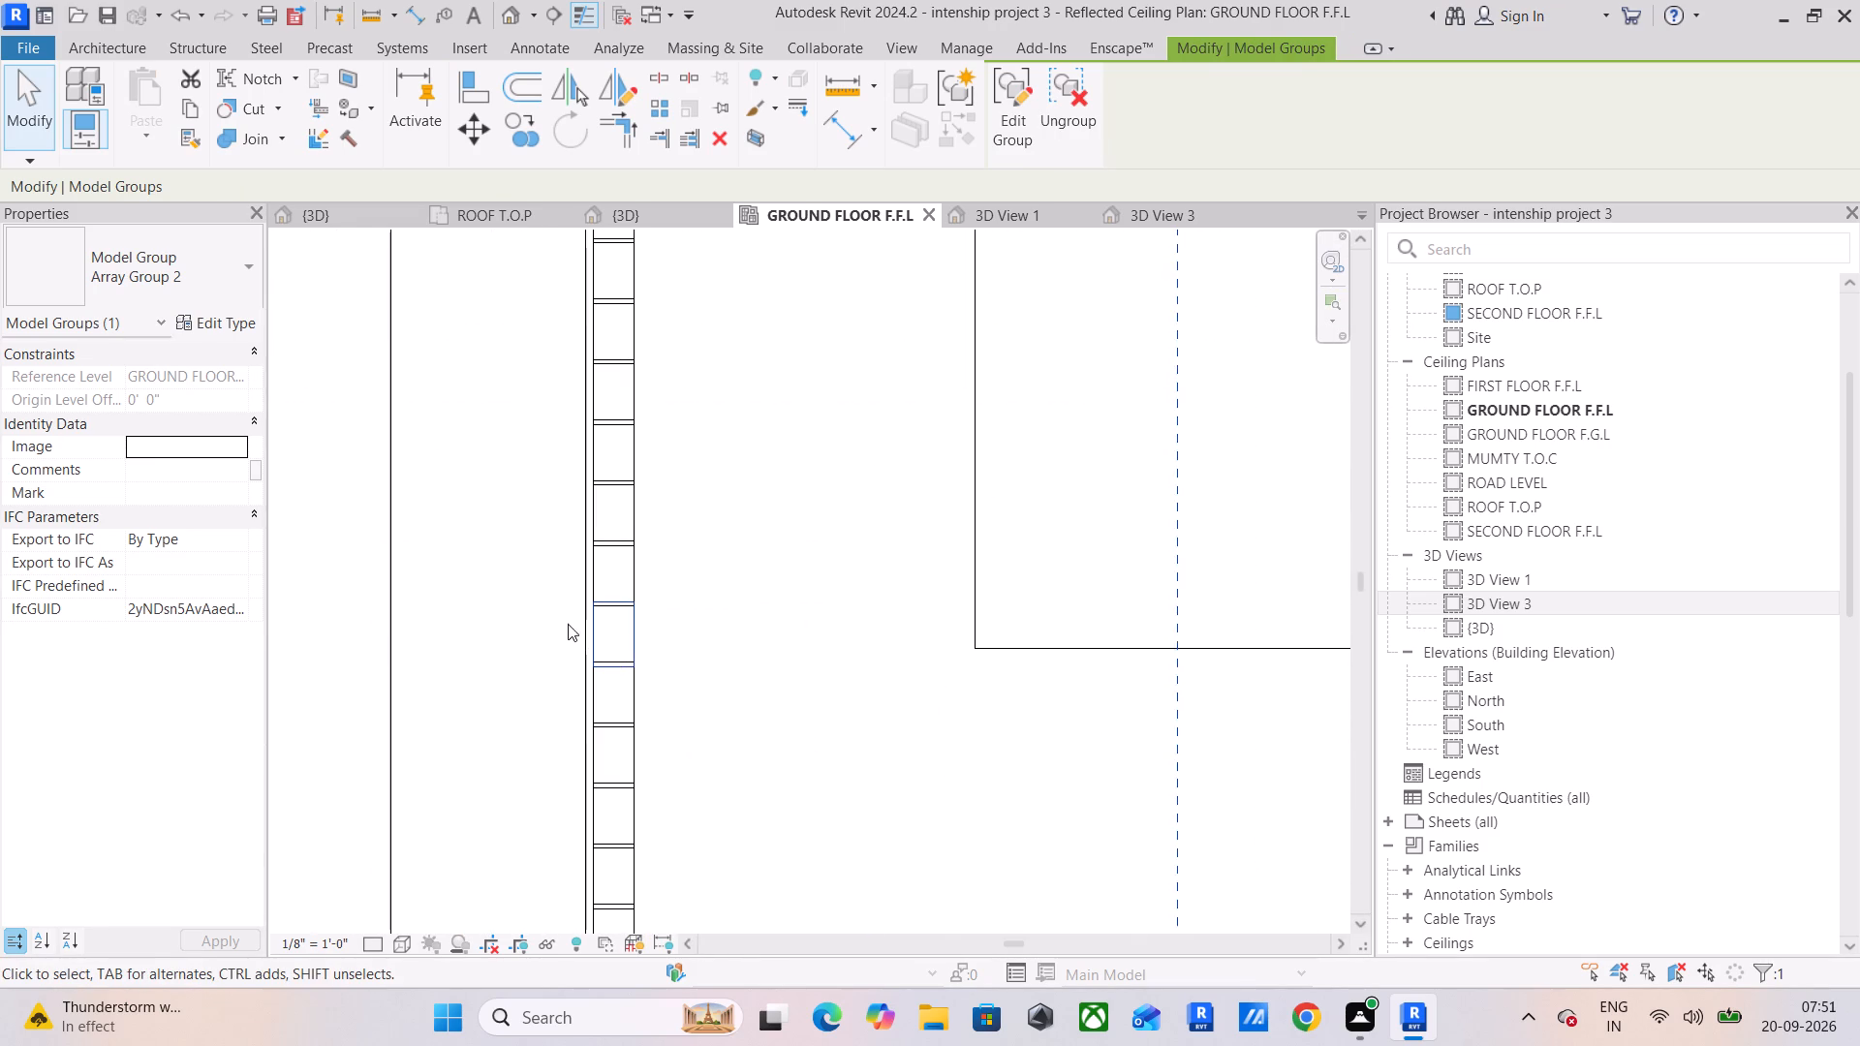
scroll(568, 623, up, 5)
scroll(568, 622, down, 12)
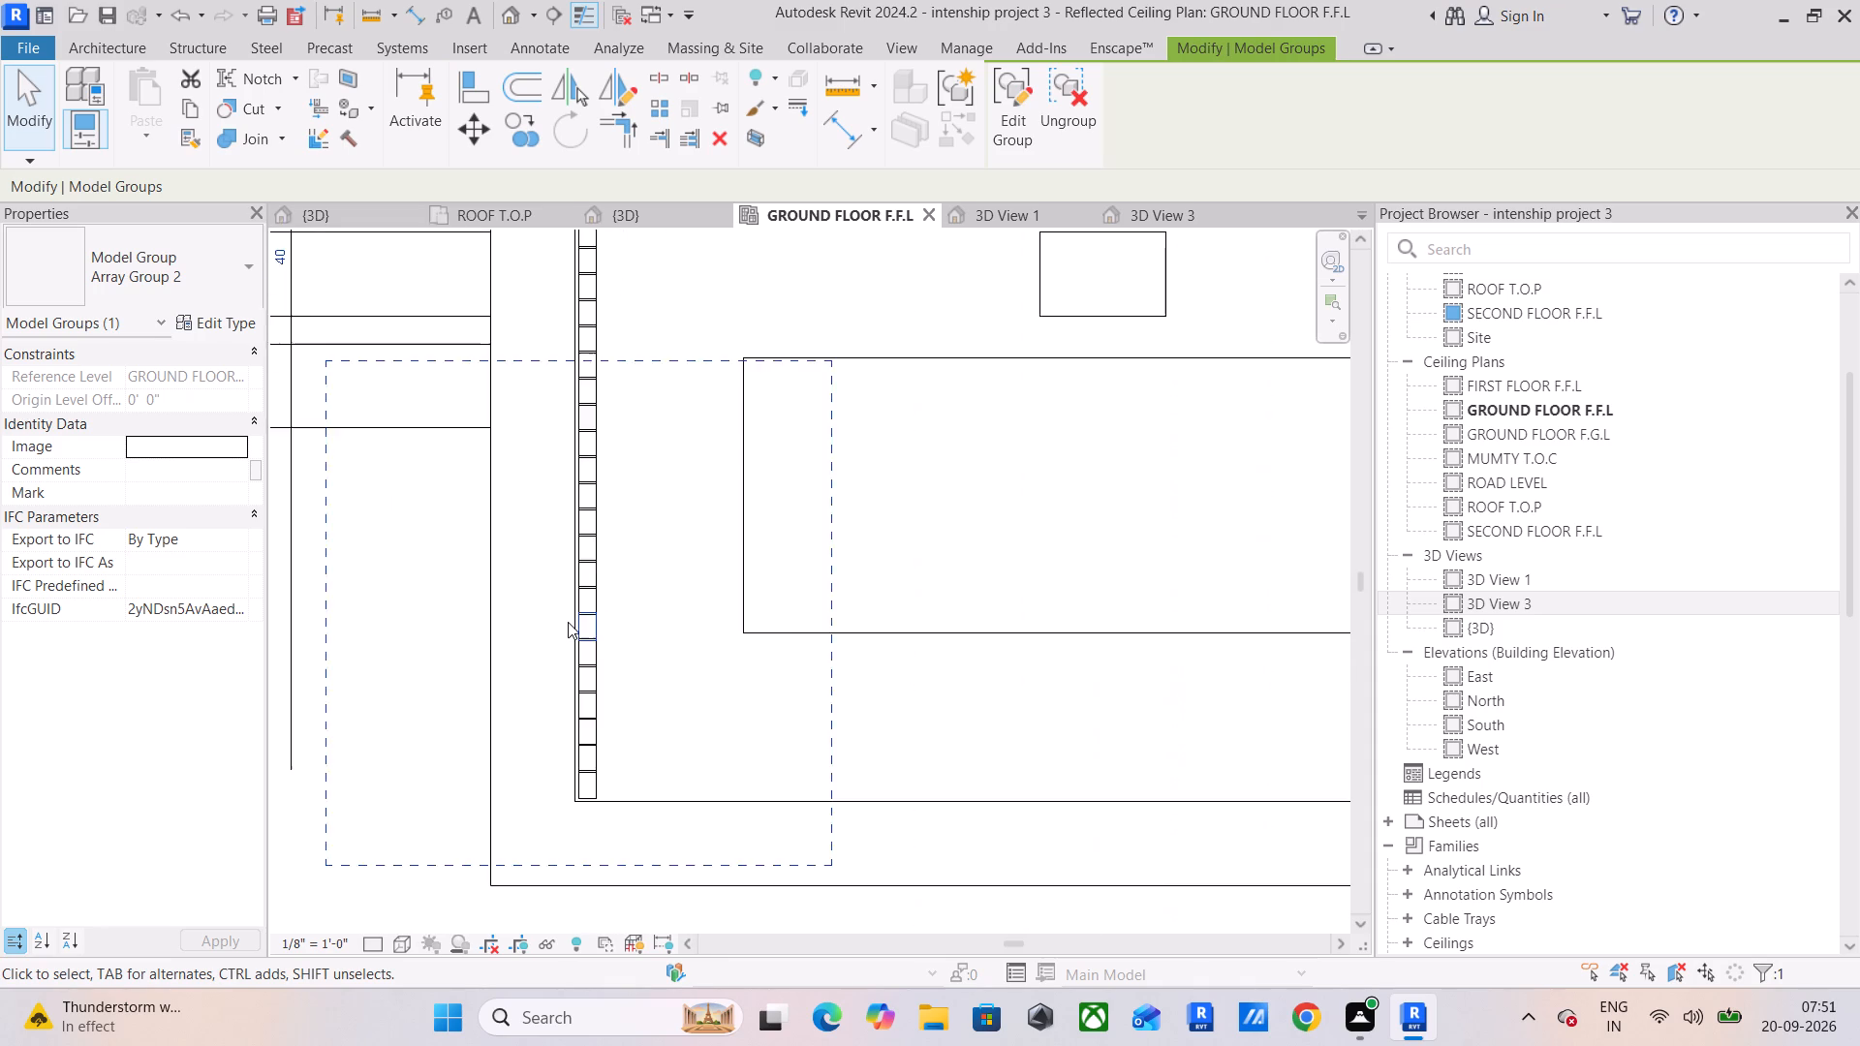
scroll(568, 622, down, 2)
click(378, 377)
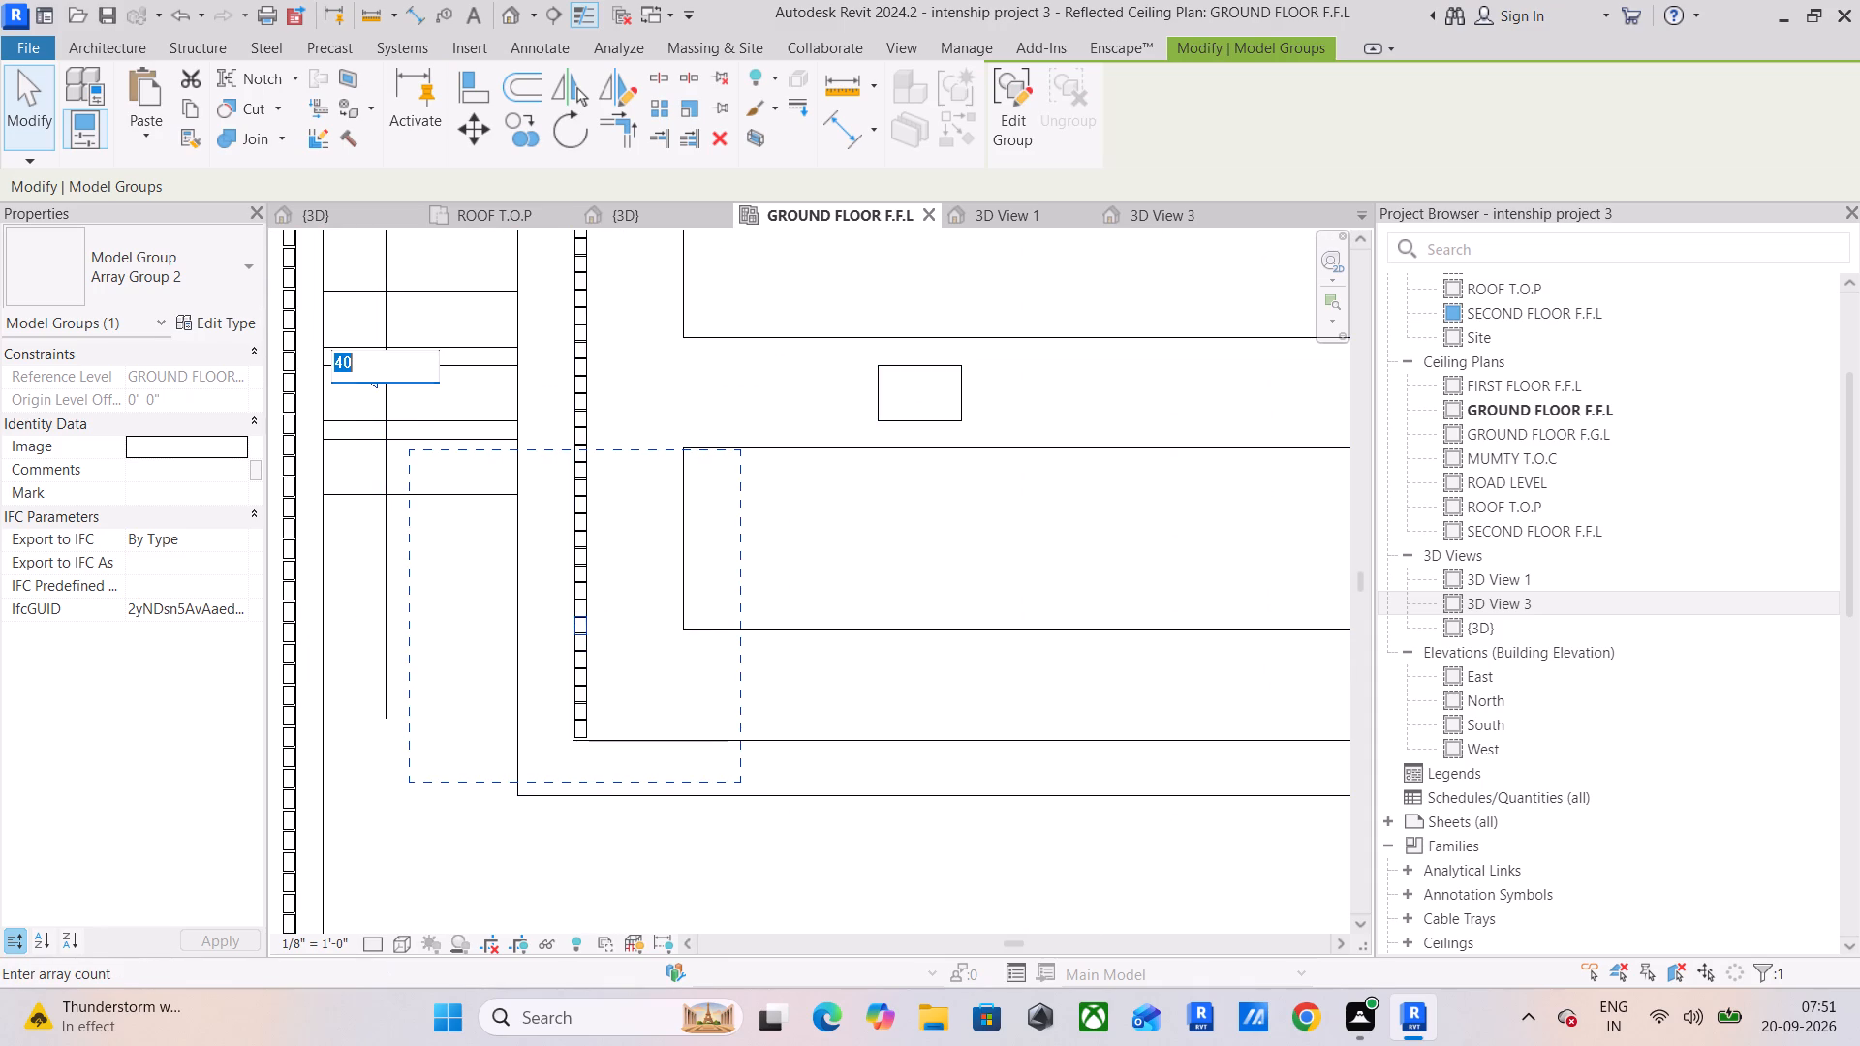
text(35)
key(Return)
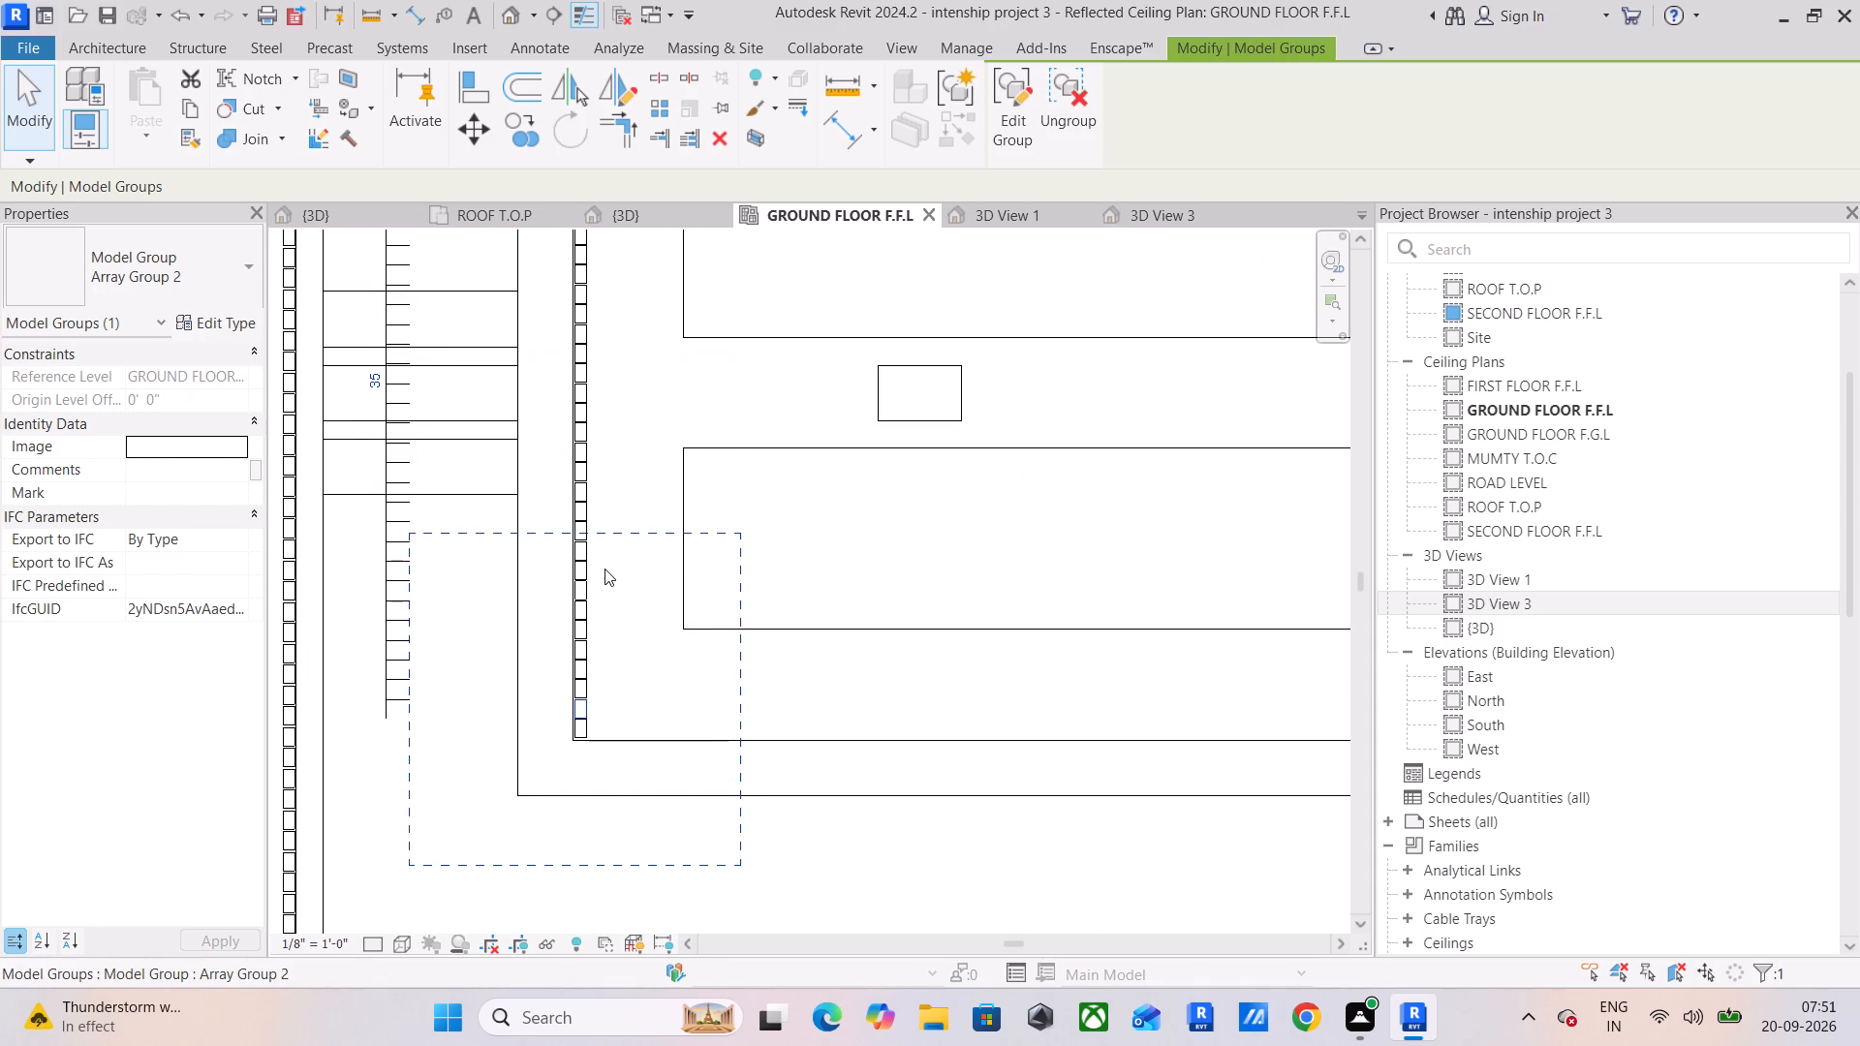
scroll(583, 680, up, 6)
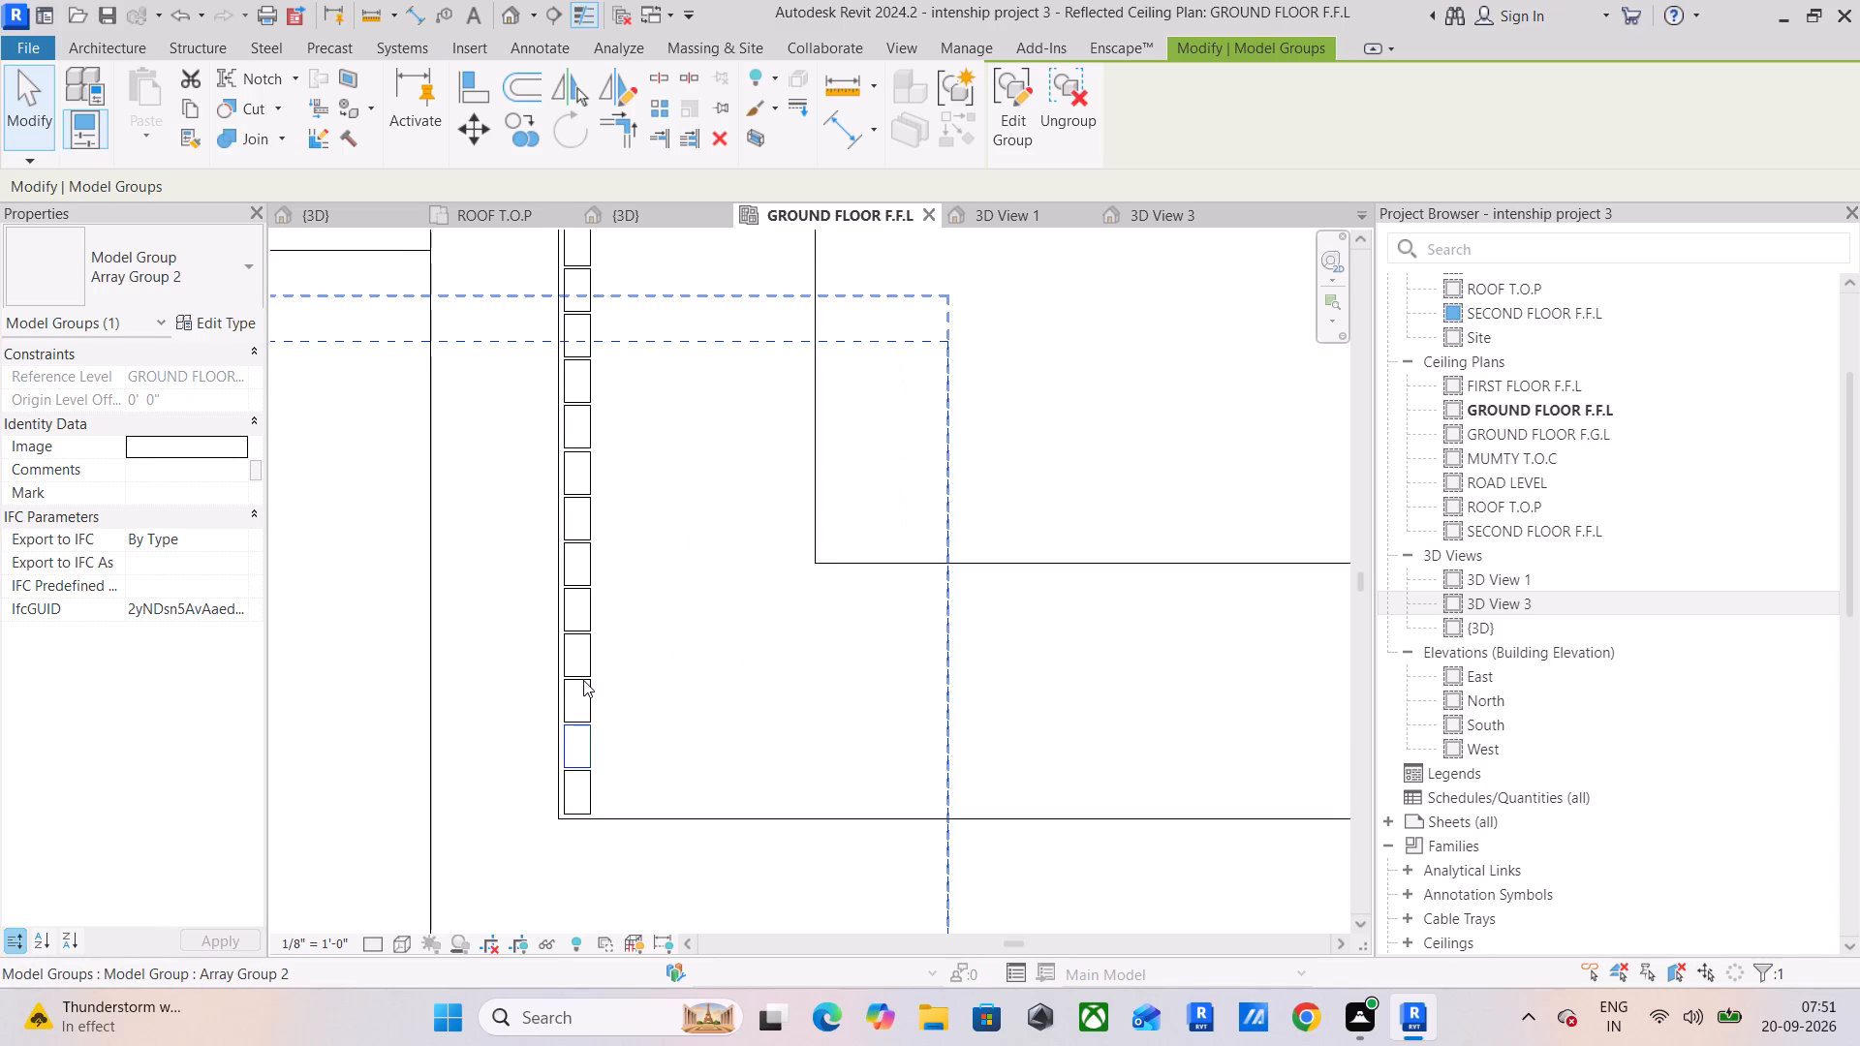
scroll(583, 680, down, 13)
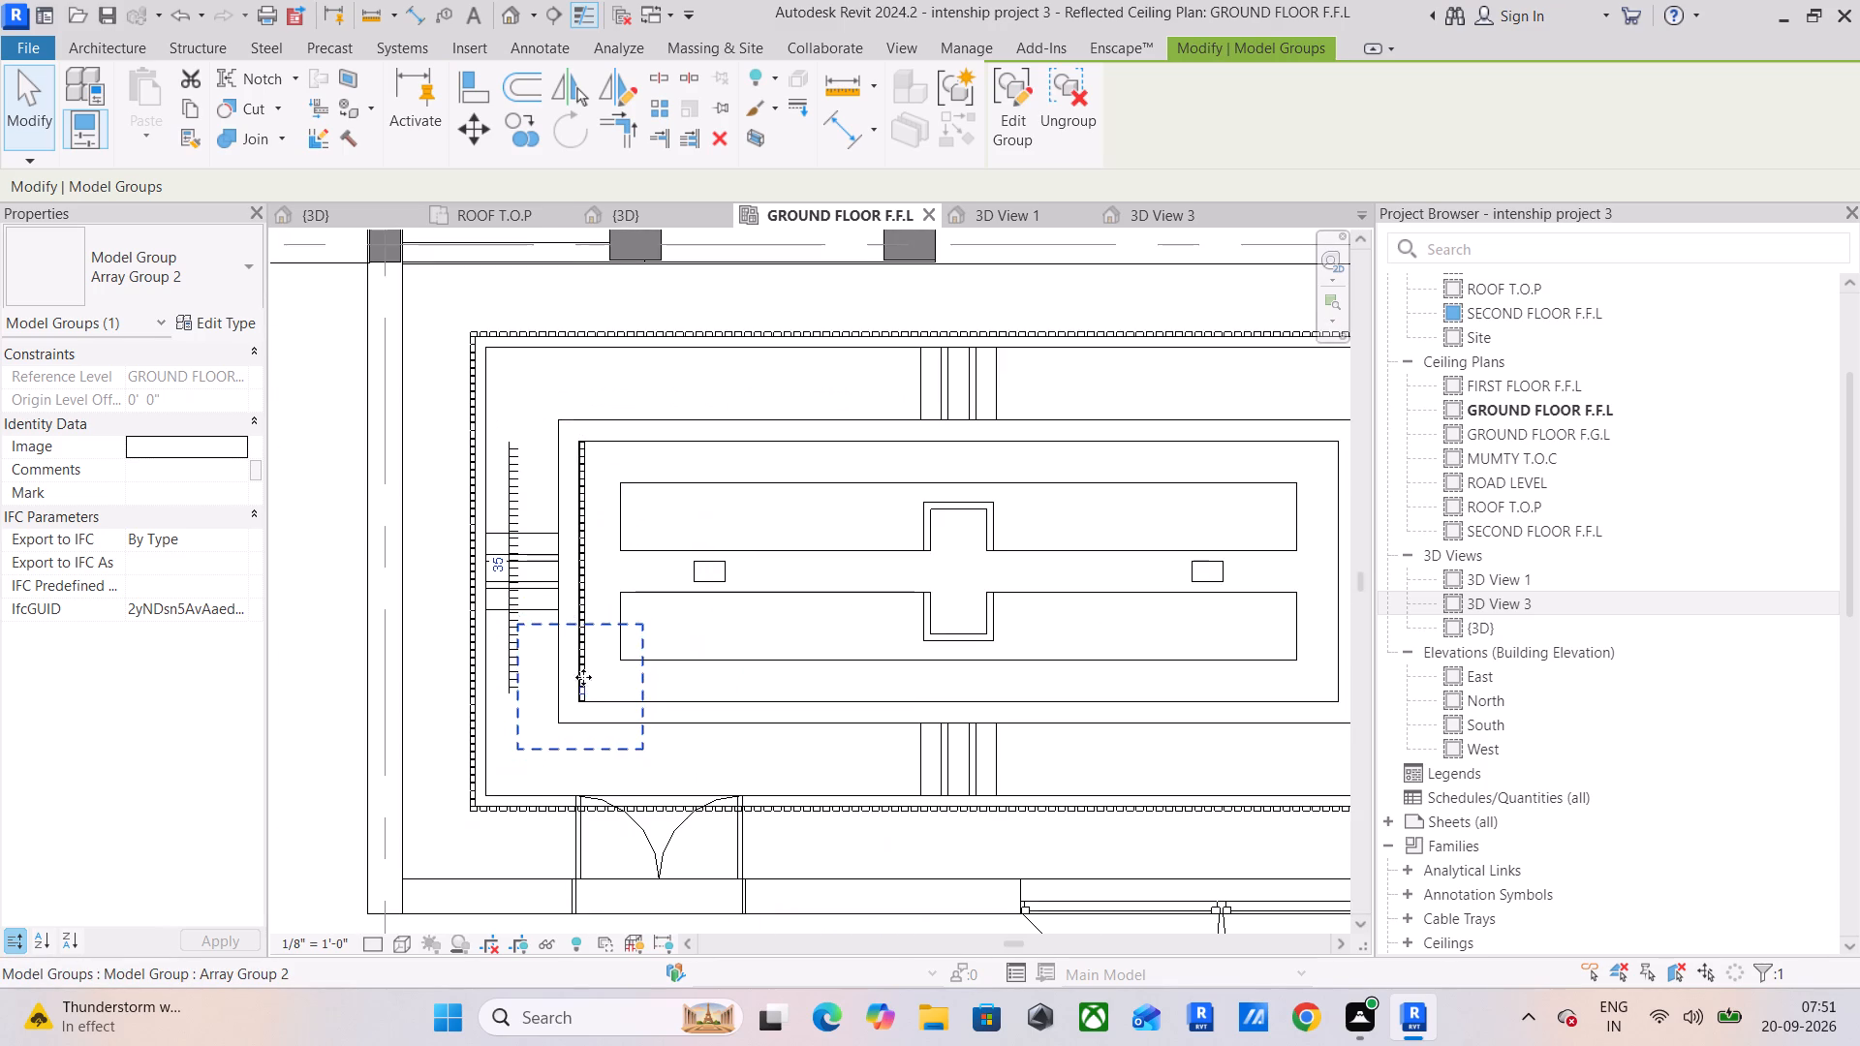
Mirror a copy of the 35-light array on the inner frame's left edge across the ceiling's vertical centreline onto the right edge.
middle_drag(583, 677, 506, 754)
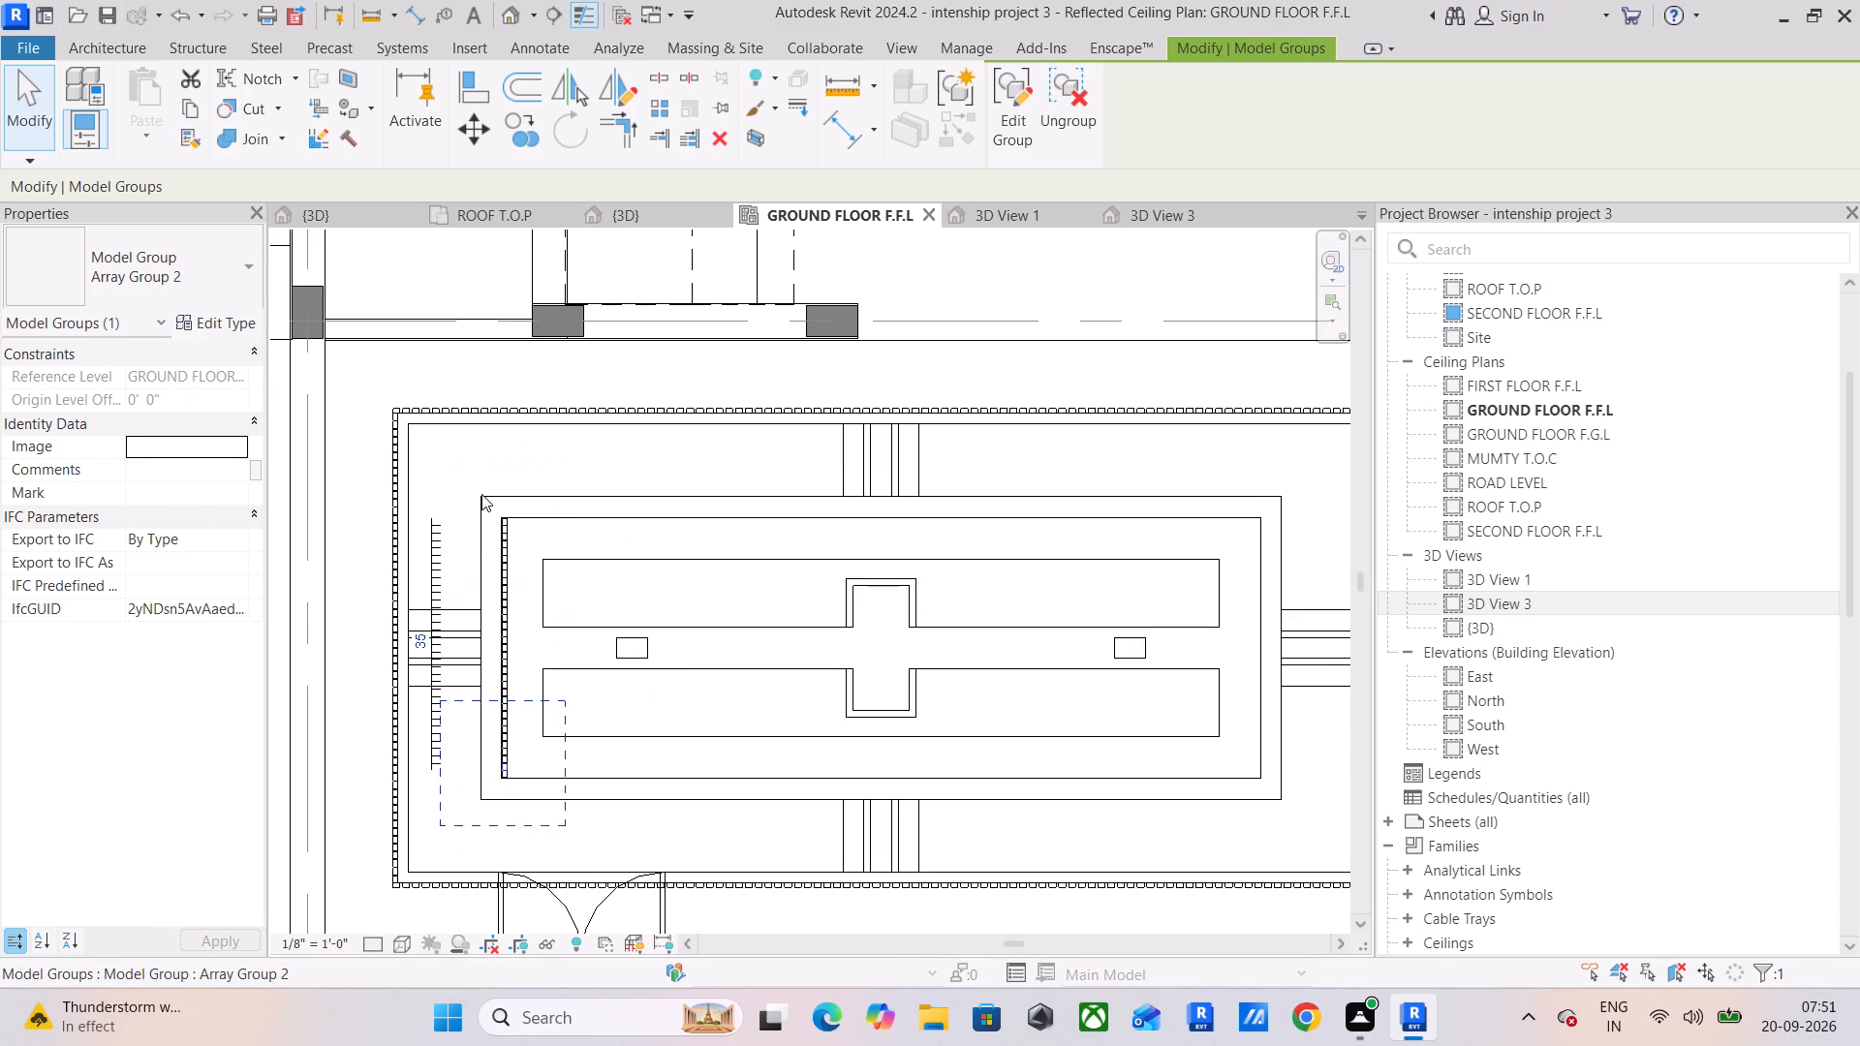
key(Escape)
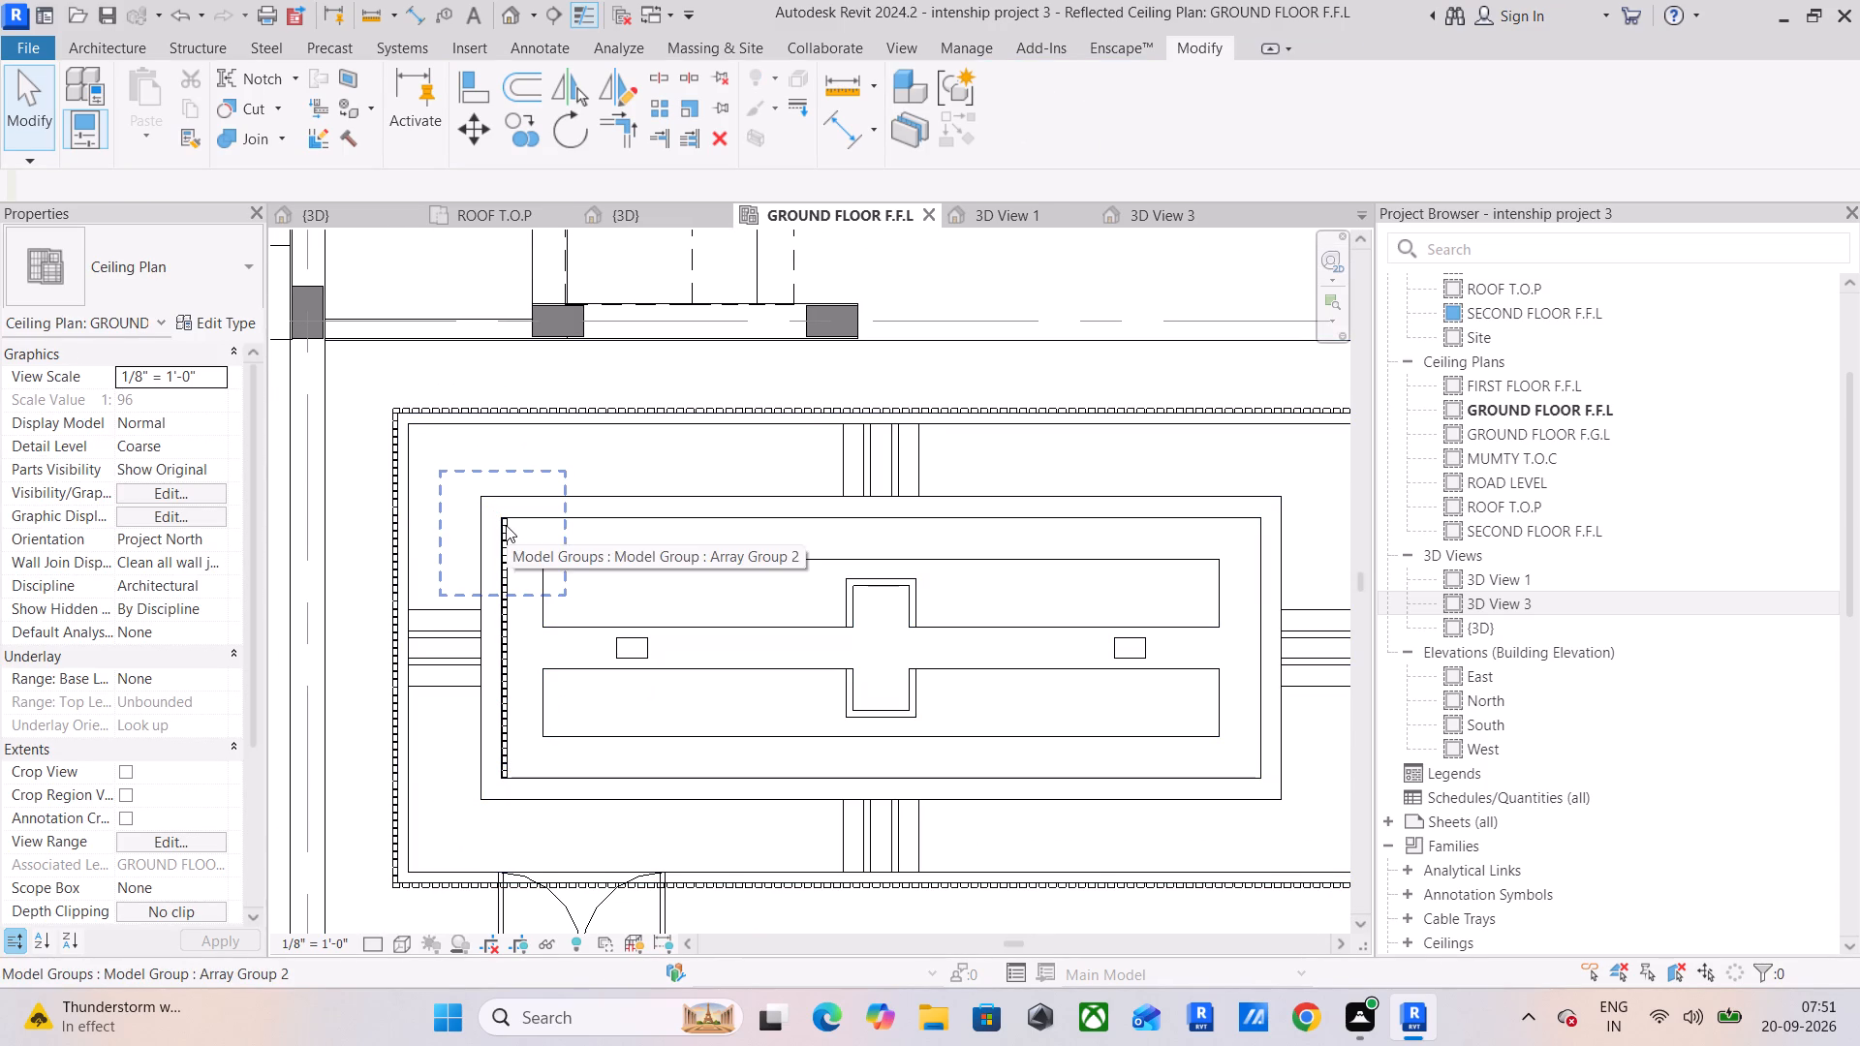
drag(460, 475, 529, 593)
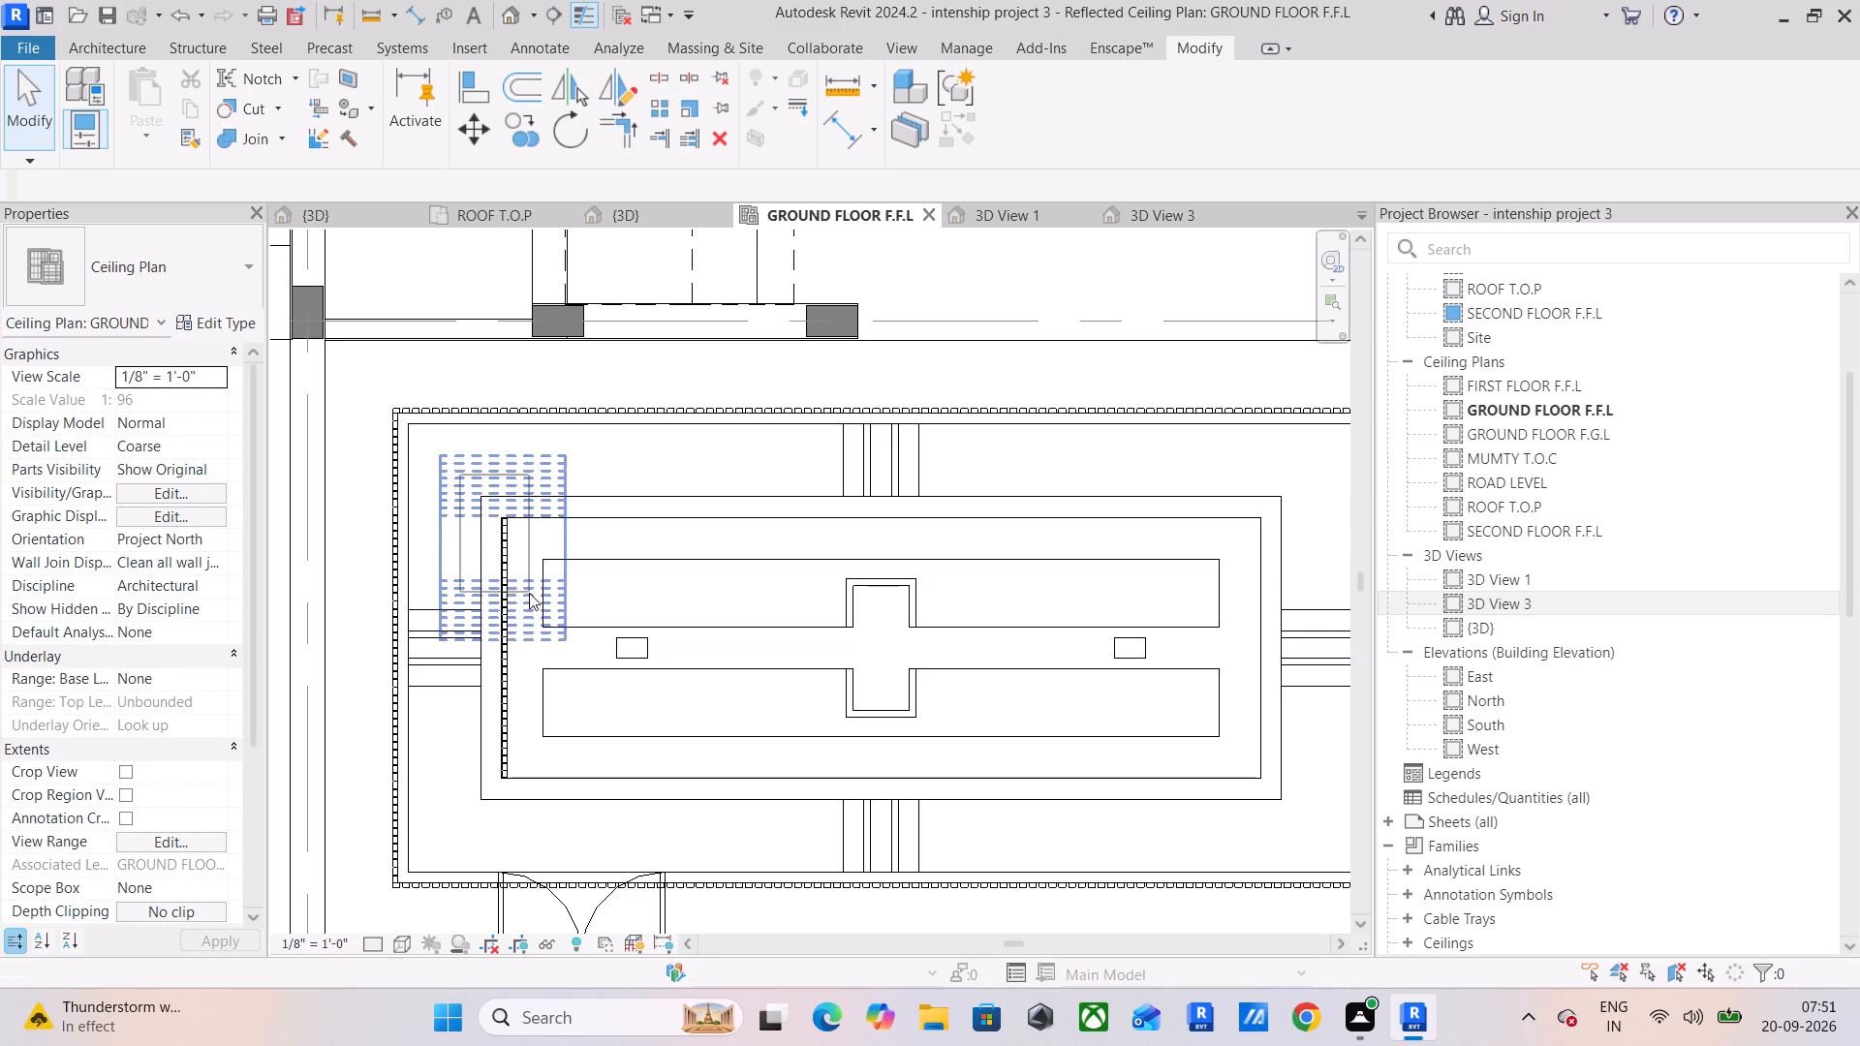
drag(529, 593, 511, 782)
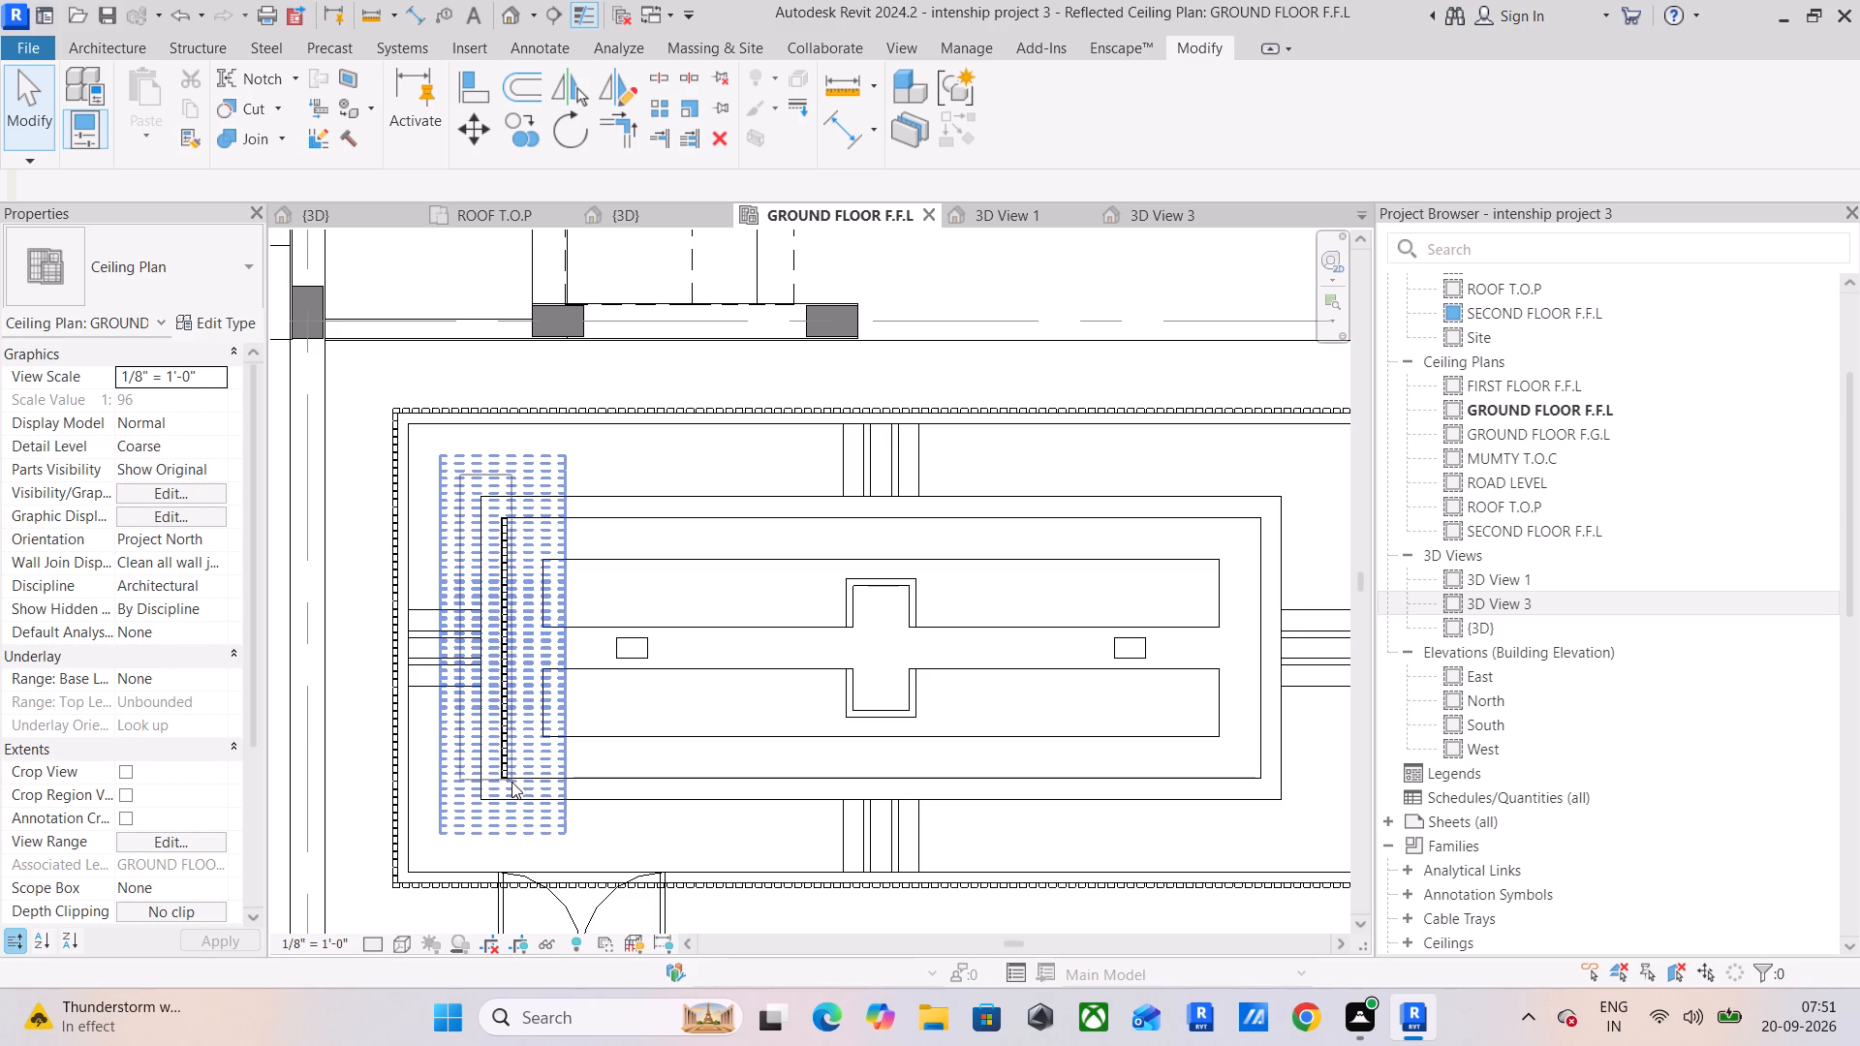
drag(511, 782, 512, 783)
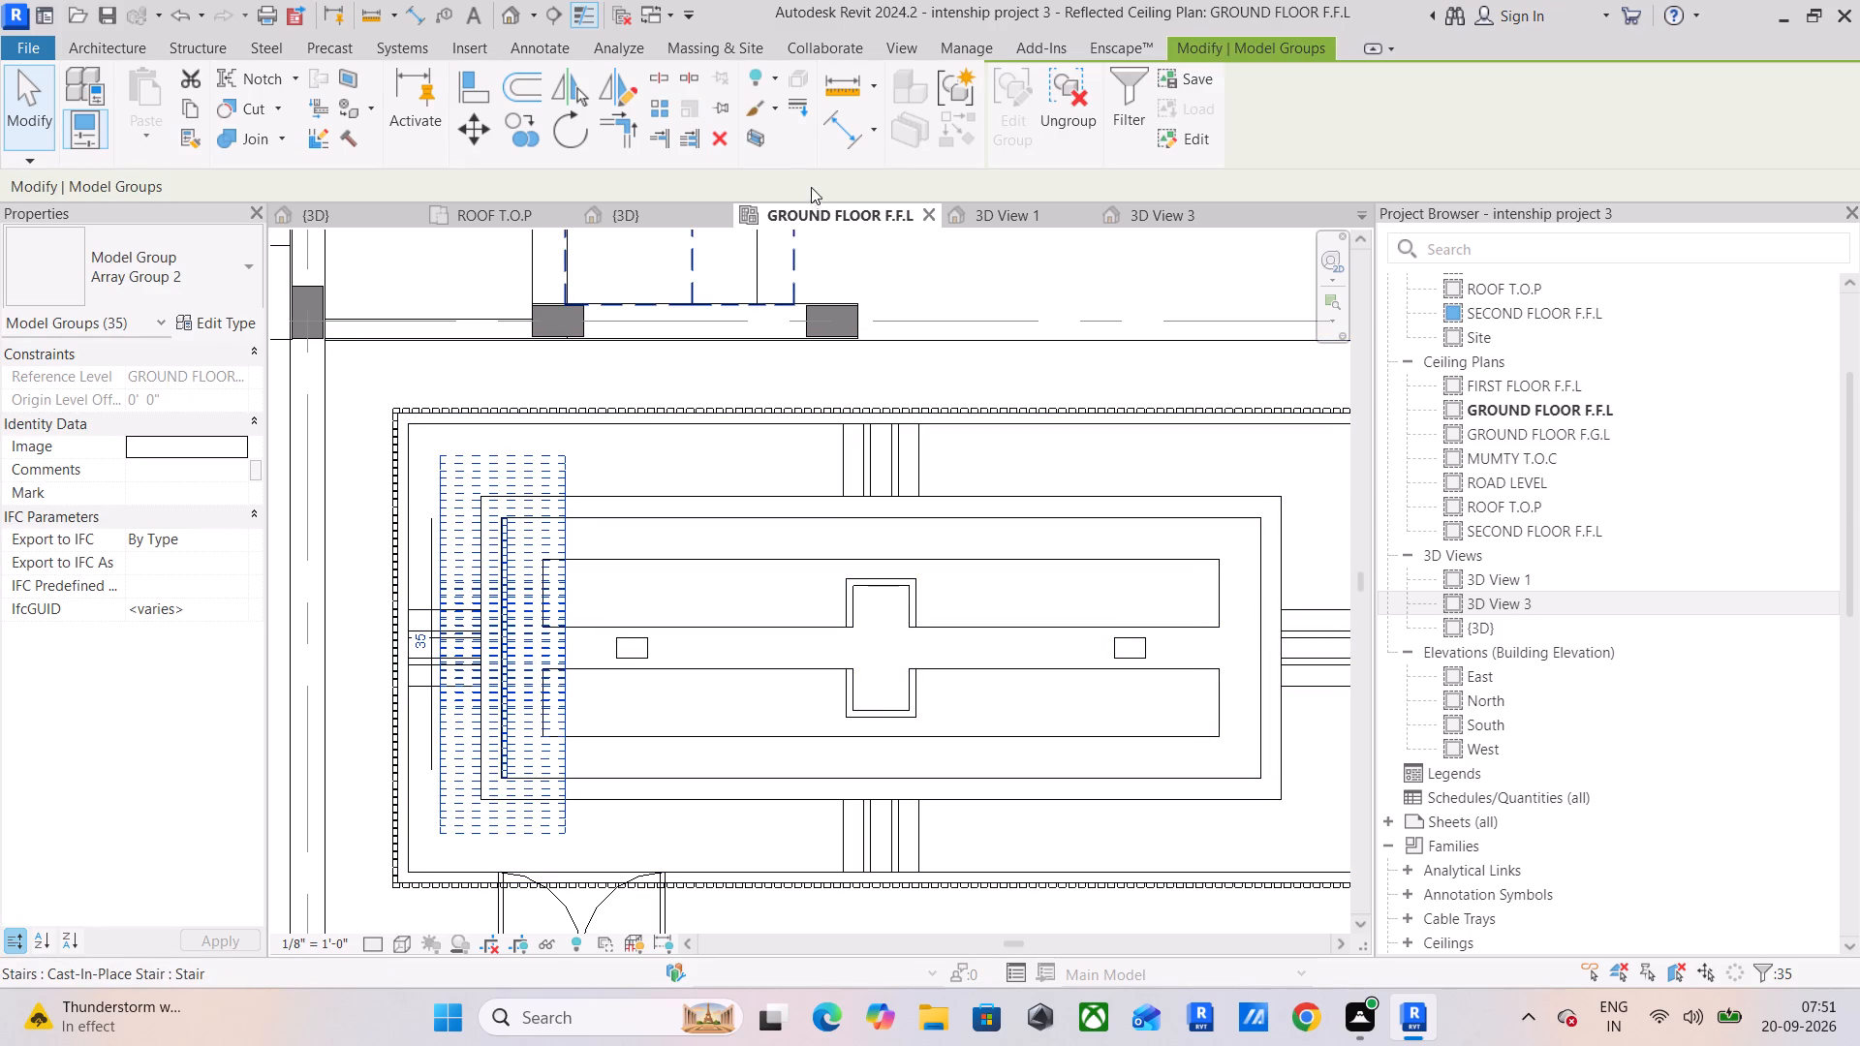
click(601, 88)
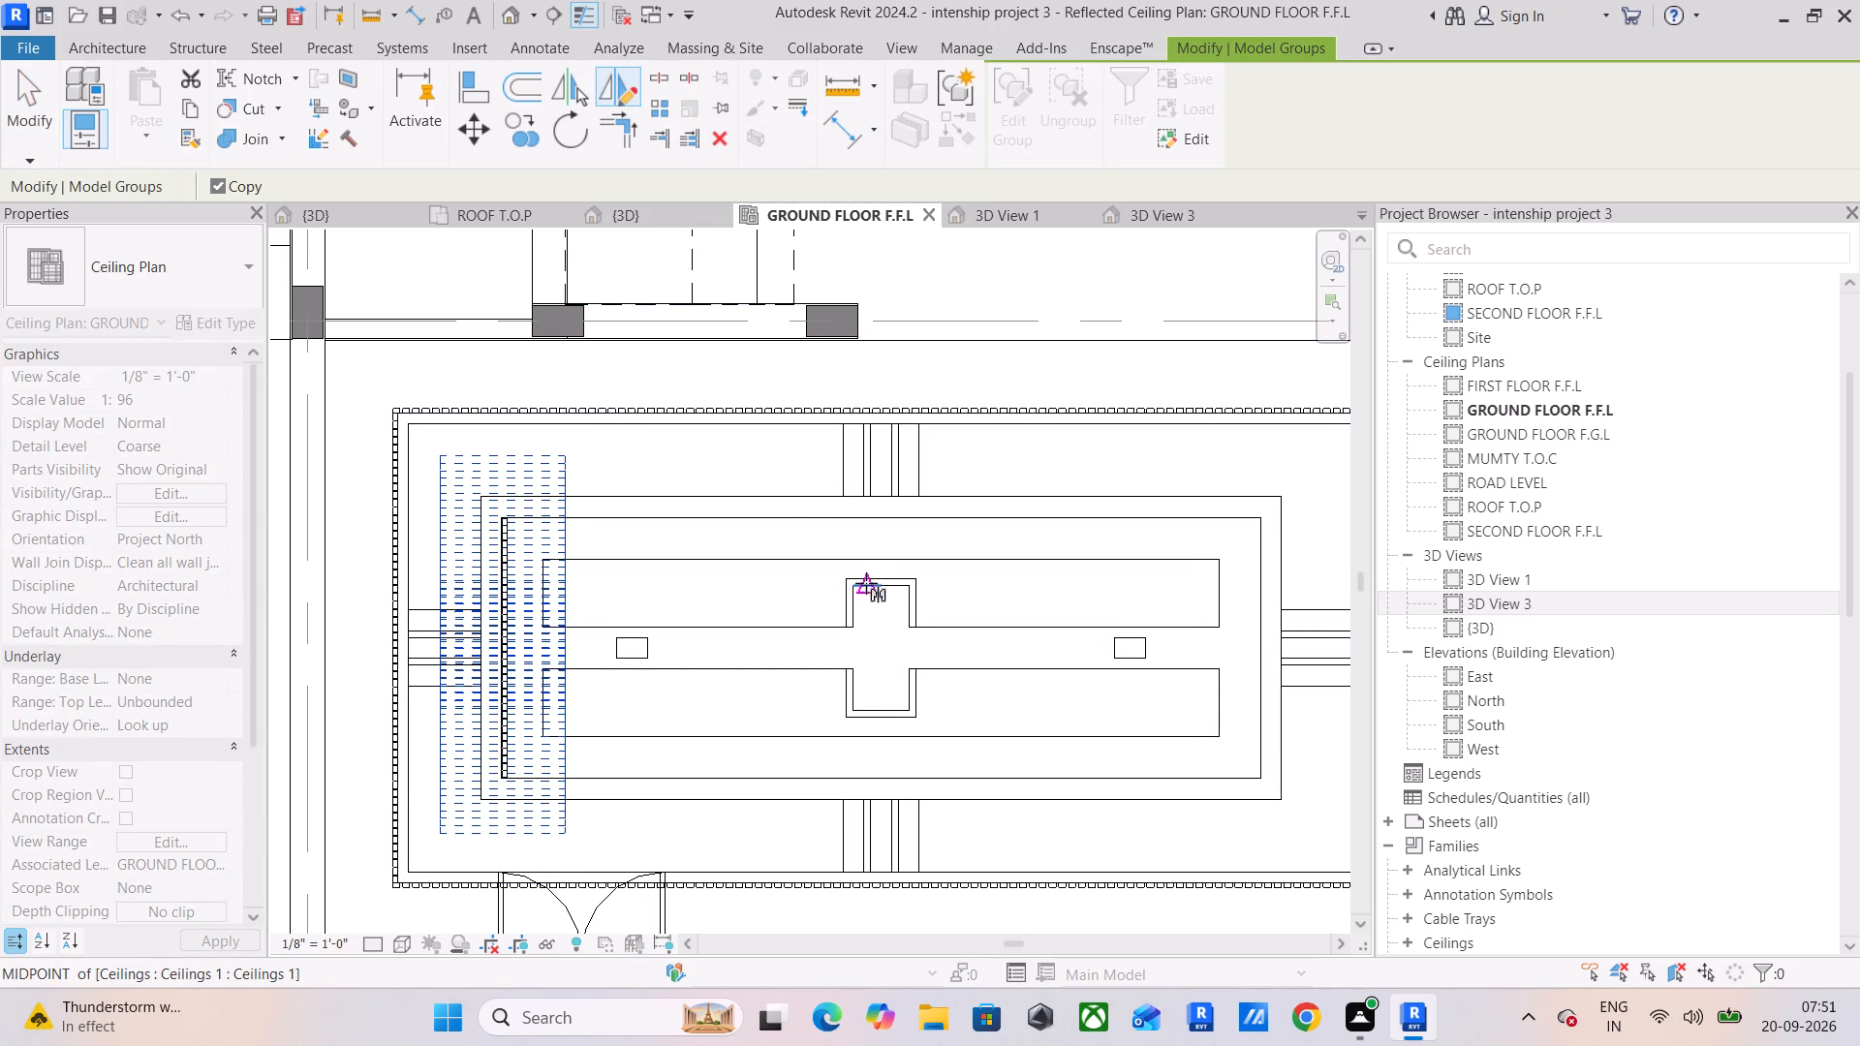
click(882, 560)
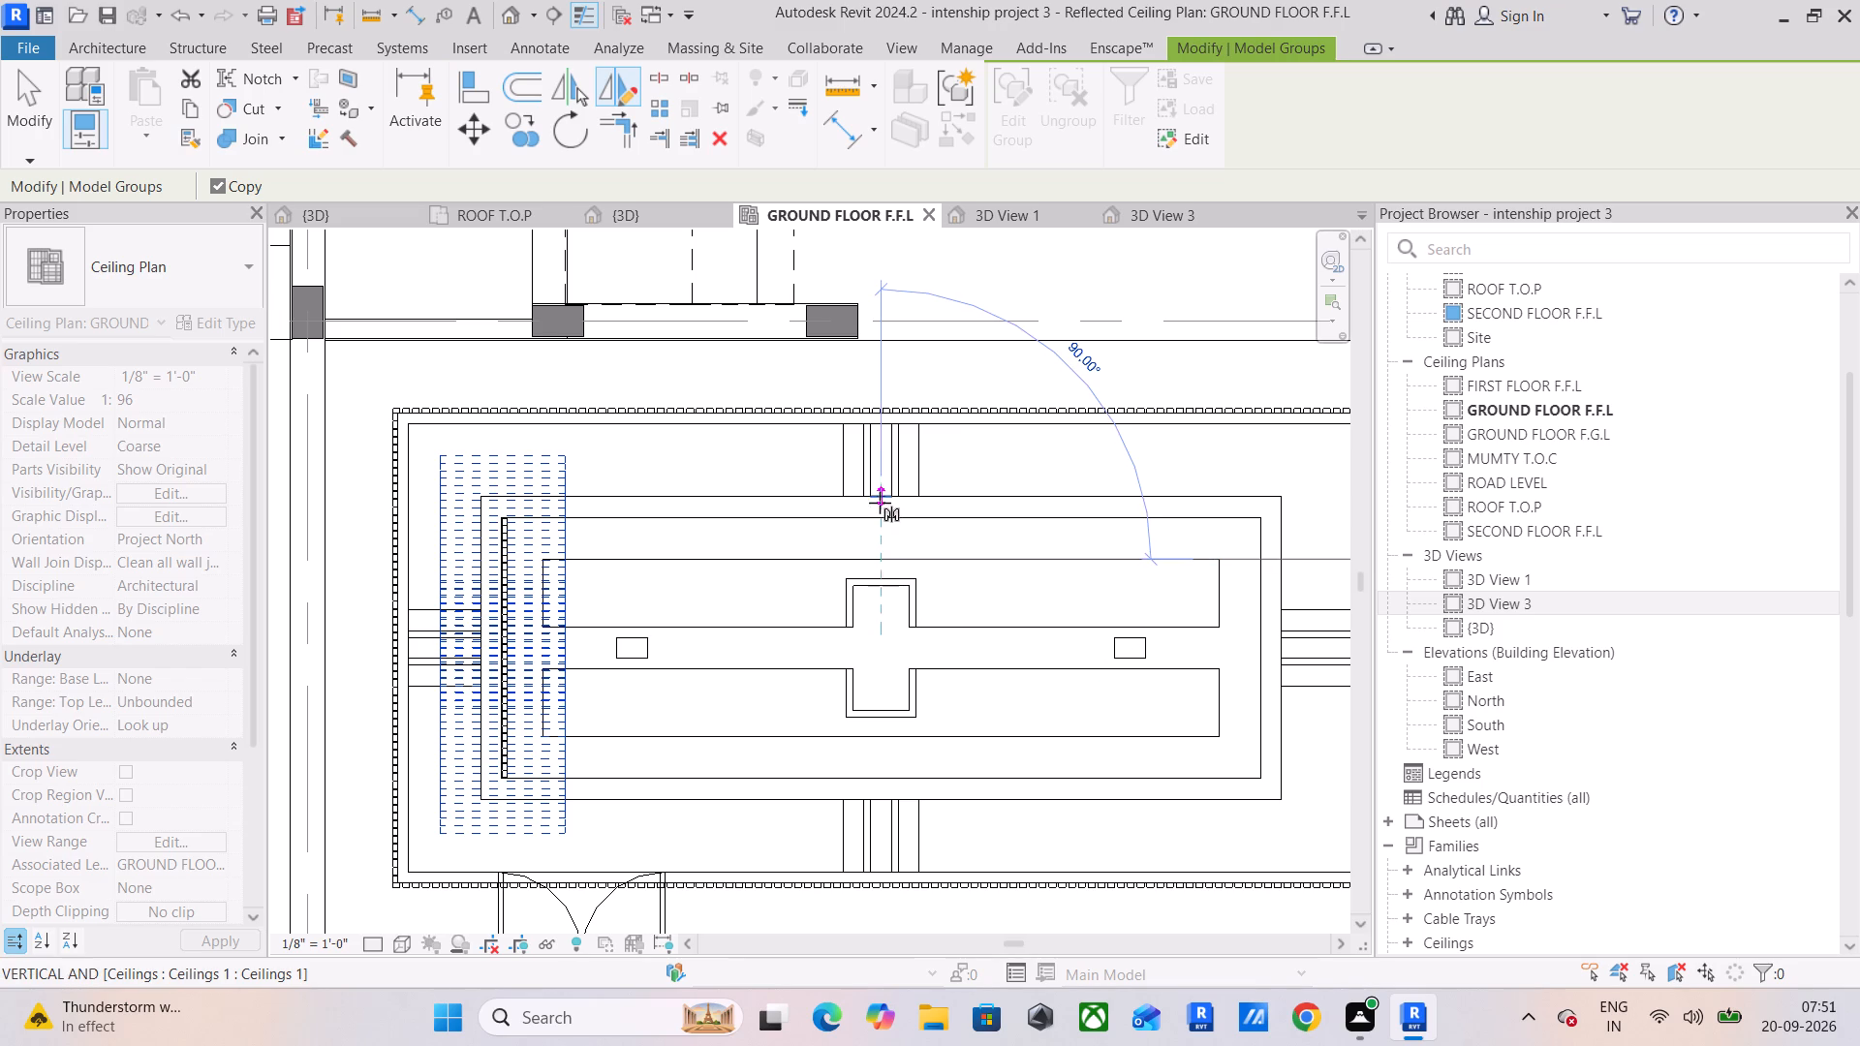
click(879, 477)
scroll(860, 627, down, 3)
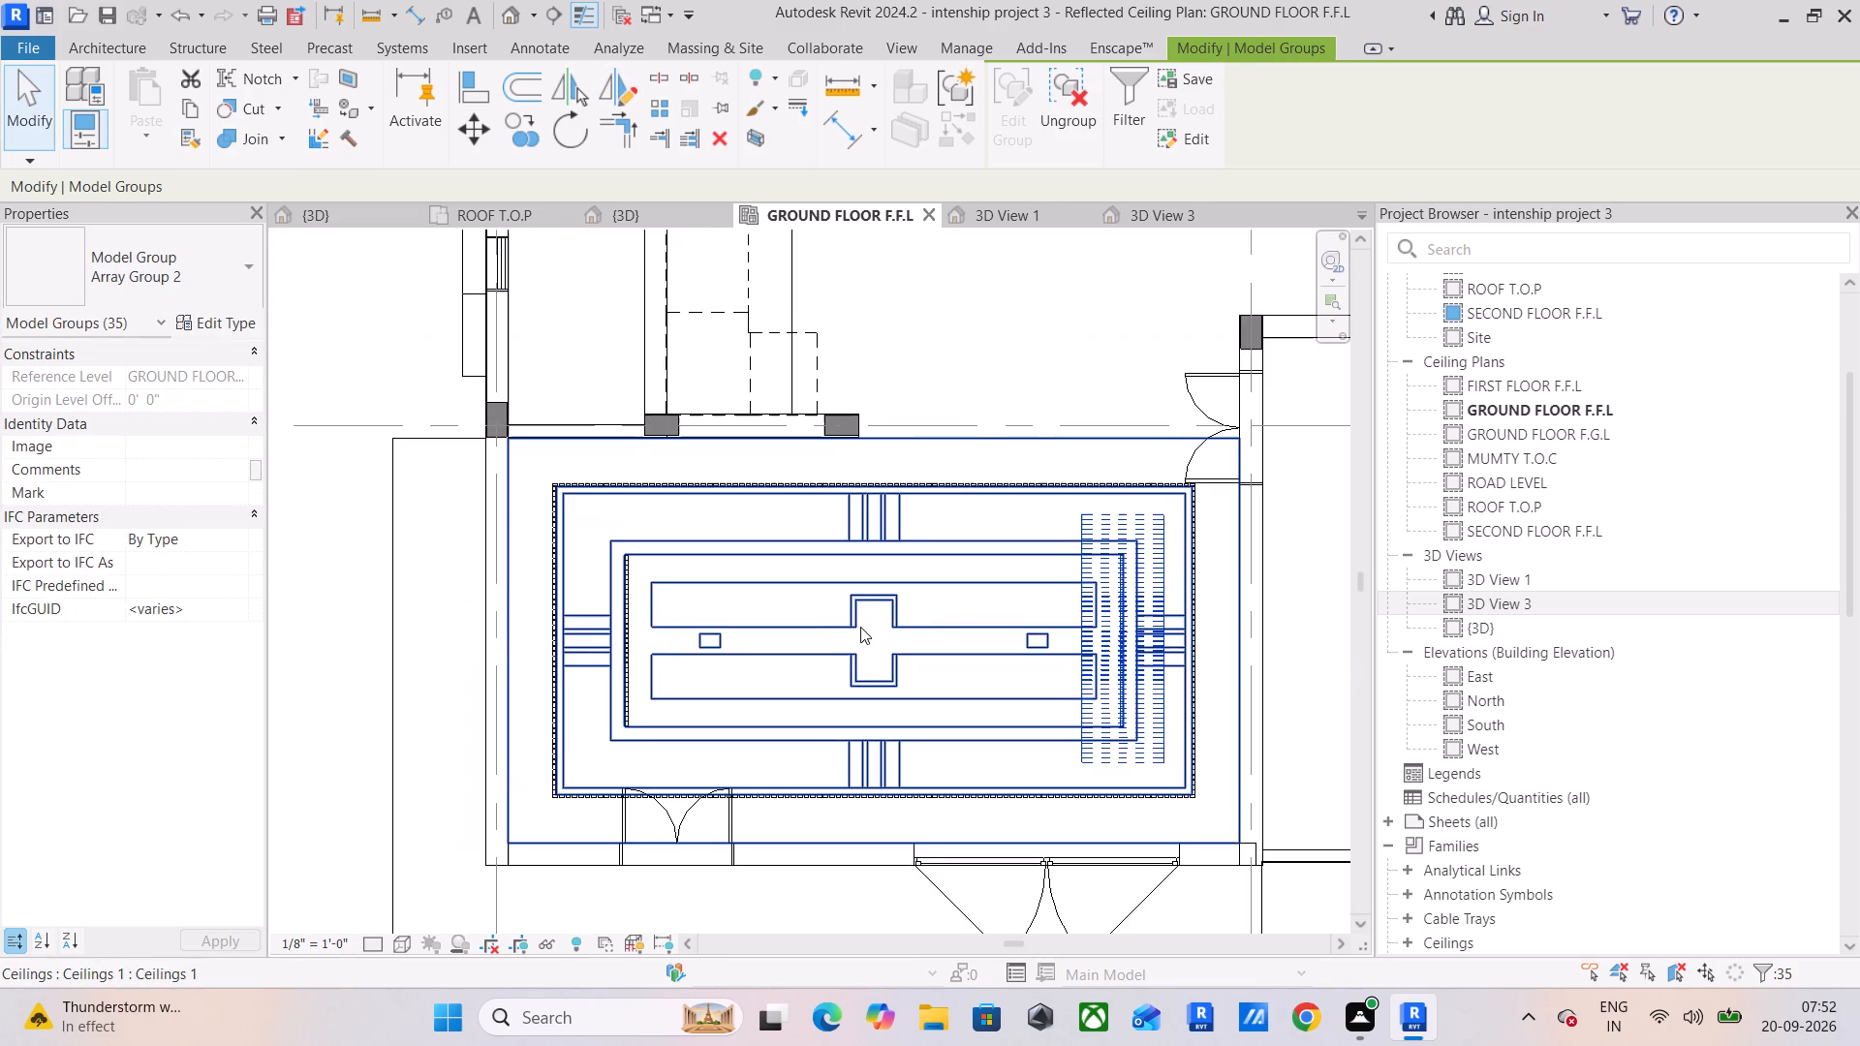
middle_drag(860, 627, 743, 628)
key(Escape)
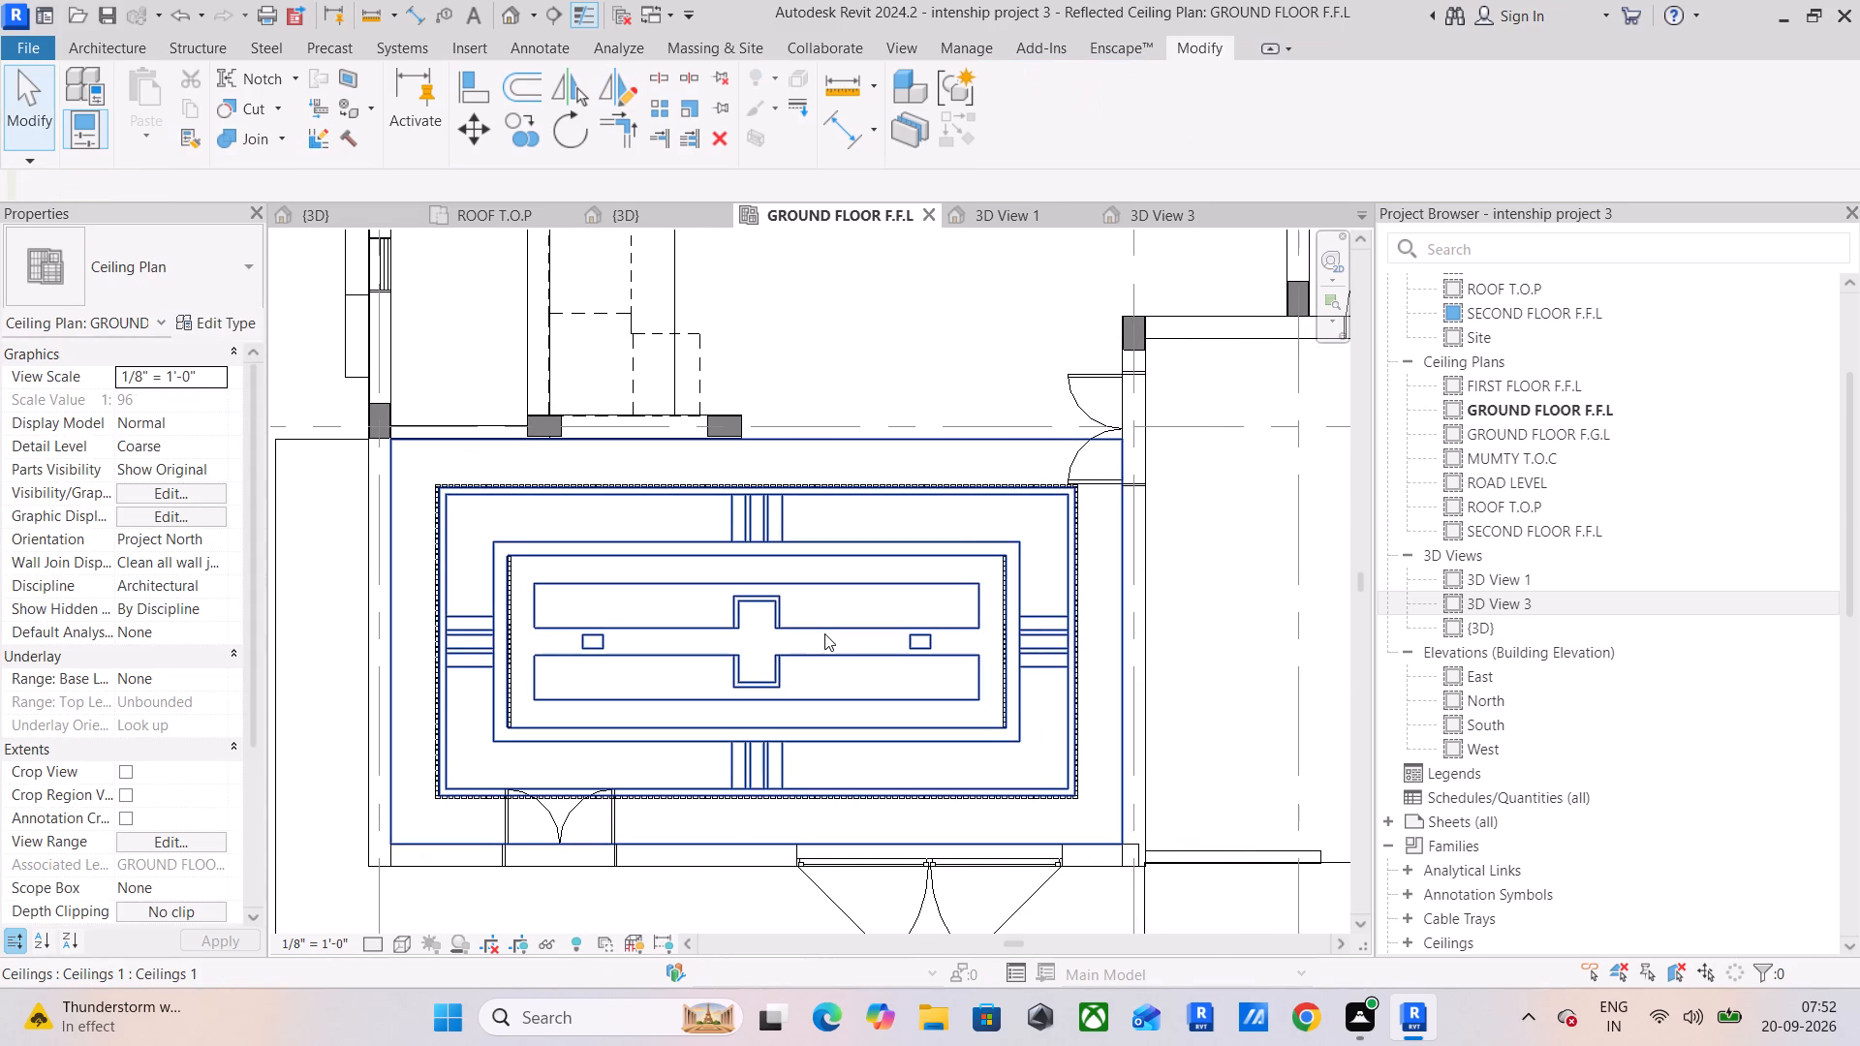
key(Escape)
Copy the bottom celling light of the inner frame's left edge about 1 1/2" to the right, beside the lower-left corner light.
scroll(596, 602, up, 5)
middle_drag(396, 779, 498, 552)
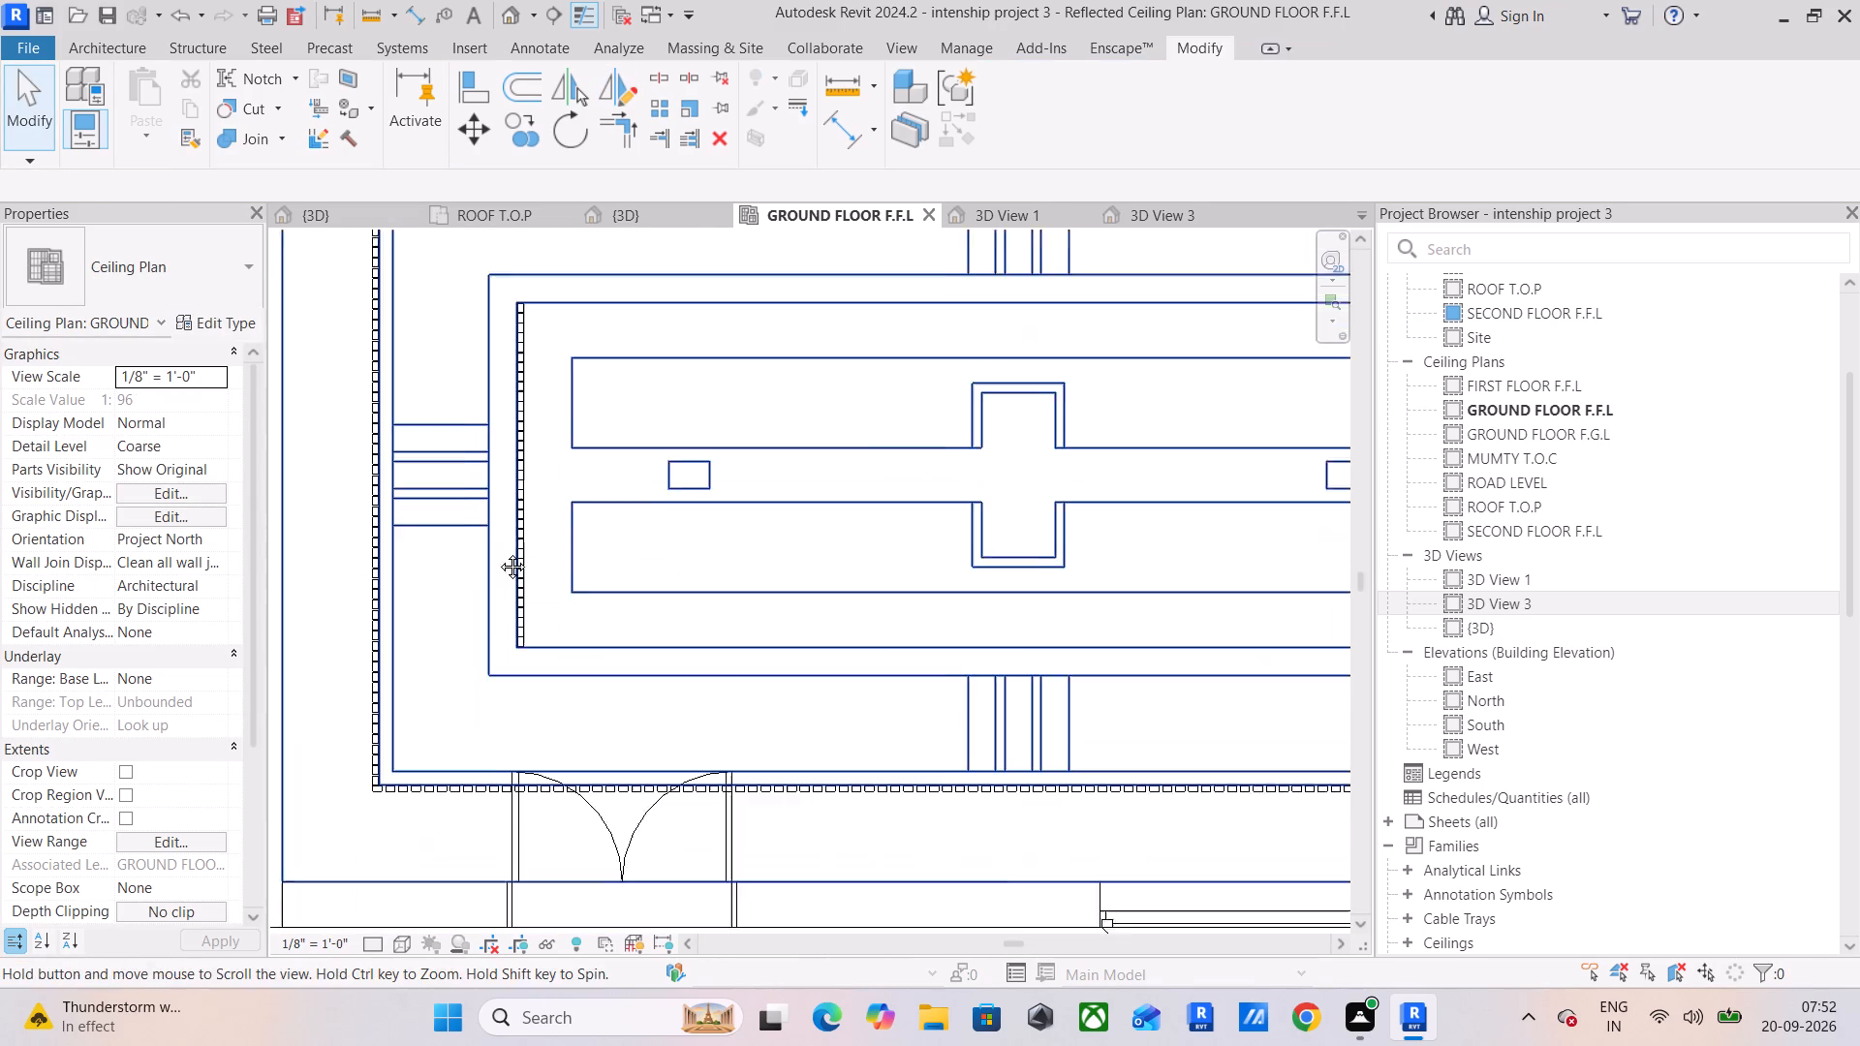
middle_drag(498, 552, 502, 538)
scroll(515, 546, up, 7)
middle_drag(552, 607, 582, 485)
scroll(573, 587, up, 5)
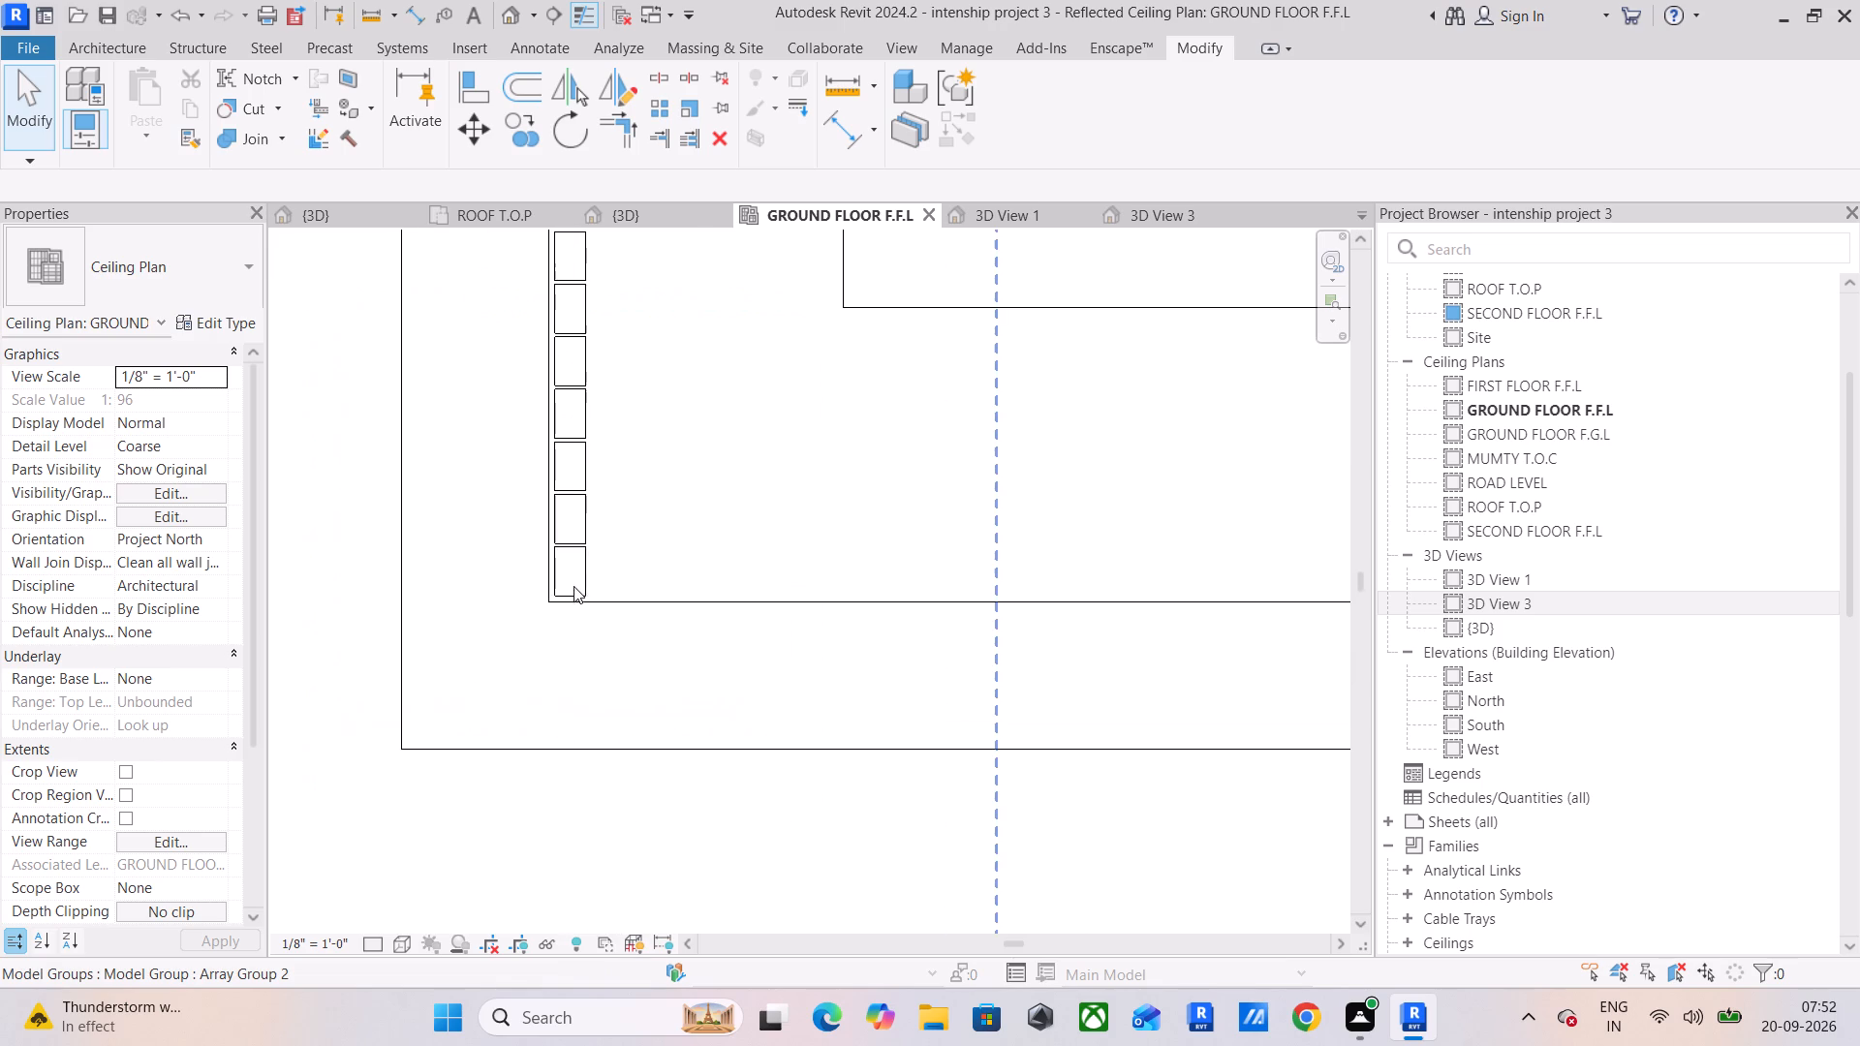
click(580, 573)
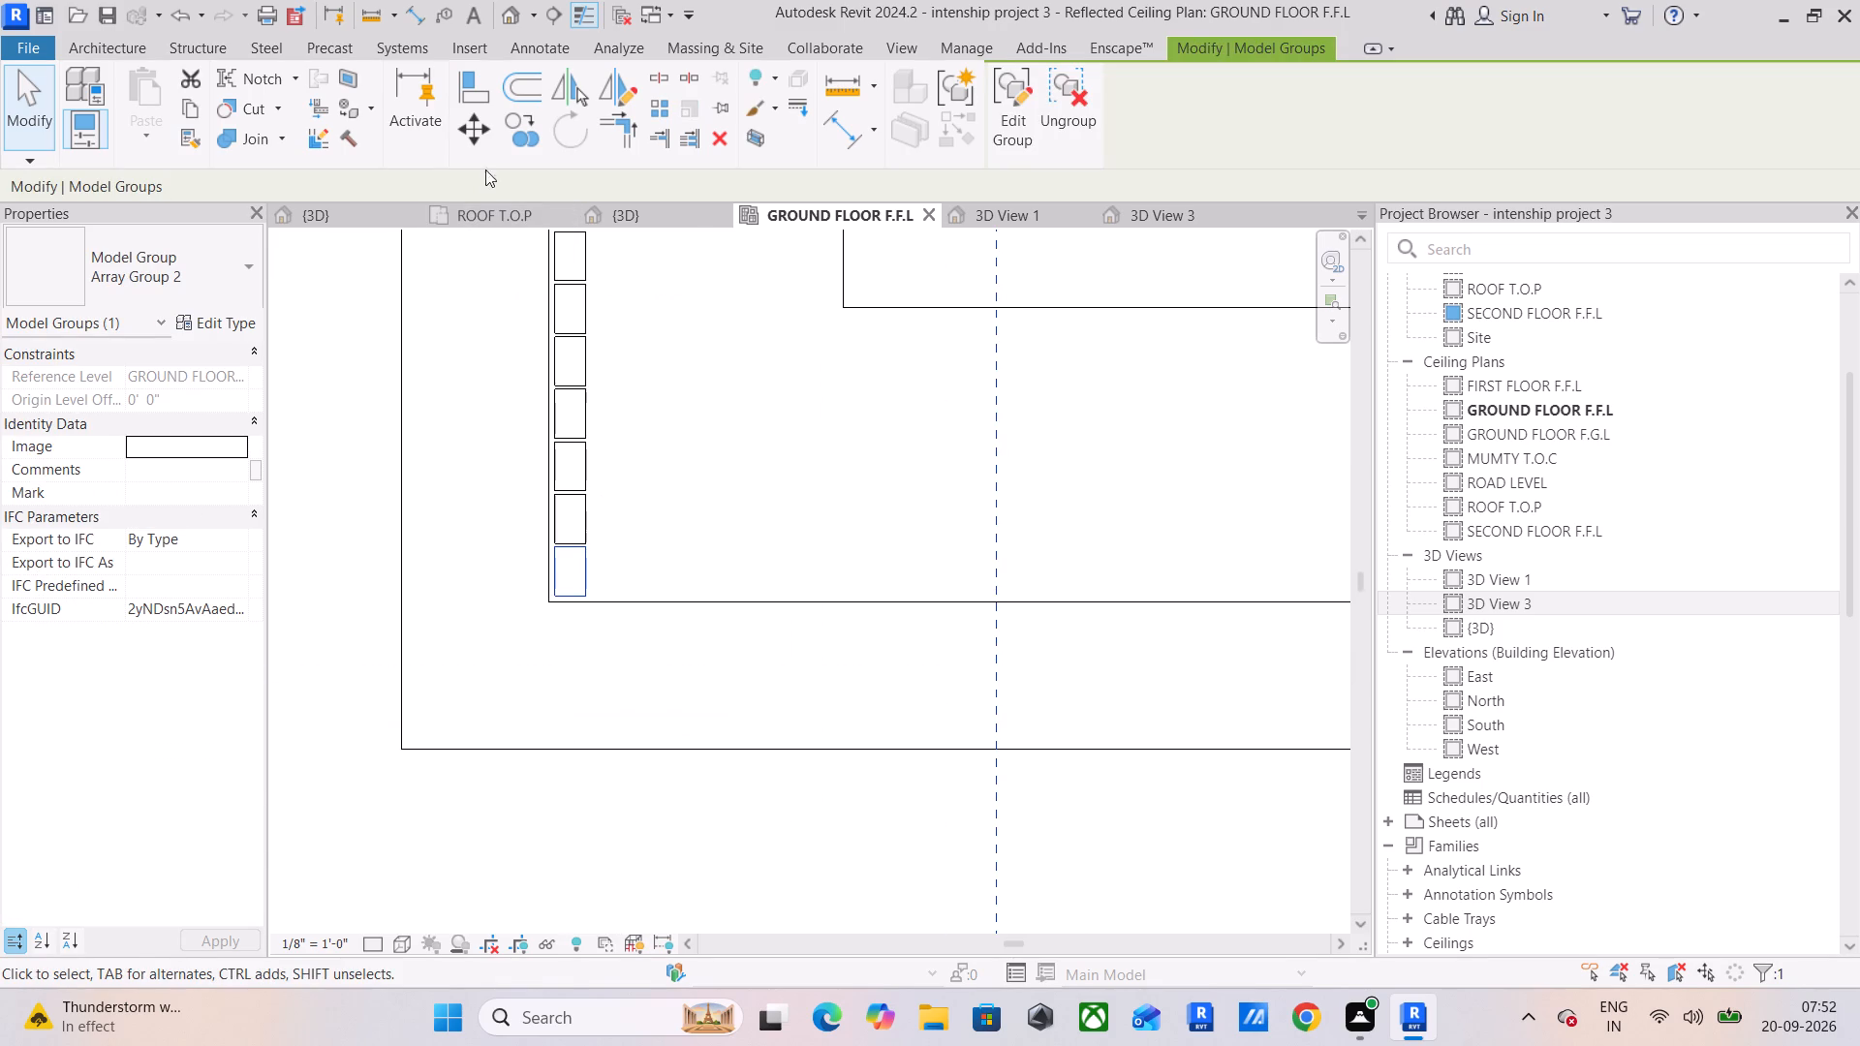
click(531, 135)
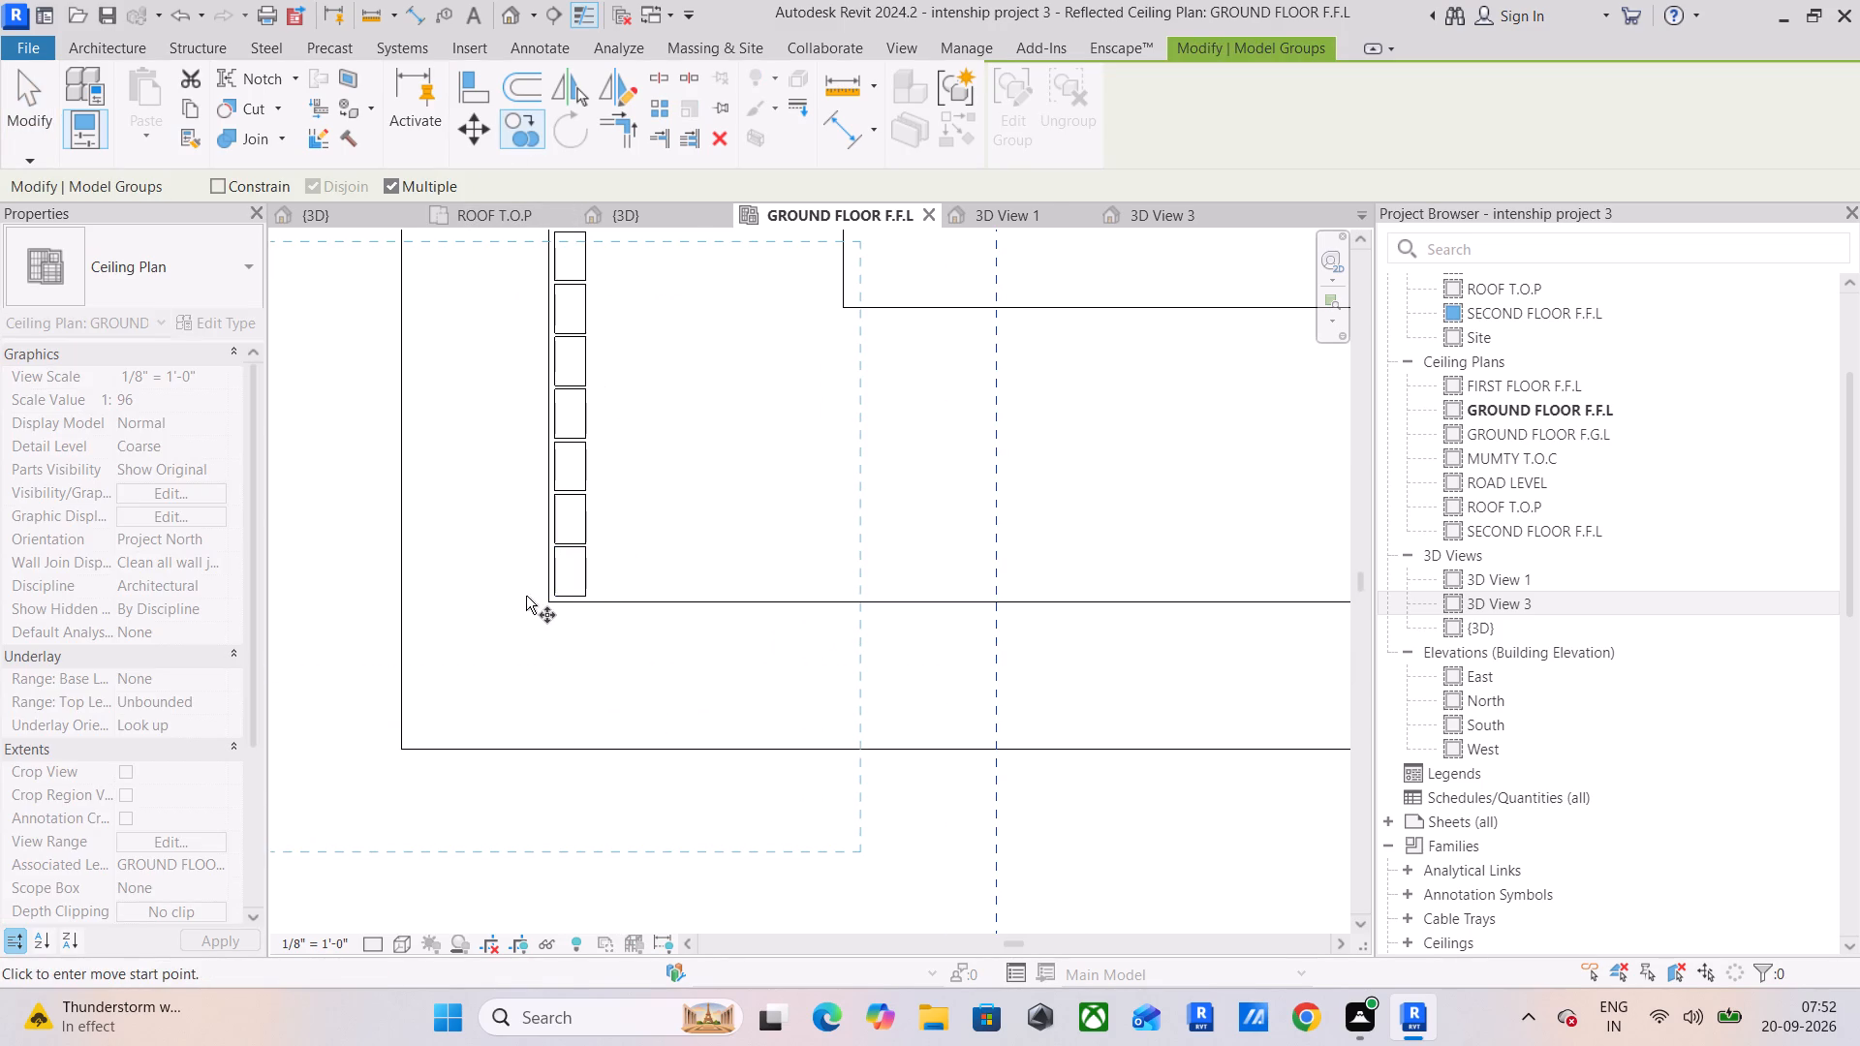
scroll(550, 591, up, 6)
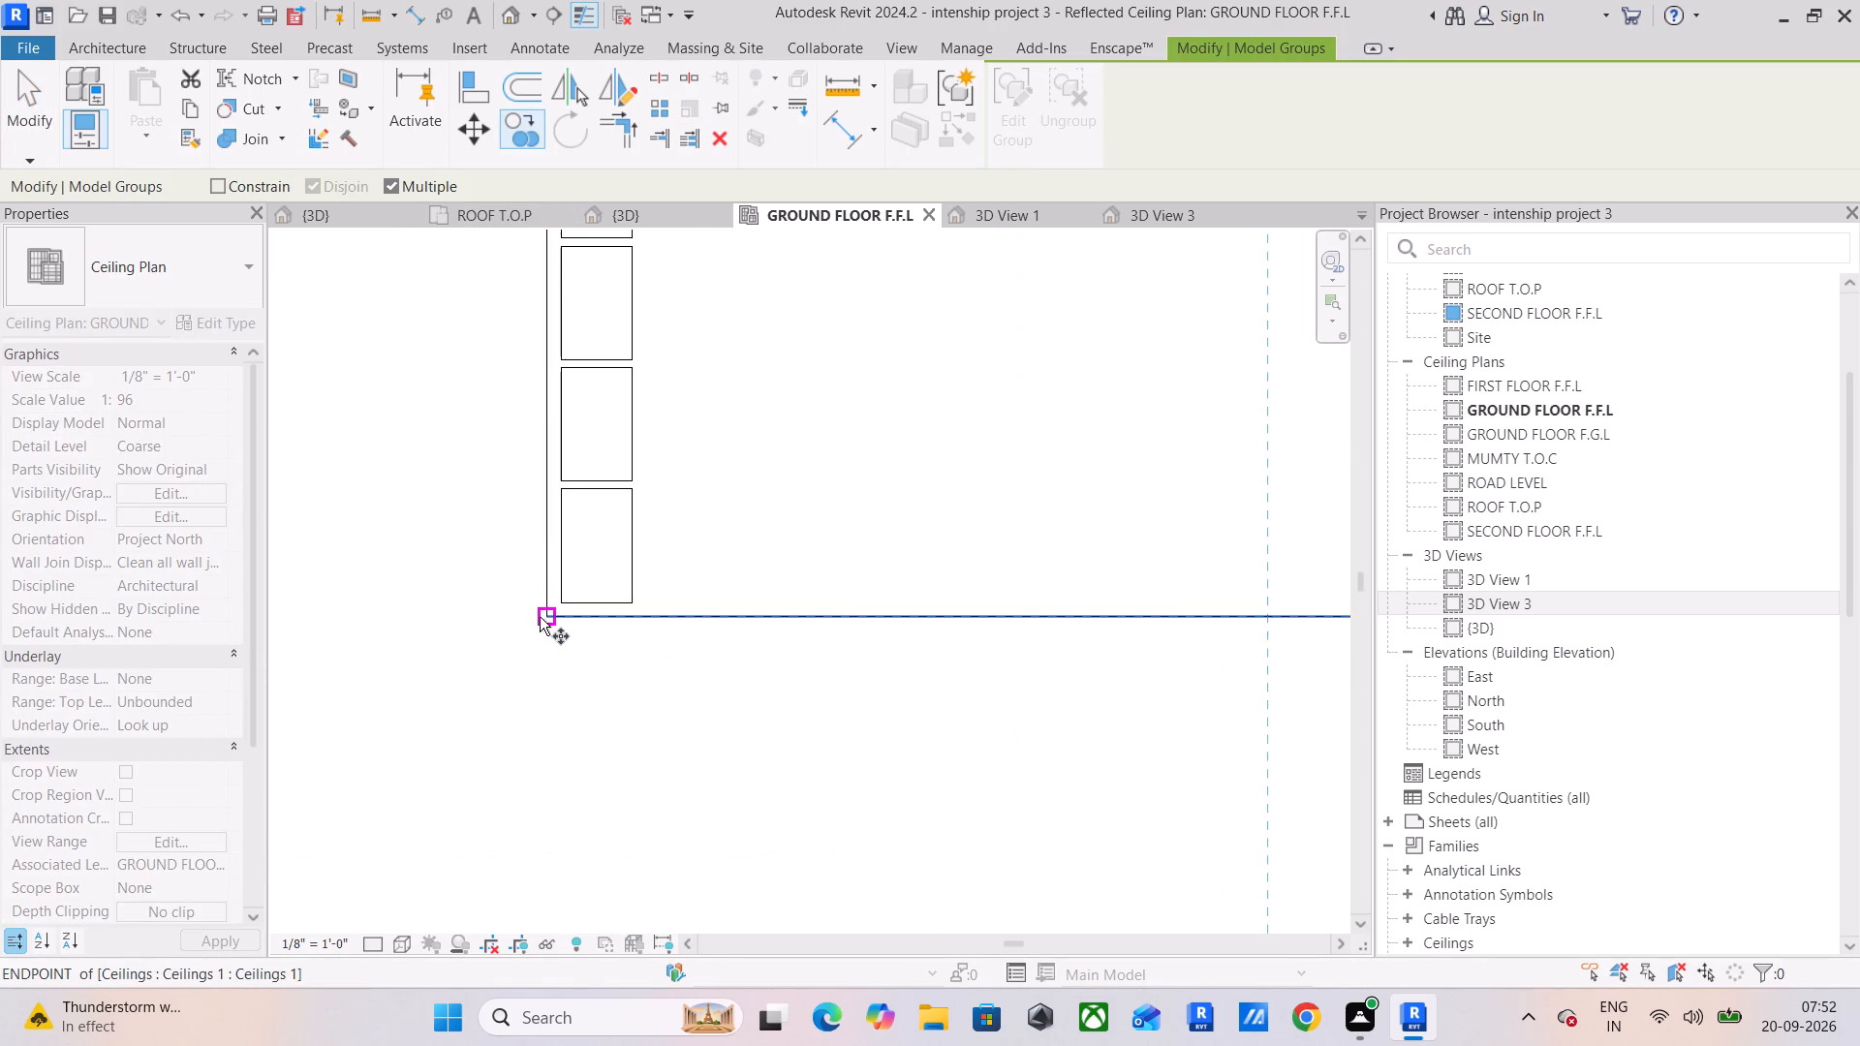
click(540, 617)
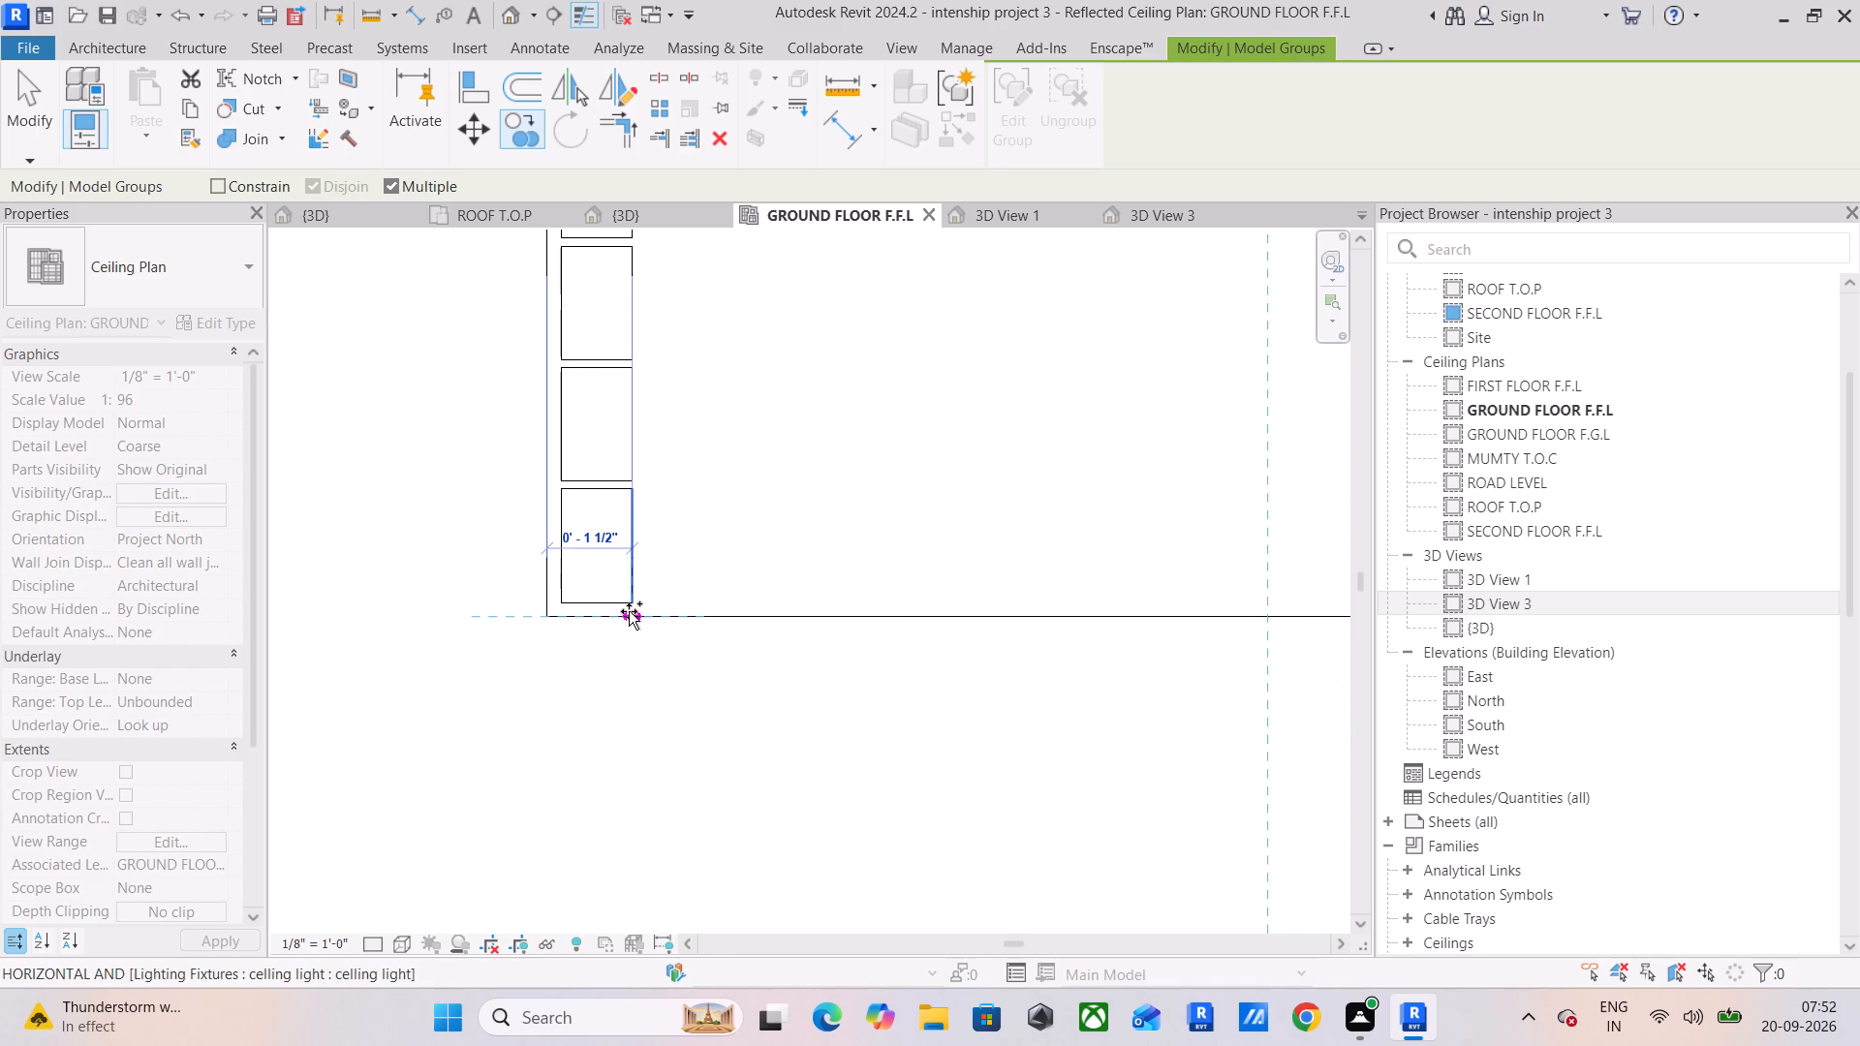
click(629, 611)
key(Escape)
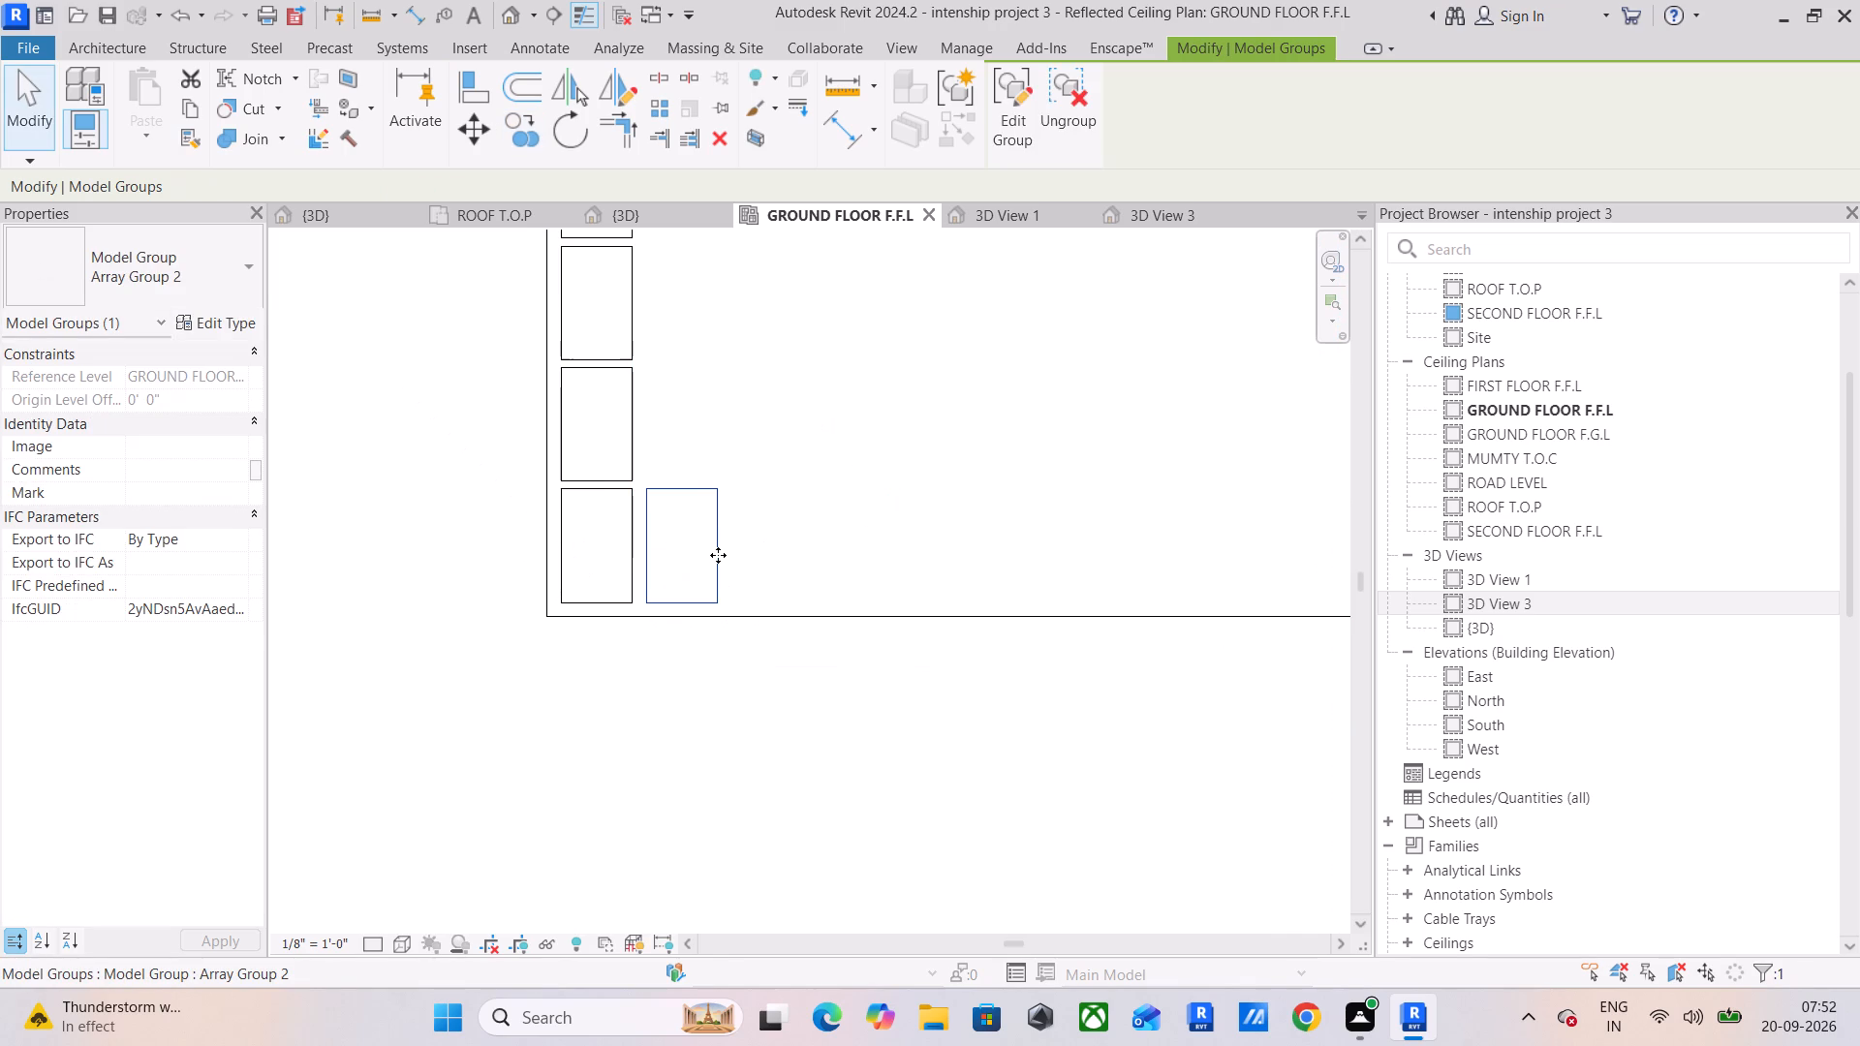
Rotate a copy of the duplicated celling light a quarter turn about its upper-left corner so it lies horizontally, and delete the upright duplicate.
click(718, 548)
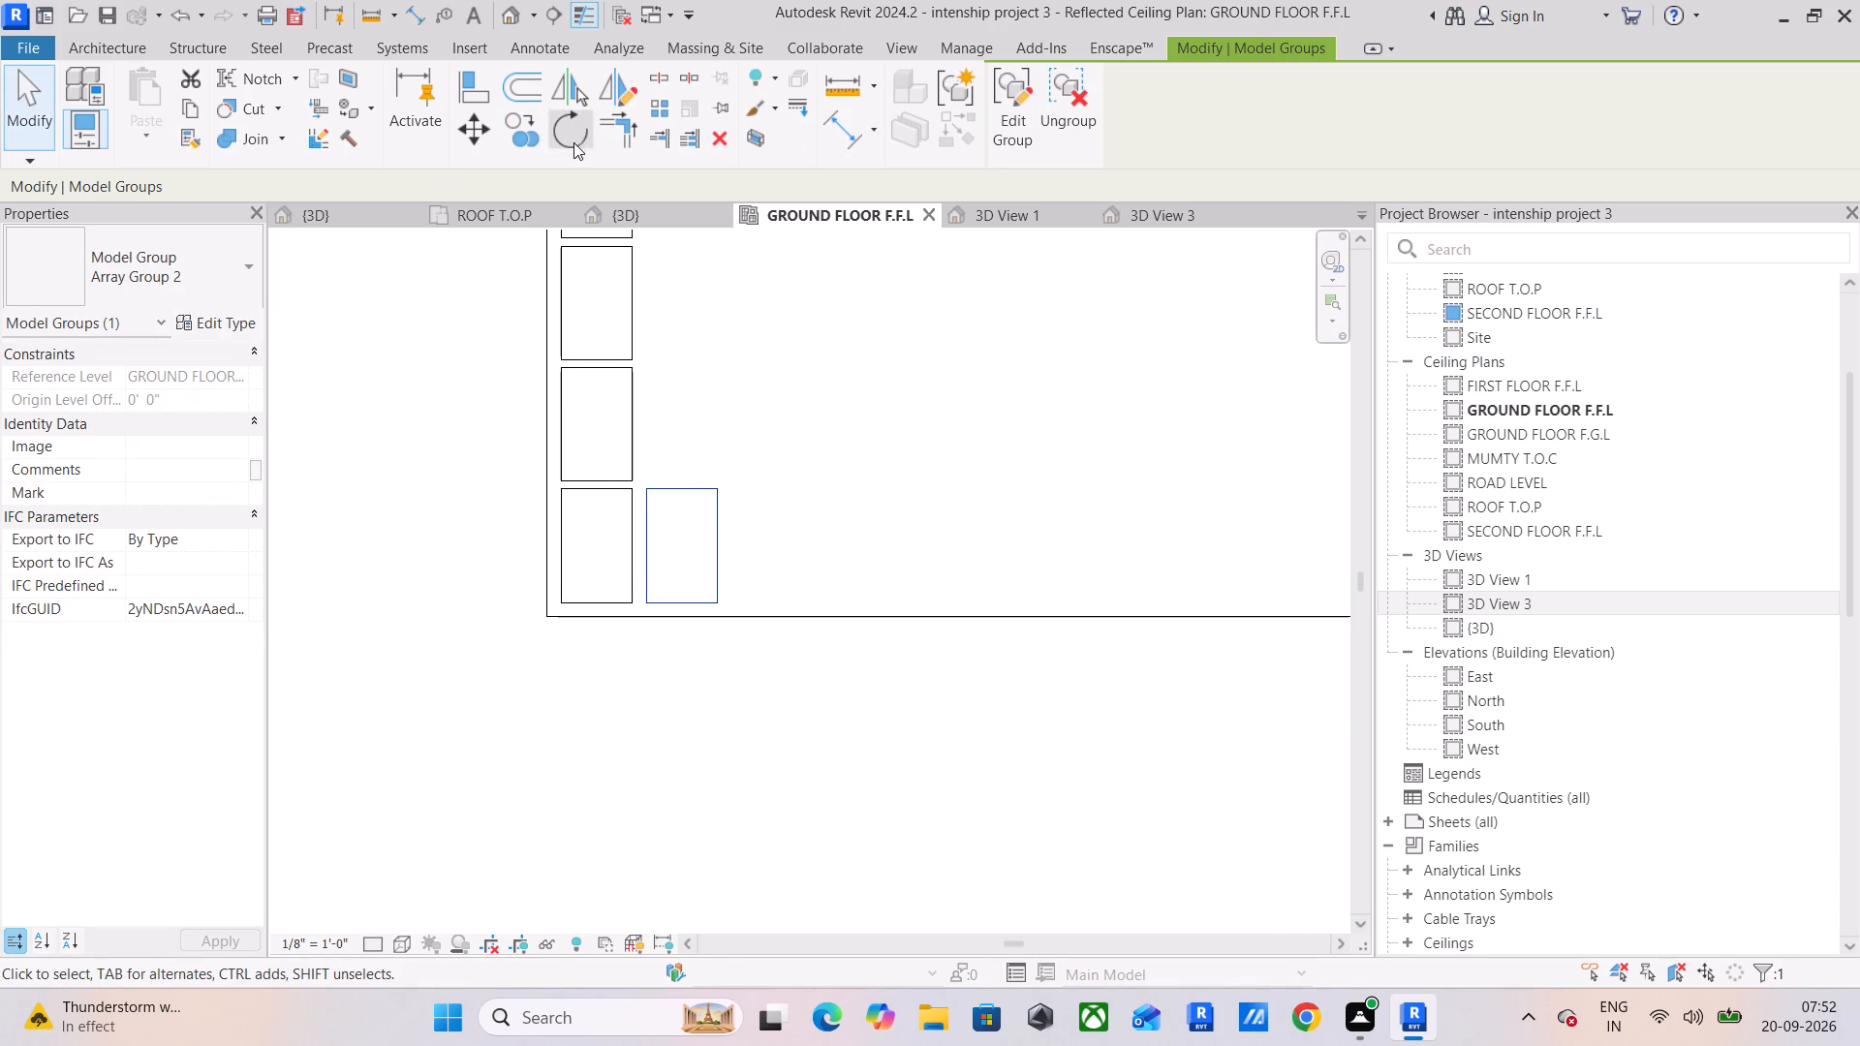
key(space)
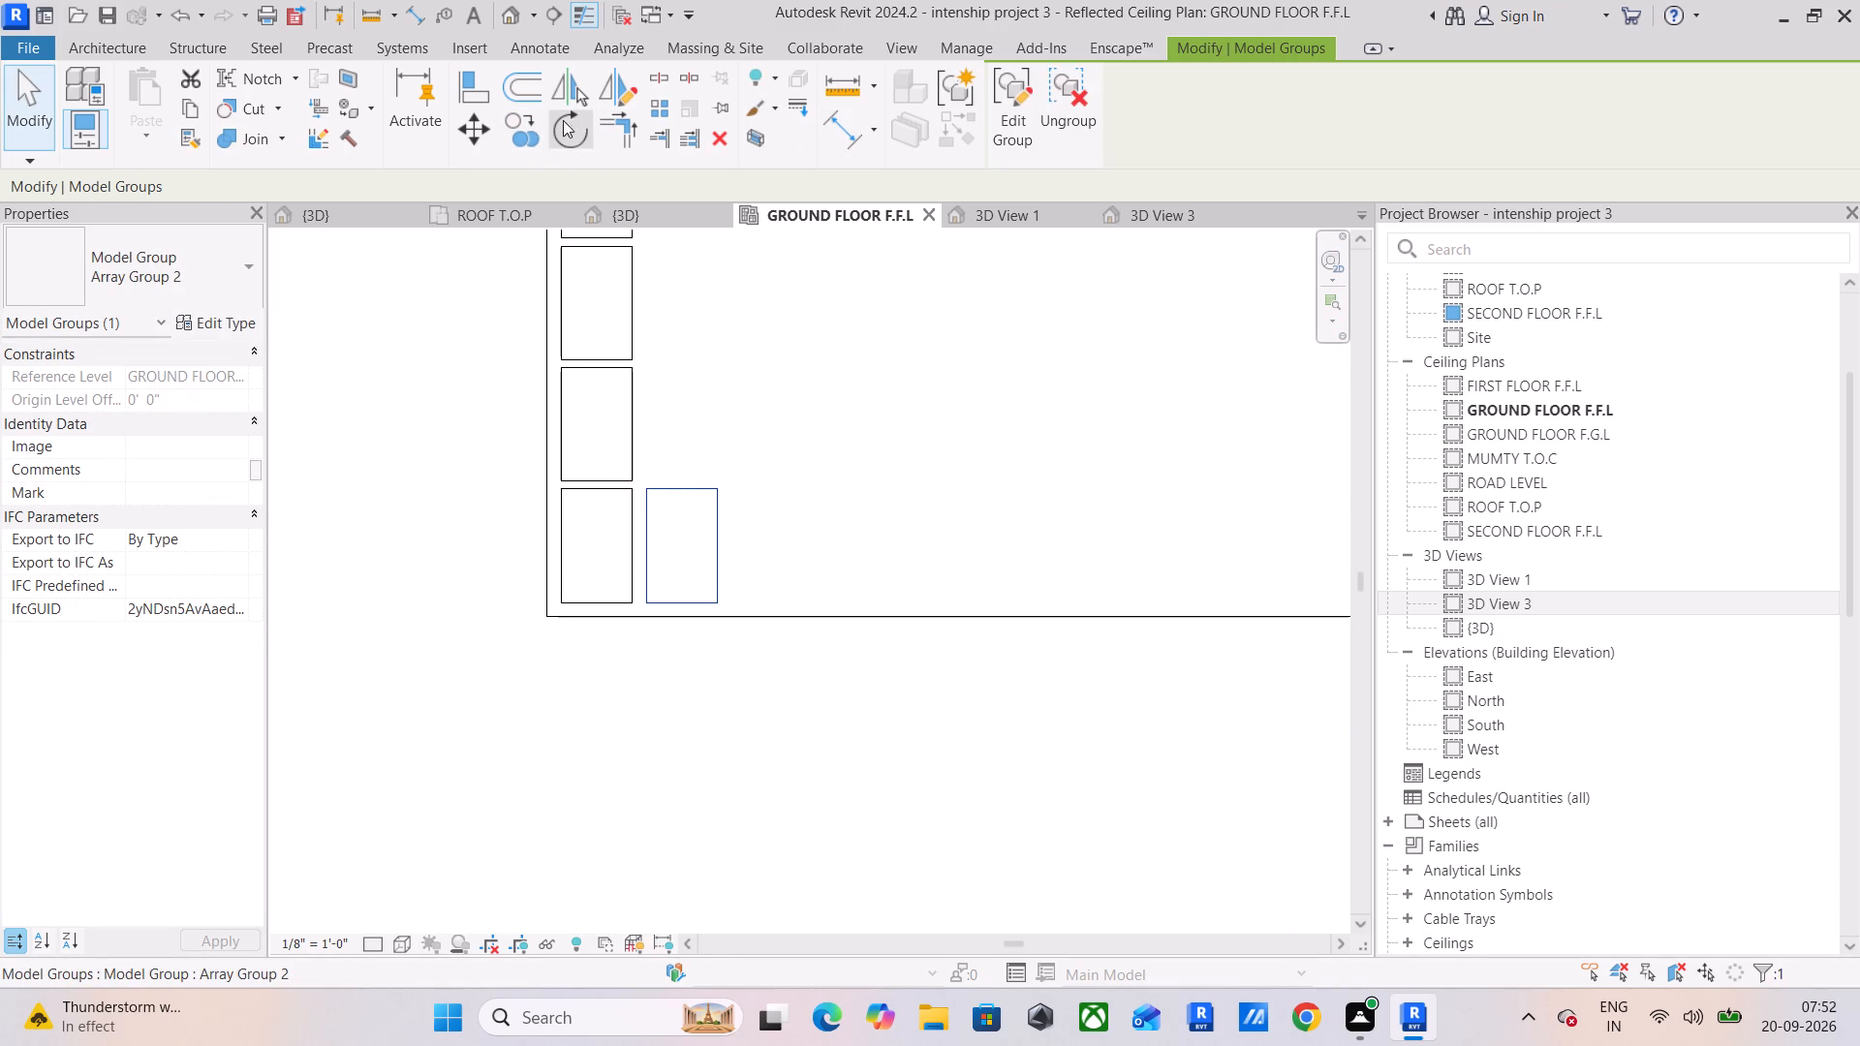
click(572, 124)
click(713, 489)
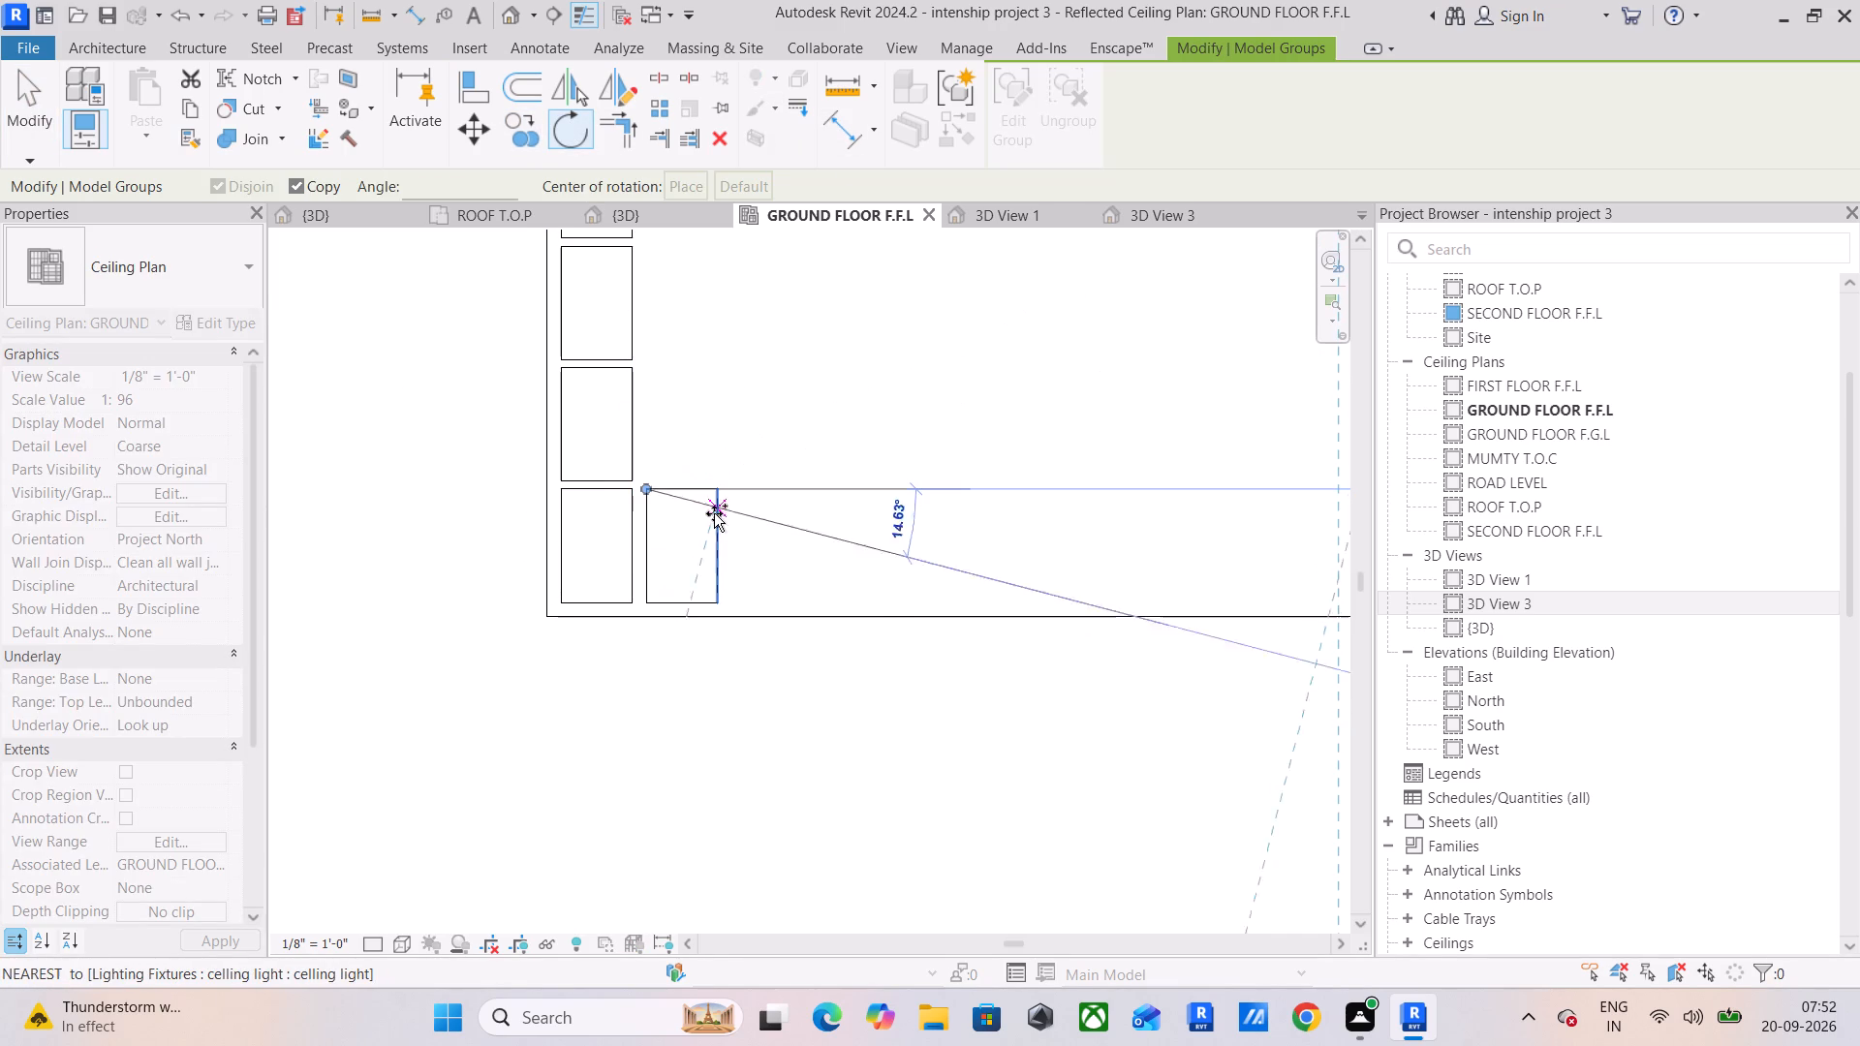
click(647, 599)
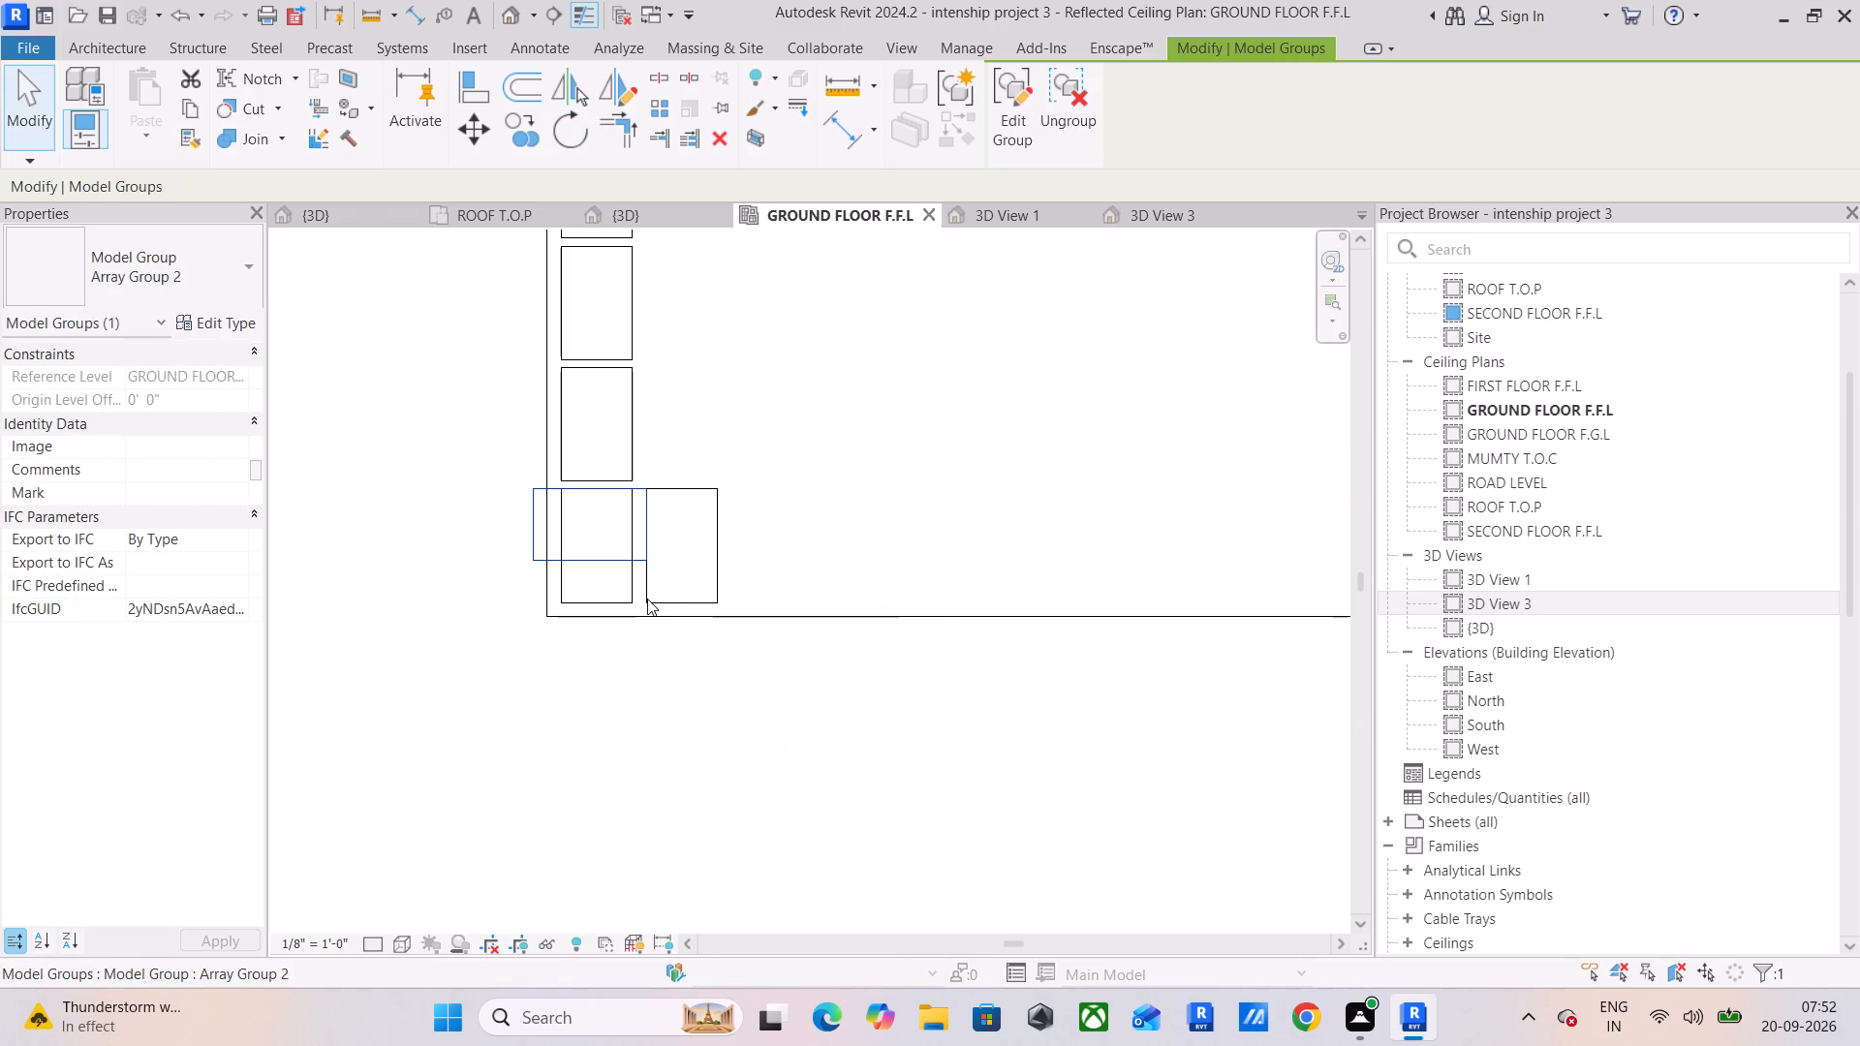
key(Escape)
click(698, 604)
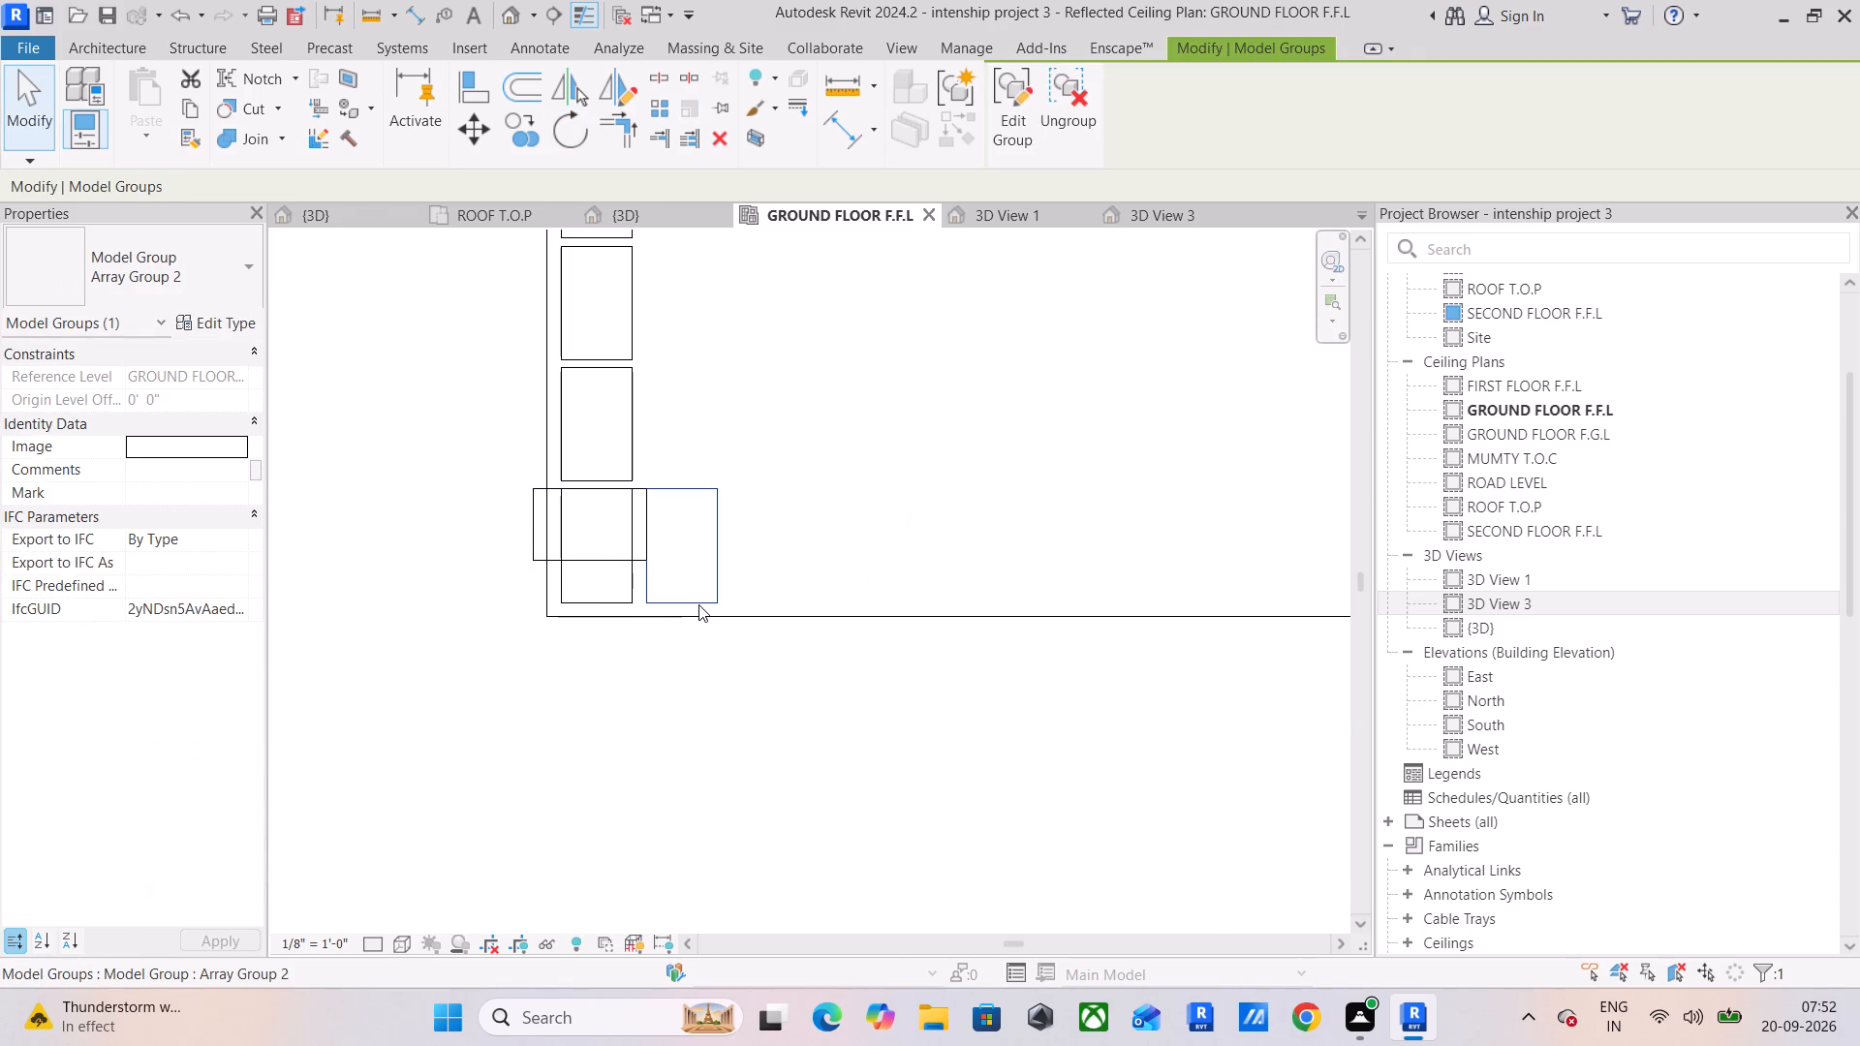
key(Delete)
Move the horizontal celling light just right of the lower-left corner light, aligning their bottom edges and leaving a small gap.
click(644, 535)
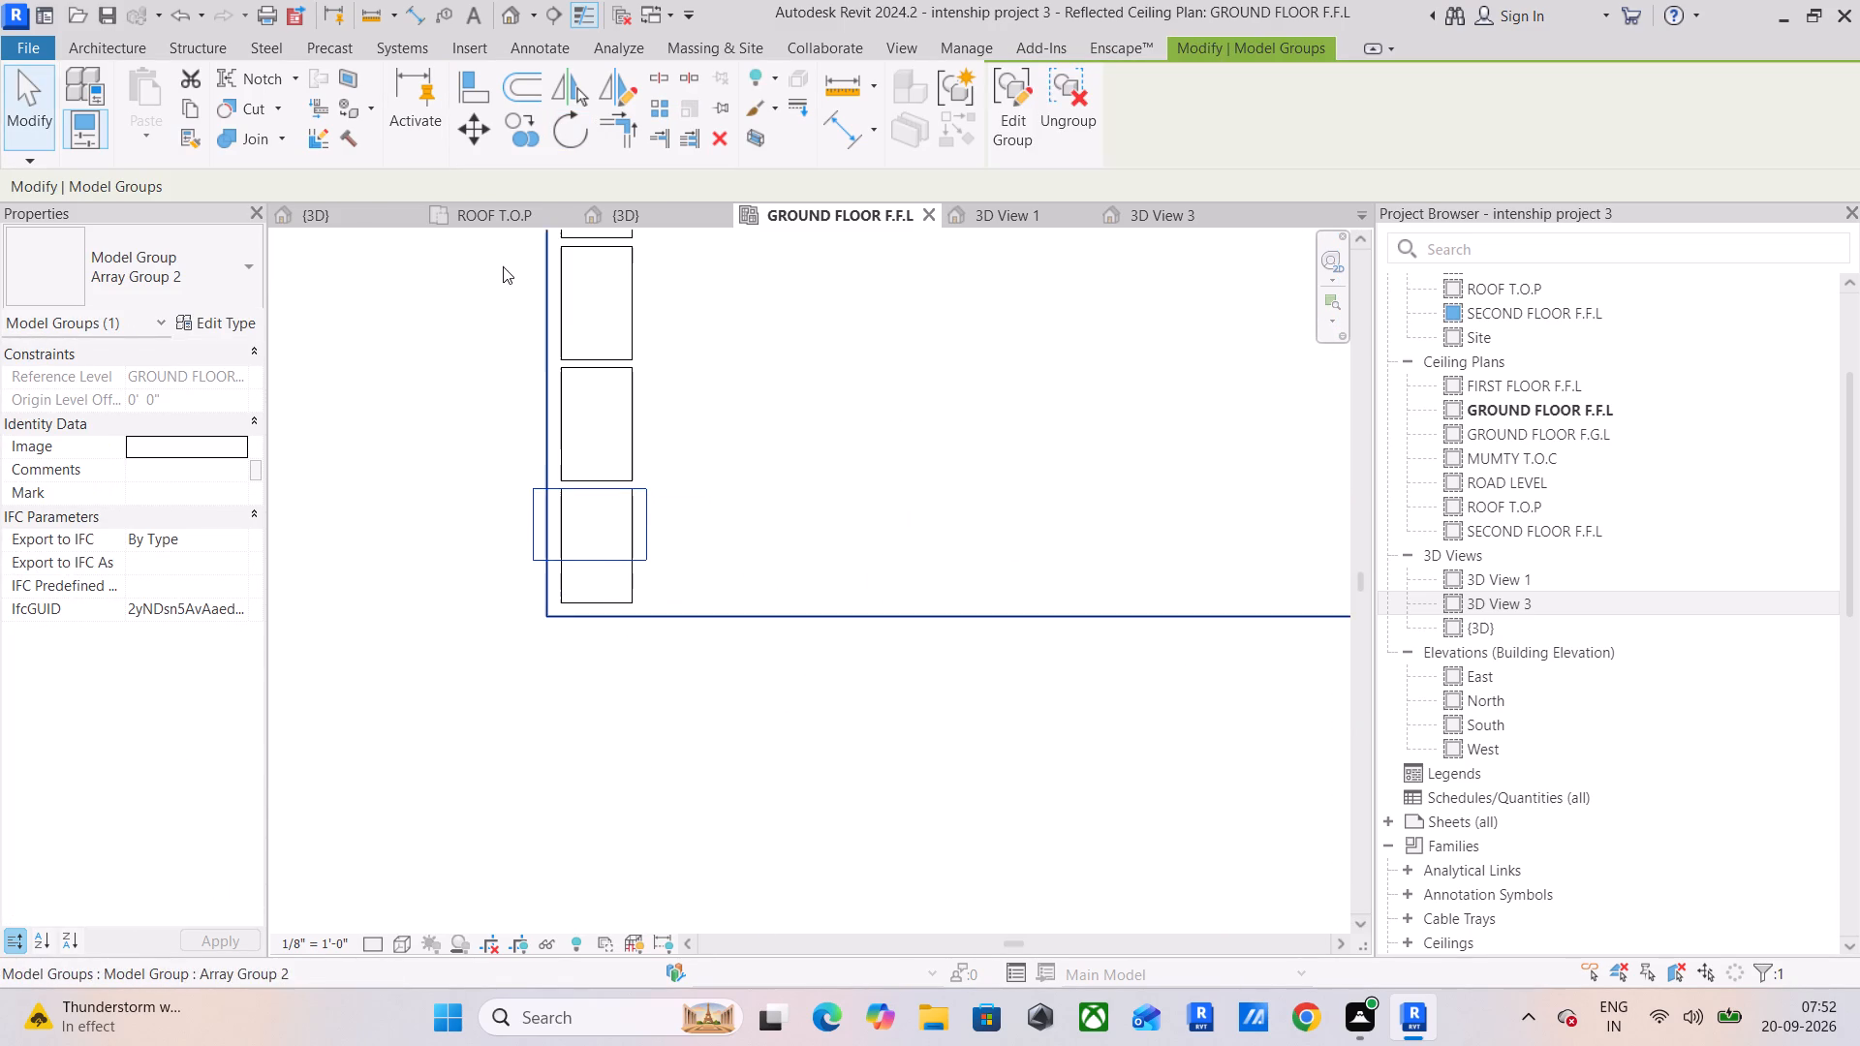
click(487, 132)
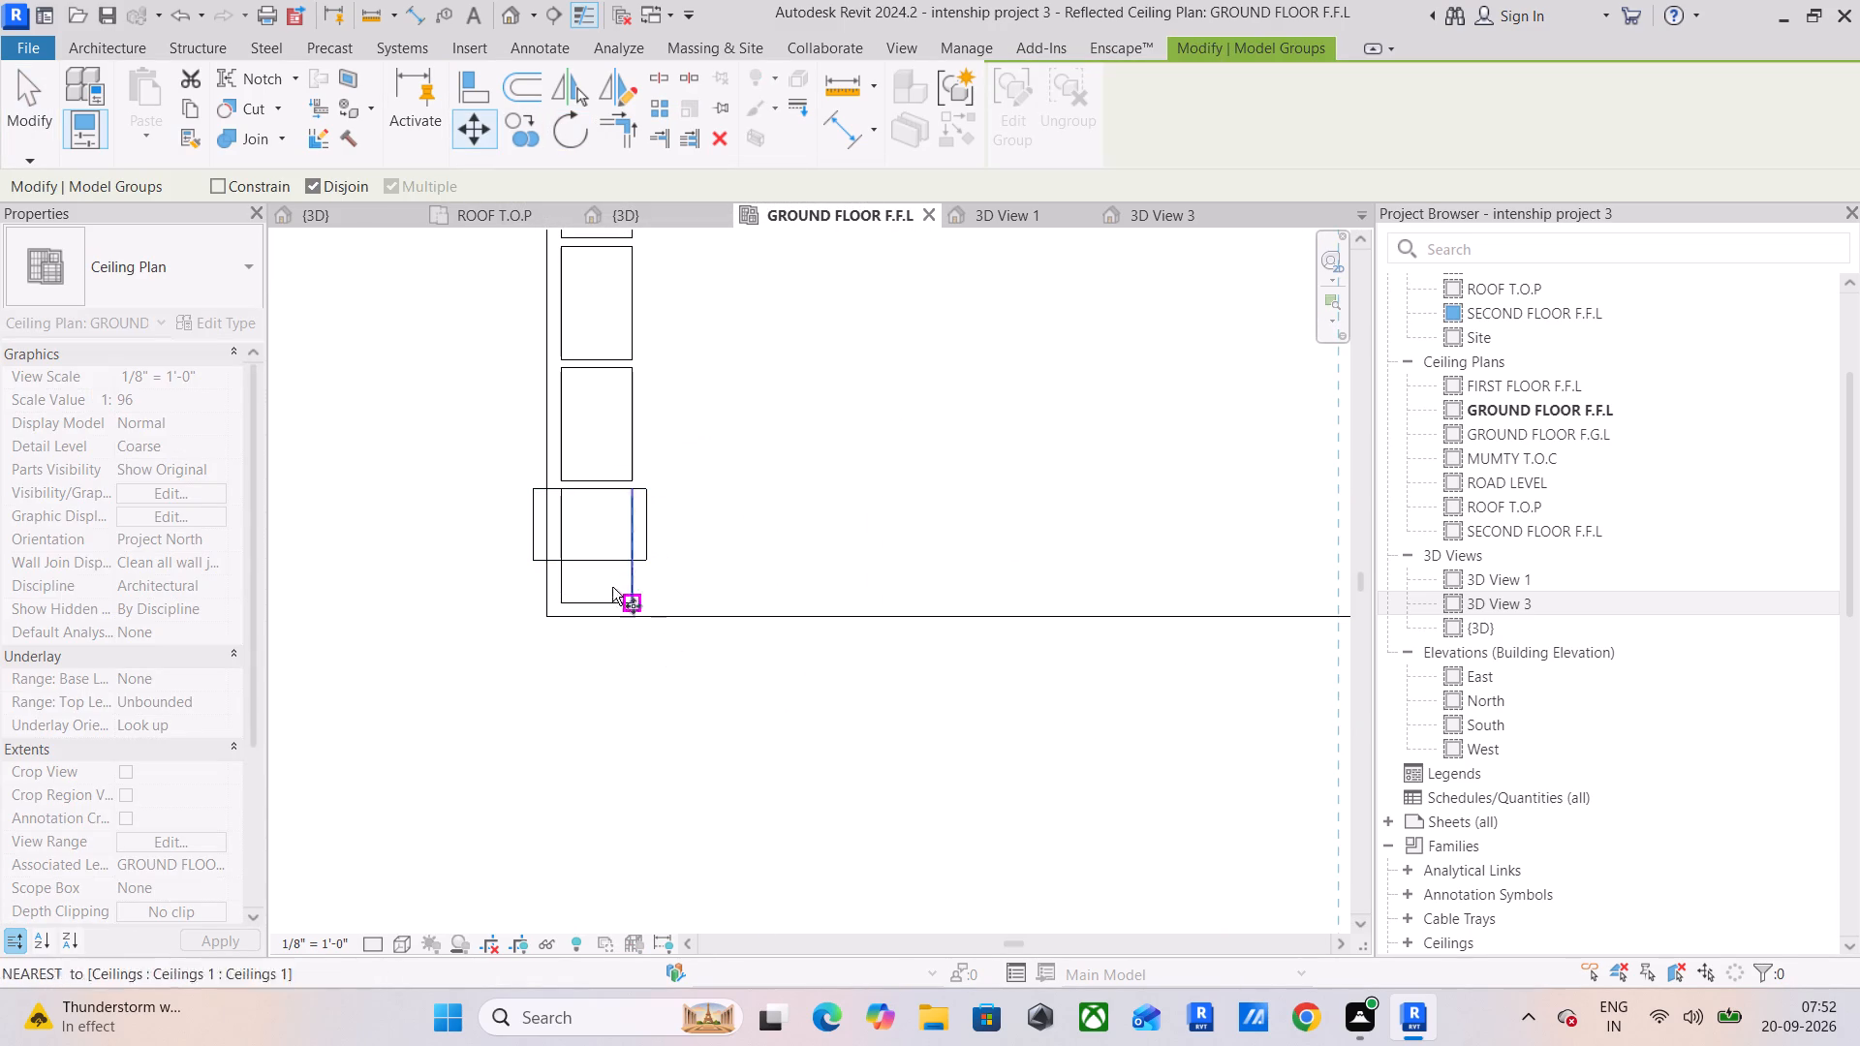
click(540, 492)
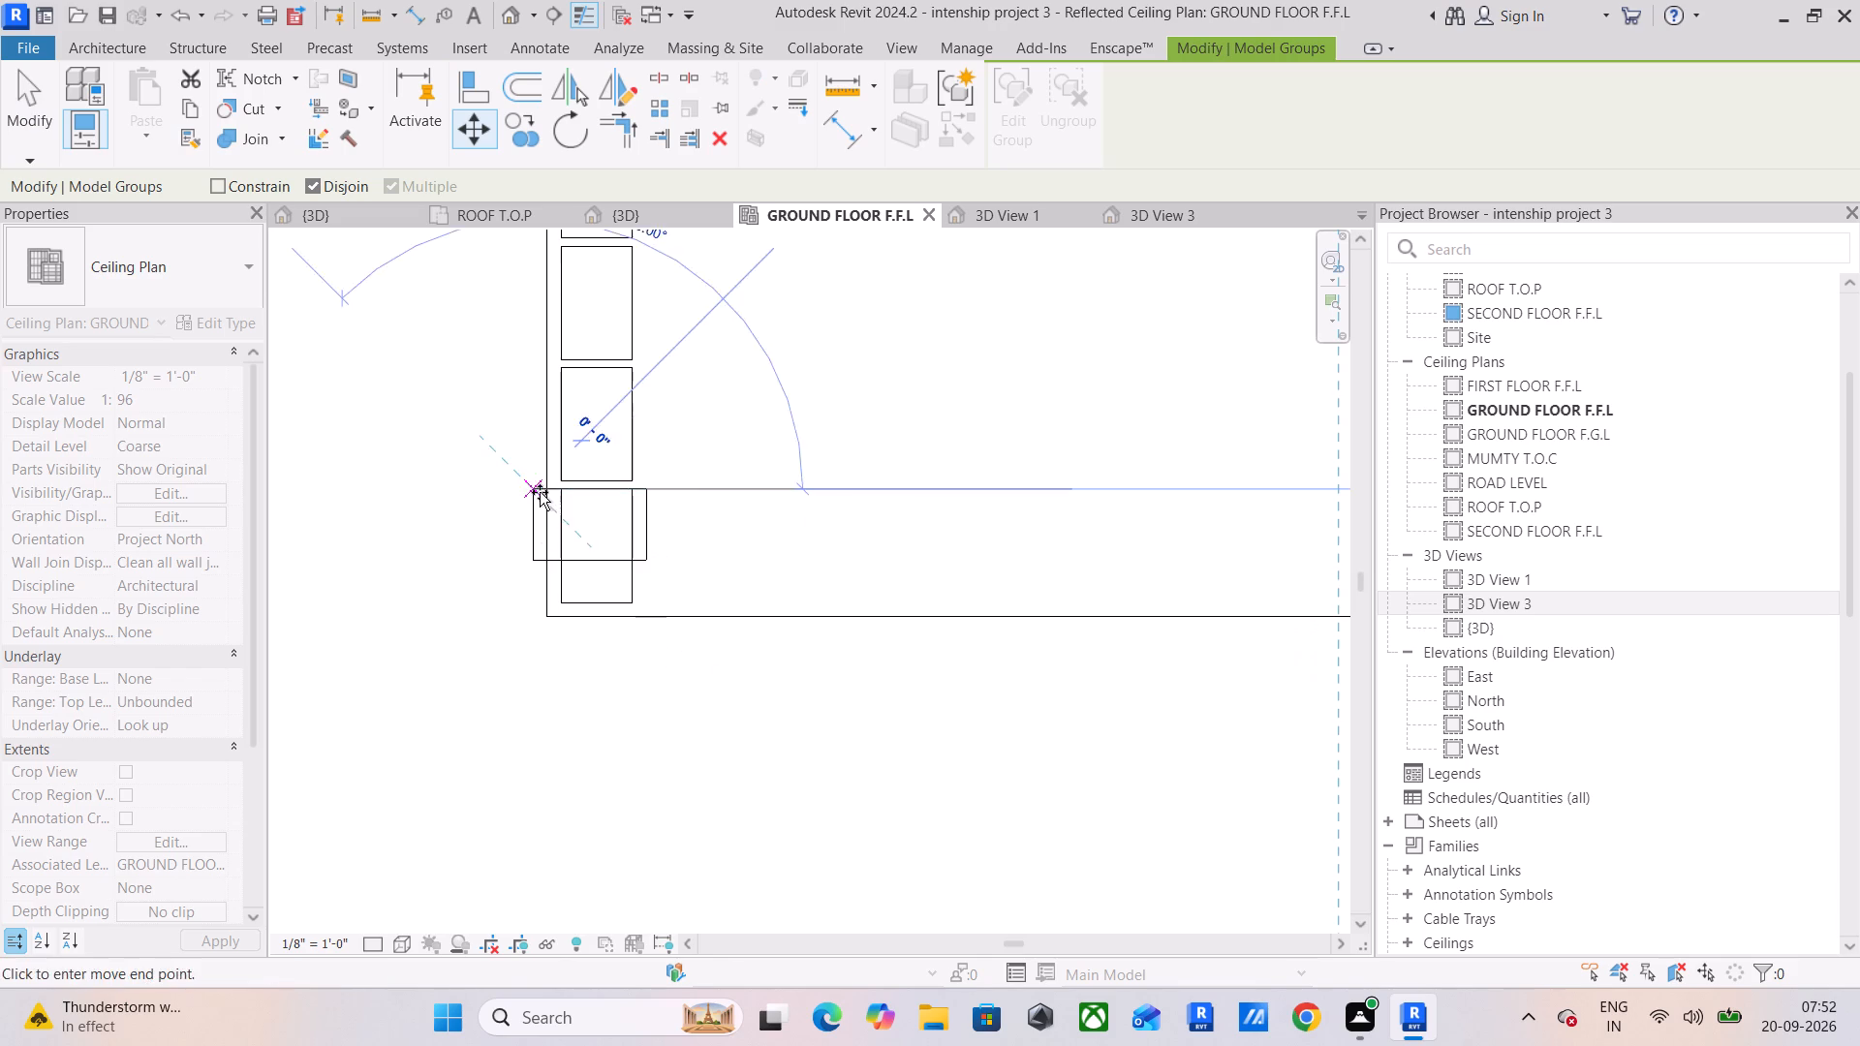
click(632, 493)
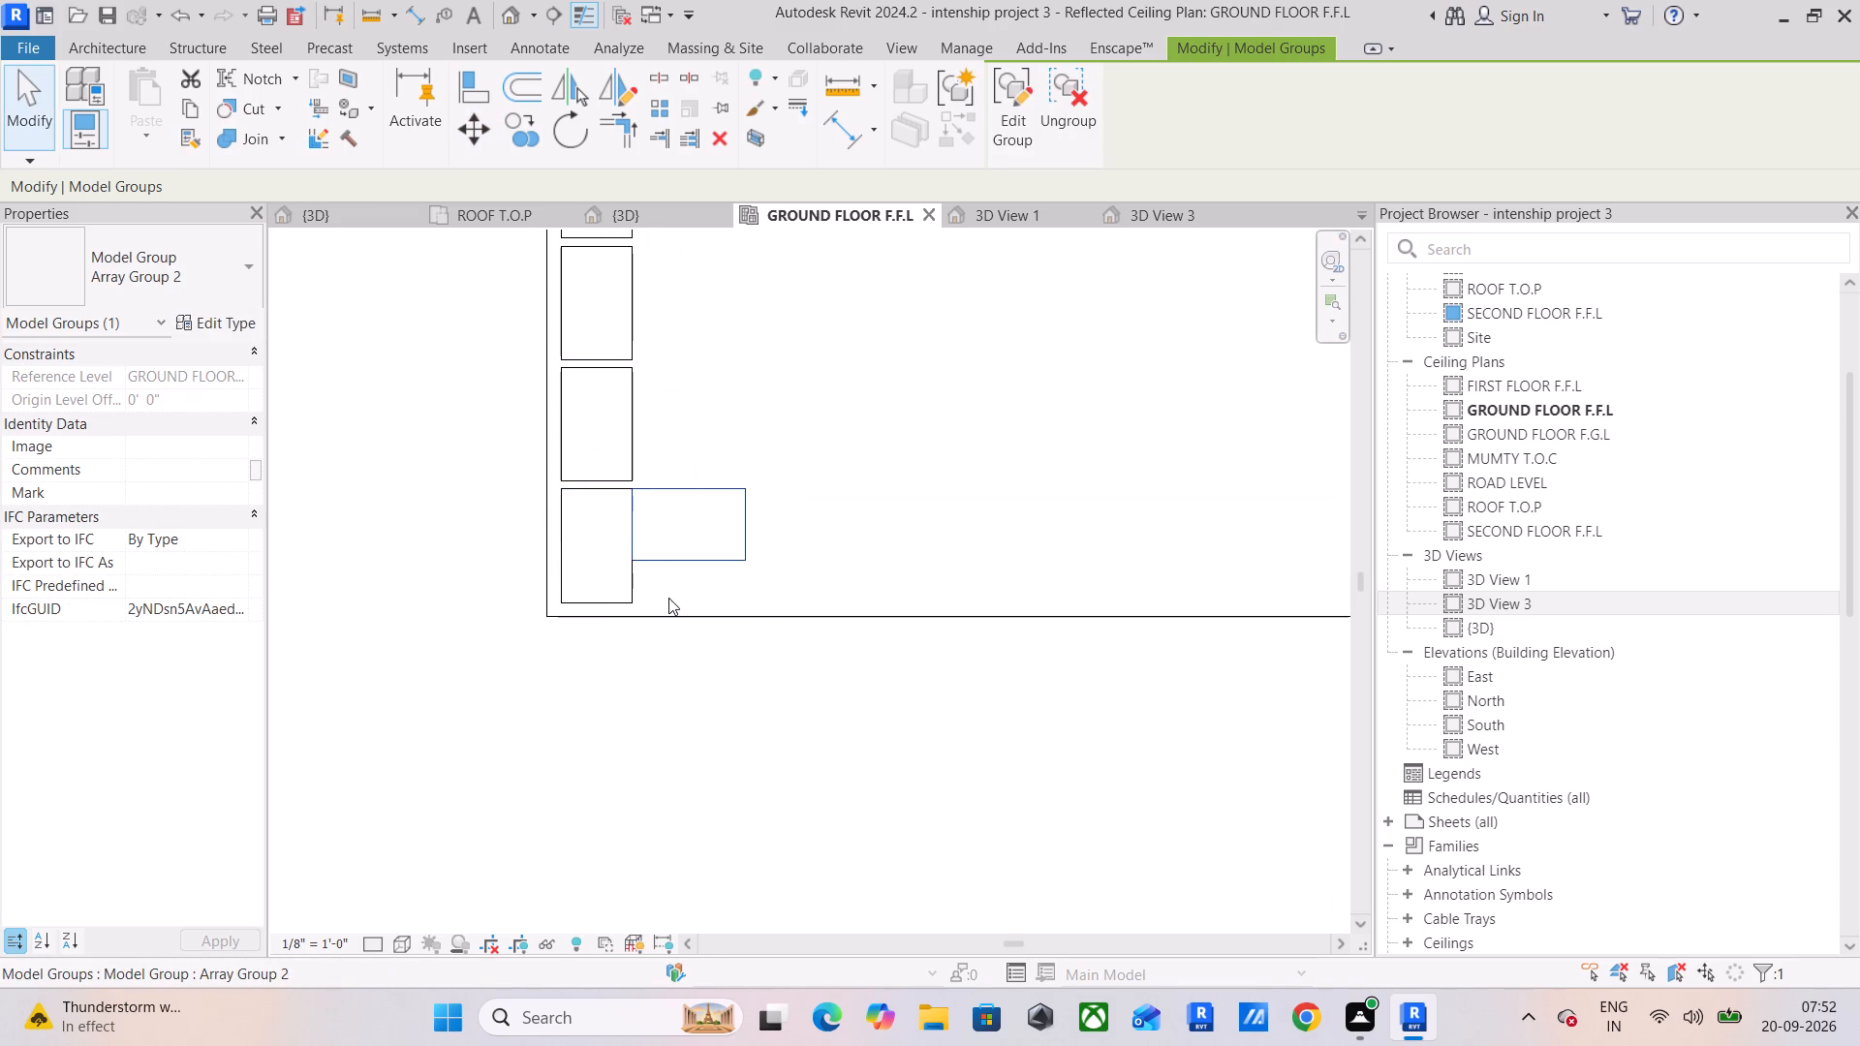
click(483, 131)
click(637, 559)
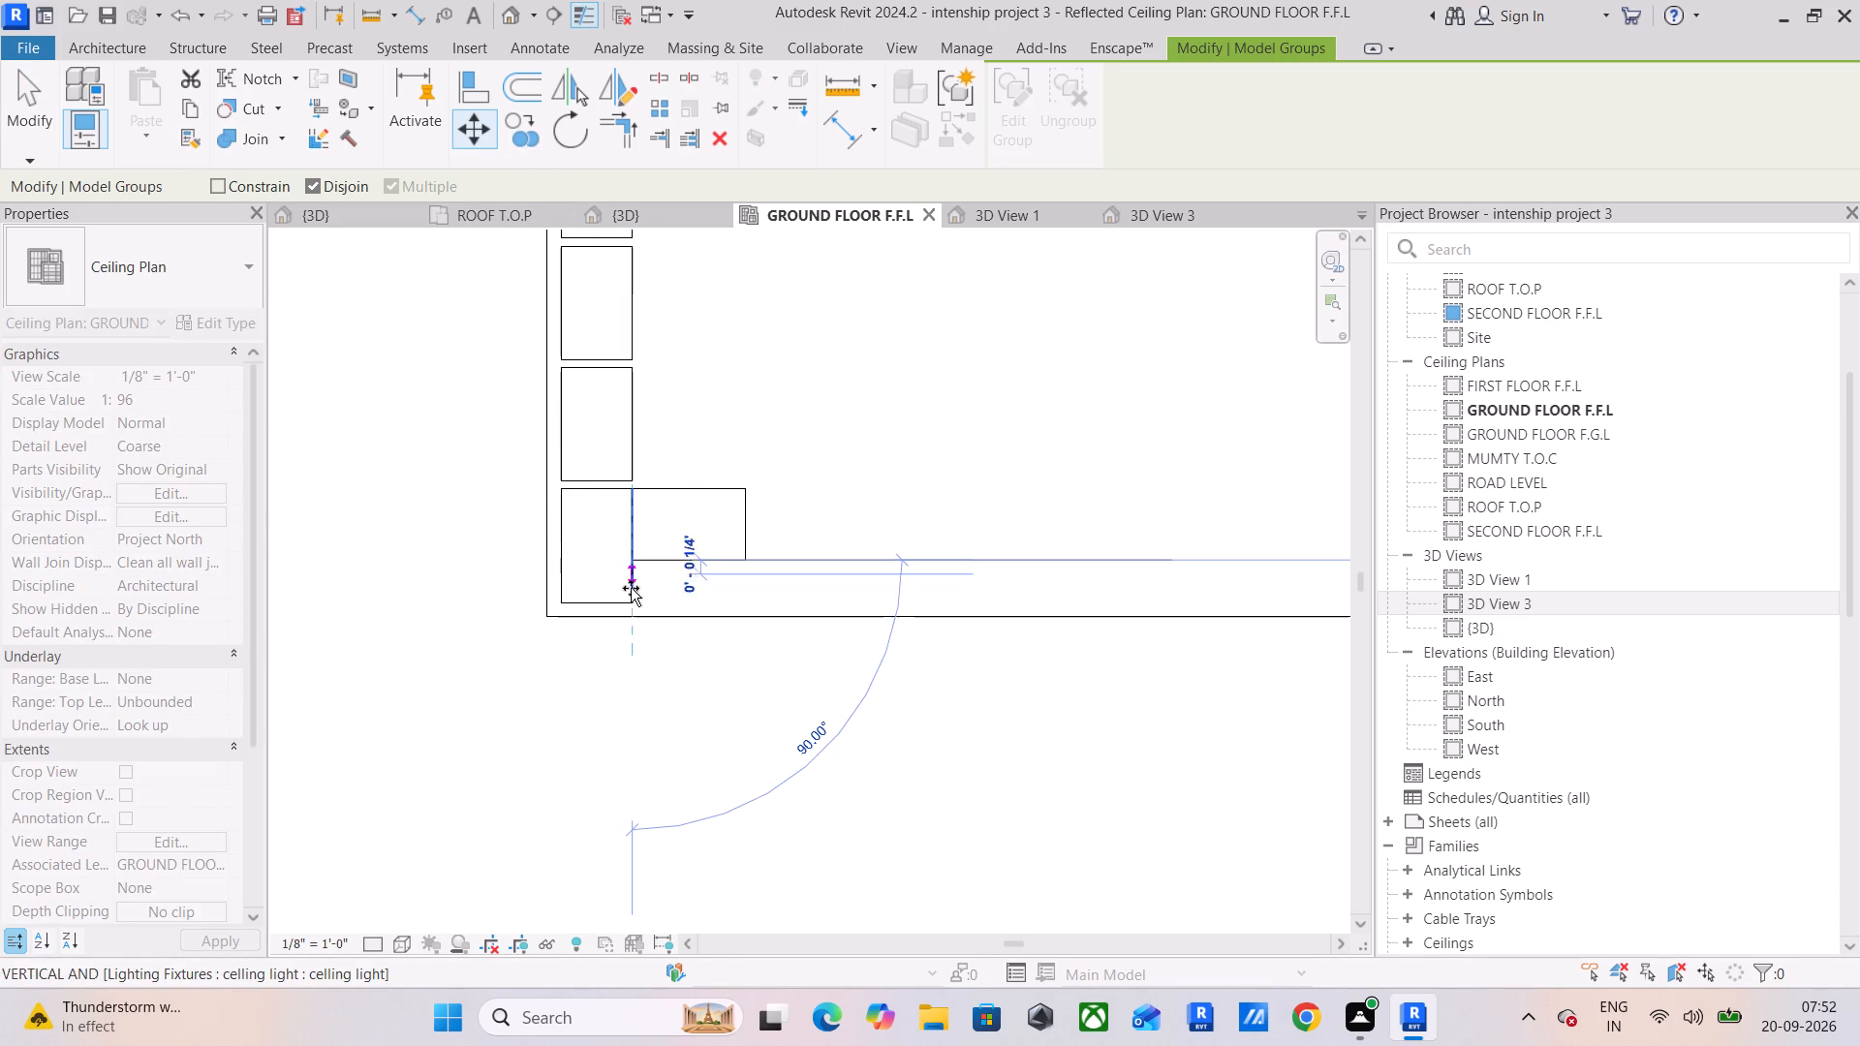
click(631, 607)
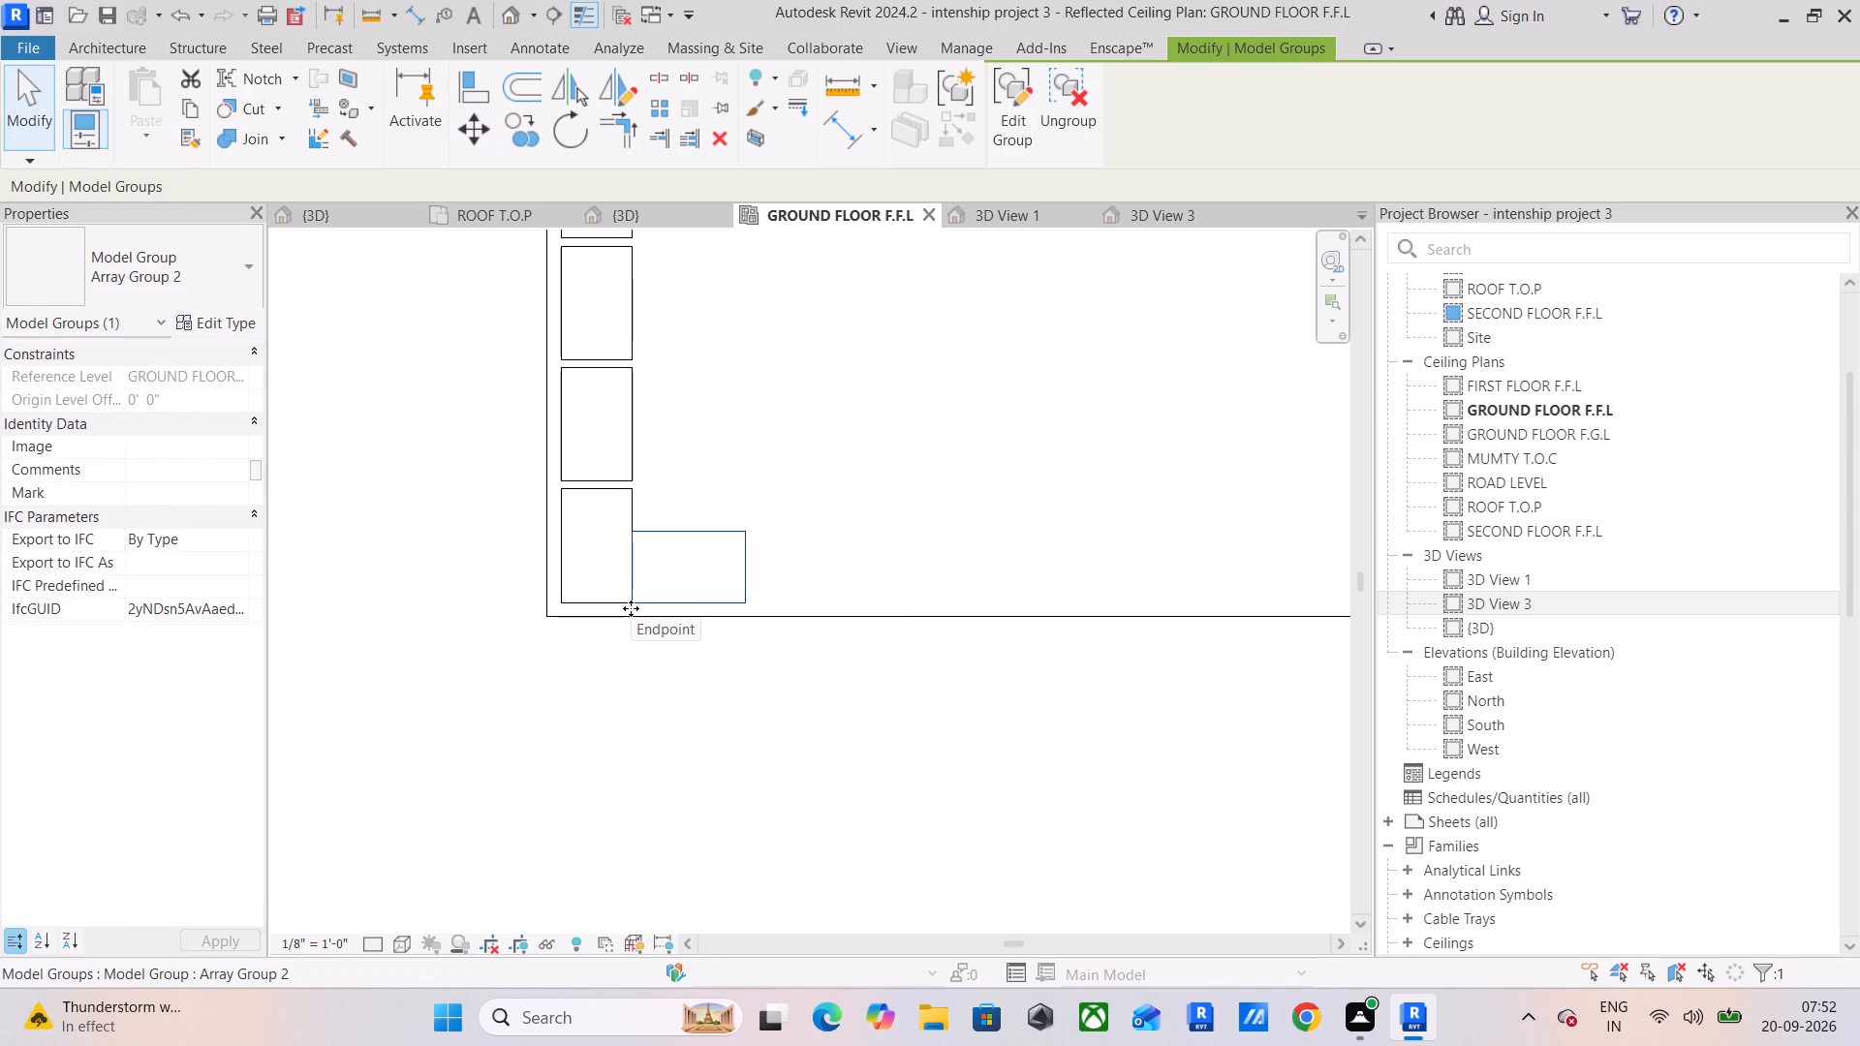
key(Right)
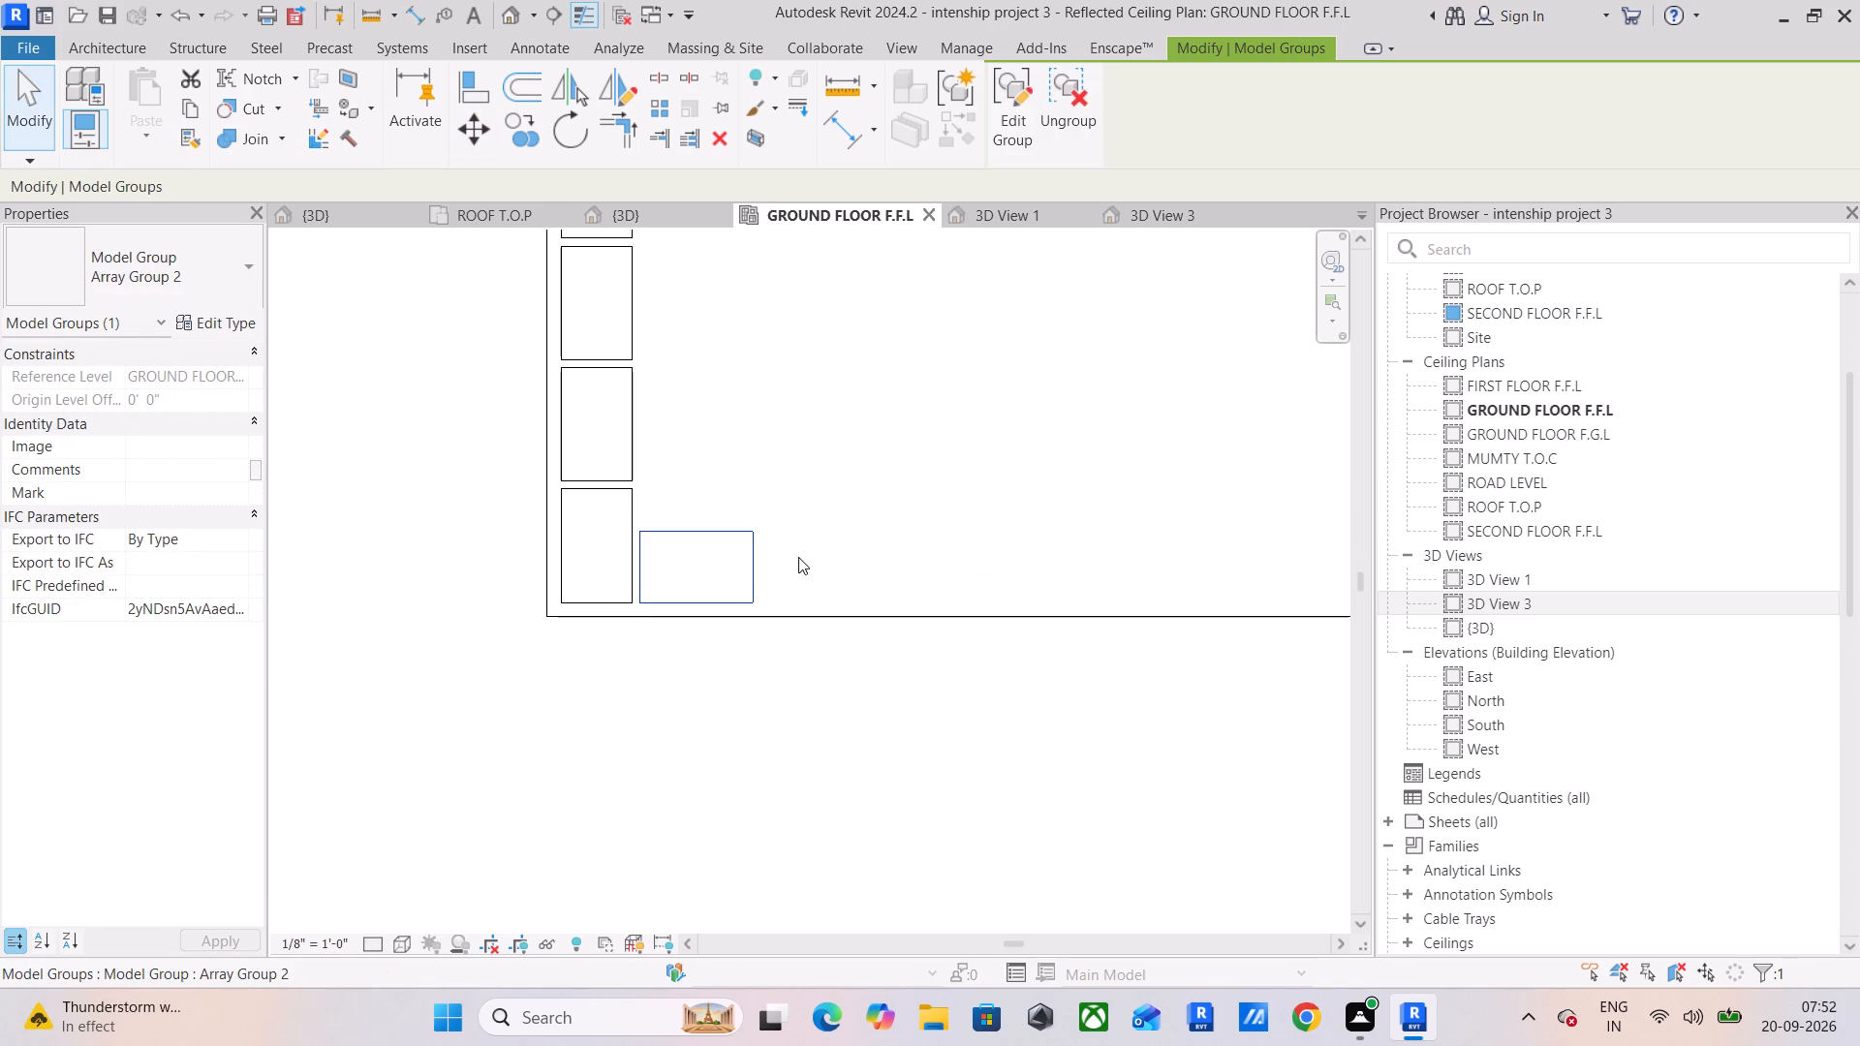
Array the horizontal celling light along the inner frame's bottom edge up to the lower-right corner light, with 80 items.
scroll(797, 557, down, 5)
scroll(945, 474, down, 5)
middle_drag(947, 469, 929, 483)
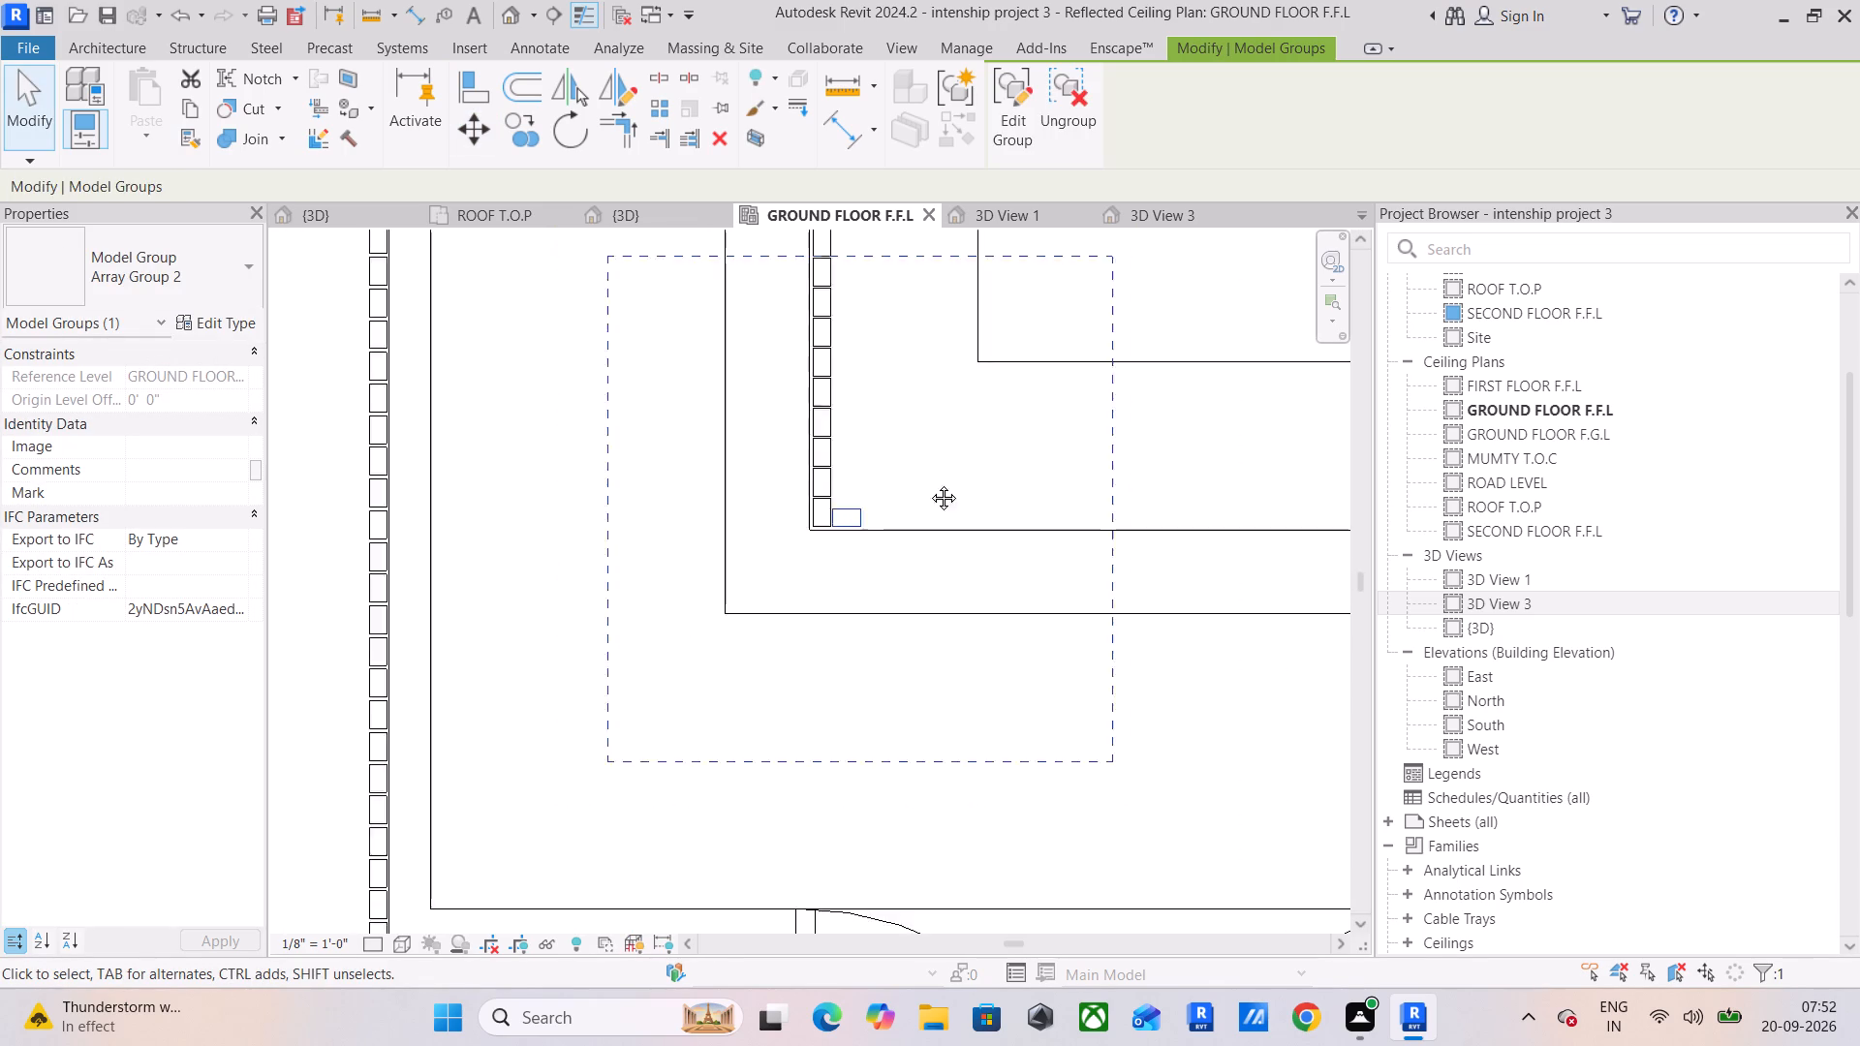
middle_drag(929, 483, 552, 688)
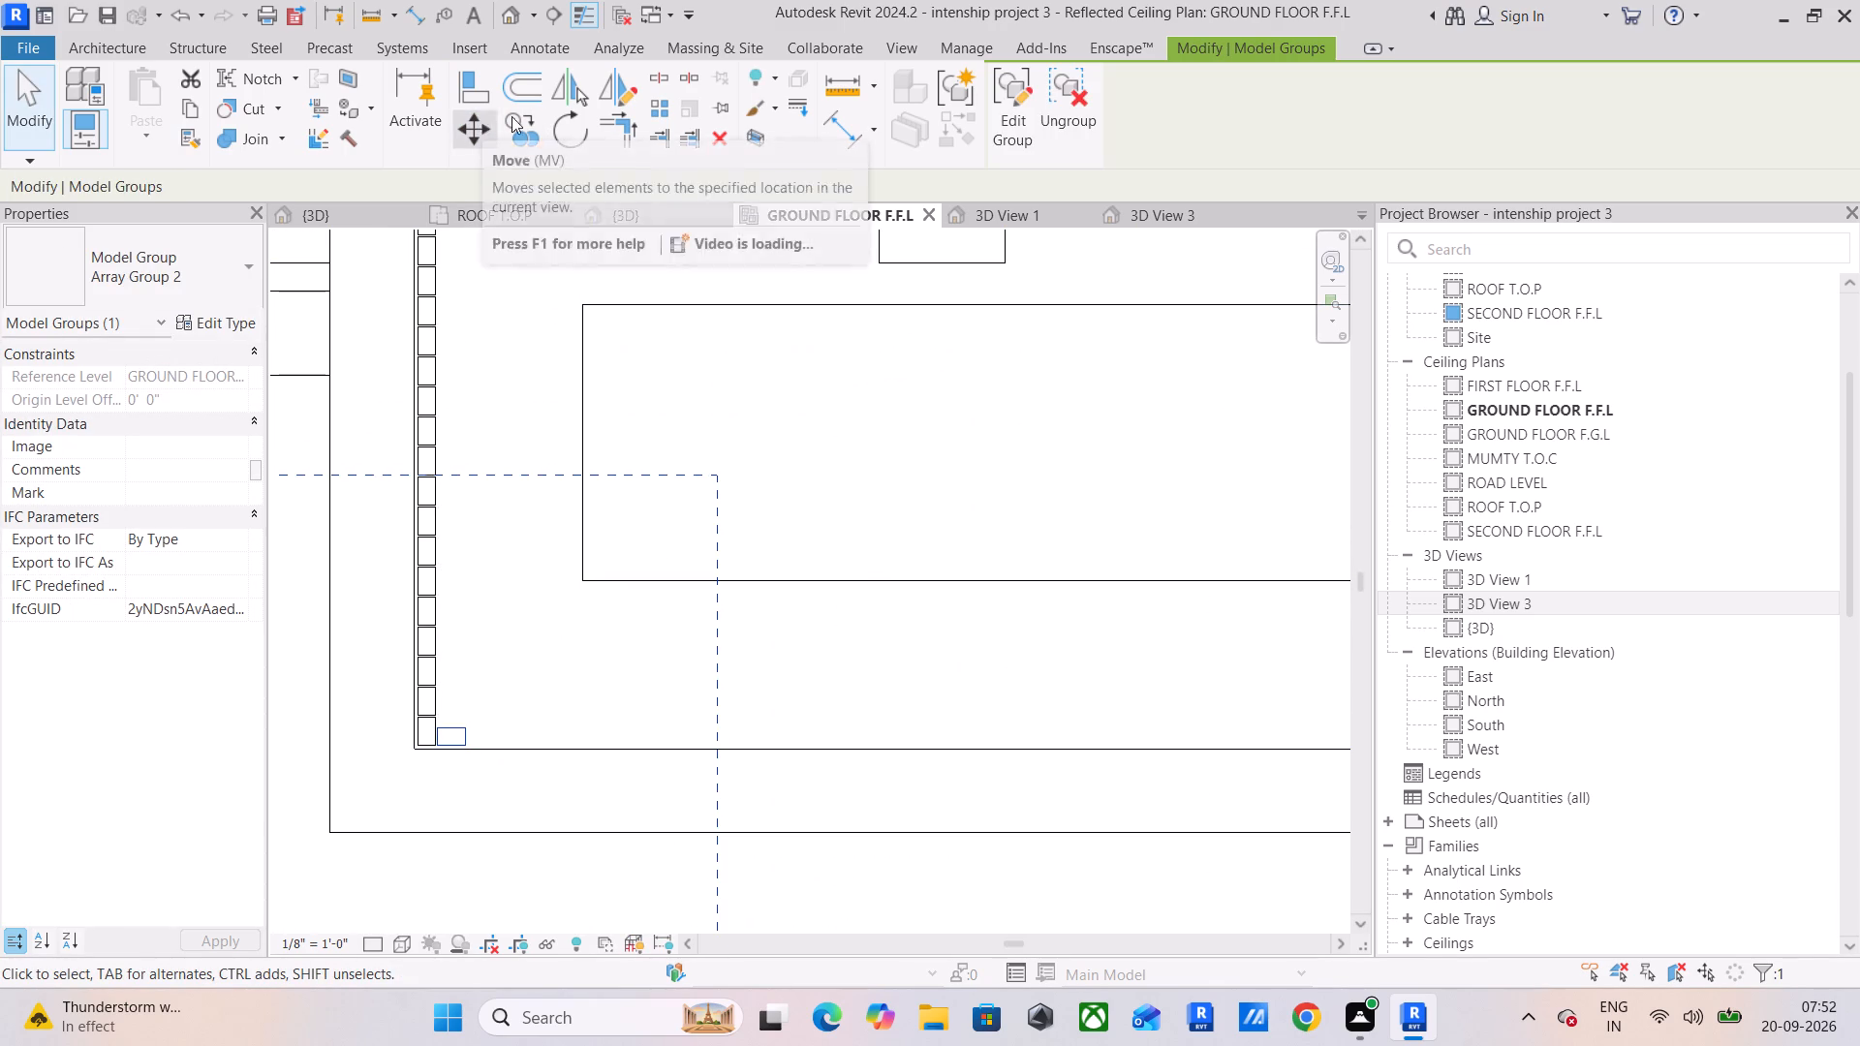
click(656, 108)
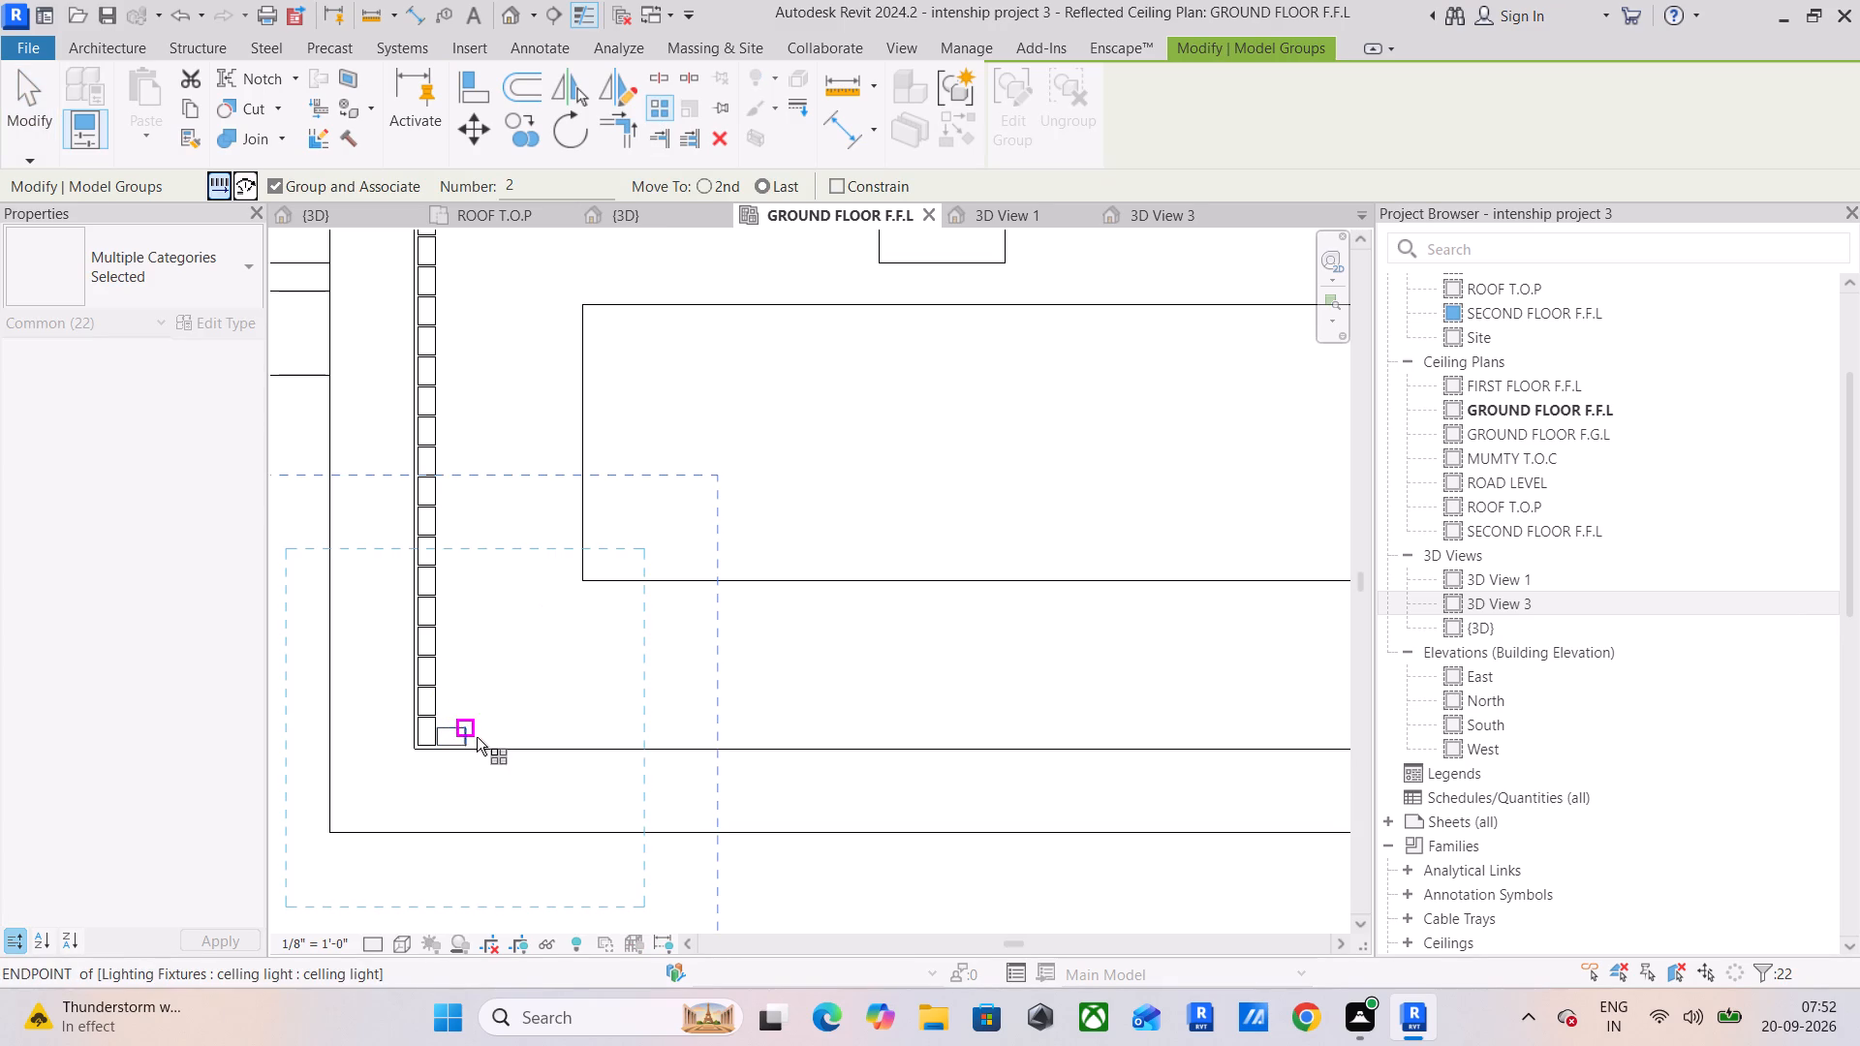
click(468, 742)
scroll(986, 749, down, 5)
middle_drag(1012, 739, 480, 745)
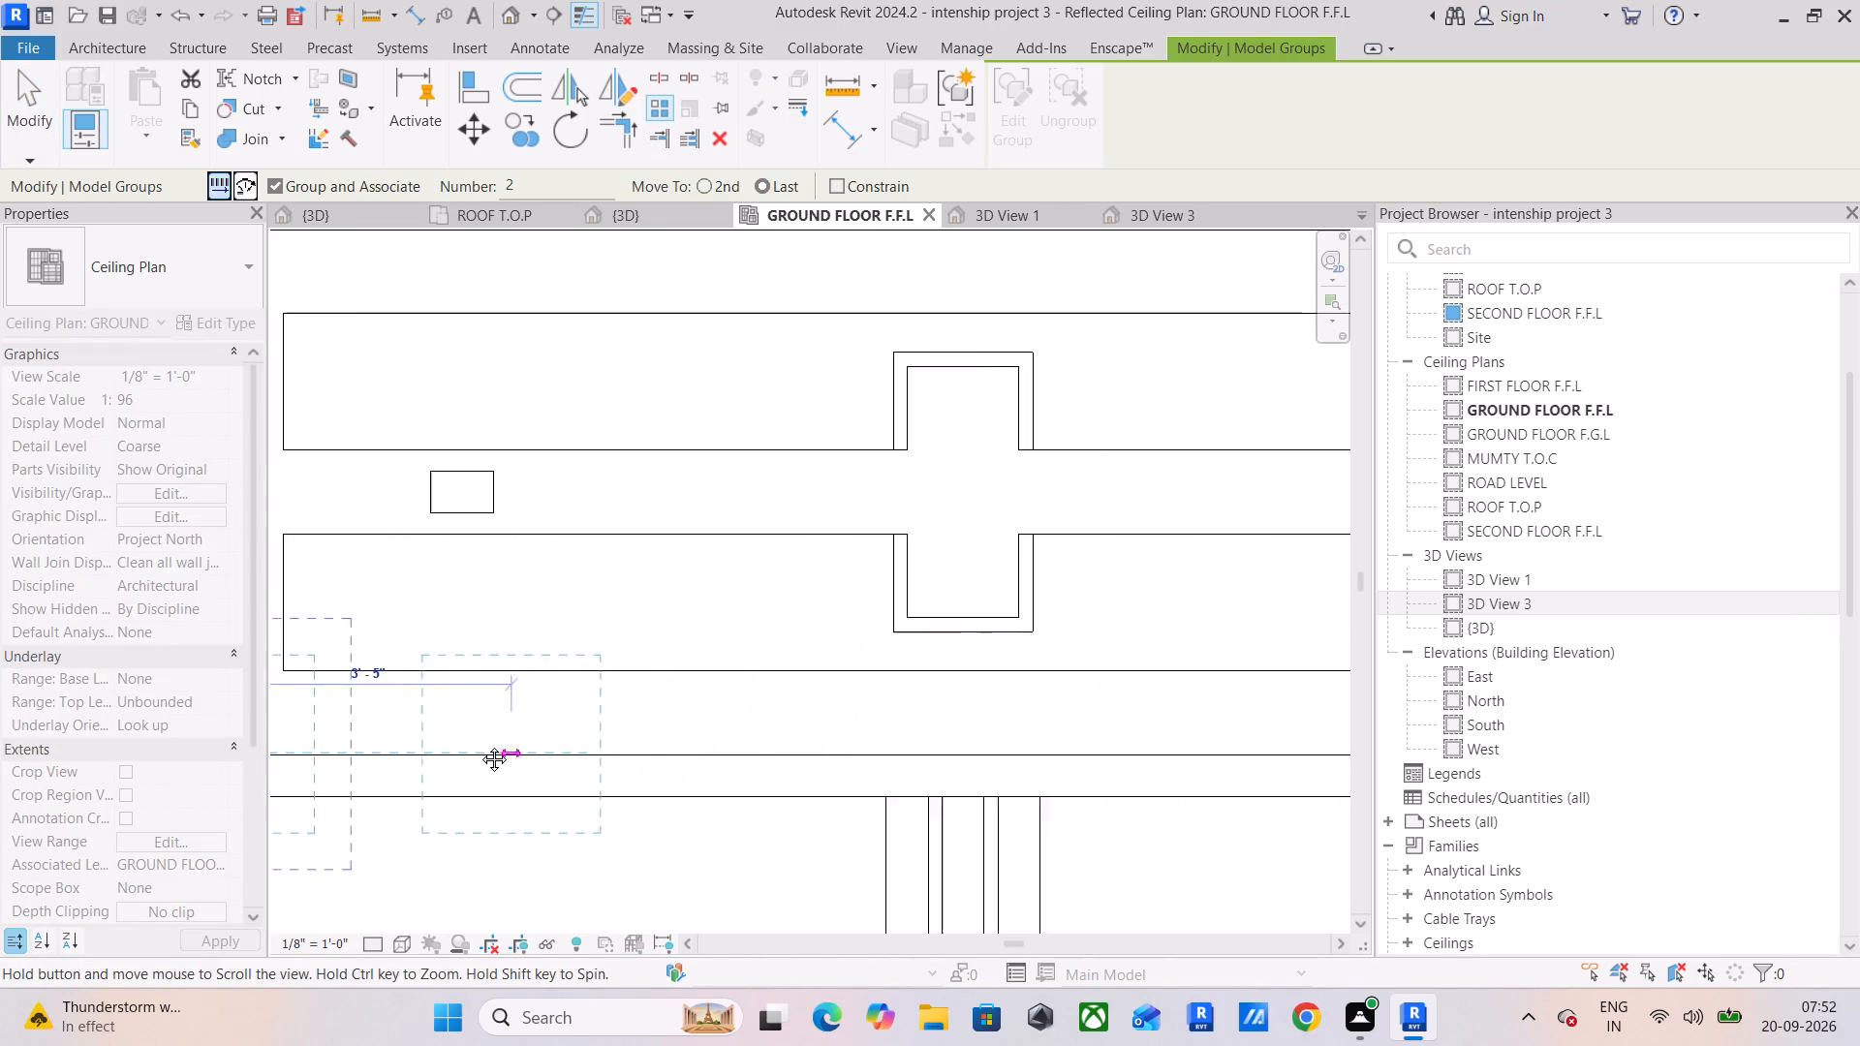
middle_drag(480, 745, 340, 745)
middle_drag(1066, 742, 160, 685)
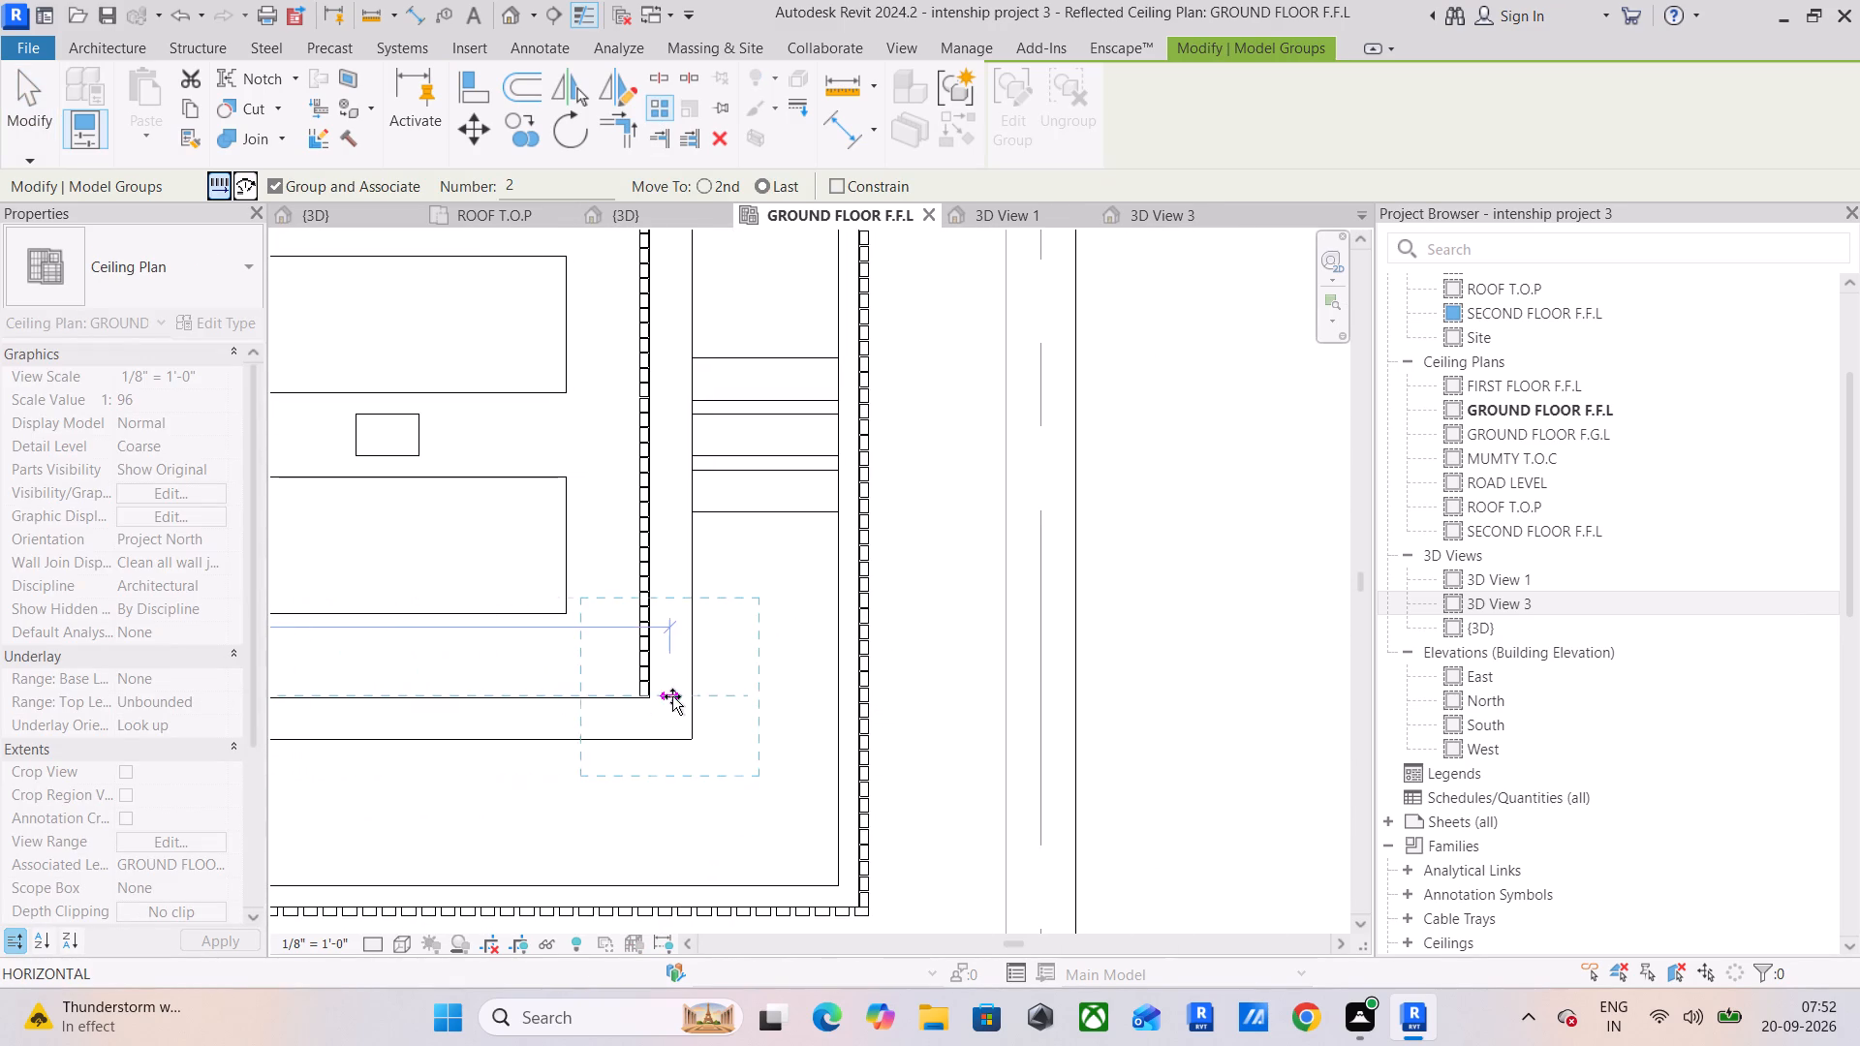
scroll(585, 680, up, 12)
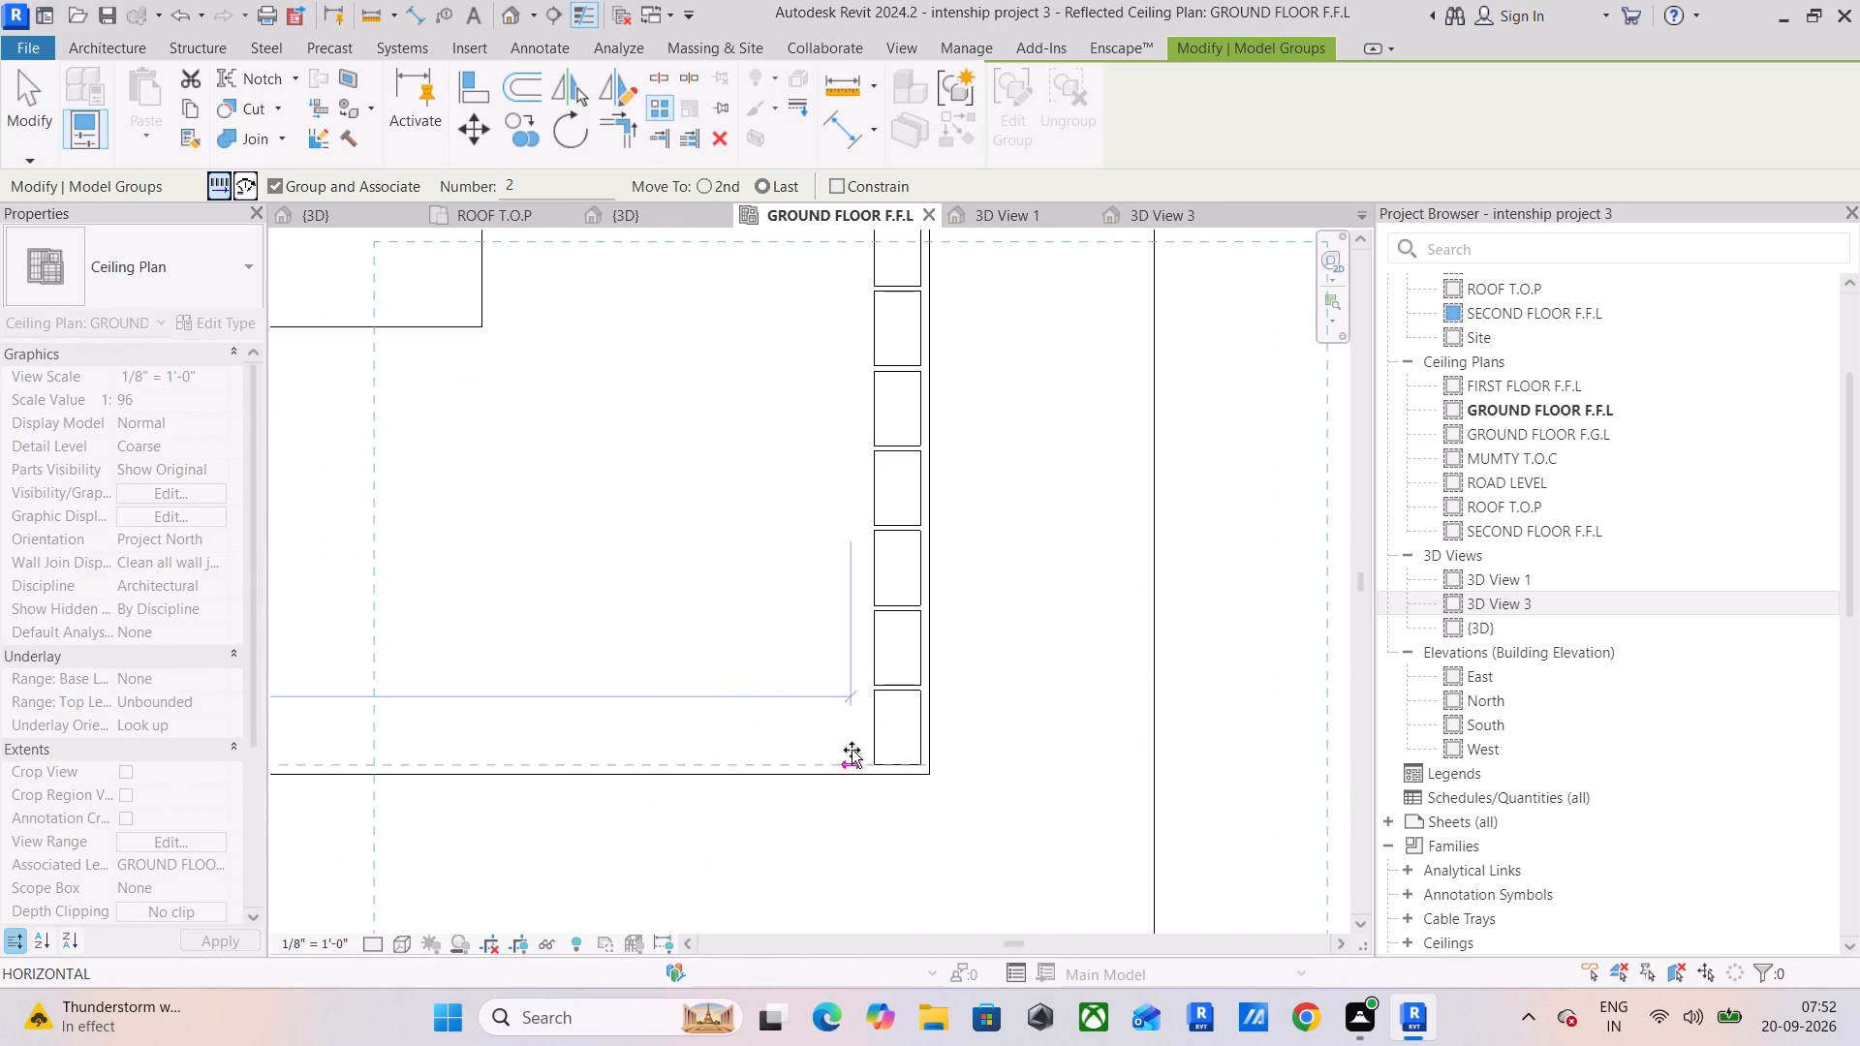
scroll(854, 753, up, 6)
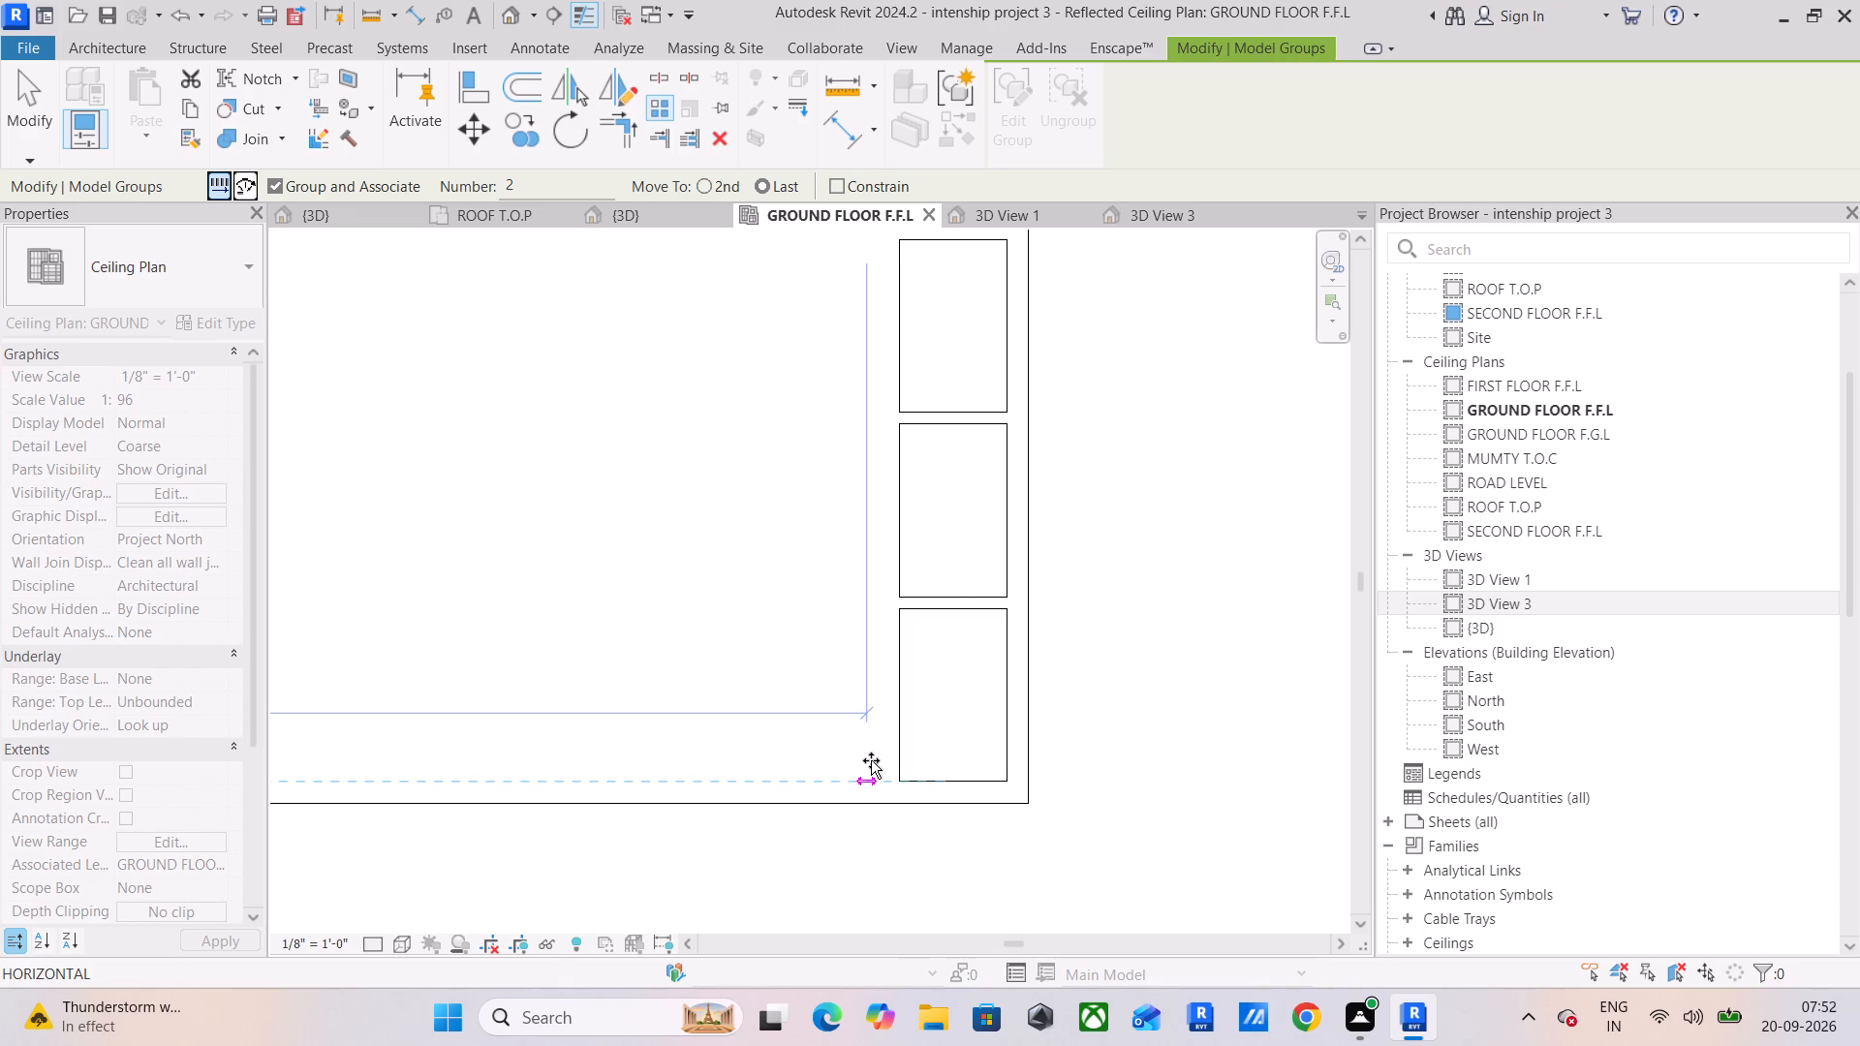
click(878, 767)
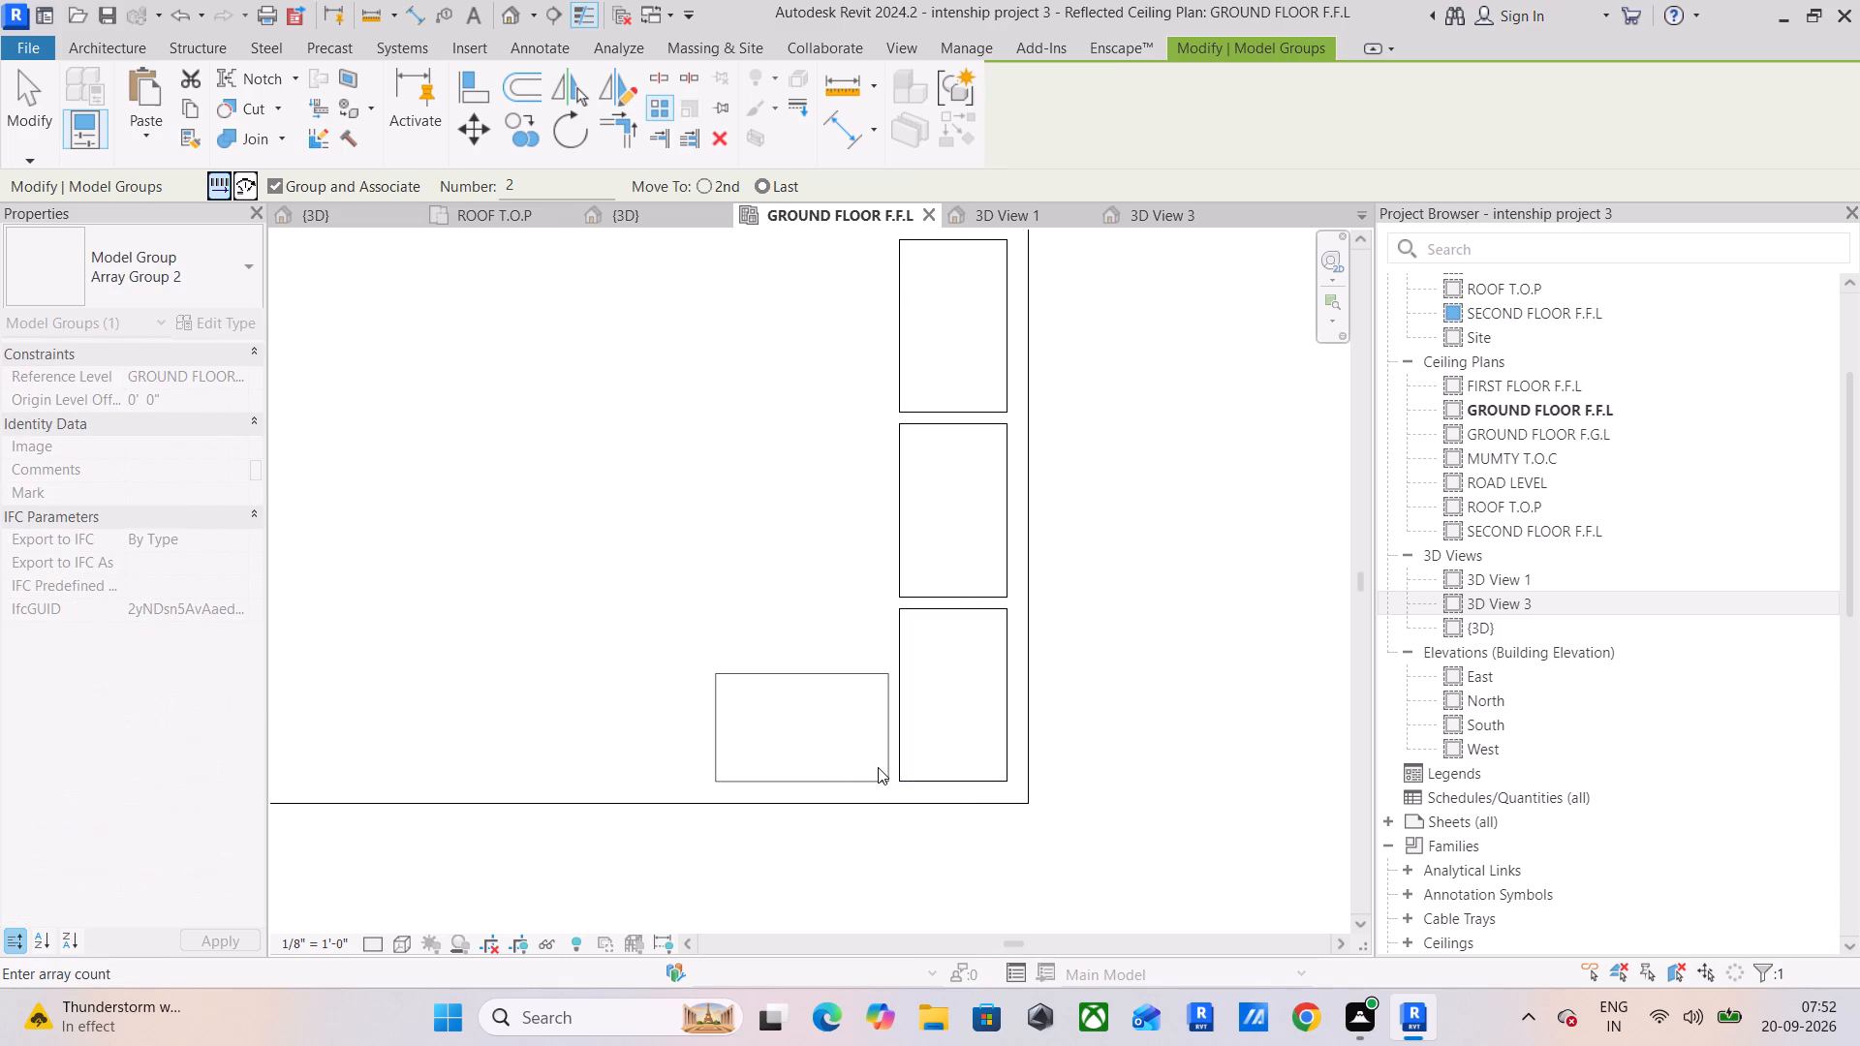
scroll(878, 767, down, 7)
scroll(877, 761, down, 15)
middle_drag(873, 751, 1185, 660)
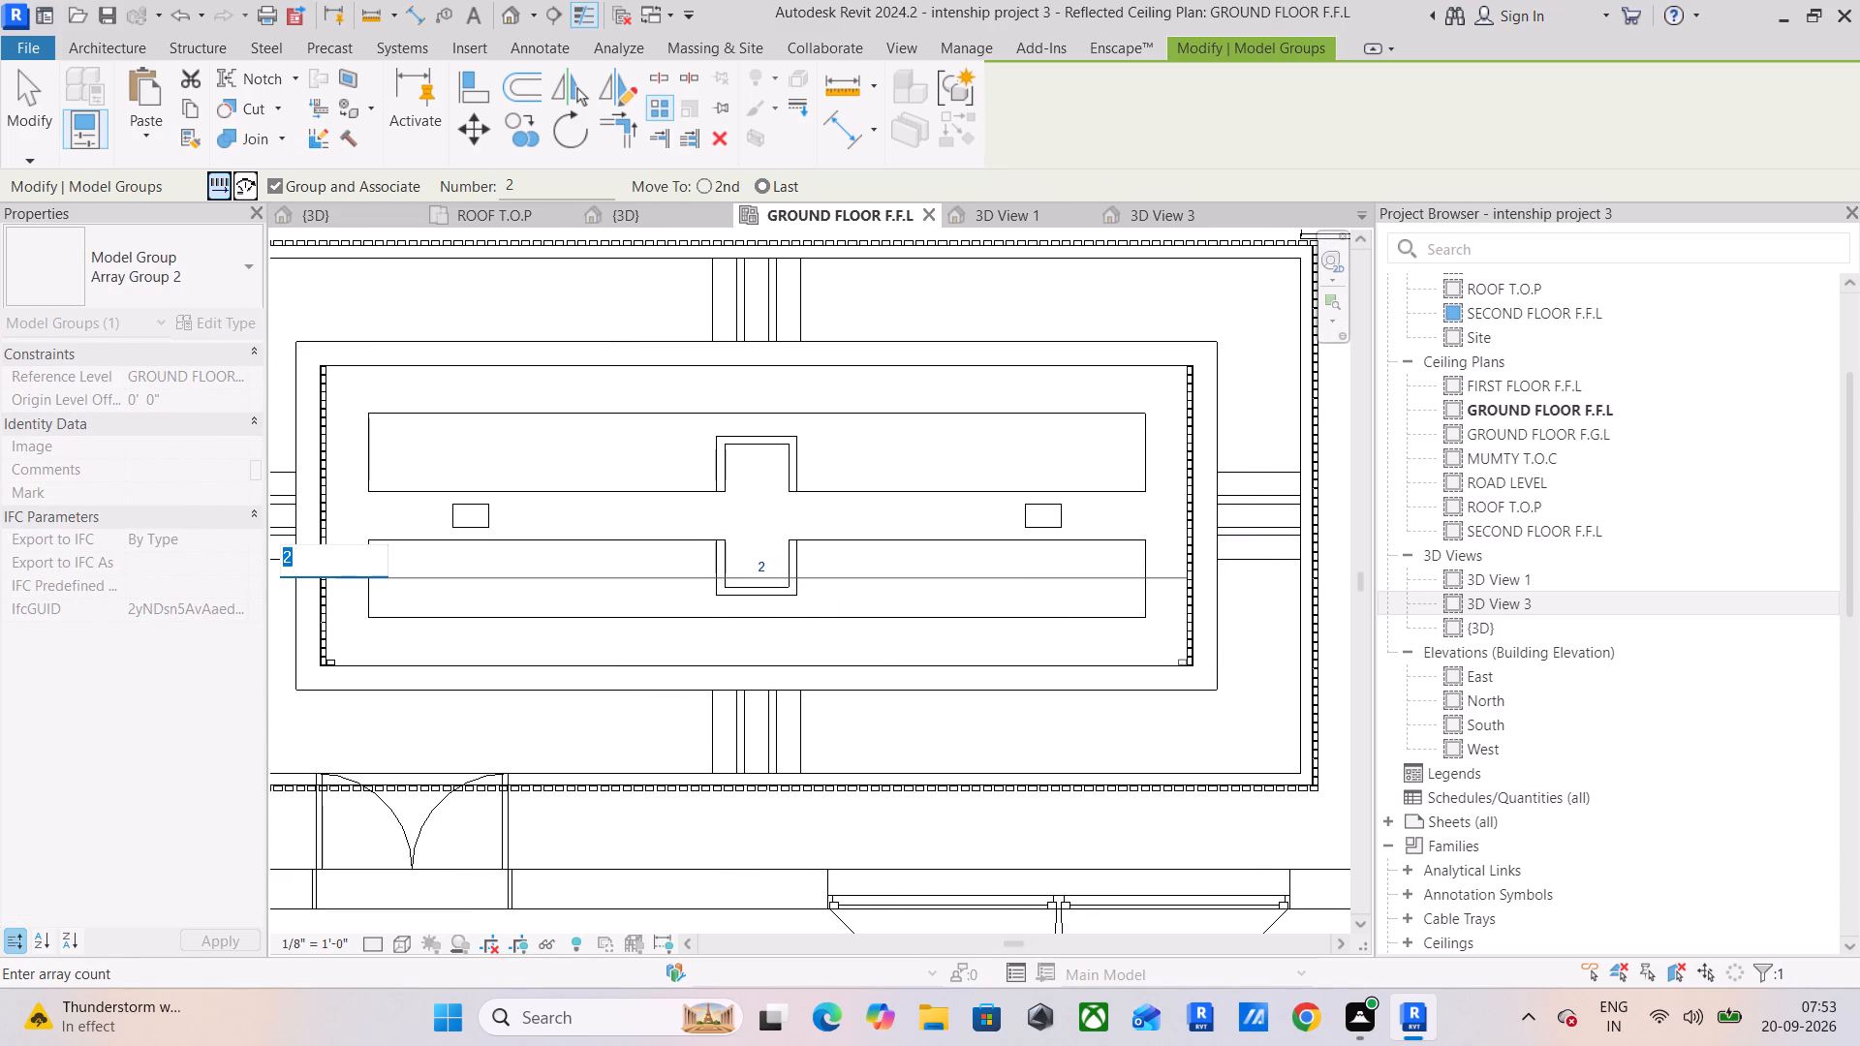
text(80)
key(Return)
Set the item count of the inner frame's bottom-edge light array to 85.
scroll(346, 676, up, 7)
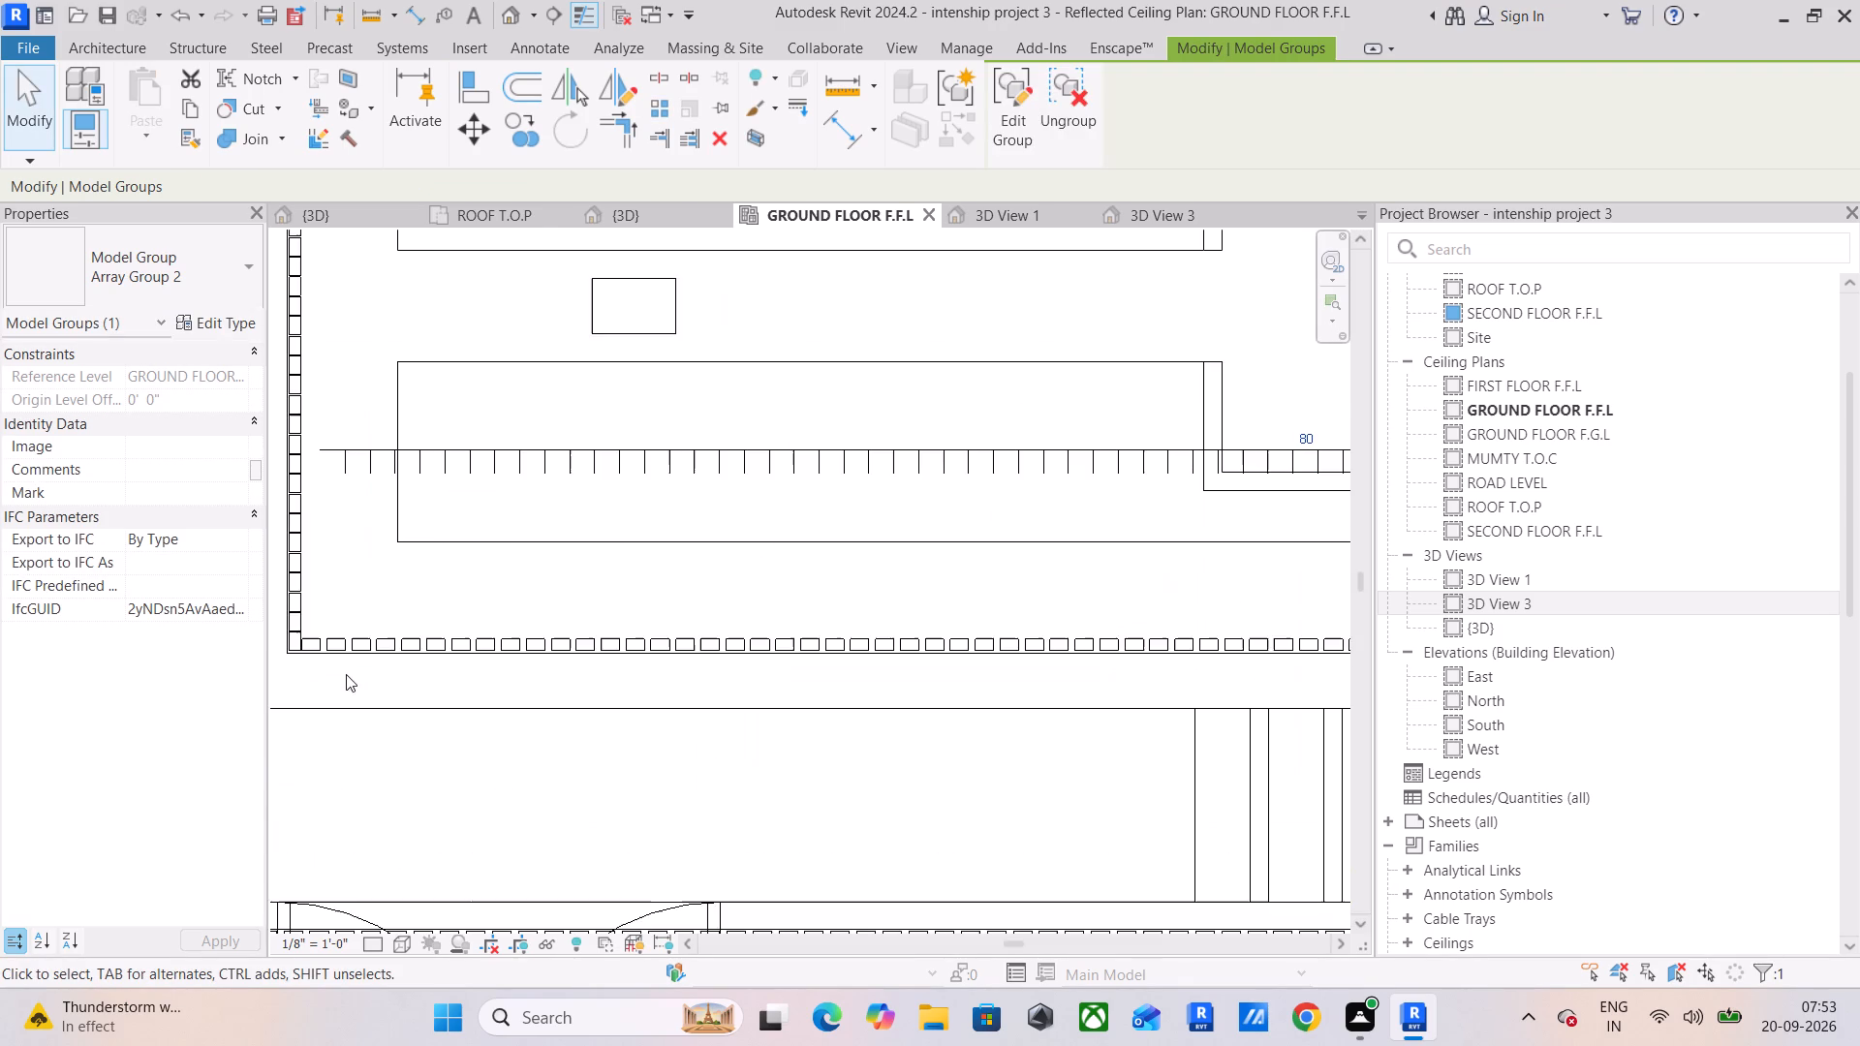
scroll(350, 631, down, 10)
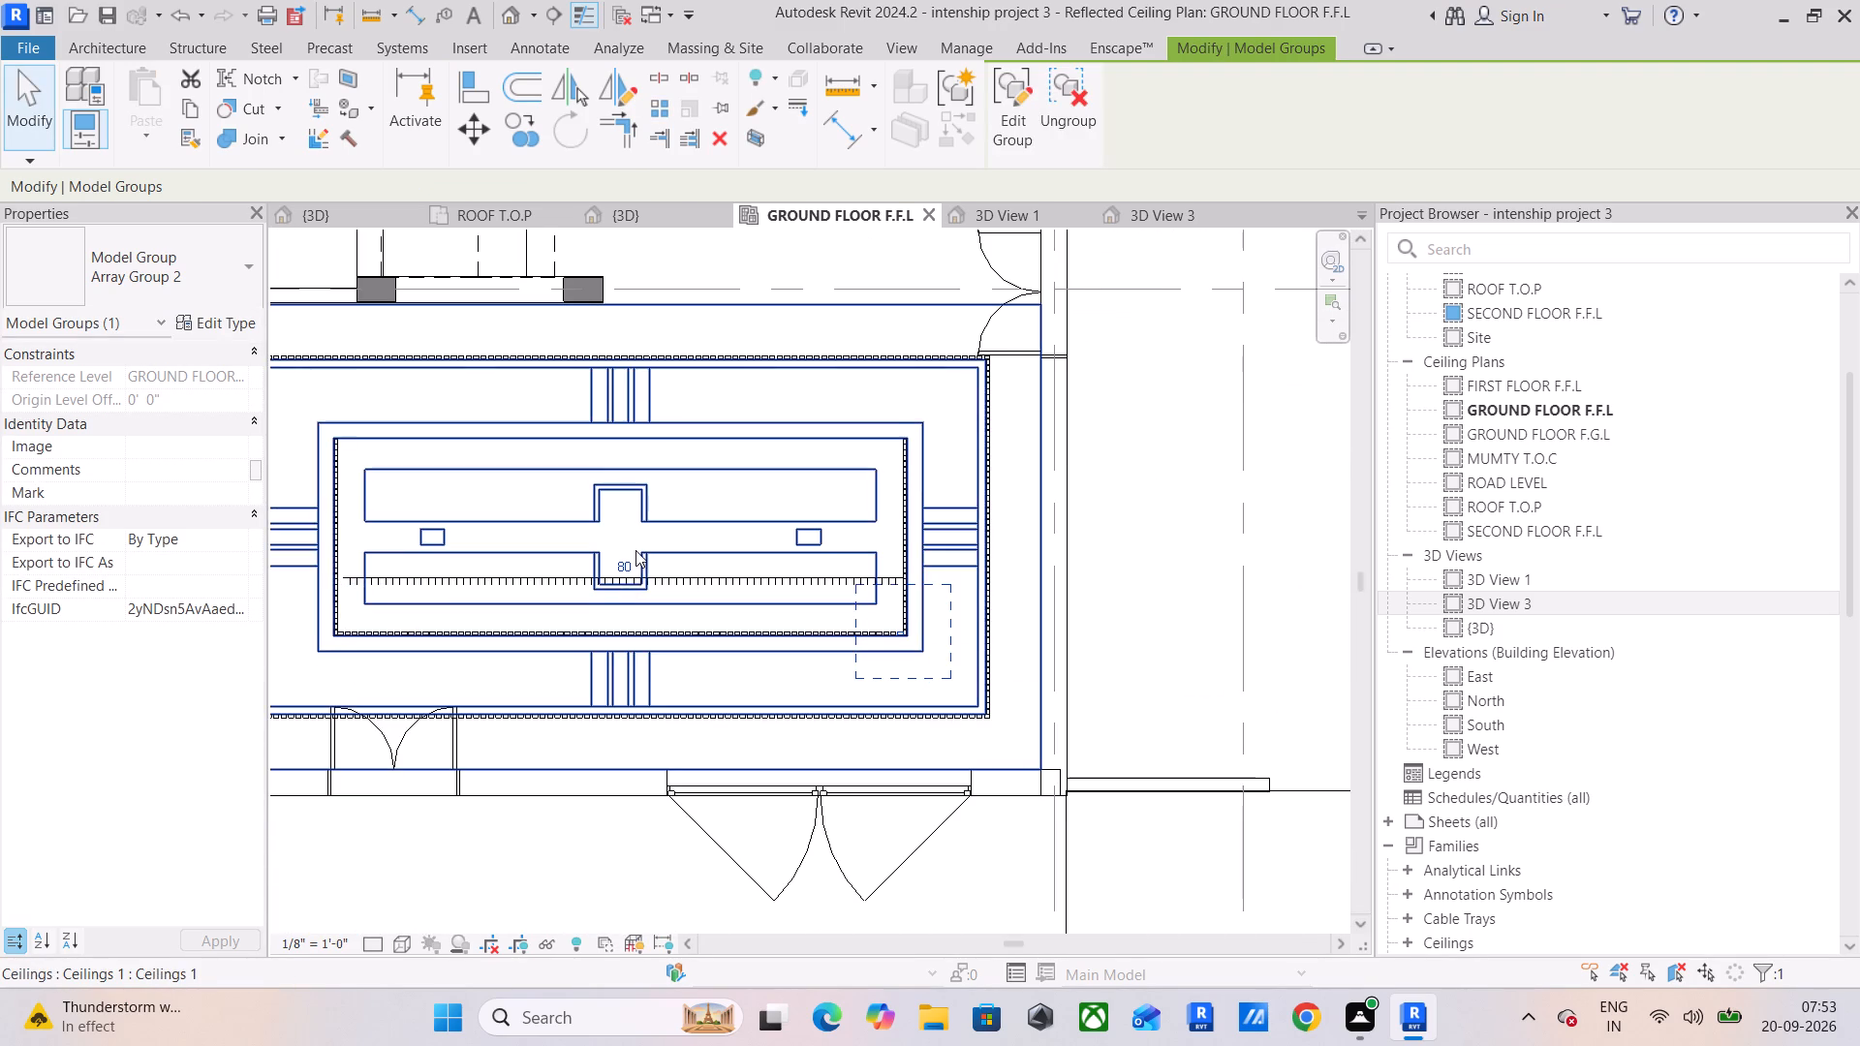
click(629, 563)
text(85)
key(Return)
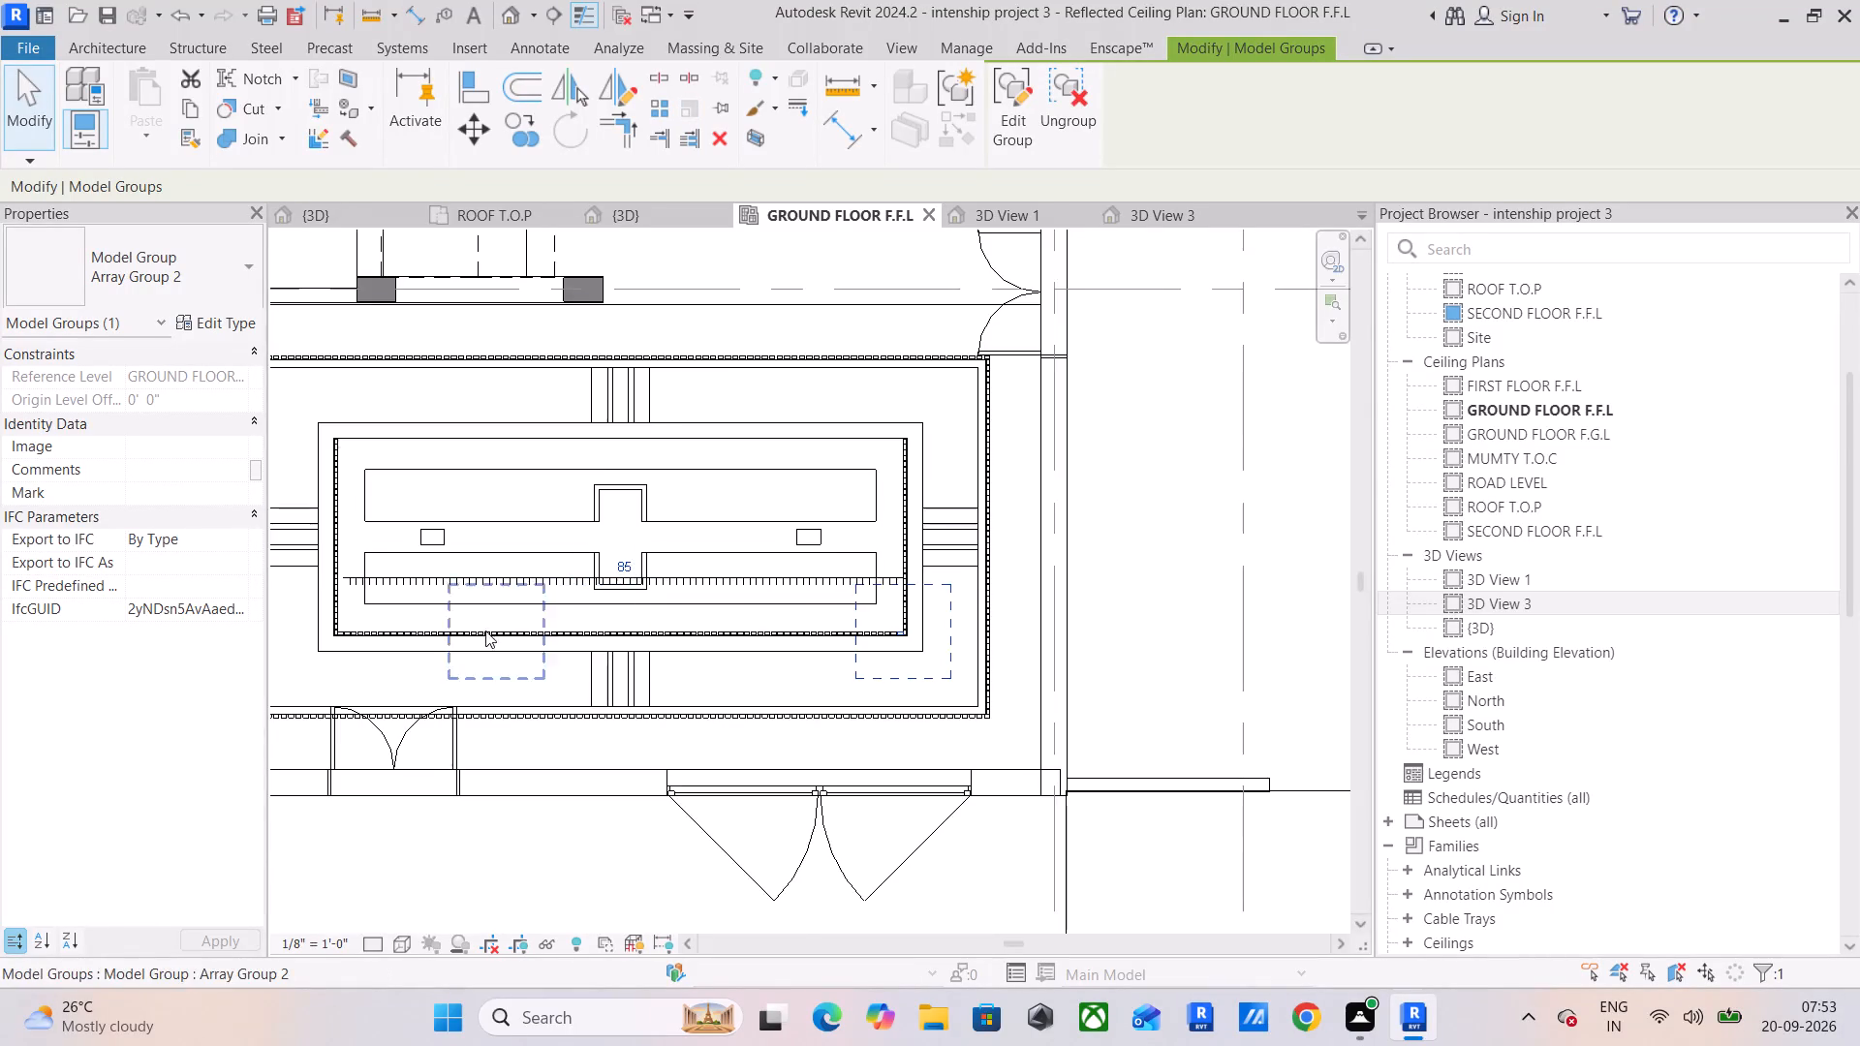
Set the item count of the inner frame's bottom-edge light array to 90 and check the spacing at its lower-left corner.
scroll(493, 615, up, 6)
scroll(574, 631, up, 5)
scroll(574, 631, down, 12)
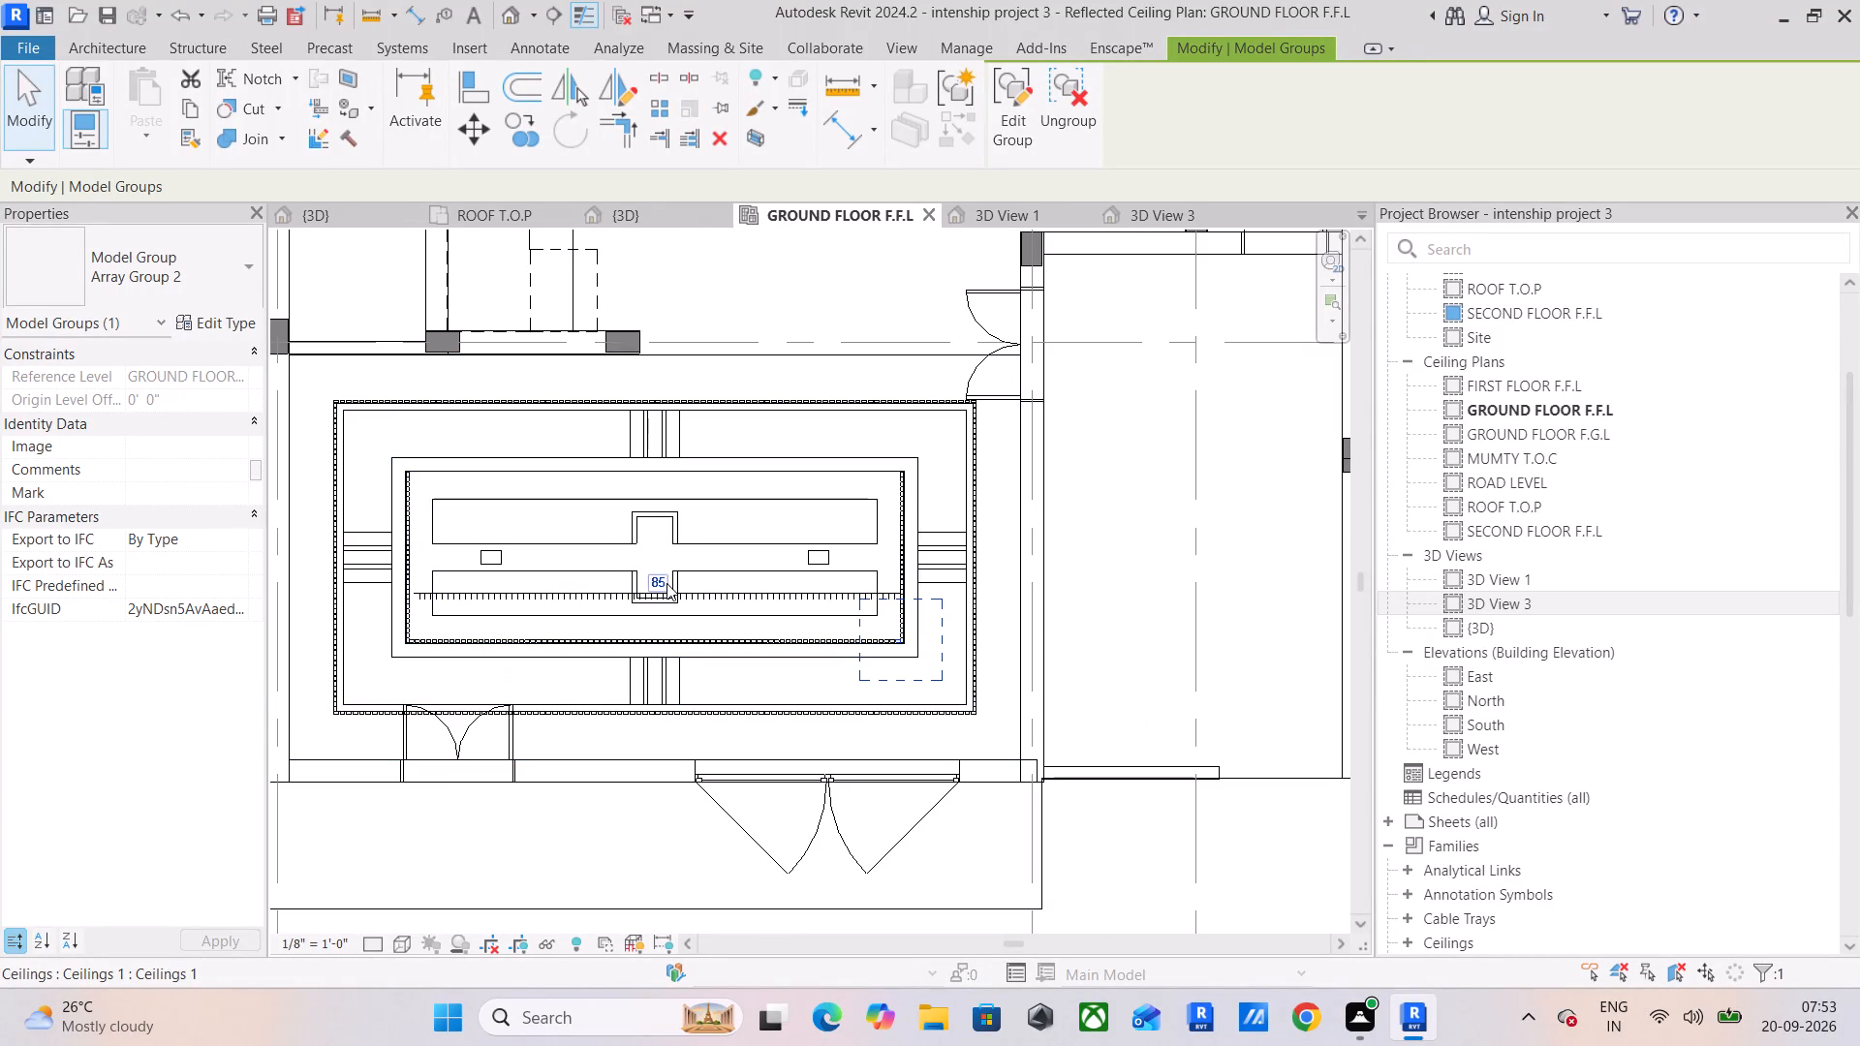
click(666, 583)
text(90)
key(Return)
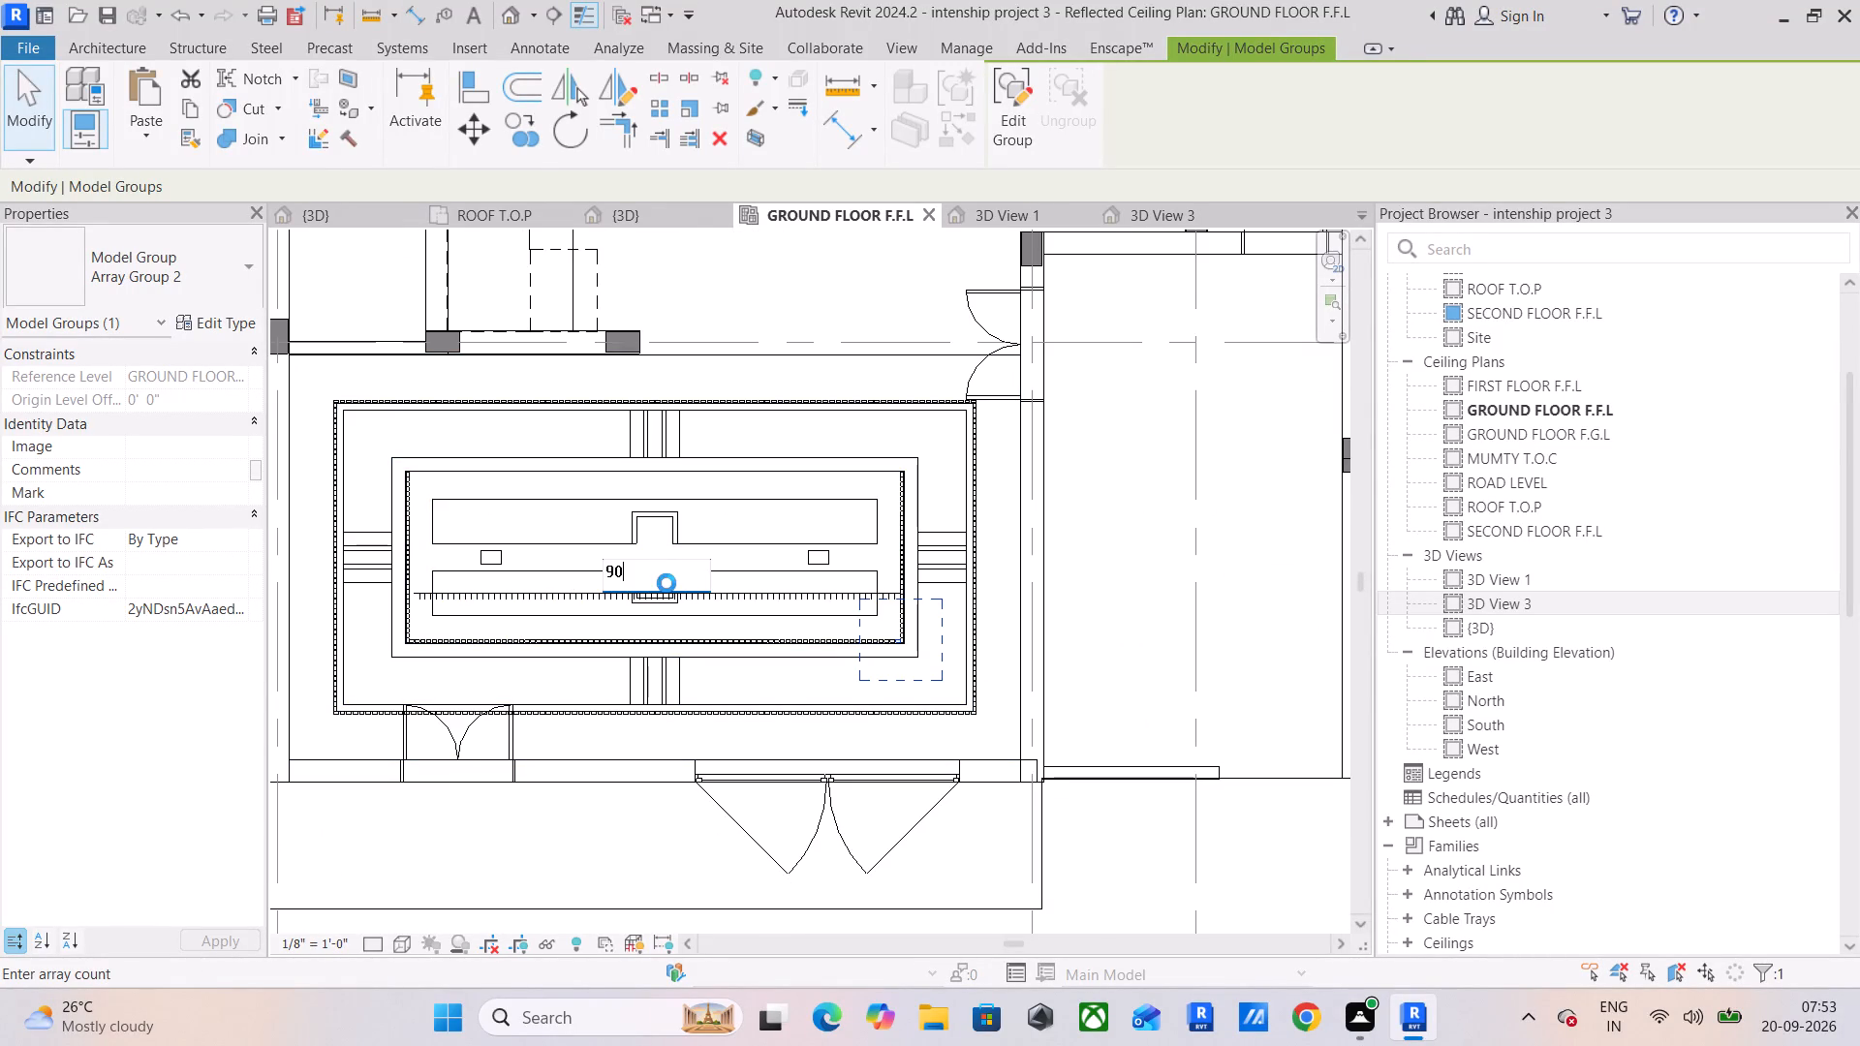
scroll(527, 632, up, 6)
scroll(206, 639, up, 5)
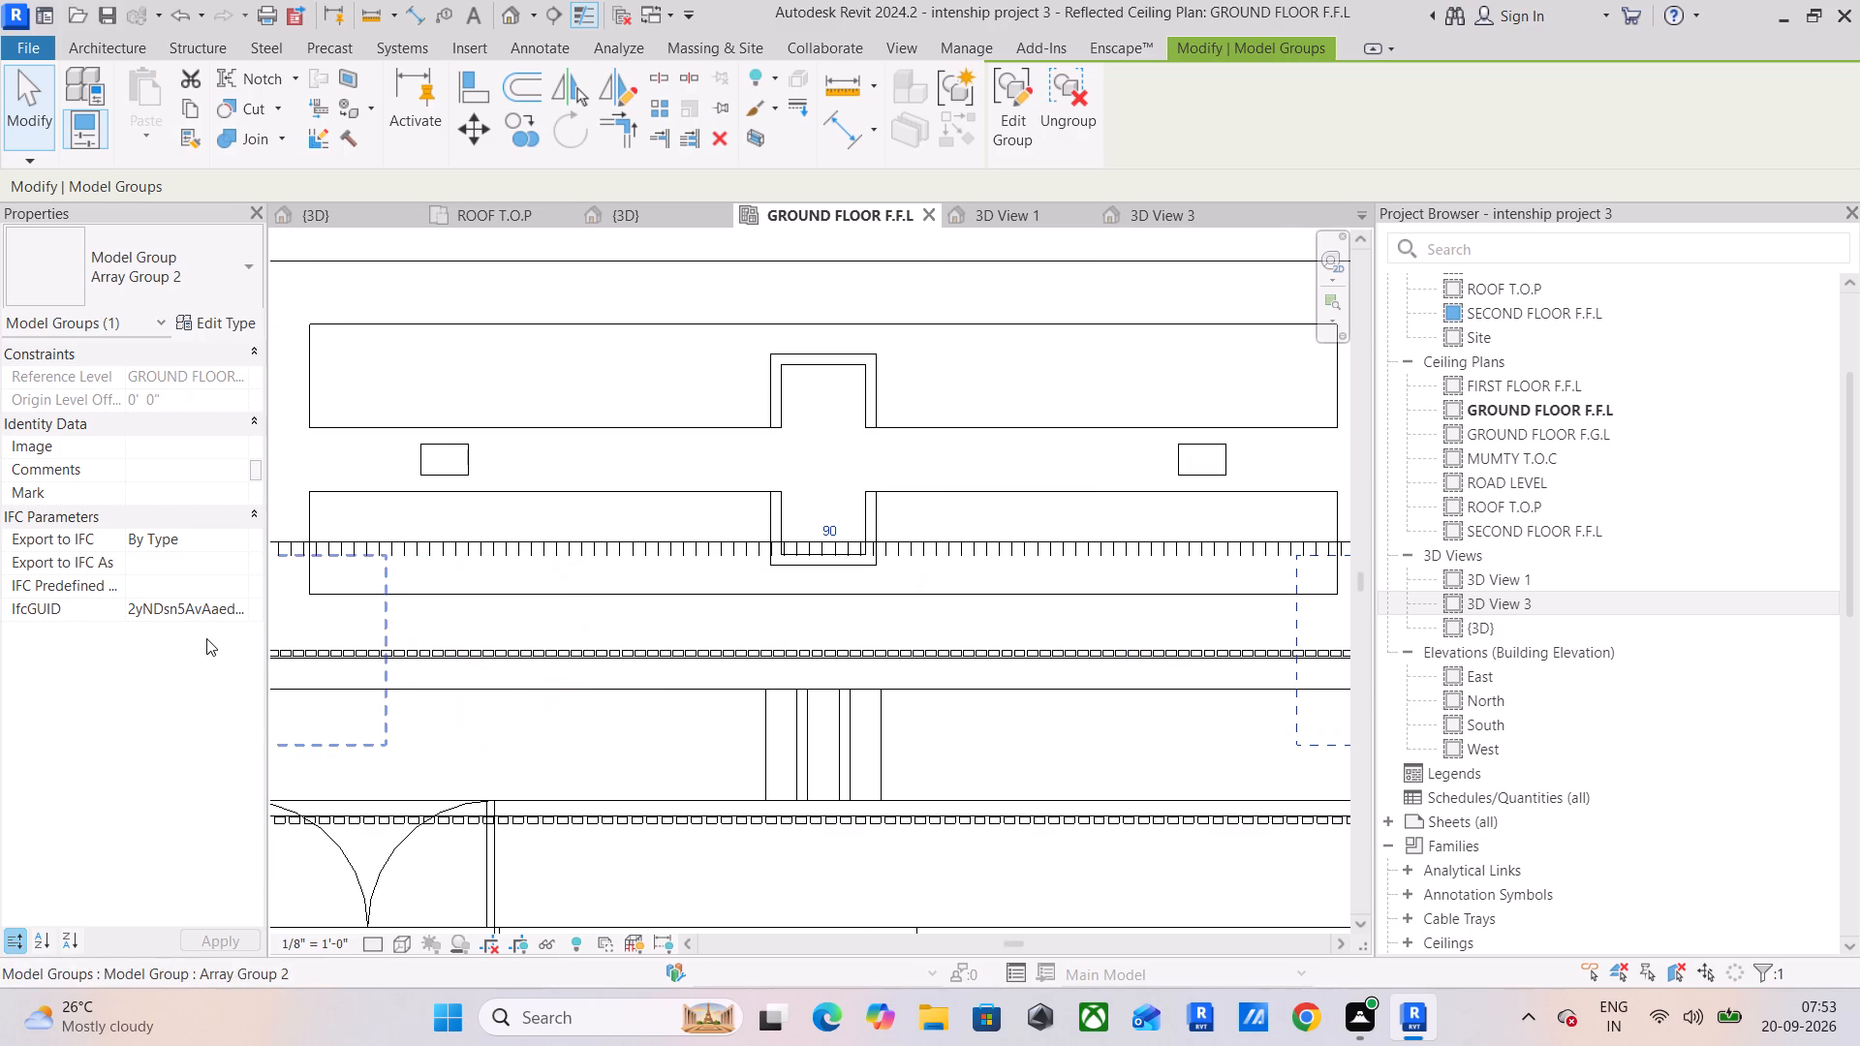
scroll(495, 675, up, 7)
scroll(481, 641, down, 12)
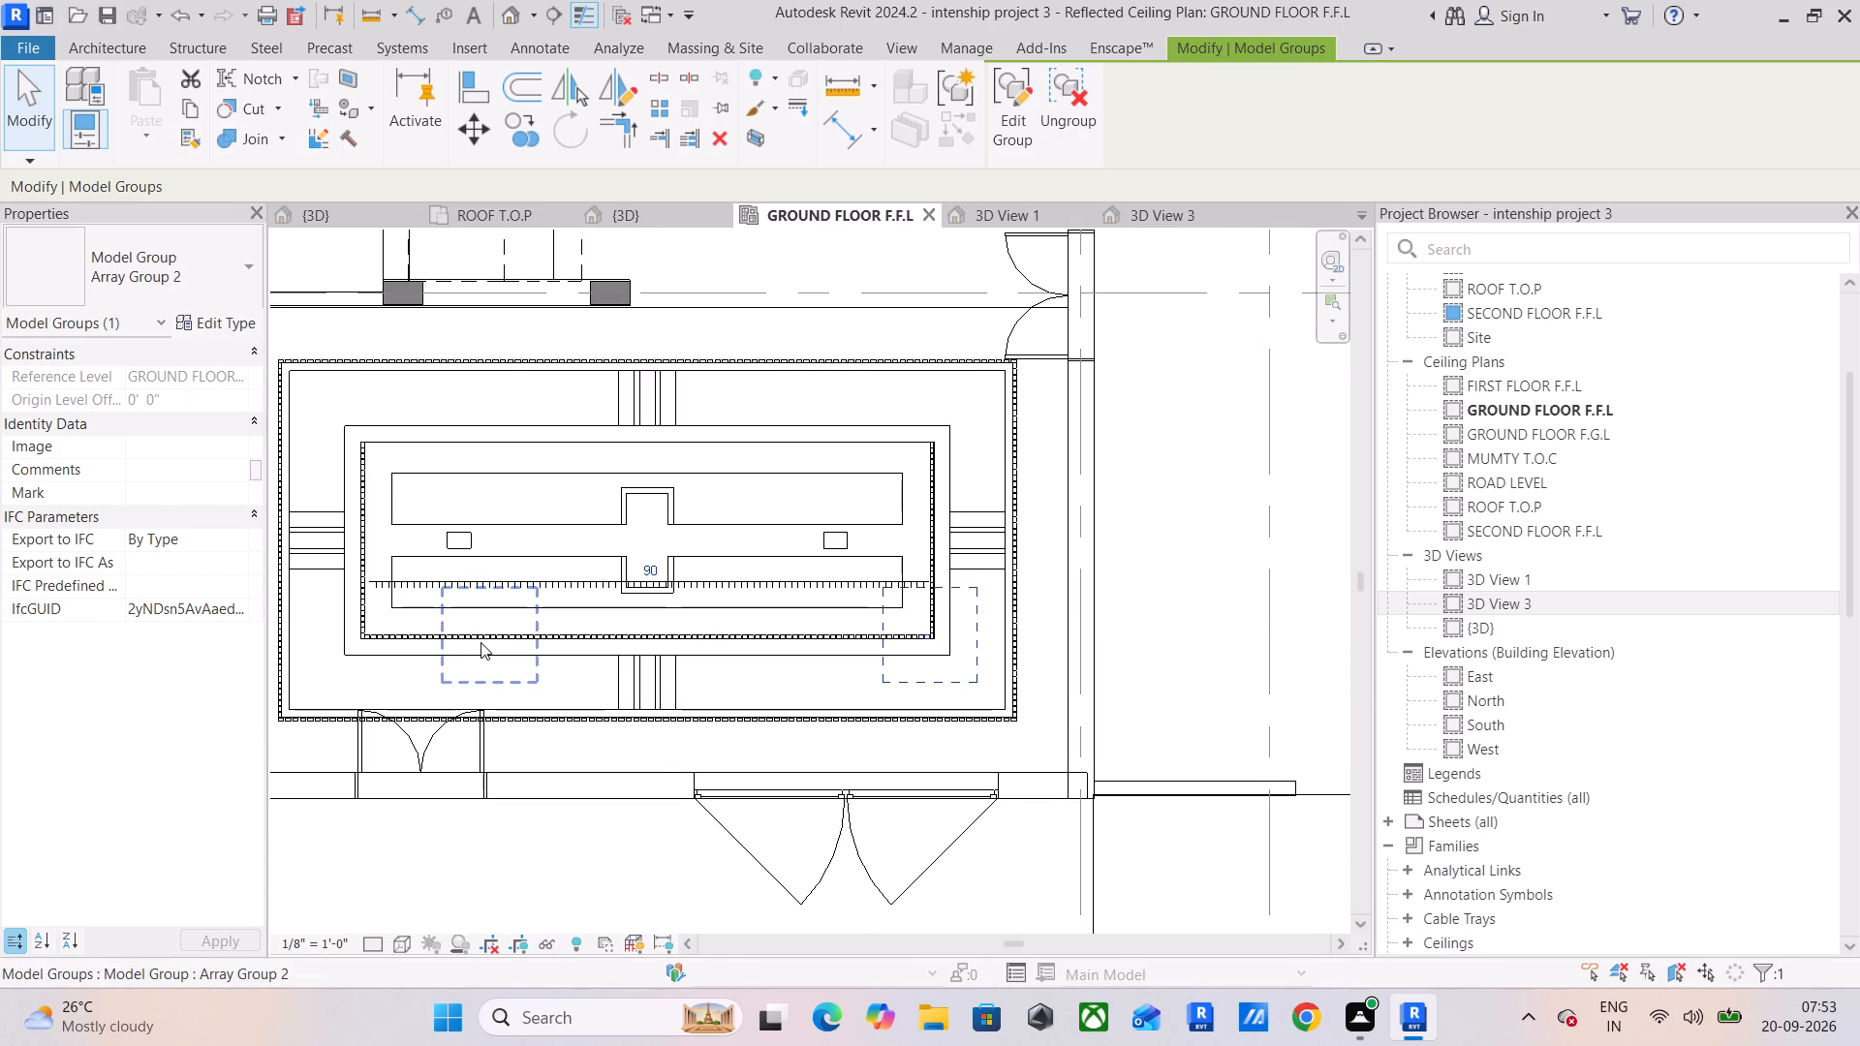
key(Escape)
middle_drag(393, 660, 539, 636)
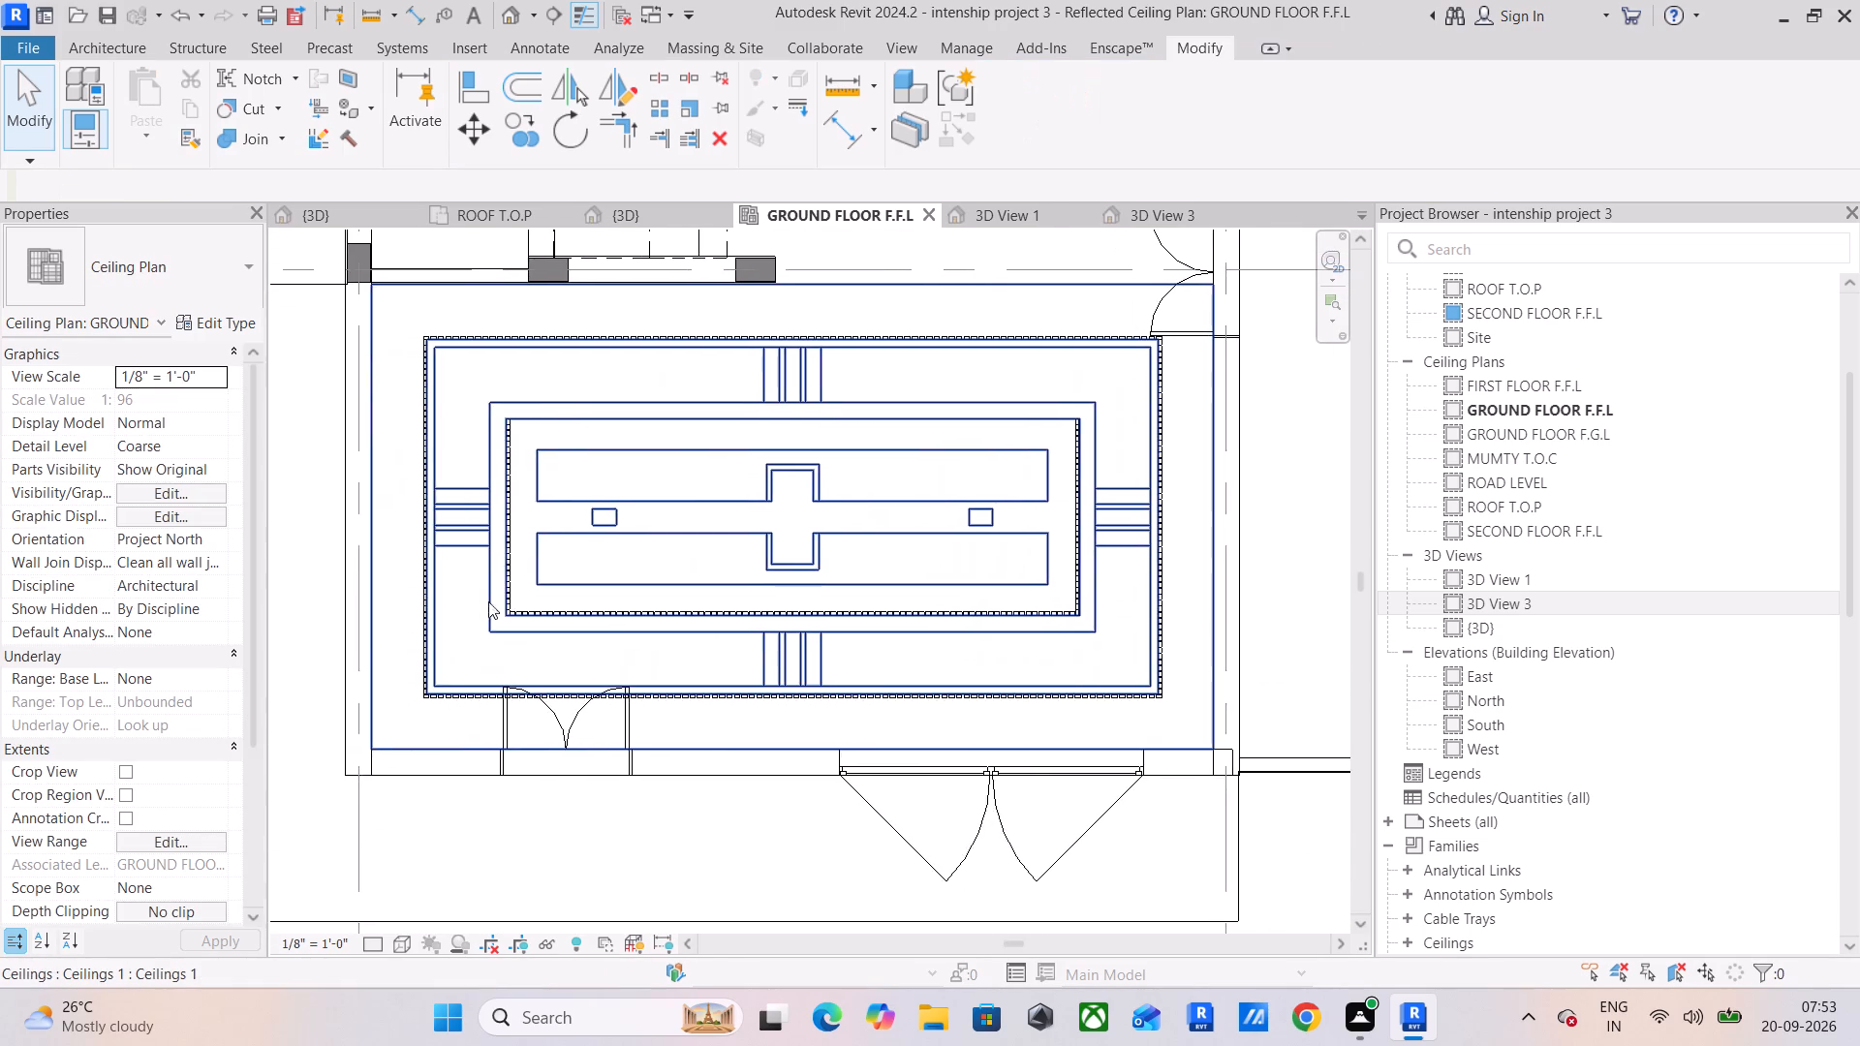
scroll(488, 594, up, 12)
scroll(540, 661, down, 5)
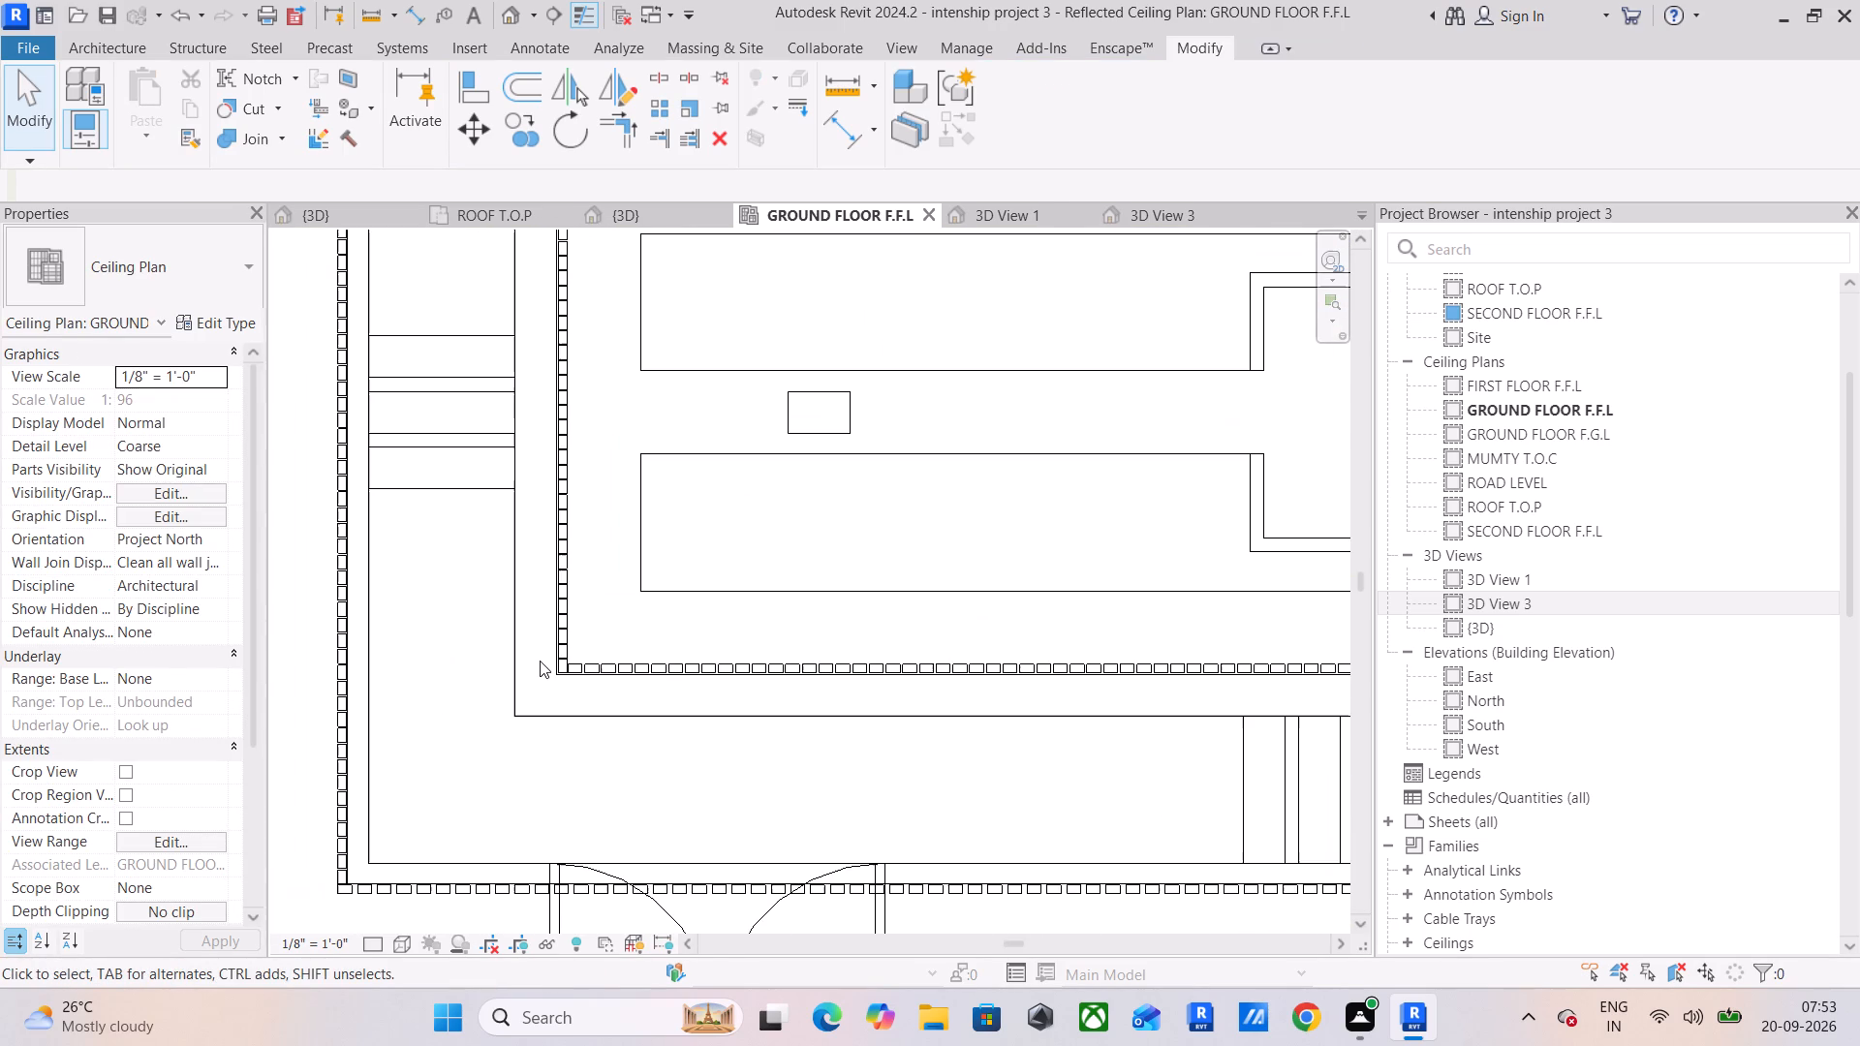
scroll(540, 661, down, 6)
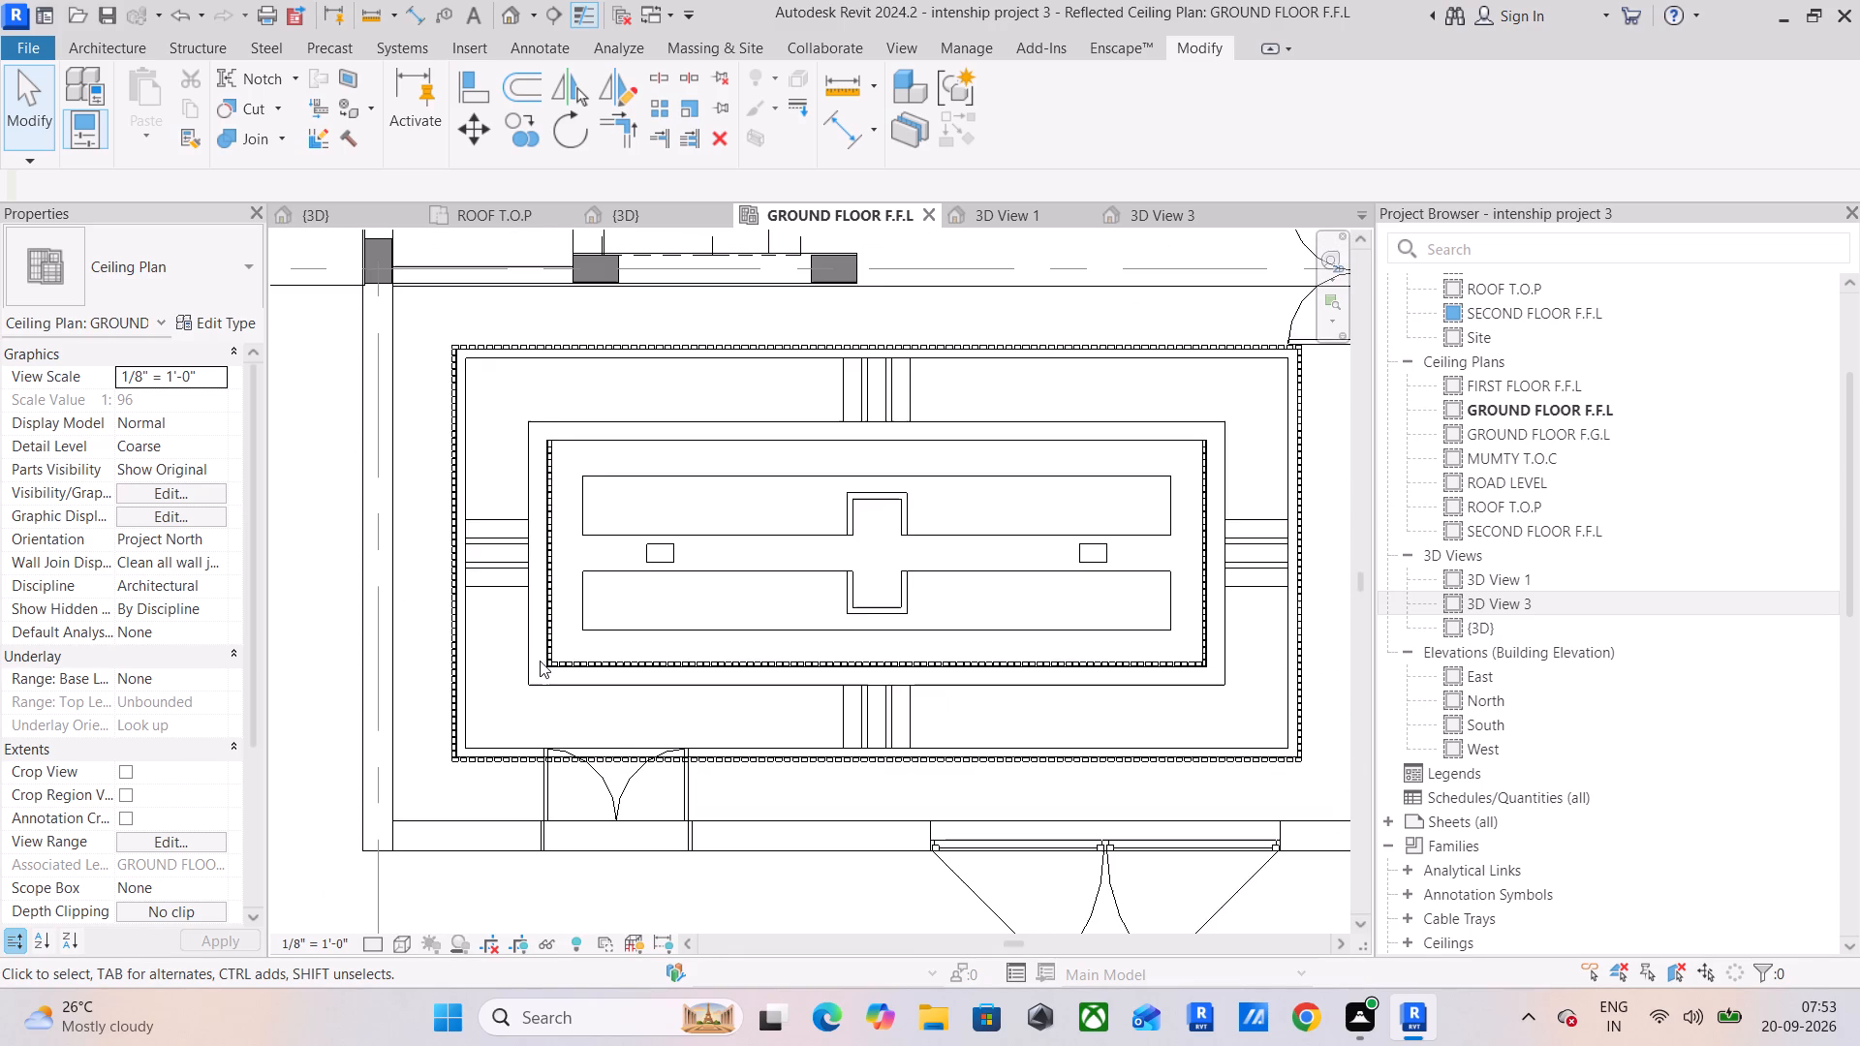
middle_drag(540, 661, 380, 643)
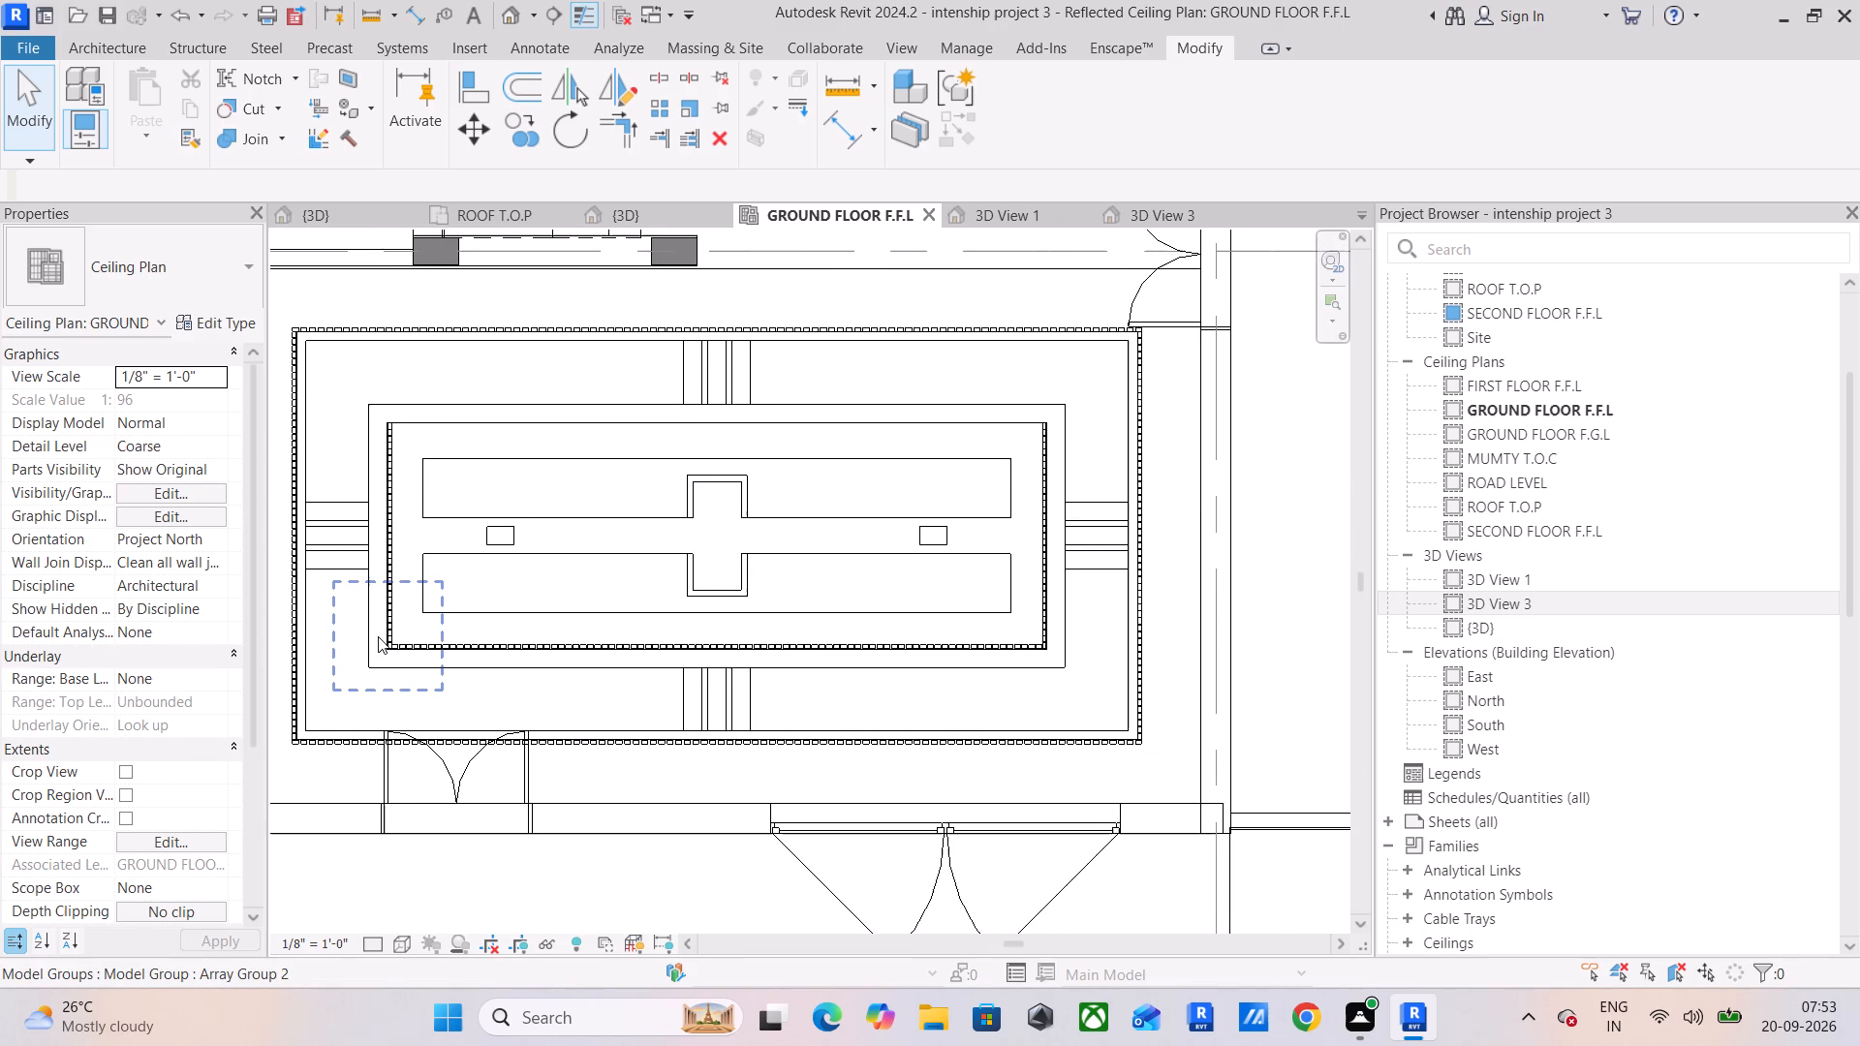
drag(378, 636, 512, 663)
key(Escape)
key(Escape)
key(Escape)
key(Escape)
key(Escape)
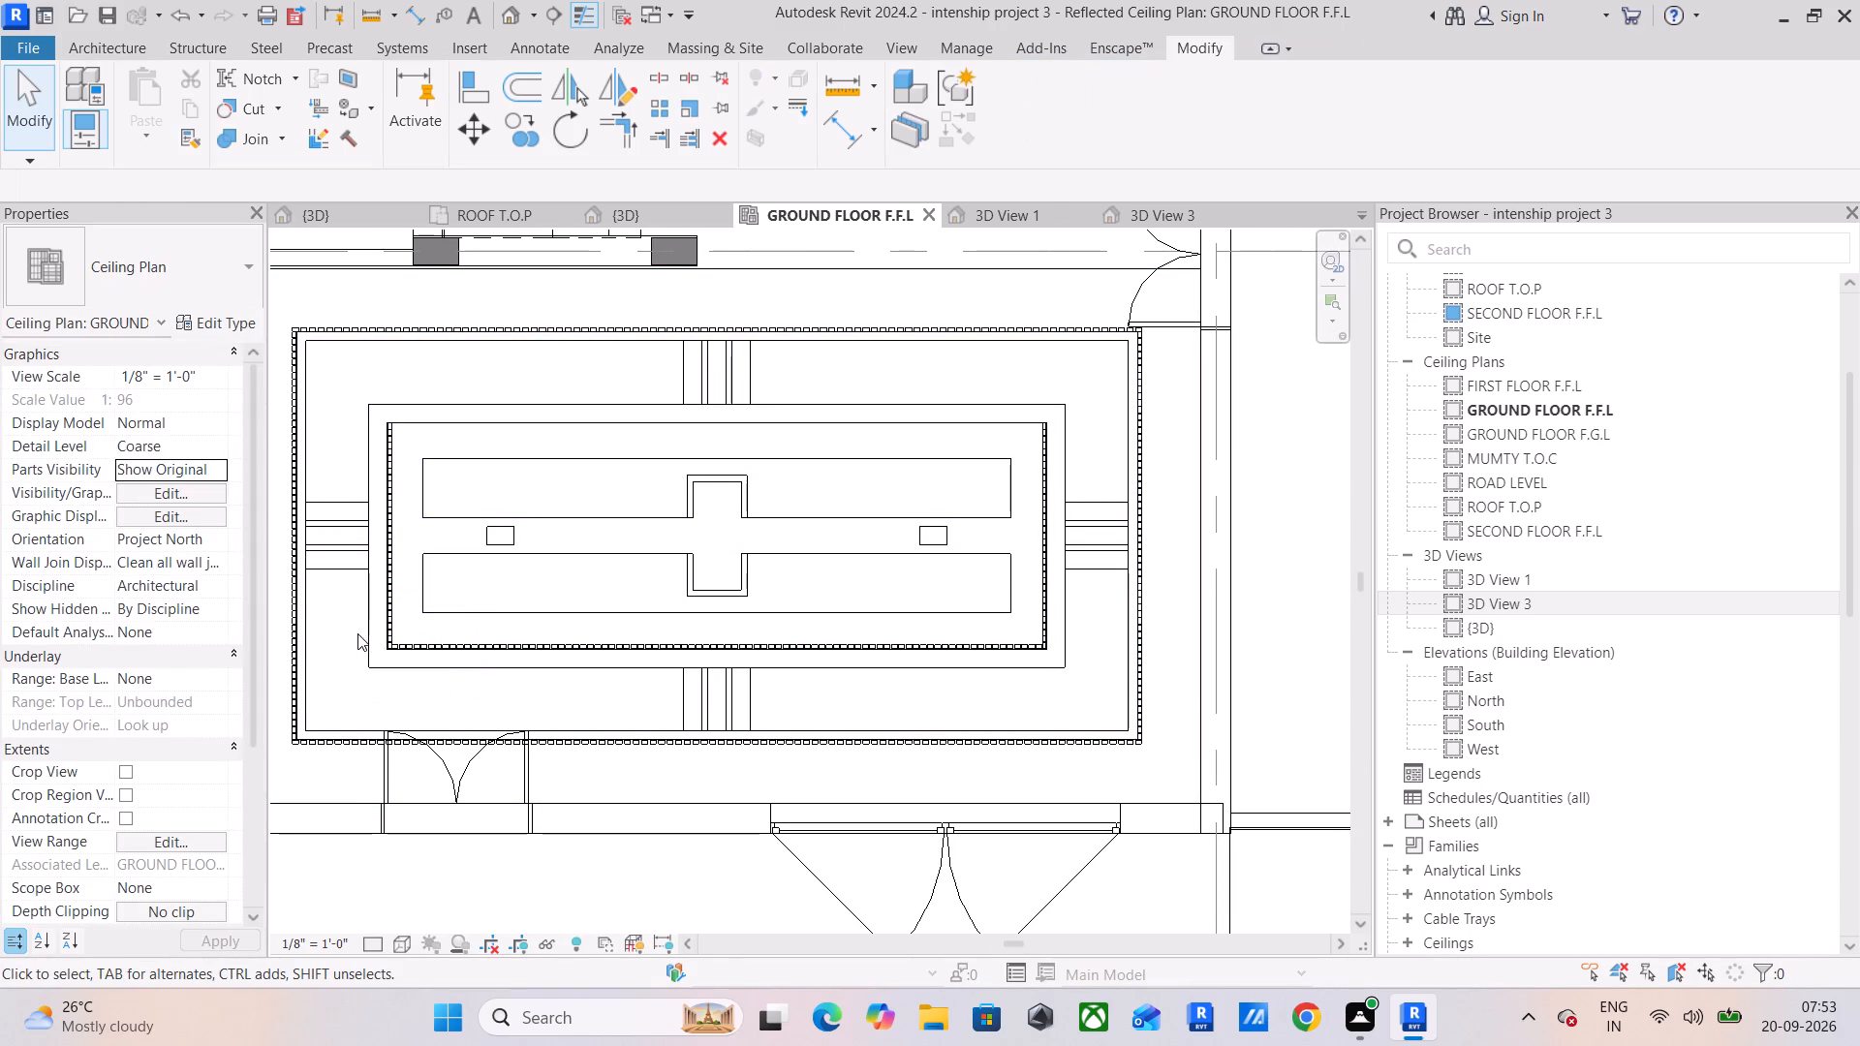
Mirror only the 90-light row on the inner frame's bottom edge to its top edge about the ceiling's horizontal centreline, keeping the original.
drag(348, 631, 551, 676)
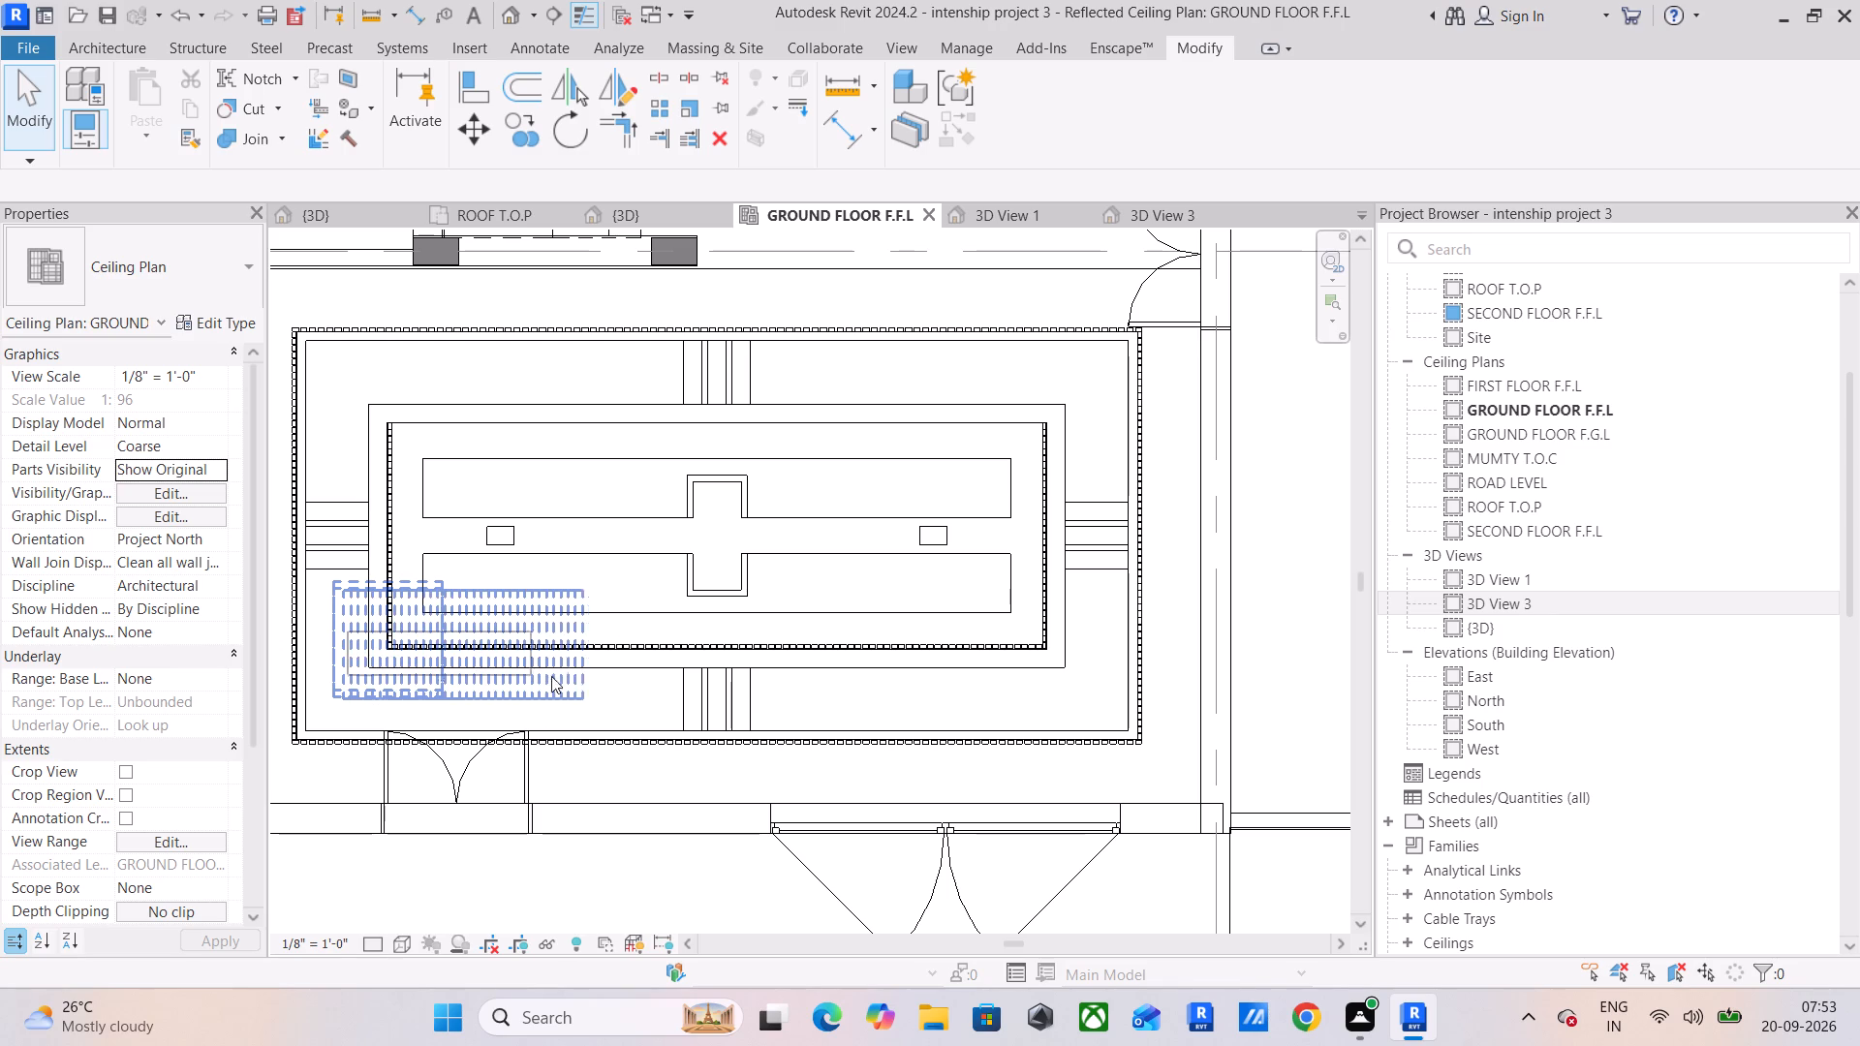
drag(551, 676, 1012, 675)
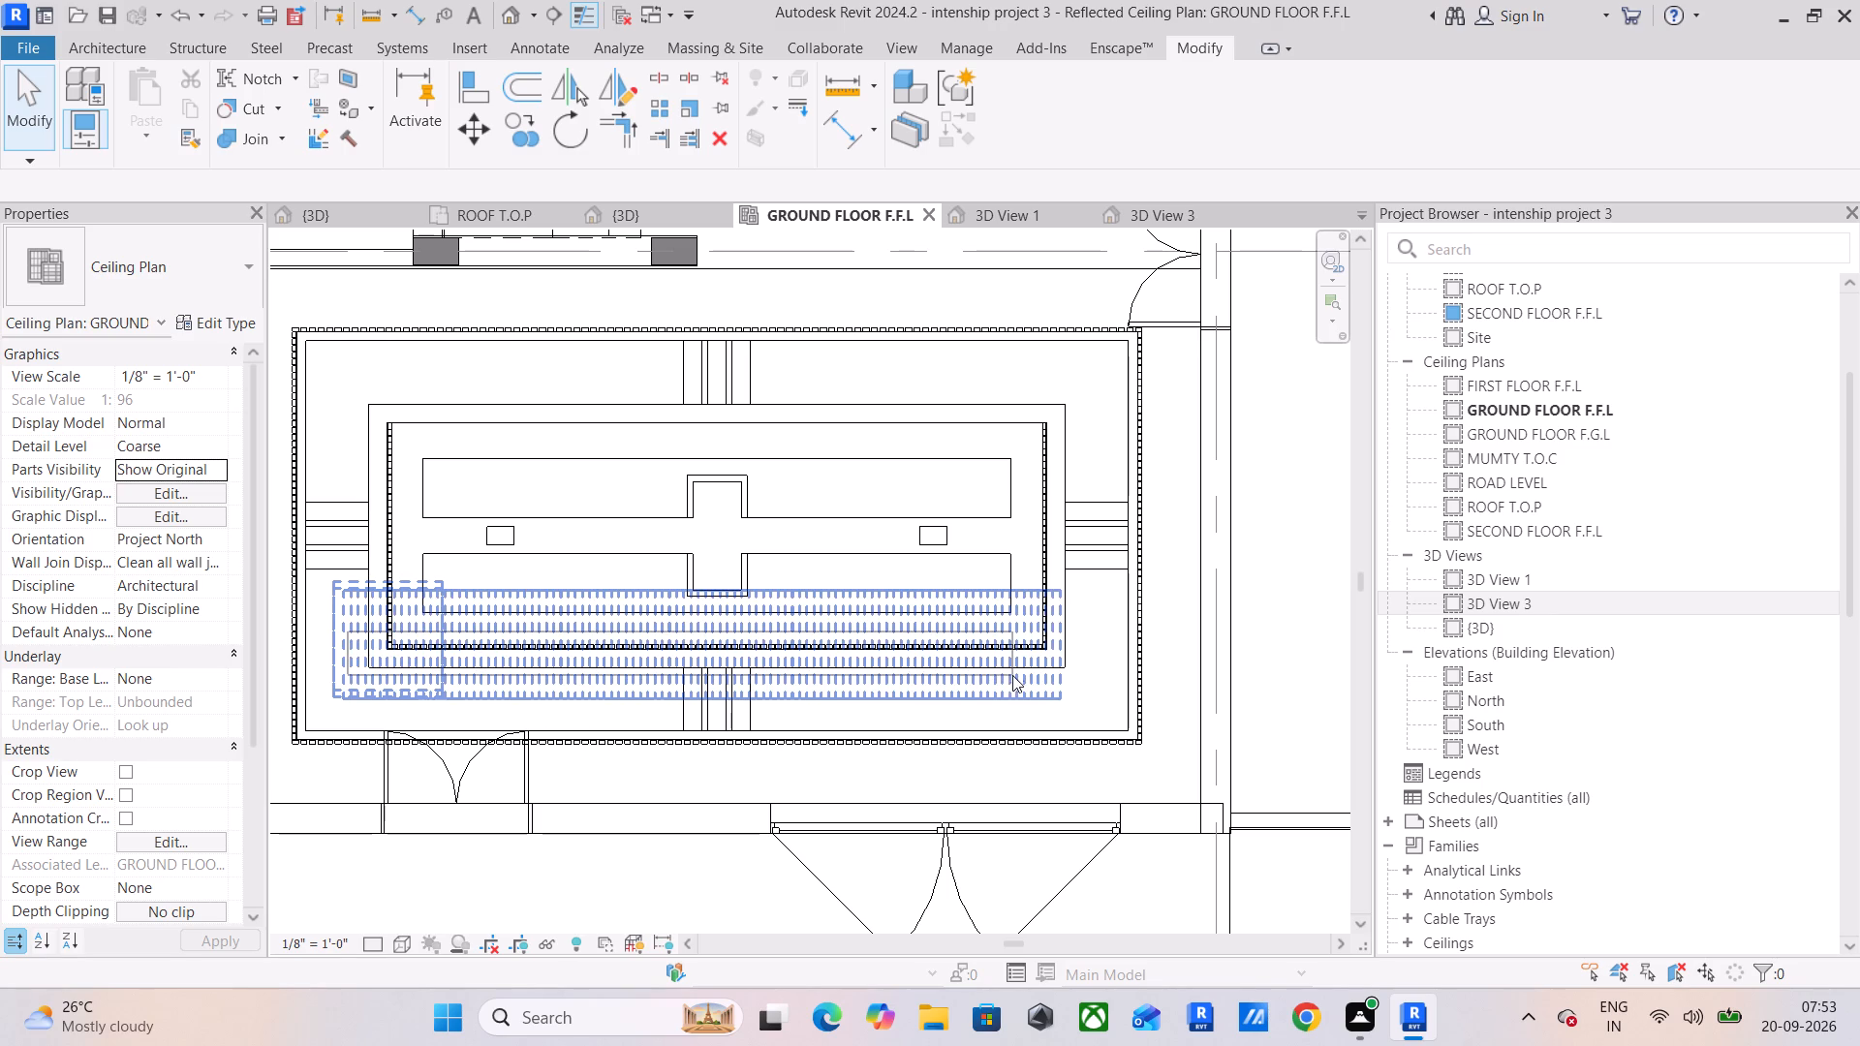
drag(1012, 675, 1041, 675)
scroll(372, 609, up, 12)
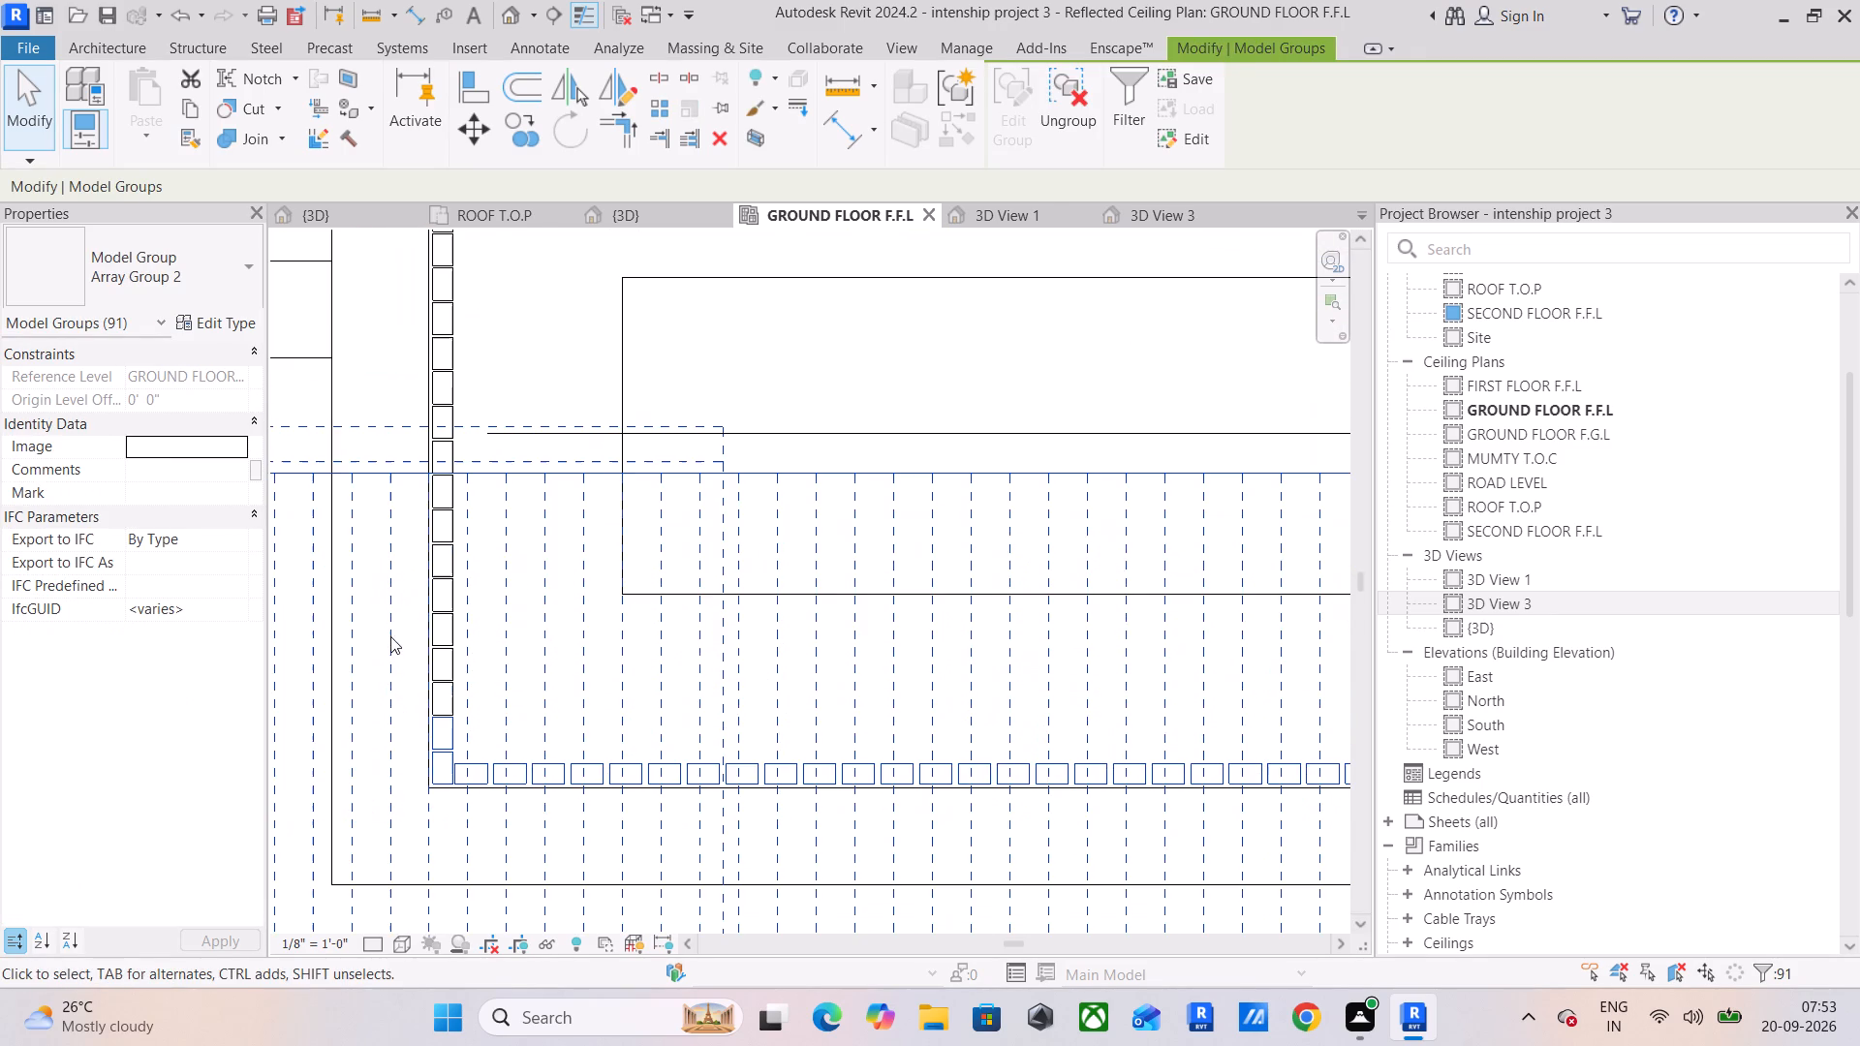
middle_drag(432, 687, 440, 595)
scroll(442, 652, up, 6)
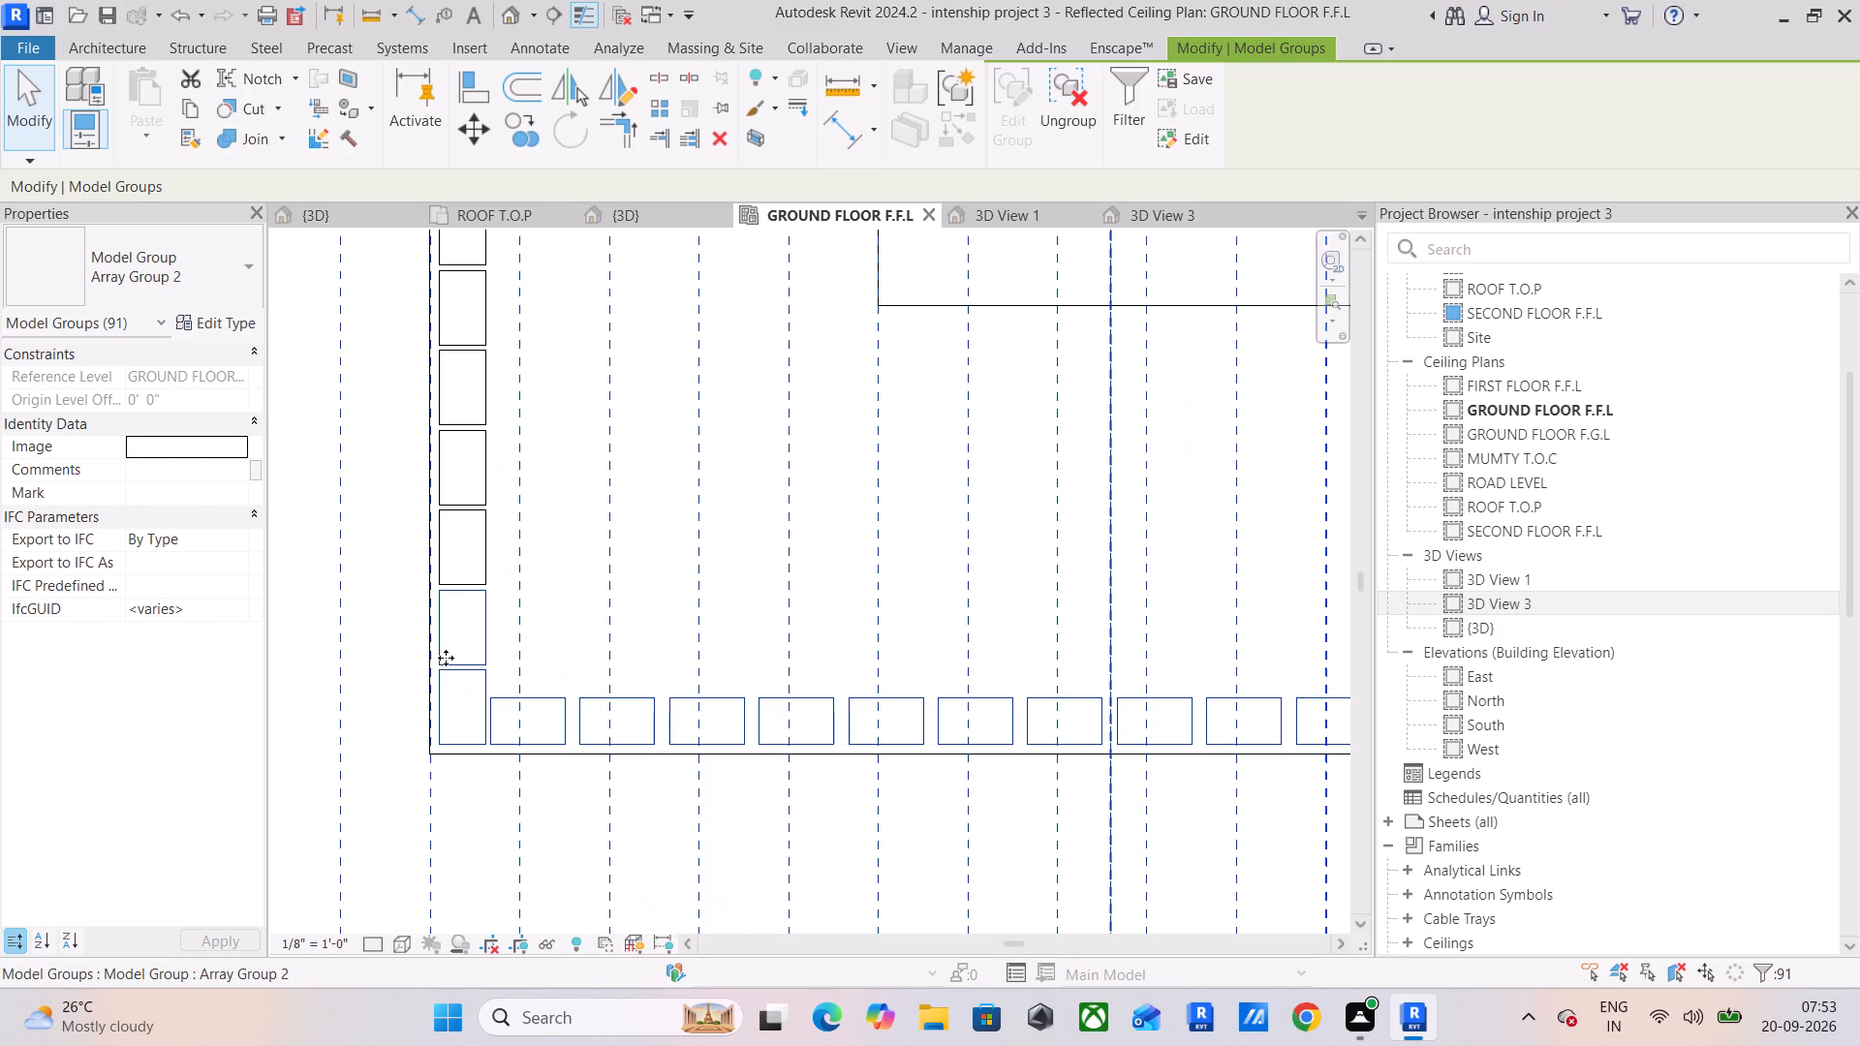
shift+click(480, 661)
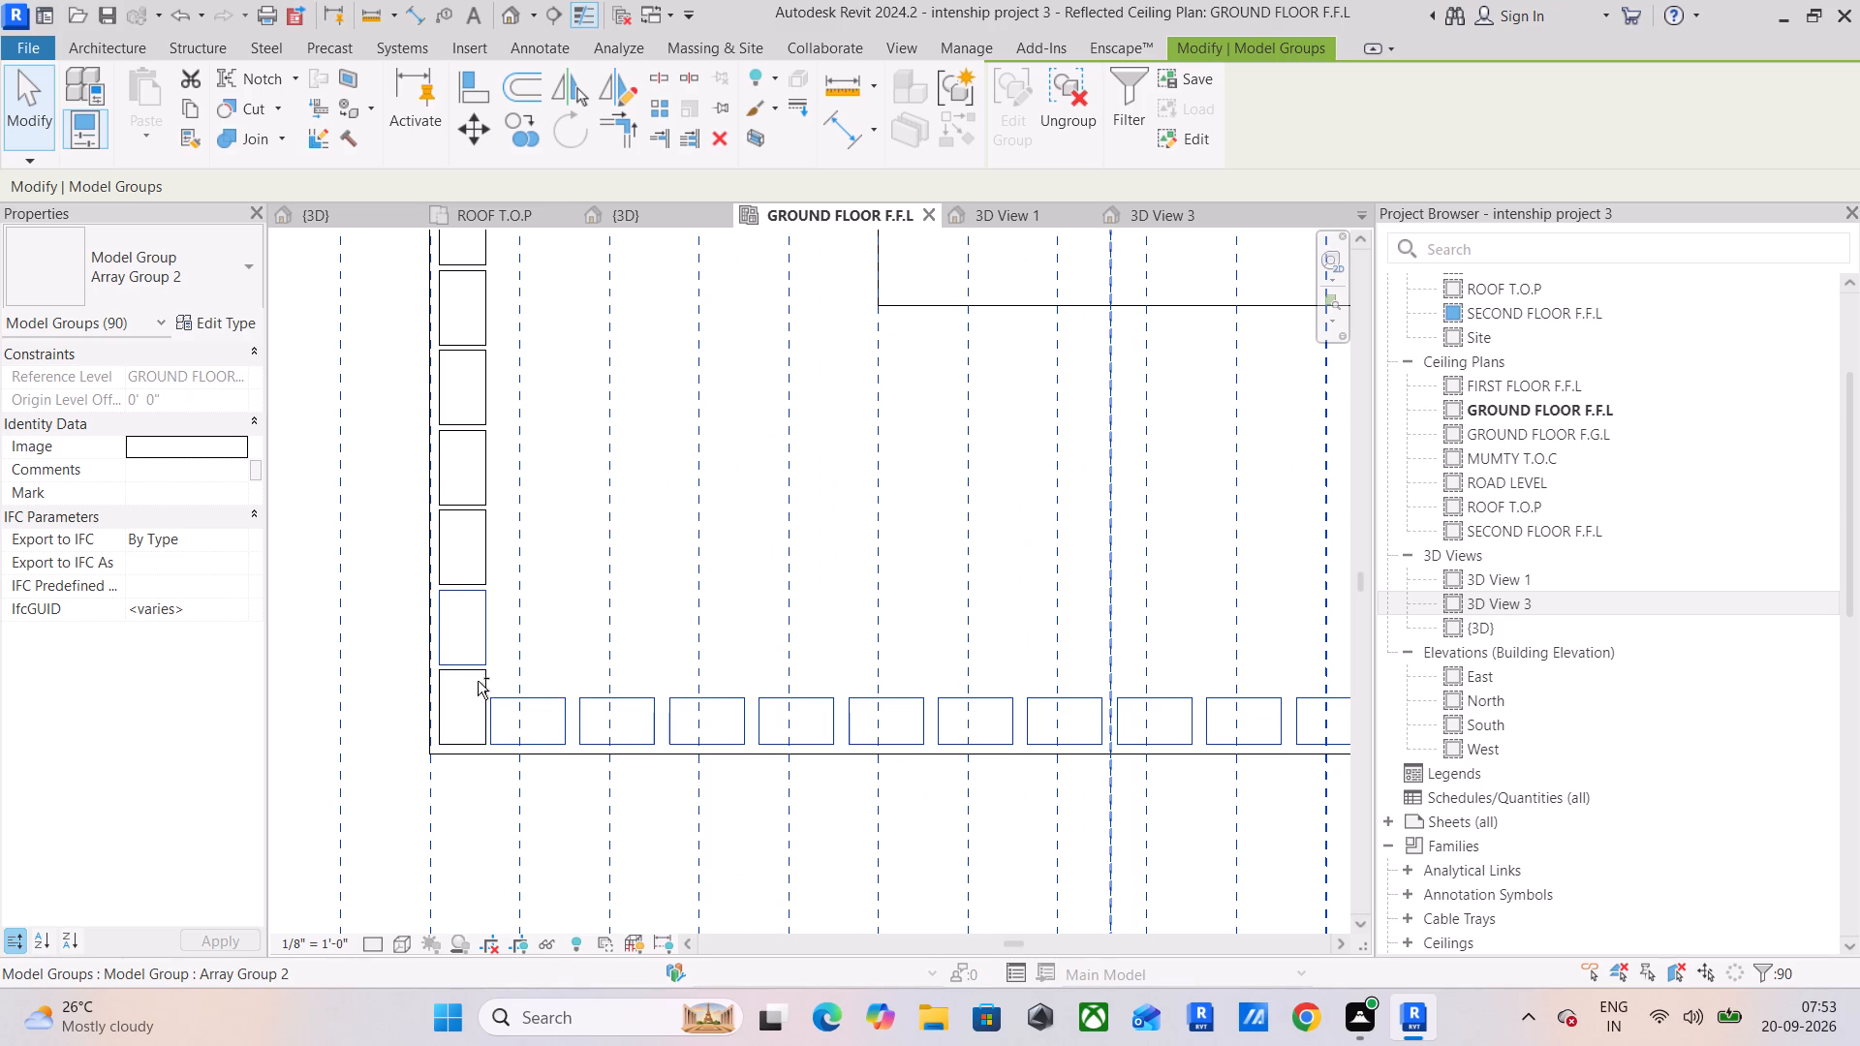
shift+click(483, 644)
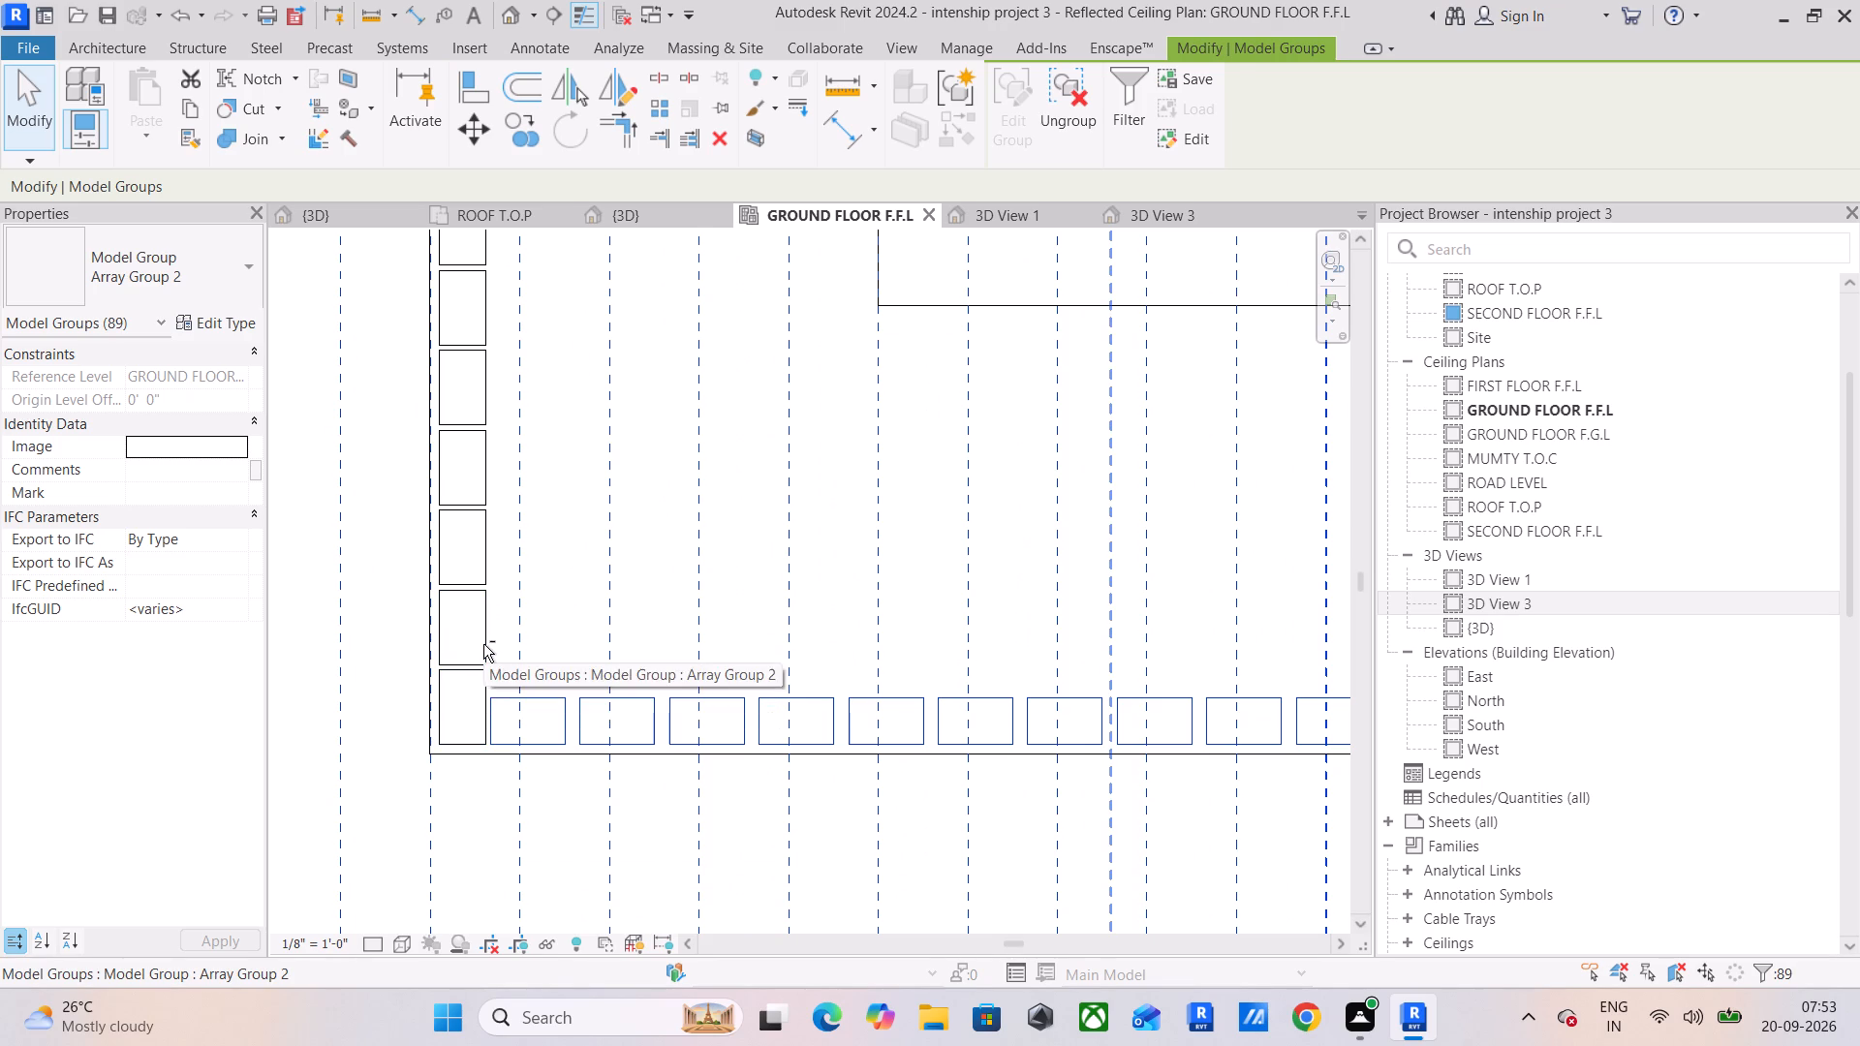
scroll(483, 644, down, 14)
middle_drag(676, 632, 200, 660)
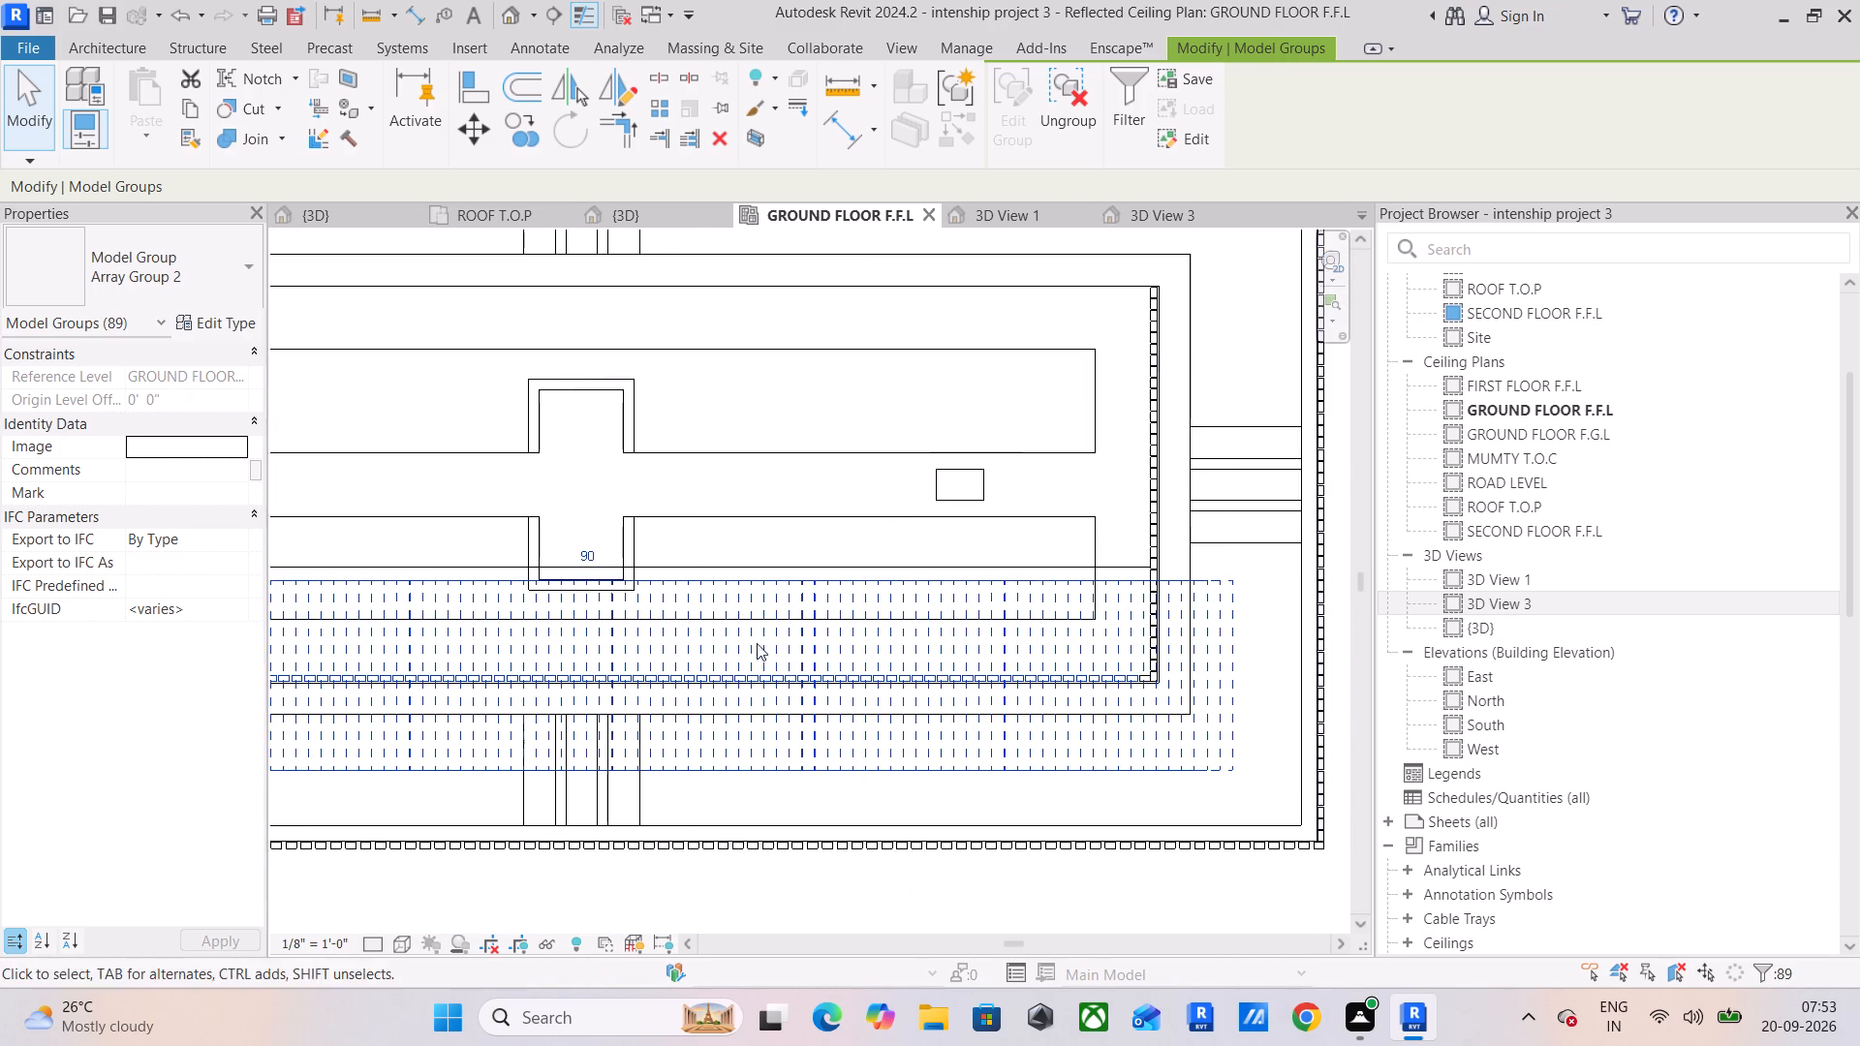
scroll(774, 620, down, 2)
scroll(1107, 643, up, 5)
scroll(1016, 683, up, 6)
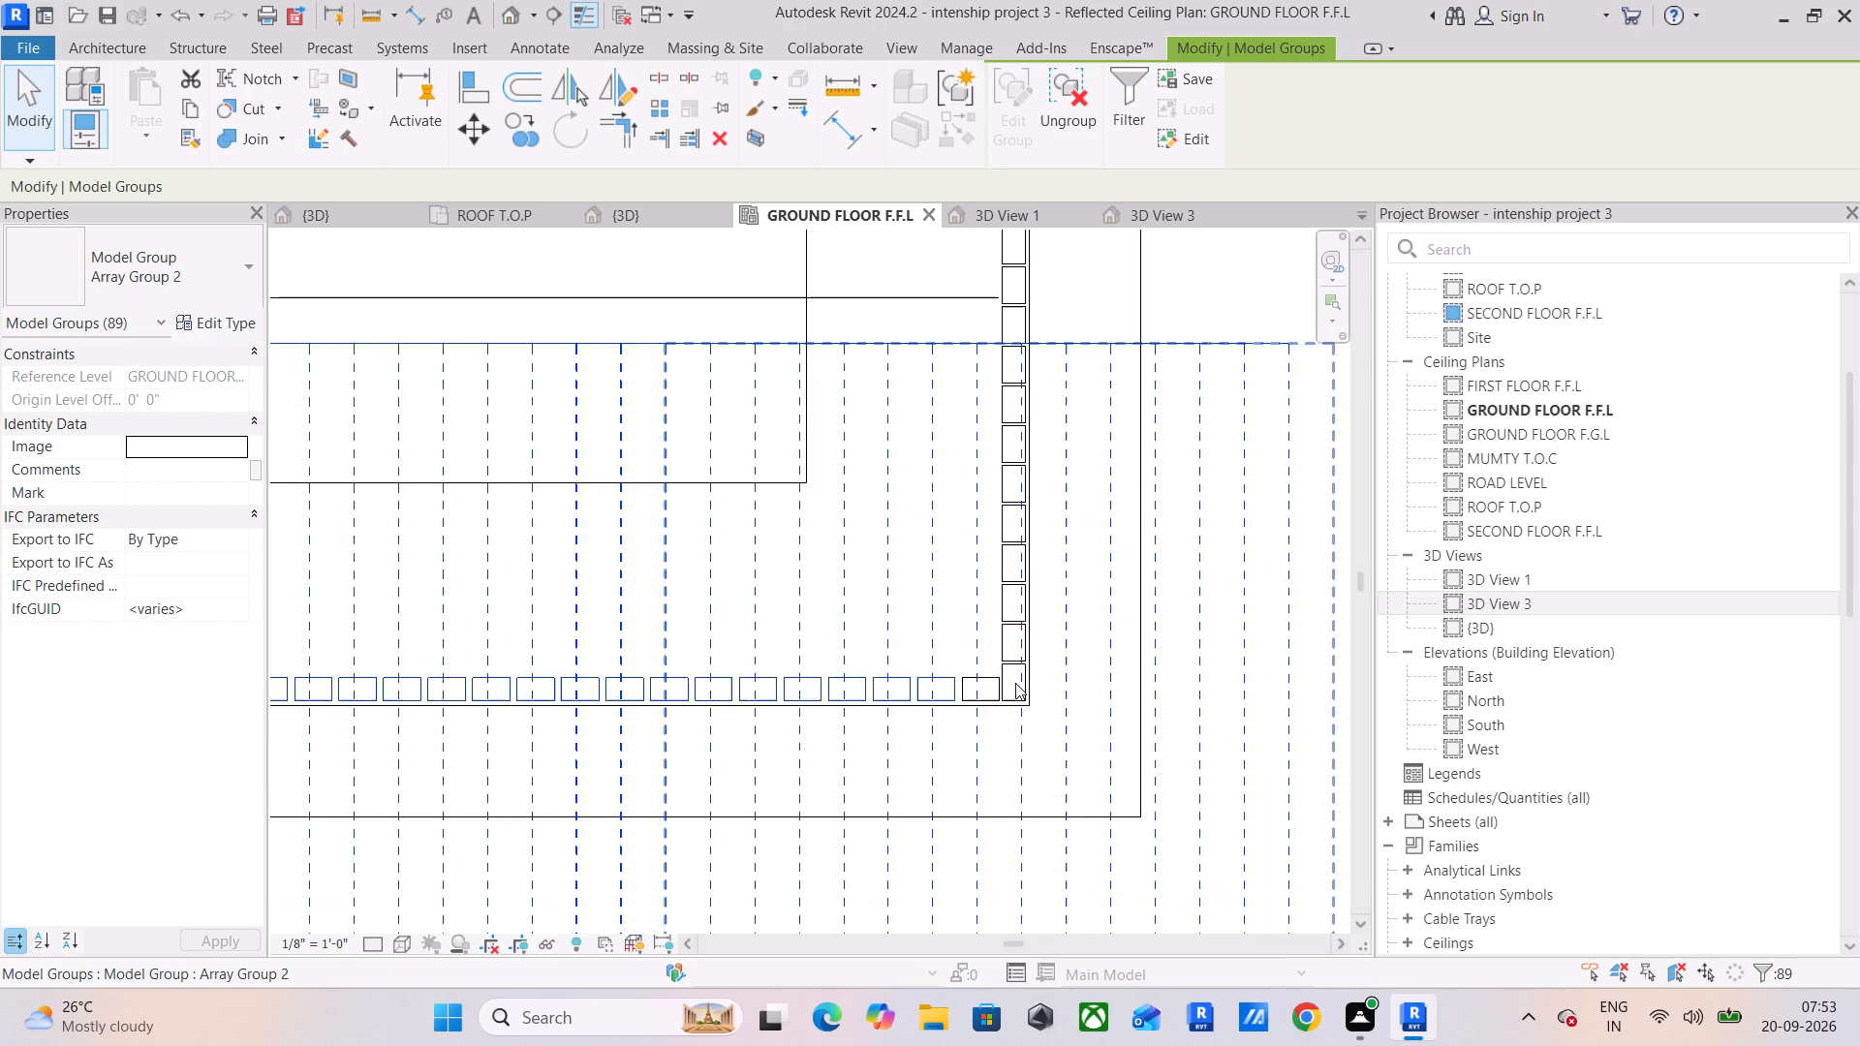
scroll(1015, 683, up, 5)
scroll(936, 671, up, 6)
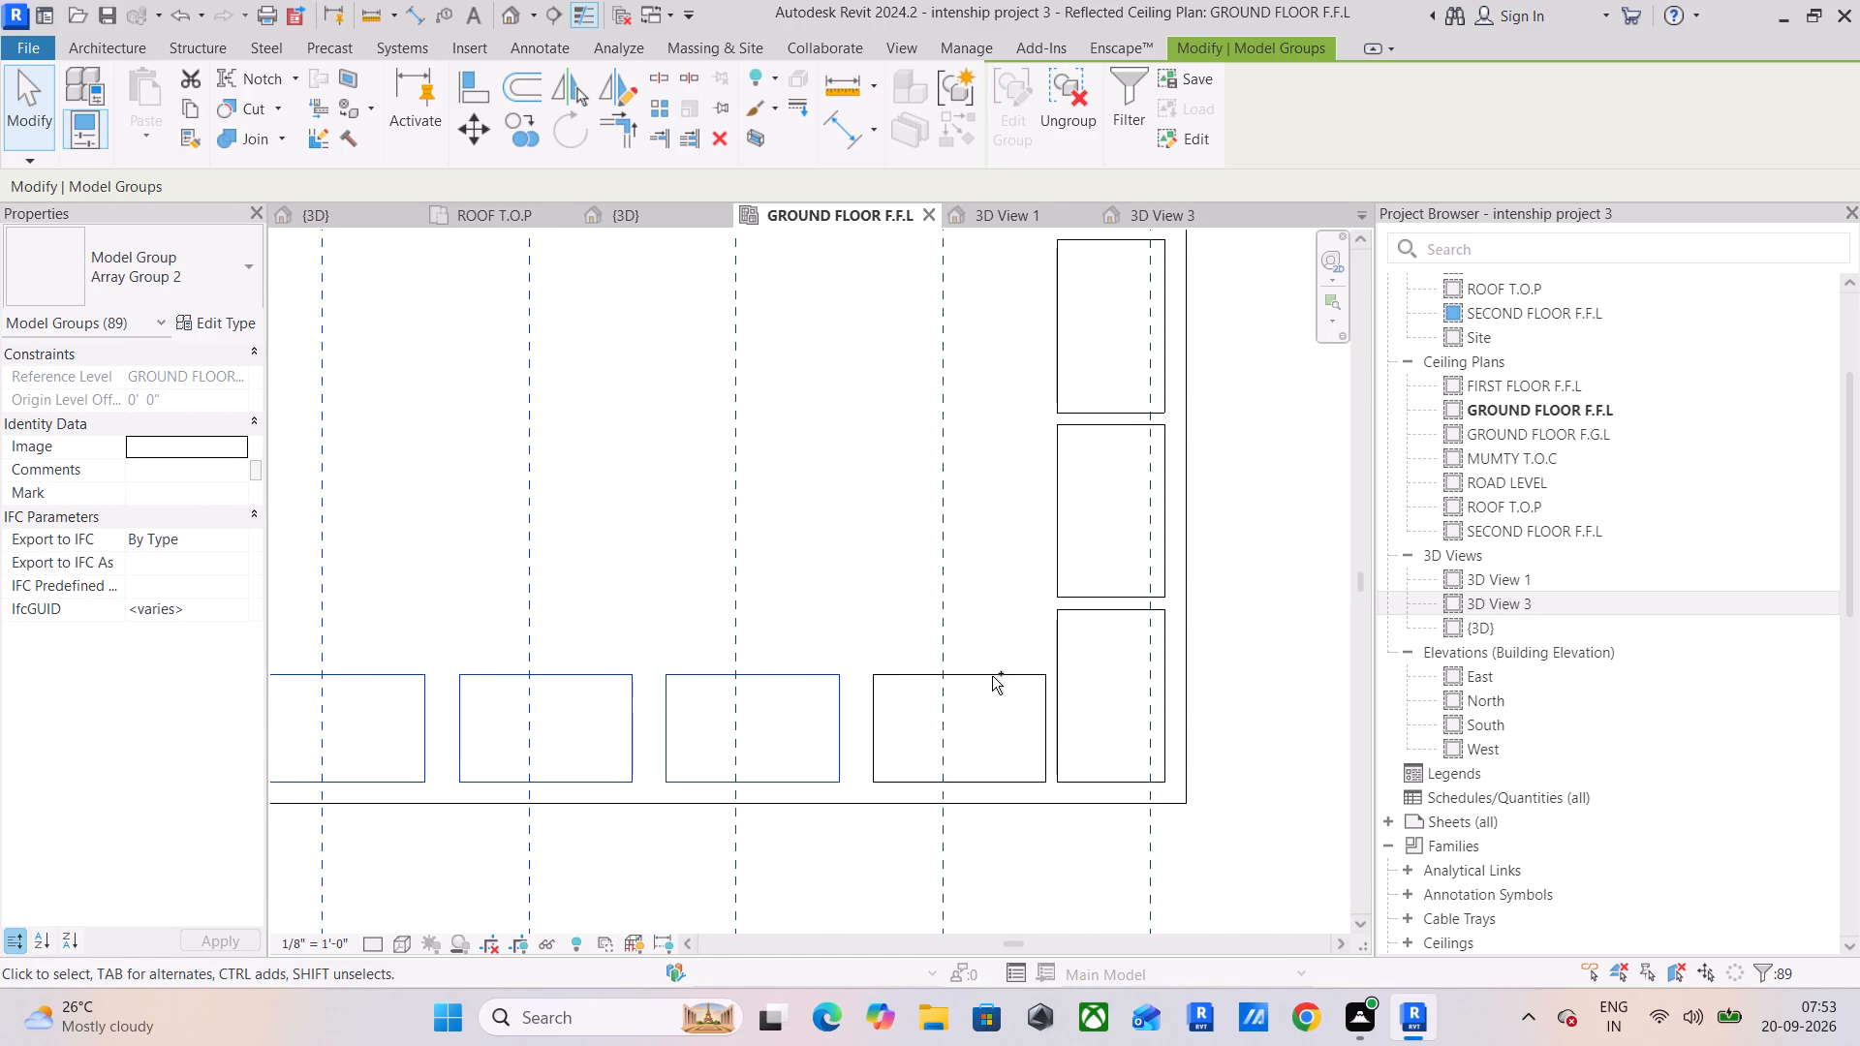
ctrl+click(992, 674)
scroll(992, 674, down, 7)
scroll(992, 674, up, 1)
scroll(992, 674, down, 10)
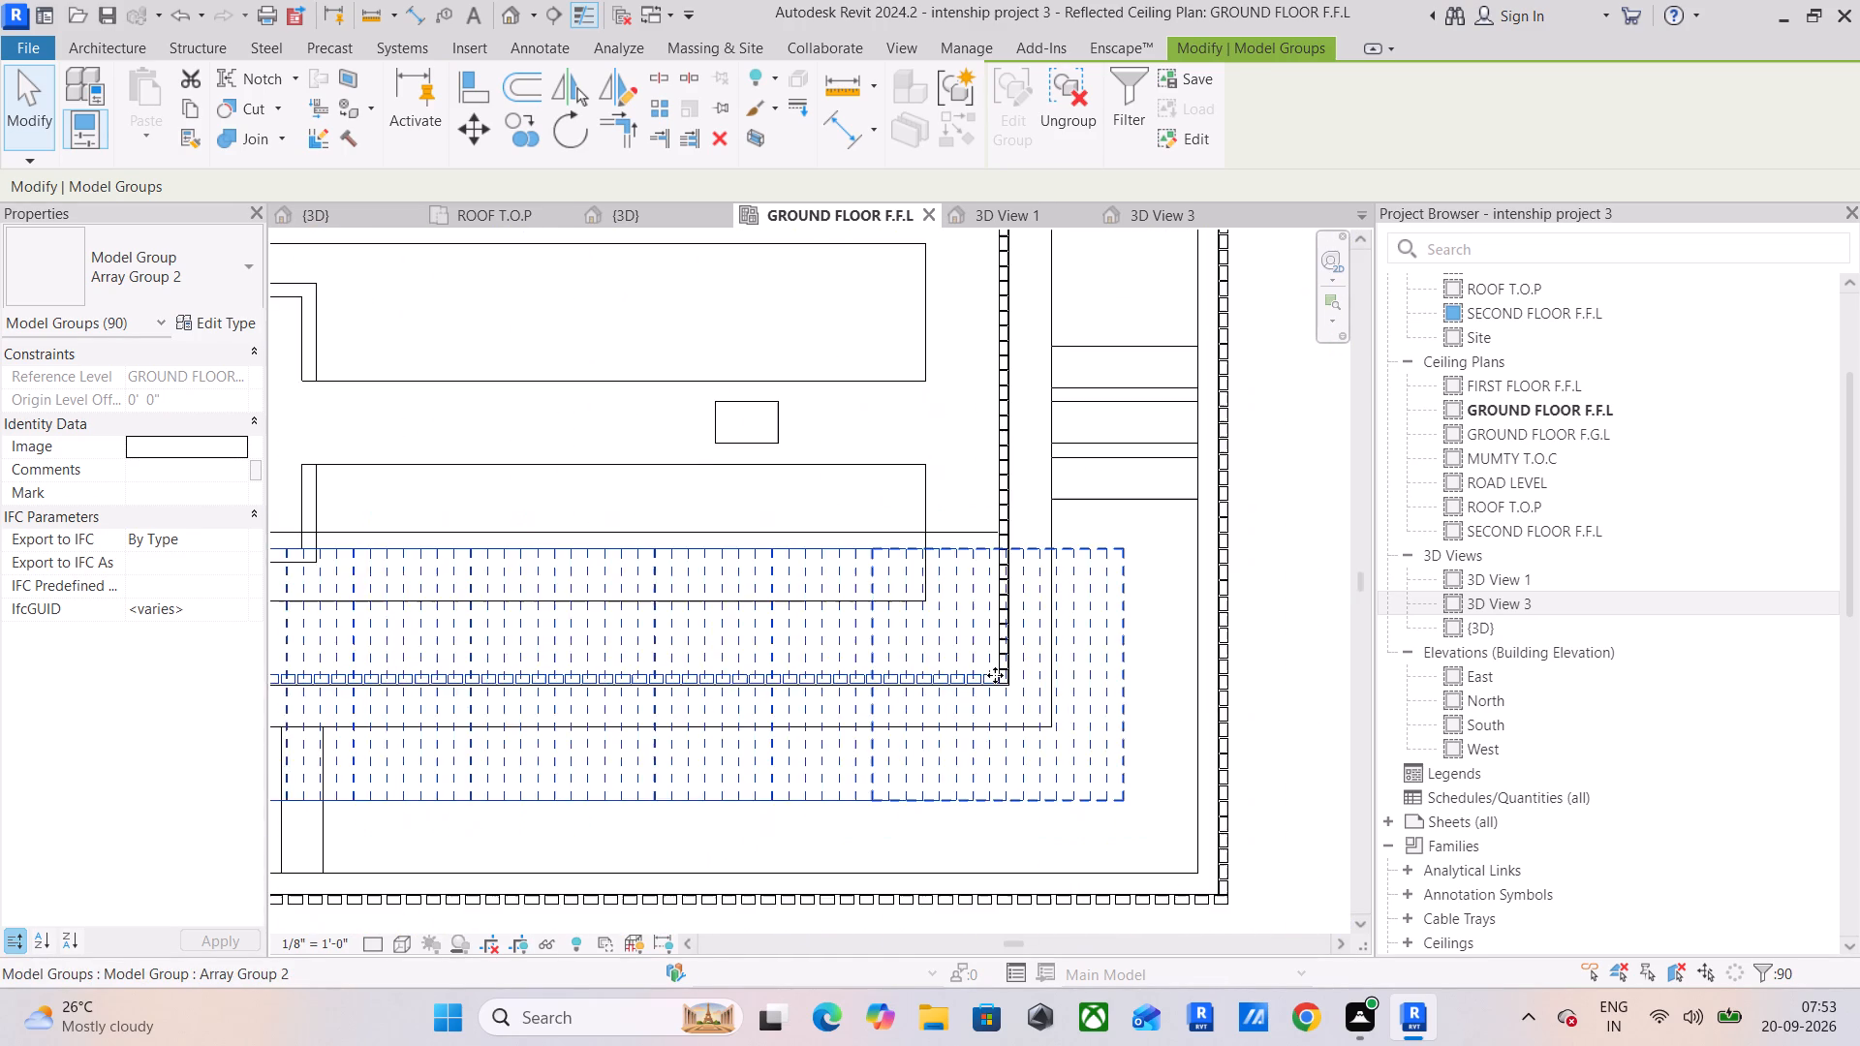
scroll(995, 675, down, 8)
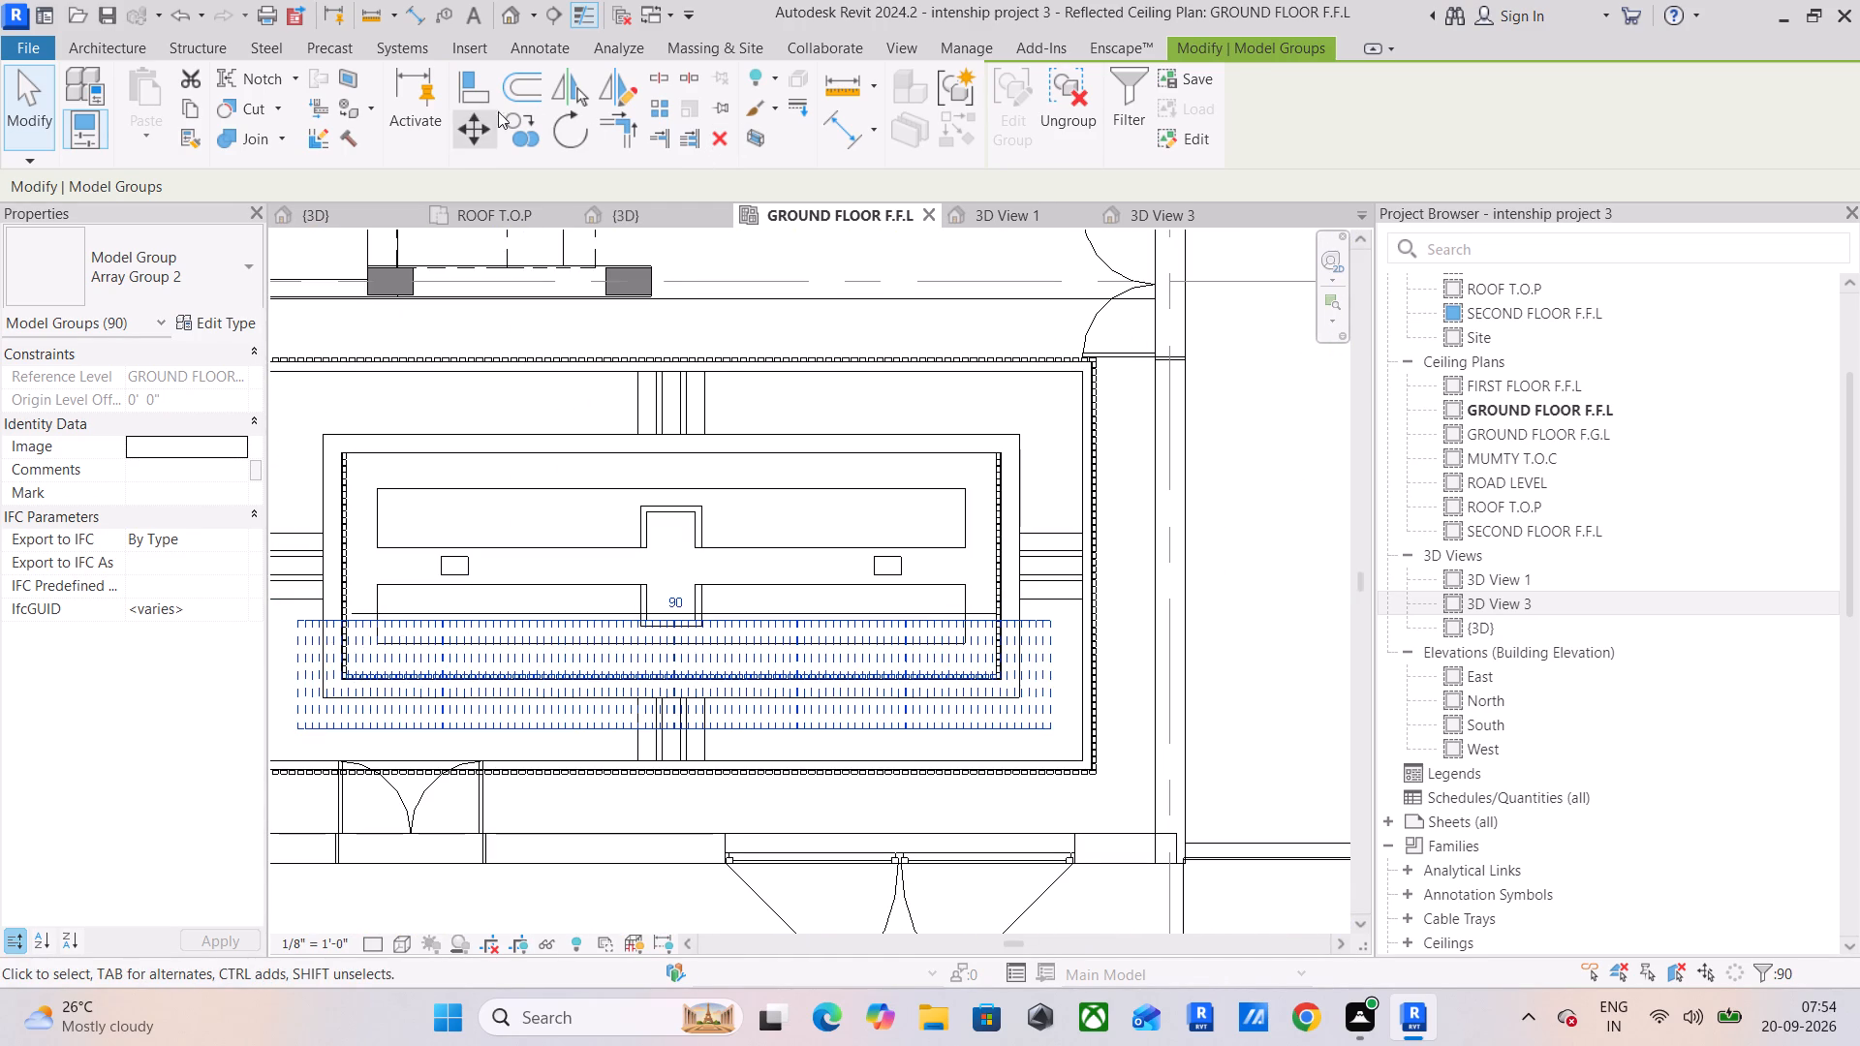
click(608, 92)
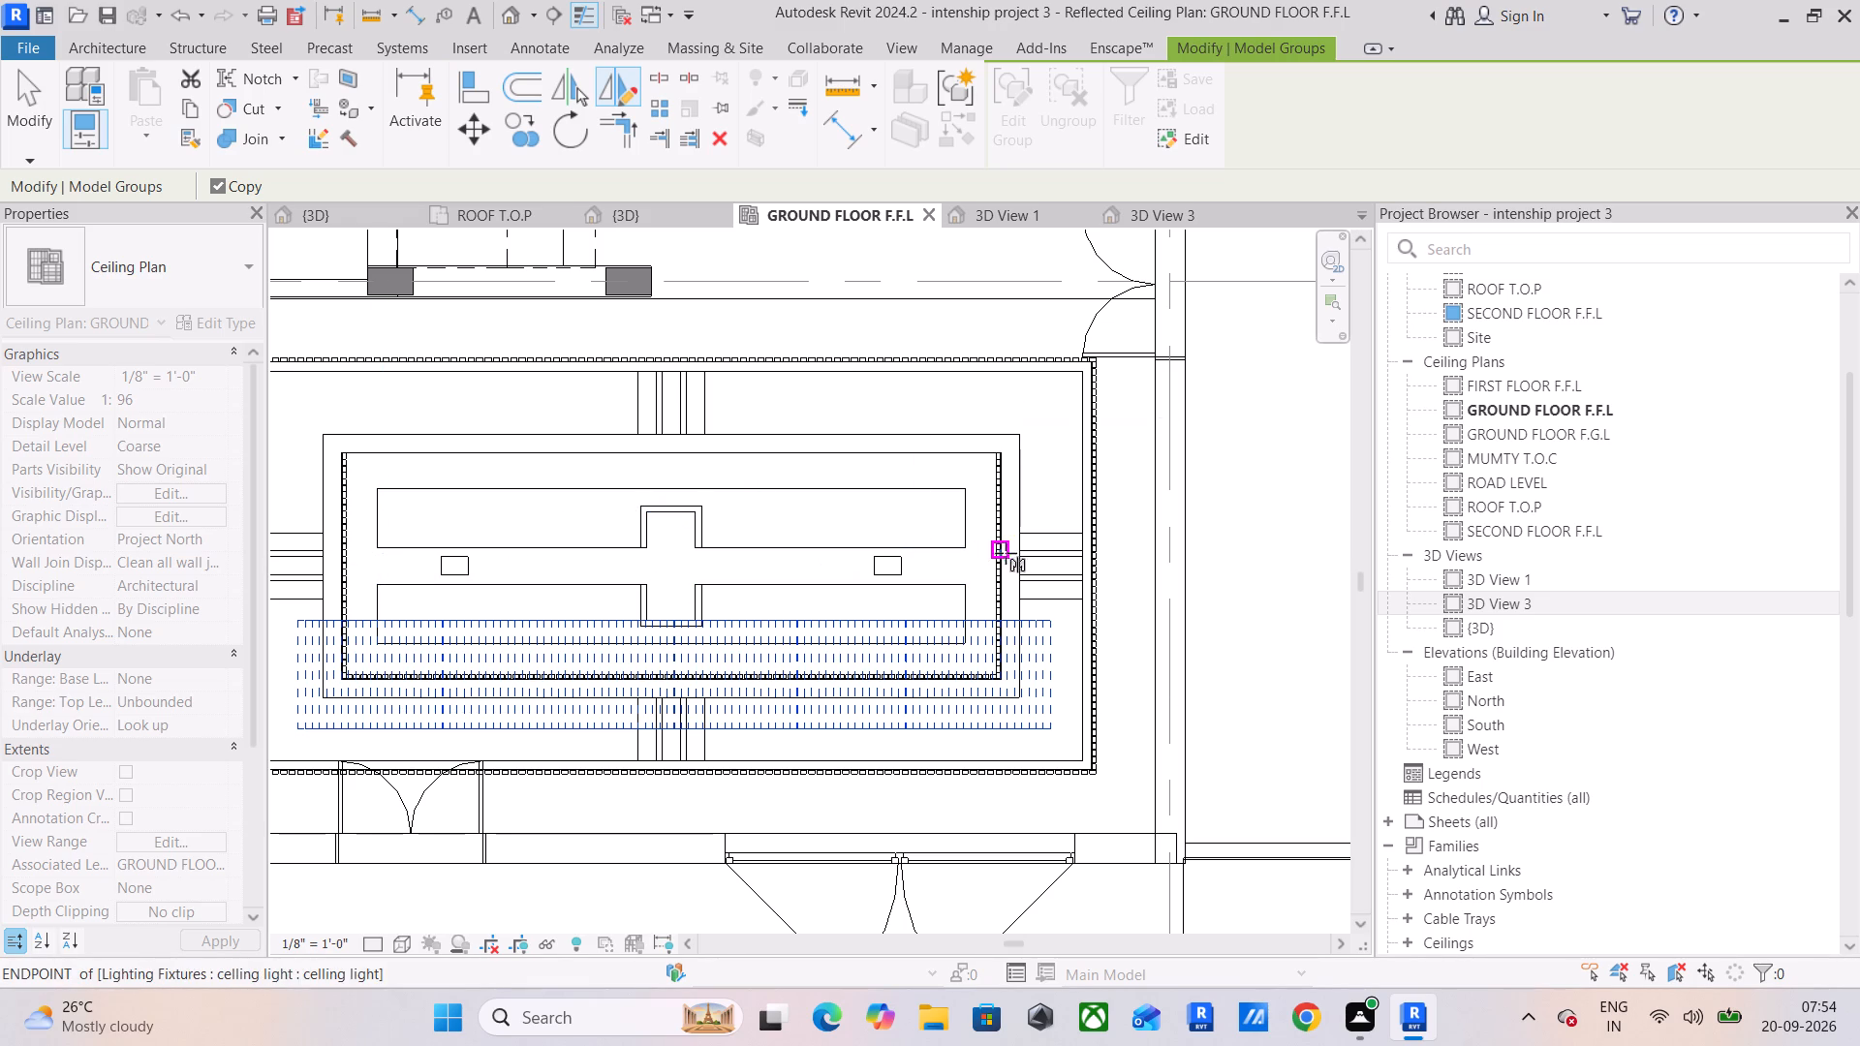
scroll(1014, 569, up, 5)
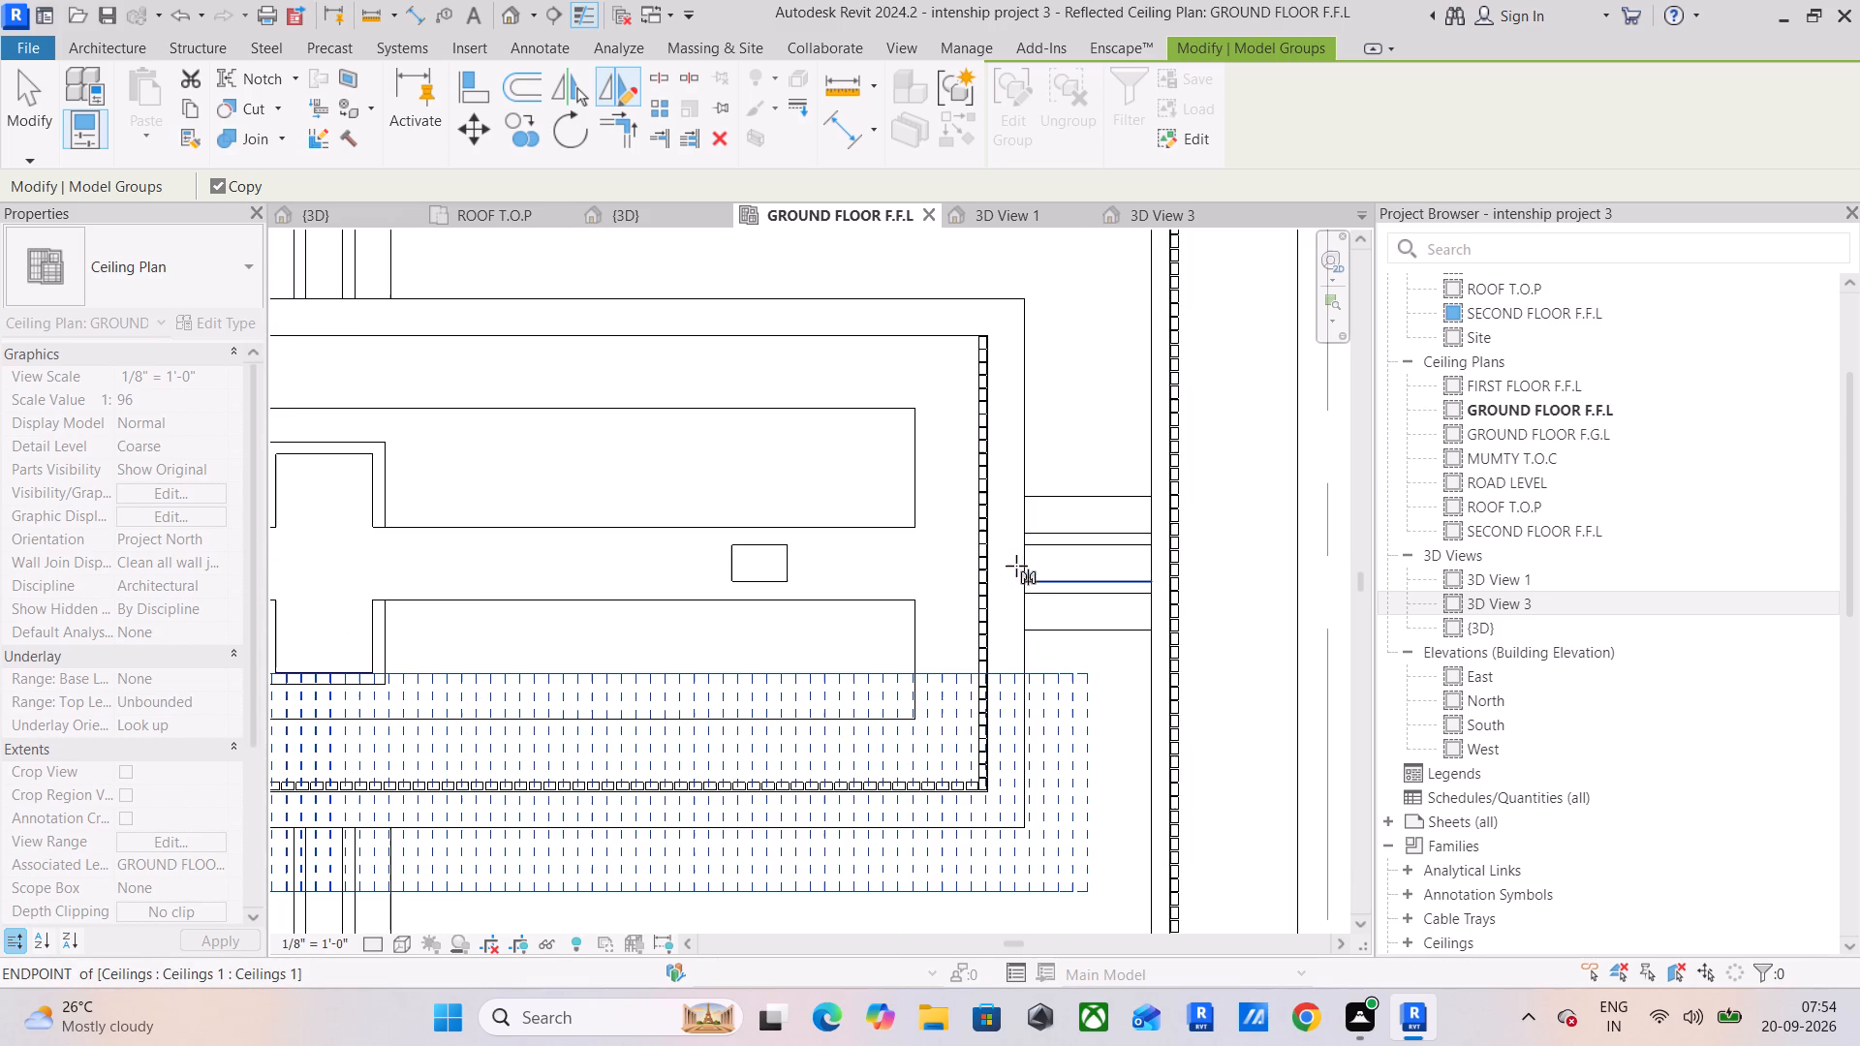
click(1023, 561)
click(1097, 559)
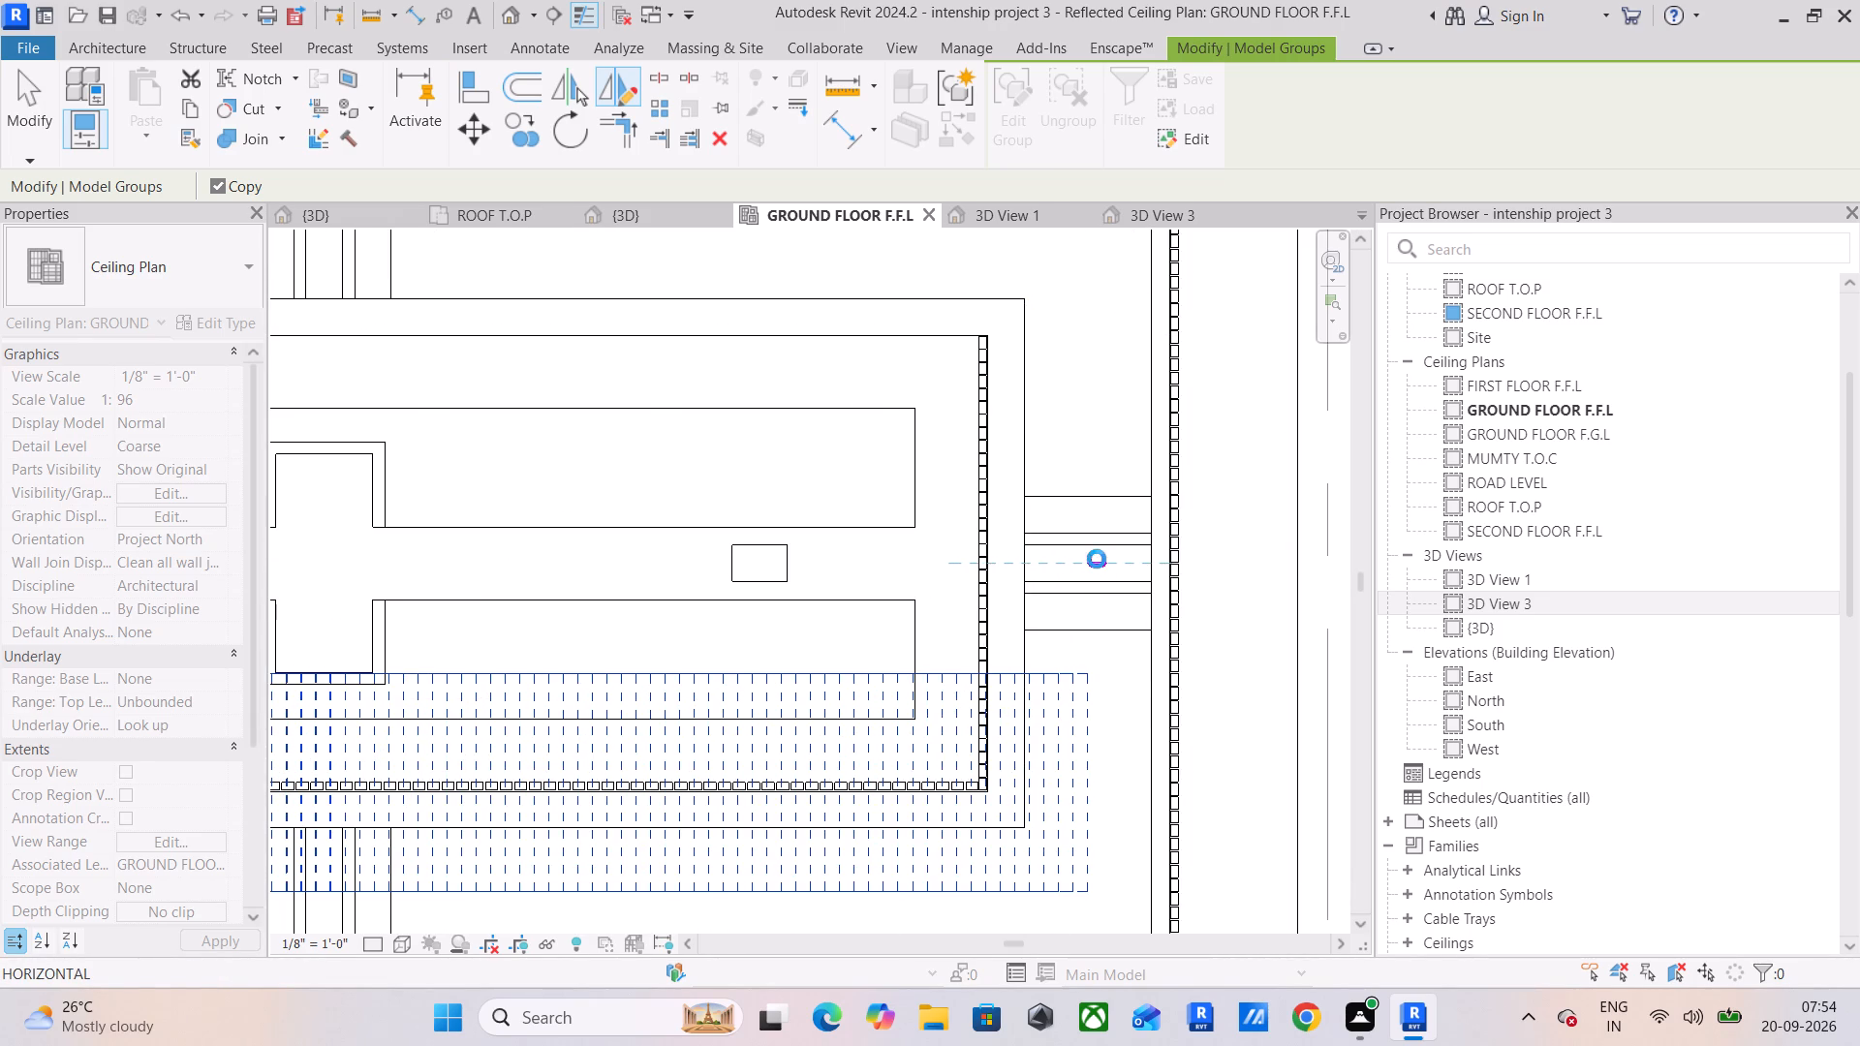
scroll(1097, 559, down, 5)
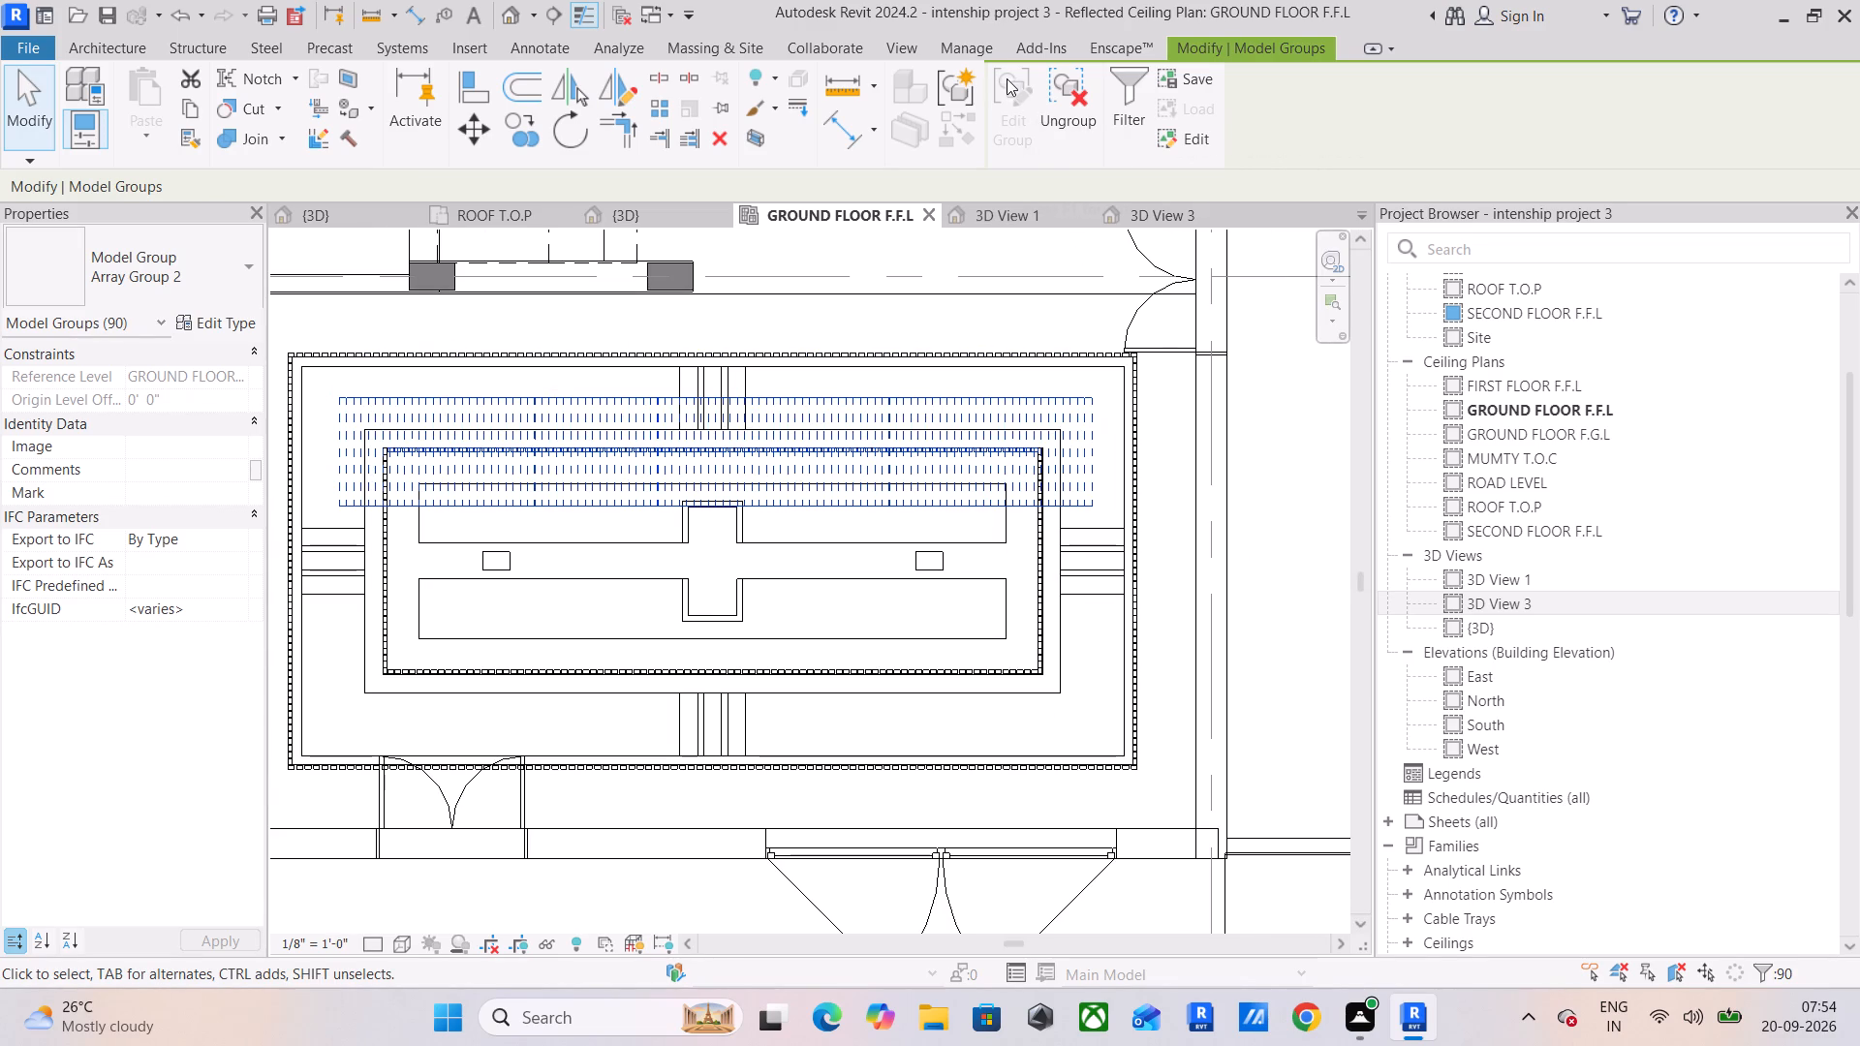
key(Escape)
key(Escape)
key(Escape)
key(Escape)
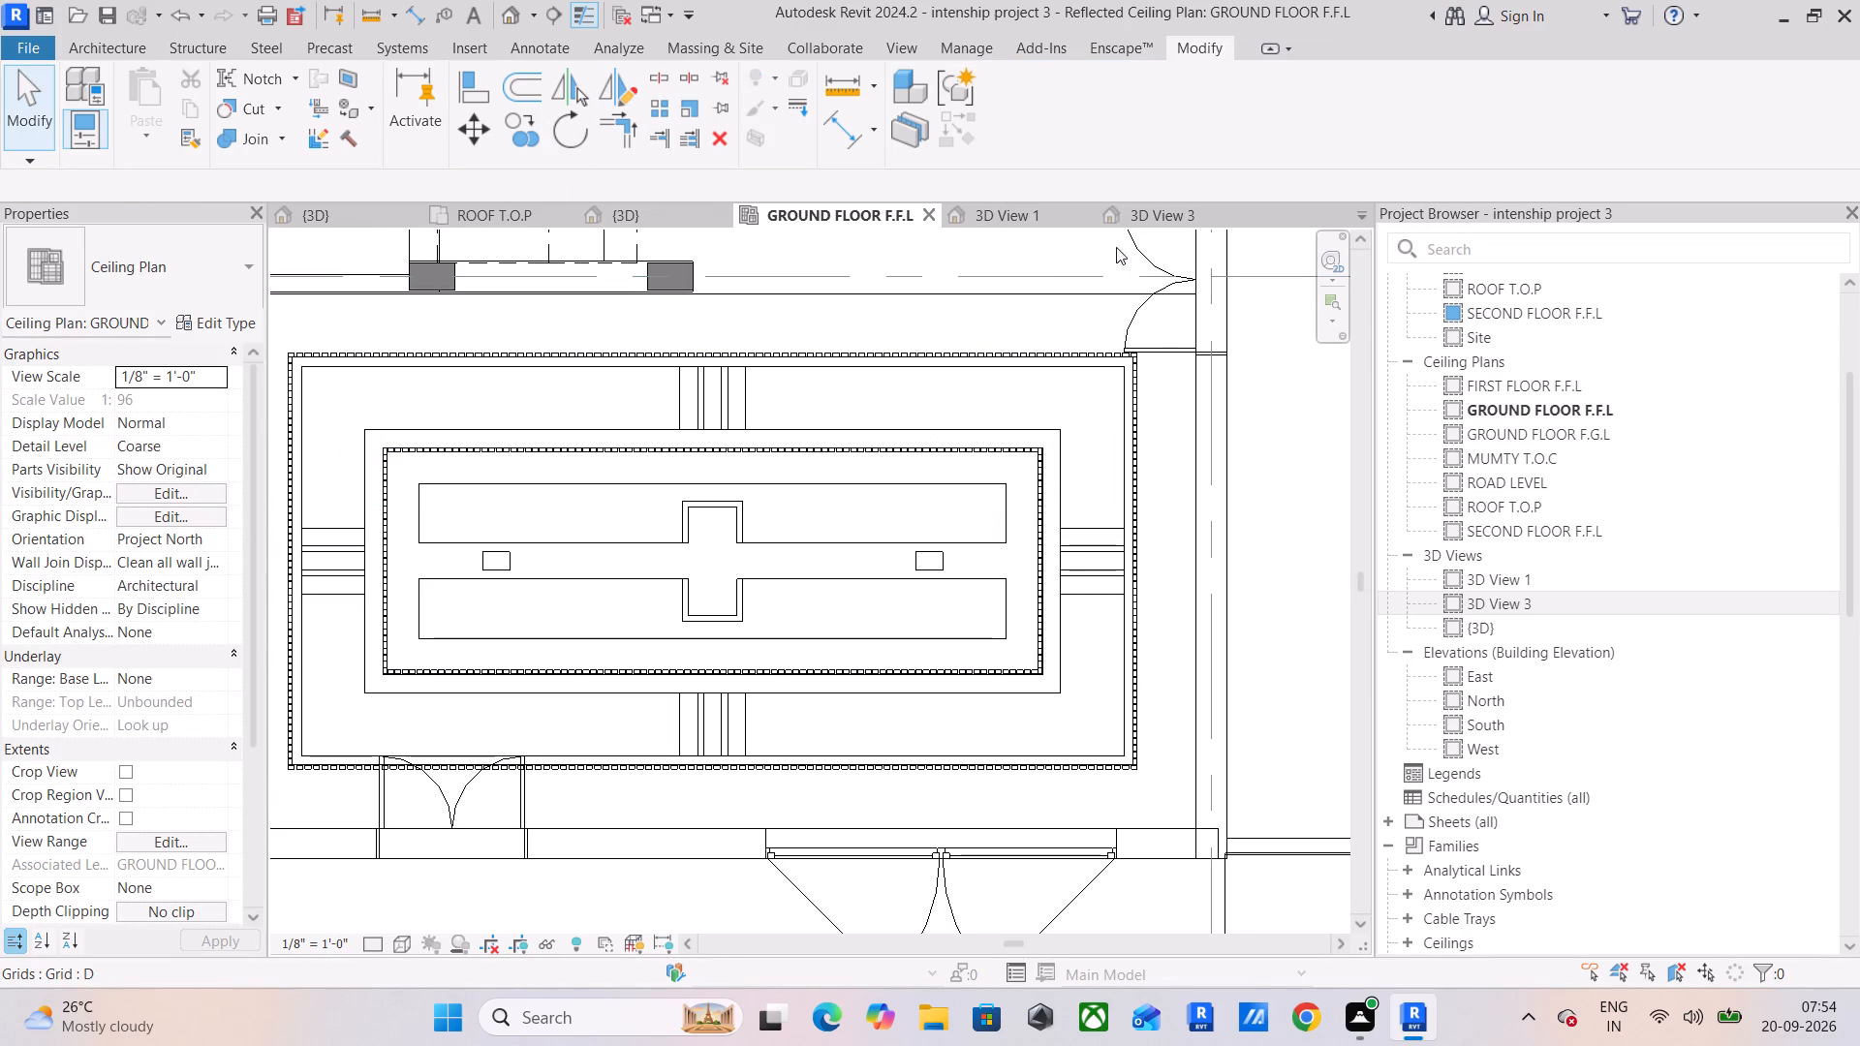
Switch to 3D View 3 and open the bedroom's decorative ceiling model for in-place editing.
click(1132, 215)
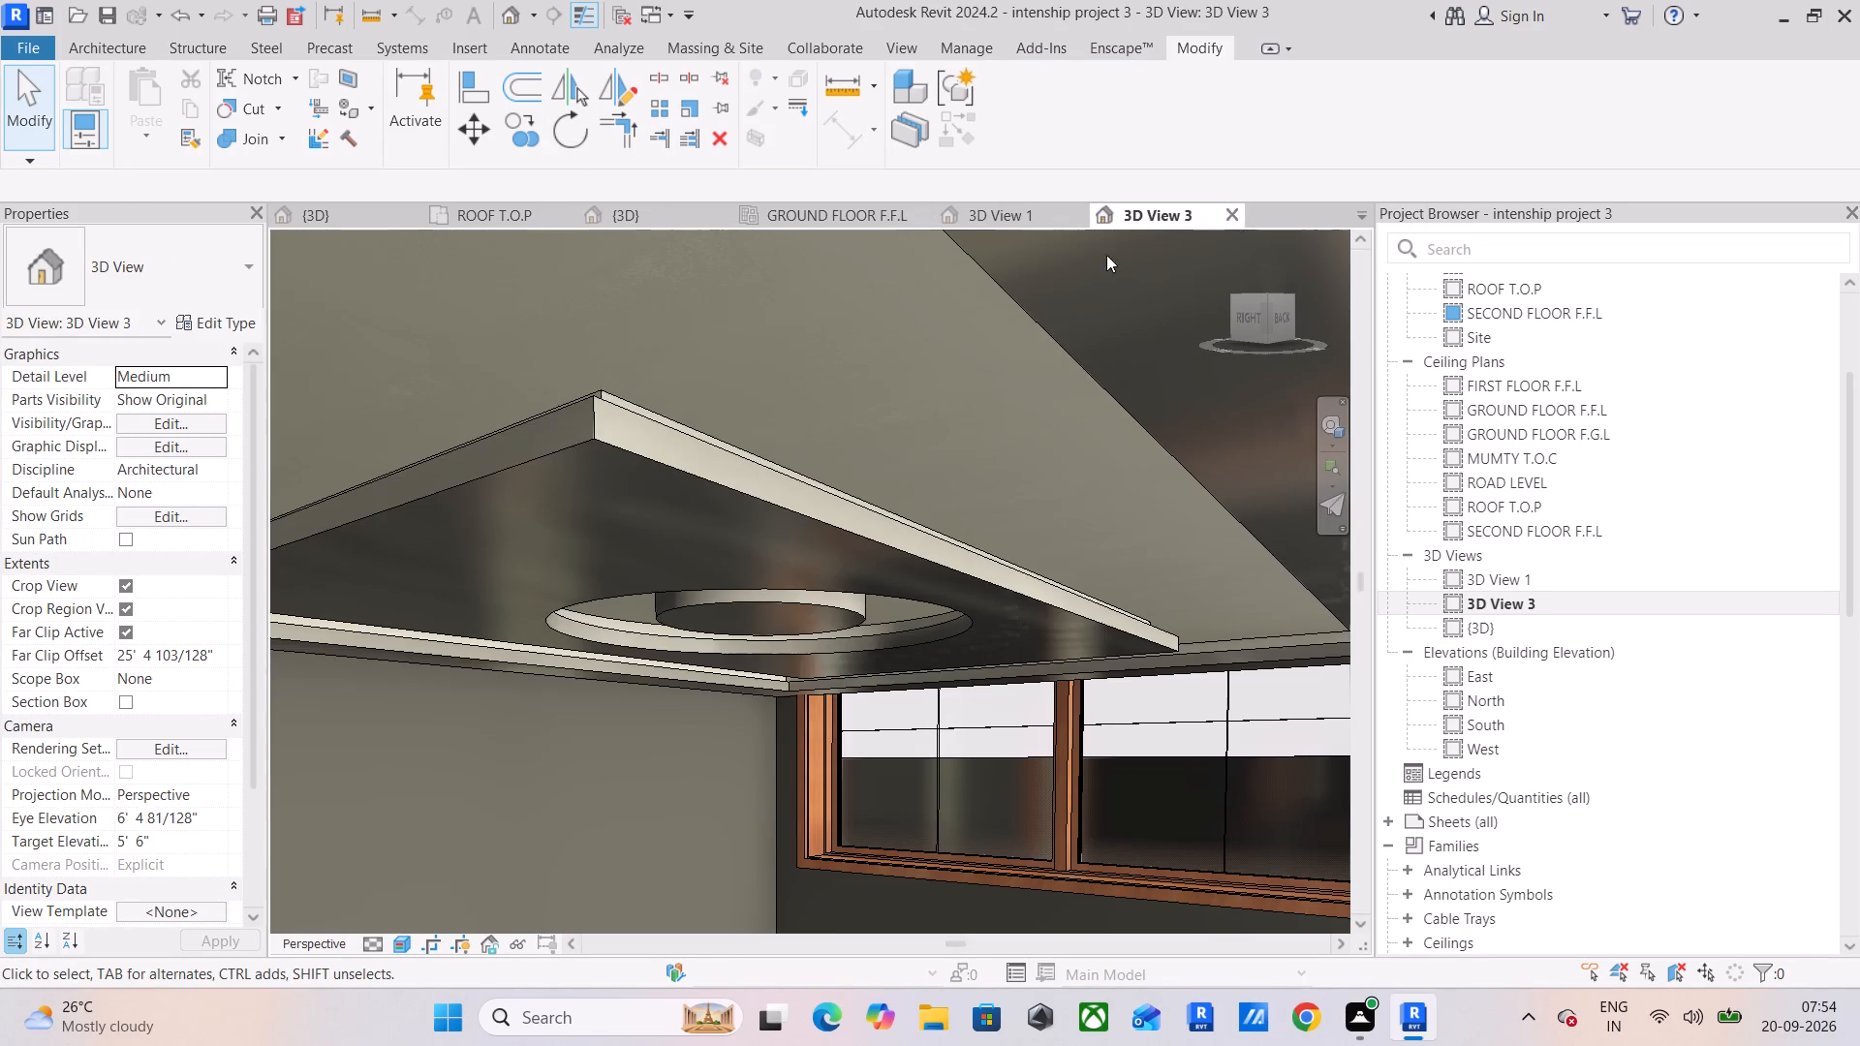
click(621, 396)
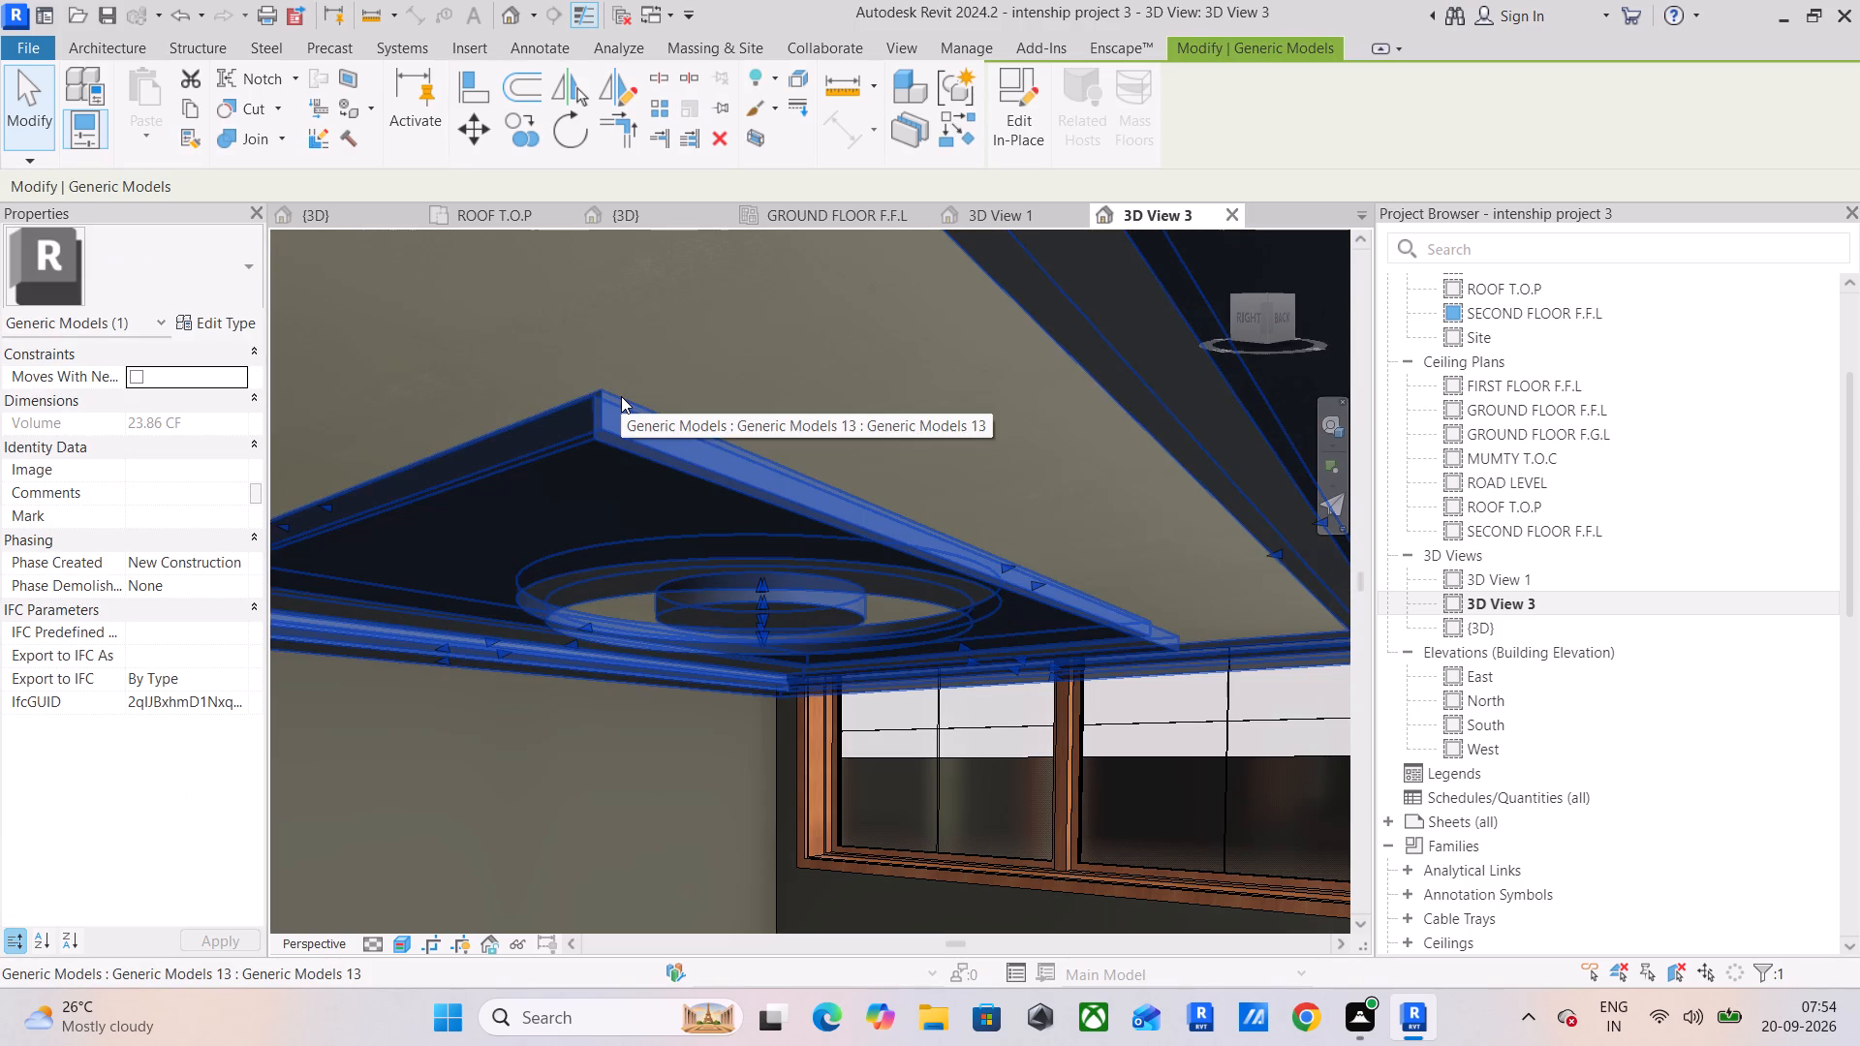
key(Escape)
key(Escape)
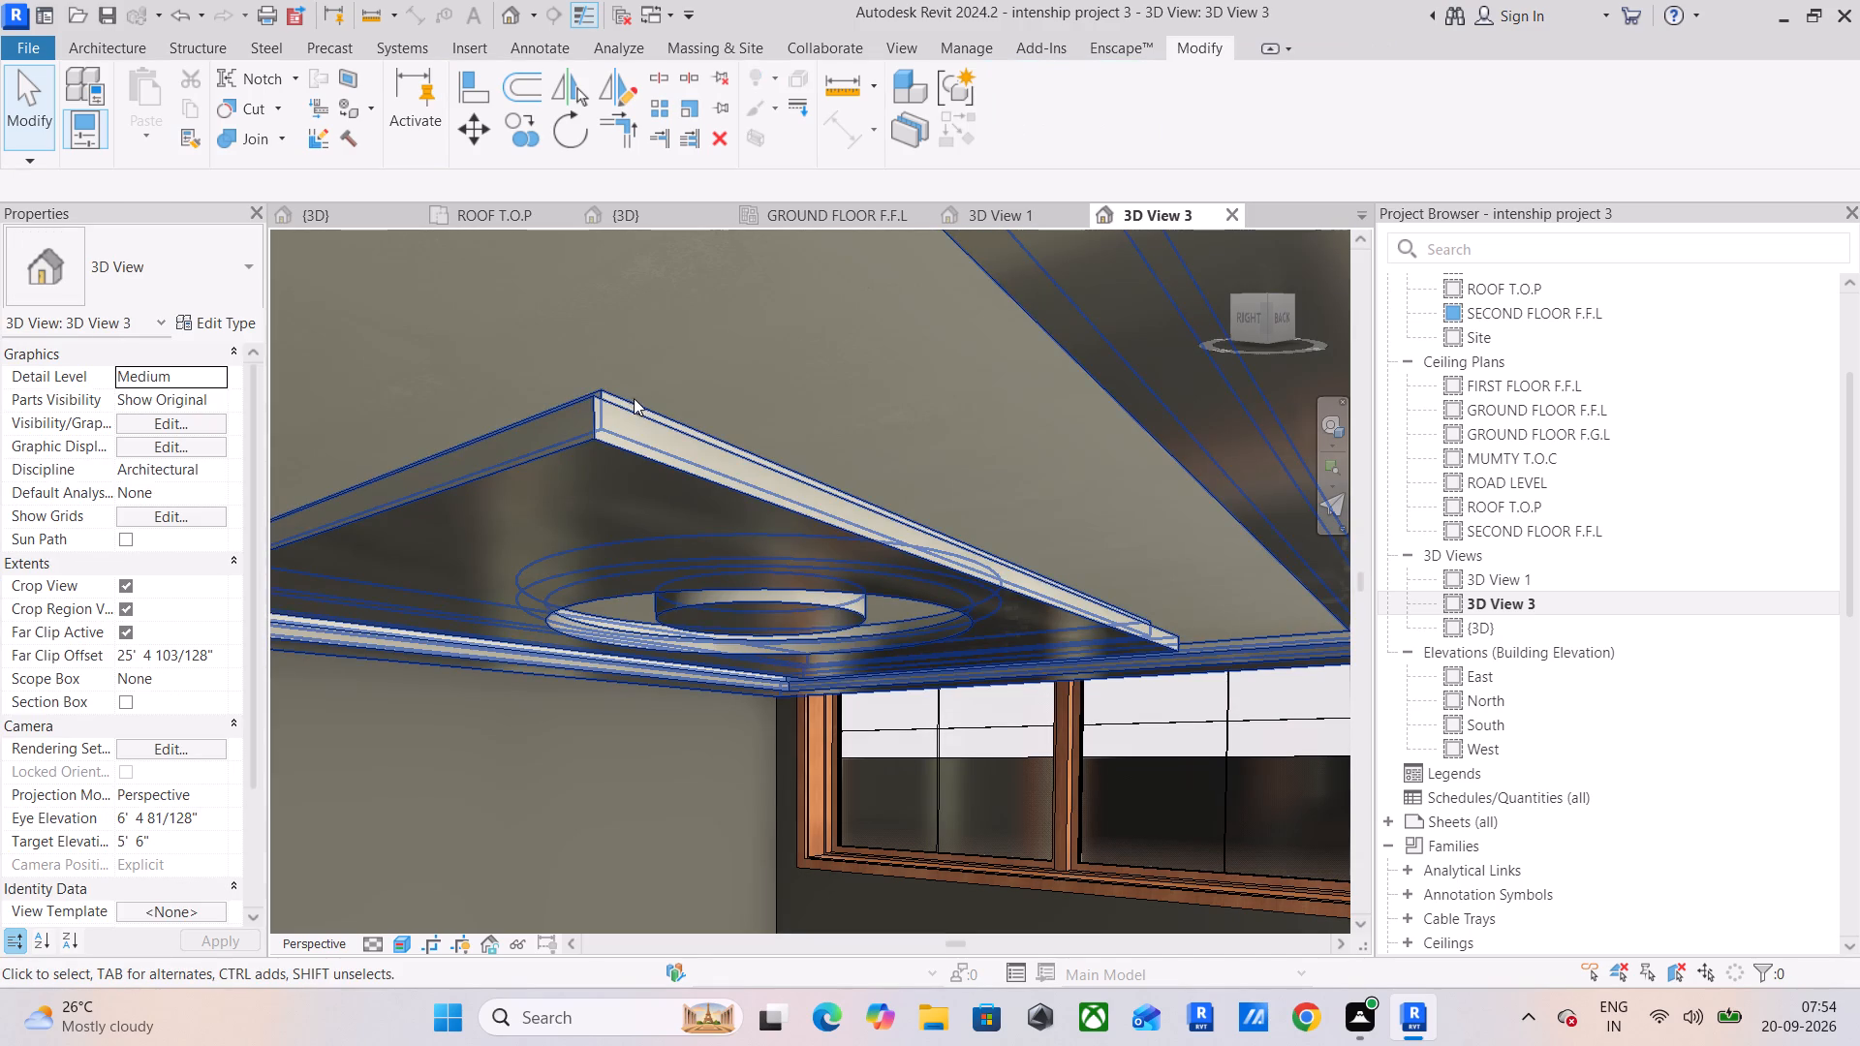
click(633, 399)
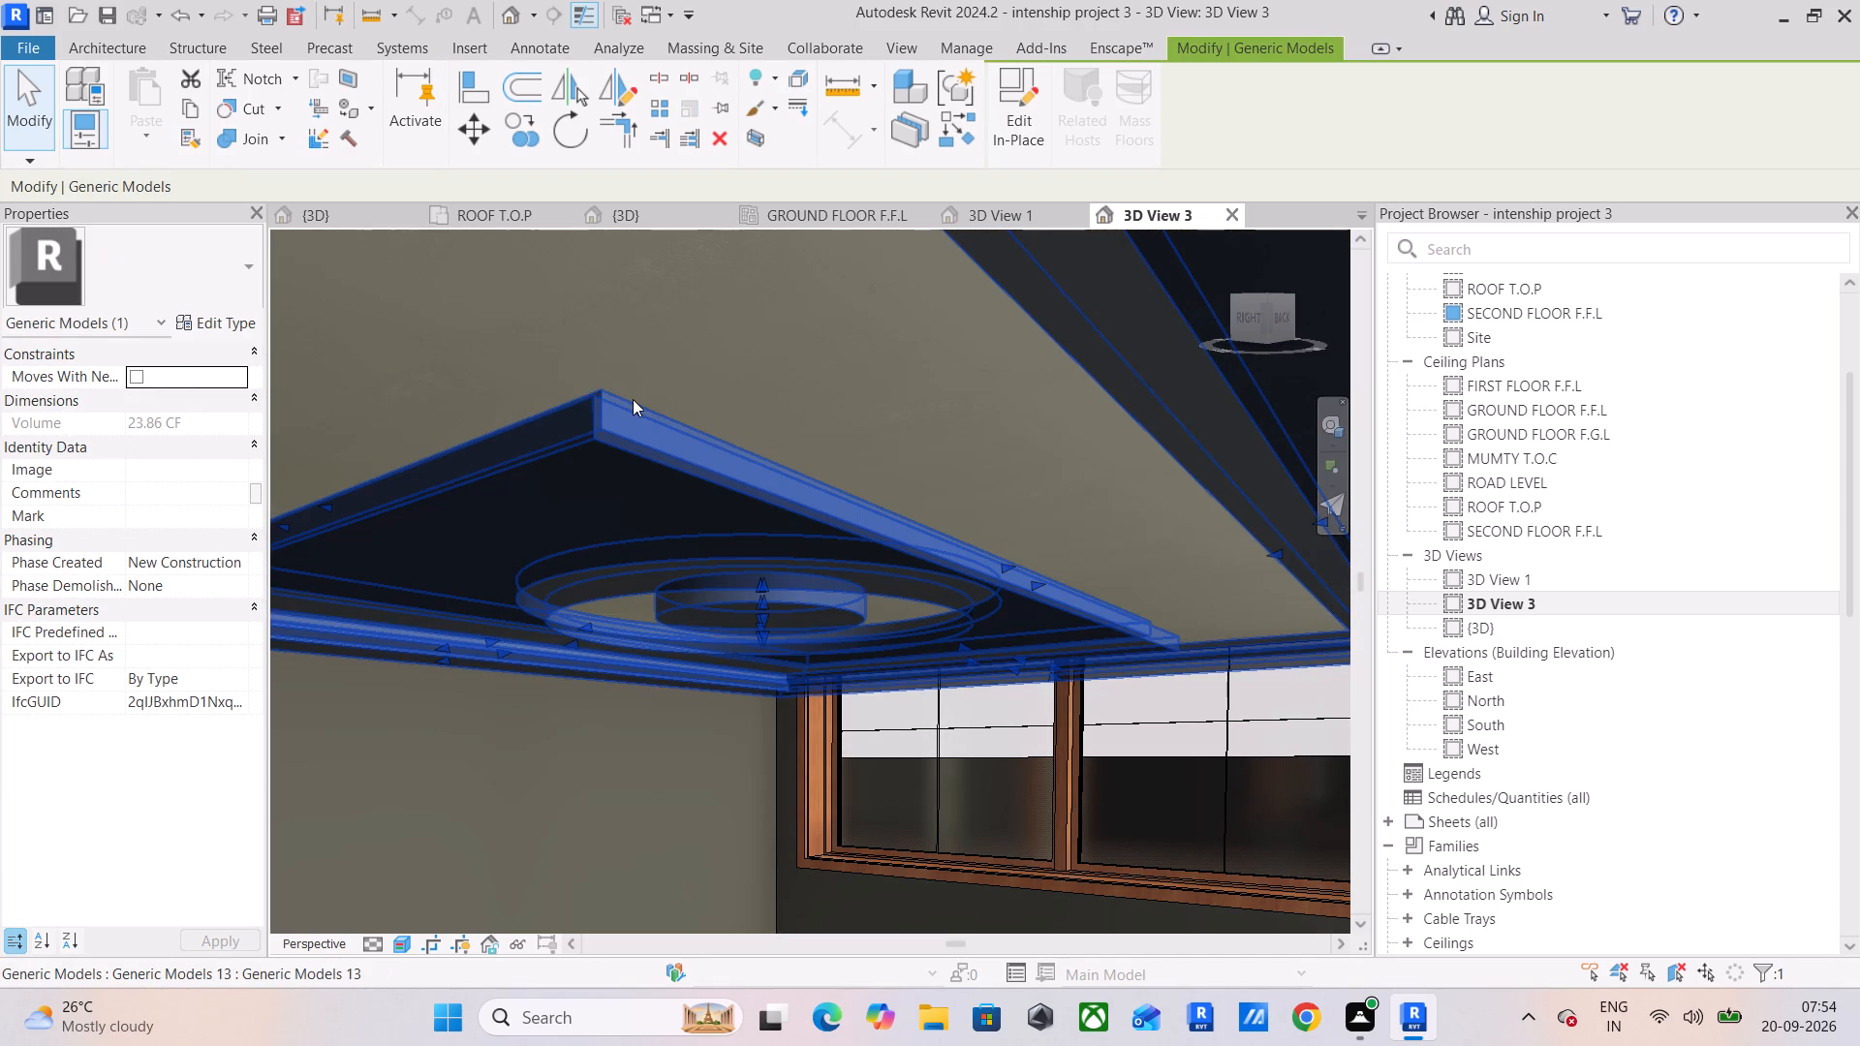
click(1023, 125)
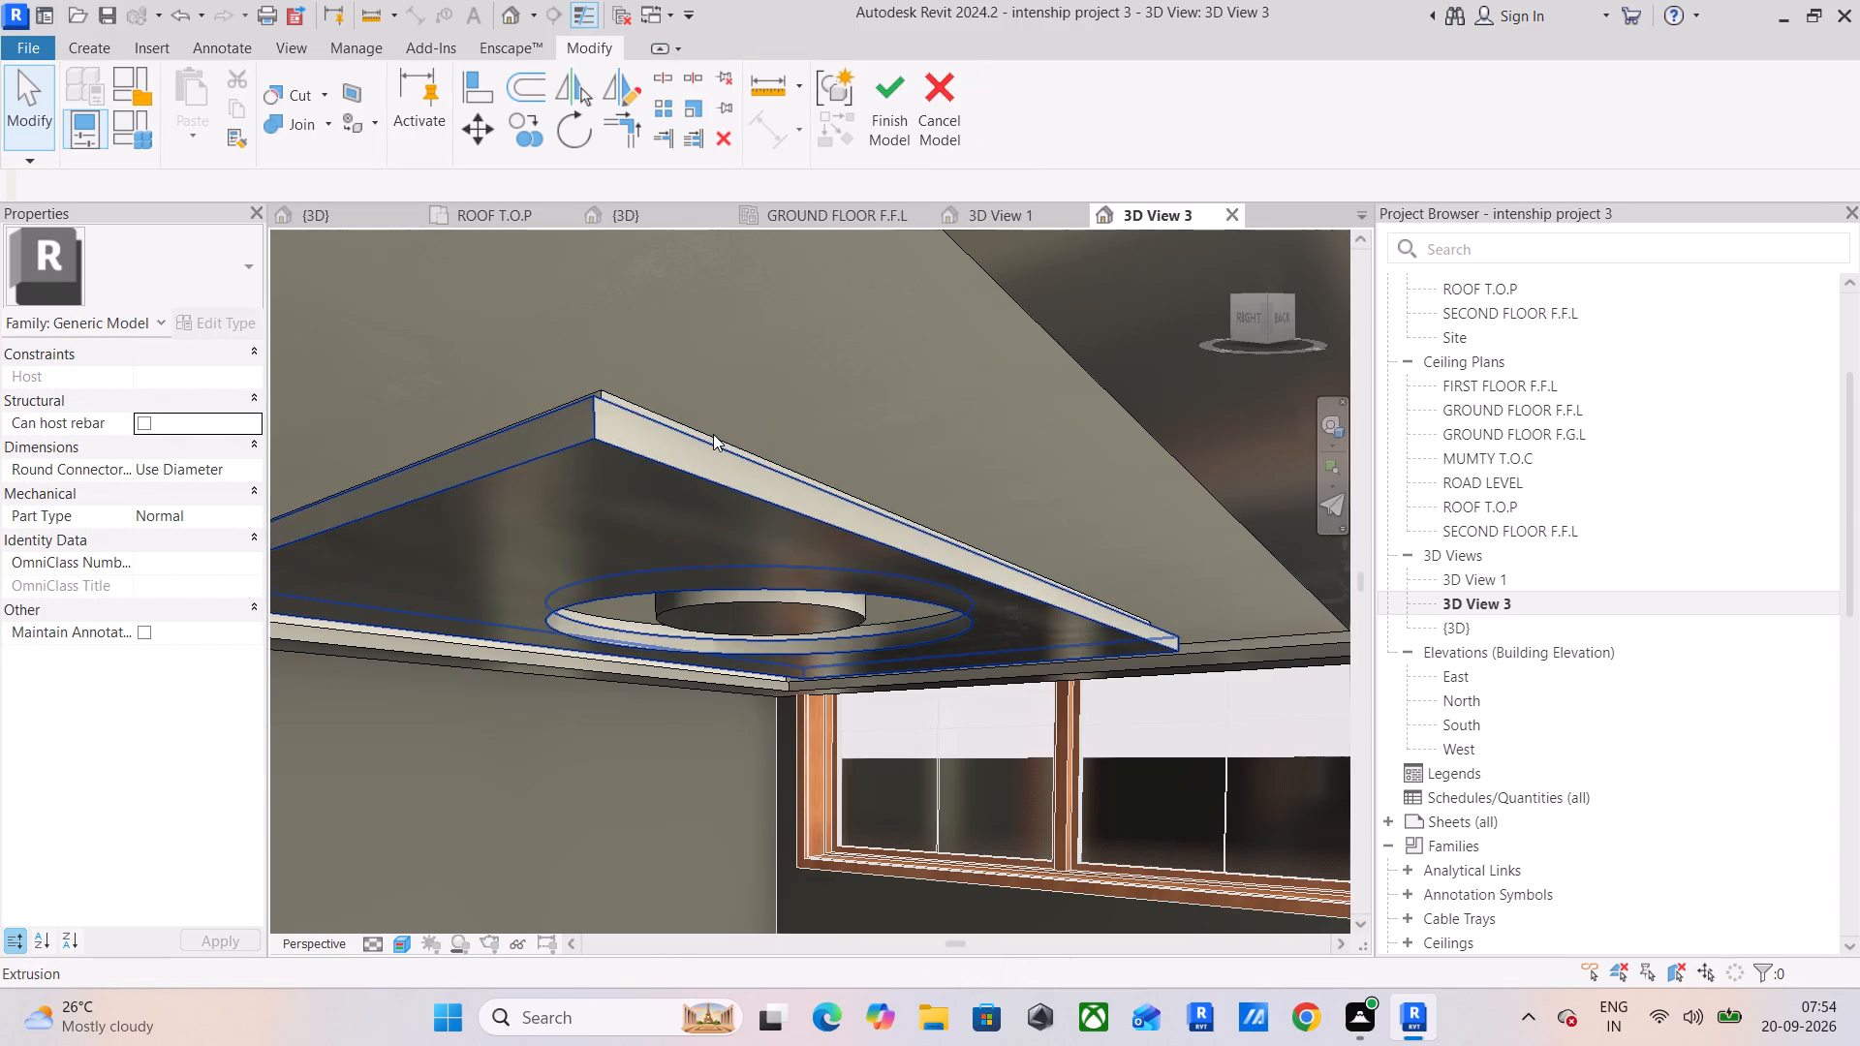
For the ceiling panel's light strip extrusion, set the LIGHT material's glossiness to 100, image fade to 100 and highlights to Metallic.
click(714, 431)
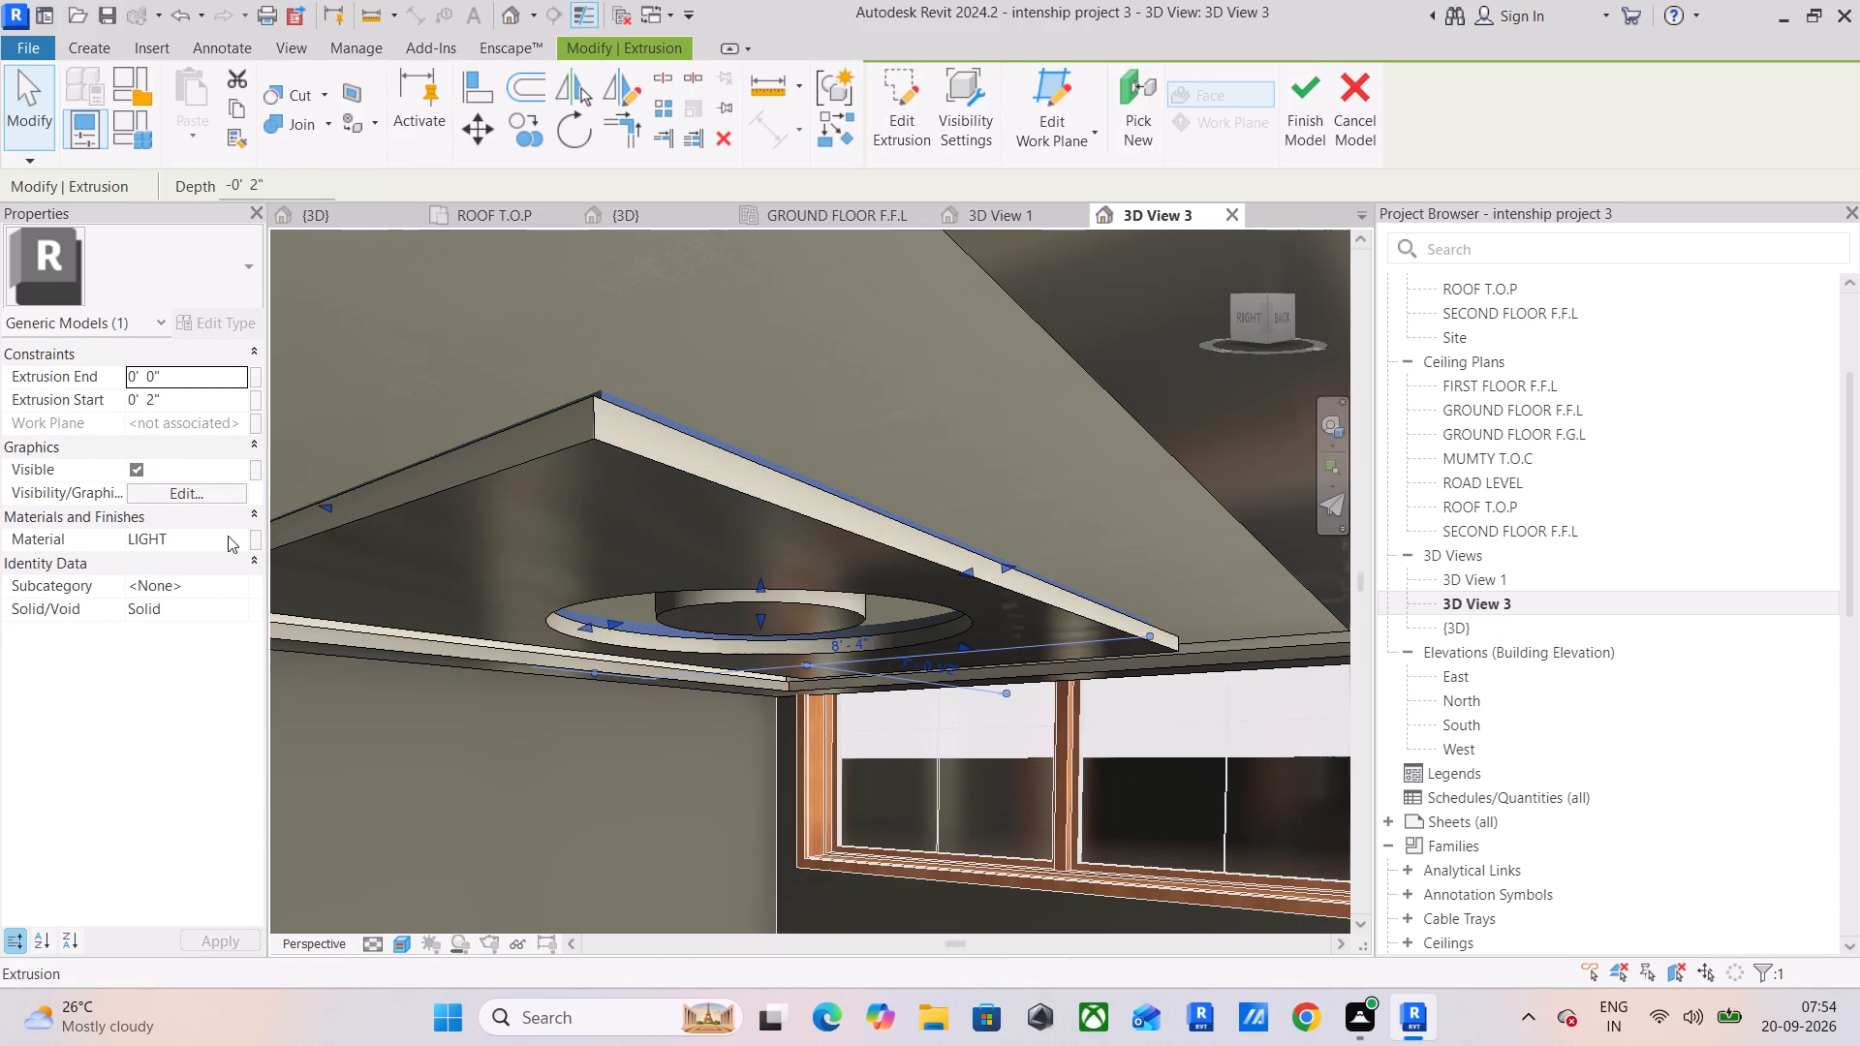
click(241, 542)
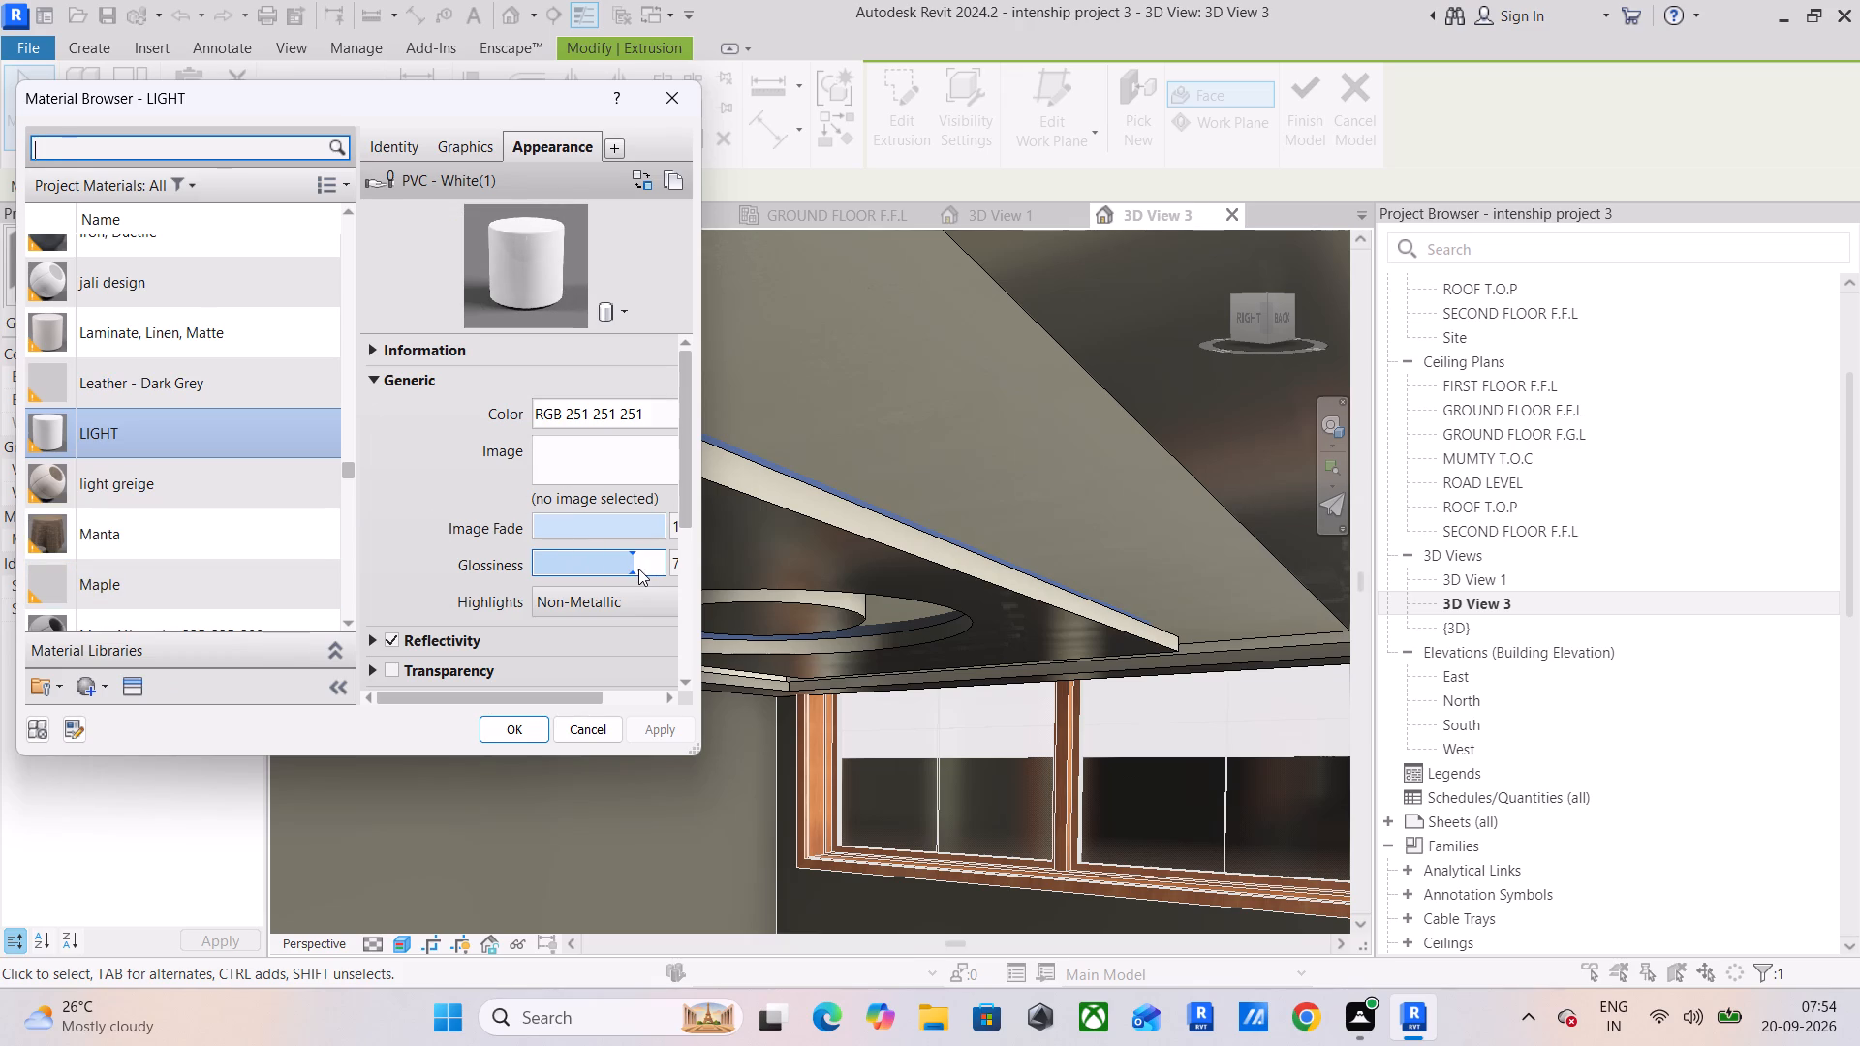
drag(638, 569, 671, 568)
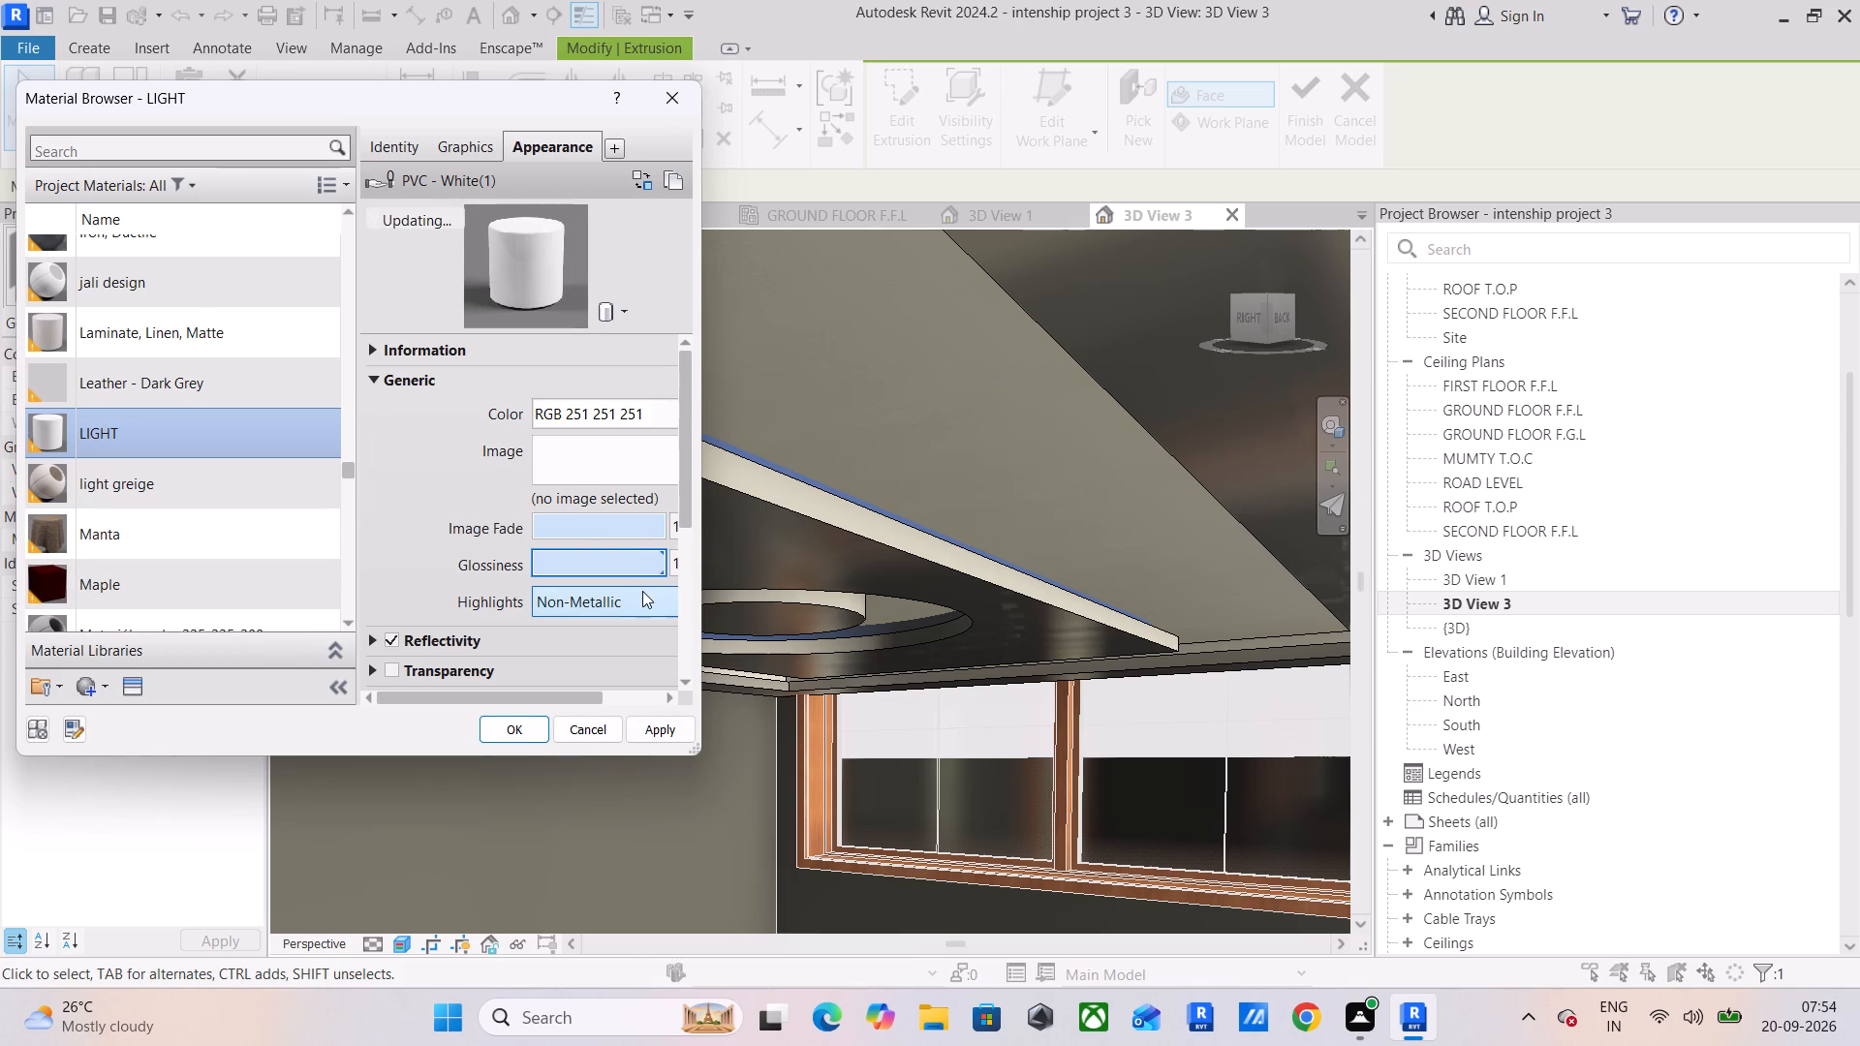
drag(656, 528, 552, 538)
drag(556, 533, 769, 533)
scroll(442, 463, down, 3)
click(654, 428)
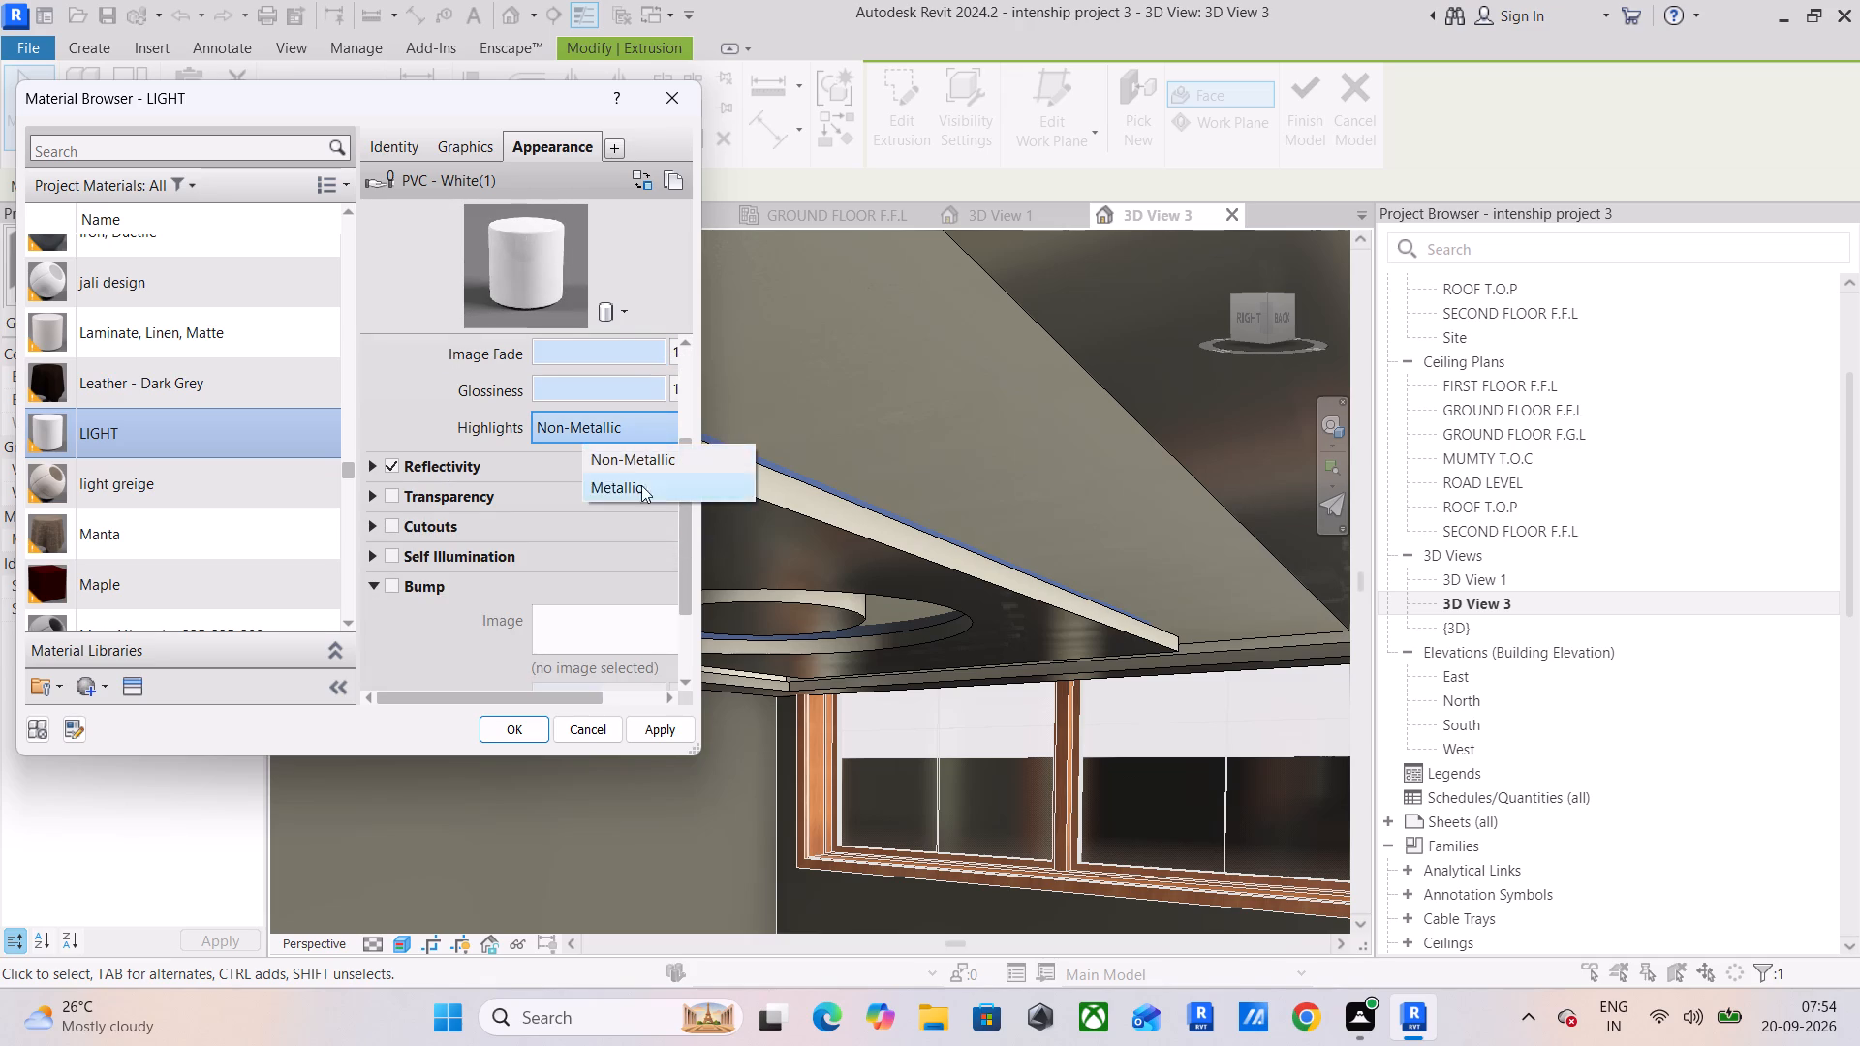
click(639, 490)
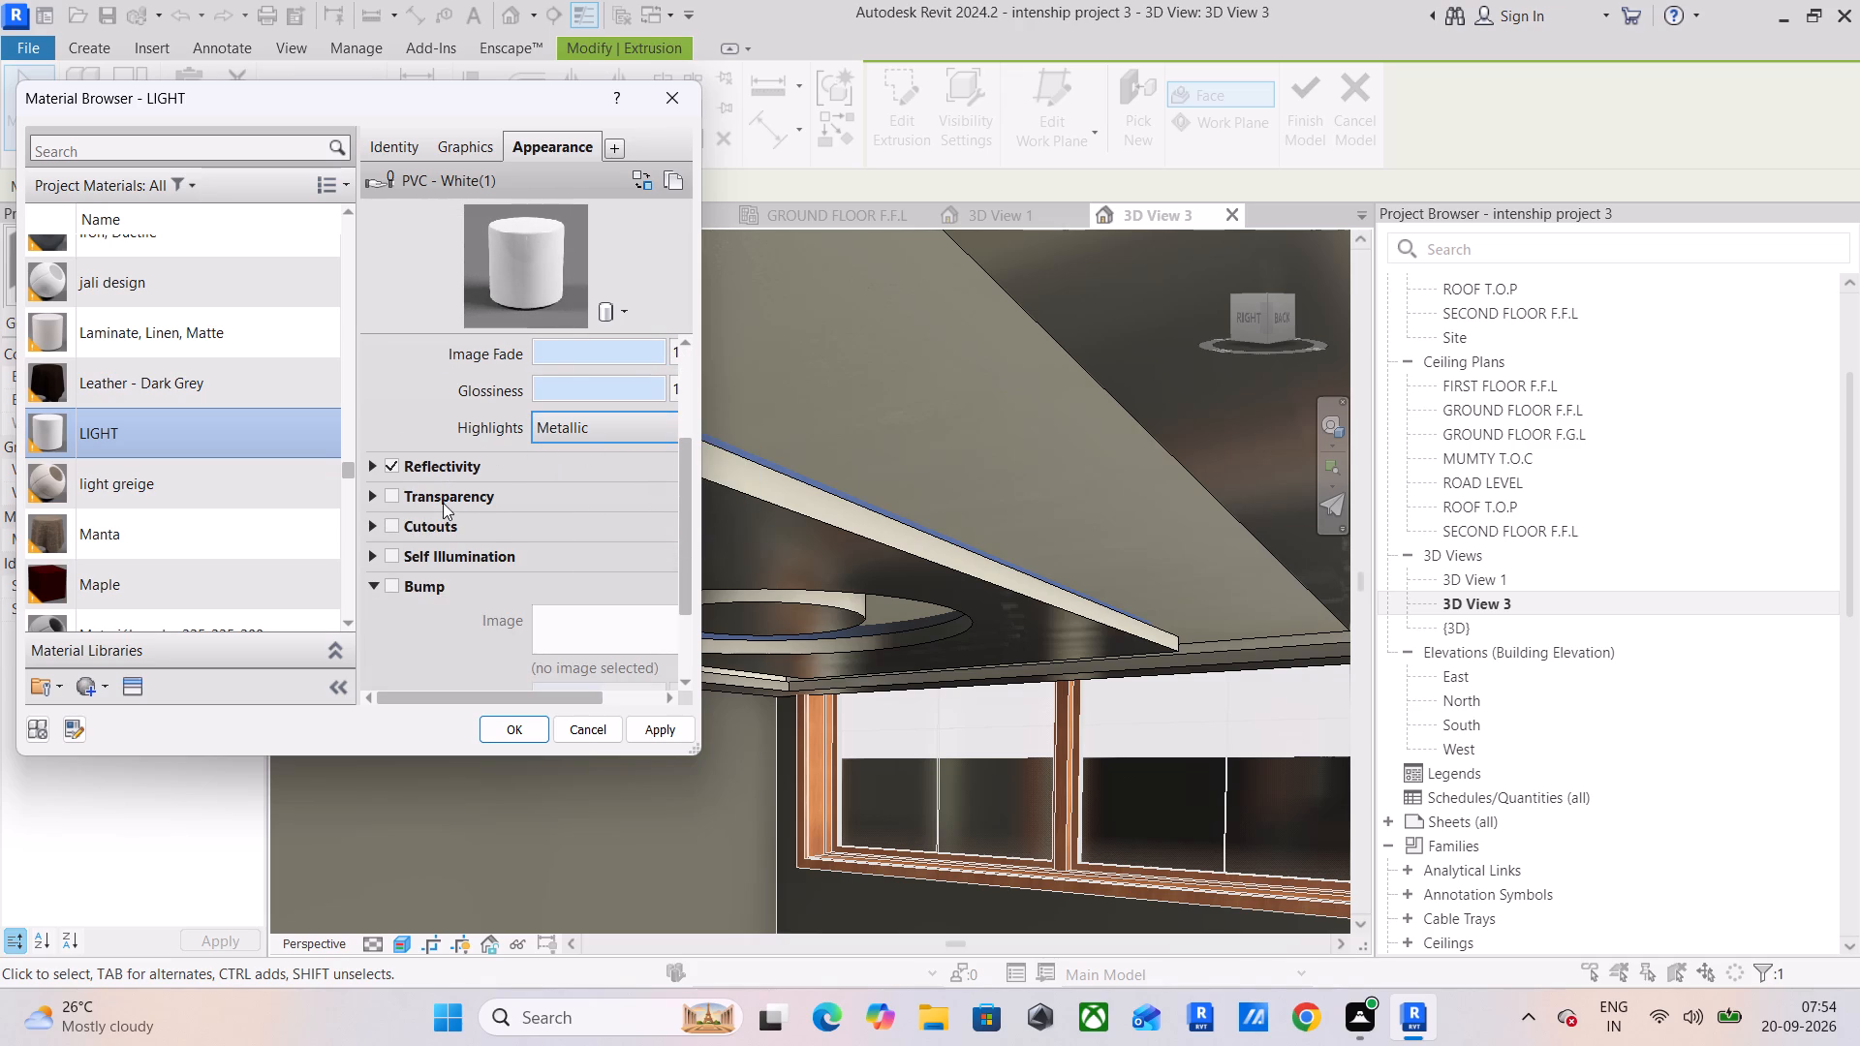
Leave Reflectivity enabled on the LIGHT material, apply the appearance changes and finish the in-place ceiling model.
scroll(507, 442, up, 4)
scroll(503, 450, down, 3)
click(388, 462)
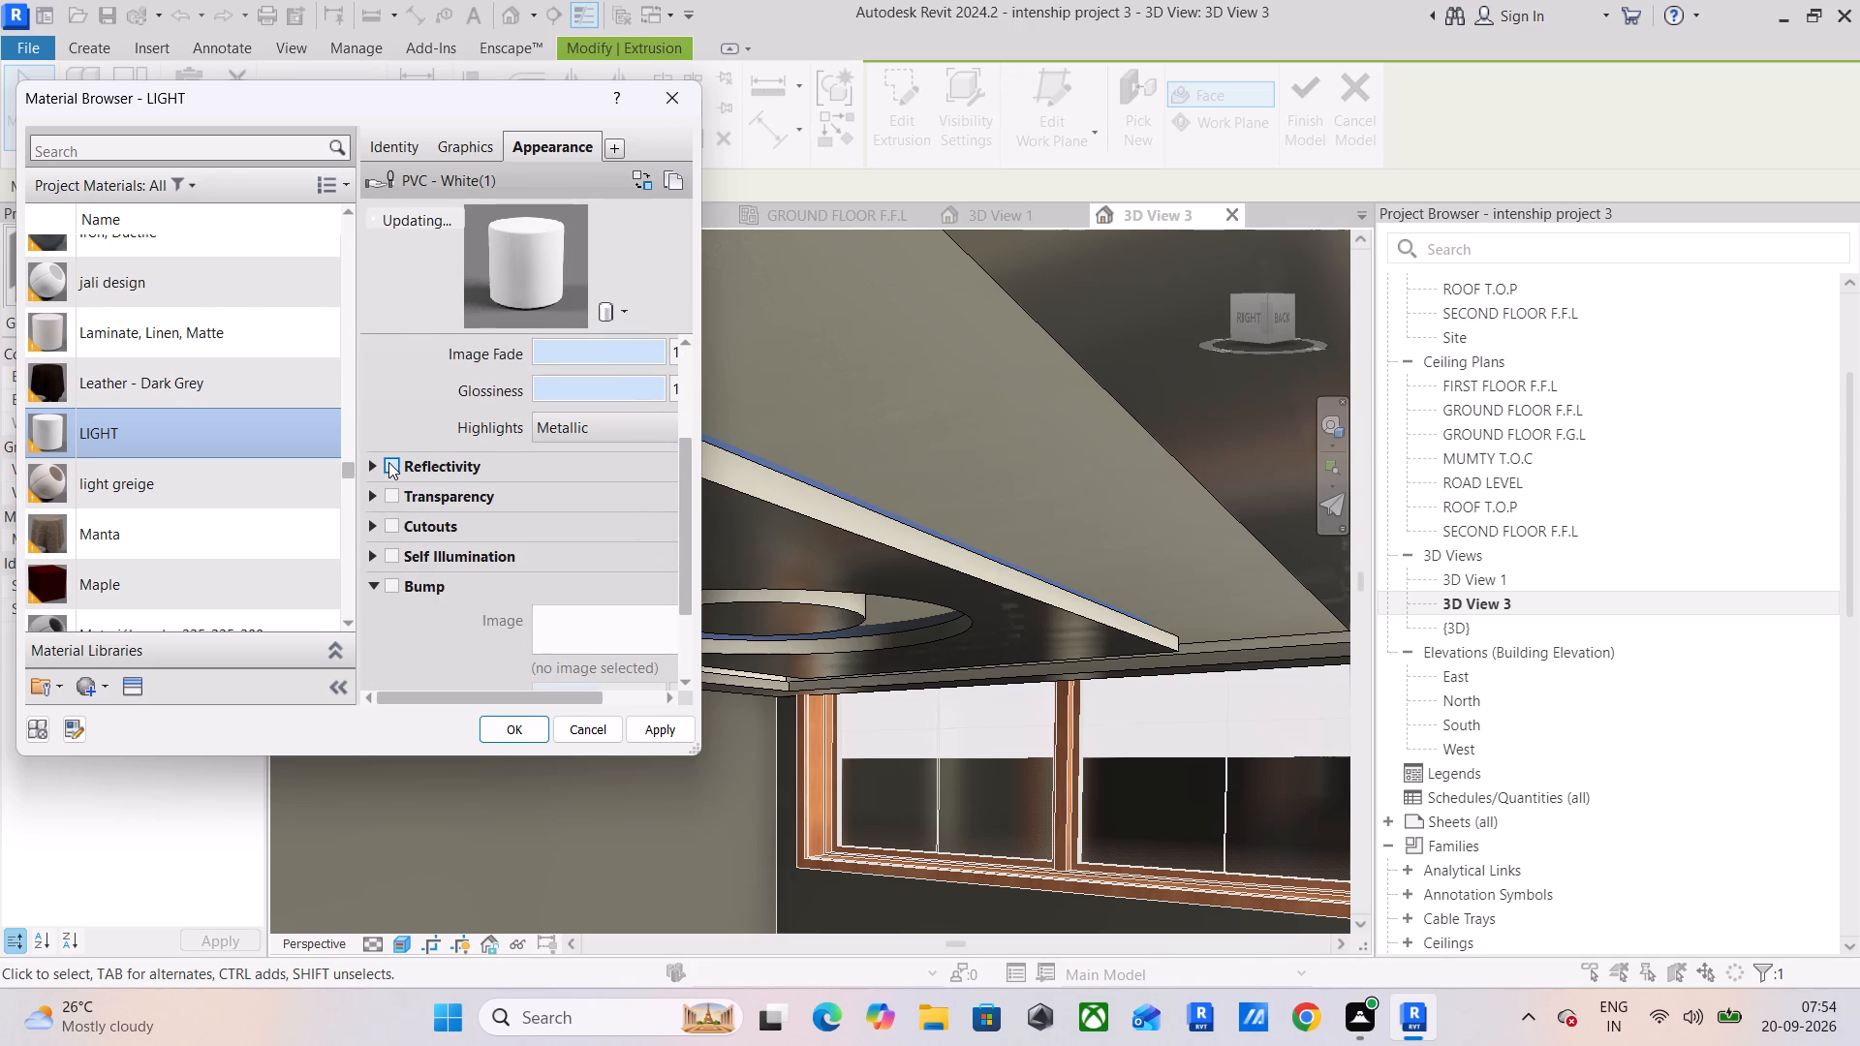
click(388, 462)
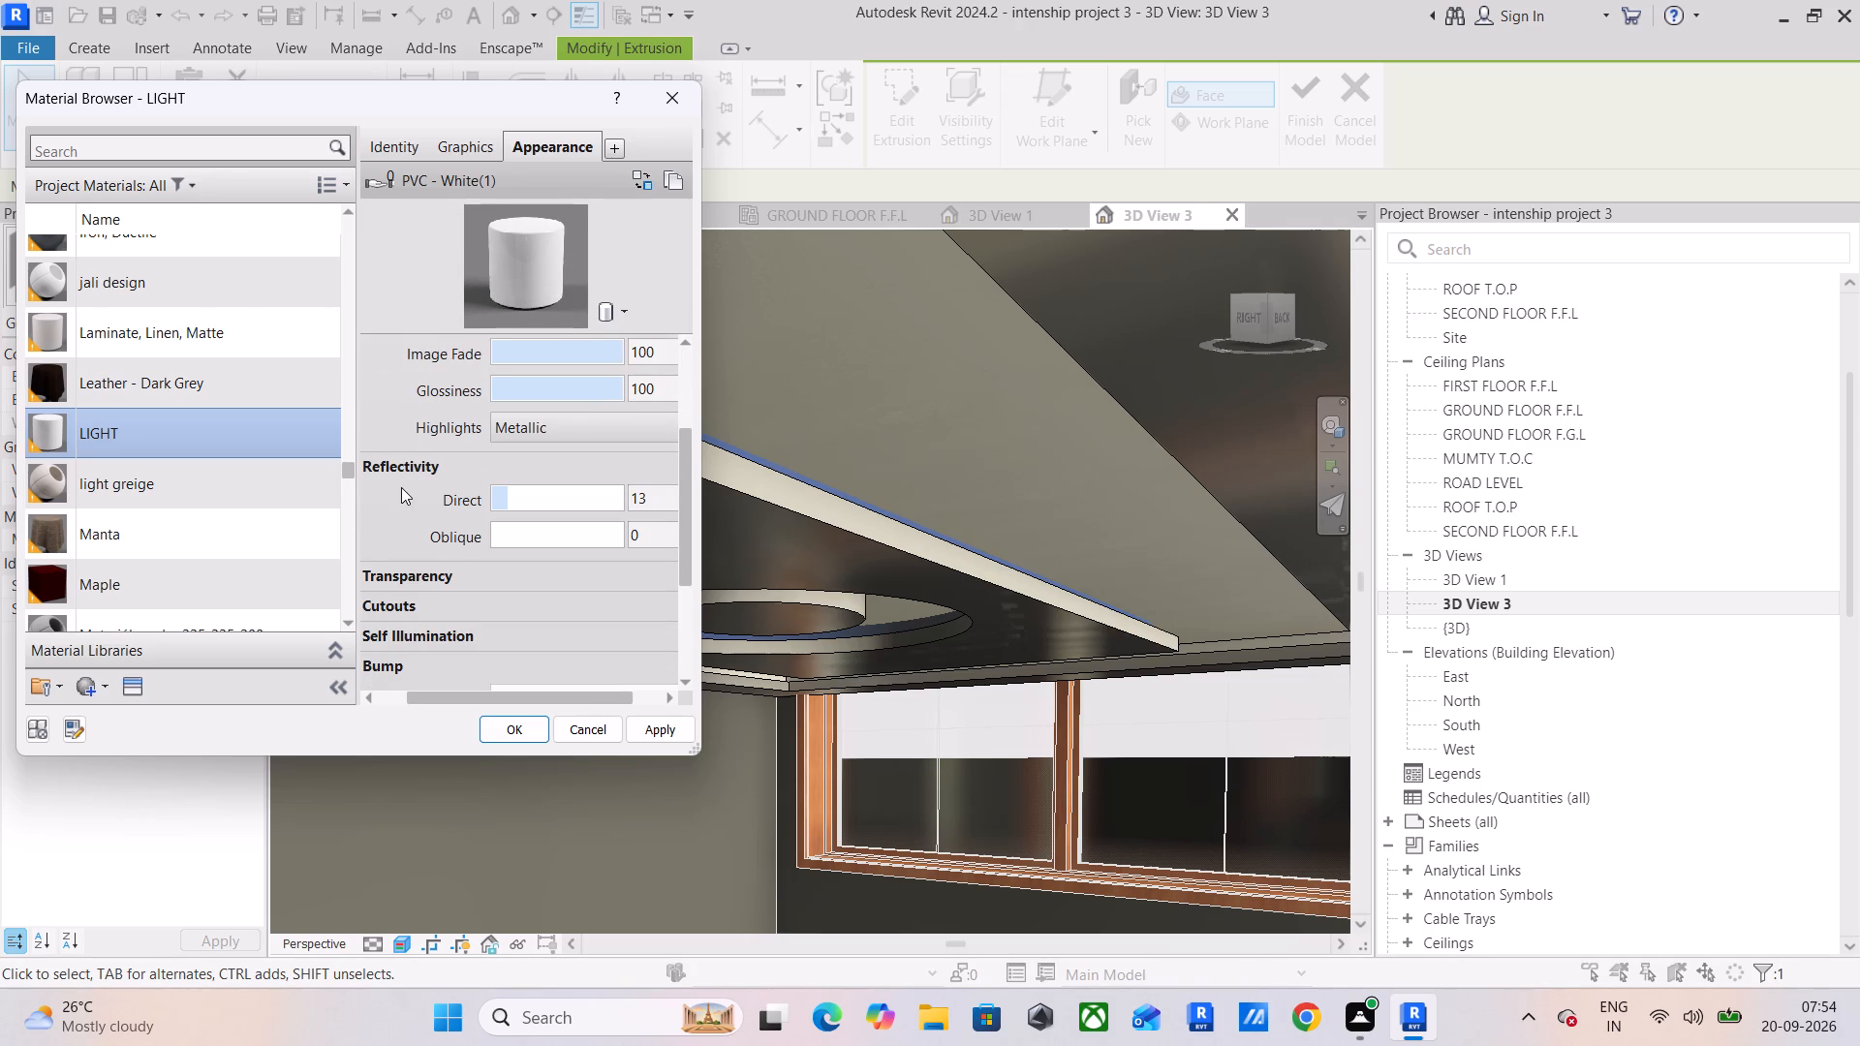
drag(467, 693, 414, 694)
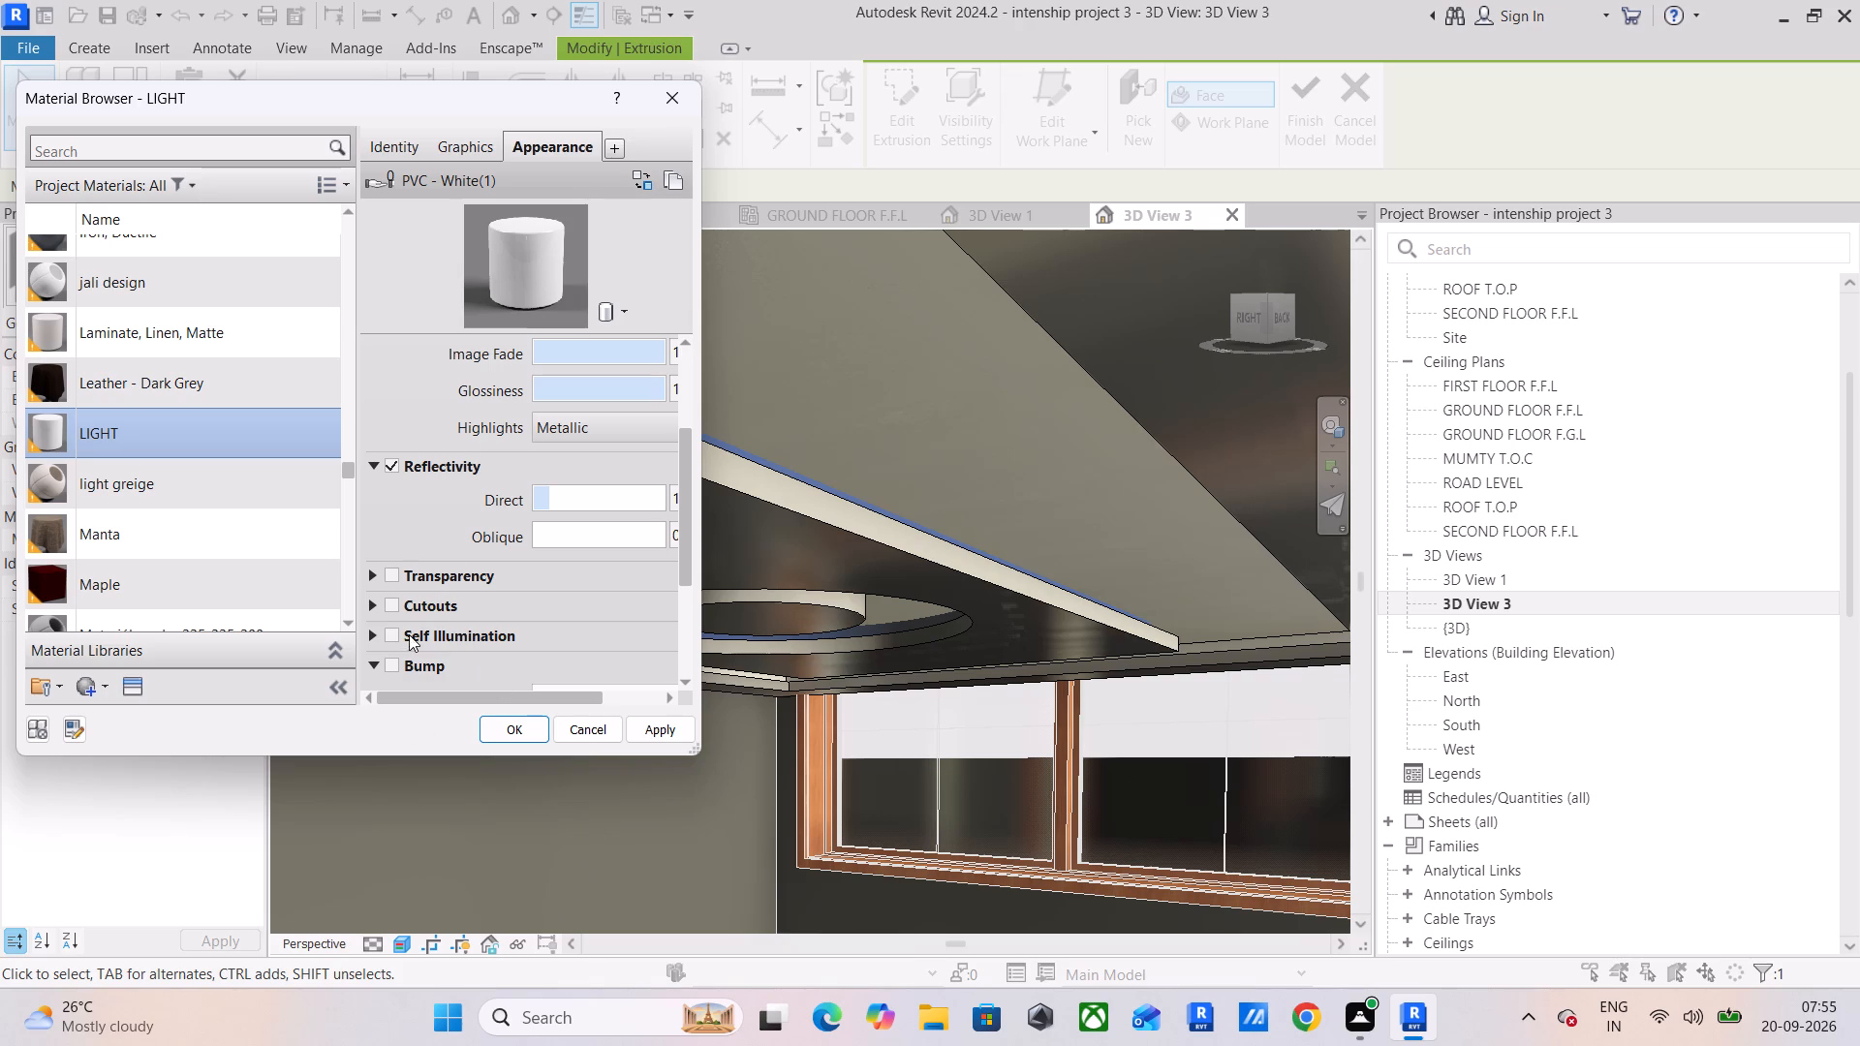
click(647, 726)
click(508, 725)
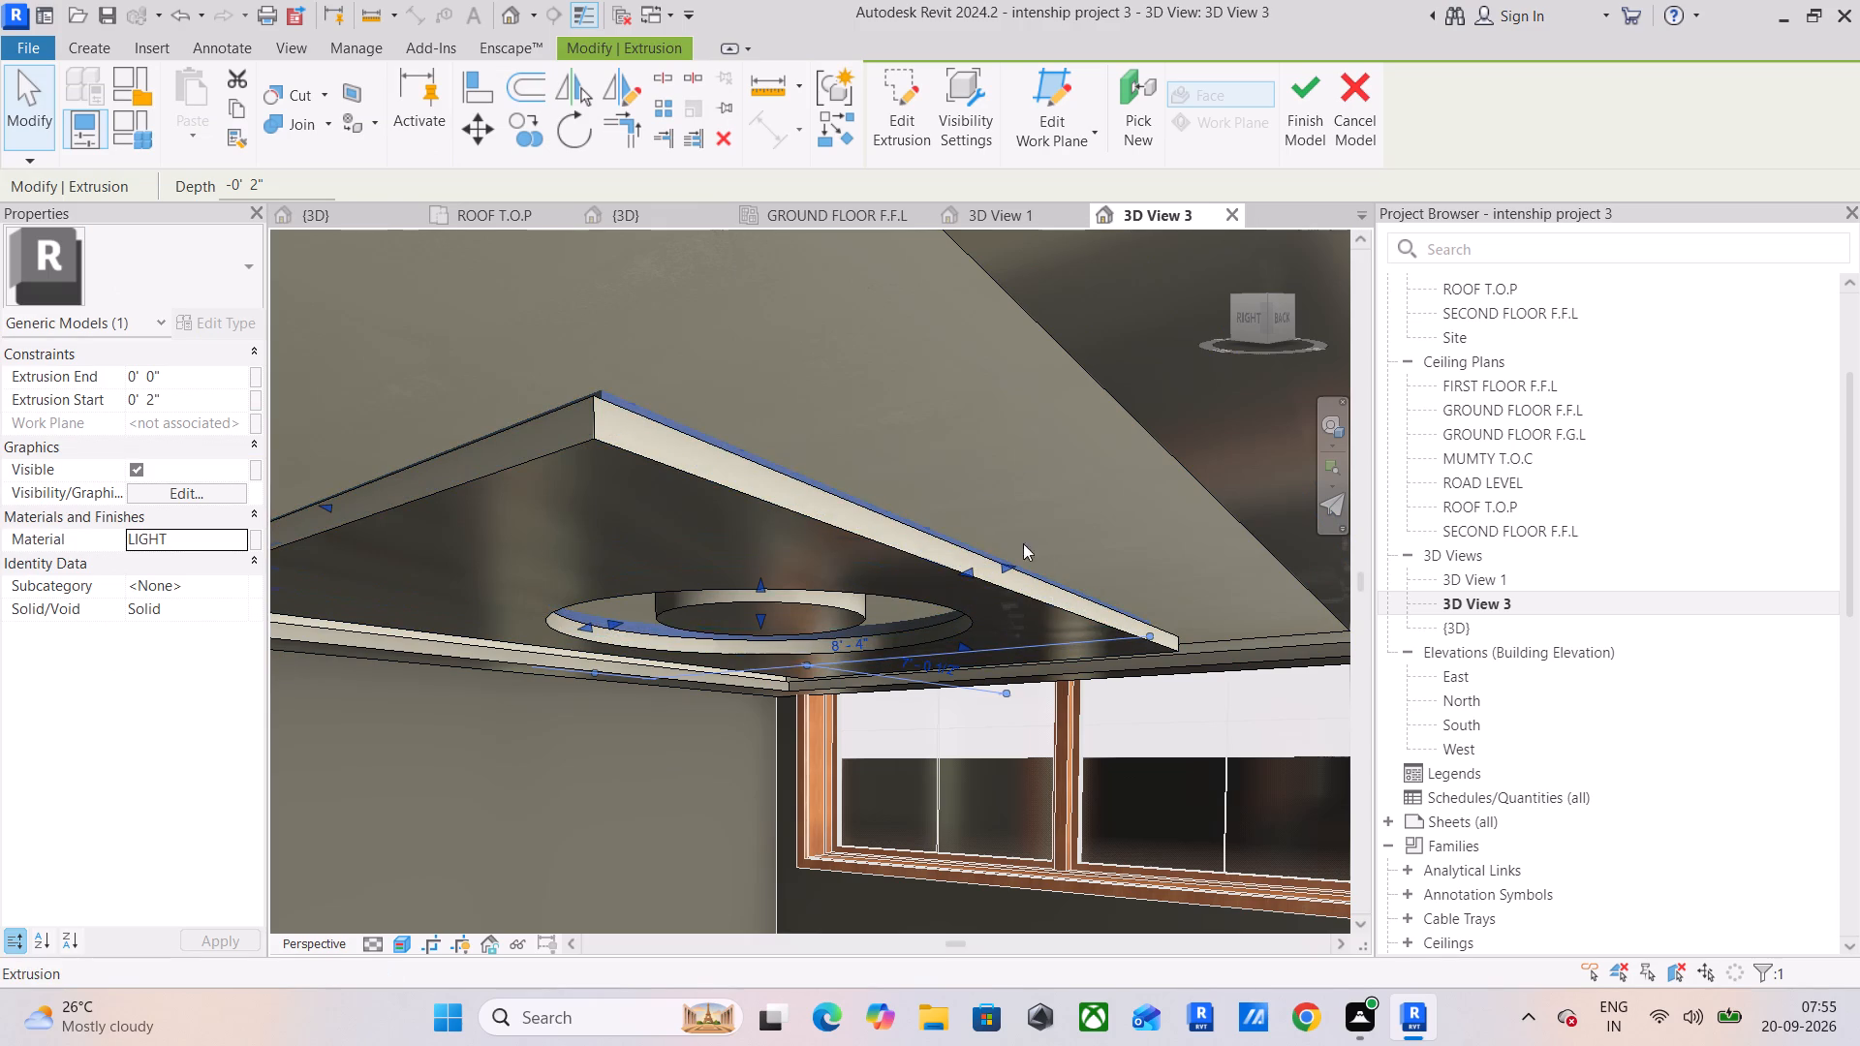
click(1294, 103)
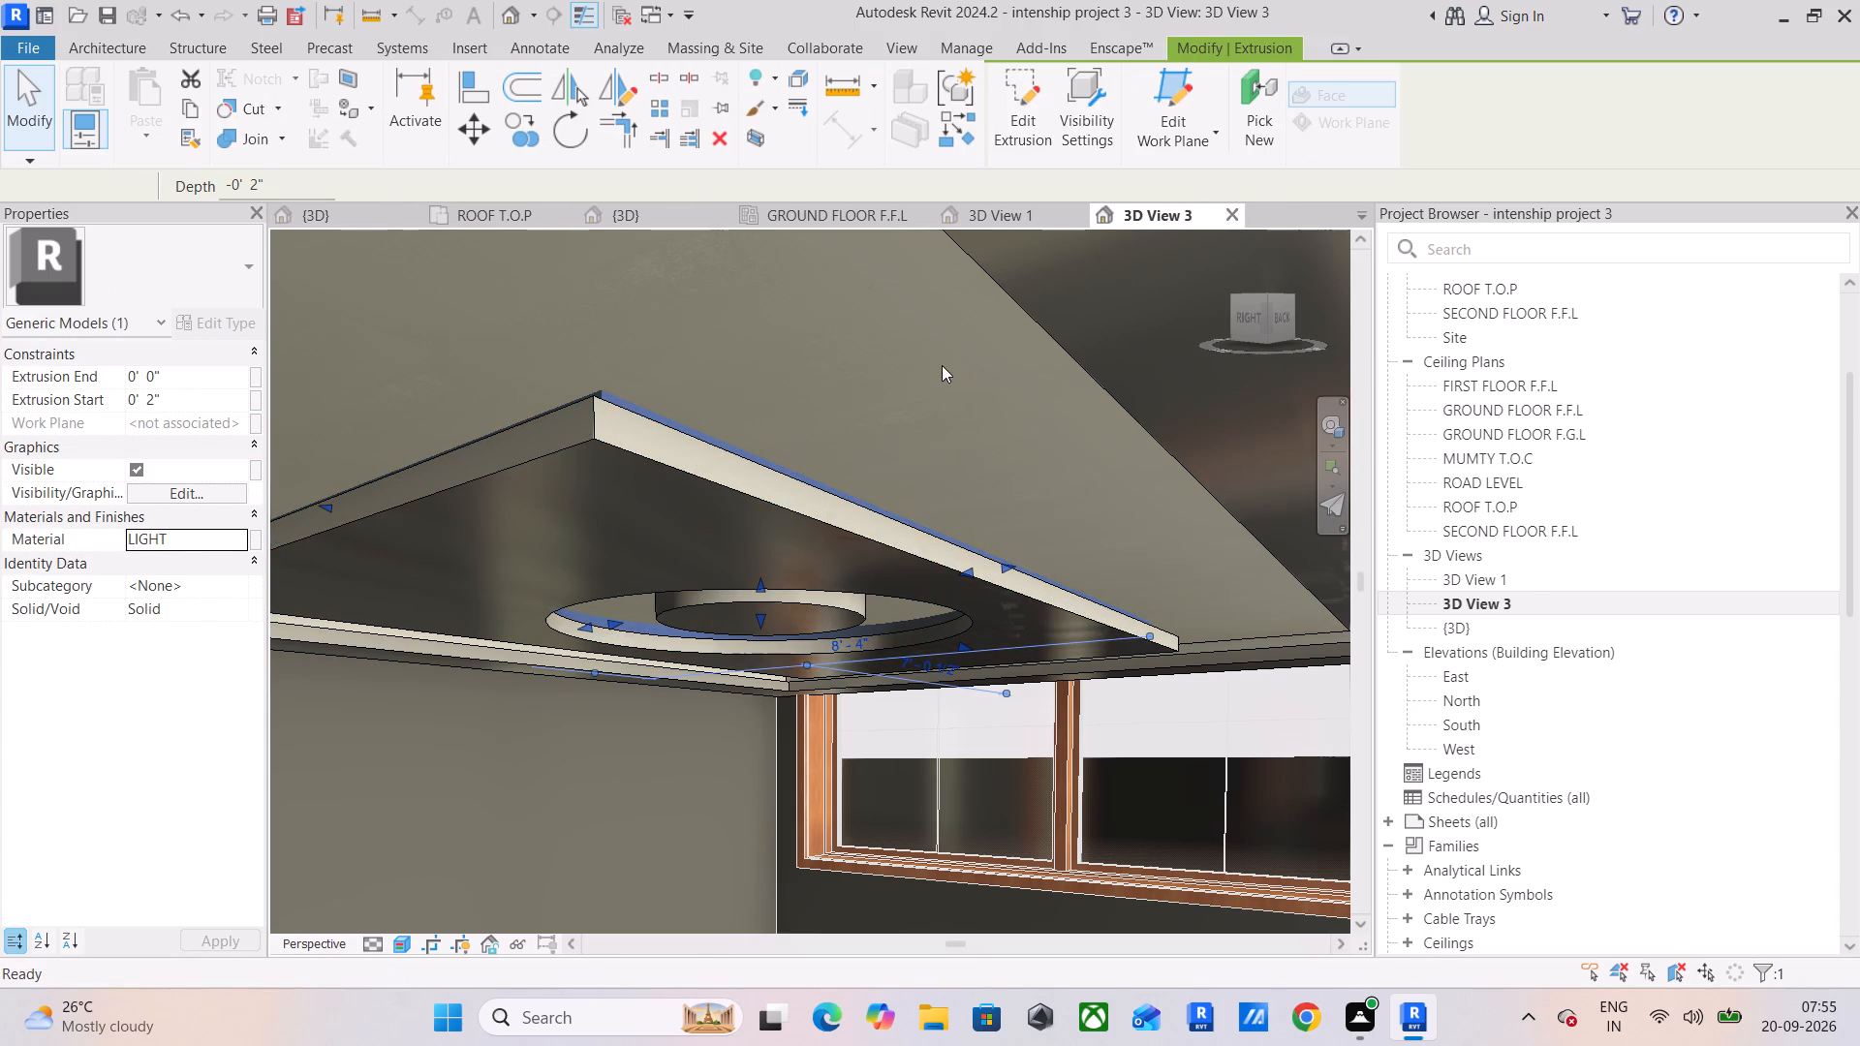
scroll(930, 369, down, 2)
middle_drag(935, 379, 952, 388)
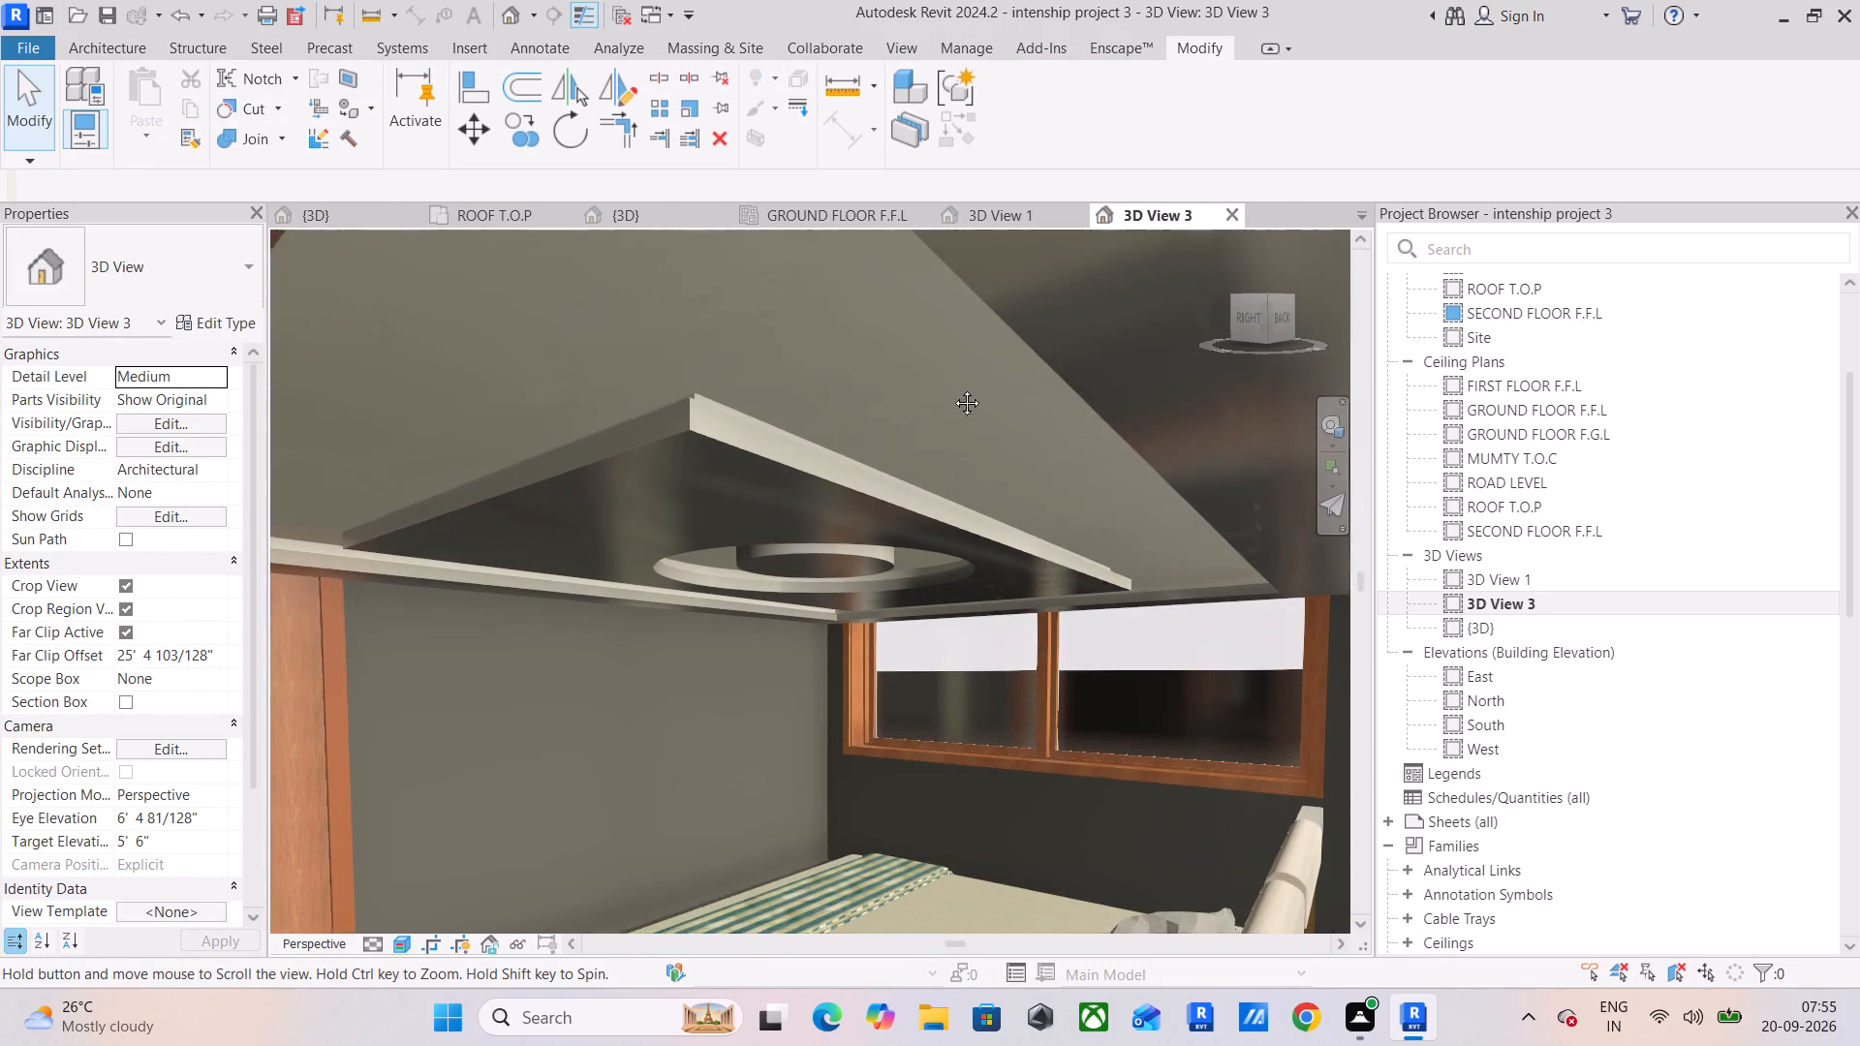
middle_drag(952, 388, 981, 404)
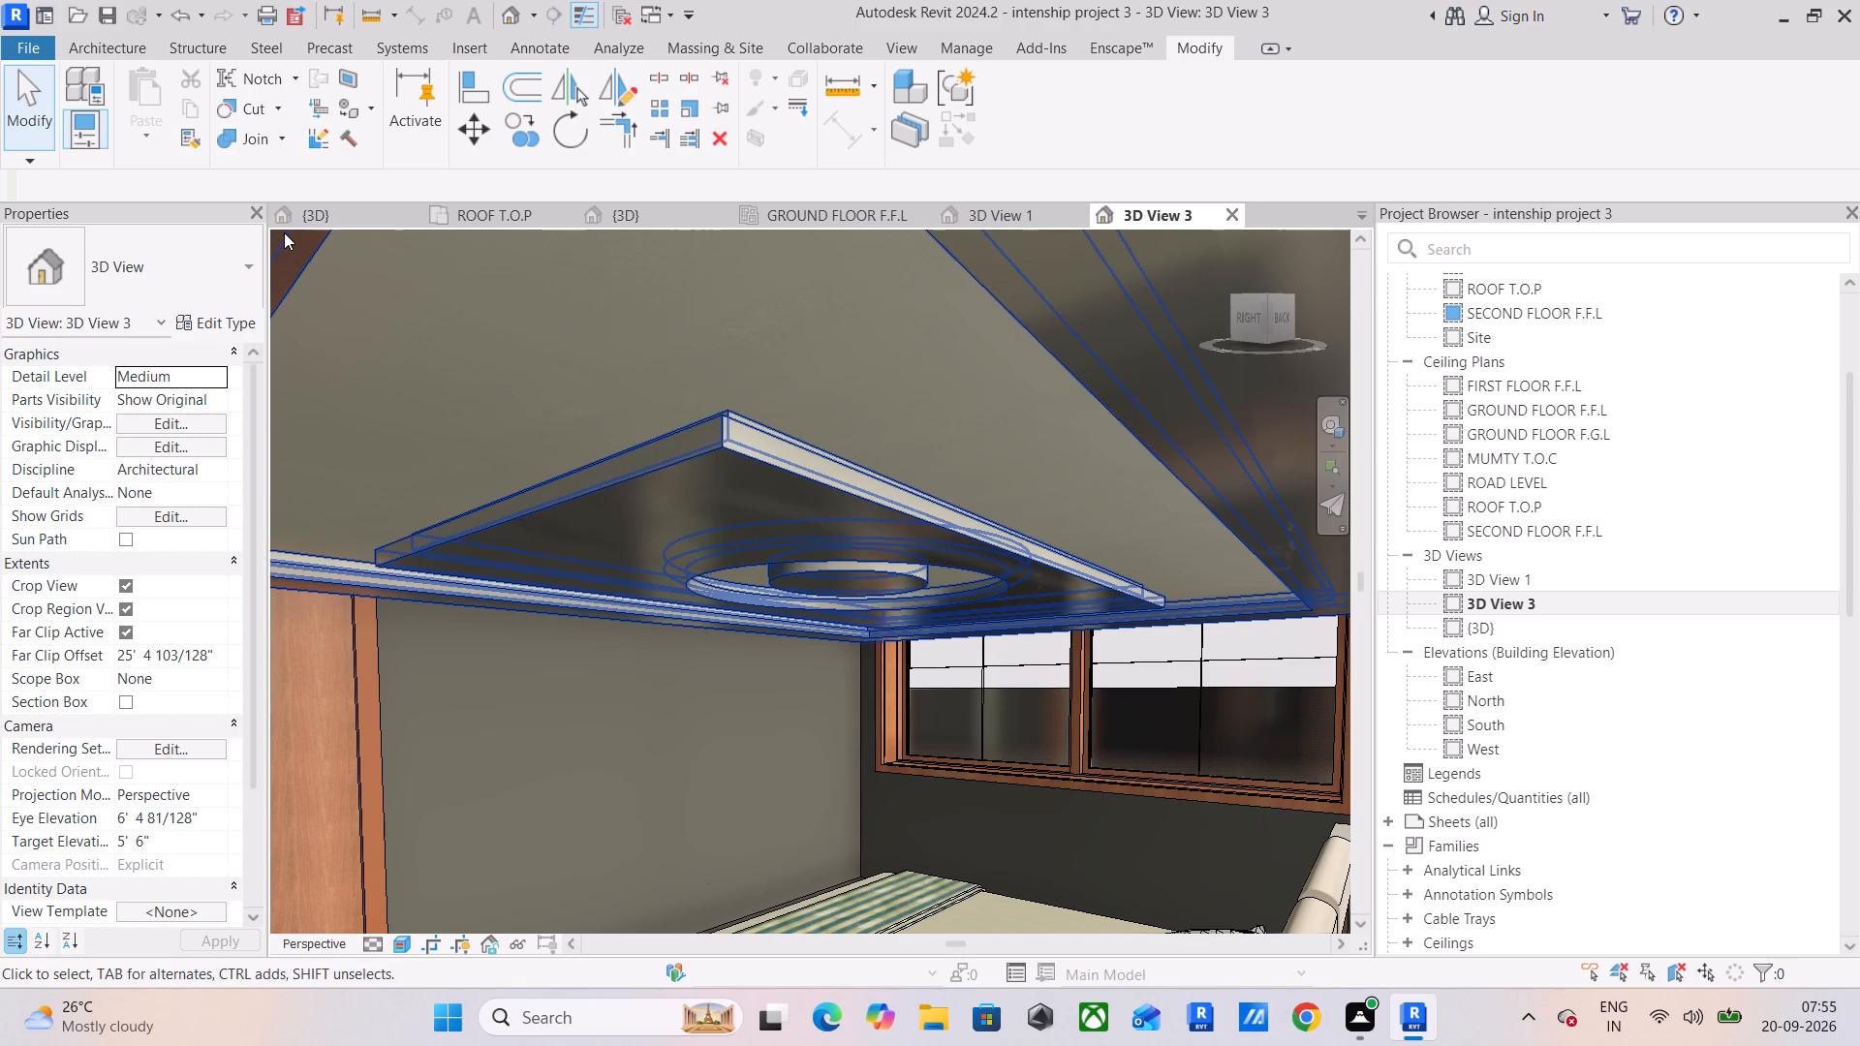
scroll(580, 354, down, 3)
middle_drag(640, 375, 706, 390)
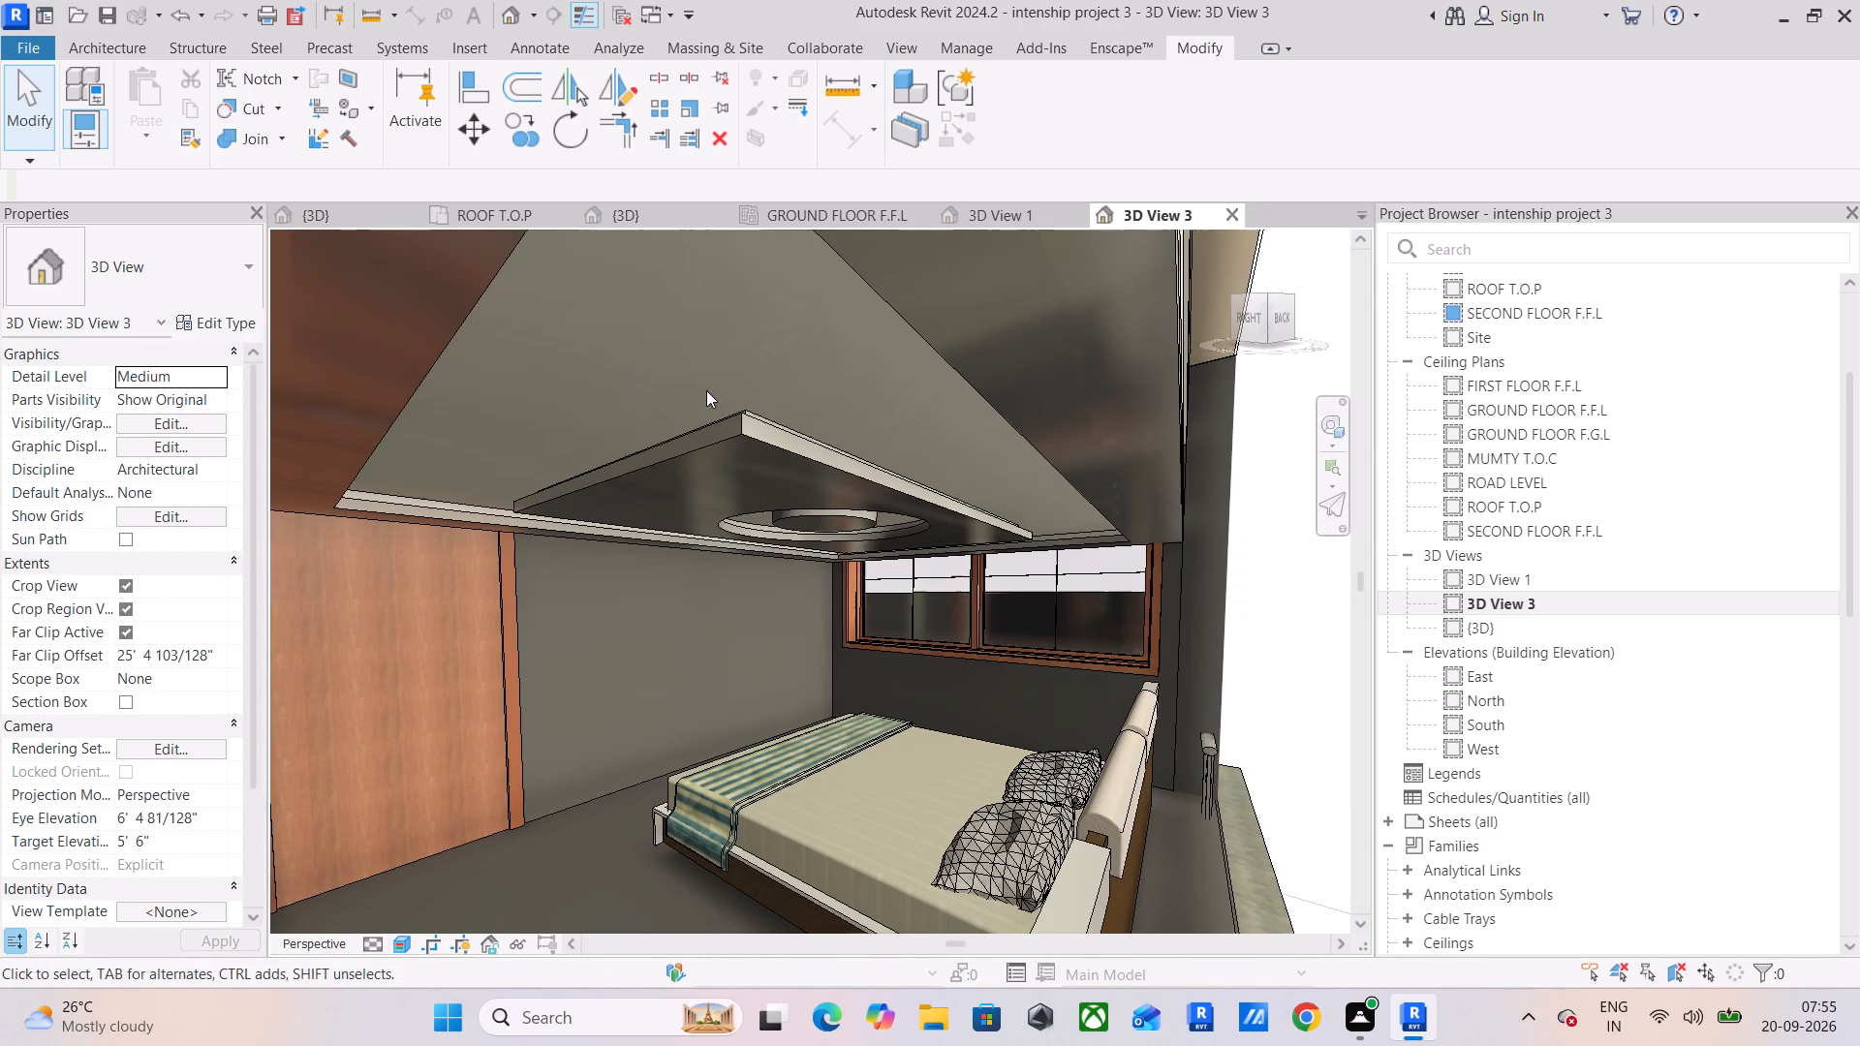
Render the bedroom view at Medium quality with the Interior: Artificial only lighting scheme, and close the rendering settings.
text(RR)
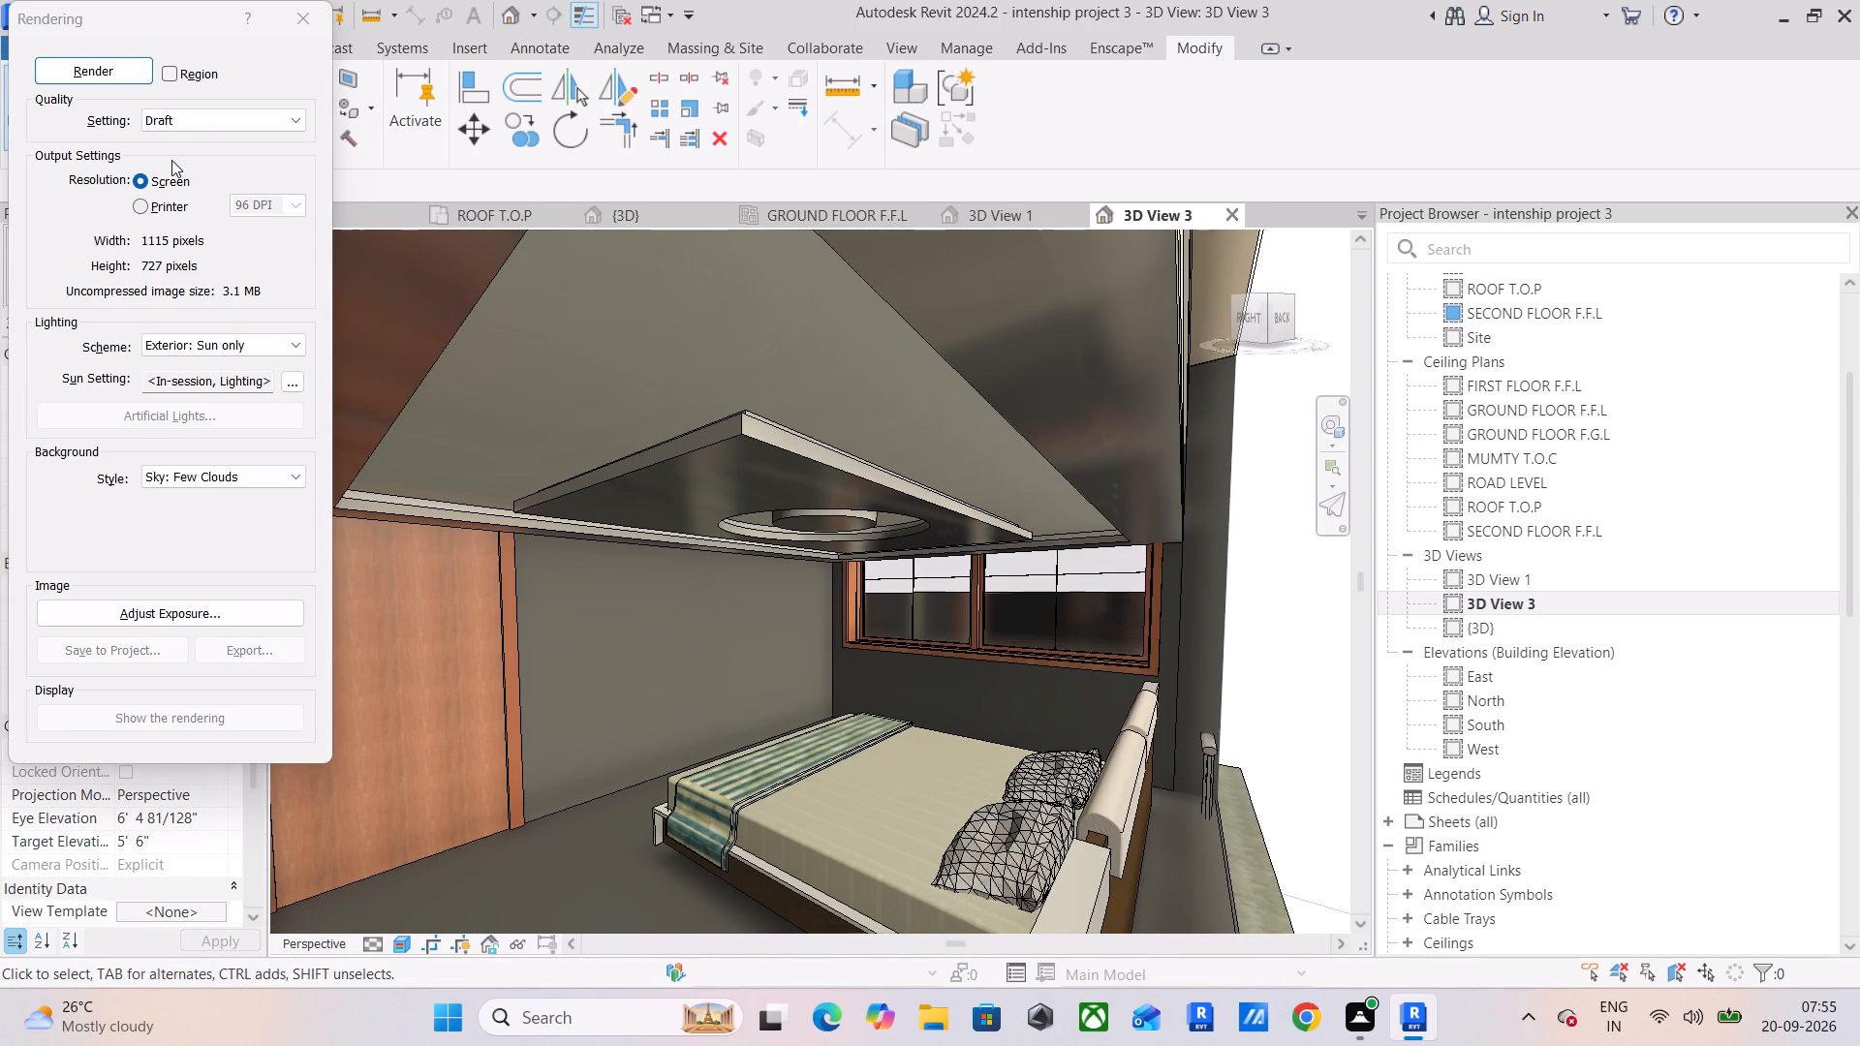
click(195, 126)
click(204, 160)
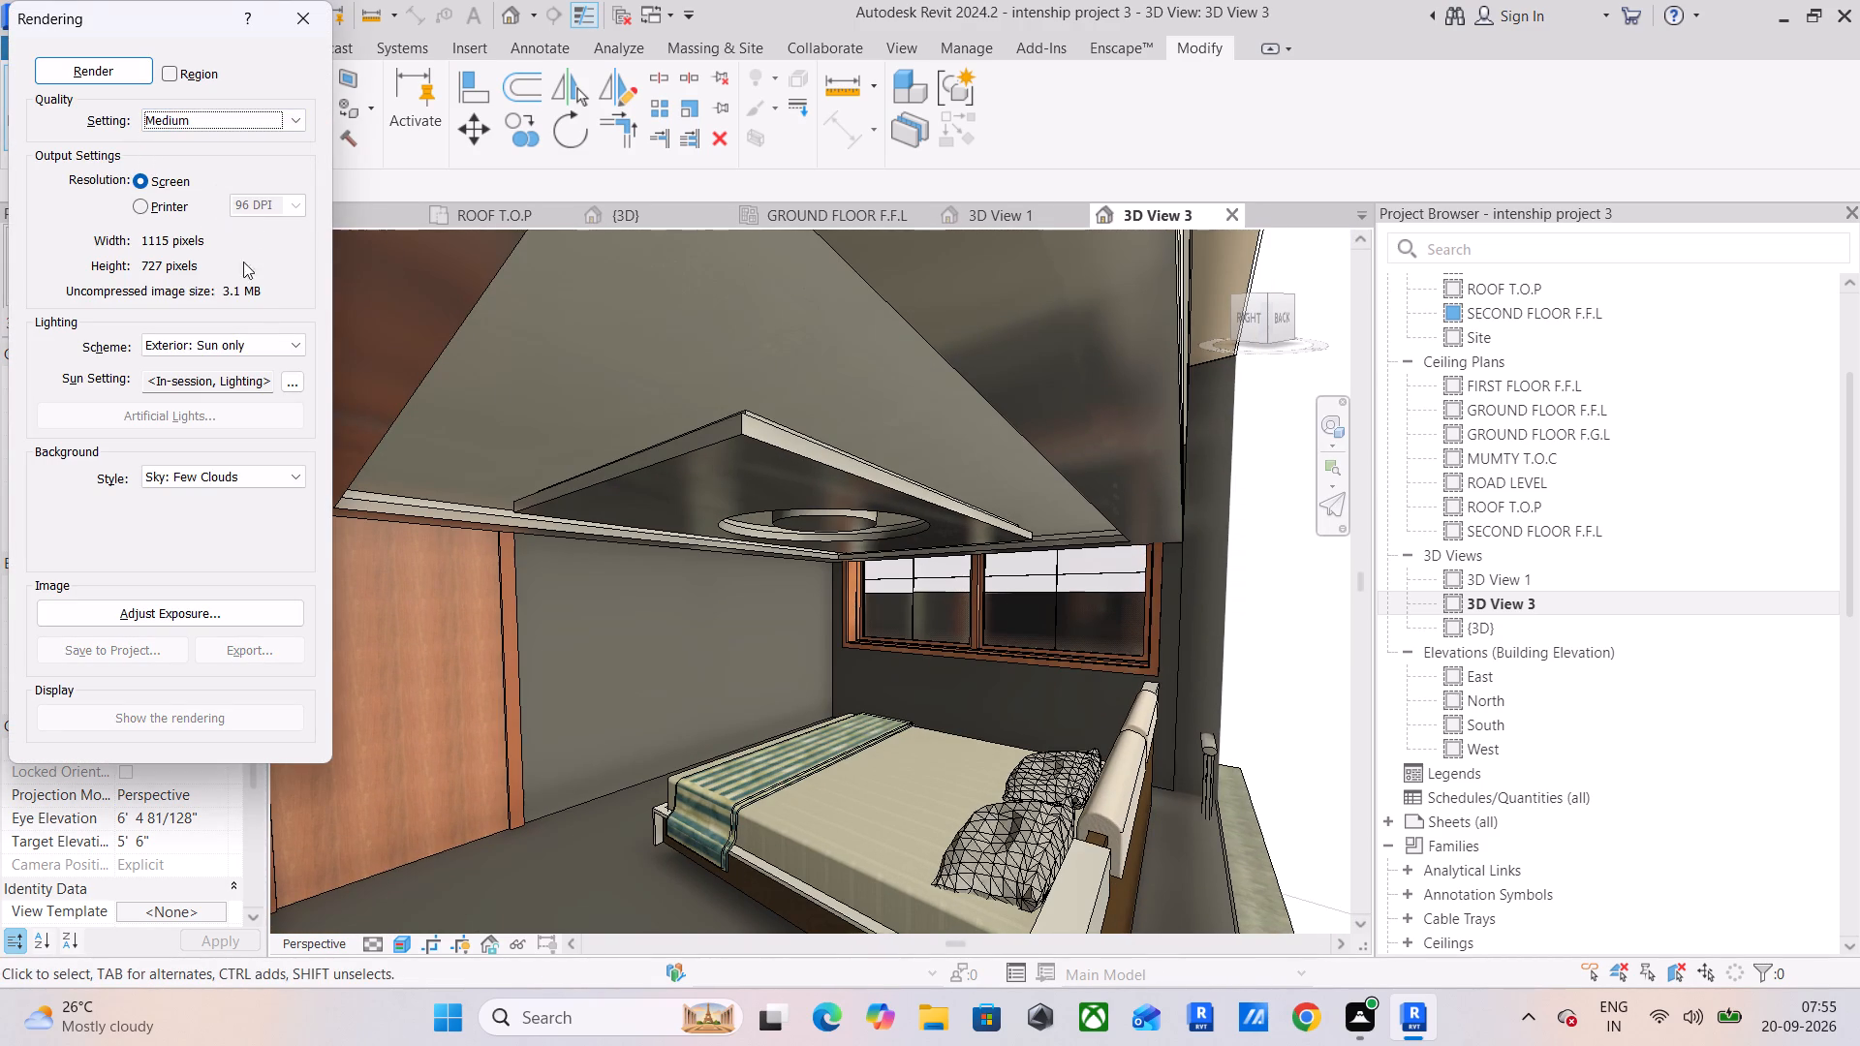
click(238, 343)
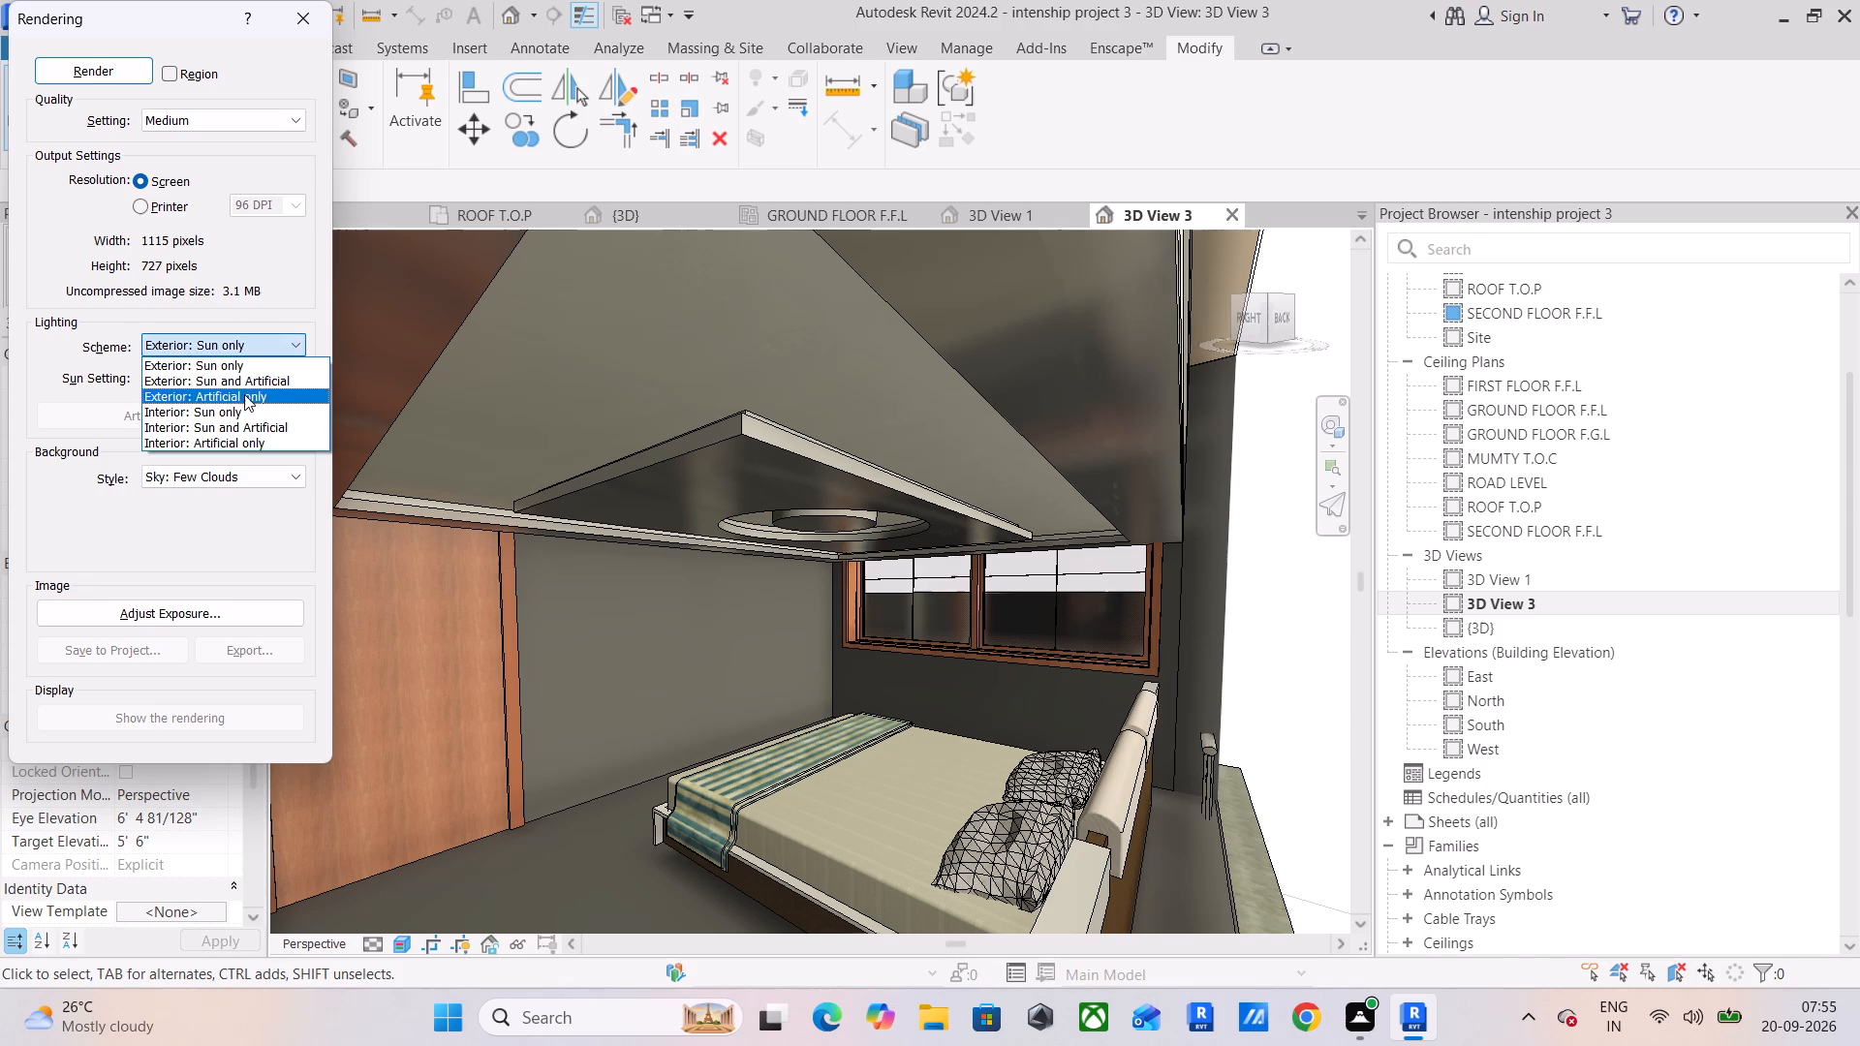
click(237, 439)
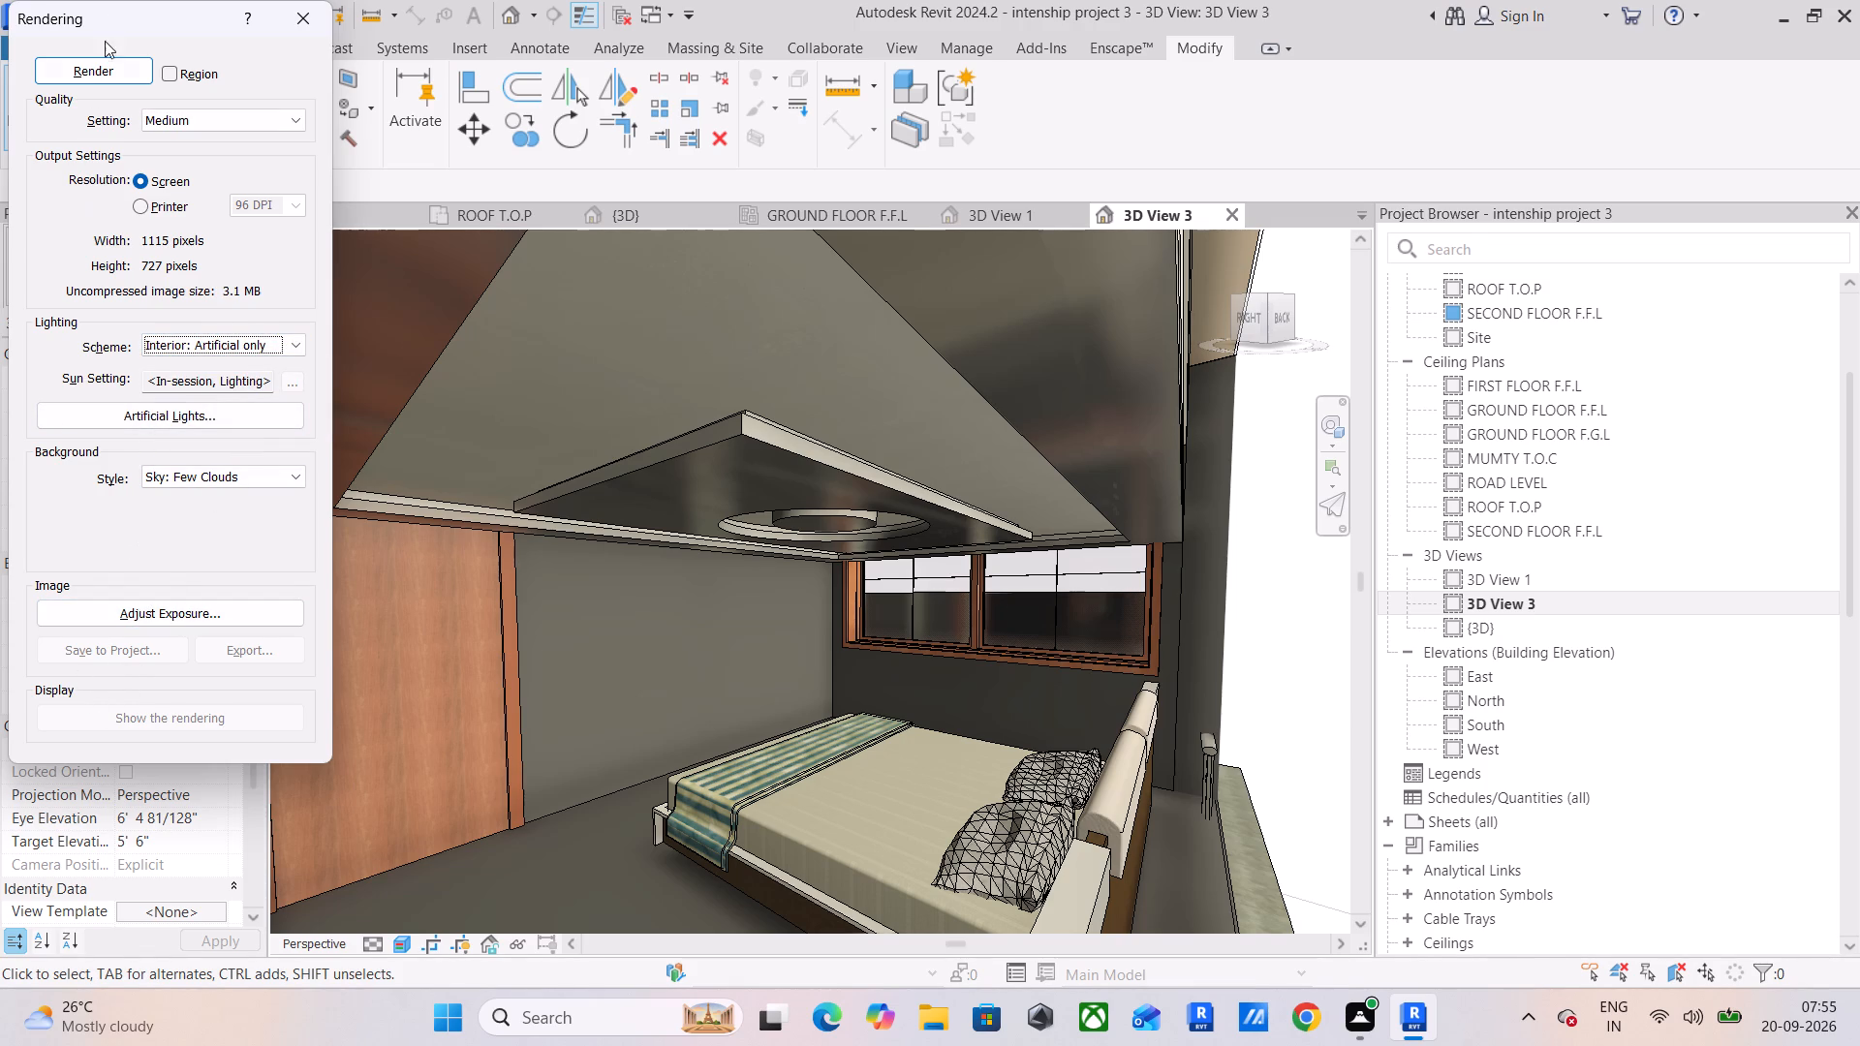
click(77, 66)
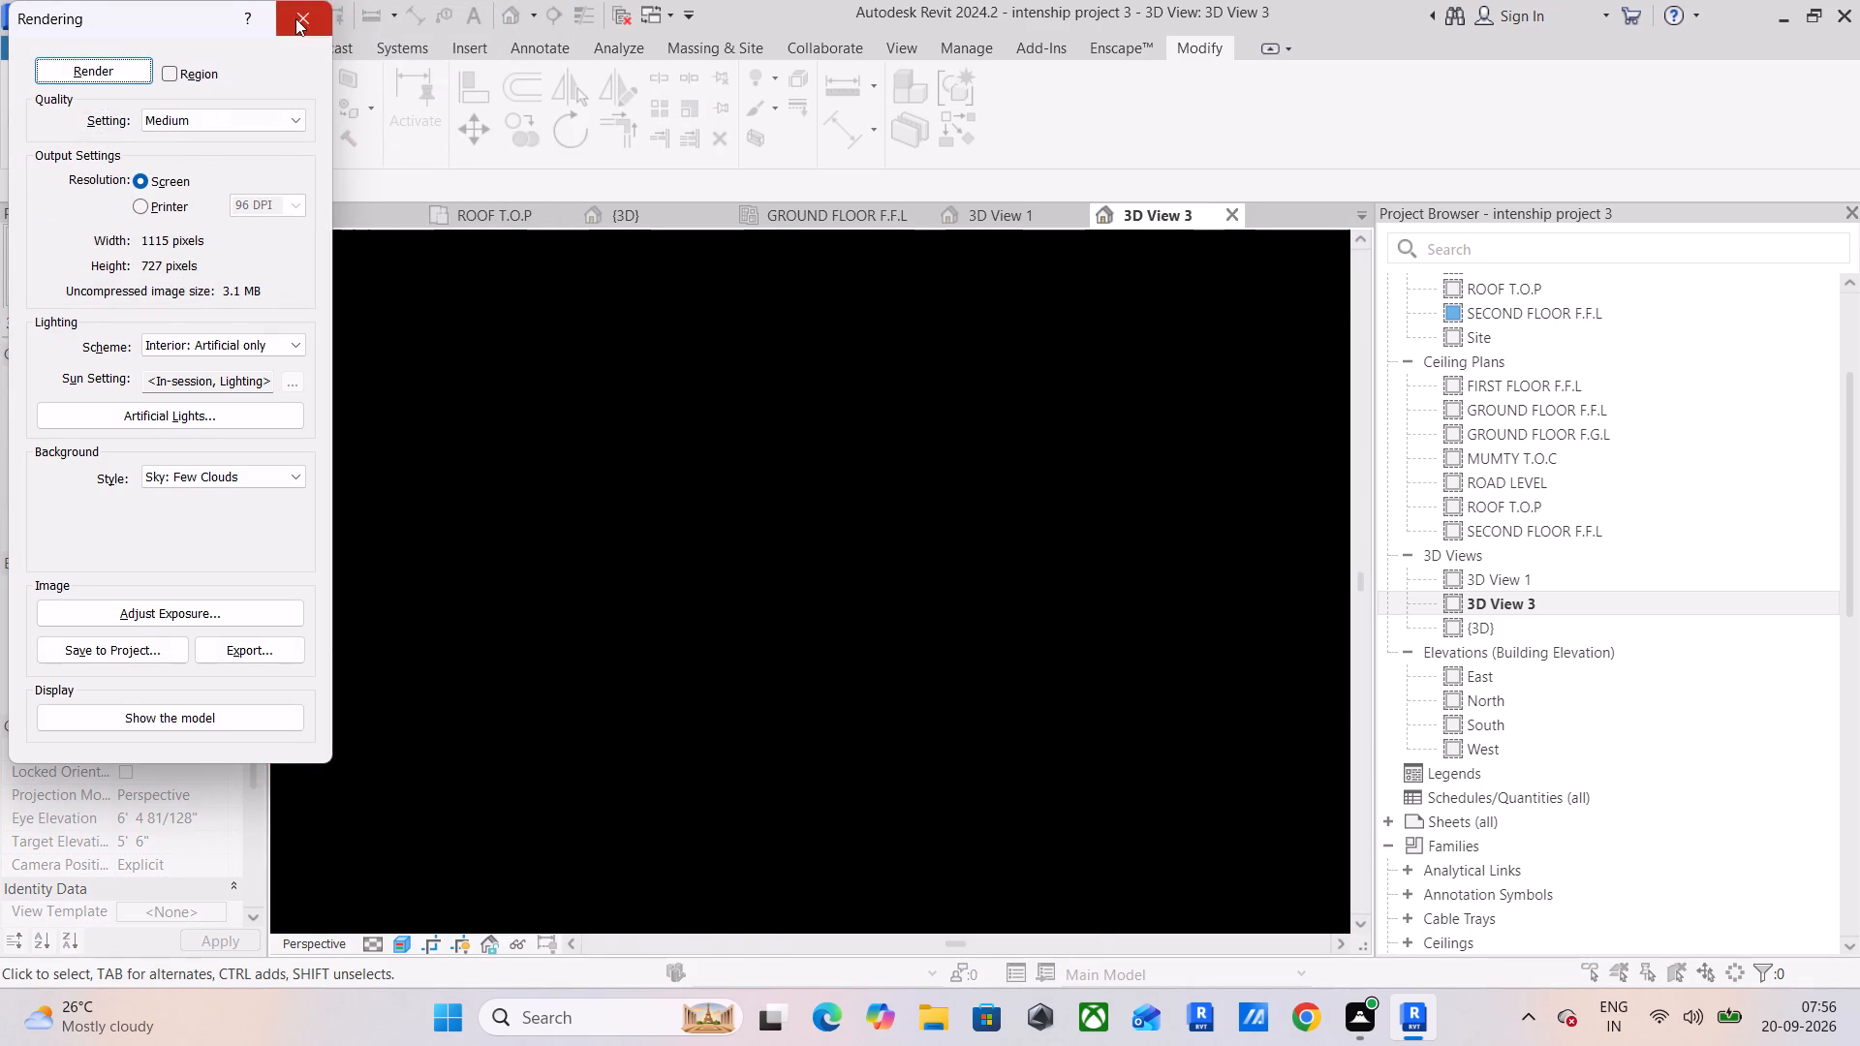
click(295, 18)
Open the bedroom's decorative ceiling model for in-place editing and bring up the LIGHT material of the ceiling panel's light strip extrusion.
scroll(758, 410, up, 6)
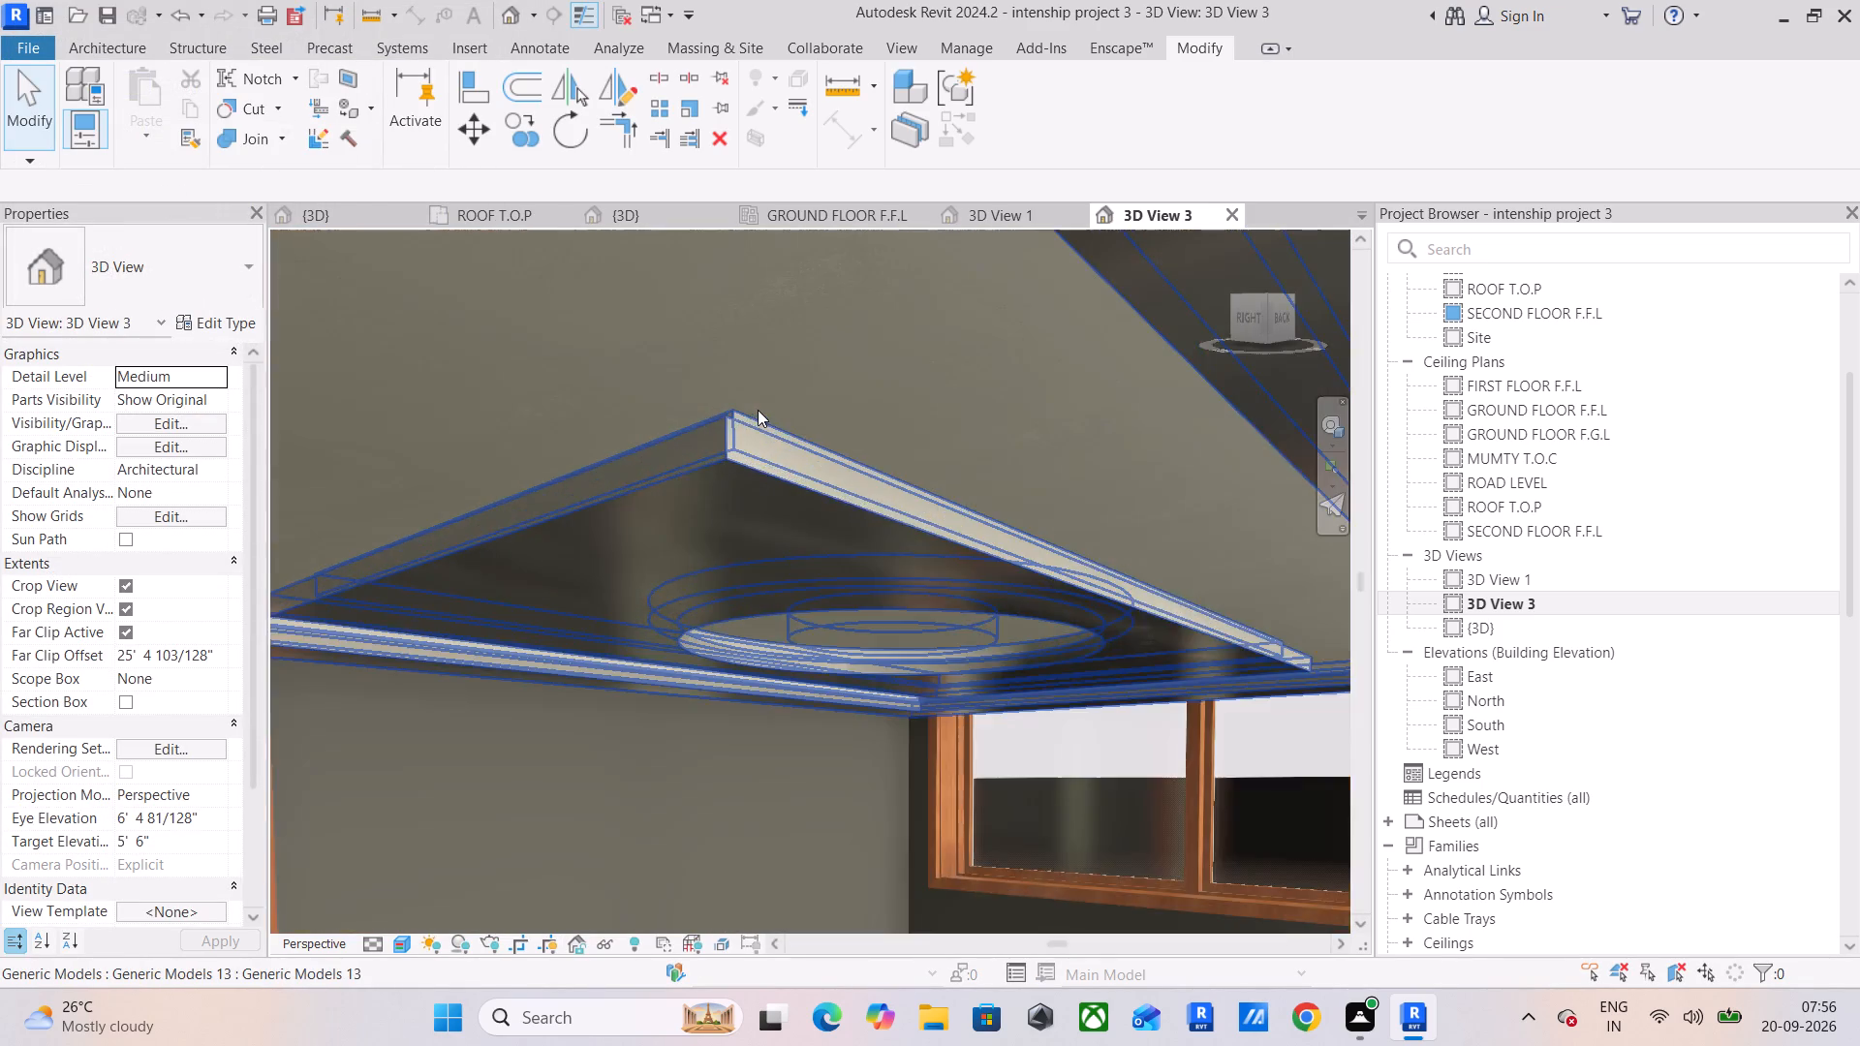
scroll(758, 410, up, 5)
click(757, 433)
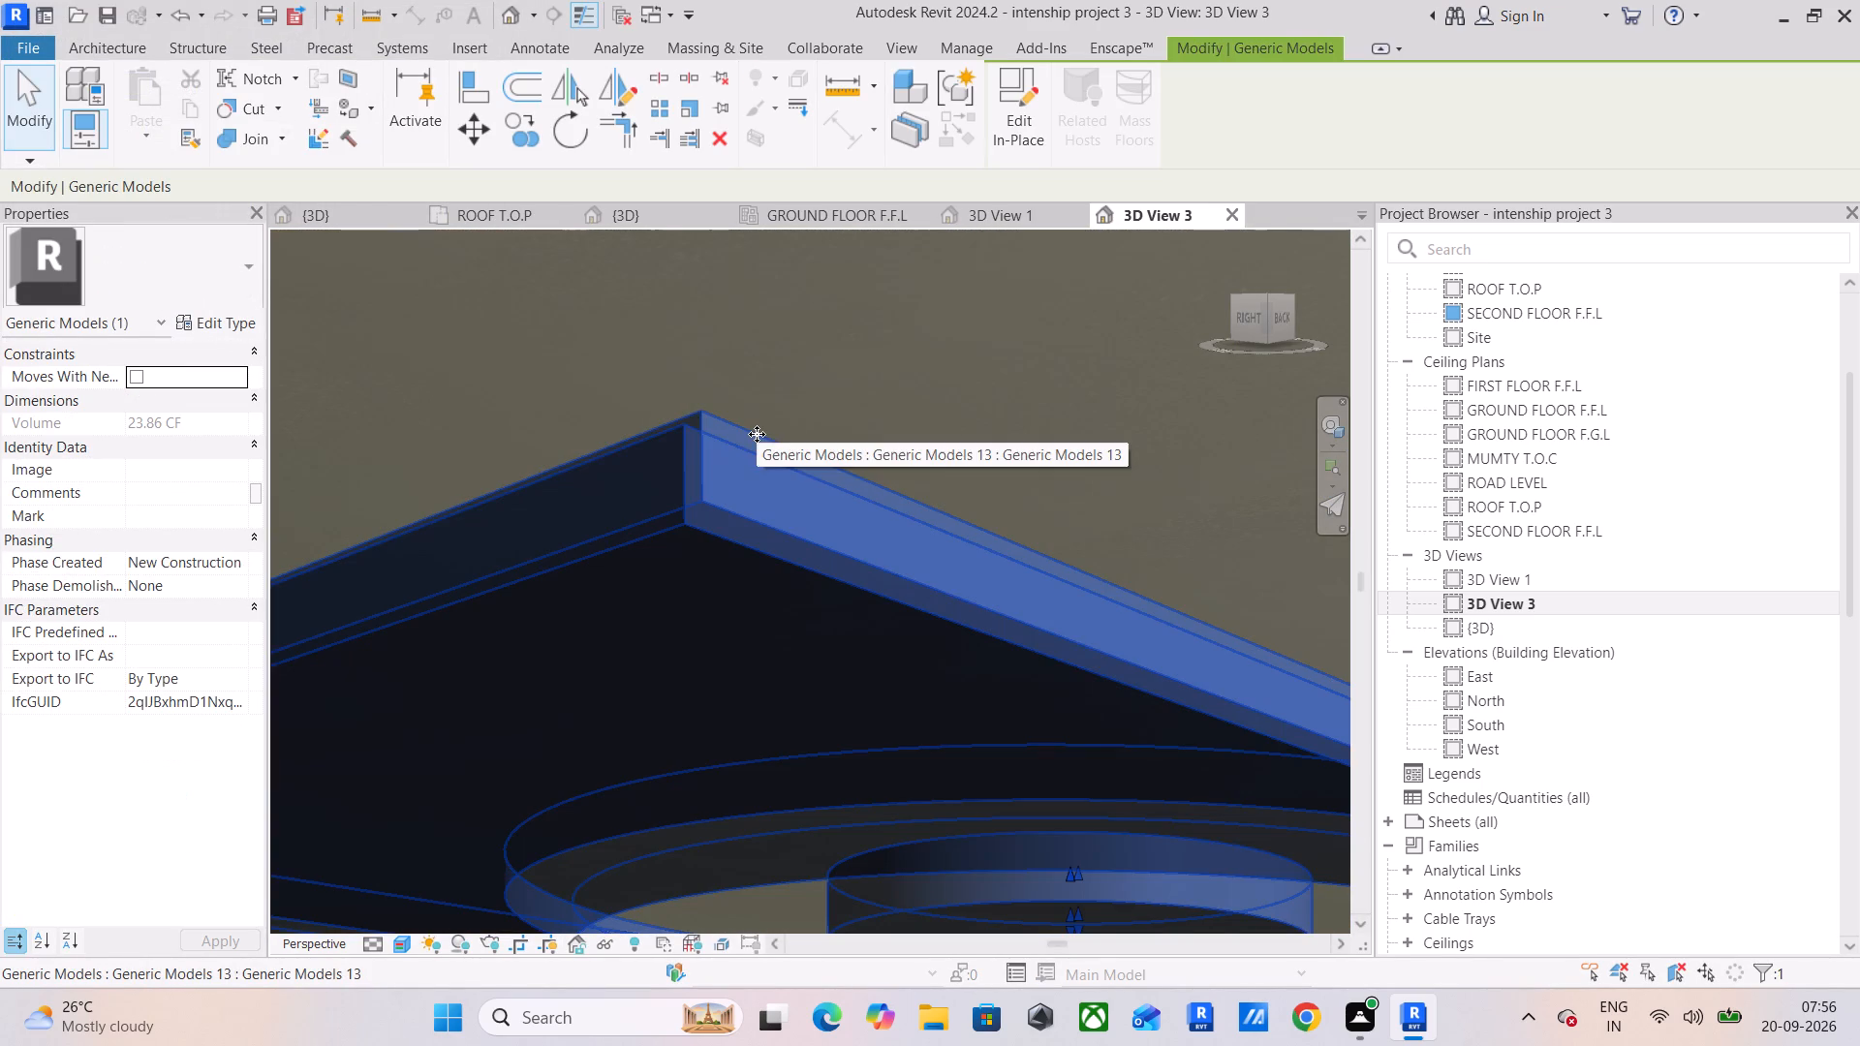
click(1034, 121)
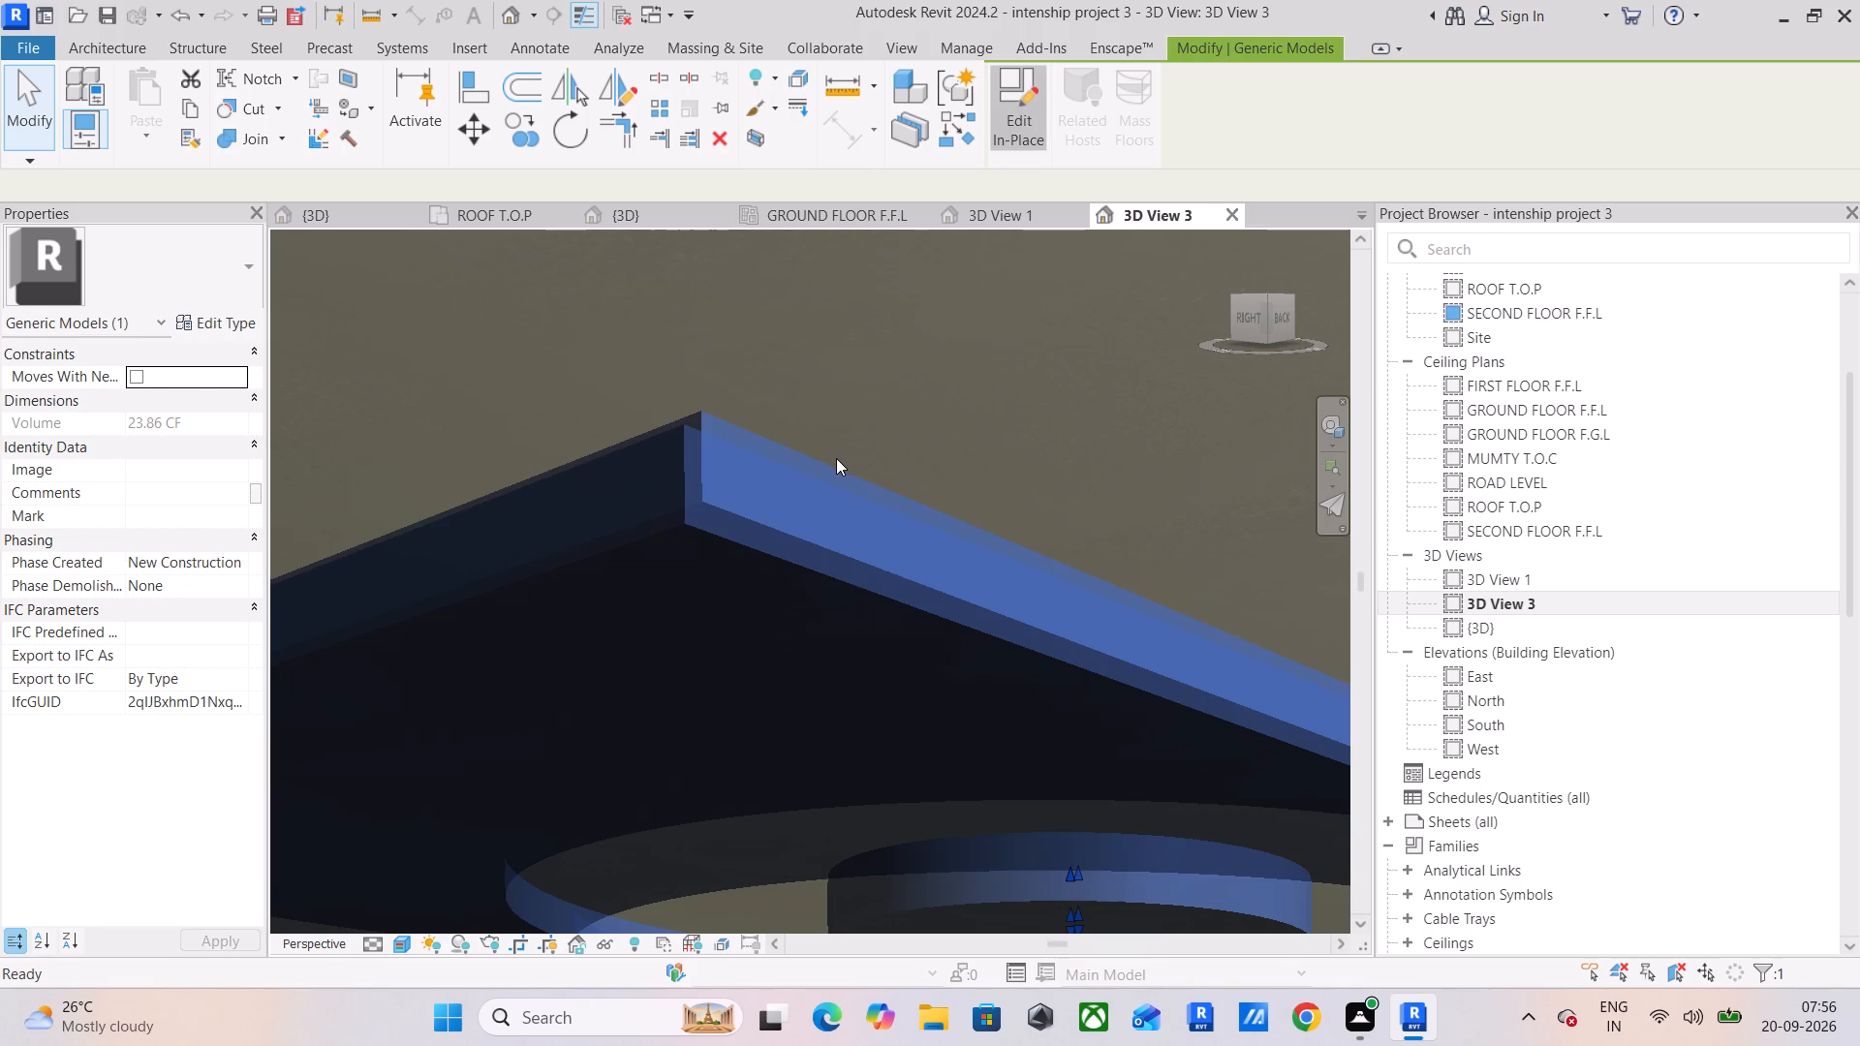
click(815, 458)
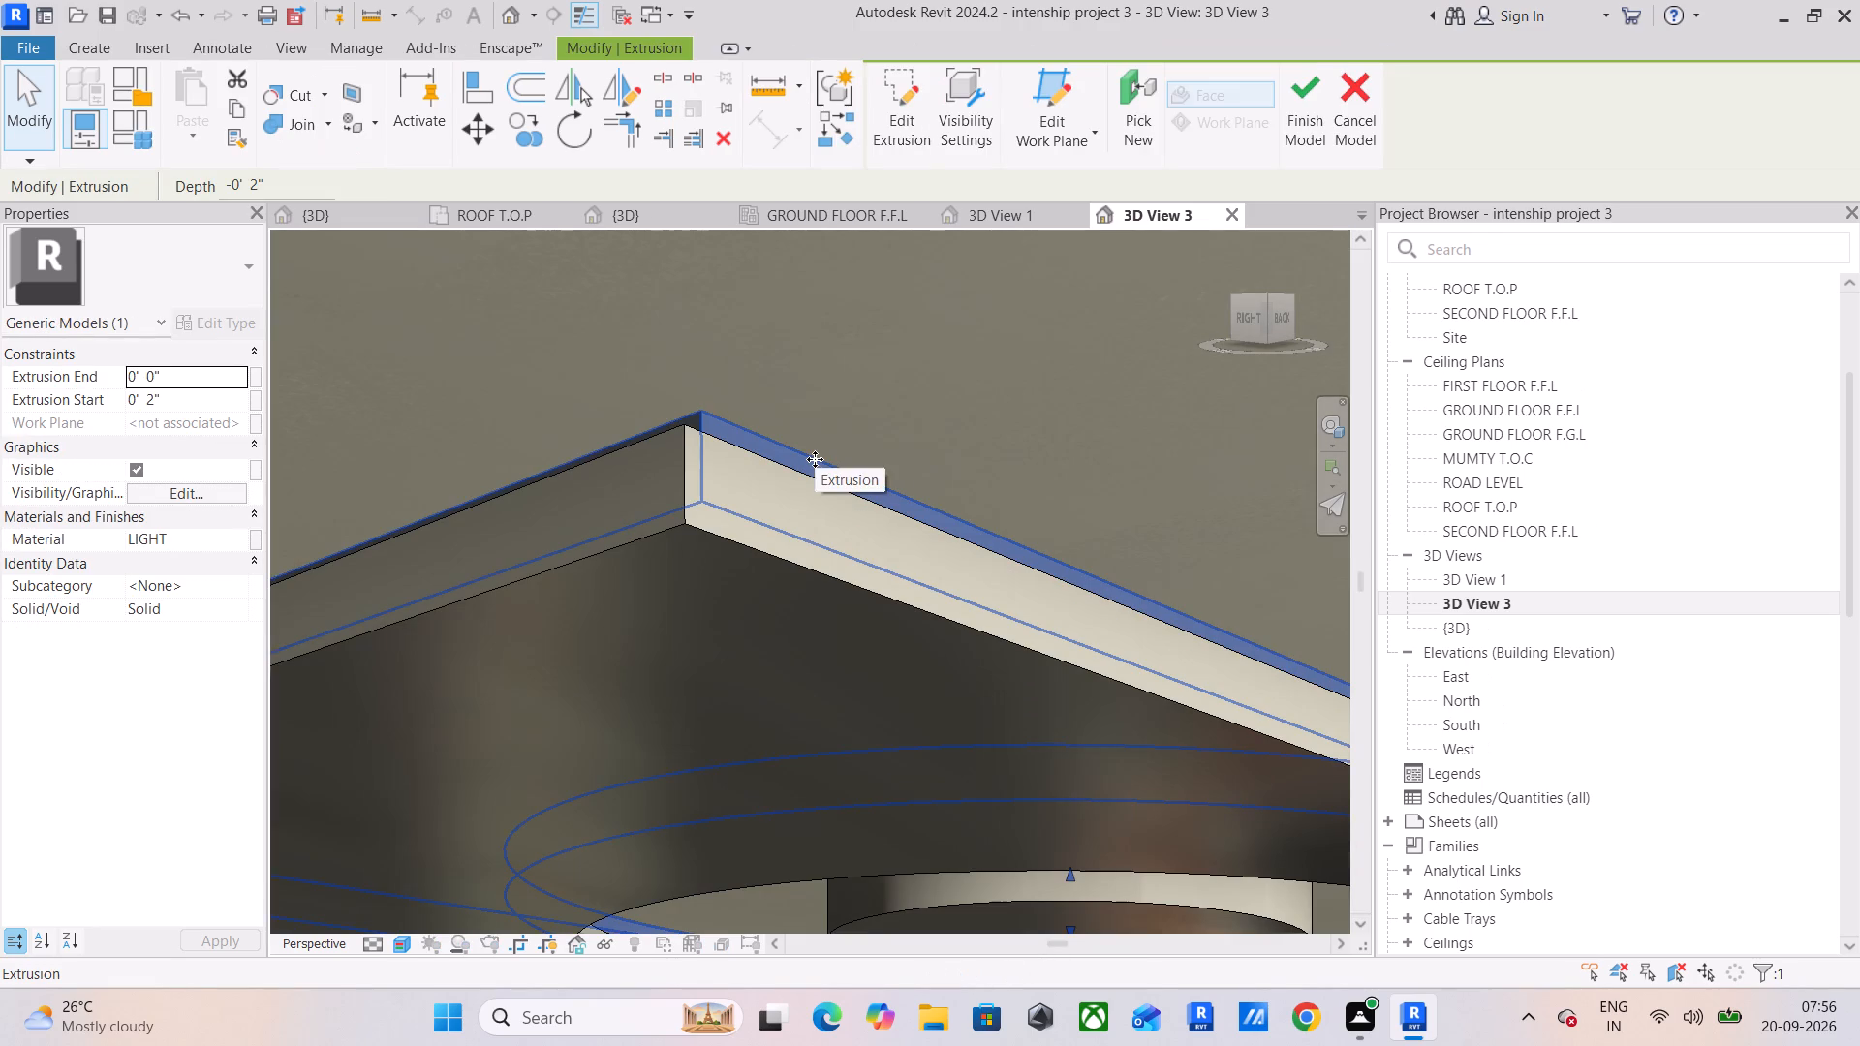
click(243, 541)
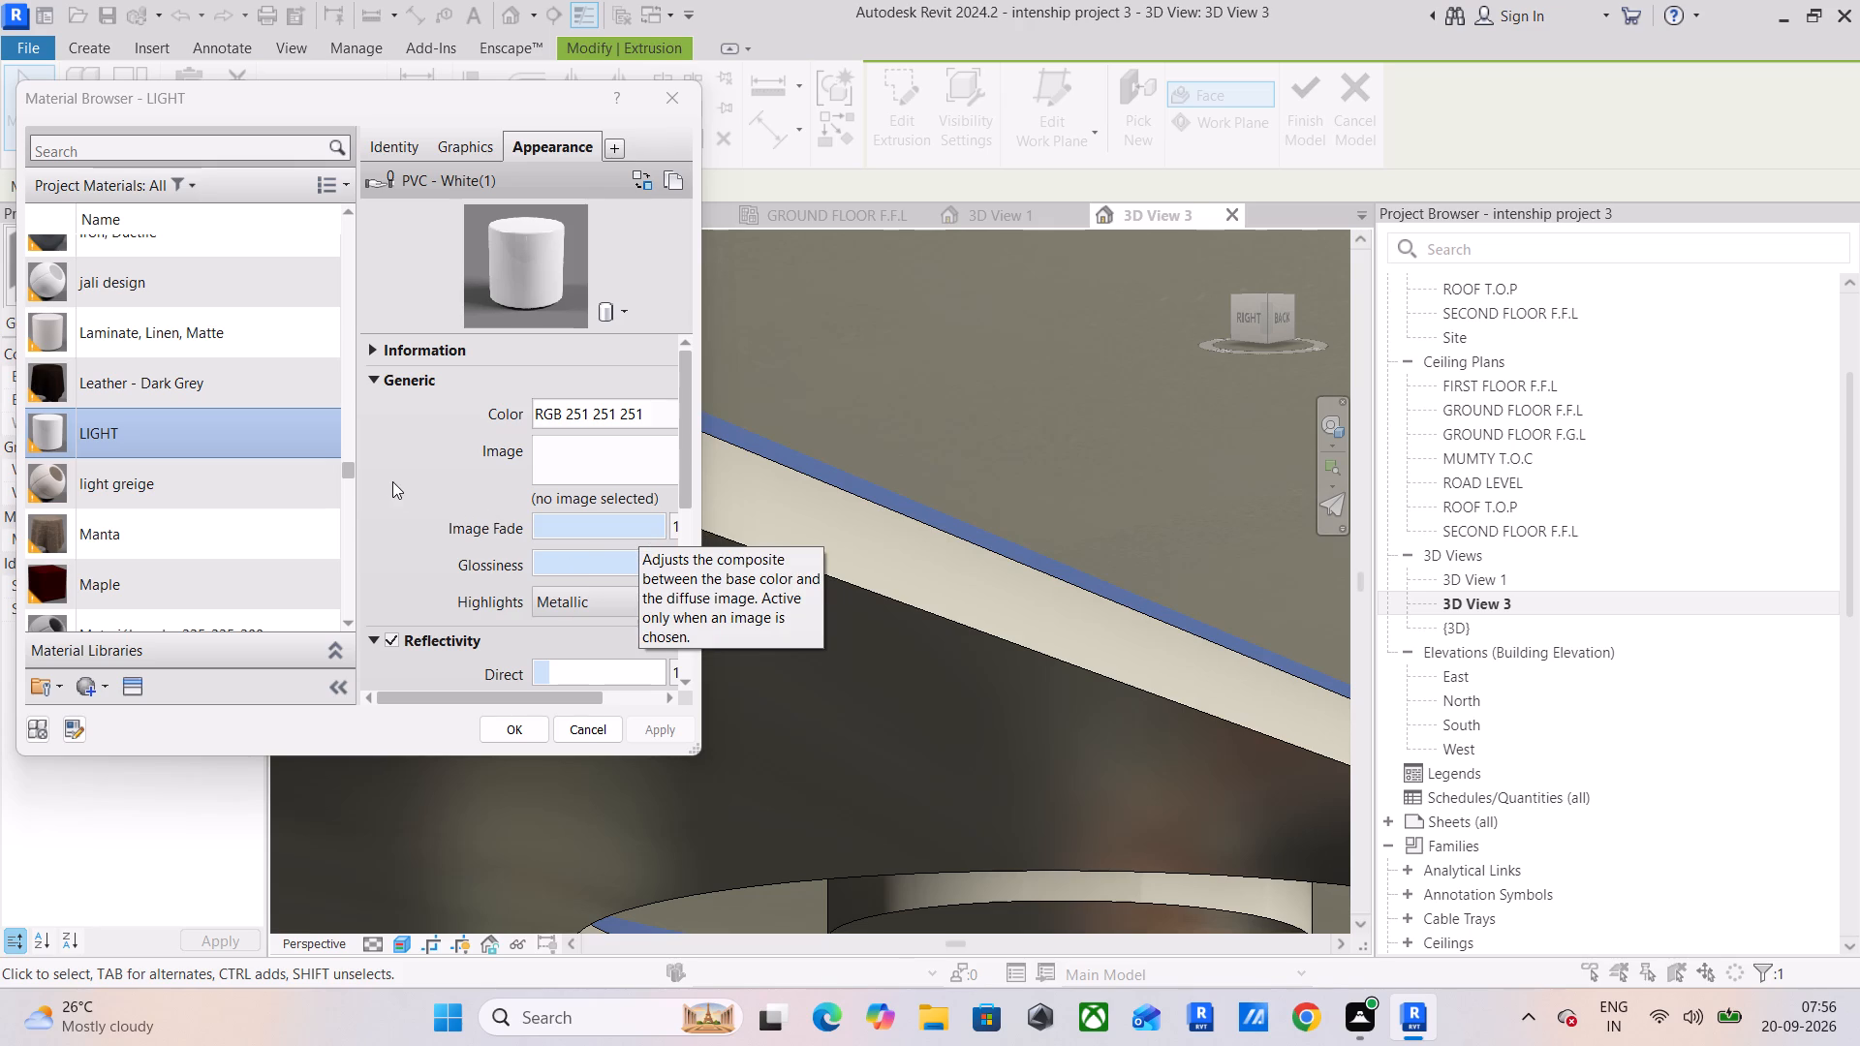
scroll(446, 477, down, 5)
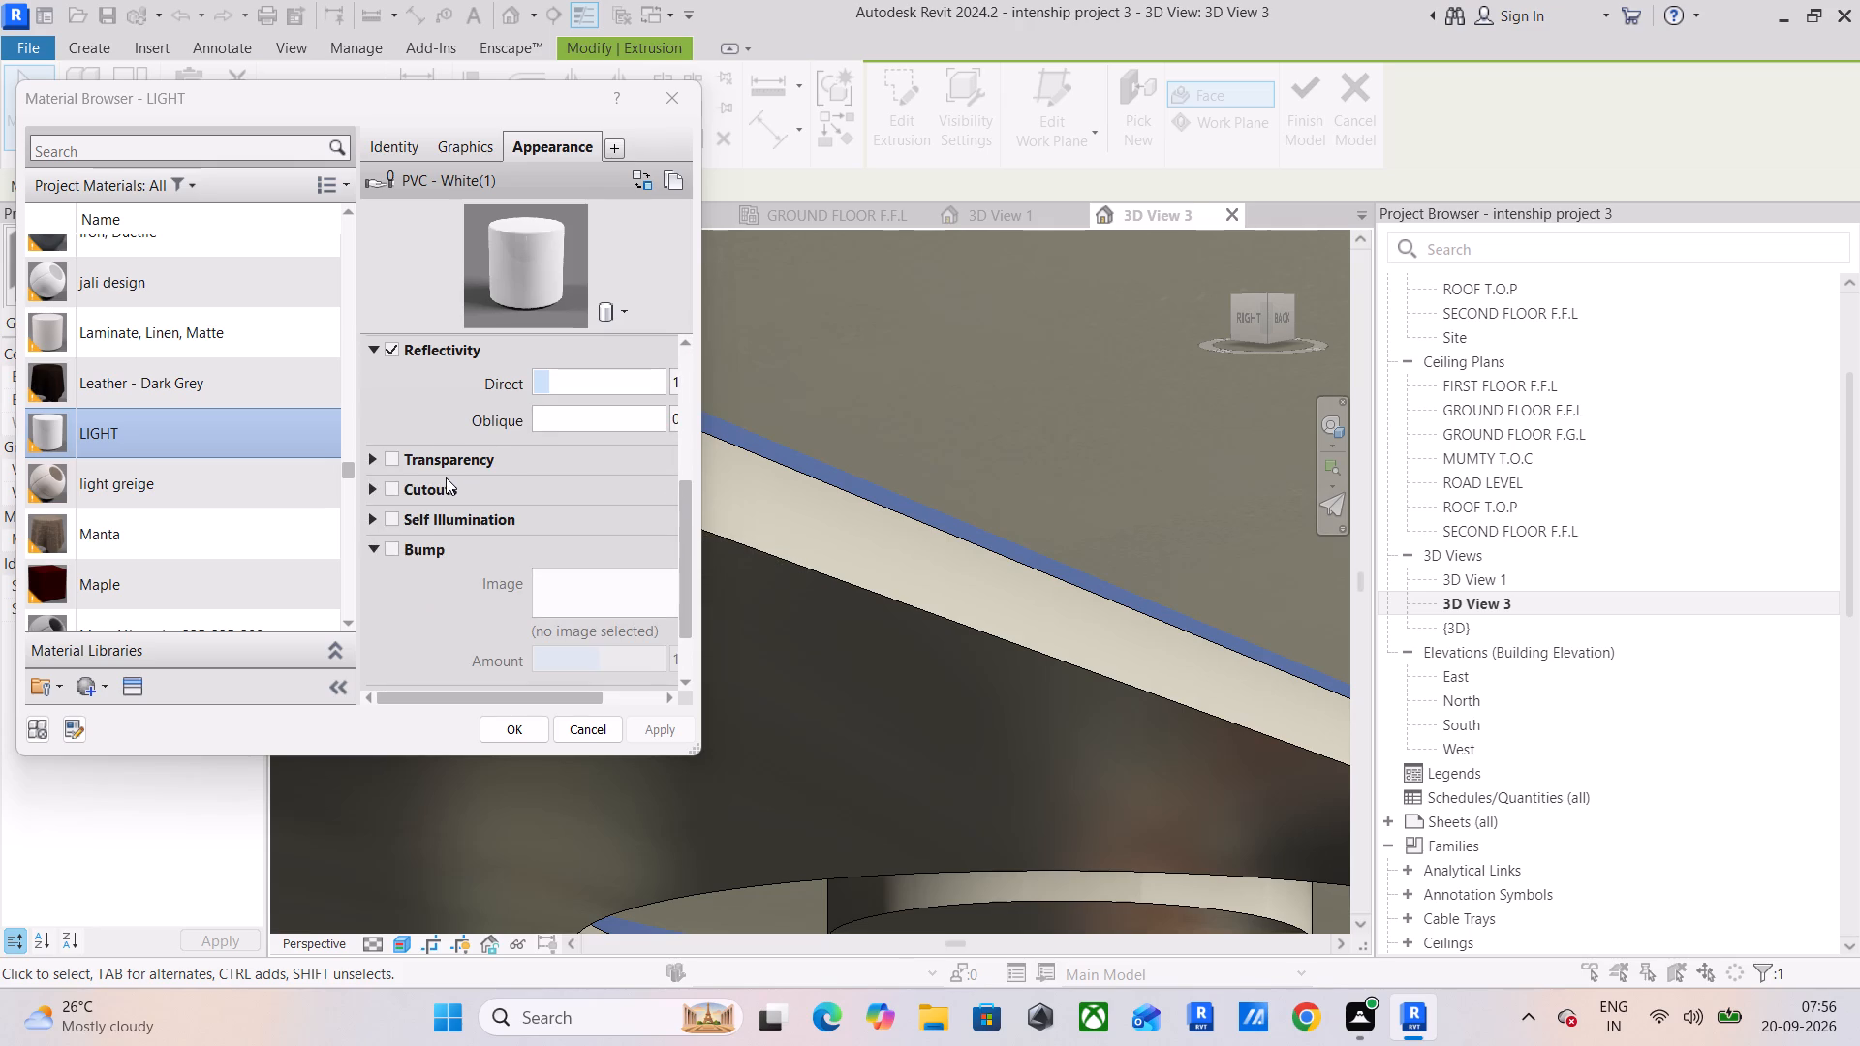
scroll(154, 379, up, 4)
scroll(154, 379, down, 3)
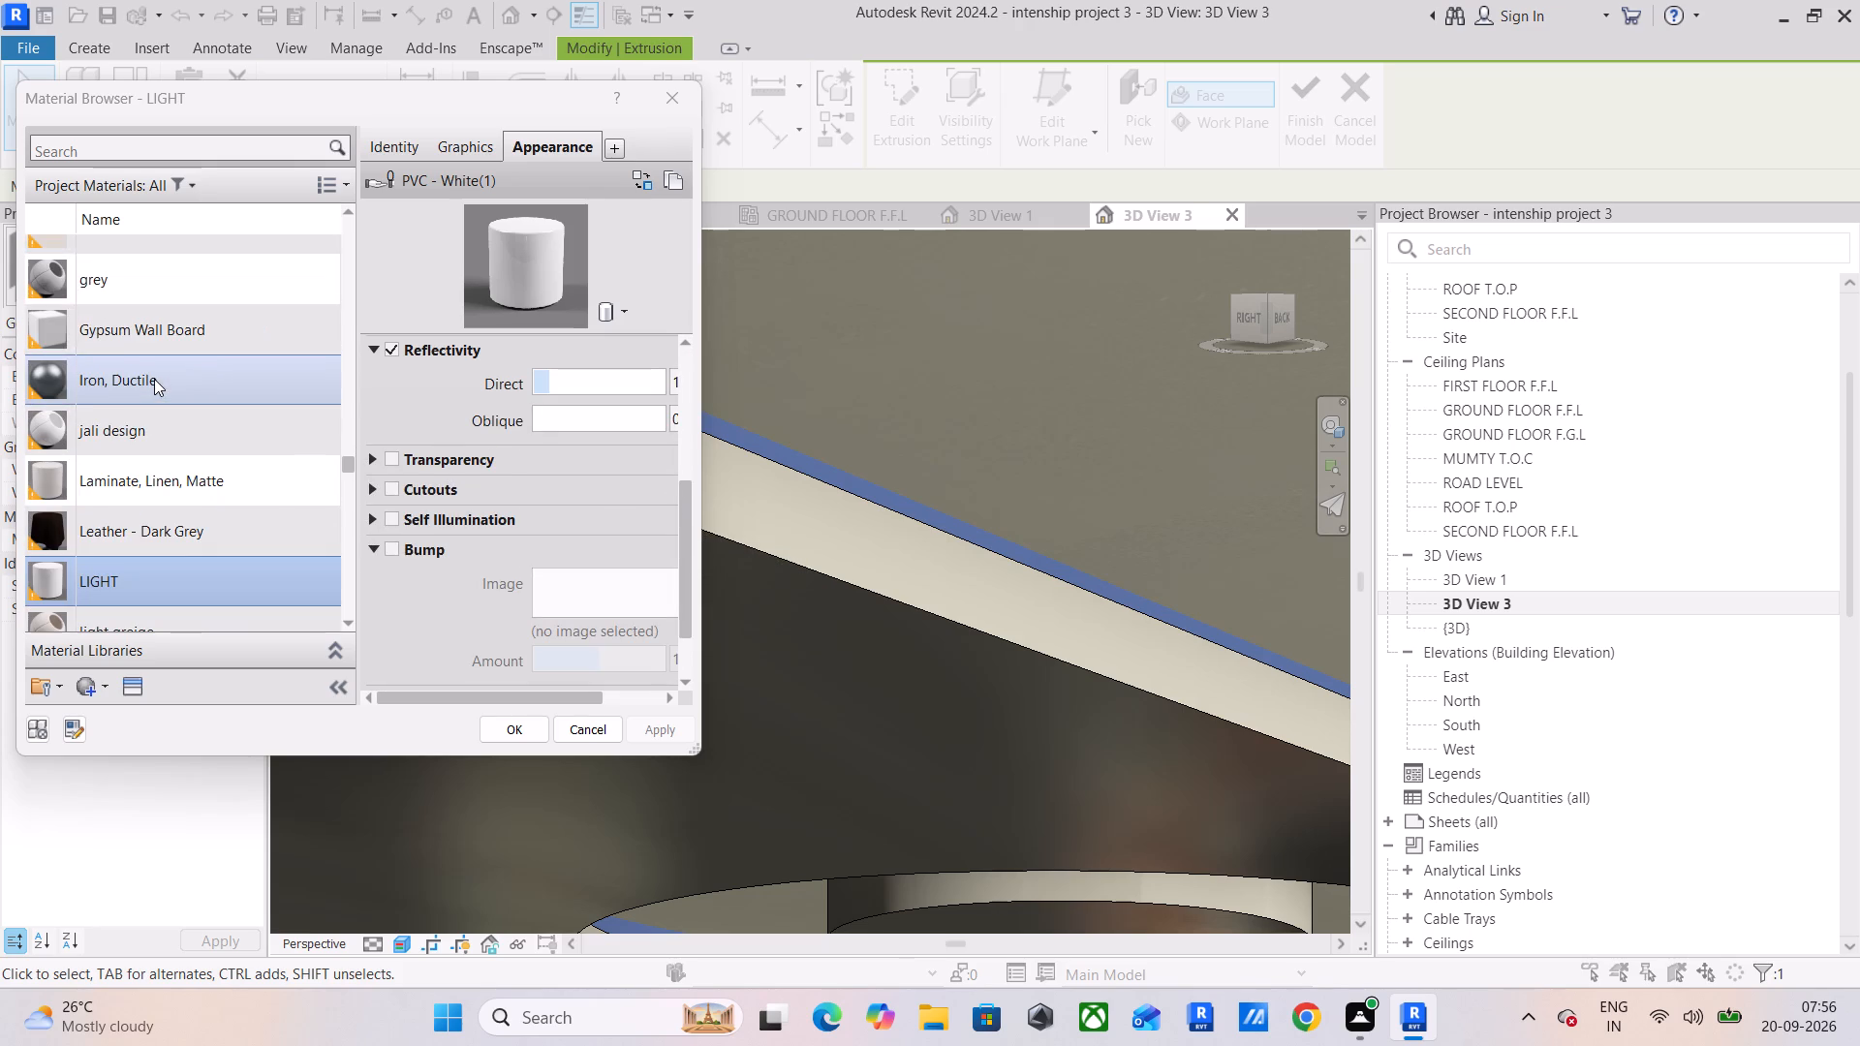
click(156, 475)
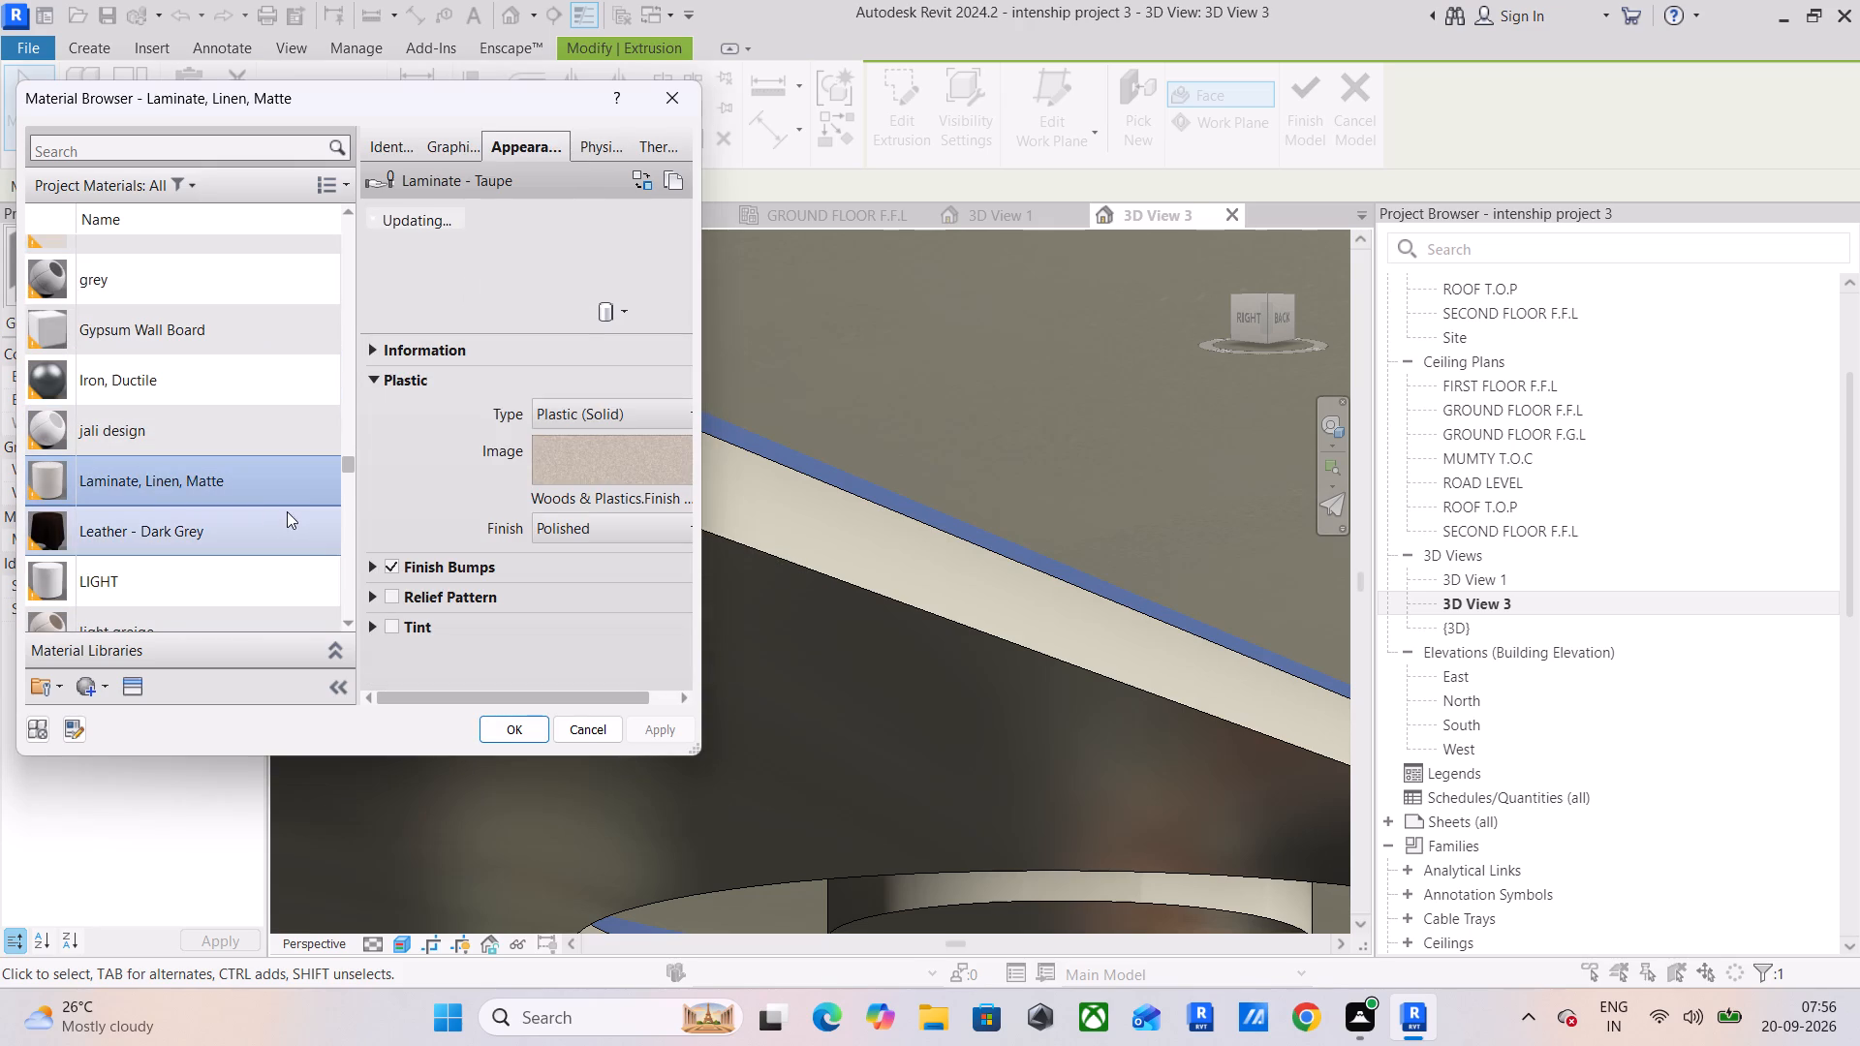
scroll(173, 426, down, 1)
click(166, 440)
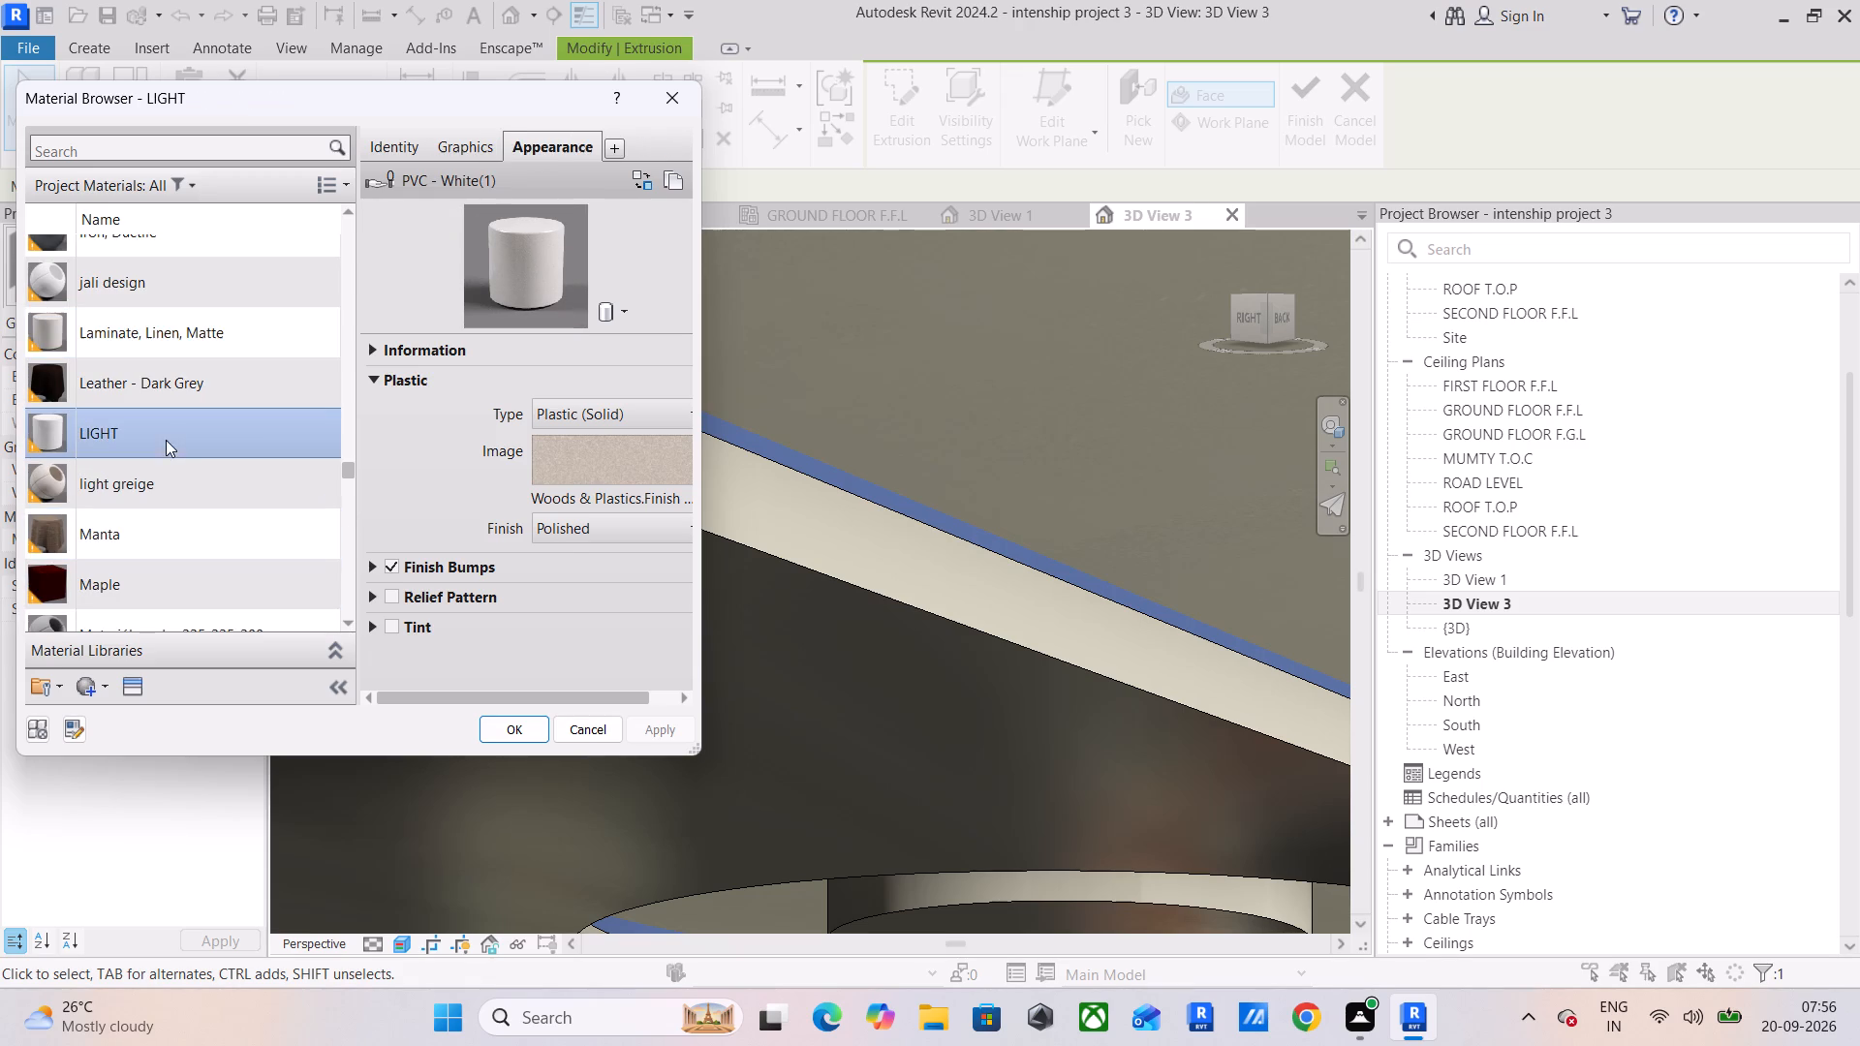
Replace the LIGHT material's appearance with the Acrylic (Clear) plastic asset, apply it and finish the in-place ceiling model.
click(145, 683)
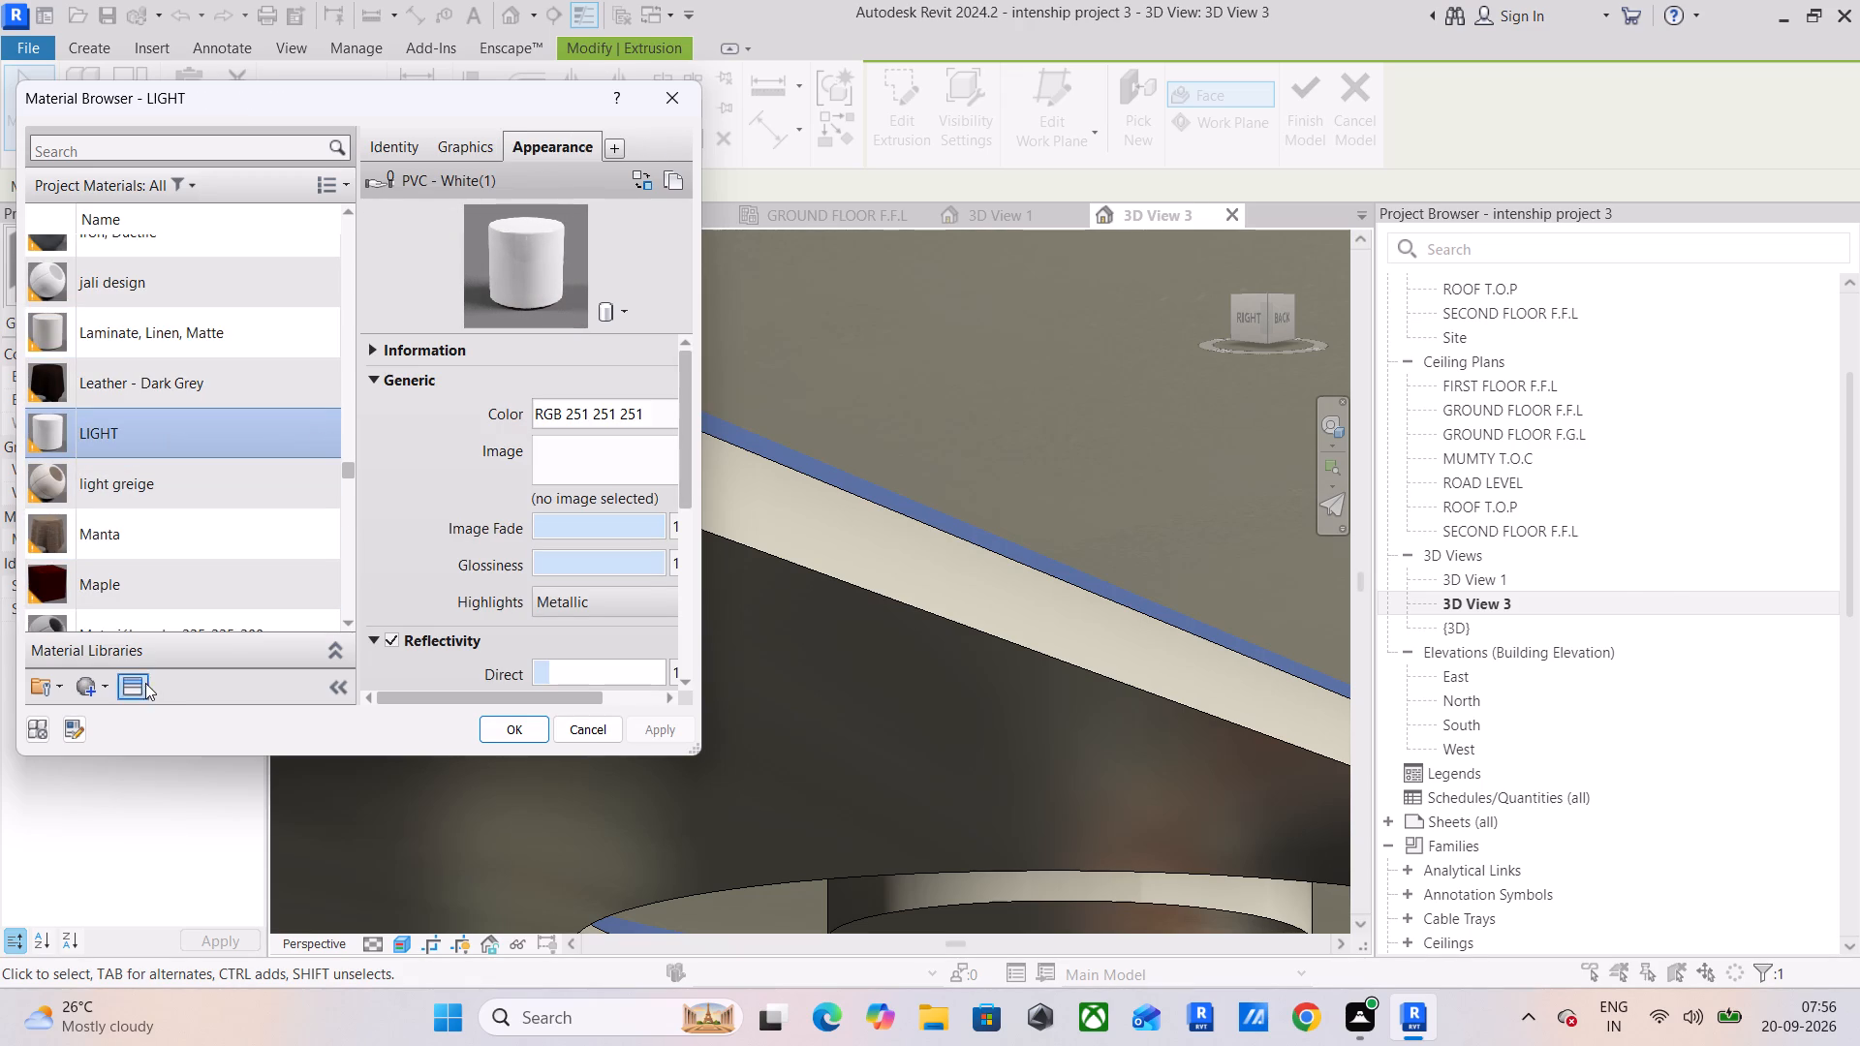
double_click(938, 267)
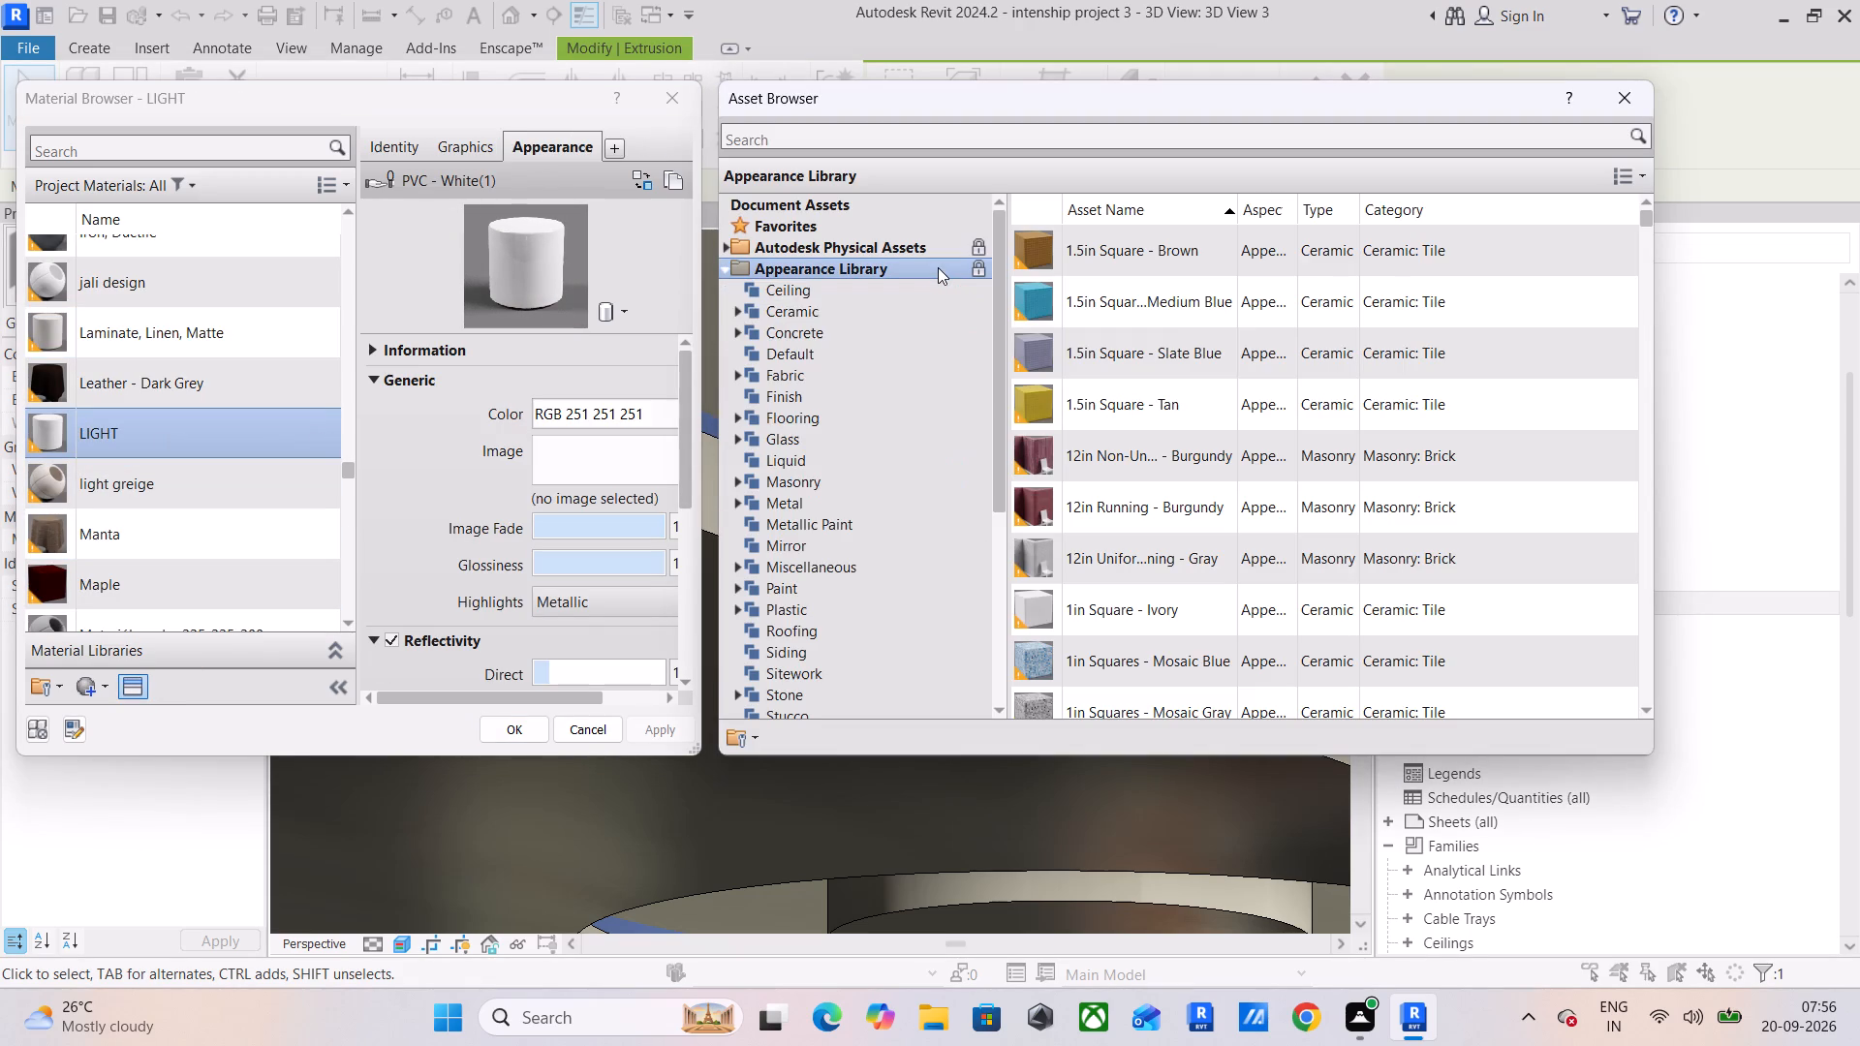
double_click(779, 431)
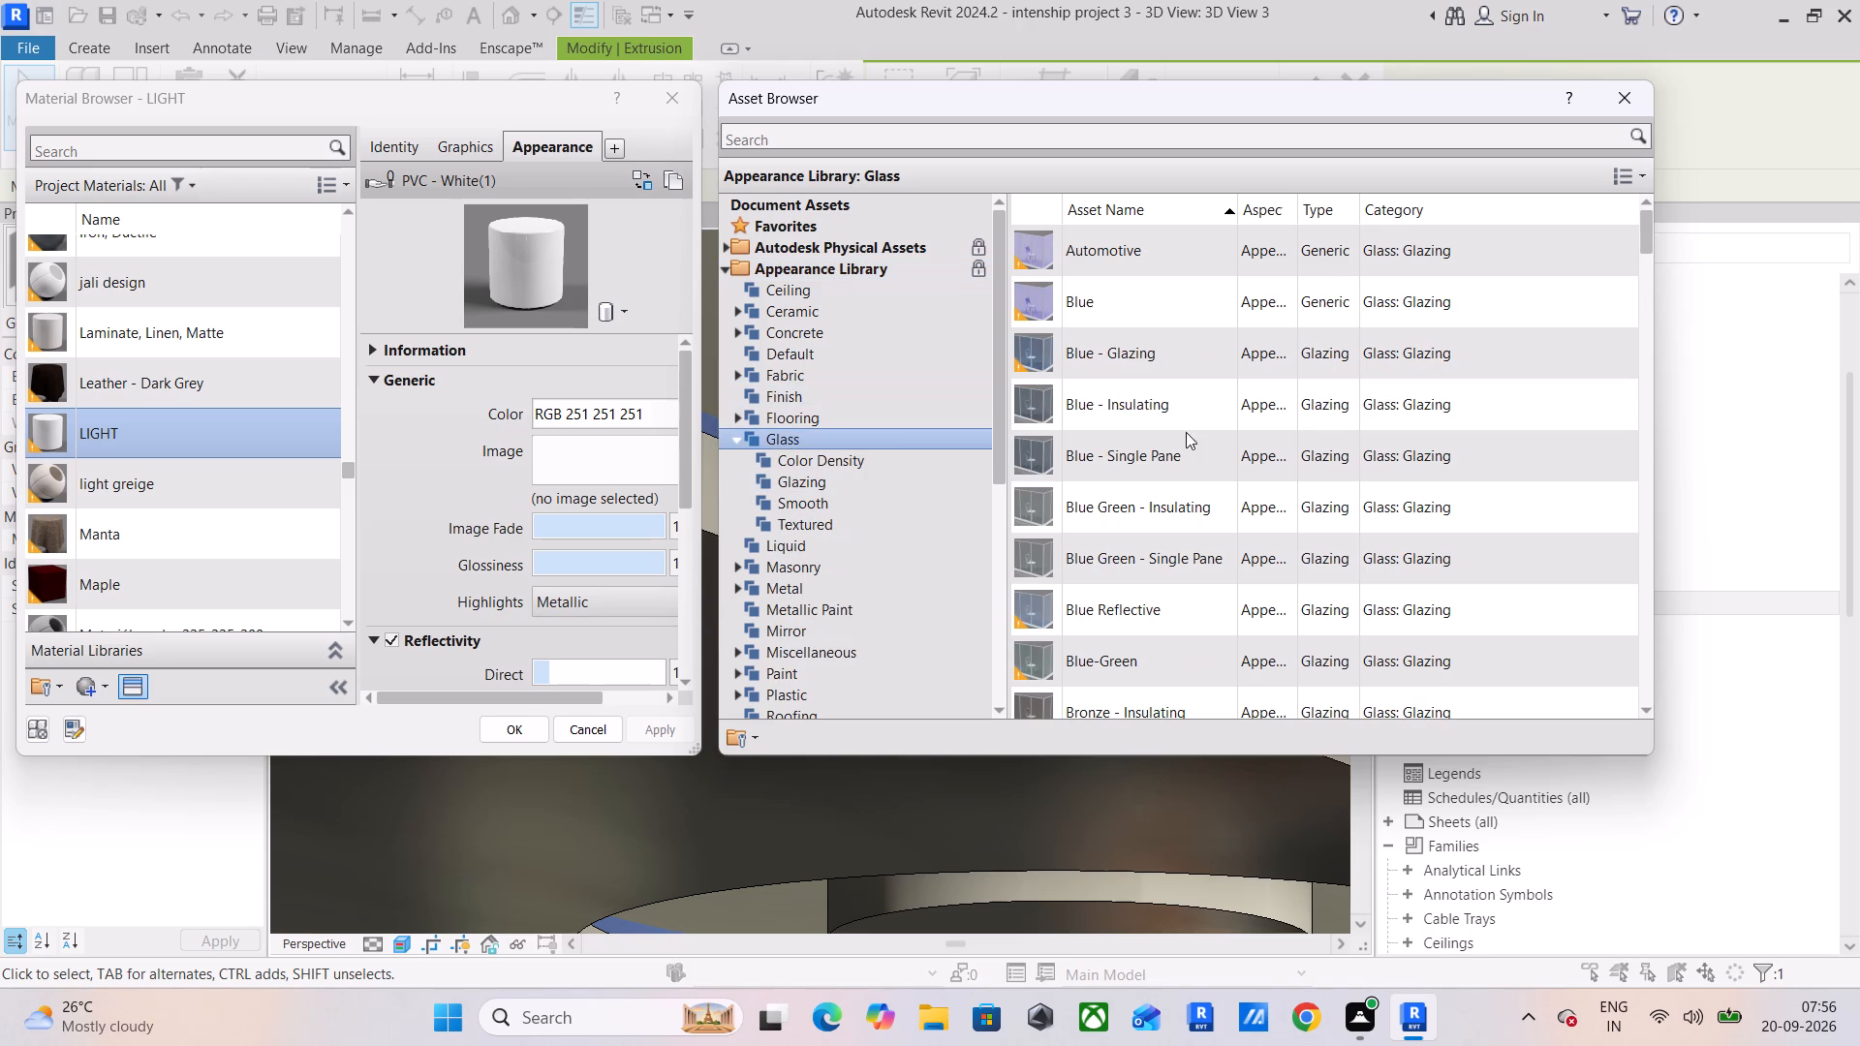
double_click(815, 689)
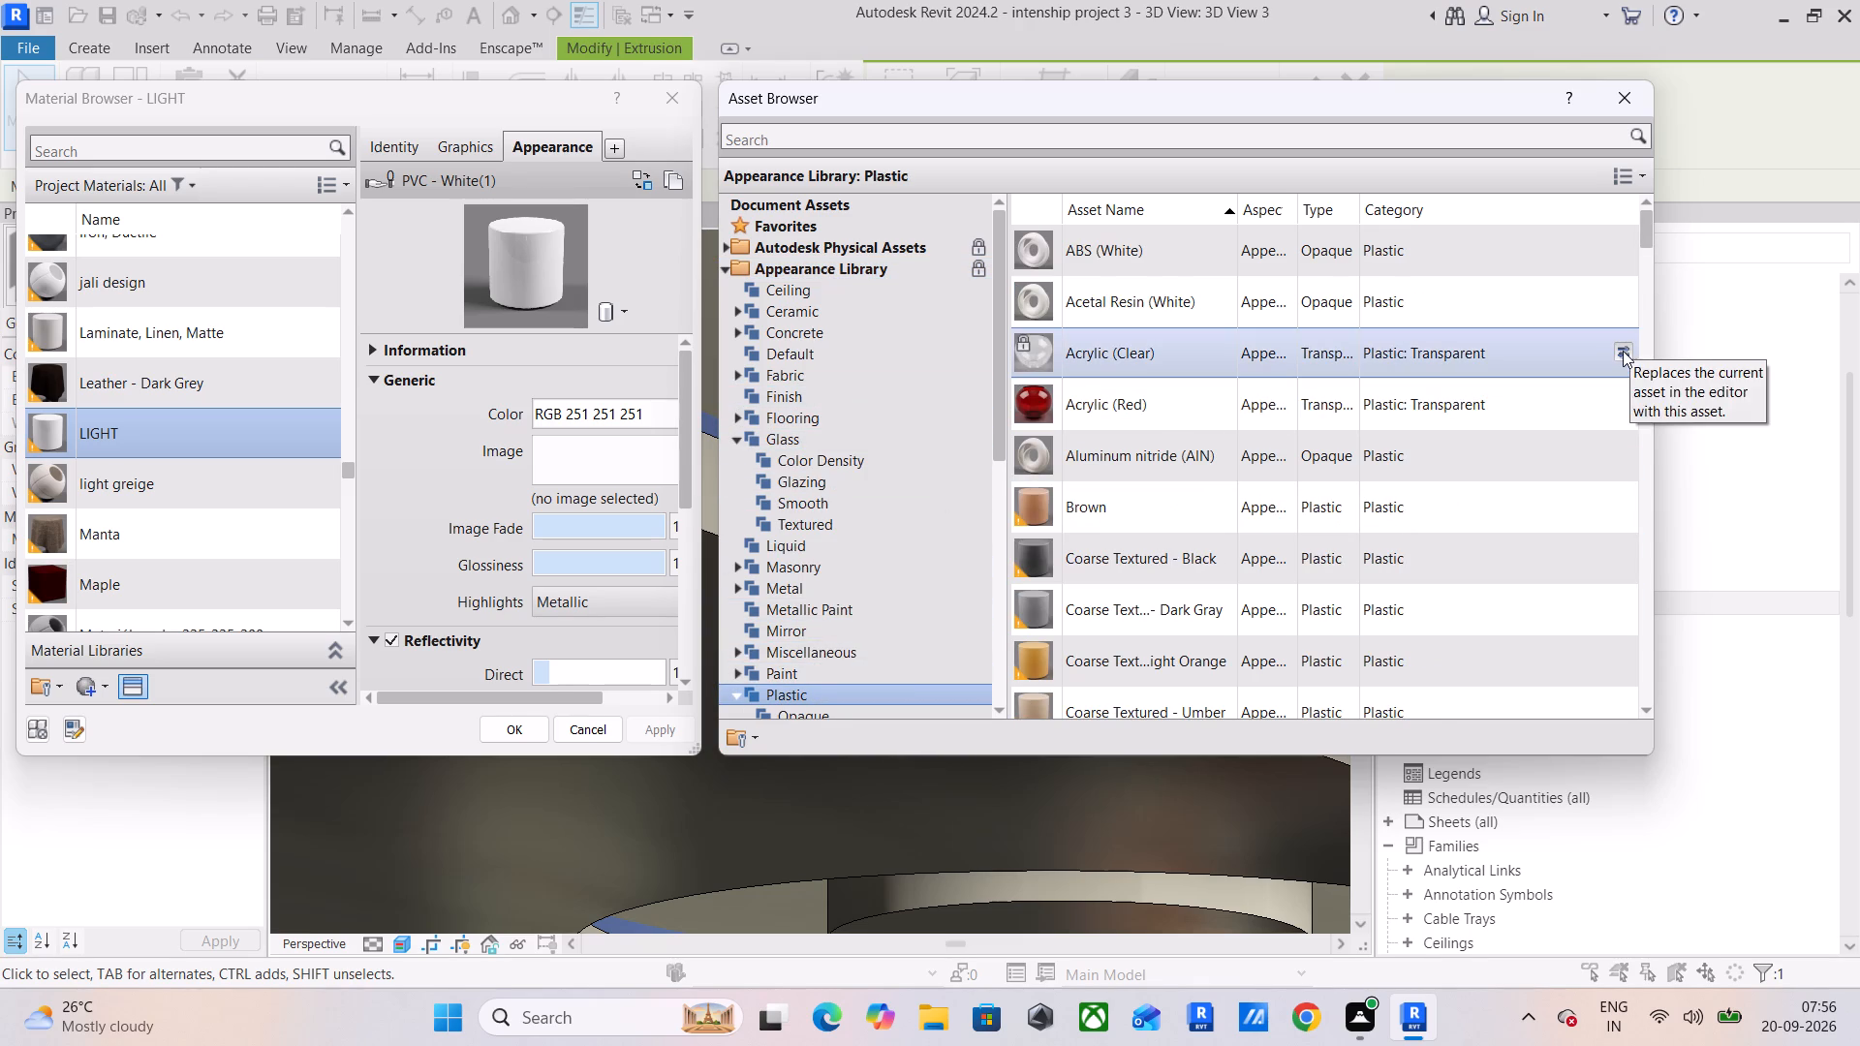
click(1623, 351)
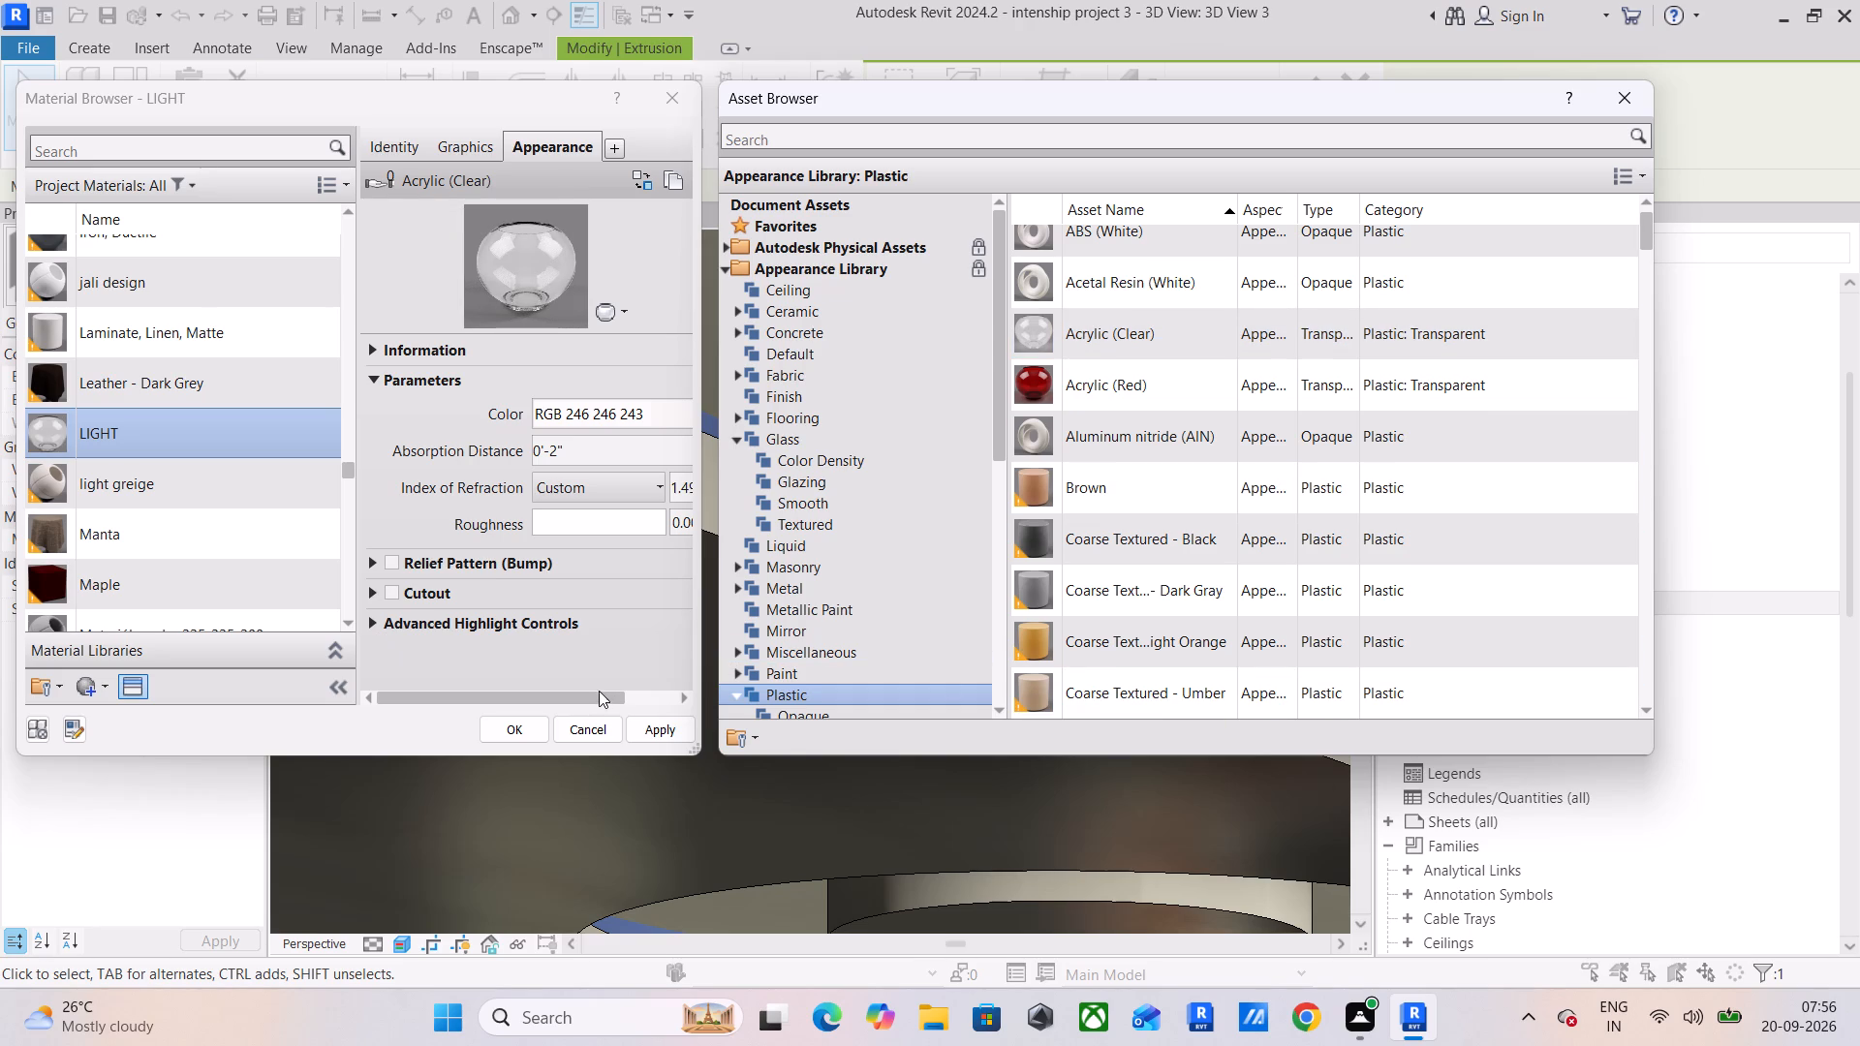
scroll(408, 456, down, 5)
click(661, 731)
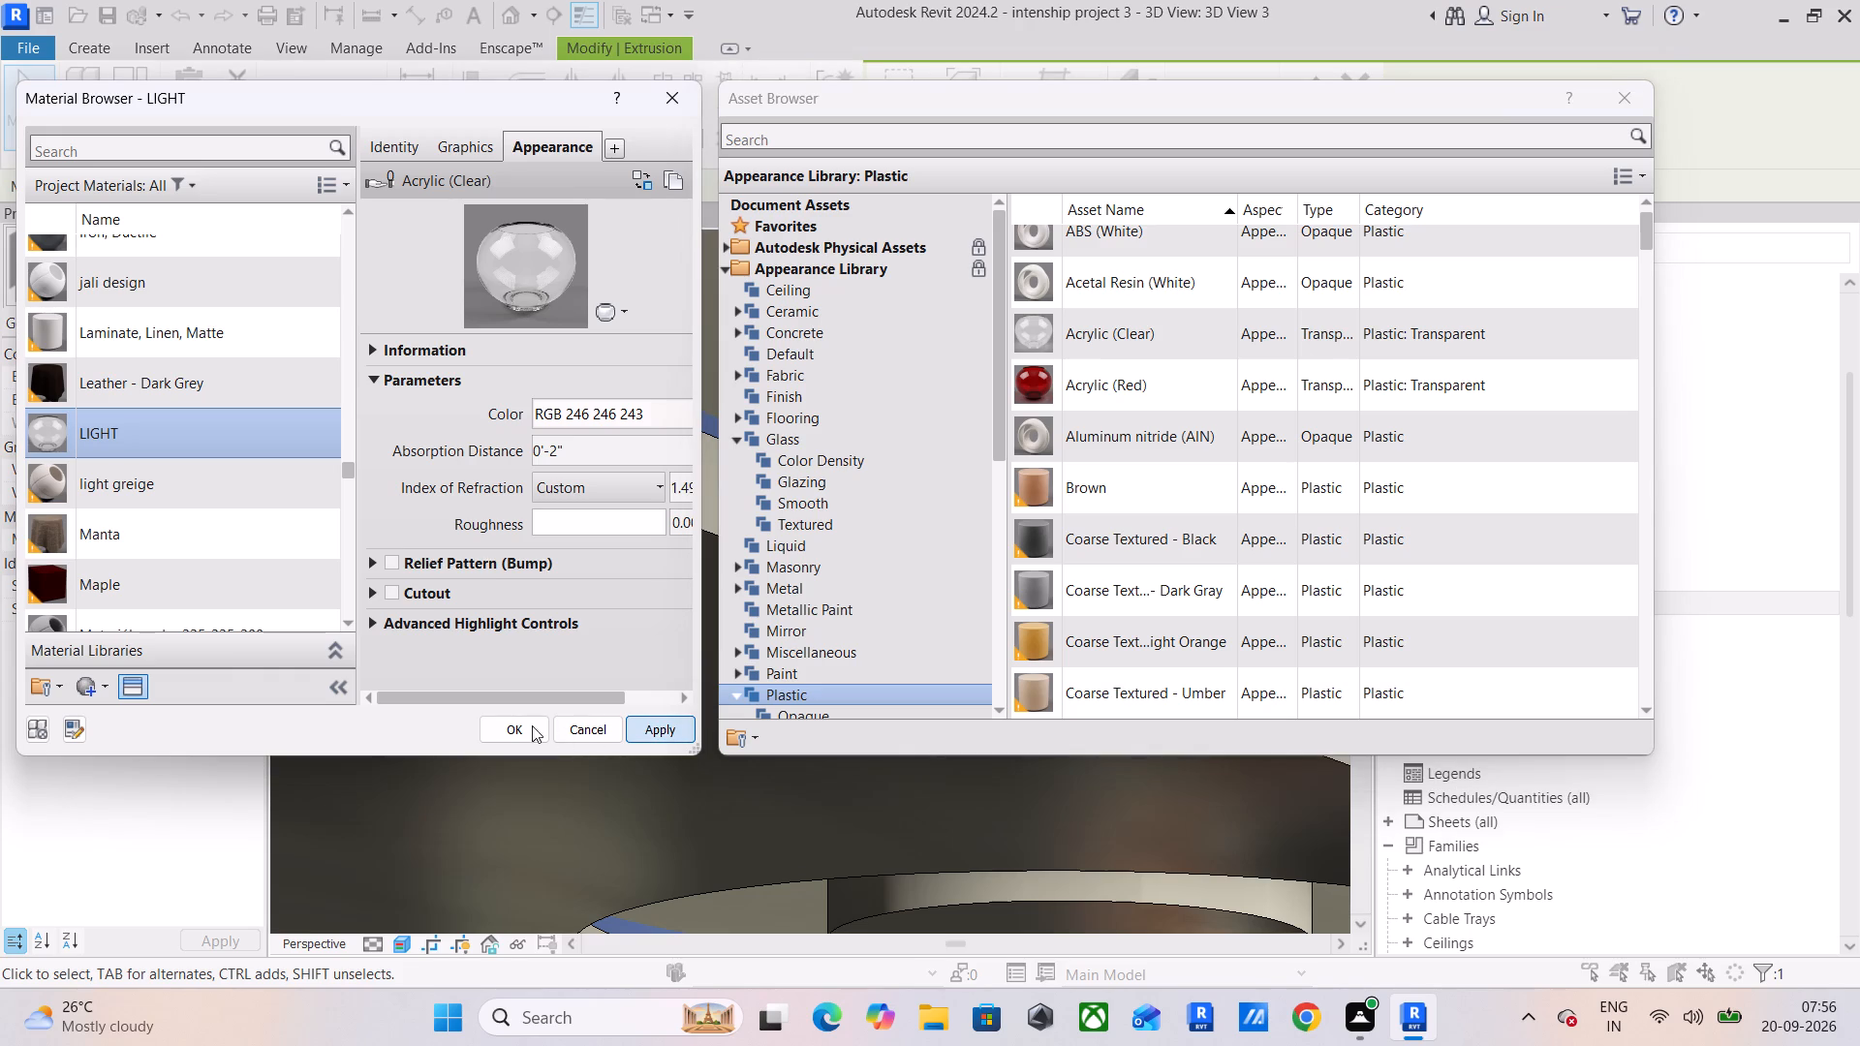
click(499, 723)
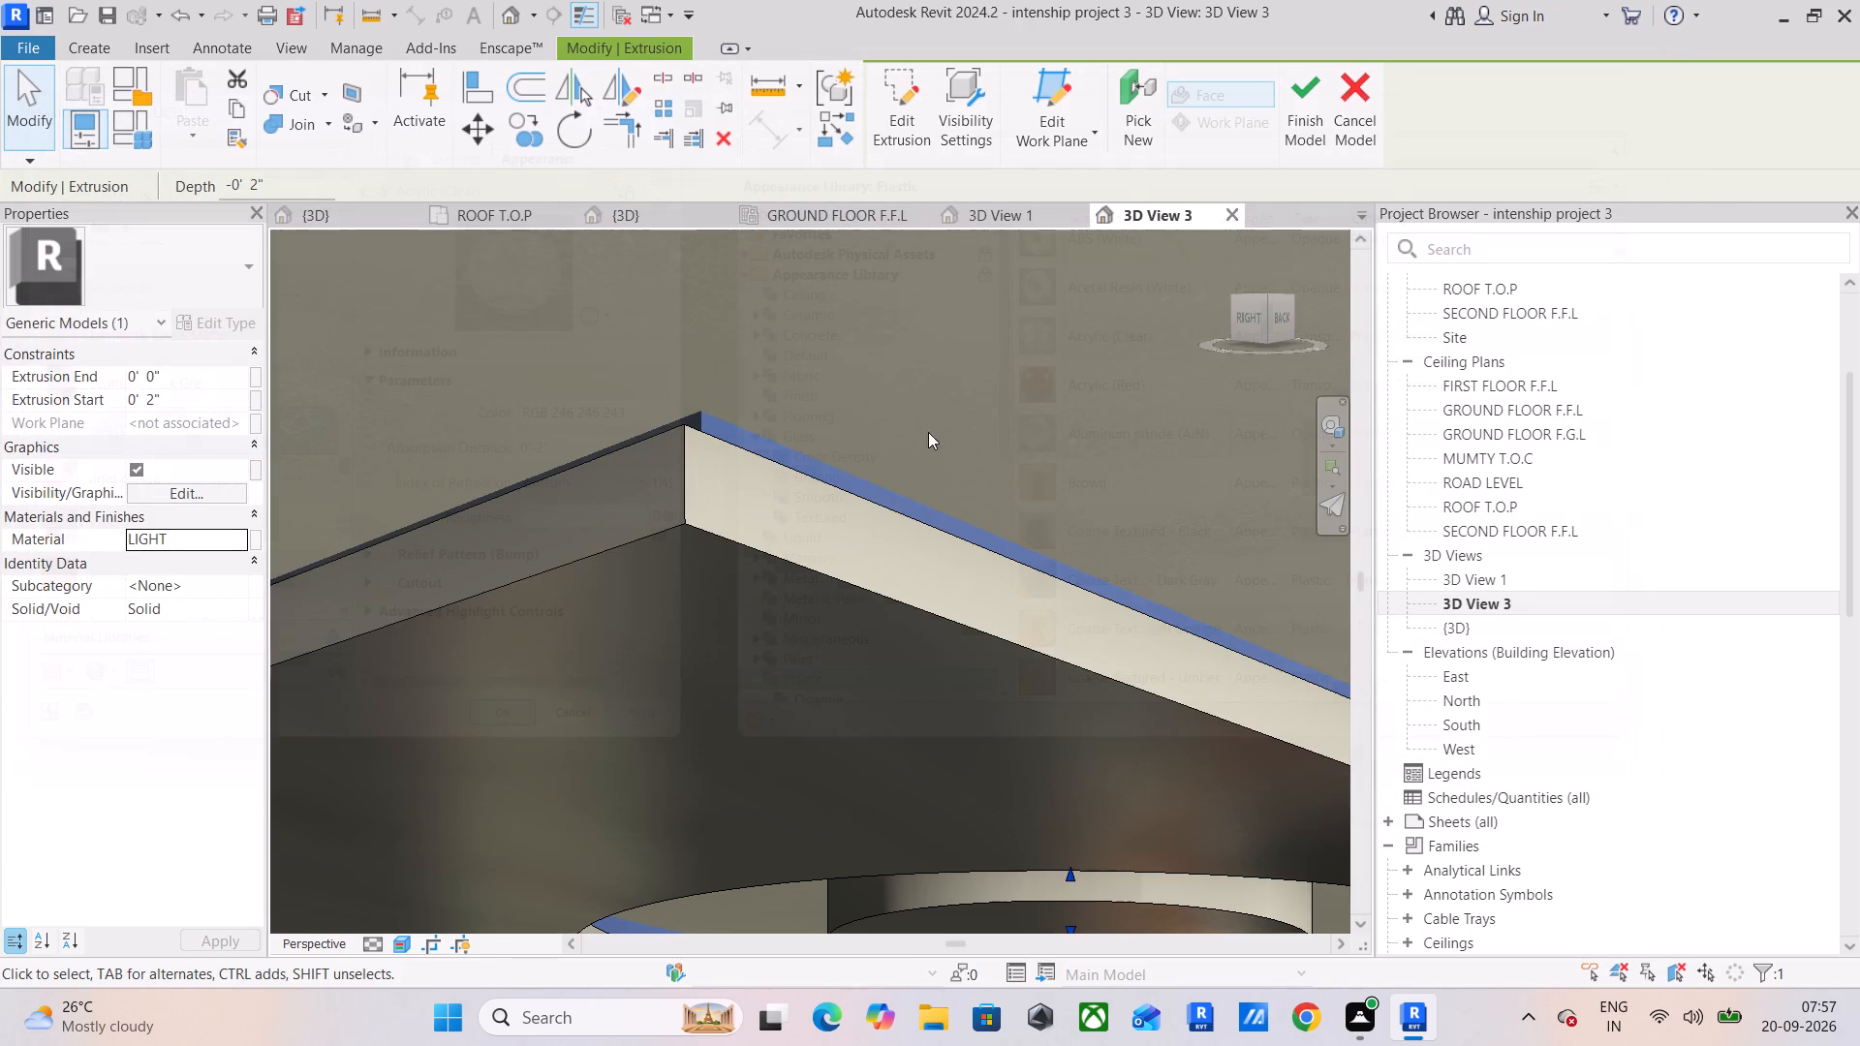
click(1304, 121)
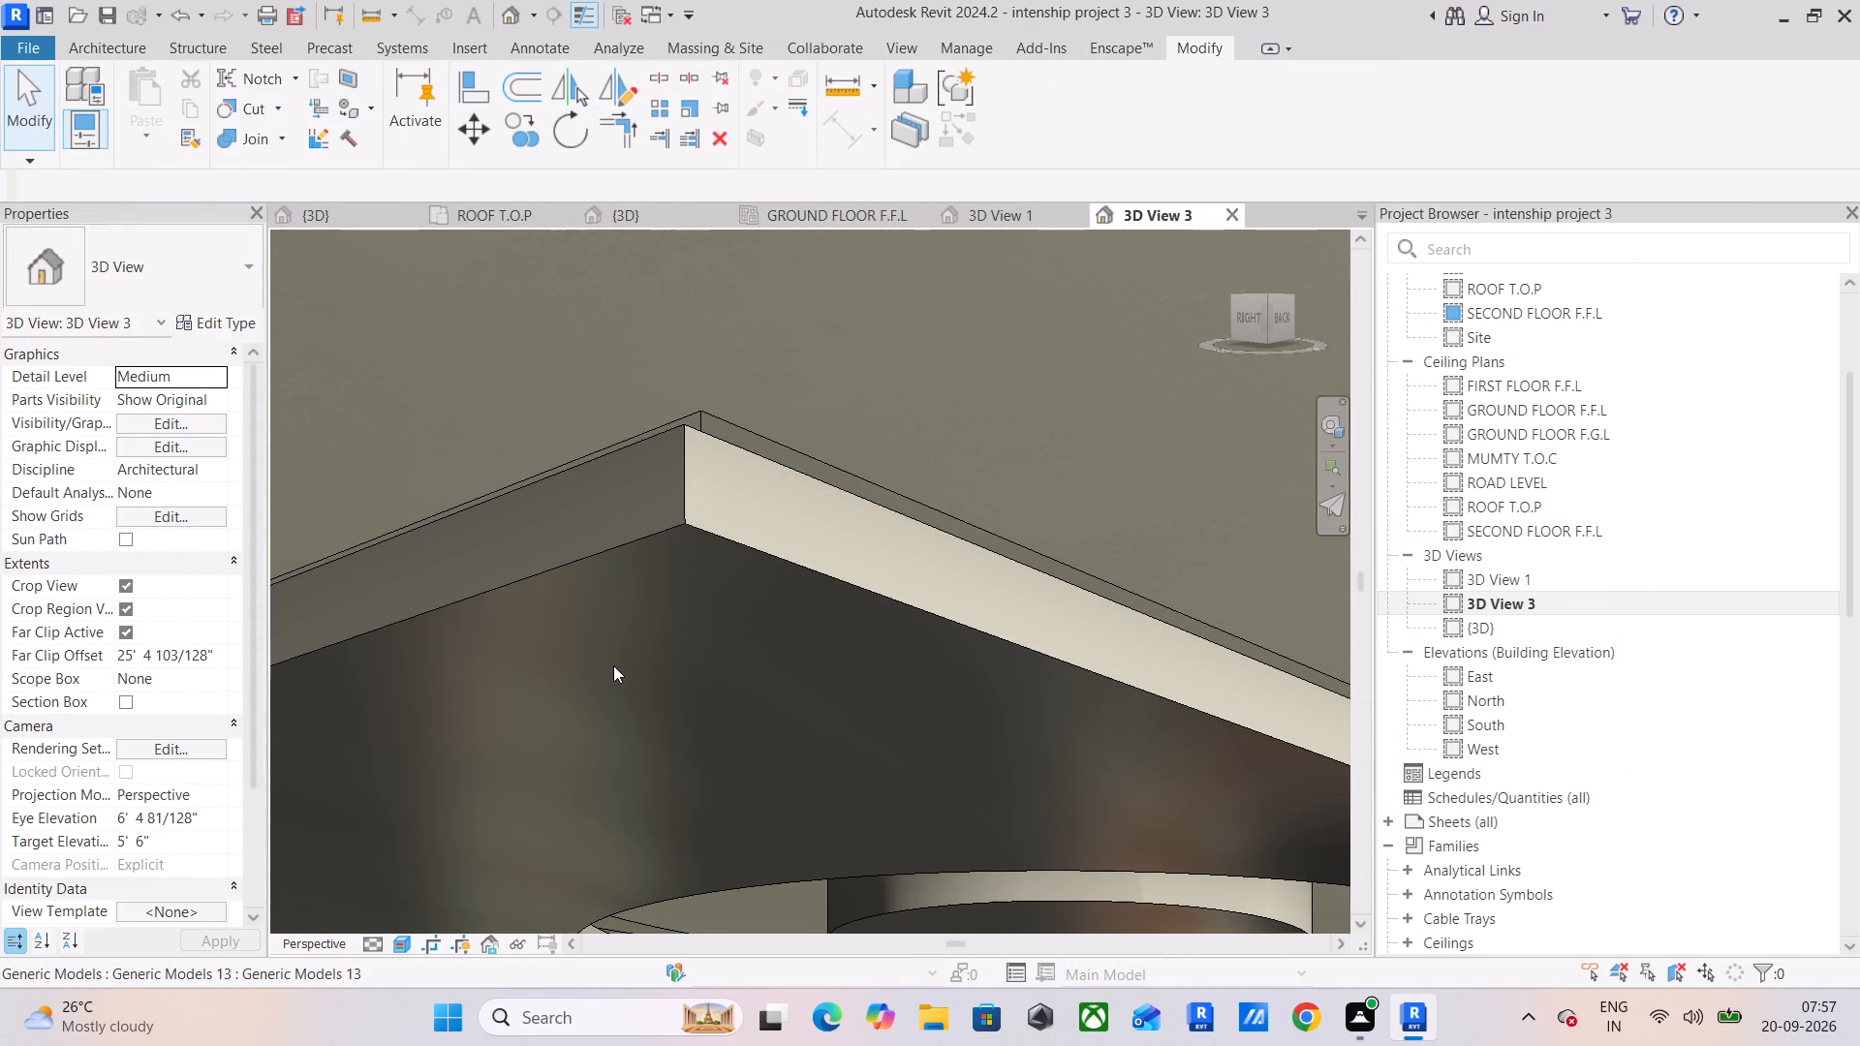
Render 3D View 3 with the current Medium, artificial-only settings to check the ceiling's light strip, and close the rendering settings.
scroll(630, 654, down, 5)
middle_drag(665, 641, 946, 598)
middle_drag(357, 710, 661, 661)
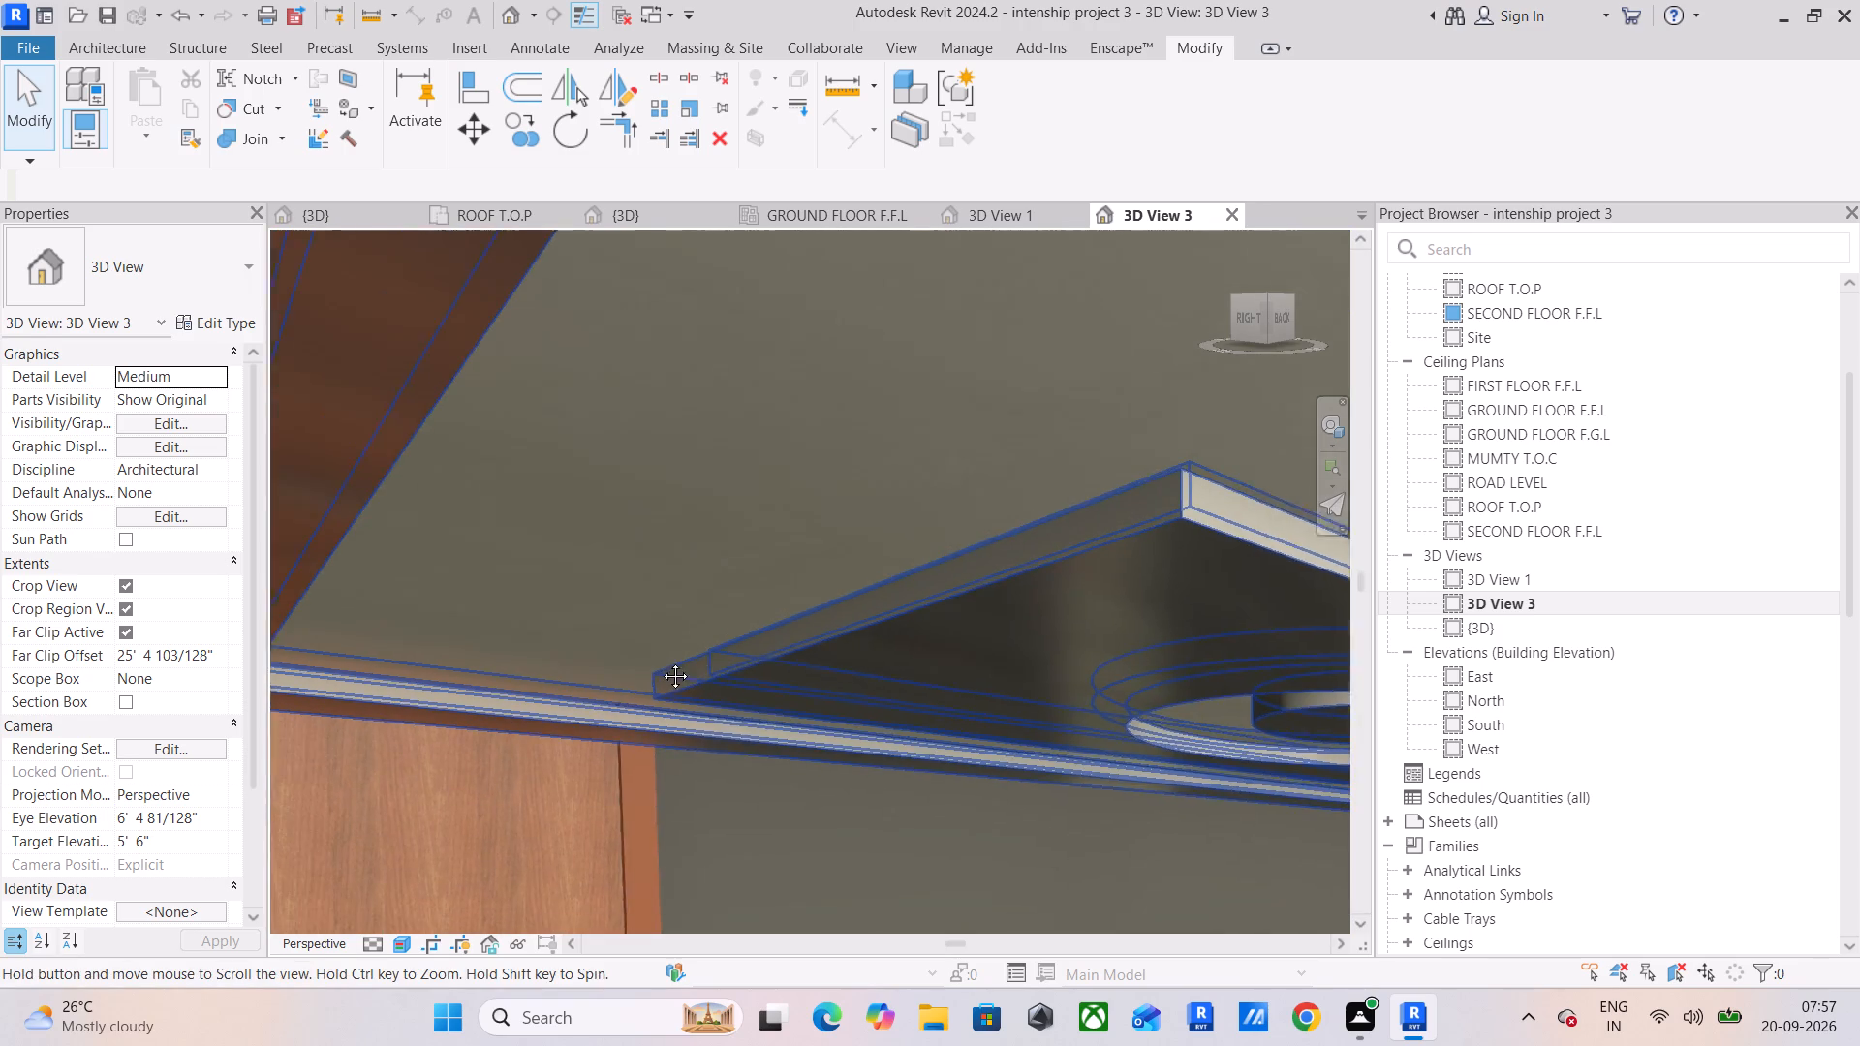
middle_drag(661, 661, 677, 659)
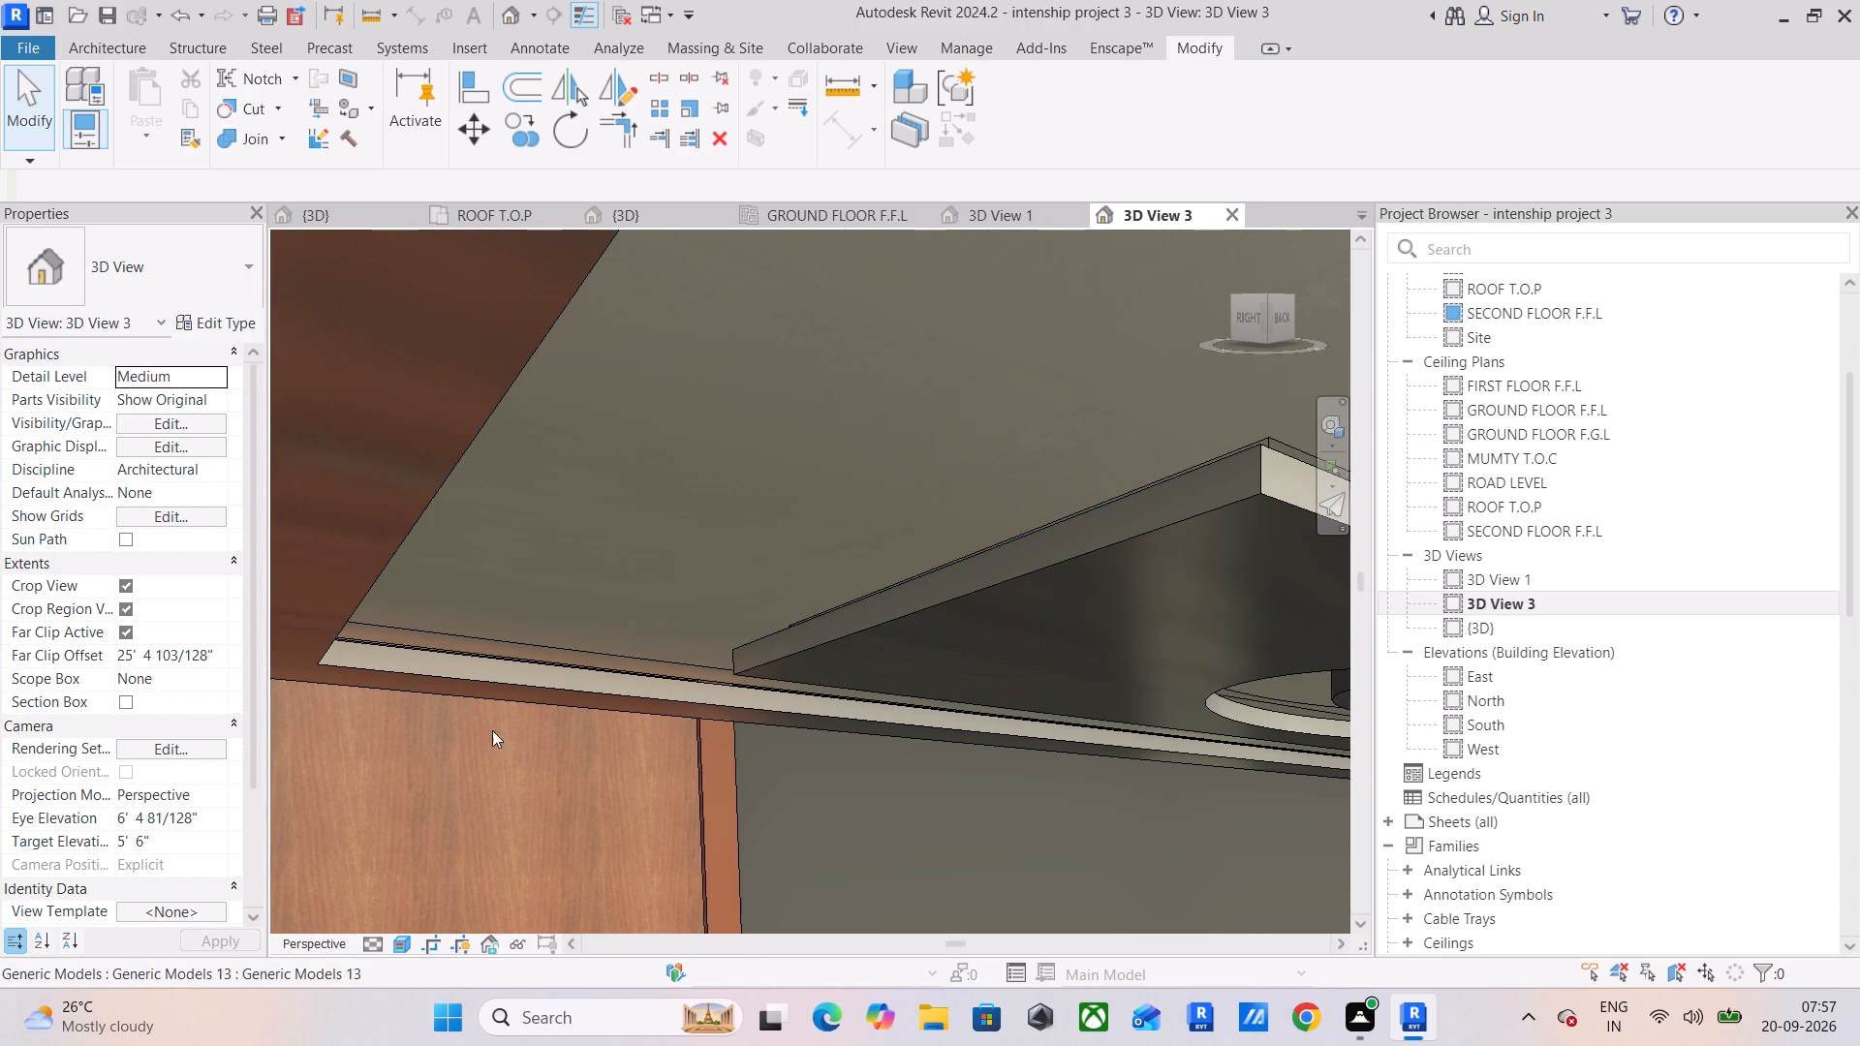
text(RR)
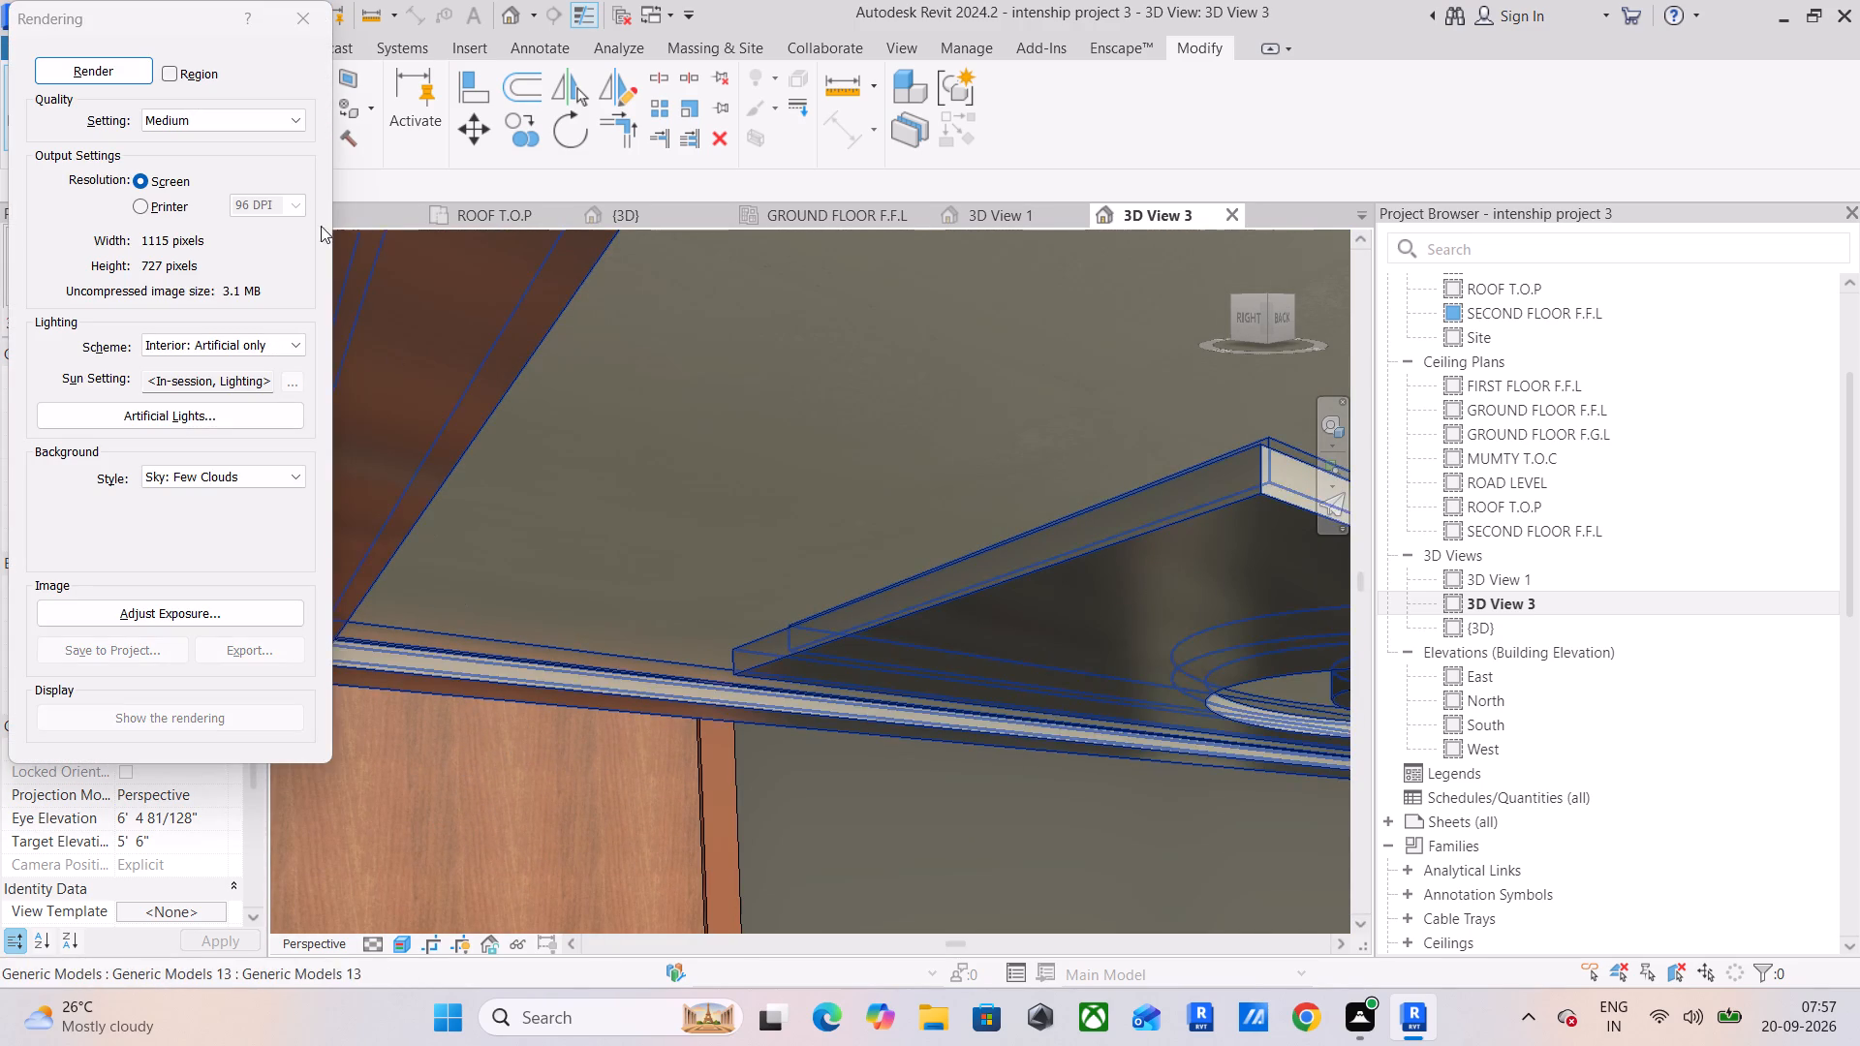
click(113, 63)
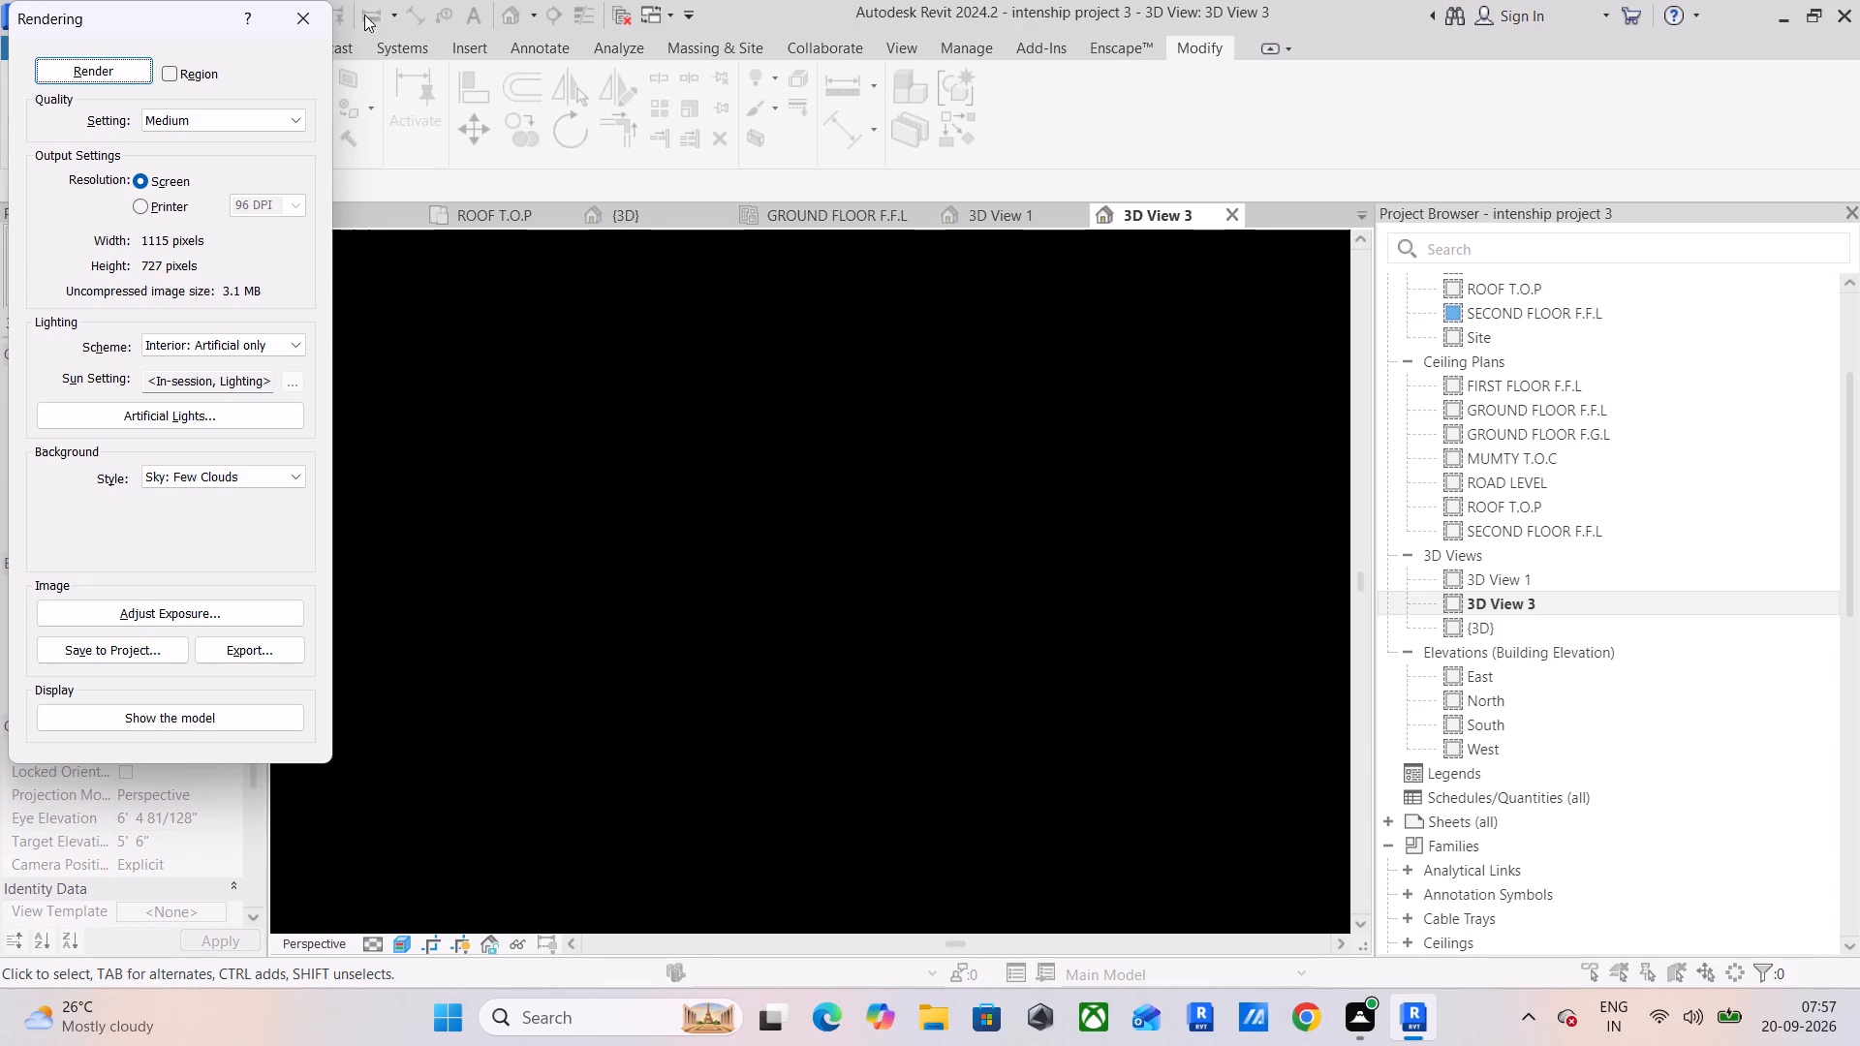
click(315, 20)
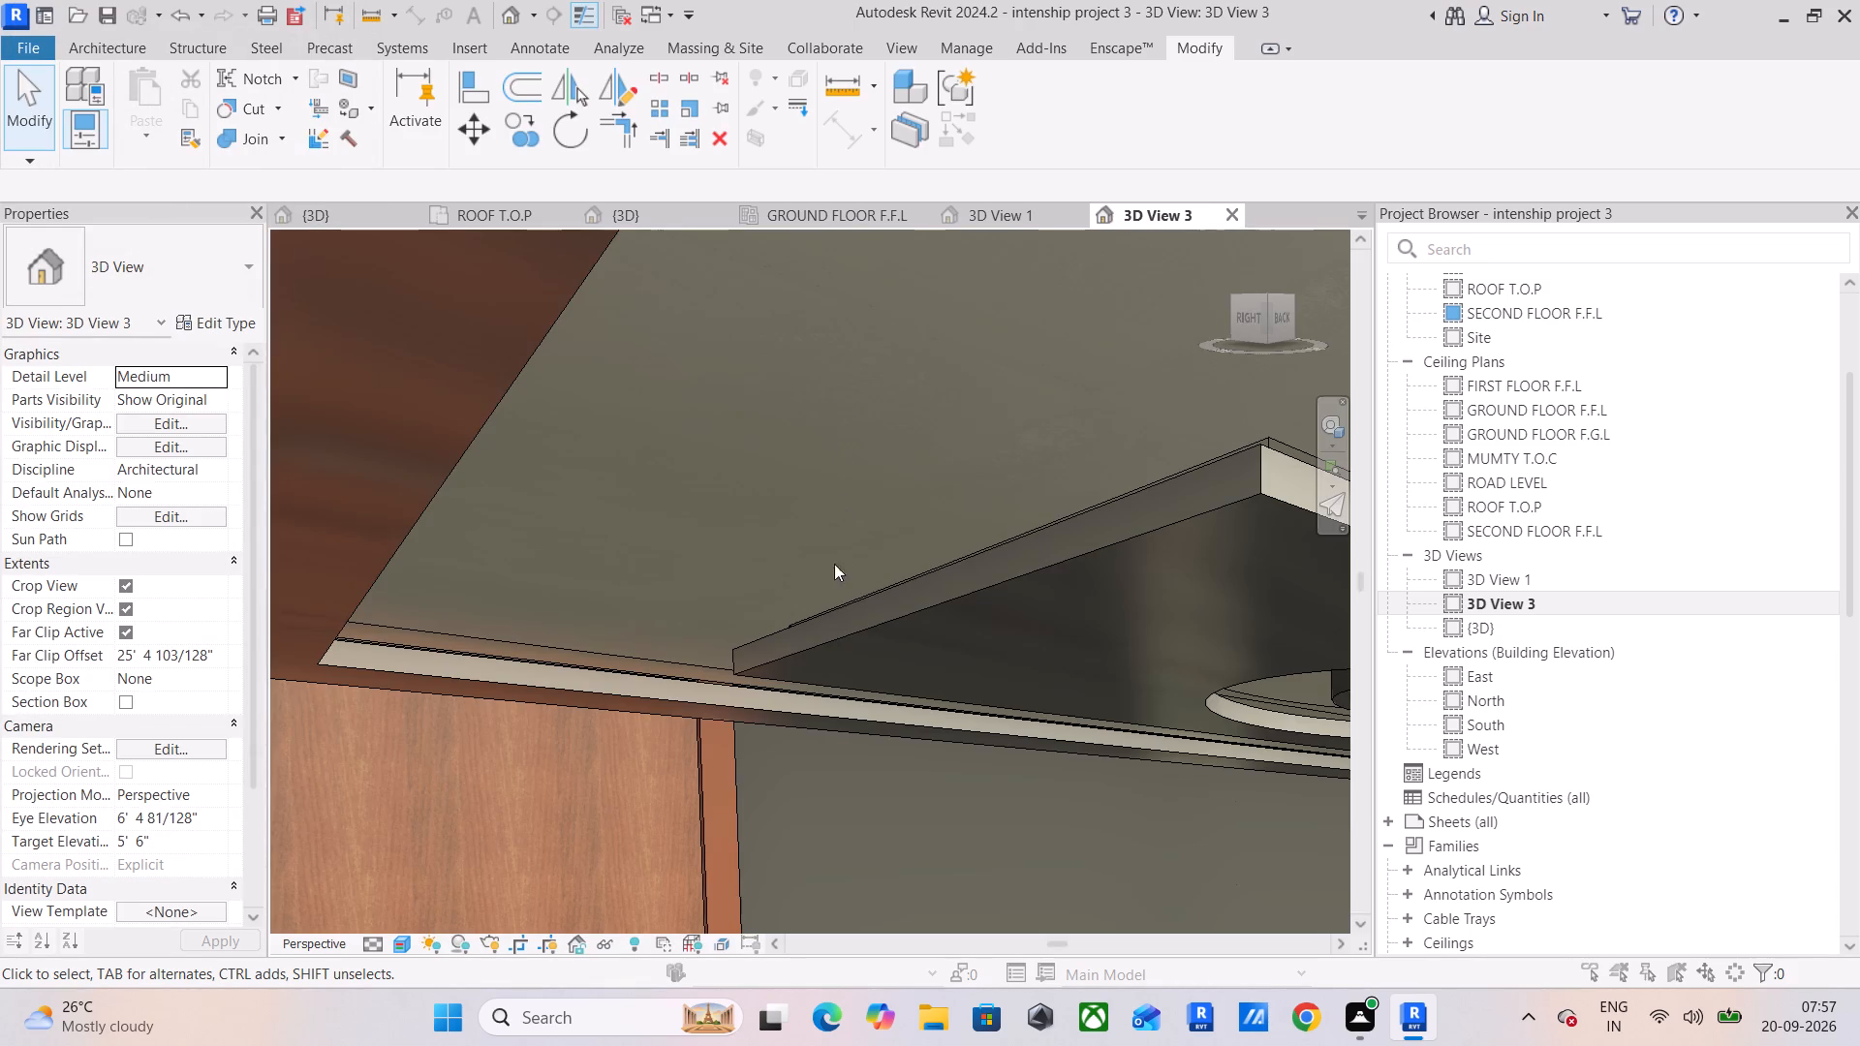
Switch to the GROUND FLOOR F.F.L ceiling plan and open the decorative ceiling with the light arrays for in-place editing.
click(859, 210)
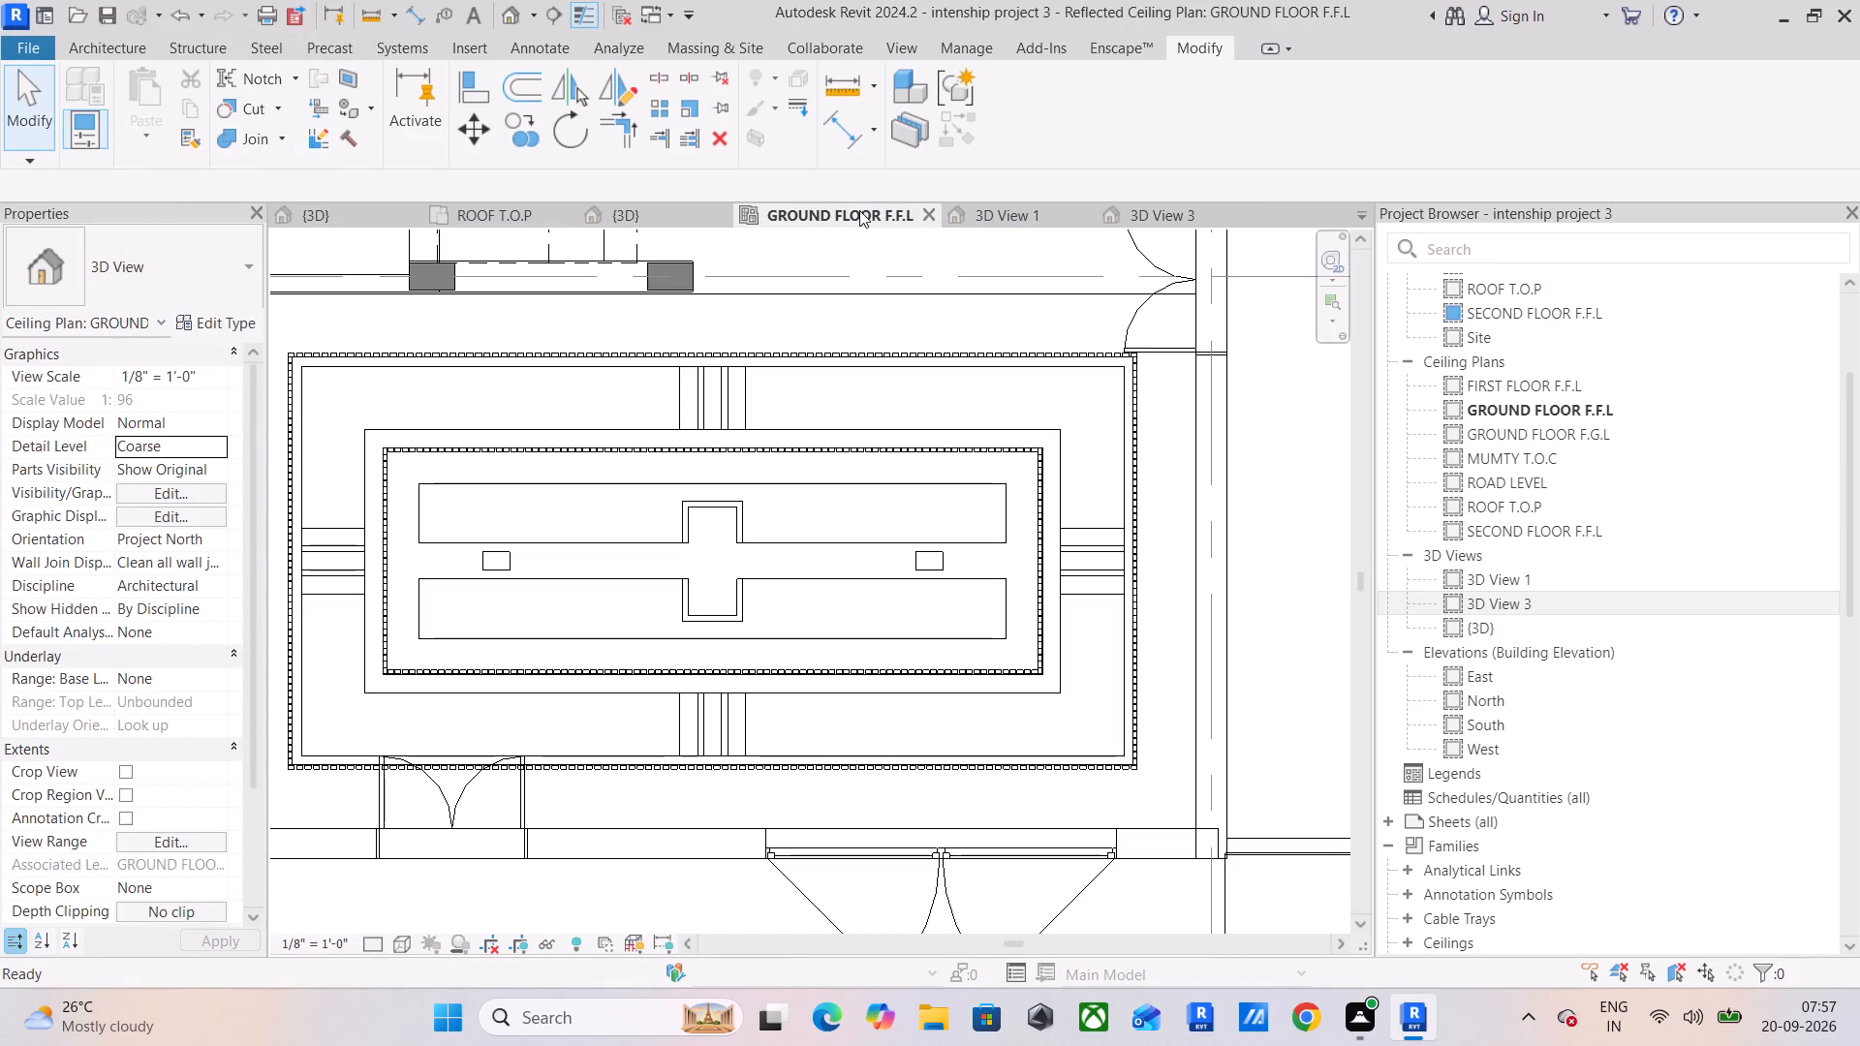
scroll(418, 402, up, 6)
middle_drag(414, 447, 423, 446)
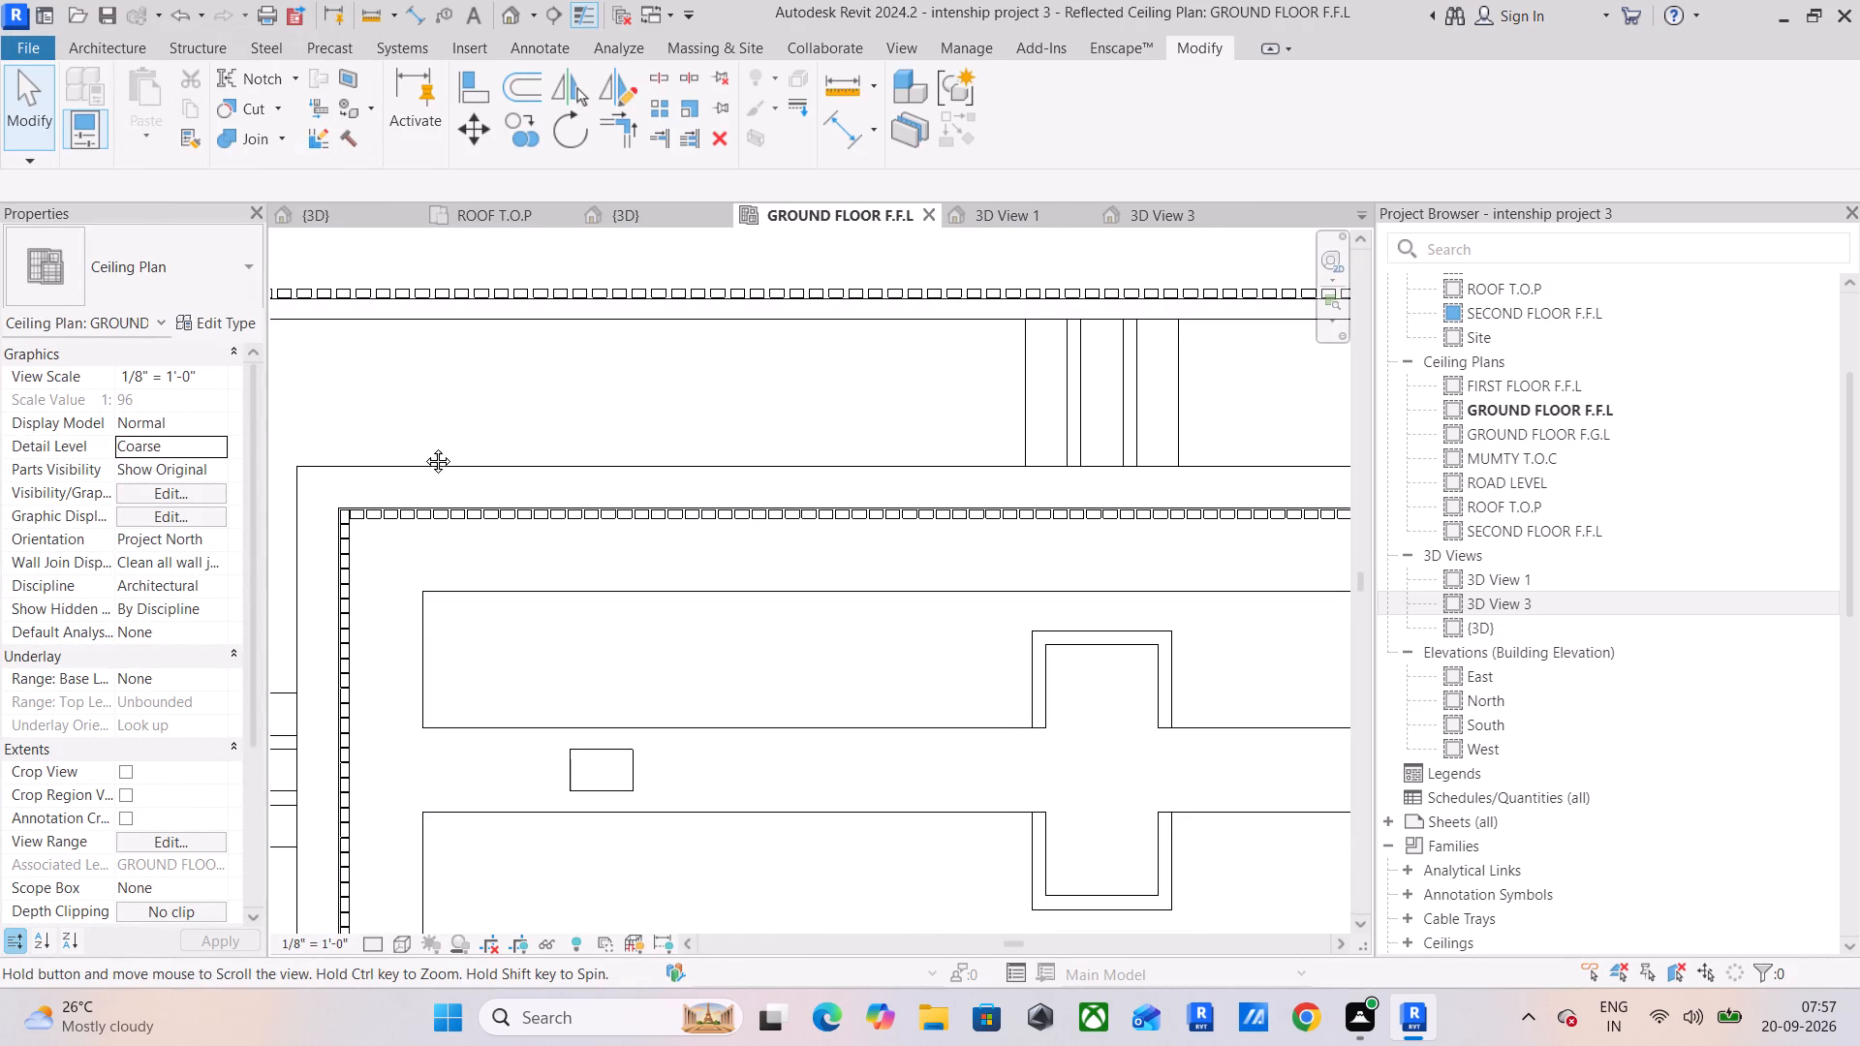
middle_drag(423, 446, 661, 372)
scroll(576, 408, up, 6)
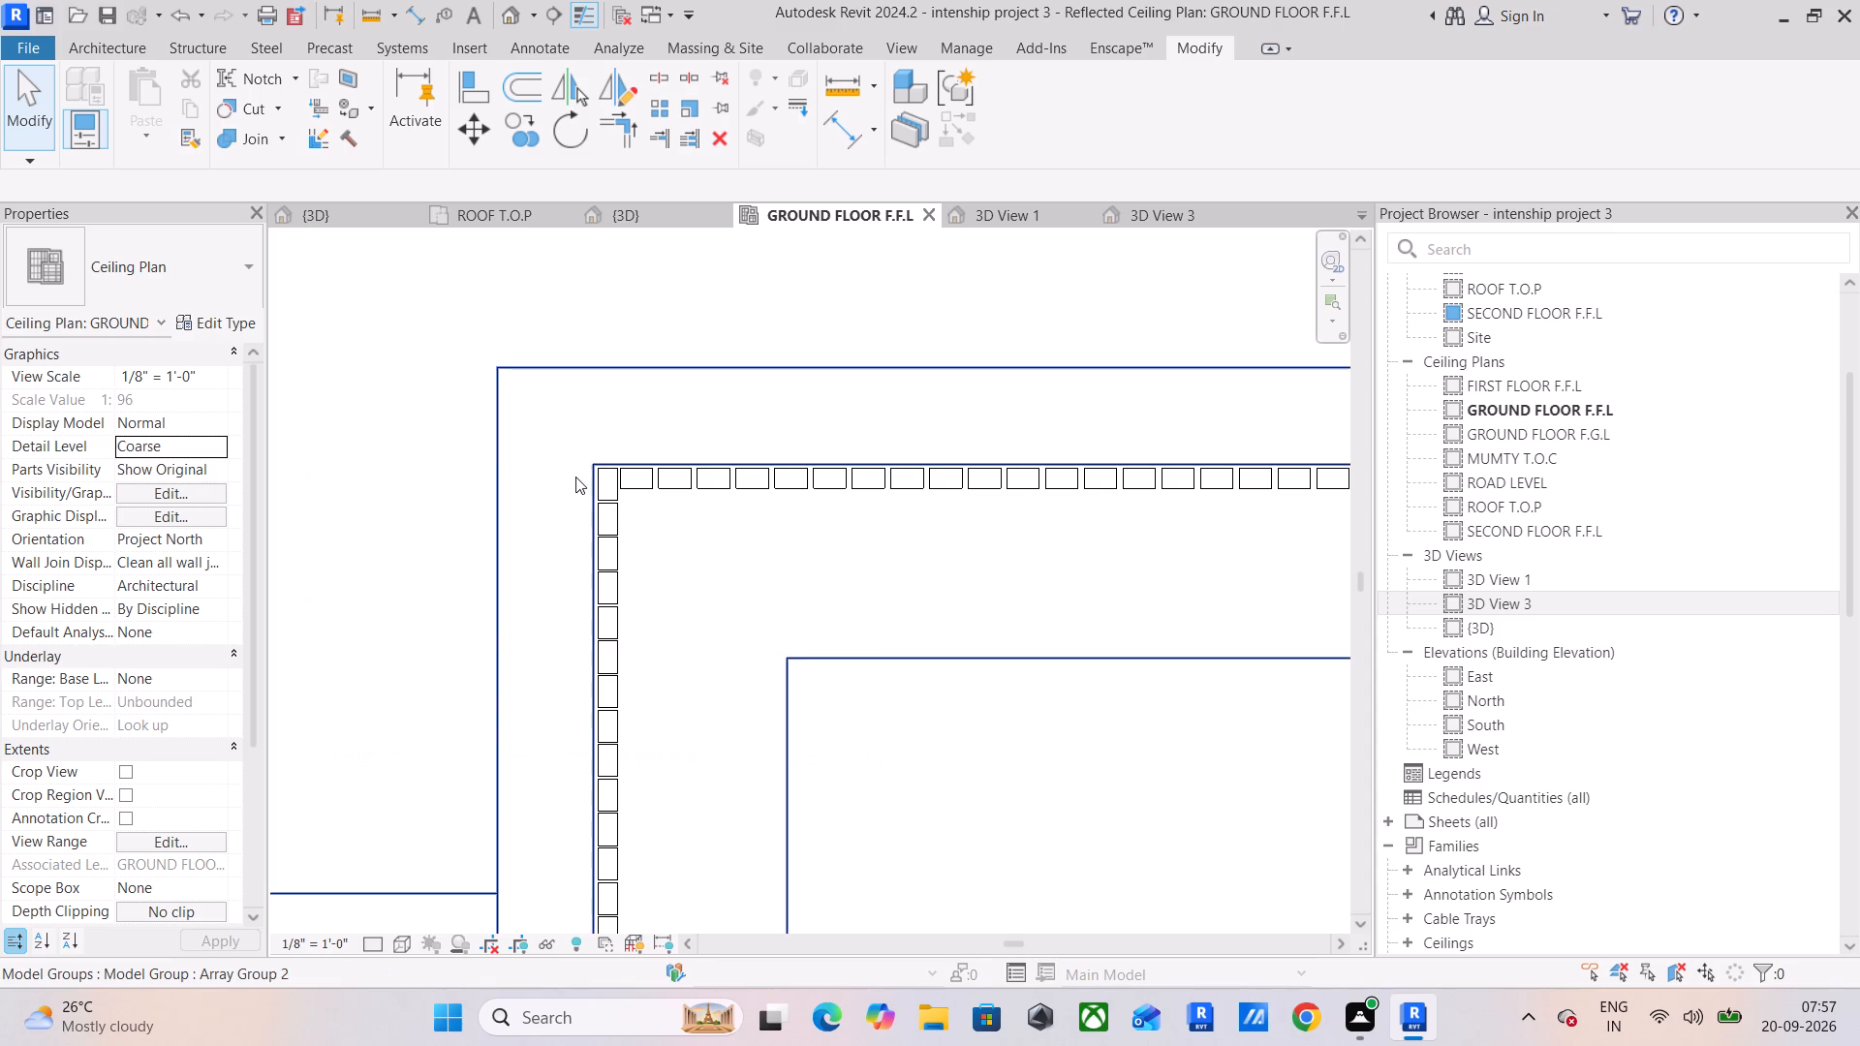
scroll(652, 483, down, 5)
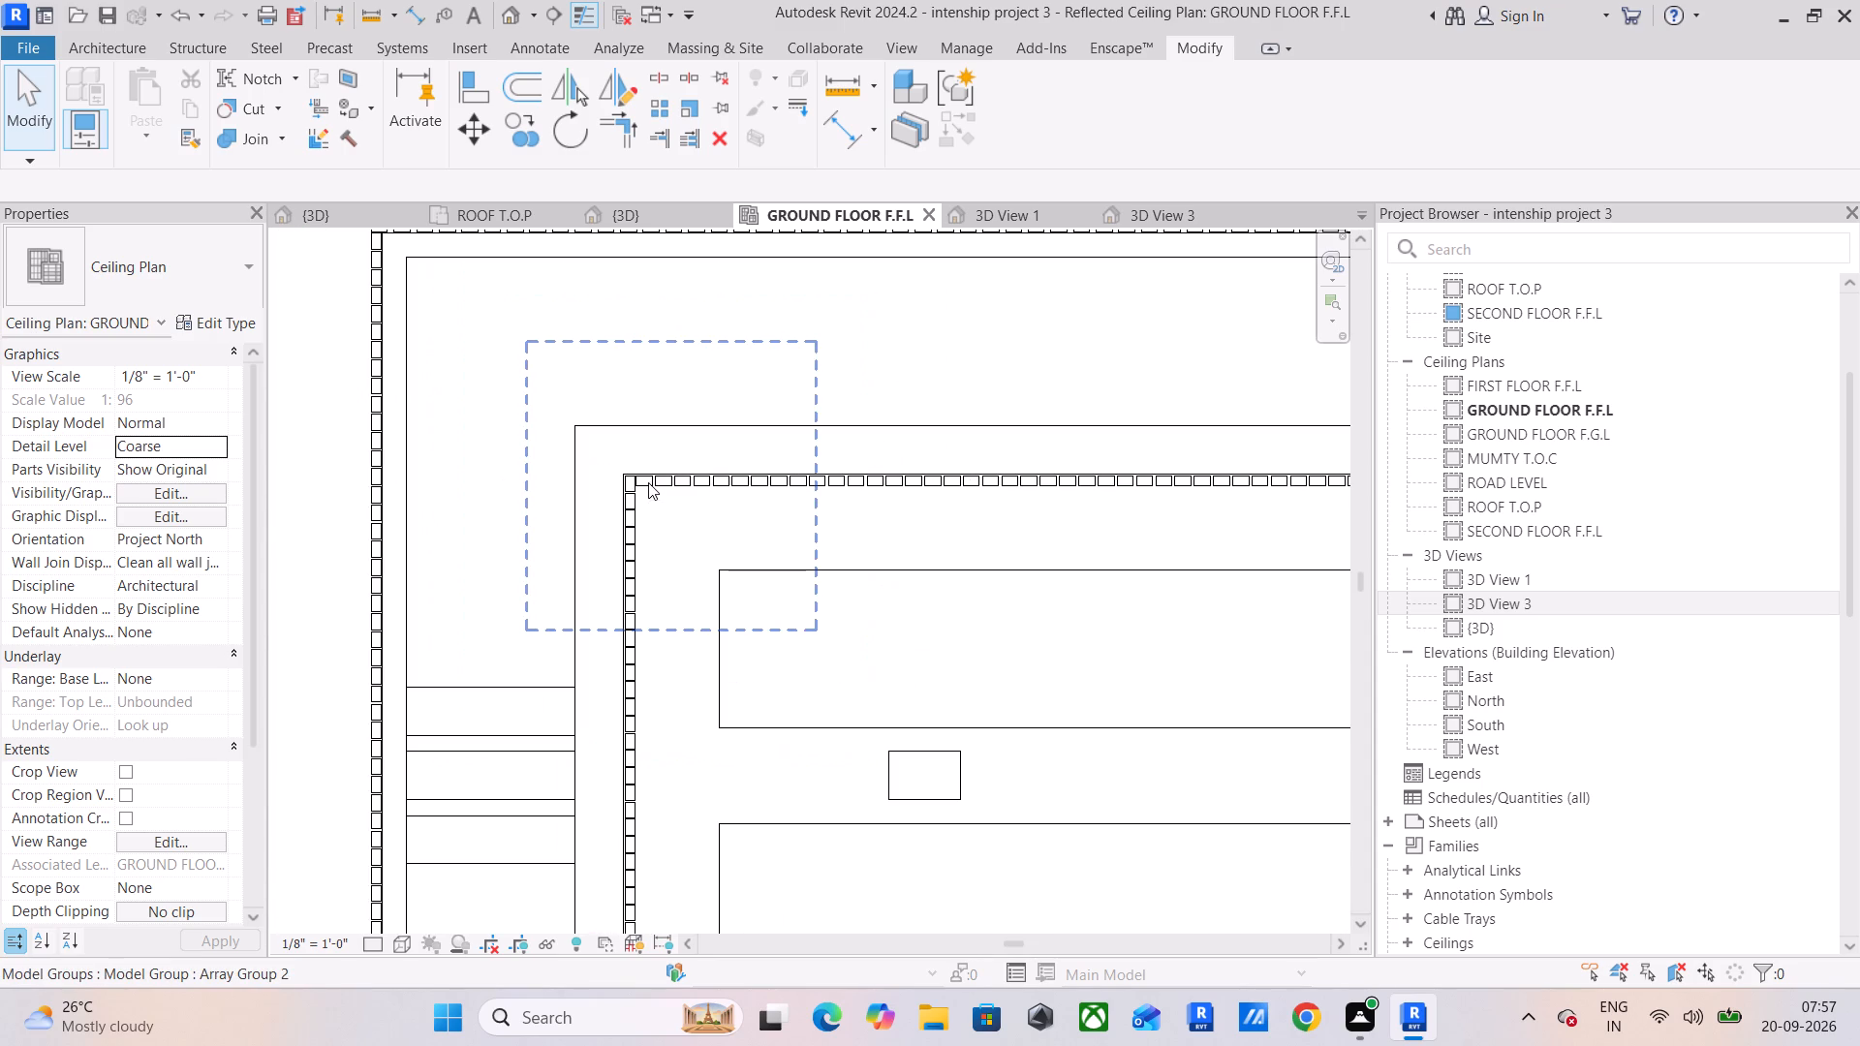
scroll(648, 482, down, 3)
middle_drag(647, 482, 639, 518)
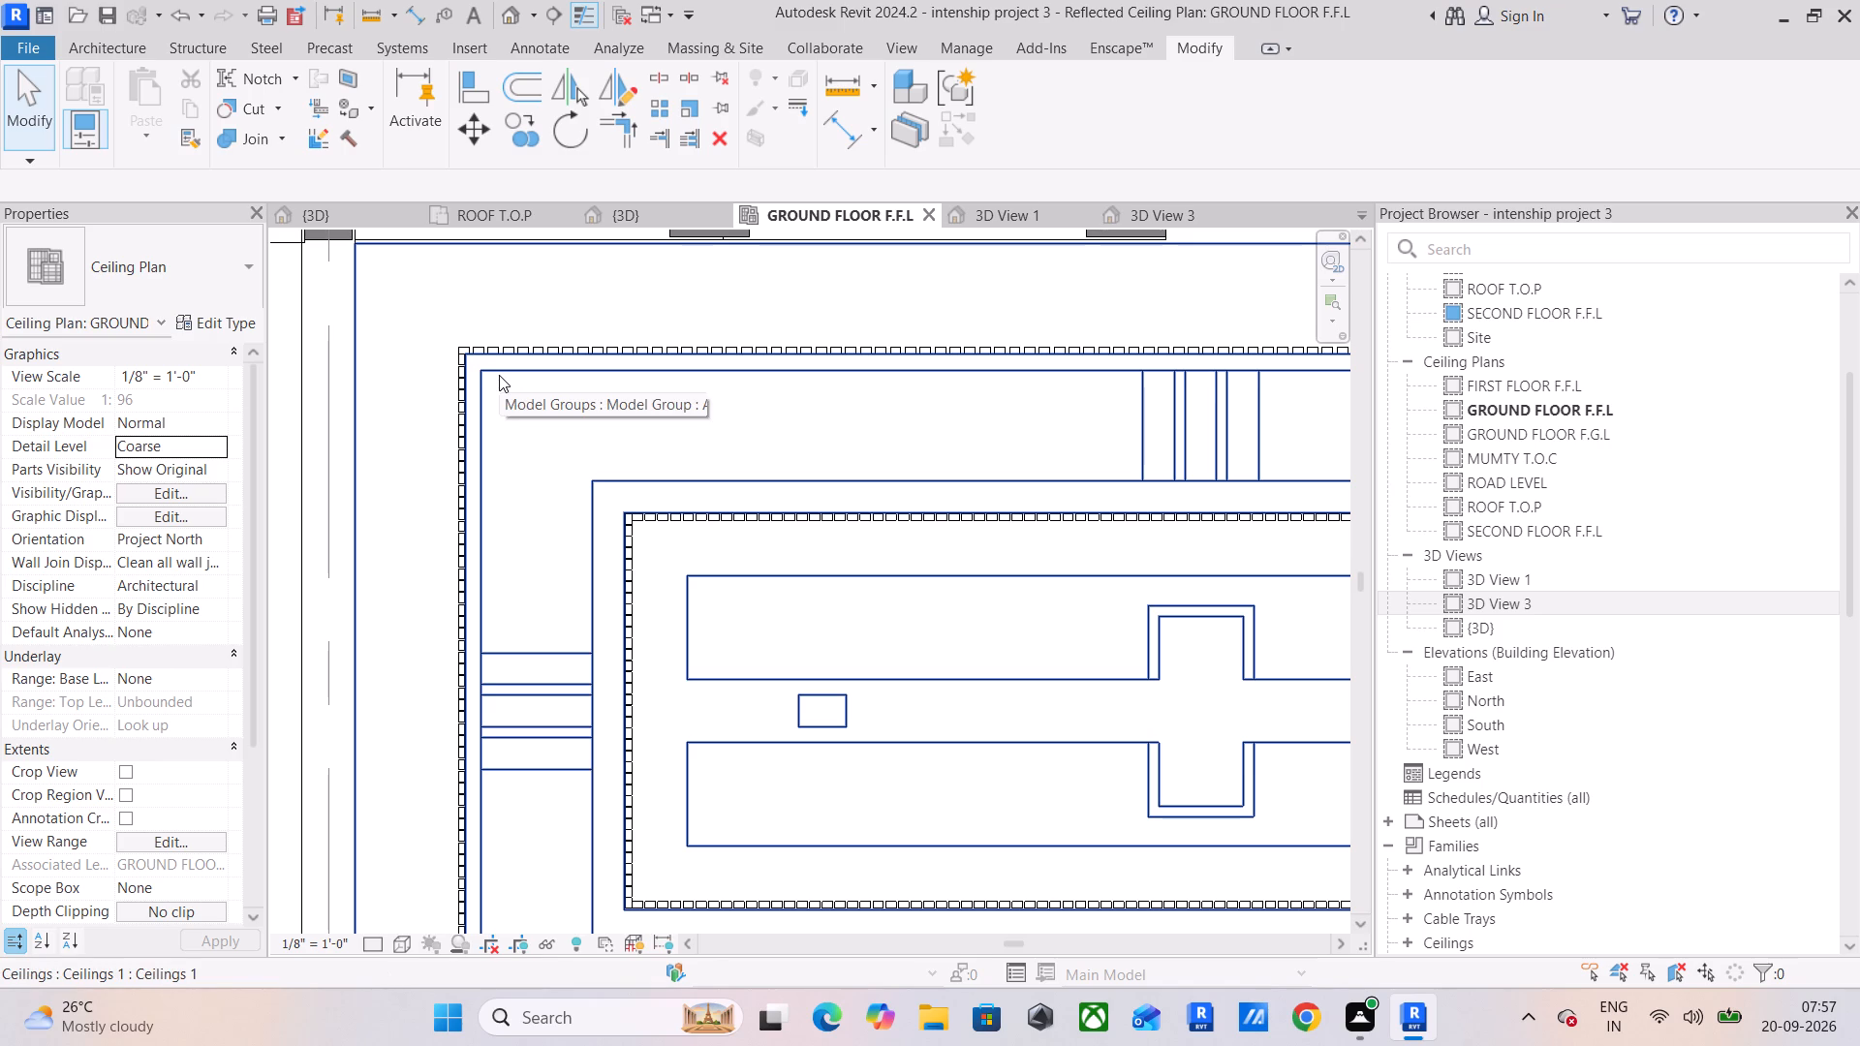
scroll(464, 356, up, 5)
click(547, 383)
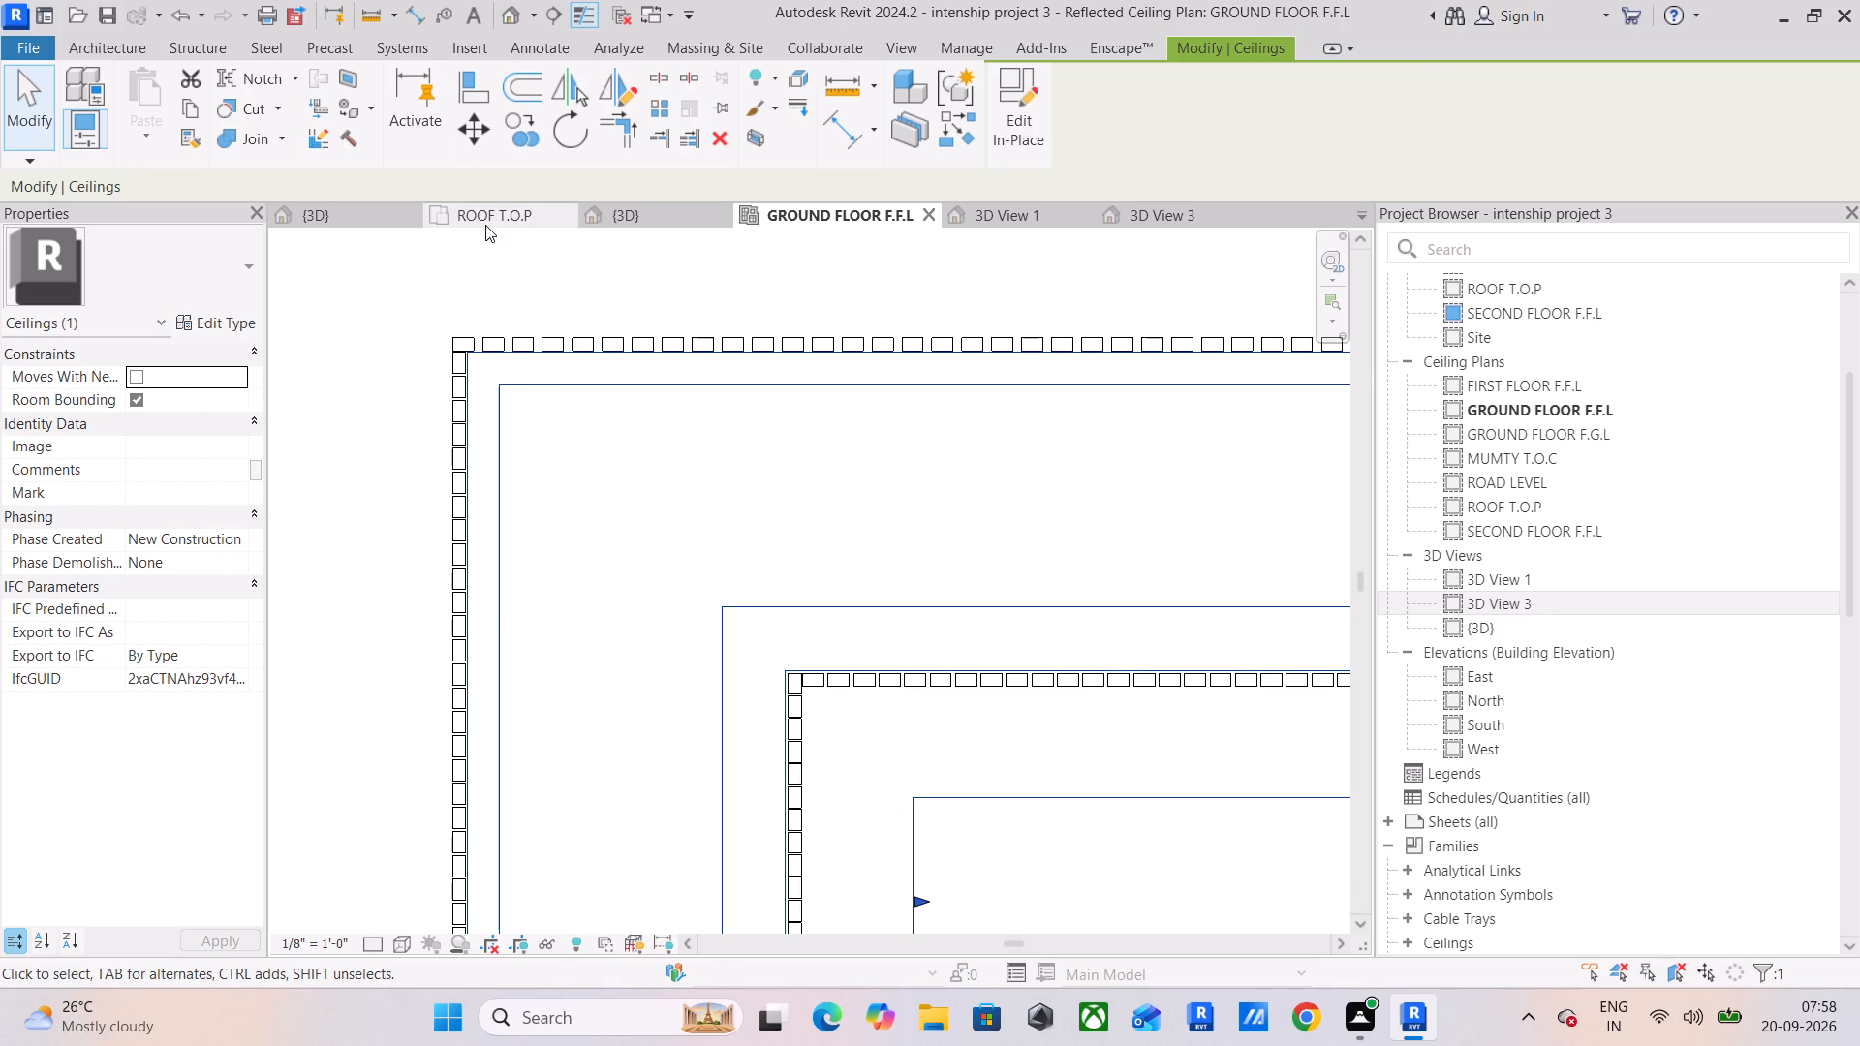
click(652, 385)
click(1019, 123)
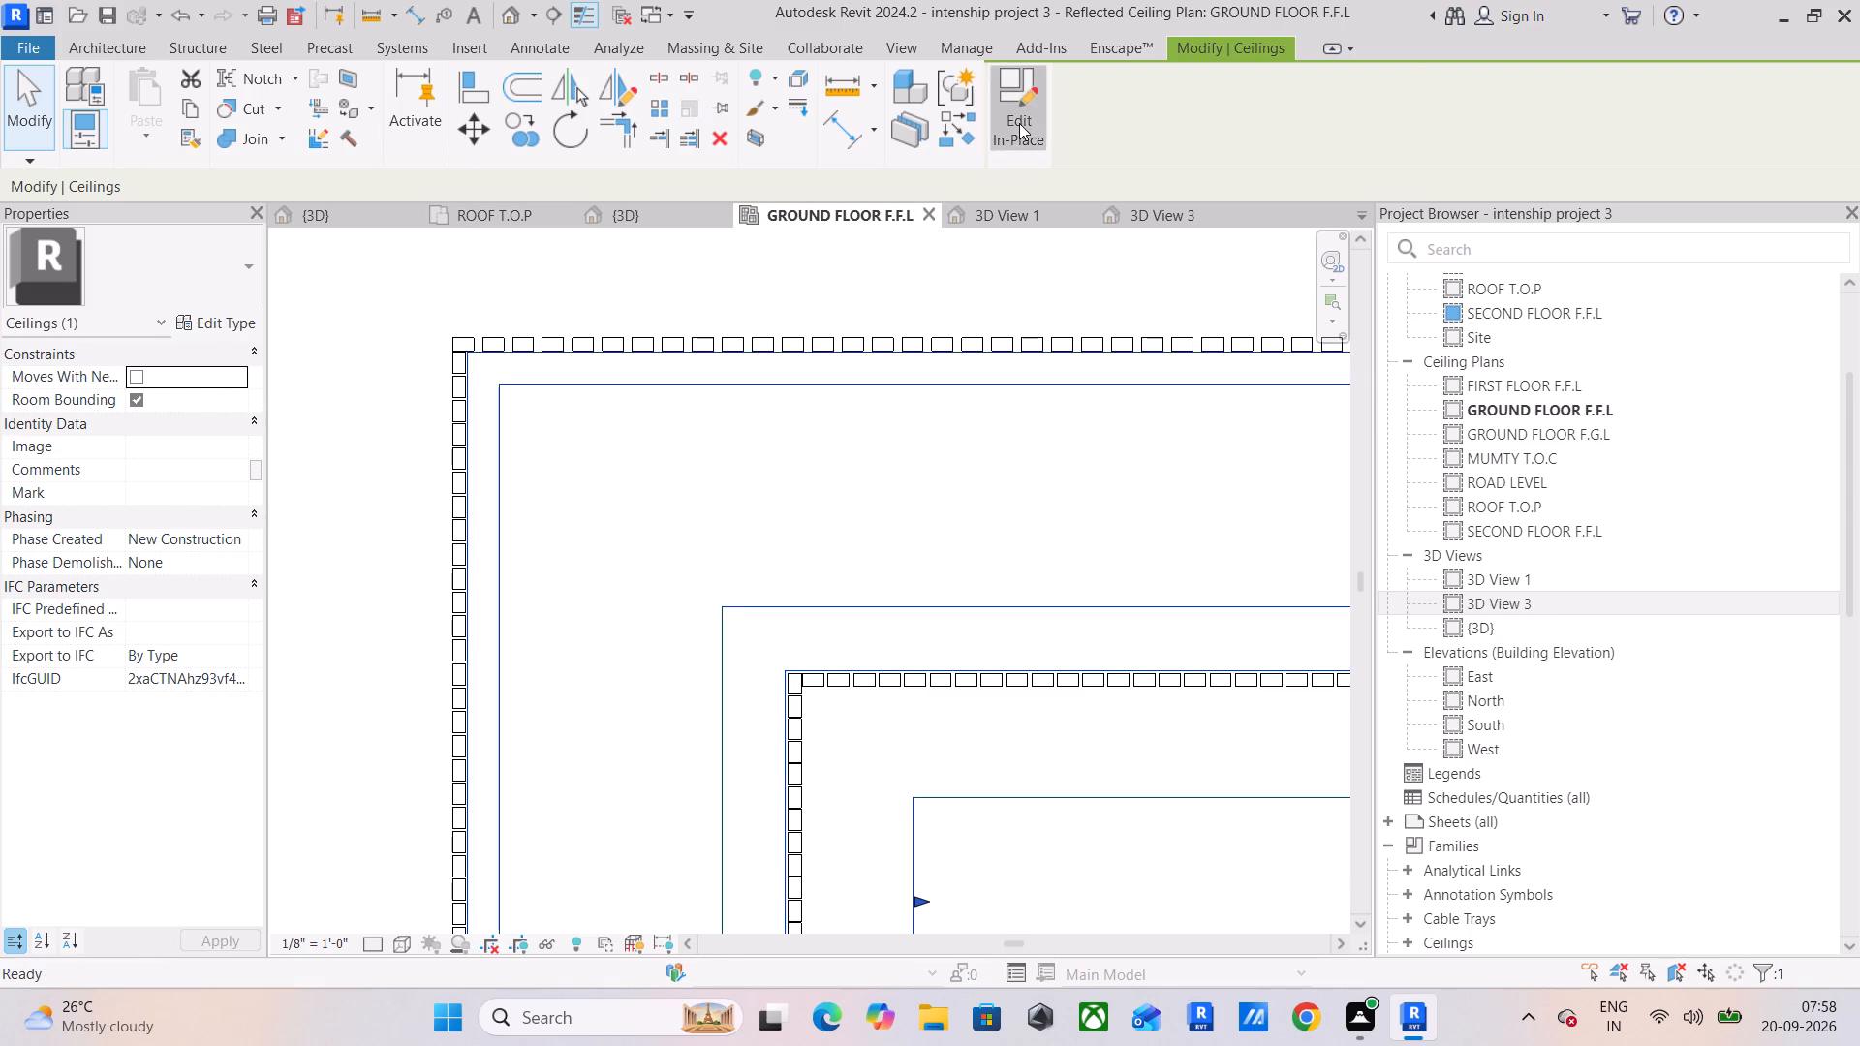
Return to 3D View 3 and cancel the in-place editing of the decorative ceiling with the light arrays.
click(1132, 208)
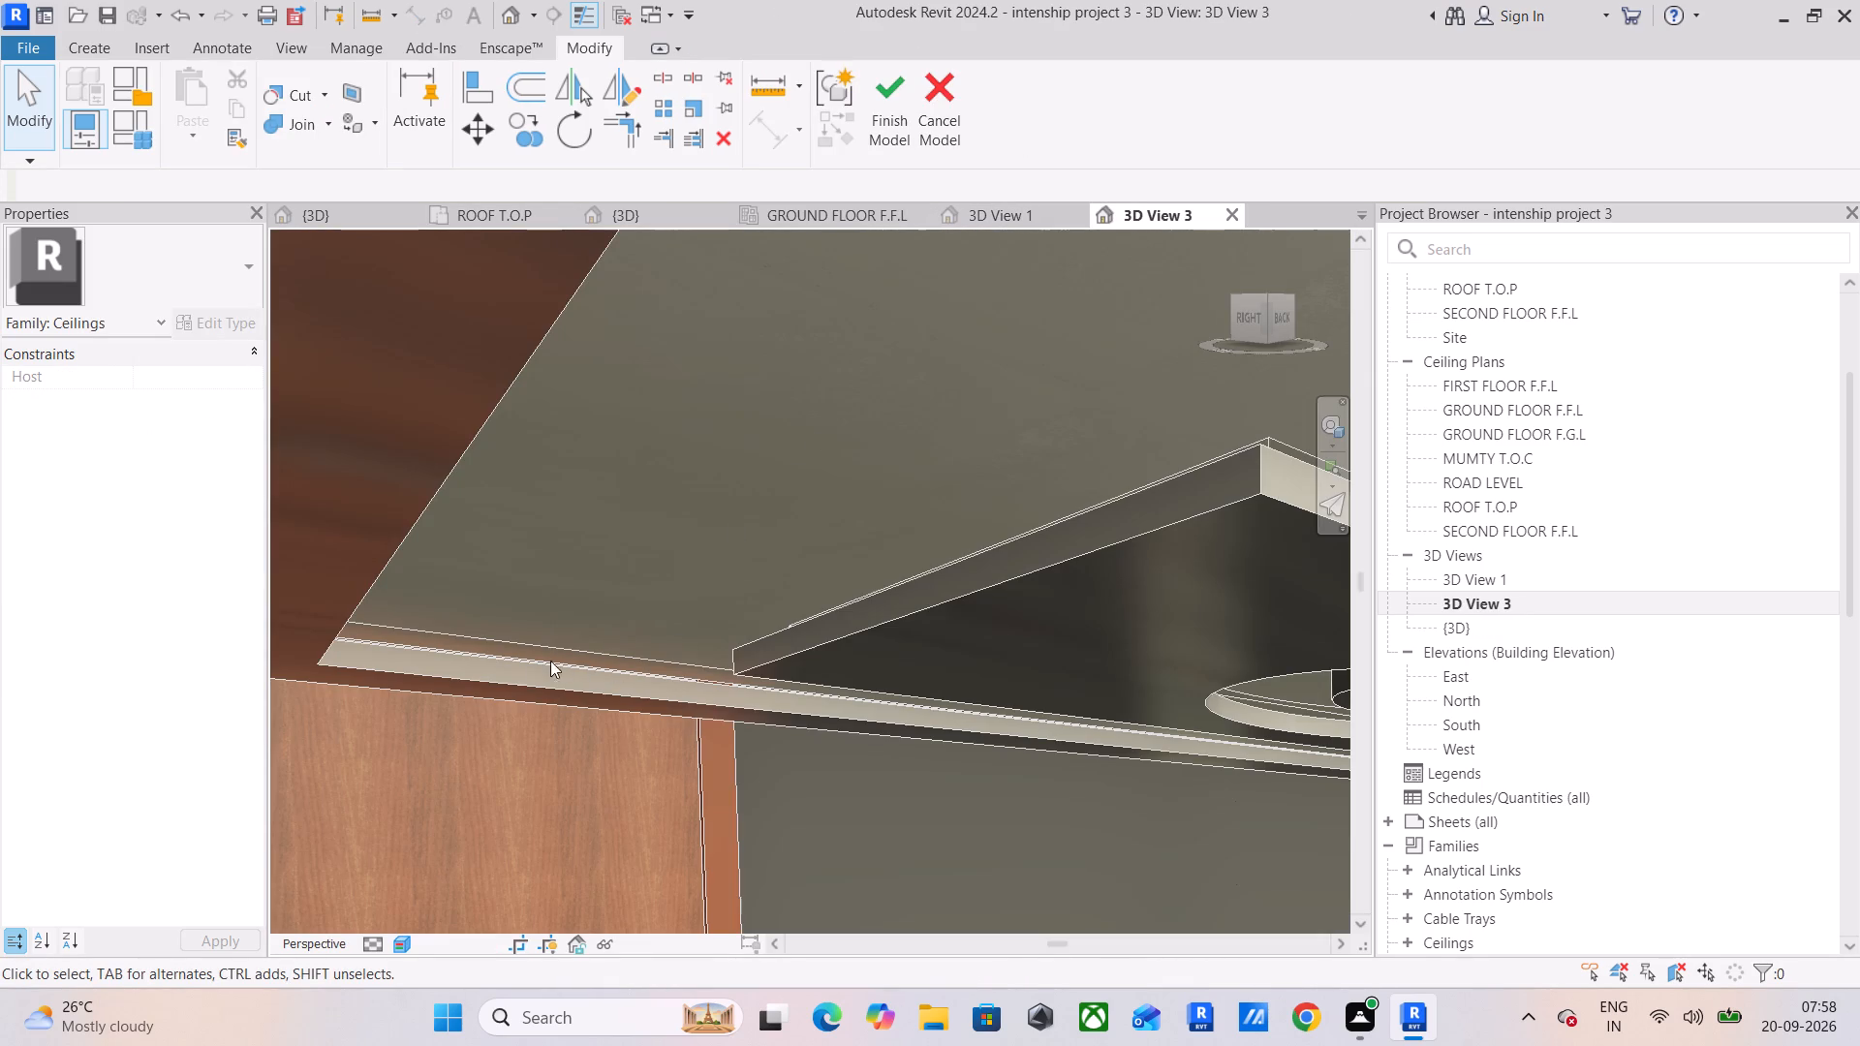
scroll(513, 645, up, 6)
click(585, 647)
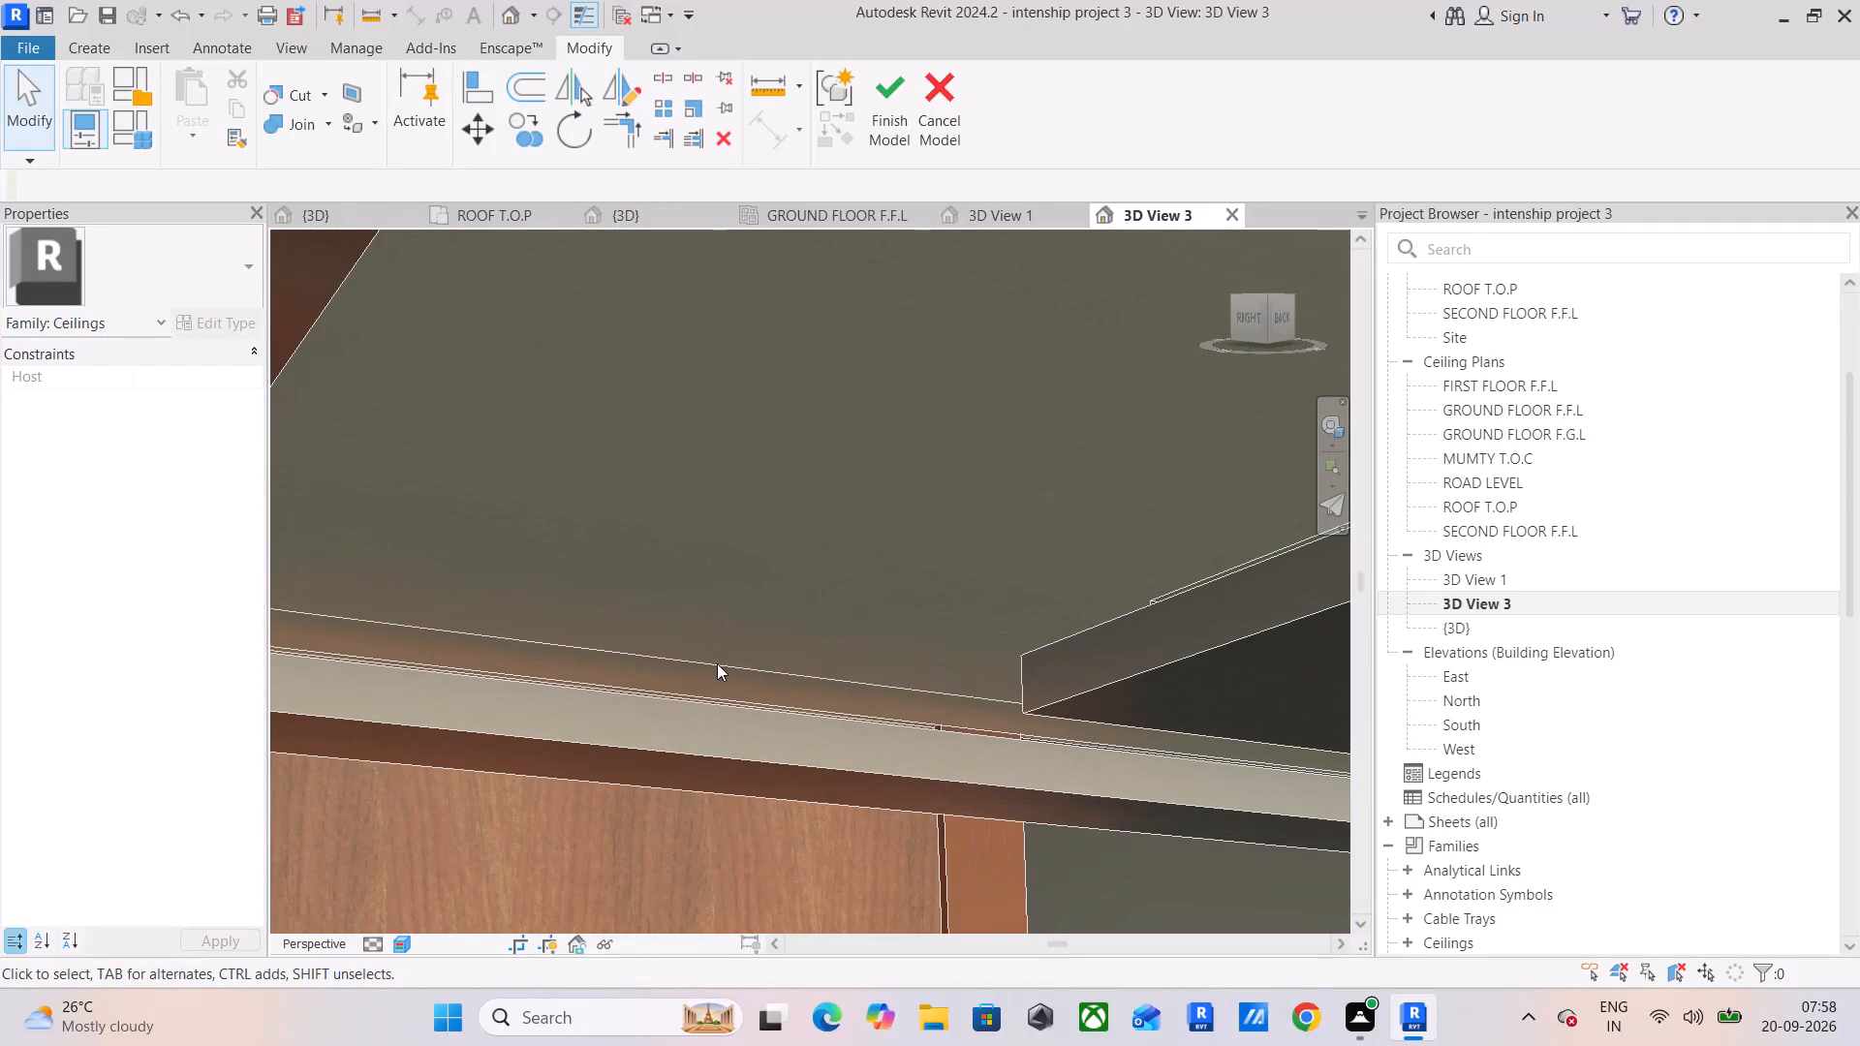
click(898, 701)
click(935, 120)
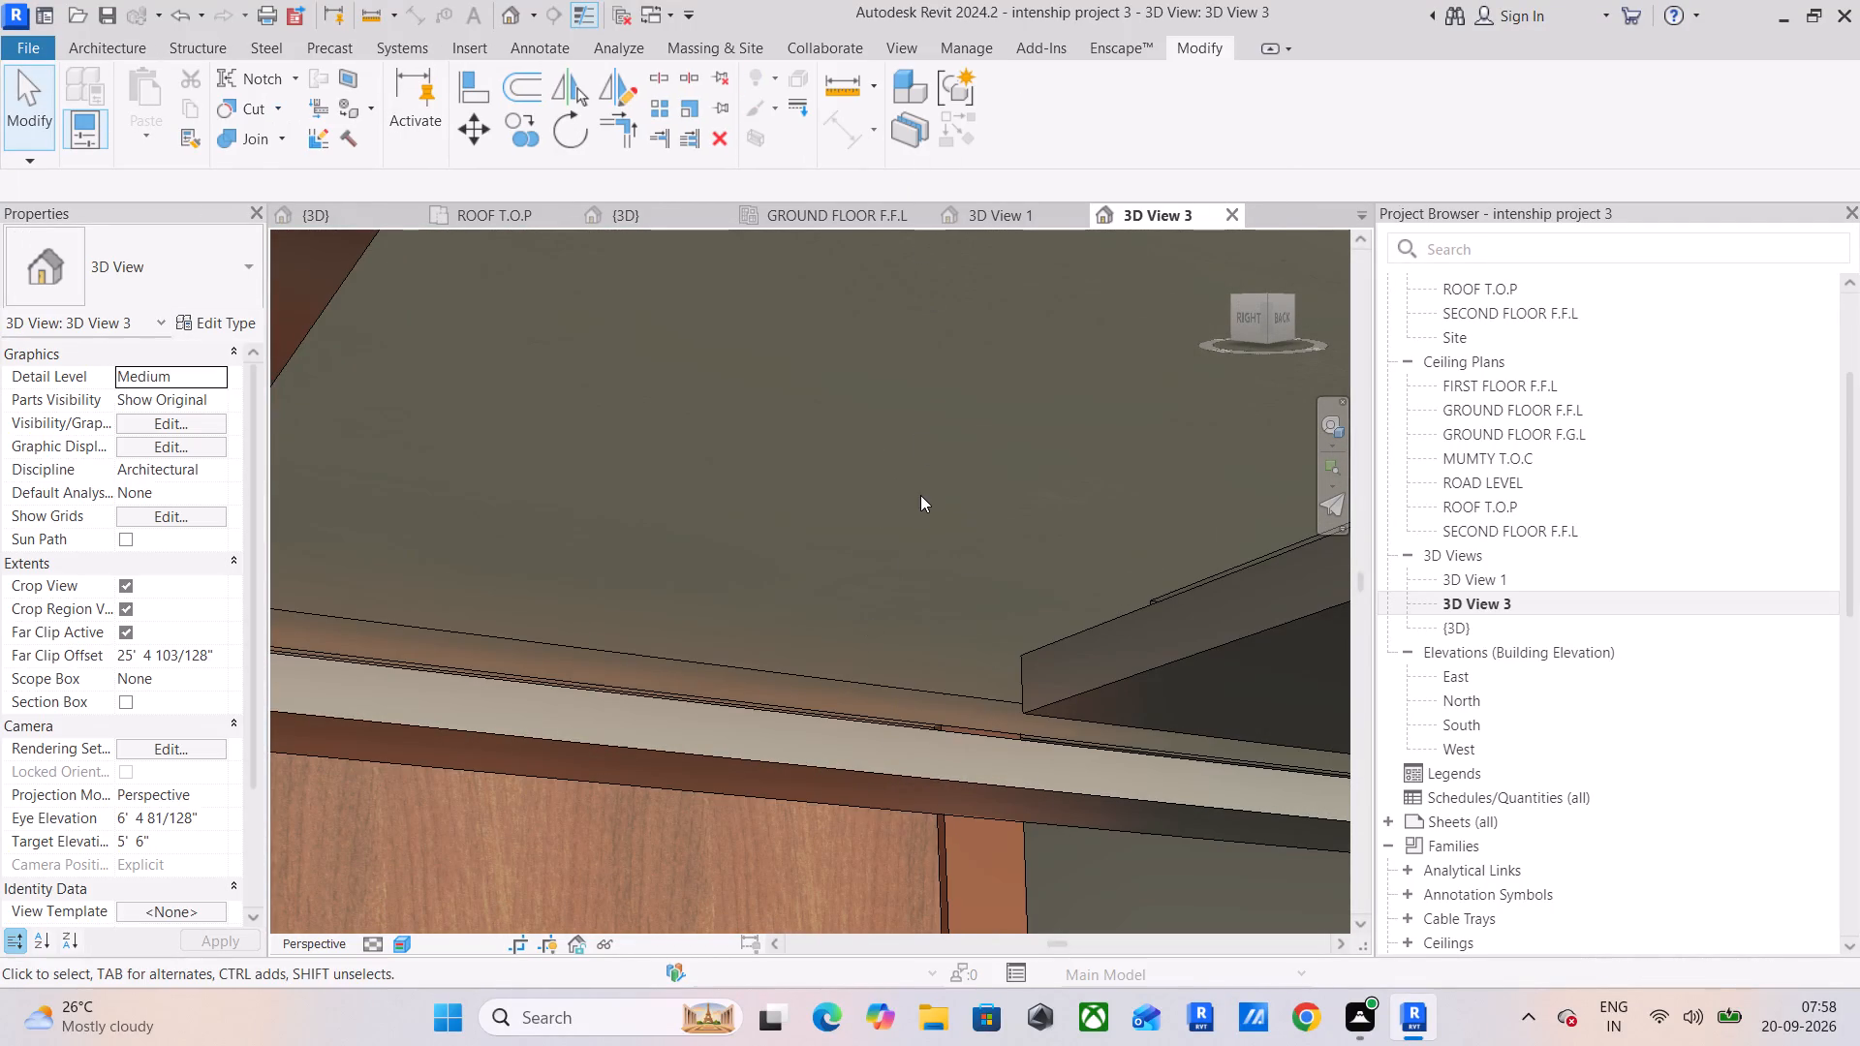
Open the bedroom's decorative ceiling model for in-place editing and bring up the LIGHT material of its light strip extrusion.
click(815, 715)
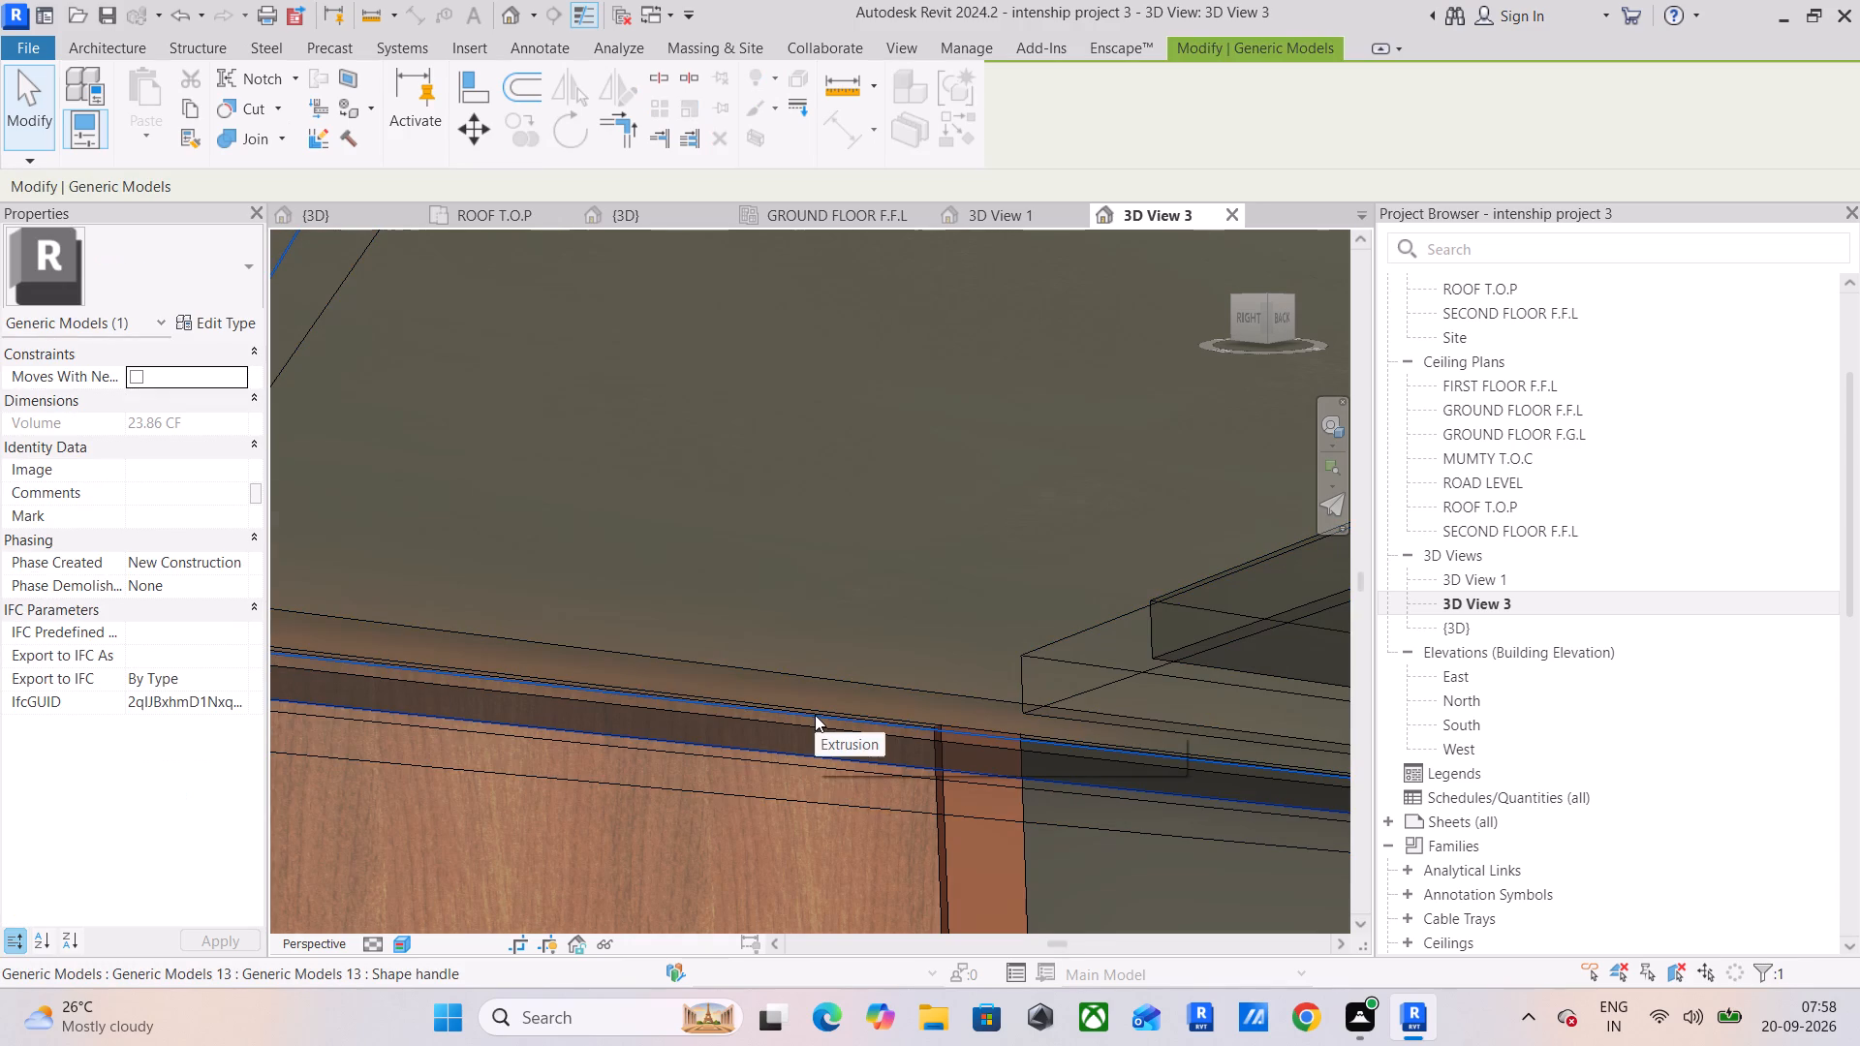
scroll(815, 715, down, 3)
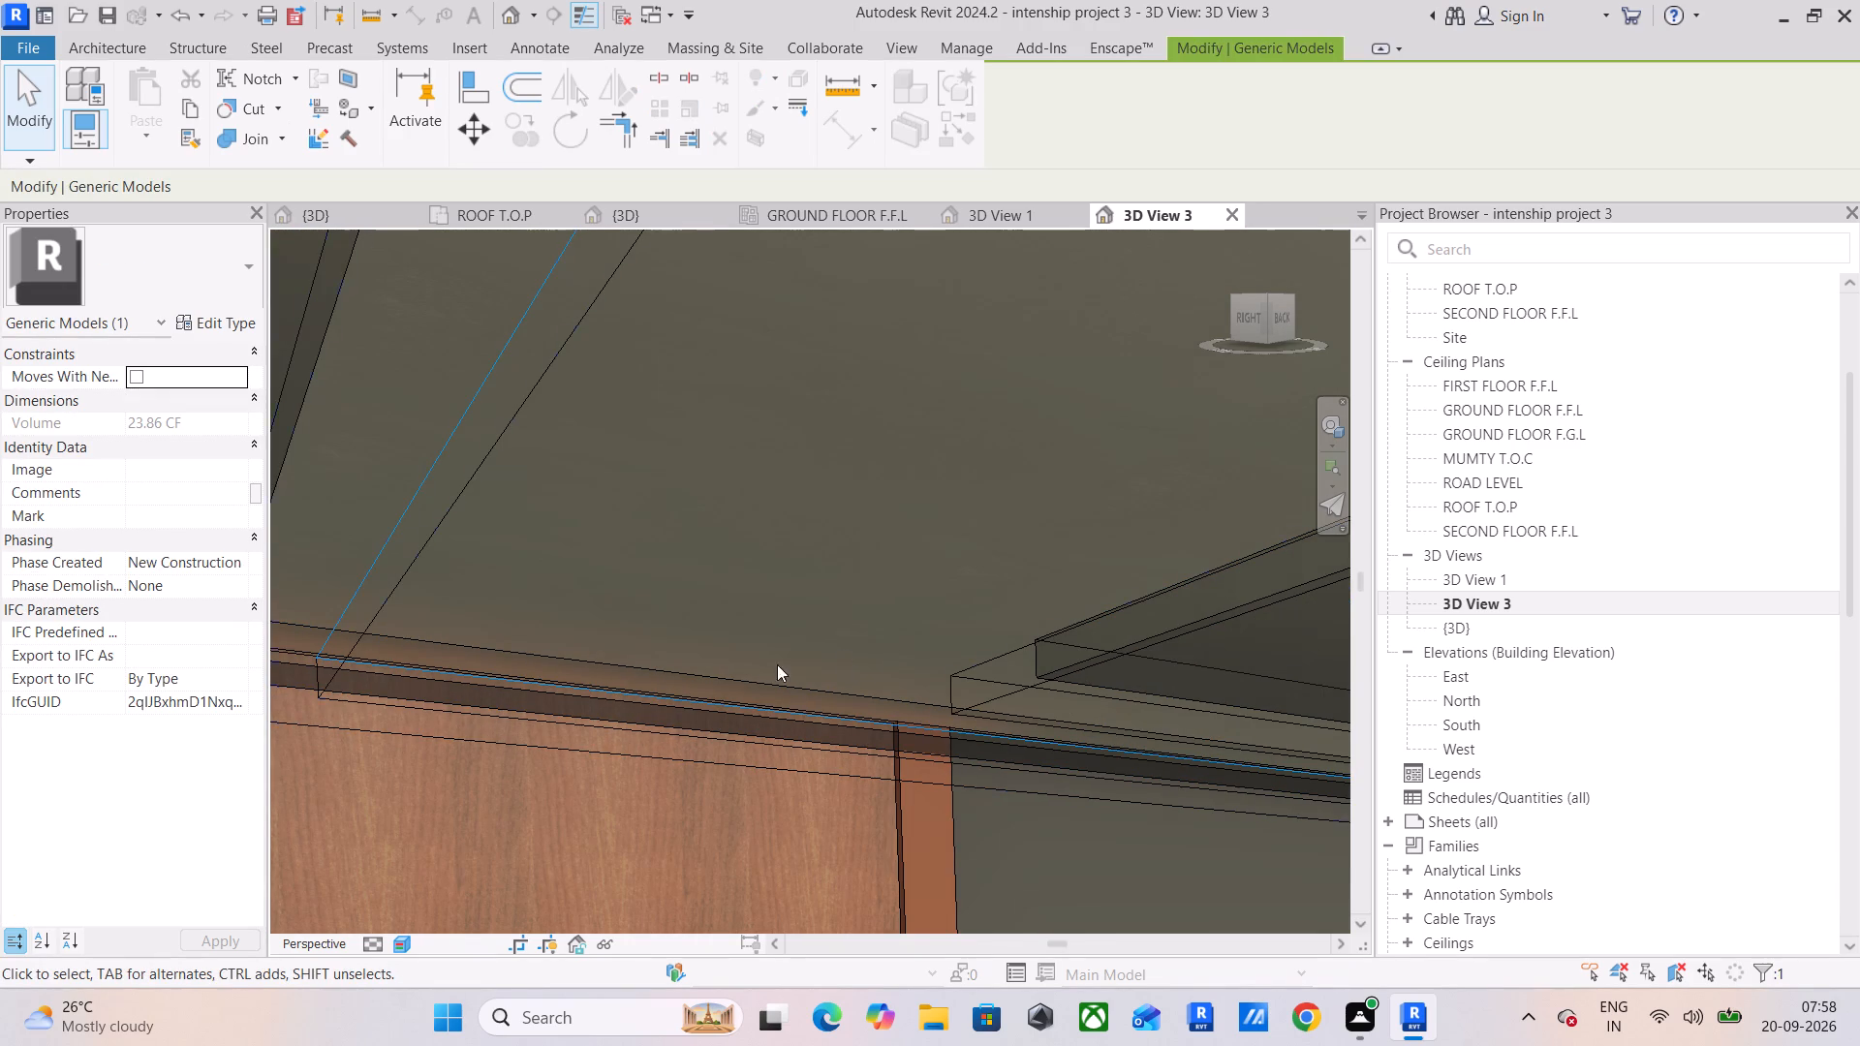
click(790, 580)
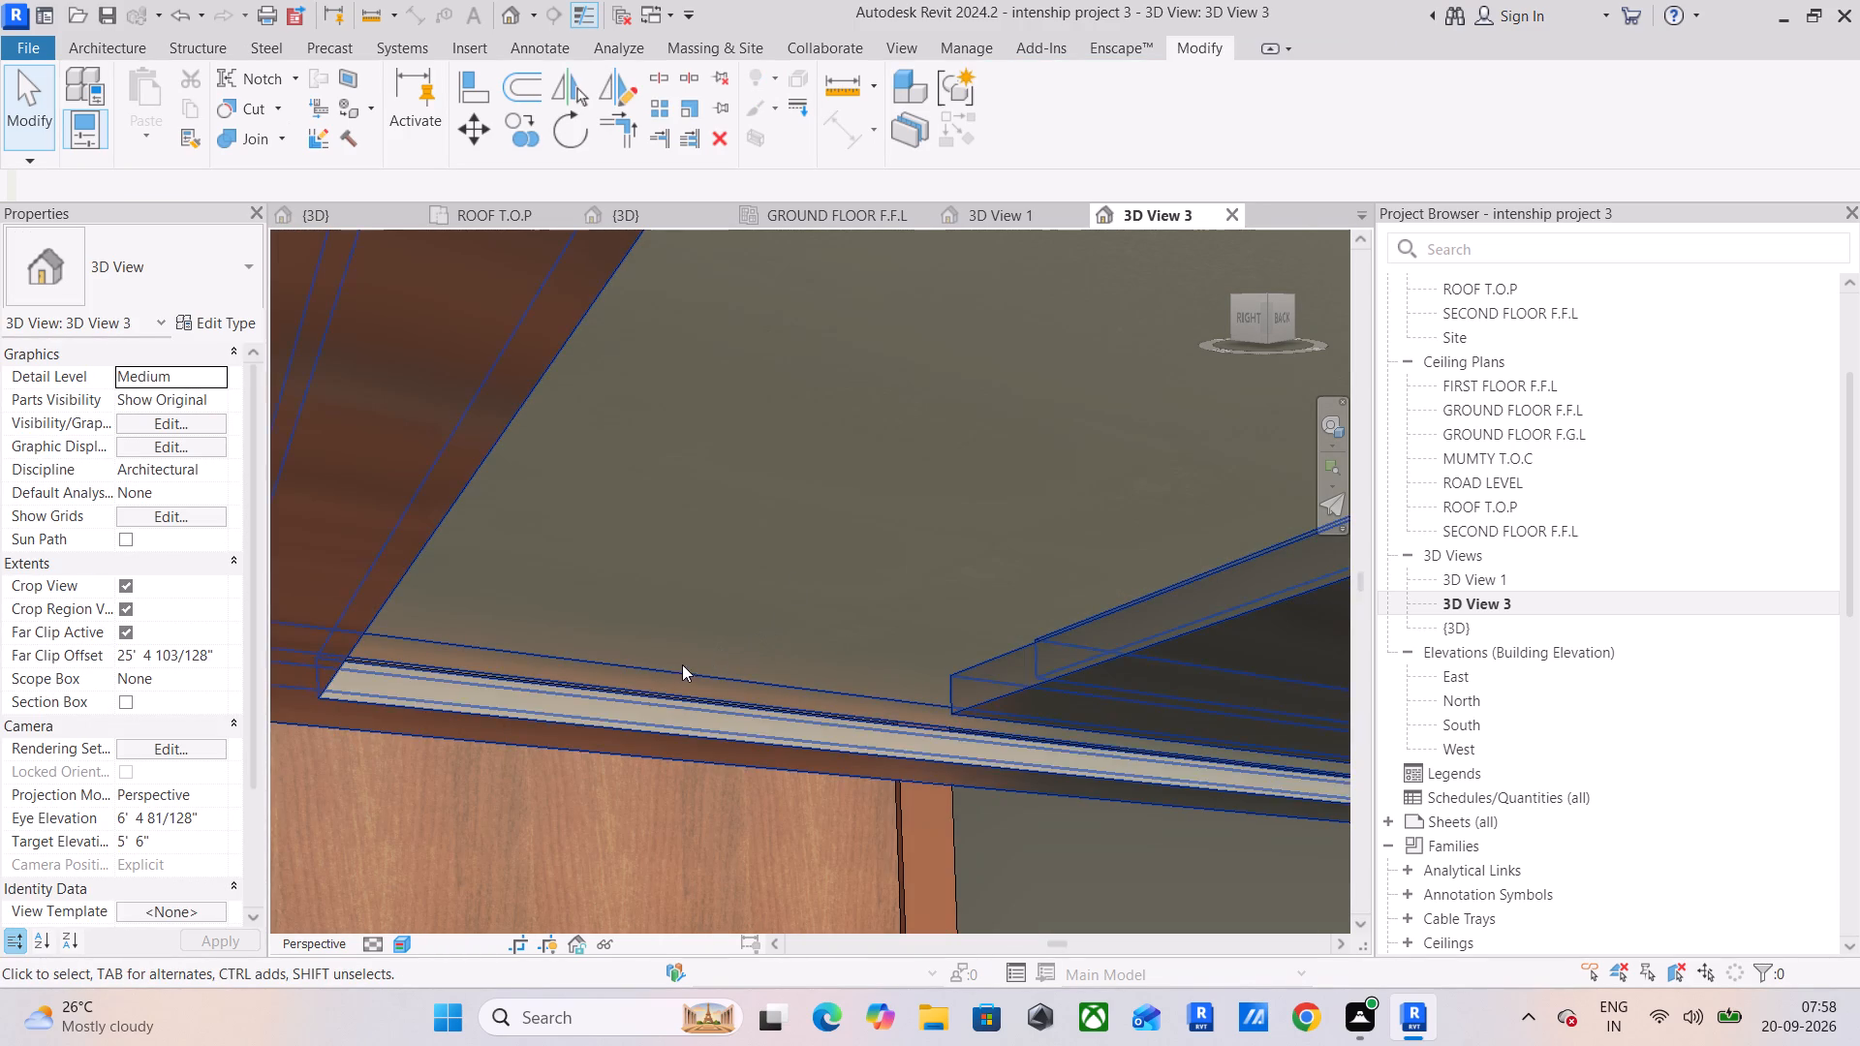
click(656, 676)
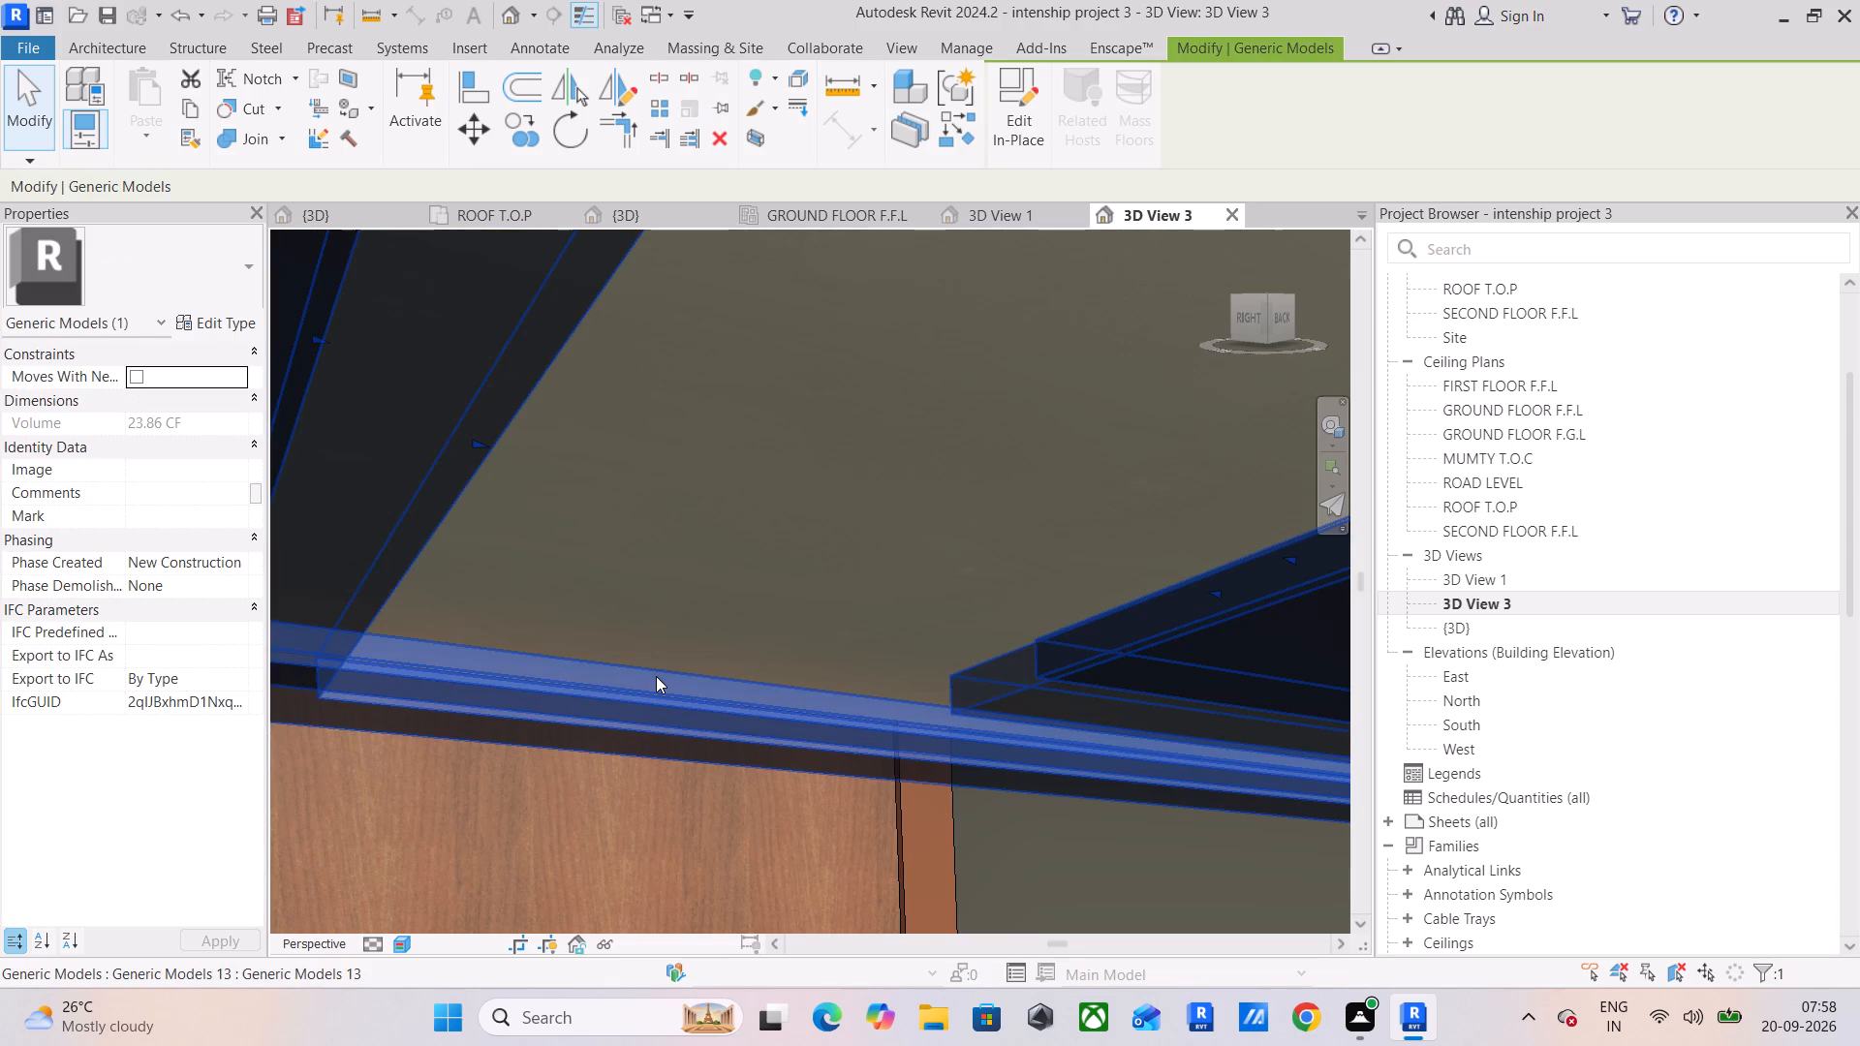
click(1032, 100)
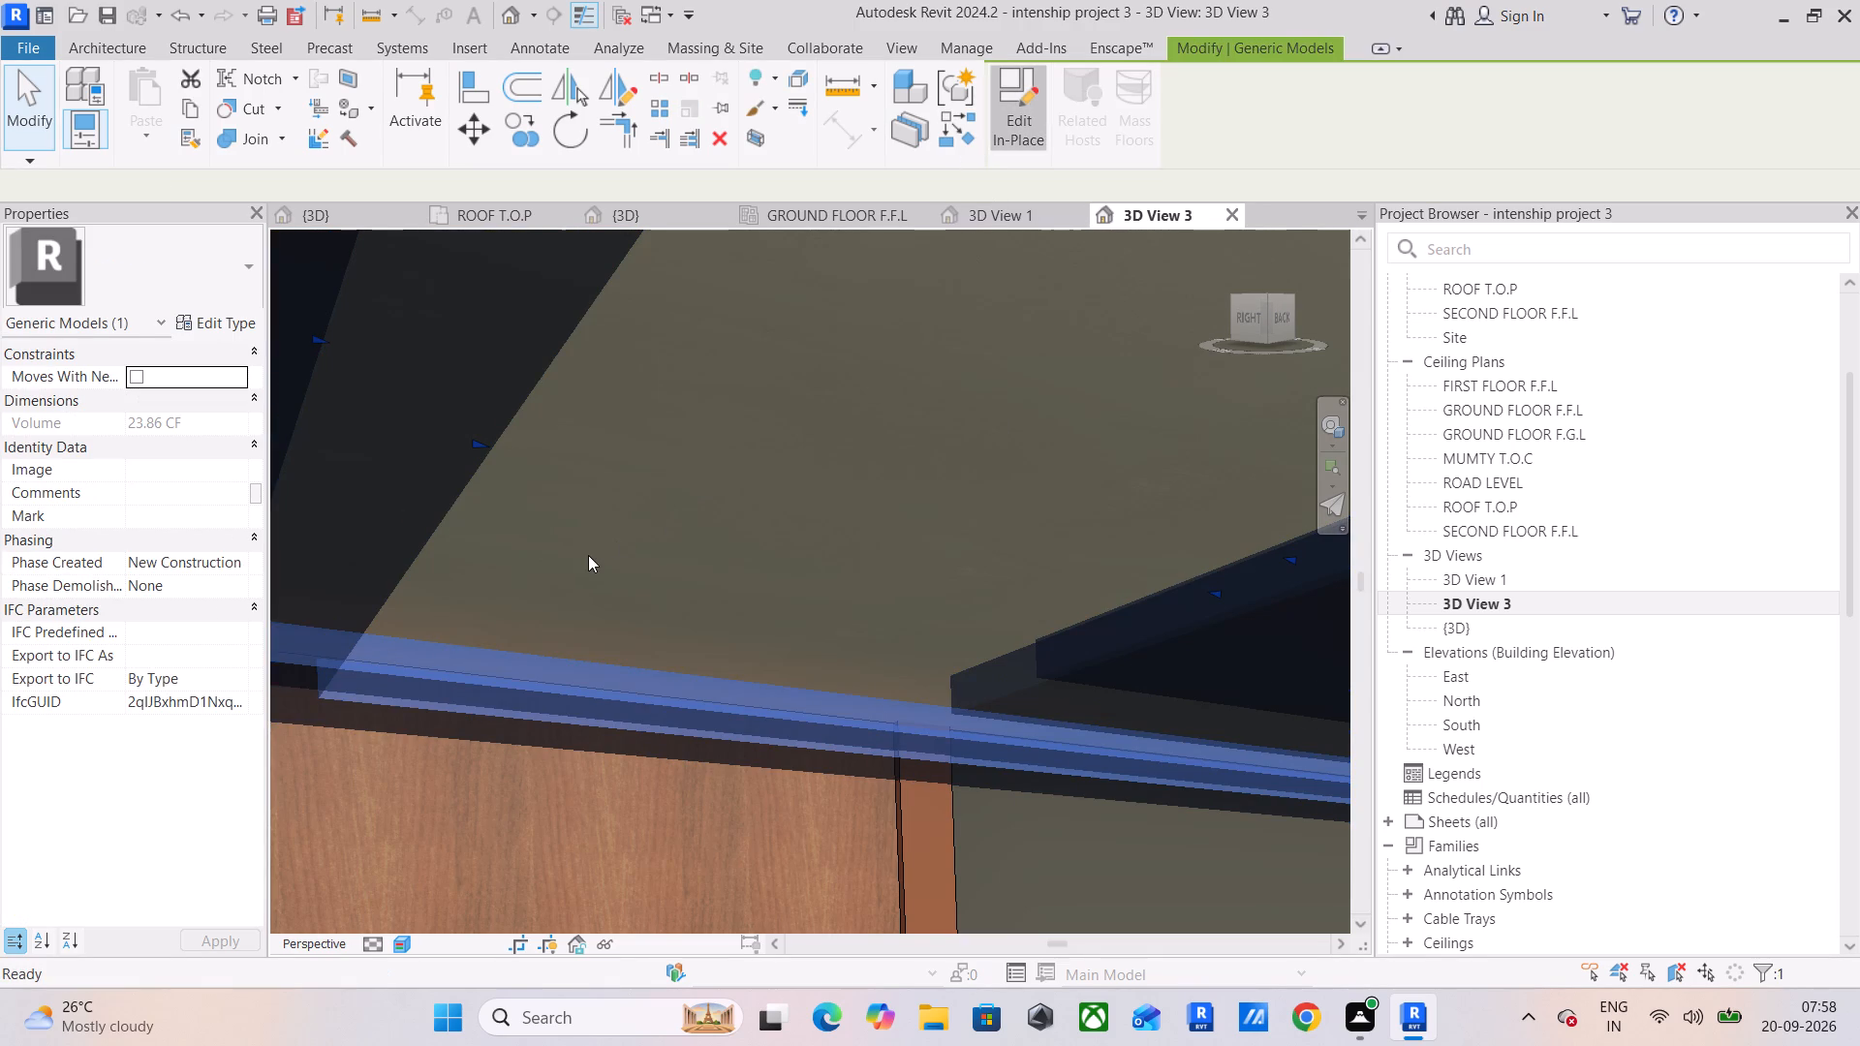
click(639, 734)
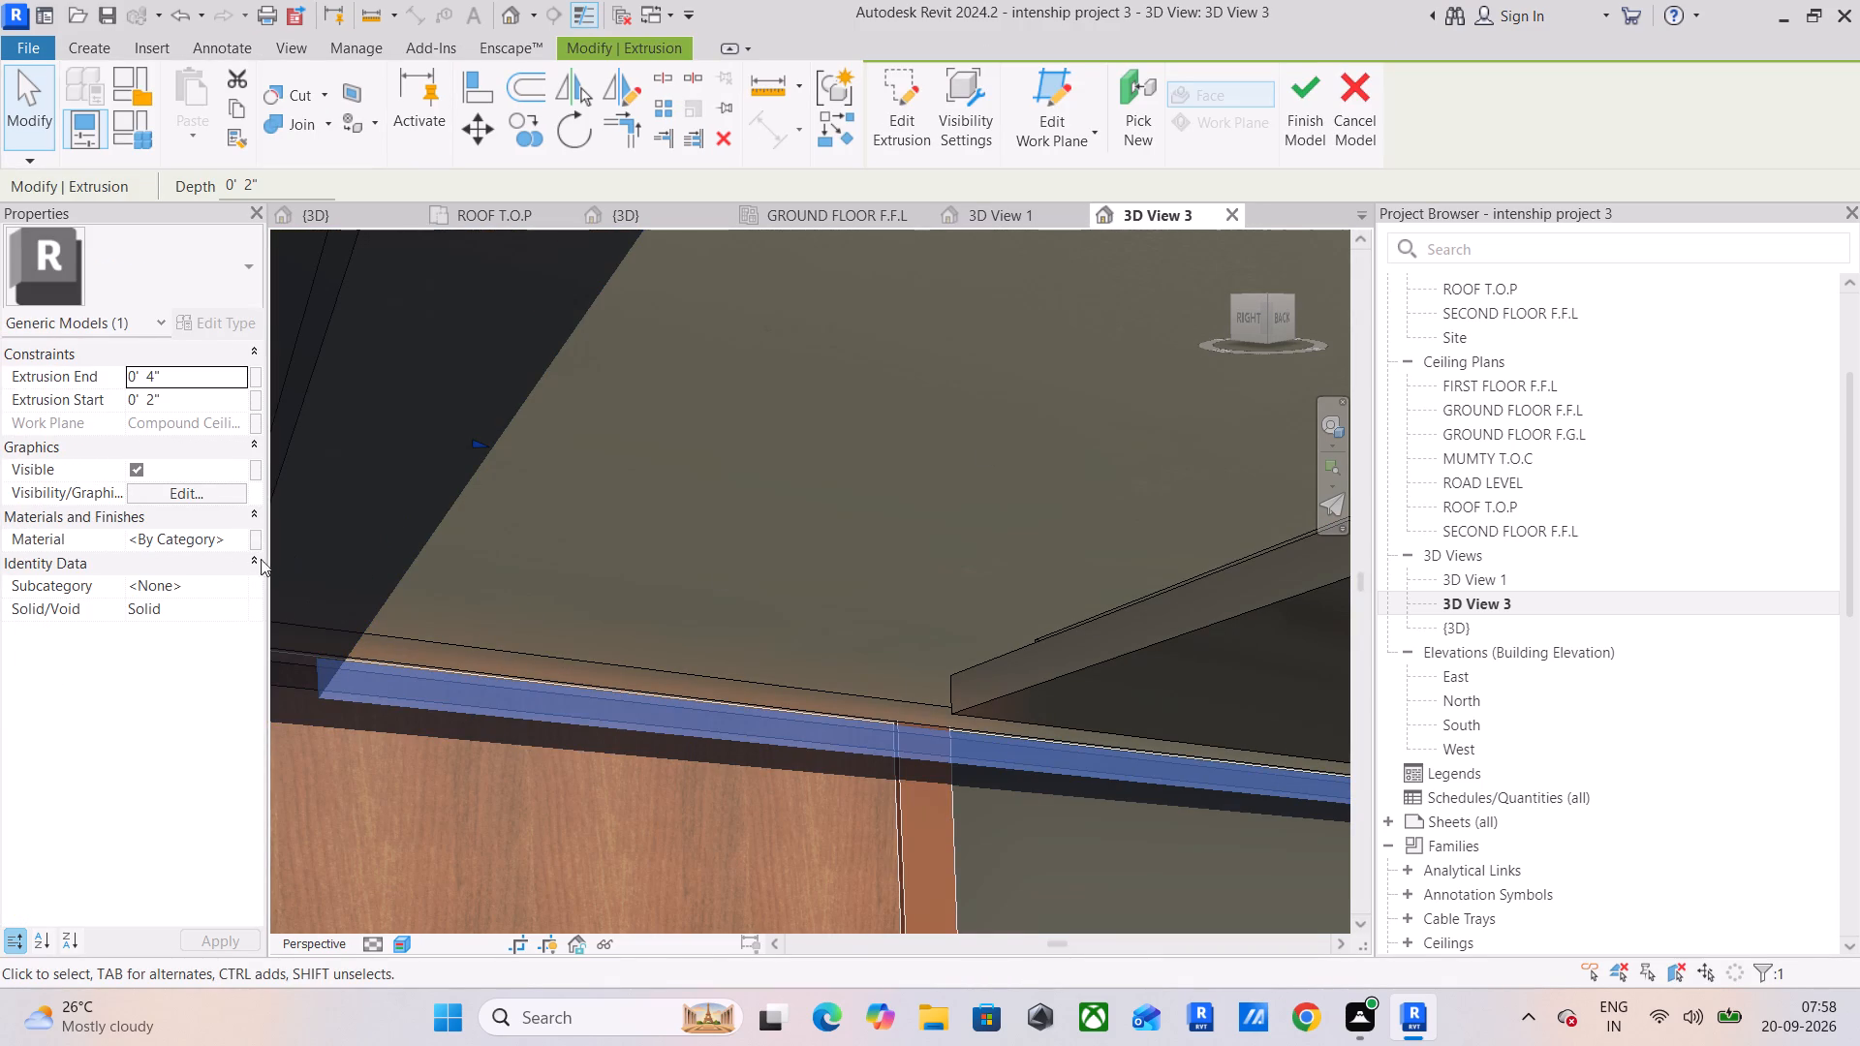
click(531, 647)
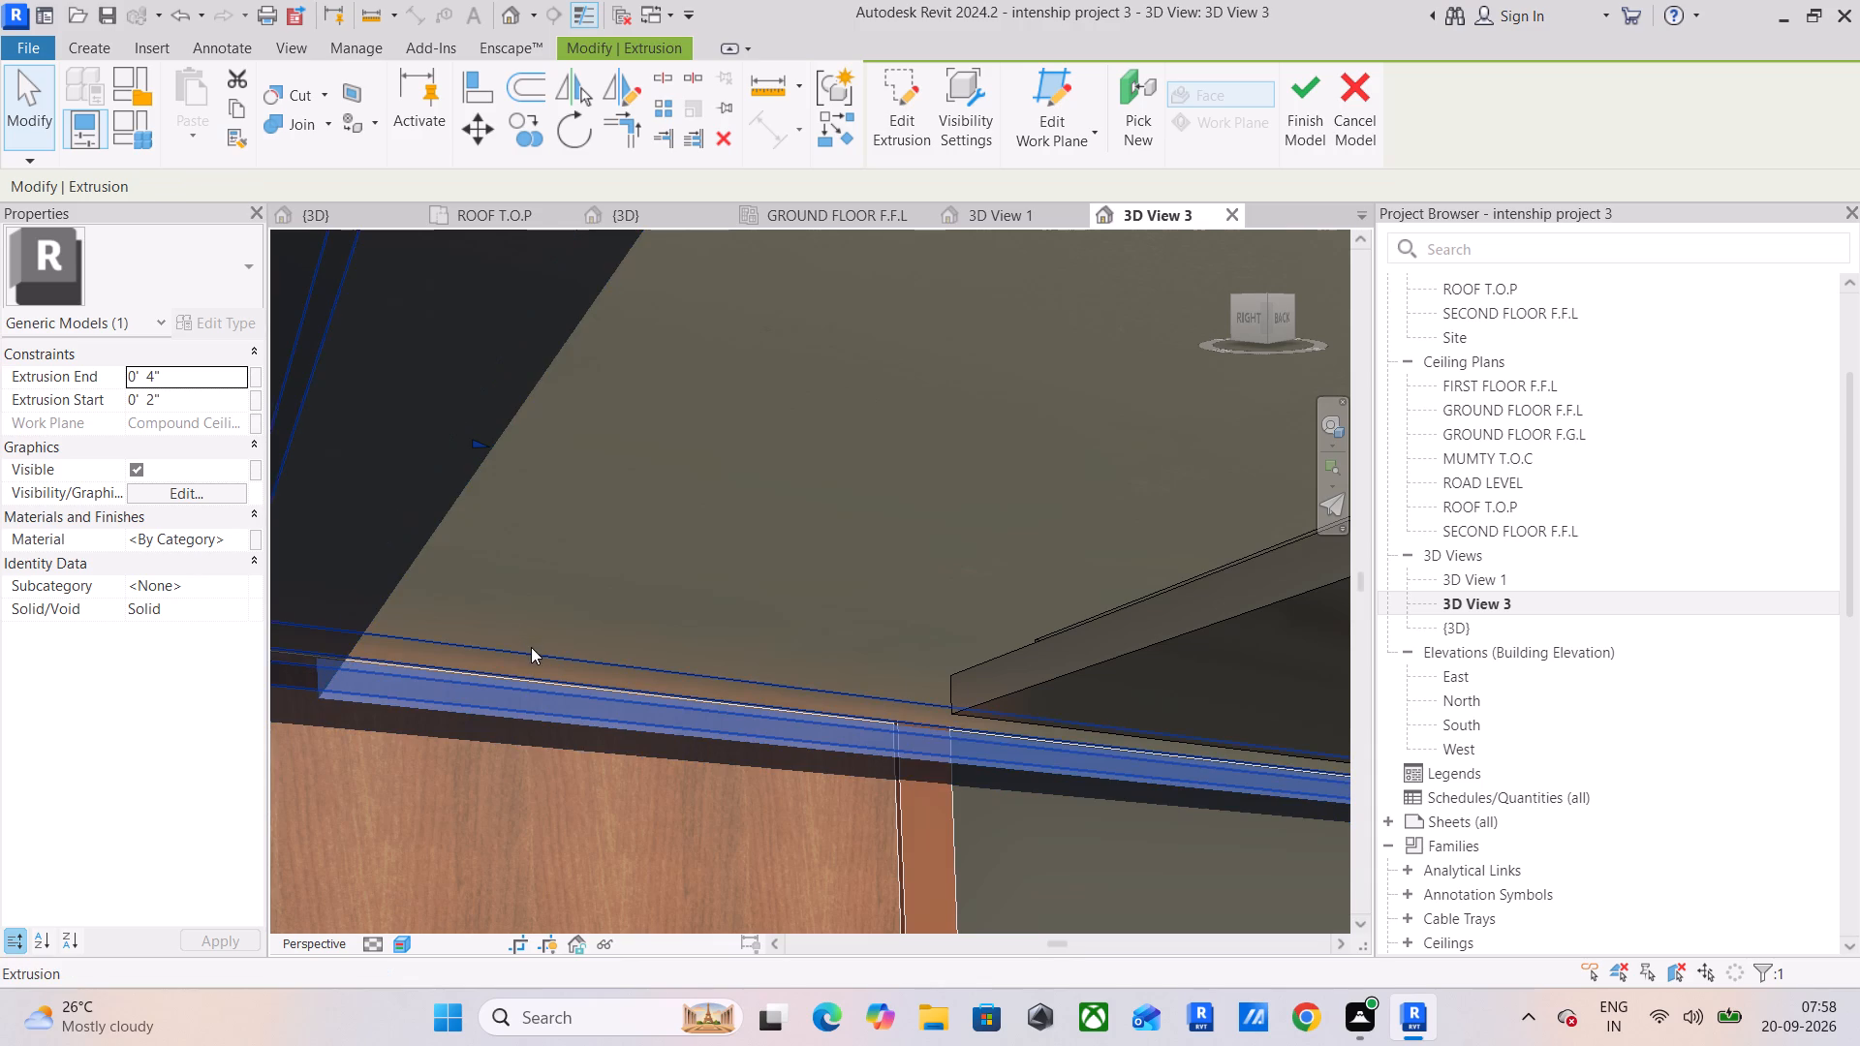
click(241, 538)
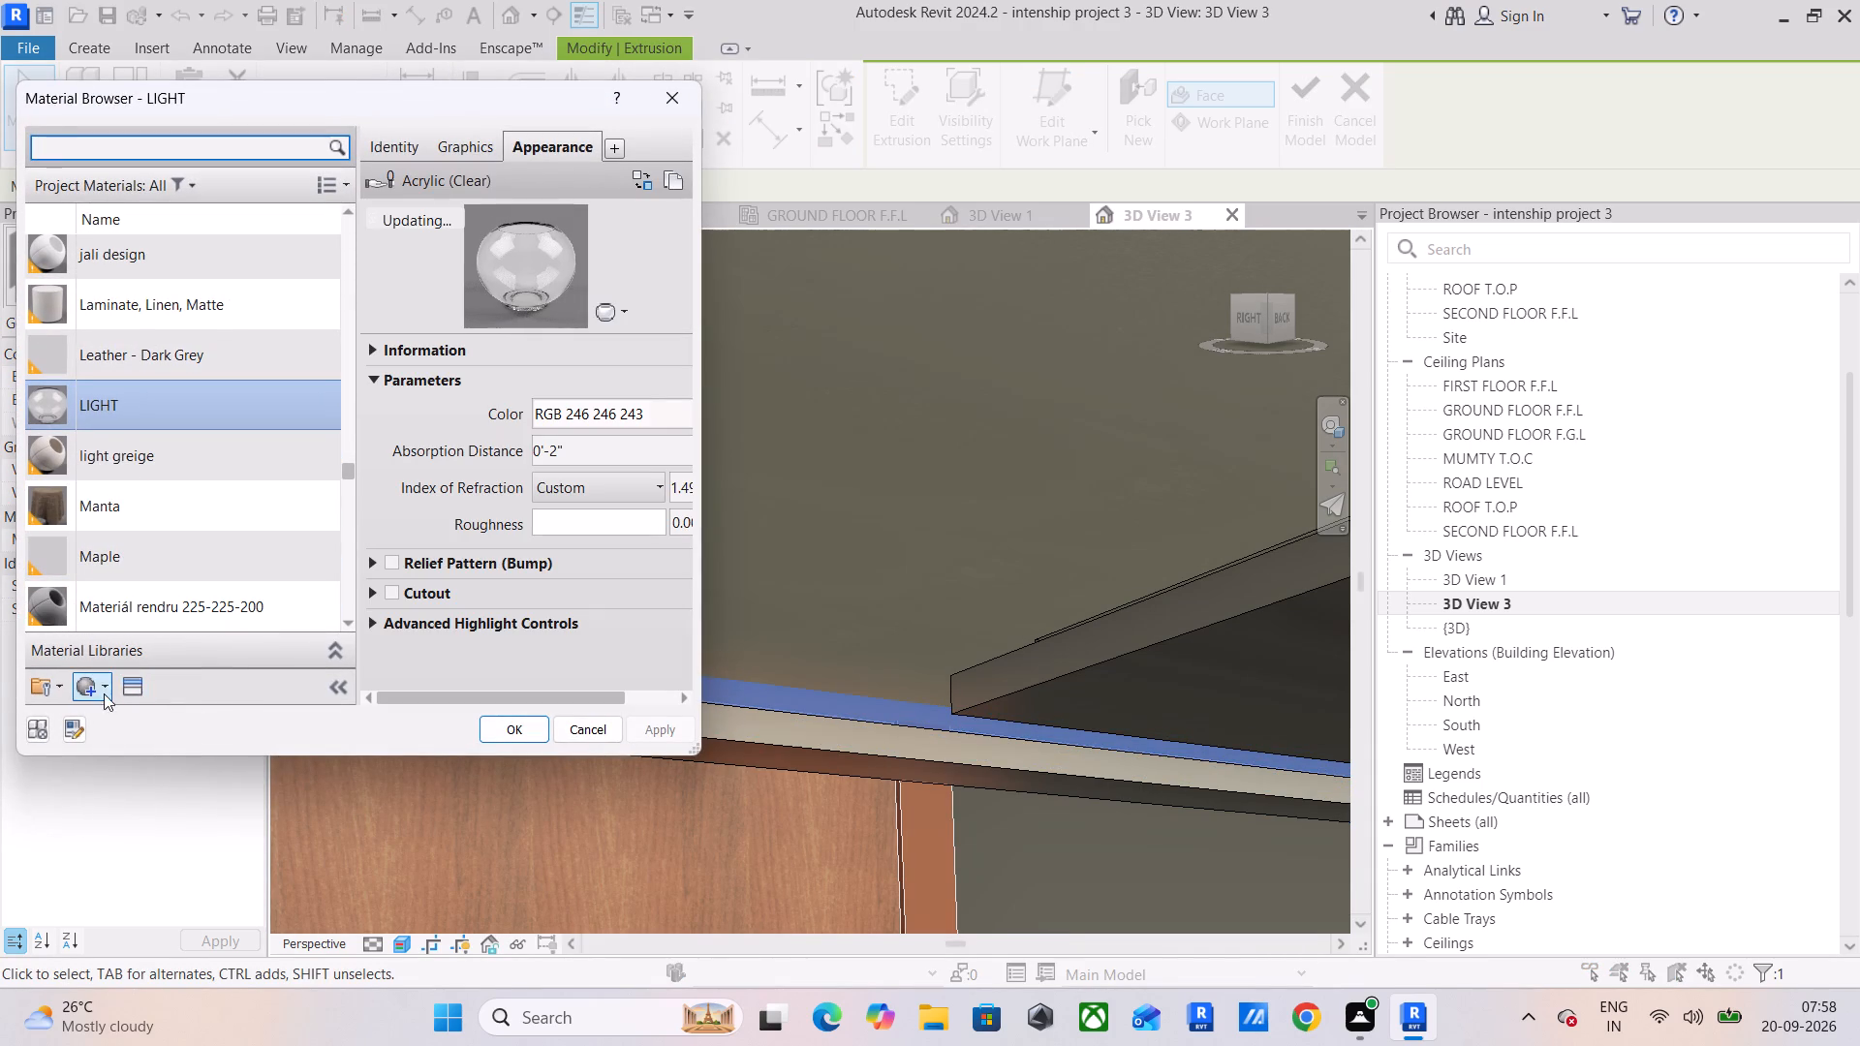
Replace the LIGHT material's appearance with the Clear - Light asset from the Appearance Library's Glass category.
click(135, 691)
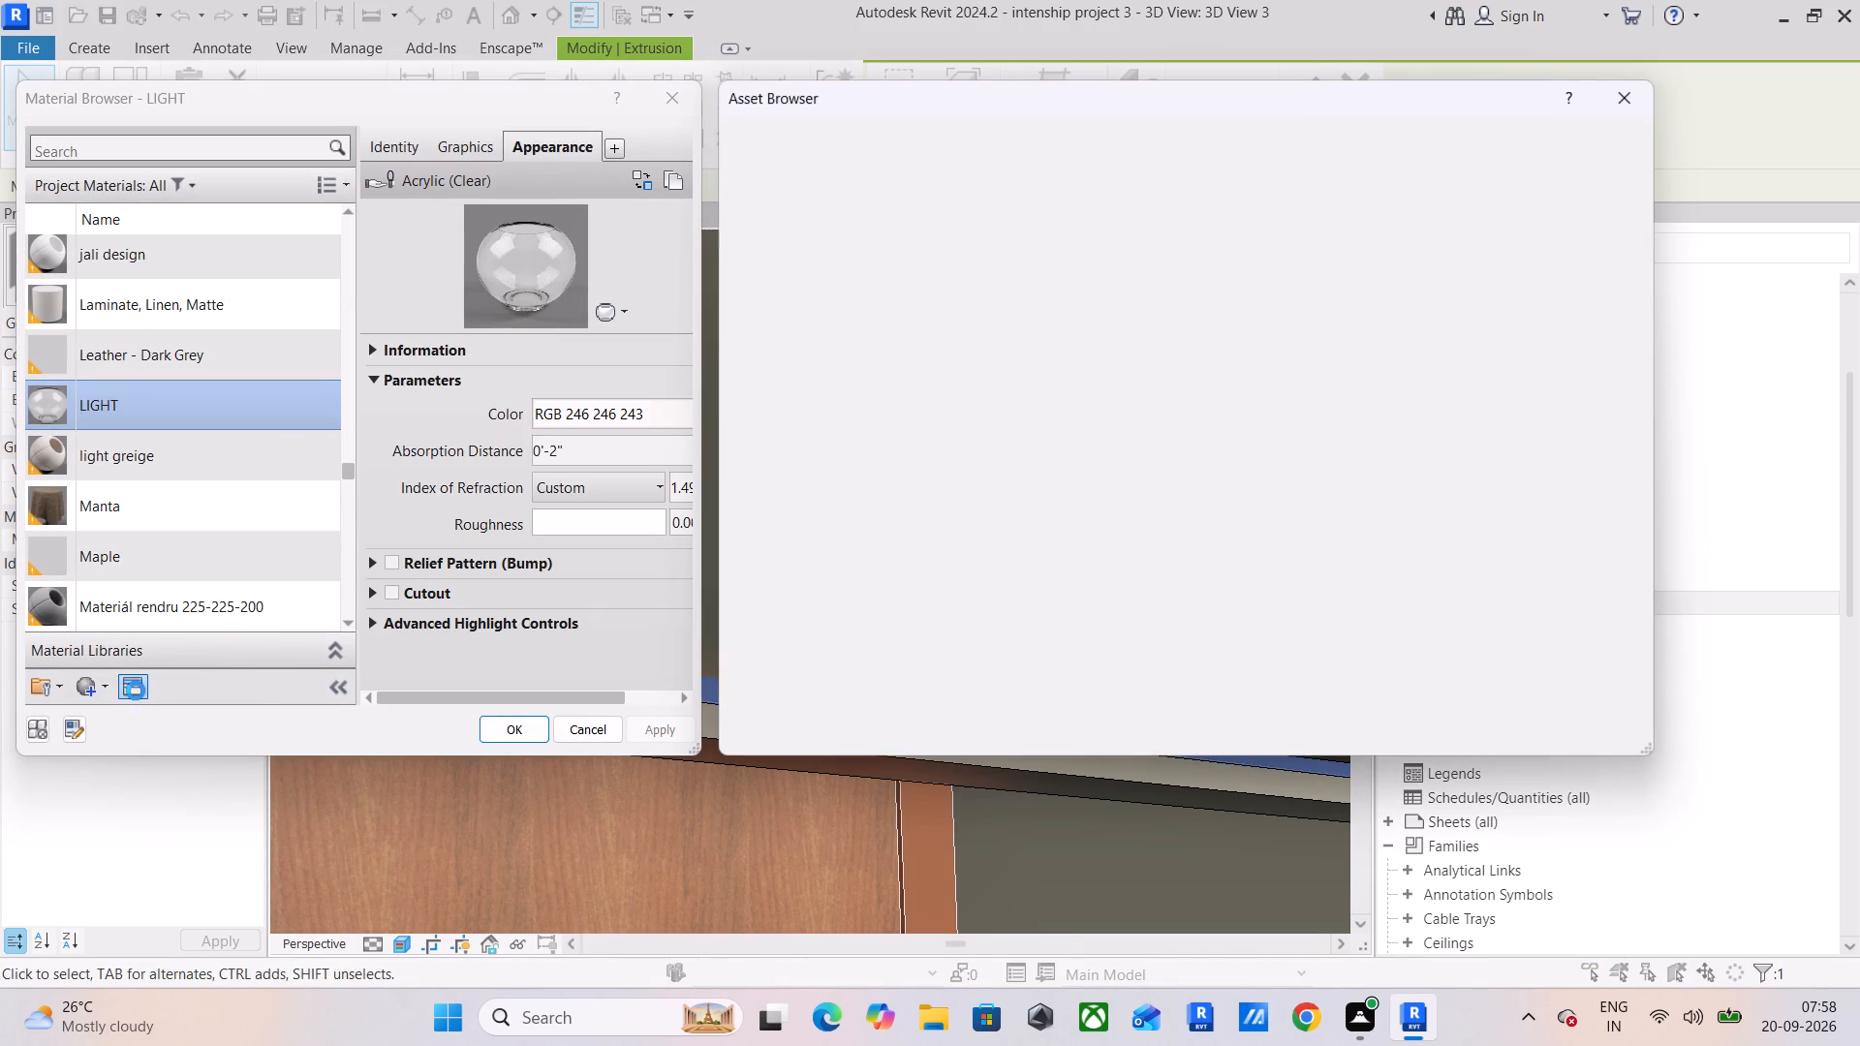
click(820, 262)
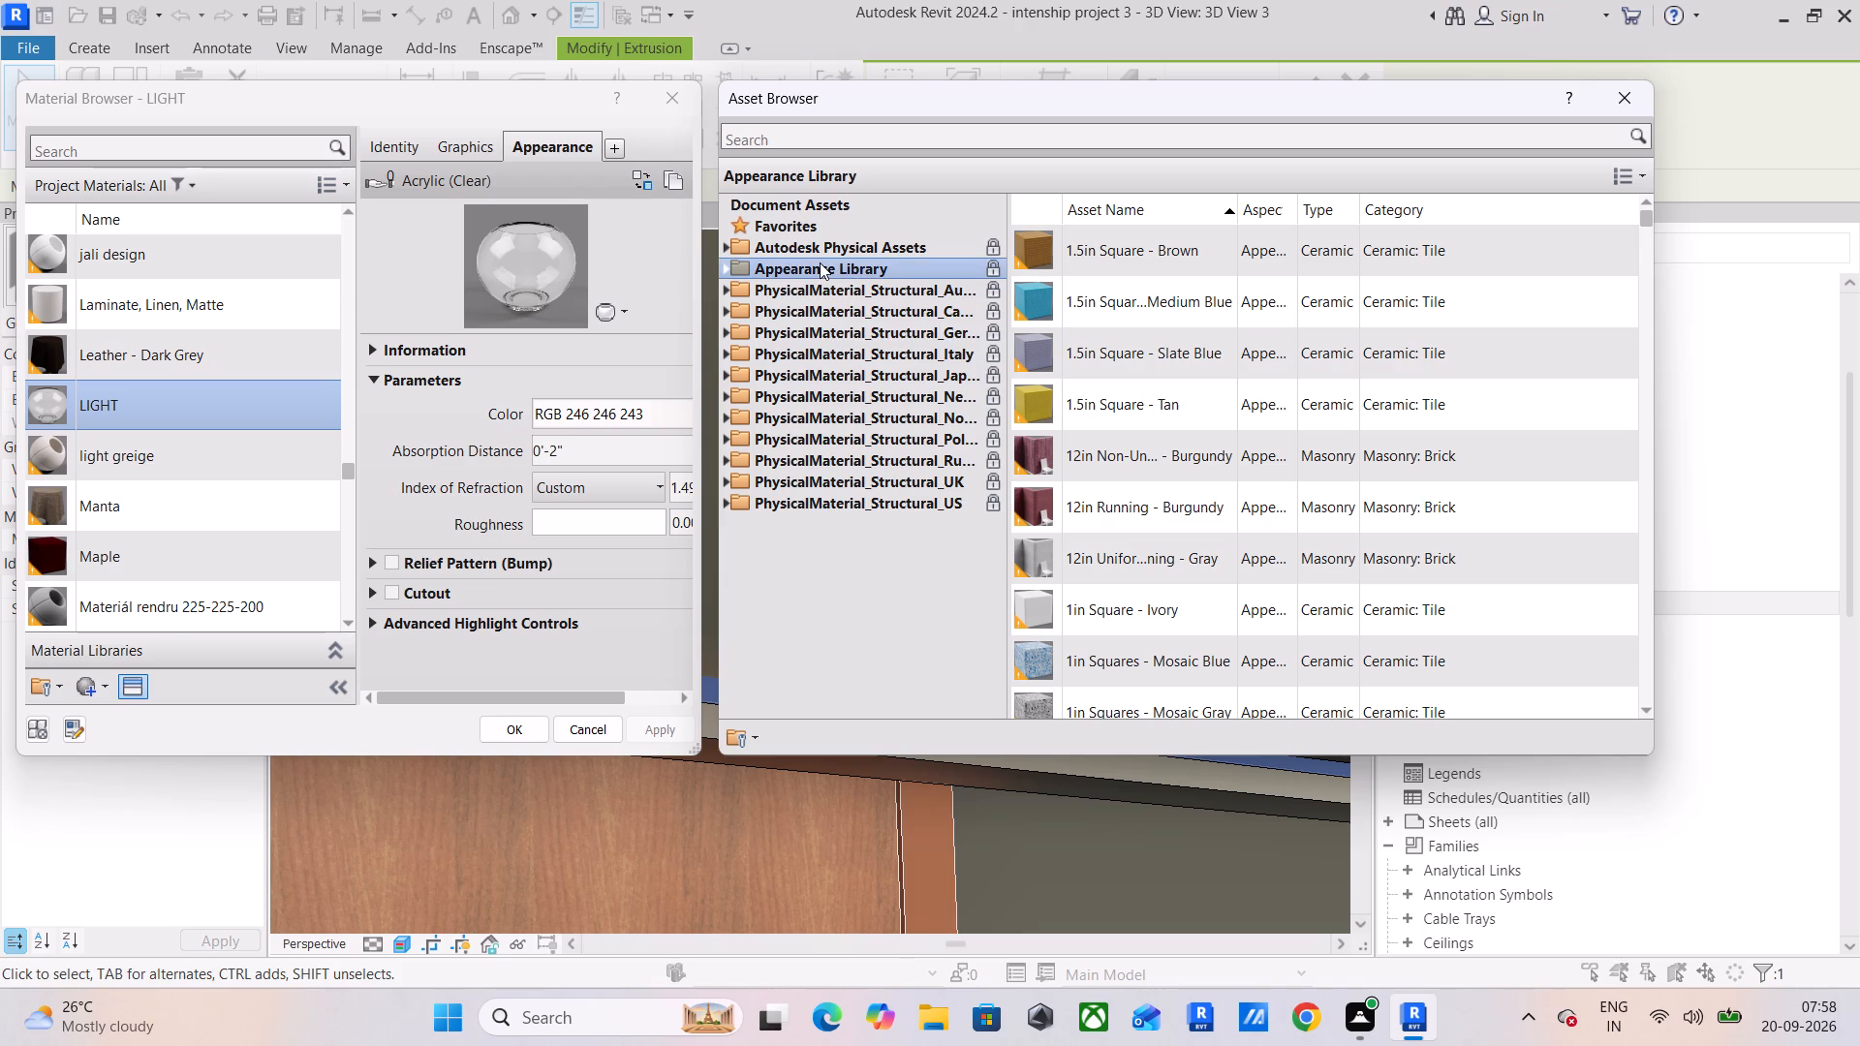
double_click(848, 259)
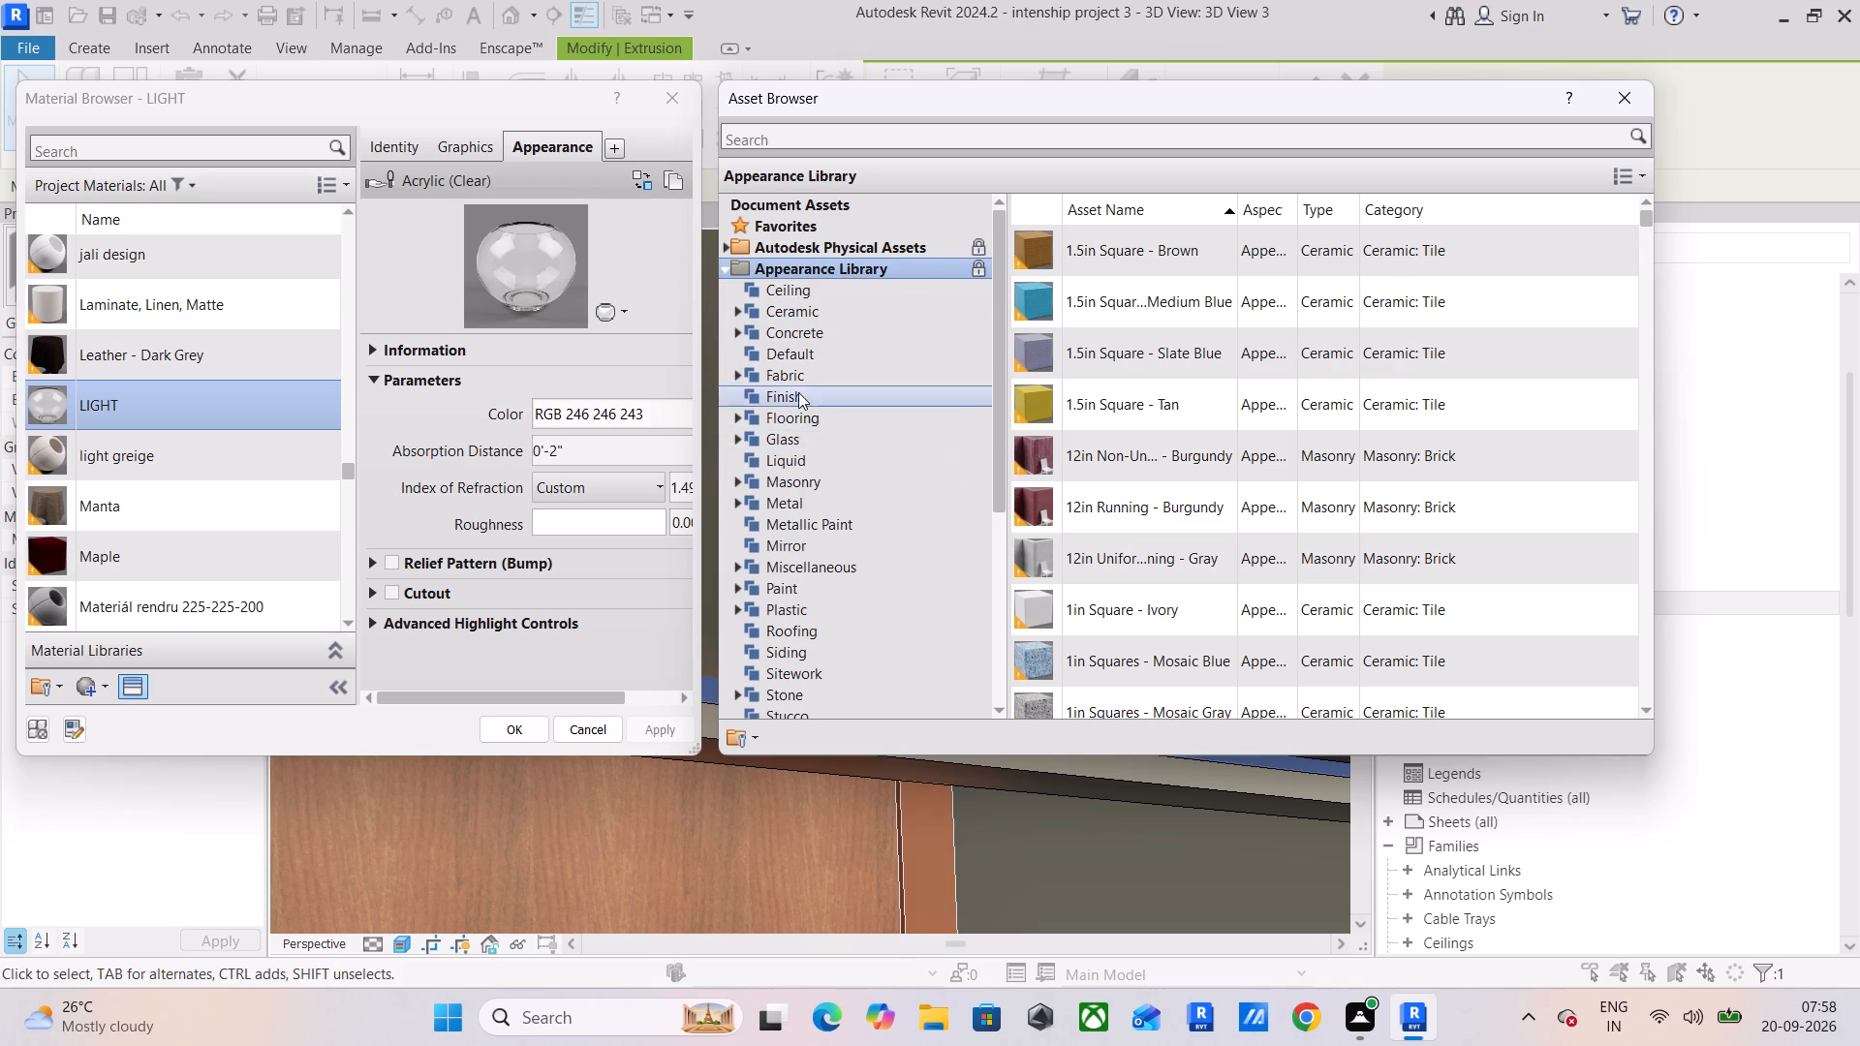
double_click(791, 435)
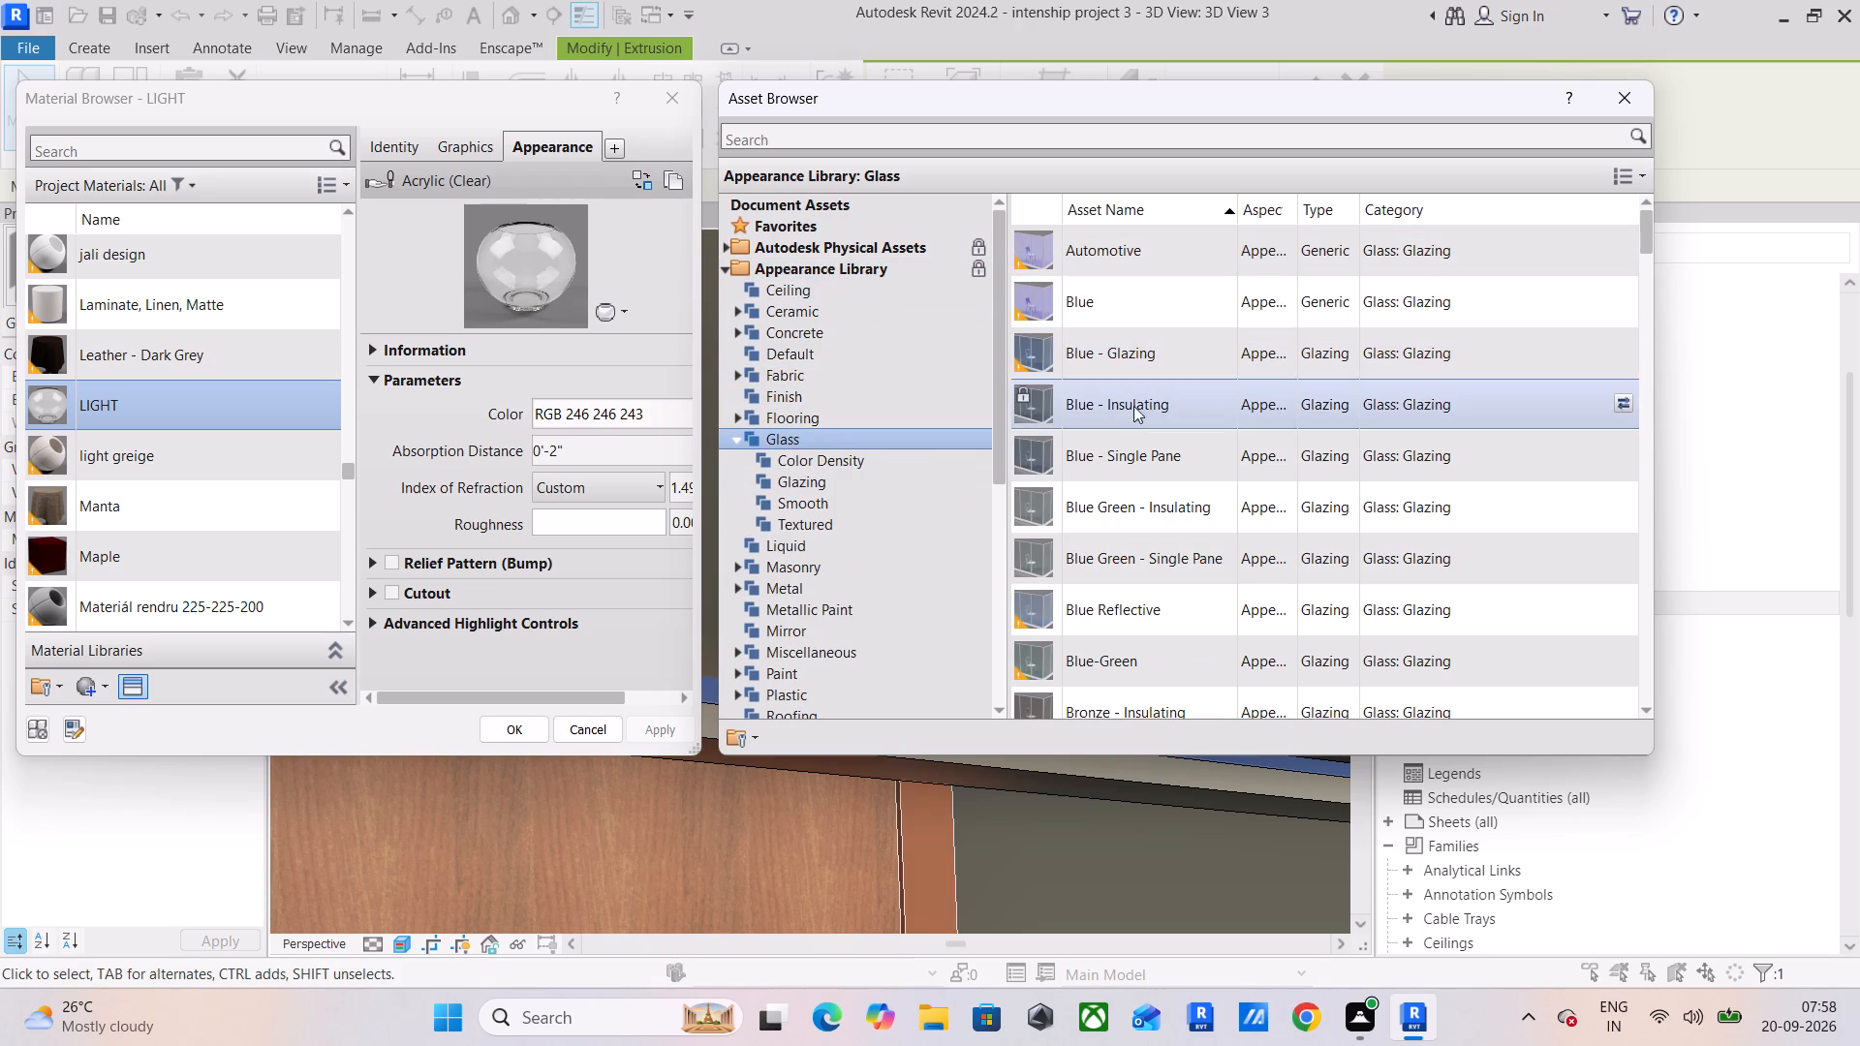
scroll(1131, 420, down, 6)
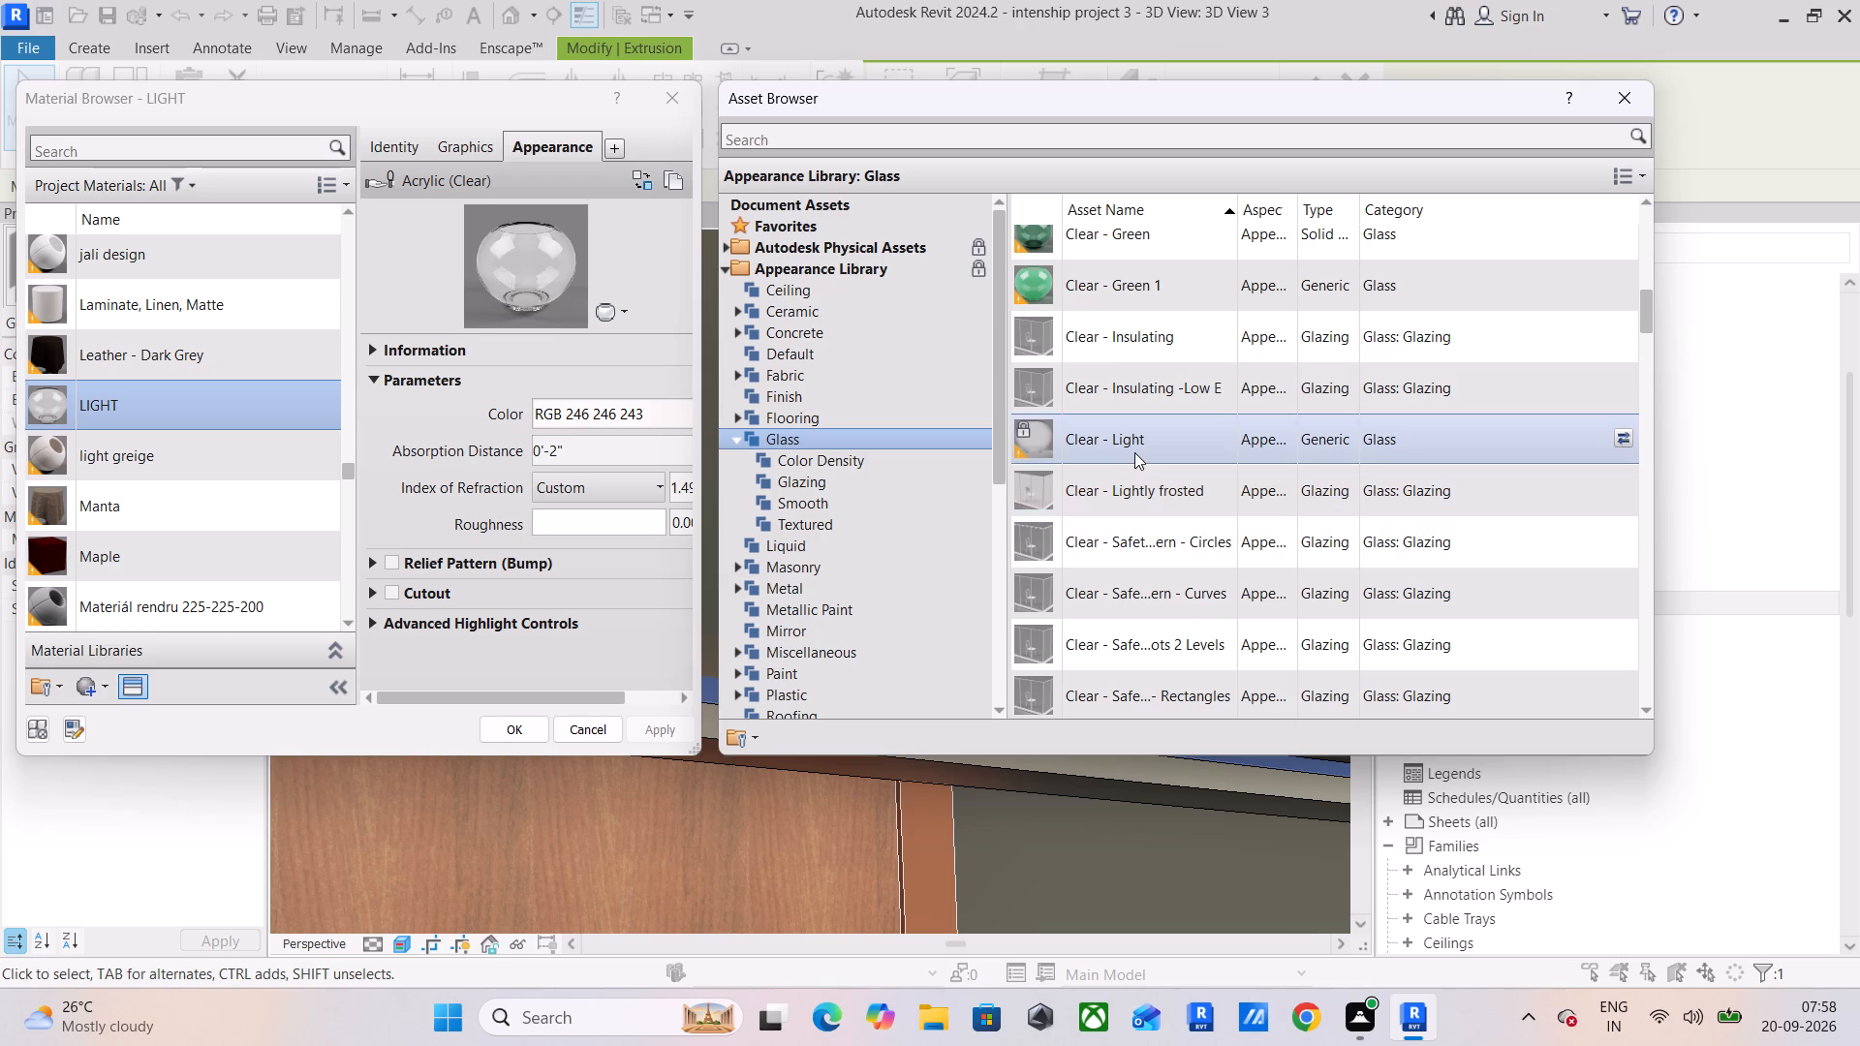
click(1134, 451)
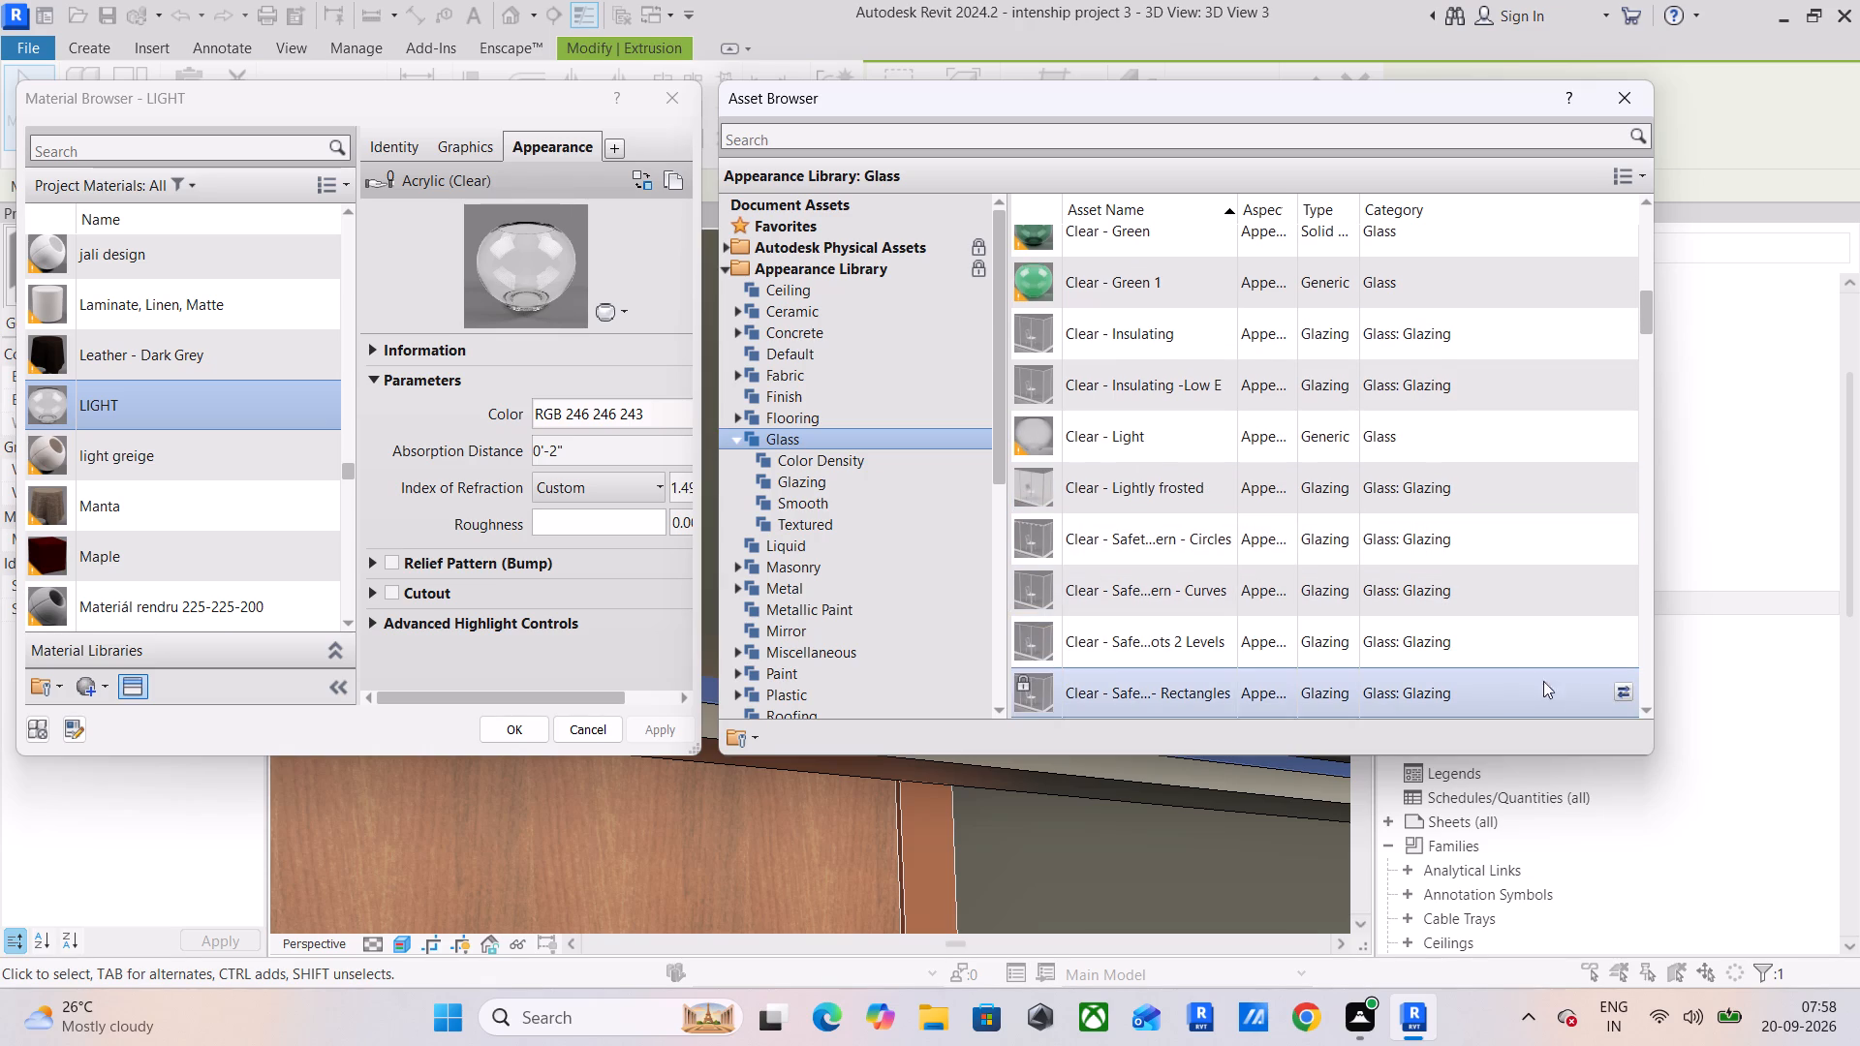
click(1626, 431)
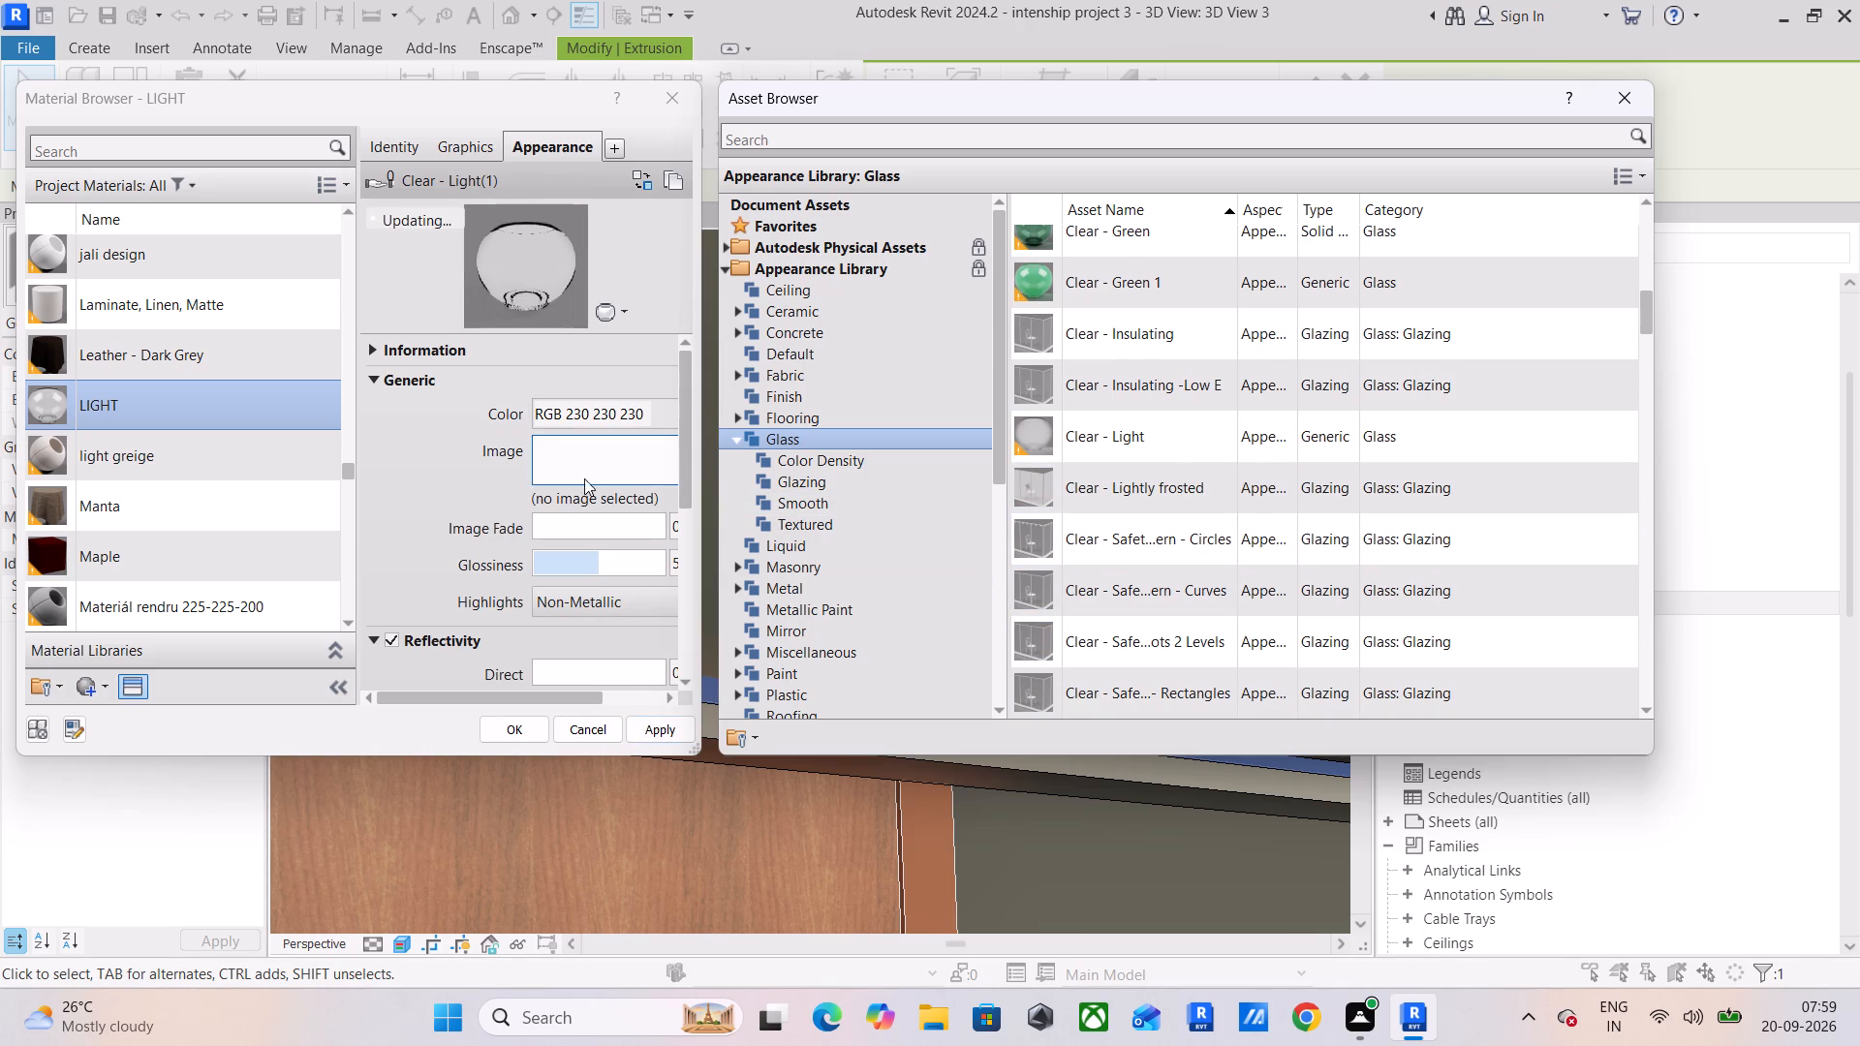
Enable Tint in the LIGHT material's Clear - Light appearance.
scroll(433, 461, down, 2)
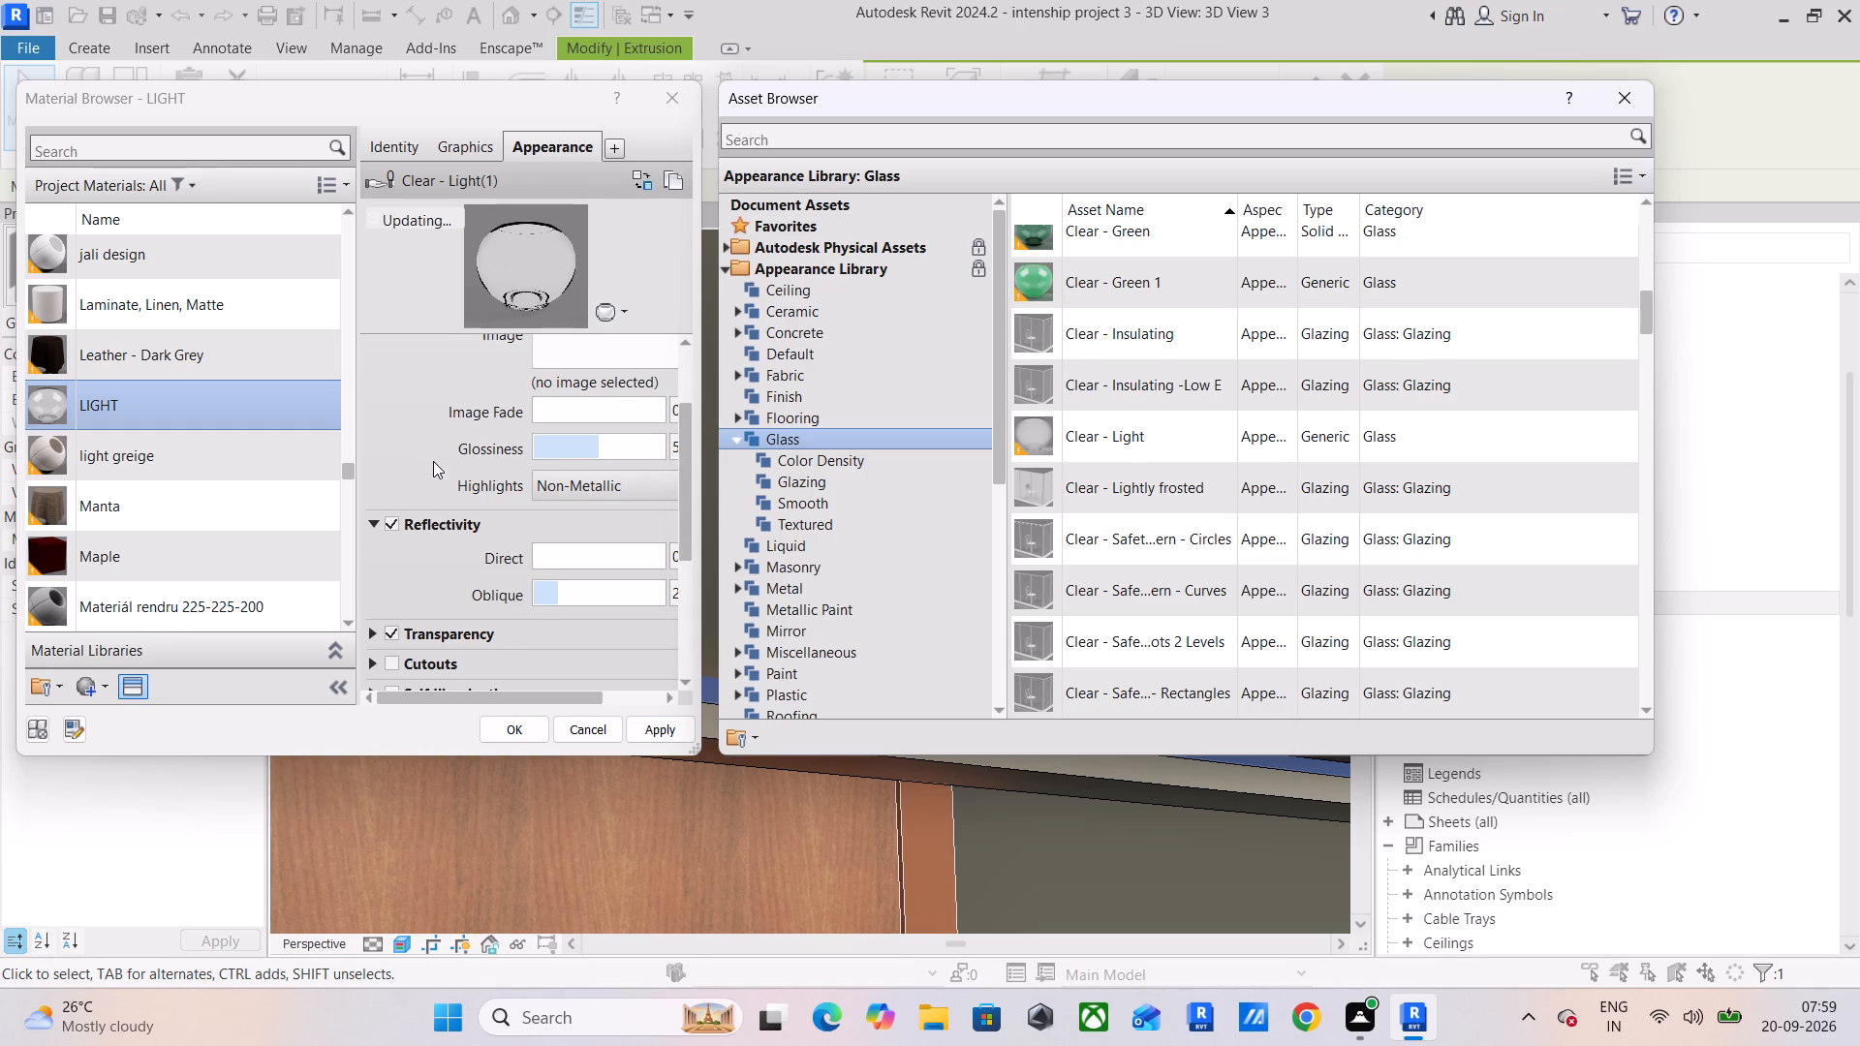
scroll(418, 455, down, 4)
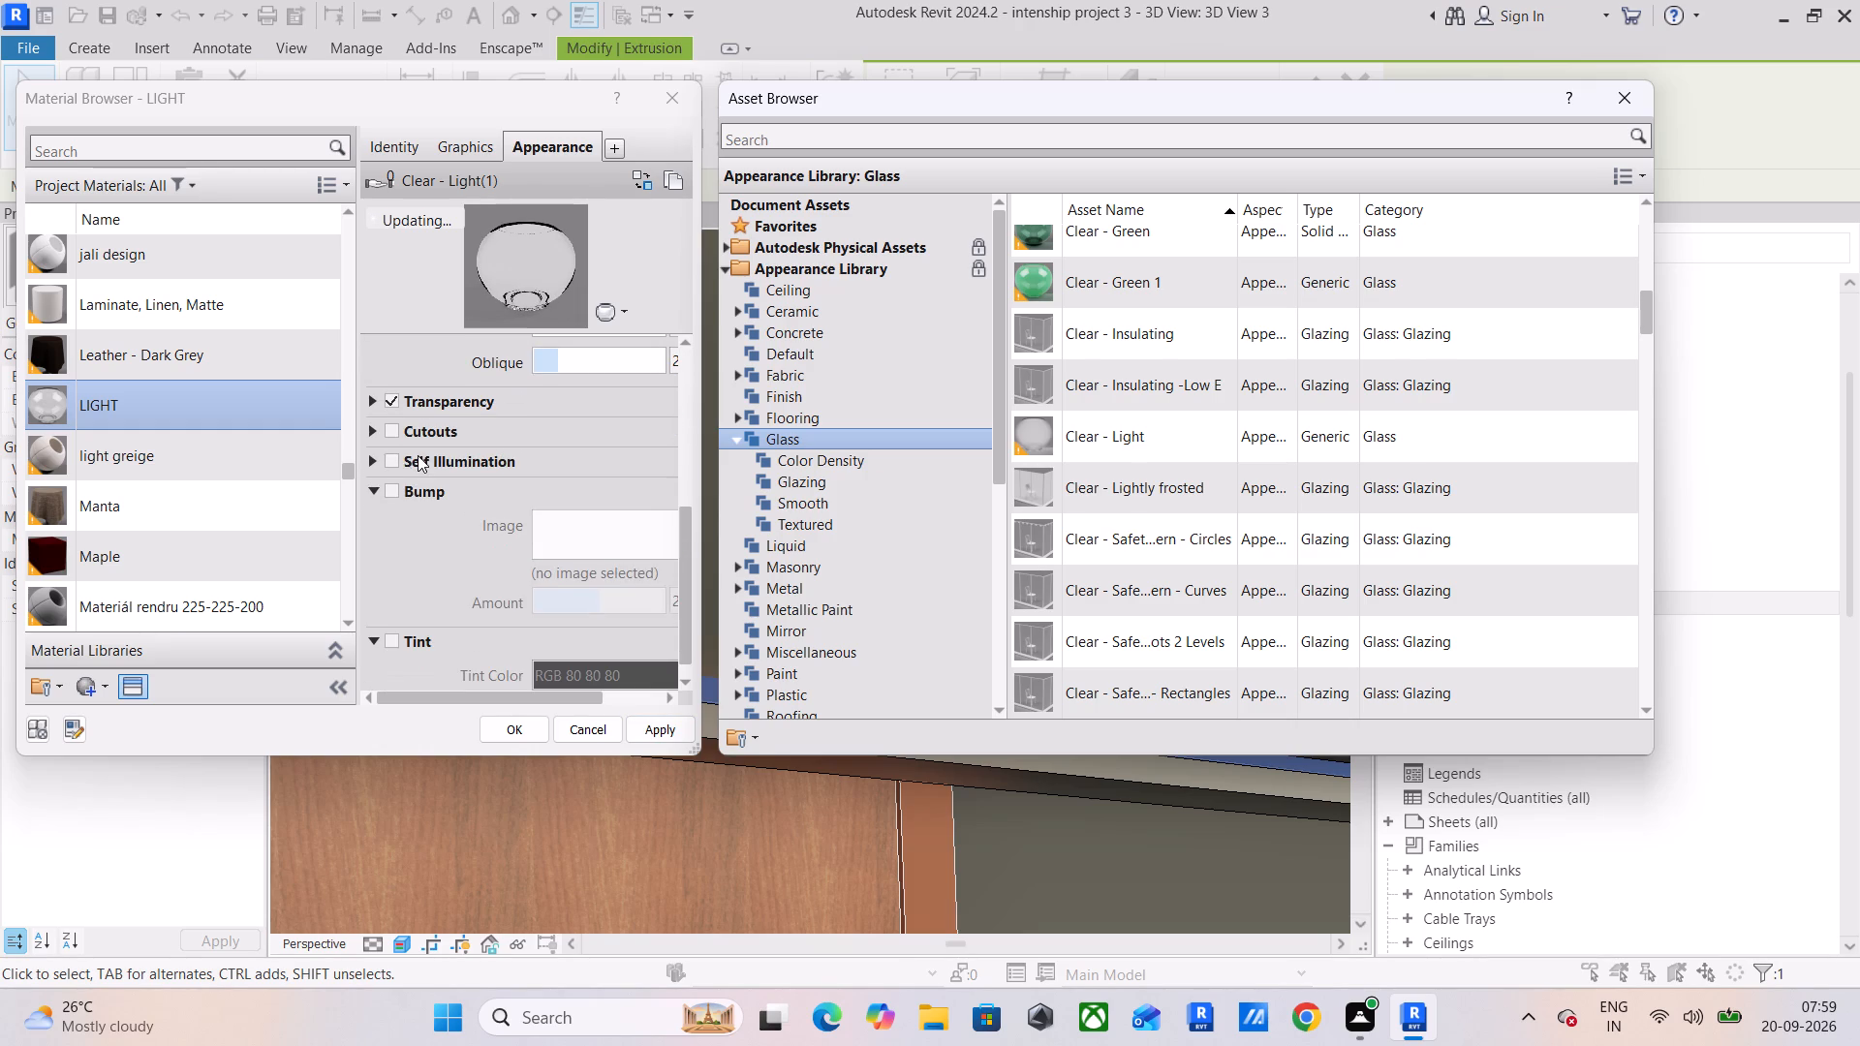
click(392, 643)
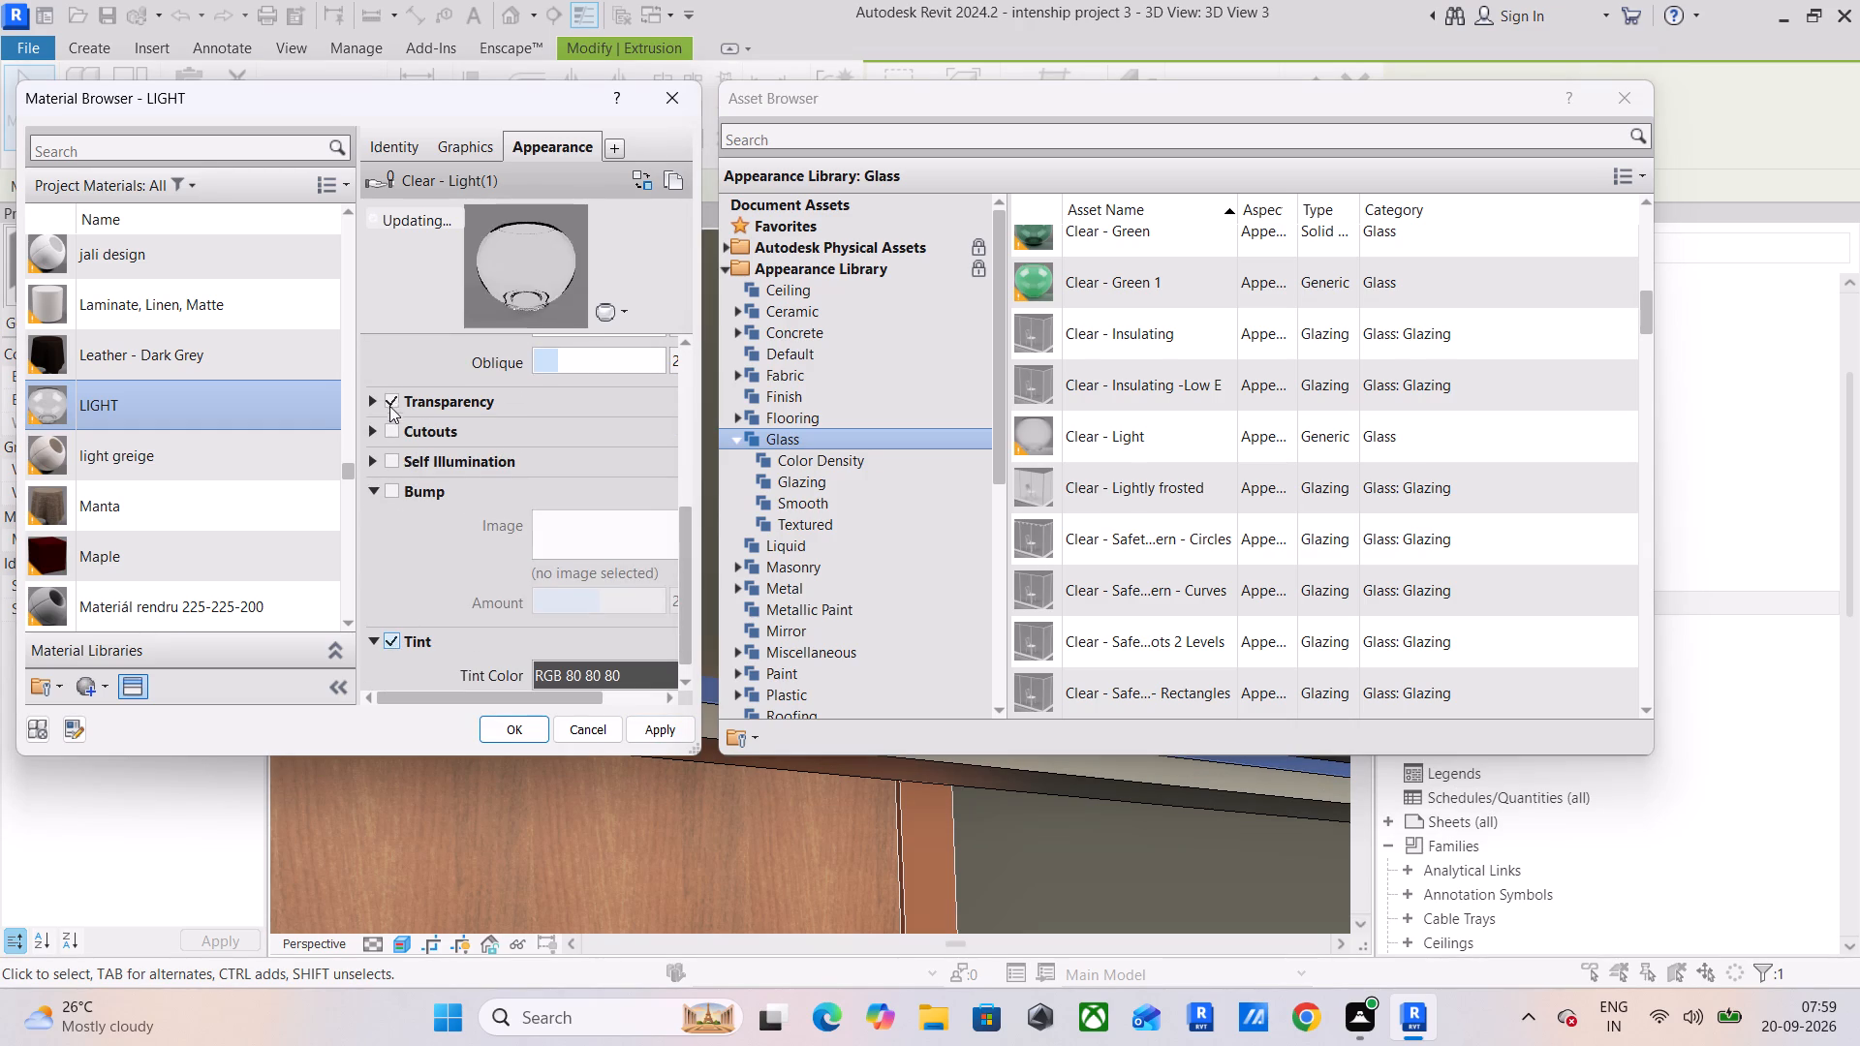
Toggle the LIGHT appearance's Transparency off and back on, and reduce its amount to about half.
click(387, 398)
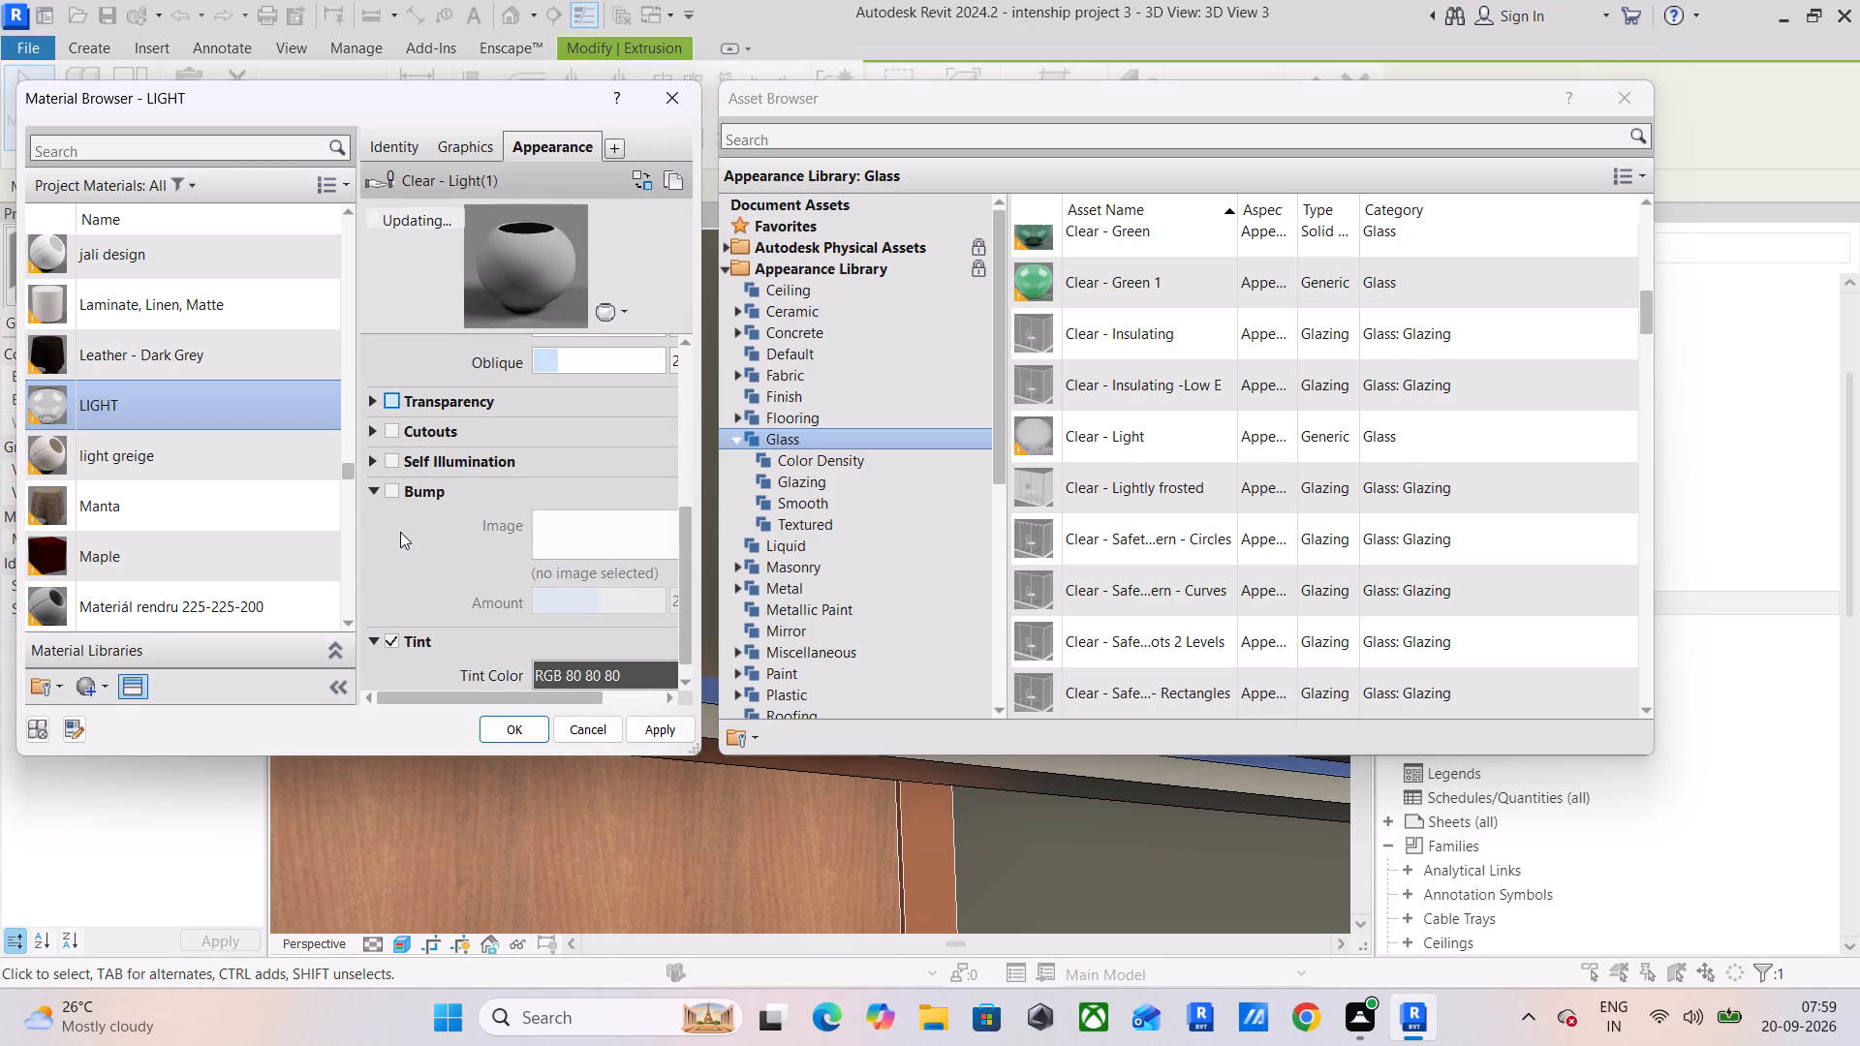
click(387, 404)
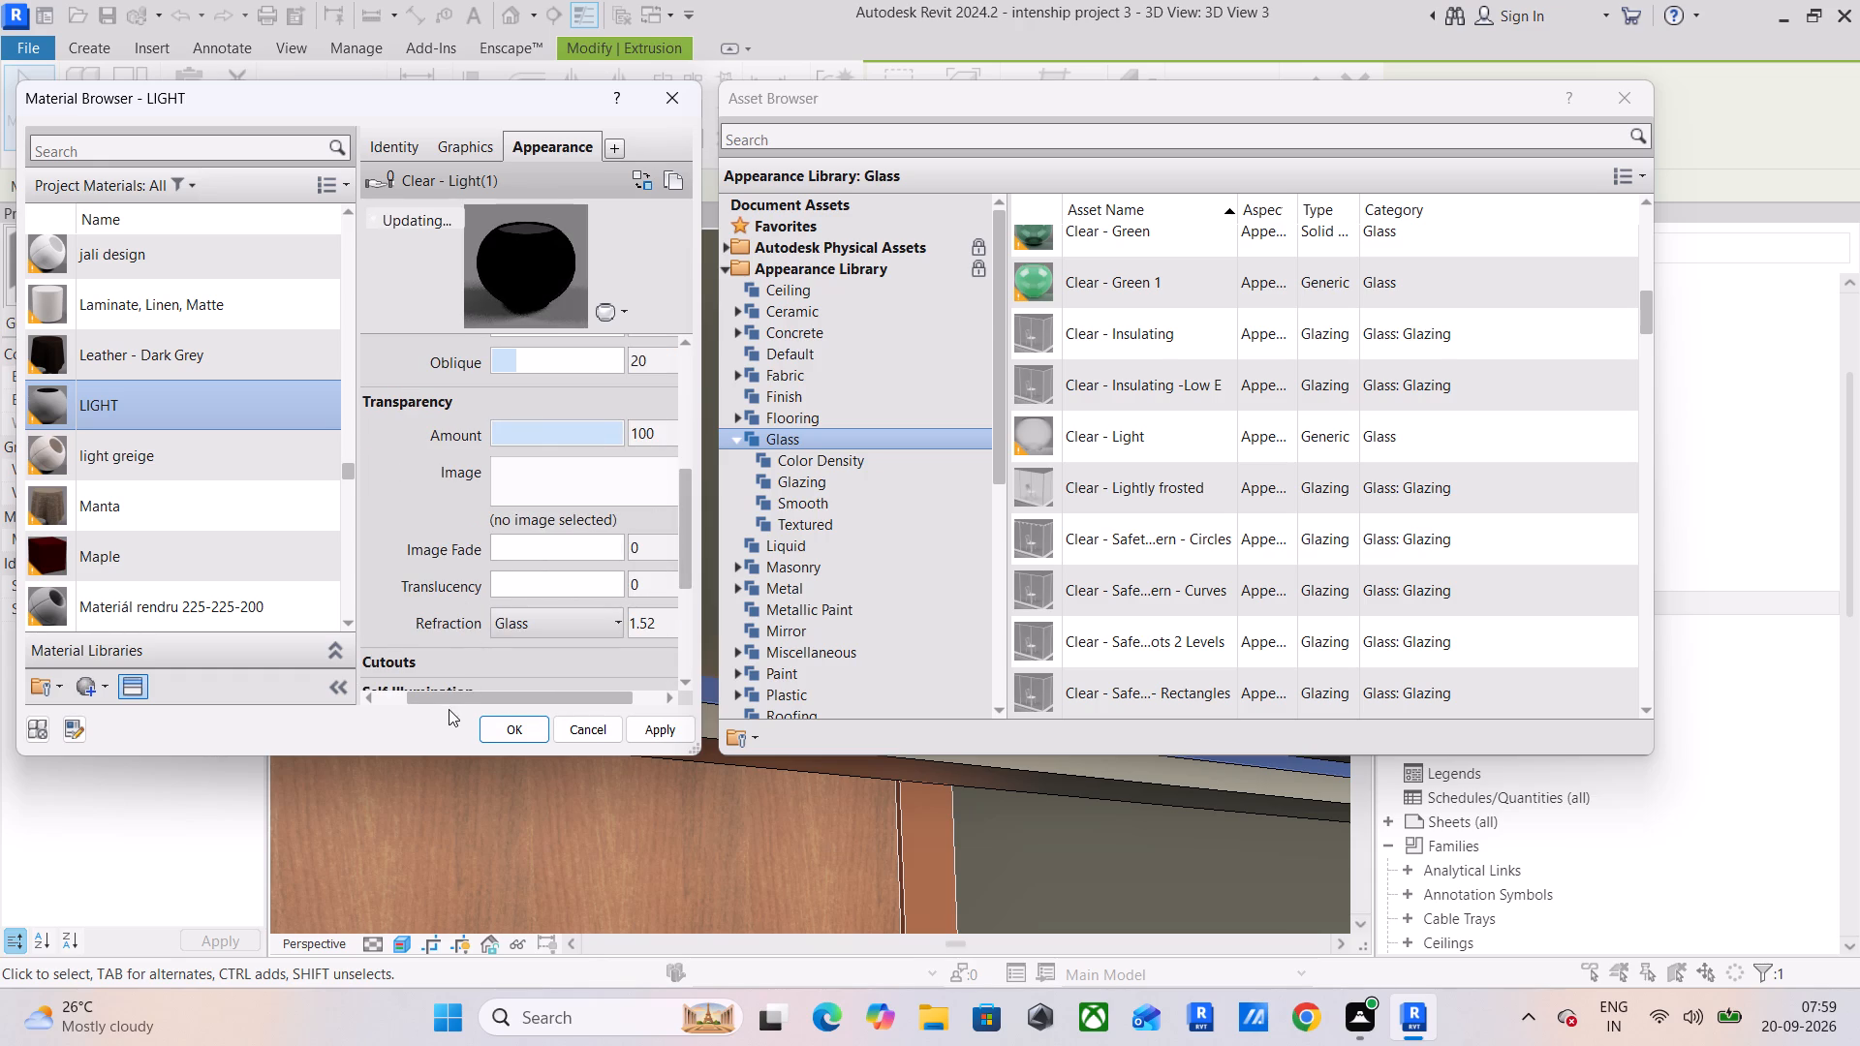
drag(457, 704, 339, 693)
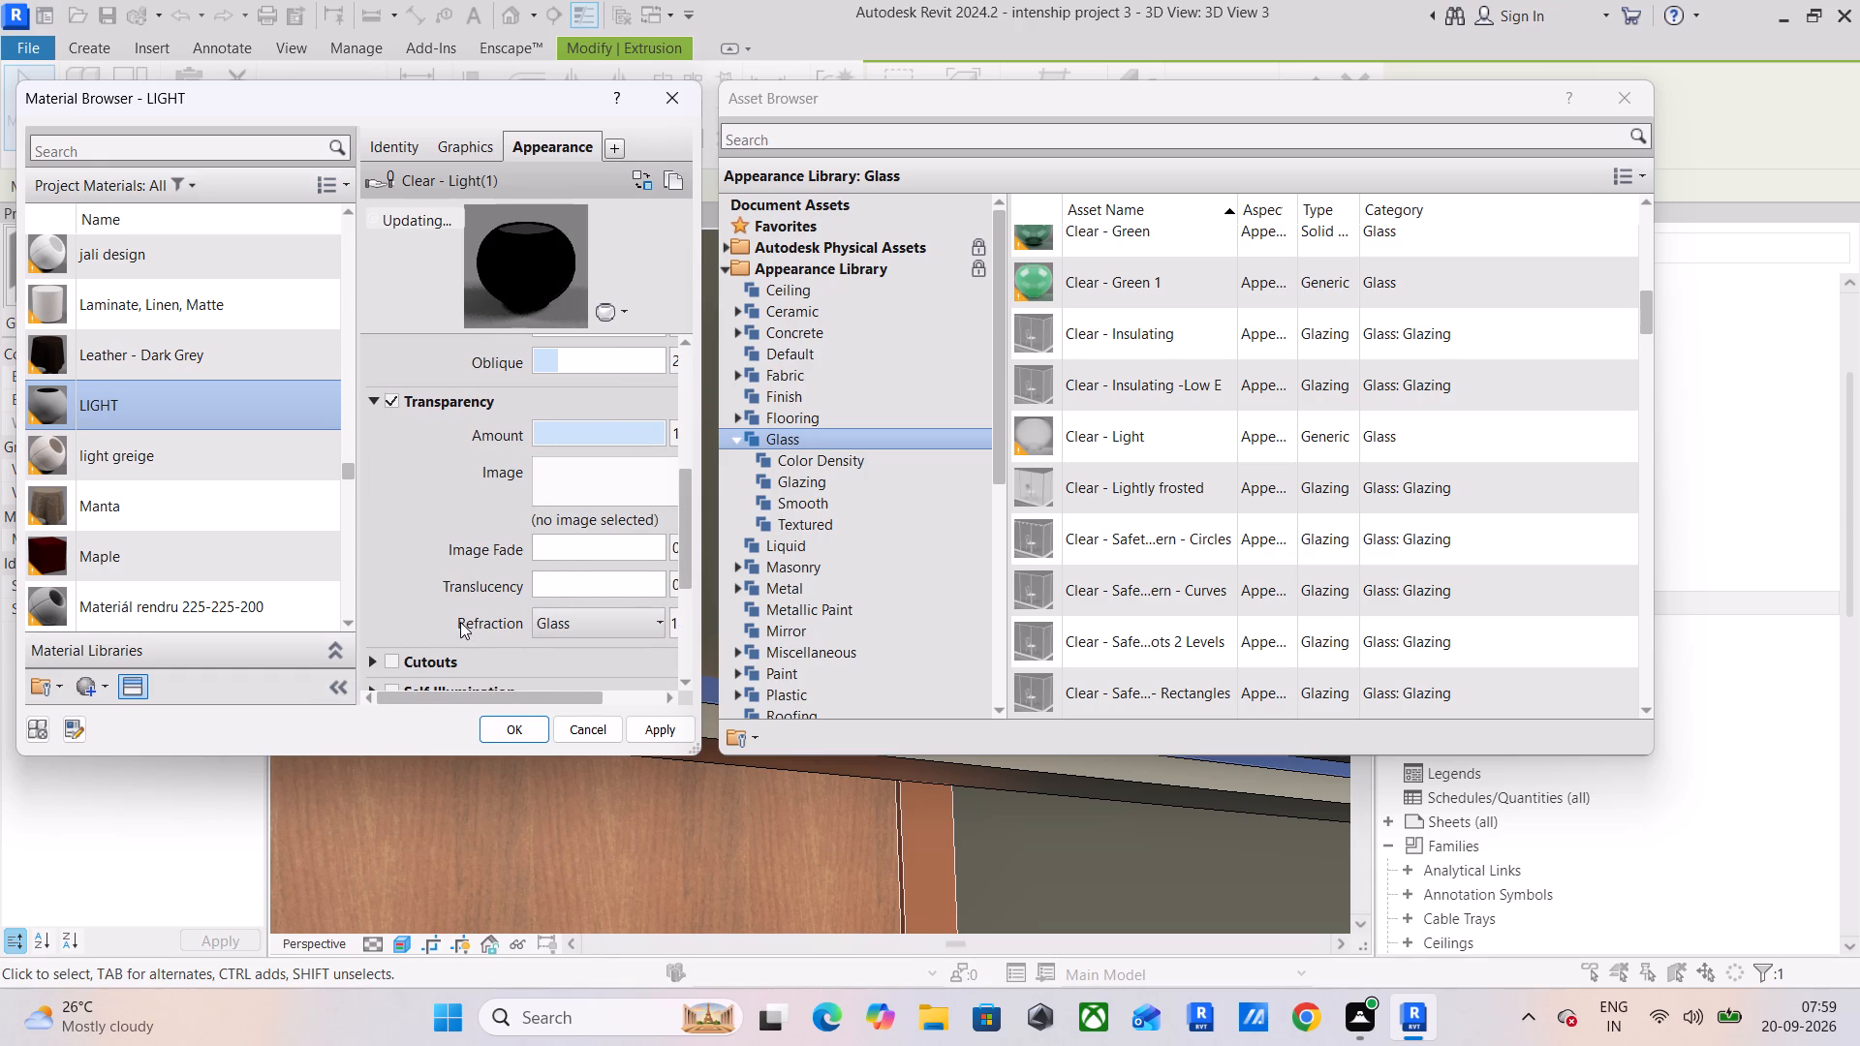
middle_drag(540, 441, 472, 459)
middle_drag(472, 459, 469, 460)
drag(634, 427, 561, 435)
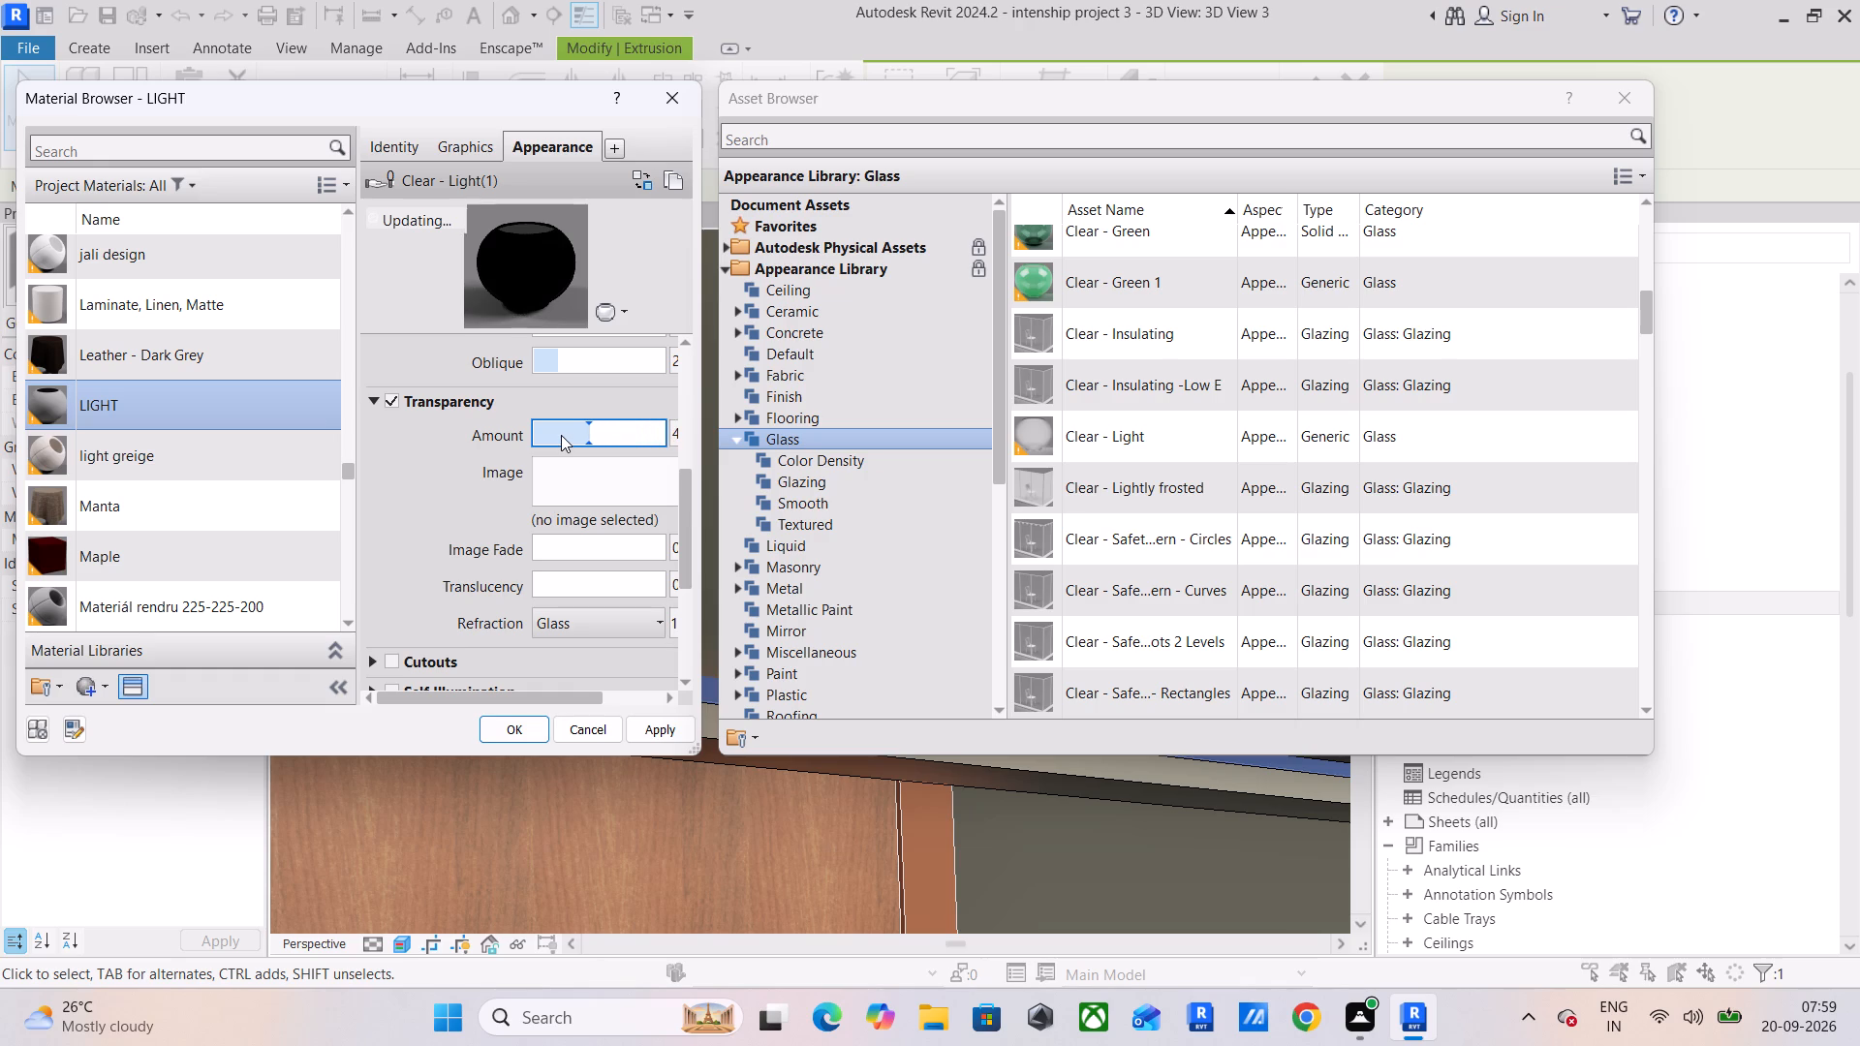
drag(561, 435, 582, 441)
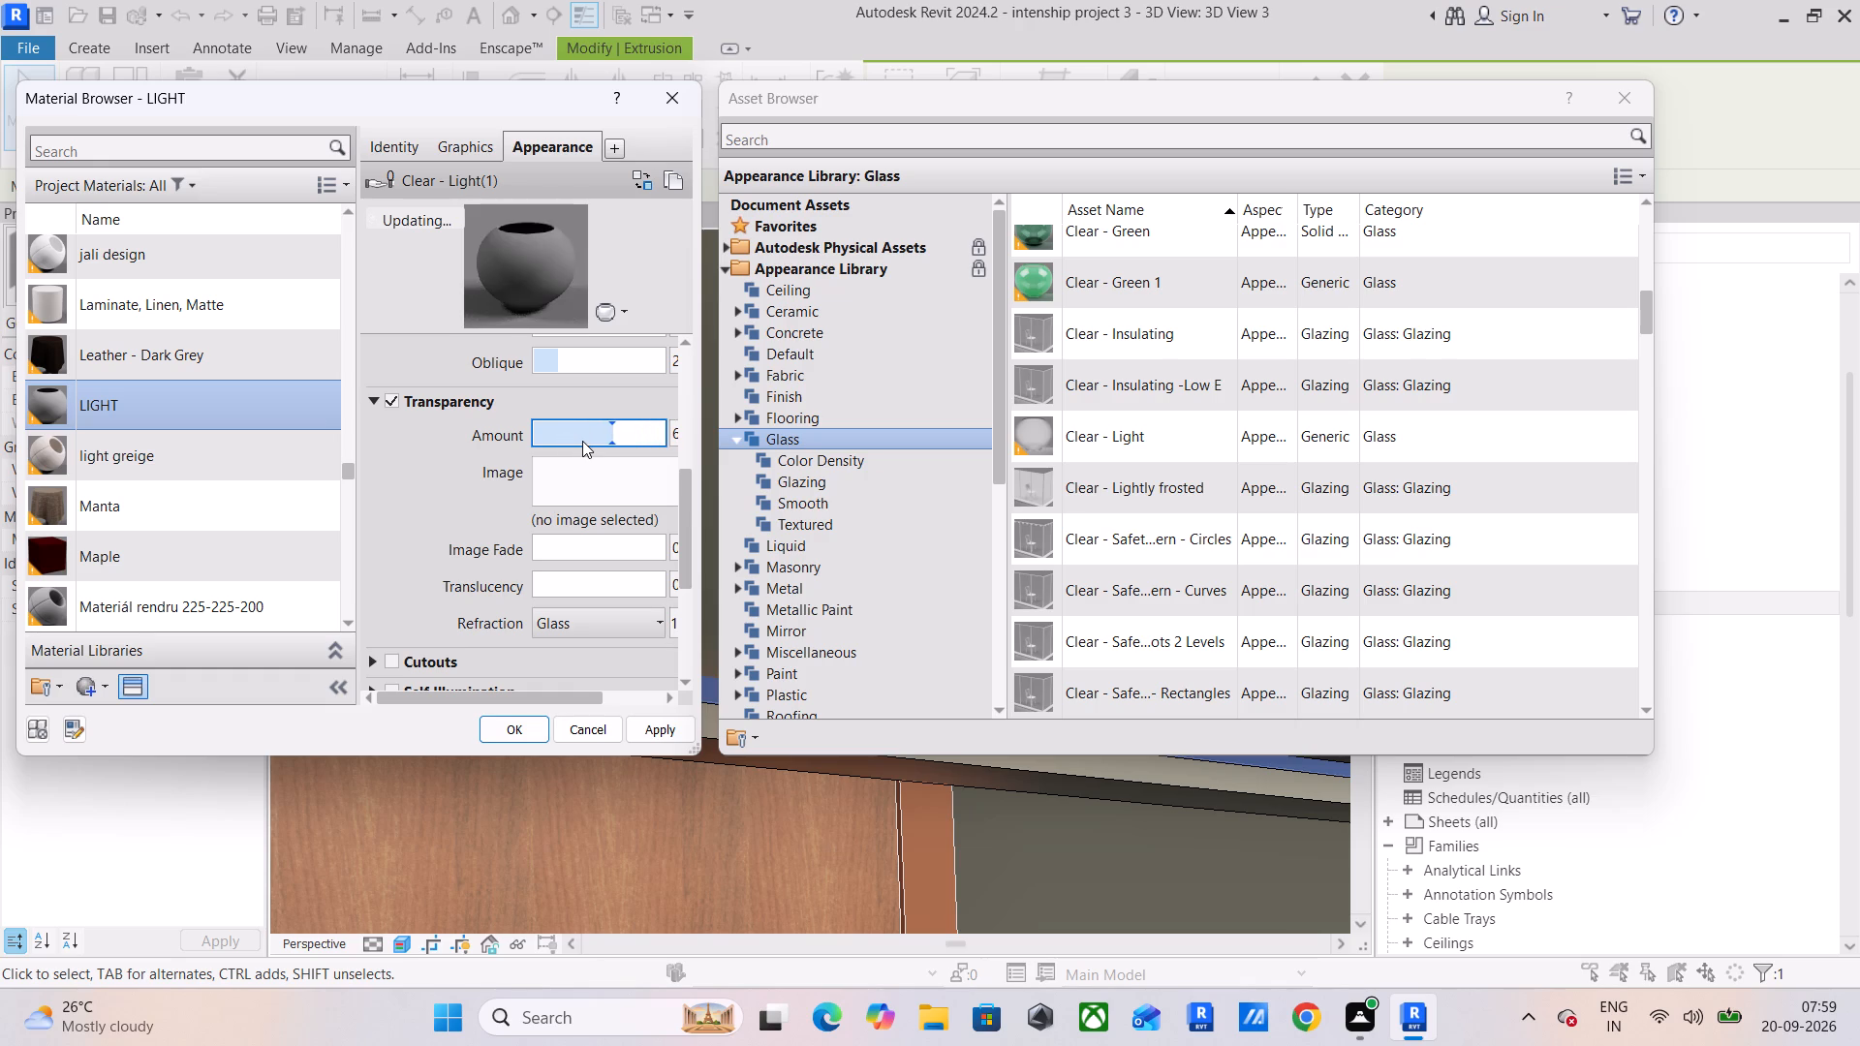
drag(582, 441, 572, 440)
Set the LIGHT appearance's tint color to white, RGB 255 255 255.
scroll(406, 454, down, 4)
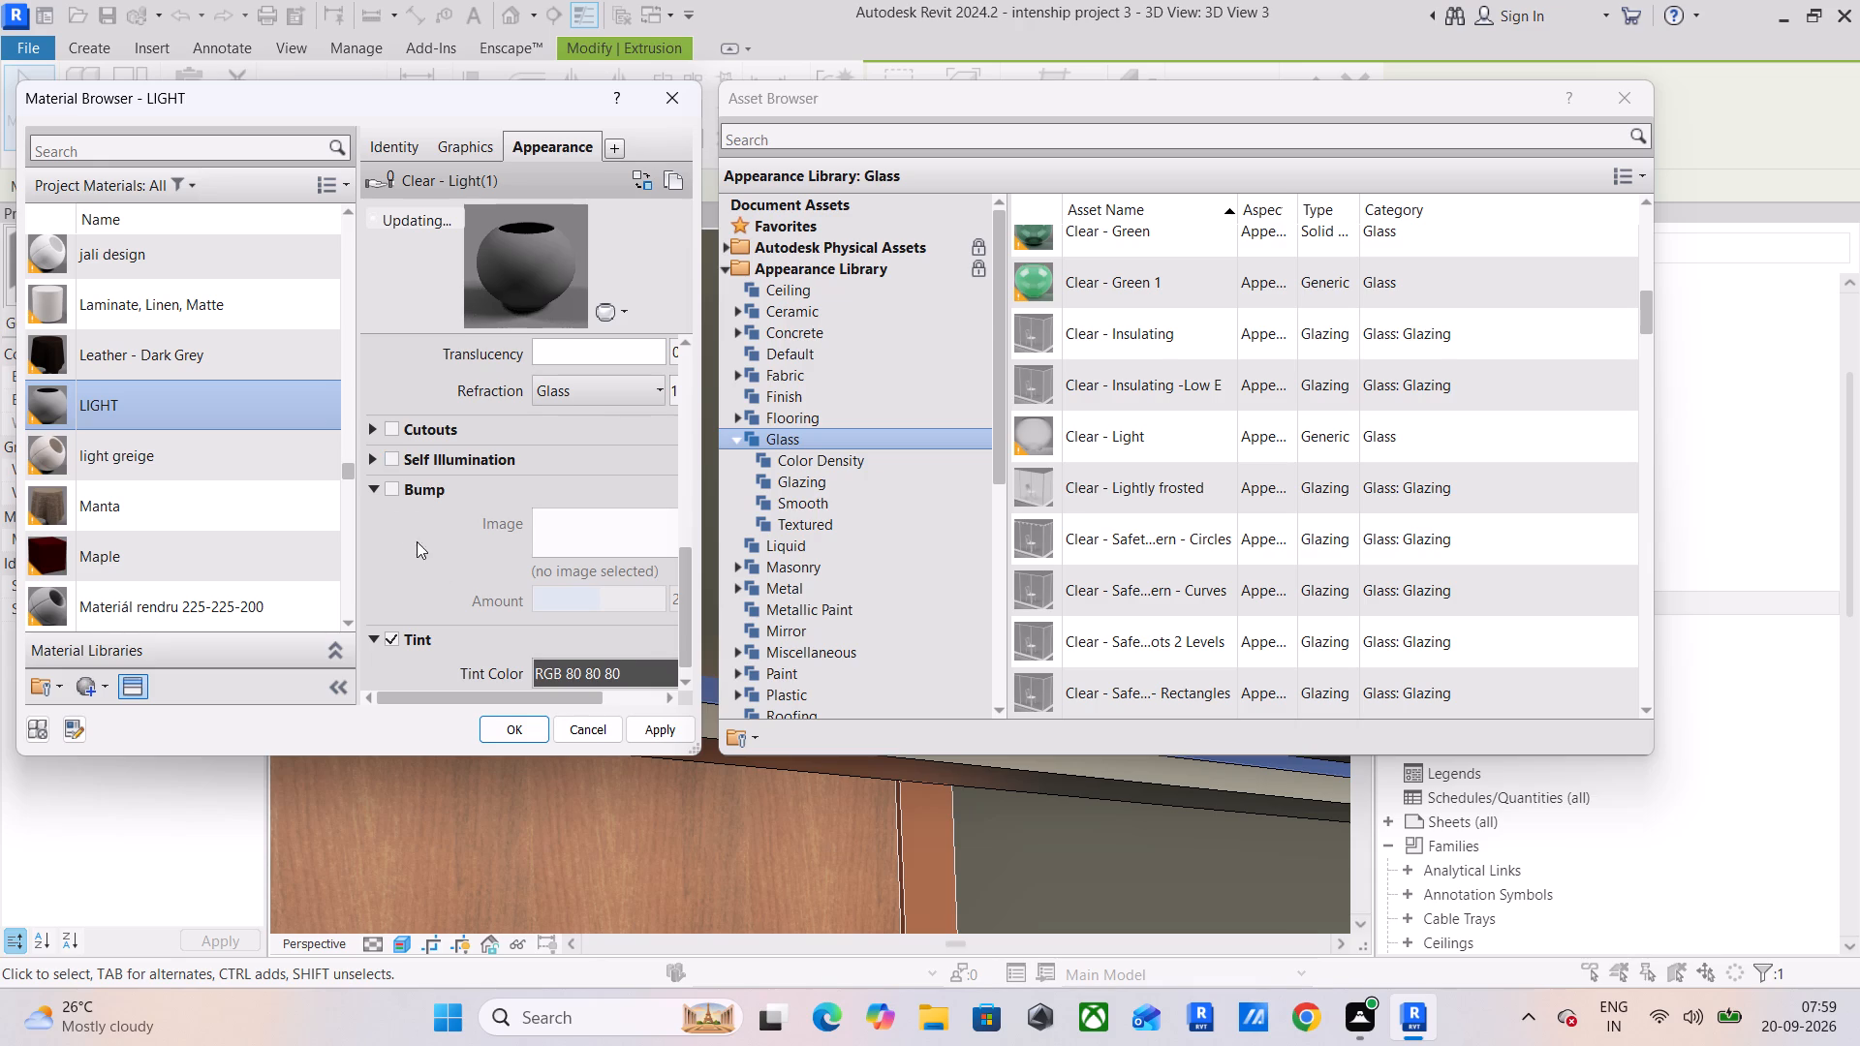
scroll(396, 519, down, 4)
click(565, 652)
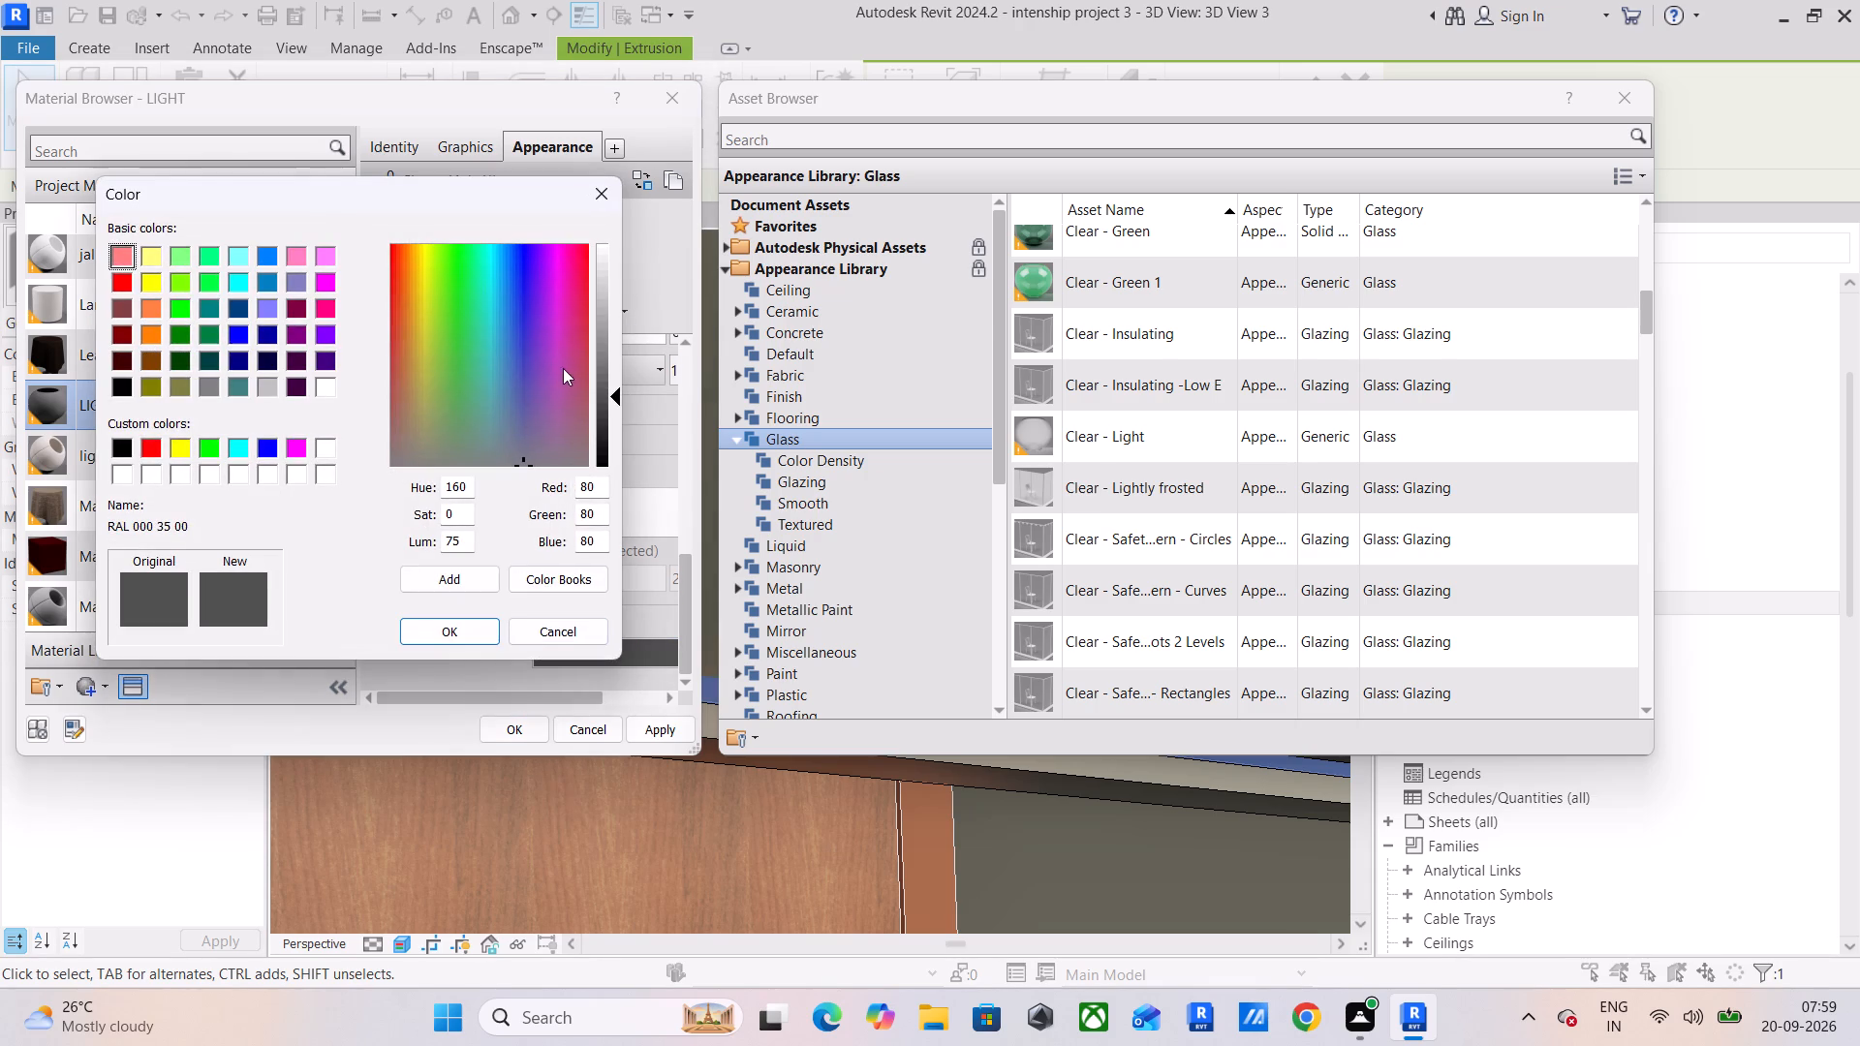
click(326, 448)
click(459, 631)
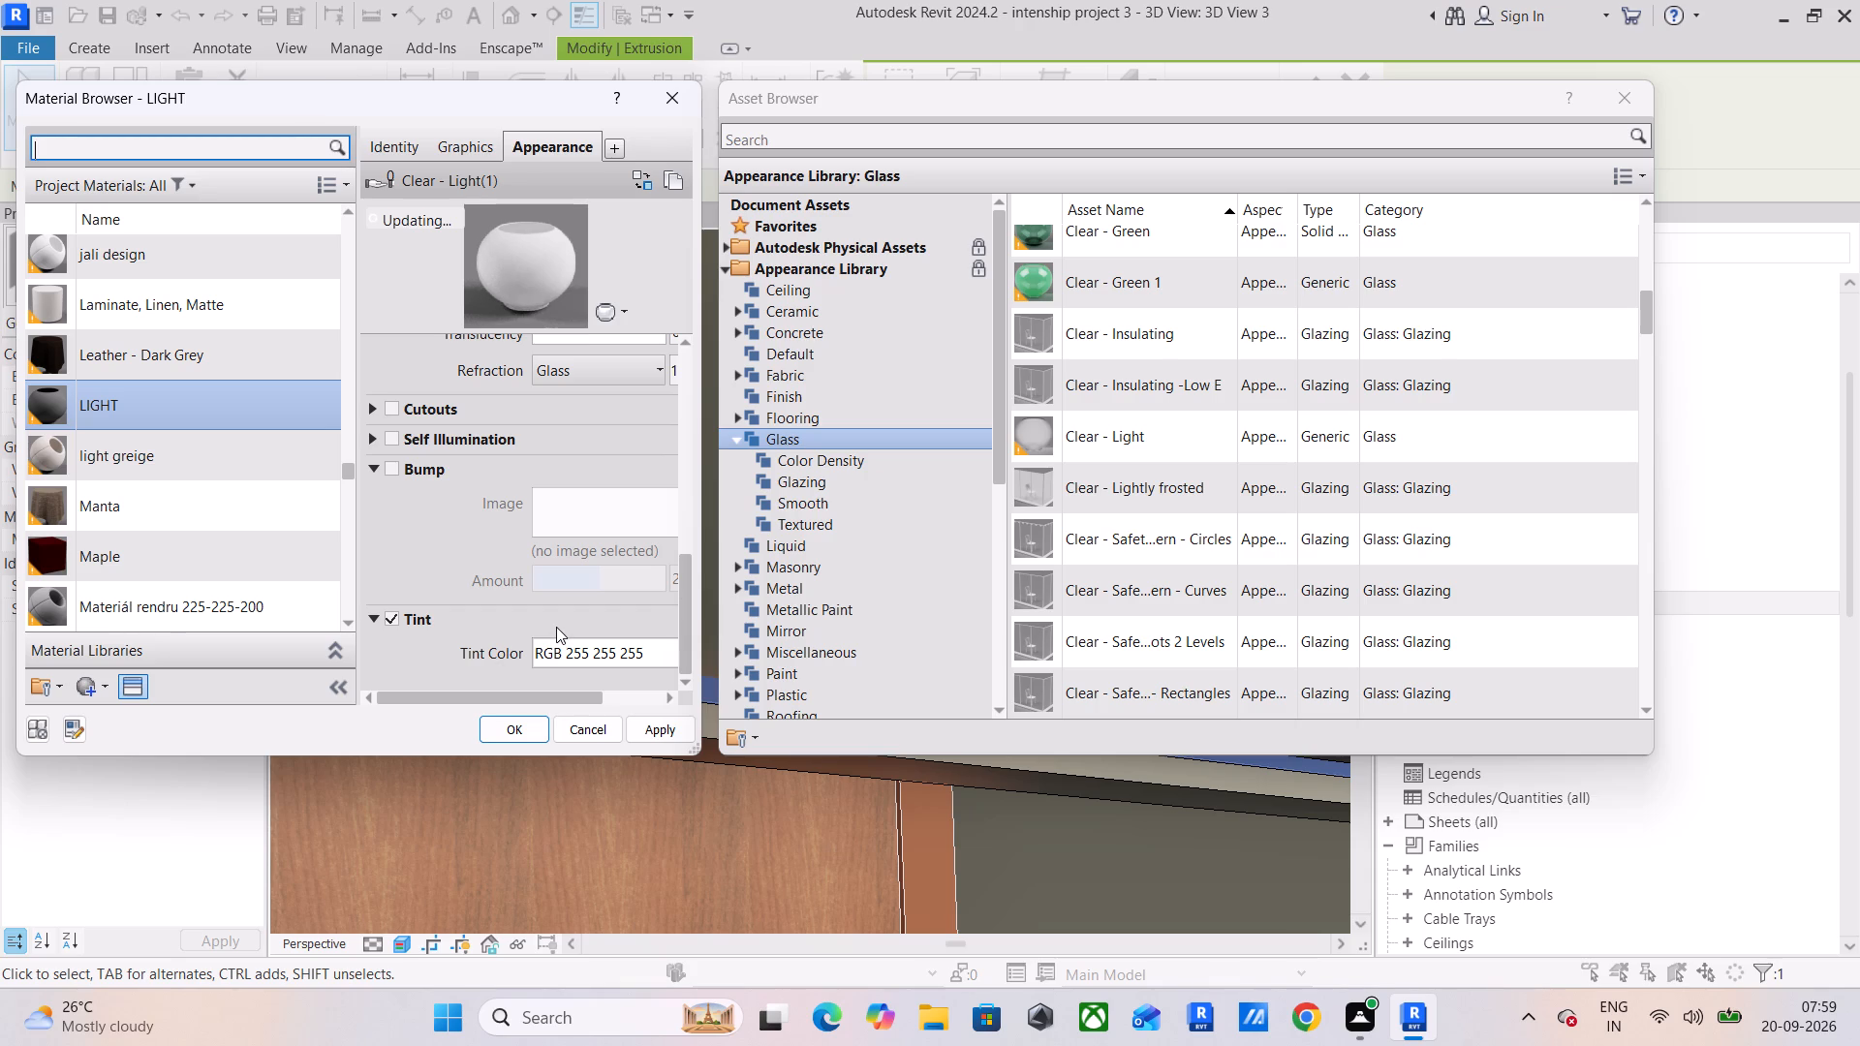
Raise the LIGHT appearance's Transparency amount to its maximum, apply it and close the material editor.
scroll(472, 447, up, 3)
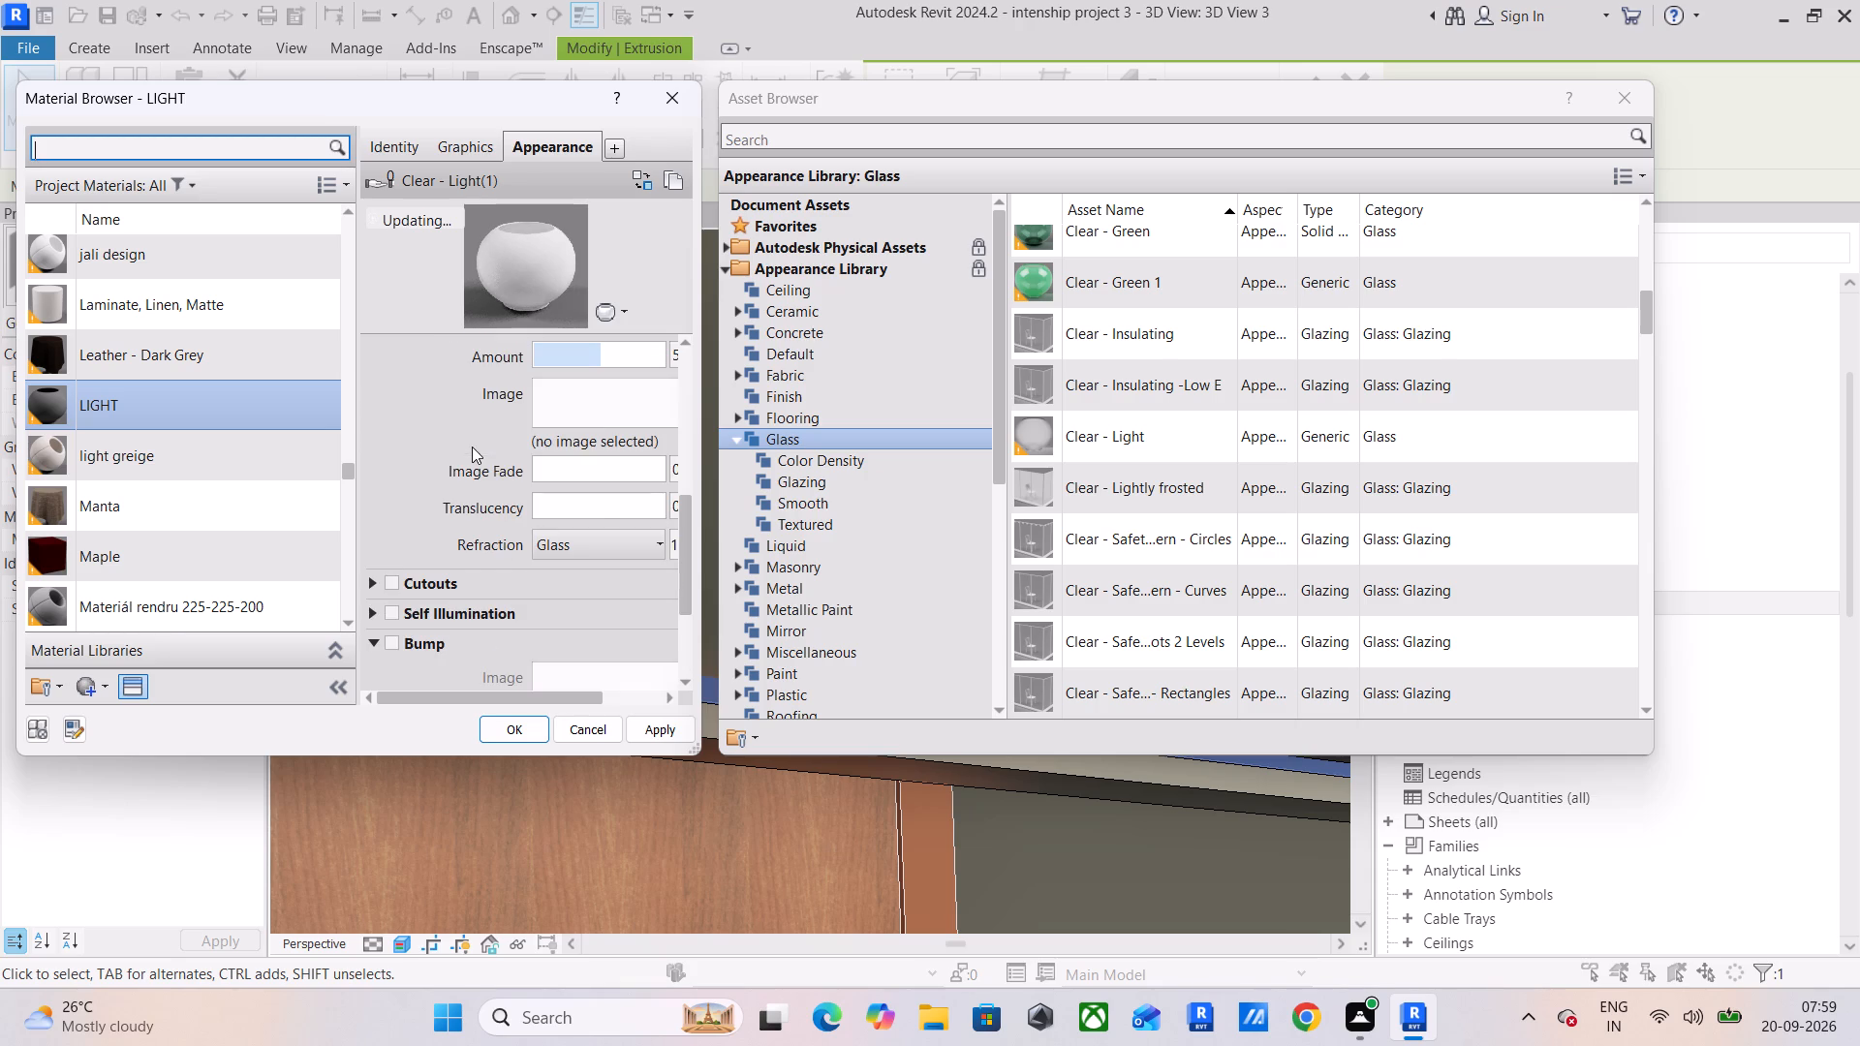
click(641, 547)
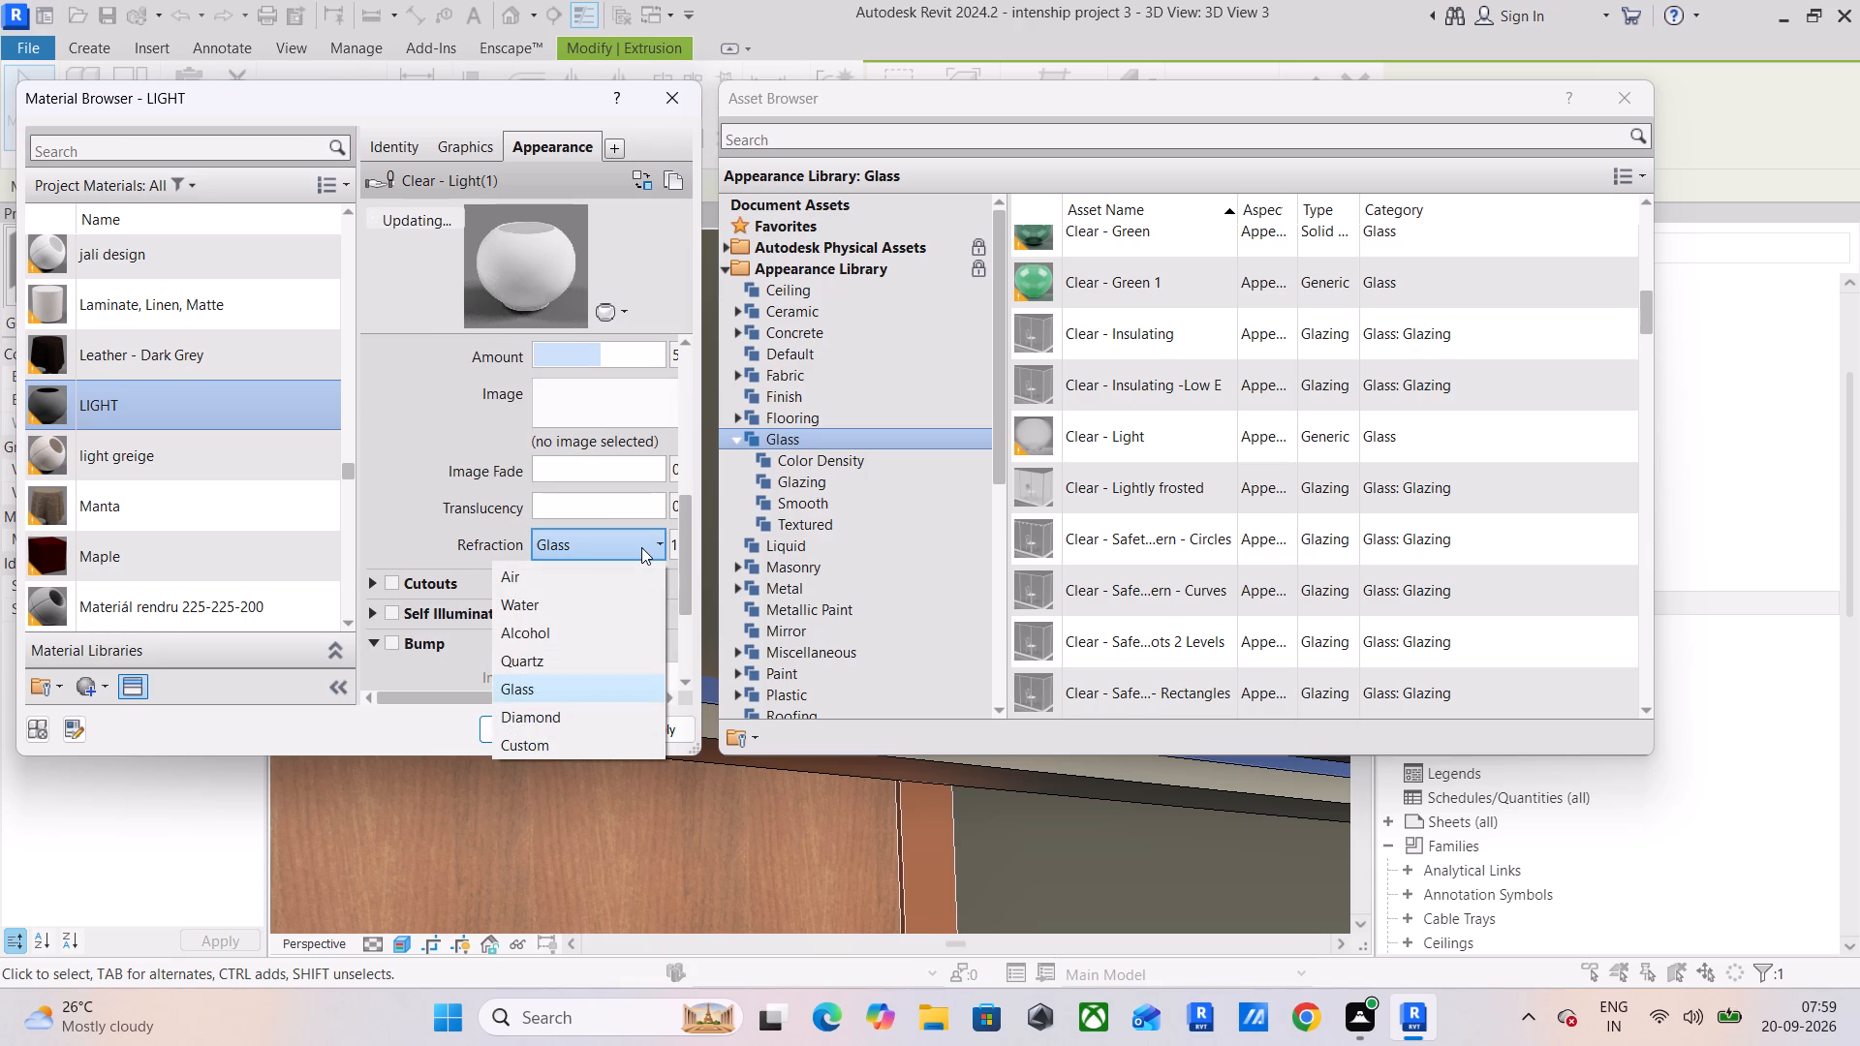
click(641, 547)
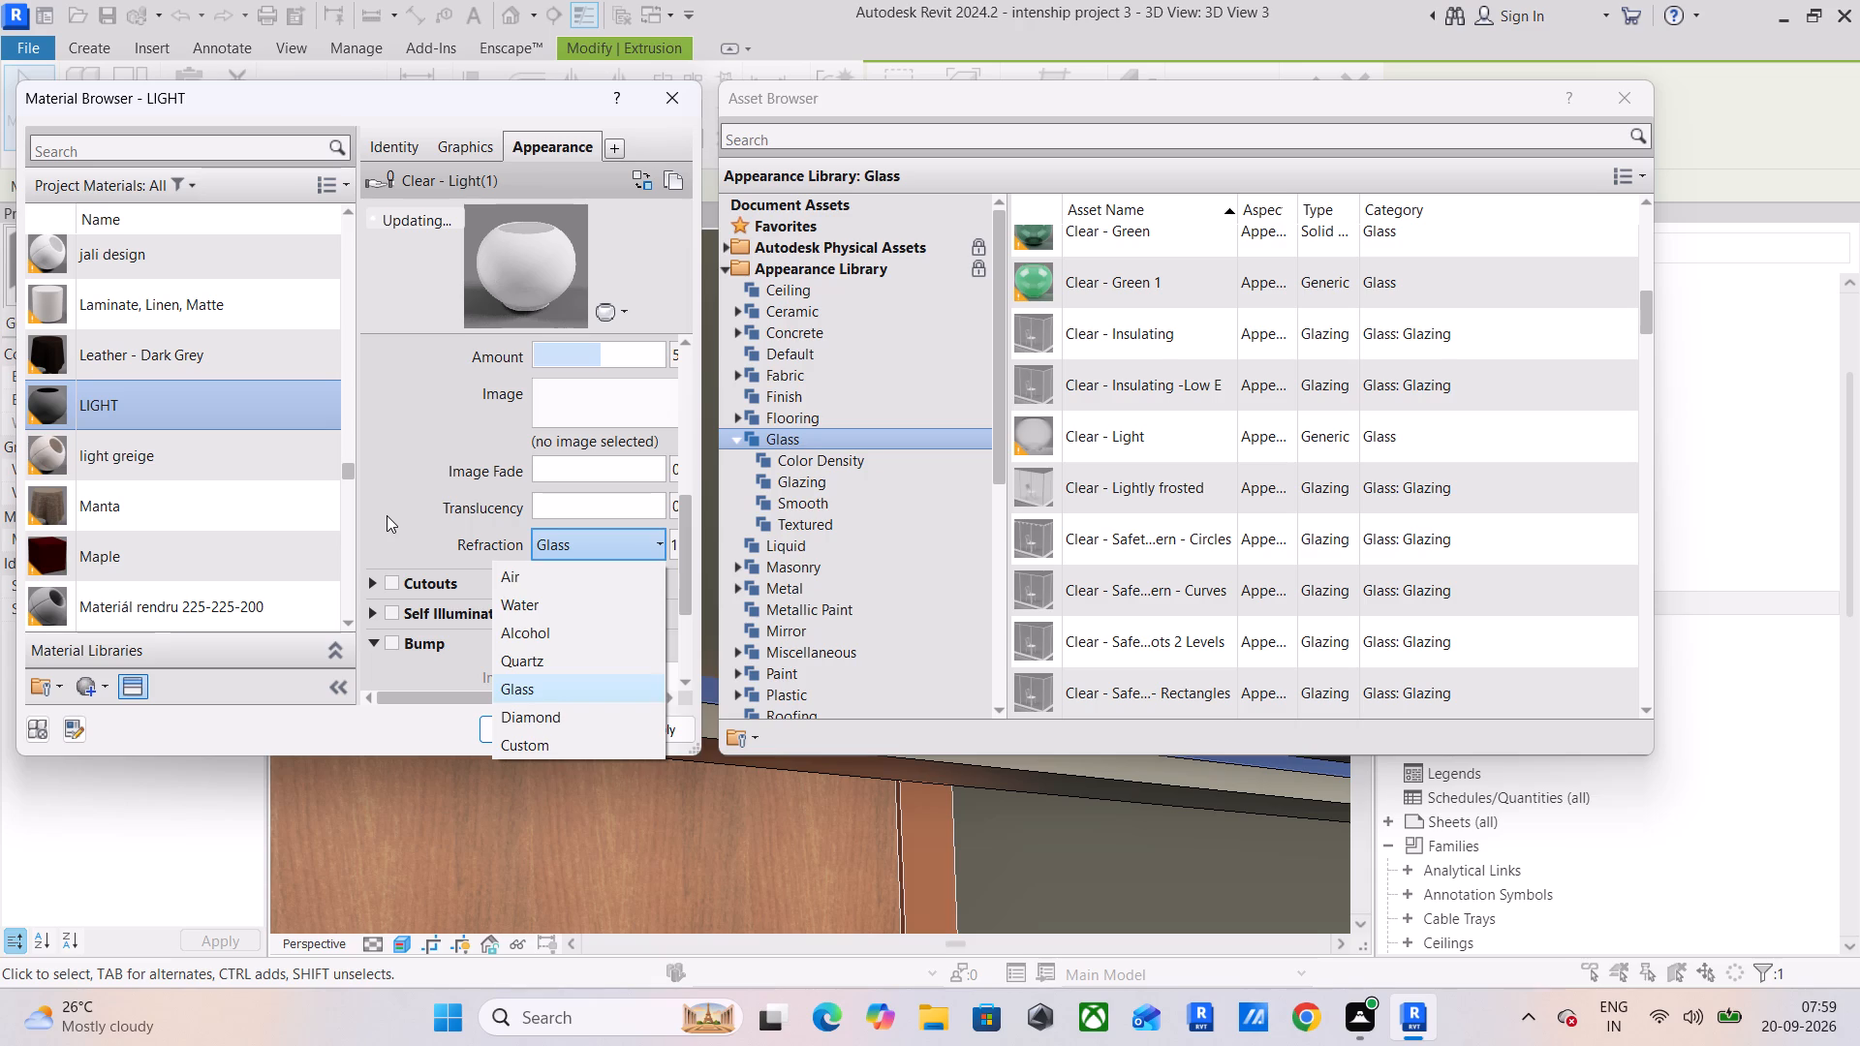
click(387, 515)
scroll(415, 458, down, 3)
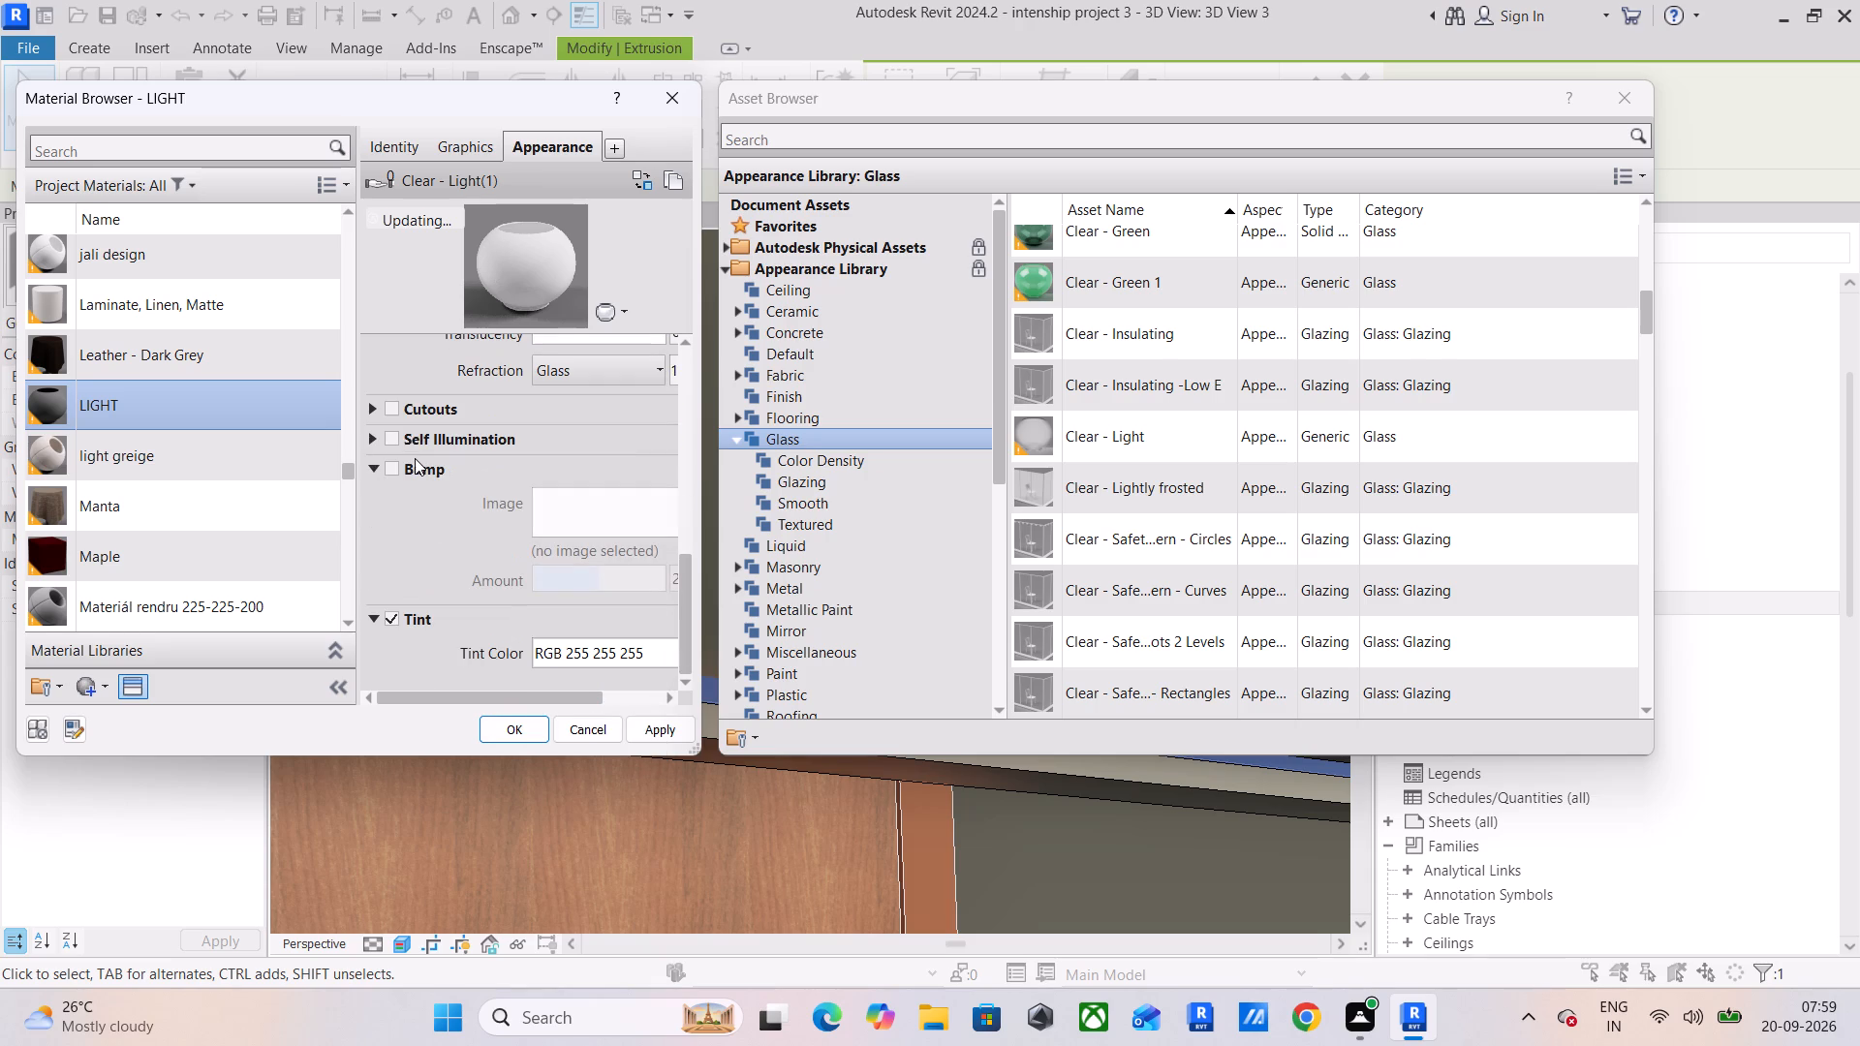
scroll(415, 458, down, 2)
scroll(415, 398, up, 2)
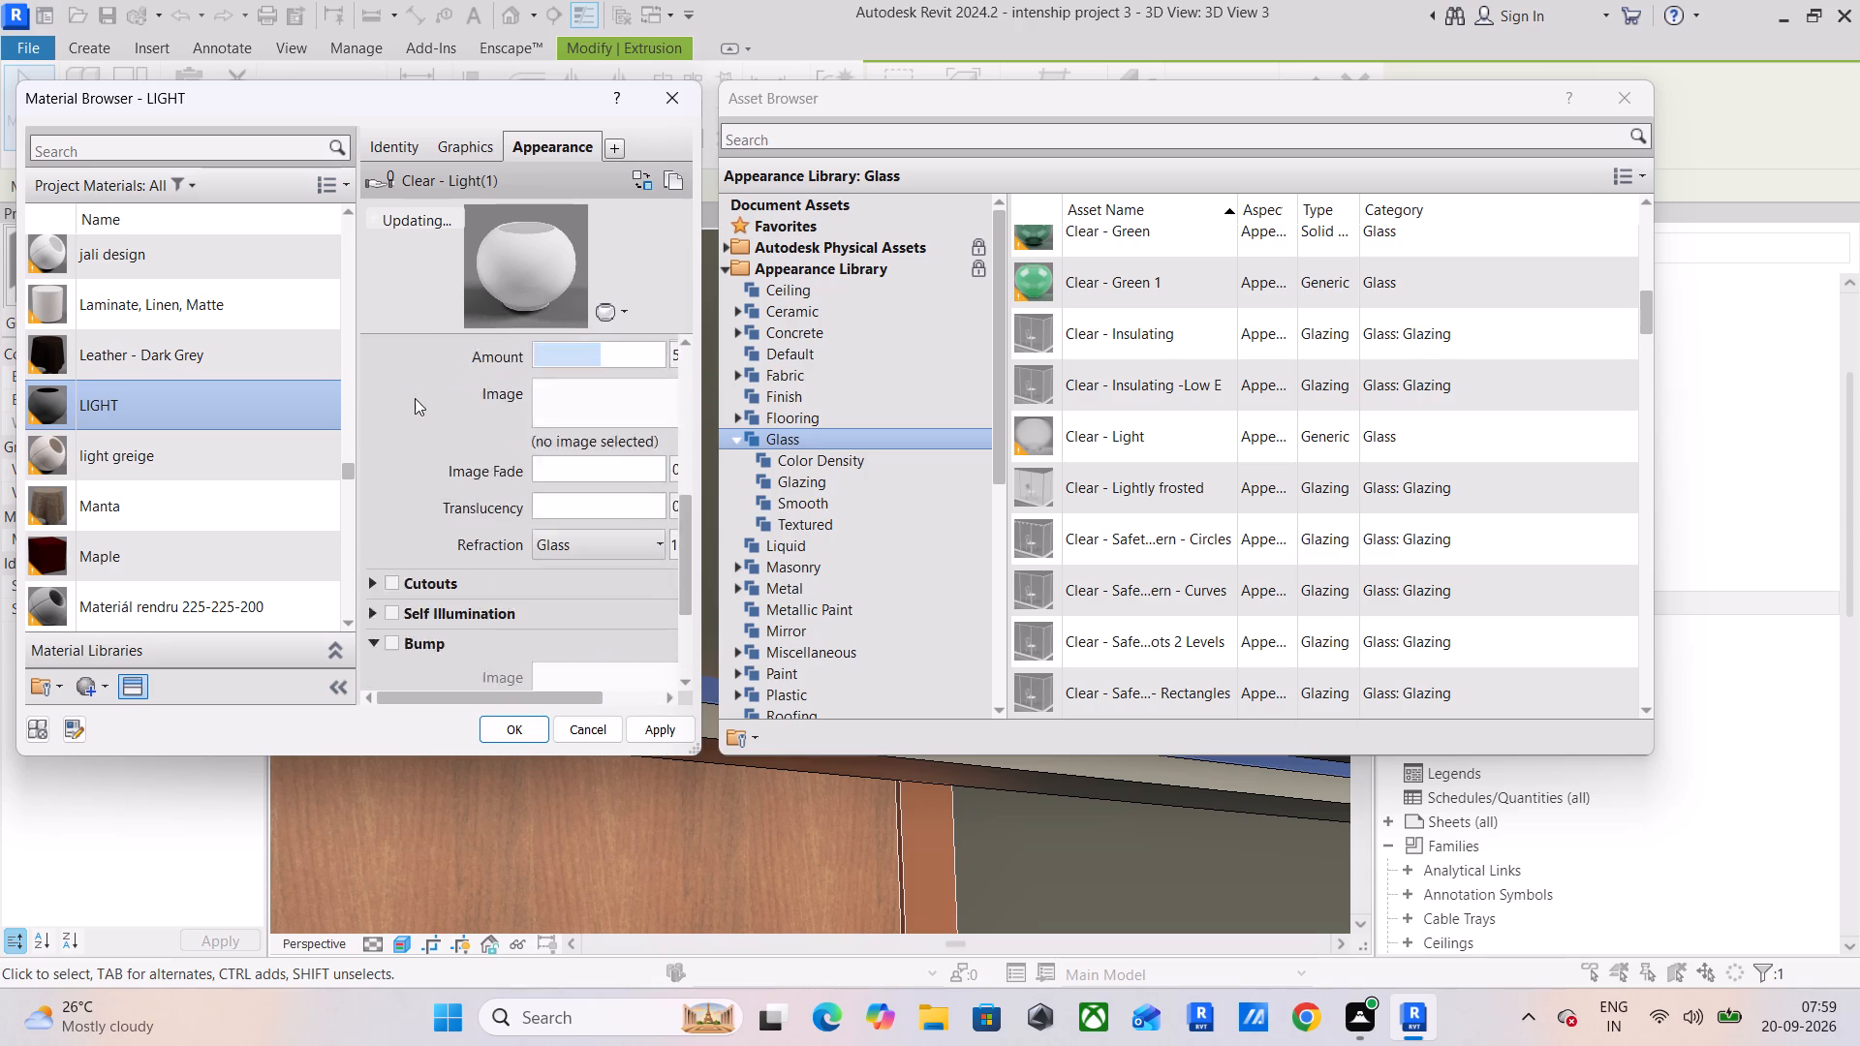
scroll(415, 398, up, 3)
drag(593, 468, 696, 472)
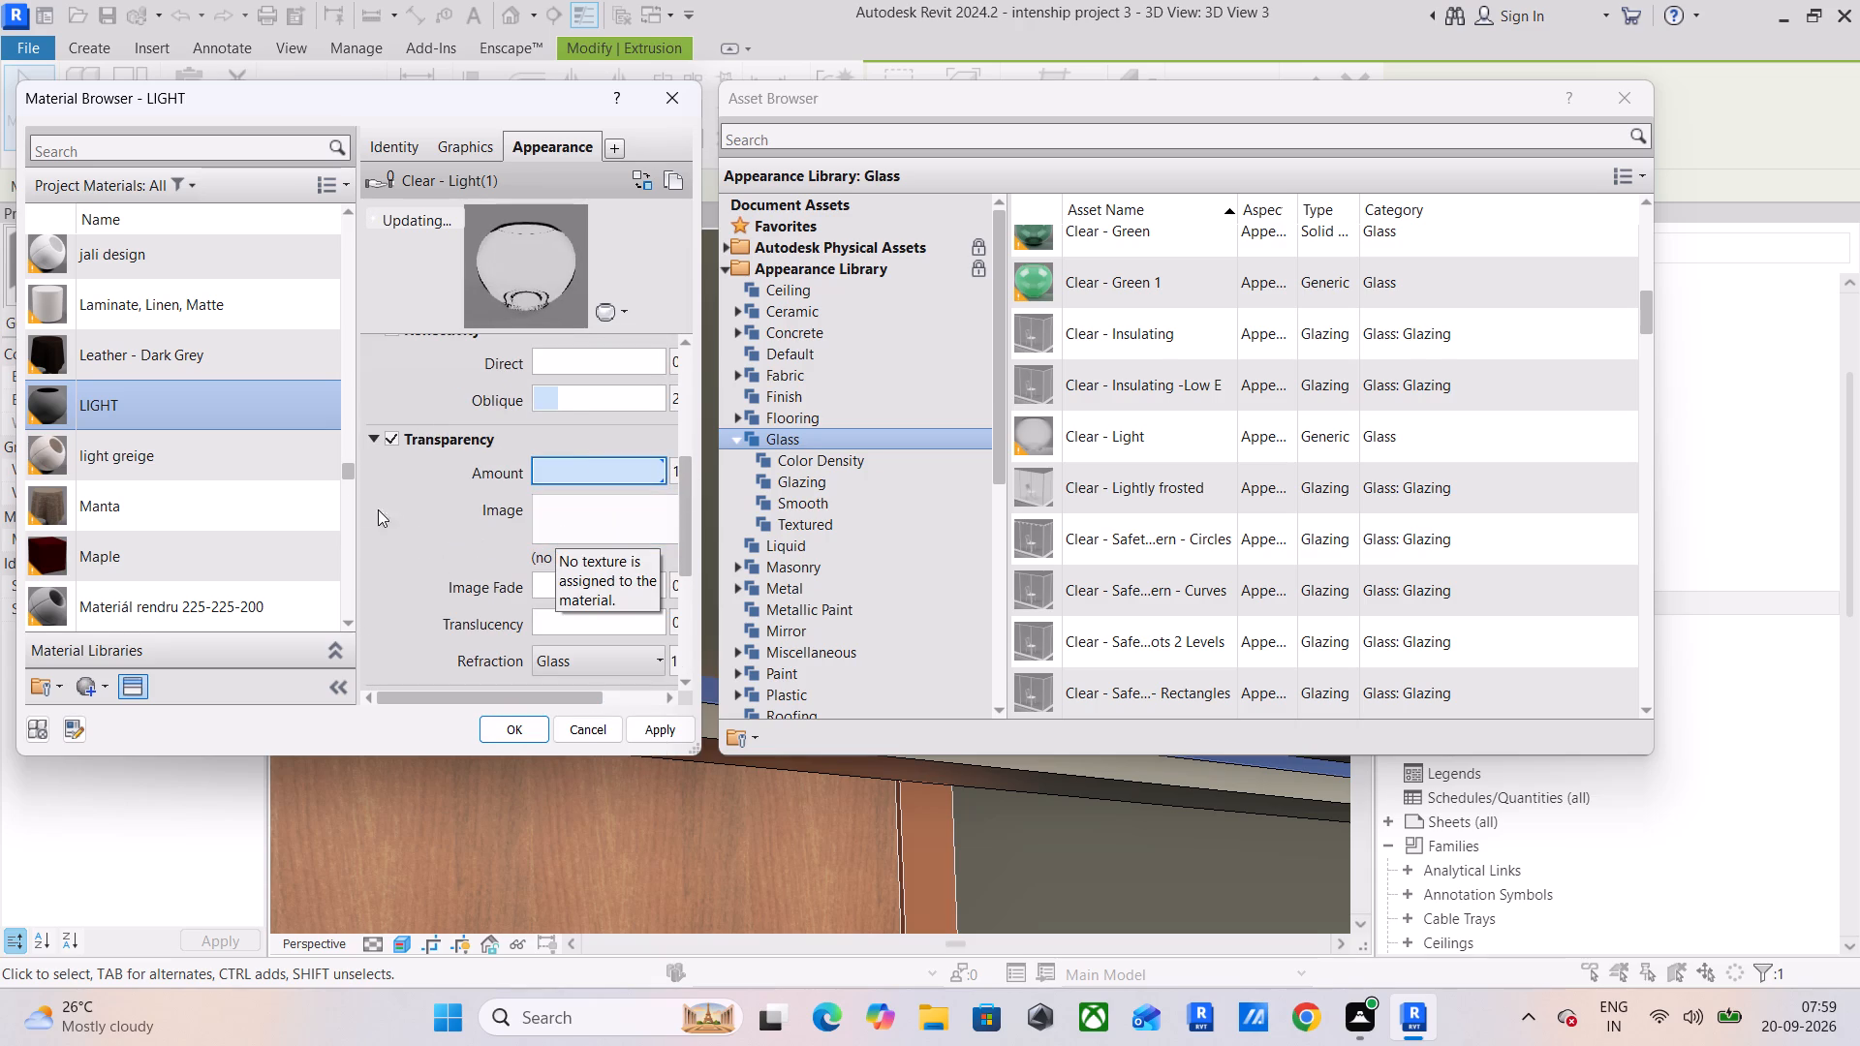
scroll(390, 498, down, 6)
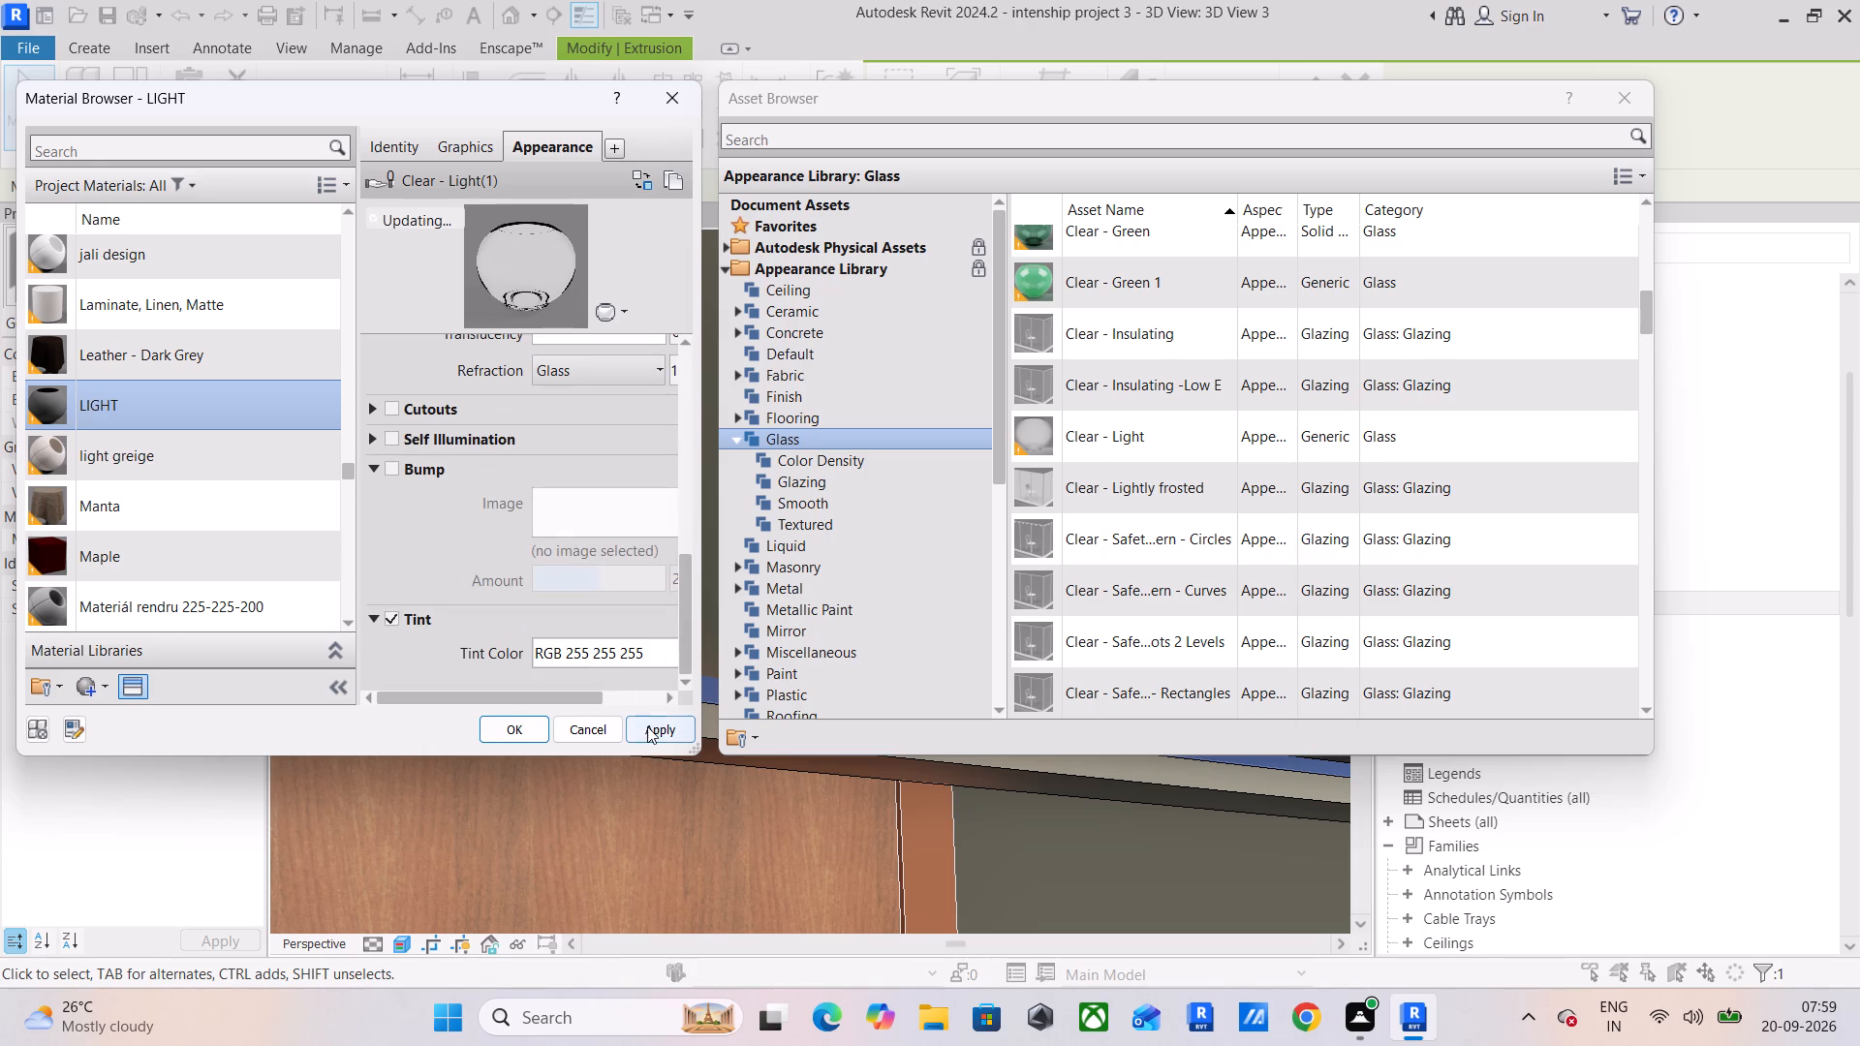
click(647, 726)
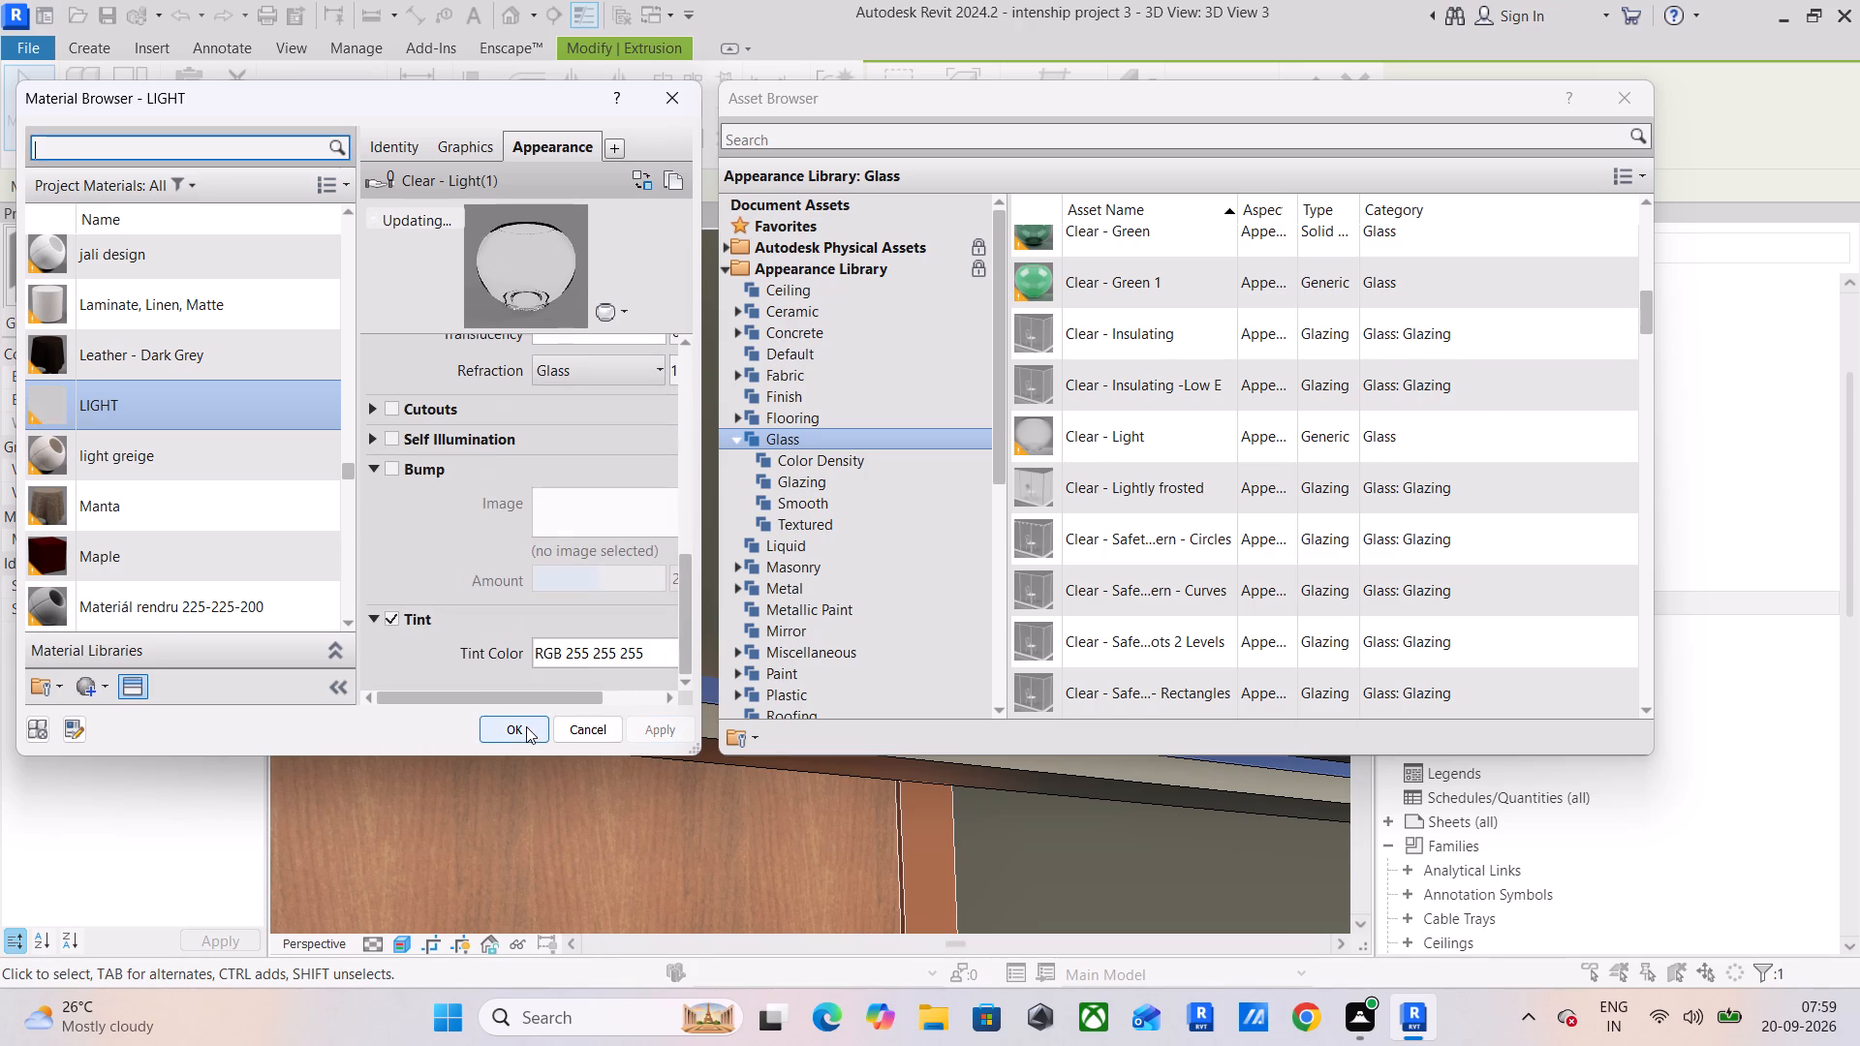
click(526, 726)
Finish editing the in-place ceiling model in 3D View 3.
click(1093, 874)
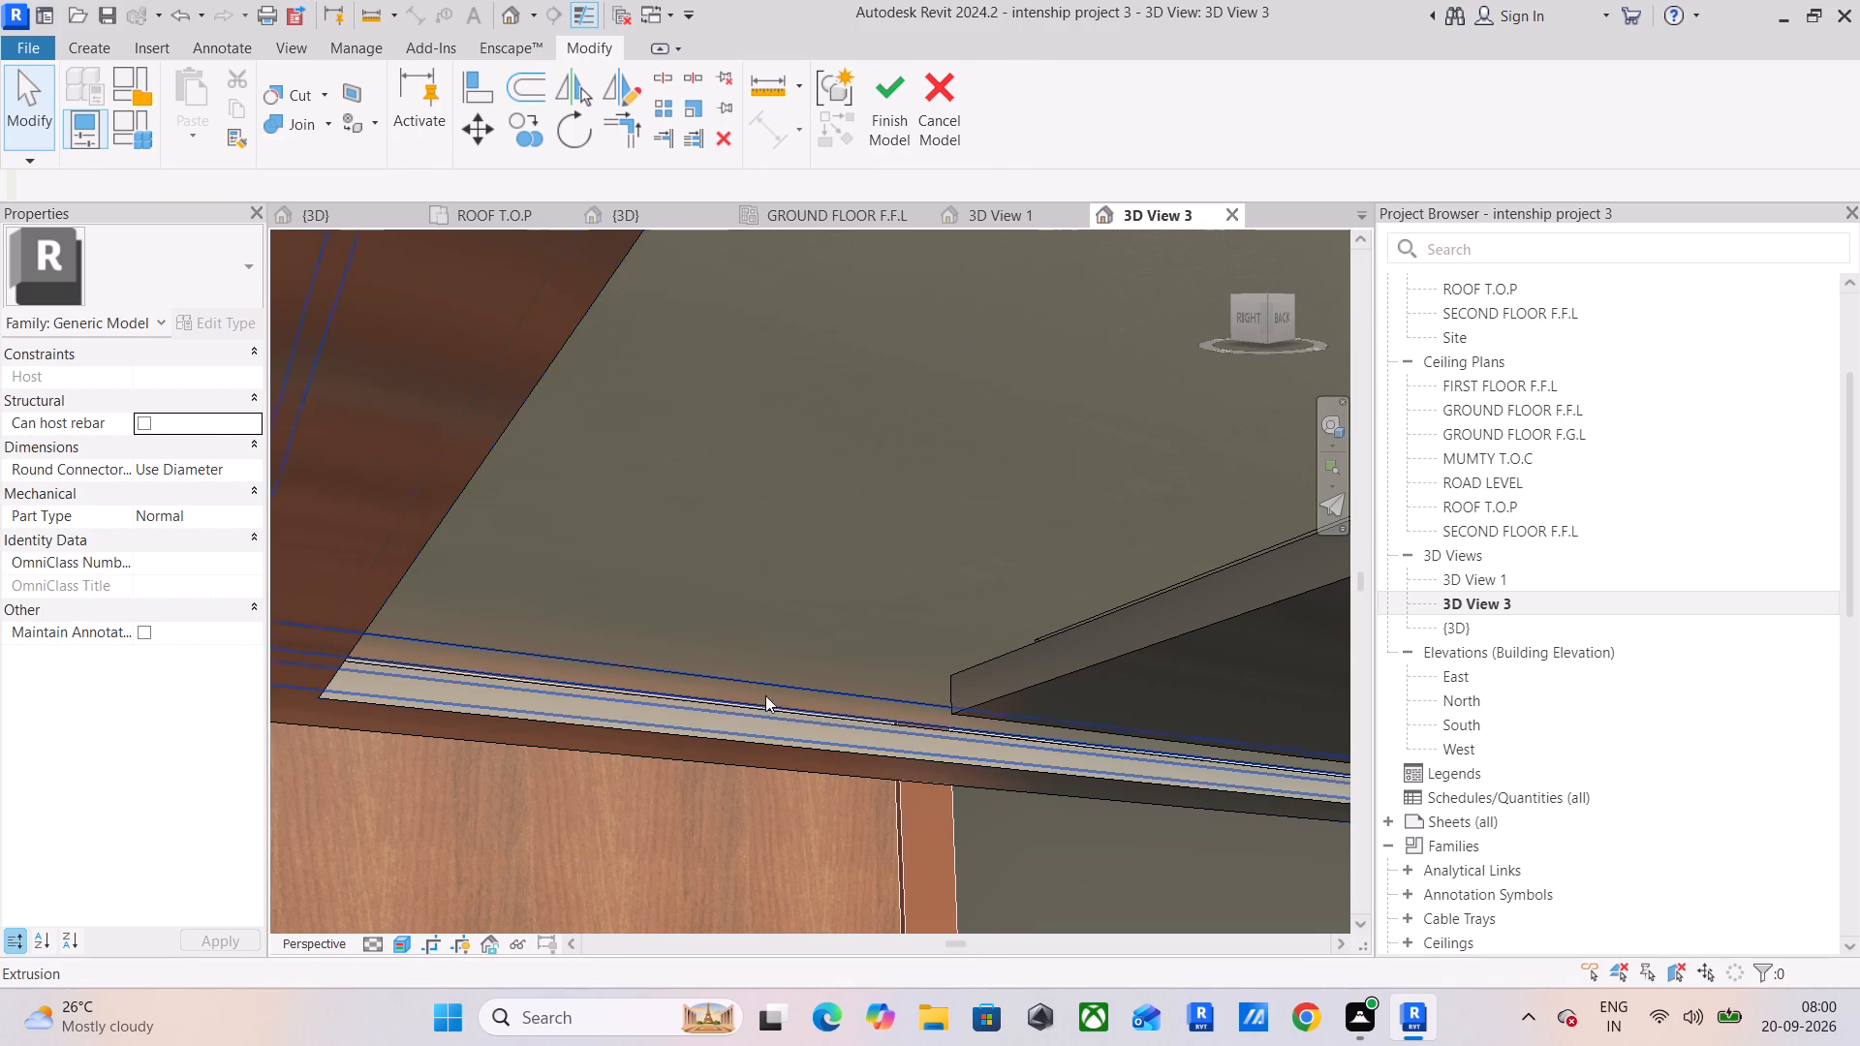
scroll(842, 699, down, 11)
middle_drag(920, 690, 854, 656)
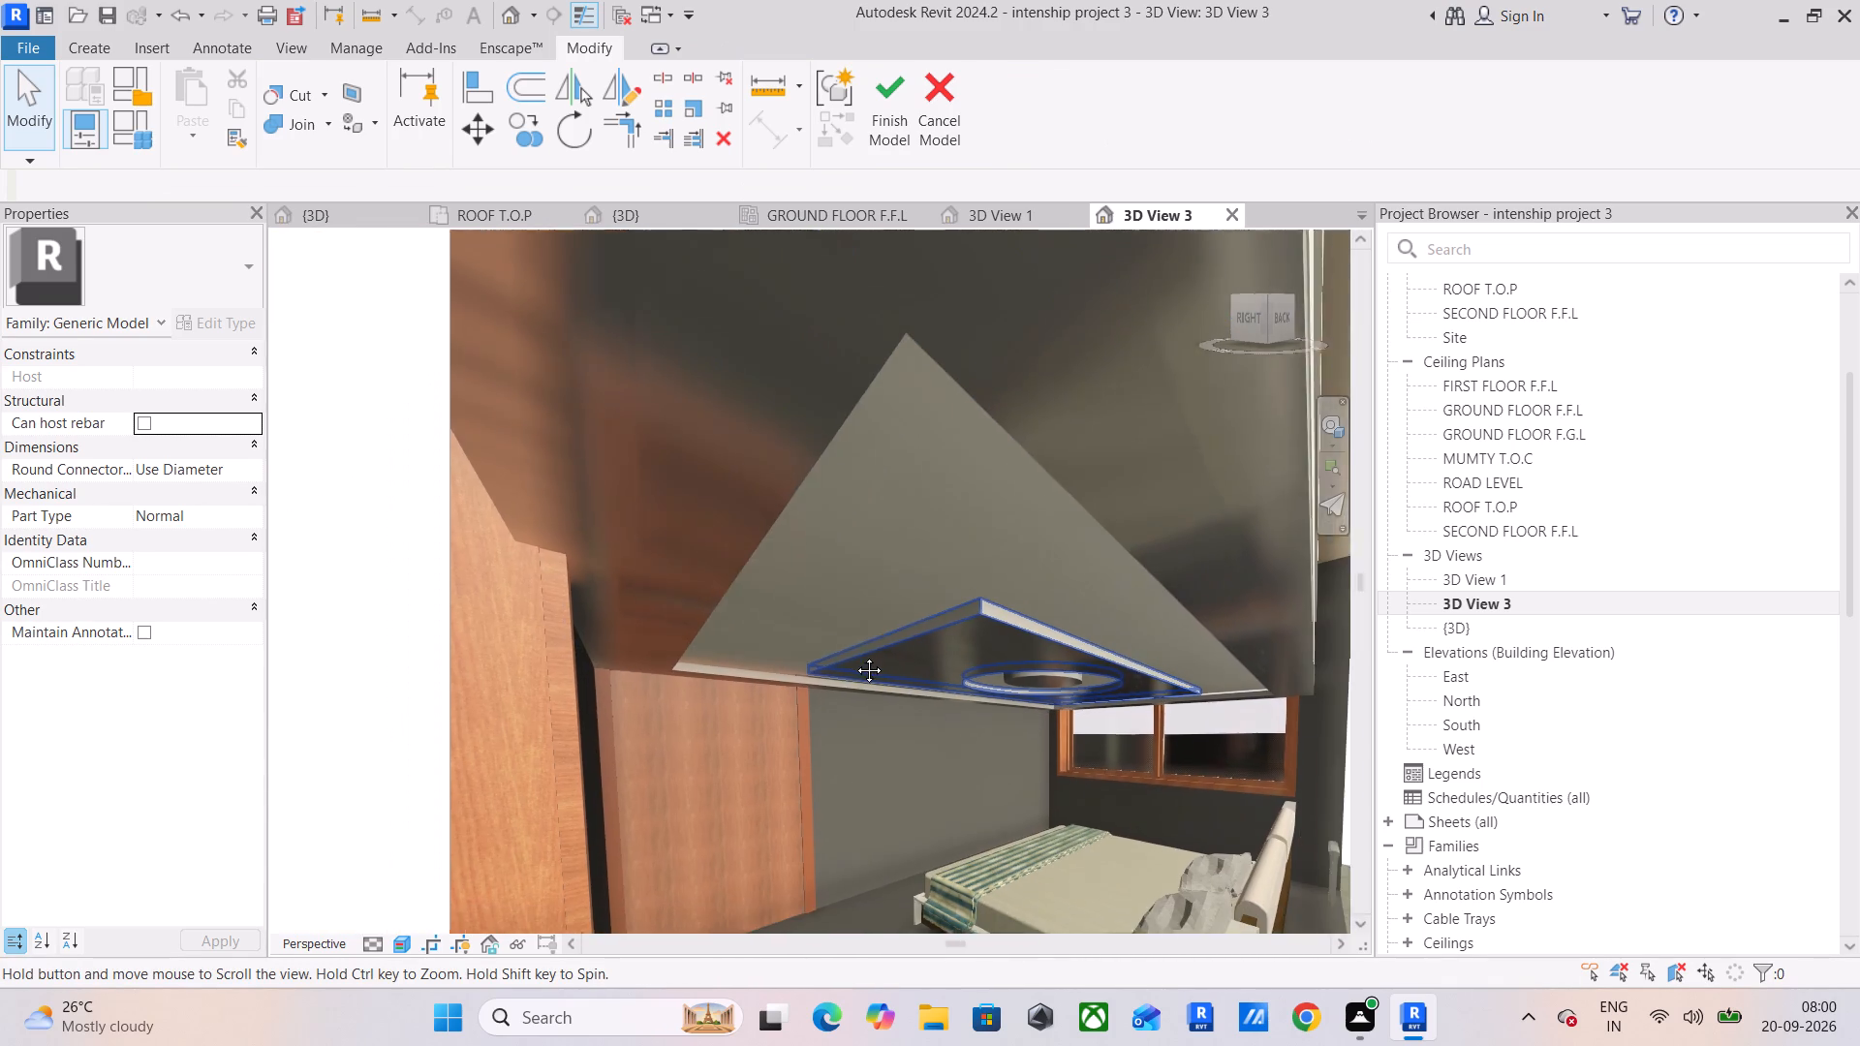
middle_drag(854, 656, 684, 616)
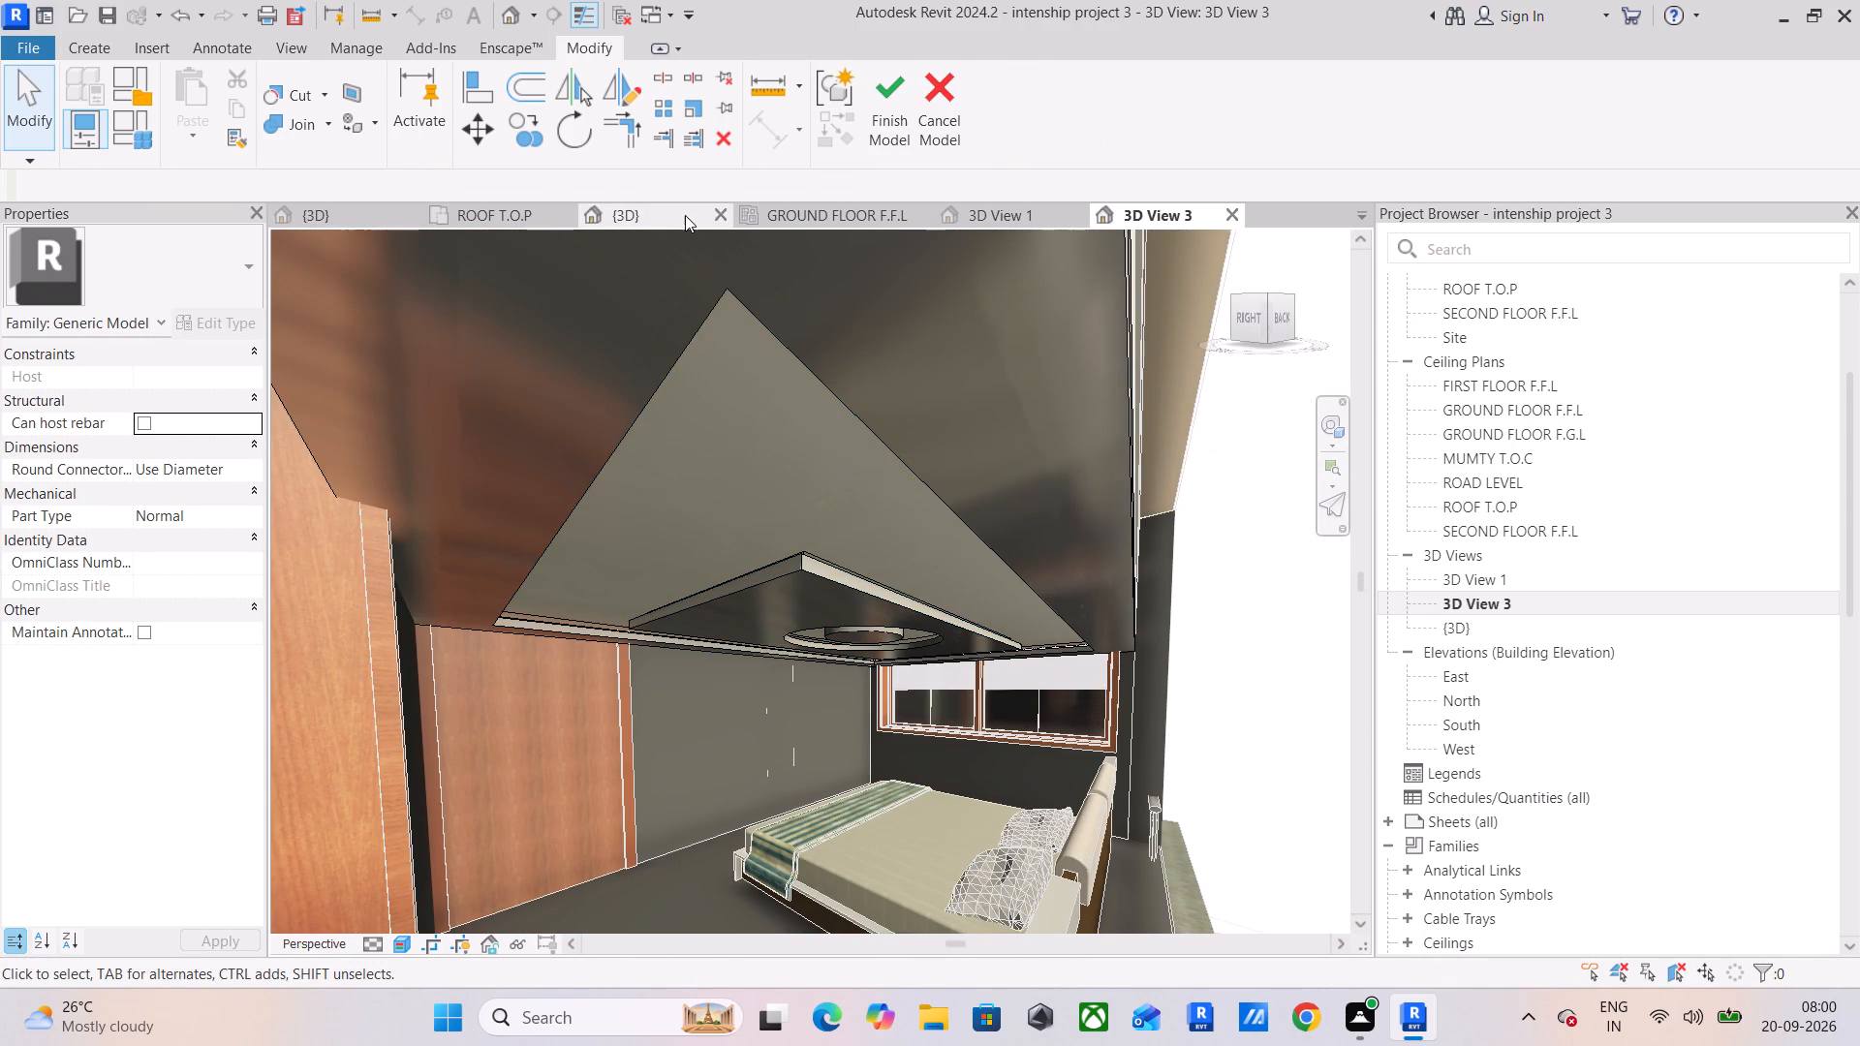
text(RR)
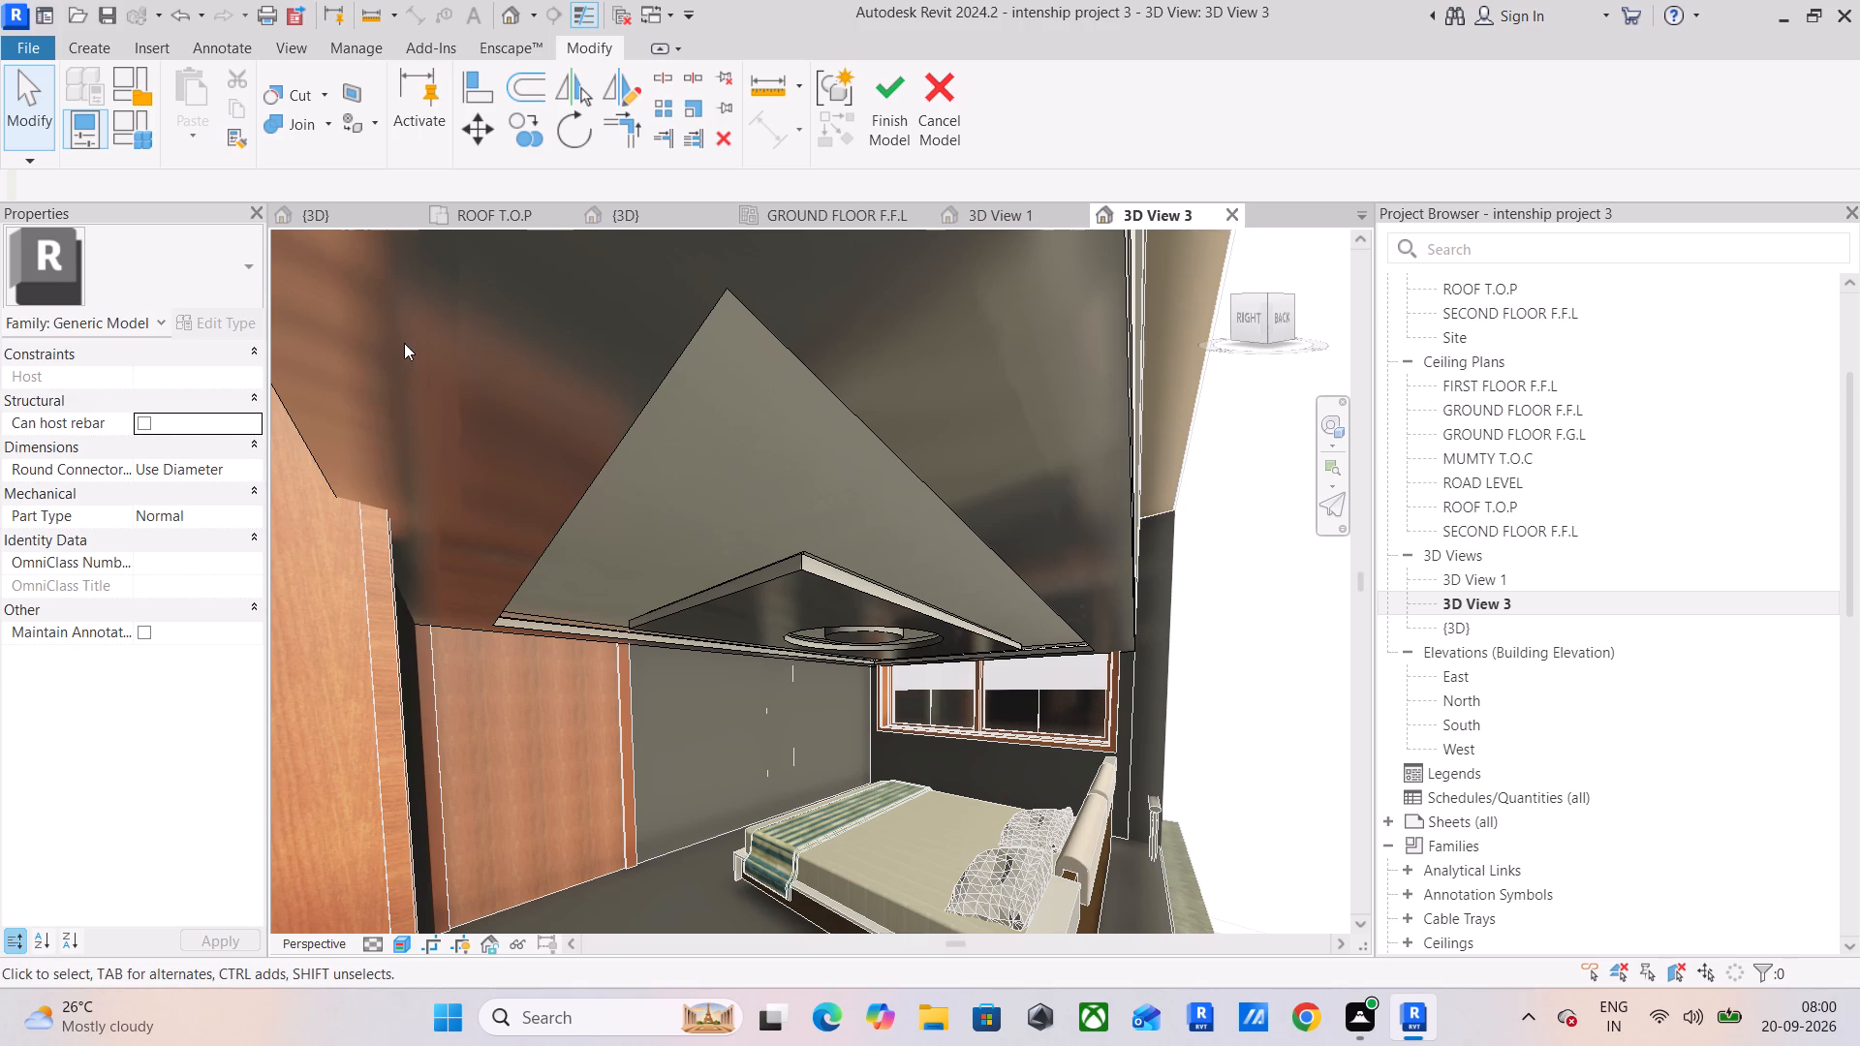
click(892, 105)
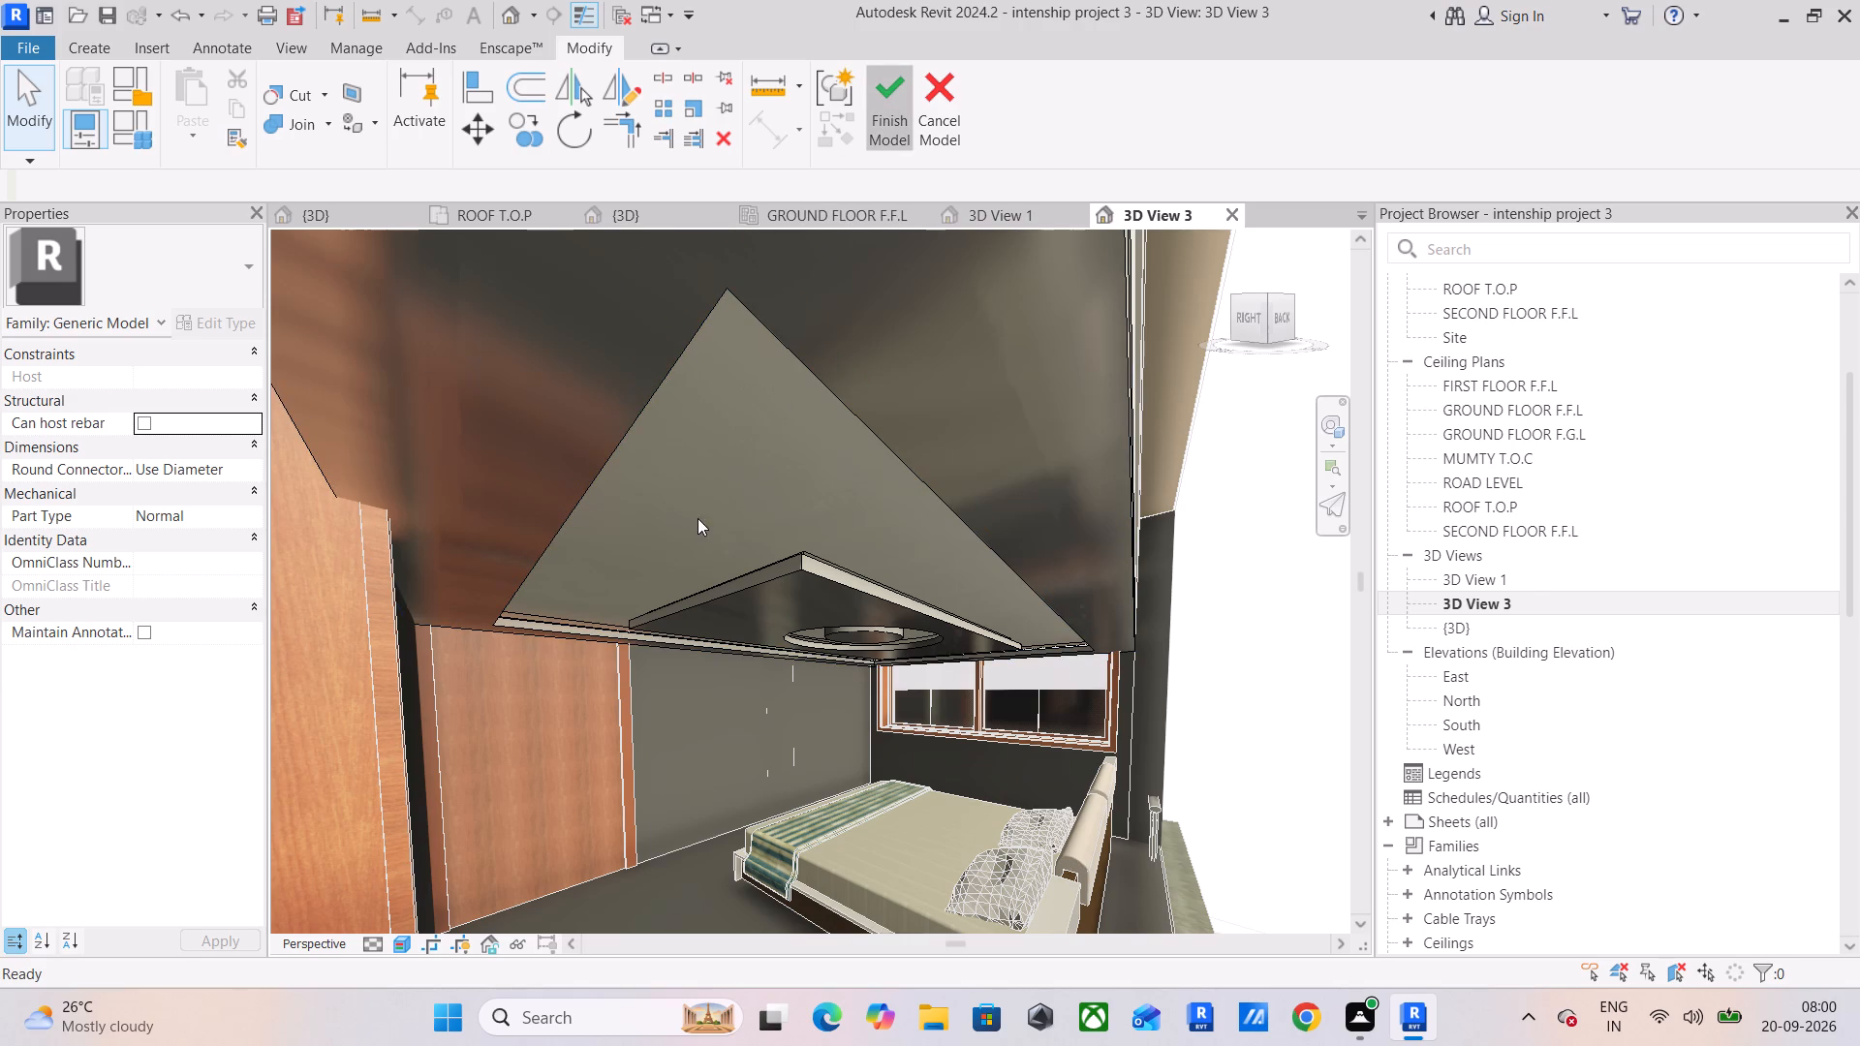
Render 3D View 3 at Medium quality with the Interior: Artificial only scheme to check the ceiling lighting, and close the rendering settings.
scroll(810, 538, up, 6)
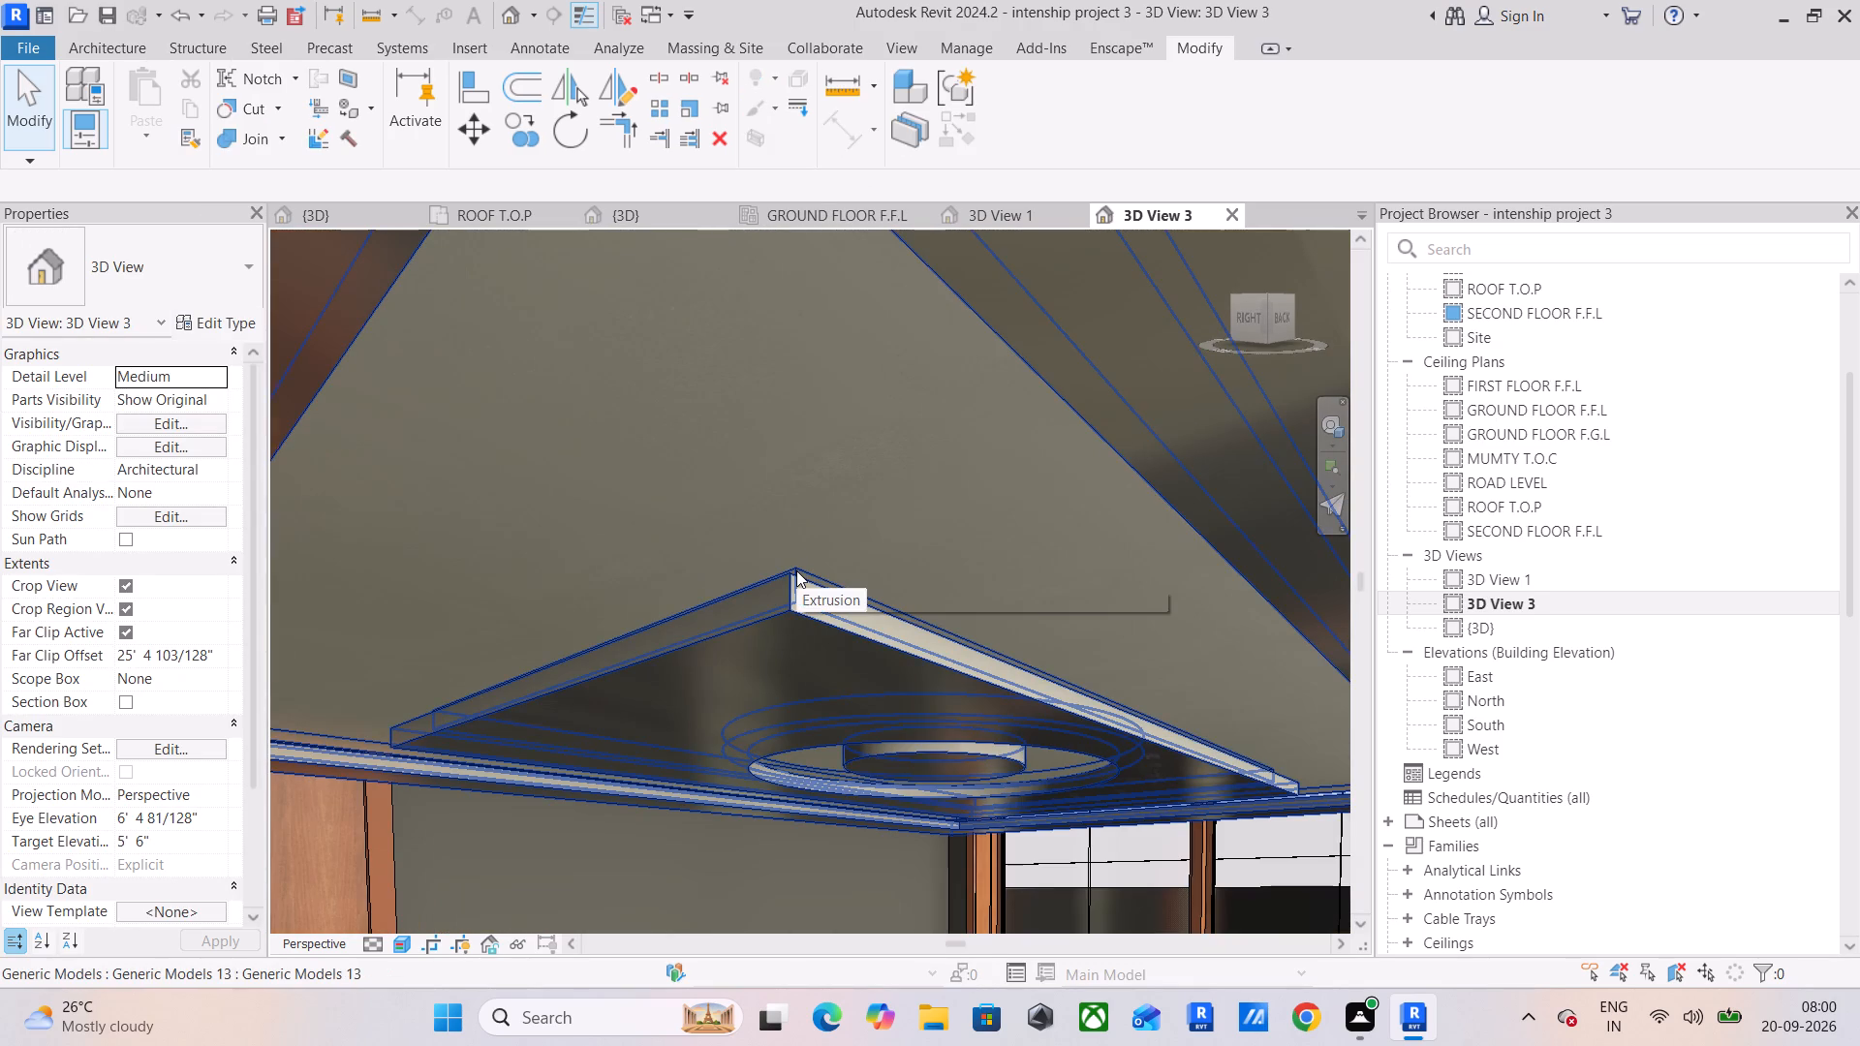
scroll(796, 570, down, 7)
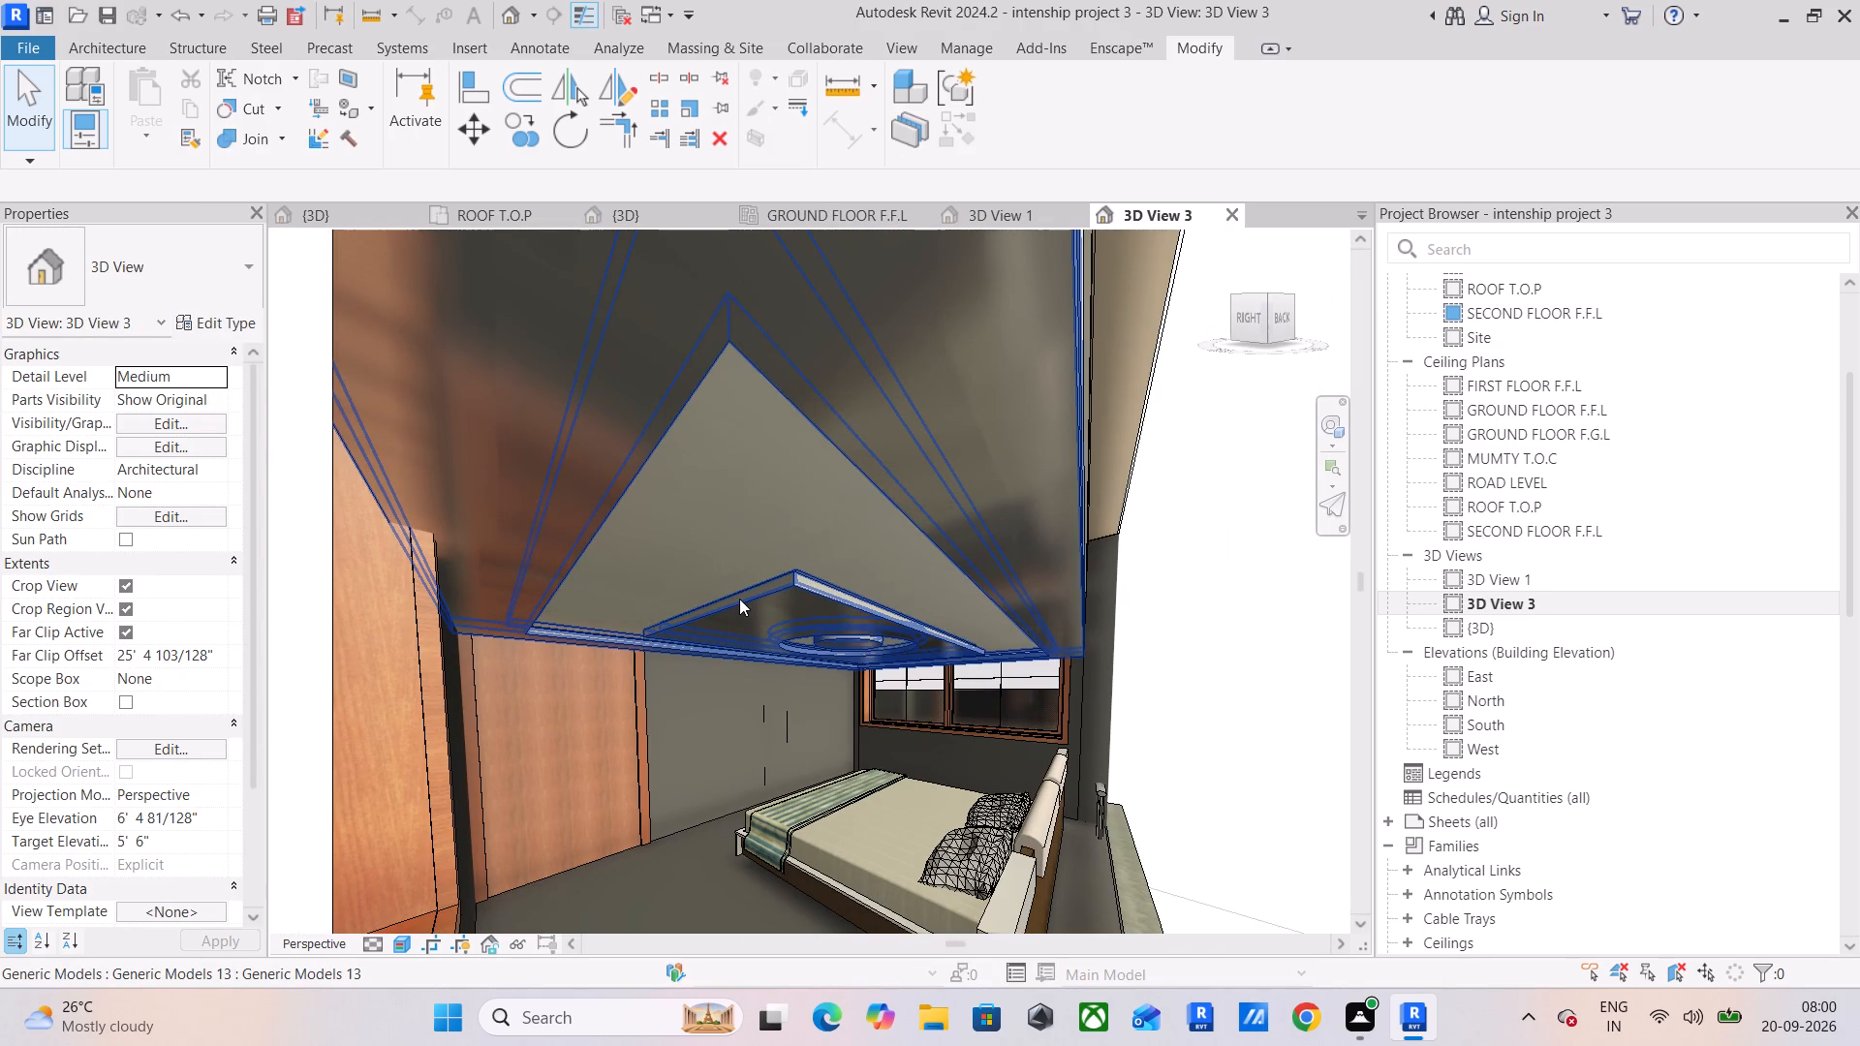
text(RR)
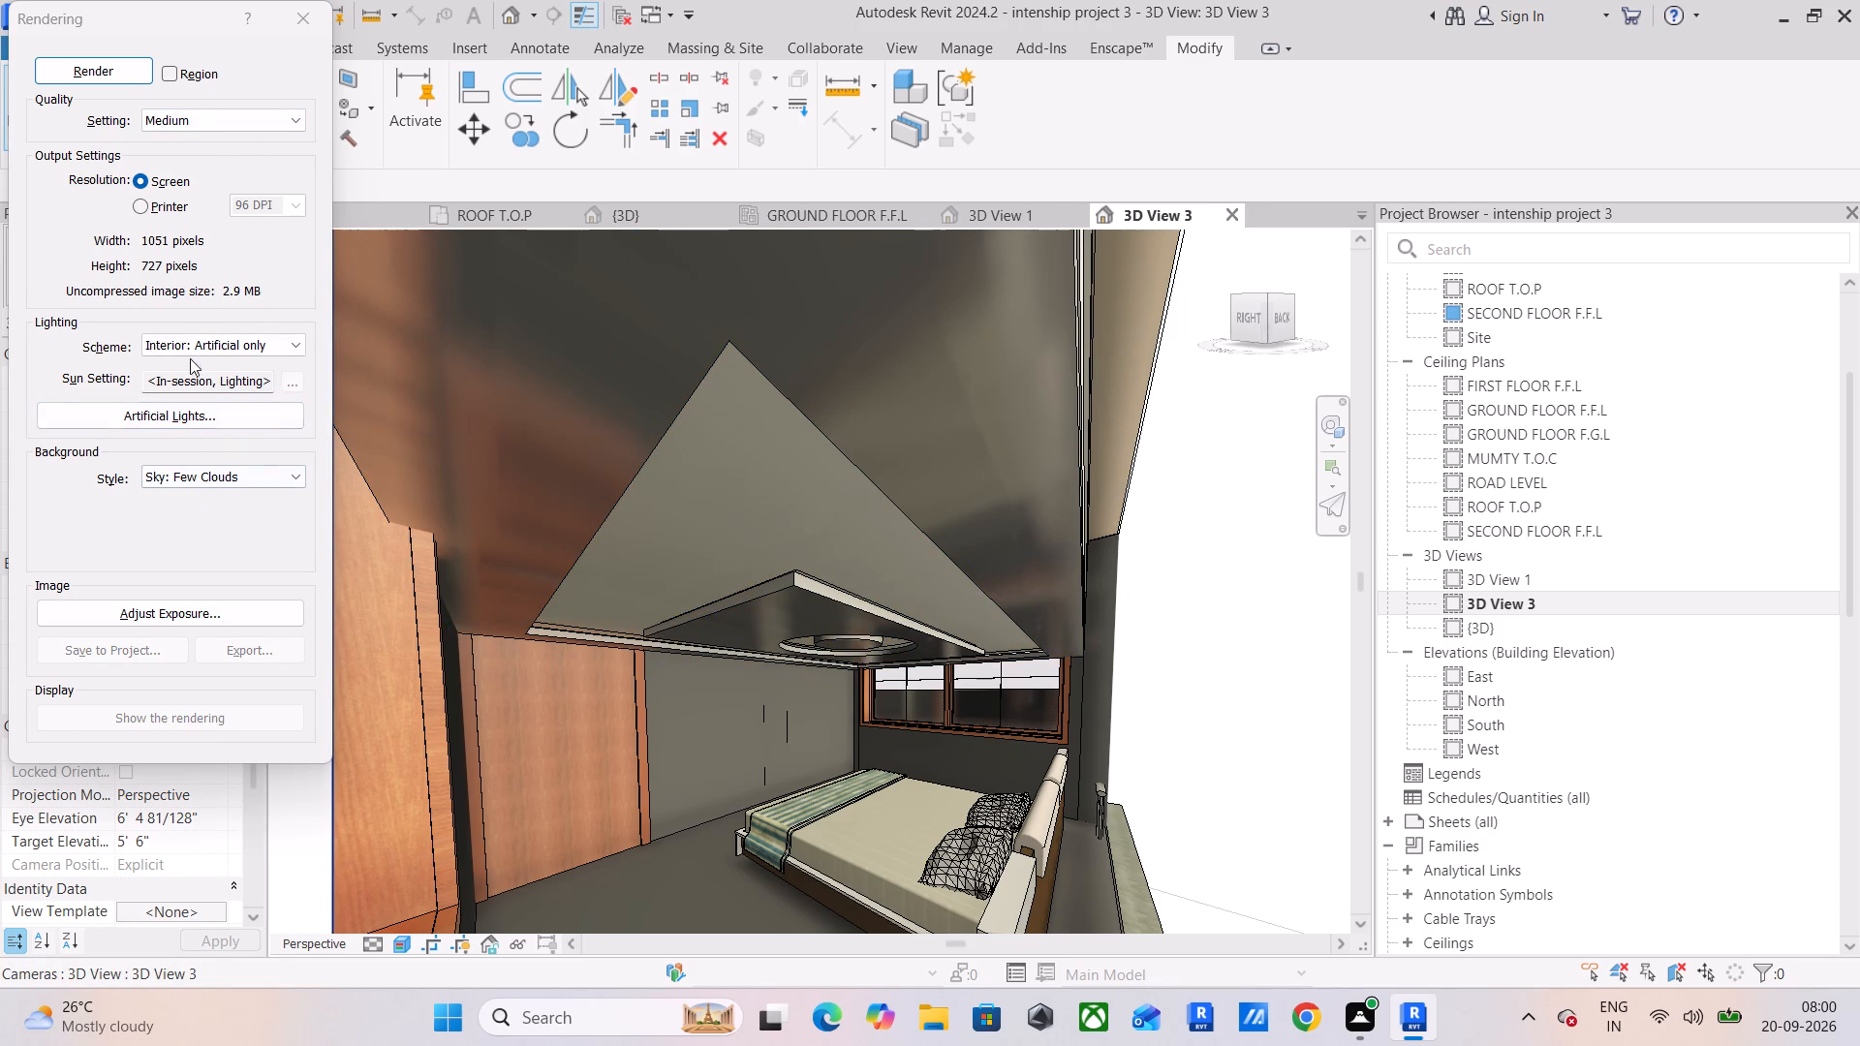
click(113, 65)
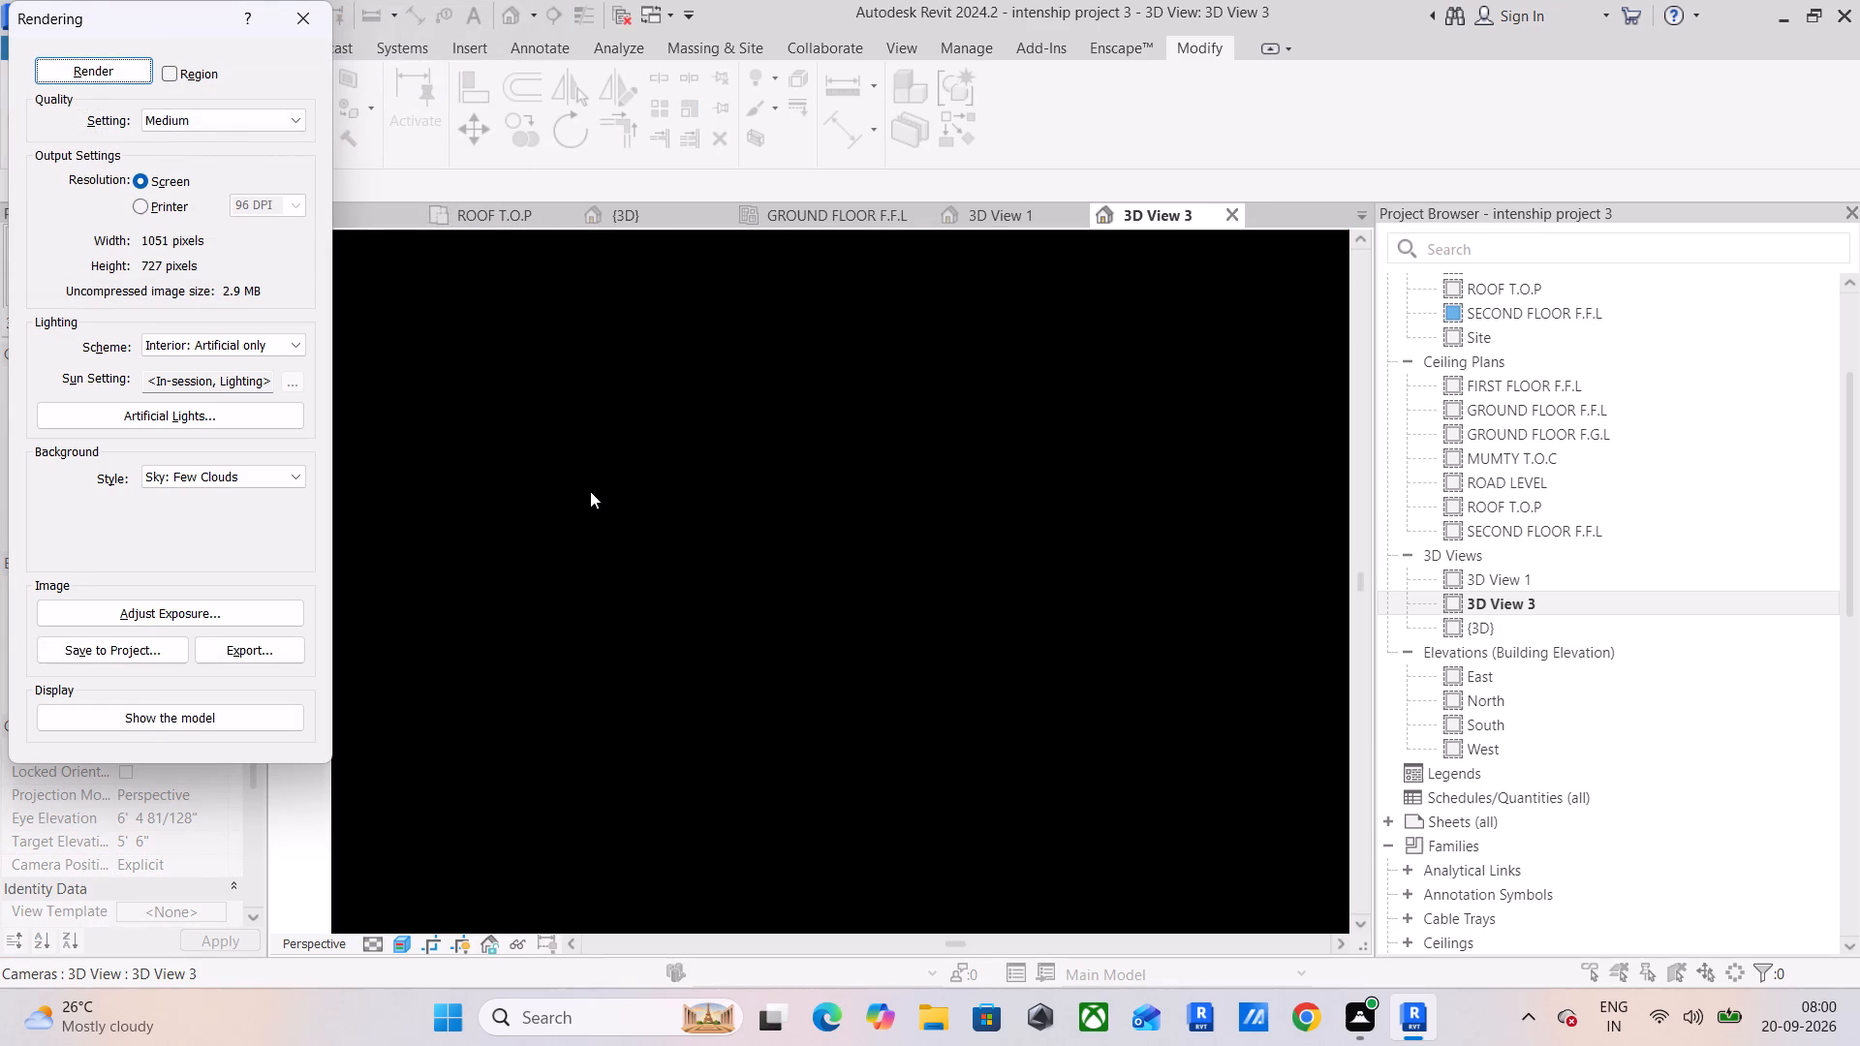
click(324, 24)
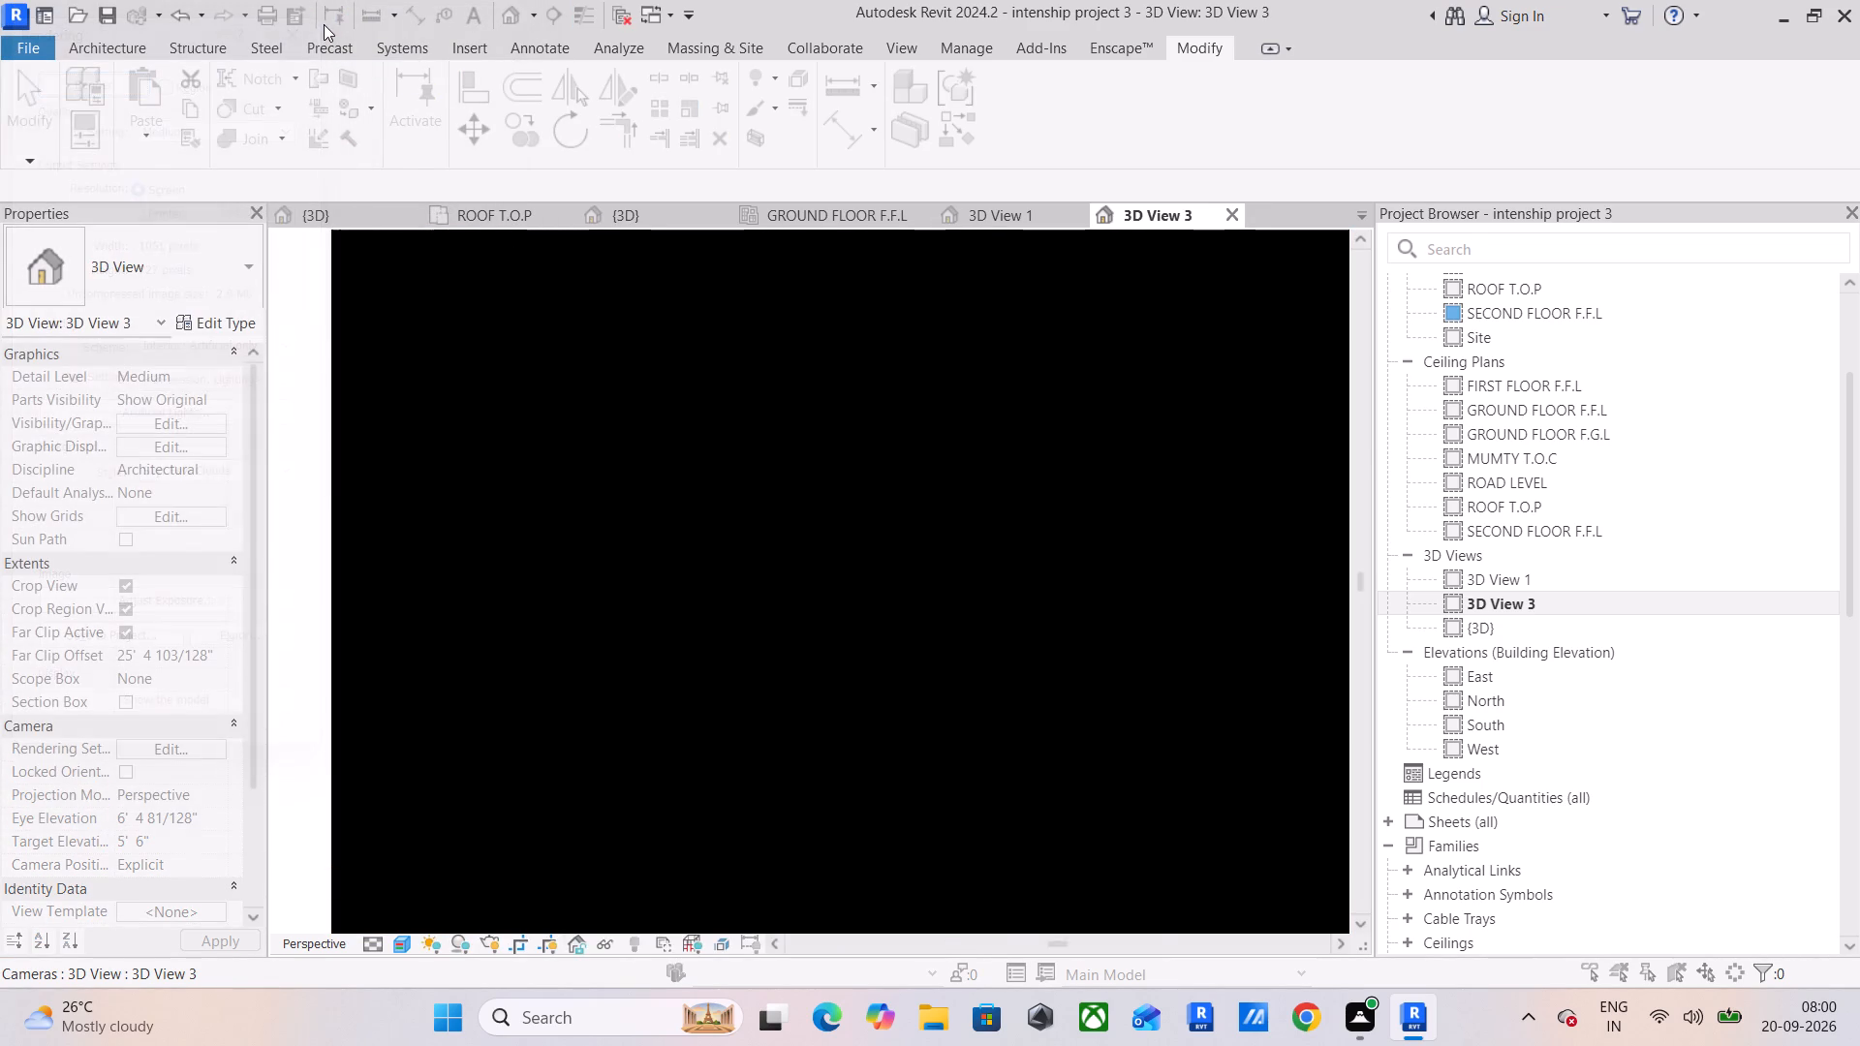
Ungroup the corner celling light of the outer array in the GROUND FLOOR F.F.L ceiling plan.
click(833, 209)
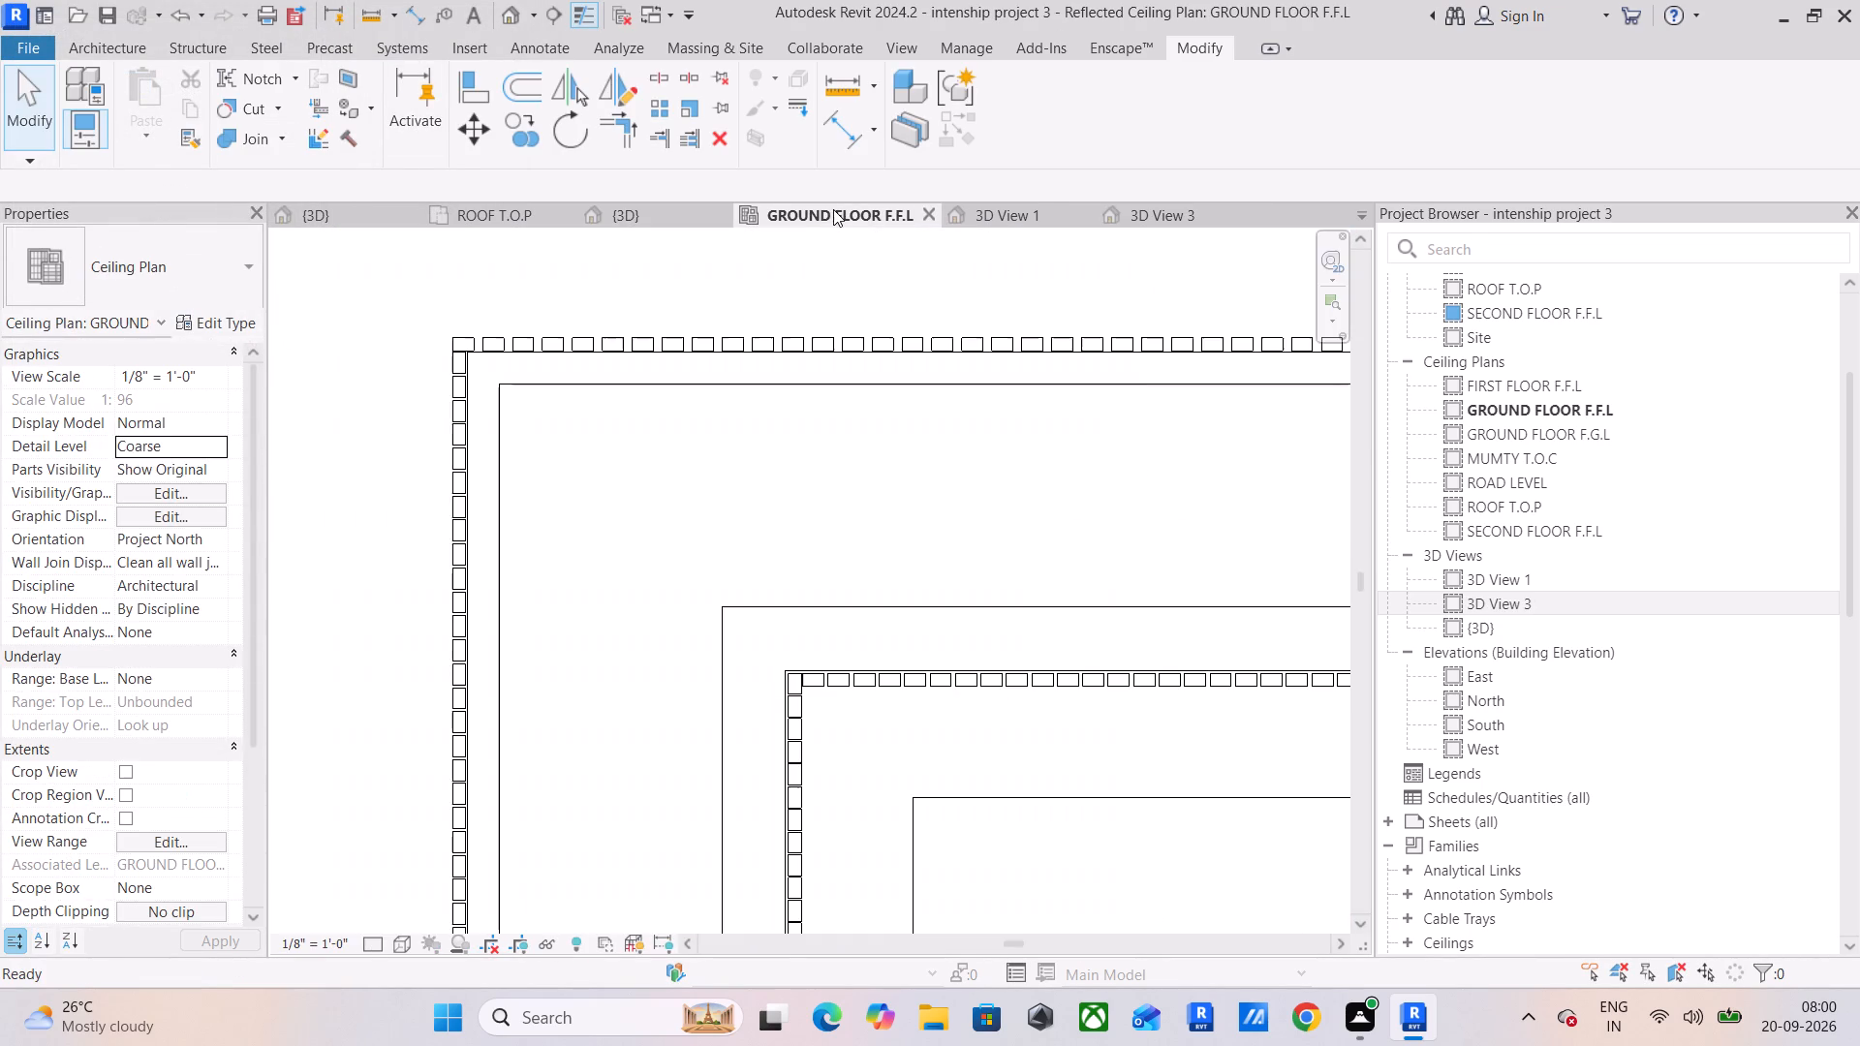
scroll(457, 356, down, 5)
scroll(573, 392, down, 3)
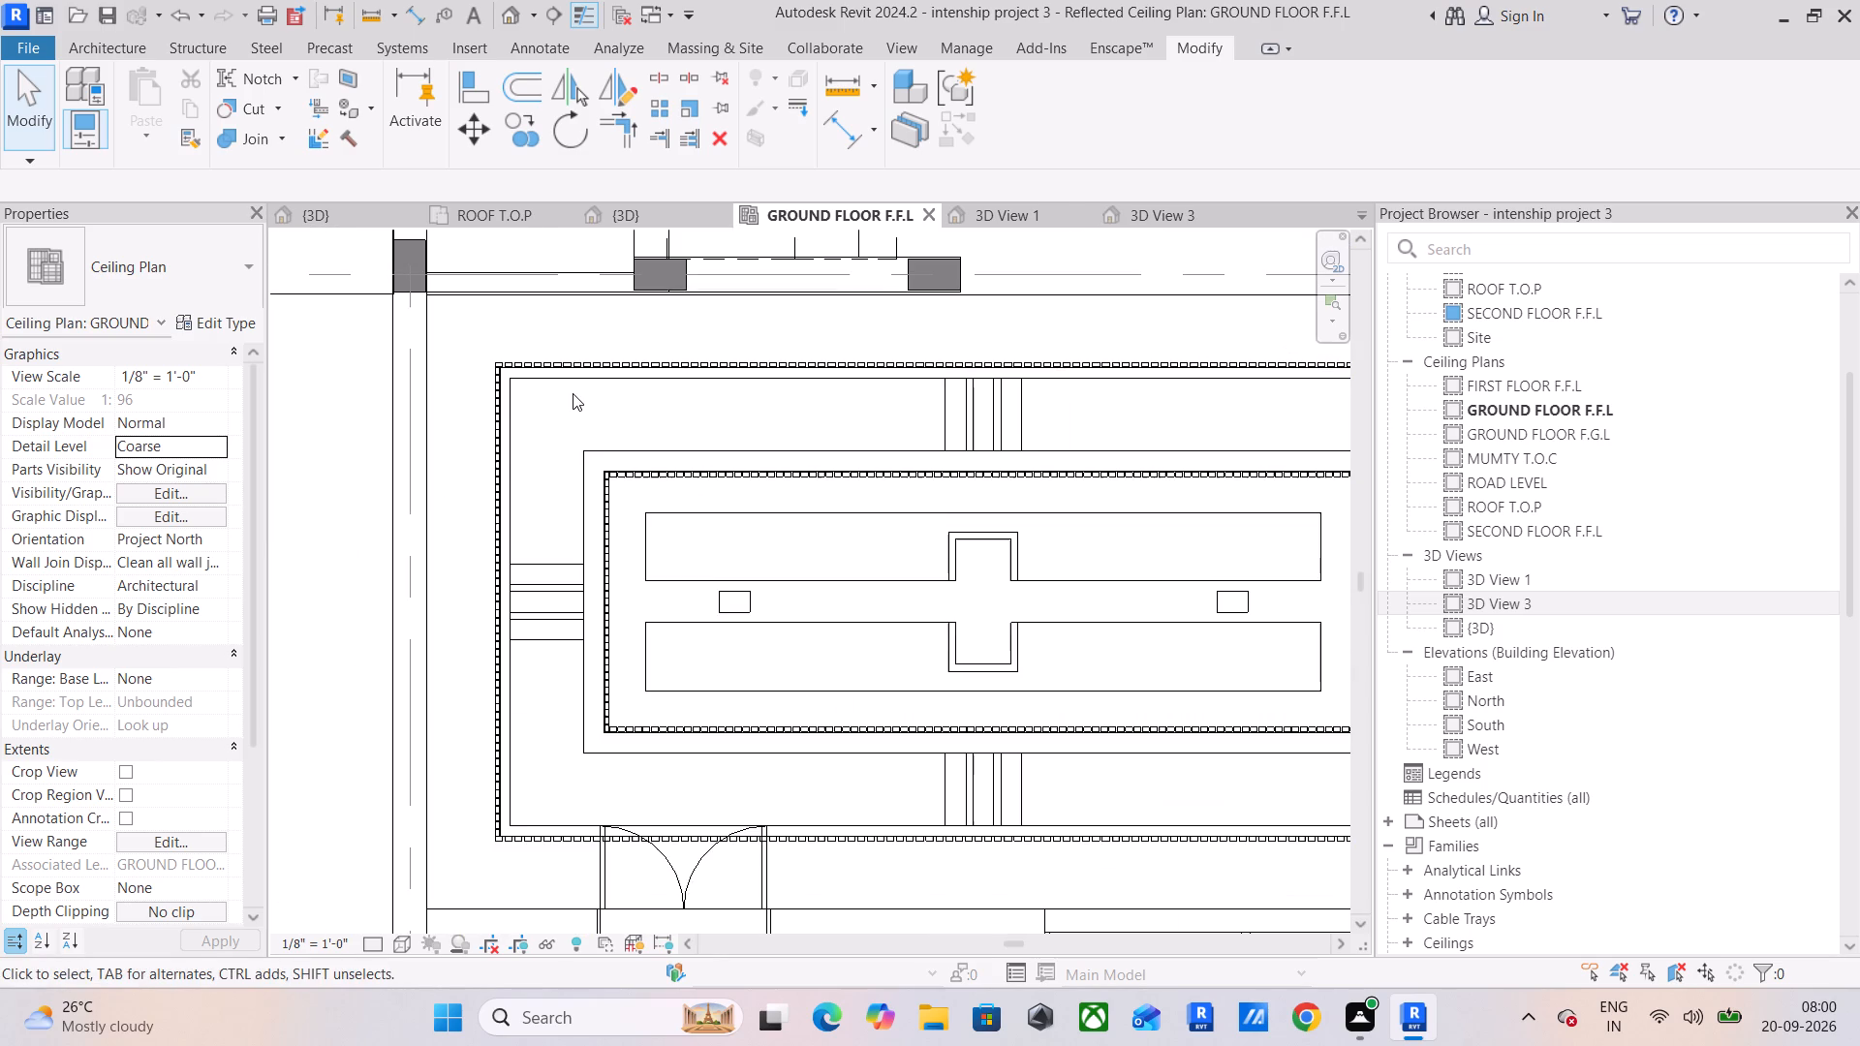
middle_drag(577, 394, 522, 332)
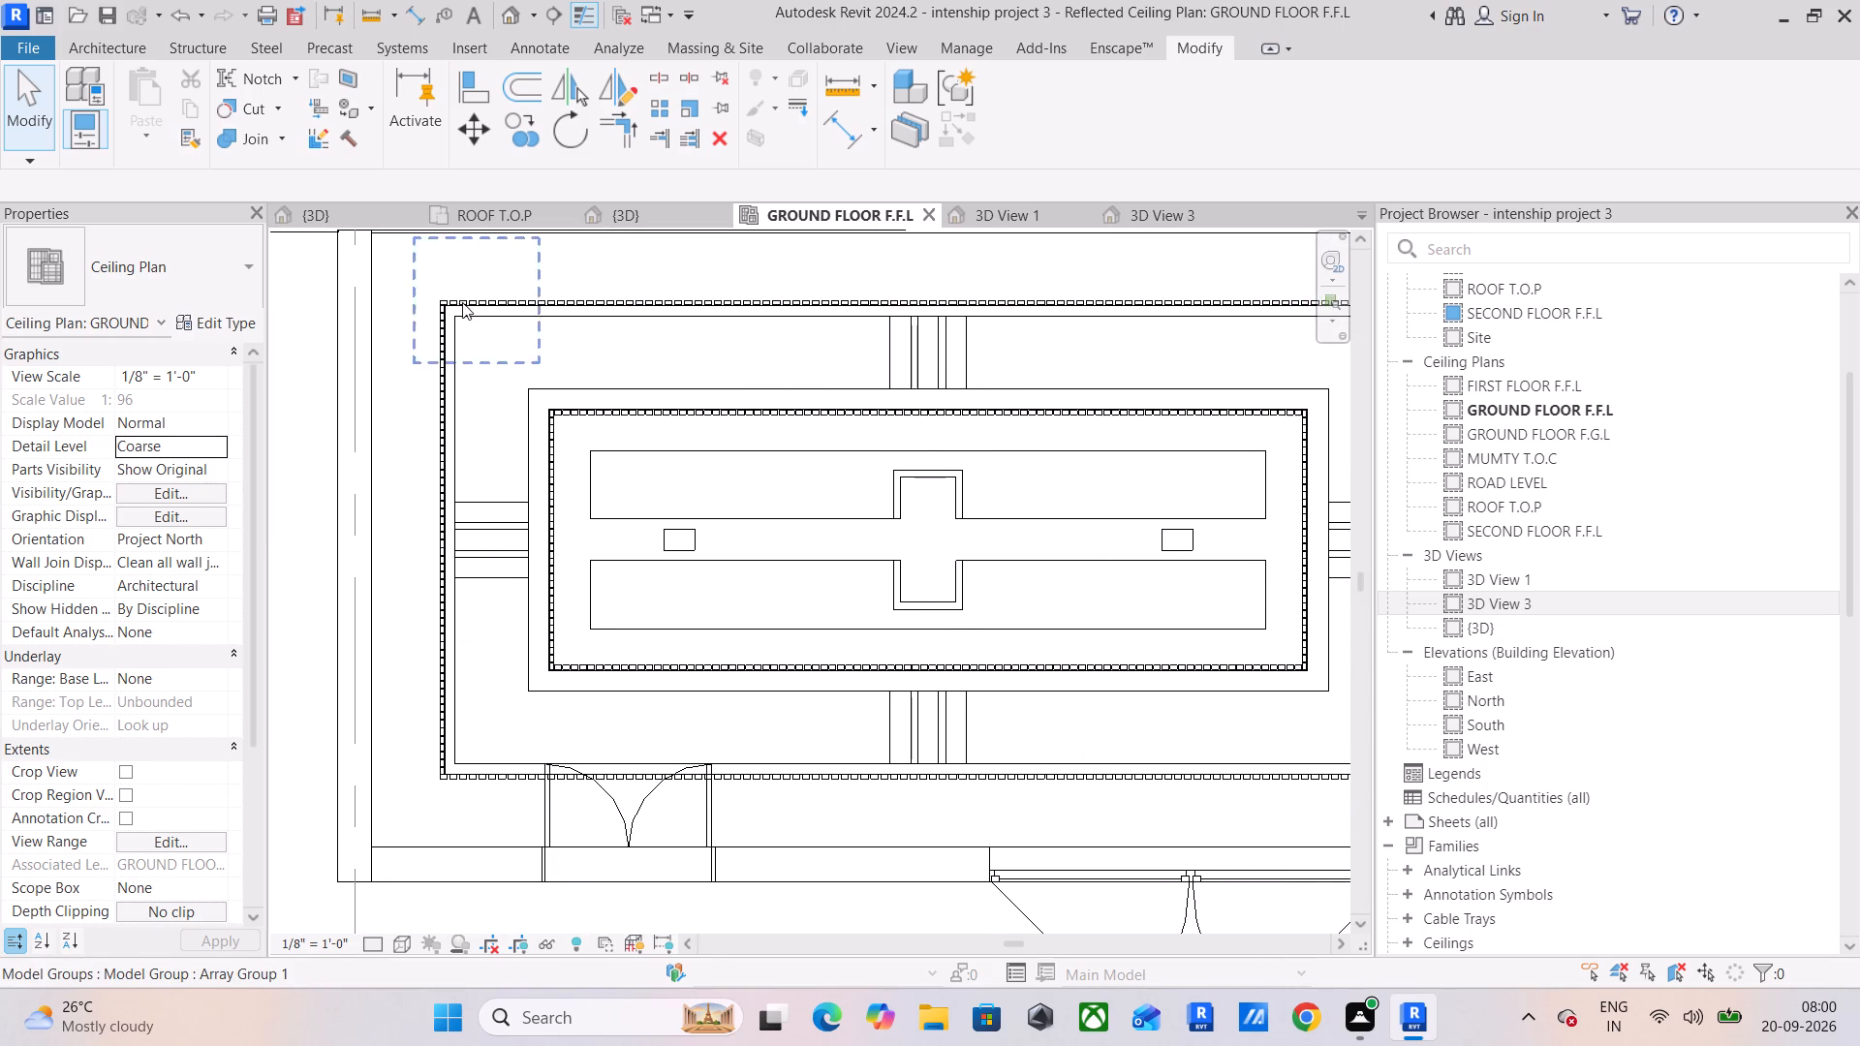
scroll(442, 297, up, 12)
click(453, 312)
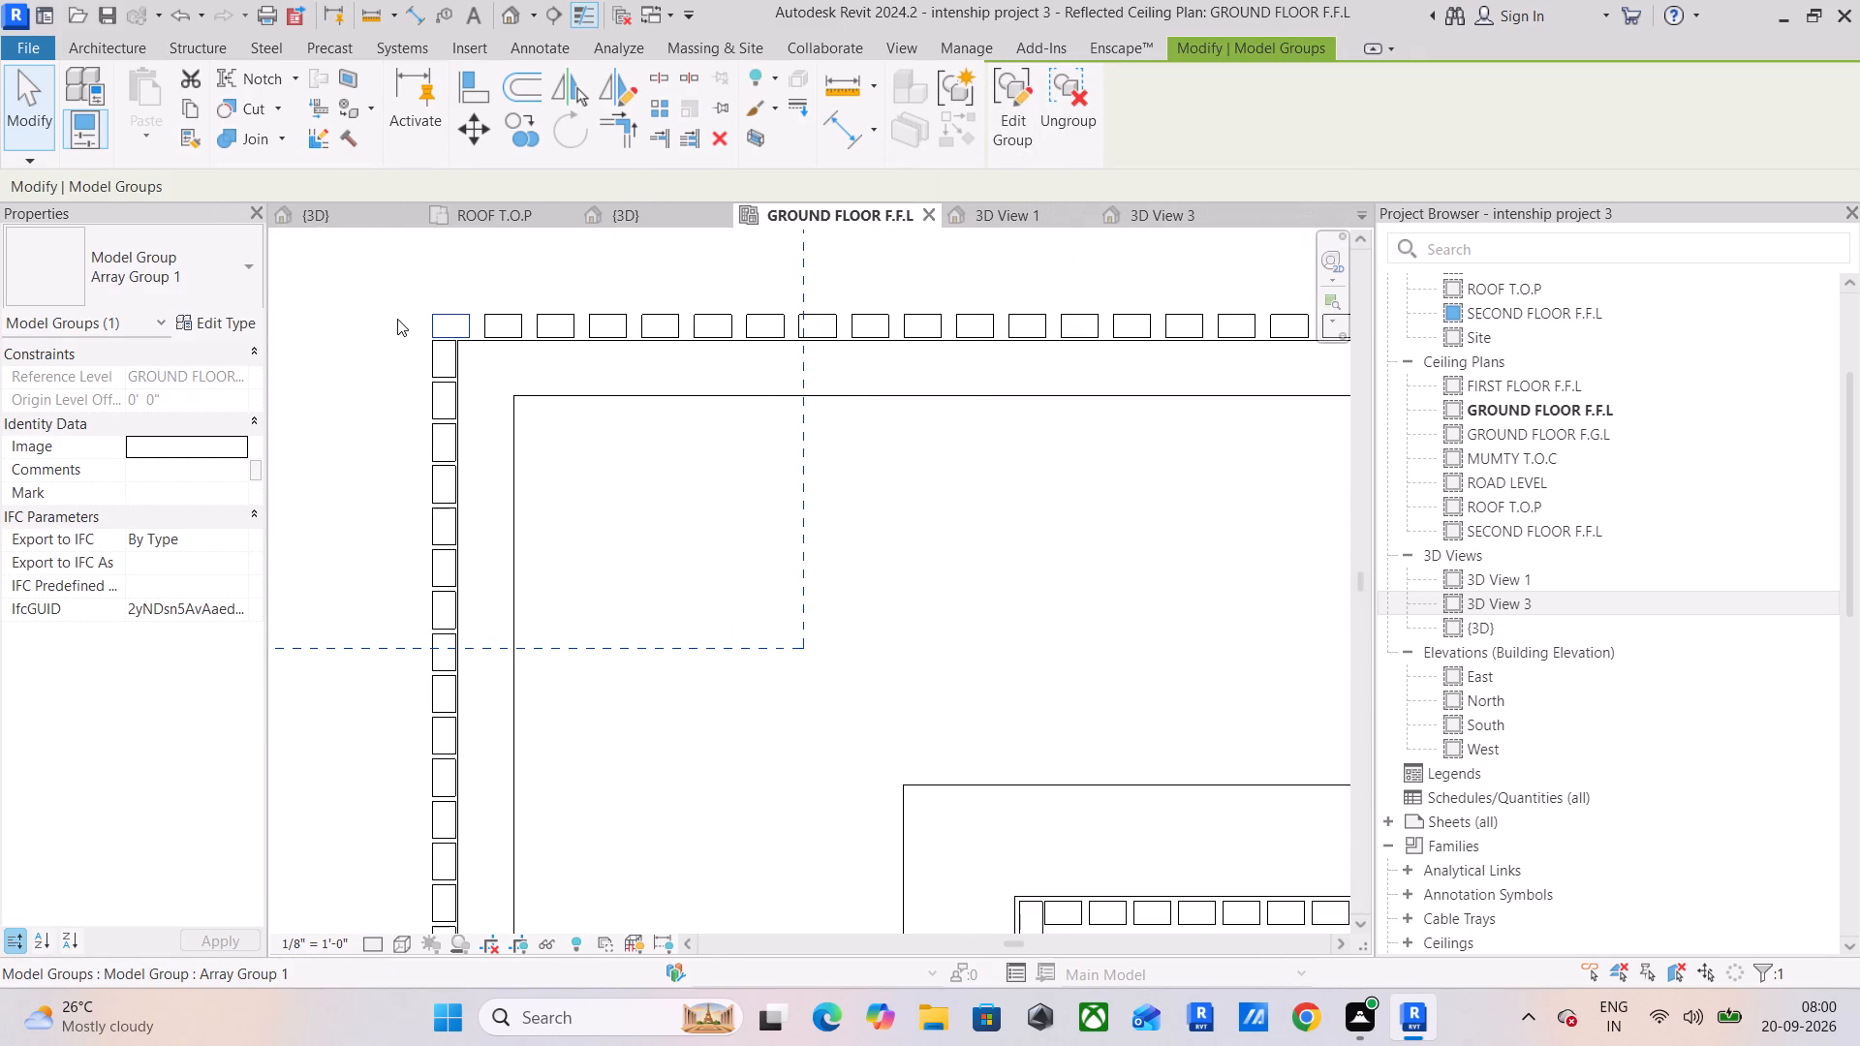
click(1019, 128)
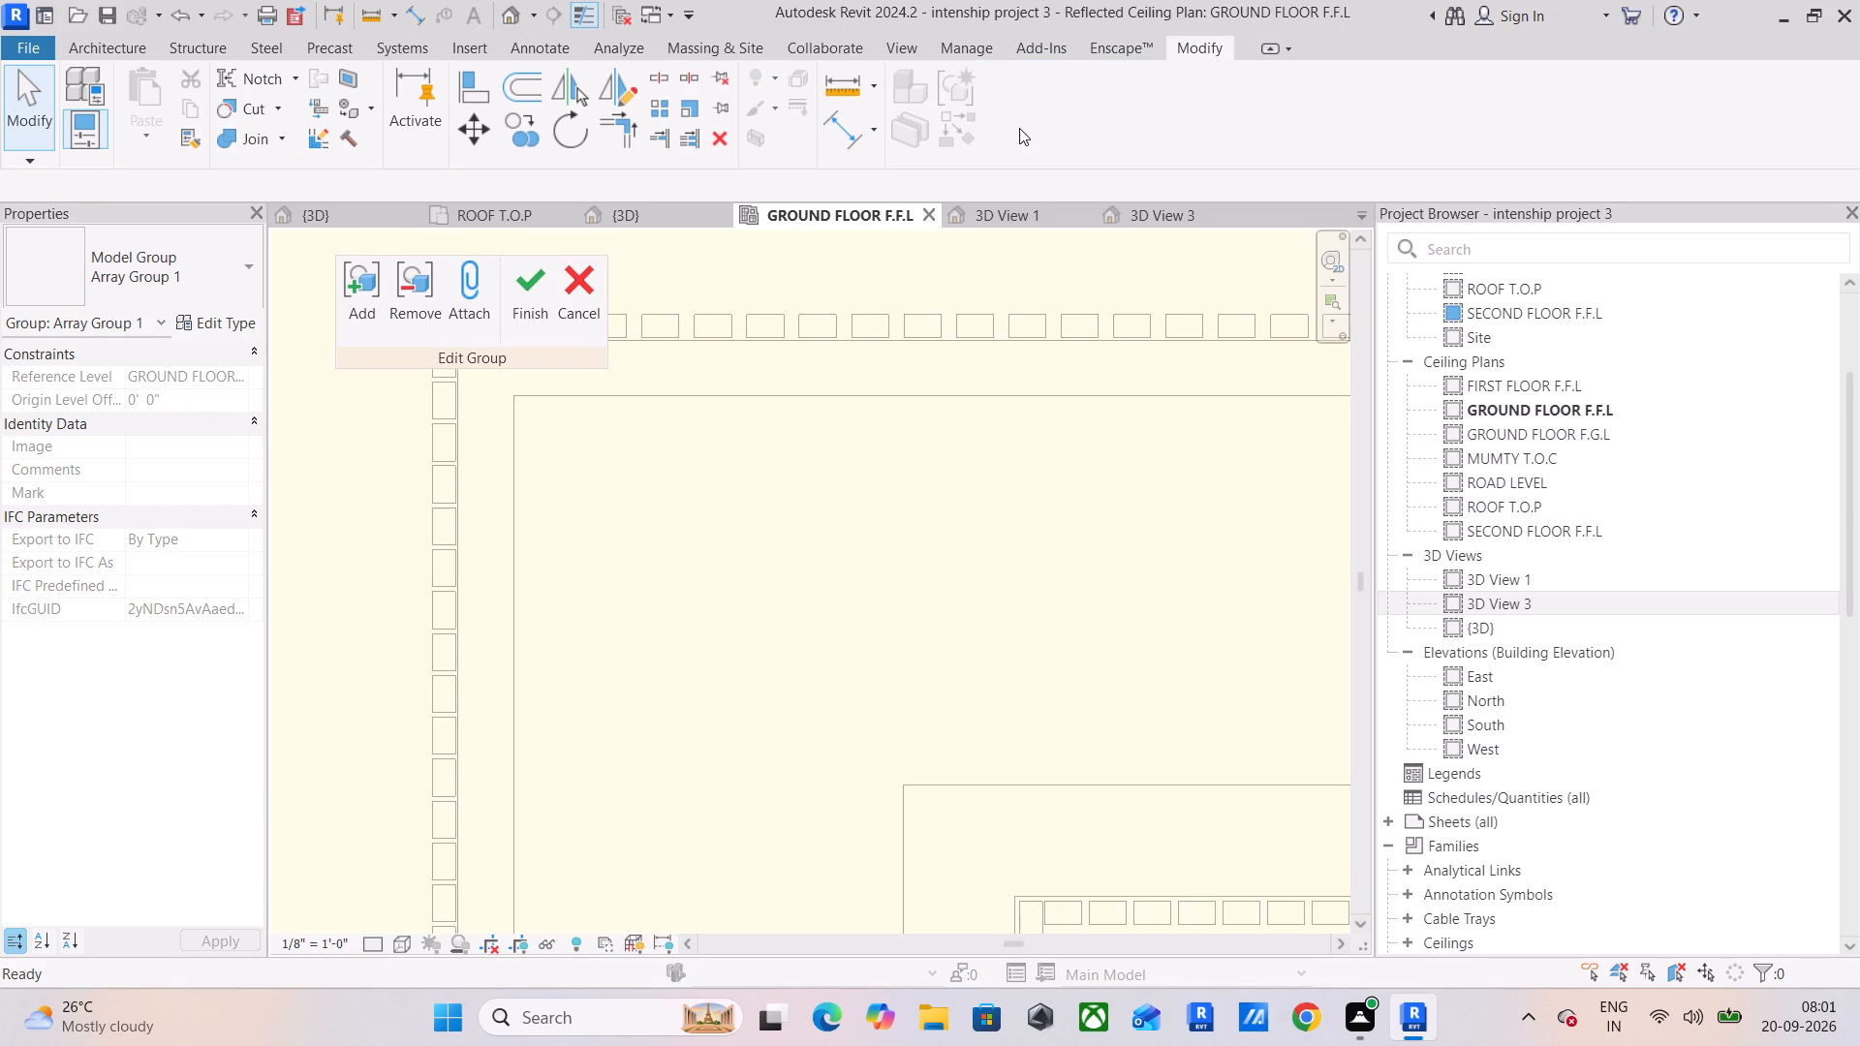
click(522, 287)
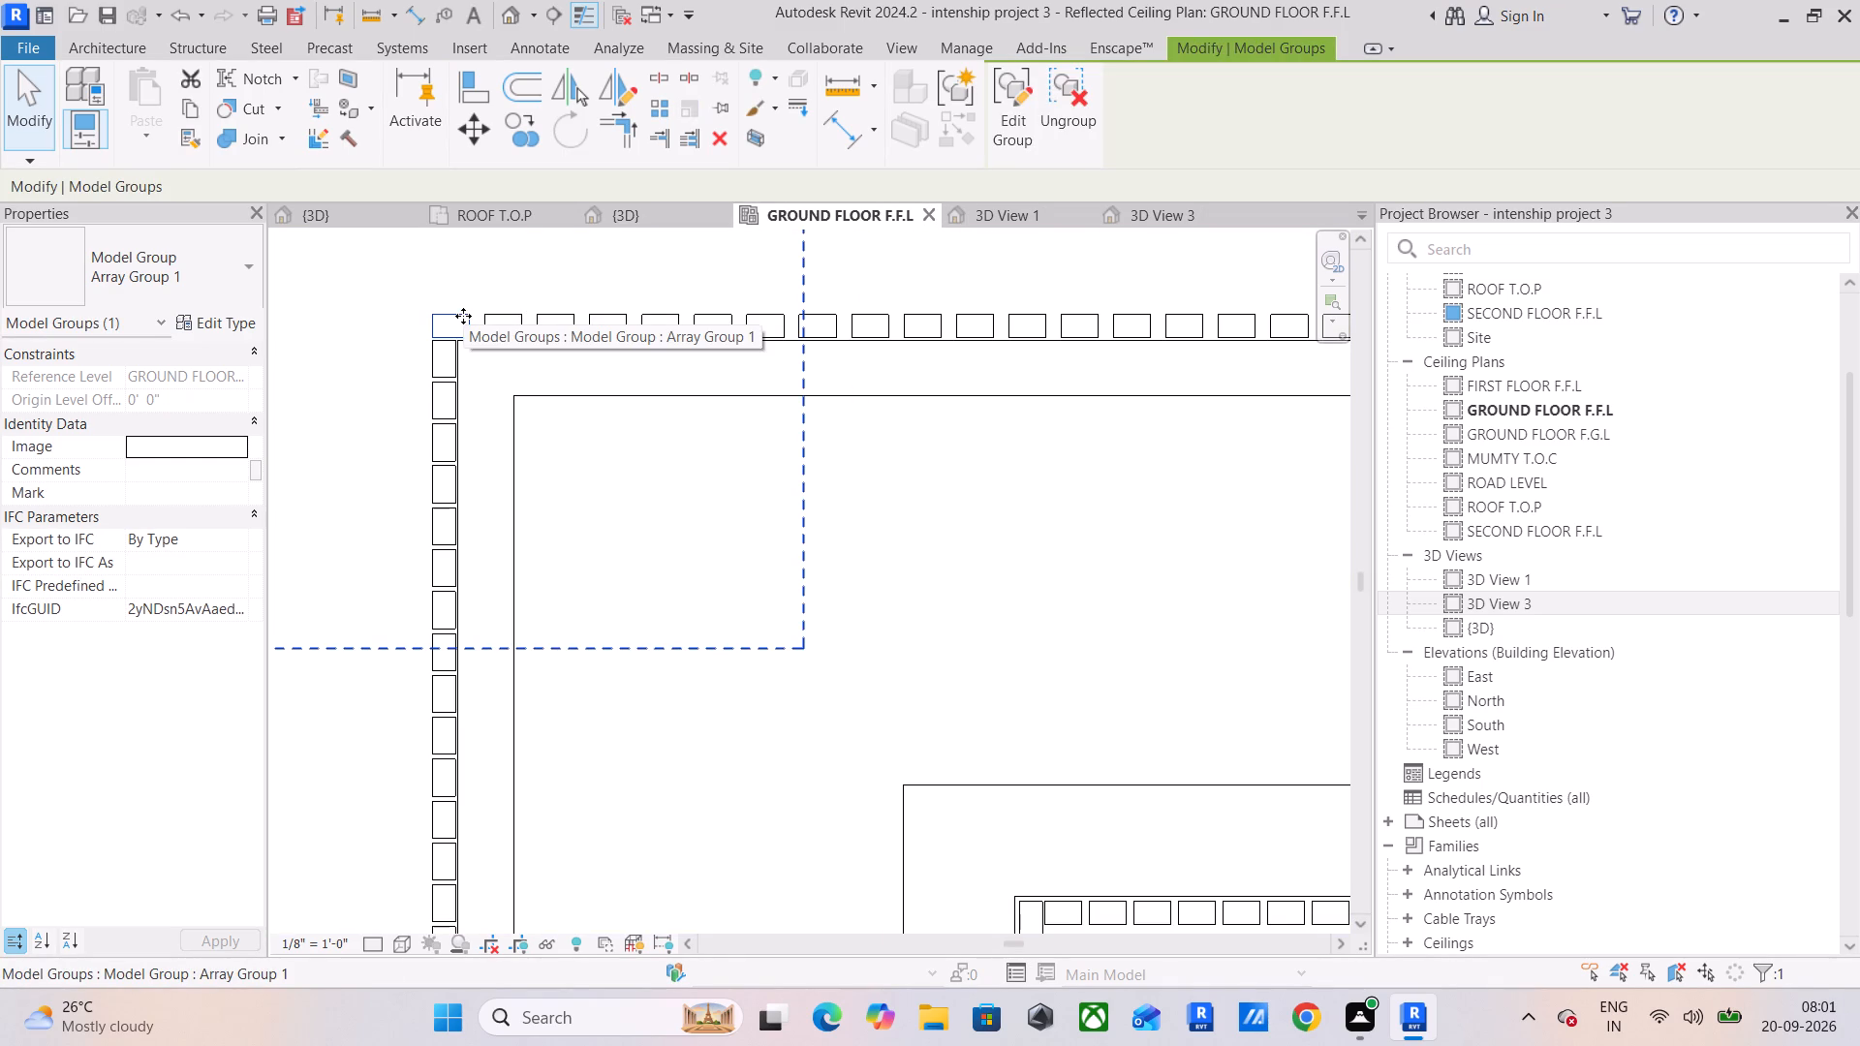
click(1088, 116)
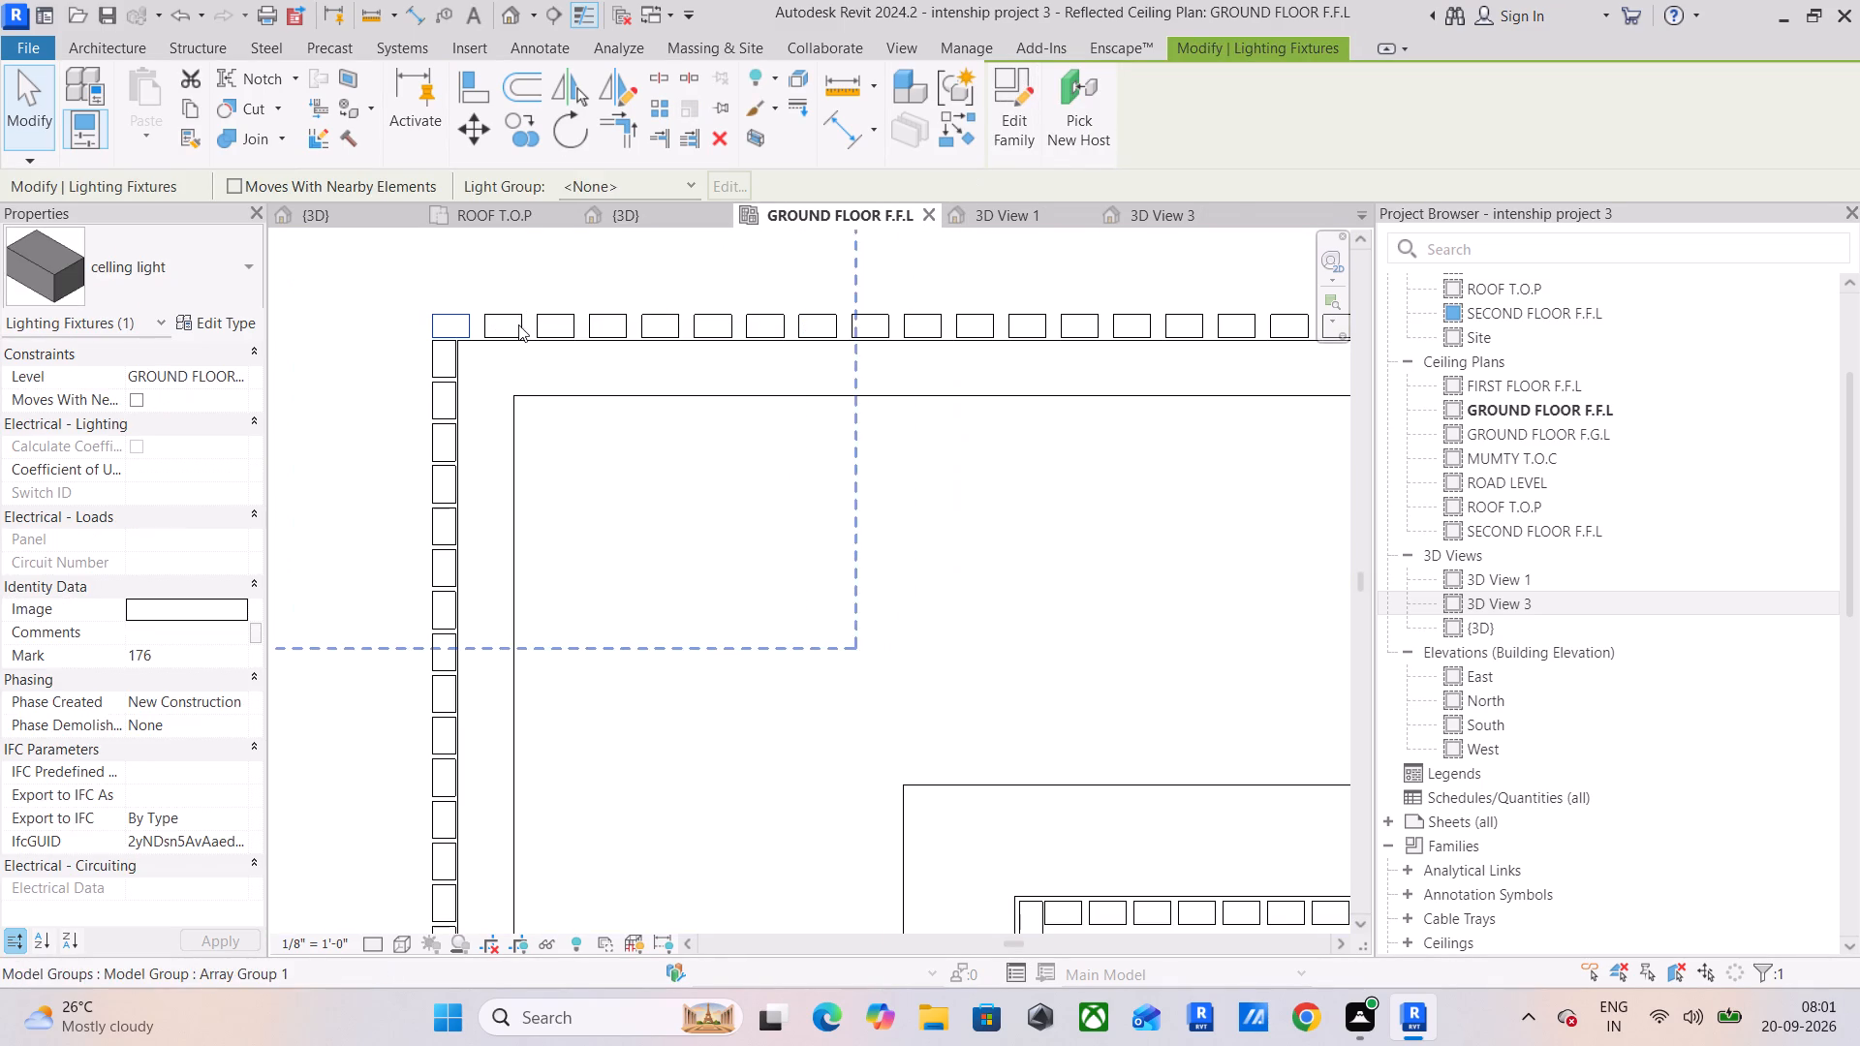
Open the celling light family for editing and show its Front elevation.
click(1015, 102)
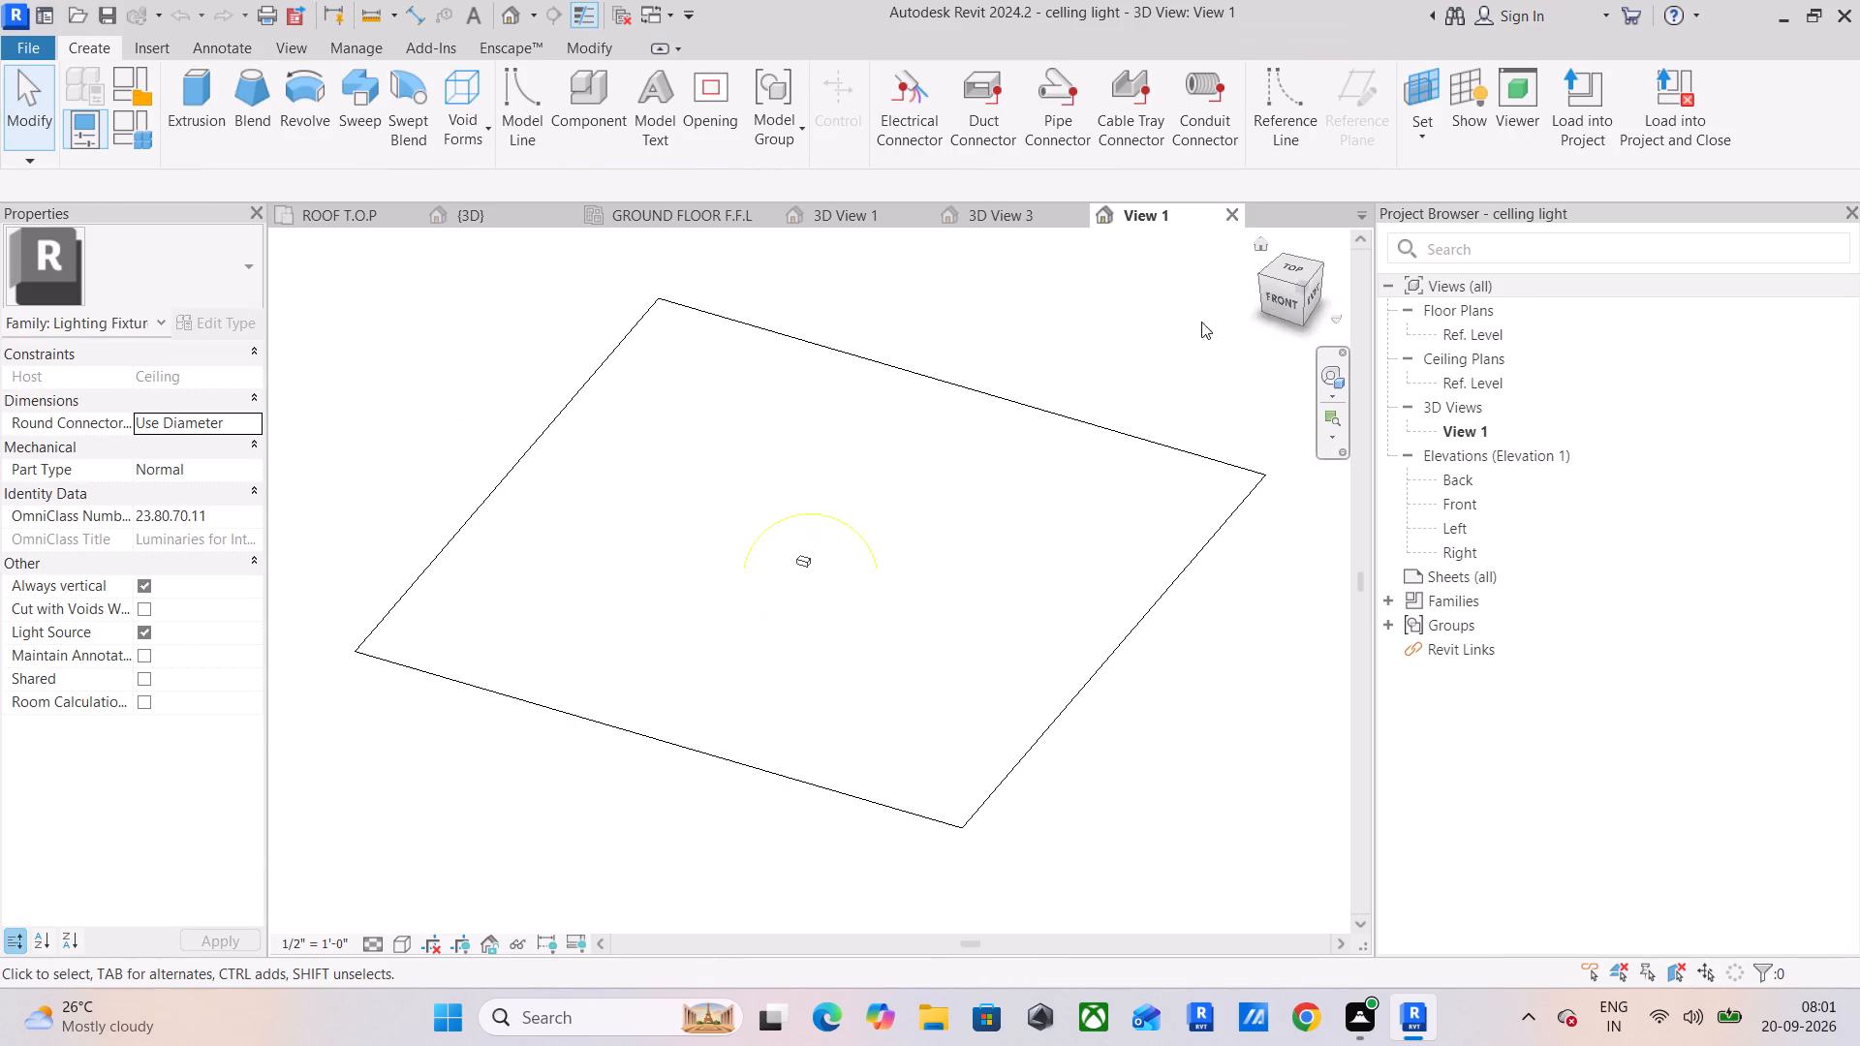
click(1482, 497)
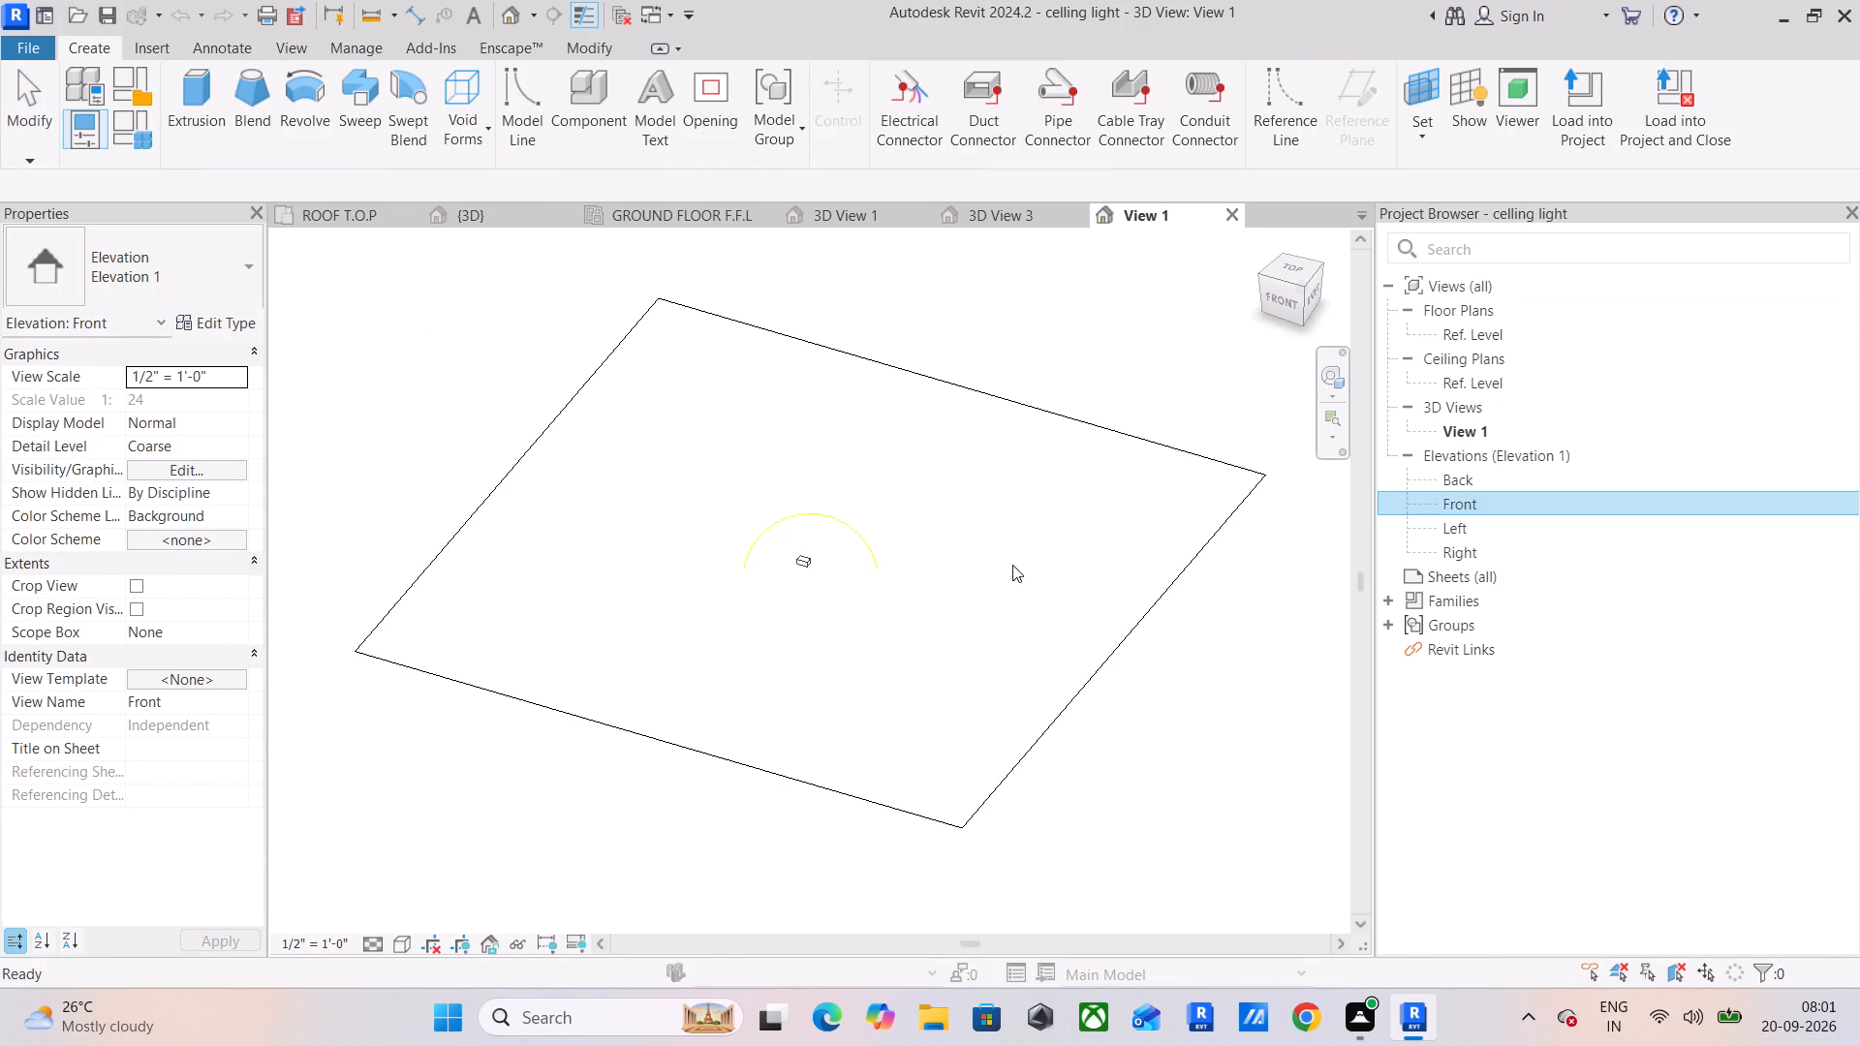
double_click(1513, 501)
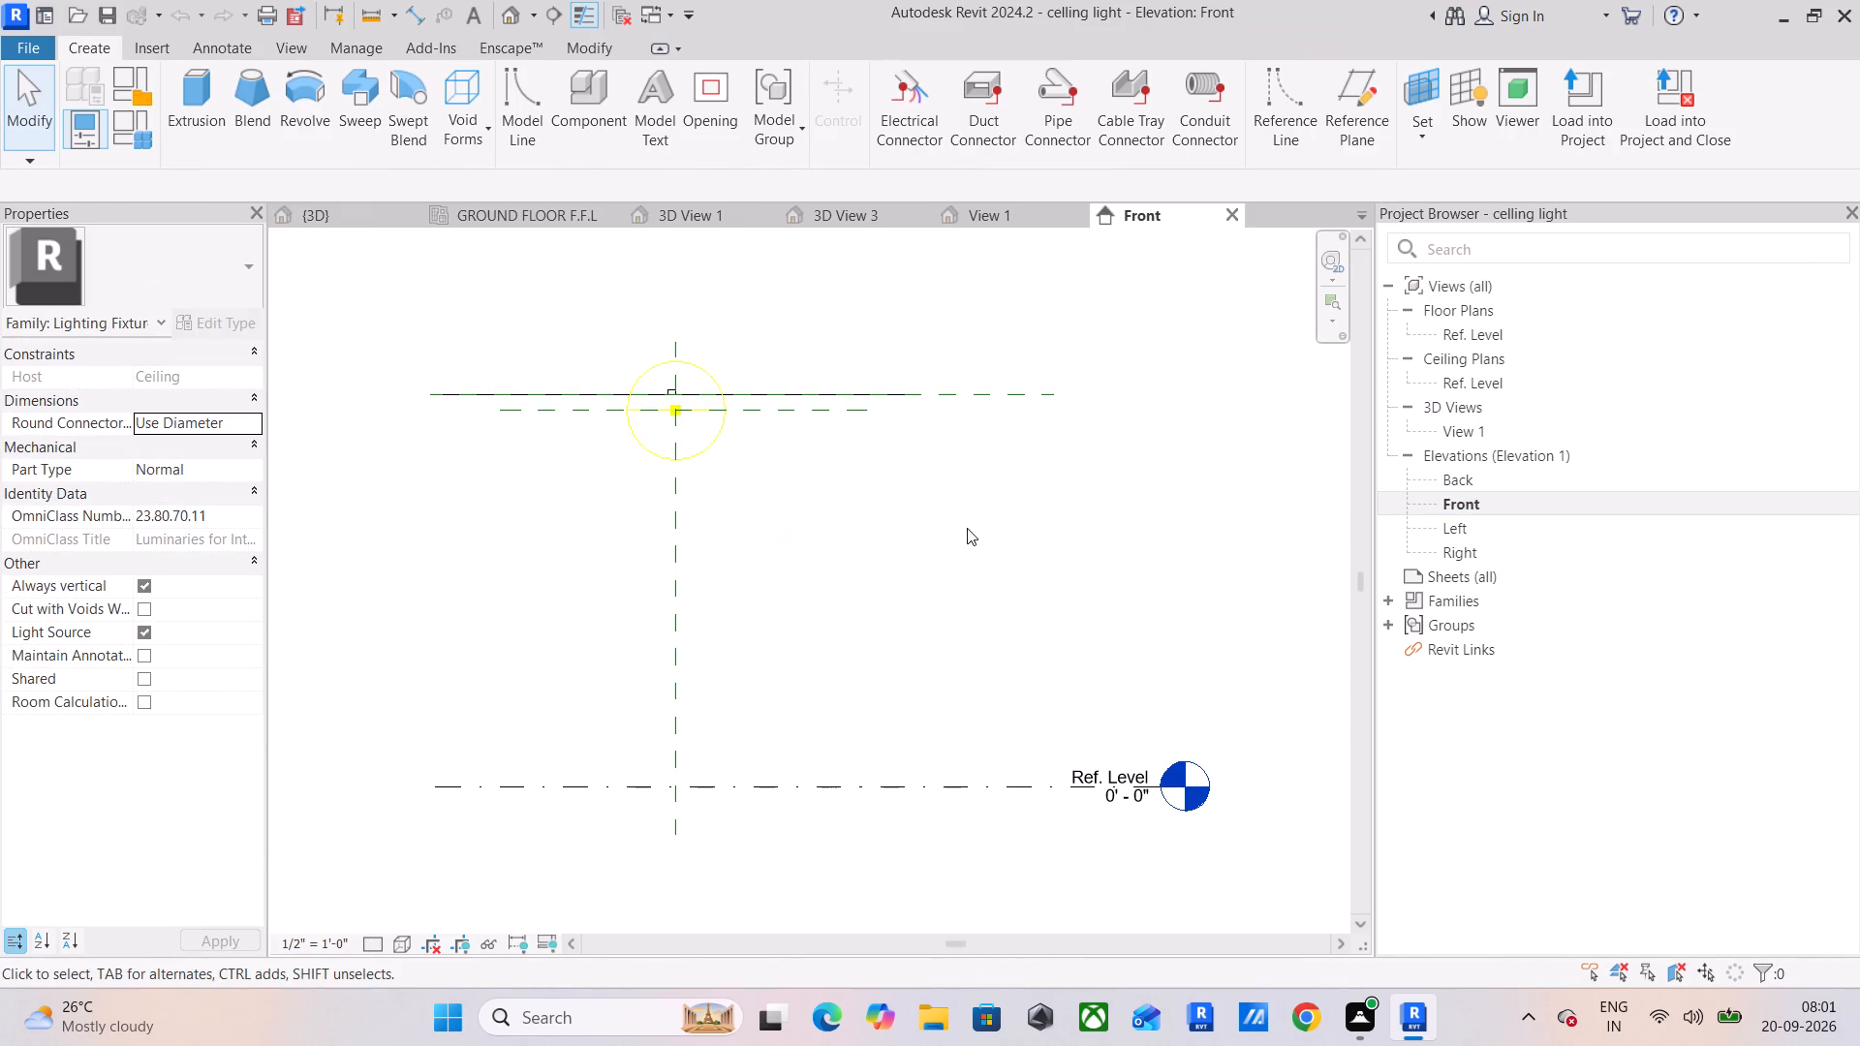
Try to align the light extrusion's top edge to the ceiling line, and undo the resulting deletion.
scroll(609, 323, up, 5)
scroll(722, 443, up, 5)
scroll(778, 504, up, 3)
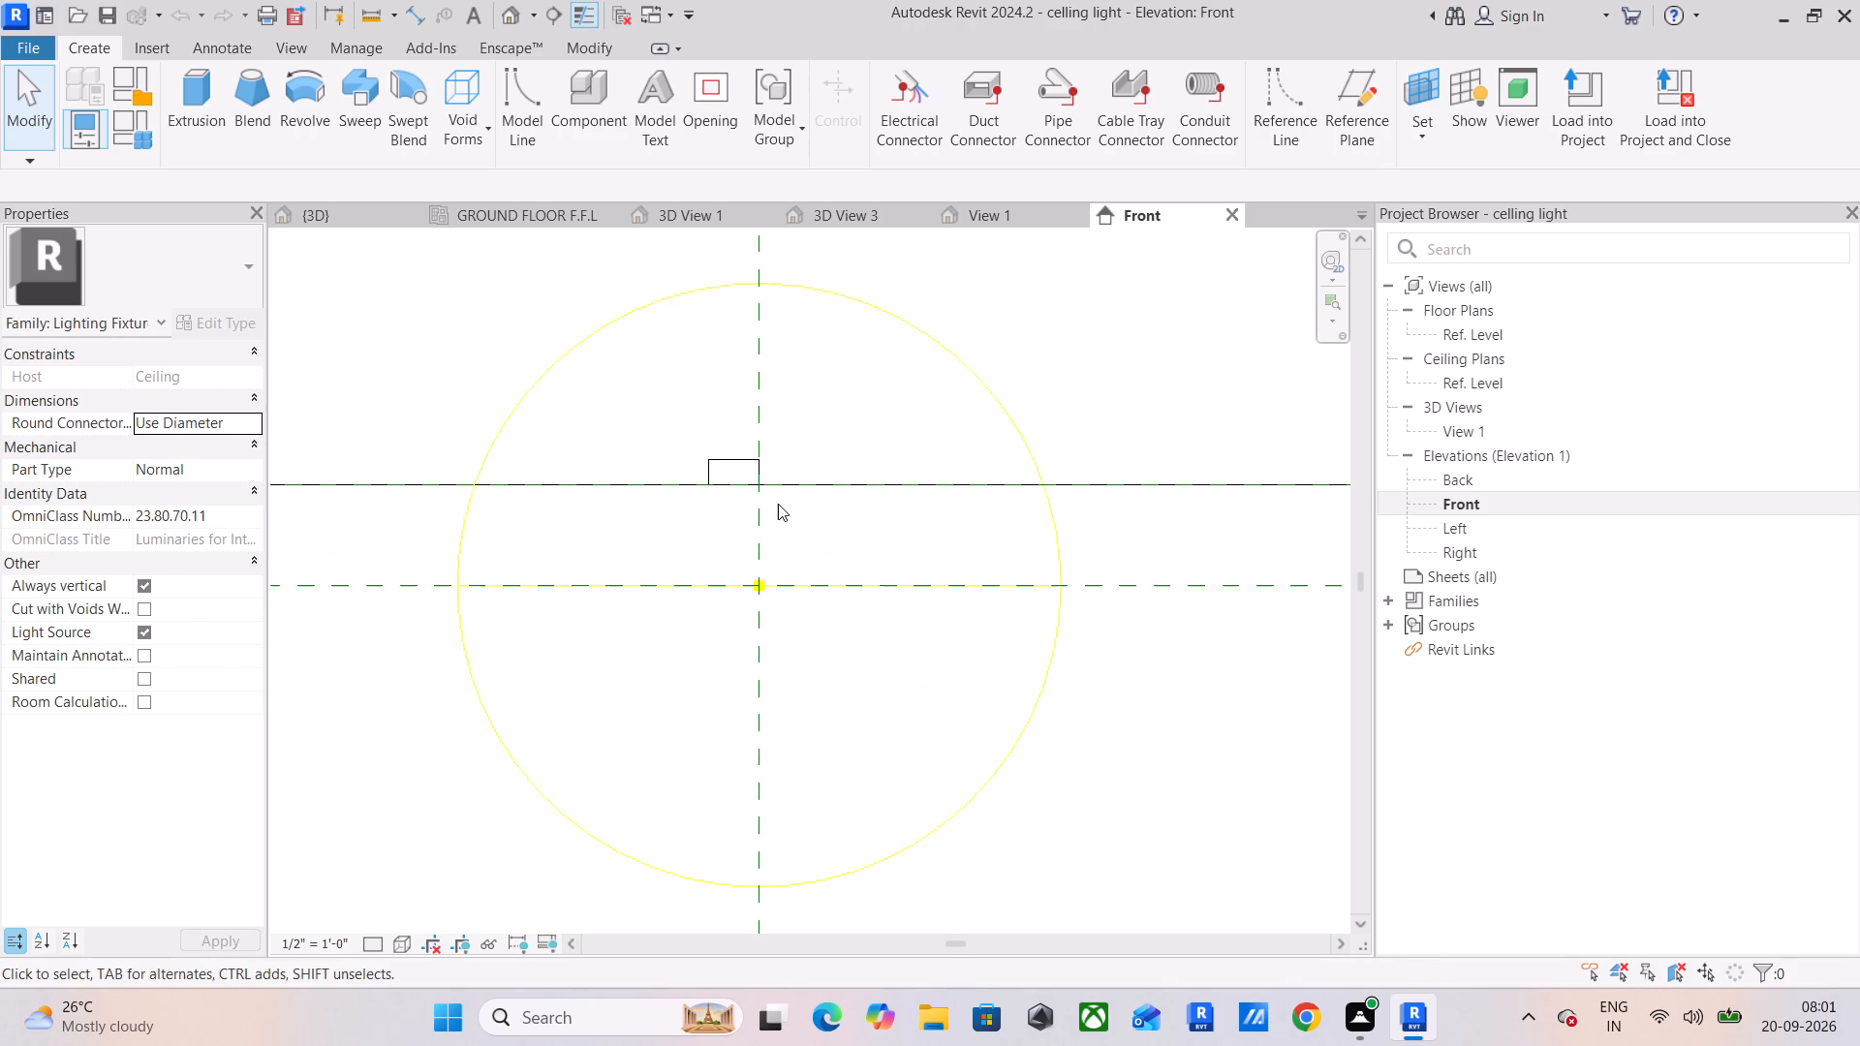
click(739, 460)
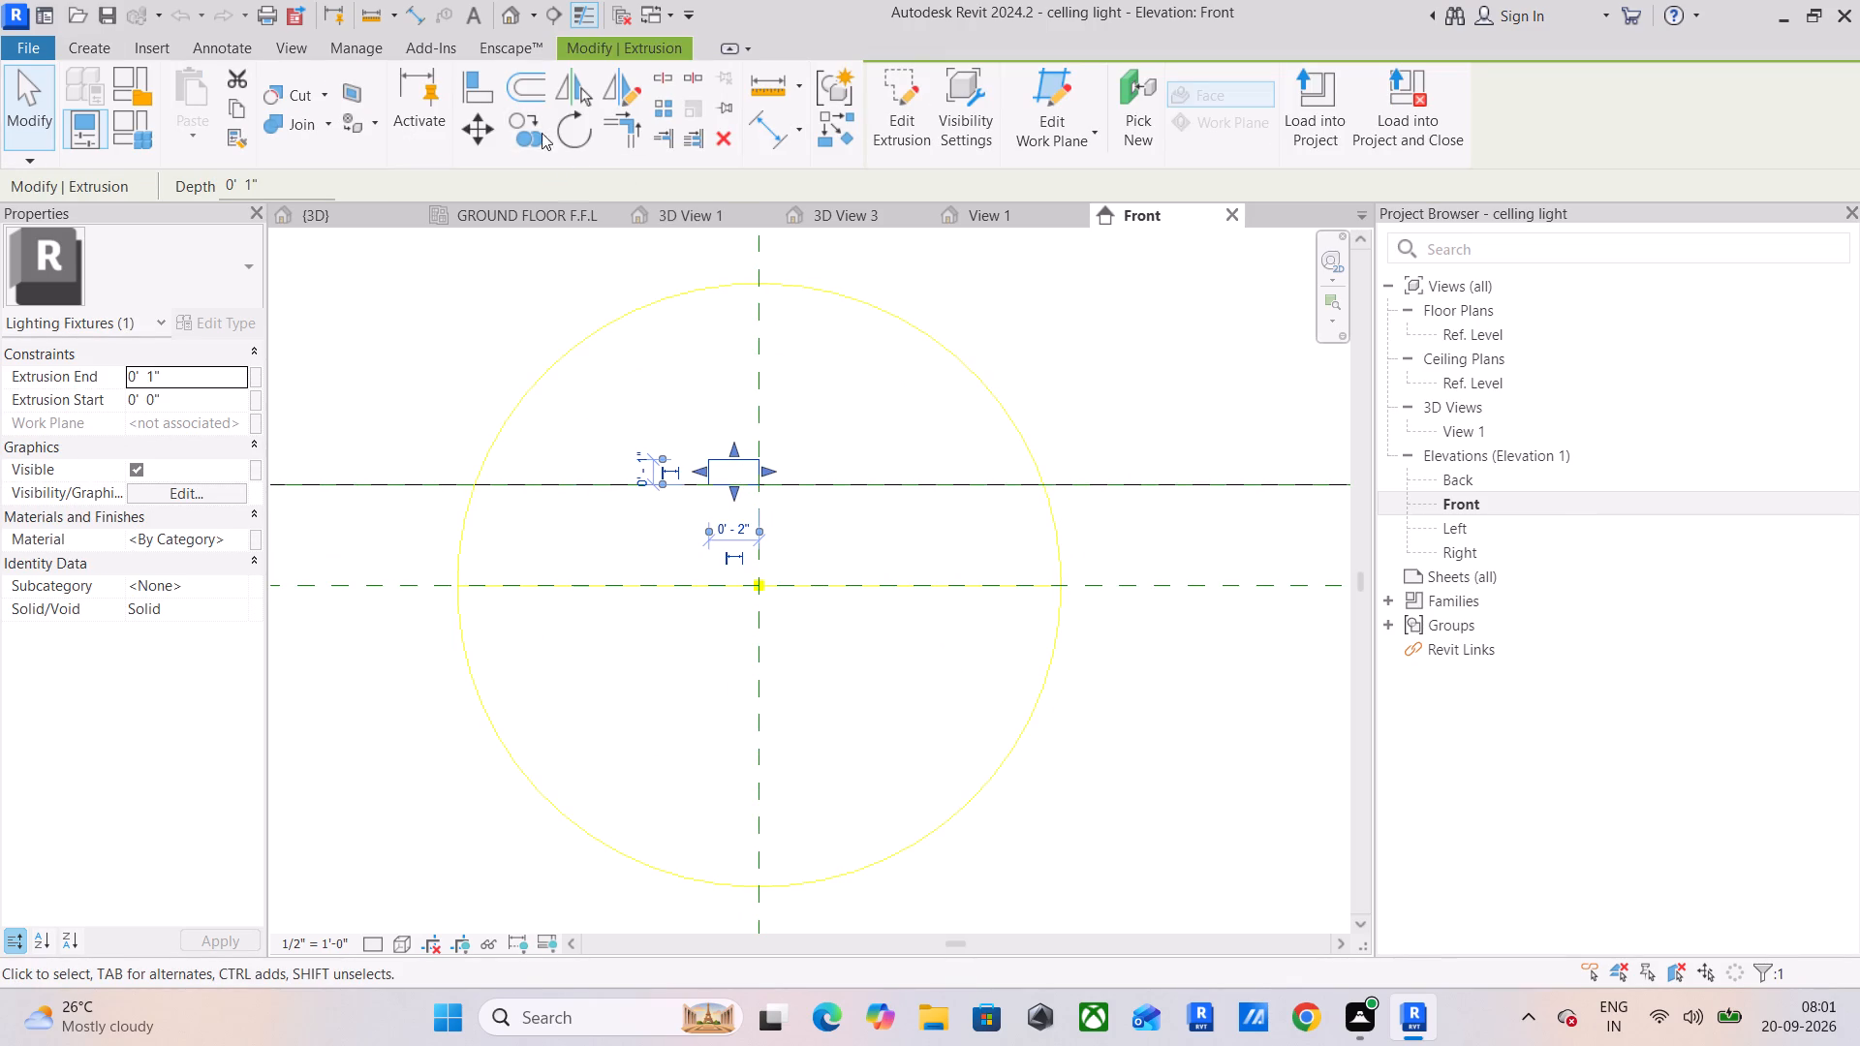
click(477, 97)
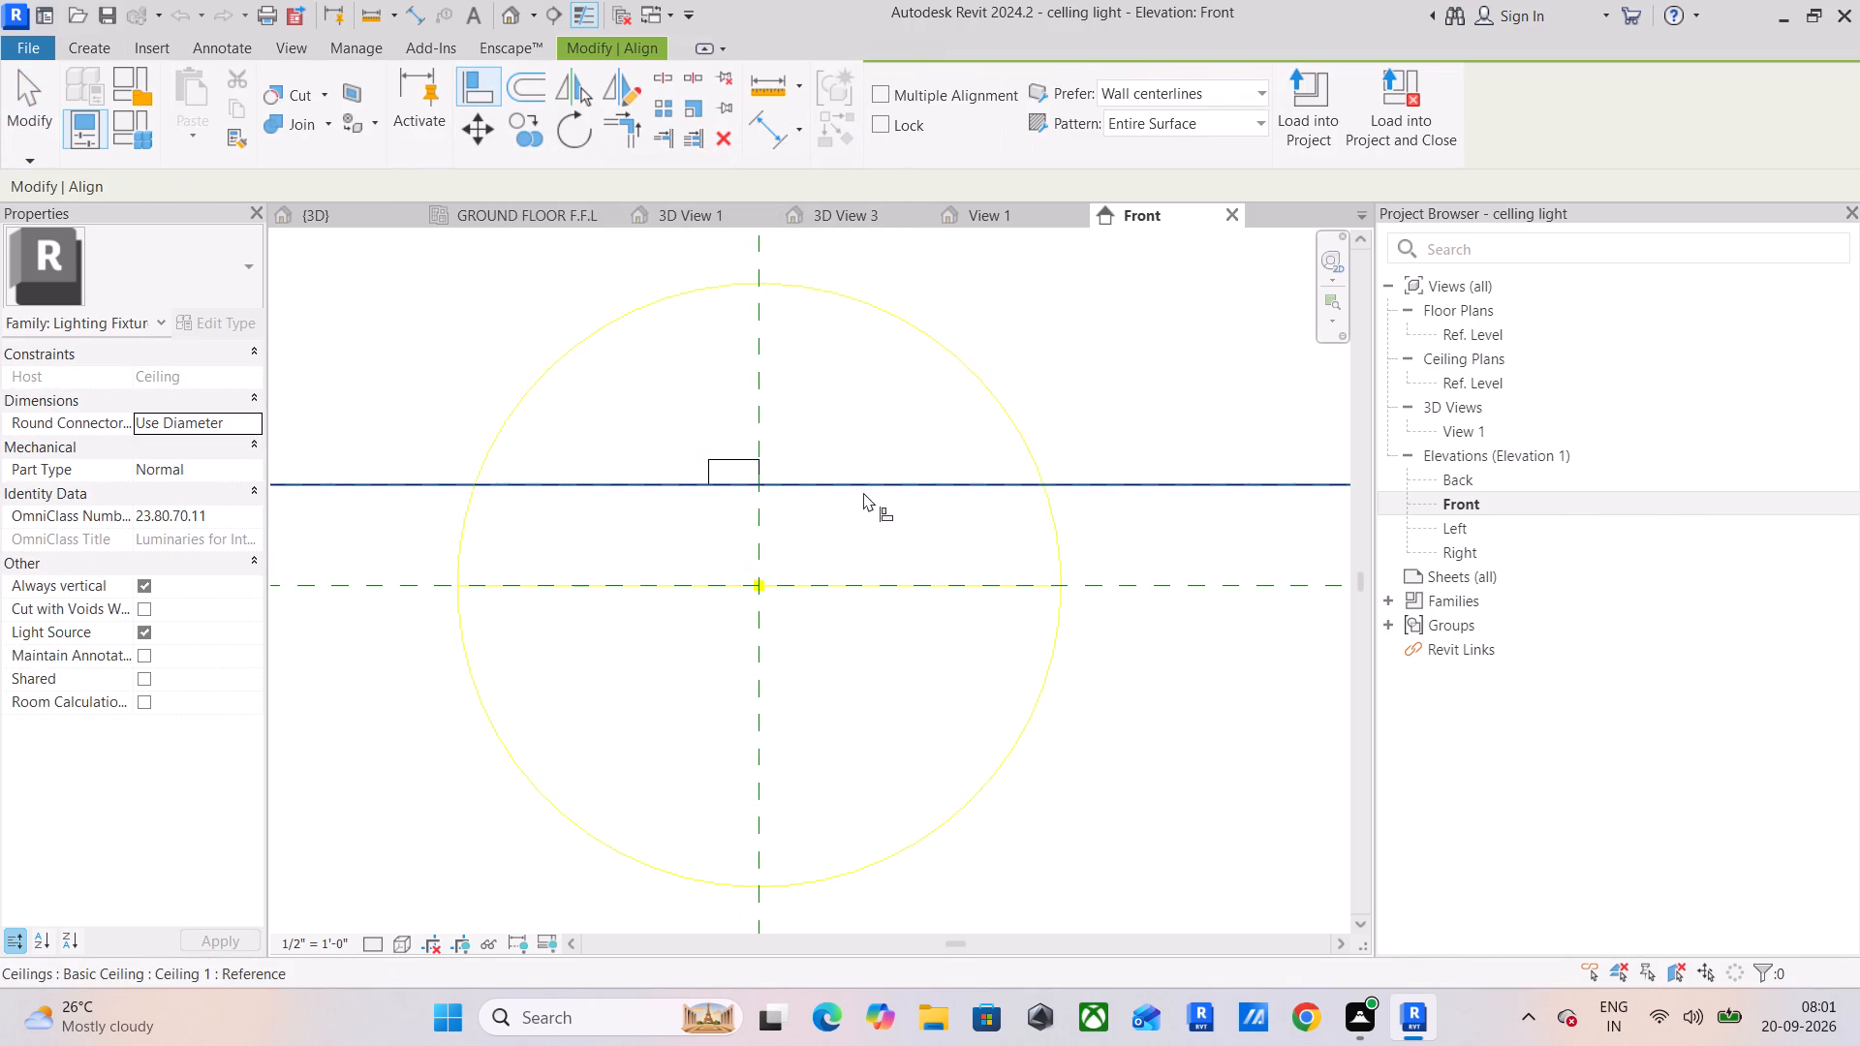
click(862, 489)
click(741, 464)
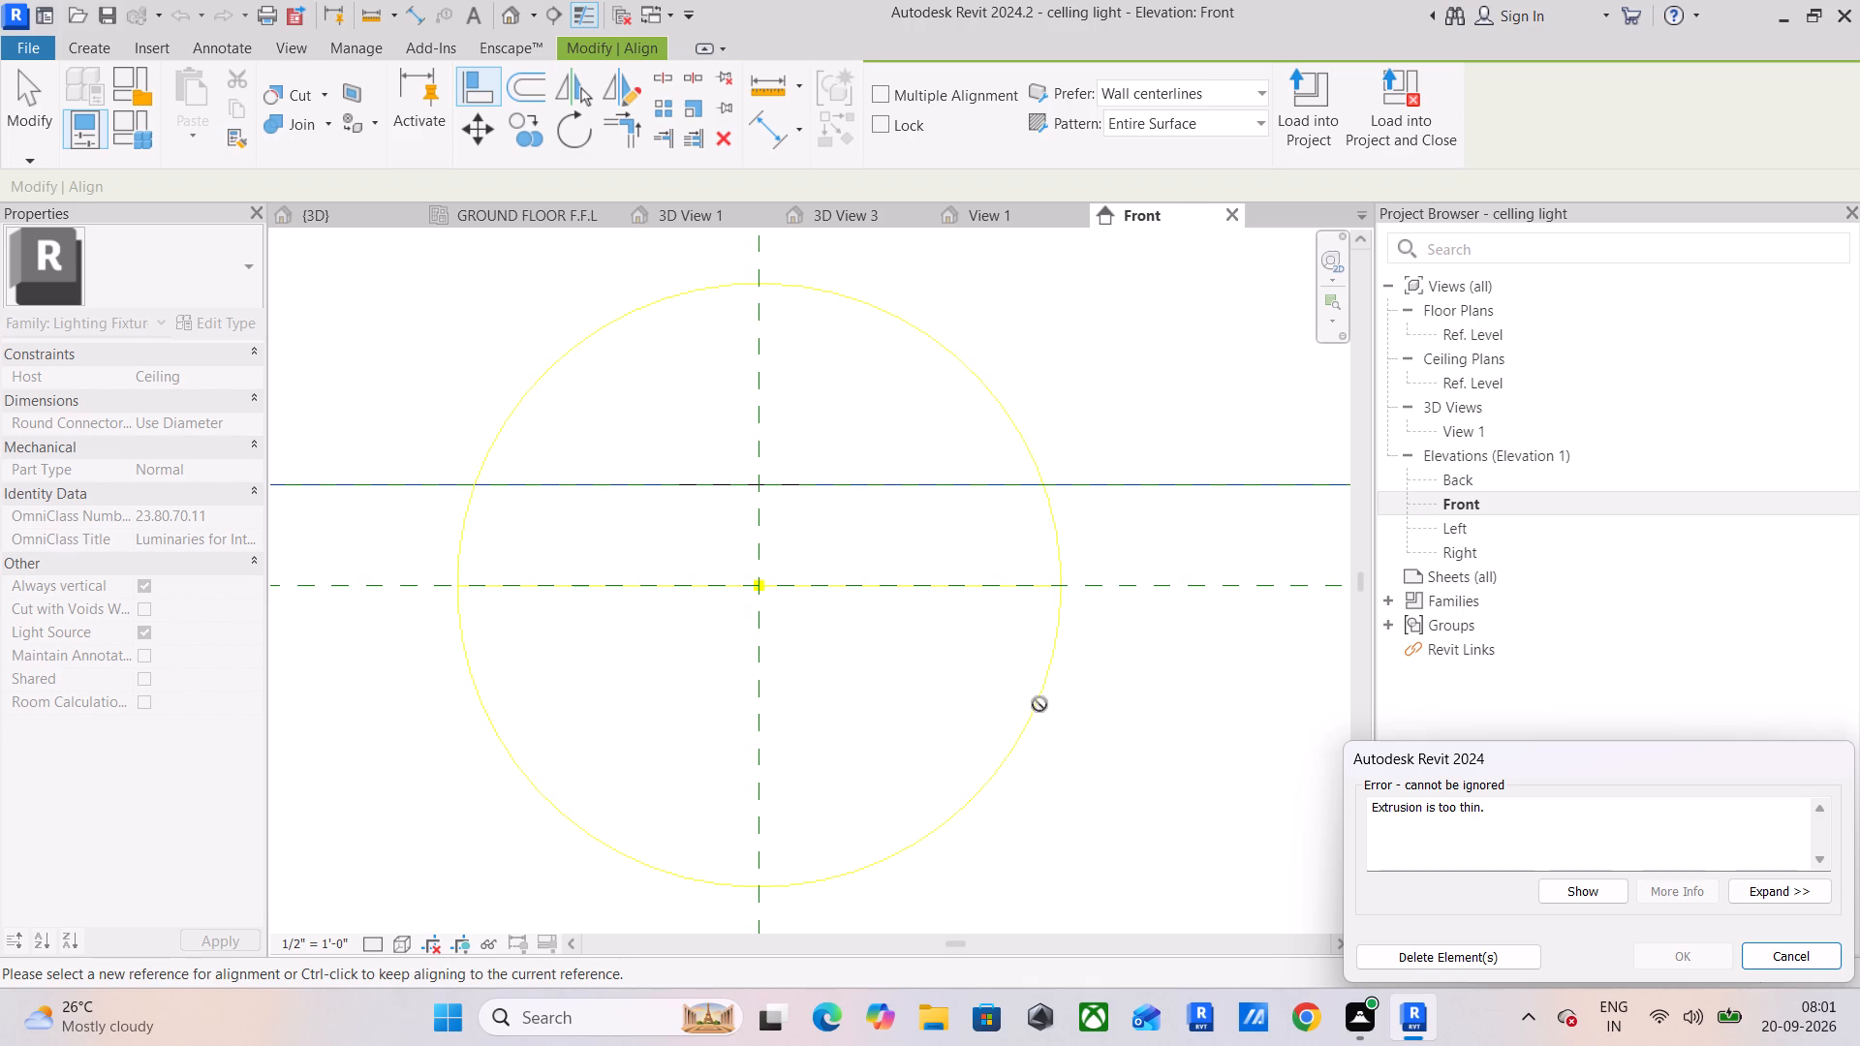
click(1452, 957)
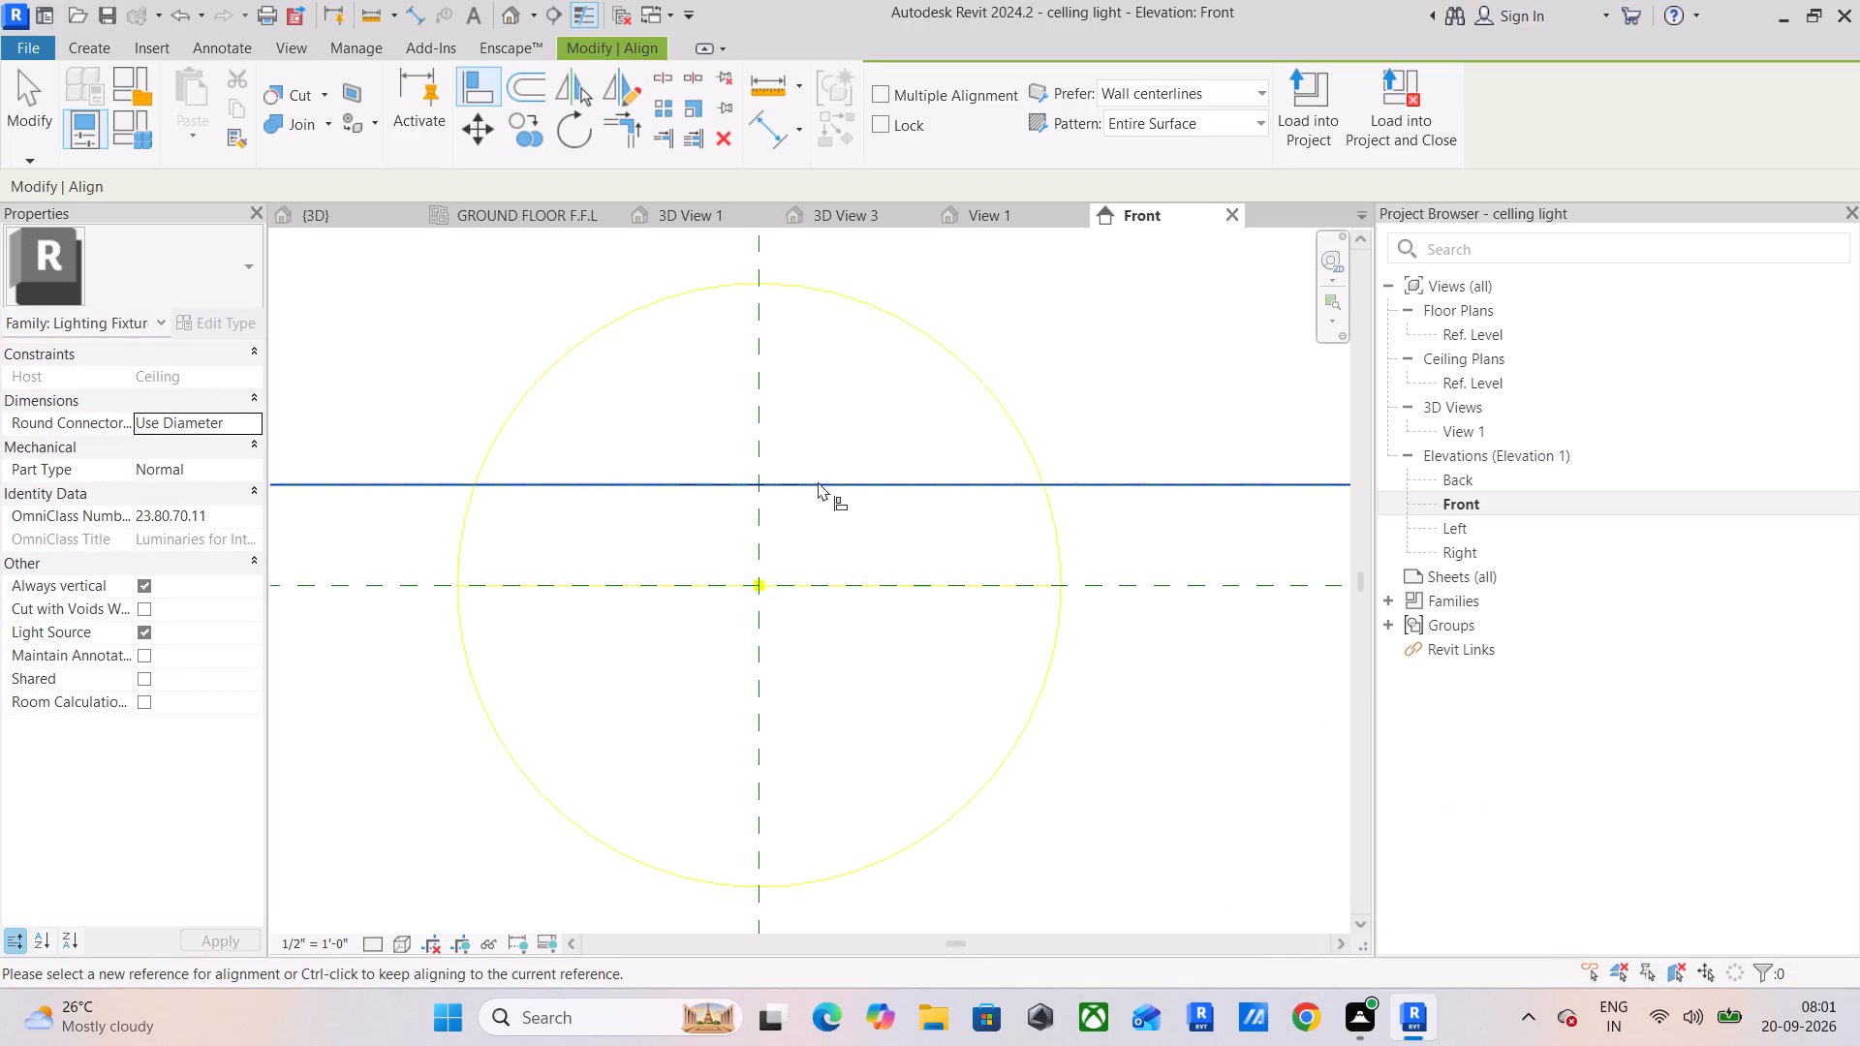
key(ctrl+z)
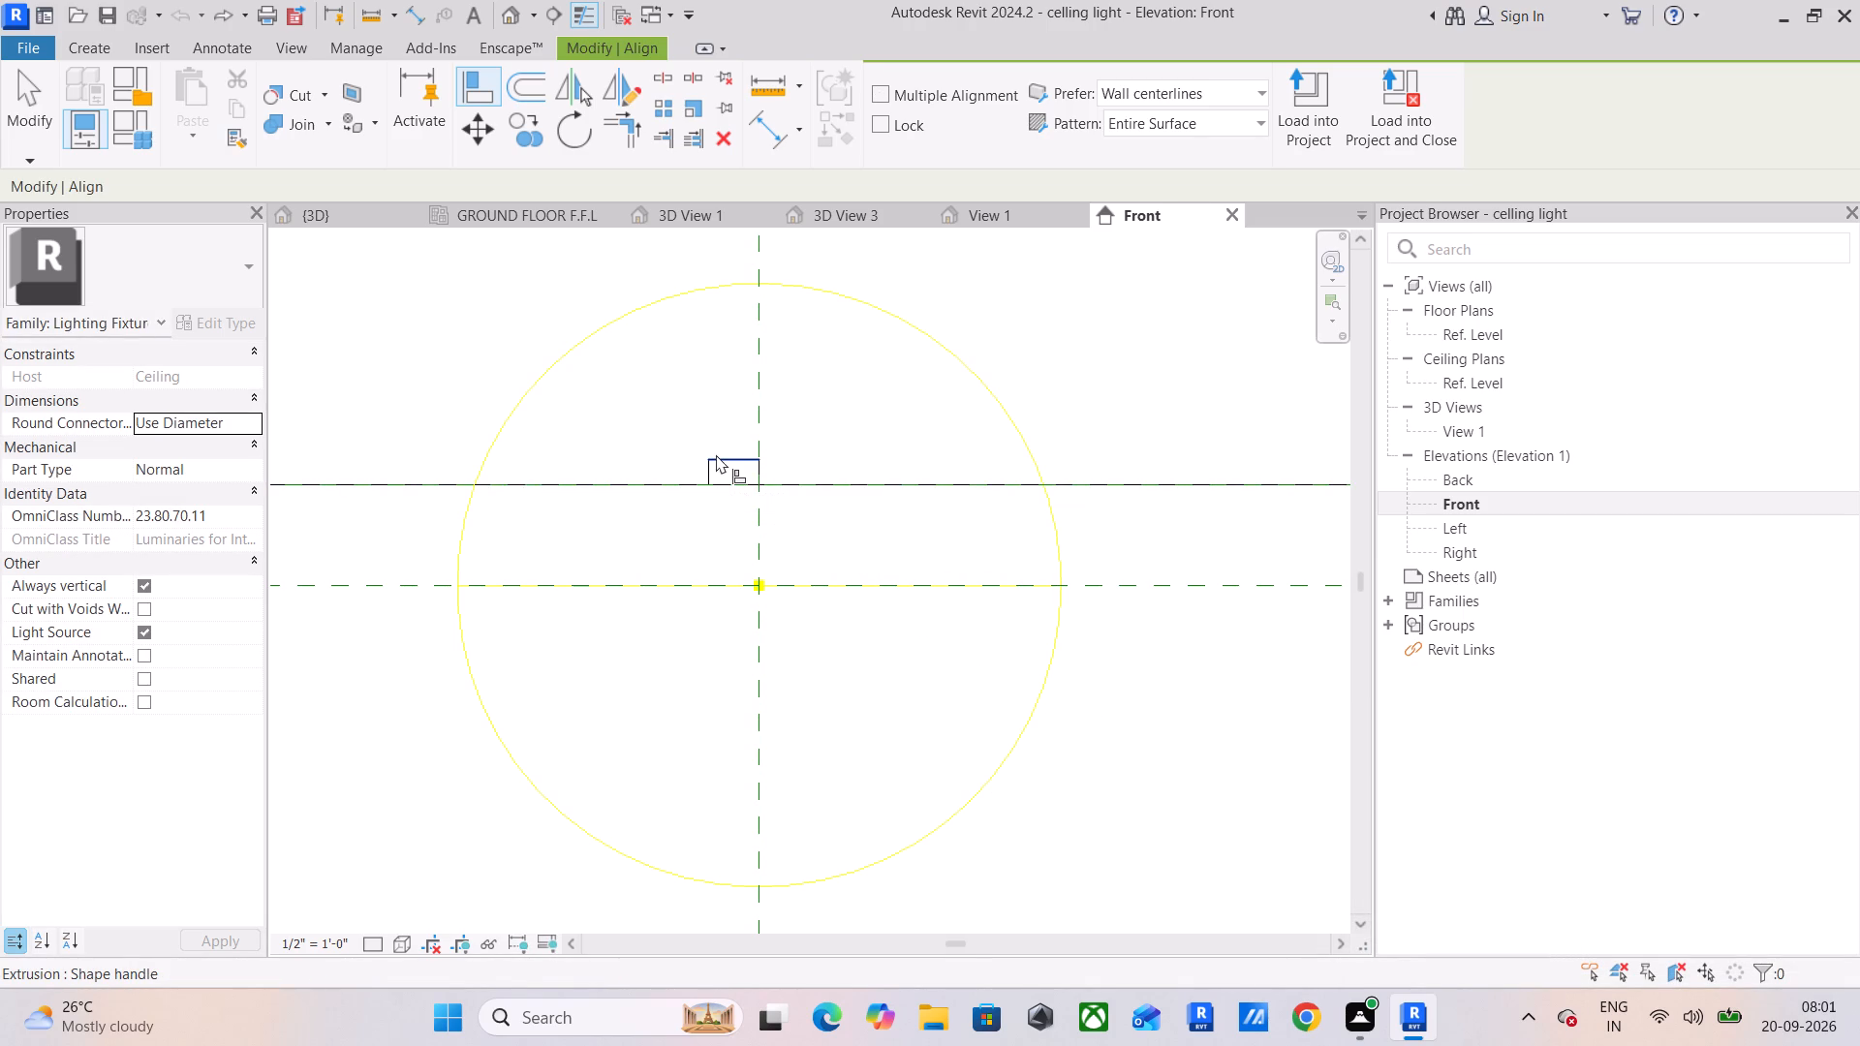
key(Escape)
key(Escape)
Stretch the light extrusion's top edge upward to an Extrusion End of 0' 2".
click(743, 459)
drag(732, 447, 733, 435)
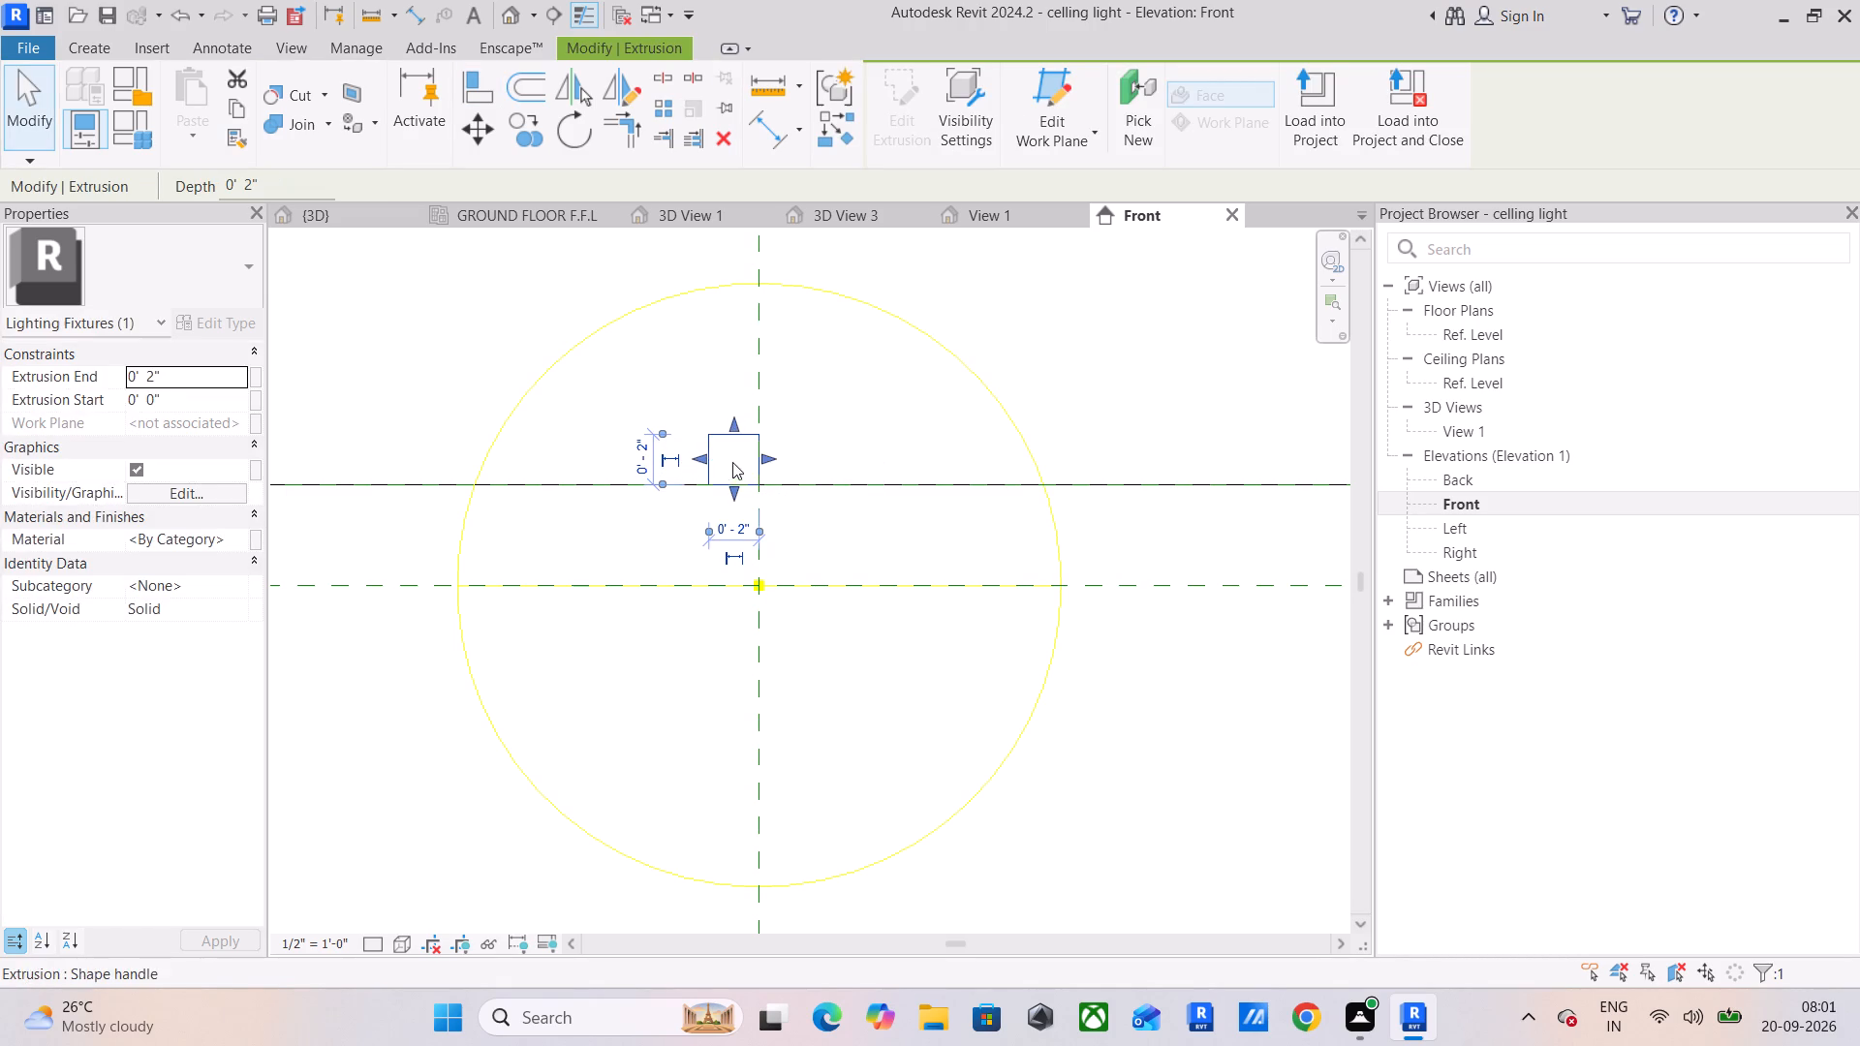
Move the light extrusion down 0' 2" in the Front elevation so its top edge meets the ceiling line.
drag(733, 463, 732, 523)
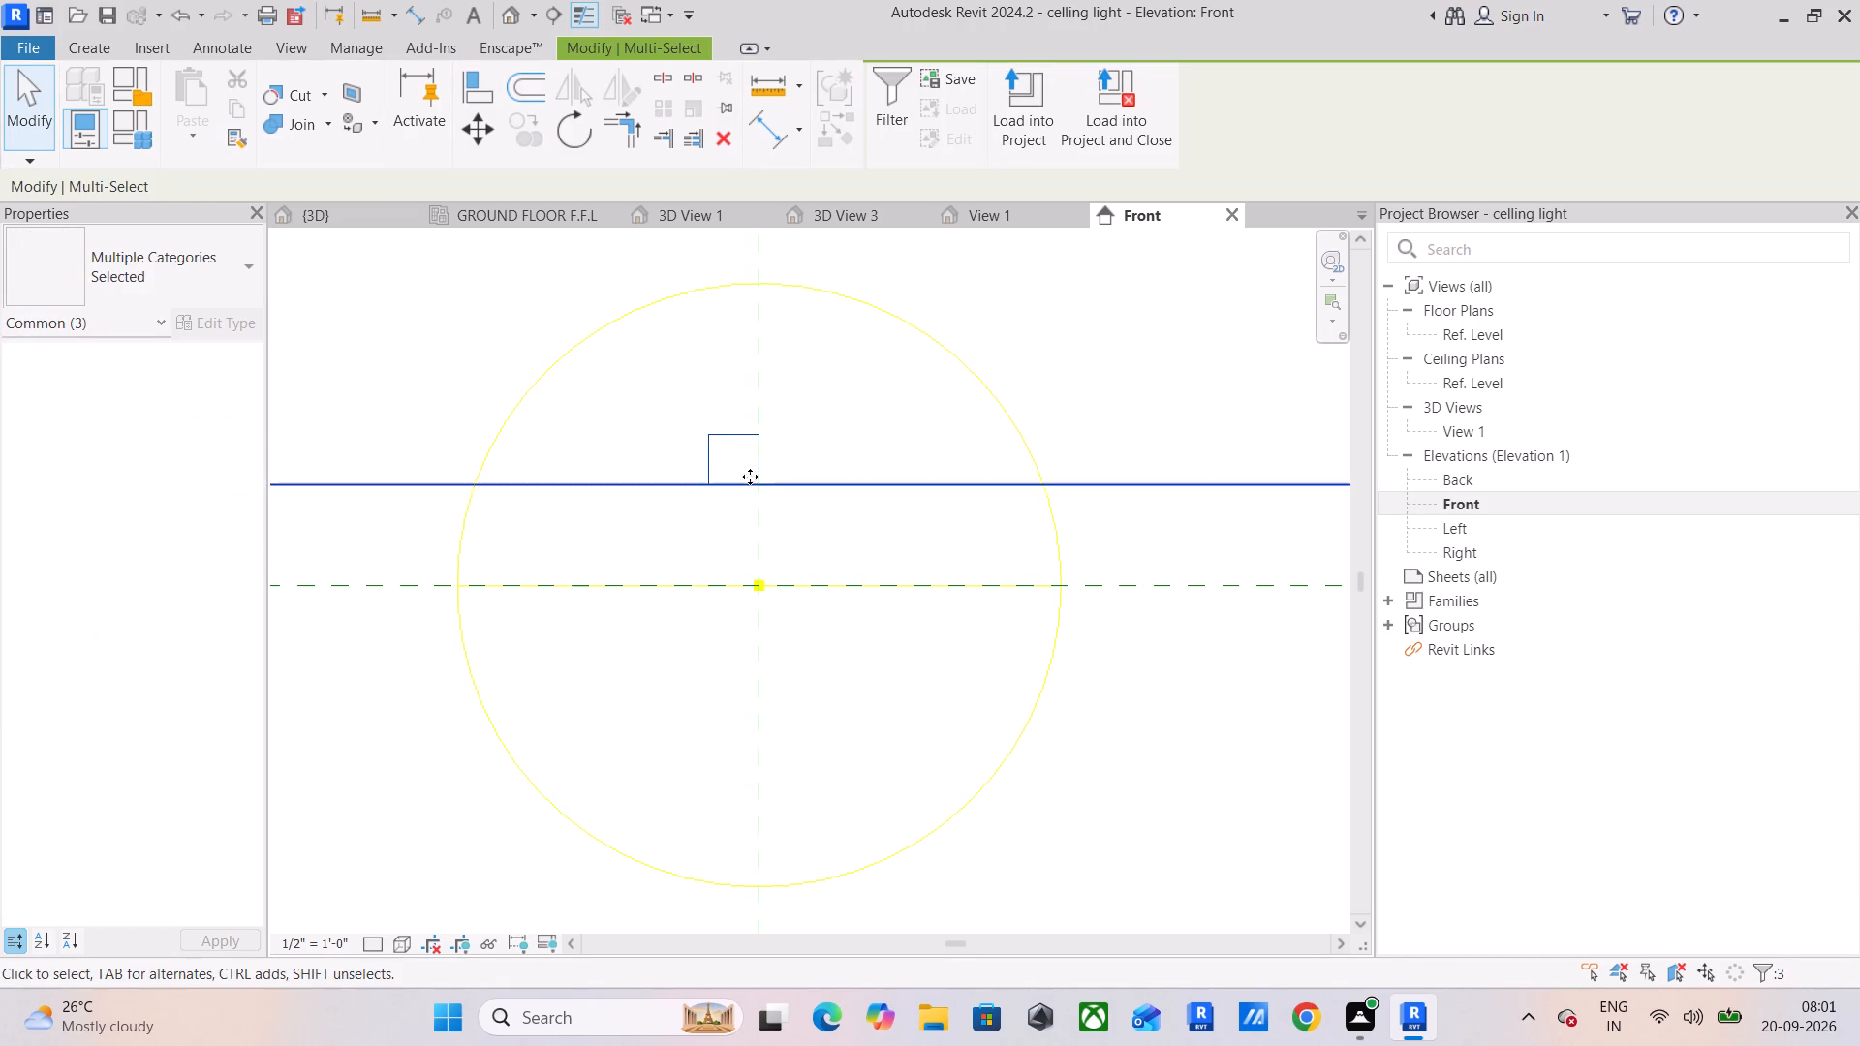
click(758, 448)
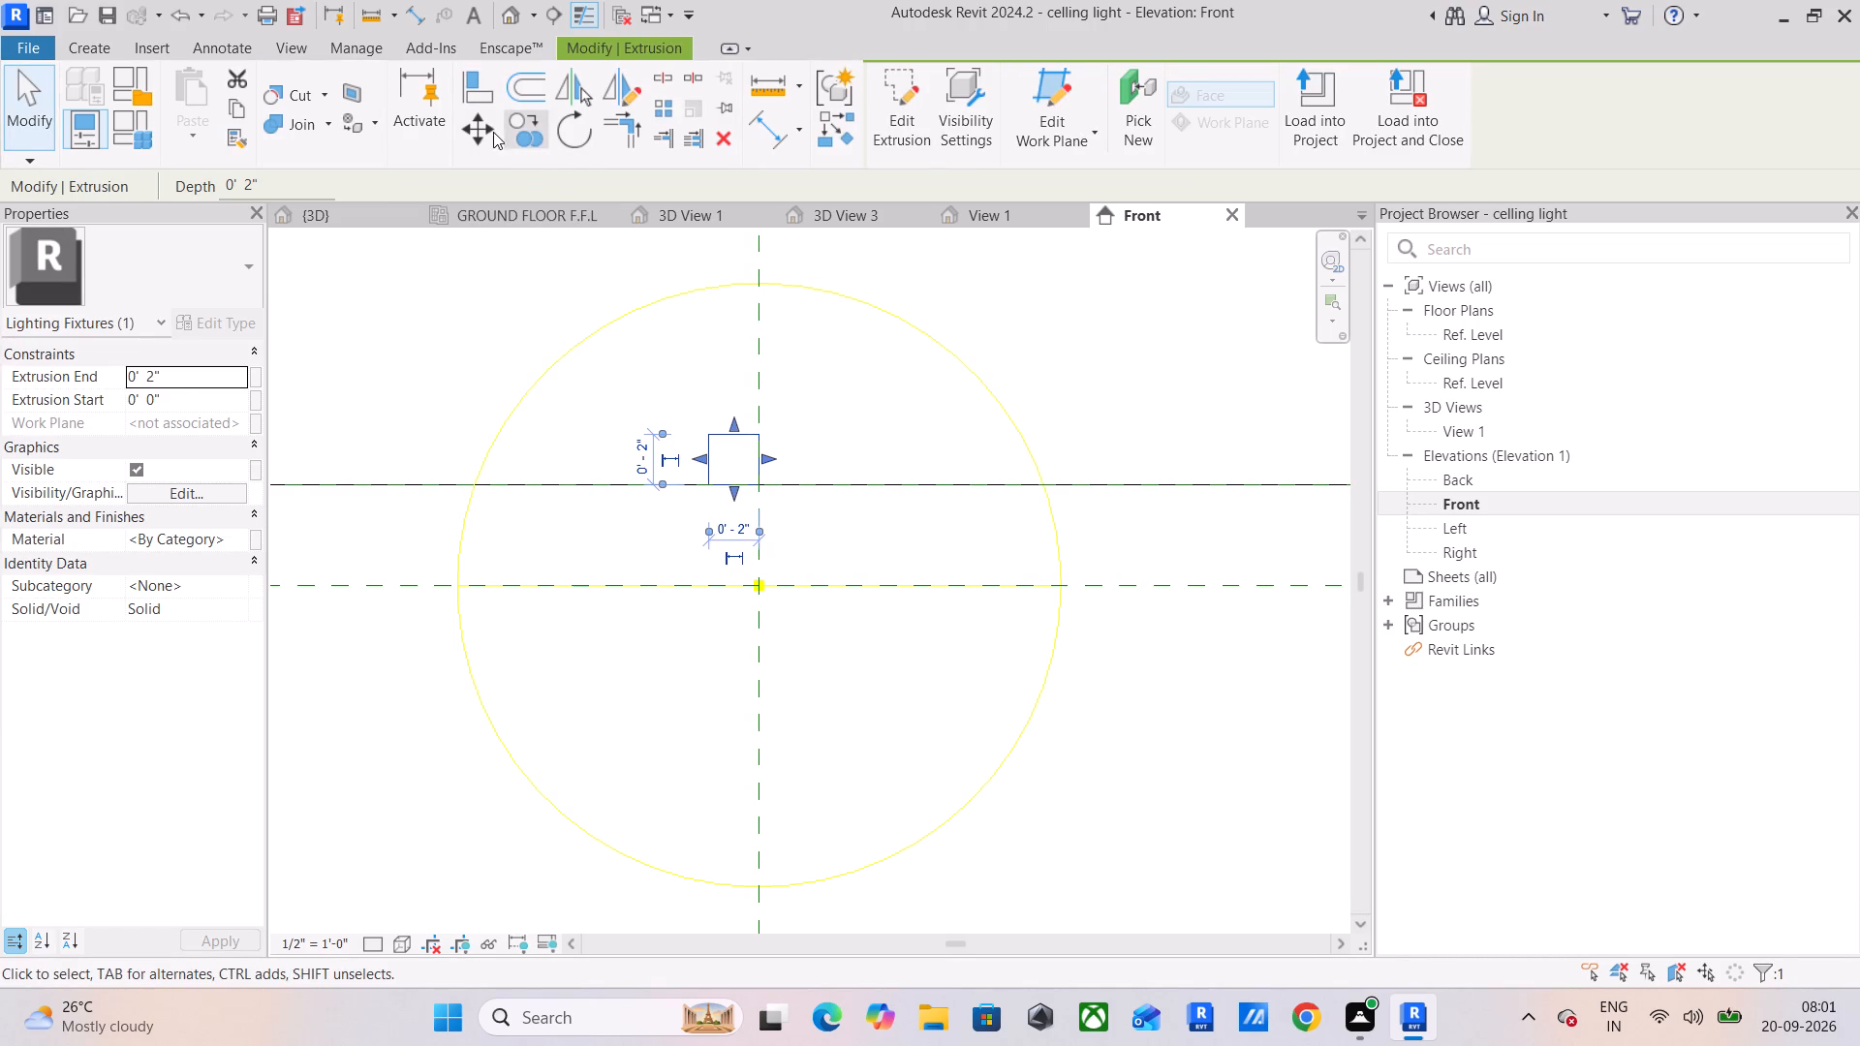
click(483, 133)
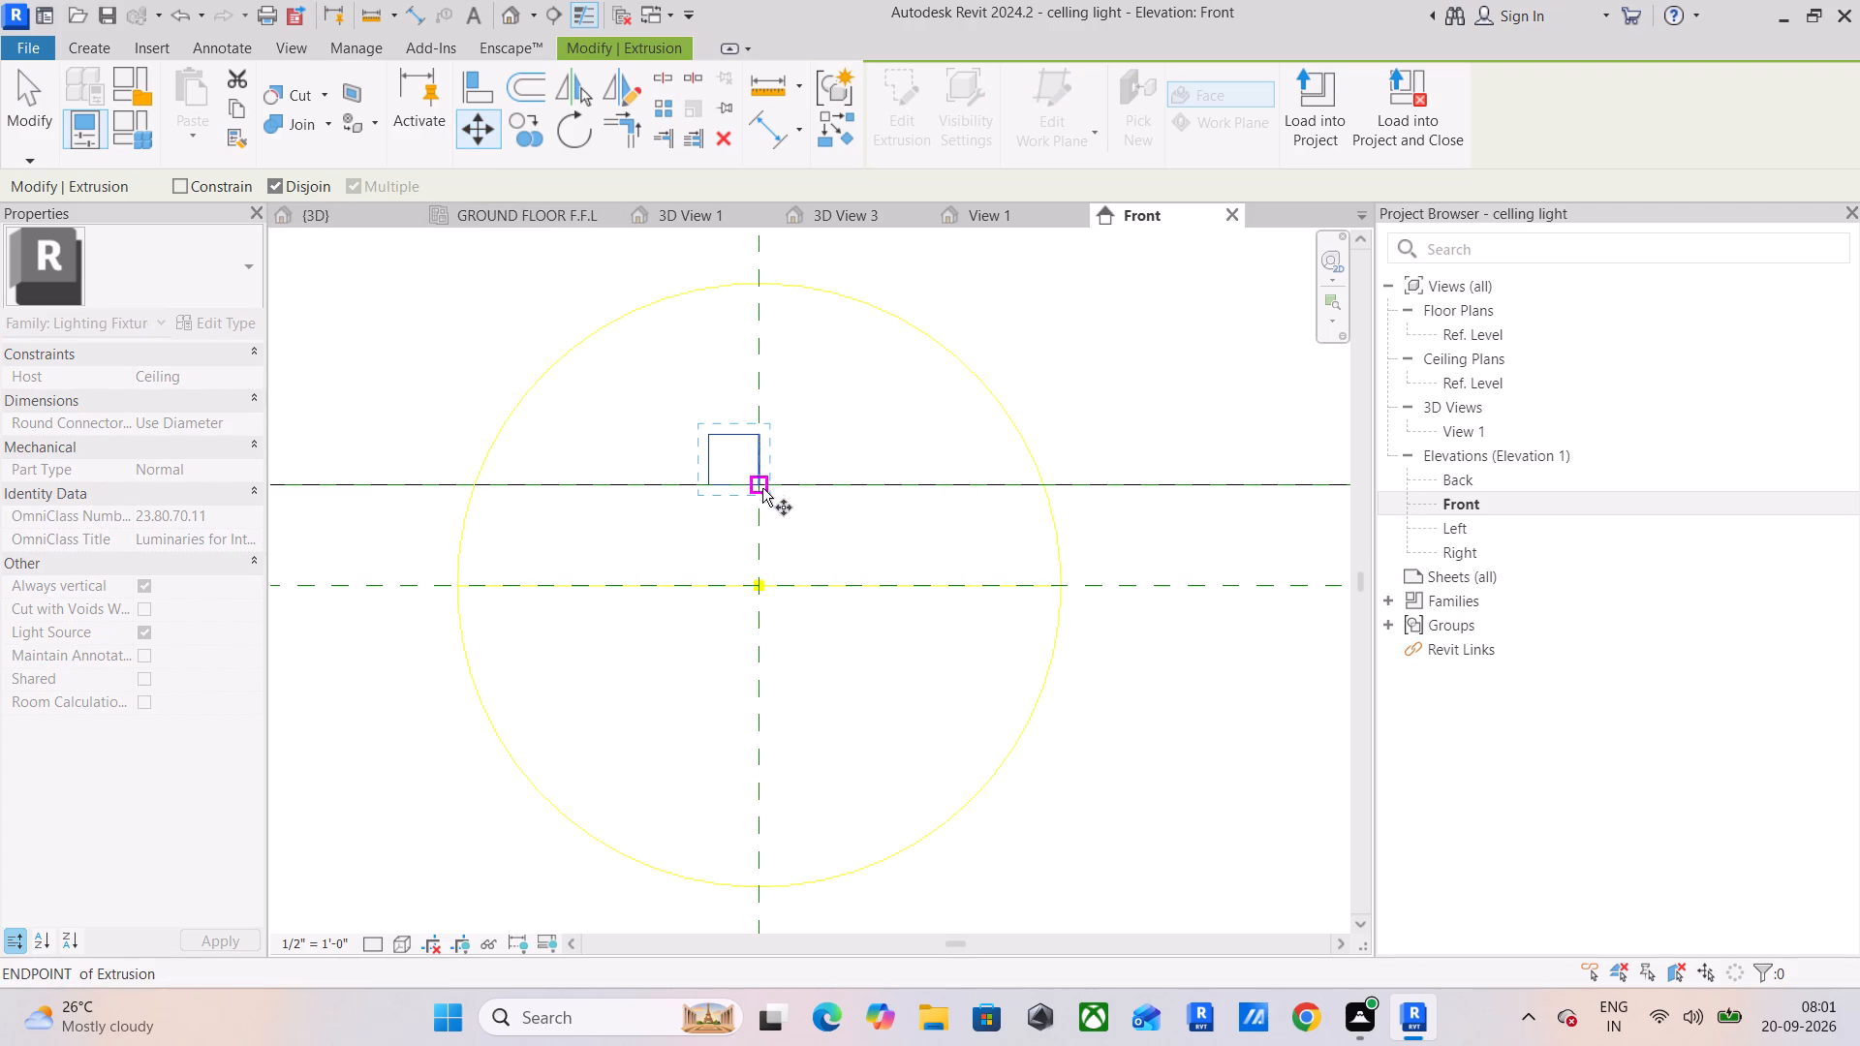
click(759, 432)
click(759, 479)
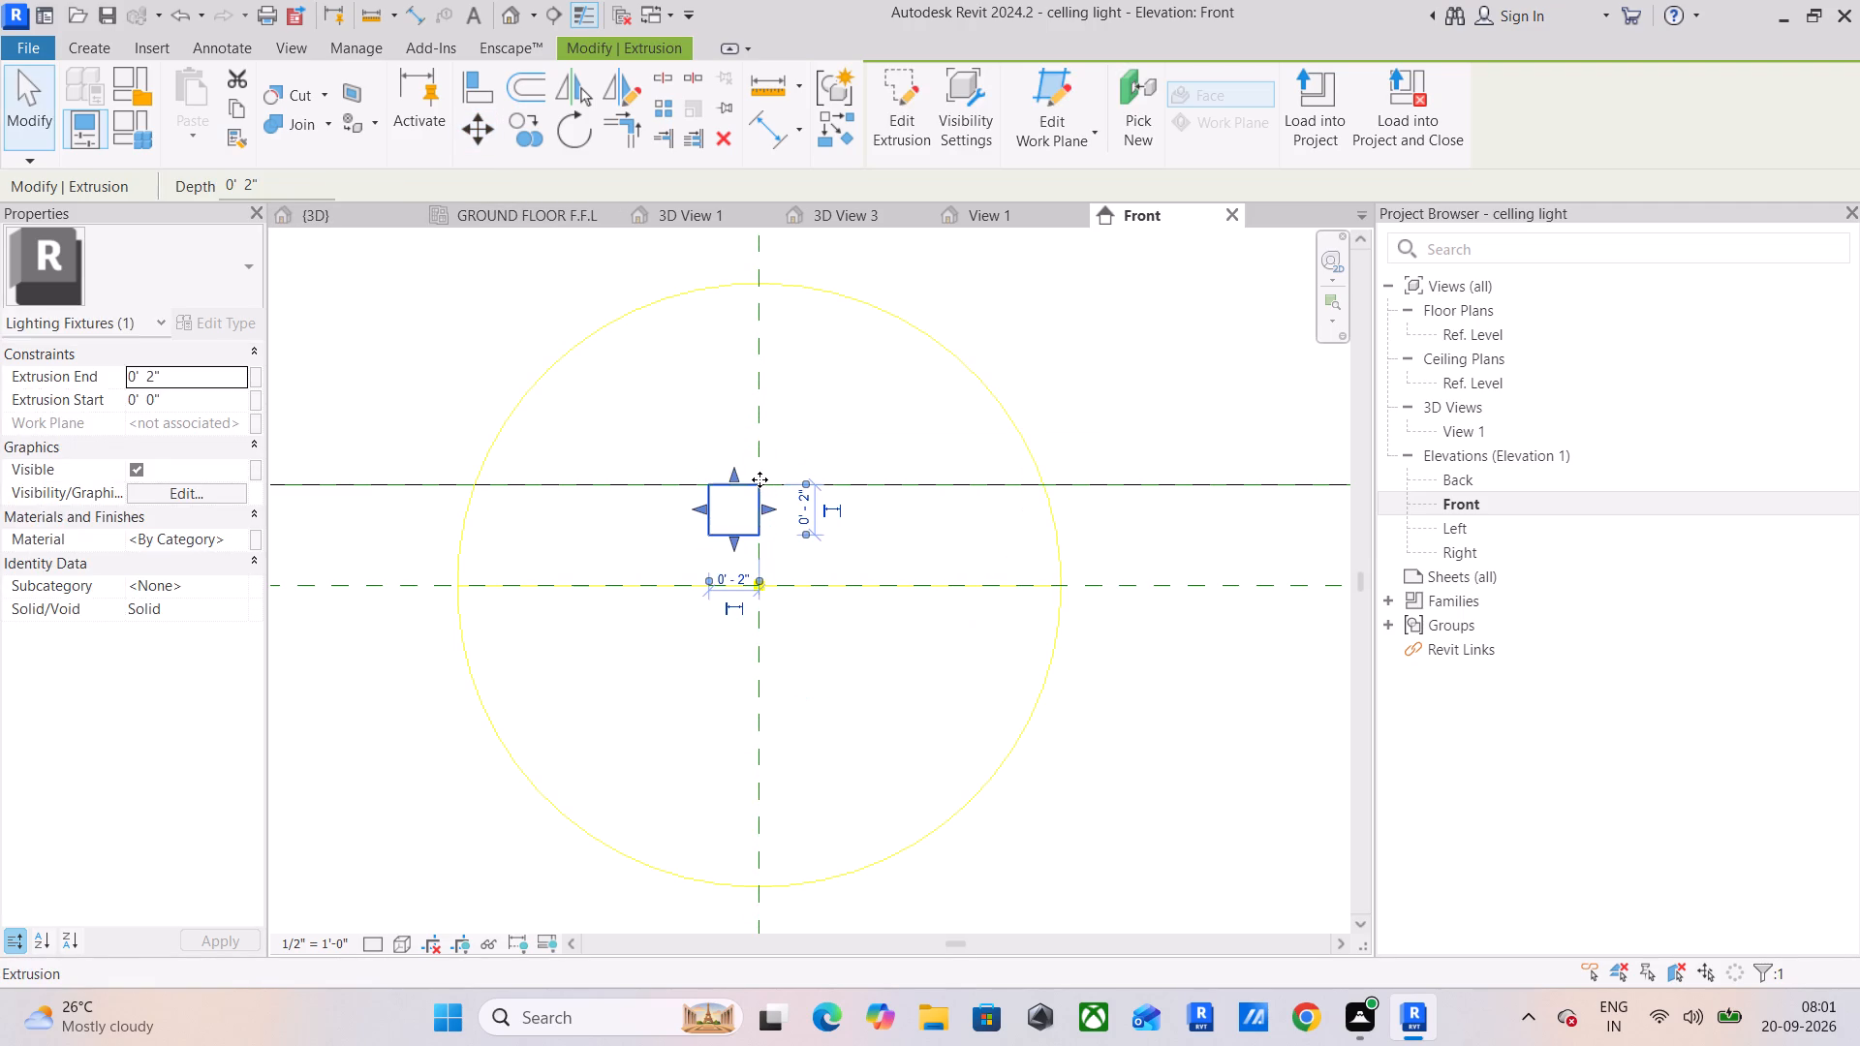
key(Escape)
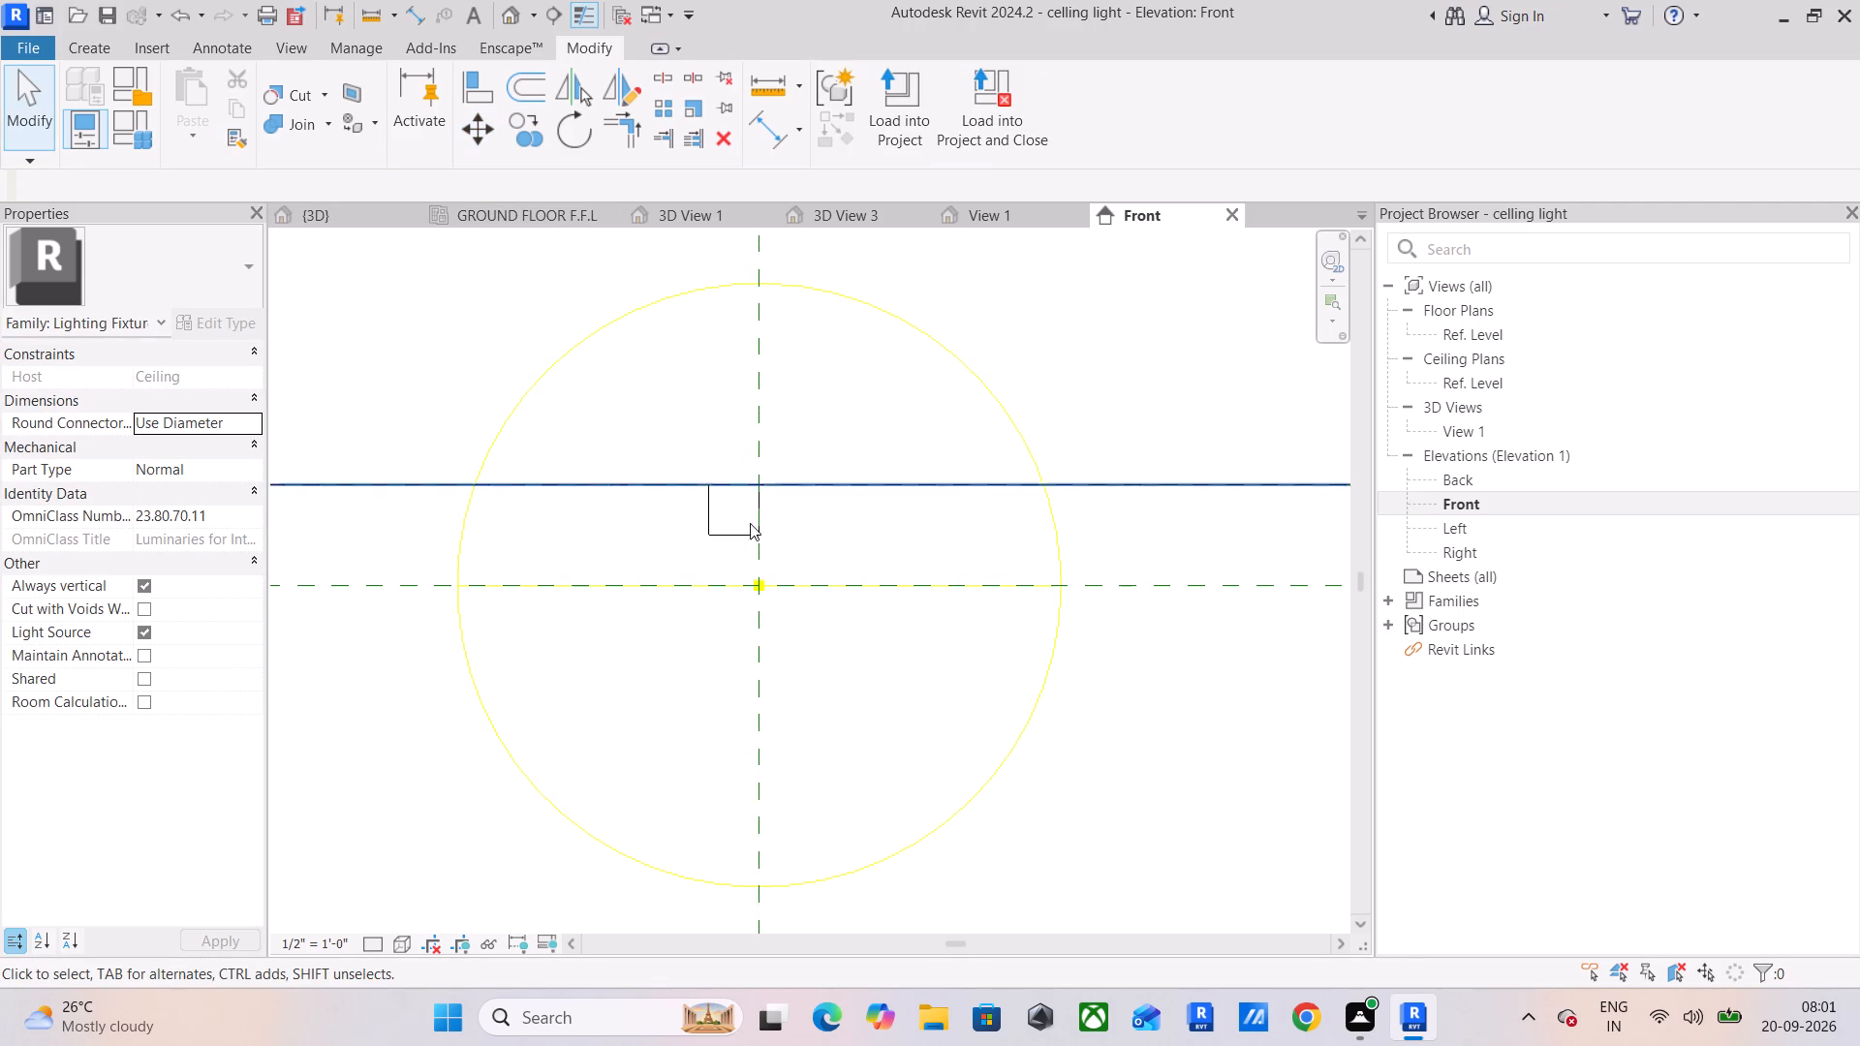
Stretch the light extrusion's bottom edge upward to an Extrusion Start of 0' 0 1/2".
click(727, 539)
drag(732, 541, 738, 526)
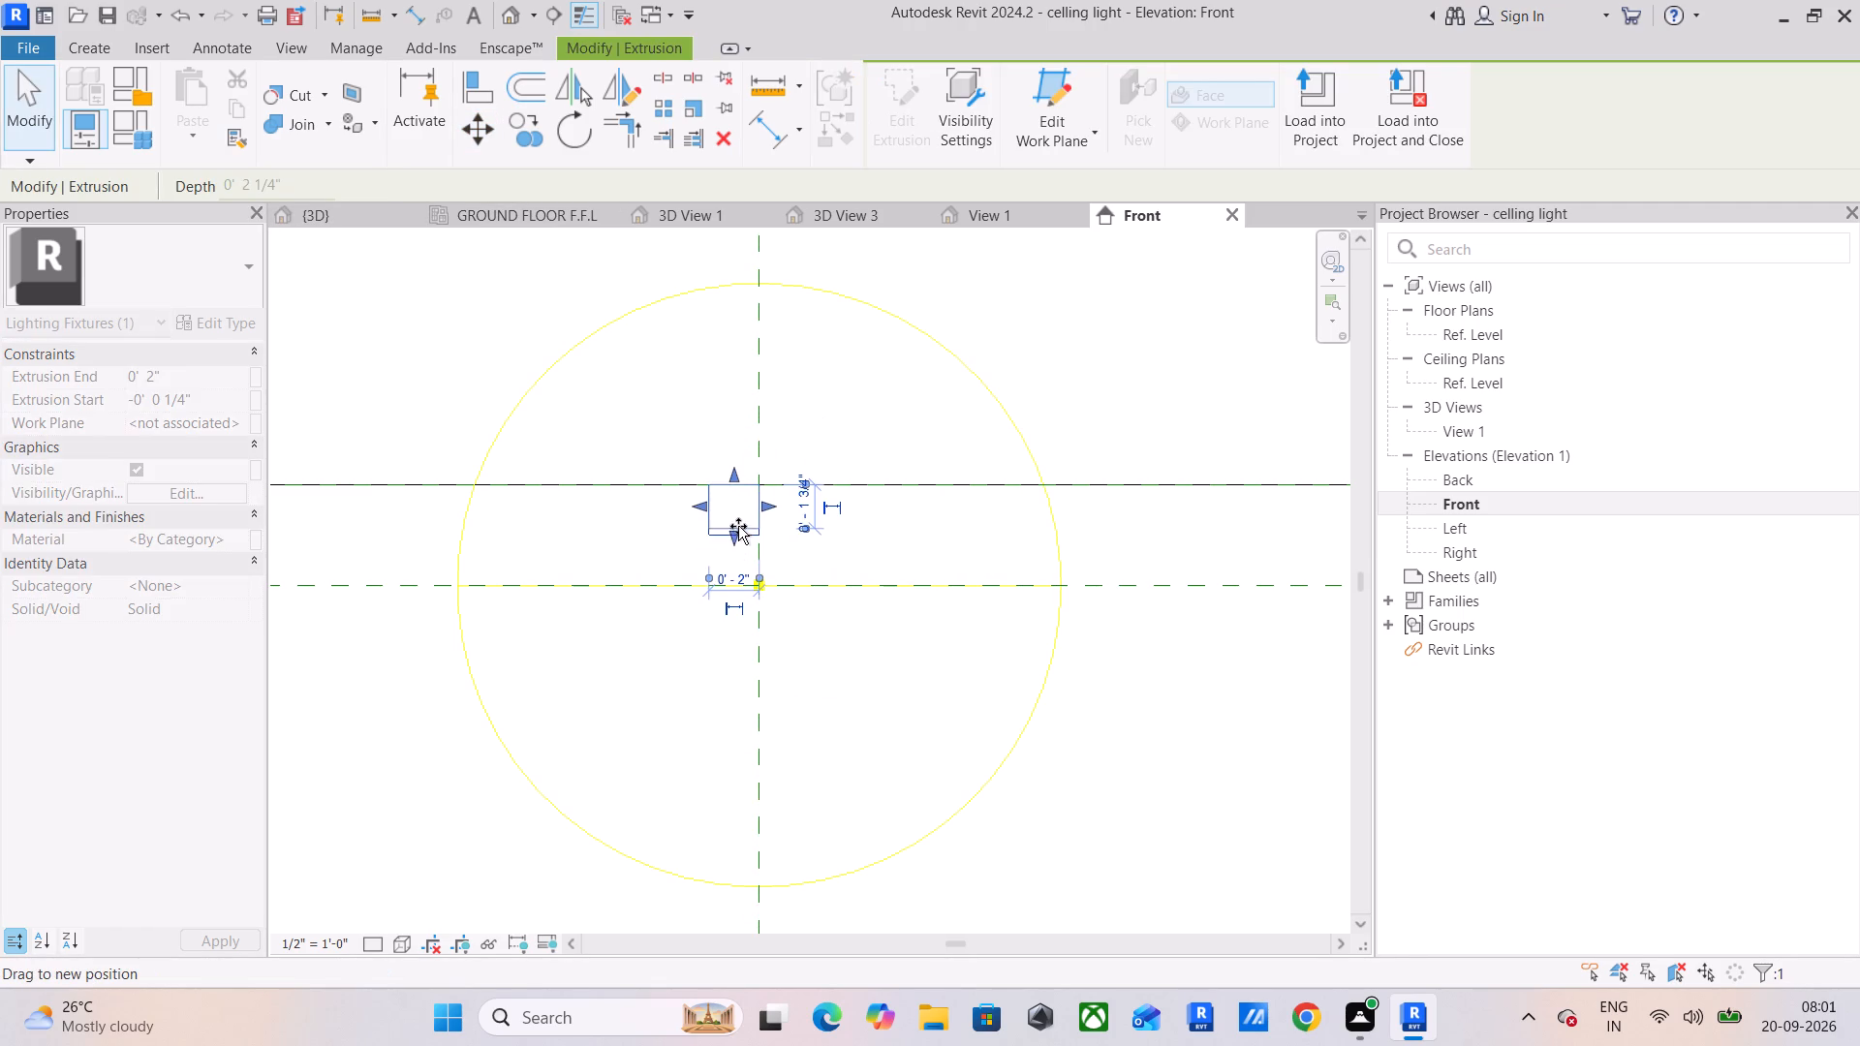
drag(738, 526, 738, 522)
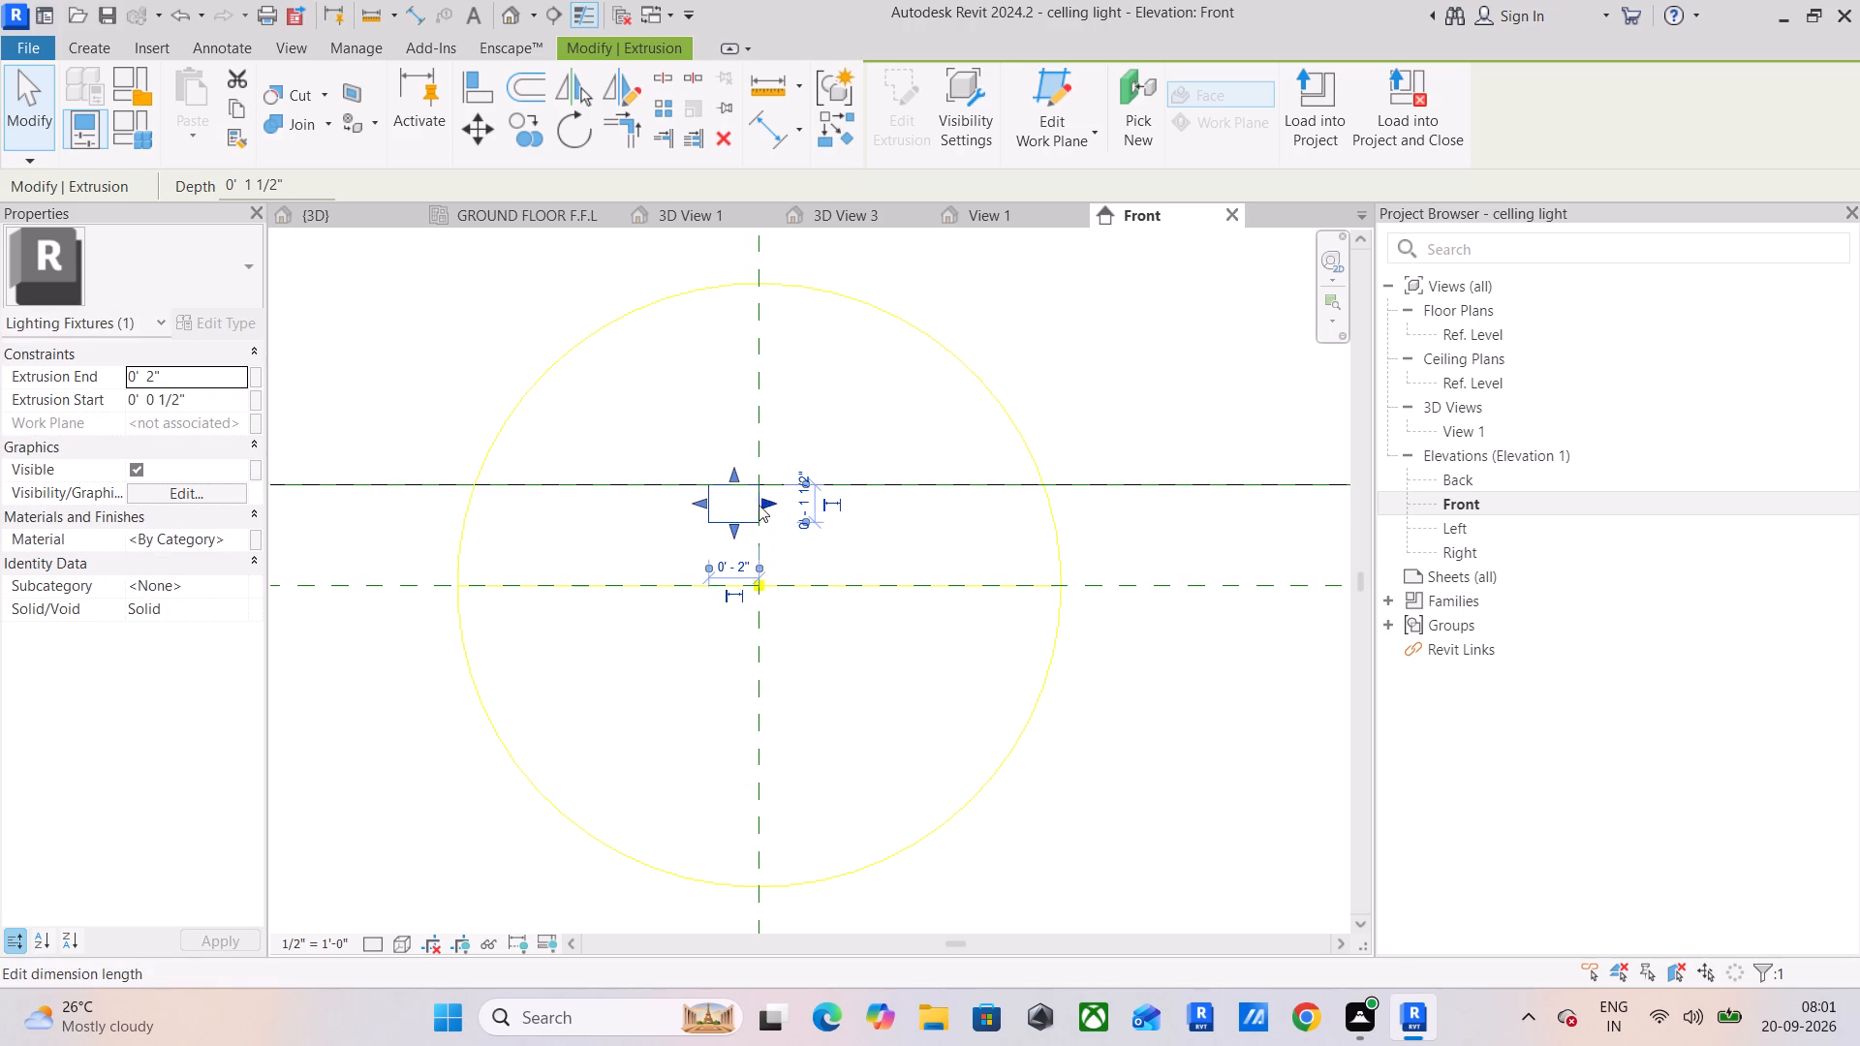
key(Escape)
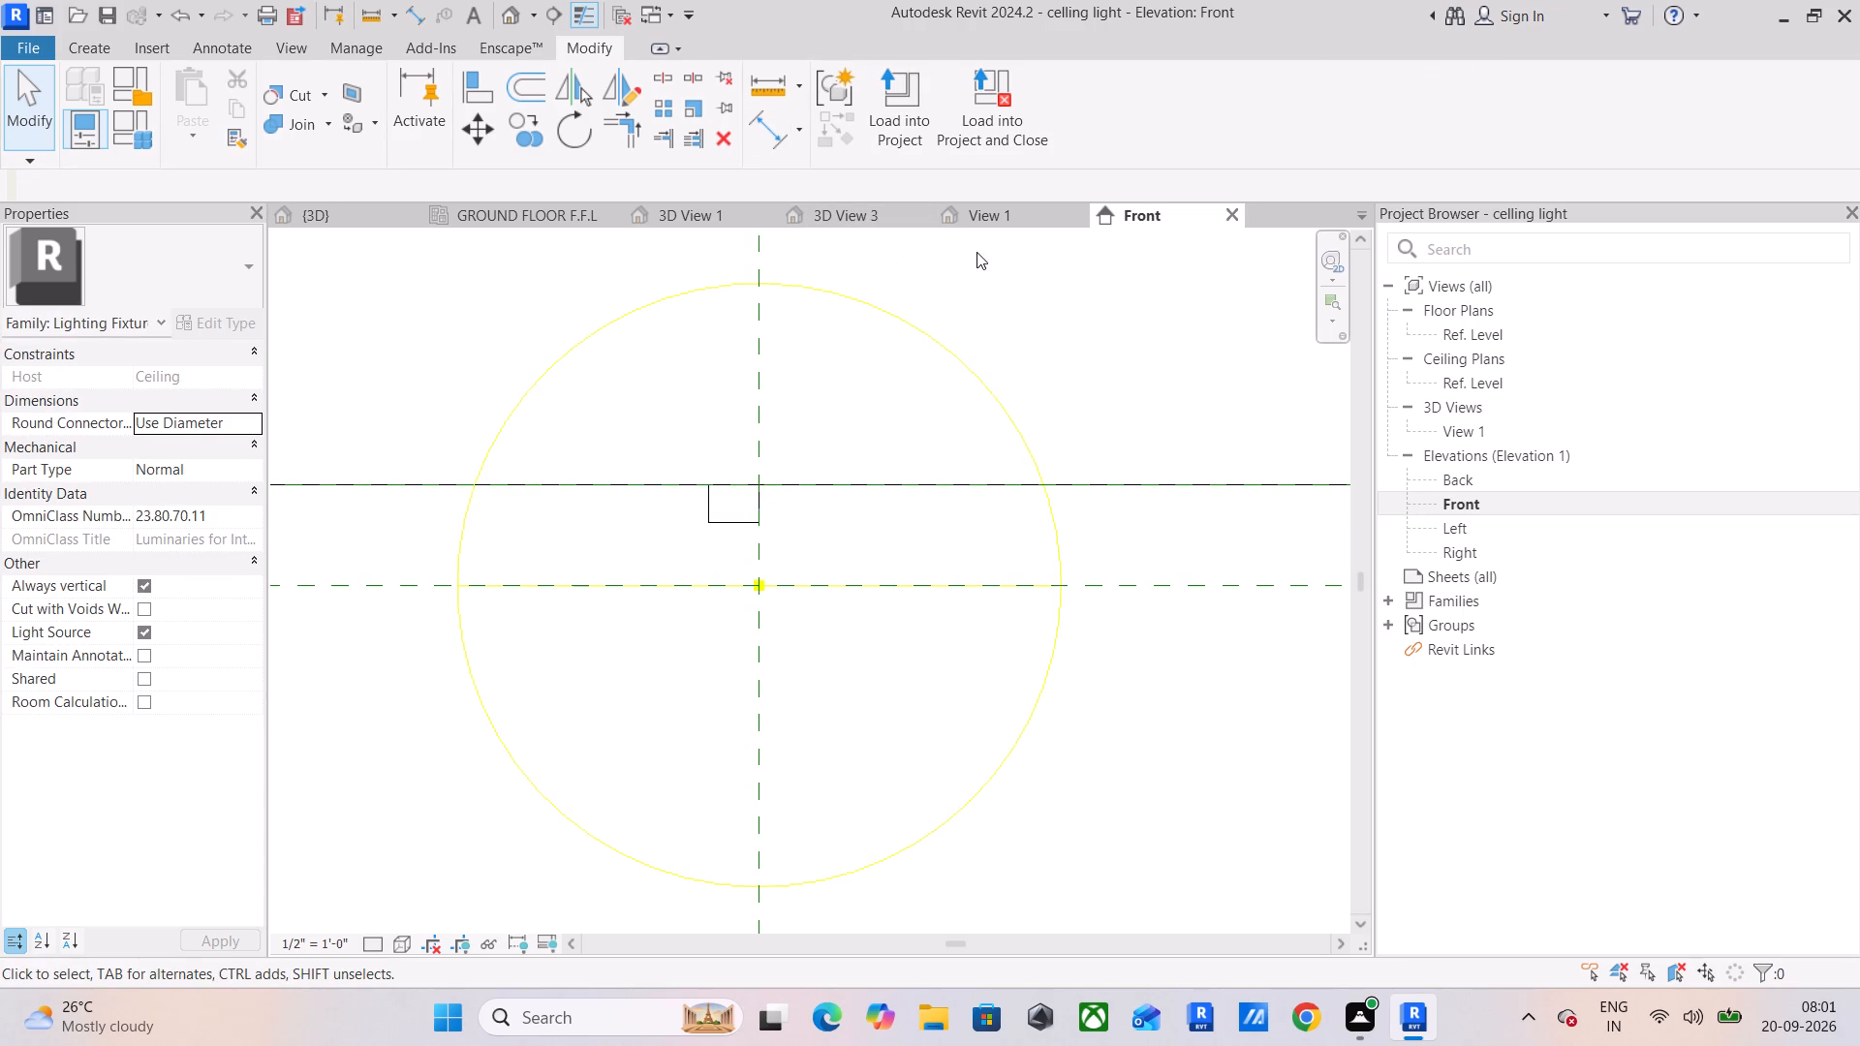
Copy the light extrusion 0' 4" straight down along the light source axis, with the copy's top at the light source plane.
scroll(814, 421, down, 3)
middle_drag(818, 433, 805, 509)
scroll(805, 509, down, 5)
middle_drag(892, 536, 932, 544)
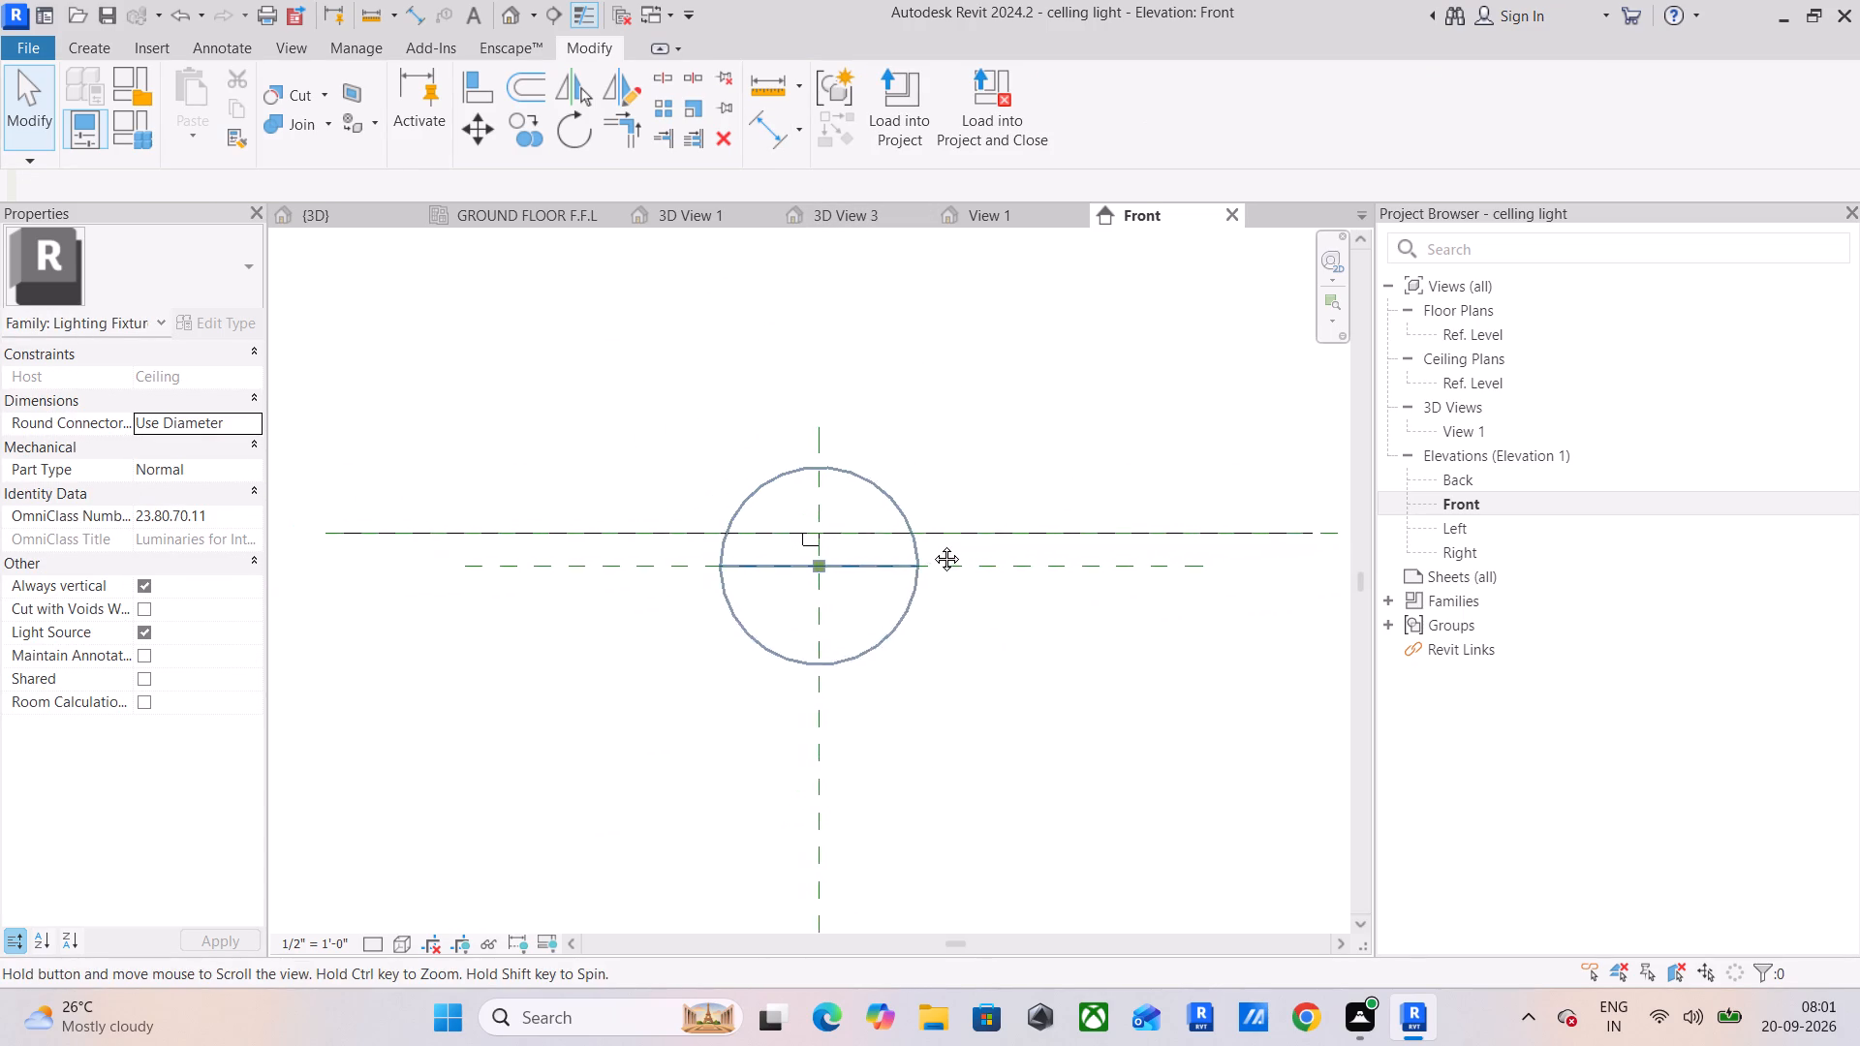
middle_drag(932, 544, 982, 527)
click(1062, 515)
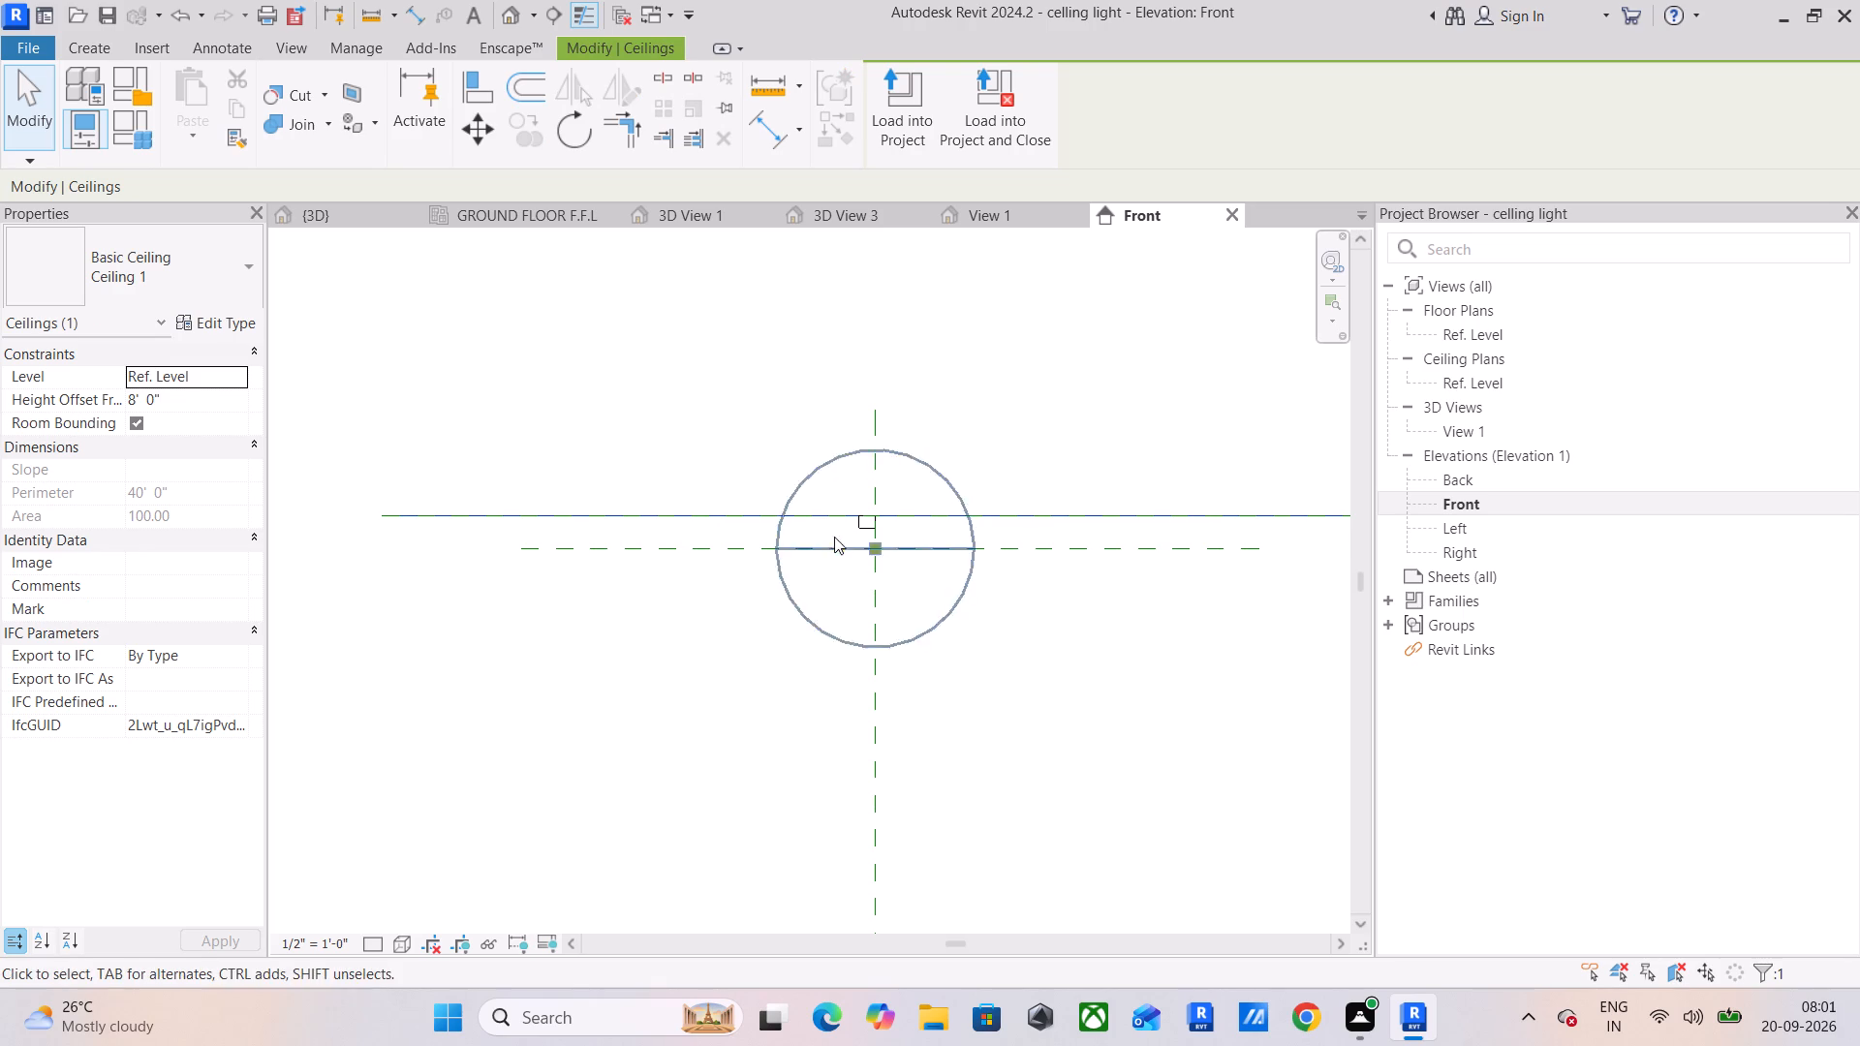
scroll(852, 513, up, 11)
click(890, 565)
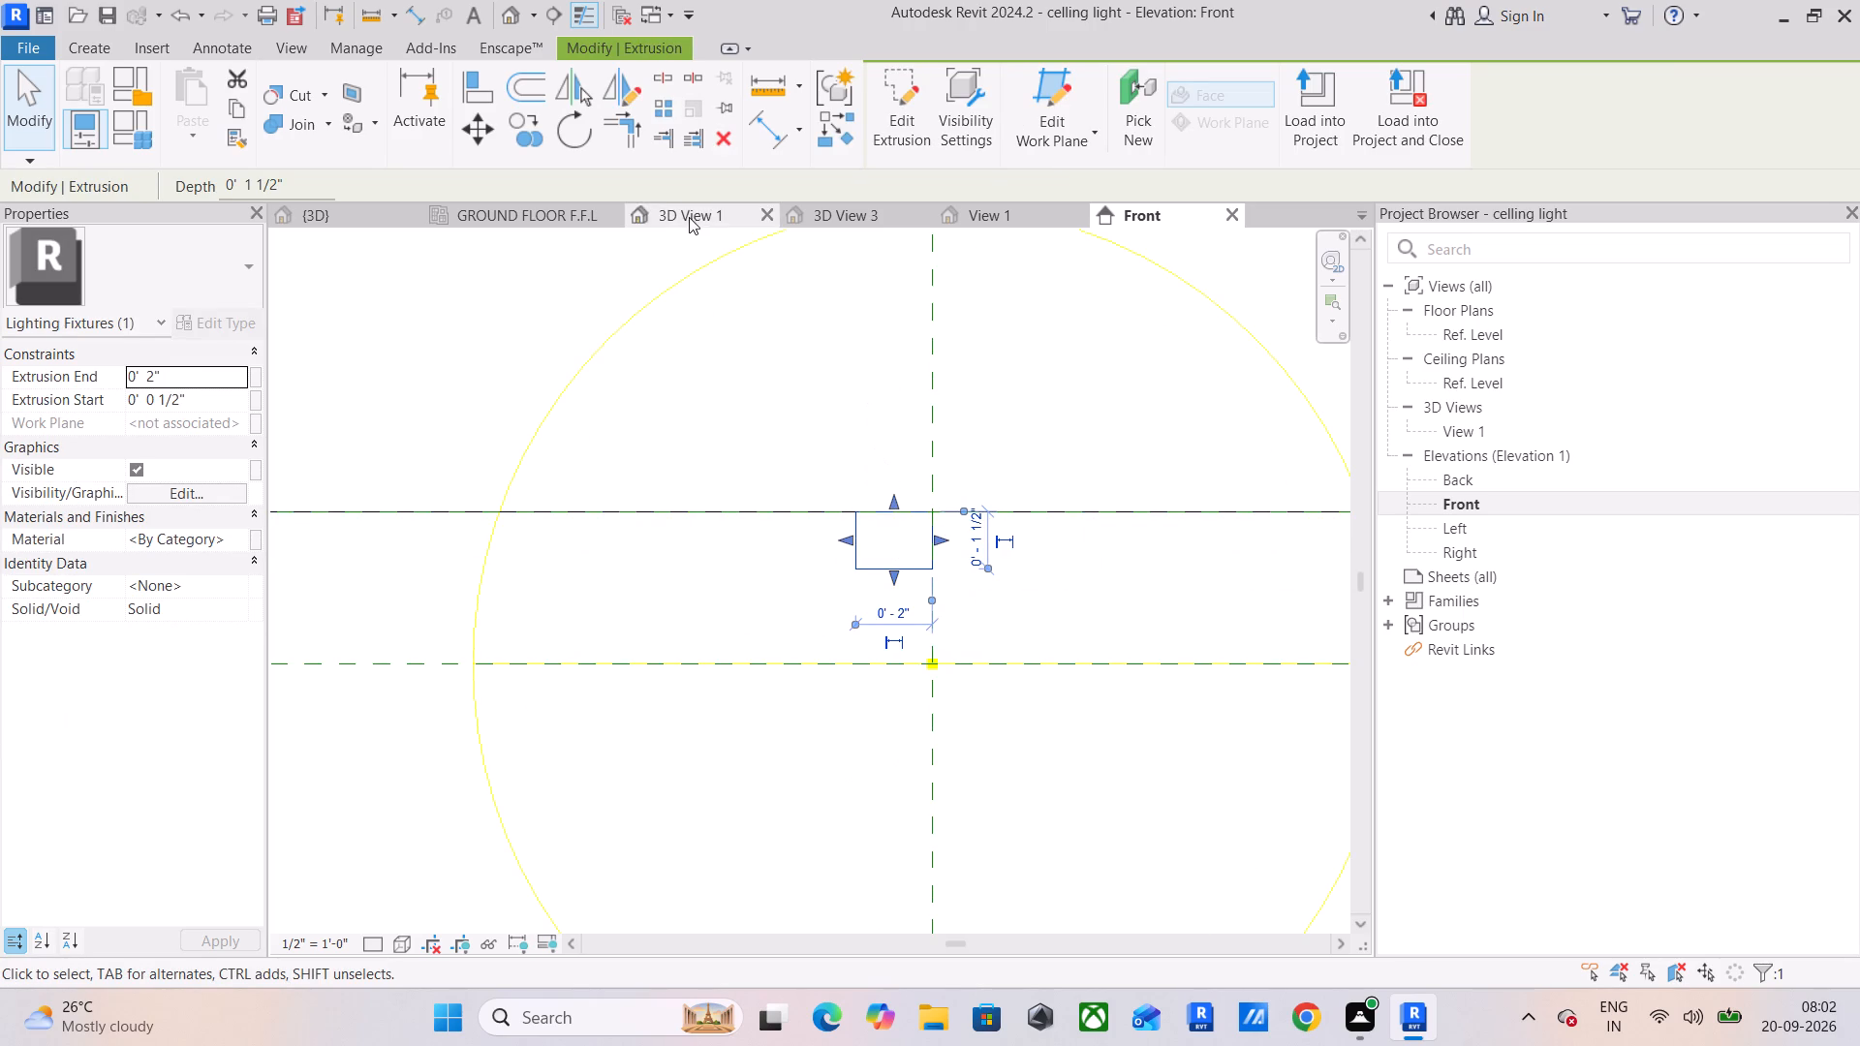
click(519, 126)
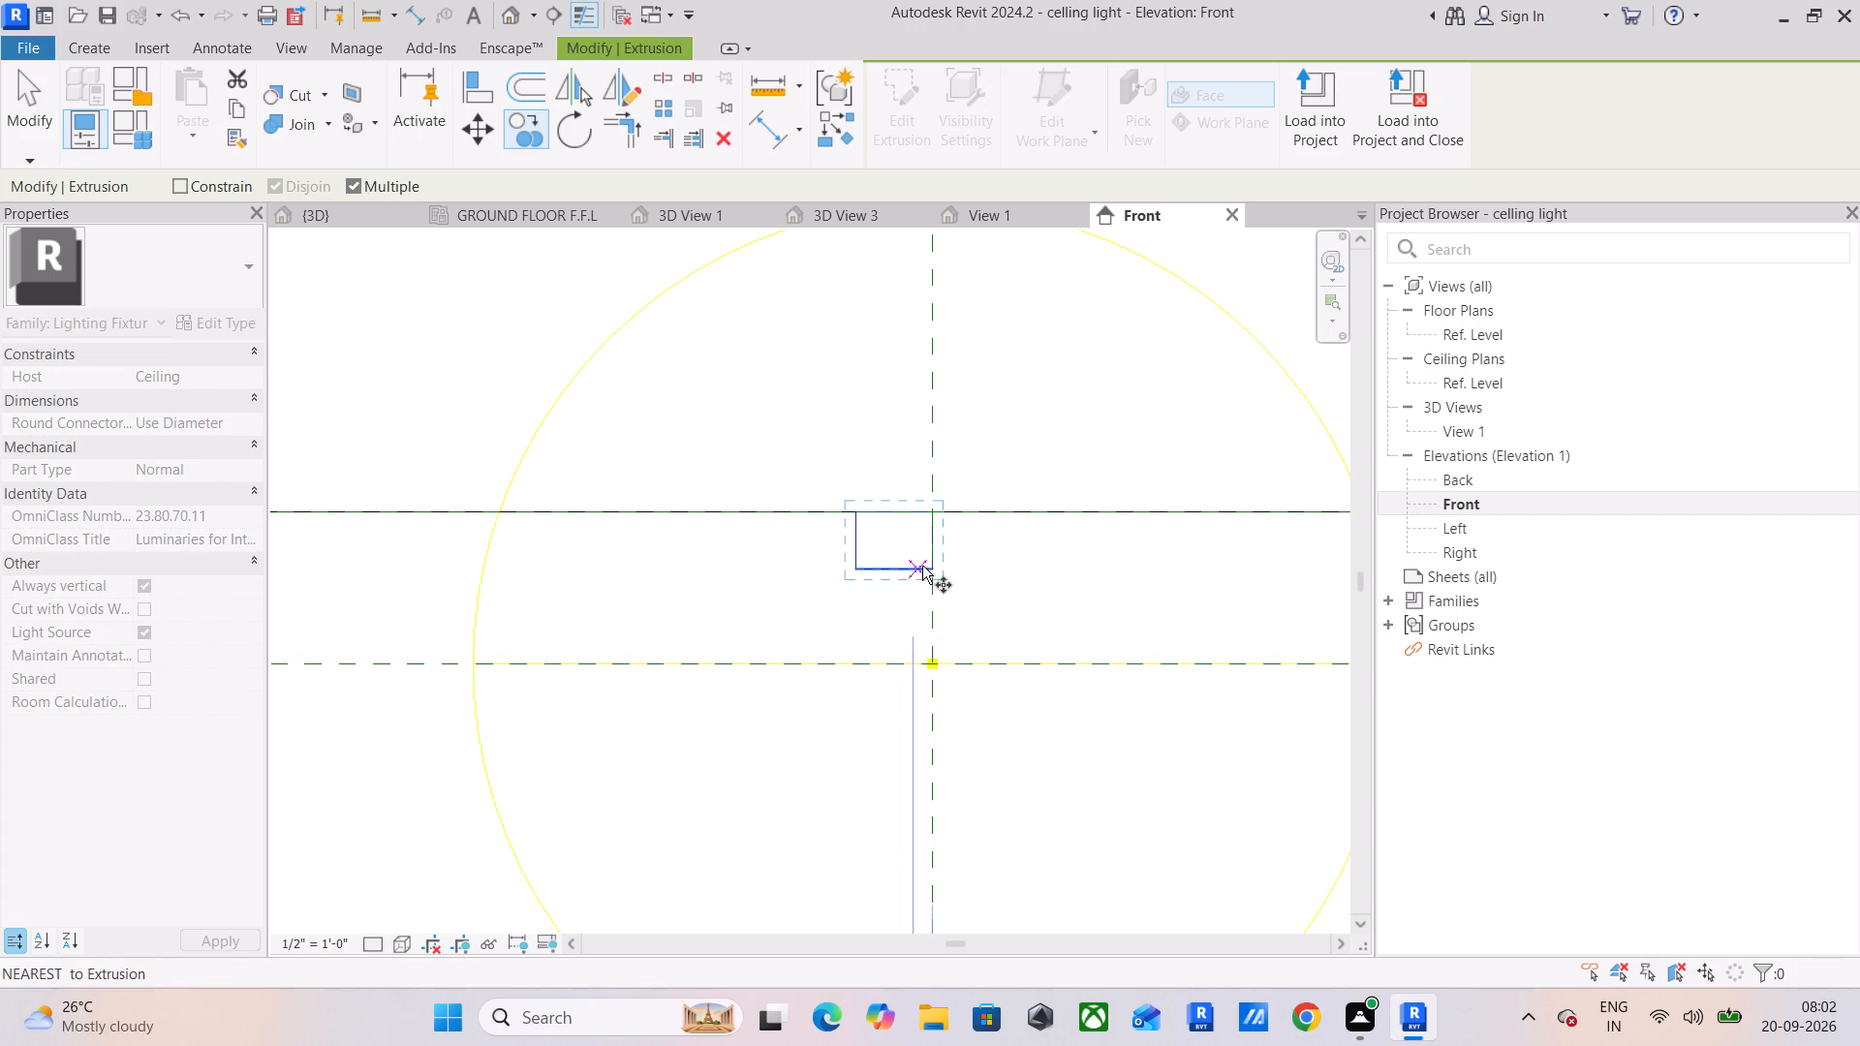
click(927, 562)
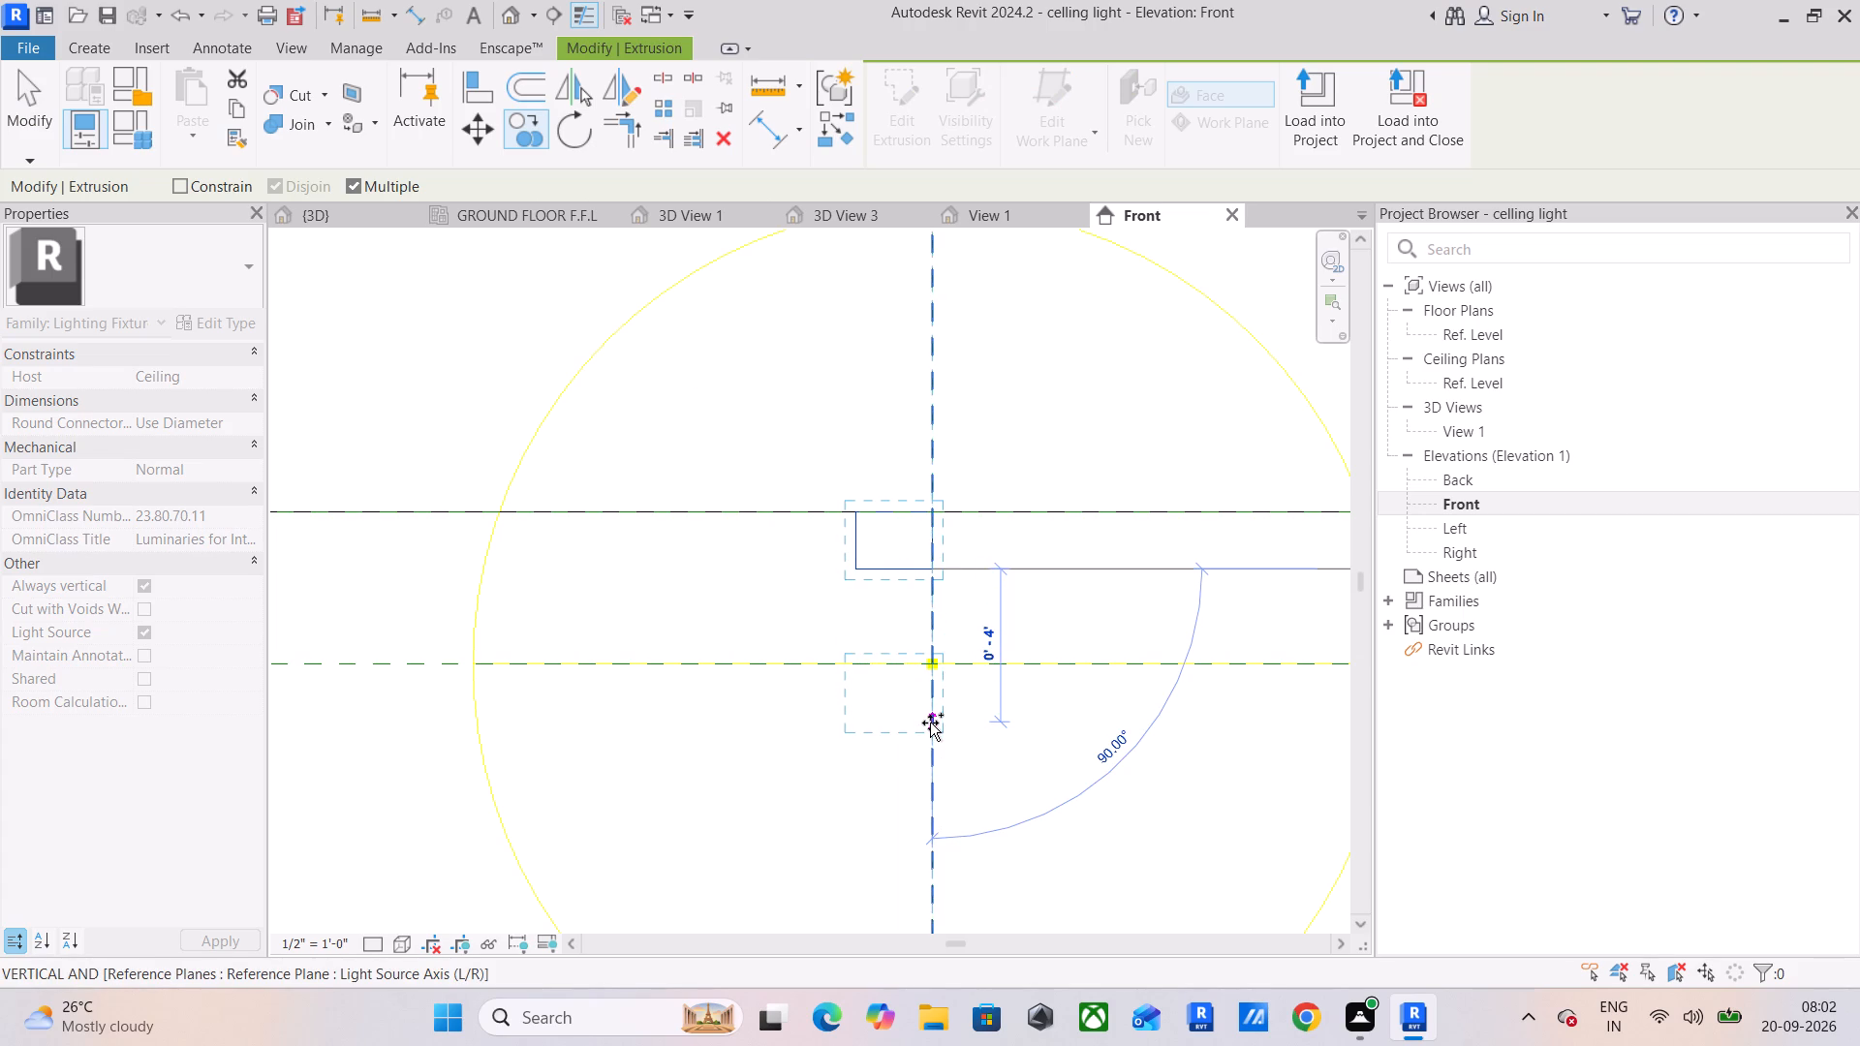
click(930, 723)
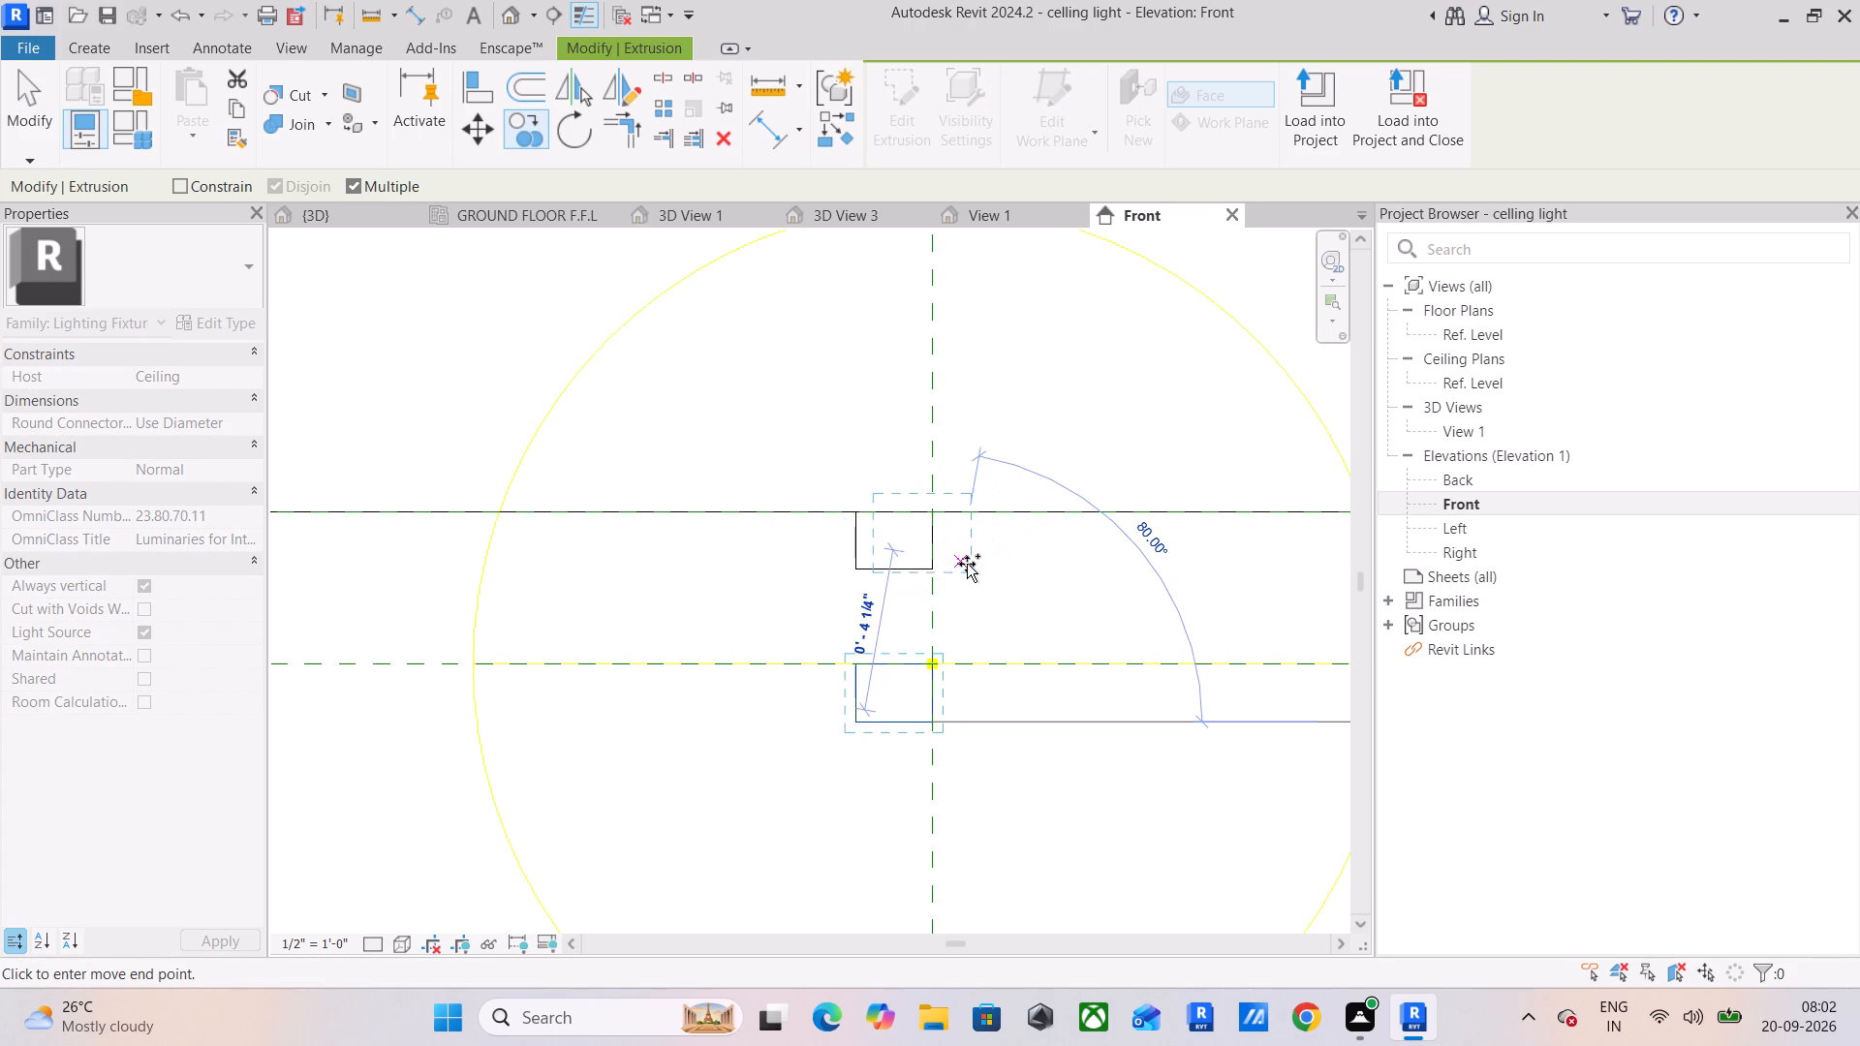
key(Escape)
key(Escape)
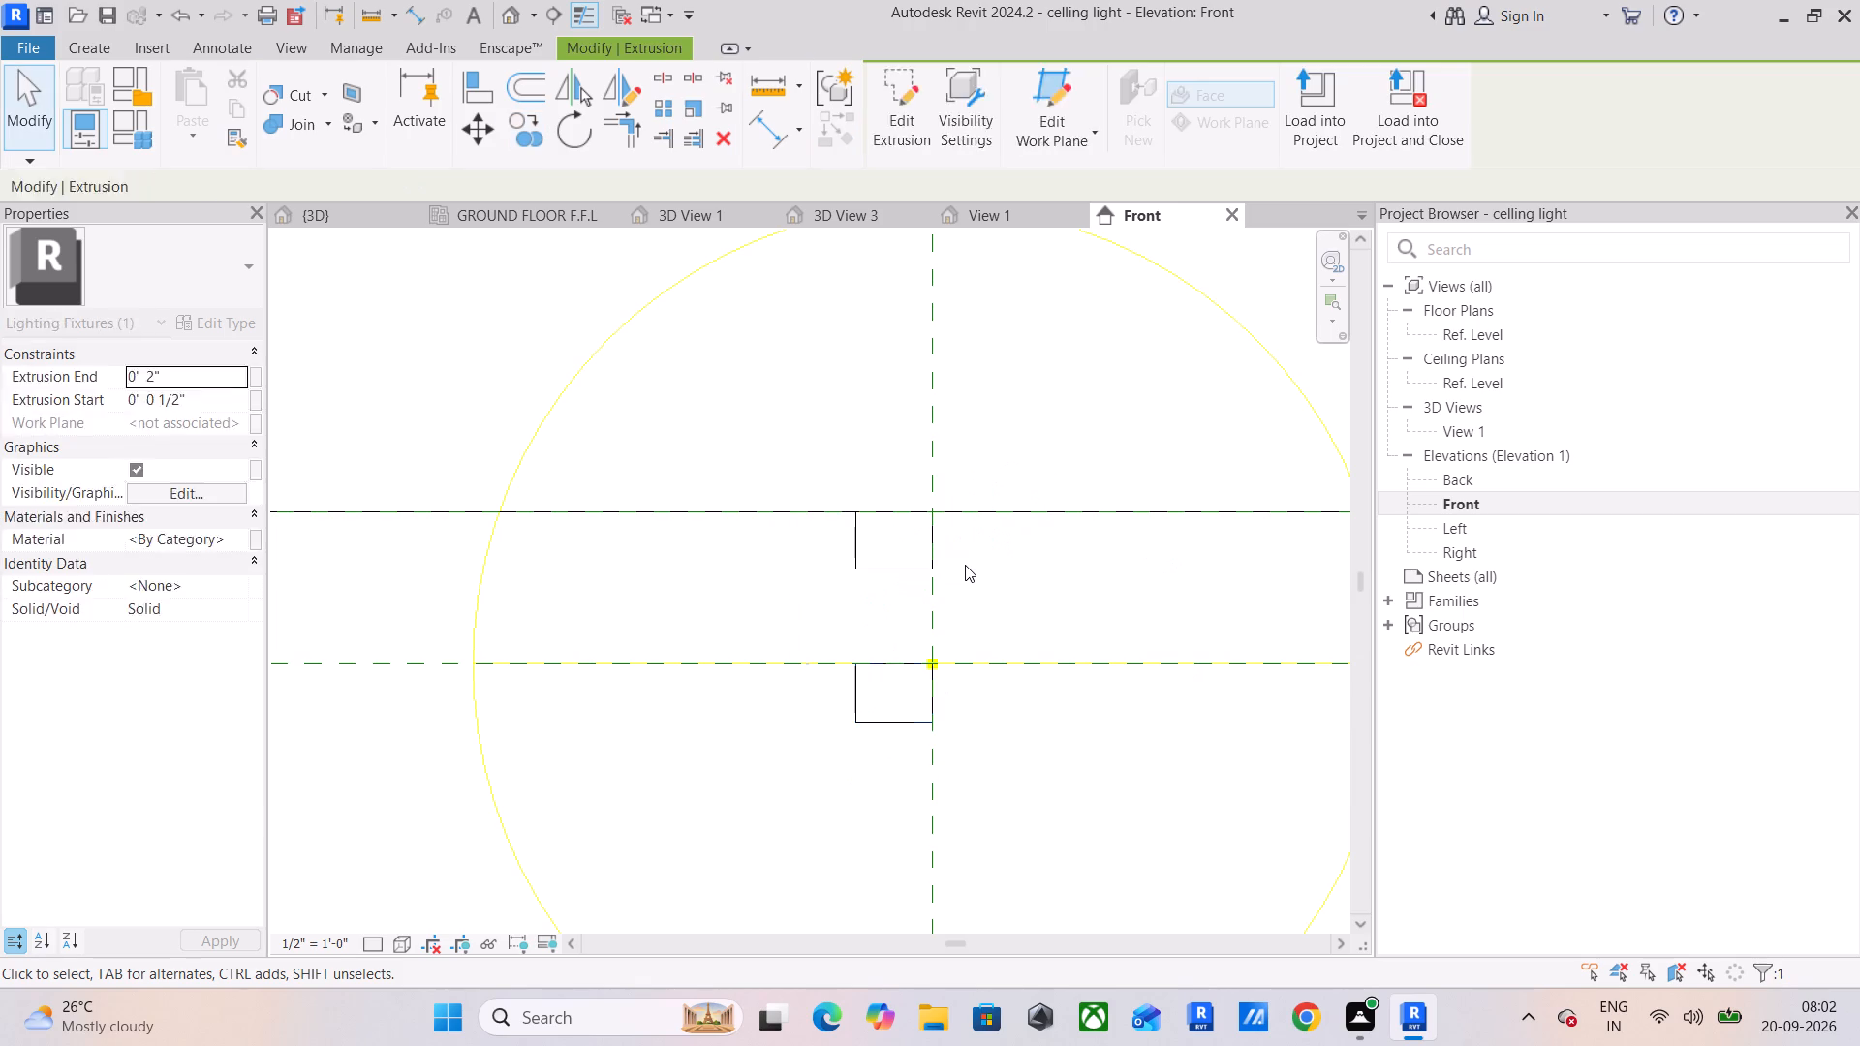
key(Escape)
Save the family, replacing the existing celling light.rfa file.
key(ctrl+s)
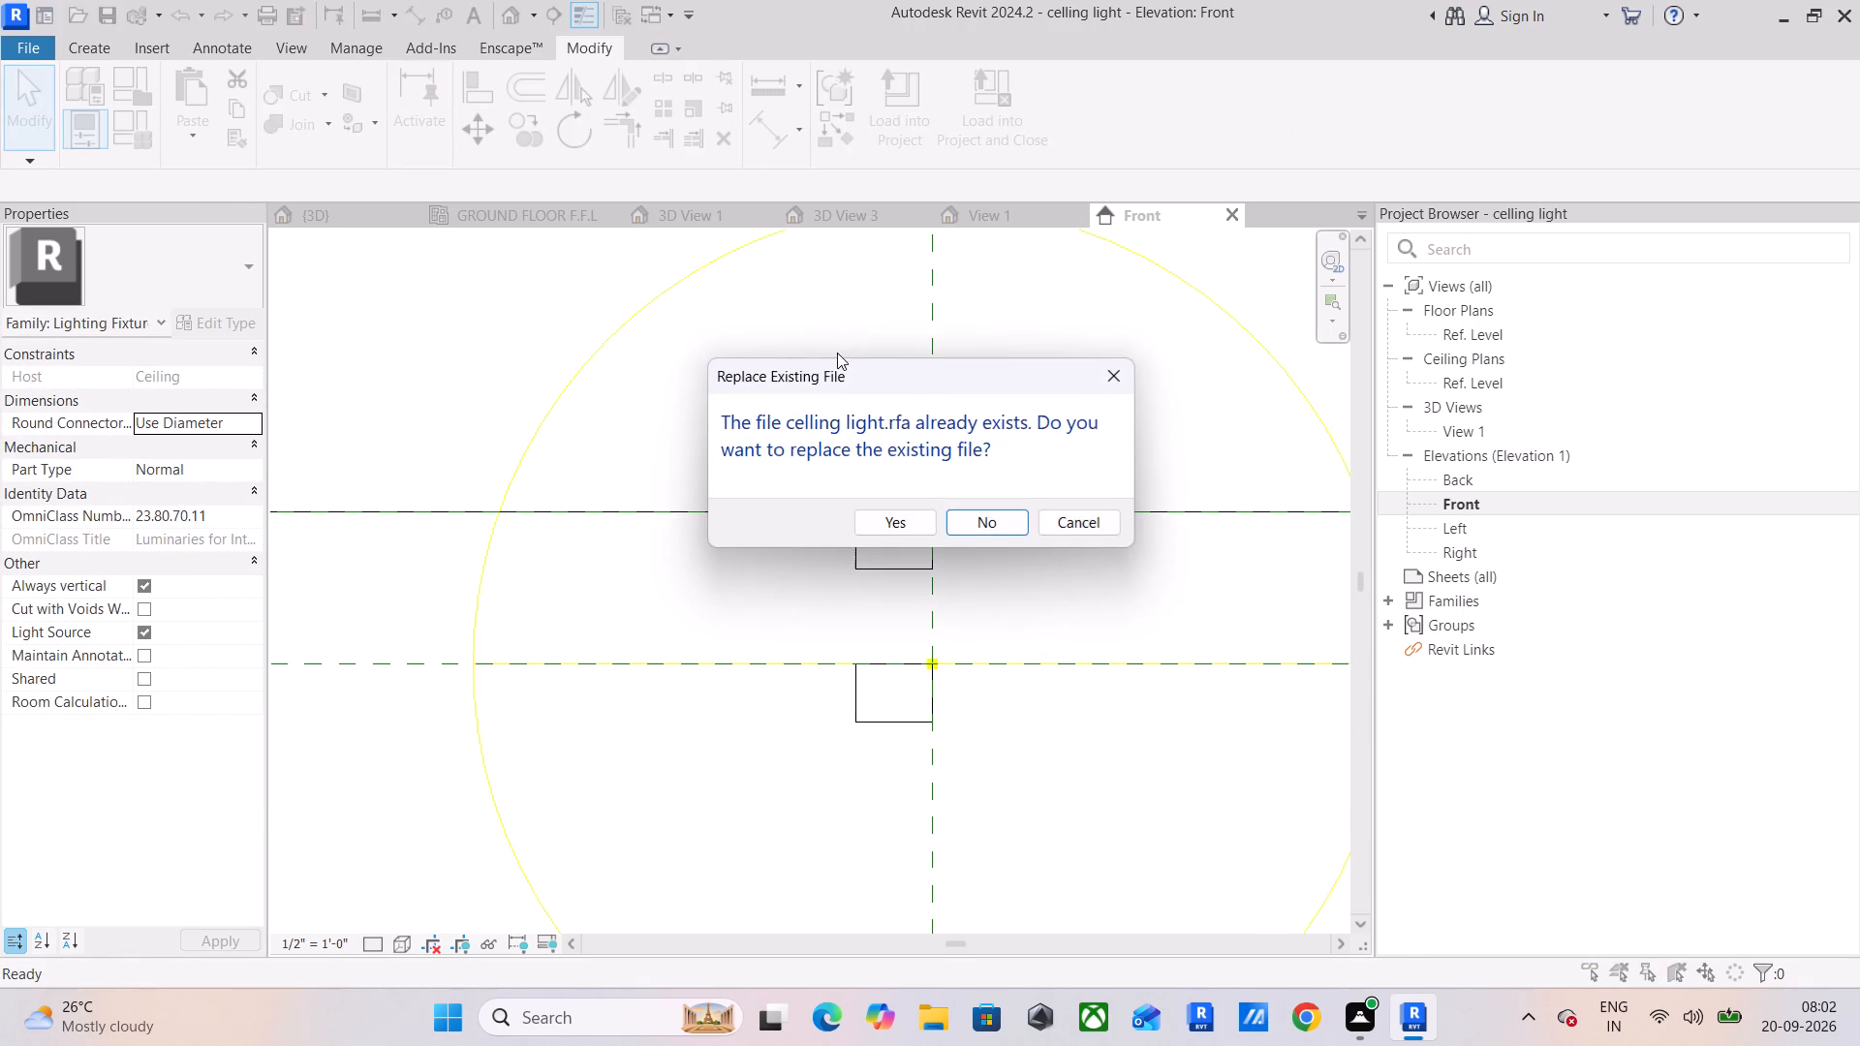
click(867, 523)
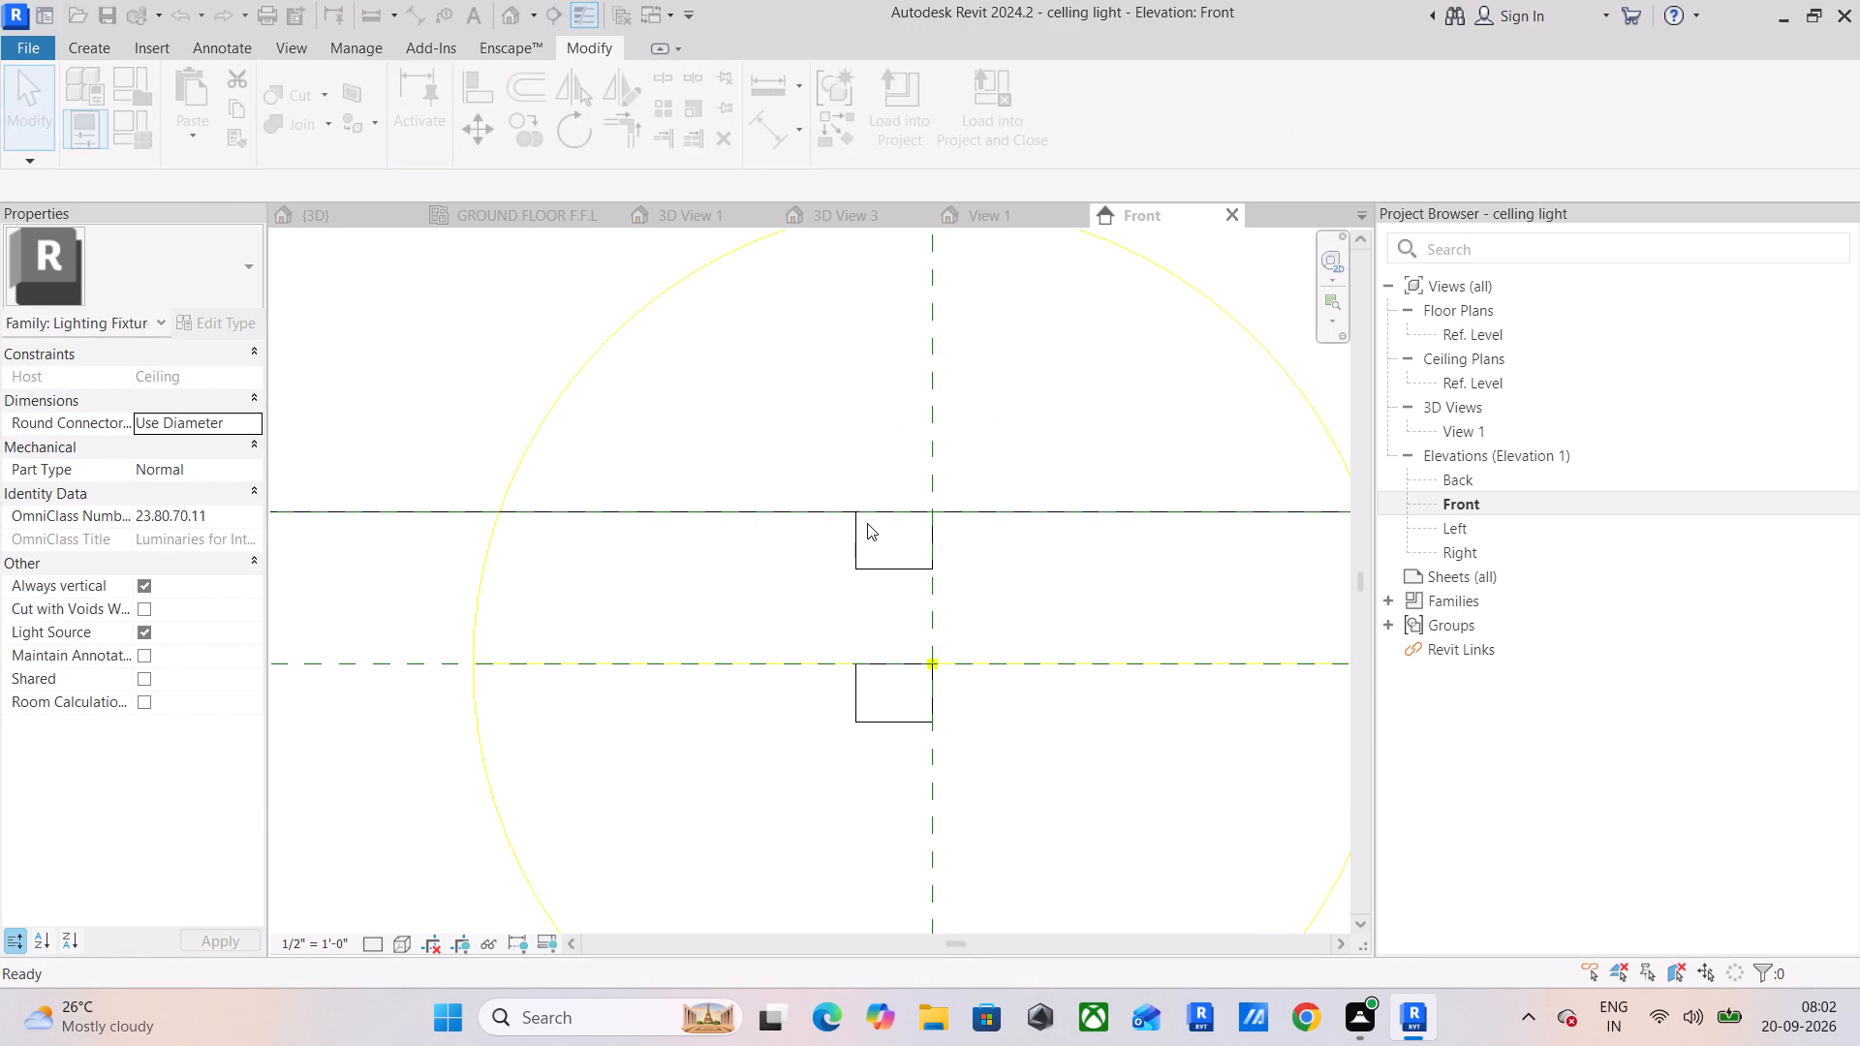
Delete the original light extrusion at the ceiling line, keeping only the lower copy.
click(918, 564)
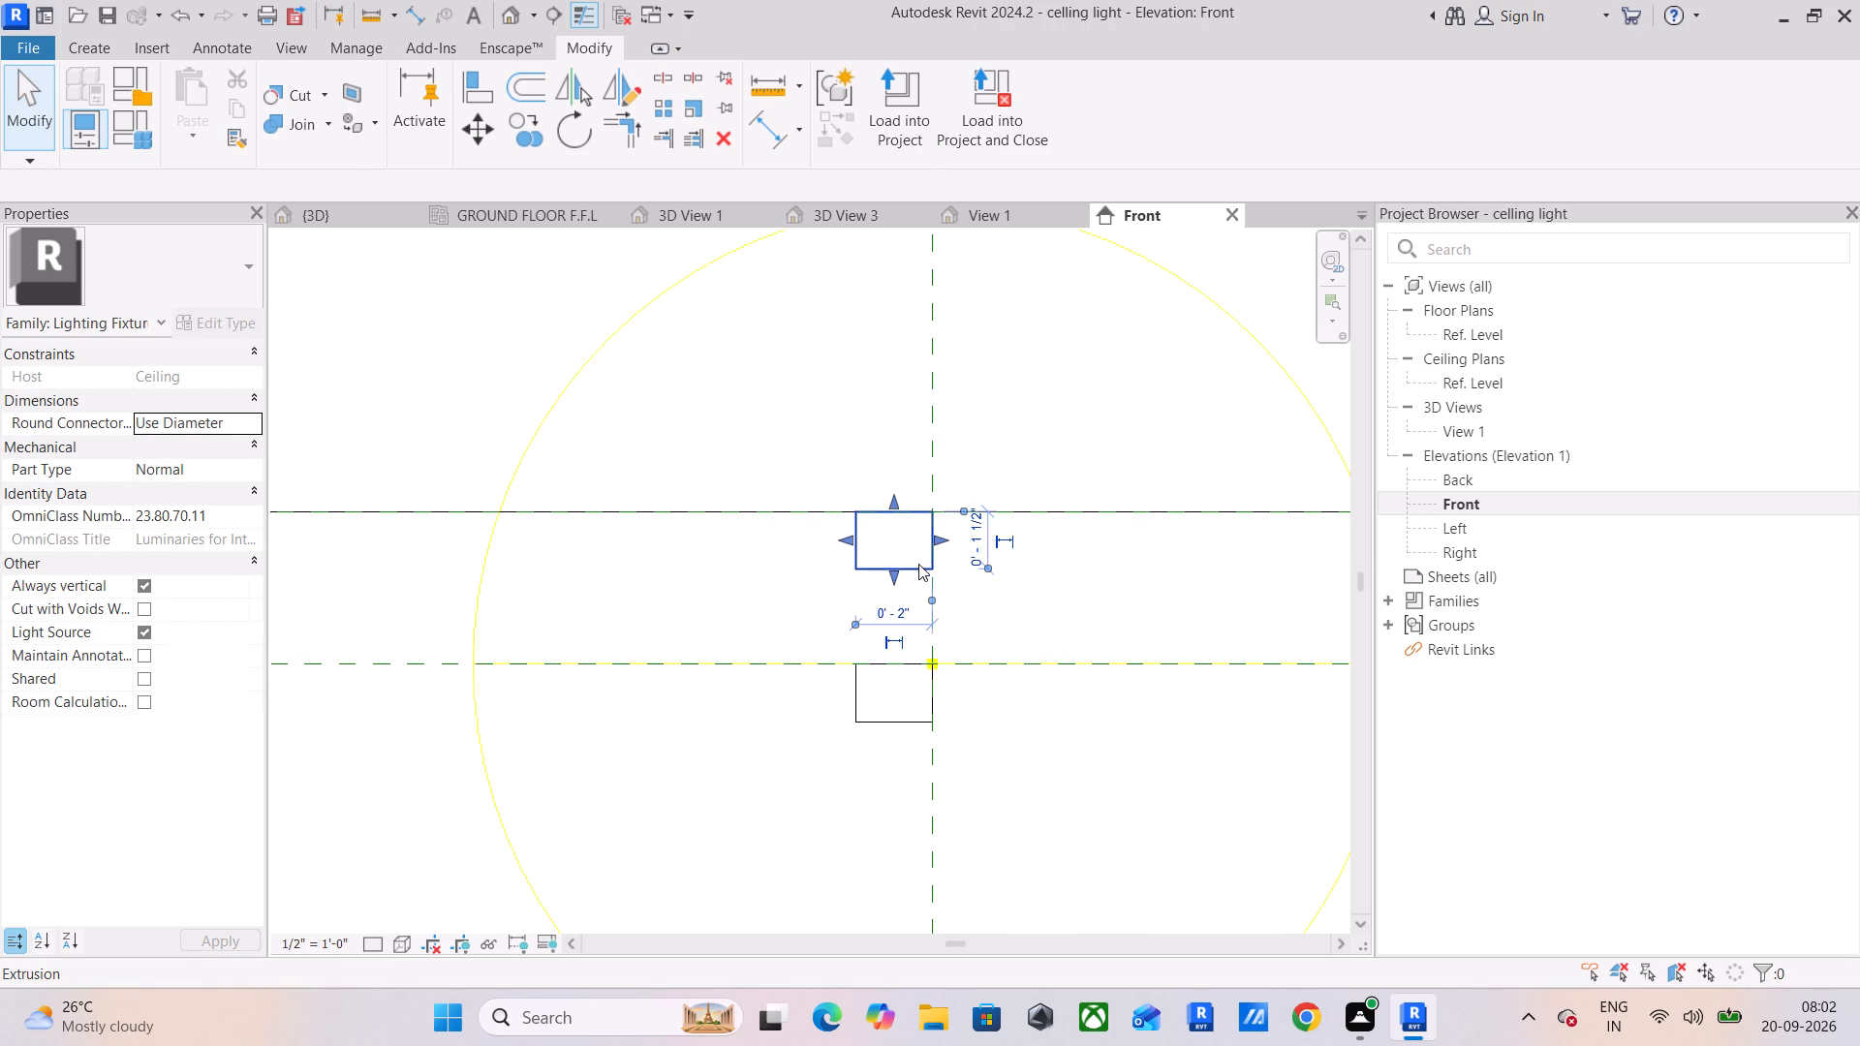
key(Delete)
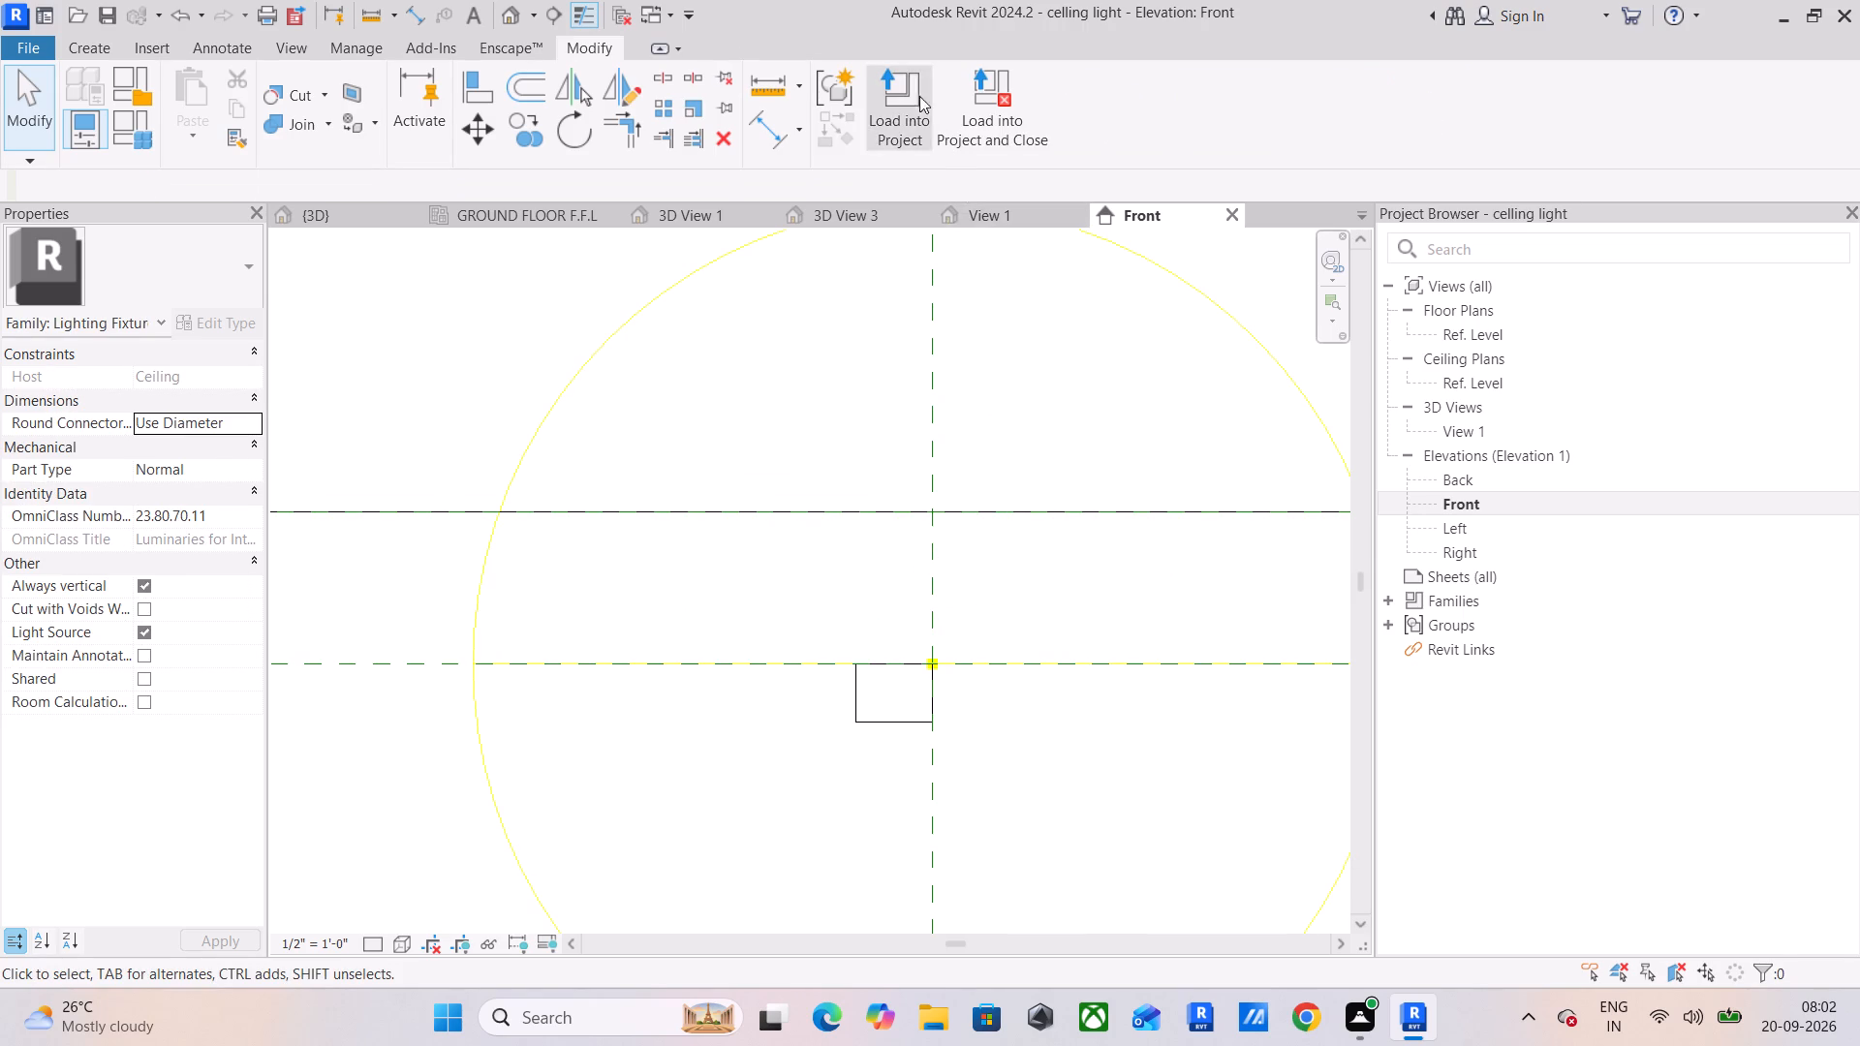
Load the celling light family into intenship project 3.rvt, overwriting the existing version without its parameter values.
click(919, 68)
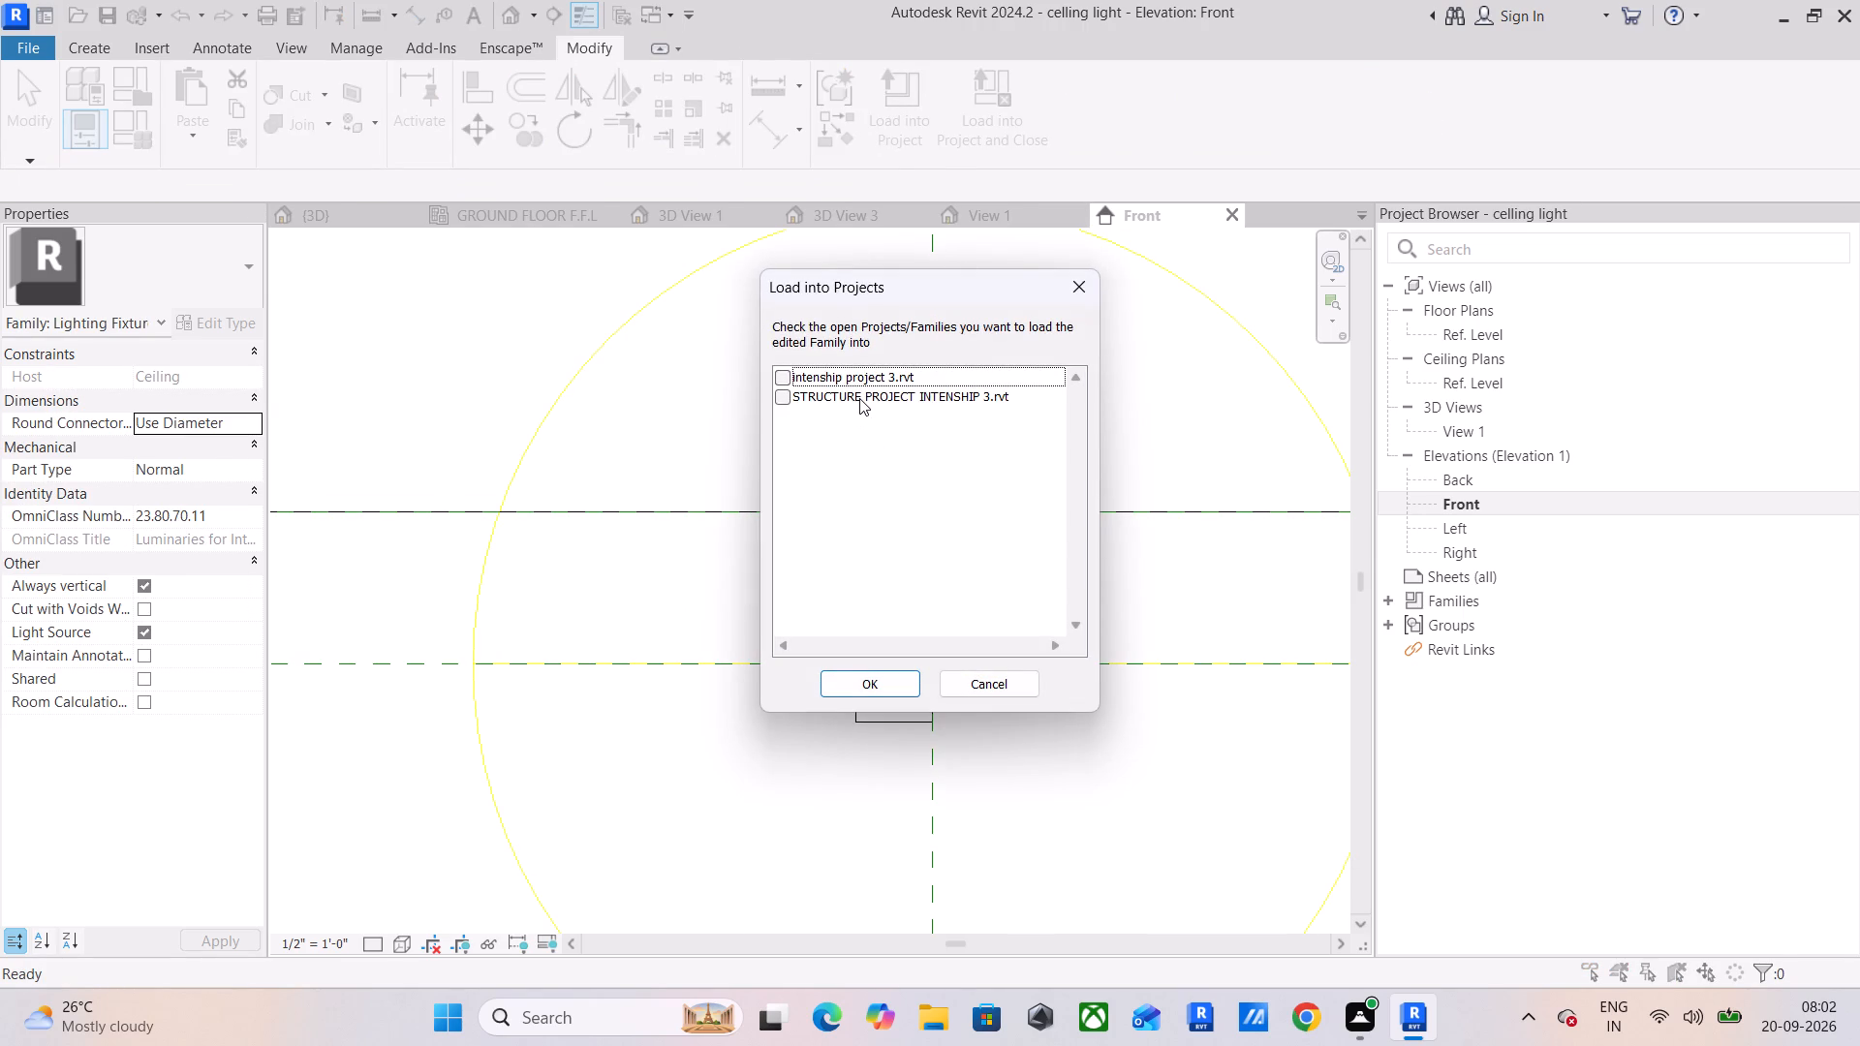
click(865, 383)
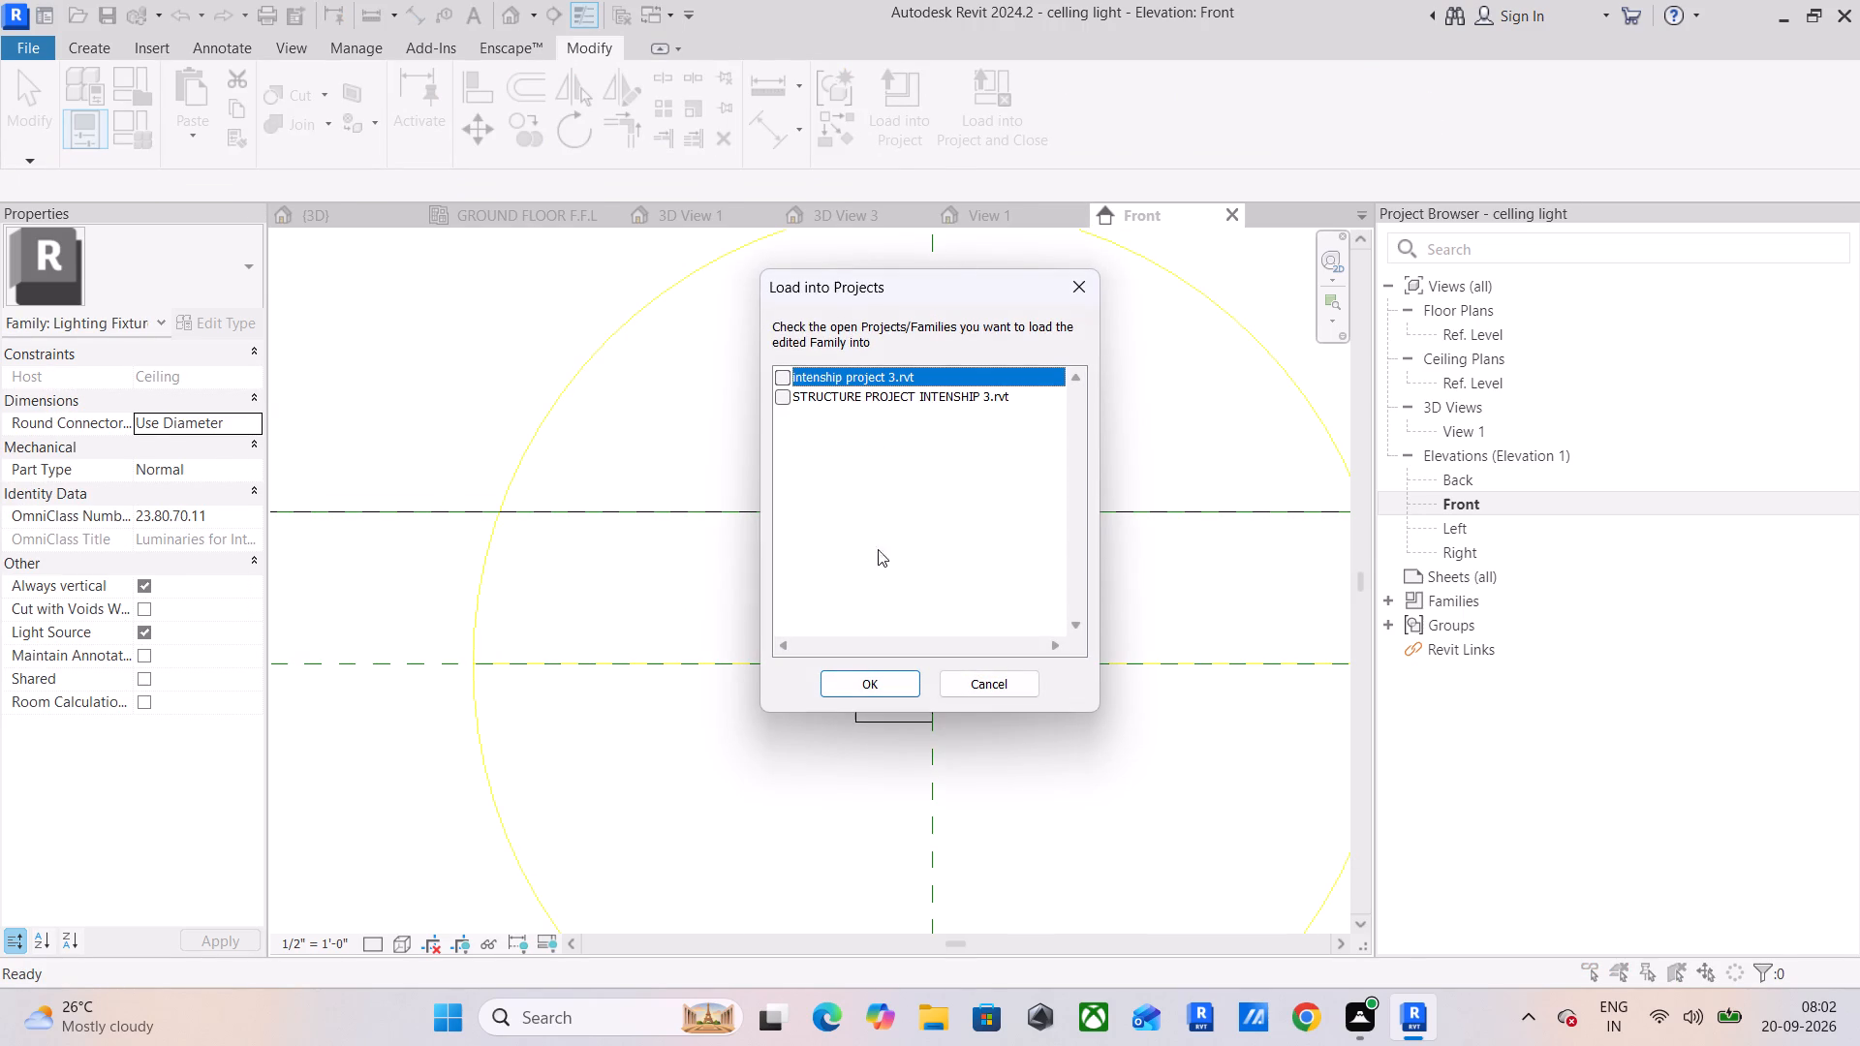
click(785, 378)
click(879, 675)
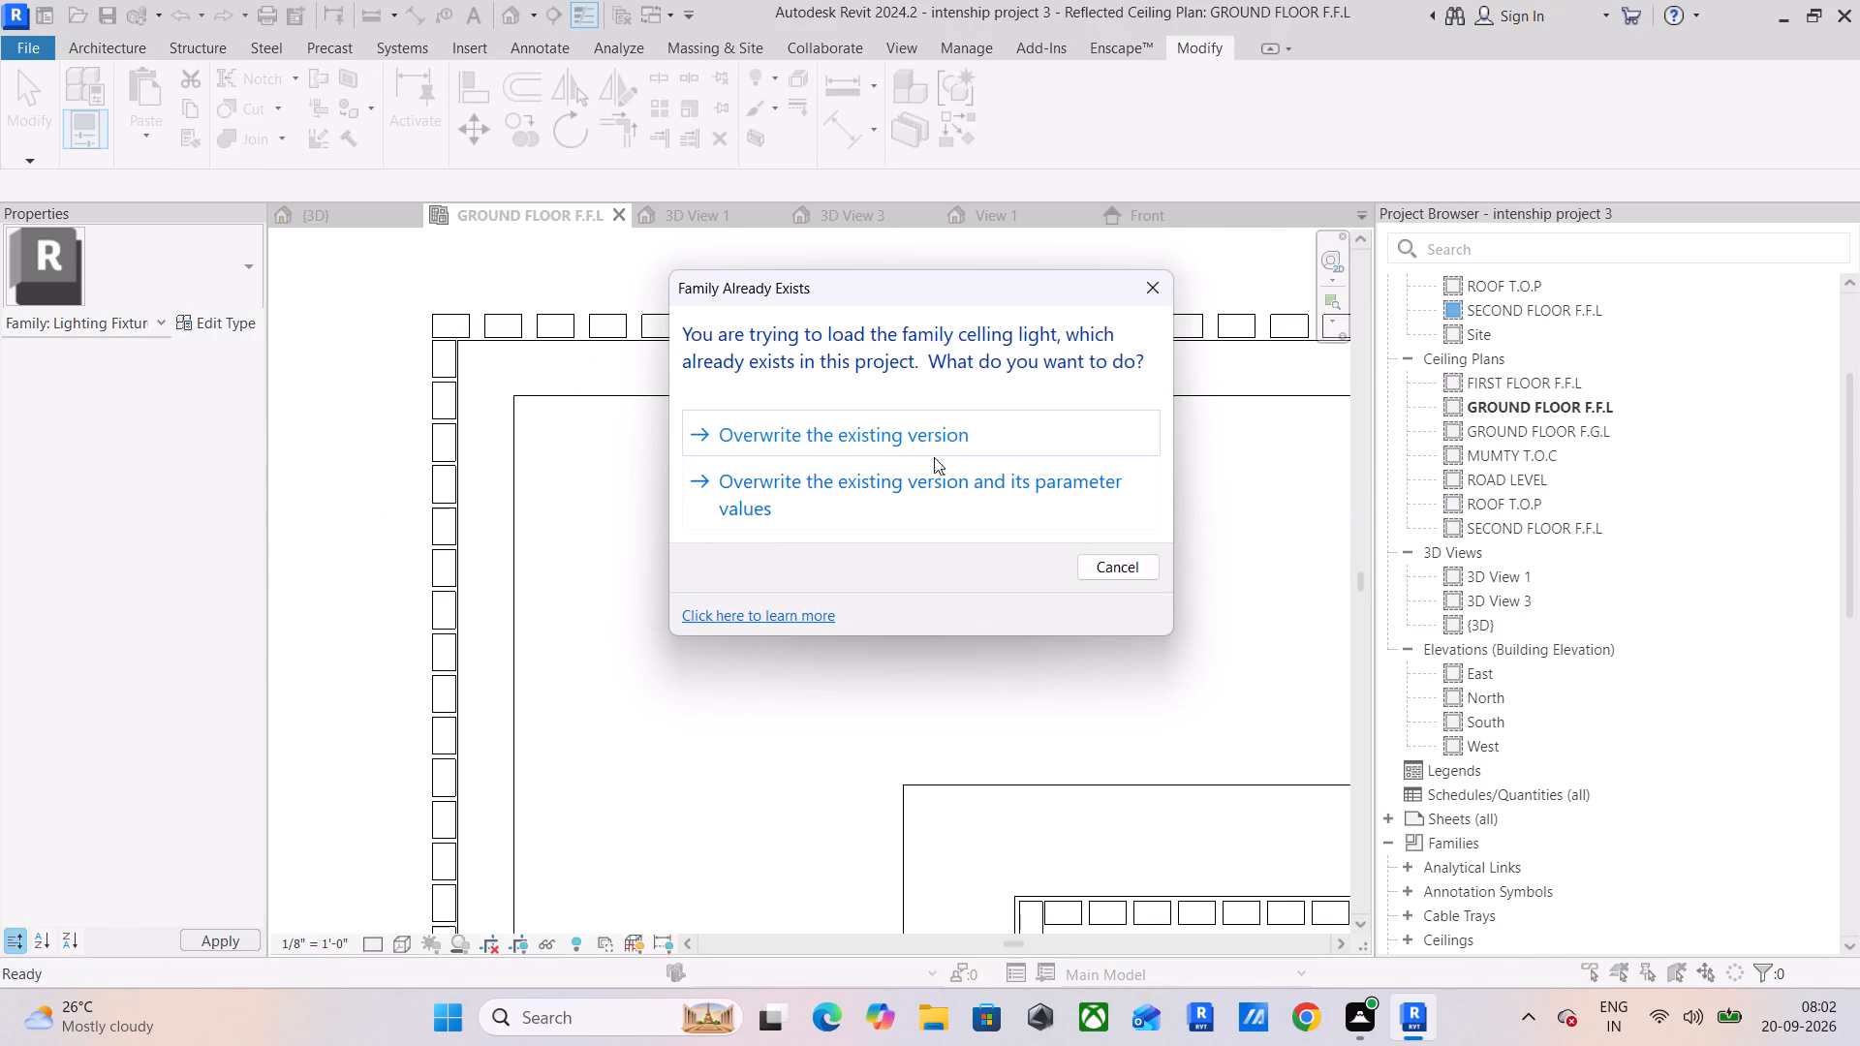
click(907, 441)
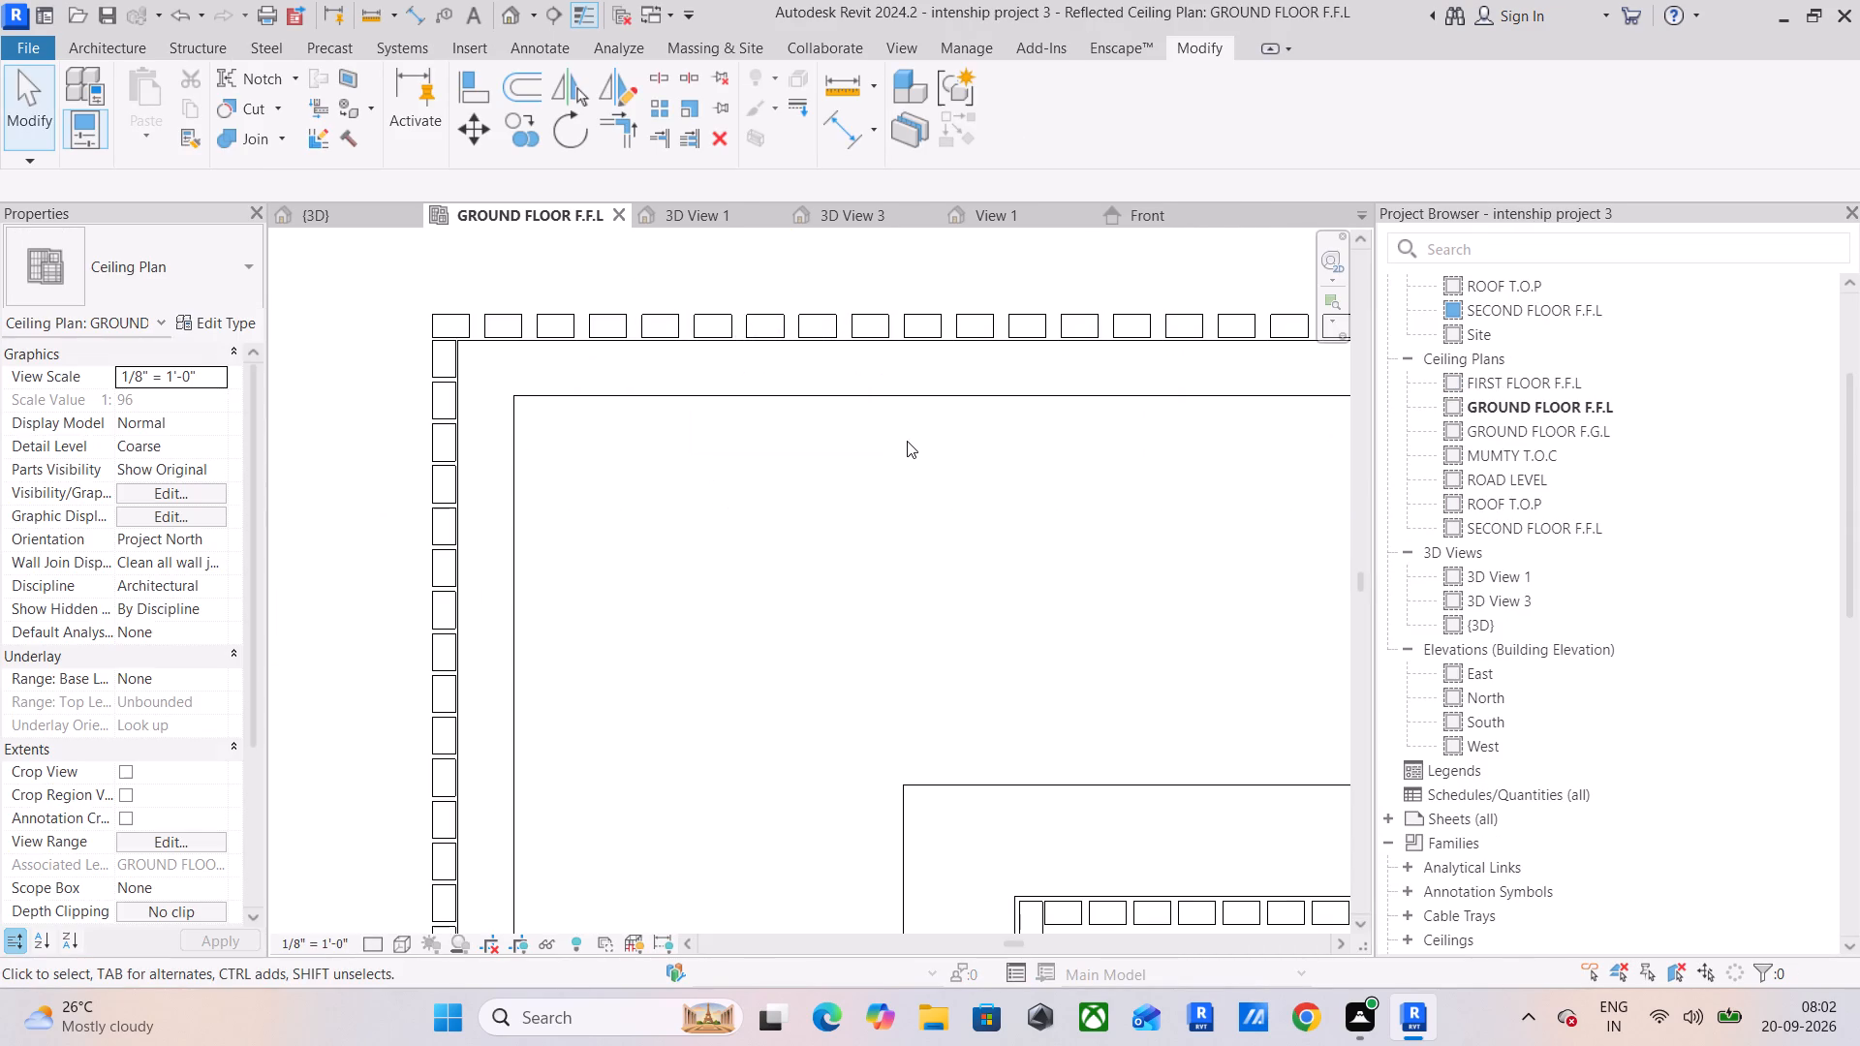
Render 3D View 3 to check the bedroom ceiling lighting, and return to the model view.
scroll(552, 442, down, 2)
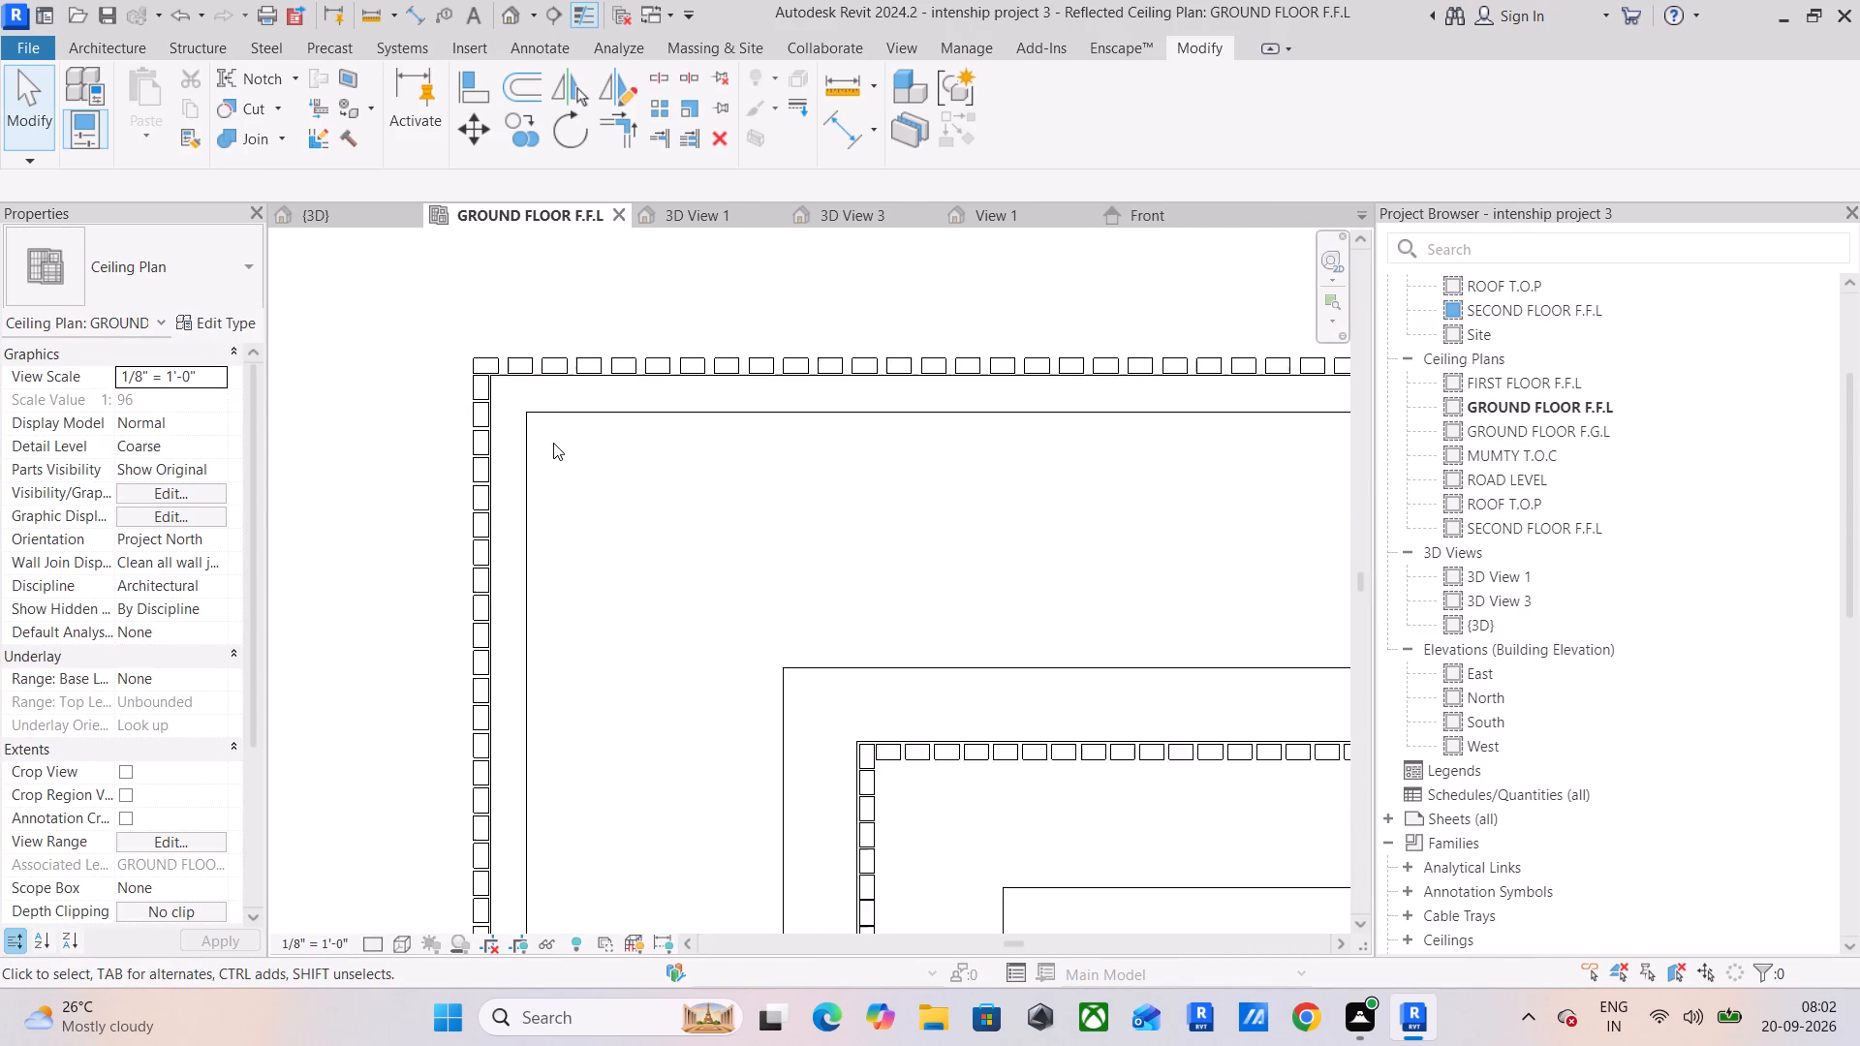
scroll(553, 443, down, 2)
text(RR)
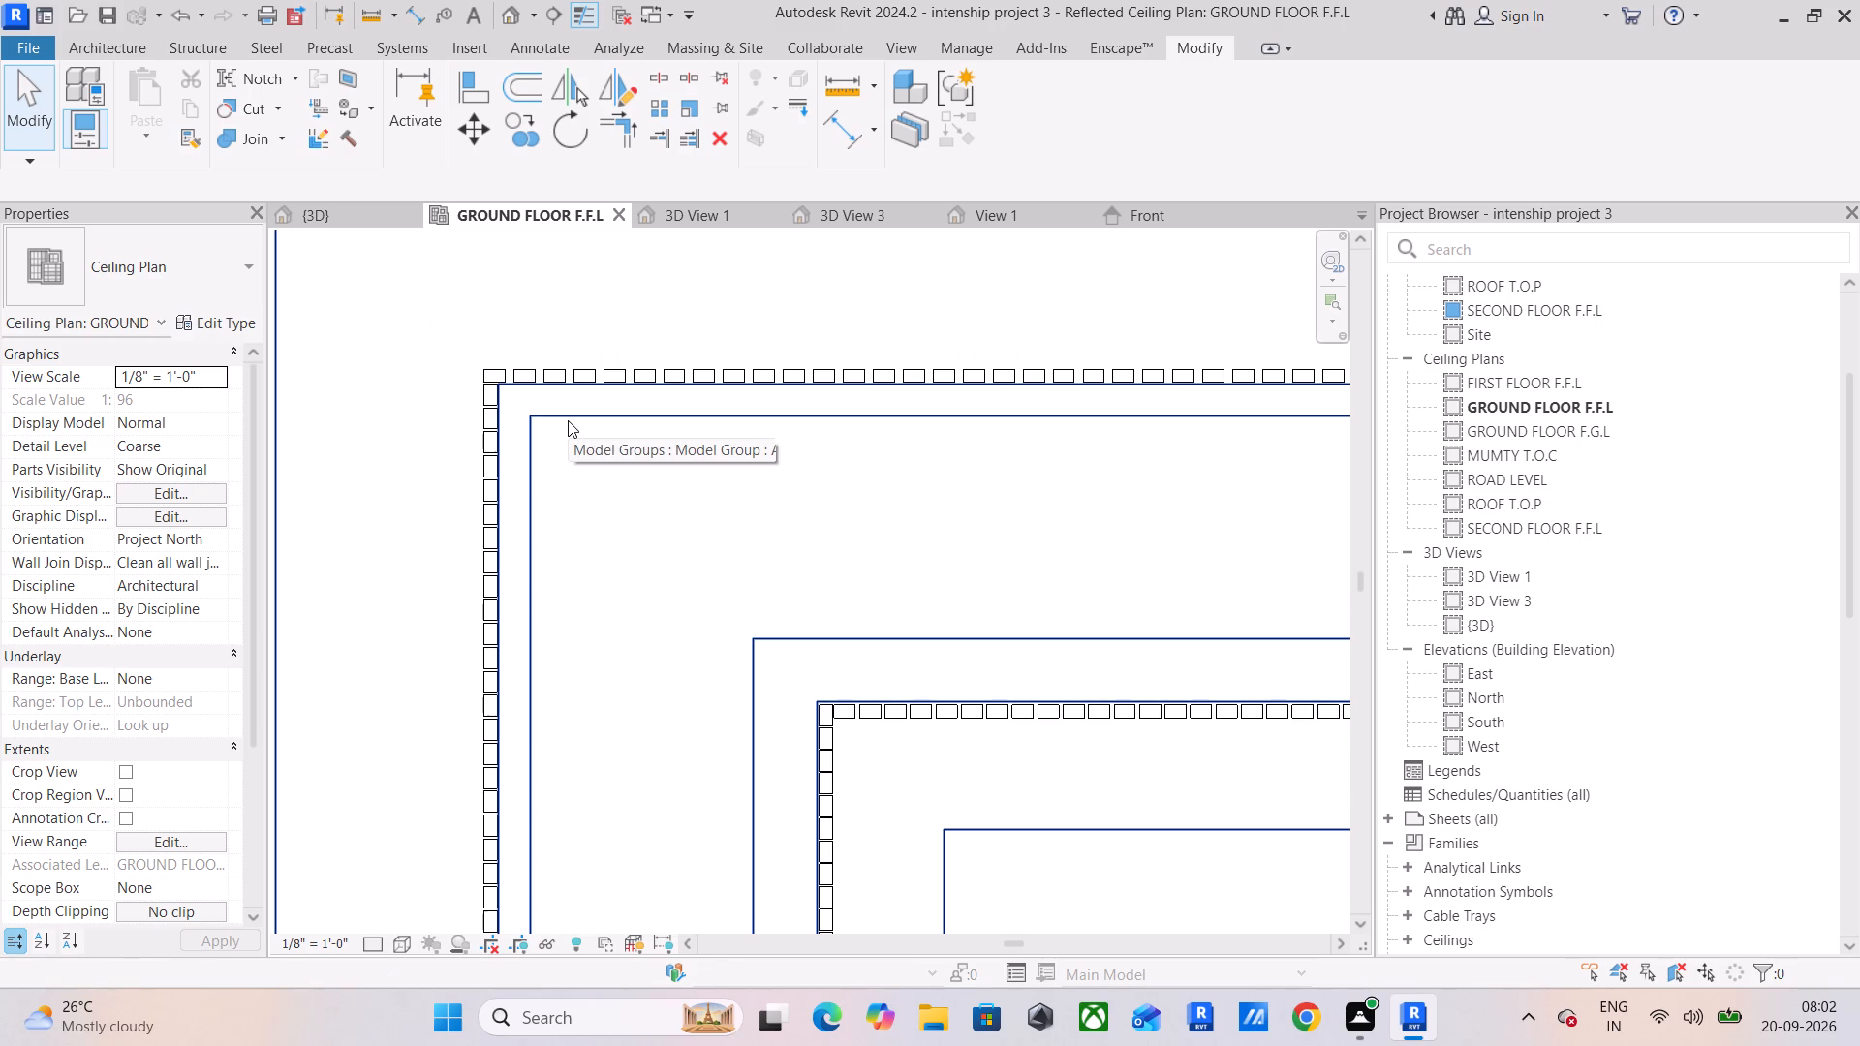
click(859, 212)
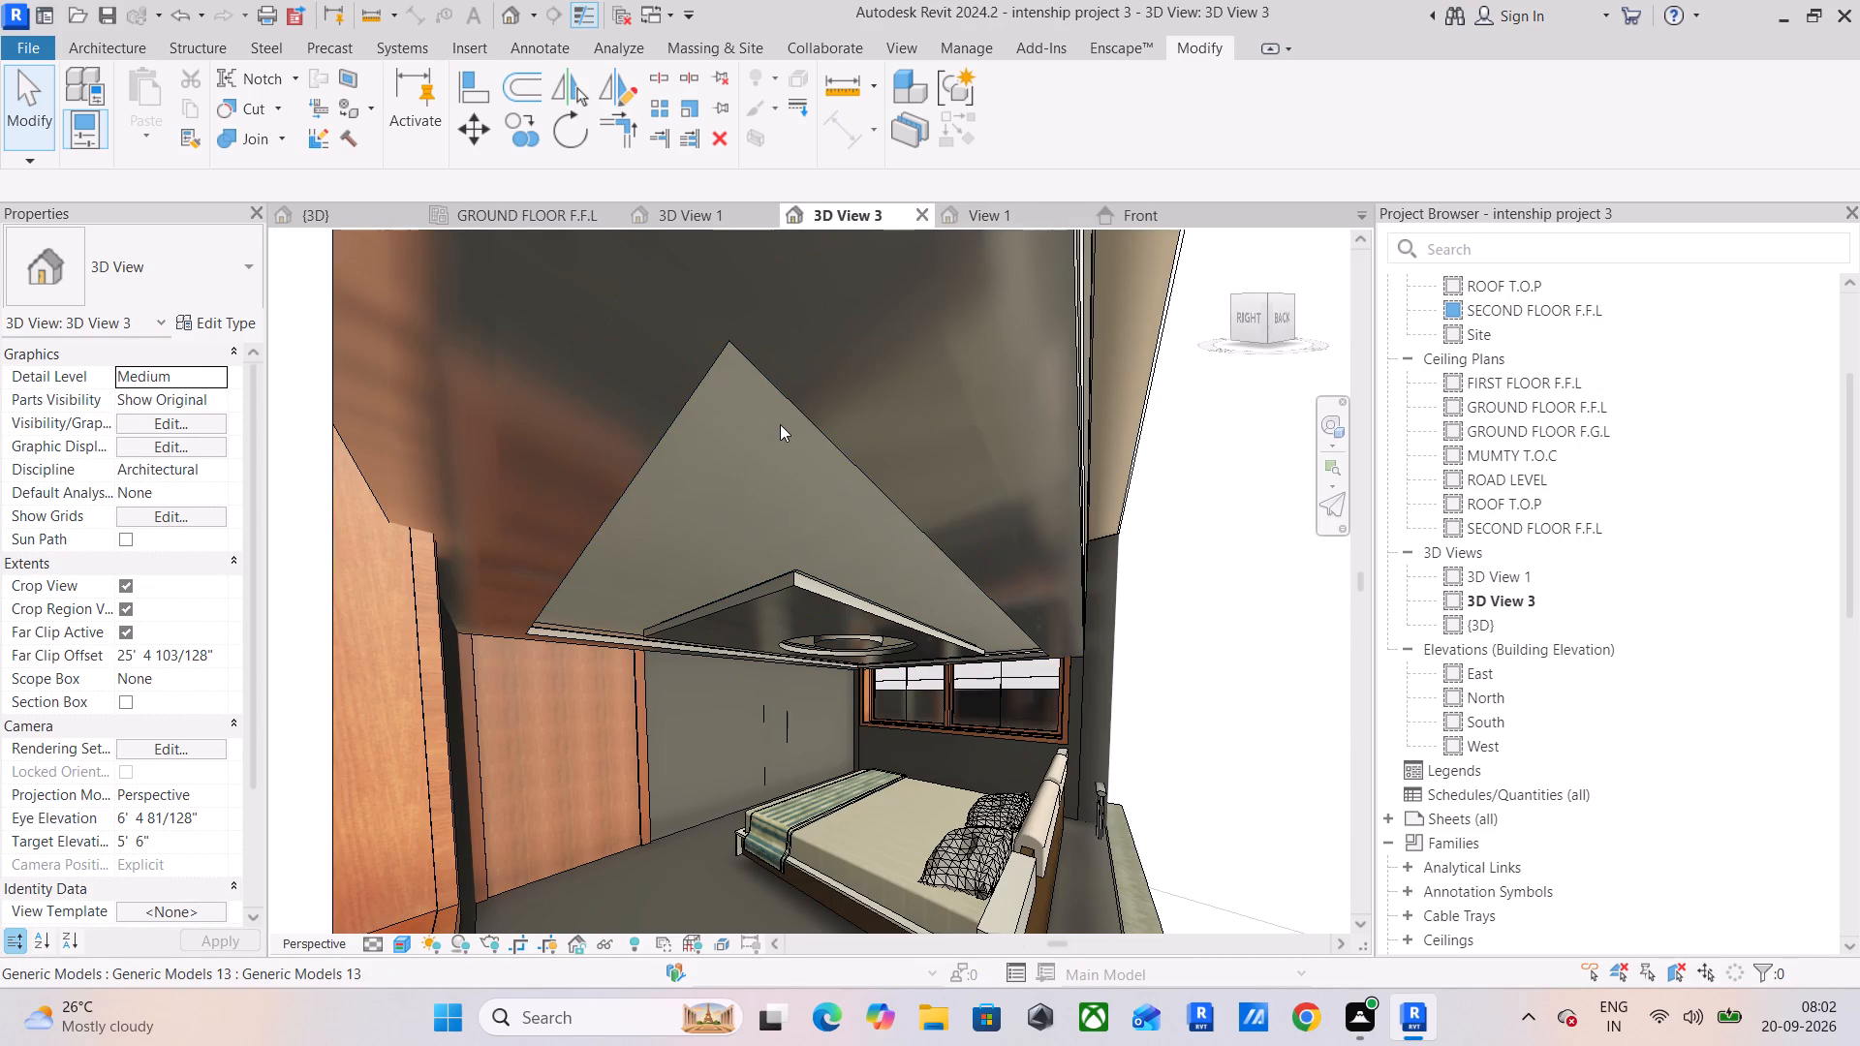
text(RR)
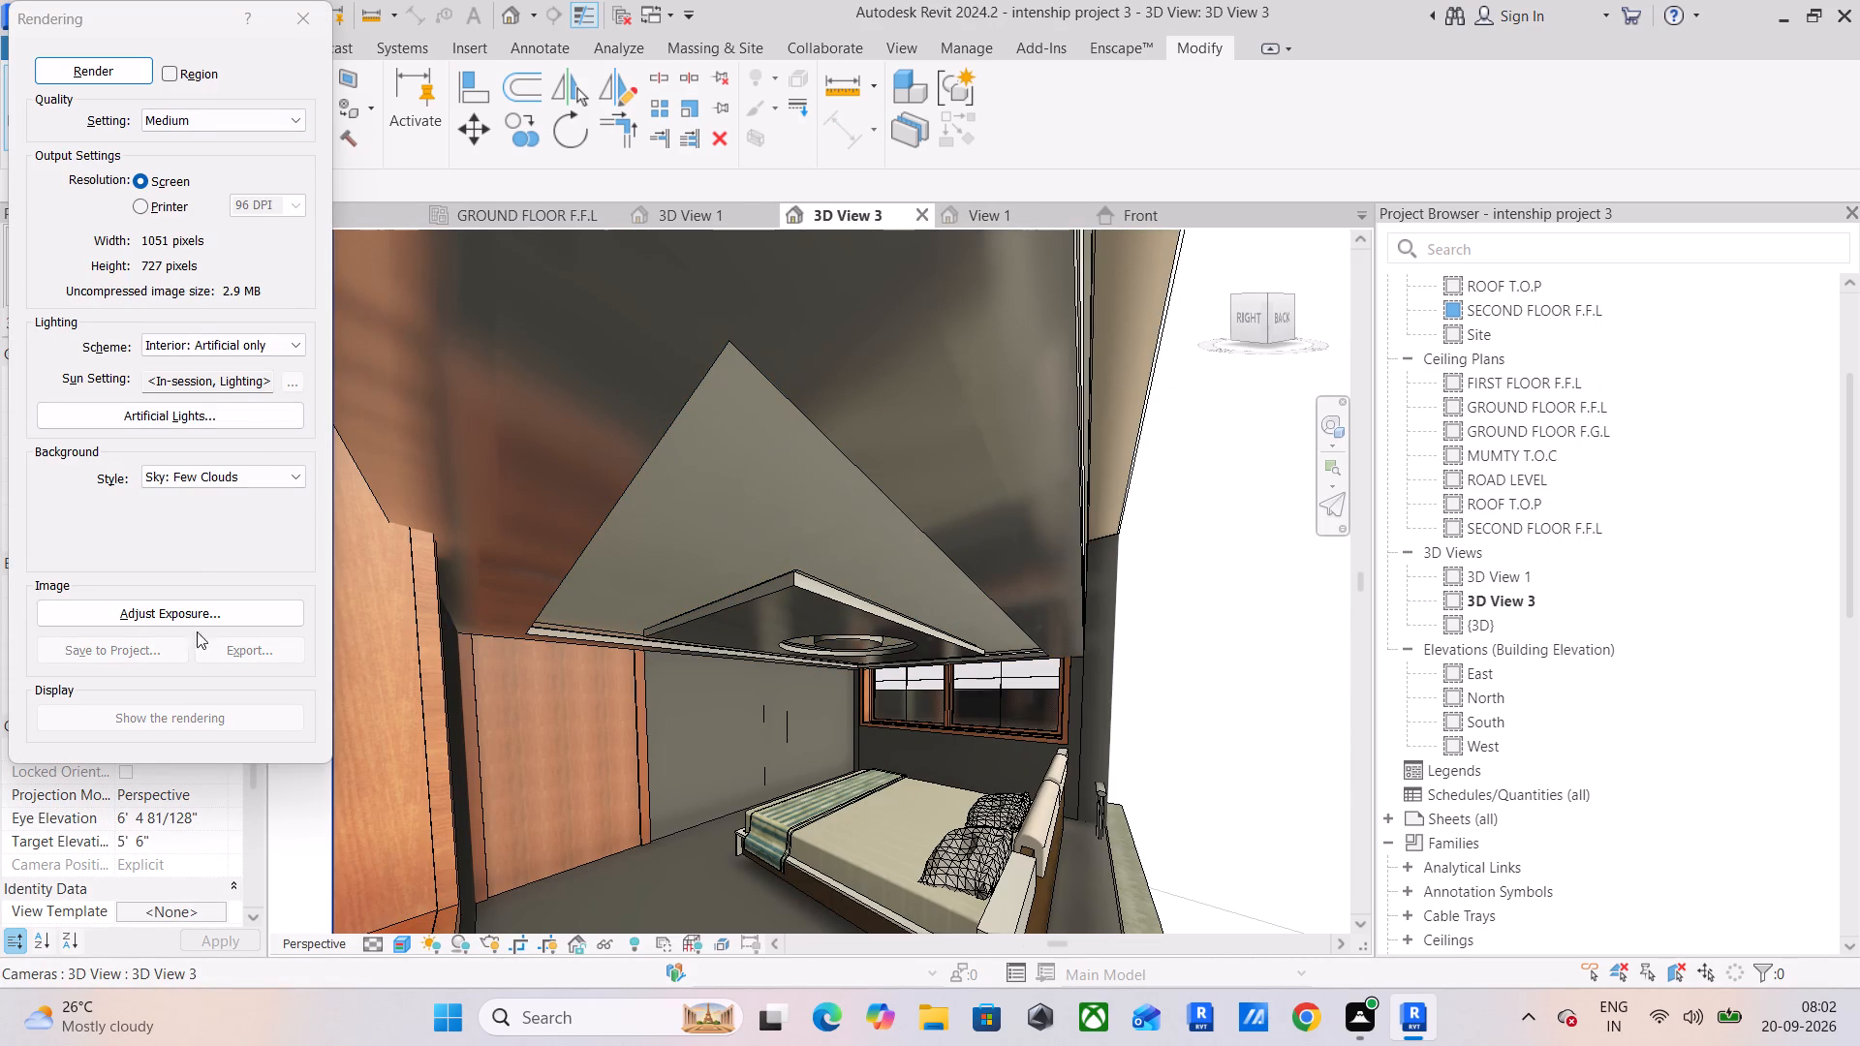
click(105, 62)
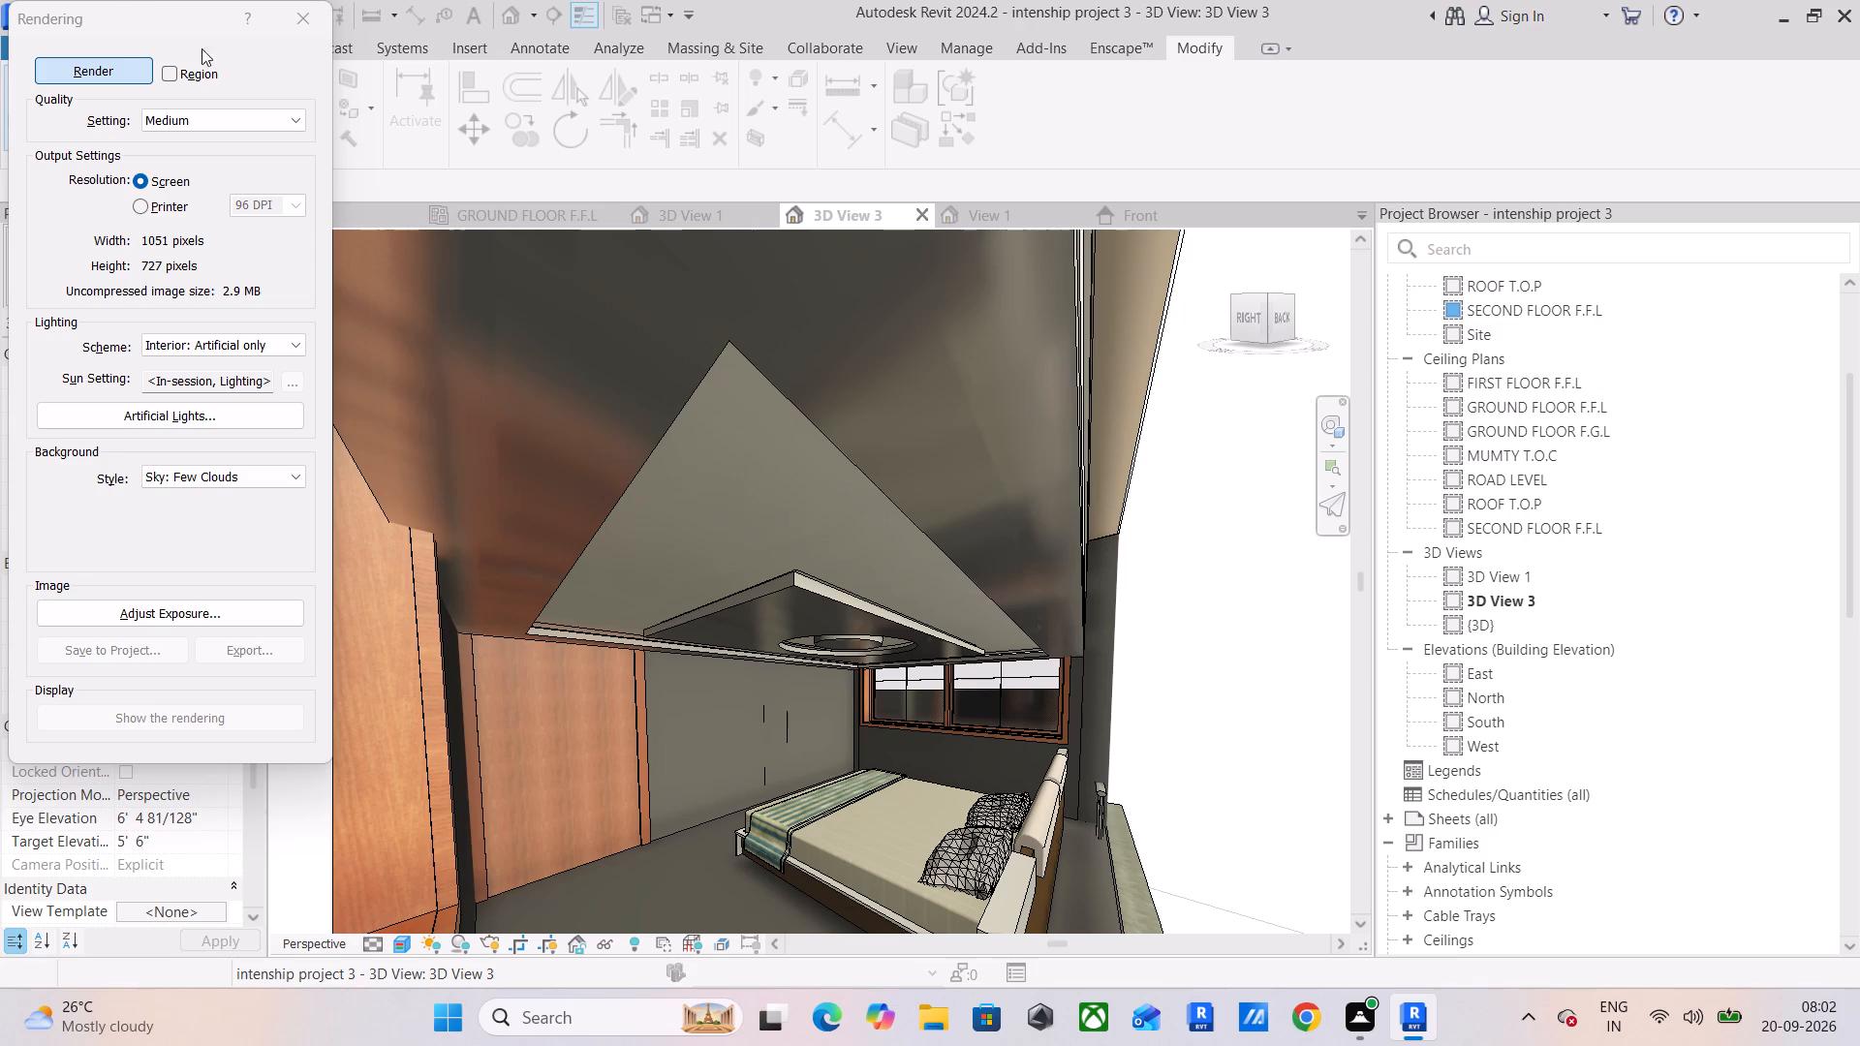
click(119, 76)
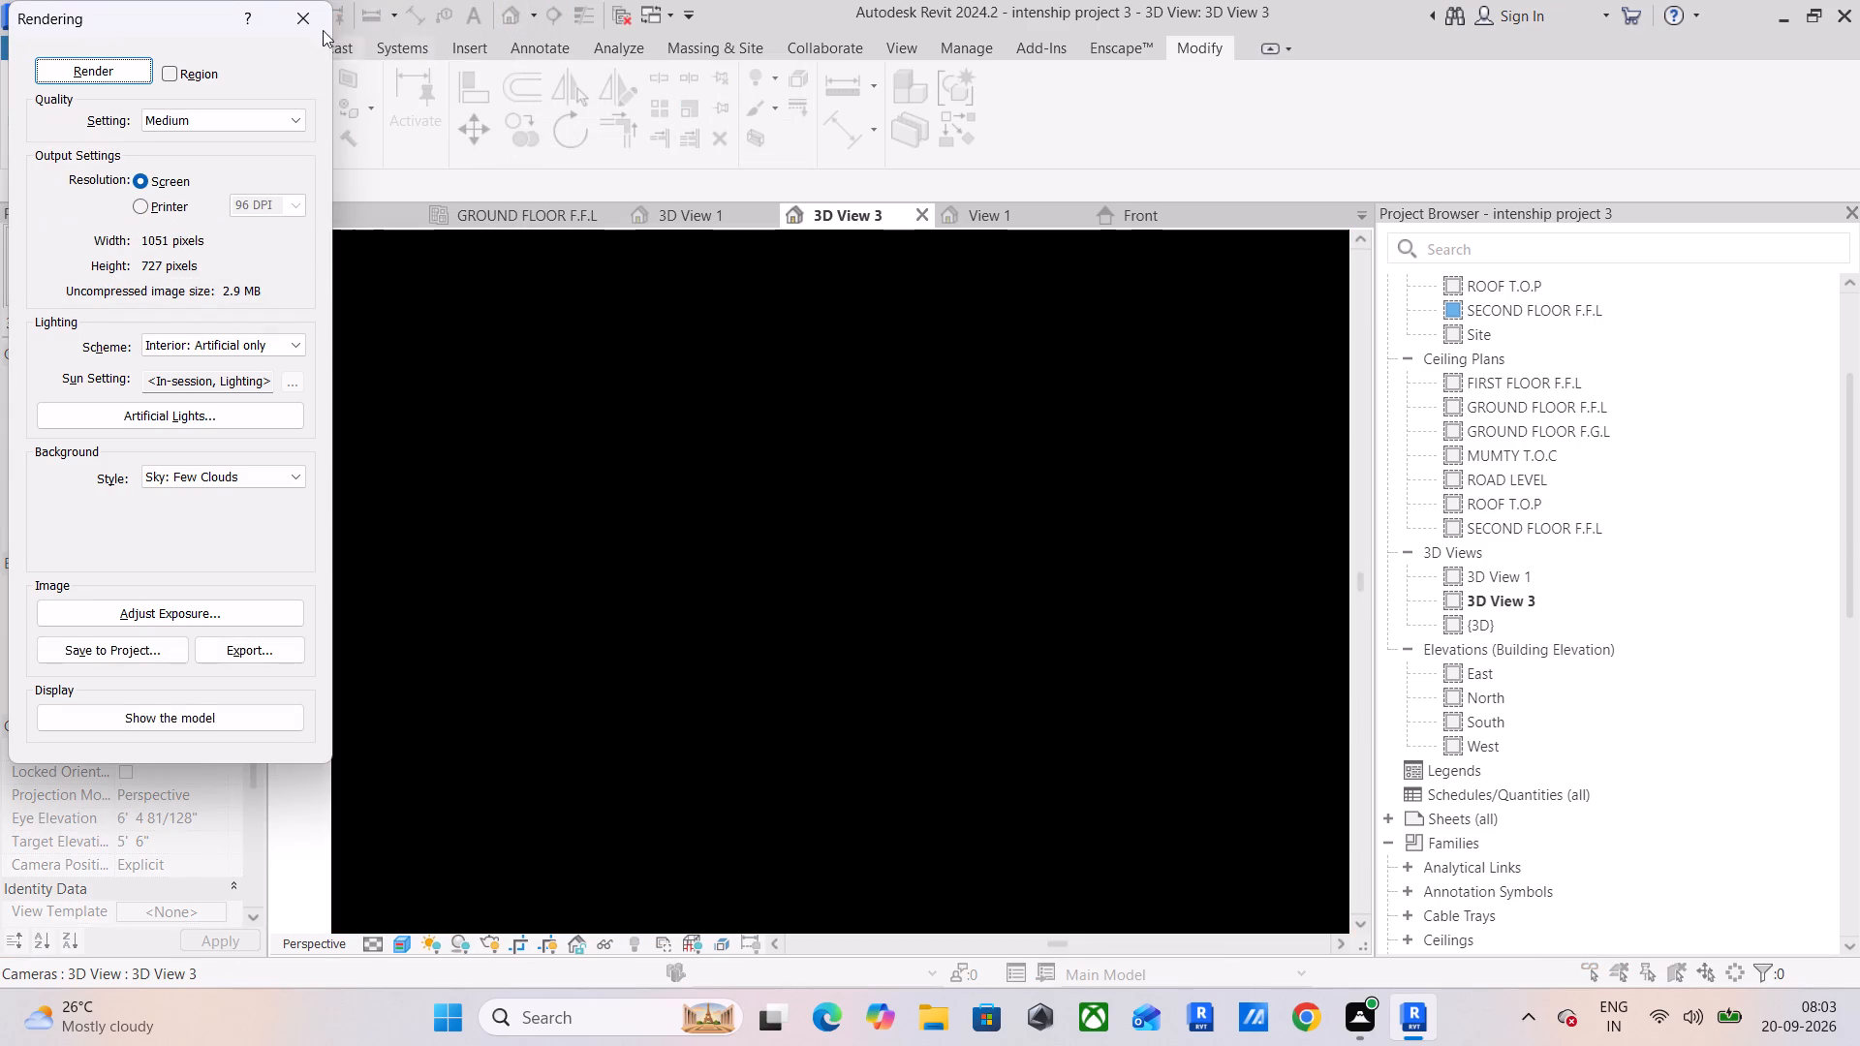
click(308, 15)
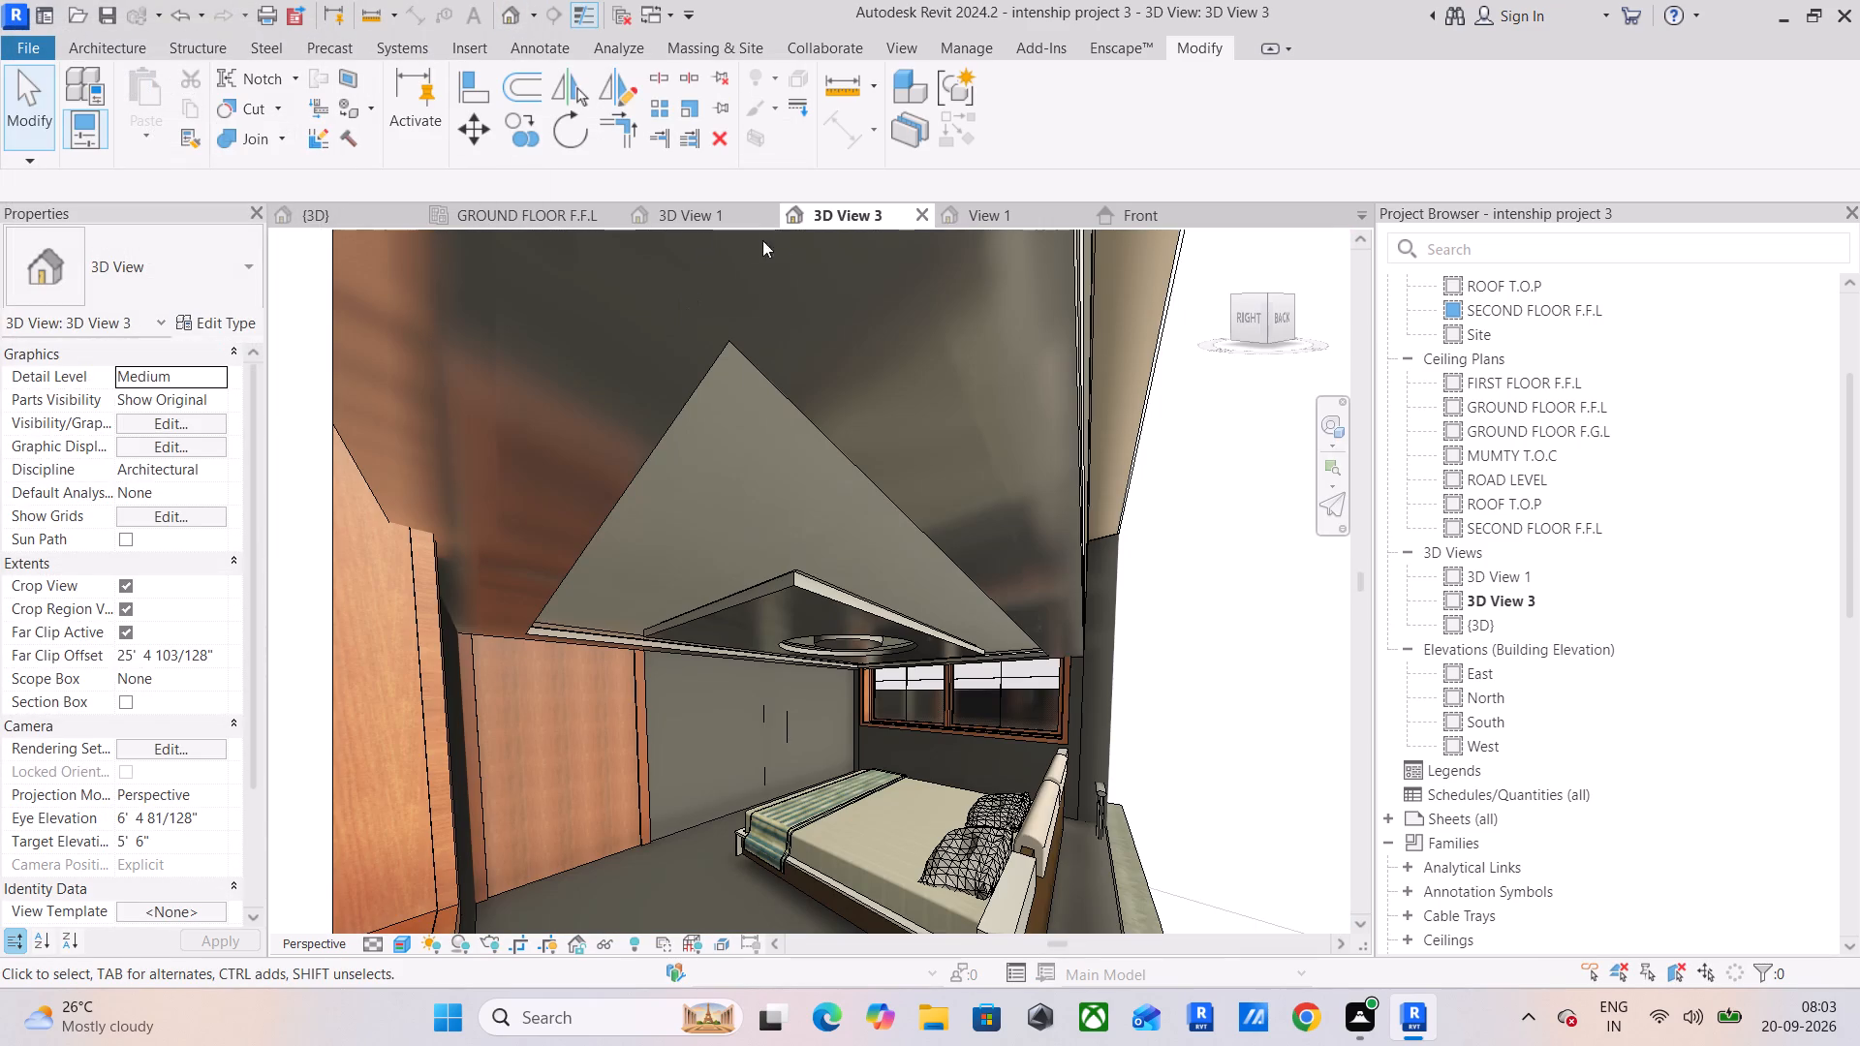
Open the bedroom ceiling's in-place model in 3D View 3, inspect its LIGHT strip extrusion, and finish the model without editing it.
scroll(595, 624, up, 10)
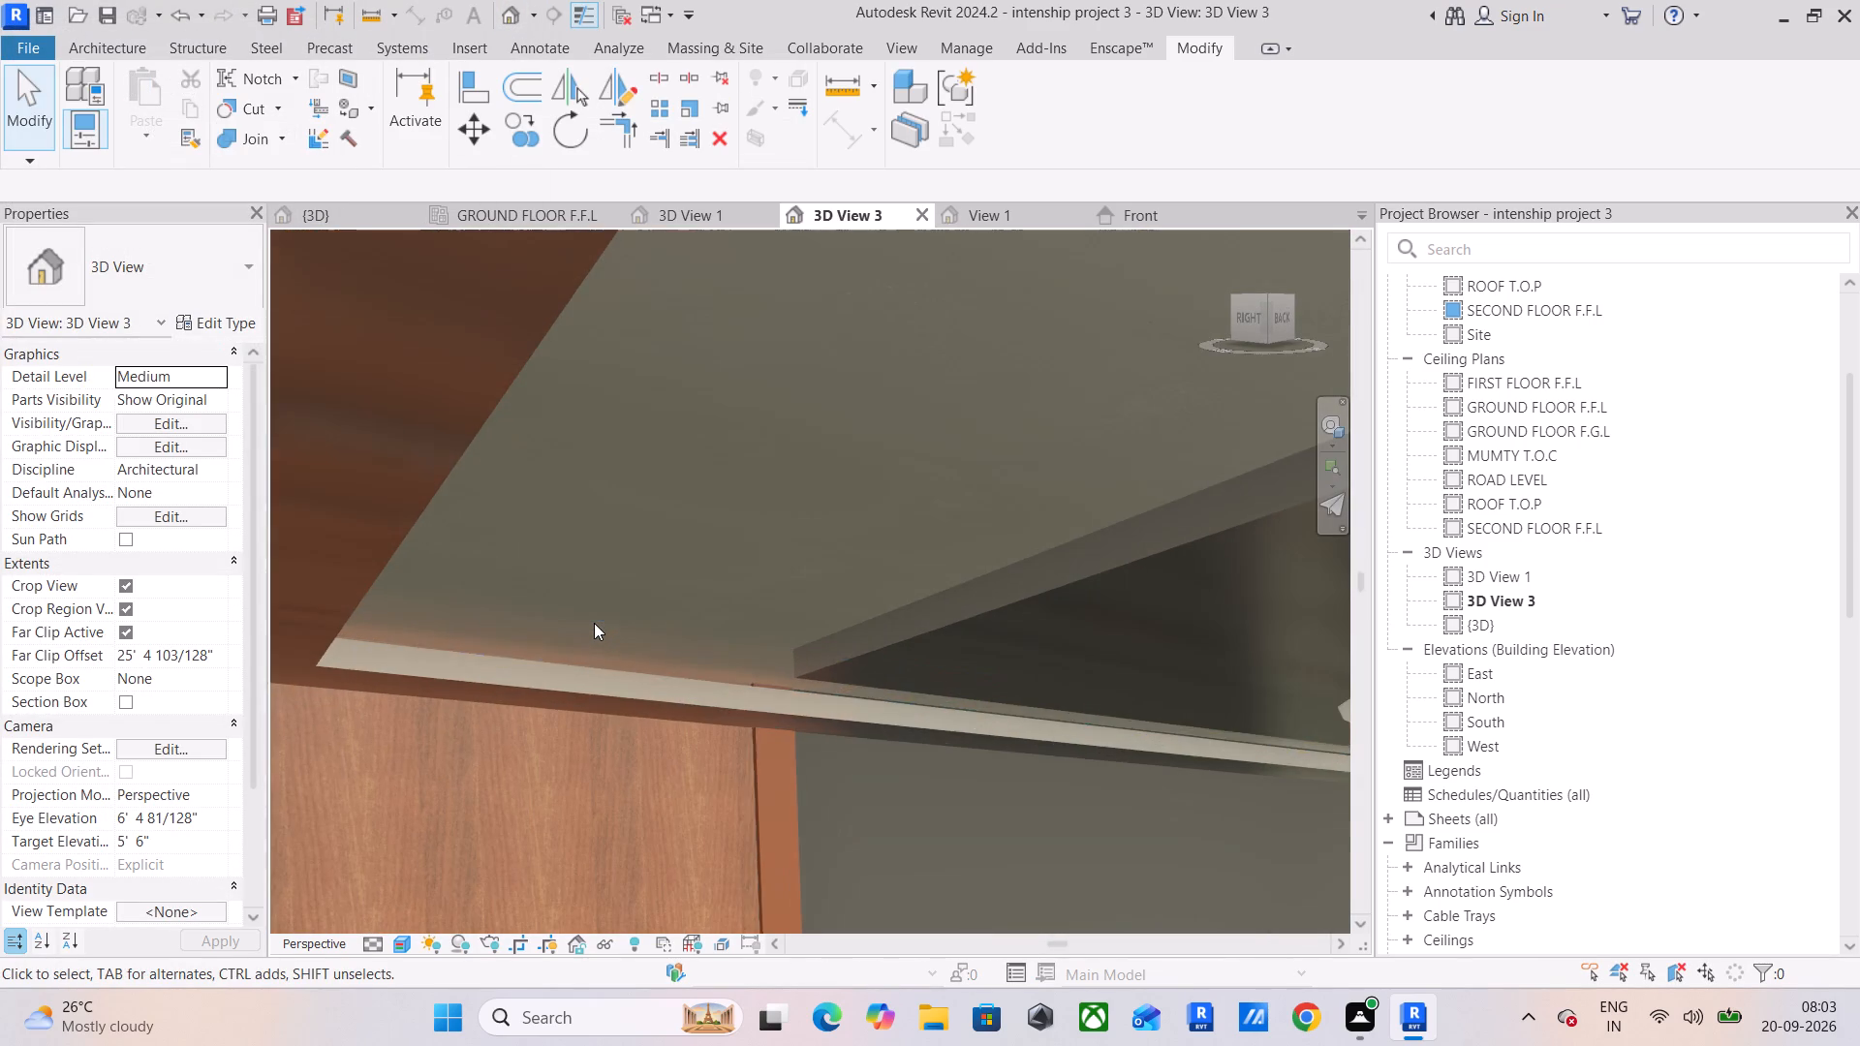
click(602, 651)
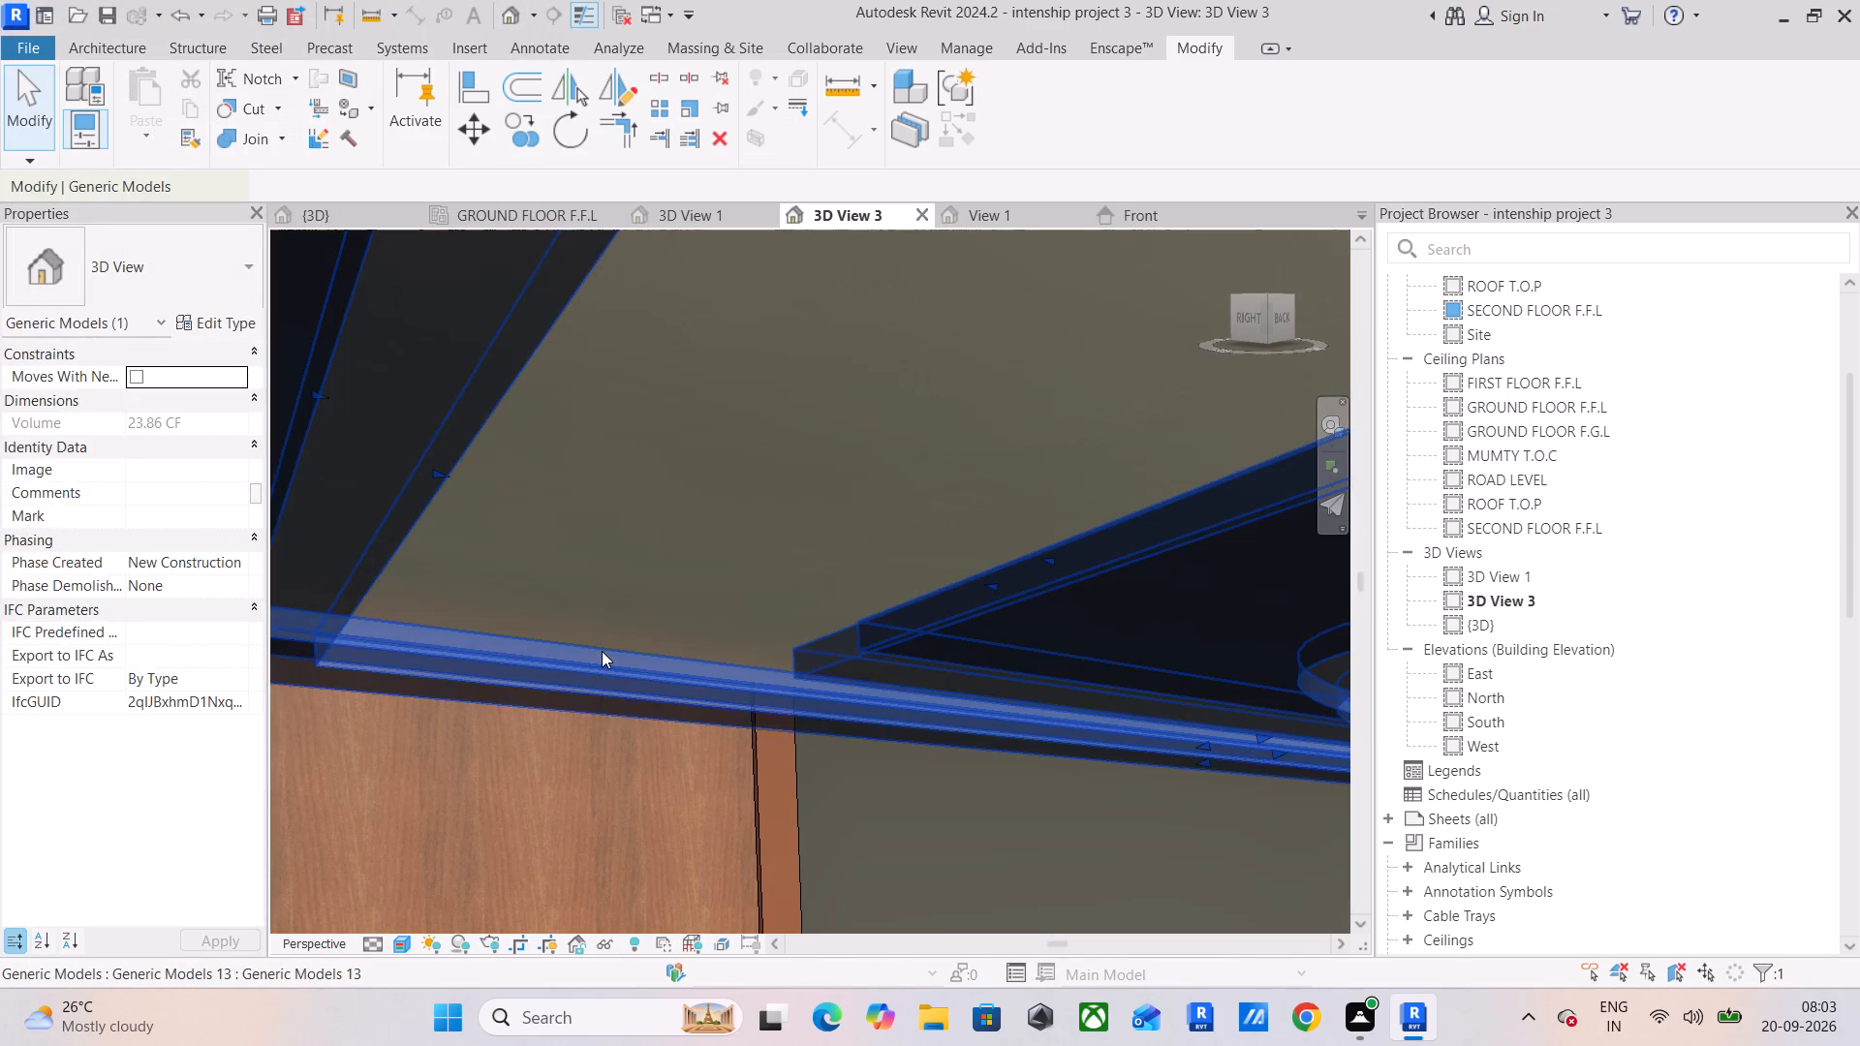
click(1019, 122)
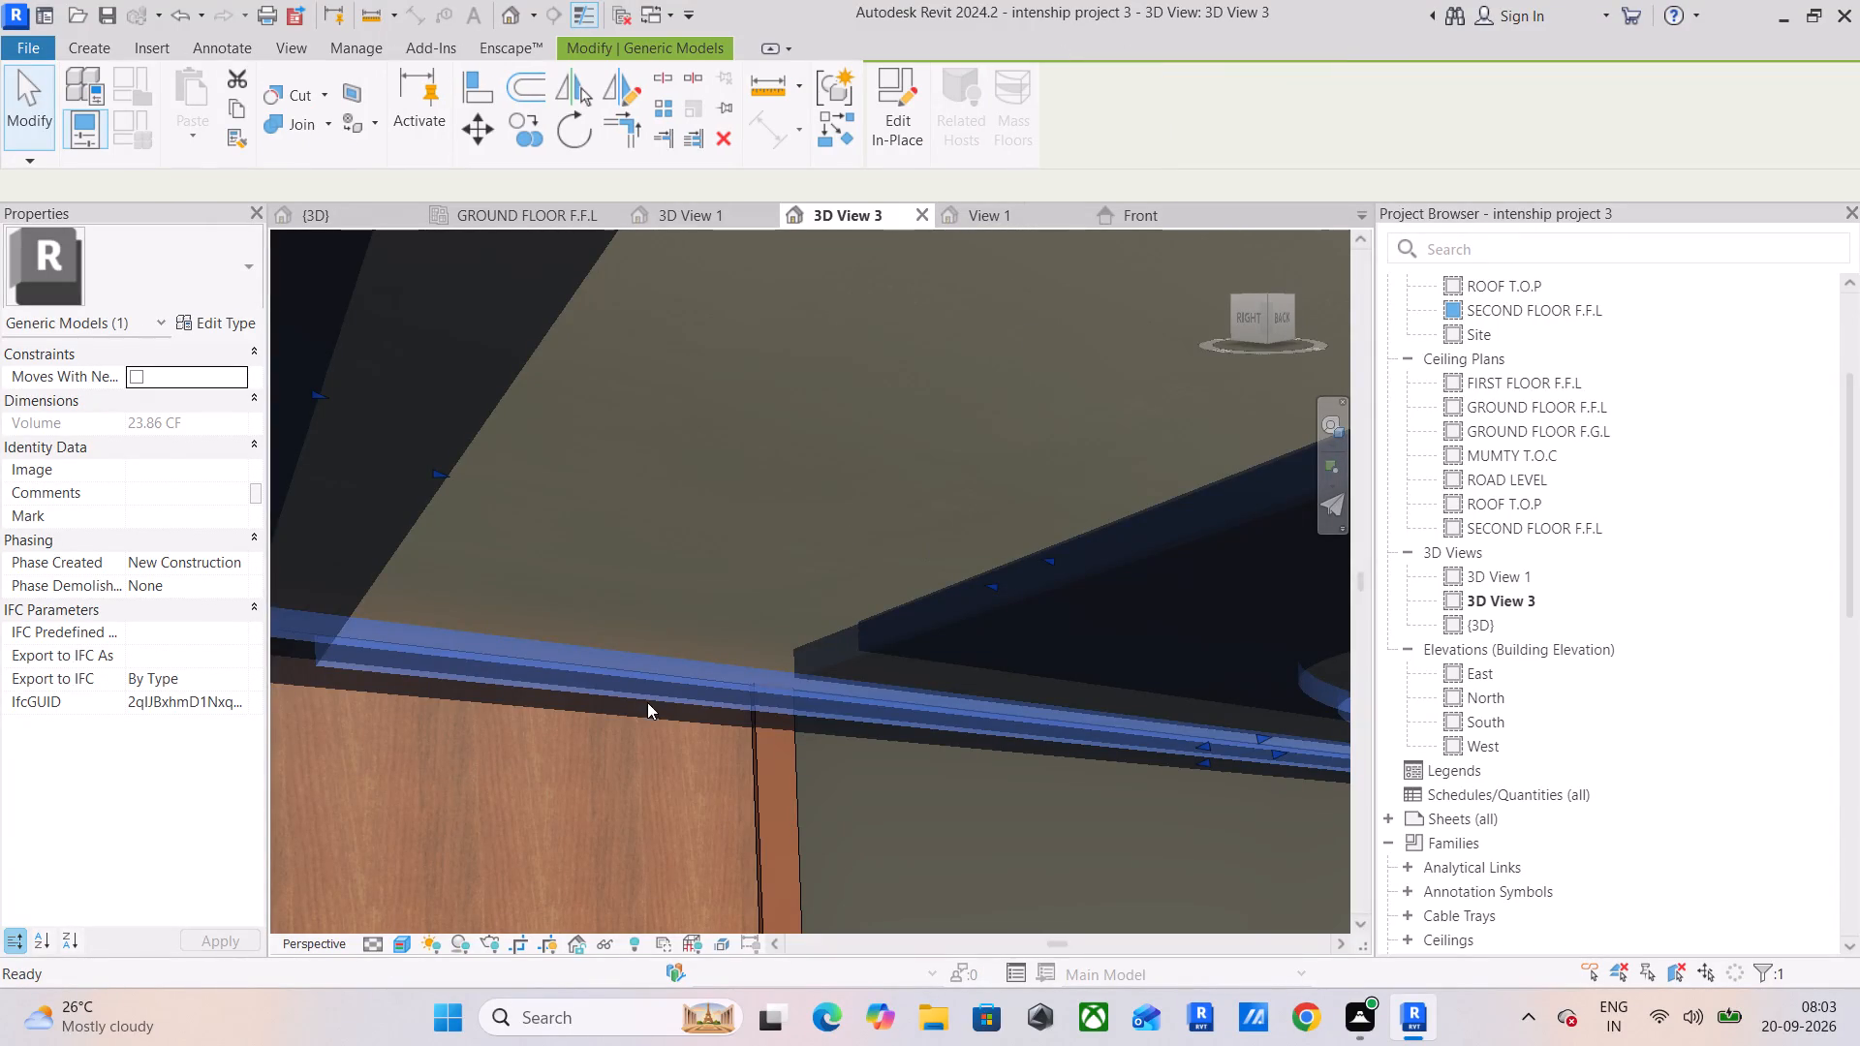
click(648, 661)
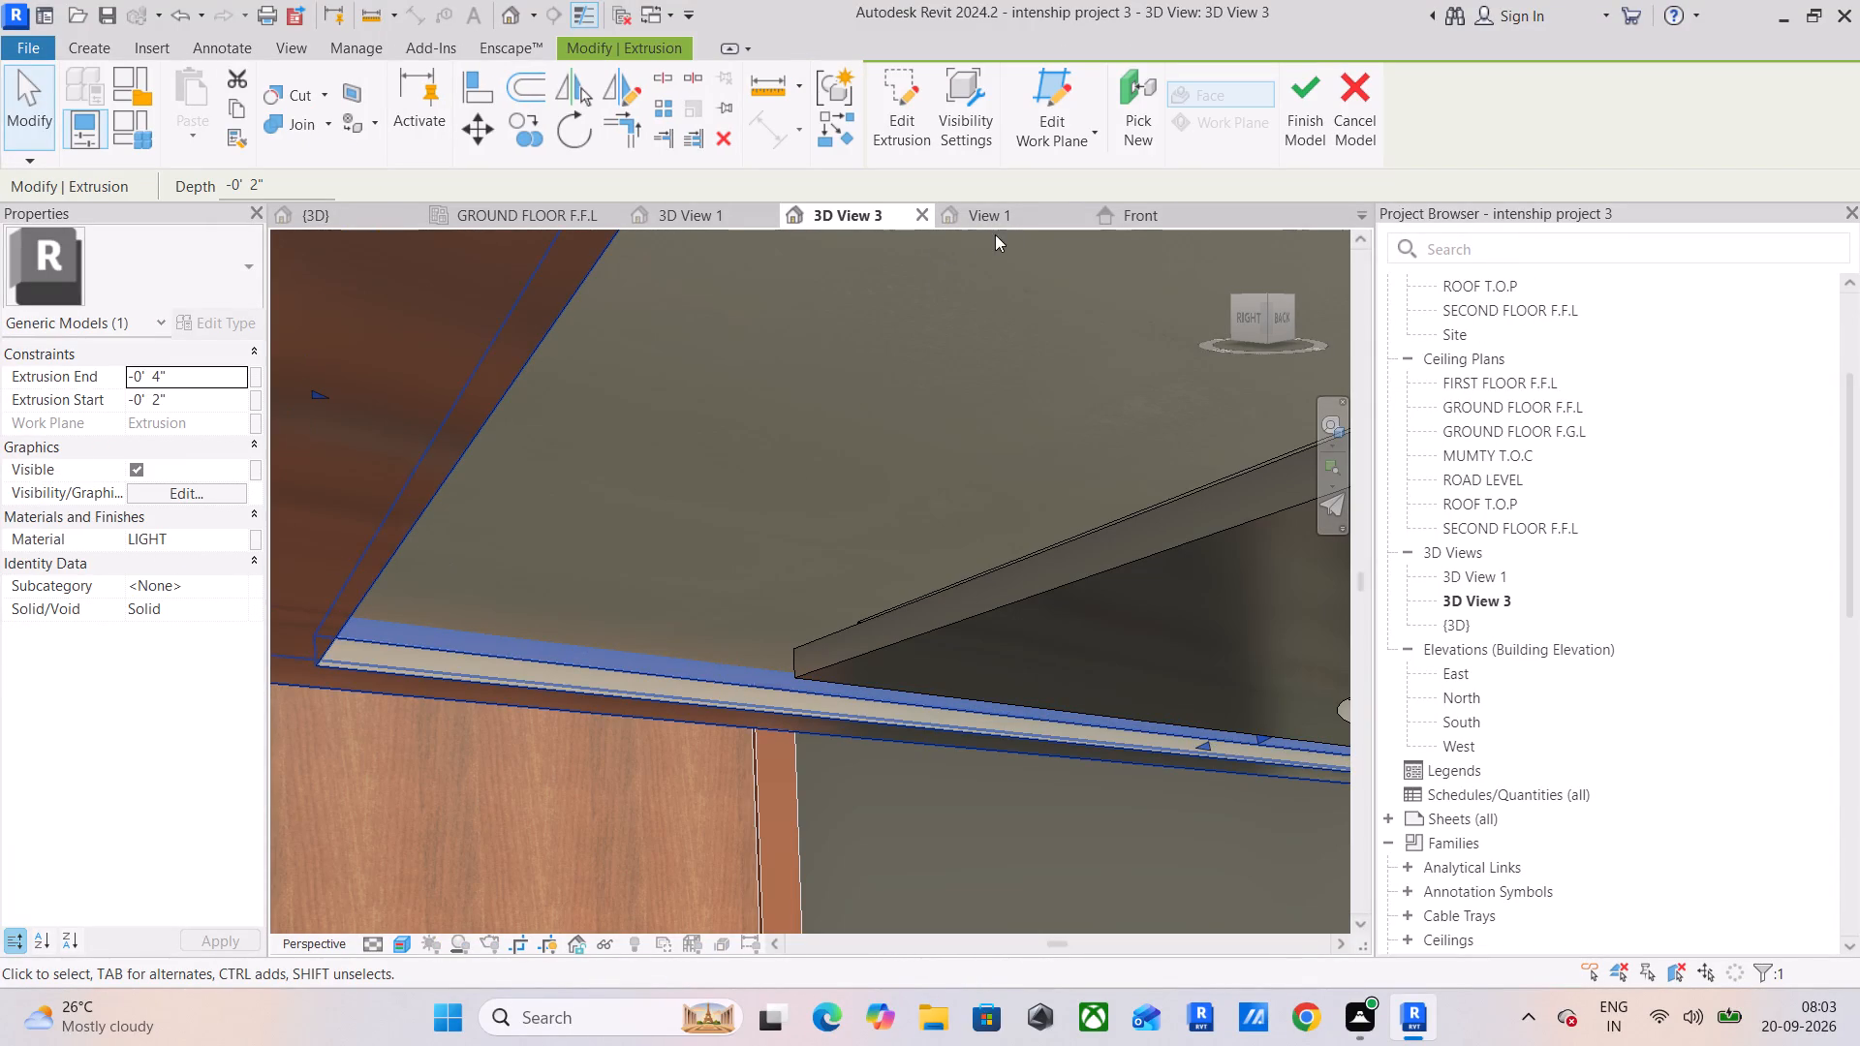
click(1325, 87)
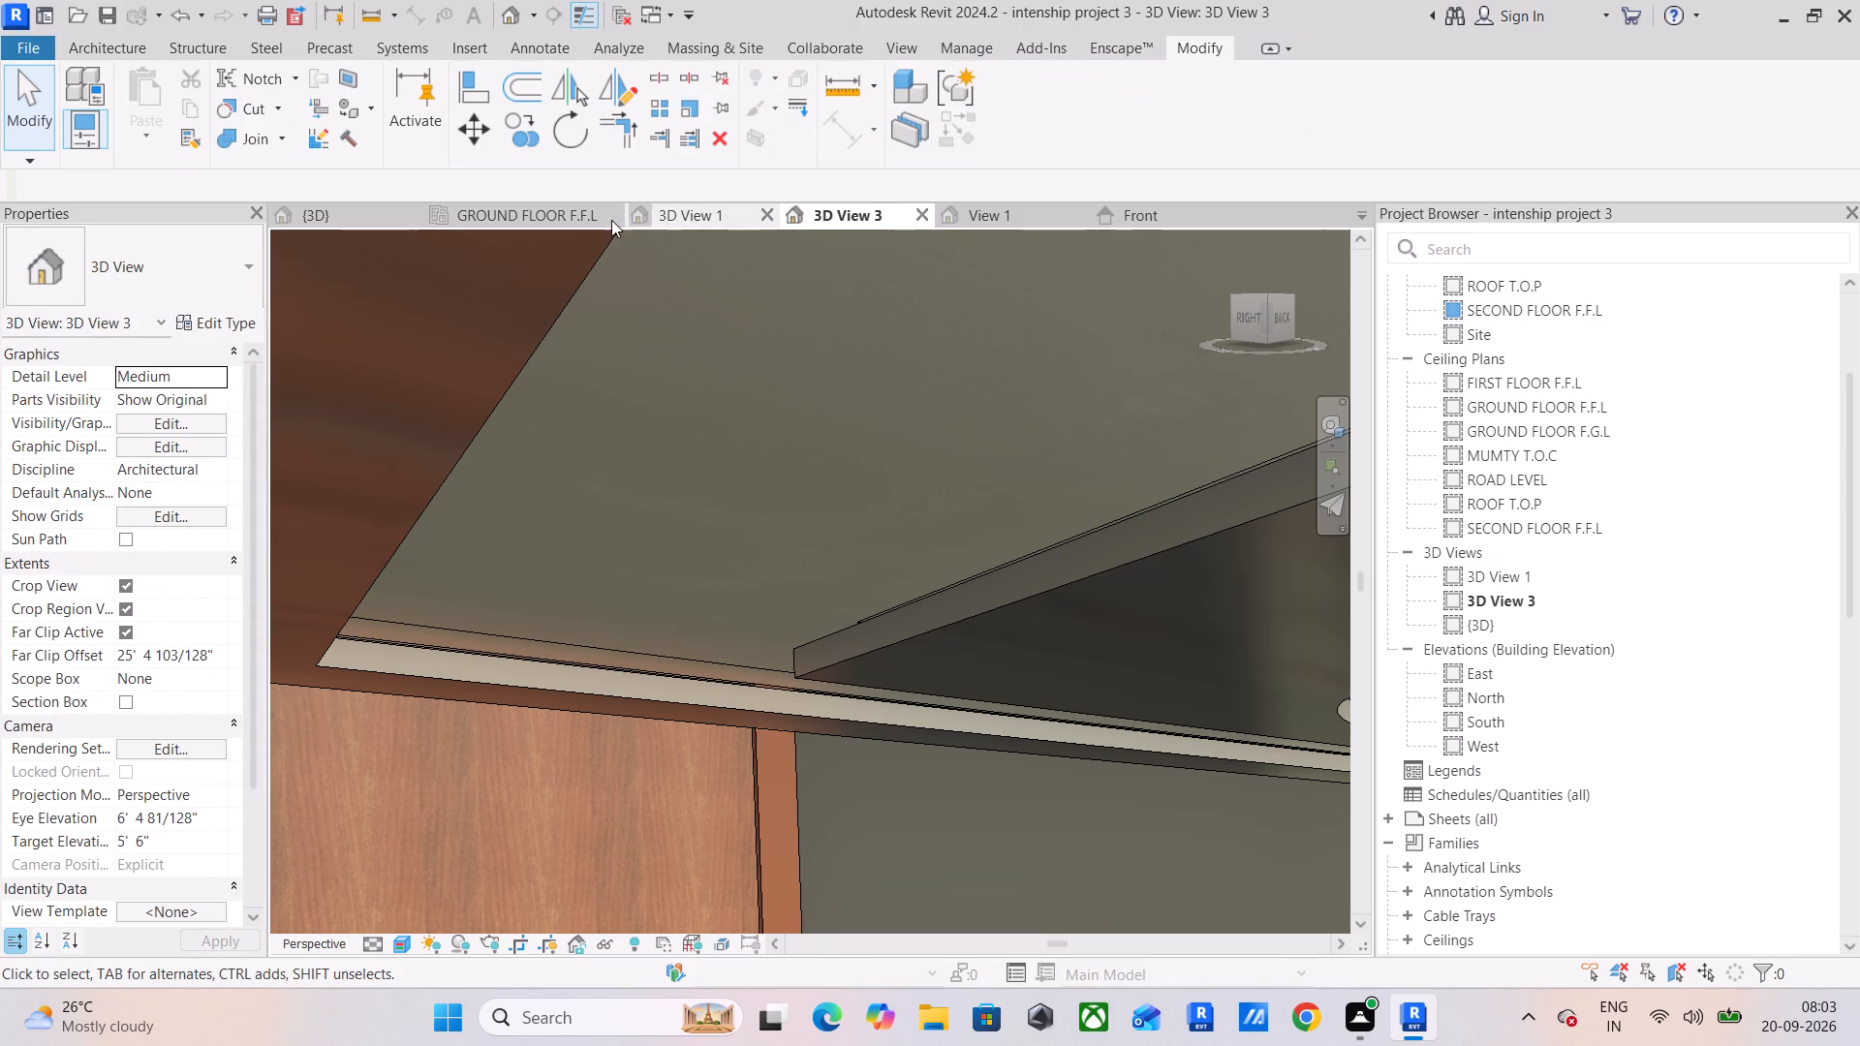
Select the corner celling light in the GROUND FLOOR F.F.L ceiling plan and show its array in the North elevation in Wireframe.
click(578, 214)
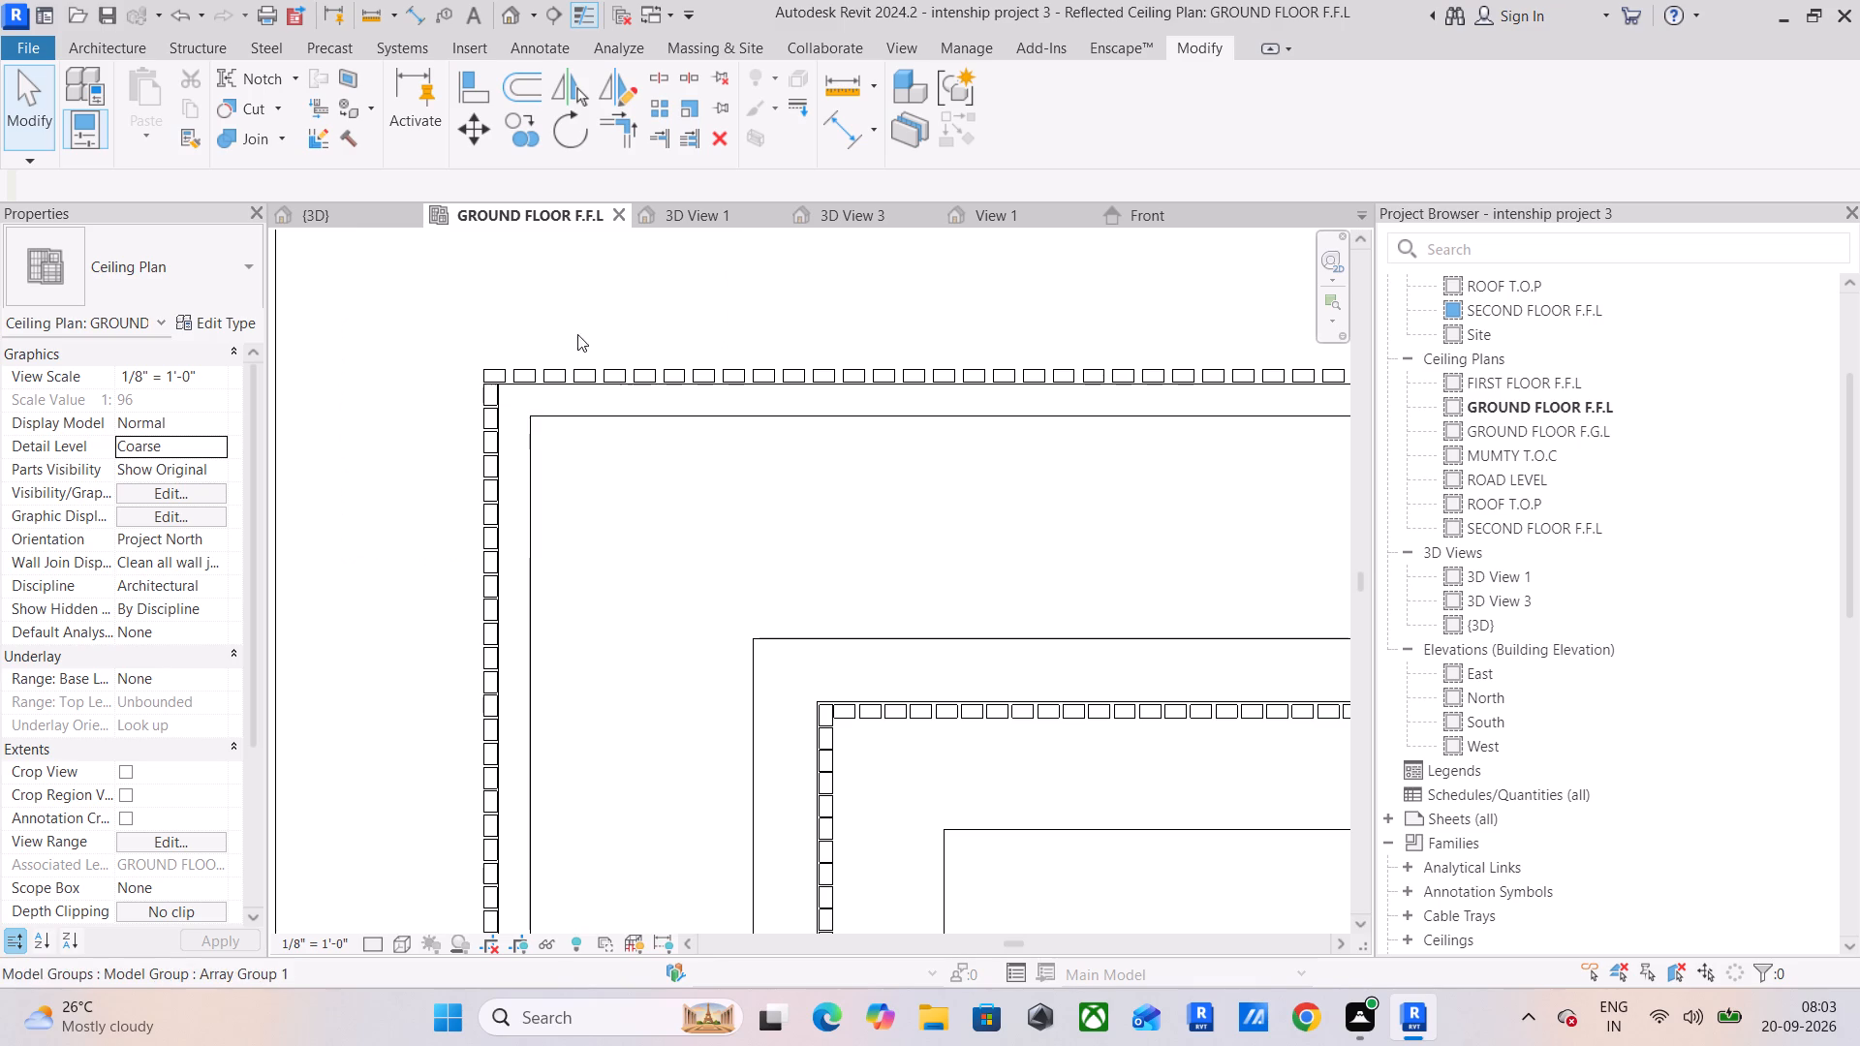
click(488, 365)
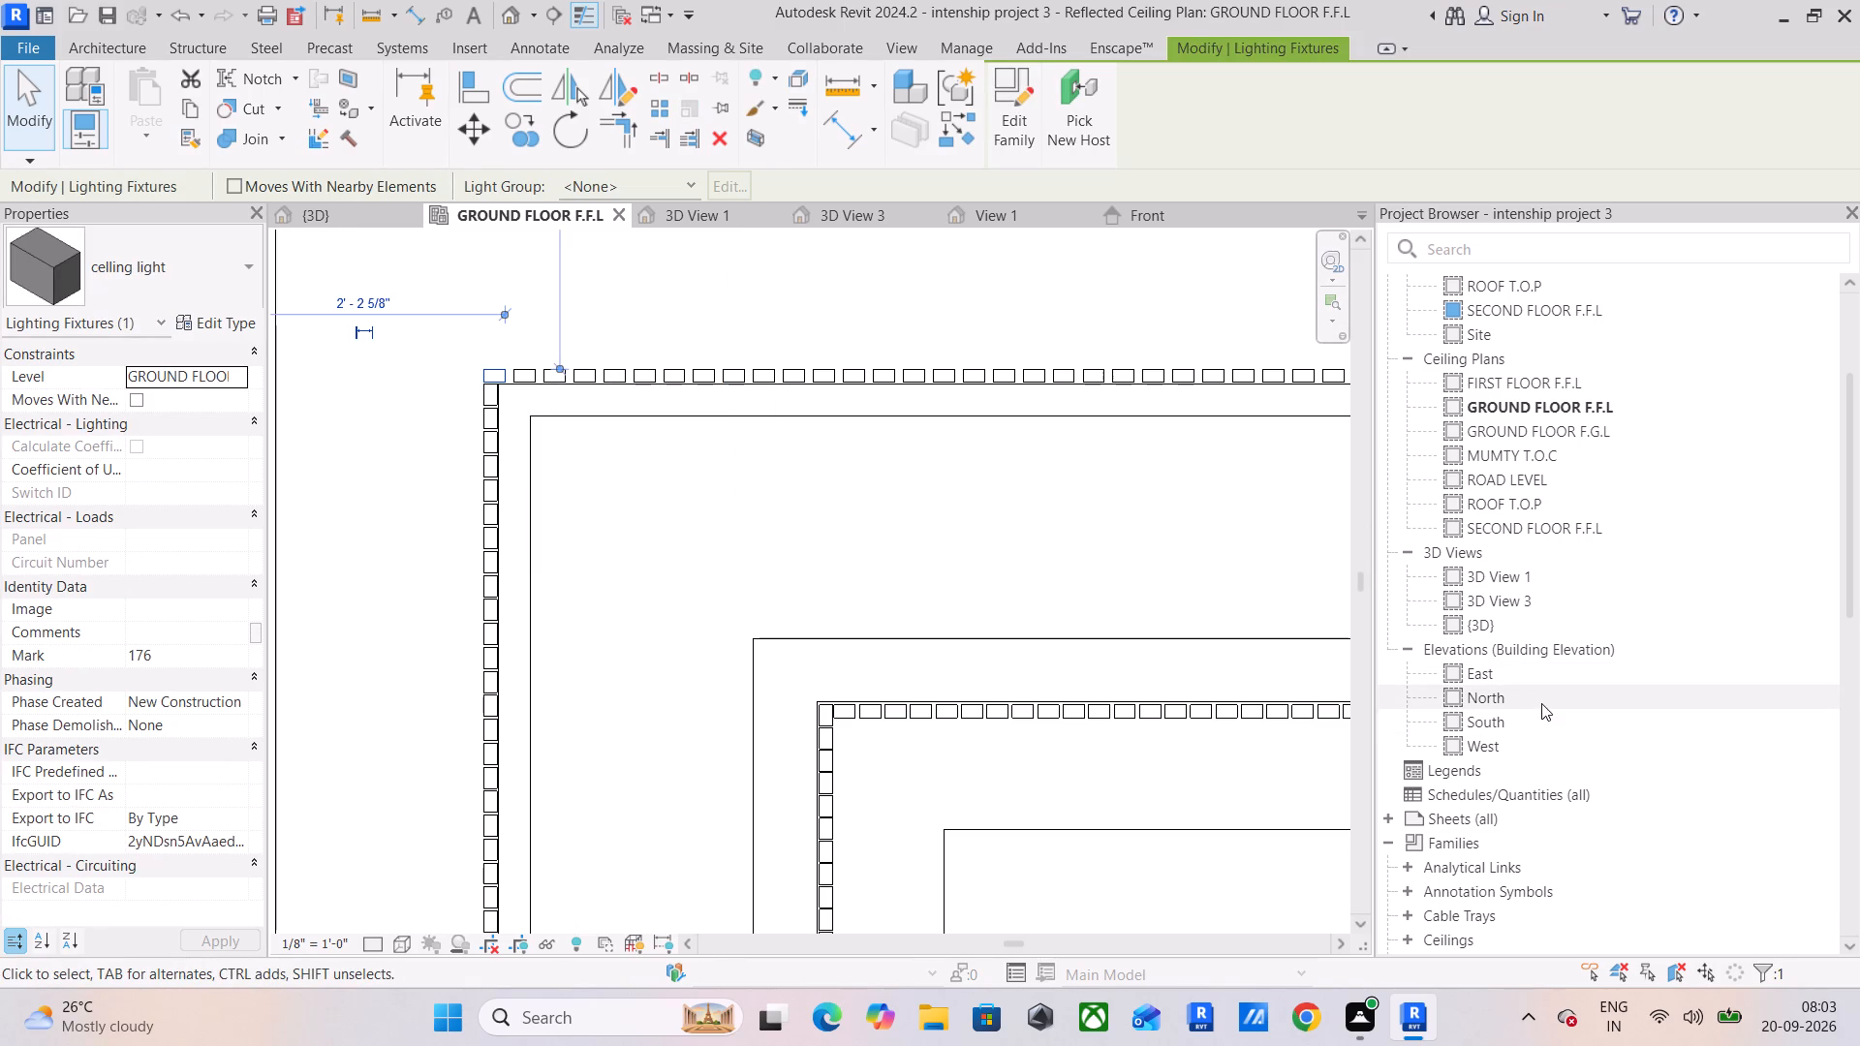
double_click(1526, 673)
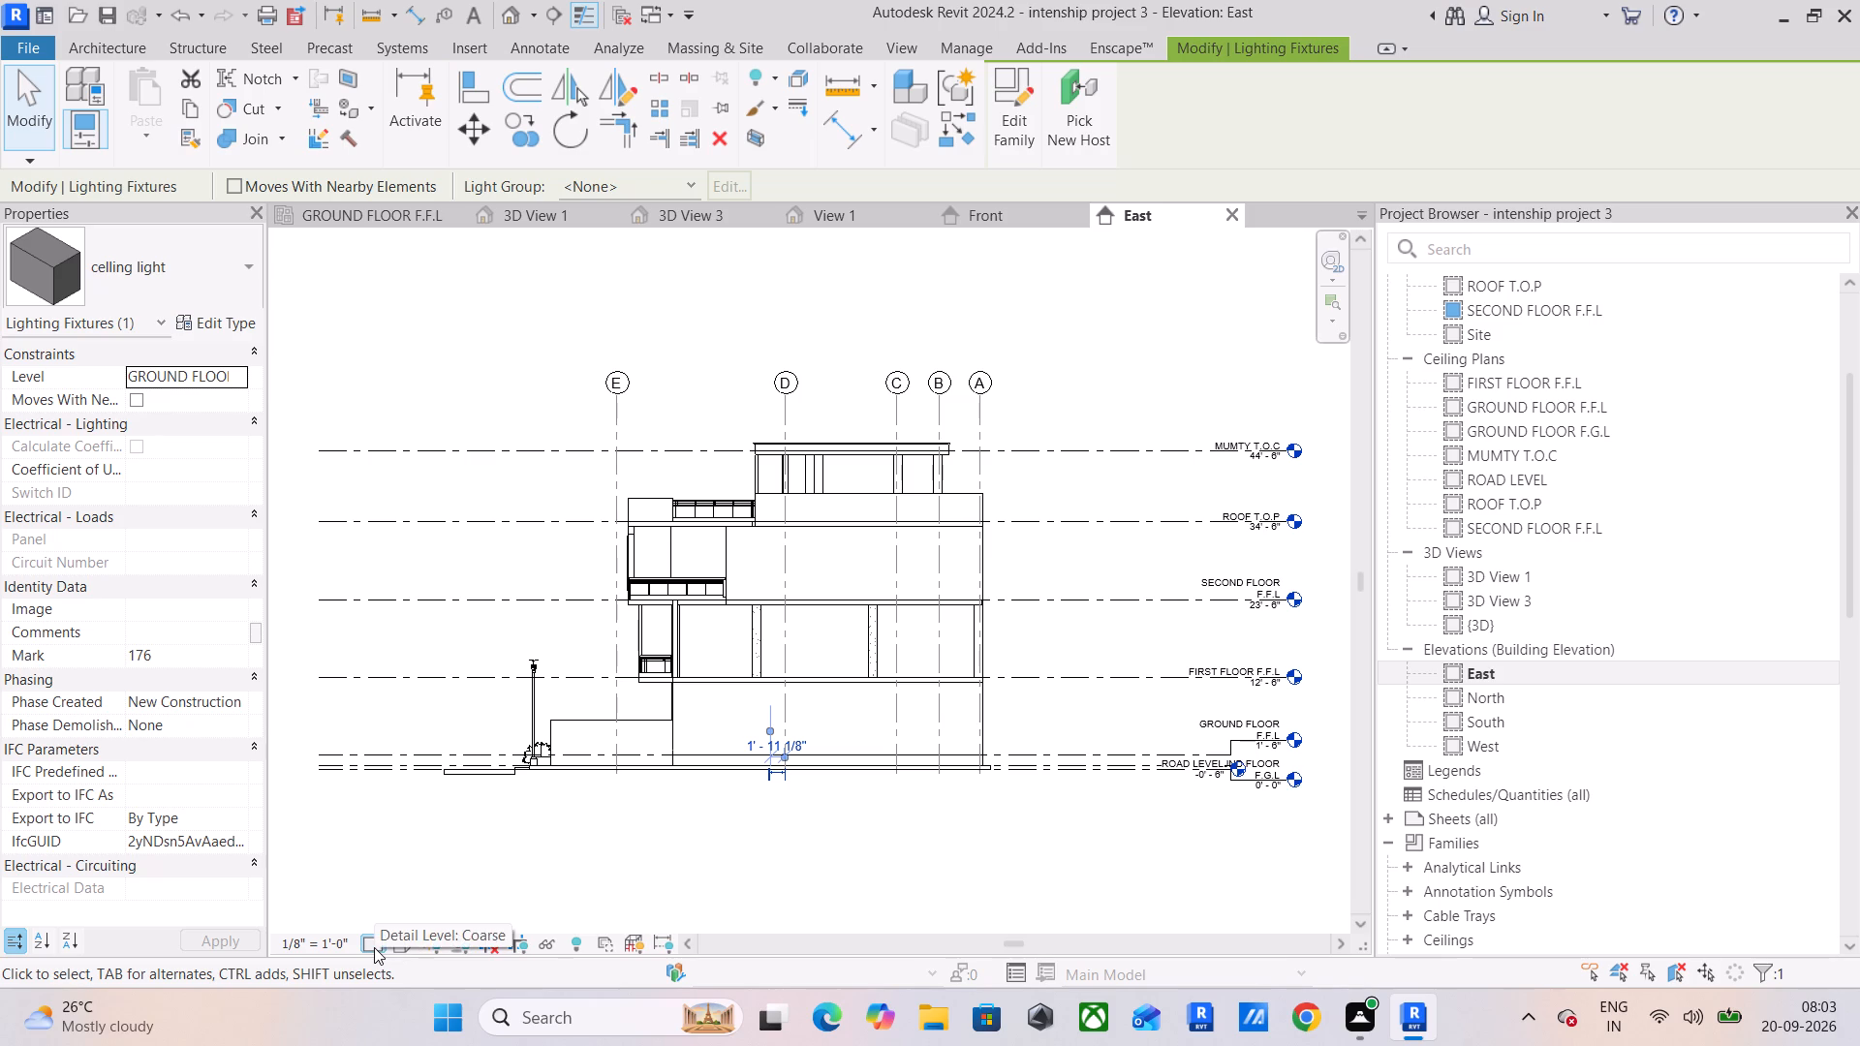
double_click(1510, 698)
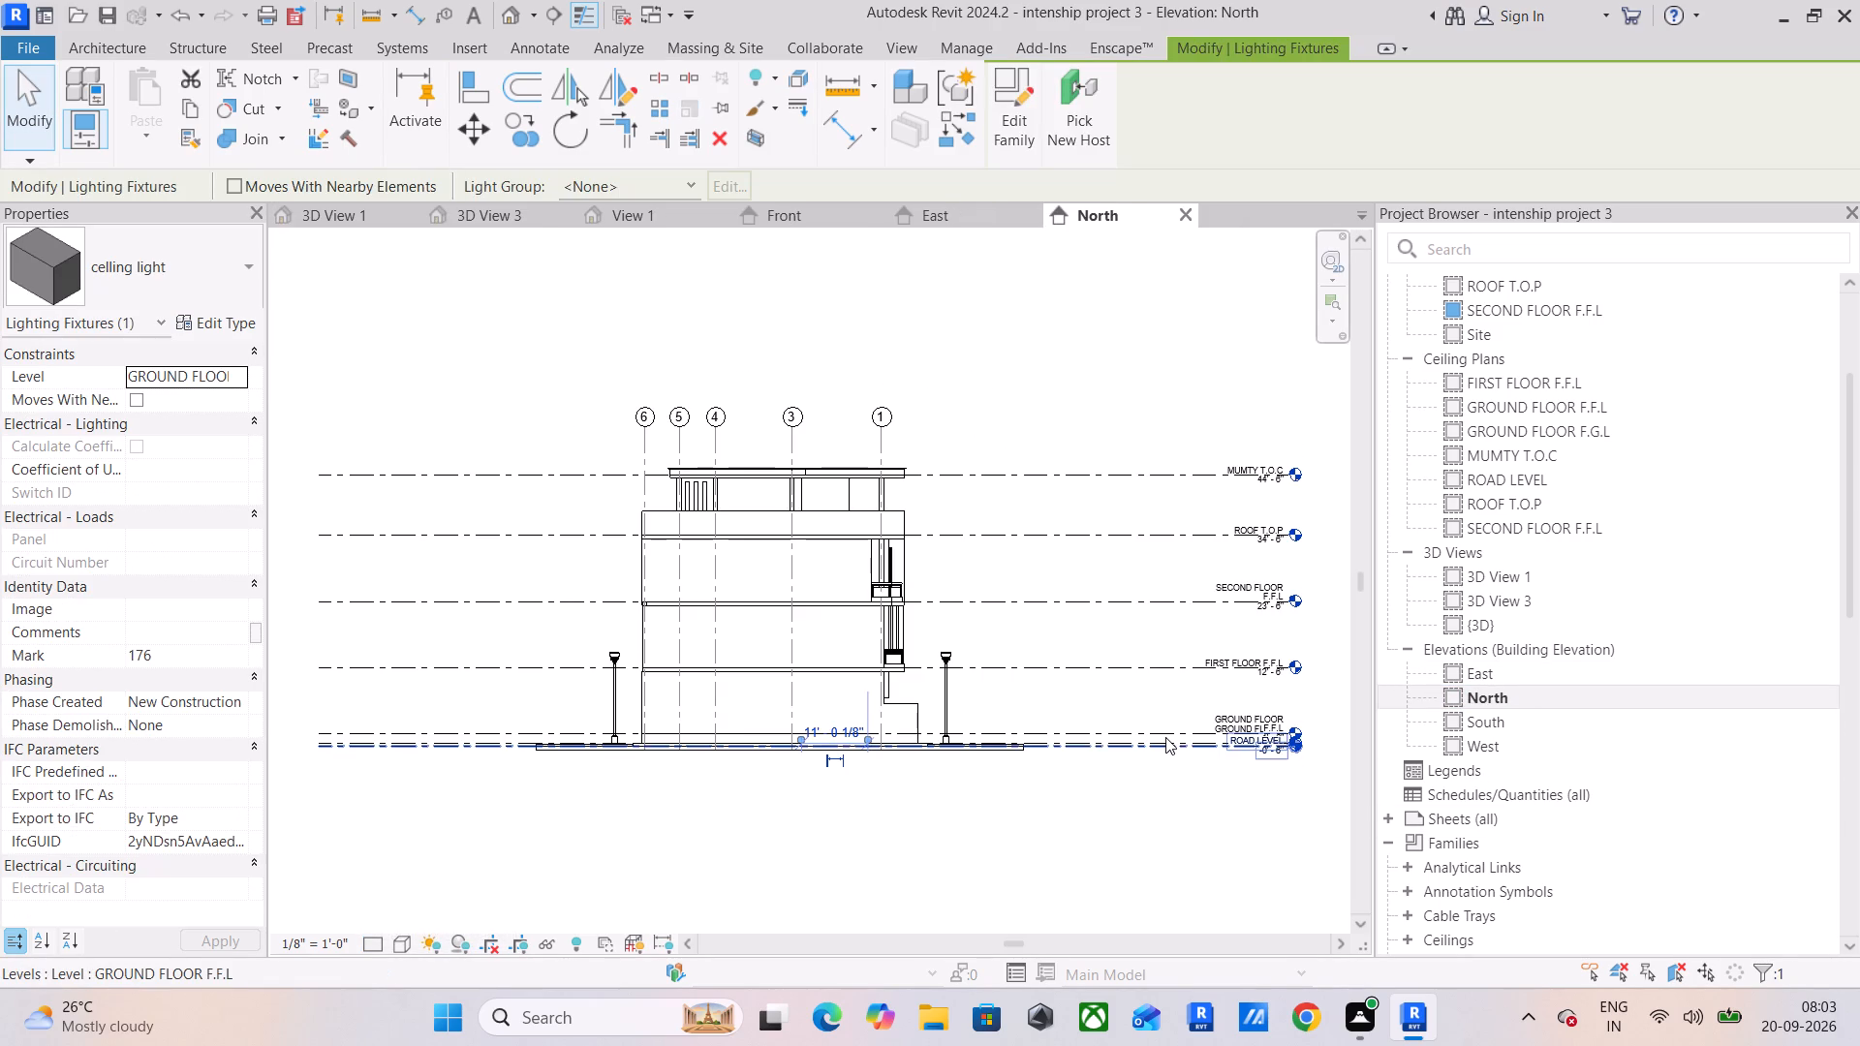
click(394, 943)
click(403, 946)
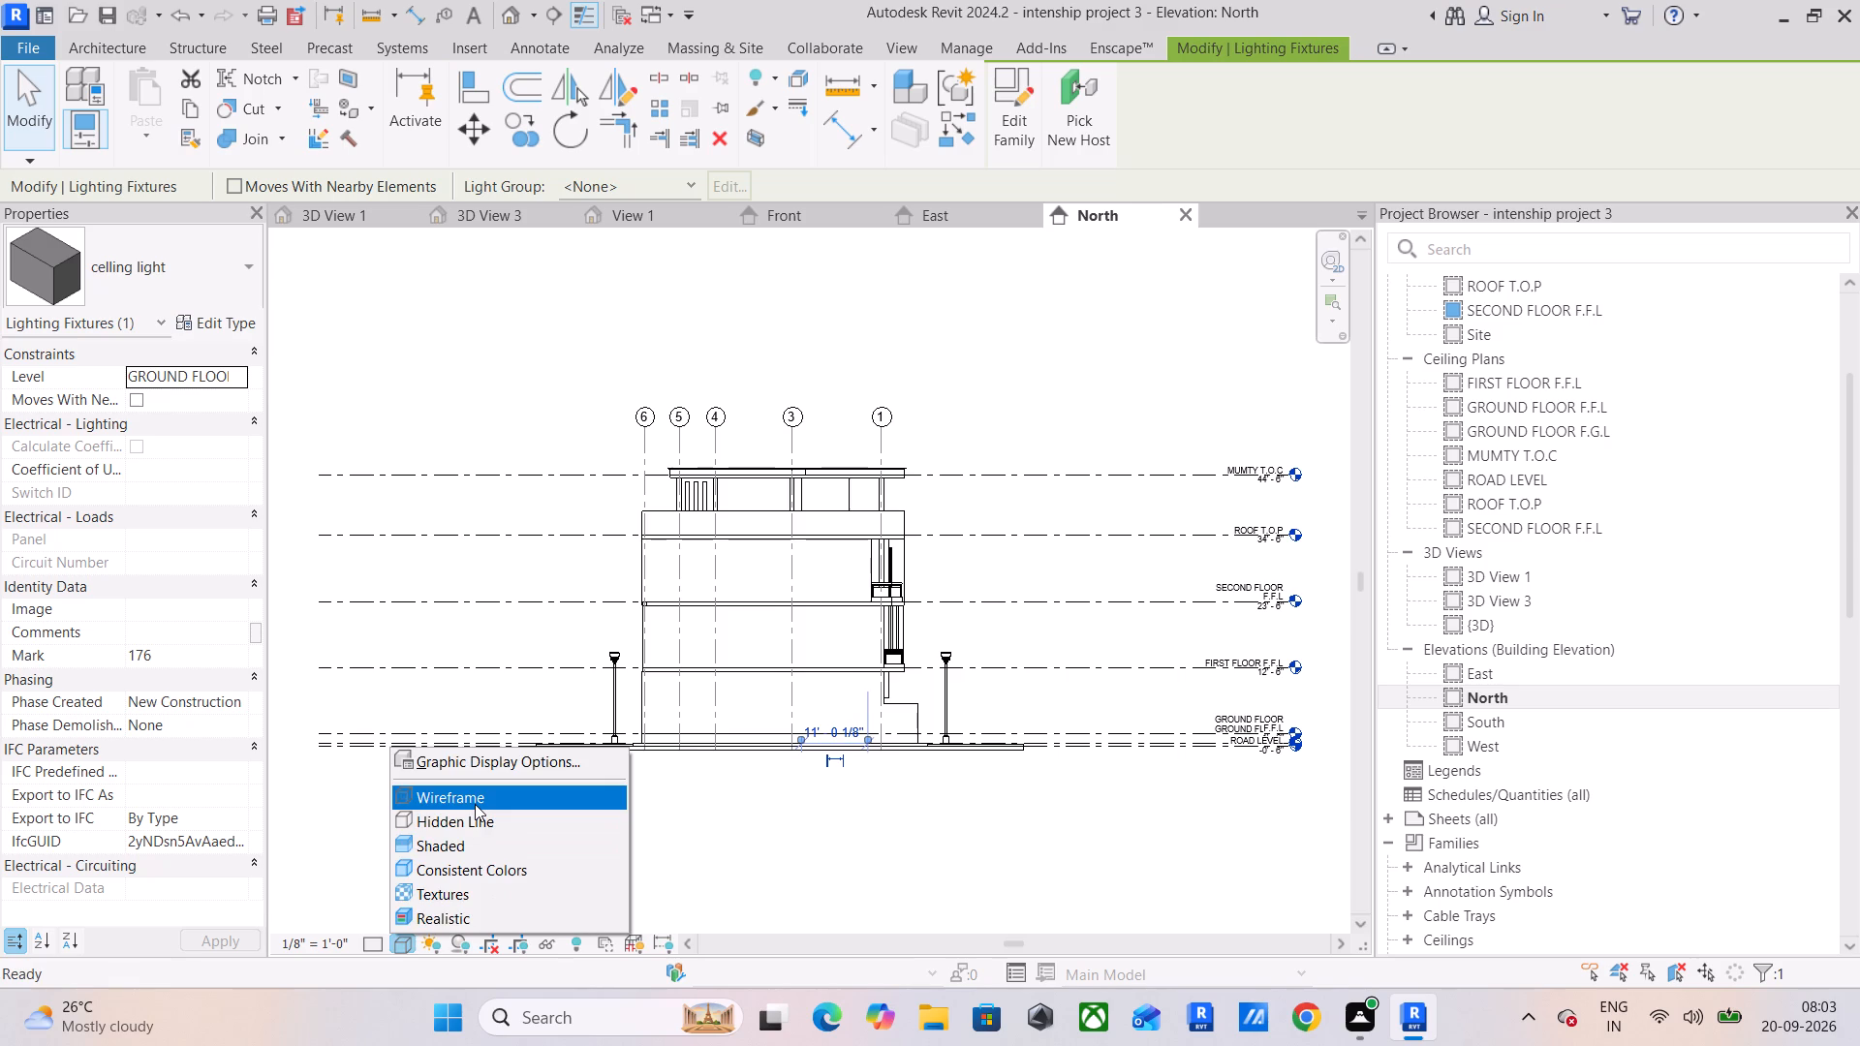
click(475, 804)
scroll(901, 657, up, 6)
scroll(797, 726, up, 5)
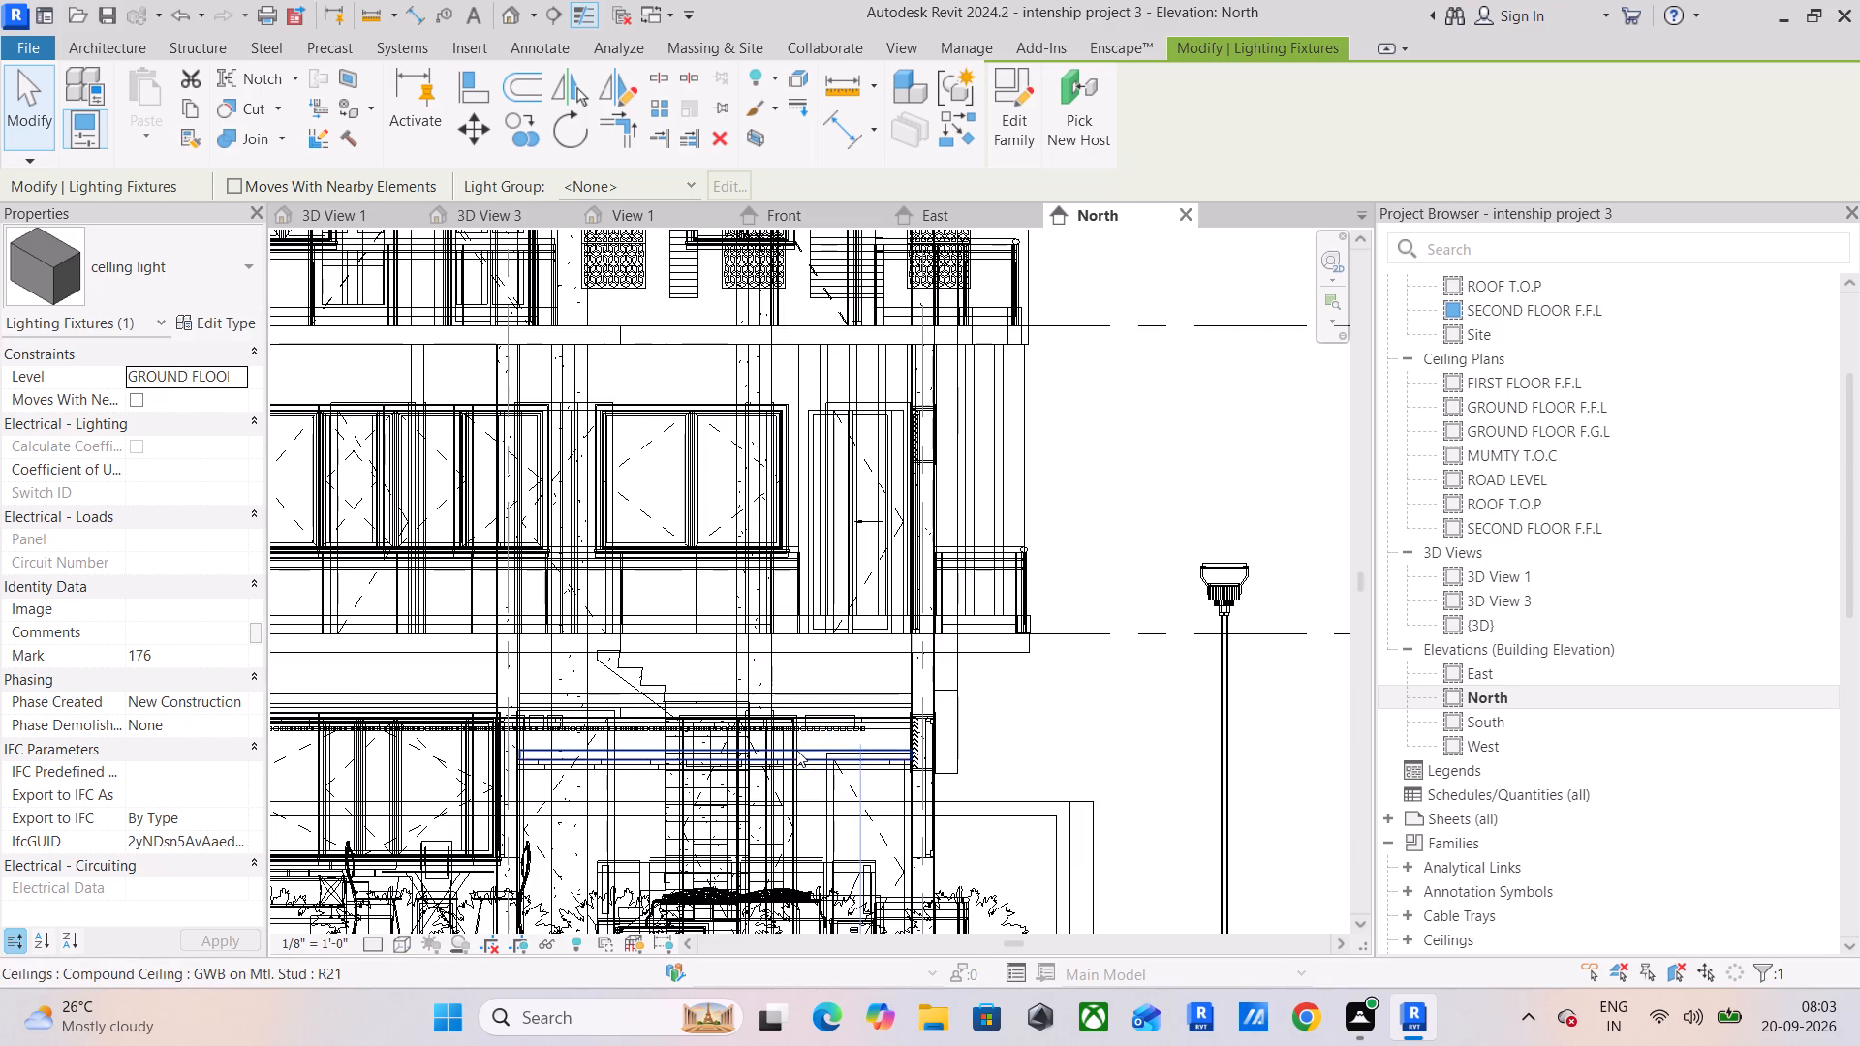
scroll(803, 687, up, 7)
scroll(953, 817, up, 6)
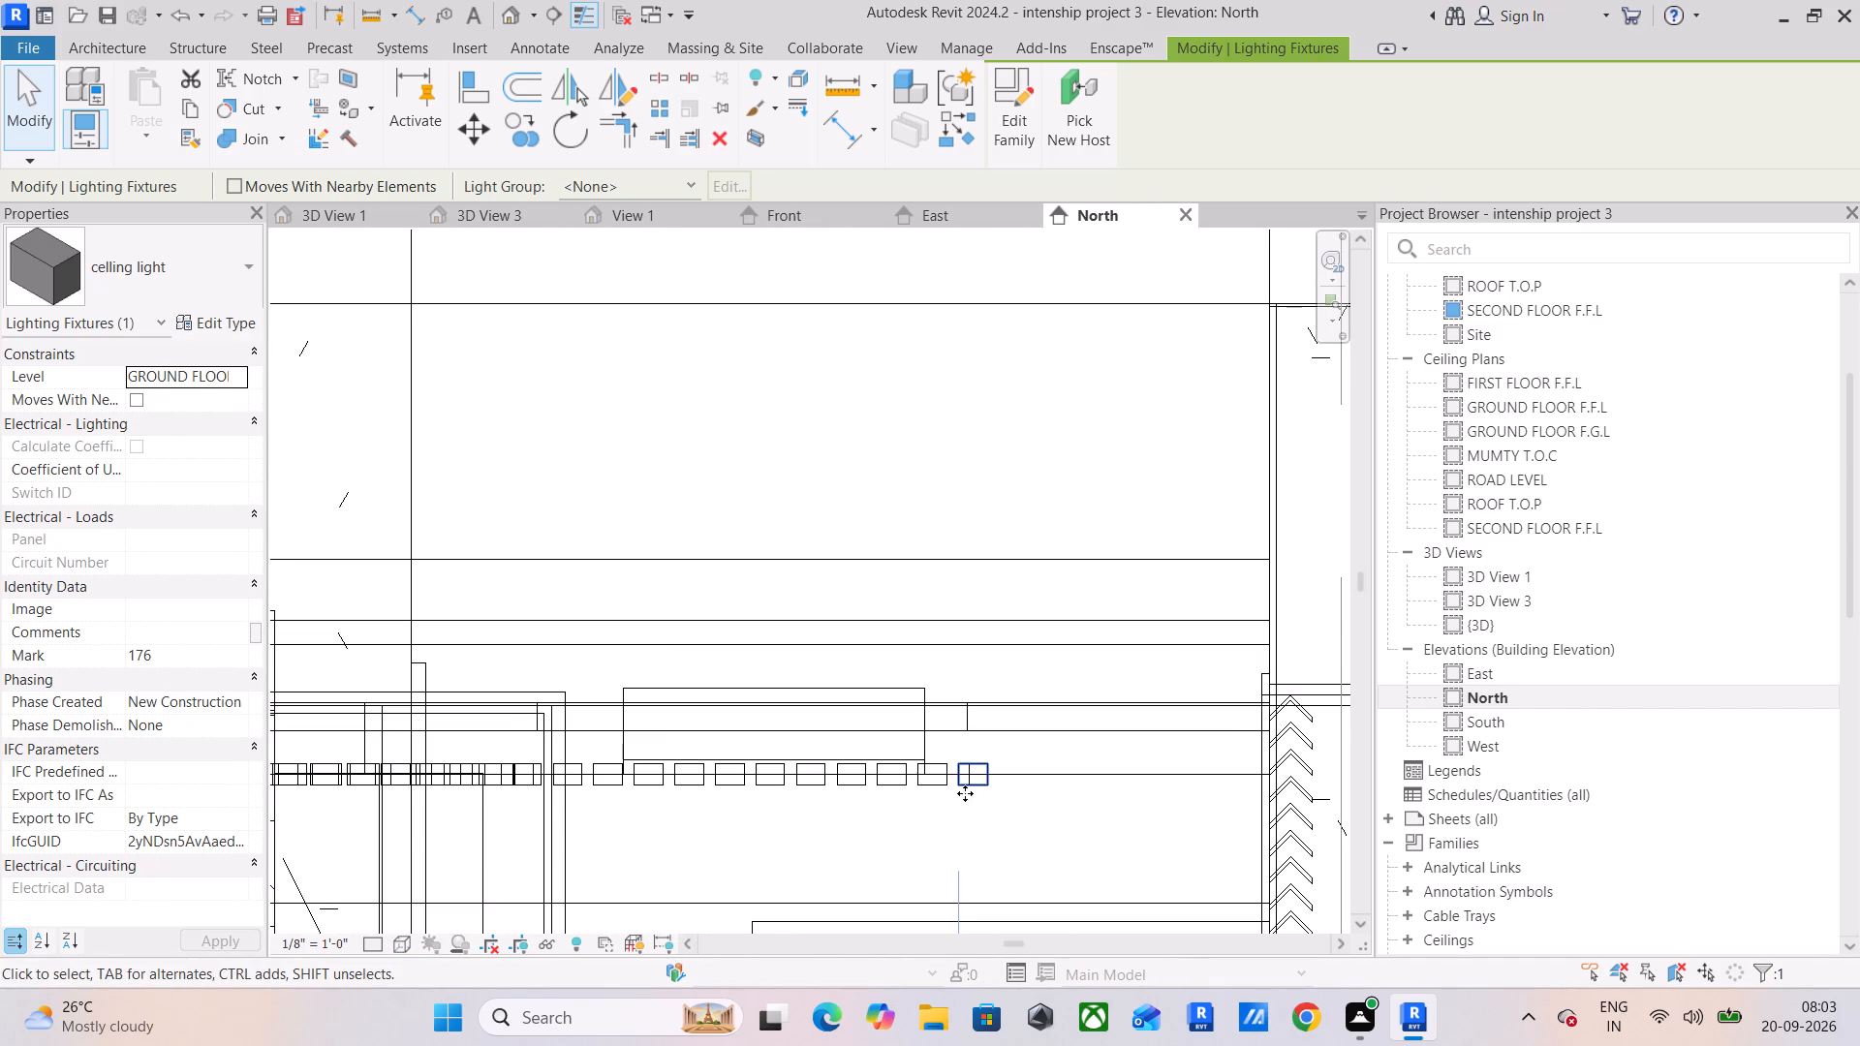
scroll(1009, 808, down, 1)
middle_drag(1009, 808, 1076, 700)
scroll(1076, 700, up, 1)
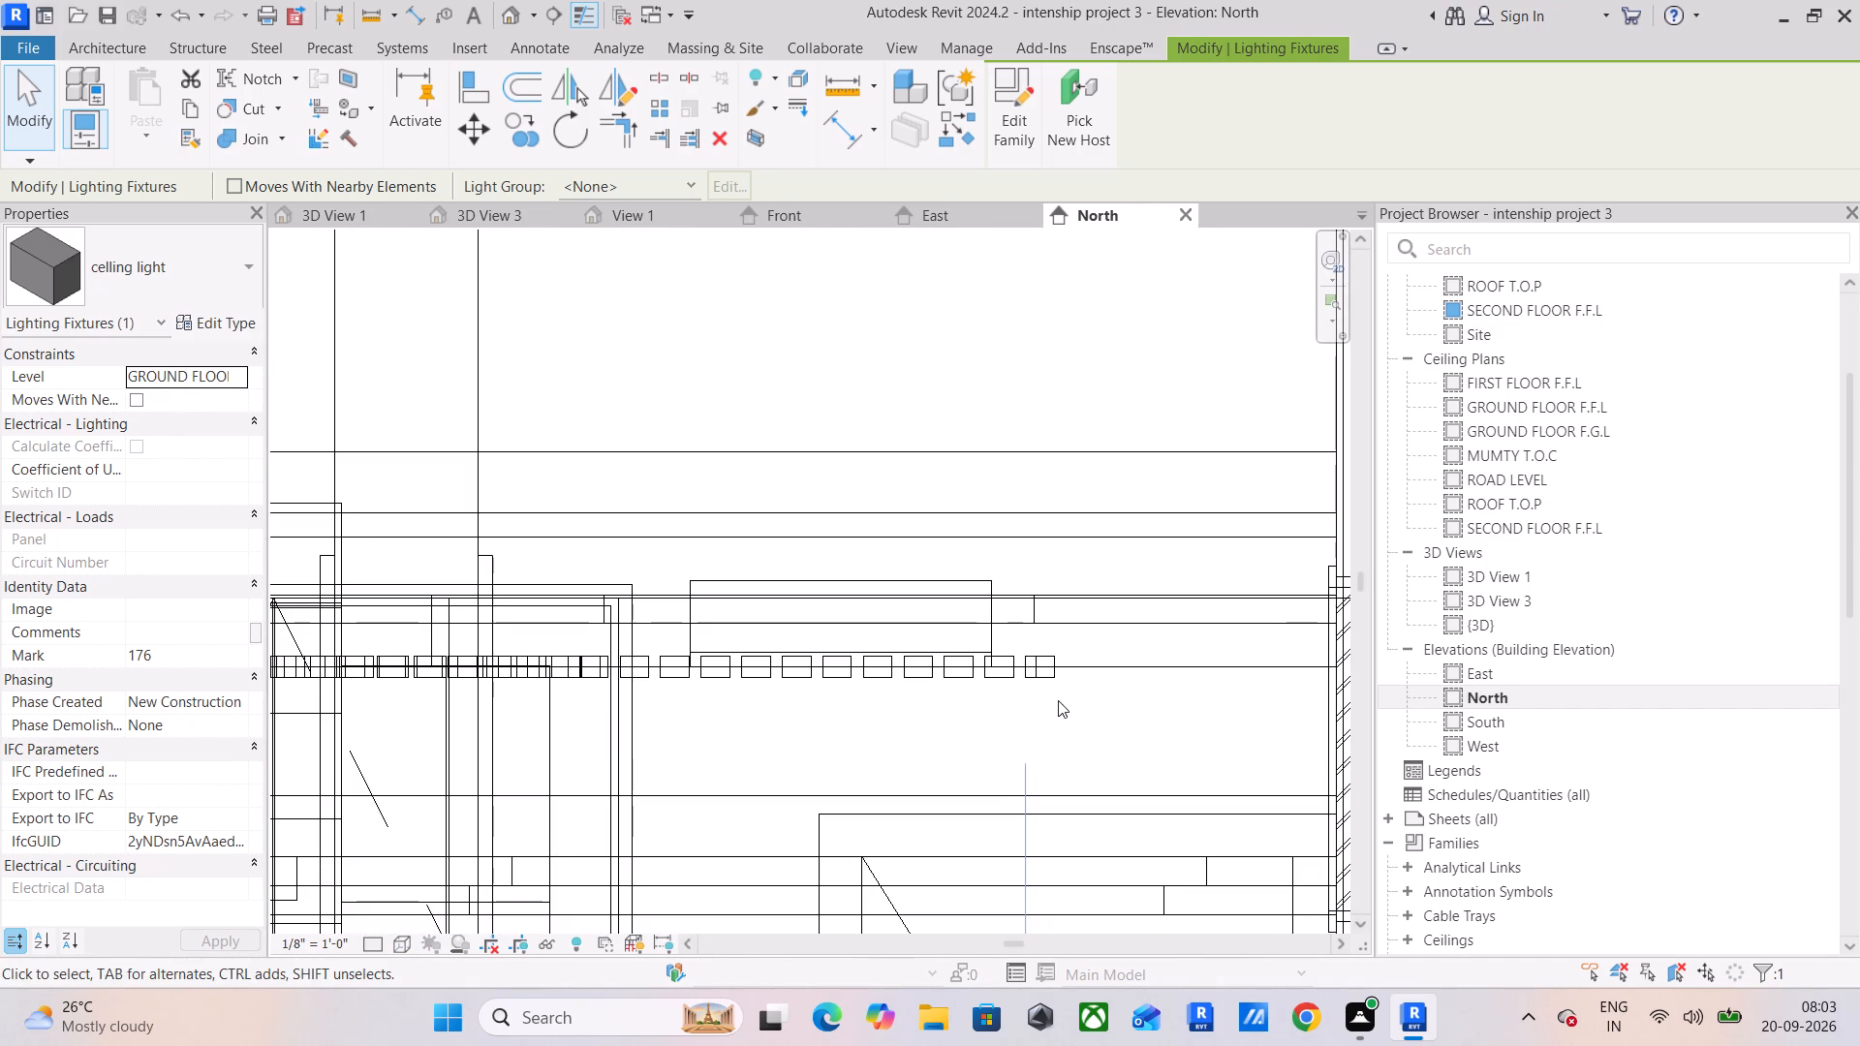
Try to move the end celling light array group up 2 1/4" to the ceiling line, with Constrain off, accepting the deletion of elements.
click(1046, 676)
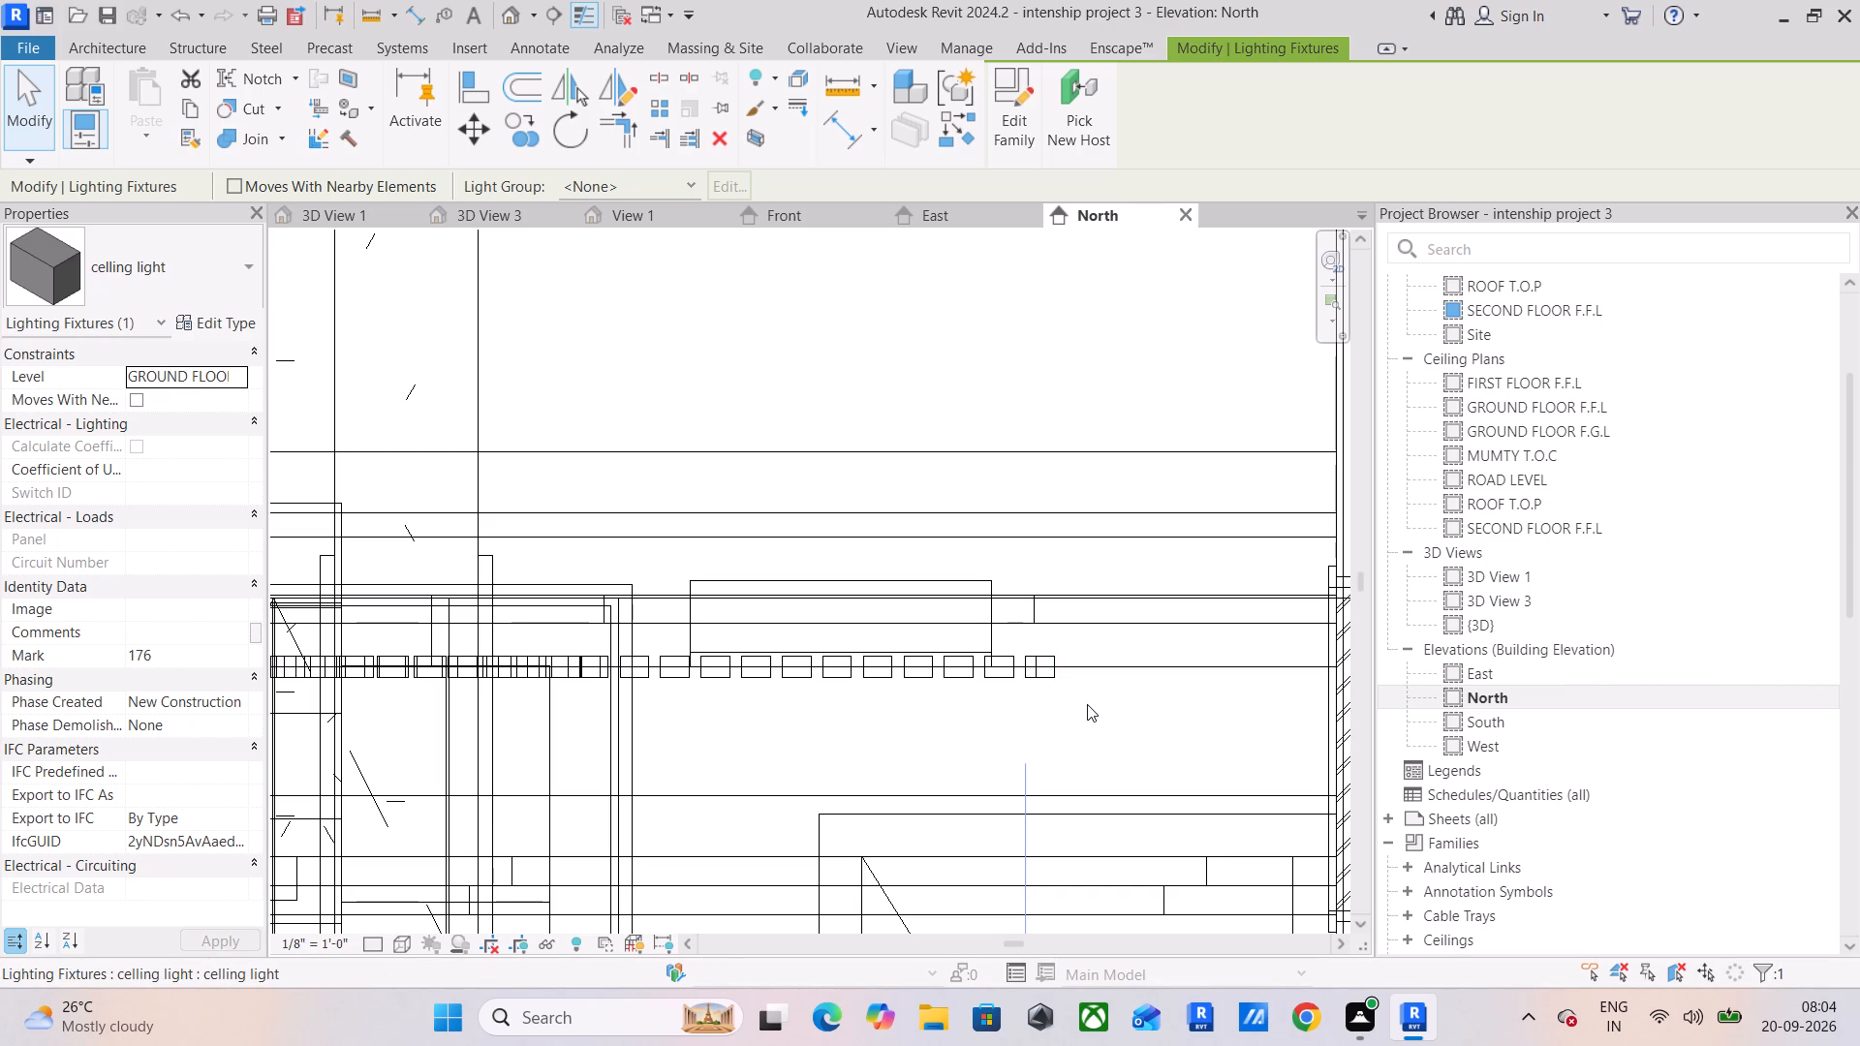
key(Escape)
key(Escape)
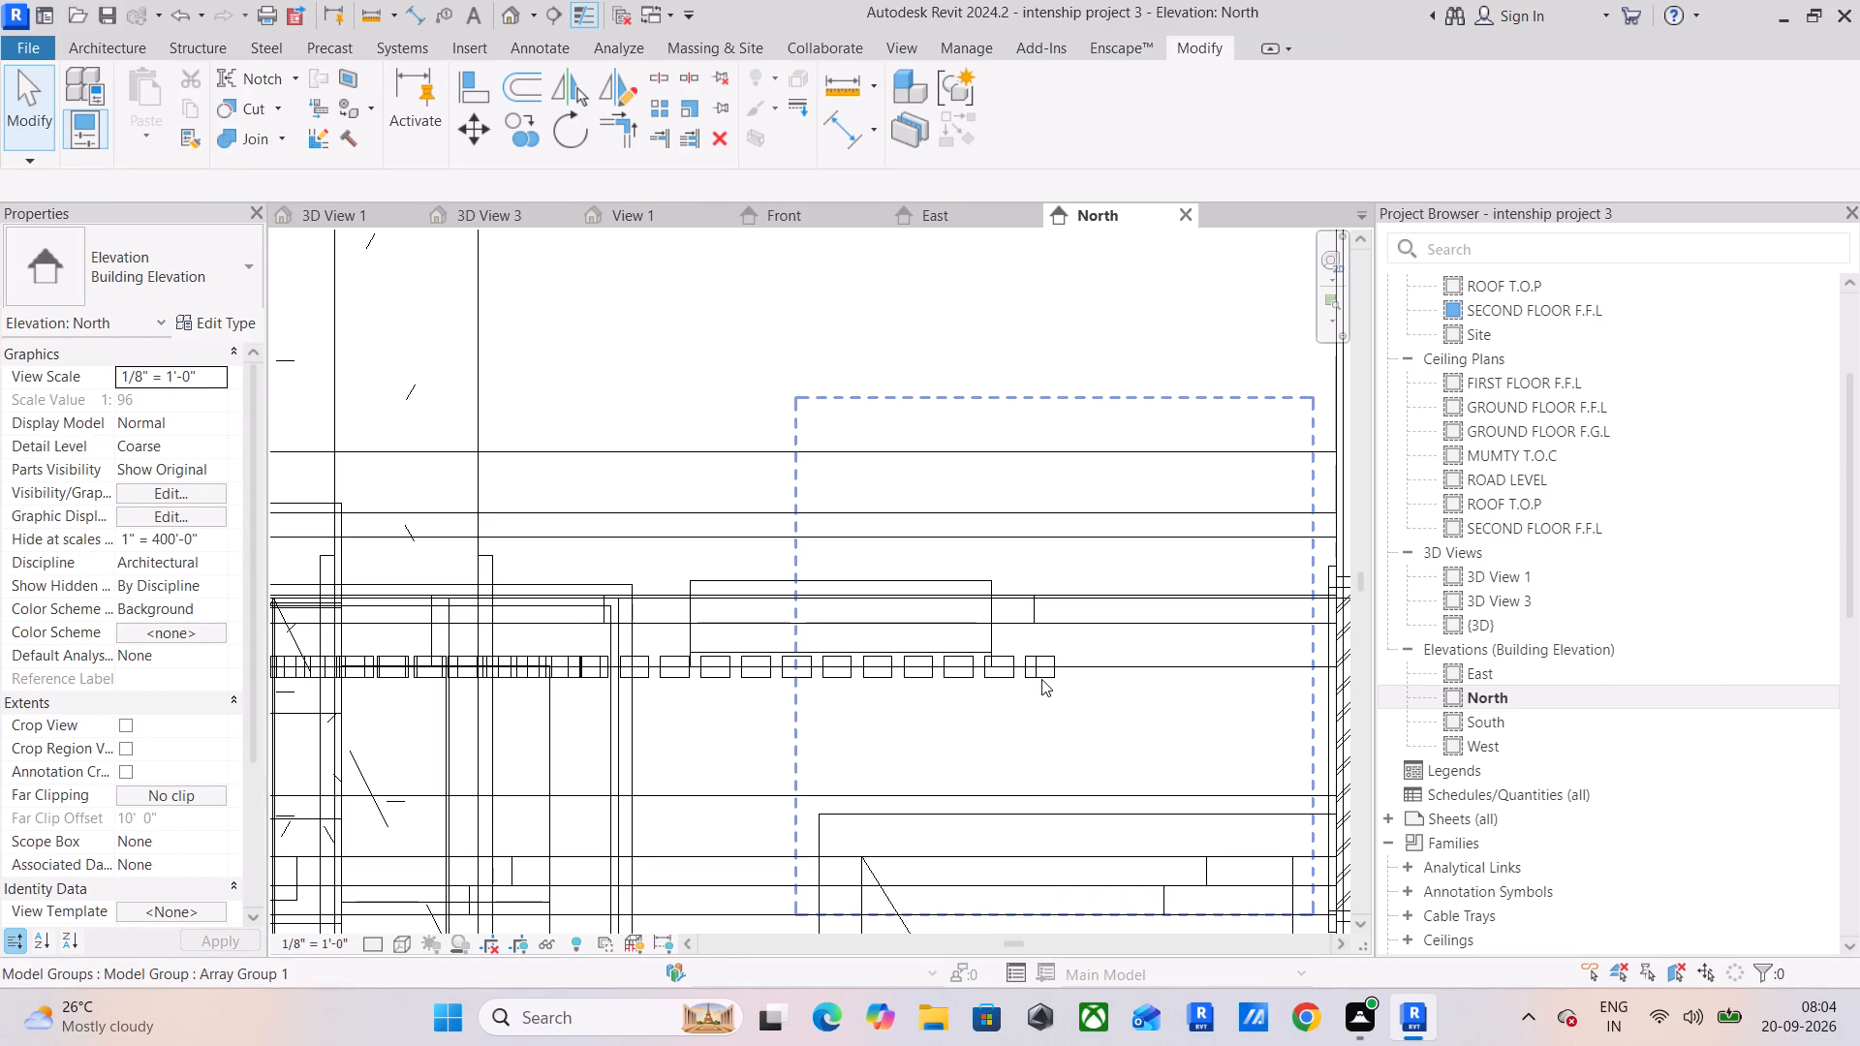
click(1041, 678)
scroll(1047, 676, up, 13)
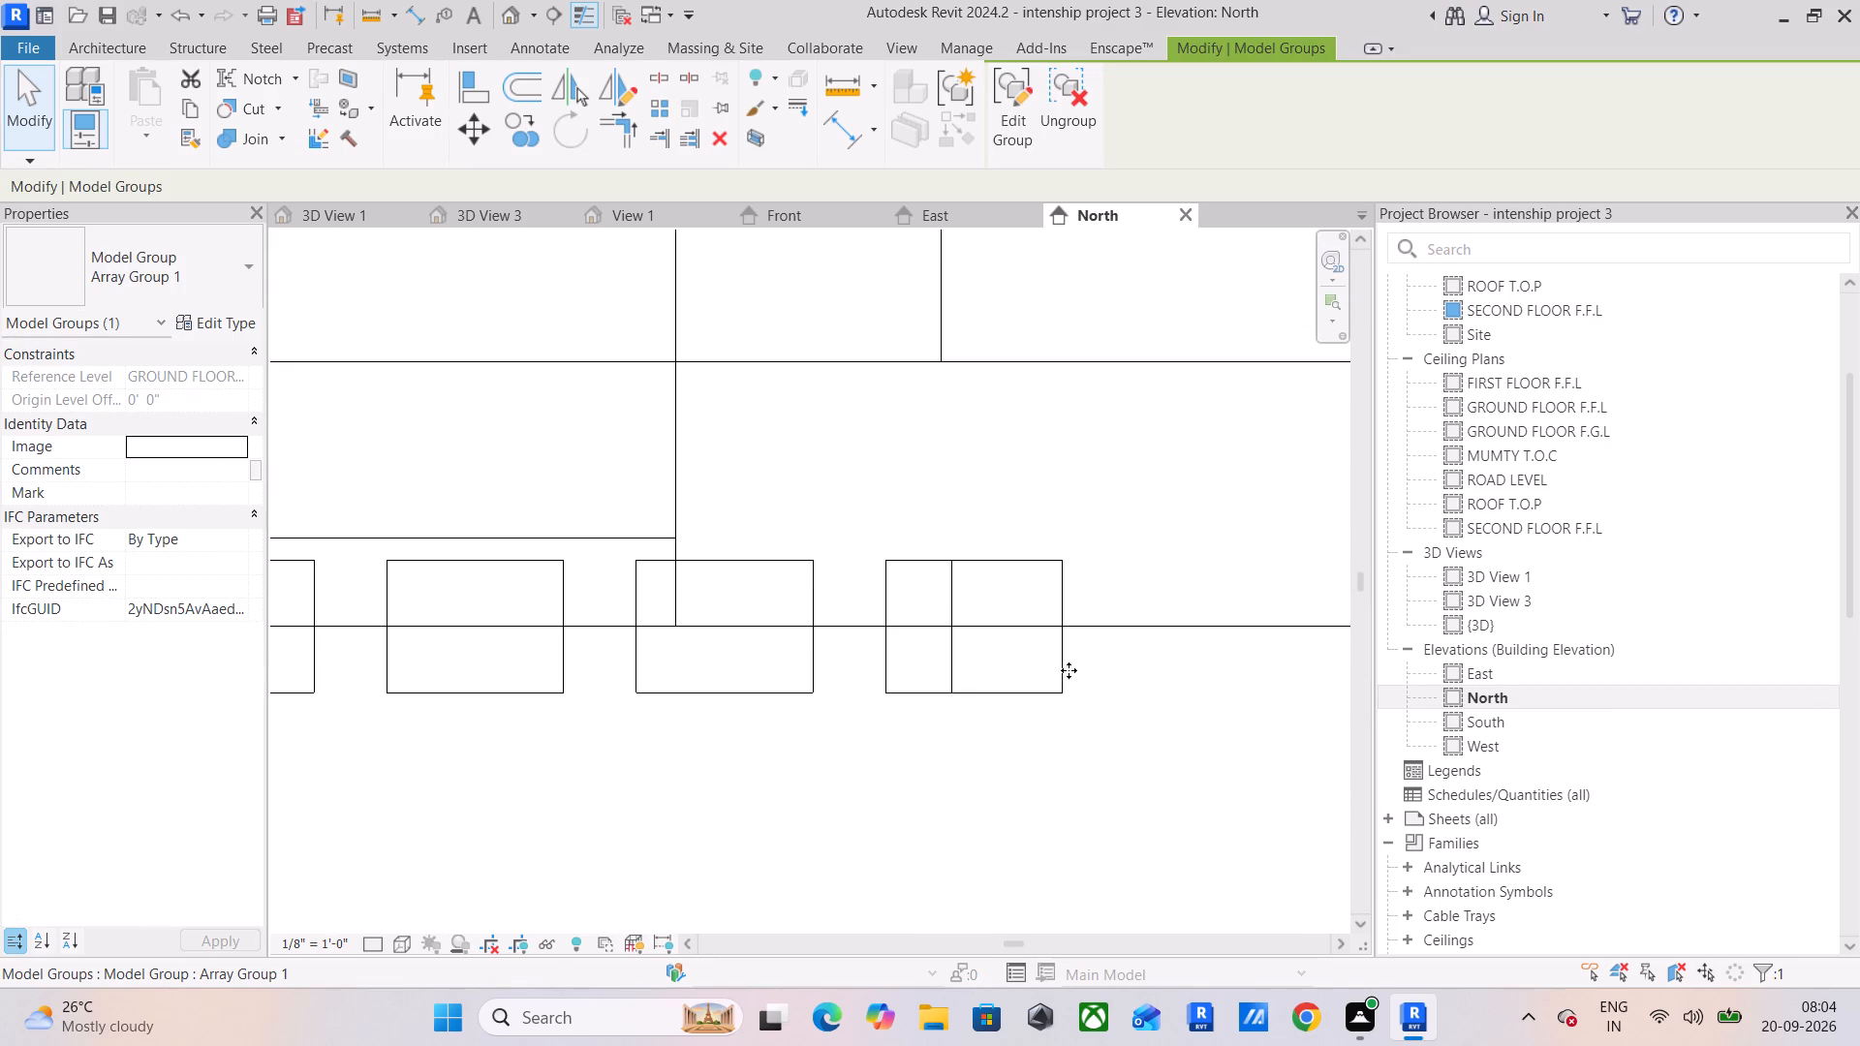
key(Escape)
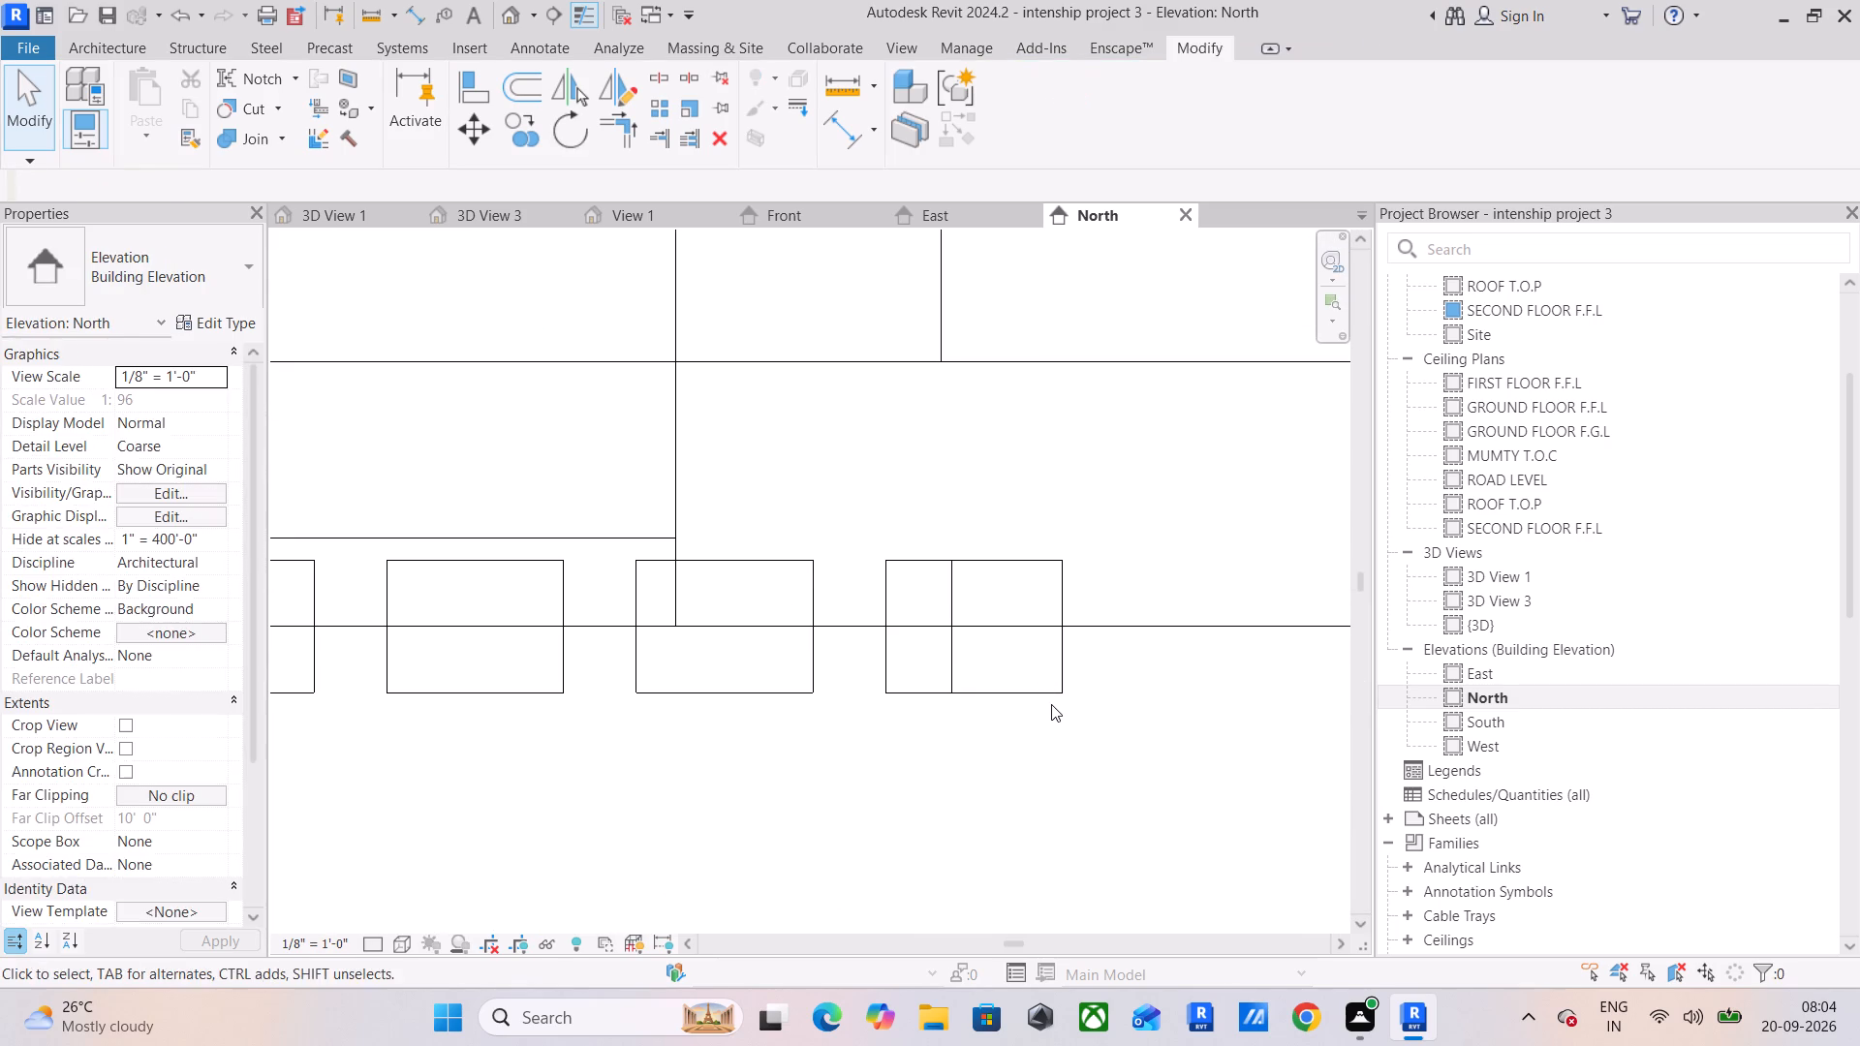
key(Escape)
click(1057, 692)
scroll(1048, 675, down, 5)
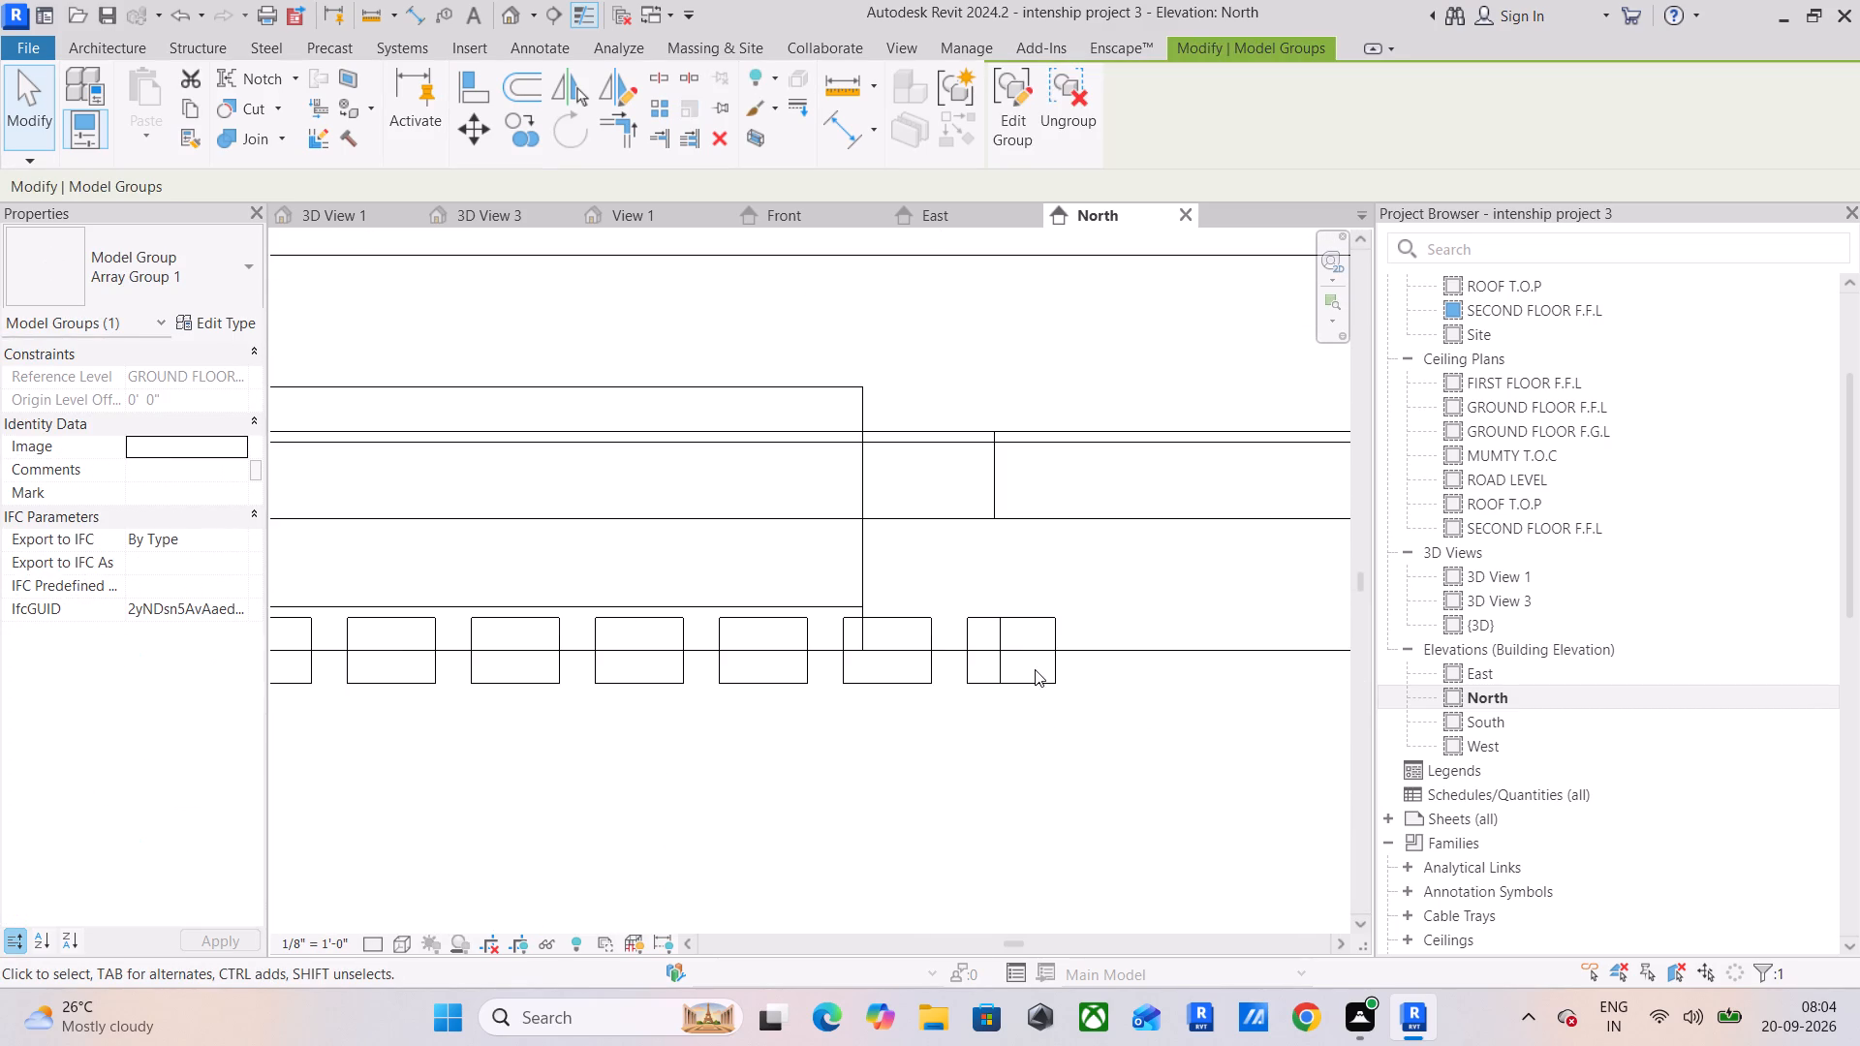
scroll(1034, 669, down, 3)
click(480, 136)
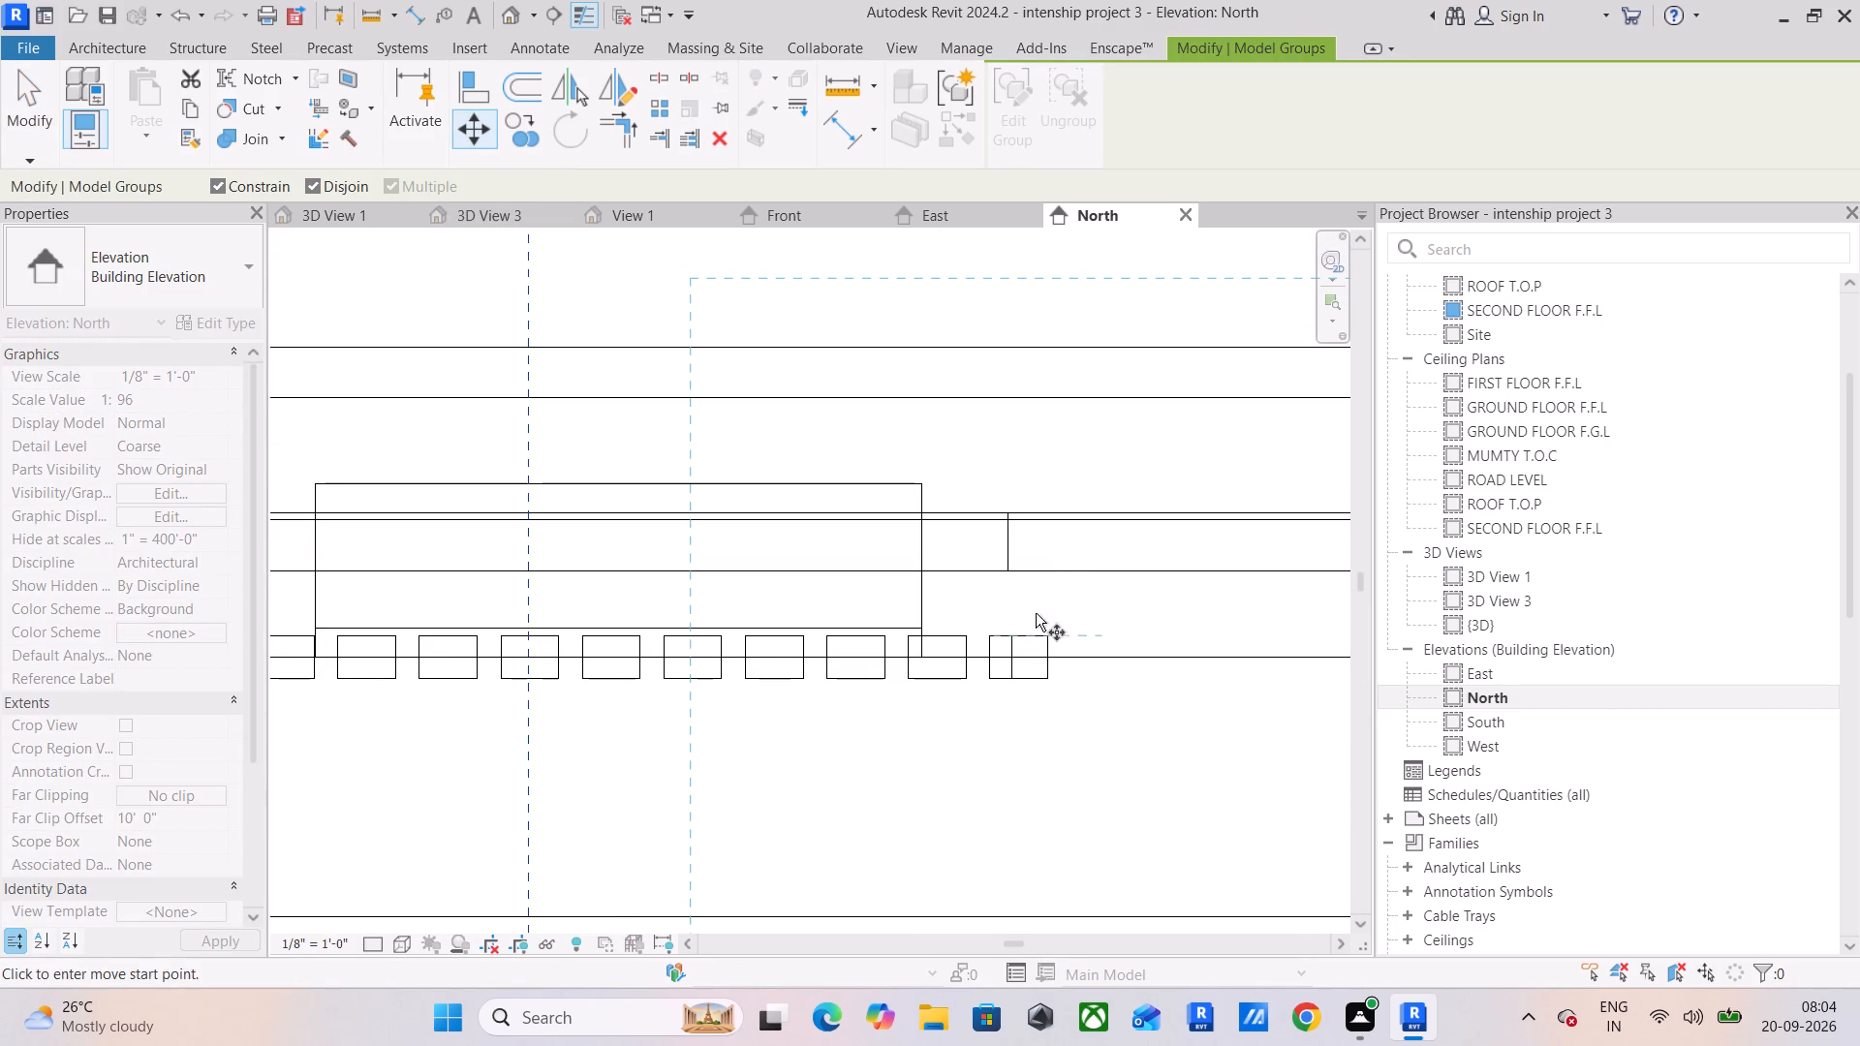
click(1046, 630)
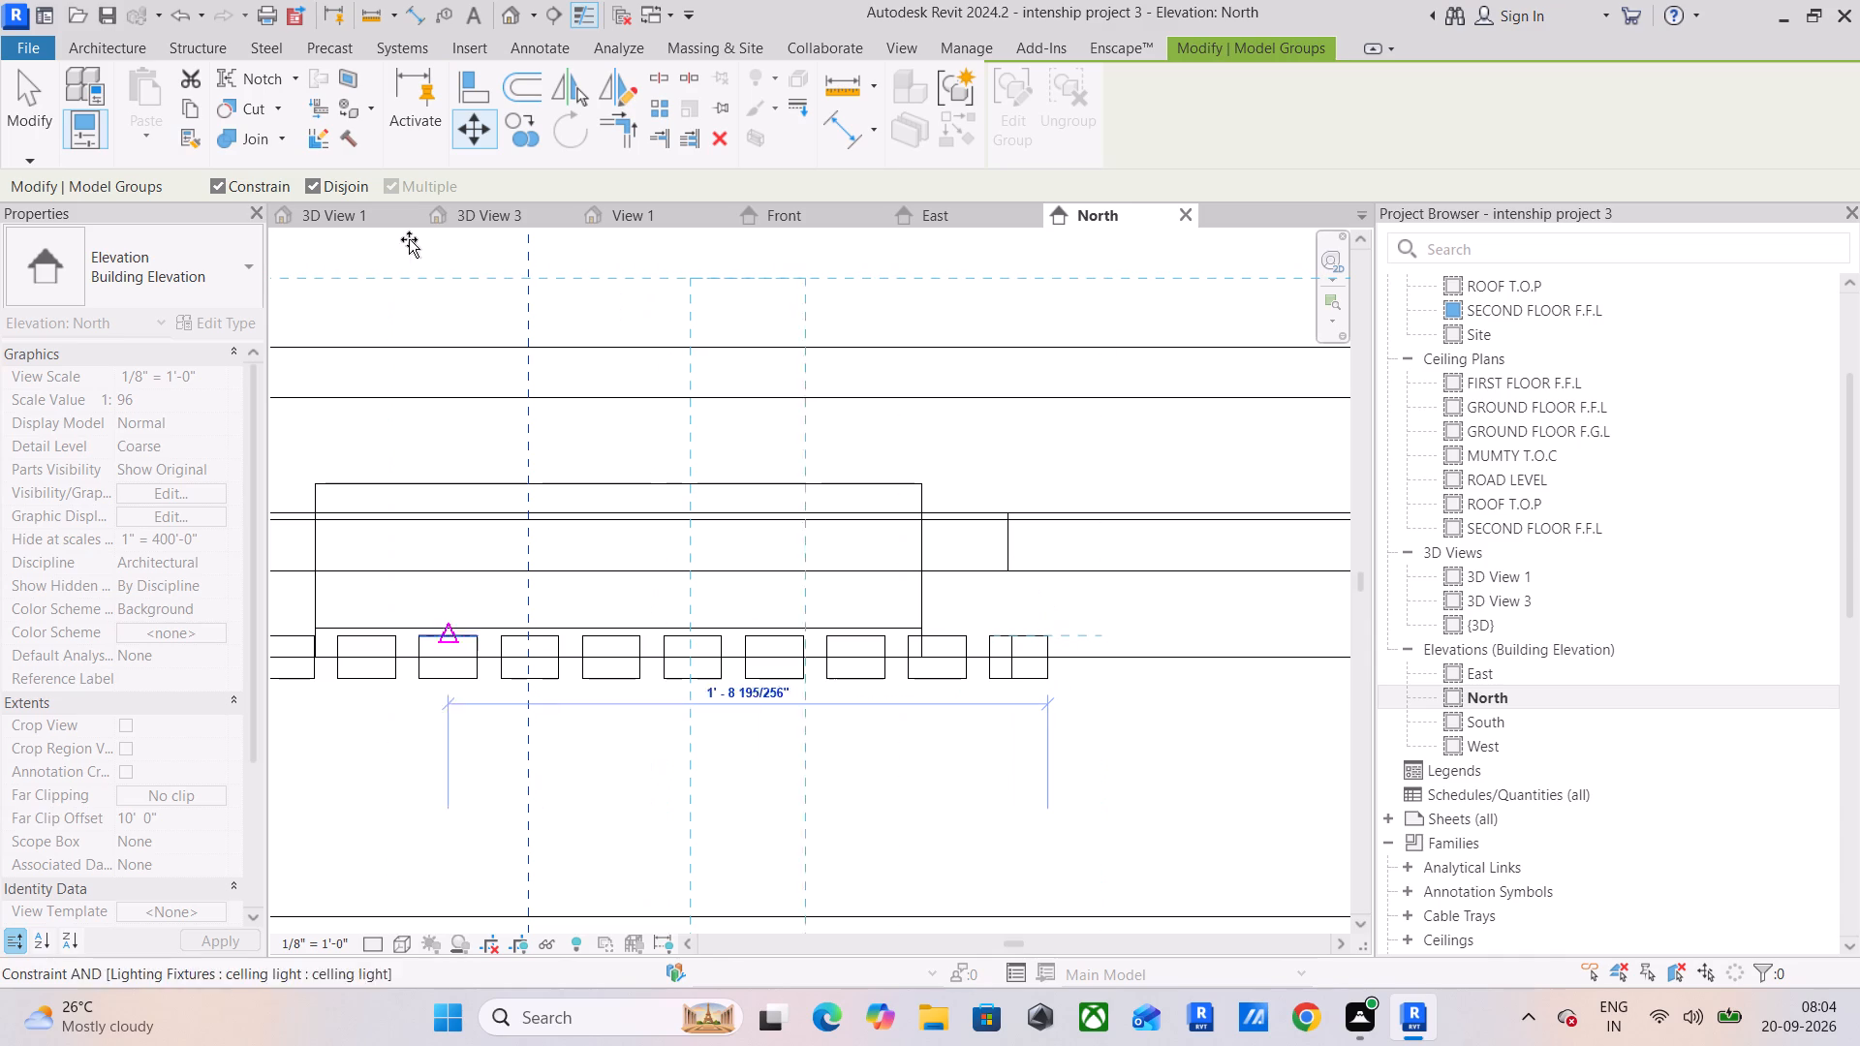
click(219, 178)
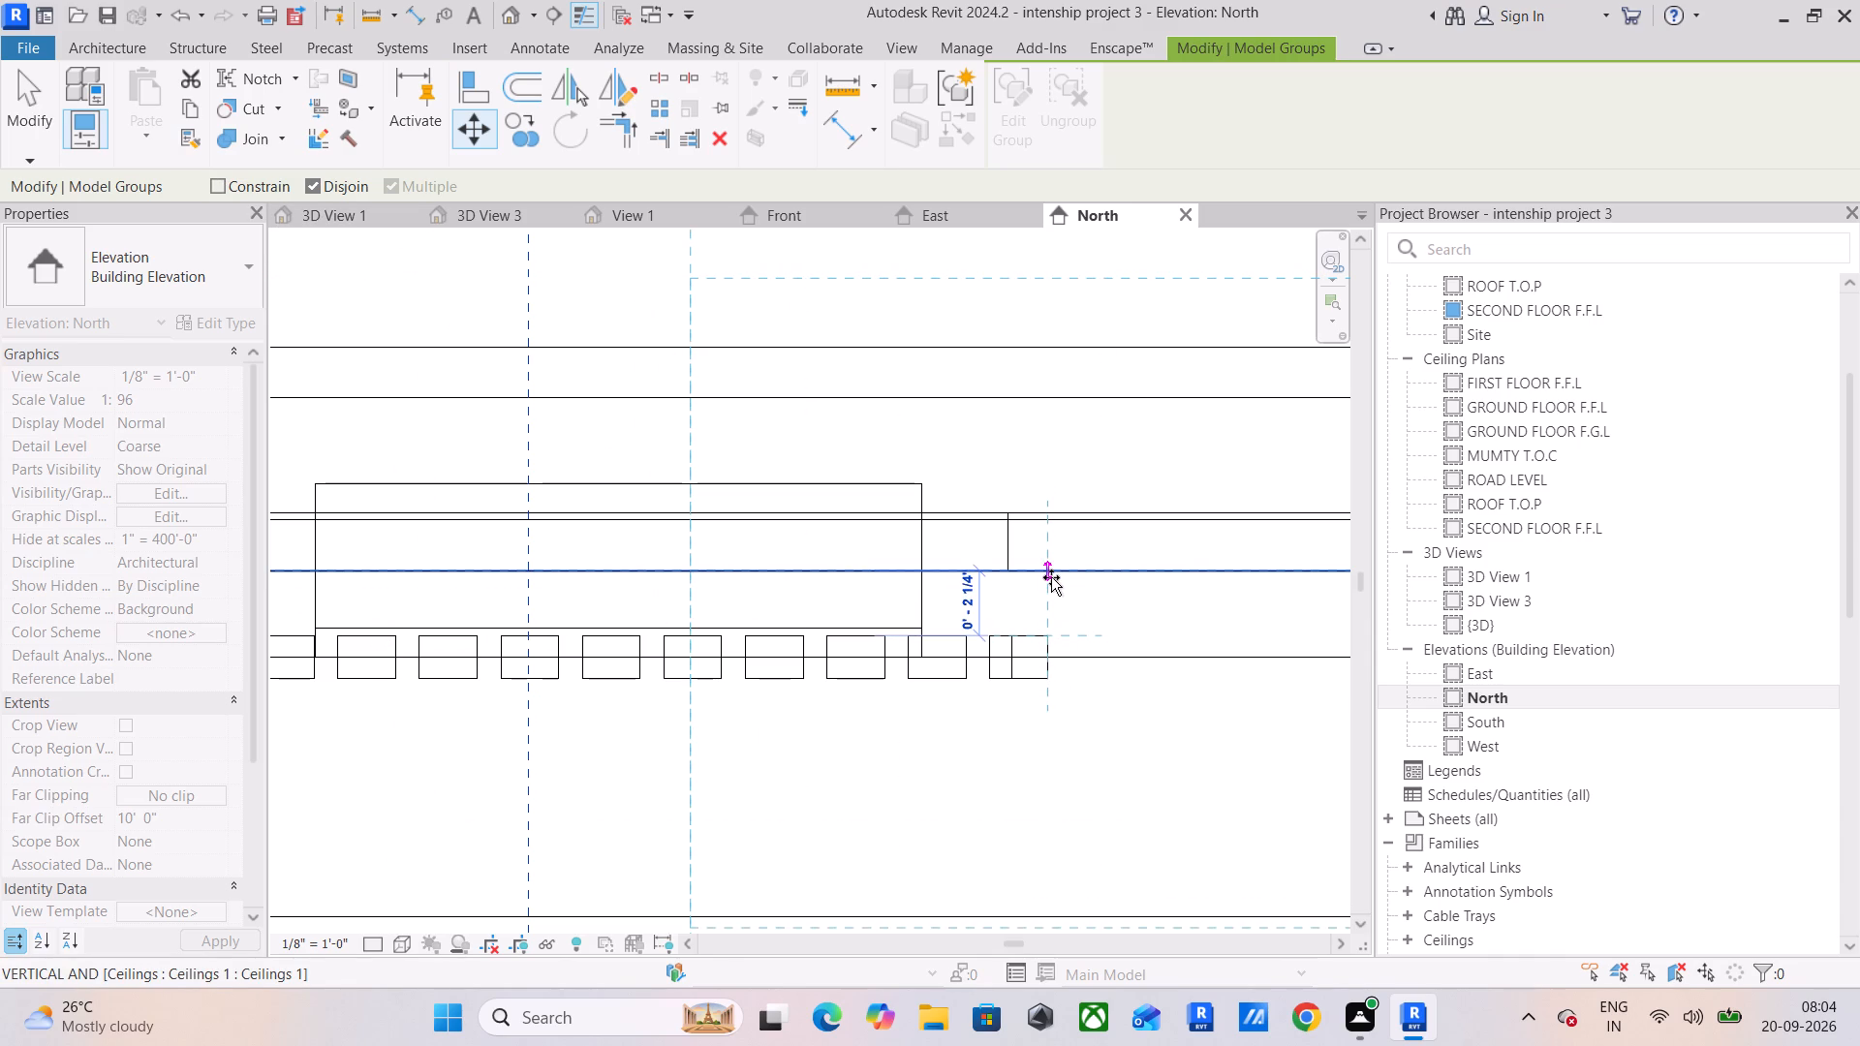
click(1051, 577)
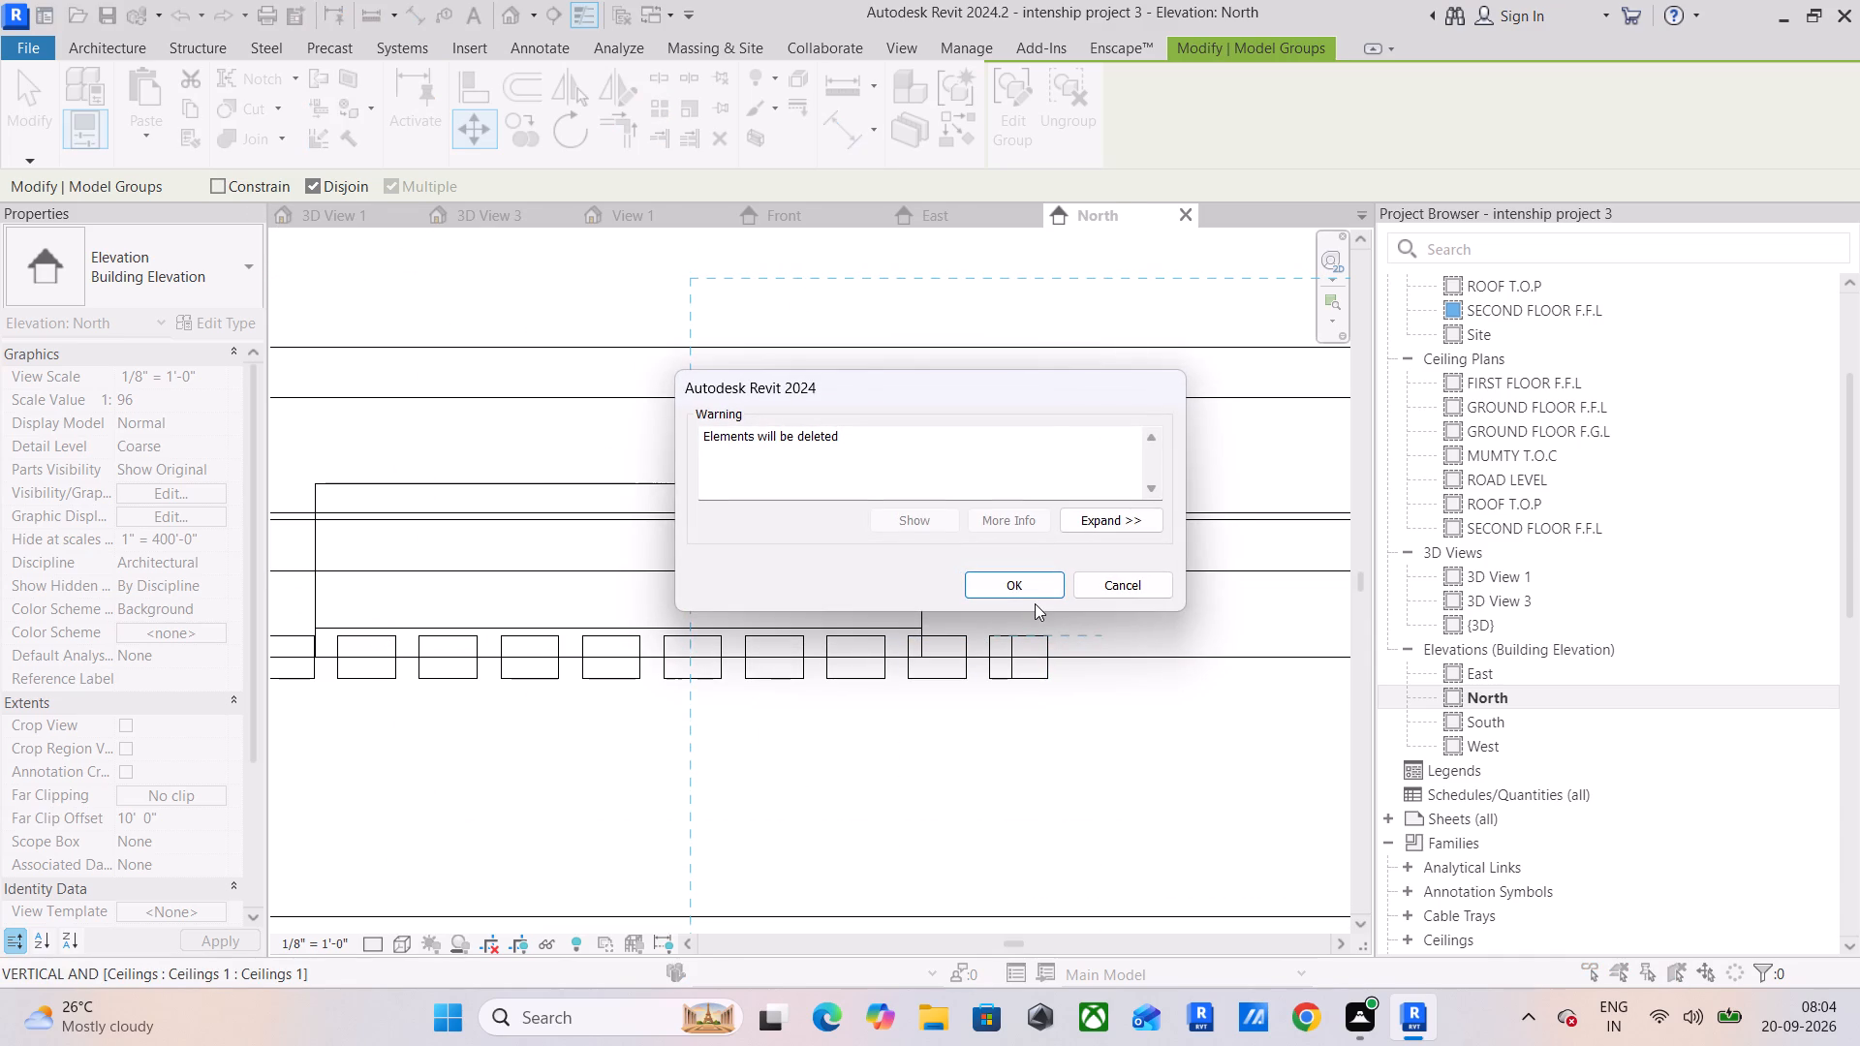
click(1025, 593)
scroll(1043, 733, down, 4)
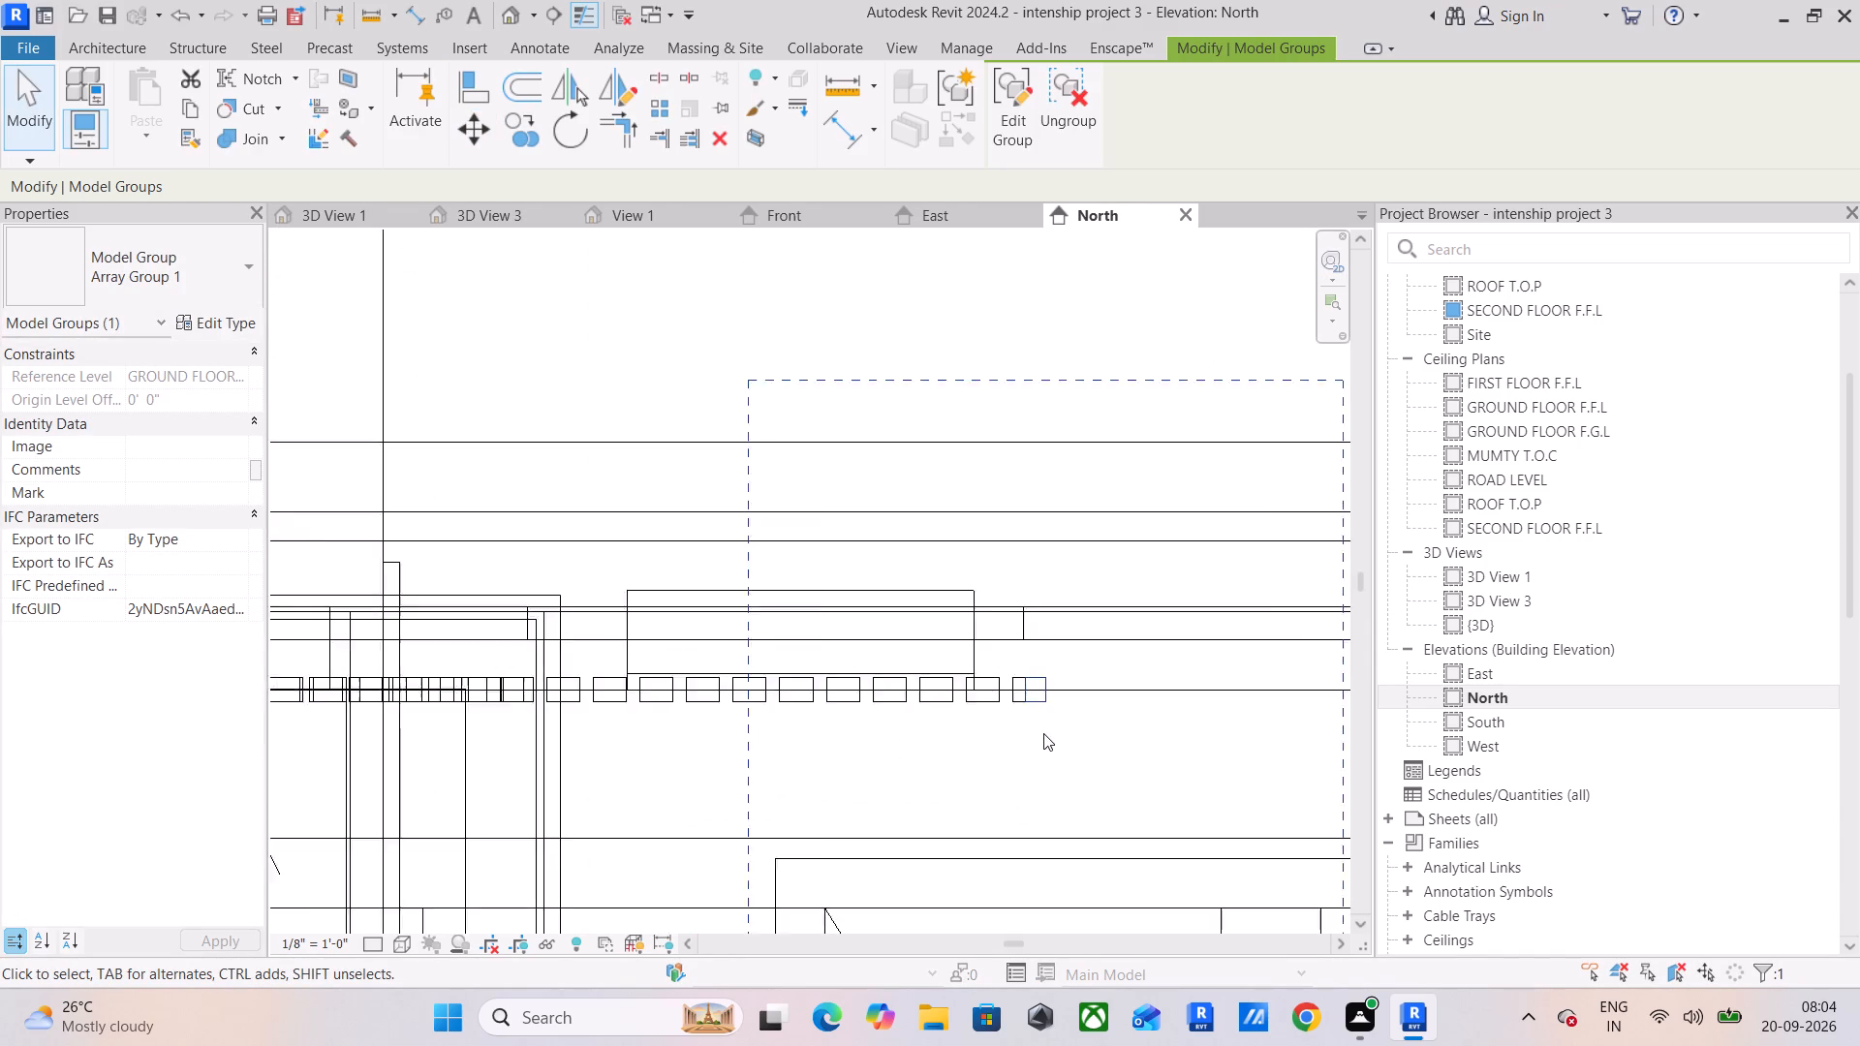
scroll(1043, 733, down, 3)
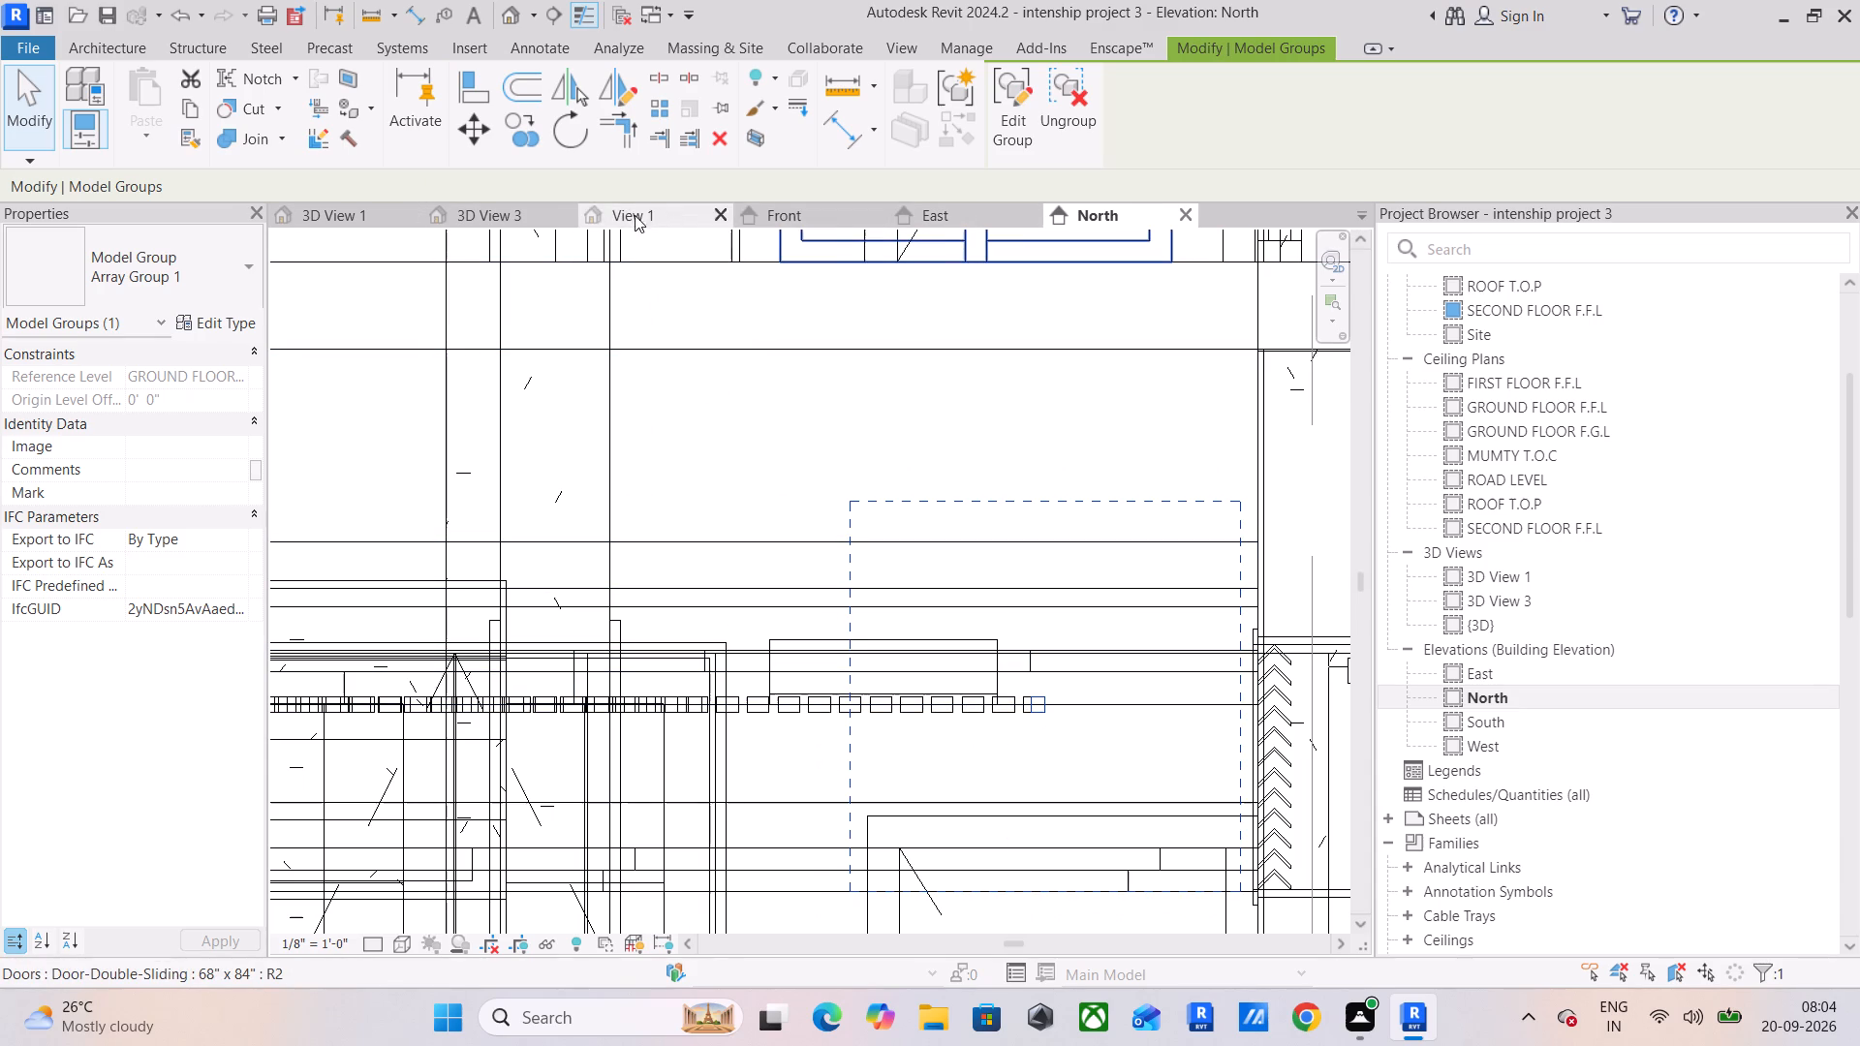
Return to 3D View 3 and close the East elevation view.
click(499, 215)
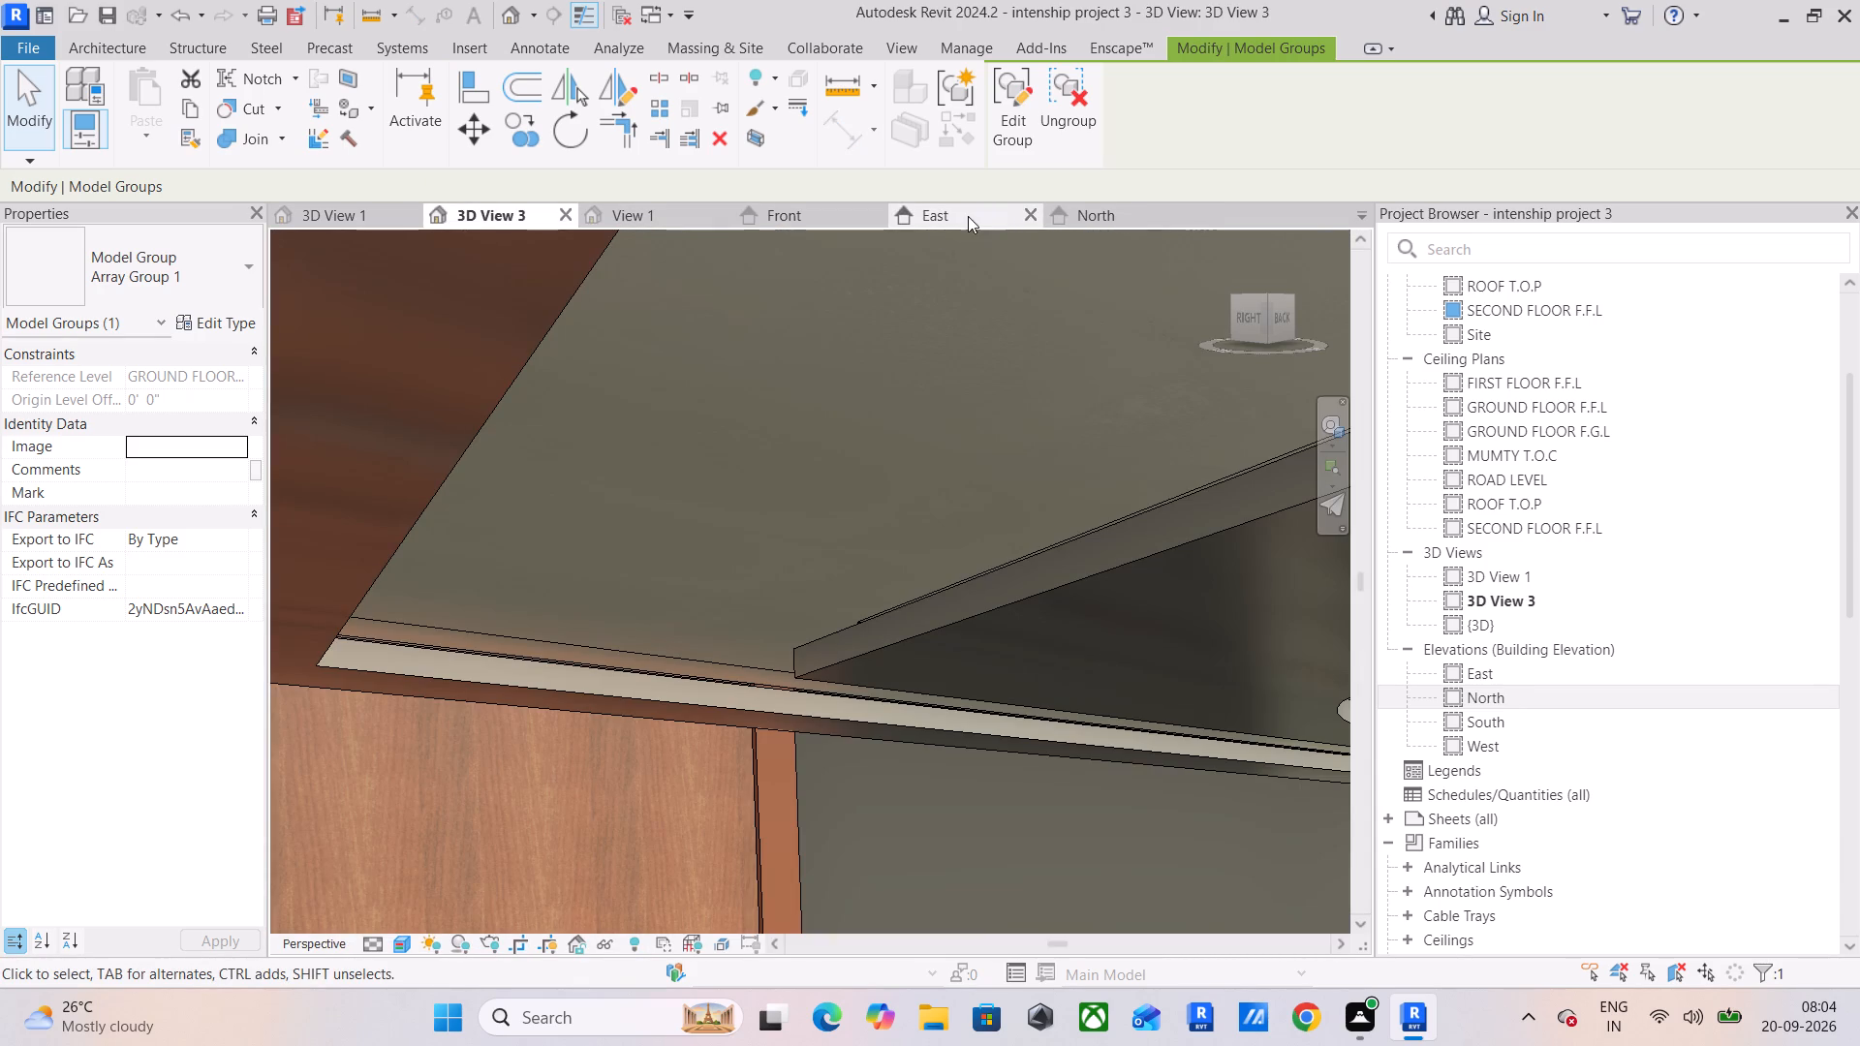
click(1029, 209)
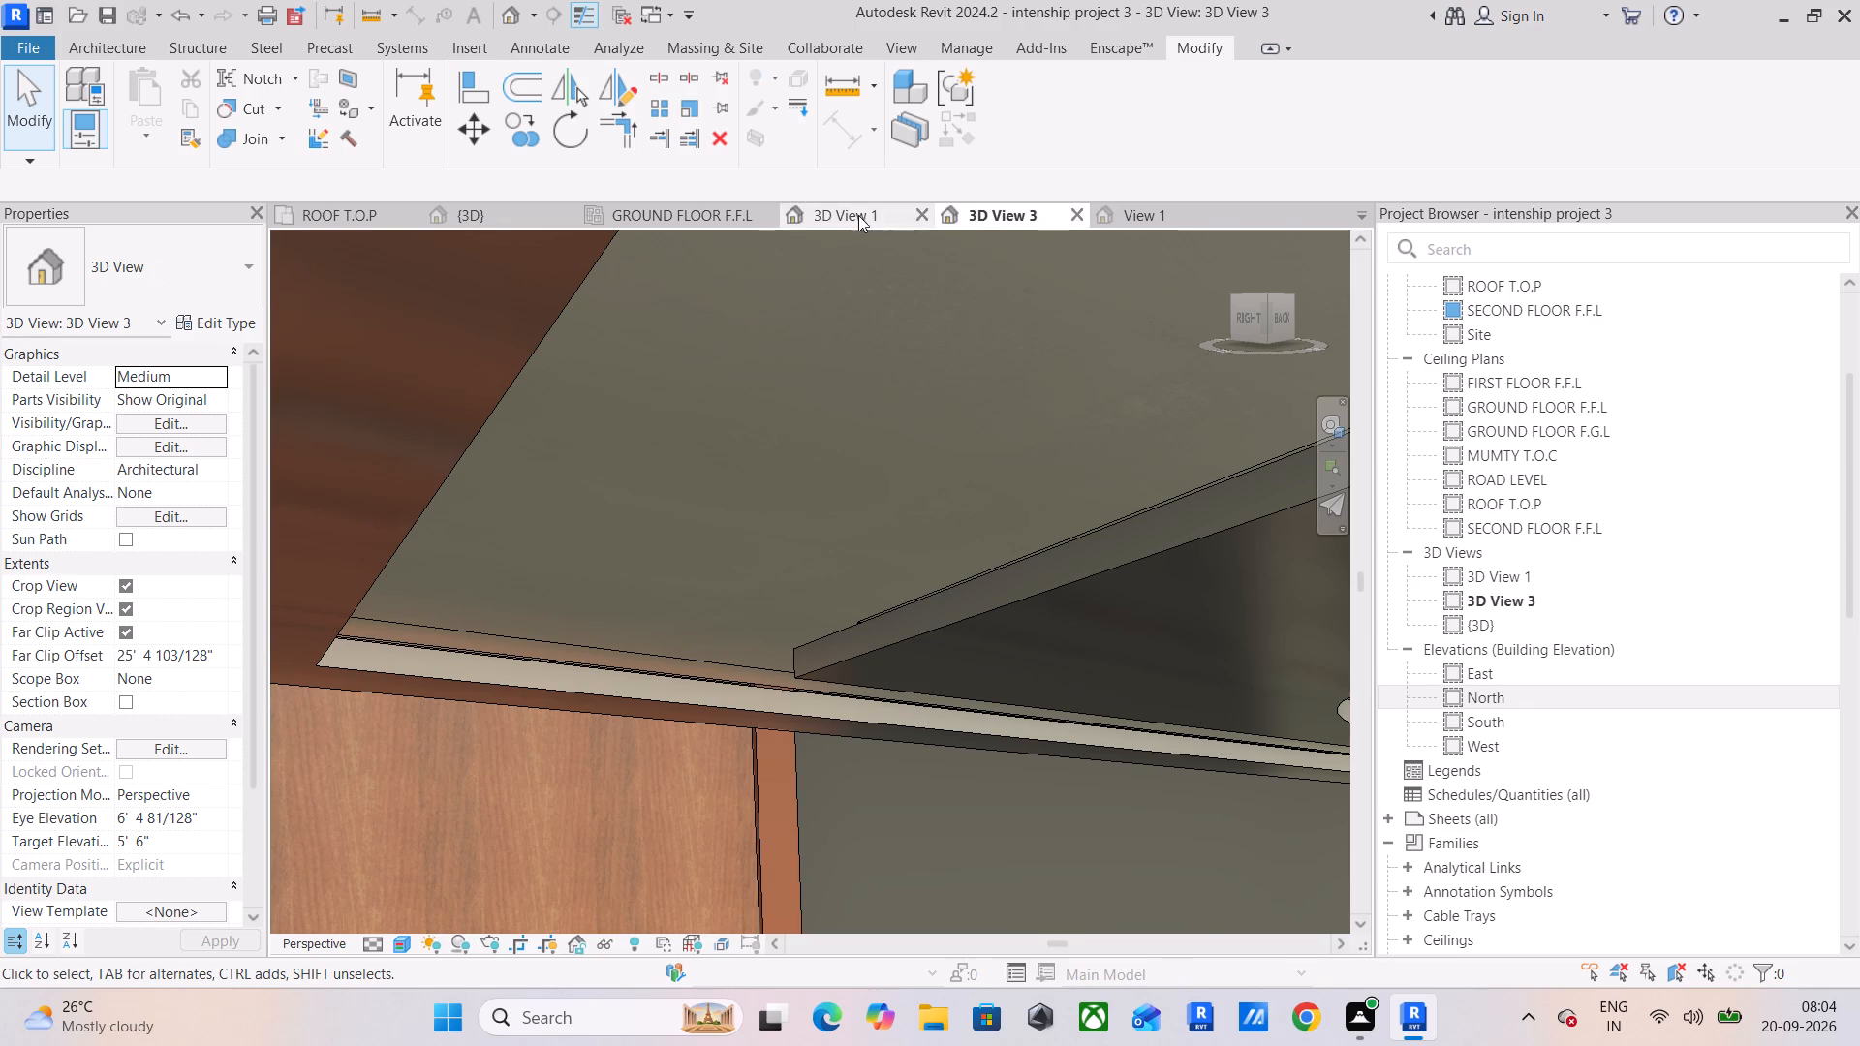
In the GROUND FLOOR F.F.L ceiling plan, delete all celling light fixtures and array groups over the decorative ceiling between grids D and E.
click(663, 210)
scroll(803, 541, down, 10)
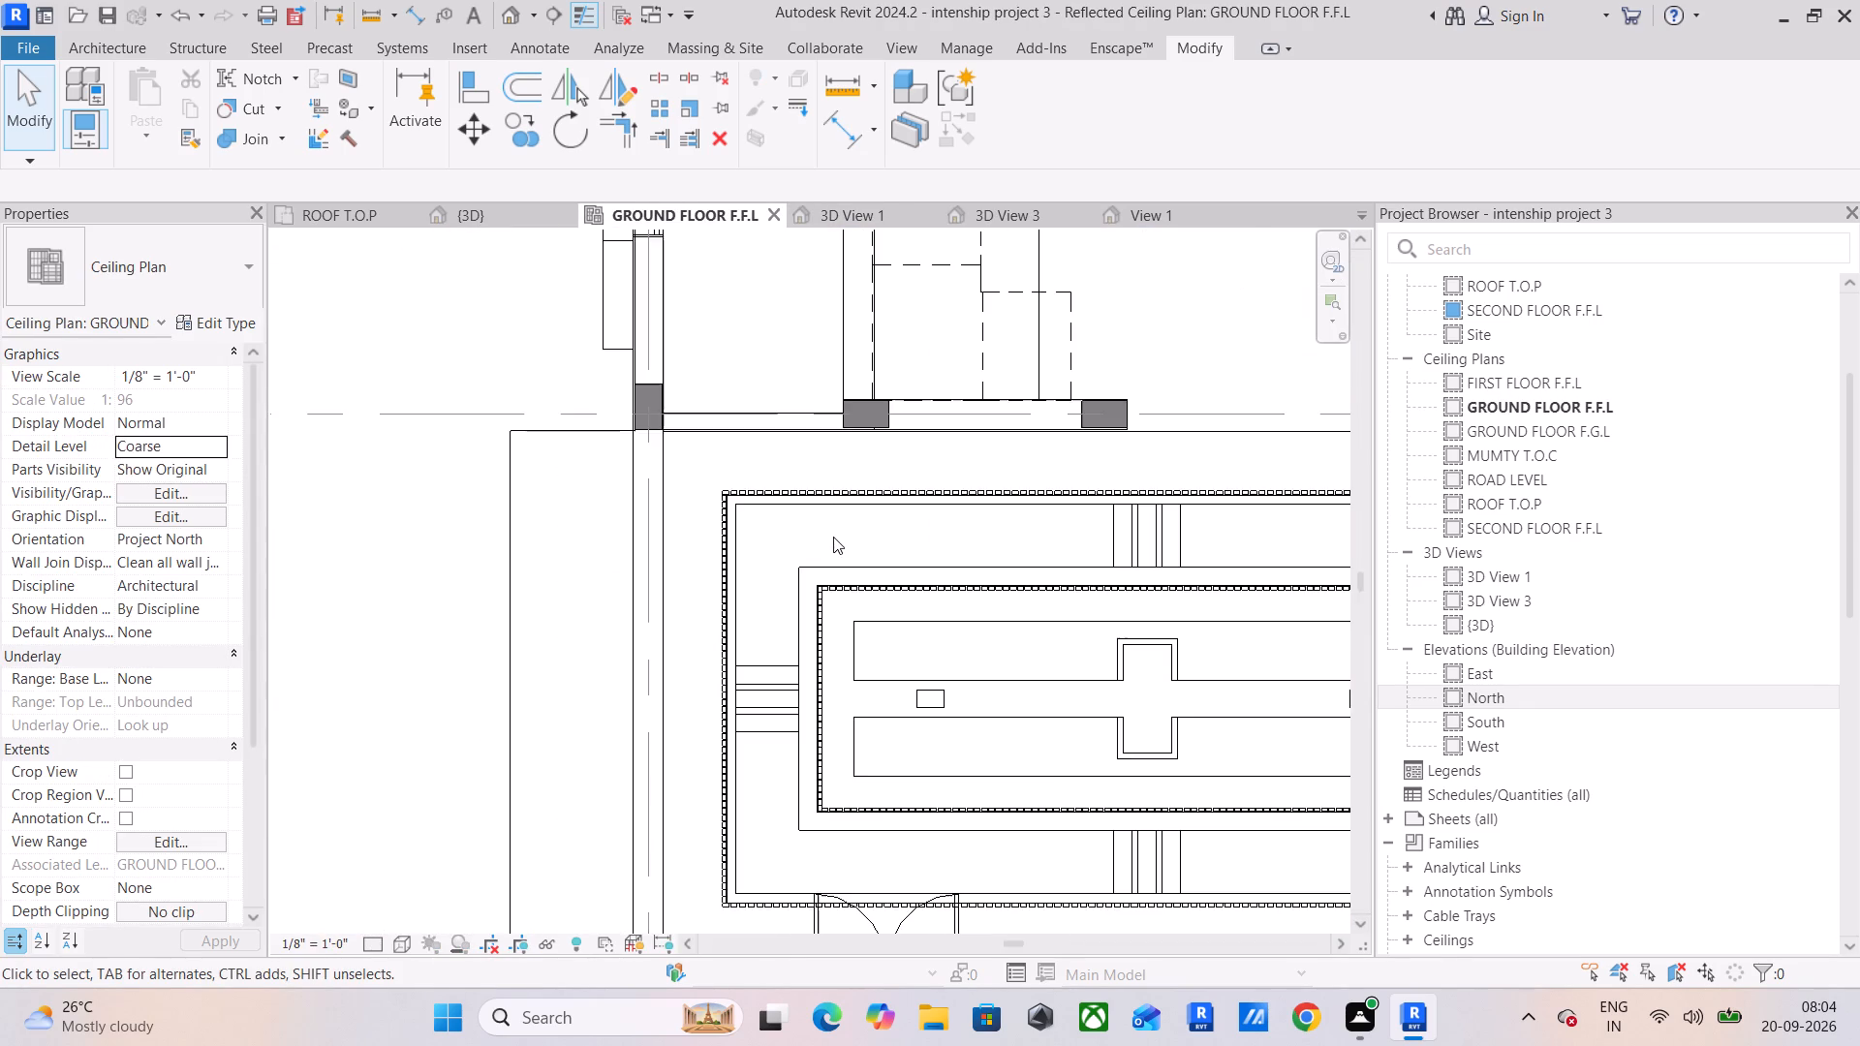
middle_drag(833, 535, 708, 508)
scroll(700, 510, down, 4)
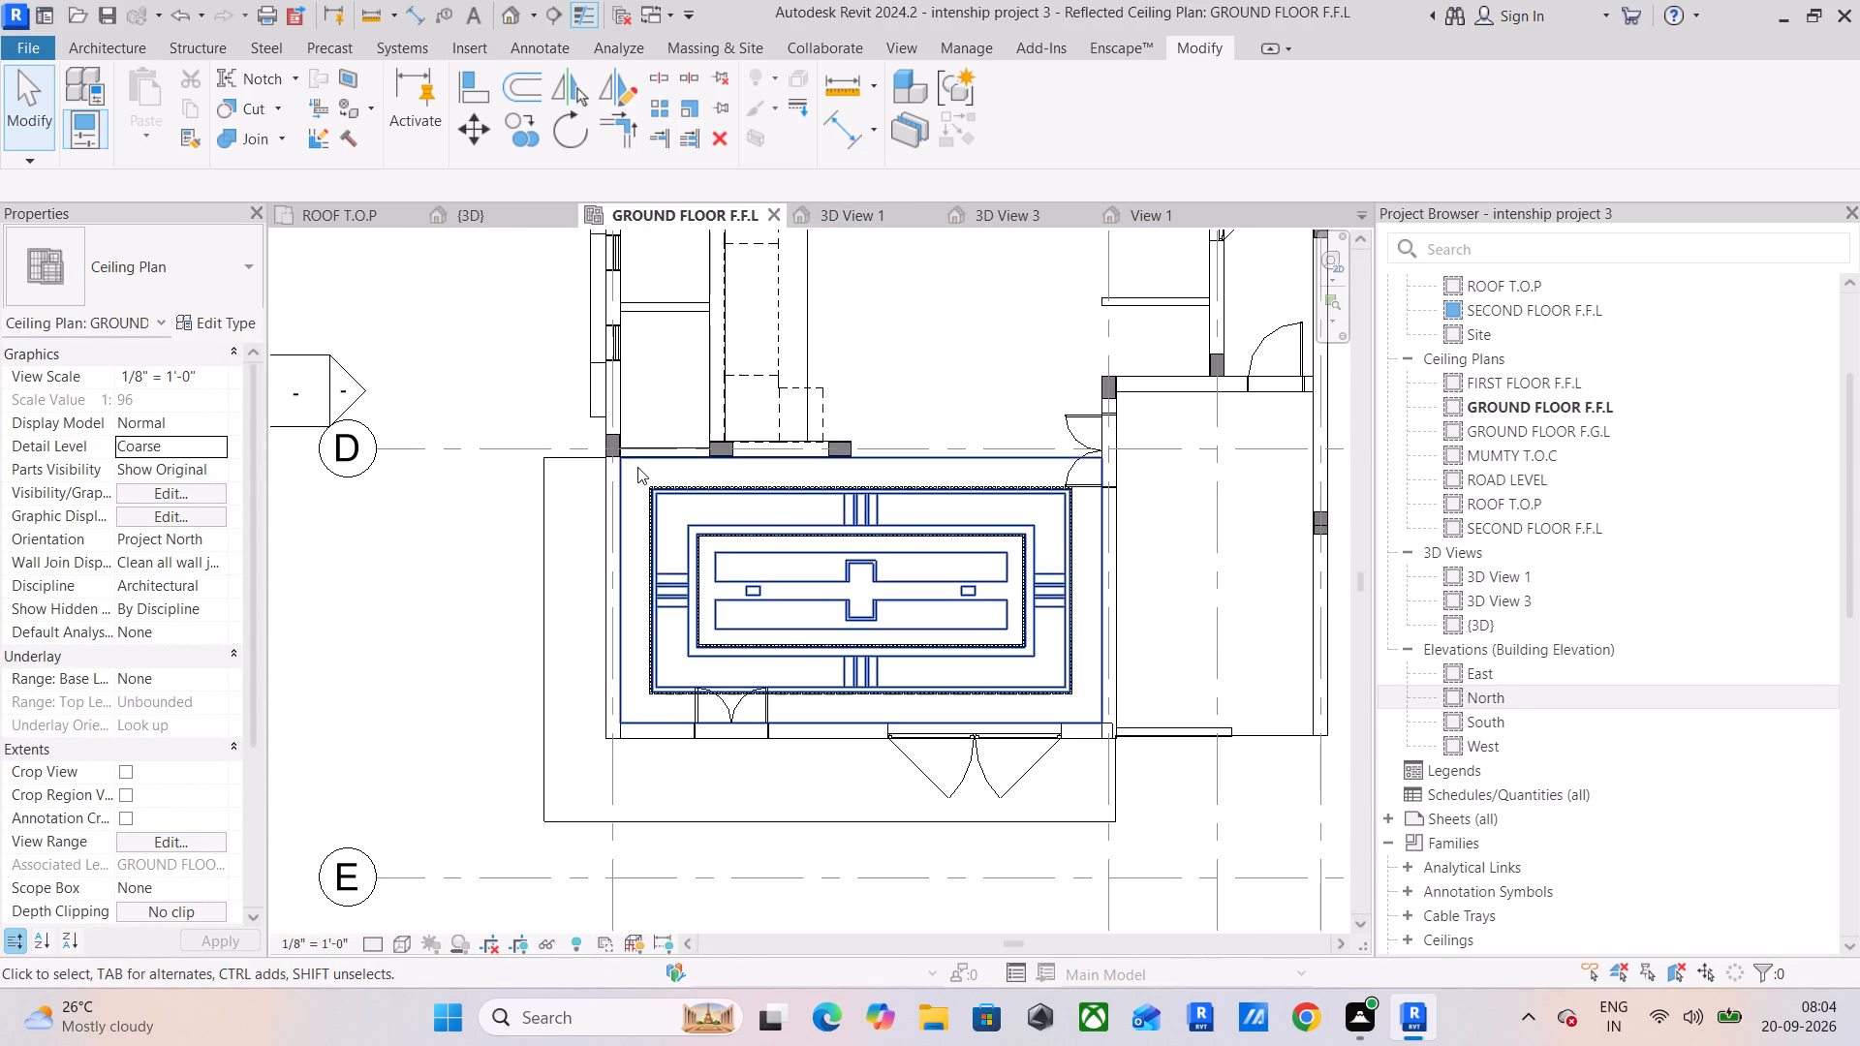
drag(630, 472, 712, 537)
key(Escape)
key(Escape)
key(Escape)
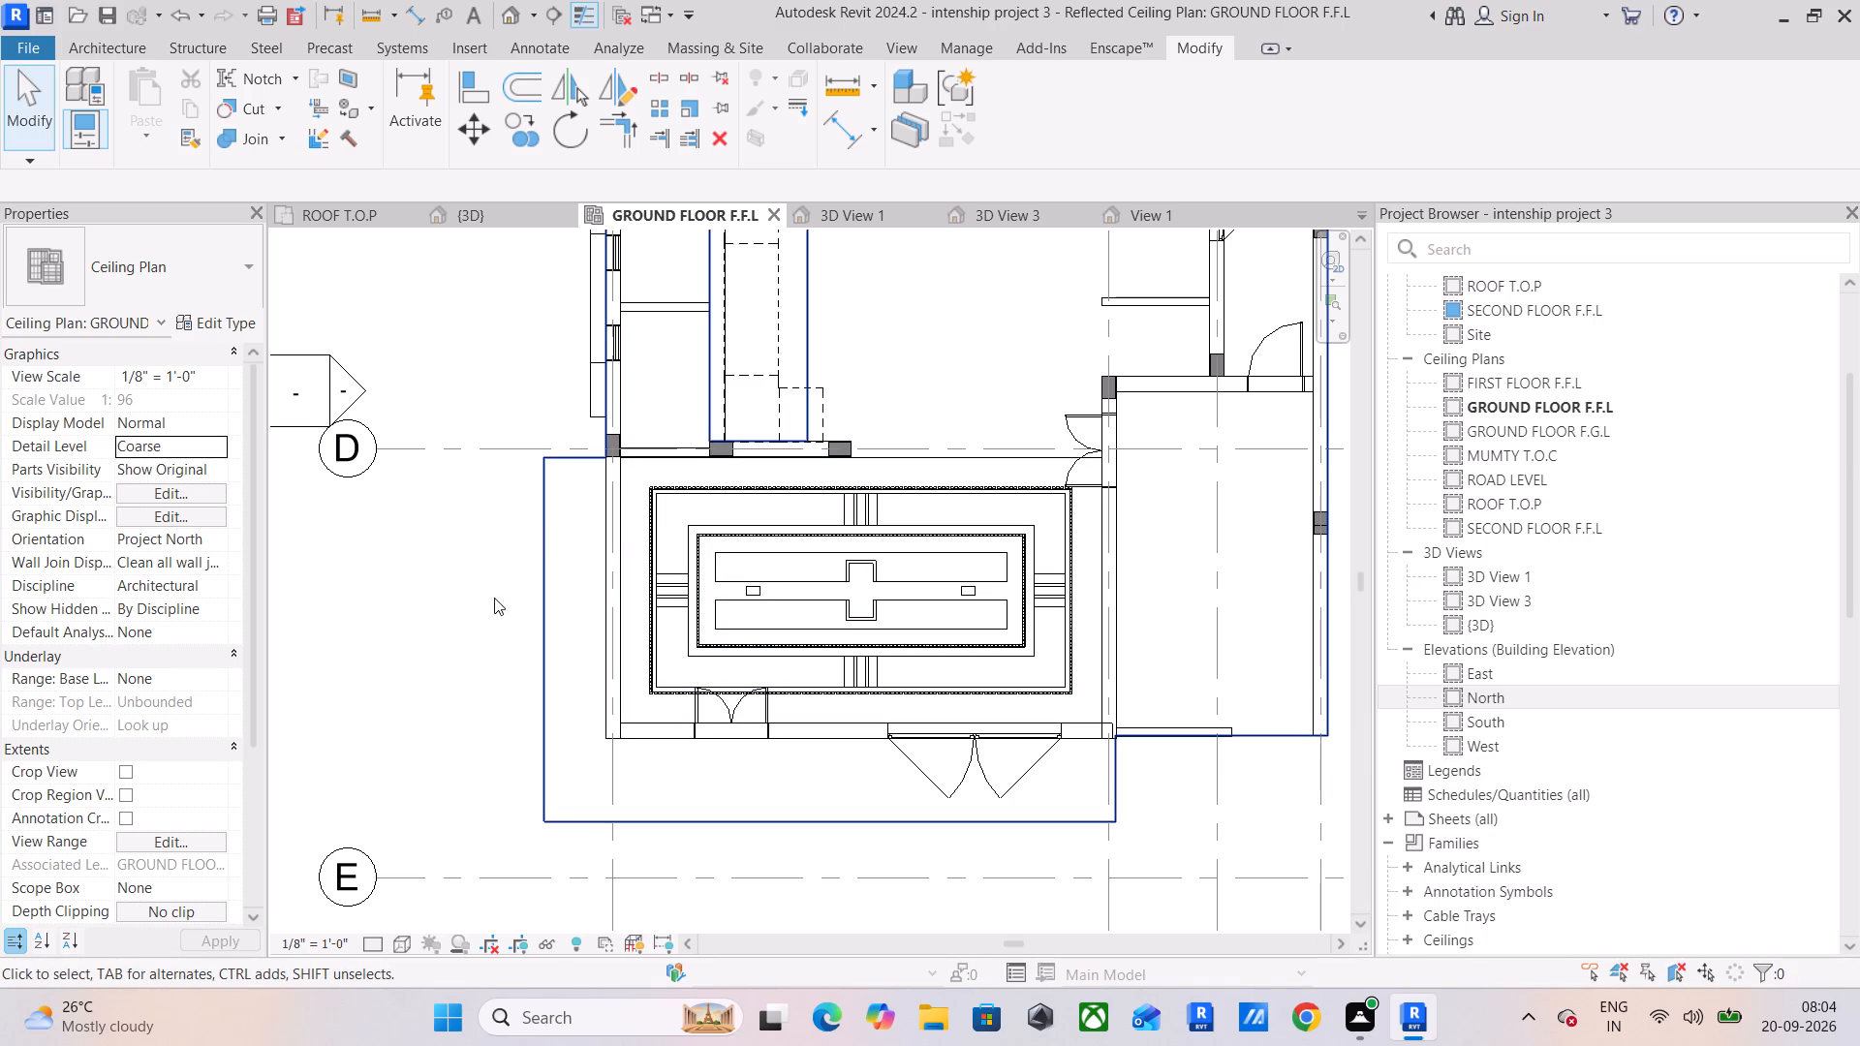
click(446, 555)
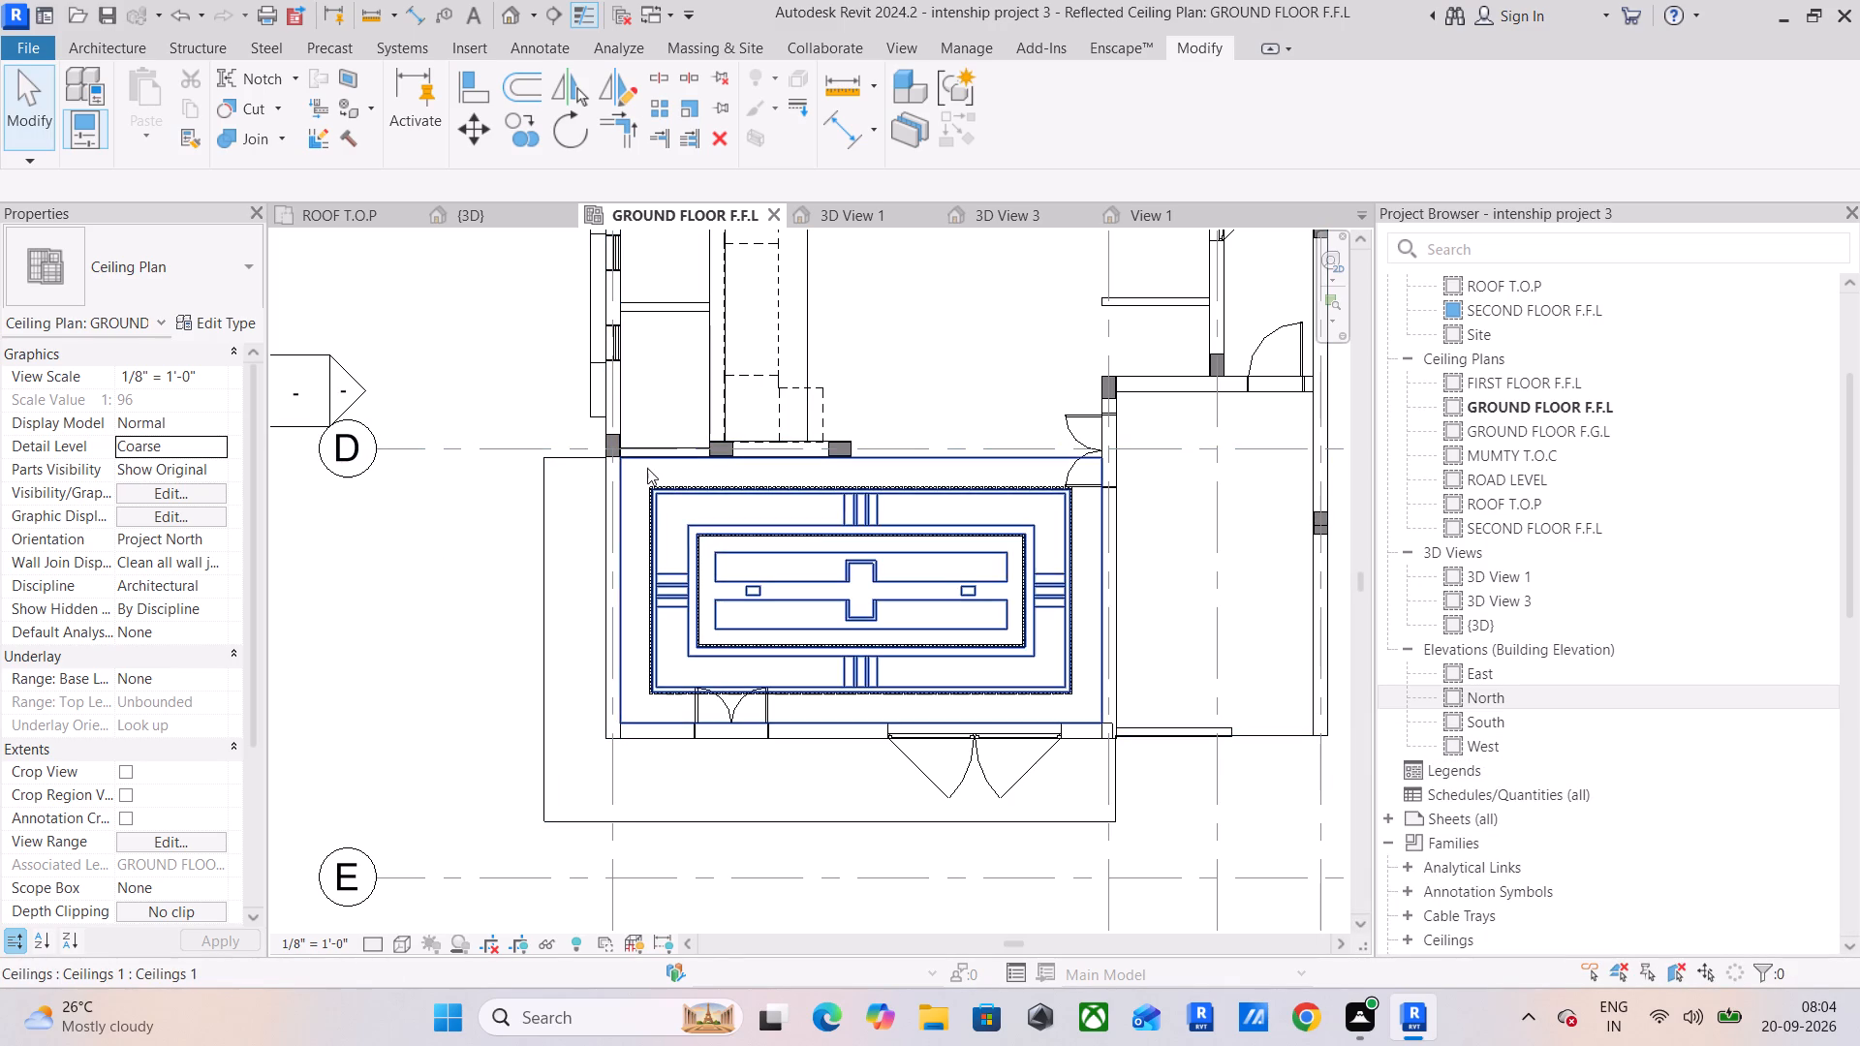
drag(639, 476, 834, 658)
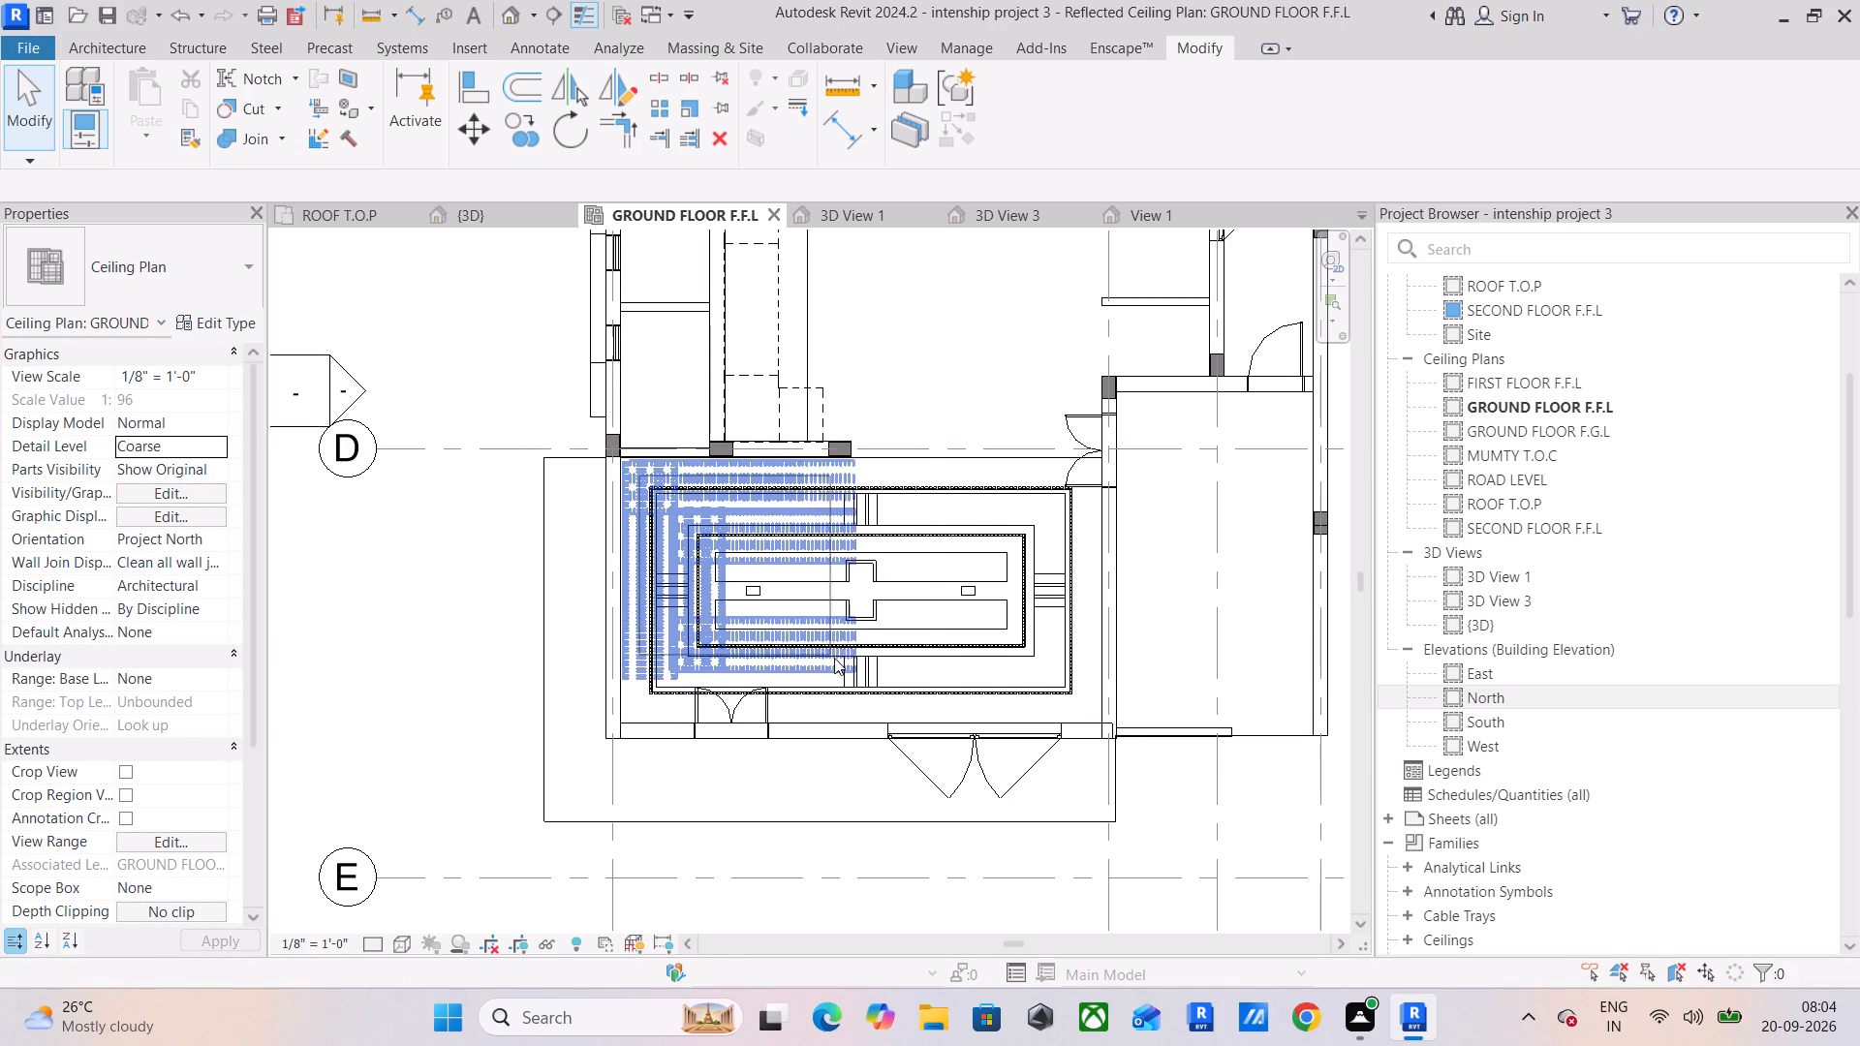
drag(834, 658, 1087, 716)
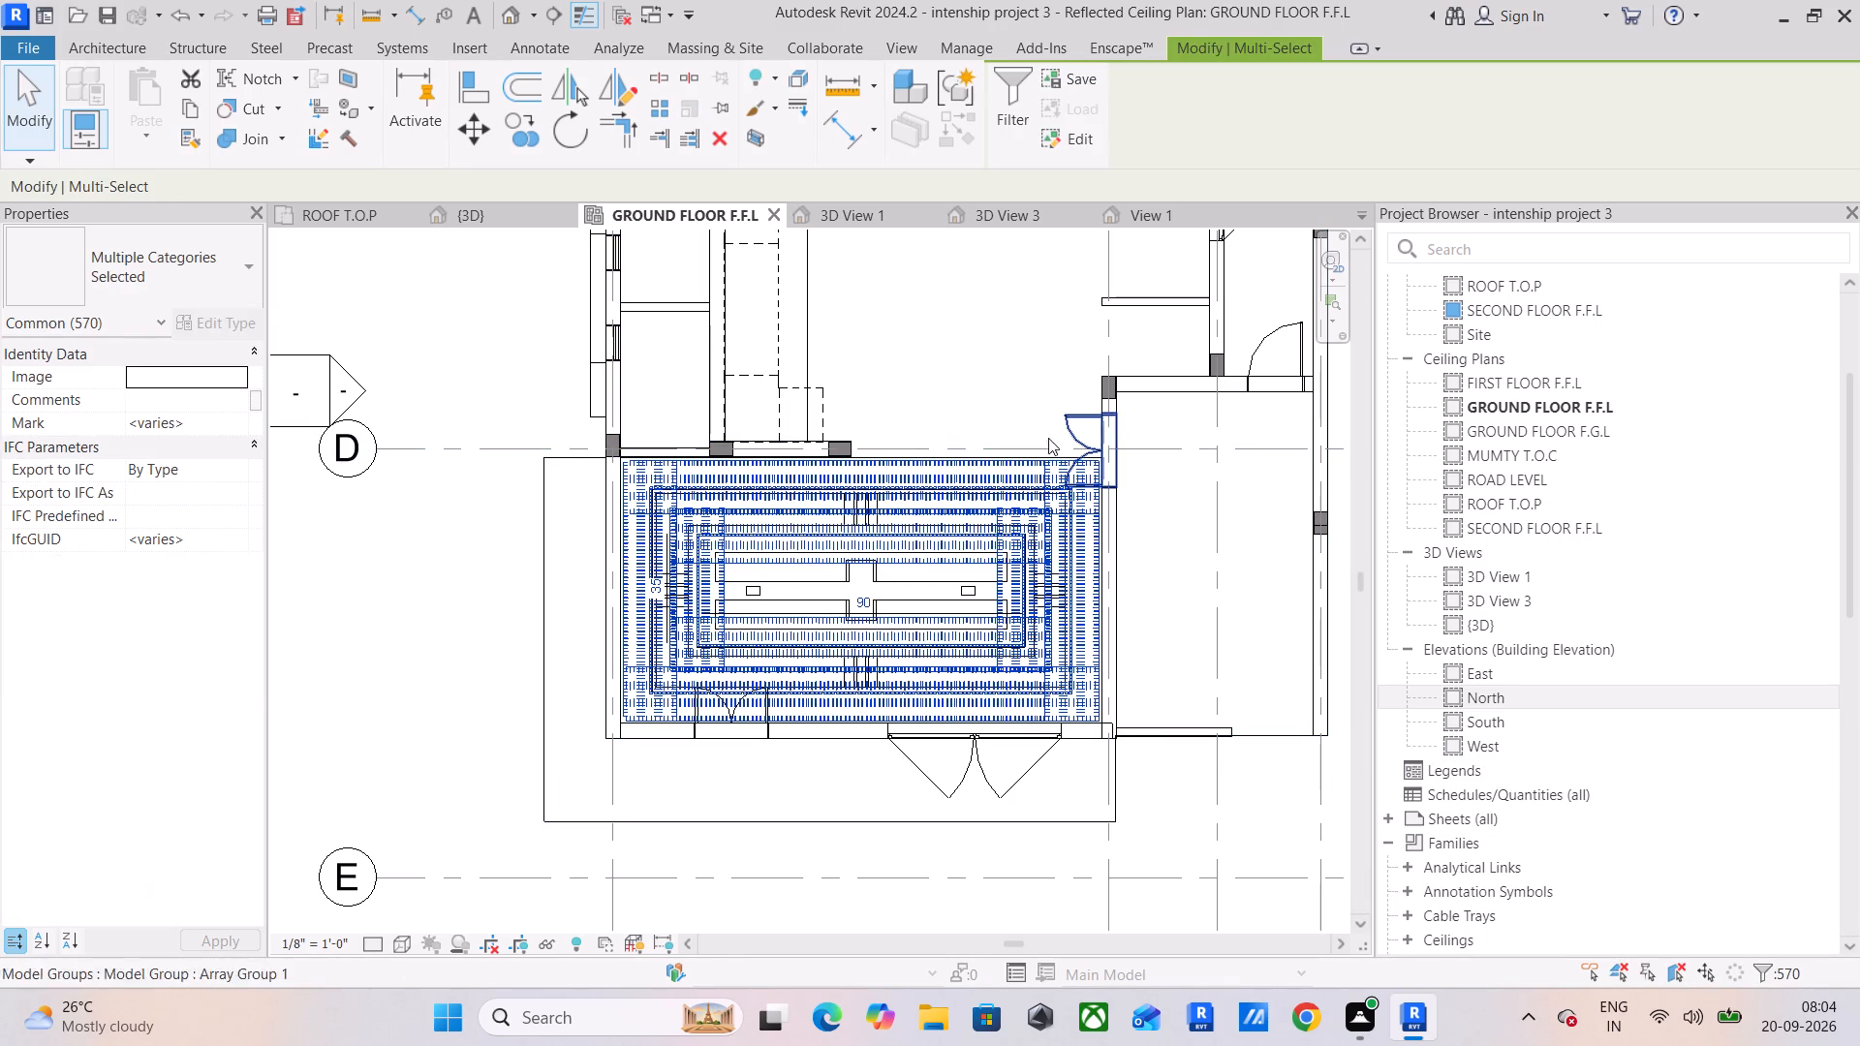
click(1012, 101)
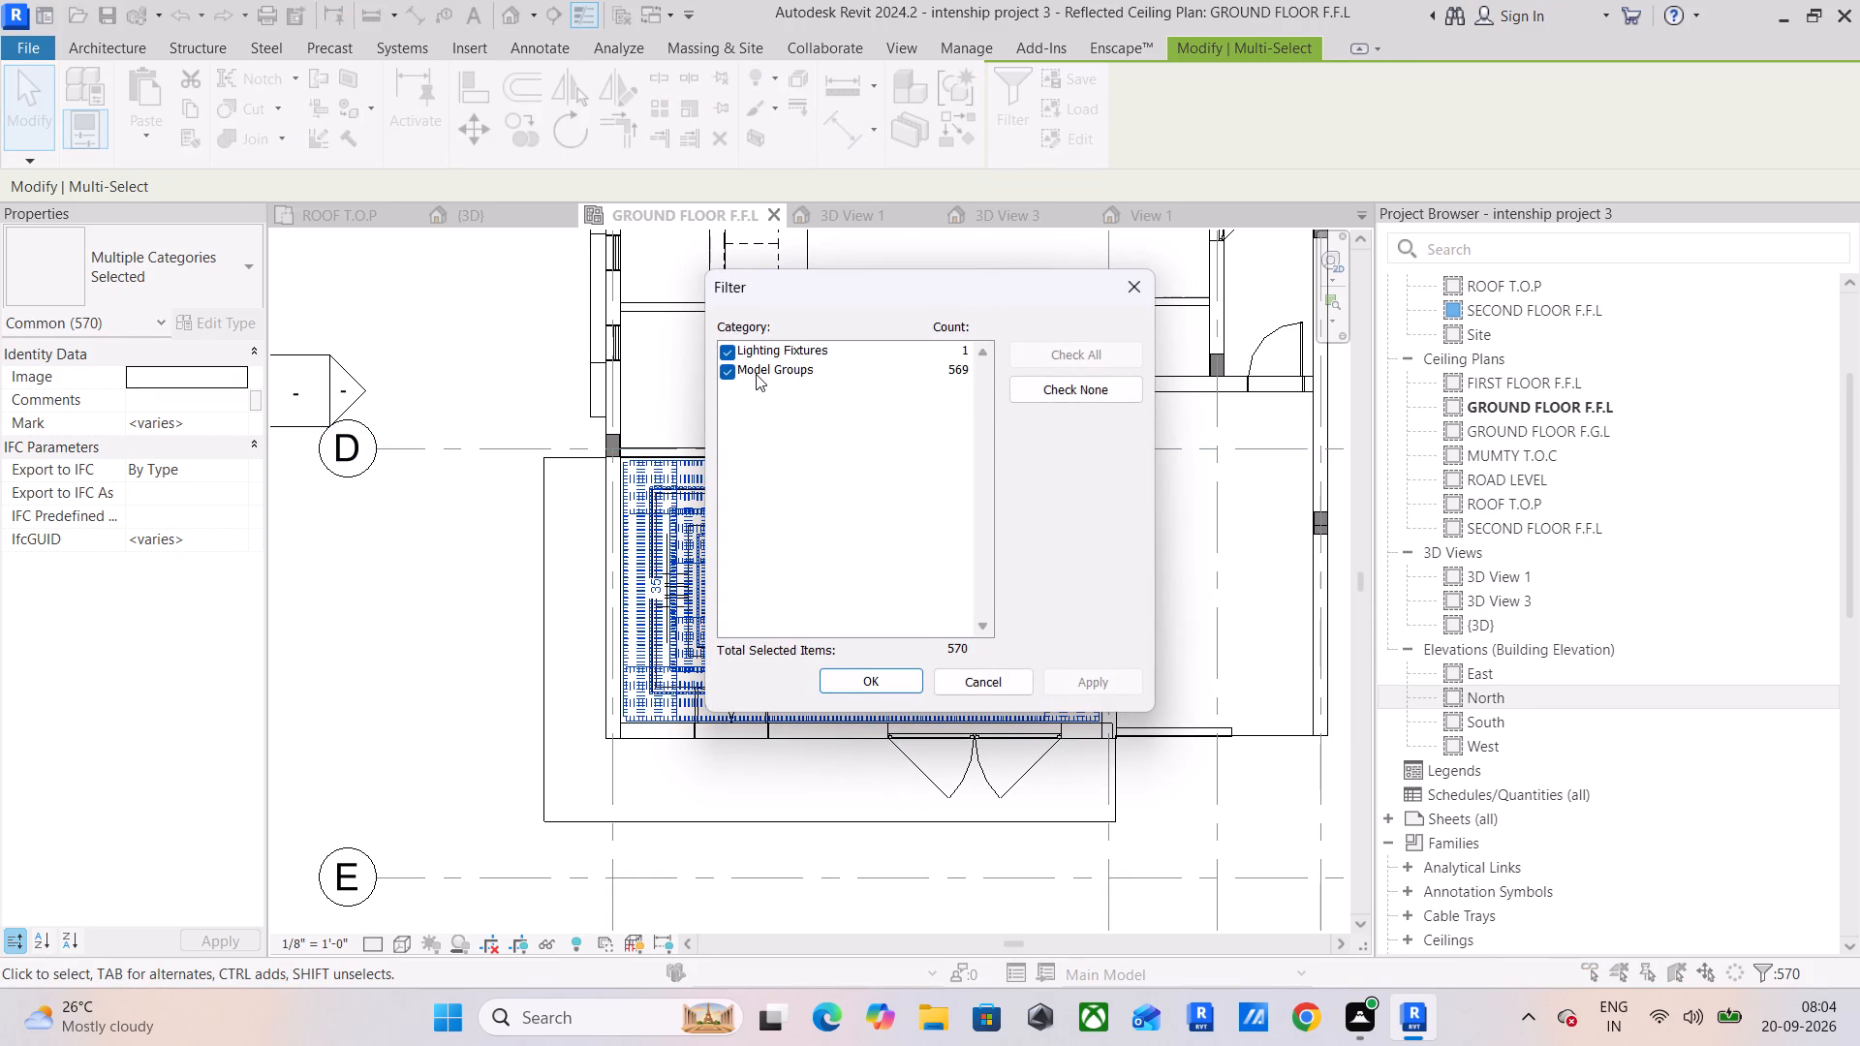
scroll(756, 374, up, 4)
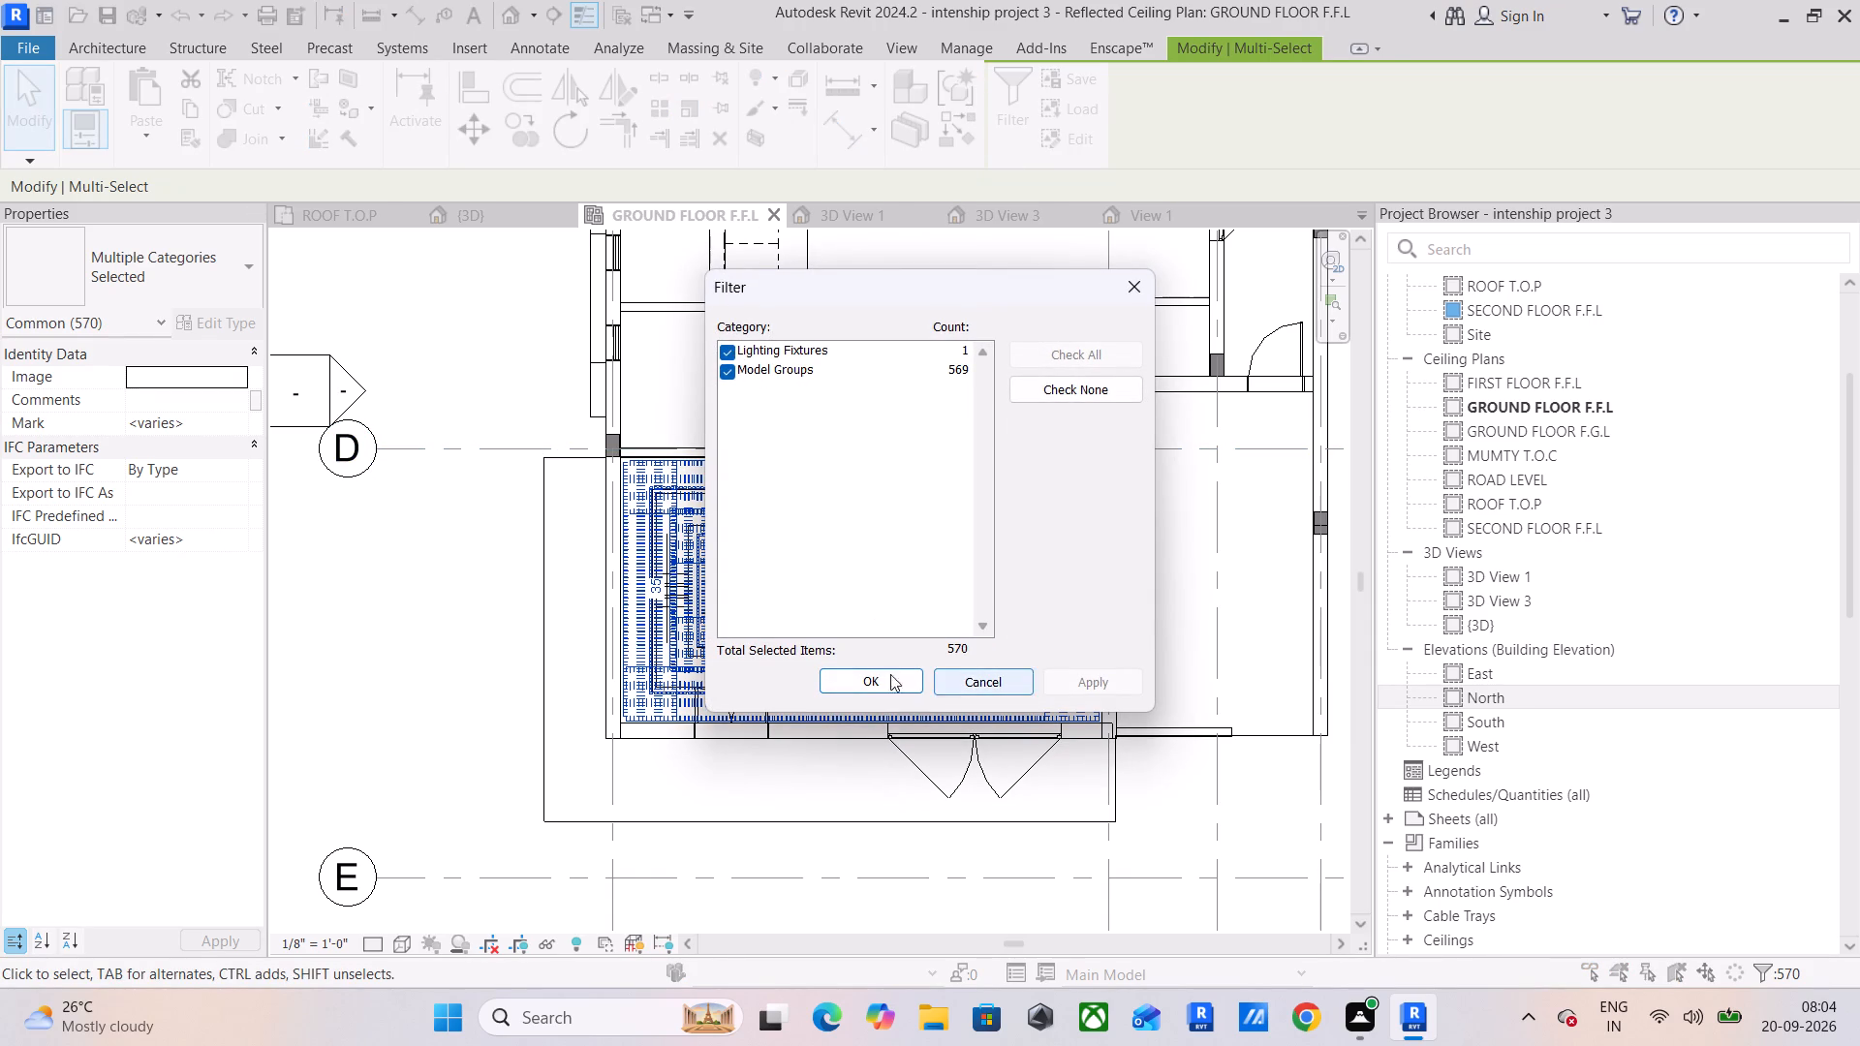
click(854, 674)
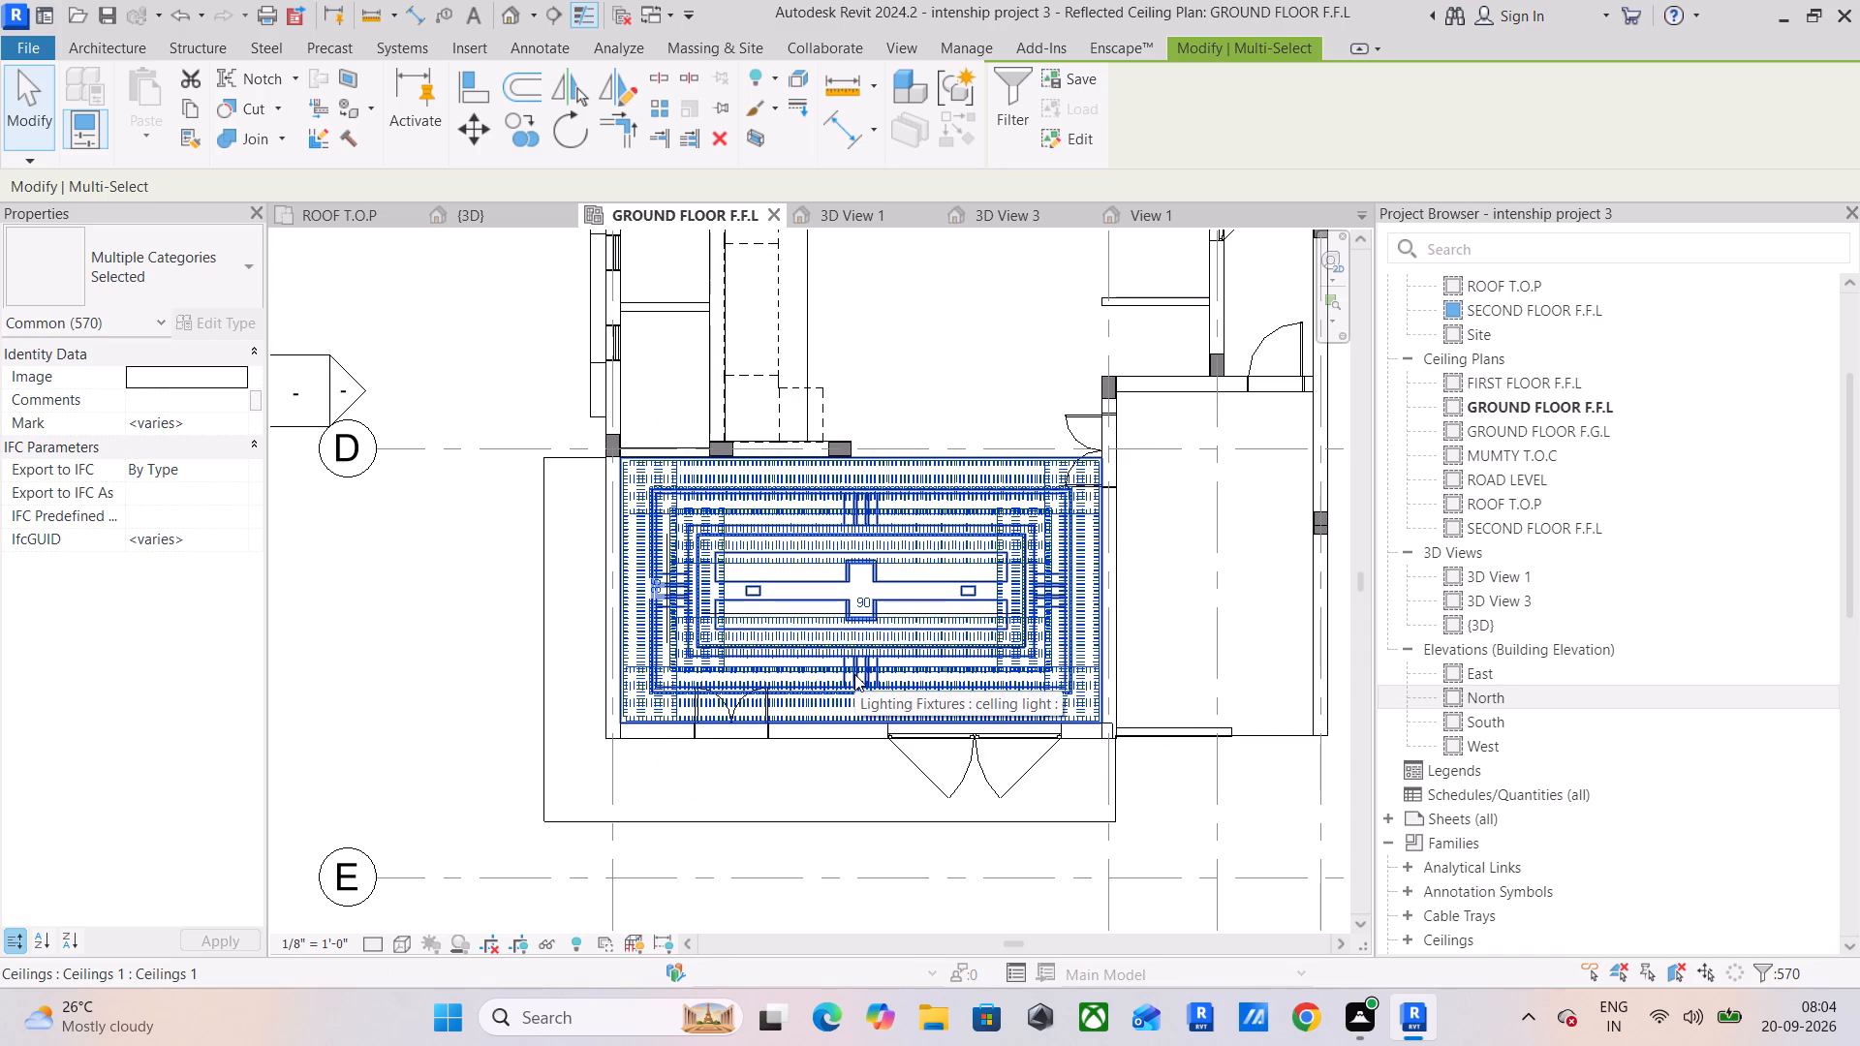
key(Delete)
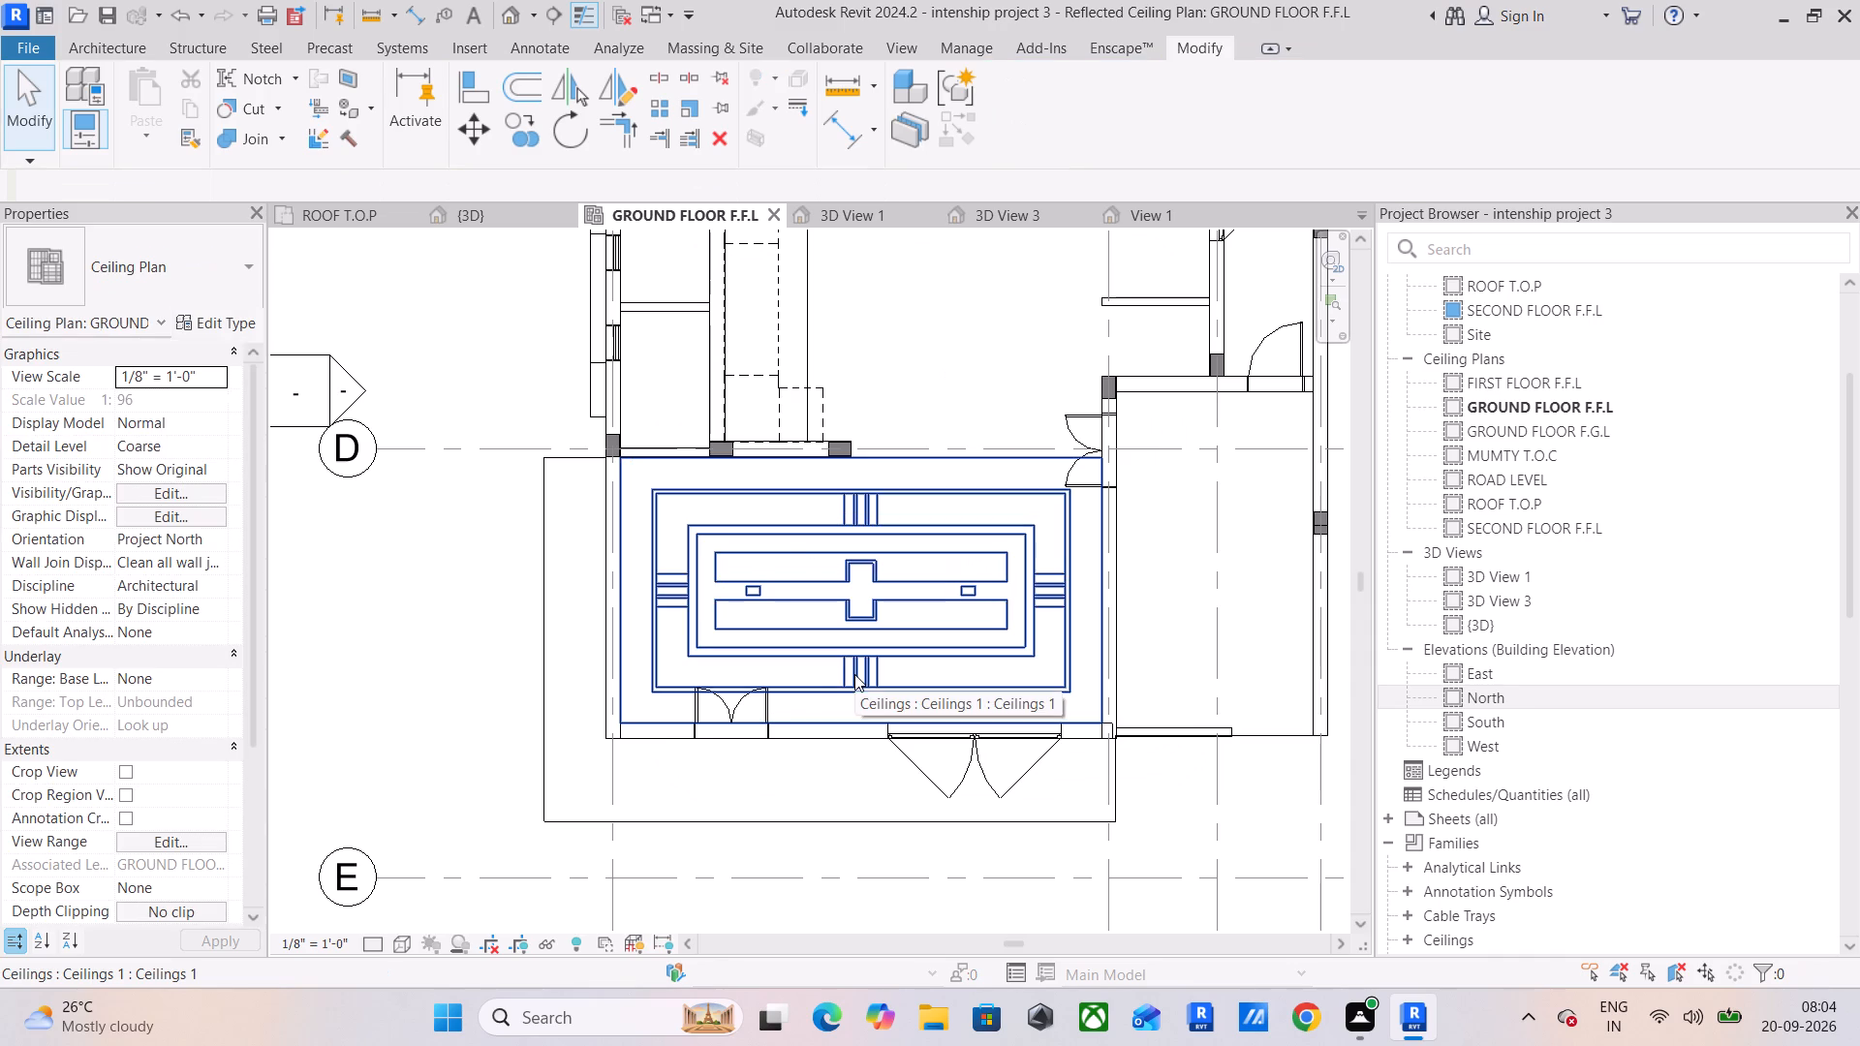
Place one celling light component at an elevation of 8' 0" just outside the decorative ceiling's upper-left outer corner.
scroll(729, 537, up, 7)
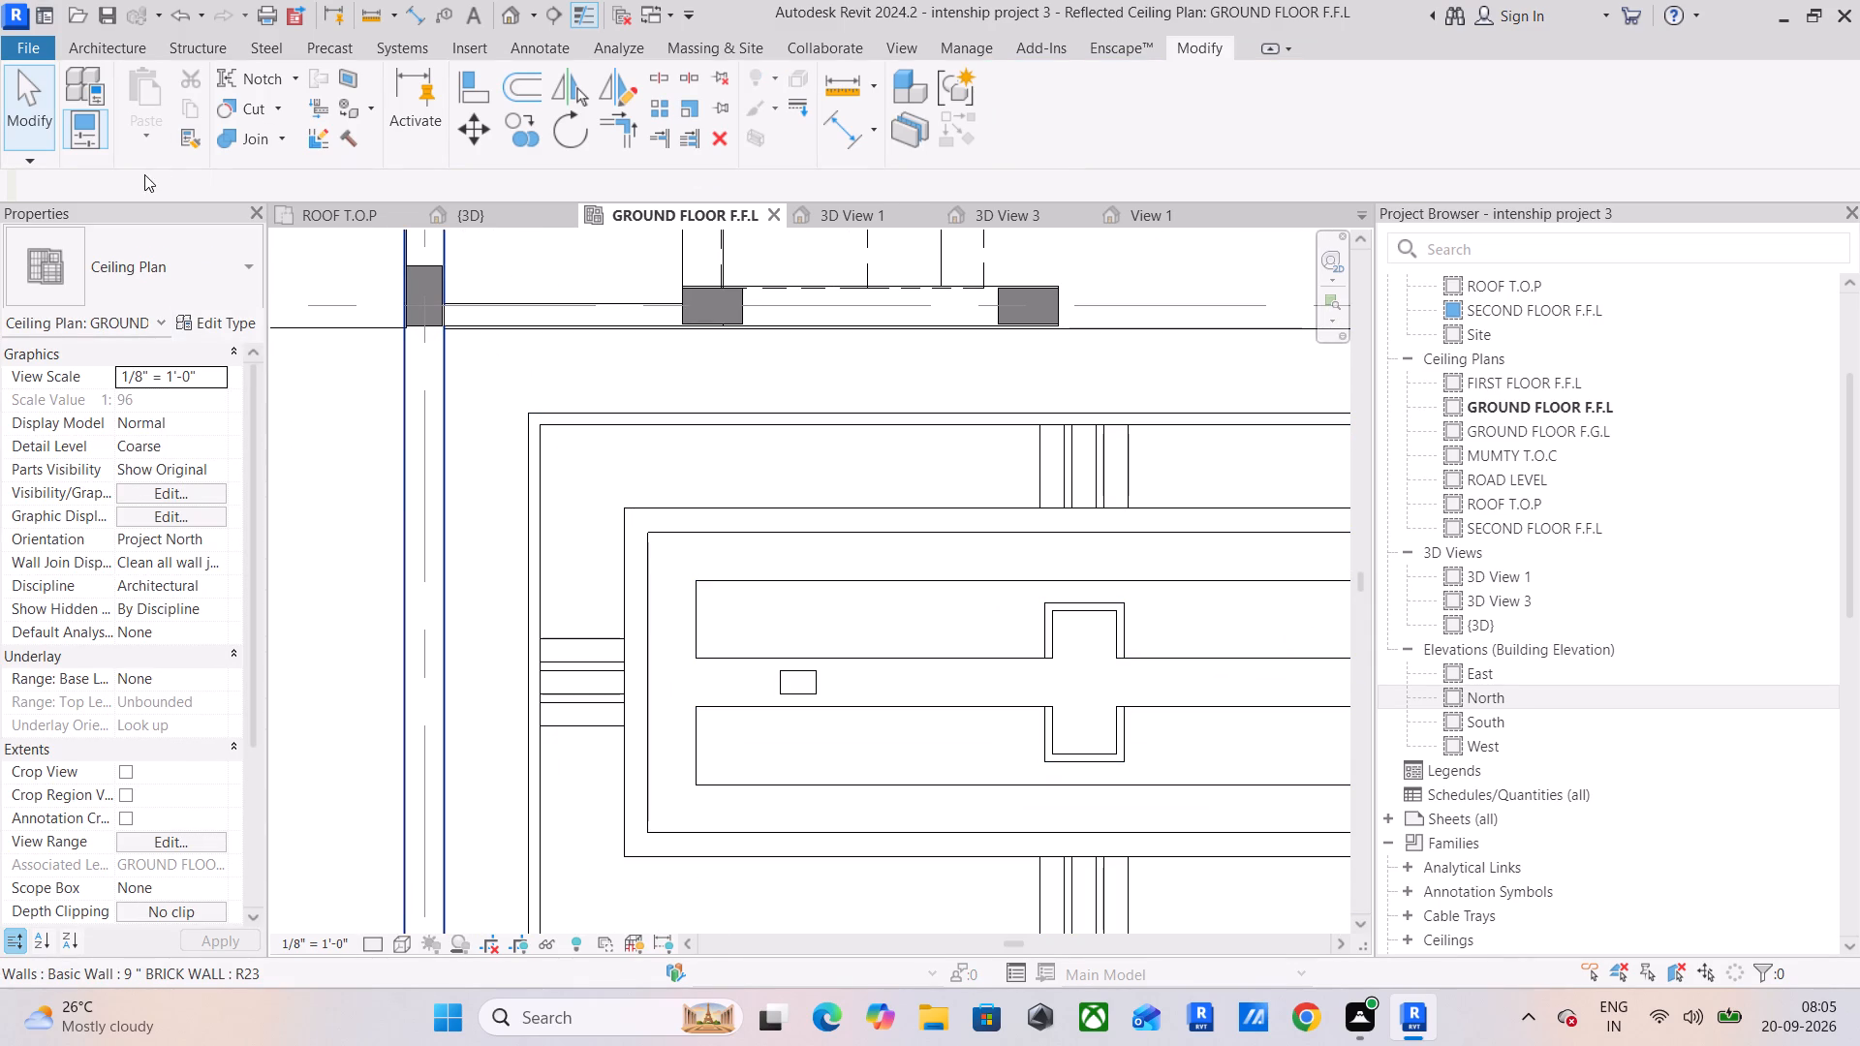
click(84, 45)
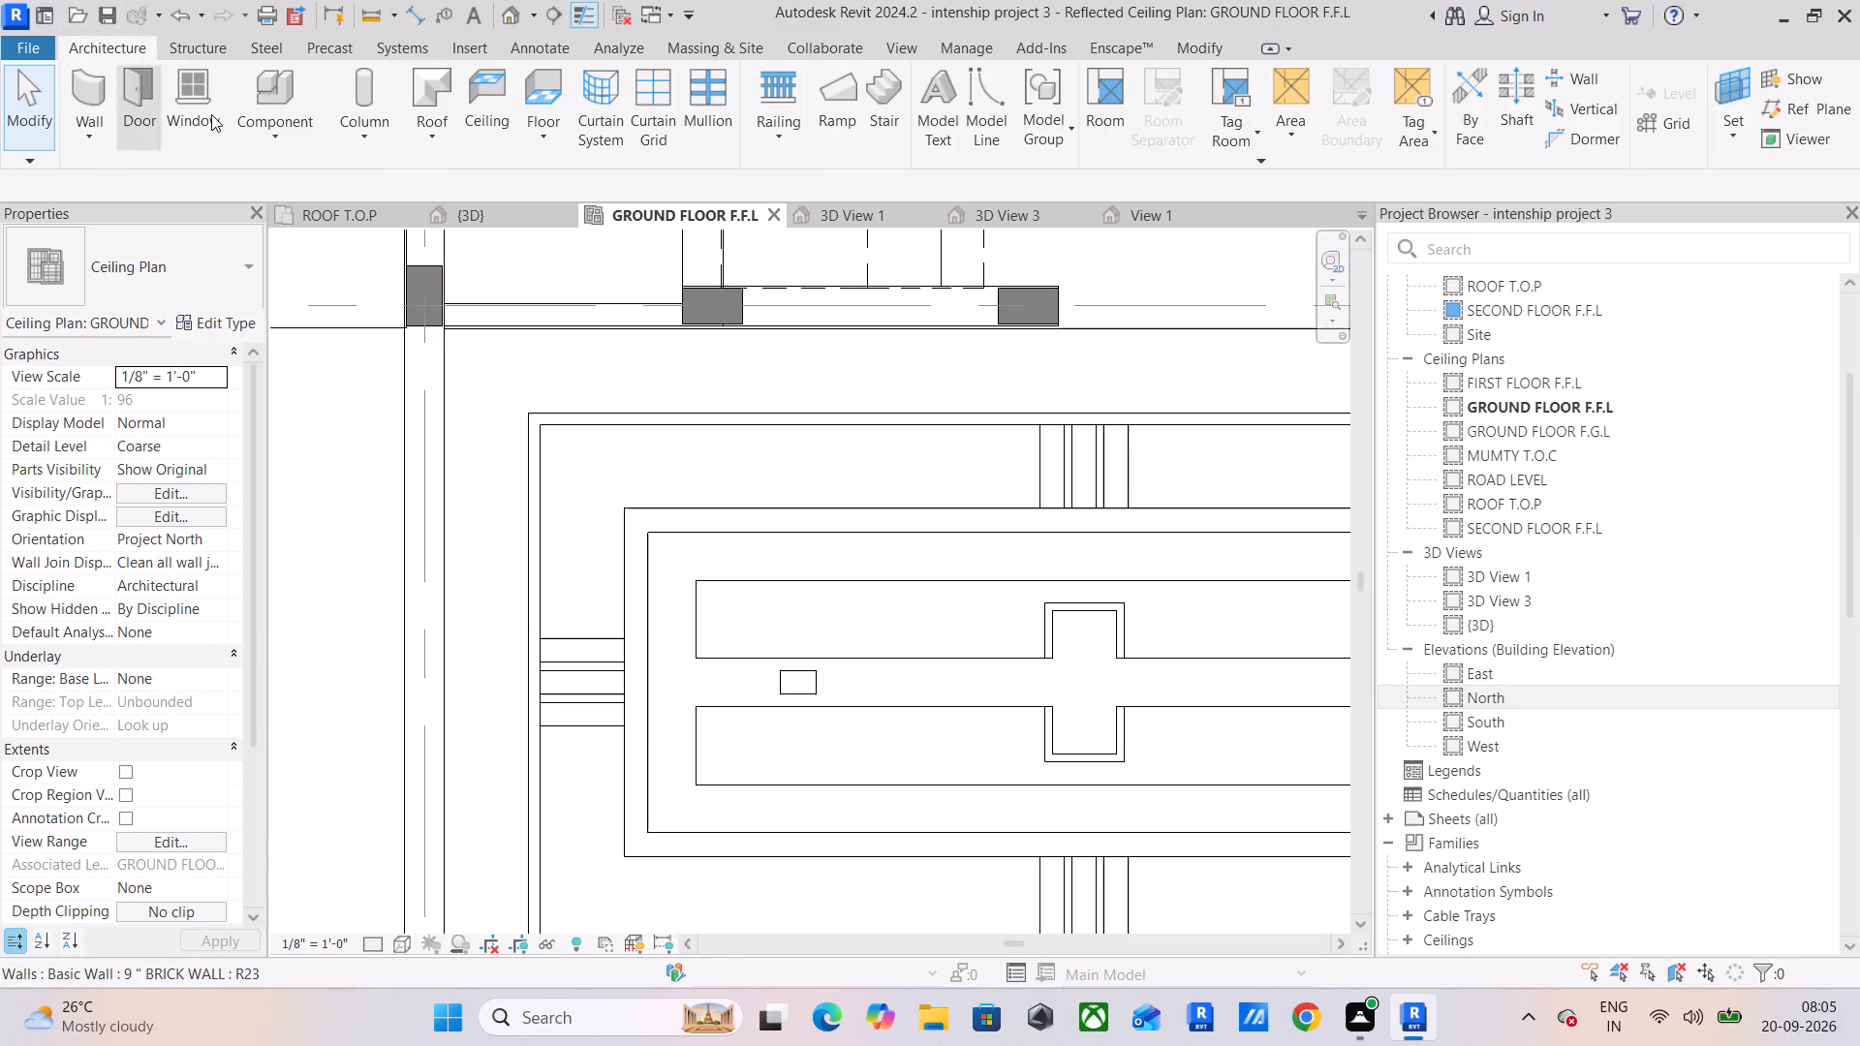
click(266, 119)
click(343, 185)
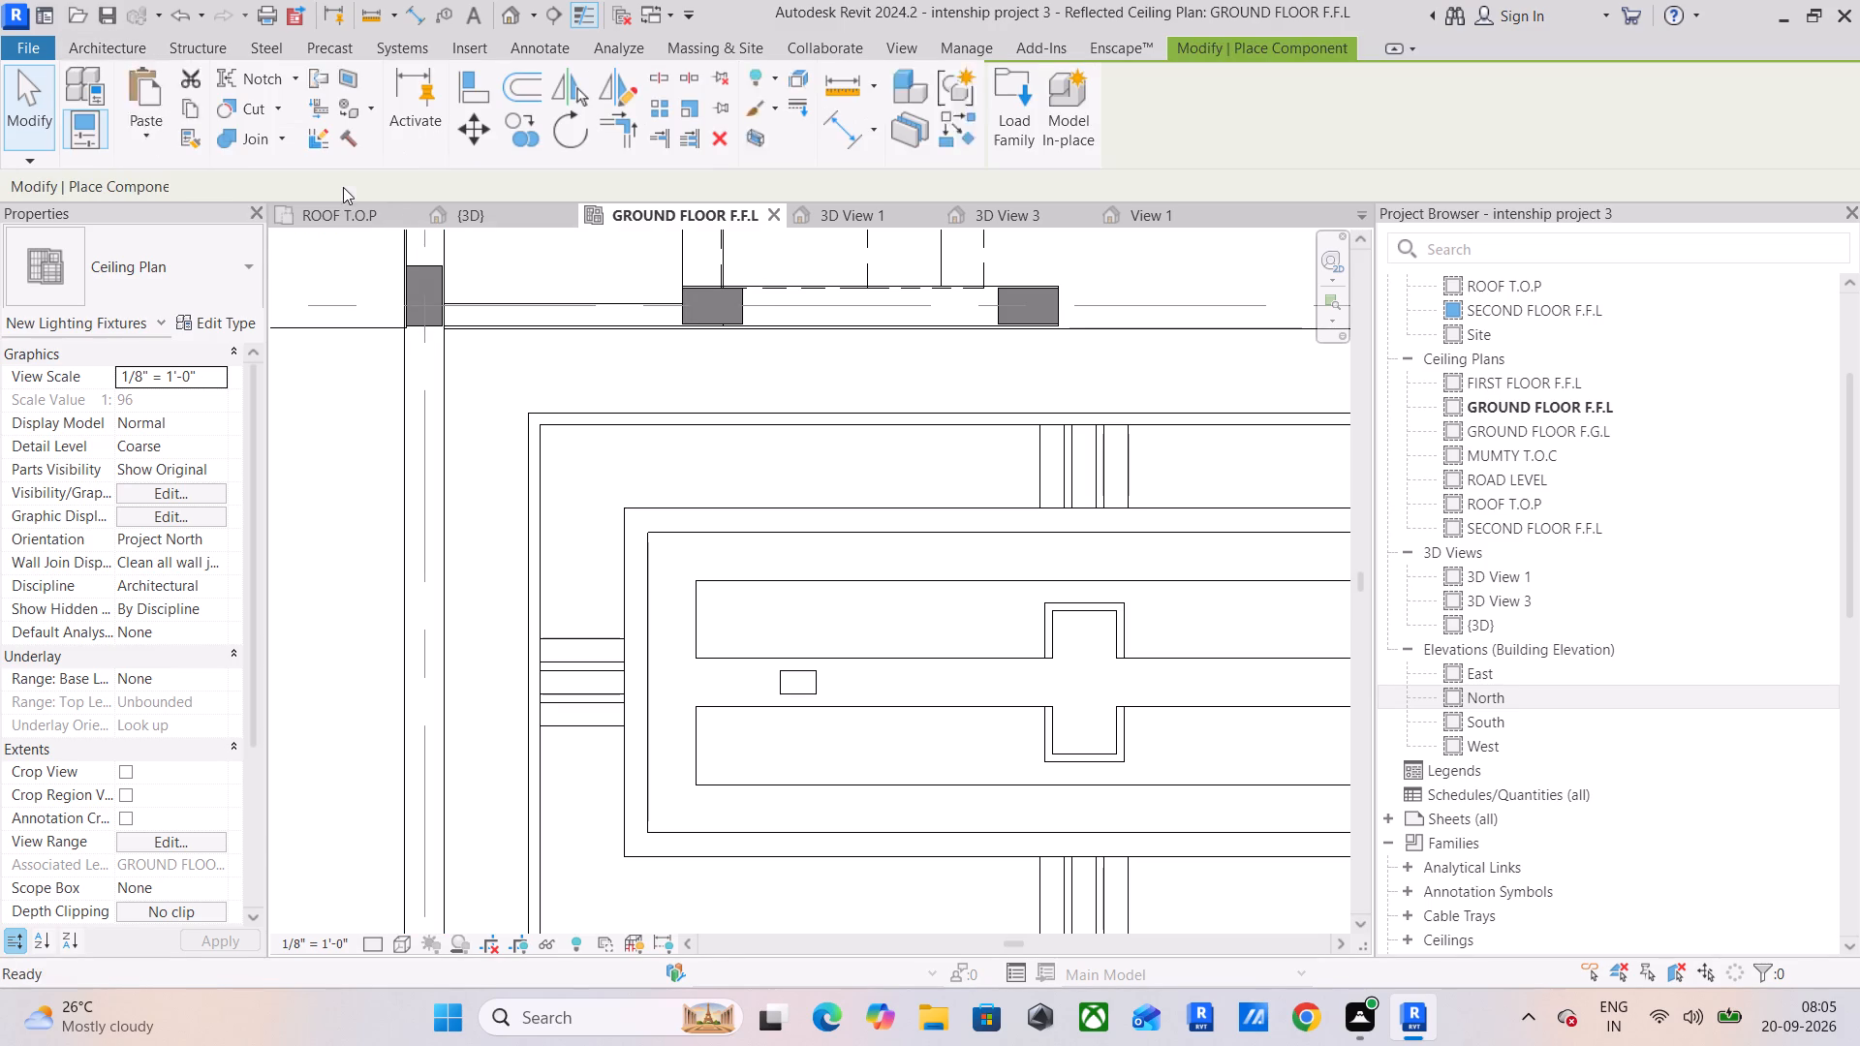
scroll(619, 522, up, 11)
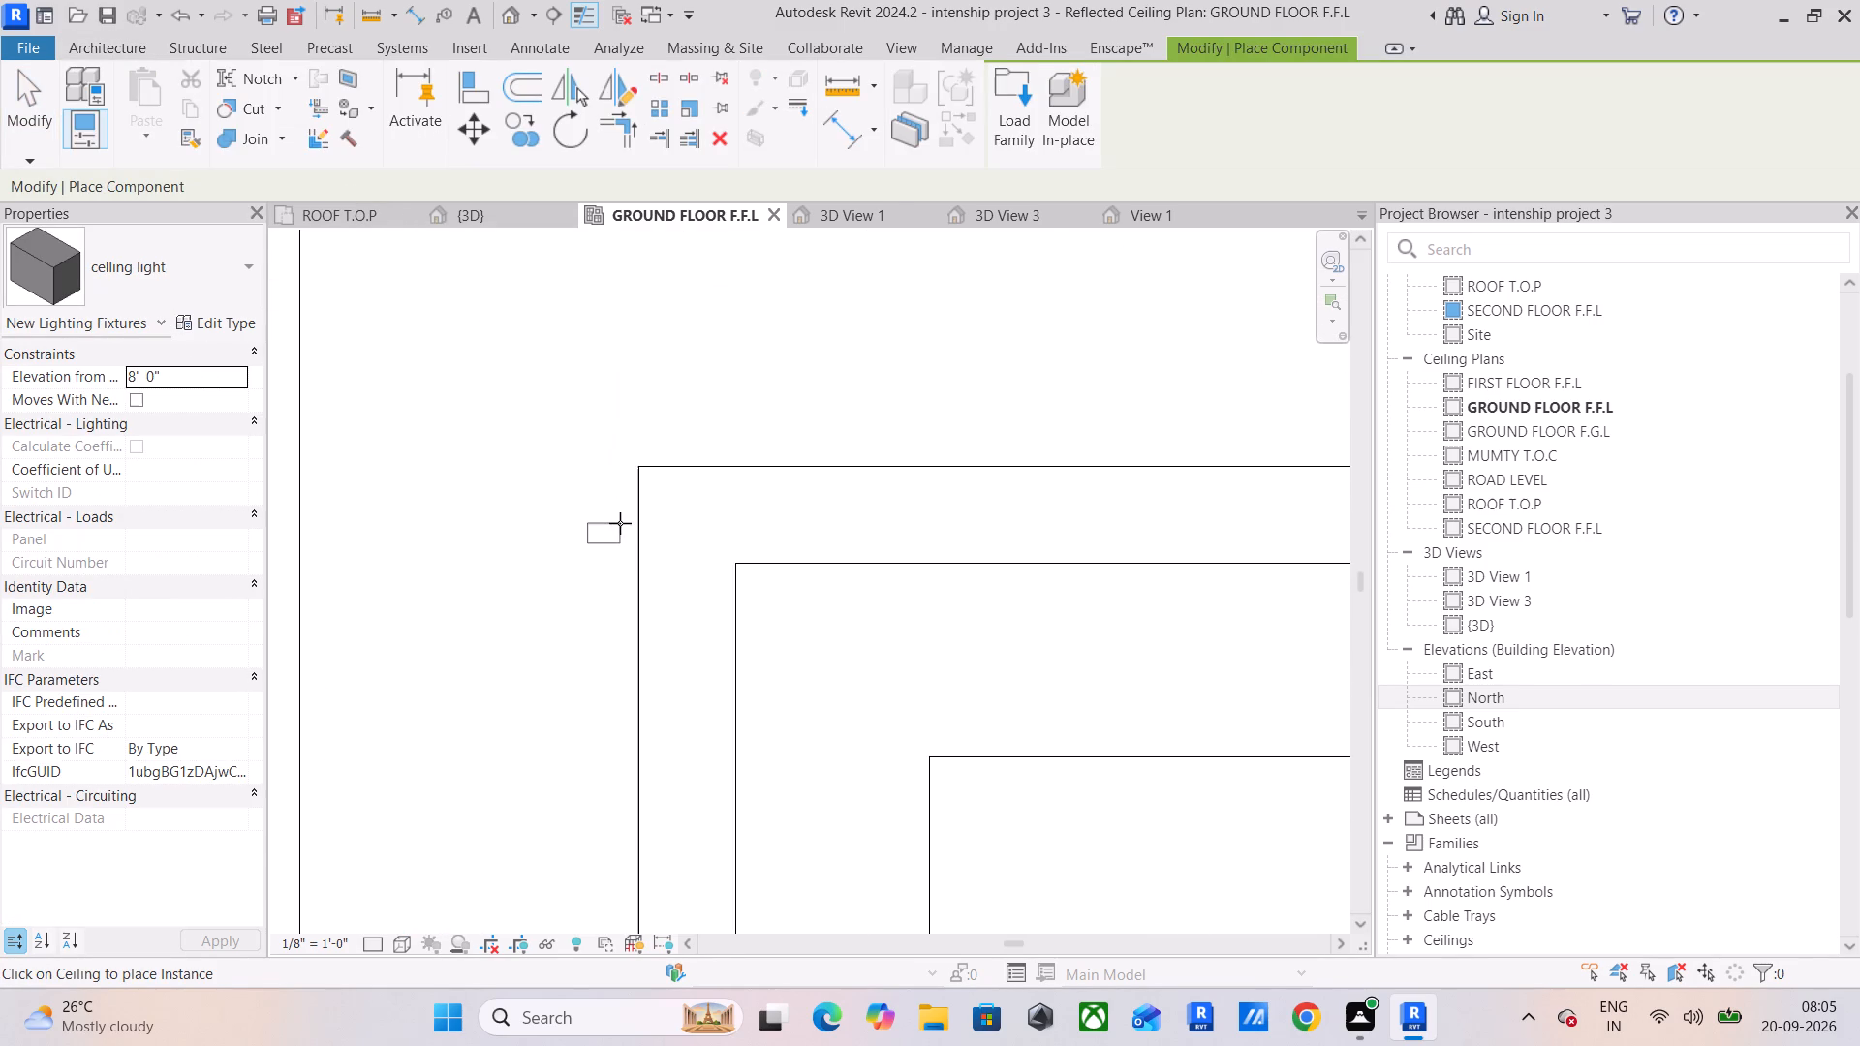
click(633, 457)
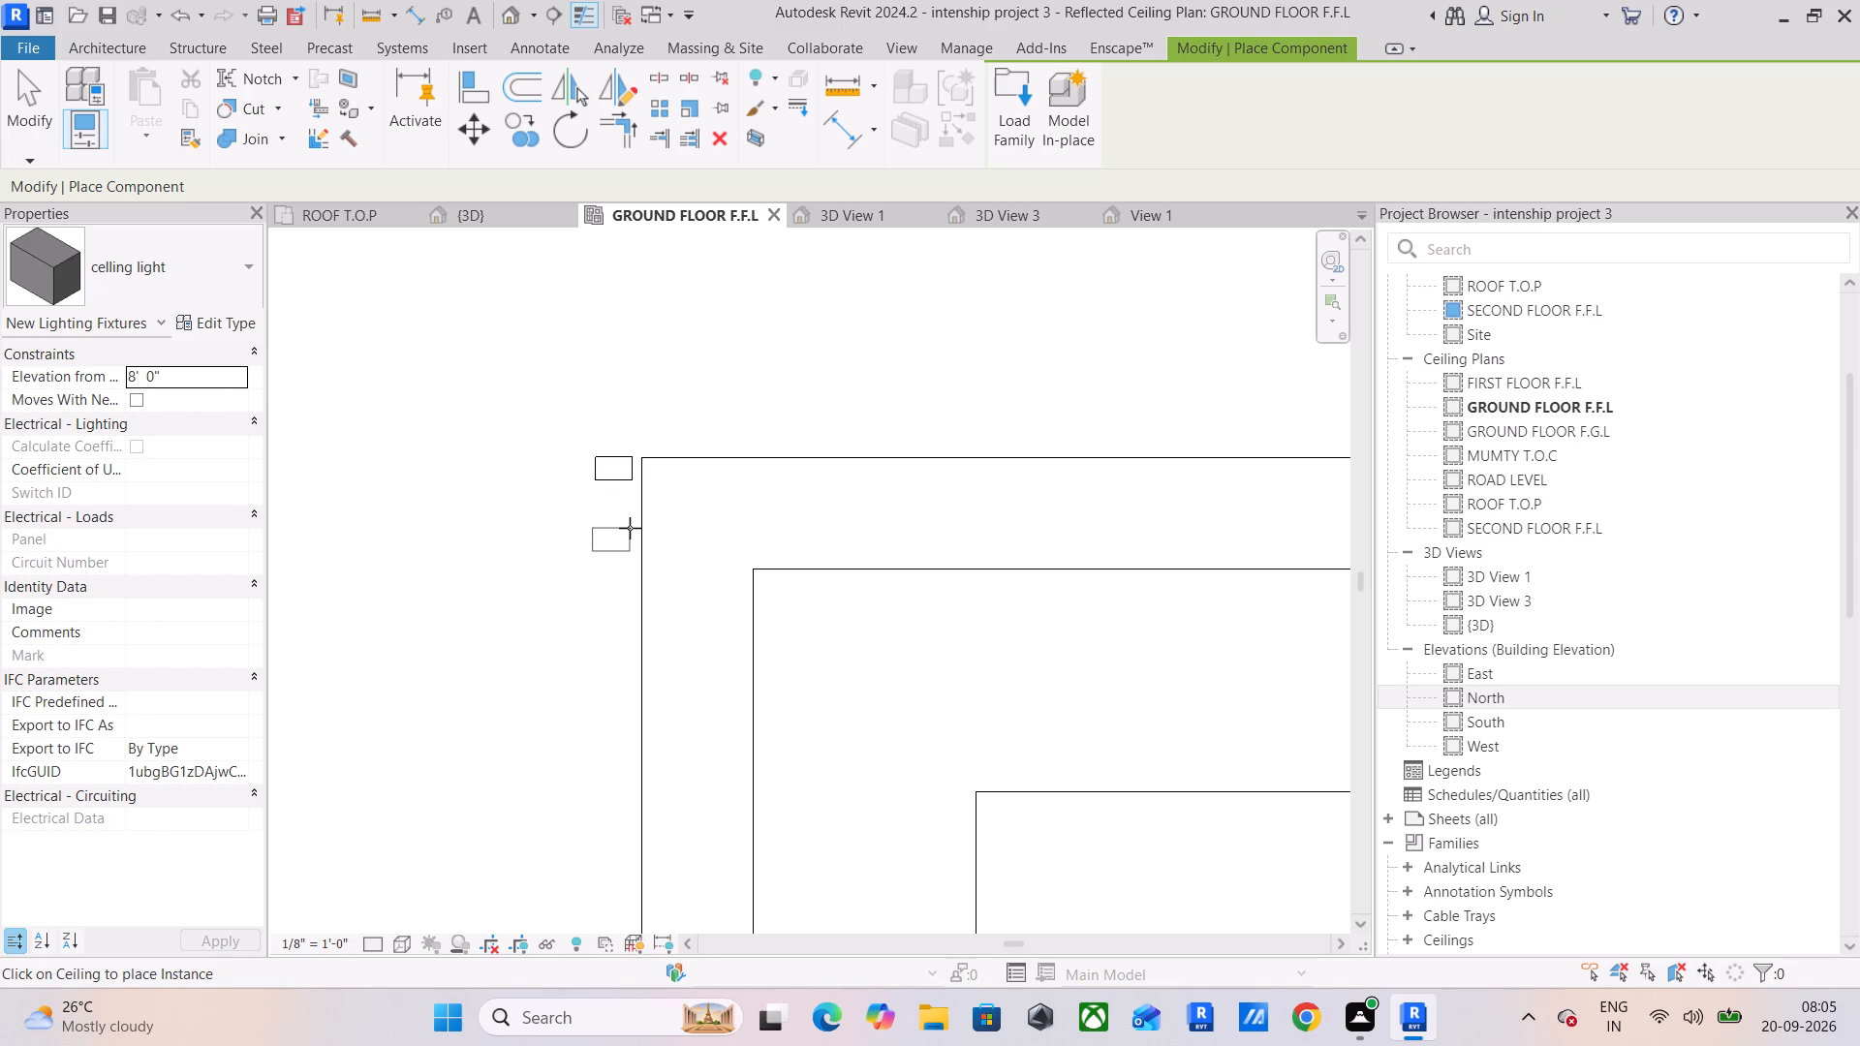
key(ctrl+z)
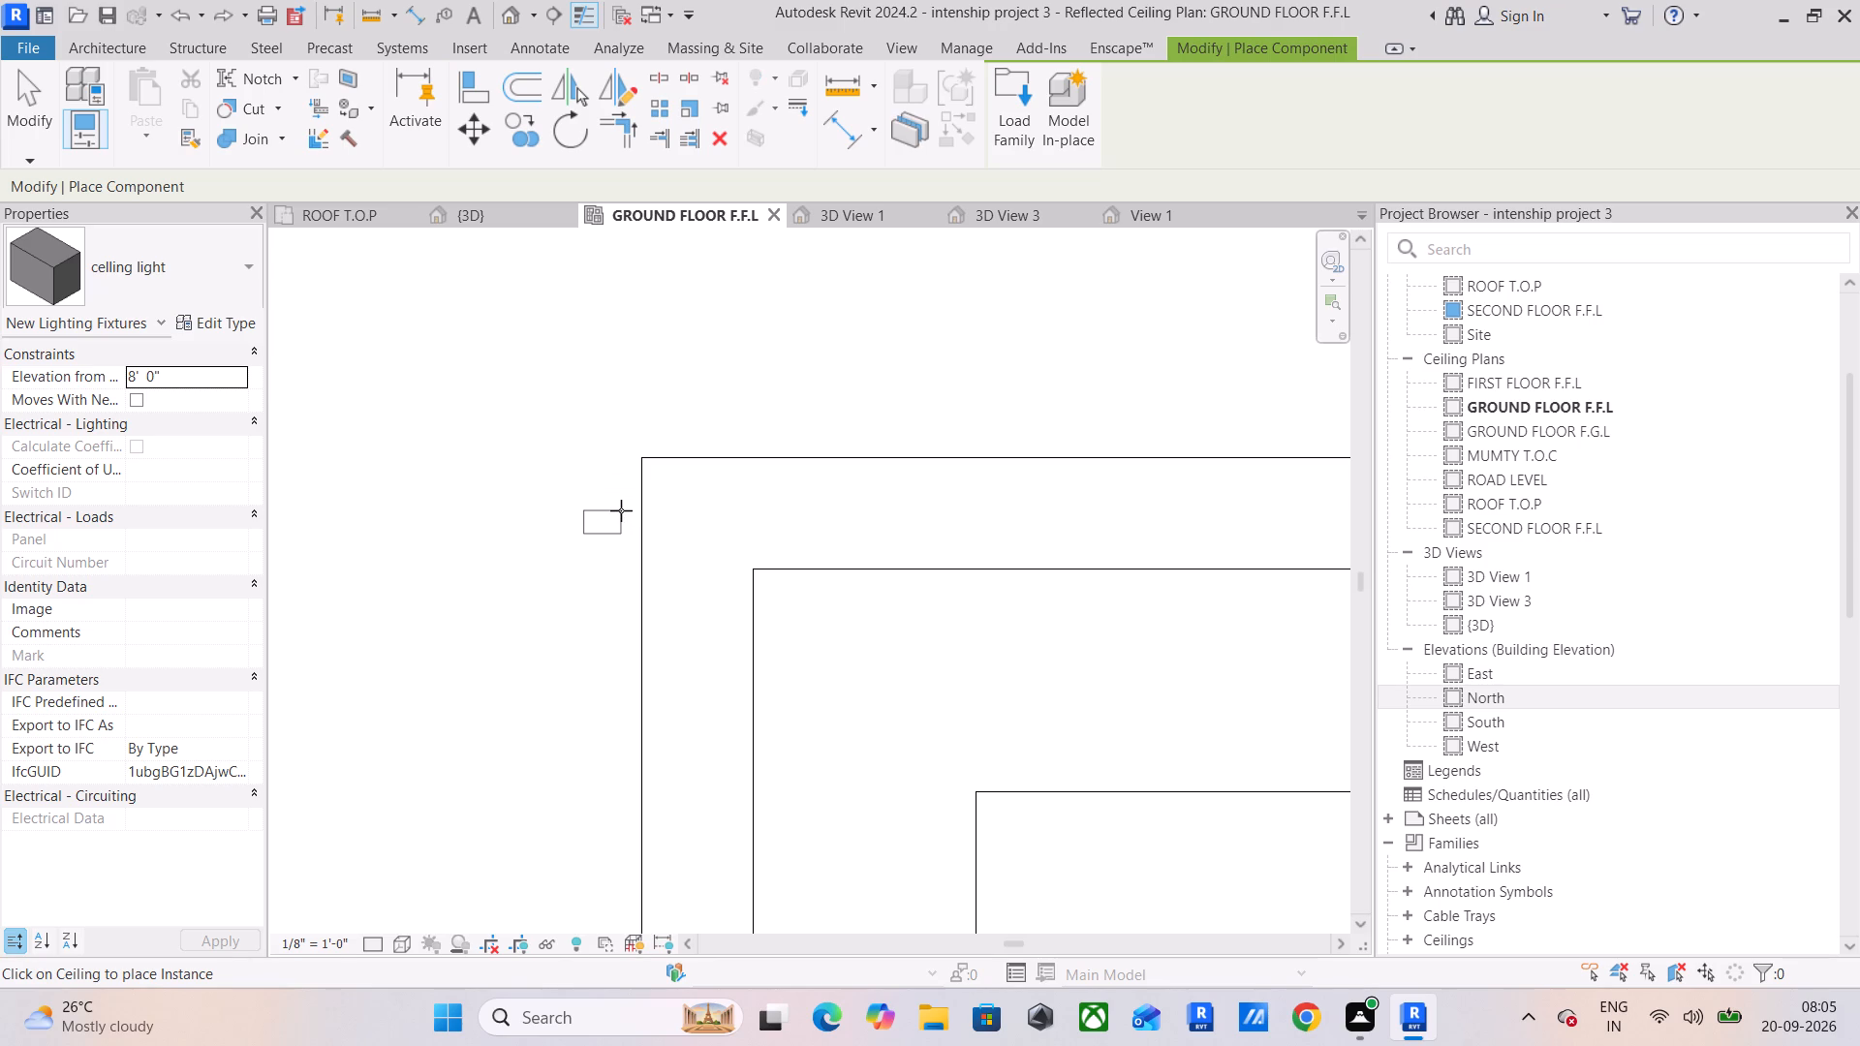
click(636, 458)
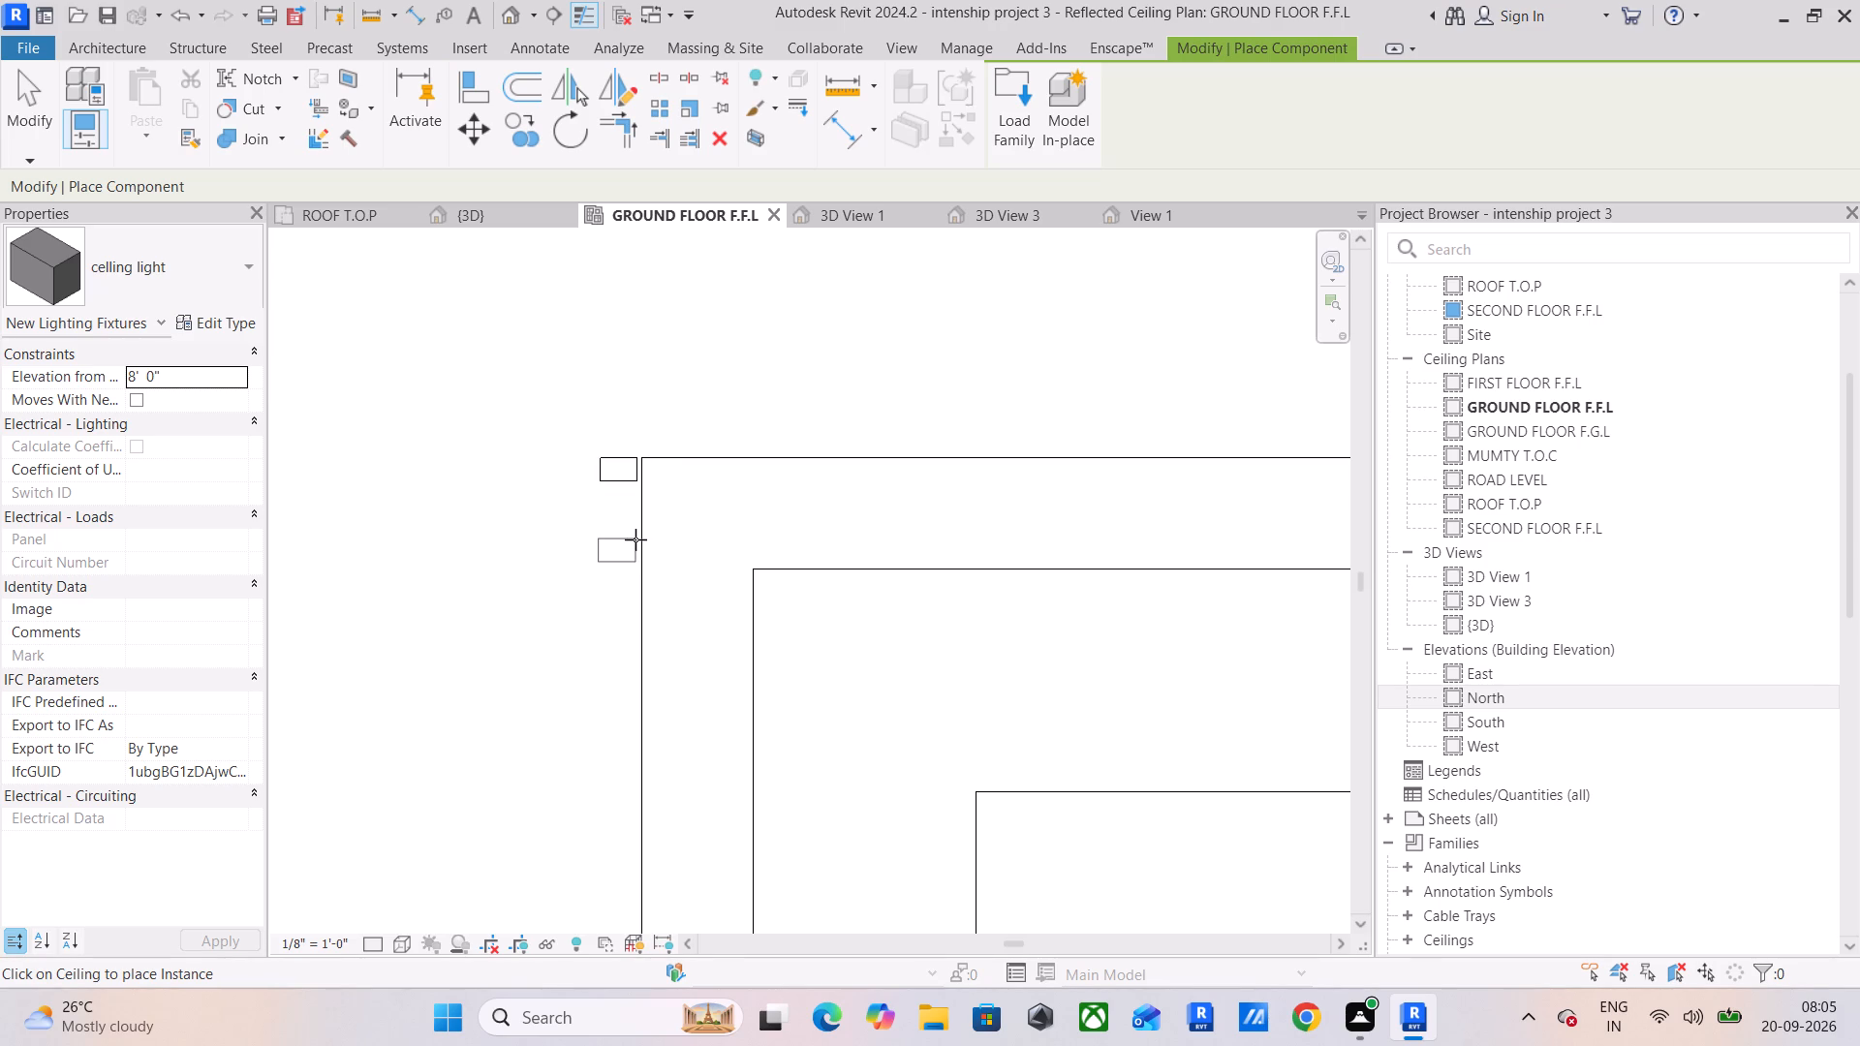
key(Escape)
key(Escape)
key(Escape)
Rotate the placed celling light a quarter turn so its long side runs vertically in plan.
click(609, 472)
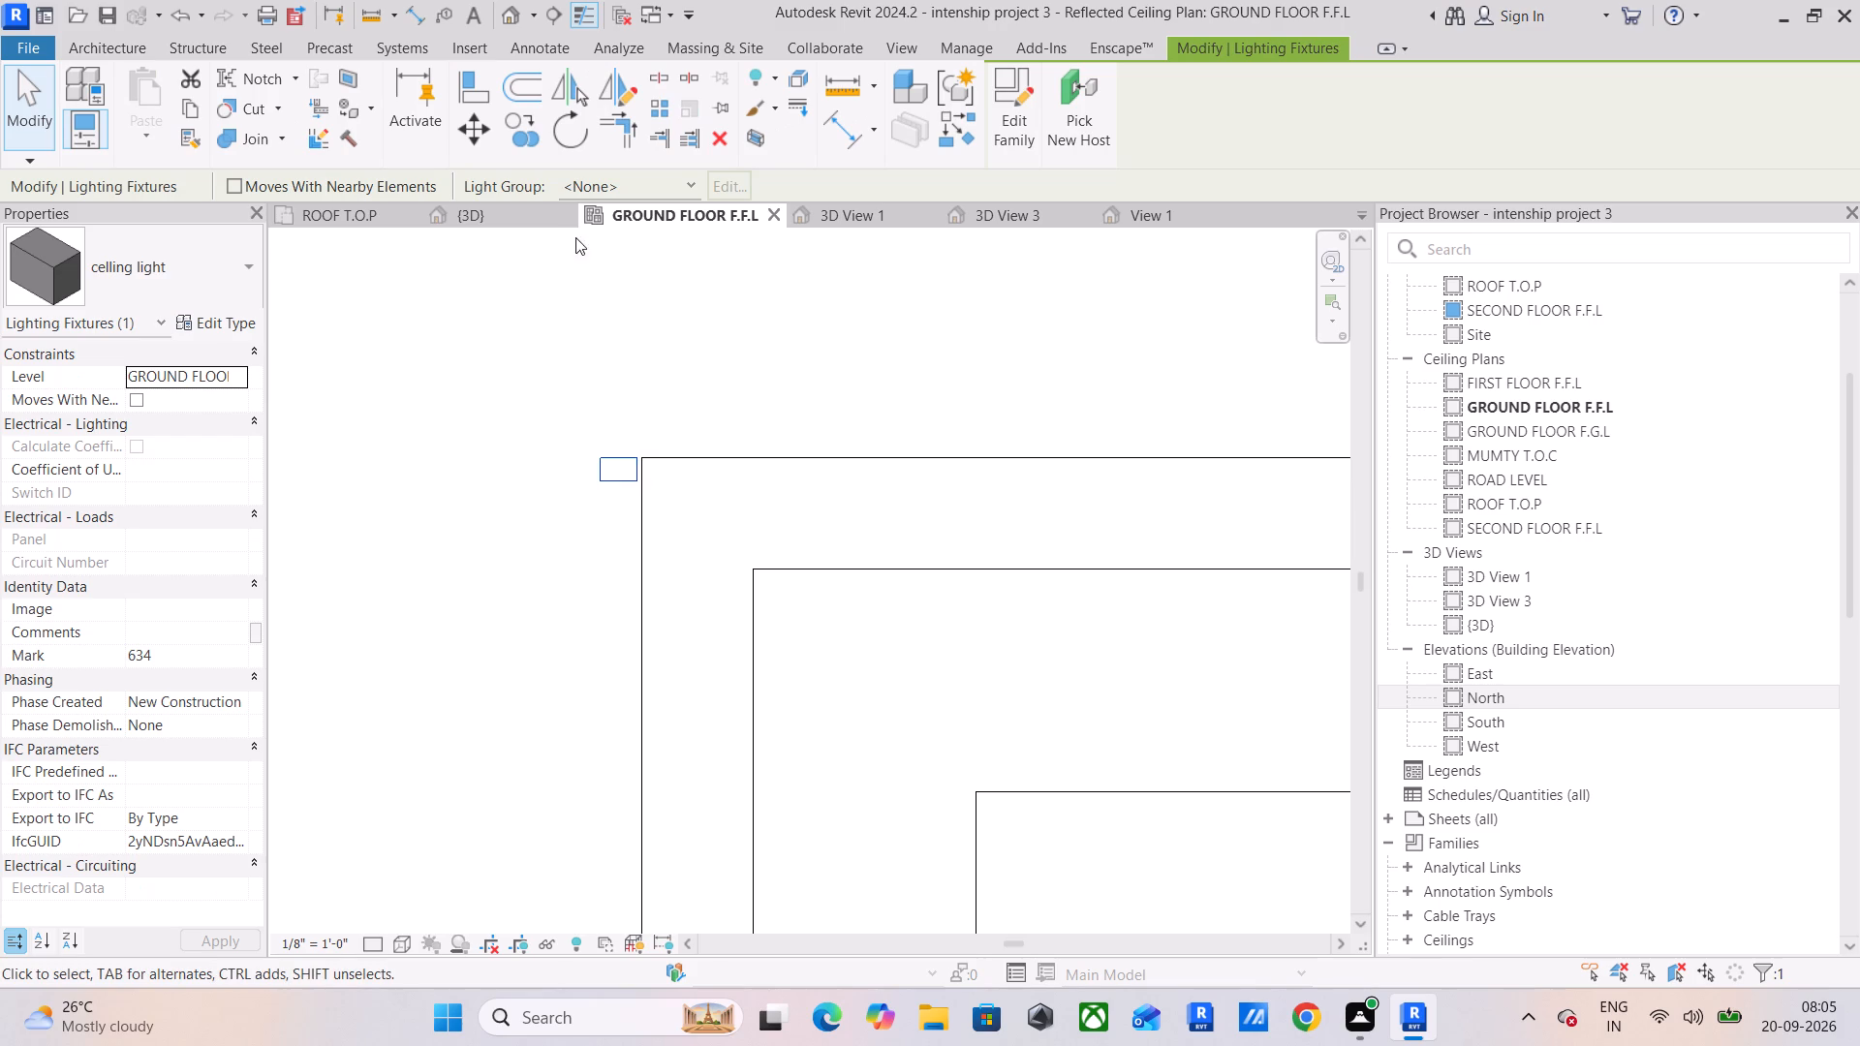
key(space)
Move the celling light so its upper-right corner meets the decorative ceiling's outer corner, and nudge it slightly left, outside the edge.
click(488, 134)
scroll(657, 451, up, 5)
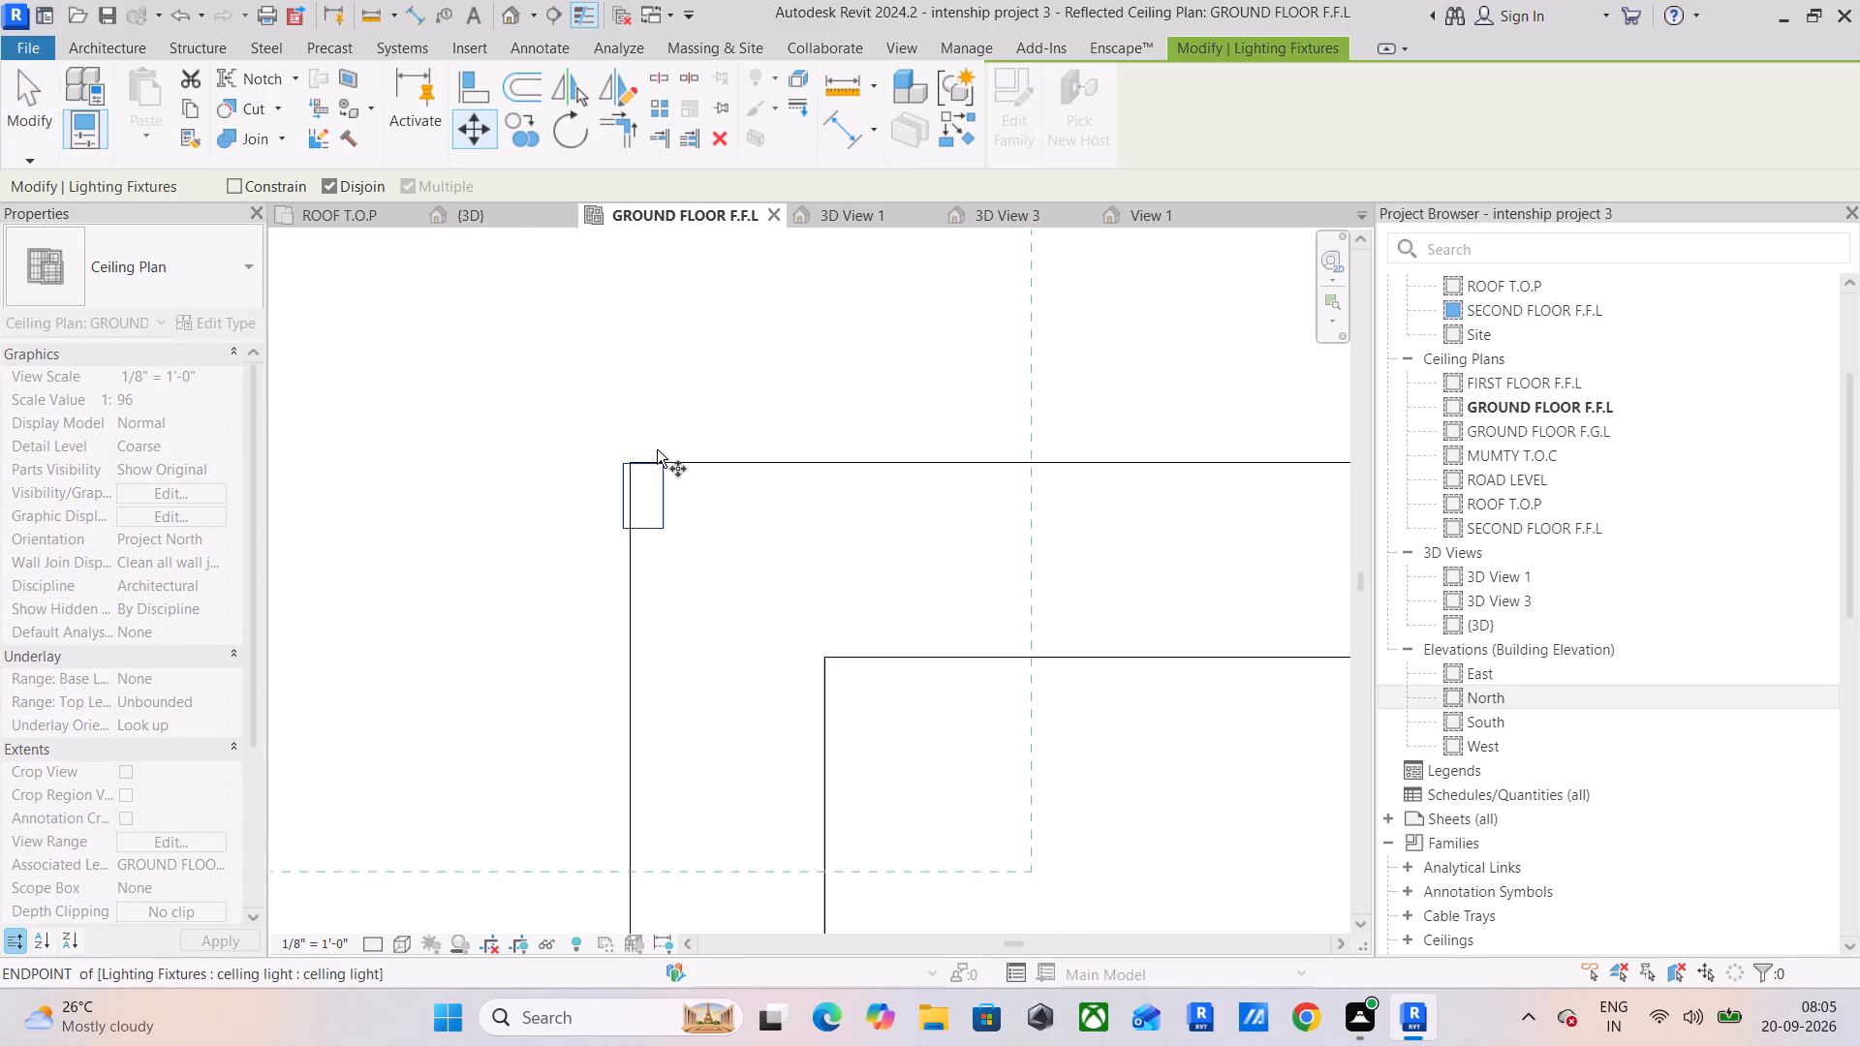
scroll(657, 449, up, 10)
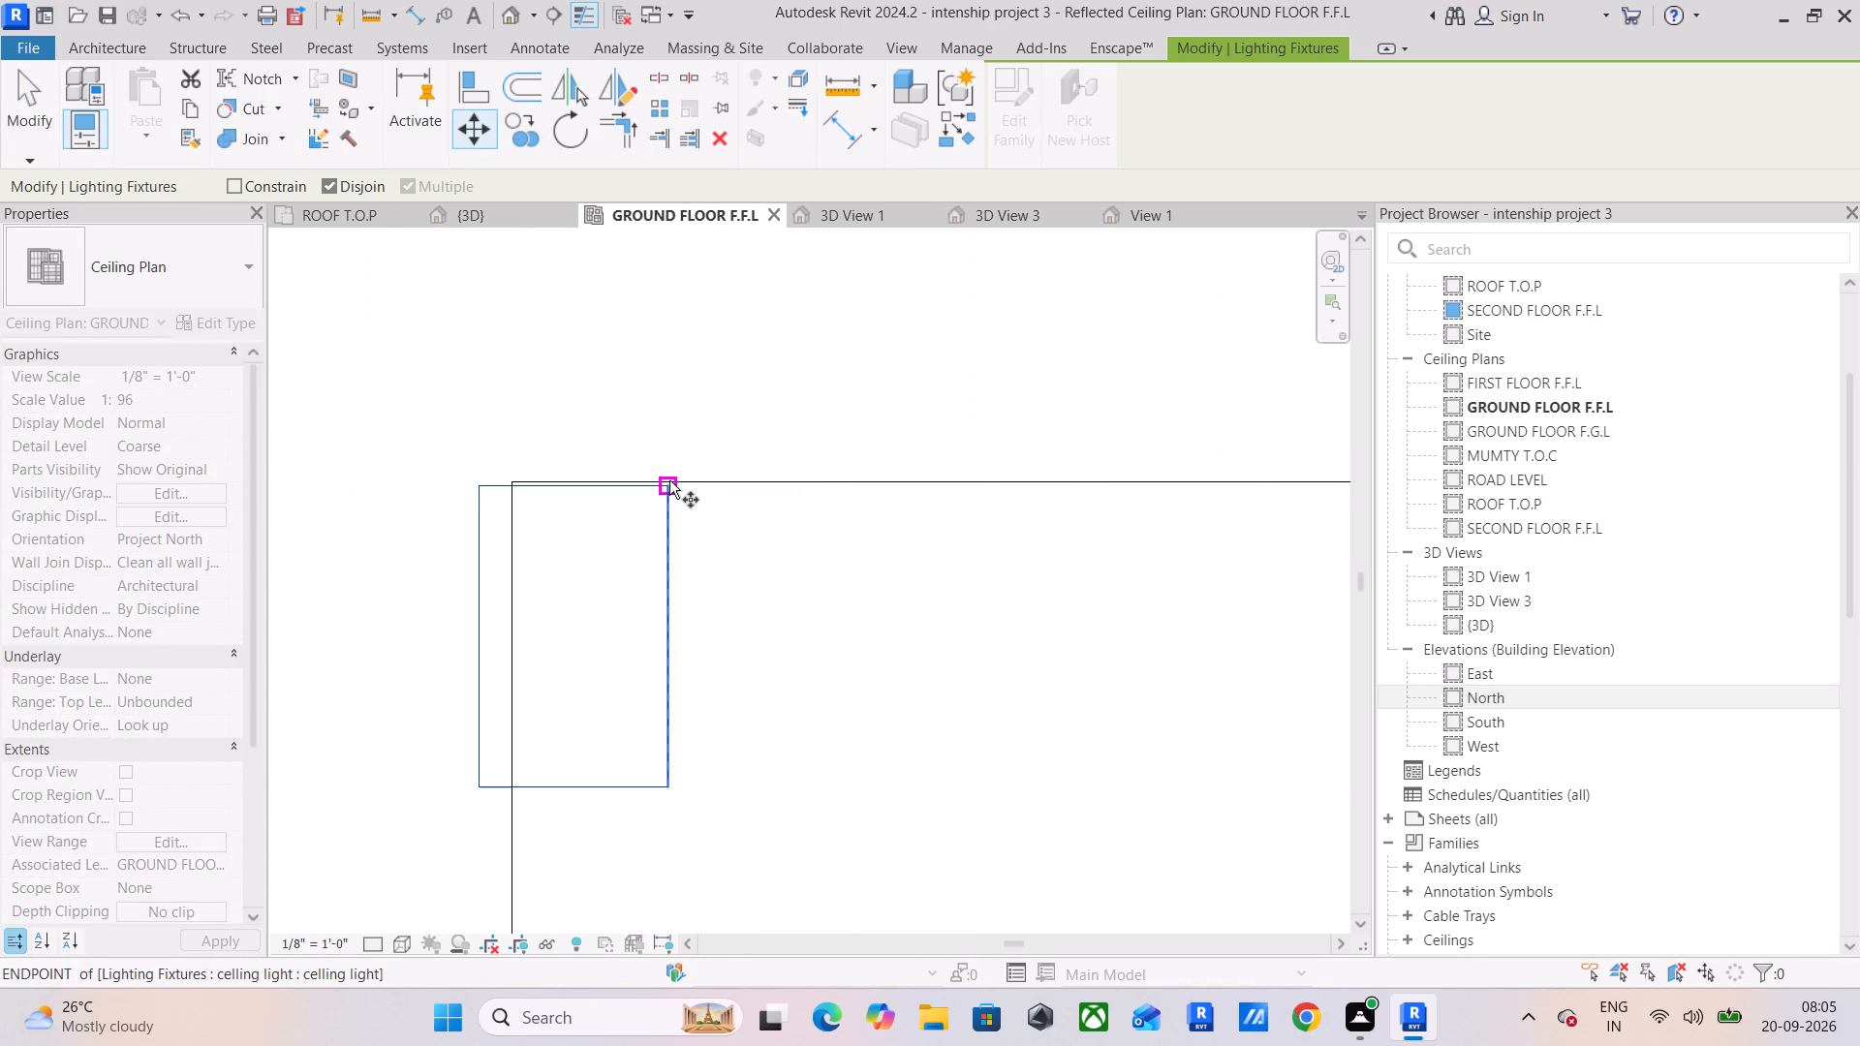
click(668, 485)
scroll(508, 477, up, 5)
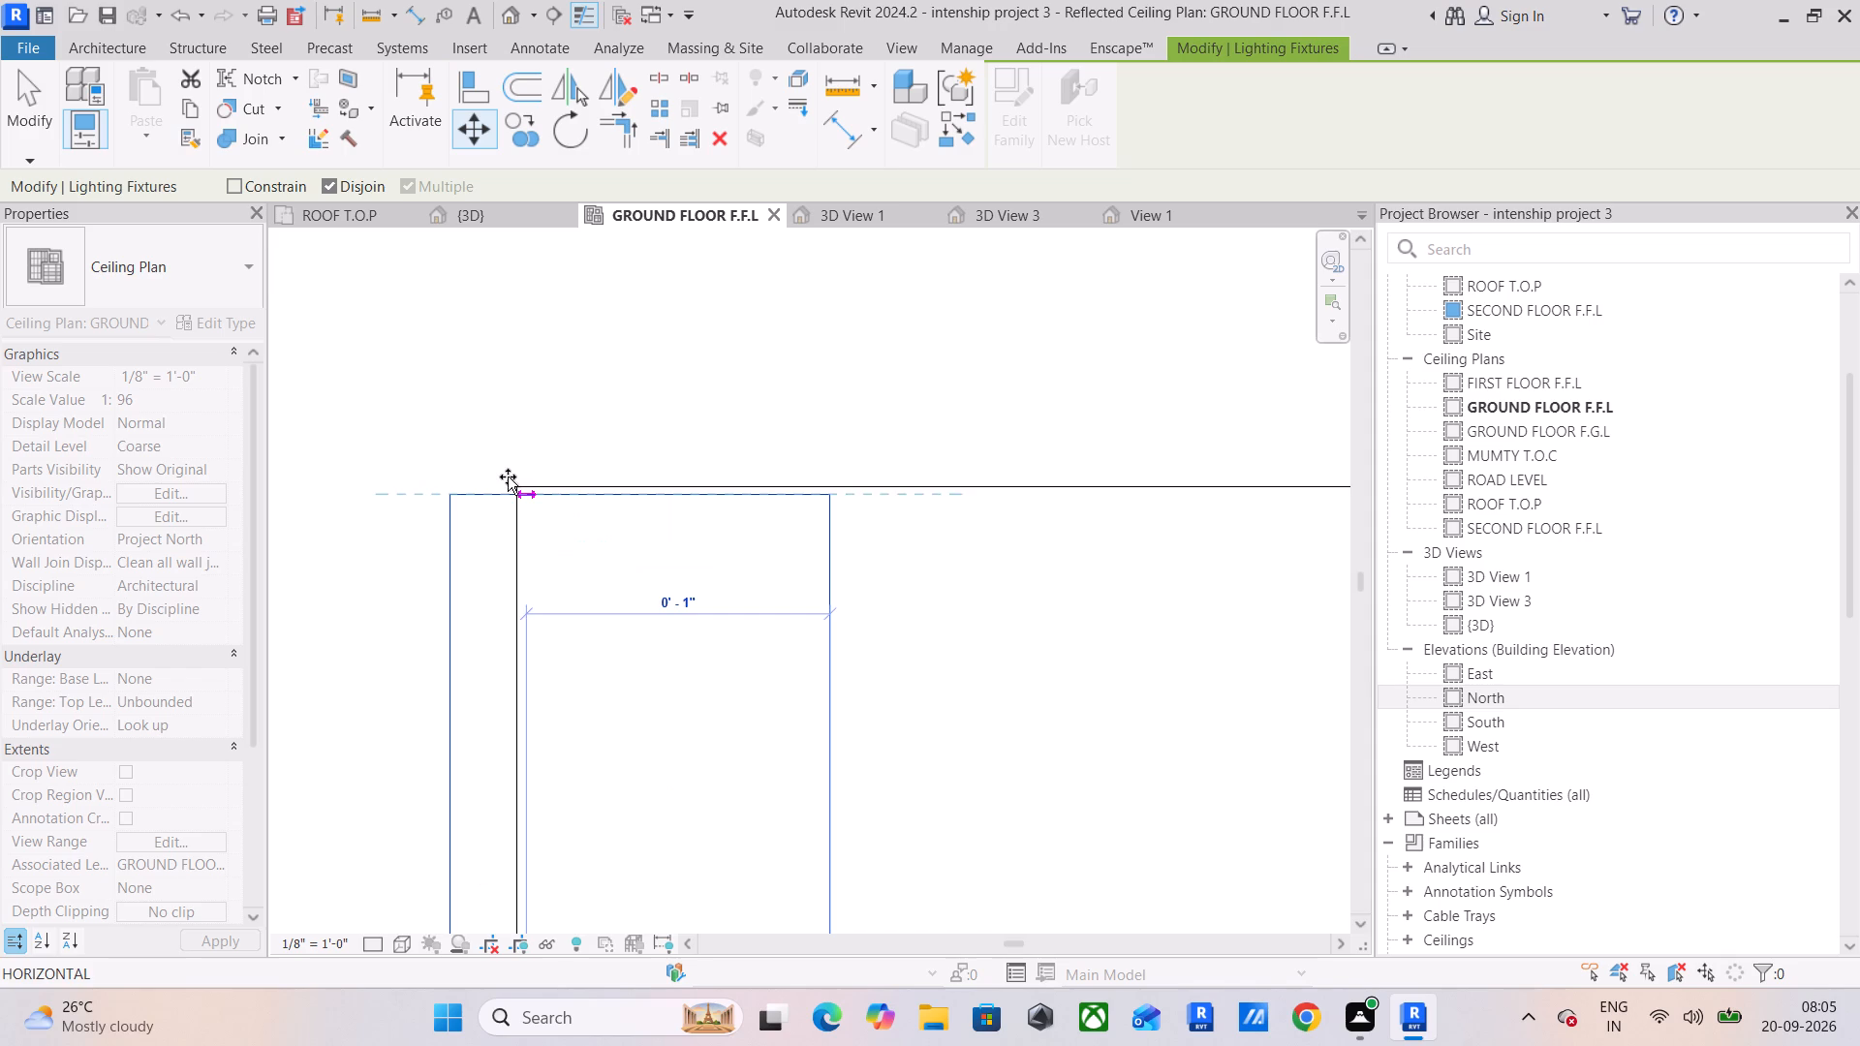
scroll(514, 478, up, 5)
click(525, 492)
scroll(525, 492, down, 3)
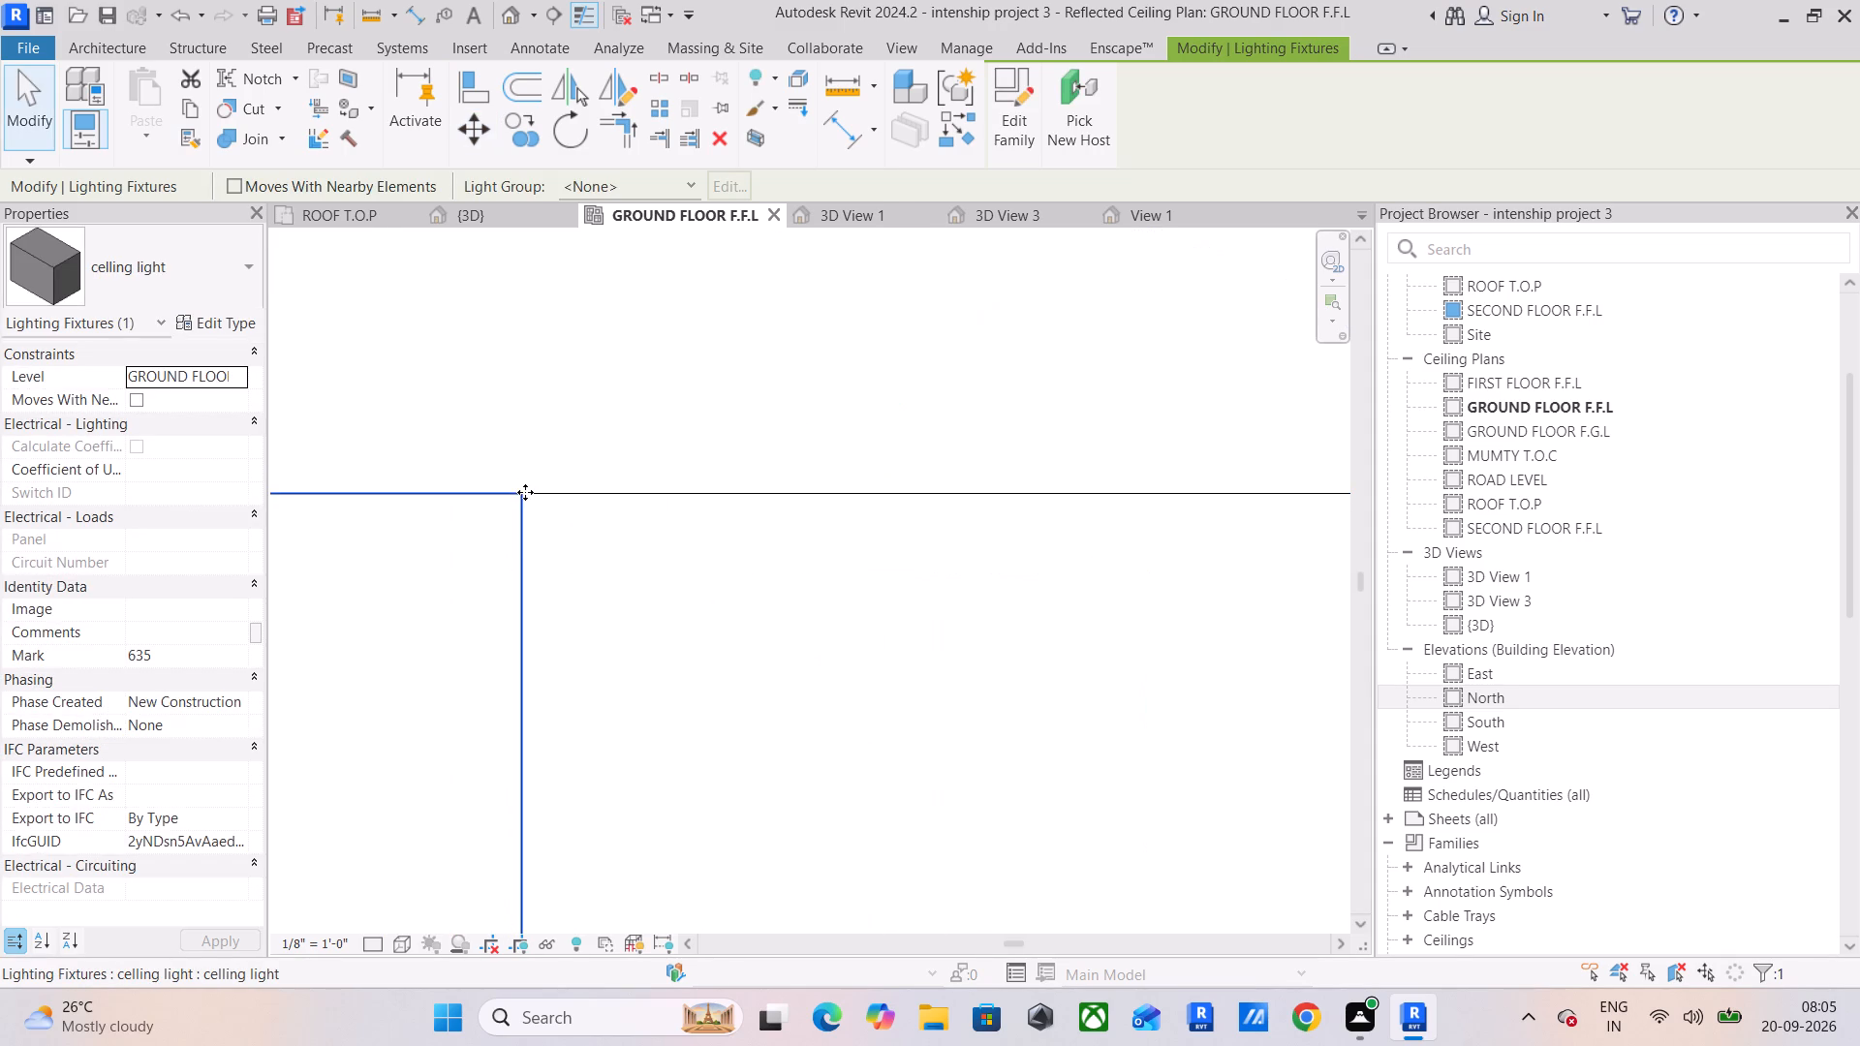
scroll(525, 492, down, 16)
scroll(642, 494, down, 4)
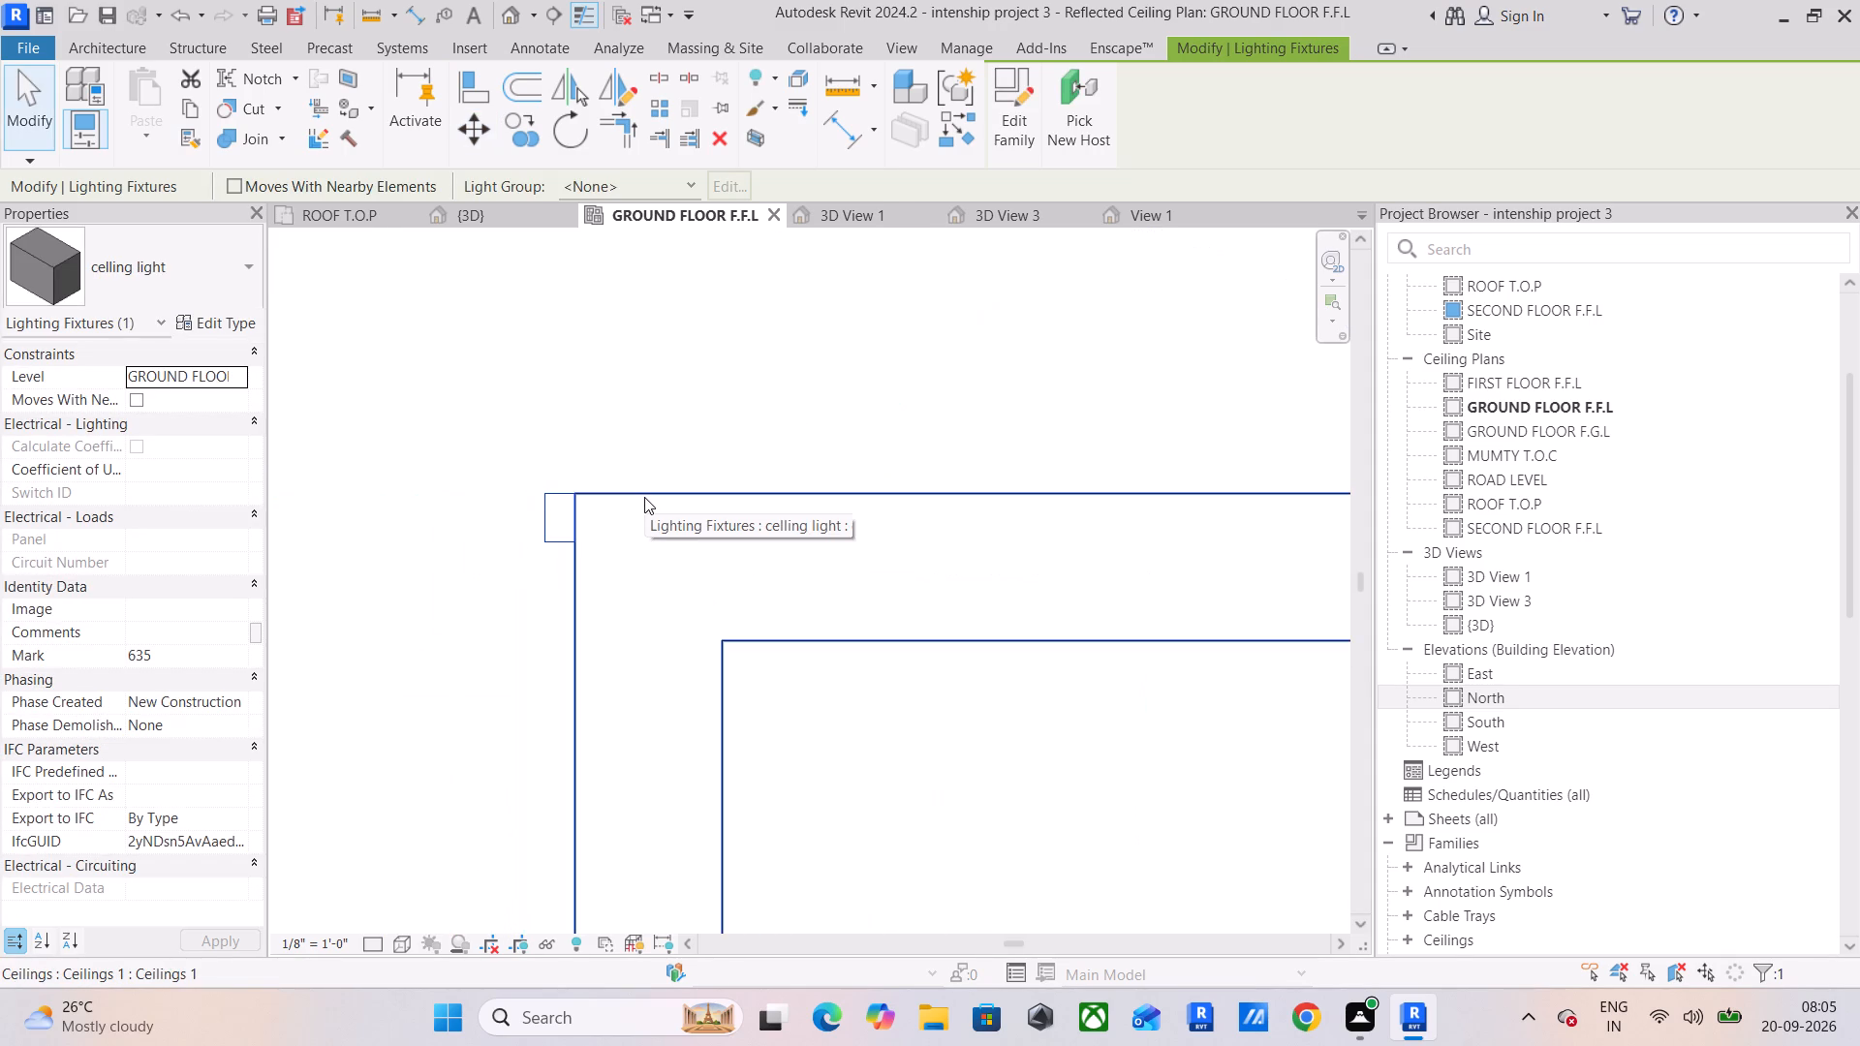
key(Left)
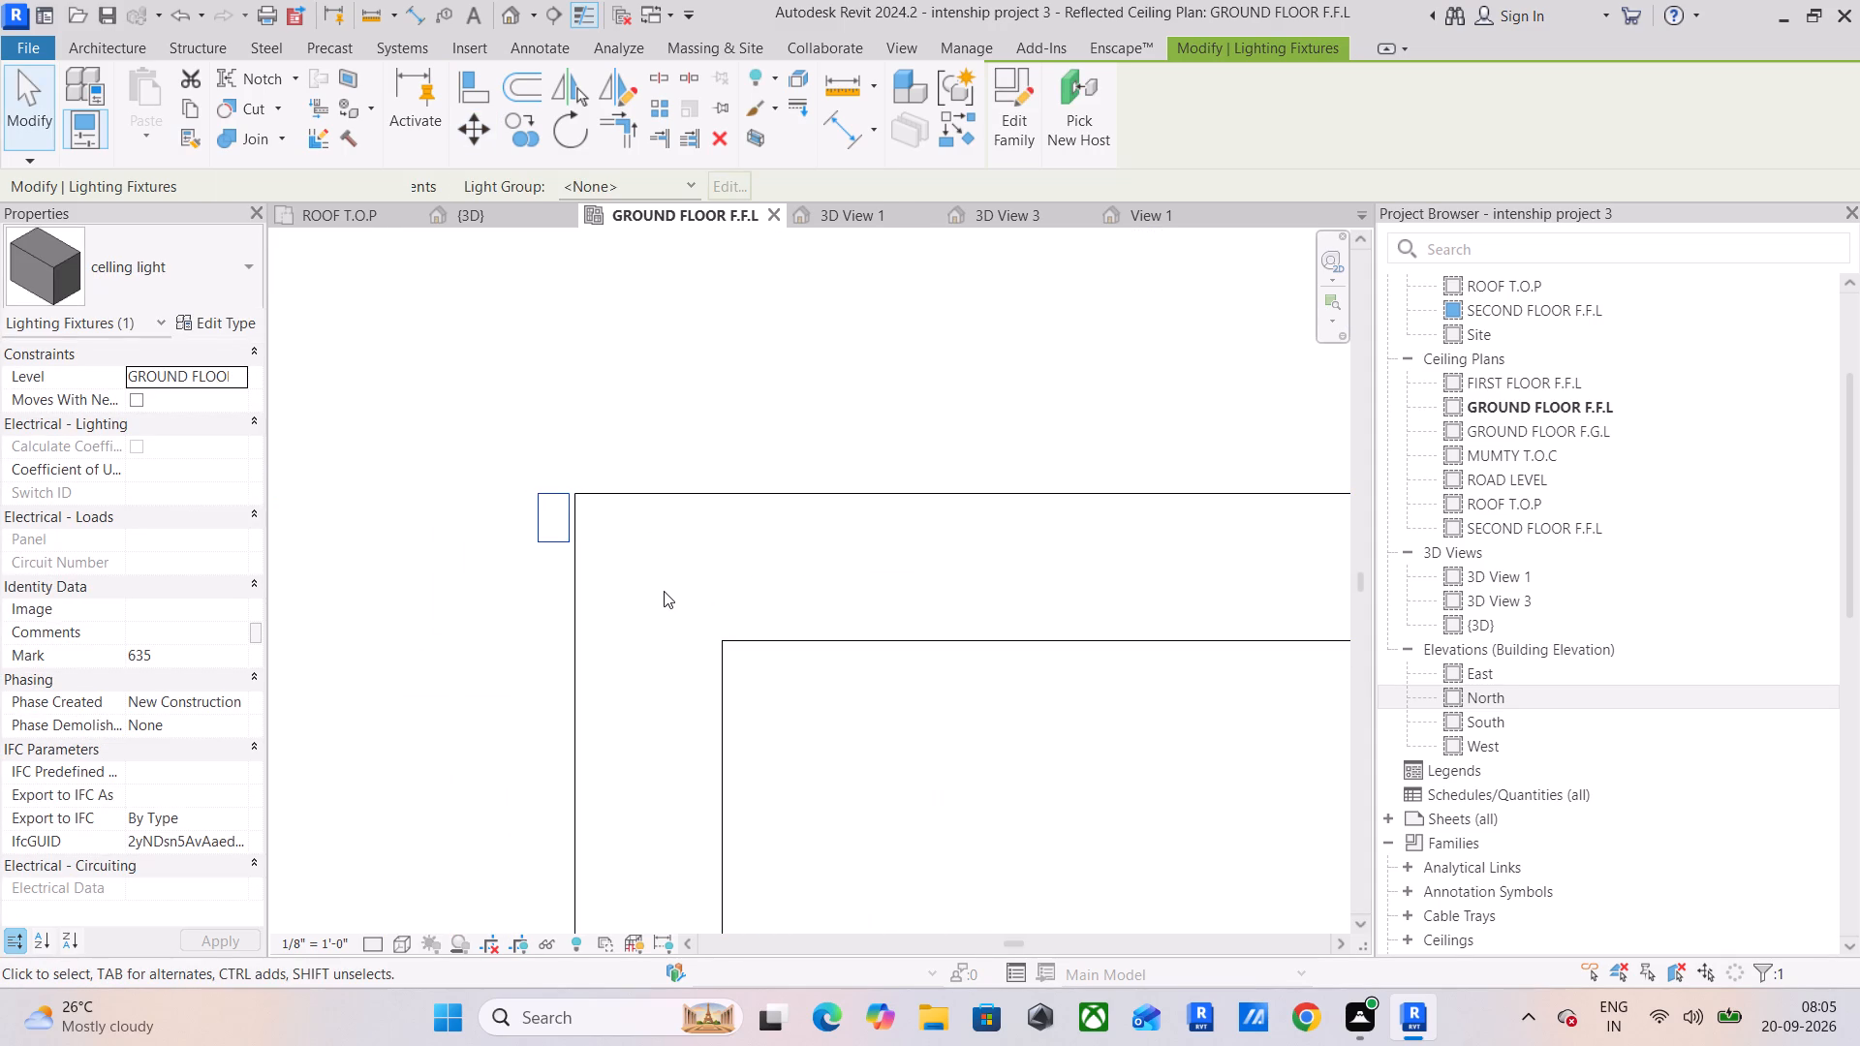
key(Escape)
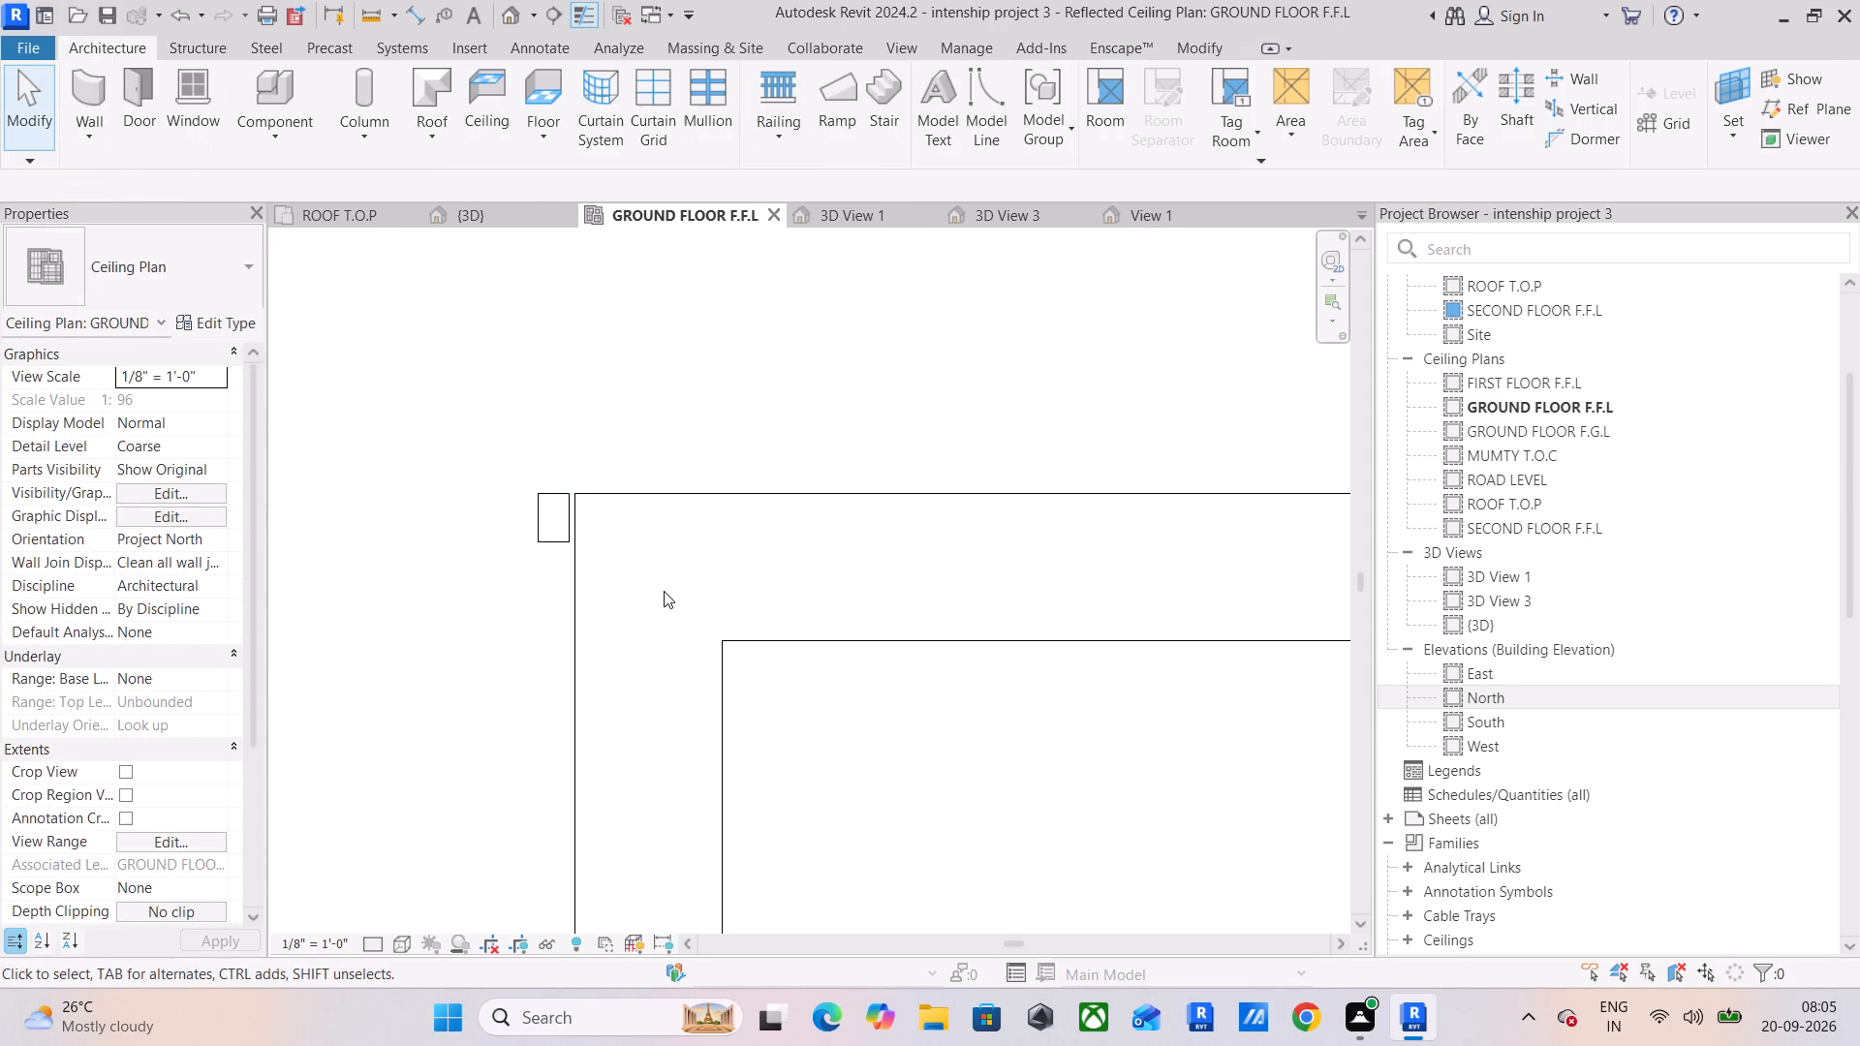
key(Escape)
key(Escape)
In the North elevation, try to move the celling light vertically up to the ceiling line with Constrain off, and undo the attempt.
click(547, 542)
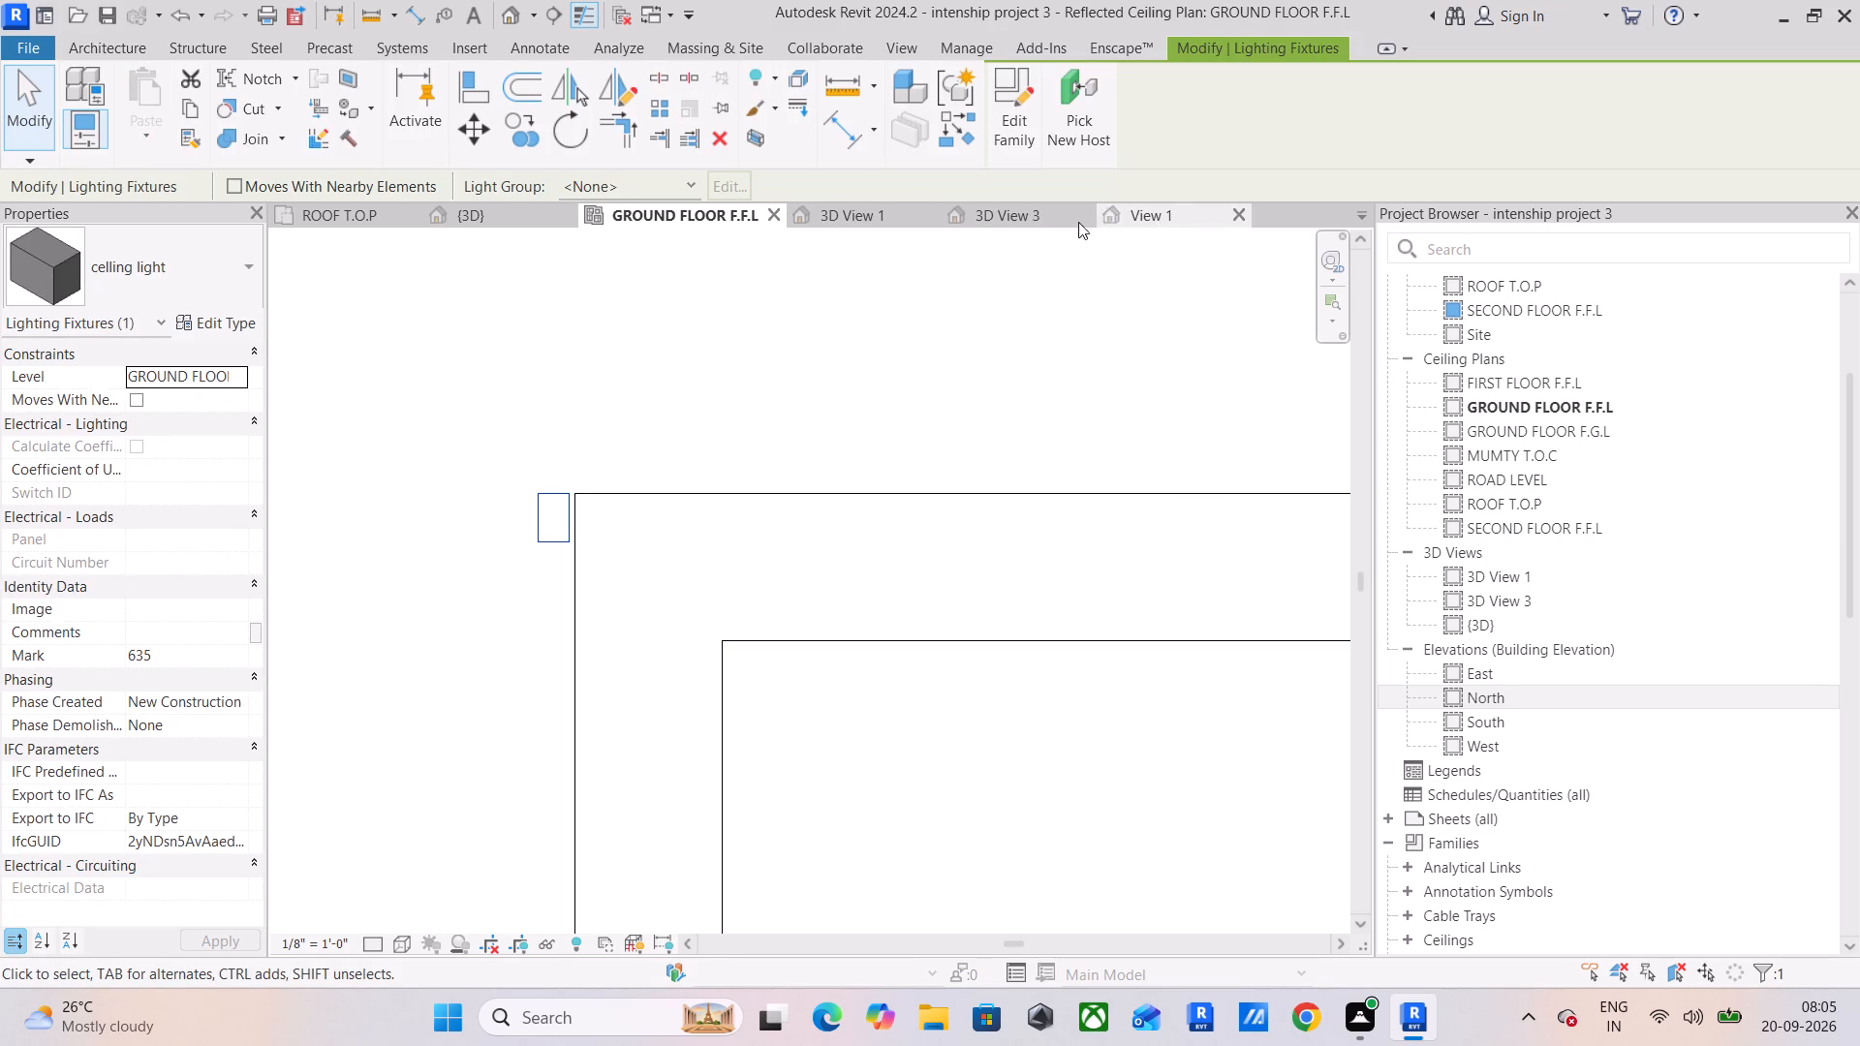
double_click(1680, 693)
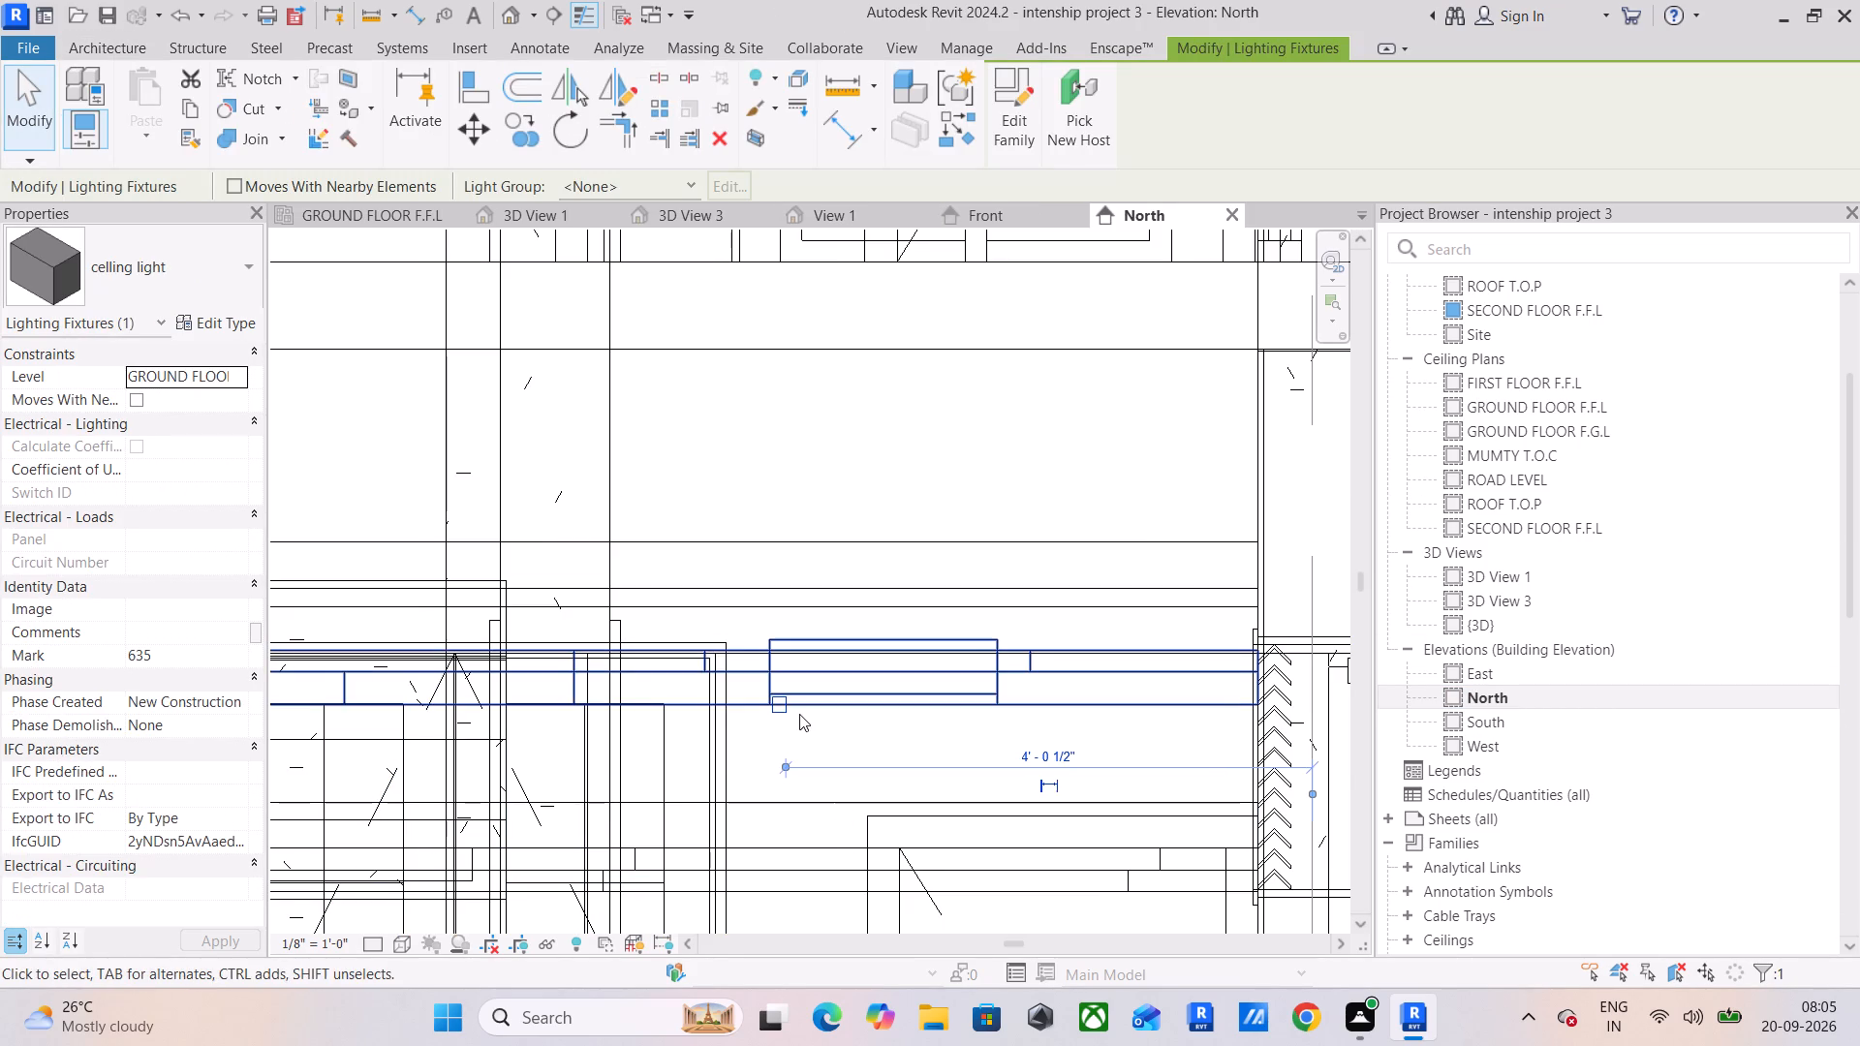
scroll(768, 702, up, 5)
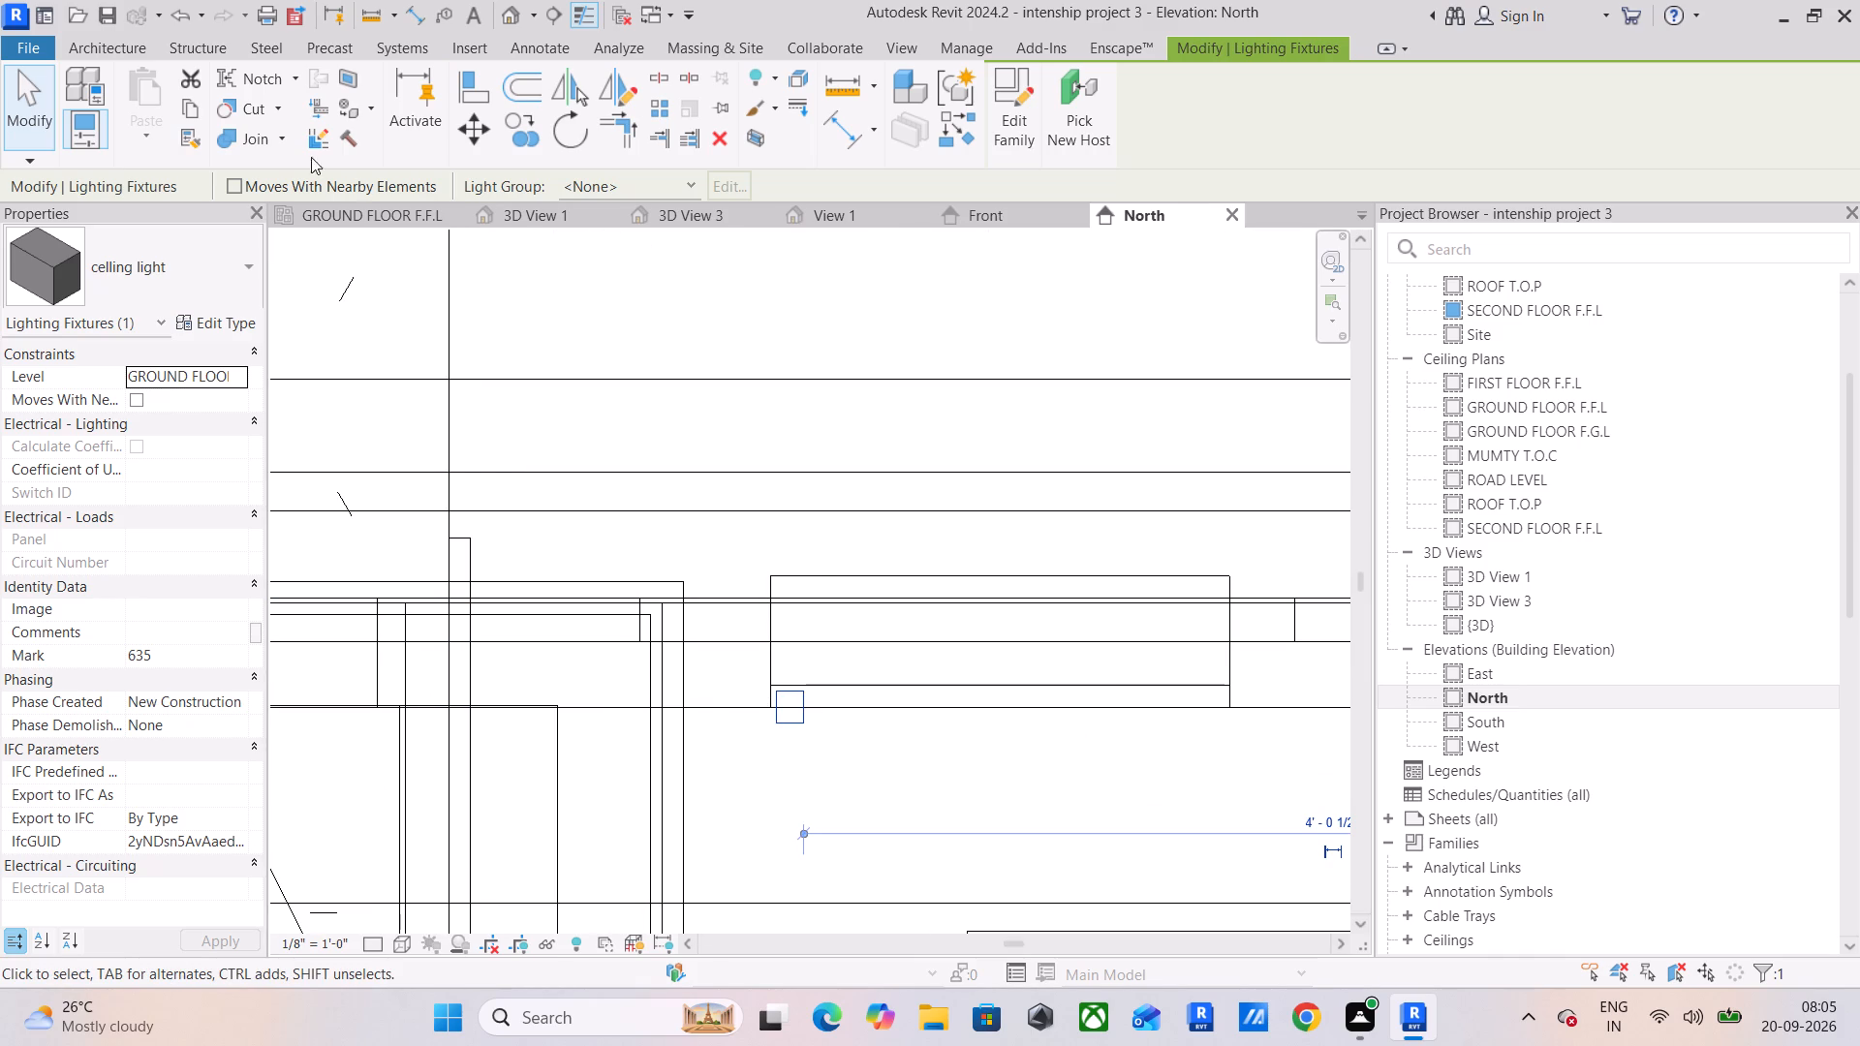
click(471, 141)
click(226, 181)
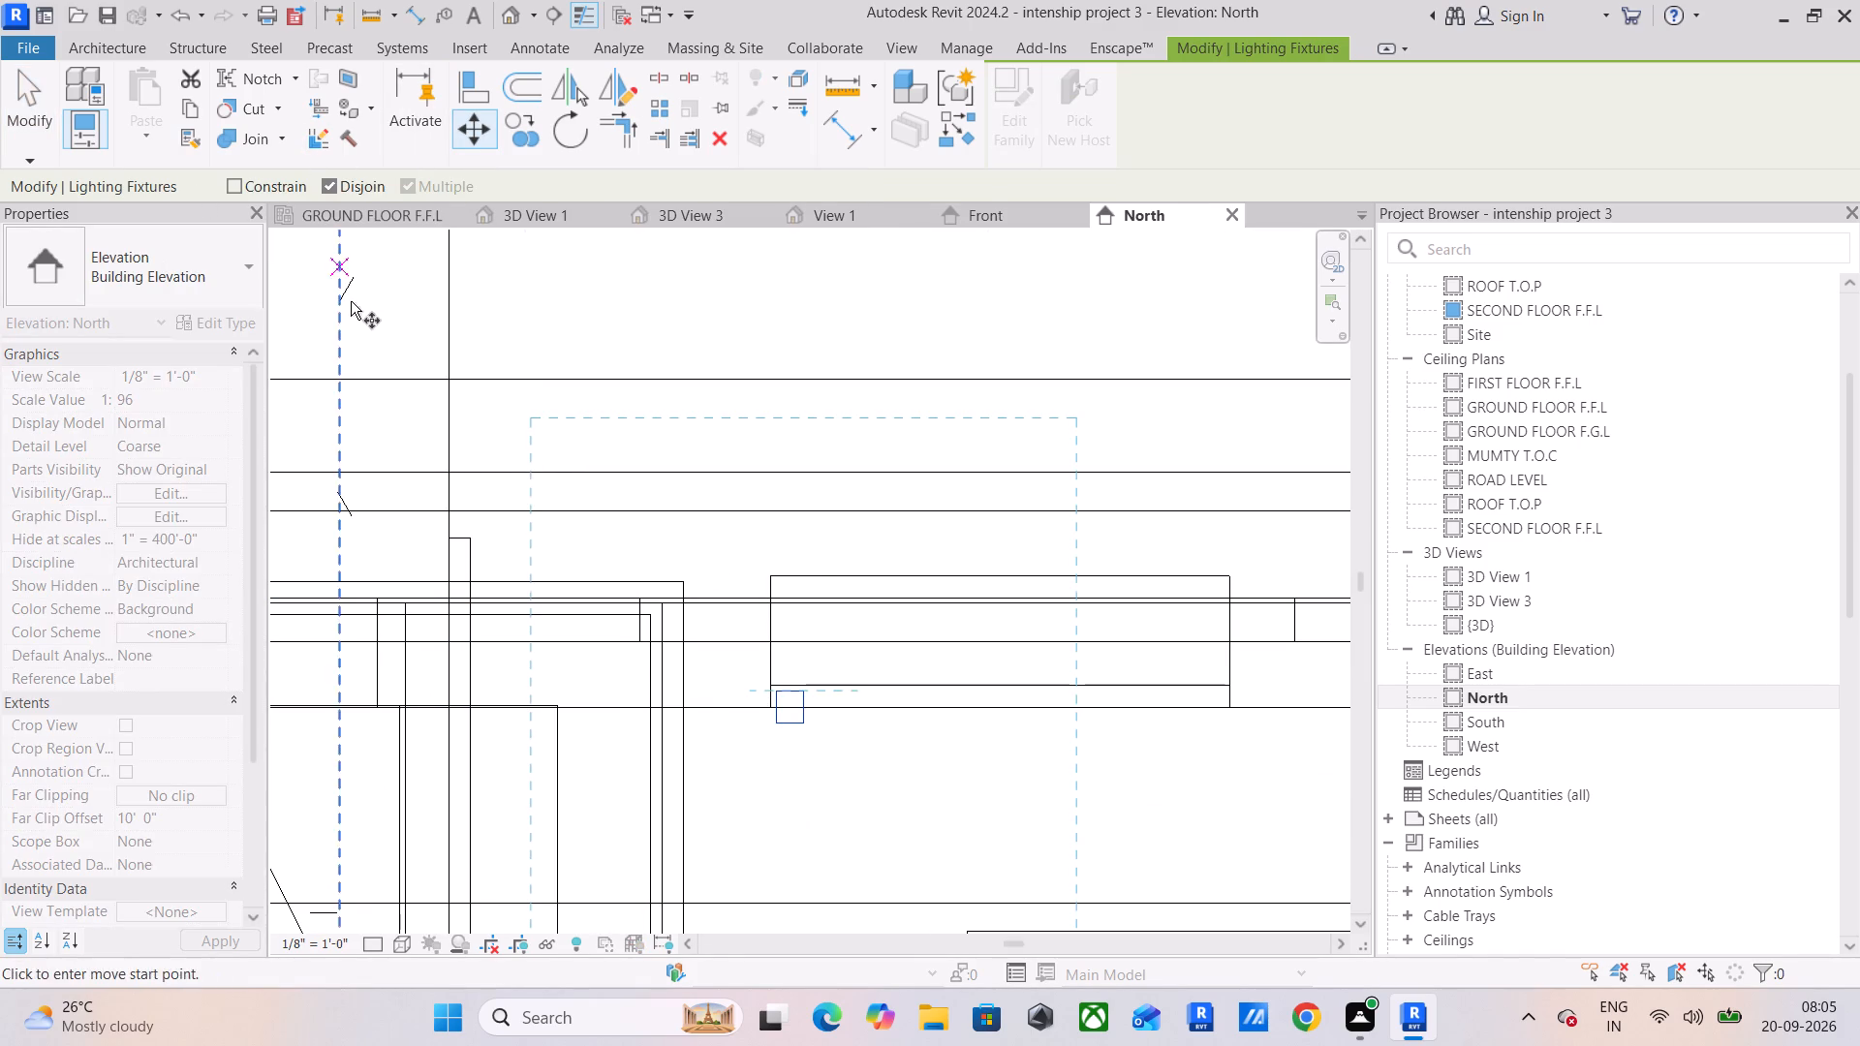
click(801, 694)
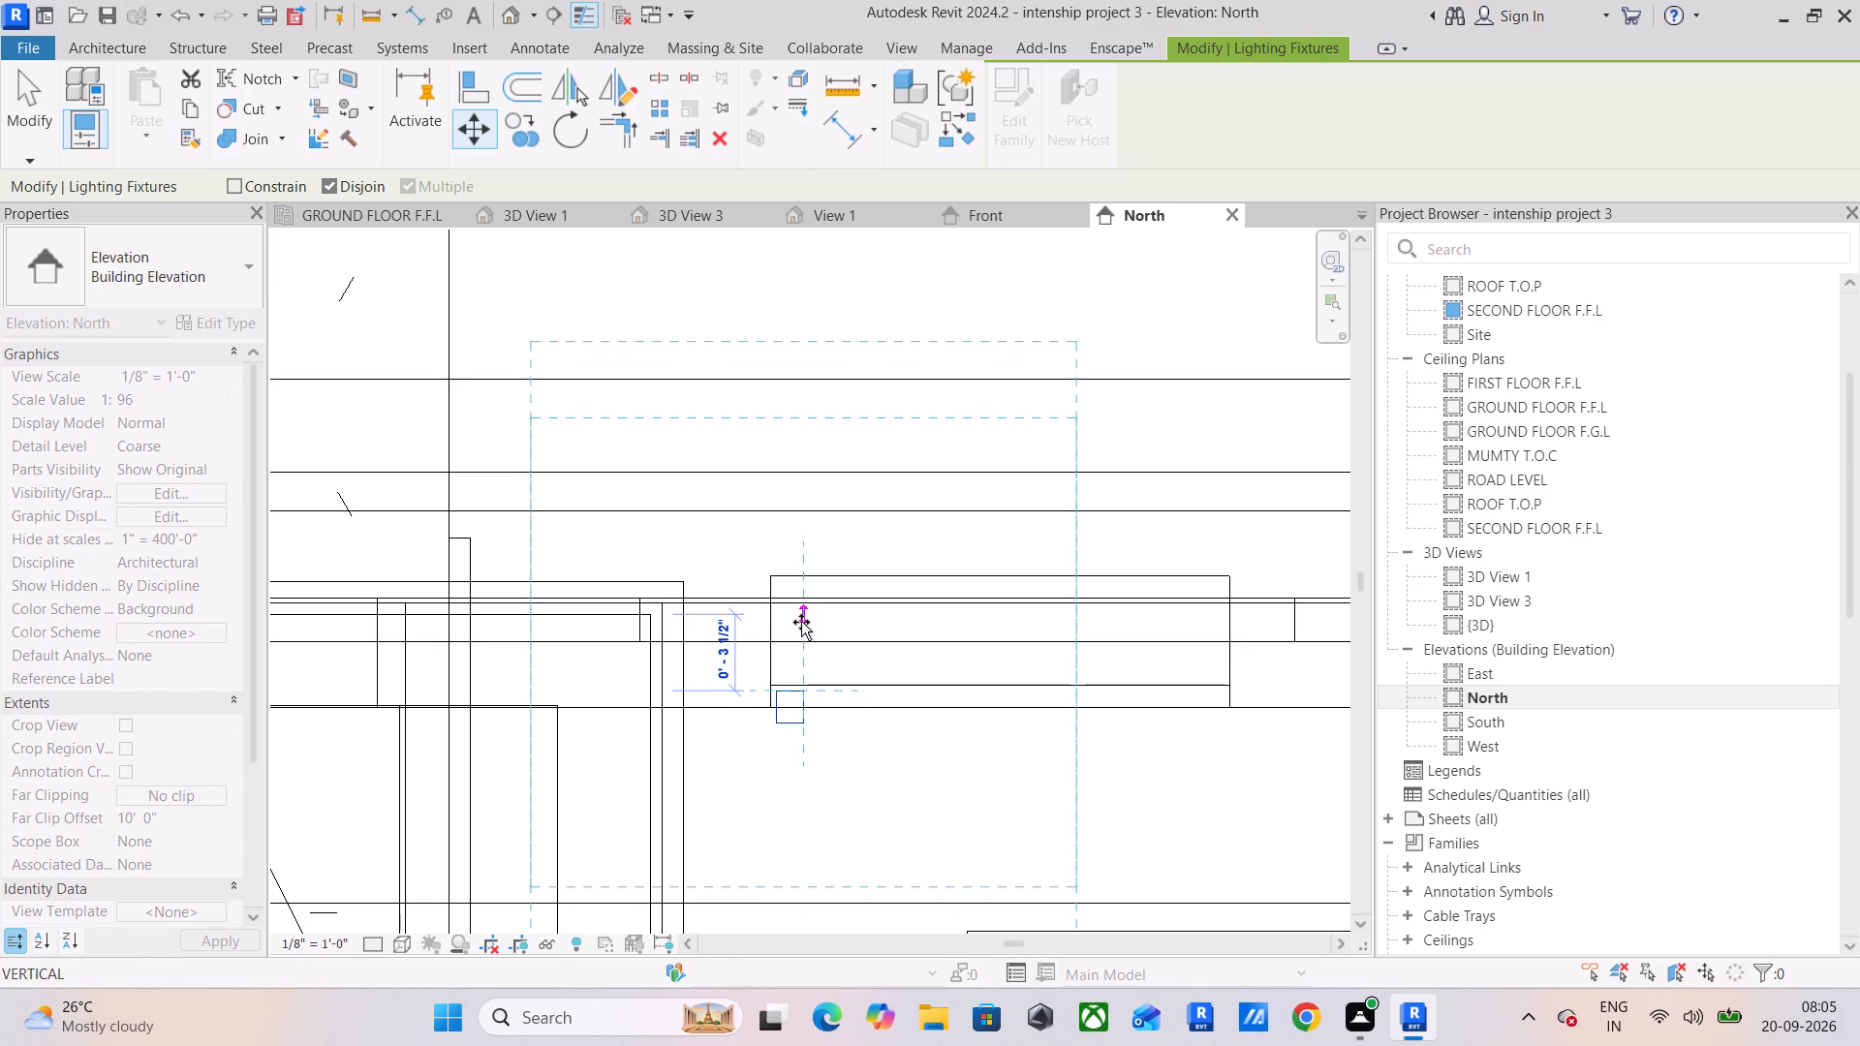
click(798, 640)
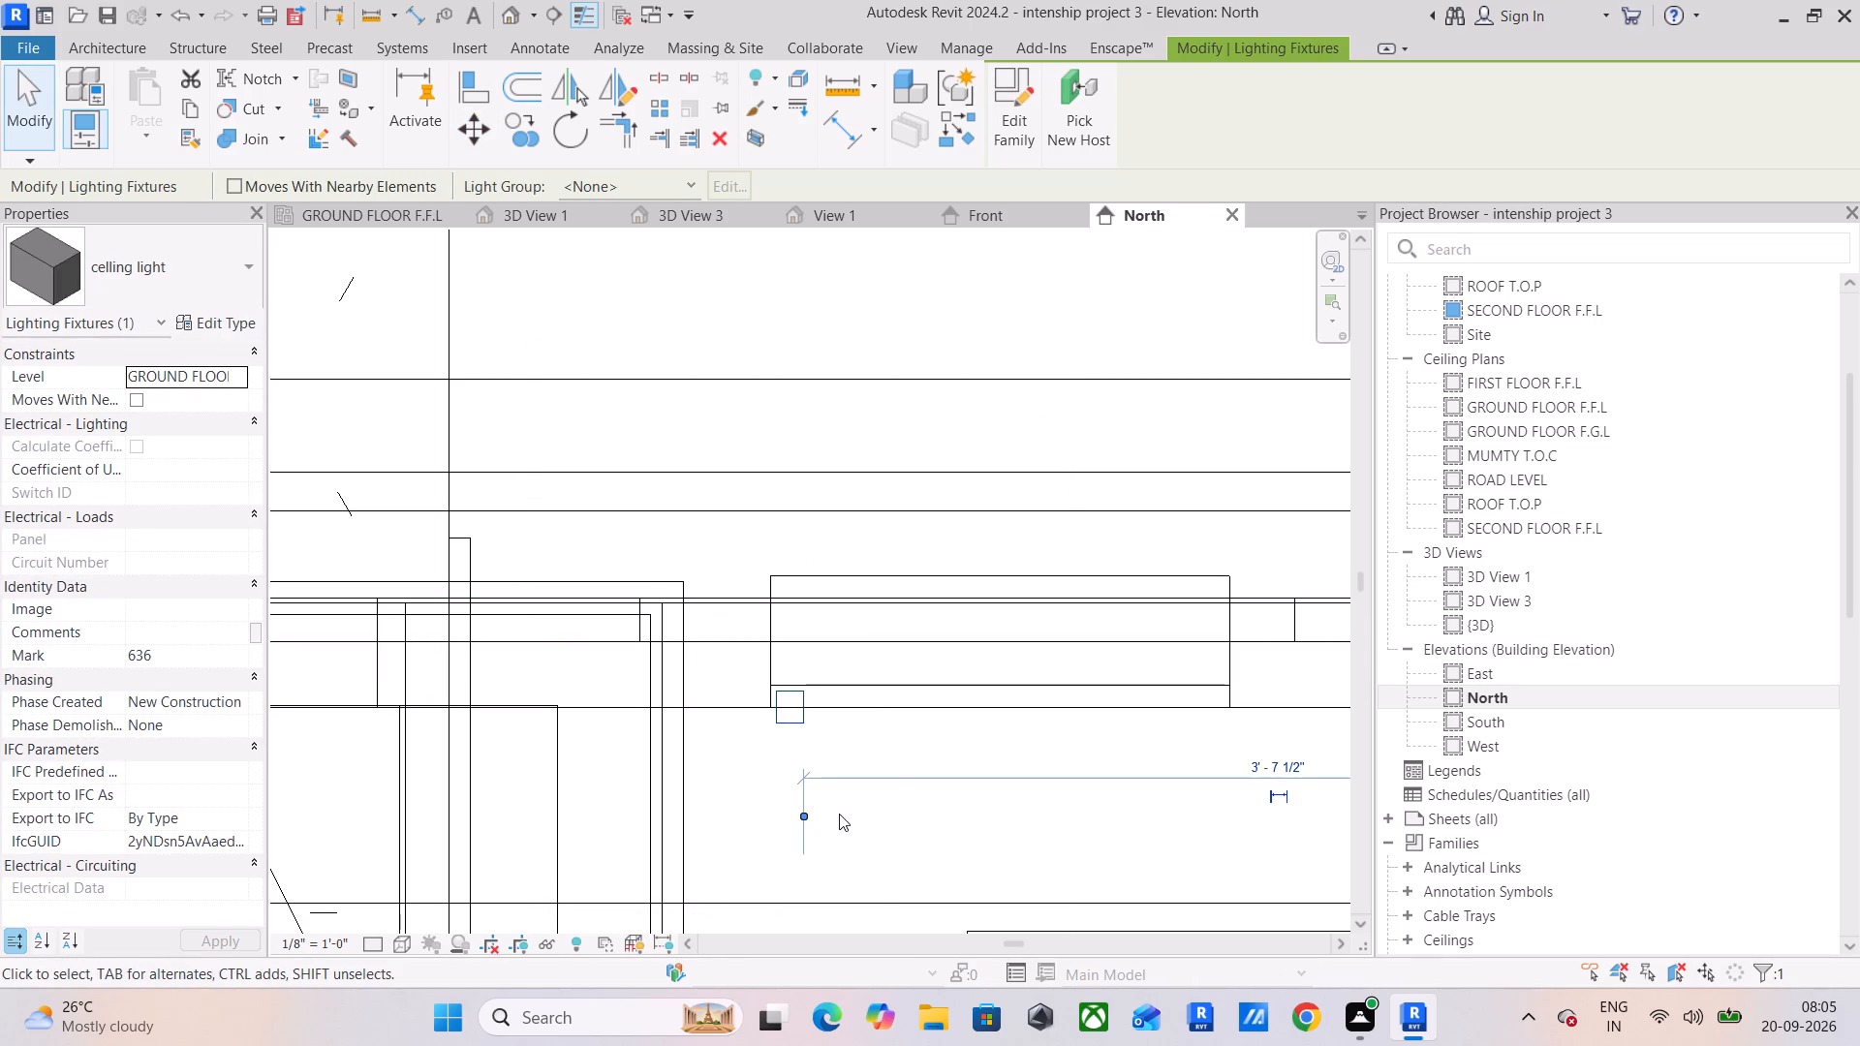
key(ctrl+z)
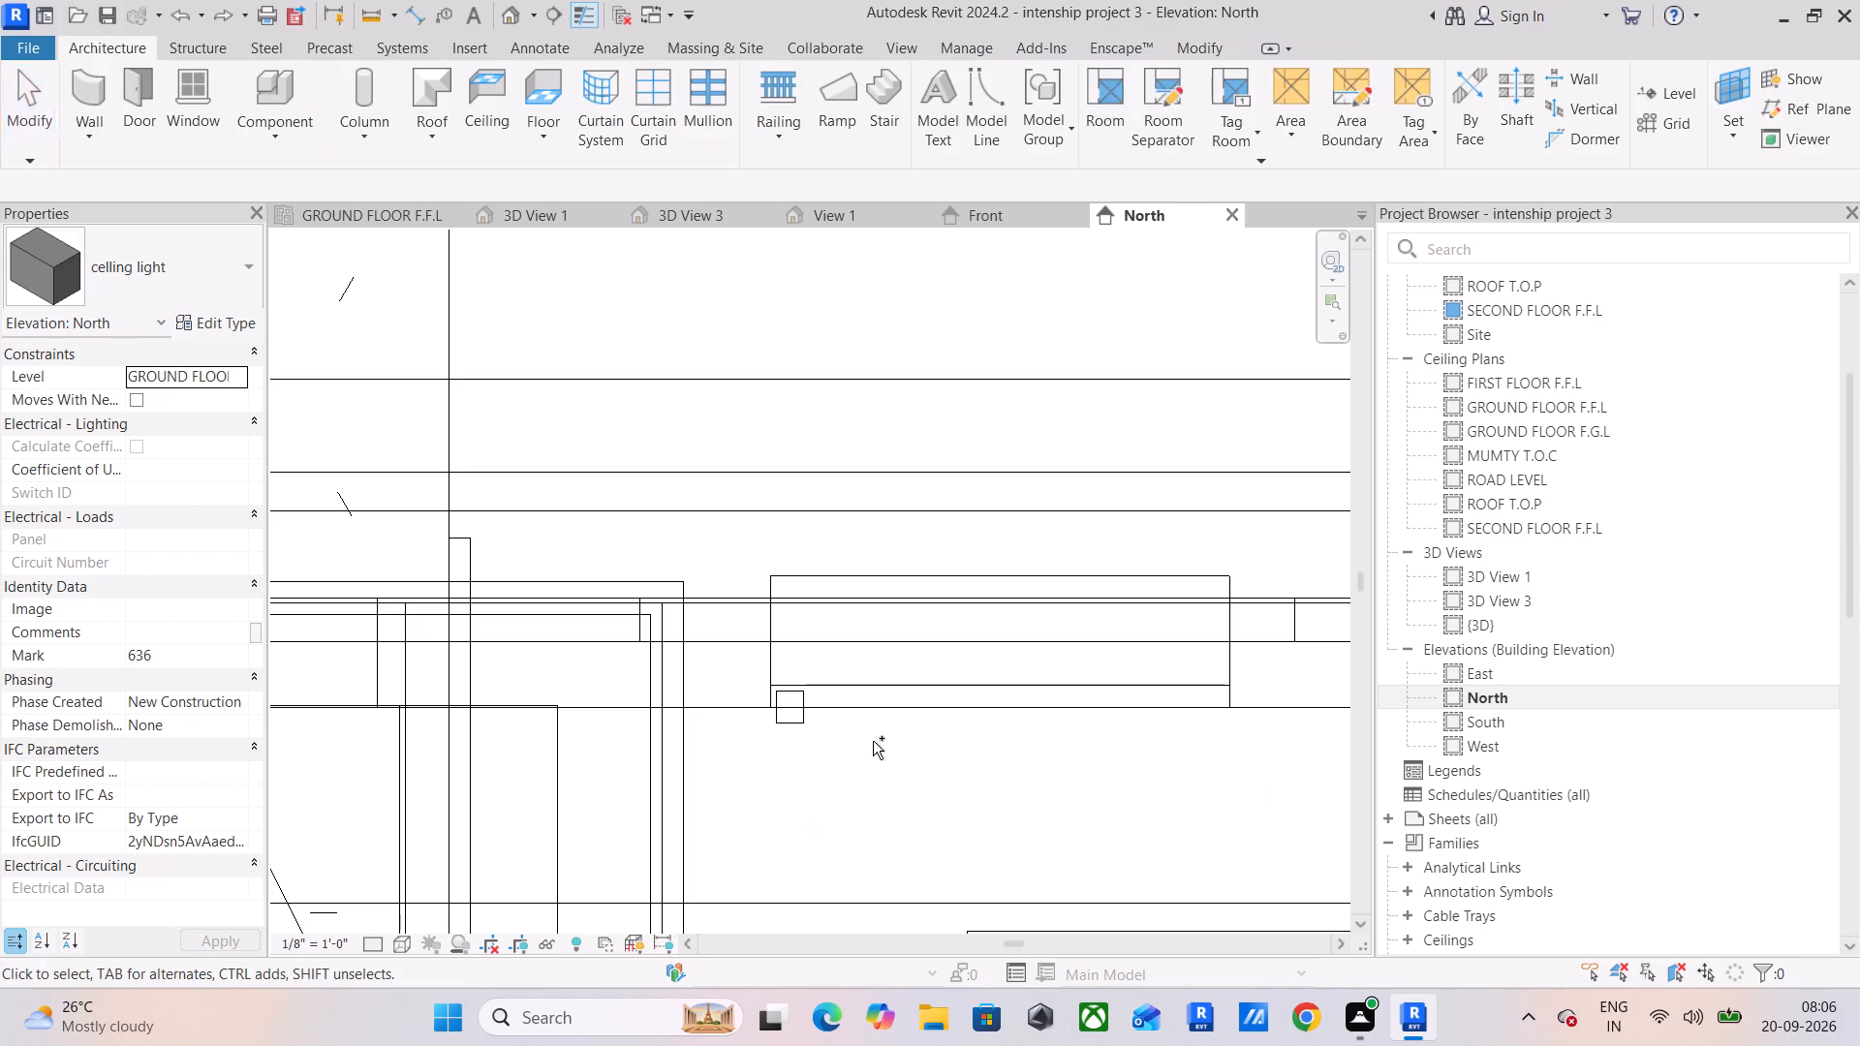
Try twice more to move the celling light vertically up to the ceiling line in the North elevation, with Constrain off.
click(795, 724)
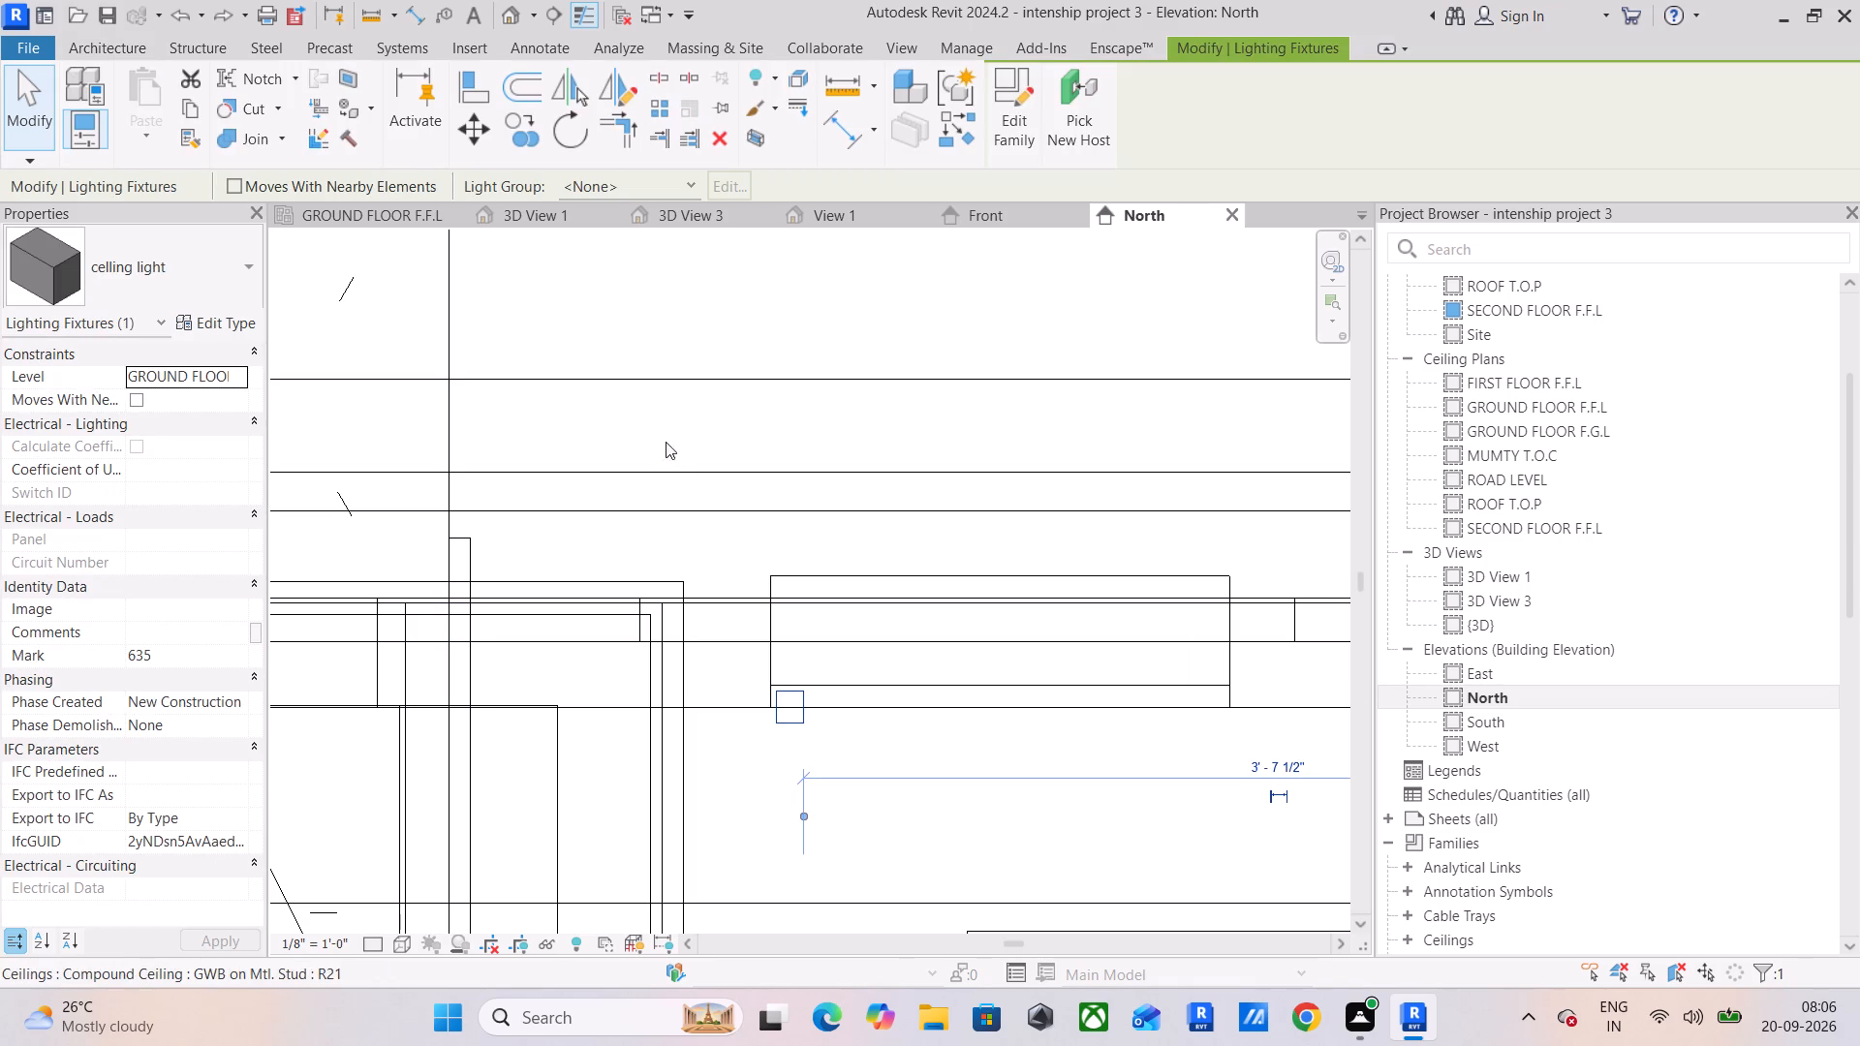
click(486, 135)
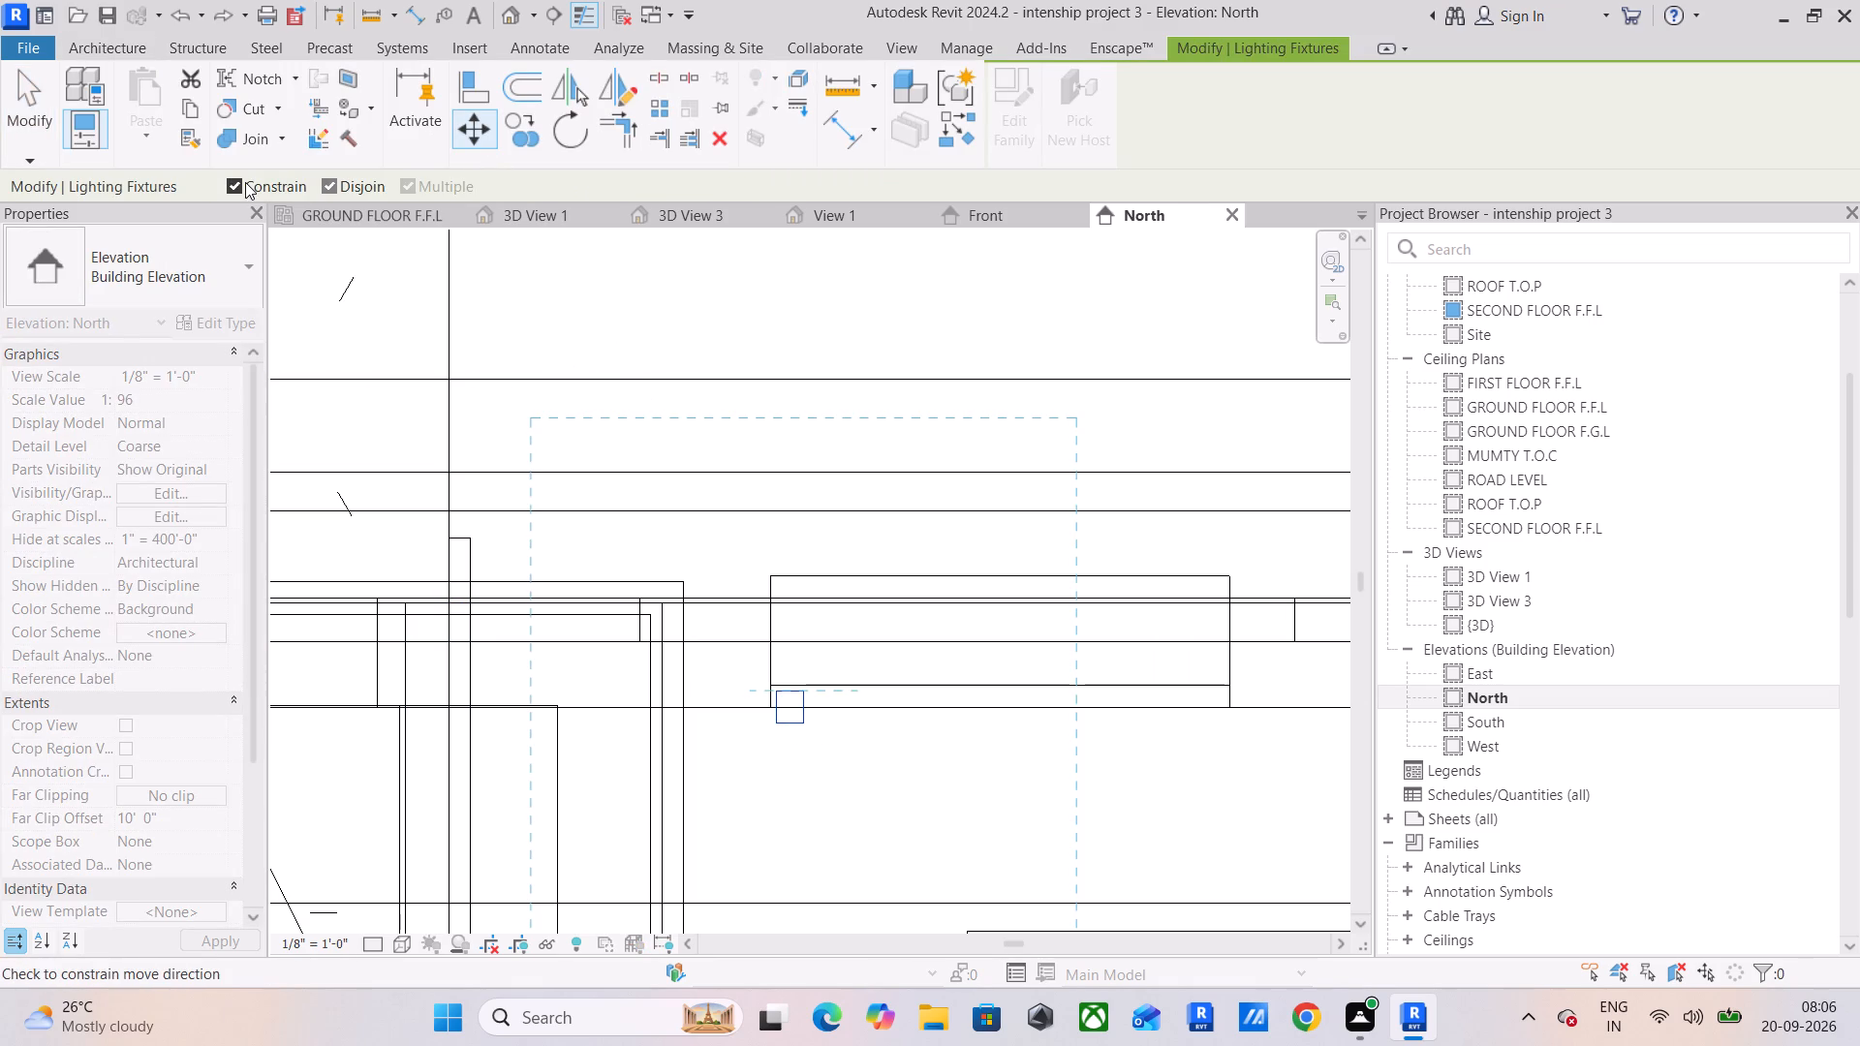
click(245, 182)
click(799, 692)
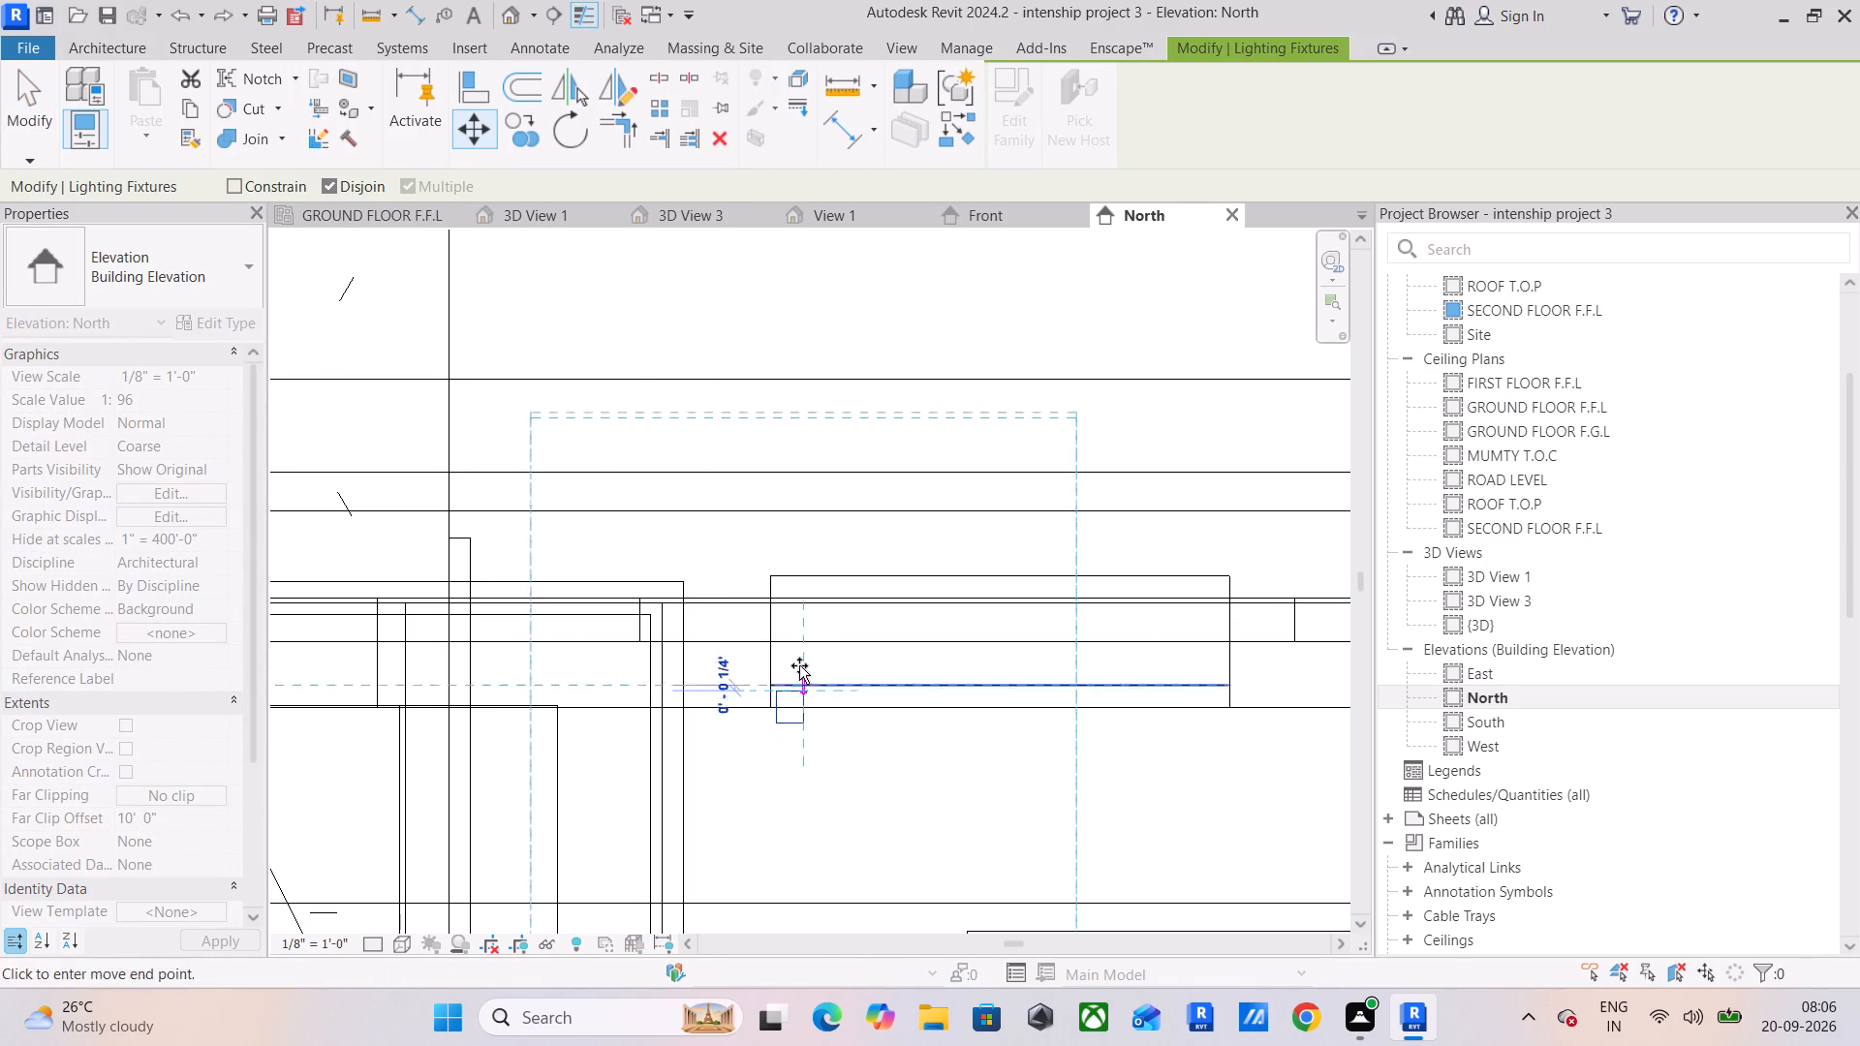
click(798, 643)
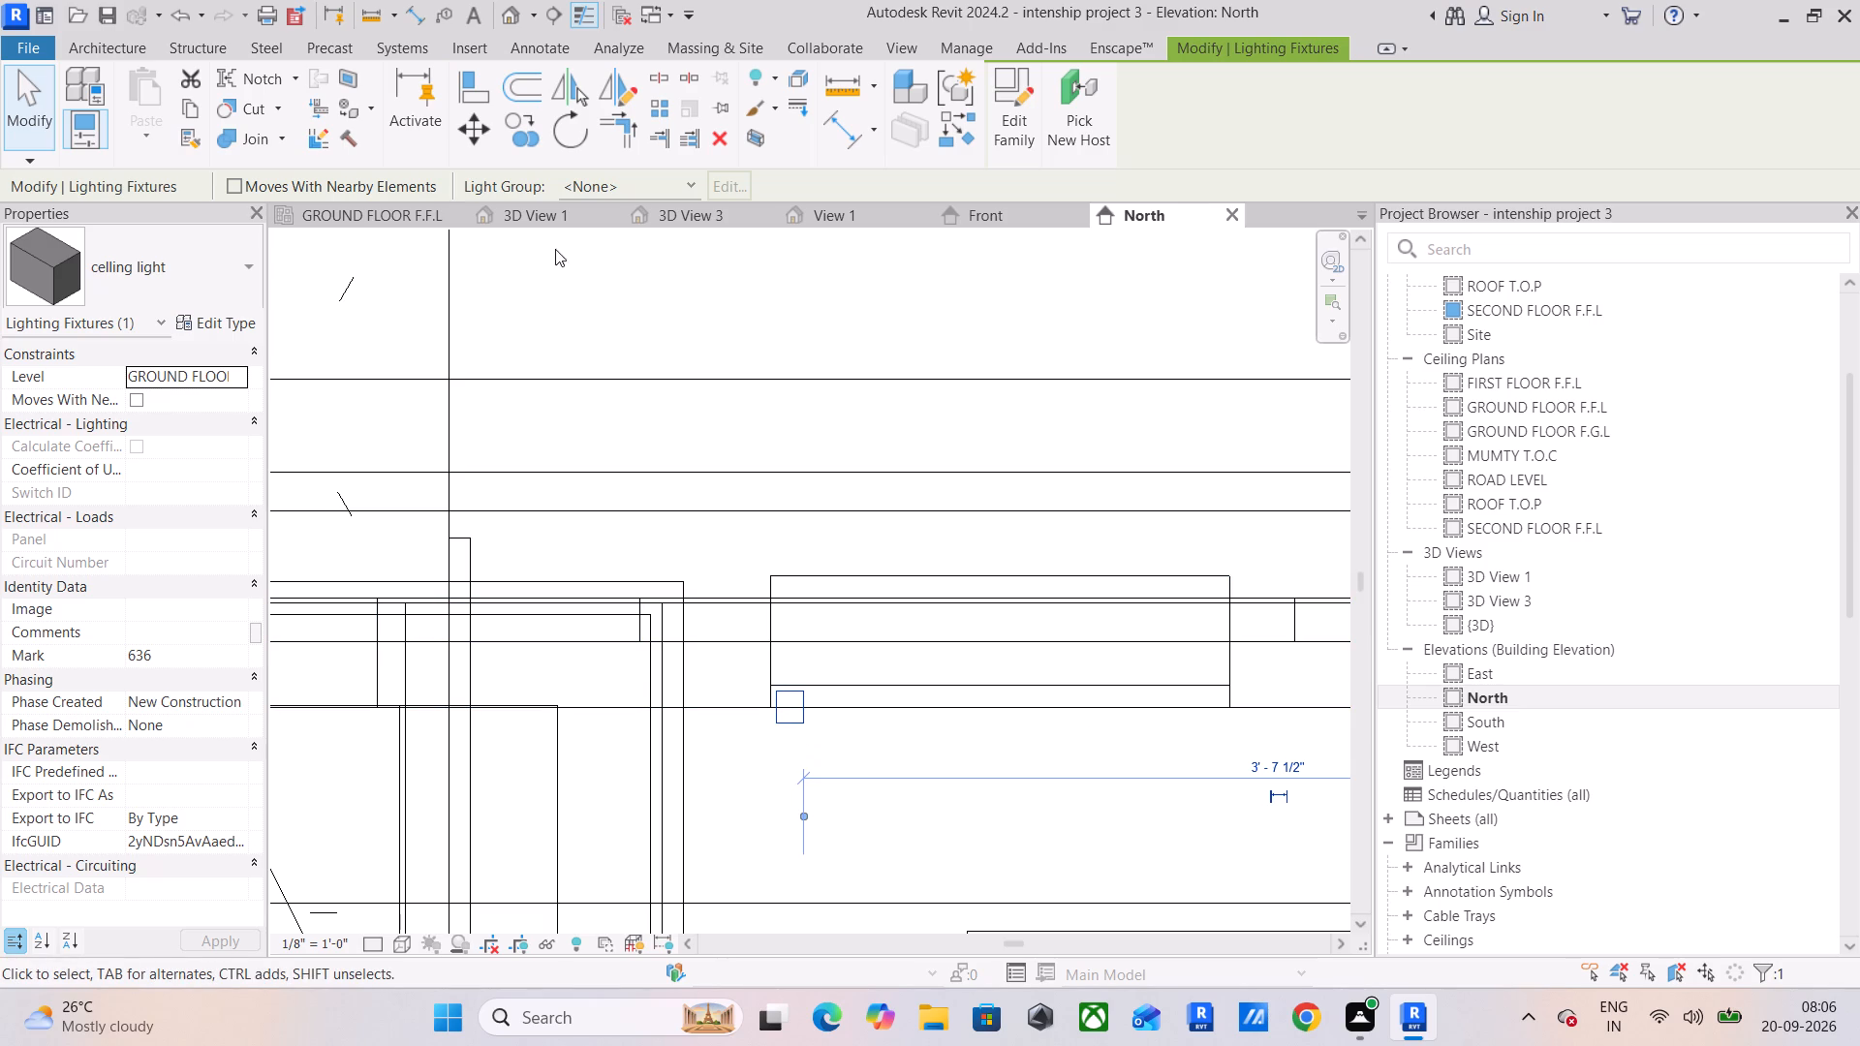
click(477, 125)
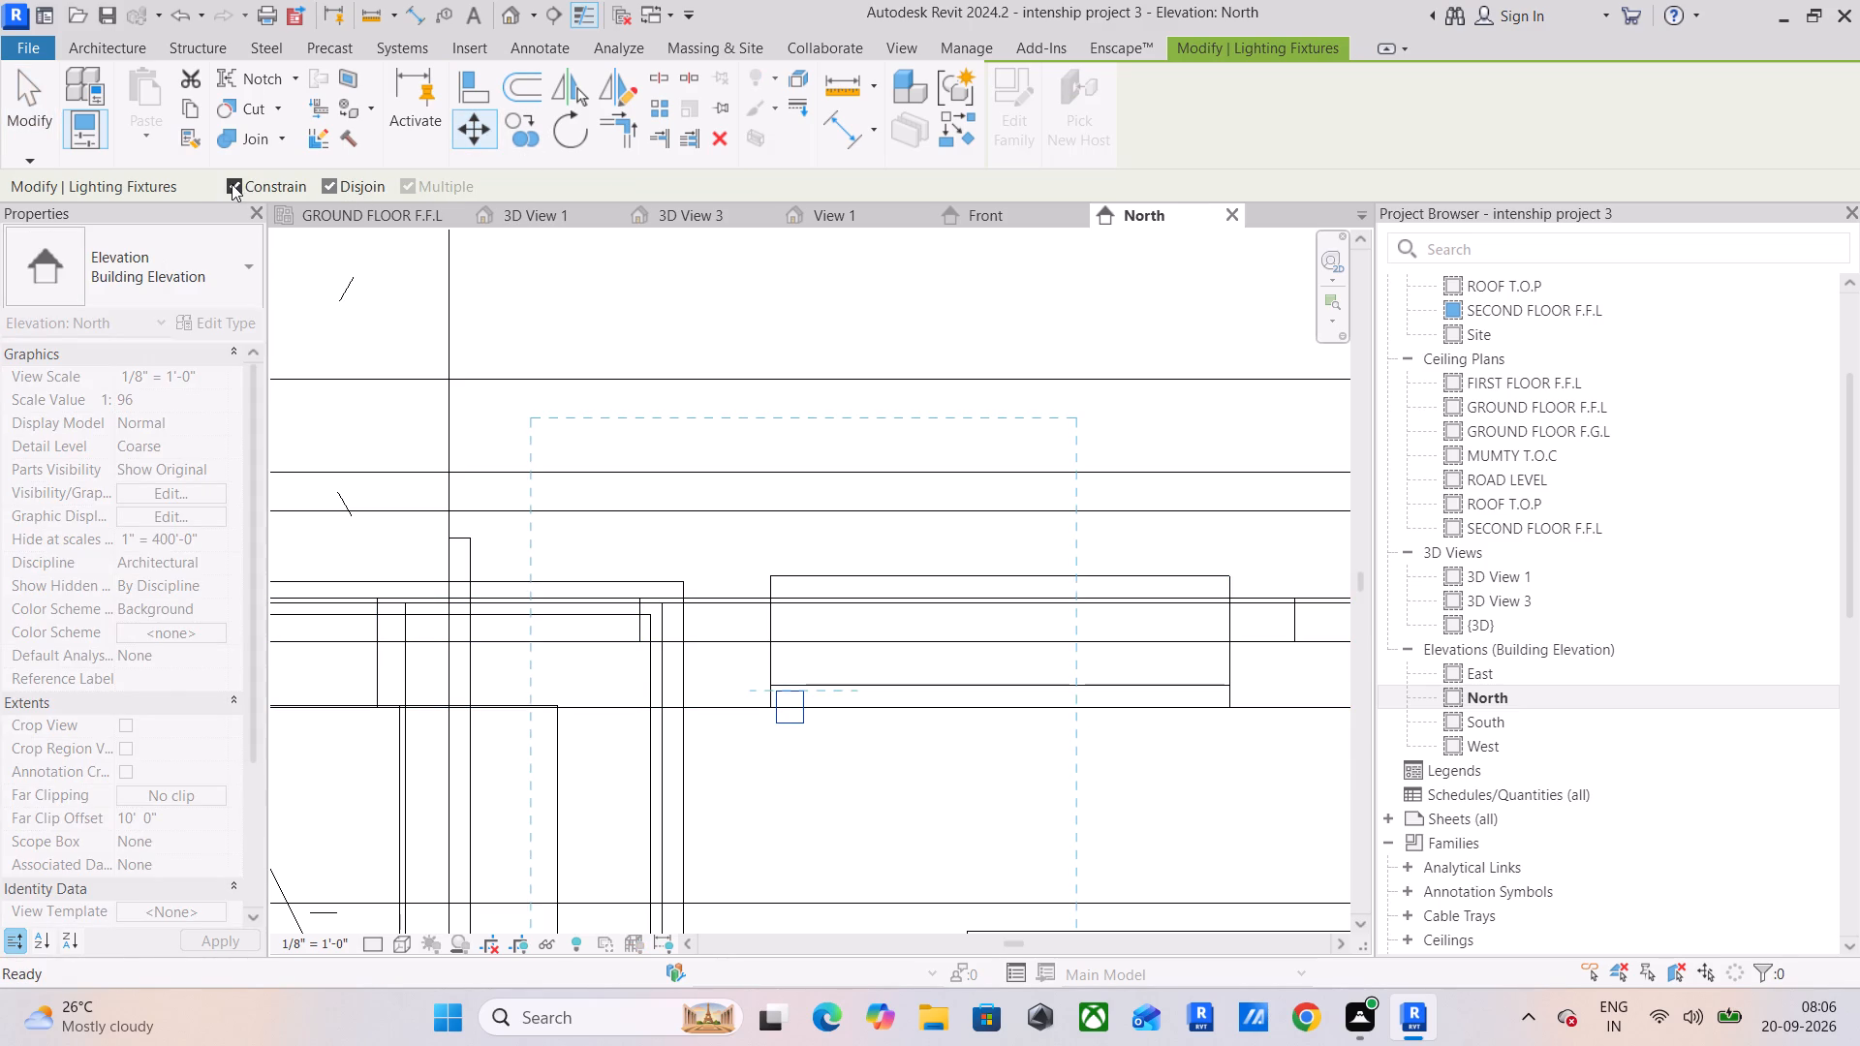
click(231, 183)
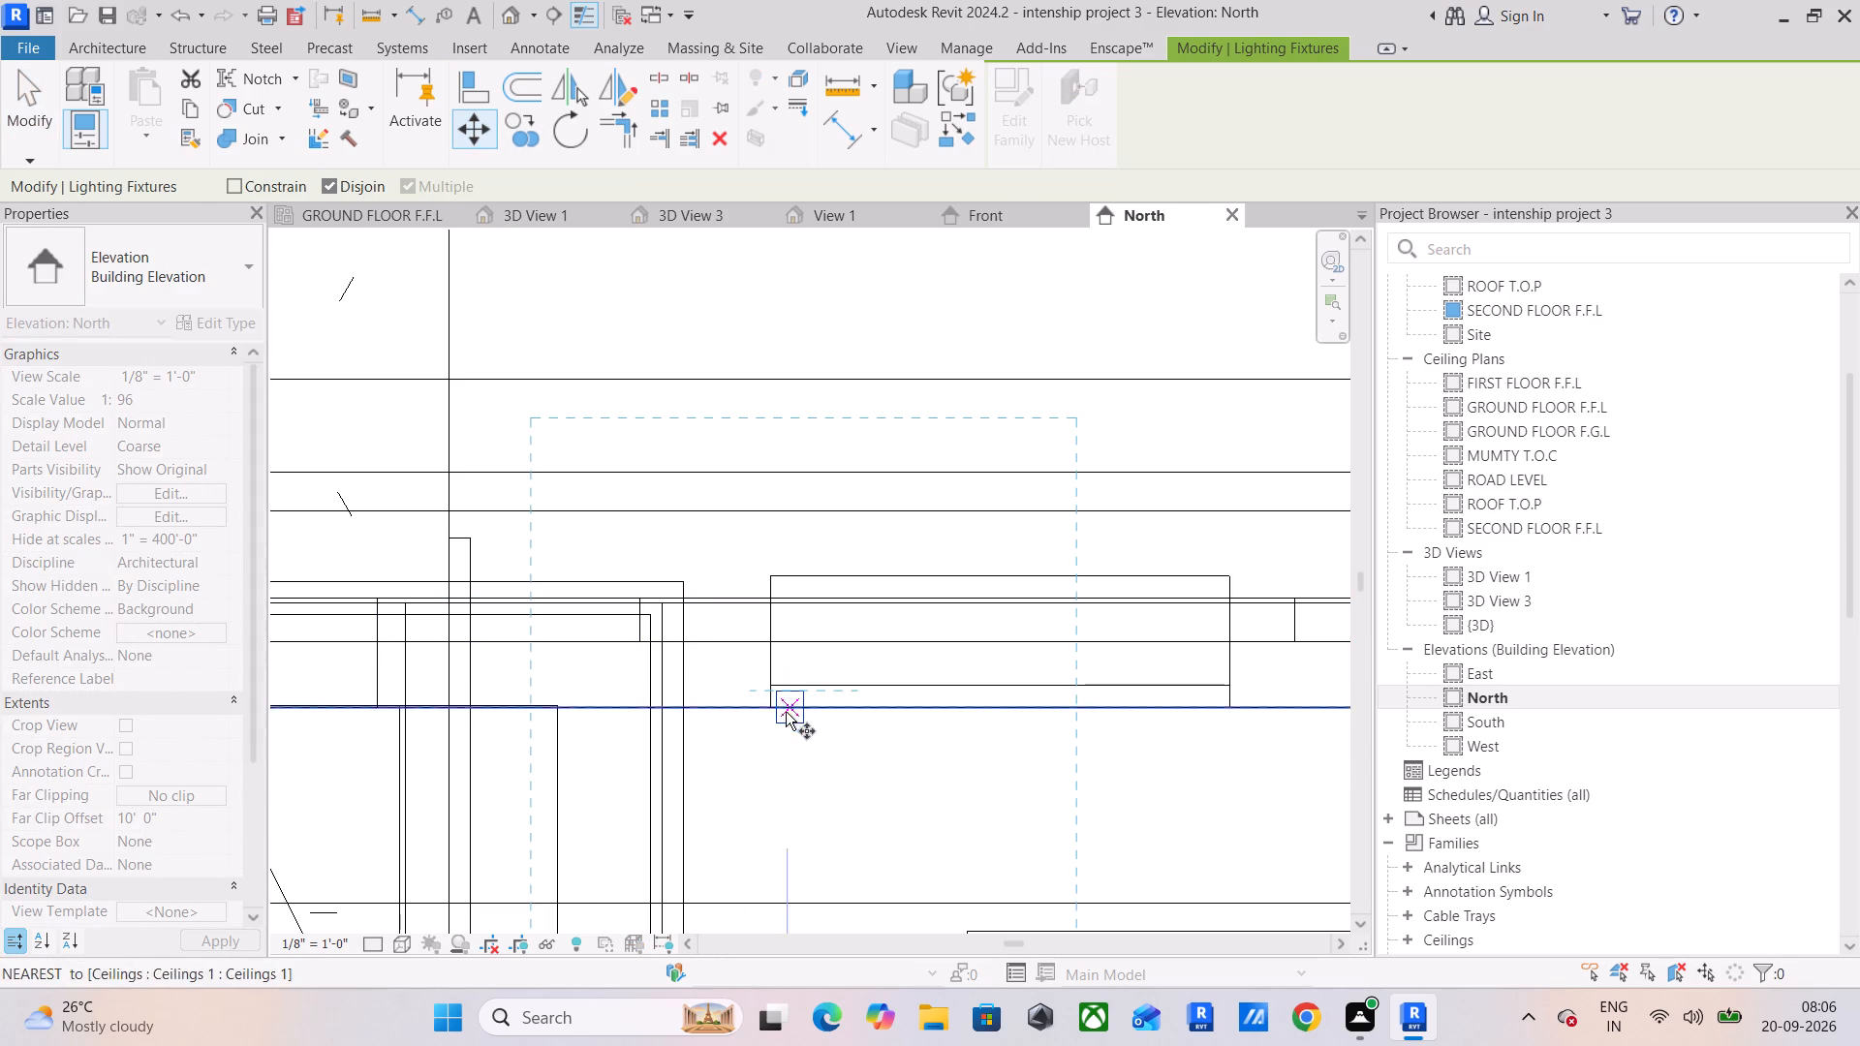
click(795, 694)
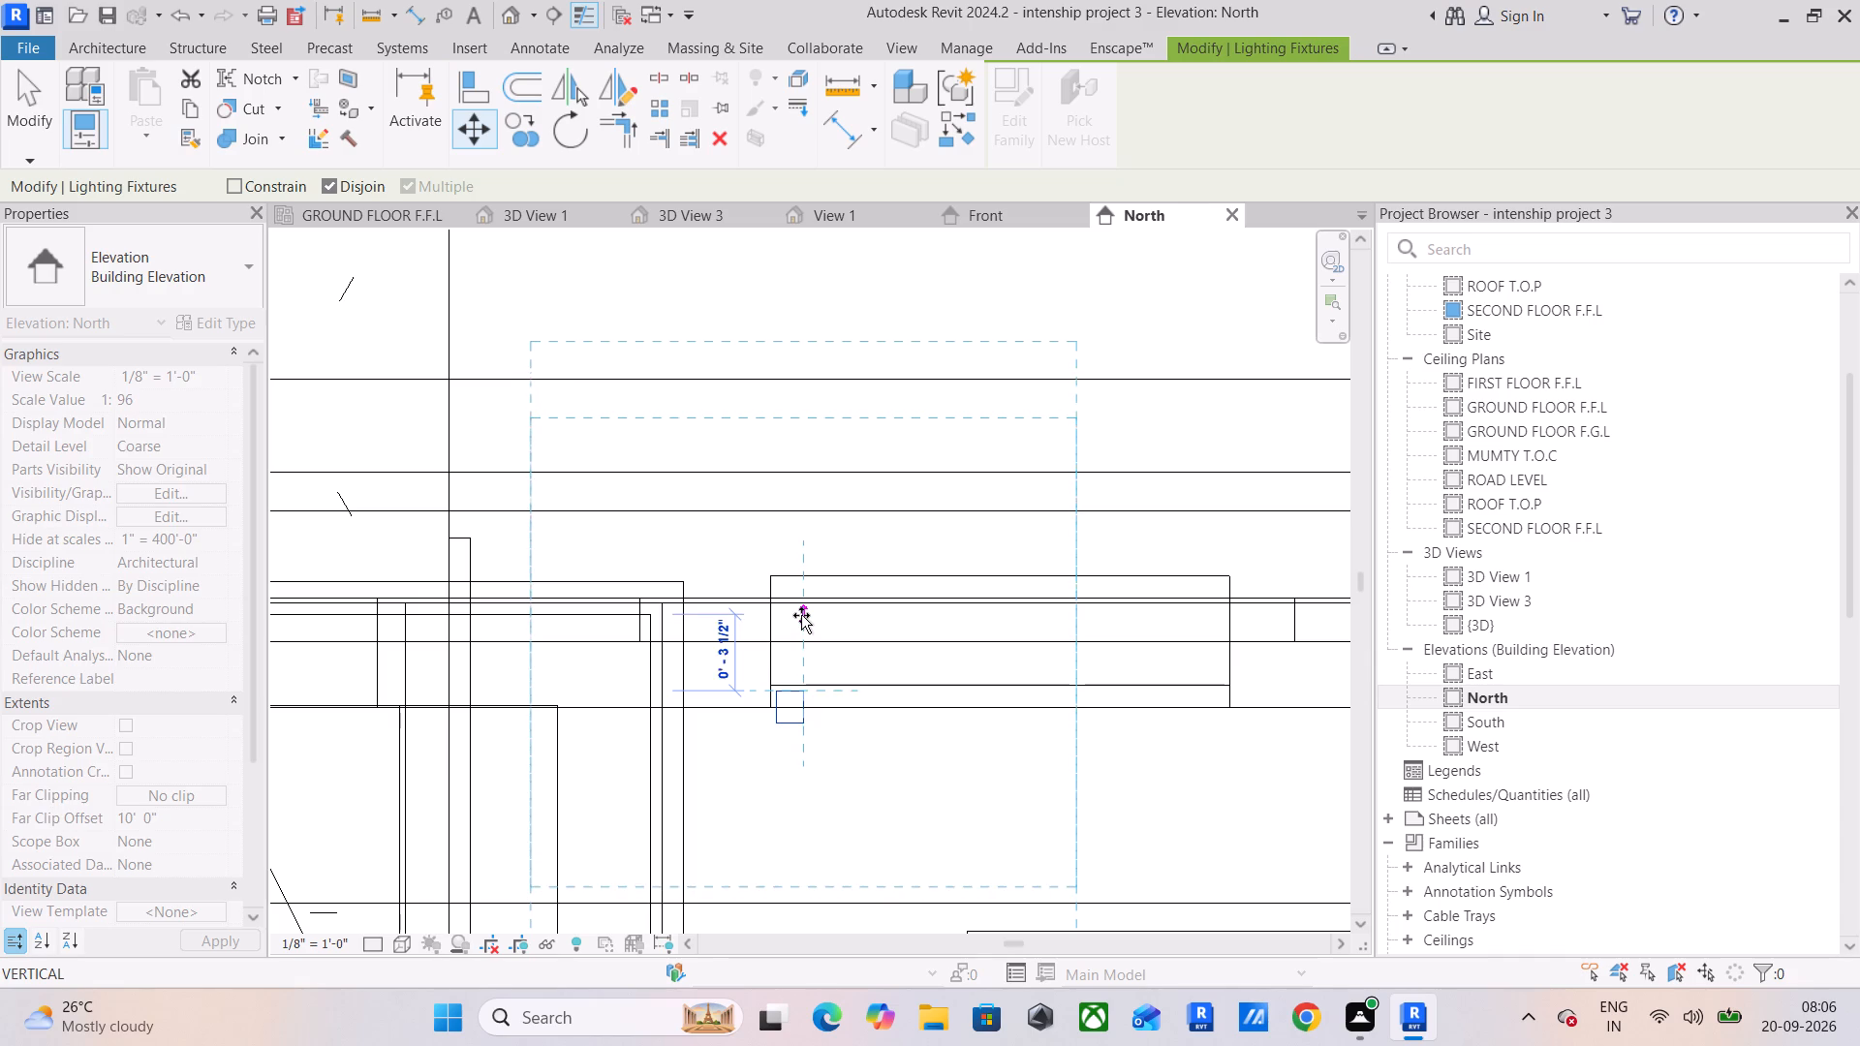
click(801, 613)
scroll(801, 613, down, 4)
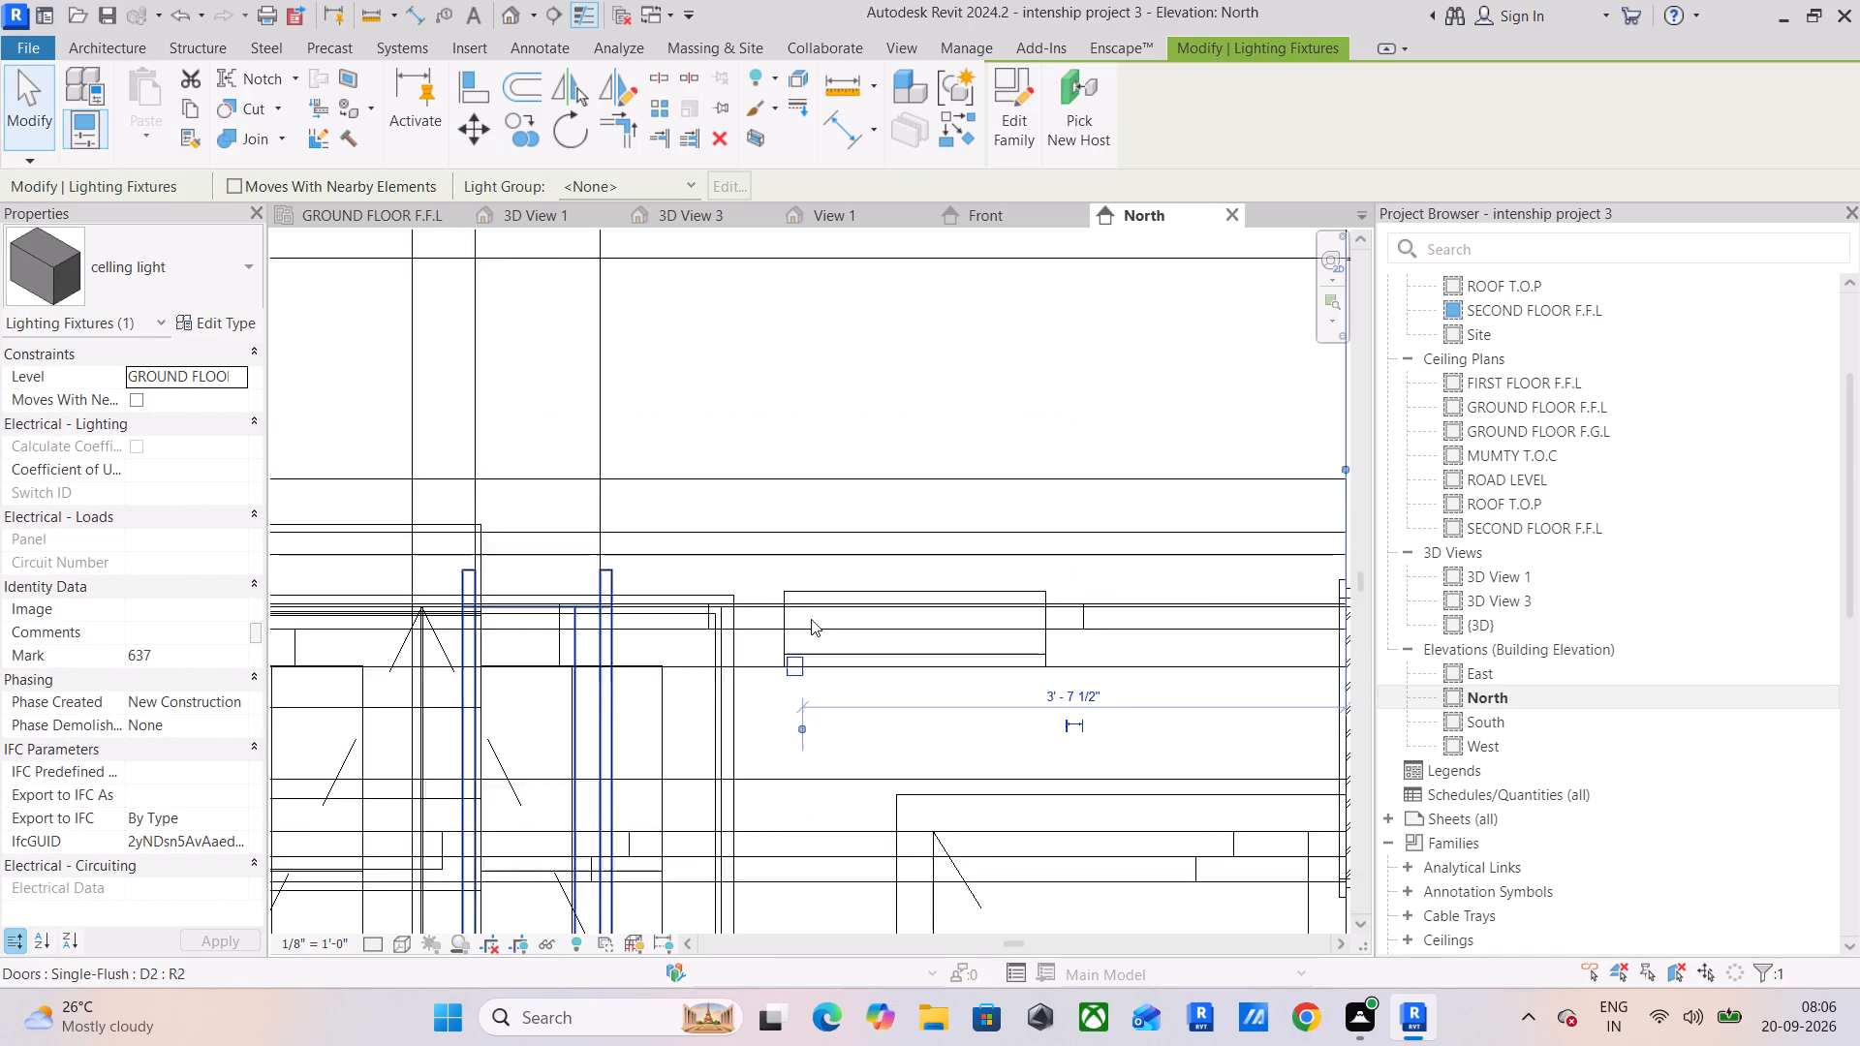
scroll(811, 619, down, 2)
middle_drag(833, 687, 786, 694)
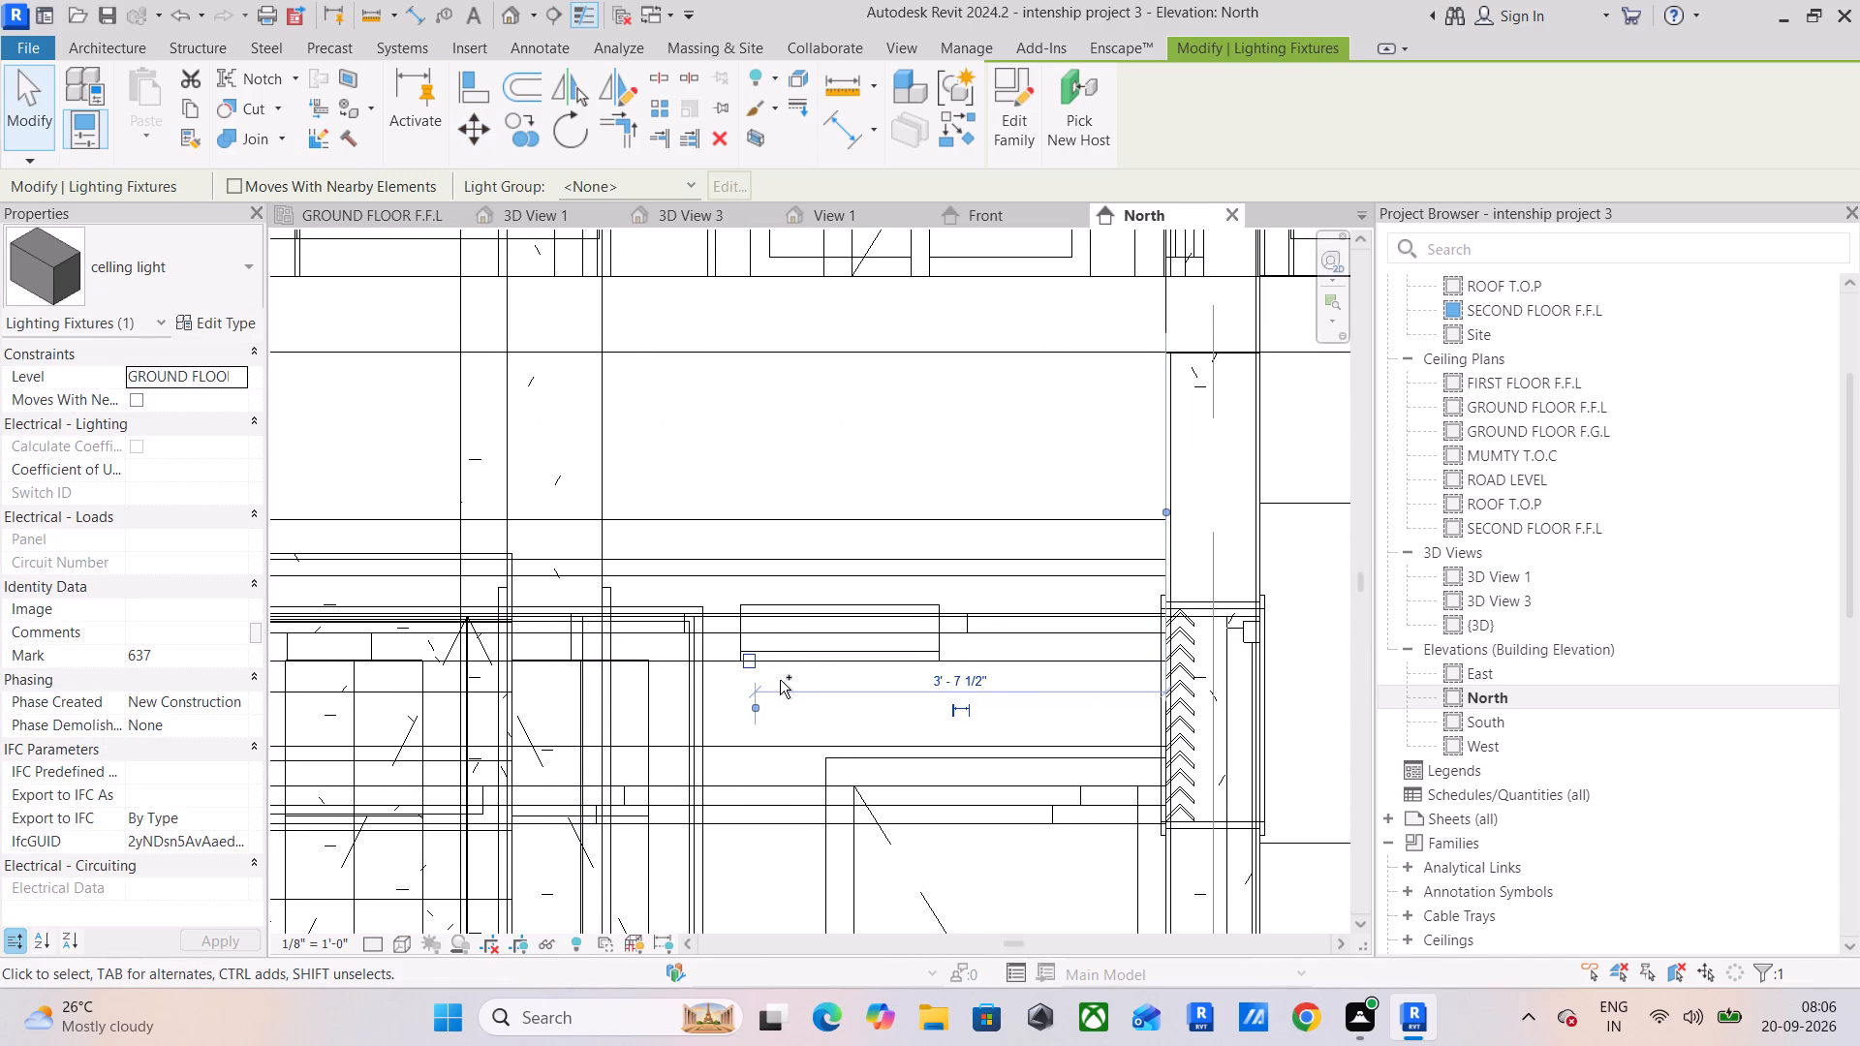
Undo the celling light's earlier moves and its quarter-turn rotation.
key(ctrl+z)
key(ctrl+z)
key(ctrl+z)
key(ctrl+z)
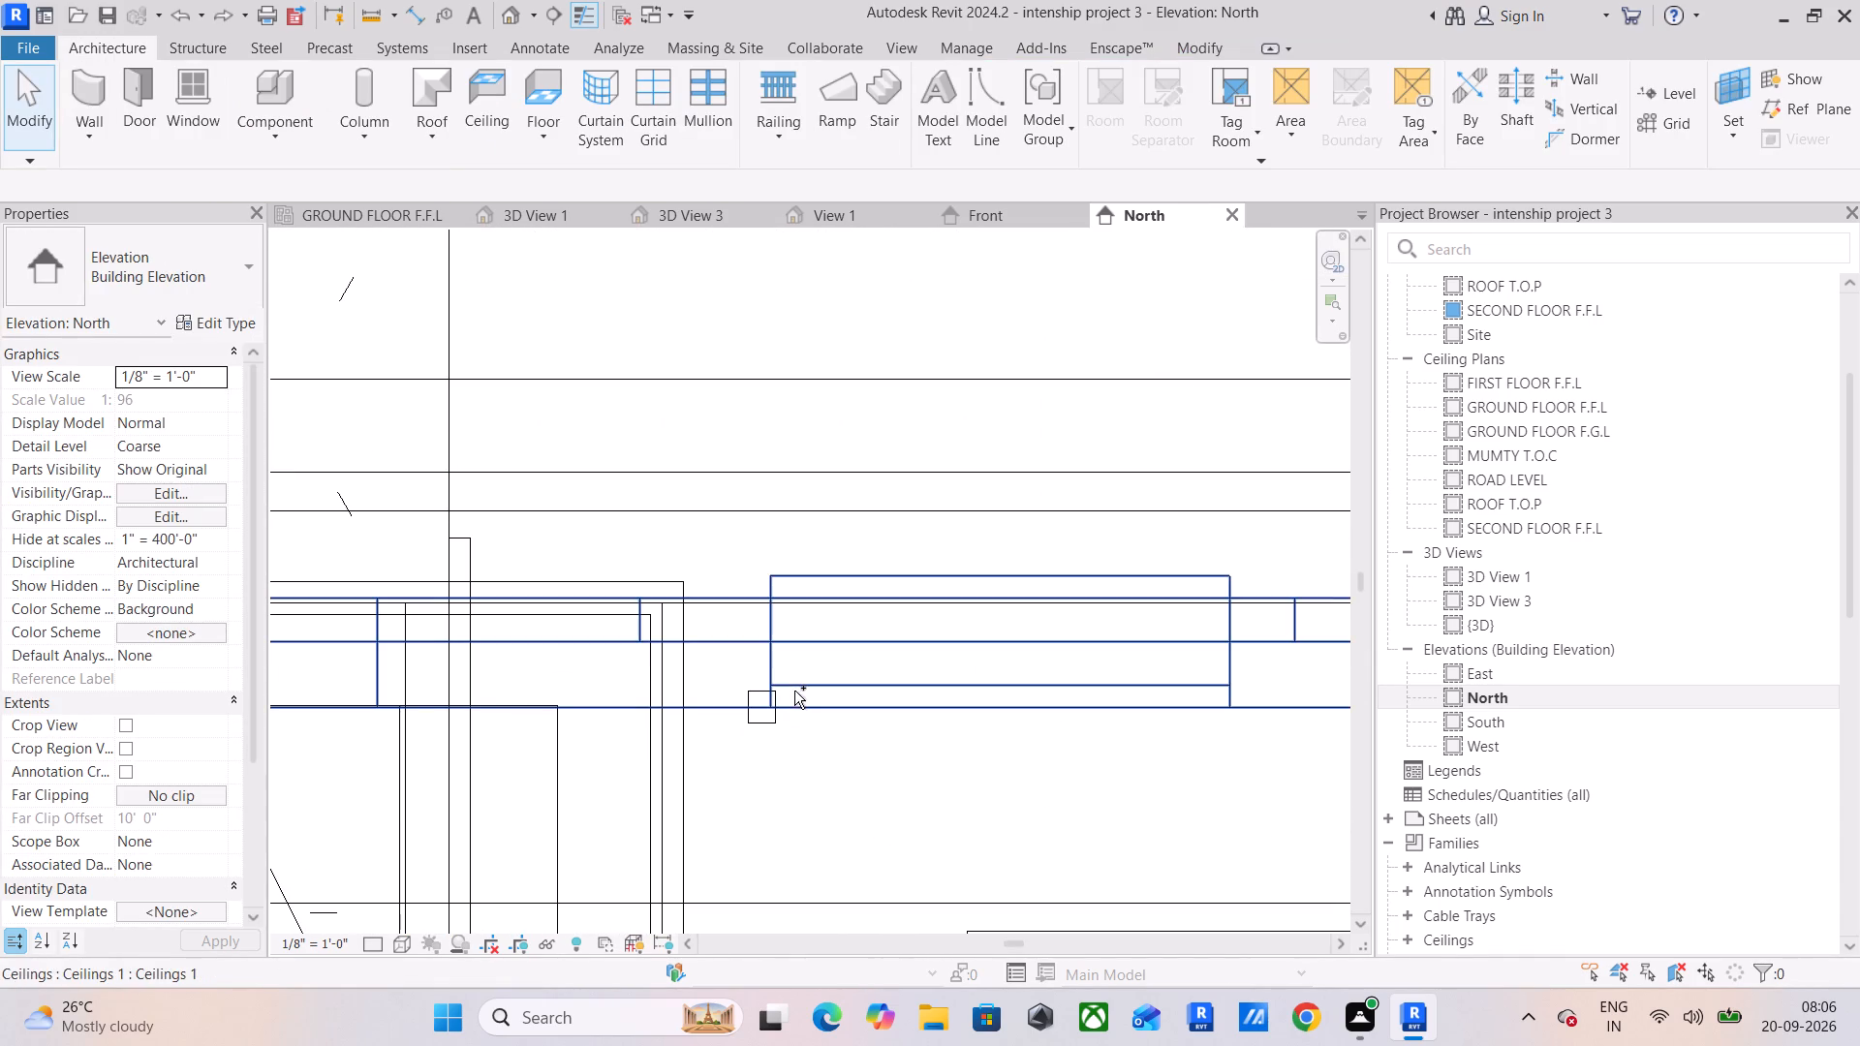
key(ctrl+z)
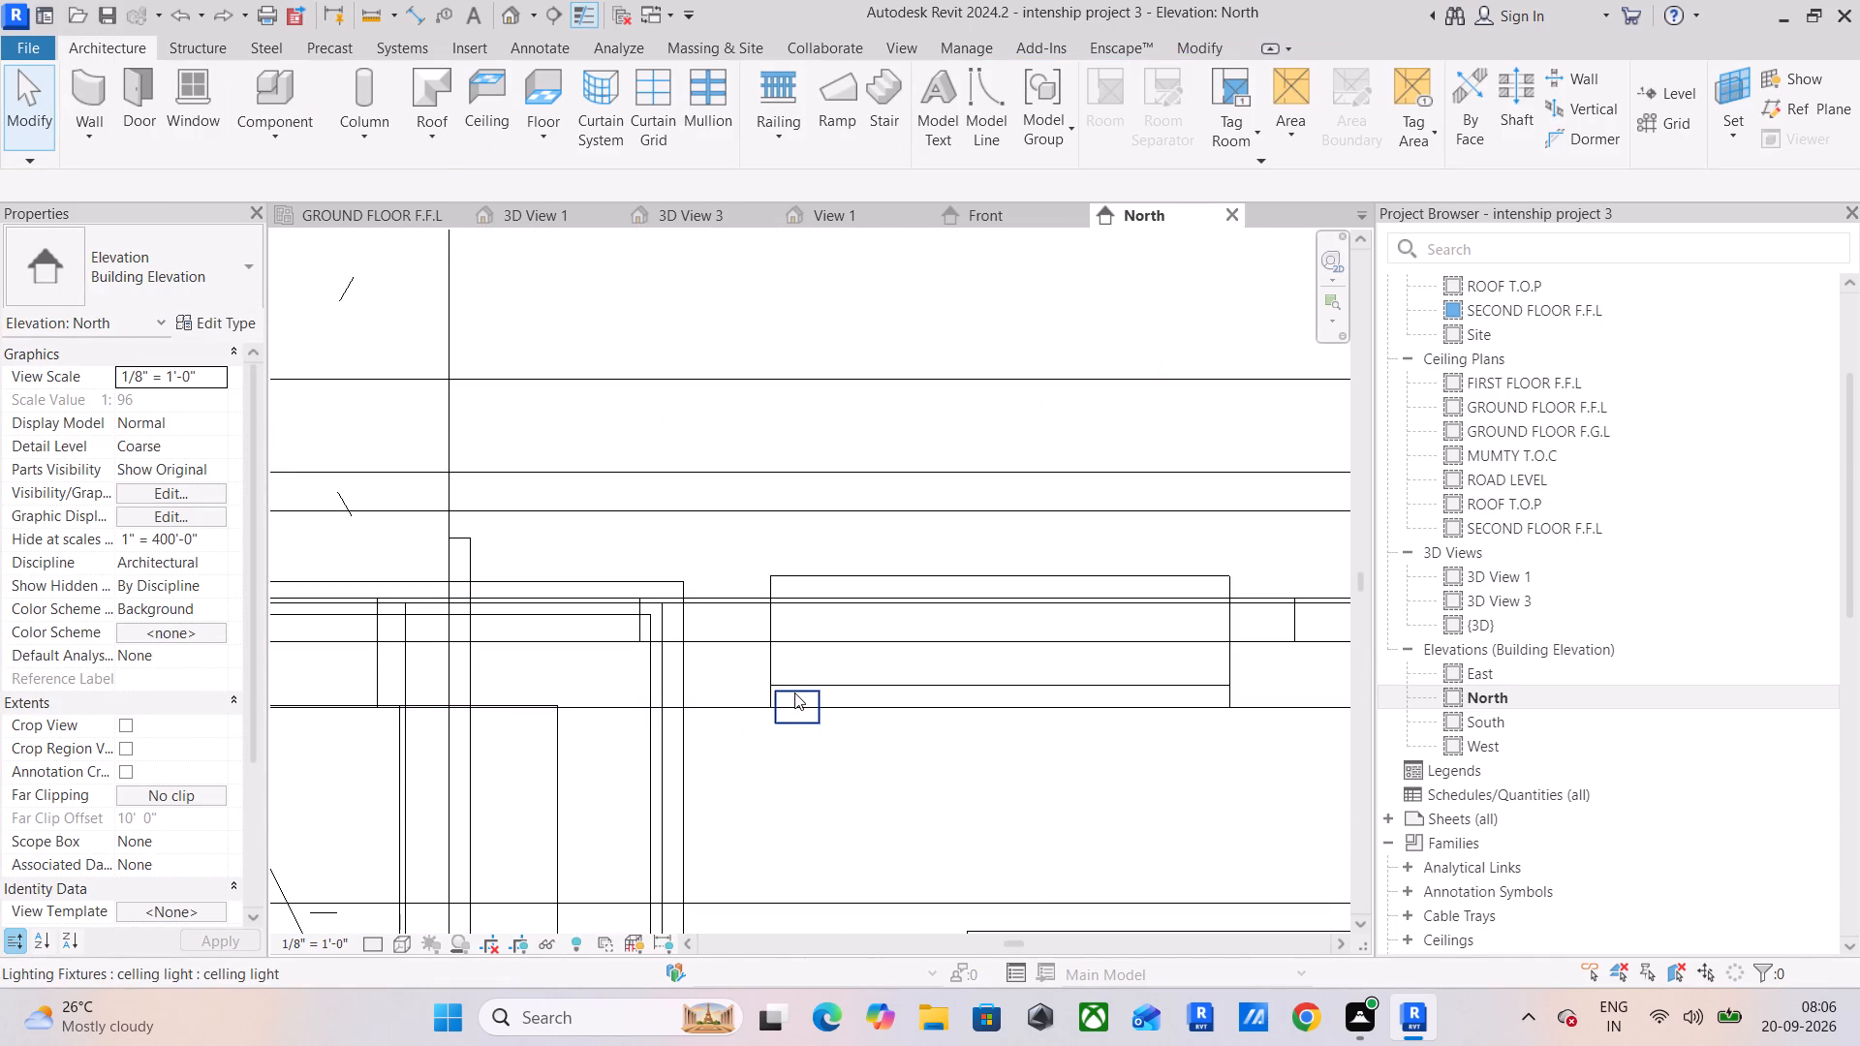
Delete the celling light below the ceiling line in the North elevation.
key(Delete)
click(813, 727)
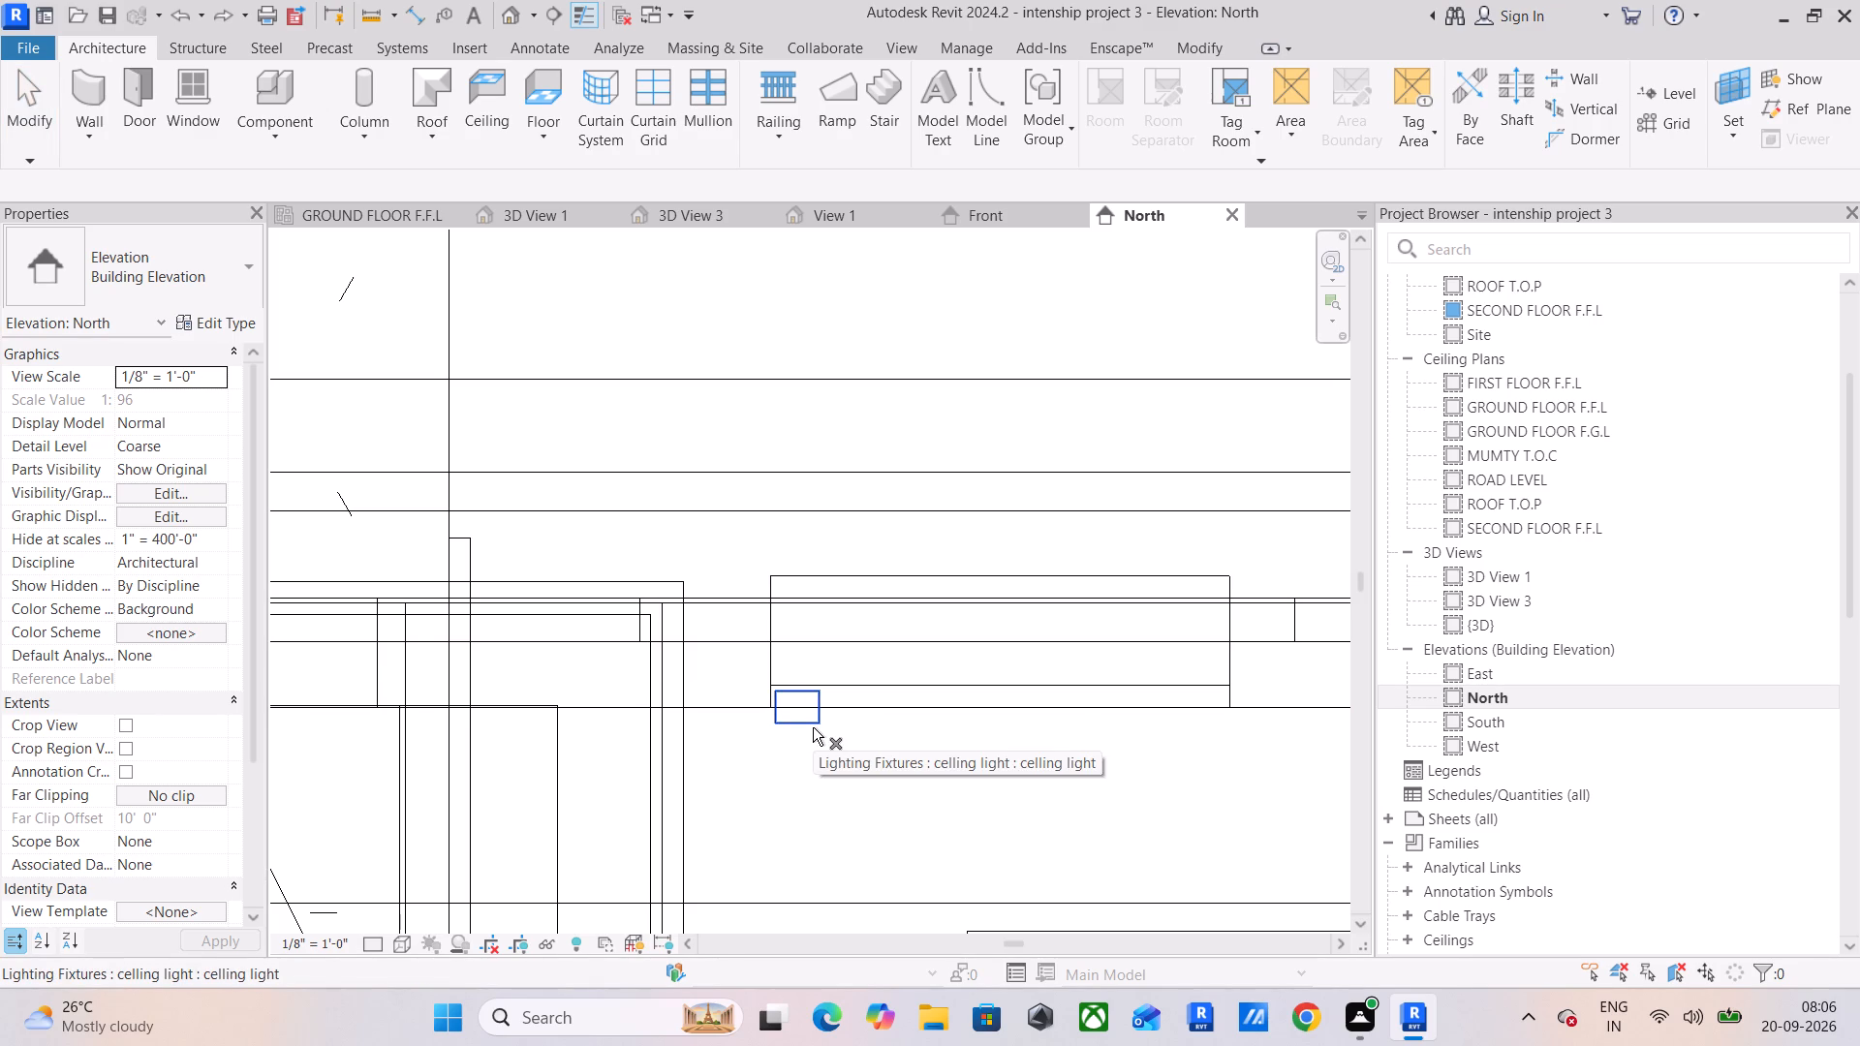
key(Delete)
Edit the ceiling in place from the GROUND FLOOR F.F.L ceiling plan, check its outer border extrusion's material in 3D View 3, and finish the model.
scroll(813, 727, down, 5)
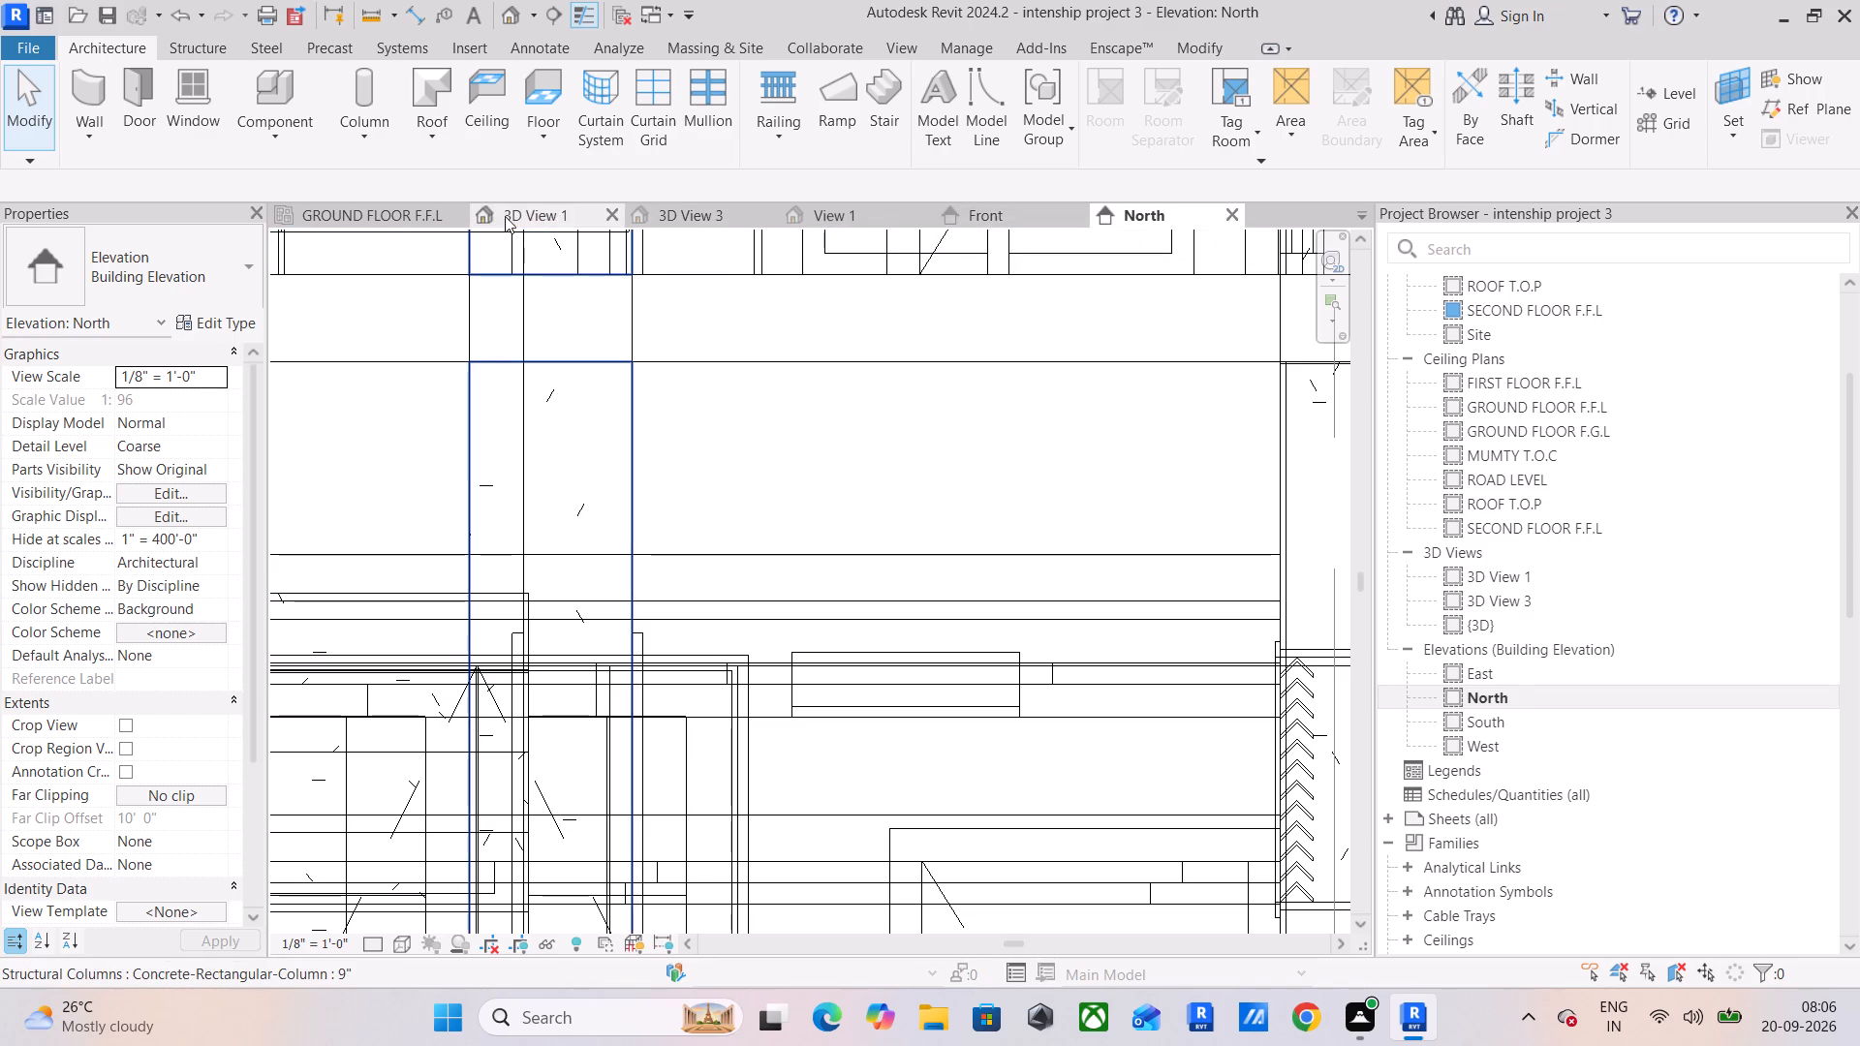
click(345, 222)
scroll(820, 492, down, 10)
middle_drag(821, 499, 795, 498)
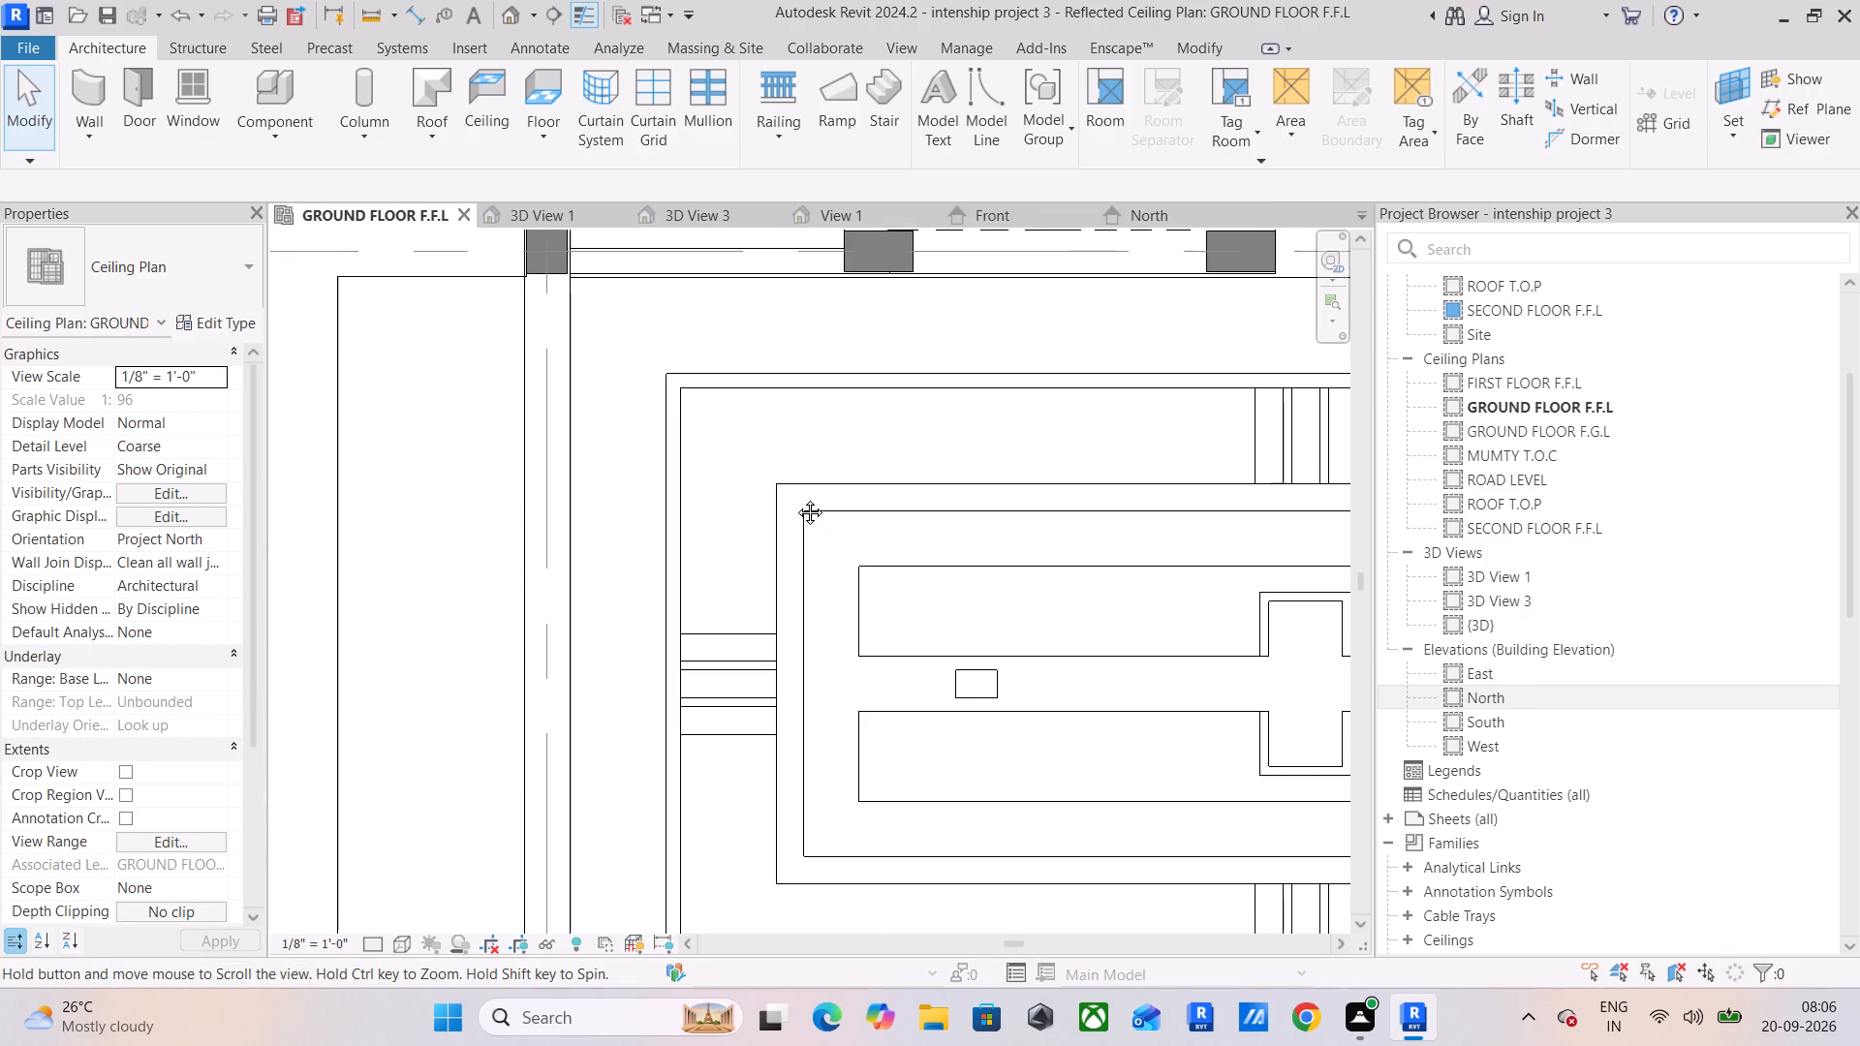
middle_drag(795, 498, 667, 479)
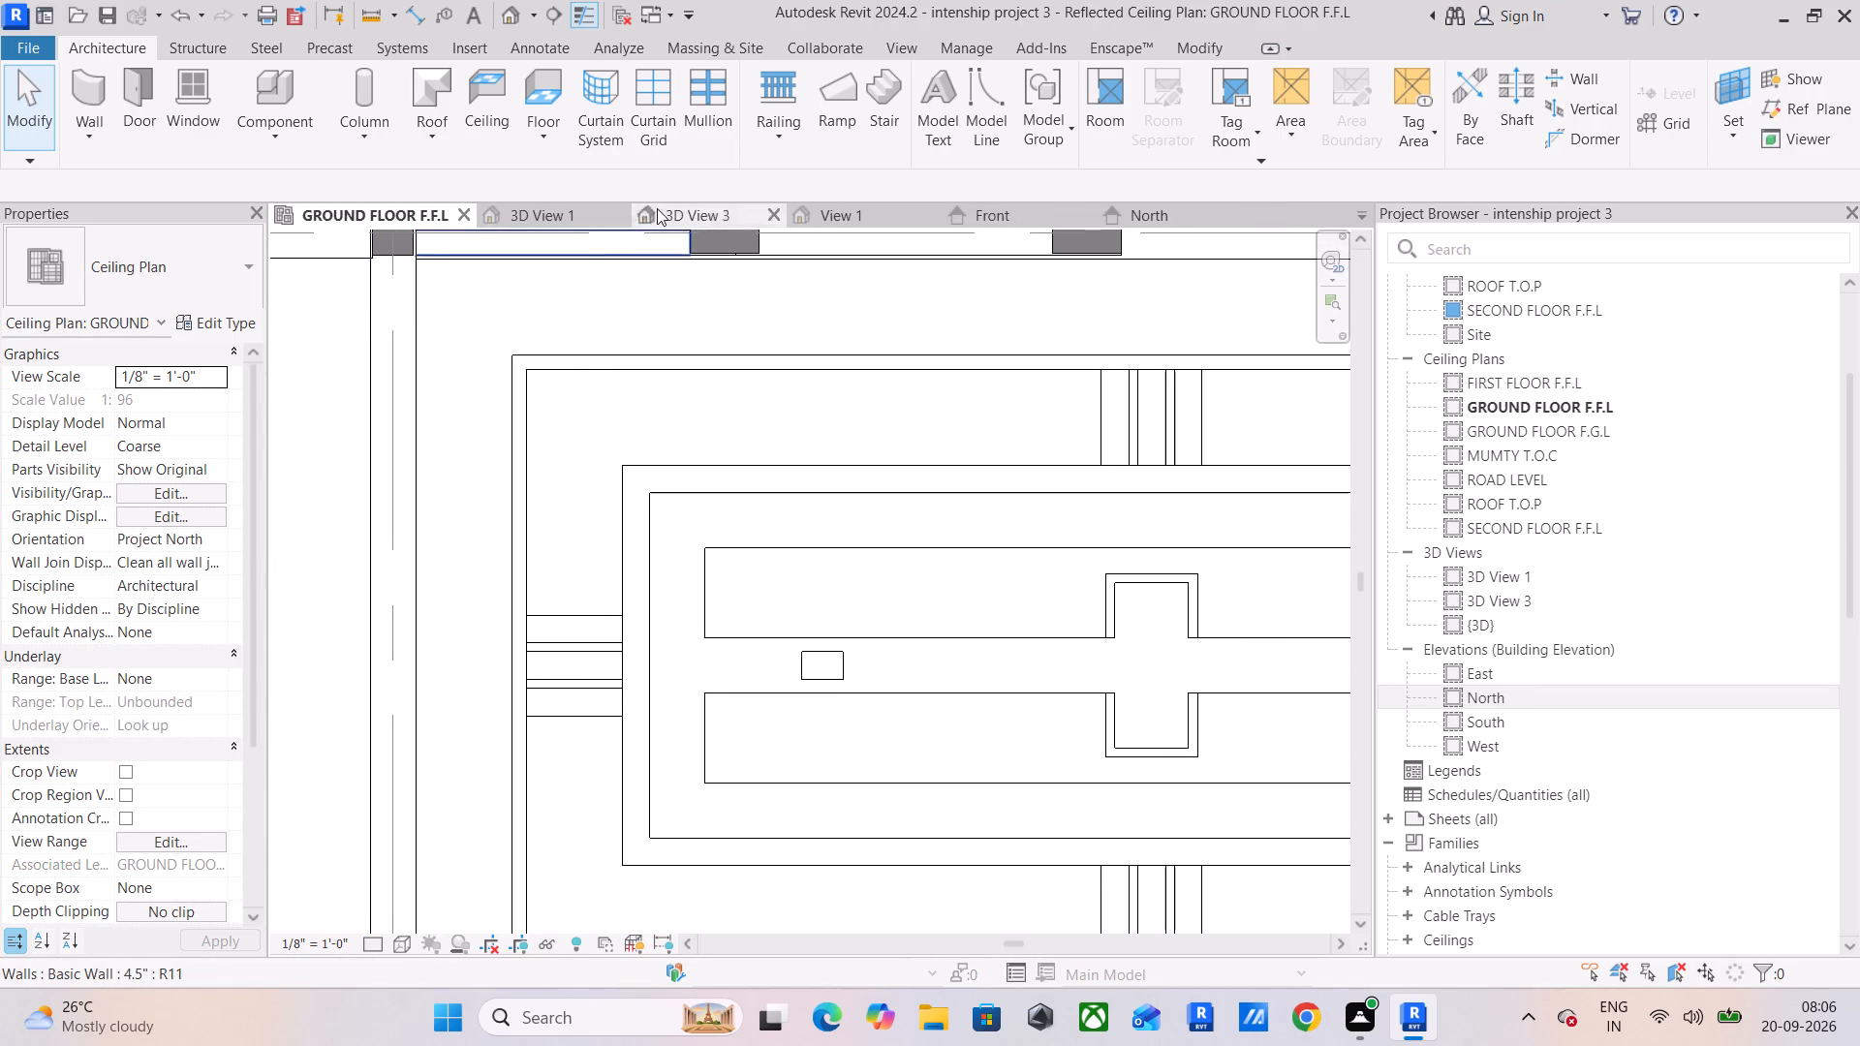
click(718, 360)
click(1030, 128)
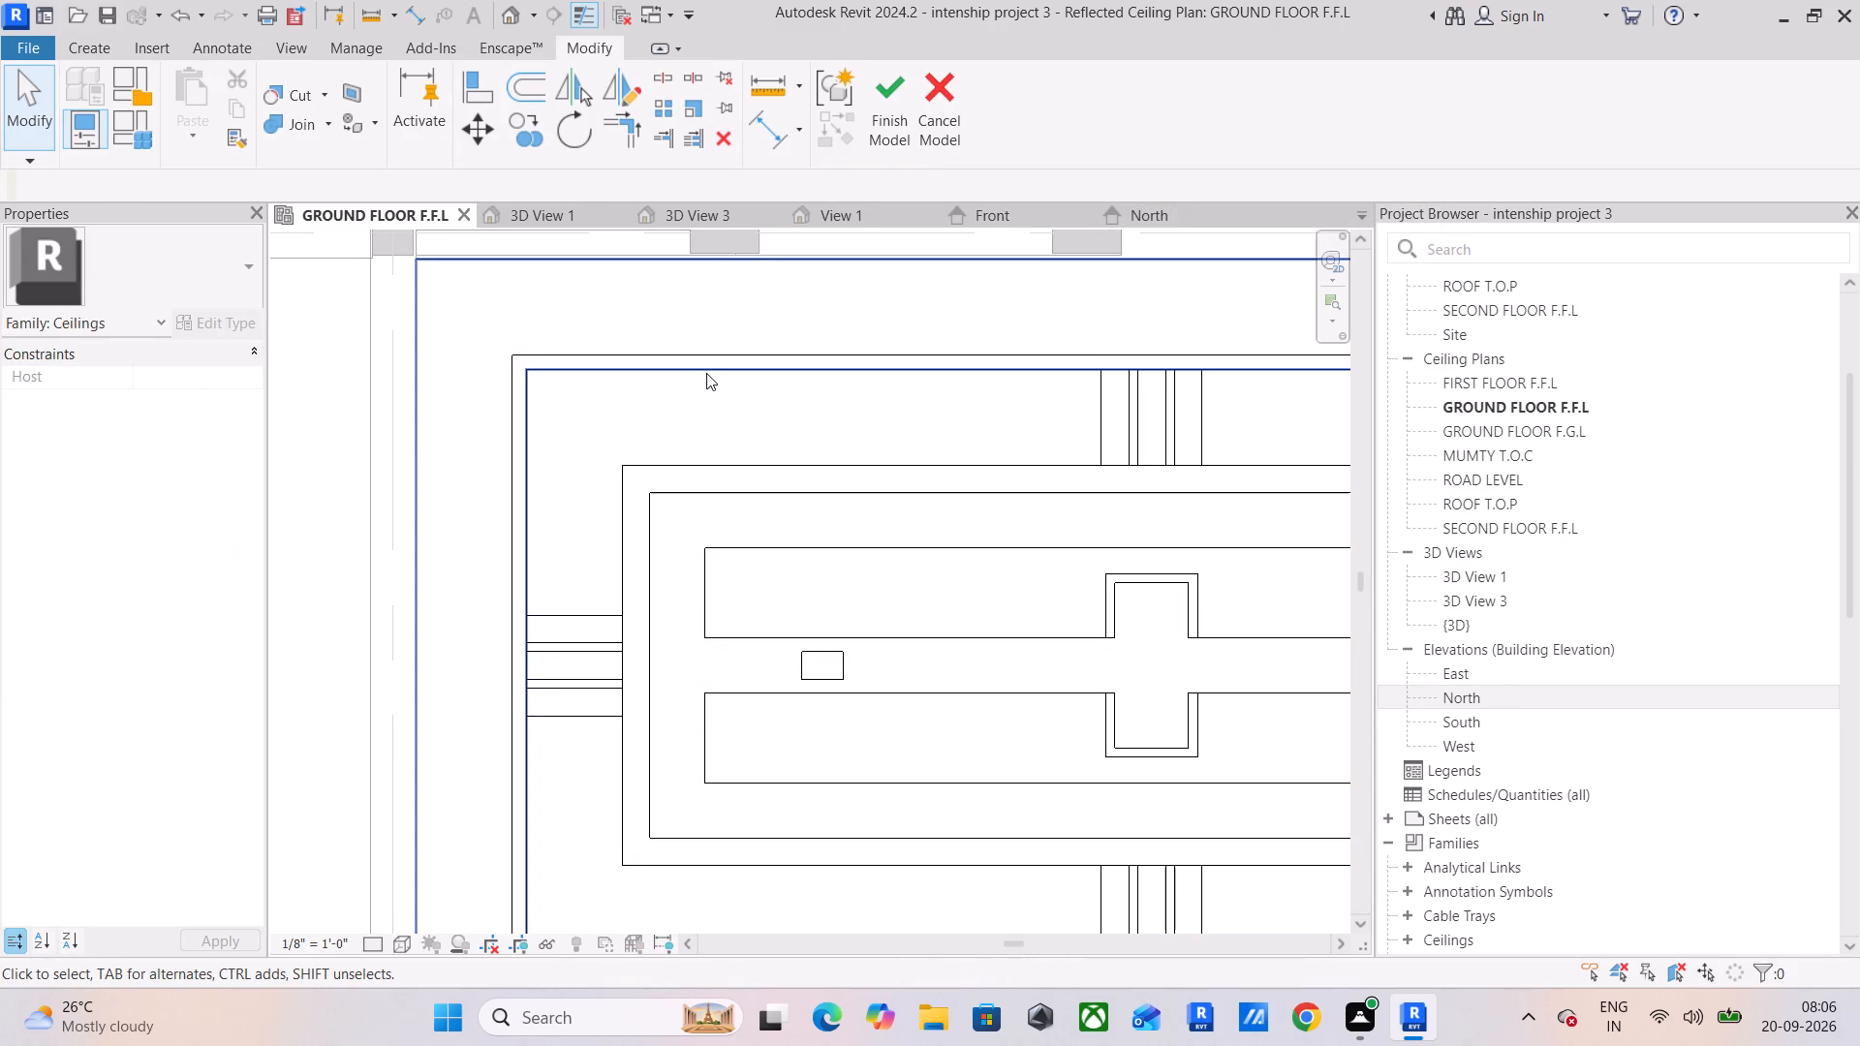
click(691, 352)
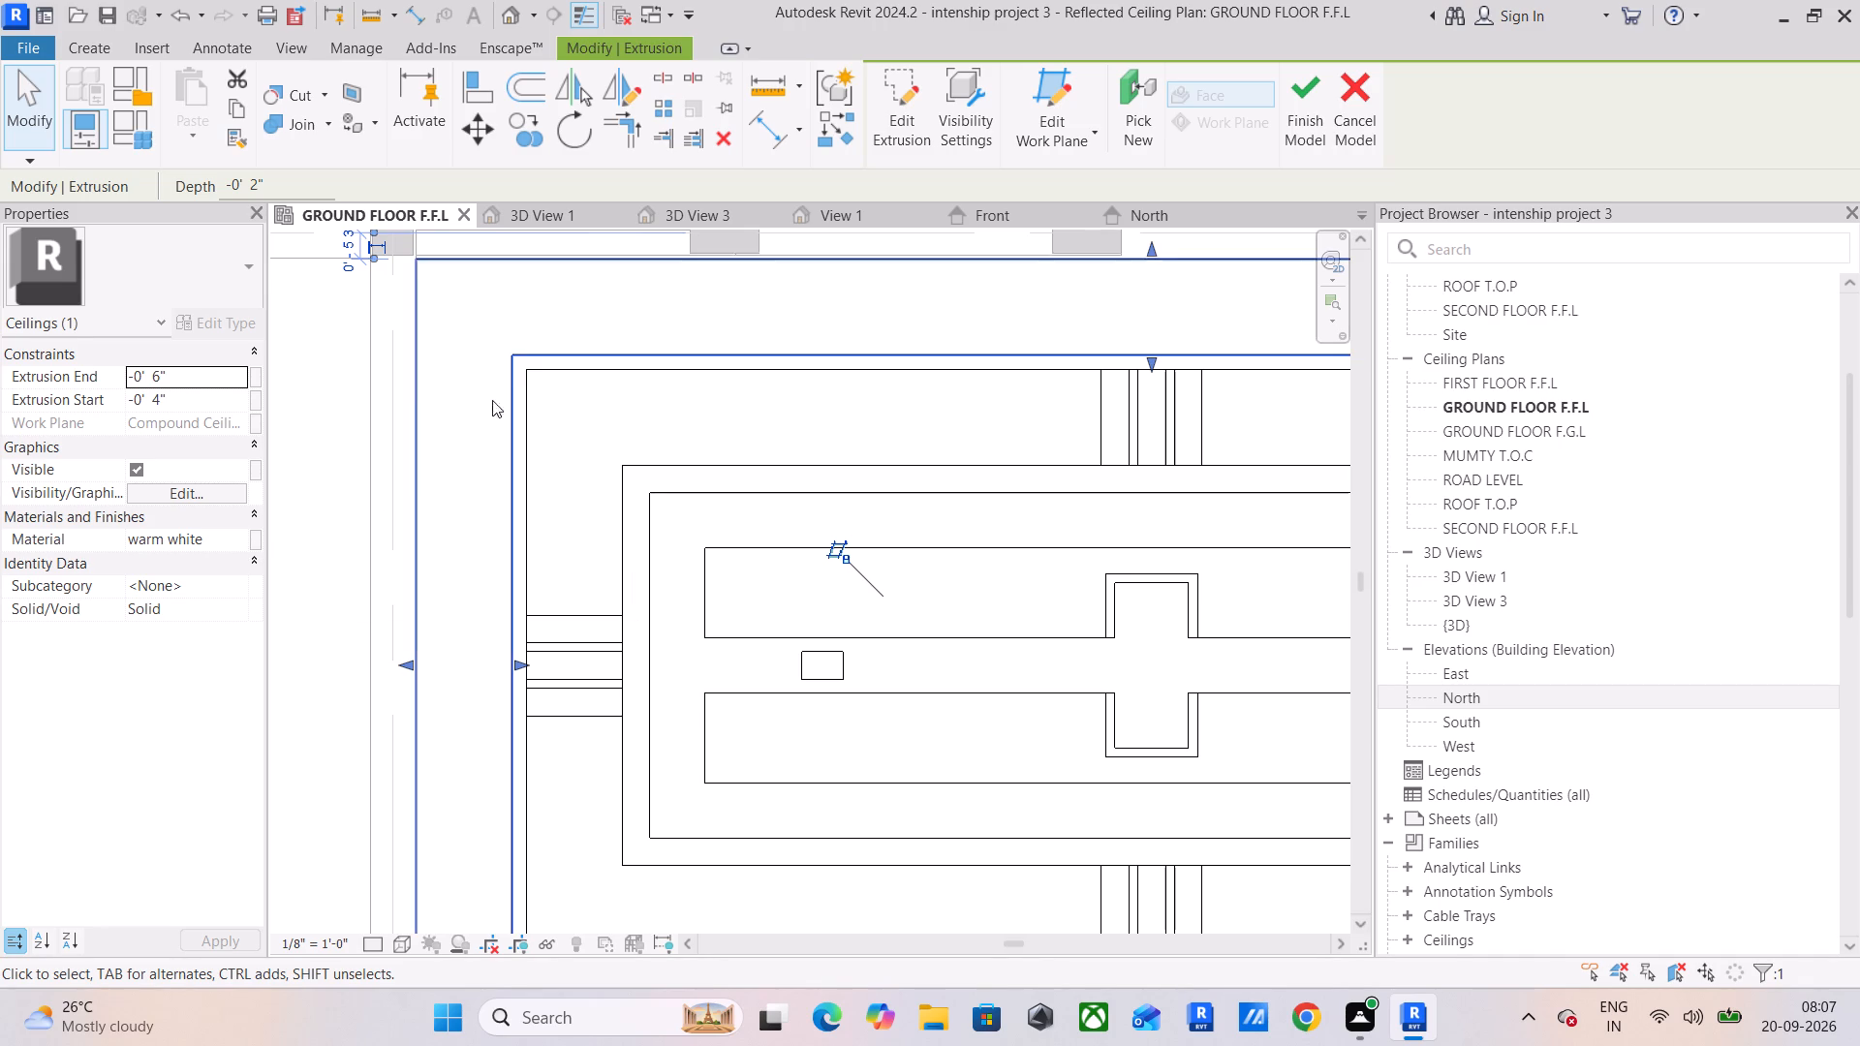
click(725, 223)
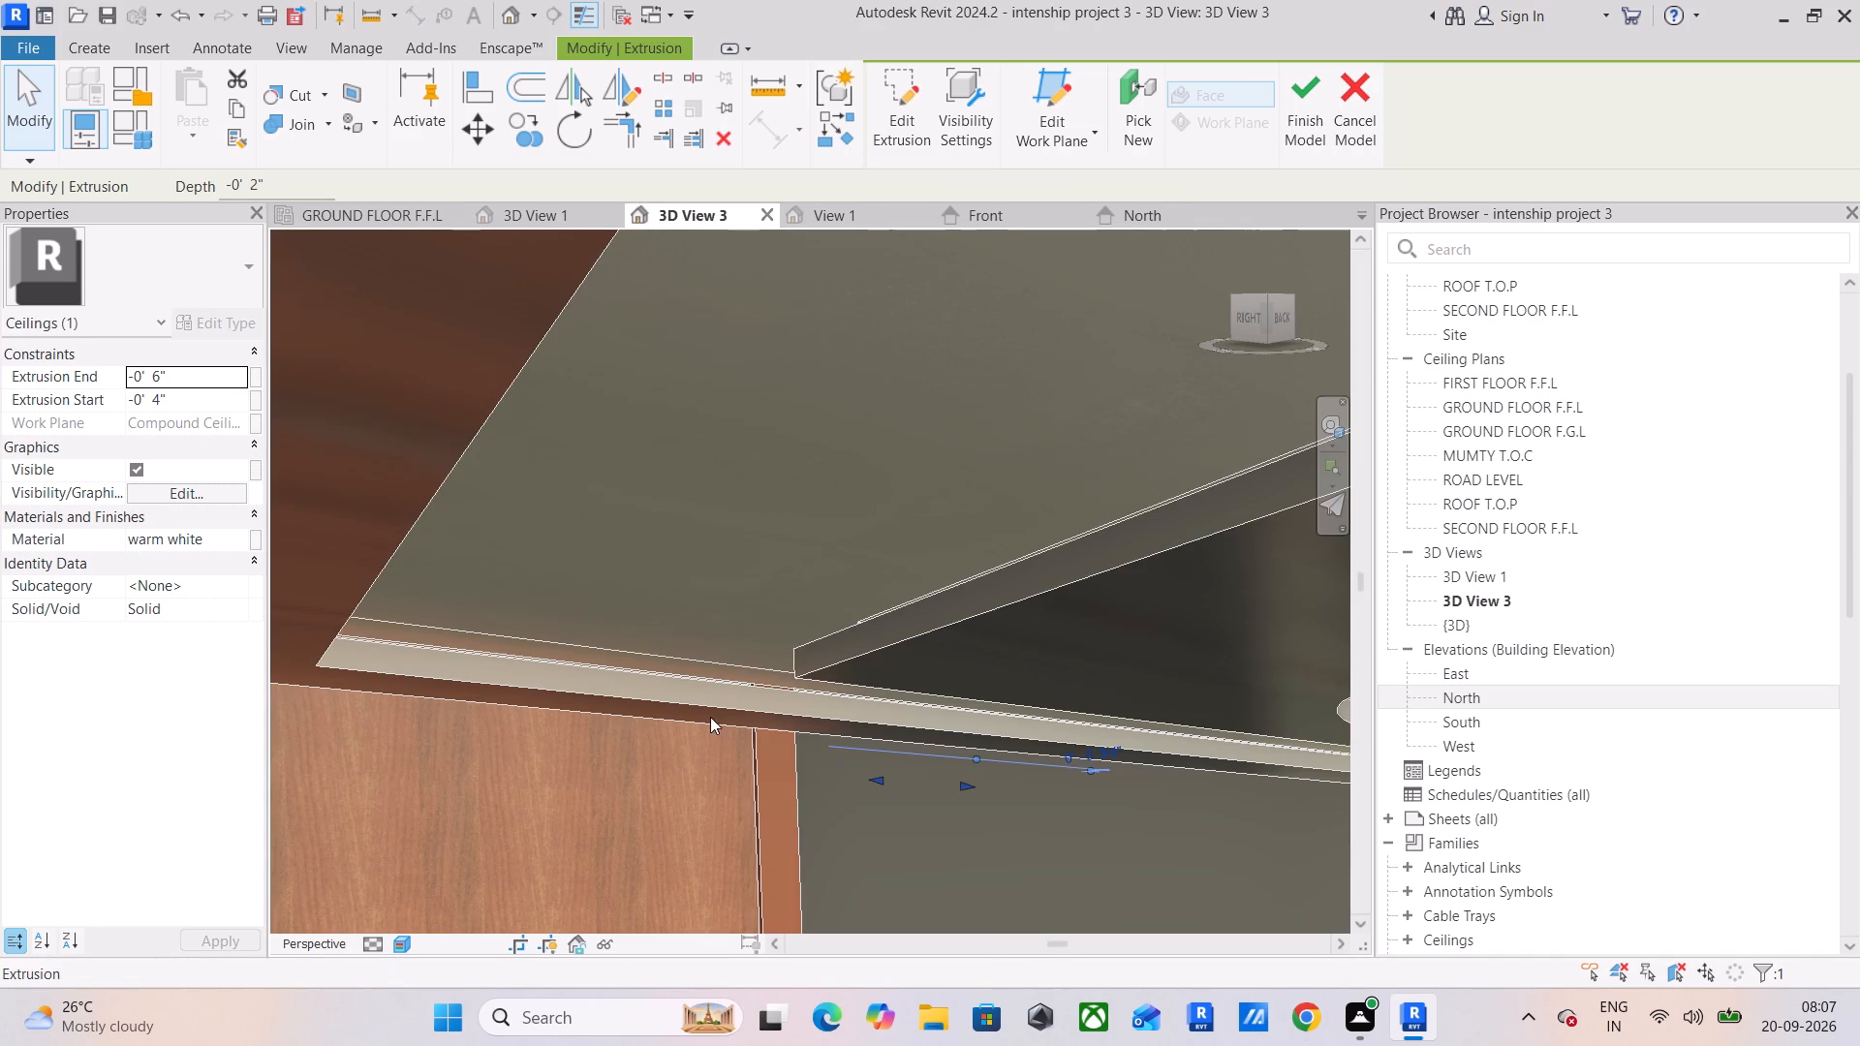
scroll(710, 717, up, 5)
scroll(748, 710, down, 12)
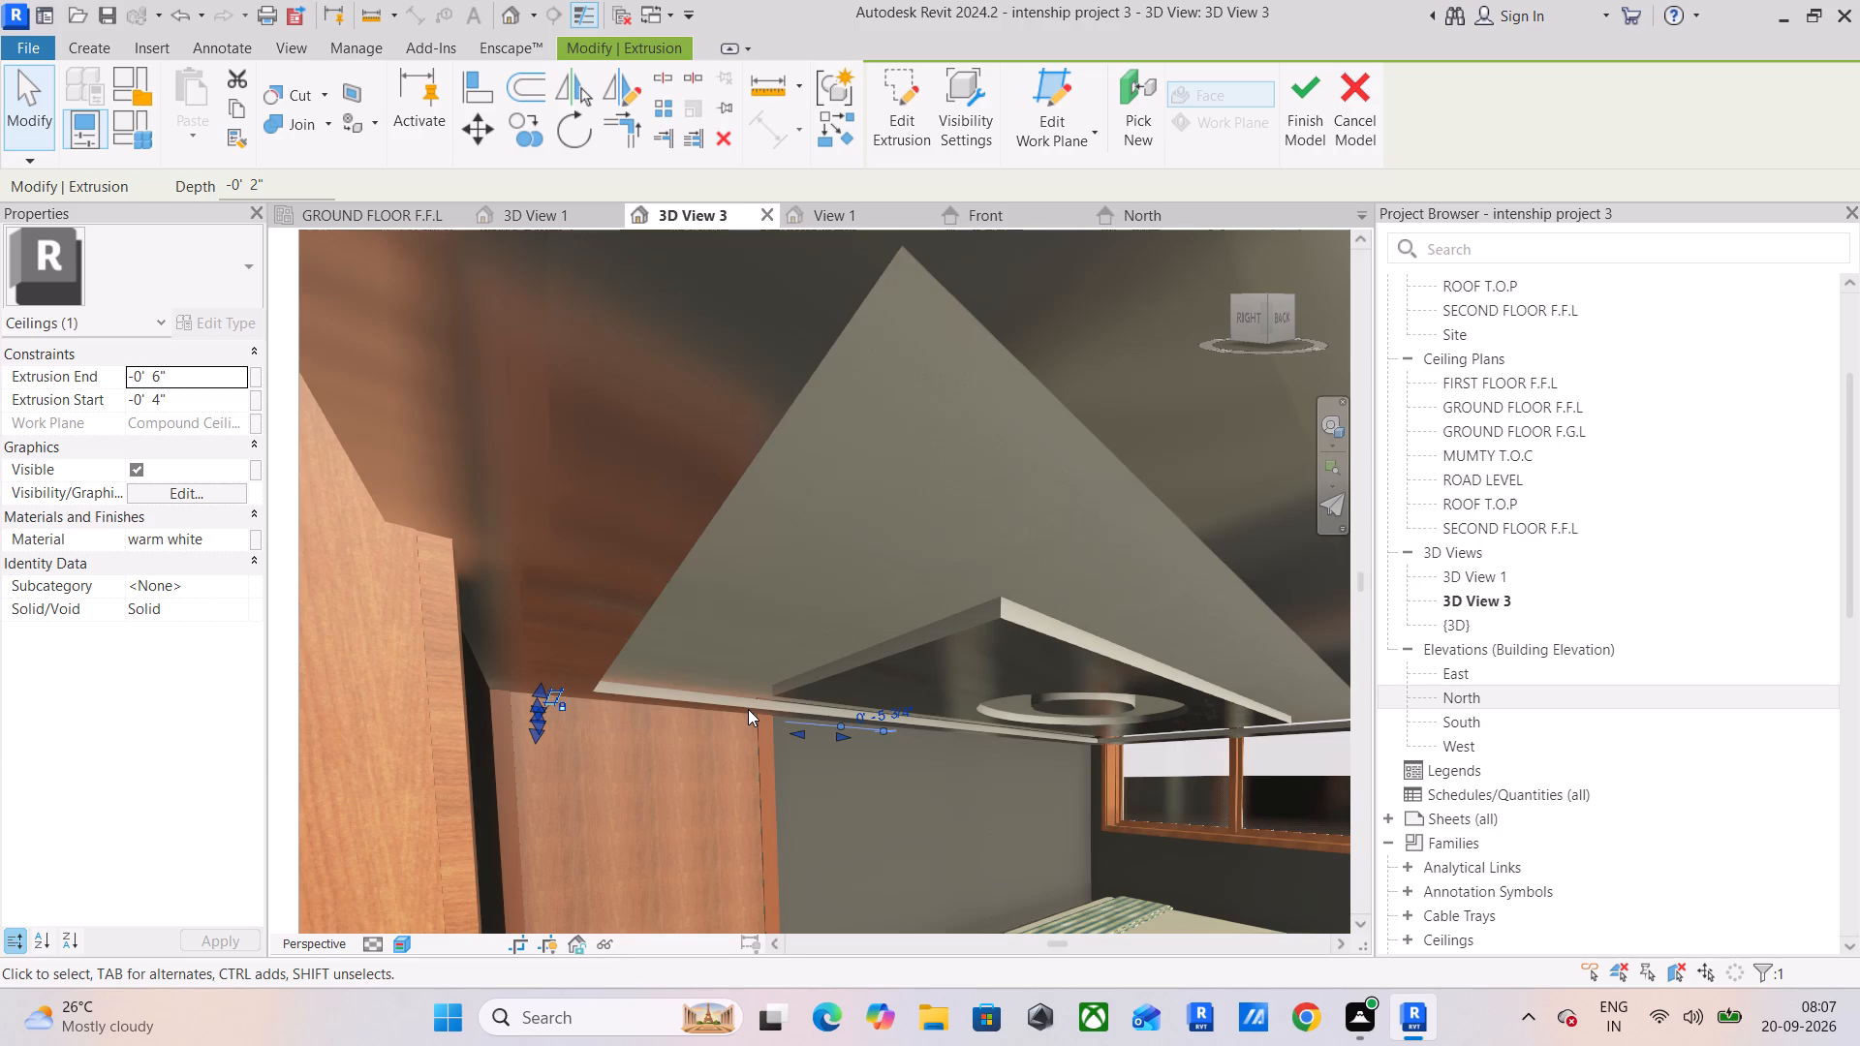
click(238, 540)
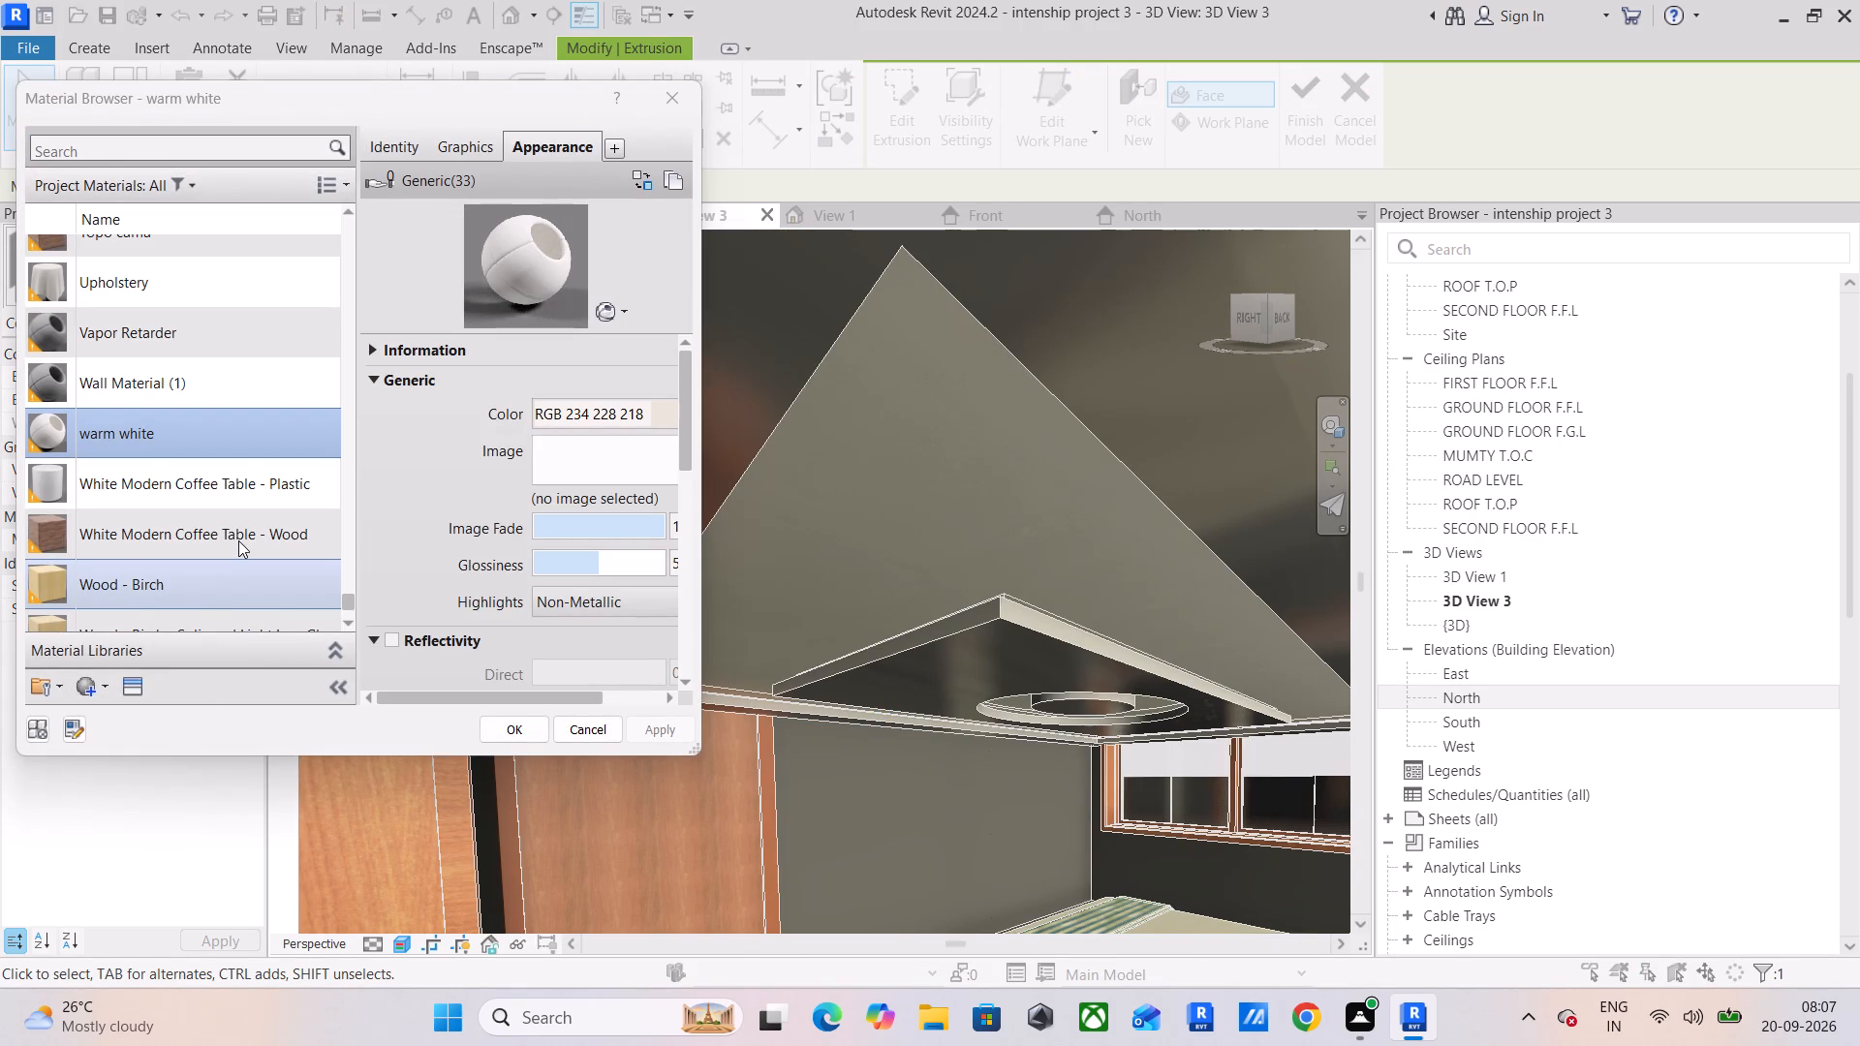
click(490, 727)
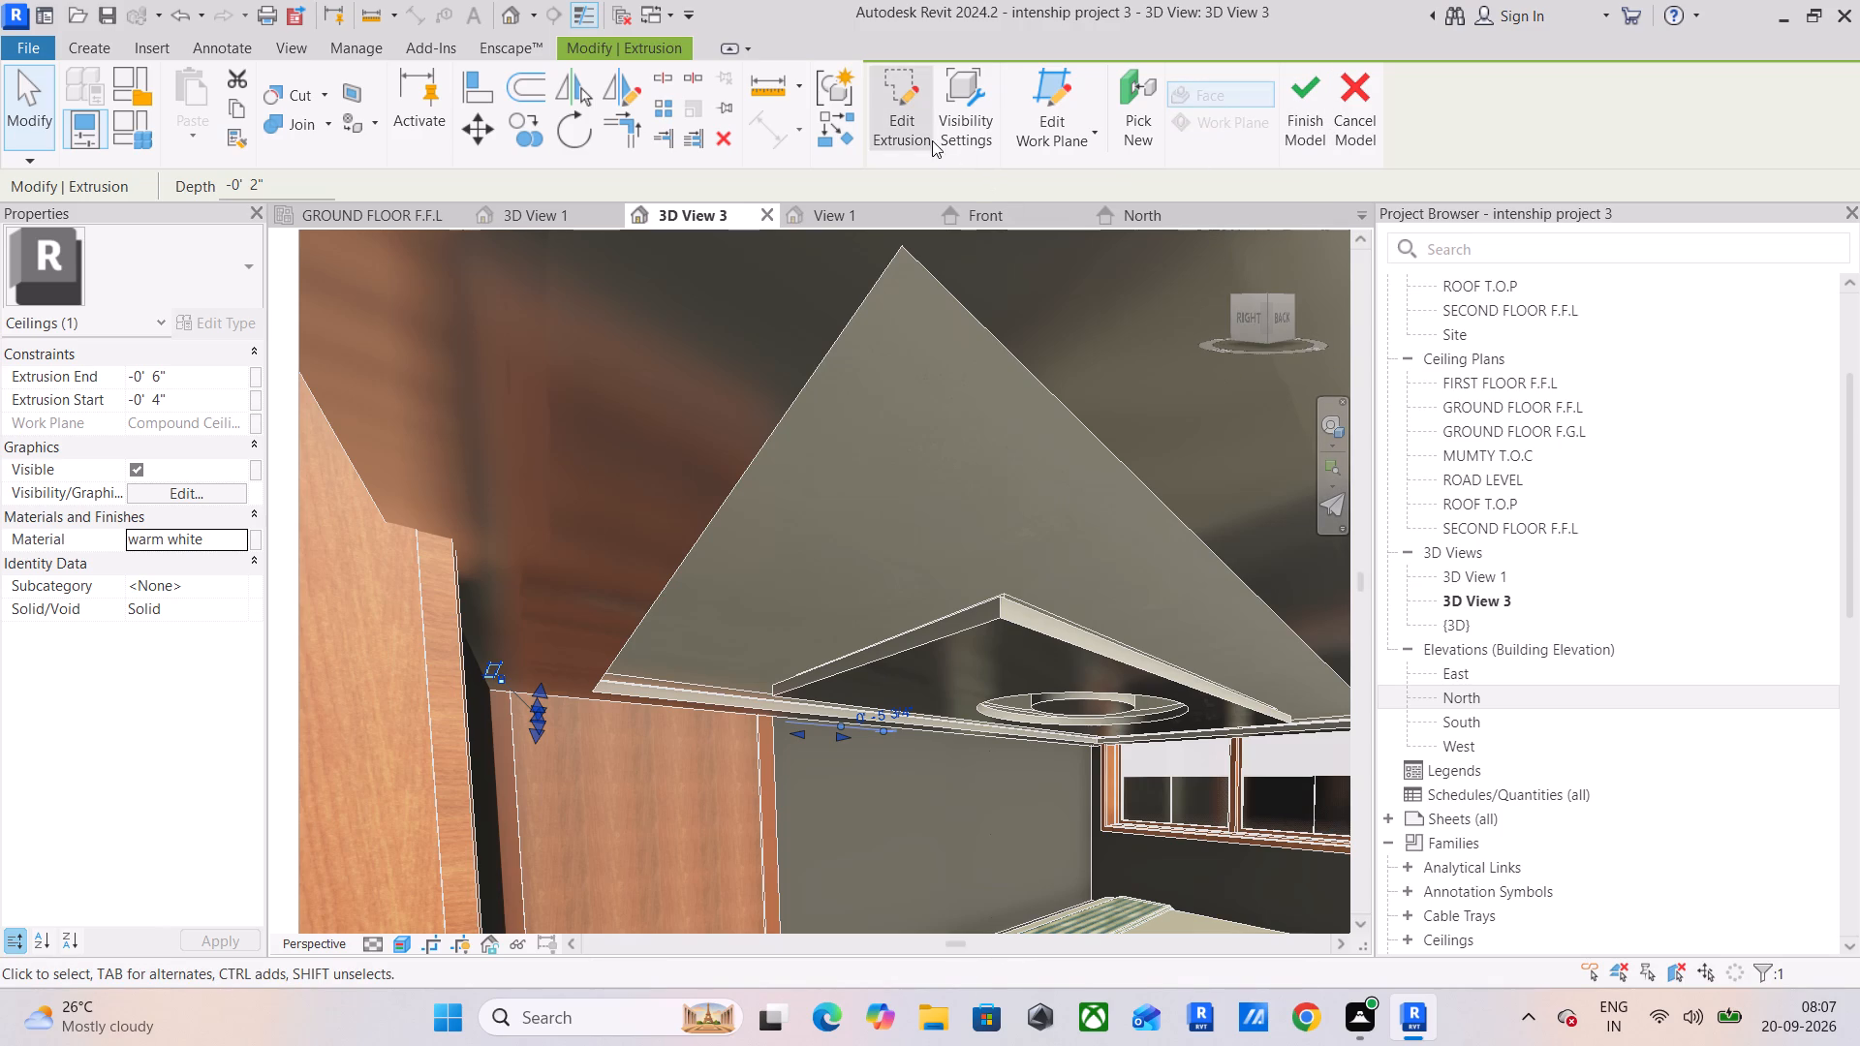
click(1286, 110)
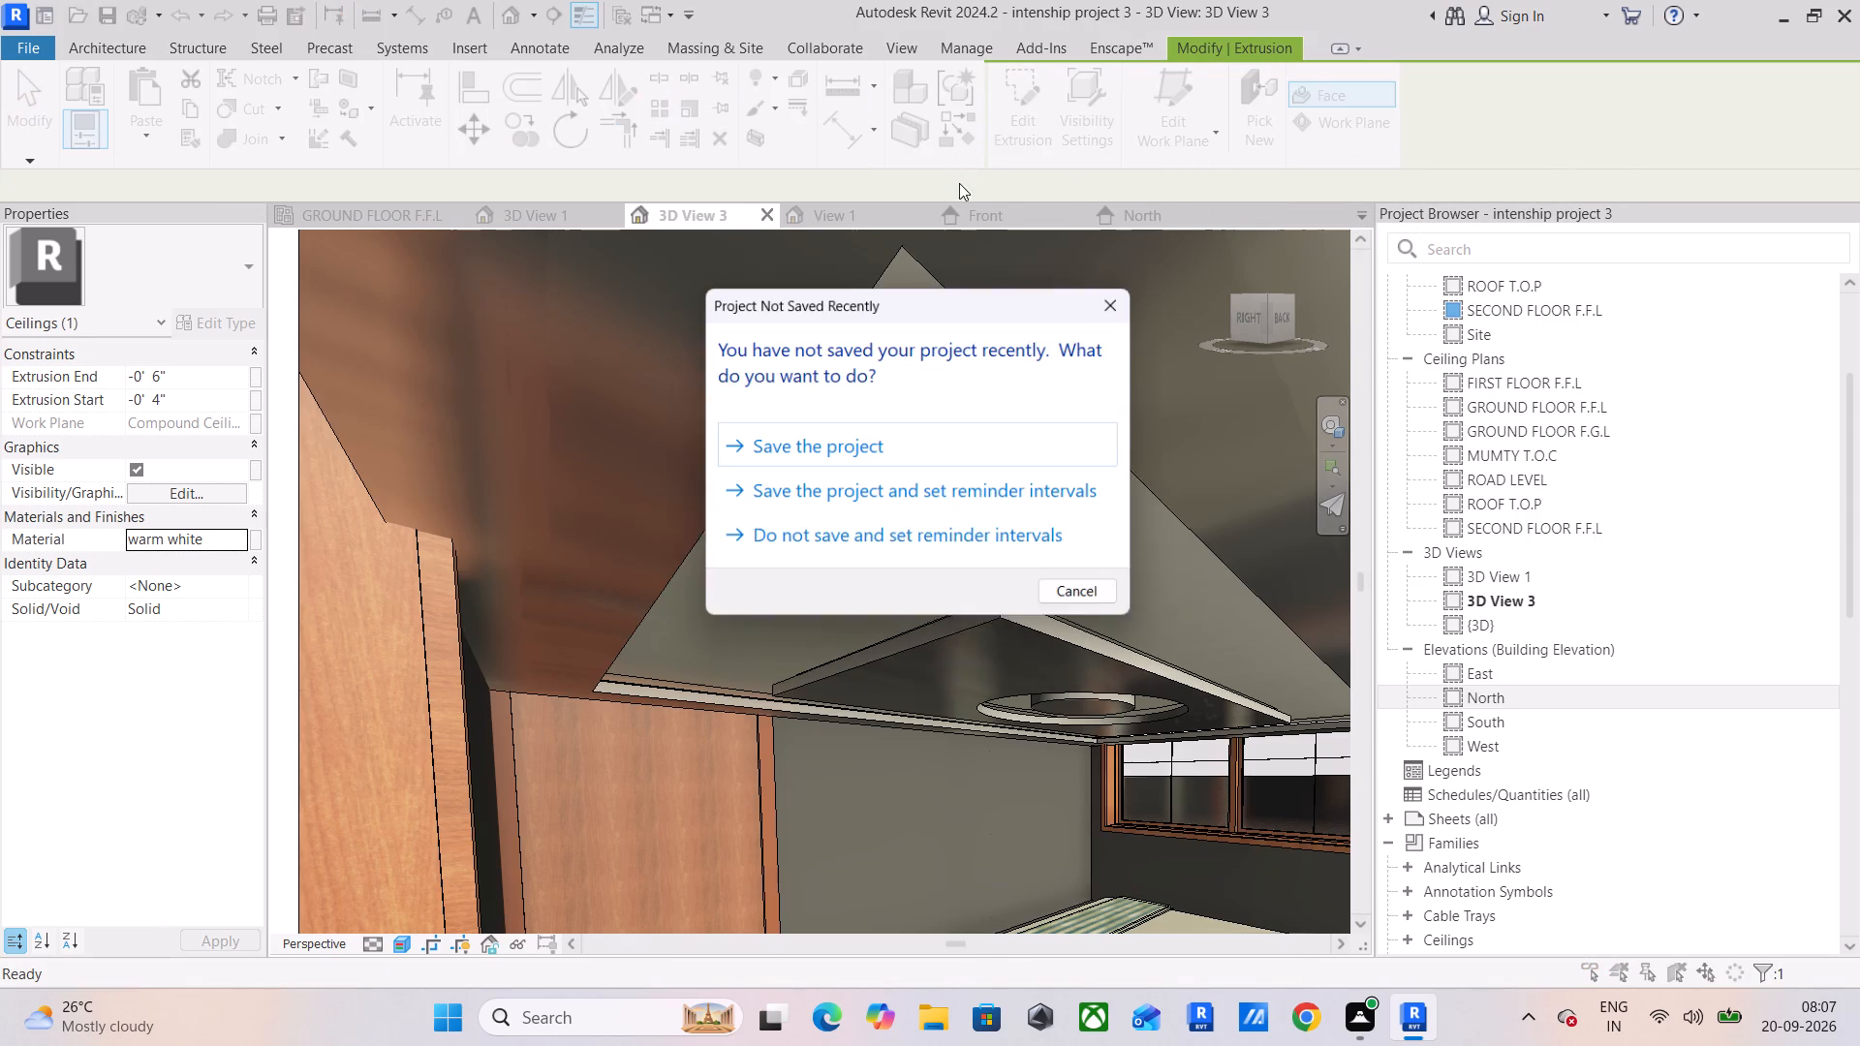
click(1114, 302)
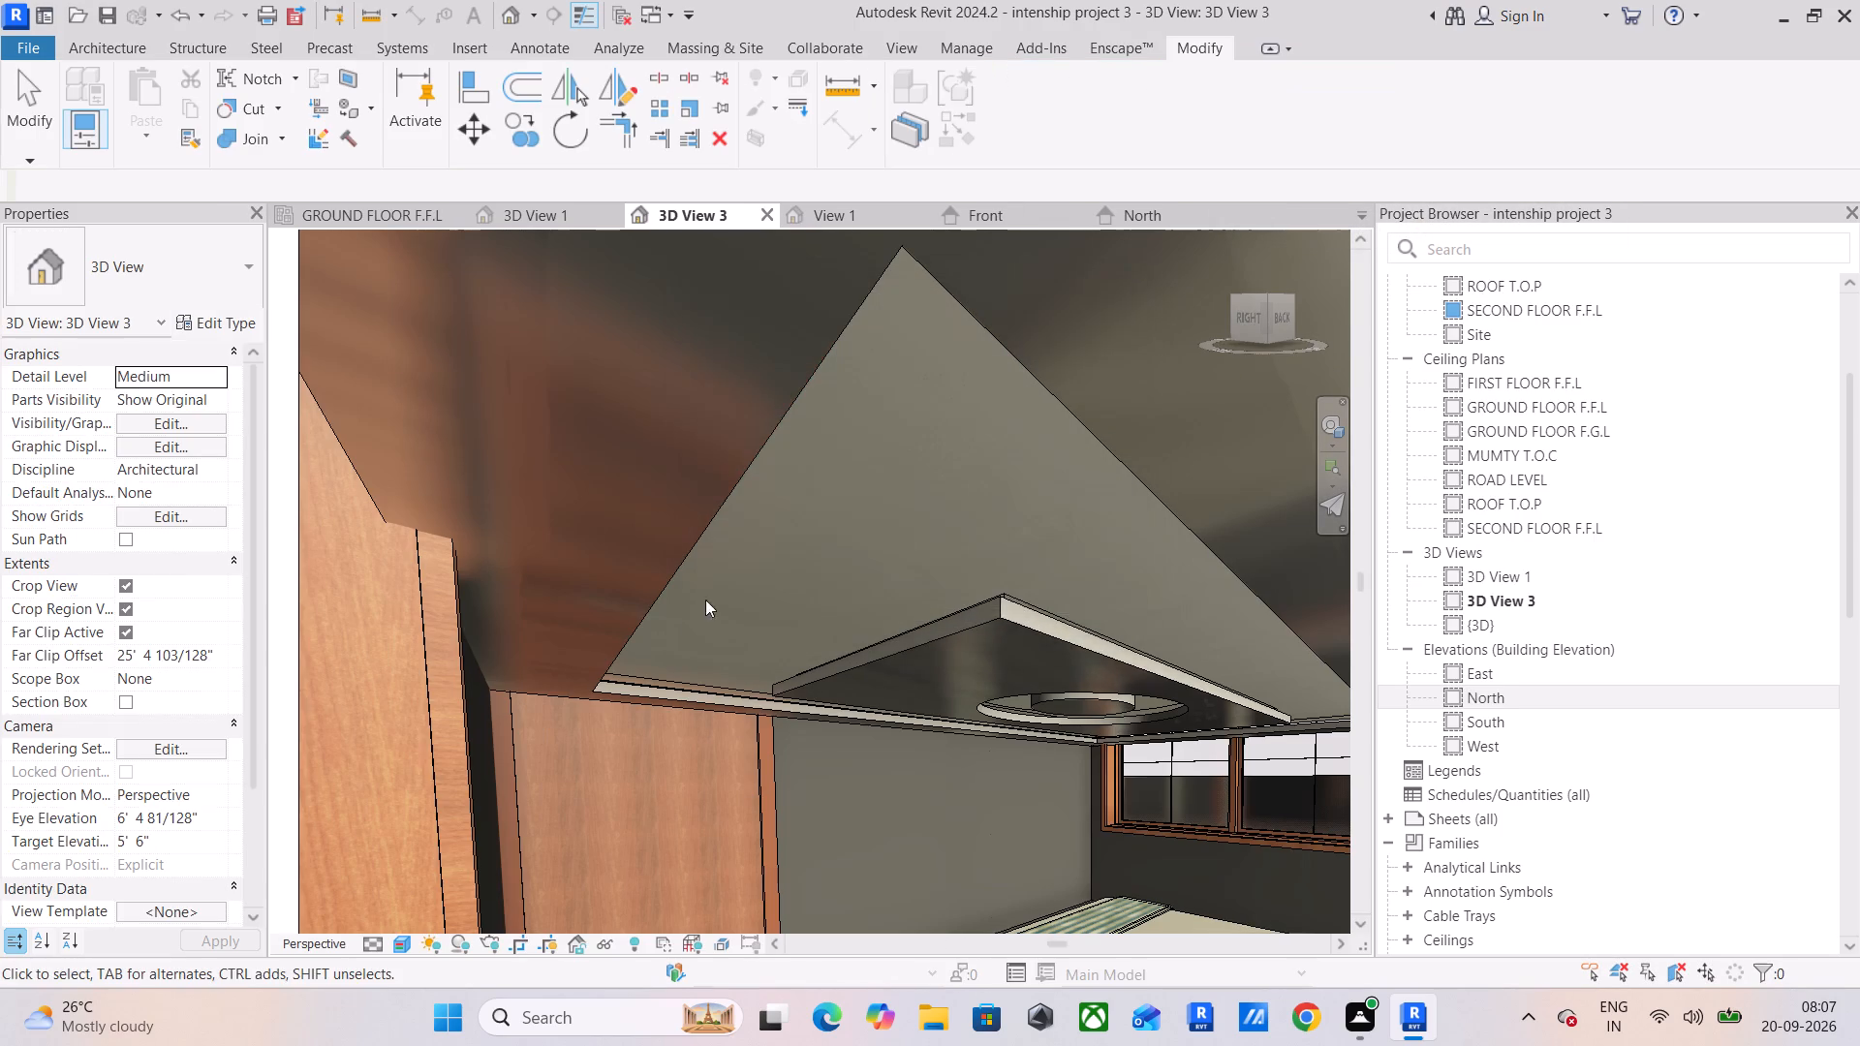
Edit the decorative generic model in place and set the material of its recessed perimeter strip extrusion to 1 light.
click(662, 689)
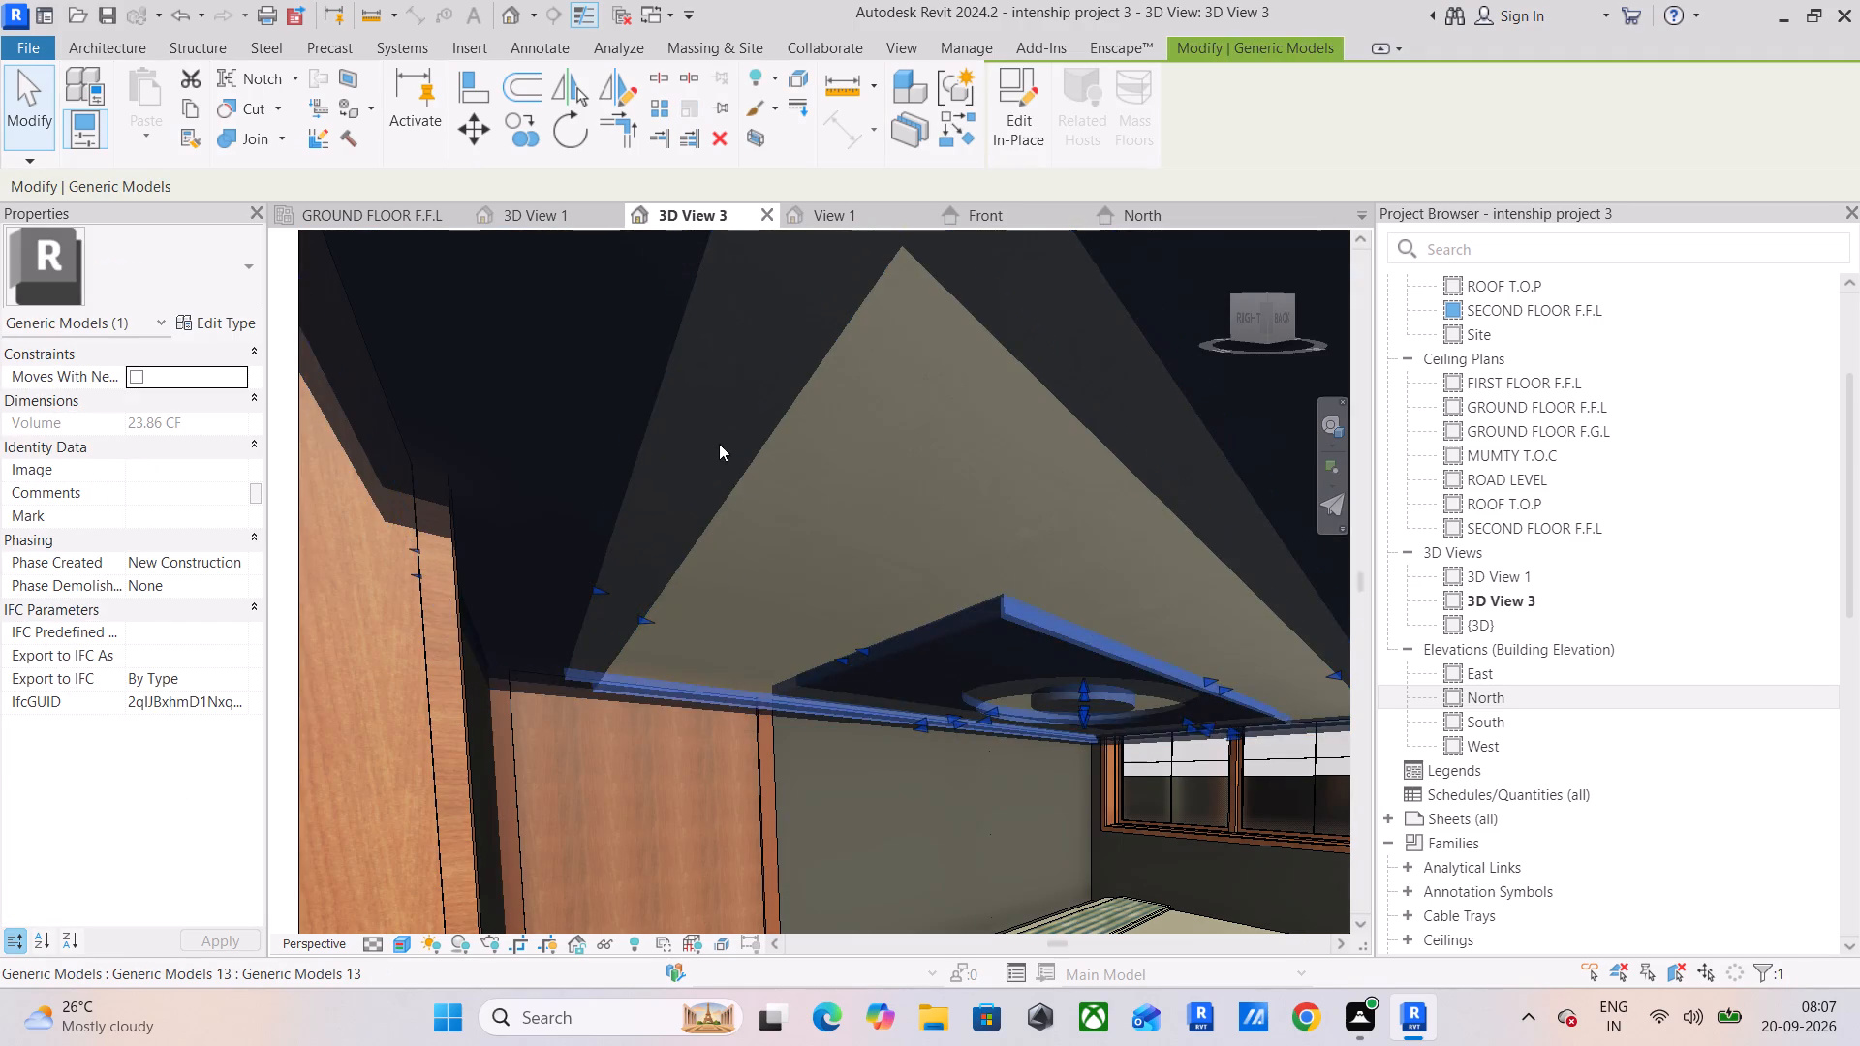
scroll(635, 633, up, 6)
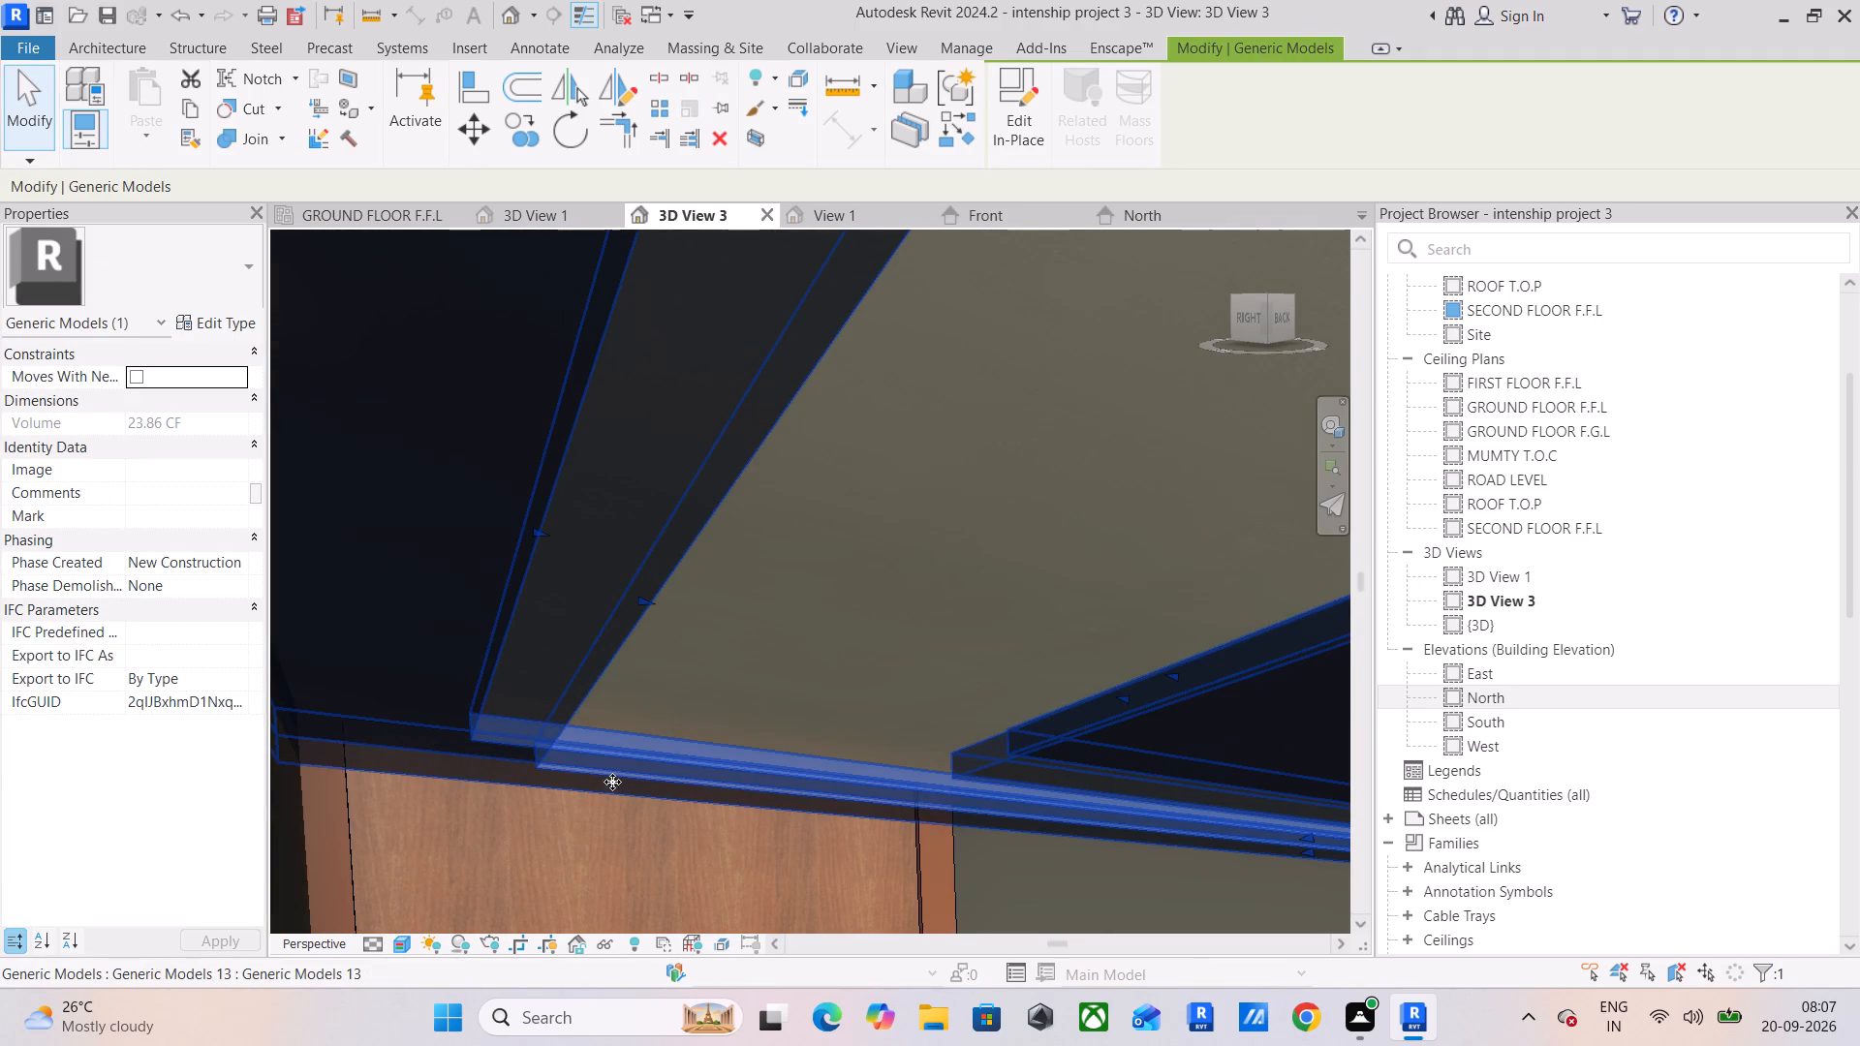
click(1027, 134)
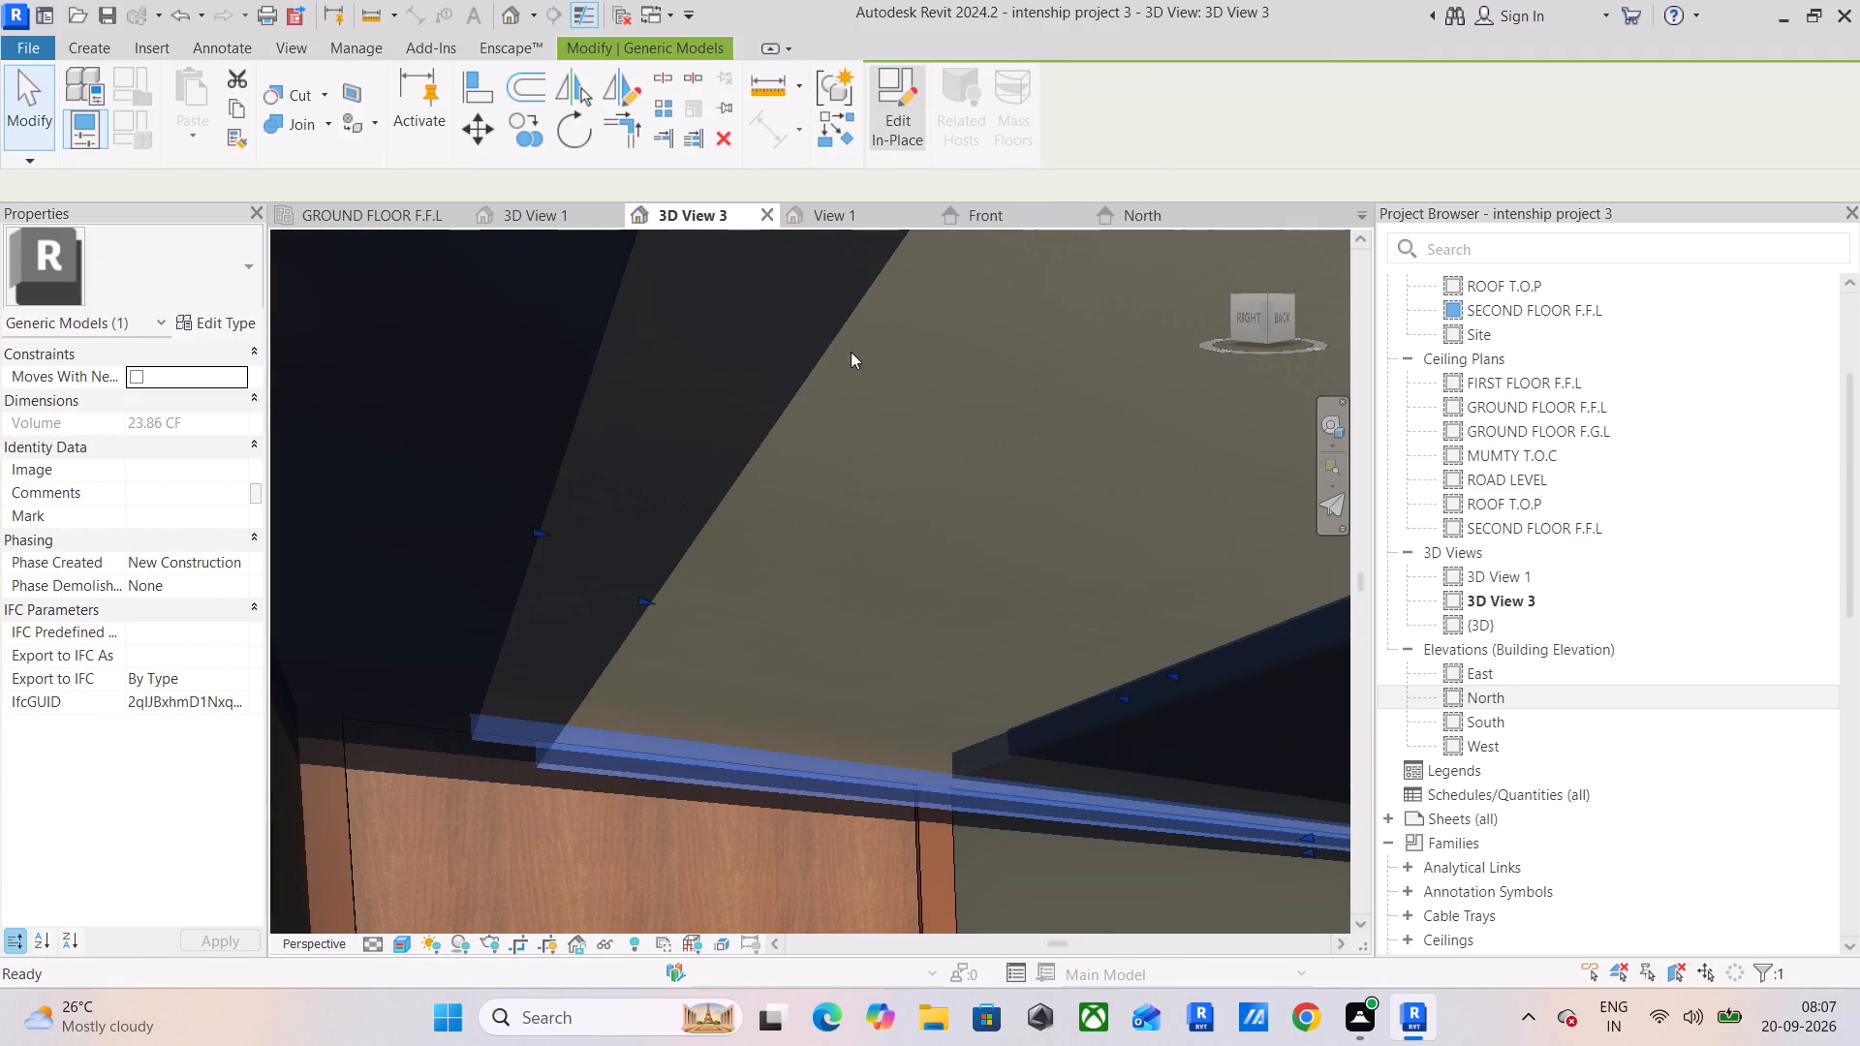
click(629, 775)
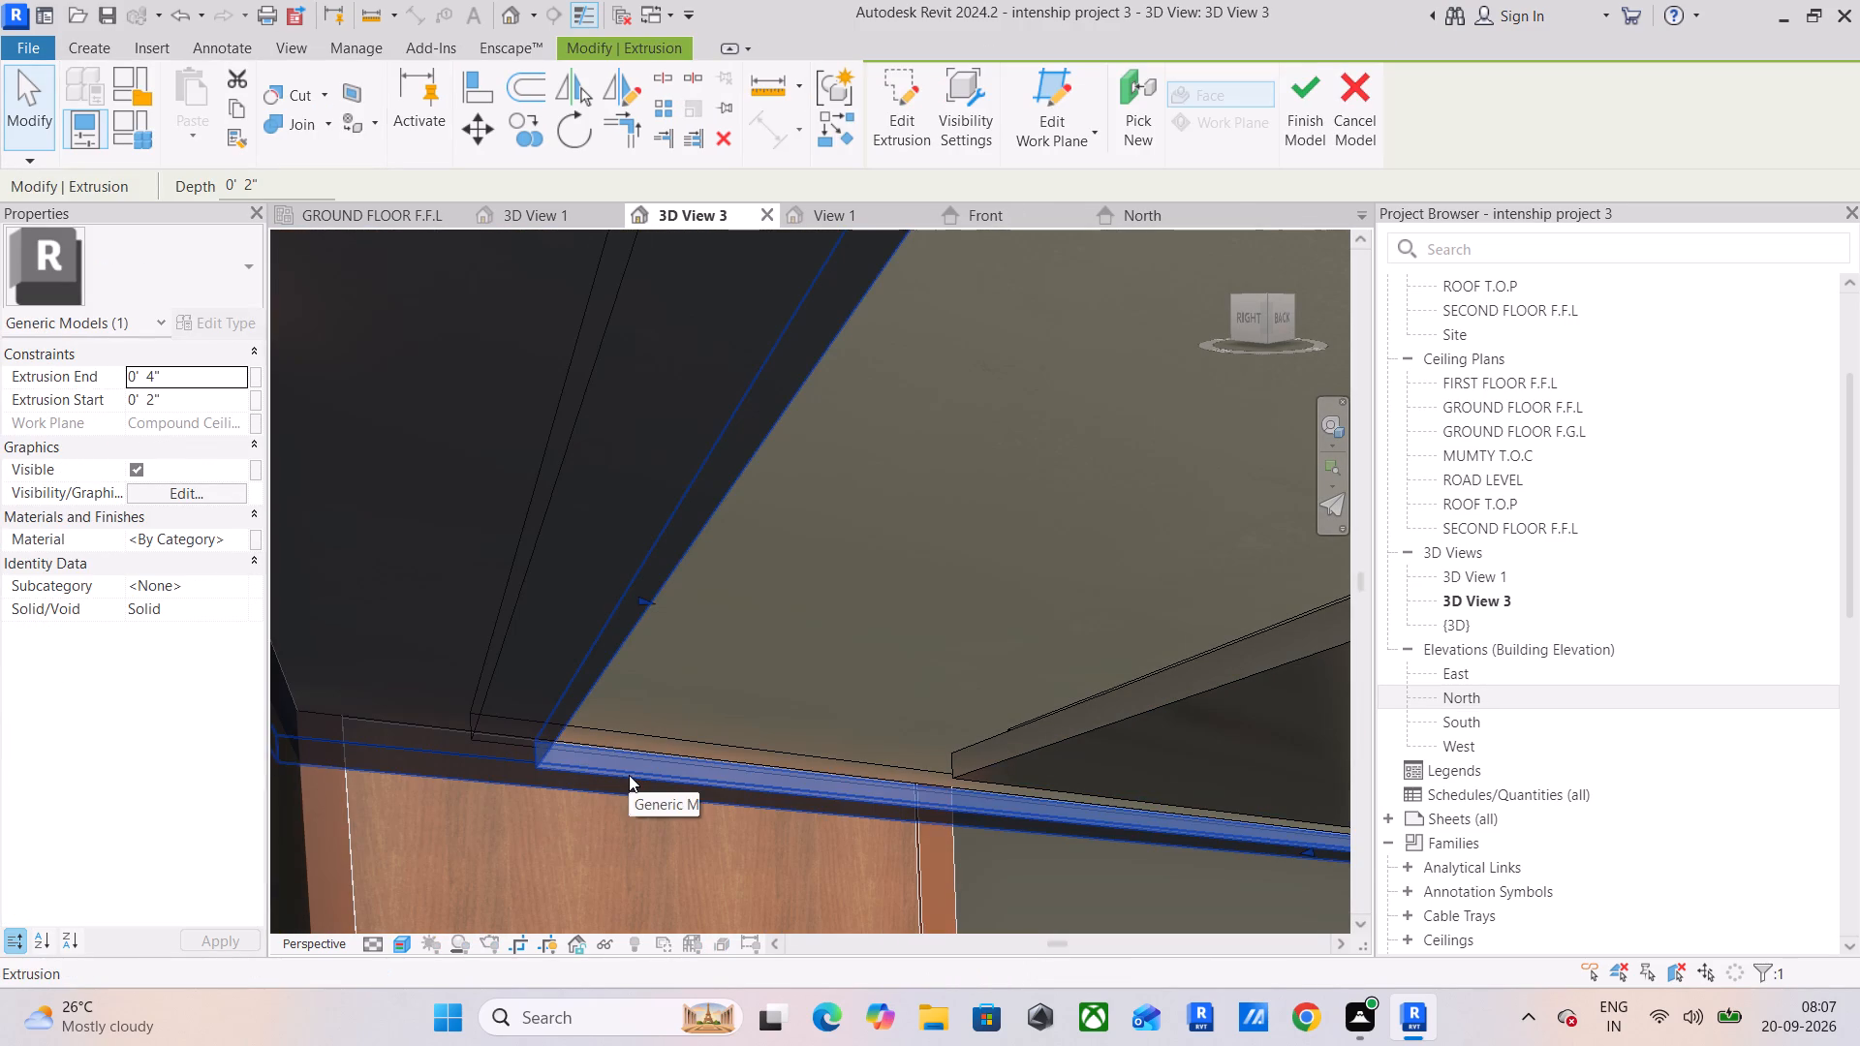
click(676, 740)
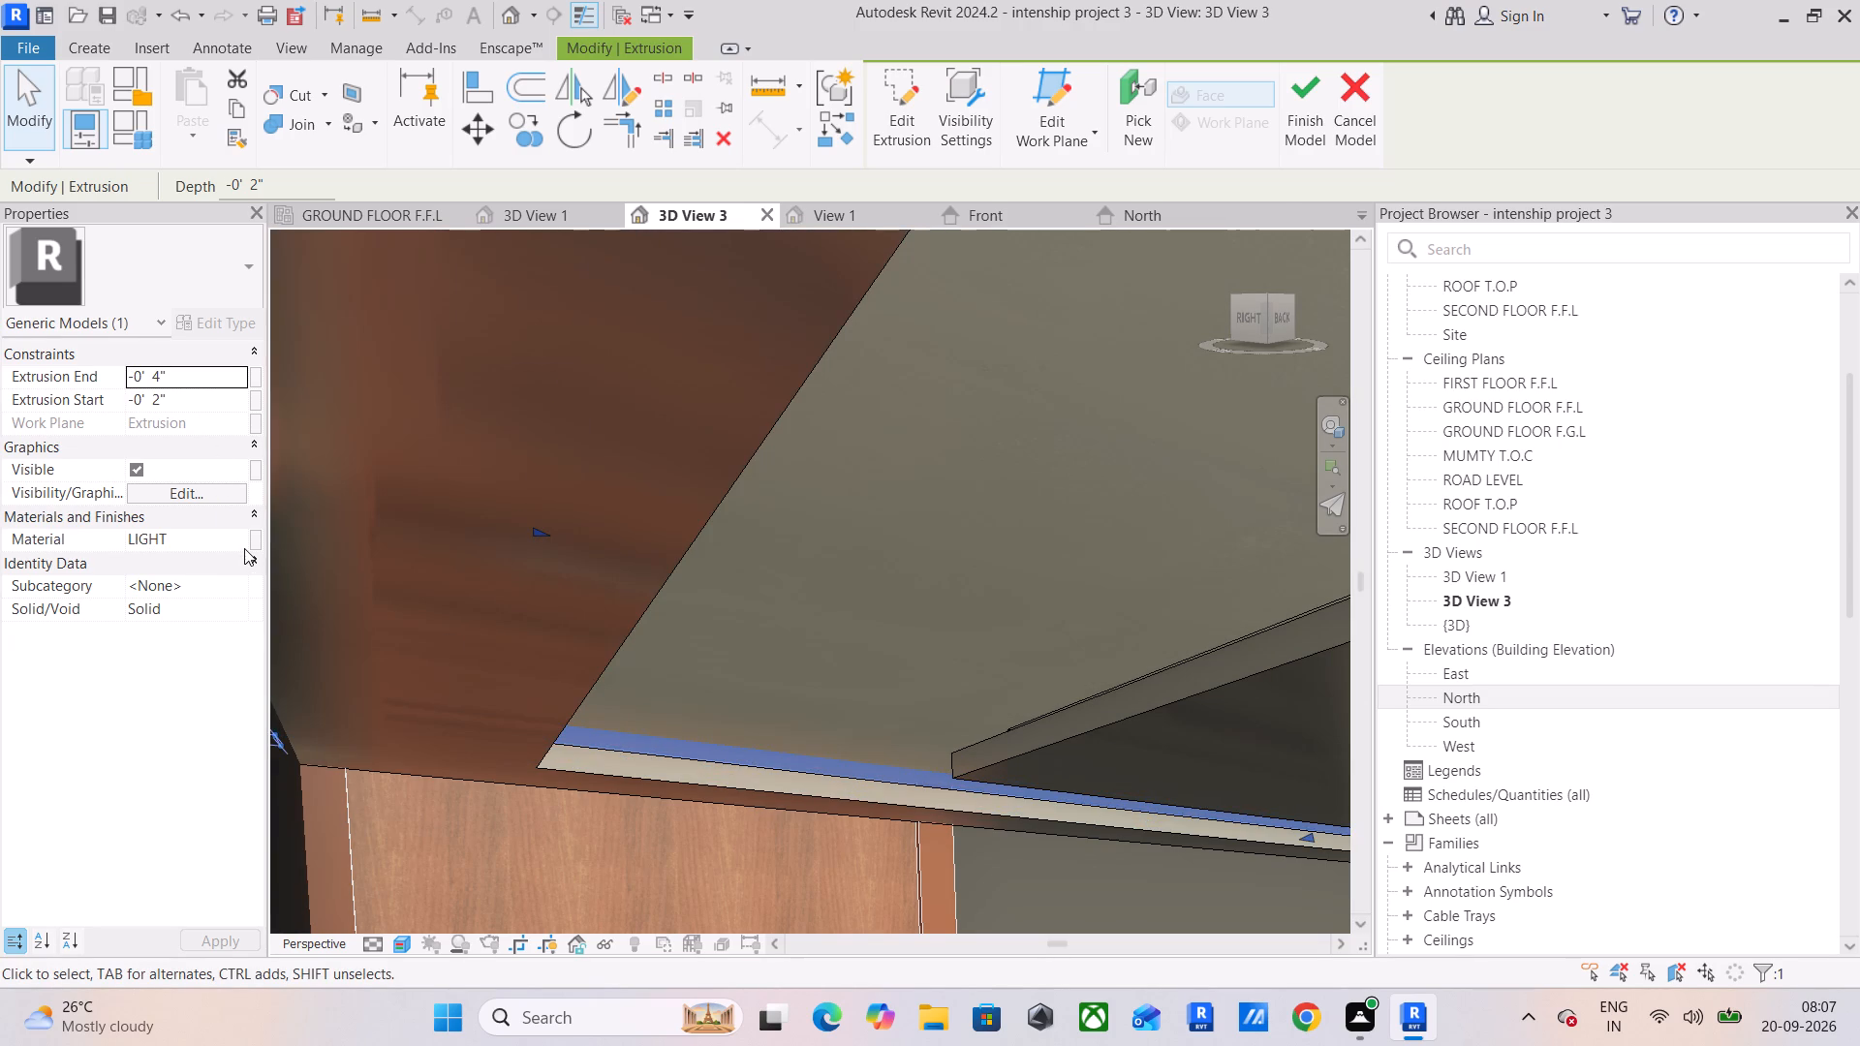
click(244, 534)
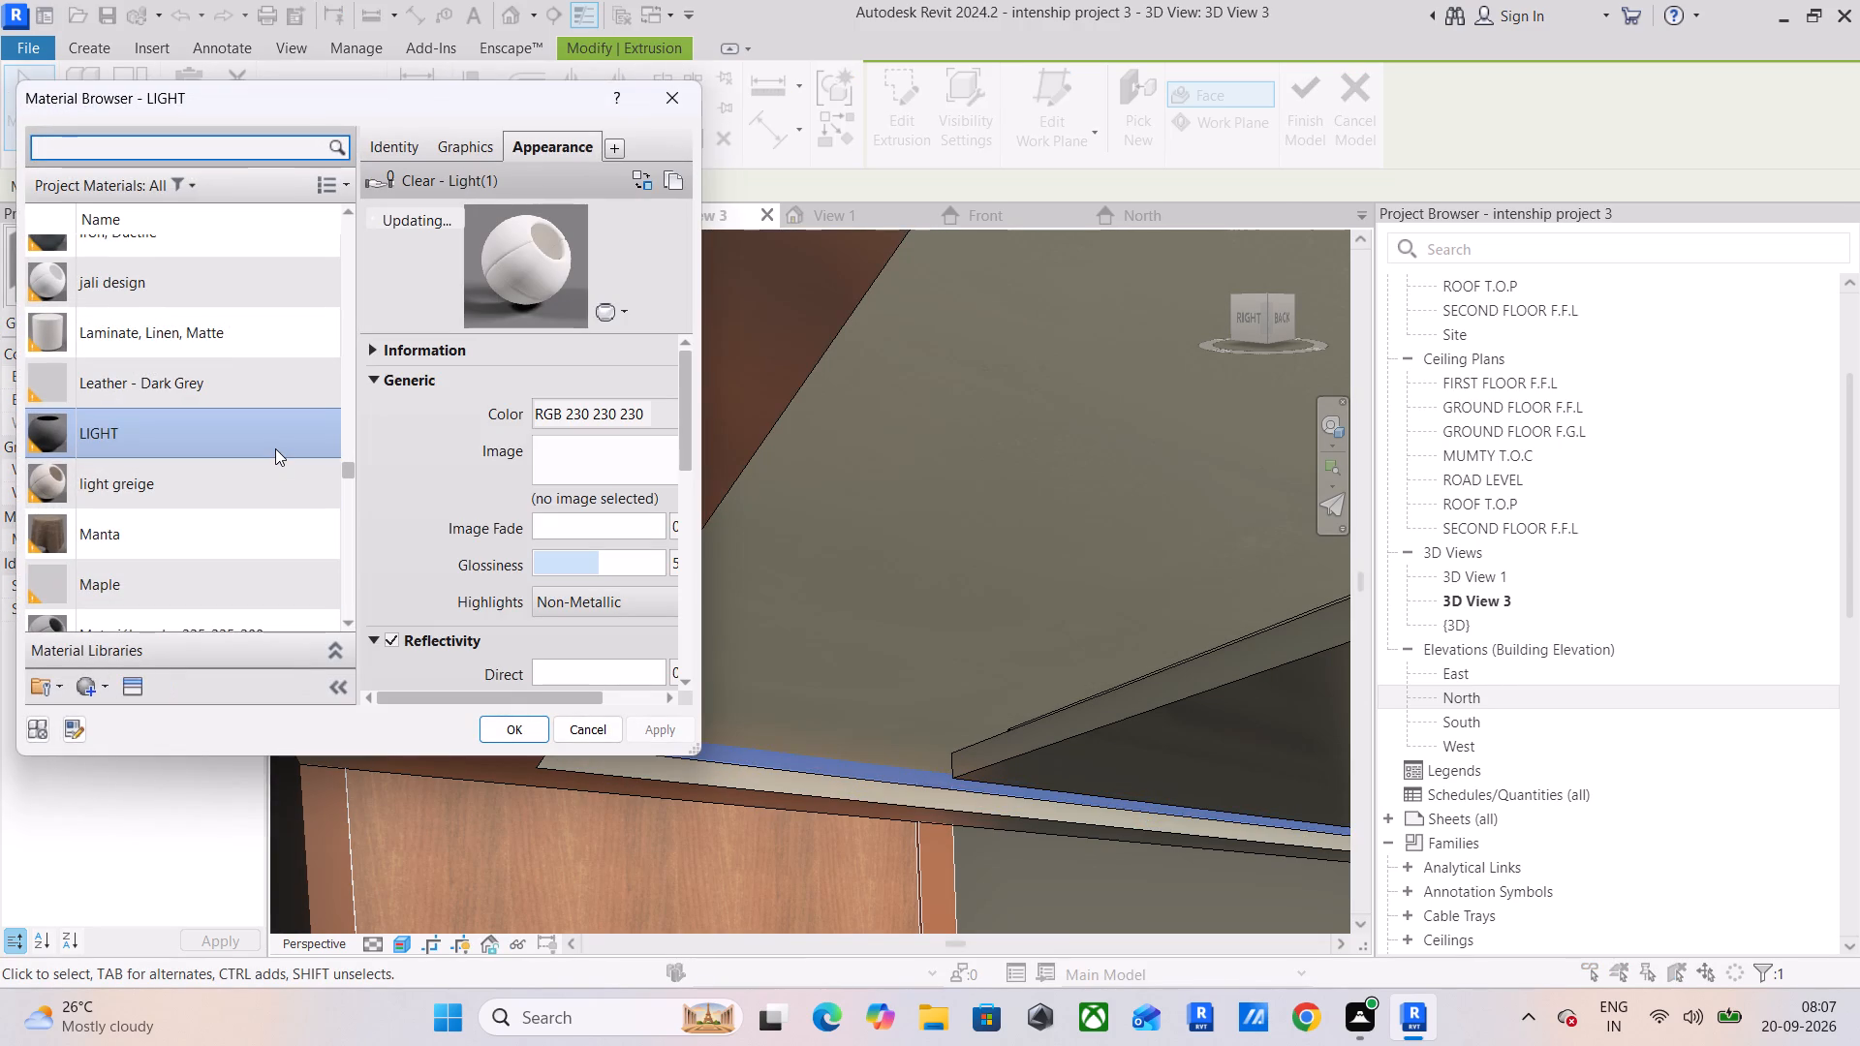
scroll(201, 453, up, 8)
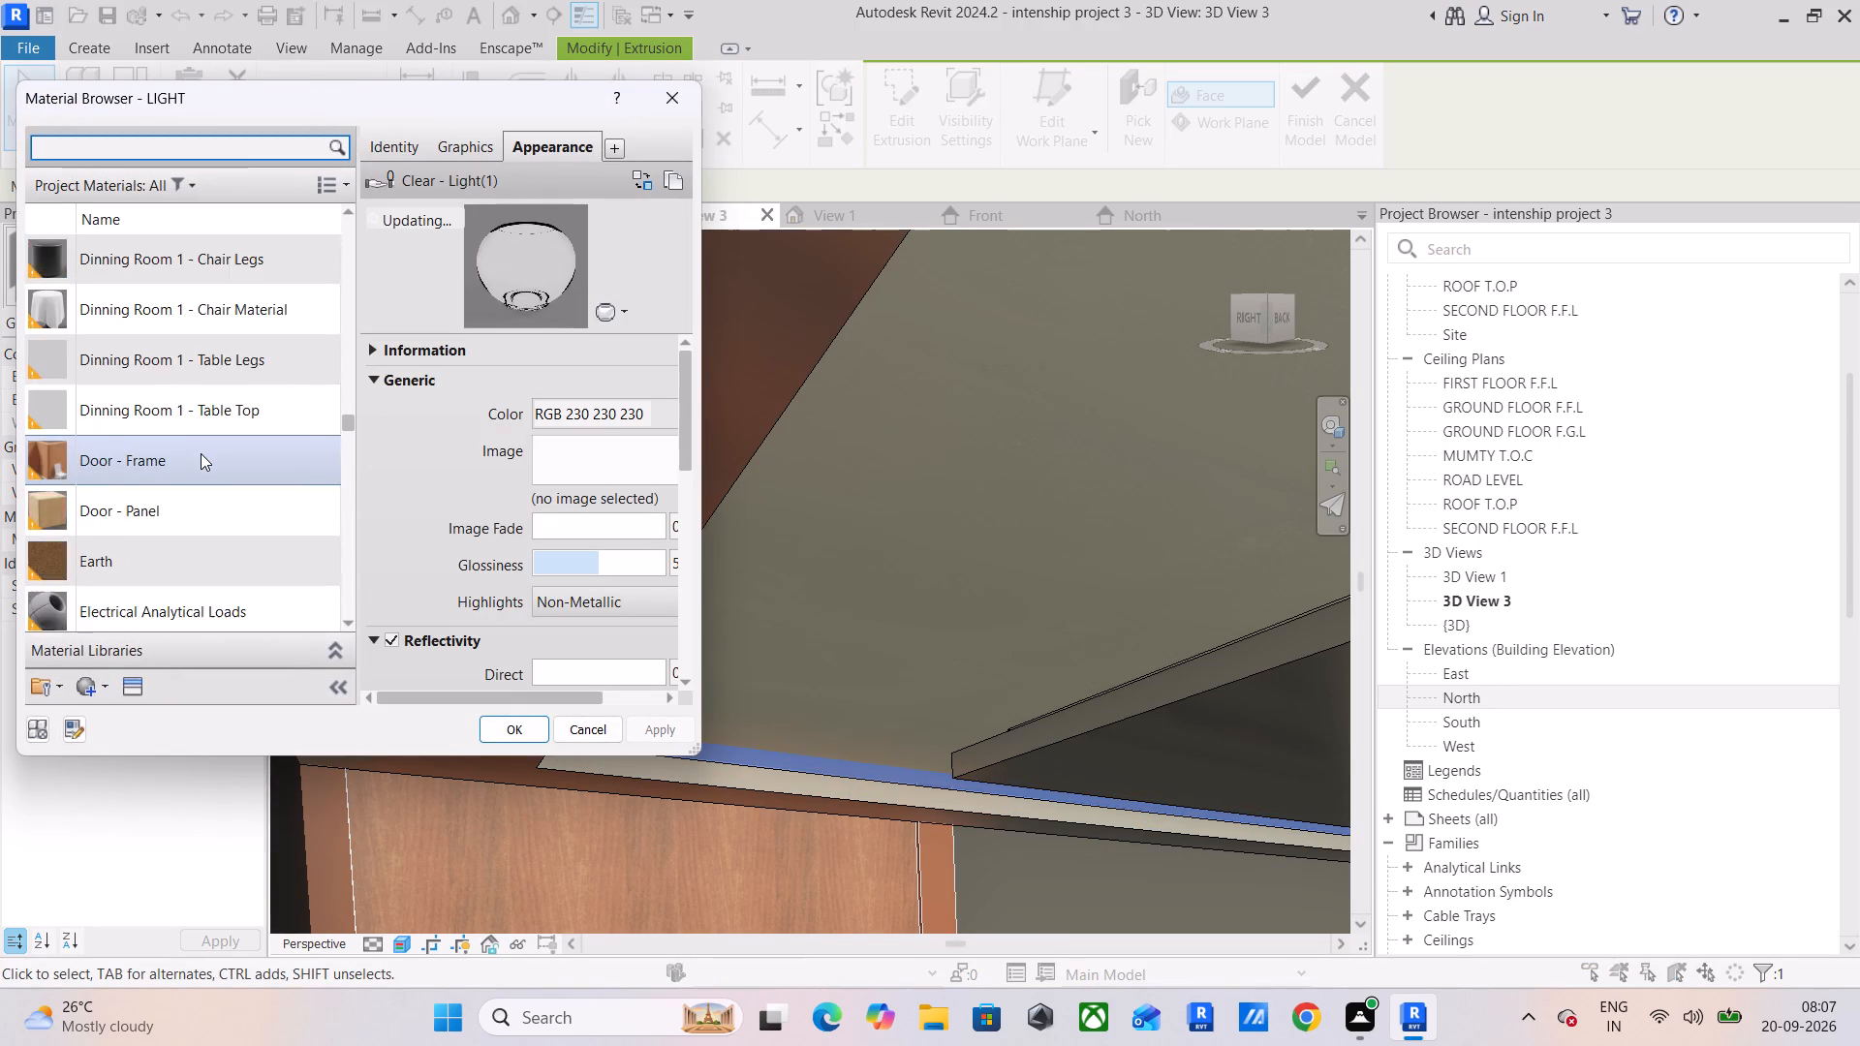
scroll(201, 453, up, 2)
scroll(201, 453, down, 1)
scroll(201, 453, up, 5)
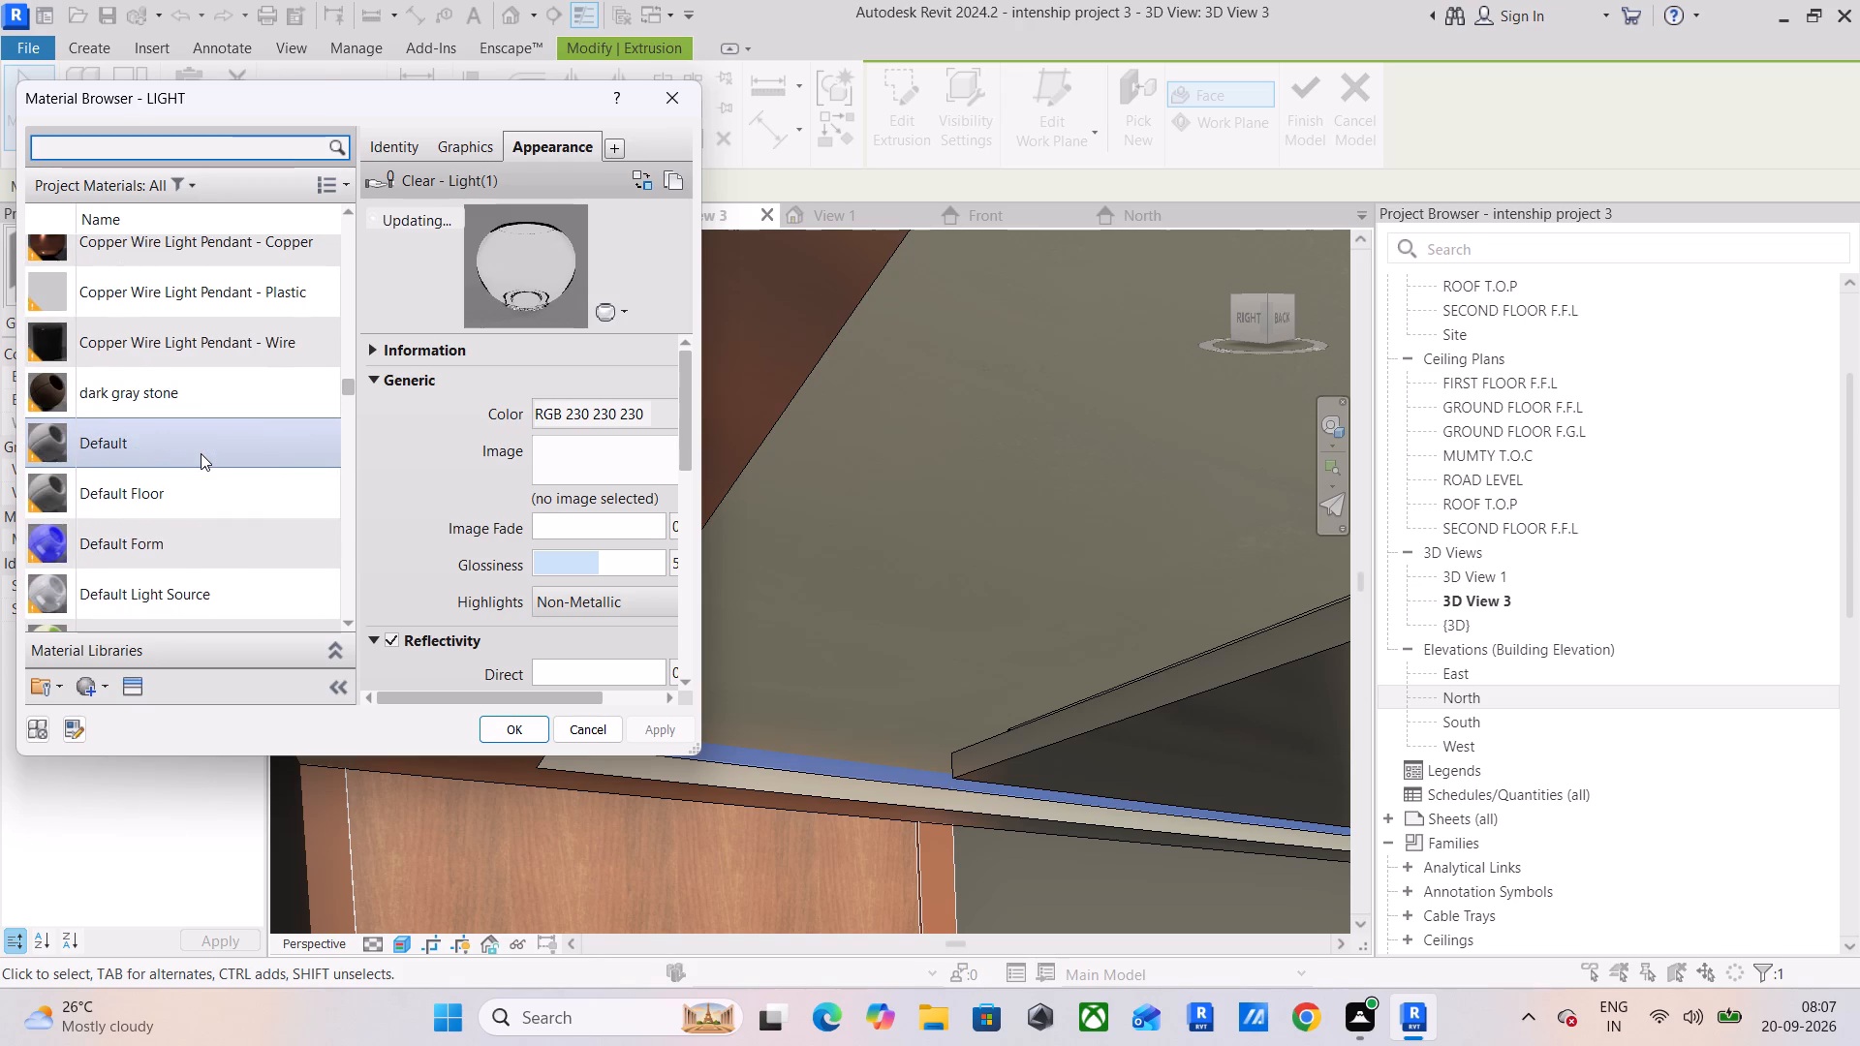
scroll(201, 453, up, 11)
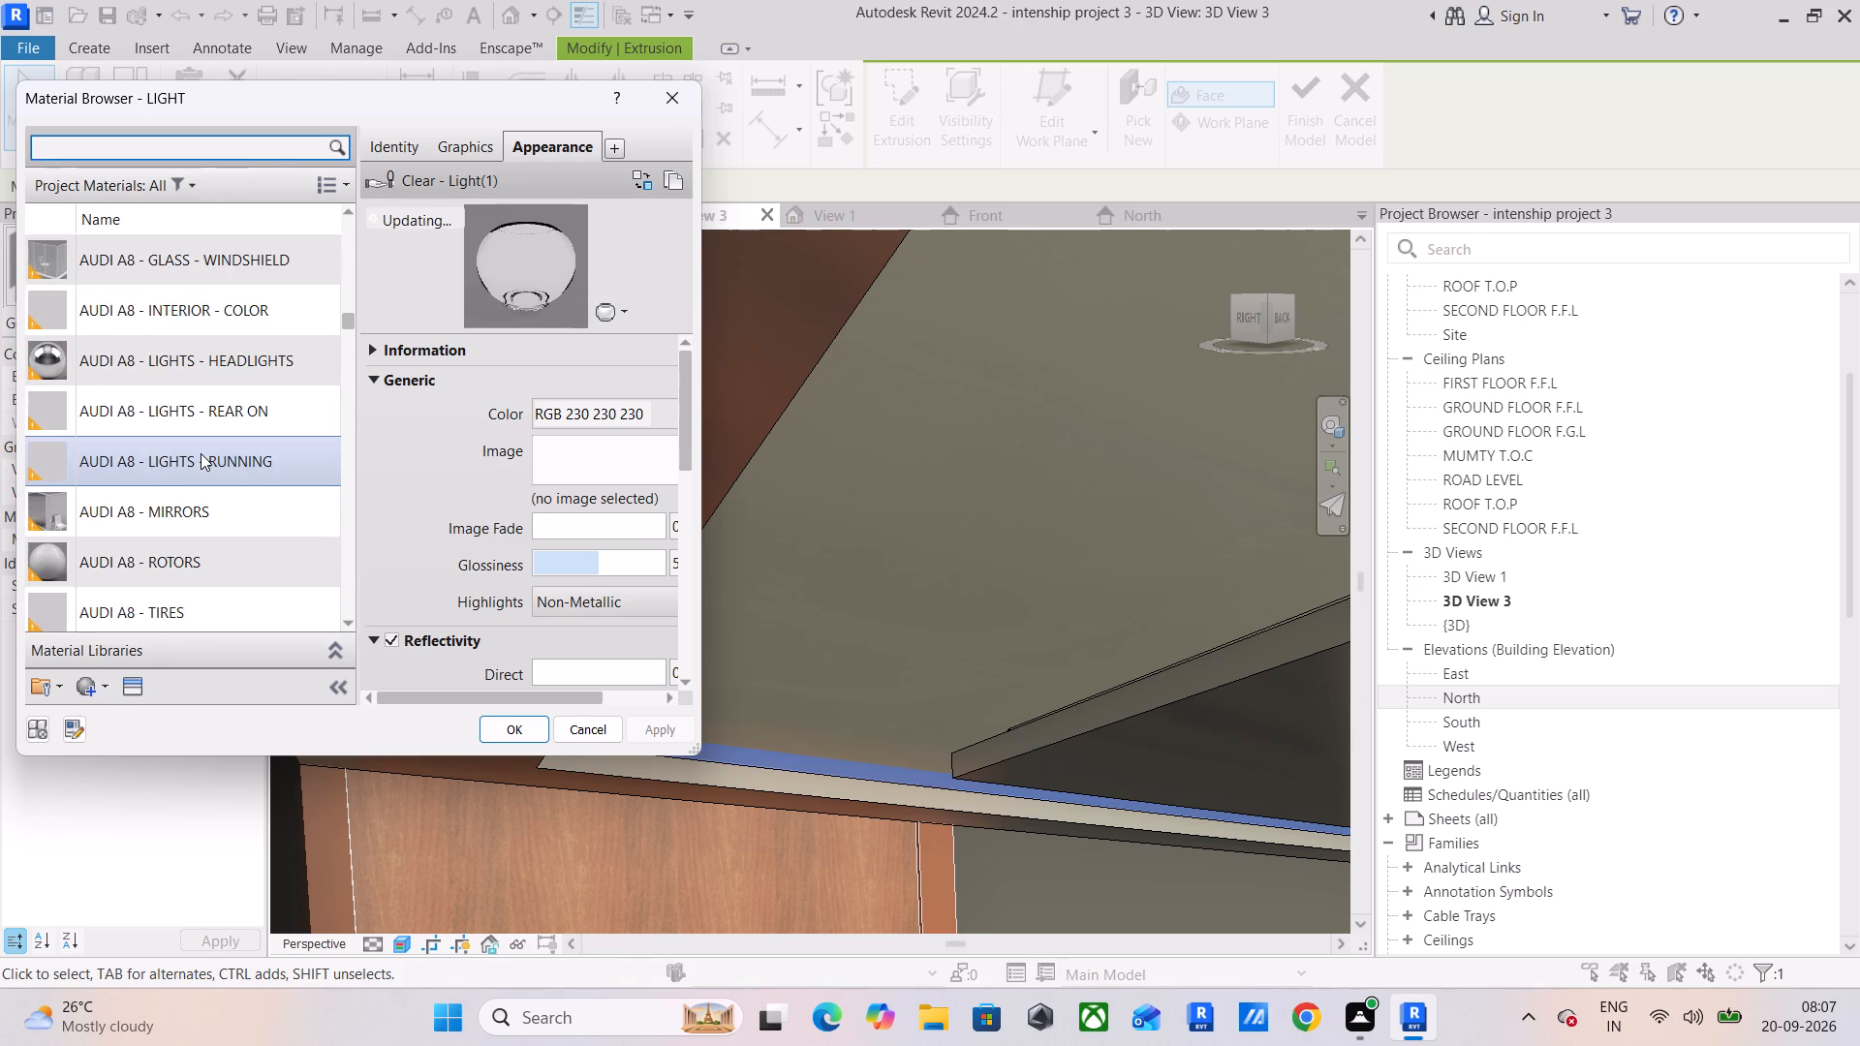
scroll(201, 453, up, 20)
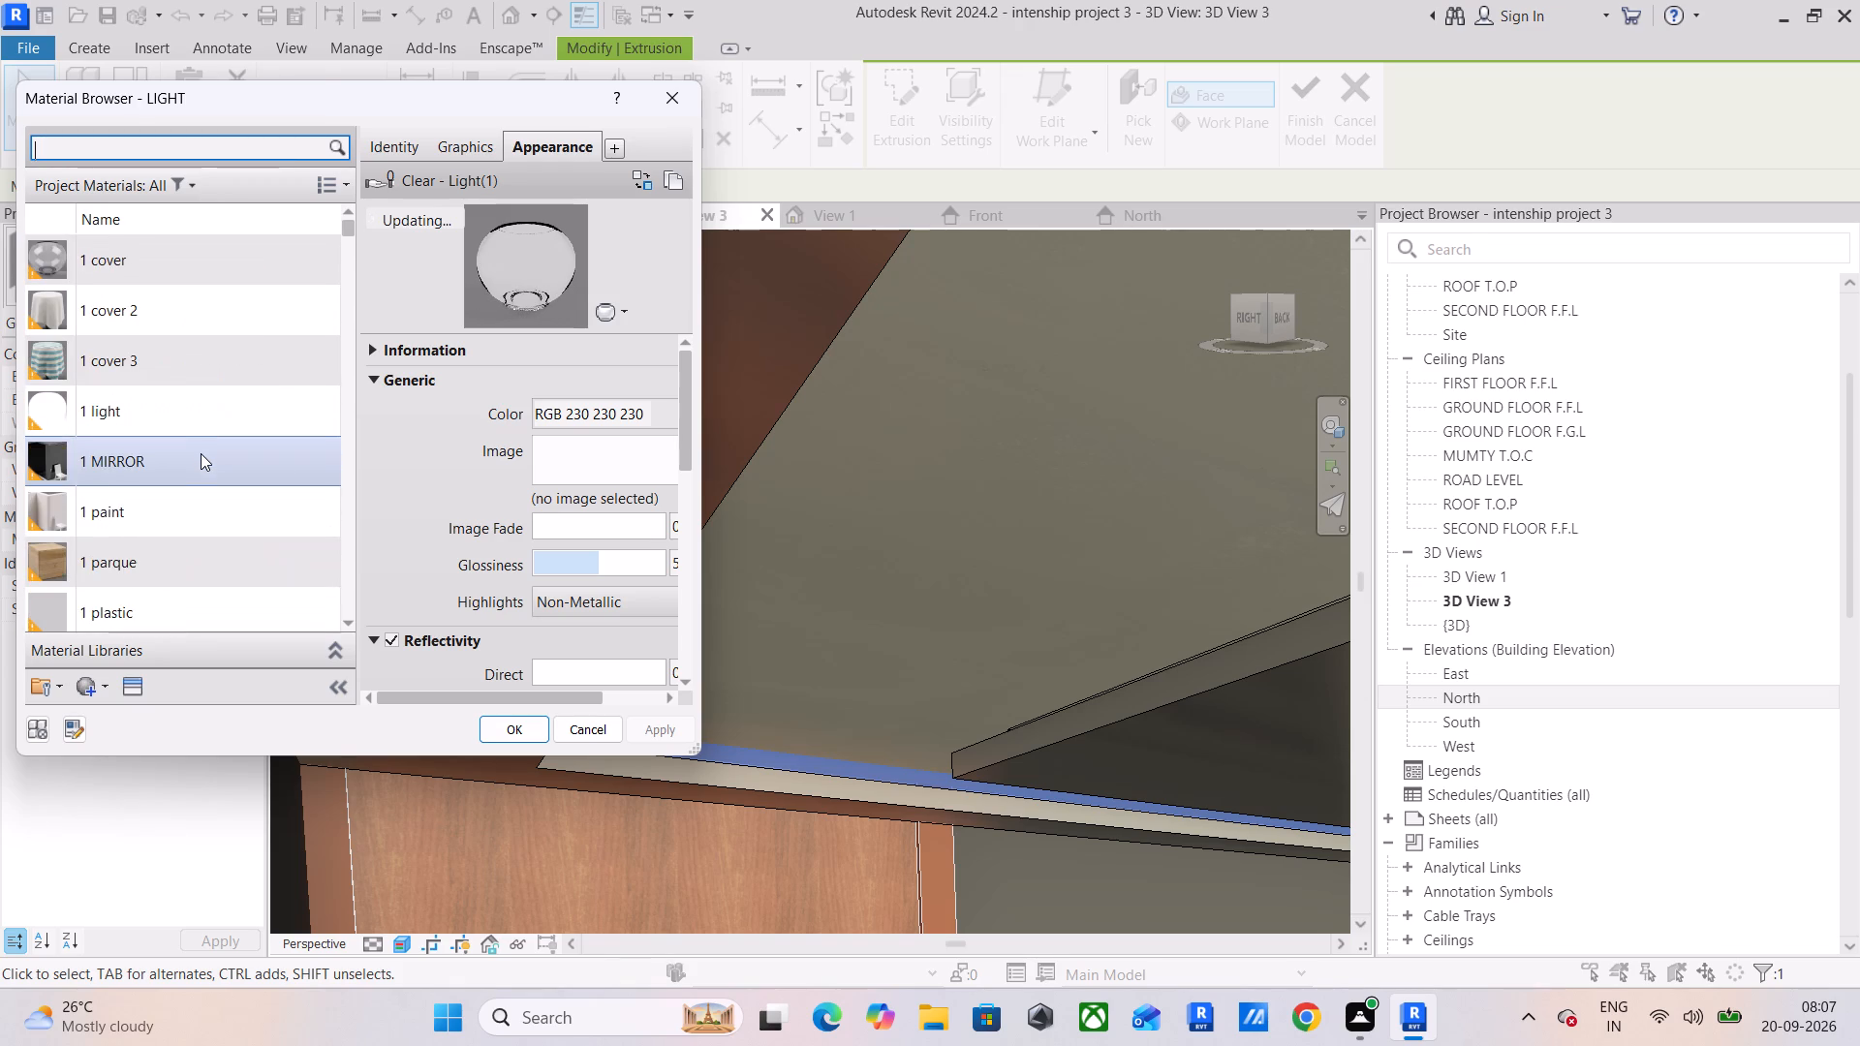
click(204, 417)
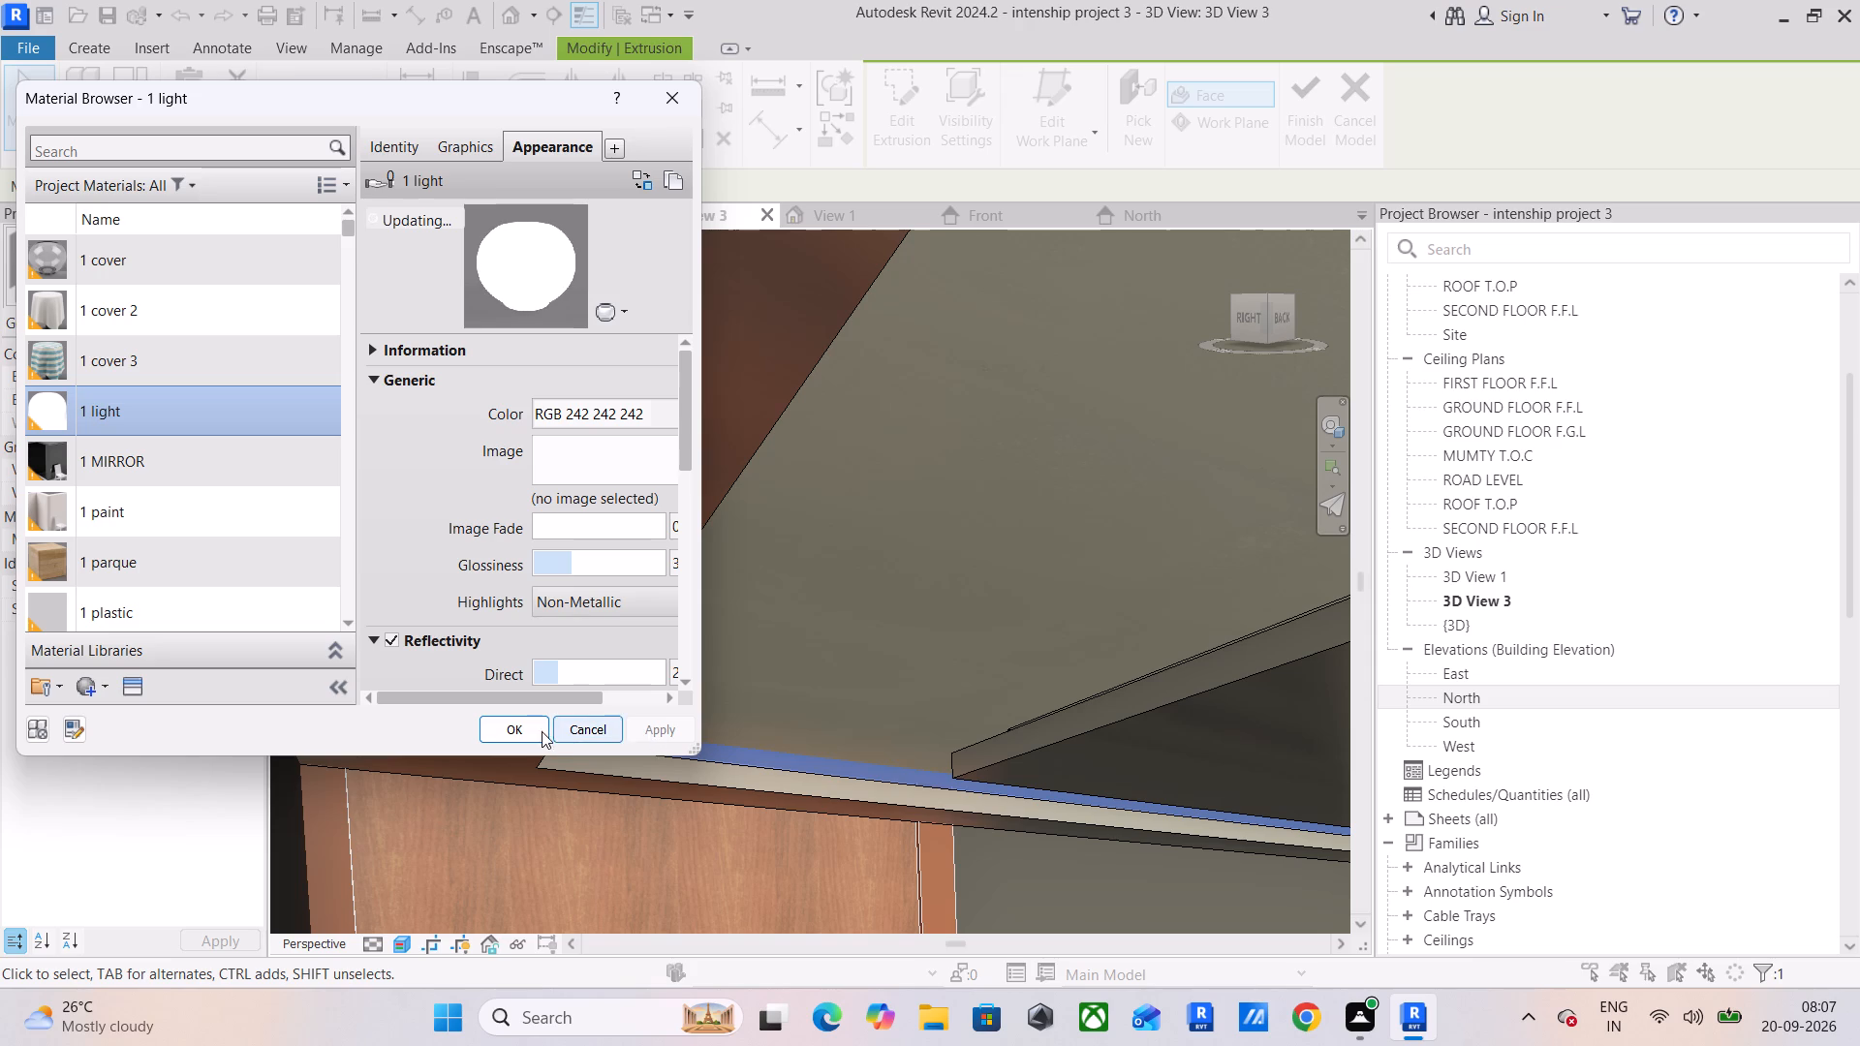
click(524, 731)
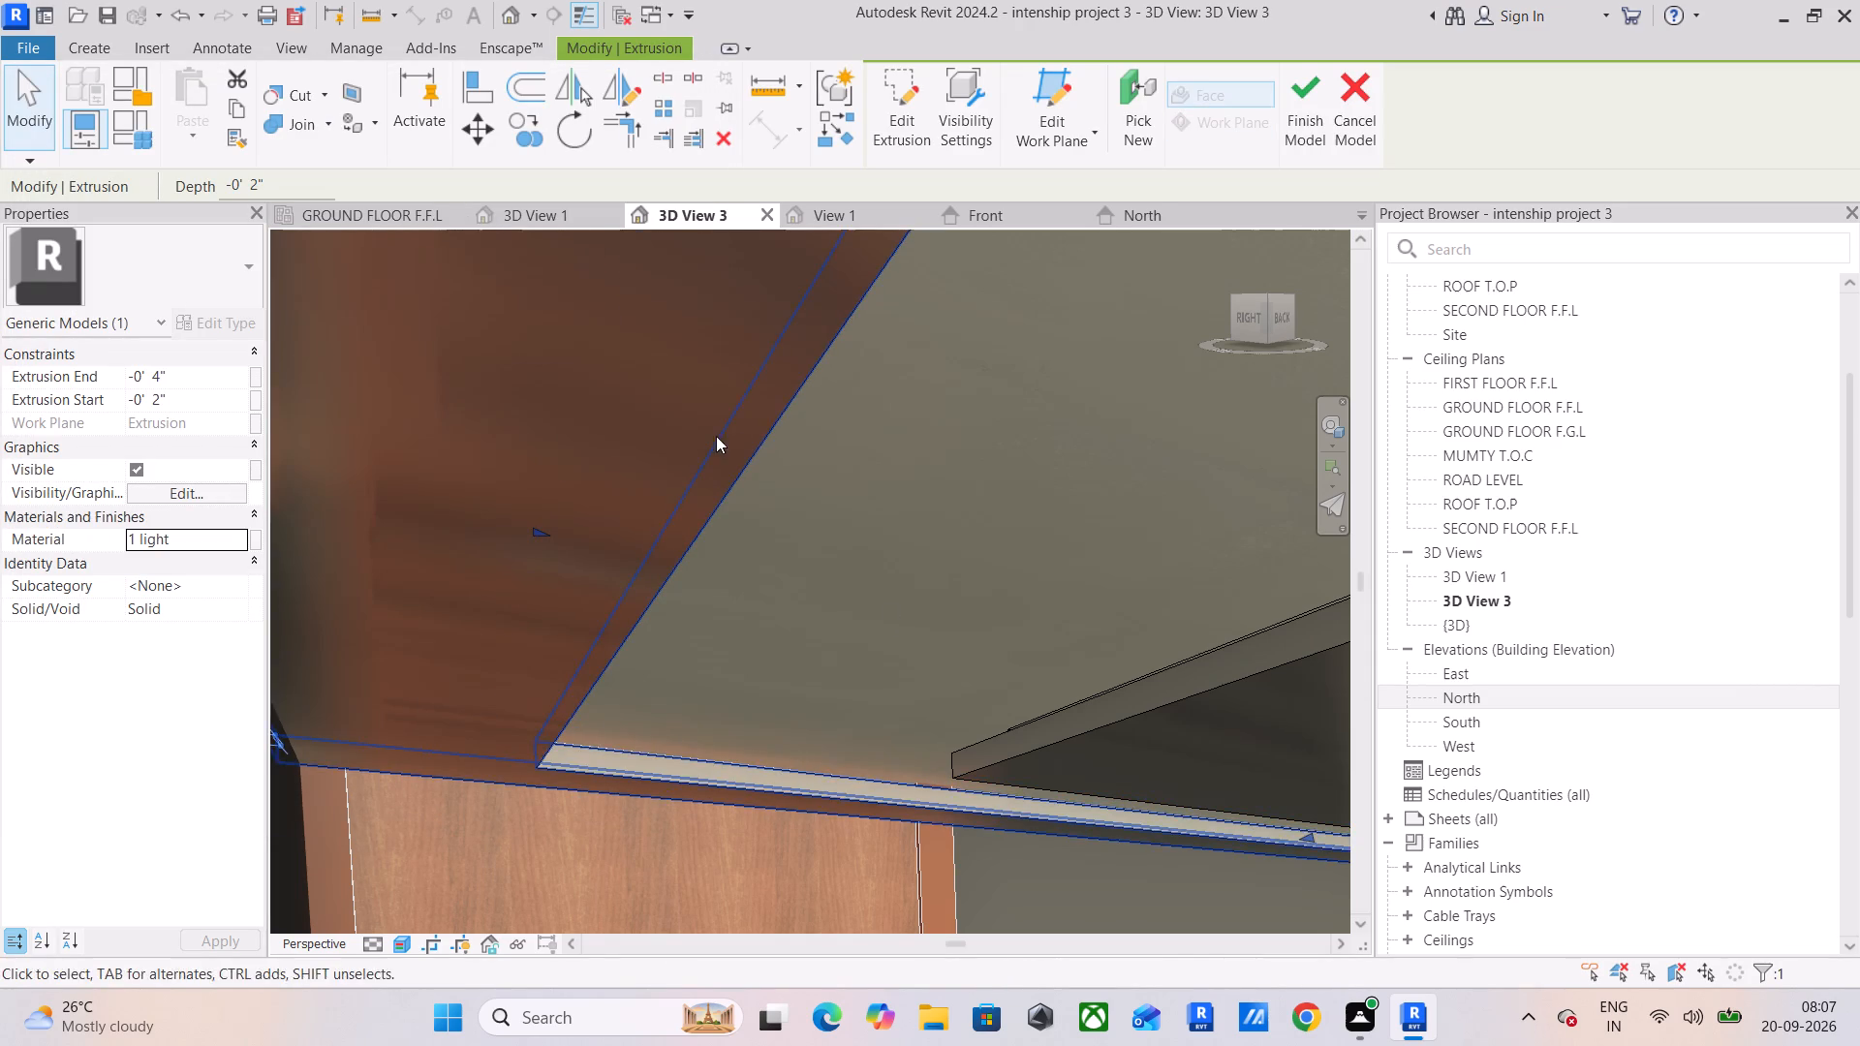
Set the material of the thin strip extrusion above the ceiling's suspended central panel to 1 light, and finish the model.
scroll(801, 522, down, 5)
middle_drag(850, 549, 761, 571)
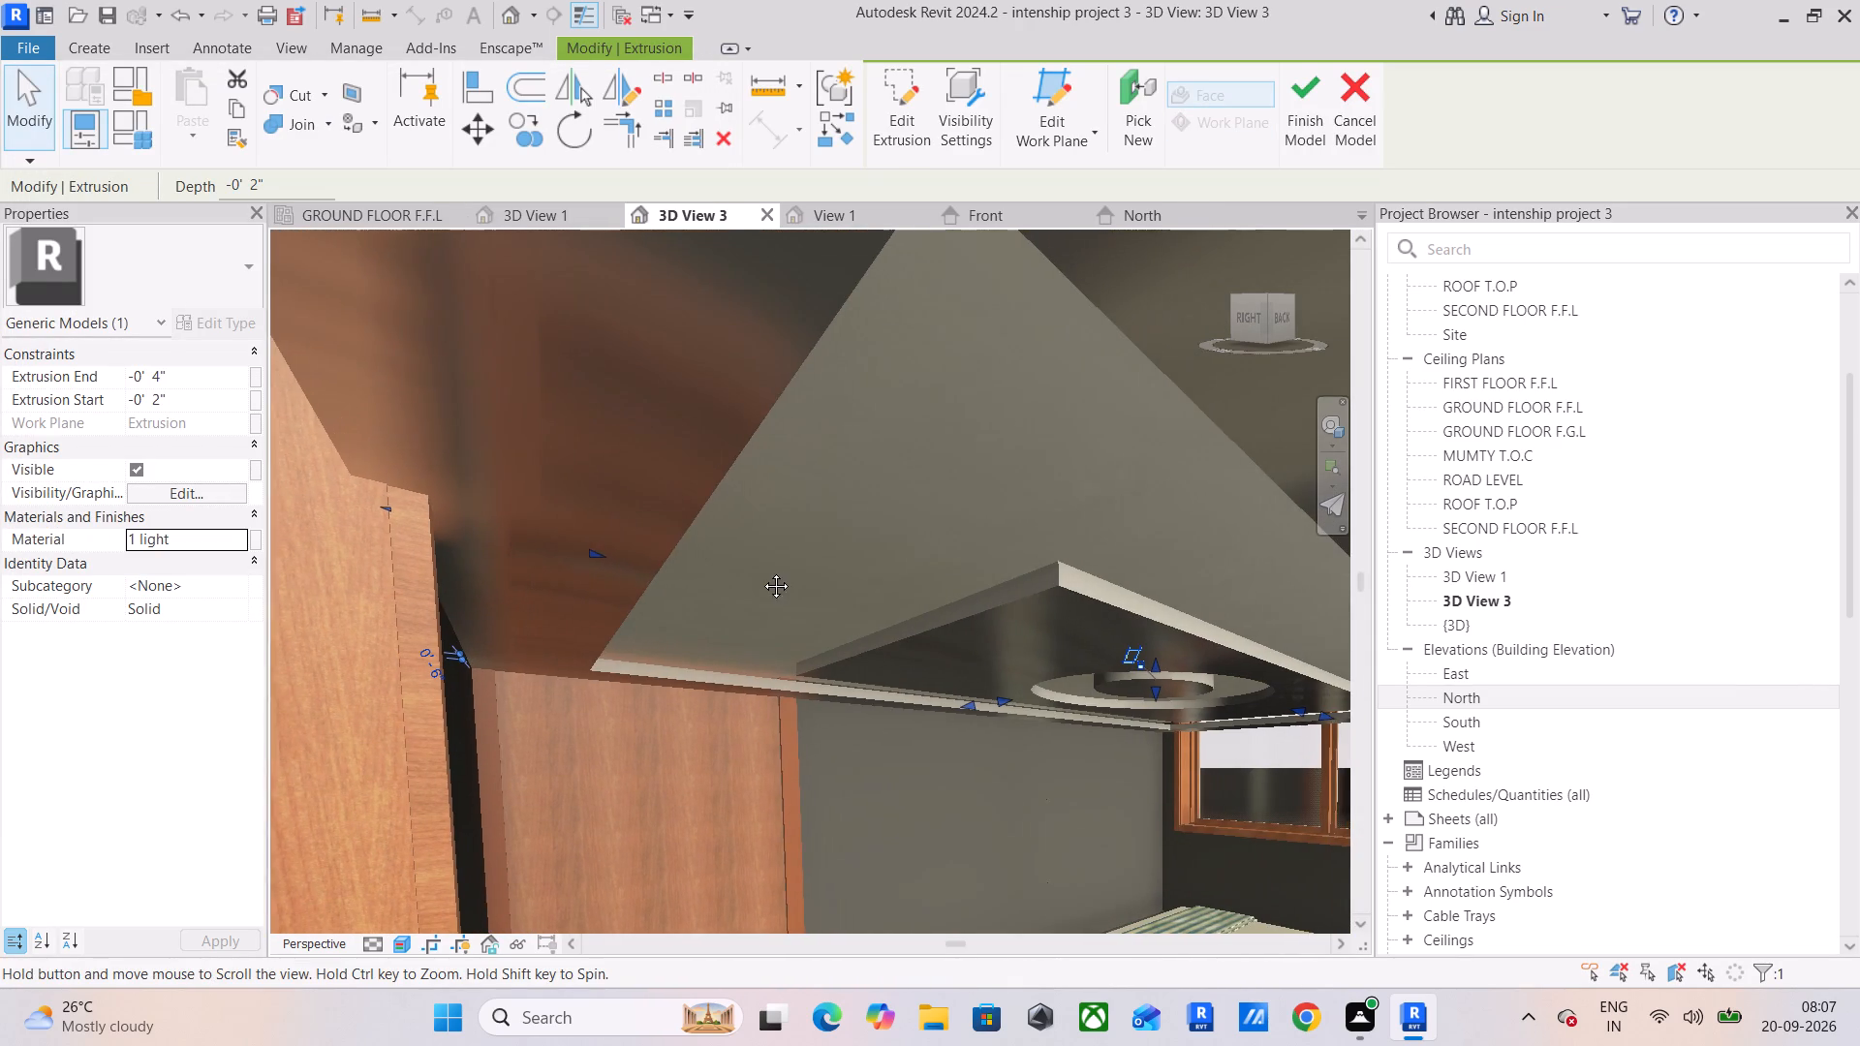
middle_drag(761, 571, 754, 569)
scroll(1069, 536, up, 5)
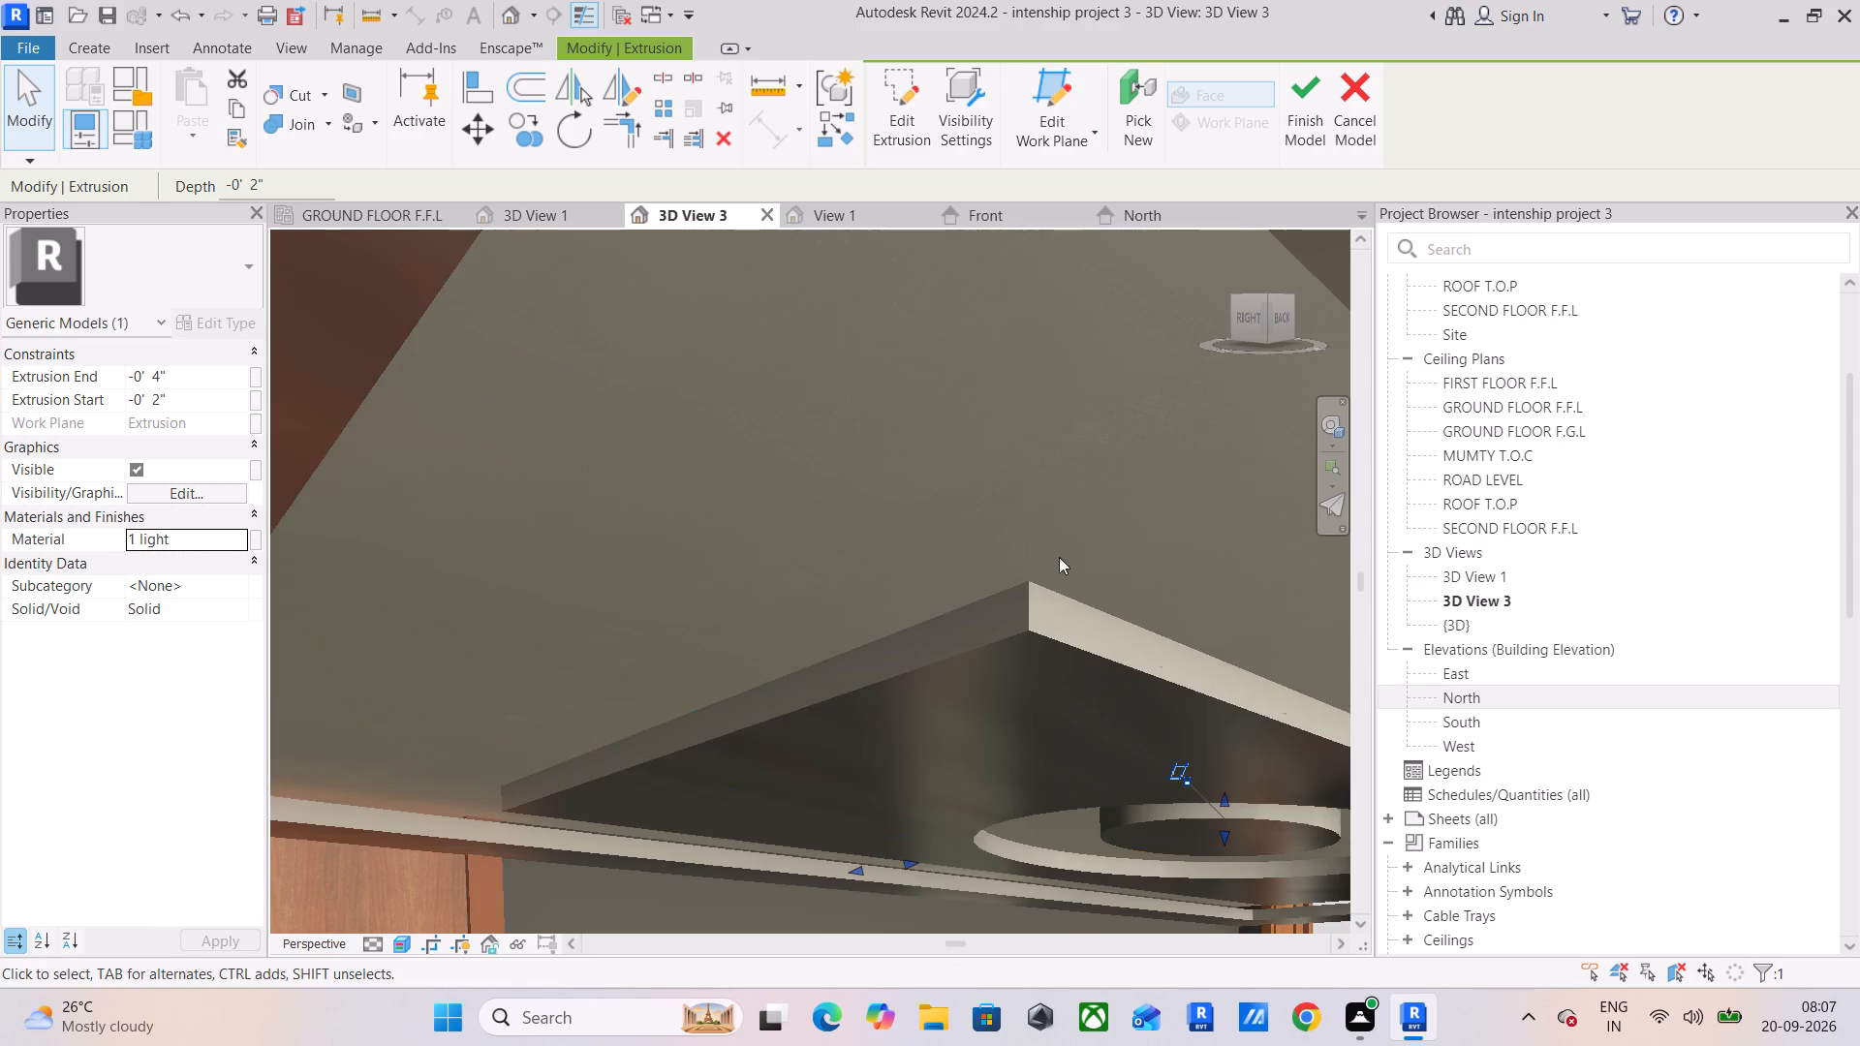
scroll(1046, 588, up, 5)
click(1059, 572)
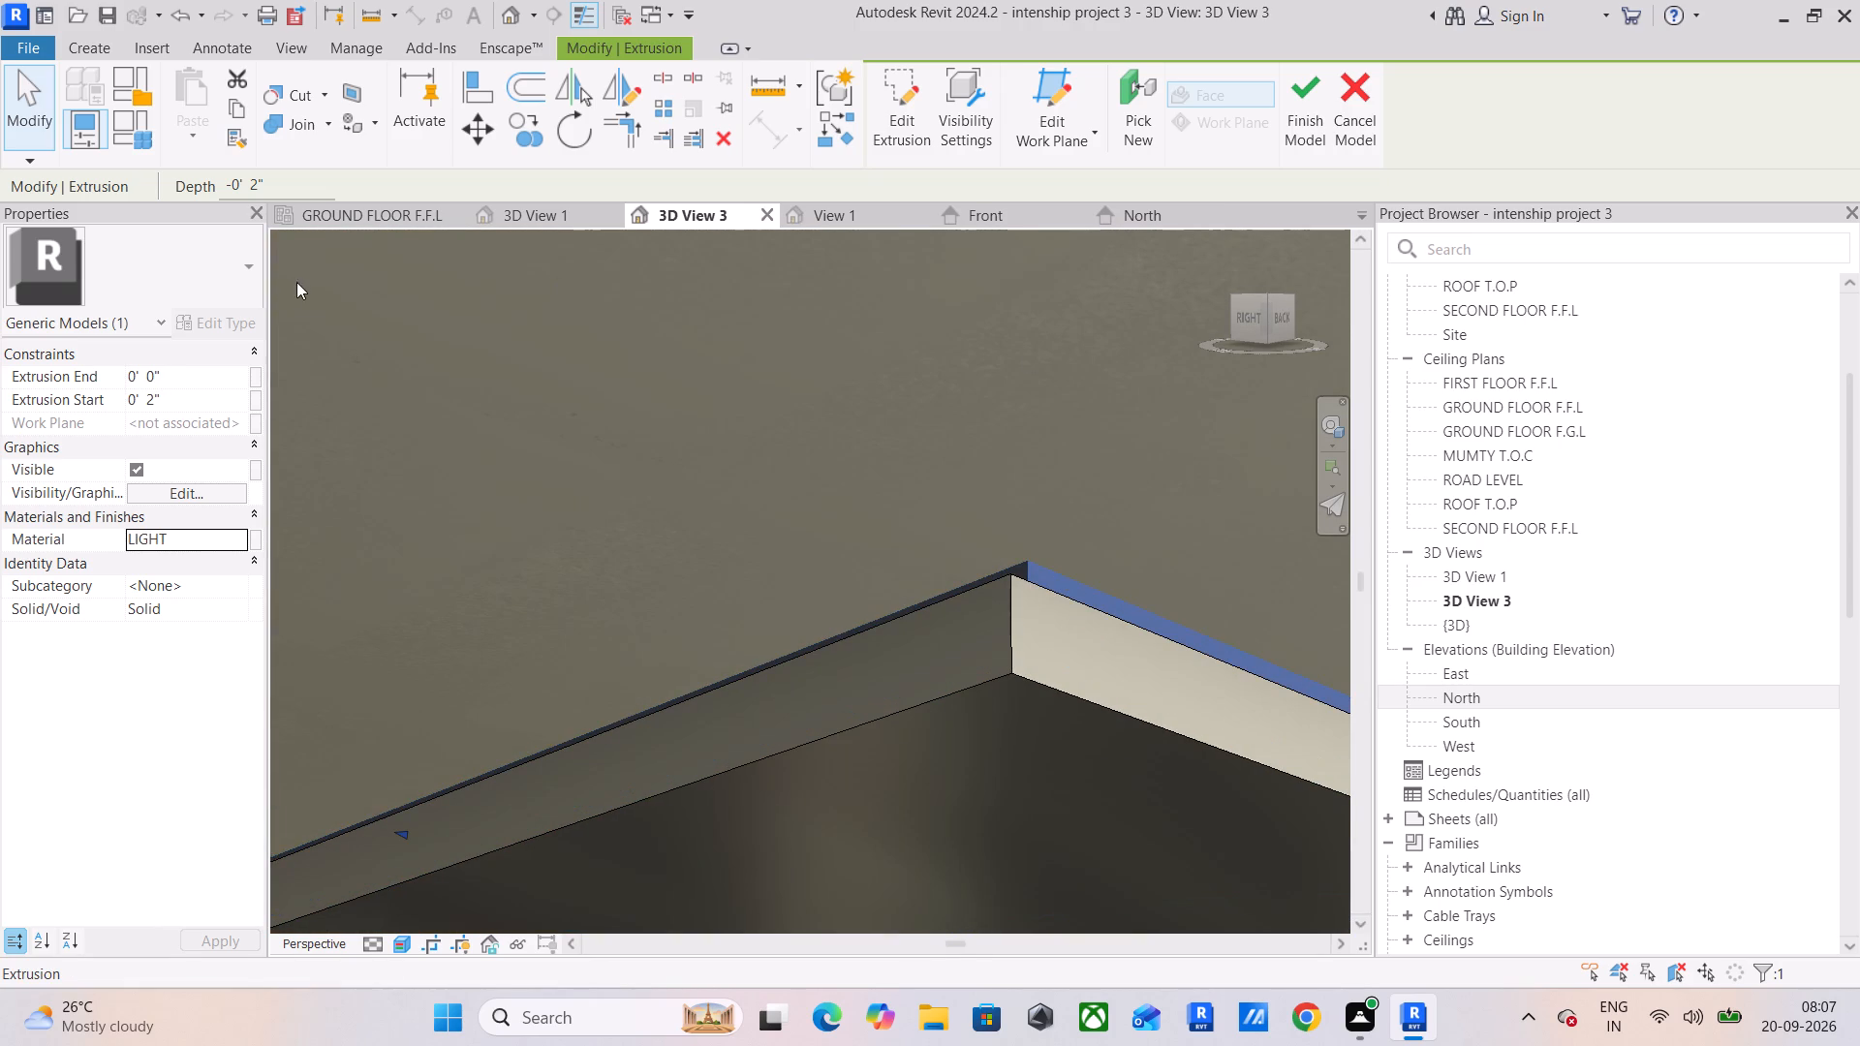
click(236, 543)
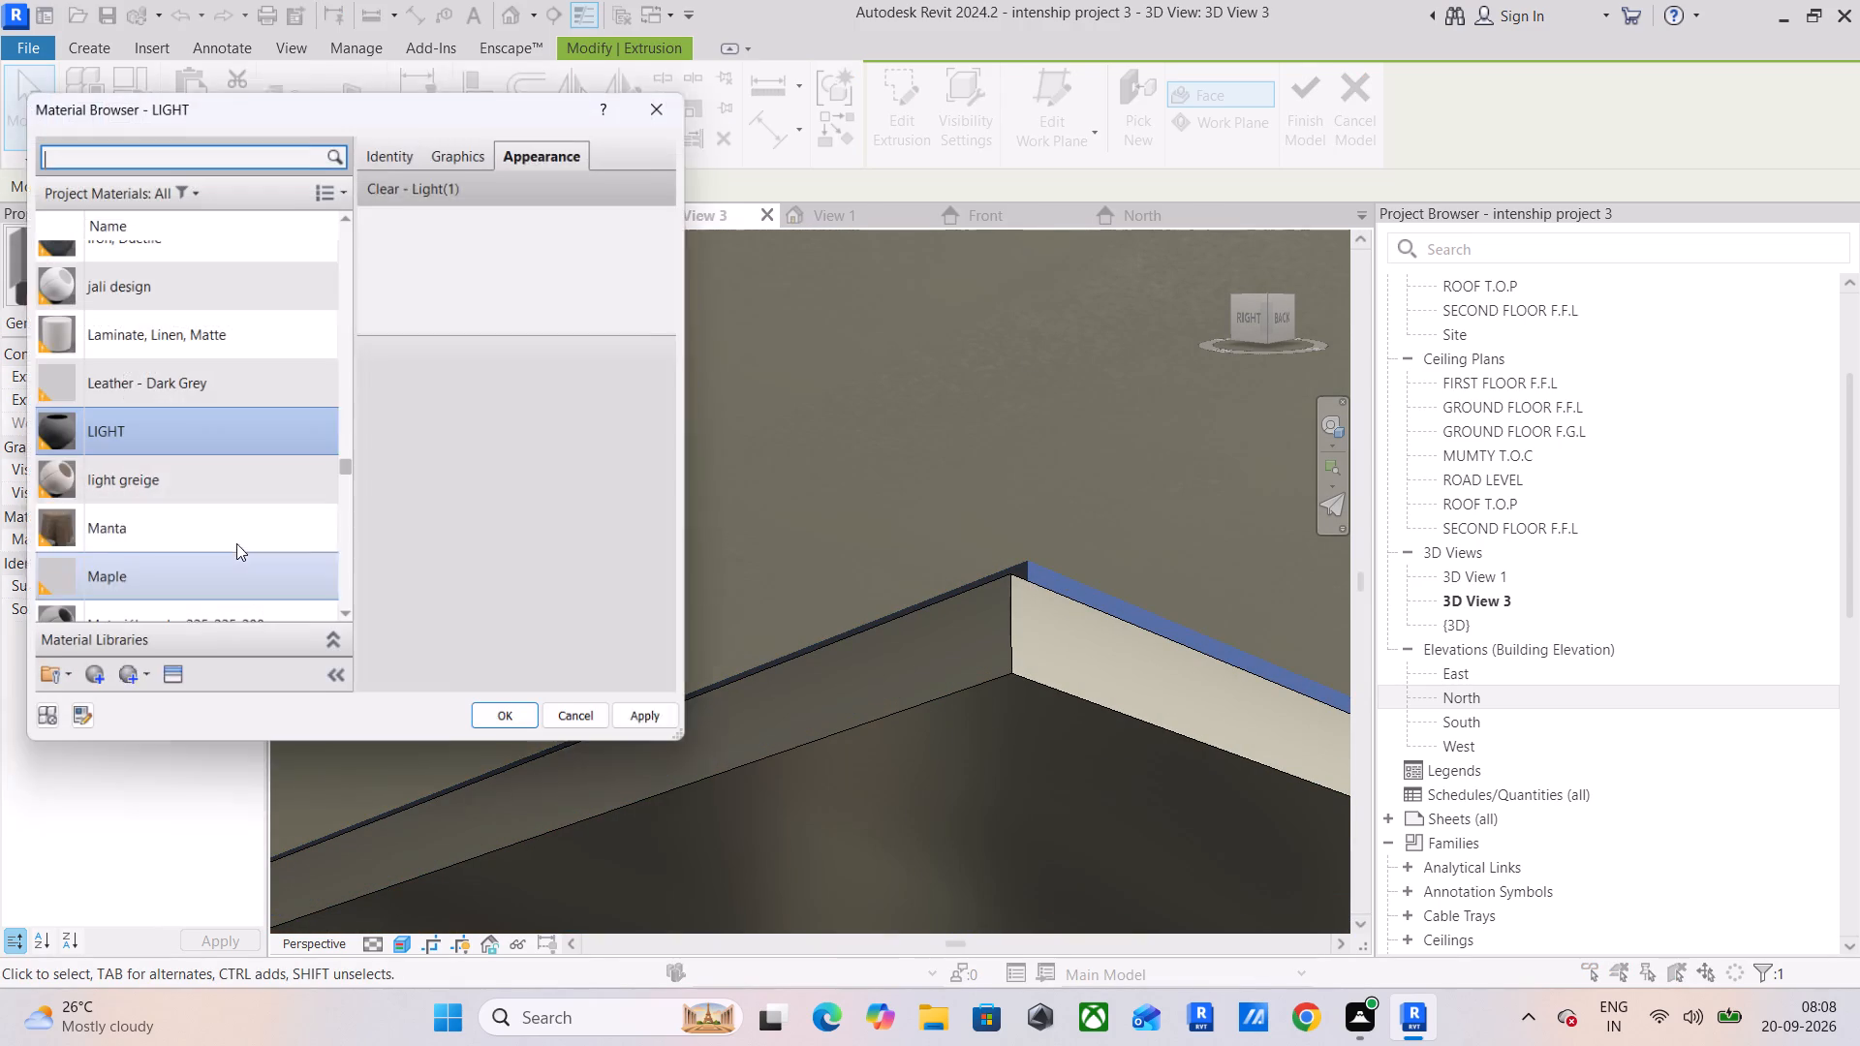
scroll(115, 367, up, 11)
scroll(115, 366, down, 4)
scroll(118, 381, up, 3)
scroll(118, 381, down, 2)
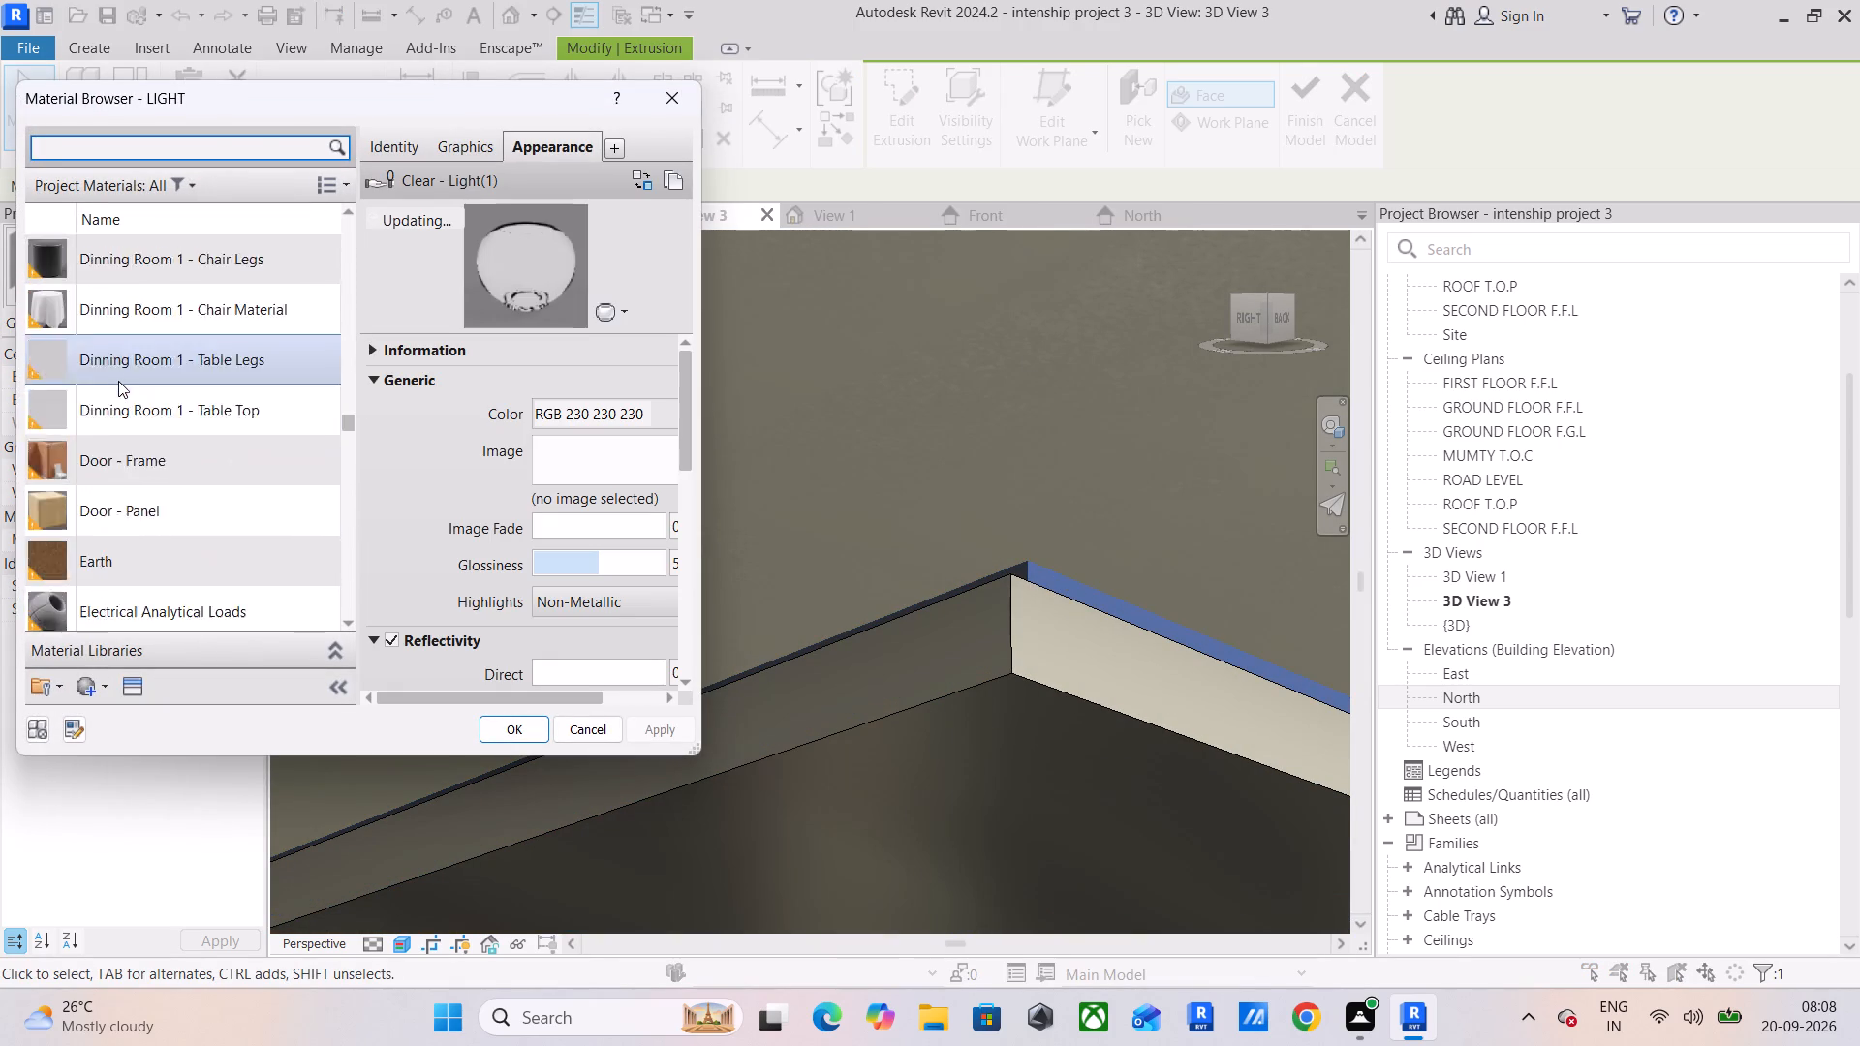
scroll(118, 381, down, 6)
scroll(119, 387, up, 2)
scroll(119, 387, down, 1)
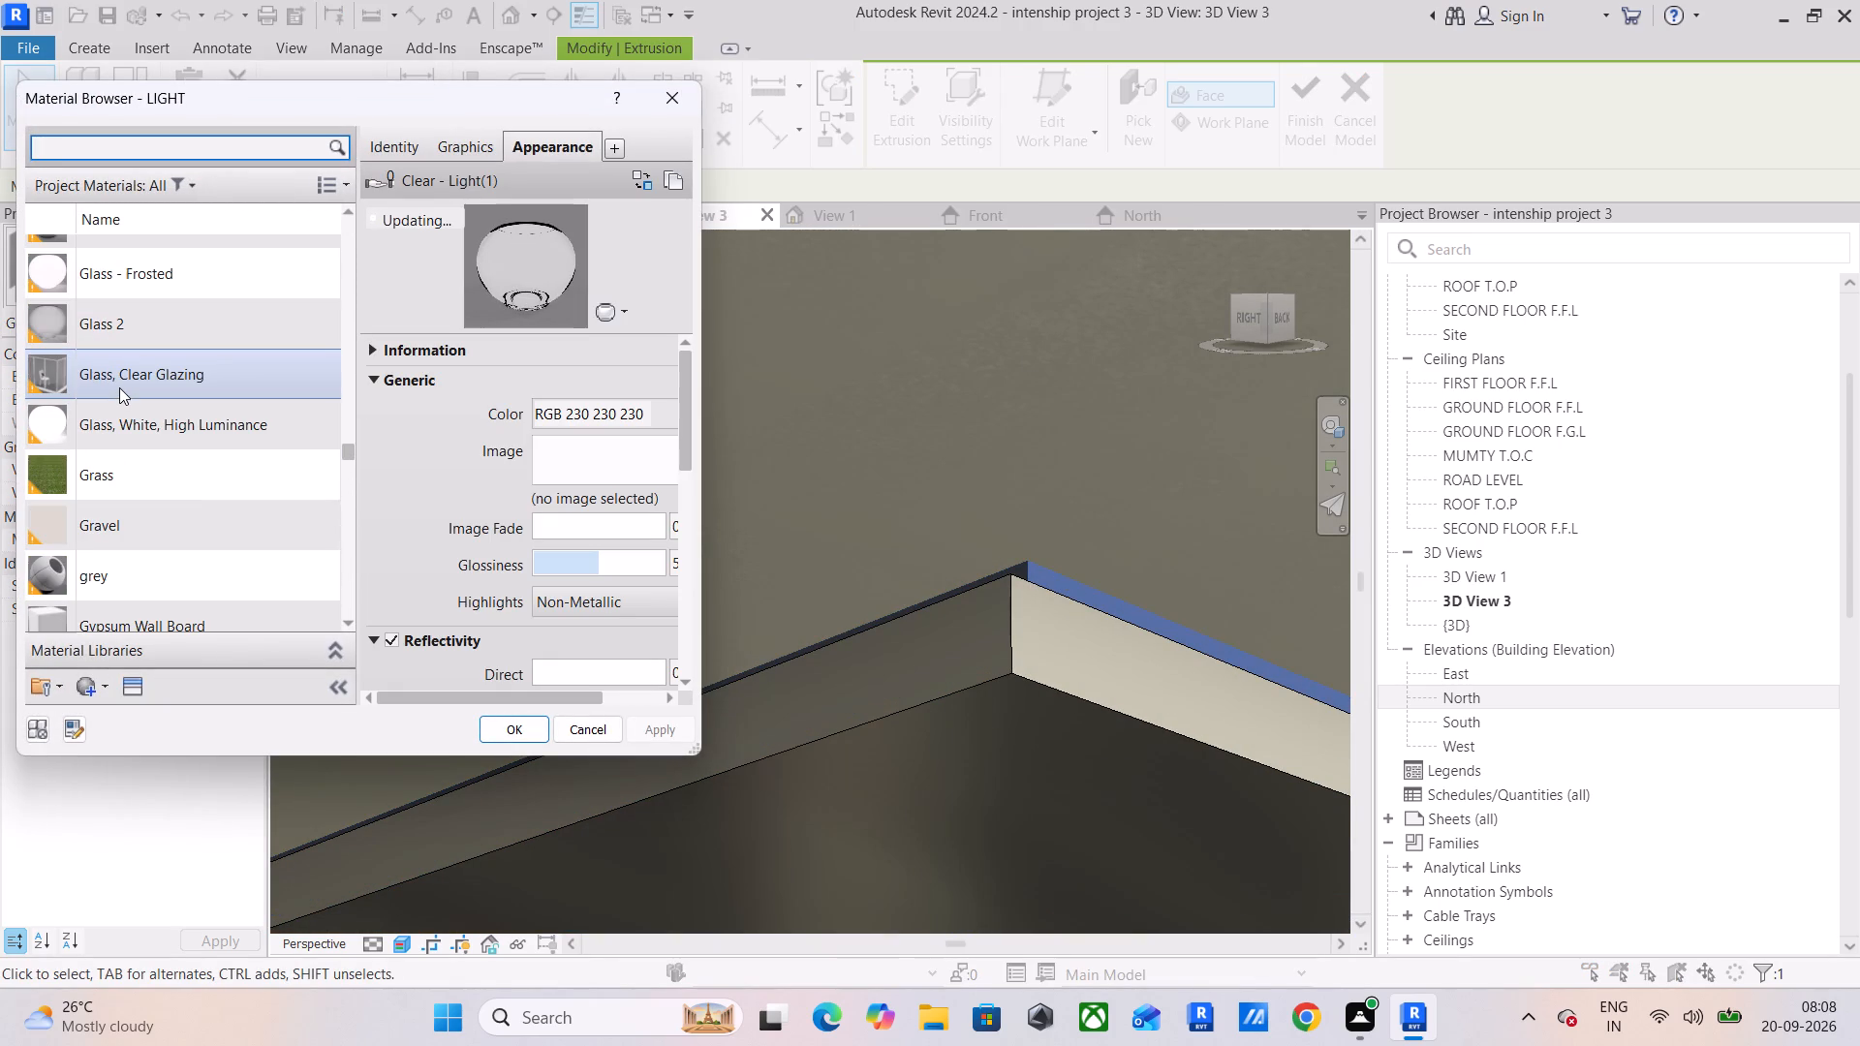
scroll(119, 387, up, 16)
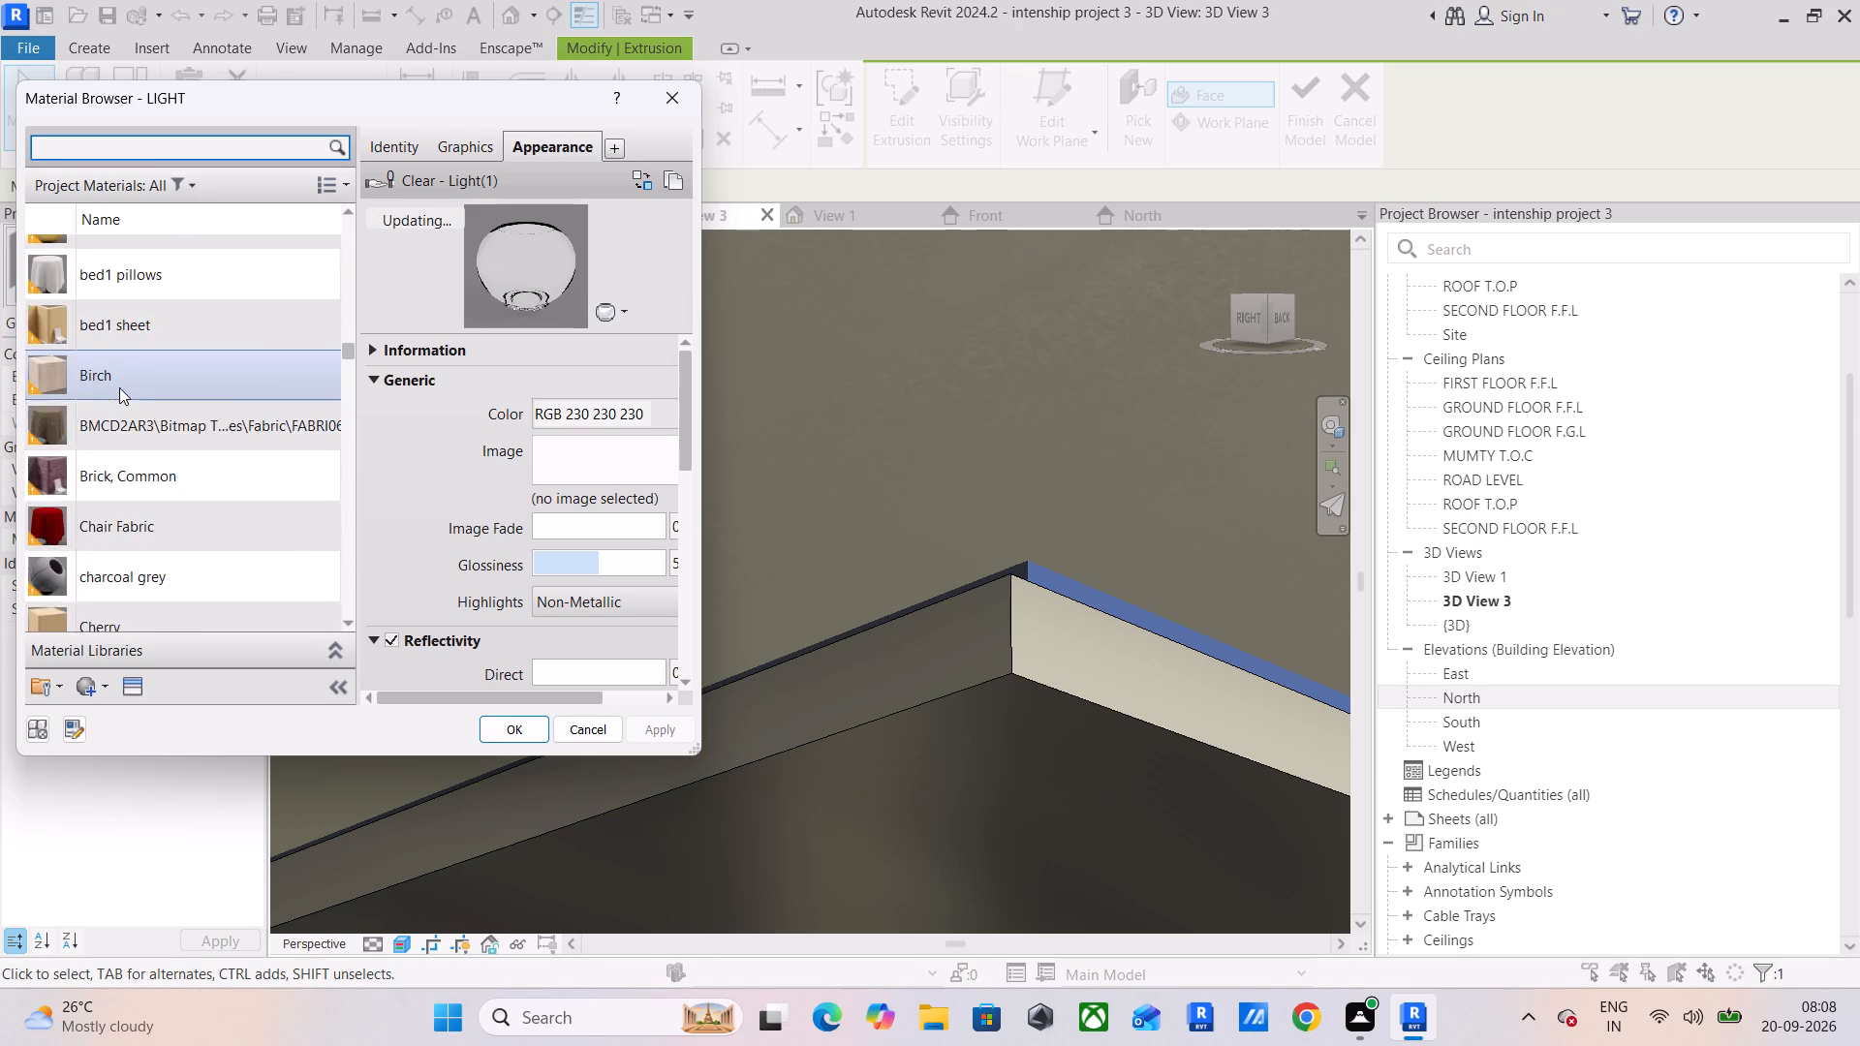
scroll(119, 387, up, 20)
scroll(119, 387, up, 2)
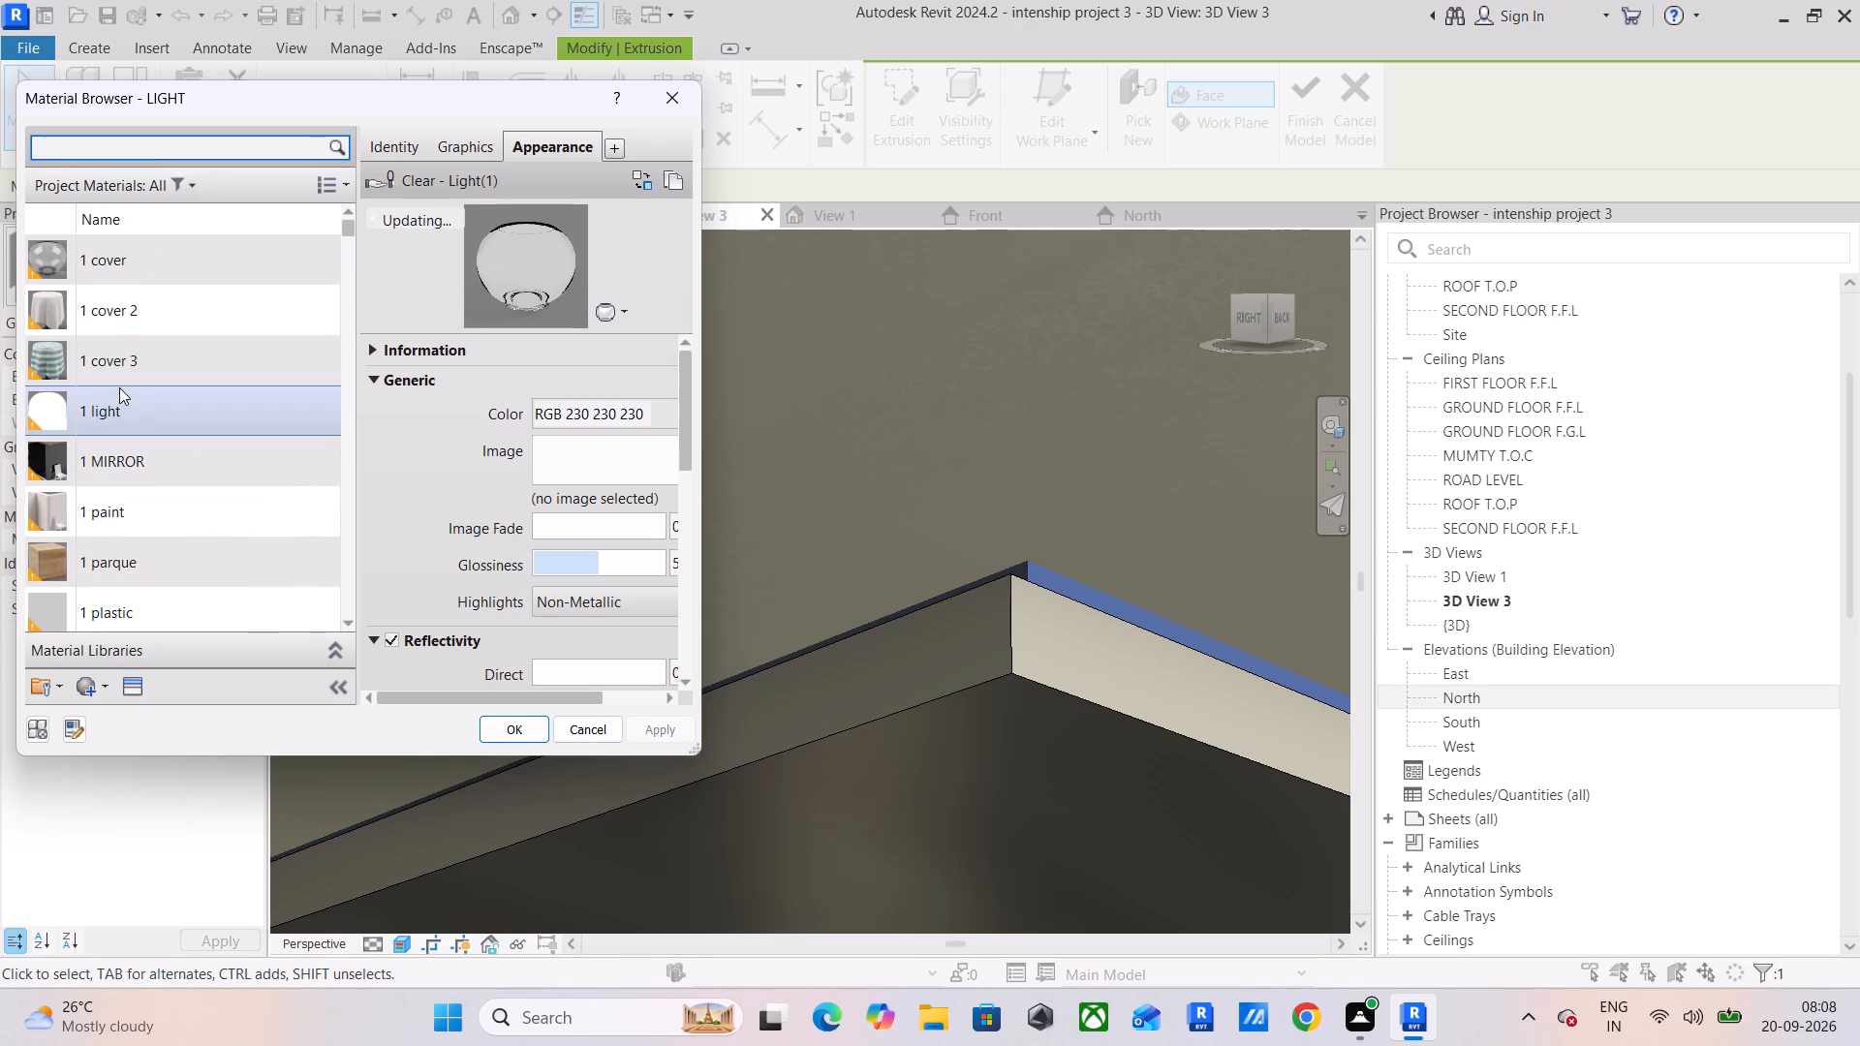
scroll(119, 387, up, 2)
click(134, 397)
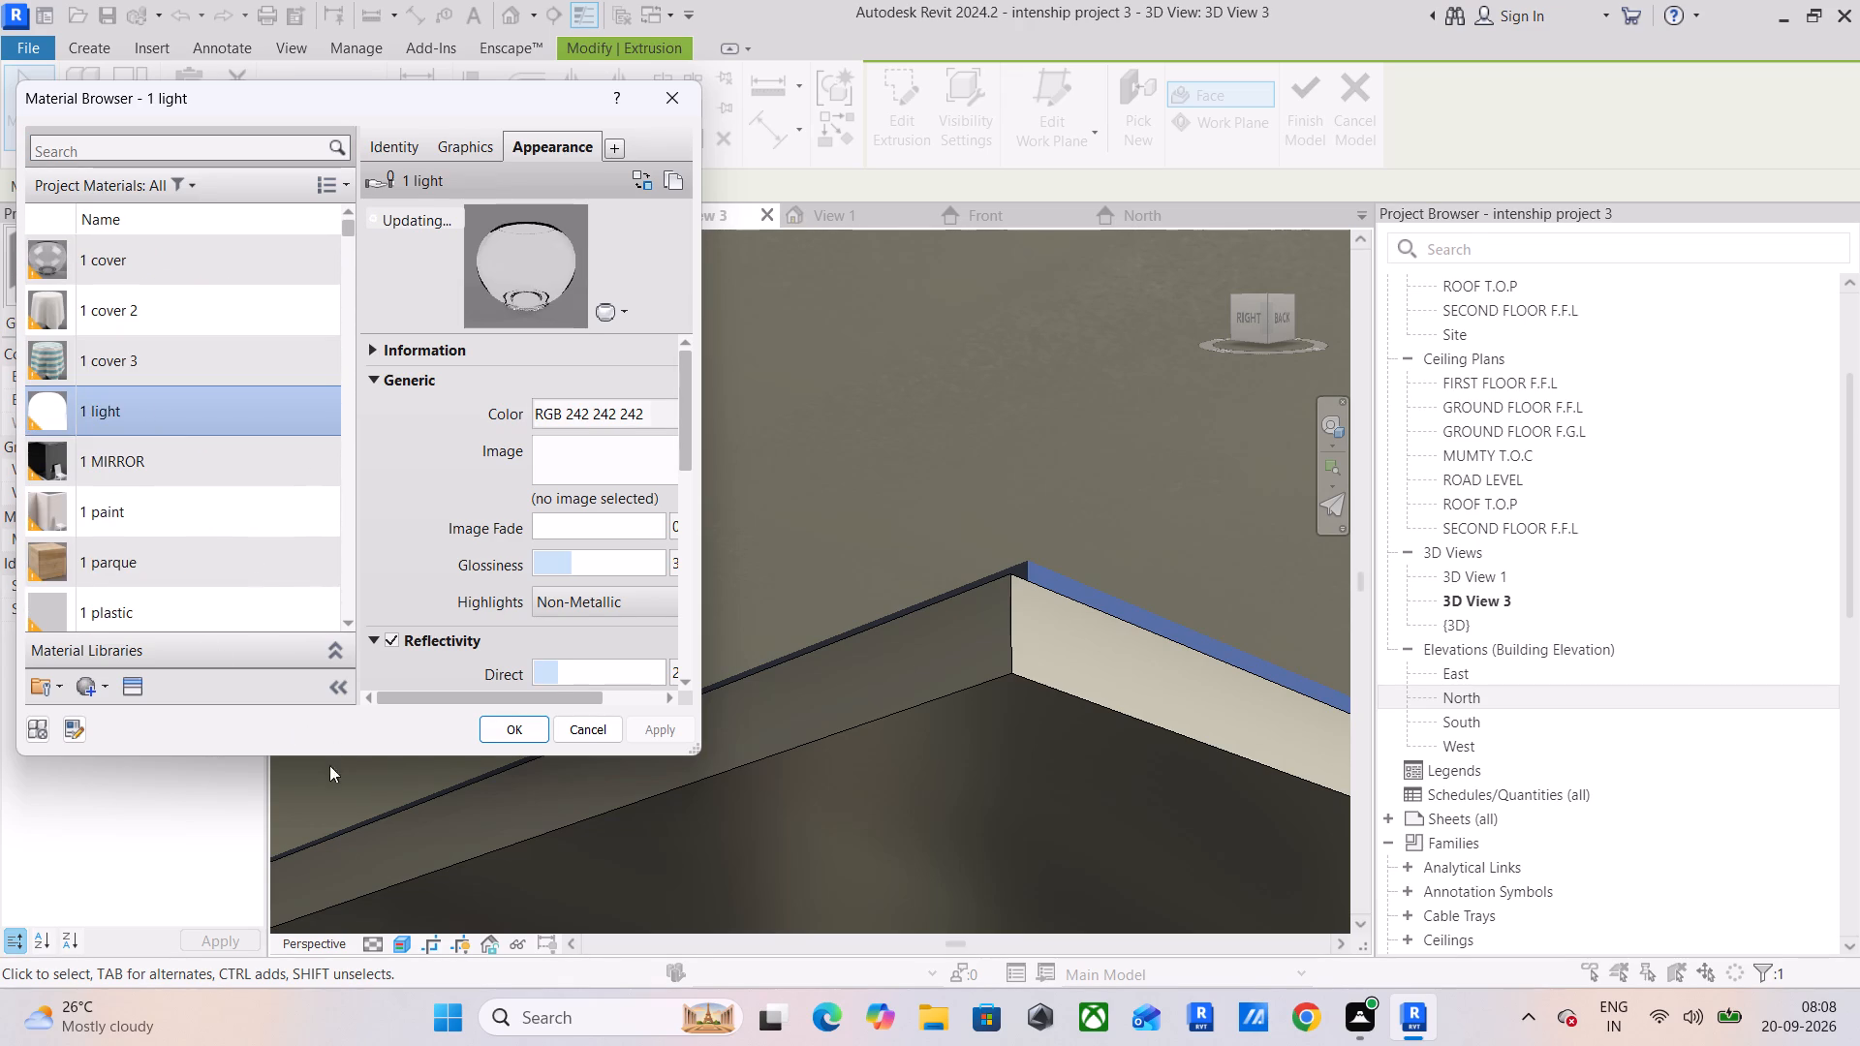
click(512, 732)
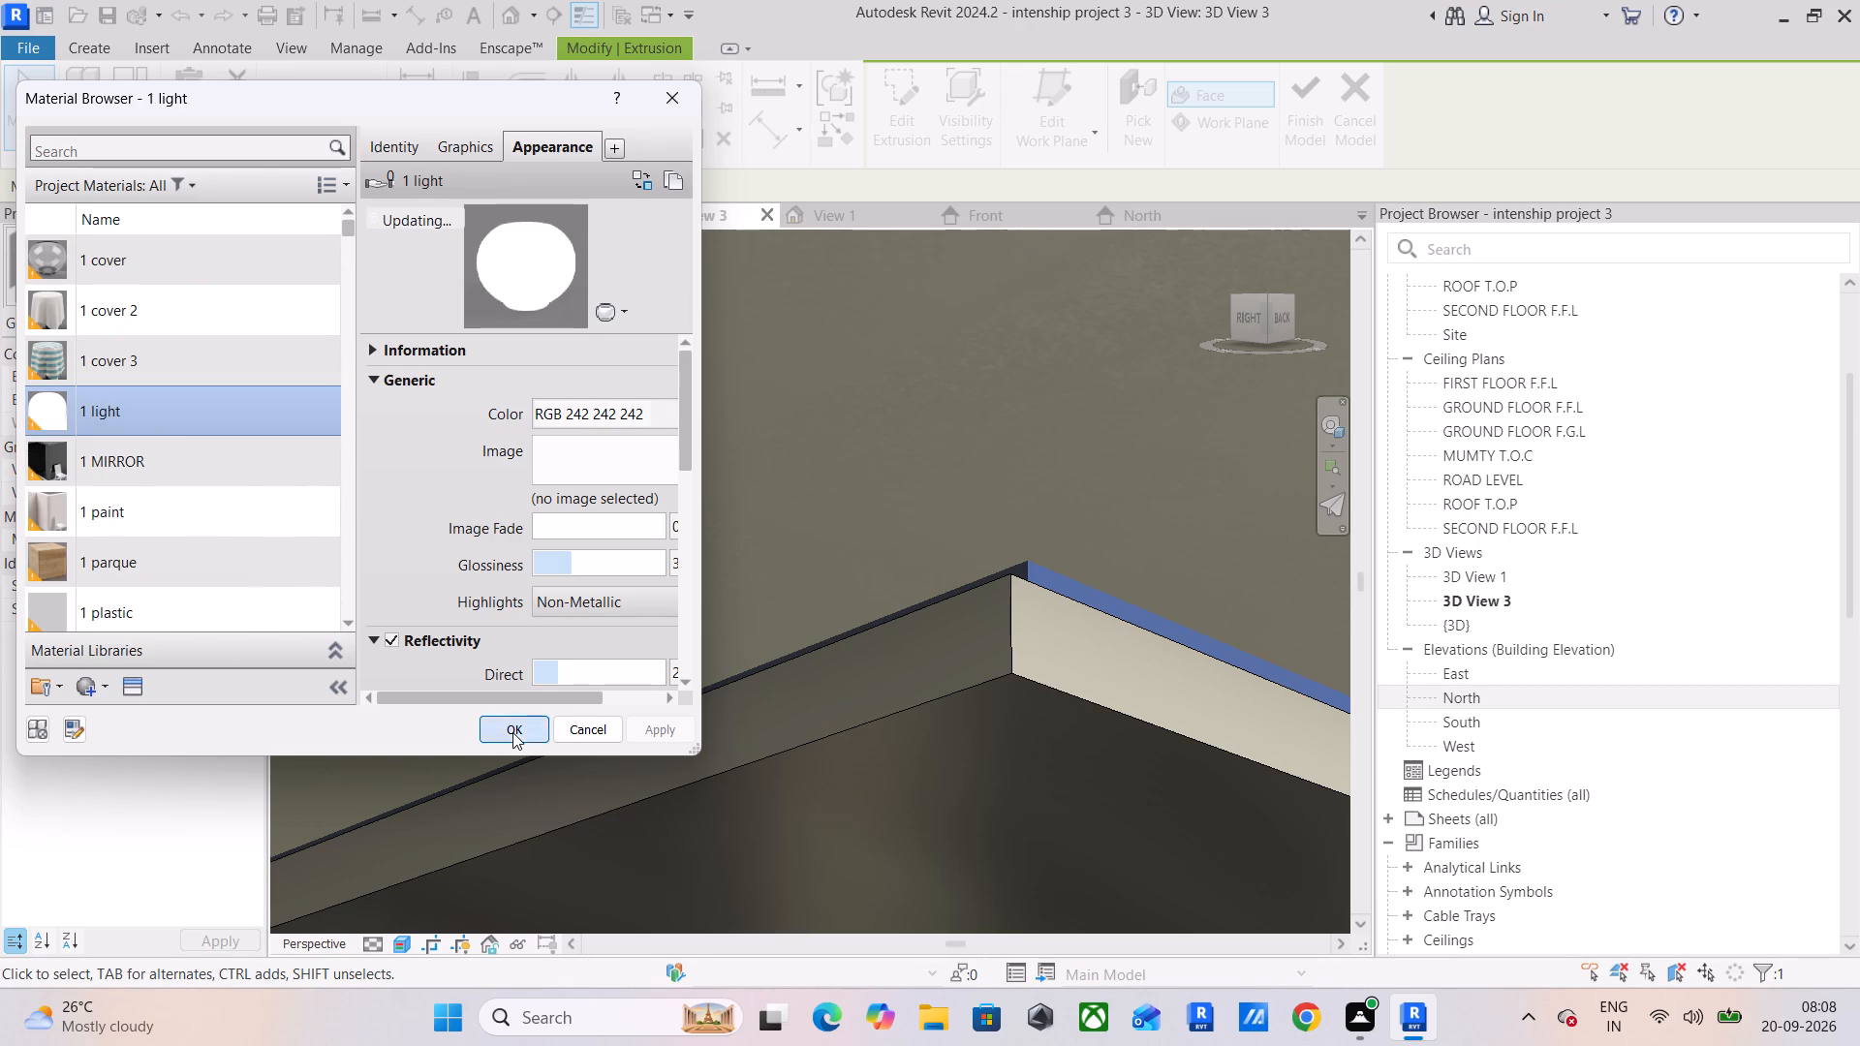
click(591, 560)
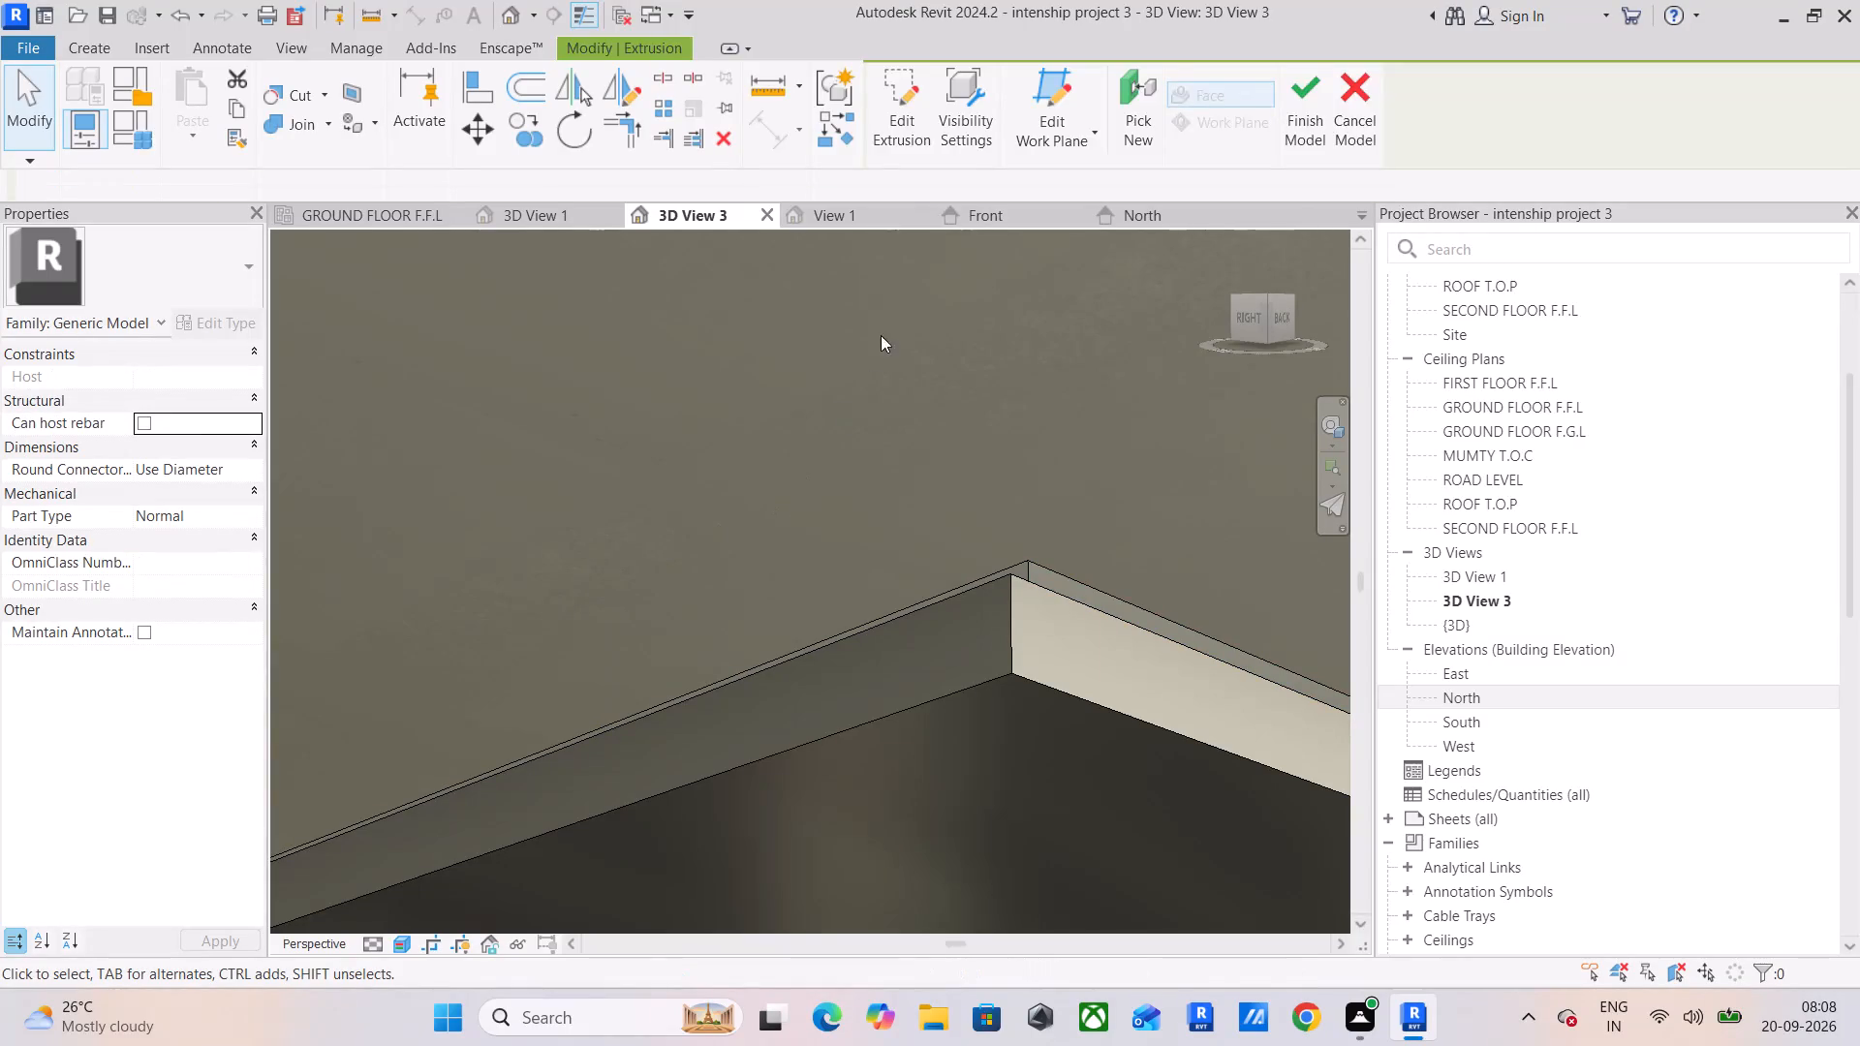
click(894, 94)
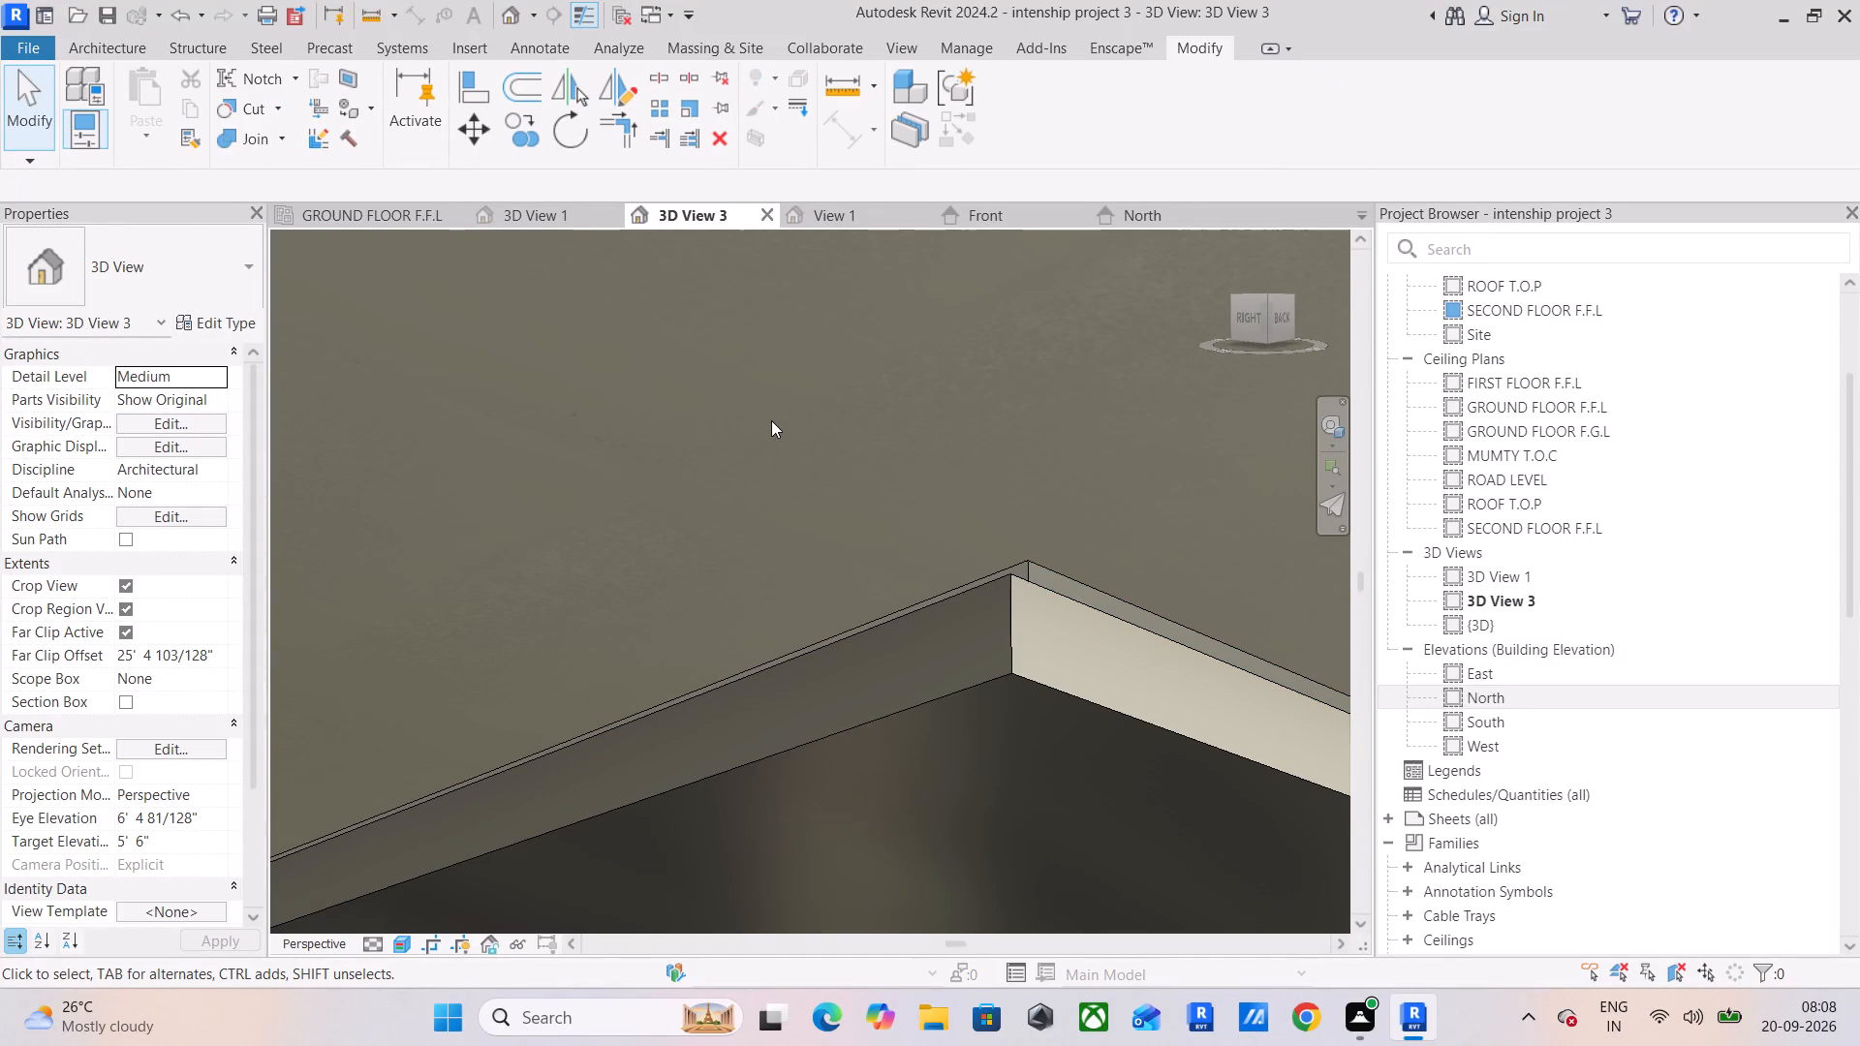
Render 3D View 3 at medium quality with the Interior: Artificial only scheme to check the ceiling lighting, and close the rendering settings.
scroll(771, 420, down, 9)
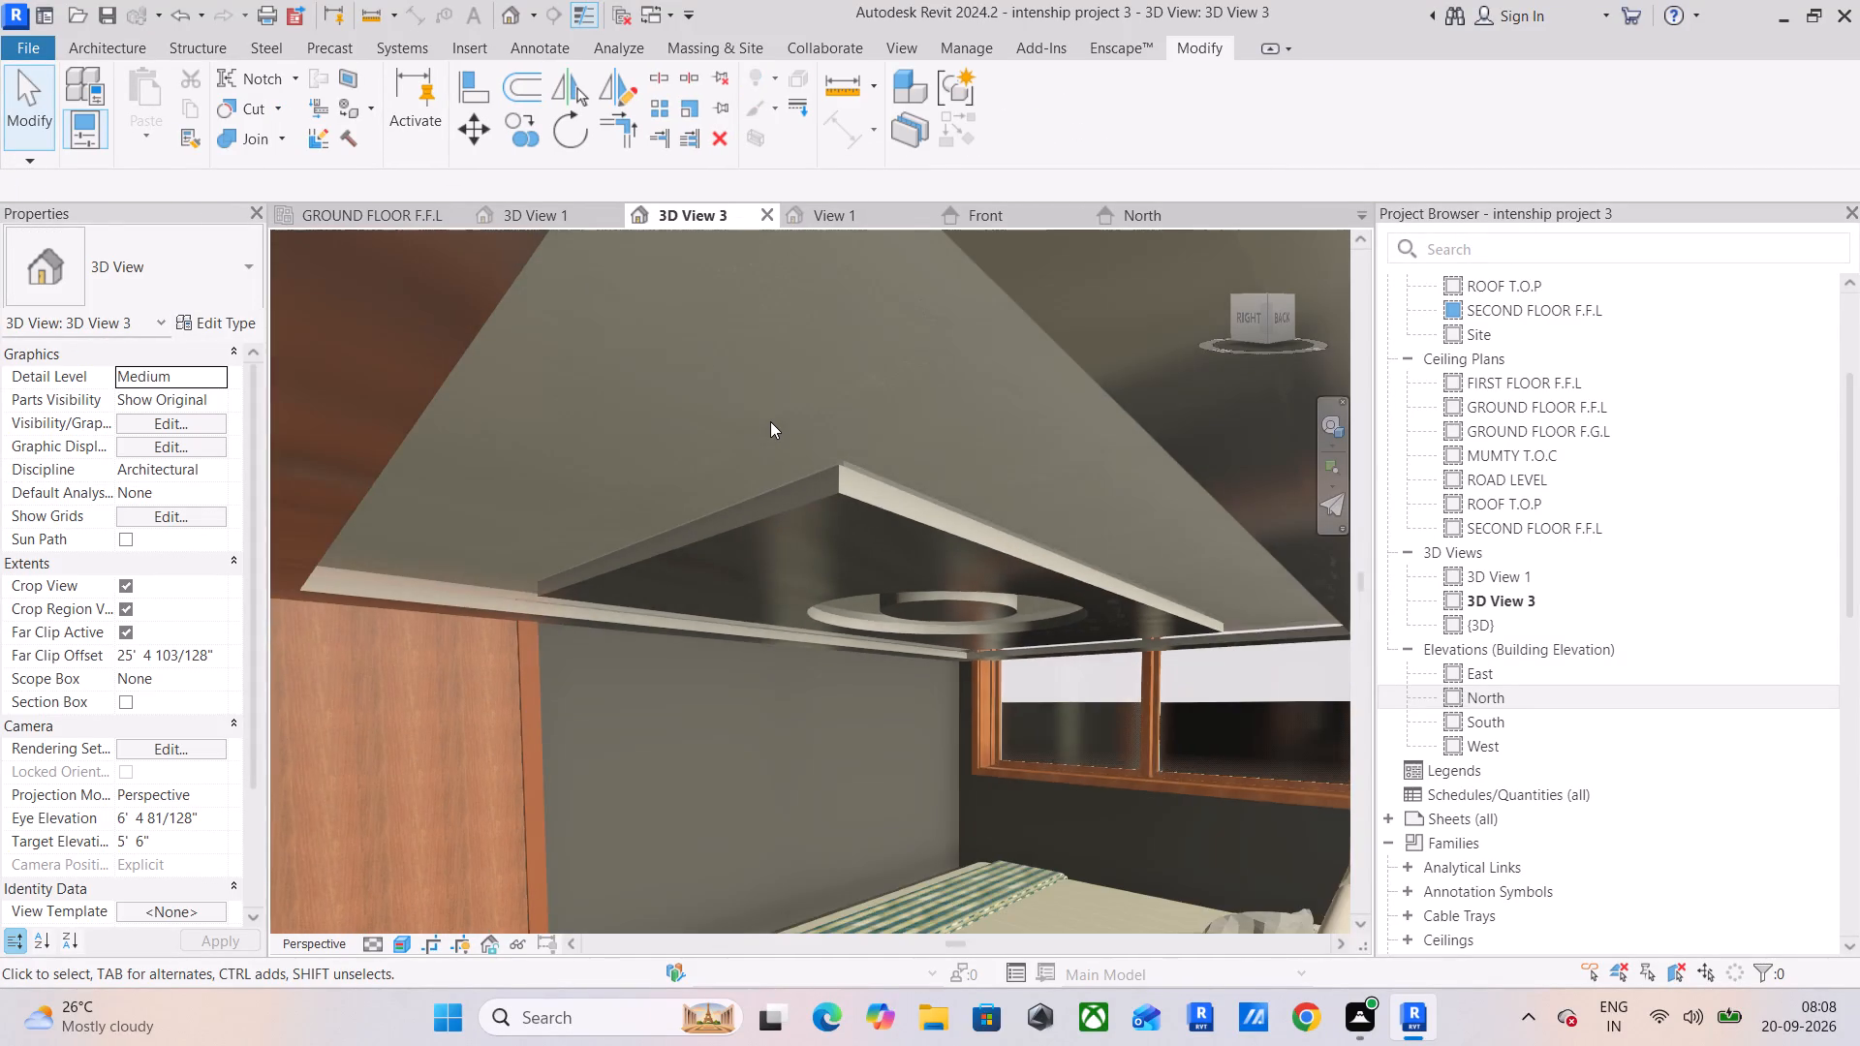
scroll(770, 421, down, 2)
text(RR)
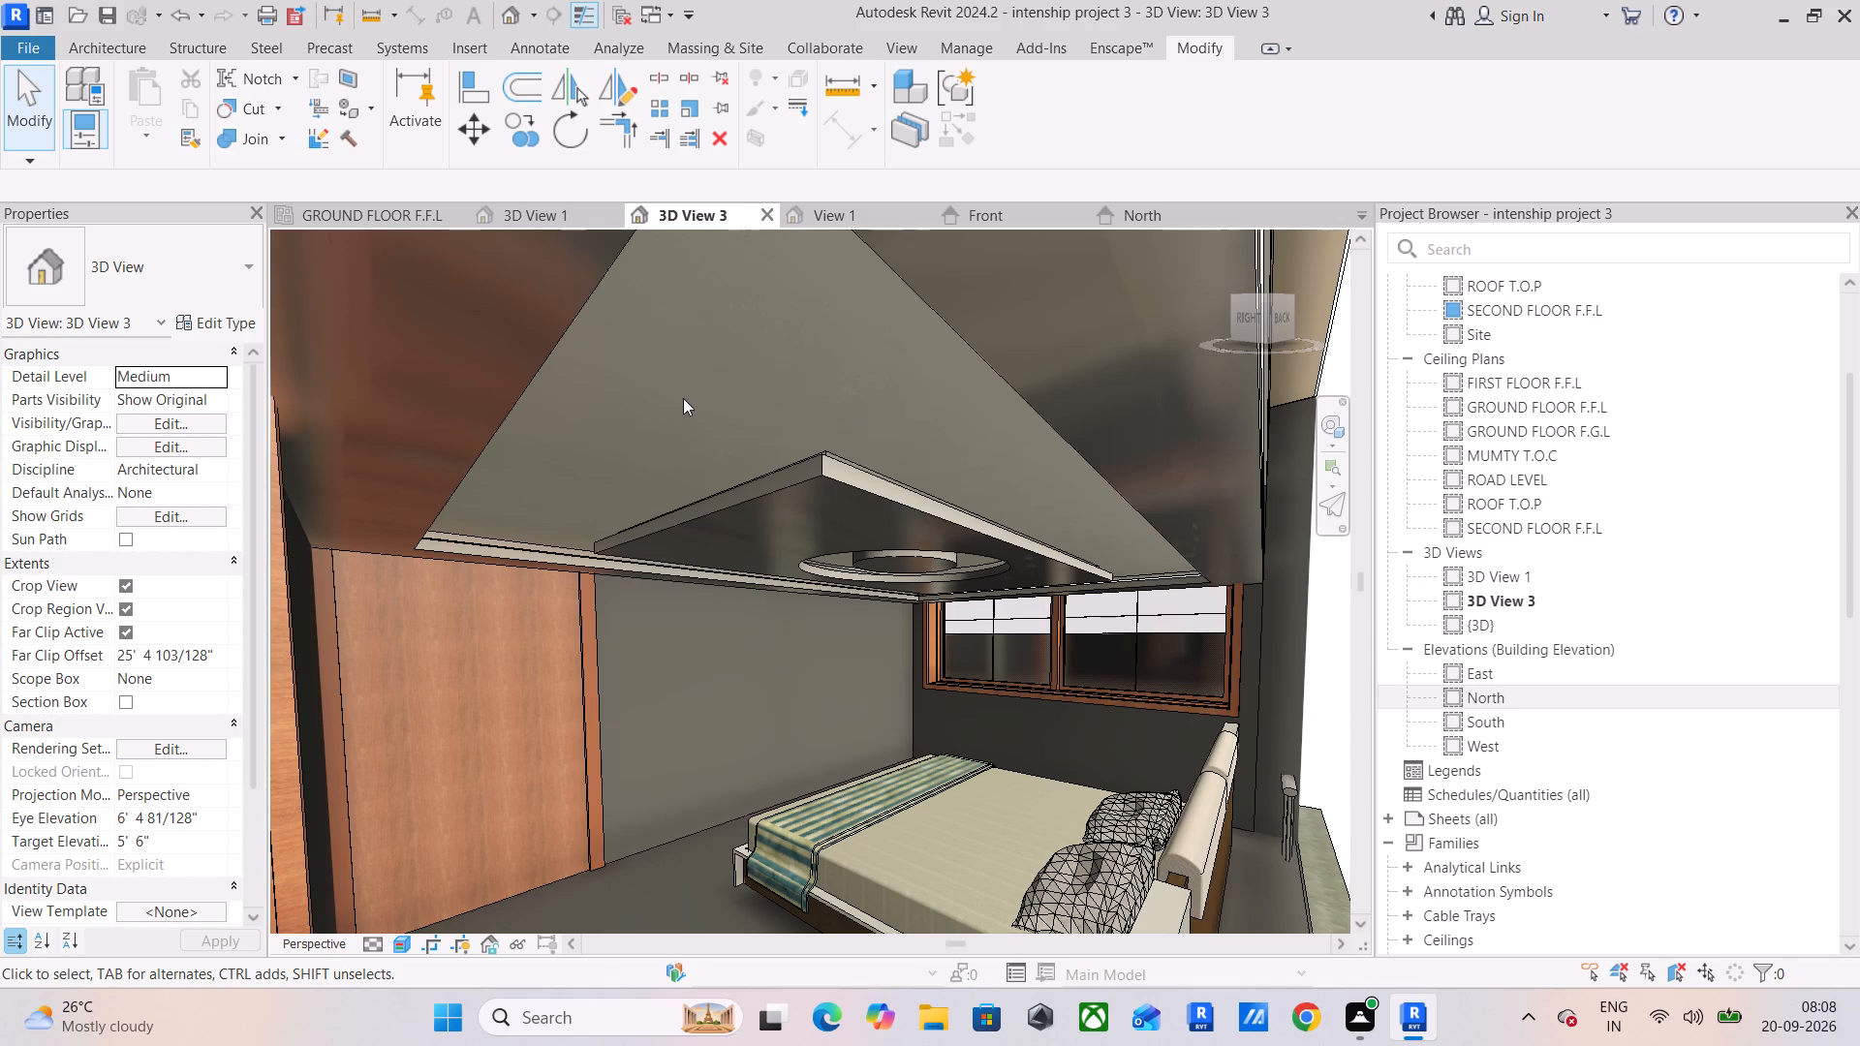
text(RR)
click(709, 424)
key(Escape)
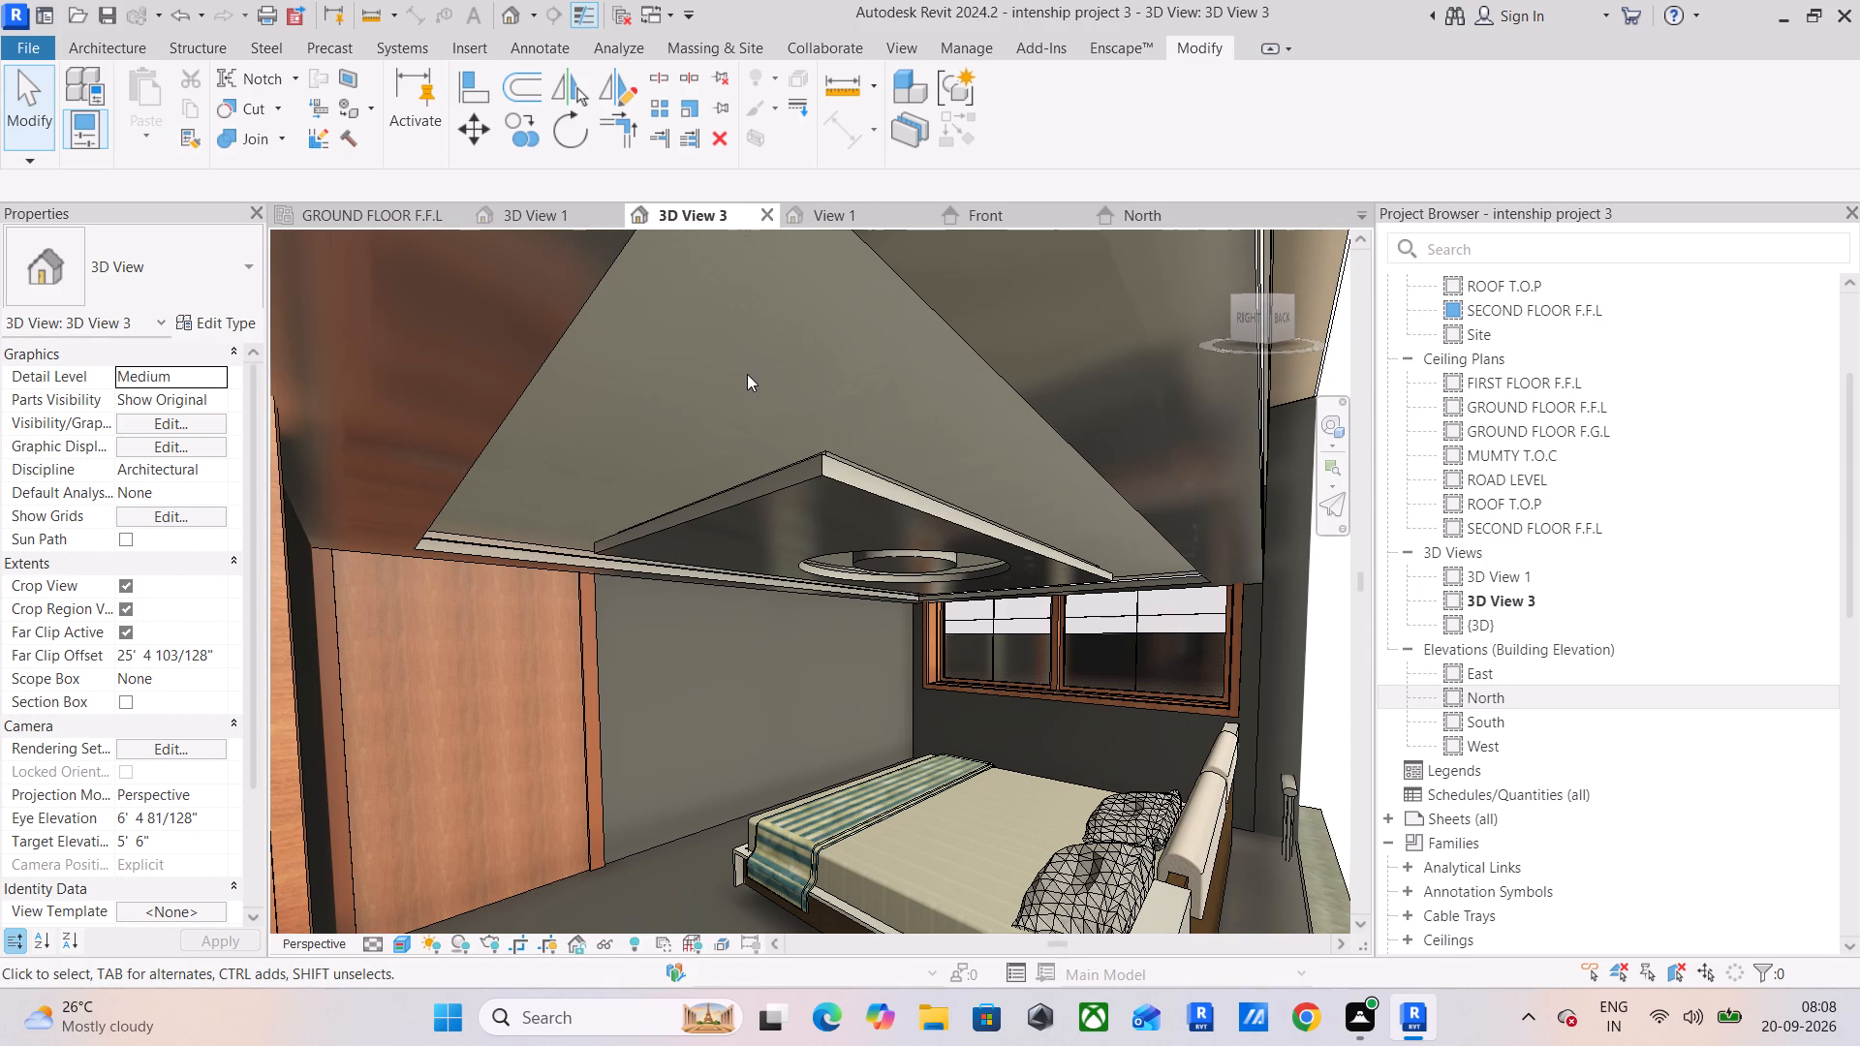
key(Escape)
key(Escape)
key(Escape)
key(Escape)
text(RR)
click(117, 65)
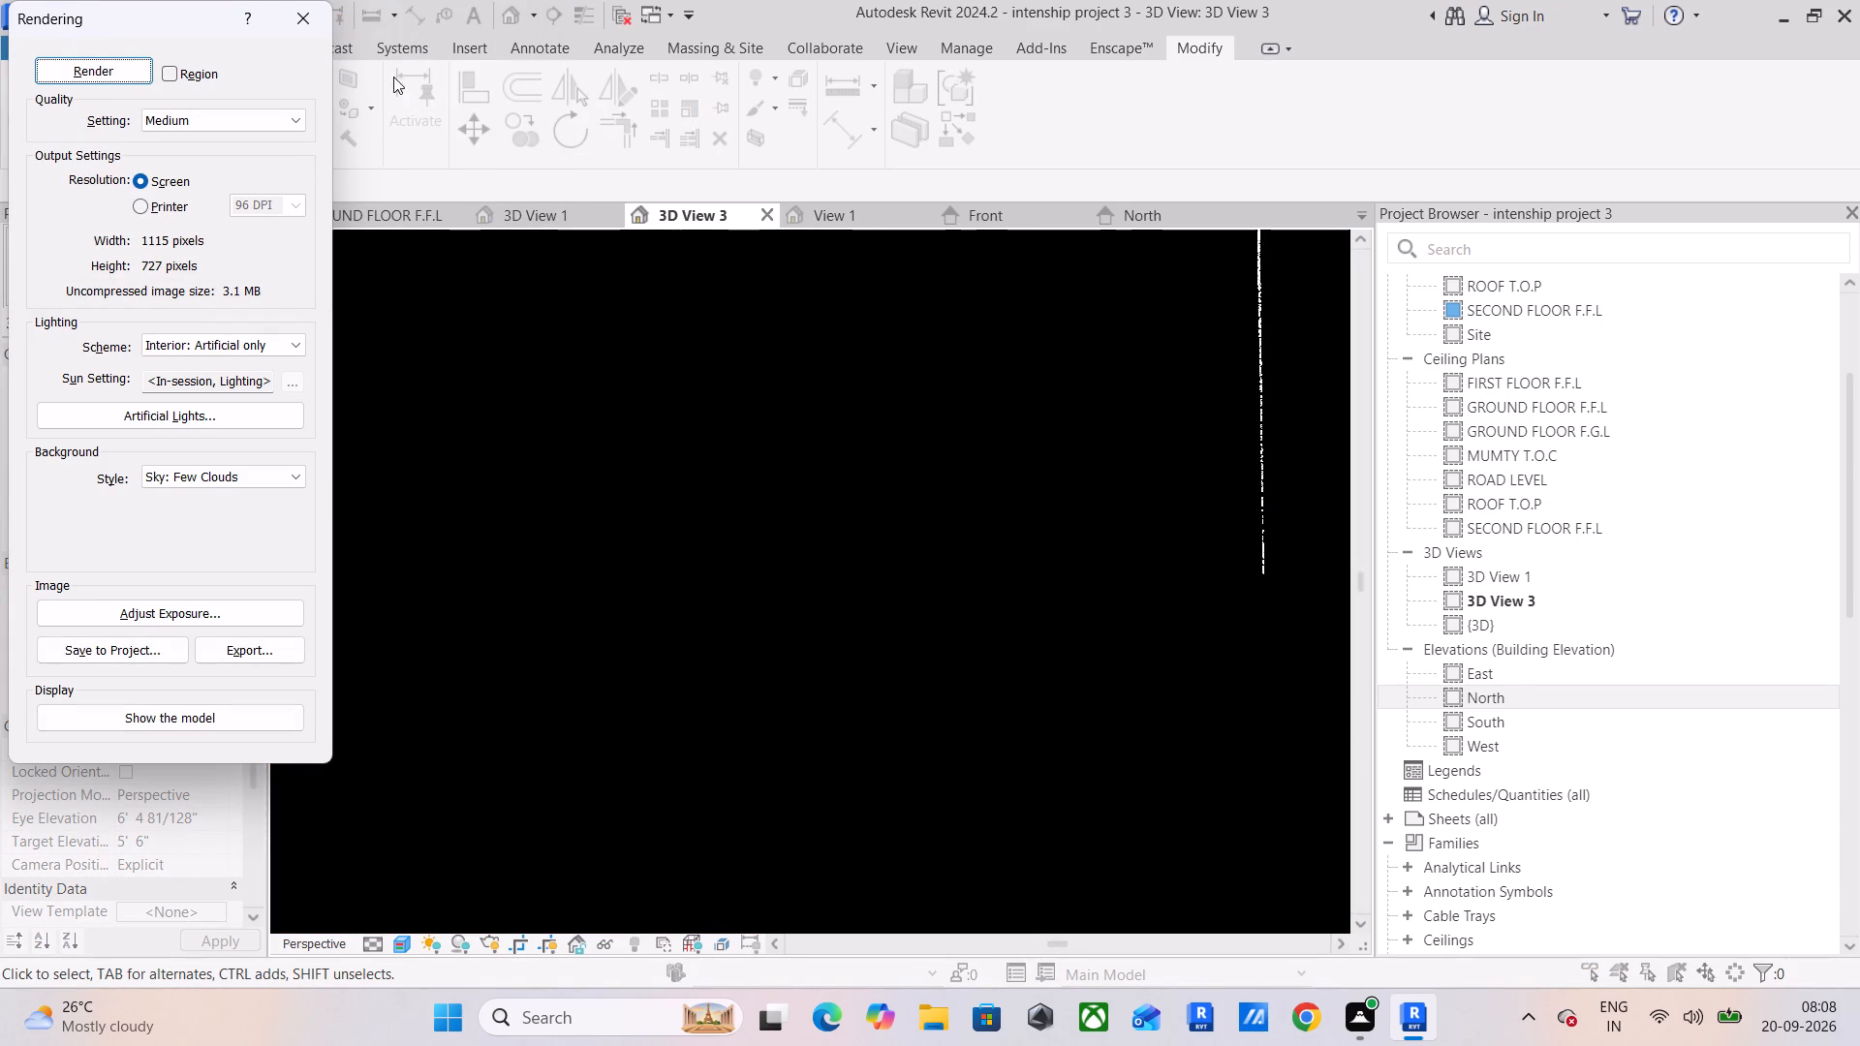
click(303, 29)
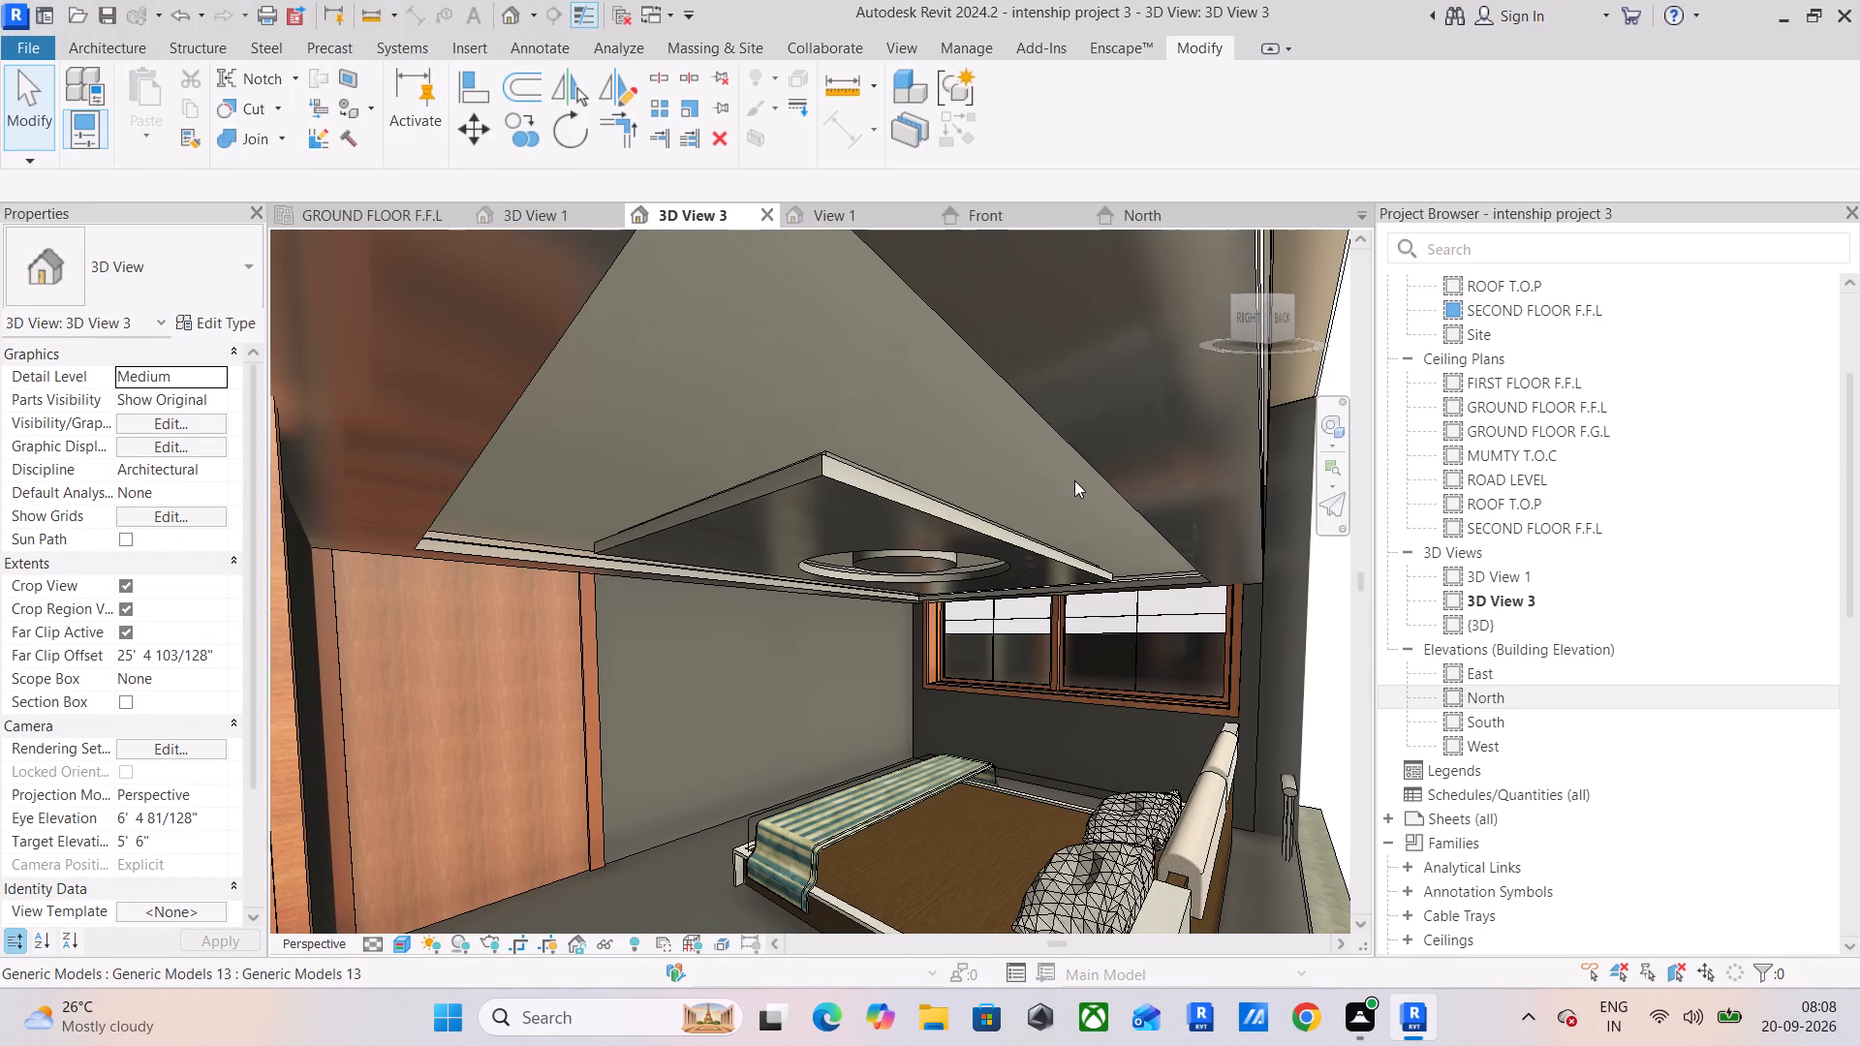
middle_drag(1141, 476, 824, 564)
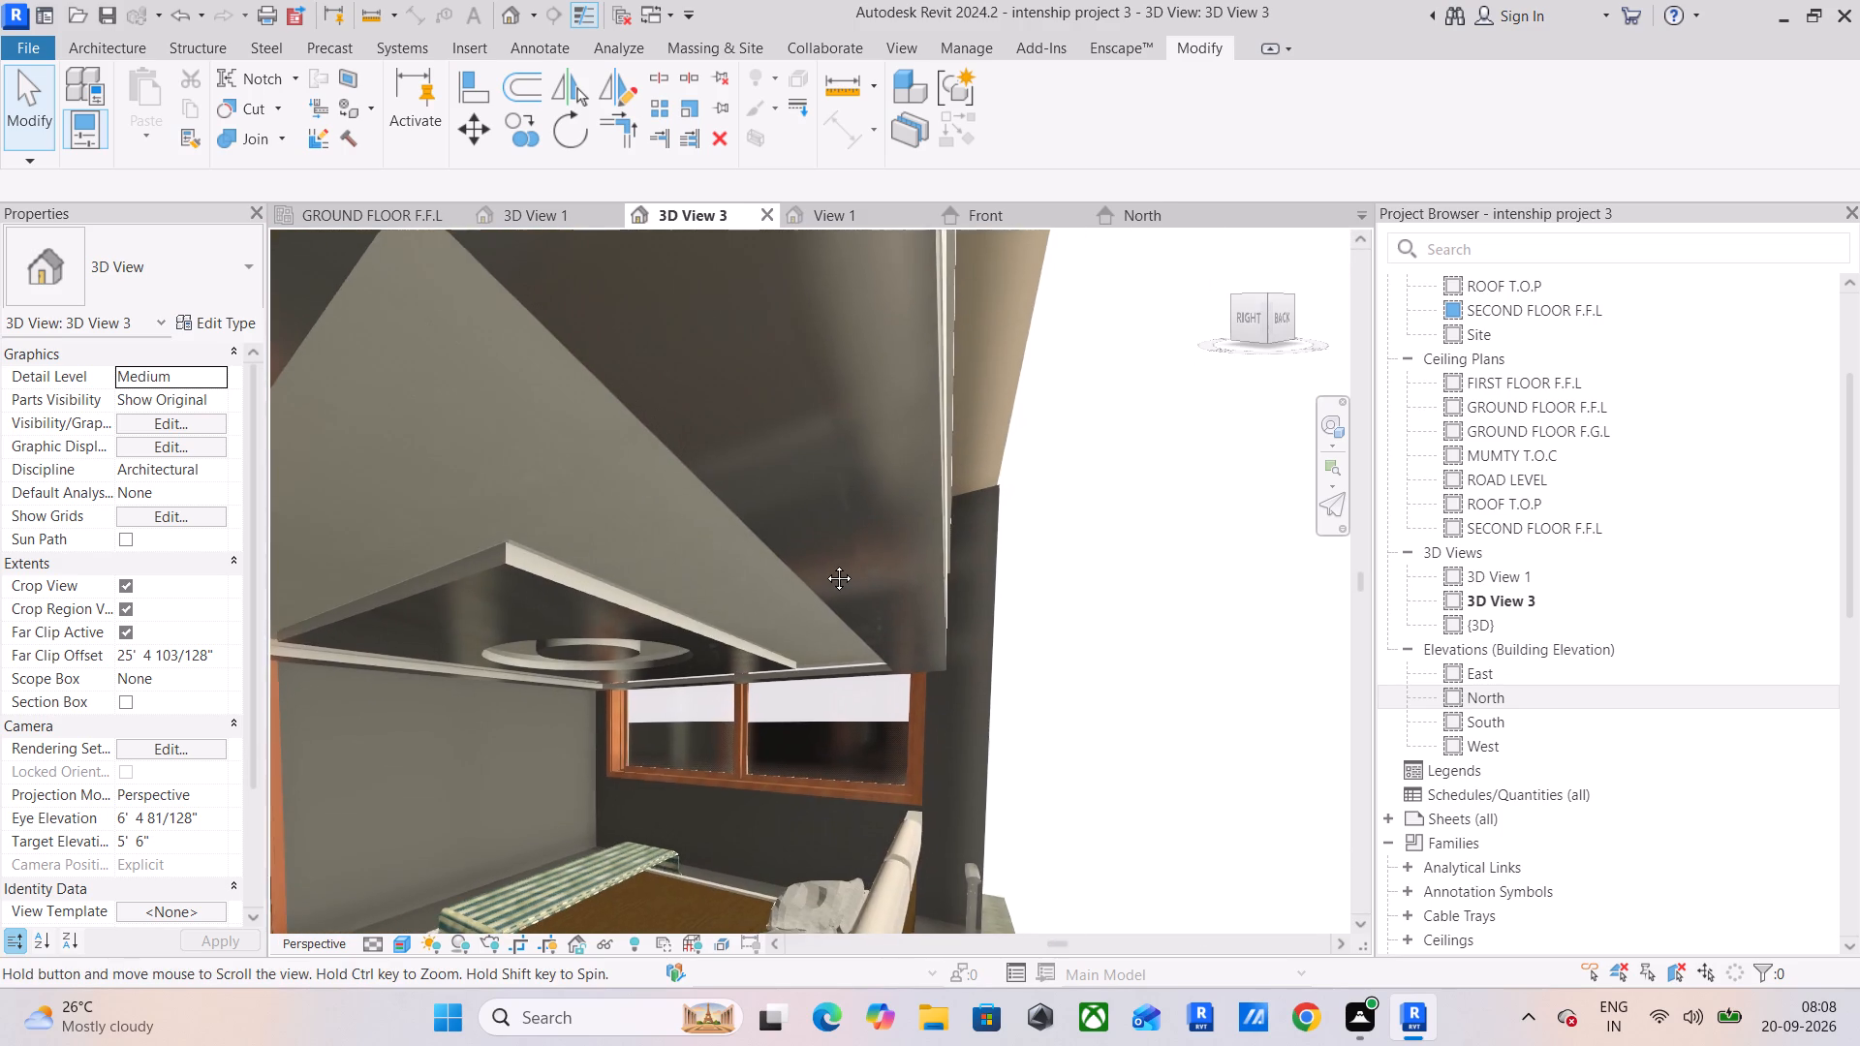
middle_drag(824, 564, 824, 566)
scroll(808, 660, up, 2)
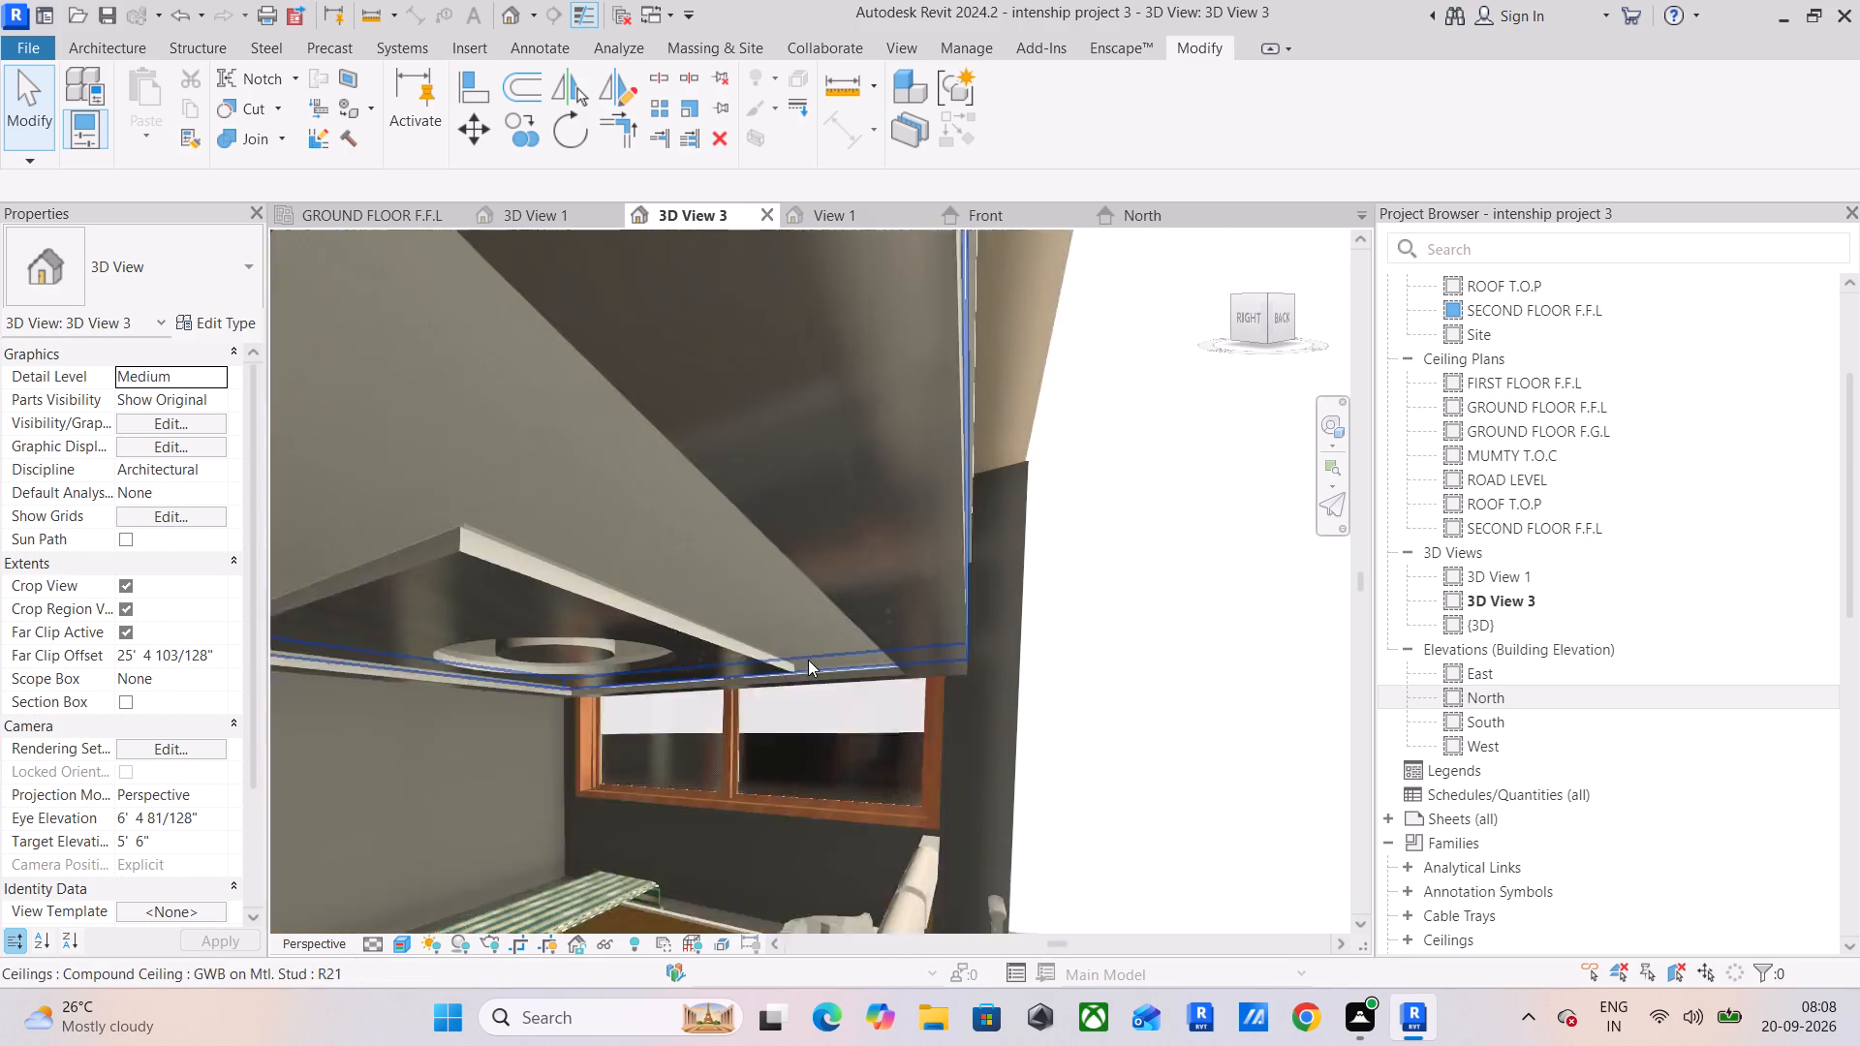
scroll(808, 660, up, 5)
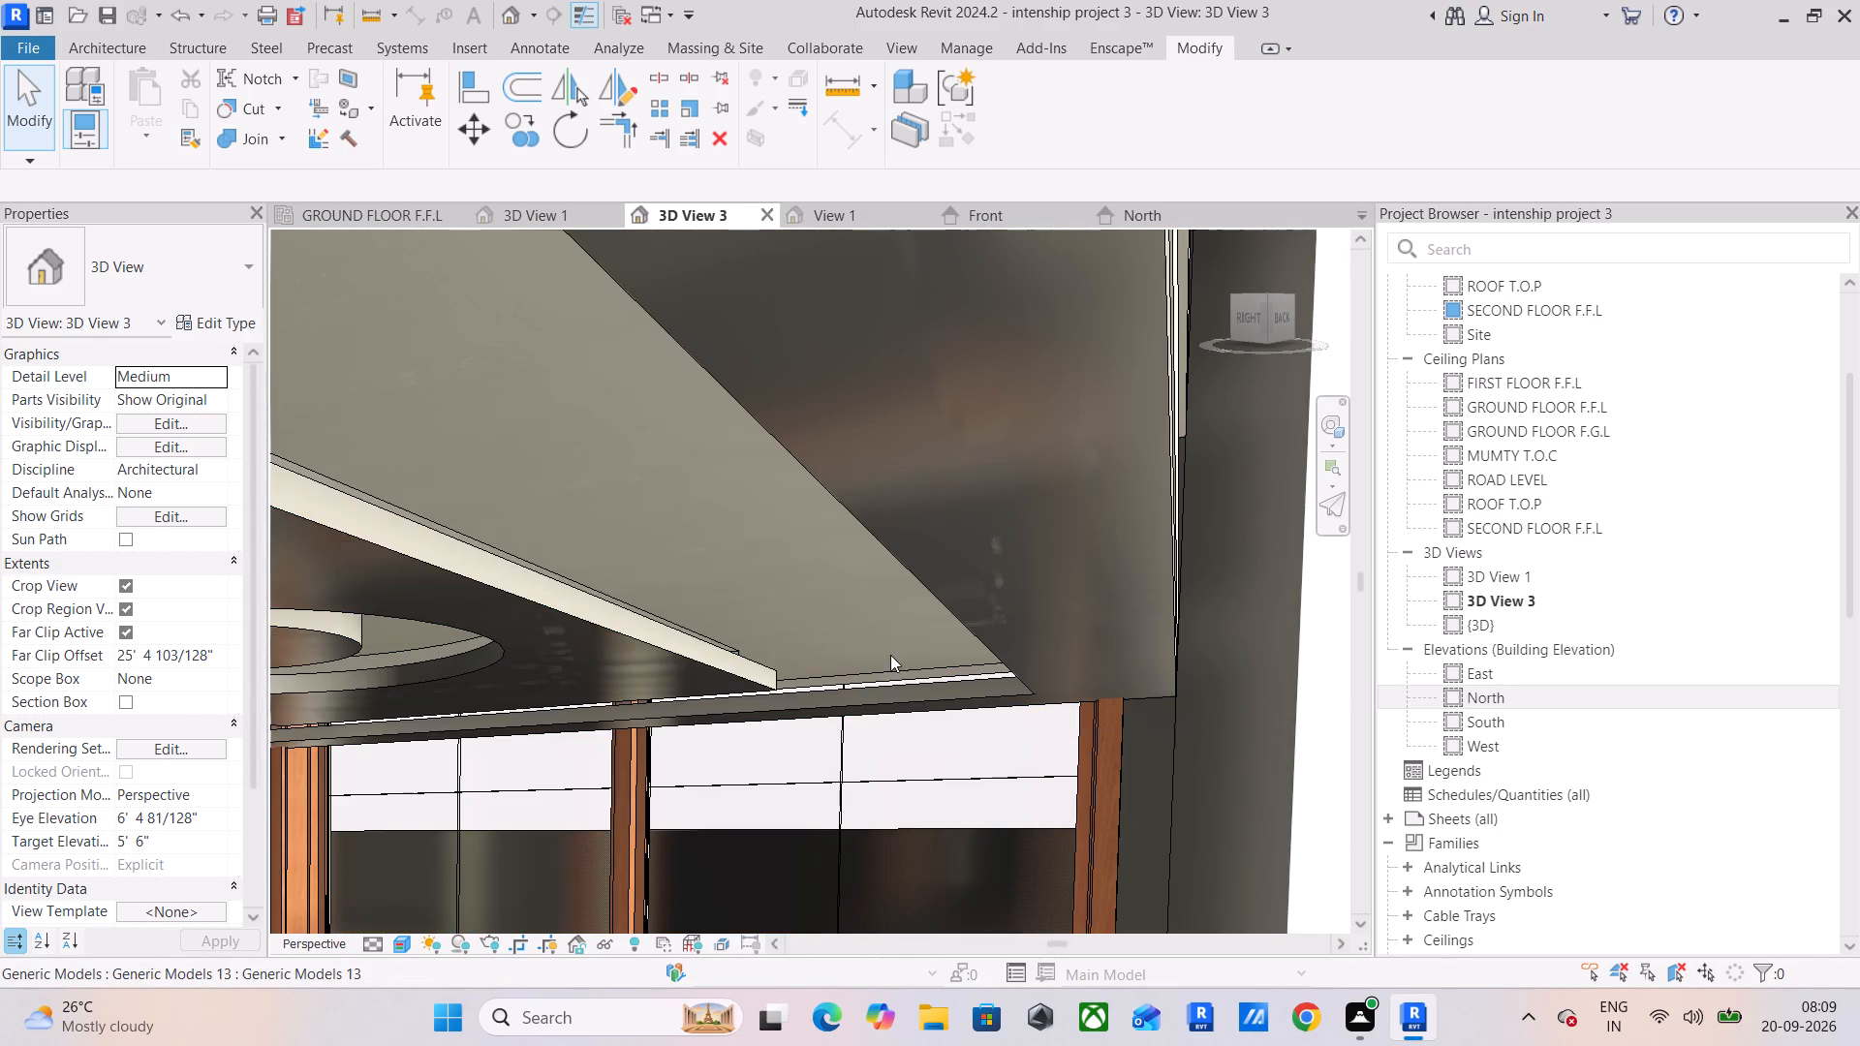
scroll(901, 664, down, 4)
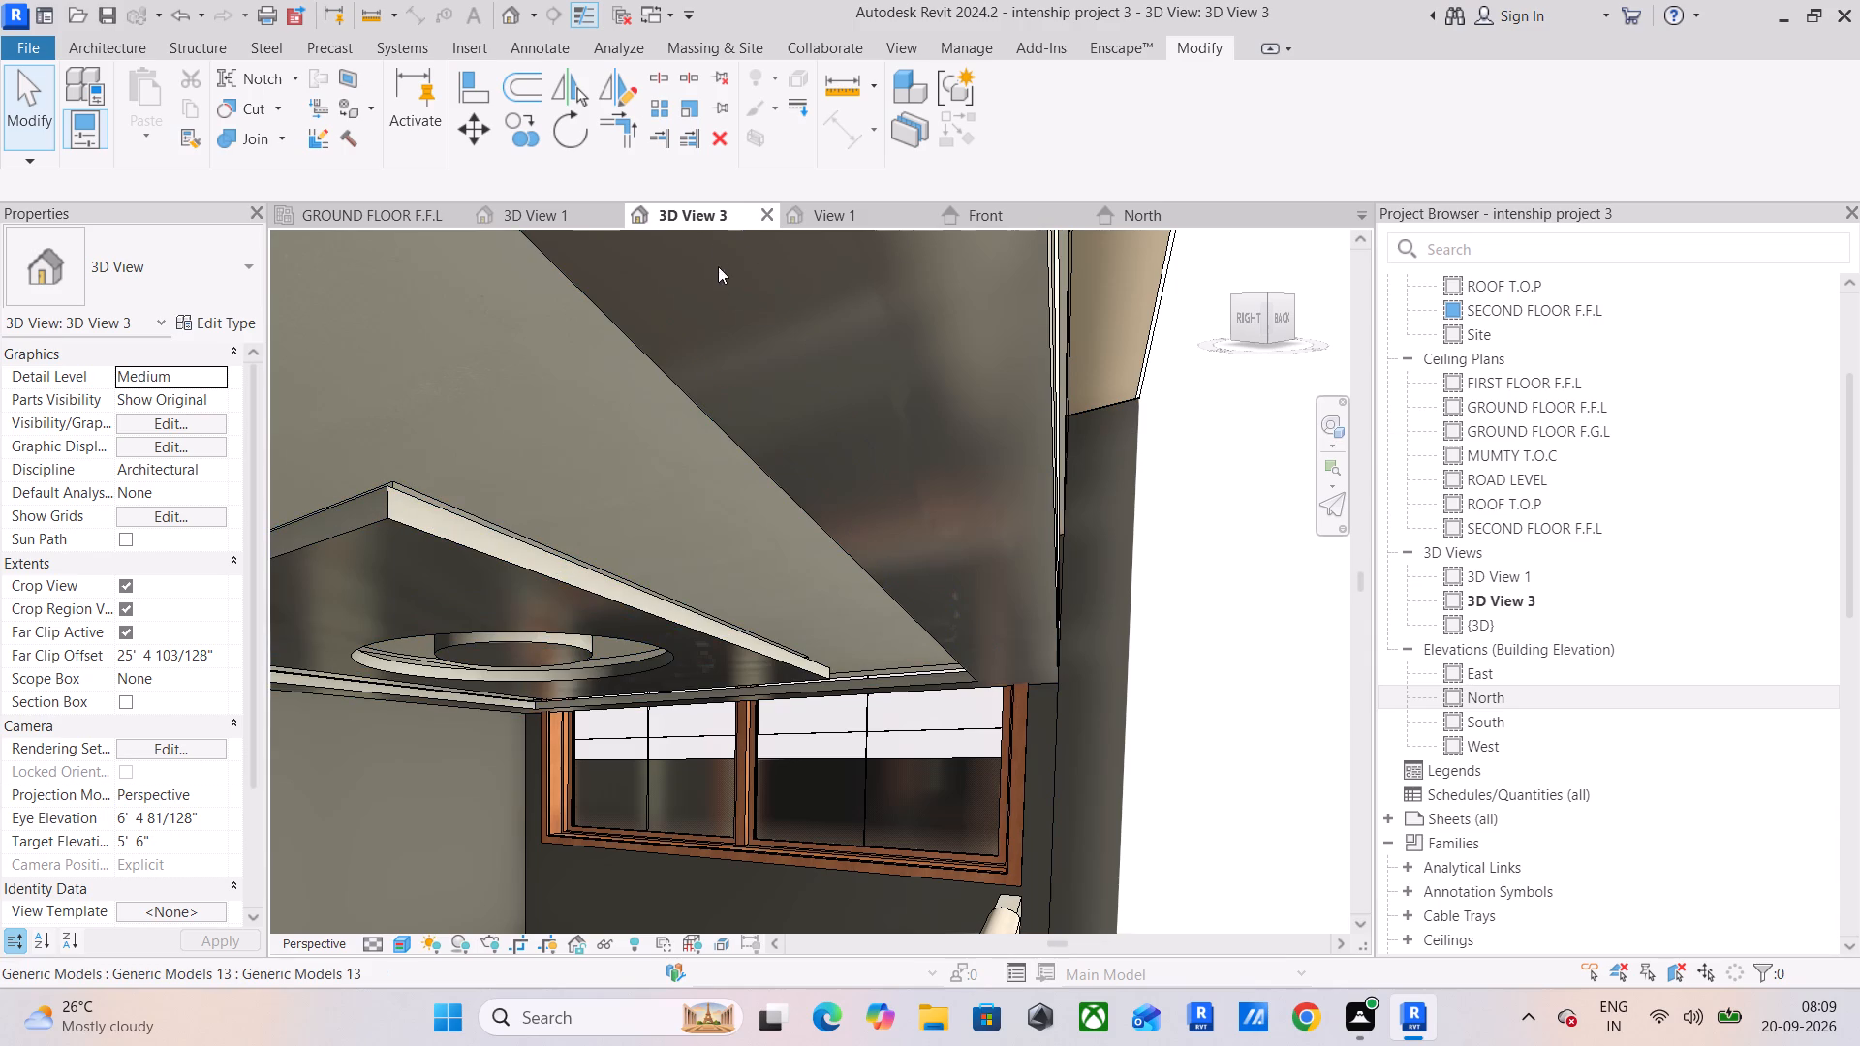
Start a new in-place model of the Ceilings category in the GROUND FLOOR F.F.L ceiling plan, keeping the default name.
click(376, 206)
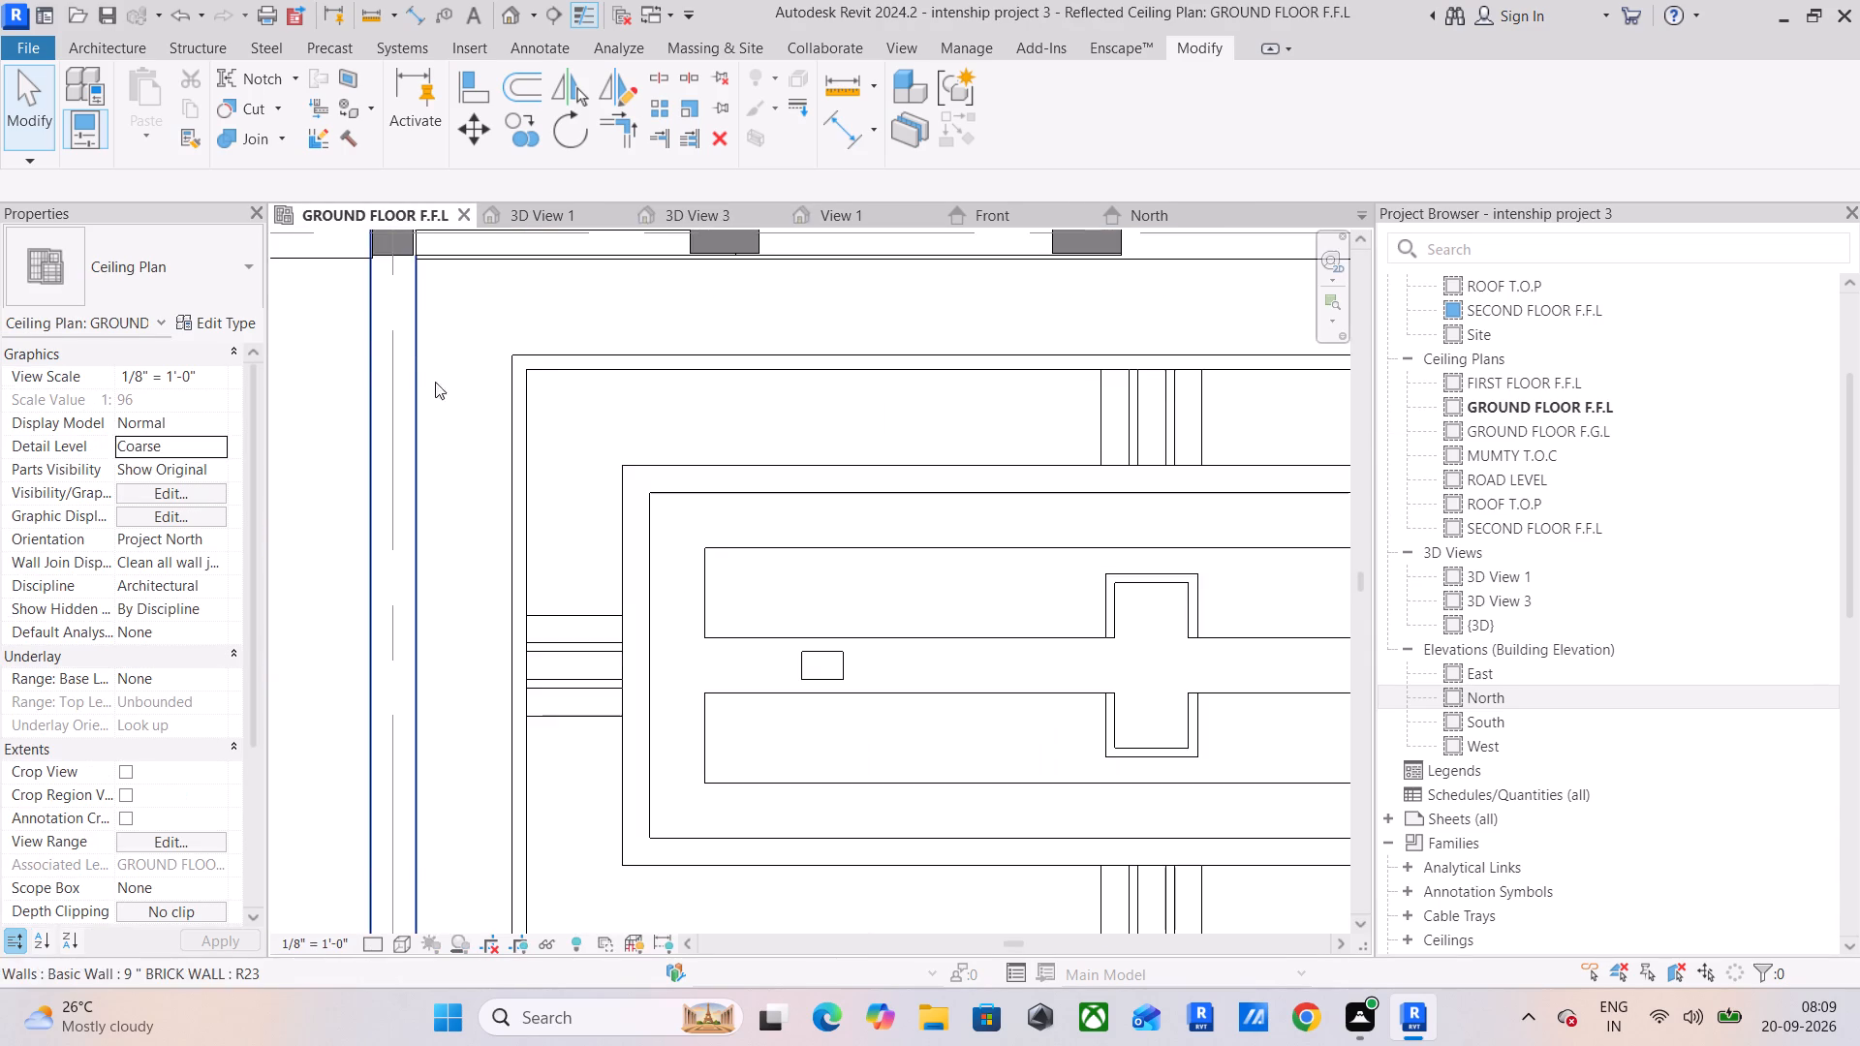
scroll(528, 483, down, 5)
middle_drag(583, 504, 448, 495)
scroll(597, 579, down, 3)
middle_drag(643, 582, 523, 731)
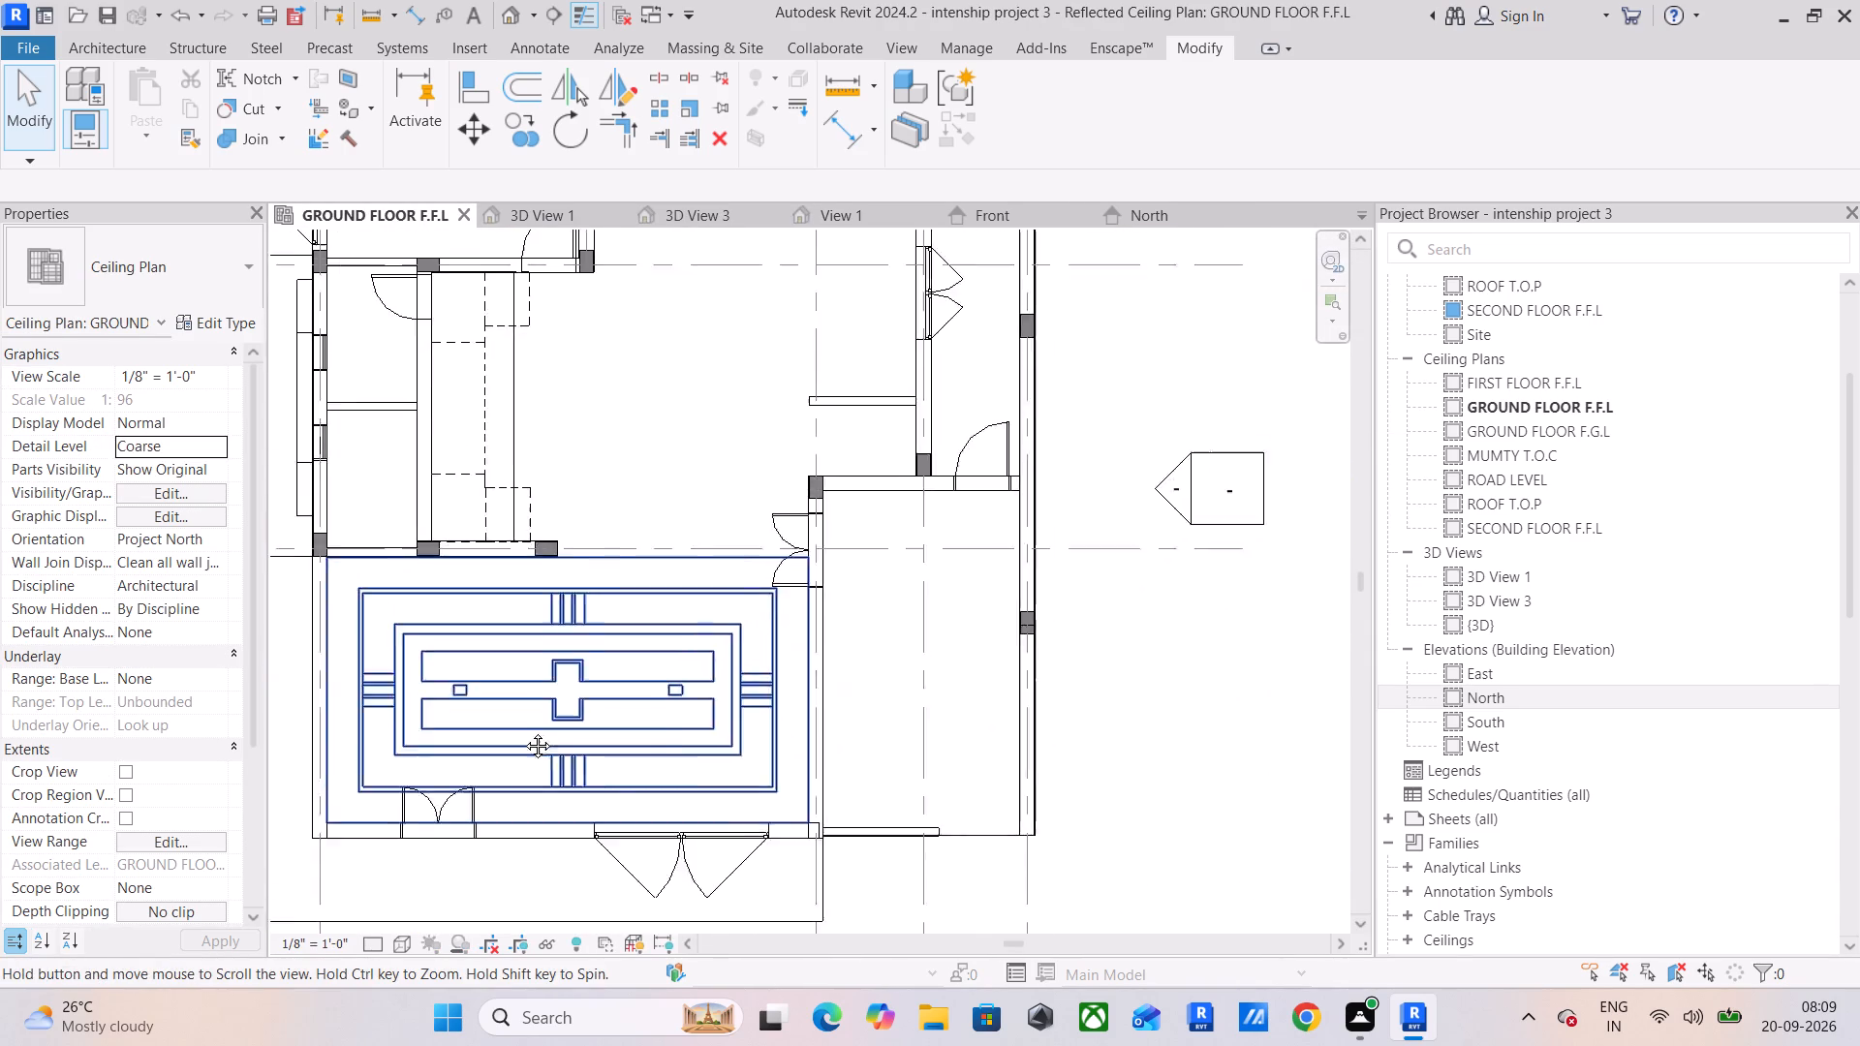
middle_drag(523, 731, 502, 820)
middle_drag(505, 822, 692, 956)
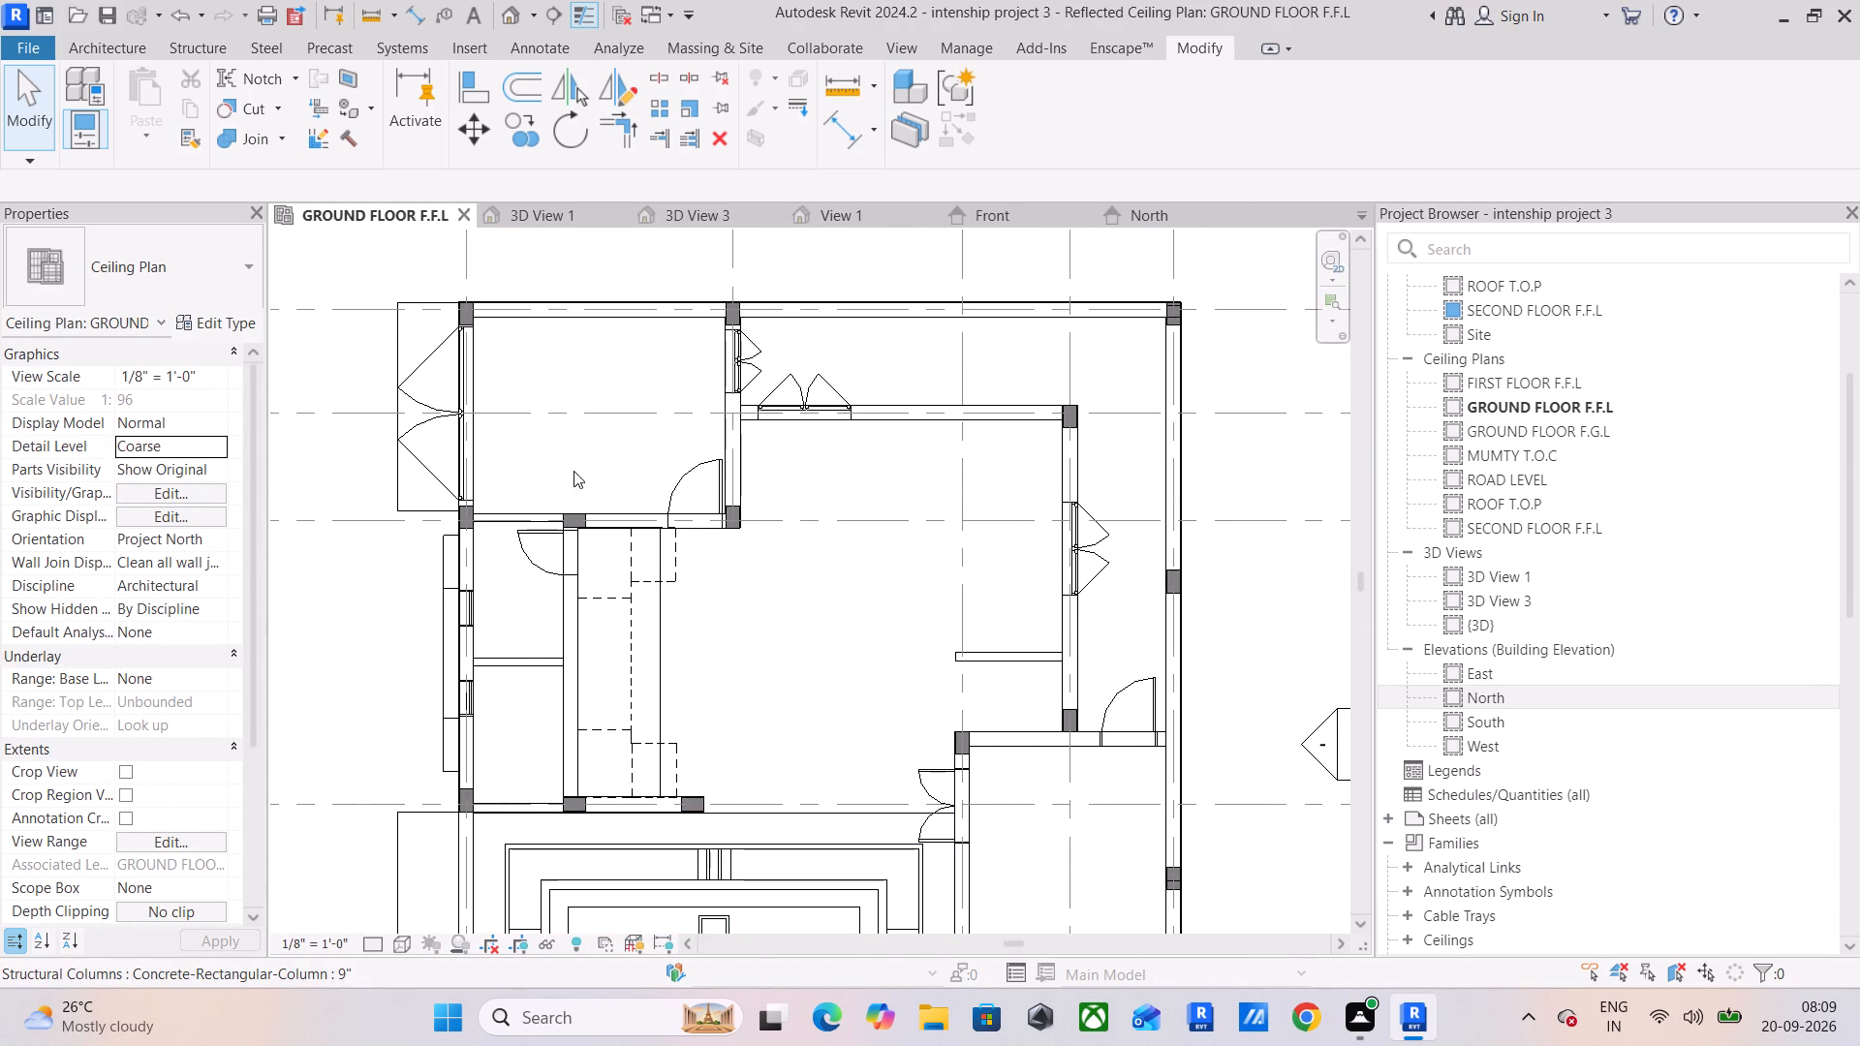
middle_drag(853, 709, 709, 592)
scroll(694, 598, down, 3)
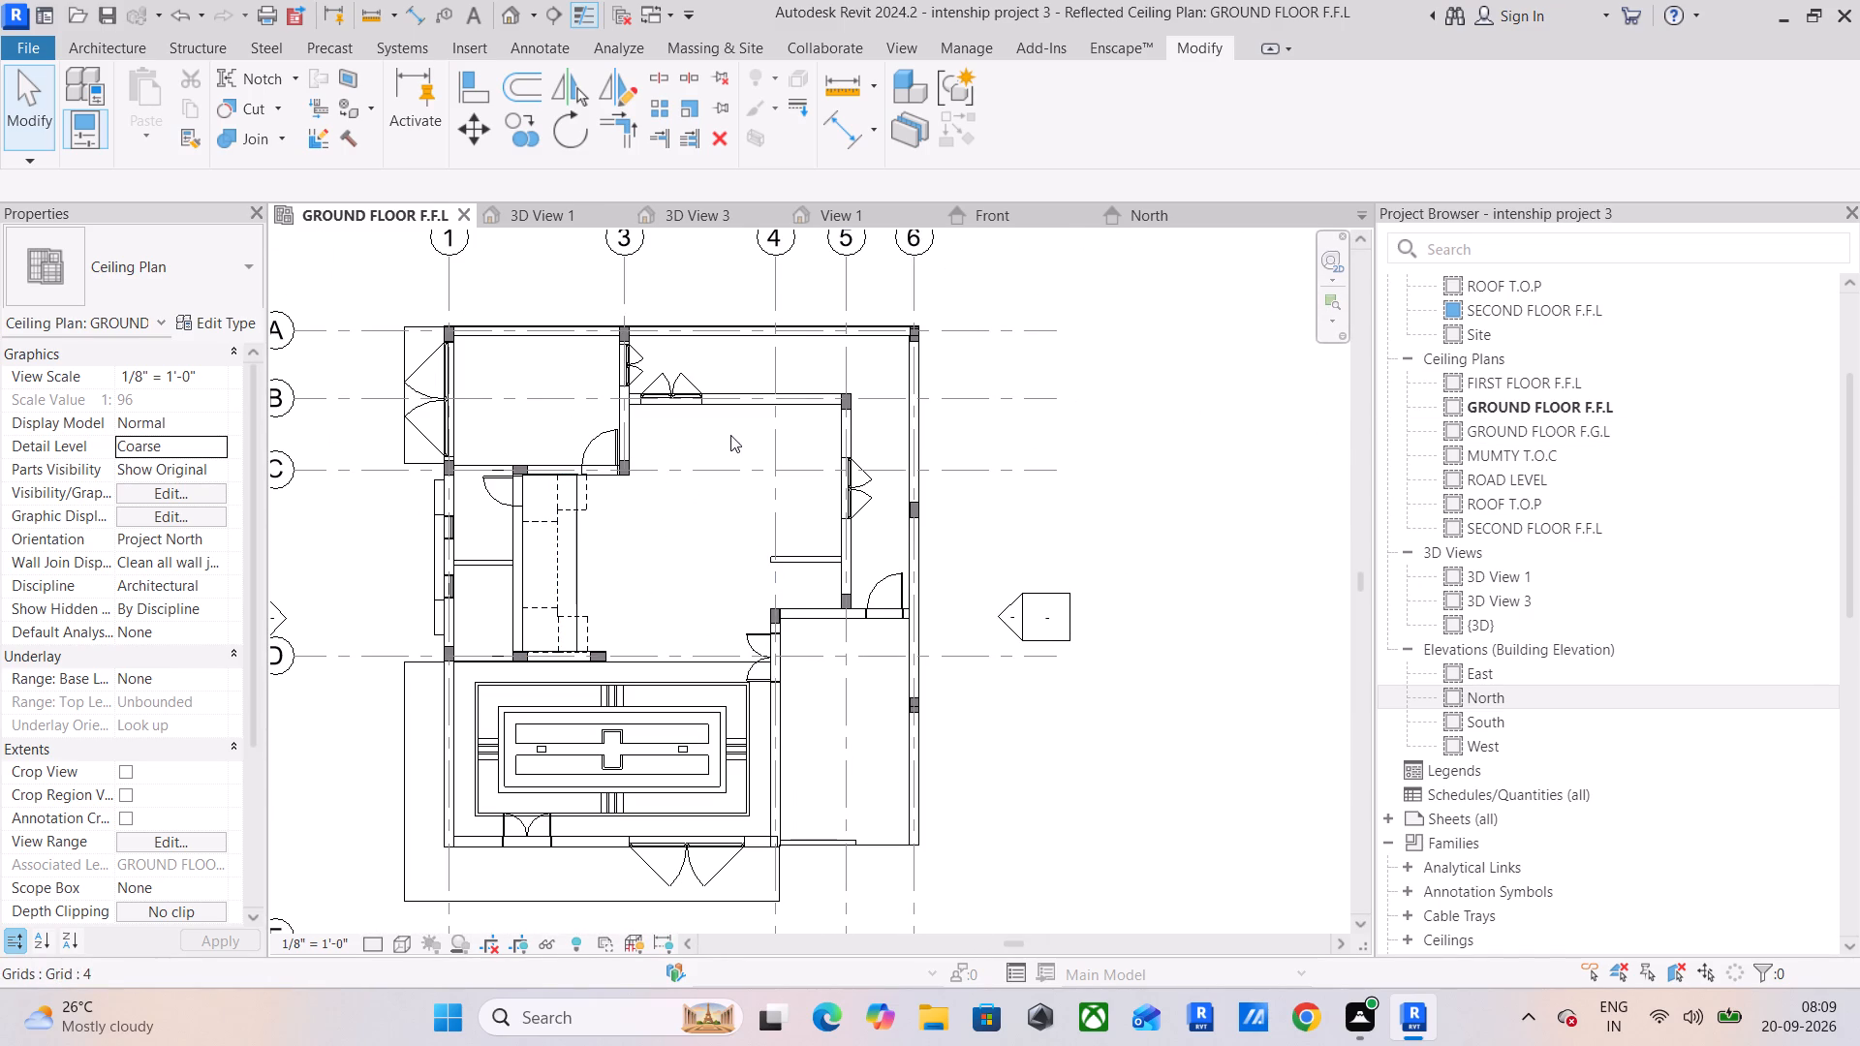
click(111, 50)
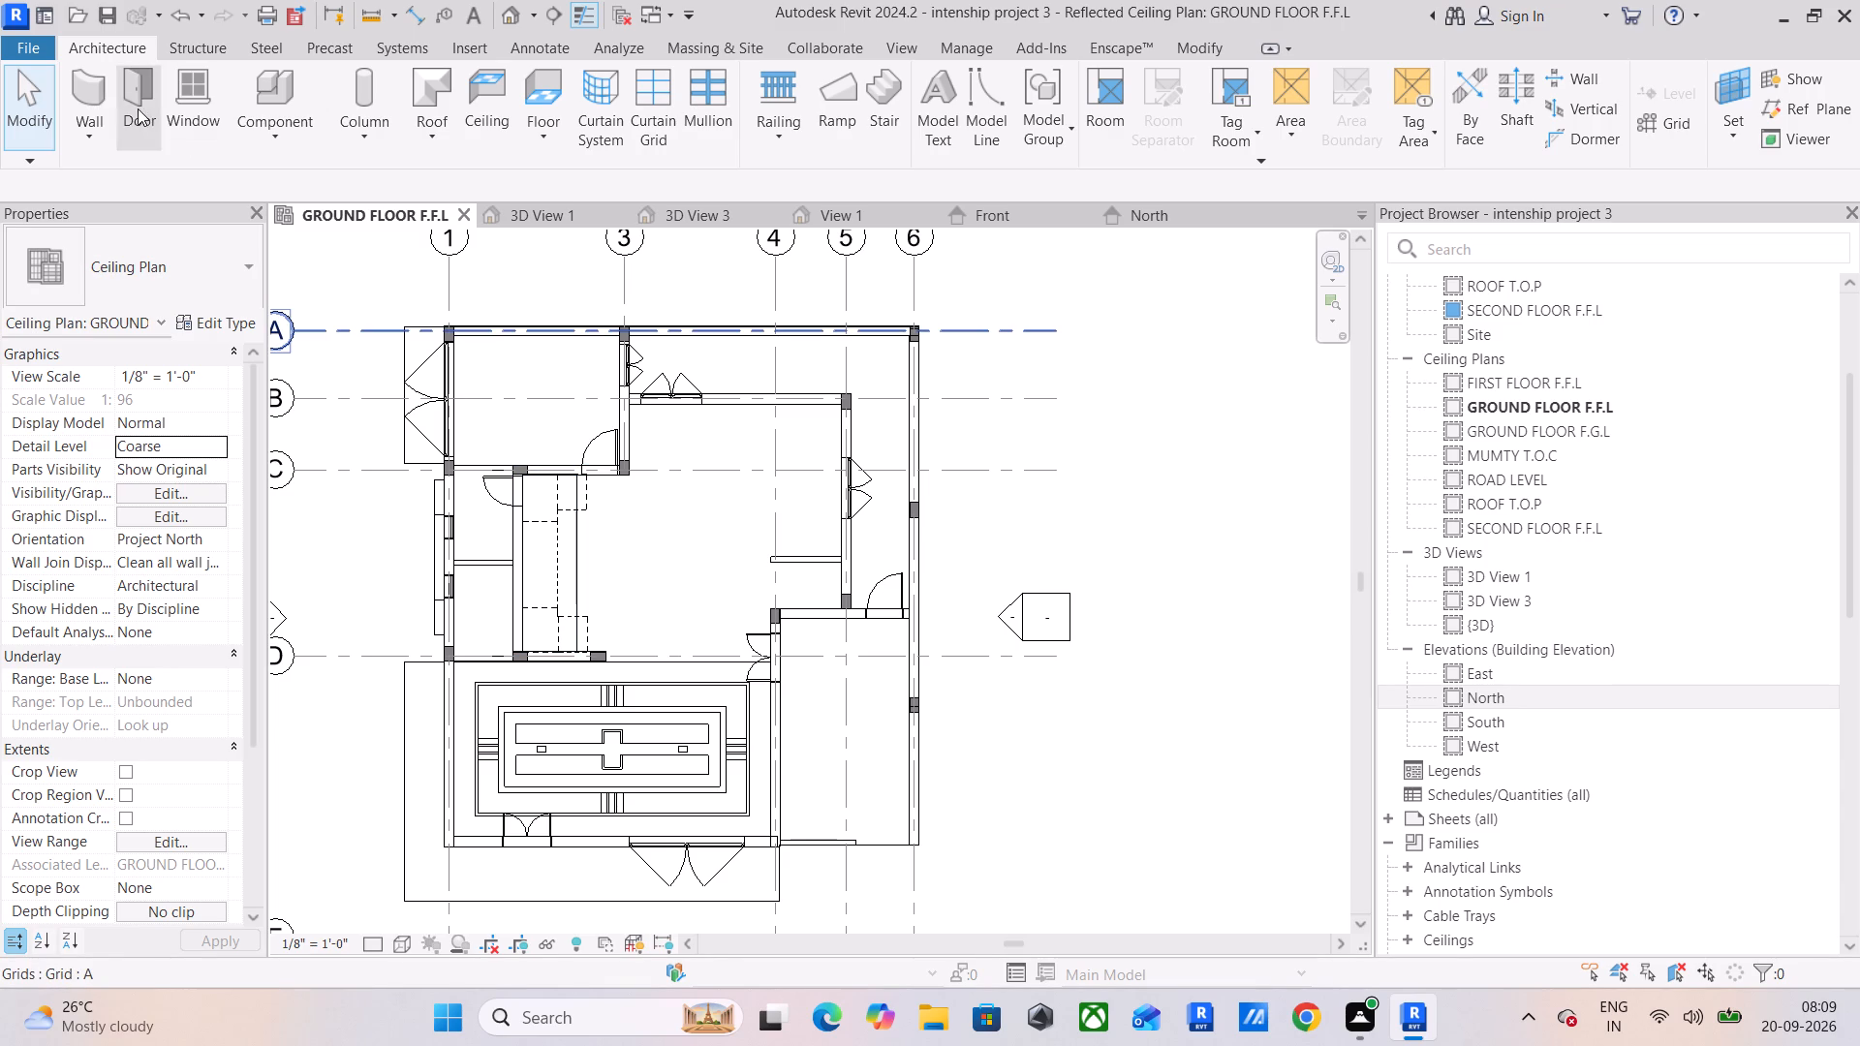
click(263, 126)
click(316, 236)
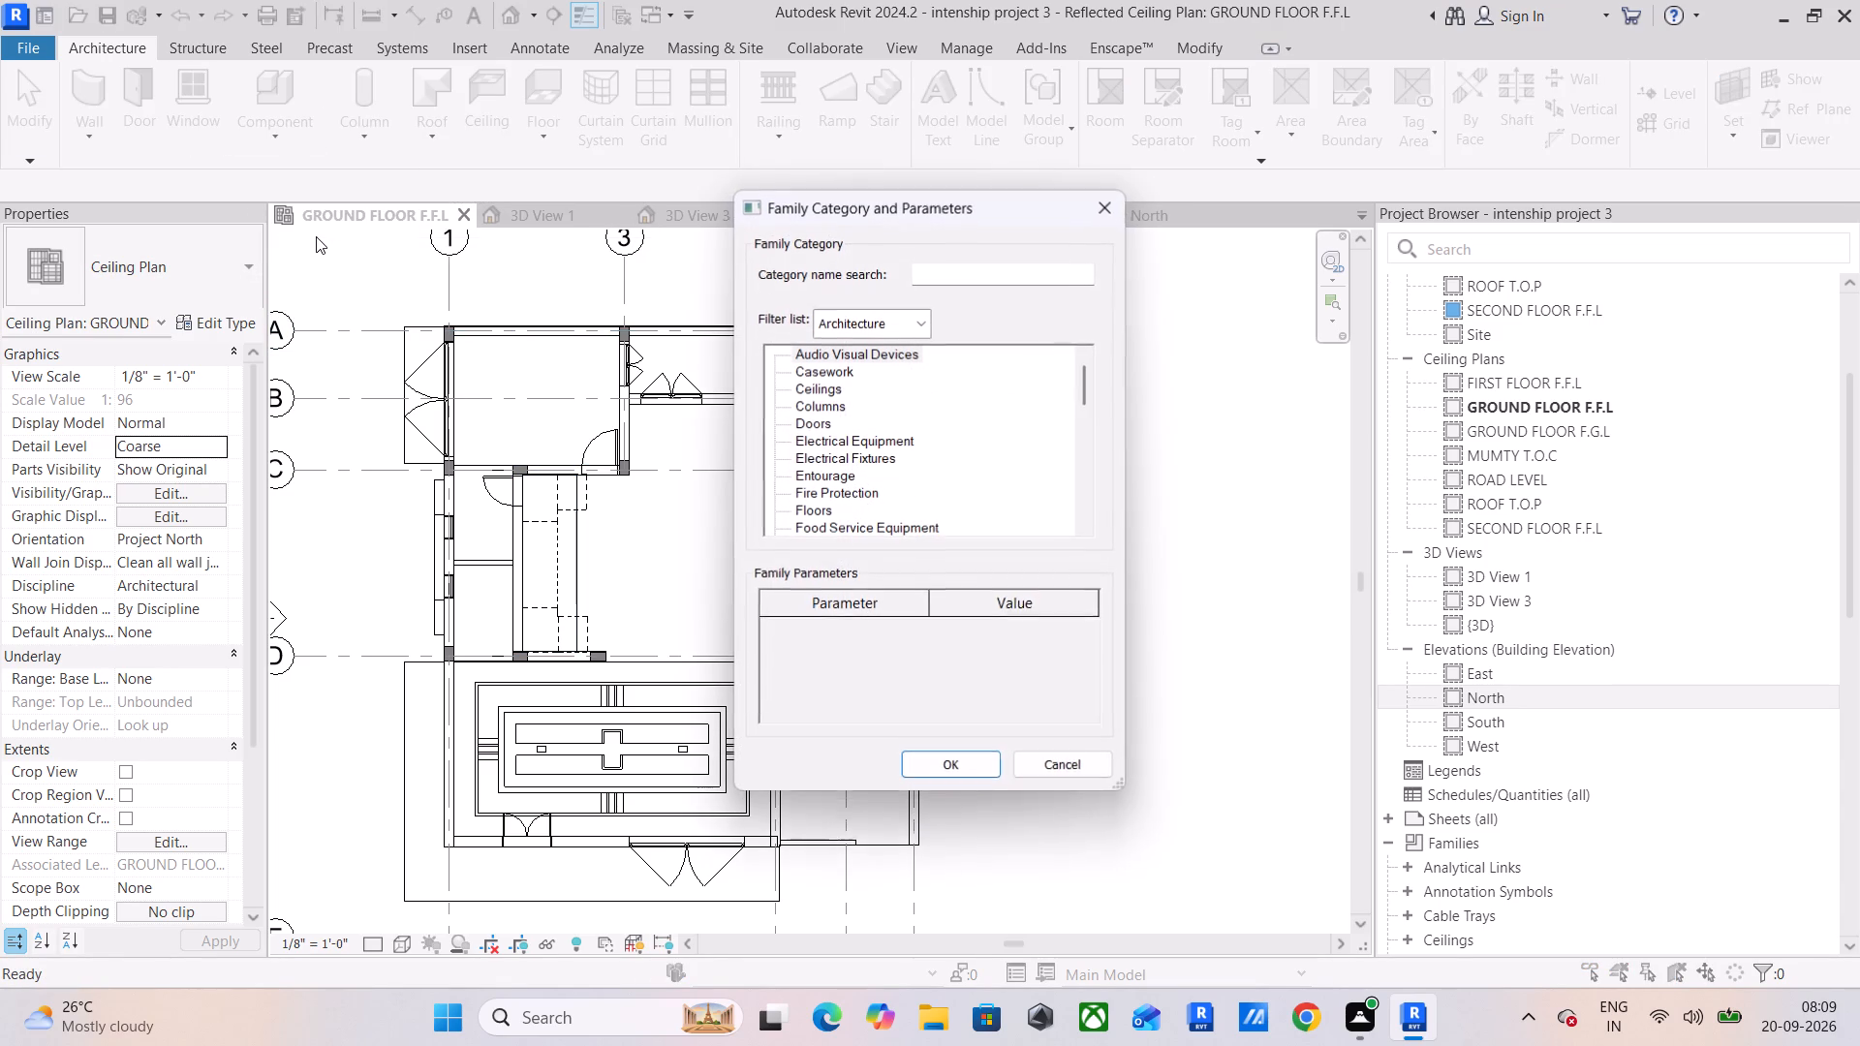
click(835, 390)
click(939, 768)
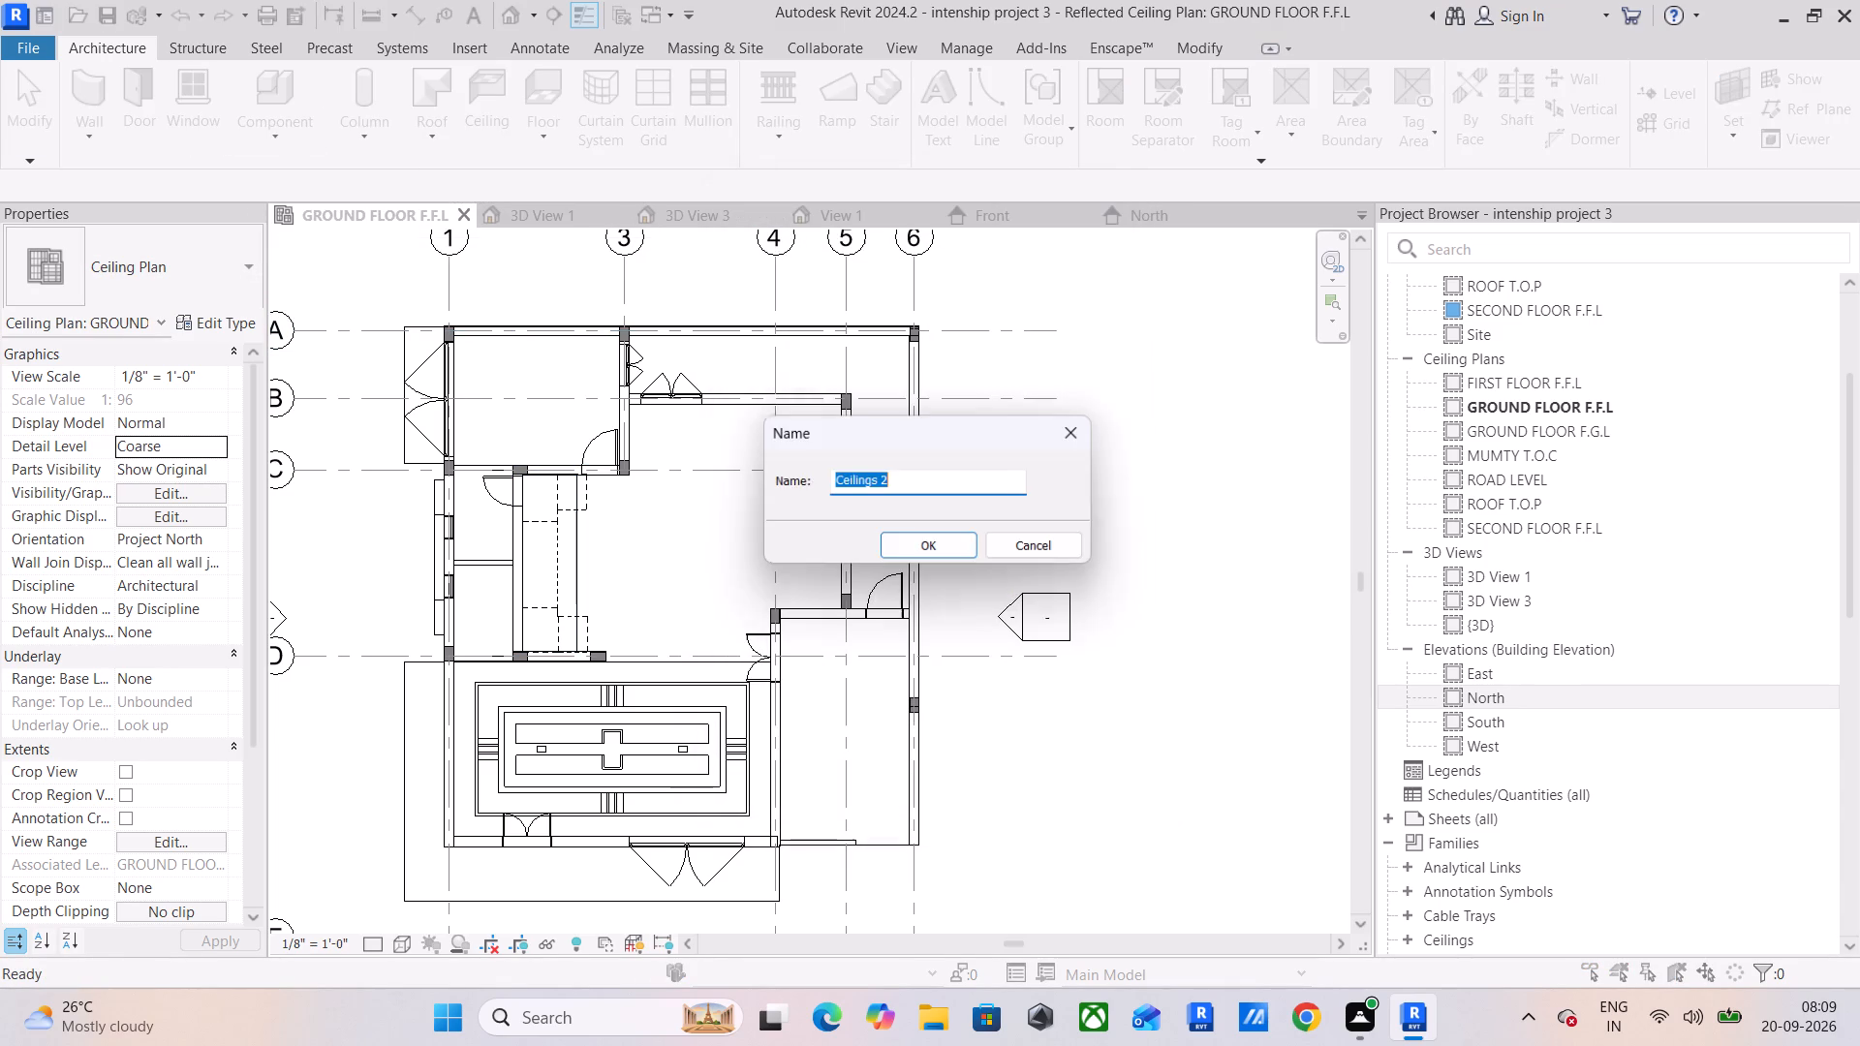
click(924, 549)
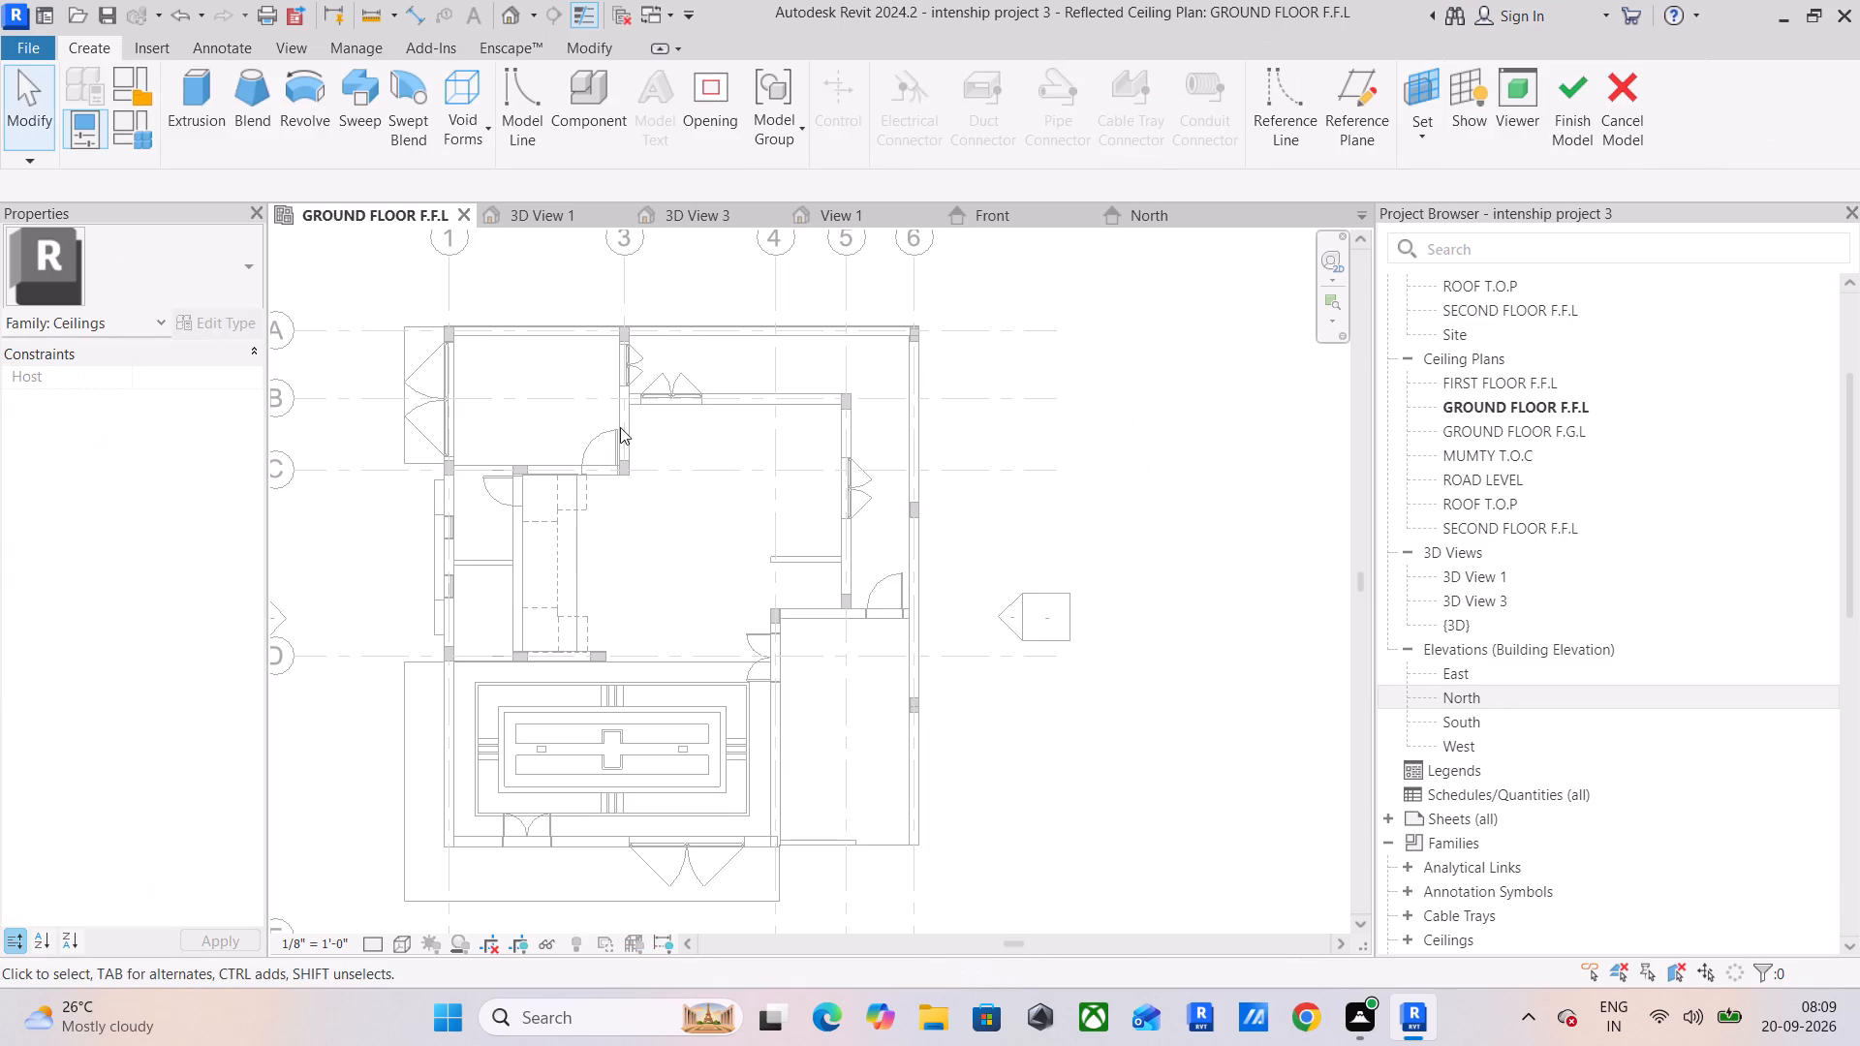
Start an extrusion and sketch a rectangle about 17'-11" by 17'-4" along the central room's walls between grids 3 and 5.
click(207, 116)
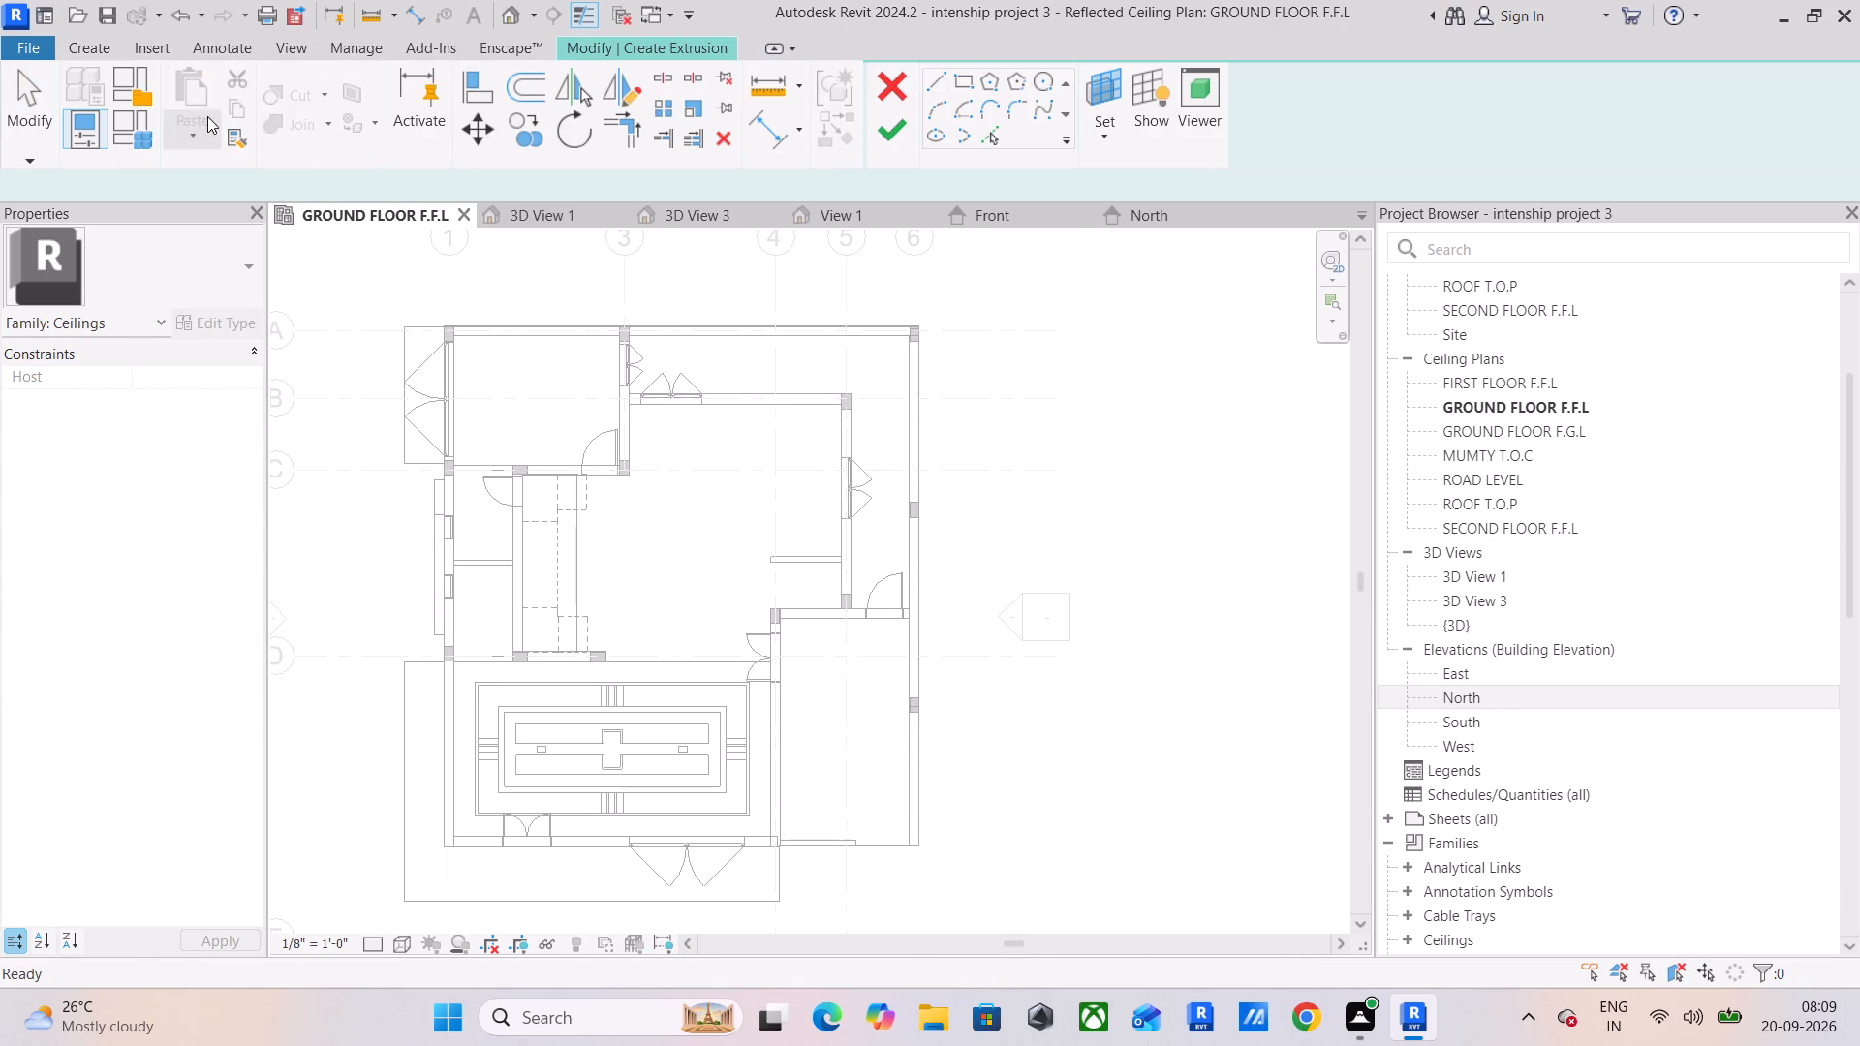
click(956, 94)
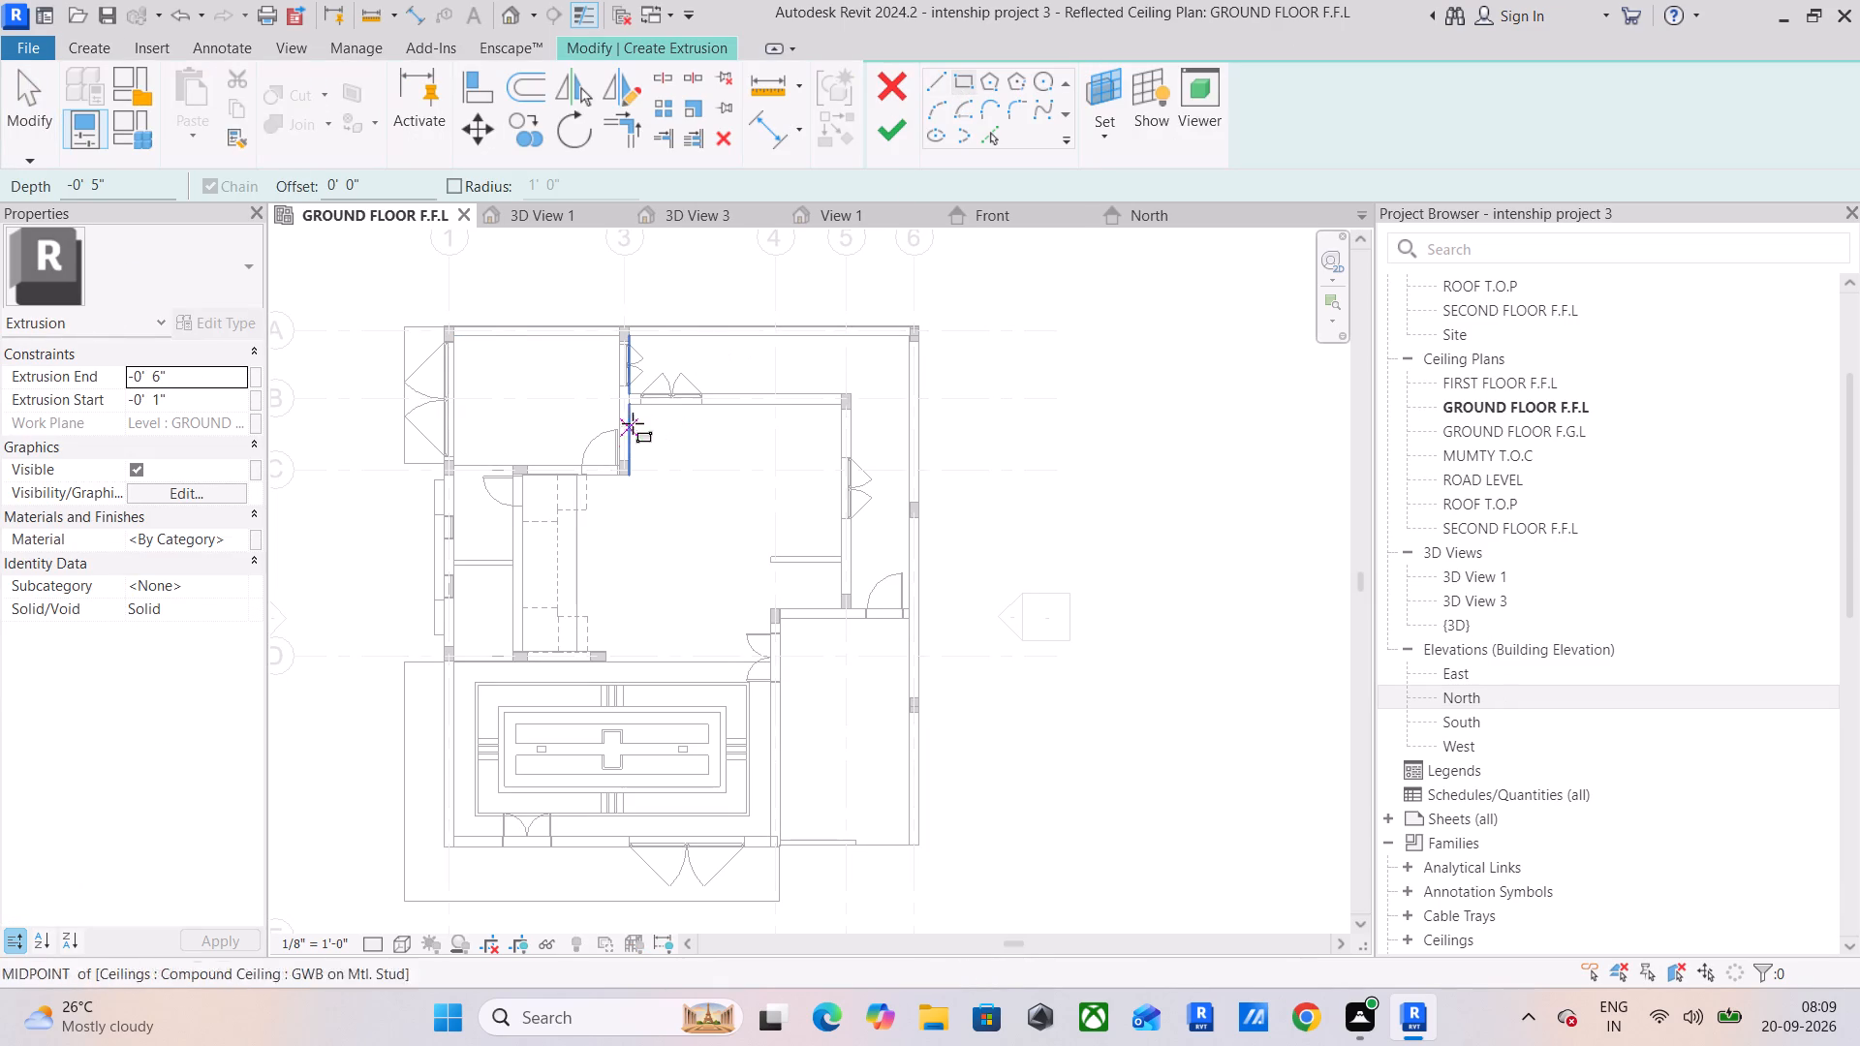
drag(631, 406, 645, 412)
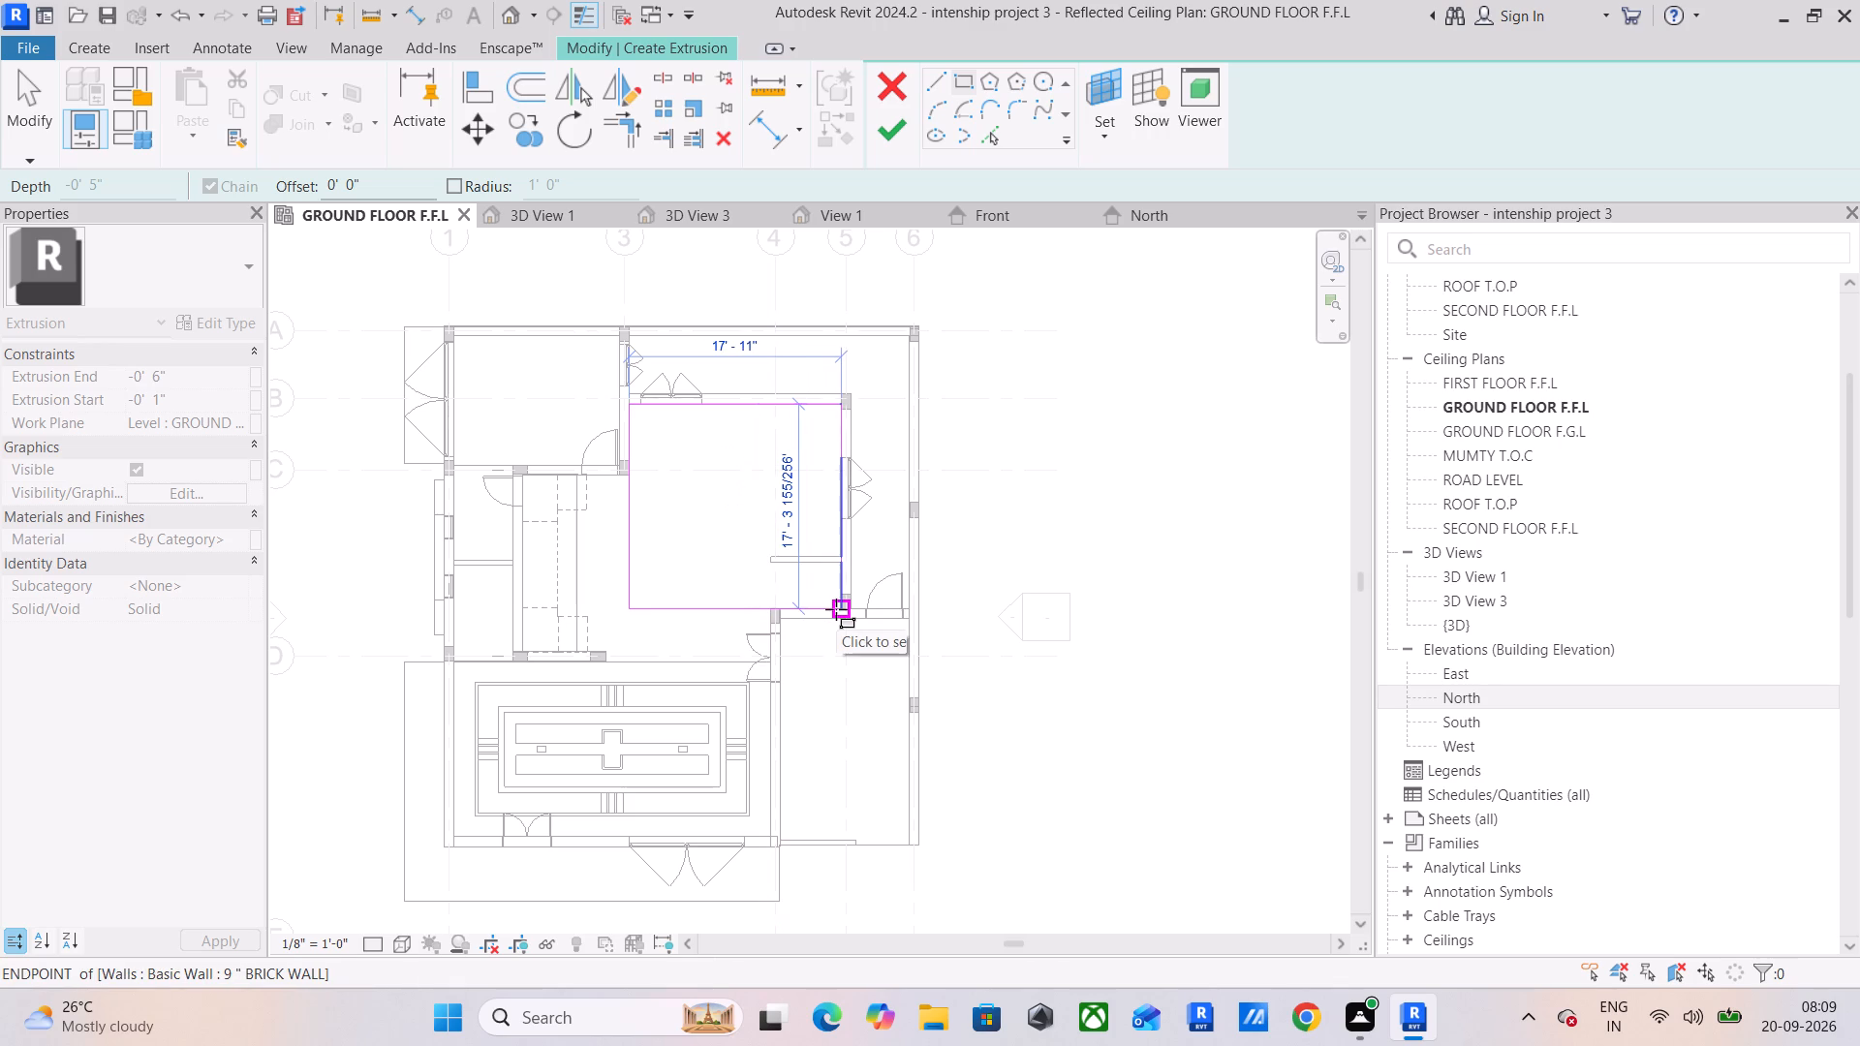
scroll(836, 609, up, 5)
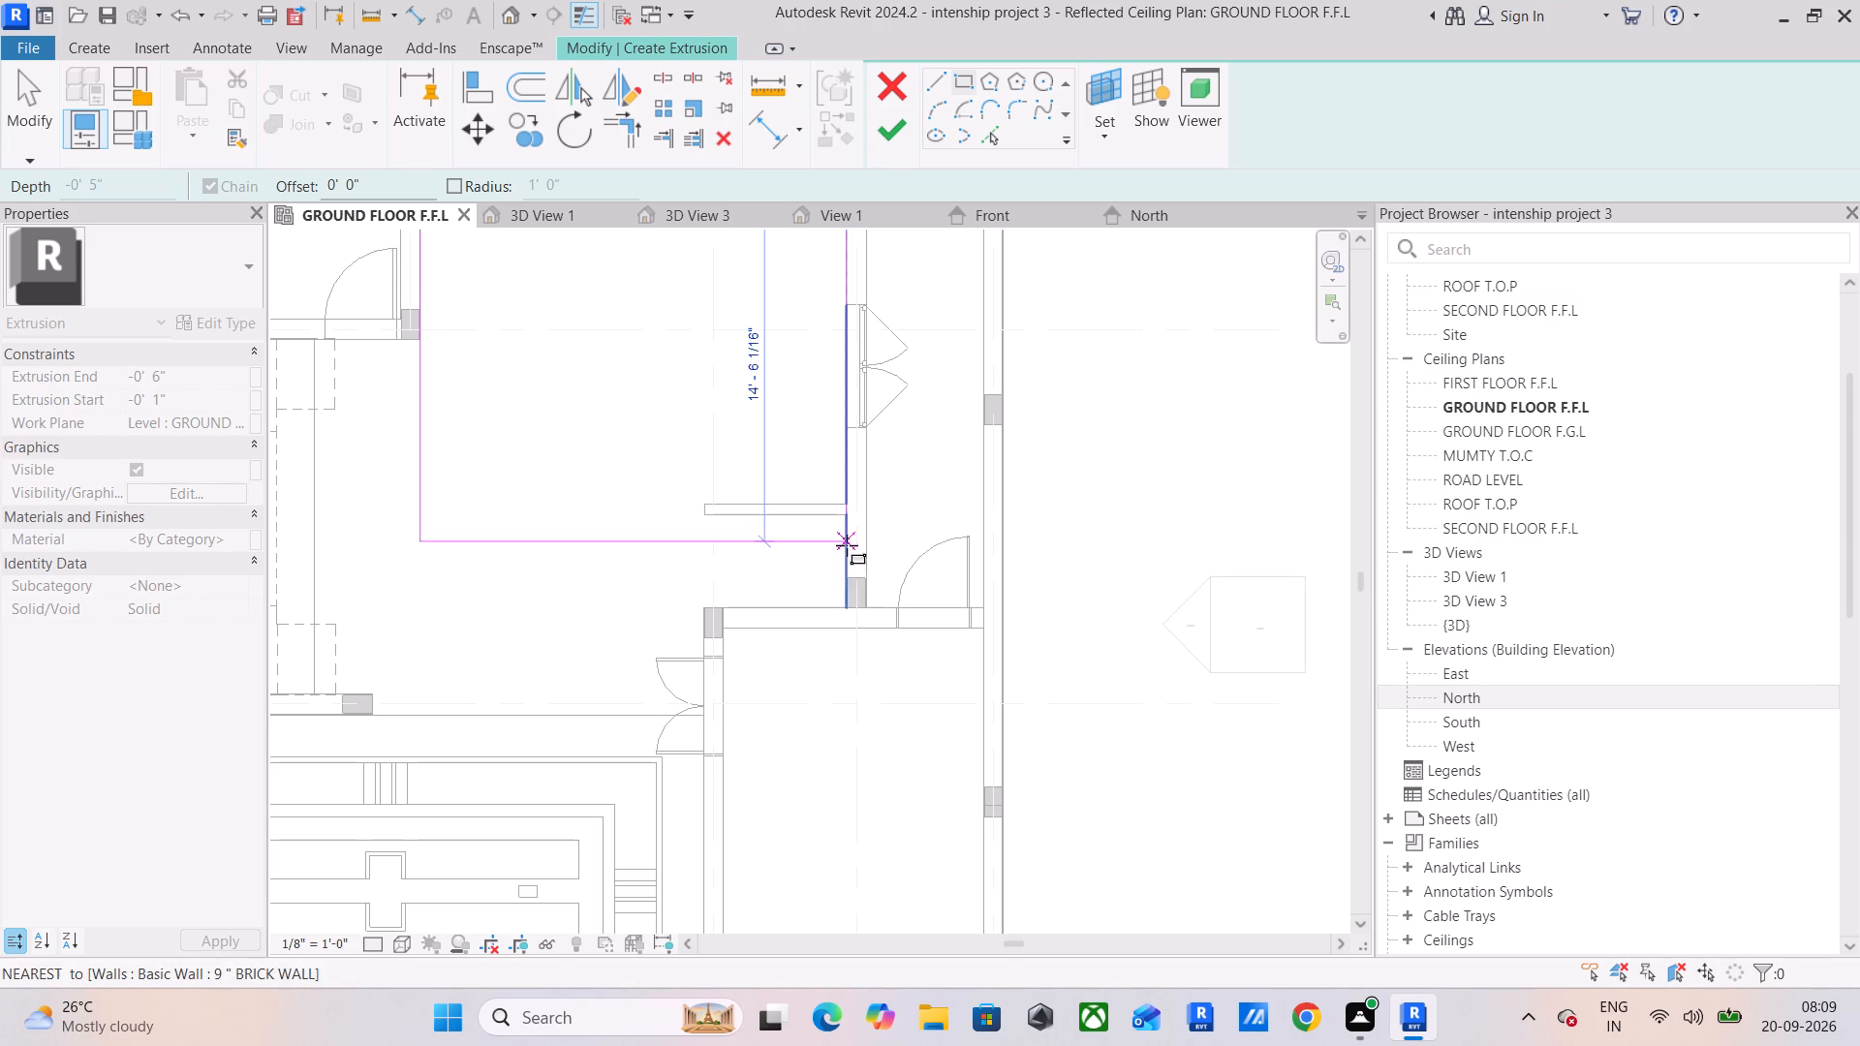
click(847, 603)
scroll(597, 594, down, 6)
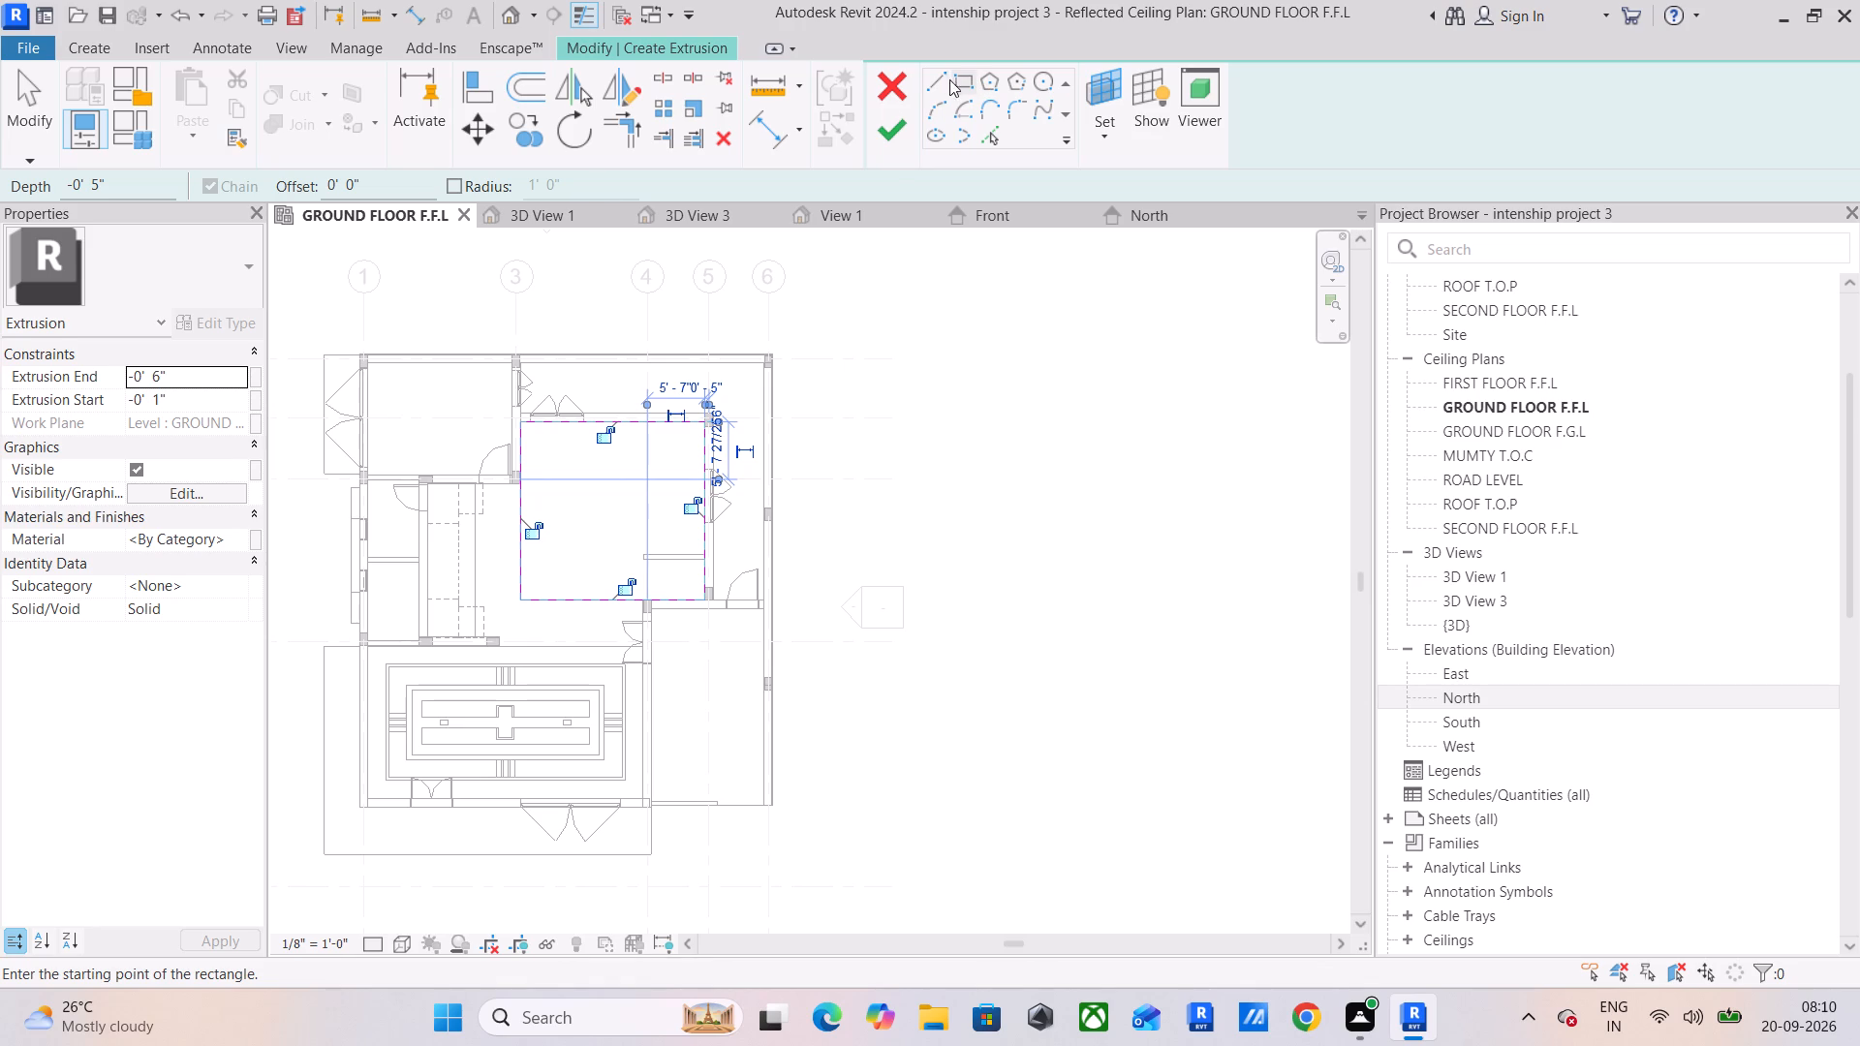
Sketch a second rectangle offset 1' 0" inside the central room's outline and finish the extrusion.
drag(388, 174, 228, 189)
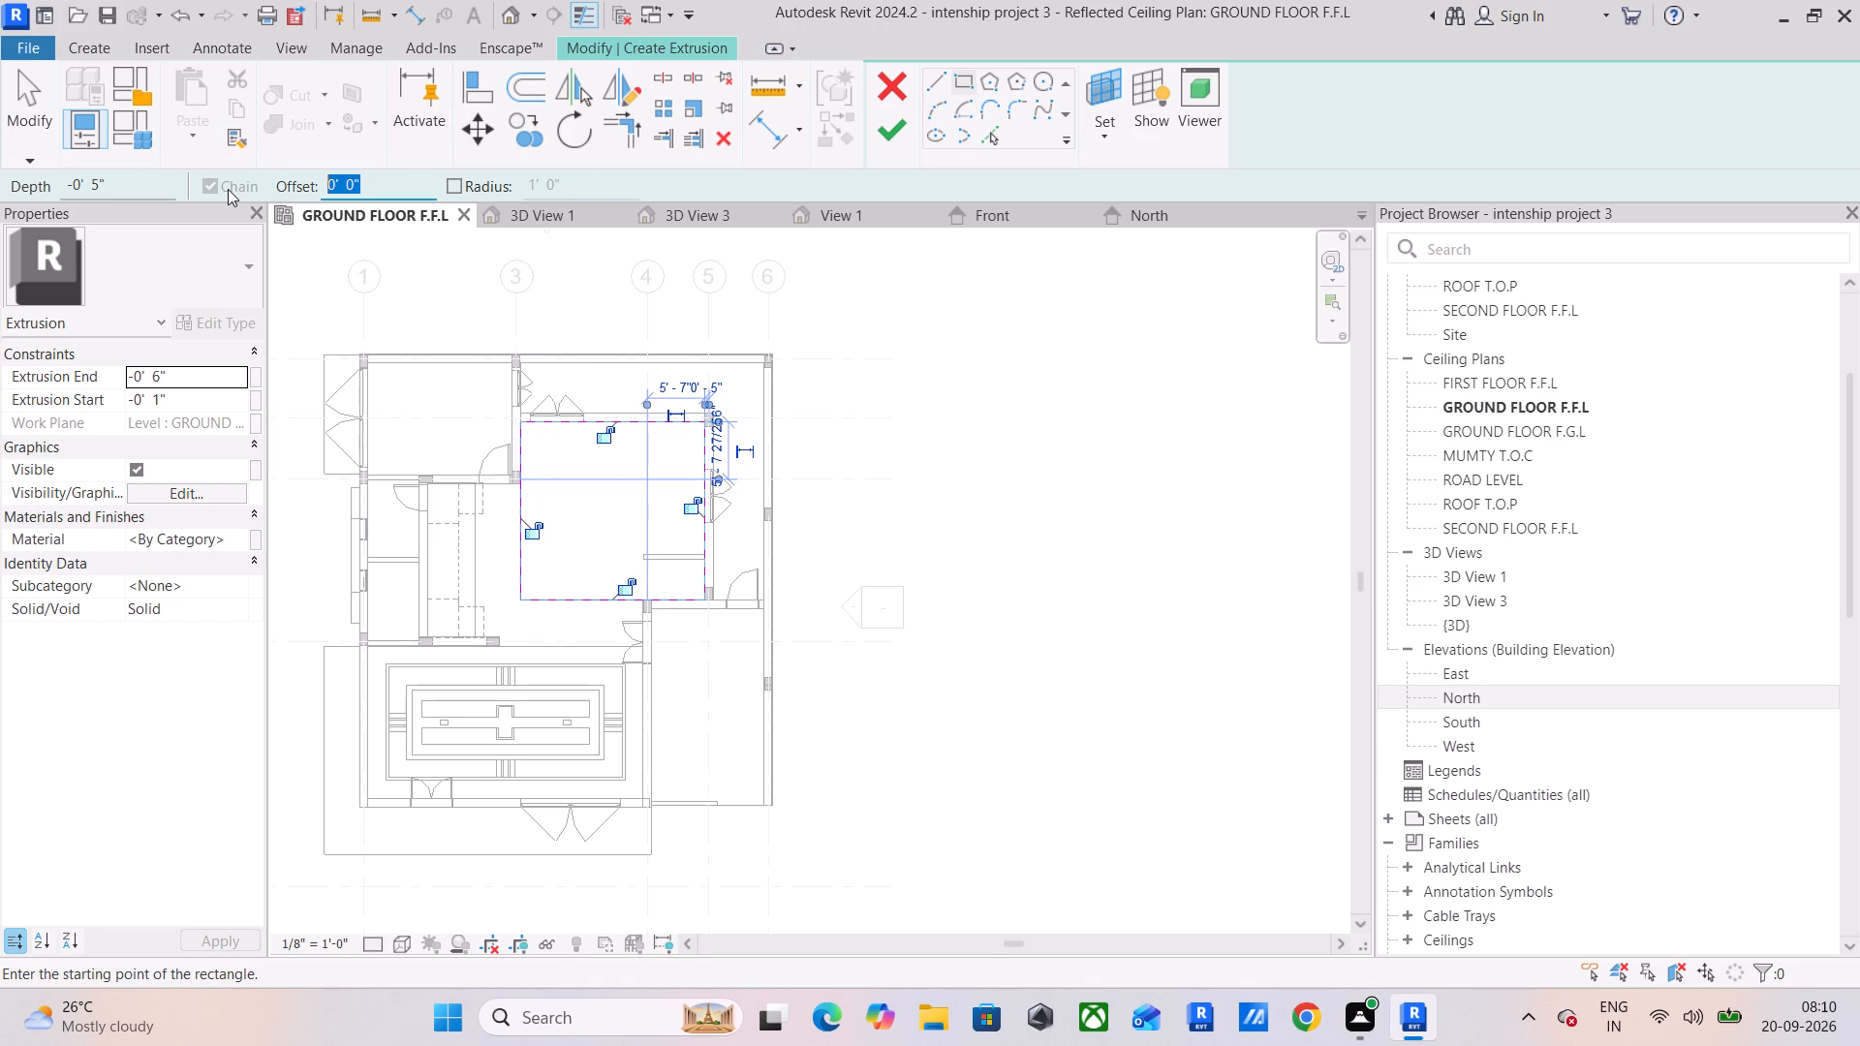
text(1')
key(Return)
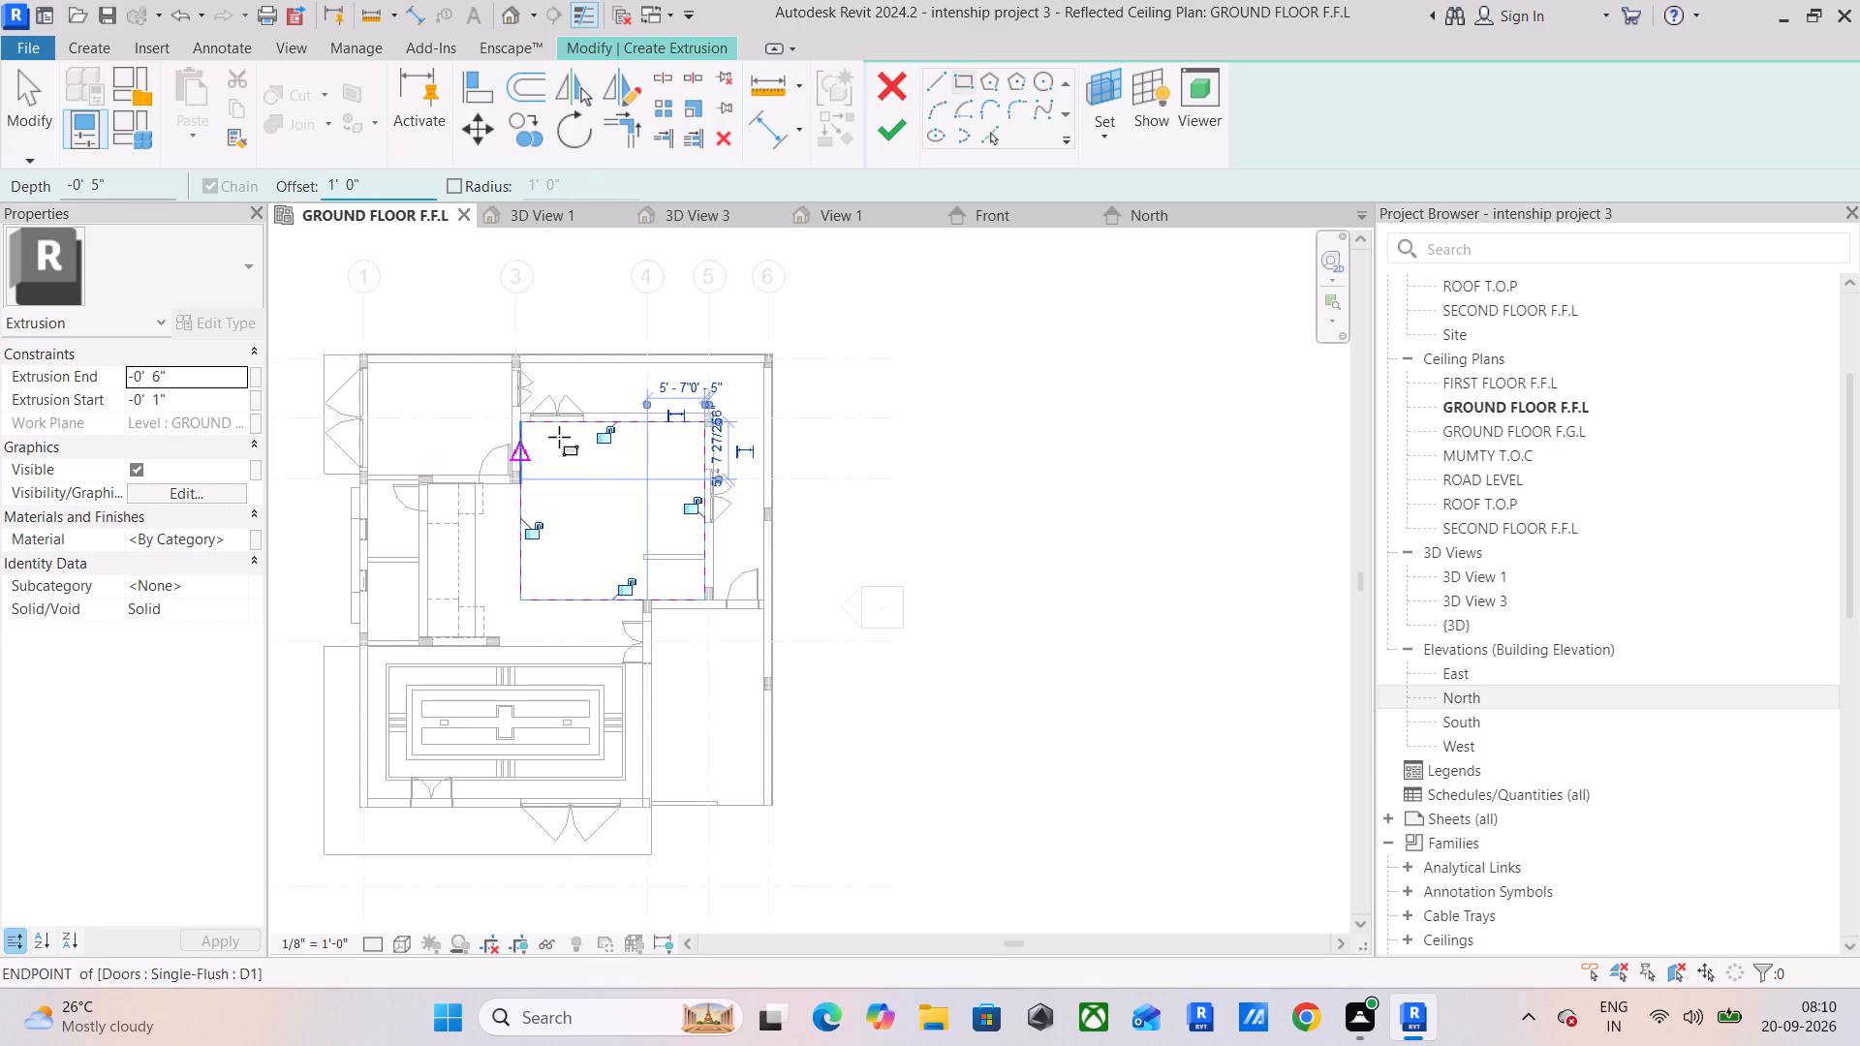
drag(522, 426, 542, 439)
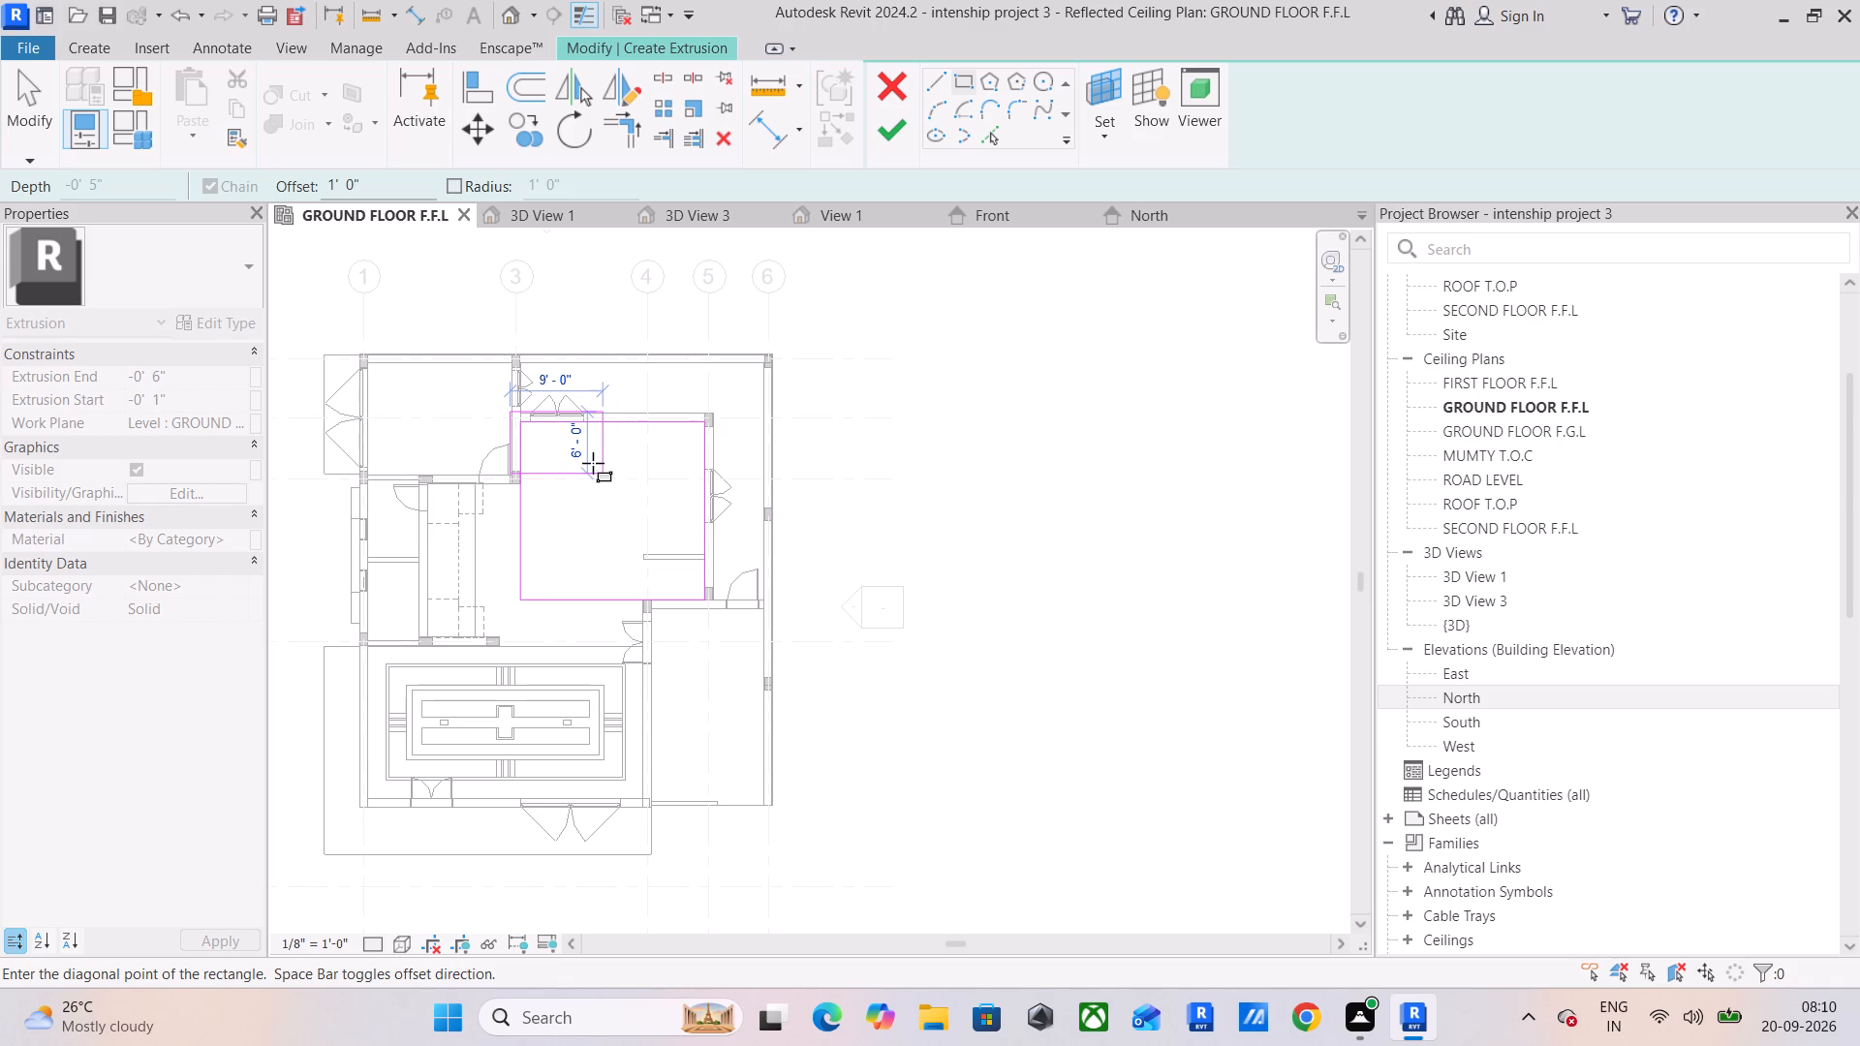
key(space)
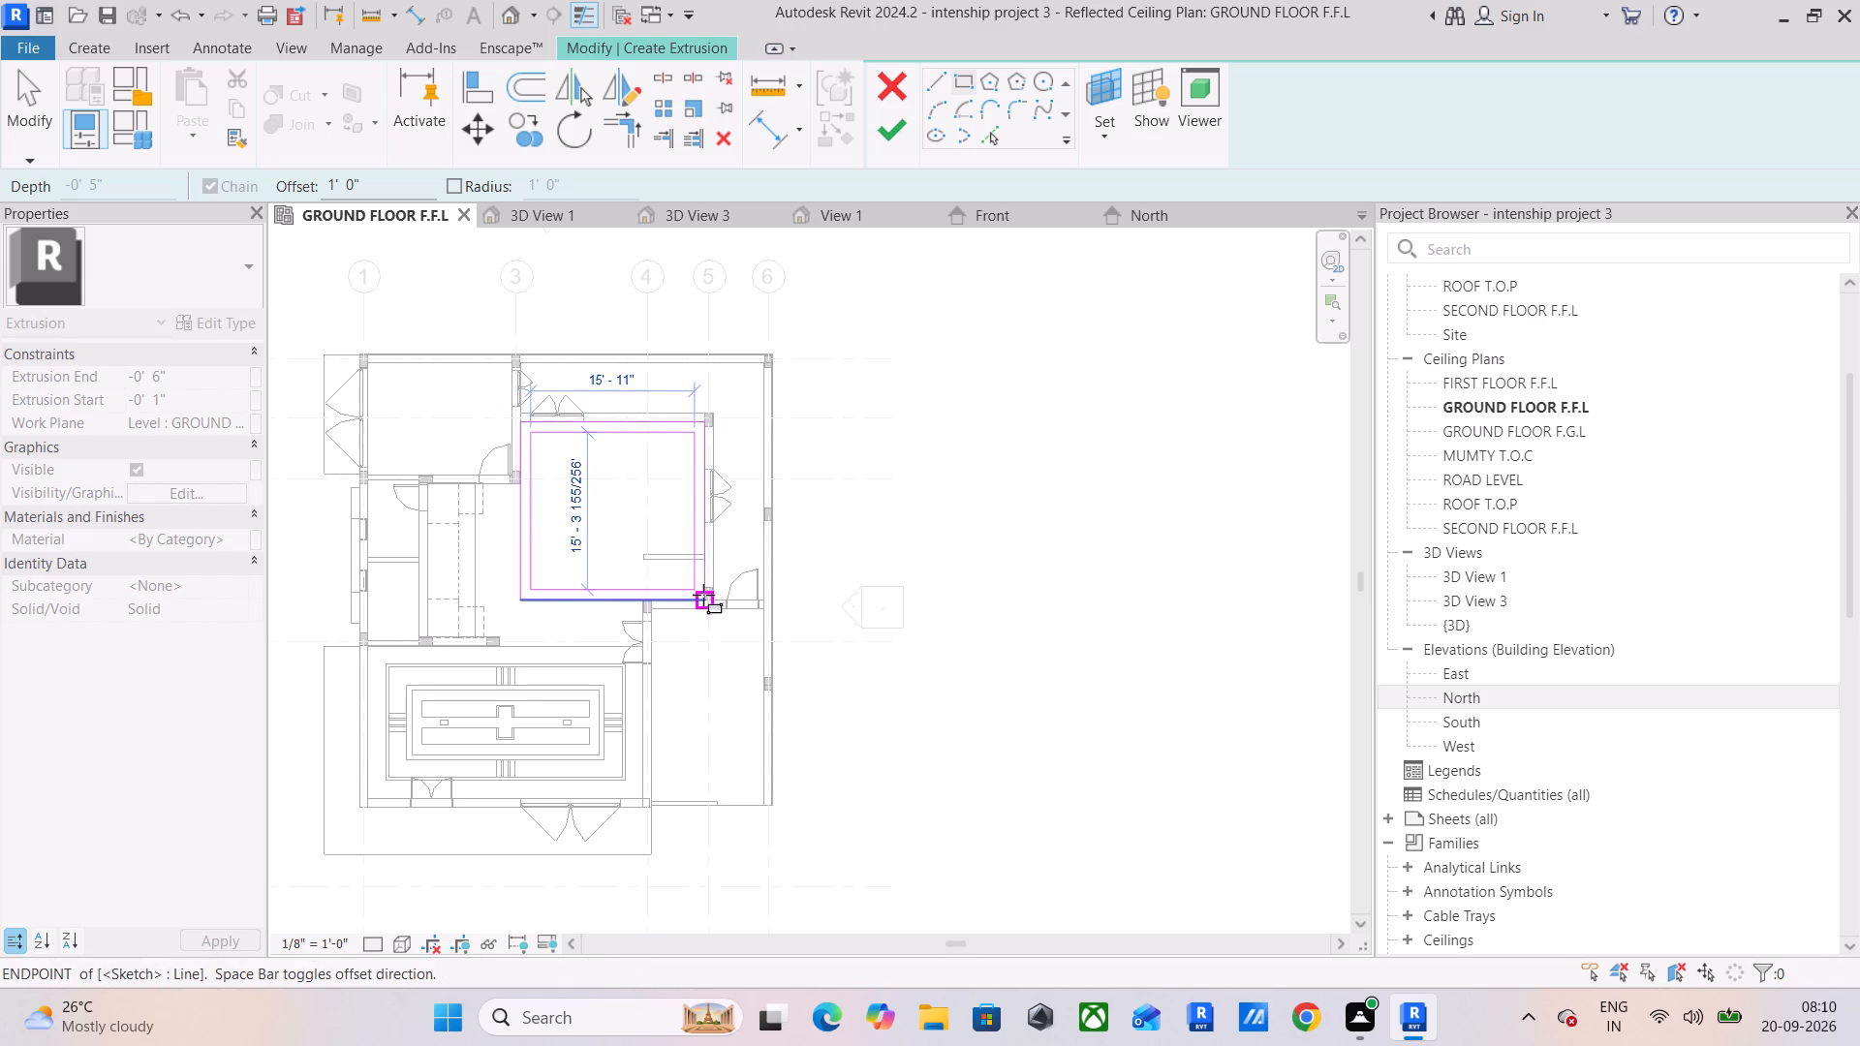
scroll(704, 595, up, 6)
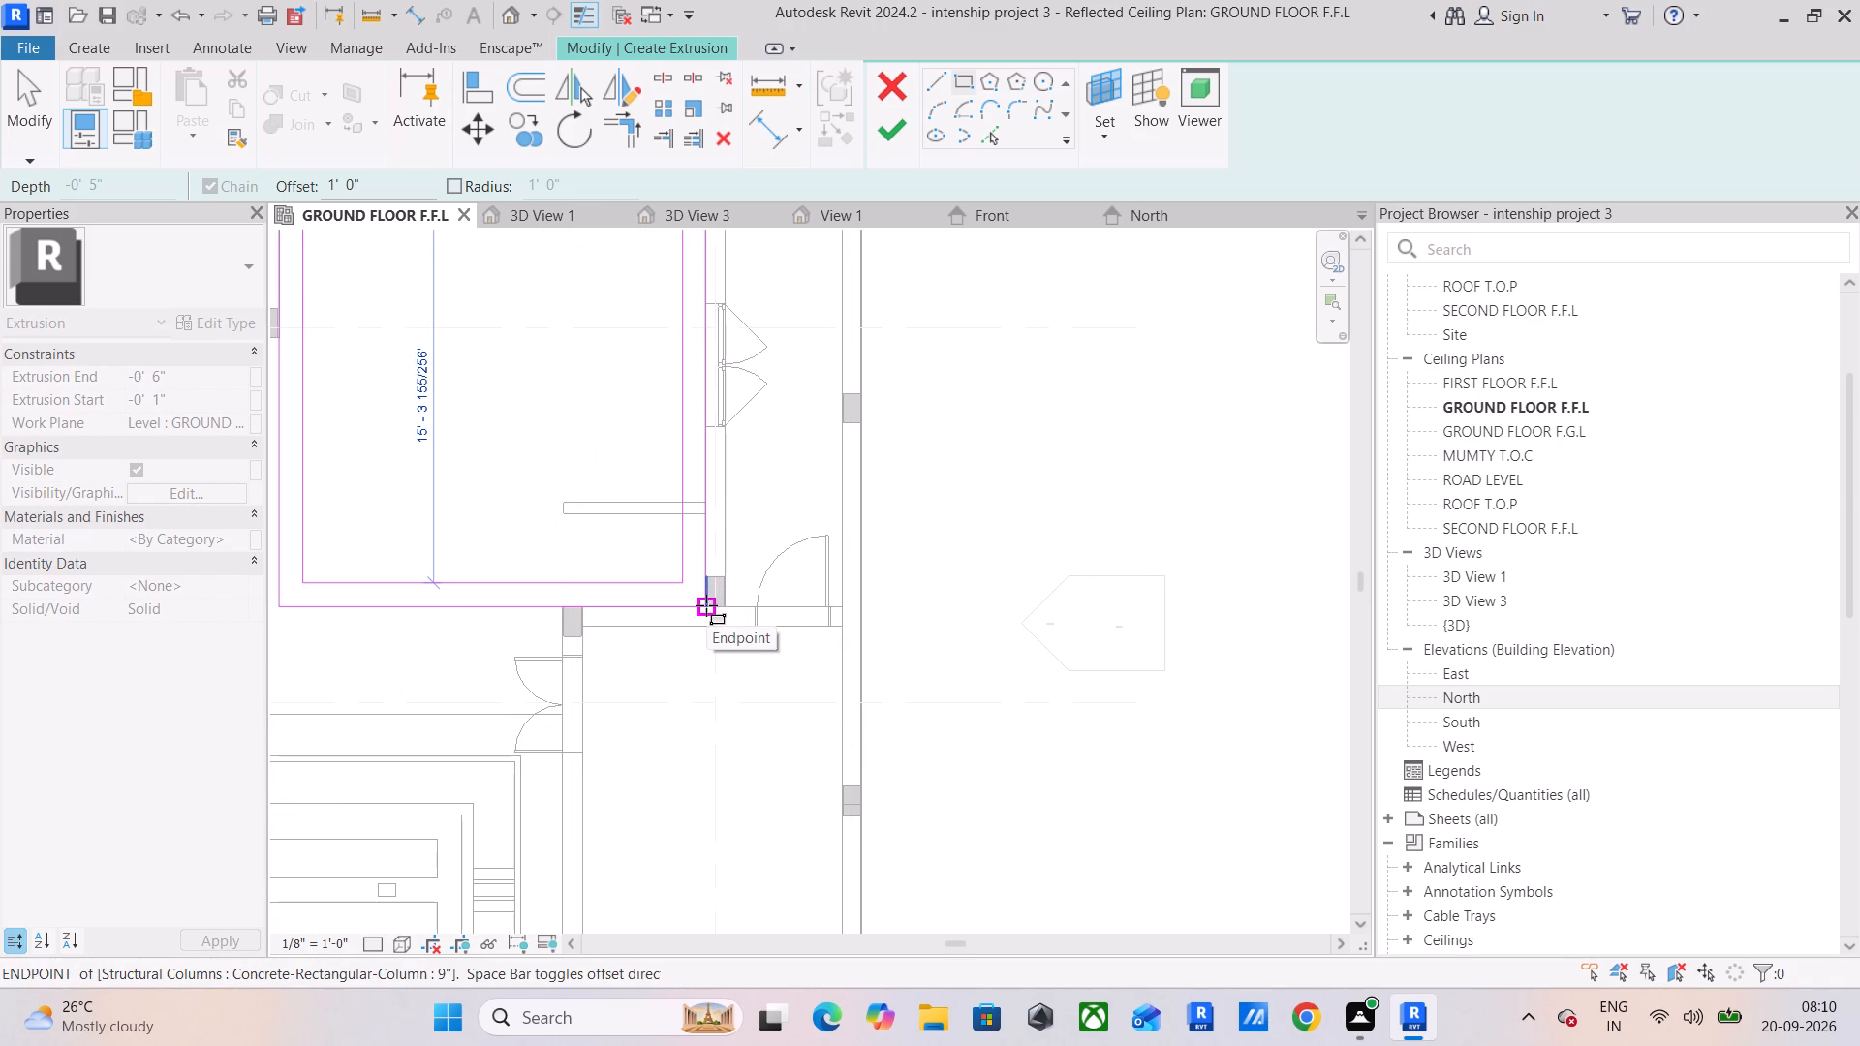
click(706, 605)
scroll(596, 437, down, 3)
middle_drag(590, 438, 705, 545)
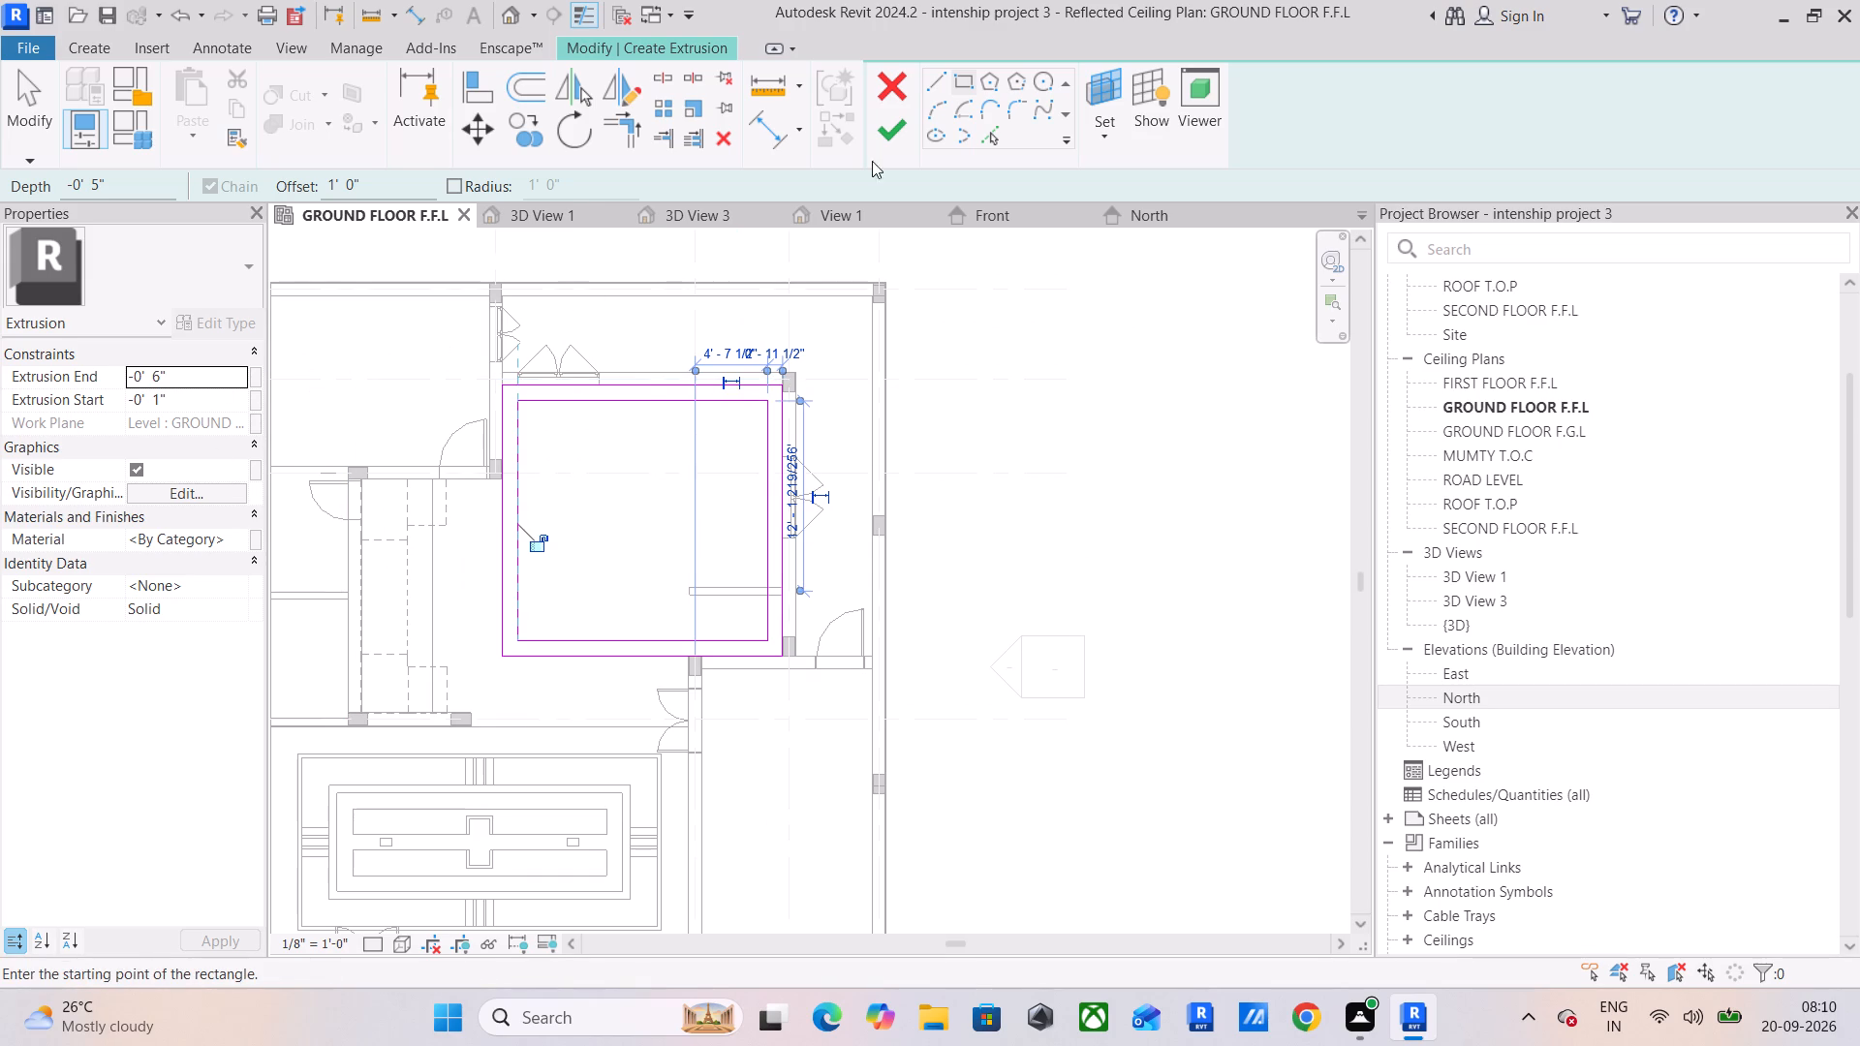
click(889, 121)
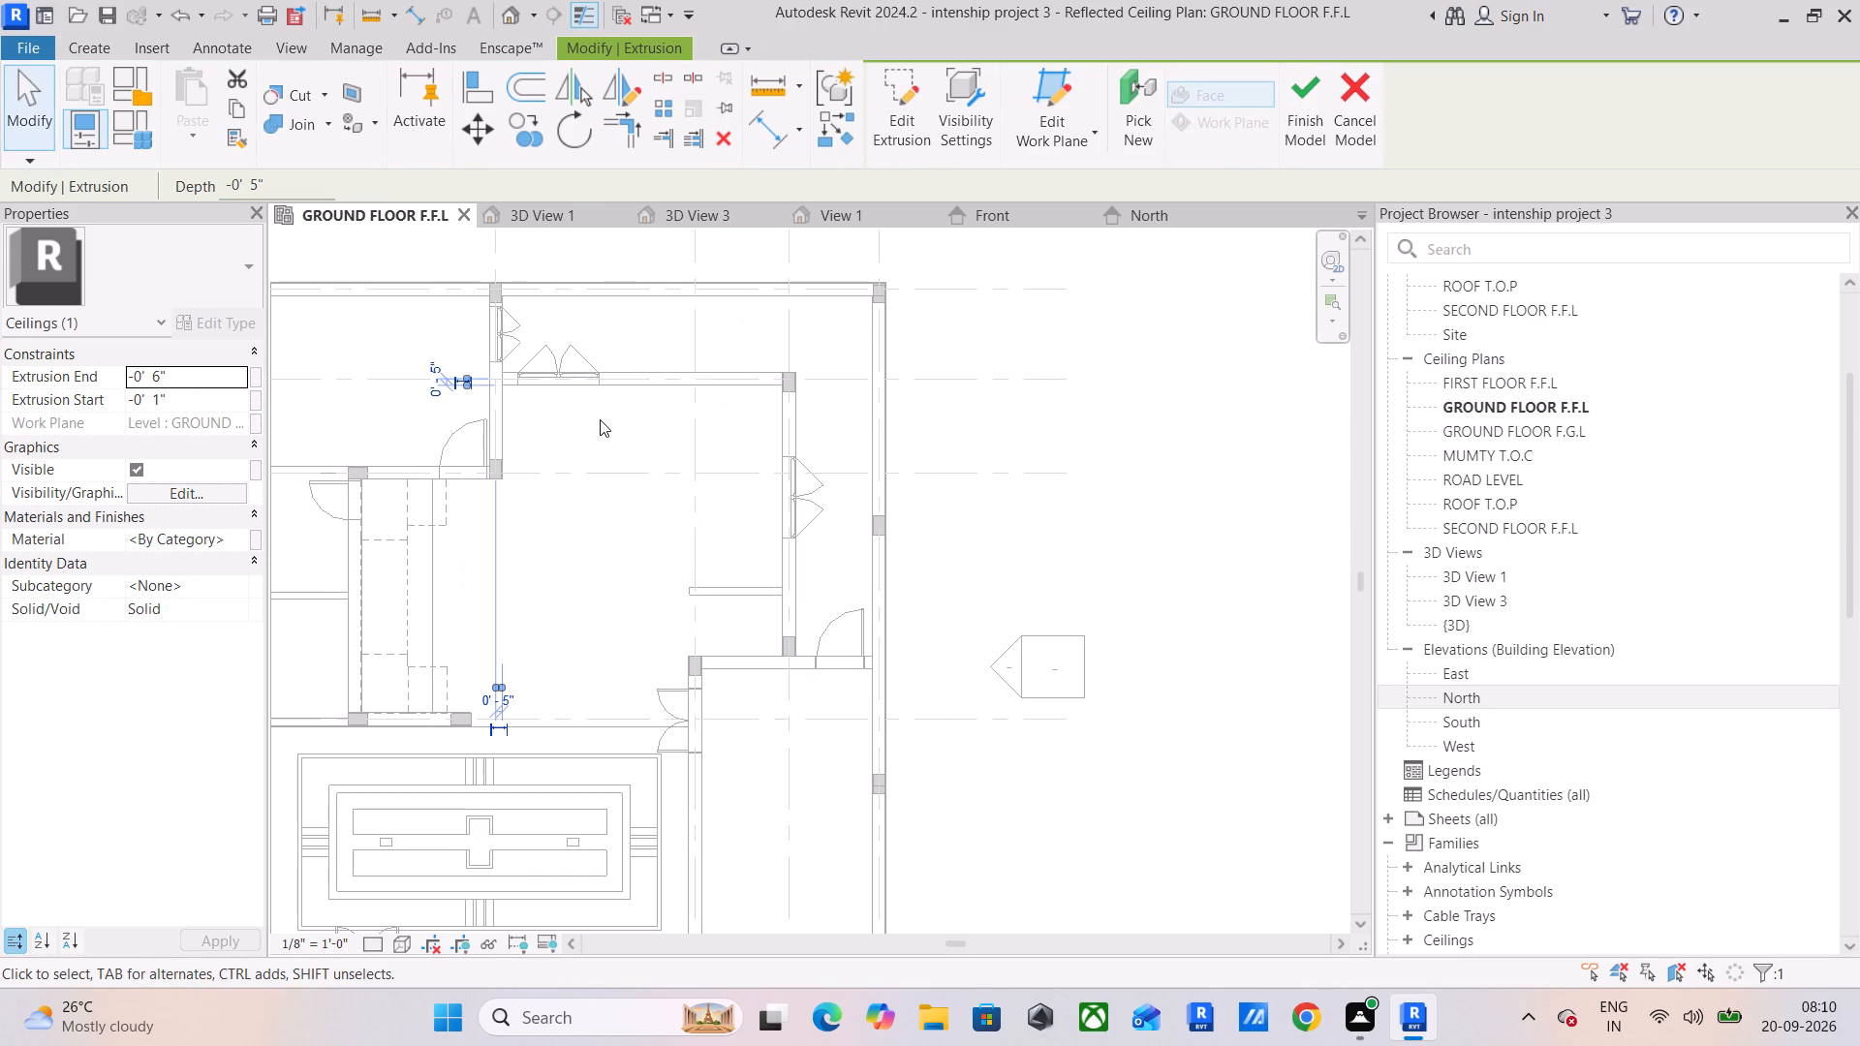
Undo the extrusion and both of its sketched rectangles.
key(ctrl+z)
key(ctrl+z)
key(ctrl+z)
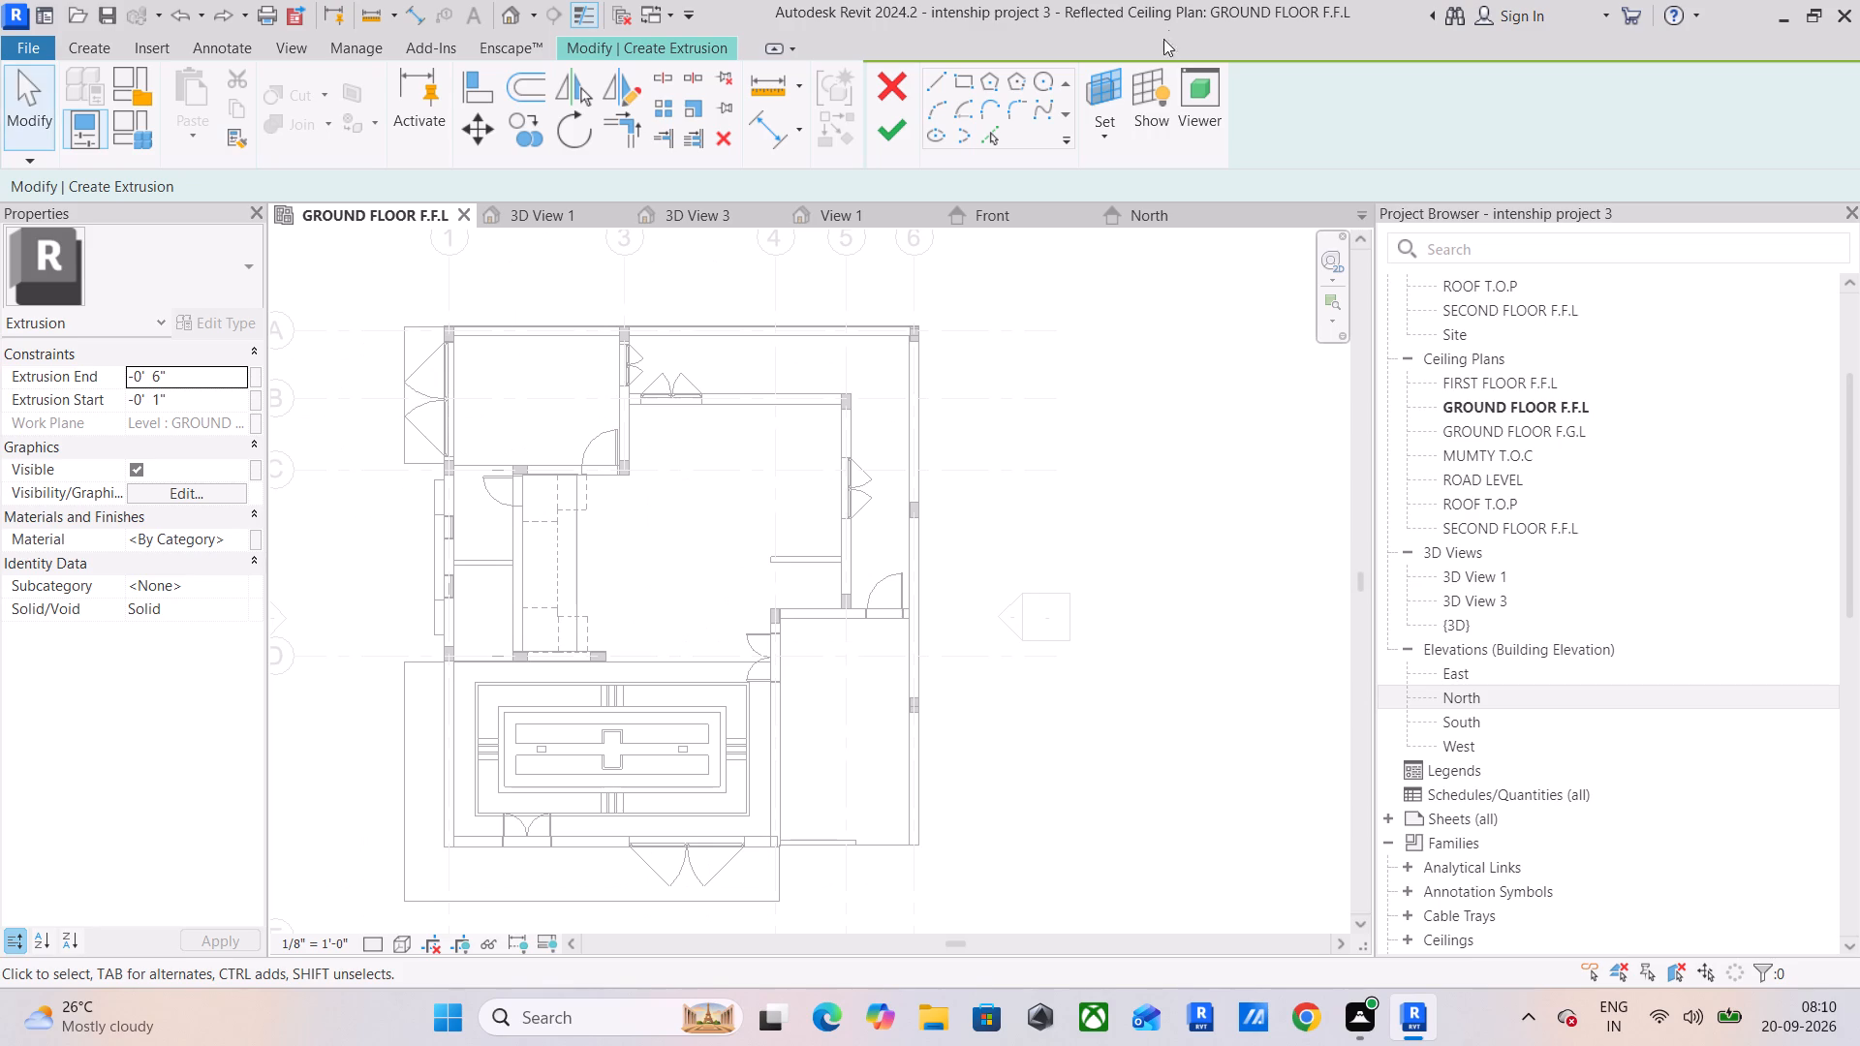
Pick the ground-floor compound ceiling as the work plane and sketch a rectangle about 17'-11" by 17'-4" along the central room's walls.
click(1106, 123)
click(1154, 225)
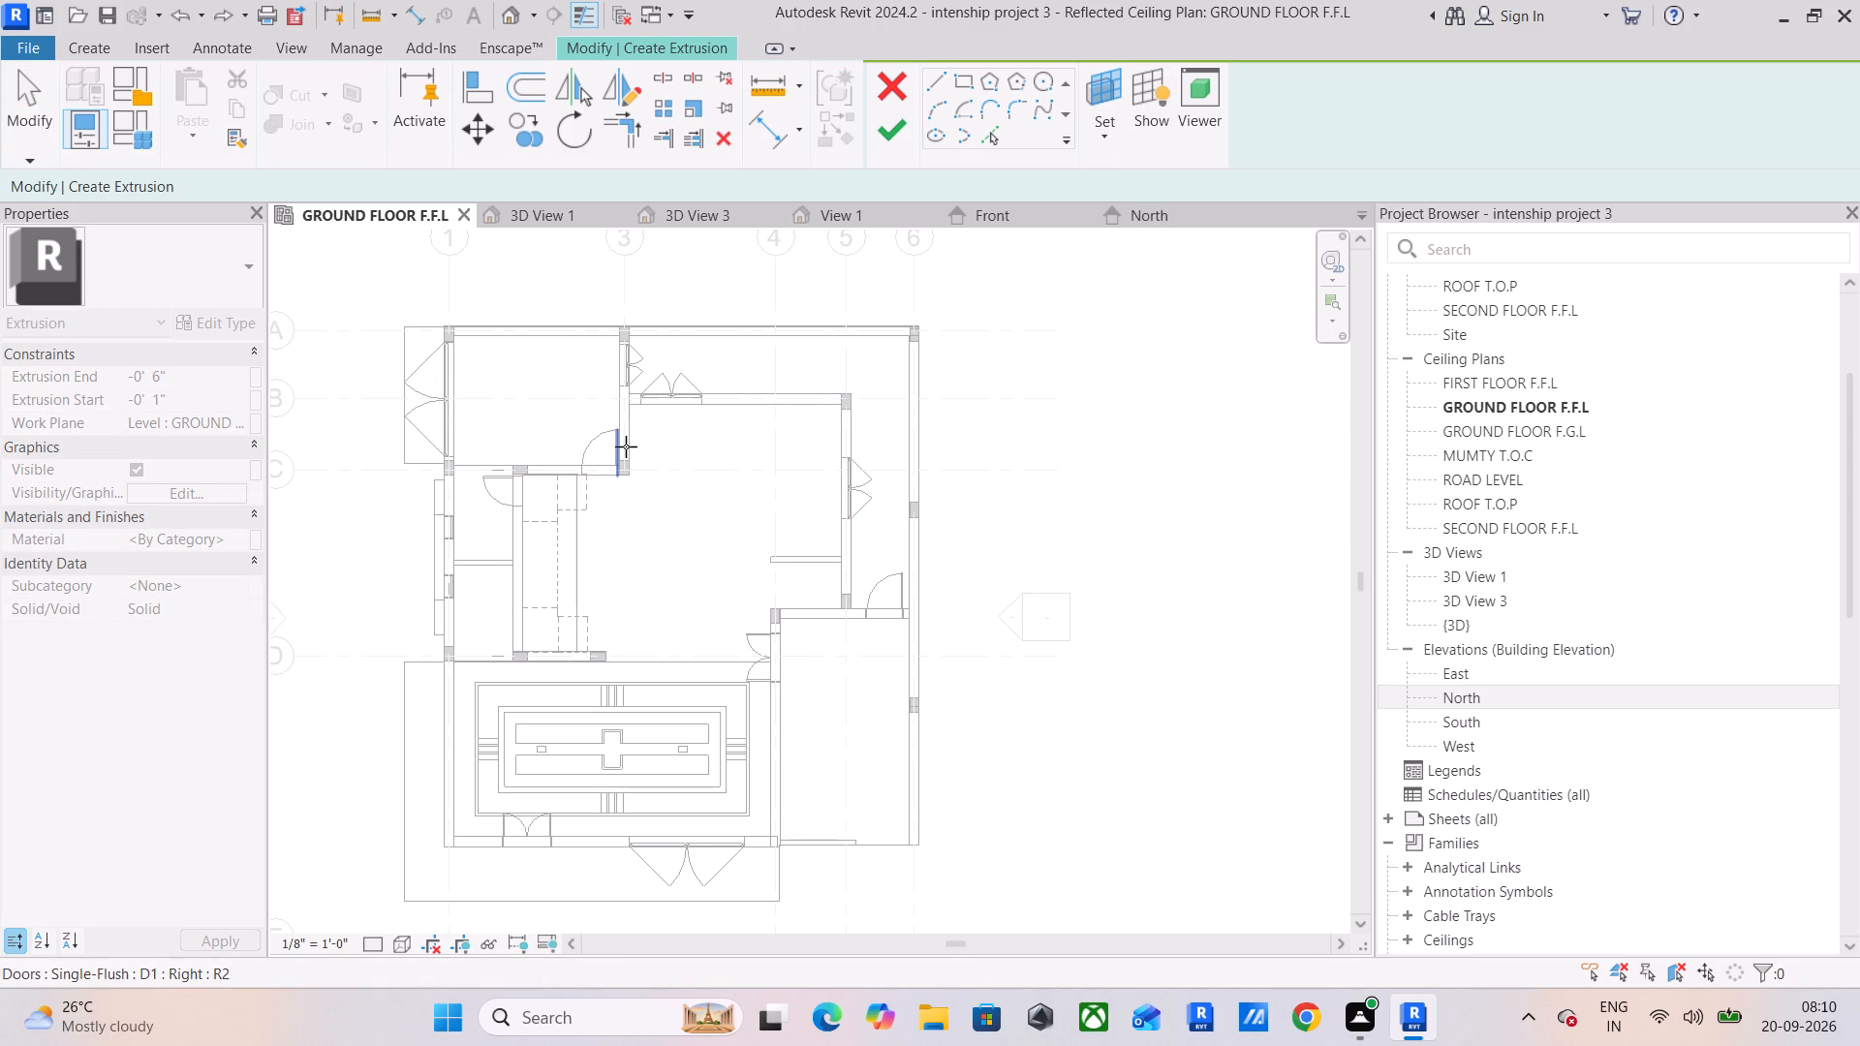
click(683, 410)
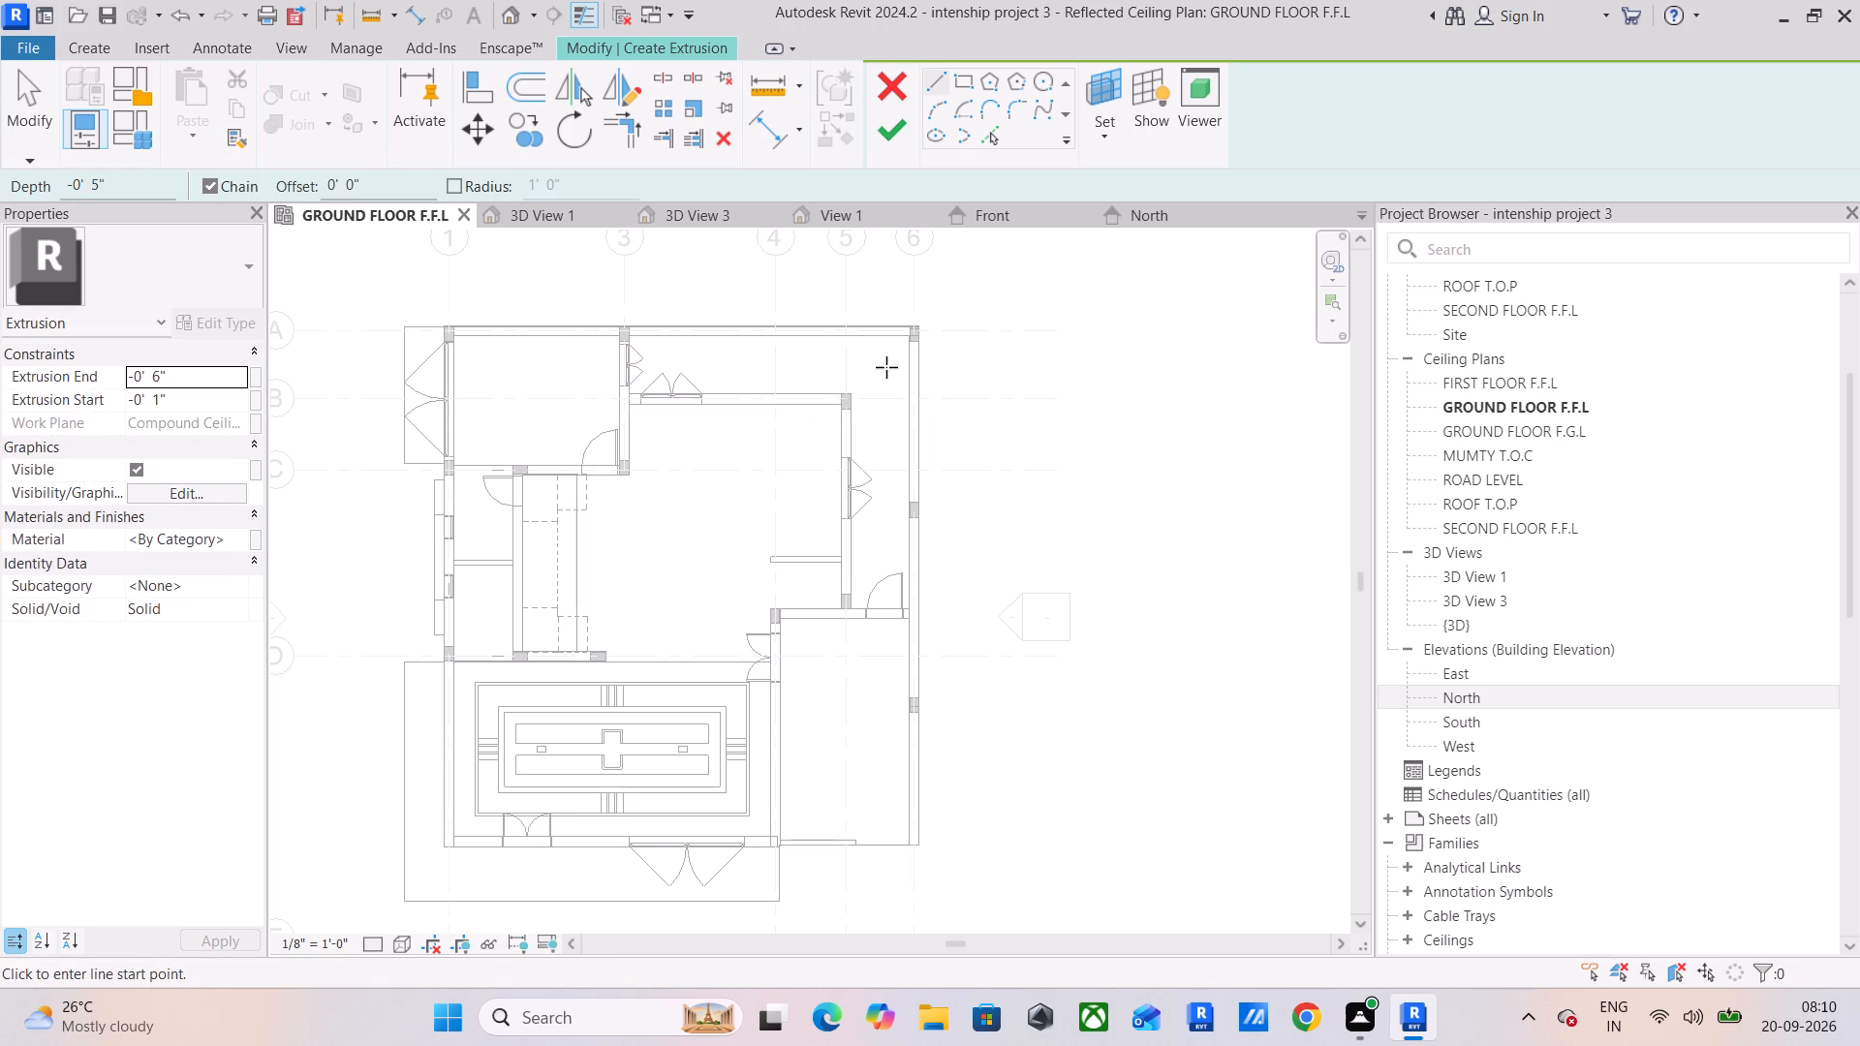
click(963, 74)
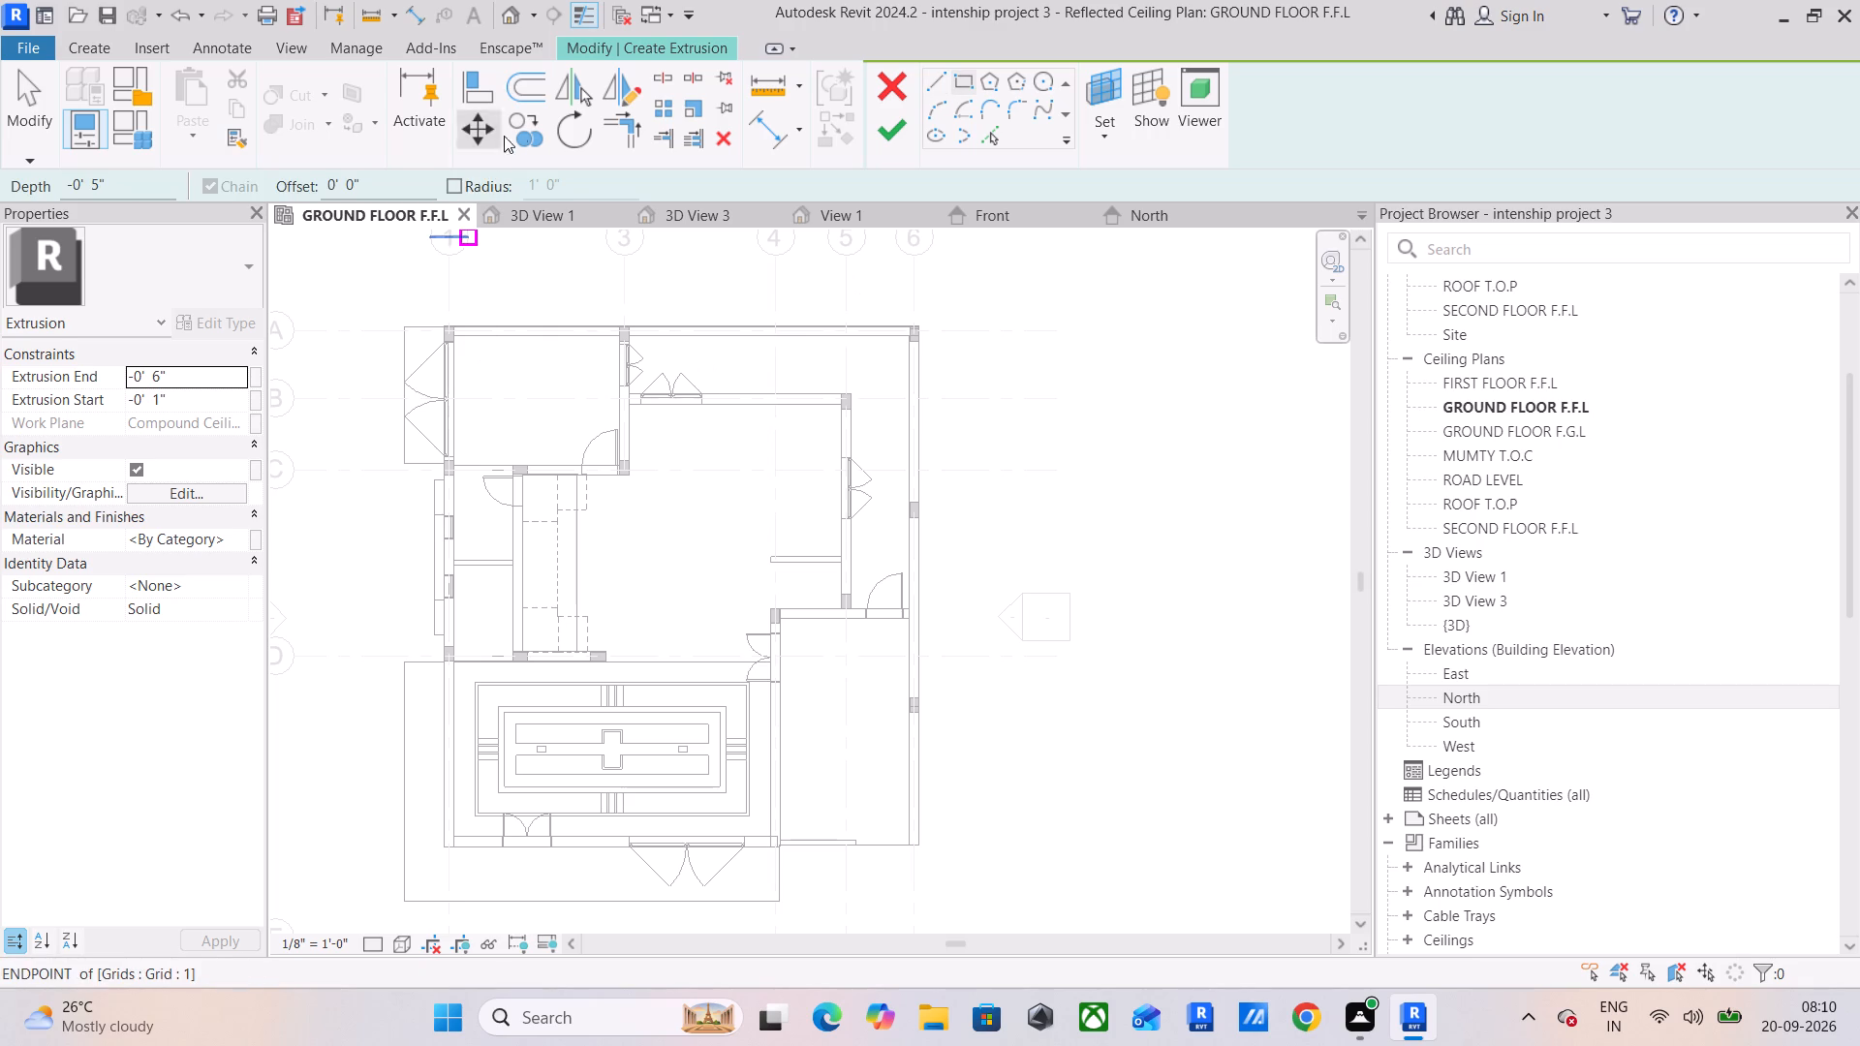
scroll(660, 407, up, 5)
click(596, 400)
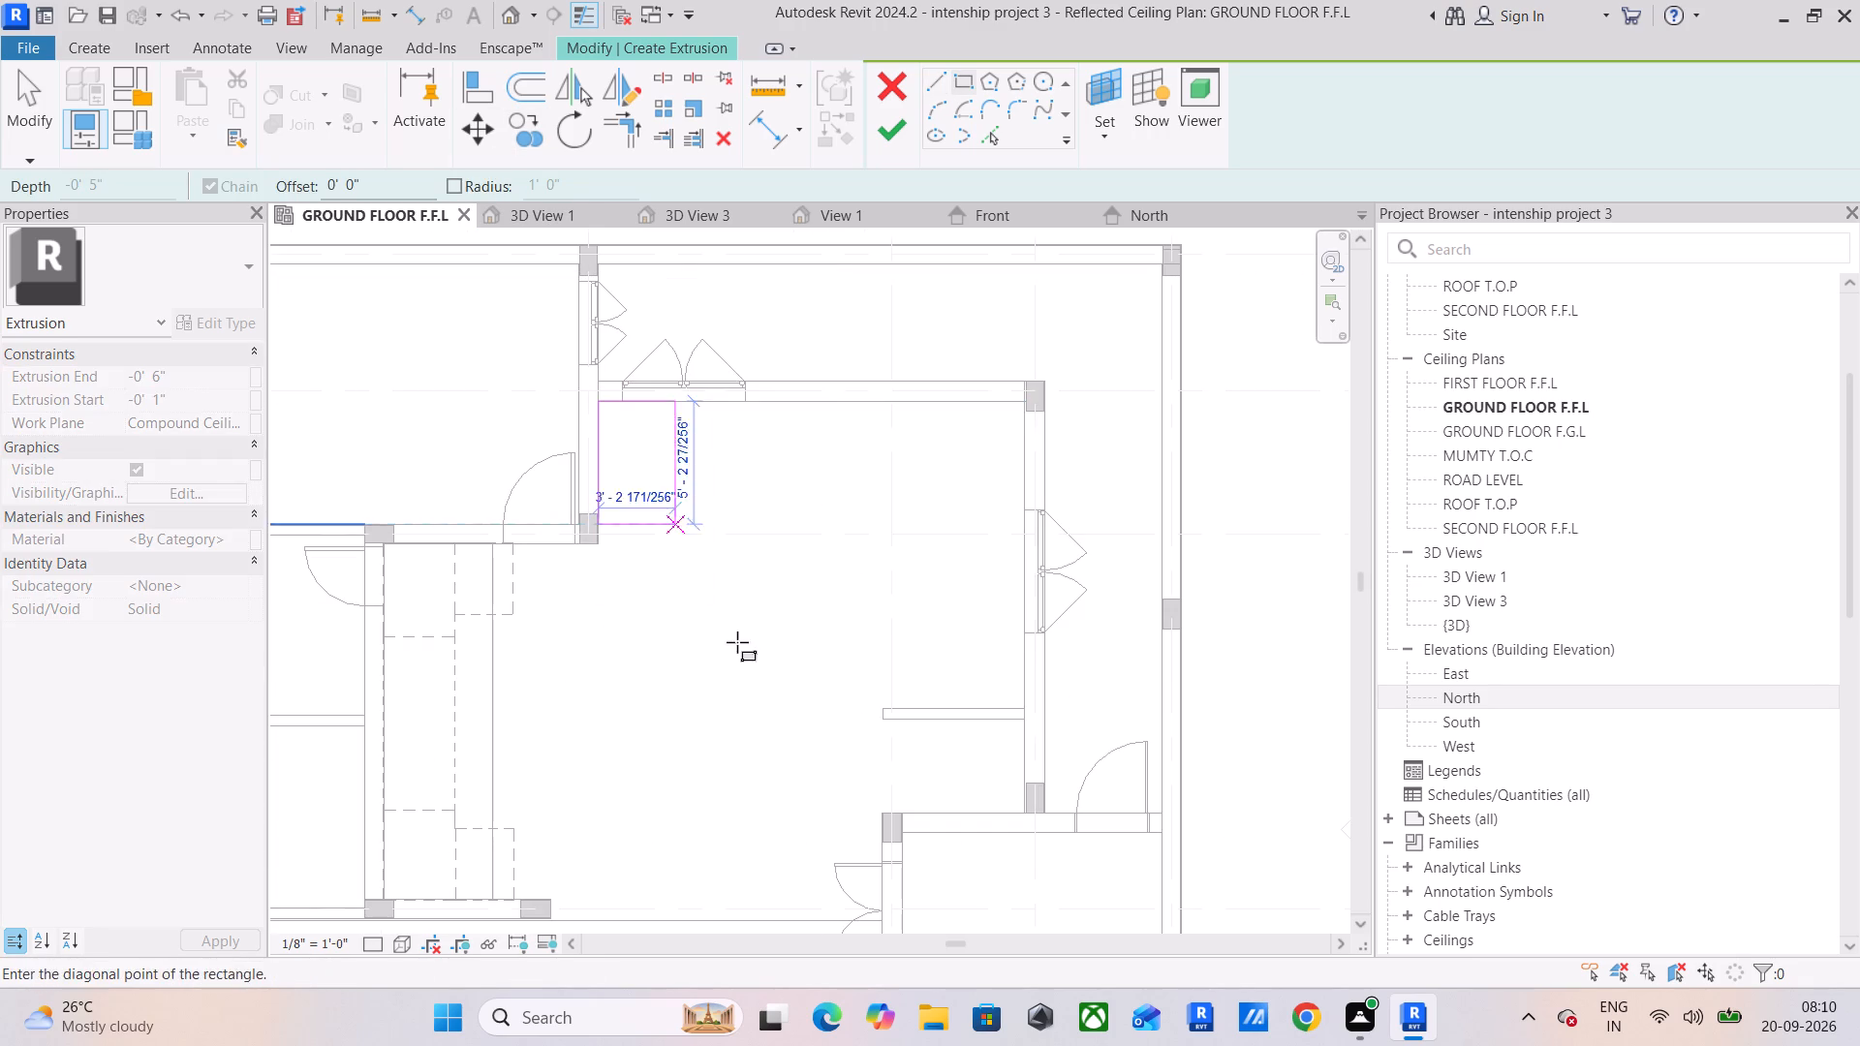
click(1025, 809)
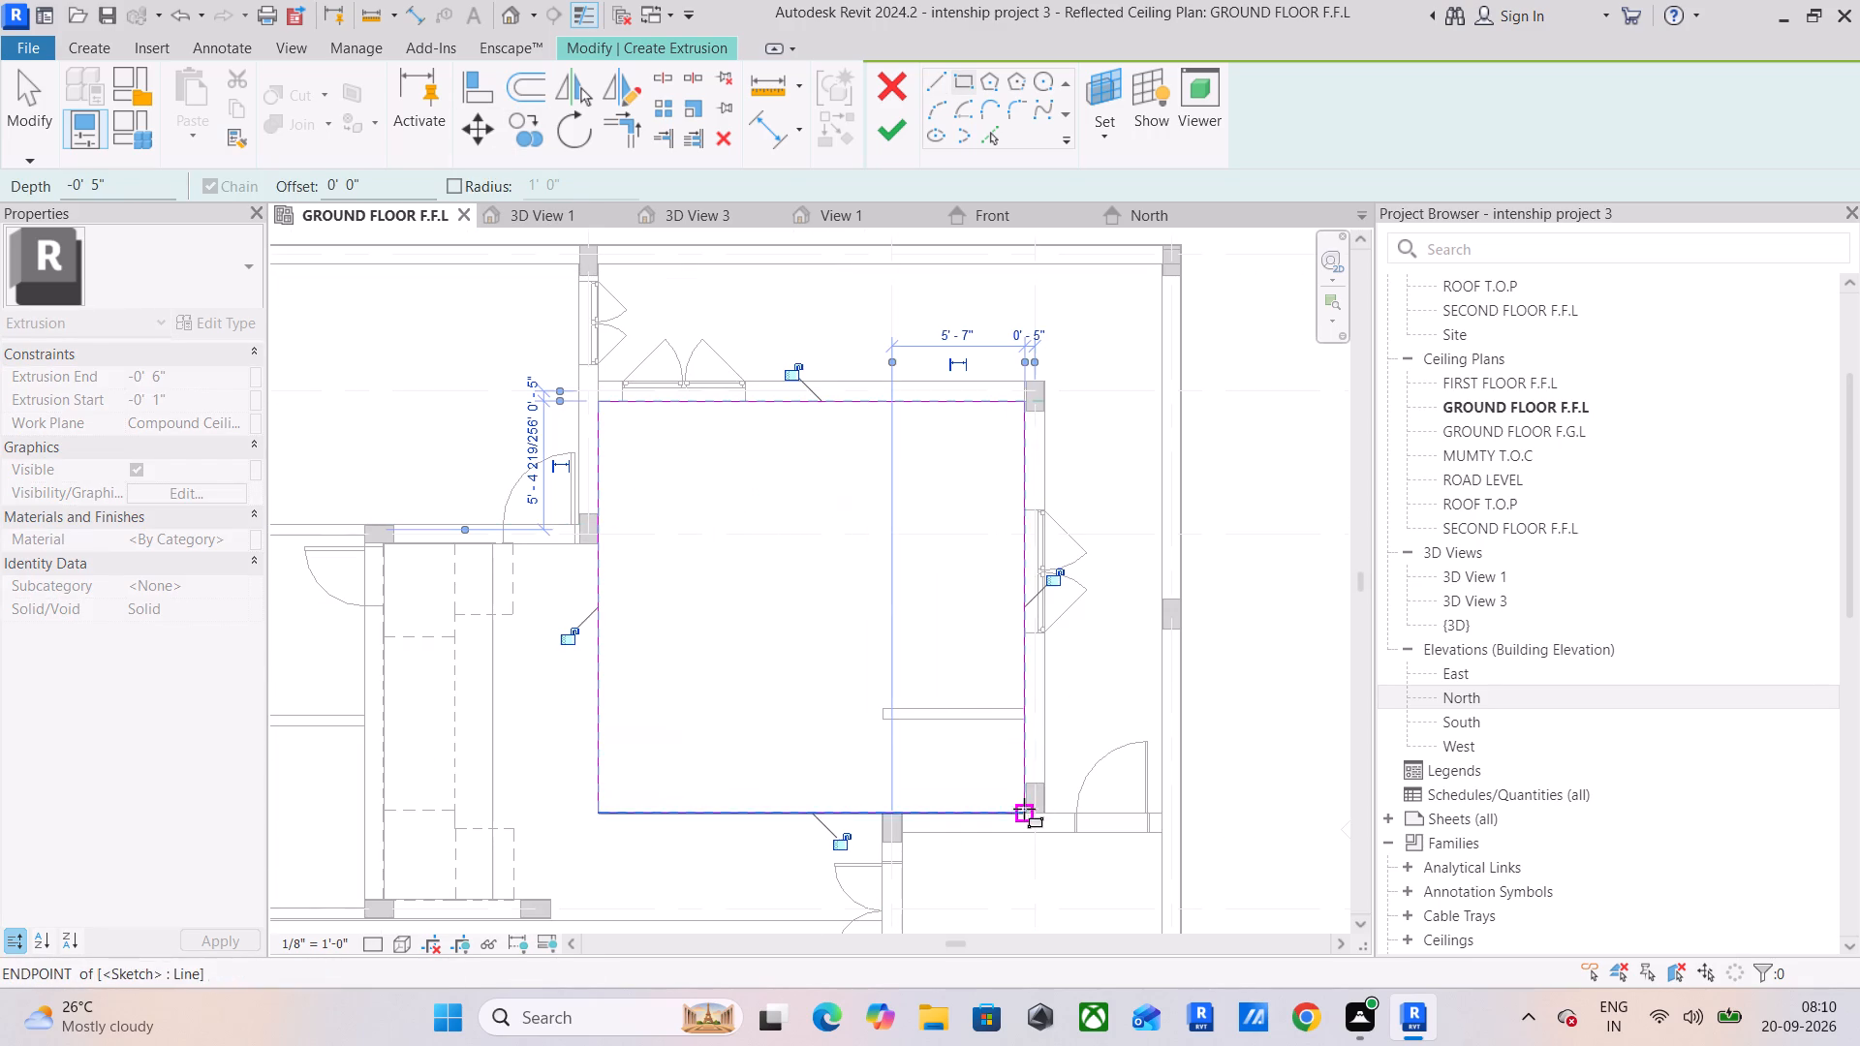
Sketch an inner rectangle offset 1' 0" inside the central room's outline and finish the border extrusion.
drag(408, 183, 387, 184)
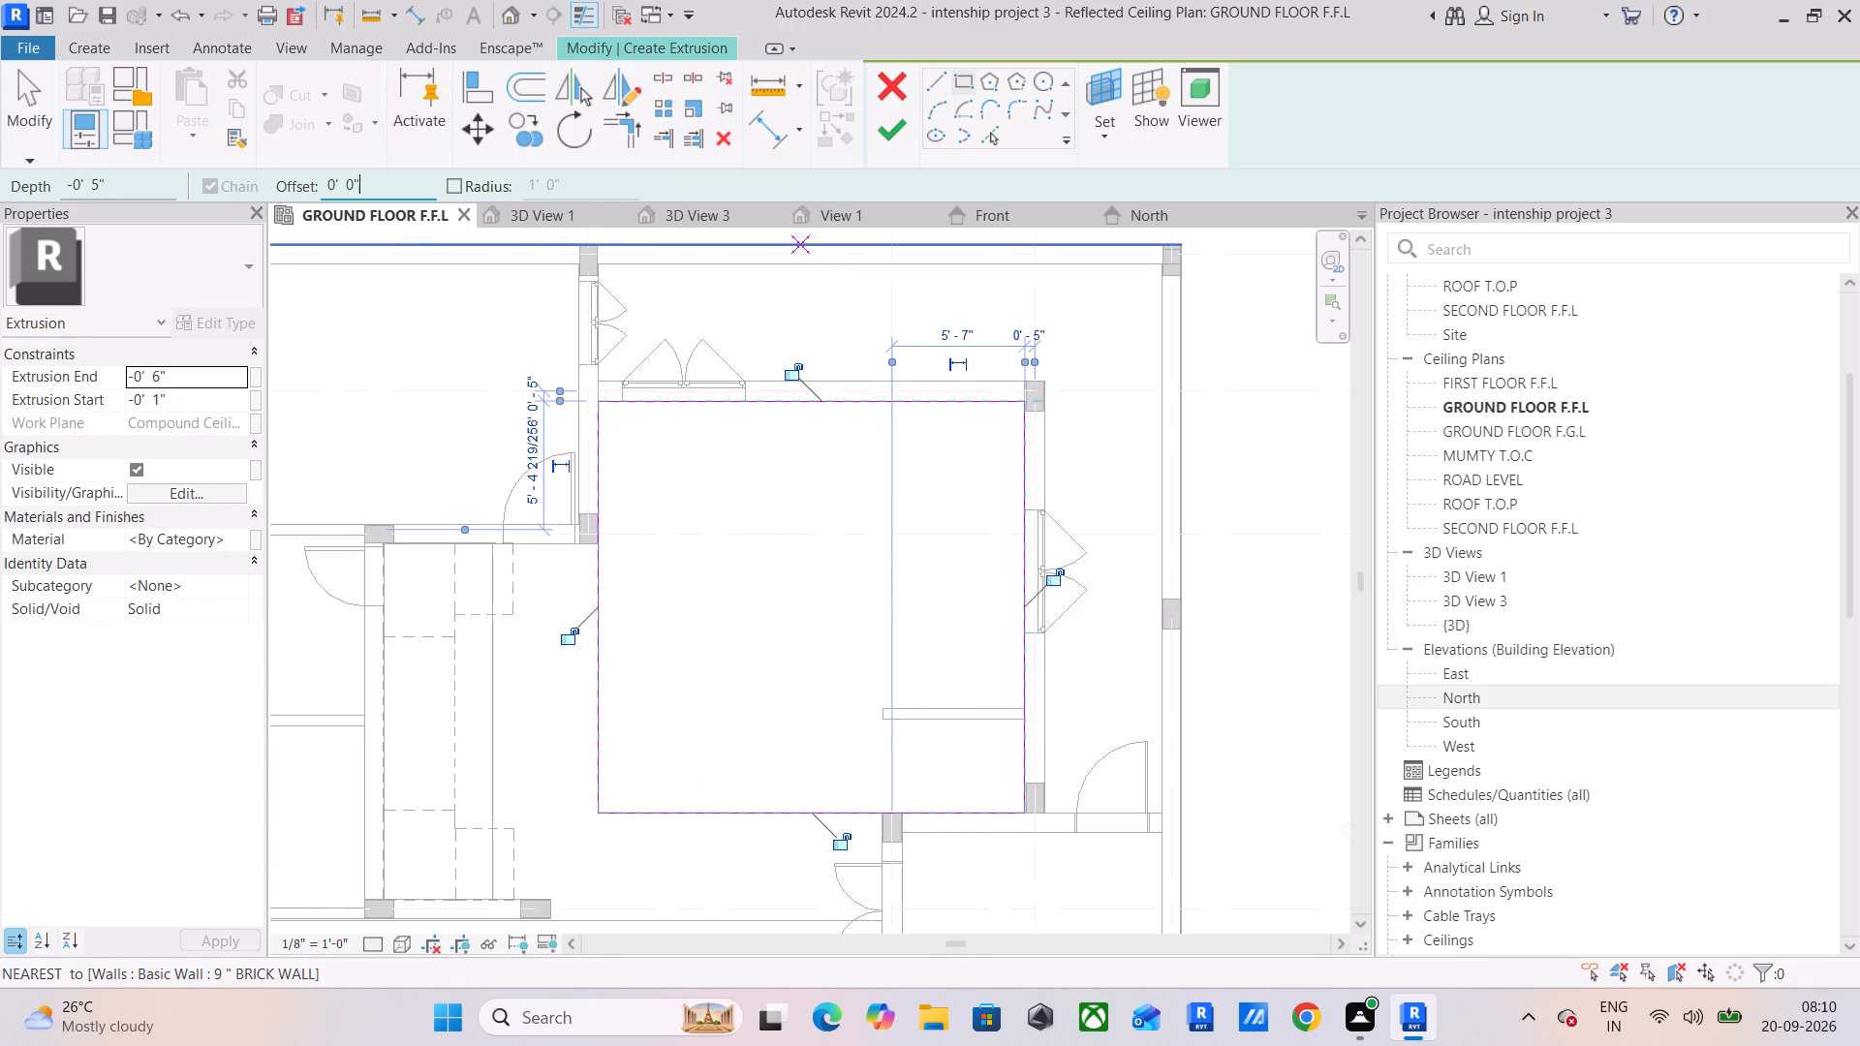
drag(387, 184, 272, 188)
key(1)
key(apostrophe)
key(Return)
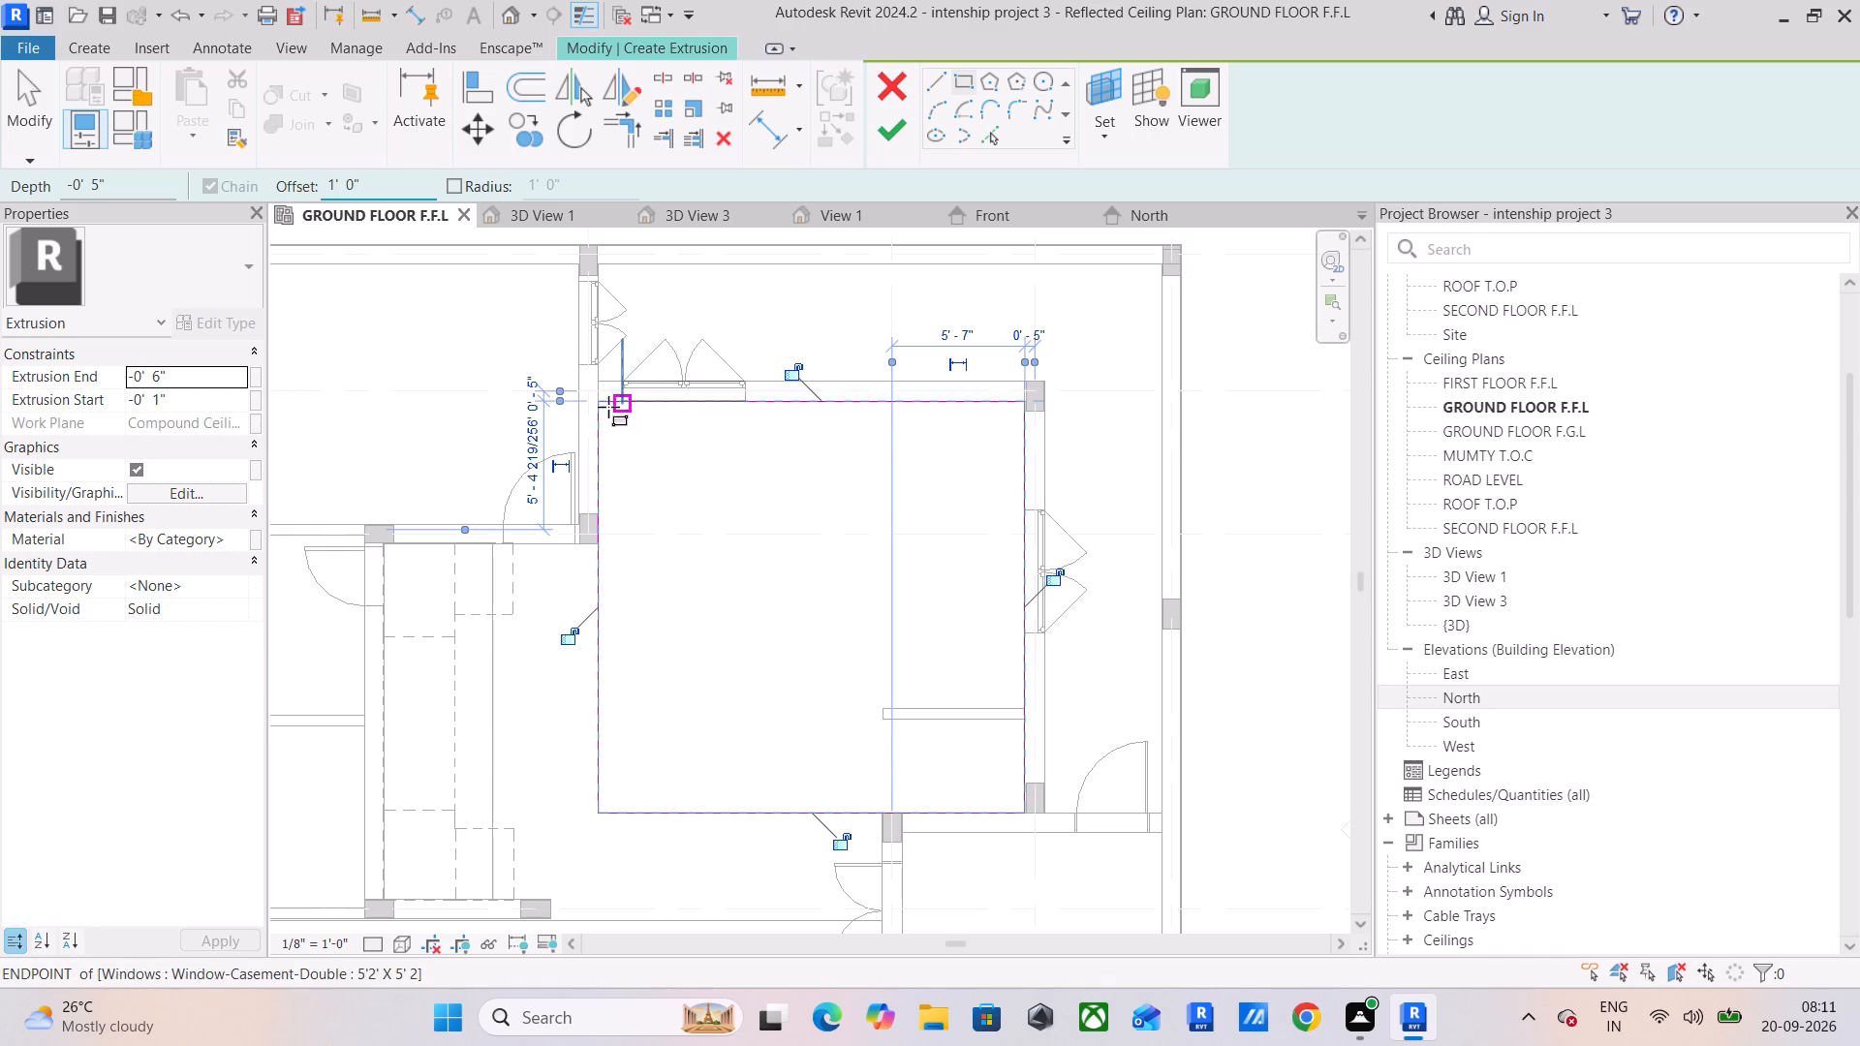
drag(602, 403, 610, 409)
key(space)
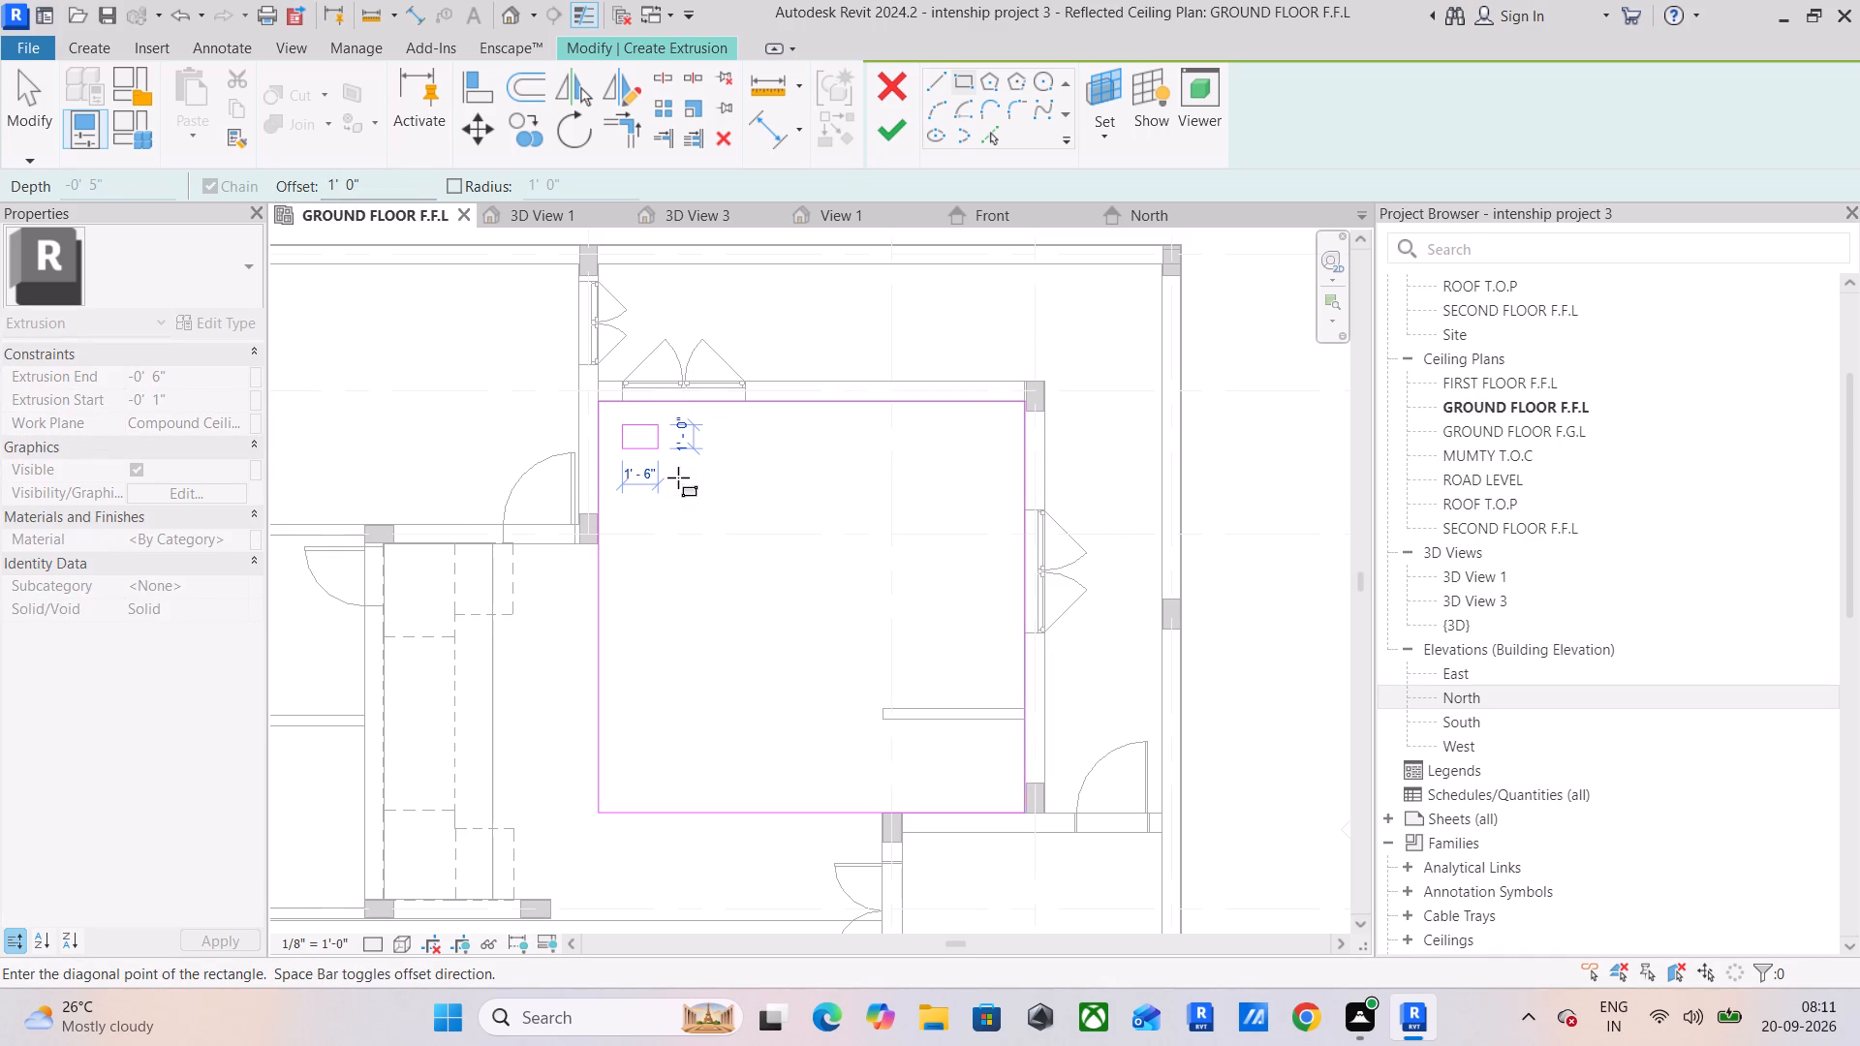
click(1032, 815)
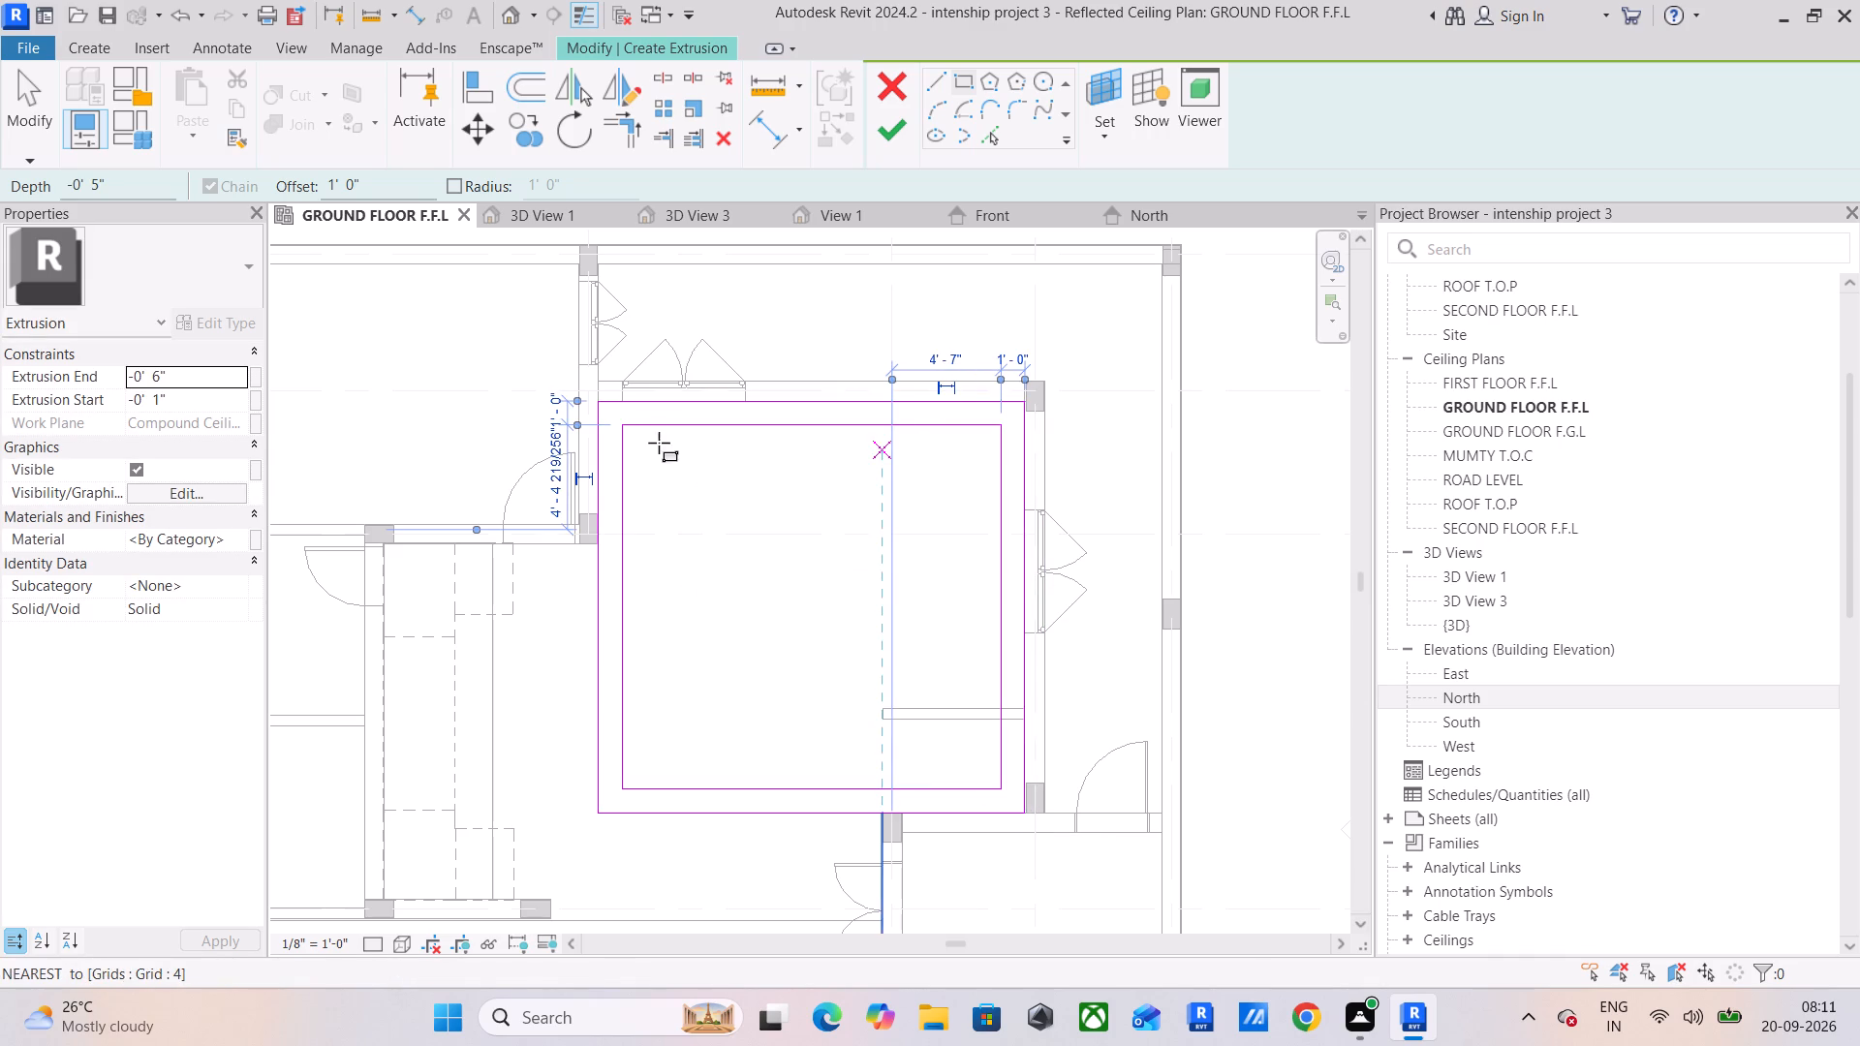
scroll(617, 413, up, 3)
click(905, 138)
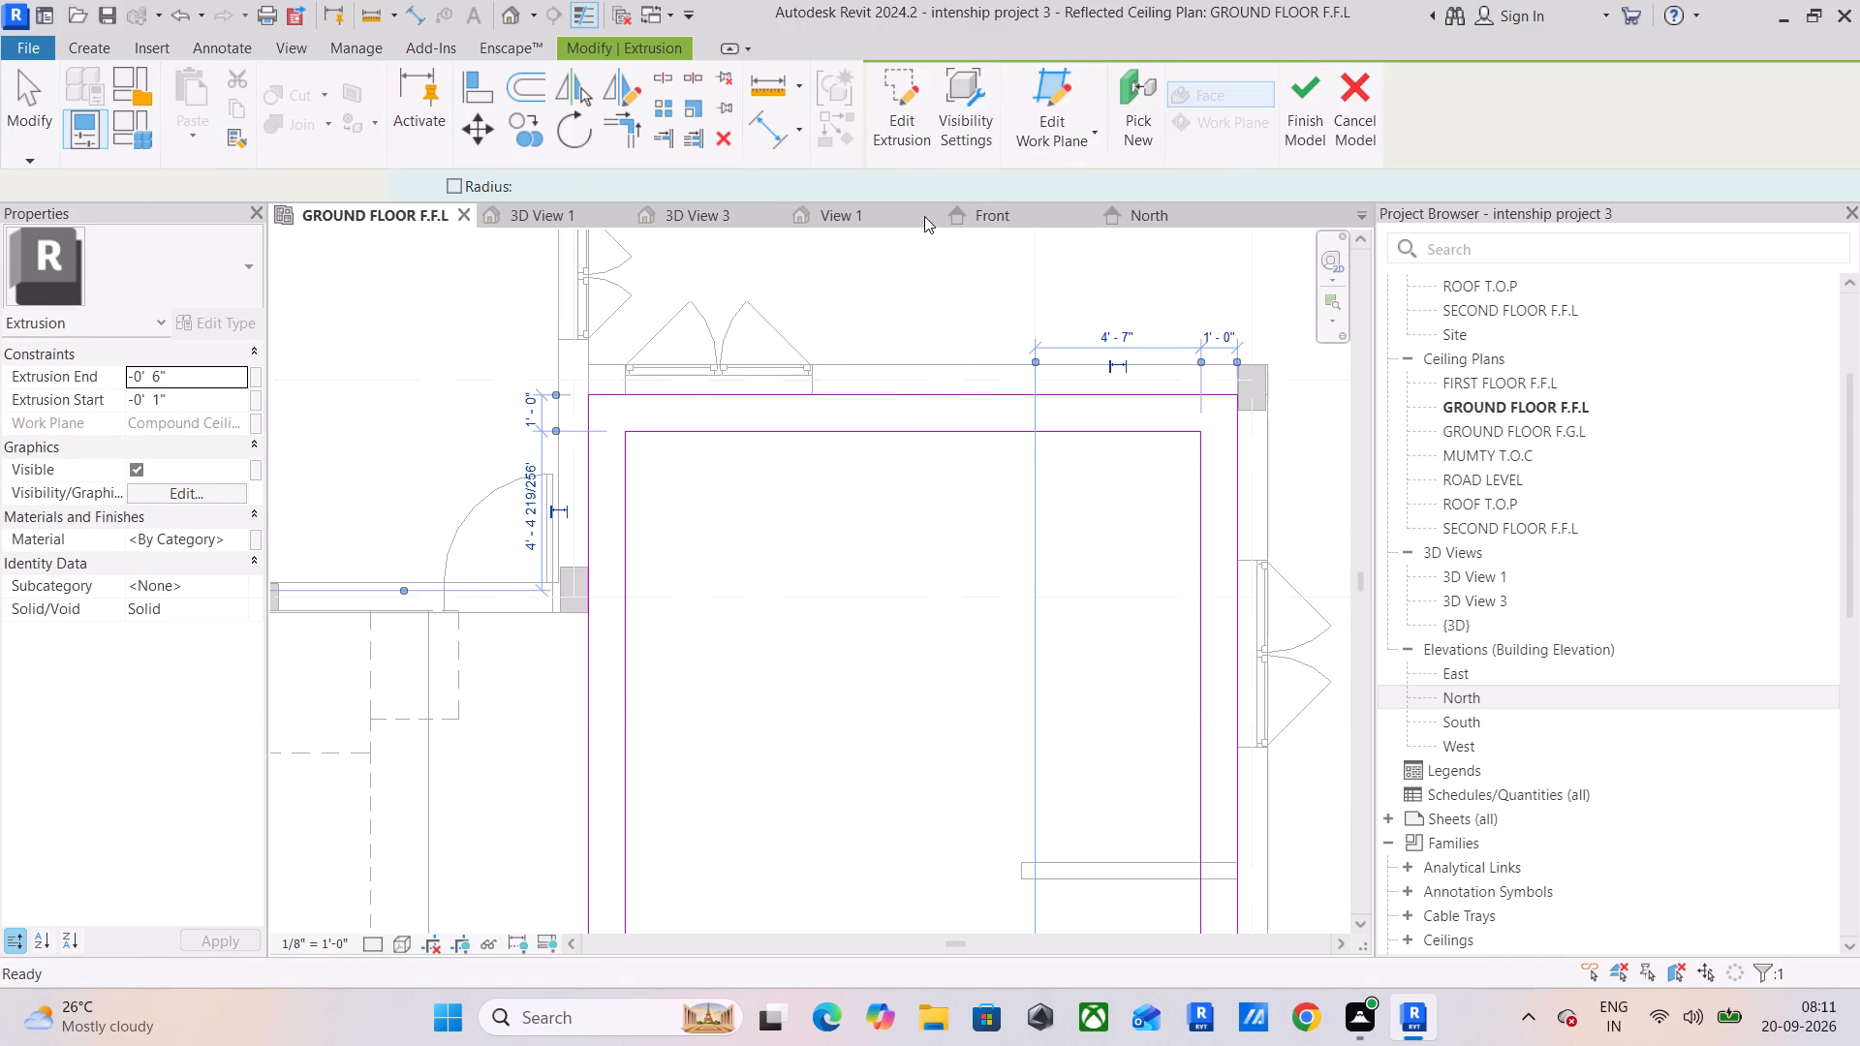
Open the house's {3D} view facing the front and finish the in-place ceiling model.
click(775, 214)
scroll(872, 371, down, 5)
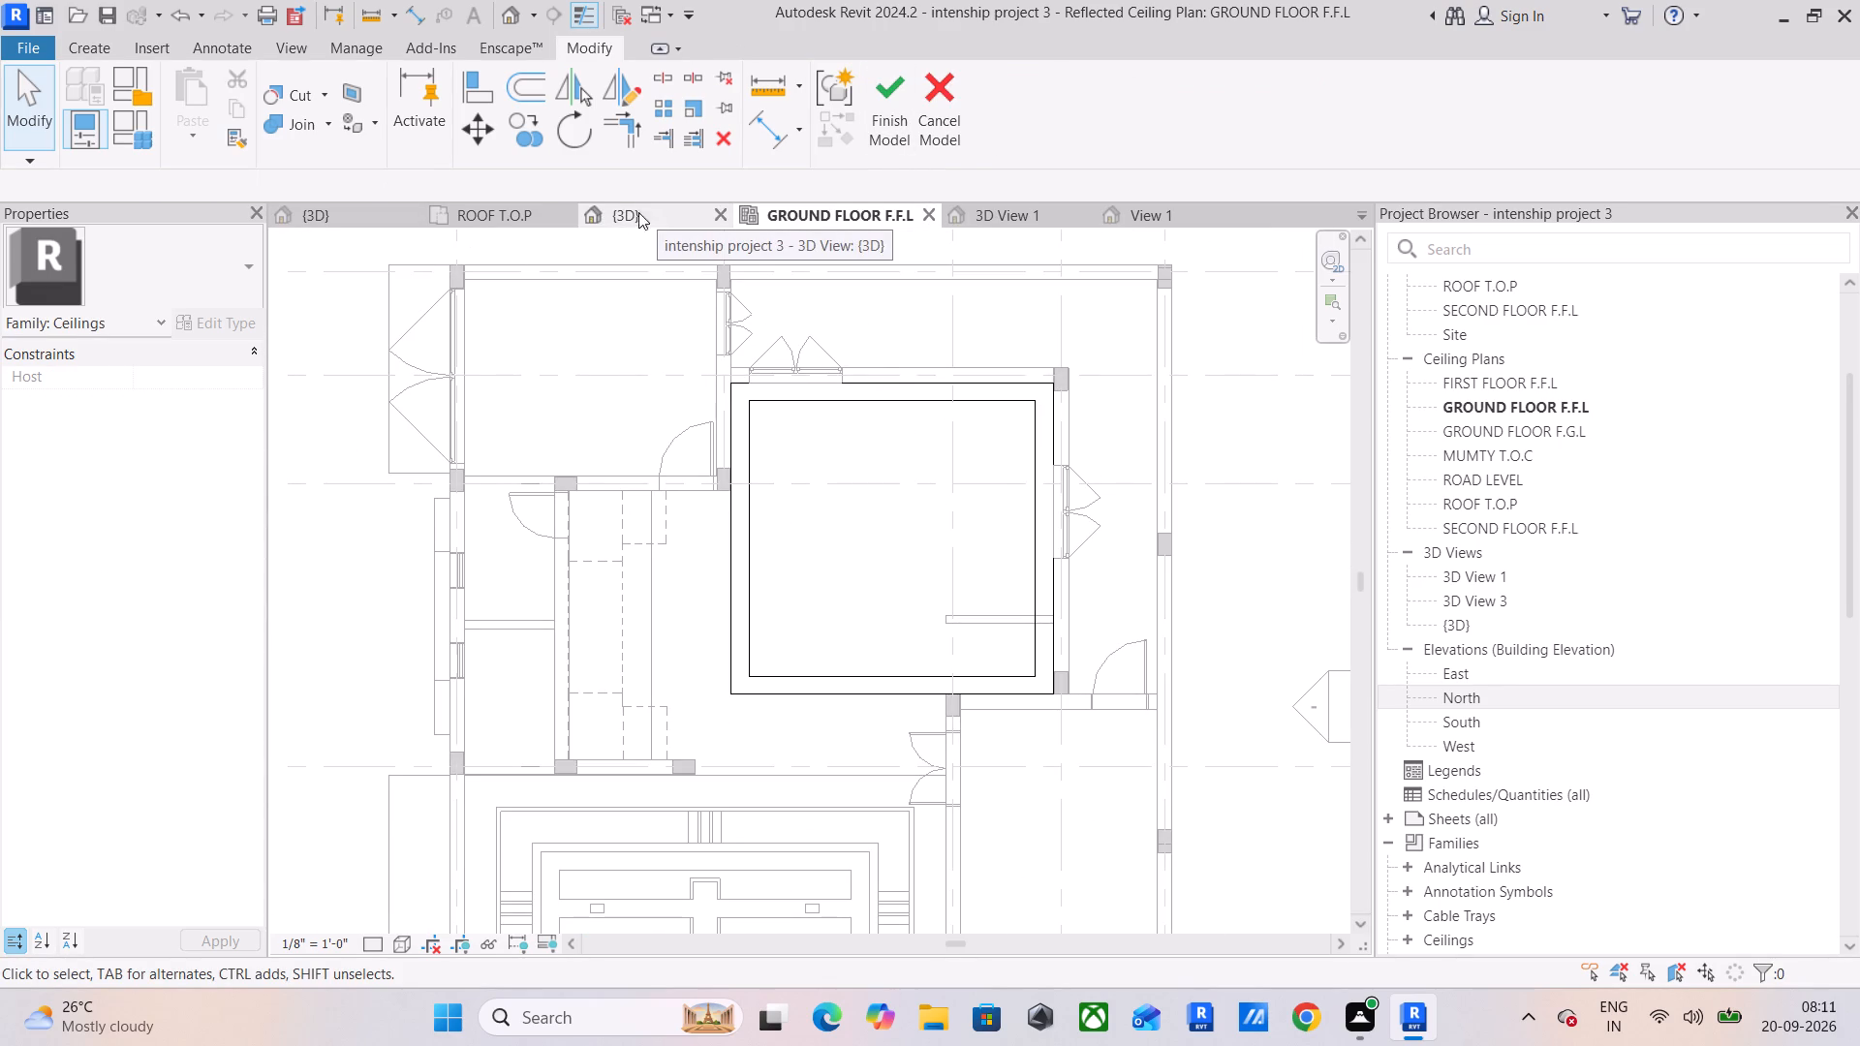
click(348, 221)
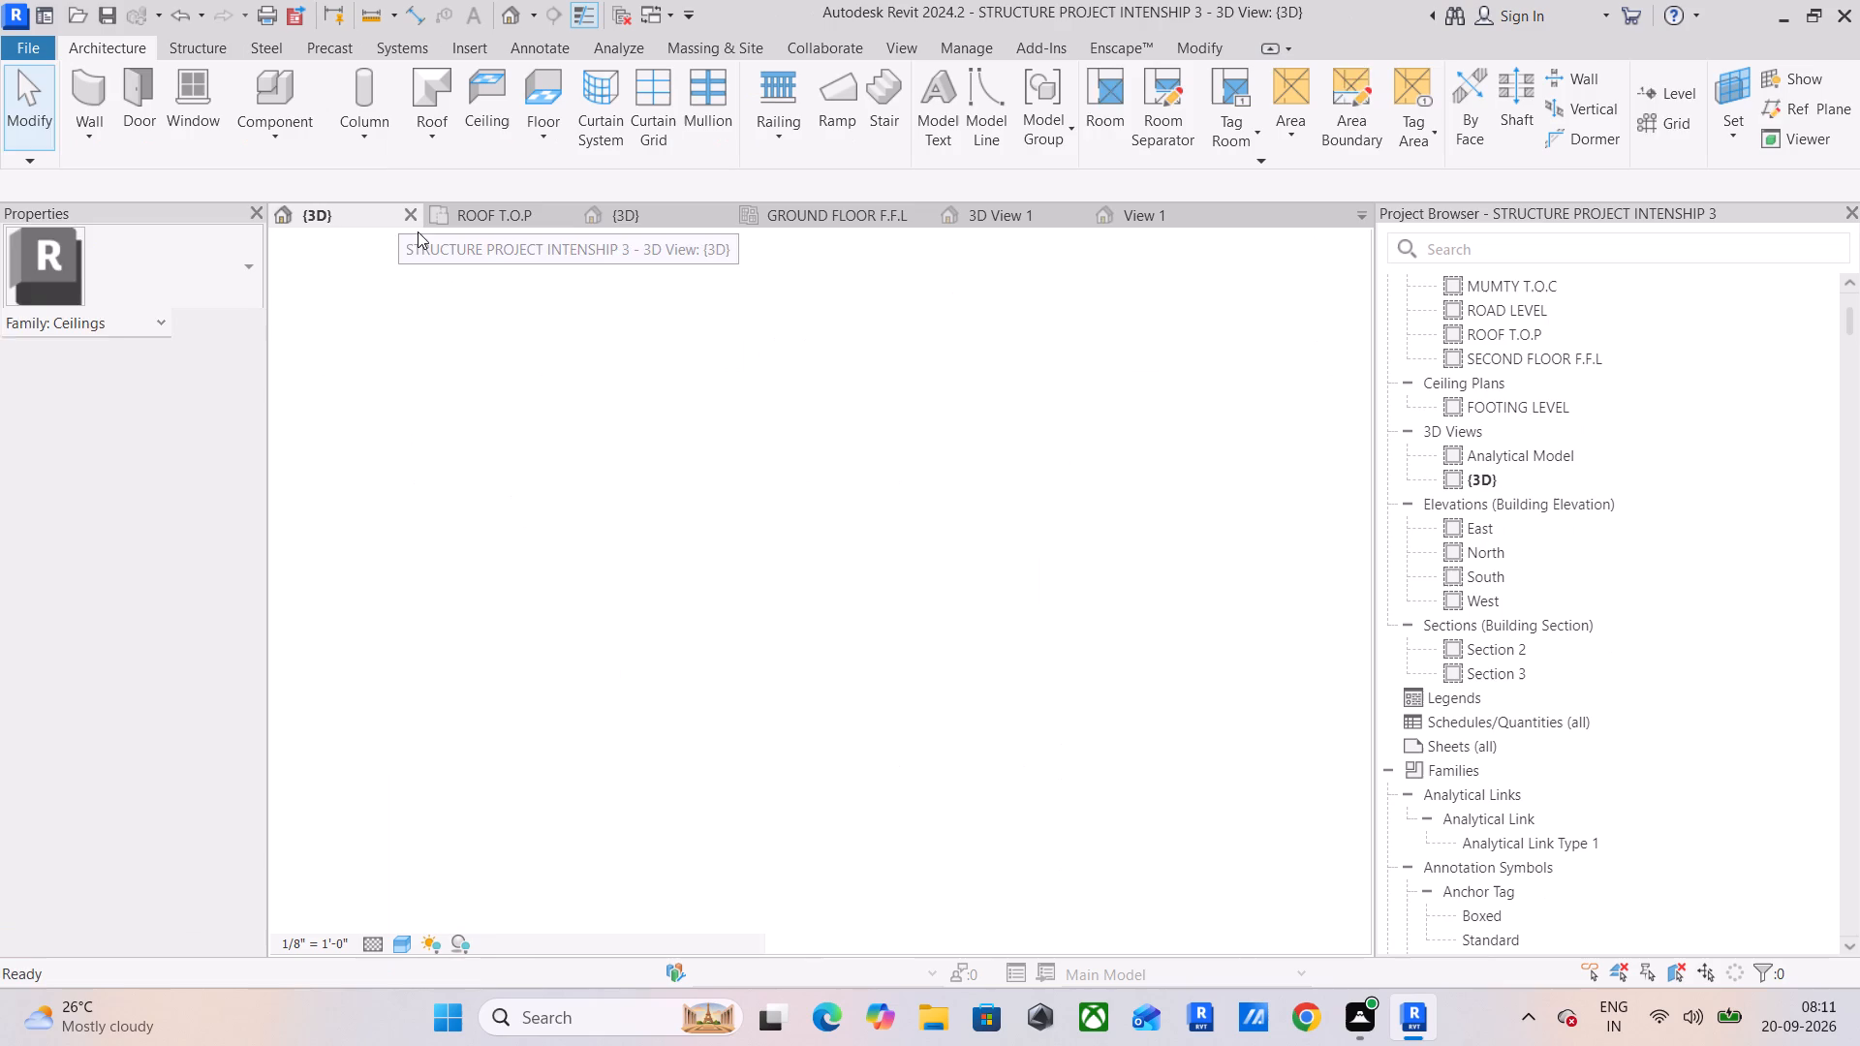
click(633, 210)
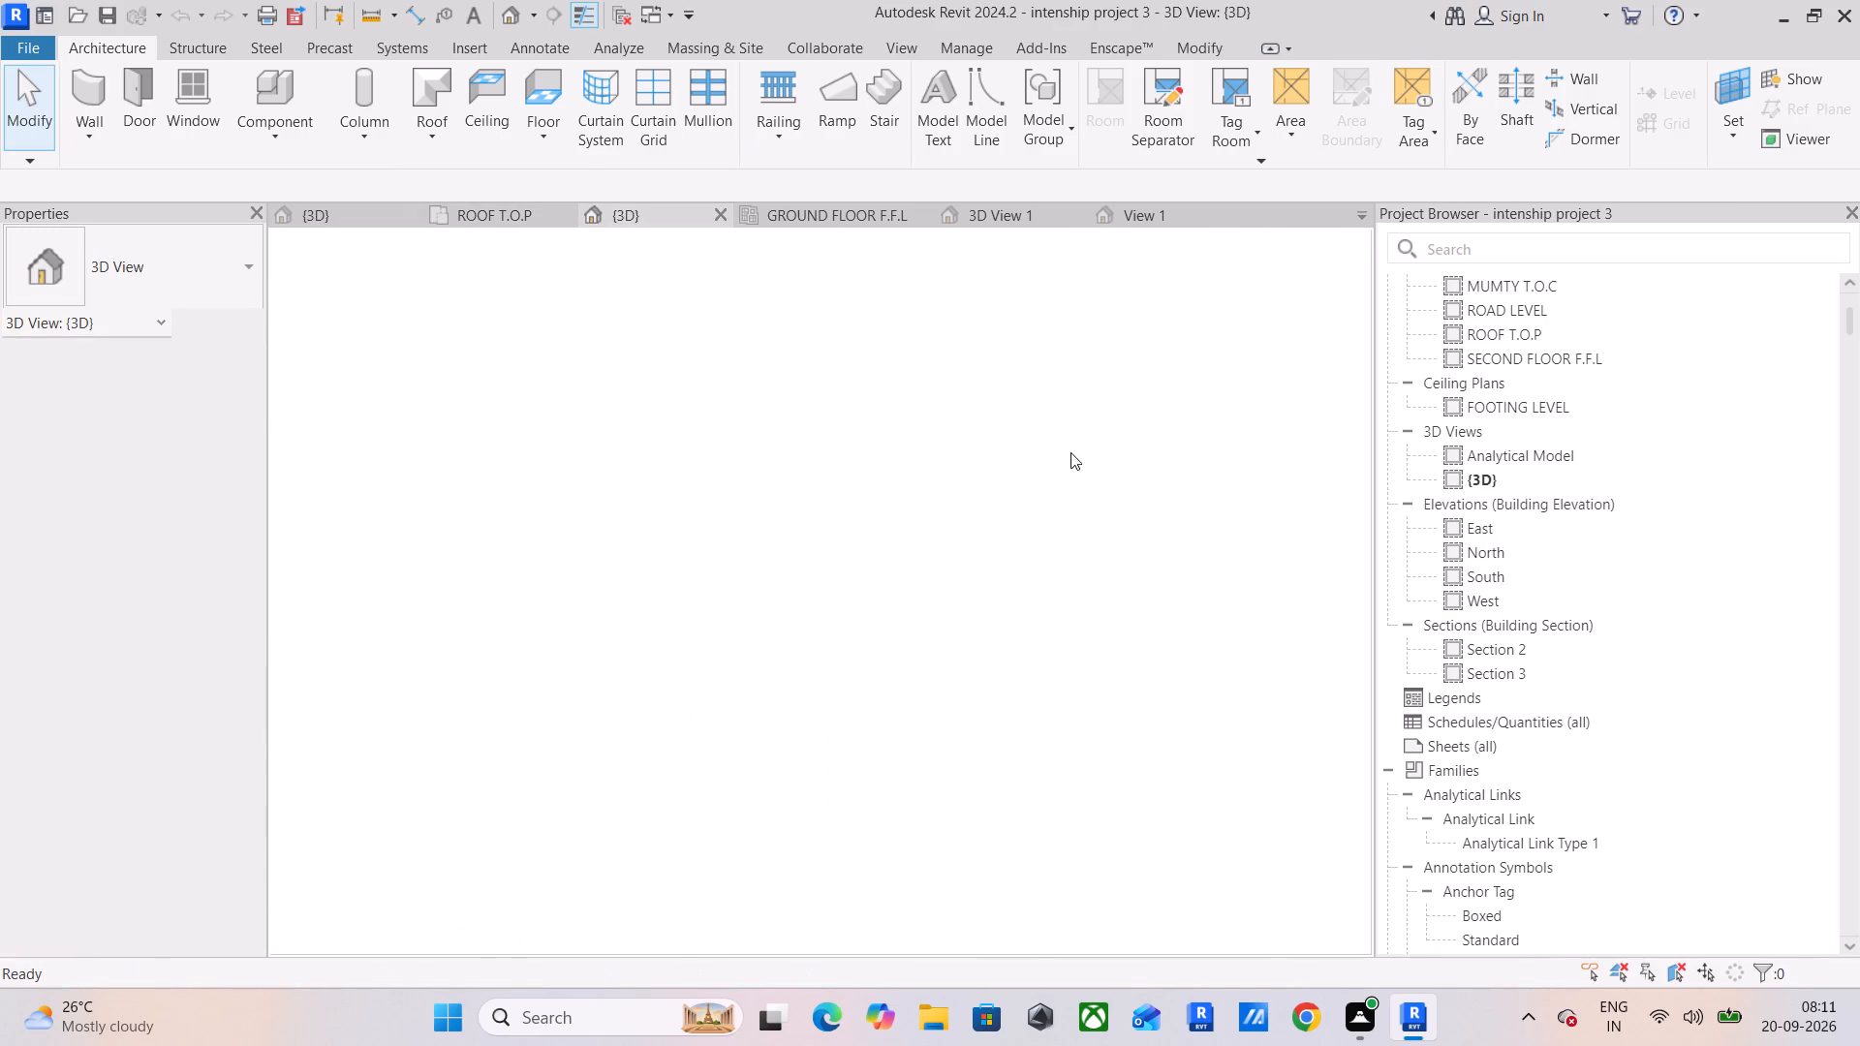
scroll(829, 604, up, 6)
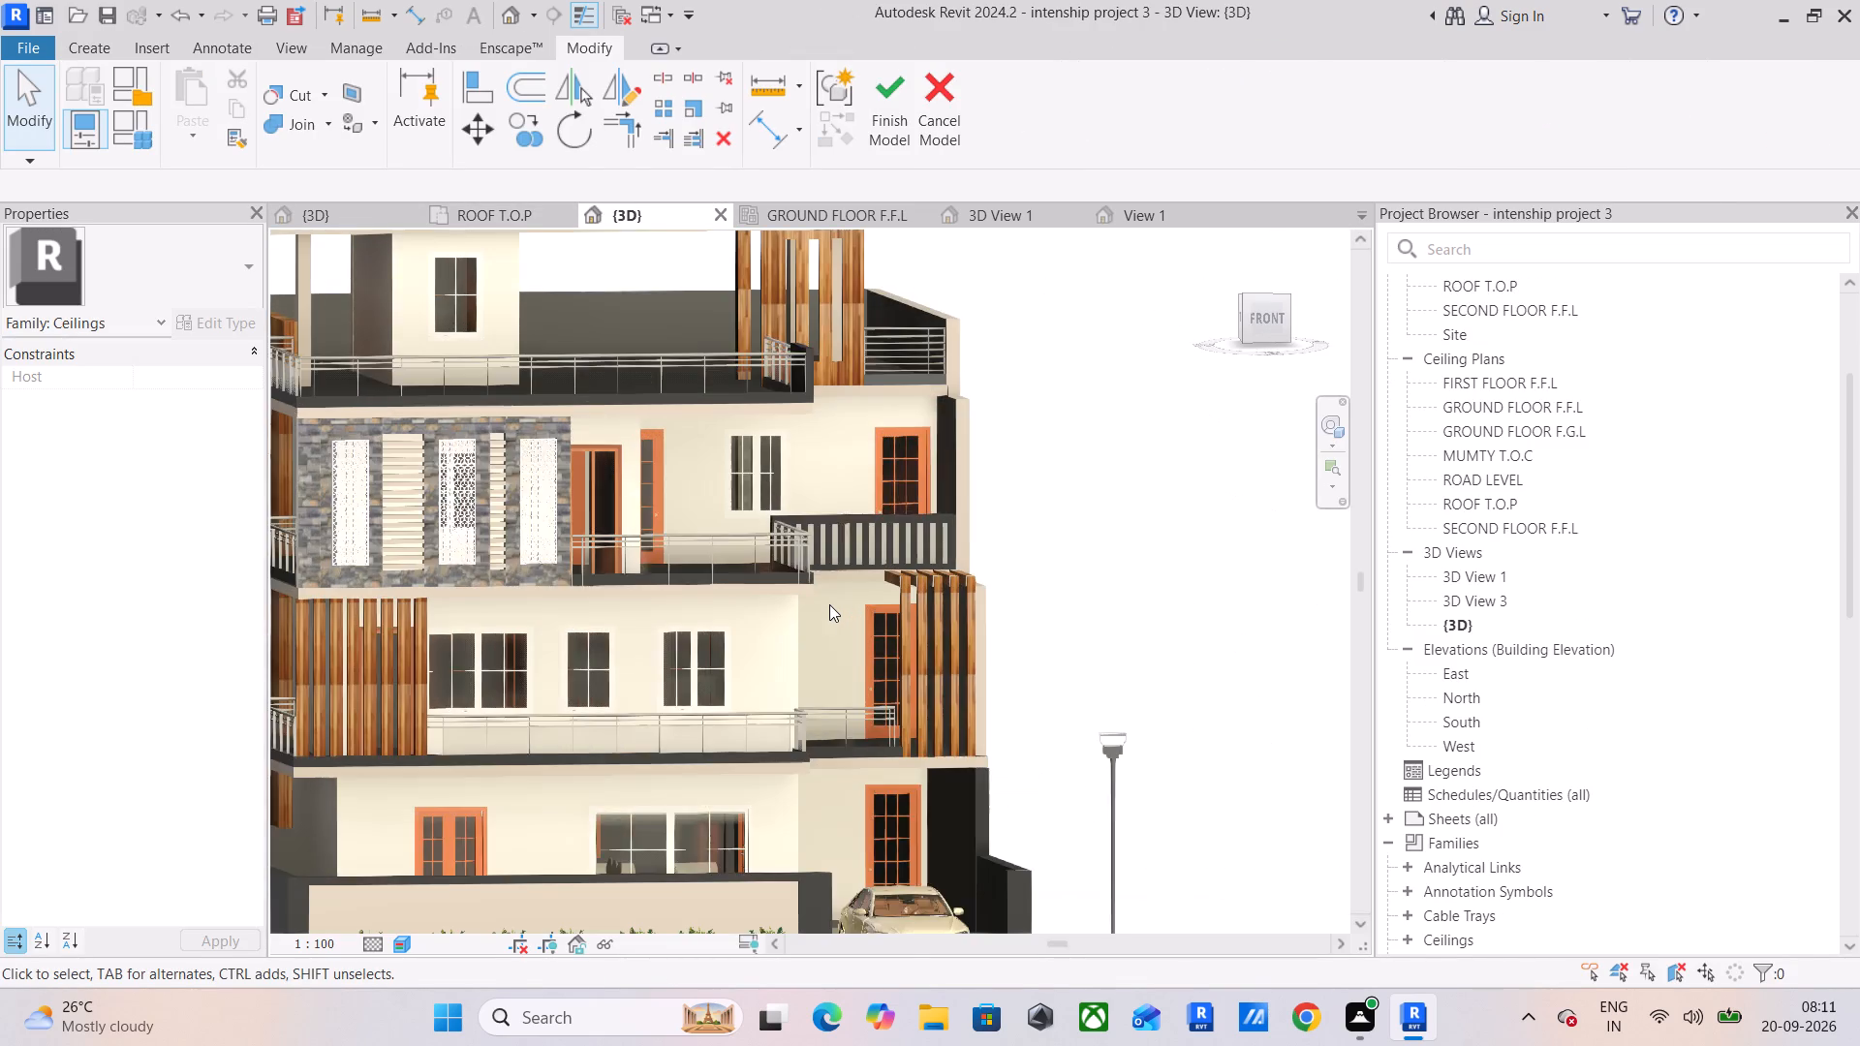
scroll(762, 640, down, 5)
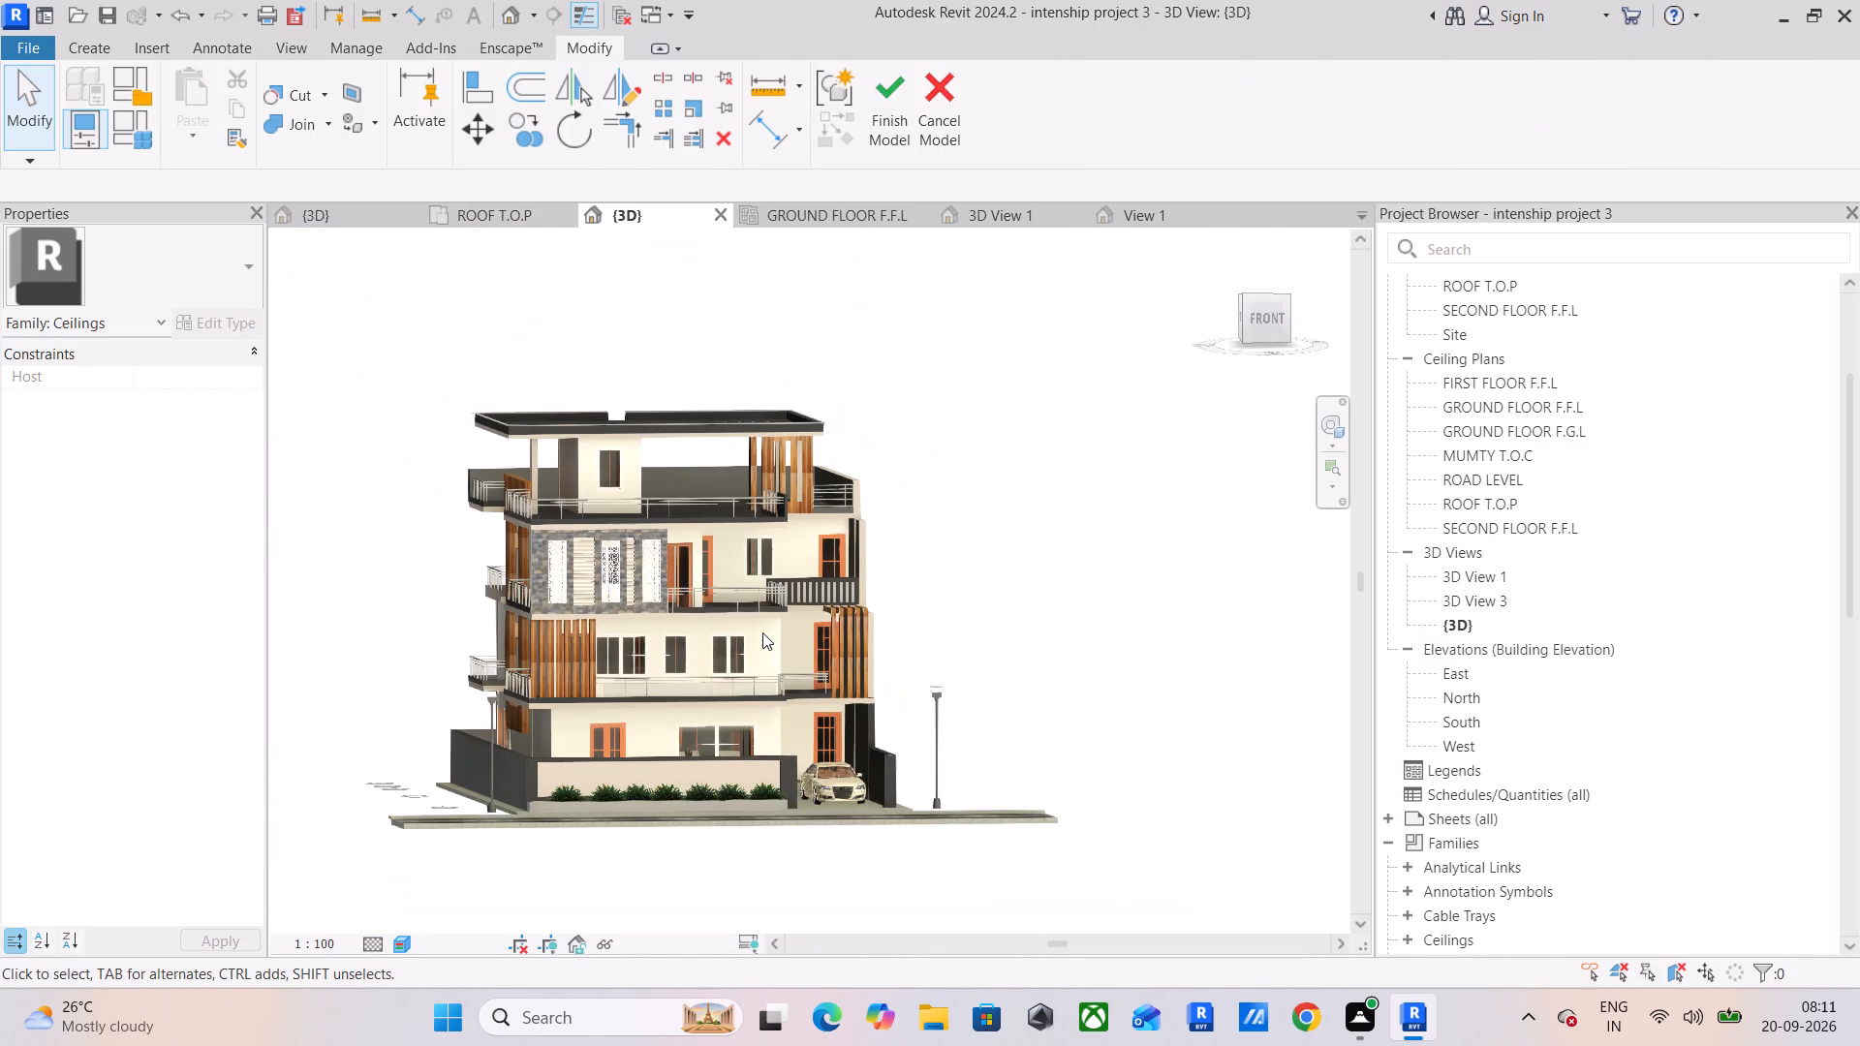
middle_drag(762, 632, 1009, 566)
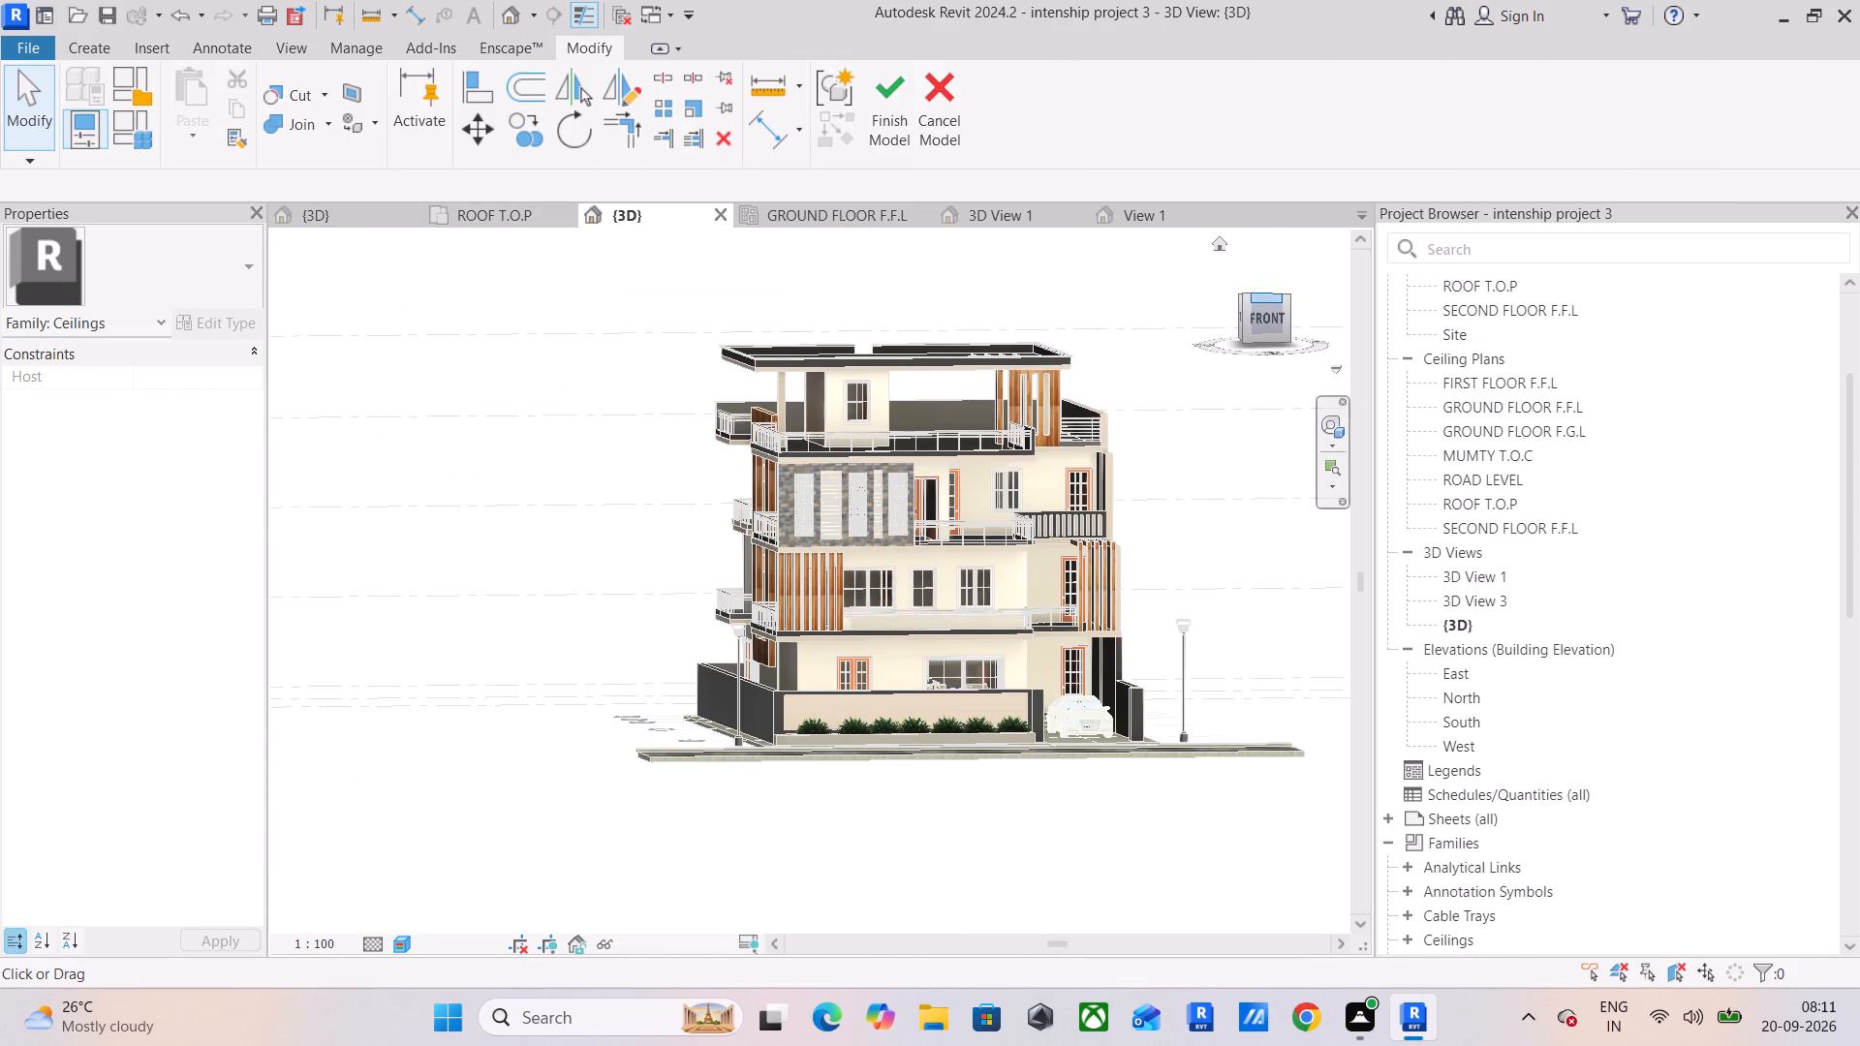
click(1258, 311)
scroll(799, 589, up, 2)
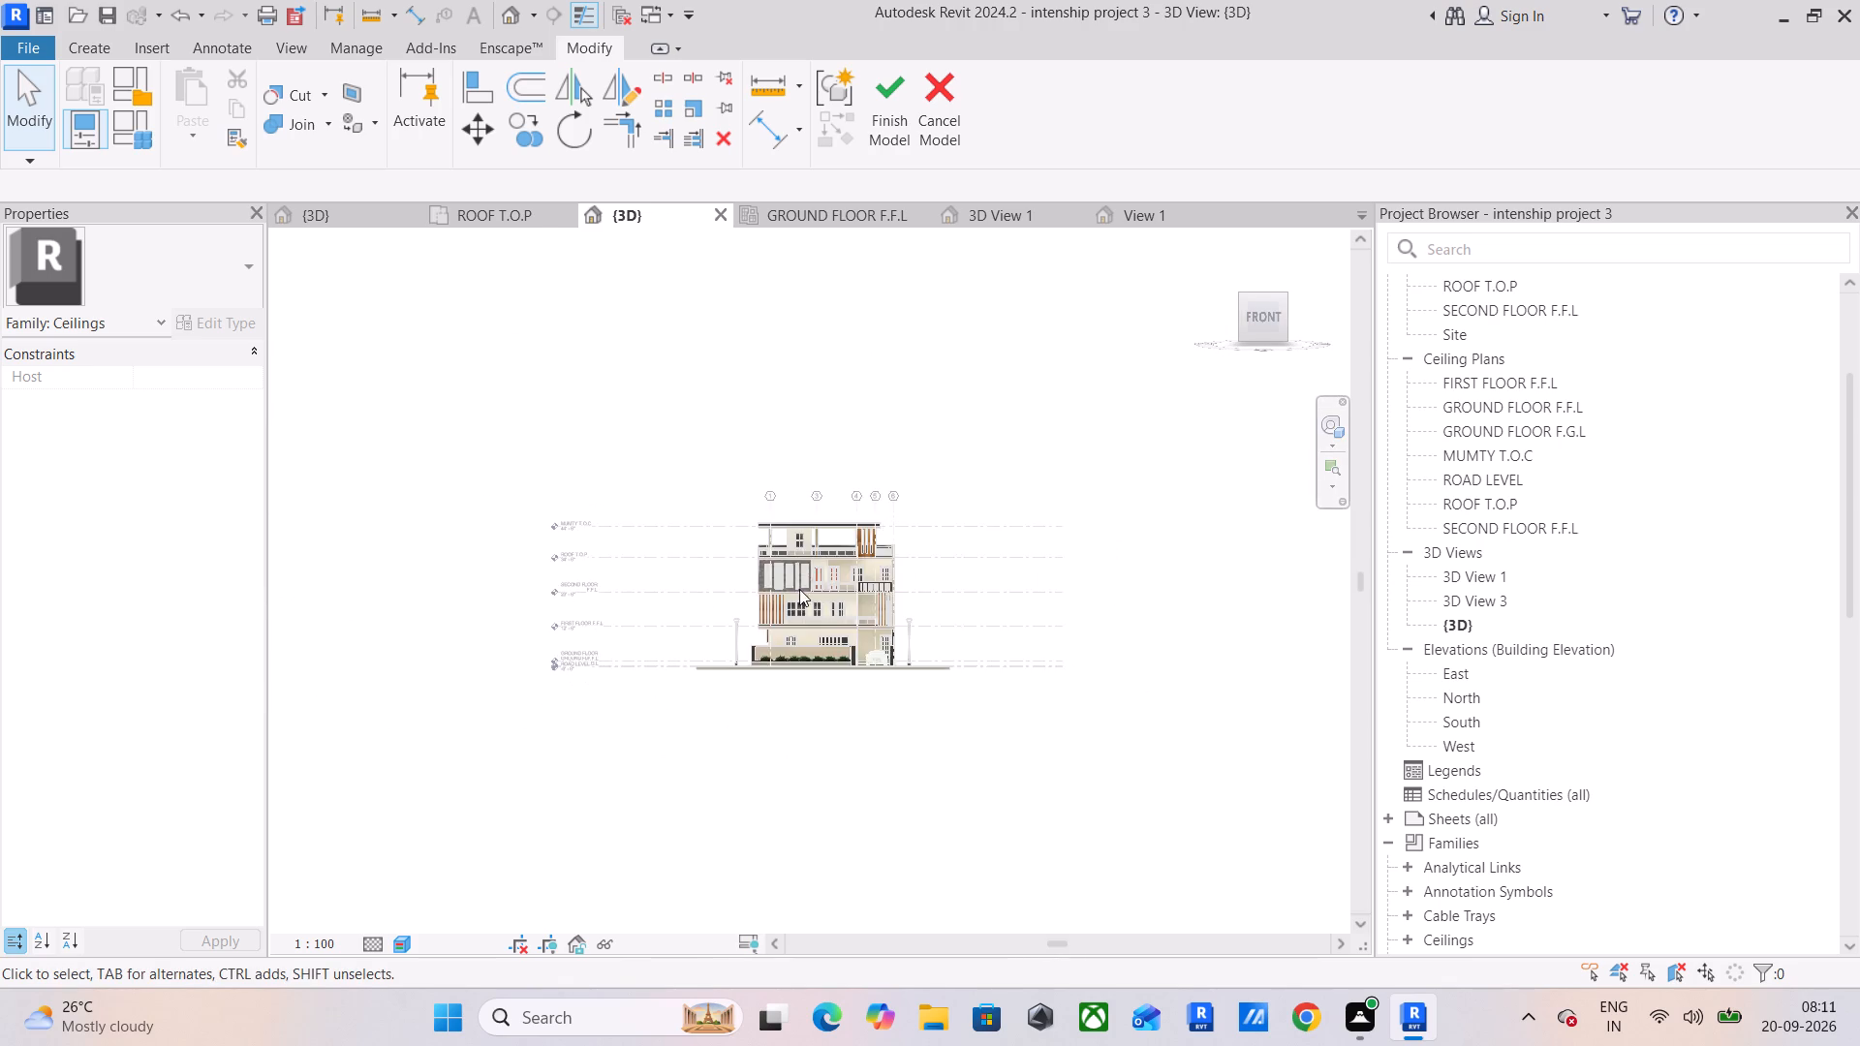
scroll(799, 589, up, 4)
drag(1177, 379, 1175, 379)
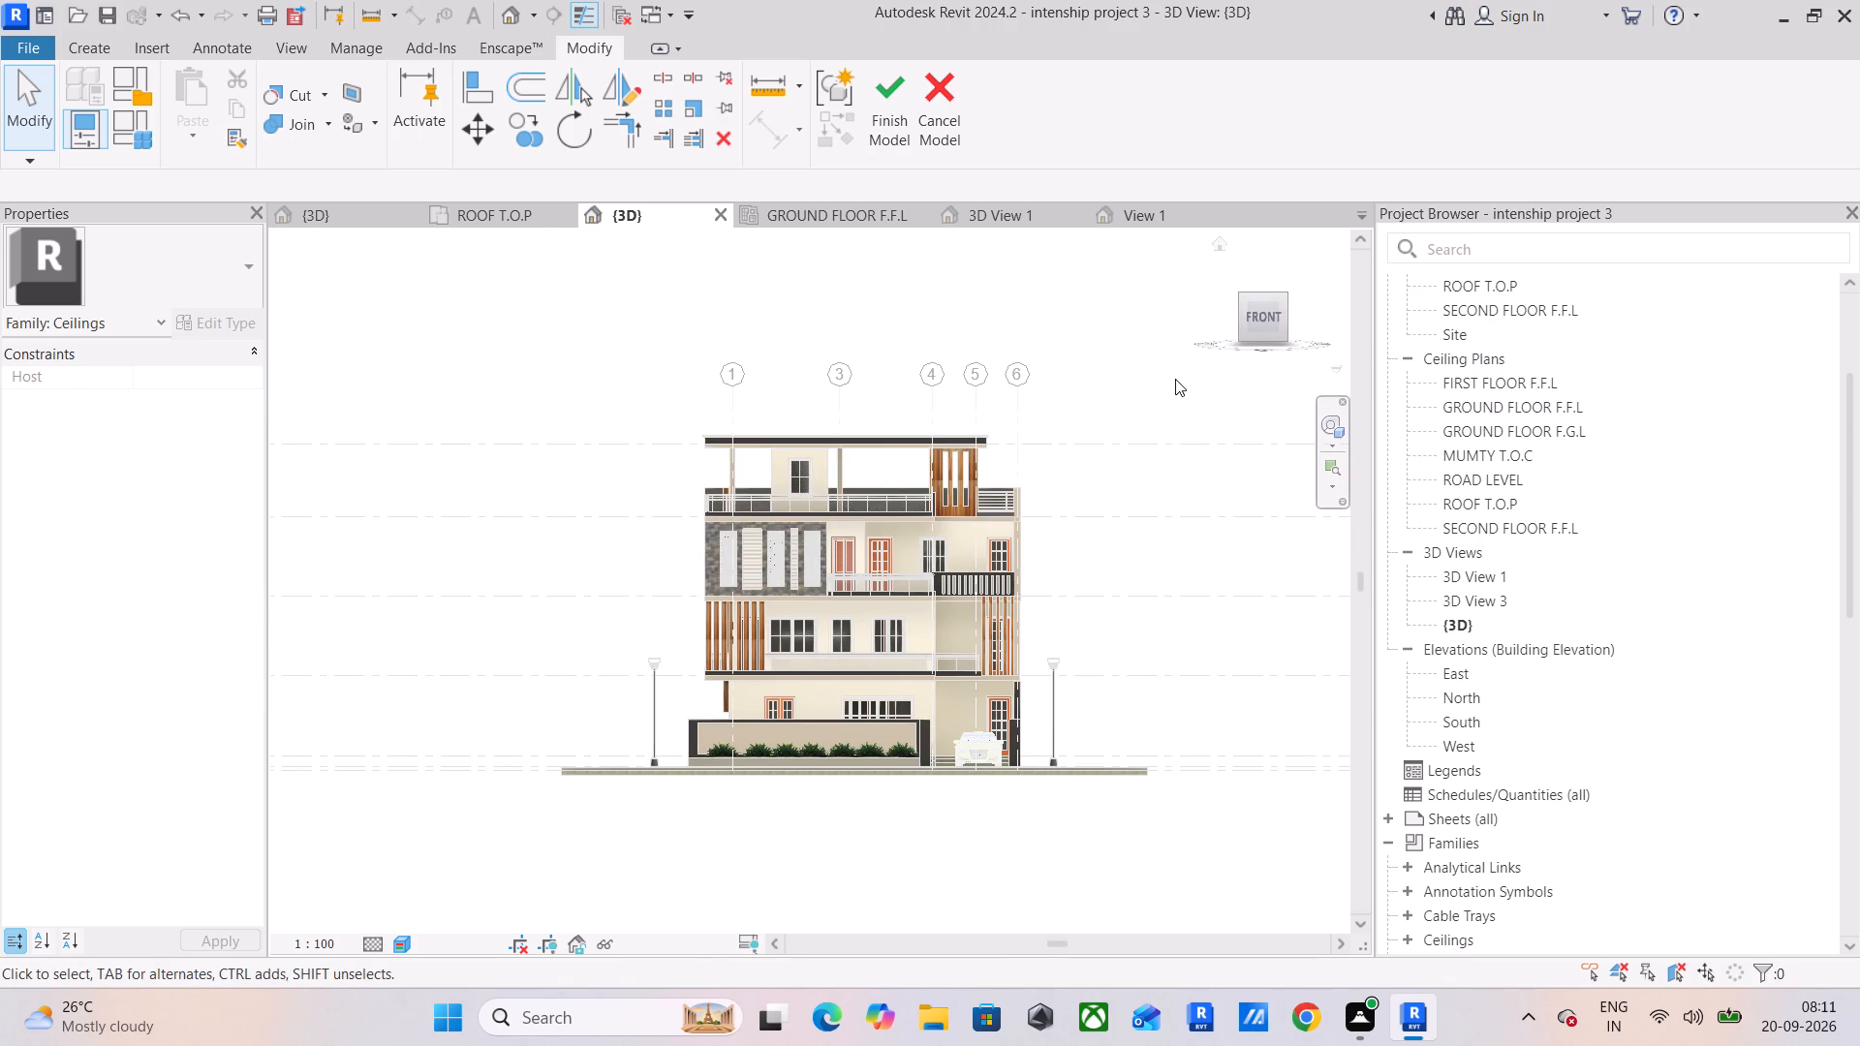
drag(1175, 379, 516, 671)
click(883, 110)
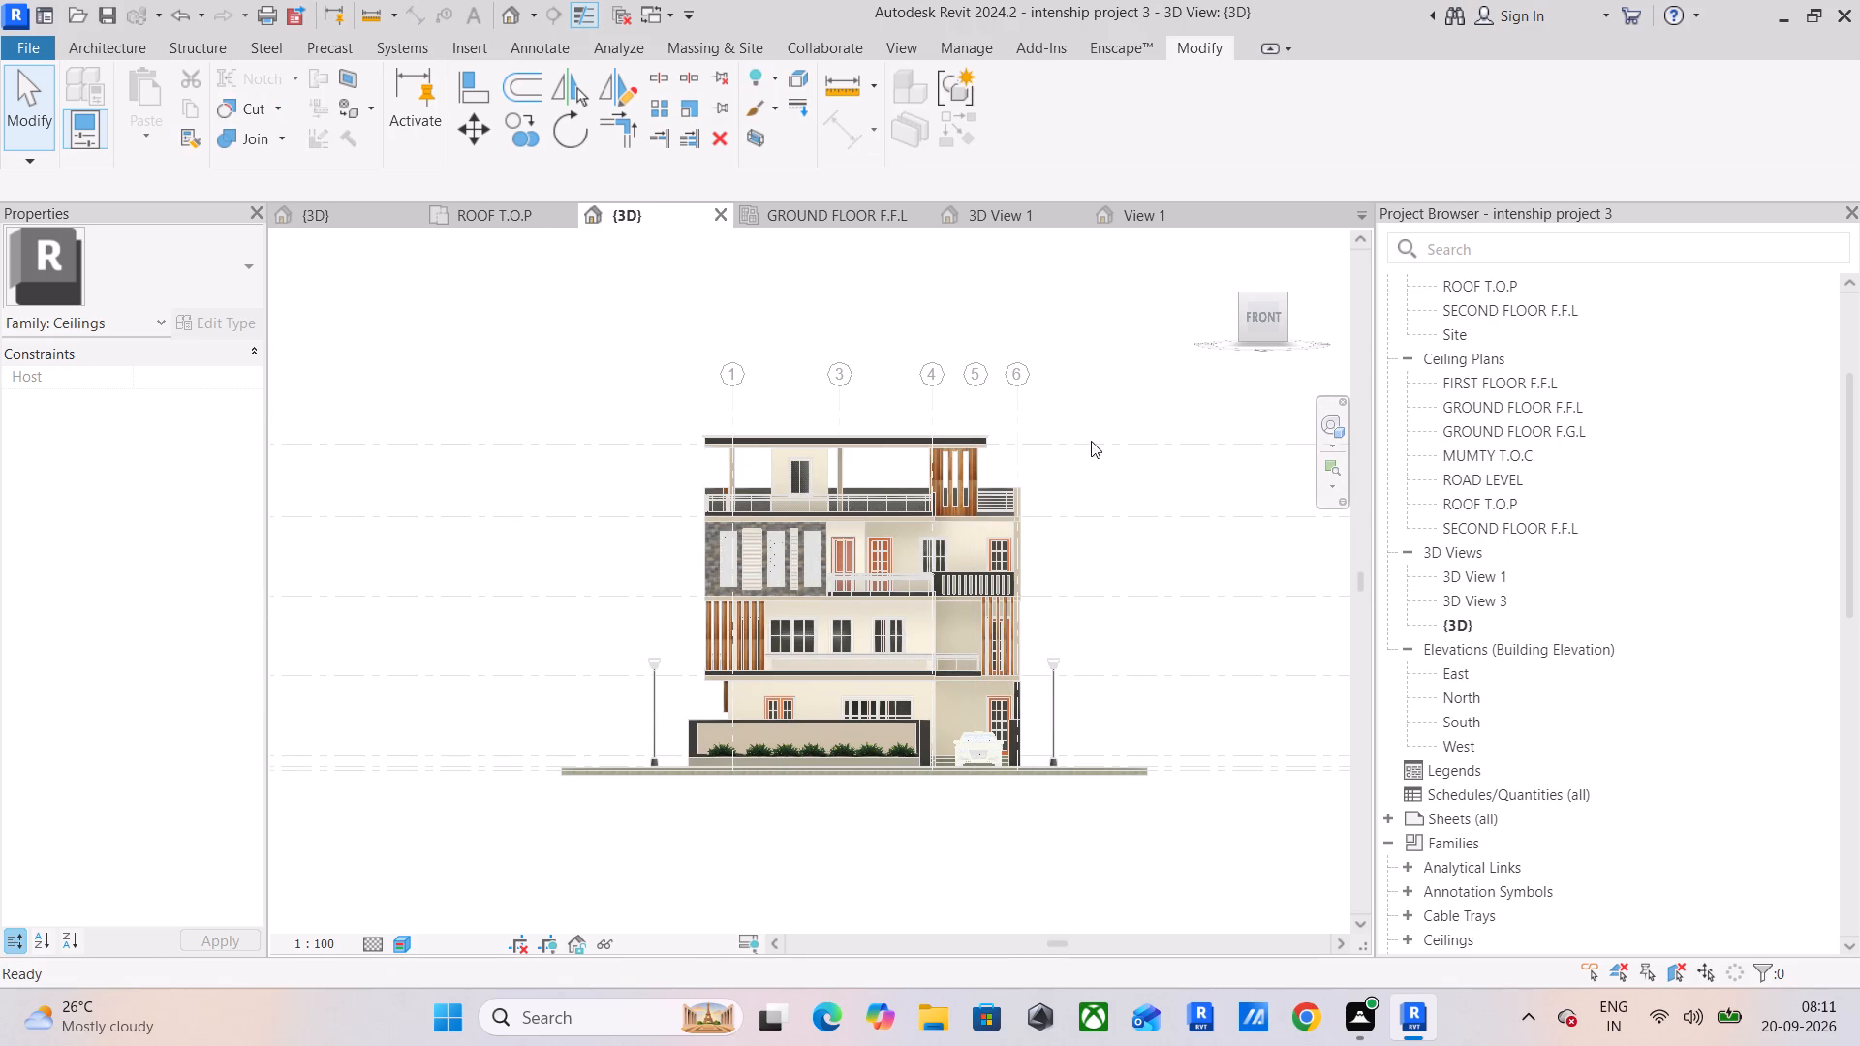
Temporarily hide all the storeys above the ground floor in the {3D} view.
drag(1124, 384, 481, 656)
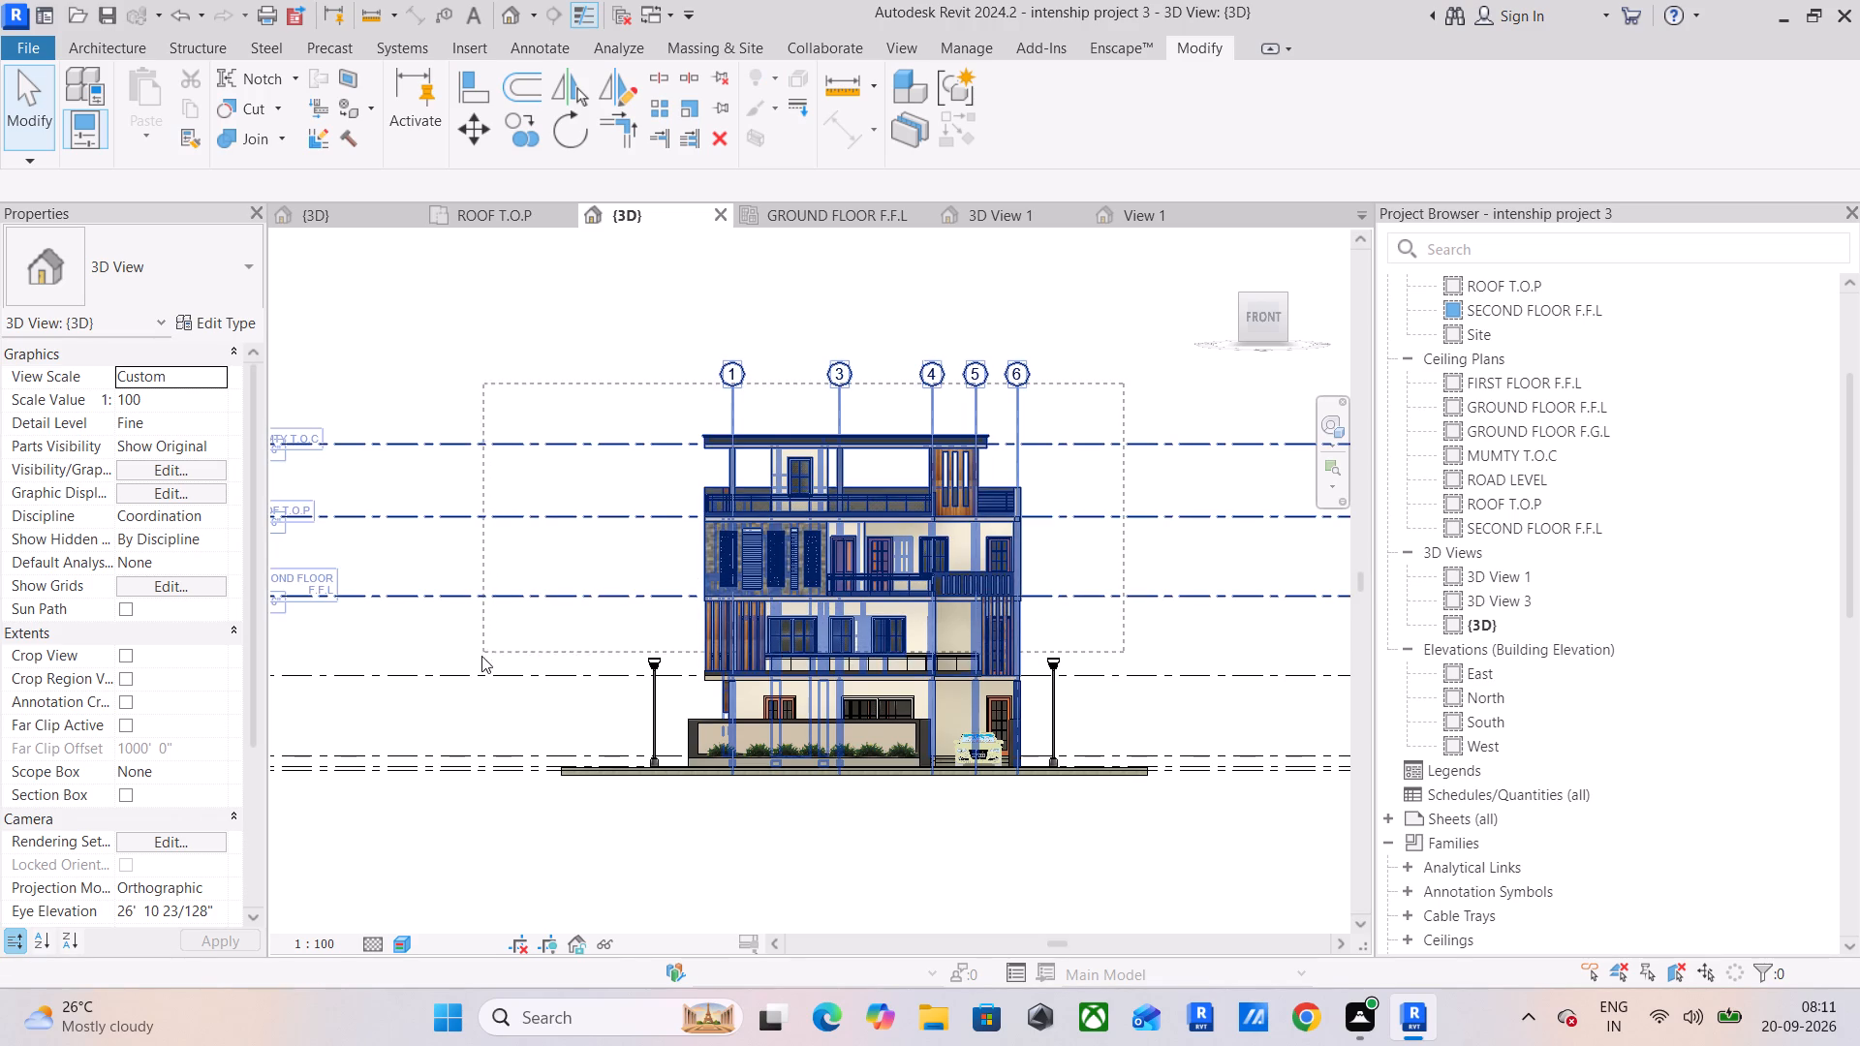
drag(481, 656, 475, 666)
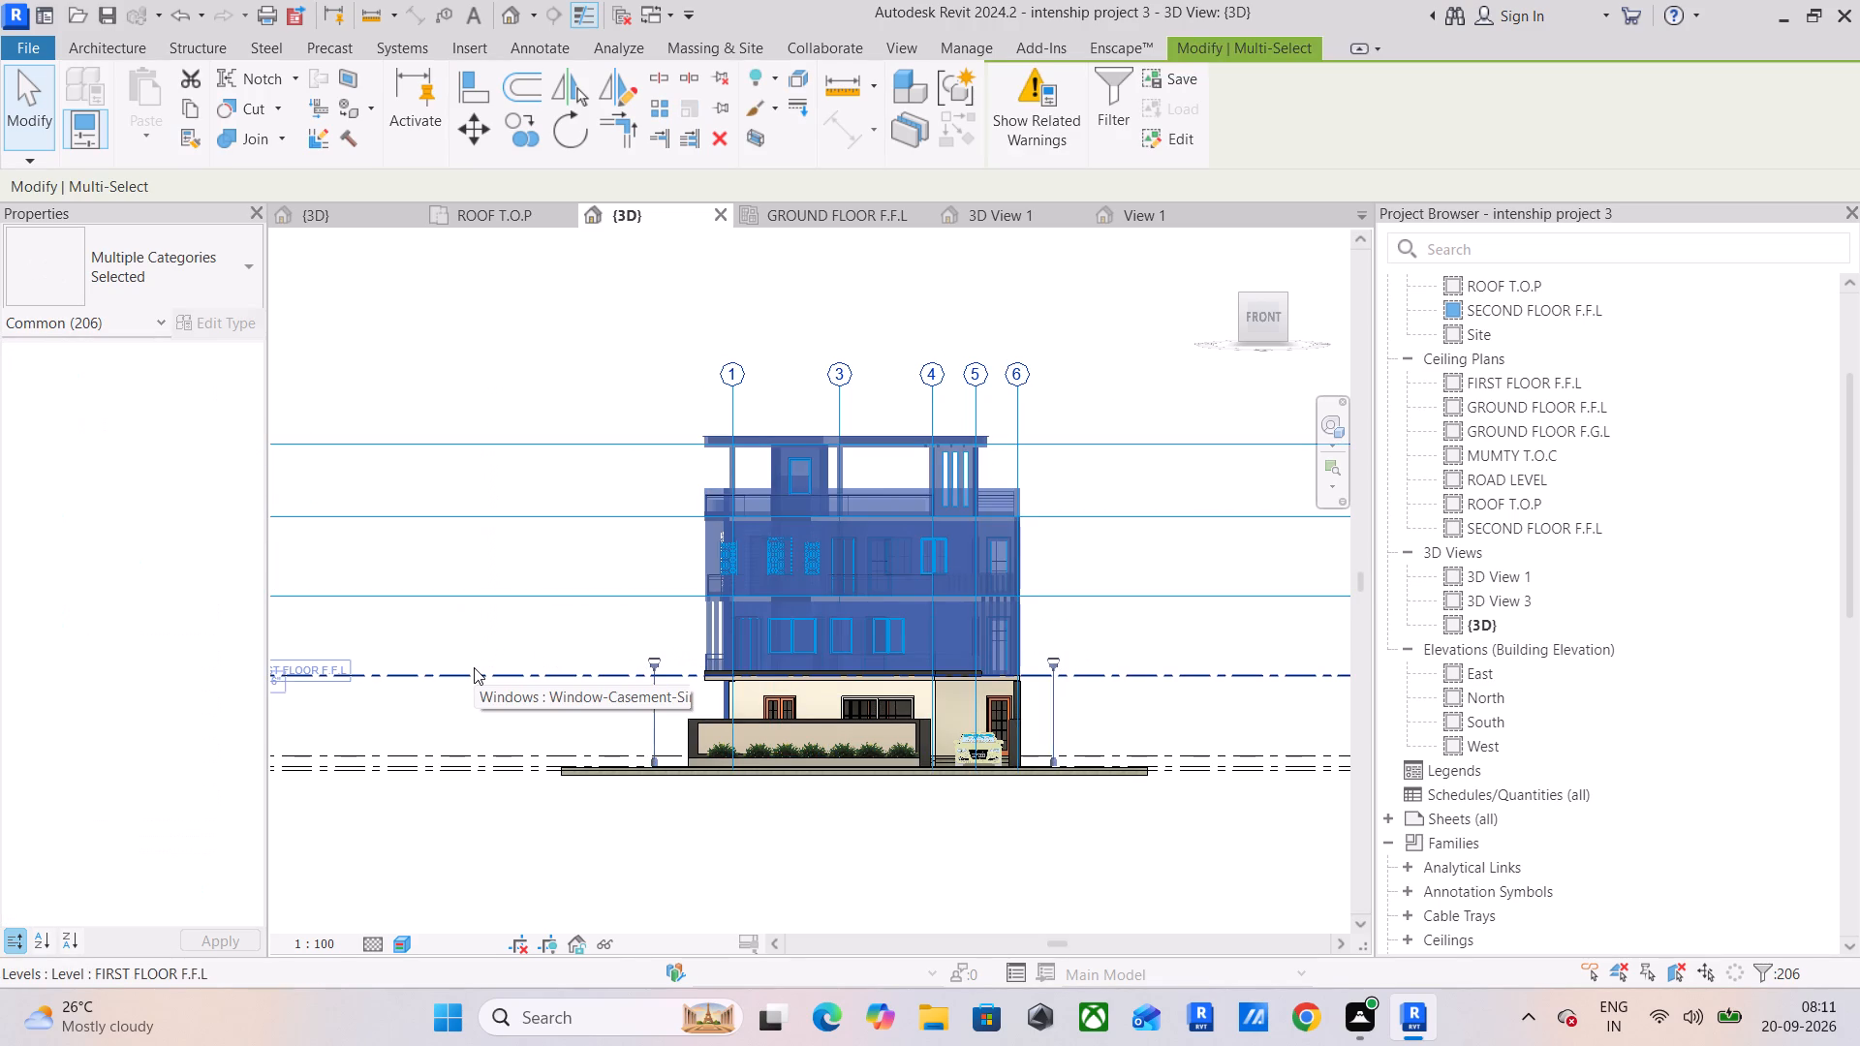
text(HH)
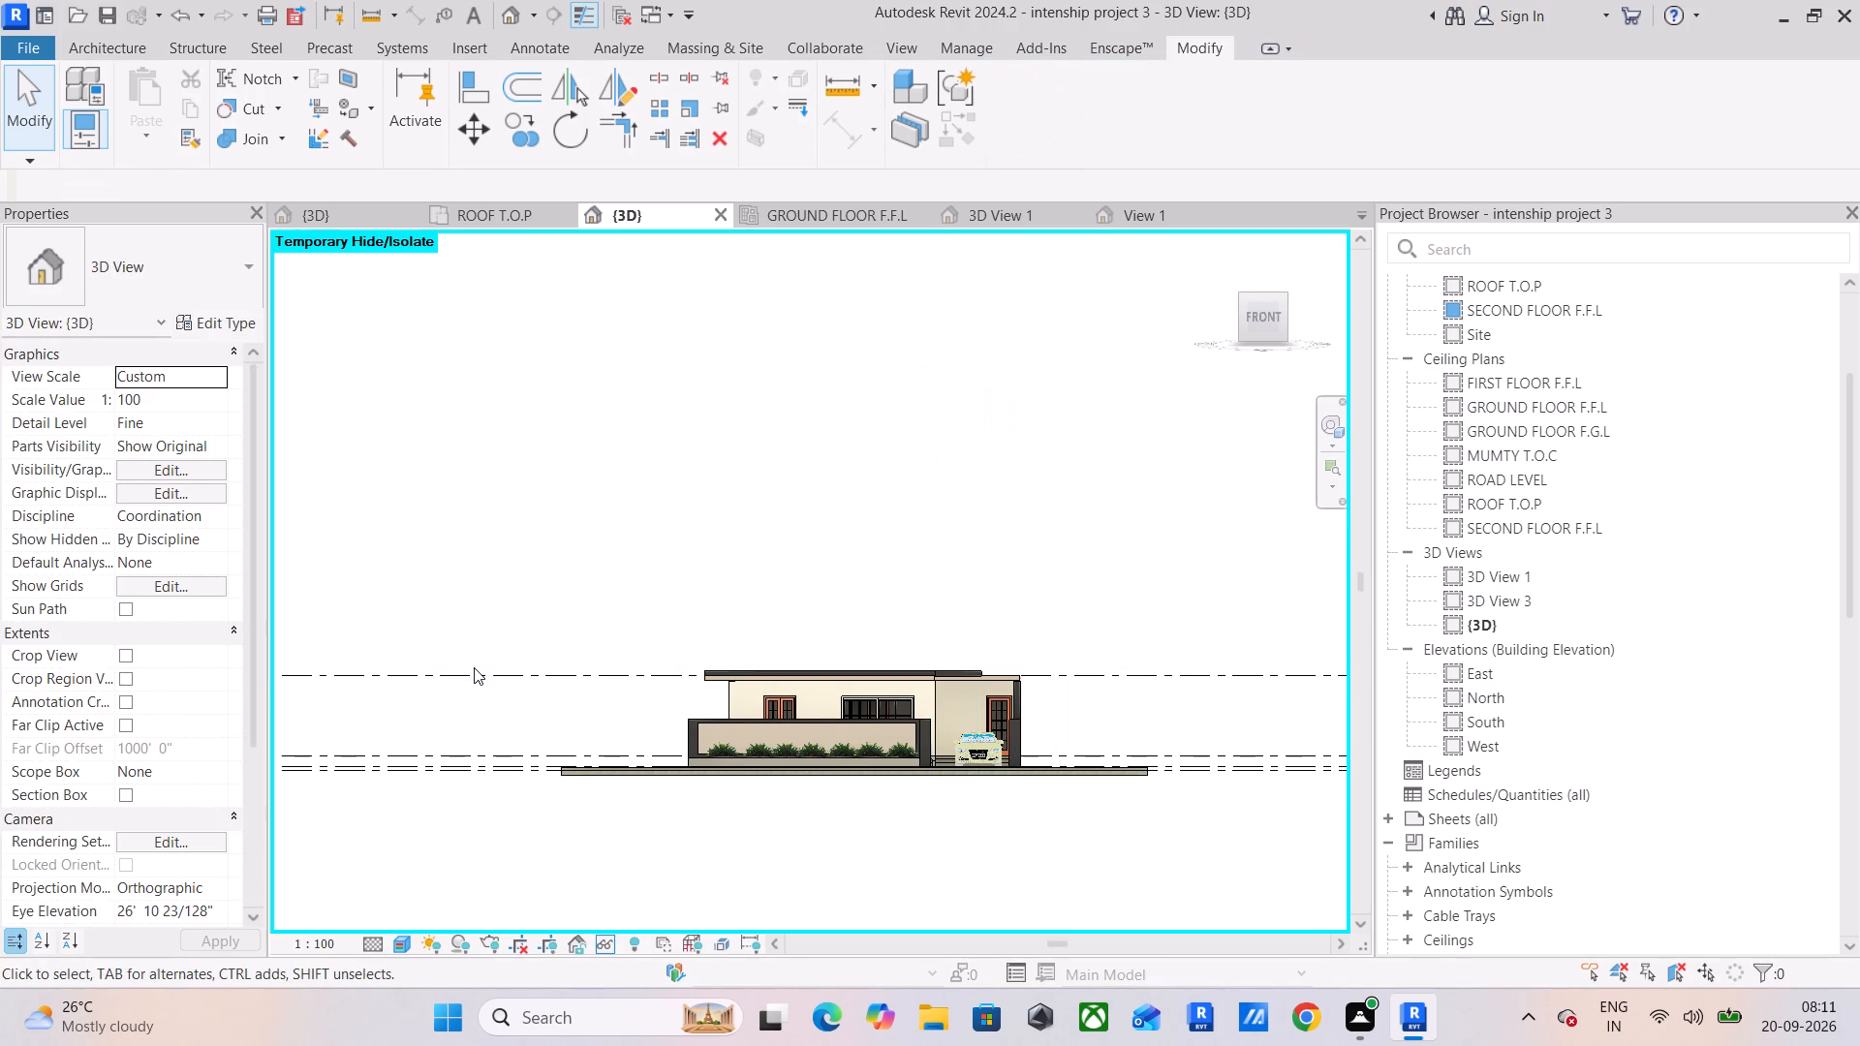
Temporarily hide the low 4.5" walls and the 8" floor slabs at first-floor level above the ground floor.
scroll(869, 661, up, 6)
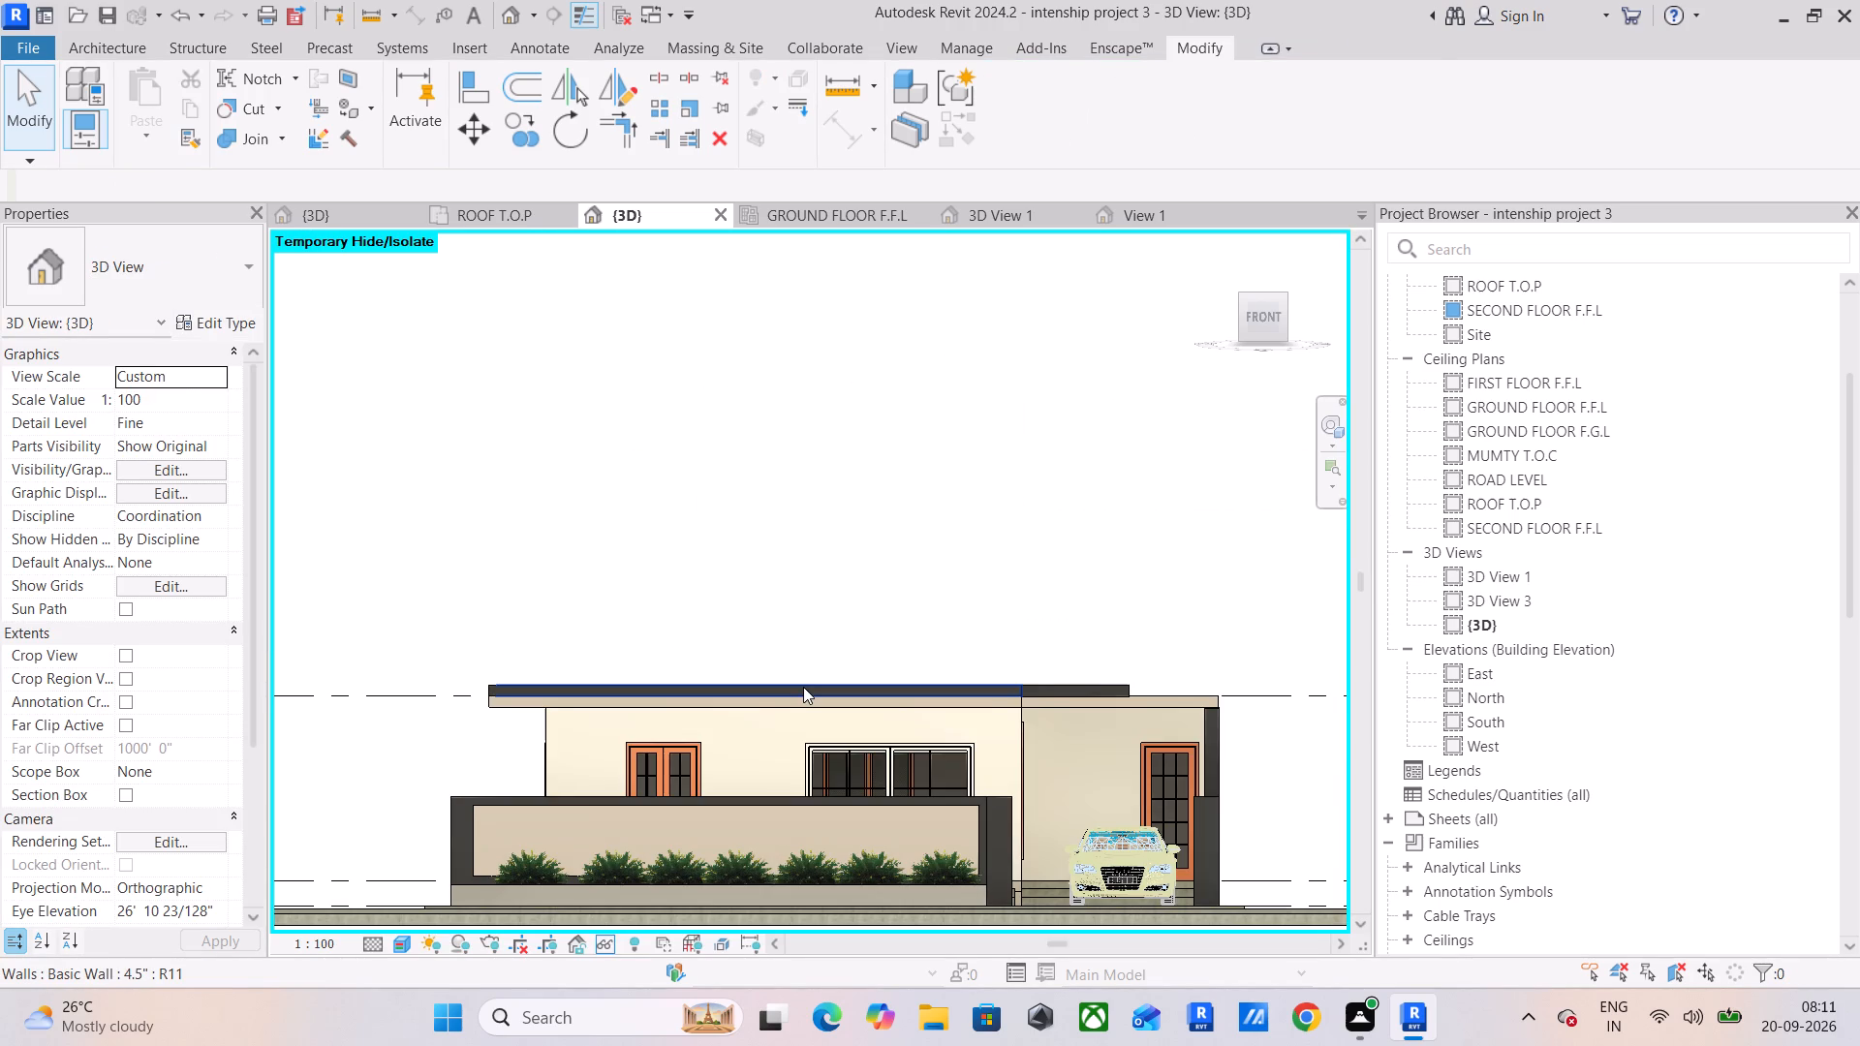
click(803, 687)
text(HH)
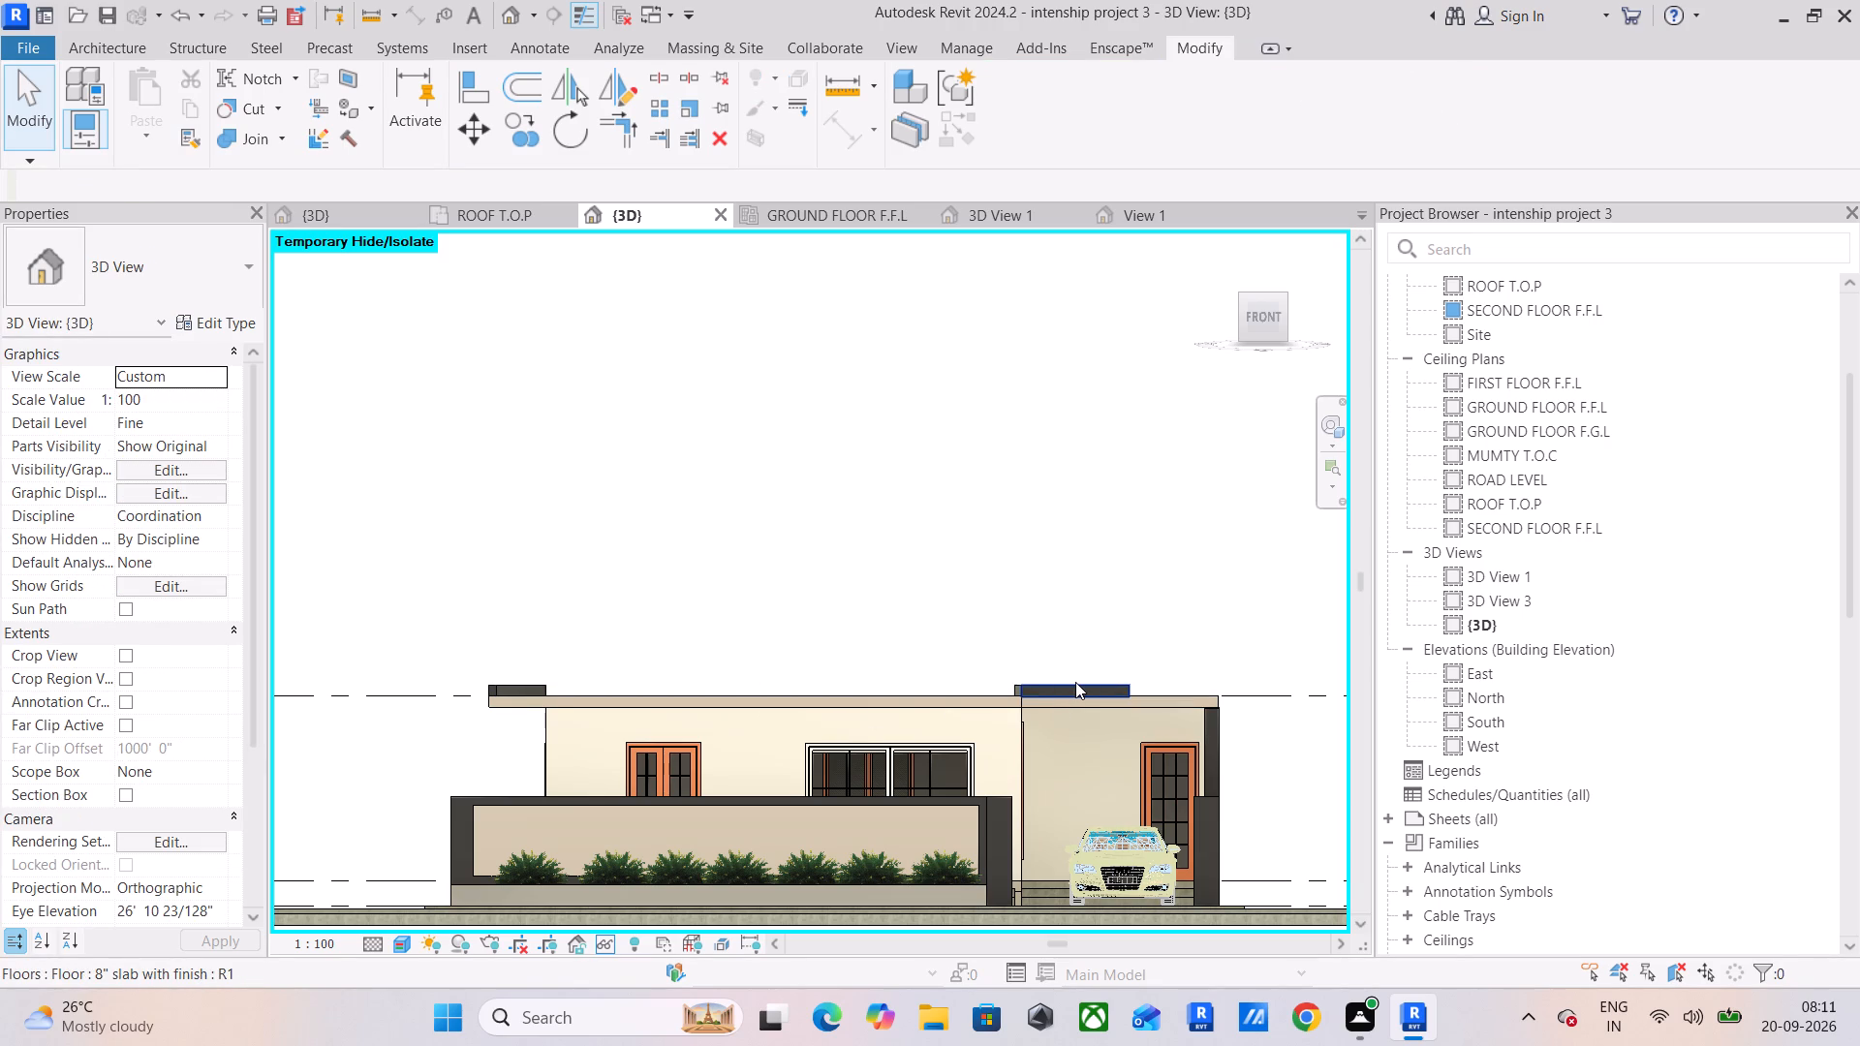
click(1075, 682)
text(HH)
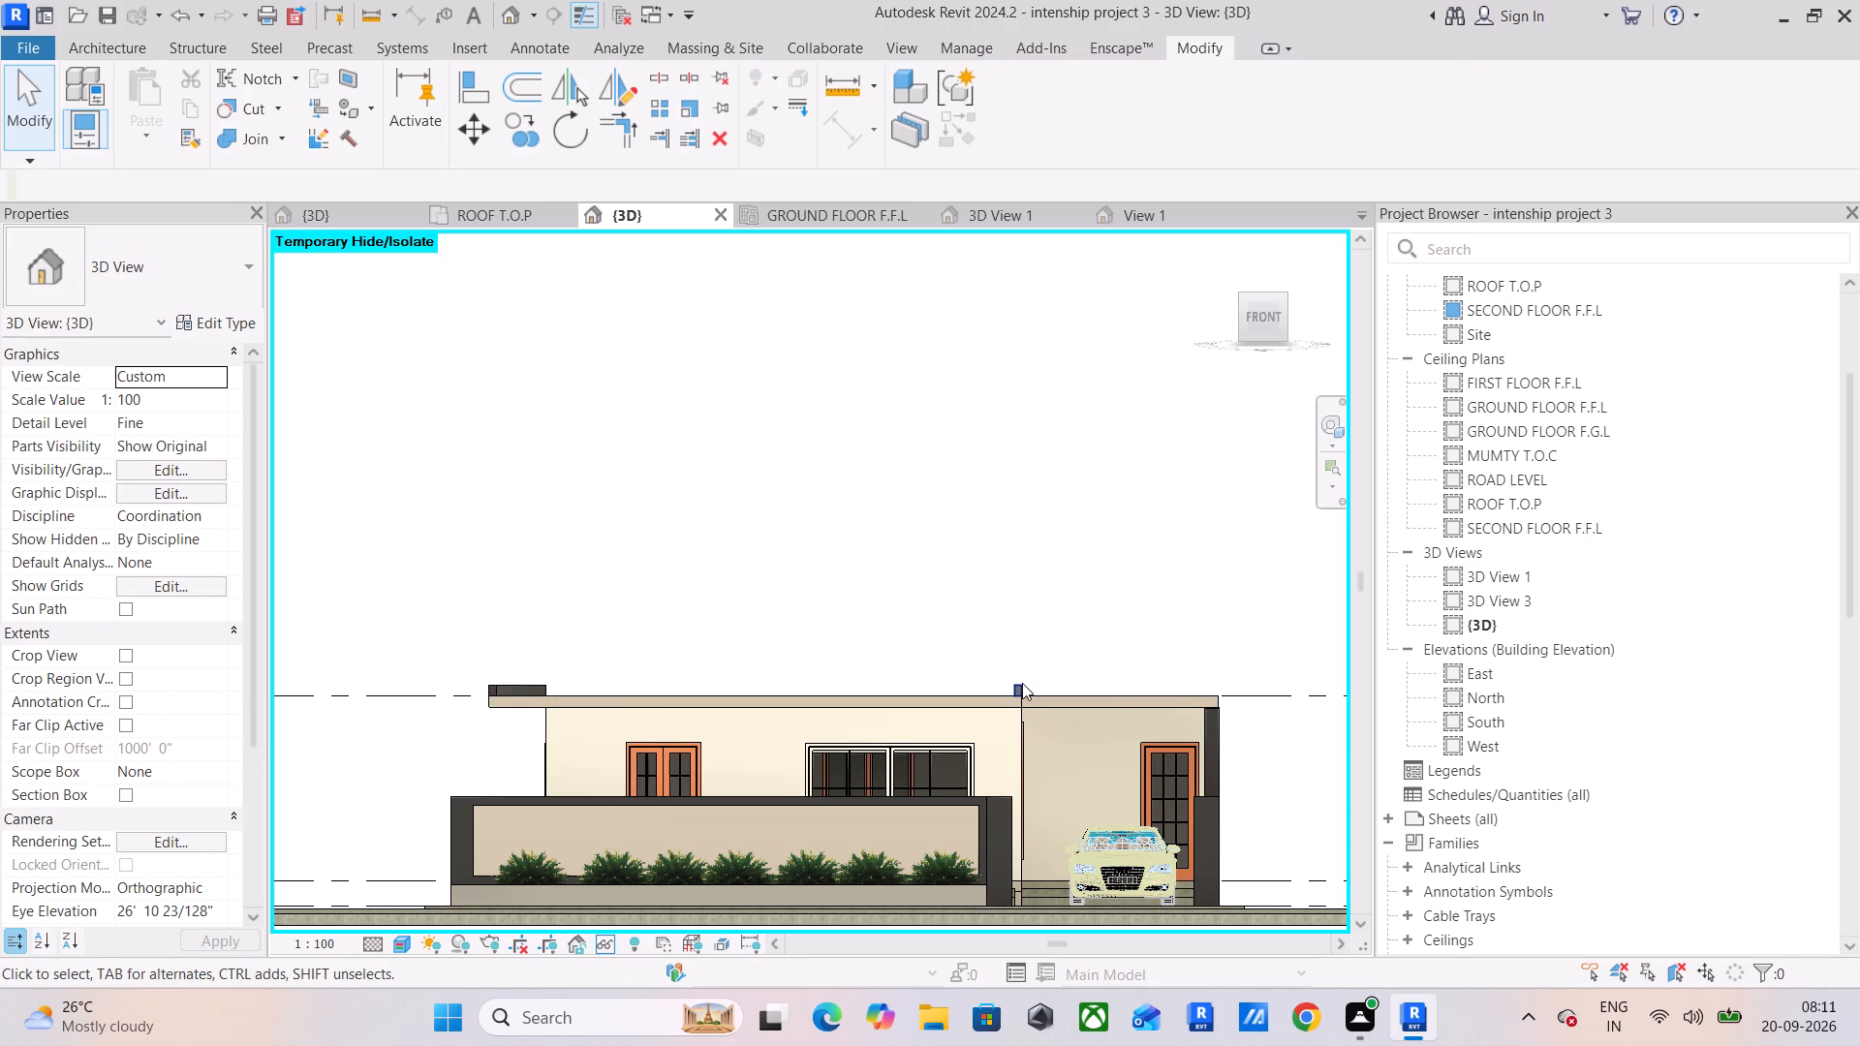
click(1020, 686)
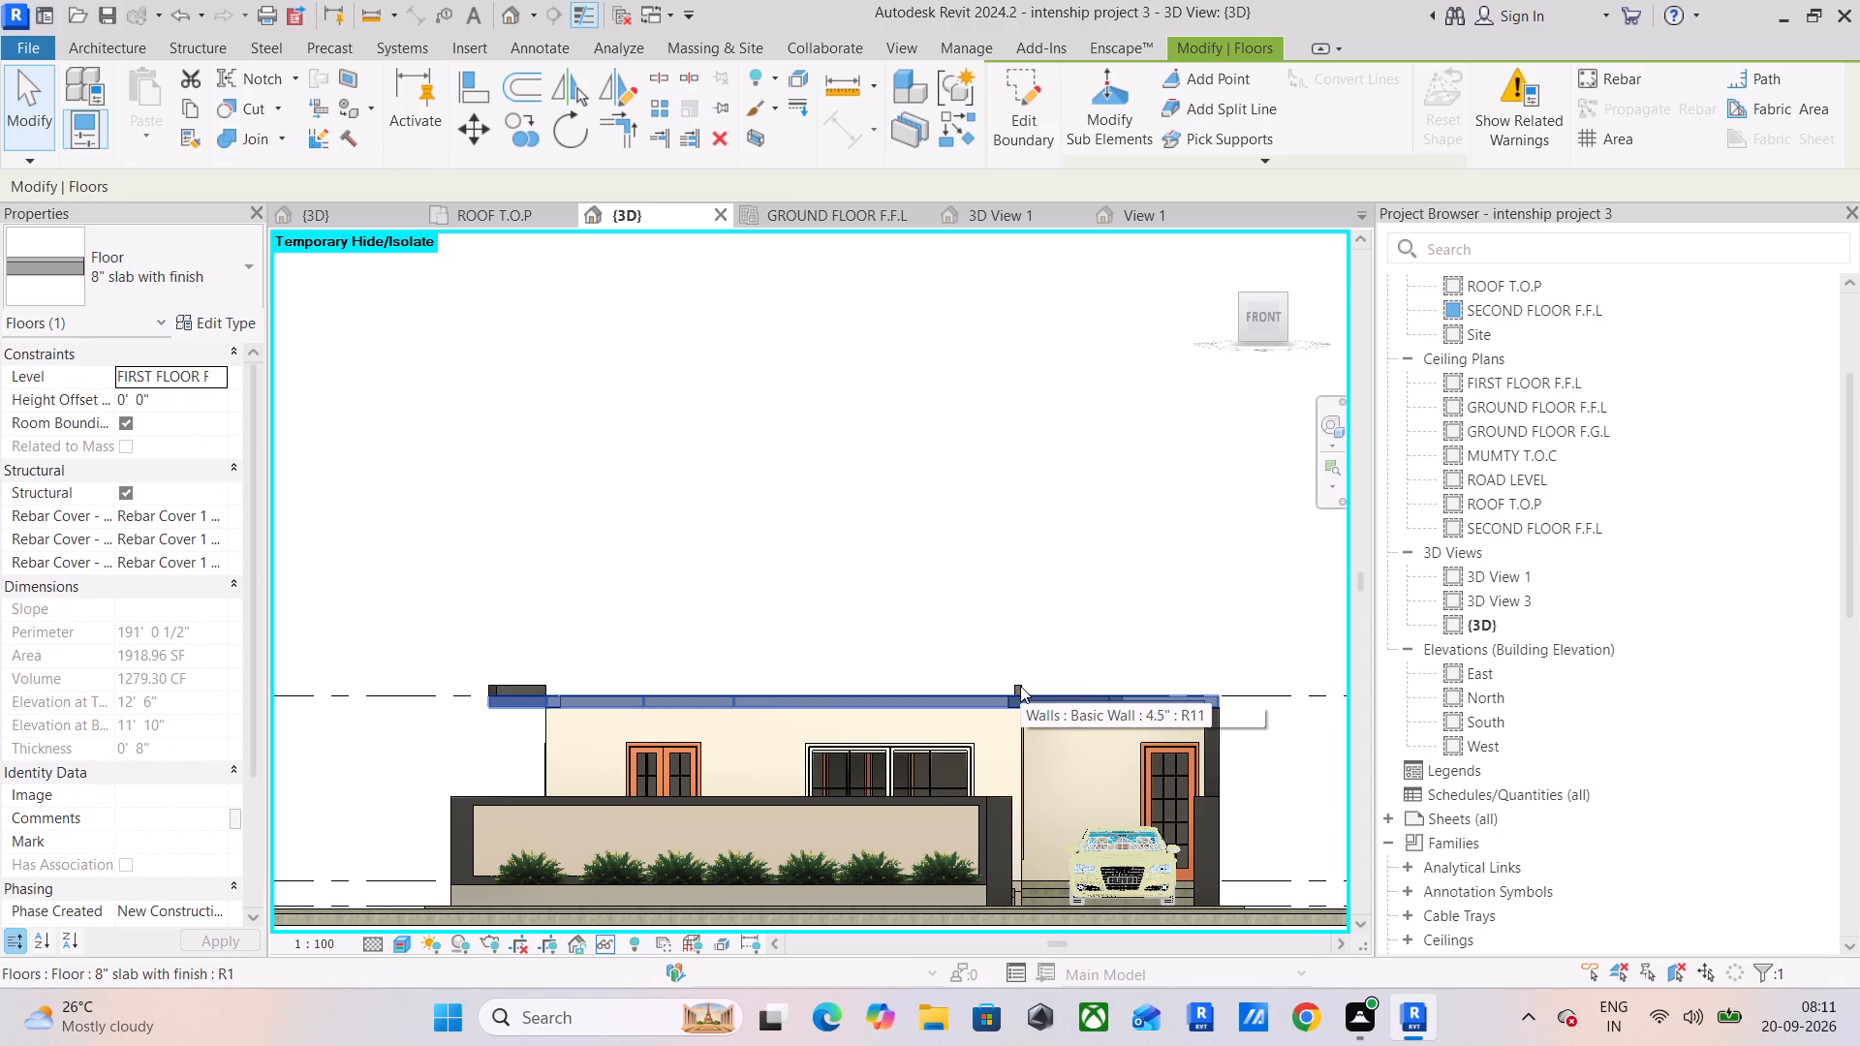
text(HH)
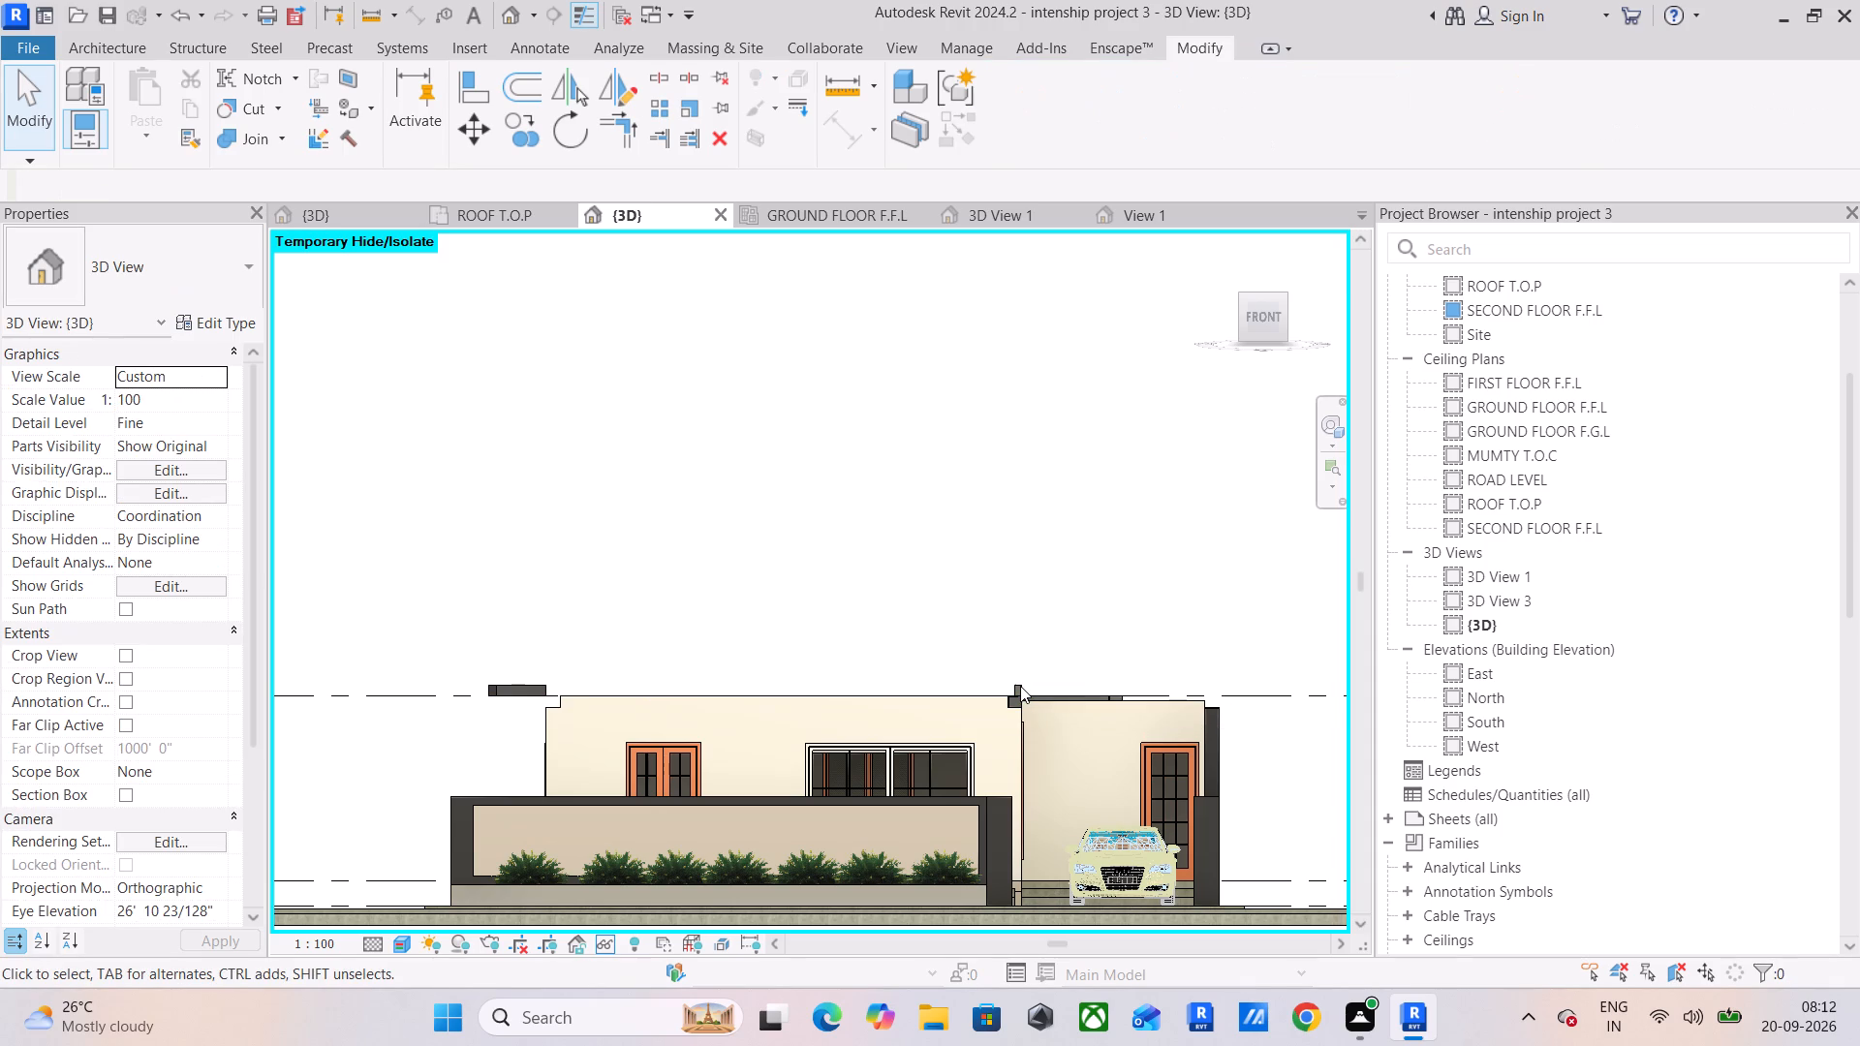
click(1020, 686)
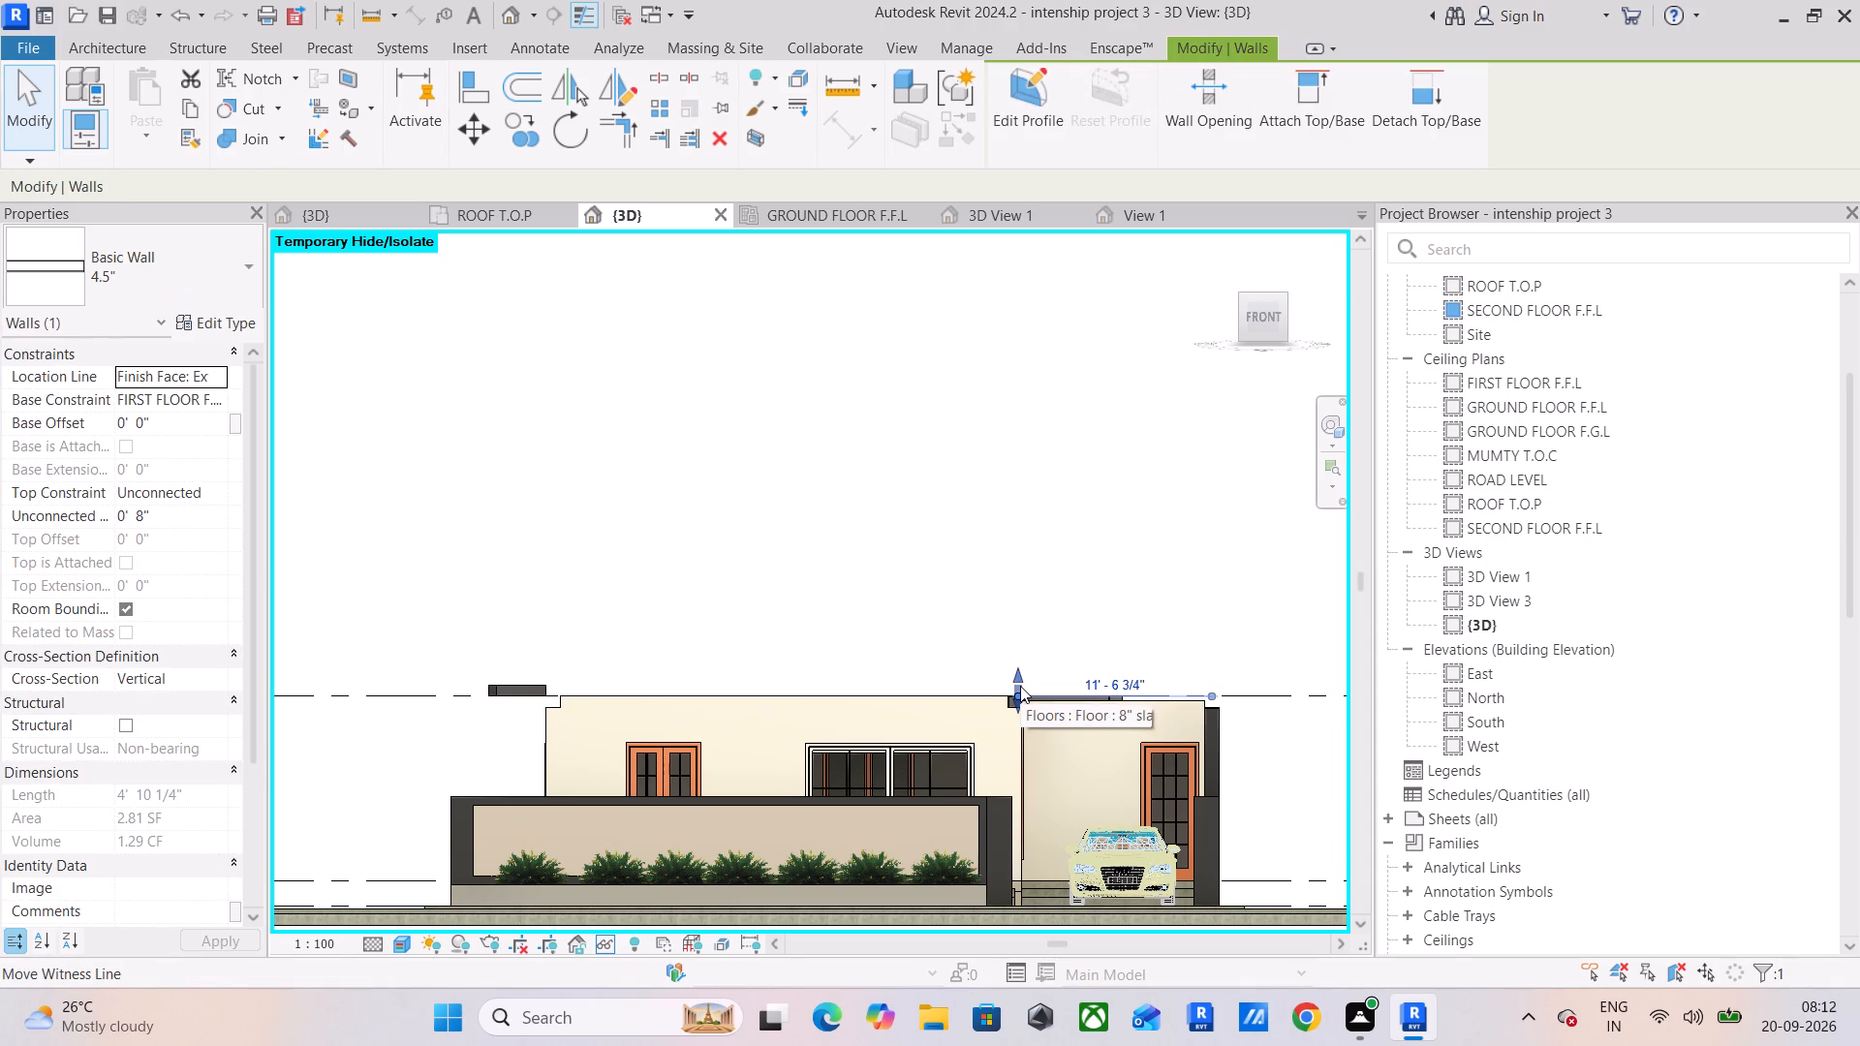
text(HH)
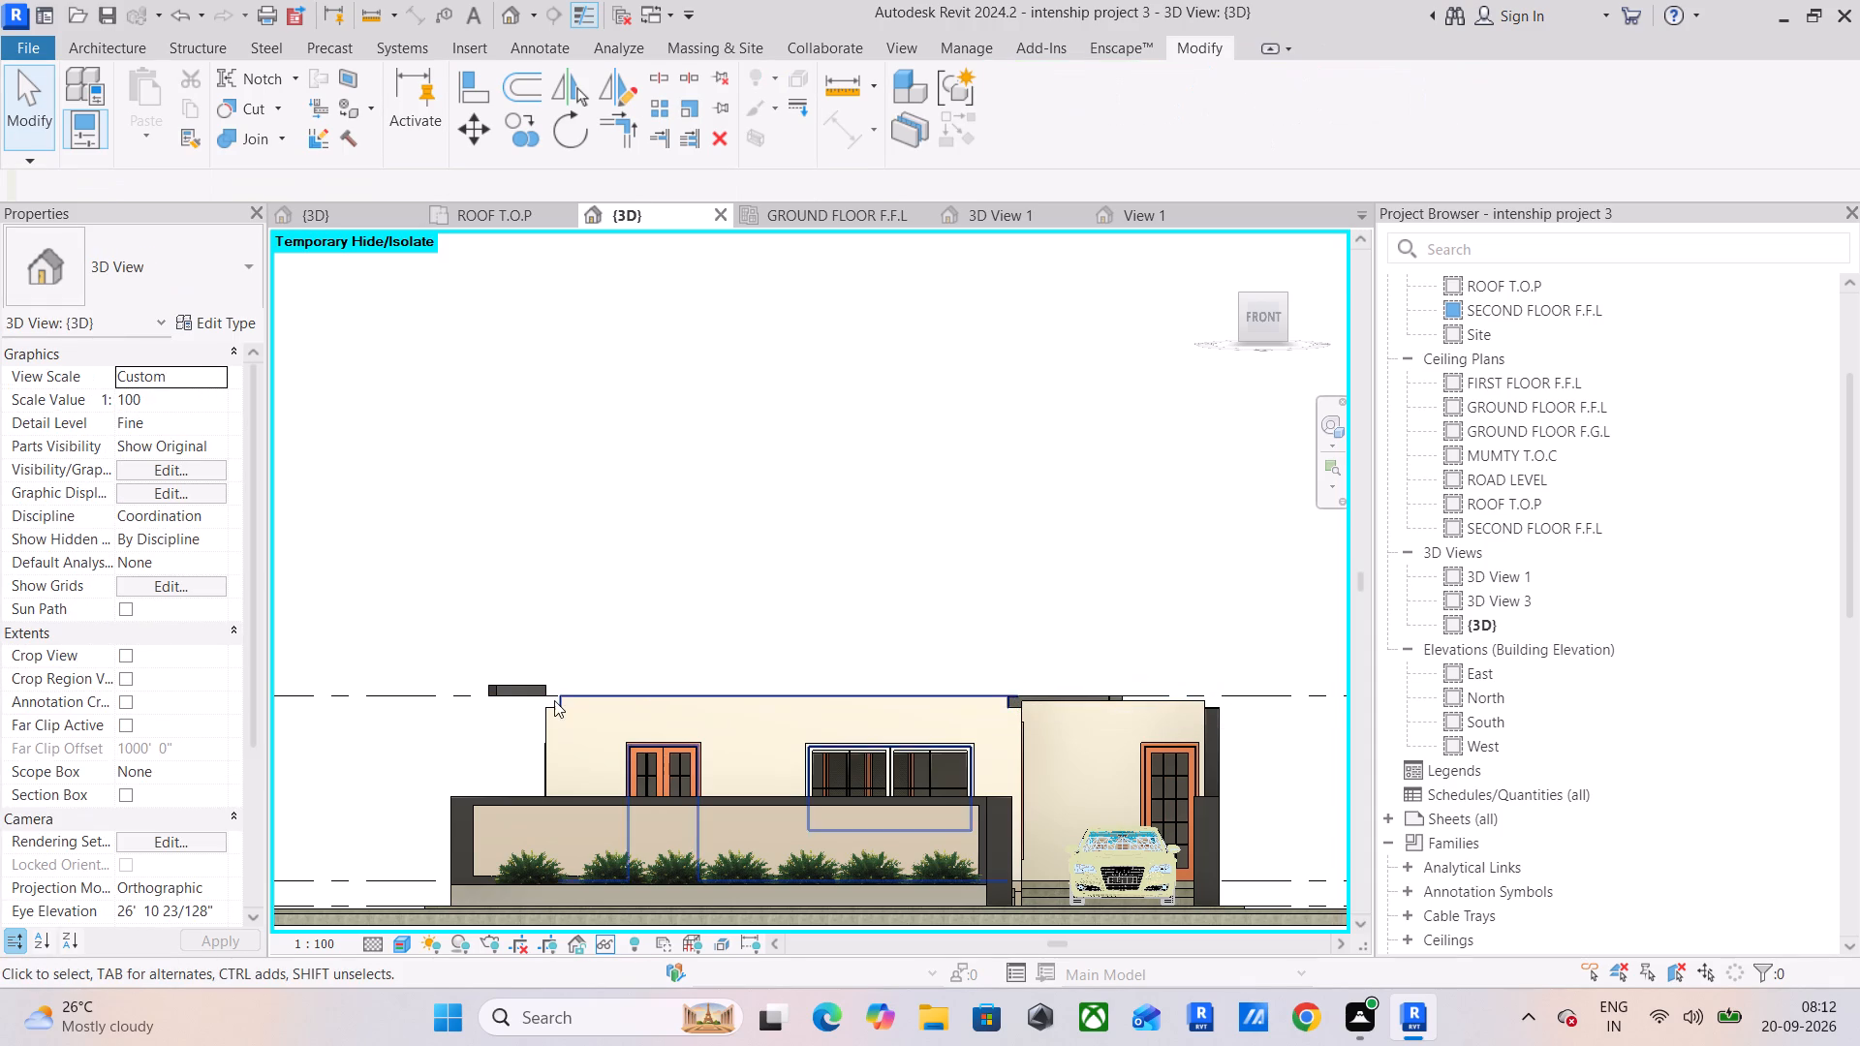
click(537, 682)
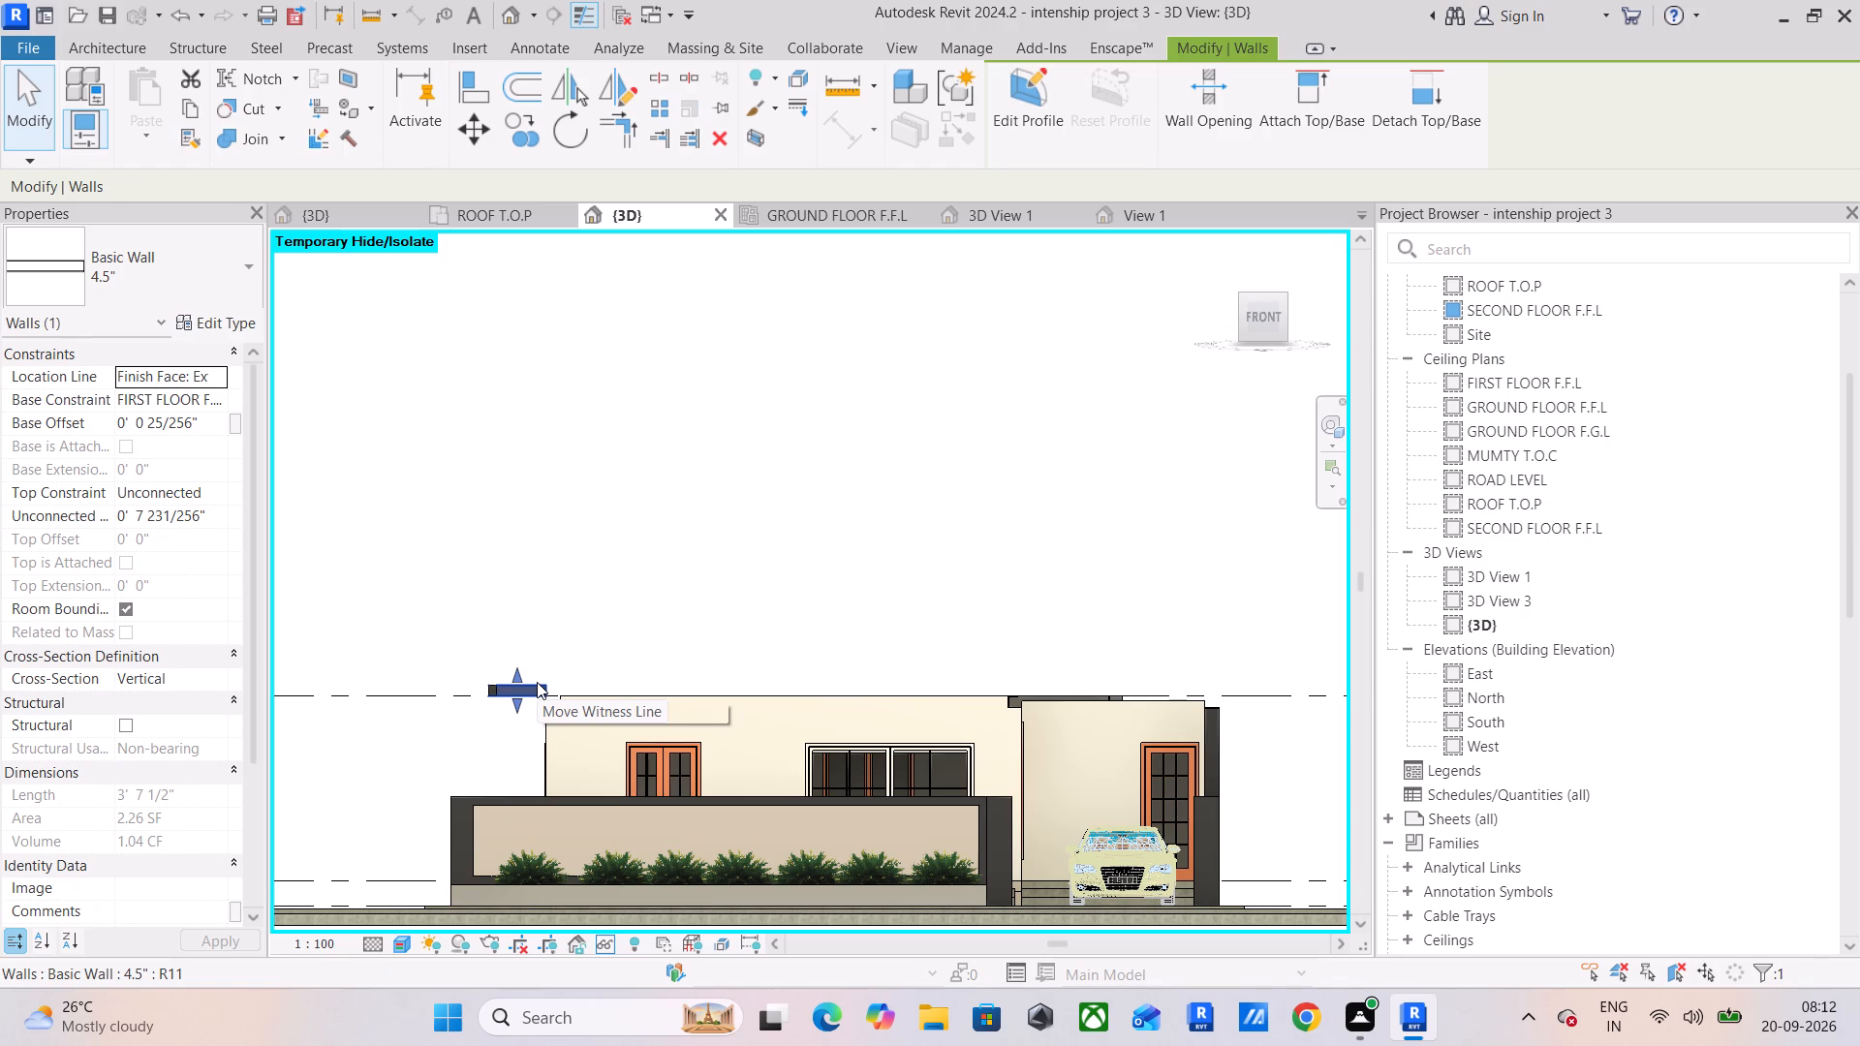
text(HH)
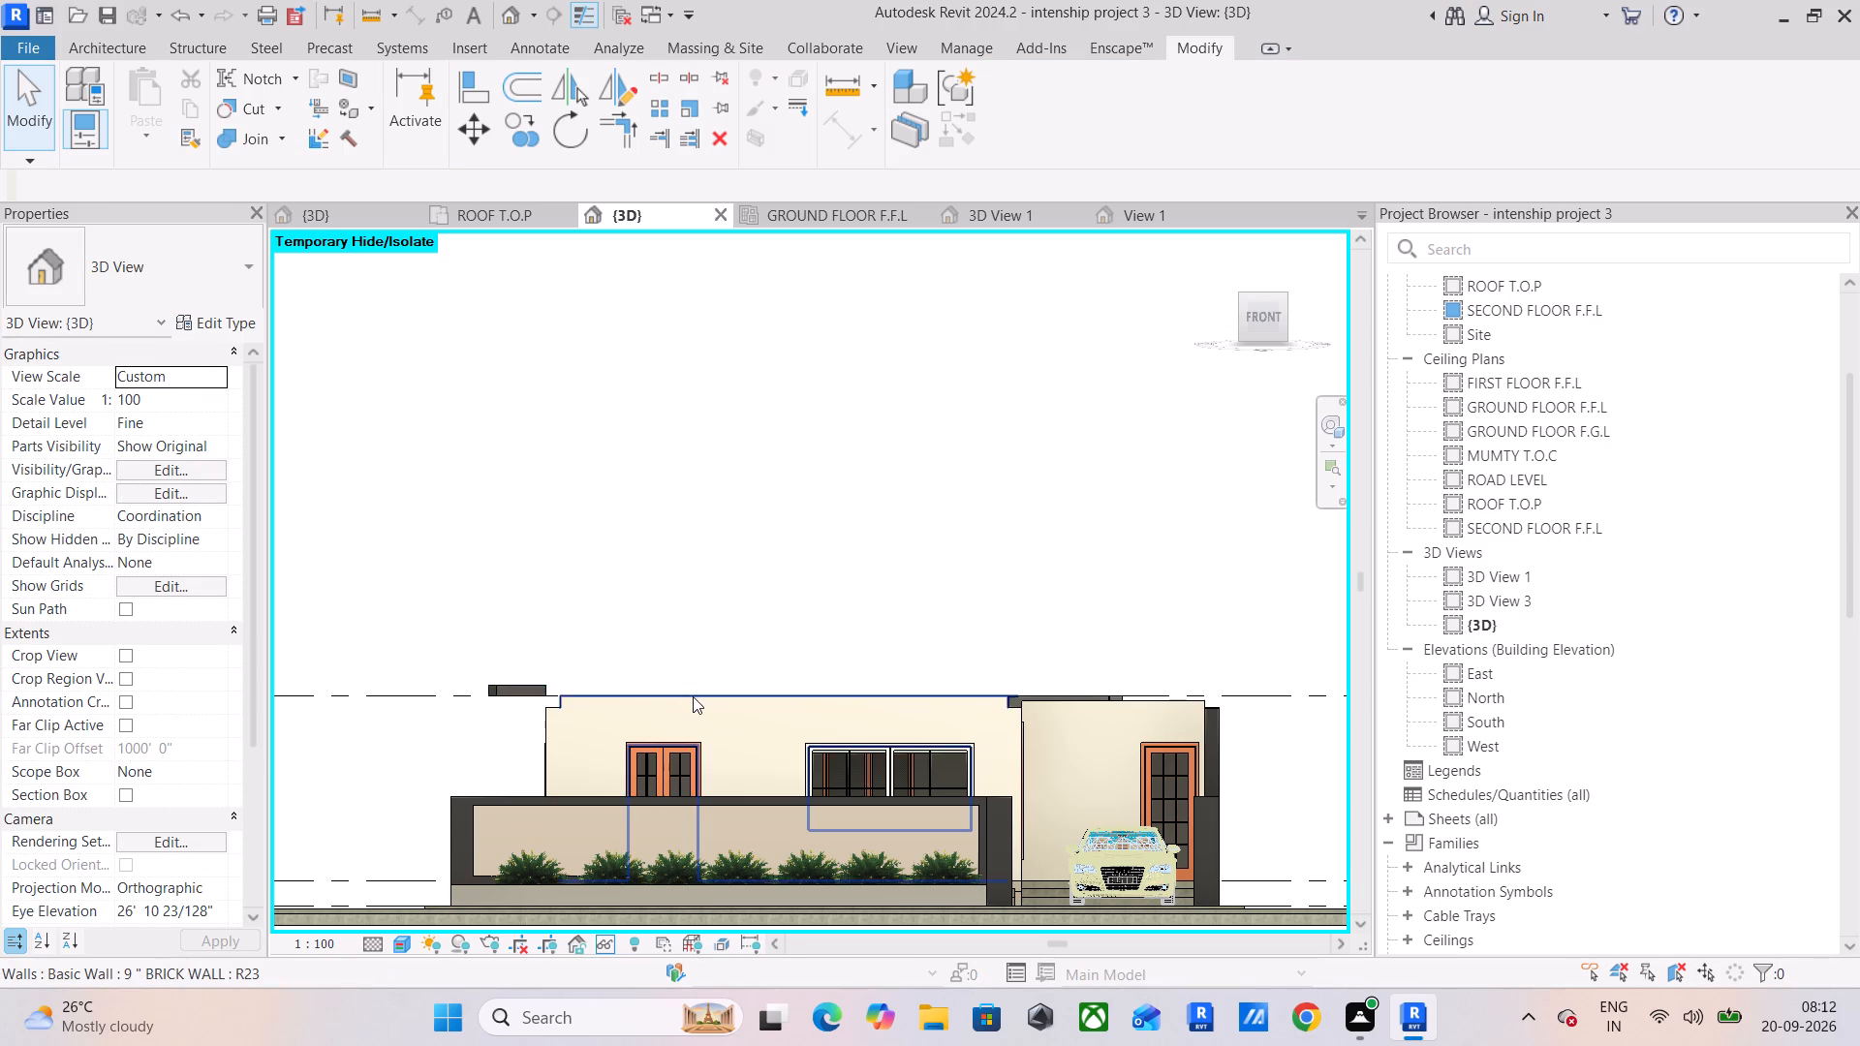
Crop the 3D view with a section box around the central room's in-place ceiling border.
scroll(694, 696, up, 6)
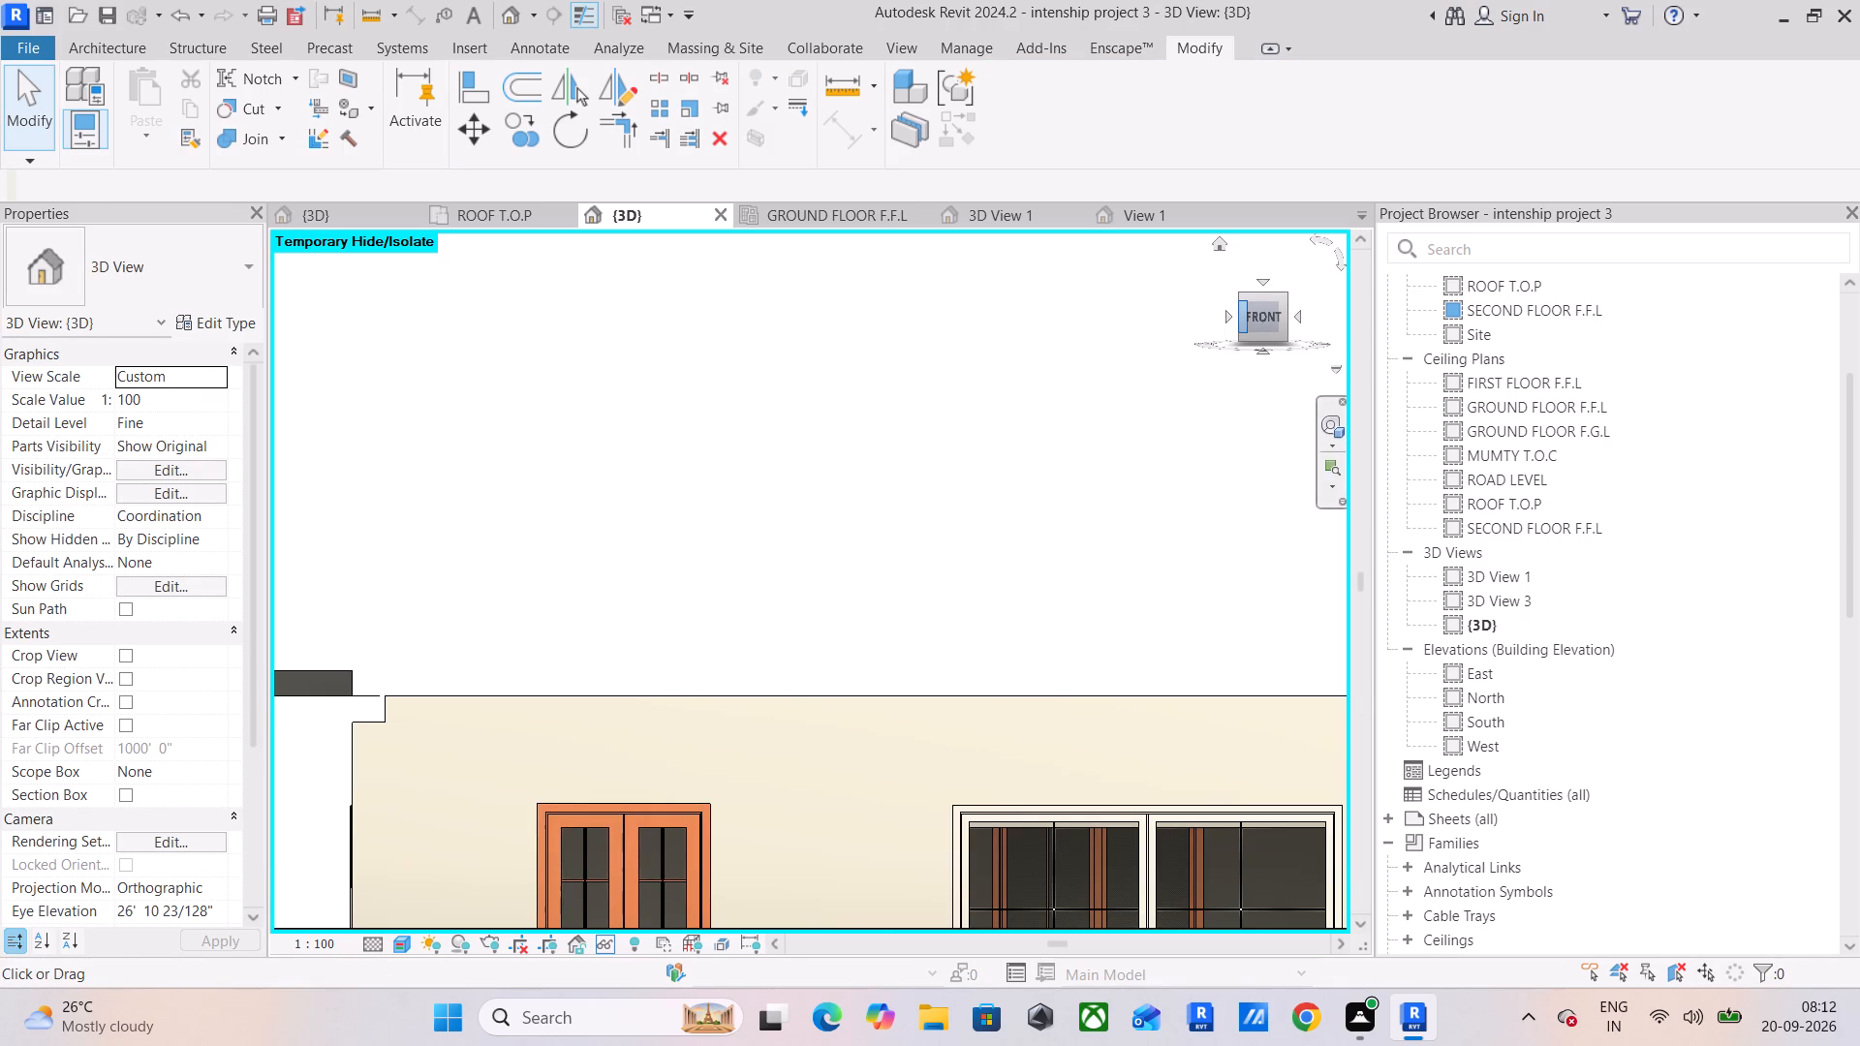
drag(1247, 316, 1248, 354)
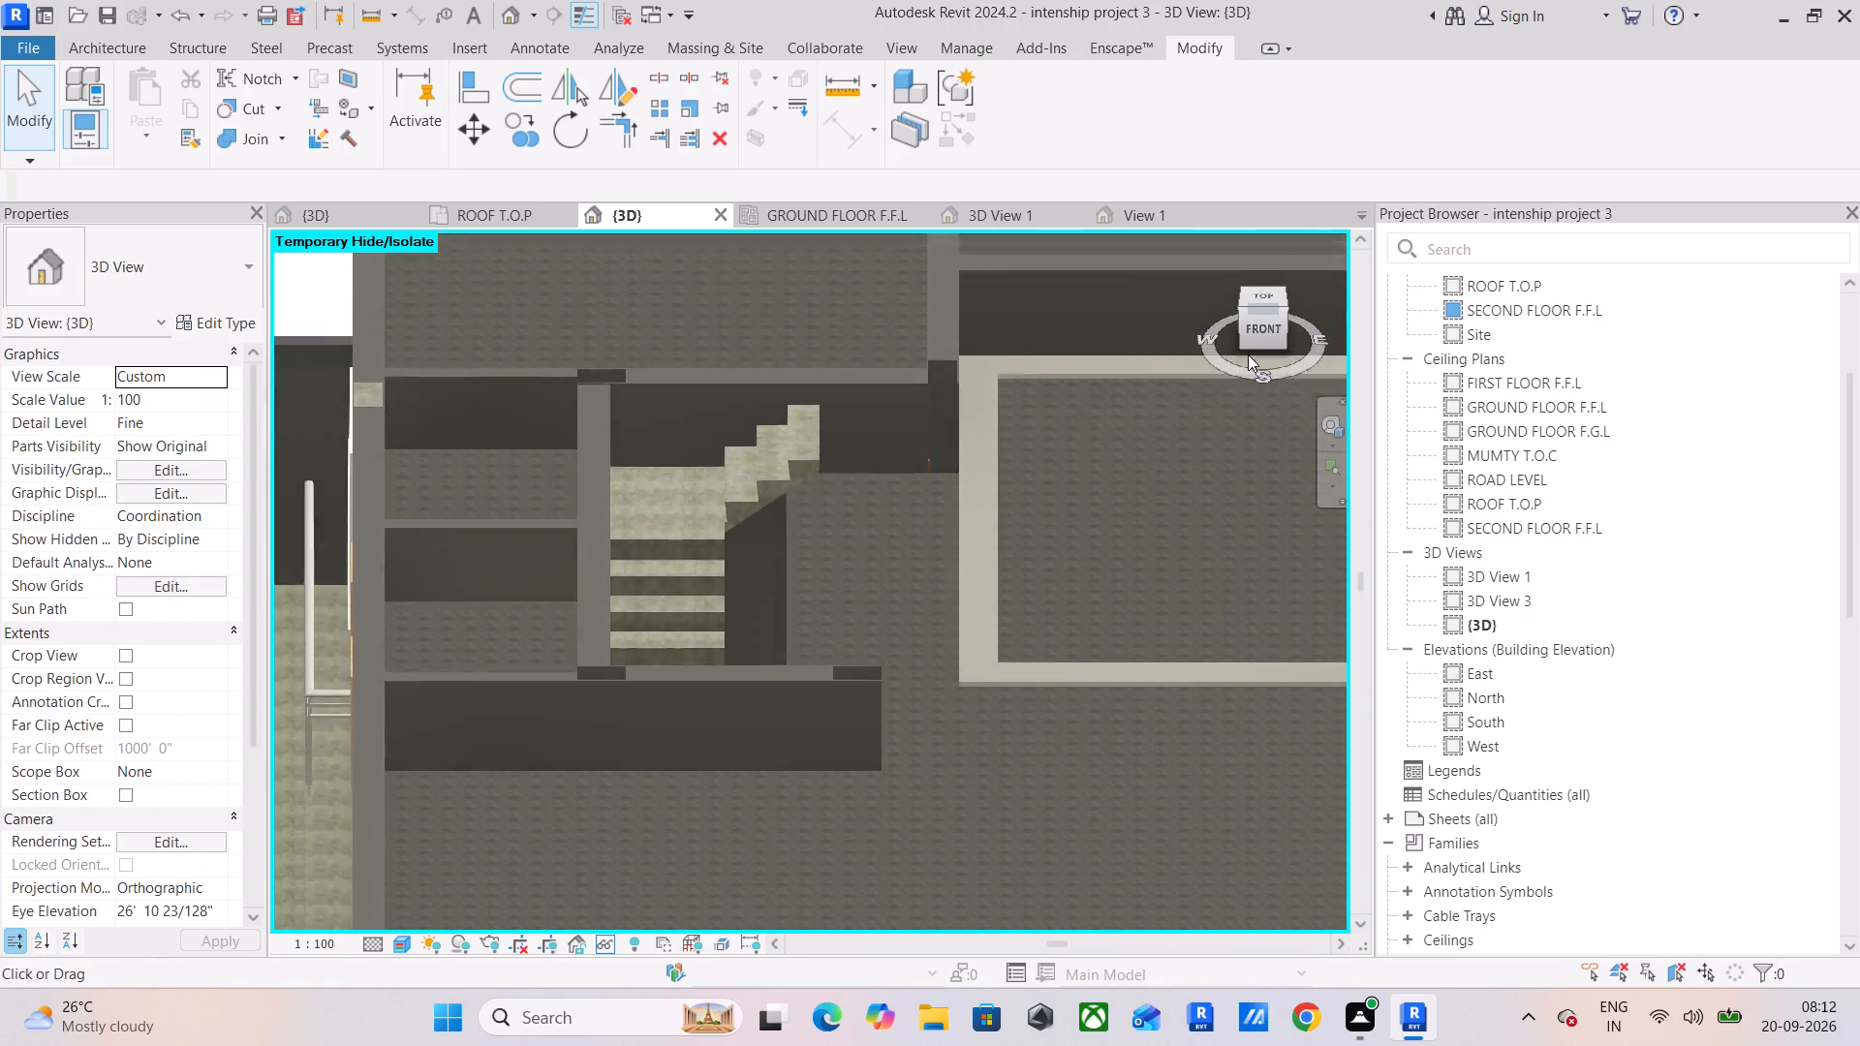
drag(1248, 354, 1250, 350)
middle_drag(1188, 478, 913, 328)
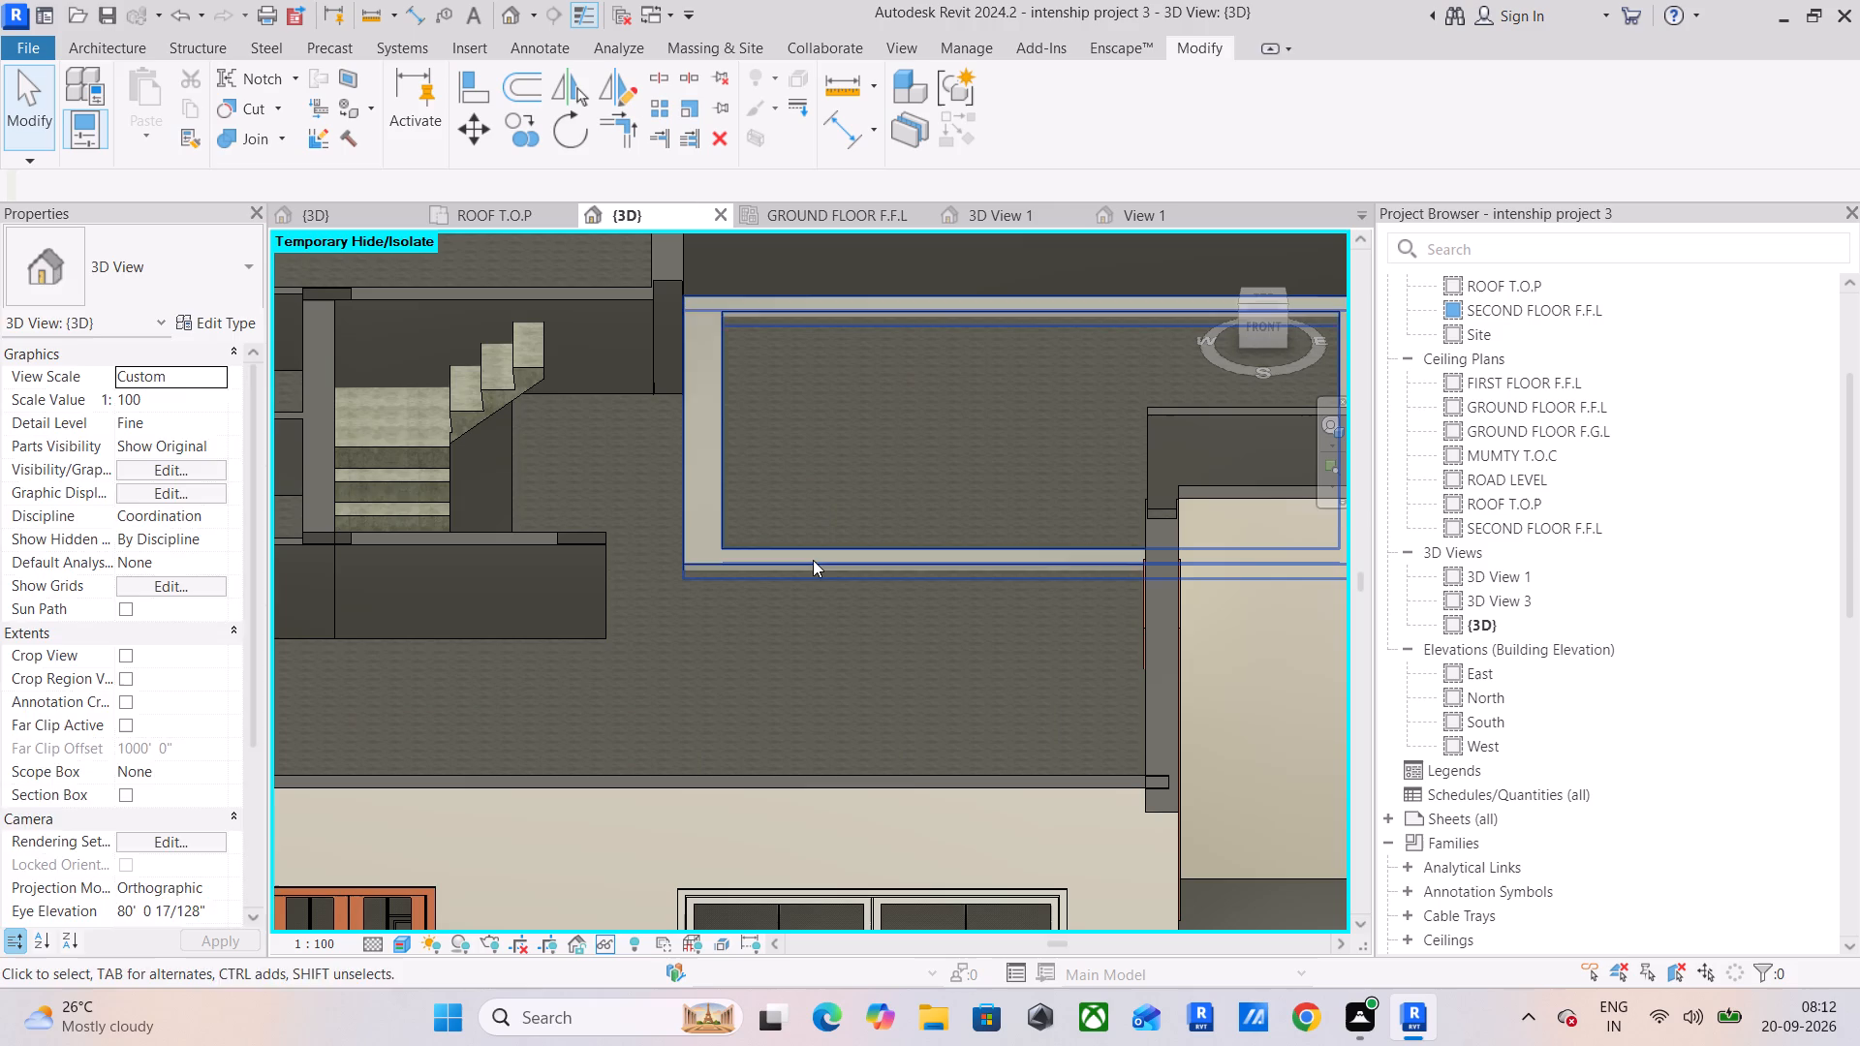
click(813, 560)
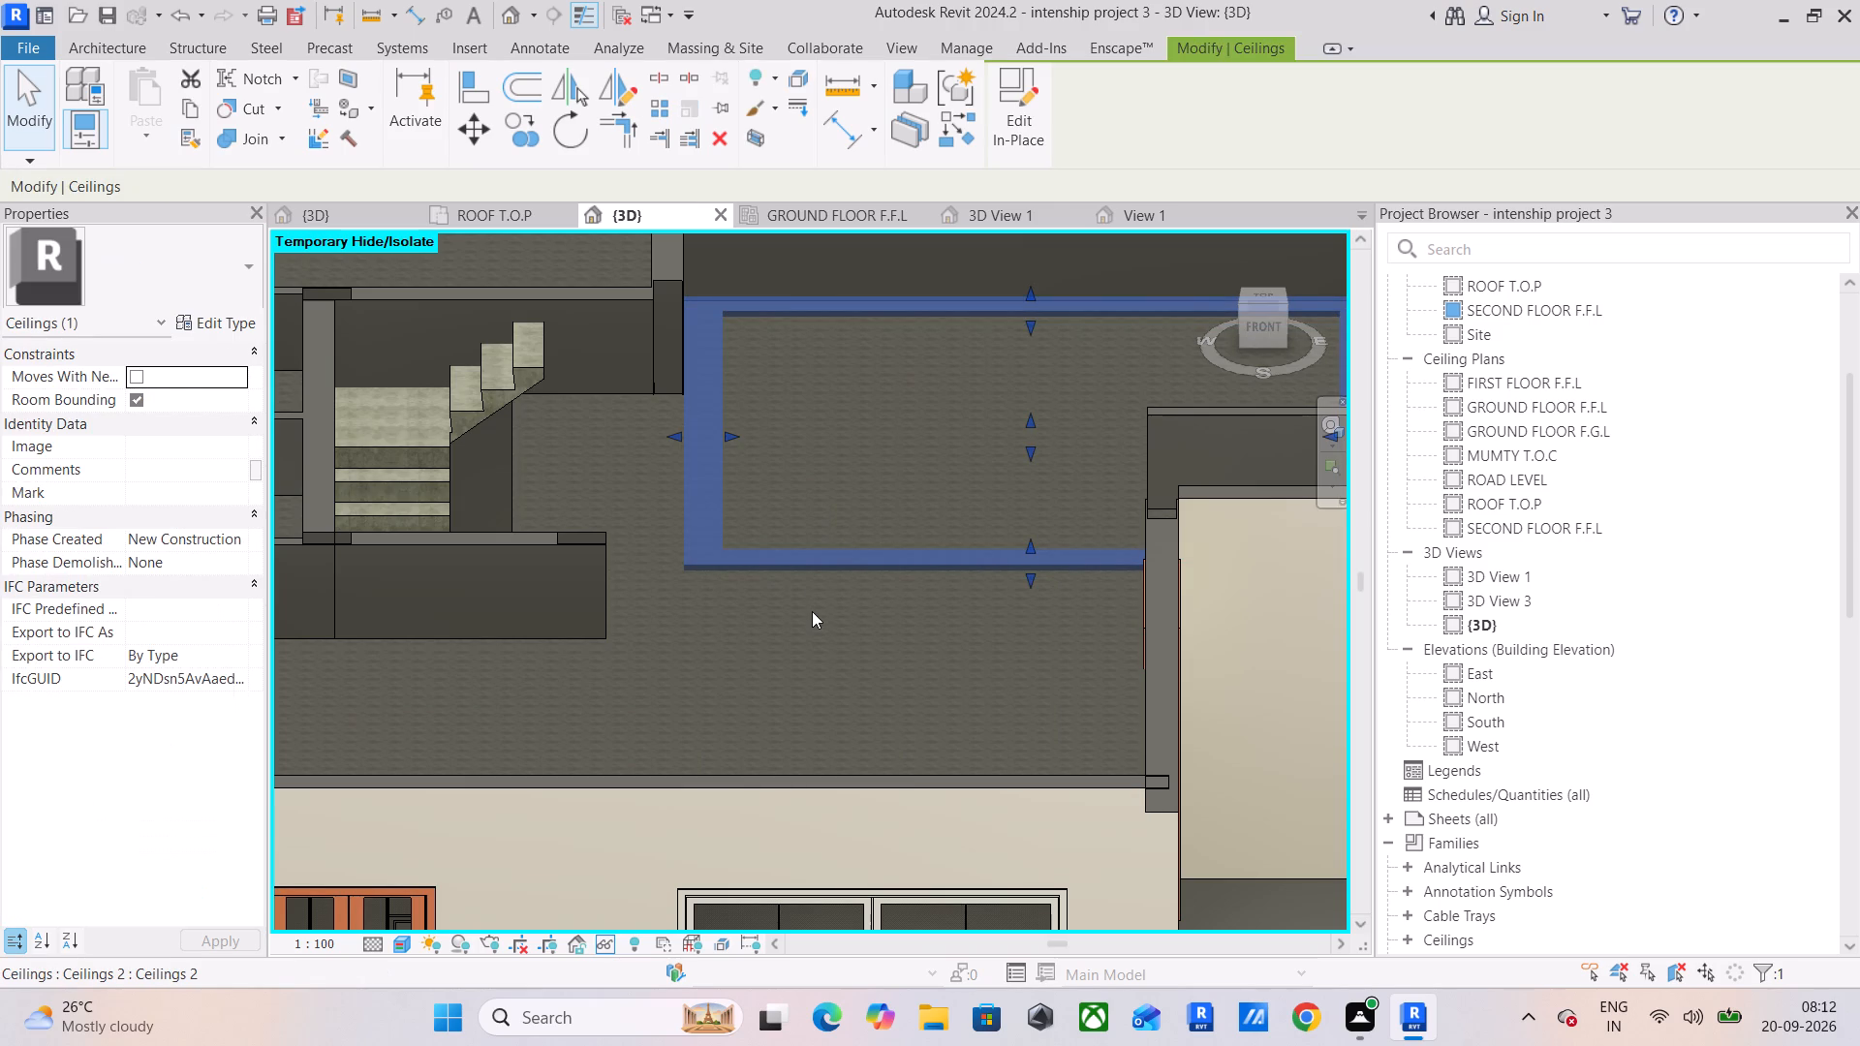
shift+middle_drag(812, 611, 826, 519)
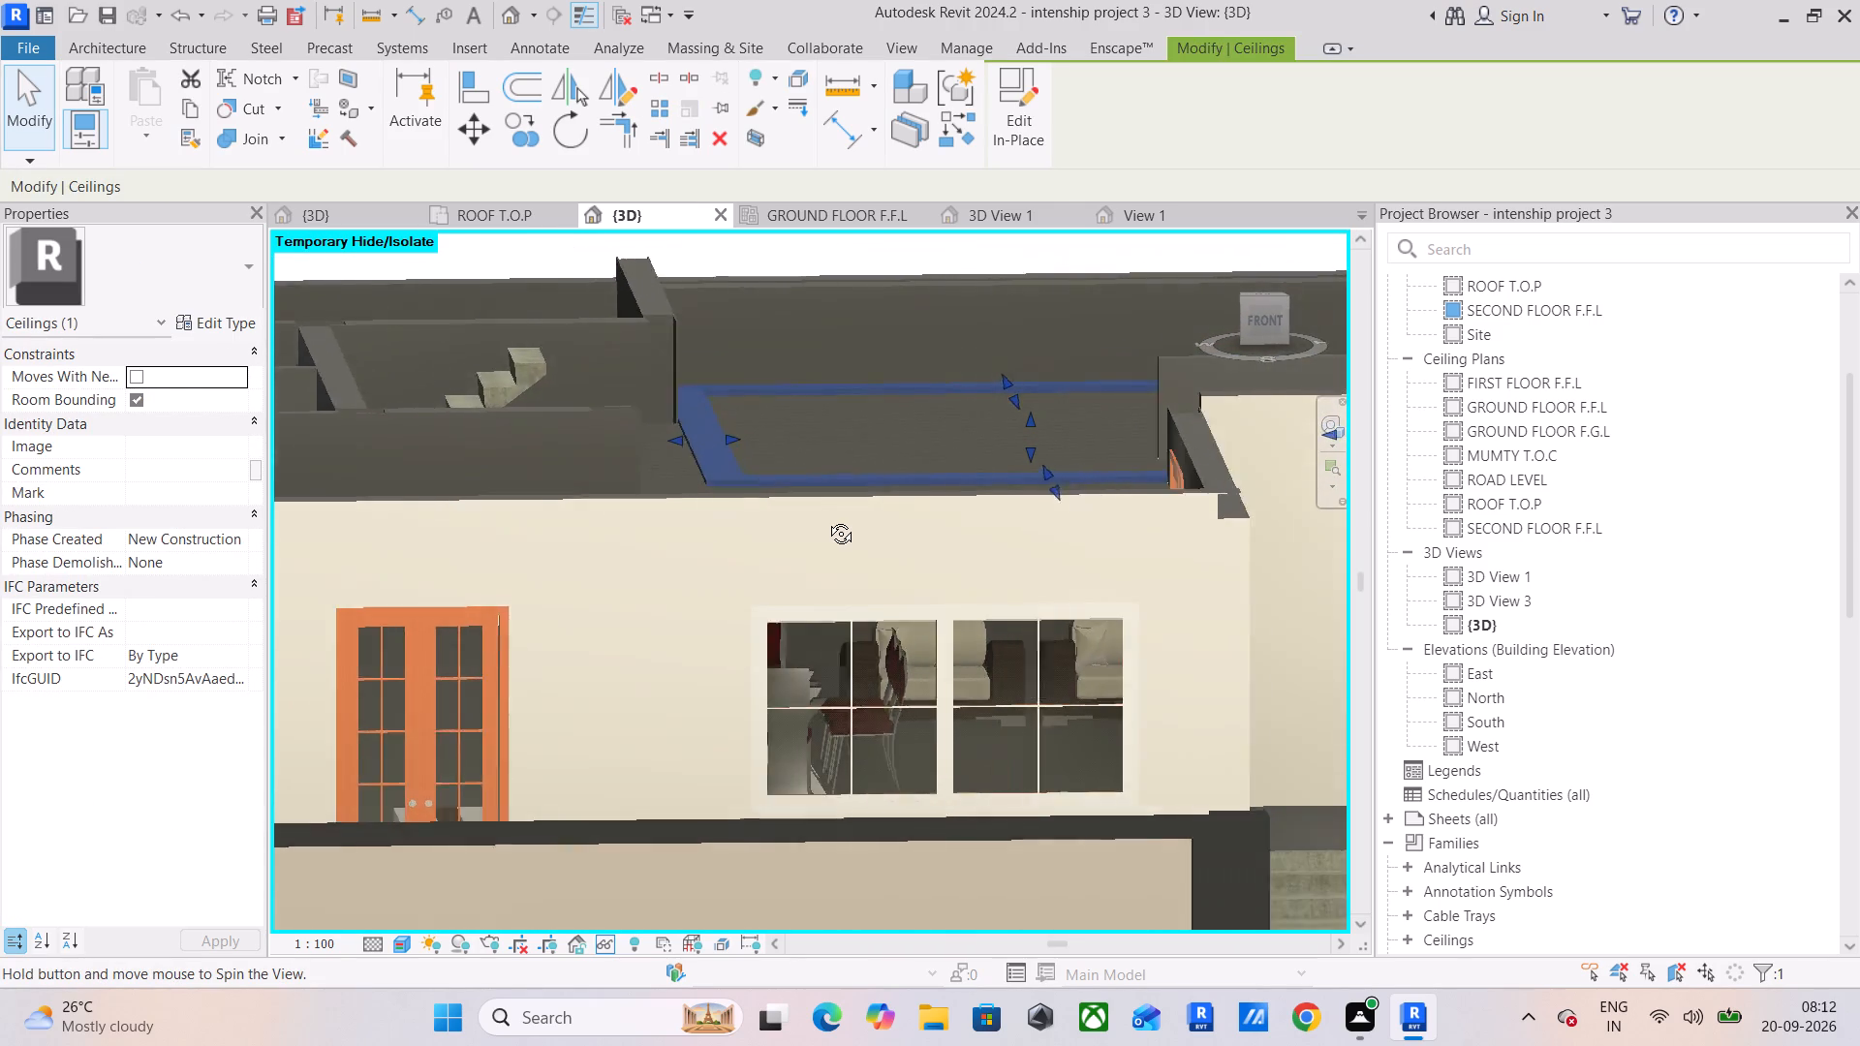
shift+middle_drag(826, 519, 836, 524)
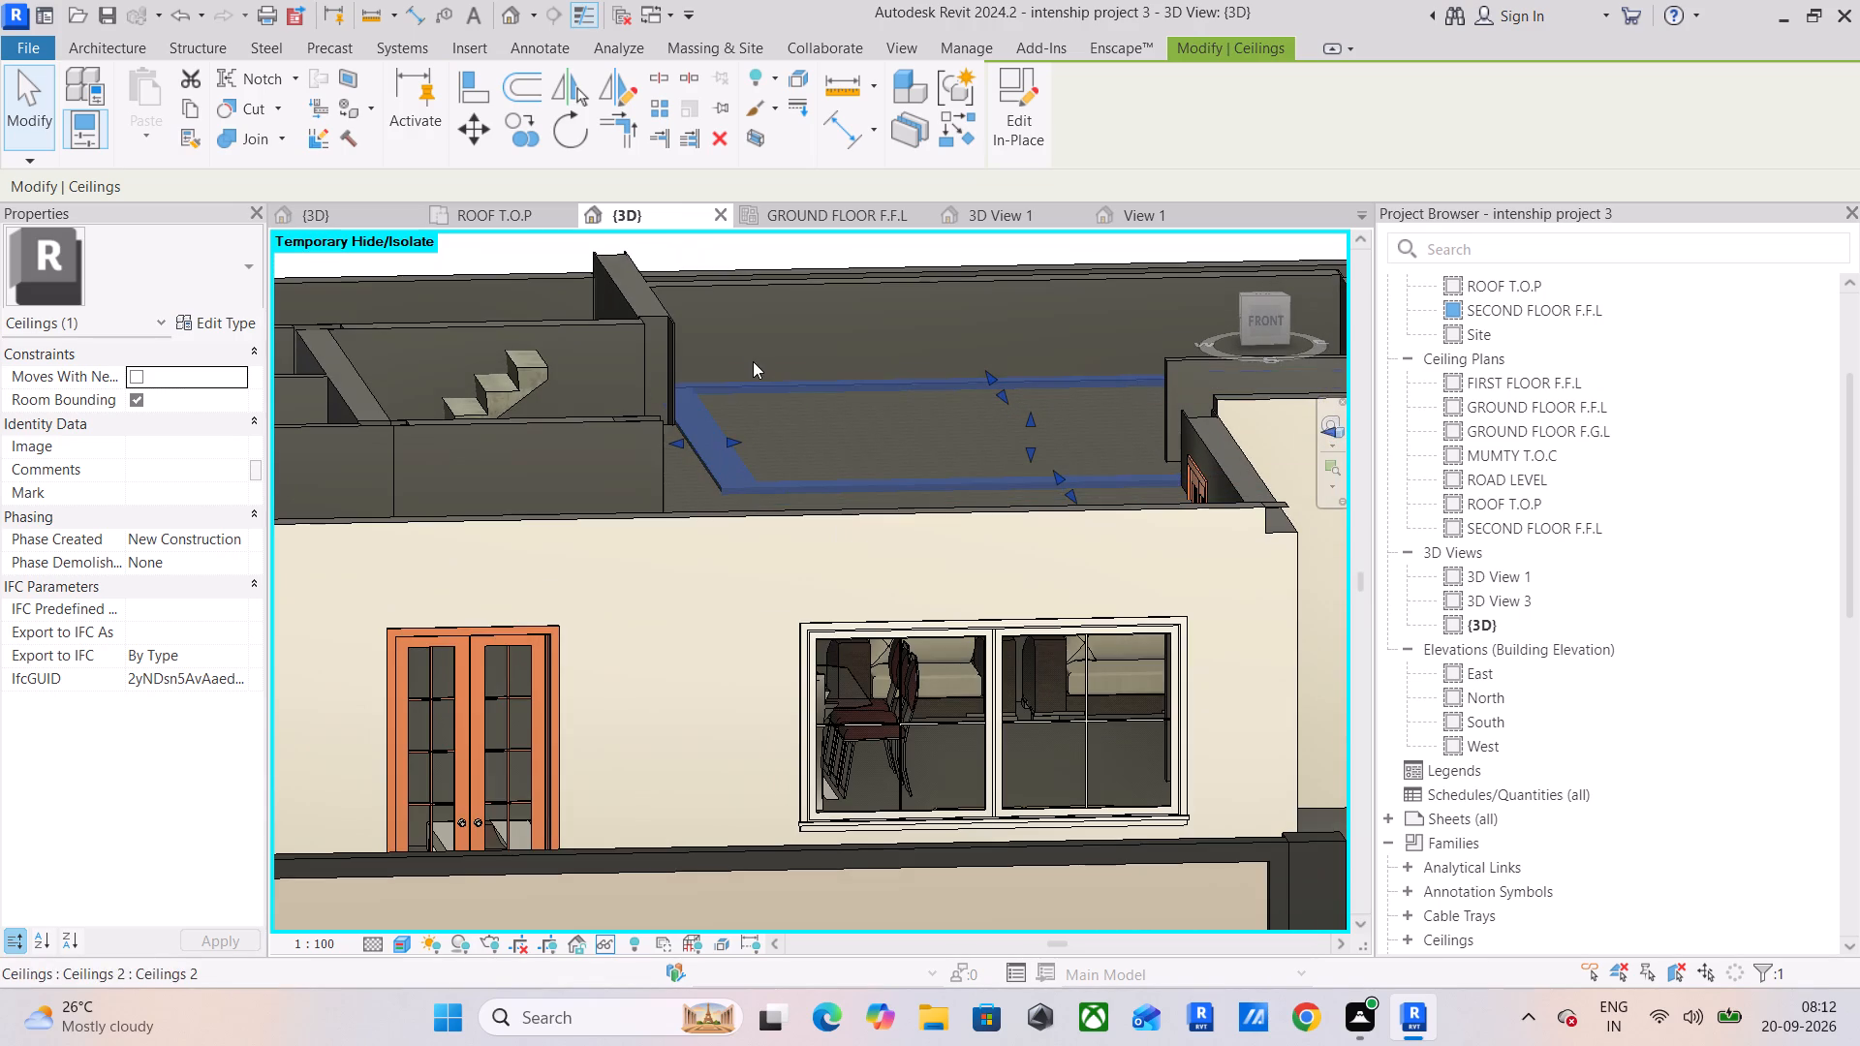
click(767, 143)
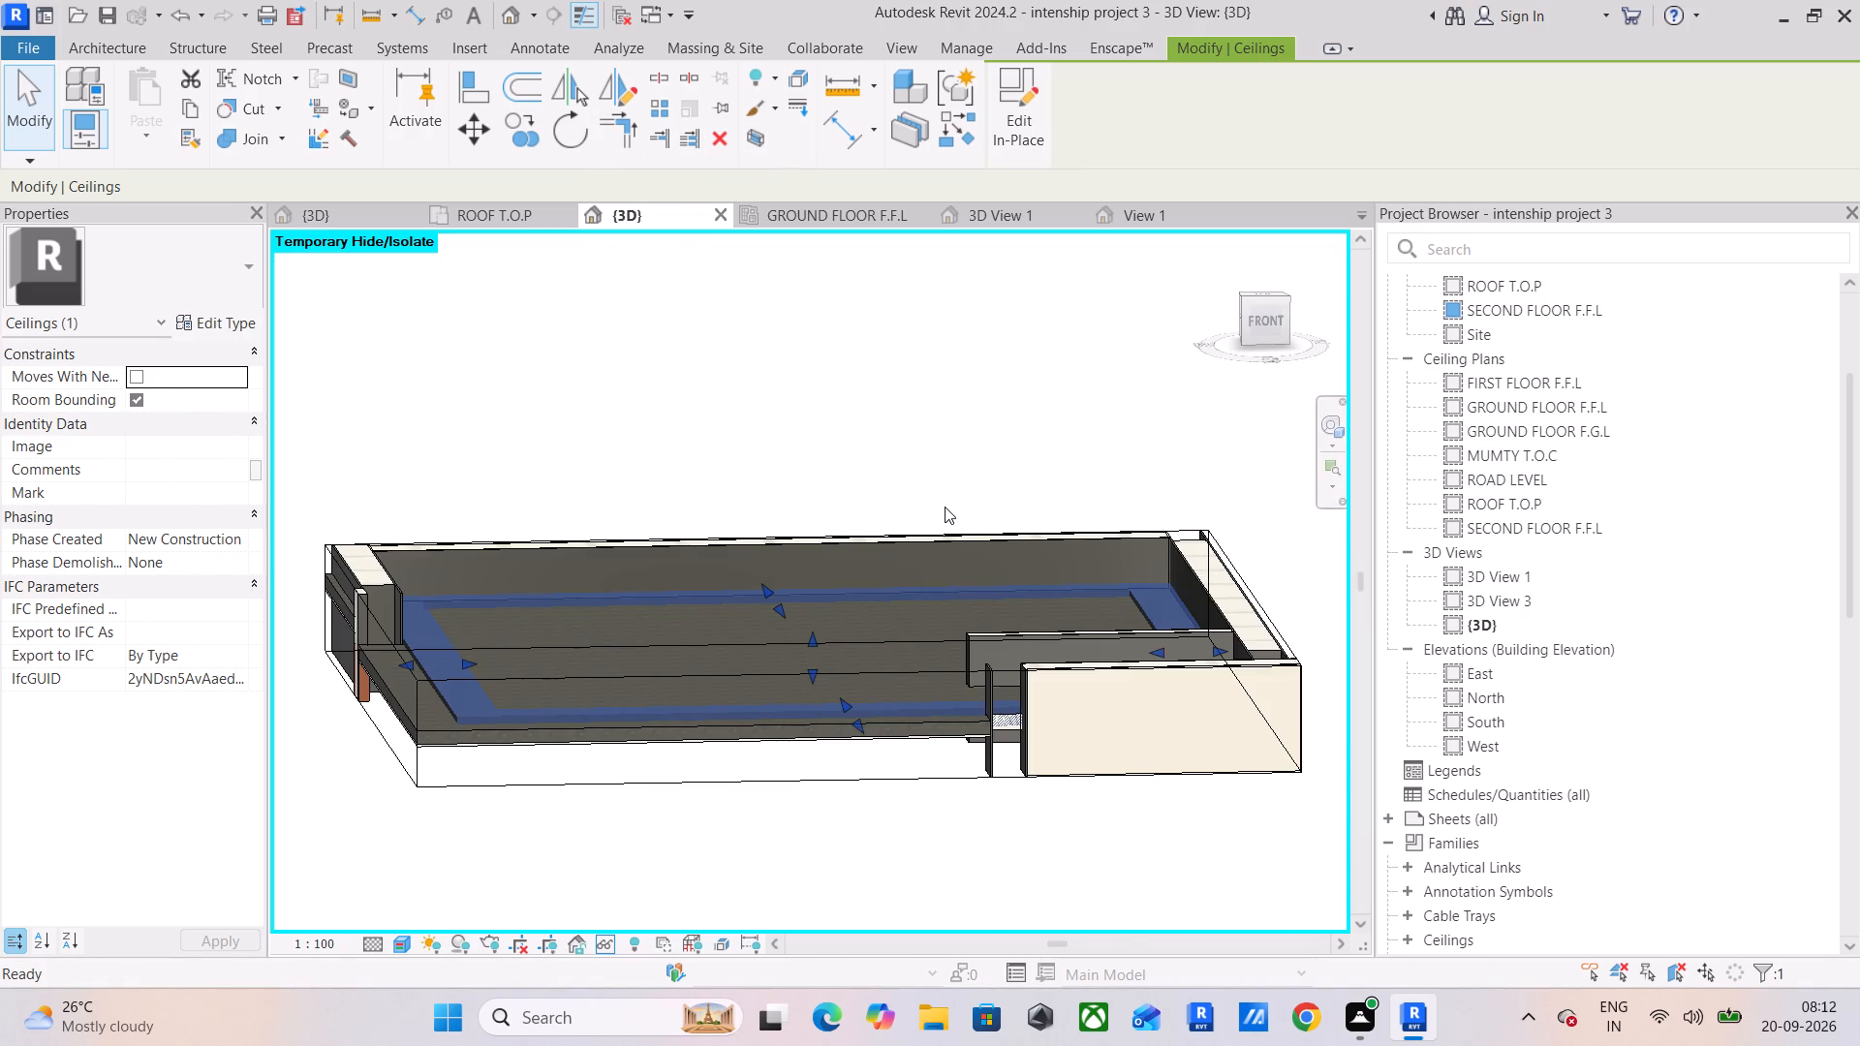
shift+middle_drag(968, 549, 938, 506)
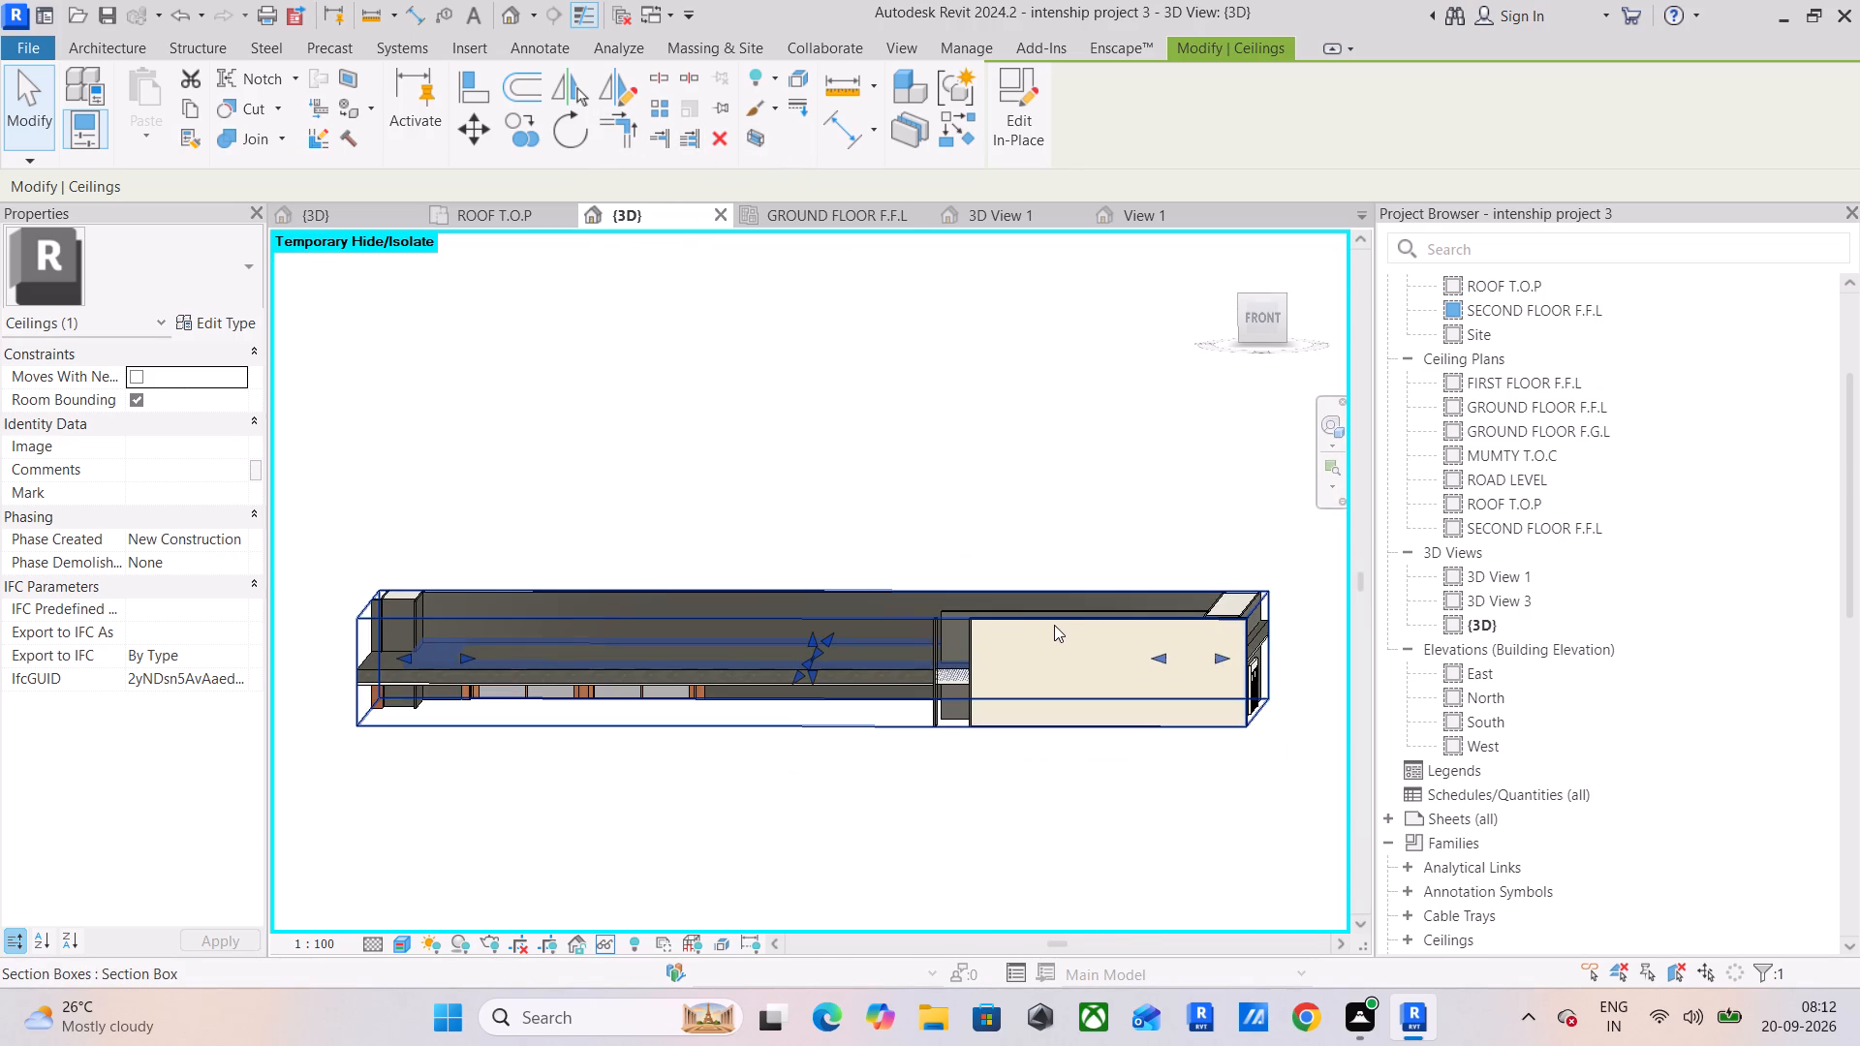
key(Escape)
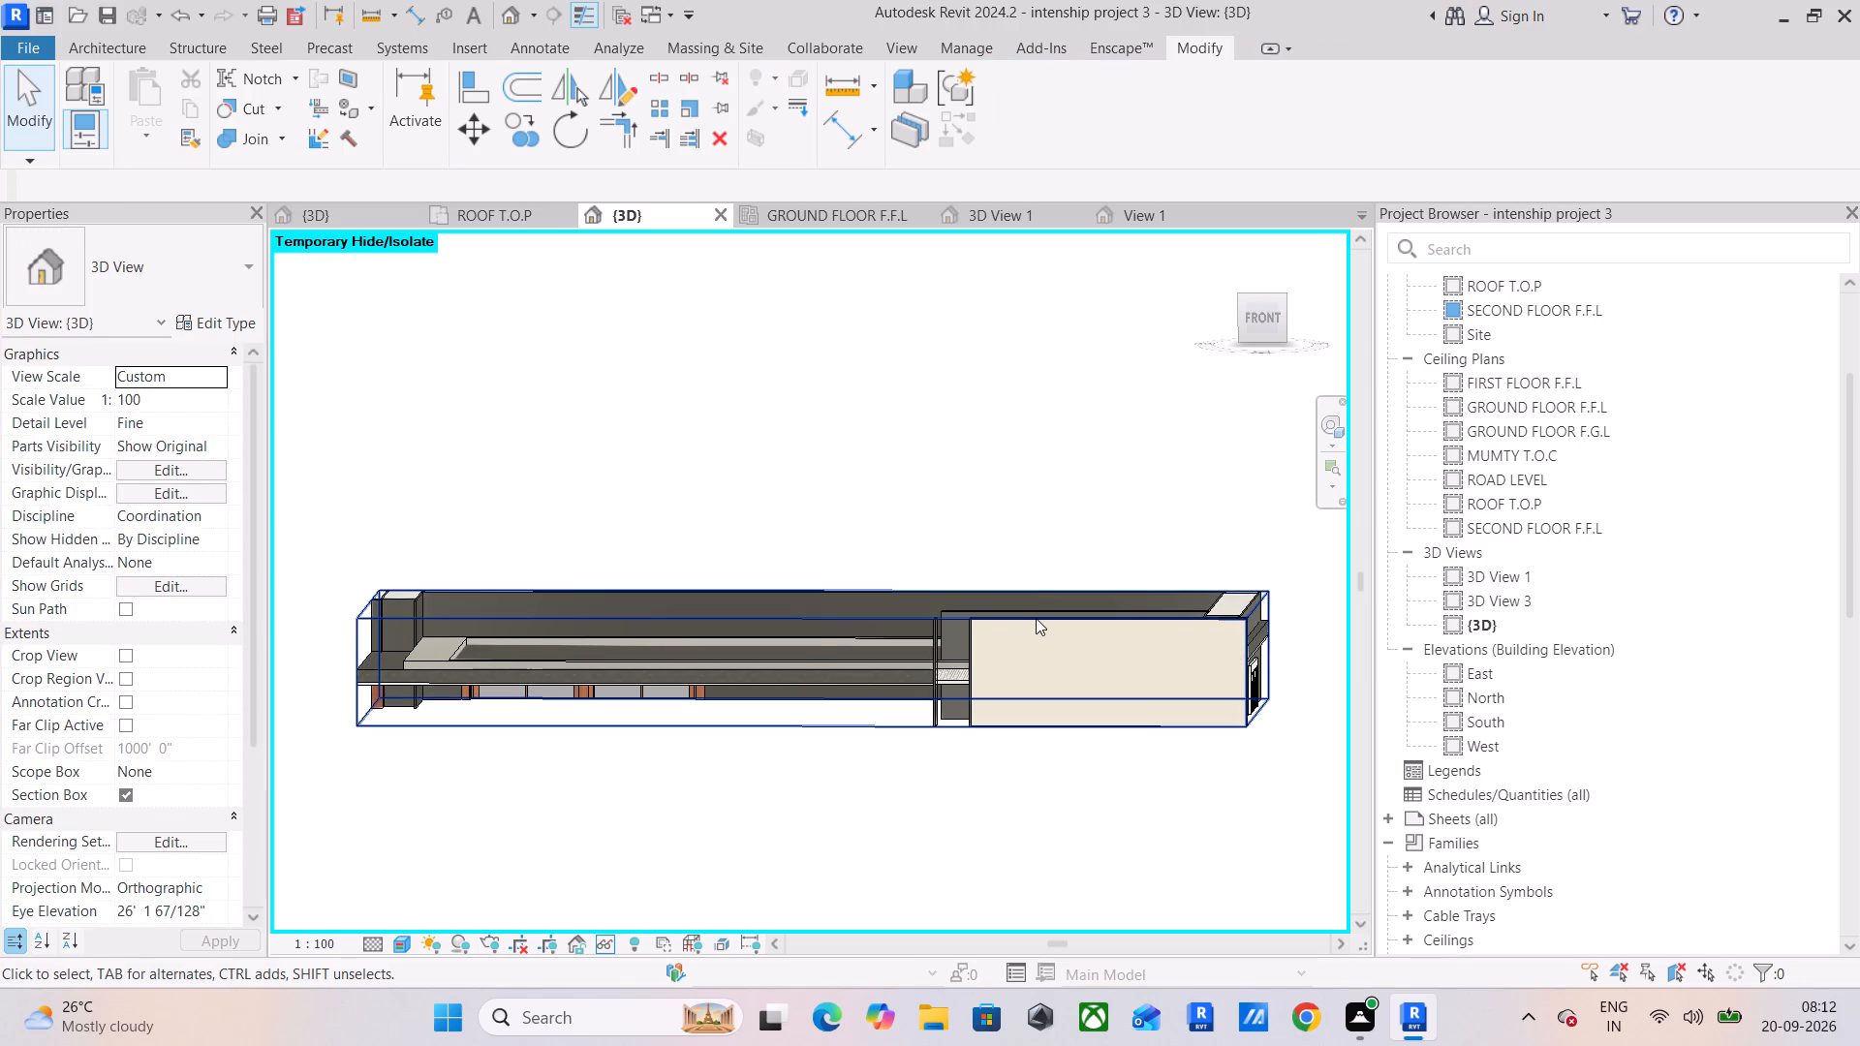
Temporarily hide the 9" brick walls and the short 4.5" partition blocking the front of the ceiling border.
click(1036, 618)
click(972, 678)
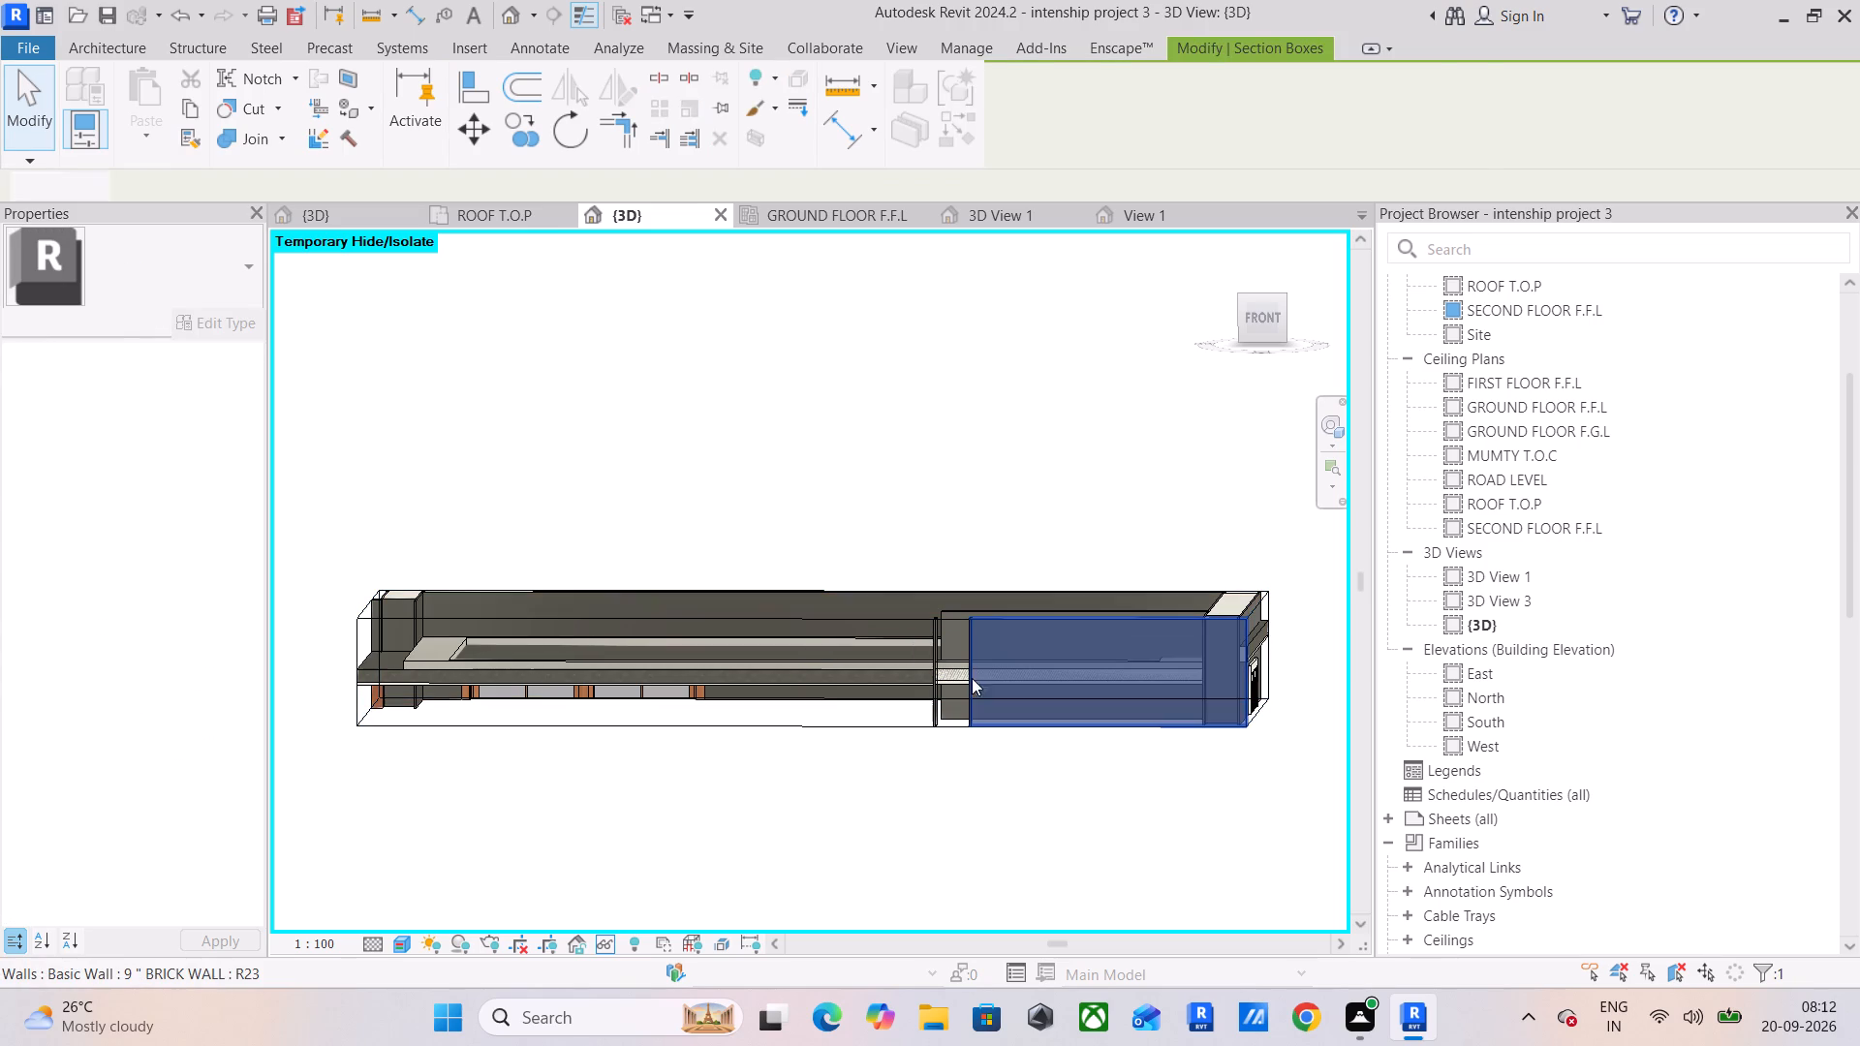
text(HH)
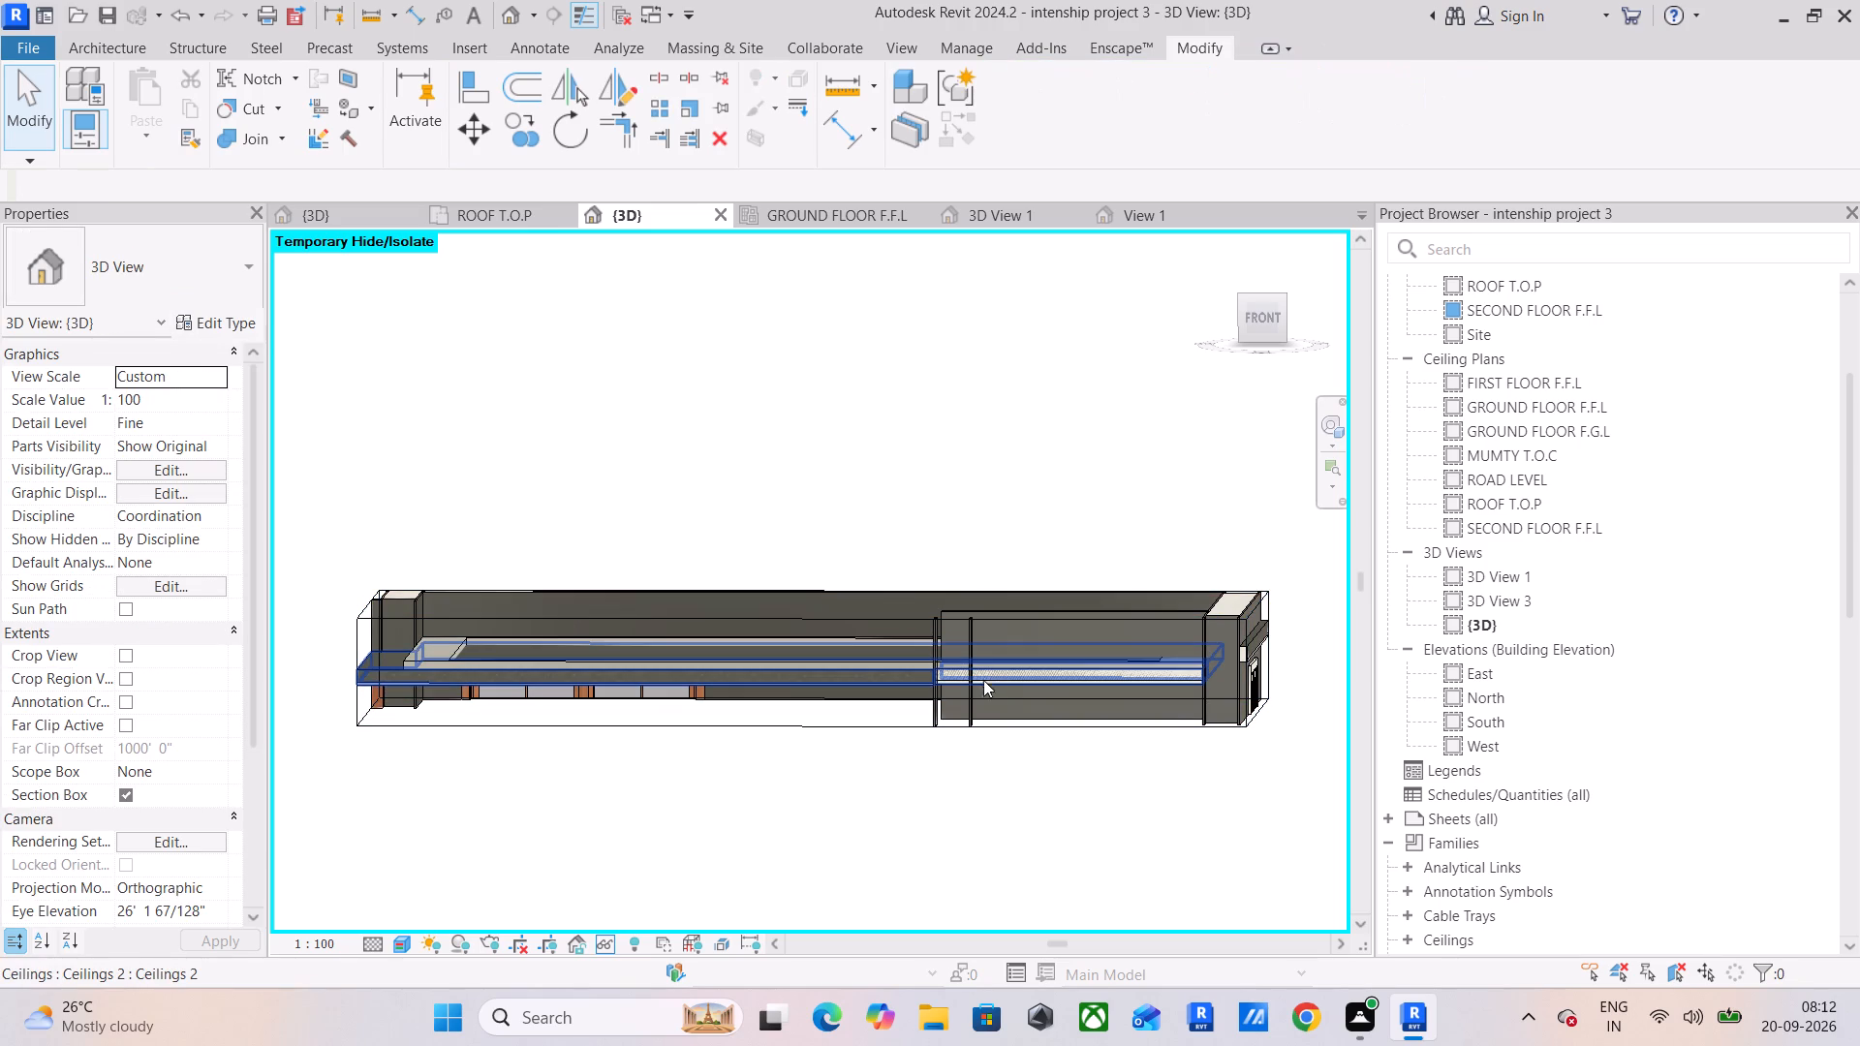
shift+middle_drag(1006, 696, 1268, 757)
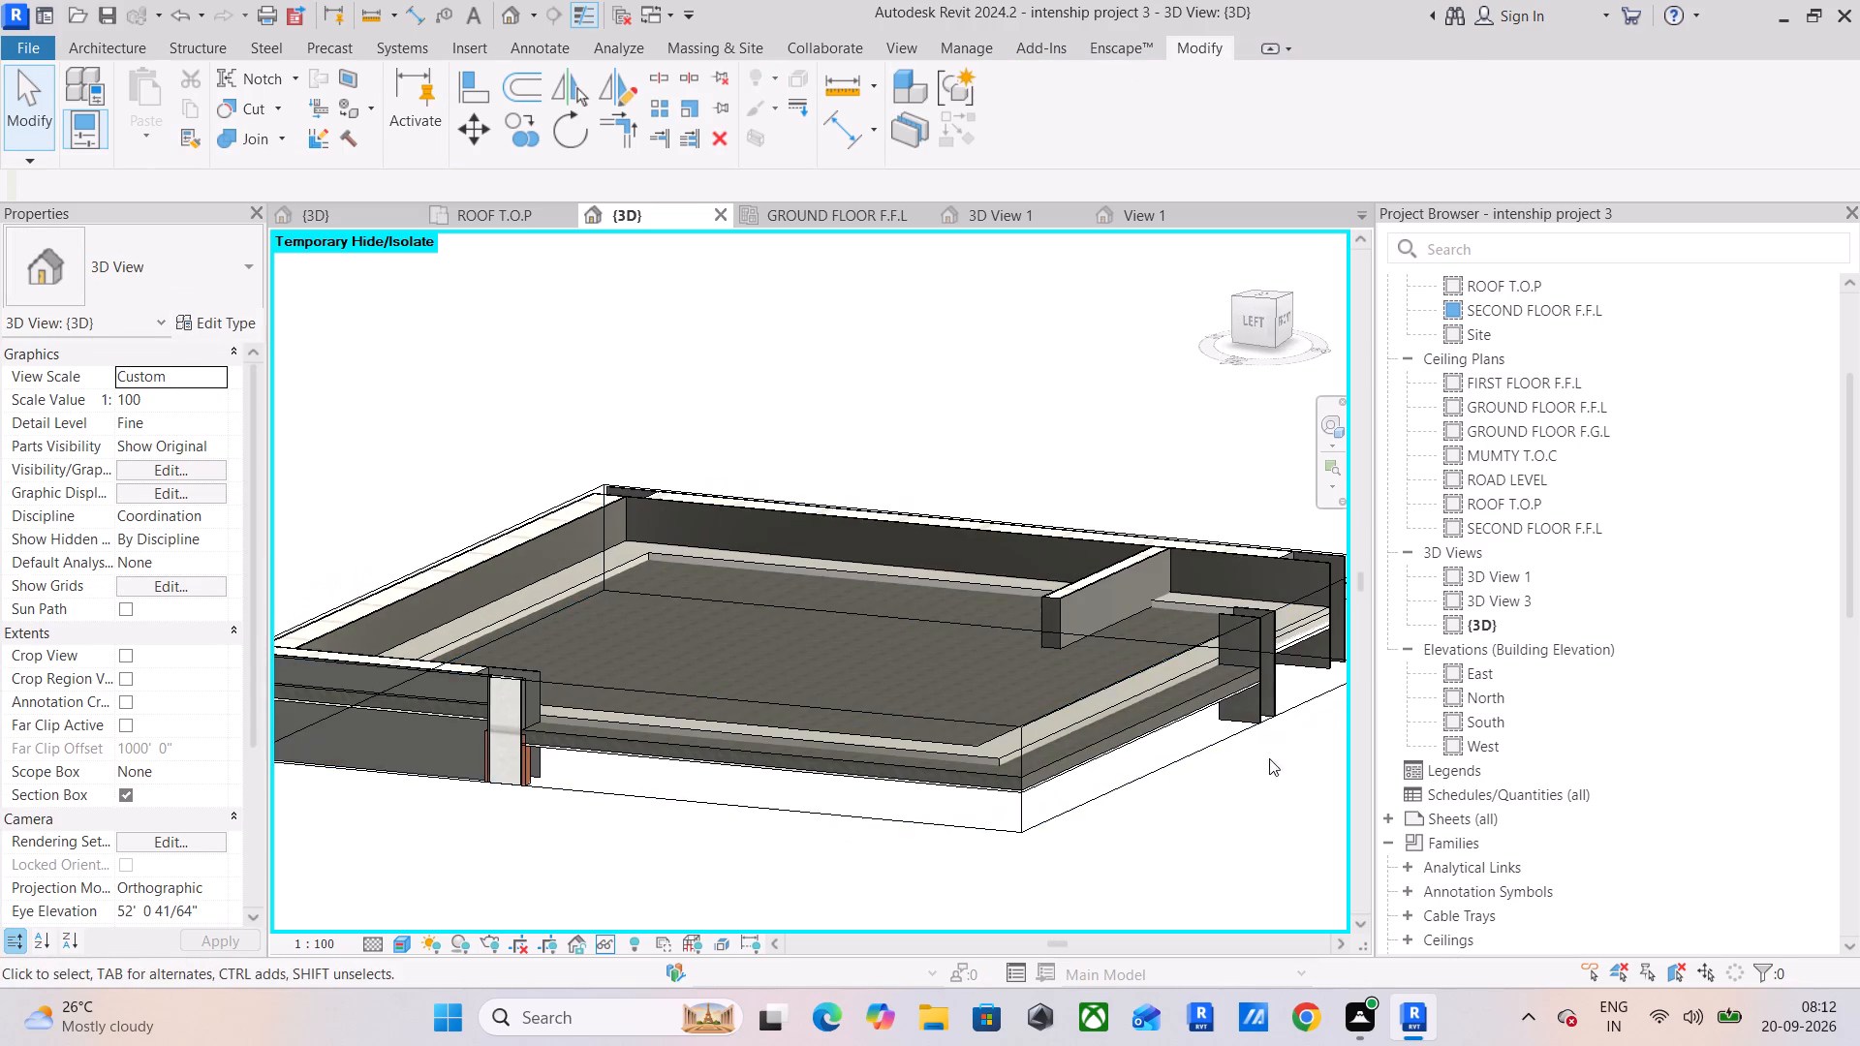
scroll(1257, 629, up, 6)
click(1278, 624)
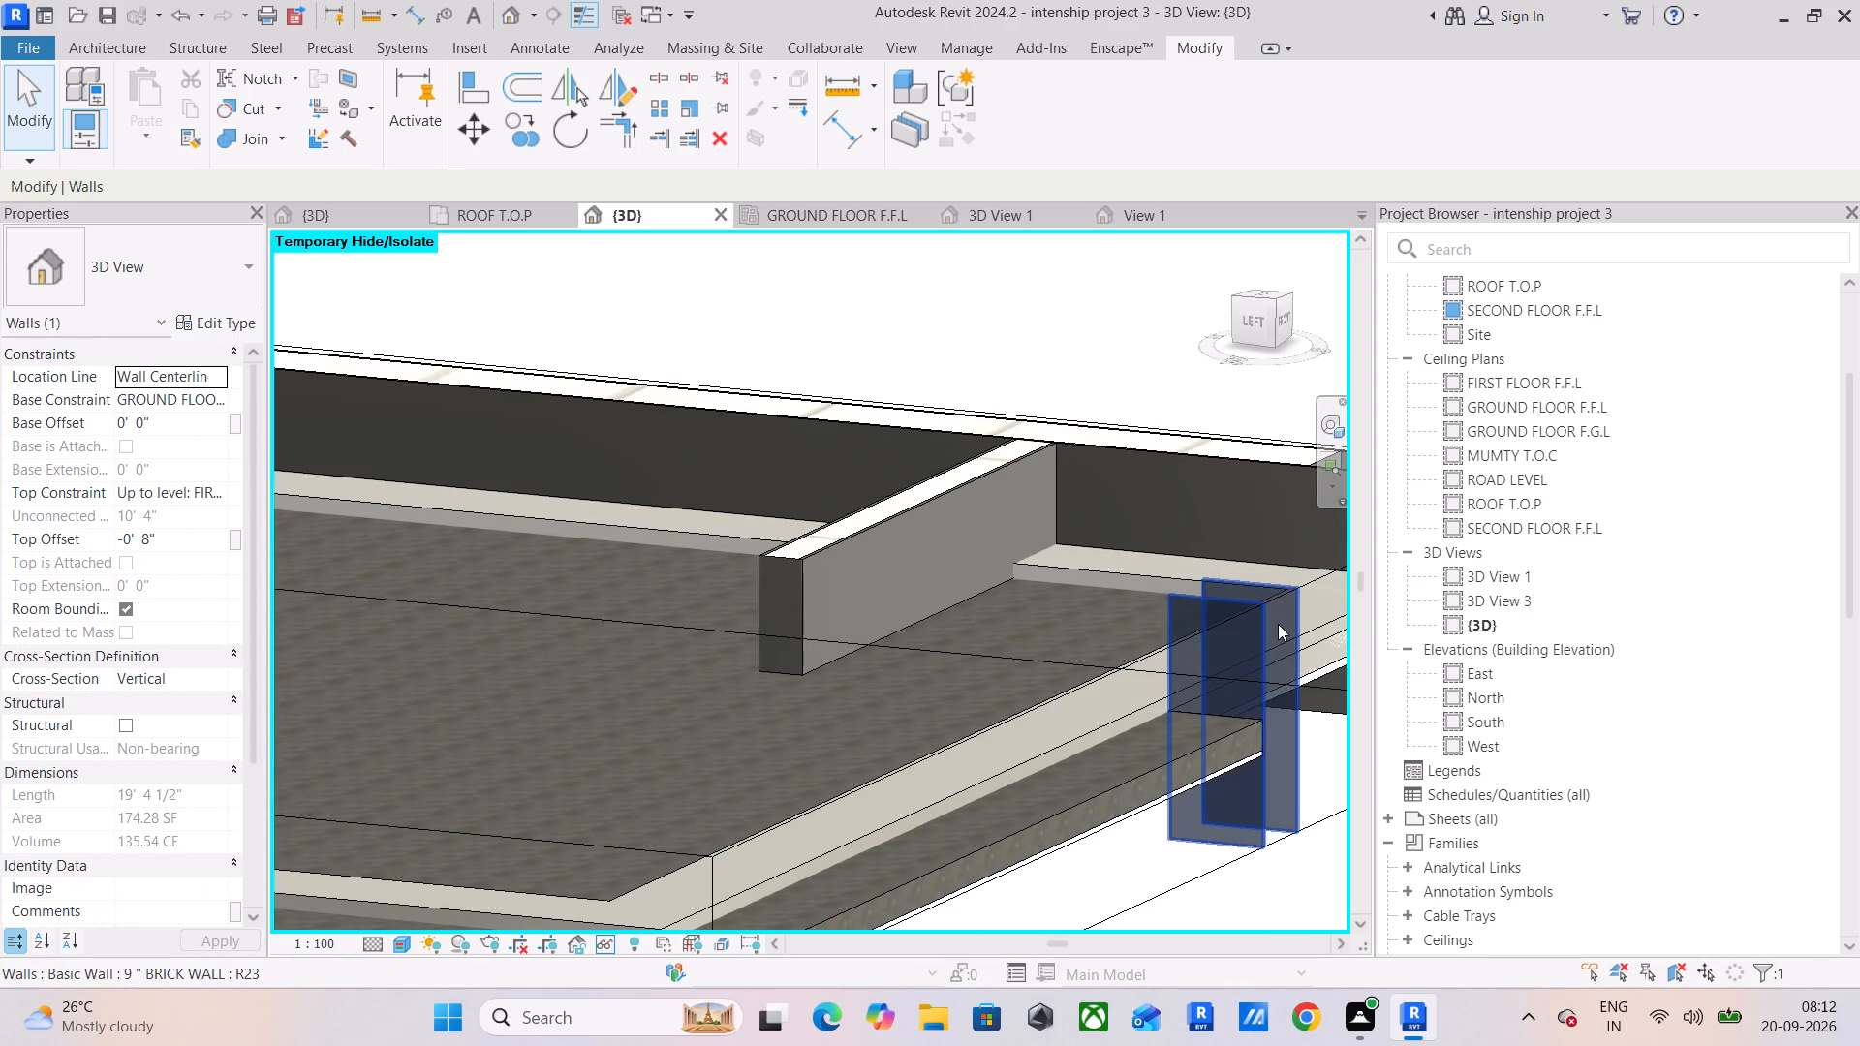
text(HH)
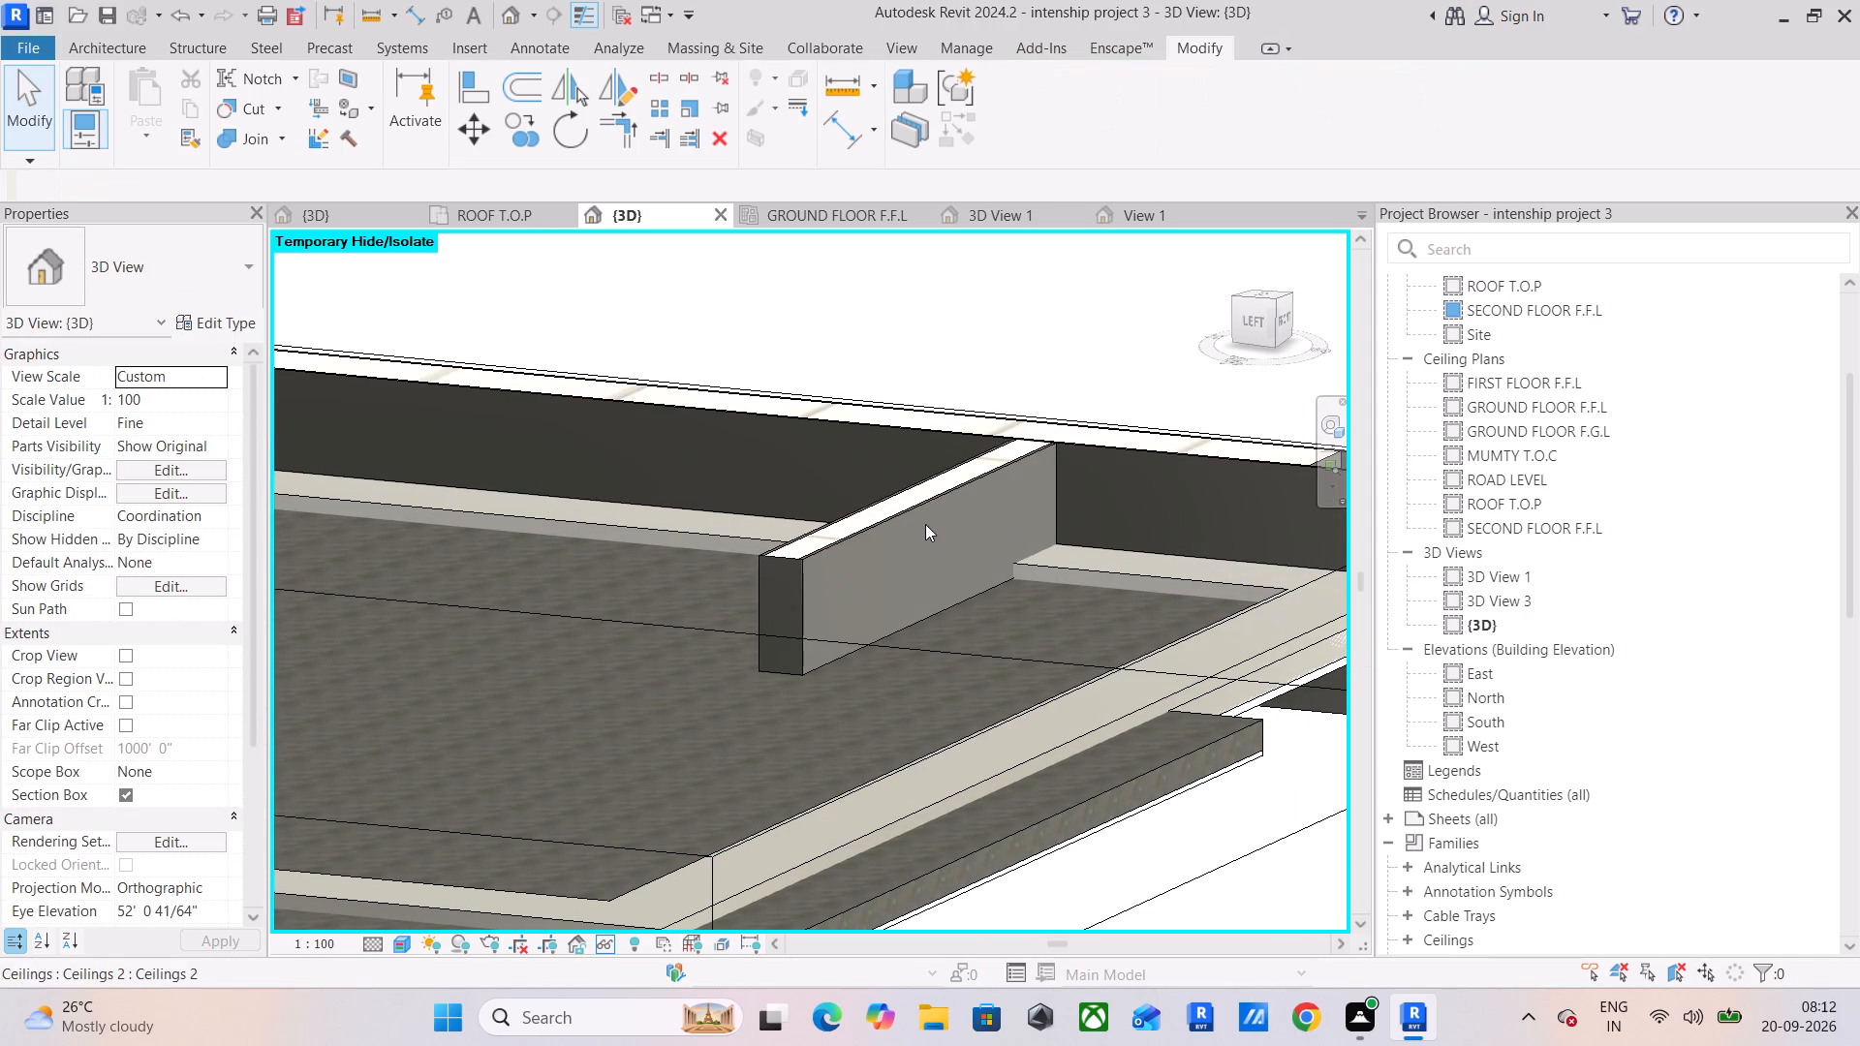
click(885, 504)
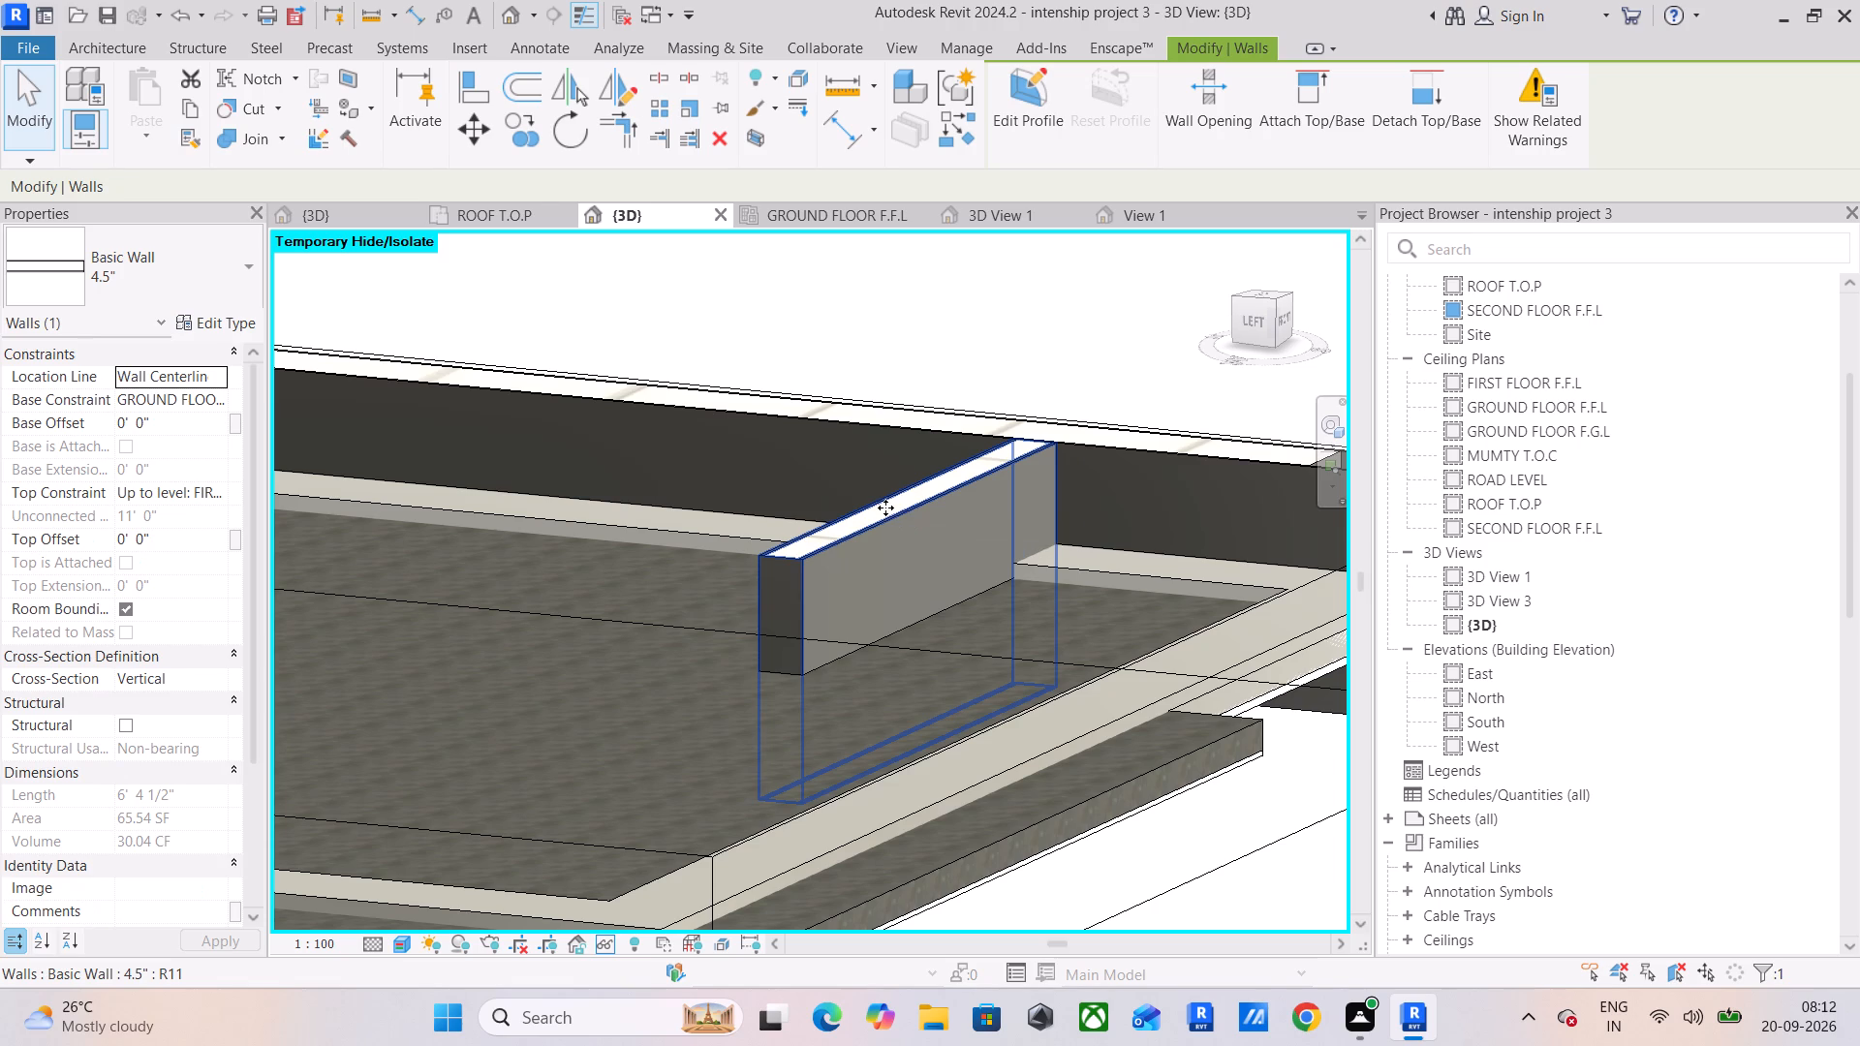
text(HH)
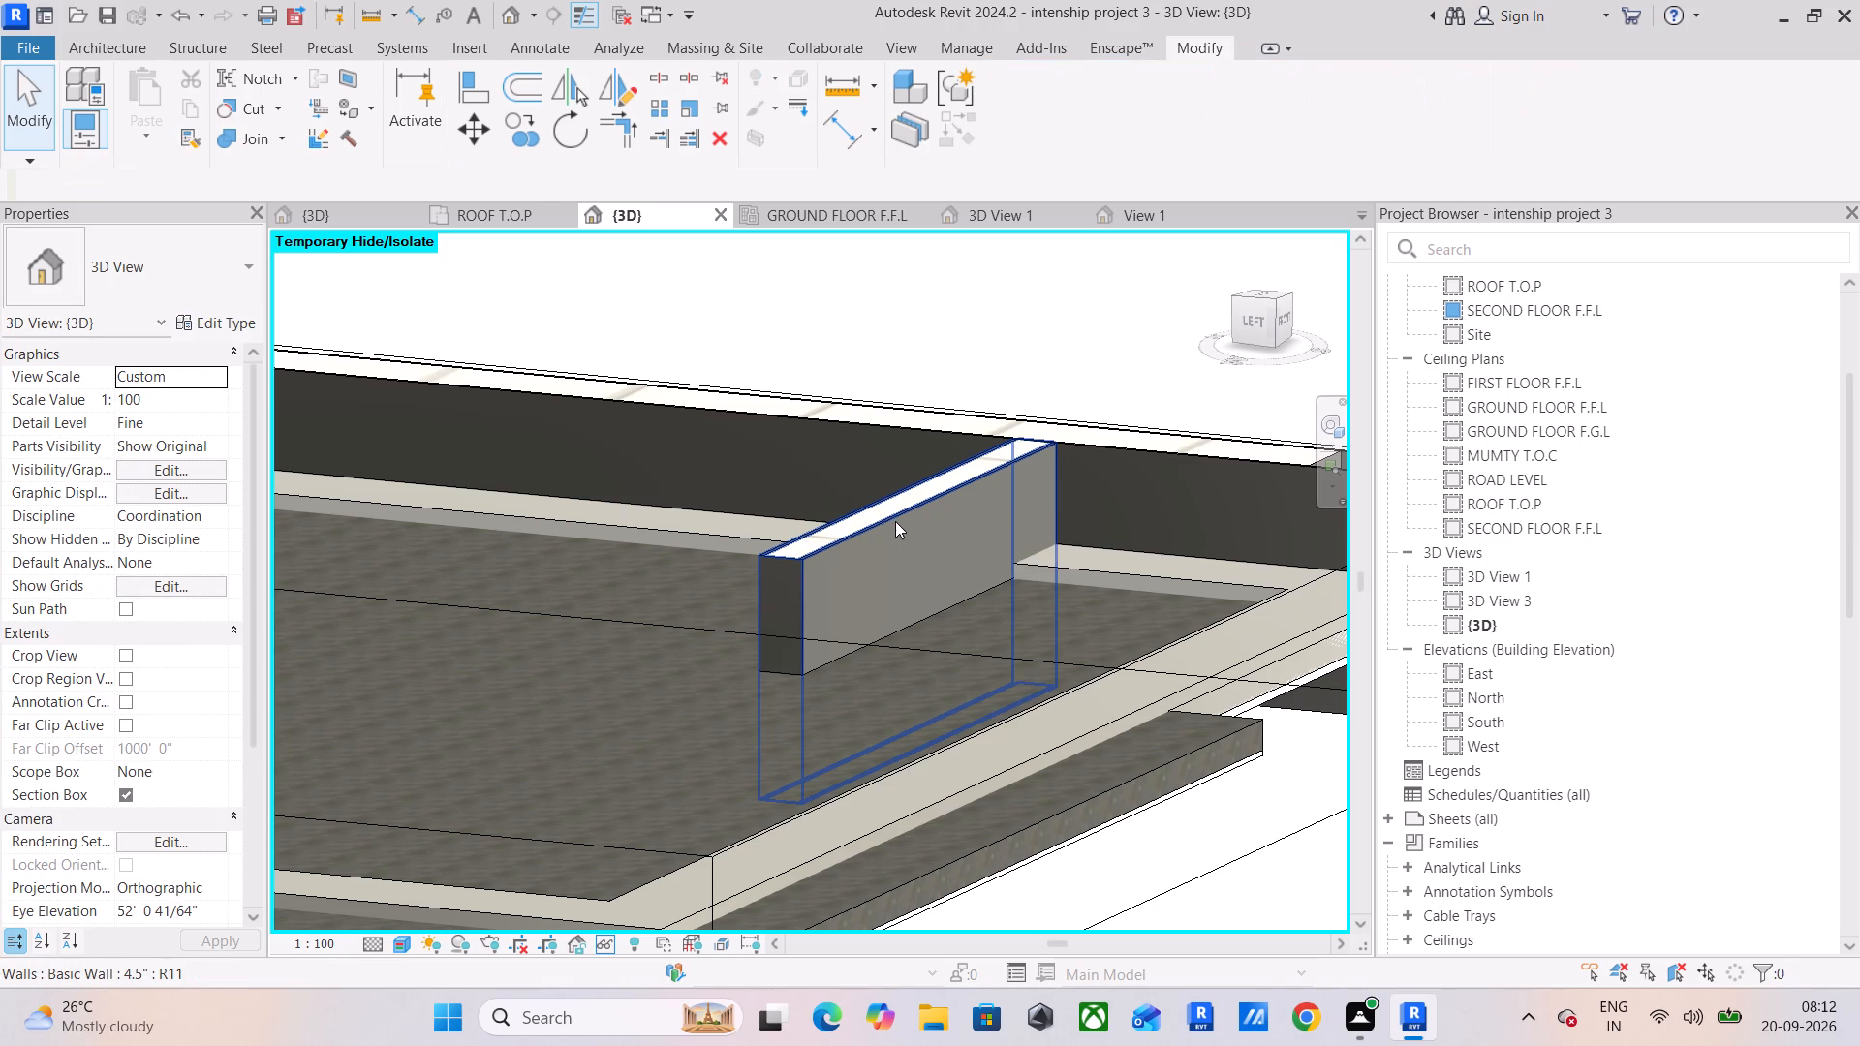
click(869, 518)
text(HH)
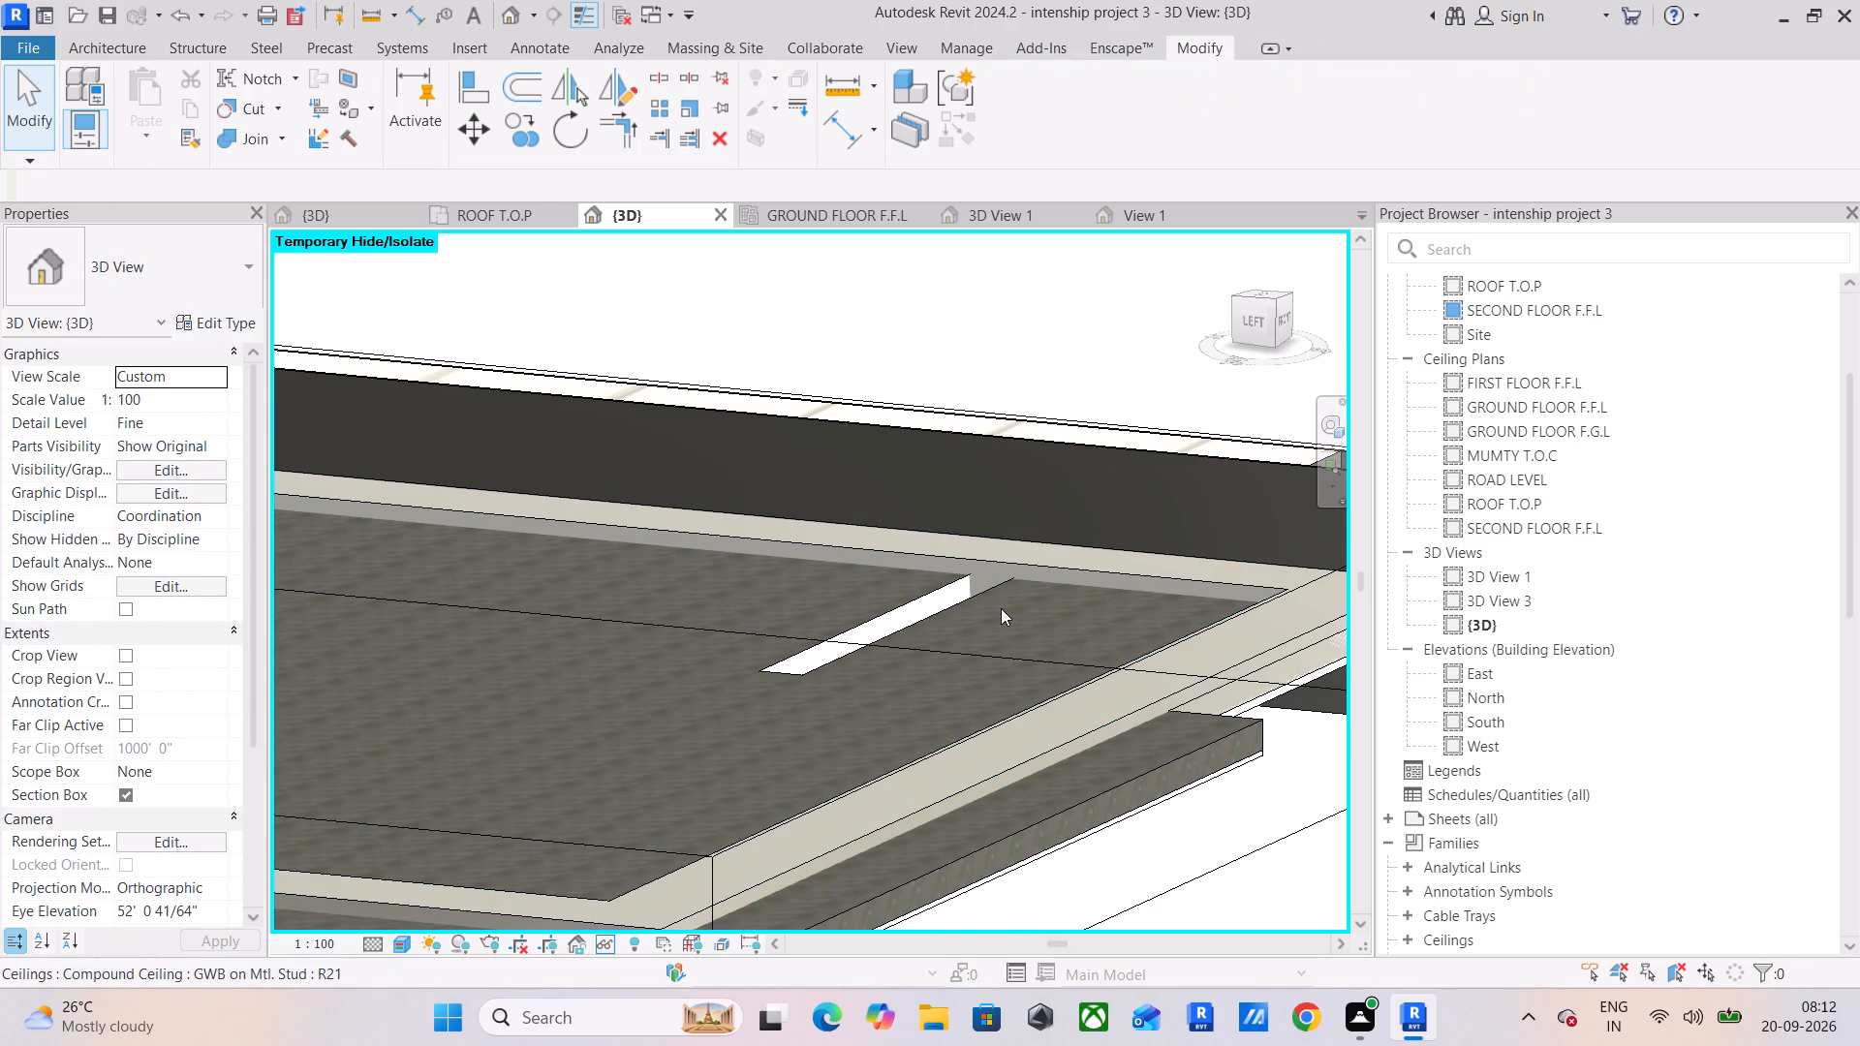
Open the central room's ceiling border for in-place editing.
shift+middle_drag(1118, 674, 964, 545)
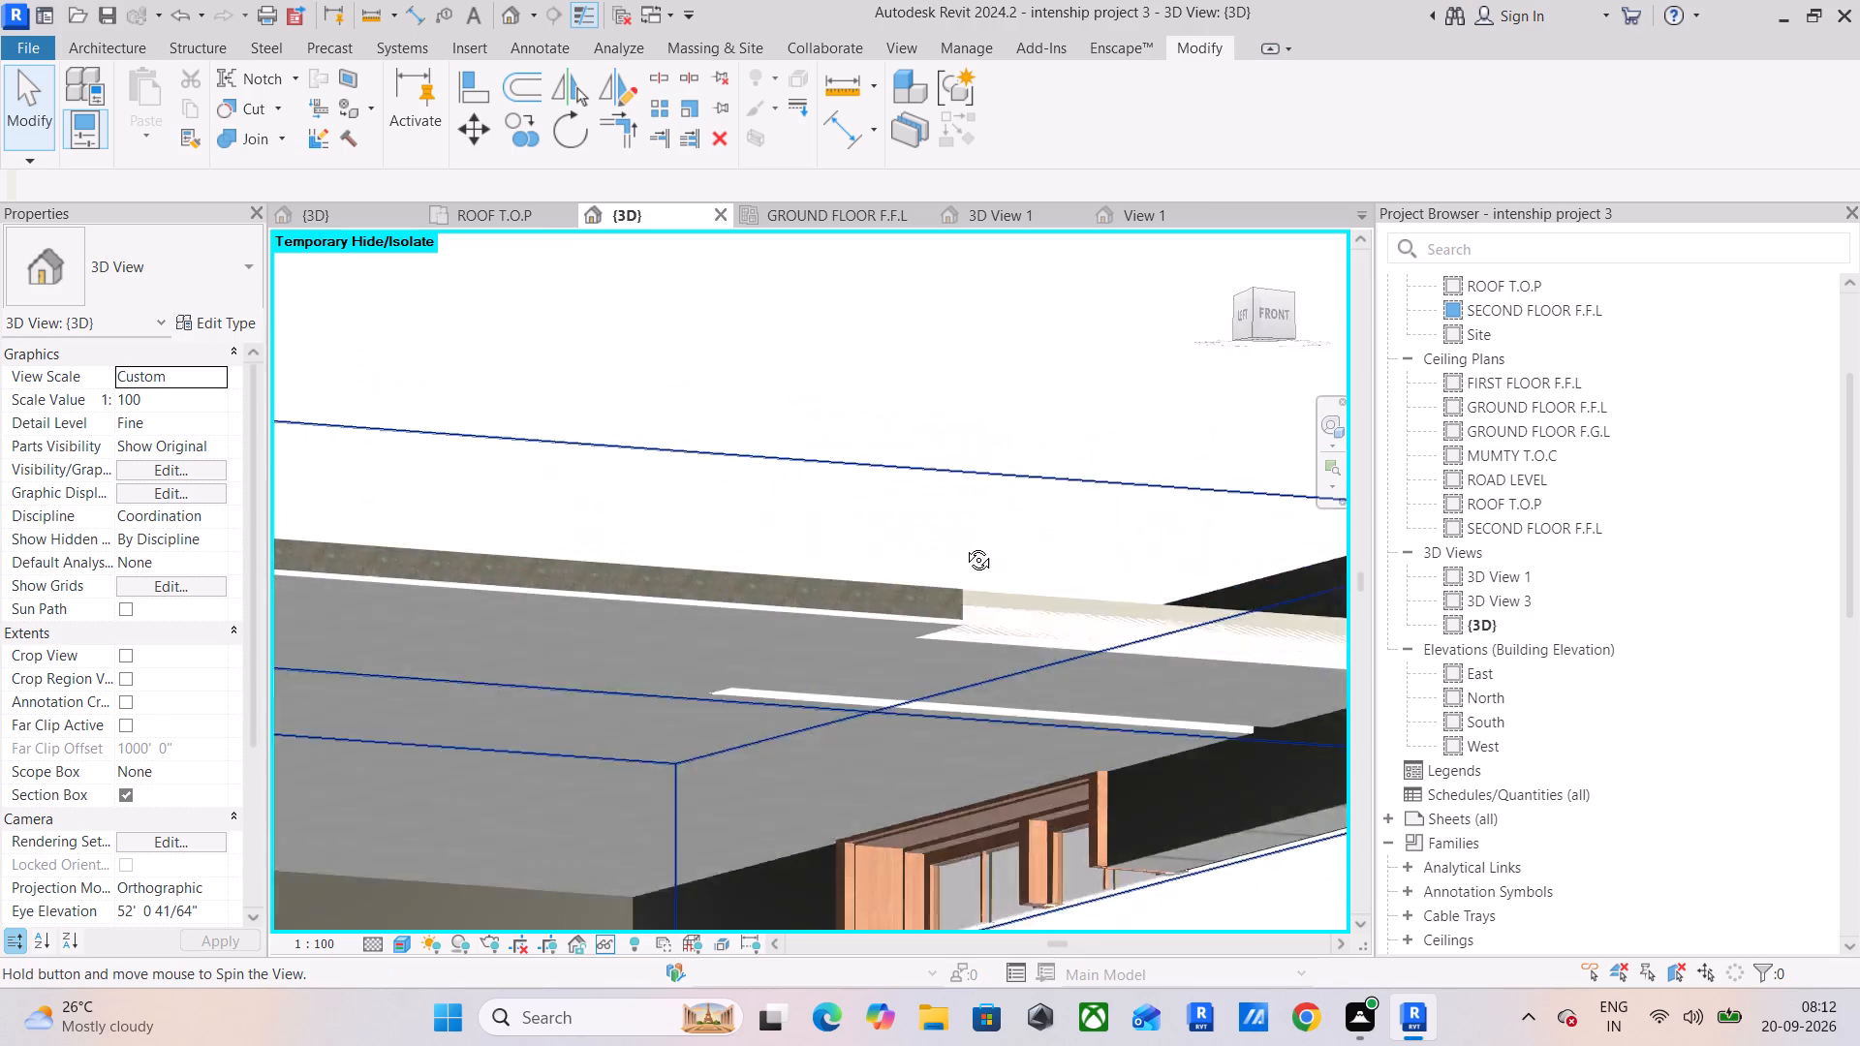
shift+middle_drag(964, 545, 894, 621)
scroll(894, 625, down, 3)
middle_drag(918, 632, 1102, 512)
shift+middle_drag(1066, 570, 1011, 539)
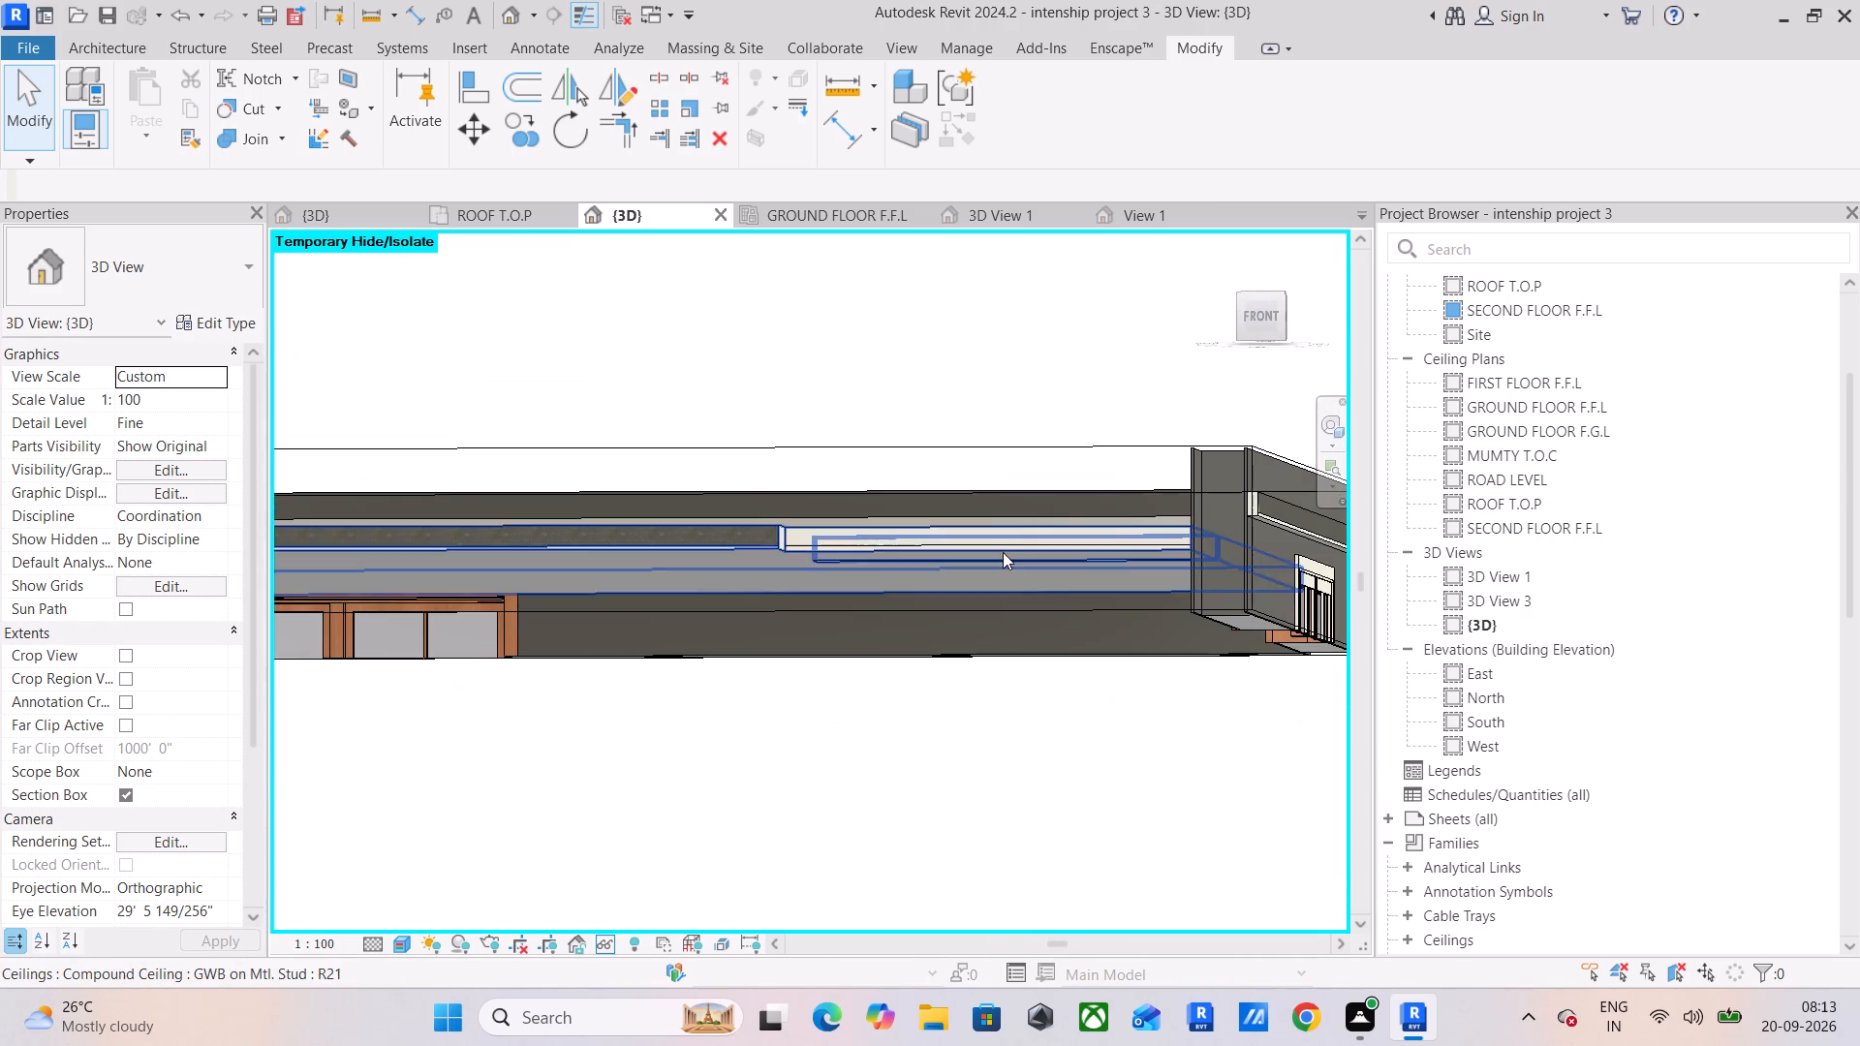
shift+middle_drag(858, 519, 885, 589)
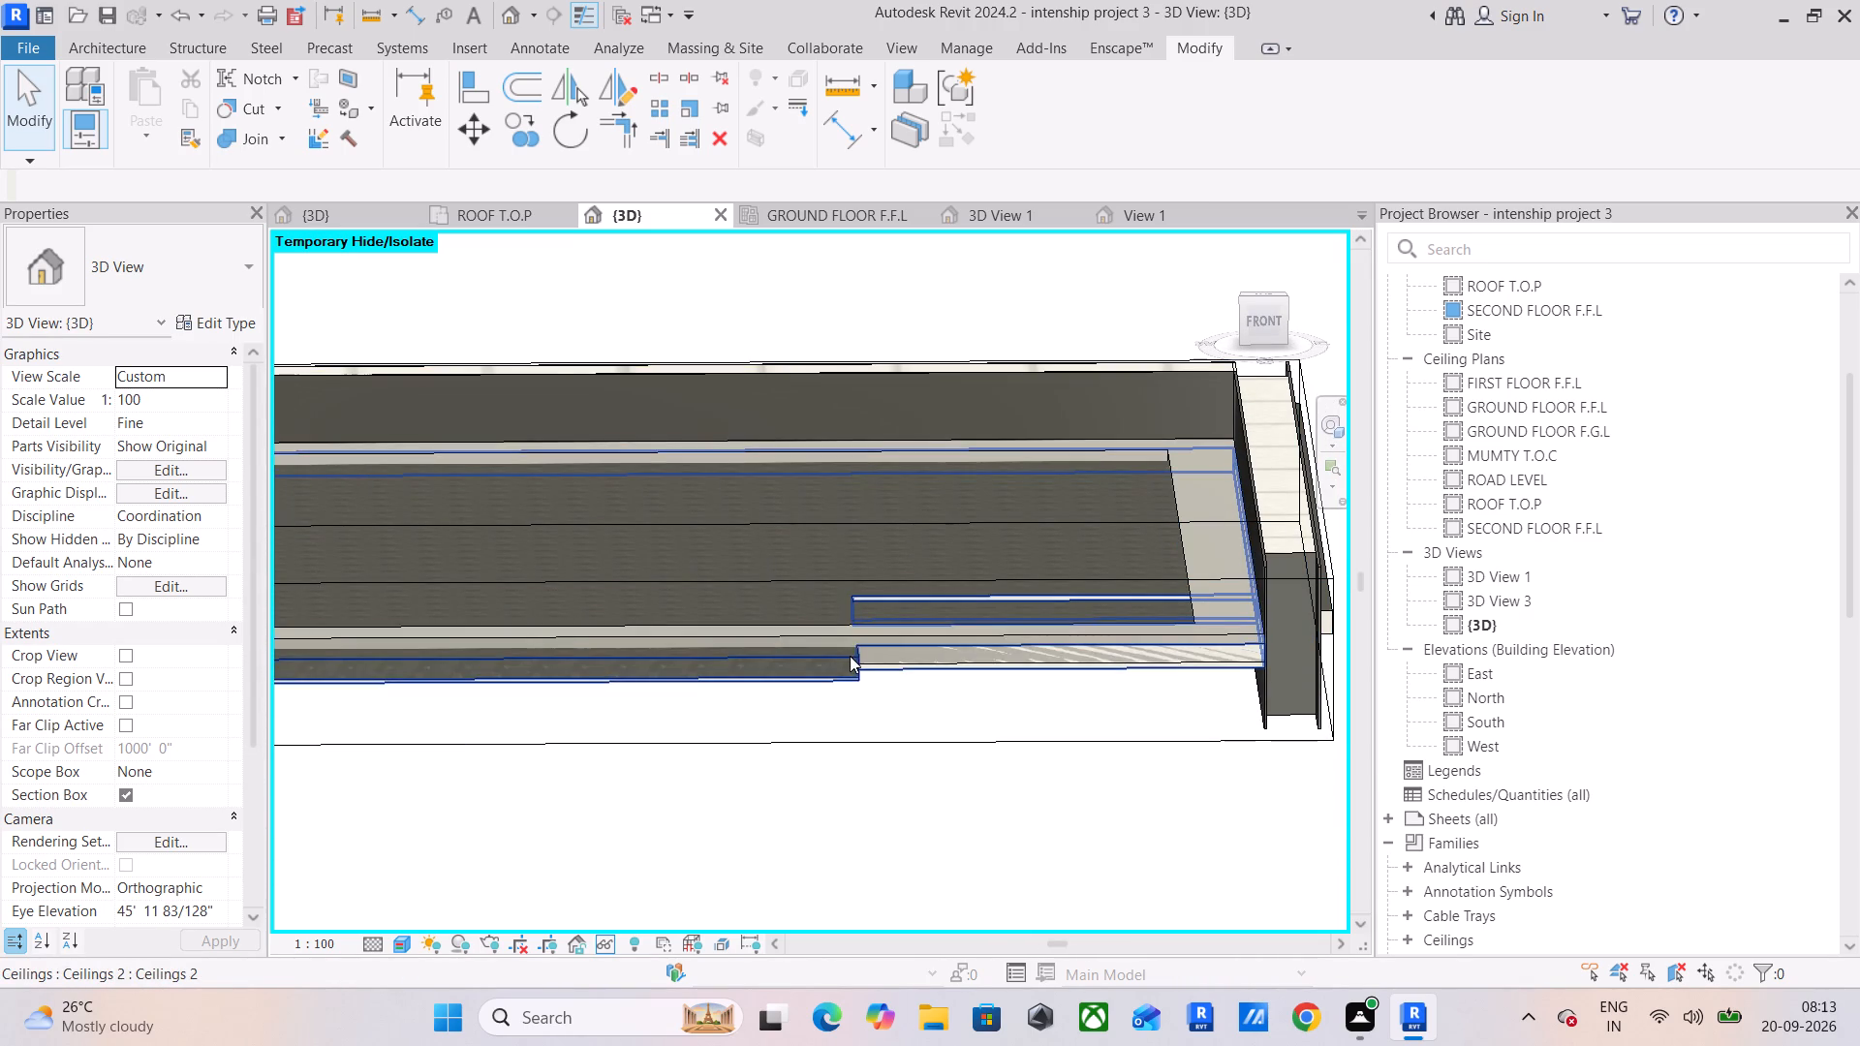
click(862, 630)
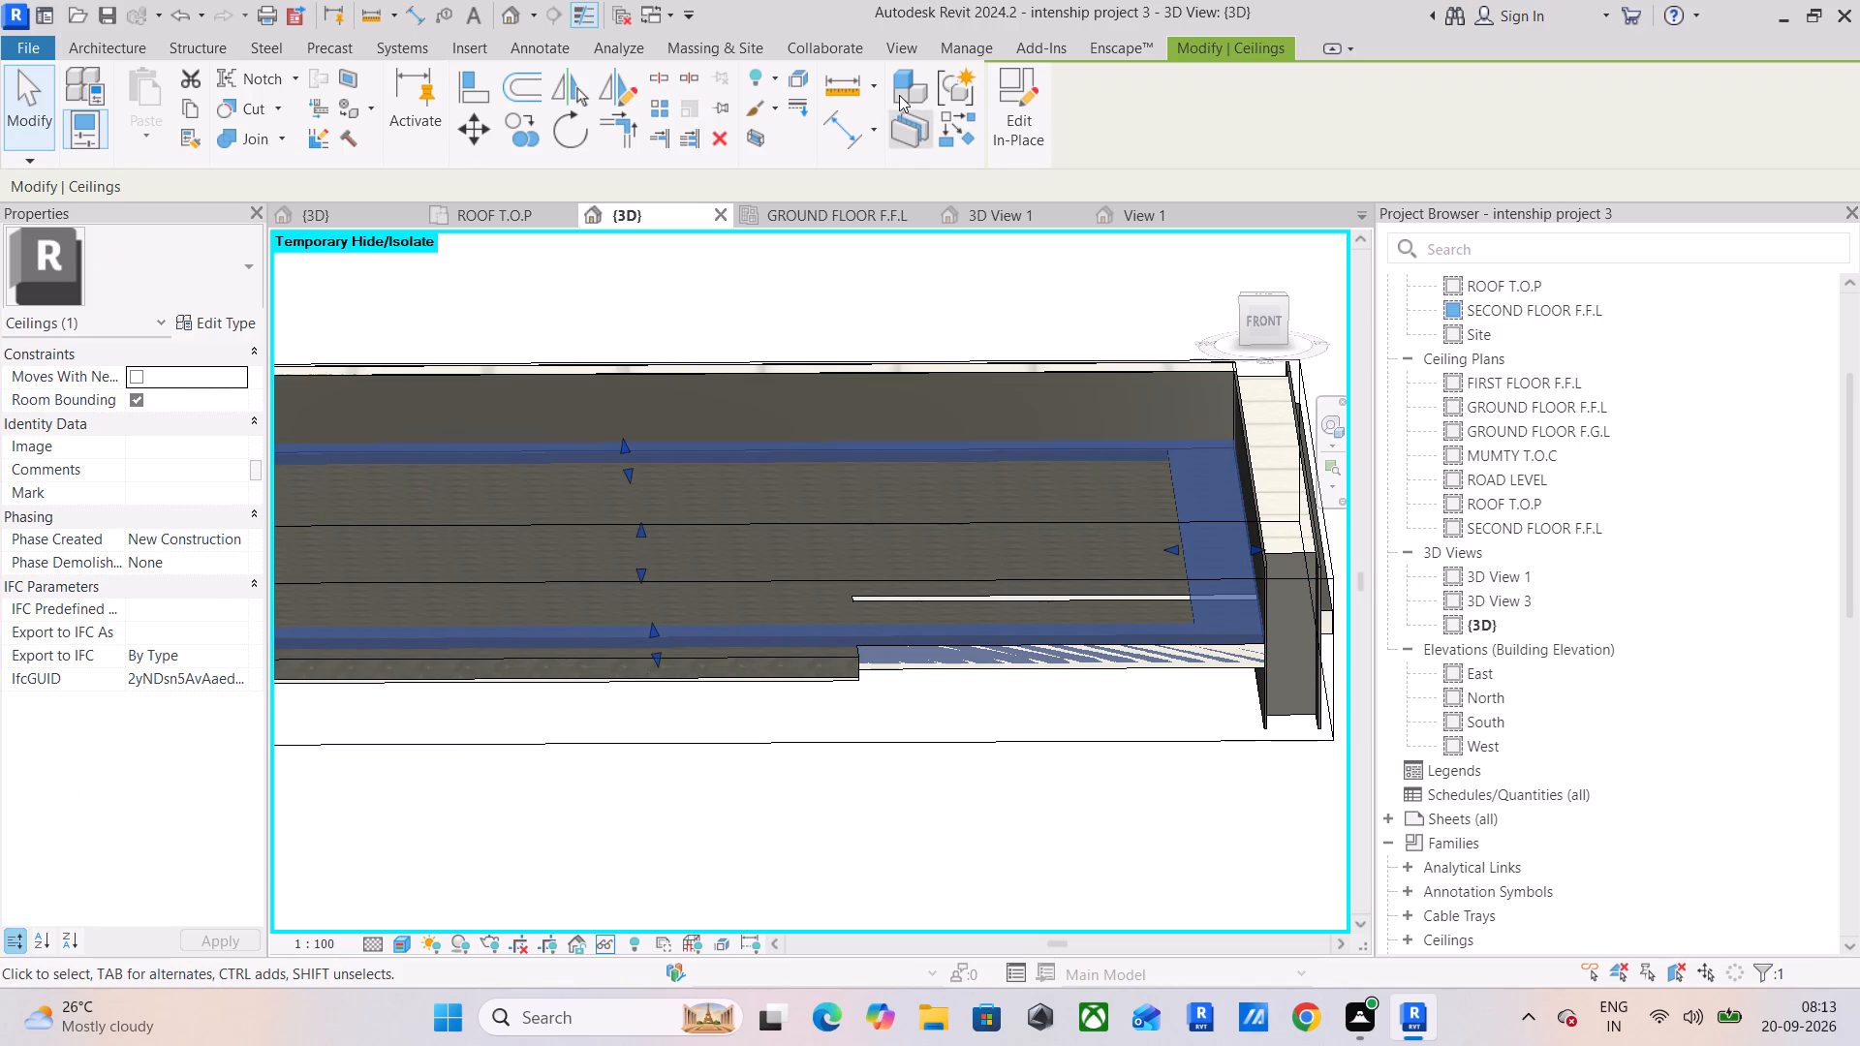
click(1011, 109)
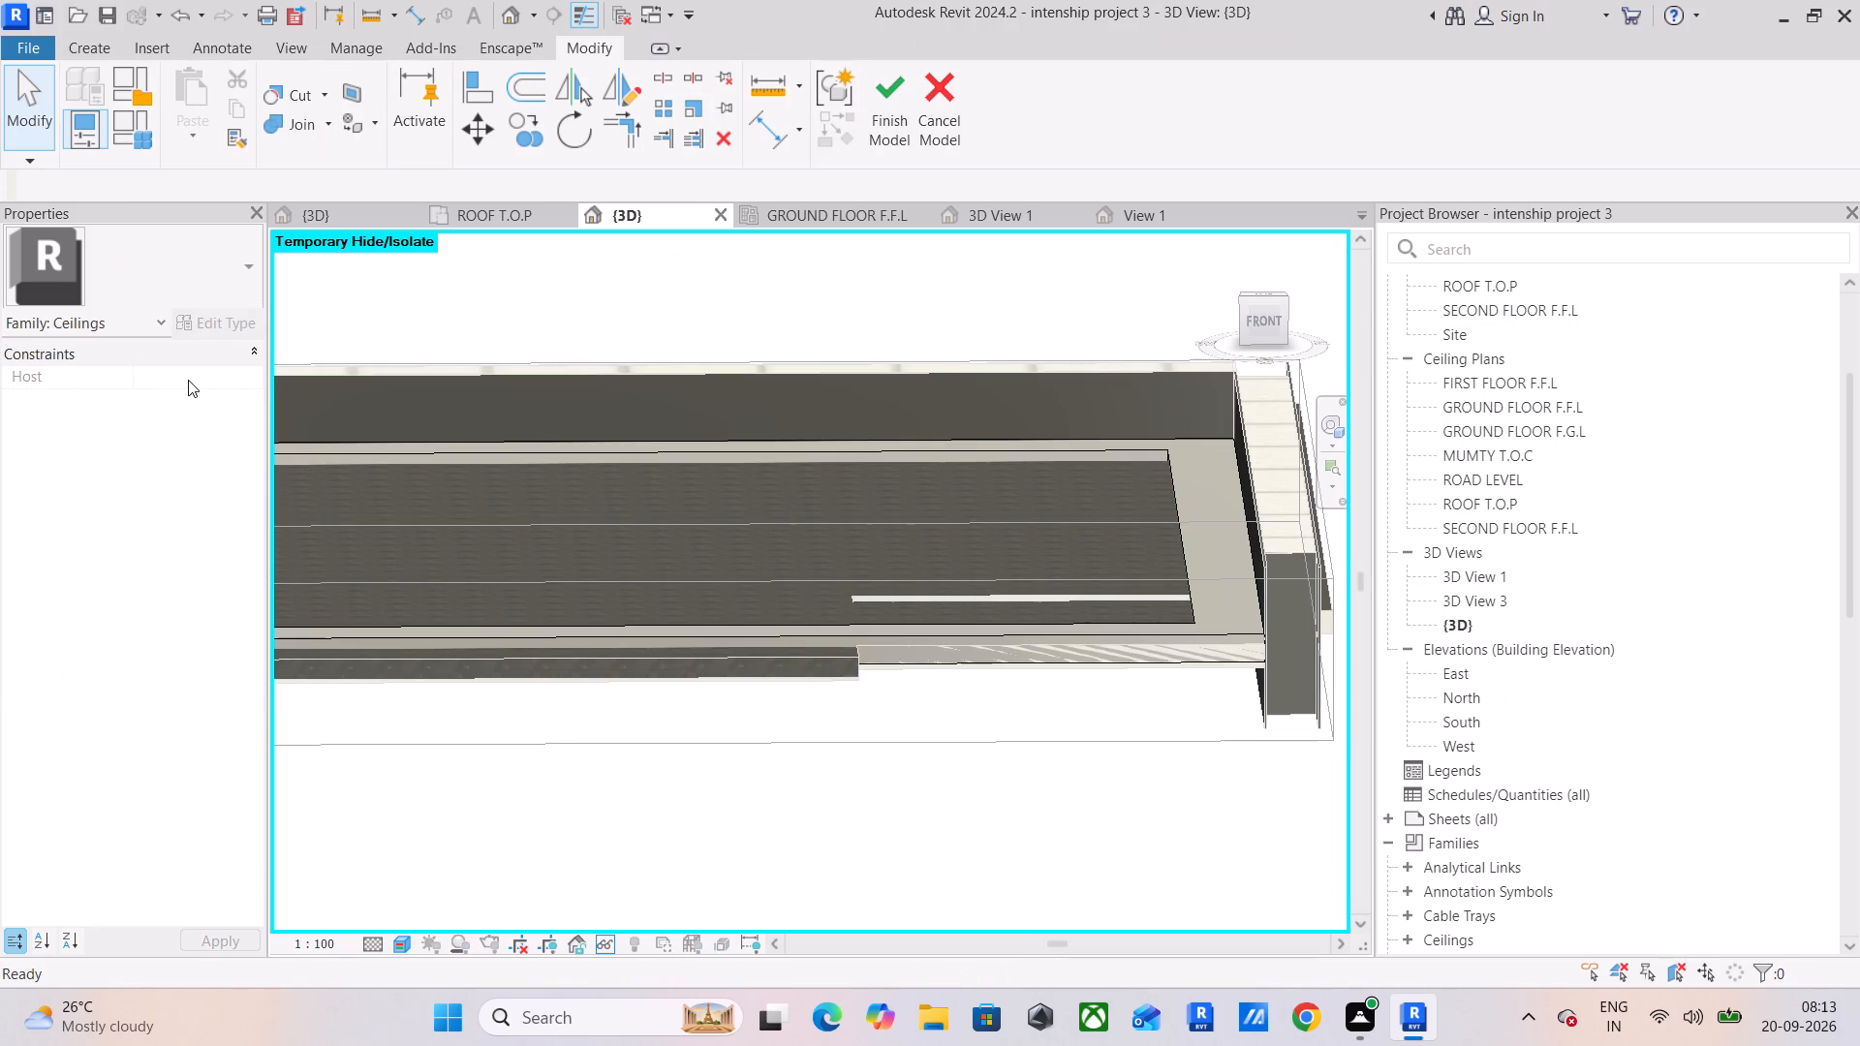
Set the extrusion start of the central room's ceiling border to 0.
click(1058, 637)
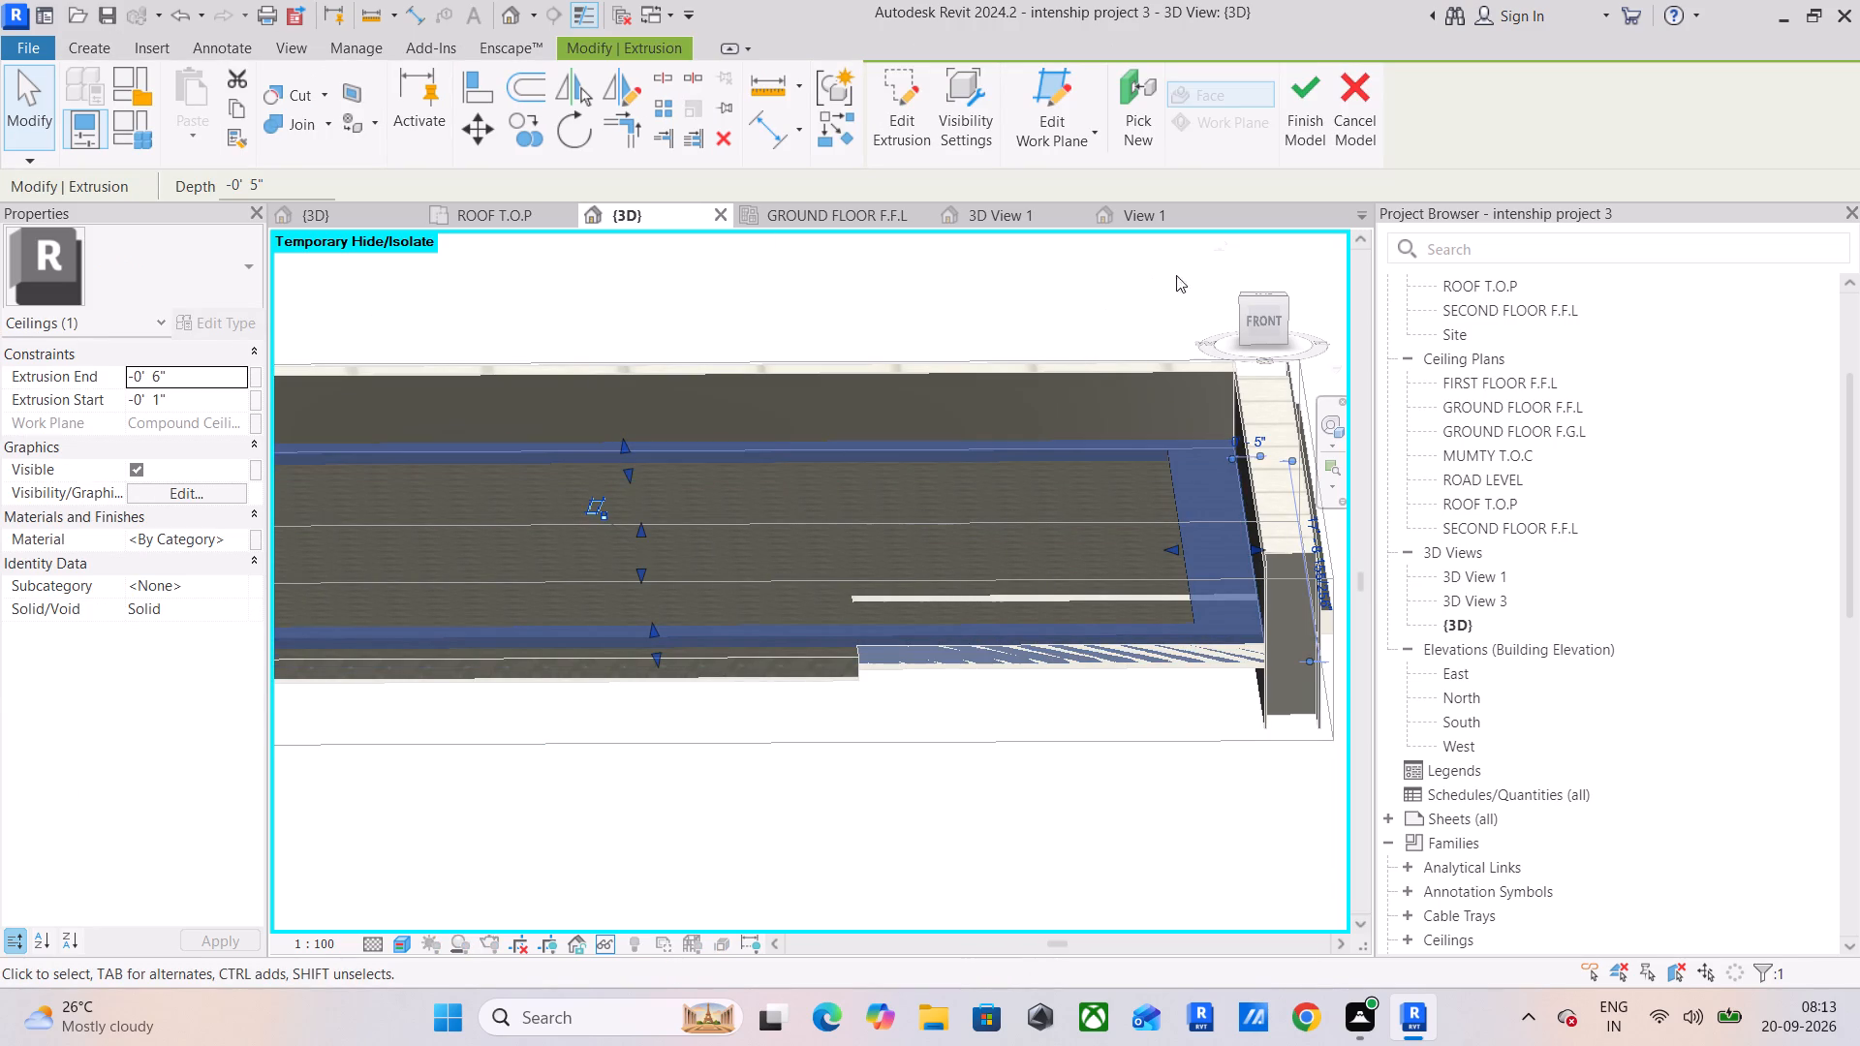
click(1270, 325)
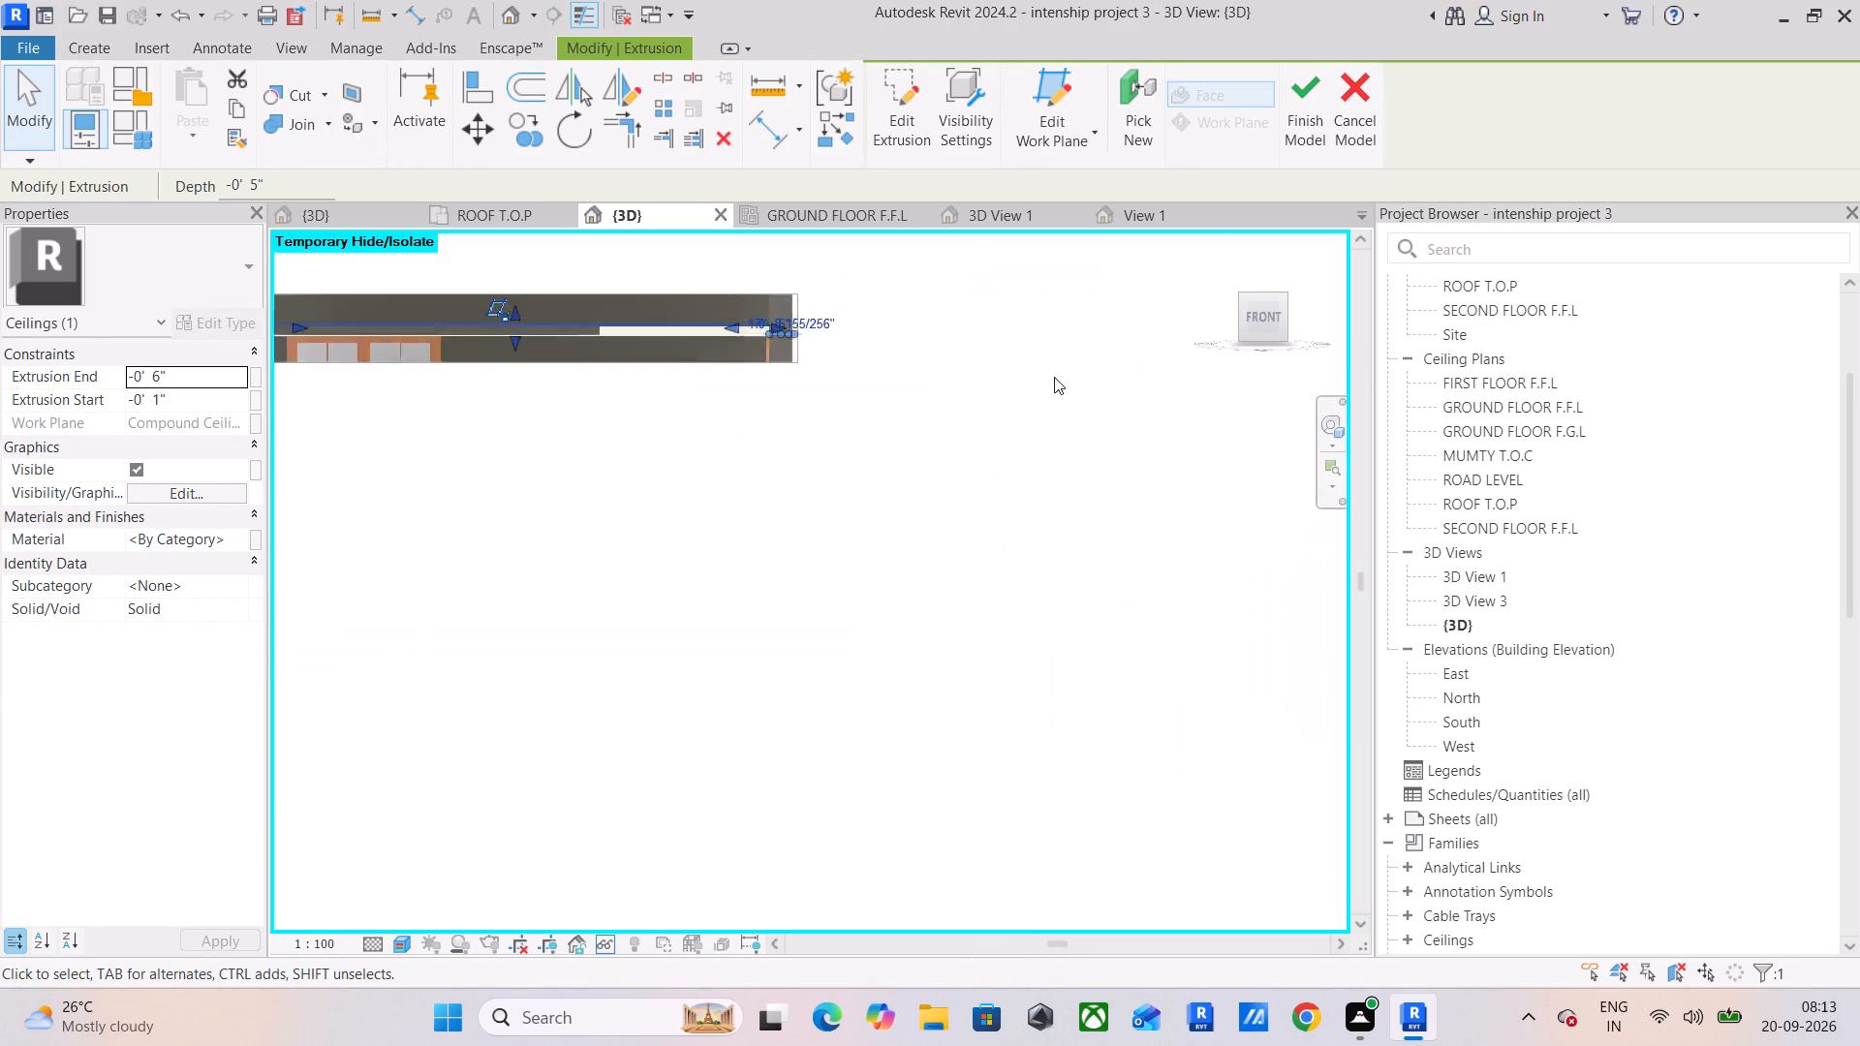
scroll(721, 541, up, 7)
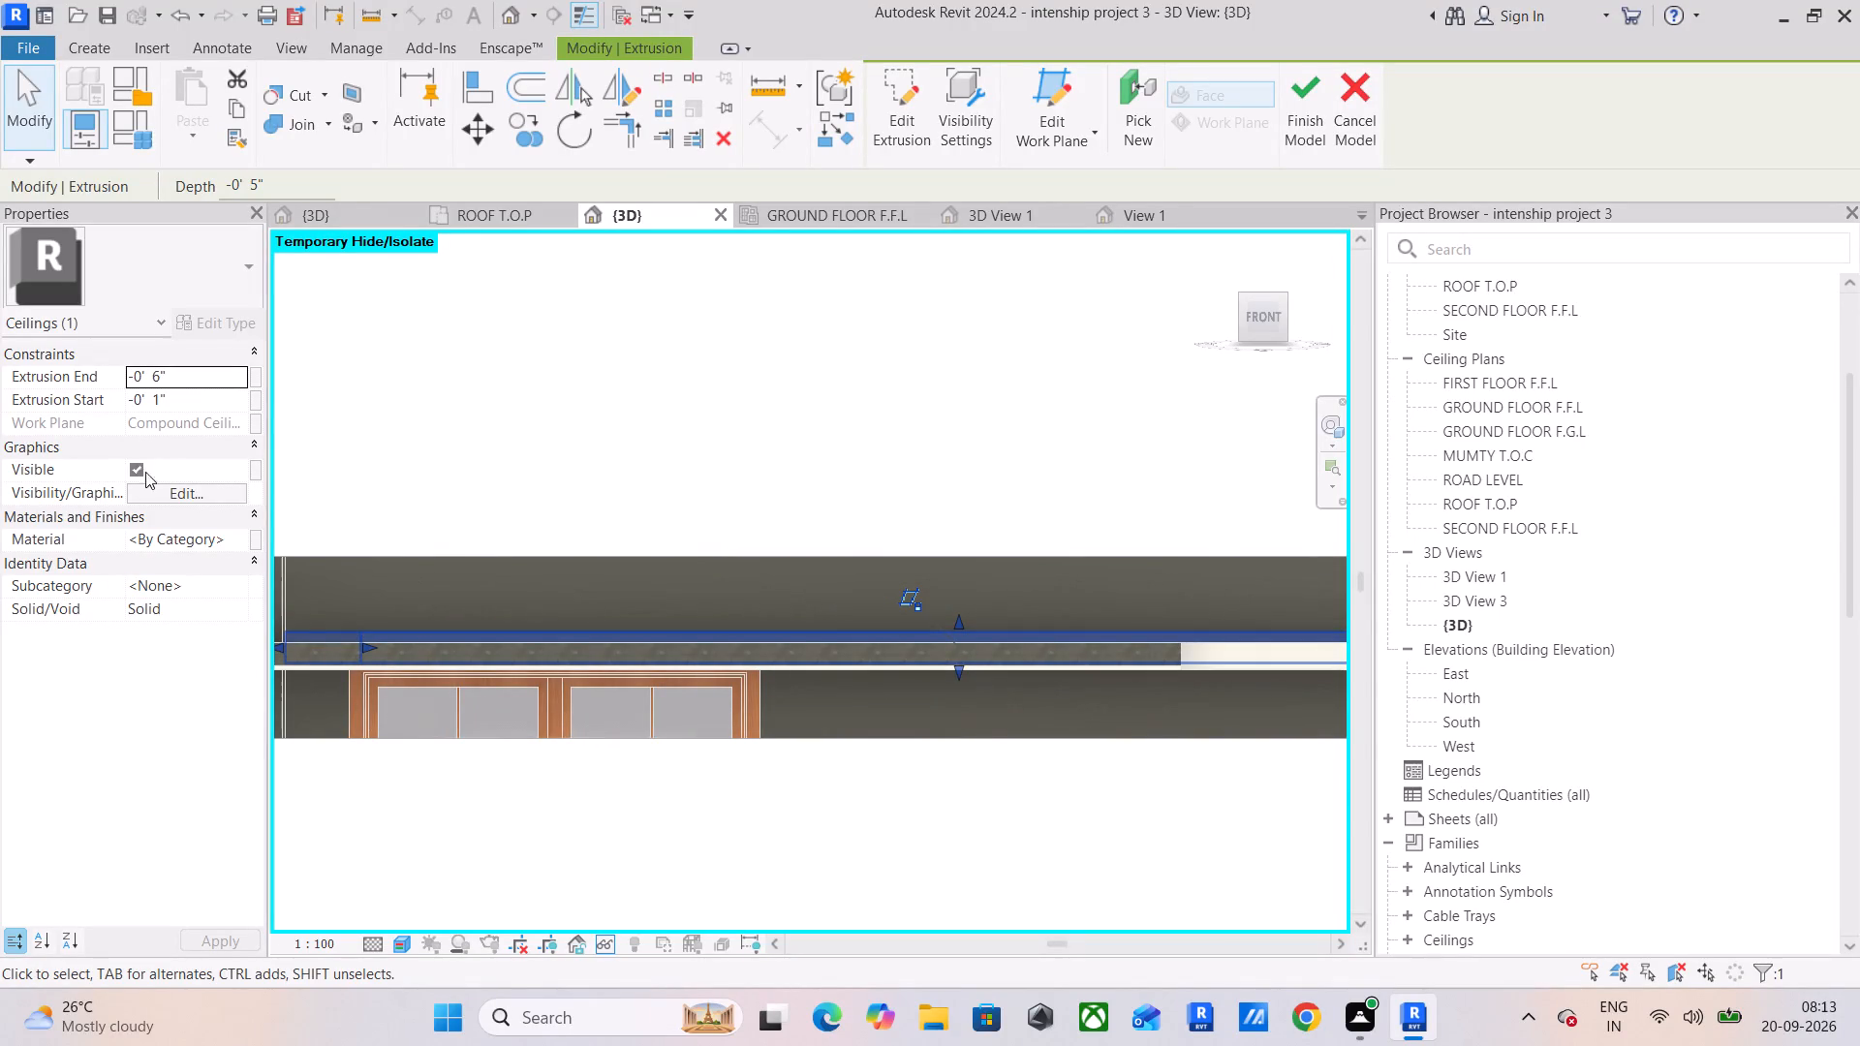
click(185, 400)
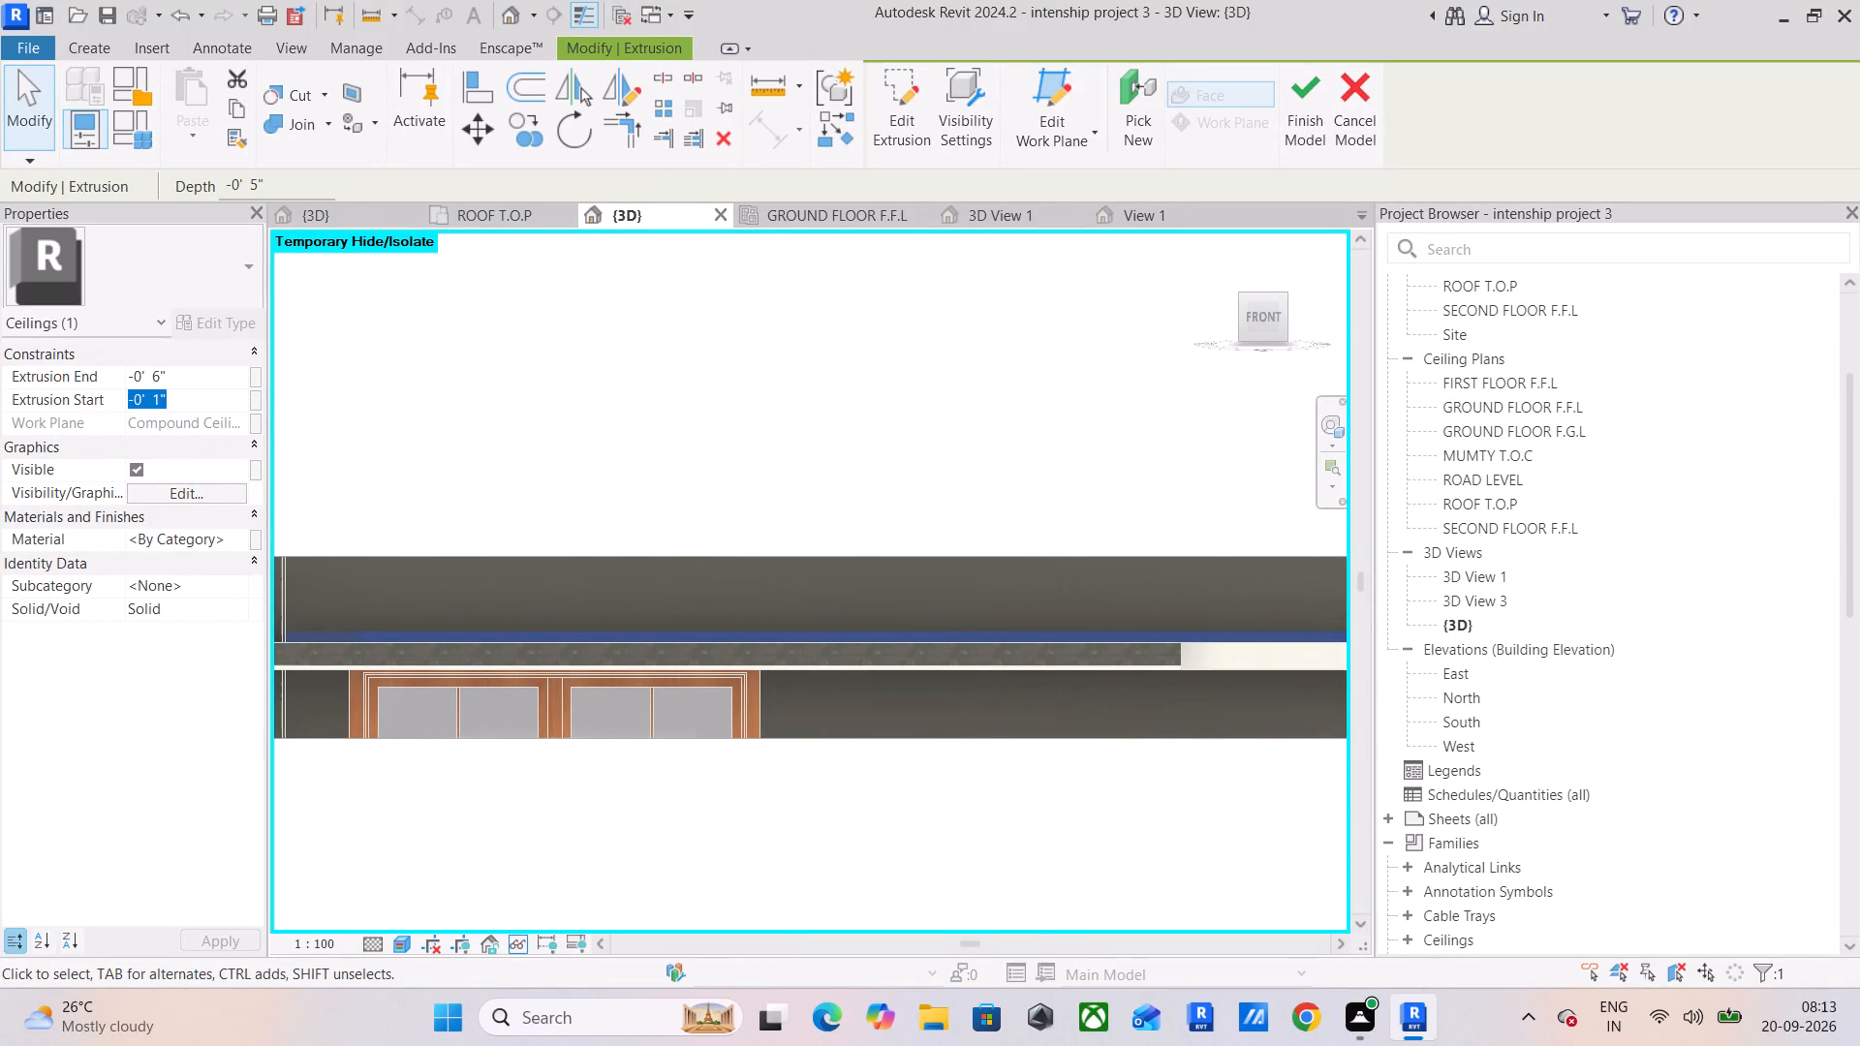
key(0)
key(Return)
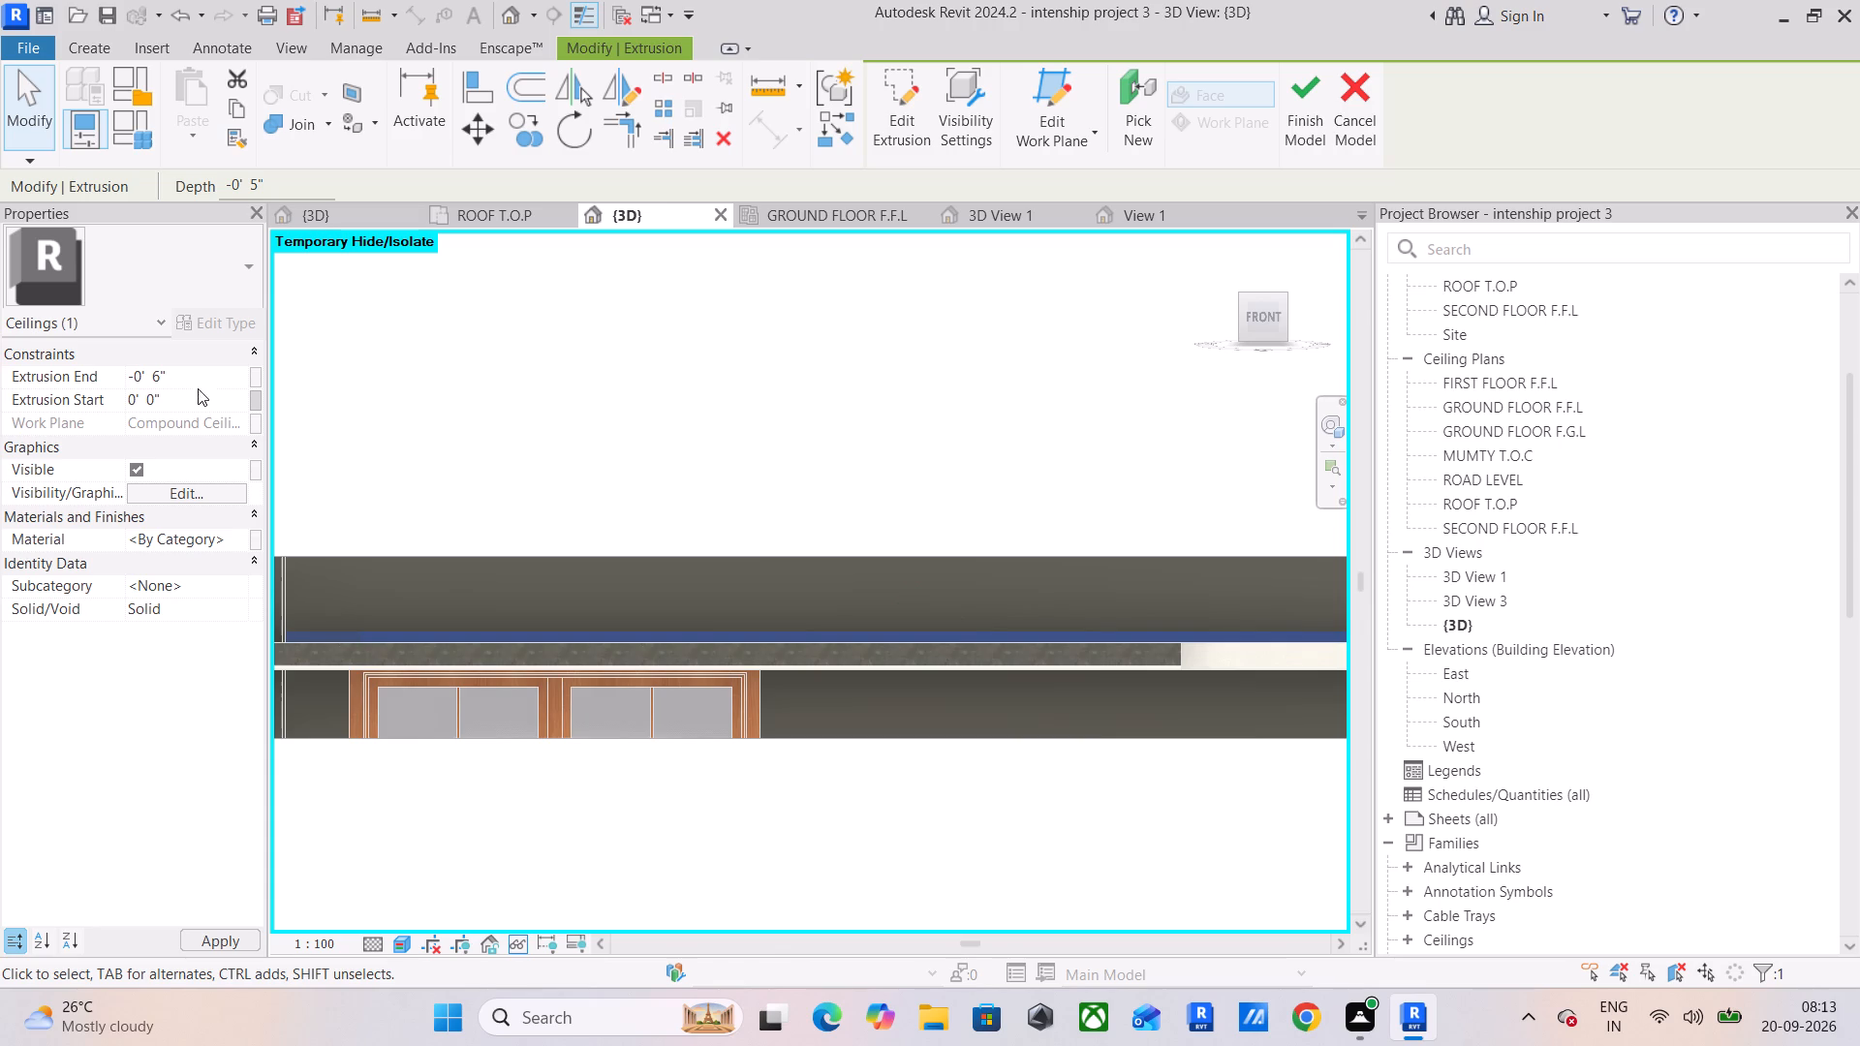
Try a 3" extrusion end for the ceiling border, and settle on 2".
click(201, 375)
key(3)
key(shift+quotedbl)
key(Return)
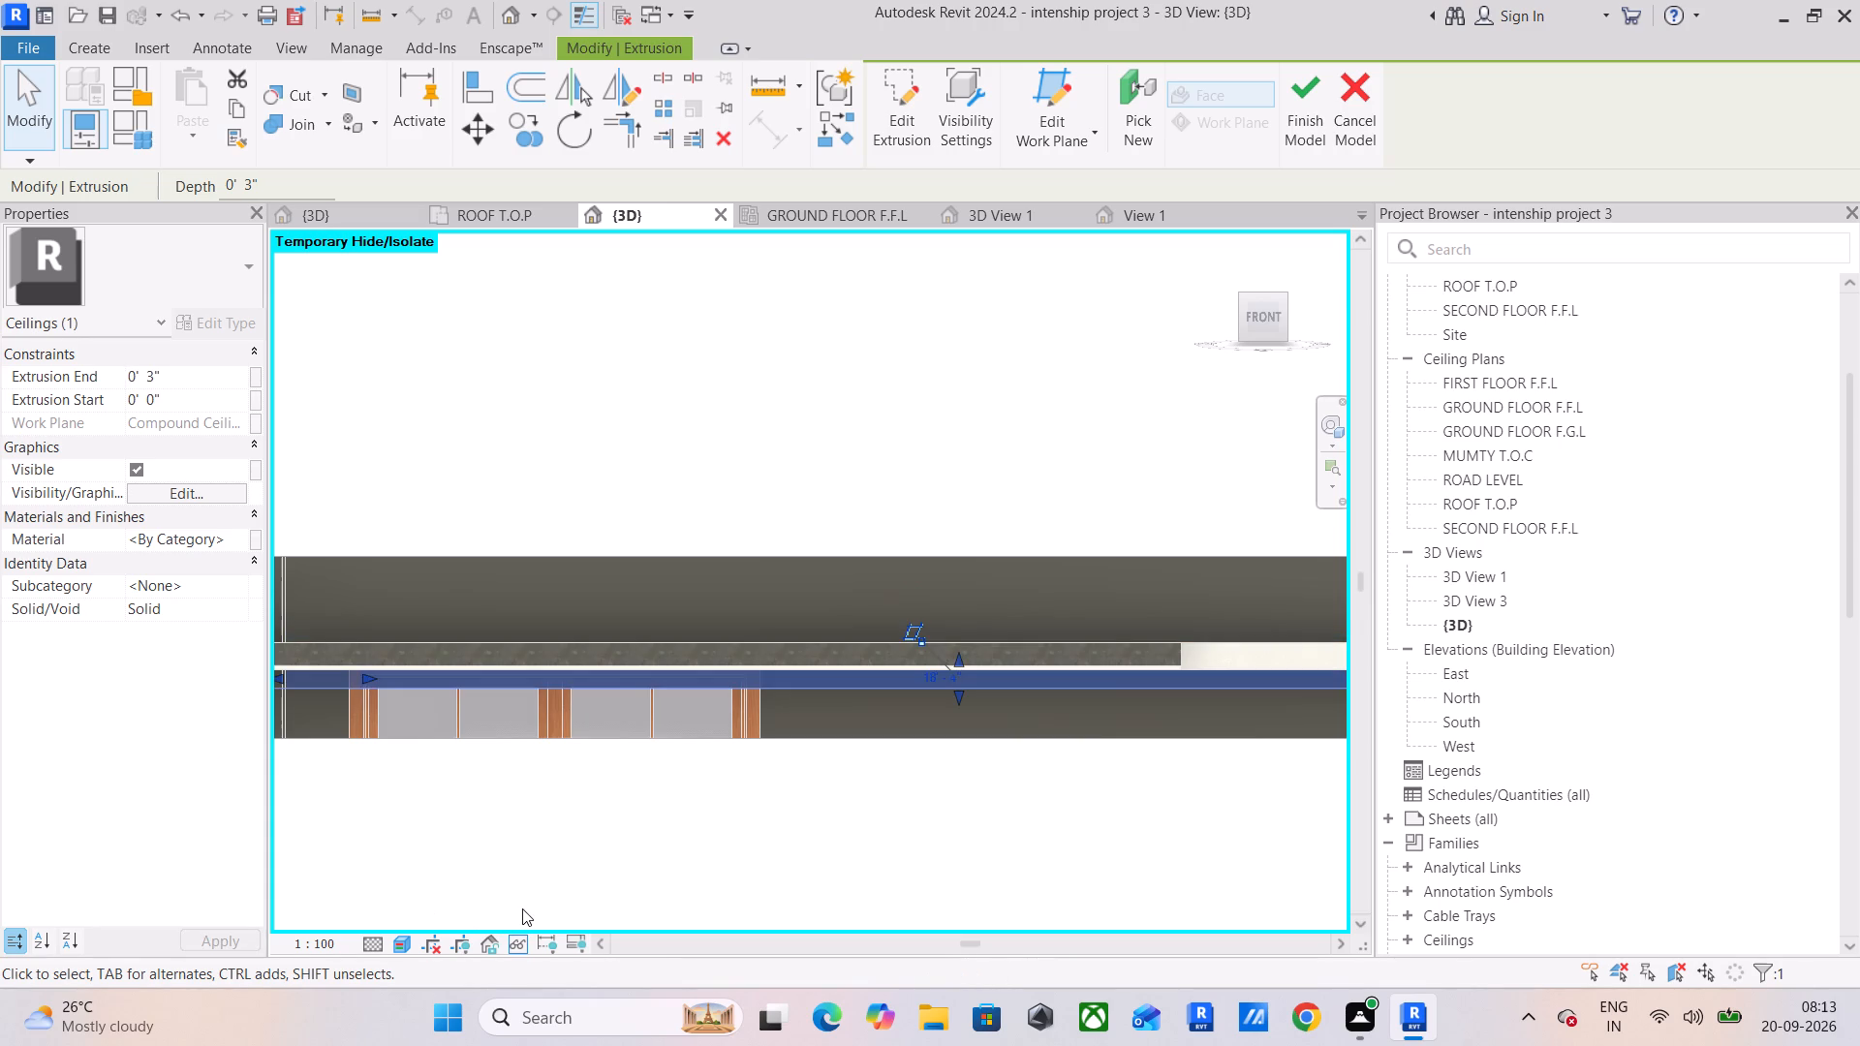
click(208, 382)
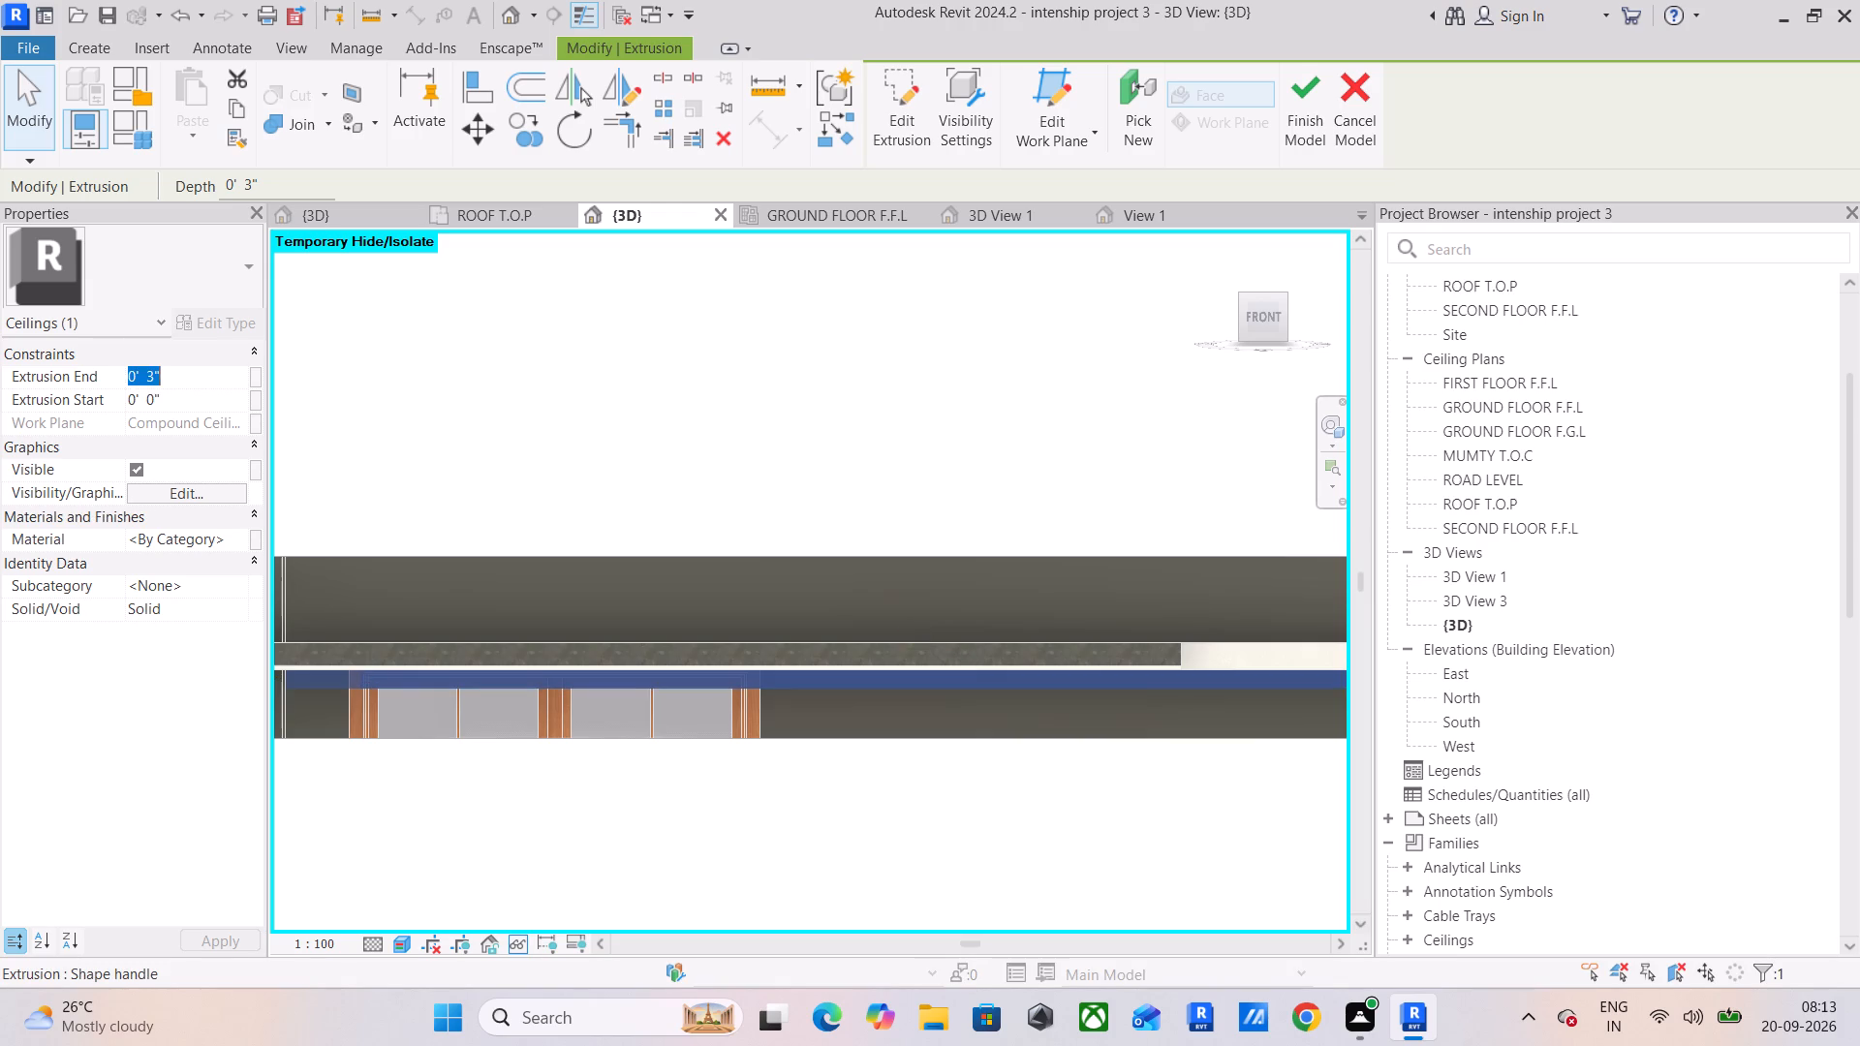
key(2)
key(shift+quotedbl)
key(Return)
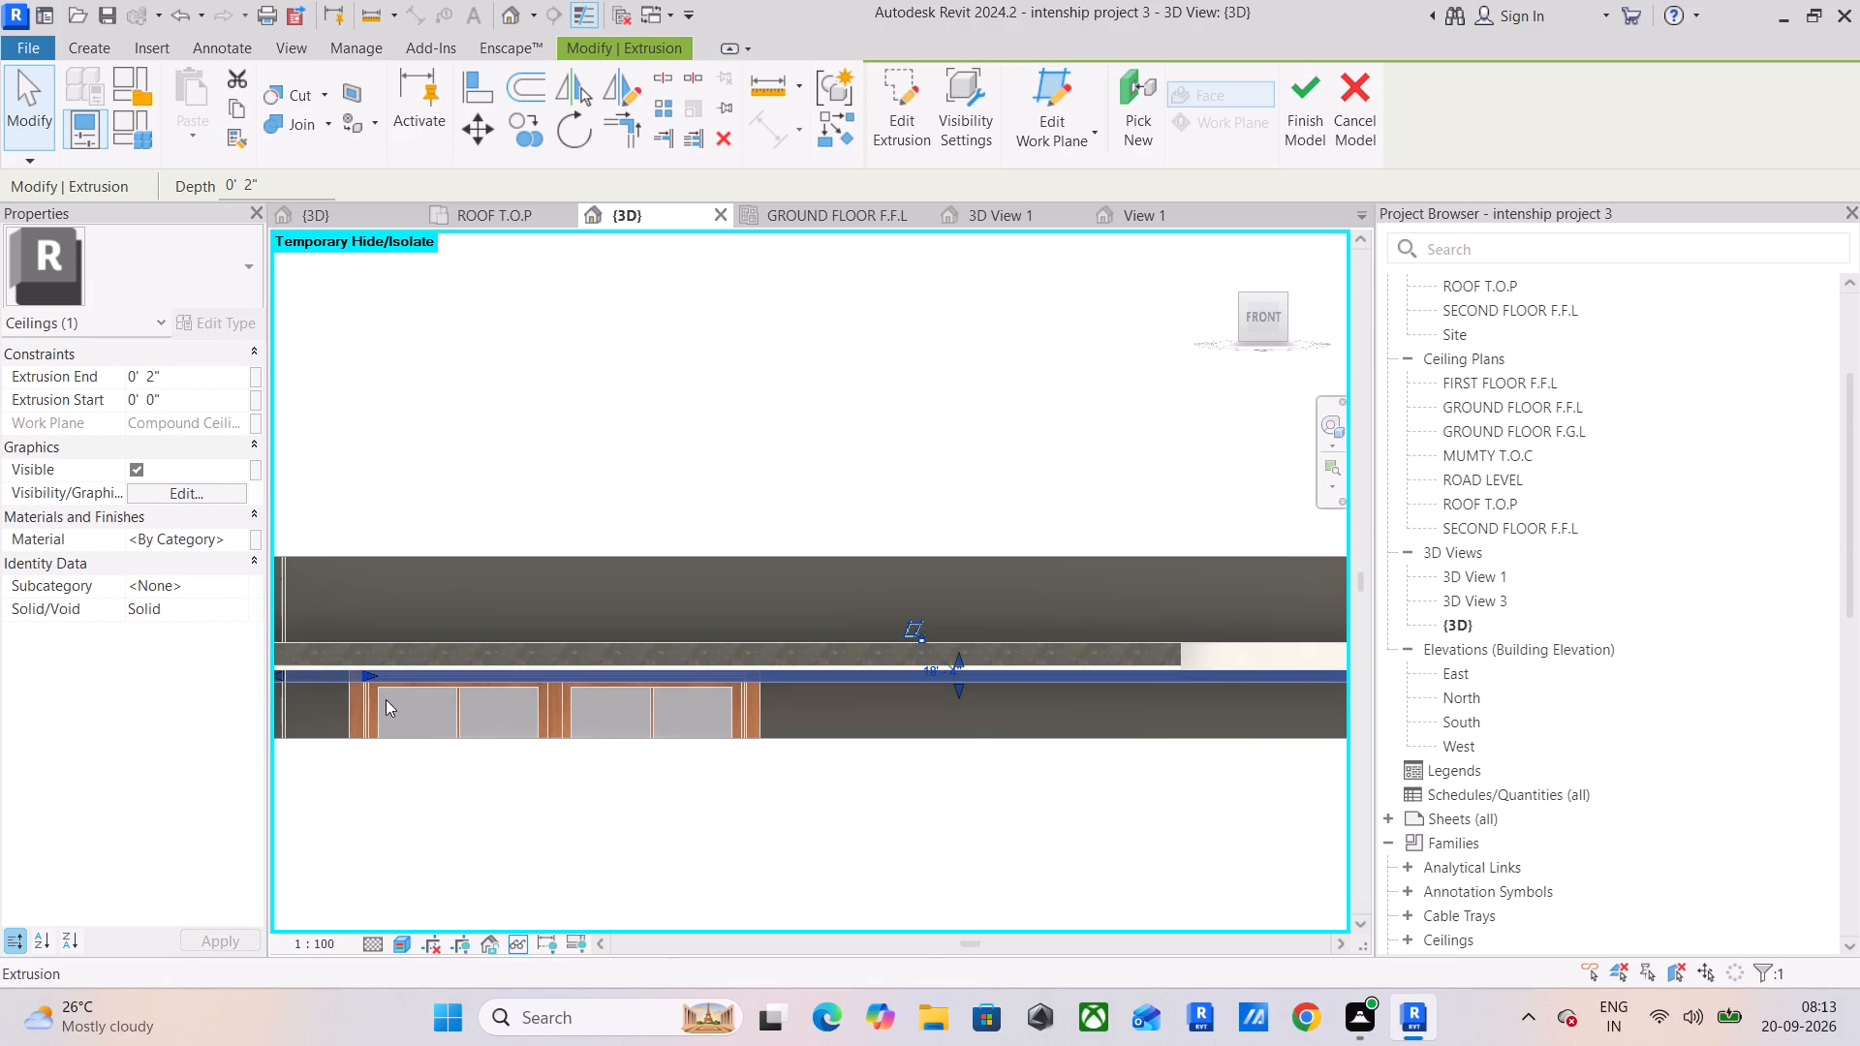
Choose the 1 light material for the border extrusion and raise its appearance glossiness to around mid-range.
click(234, 538)
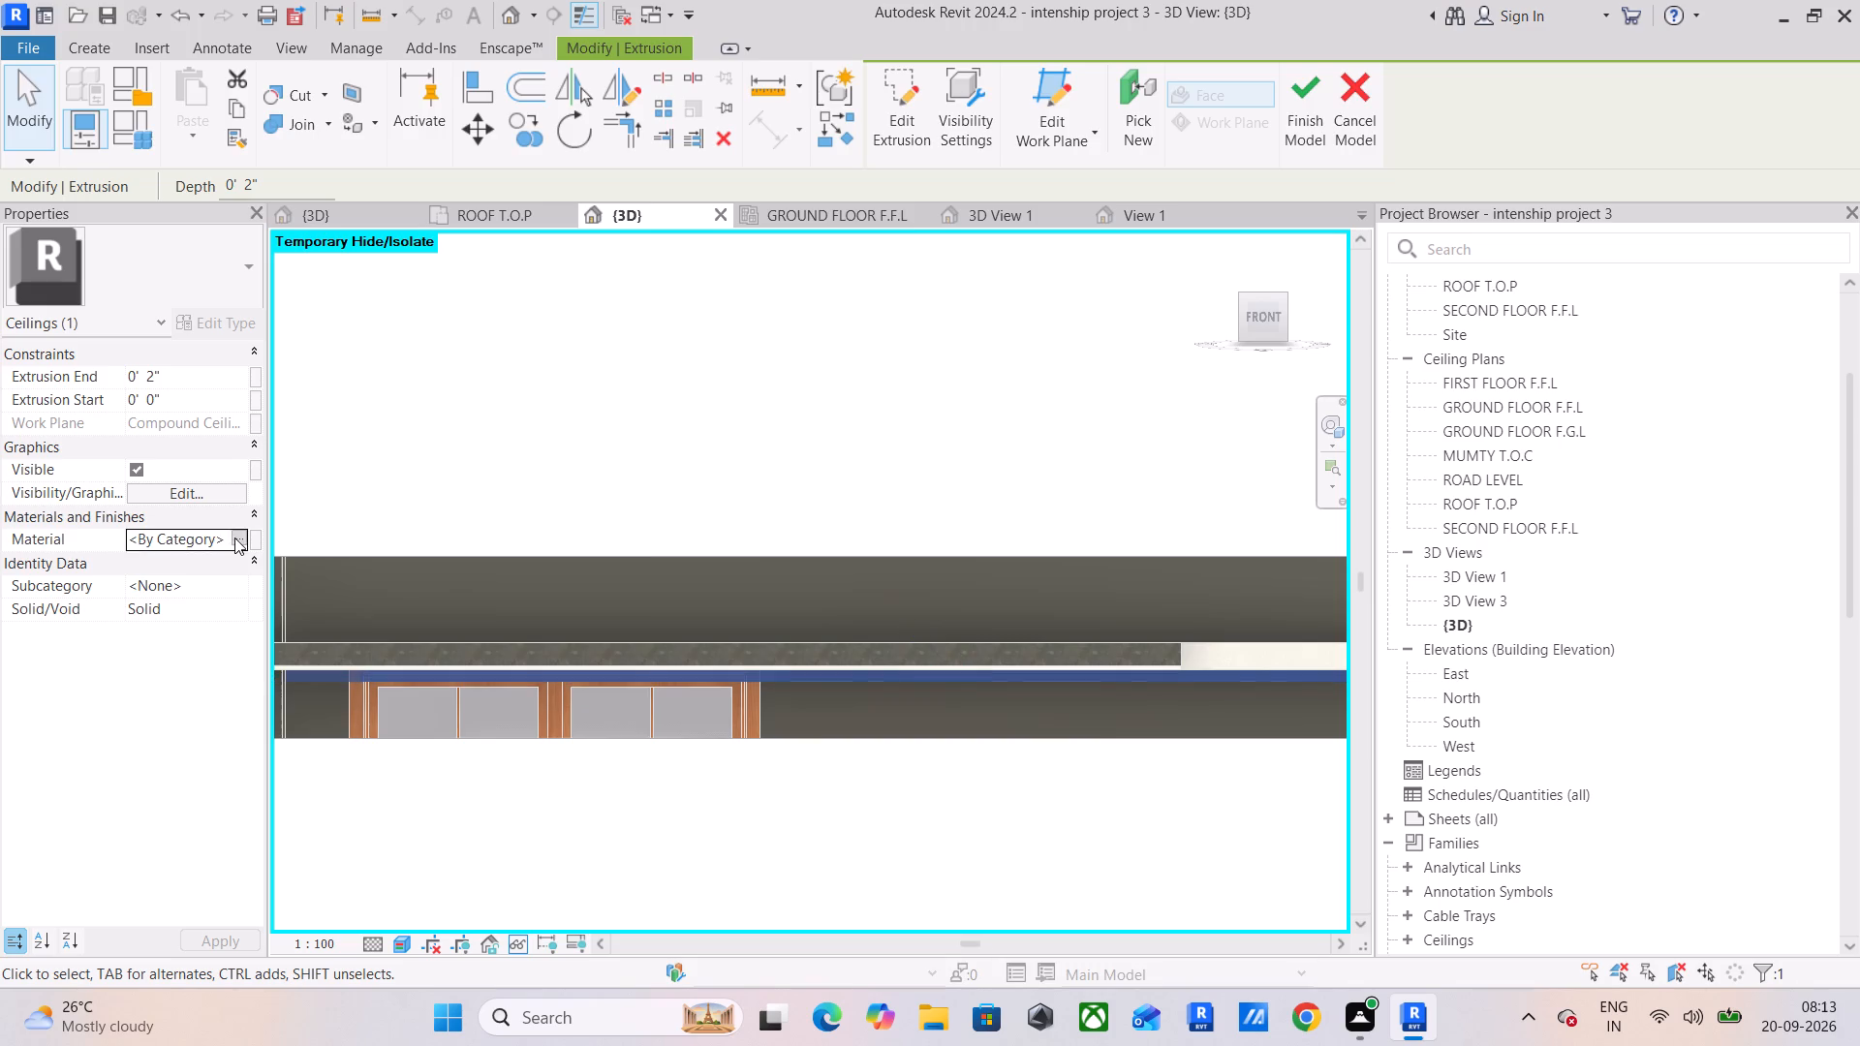
click(148, 400)
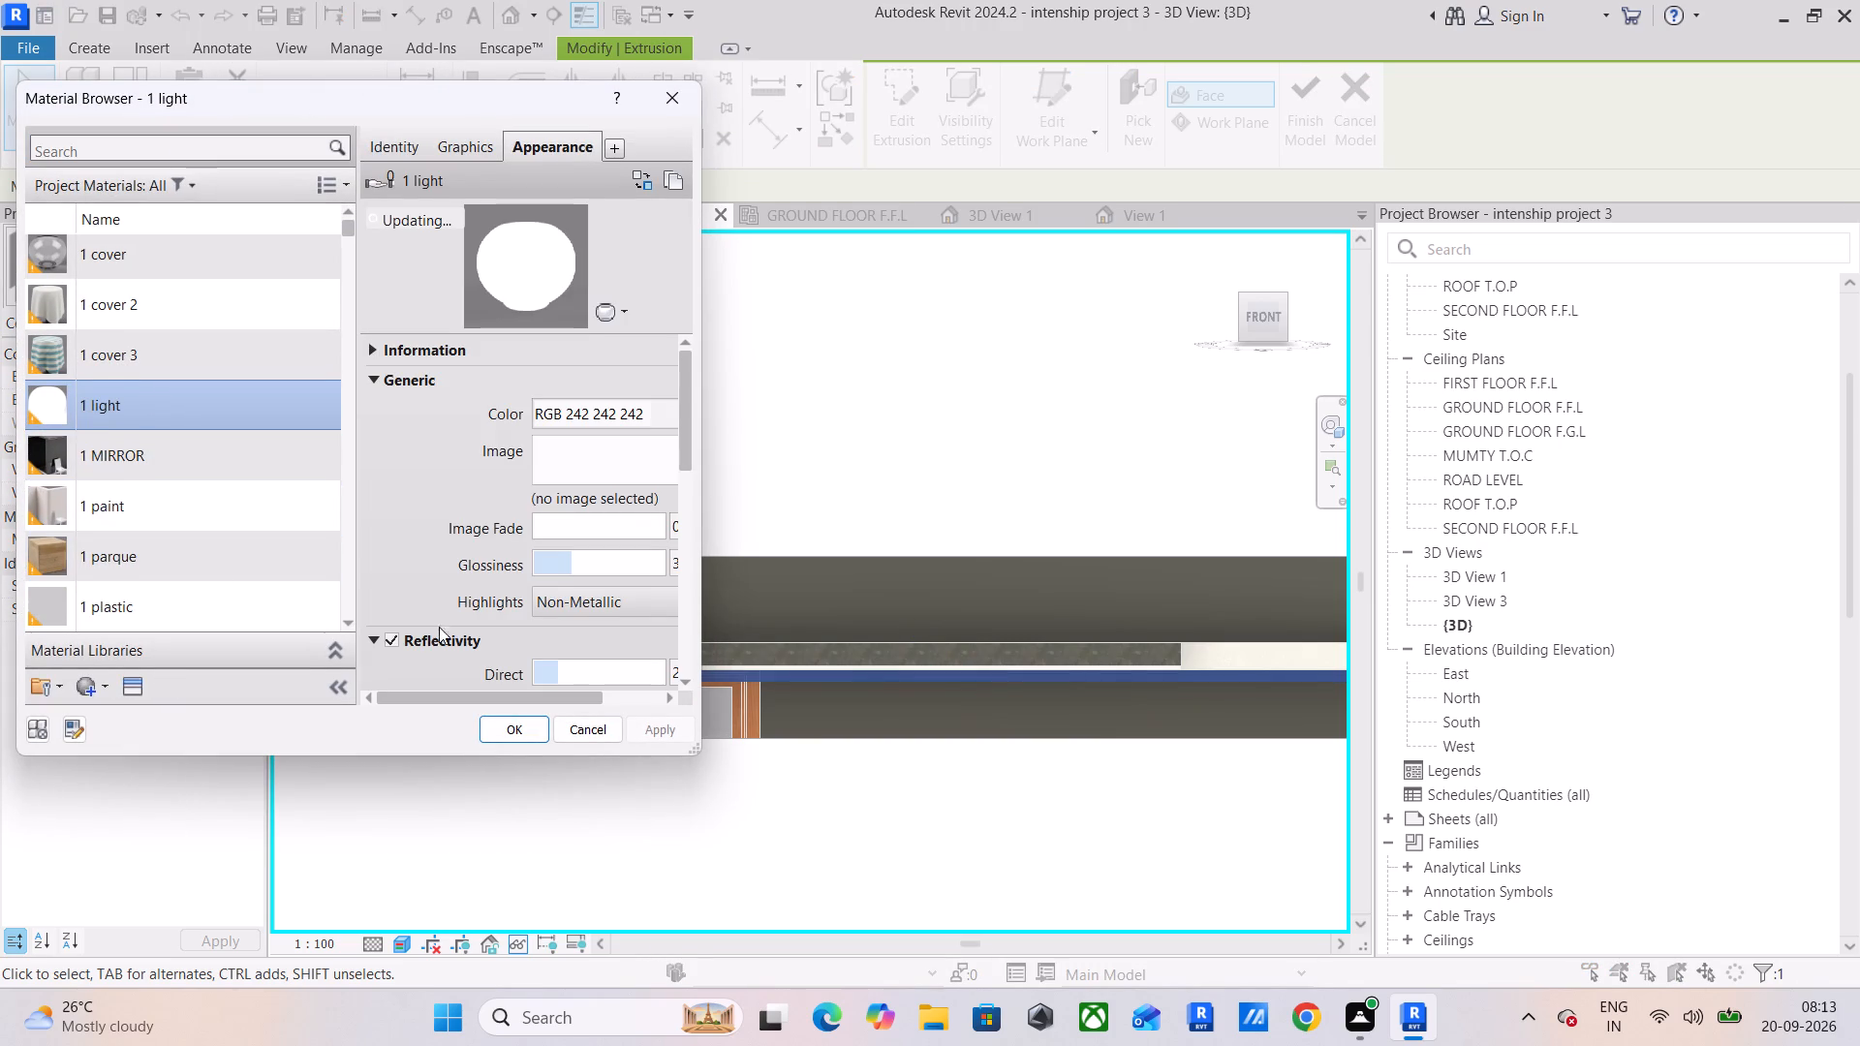
drag(579, 557, 604, 558)
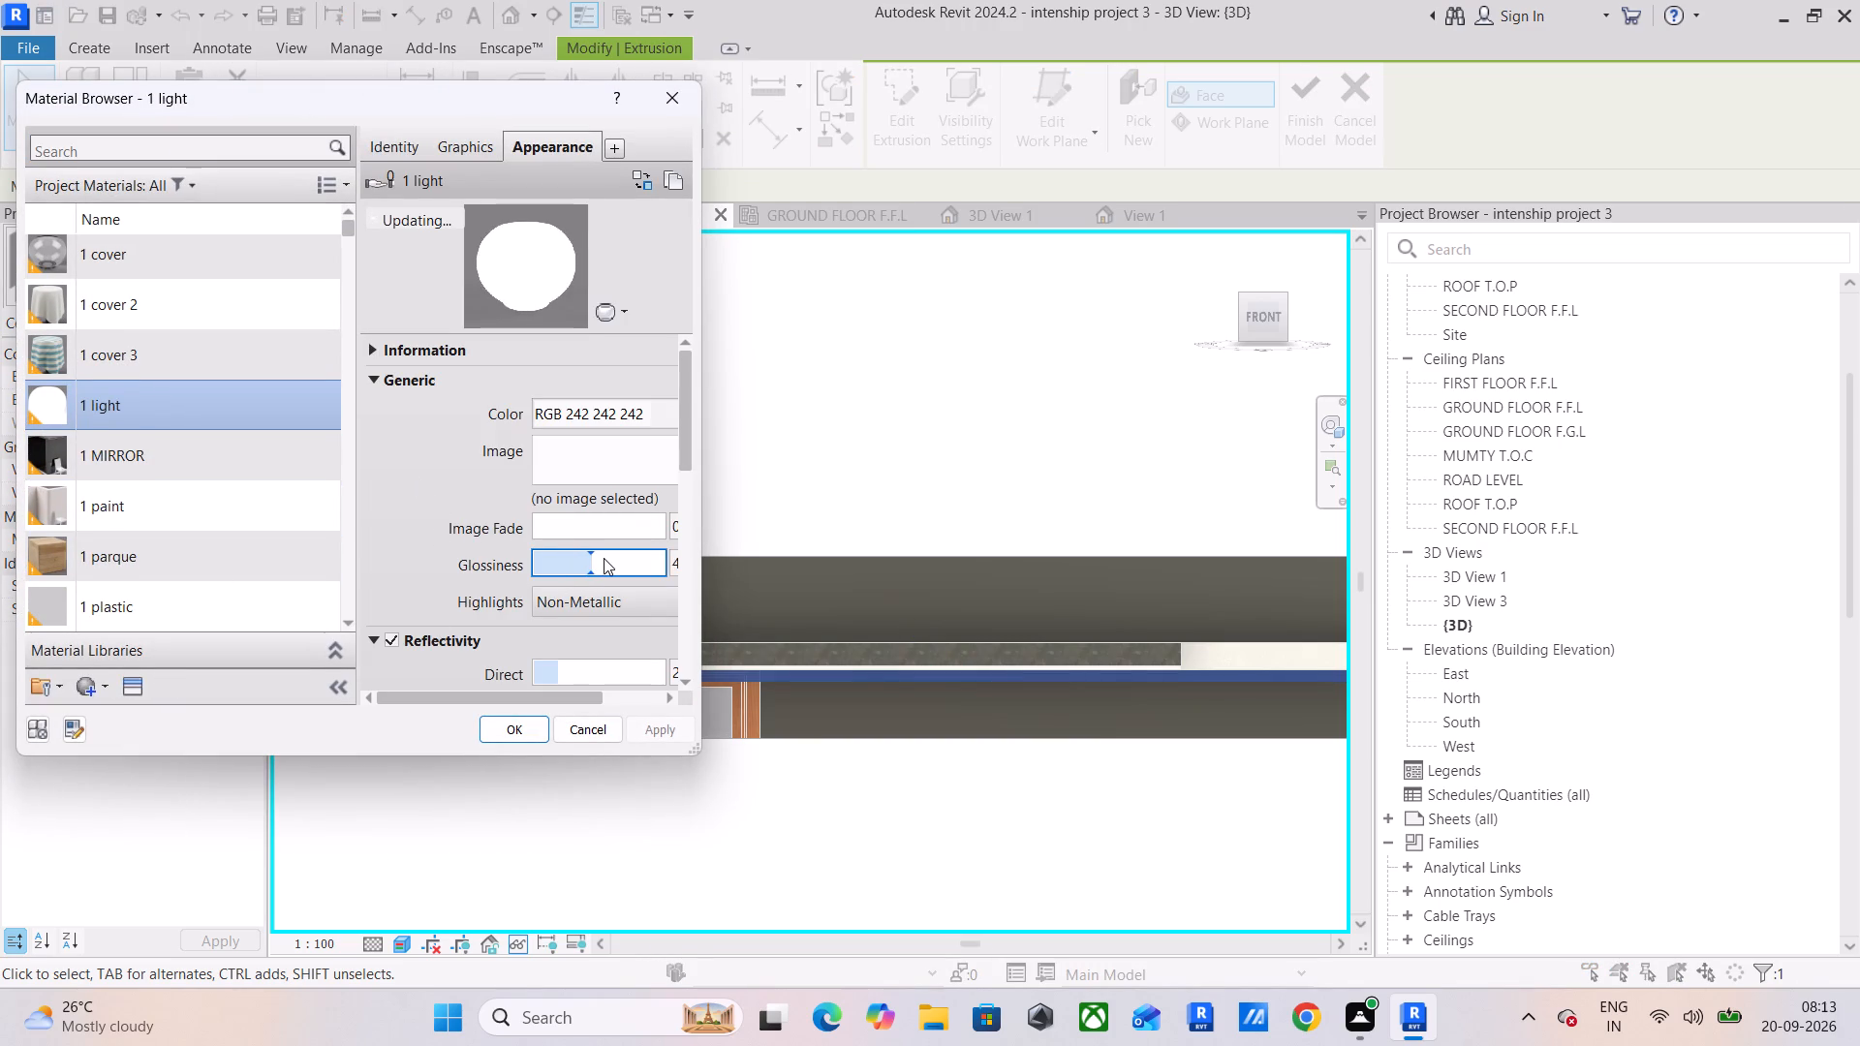
drag(604, 558, 611, 558)
Enable tint on the 1 light material and set the tint colour to yellow RGB 198 183 45.
scroll(404, 526, down, 3)
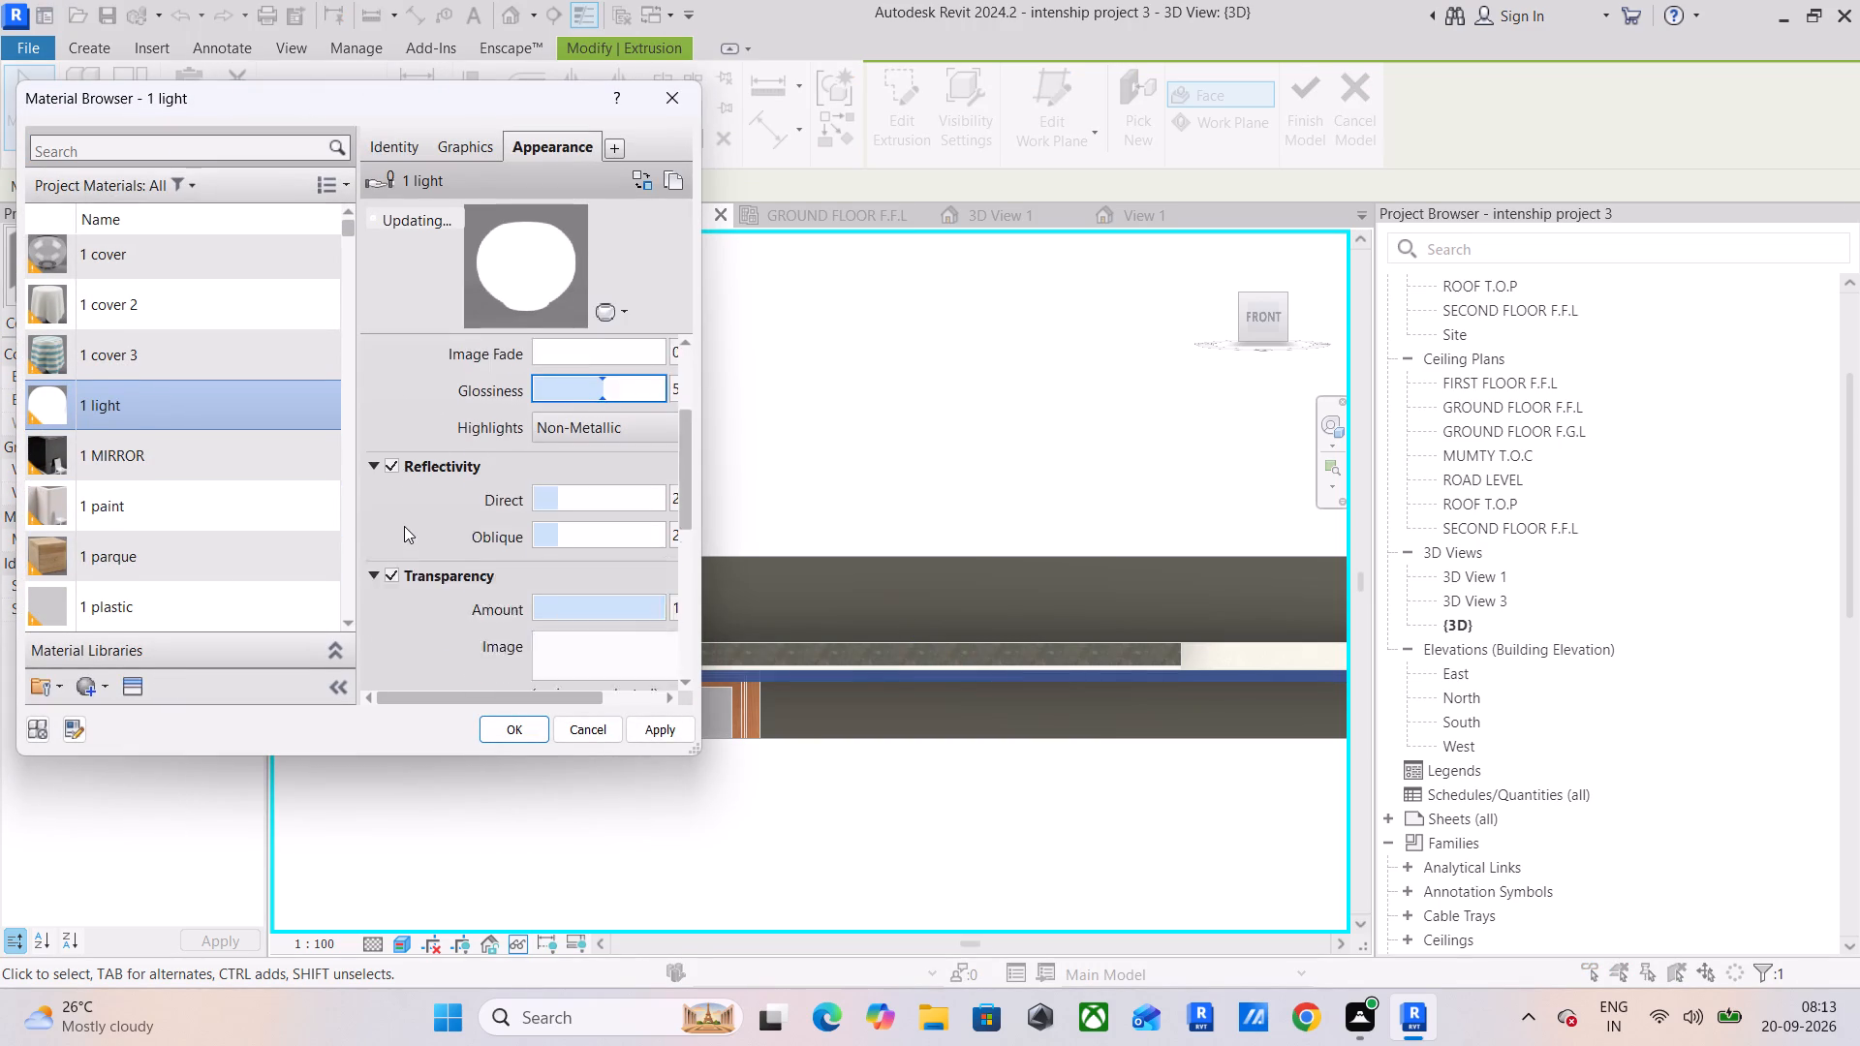
scroll(404, 526, down, 7)
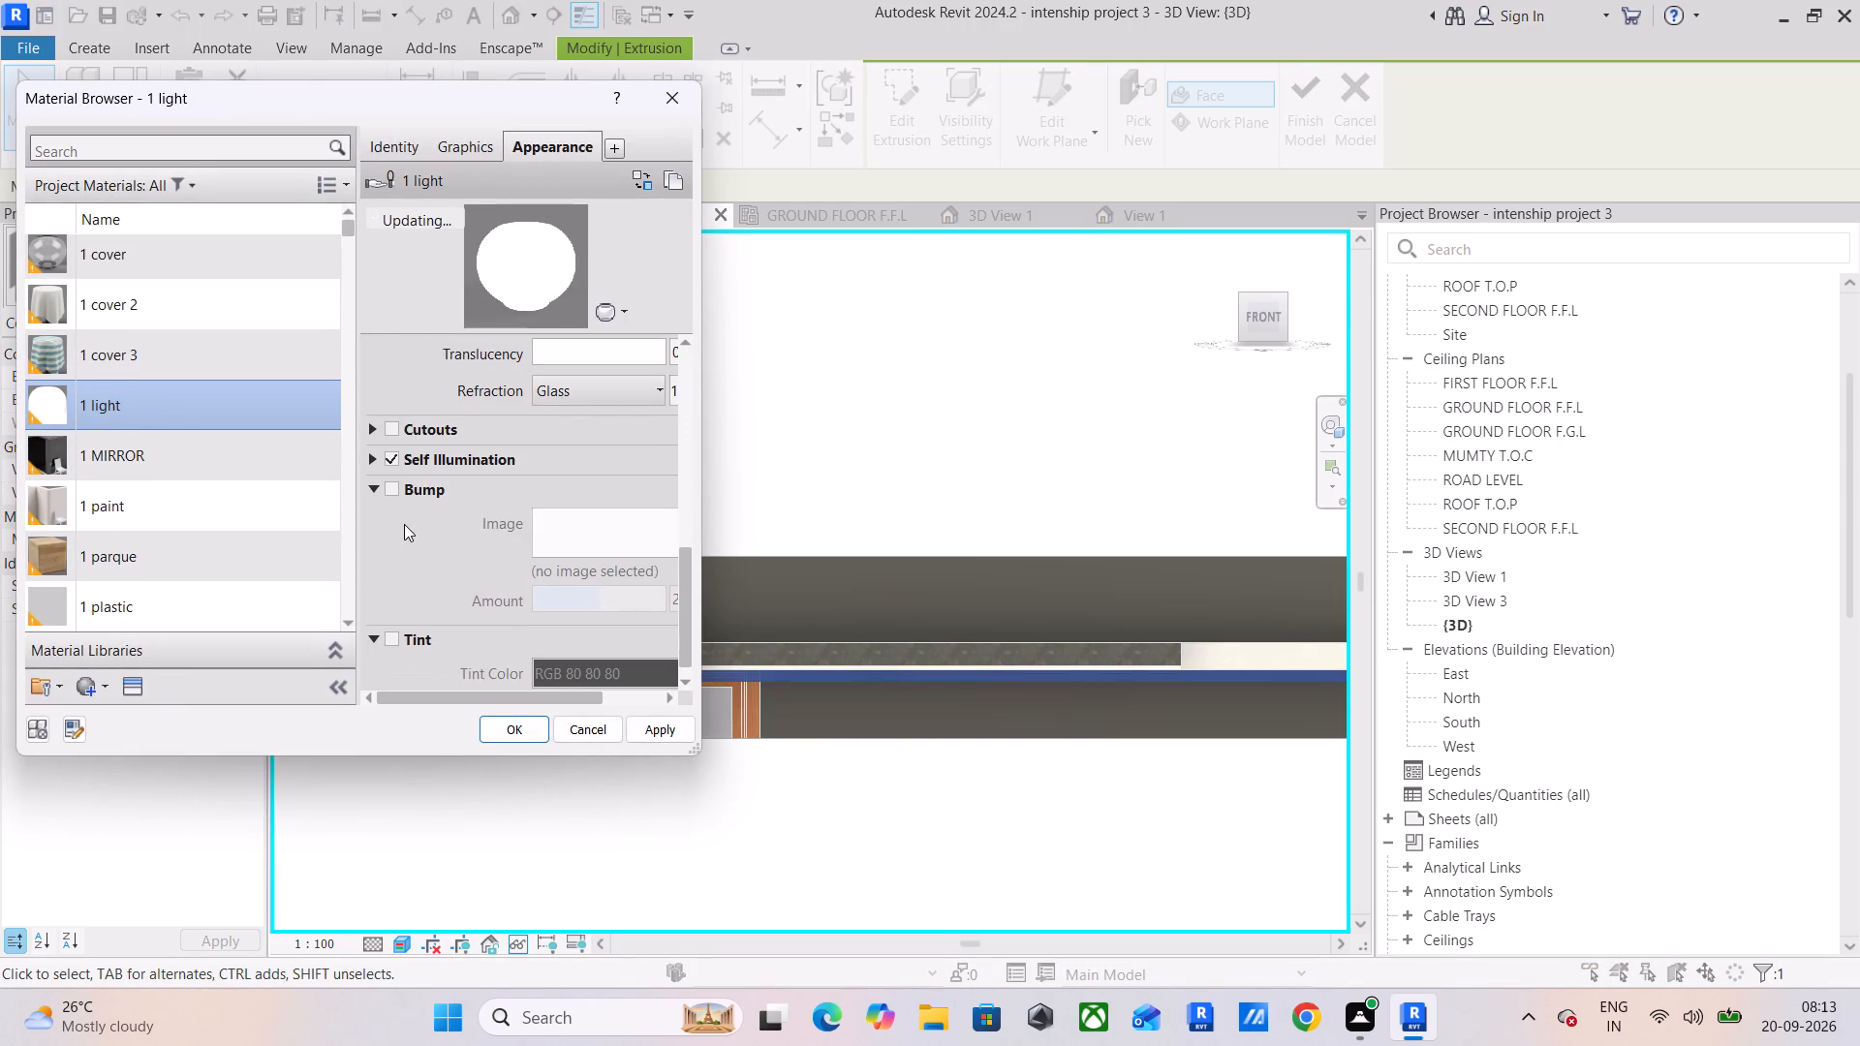
scroll(404, 524, down, 3)
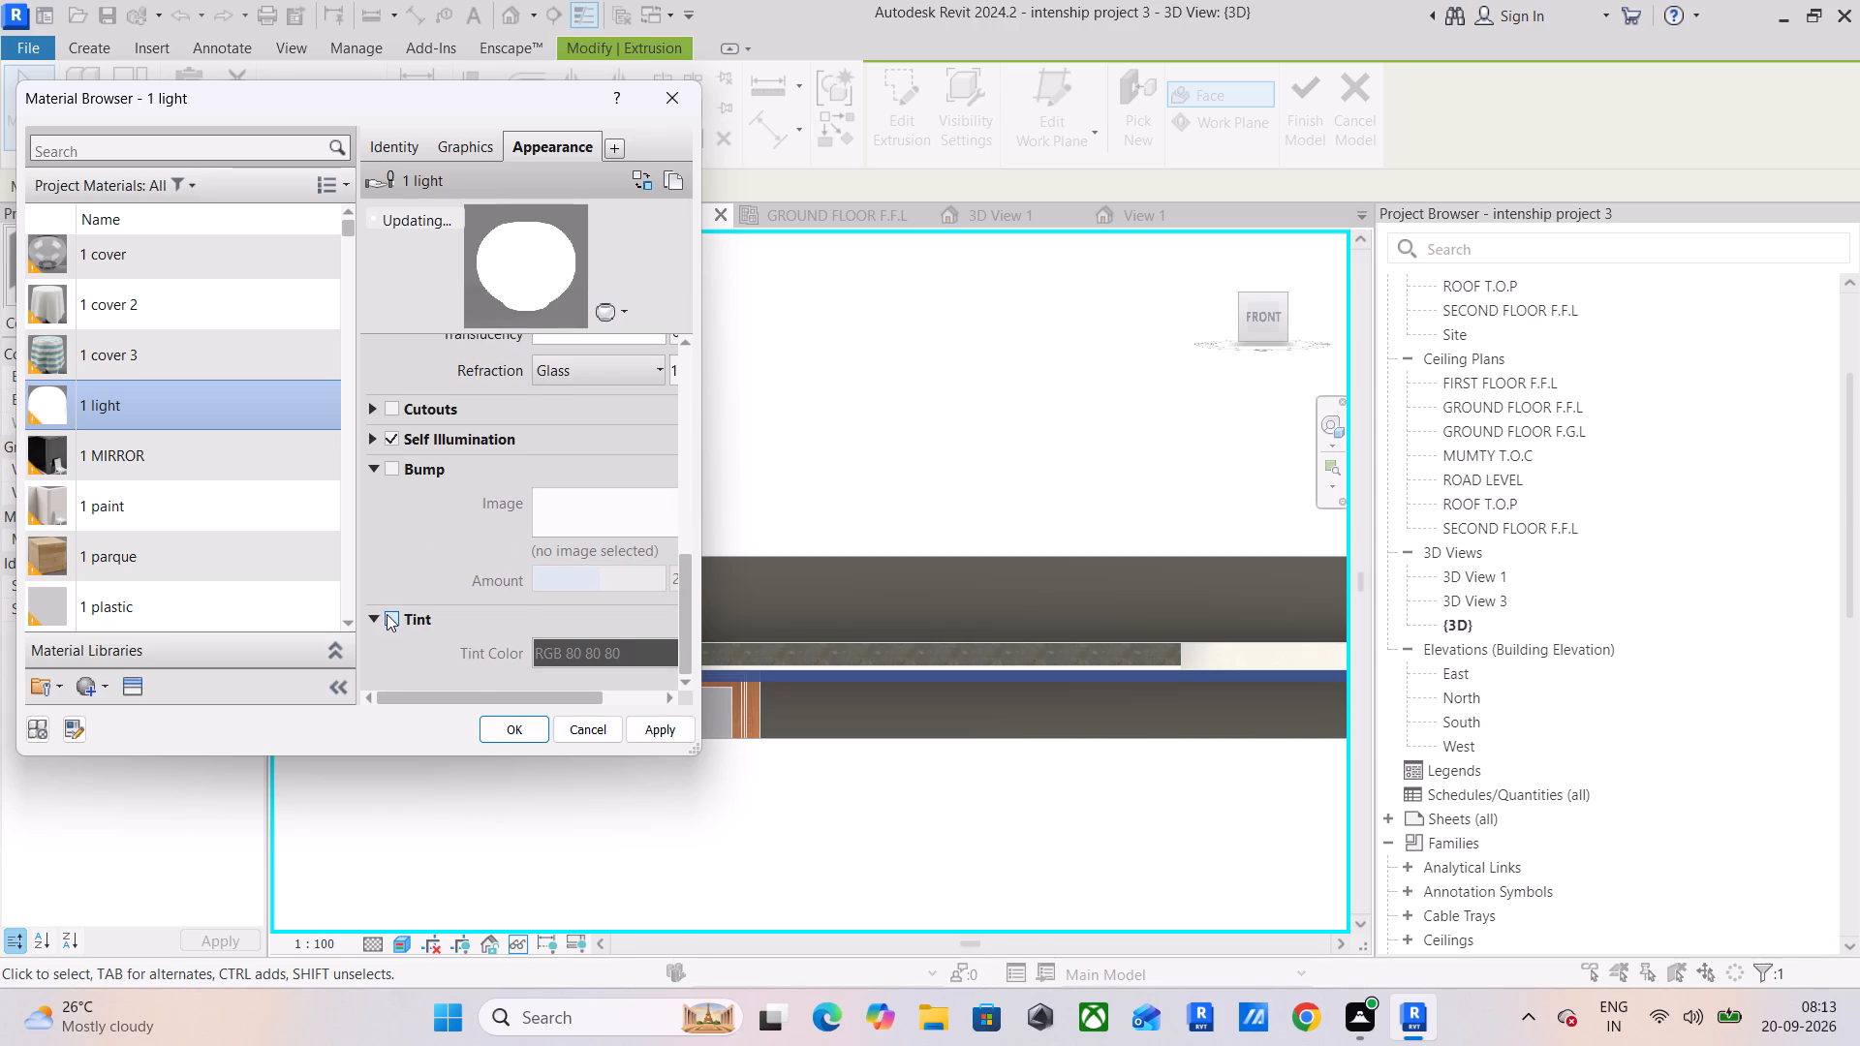
click(387, 614)
click(639, 650)
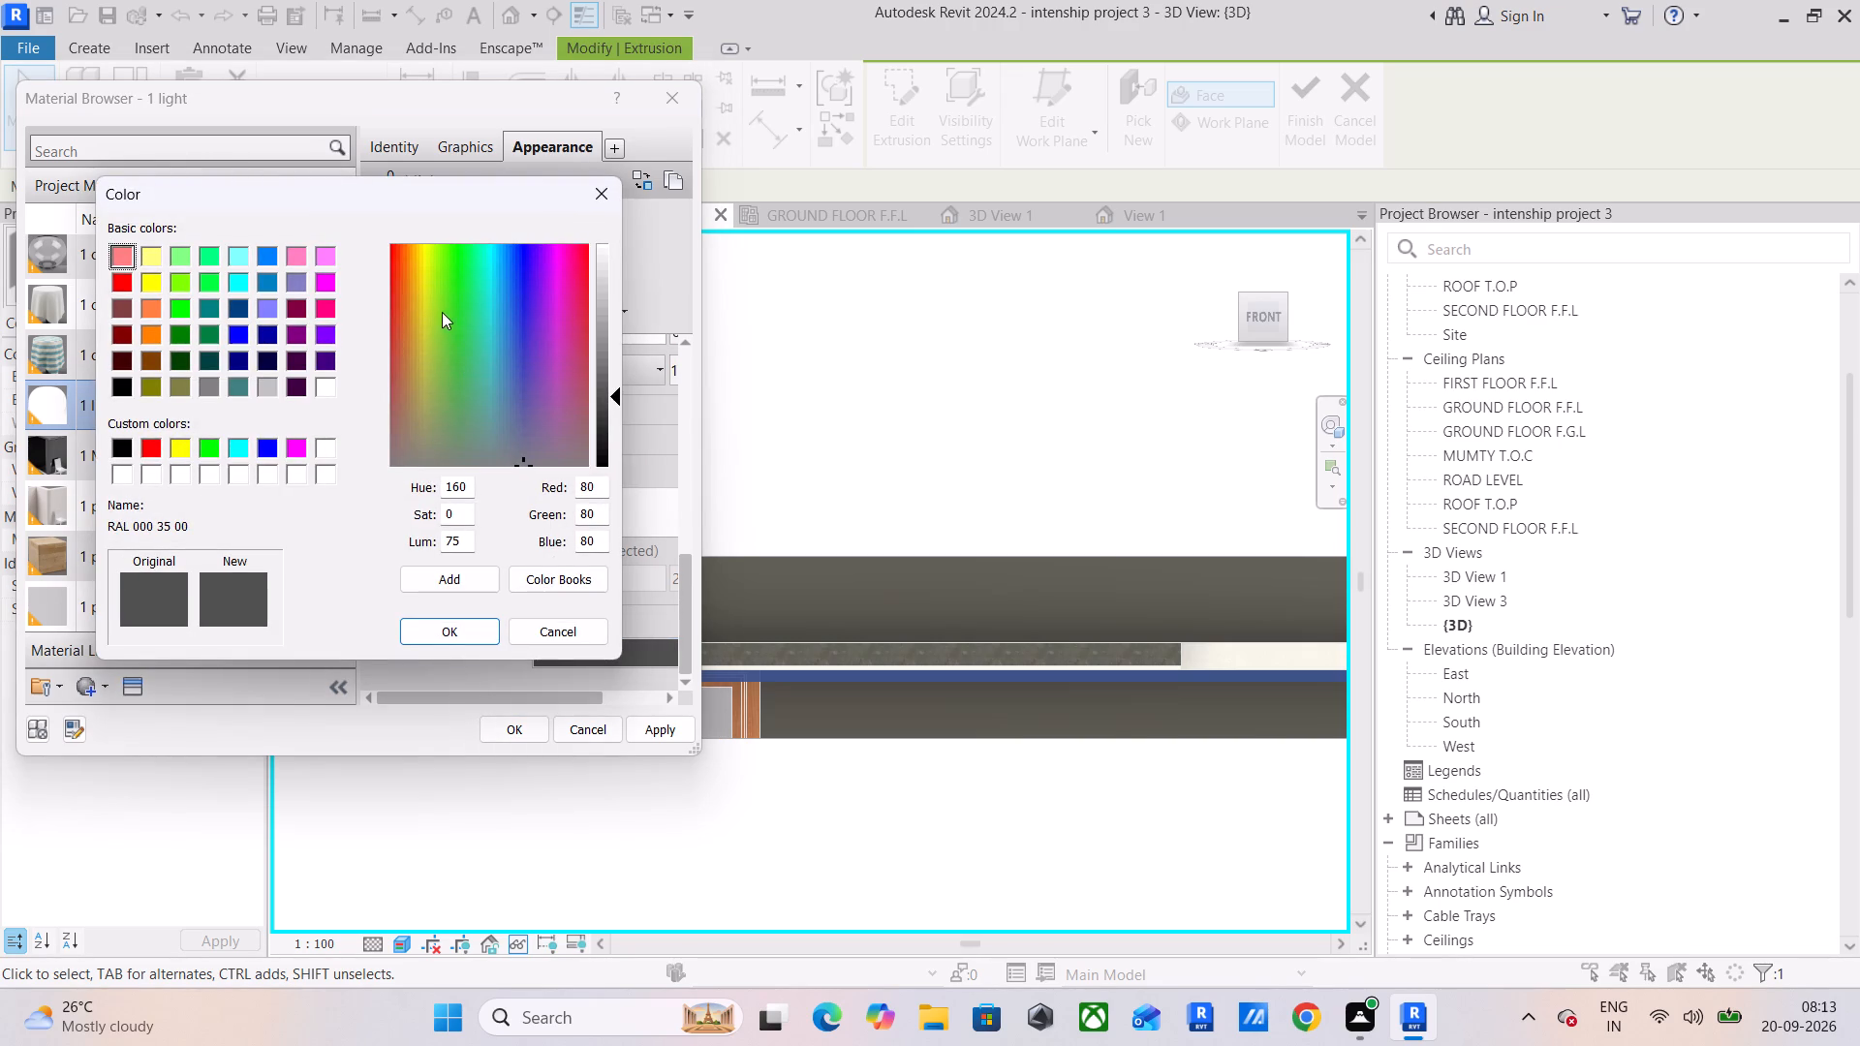
click(420, 324)
drag(613, 395, 616, 364)
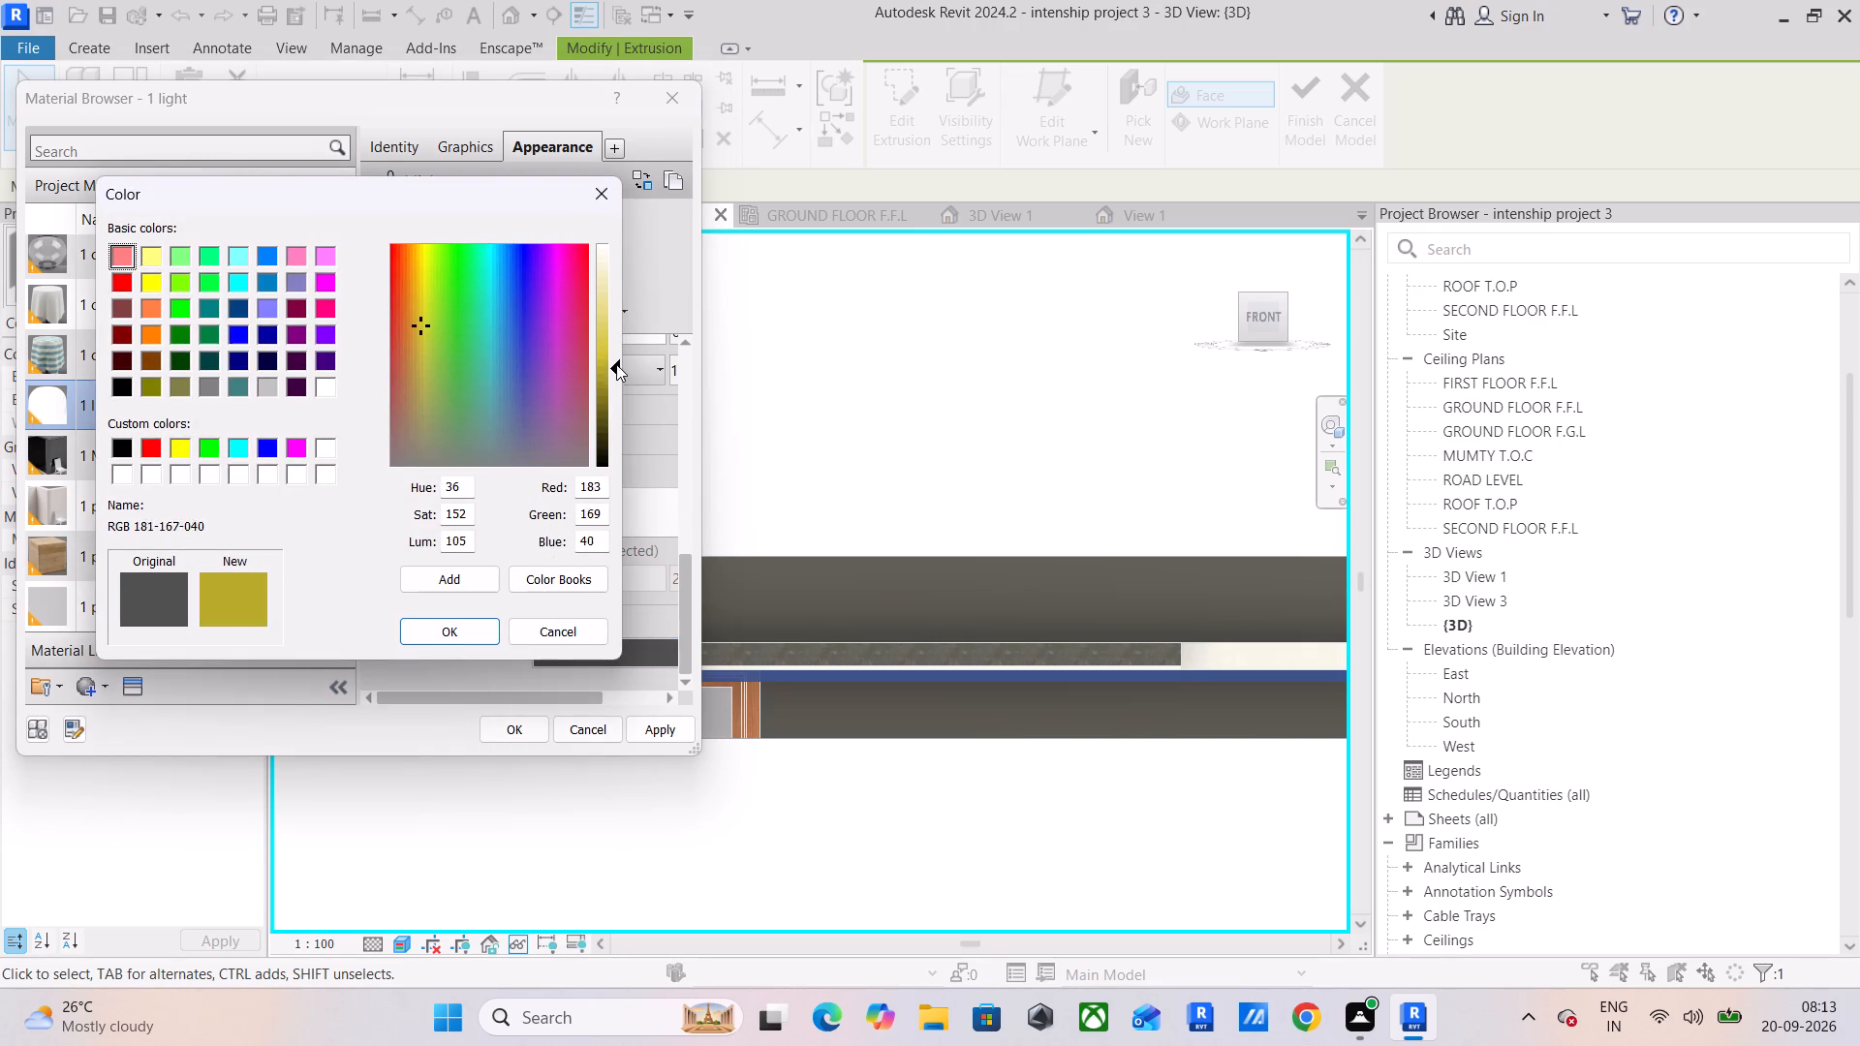
drag(616, 364, 616, 361)
click(478, 621)
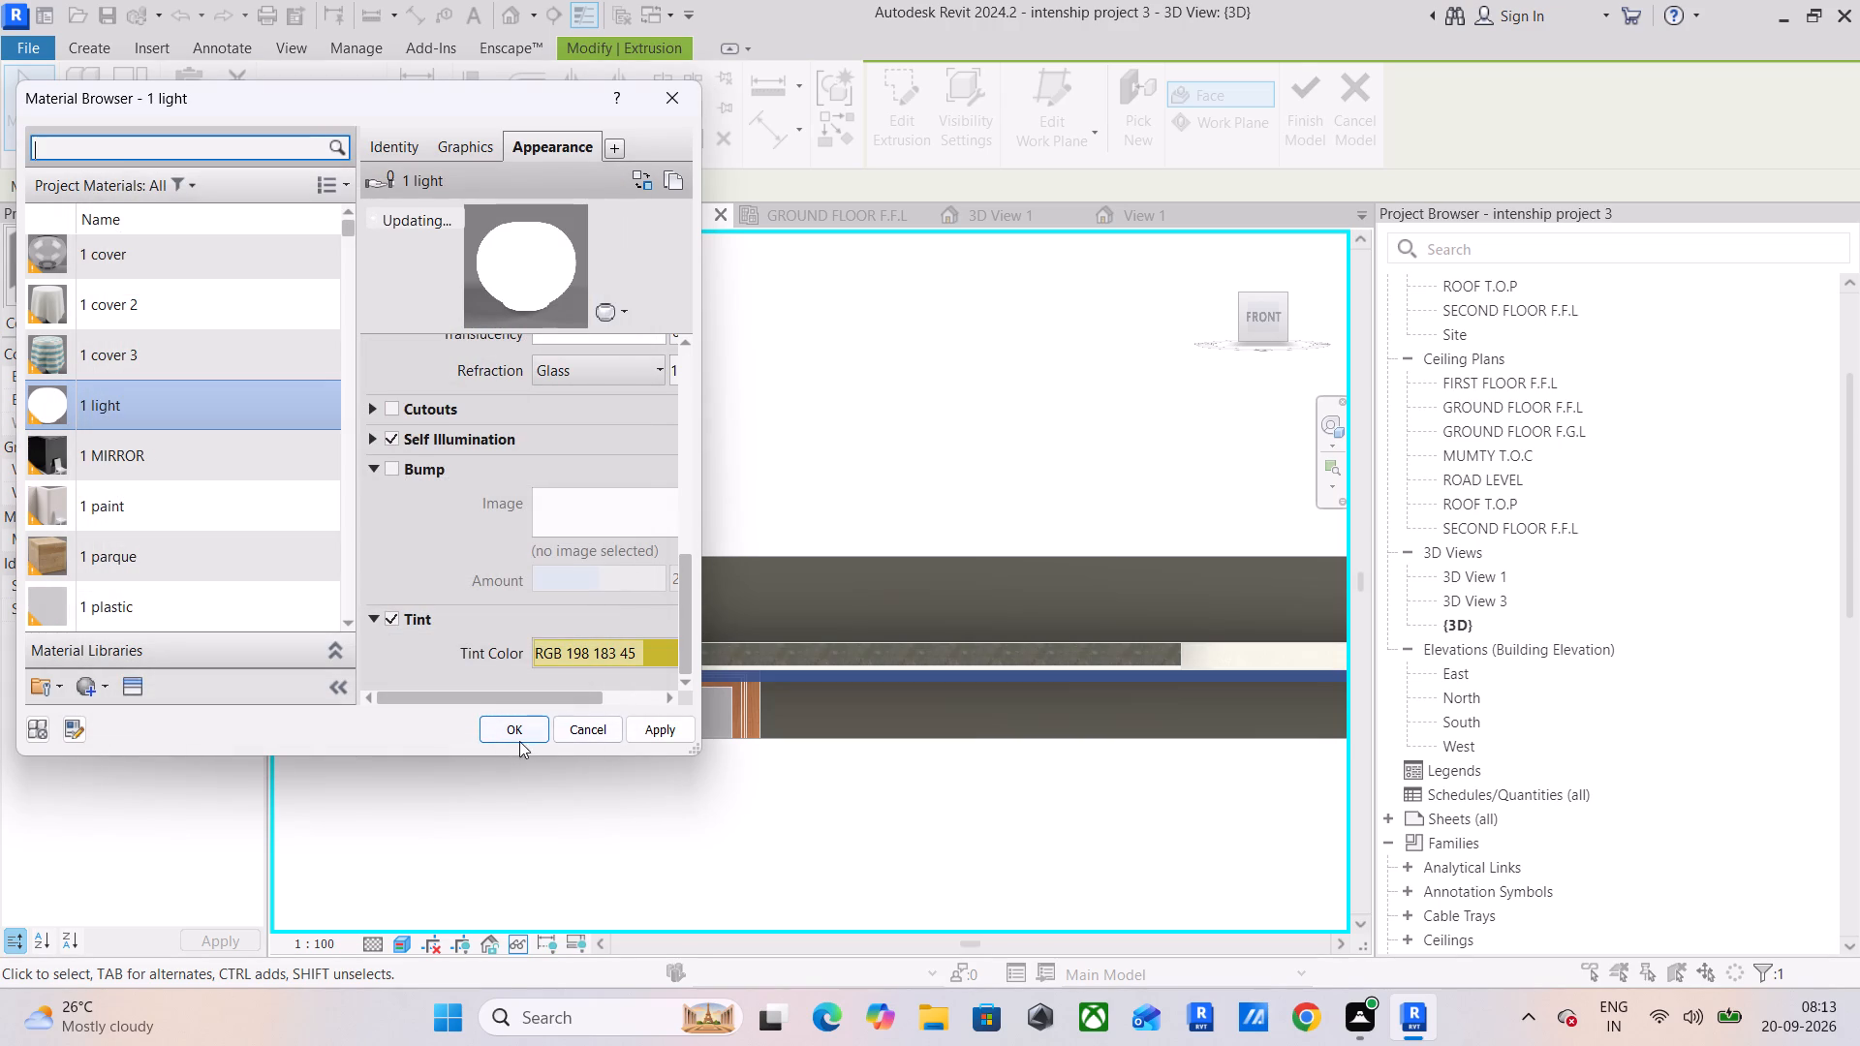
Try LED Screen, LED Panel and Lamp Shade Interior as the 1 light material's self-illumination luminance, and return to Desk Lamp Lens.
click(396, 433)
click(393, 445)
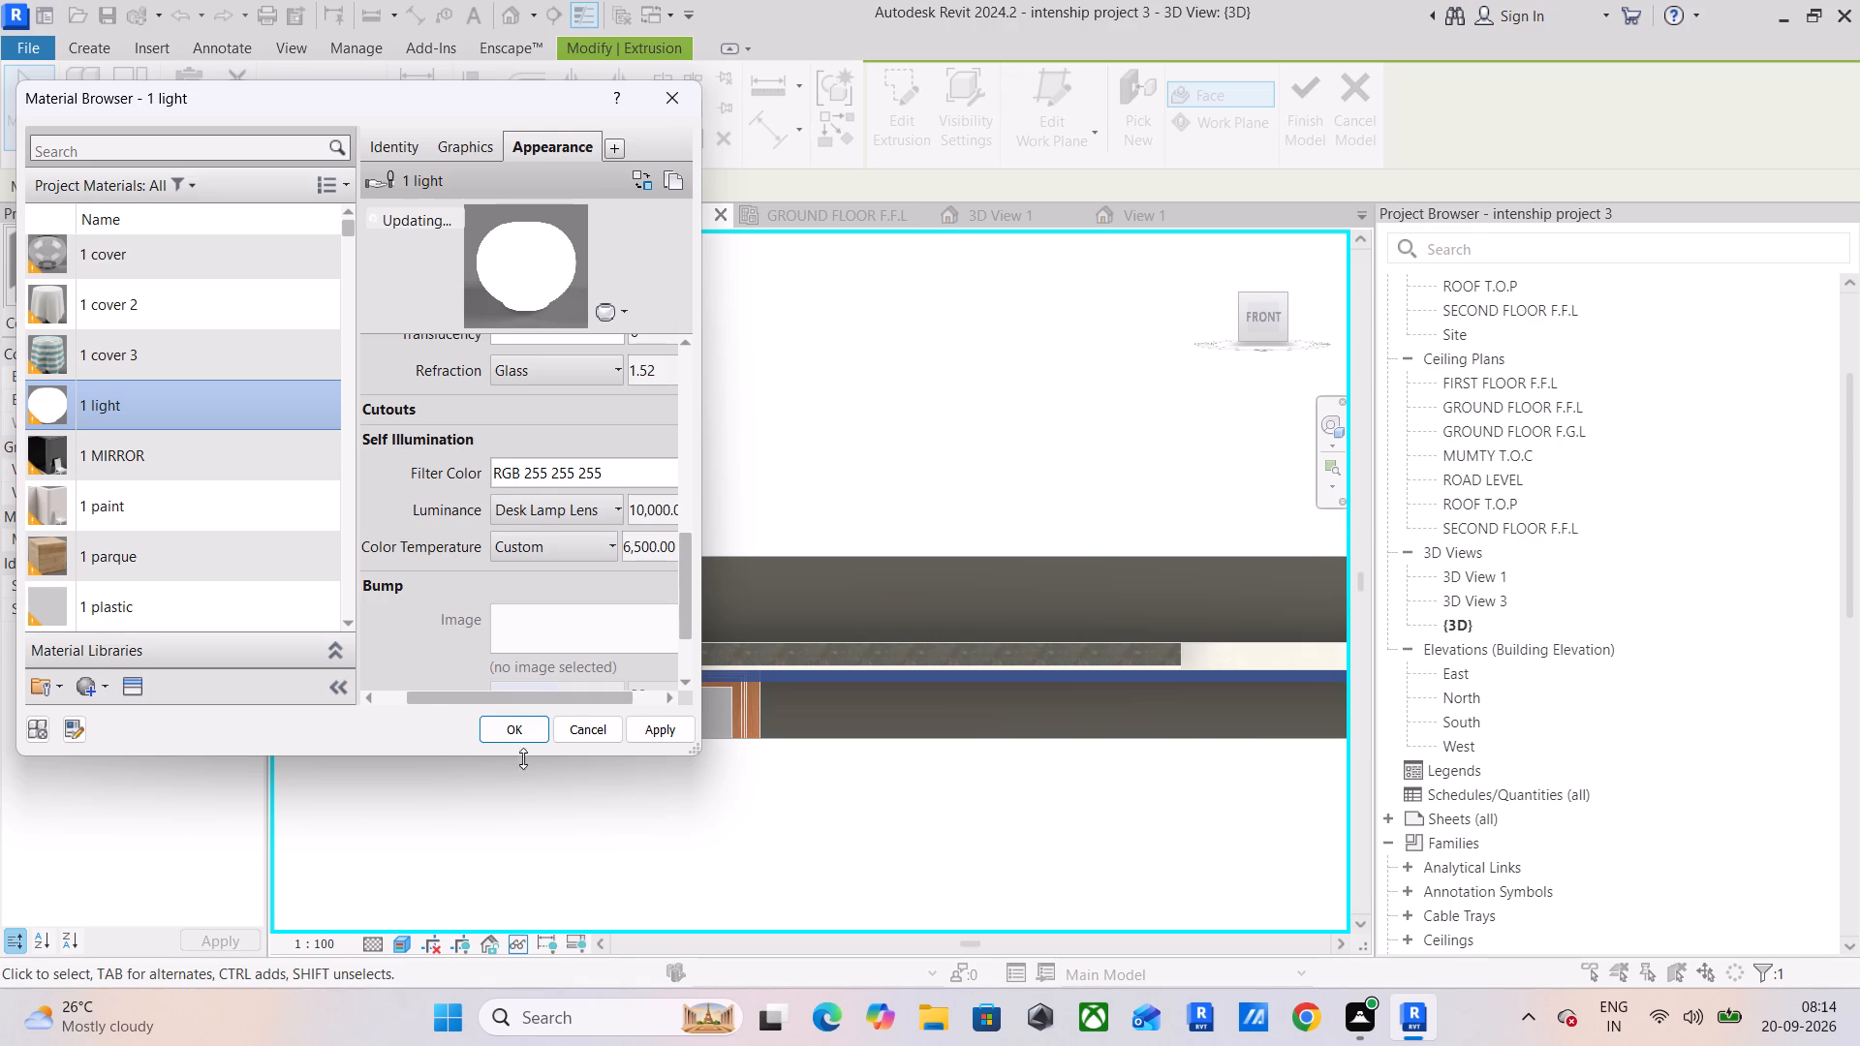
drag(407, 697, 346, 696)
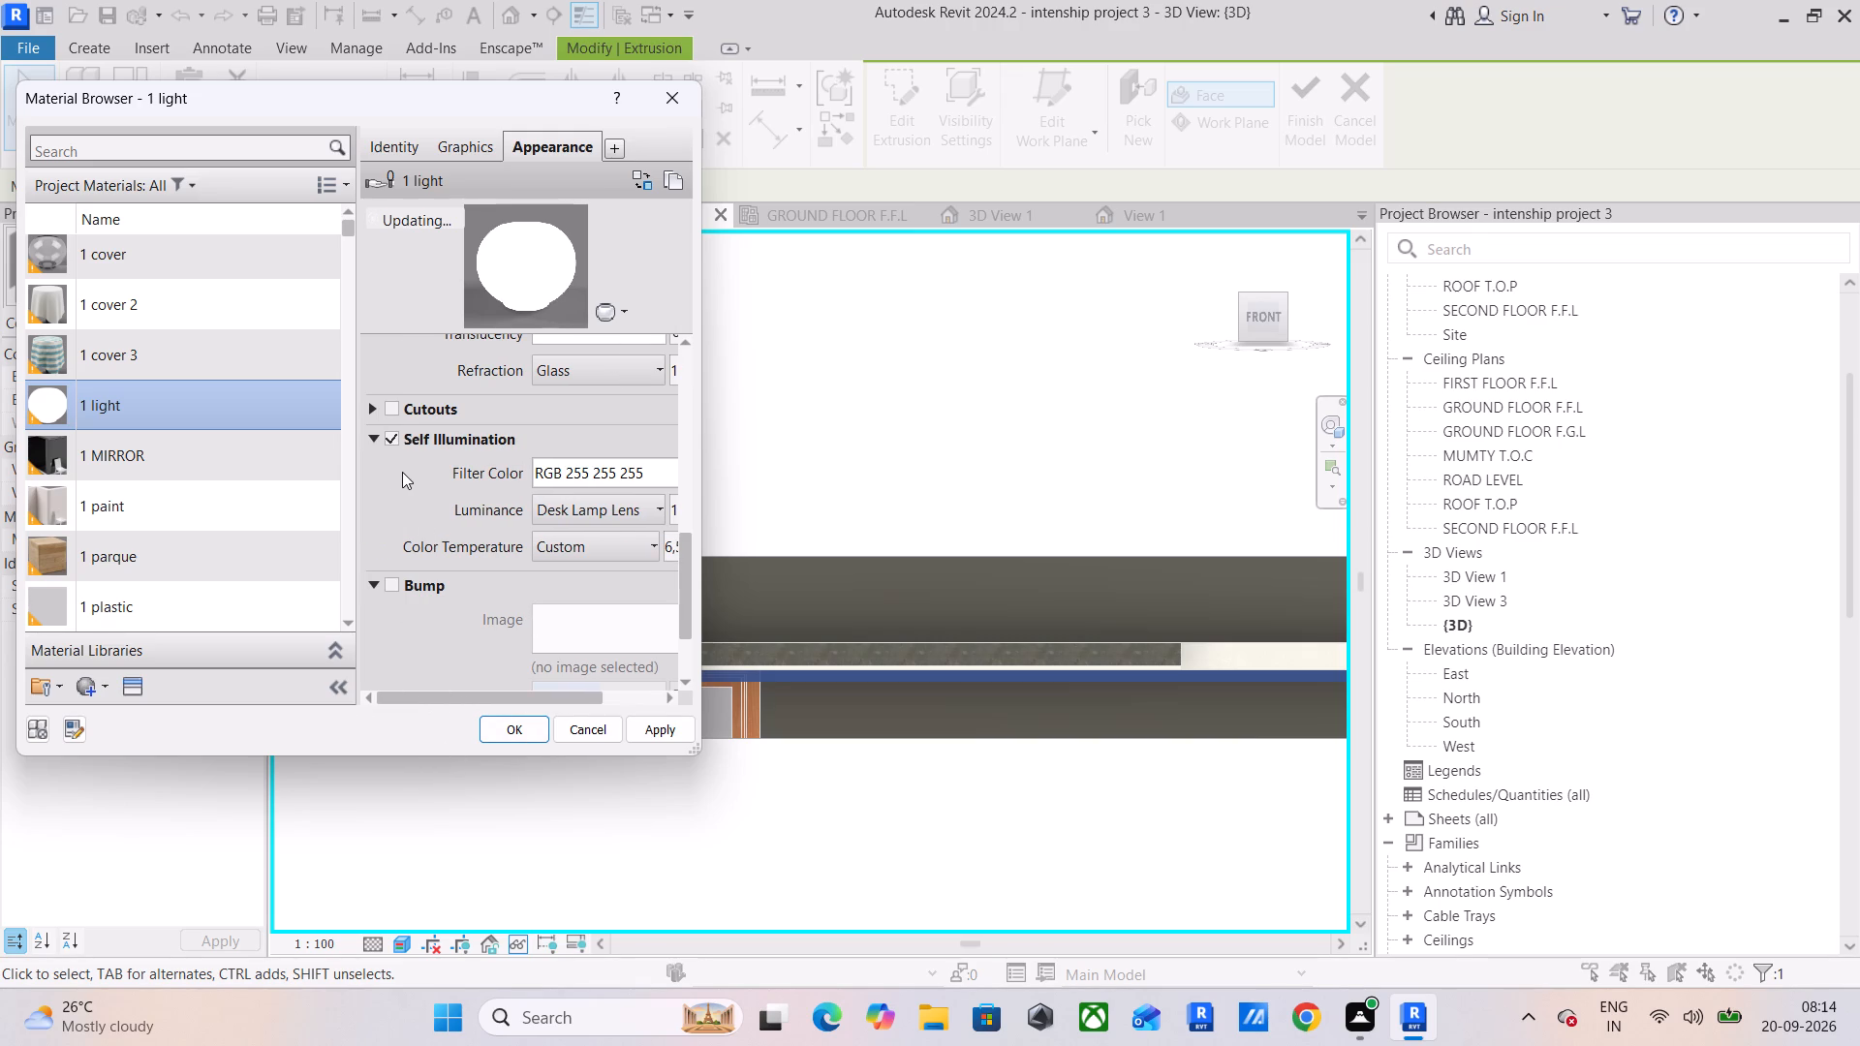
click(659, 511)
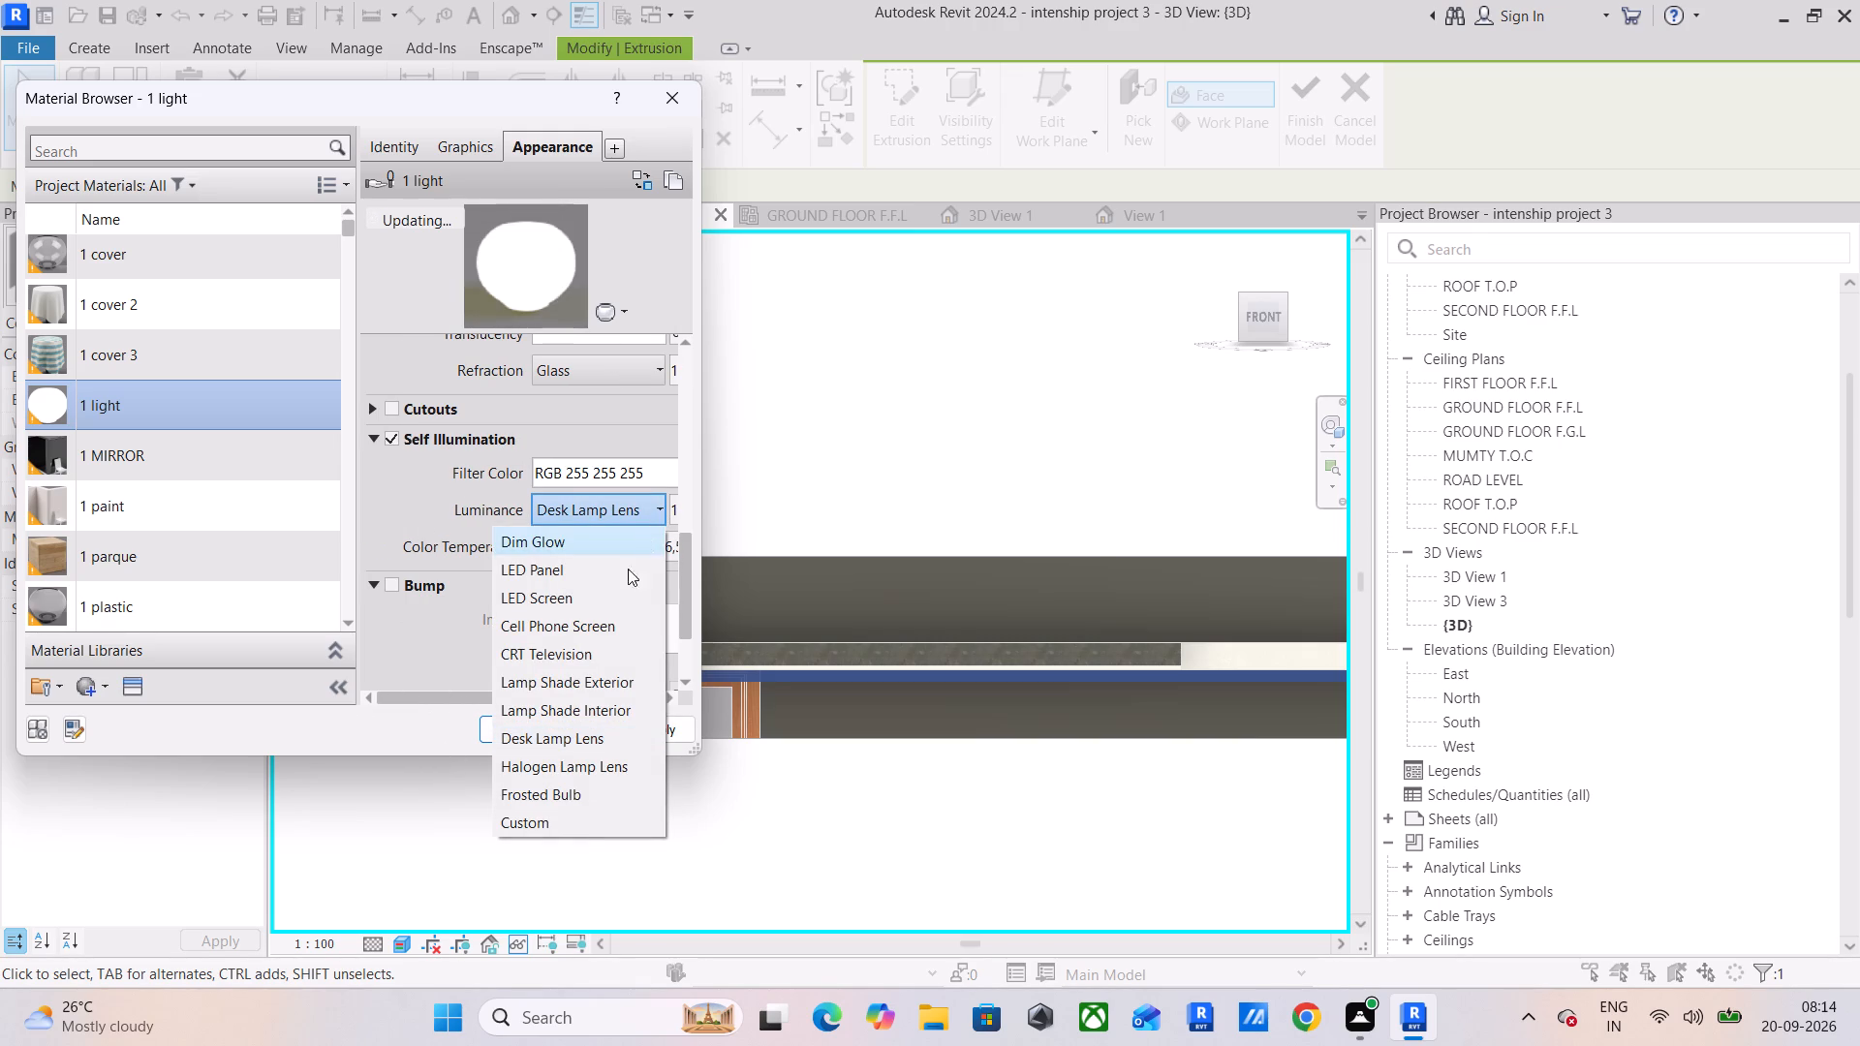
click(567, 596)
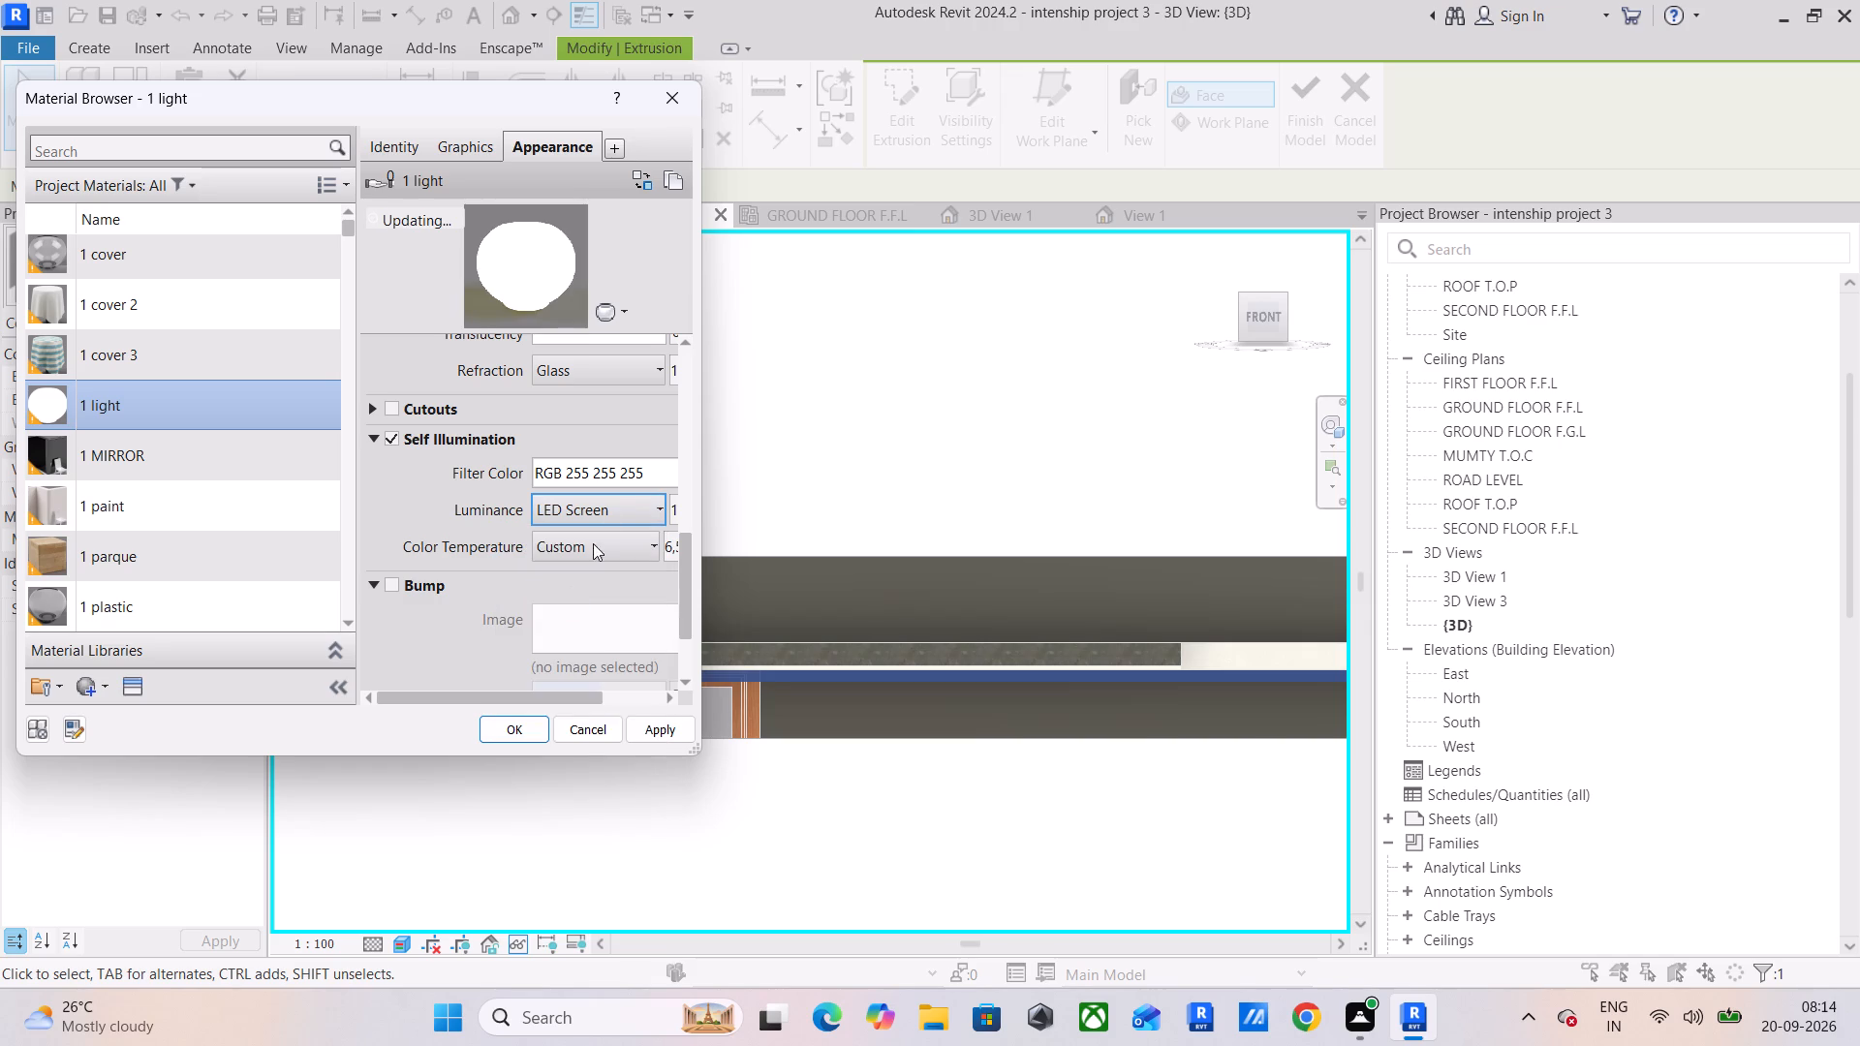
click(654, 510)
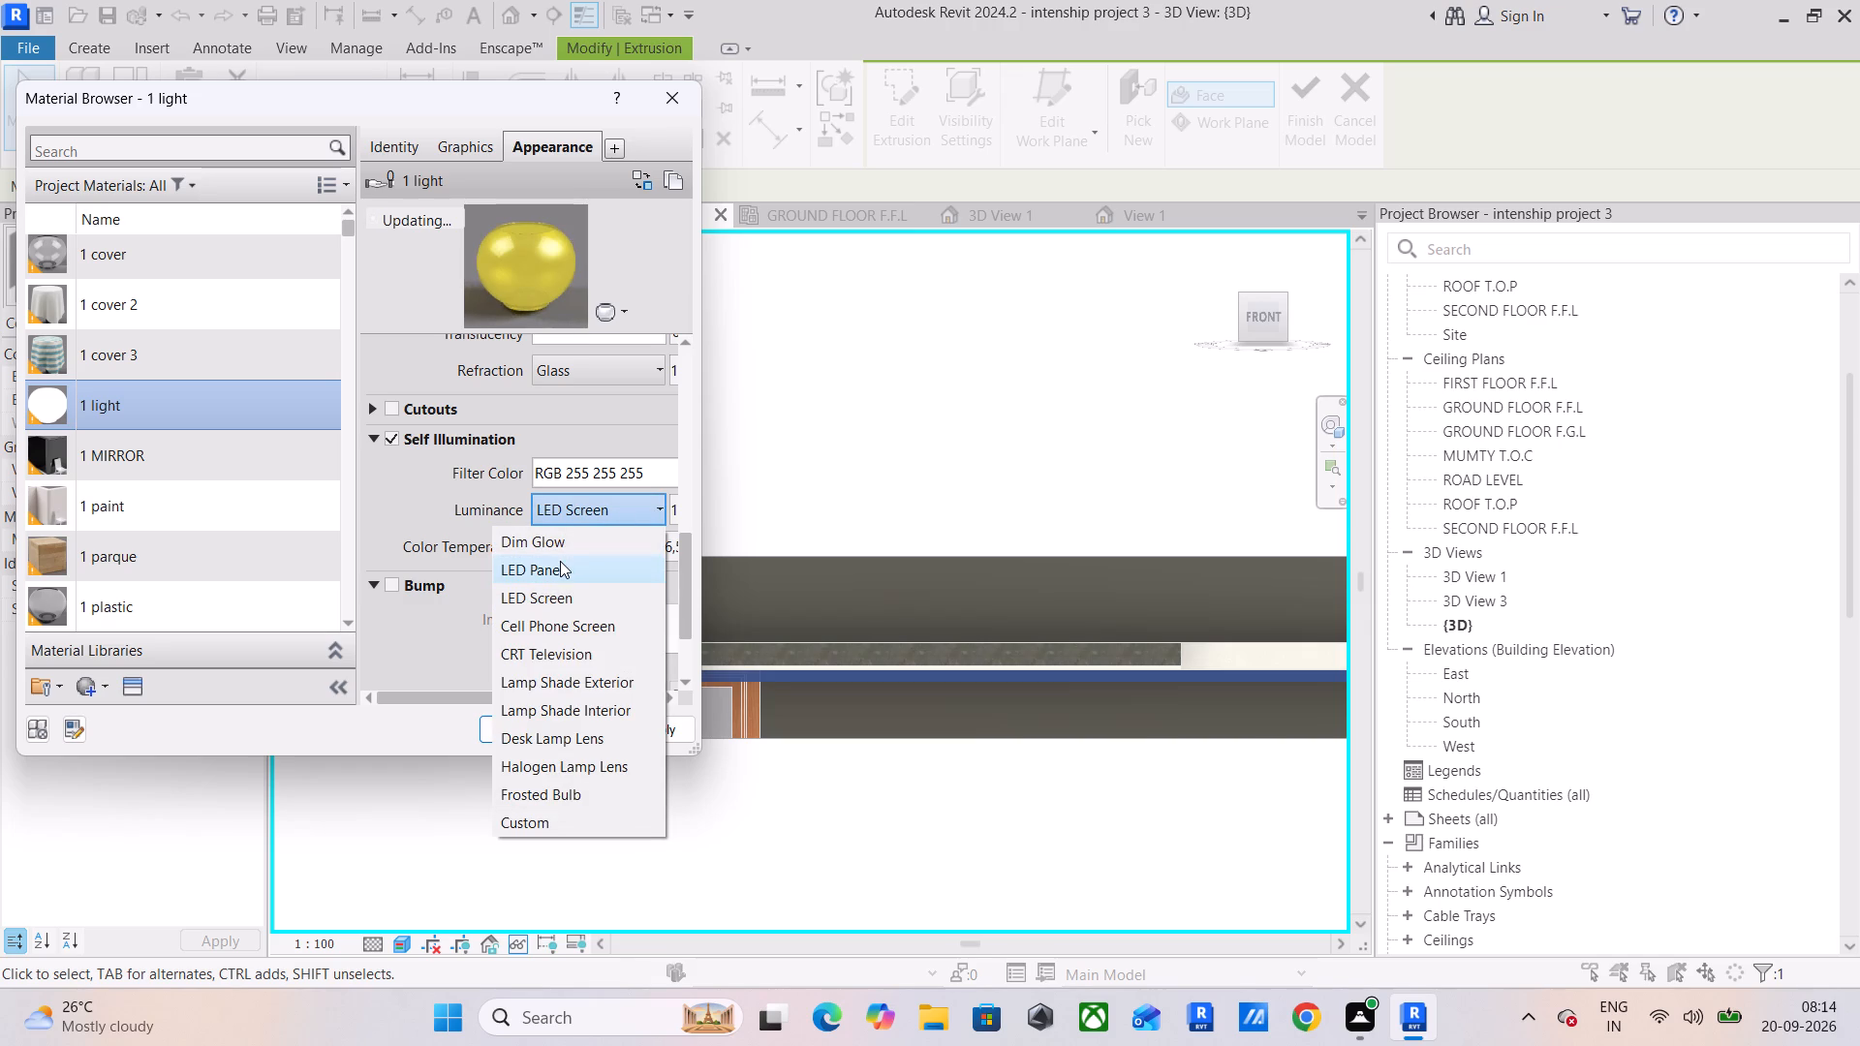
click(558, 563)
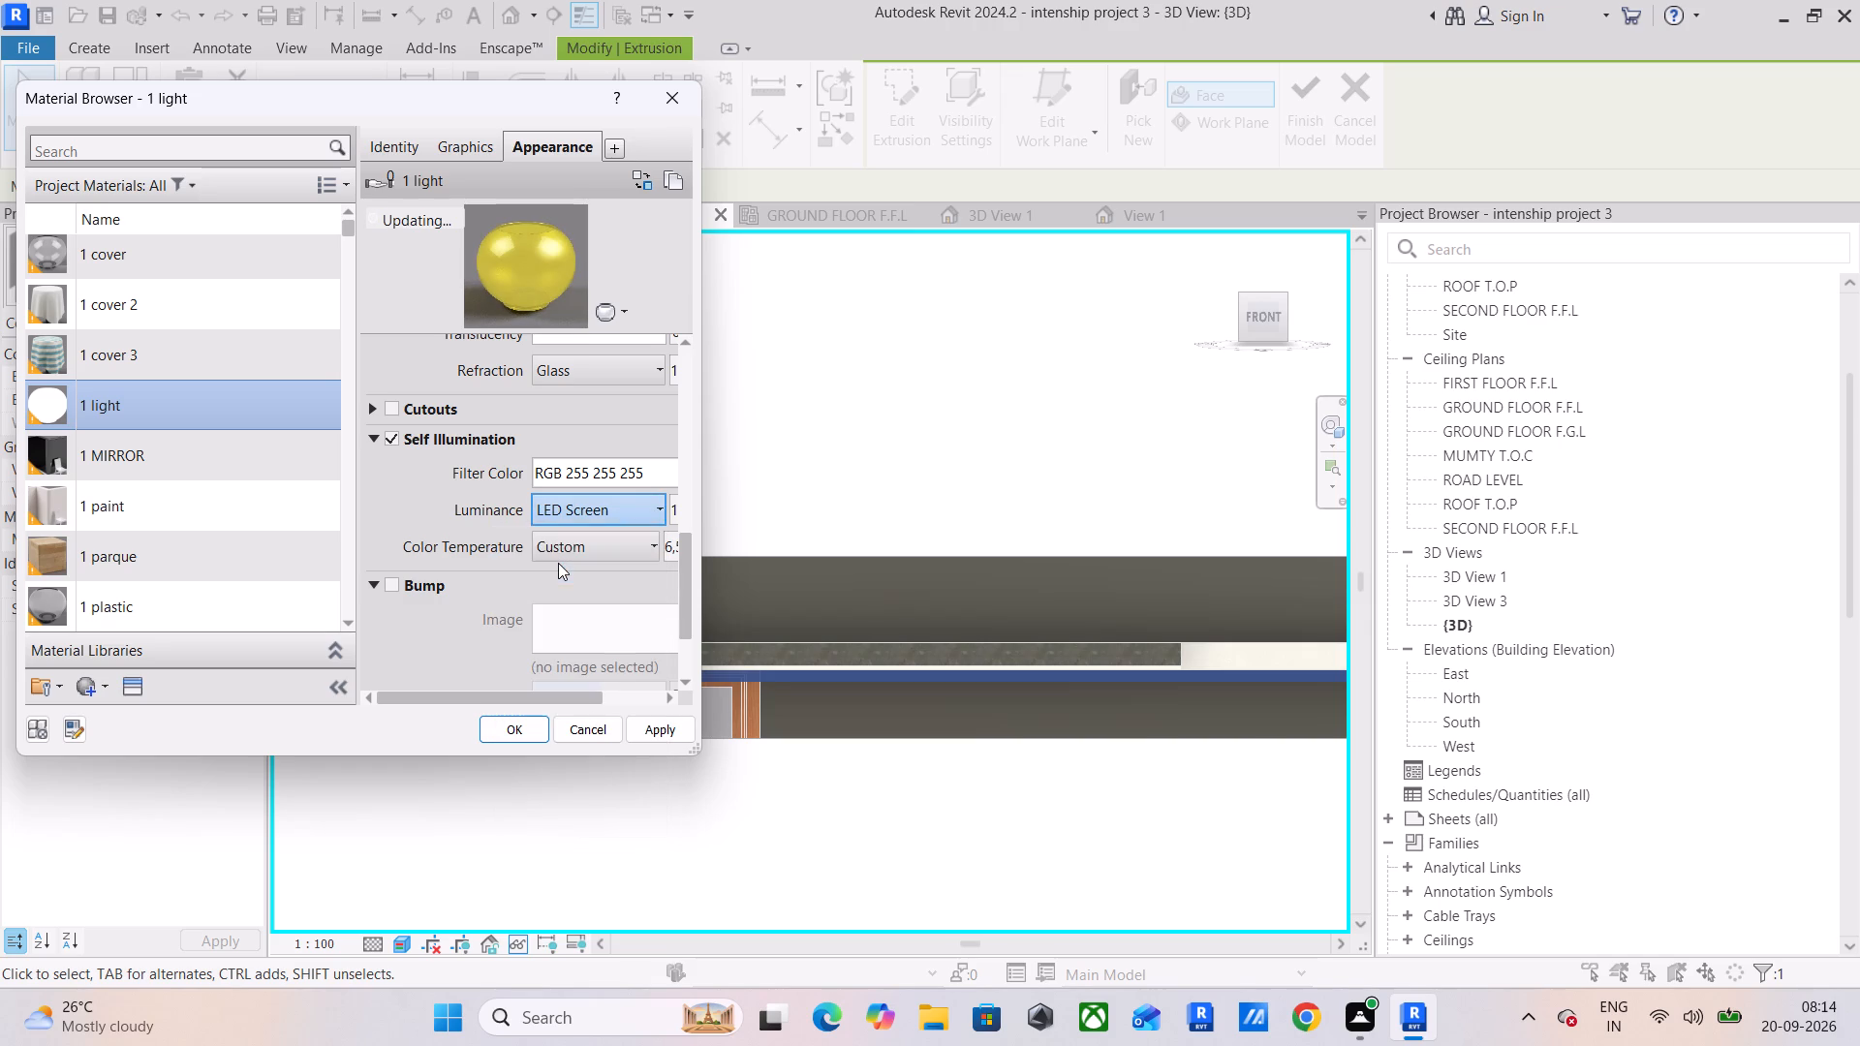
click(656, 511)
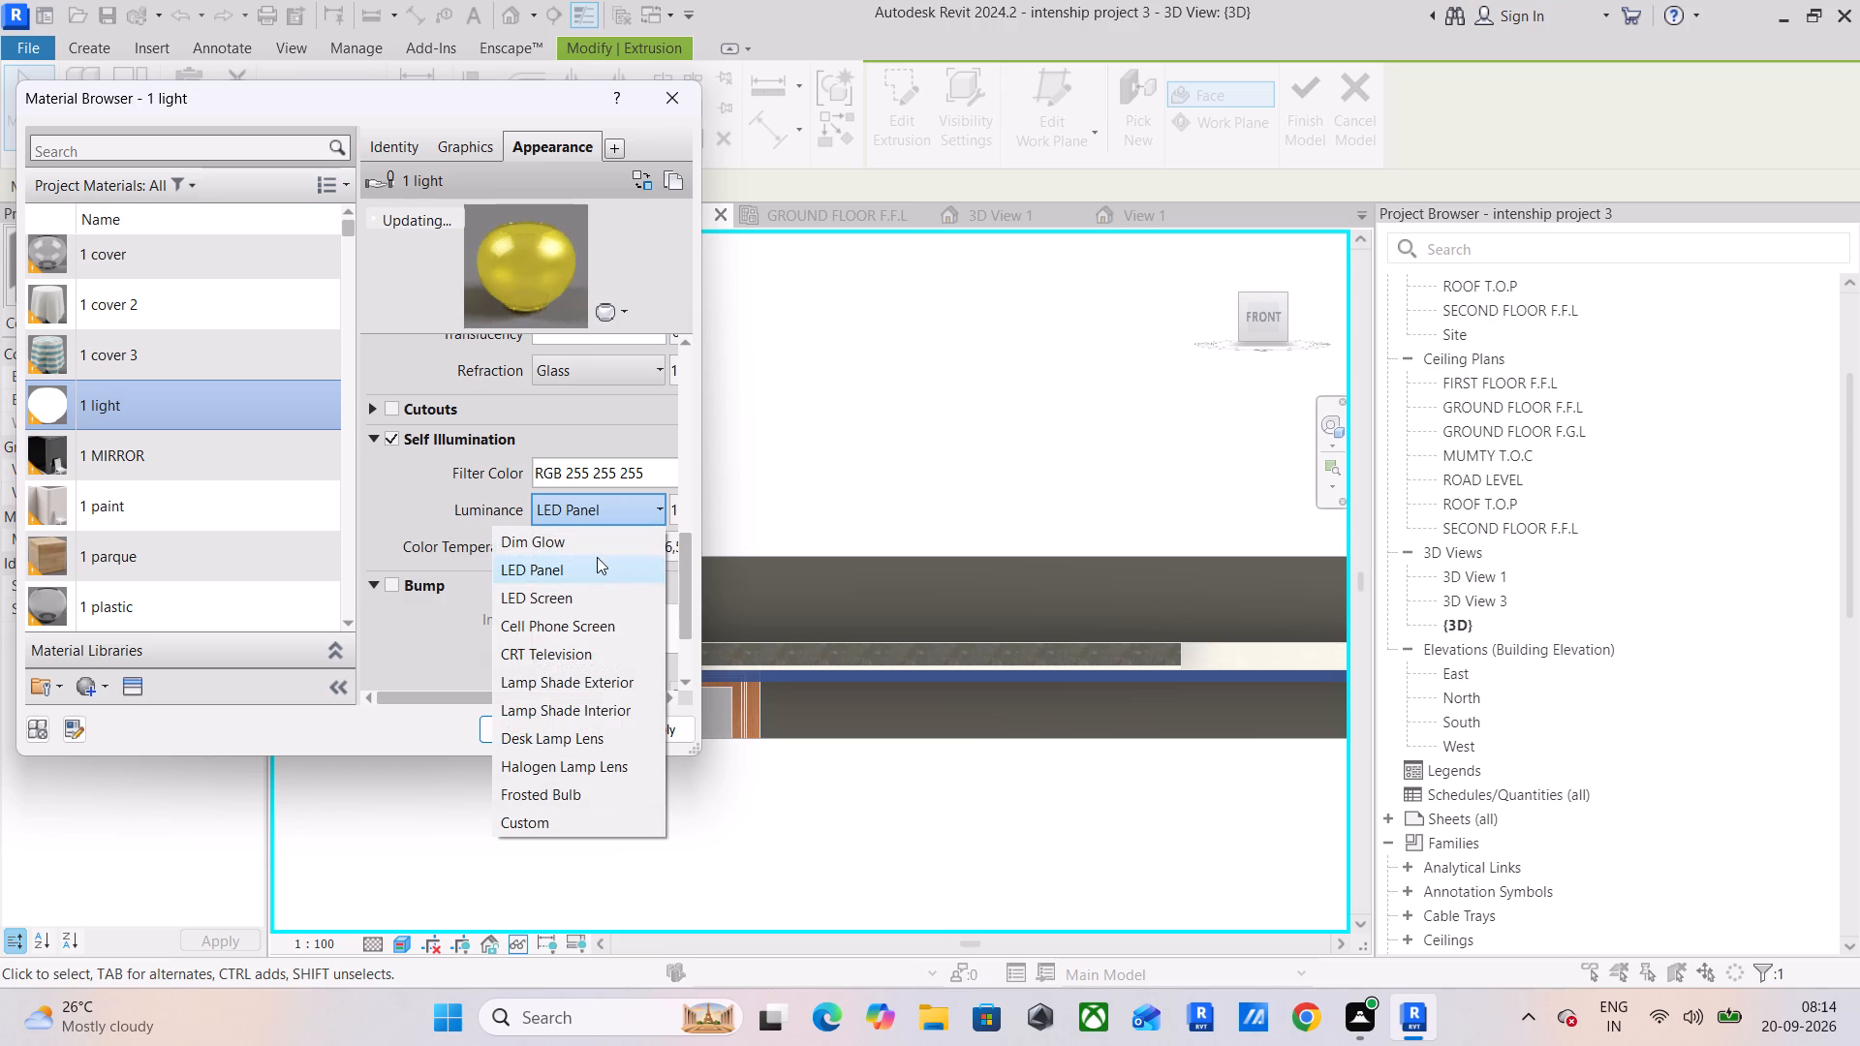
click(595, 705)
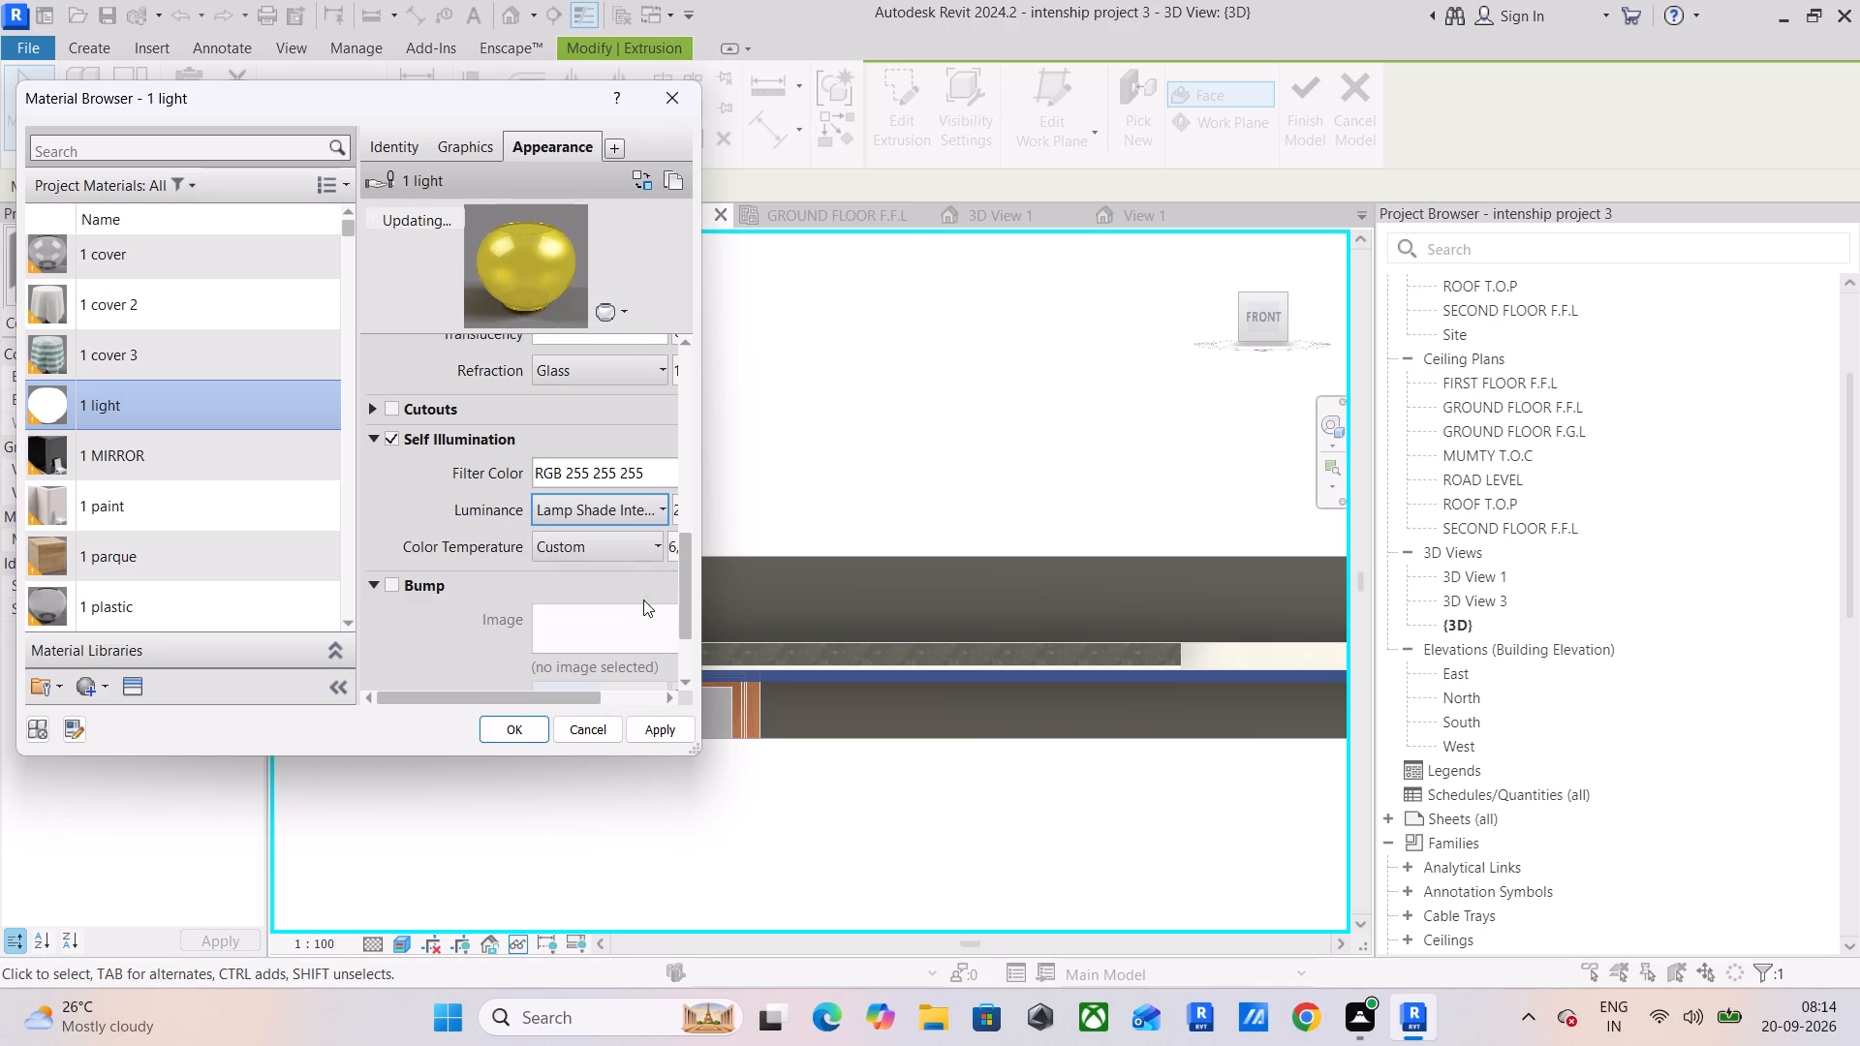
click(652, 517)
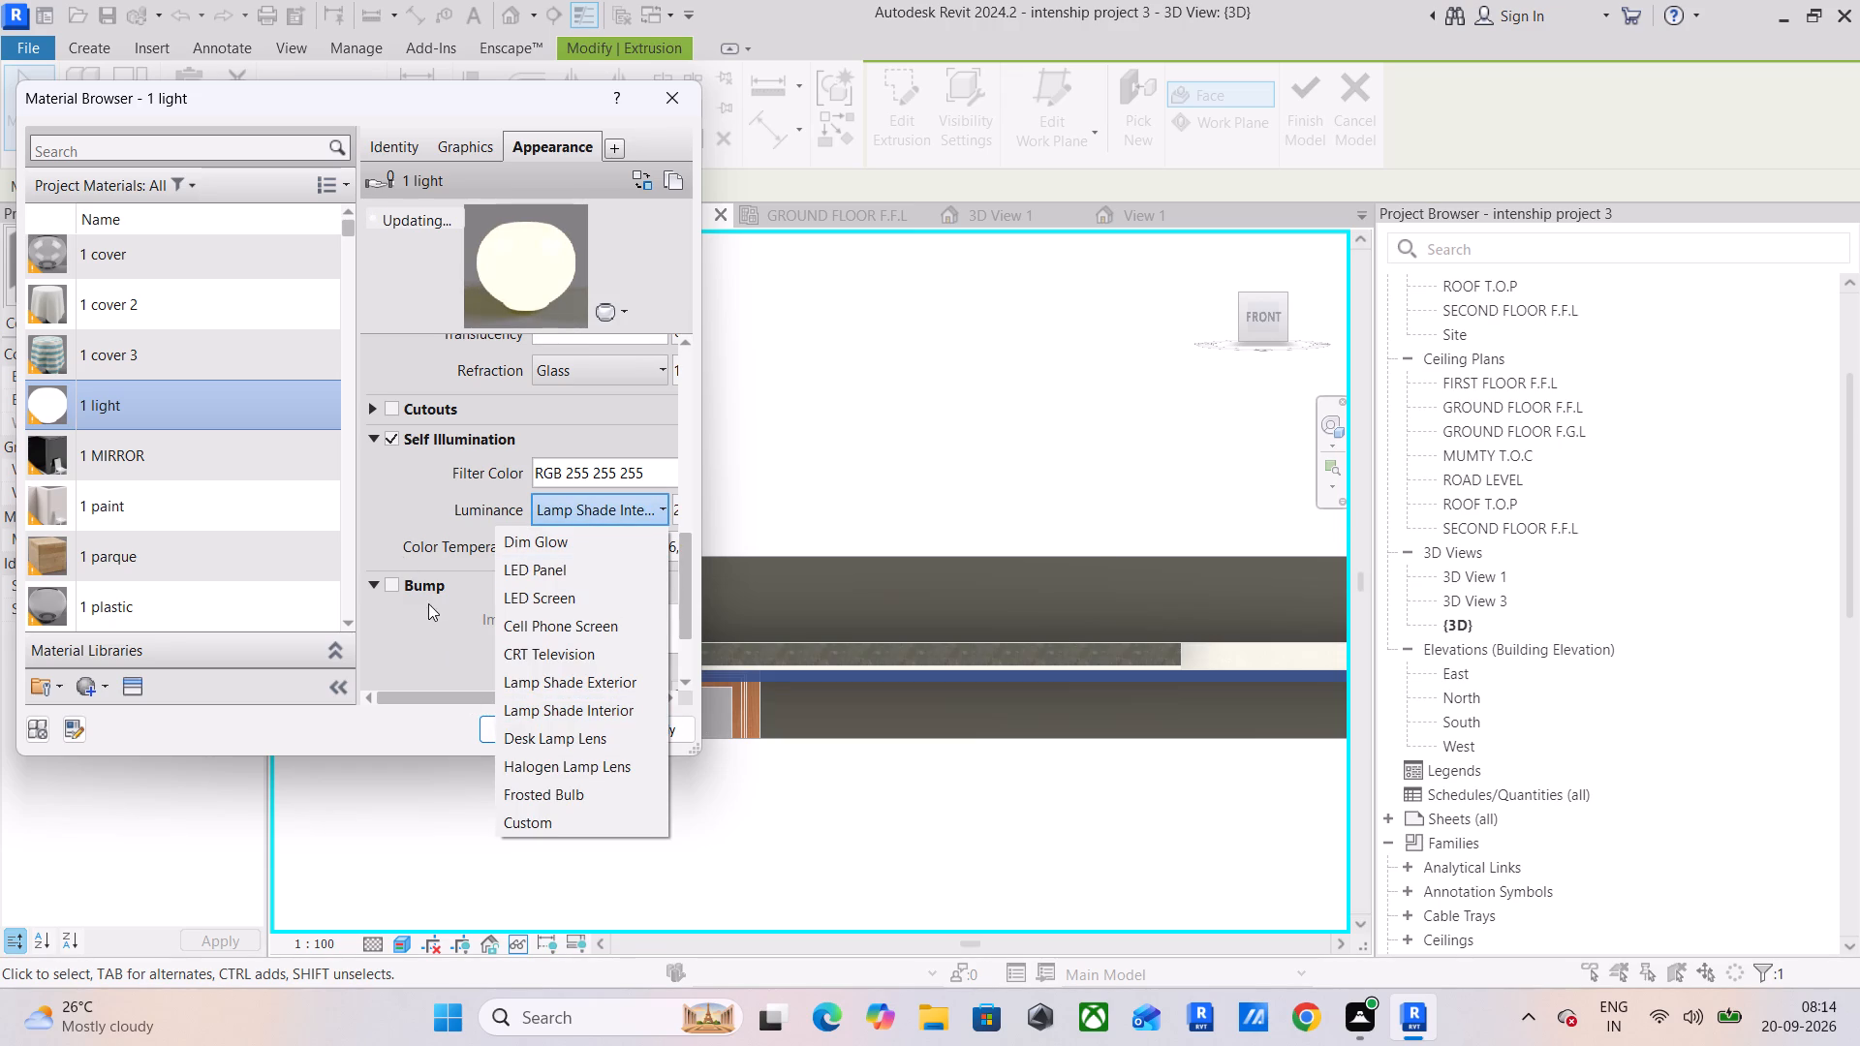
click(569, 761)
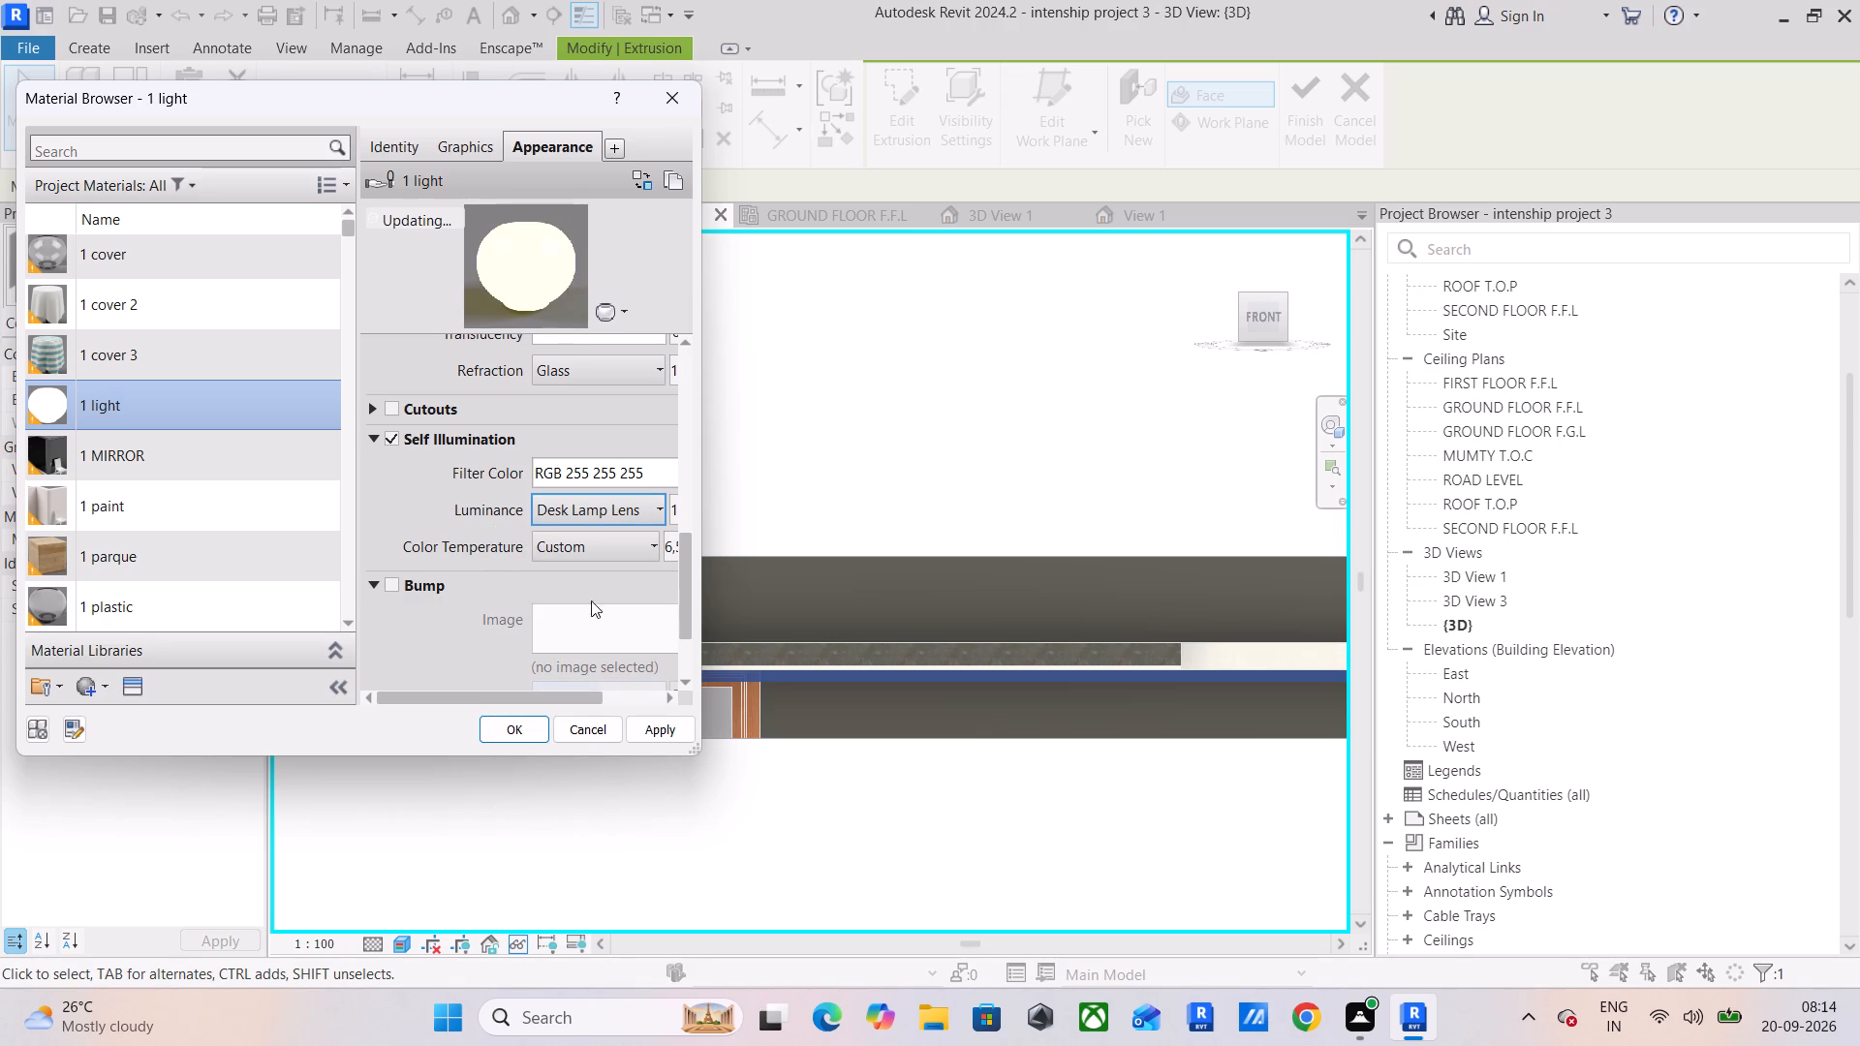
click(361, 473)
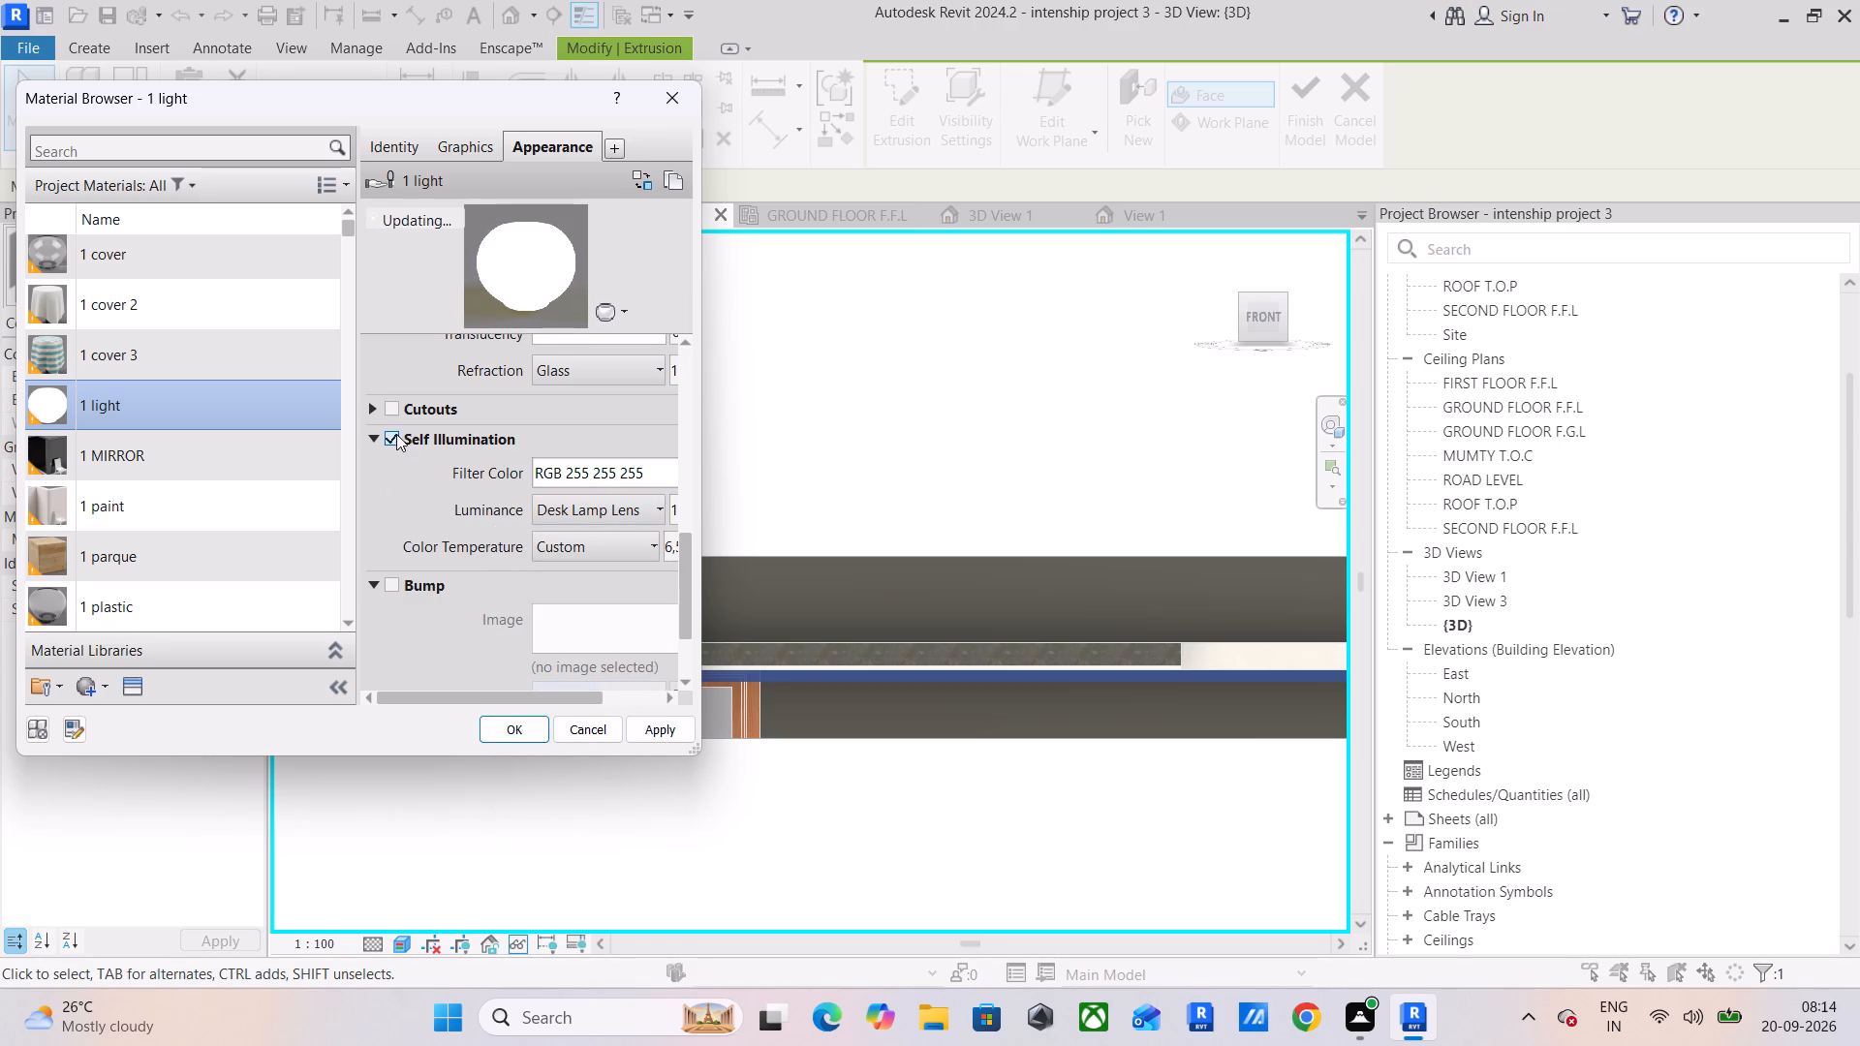
Set the 1 light material's self-illumination colour temperature to Moonlight and apply the material to the border extrusion.
click(621, 552)
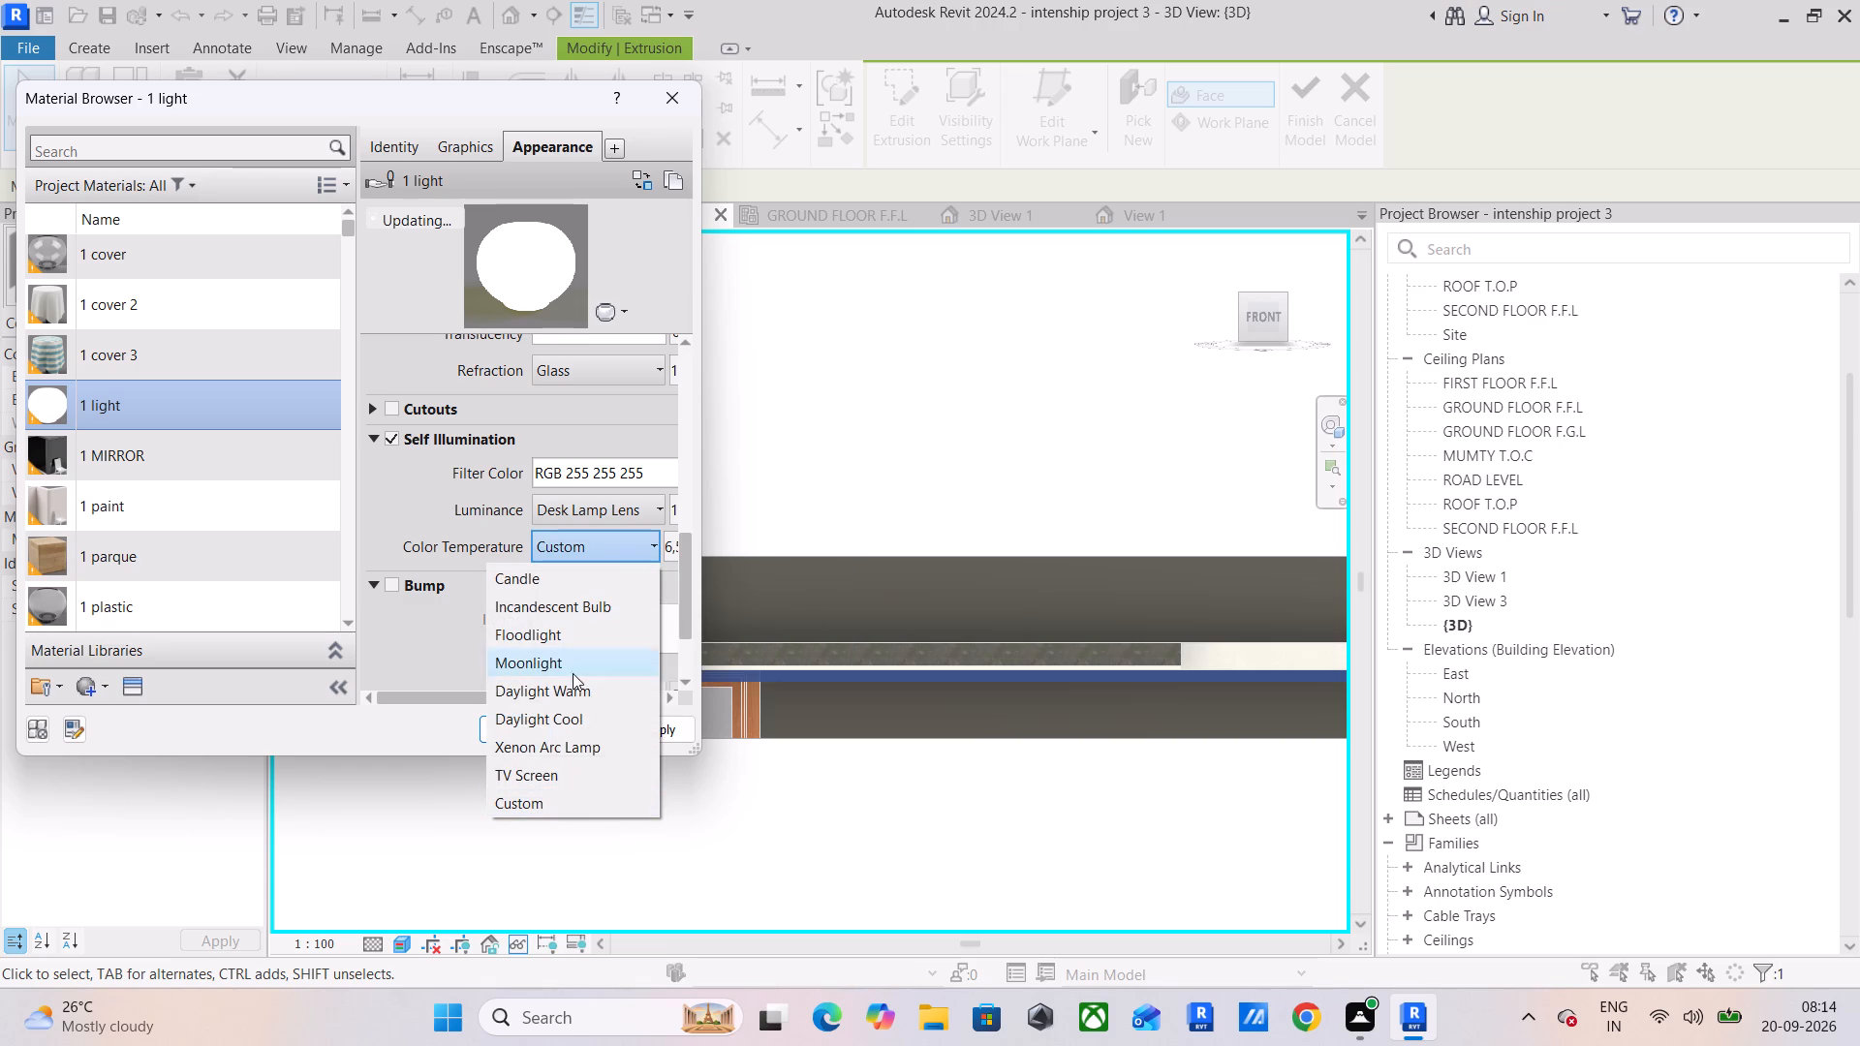
click(523, 670)
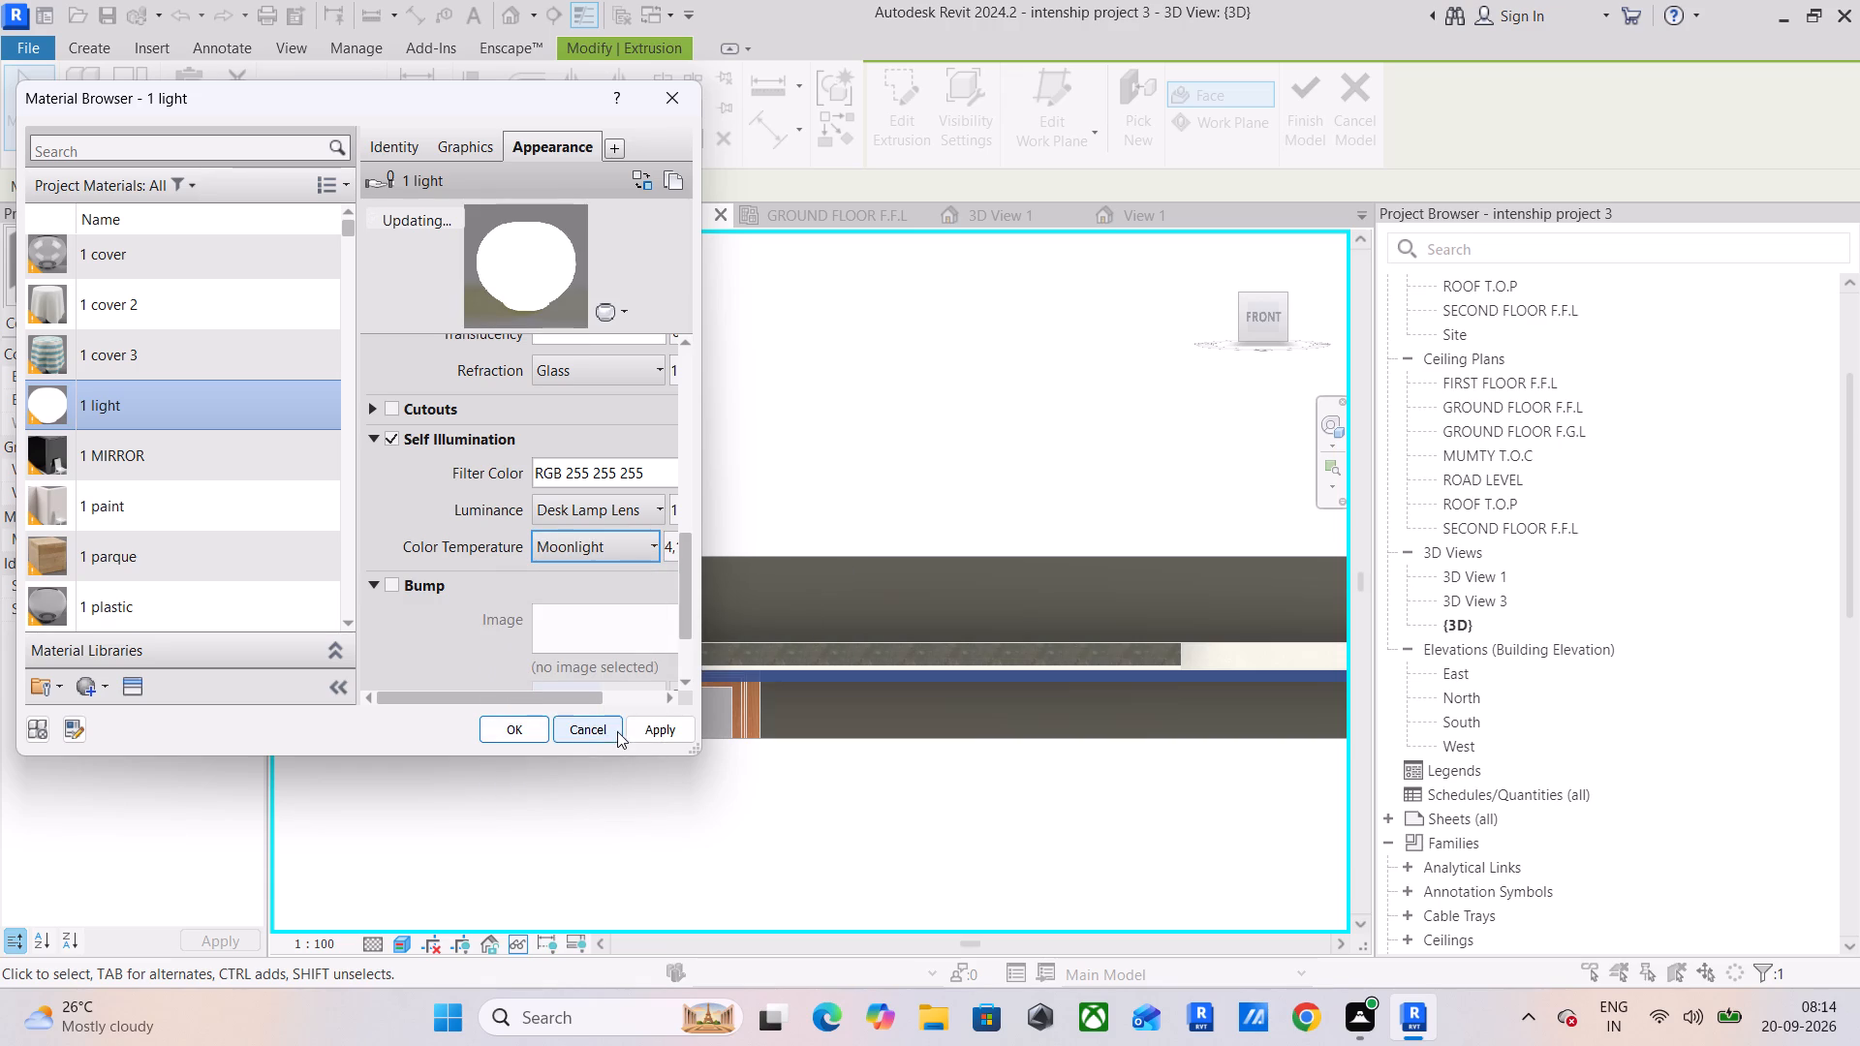
click(659, 731)
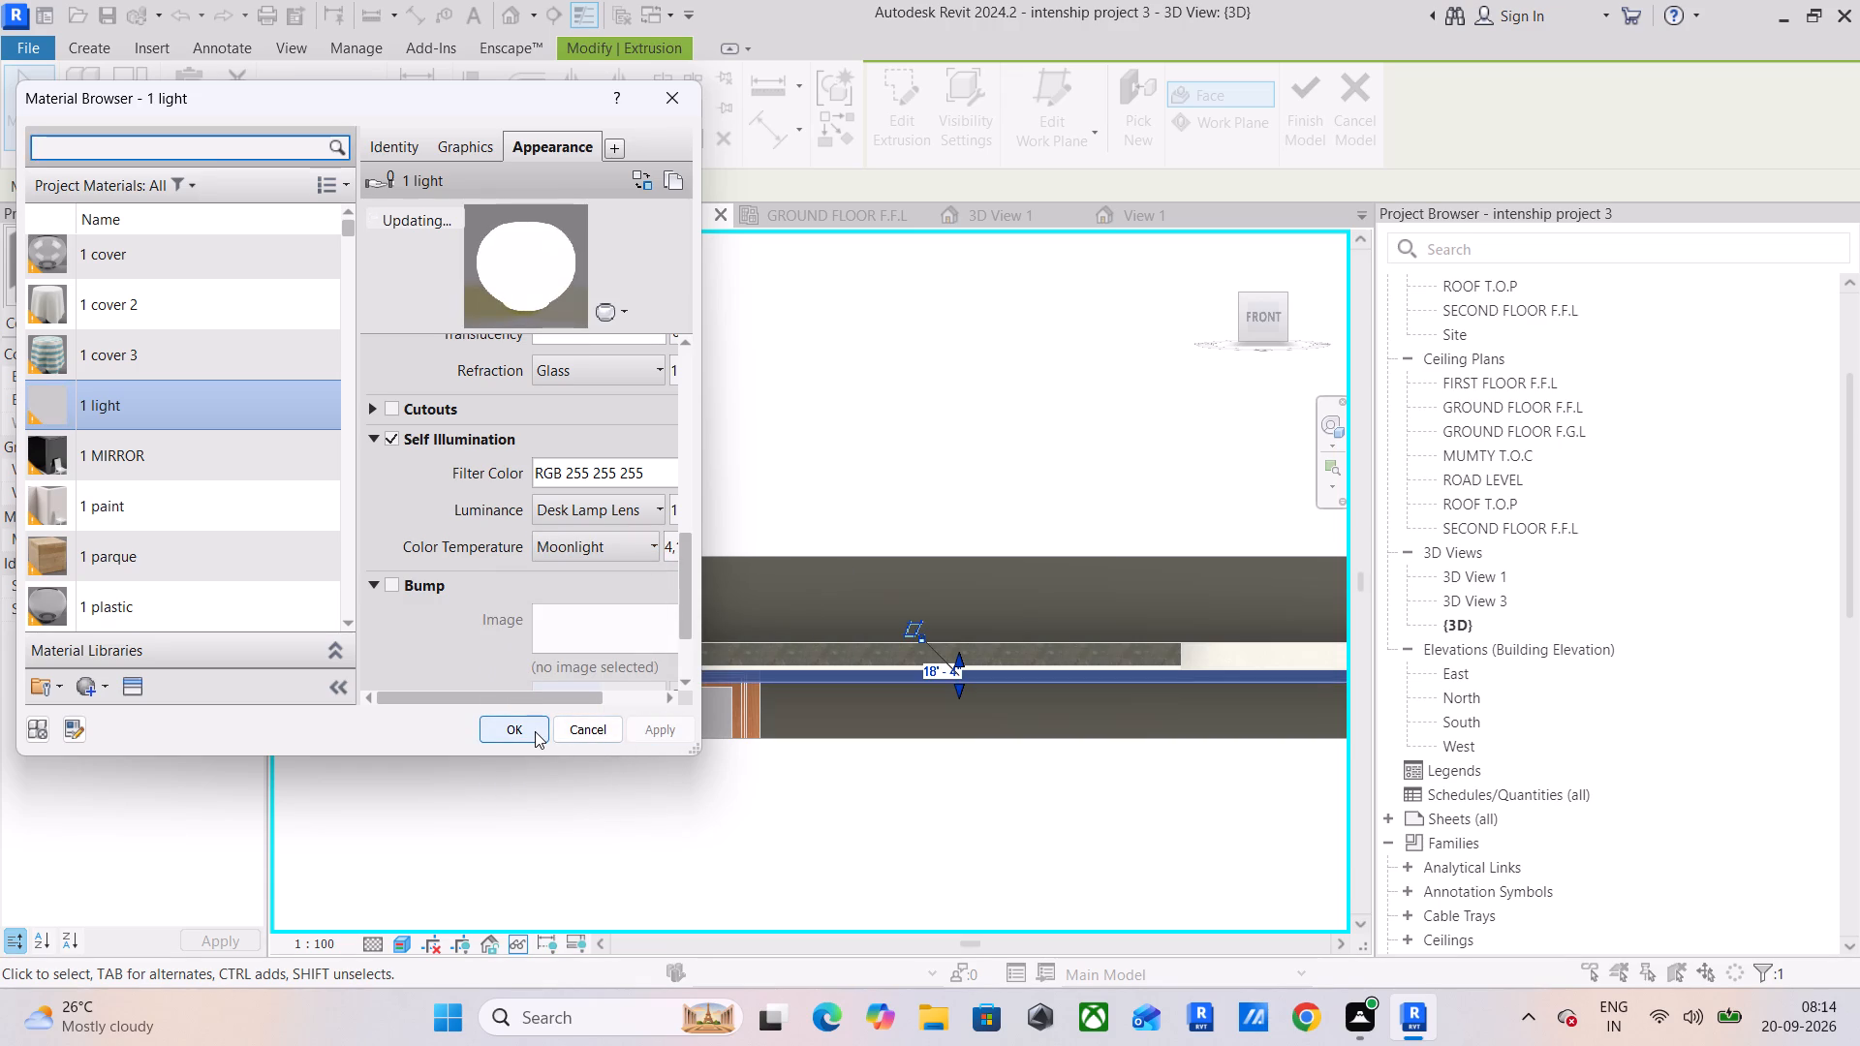
click(535, 731)
click(749, 807)
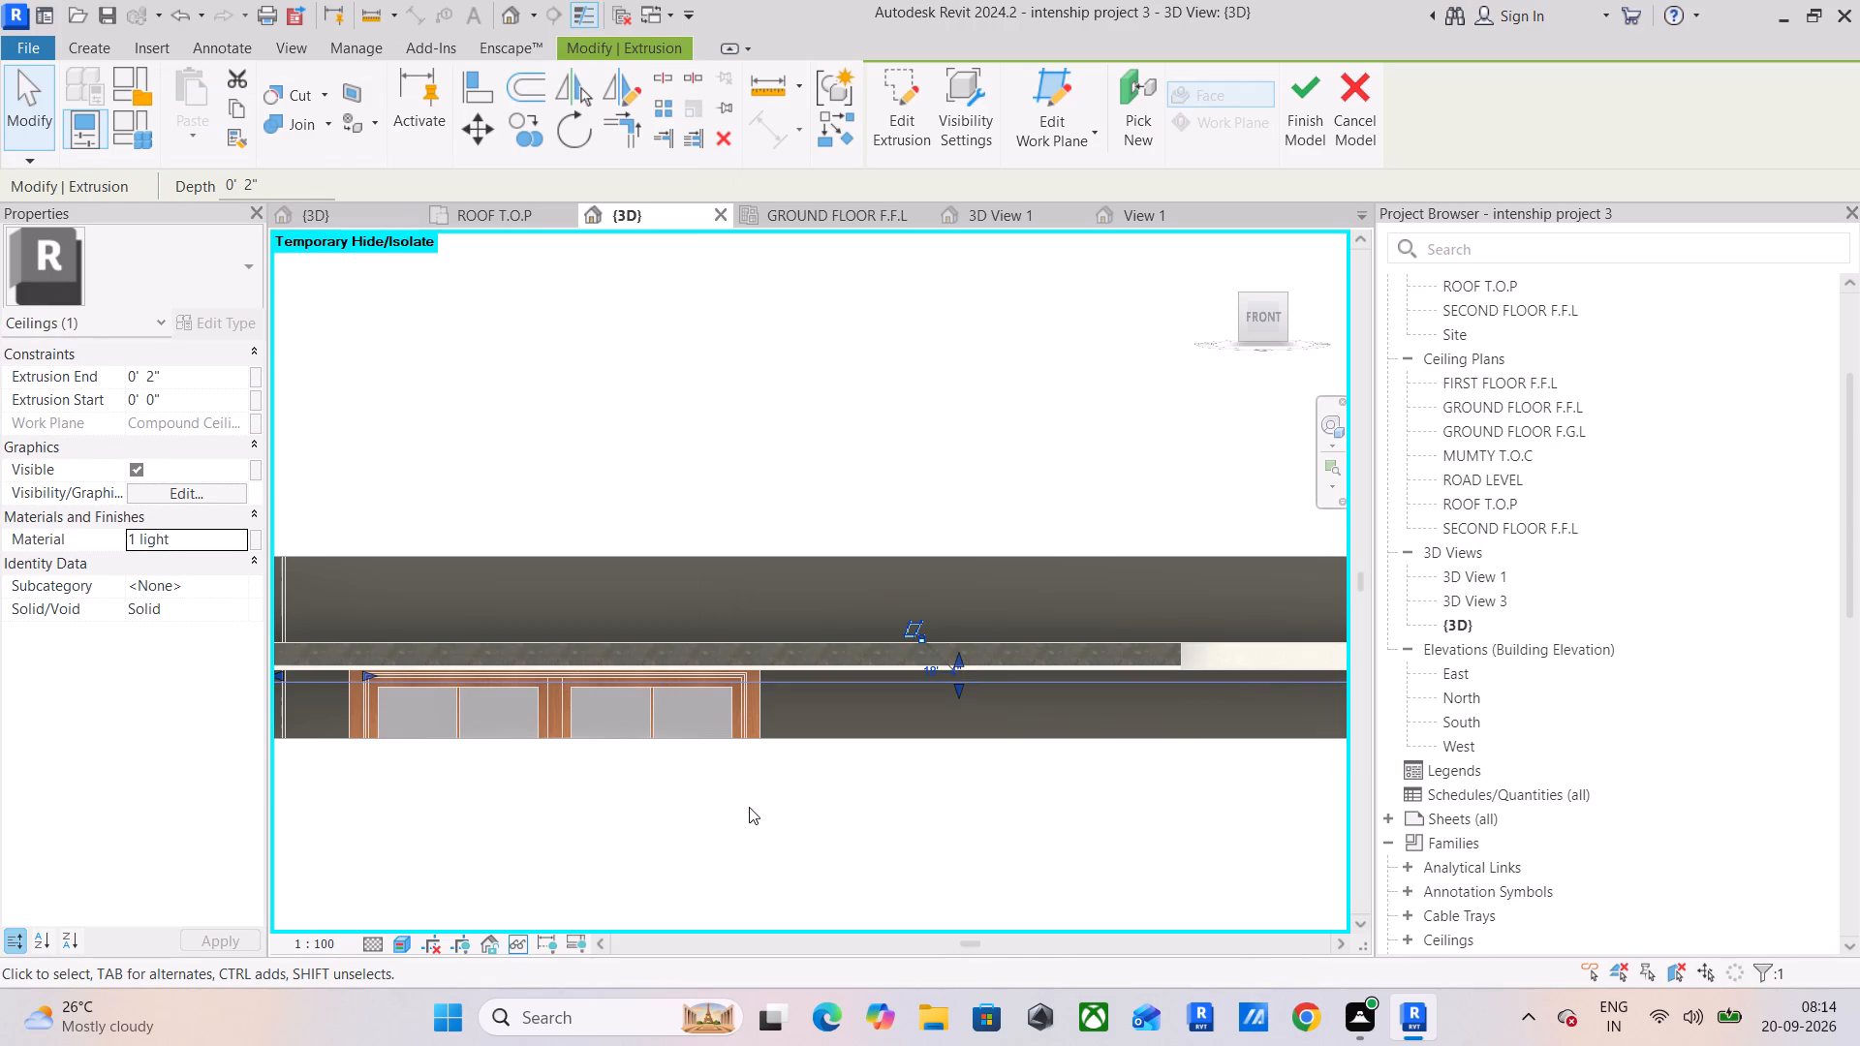
click(849, 678)
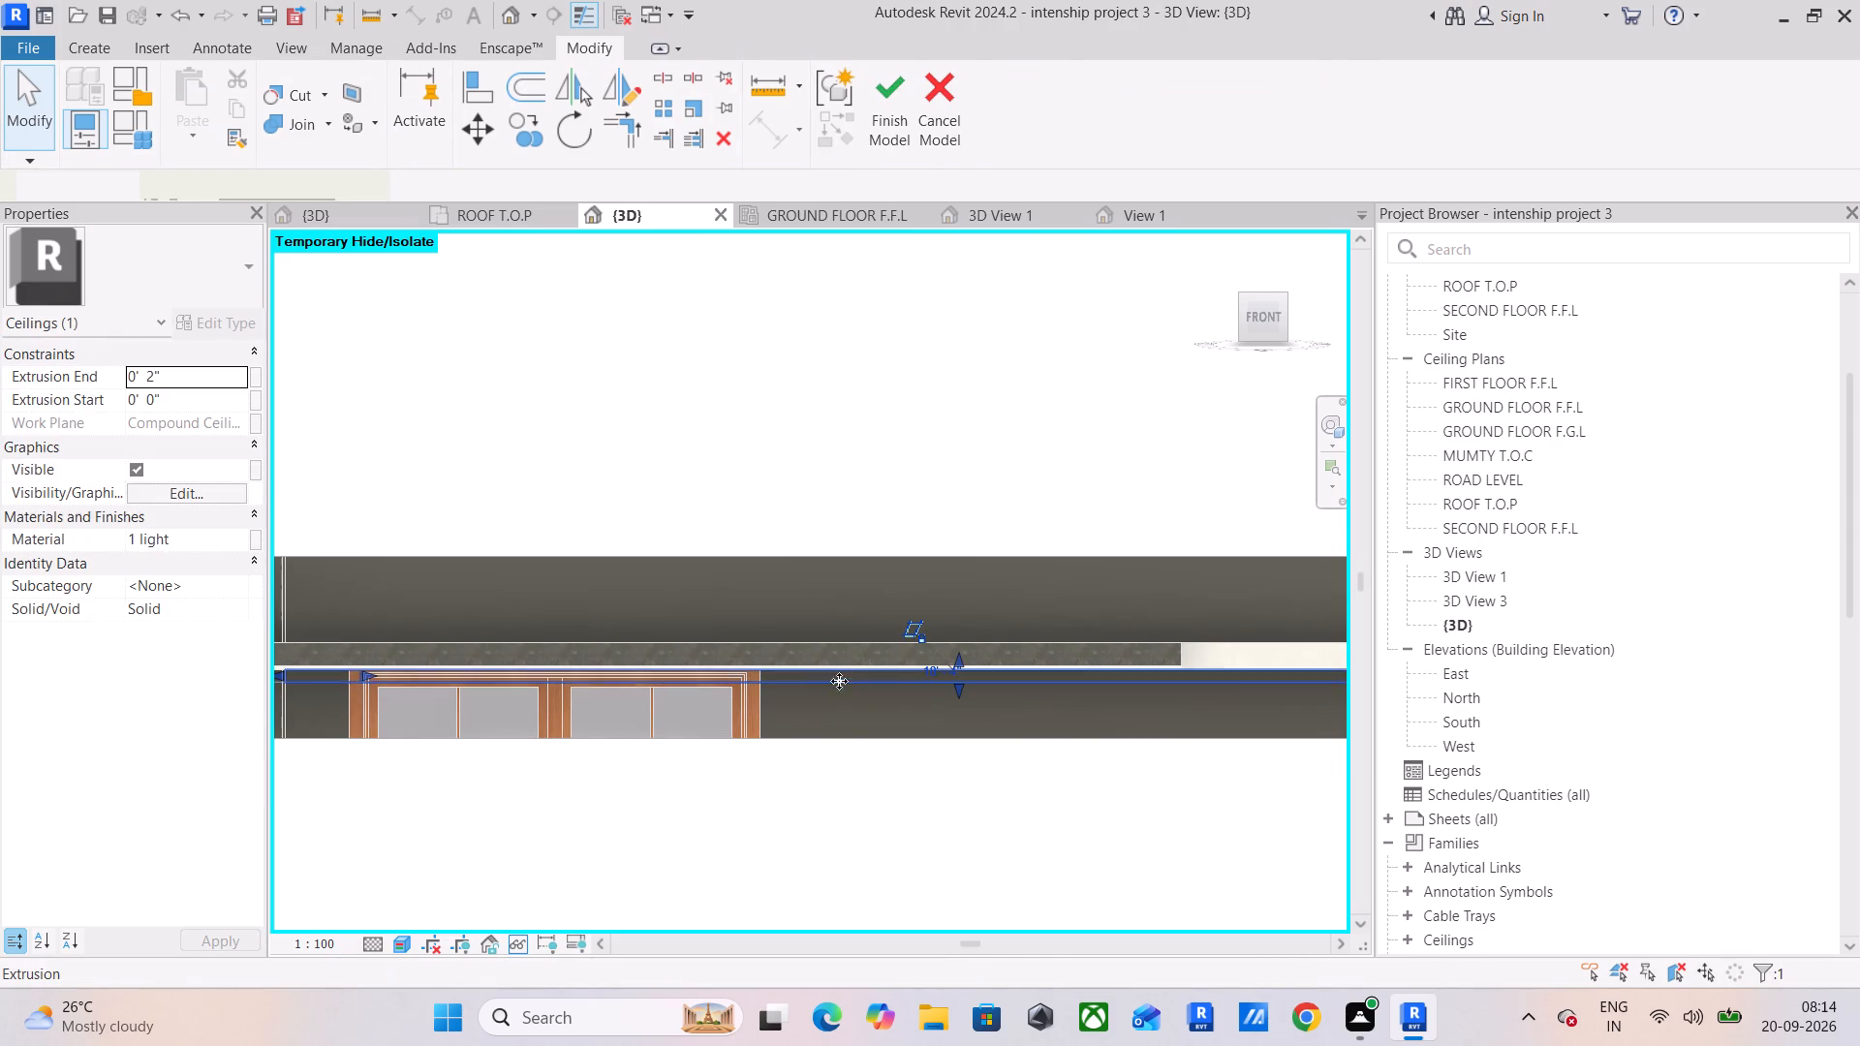
Finish the in-place light strip model from the GROUND FLOOR F.F.L reflected ceiling plan.
click(602, 838)
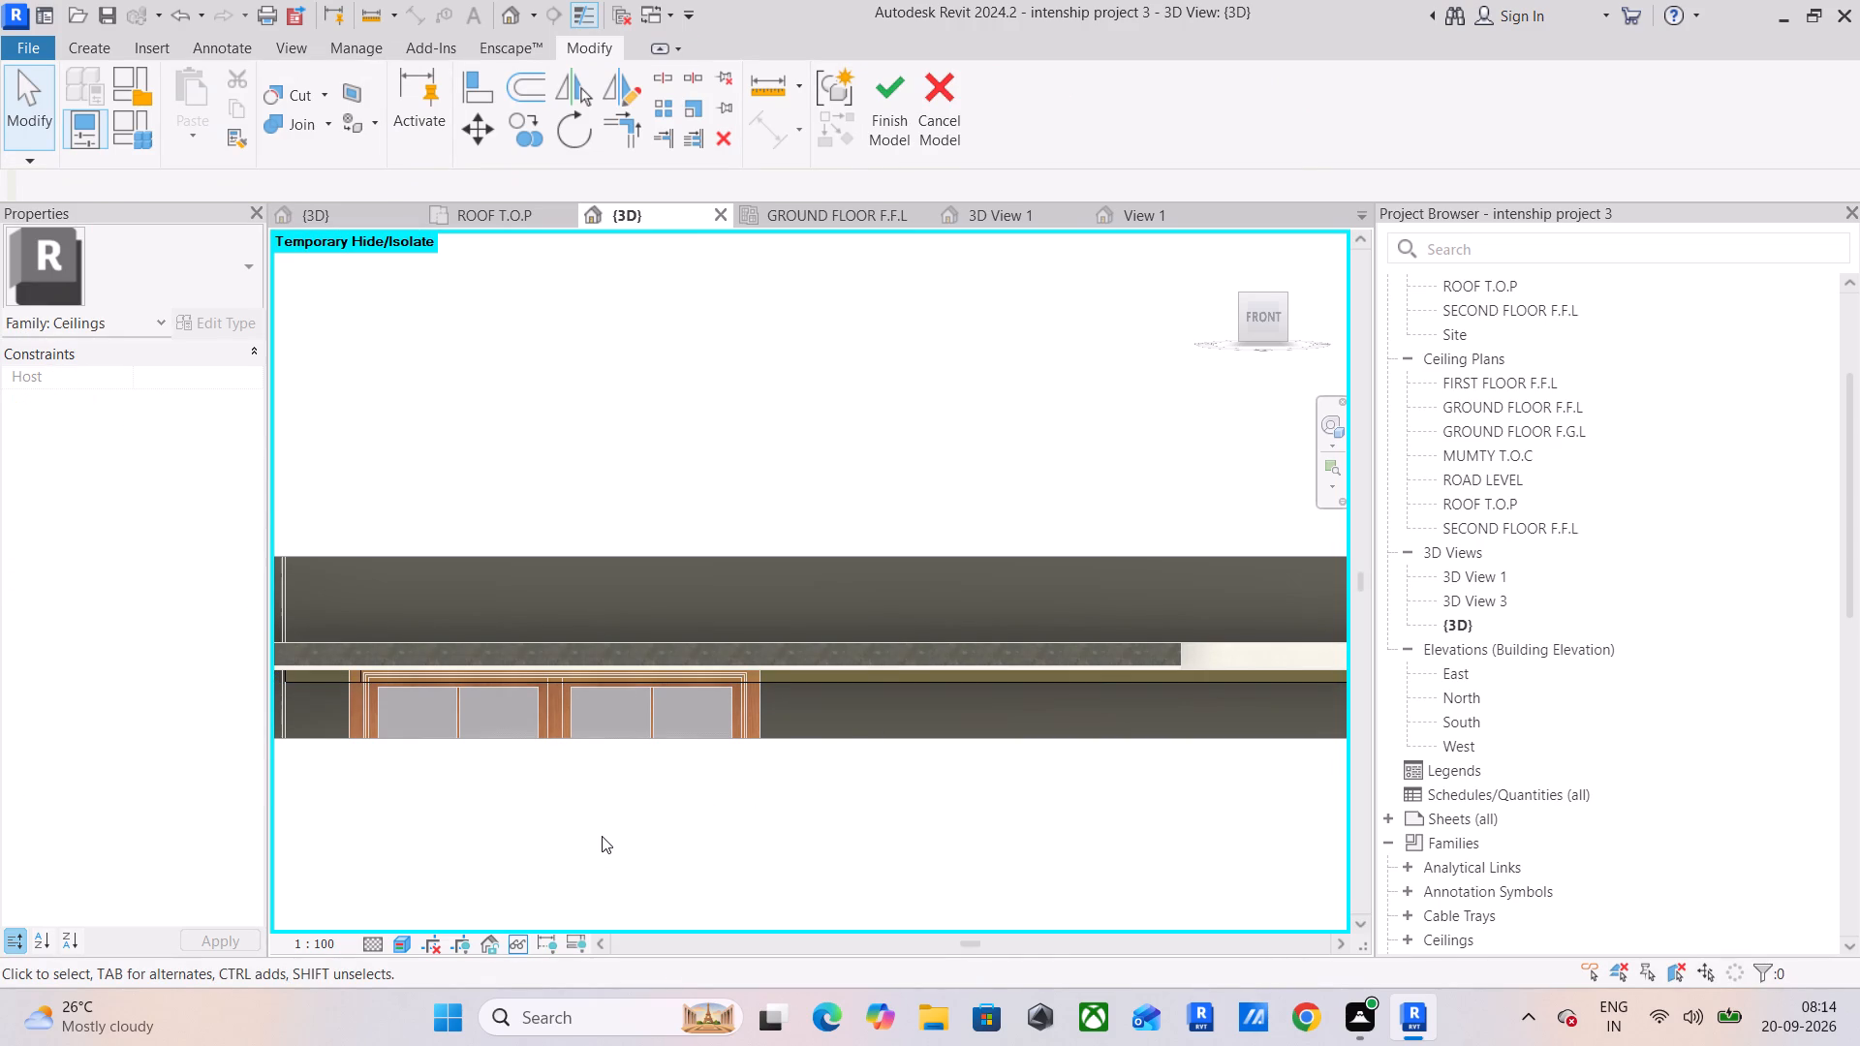
scroll(666, 798, down, 4)
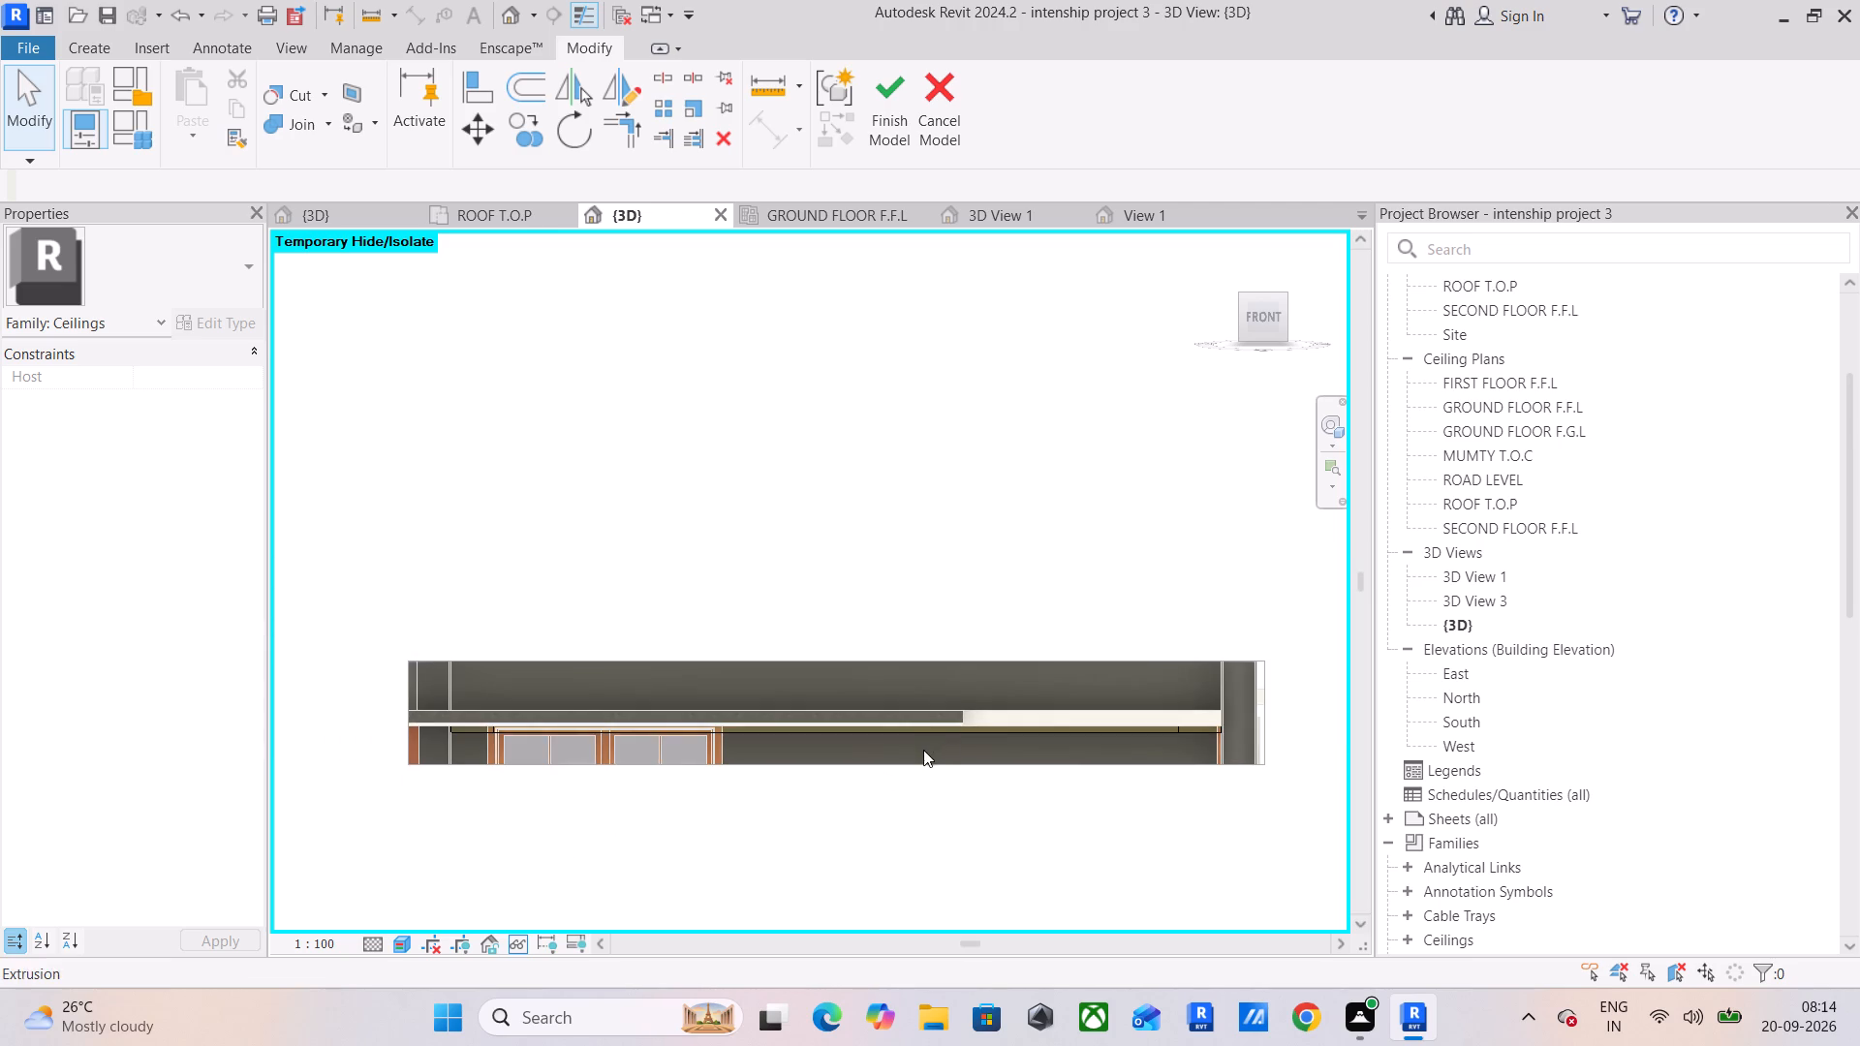
click(880, 219)
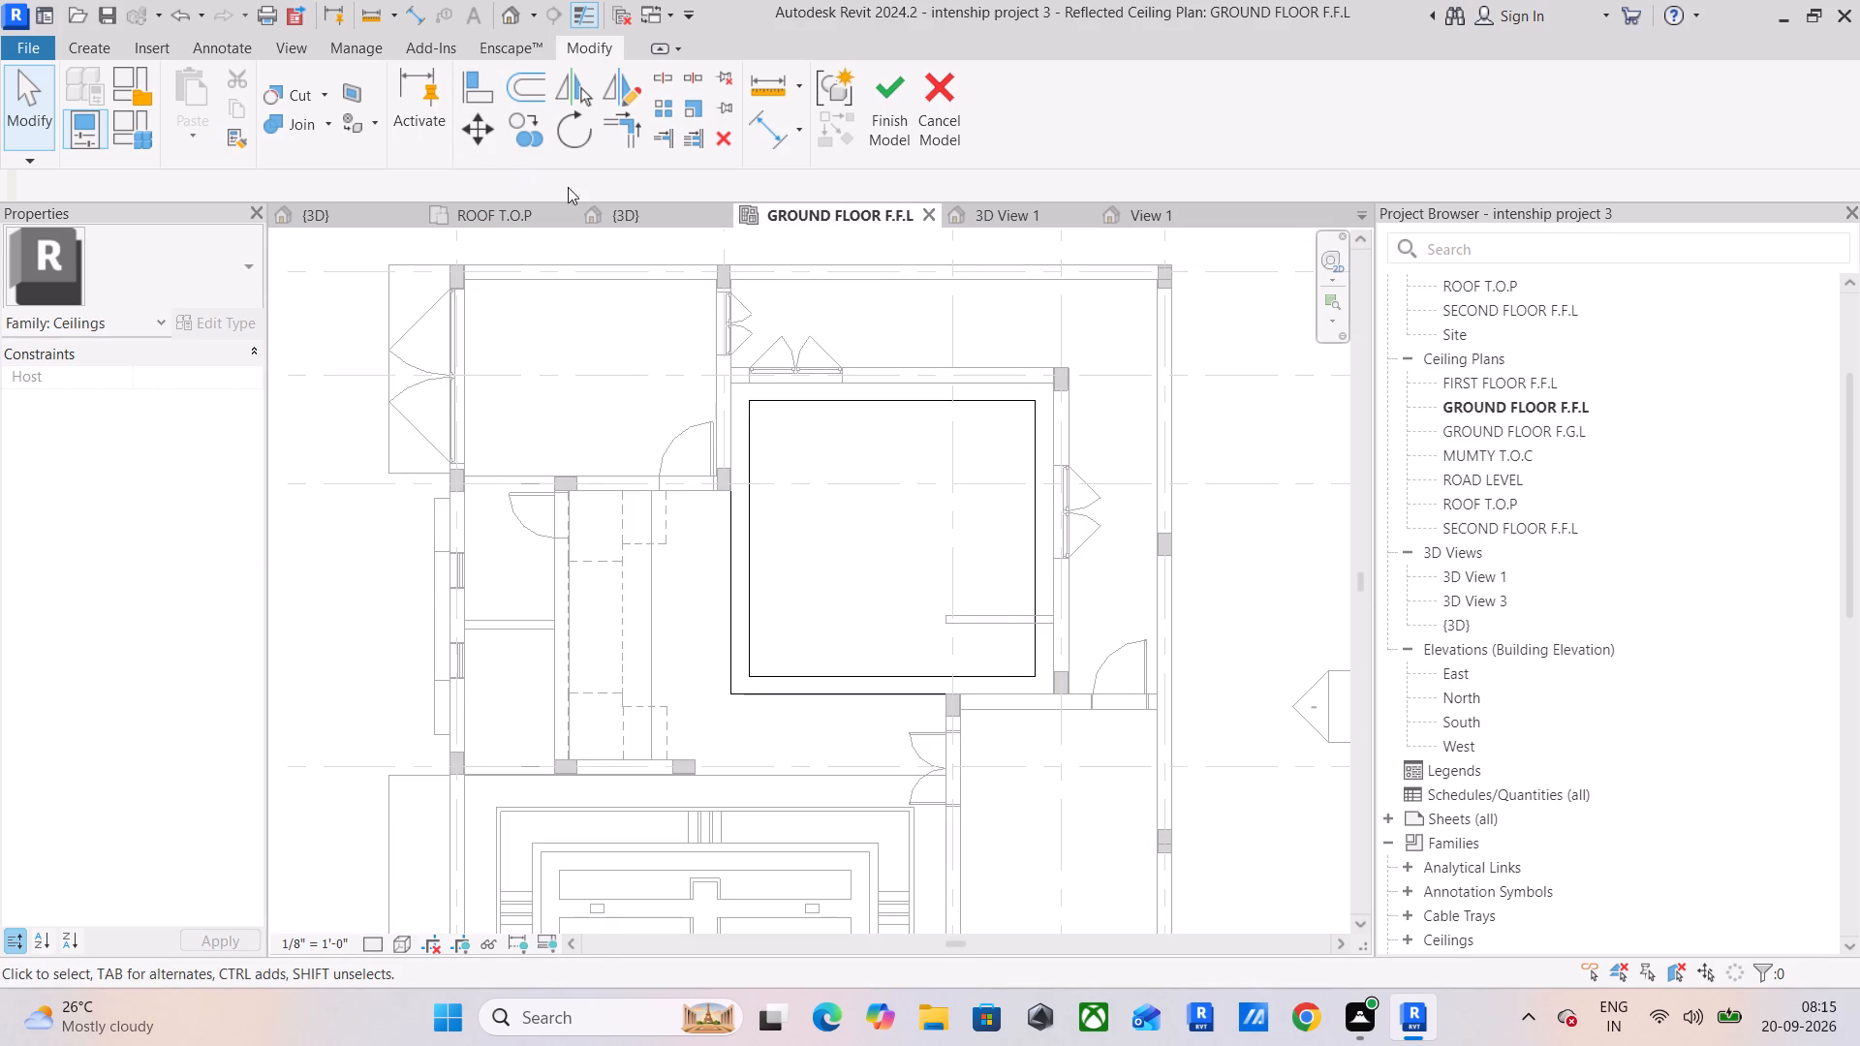
click(846, 397)
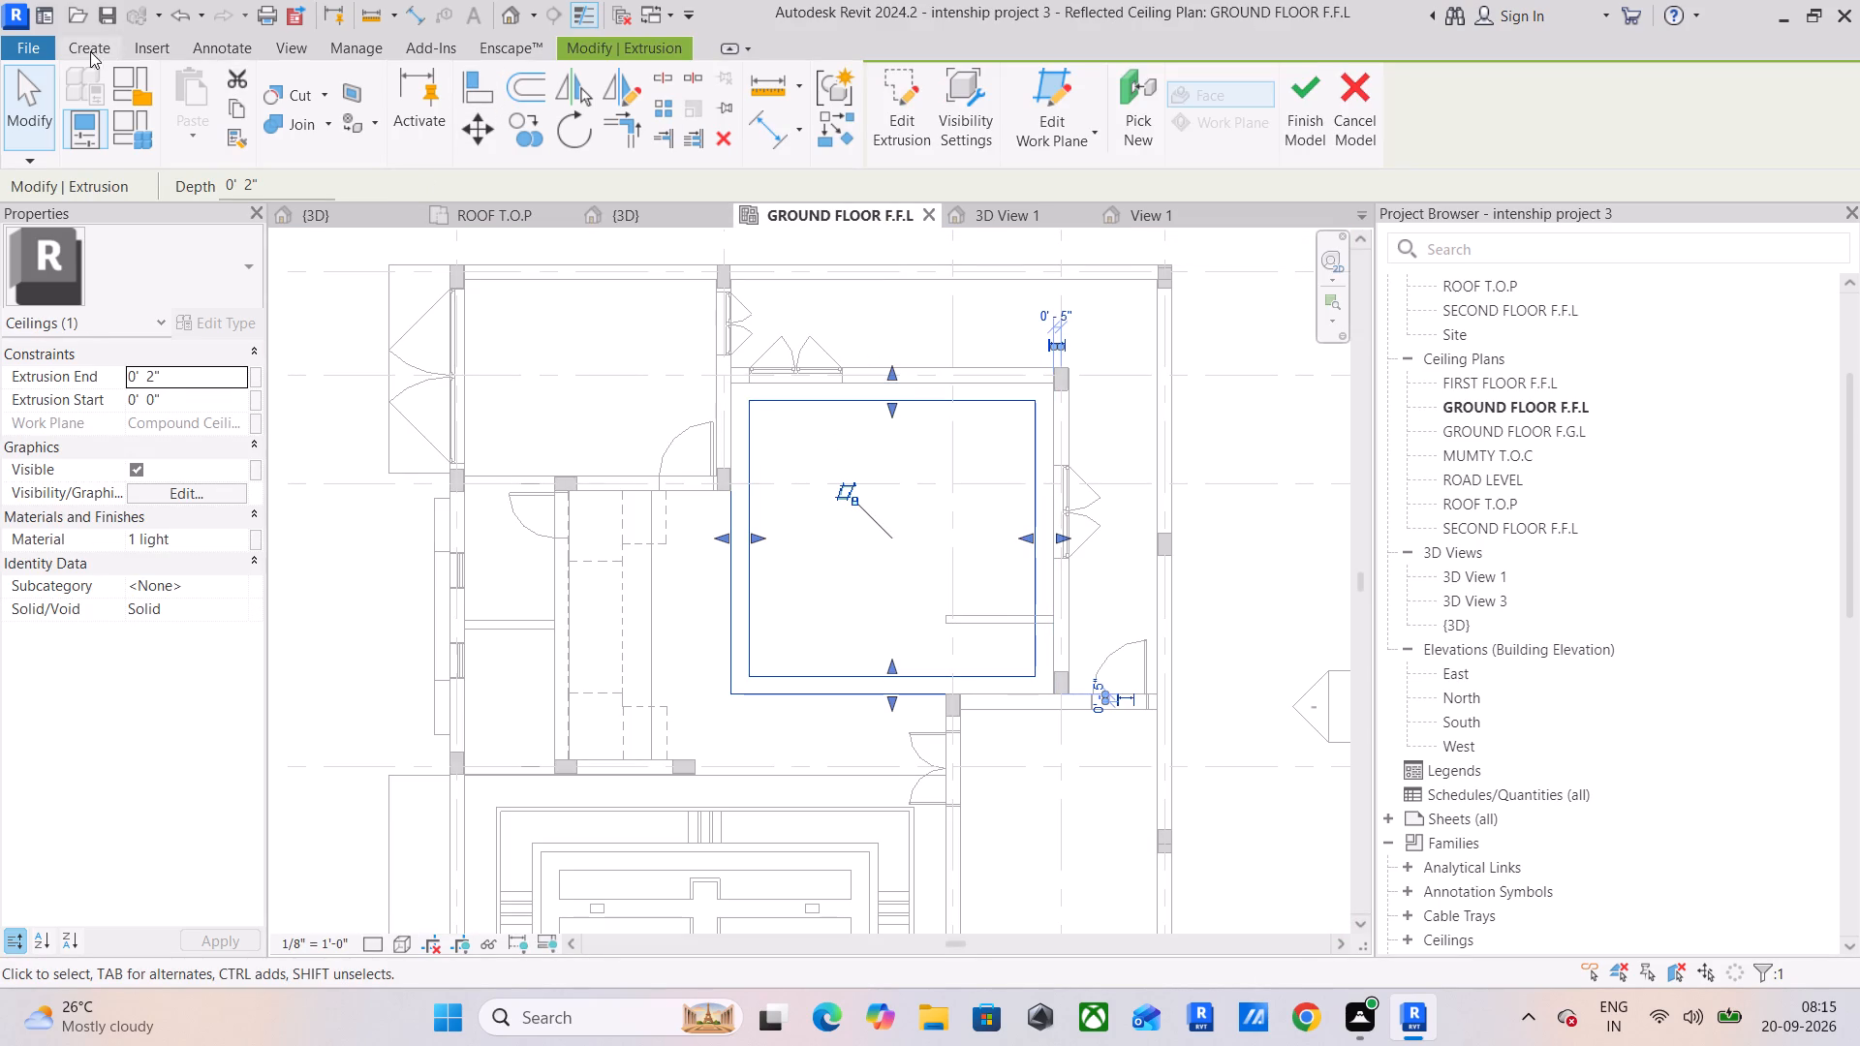
click(1302, 82)
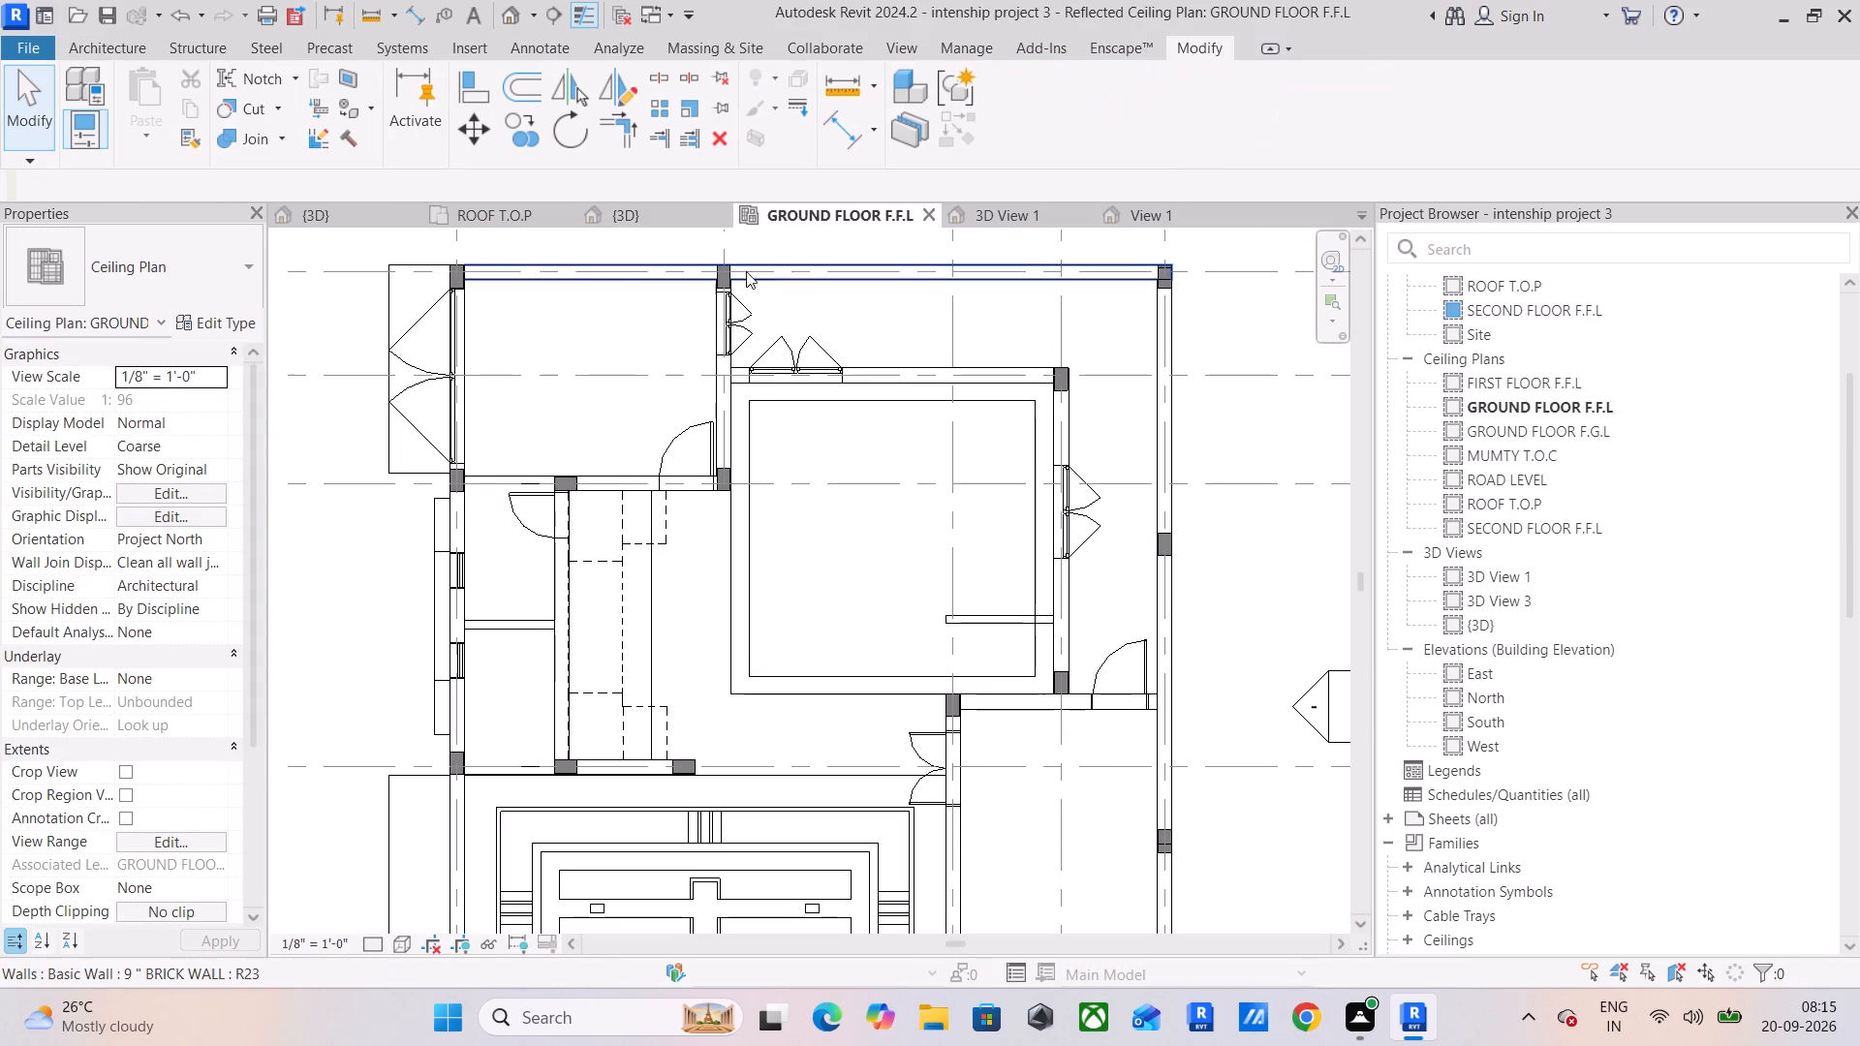
Start a new in-place model in the Ceilings category, keeping the suggested name.
click(123, 48)
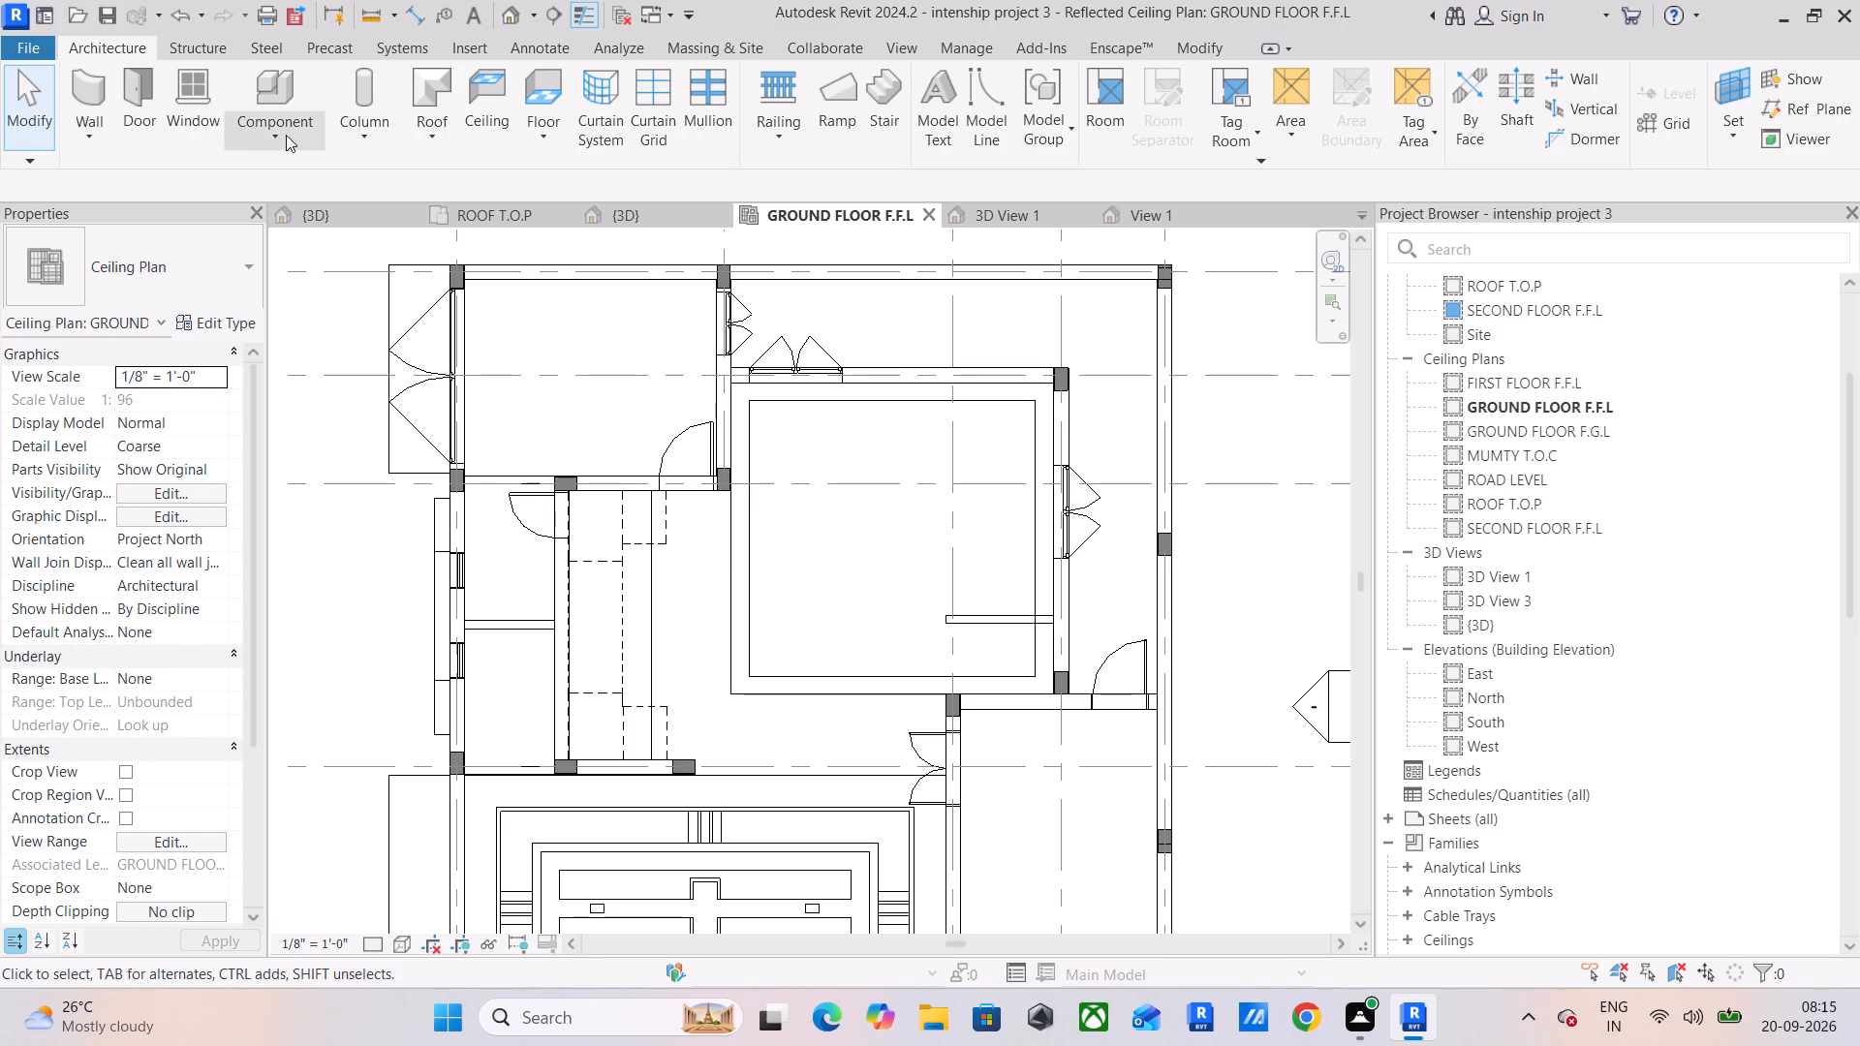
click(260, 130)
click(343, 237)
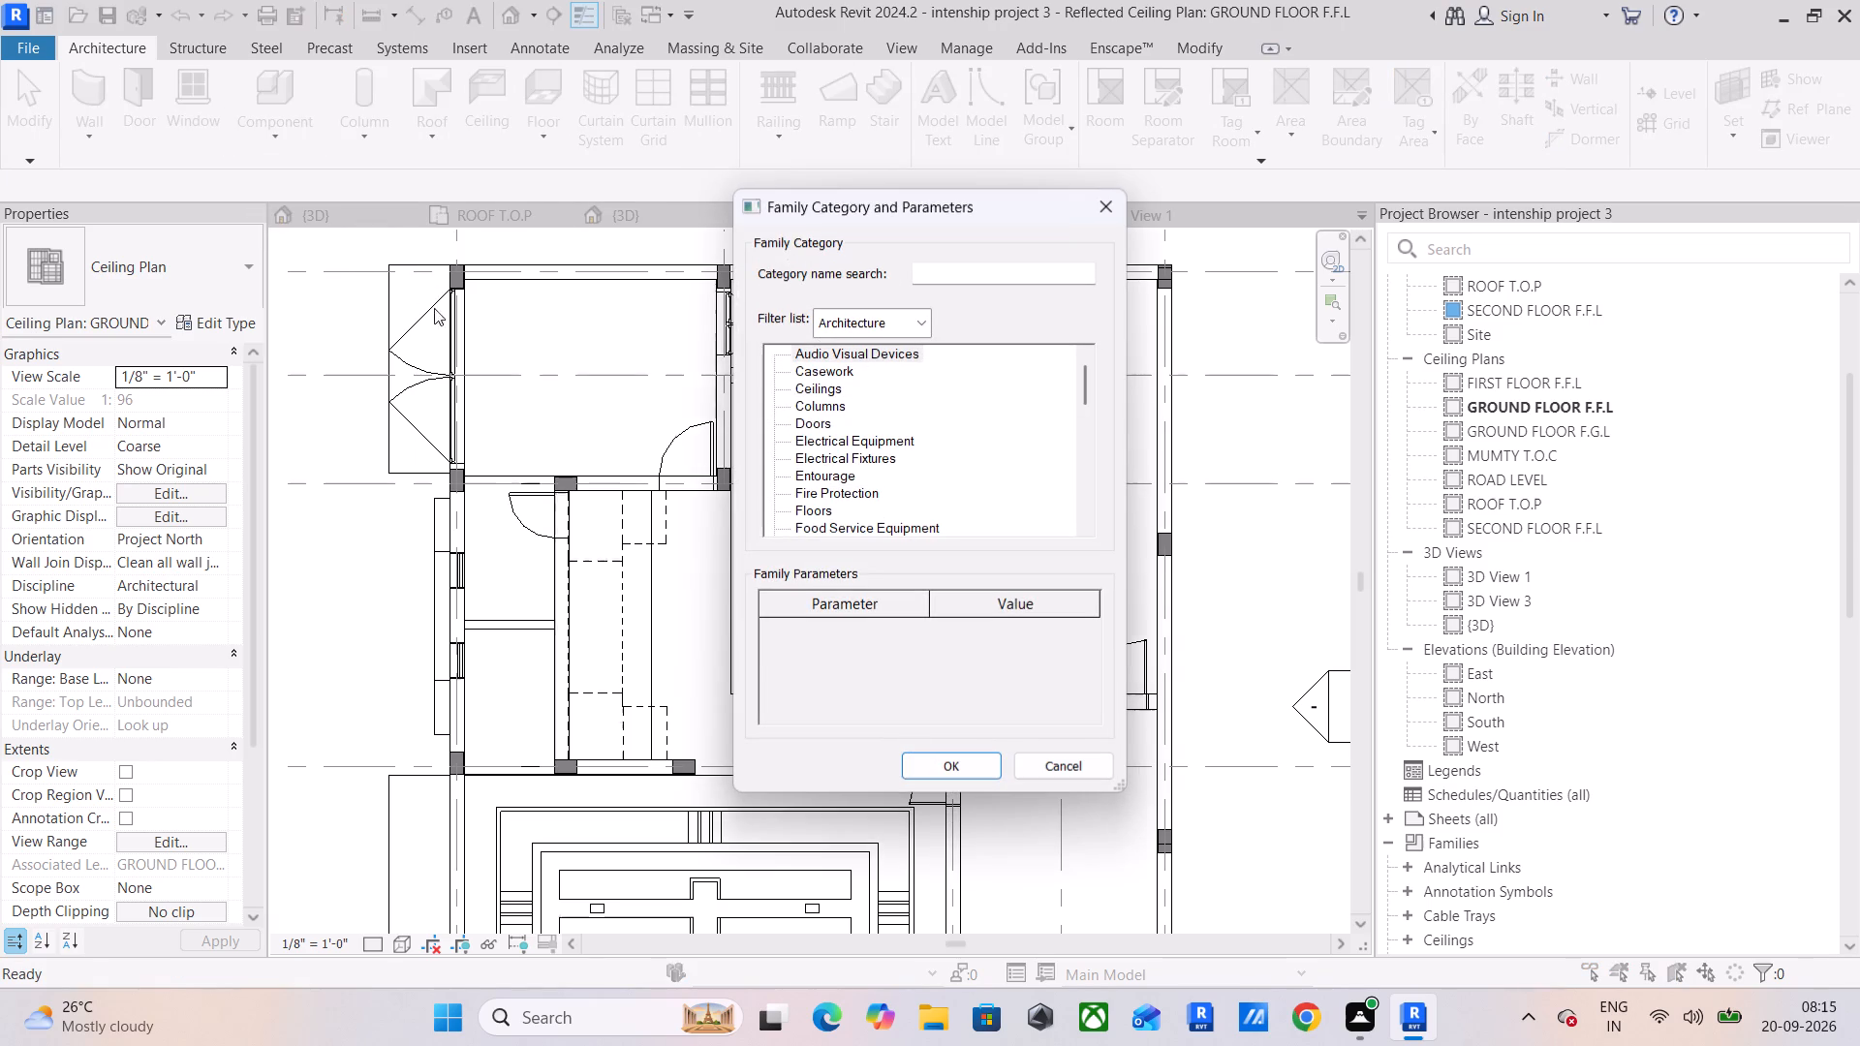
double_click(819, 388)
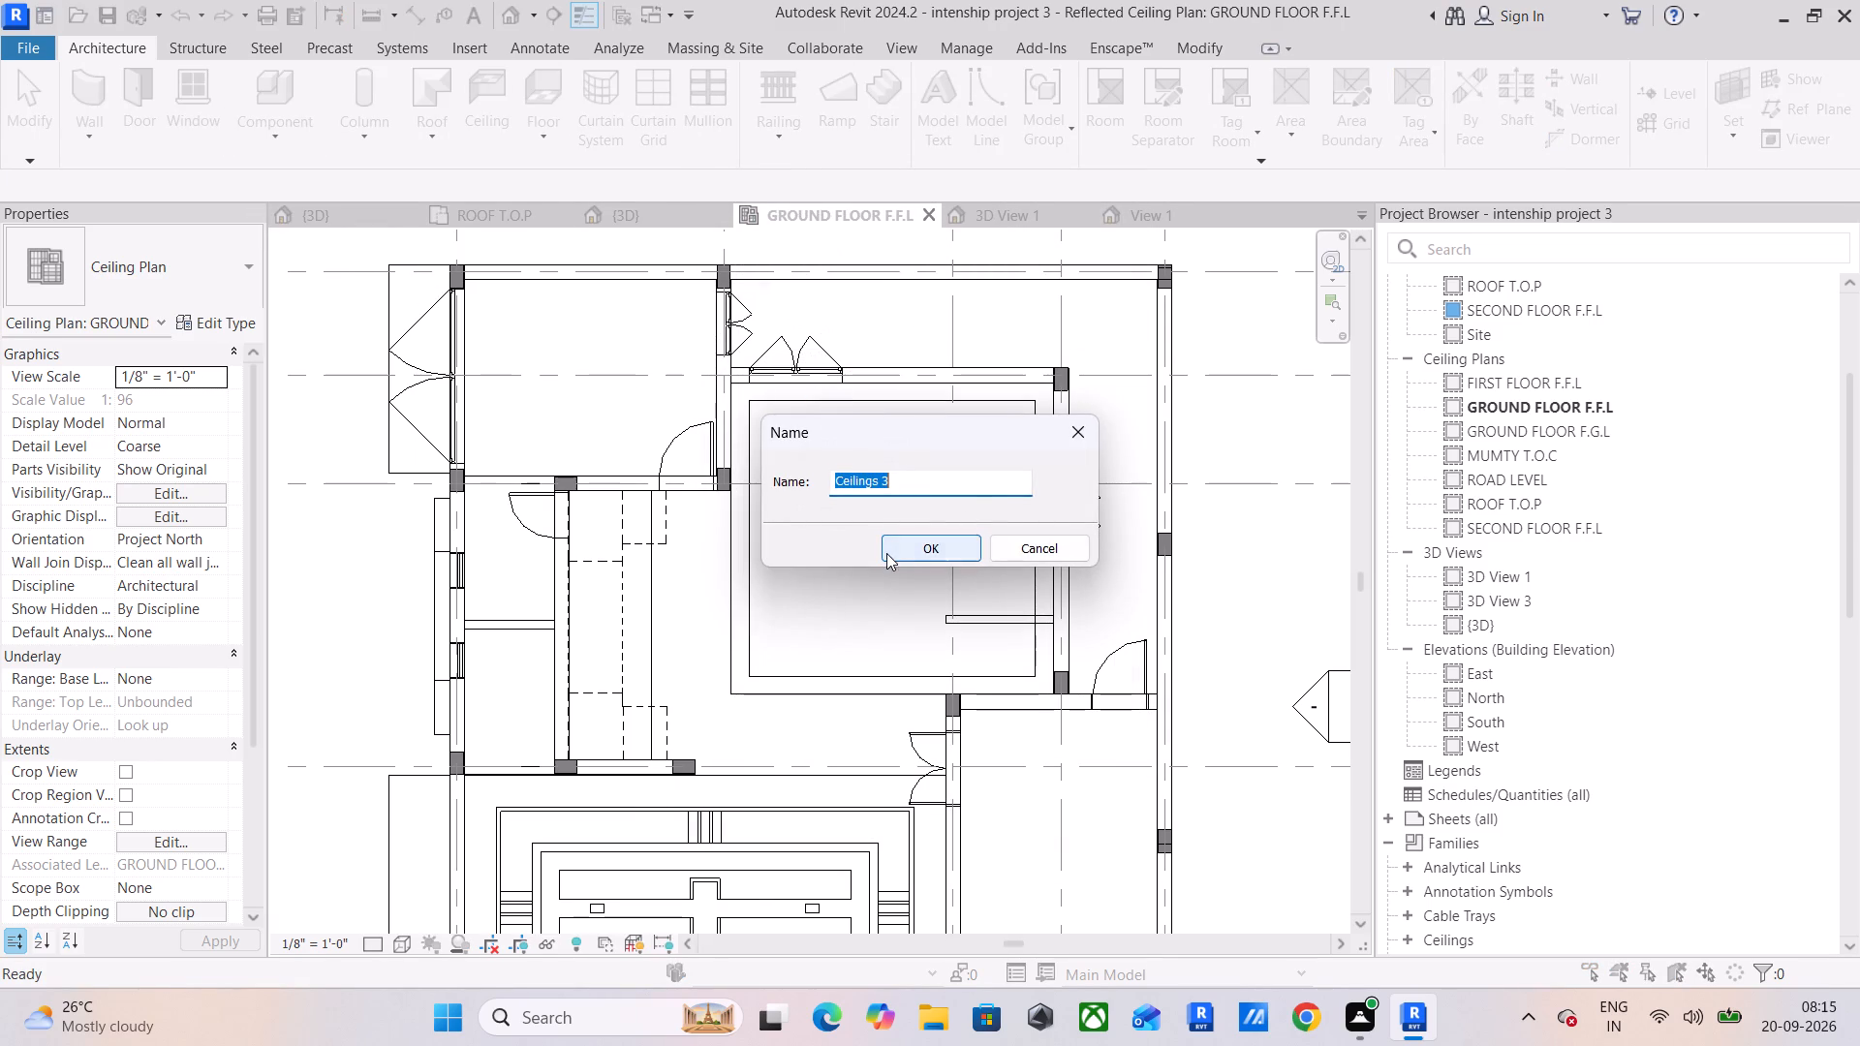
click(886, 553)
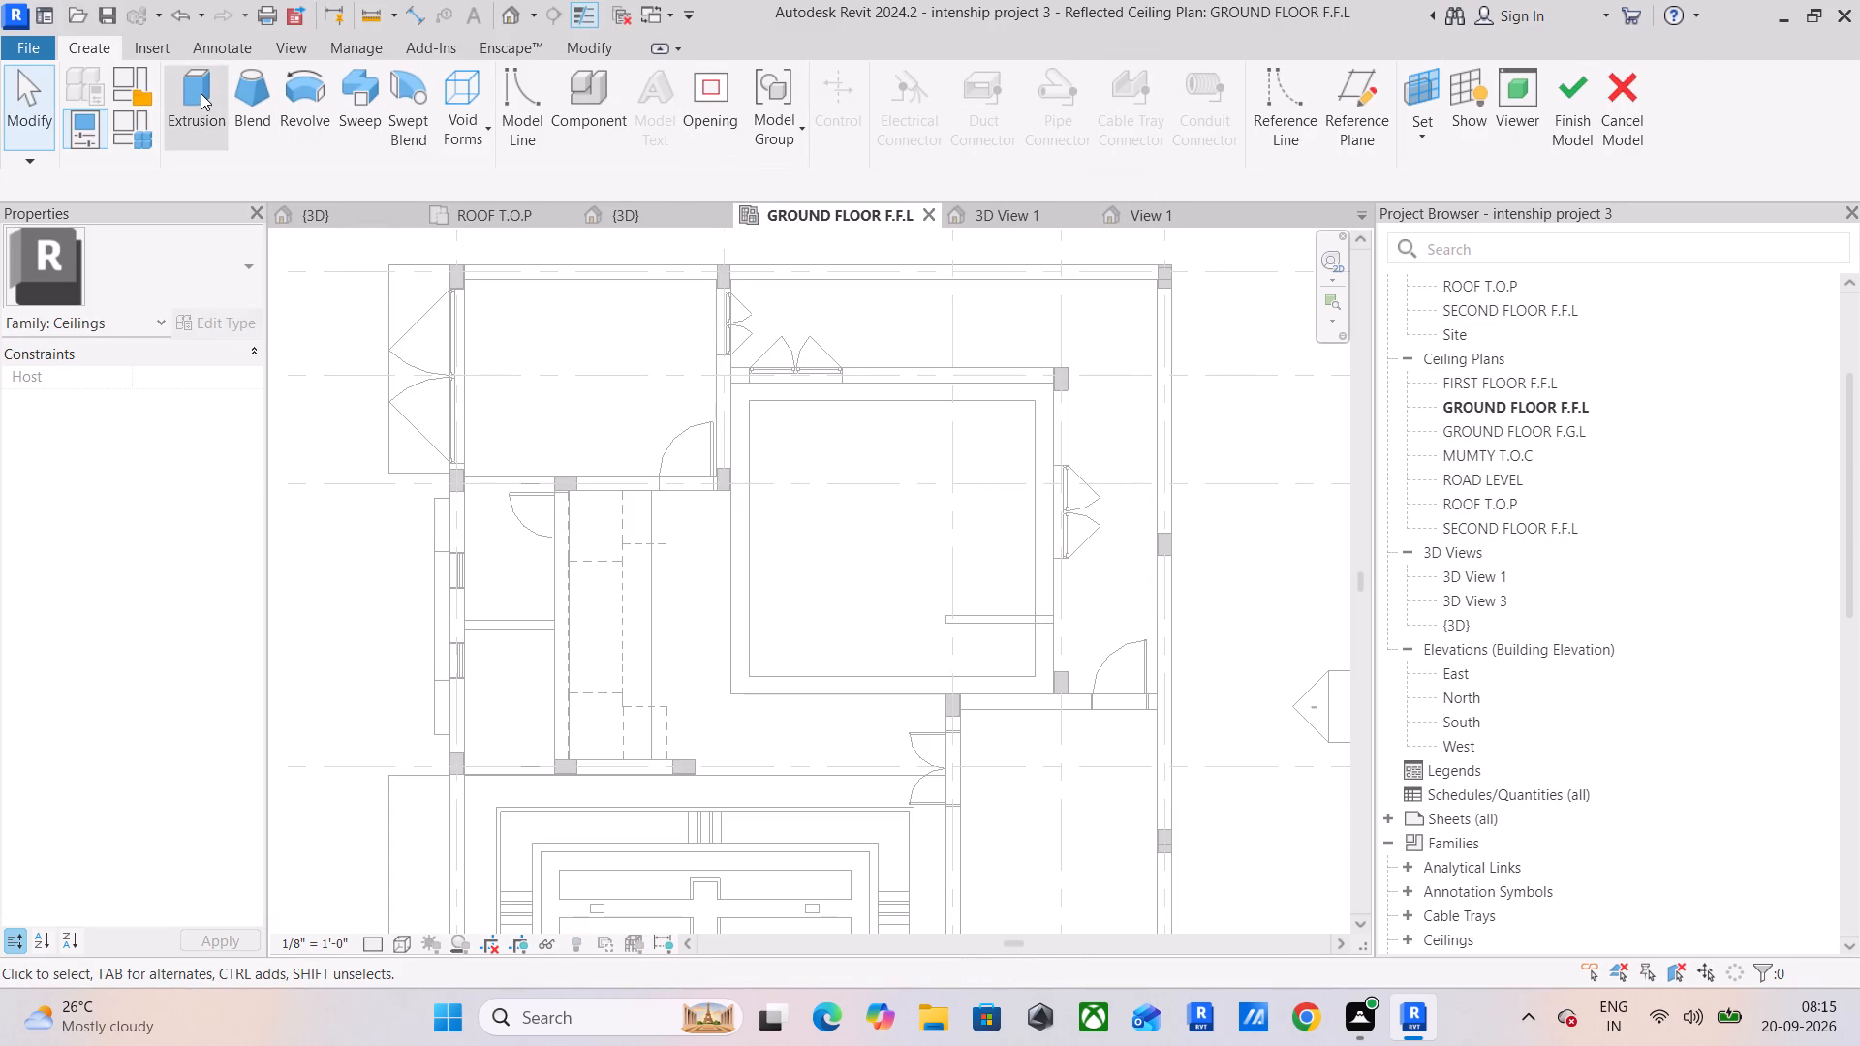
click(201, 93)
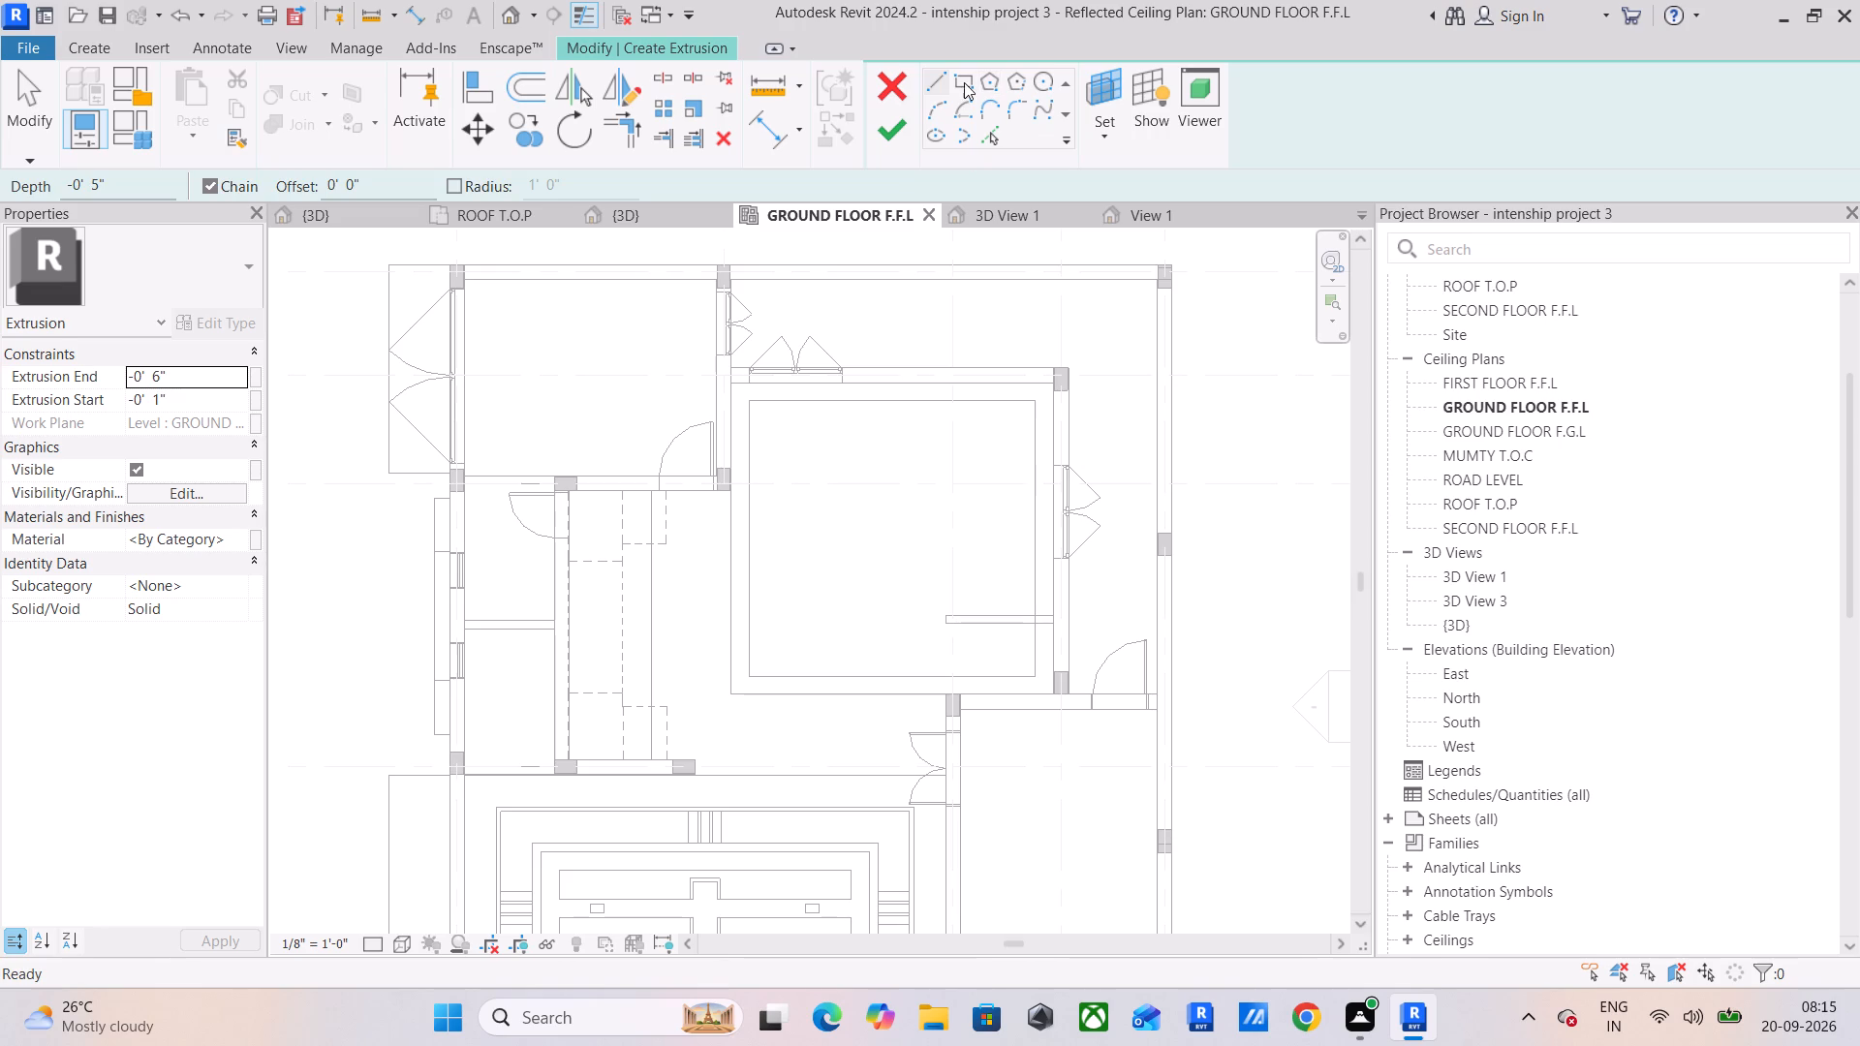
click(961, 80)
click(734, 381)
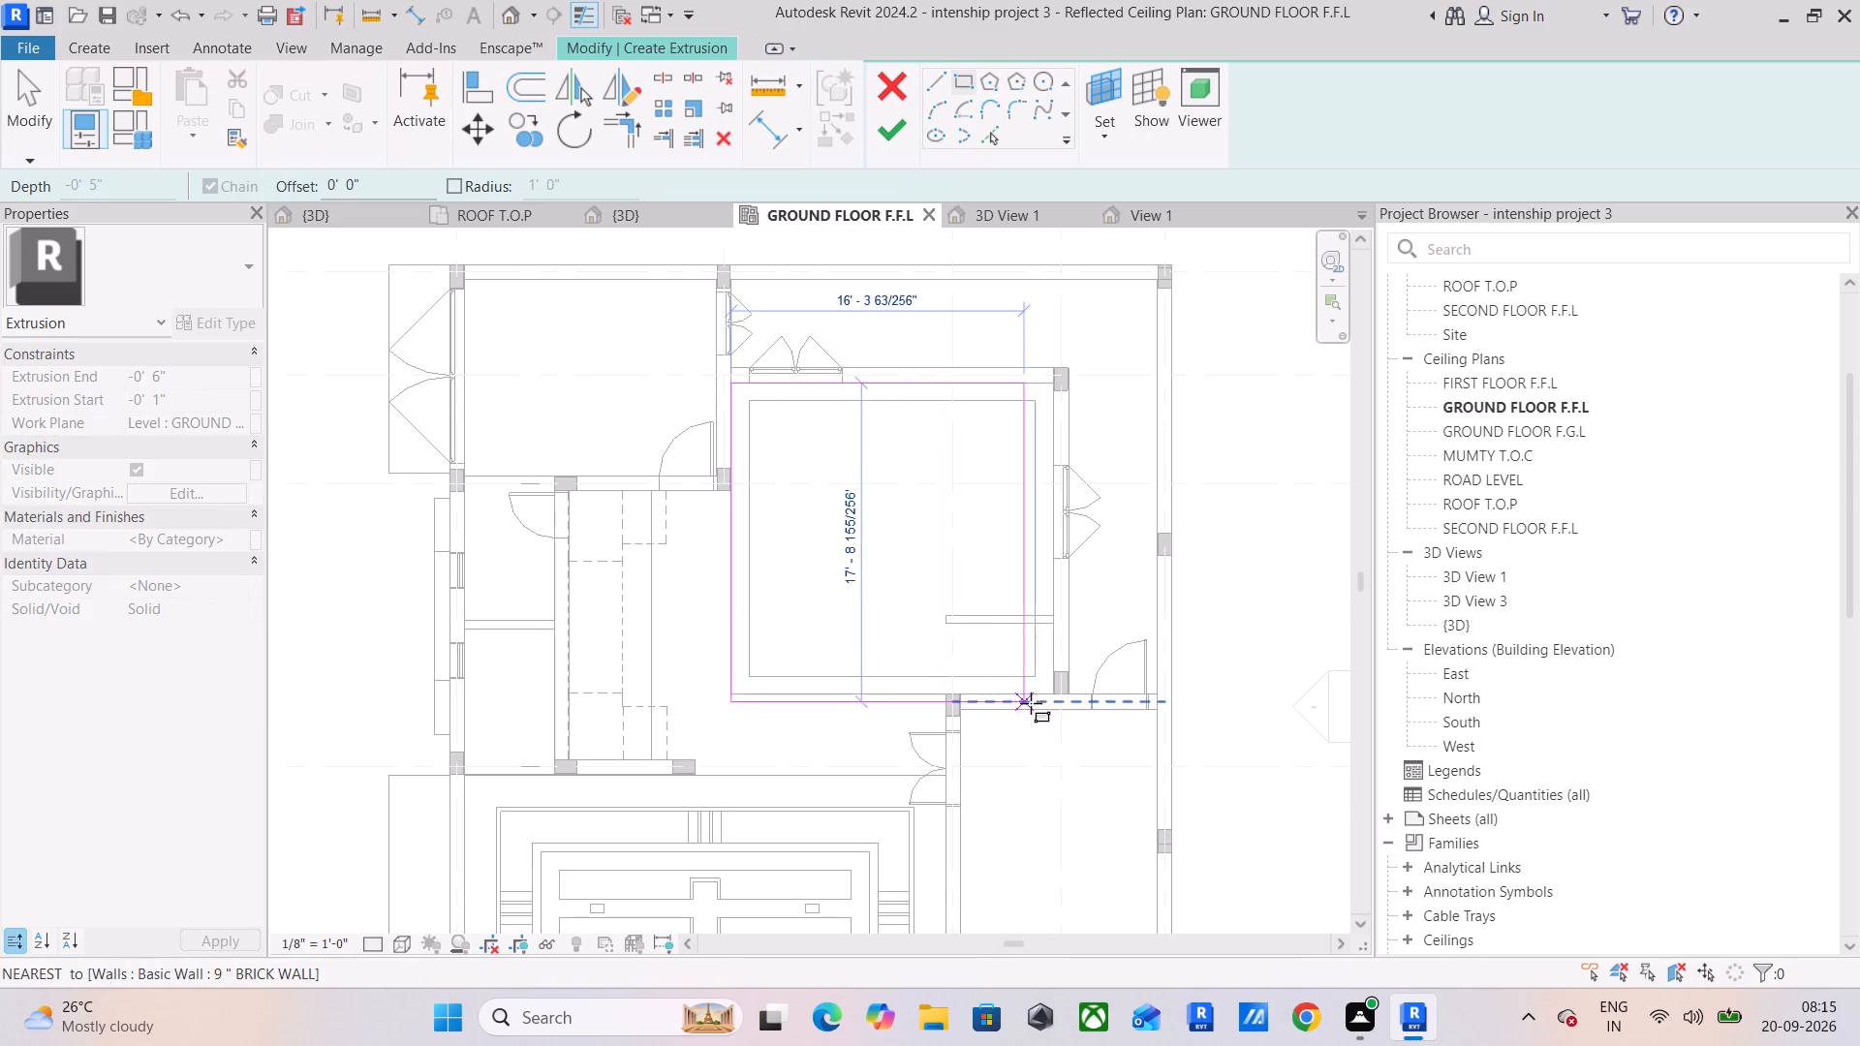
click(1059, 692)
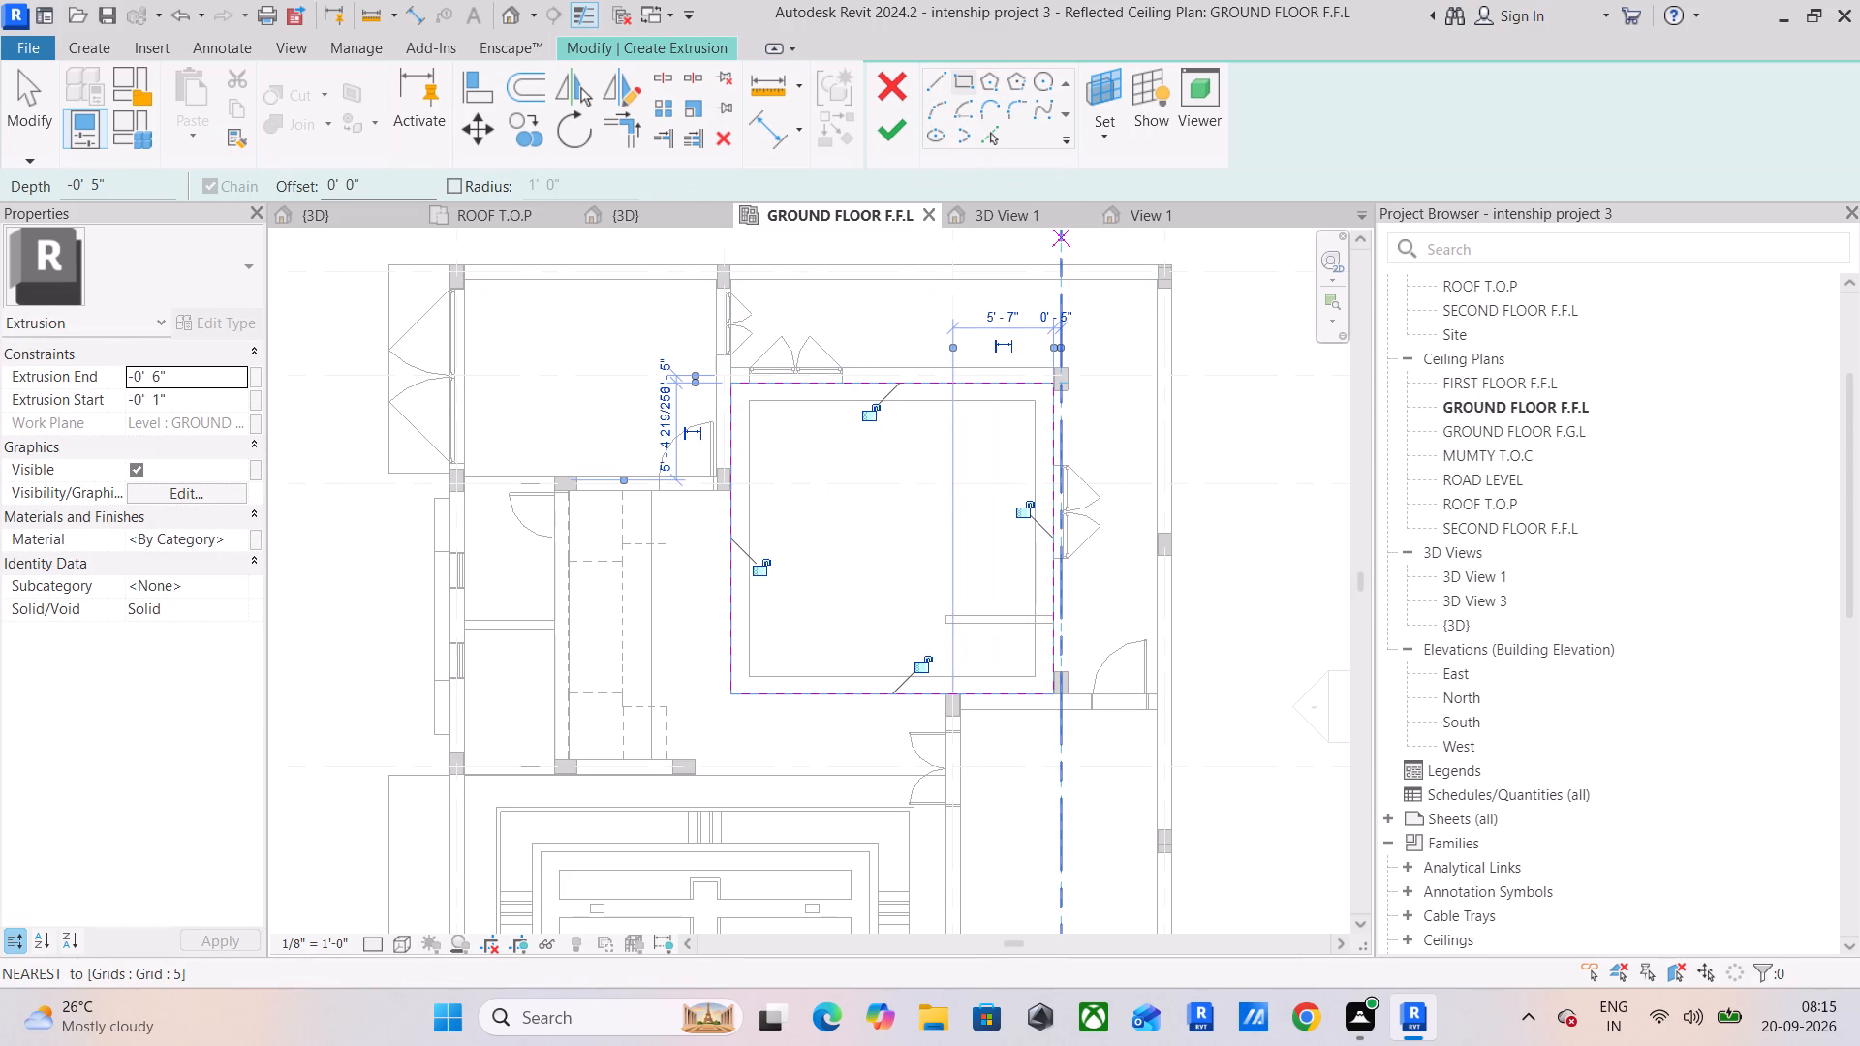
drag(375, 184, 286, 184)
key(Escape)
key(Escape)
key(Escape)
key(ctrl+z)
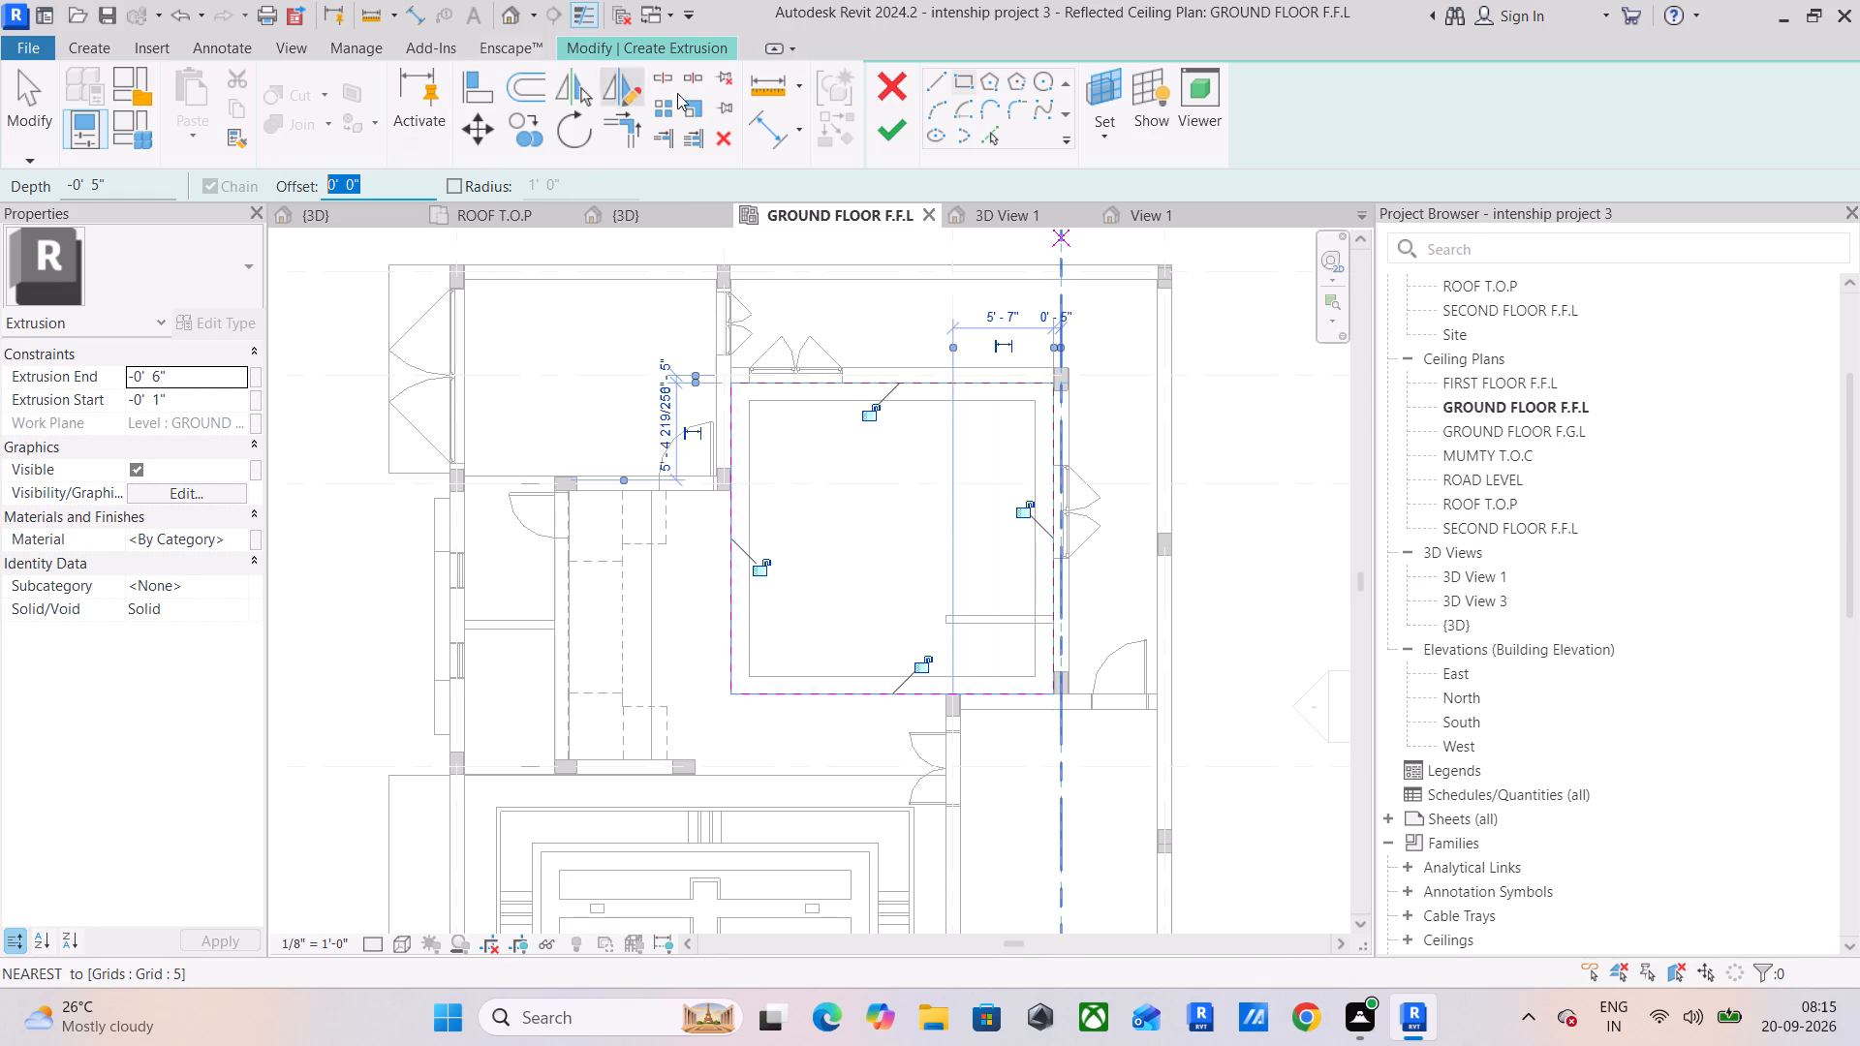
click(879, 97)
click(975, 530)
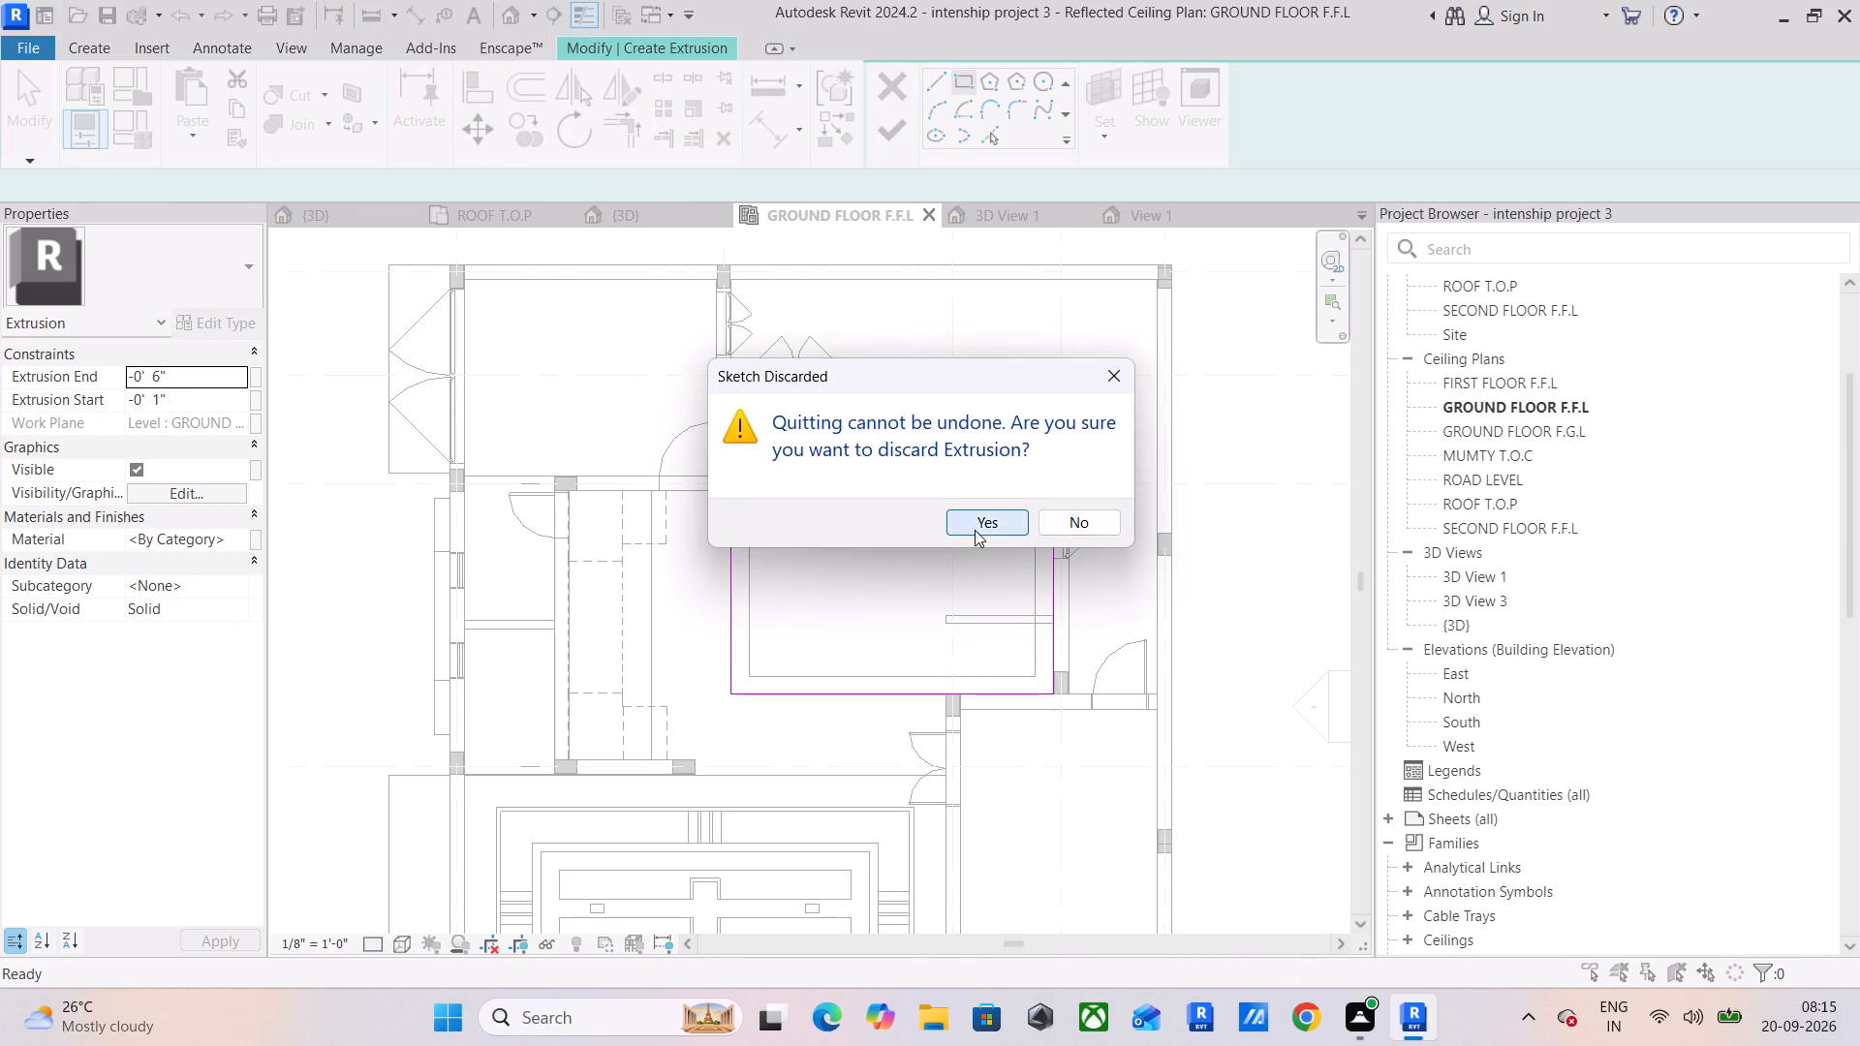
Start an extrusion with its work plane picked on the existing light strip, and sketch a rectangle around the central room's inner wall faces.
click(83, 50)
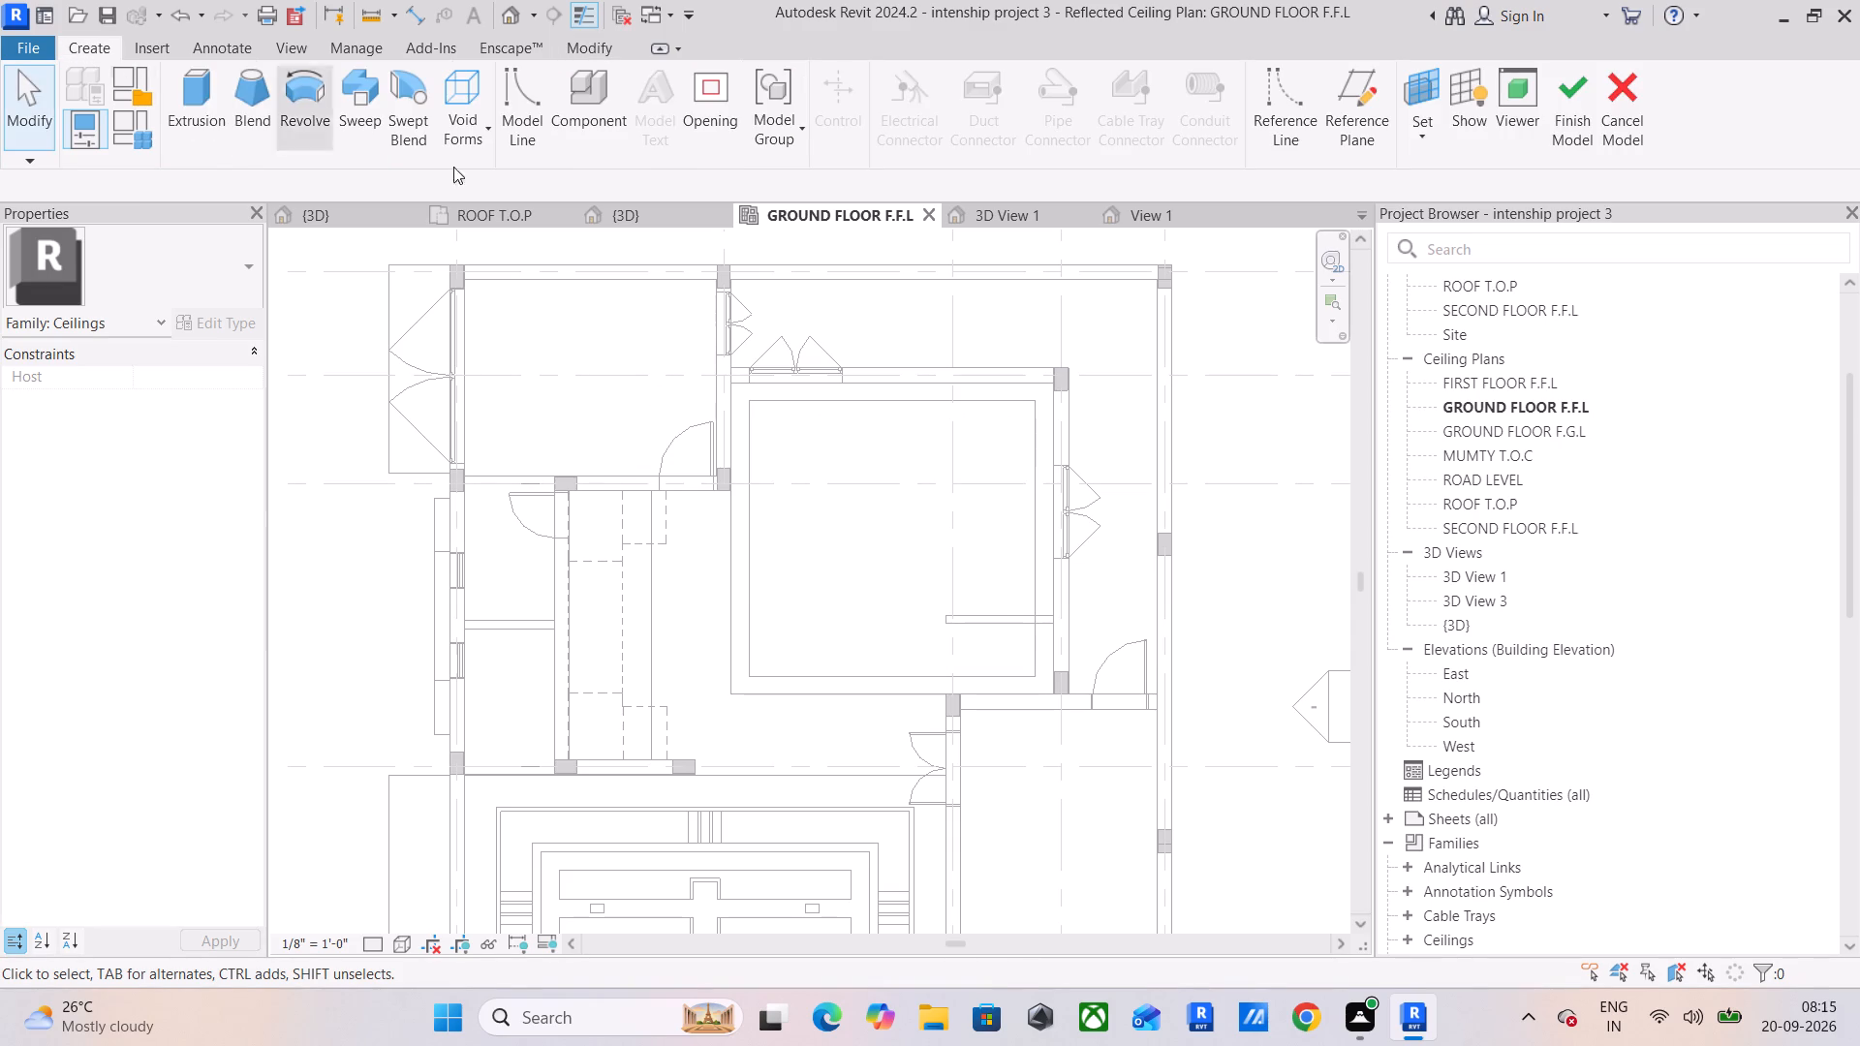
click(173, 117)
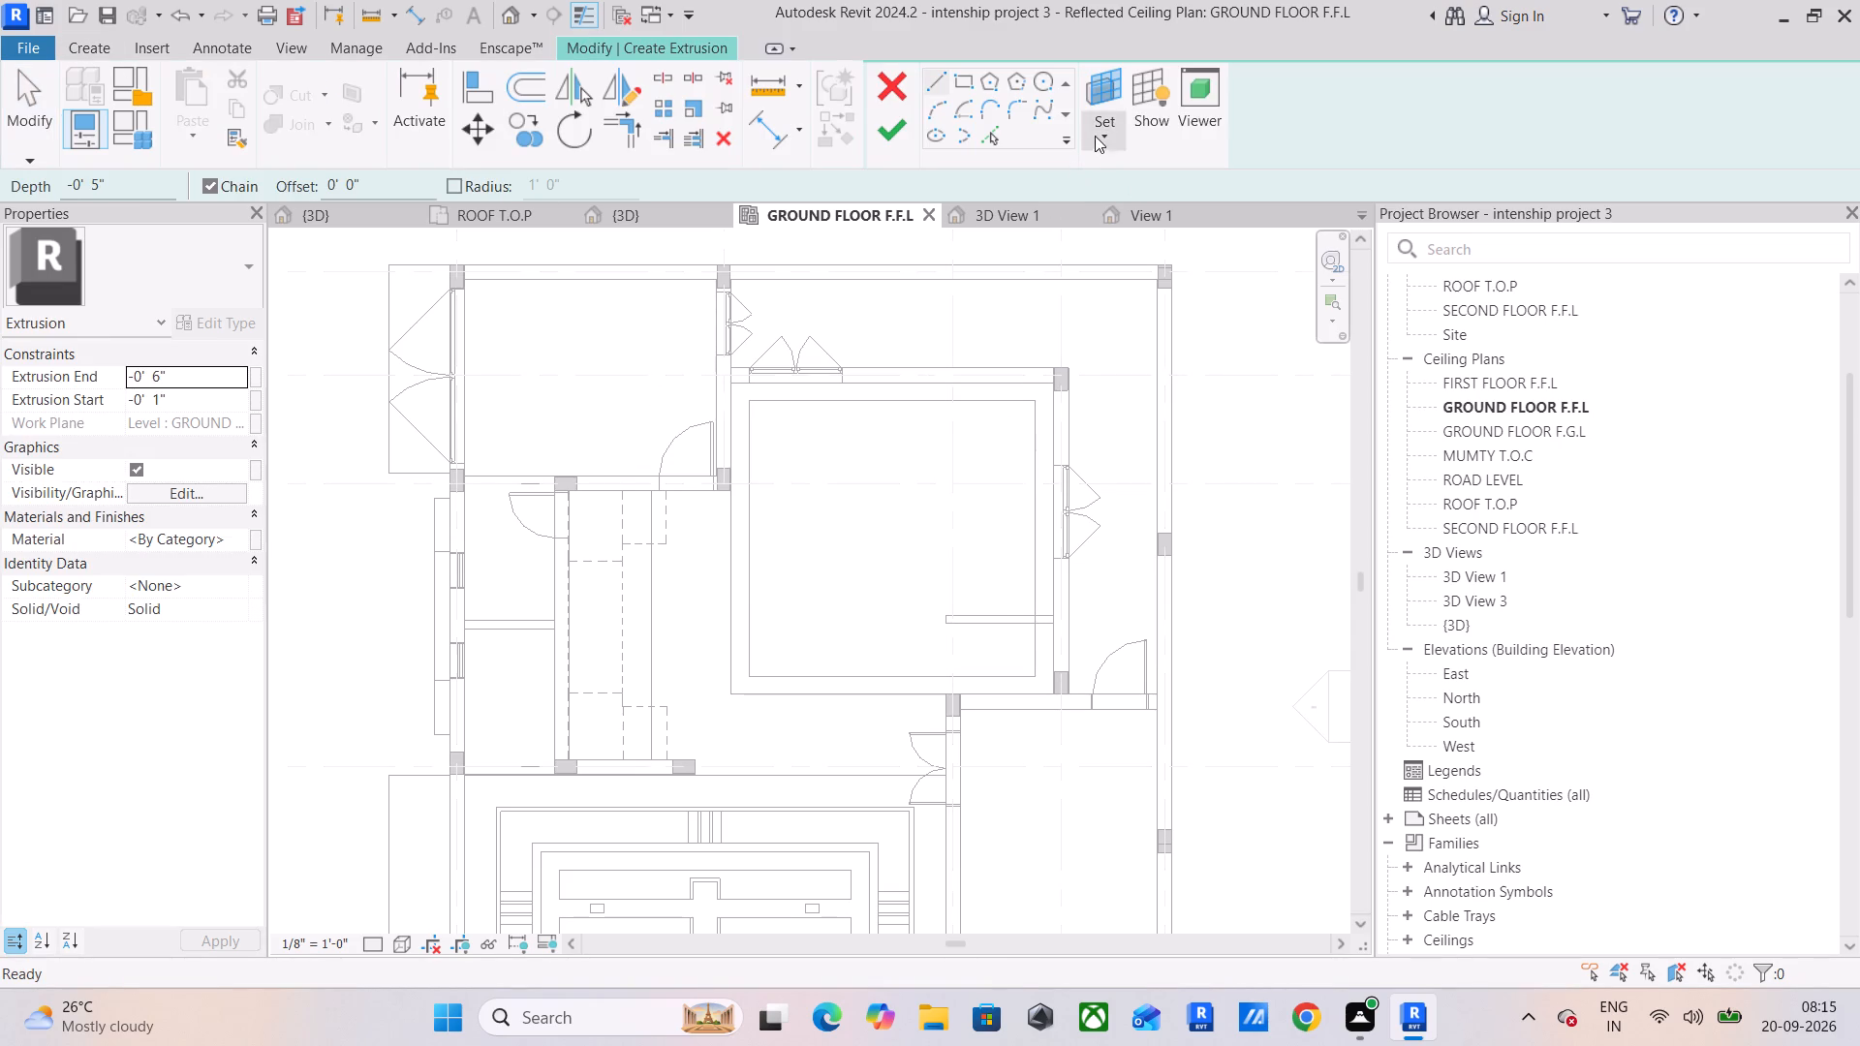
click(1095, 136)
click(1109, 205)
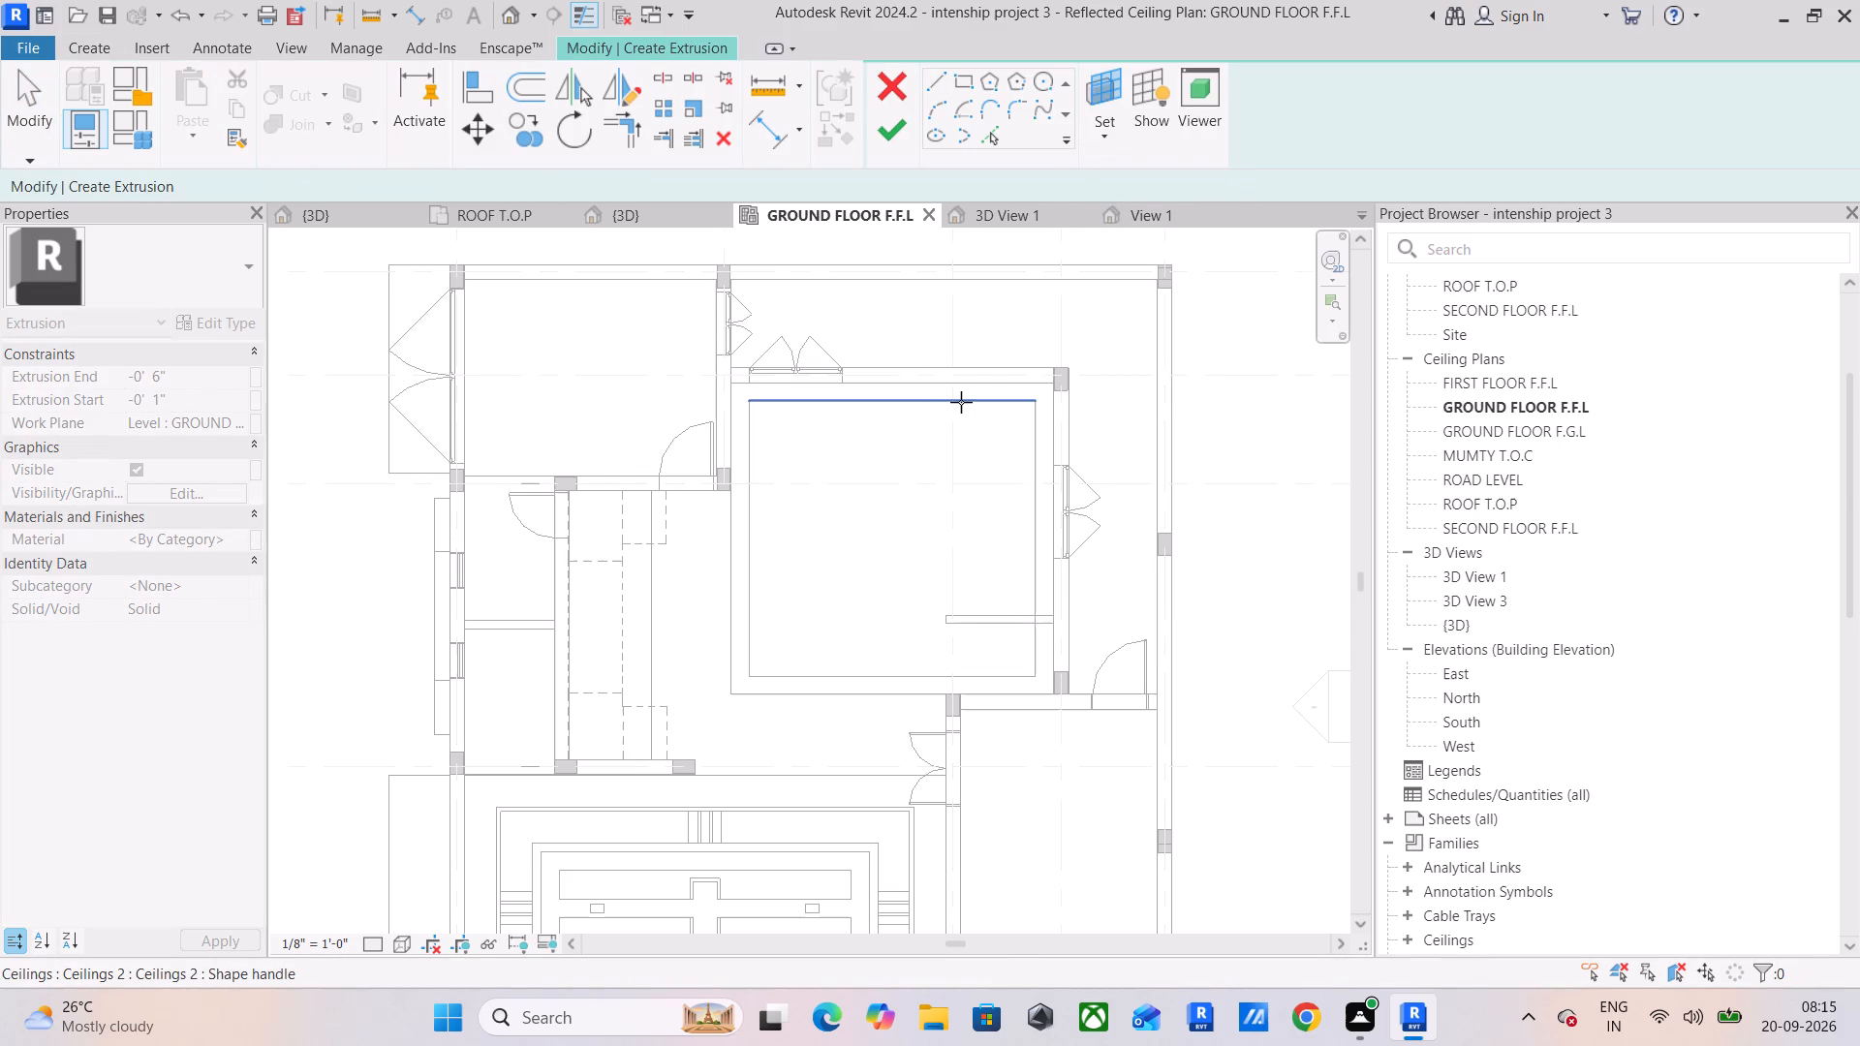
click(963, 396)
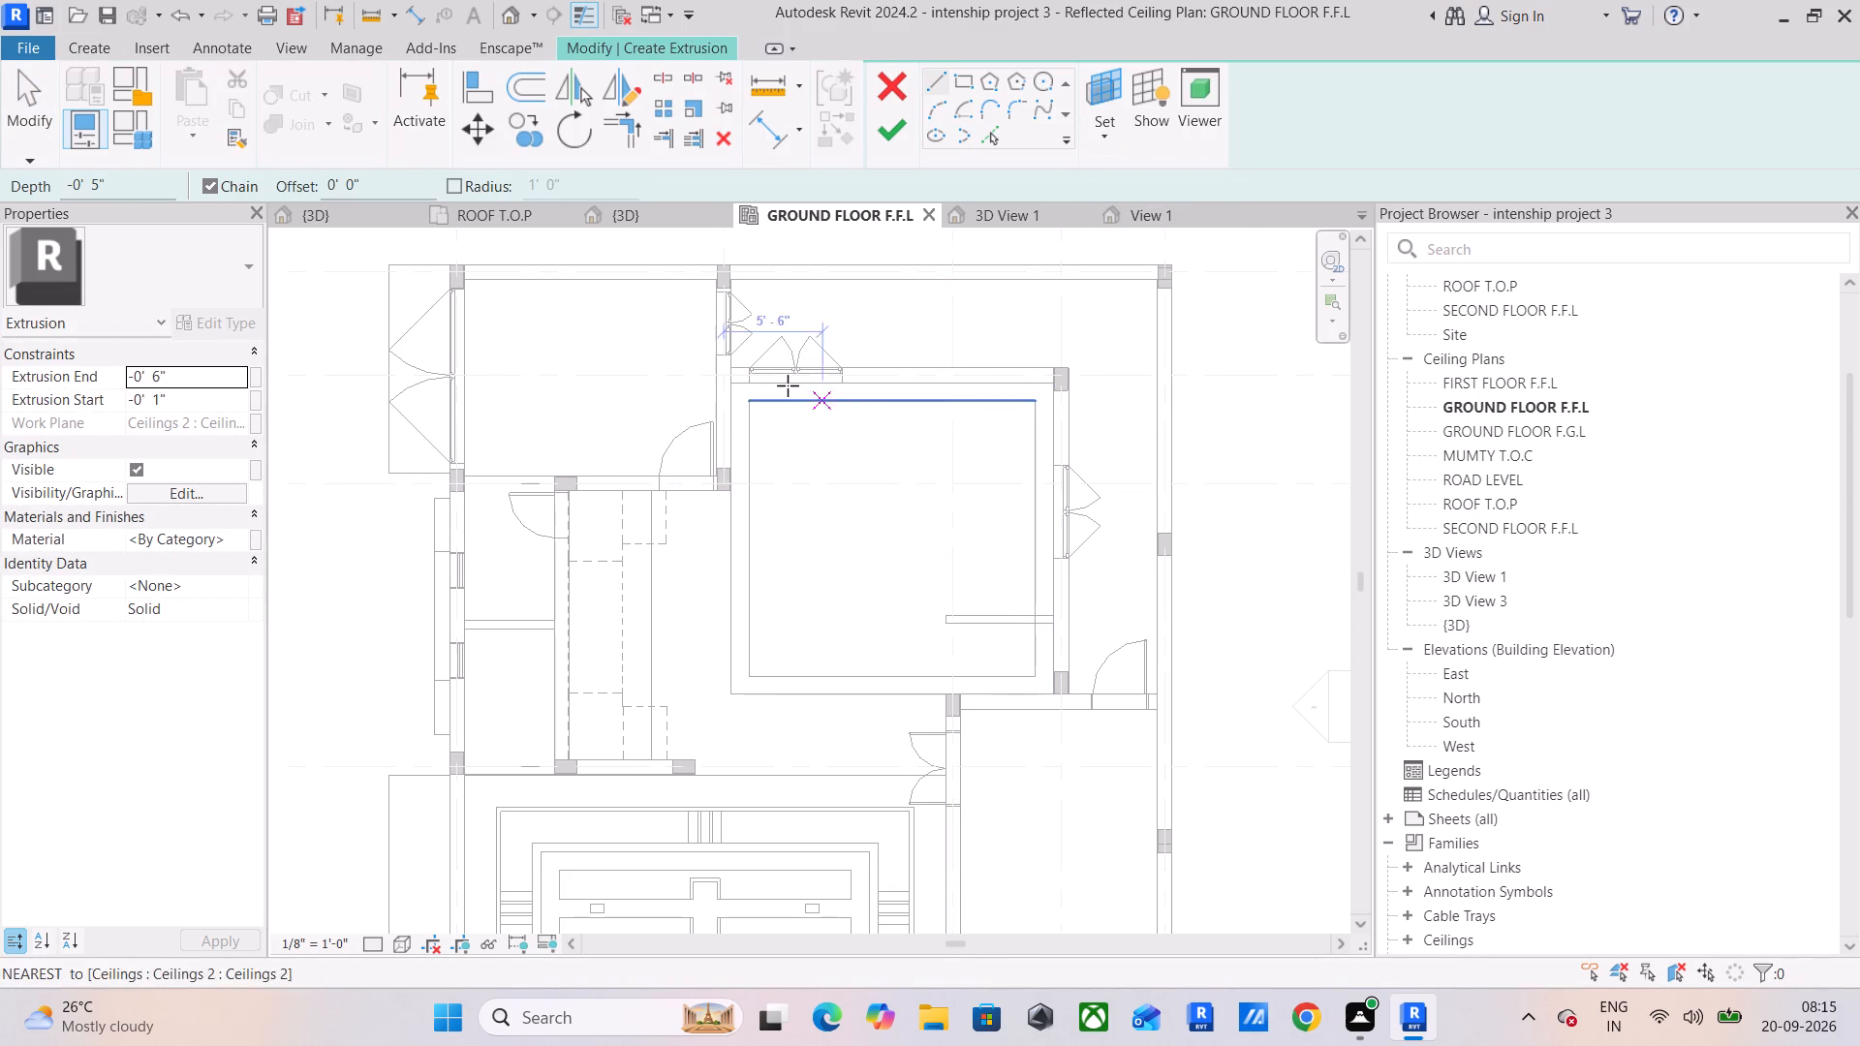
click(967, 88)
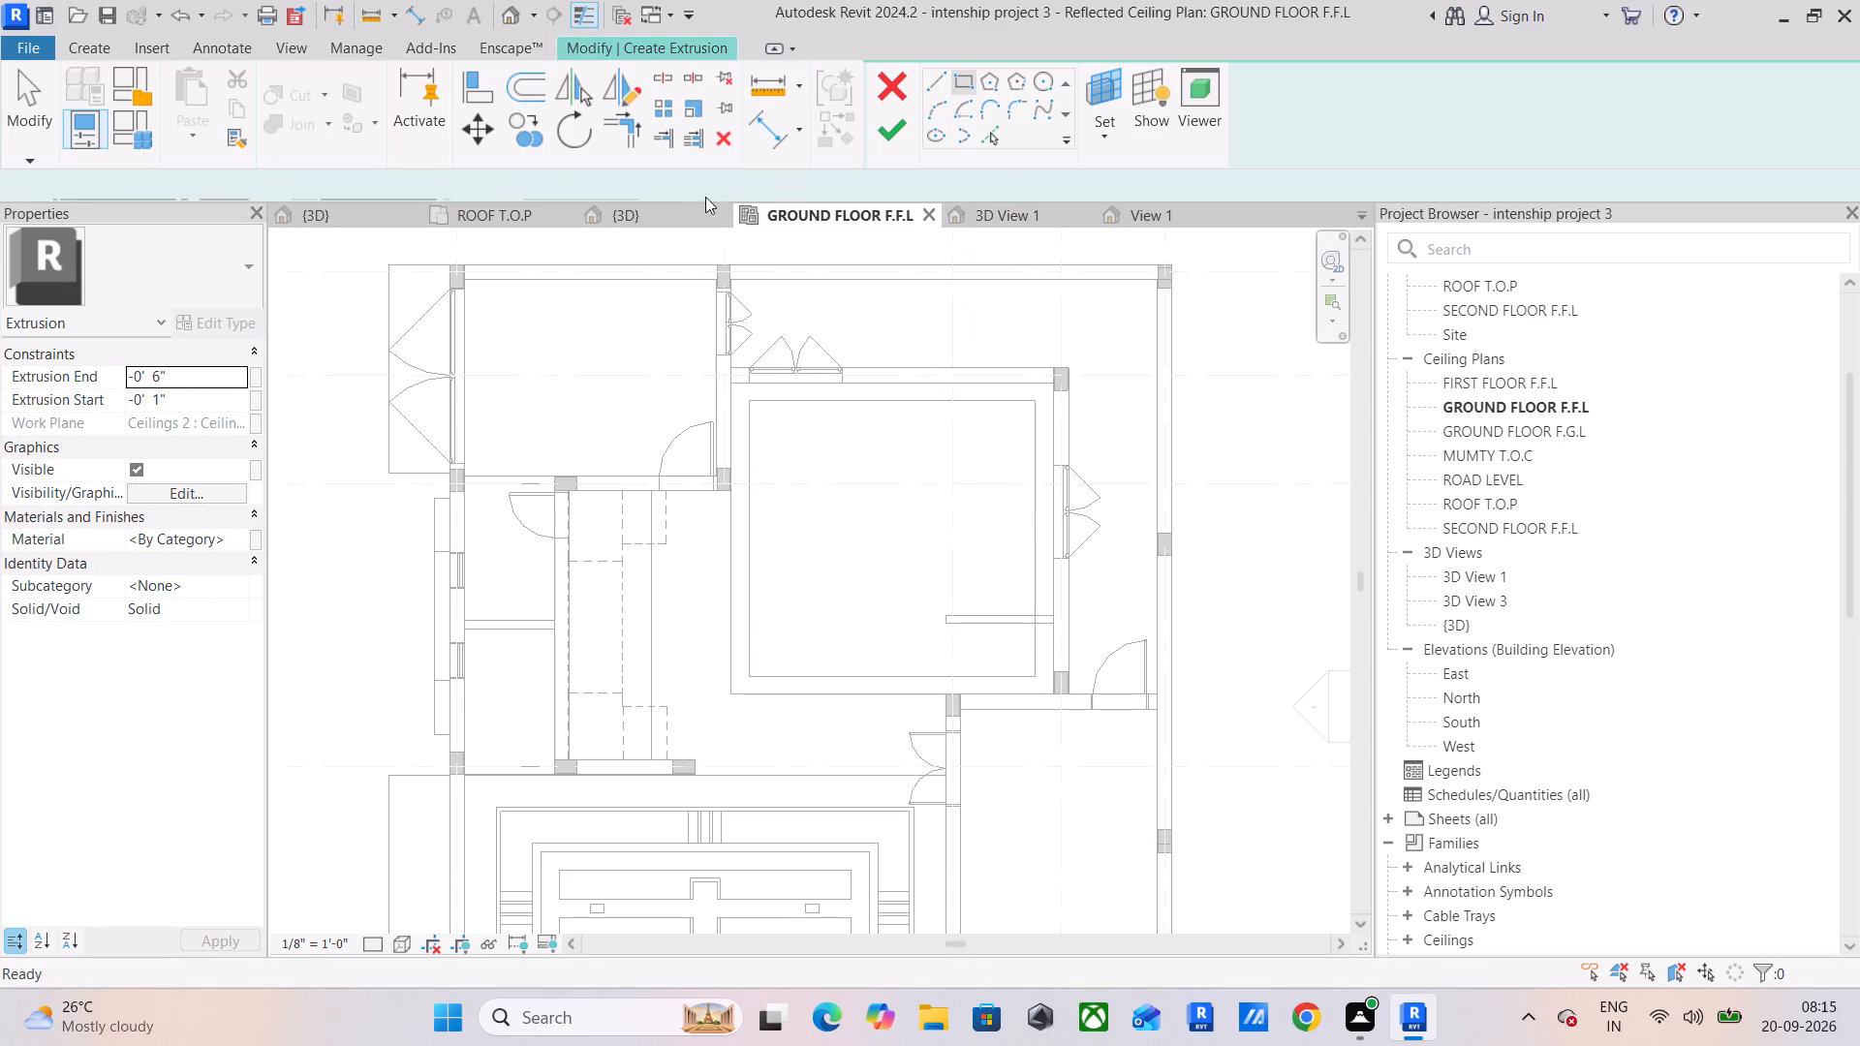
click(727, 381)
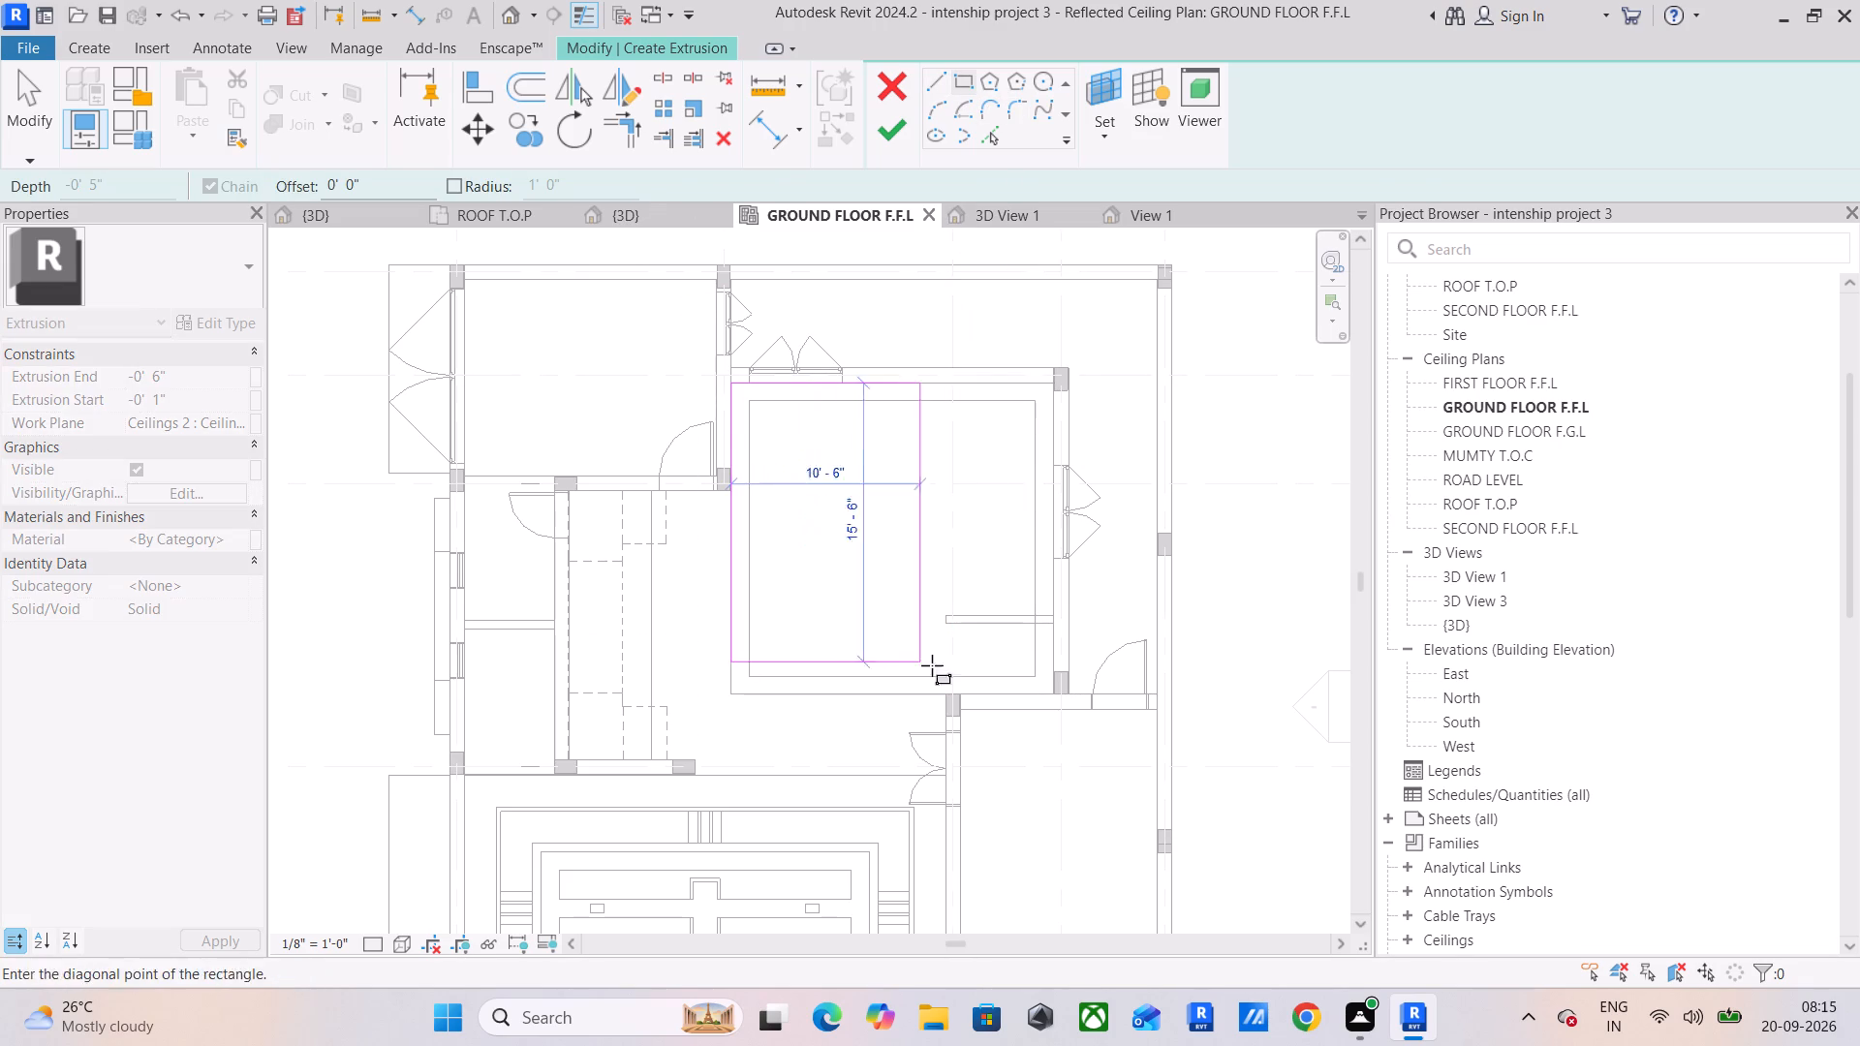
click(1051, 695)
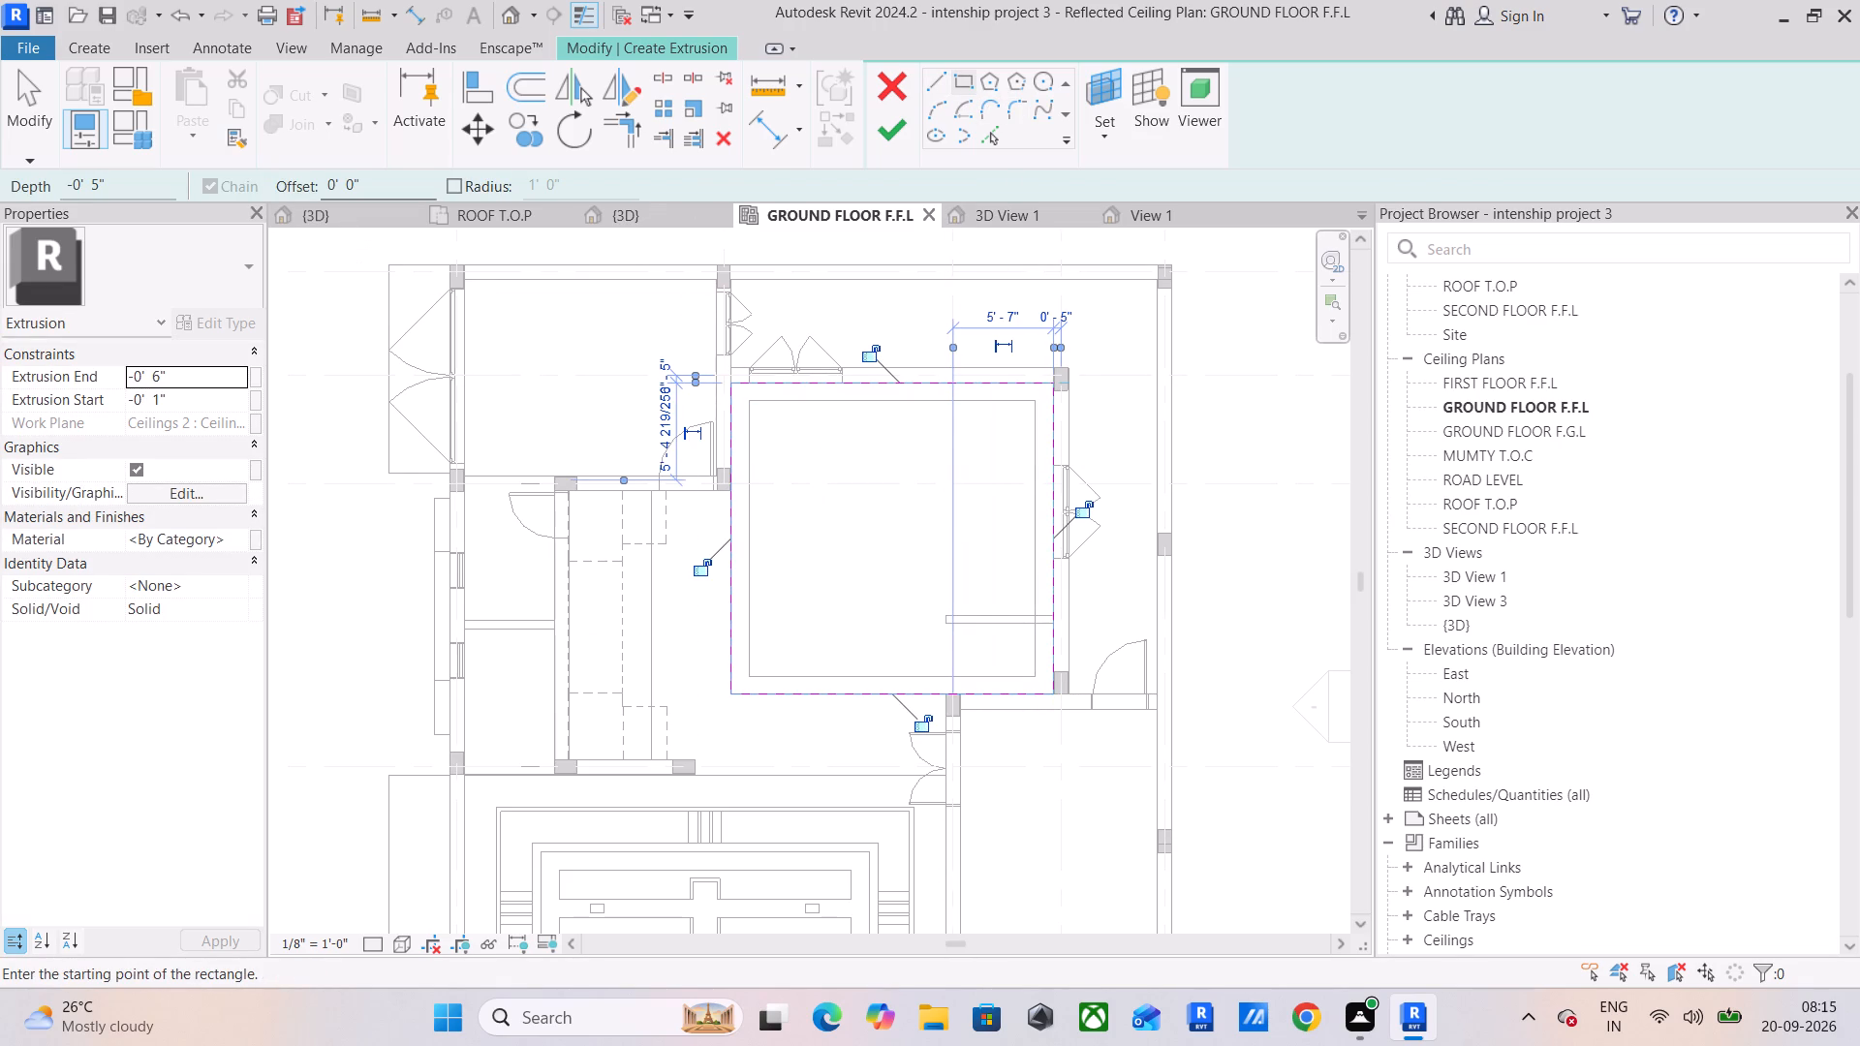
Add an inner rectangle offset 1' 3" inward from the room outline and finish the border extrusion.
drag(382, 185, 273, 185)
text(1')
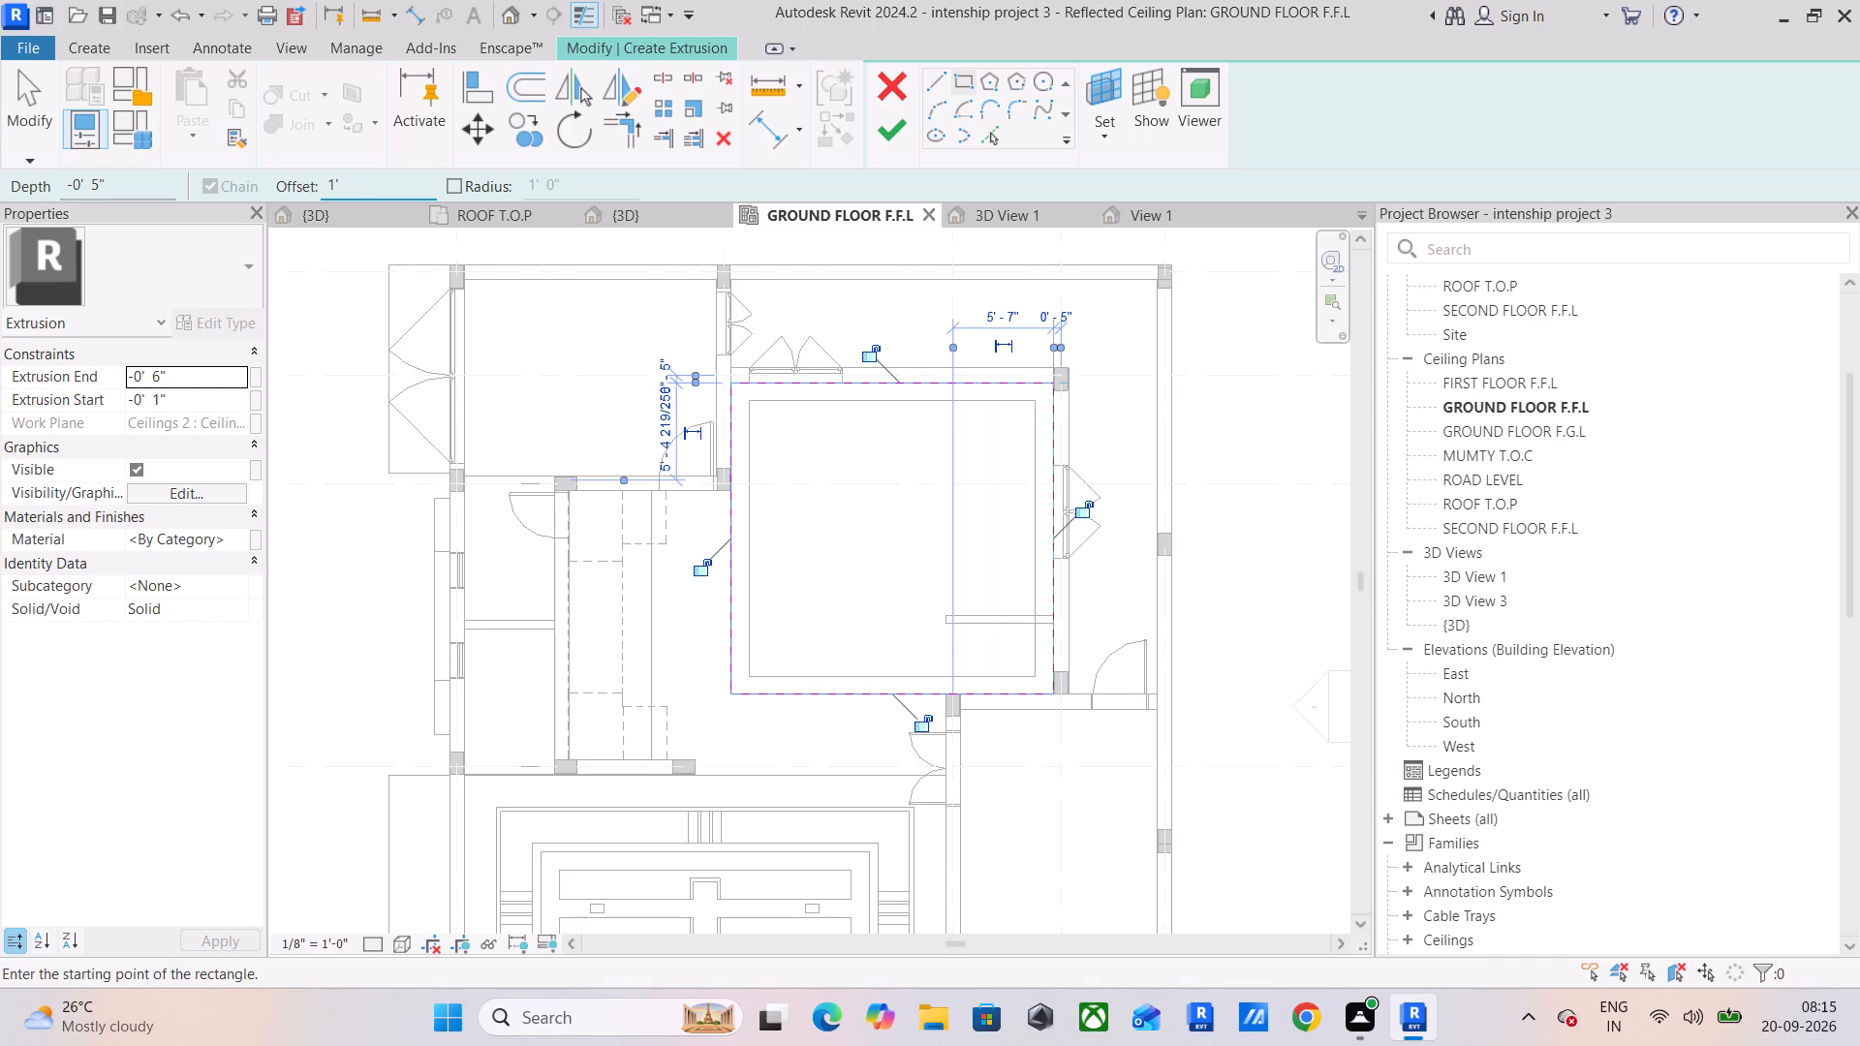
key(3)
key(shift+quotedbl)
key(Return)
click(722, 387)
key(space)
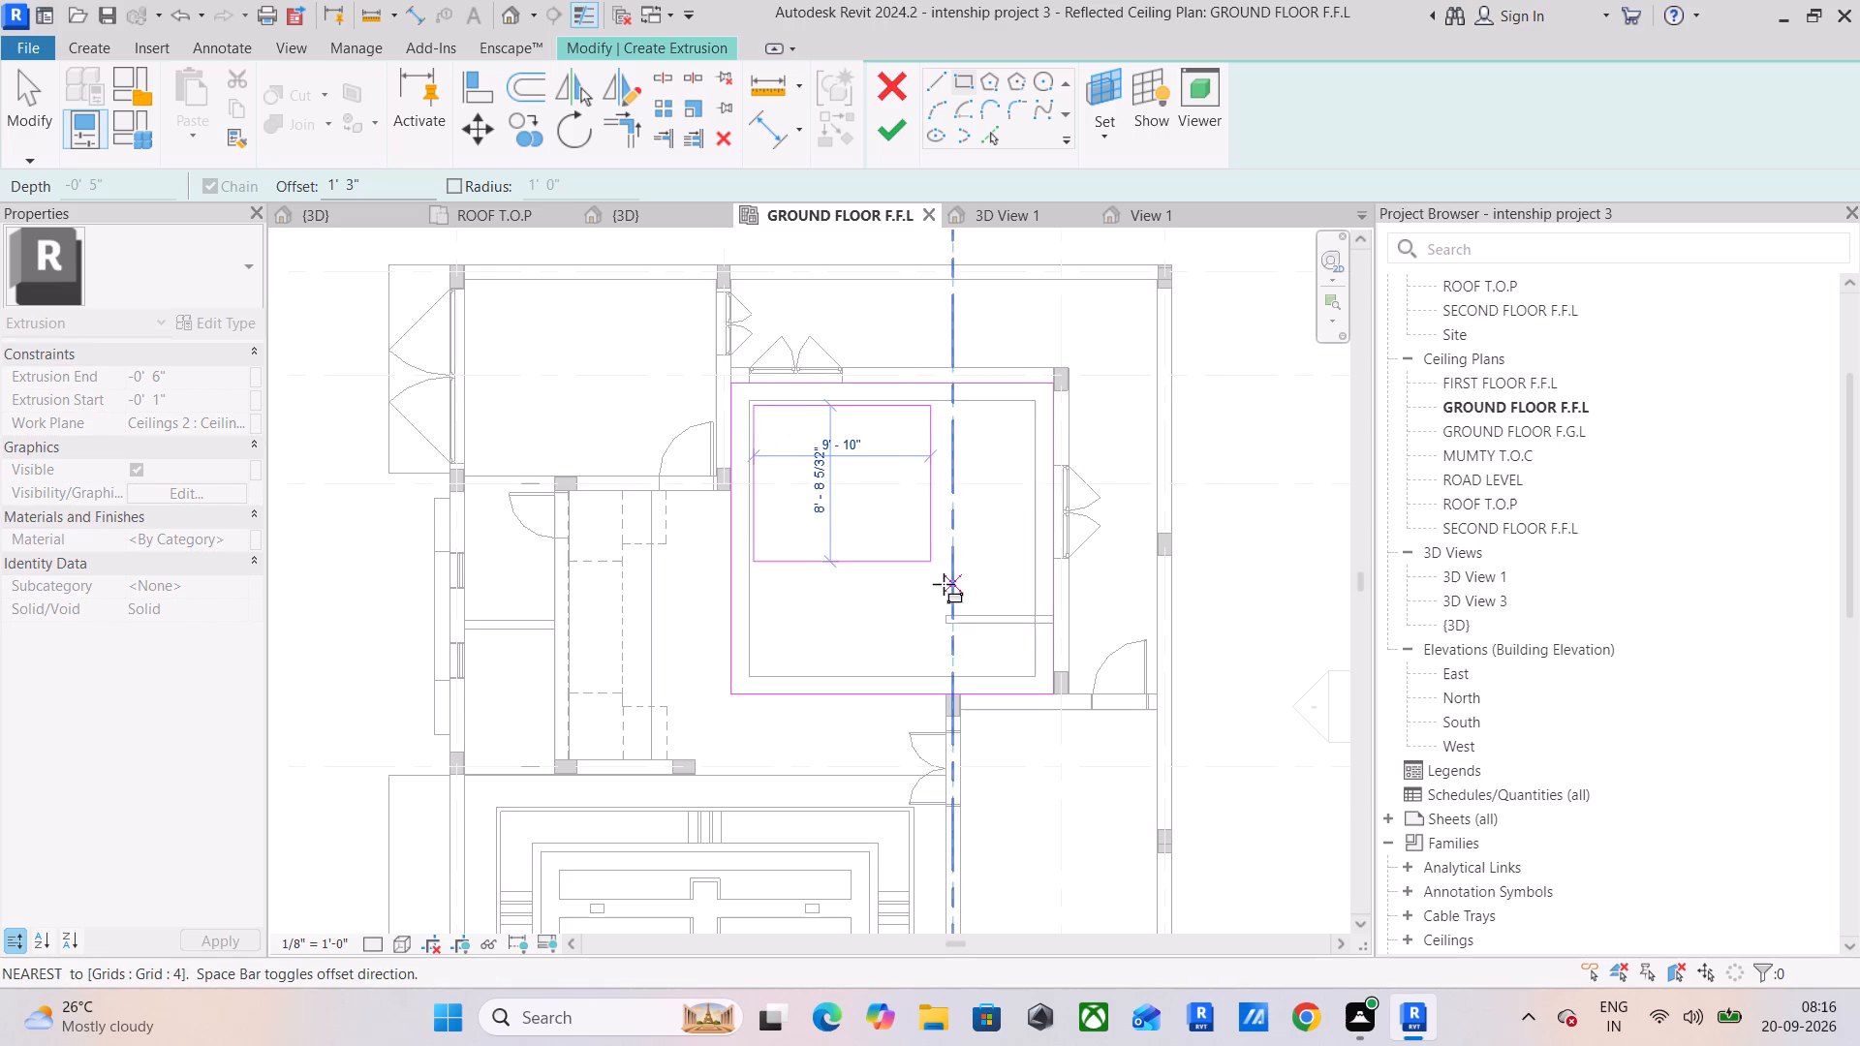
click(1052, 697)
scroll(877, 449, up, 4)
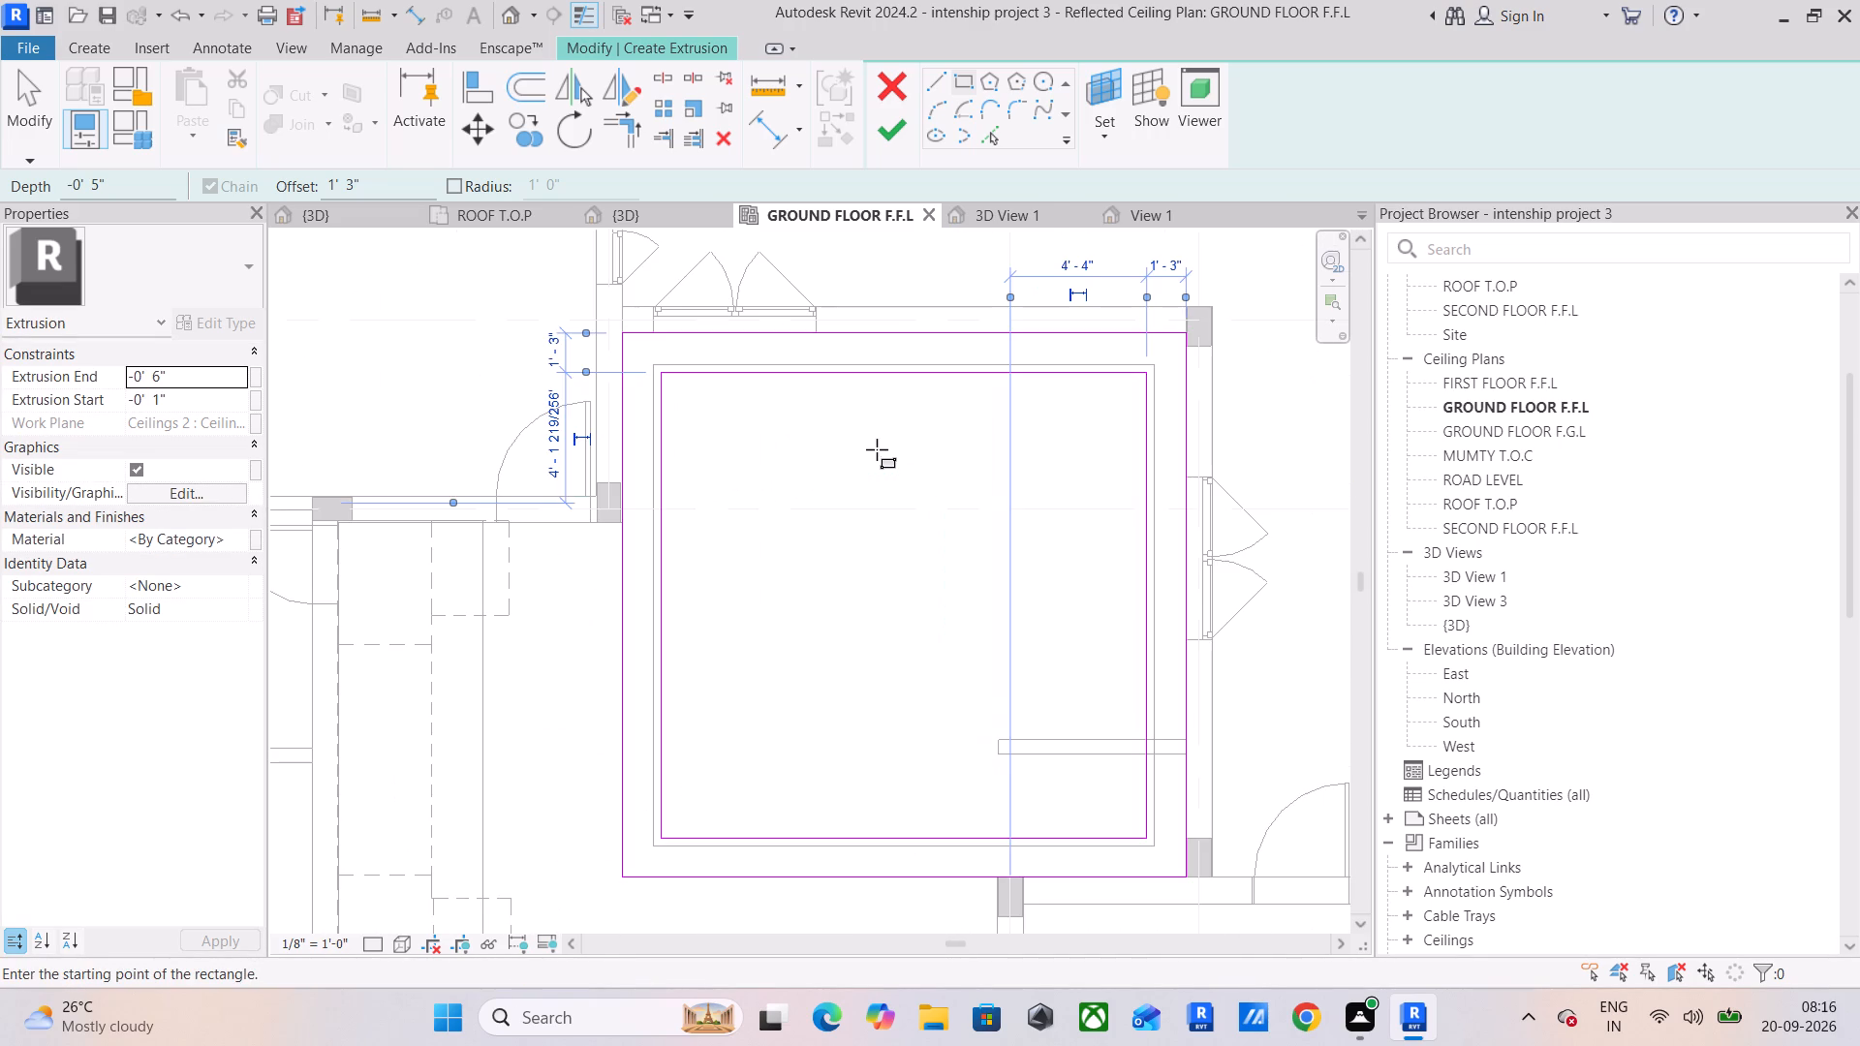
click(892, 139)
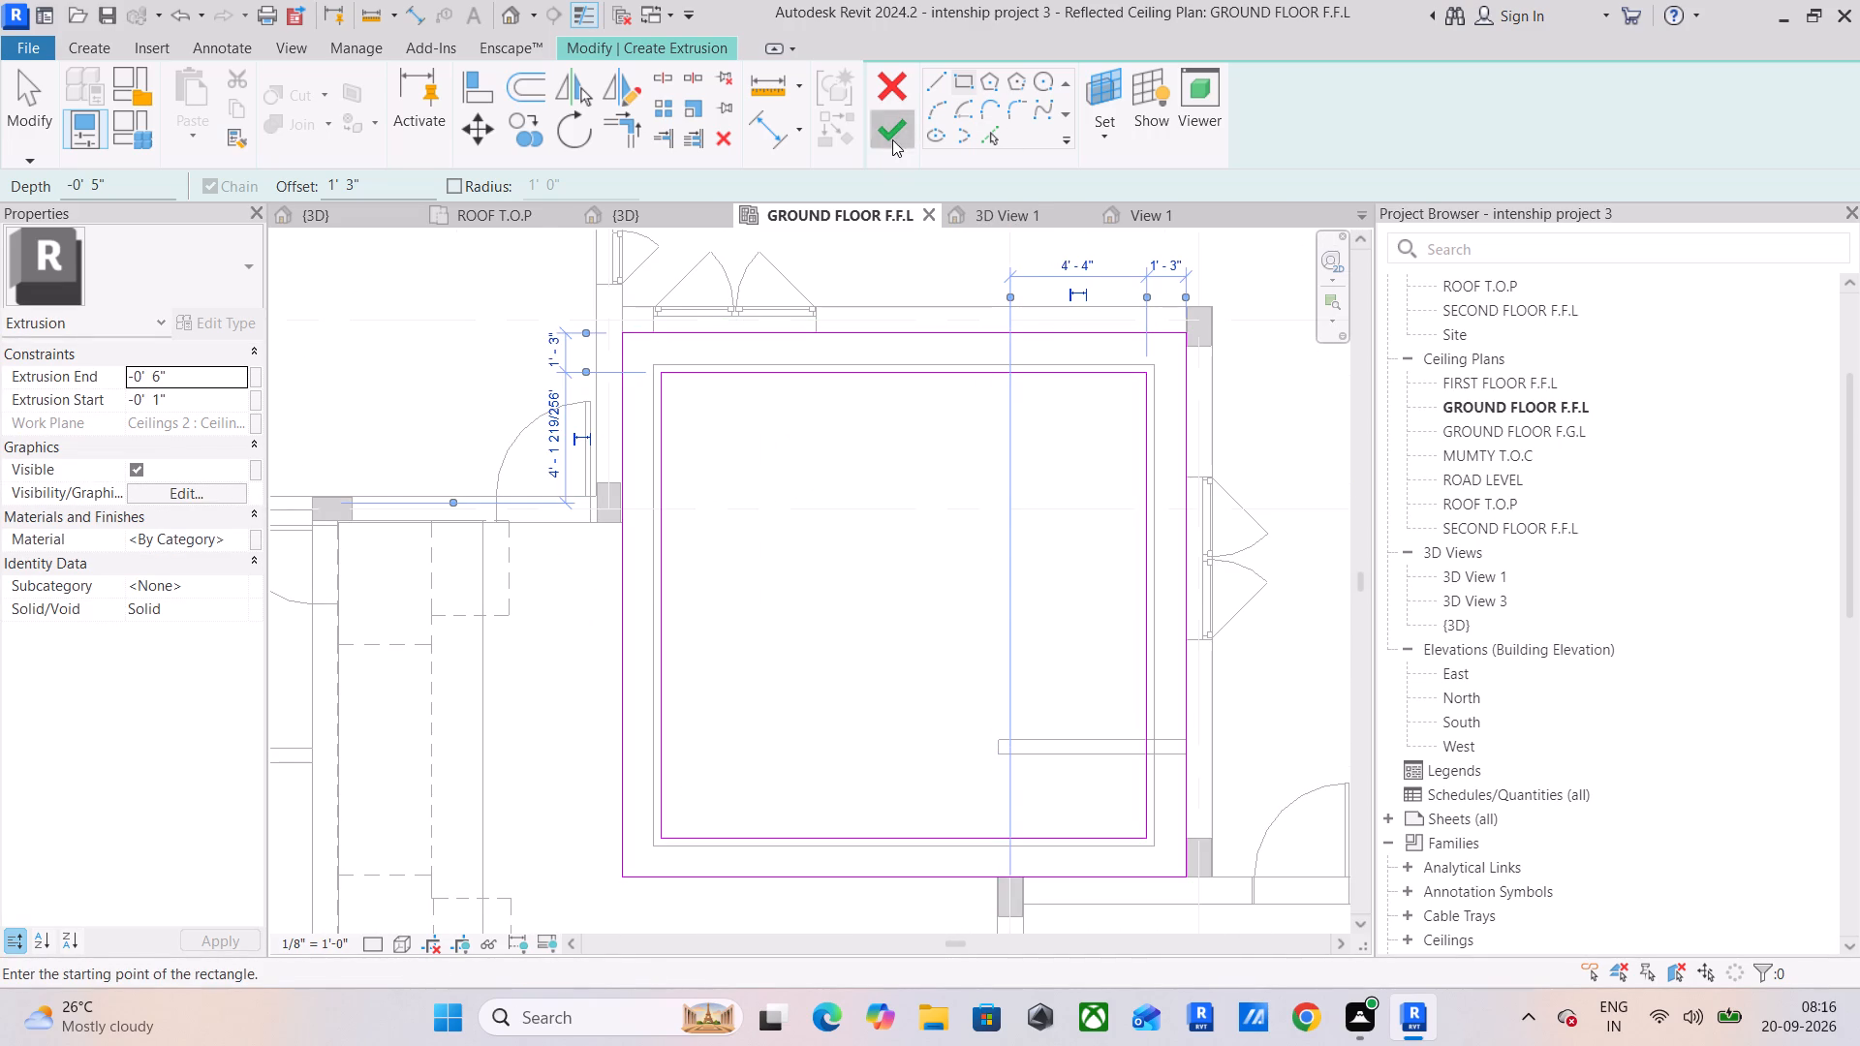
Assign the warm white material to the ceiling border extrusion and finish the in-place model.
click(235, 538)
scroll(211, 477, down, 4)
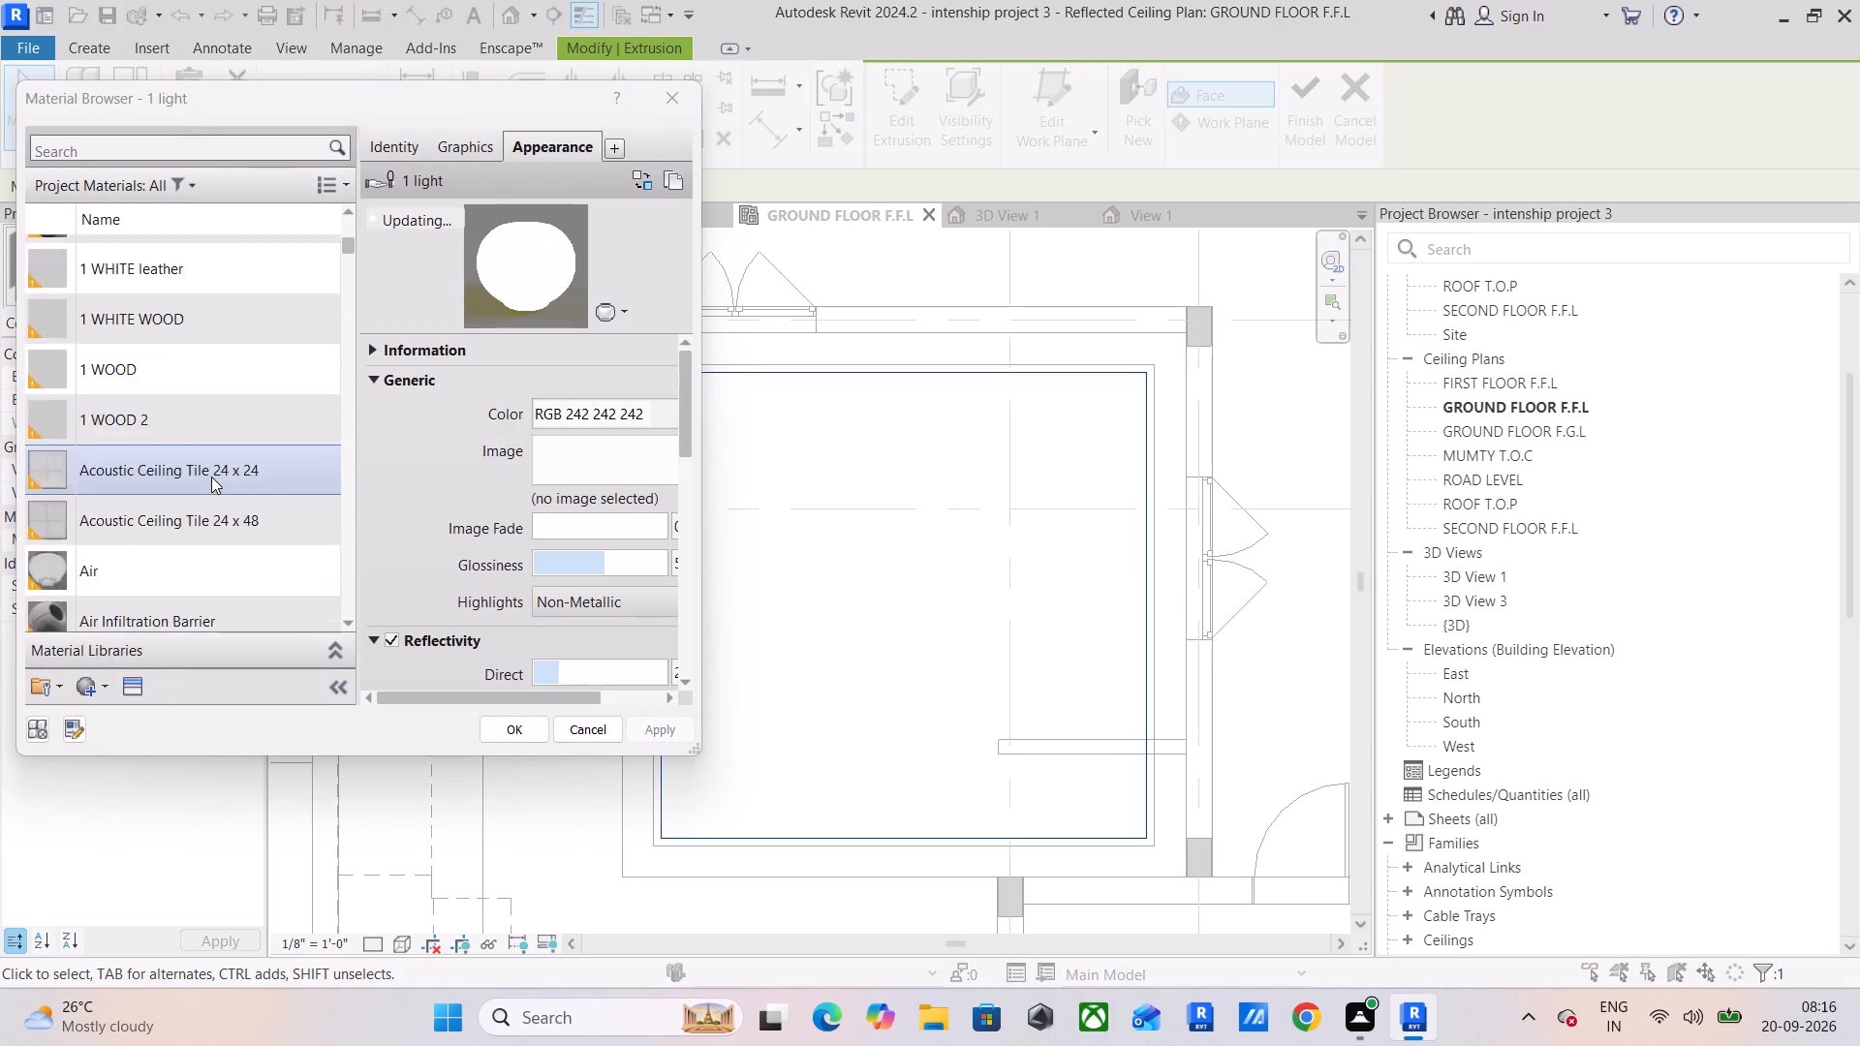
scroll(211, 477, down, 9)
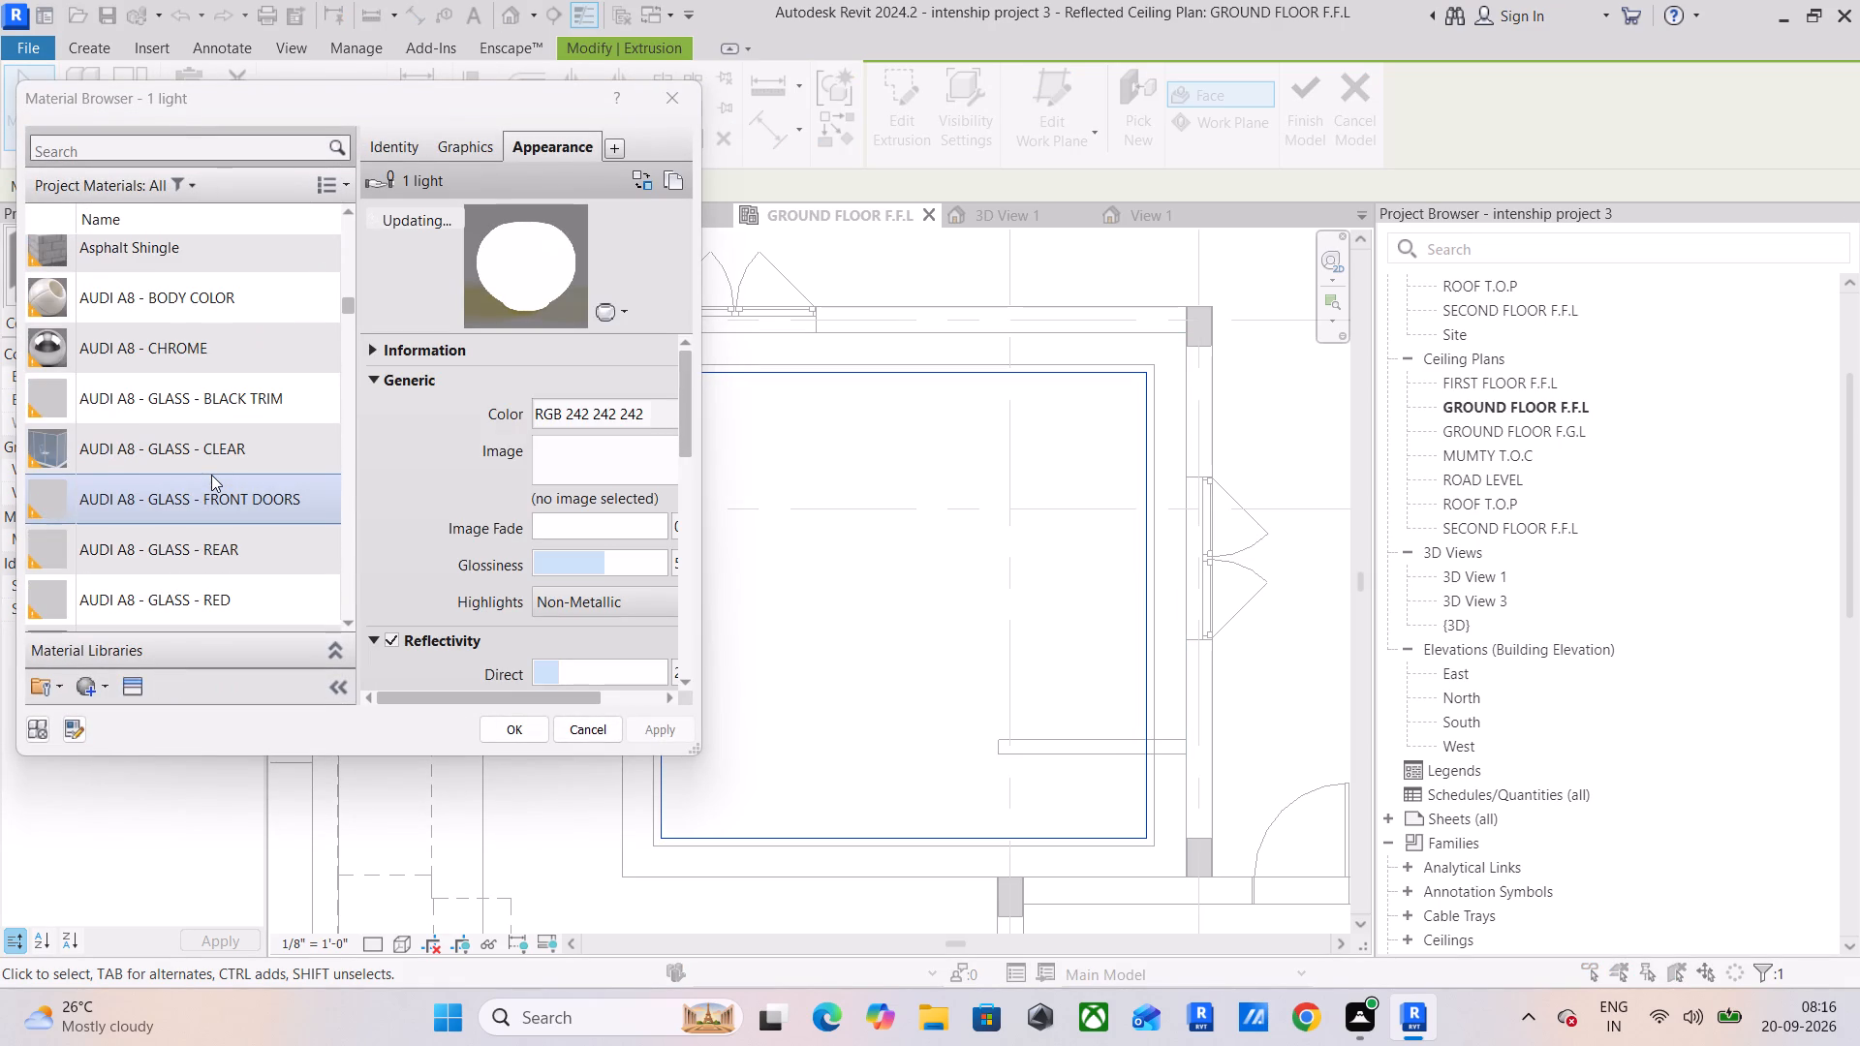
scroll(211, 475, down, 9)
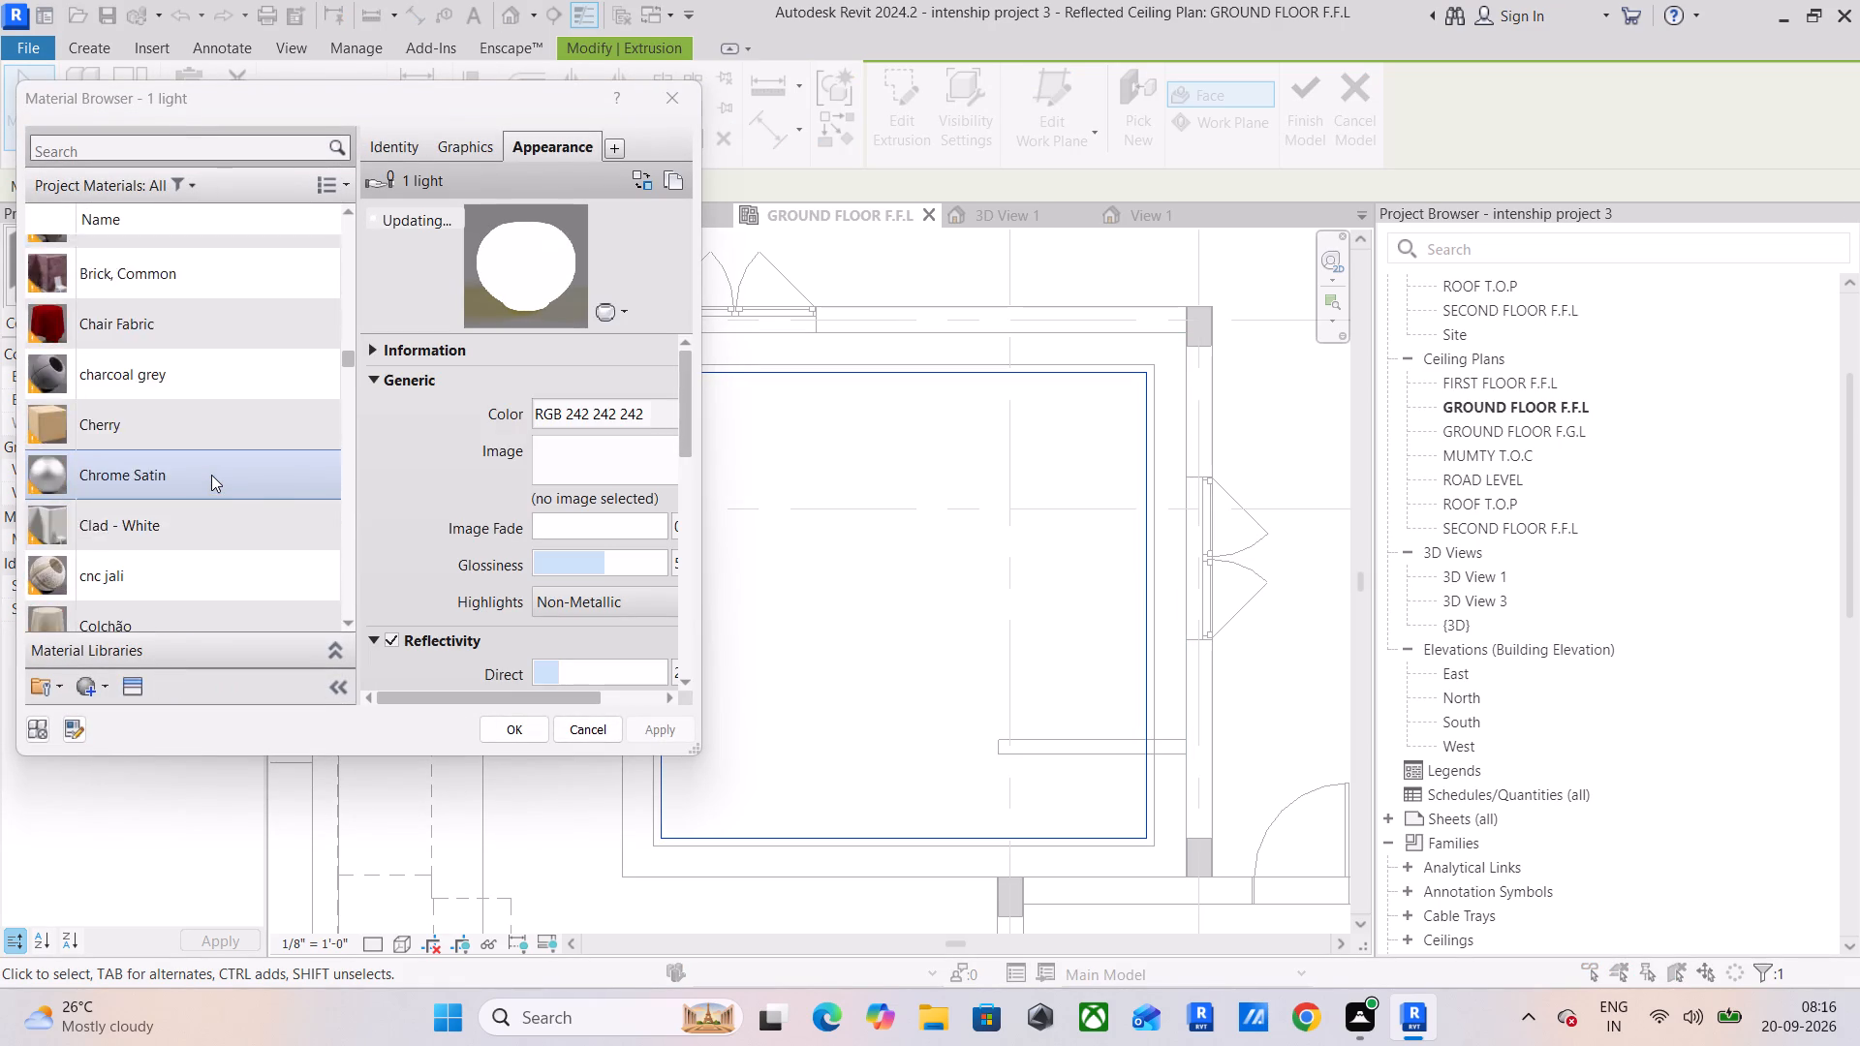
scroll(211, 475, down, 1)
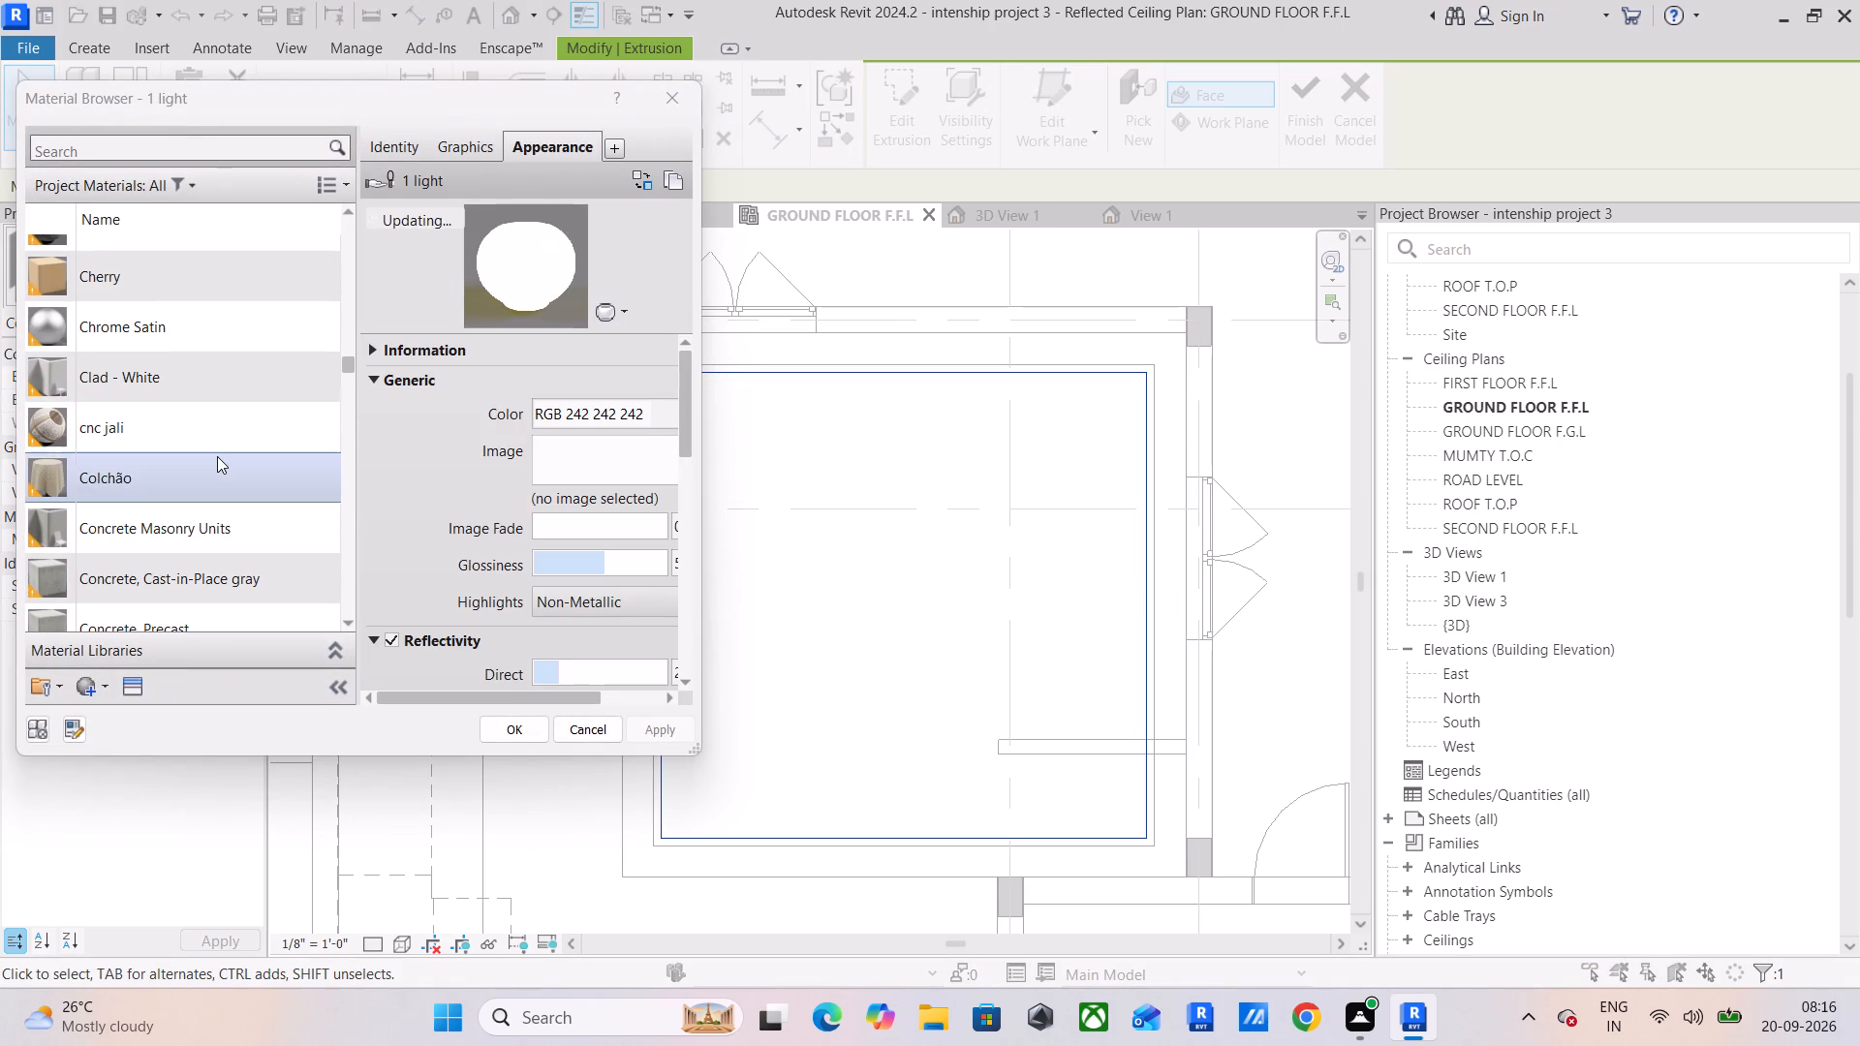
scroll(217, 456, down, 6)
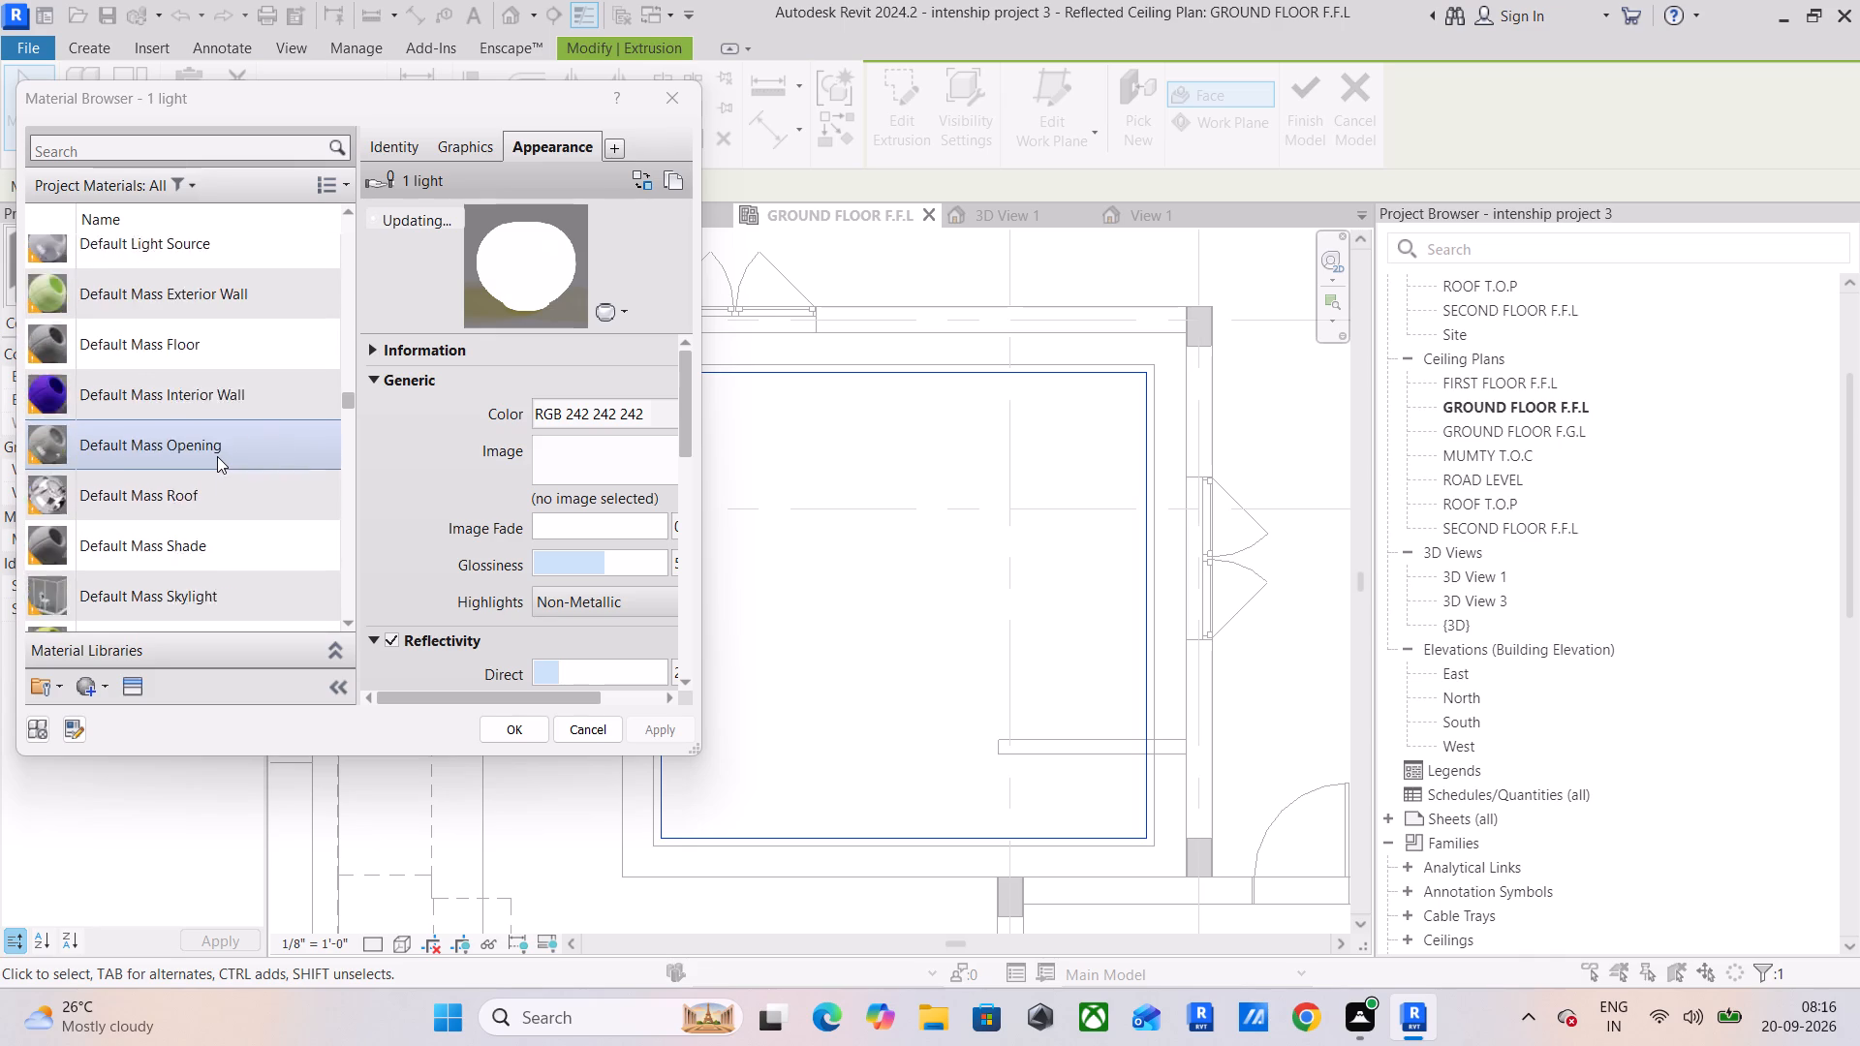
scroll(217, 456, down, 8)
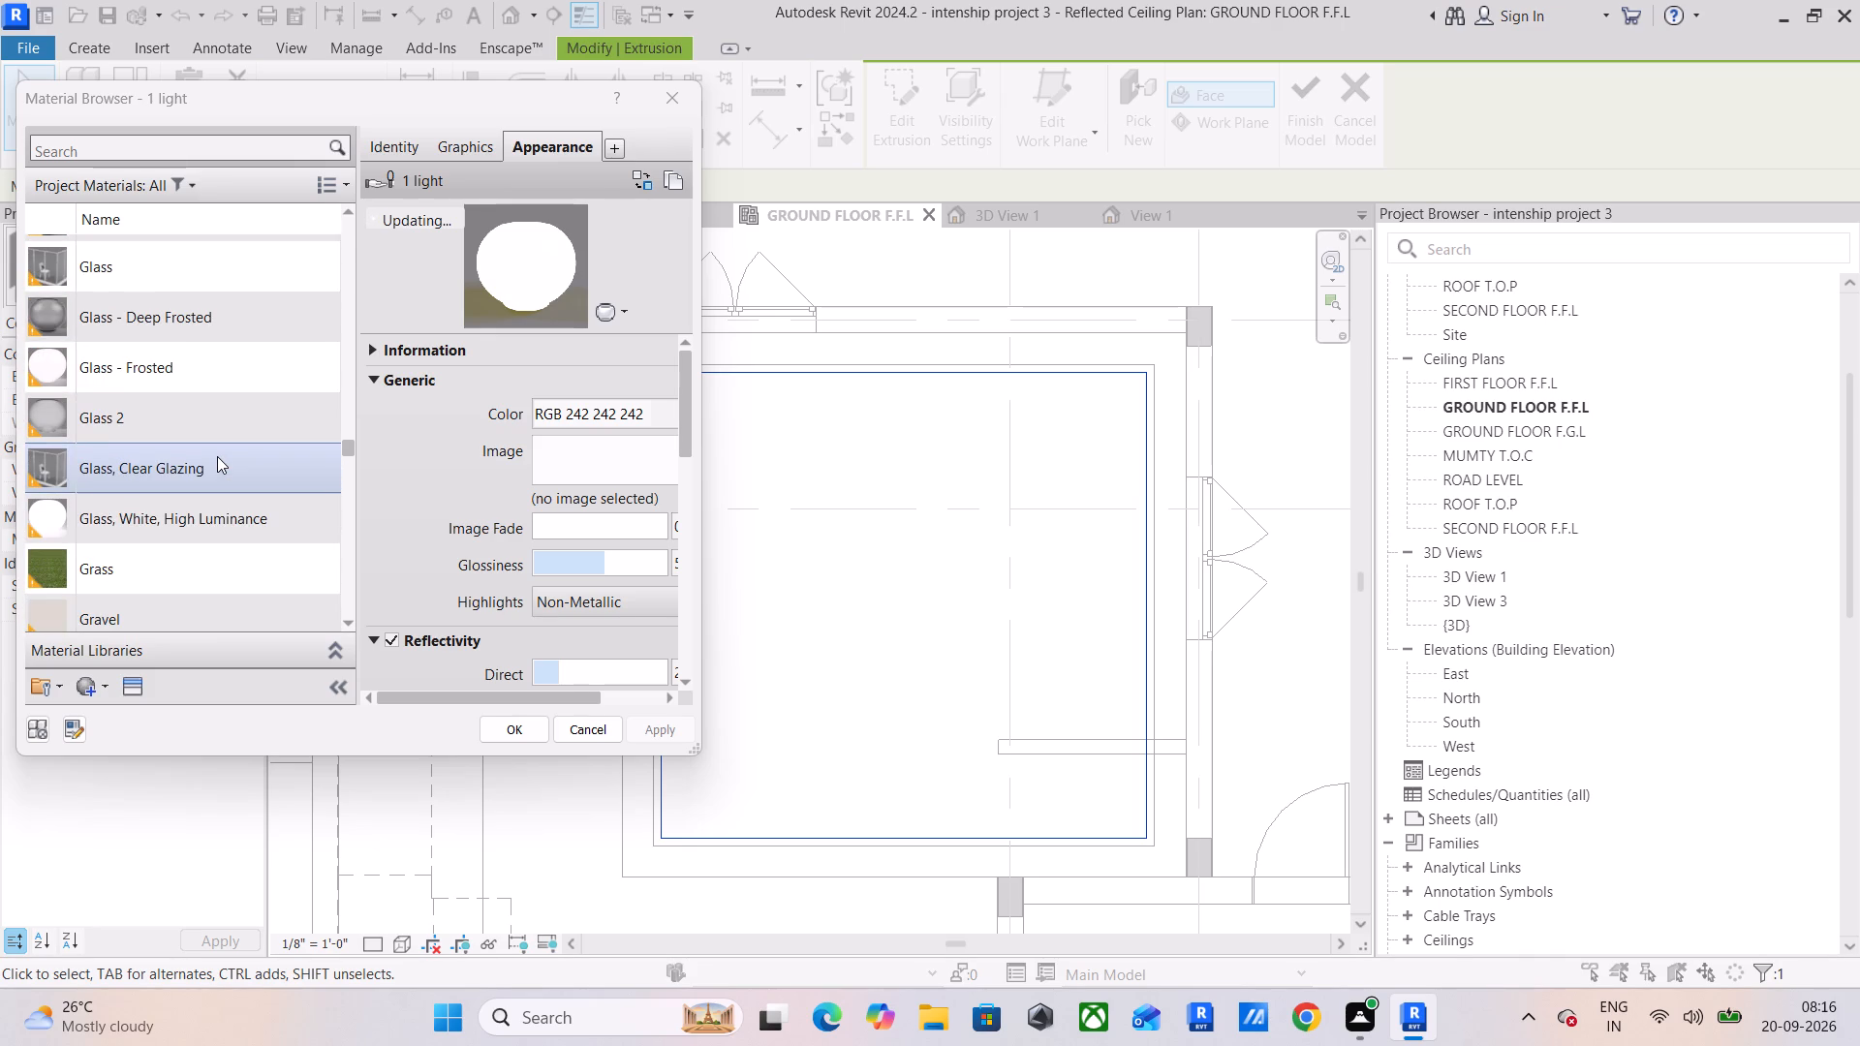
click(225, 516)
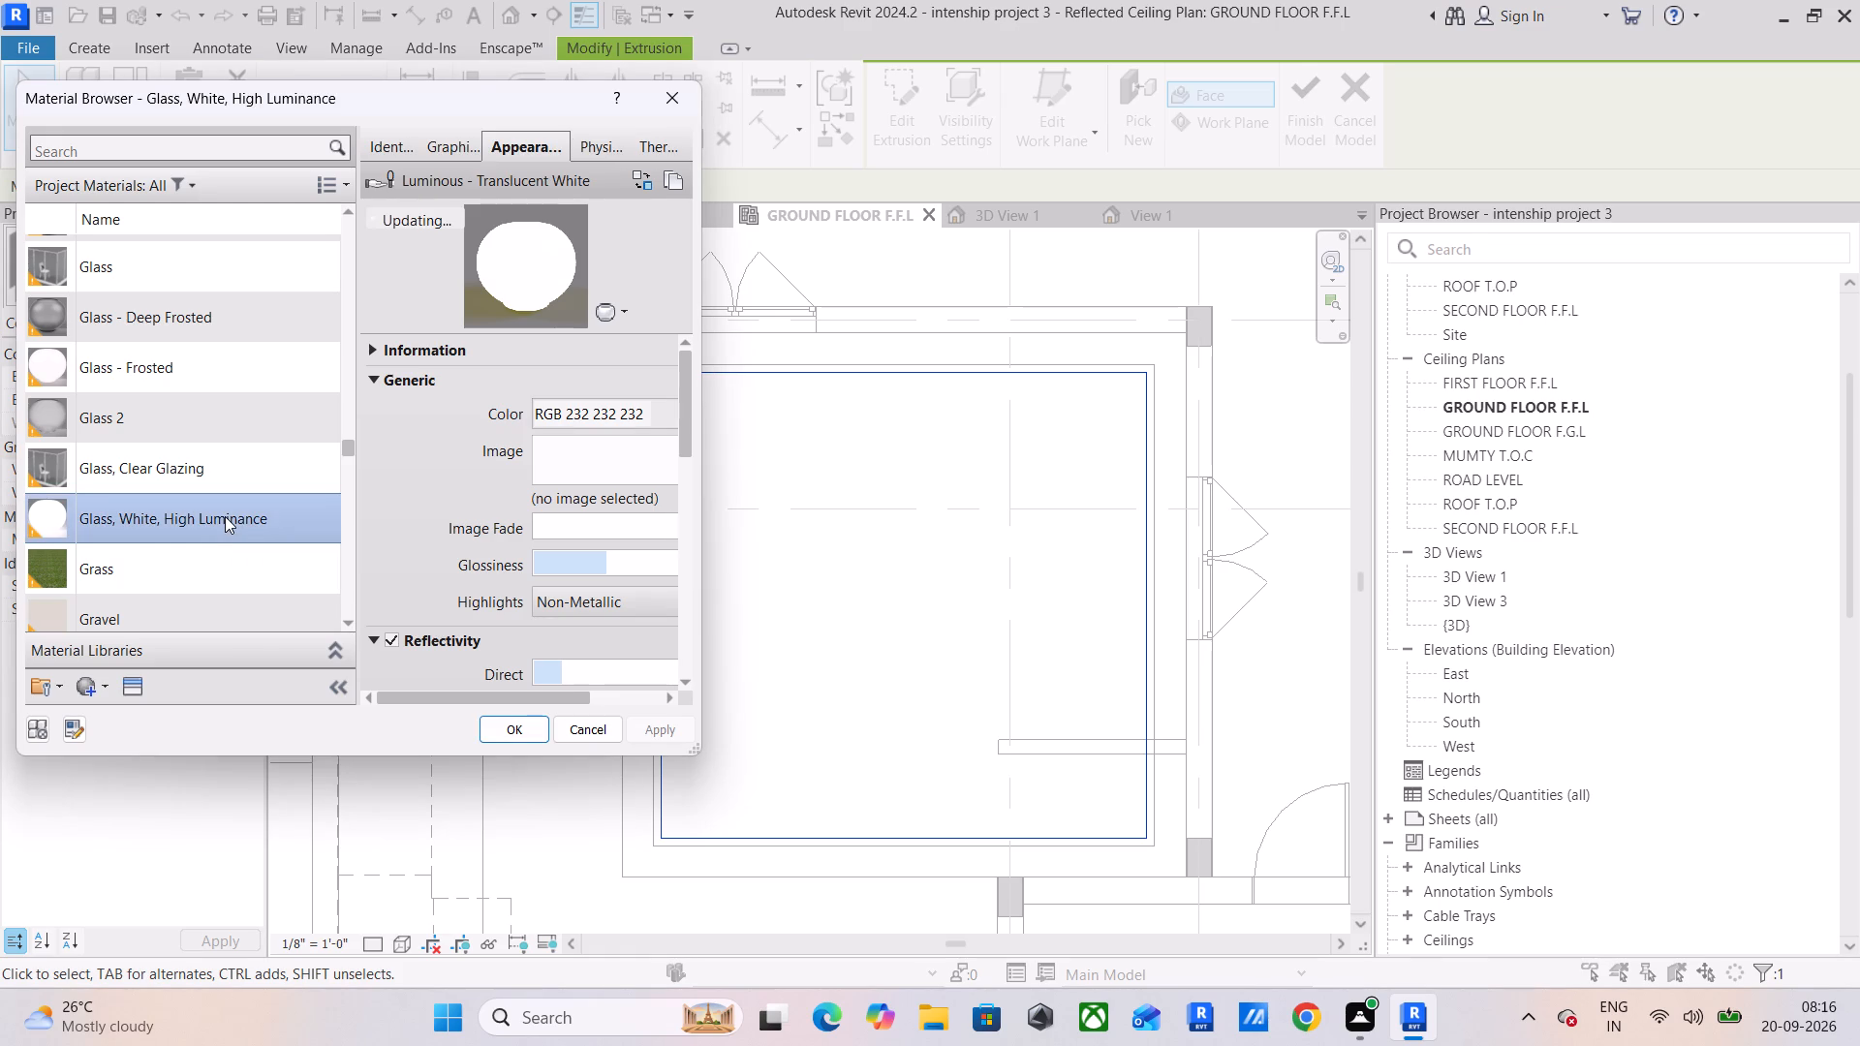
scroll(231, 515, down, 3)
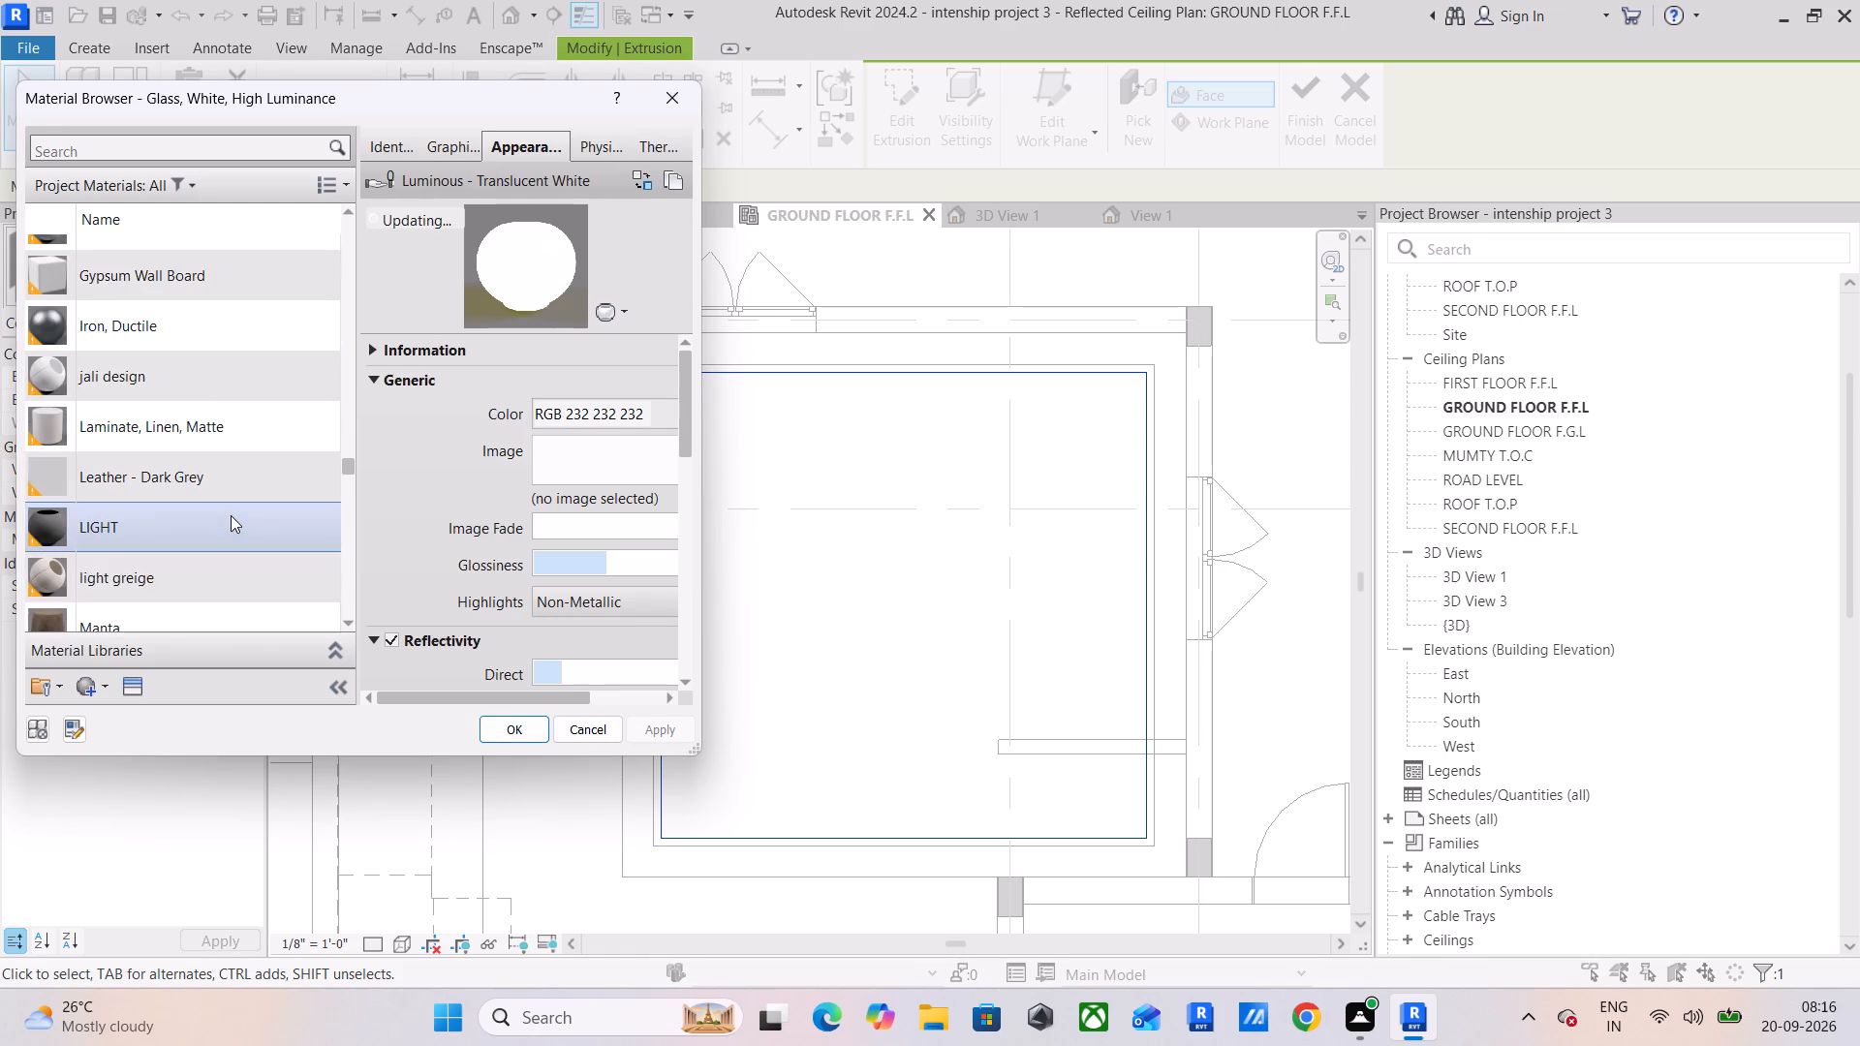
scroll(231, 515, down, 3)
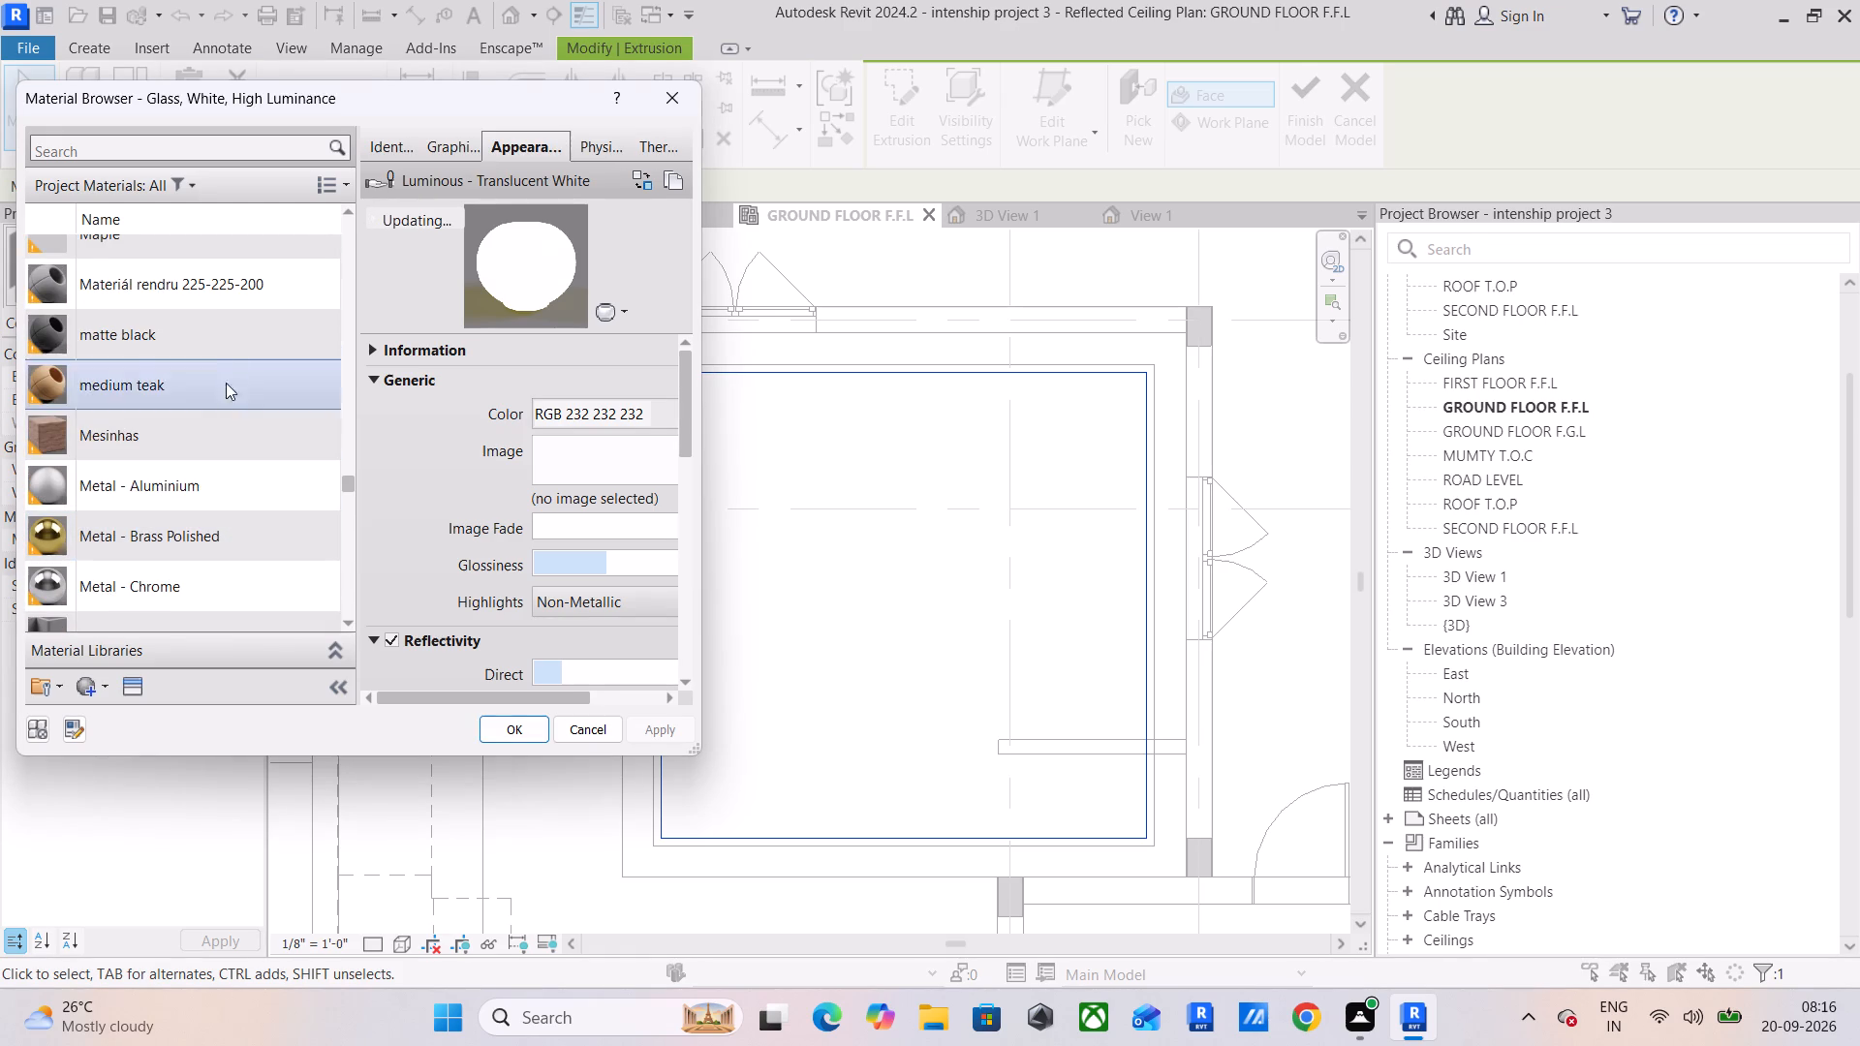
click(209, 322)
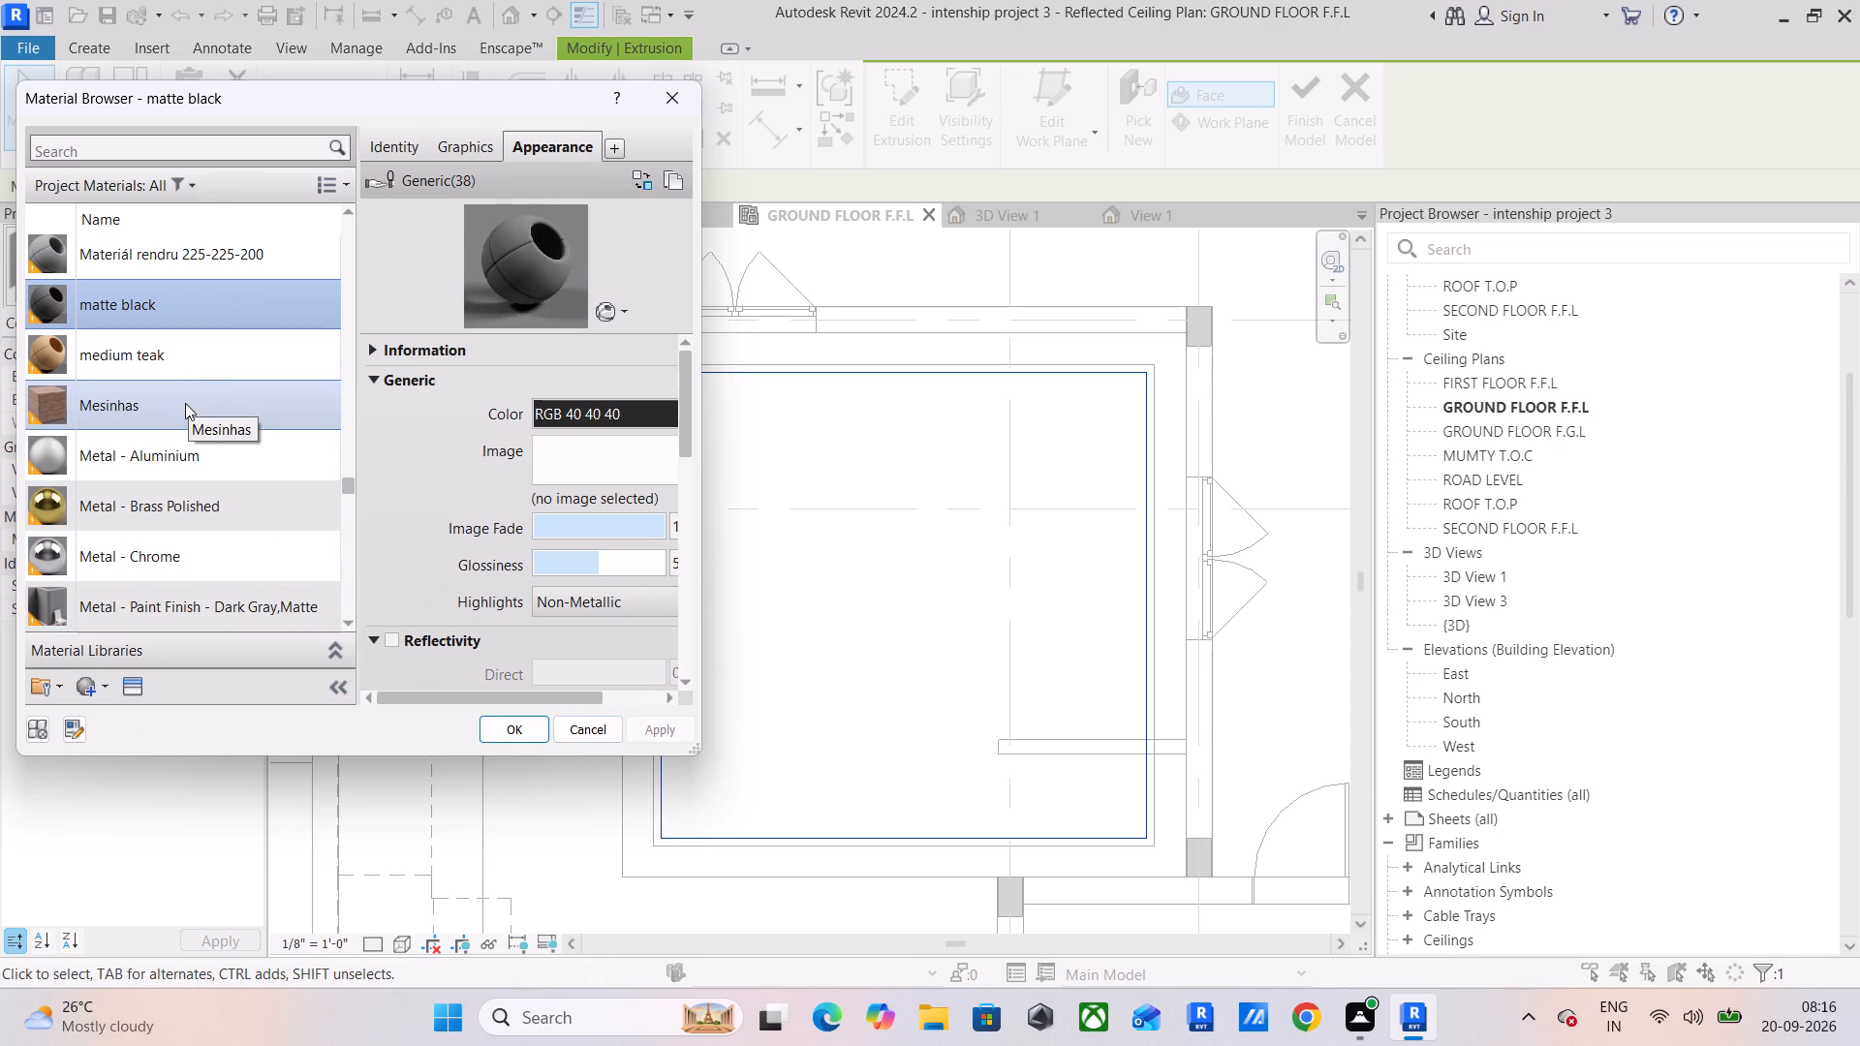
scroll(185, 403, down, 11)
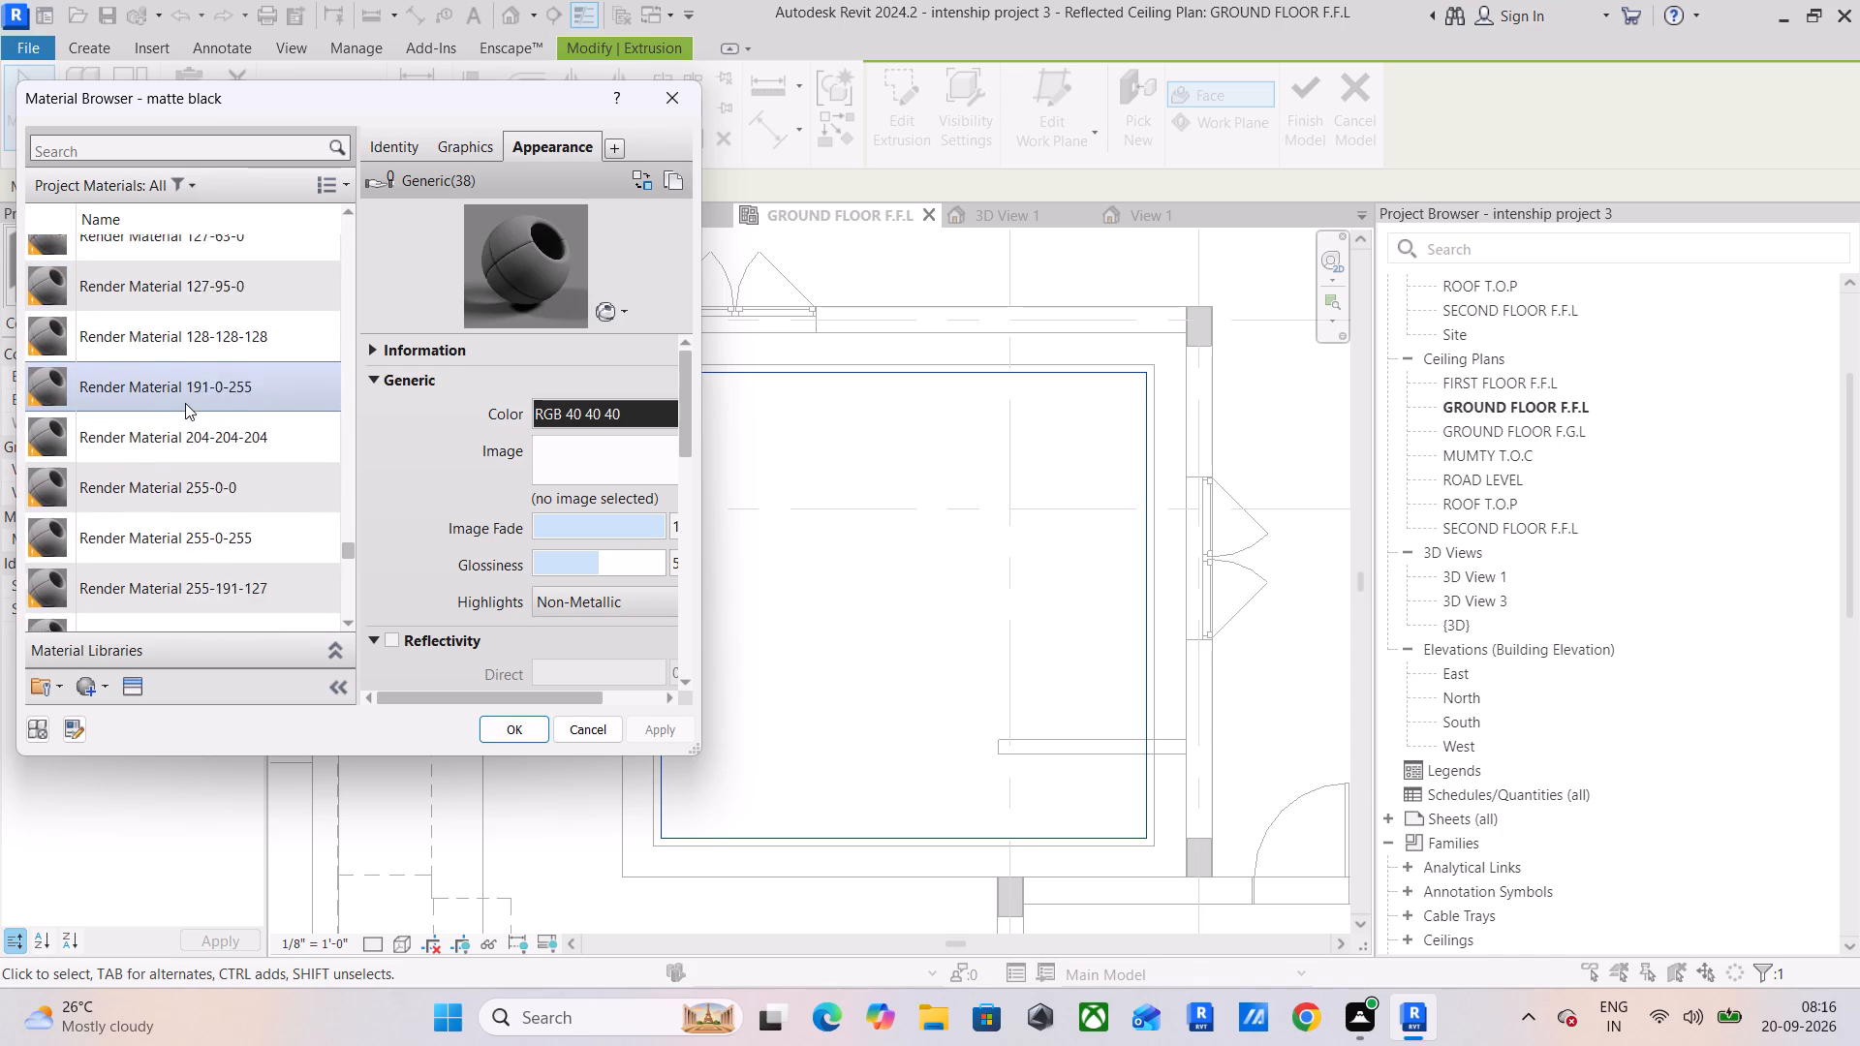
scroll(185, 403, down, 9)
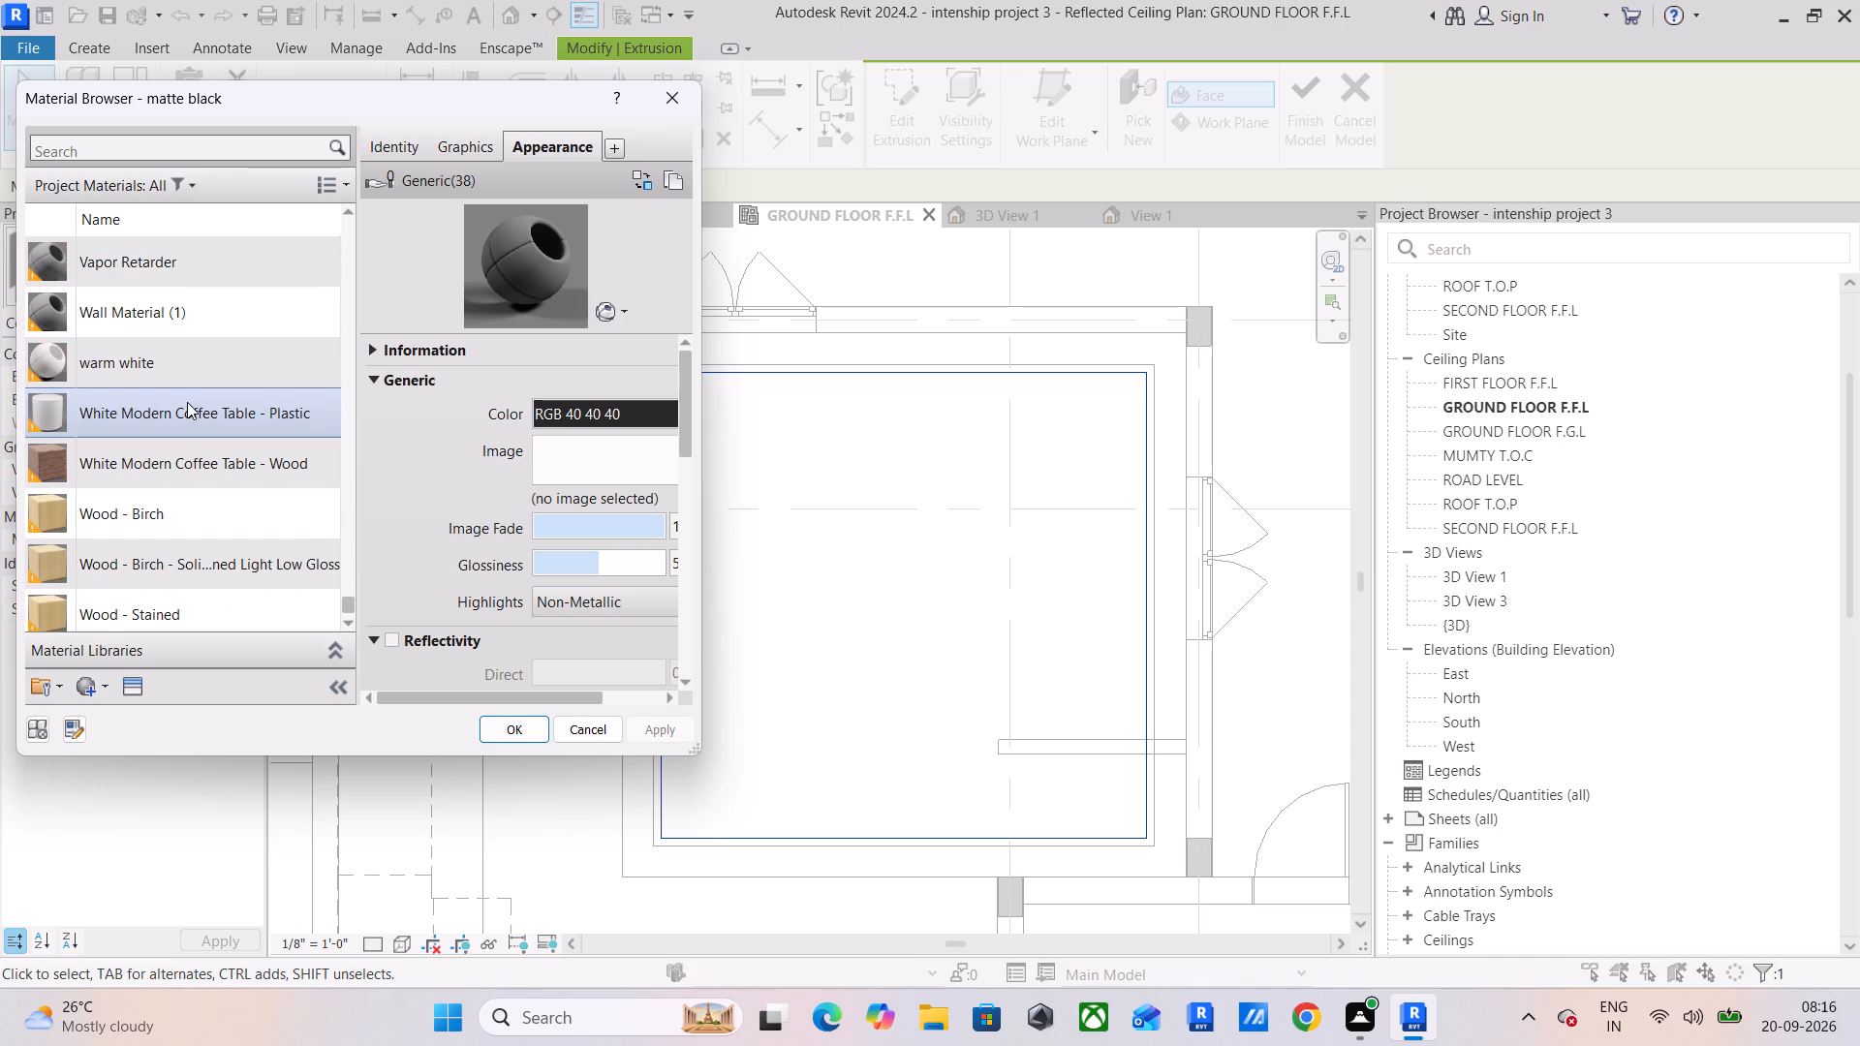
click(187, 353)
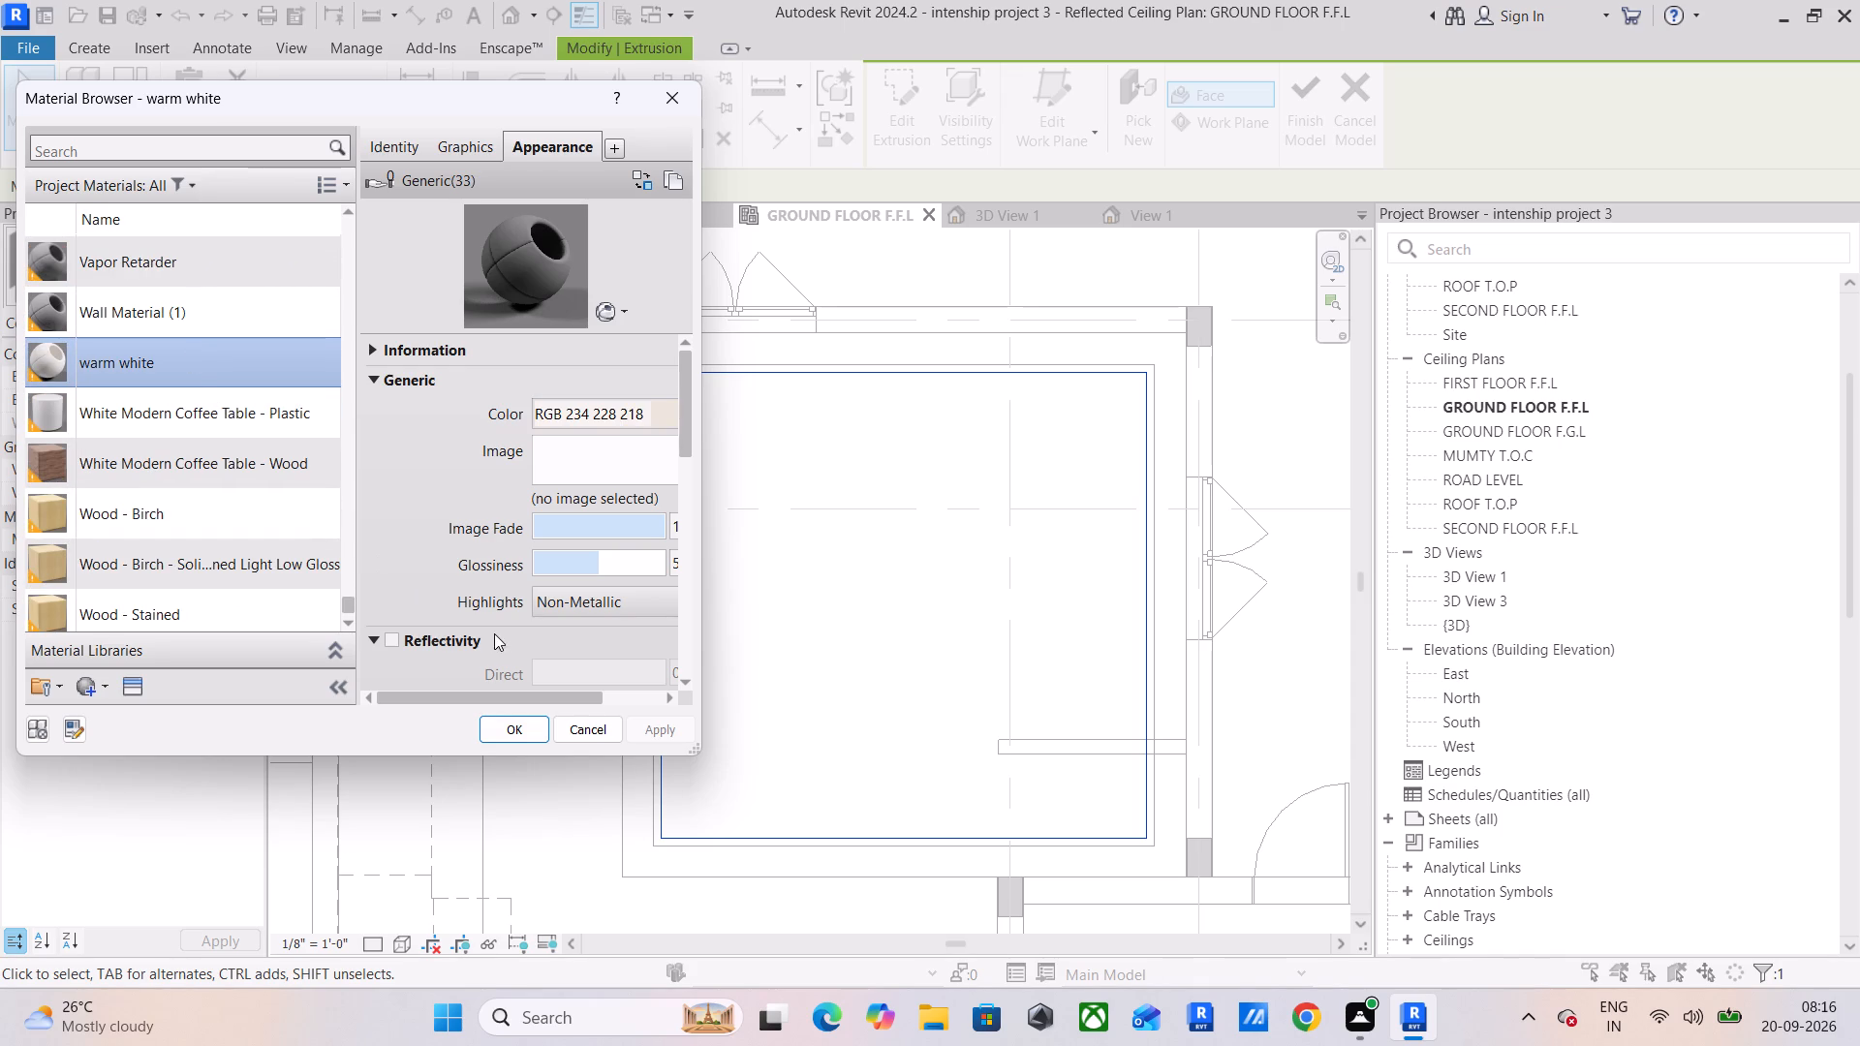
click(542, 728)
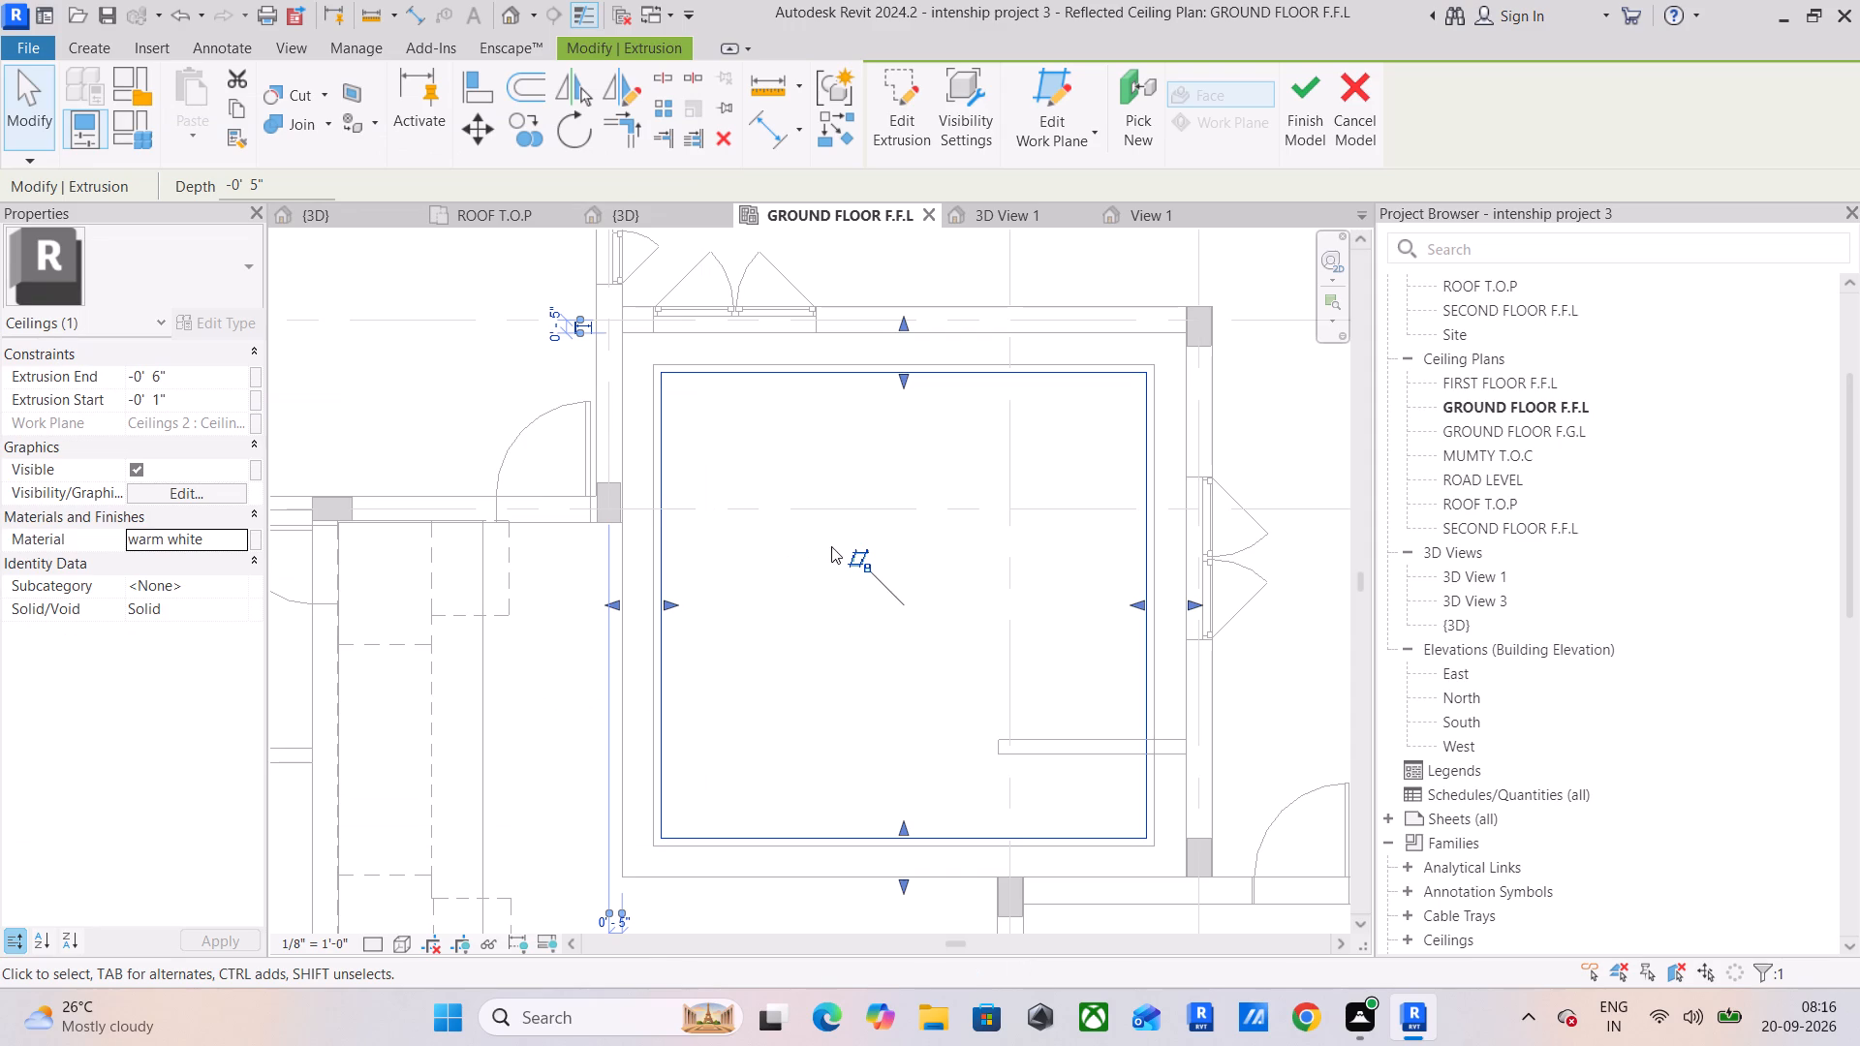
click(1307, 99)
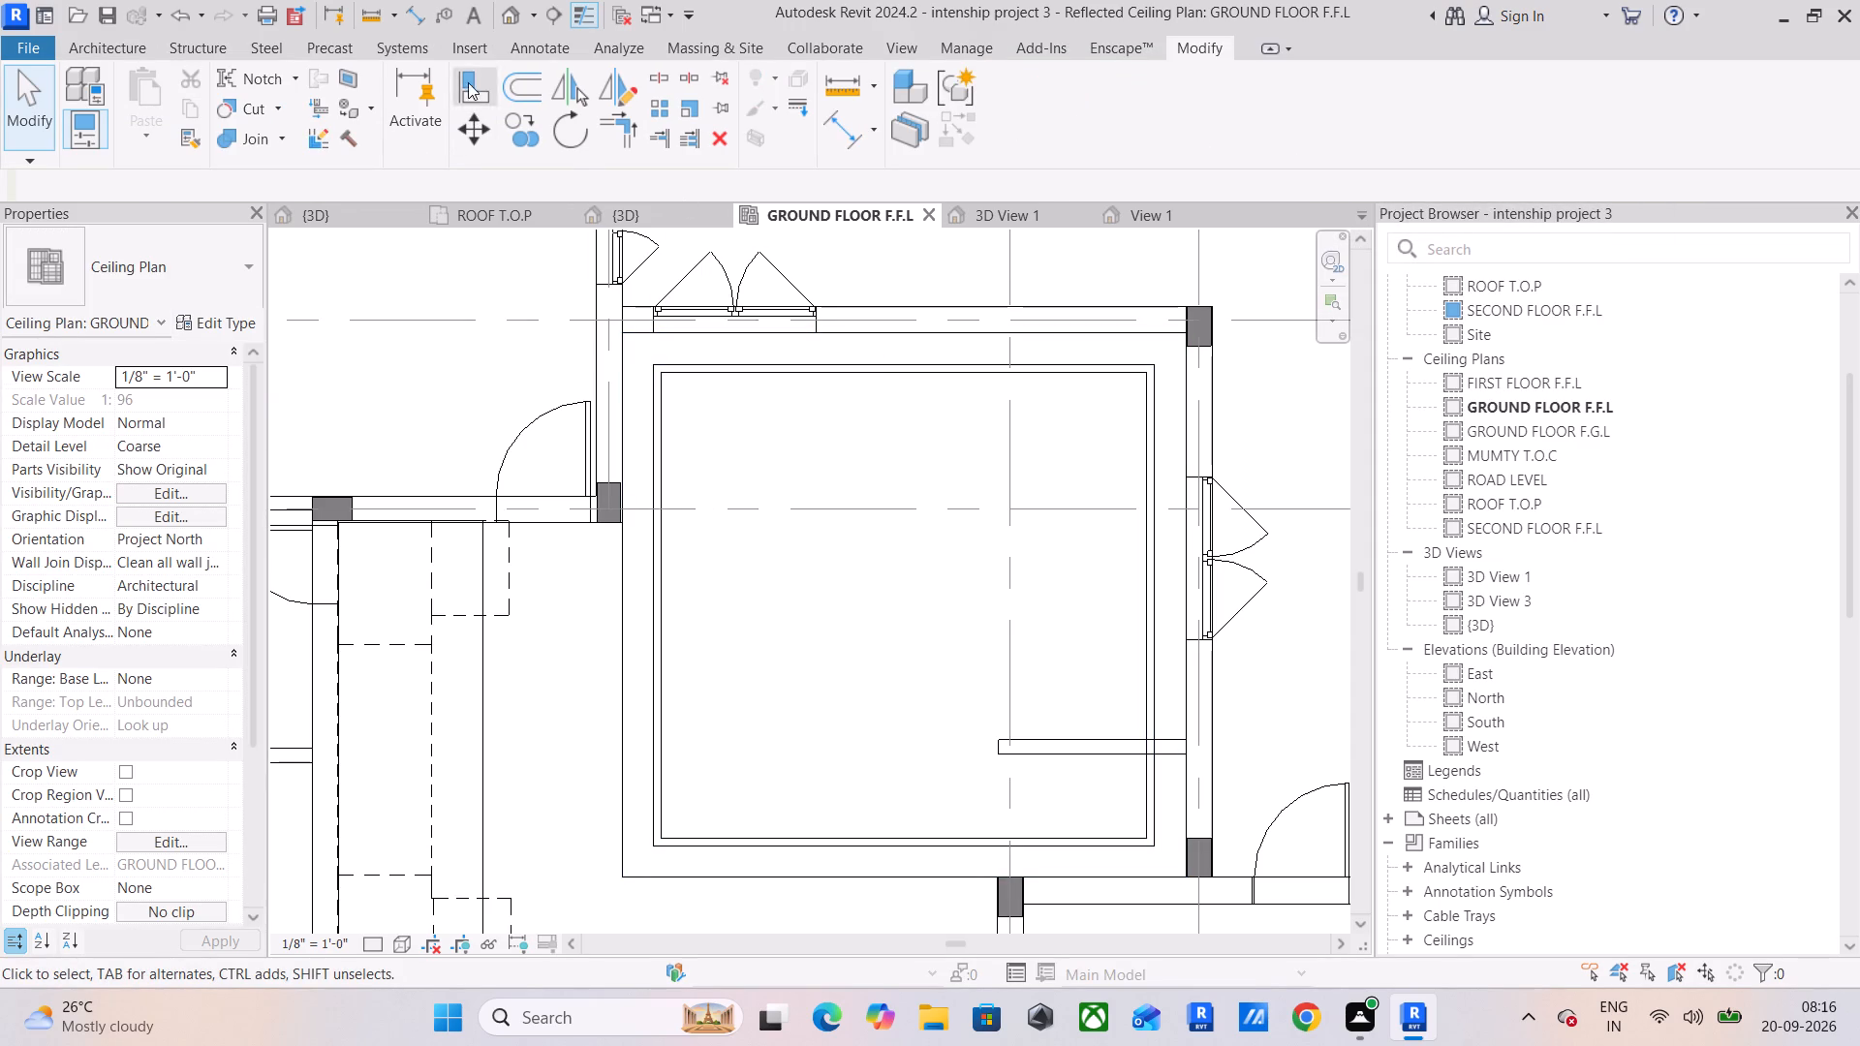
Open the default 3D view.
click(526, 12)
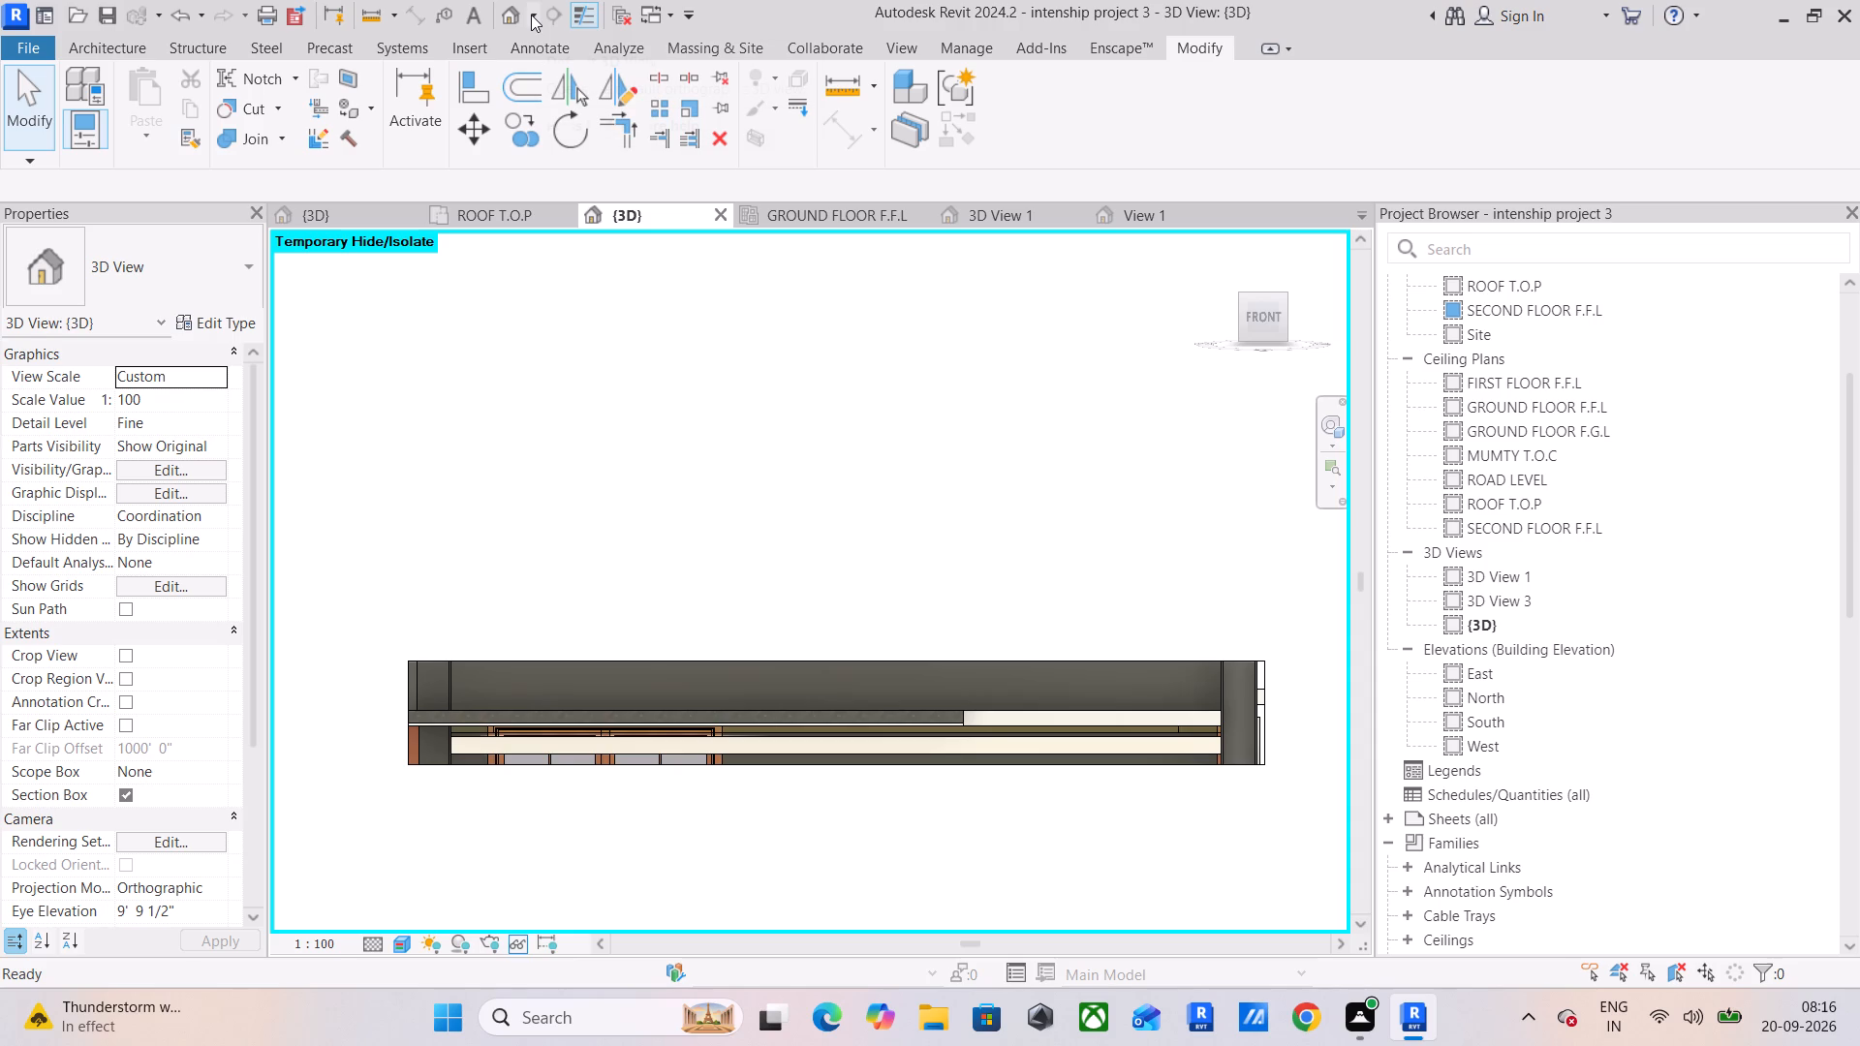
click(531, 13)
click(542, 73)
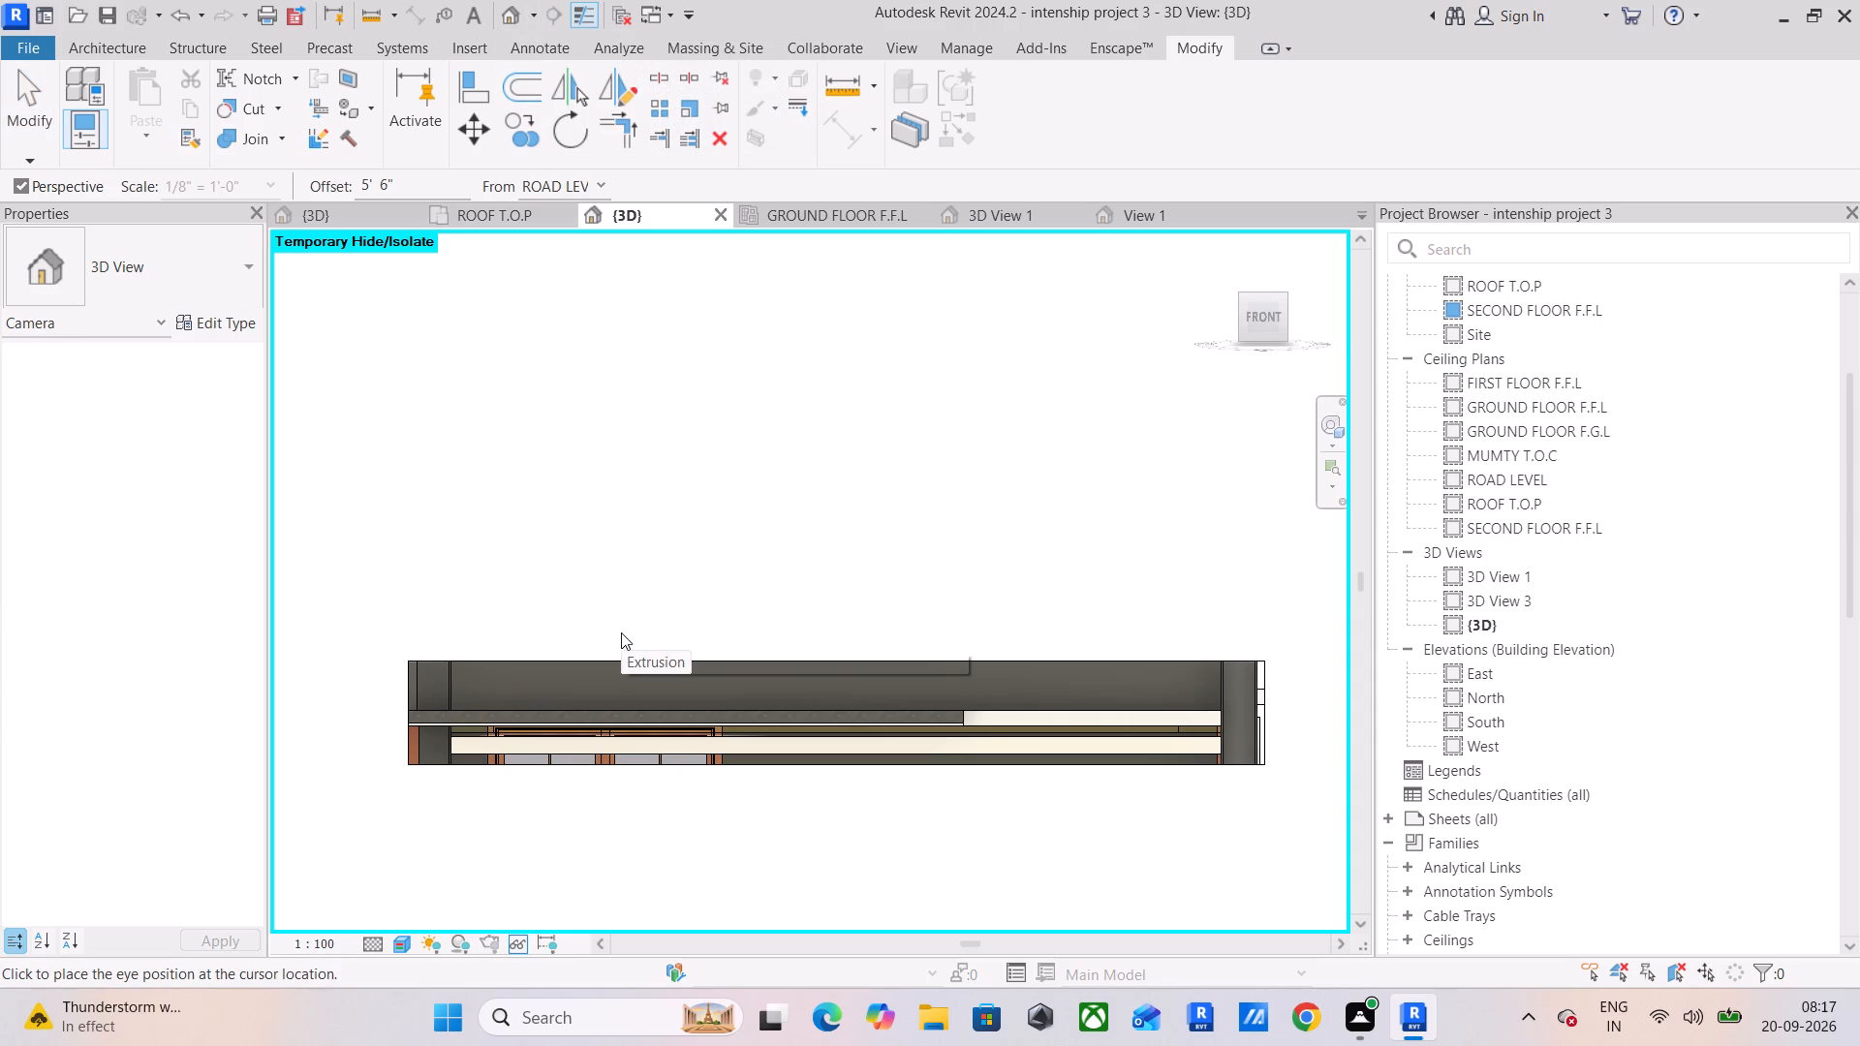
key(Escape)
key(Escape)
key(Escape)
Reopen the warm white ceiling border for in-place editing and set its extrusion start to 0.
scroll(547, 749, up, 6)
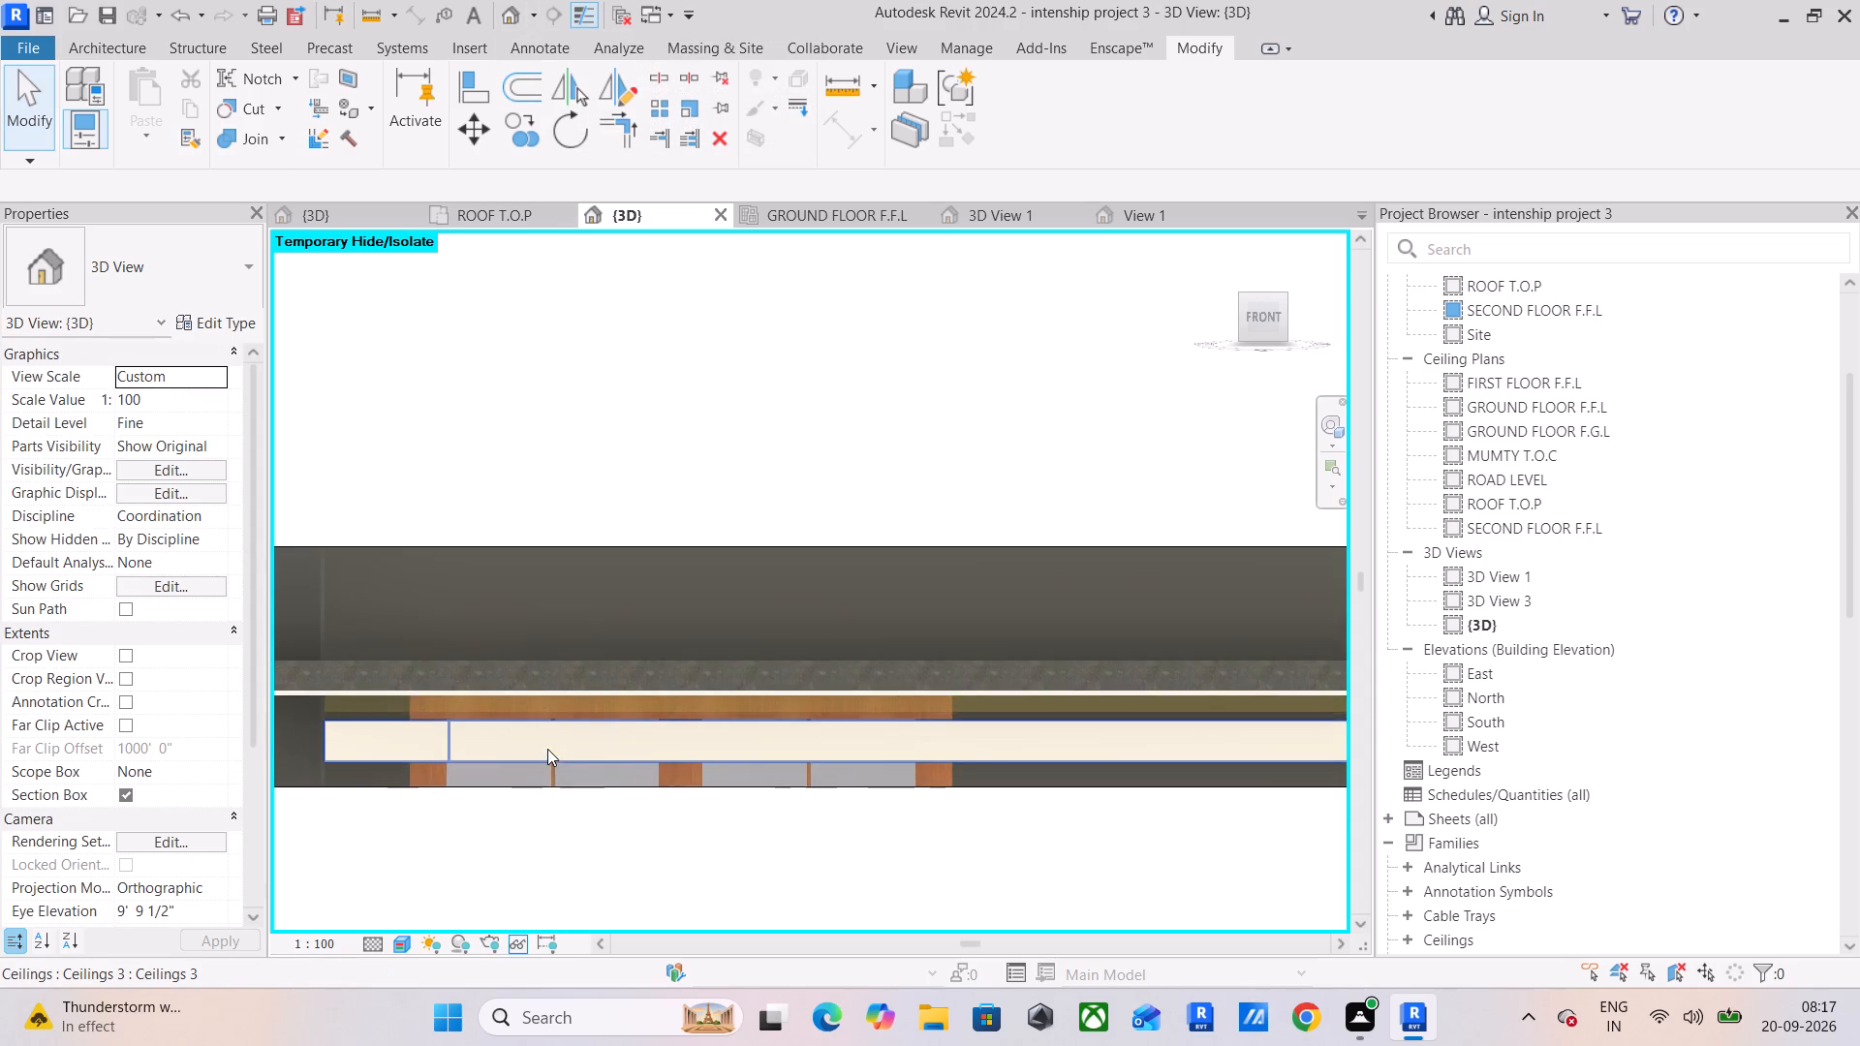
click(517, 746)
click(511, 758)
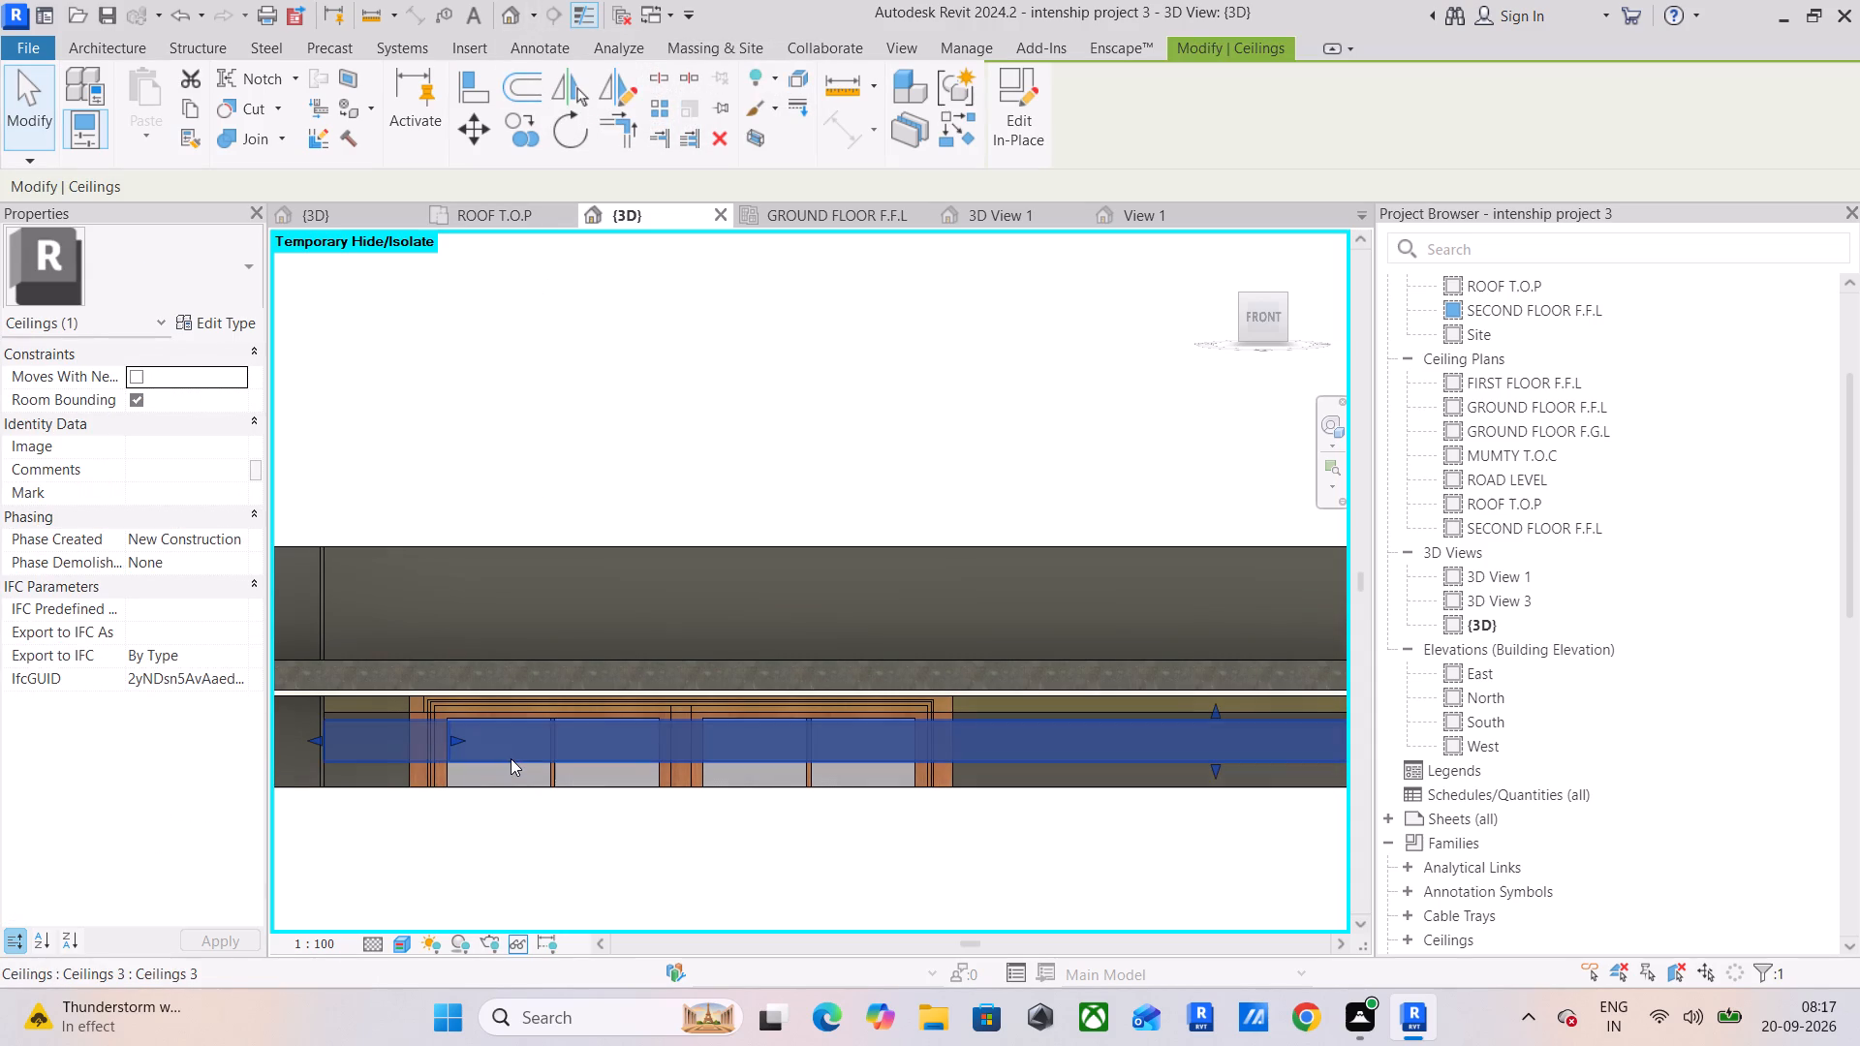
click(1022, 114)
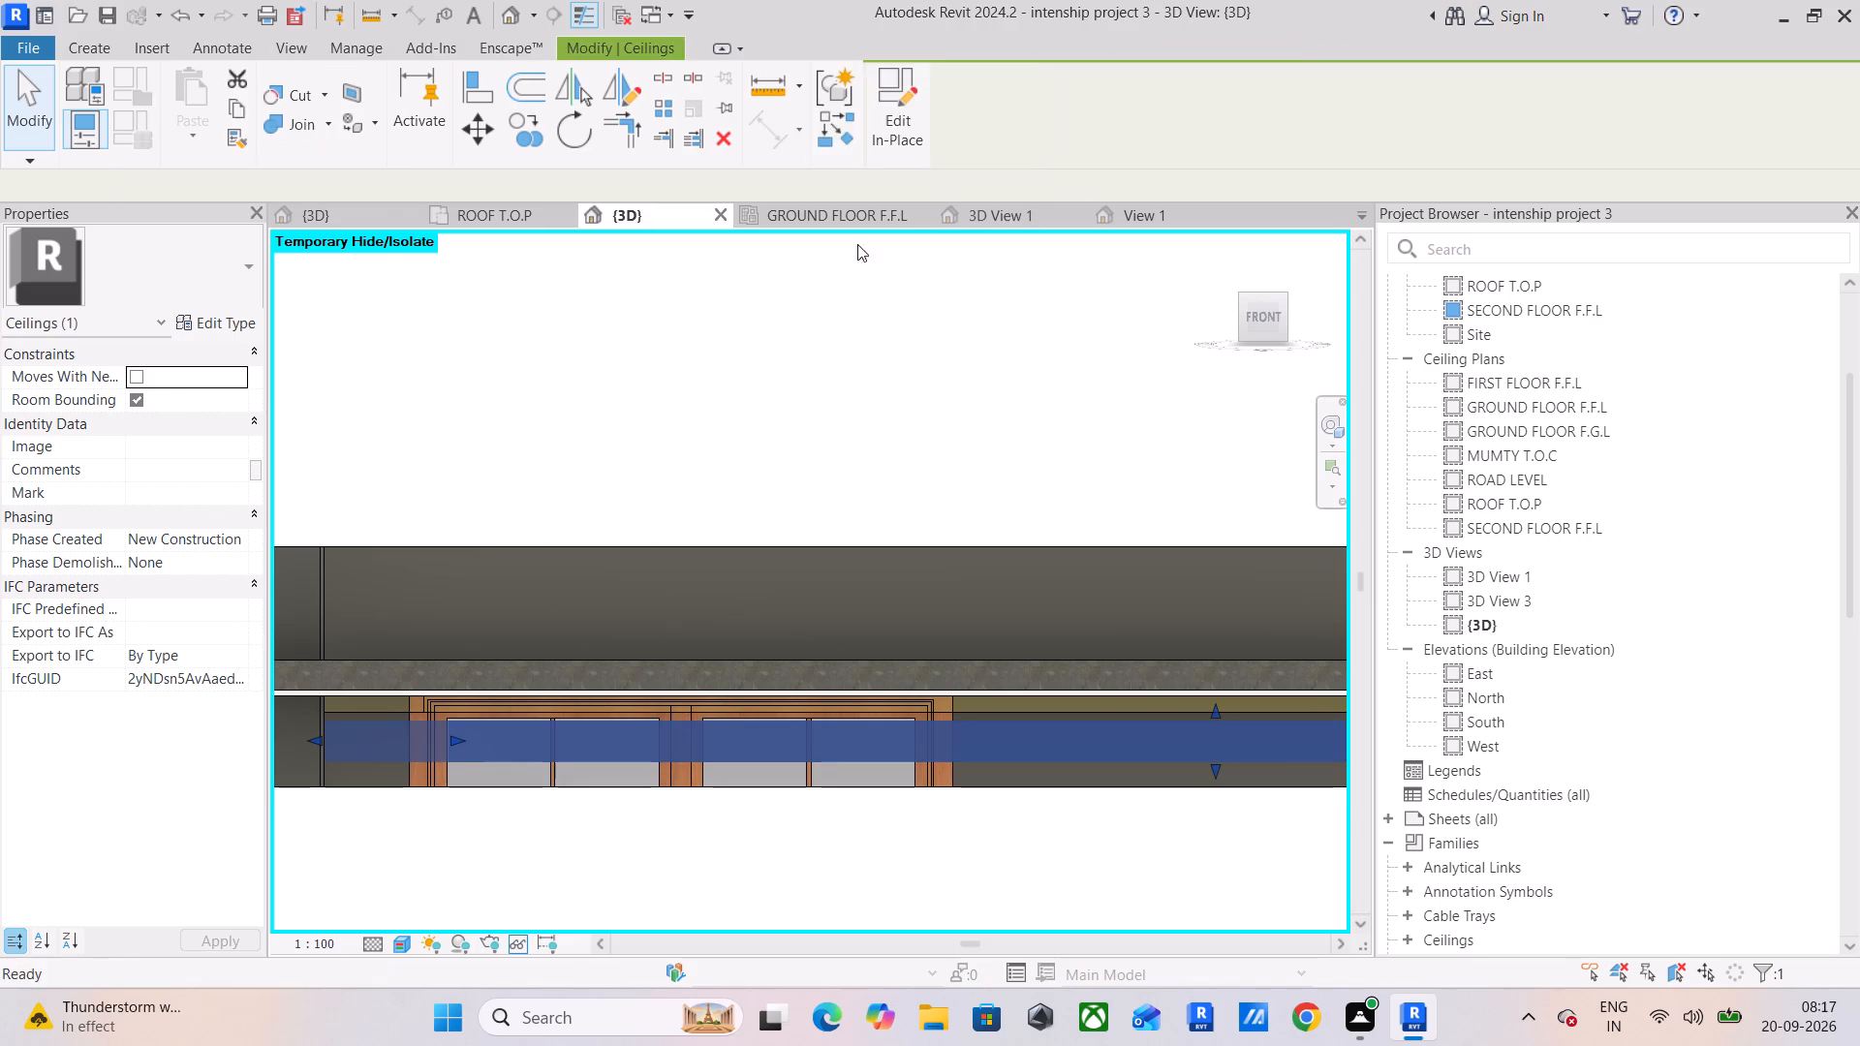
click(521, 763)
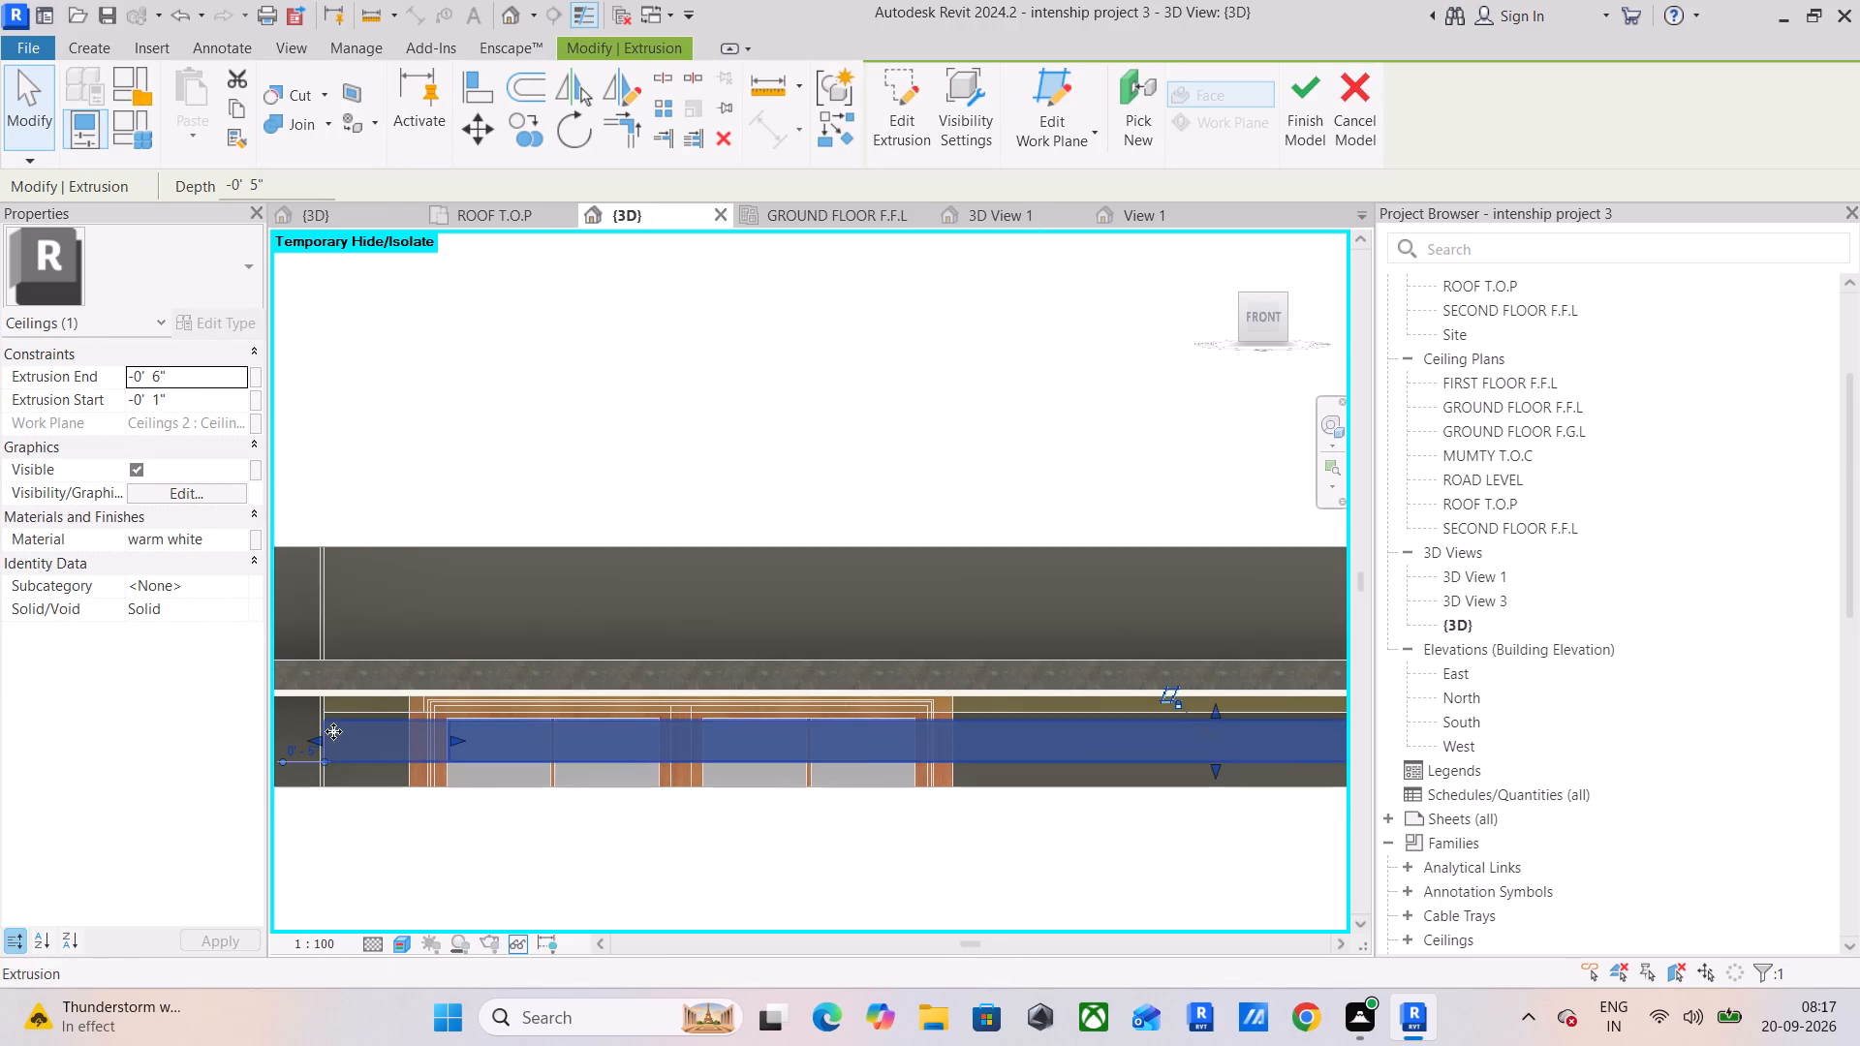
scroll(333, 730, up, 8)
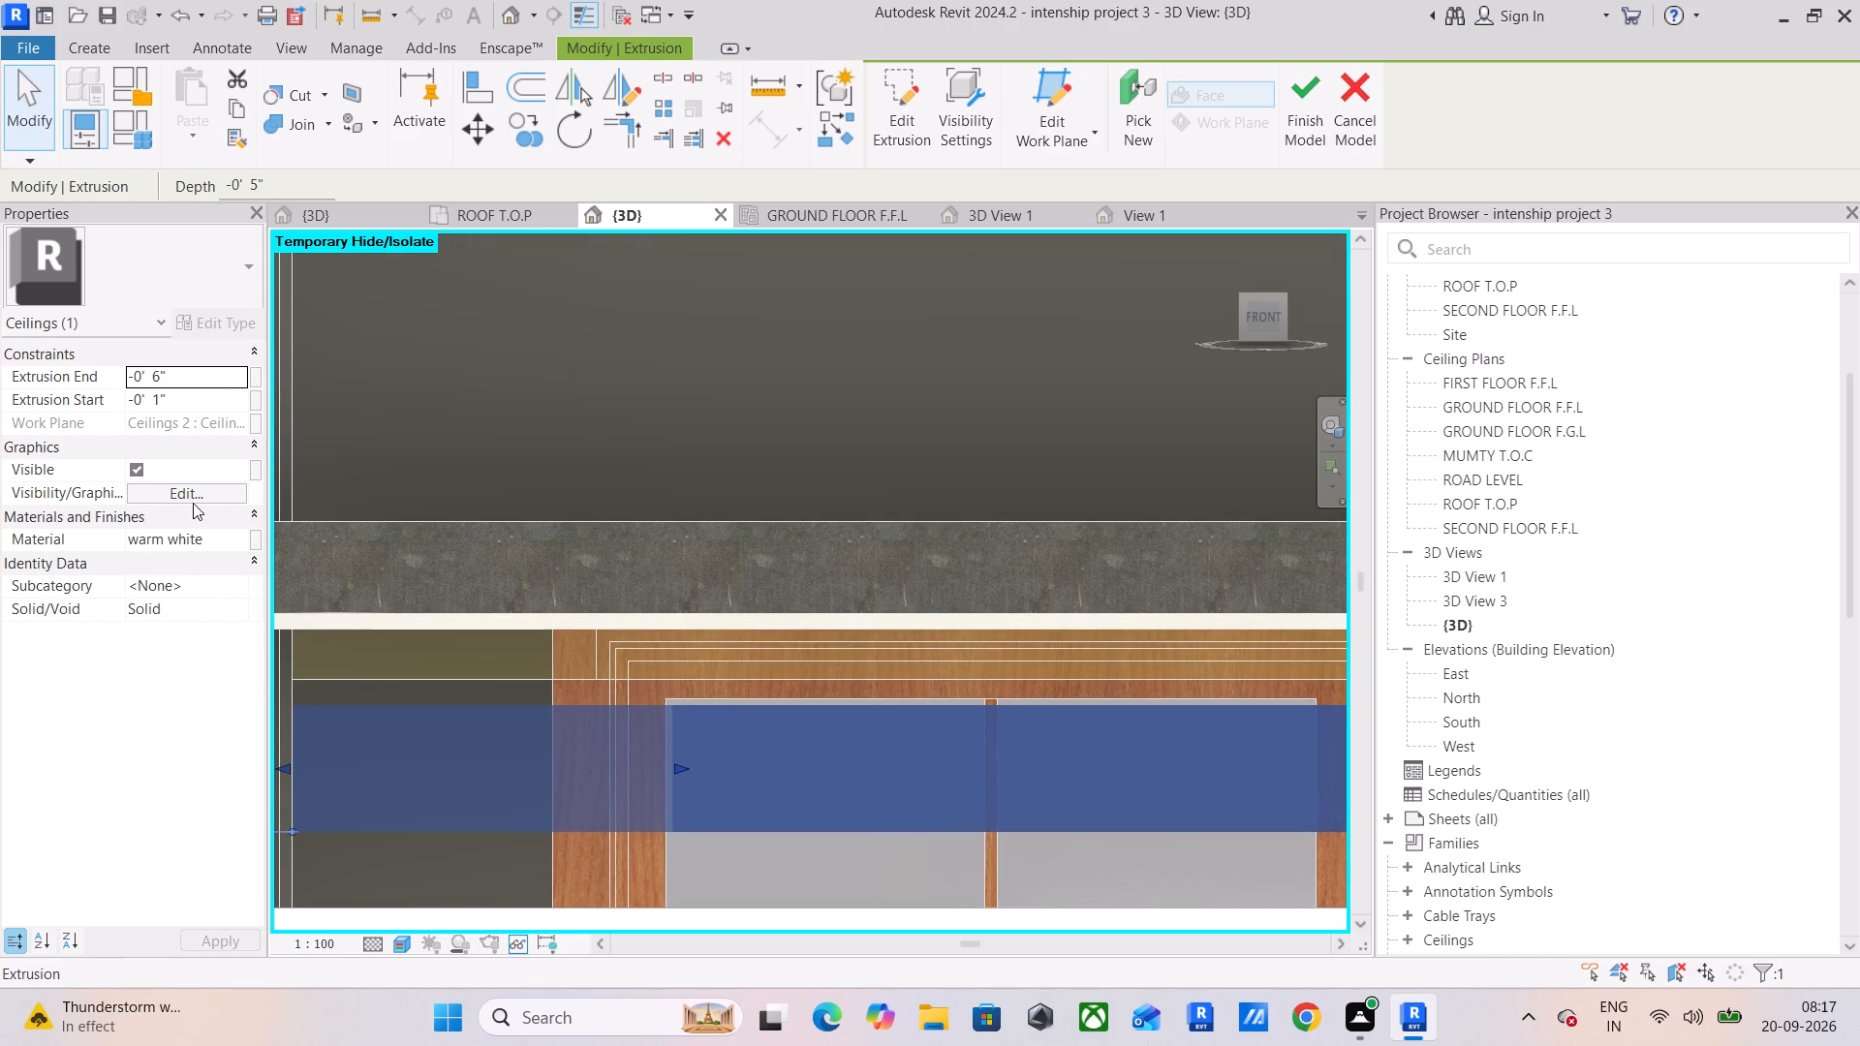
click(184, 396)
key(0)
key(Return)
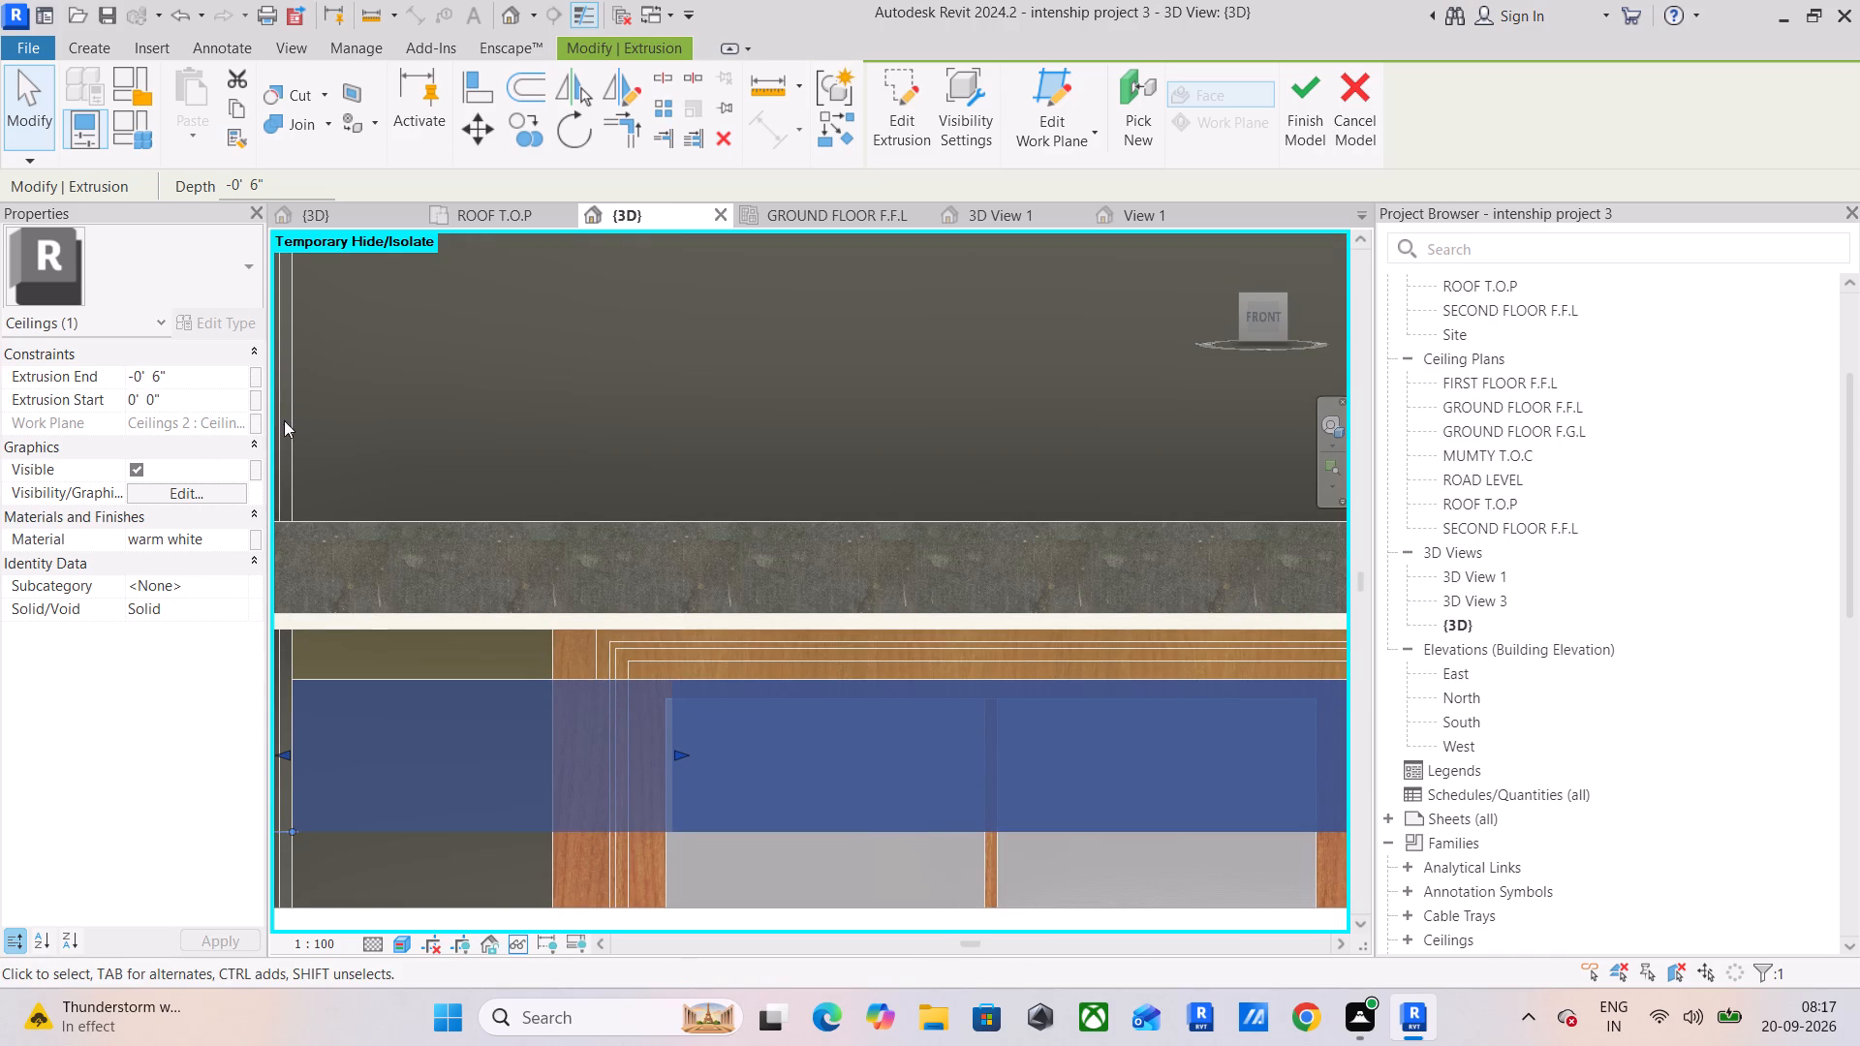
Set the border's extrusion end to -3".
click(201, 384)
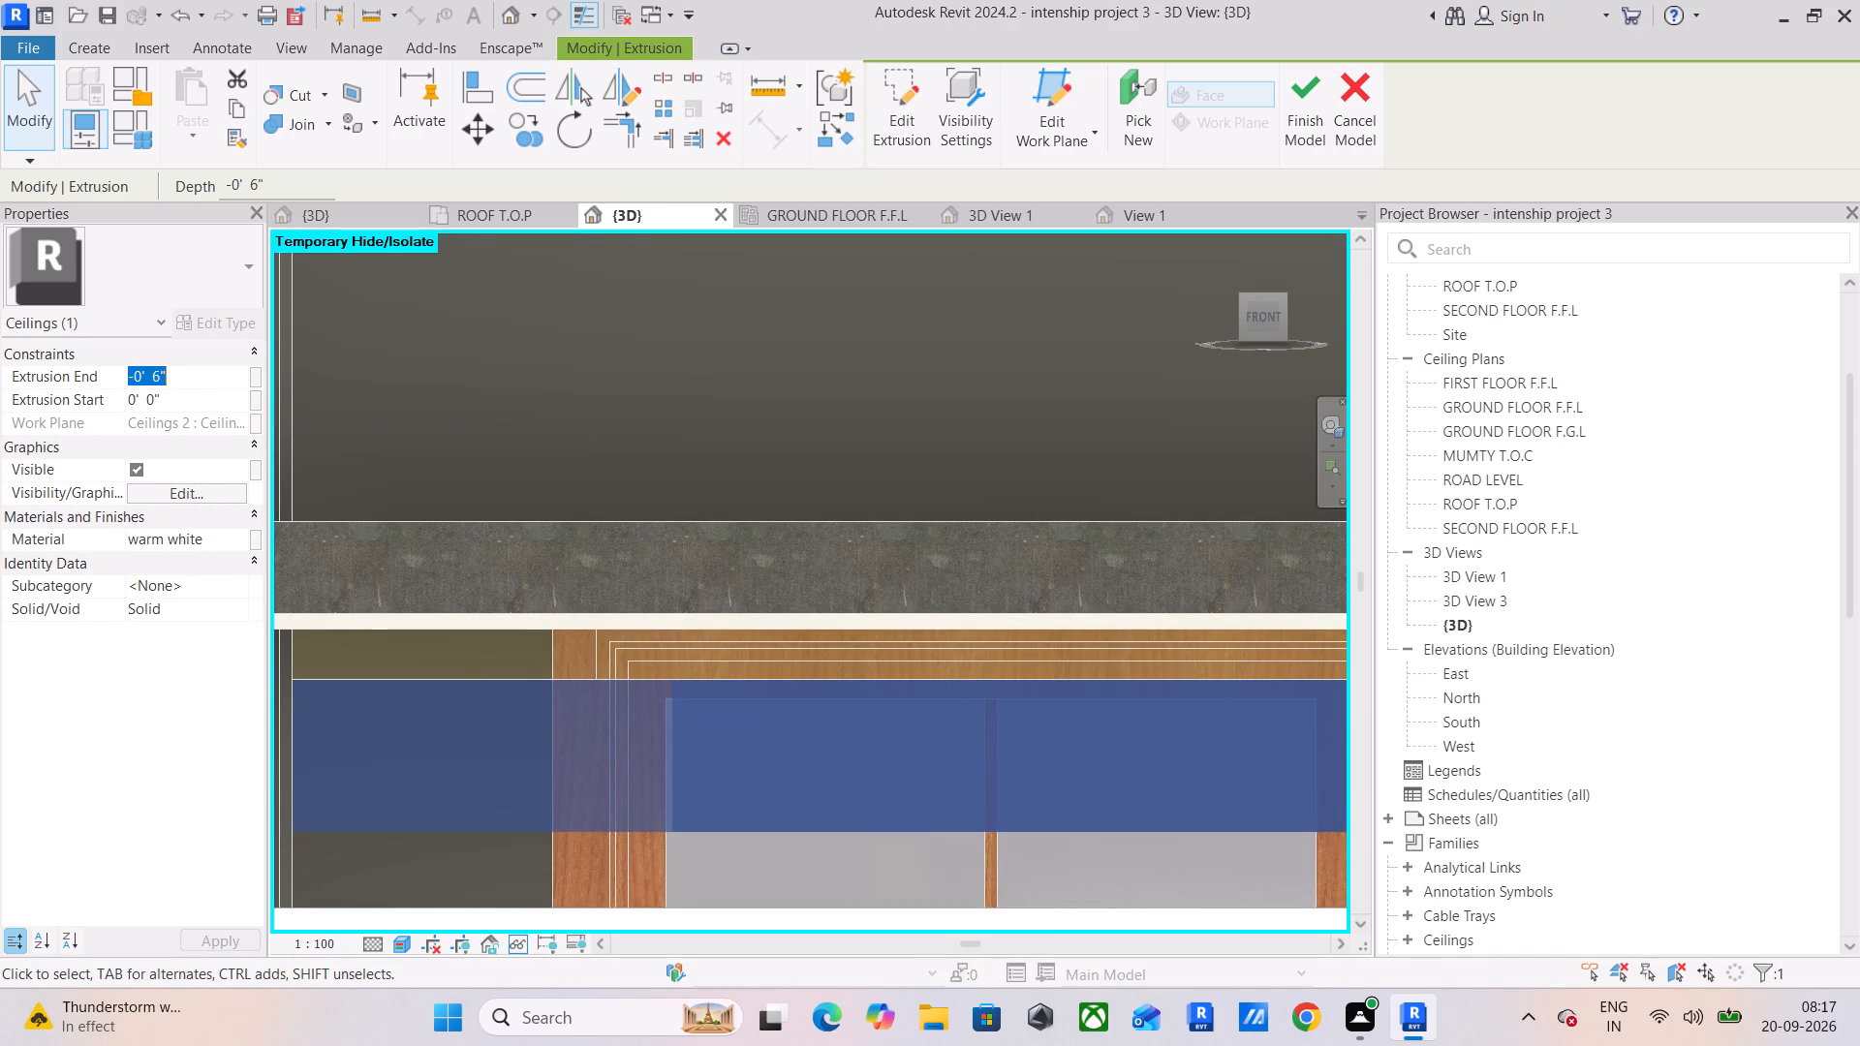
key(minus)
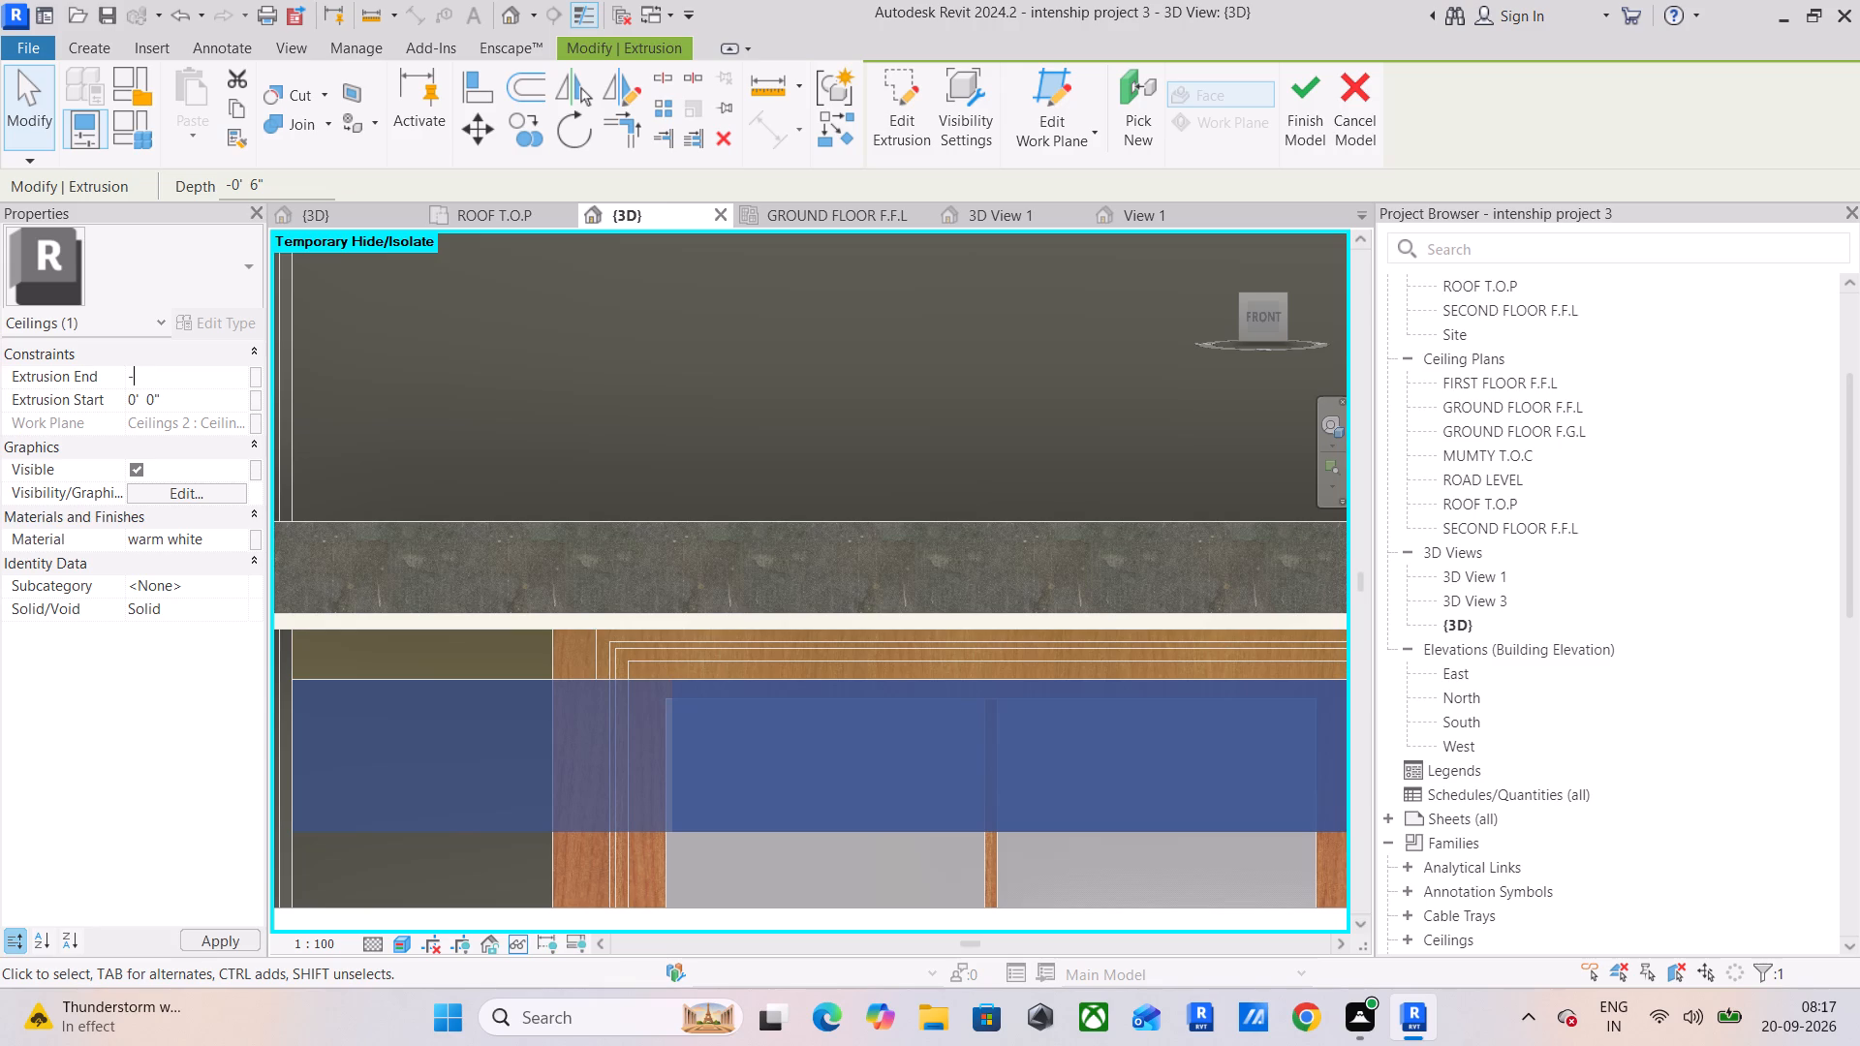
key(4)
key(BackSpace)
key(3)
key(shift+quotedbl)
key(Return)
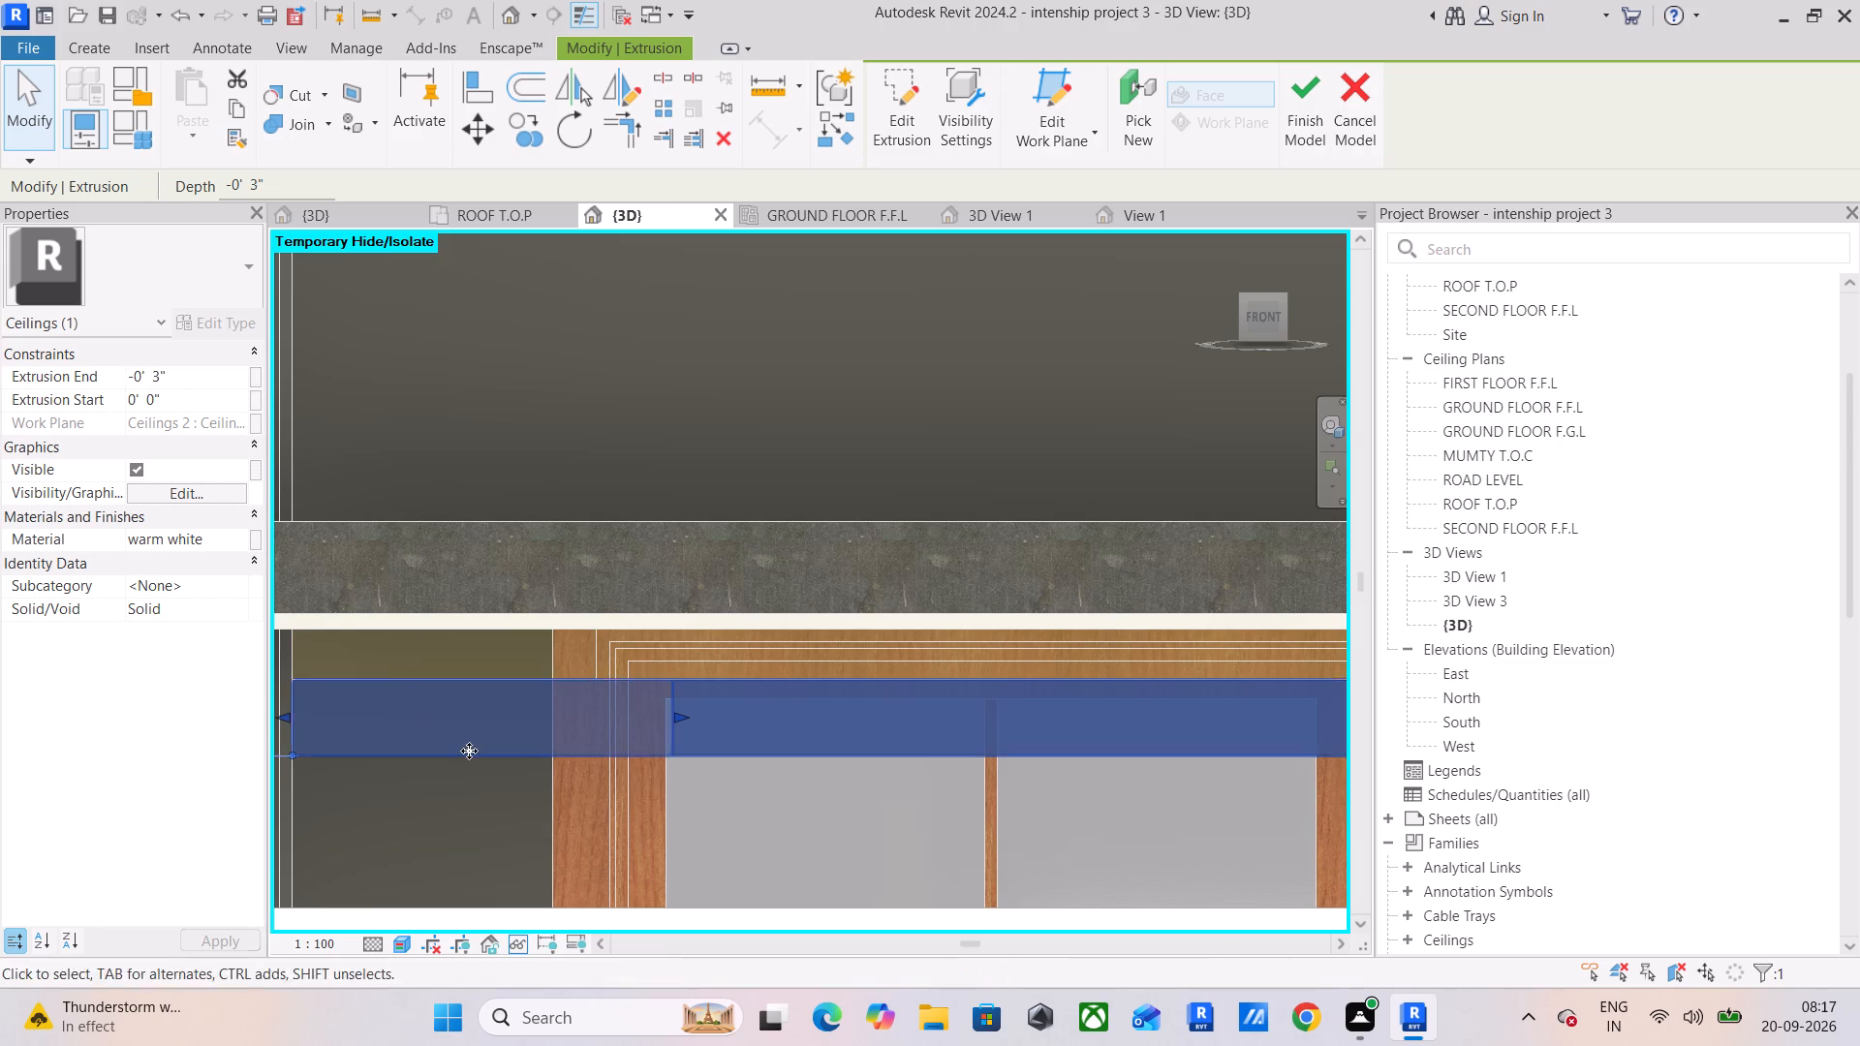
key(Escape)
Inspect the thinner border from the front and side, and finish the in-place ceiling model.
scroll(489, 753, down, 5)
middle_drag(533, 751, 497, 744)
middle_drag(746, 801, 745, 799)
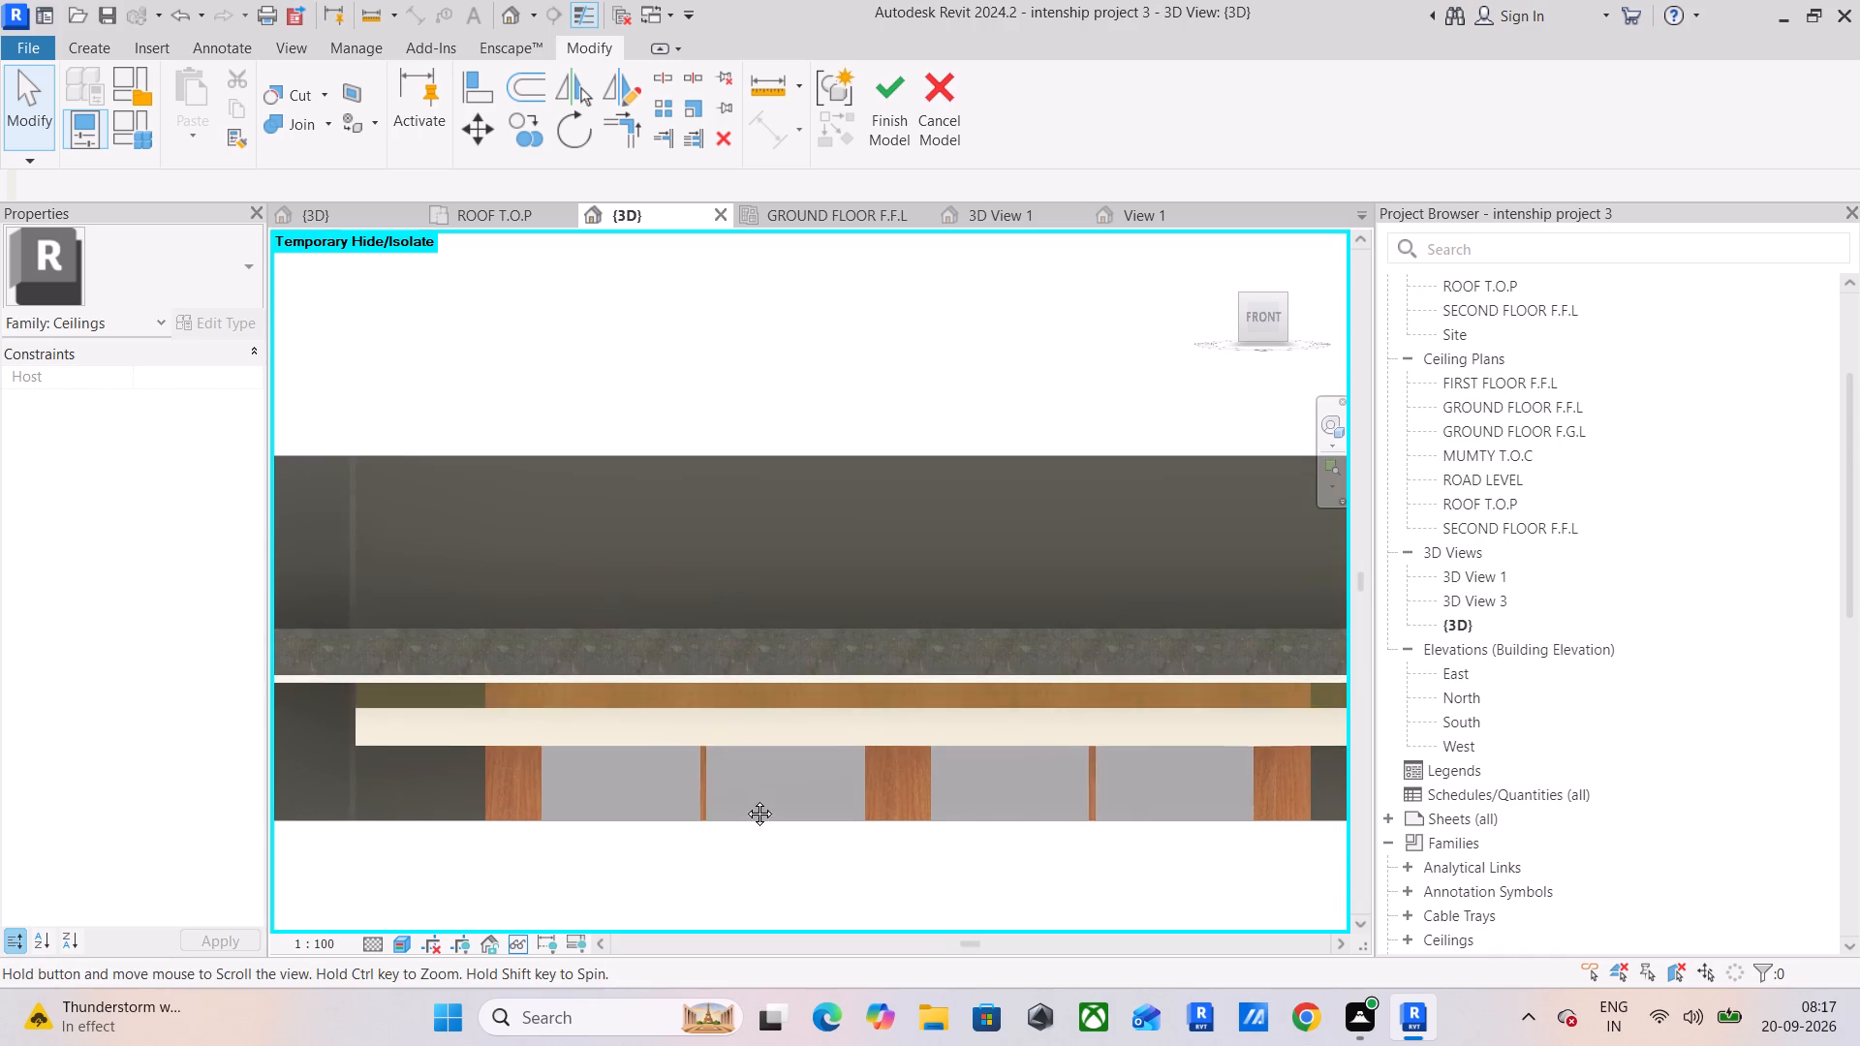
middle_drag(745, 799, 639, 781)
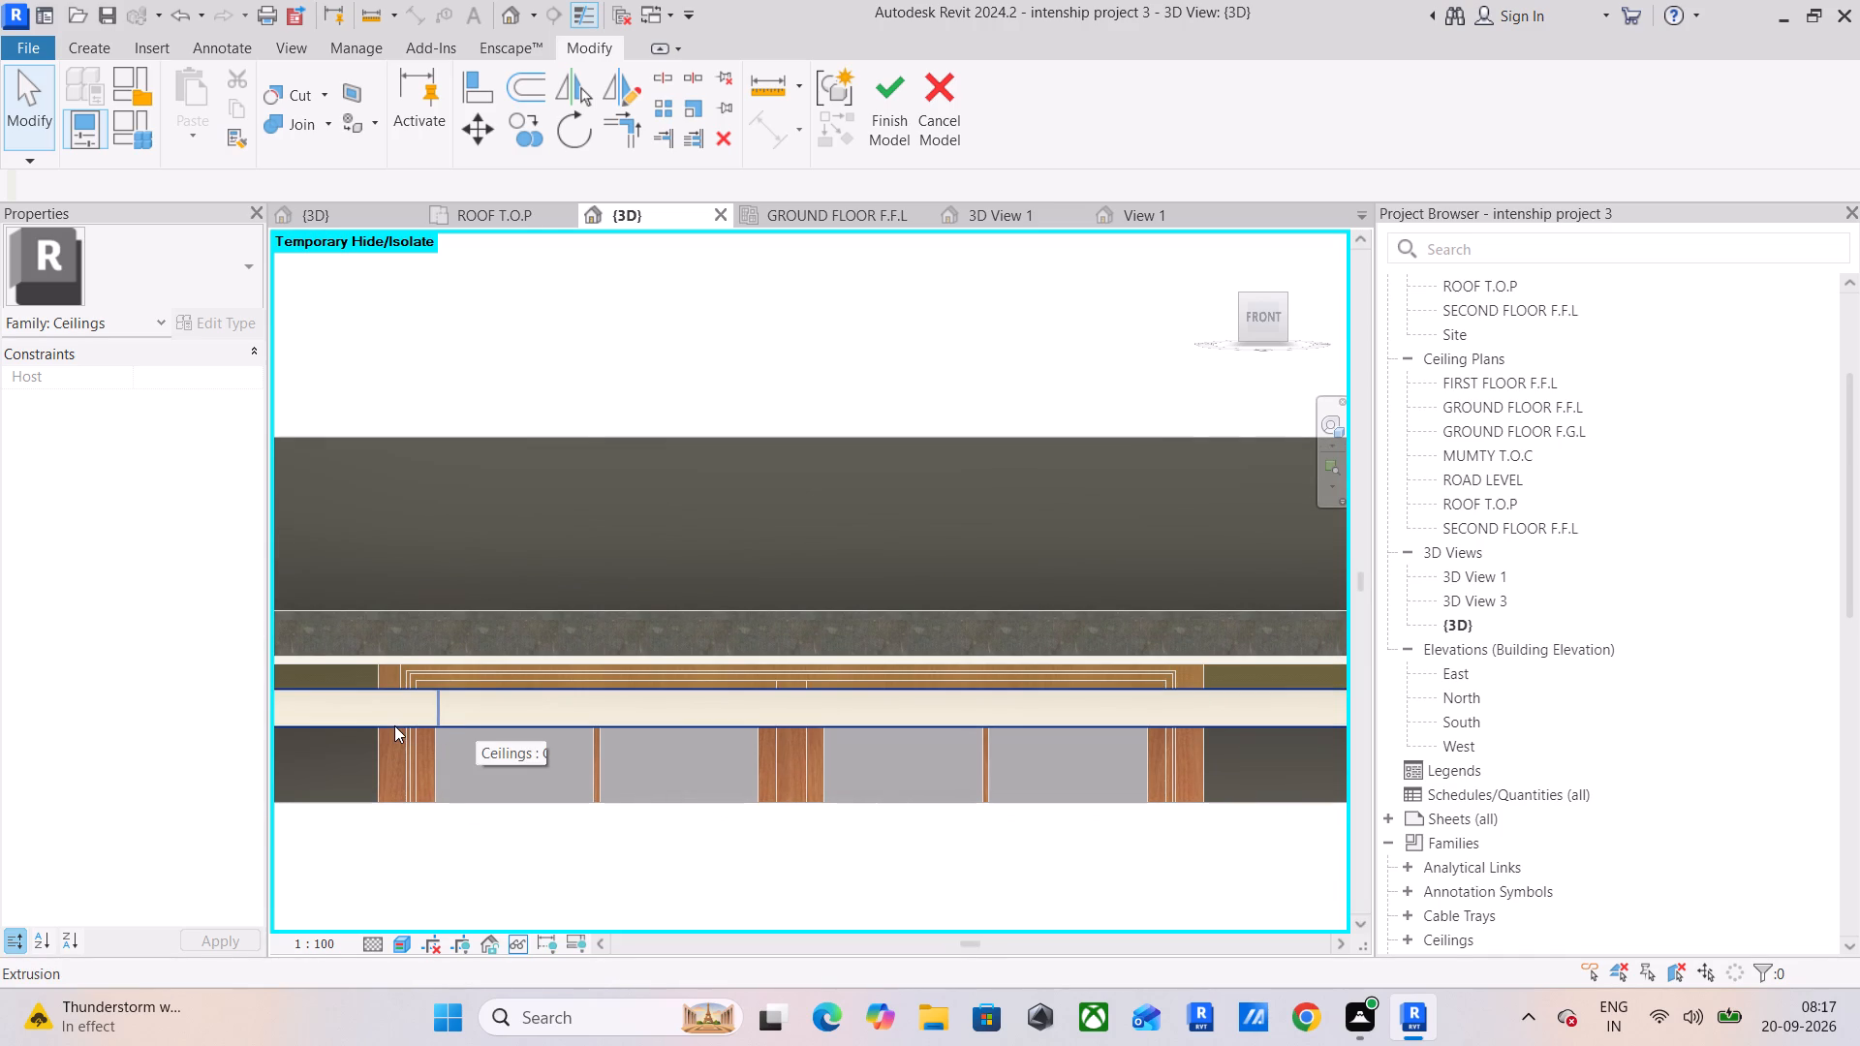
scroll(393, 726, down, 5)
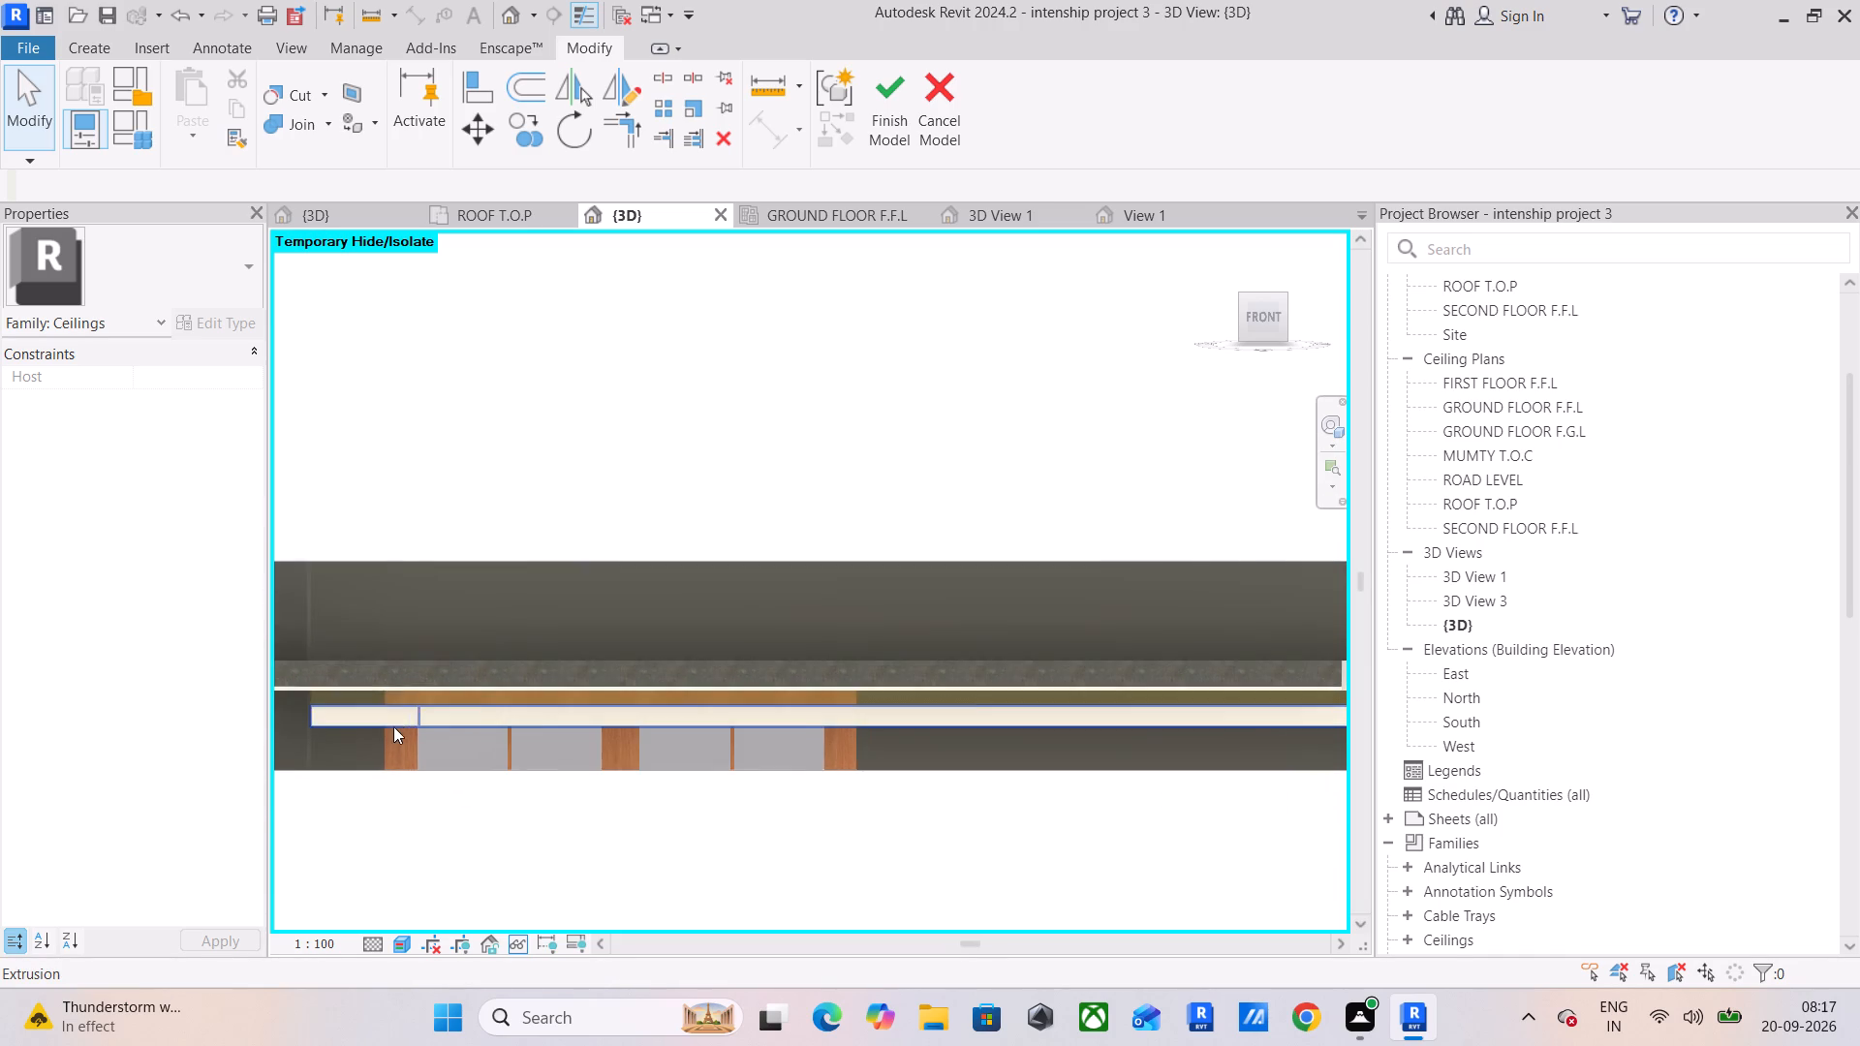
shift+middle_drag(625, 741, 437, 678)
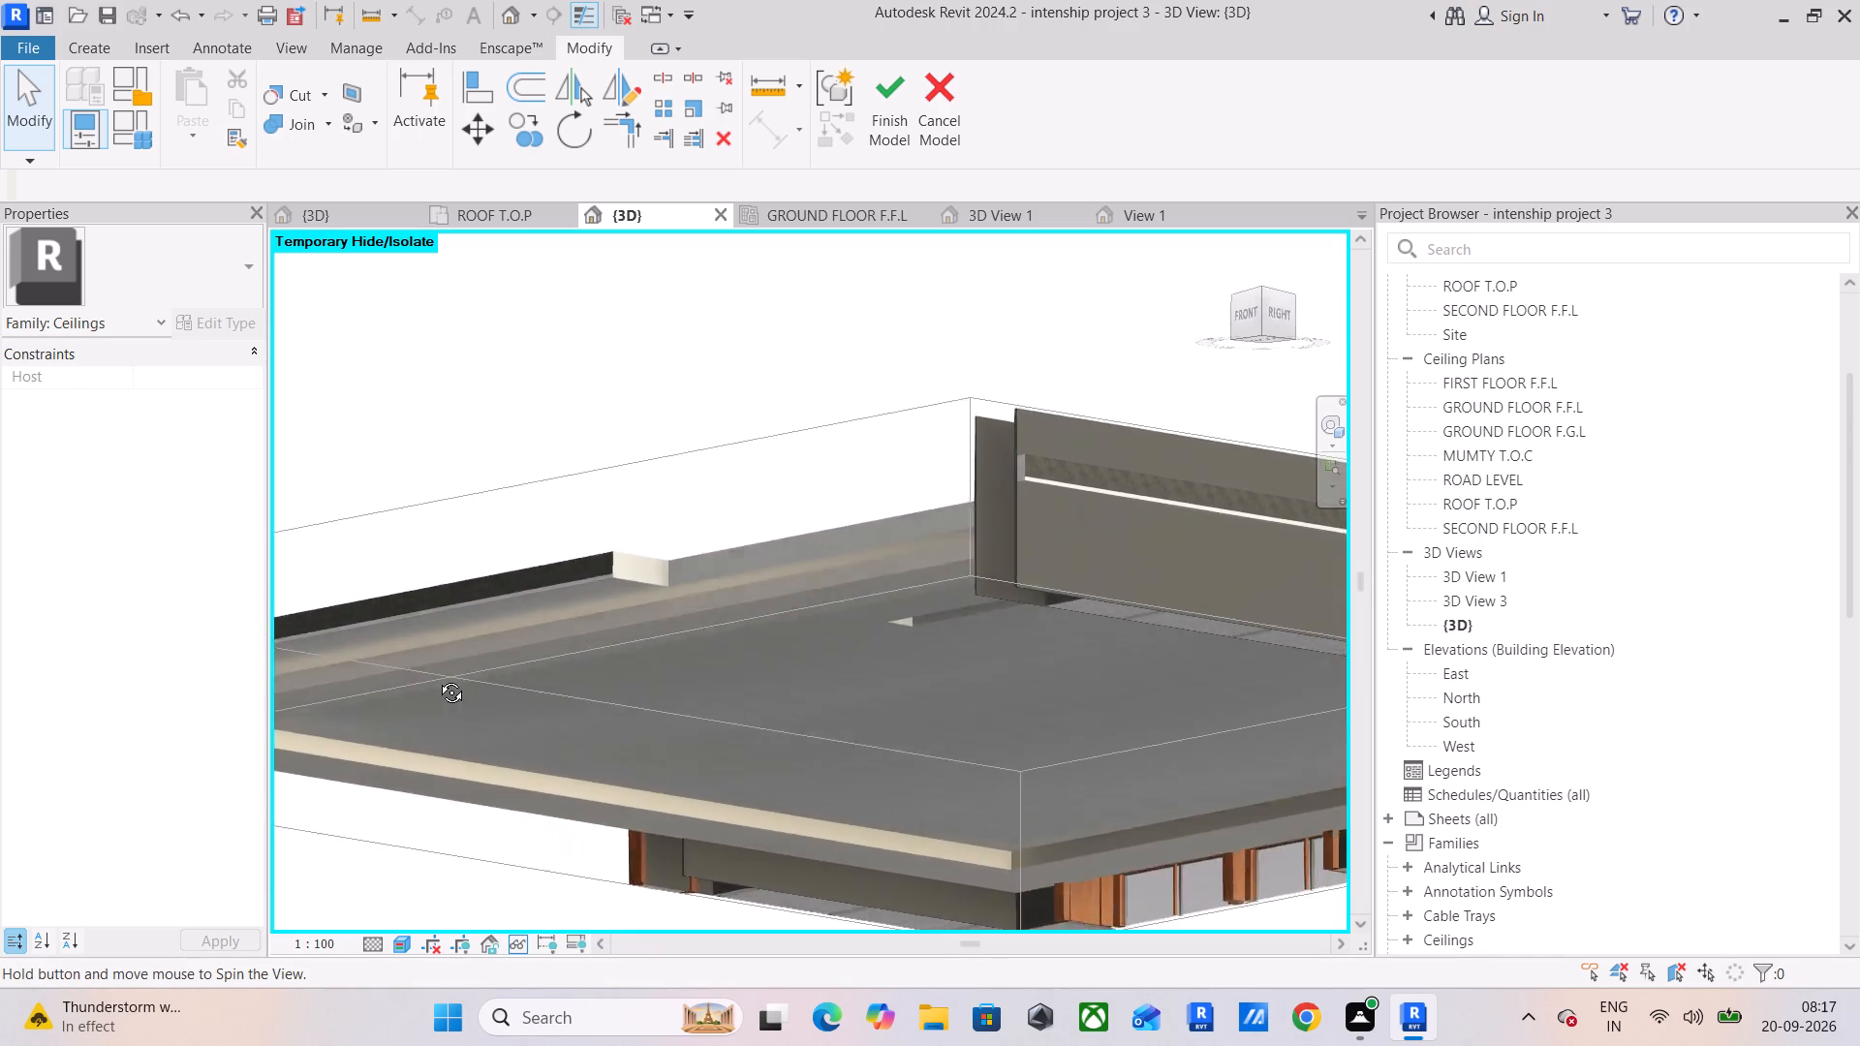
shift+middle_drag(437, 678, 225, 702)
scroll(564, 749, up, 5)
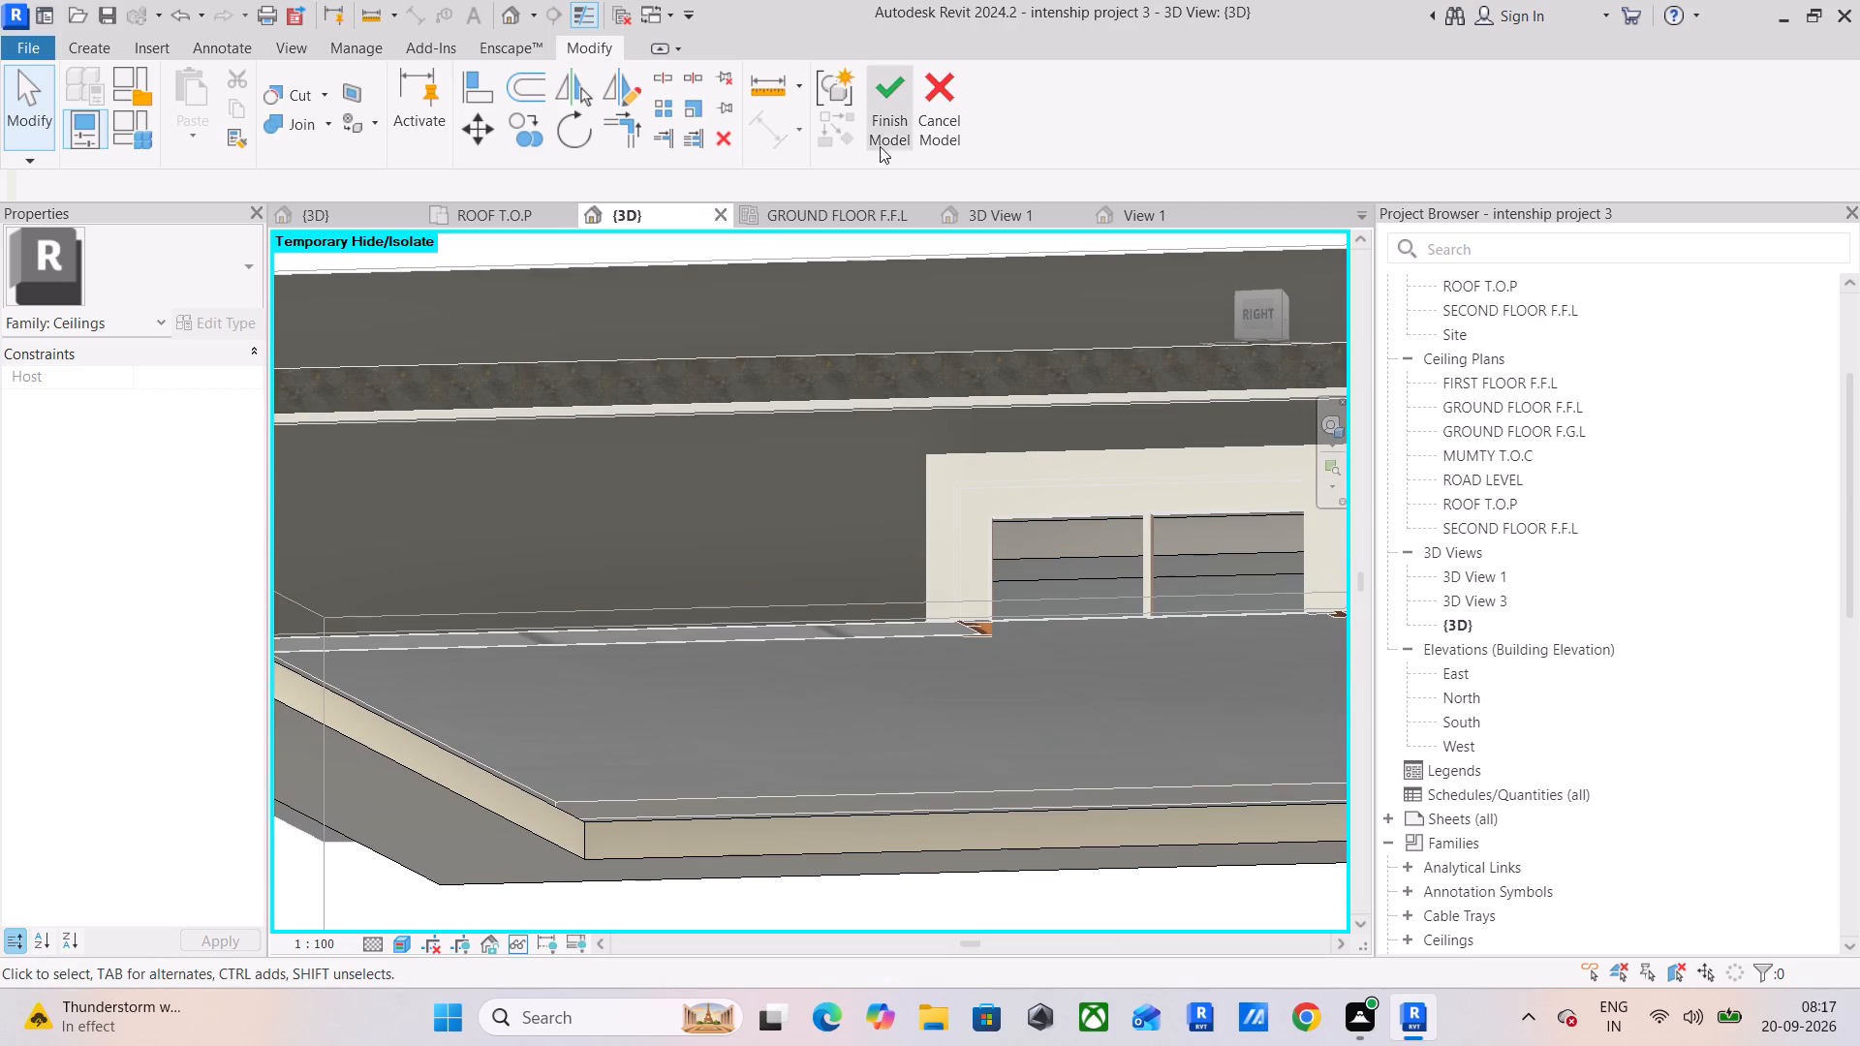
click(886, 114)
Return to the GROUND FLOOR F.F.L reflected ceiling plan showing the central room.
scroll(808, 500, down, 5)
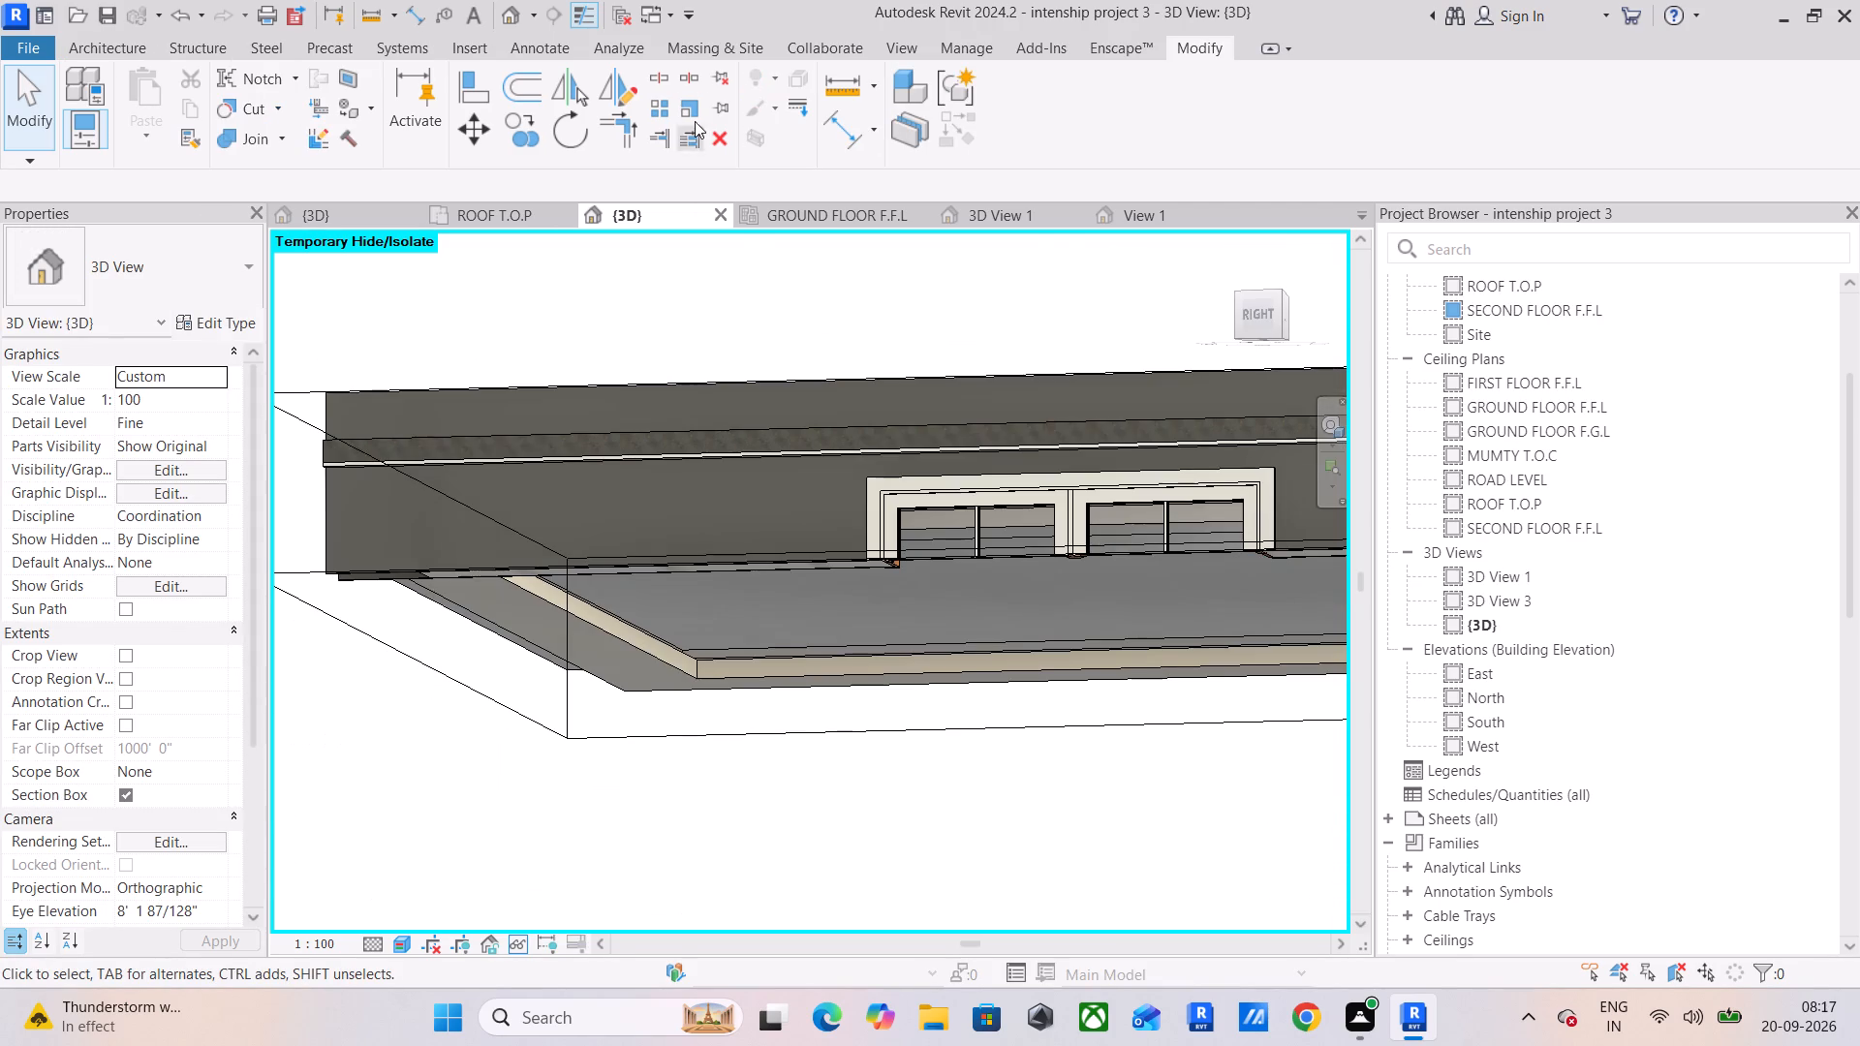
click(832, 231)
click(837, 217)
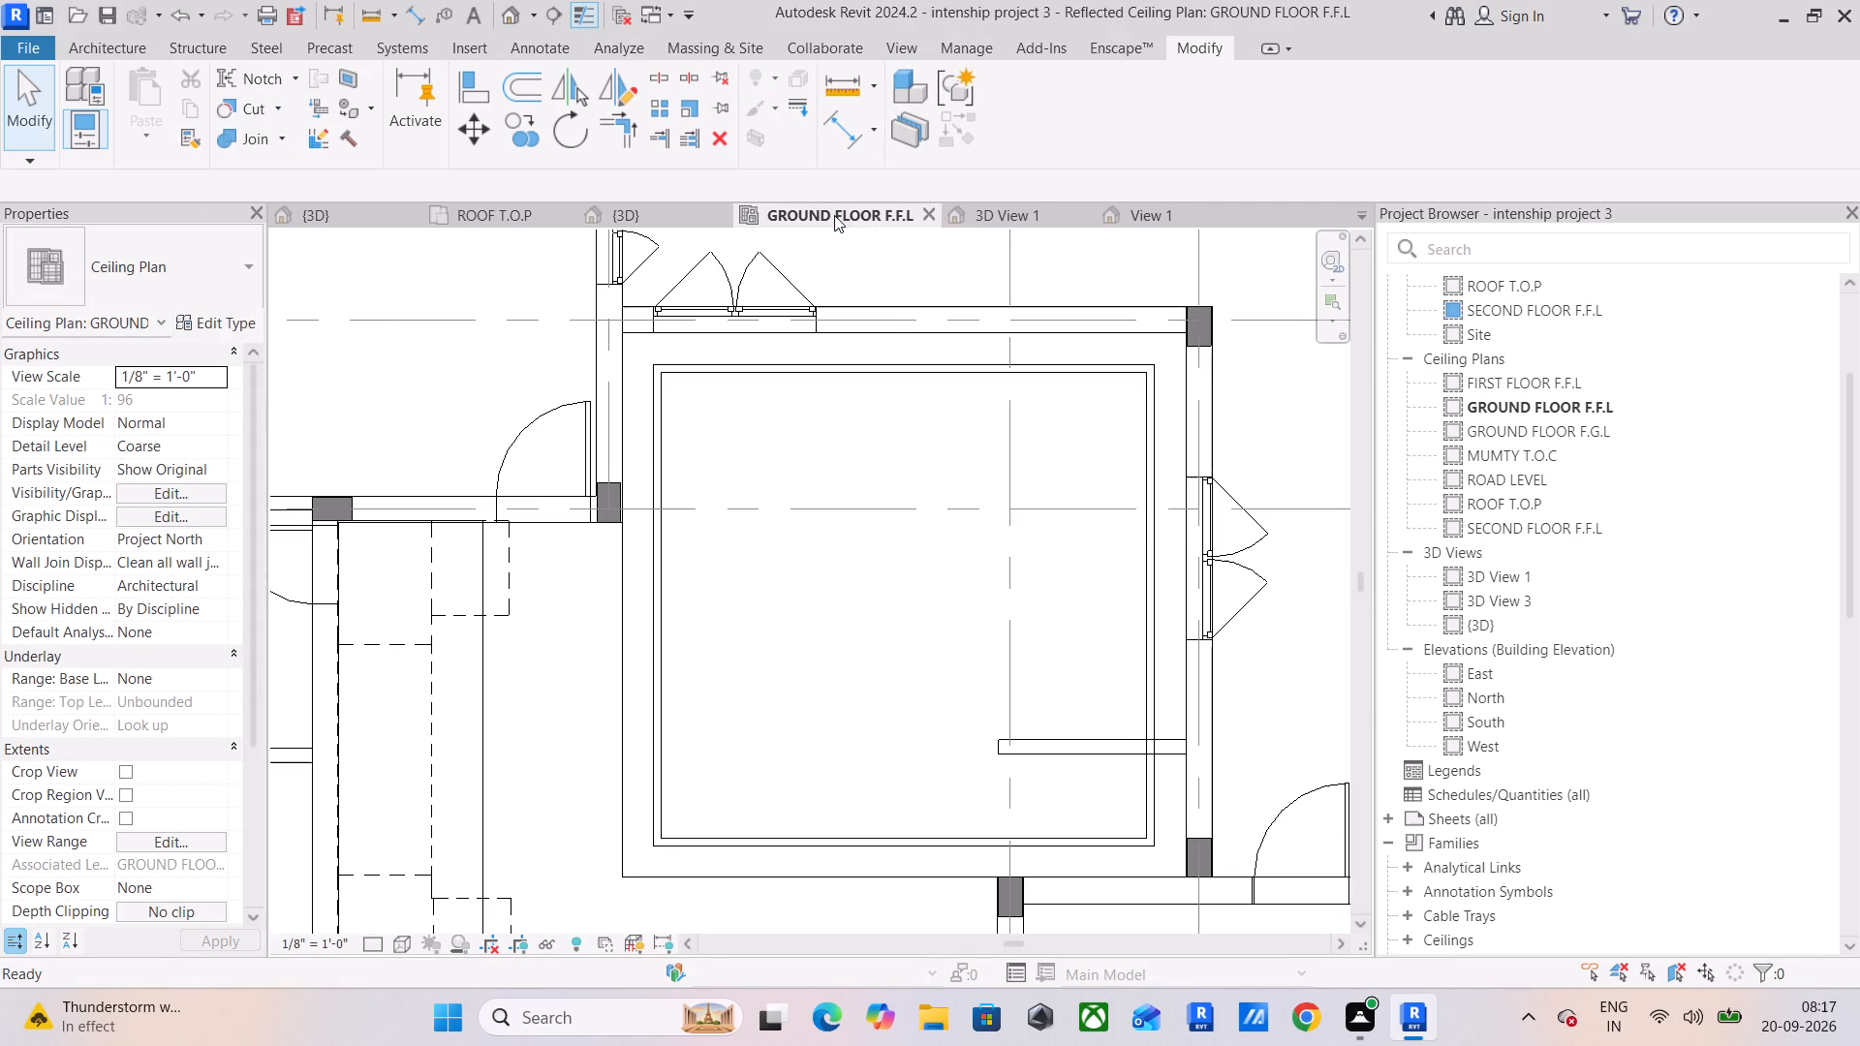
scroll(555, 208, down, 2)
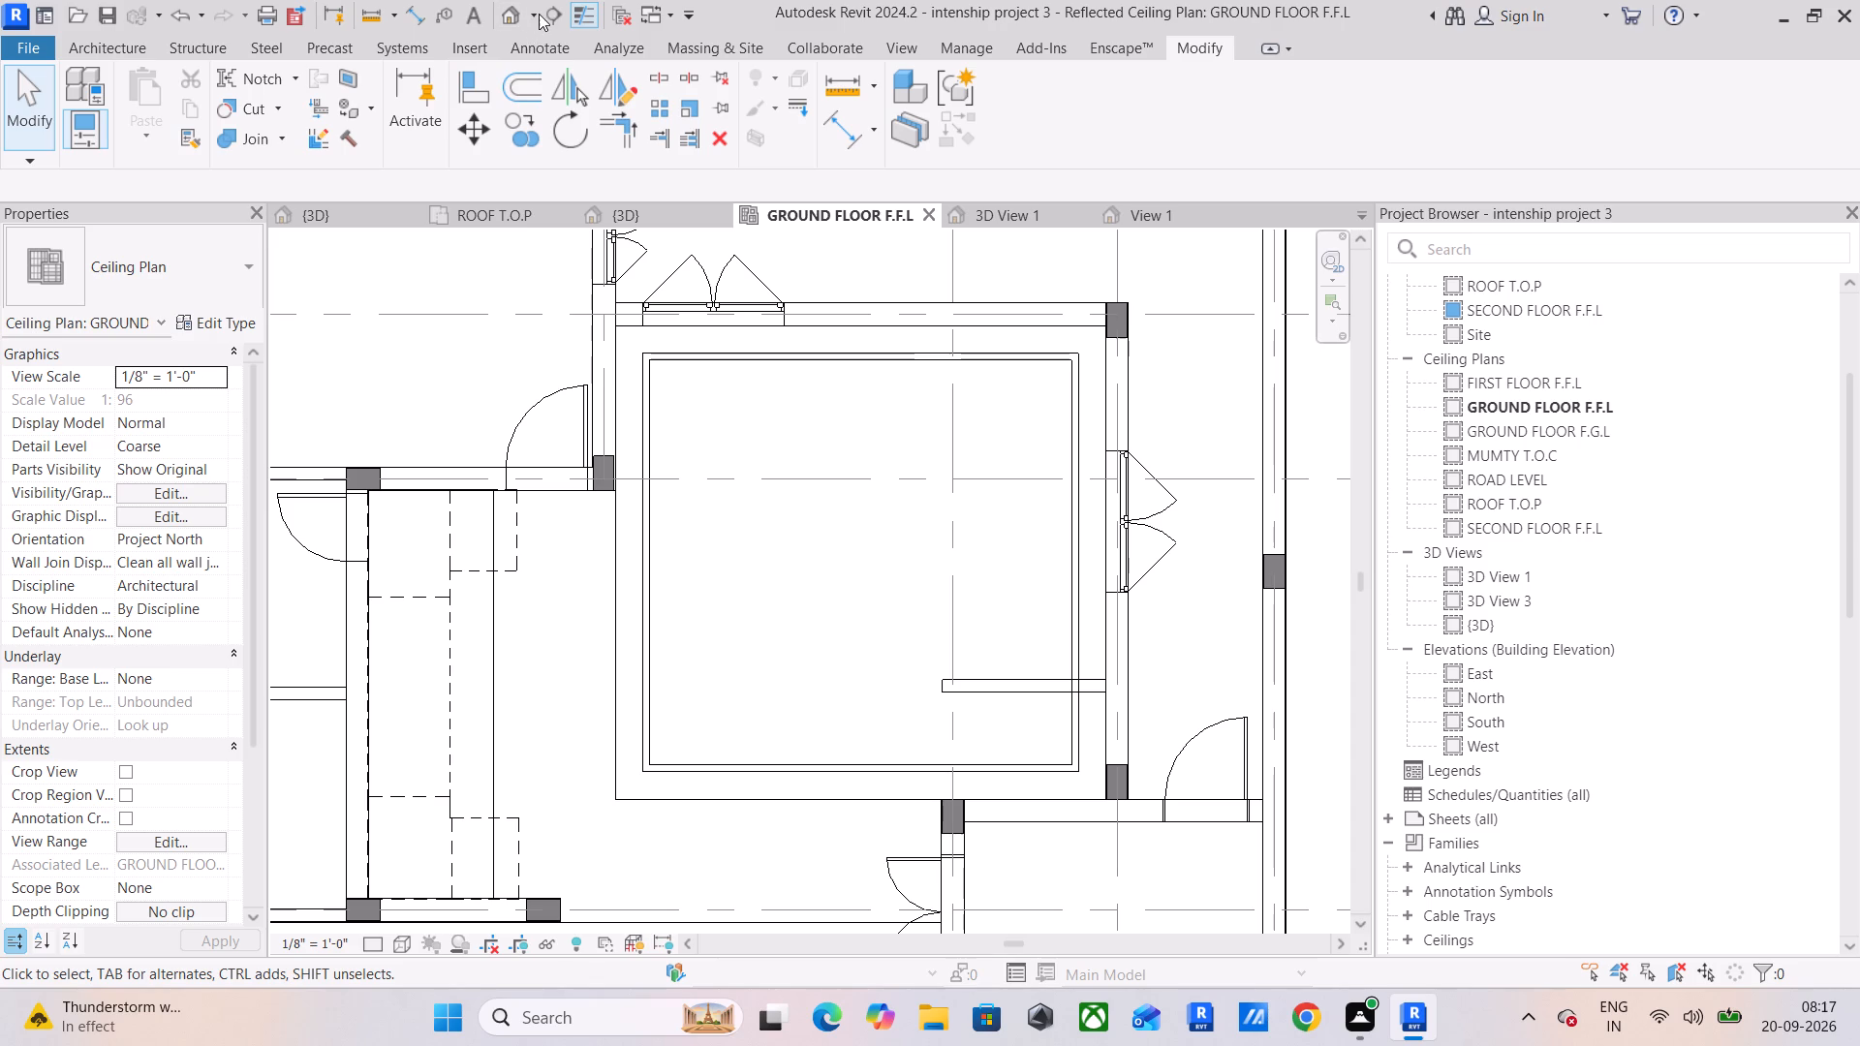
Place a perspective camera in the central room, looking diagonally from its upper-left plan corner to the opposite lower-right corner.
click(539, 14)
click(530, 71)
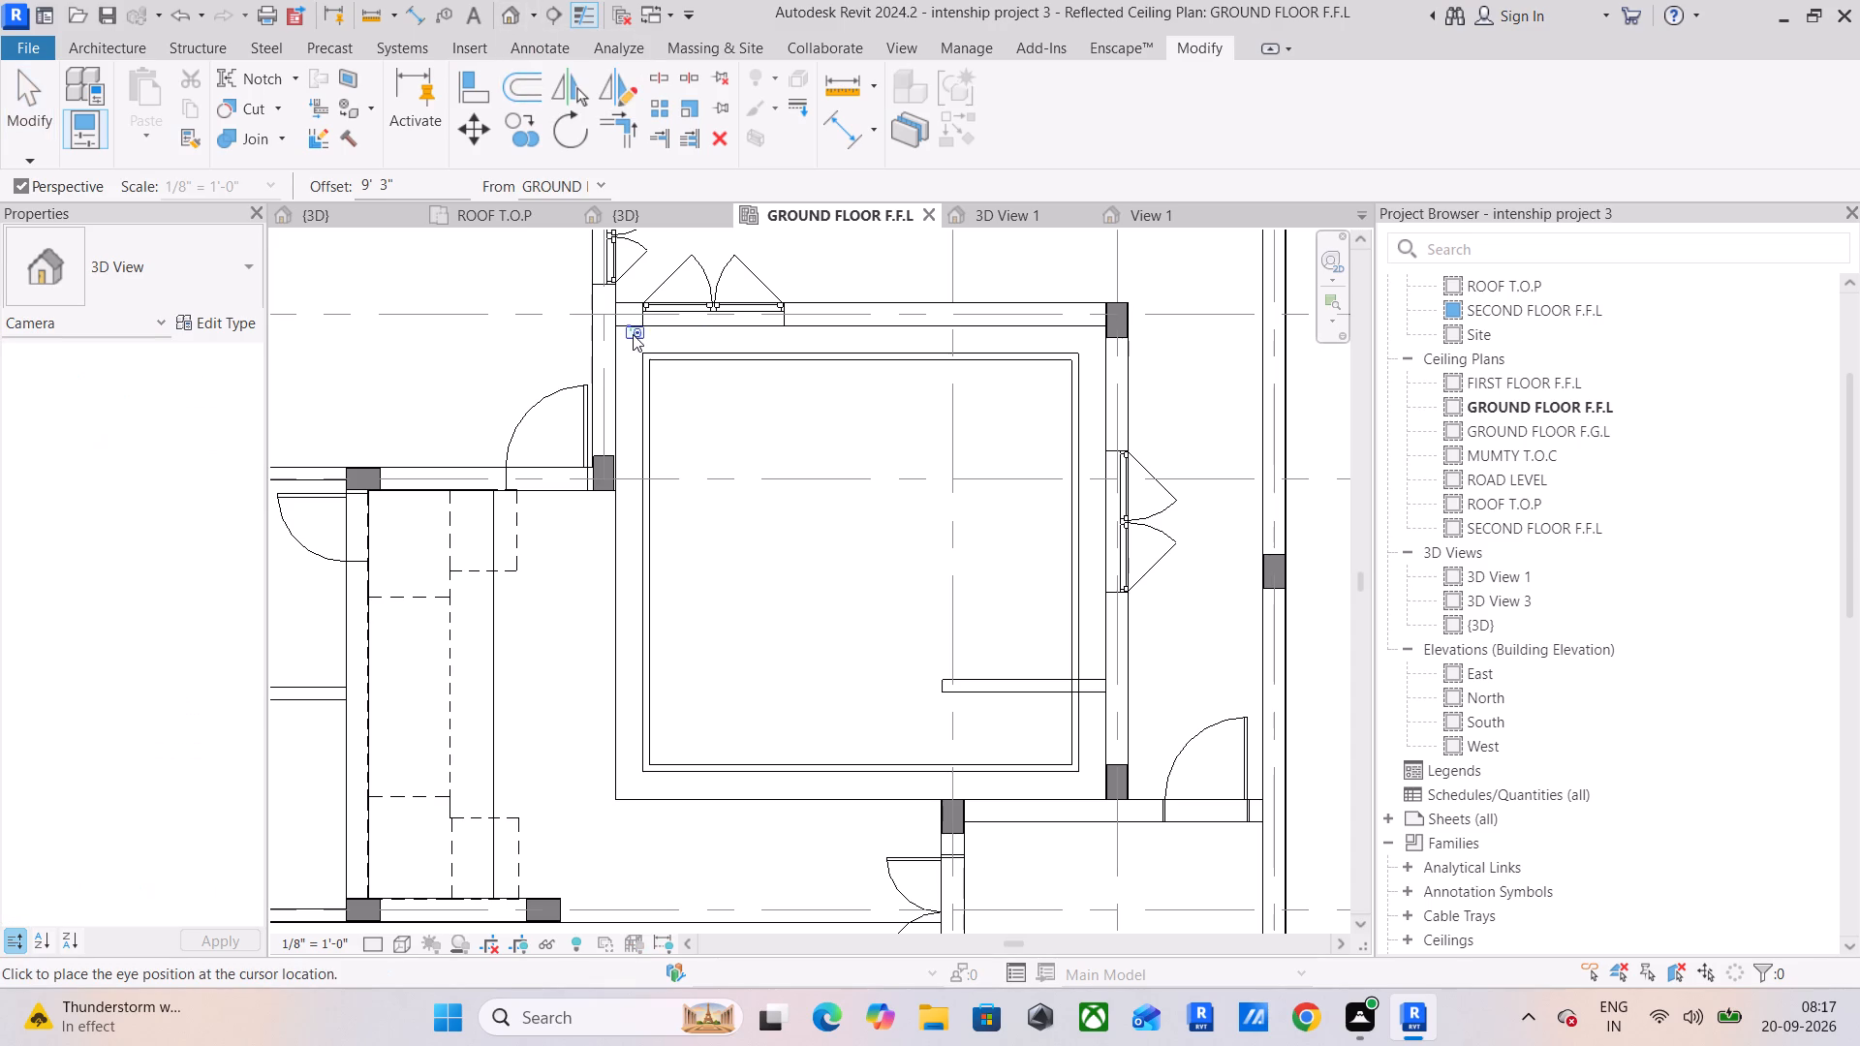
click(627, 337)
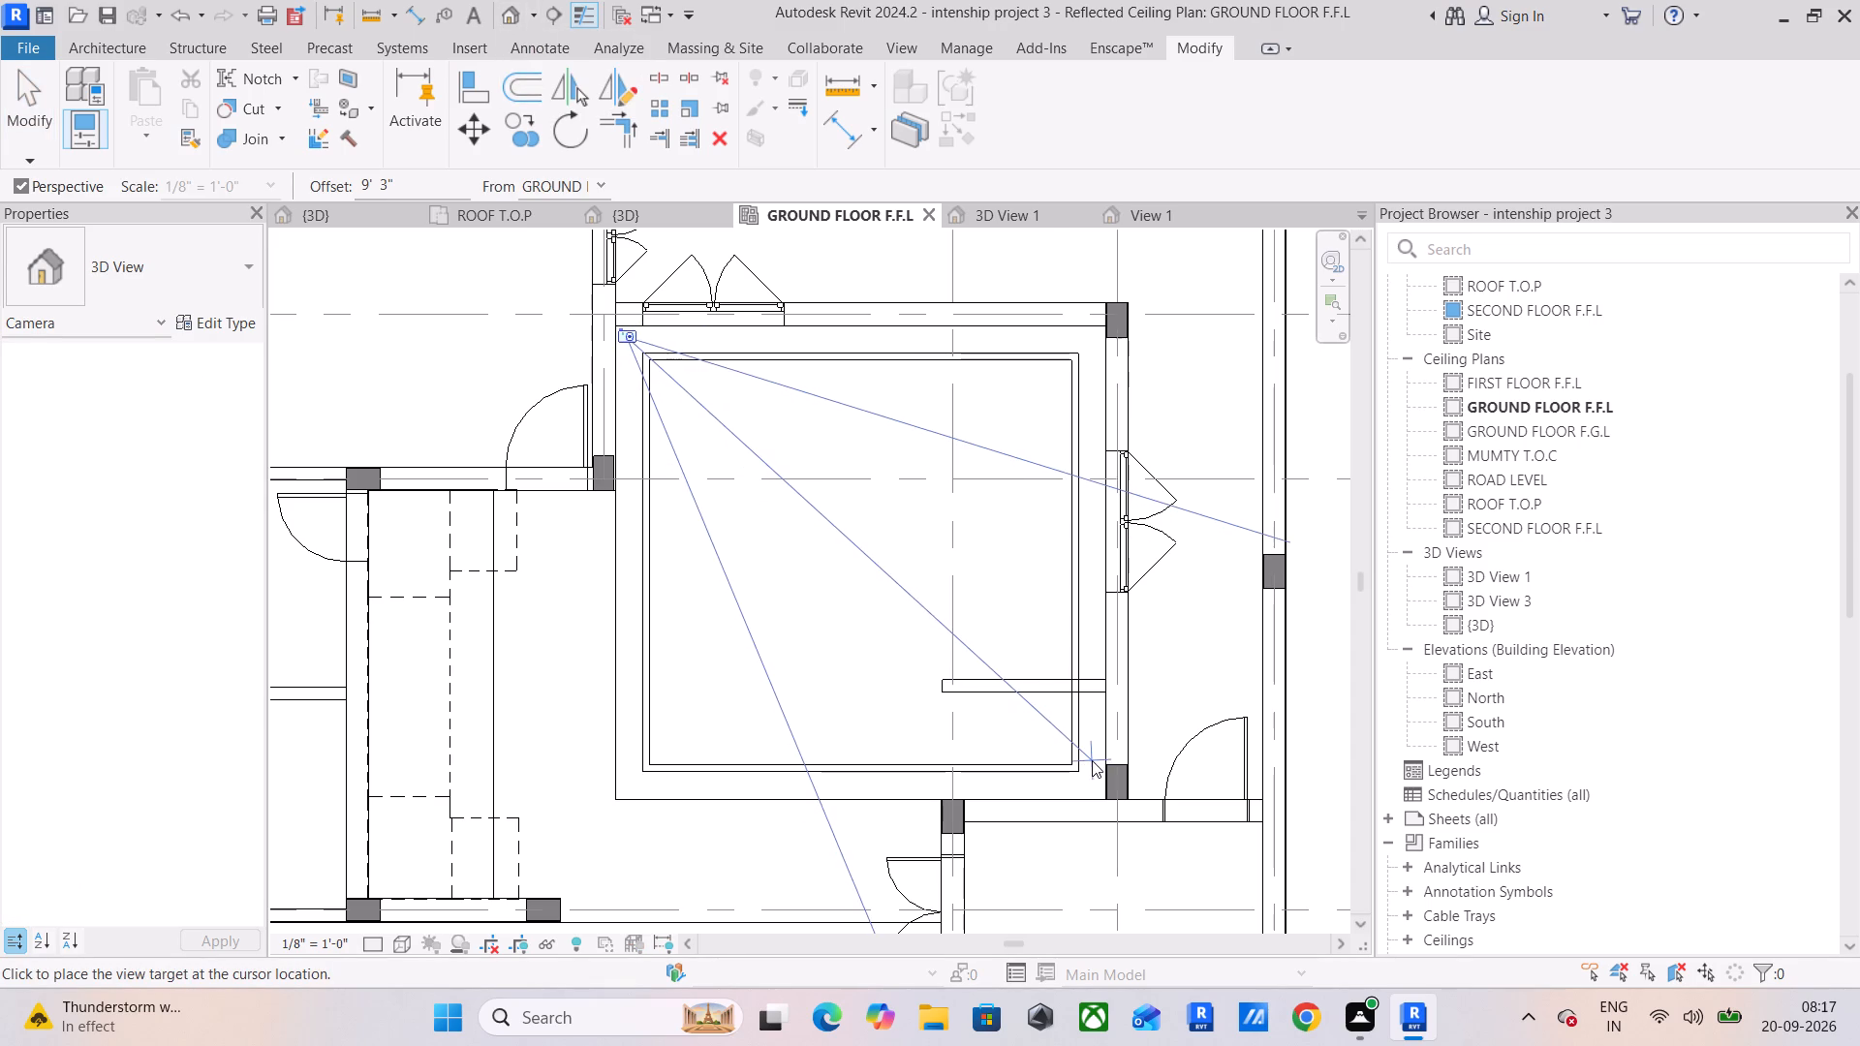
click(1093, 766)
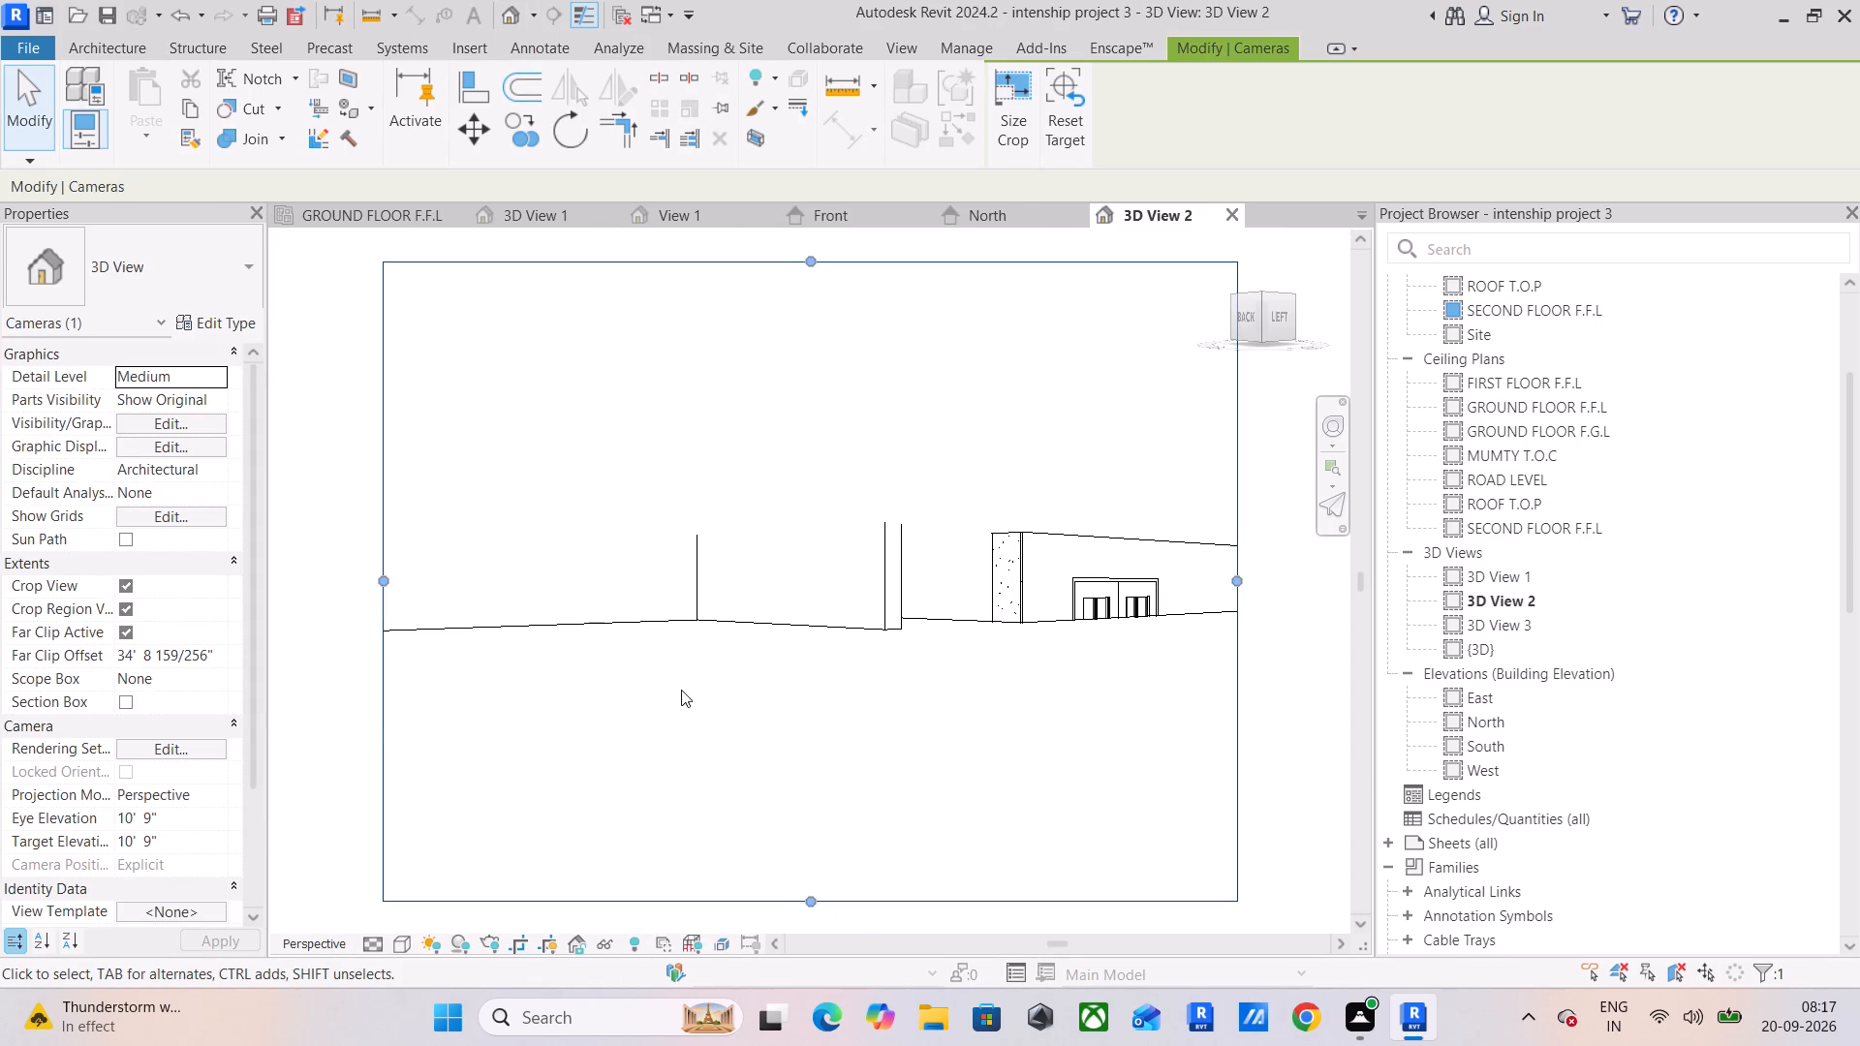
Set the new camera's eye elevation to 4'.
click(201, 815)
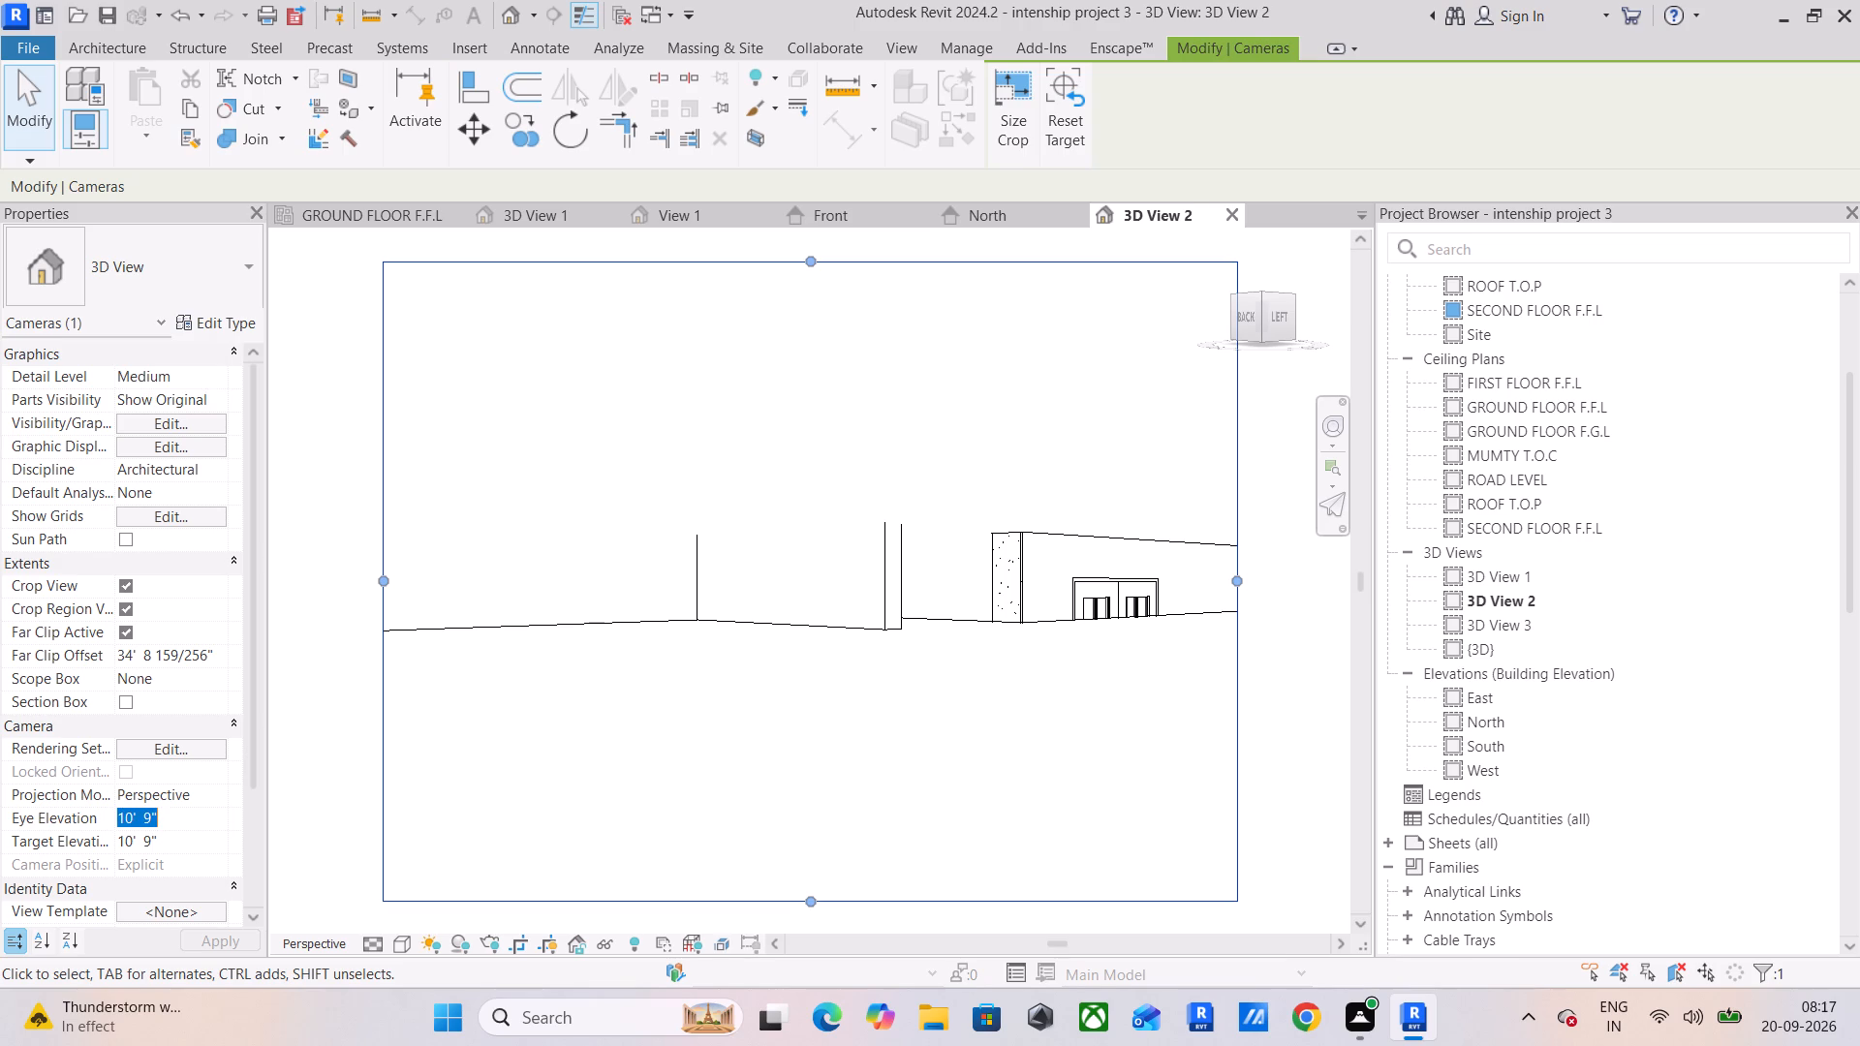
text(4')
key(Return)
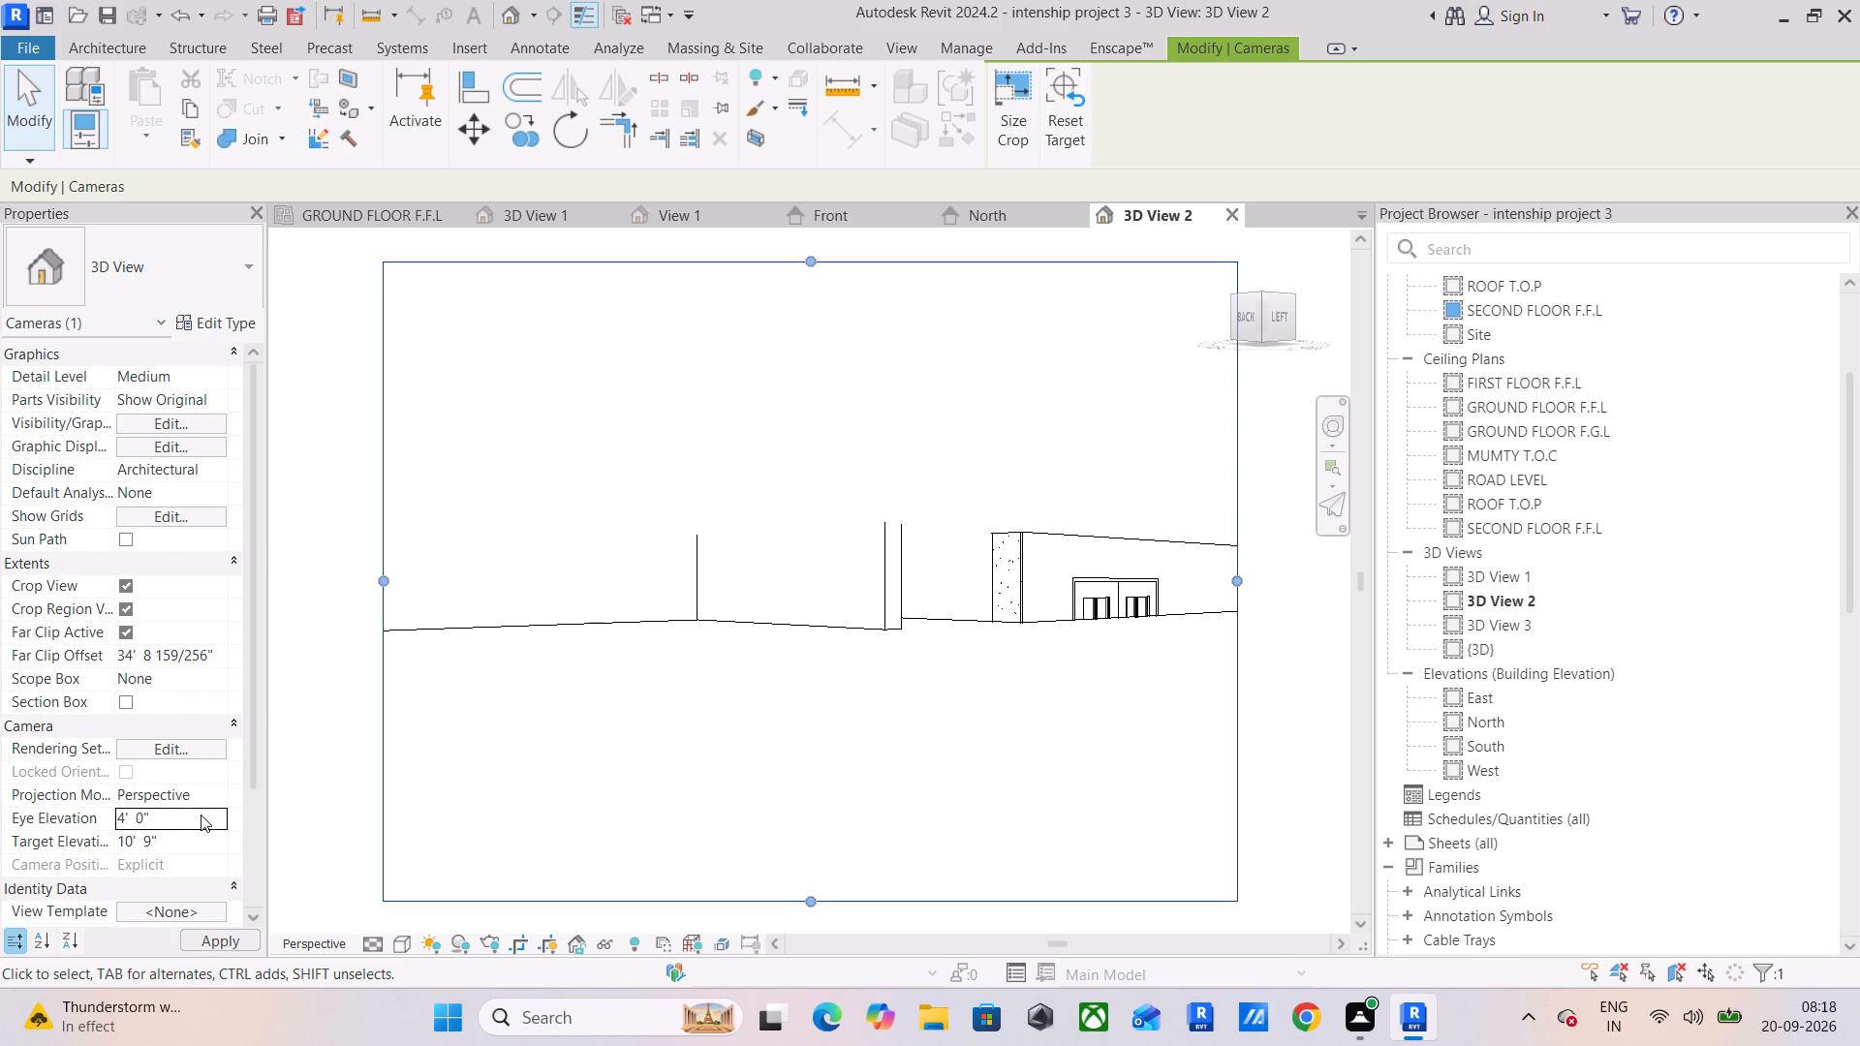
Enlarge the camera view's crop region on all four sides to take in the ceiling, windows and furniture.
scroll(522, 879, down, 3)
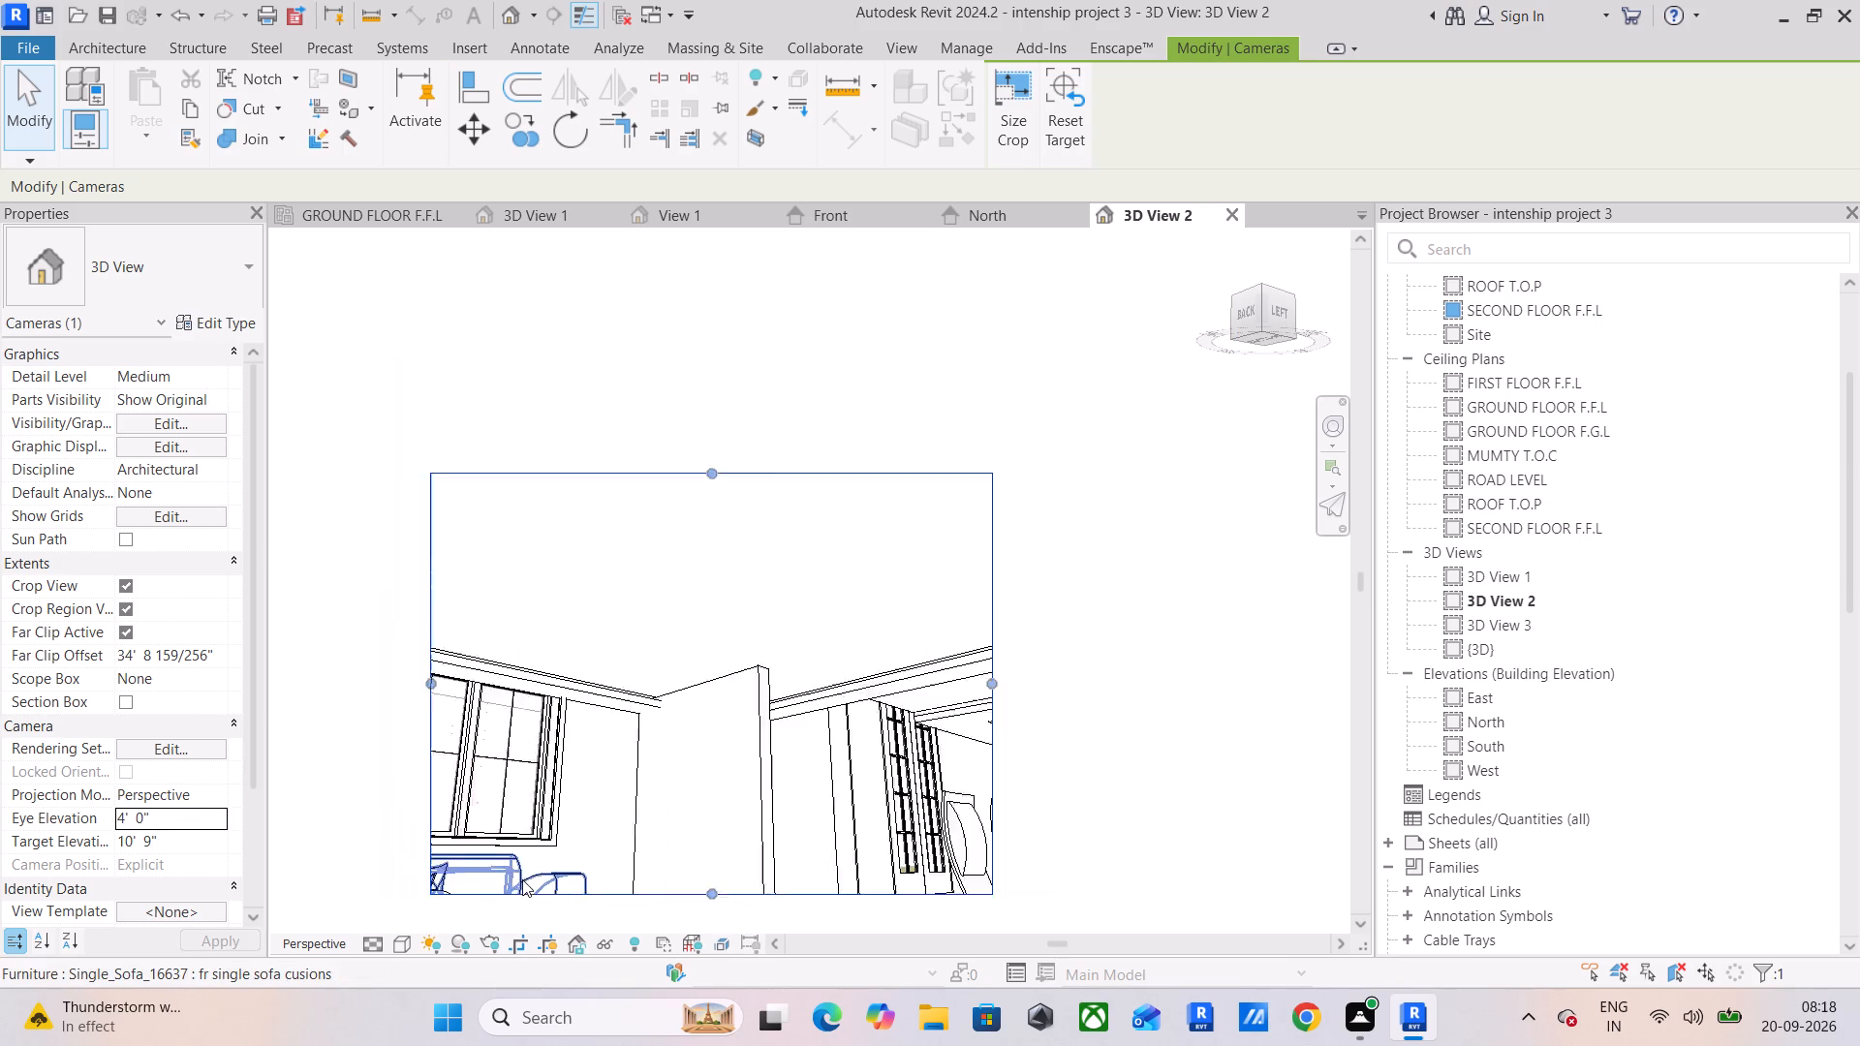
scroll(522, 879, down, 2)
middle_drag(540, 875, 675, 713)
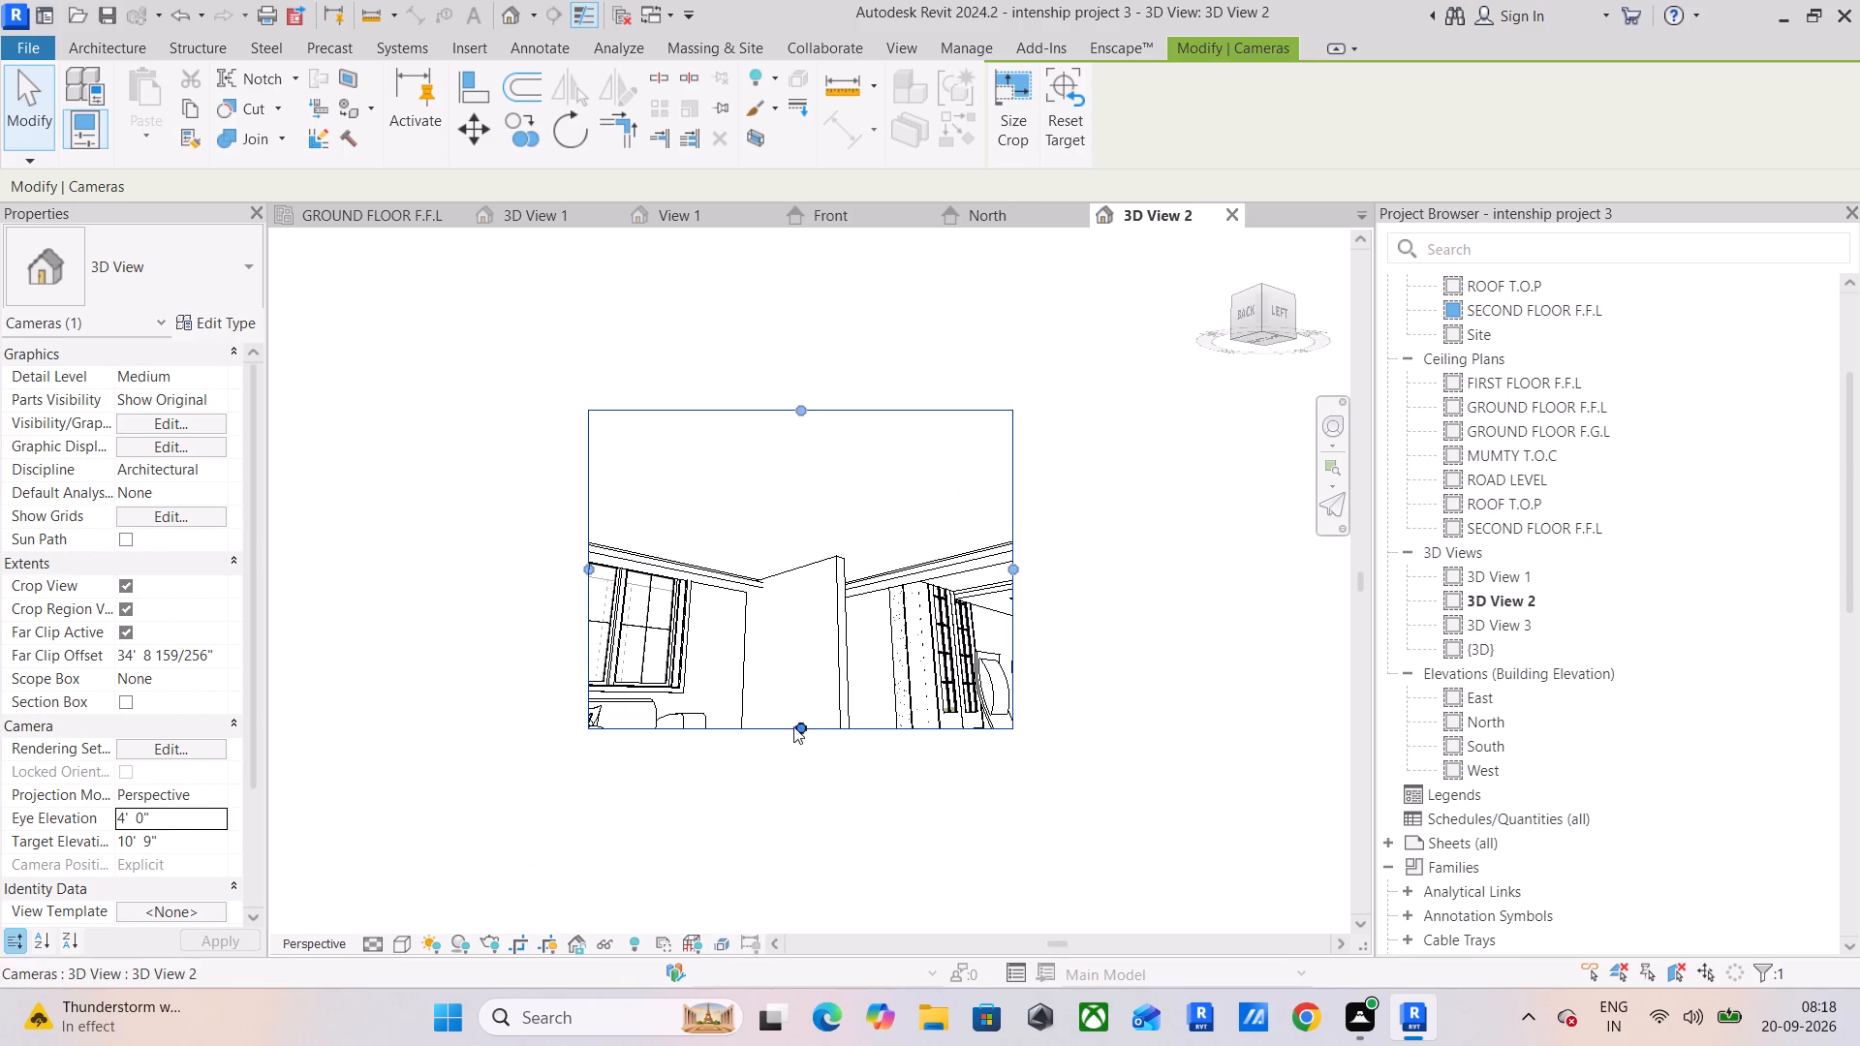
drag(800, 723, 791, 864)
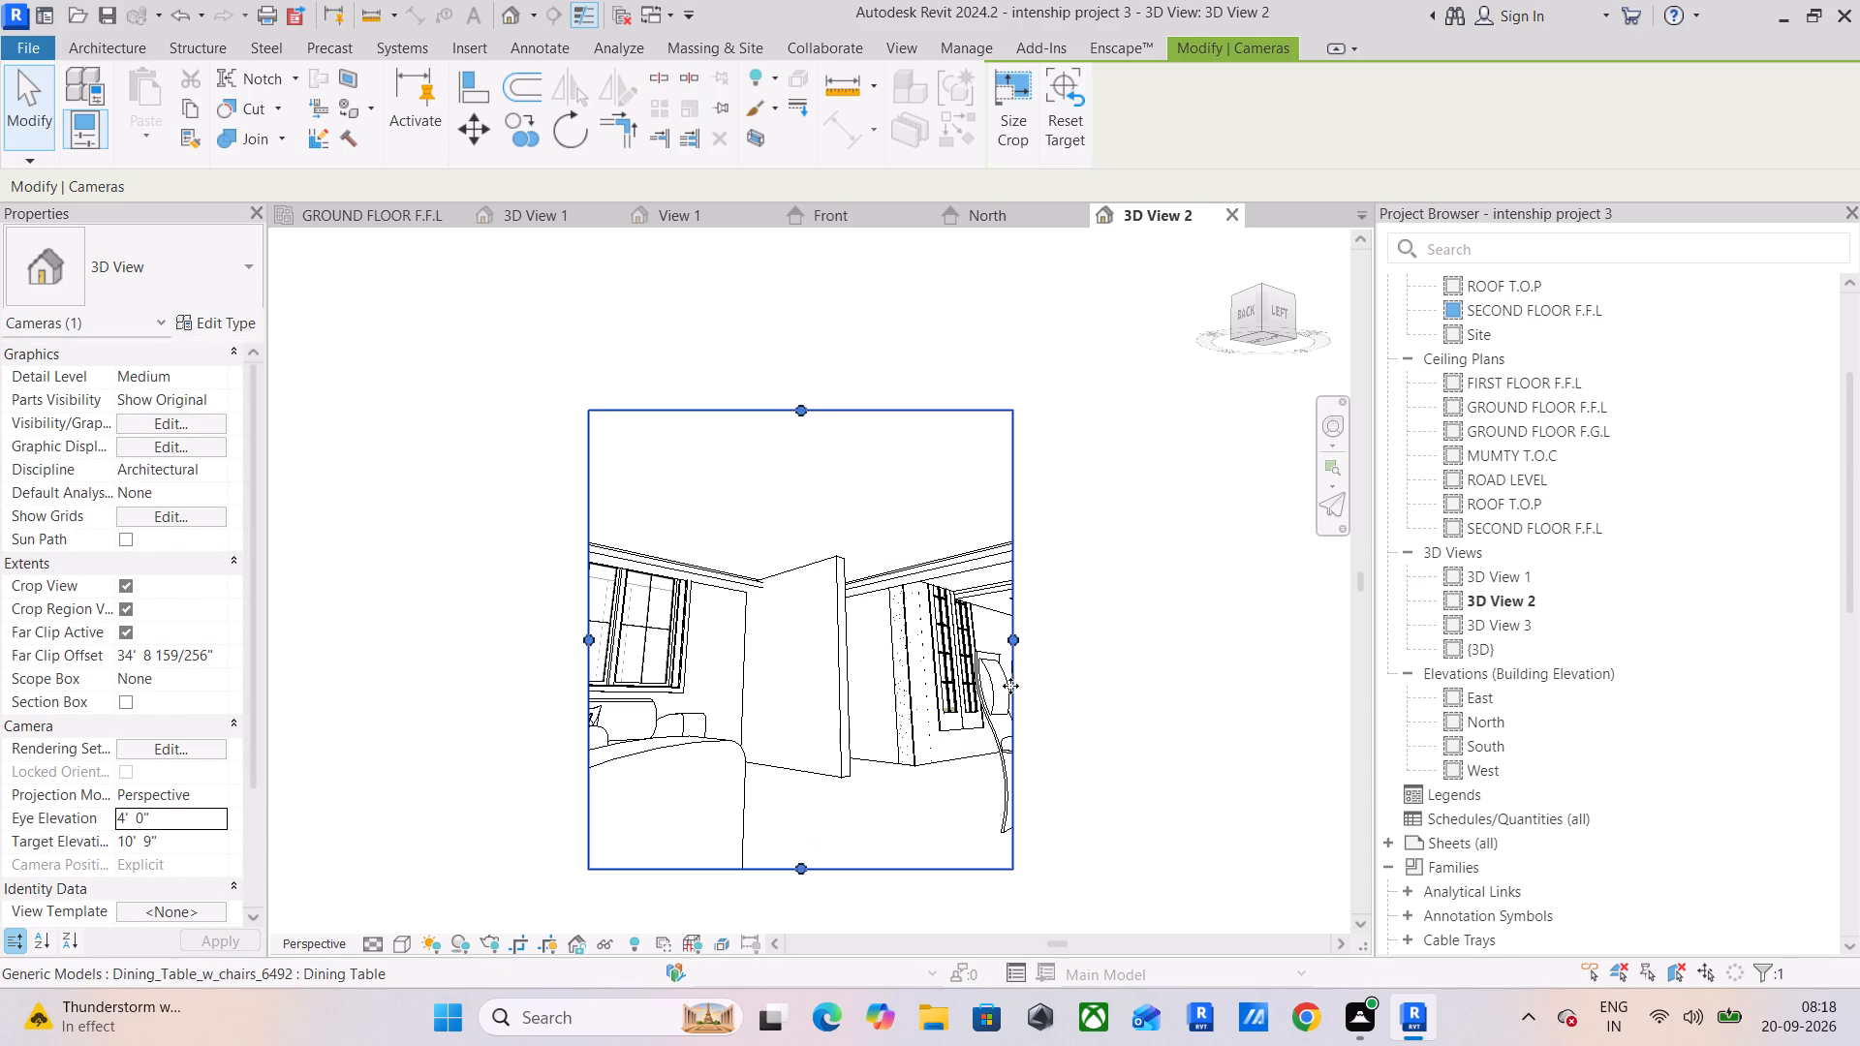
drag(1009, 640, 1199, 627)
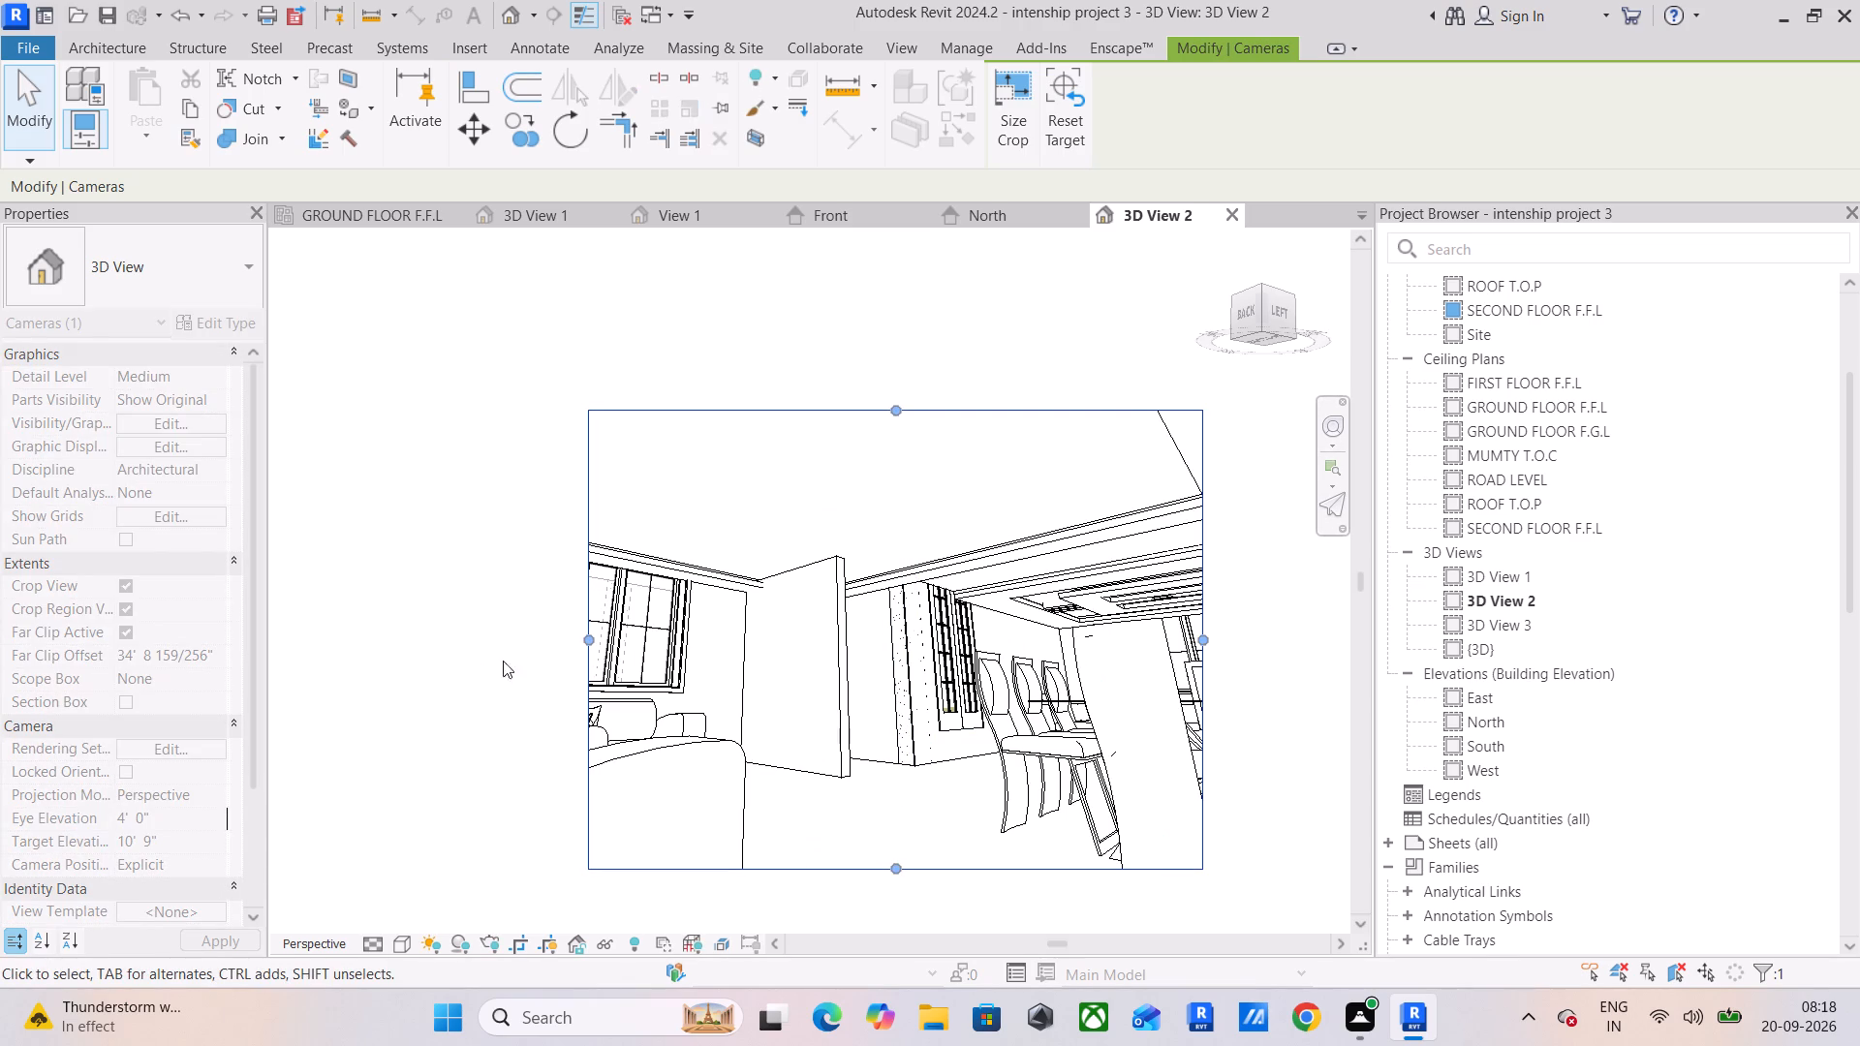
drag(581, 633, 421, 637)
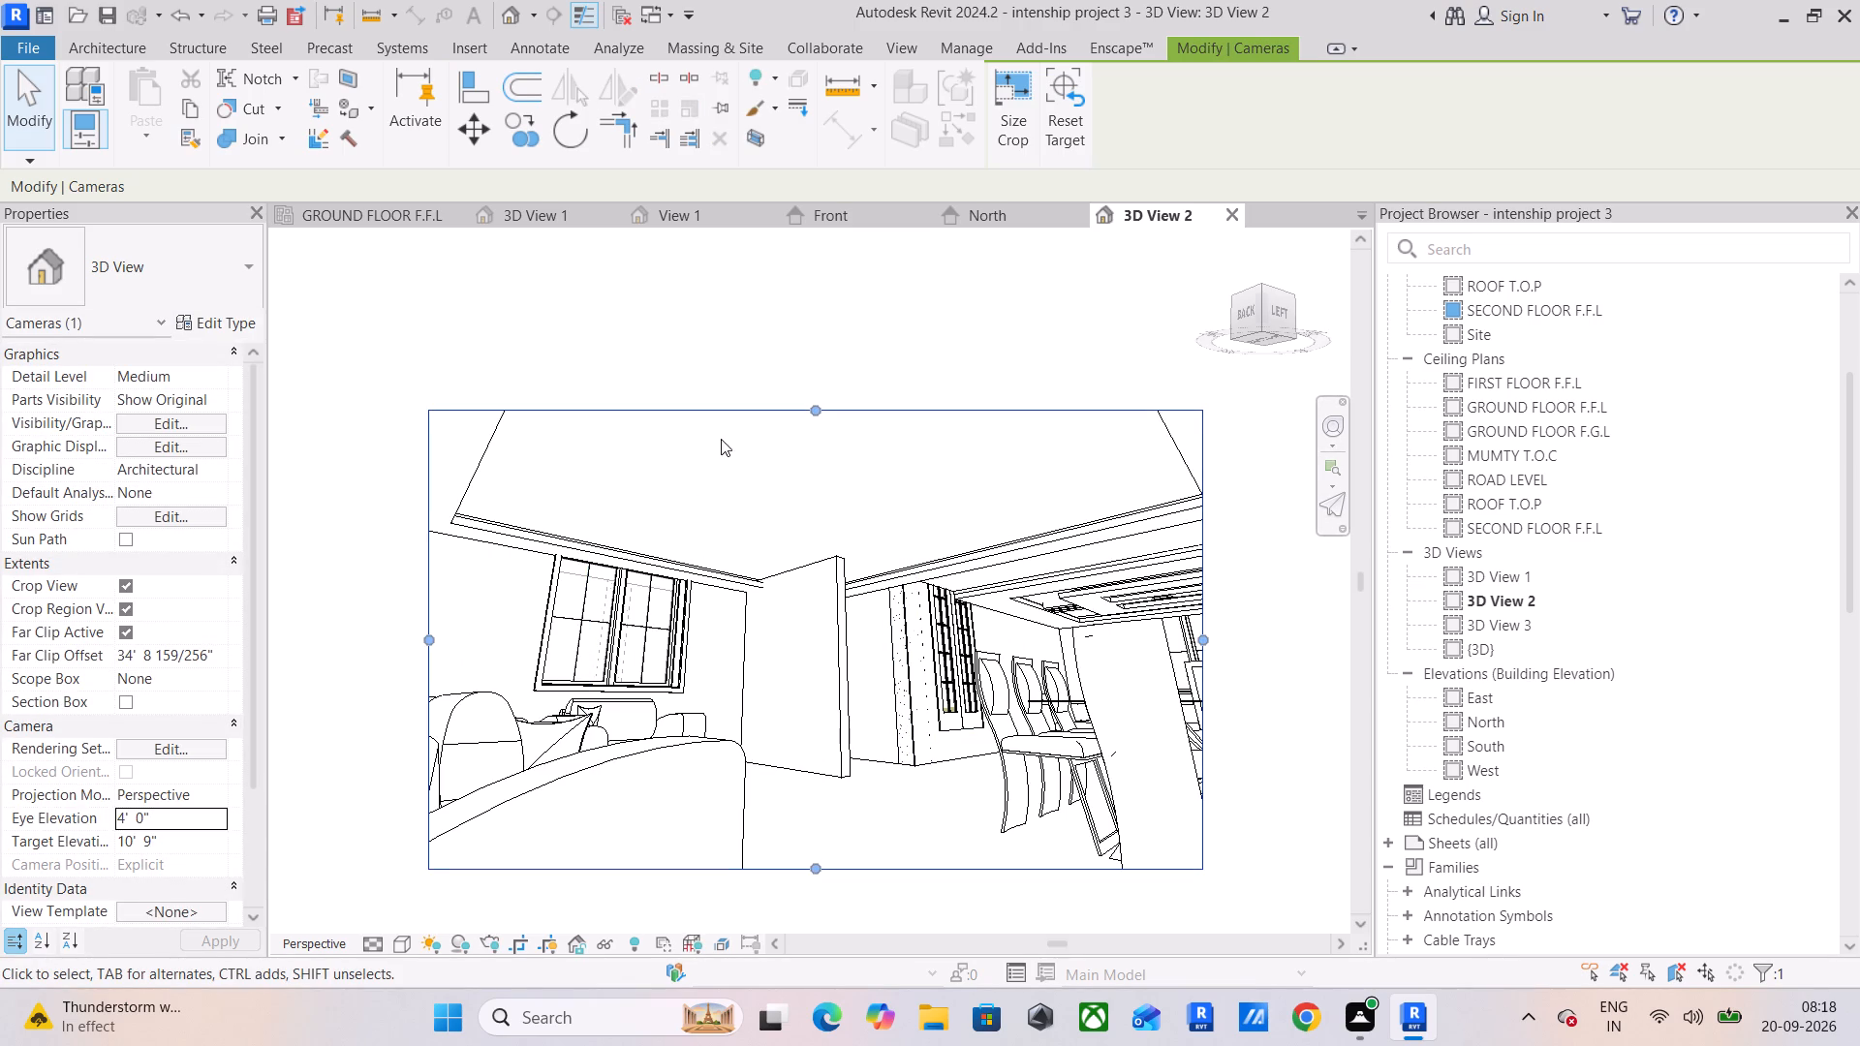
drag(811, 408, 837, 262)
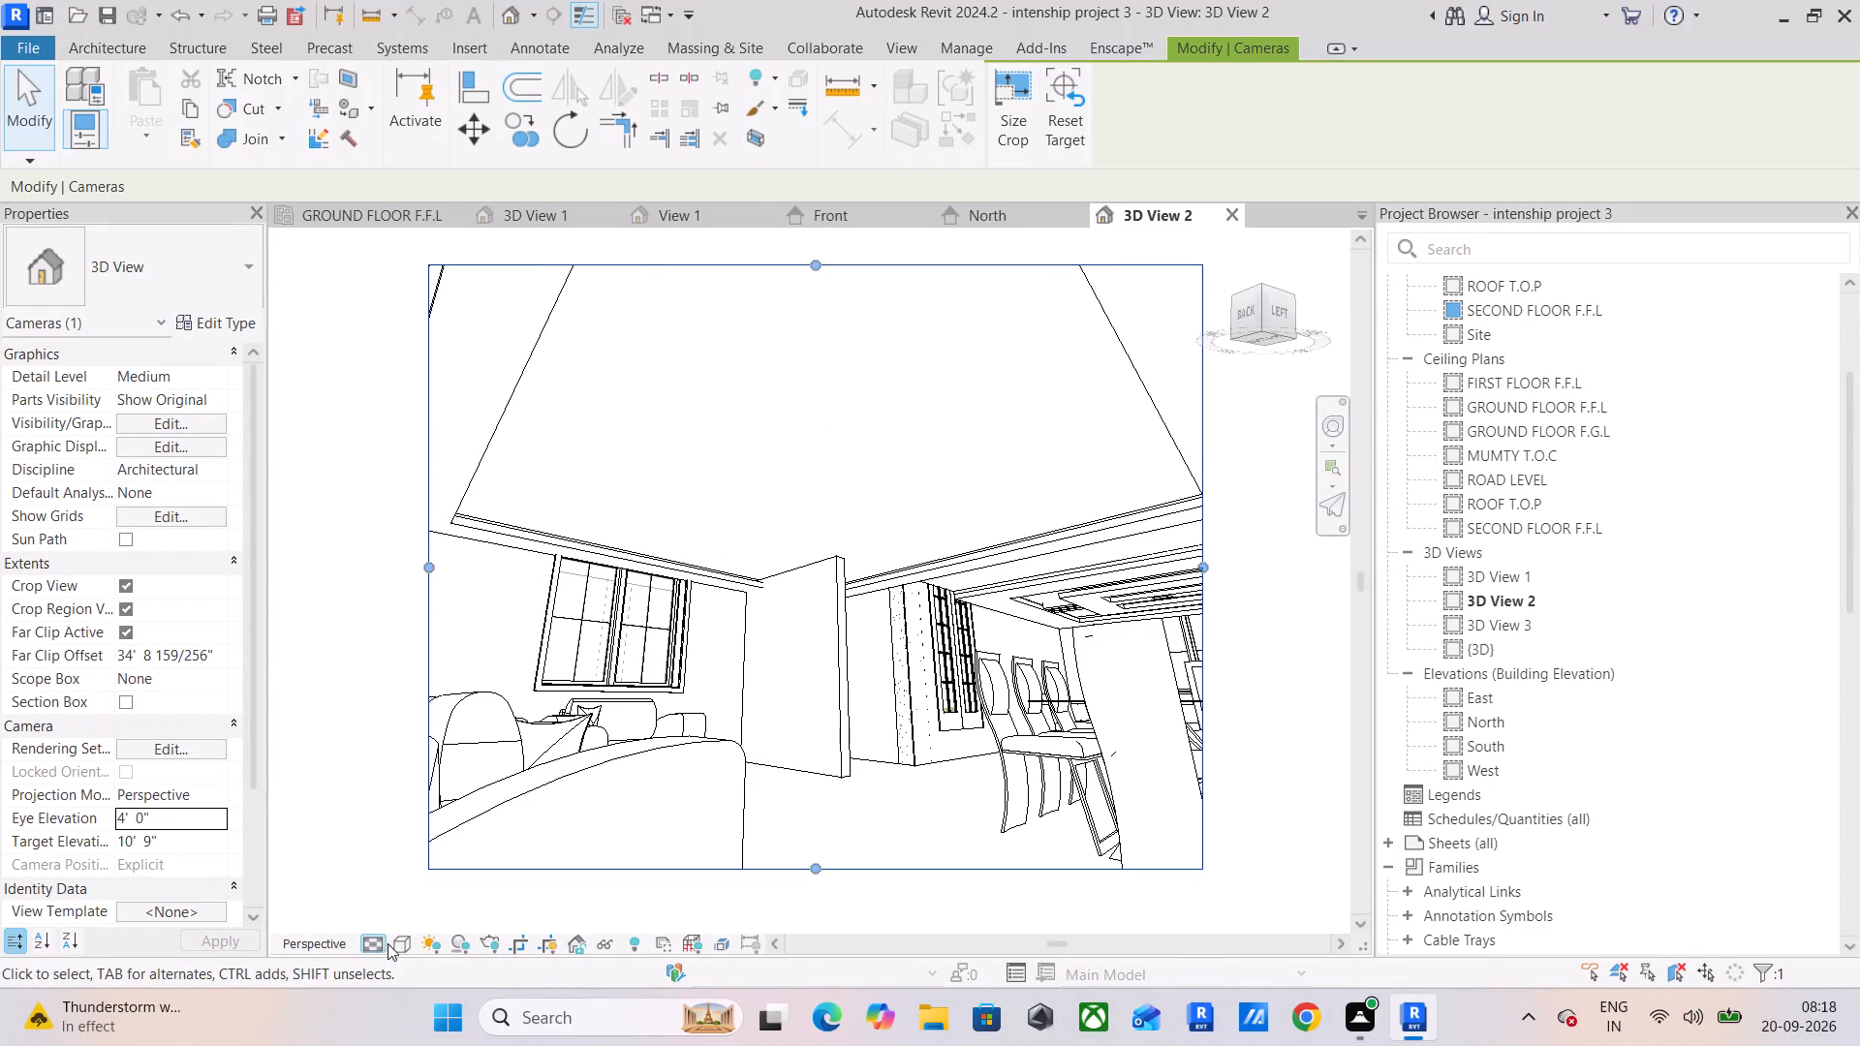
Display the camera view in the Realistic visual style.
click(395, 942)
click(443, 912)
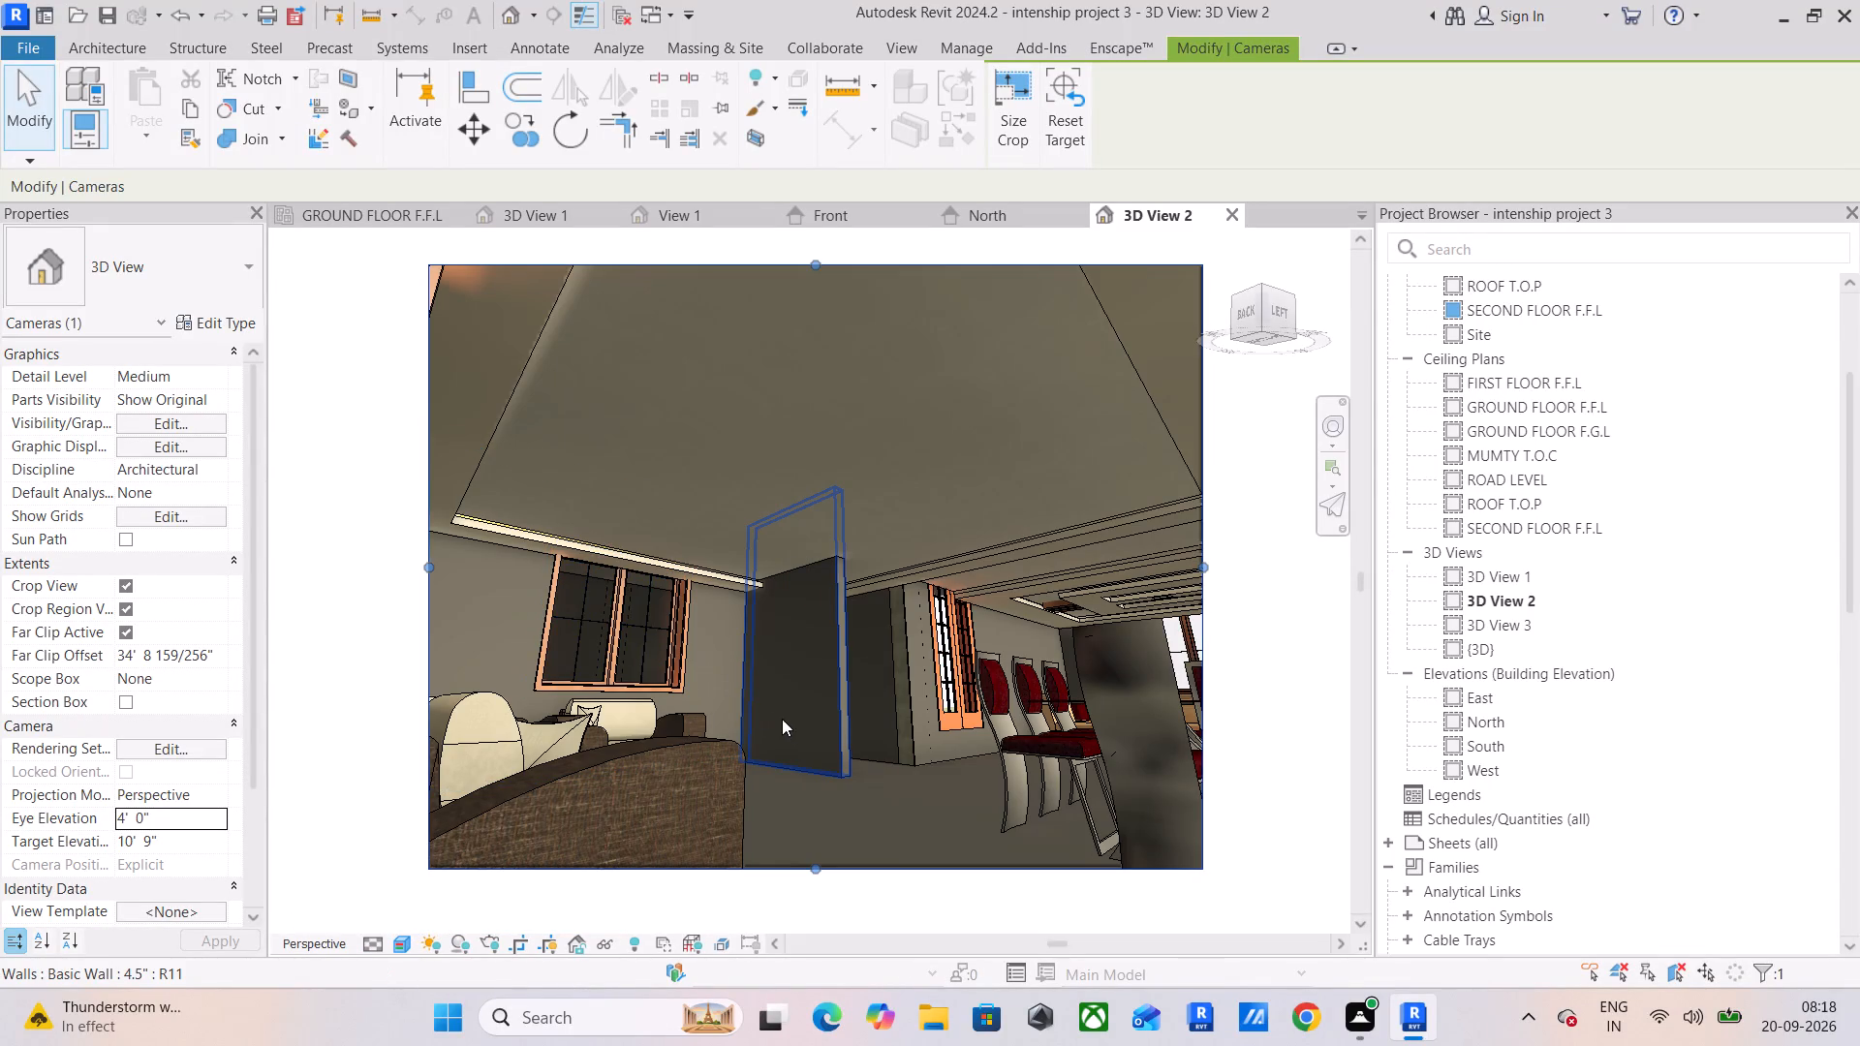
Edit the central room's ceiling light strip in place and open the material selection for its 1 light extrusion.
middle_drag(673, 516, 676, 577)
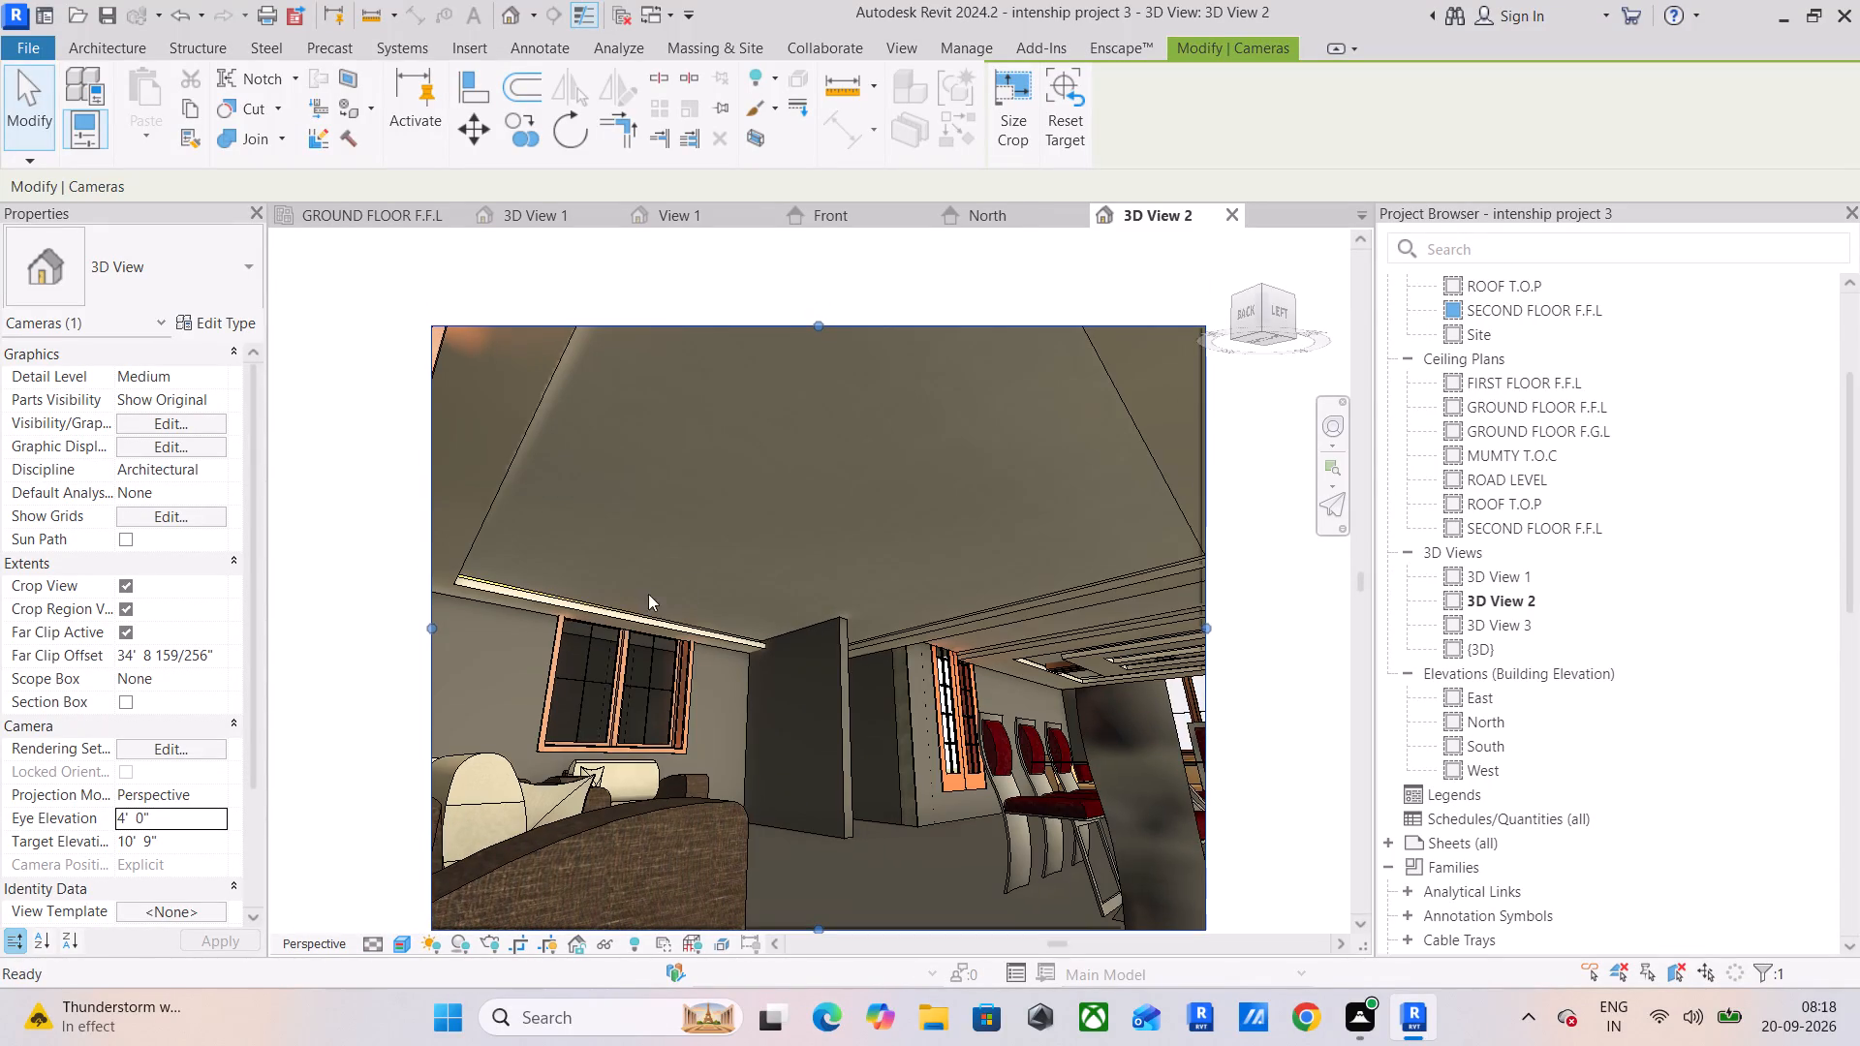
scroll(532, 573, up, 5)
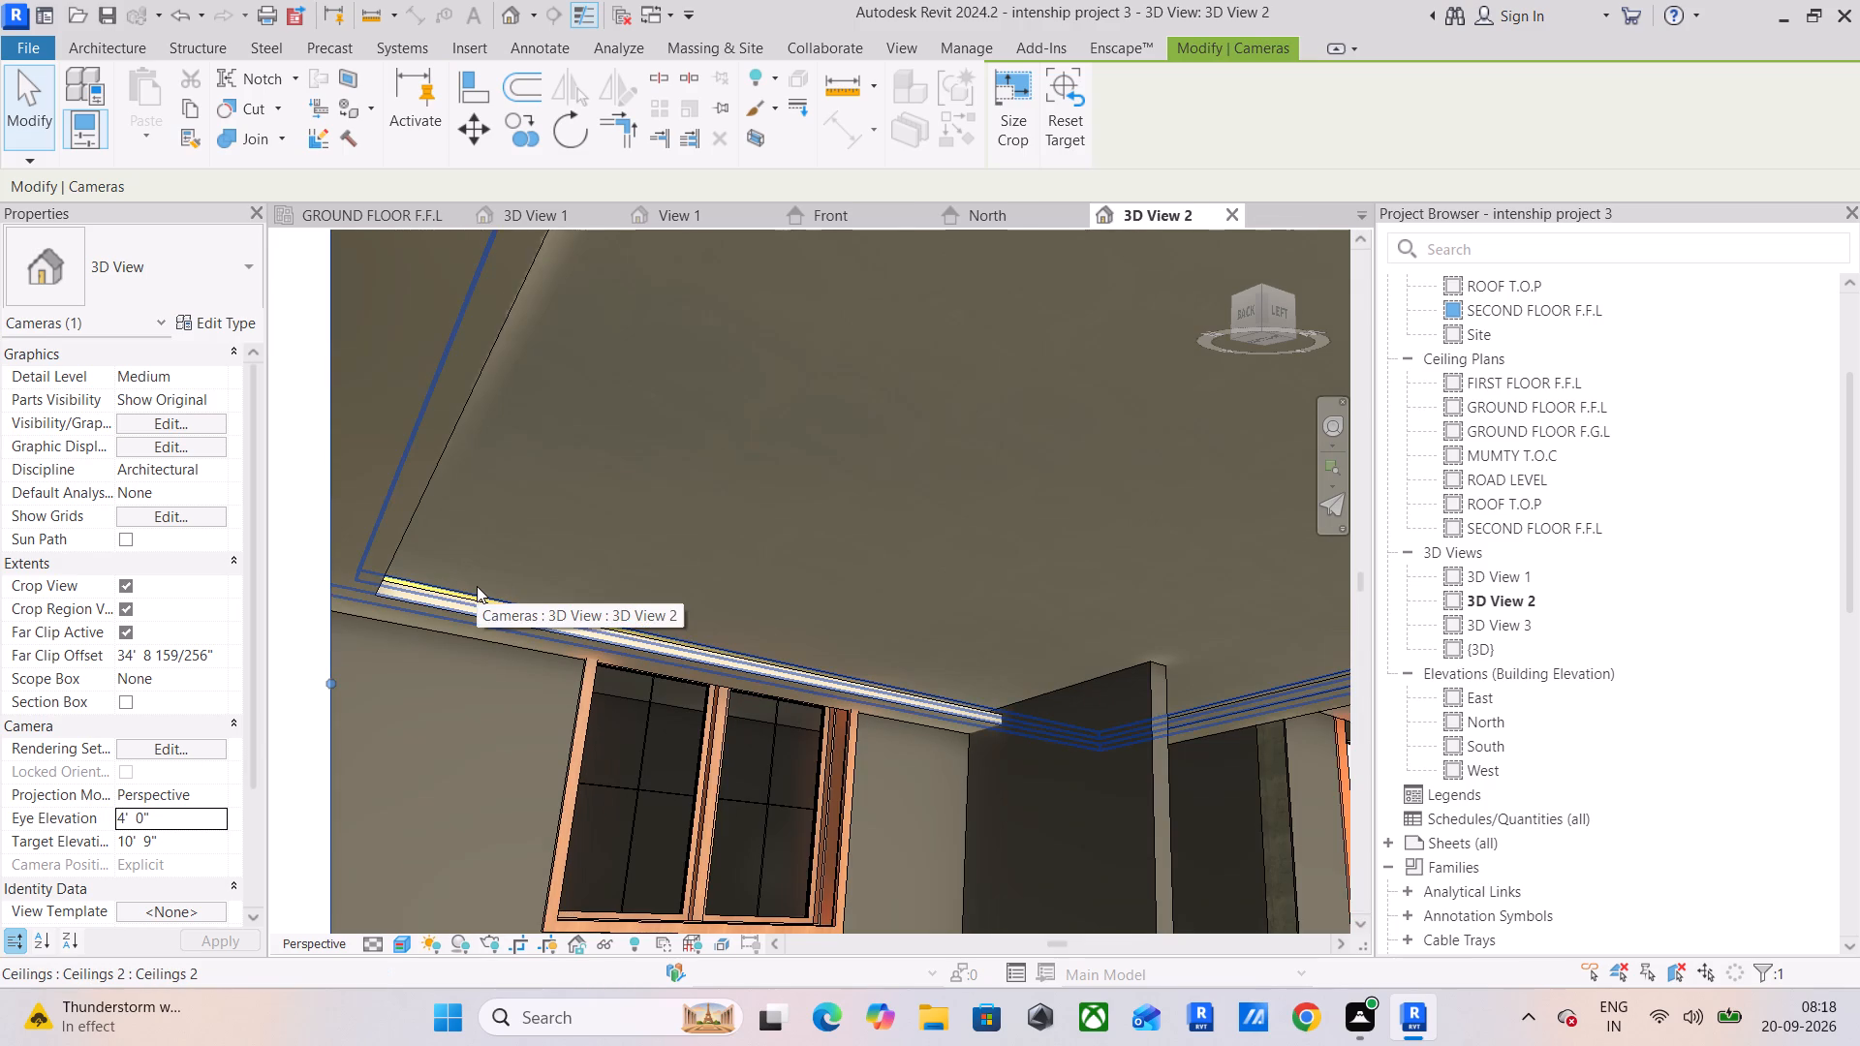
click(477, 586)
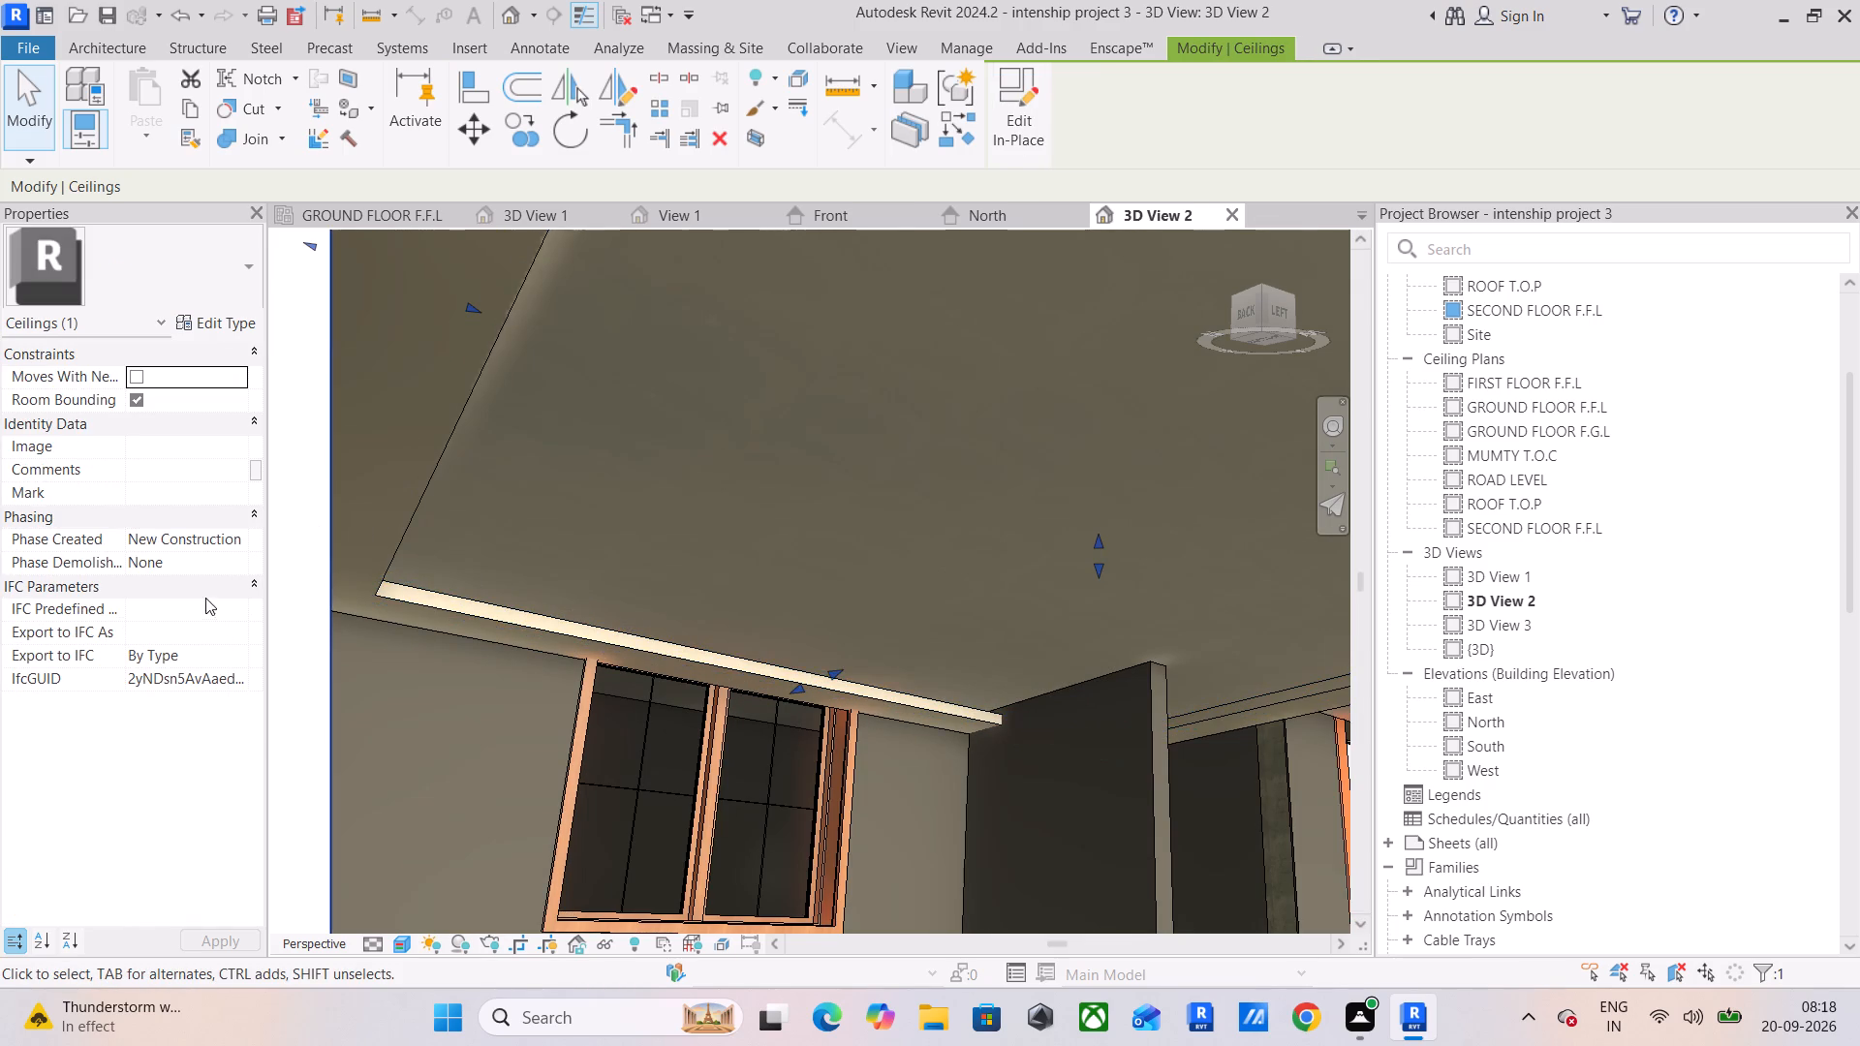
click(1029, 115)
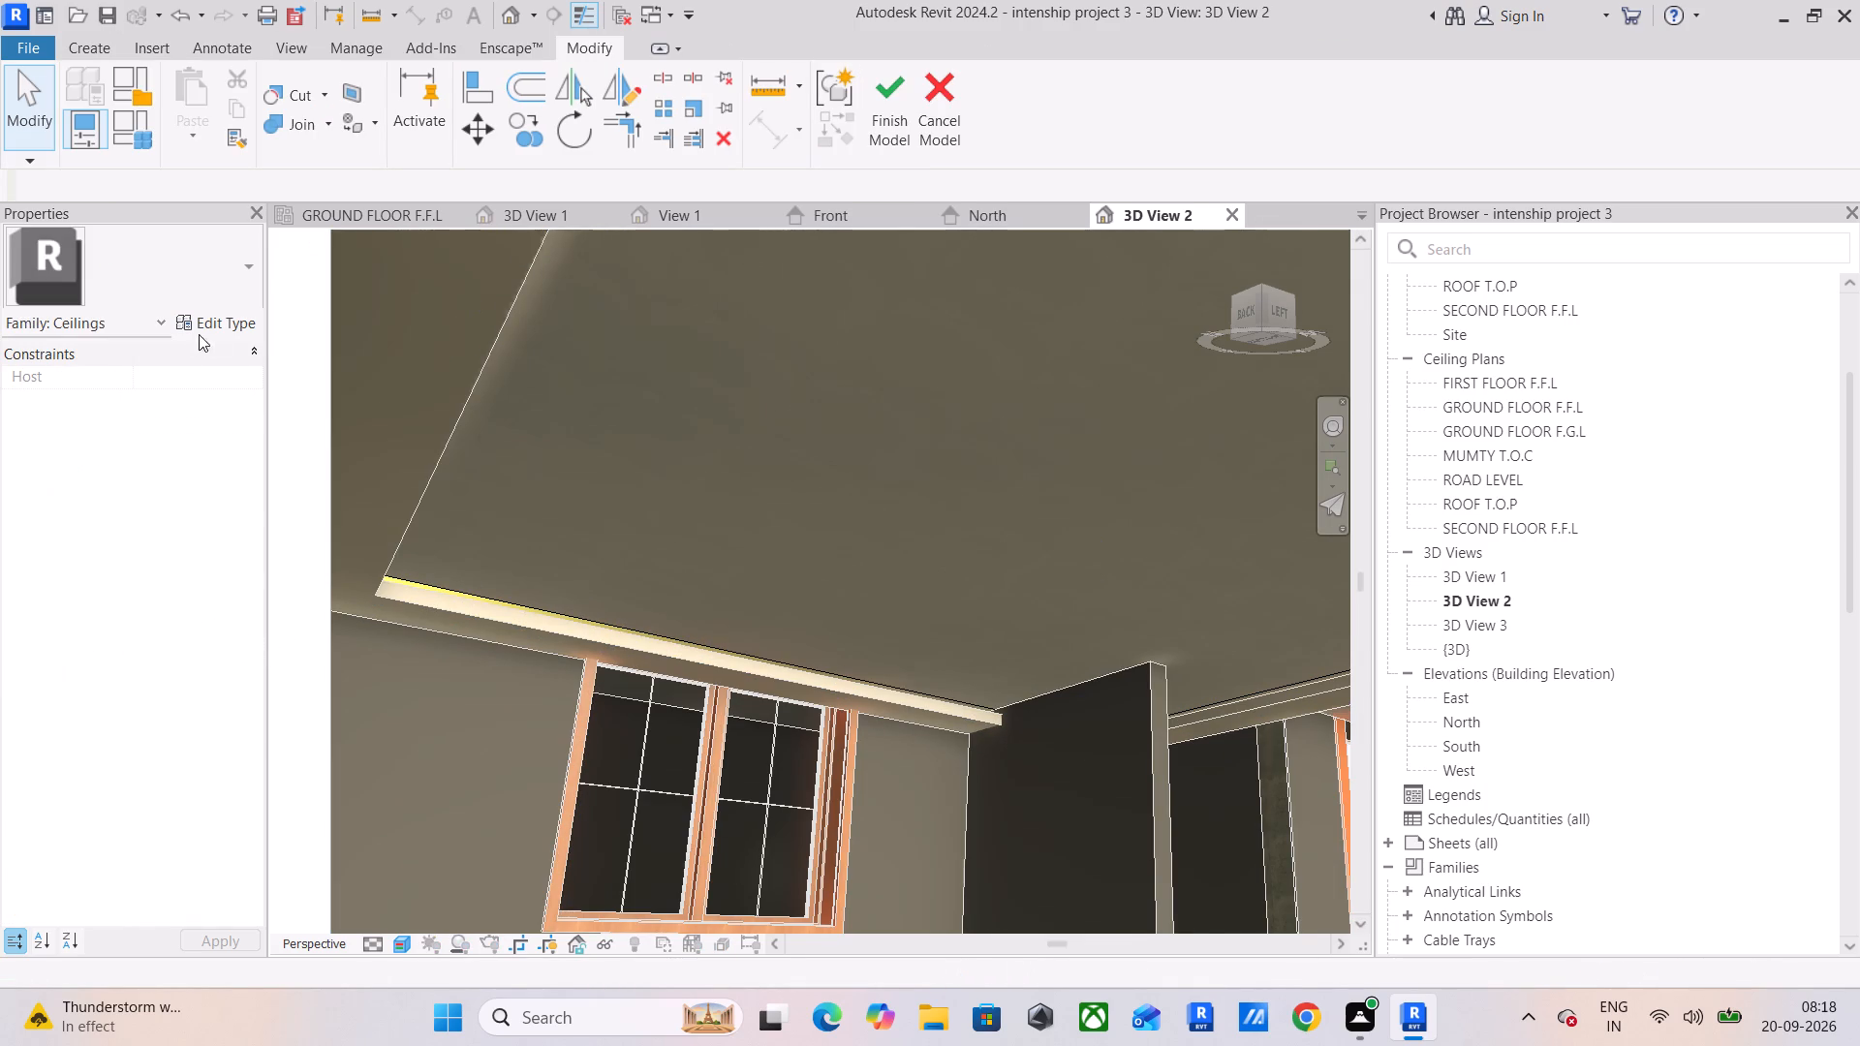
click(545, 601)
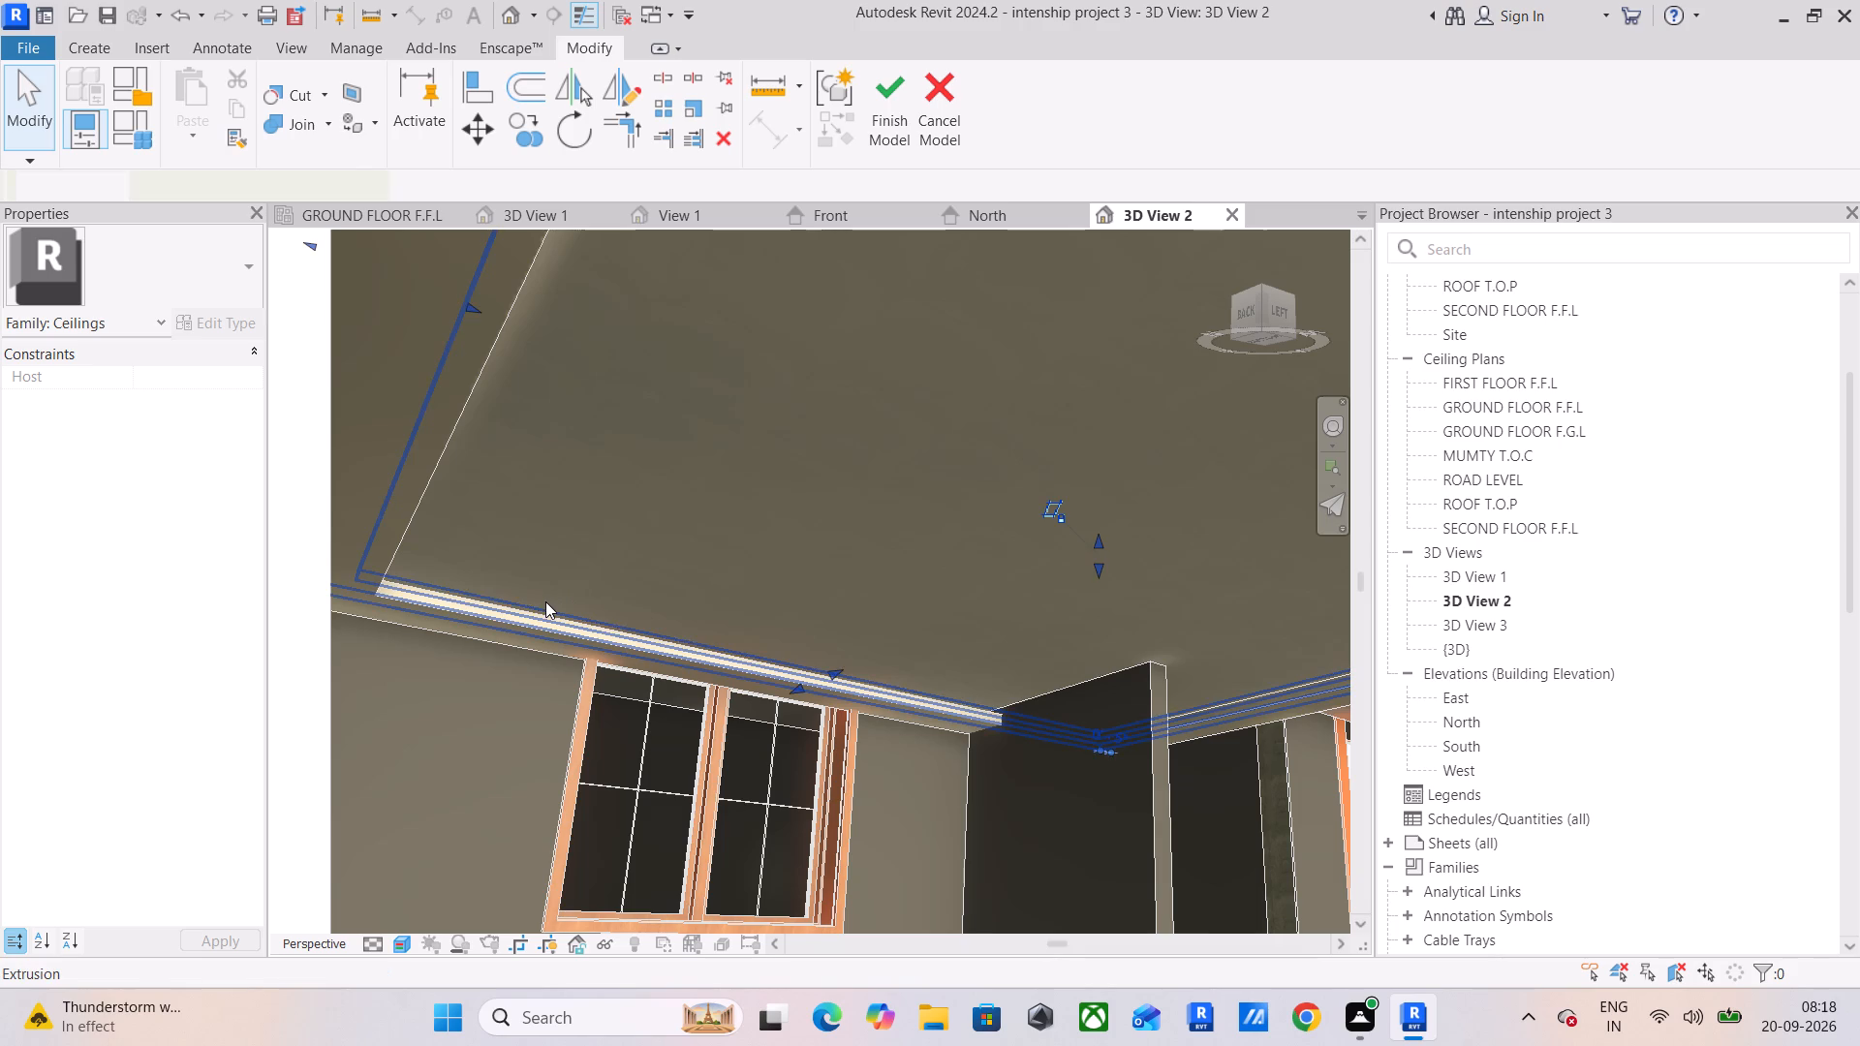
click(219, 538)
click(241, 532)
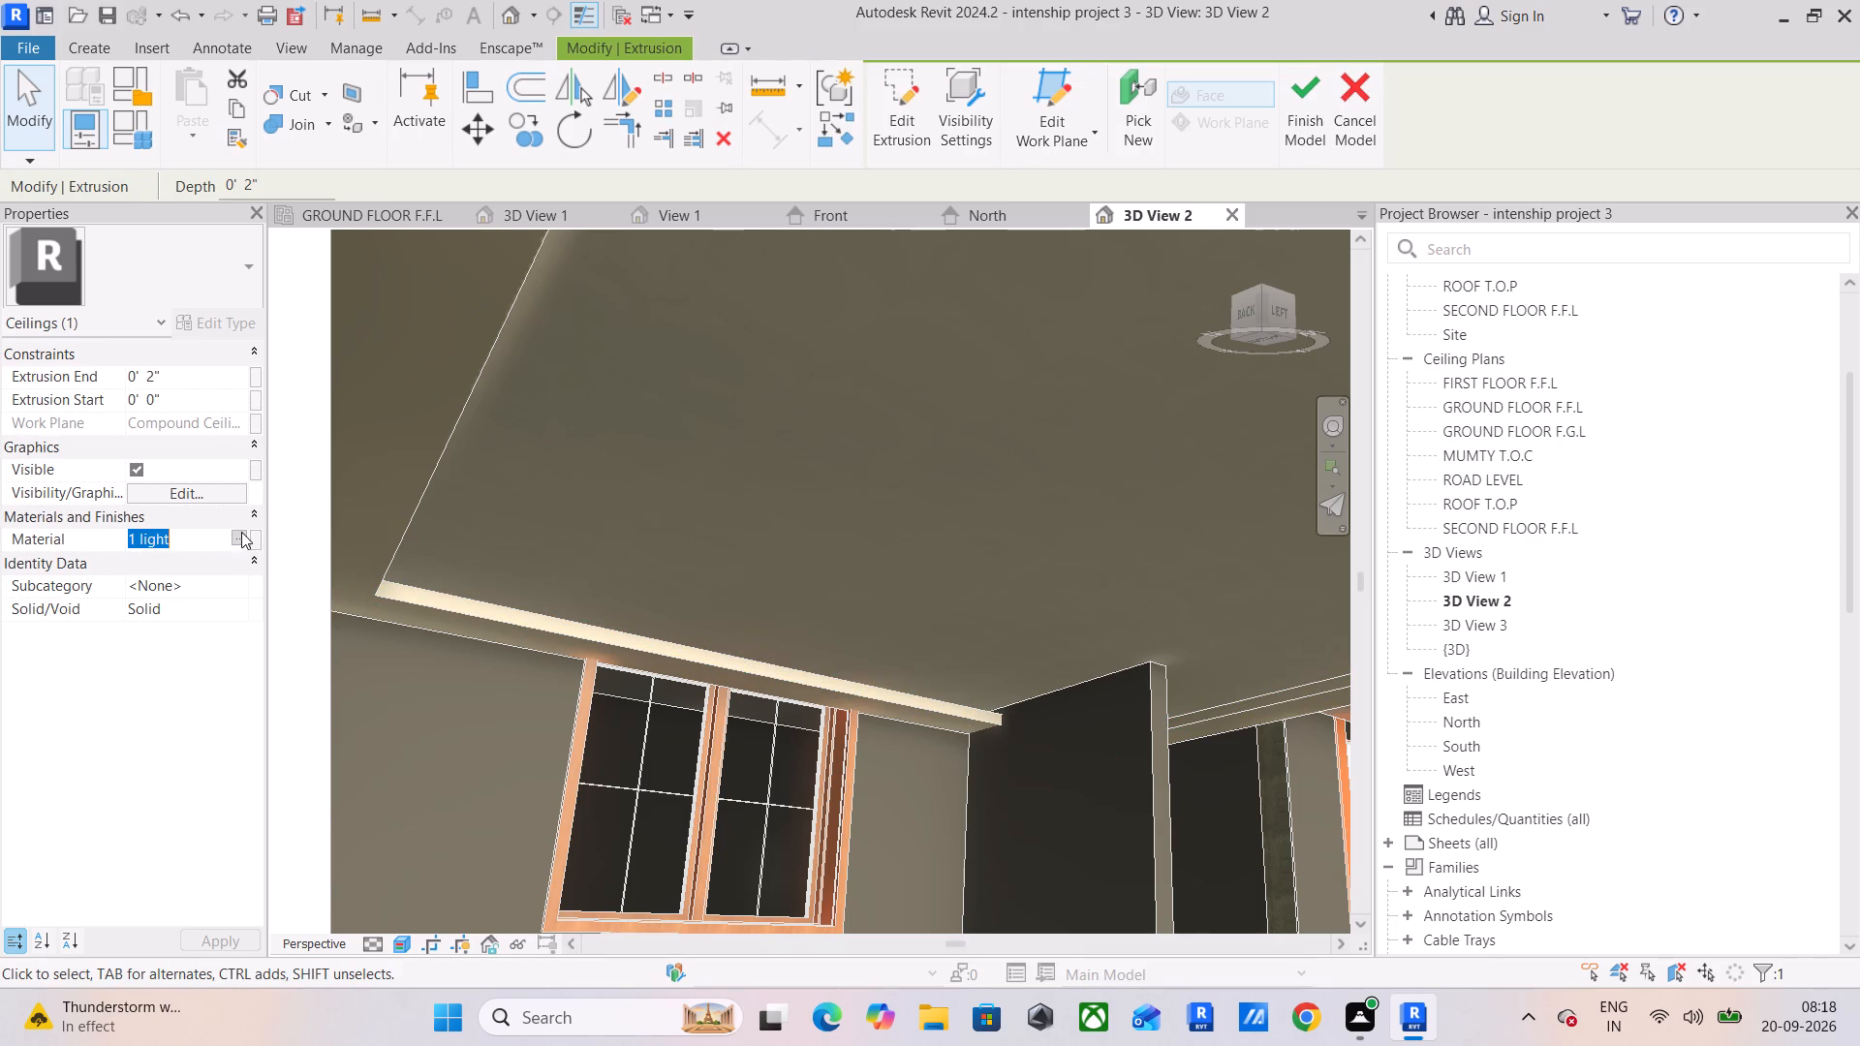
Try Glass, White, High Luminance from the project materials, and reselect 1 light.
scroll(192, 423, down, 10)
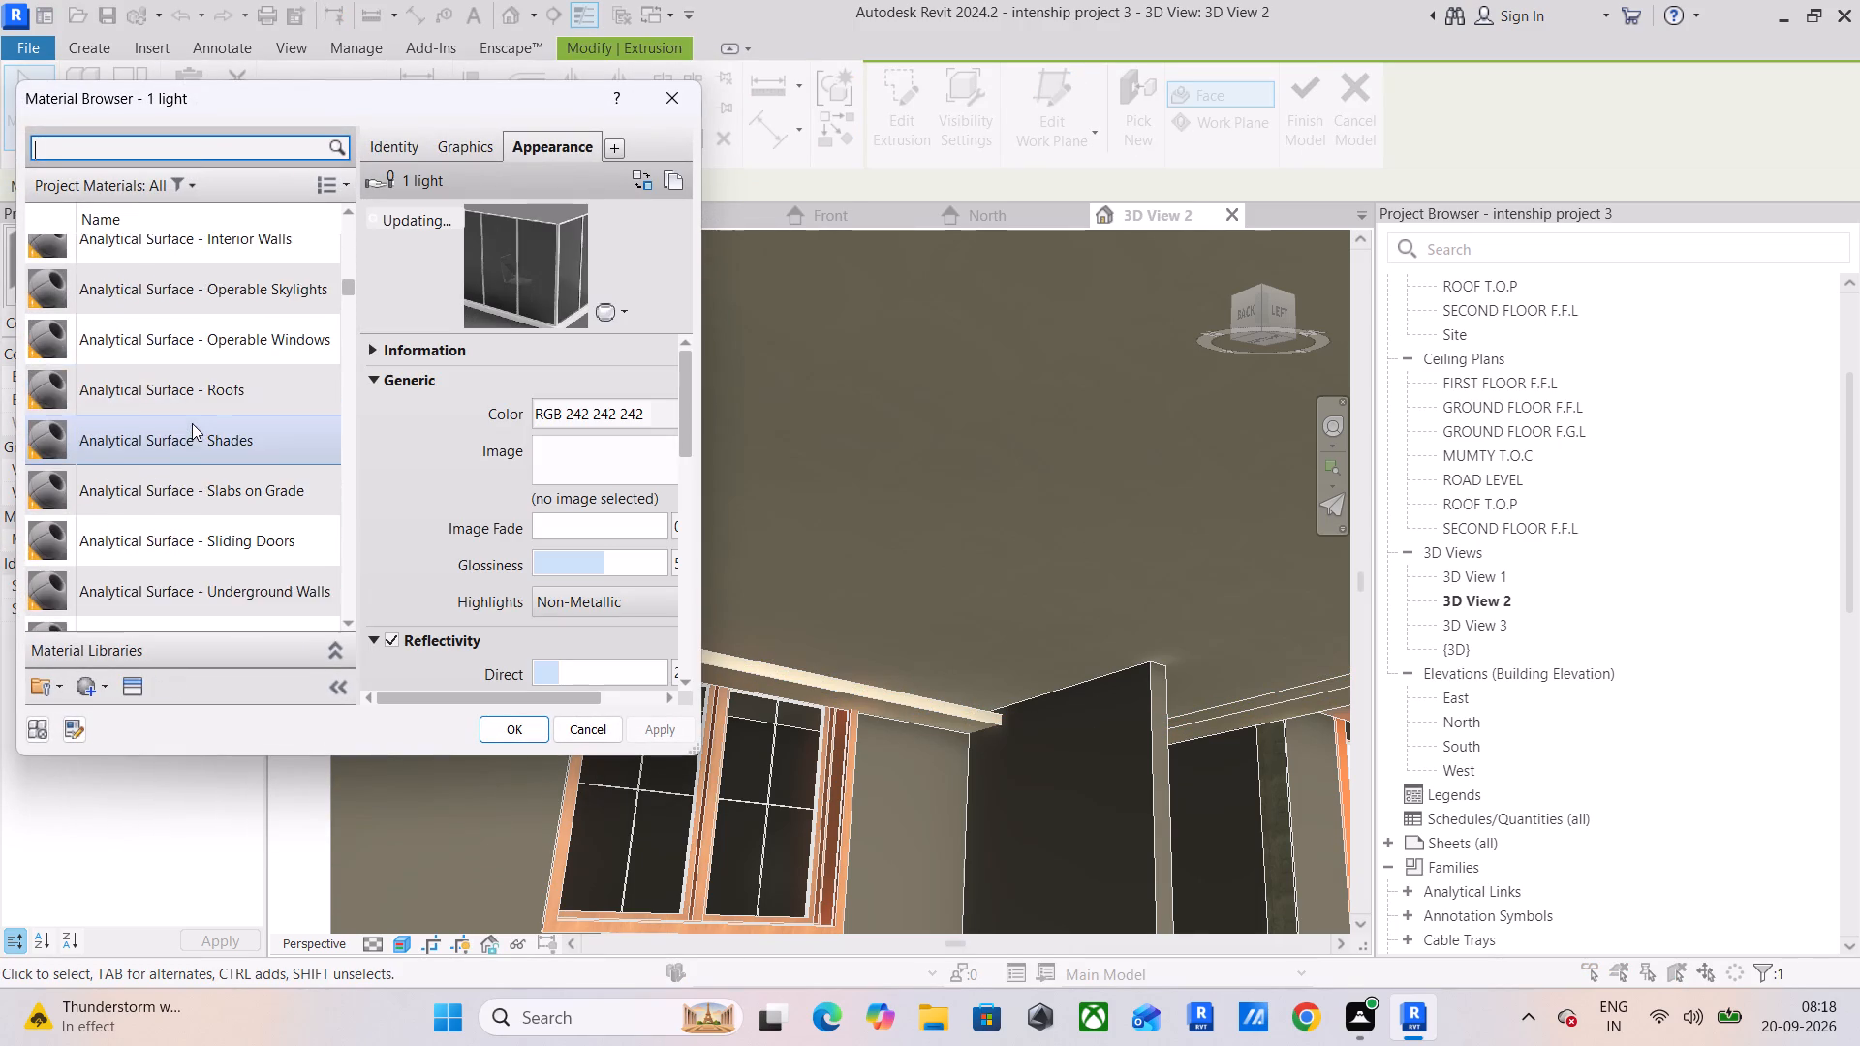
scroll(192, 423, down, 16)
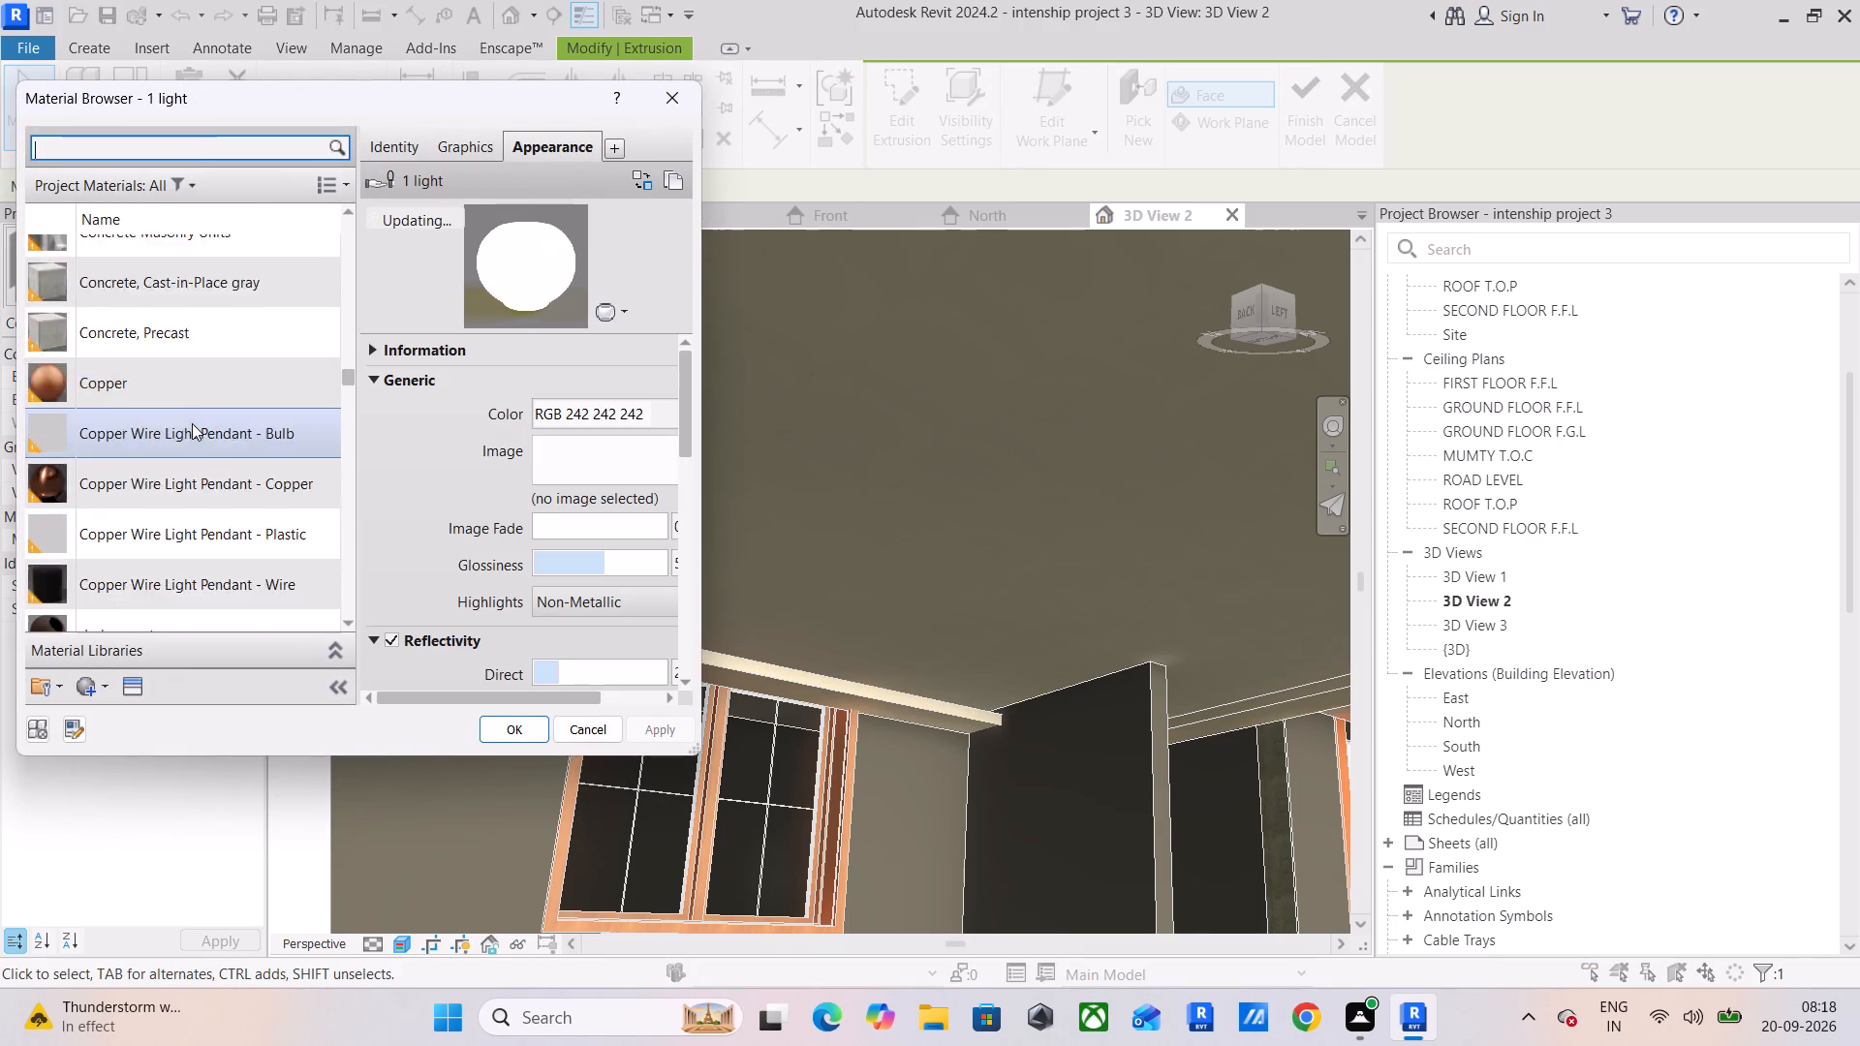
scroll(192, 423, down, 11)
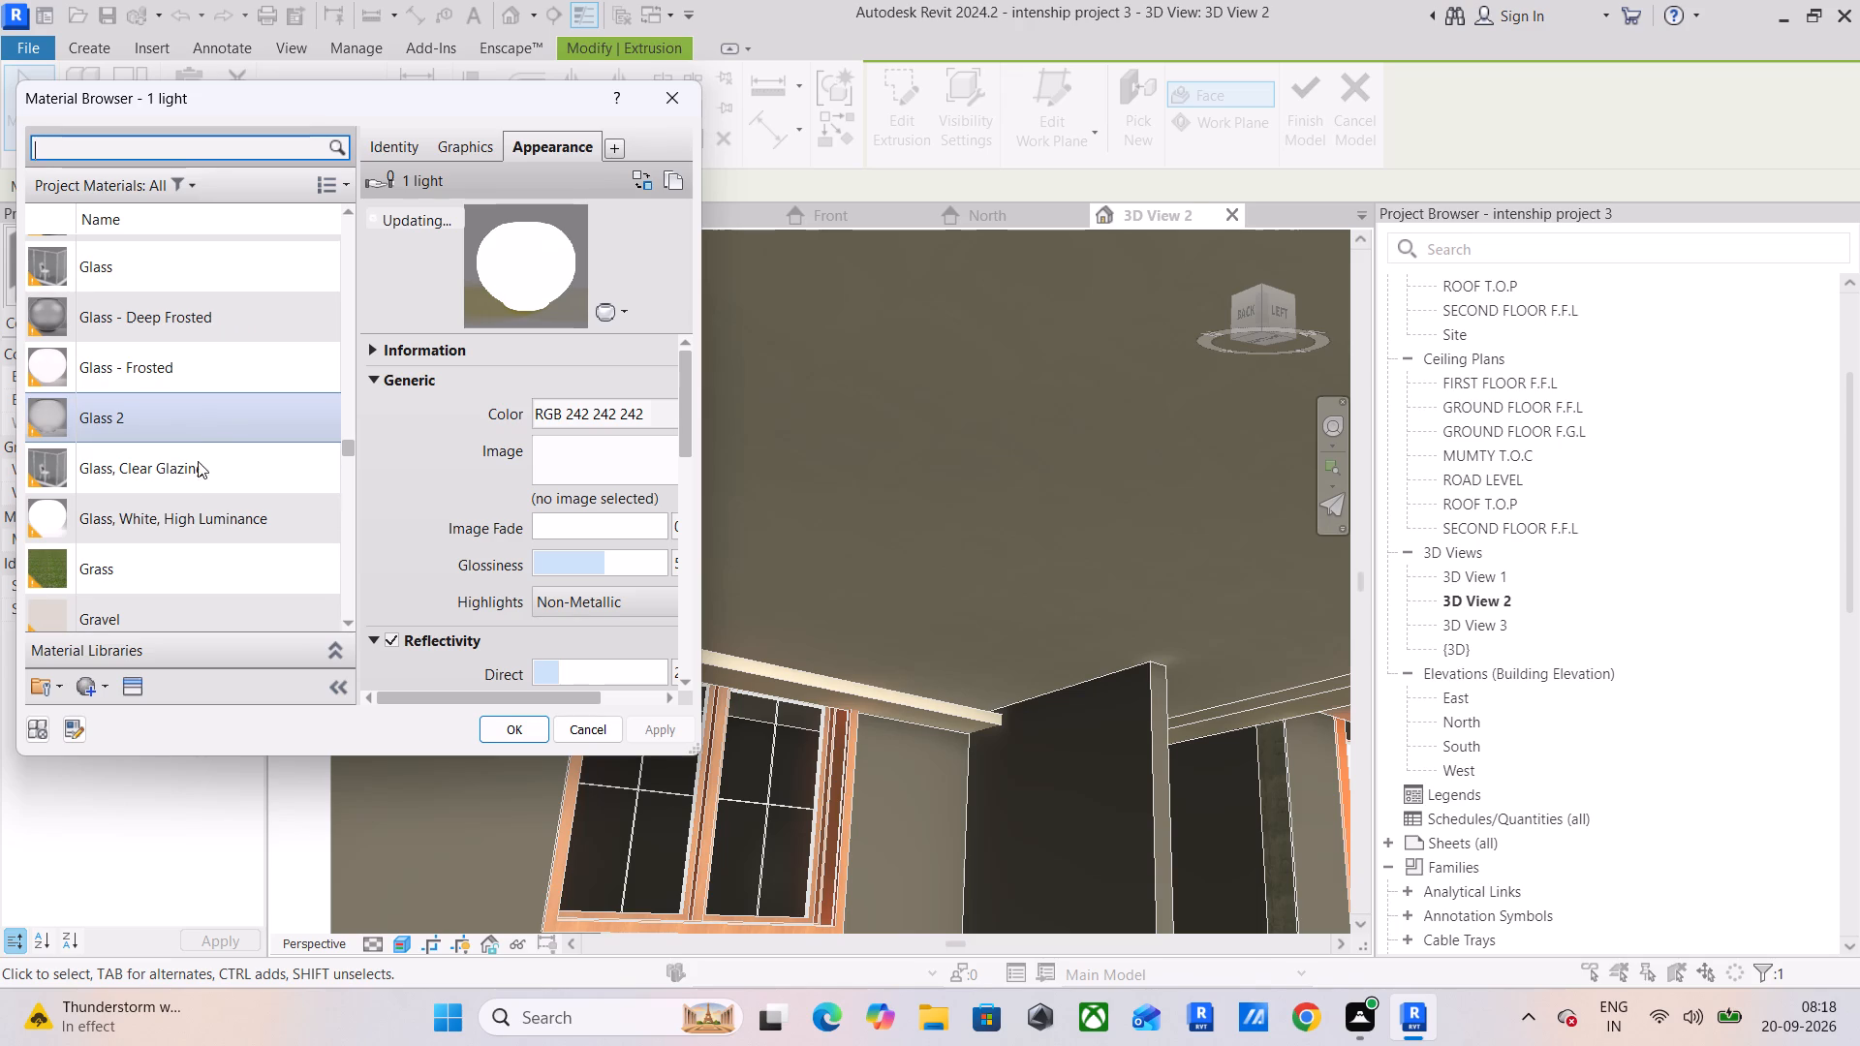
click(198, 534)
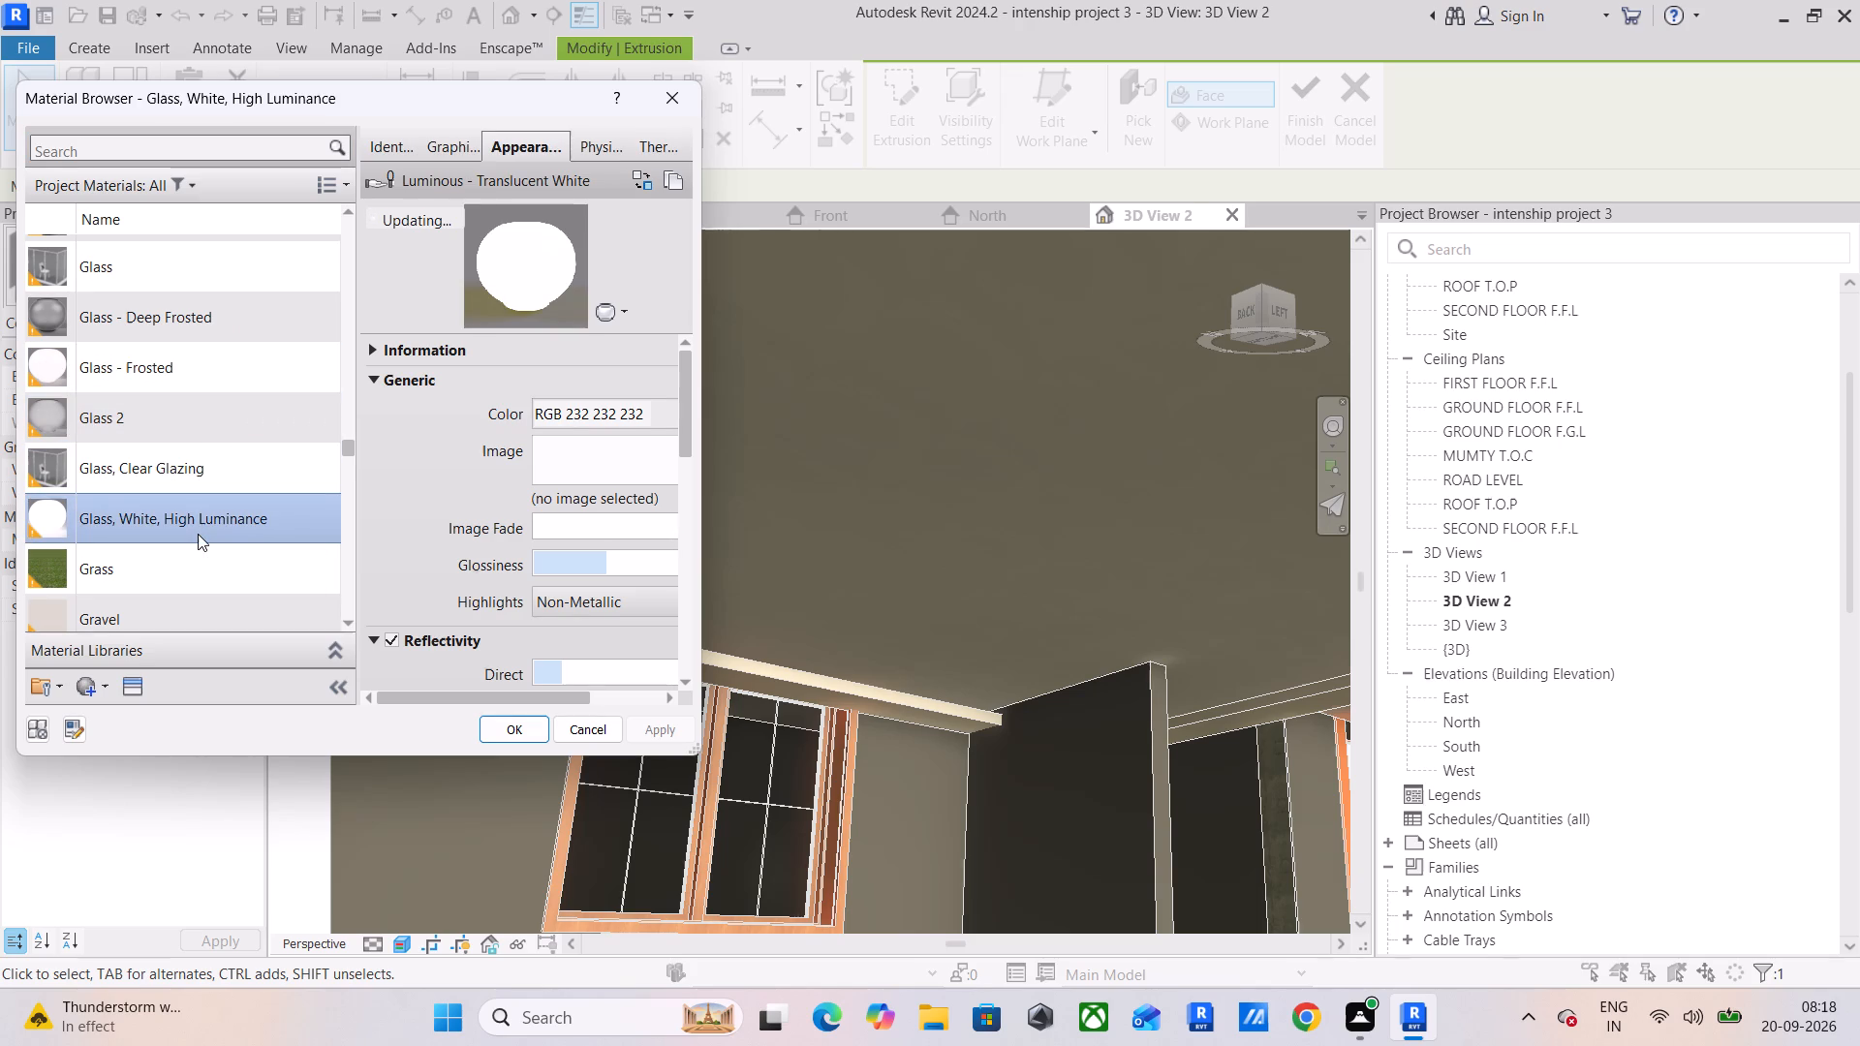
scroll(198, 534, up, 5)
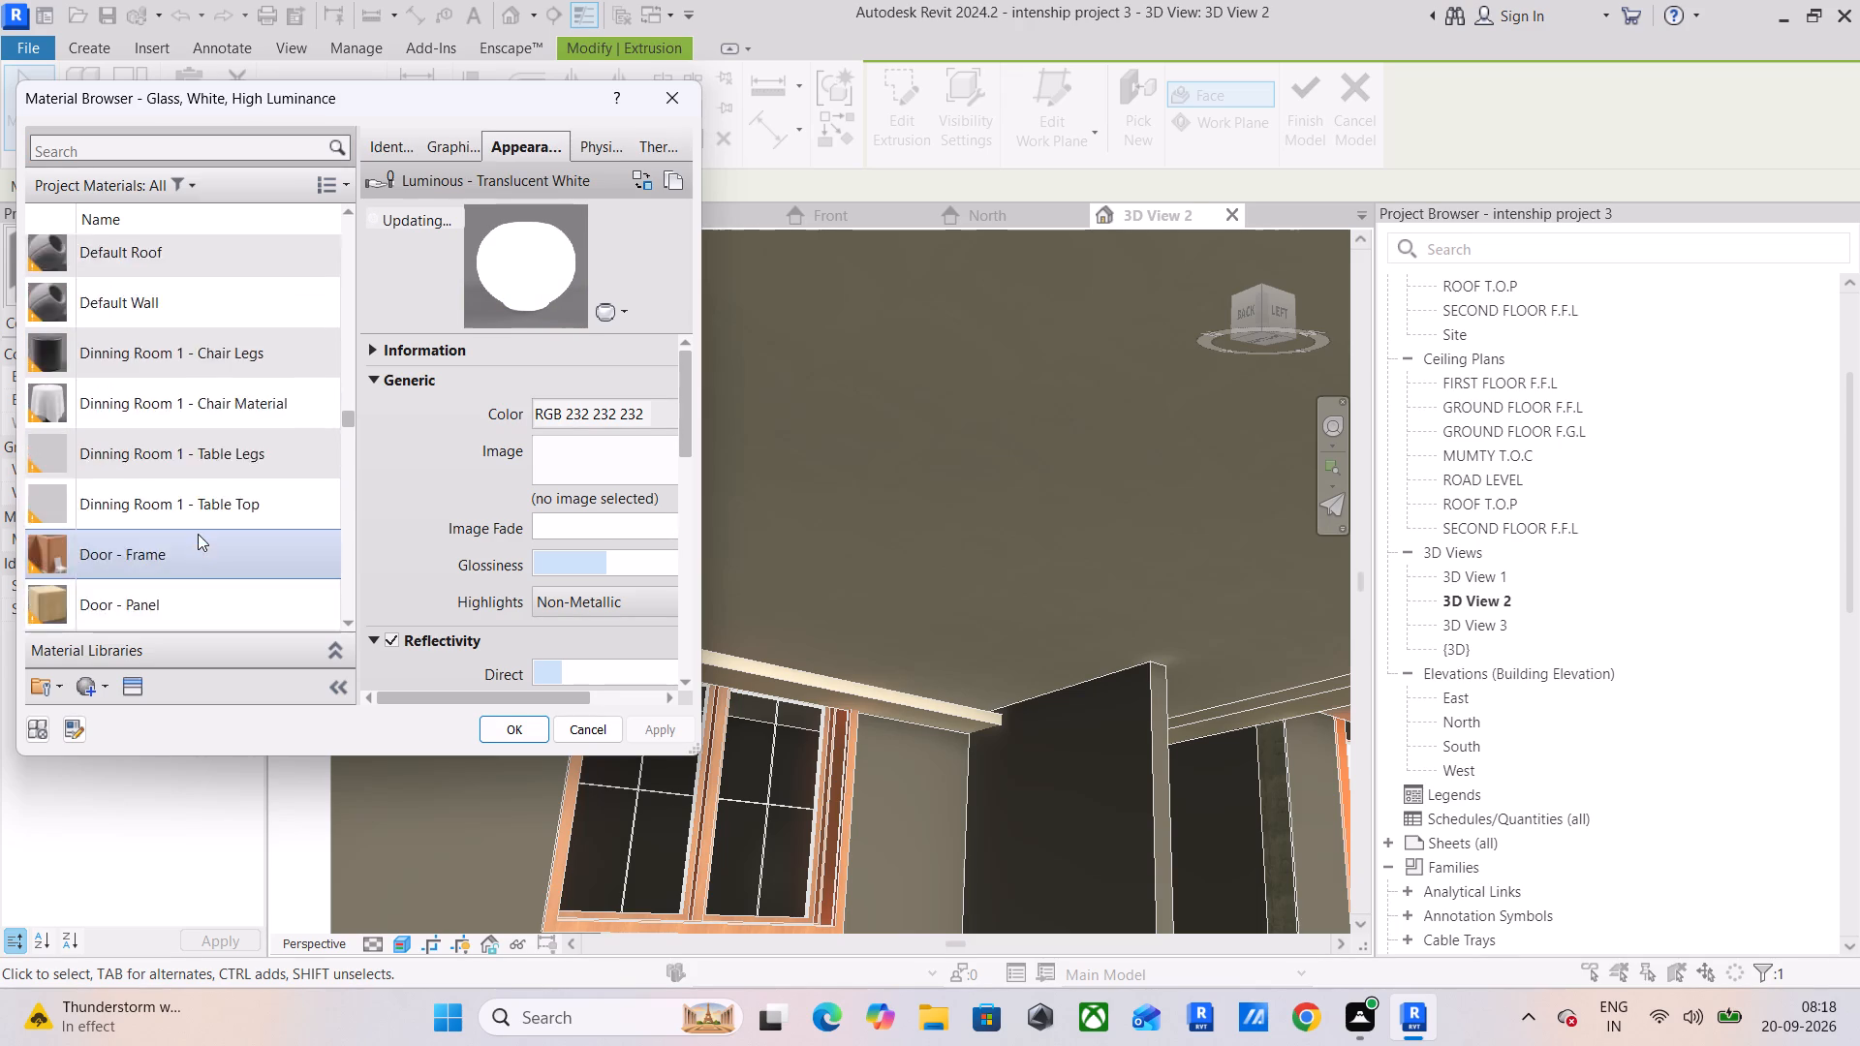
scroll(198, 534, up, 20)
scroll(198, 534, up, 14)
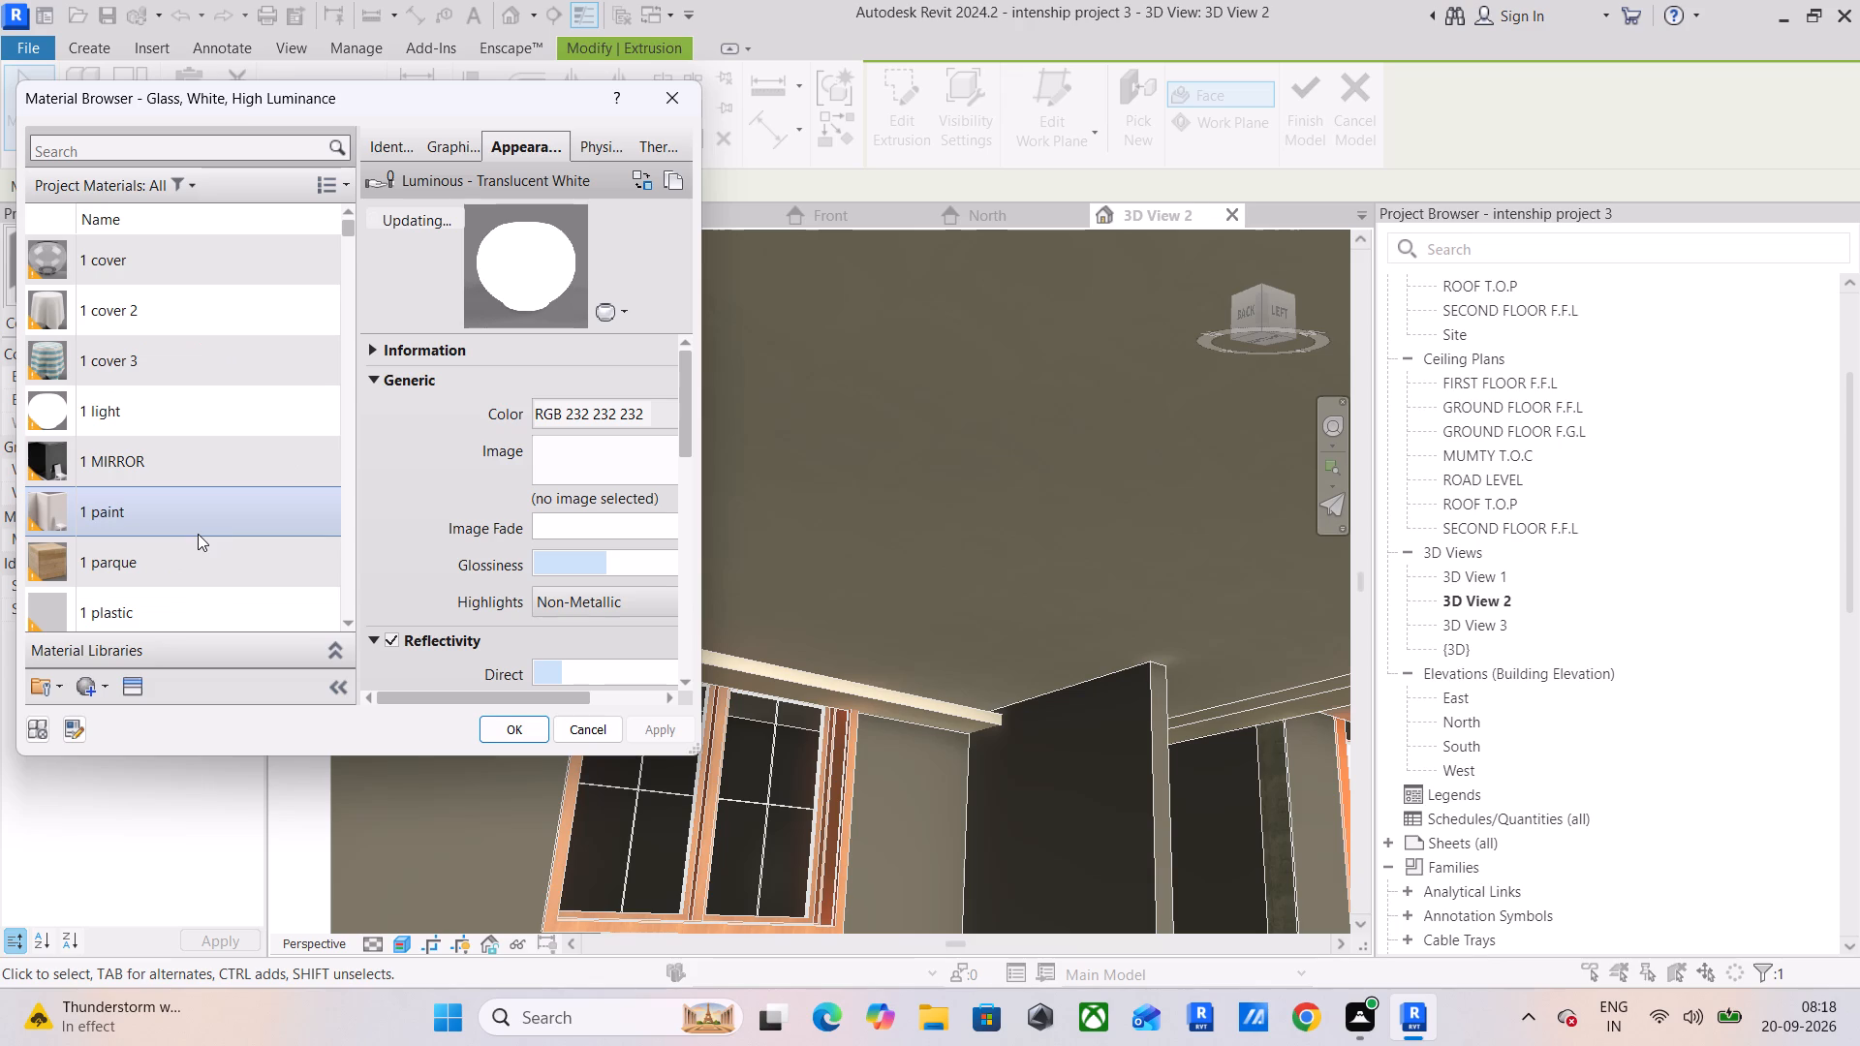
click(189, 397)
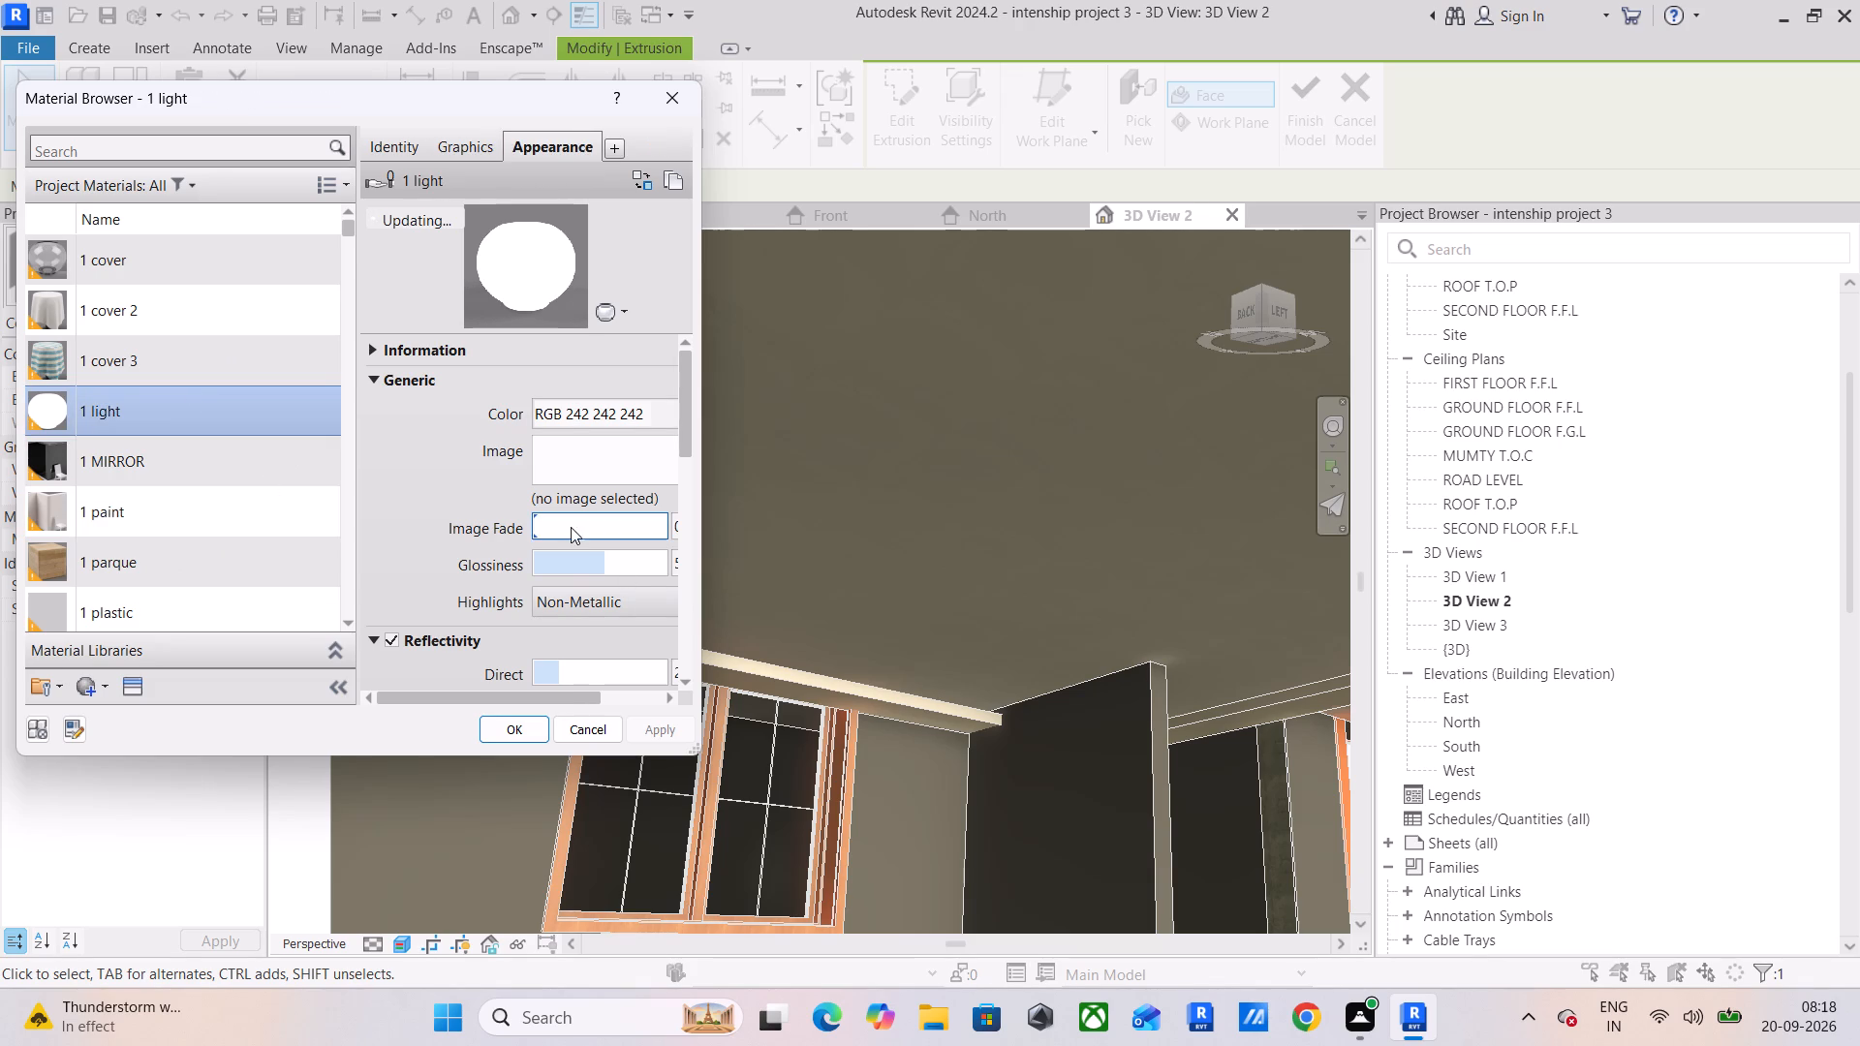
Increase the 1 light material's glossiness and turn off its transparency.
drag(612, 562, 662, 567)
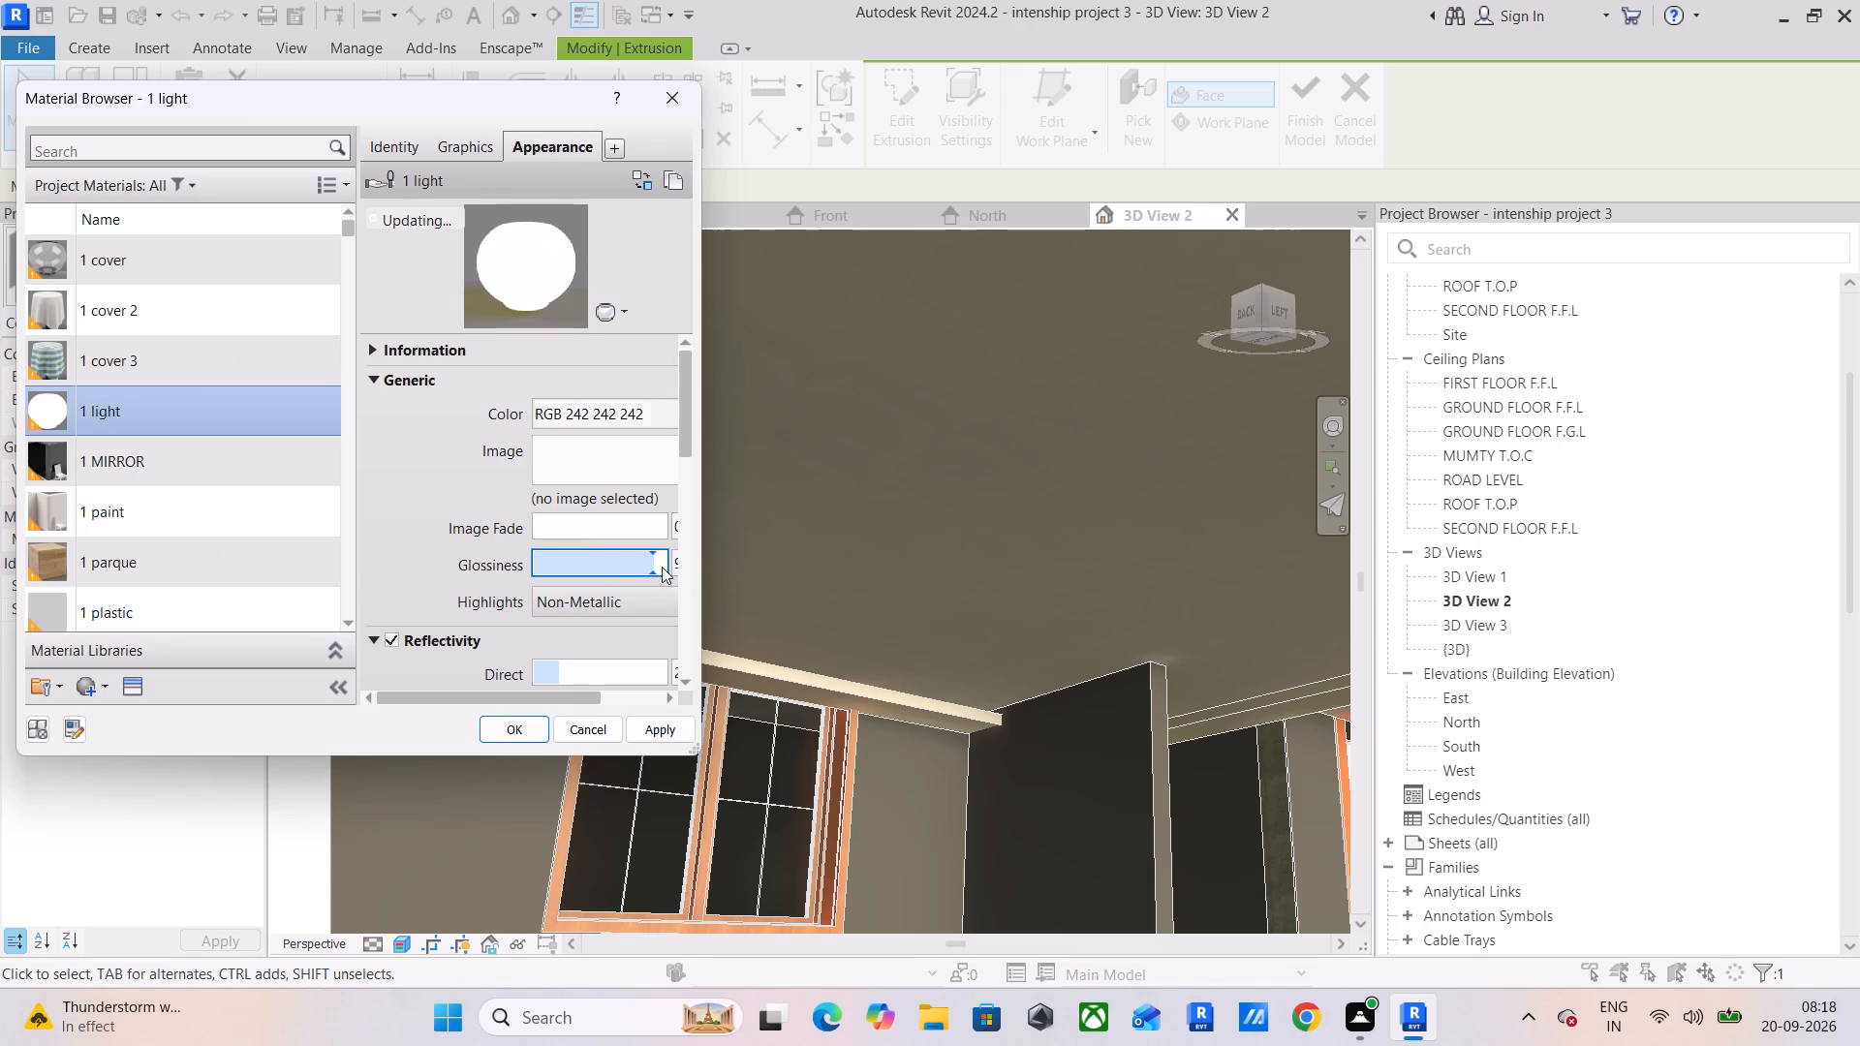
drag(662, 567, 632, 577)
scroll(441, 495, down, 4)
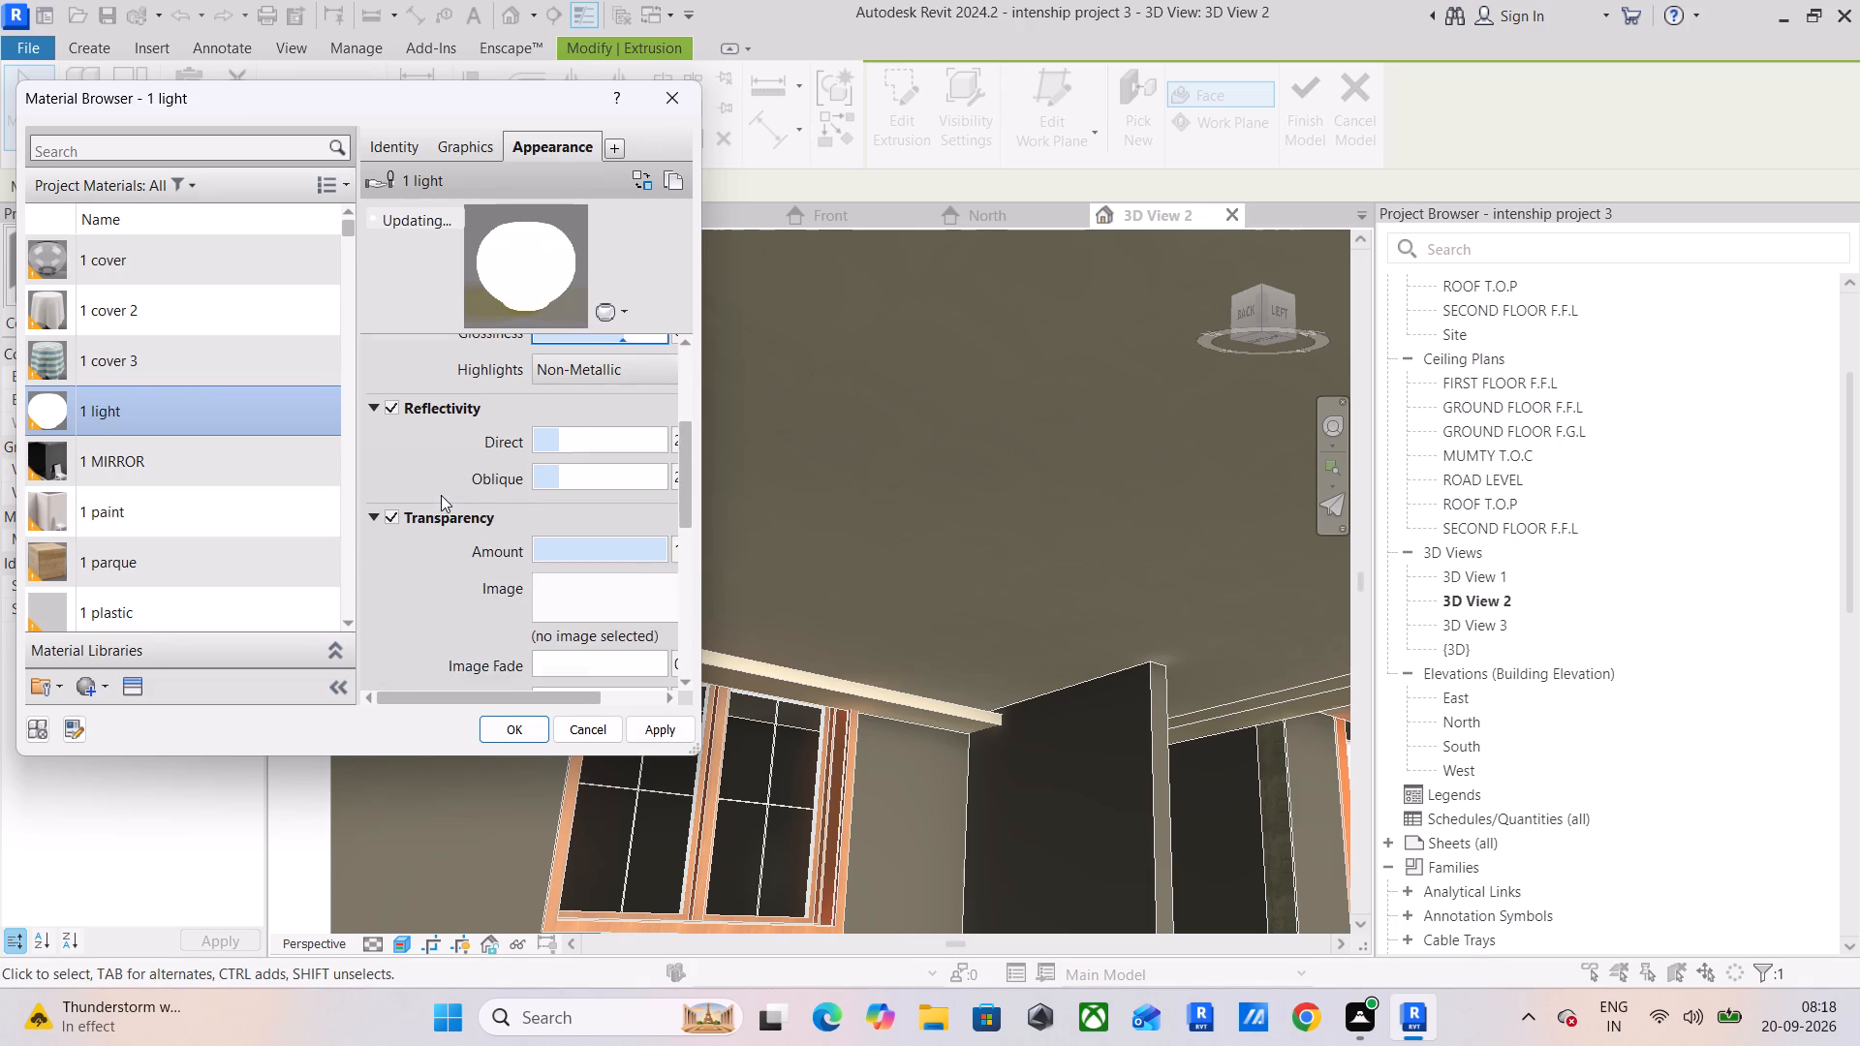
scroll(441, 495, down, 1)
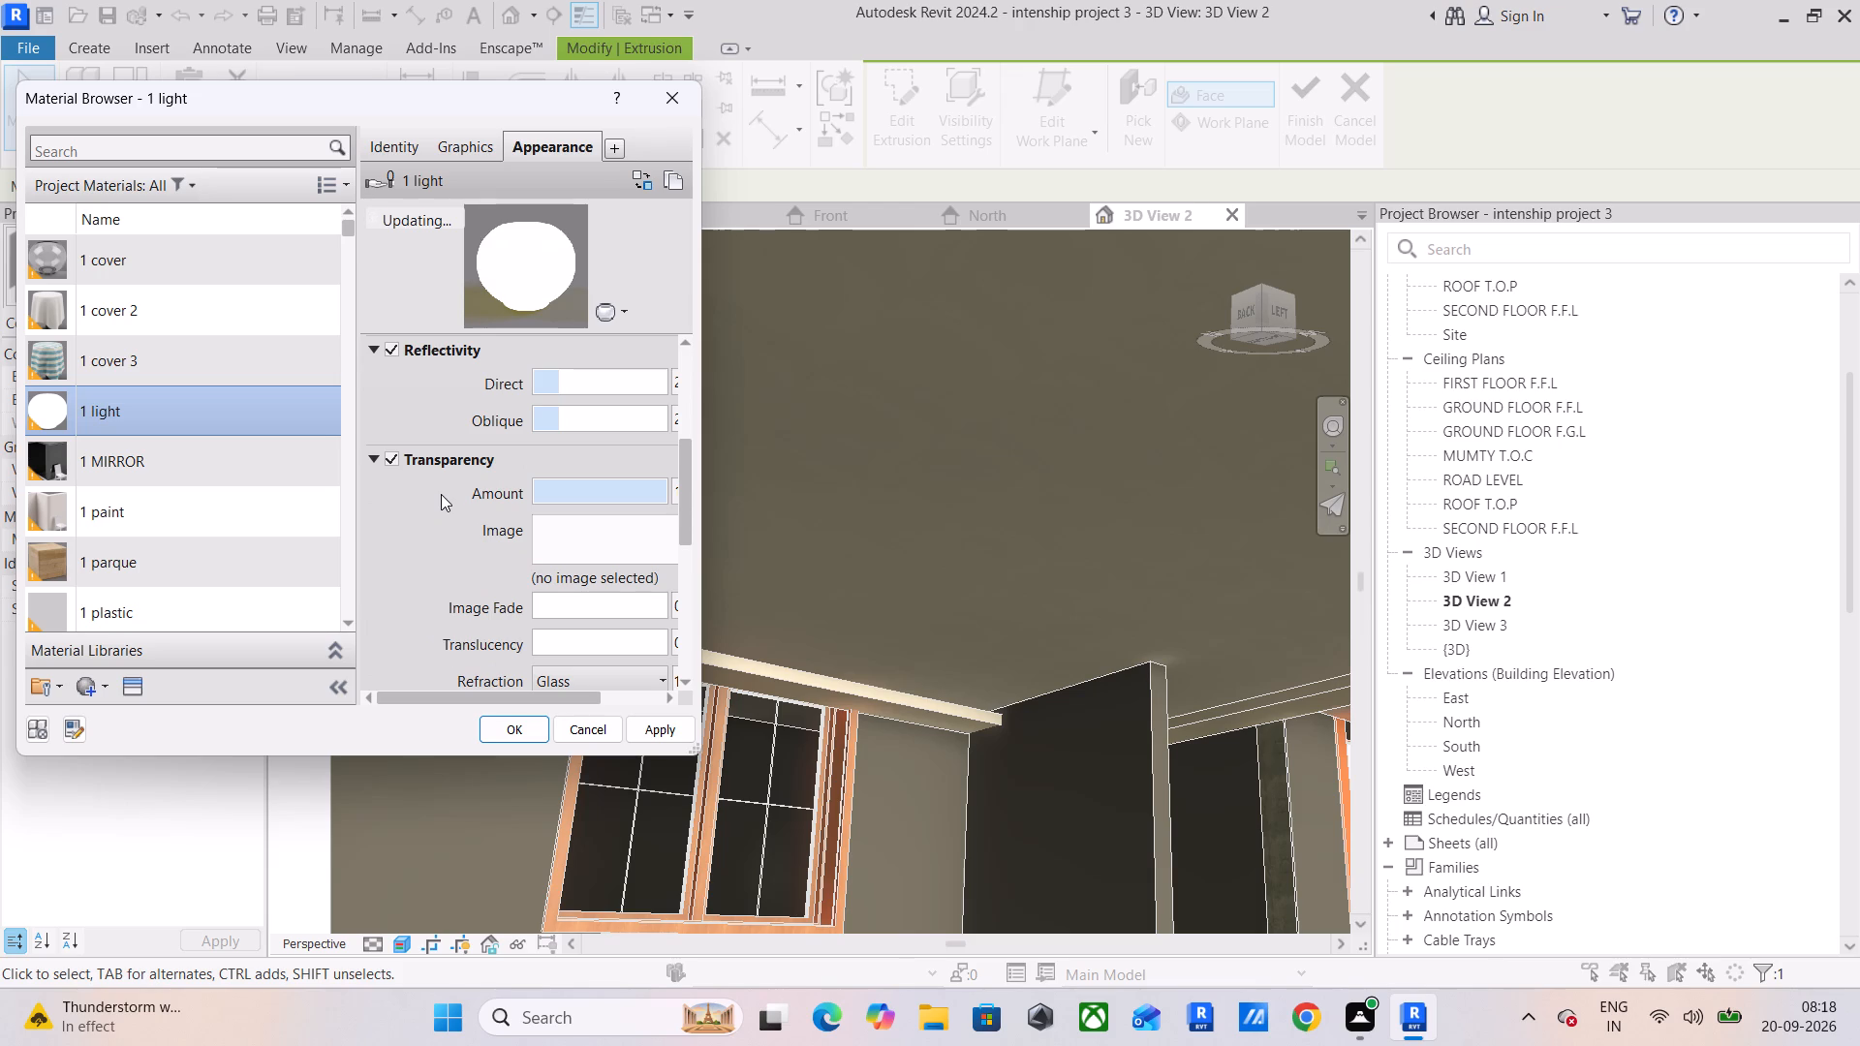
click(393, 458)
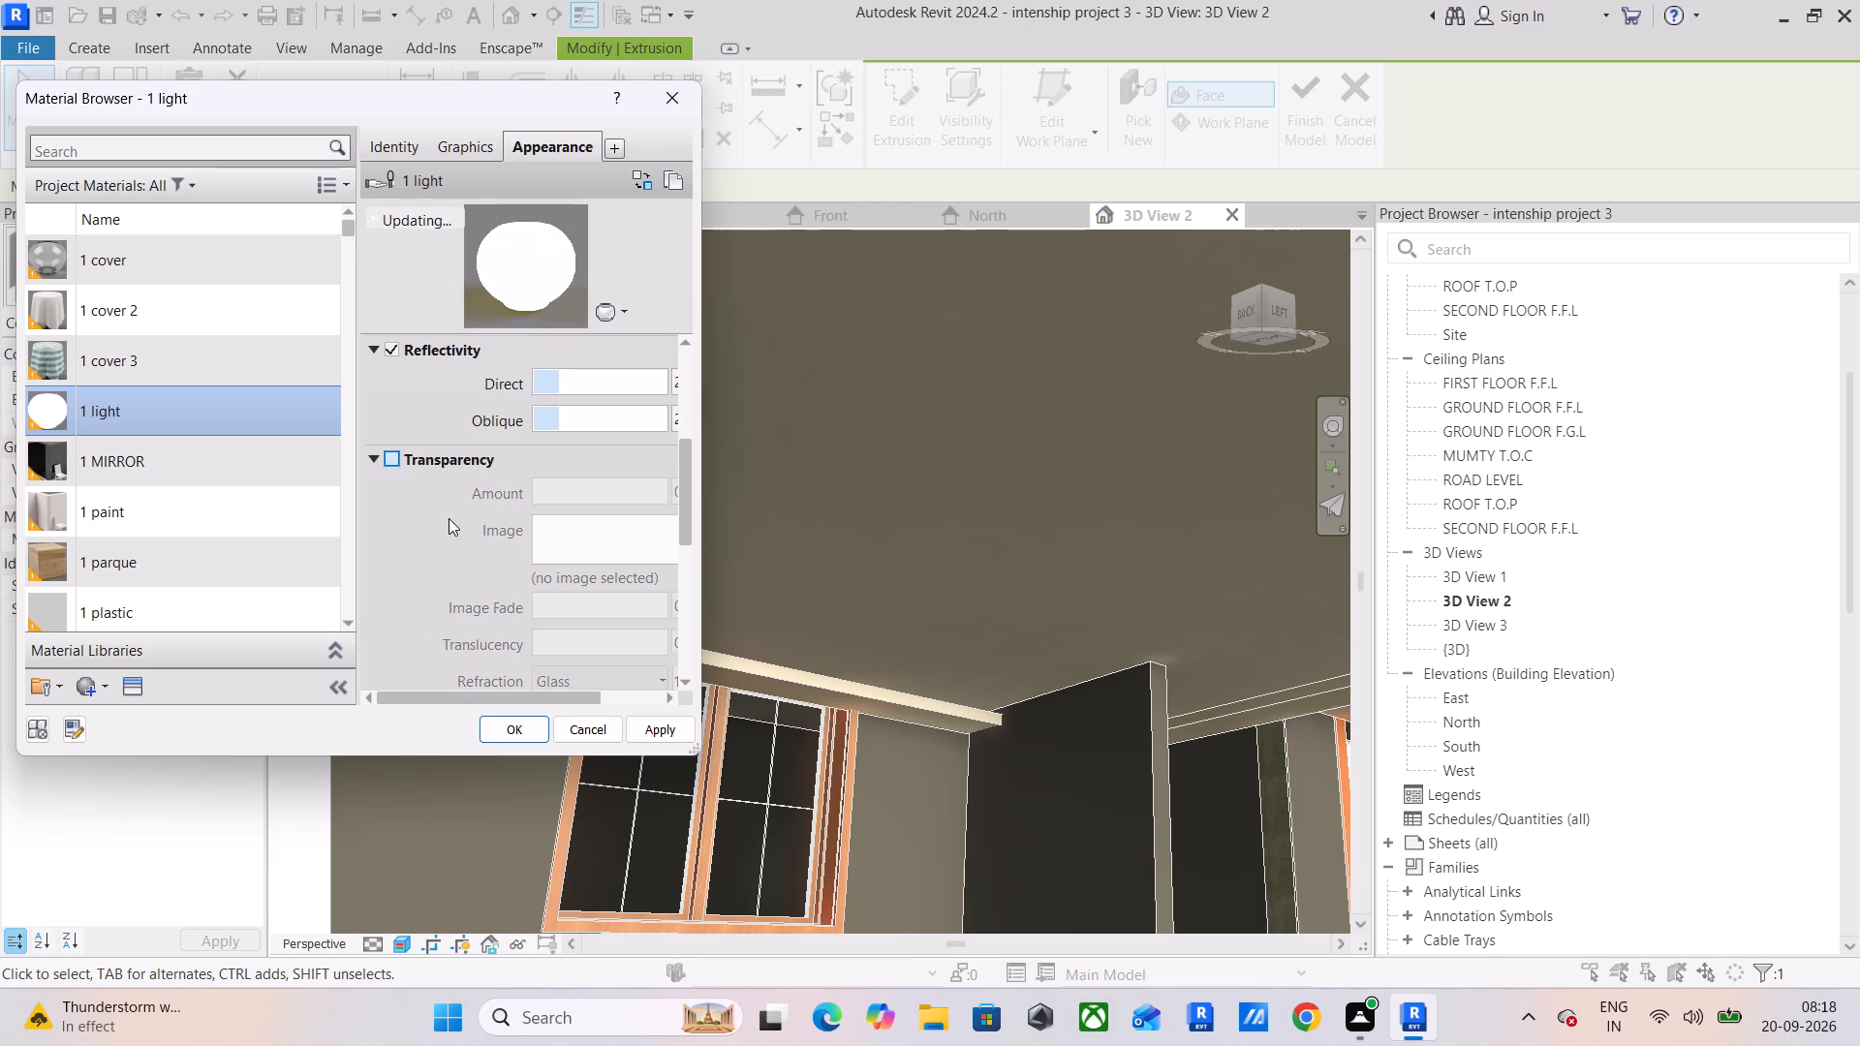
Set the 1 light material's tint color to white, RGB 255 255 255, and apply the material to the light strip.
scroll(449, 518, down, 4)
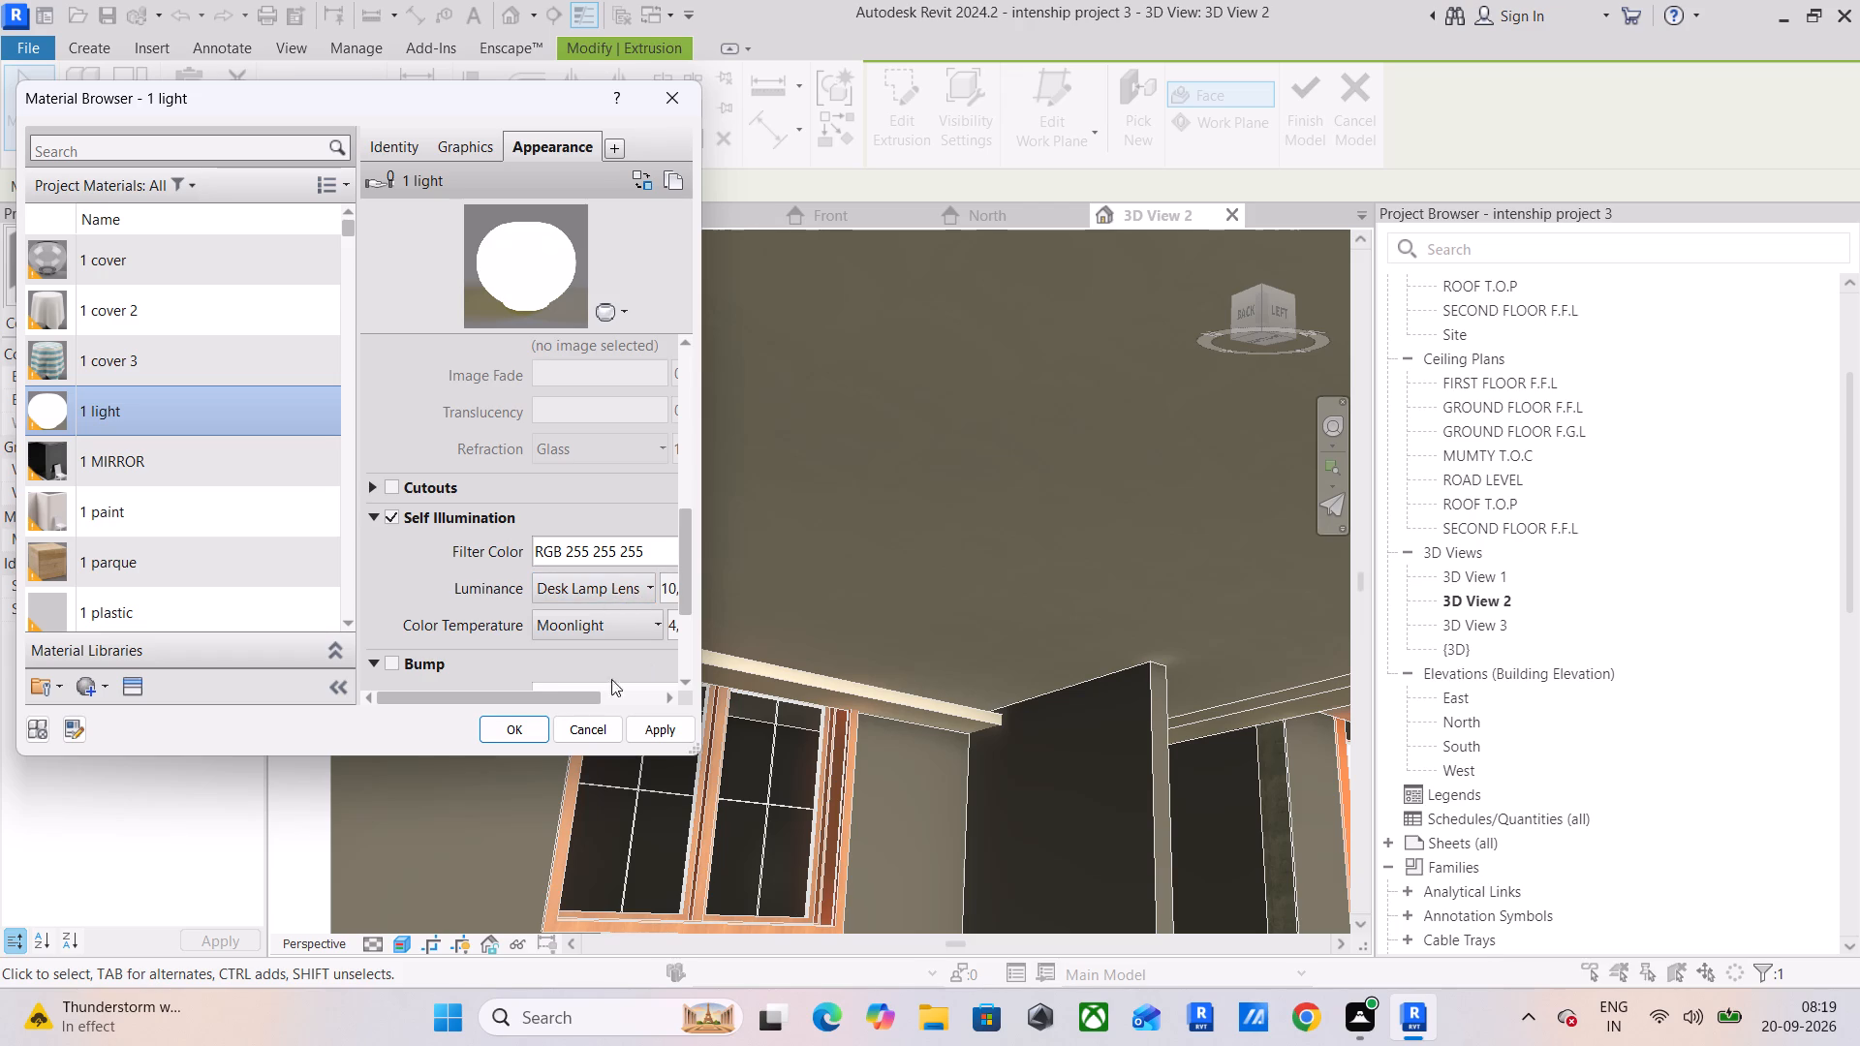
drag(536, 692, 617, 686)
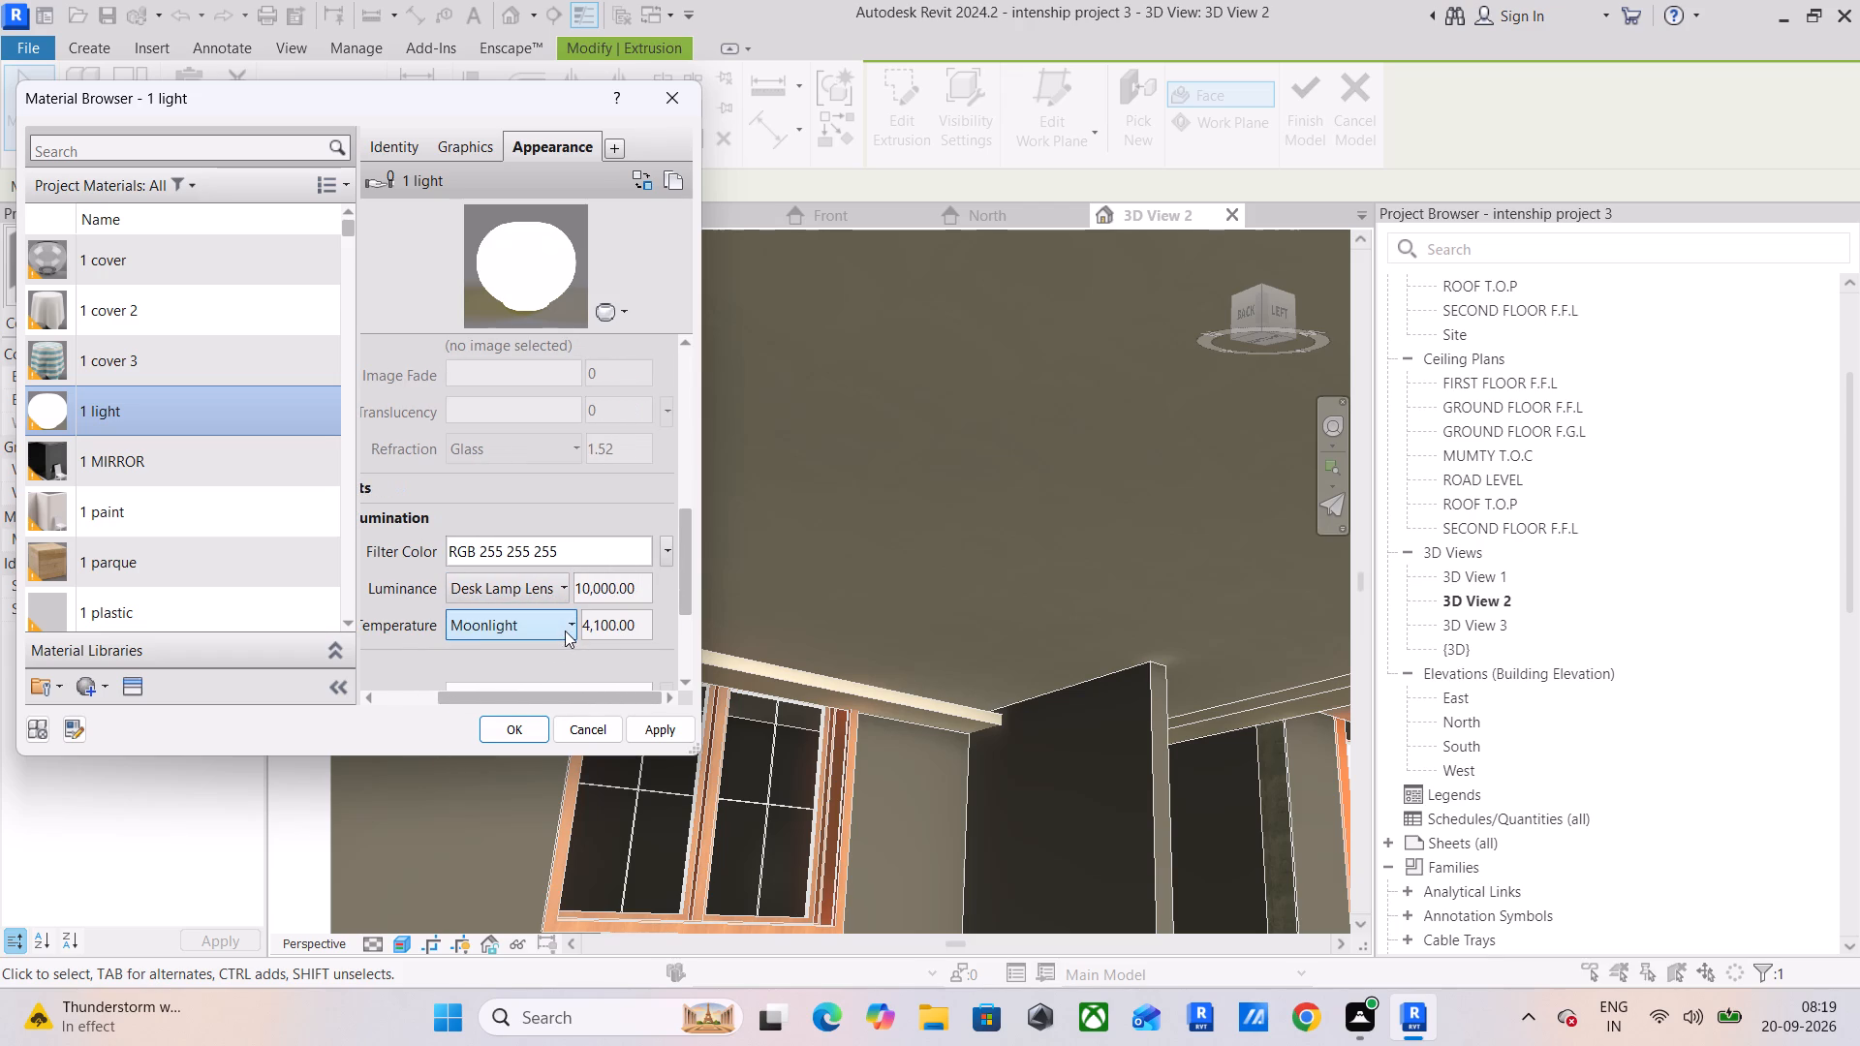
click(565, 628)
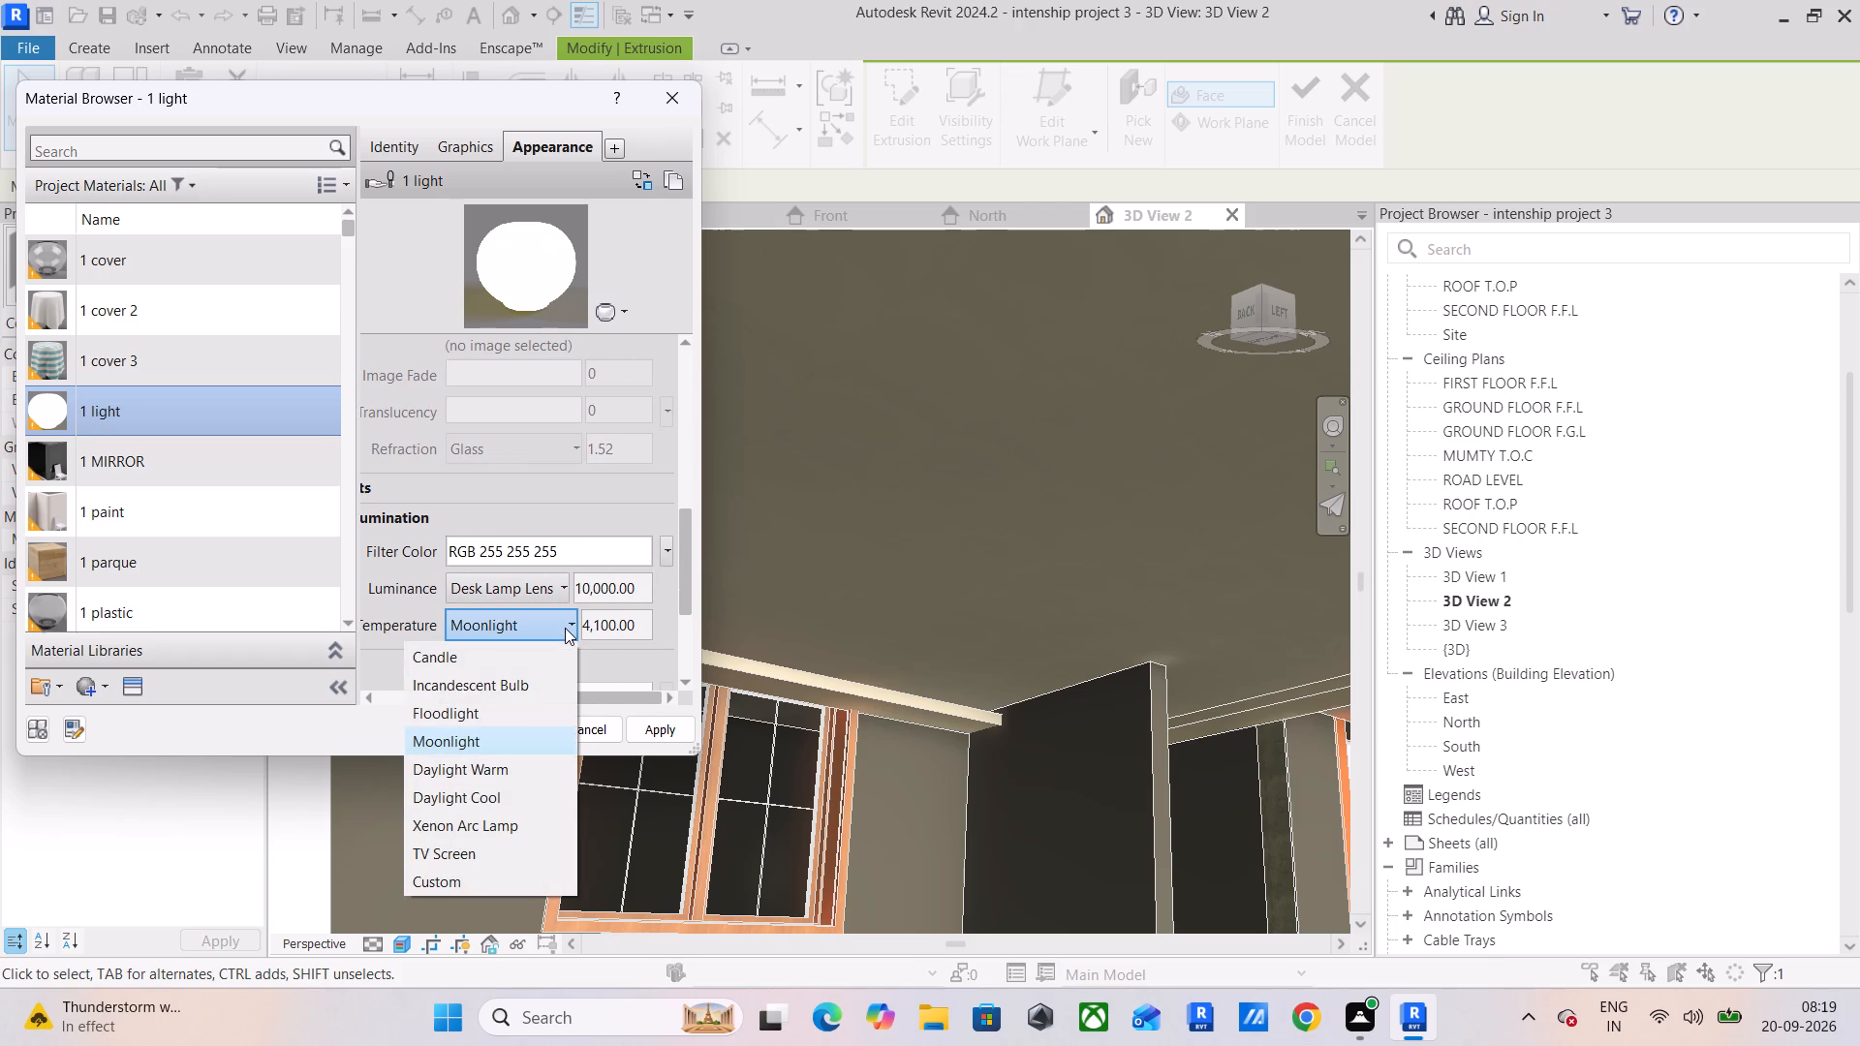
click(565, 628)
scroll(561, 638, down, 5)
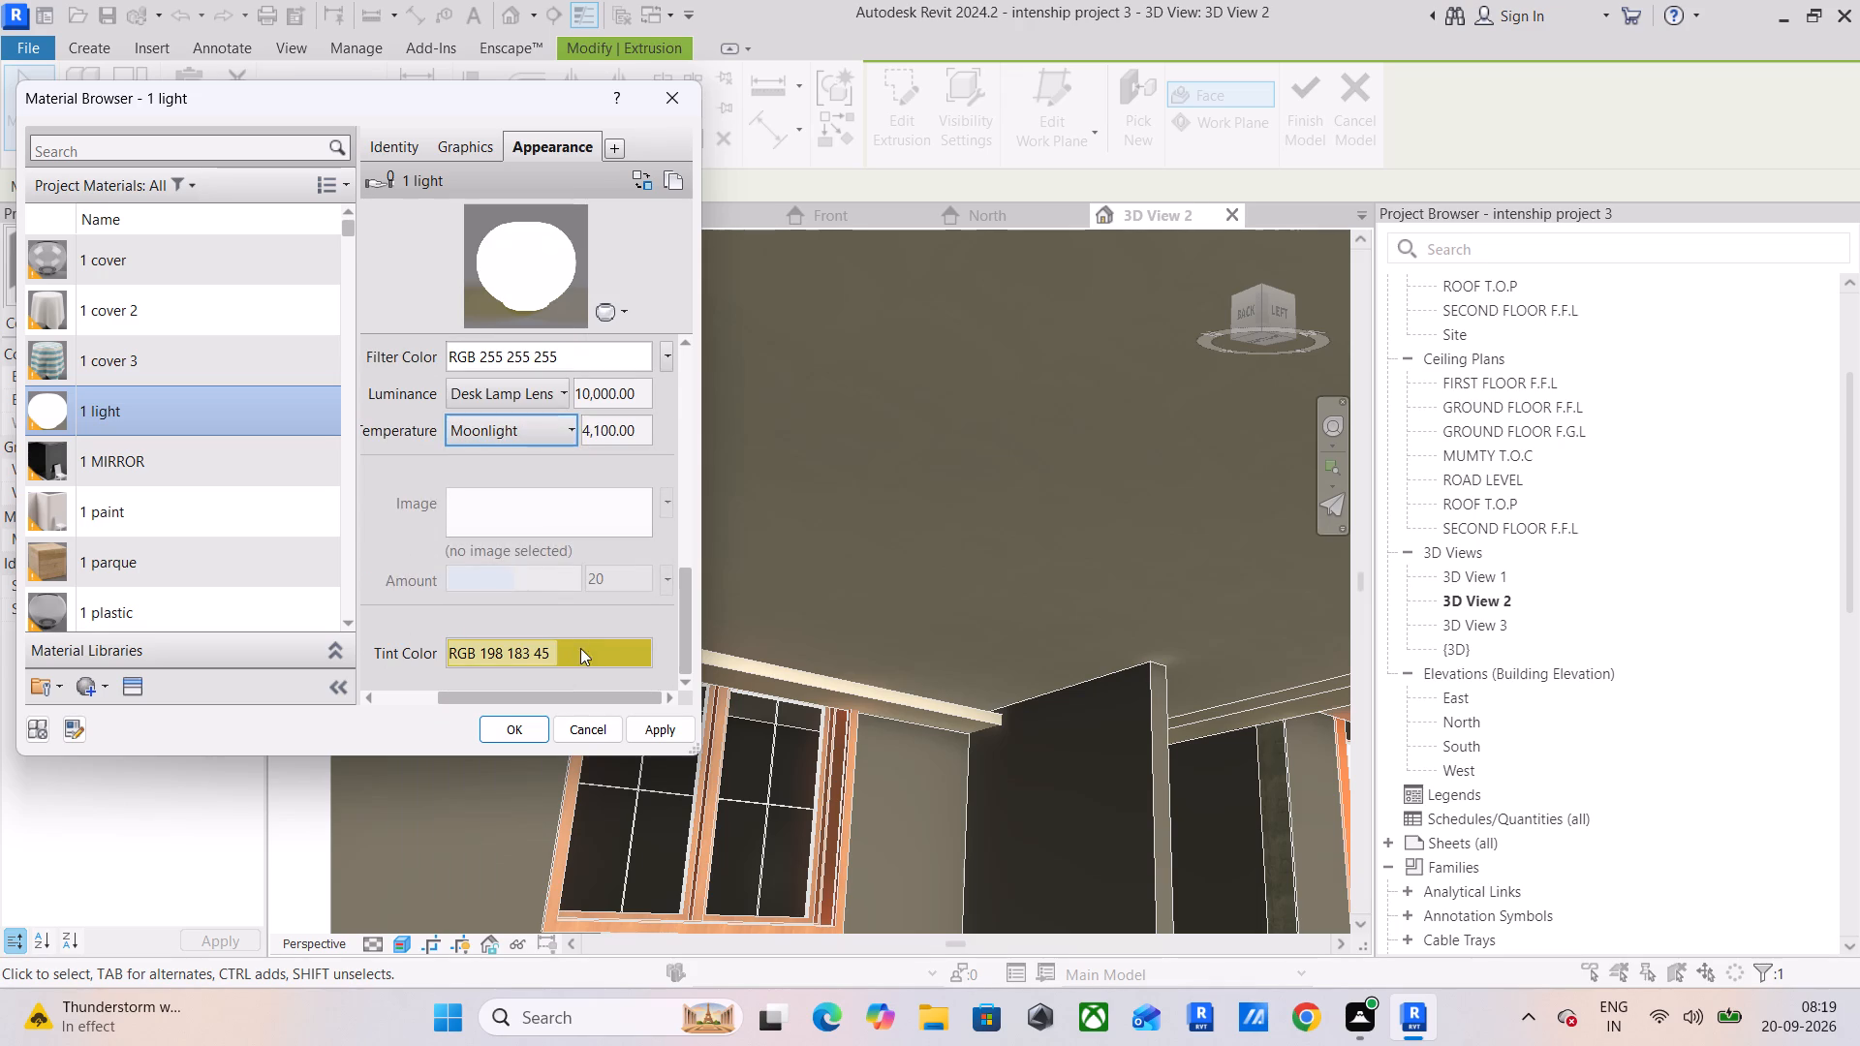
click(593, 650)
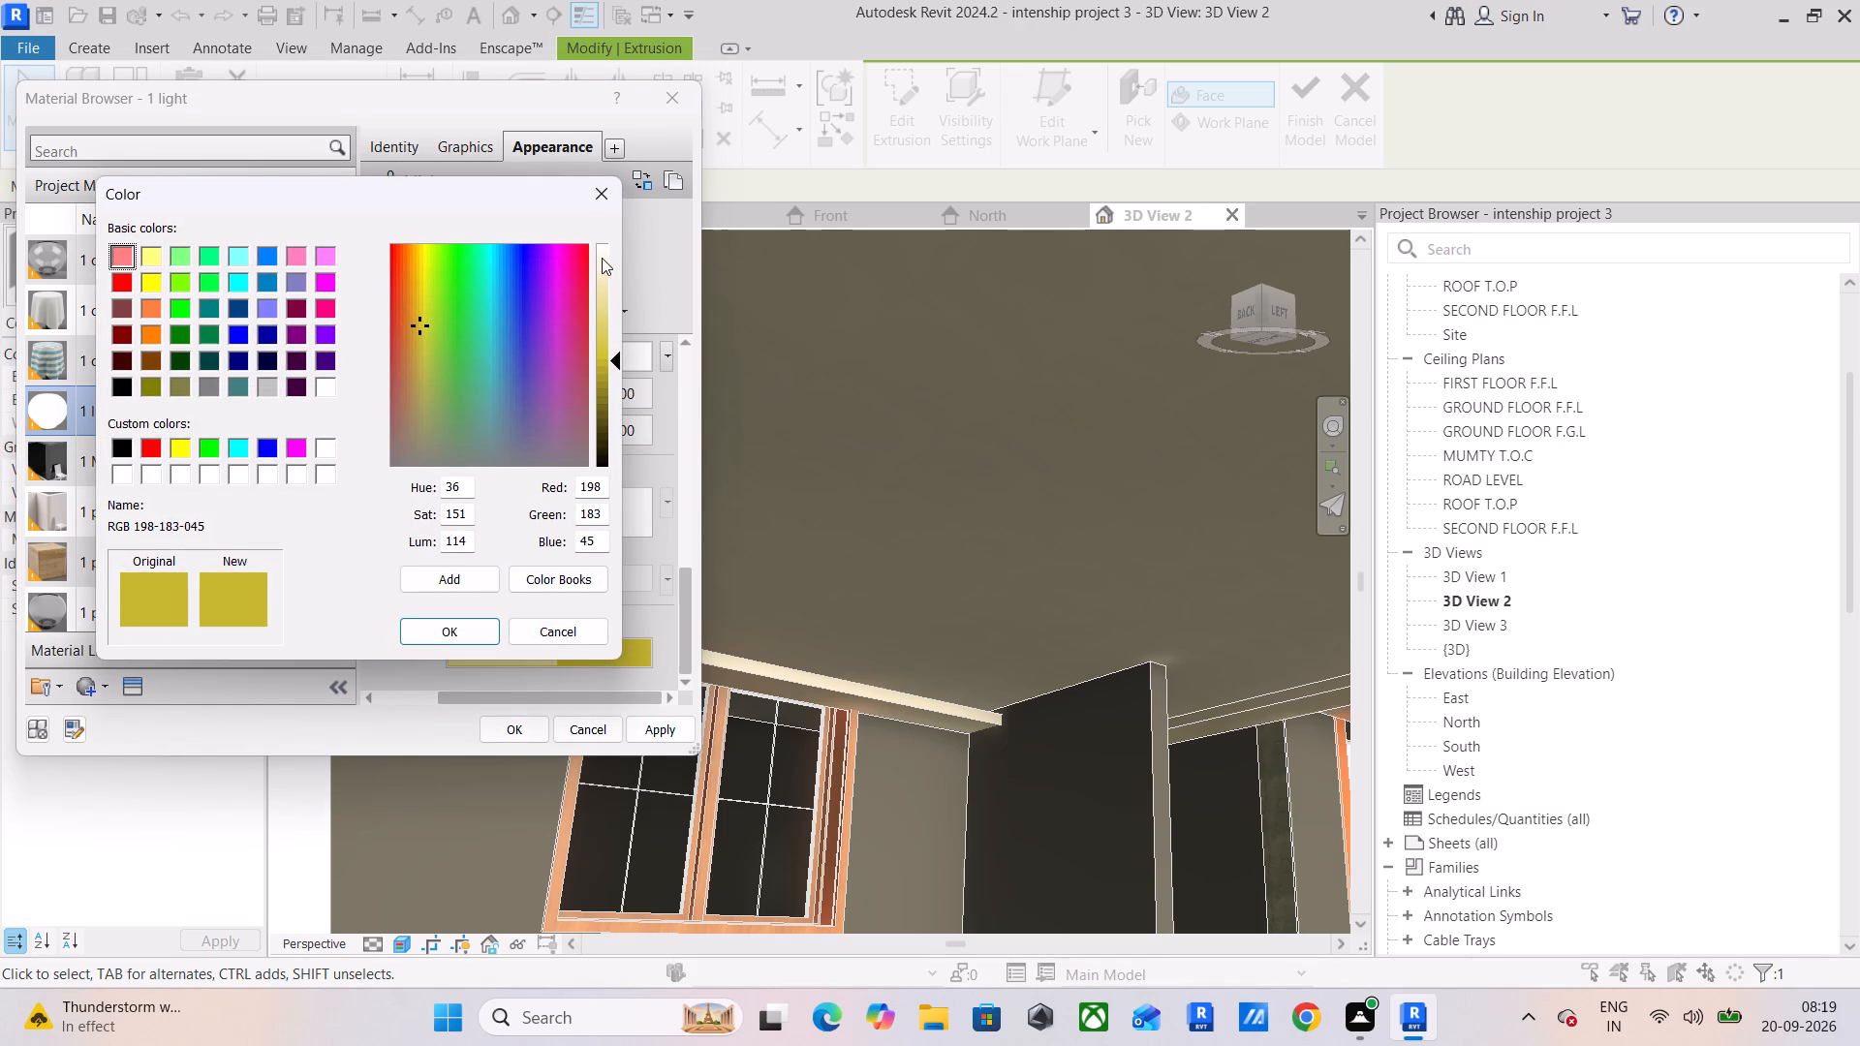
click(603, 256)
click(312, 441)
click(330, 446)
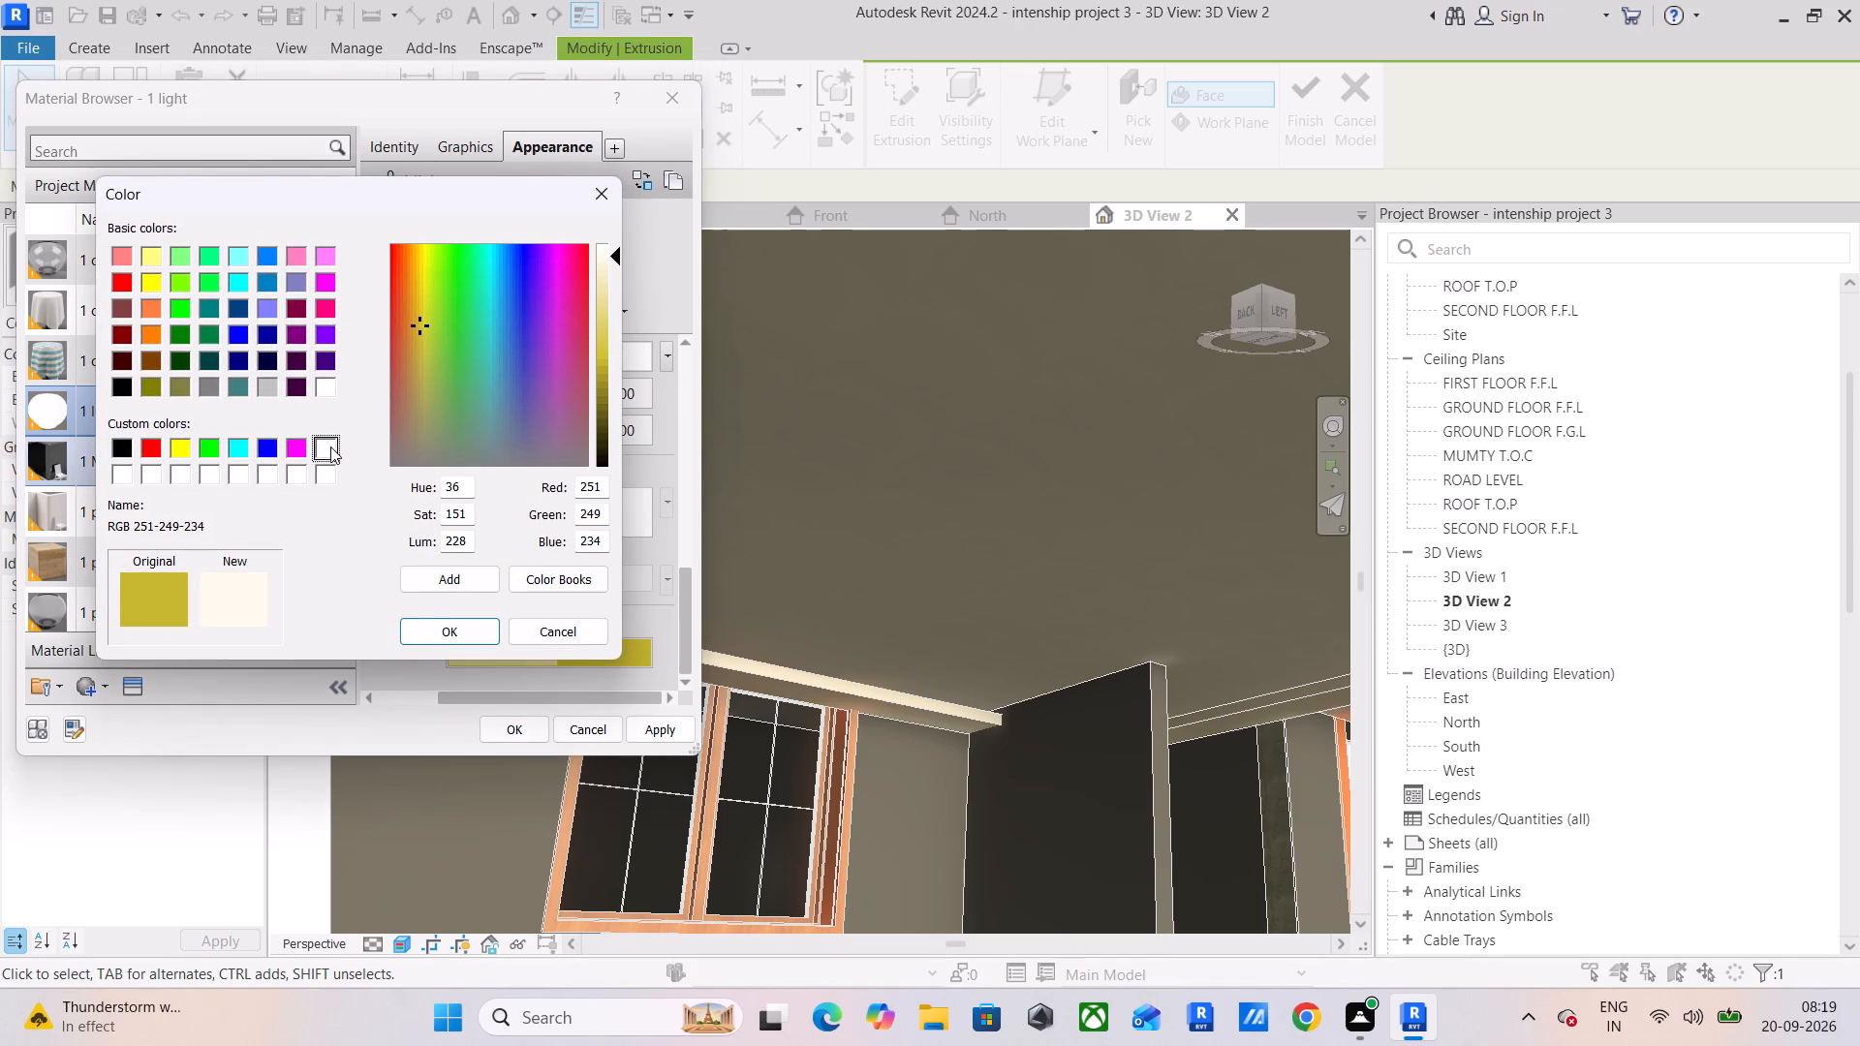
click(442, 634)
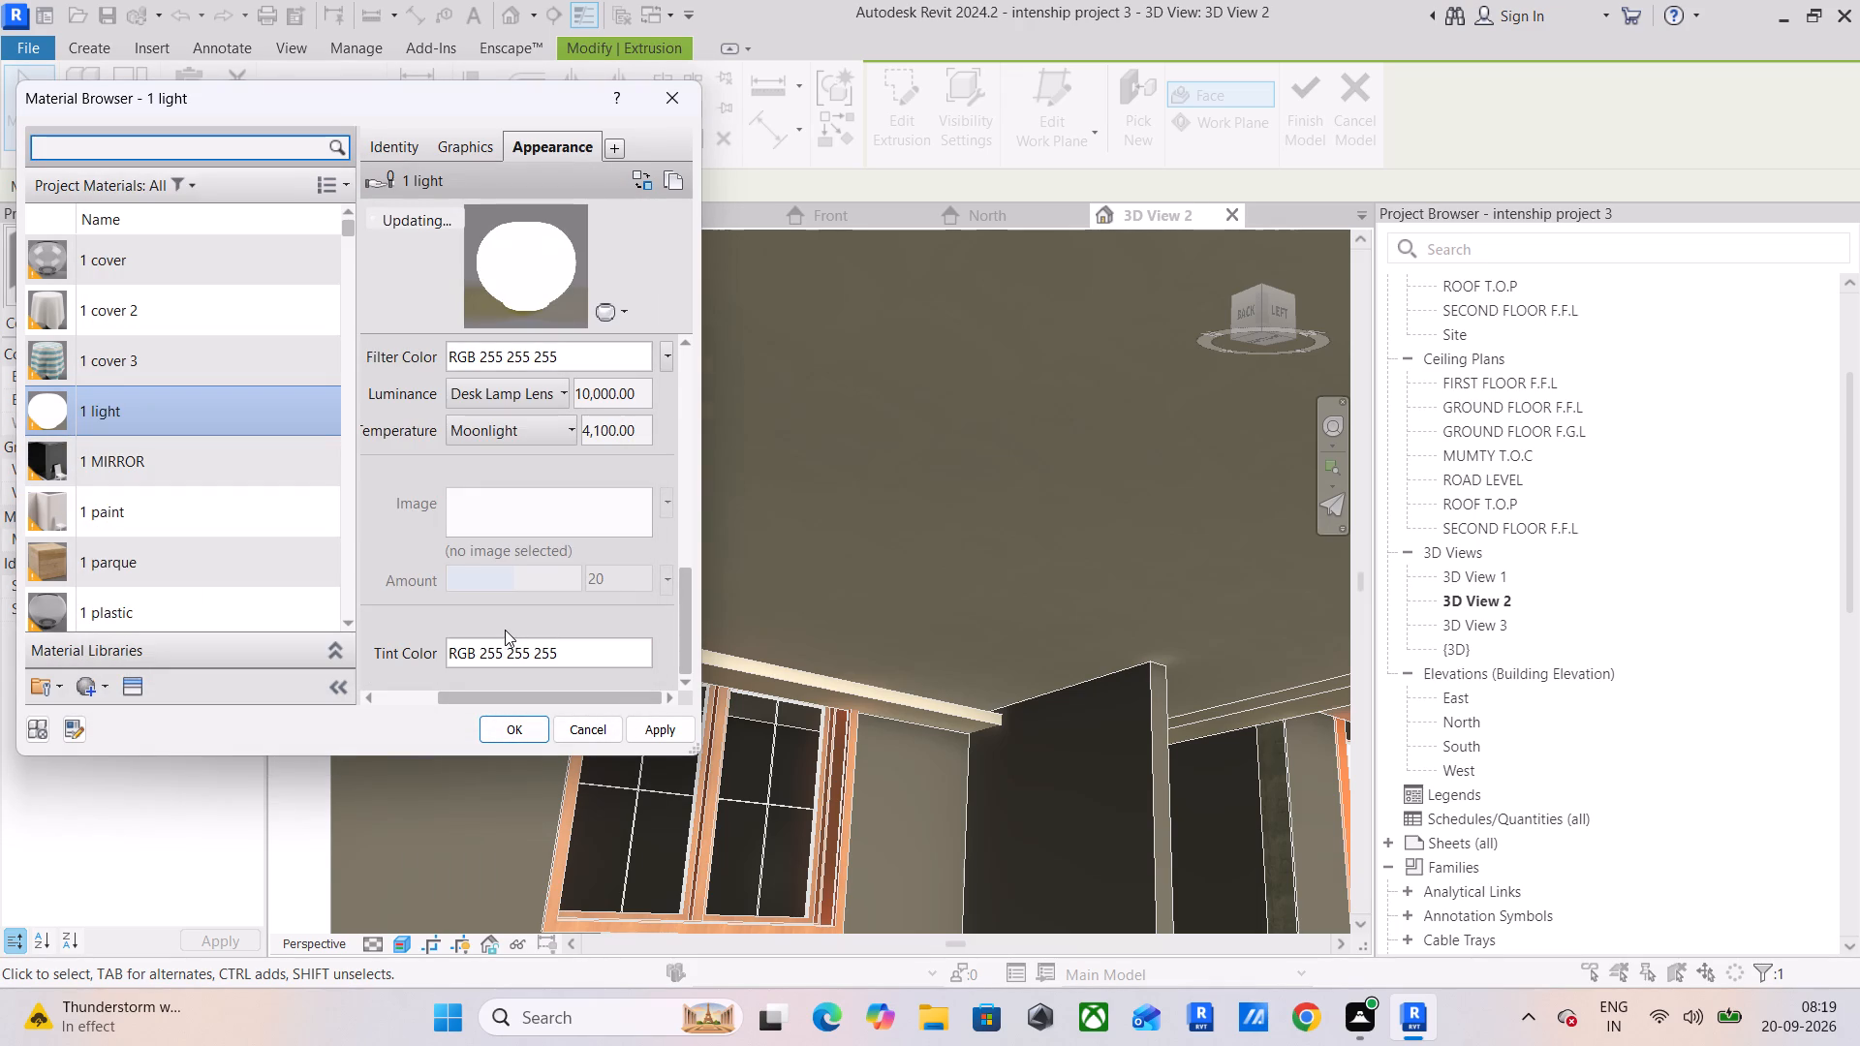
scroll(506, 630, down, 4)
scroll(532, 600, up, 2)
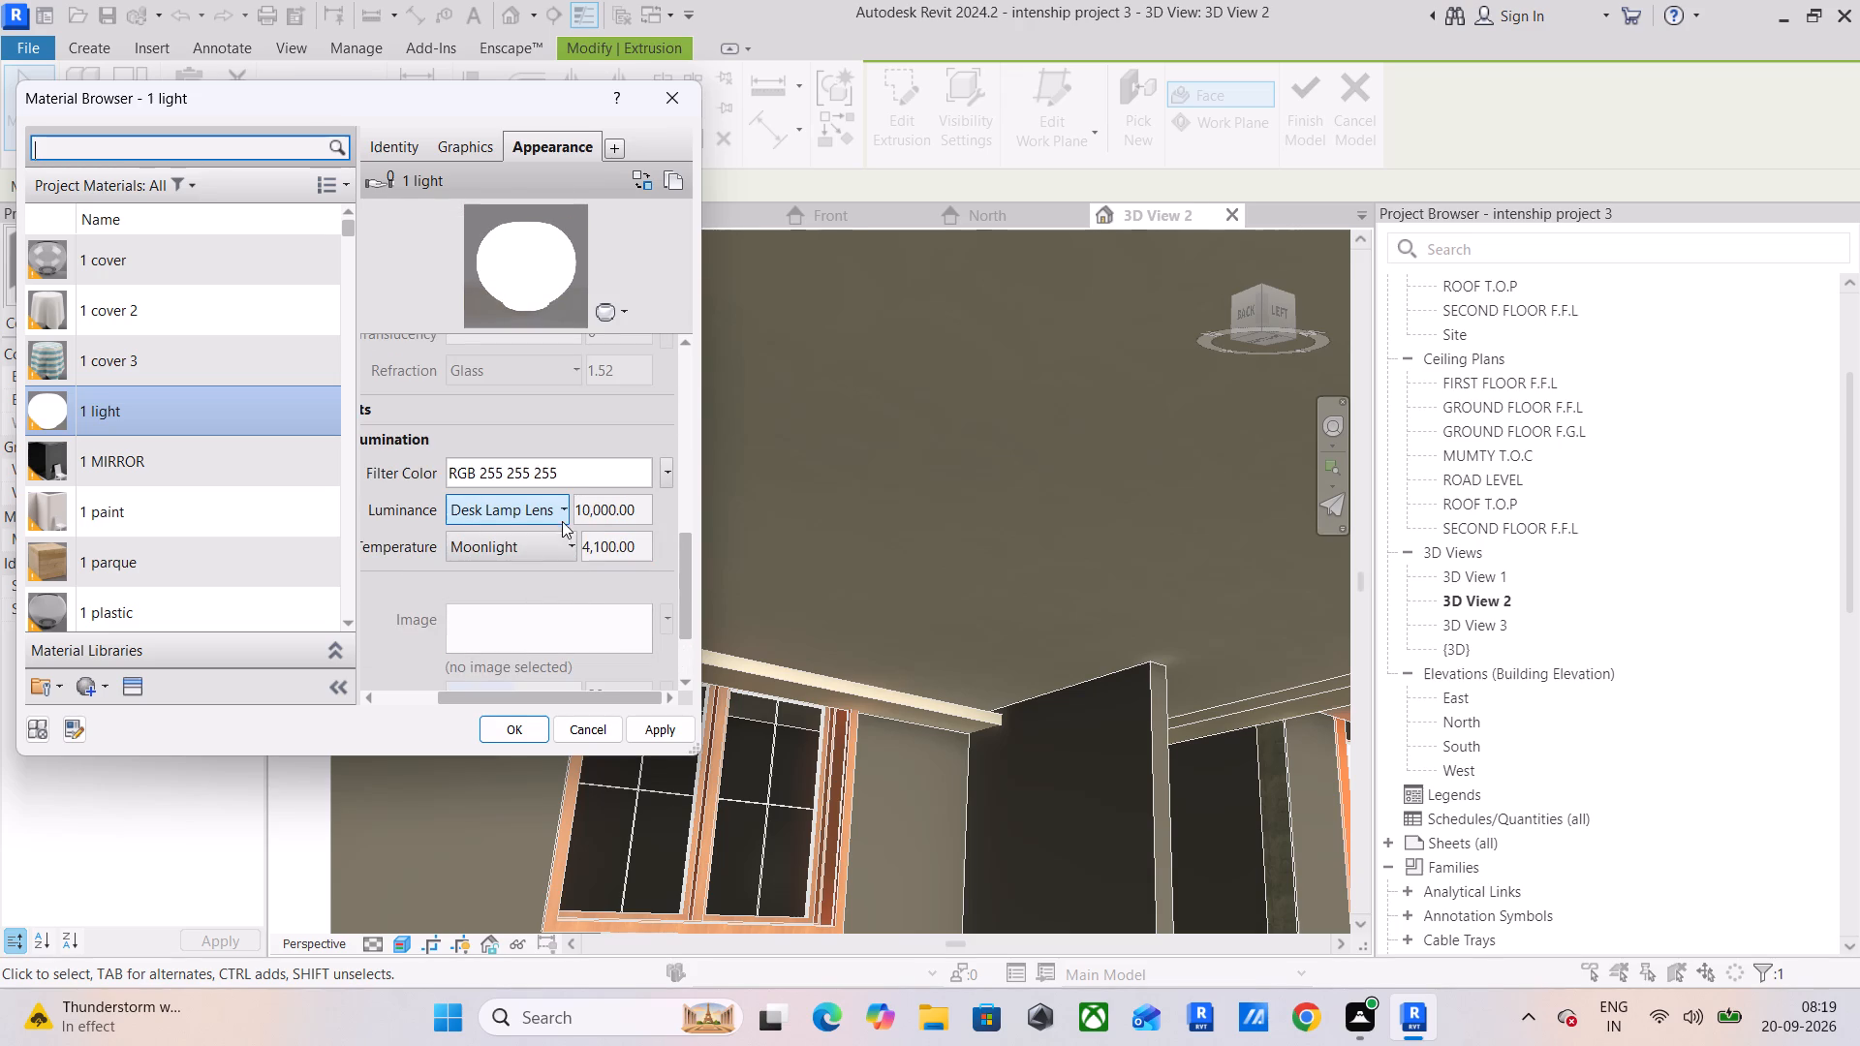
click(666, 729)
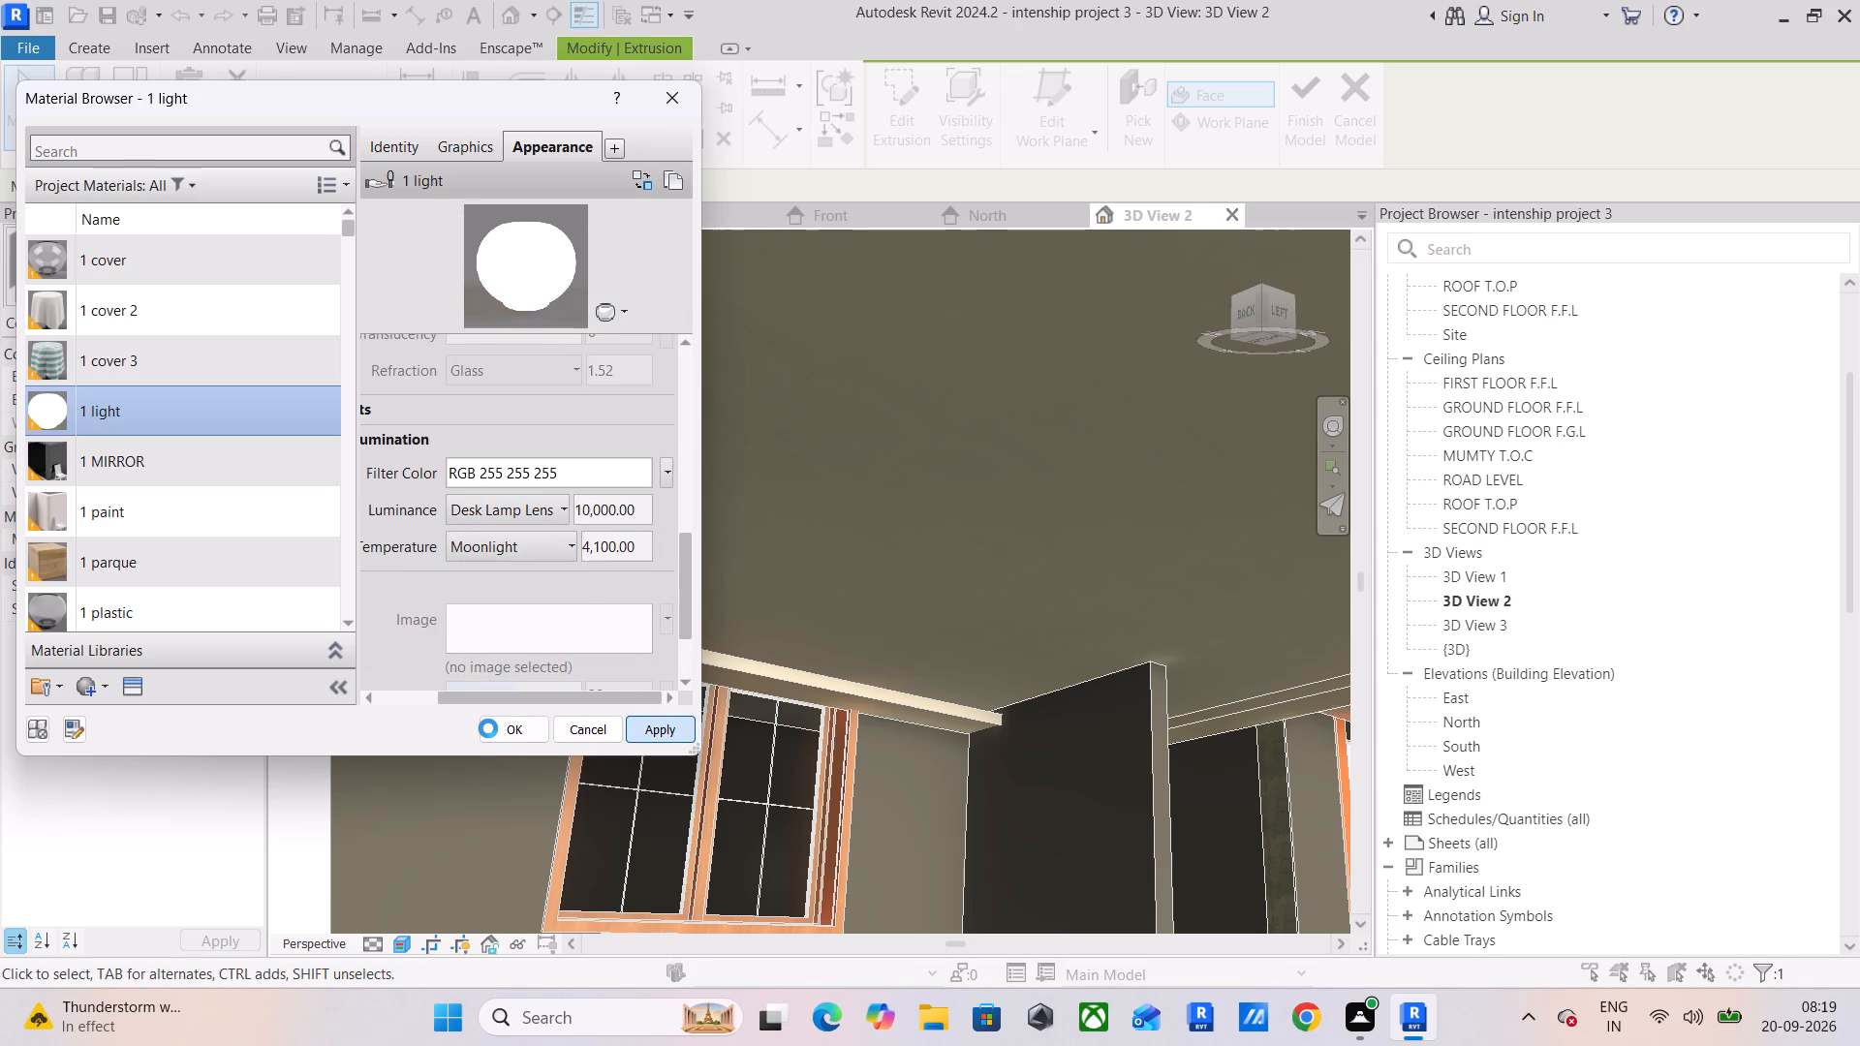
click(489, 727)
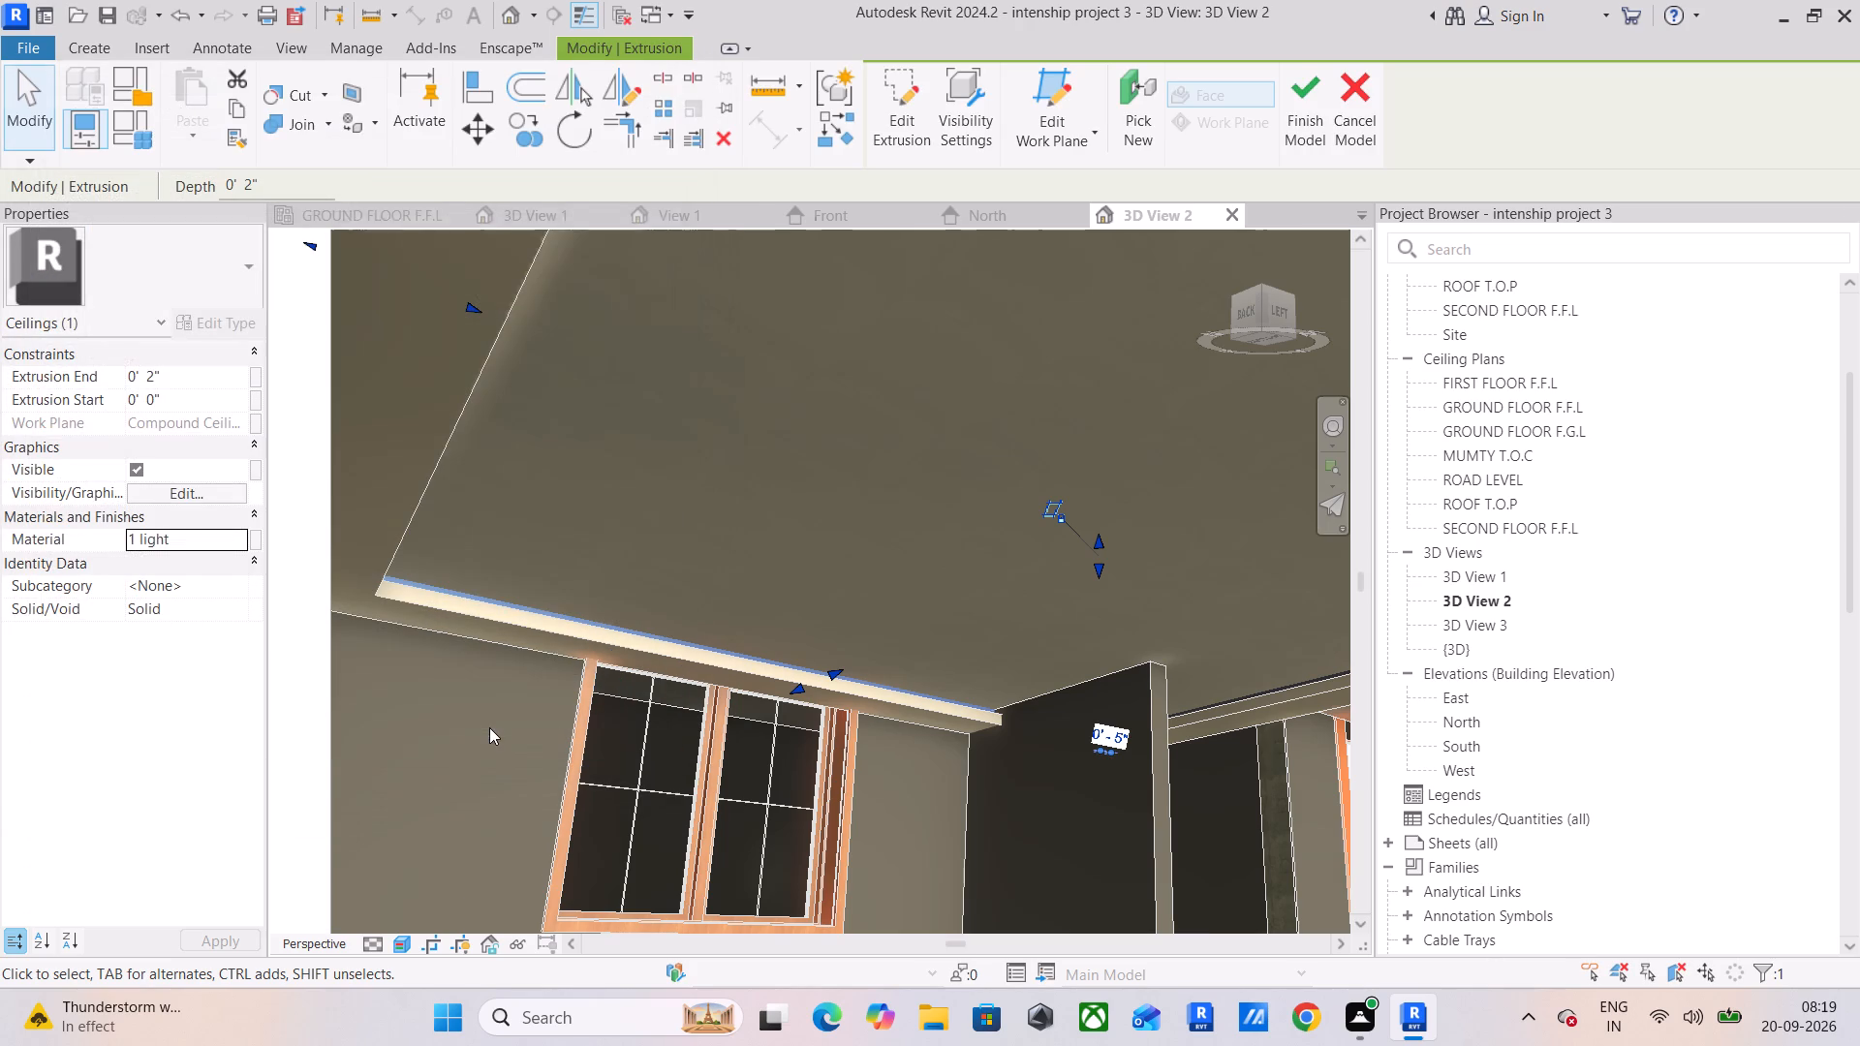
Finish the in-place edit of the central room's ceiling light strip.
click(461, 734)
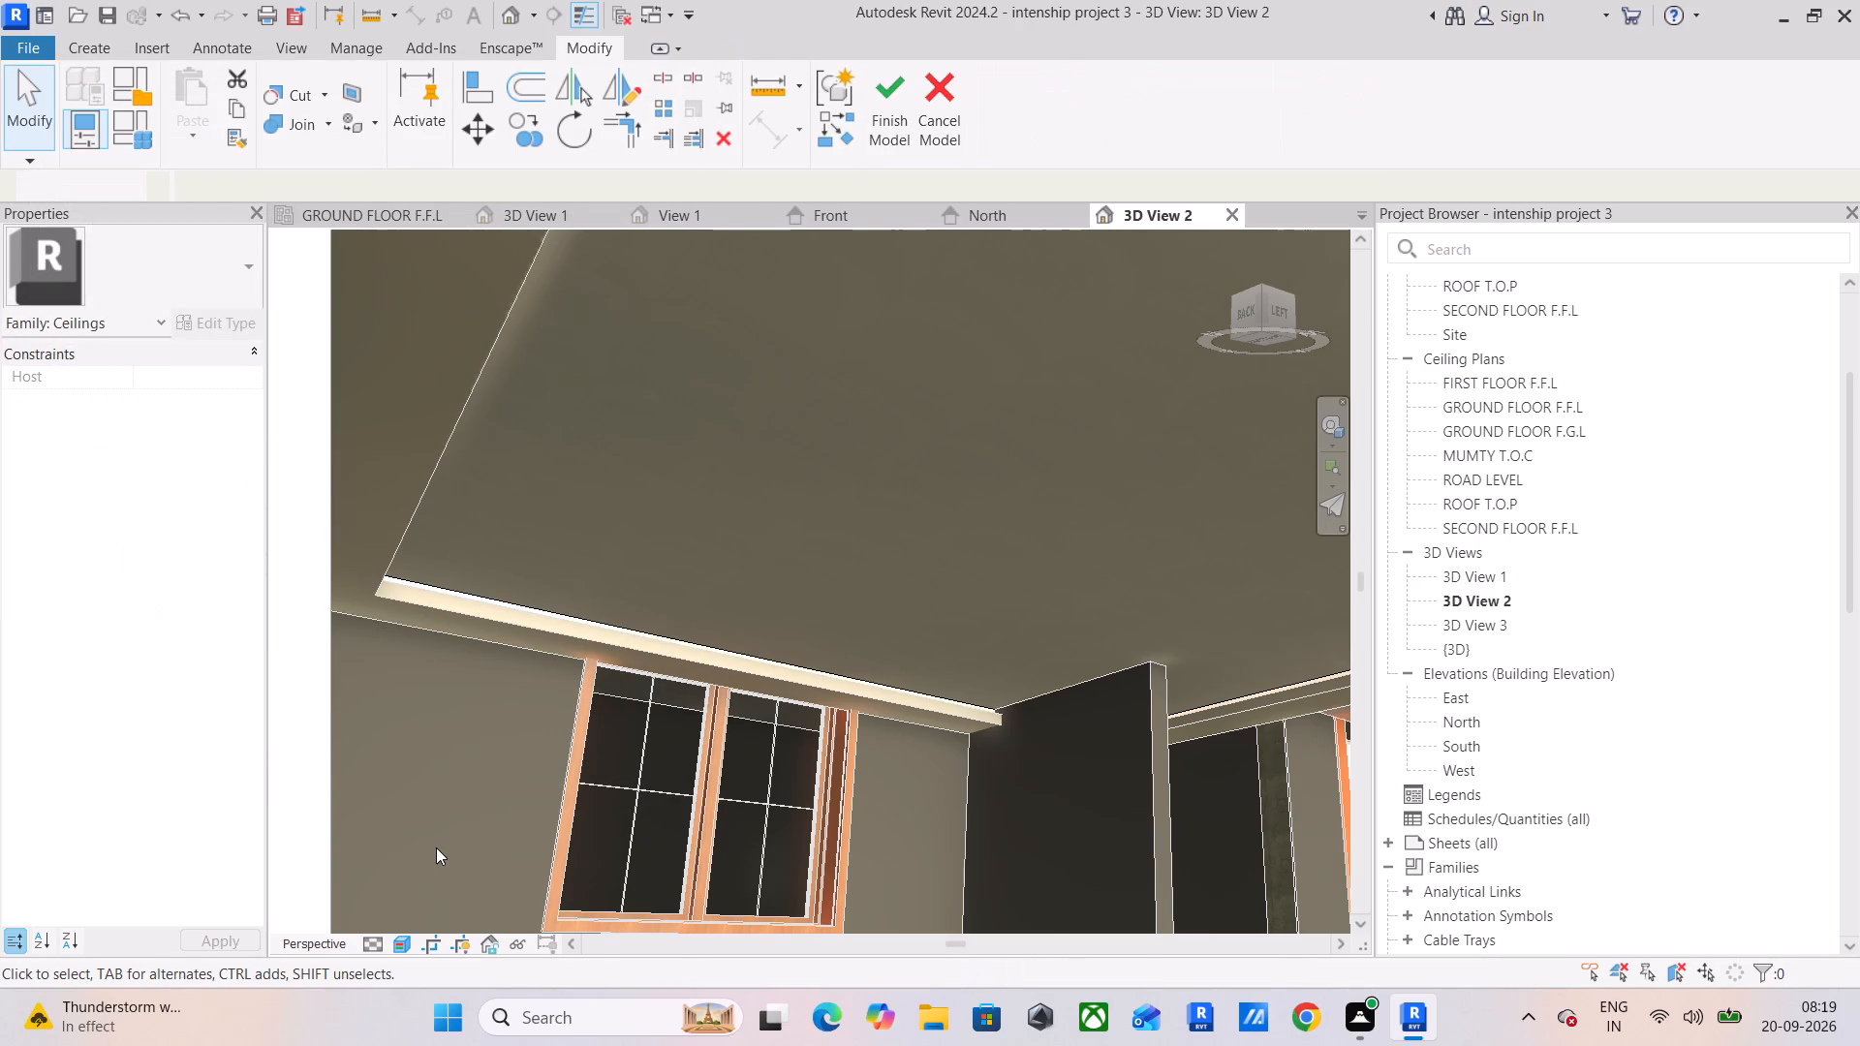
scroll(446, 842, down, 1)
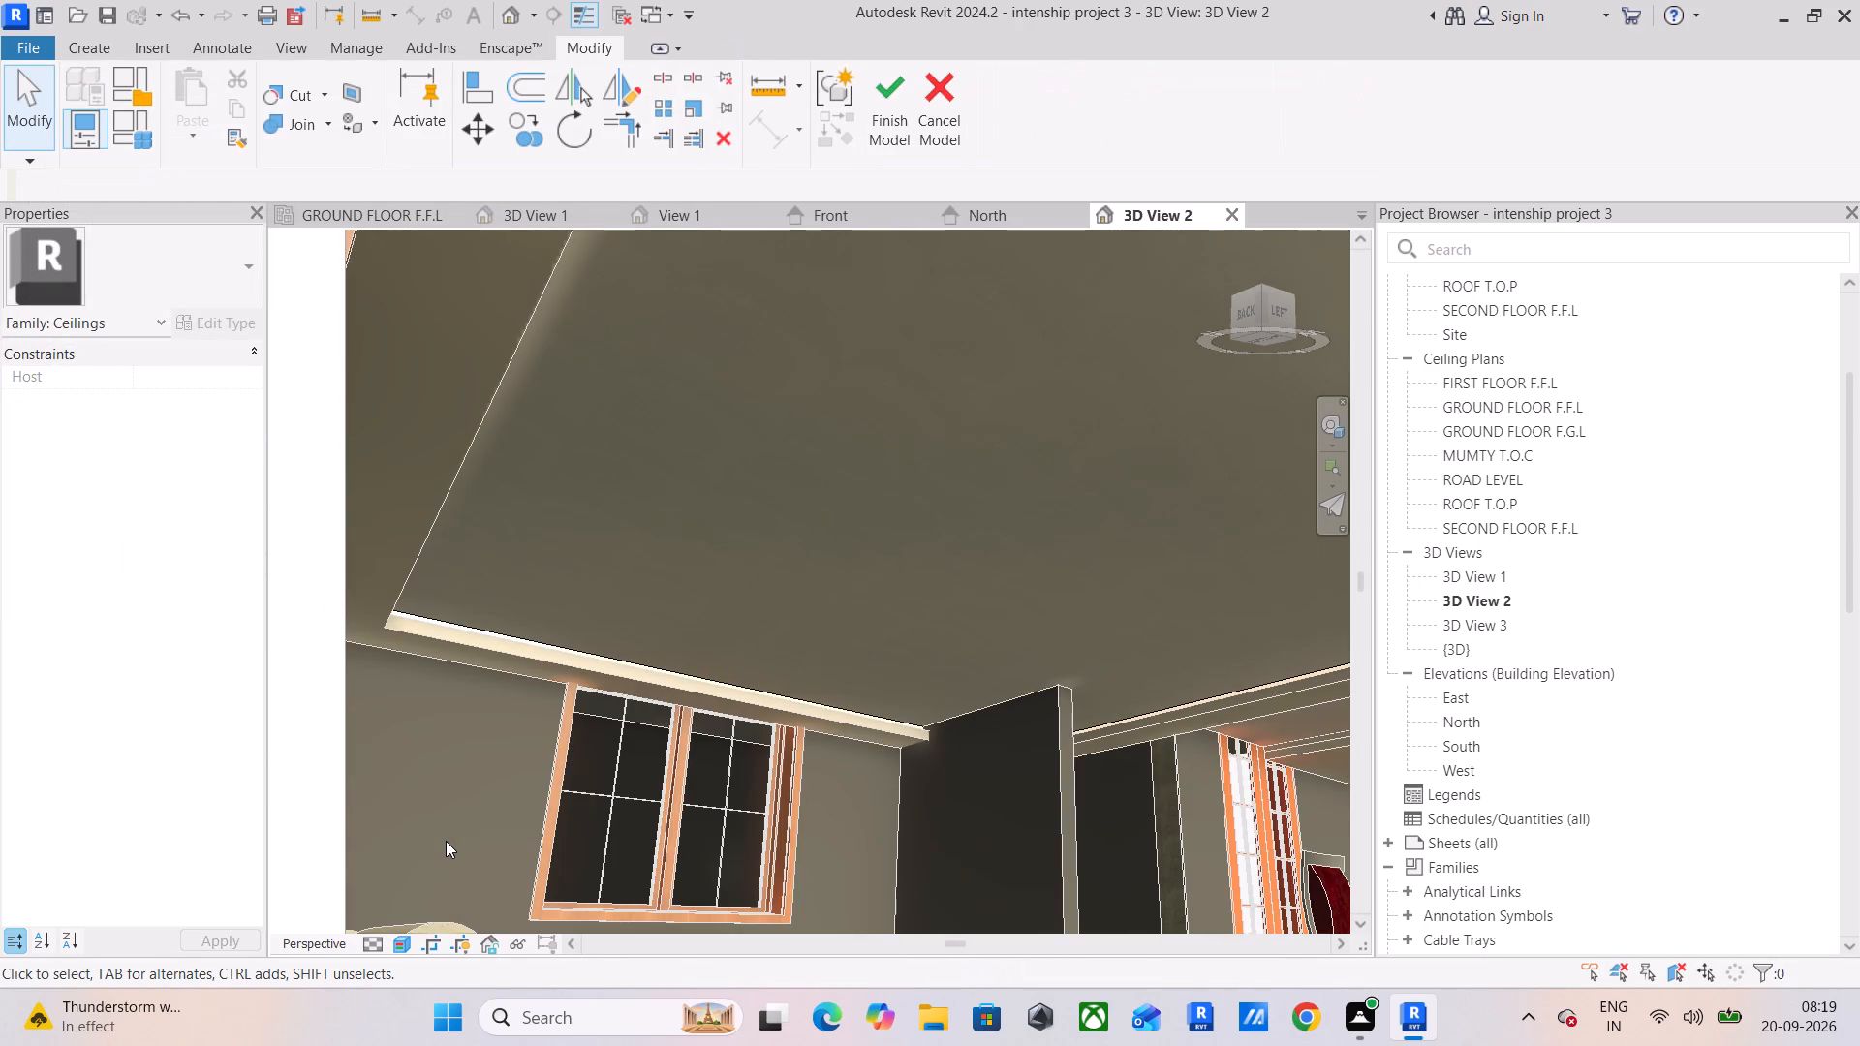
text(RR)
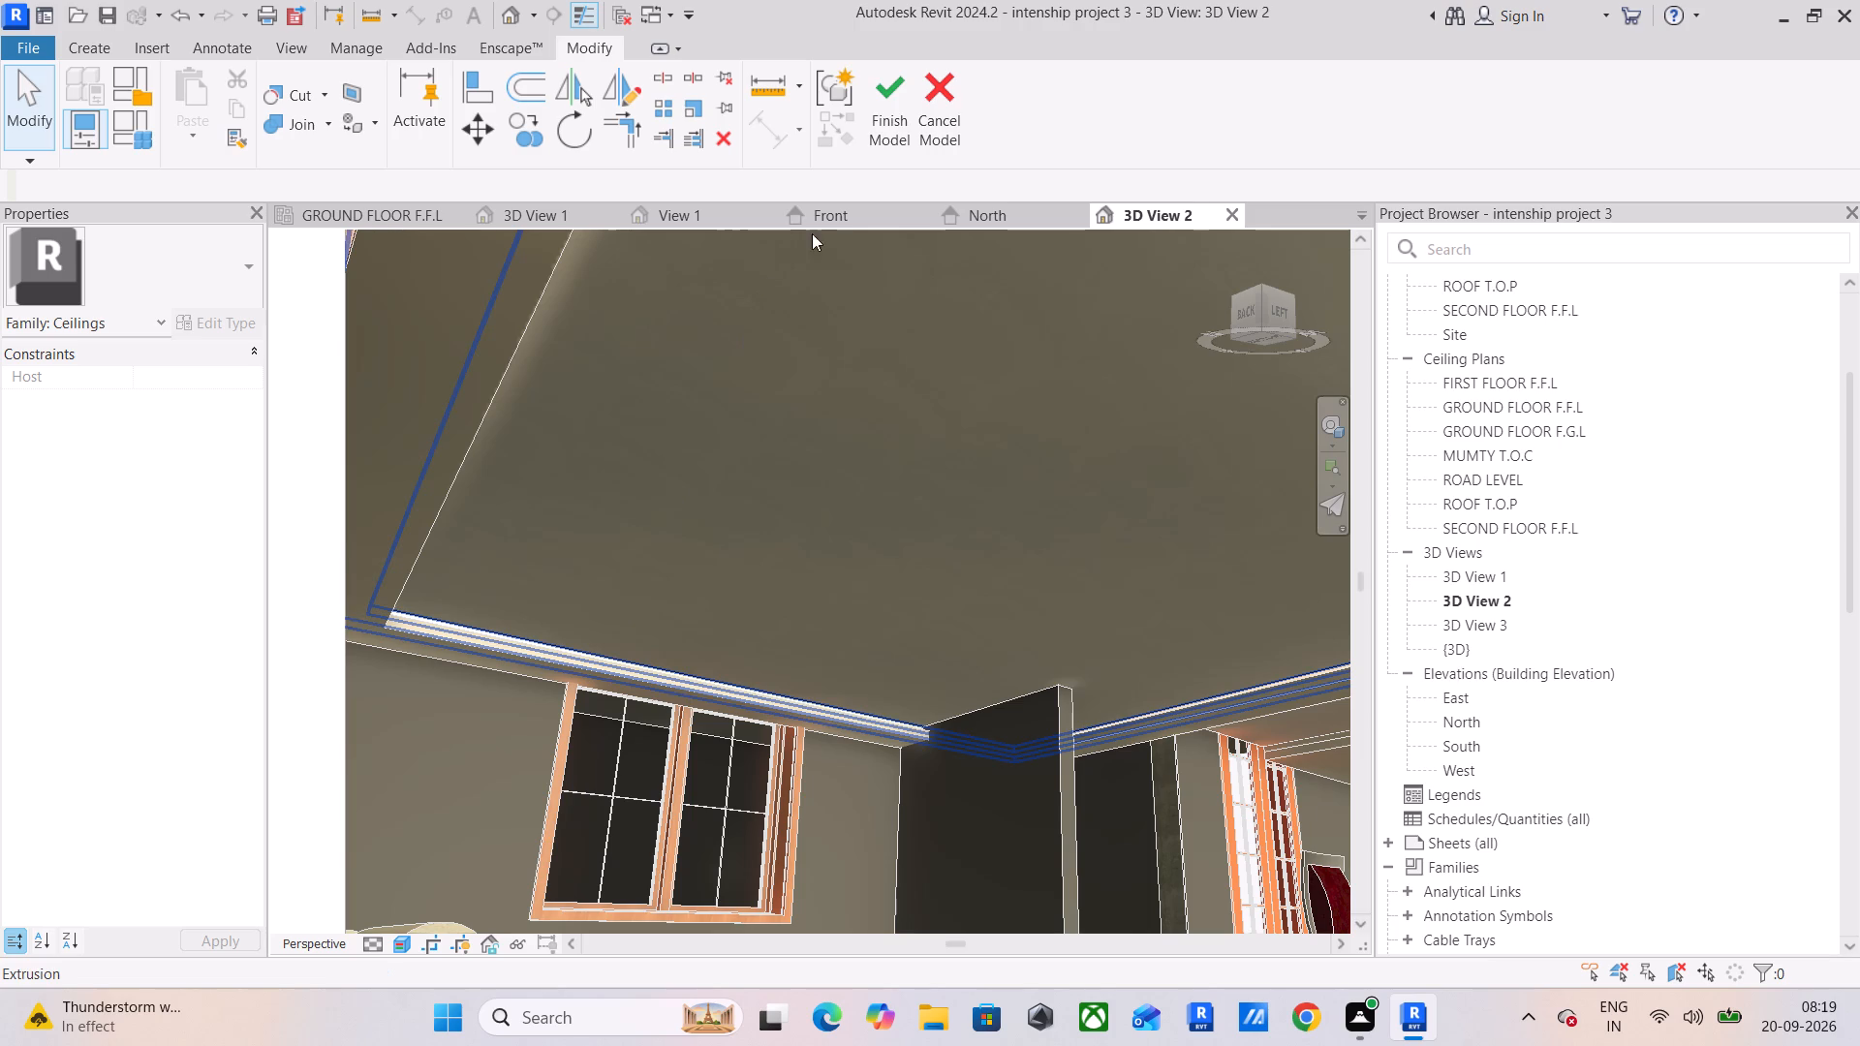
click(876, 109)
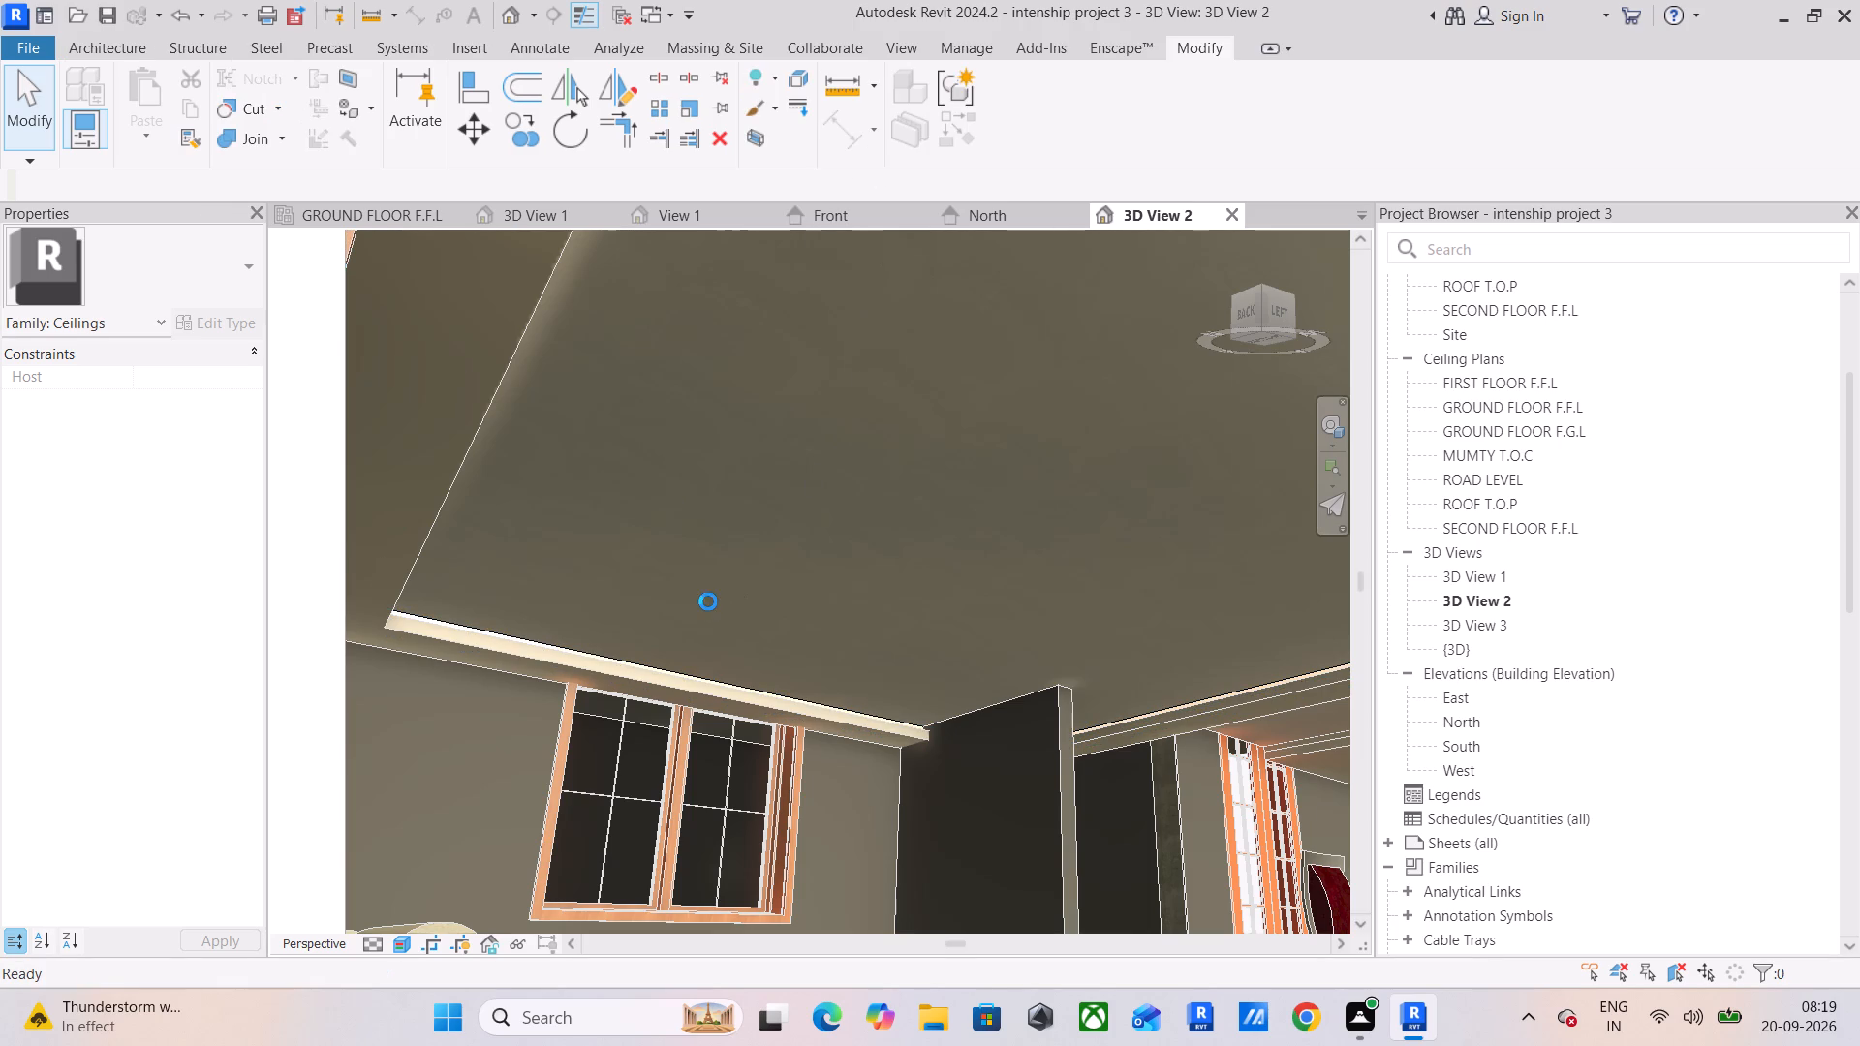
Render the camera view at Medium quality with the Interior: Artificial only lighting scheme.
scroll(708, 601, down, 6)
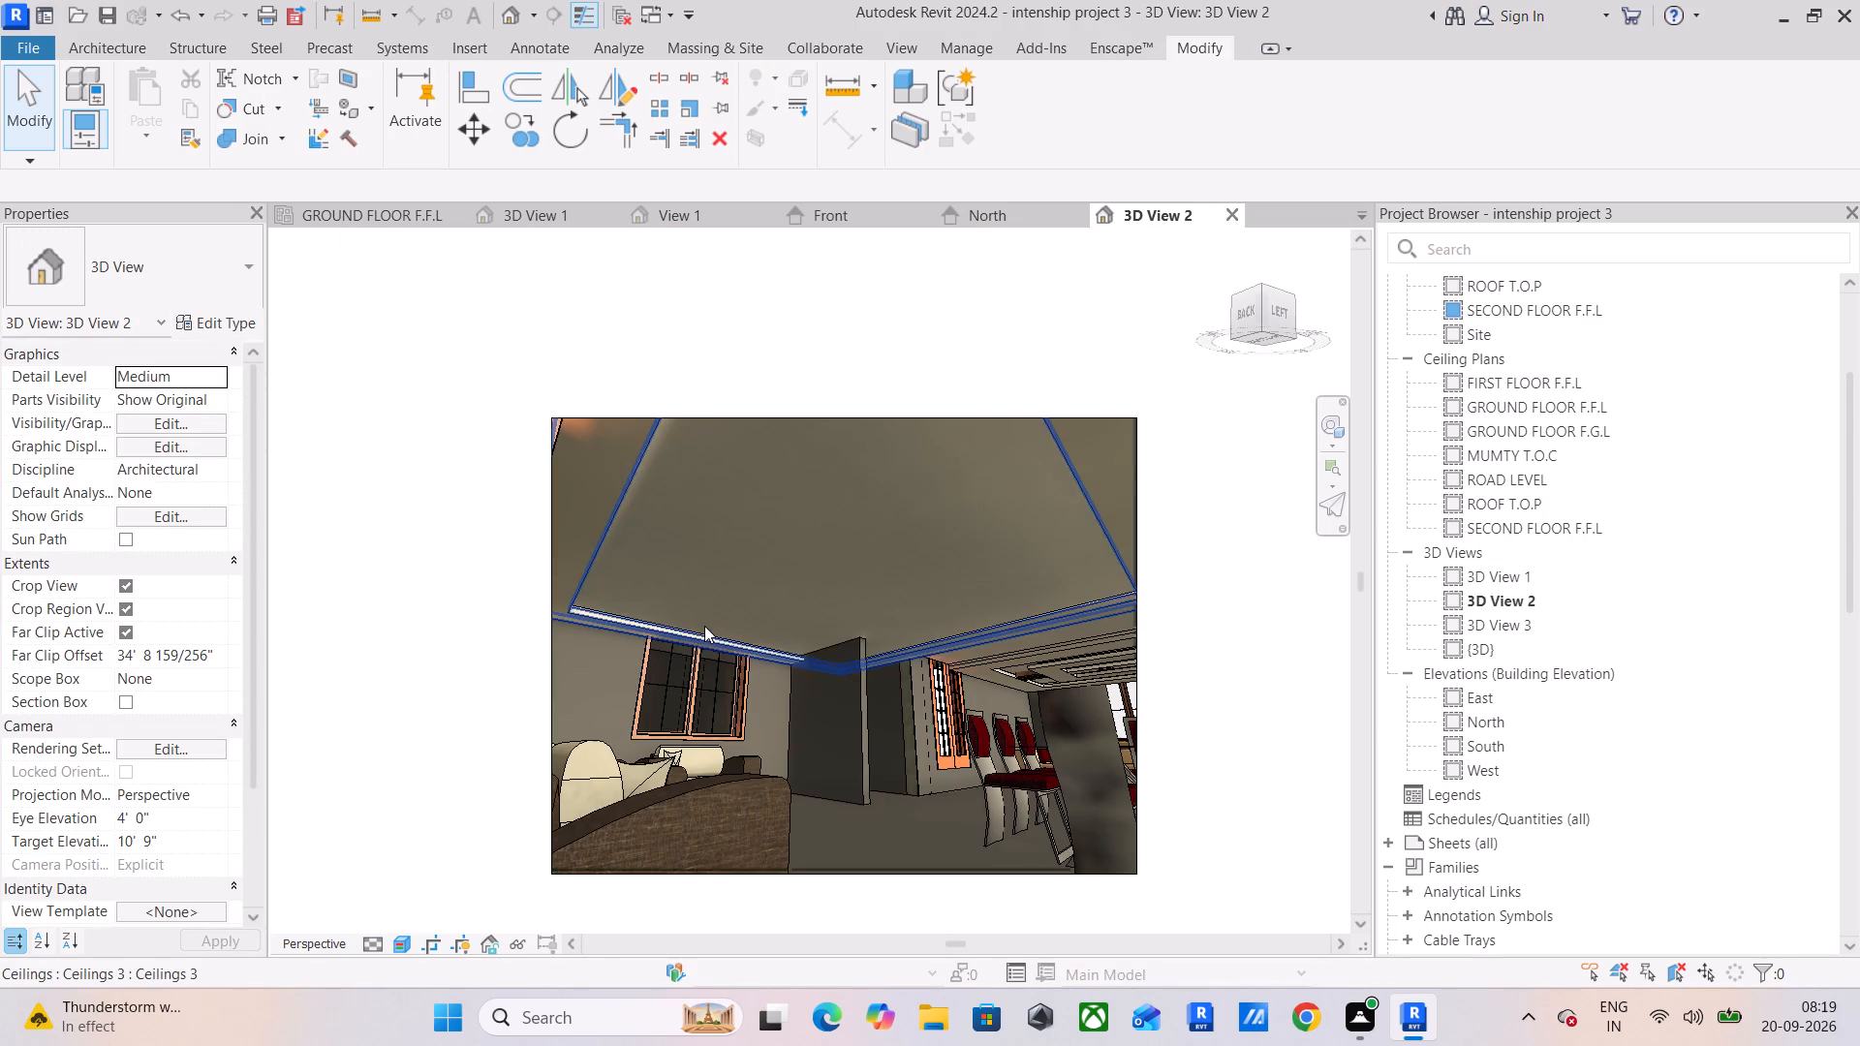
scroll(726, 625, up, 1)
text(RR)
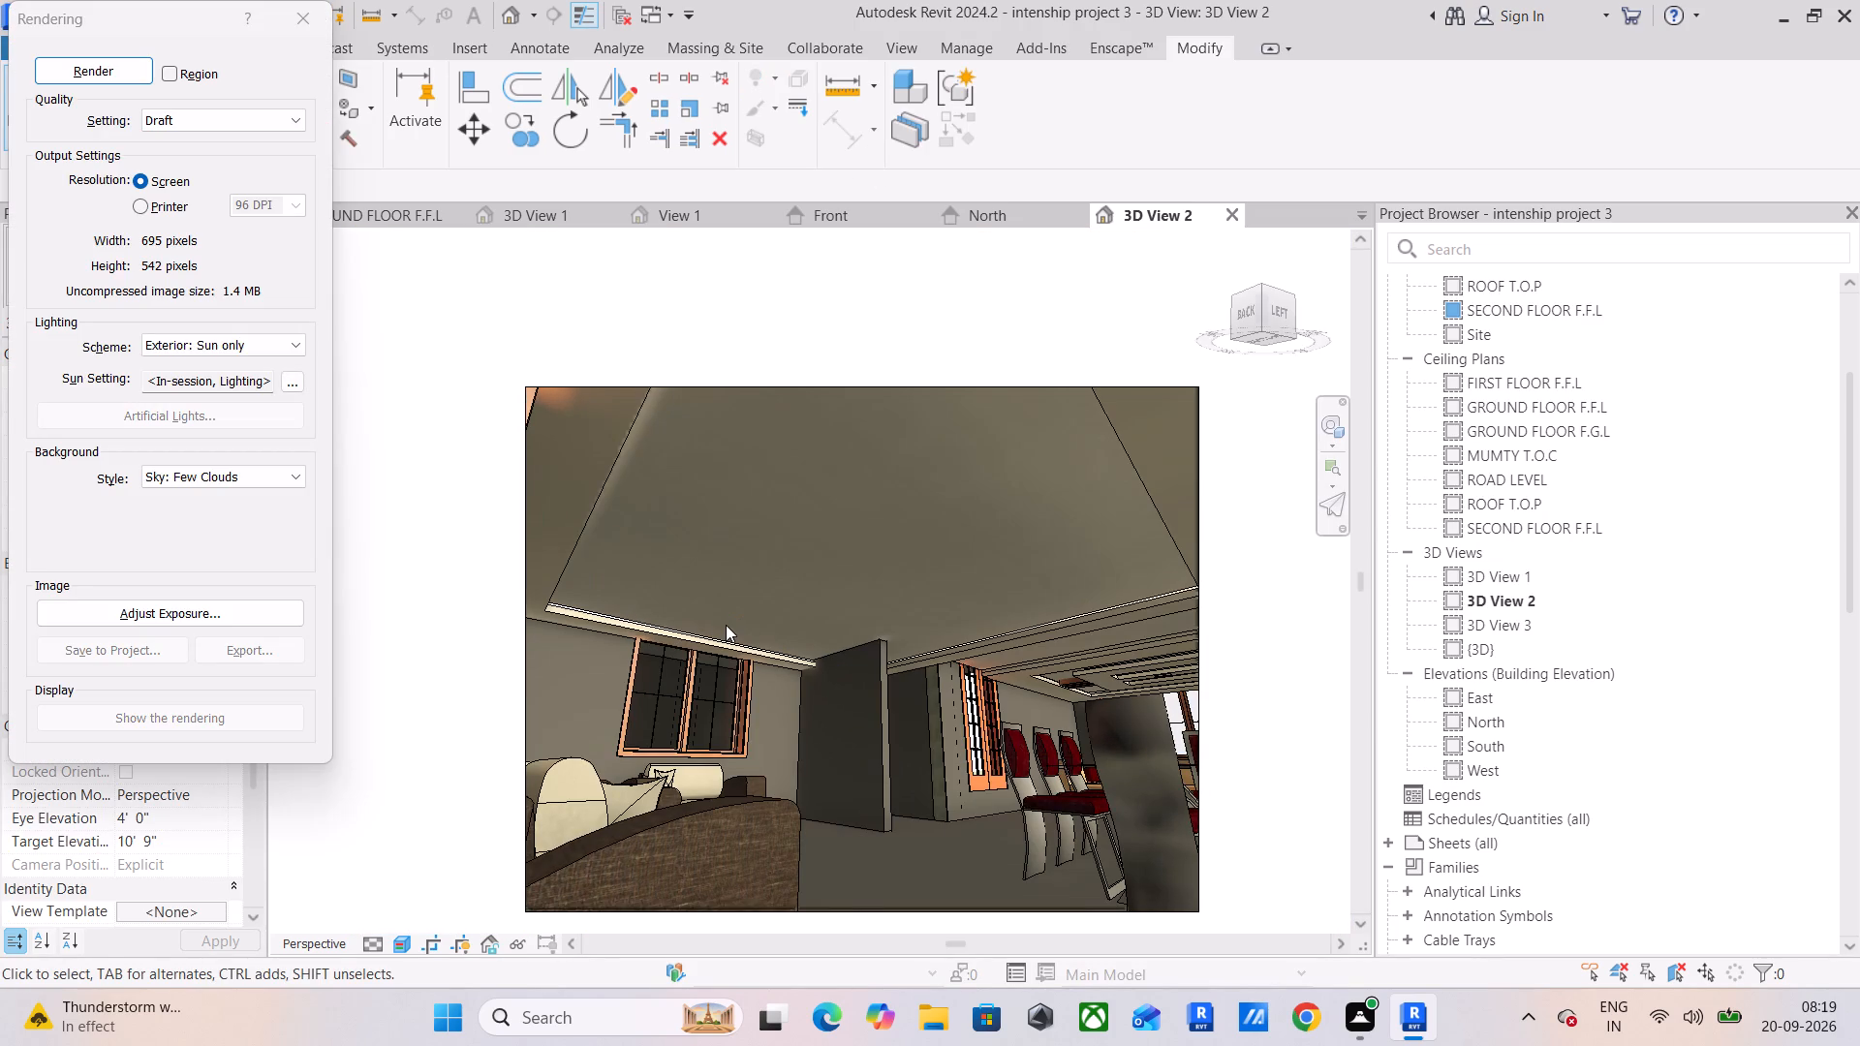
click(281, 340)
click(244, 441)
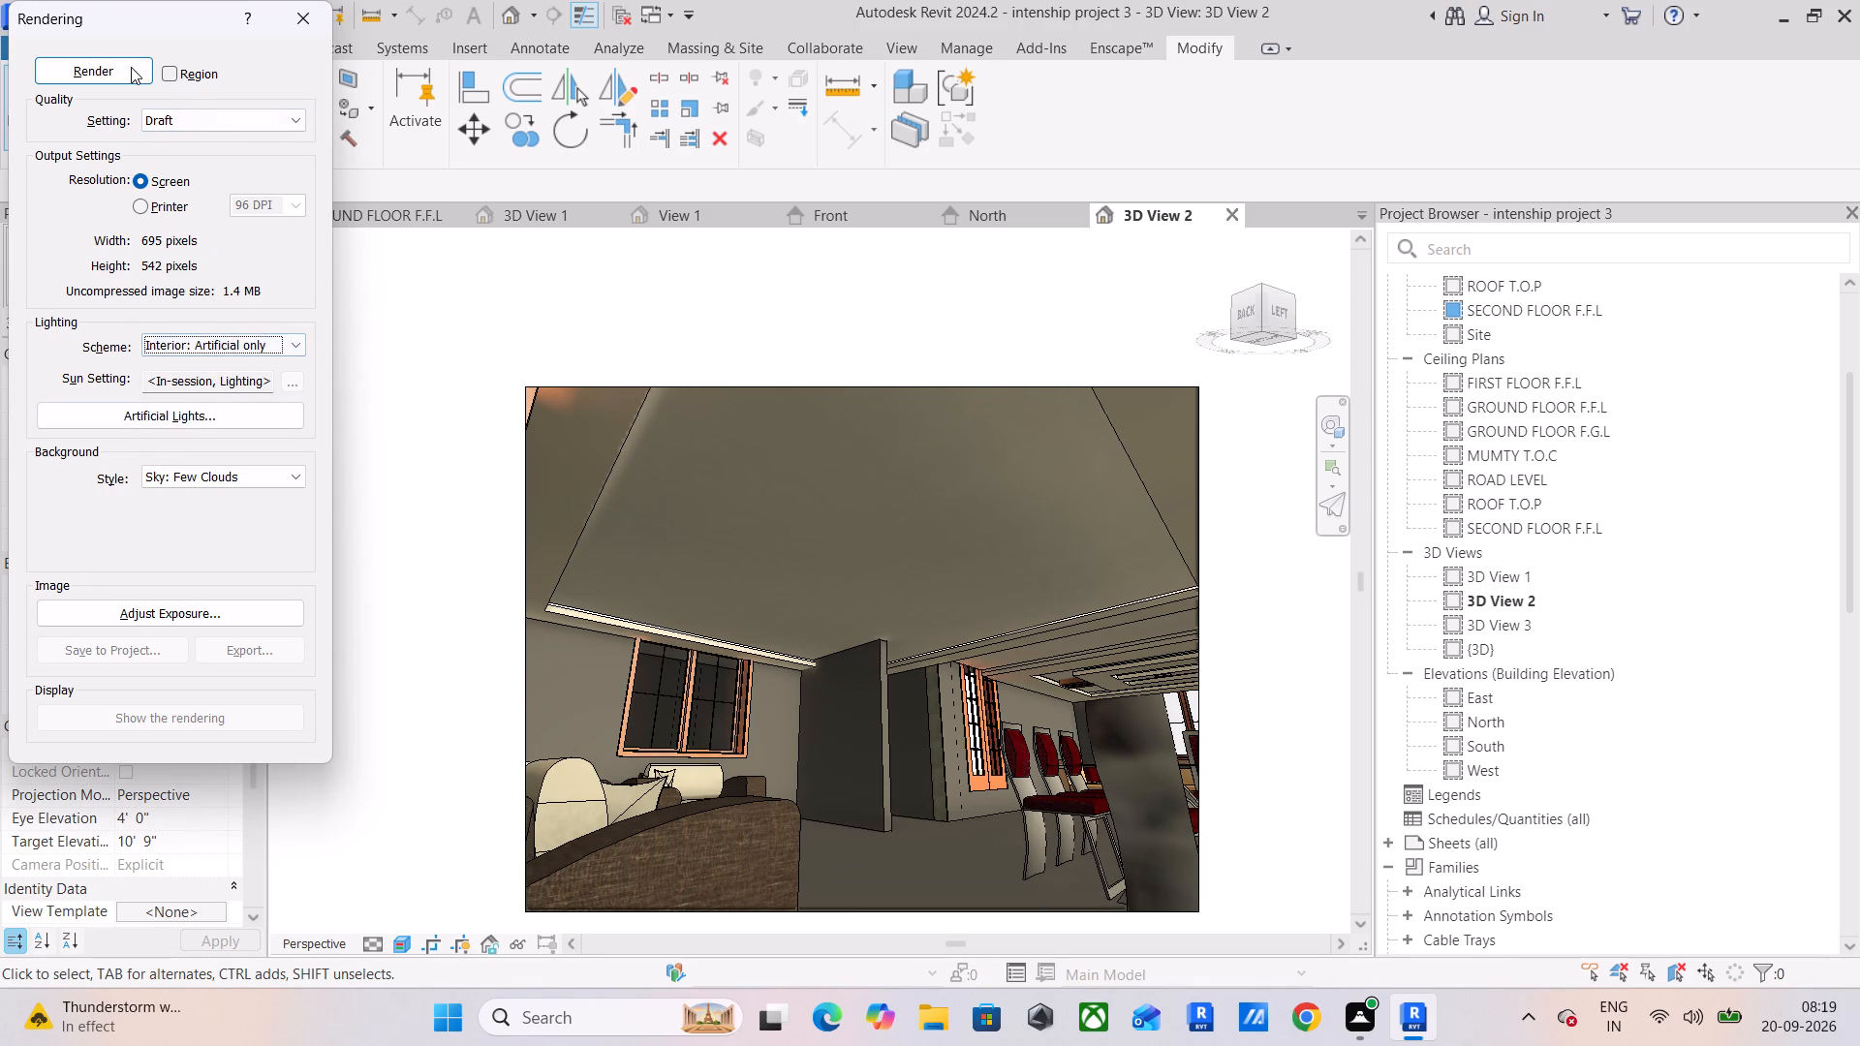
click(188, 123)
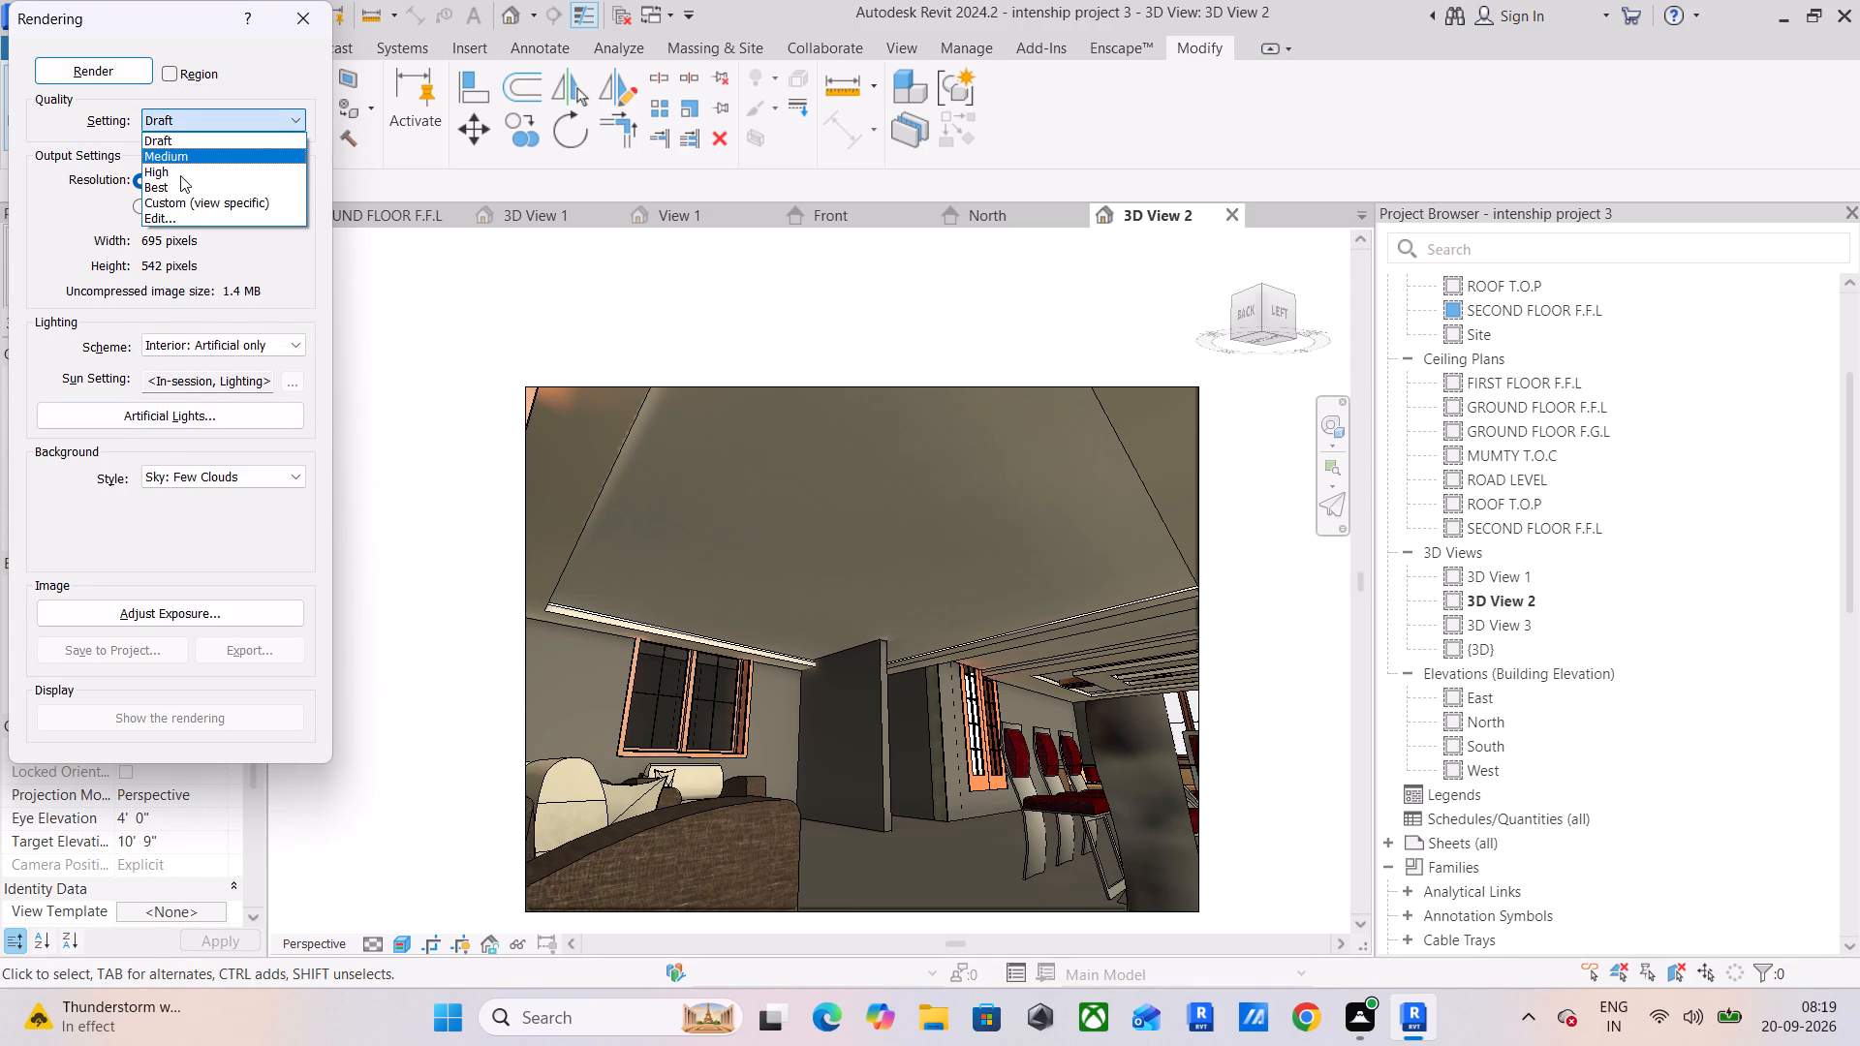
click(188, 157)
click(90, 69)
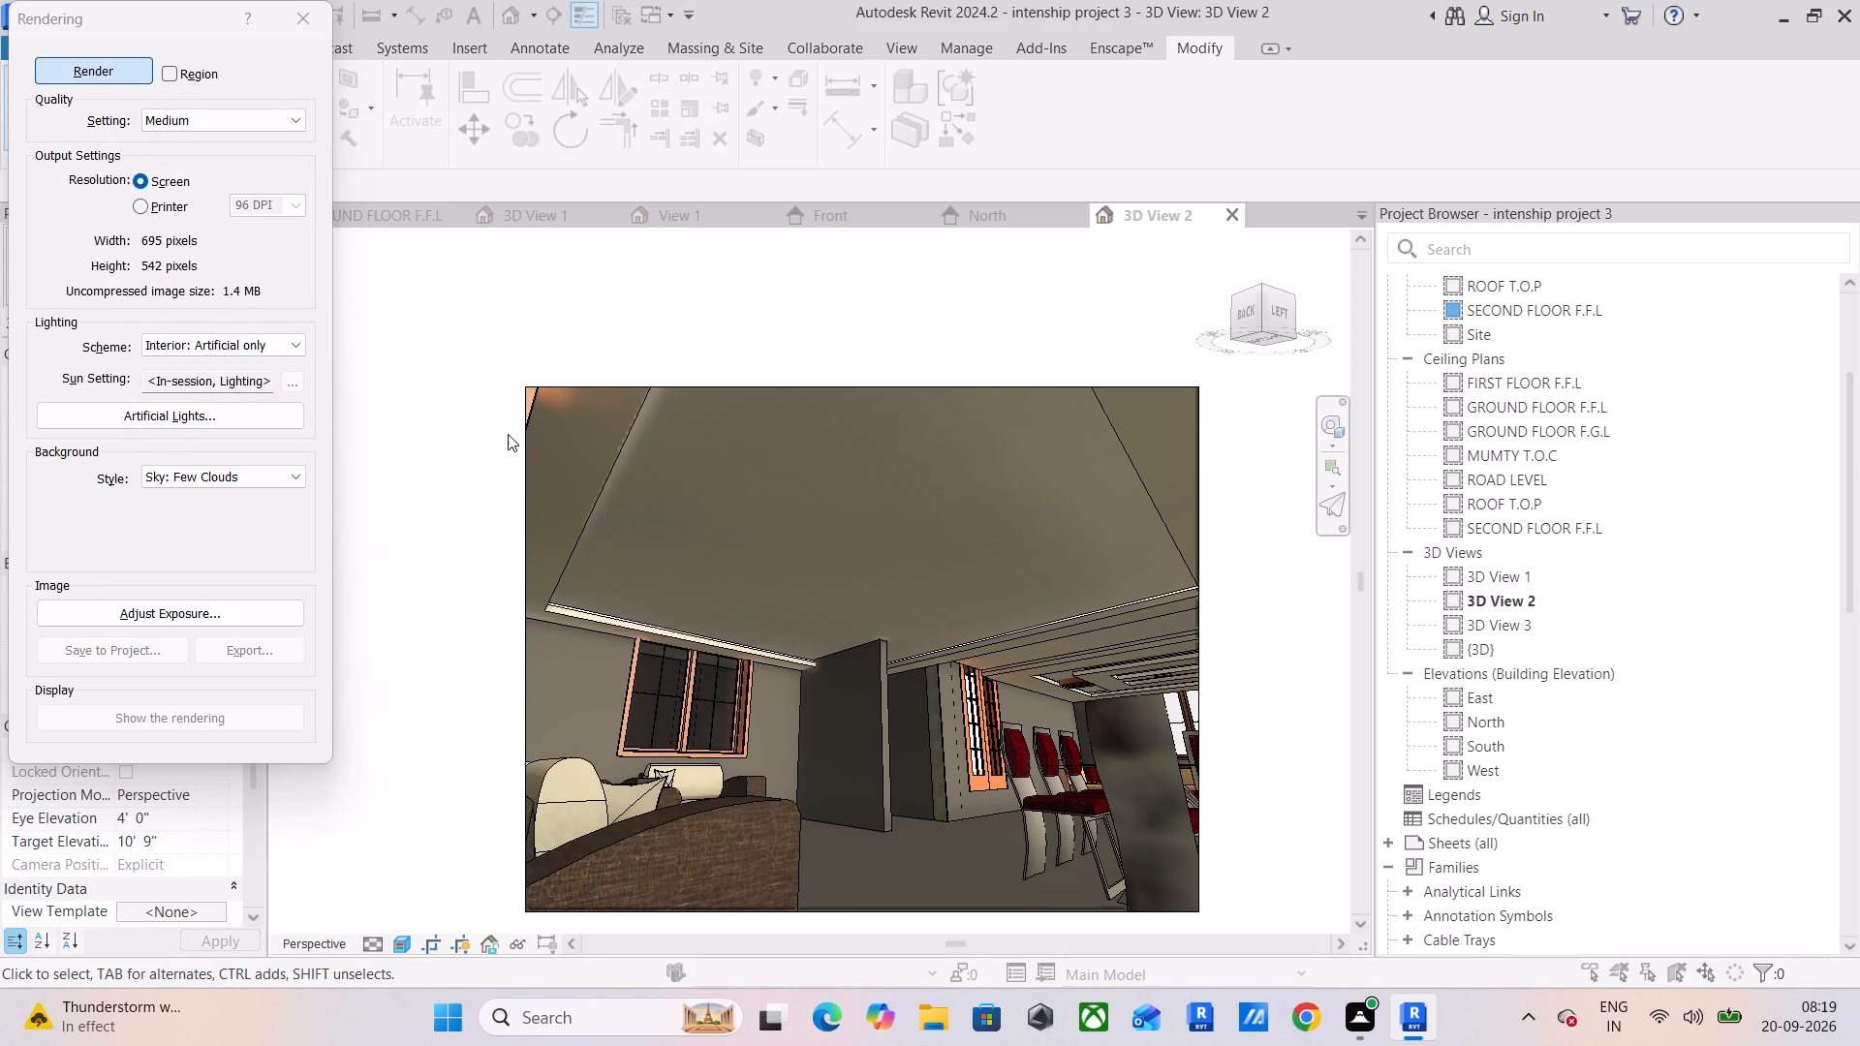
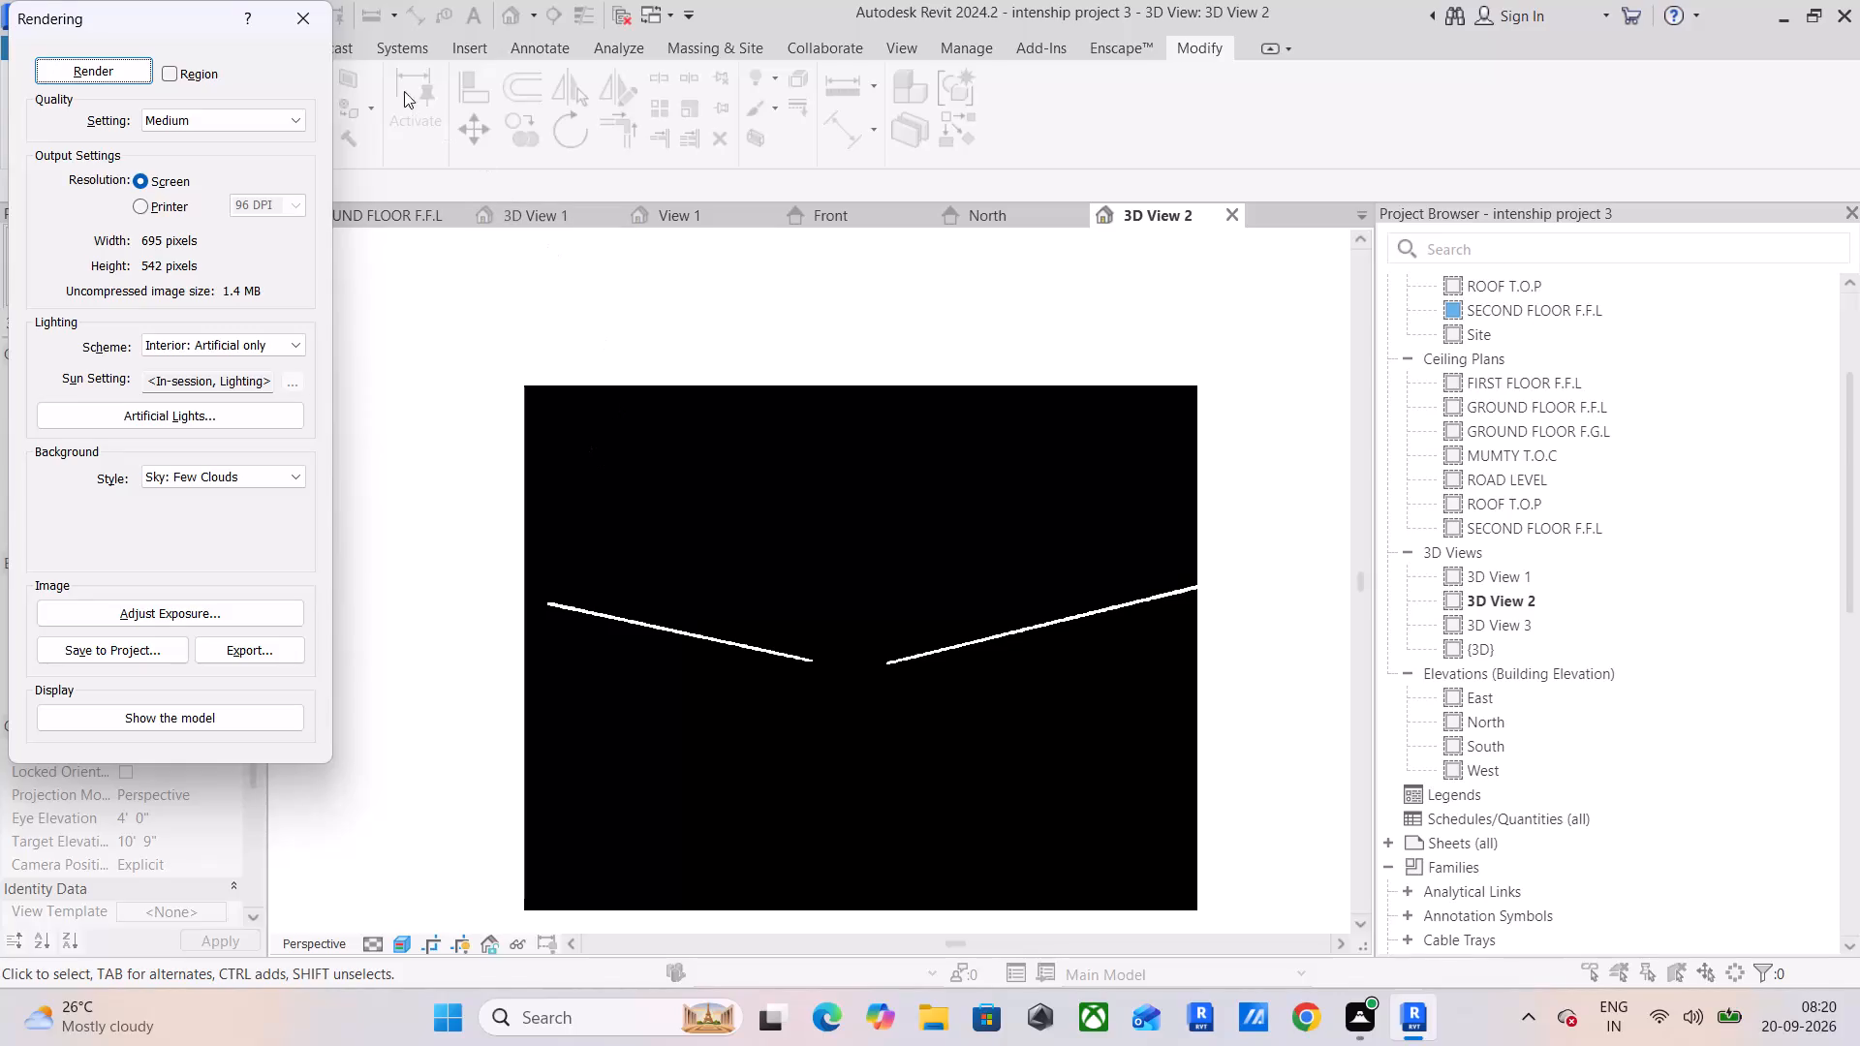
Close the rendering settings and switch to the GROUND FLOOR F.F.L reflected ceiling plan.
click(302, 26)
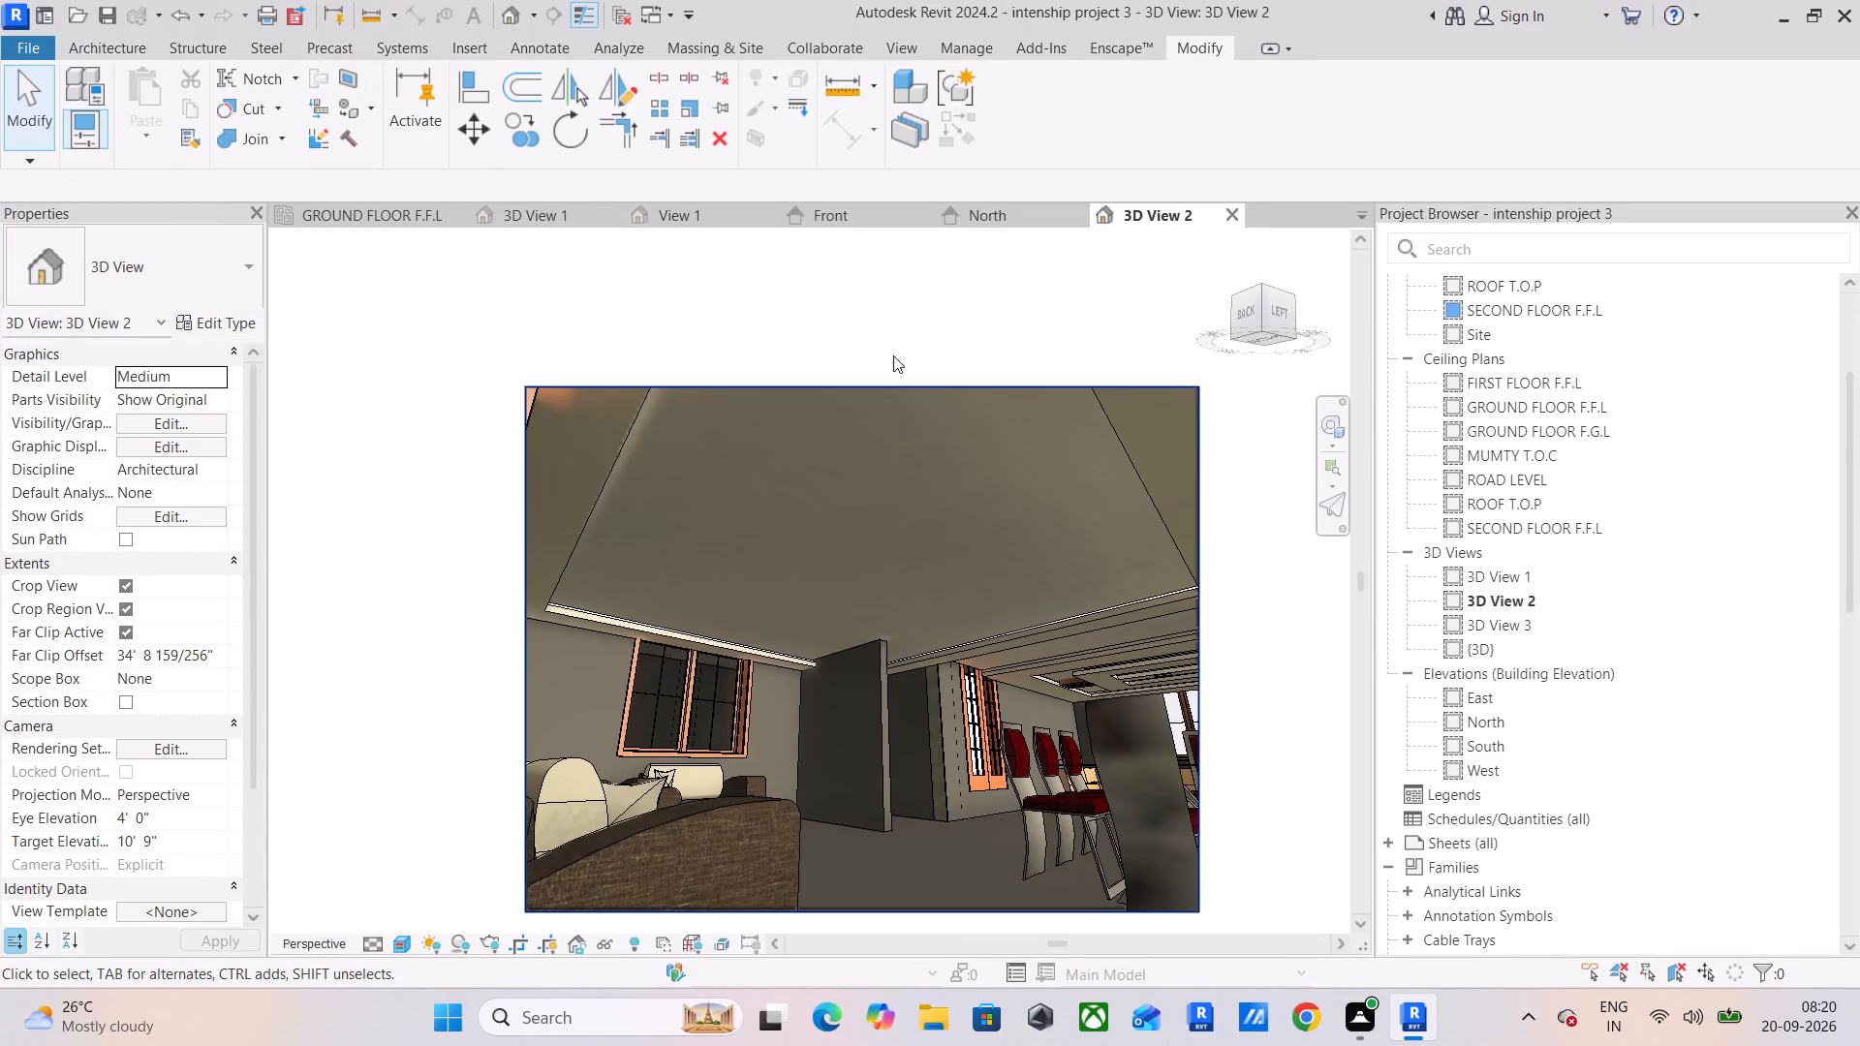
click(399, 208)
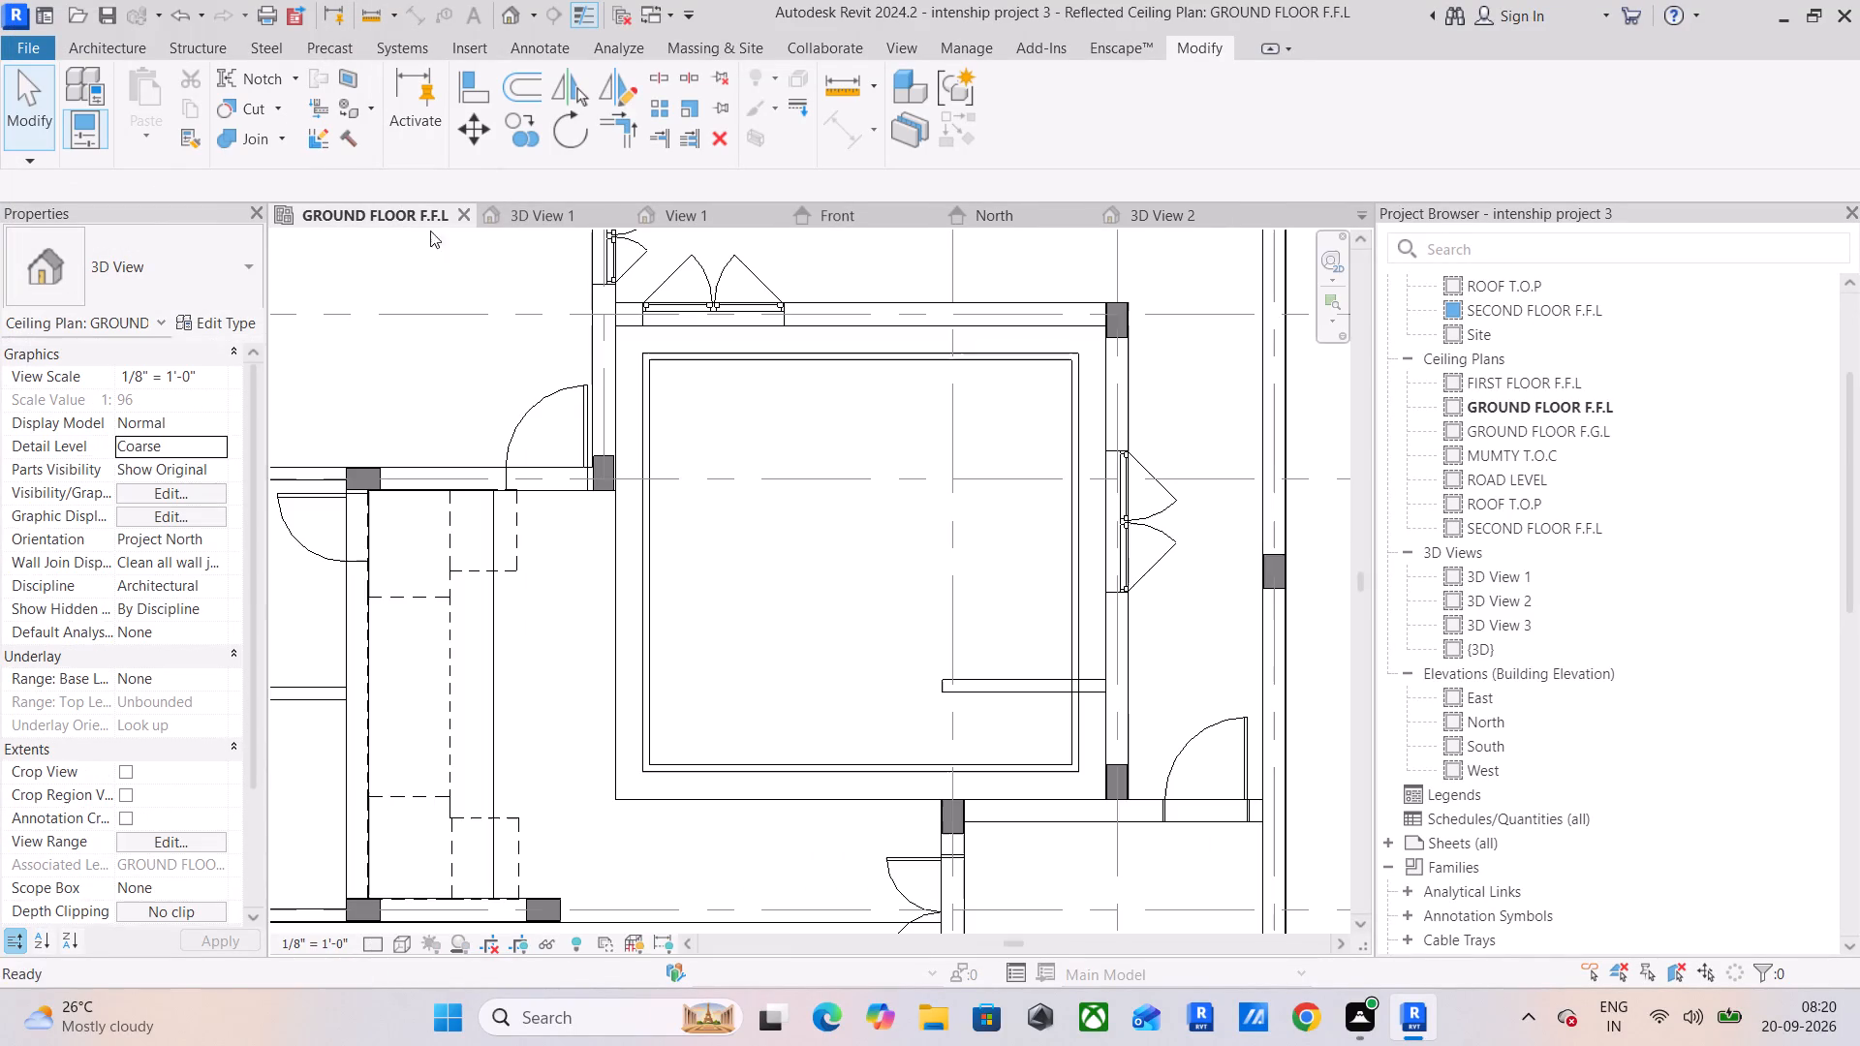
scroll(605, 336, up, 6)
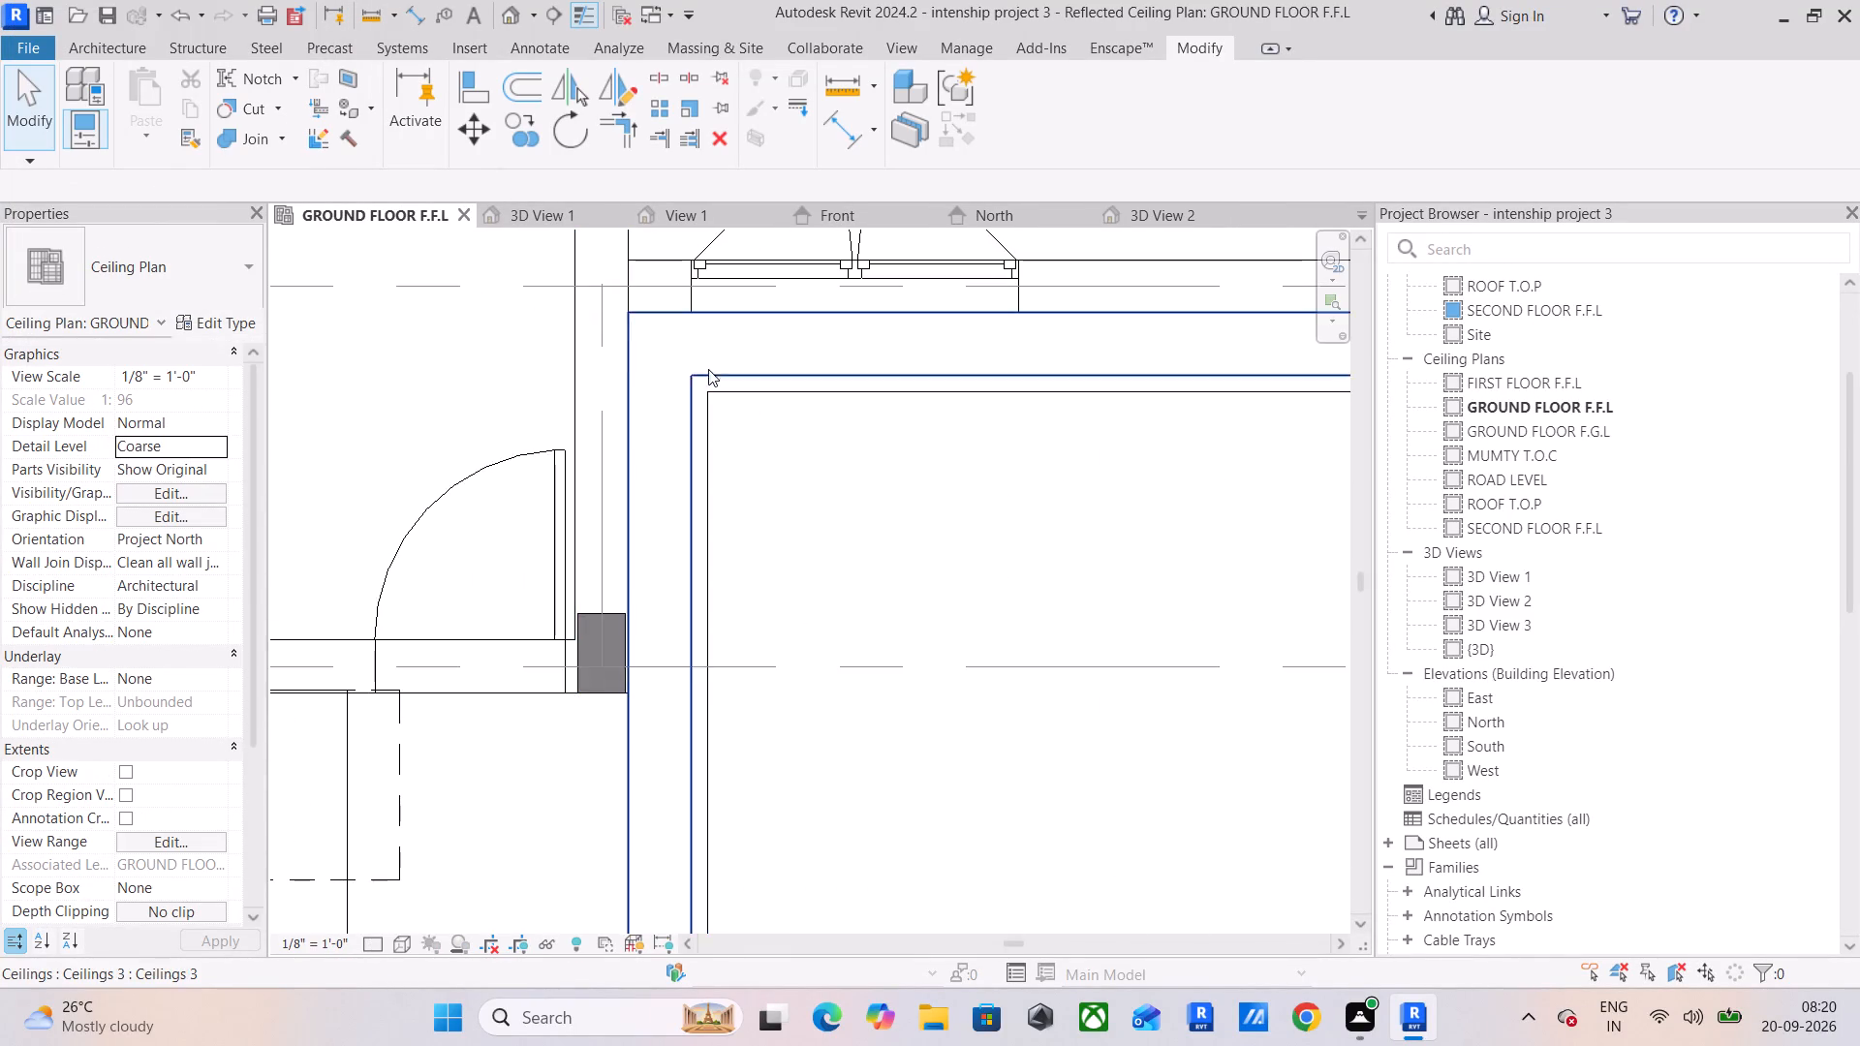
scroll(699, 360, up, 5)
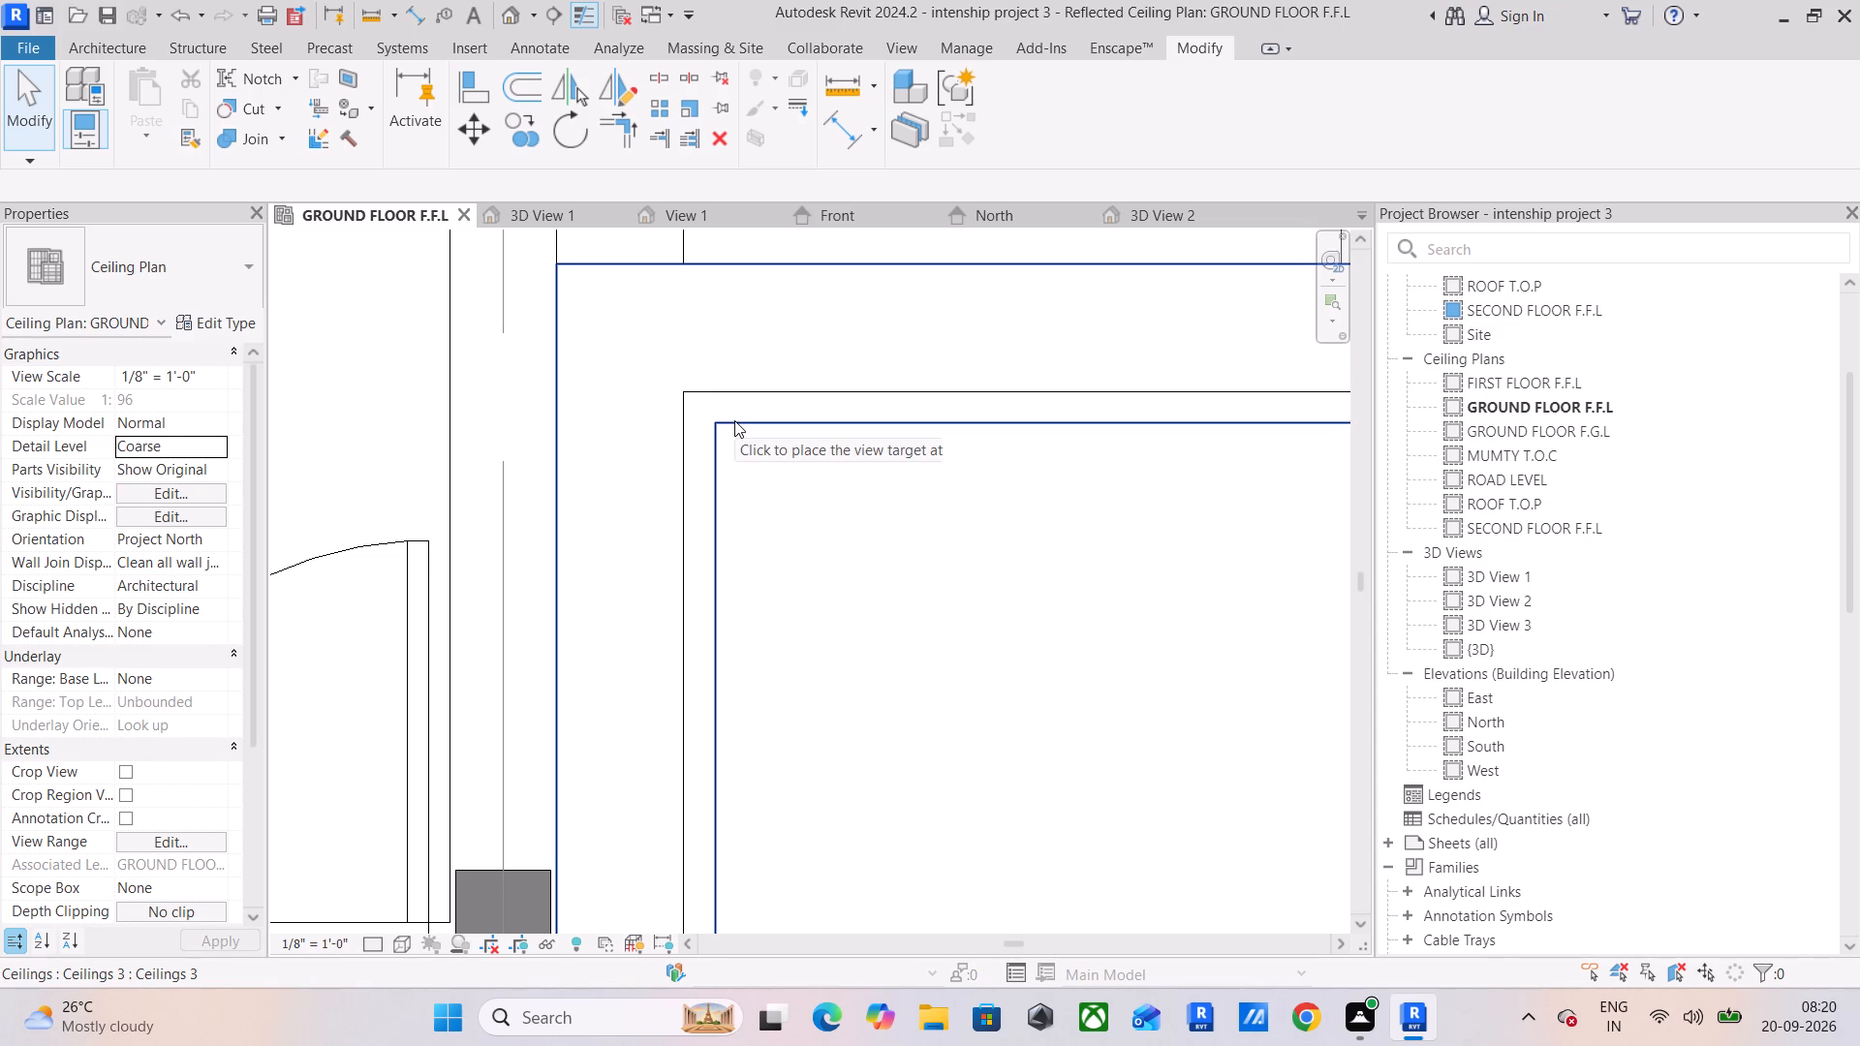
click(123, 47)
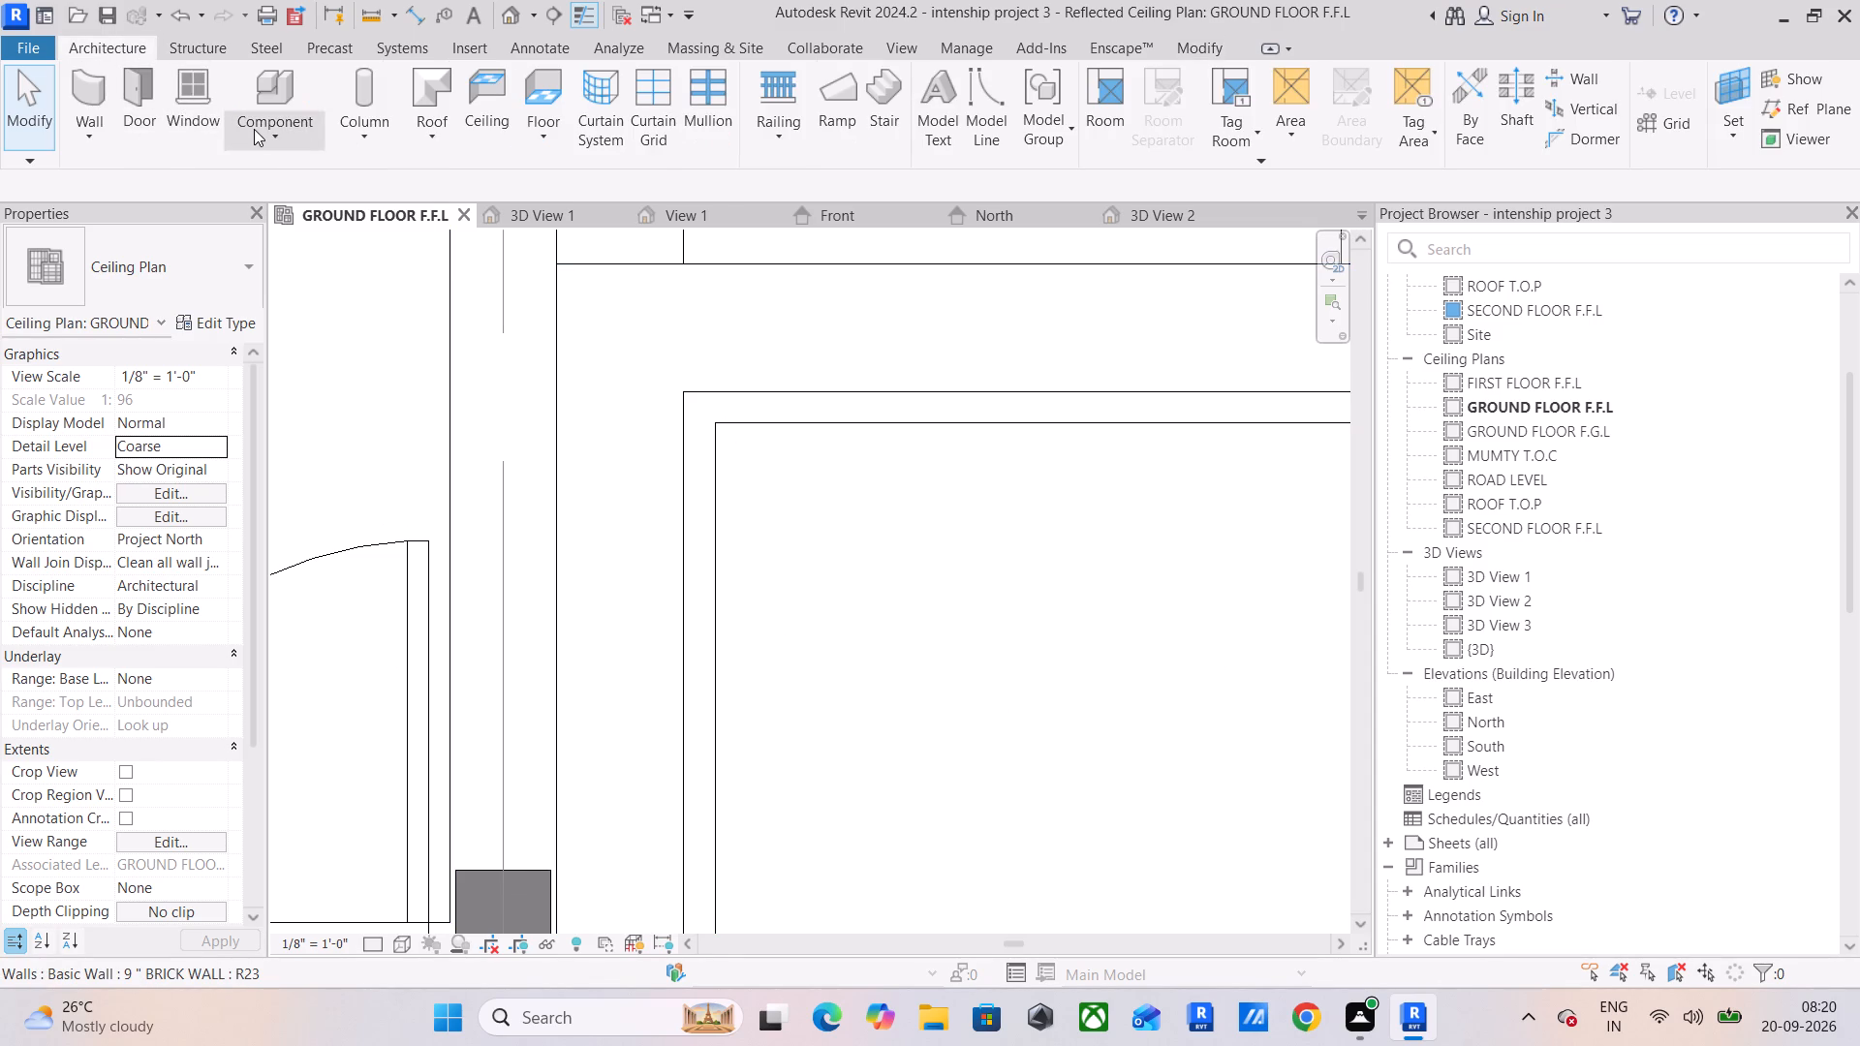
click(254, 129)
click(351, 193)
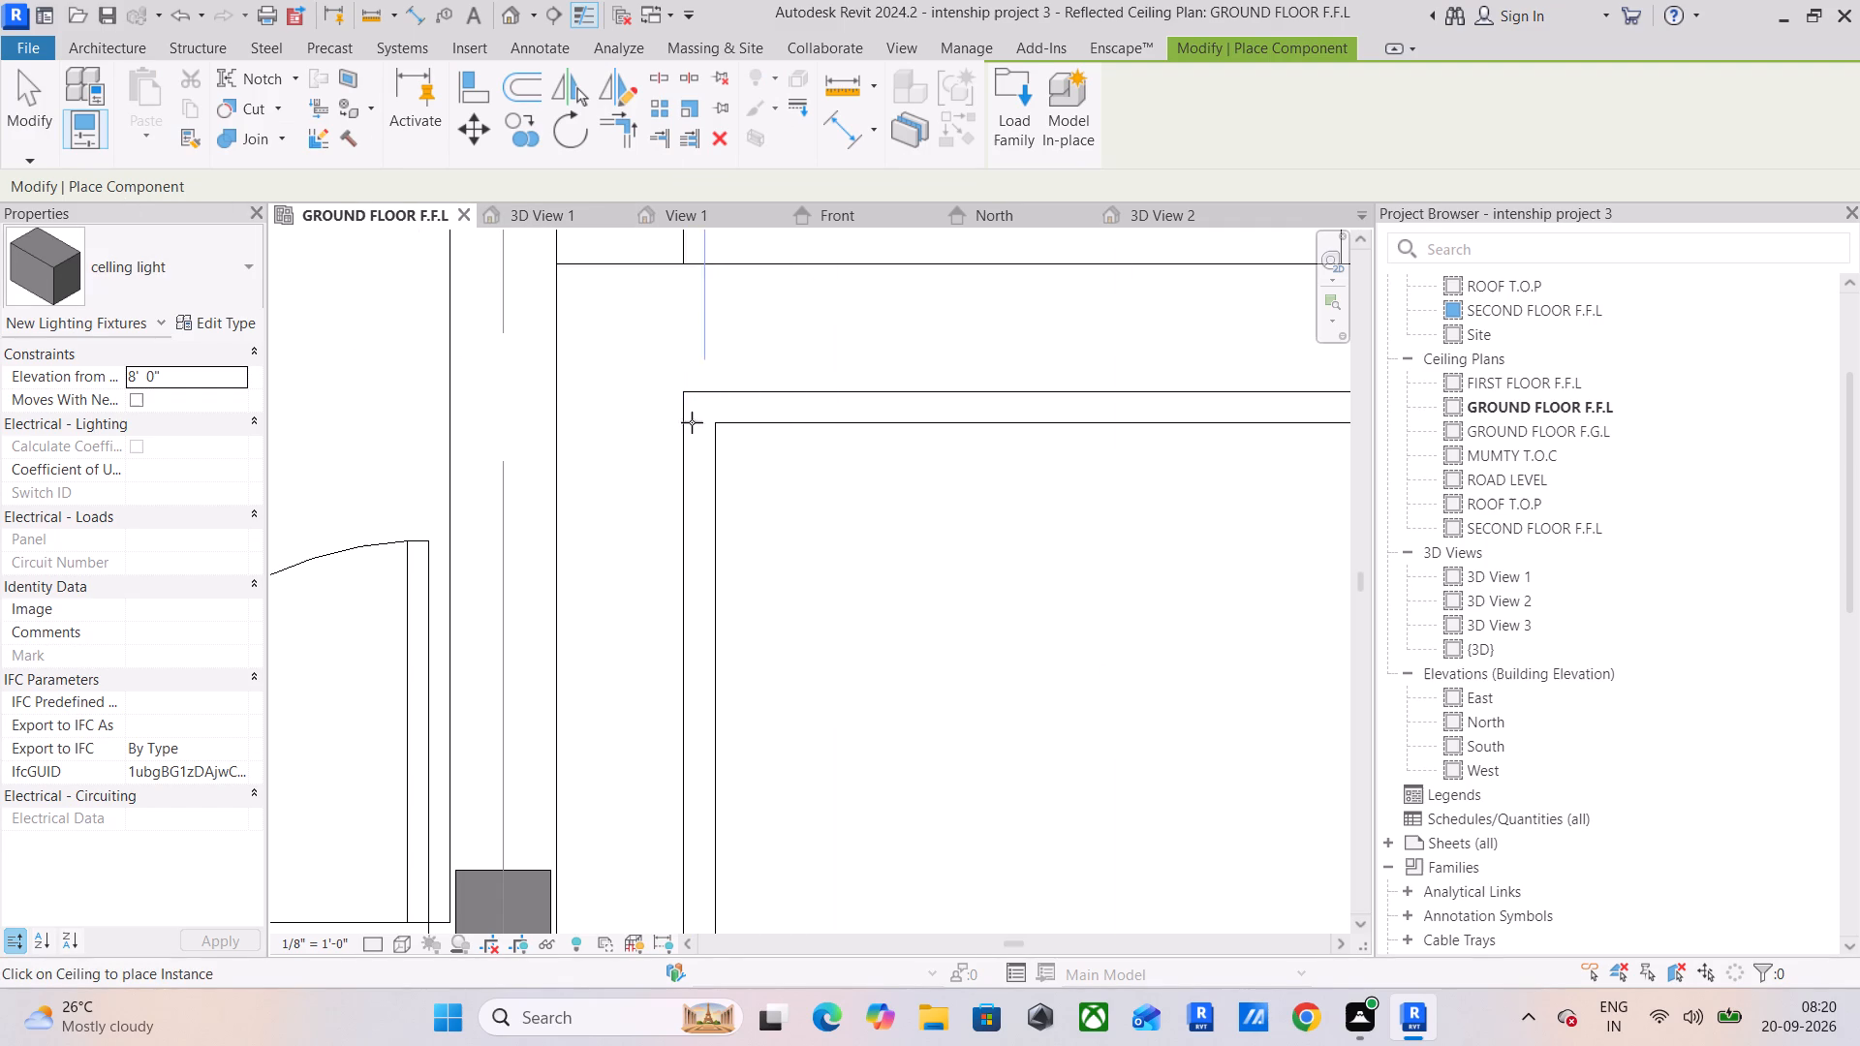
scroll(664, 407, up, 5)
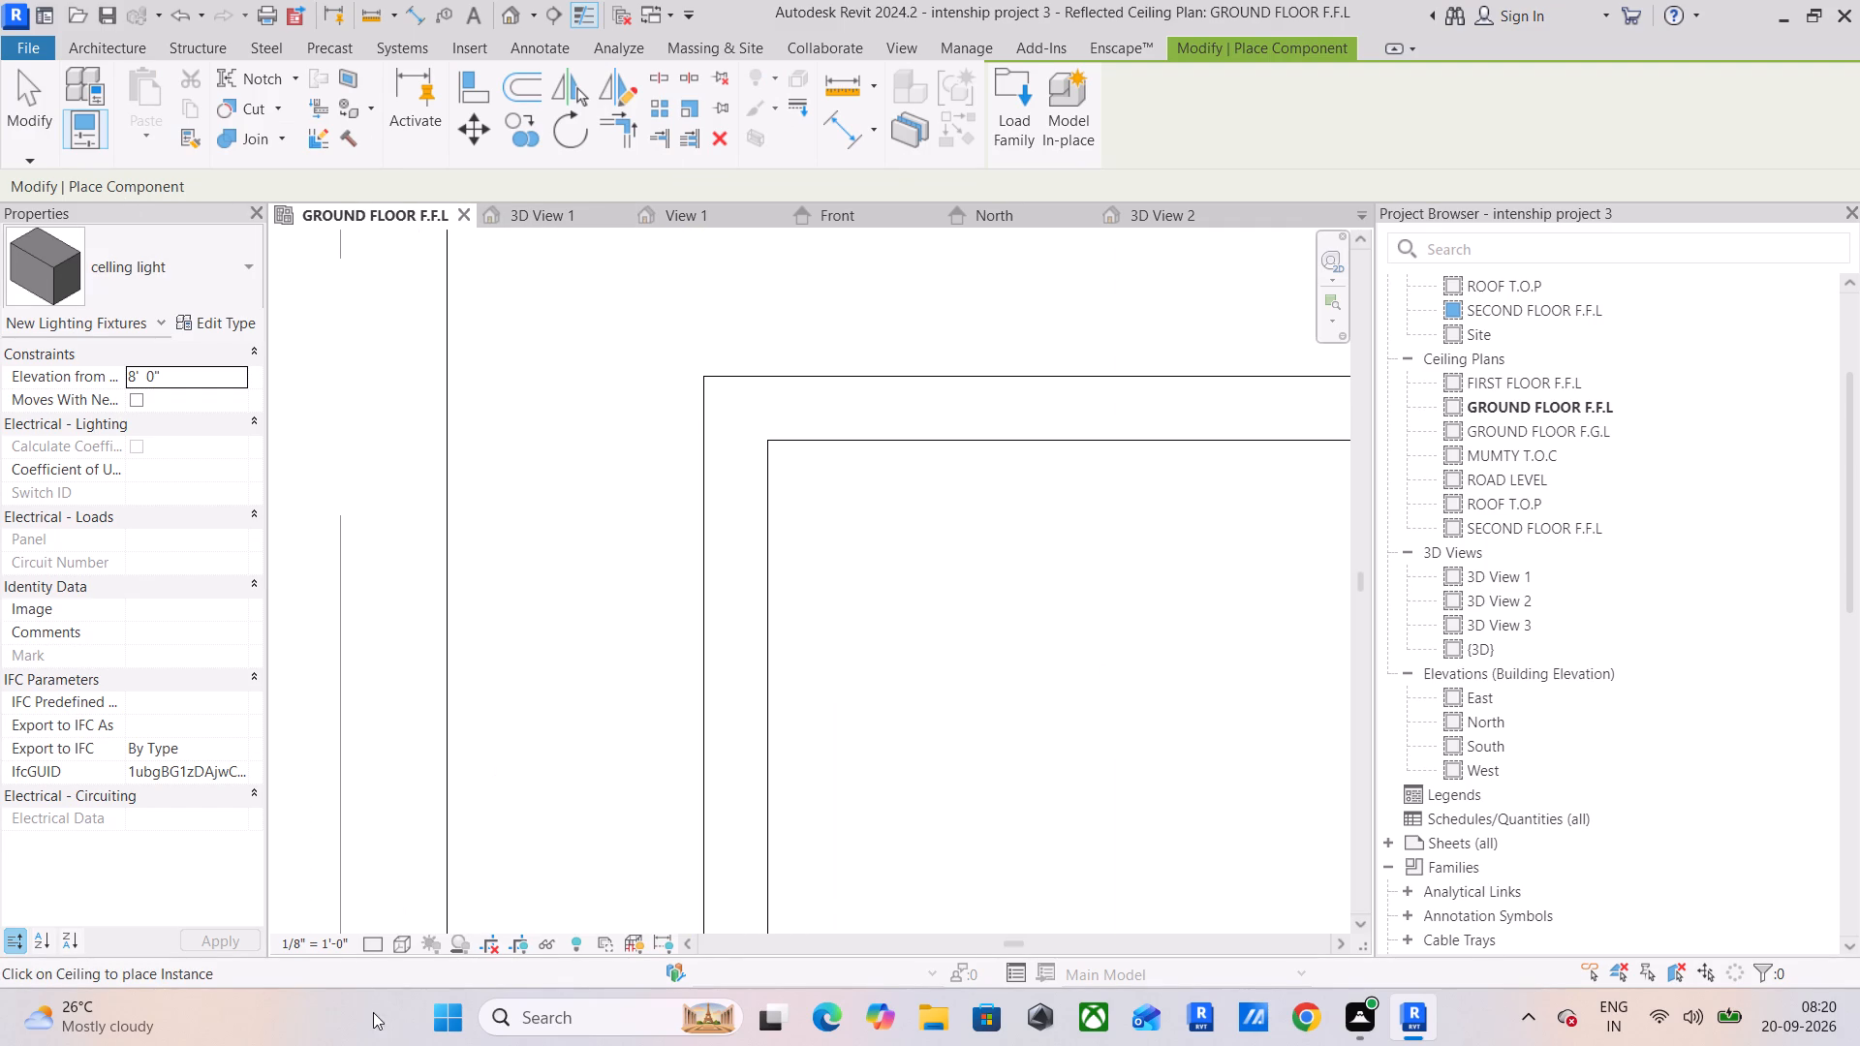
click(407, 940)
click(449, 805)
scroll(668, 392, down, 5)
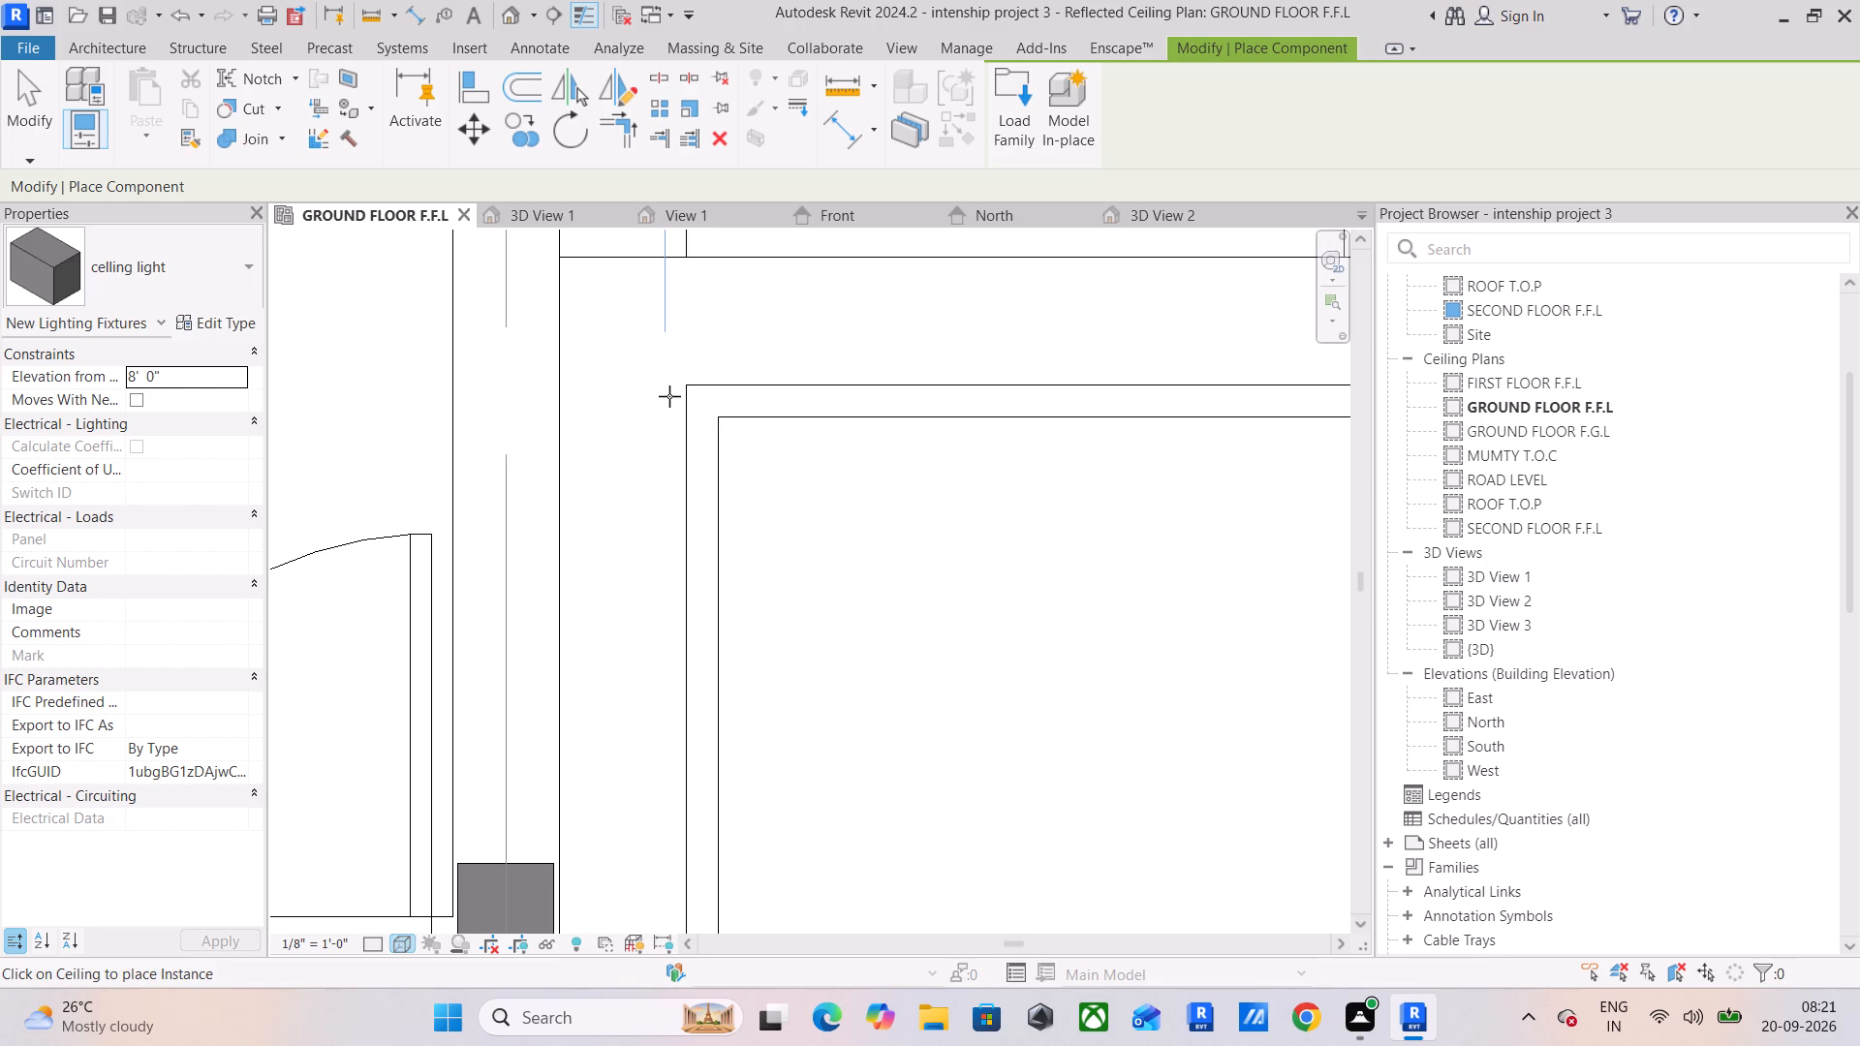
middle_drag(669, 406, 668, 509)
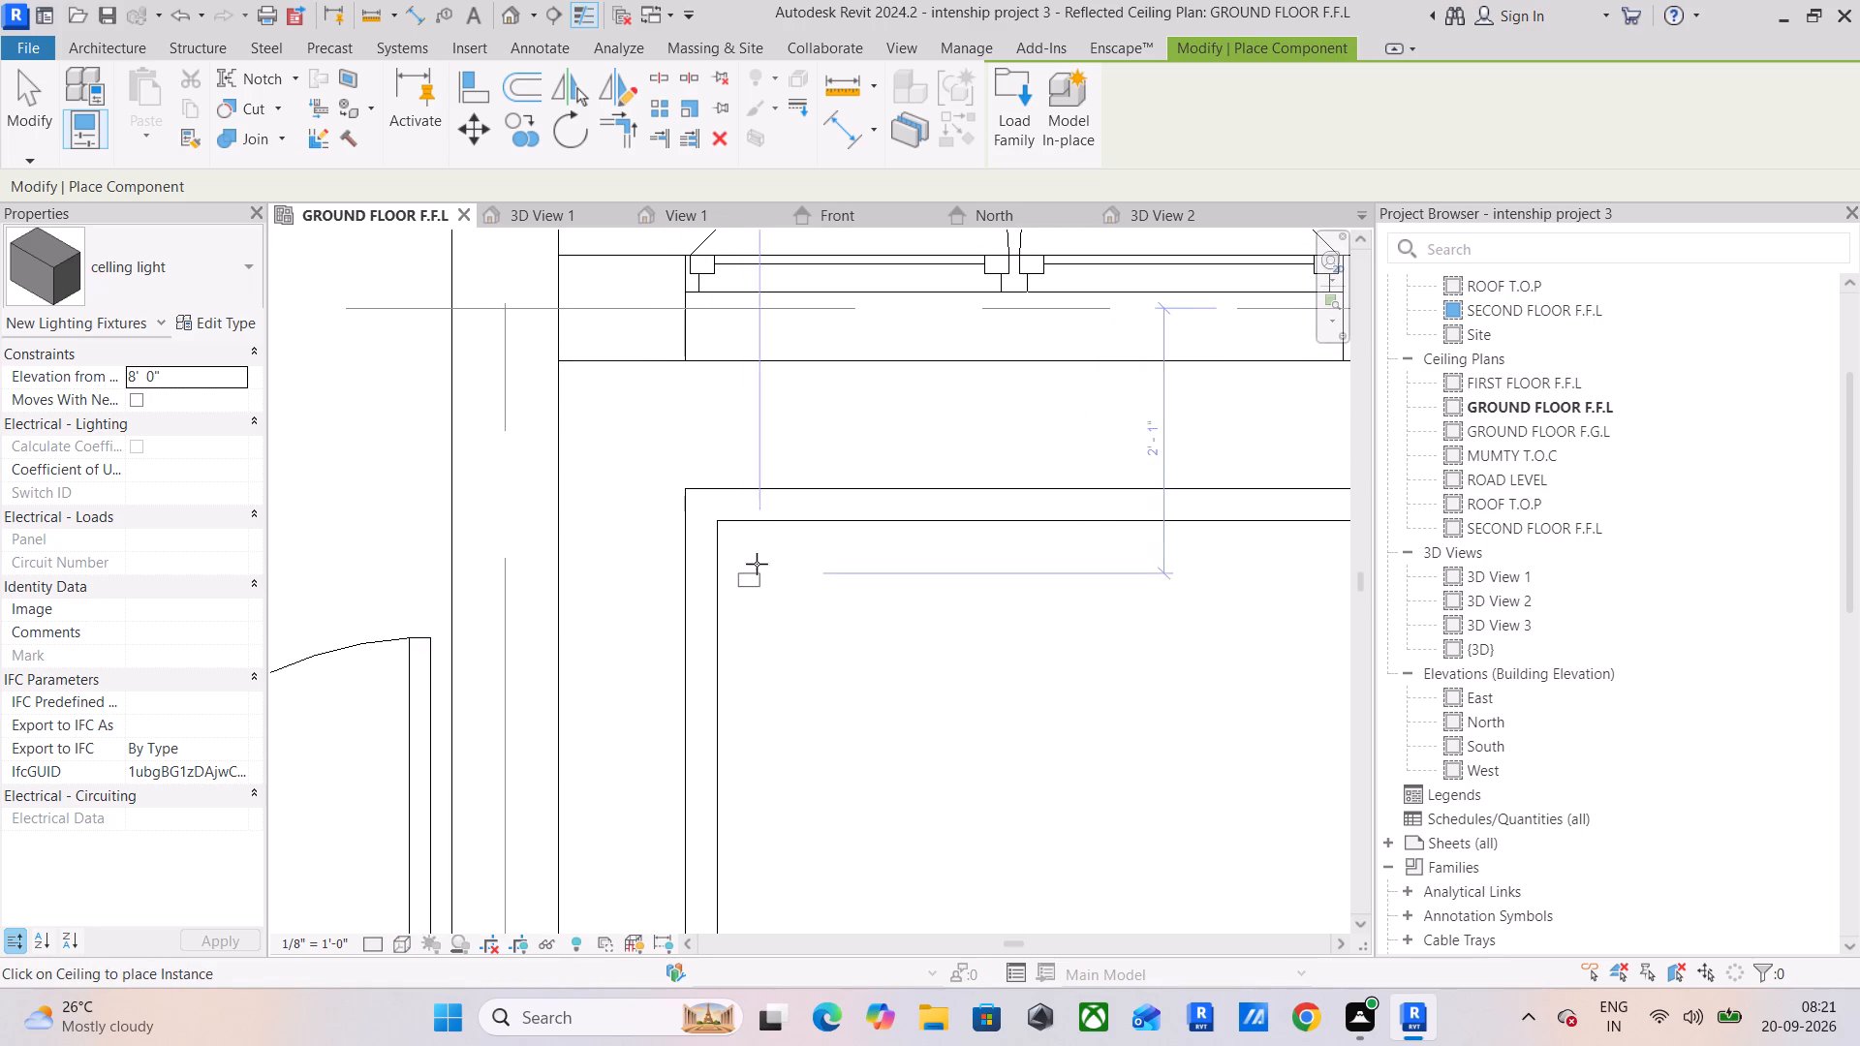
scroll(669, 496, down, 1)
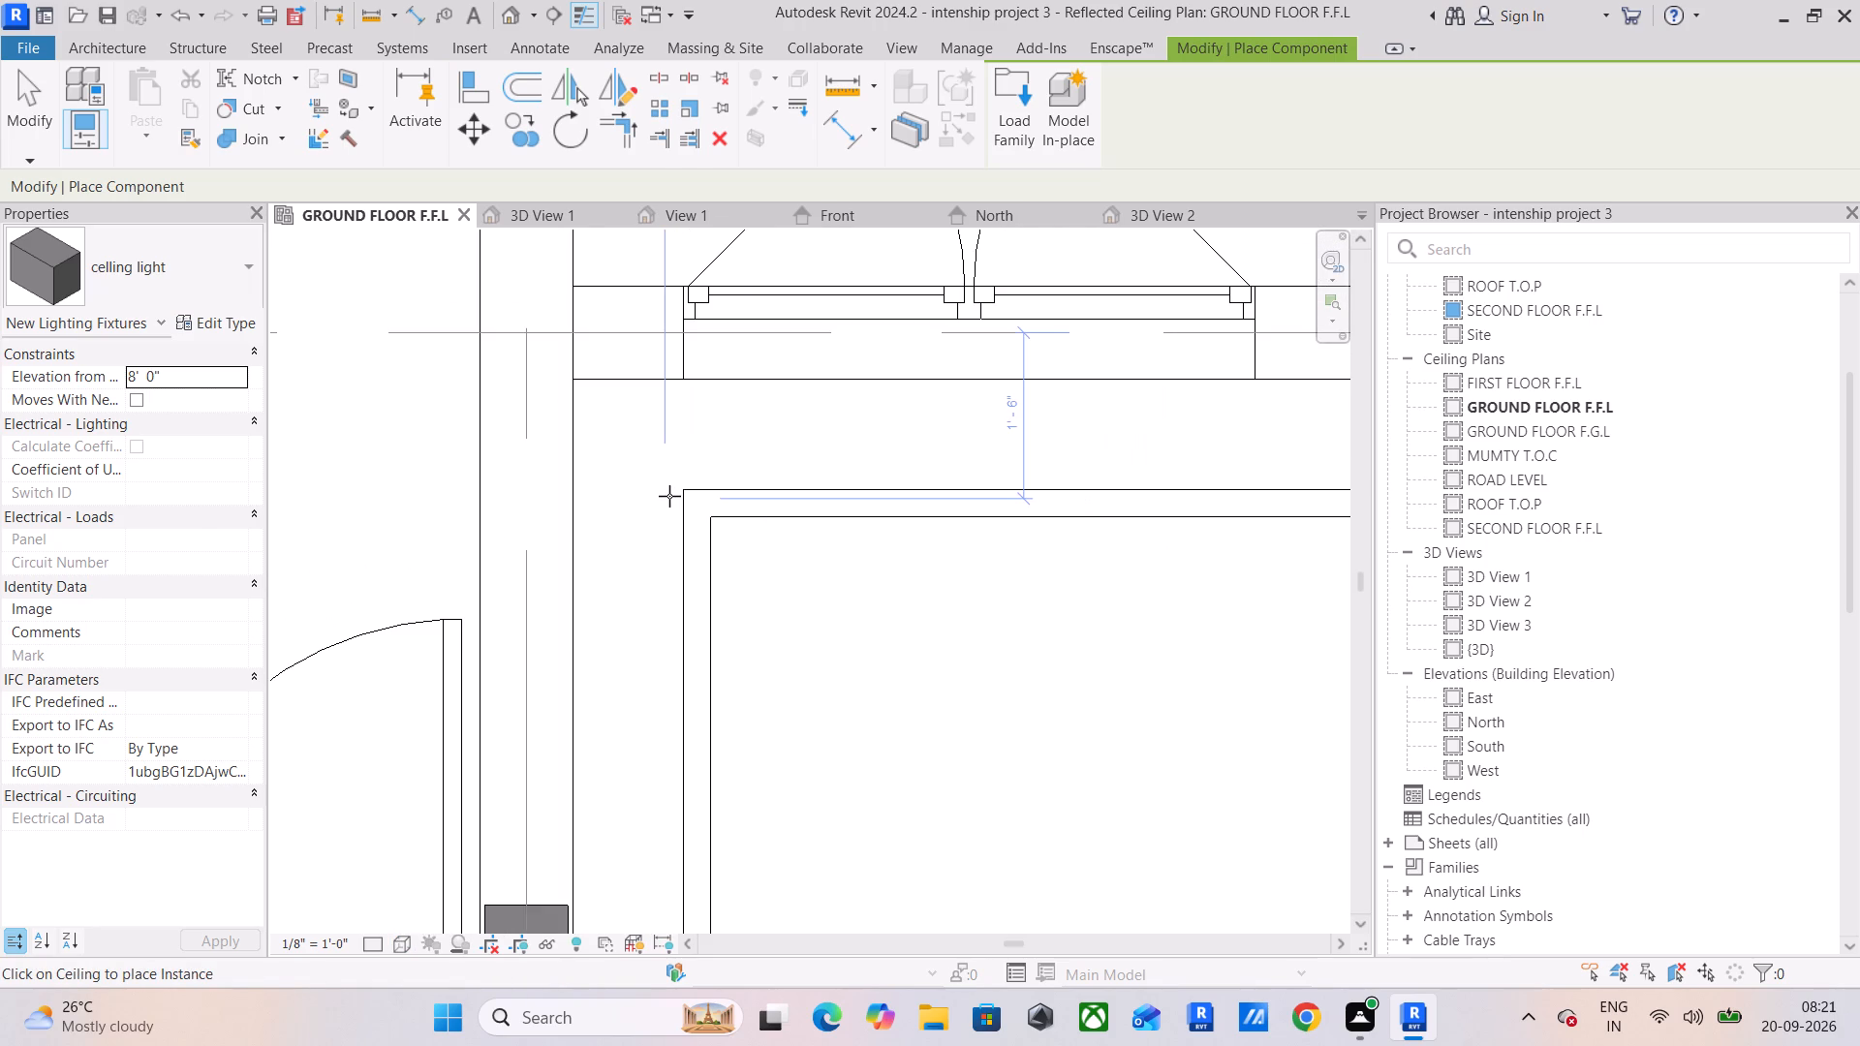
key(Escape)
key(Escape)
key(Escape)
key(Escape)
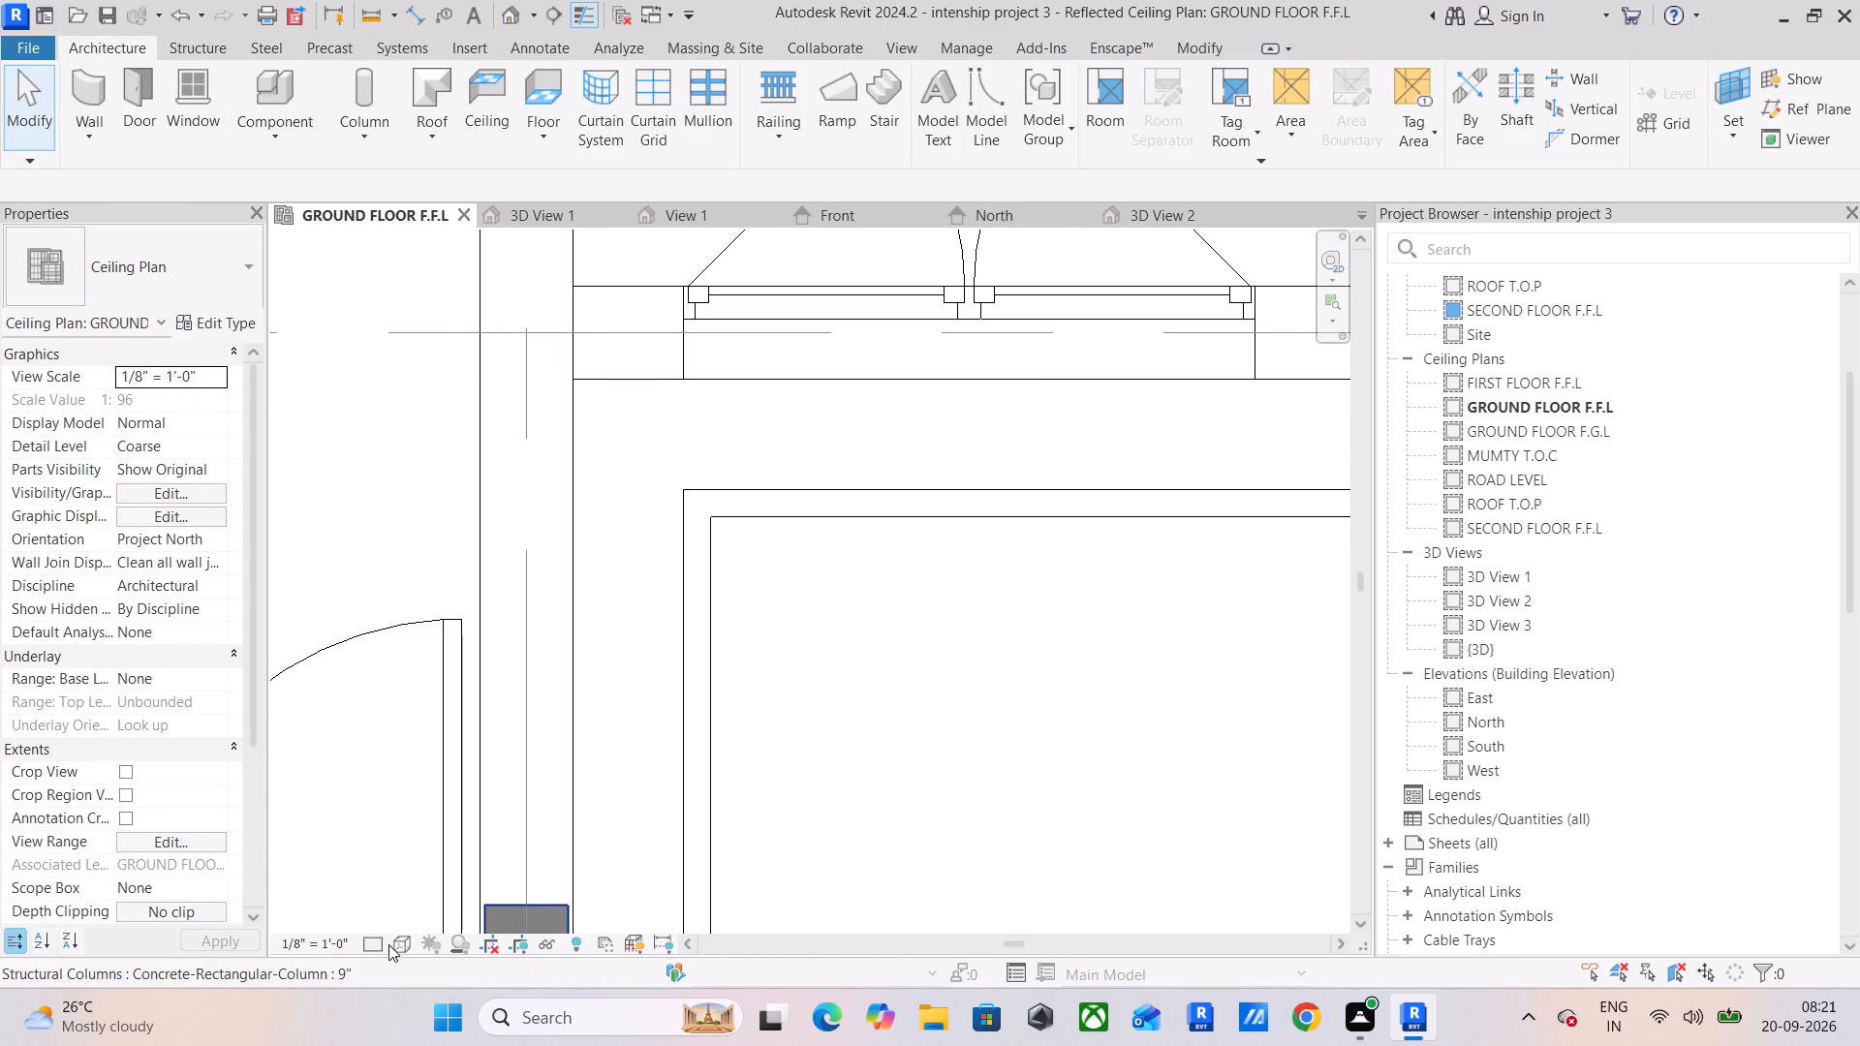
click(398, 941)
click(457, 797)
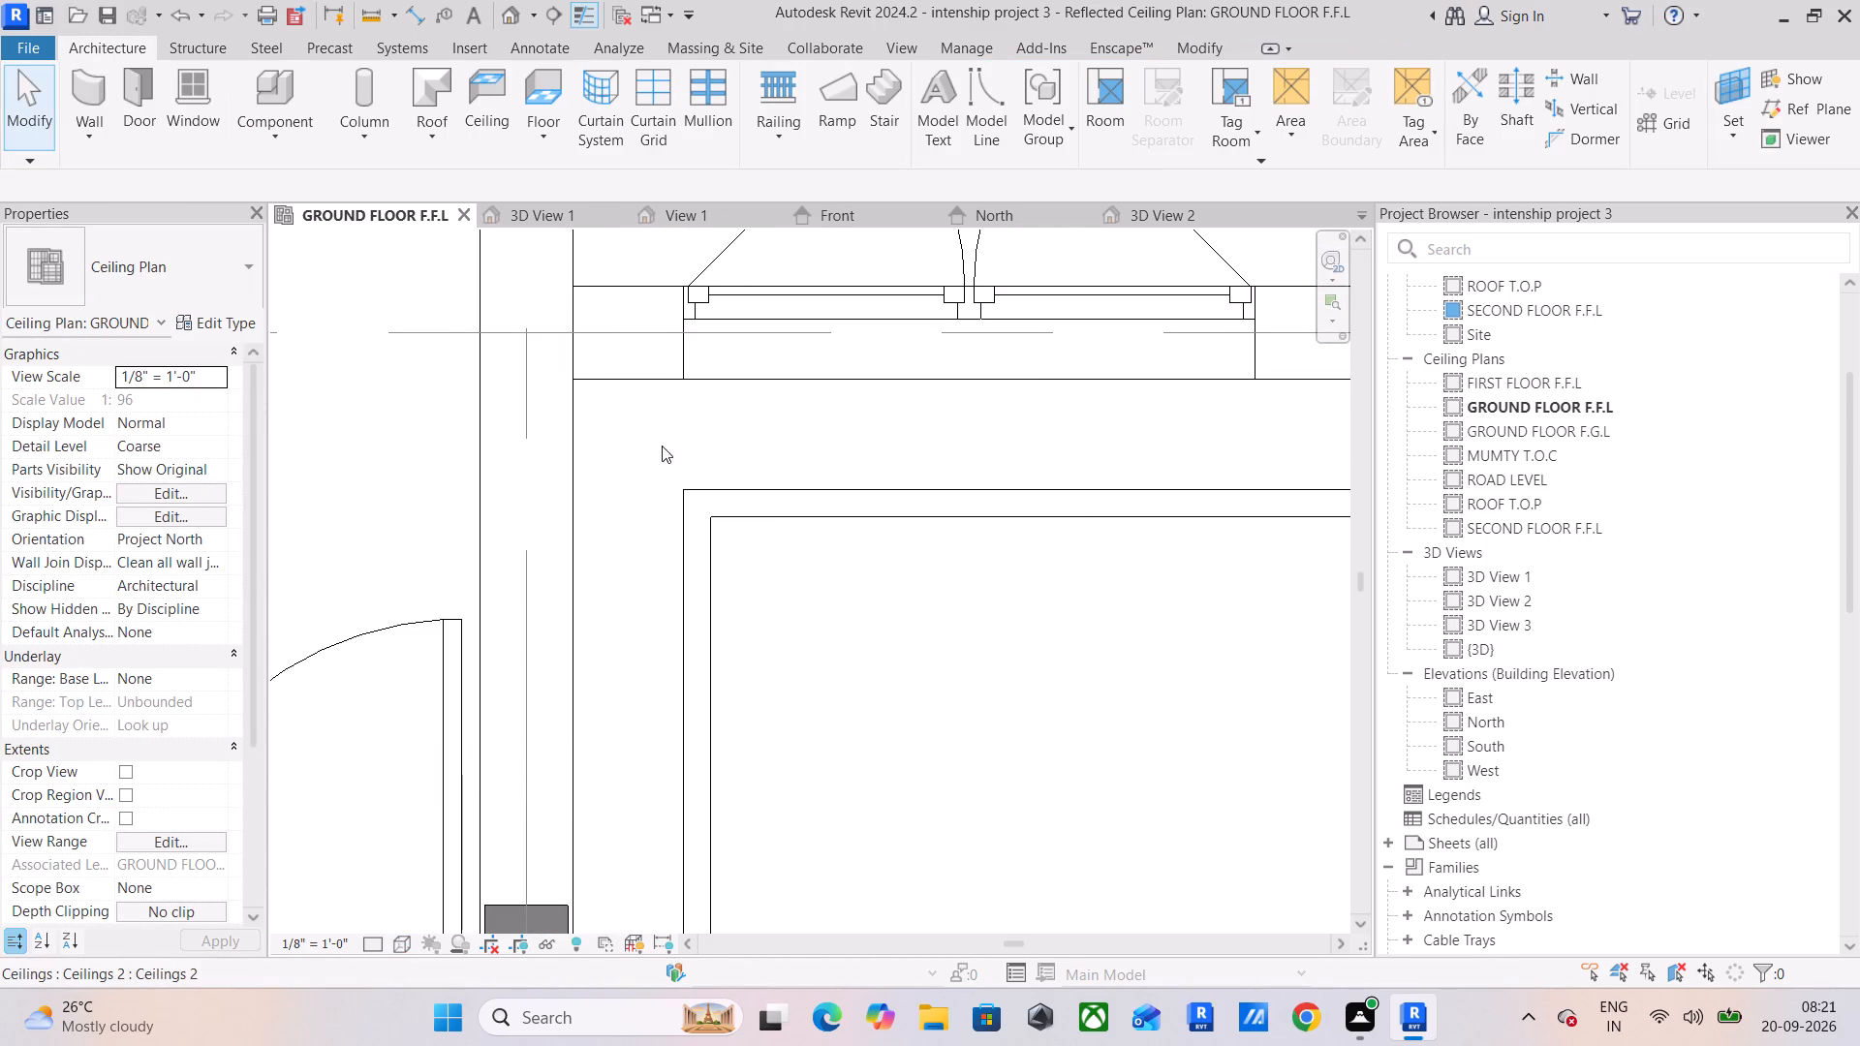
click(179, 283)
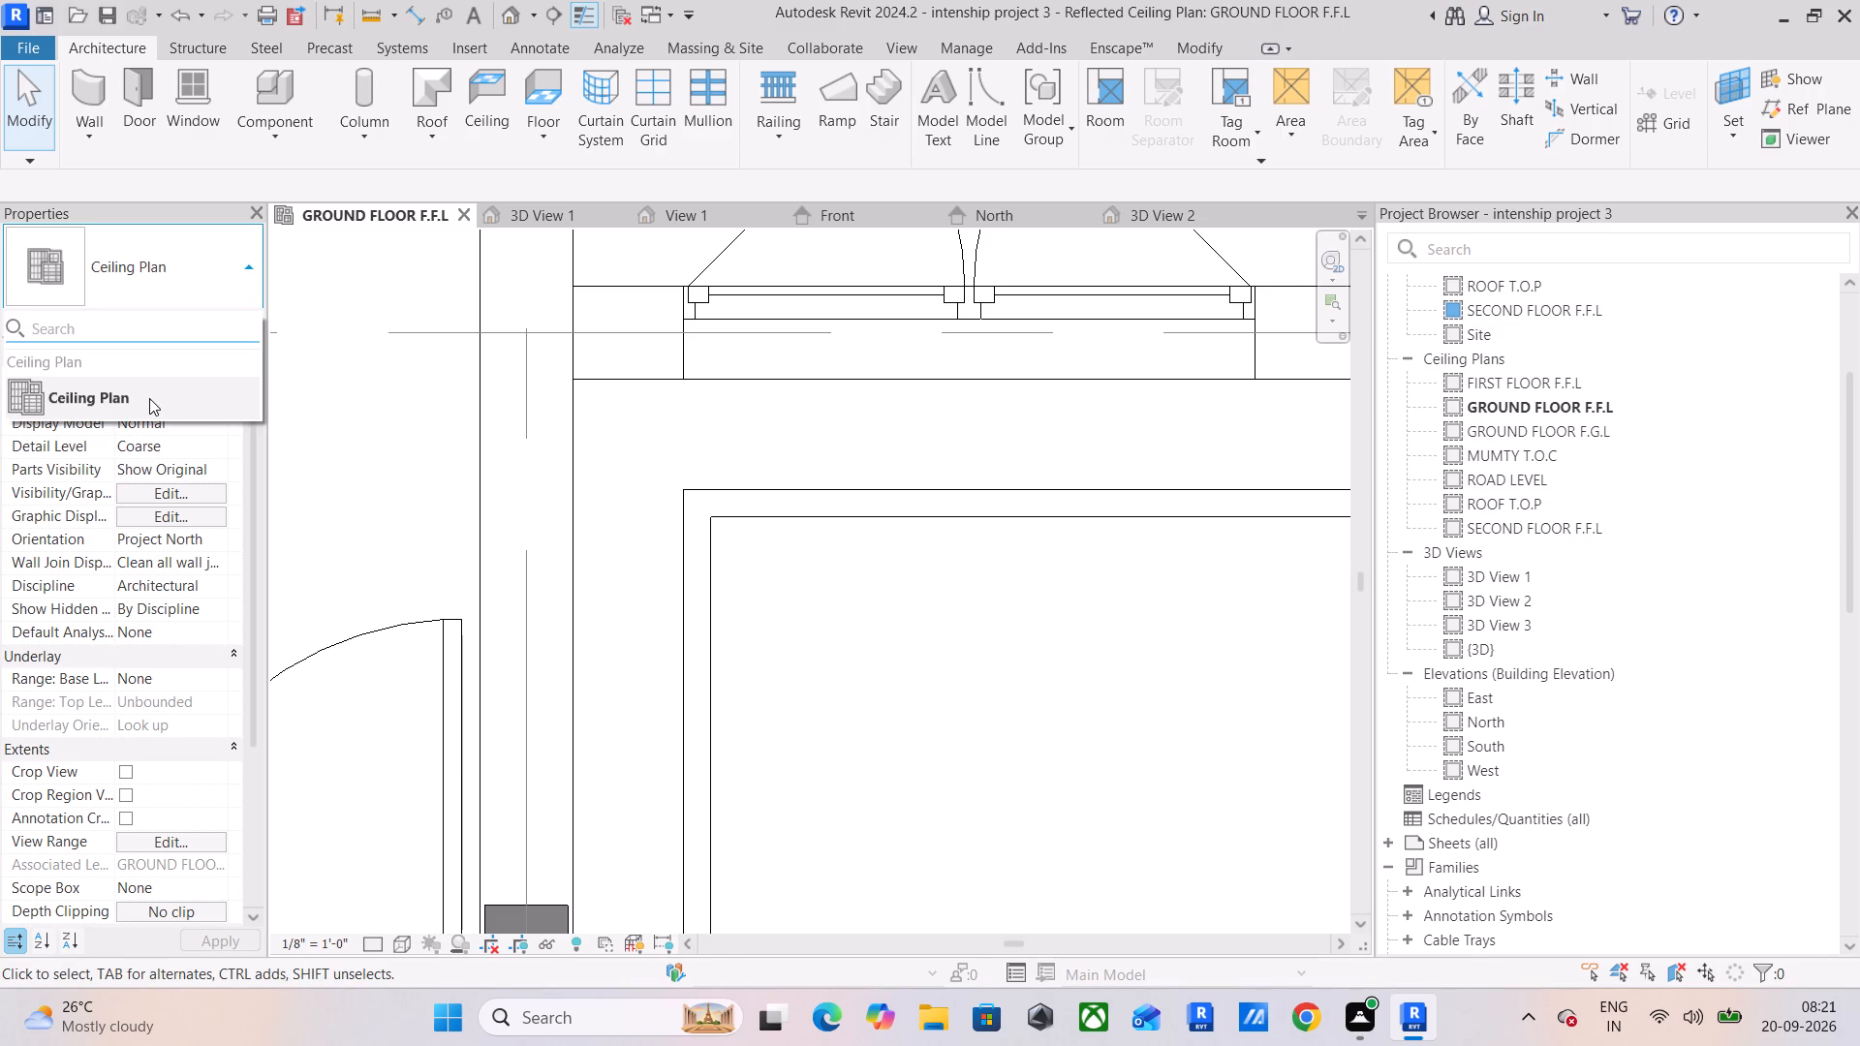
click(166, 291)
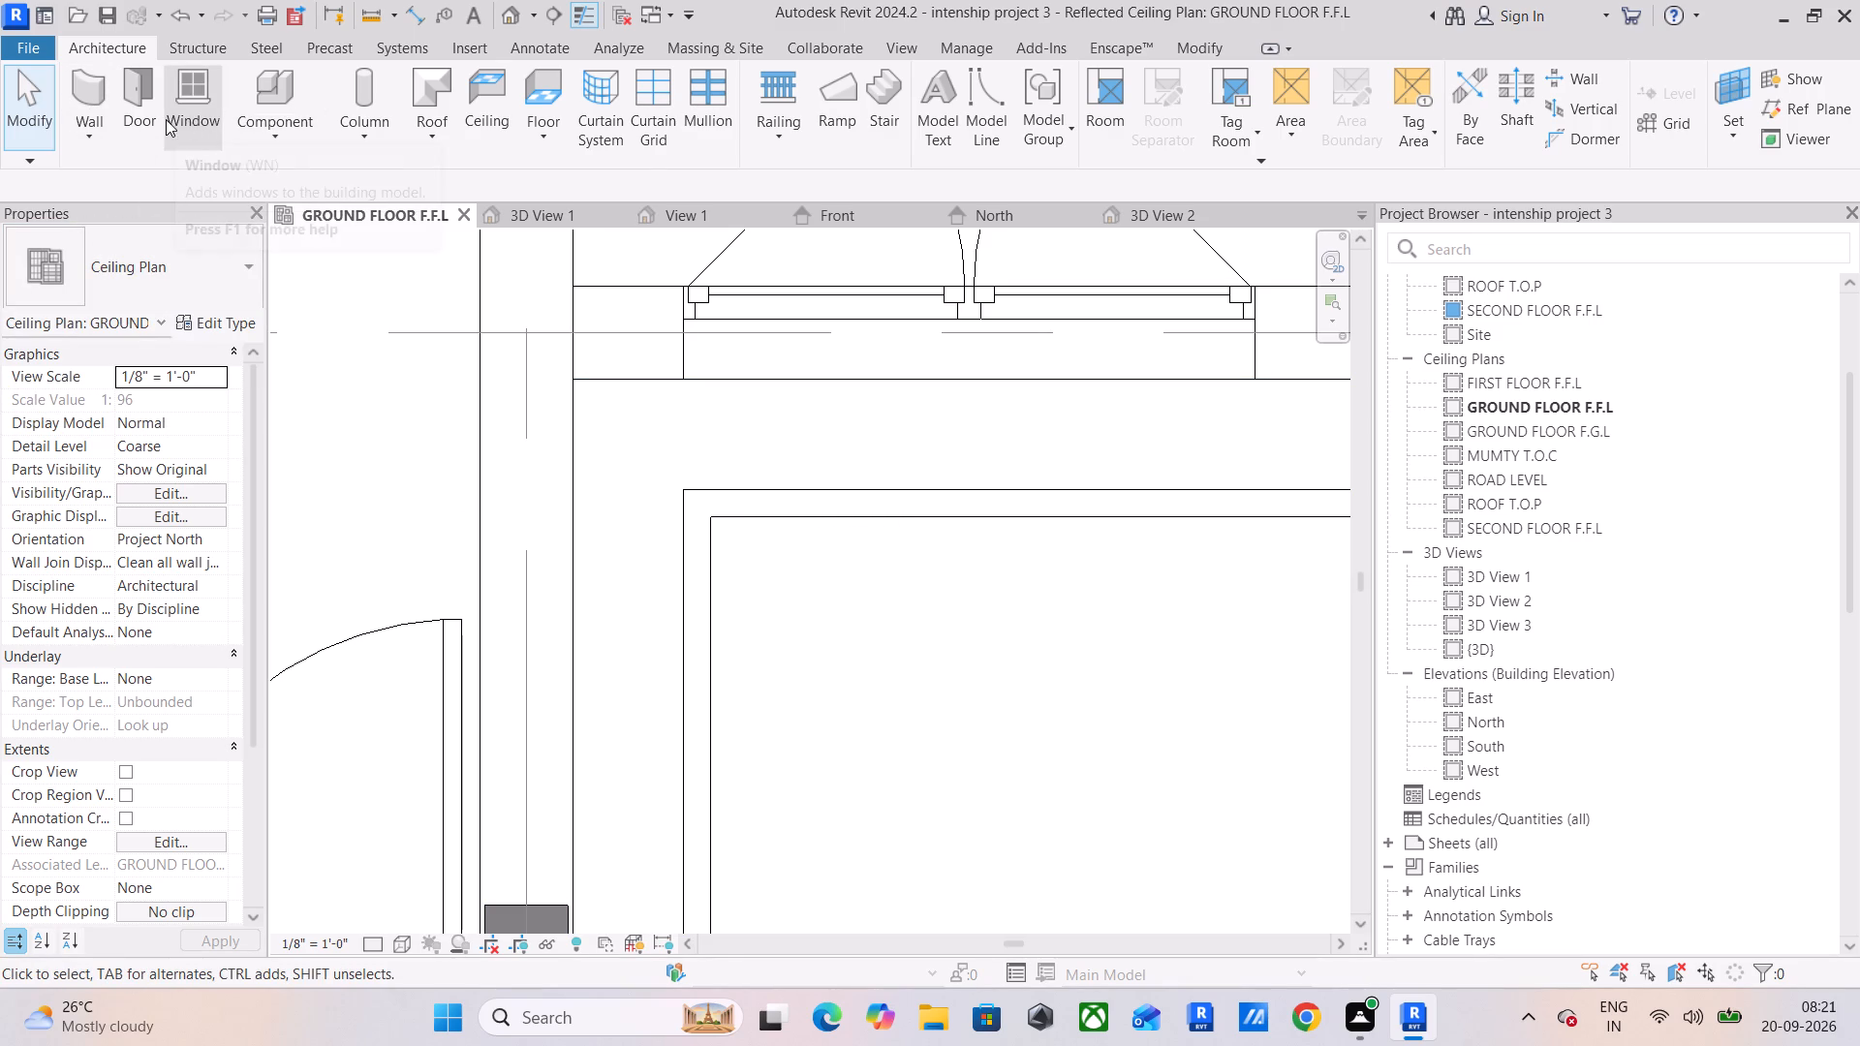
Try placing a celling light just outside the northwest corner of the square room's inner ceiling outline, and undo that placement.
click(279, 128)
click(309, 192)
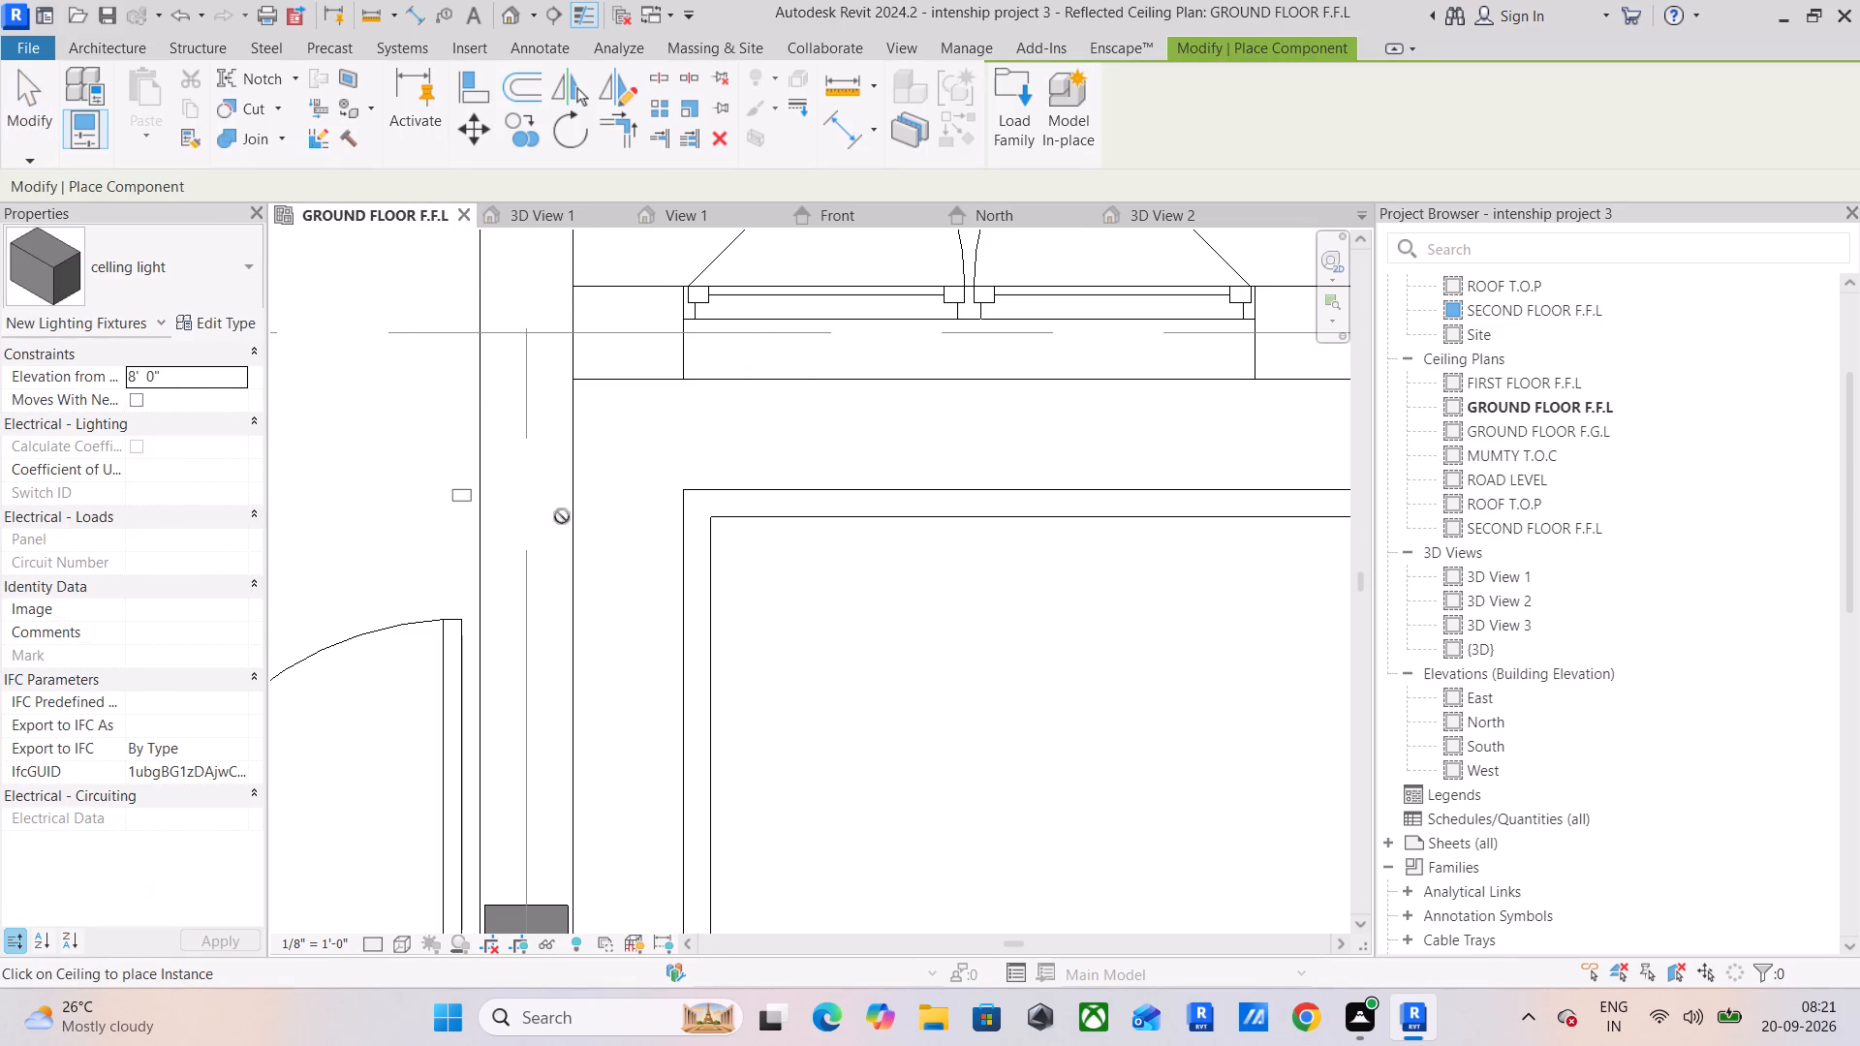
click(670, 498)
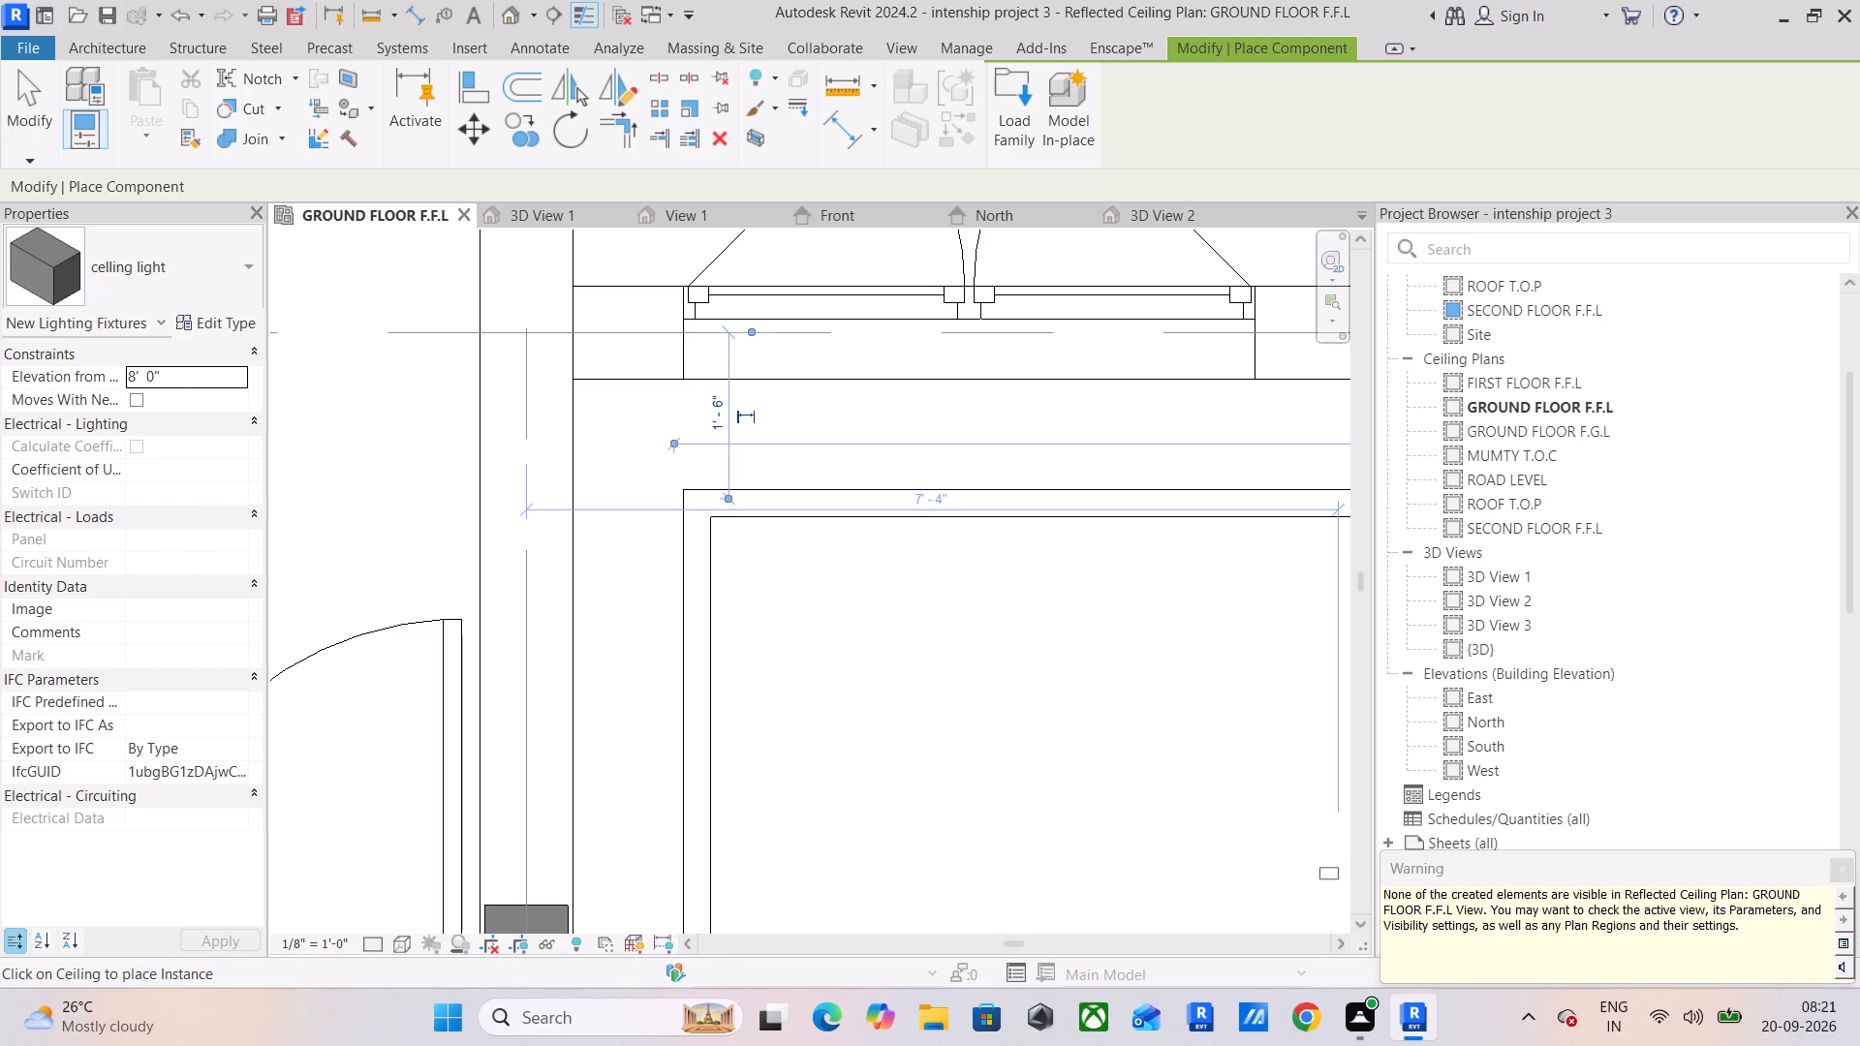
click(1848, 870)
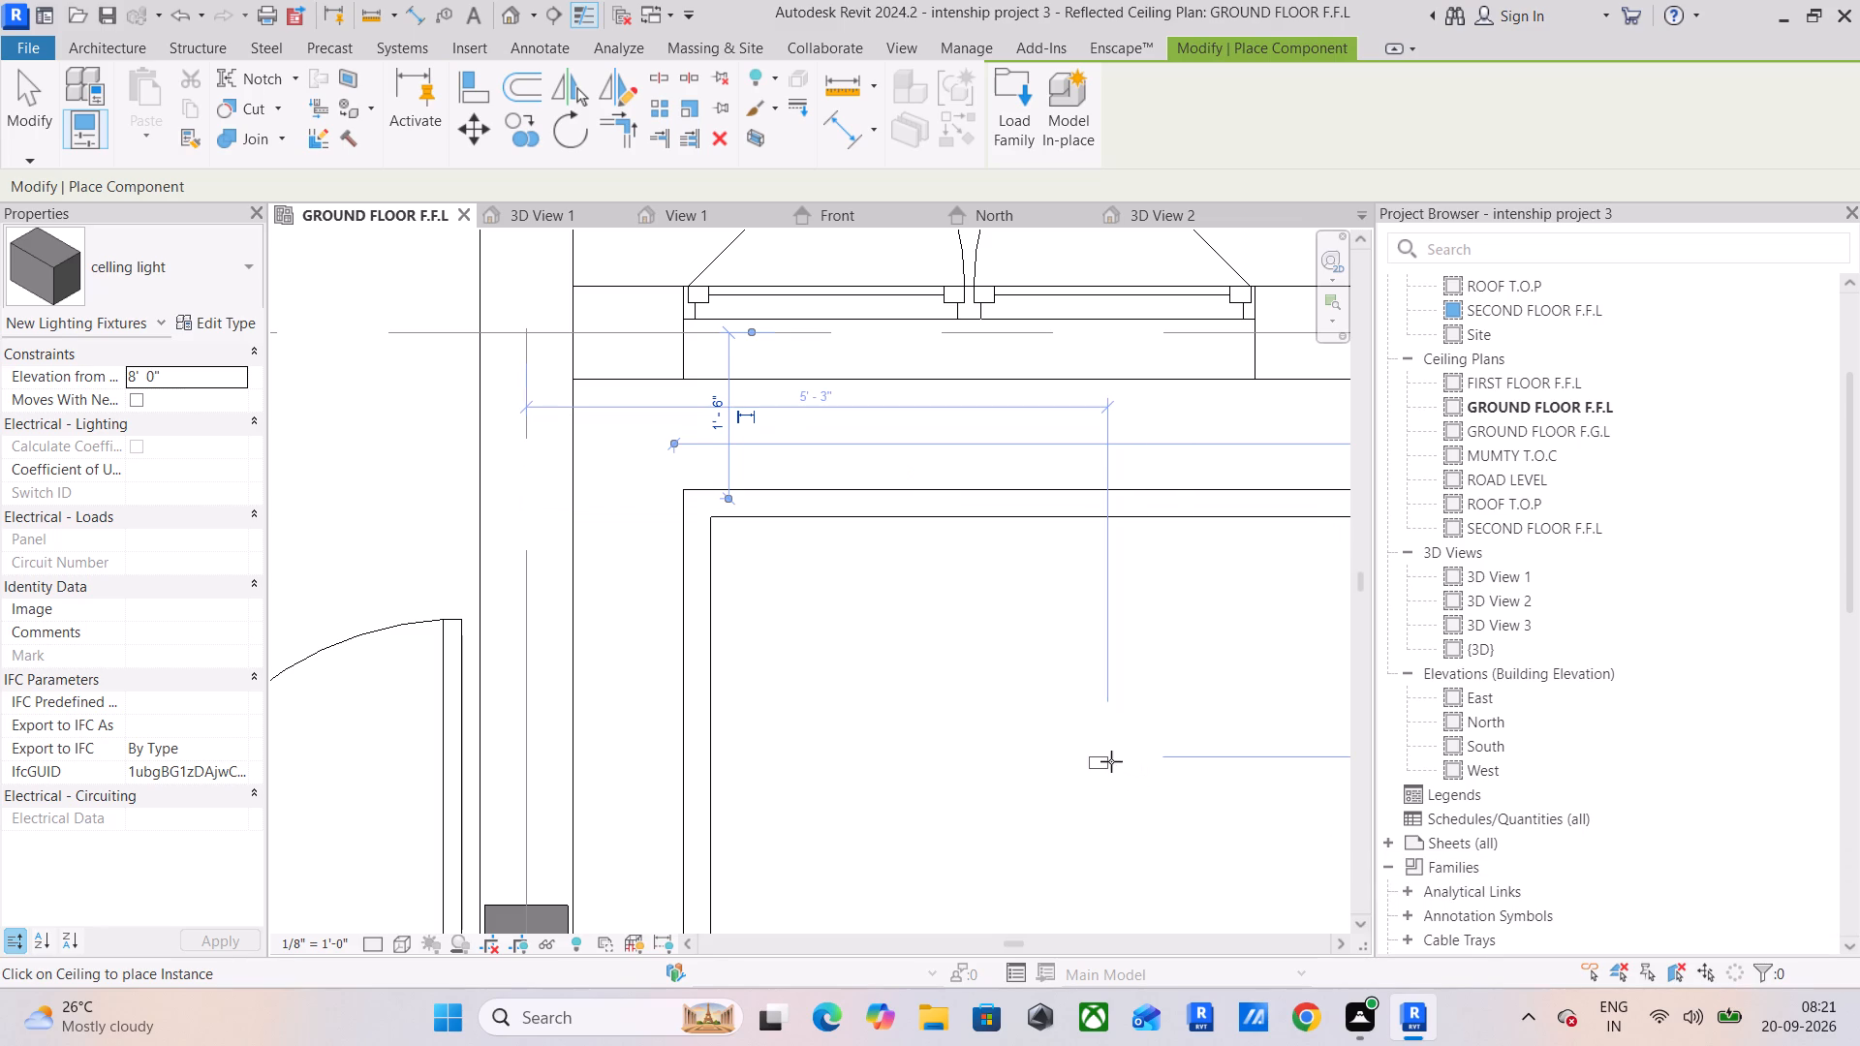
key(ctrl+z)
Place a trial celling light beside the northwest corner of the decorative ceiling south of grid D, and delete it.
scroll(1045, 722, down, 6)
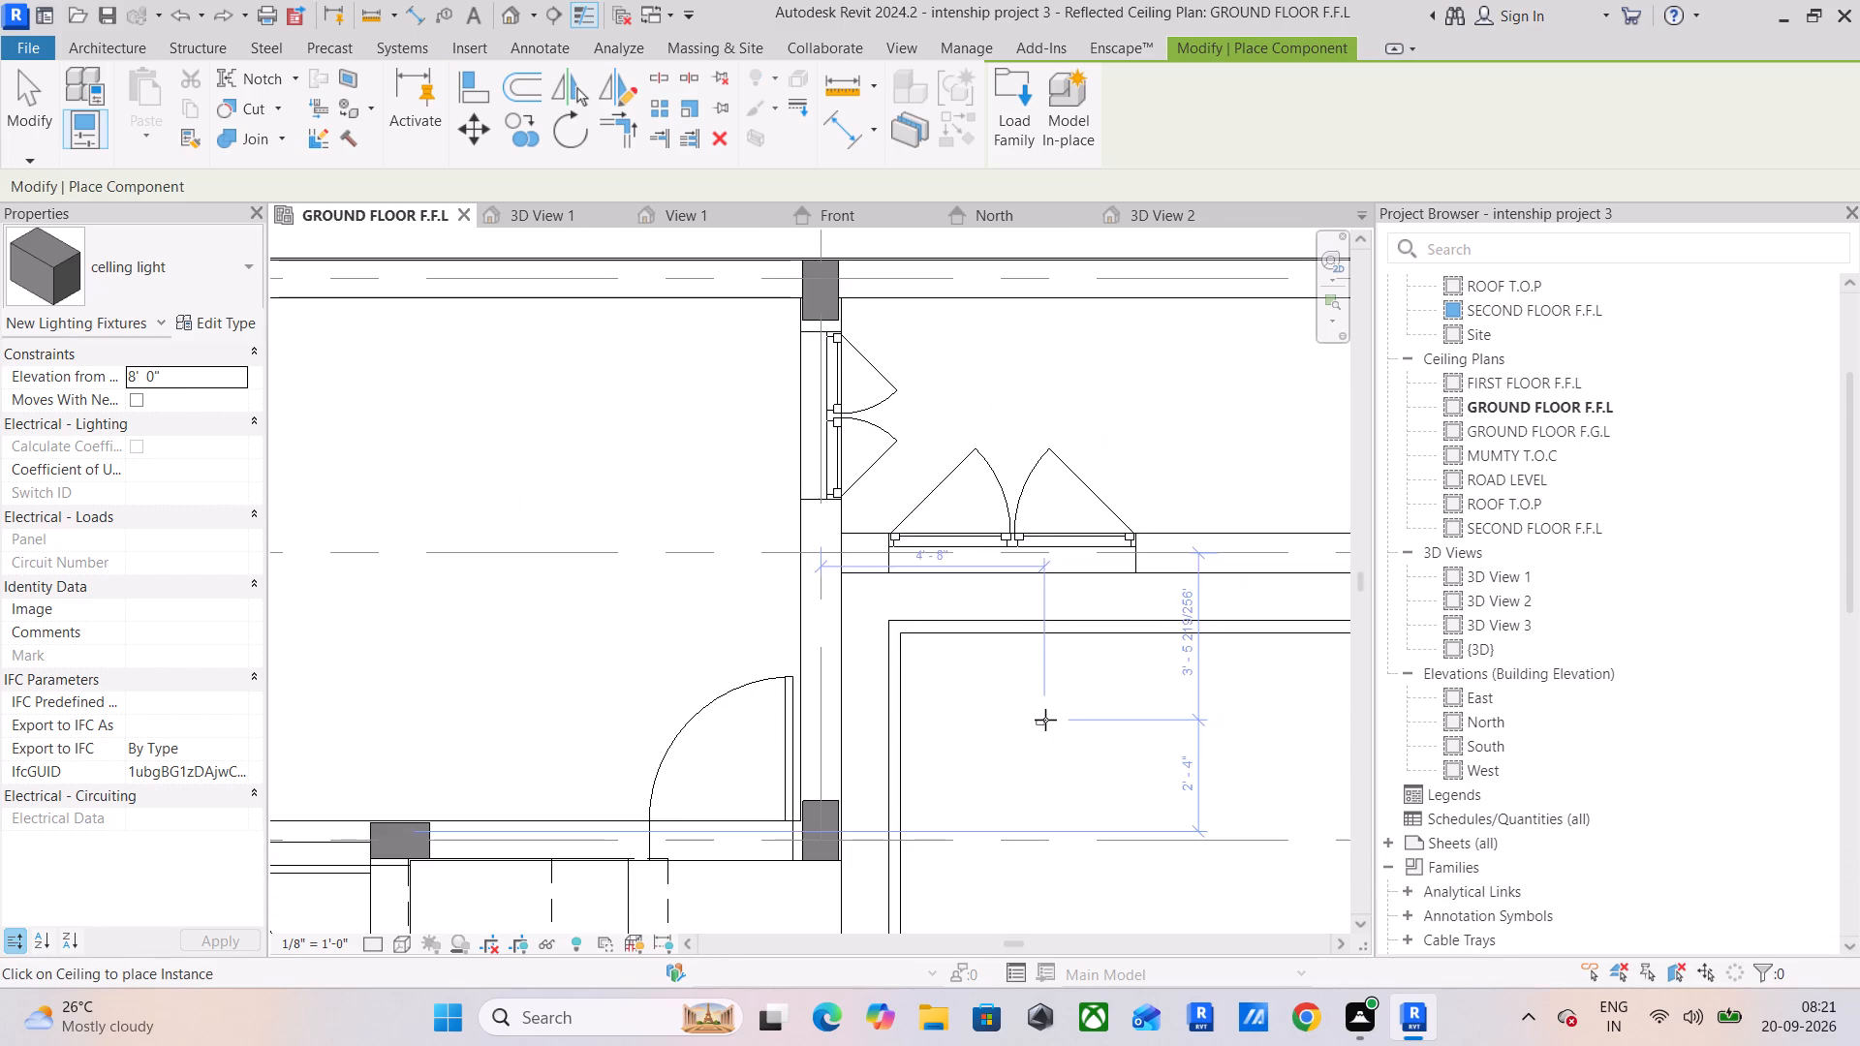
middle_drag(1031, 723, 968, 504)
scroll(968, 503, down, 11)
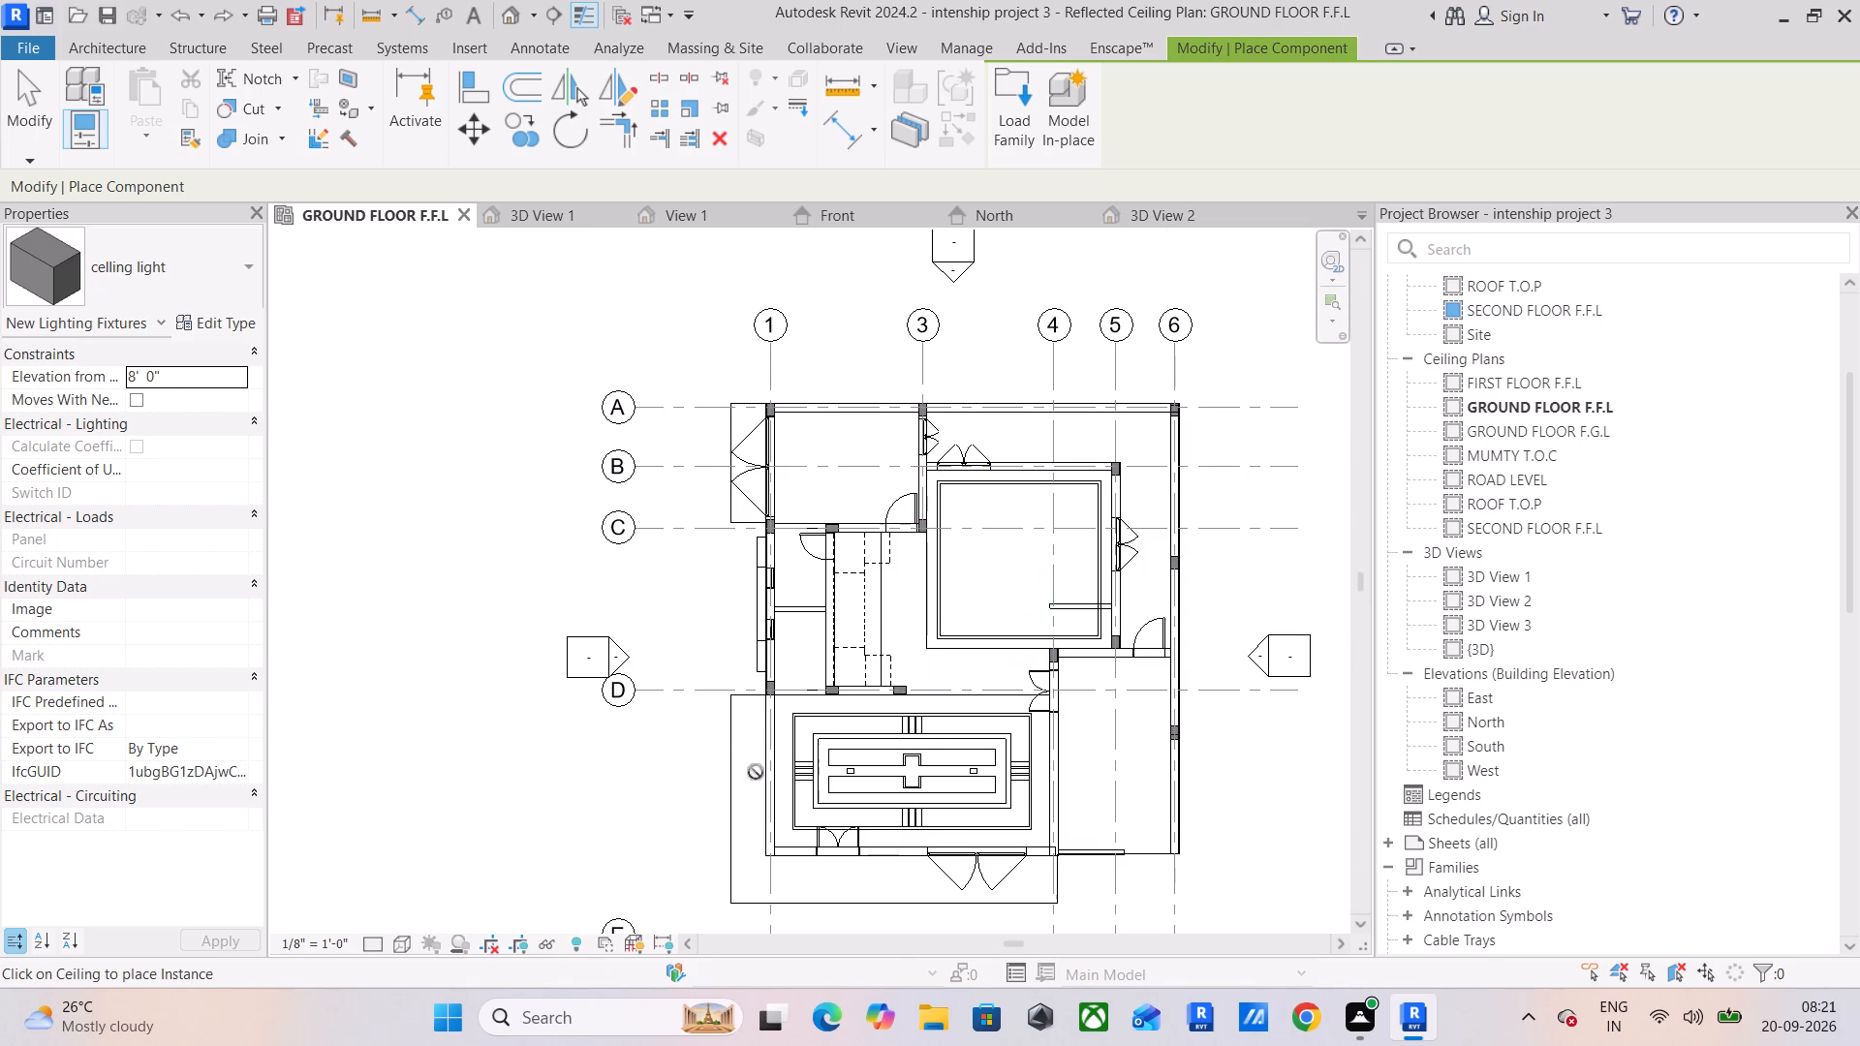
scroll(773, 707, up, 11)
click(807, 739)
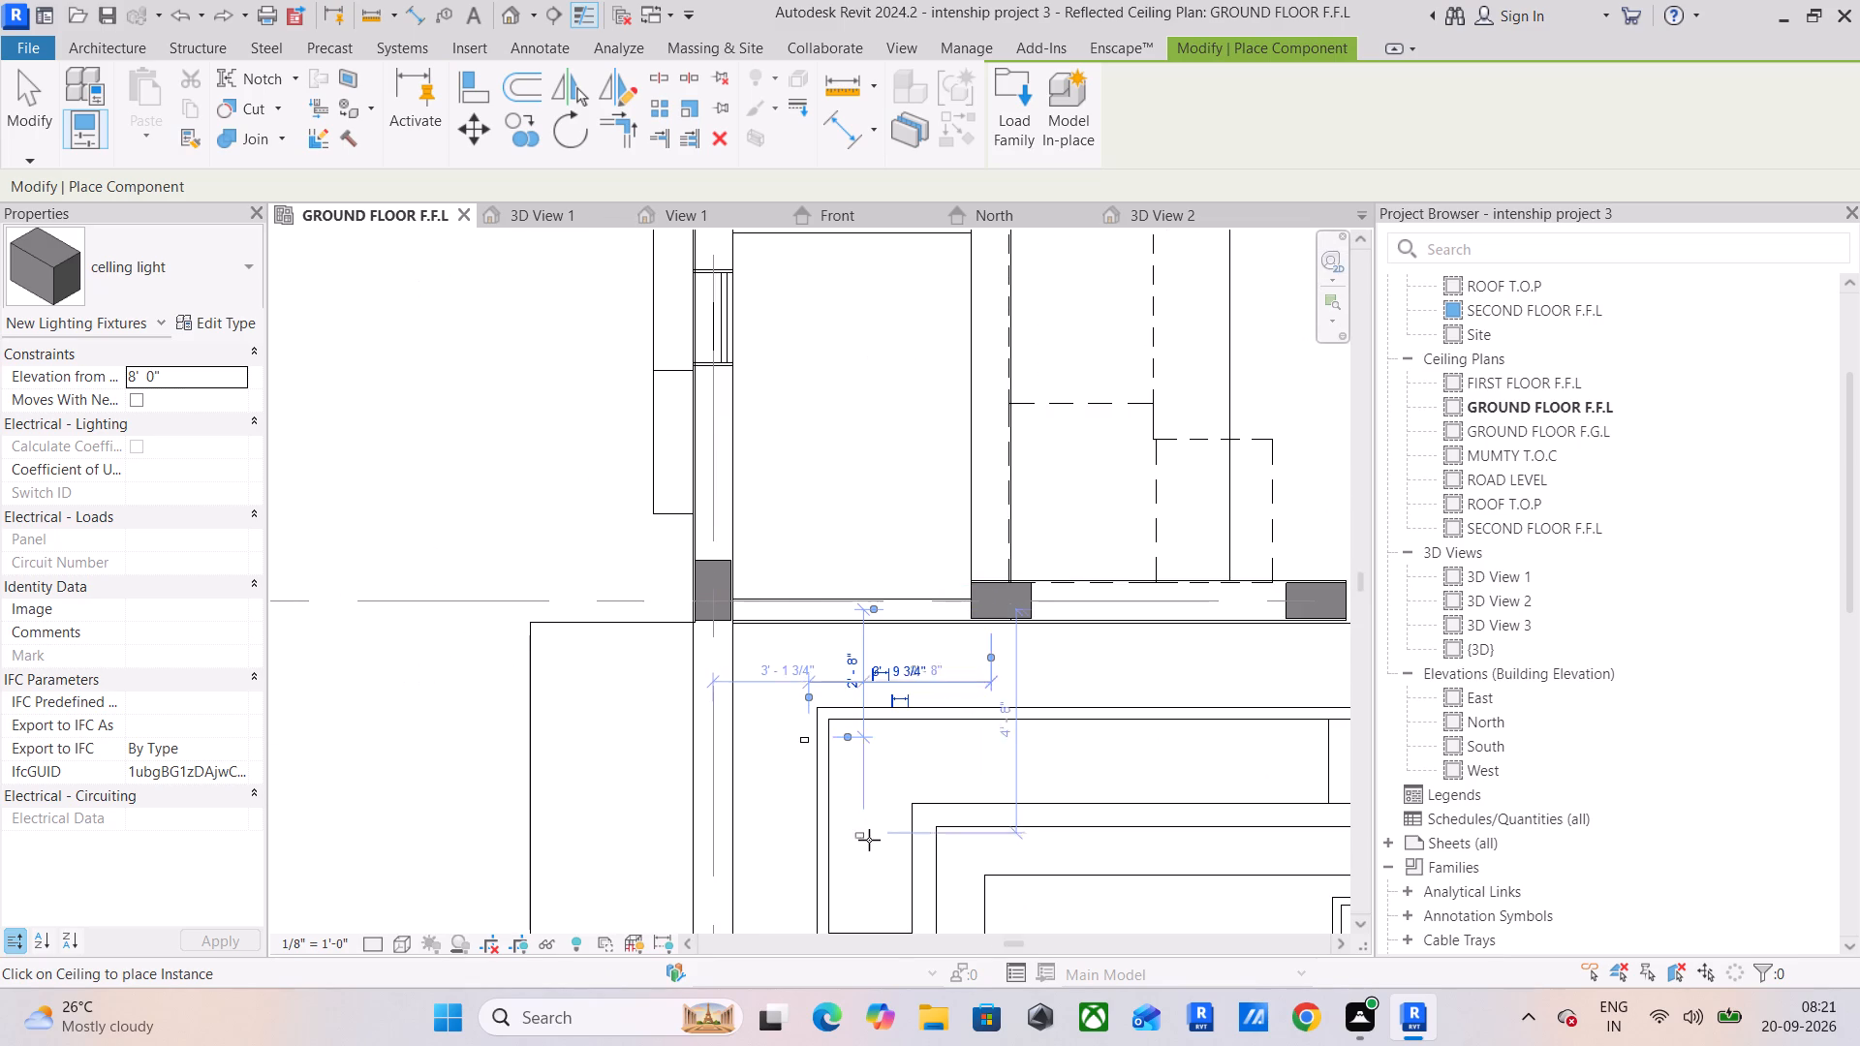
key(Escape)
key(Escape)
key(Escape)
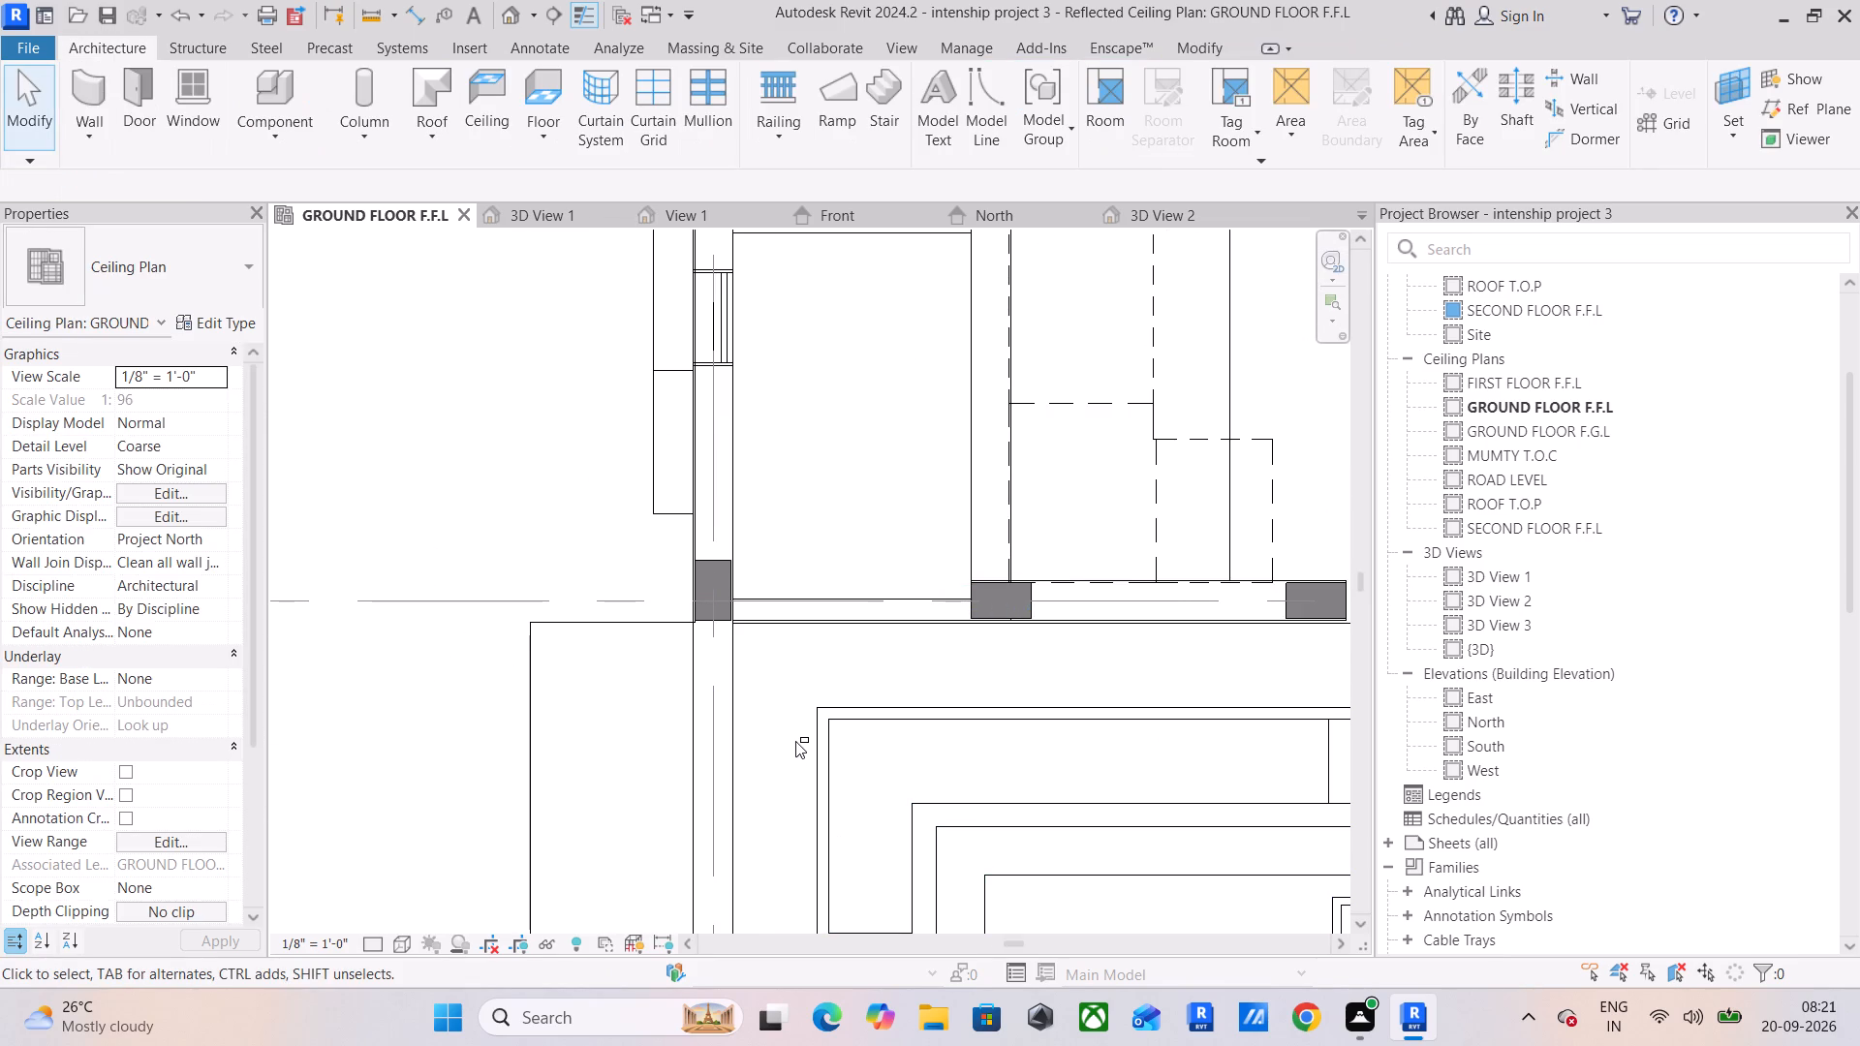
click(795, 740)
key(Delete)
Place a celling light in the square room, just inside the ceiling outline's northwest corner, about 2' 2" from grid B.
scroll(998, 705, down, 6)
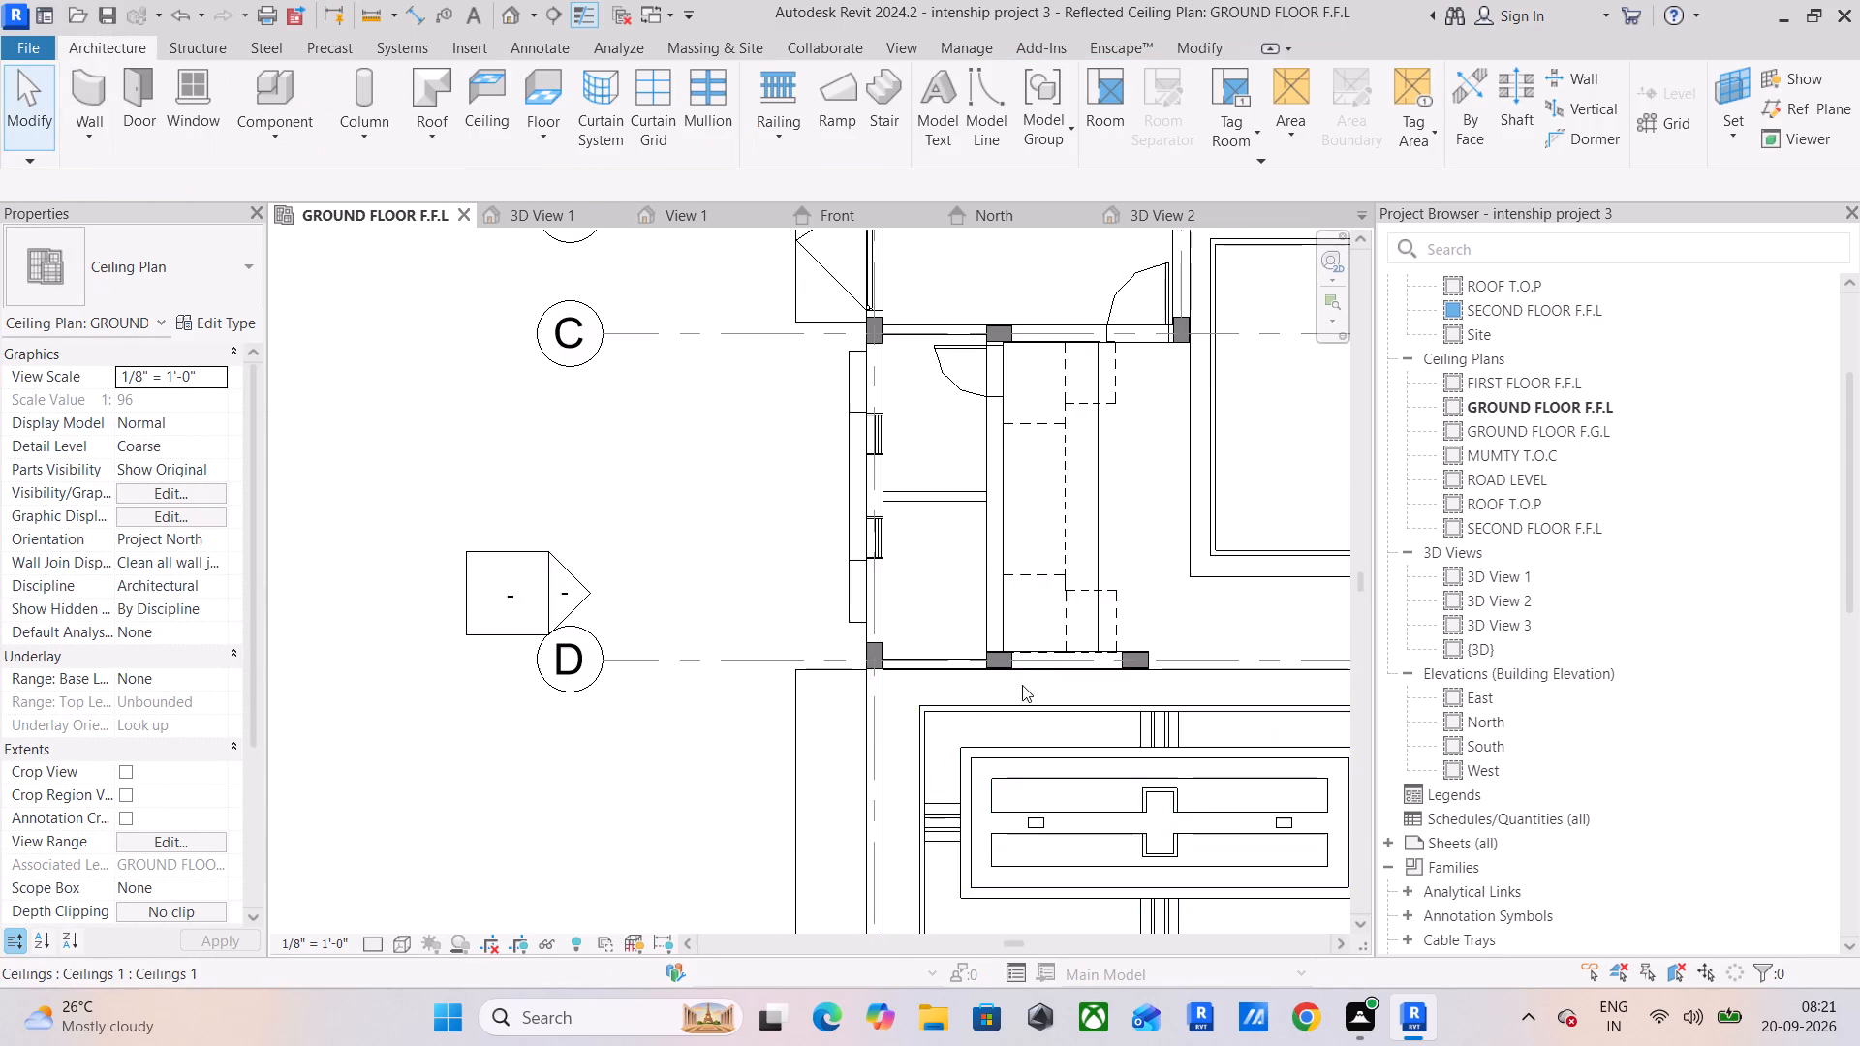
middle_drag(1022, 682, 633, 846)
scroll(831, 667, down, 5)
middle_drag(845, 663, 728, 723)
scroll(709, 662, up, 5)
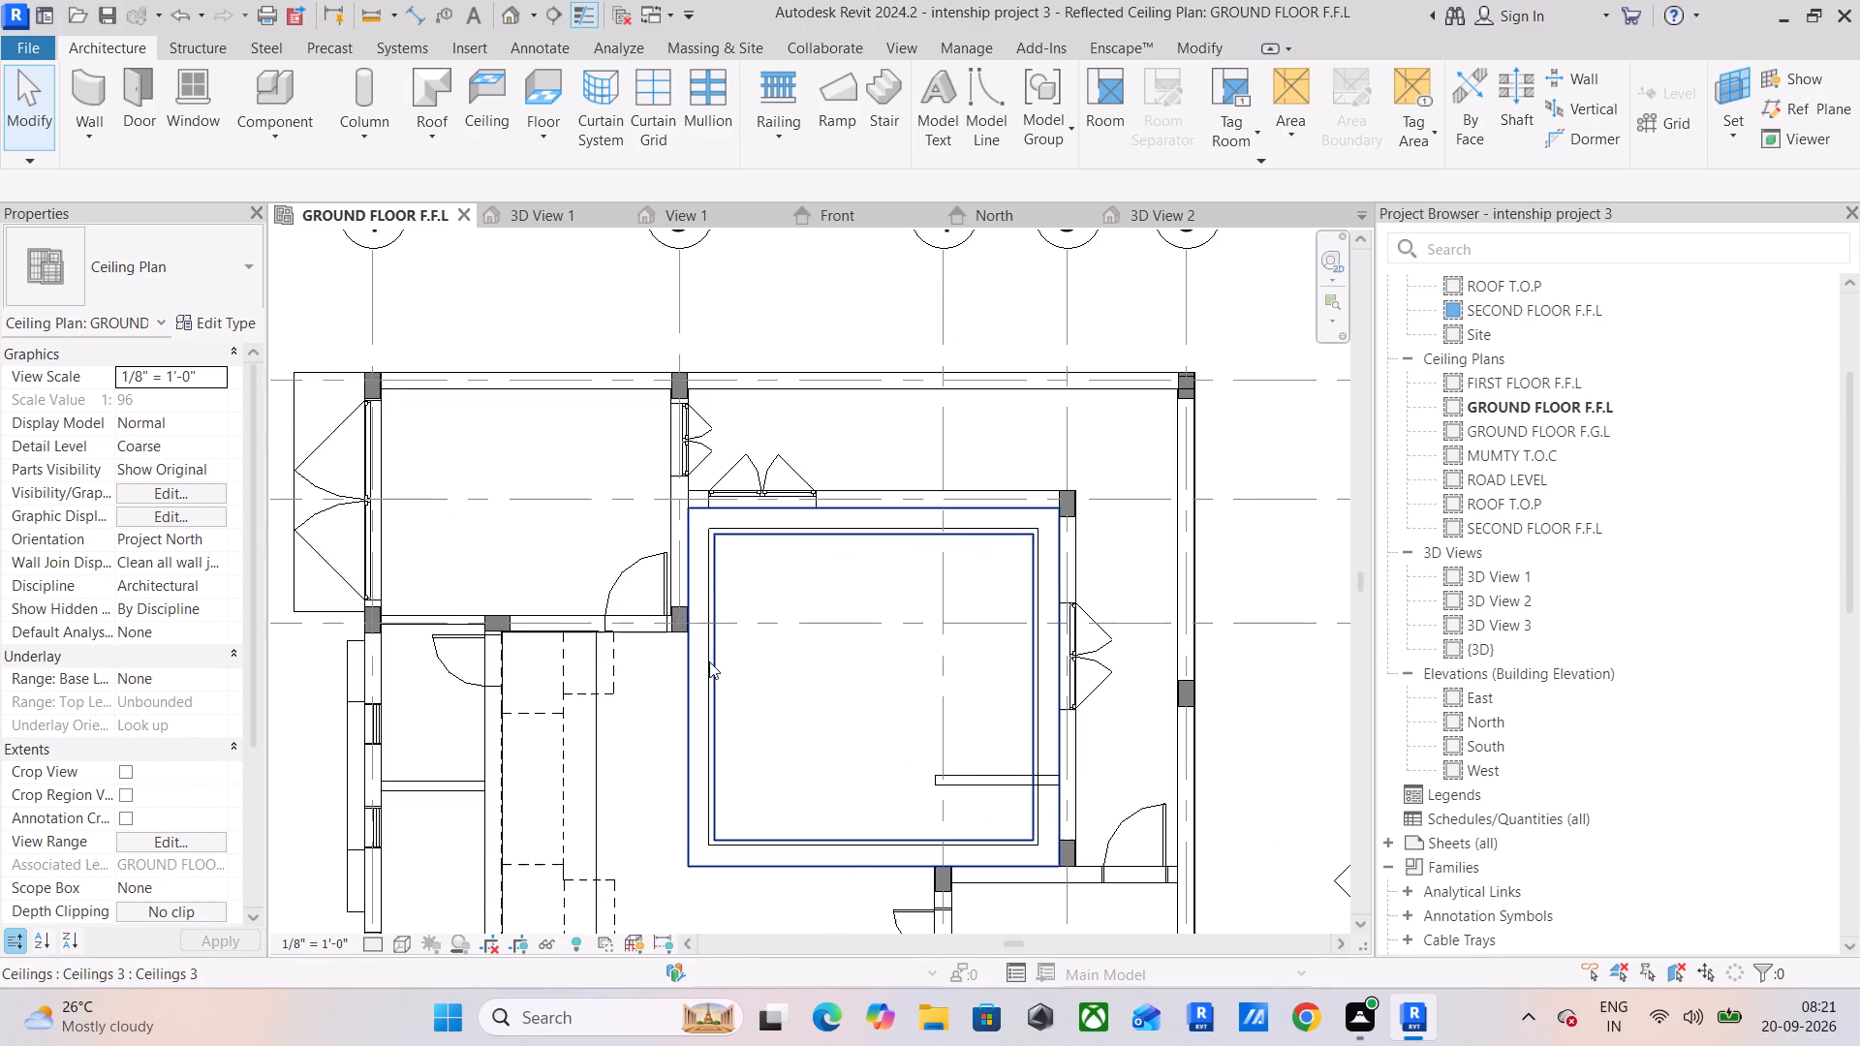
scroll(684, 477, up, 4)
scroll(734, 551, up, 4)
click(754, 573)
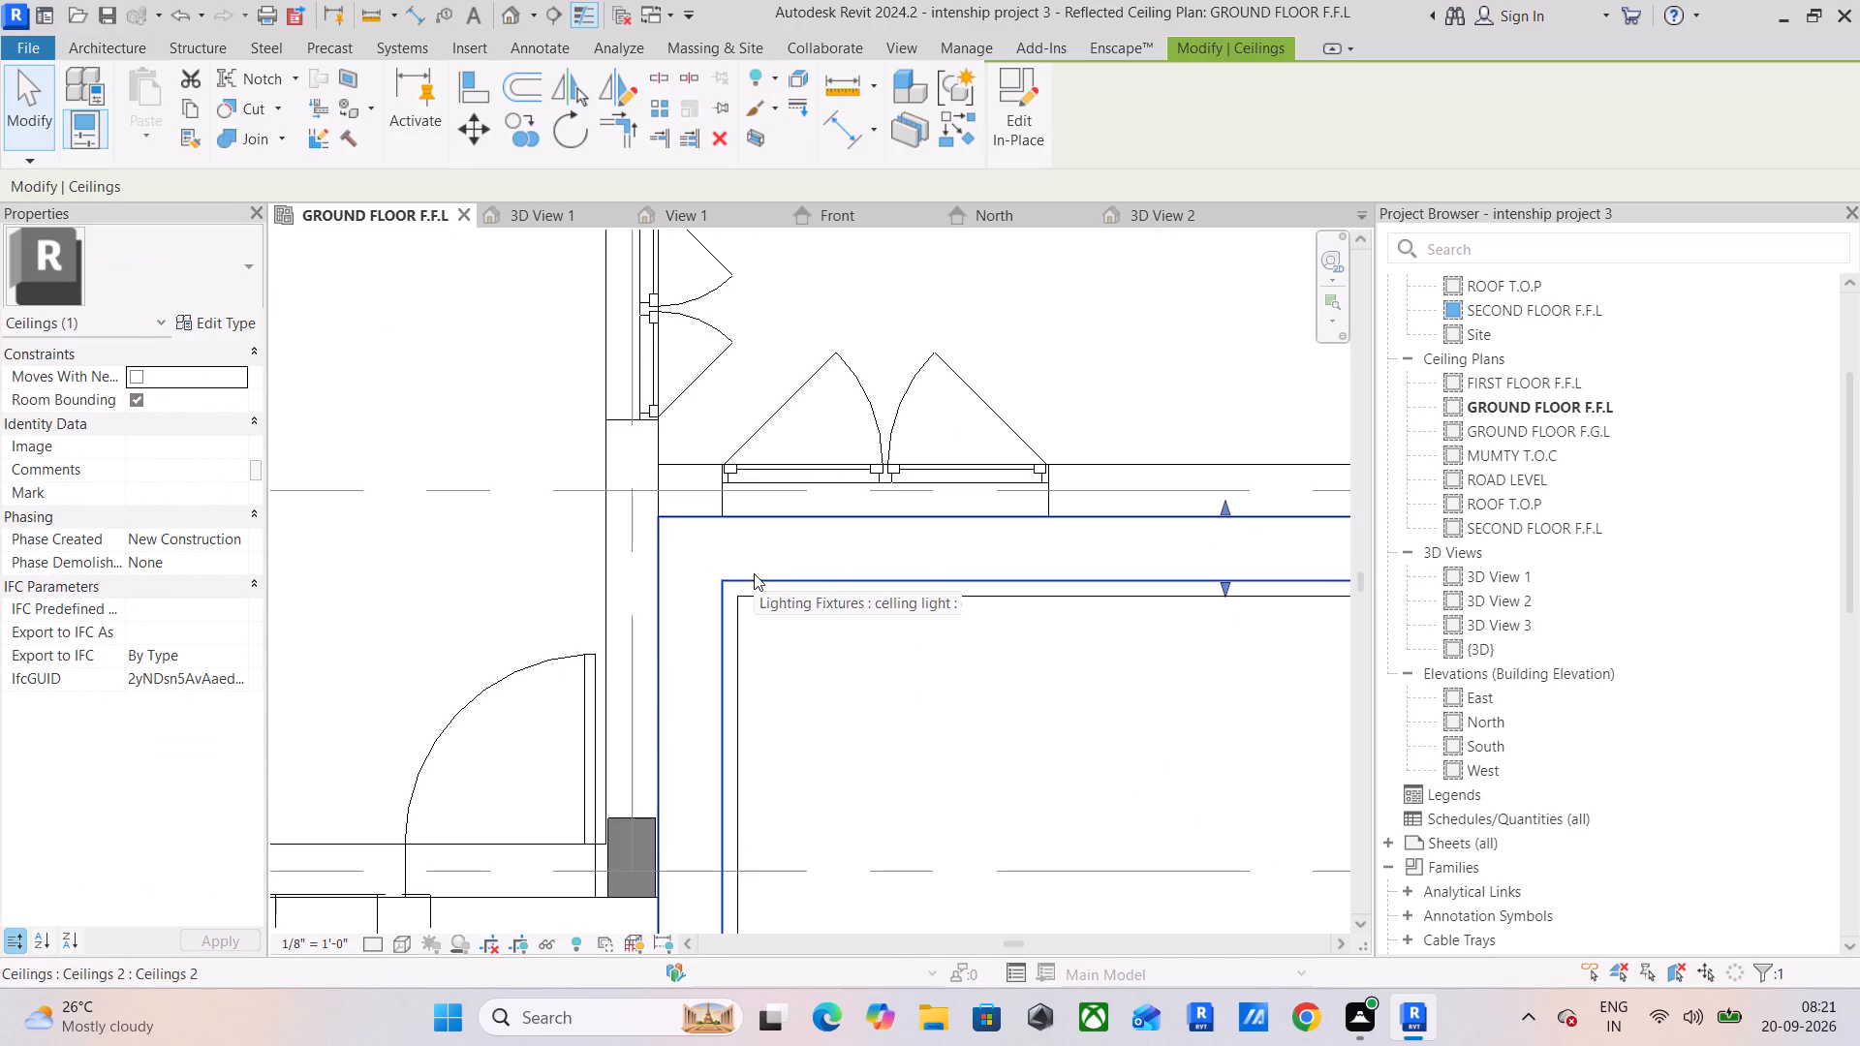
scroll(754, 573, down, 6)
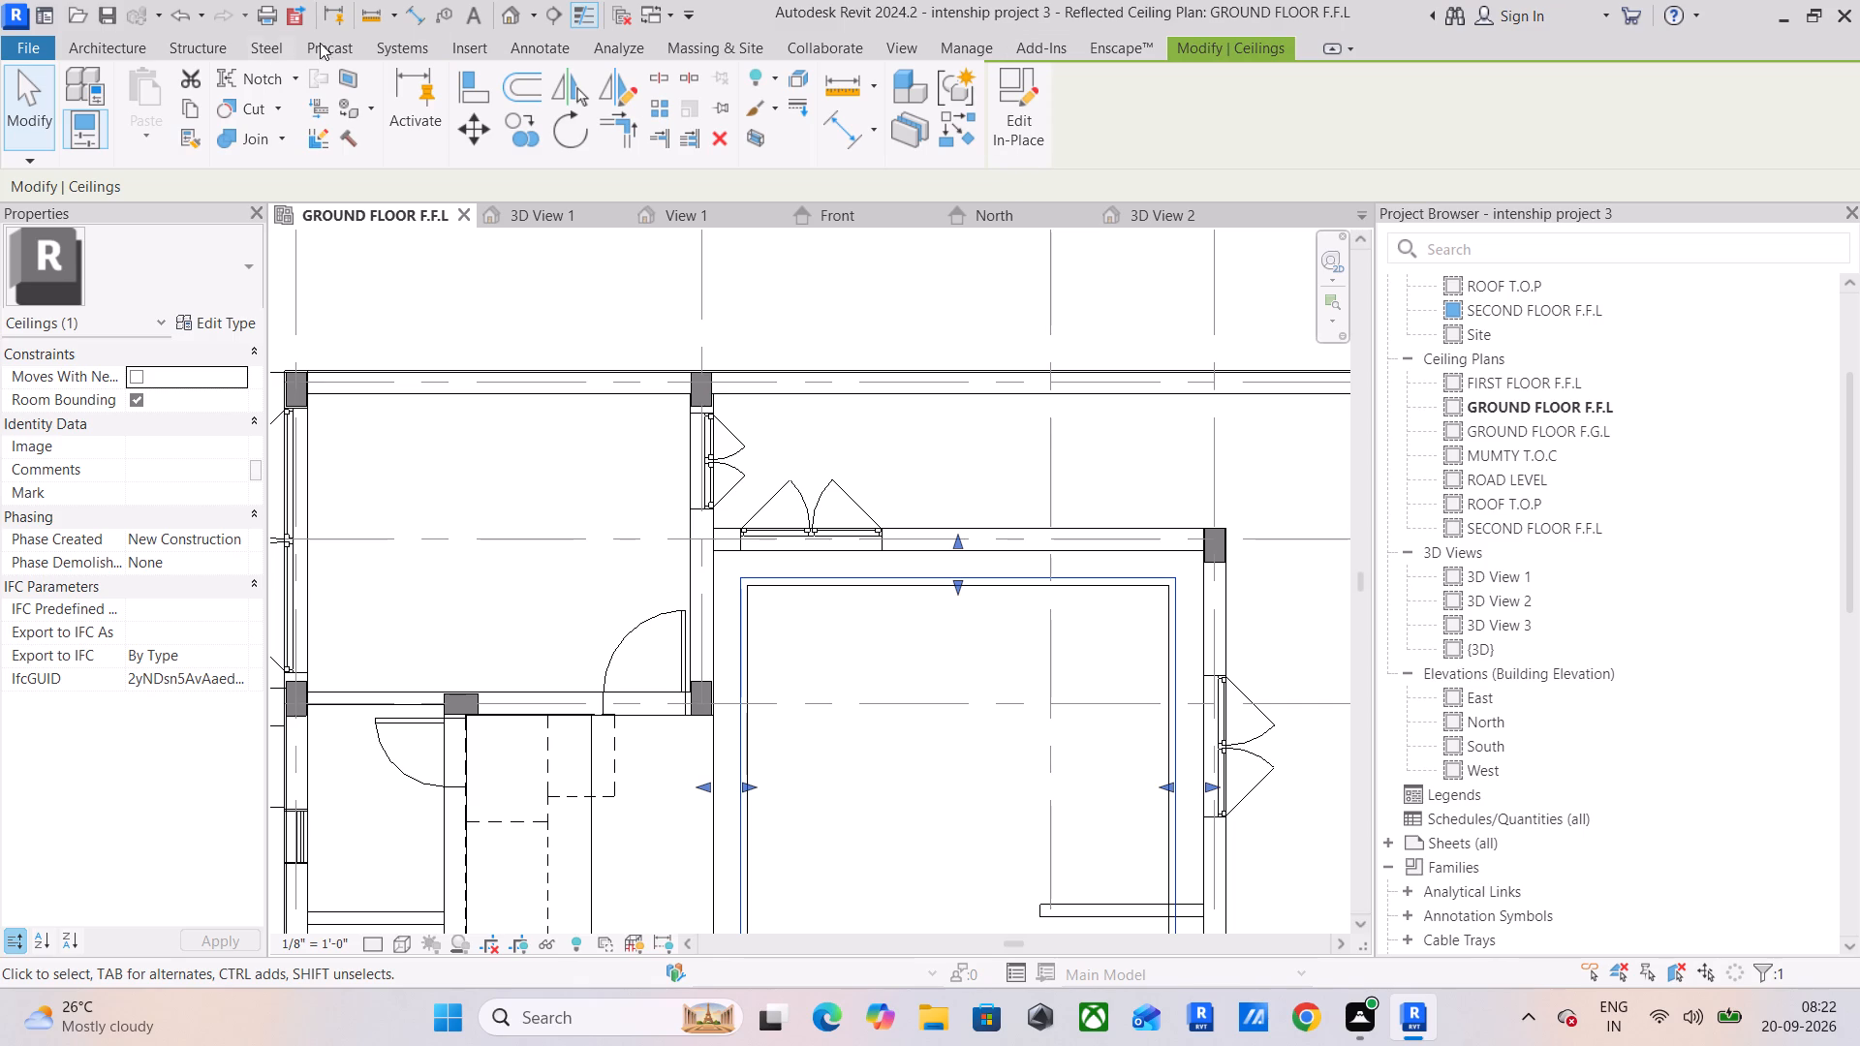
click(93, 48)
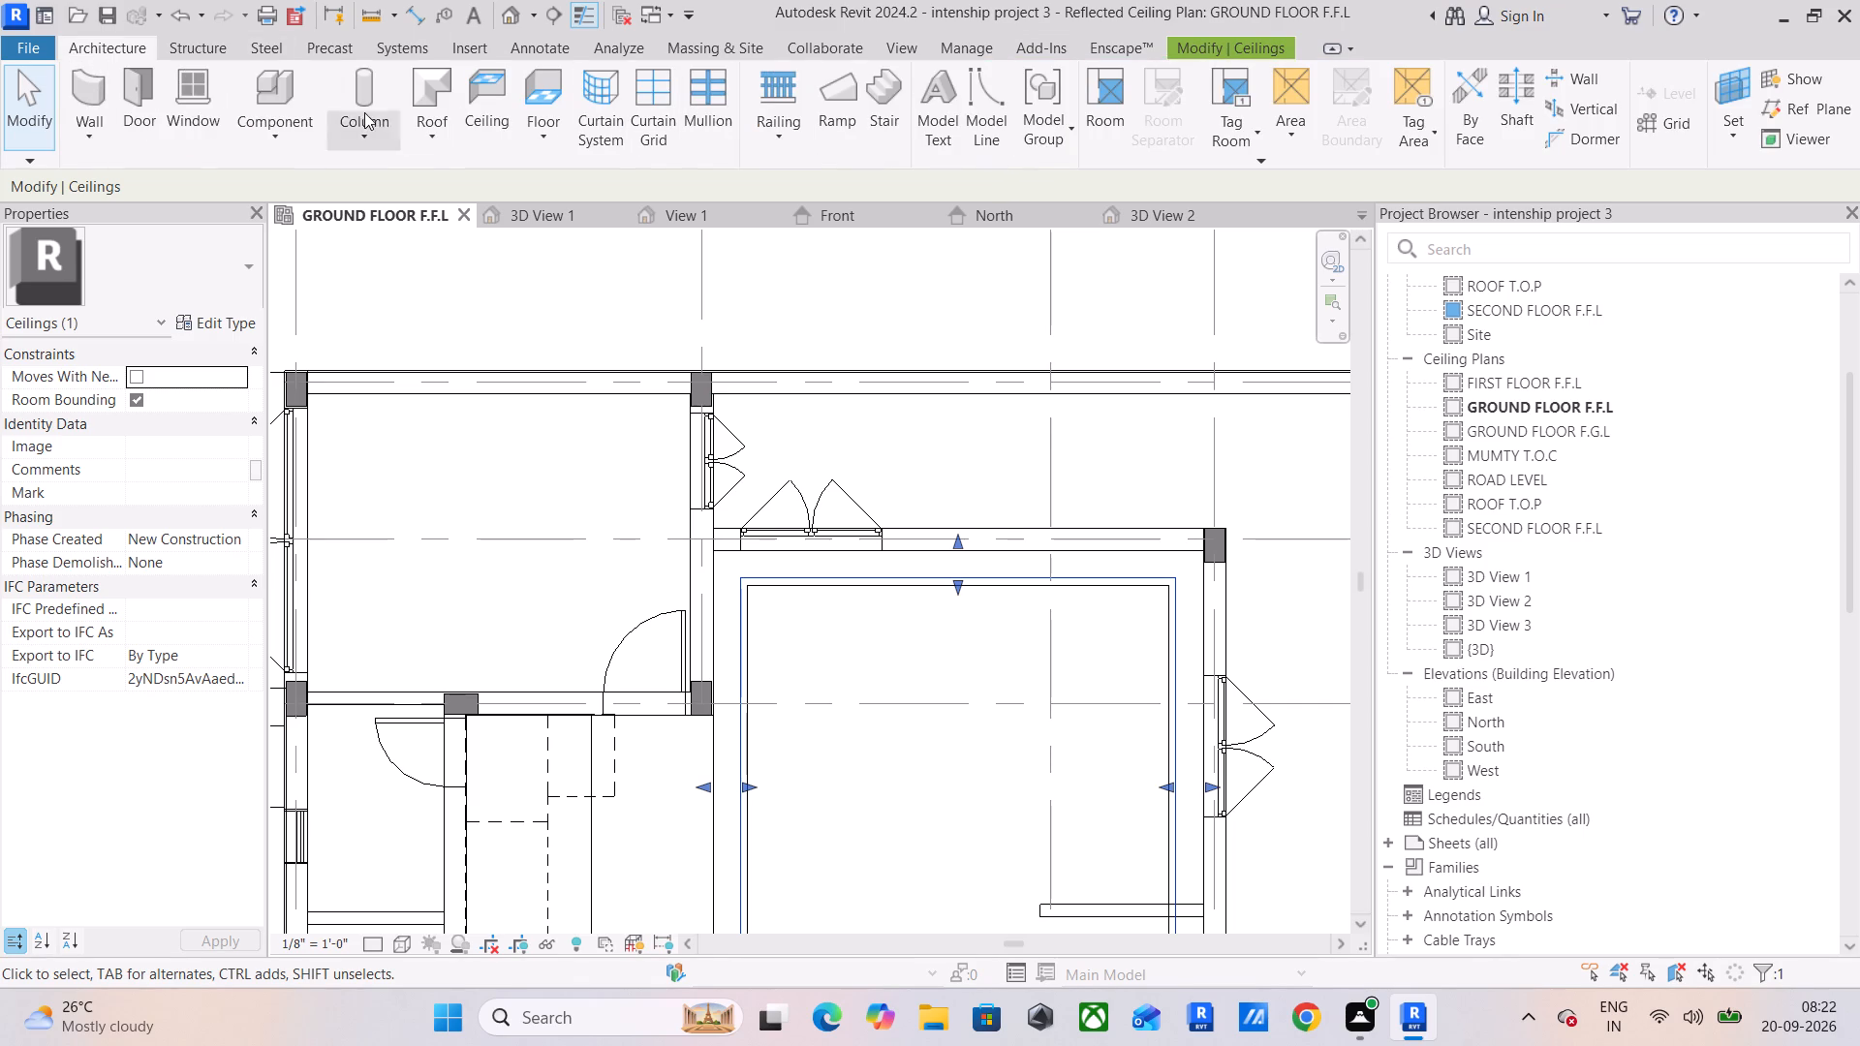
click(263, 129)
click(303, 169)
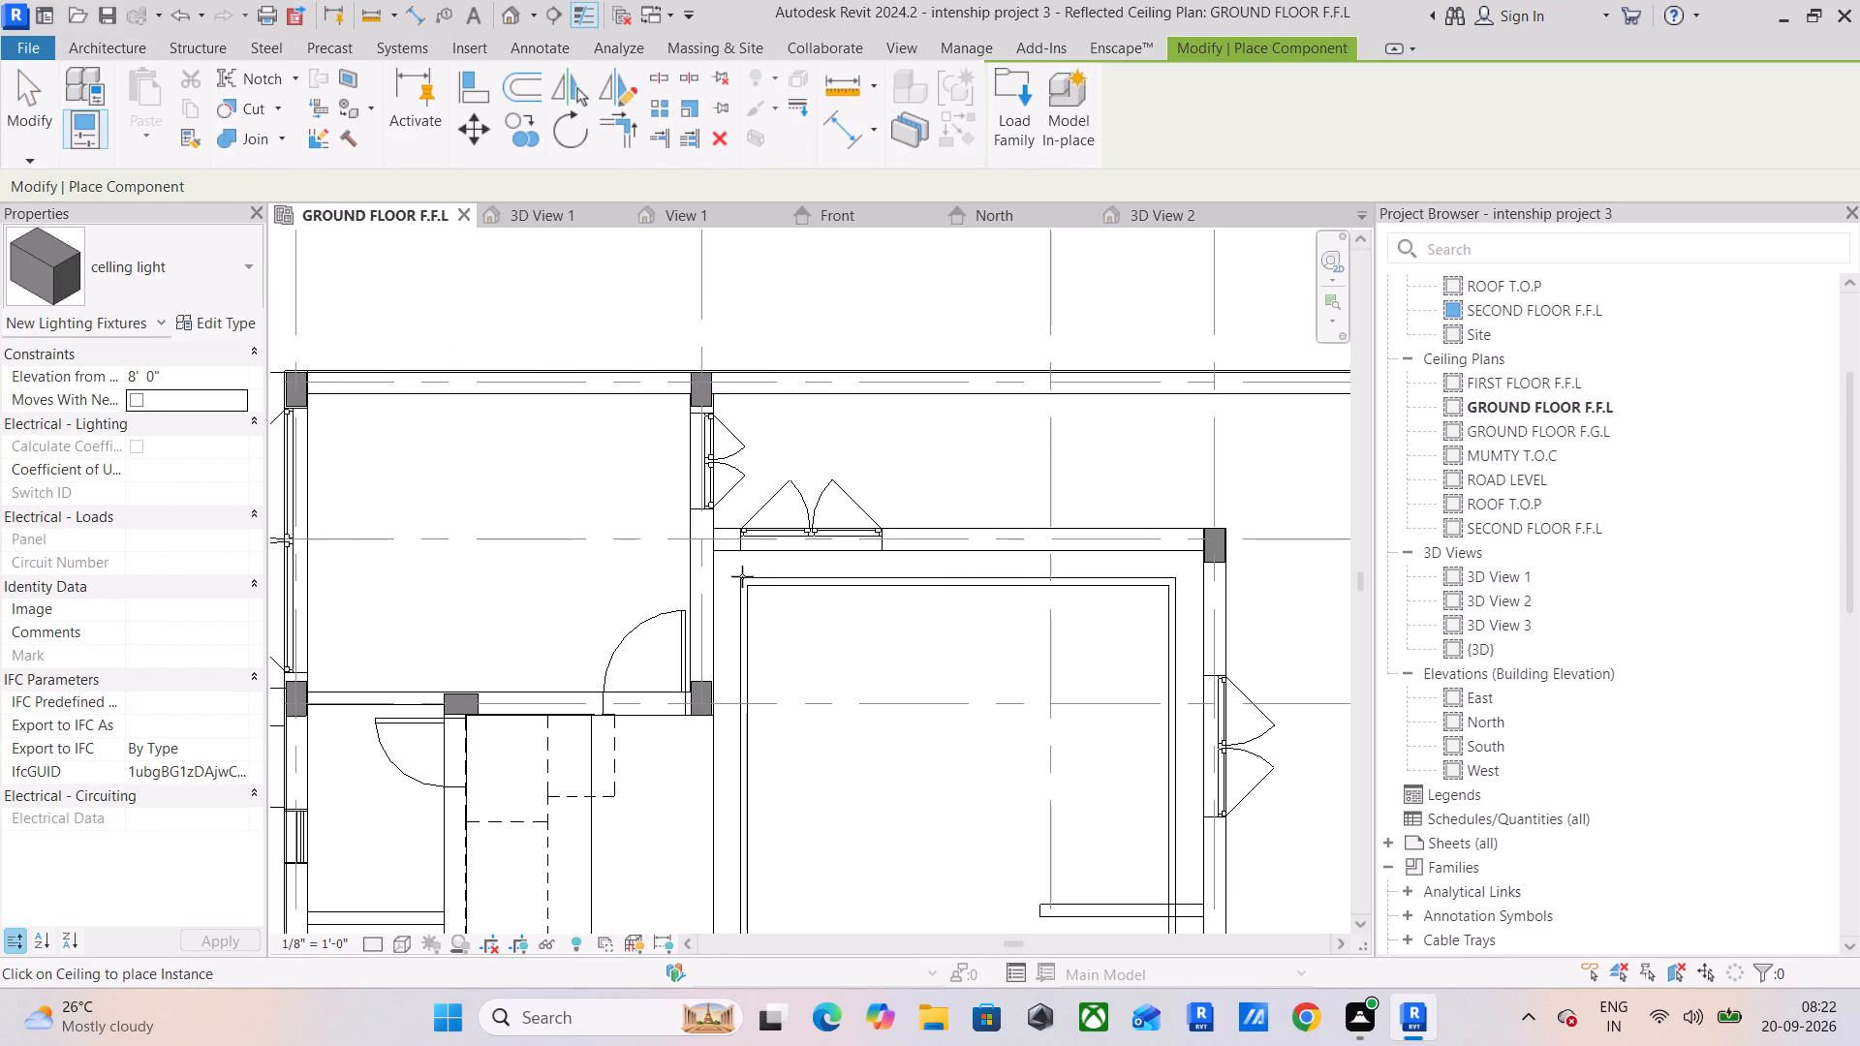
scroll(763, 614, up, 6)
click(768, 581)
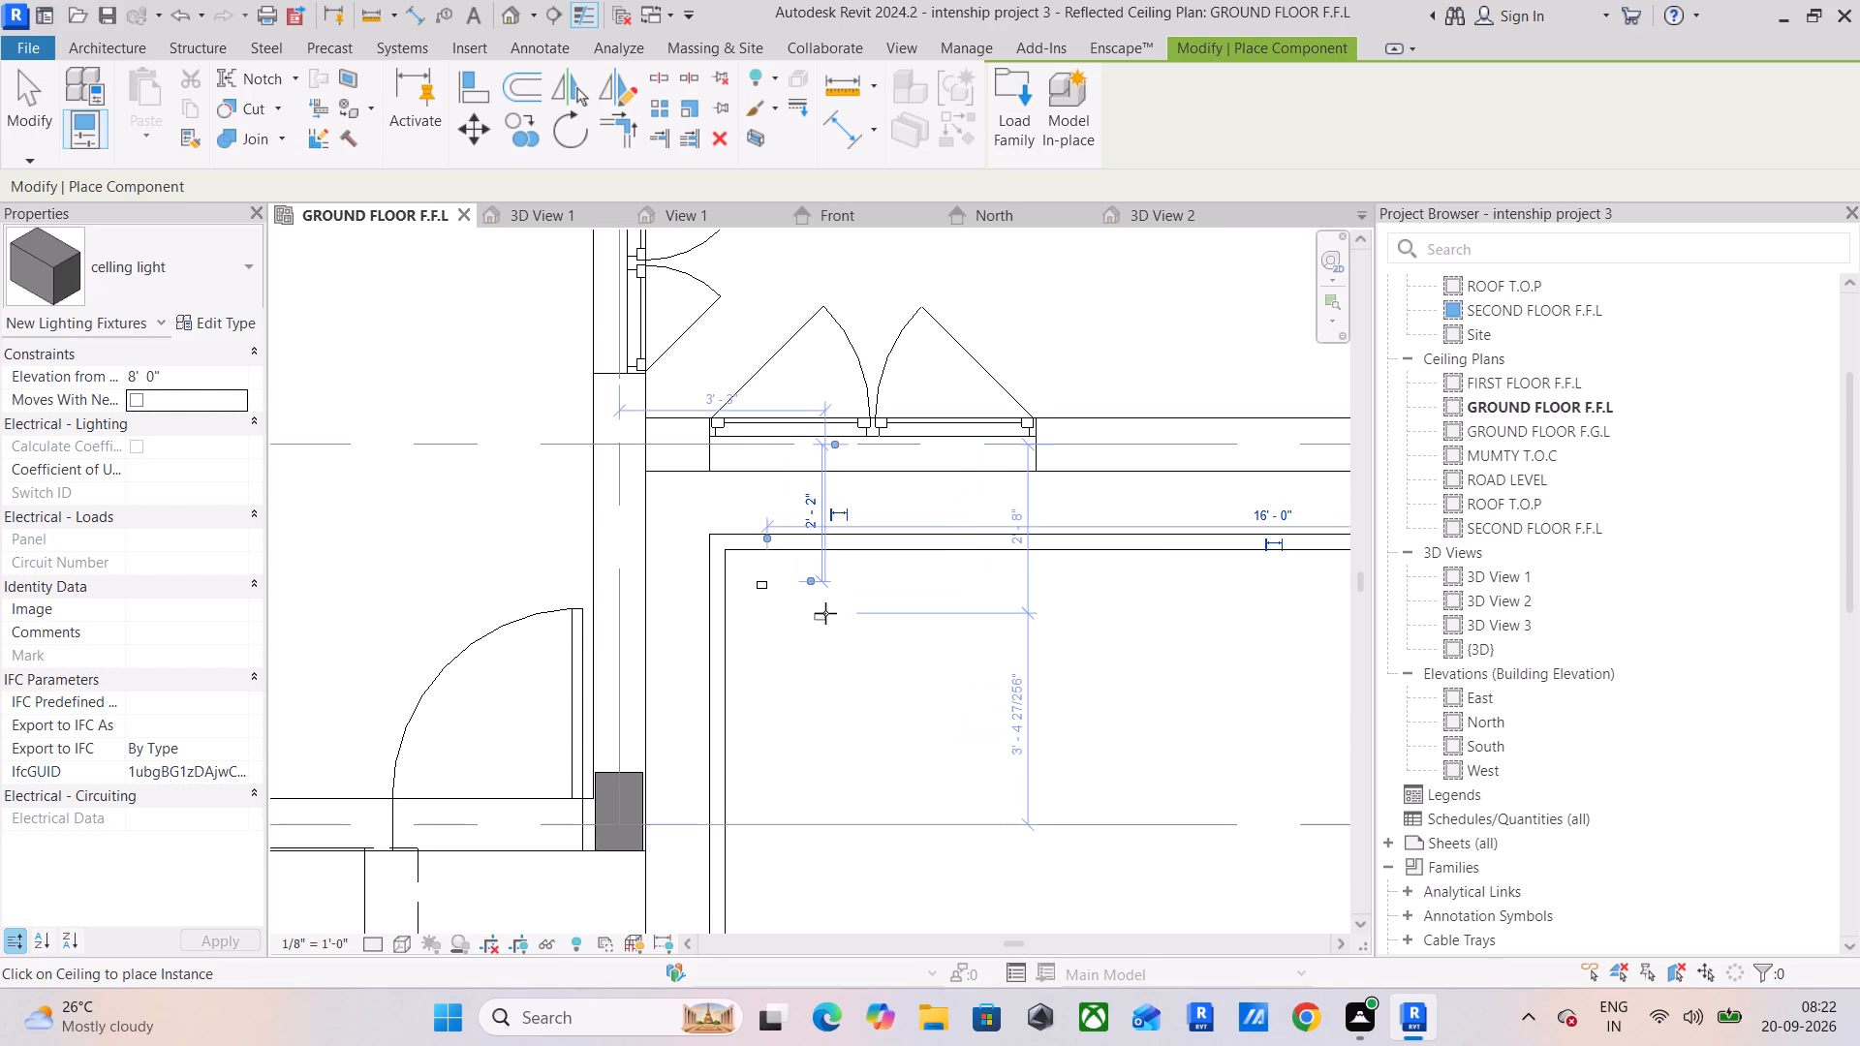
key(Escape)
key(Escape)
key(Escape)
Move the new celling light just outside the northwest corner of the inner ceiling outline, about 1' 6" from grid B.
scroll(757, 573, up, 3)
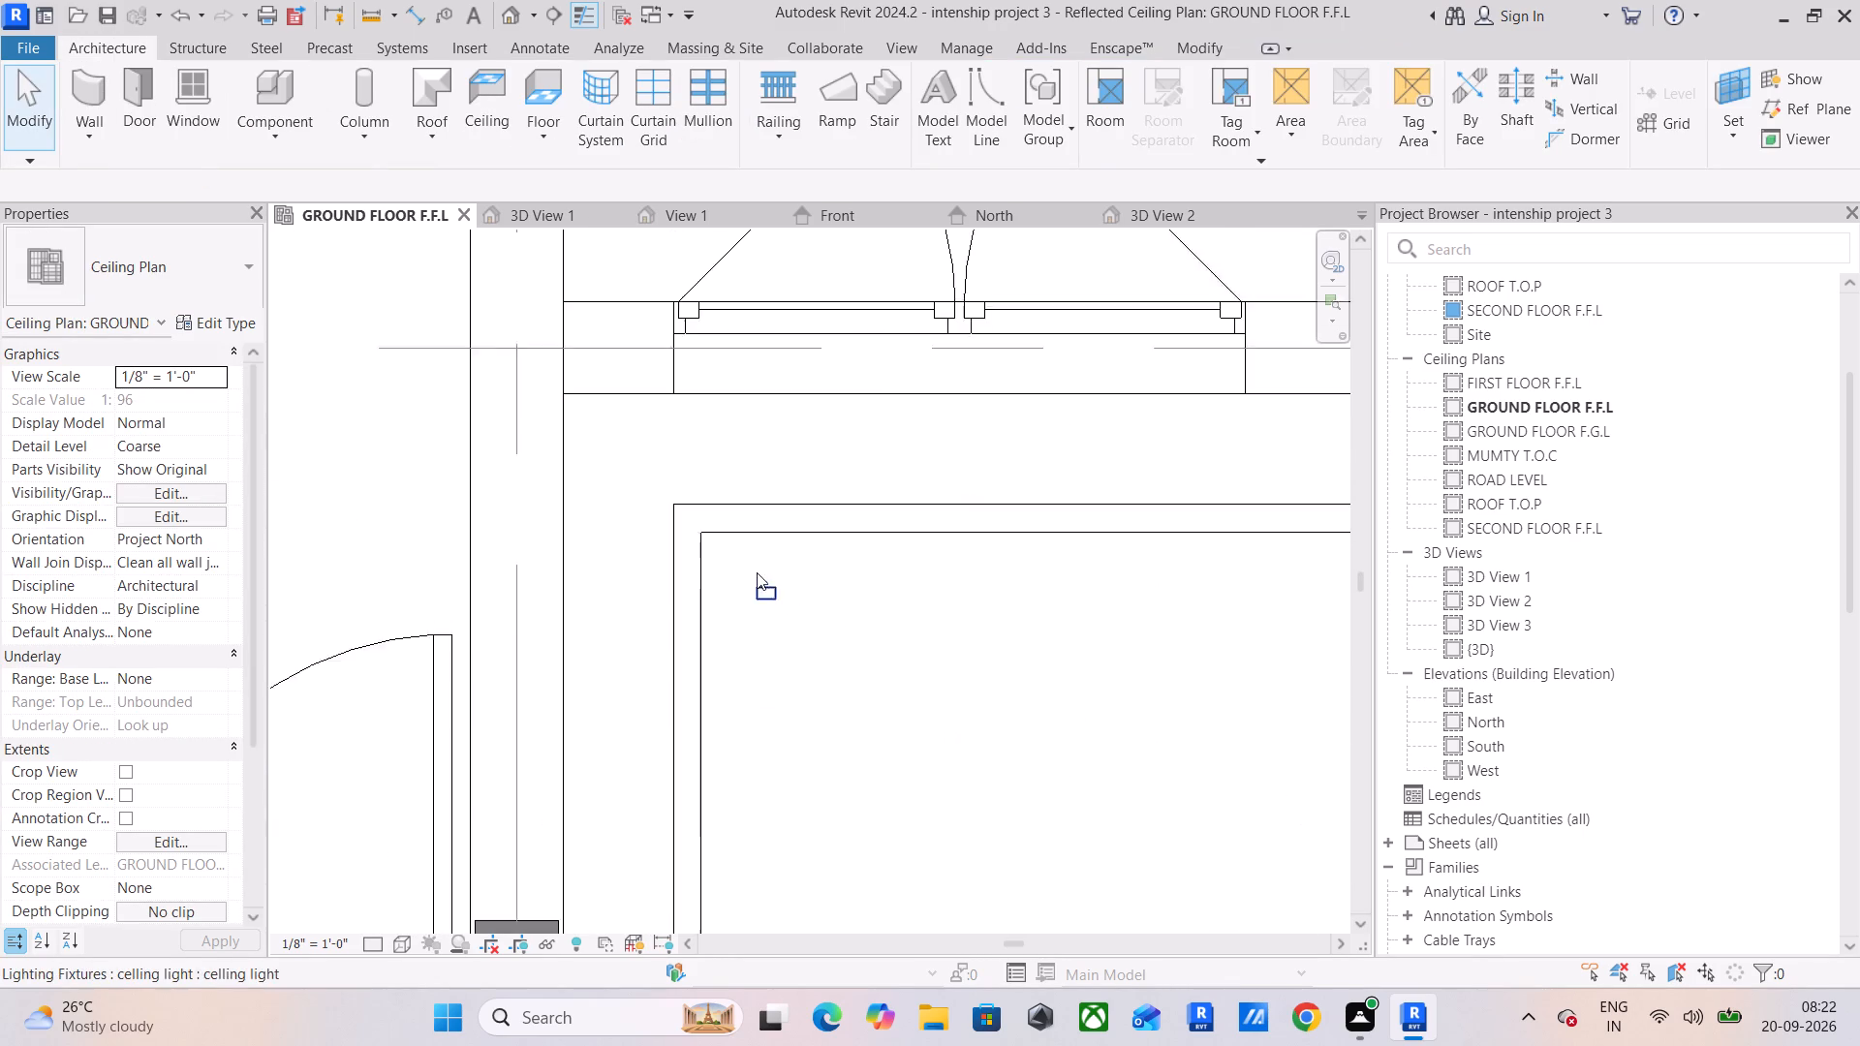
scroll(757, 572, up, 3)
click(786, 602)
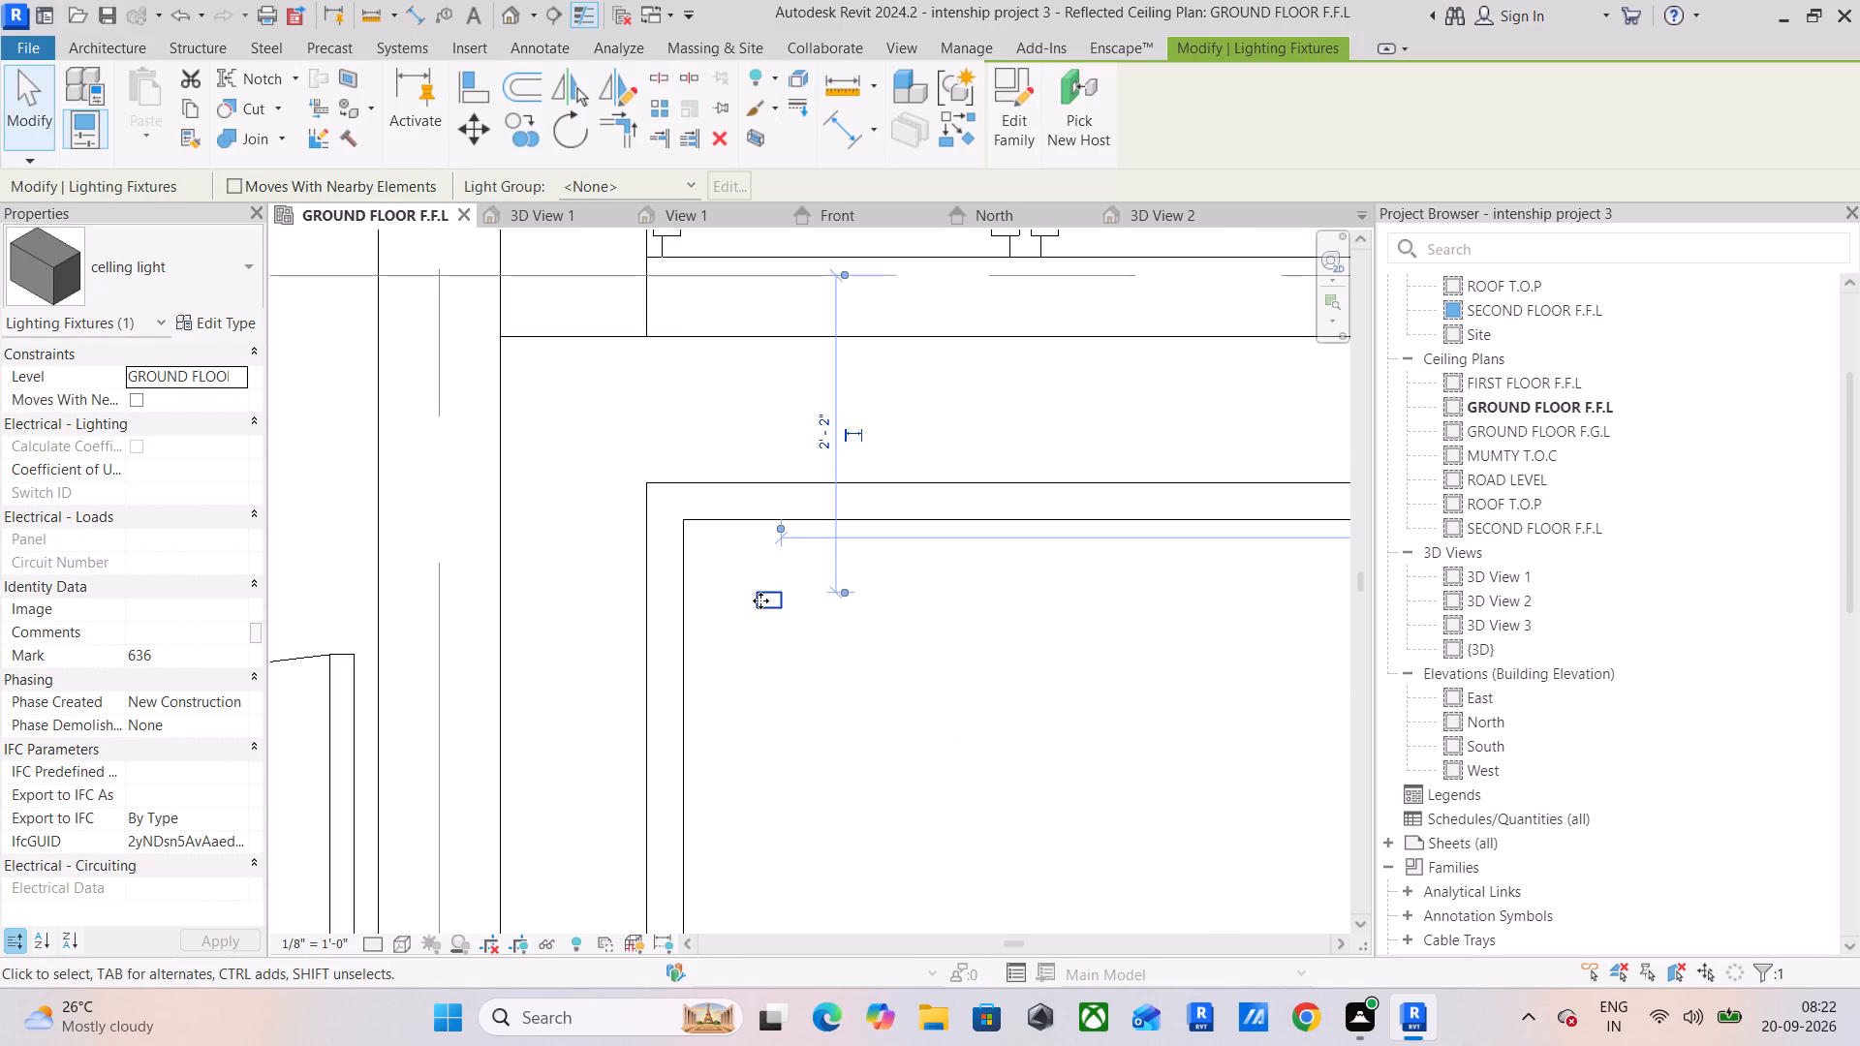
drag(765, 608, 609, 509)
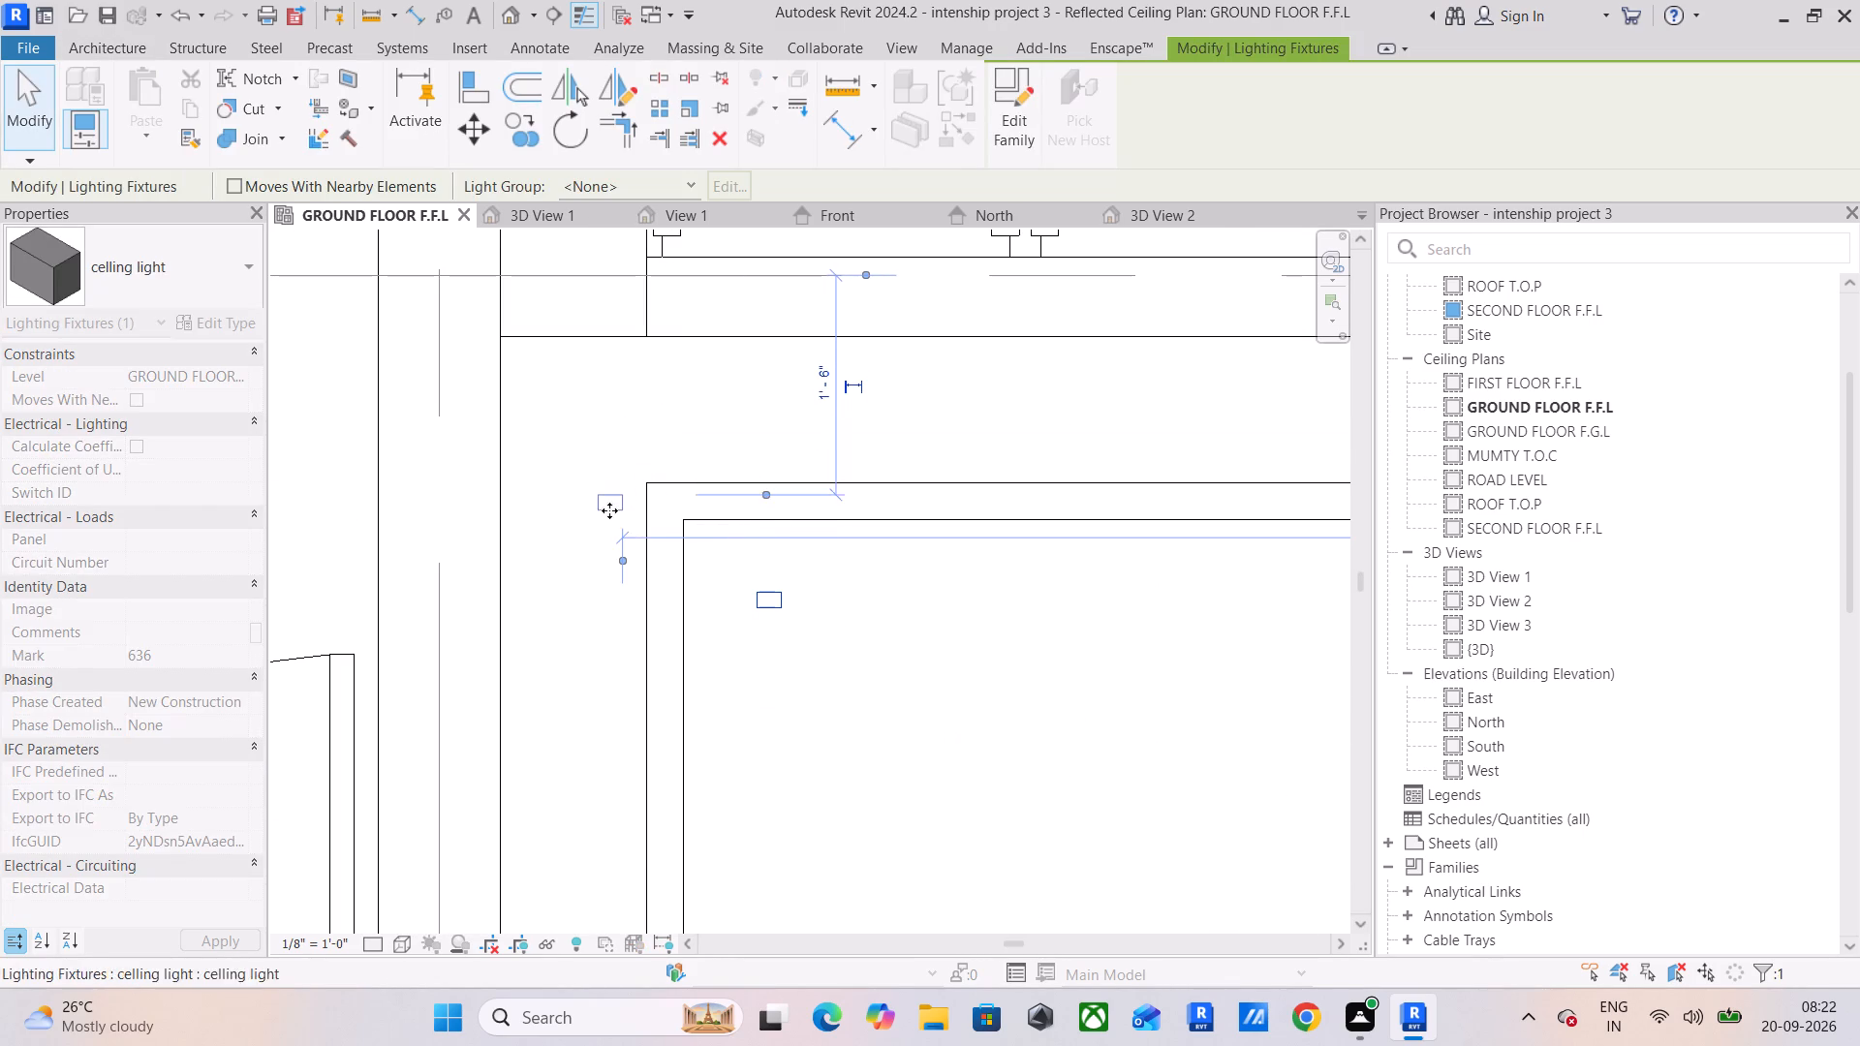
scroll(573, 427, up, 5)
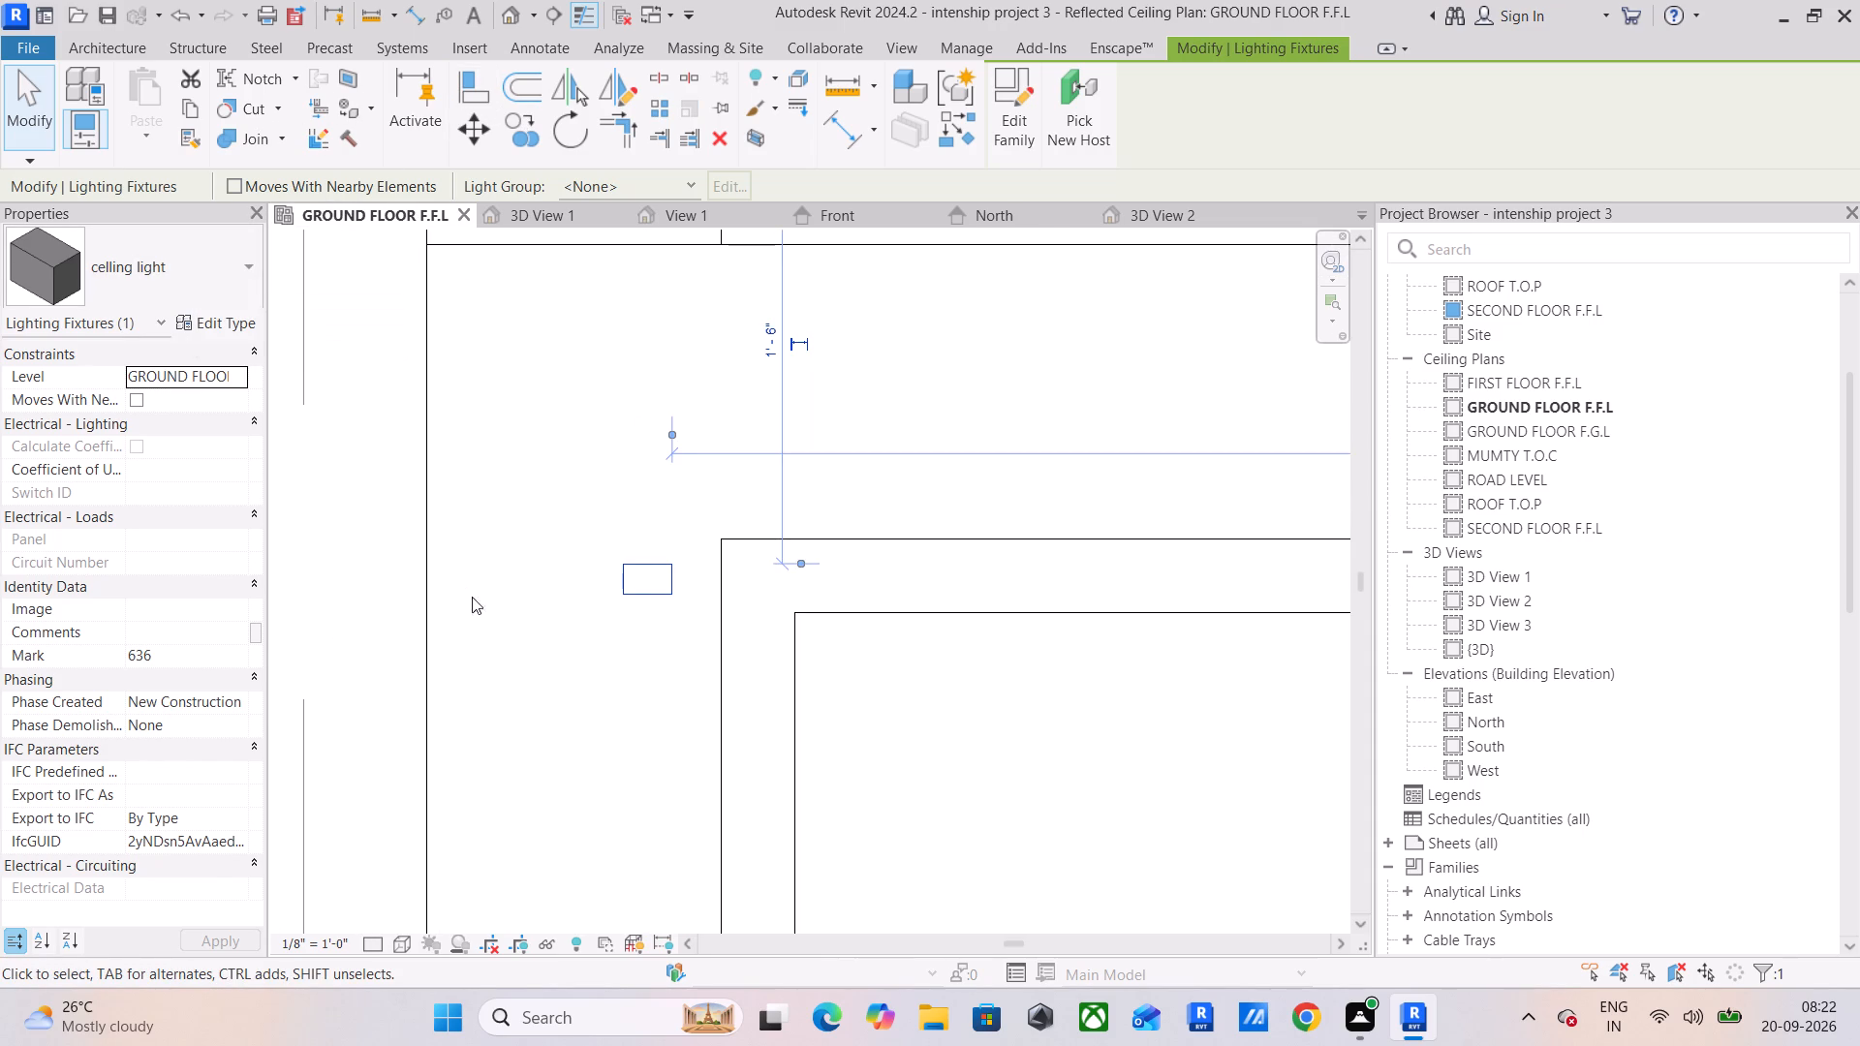
click(517, 606)
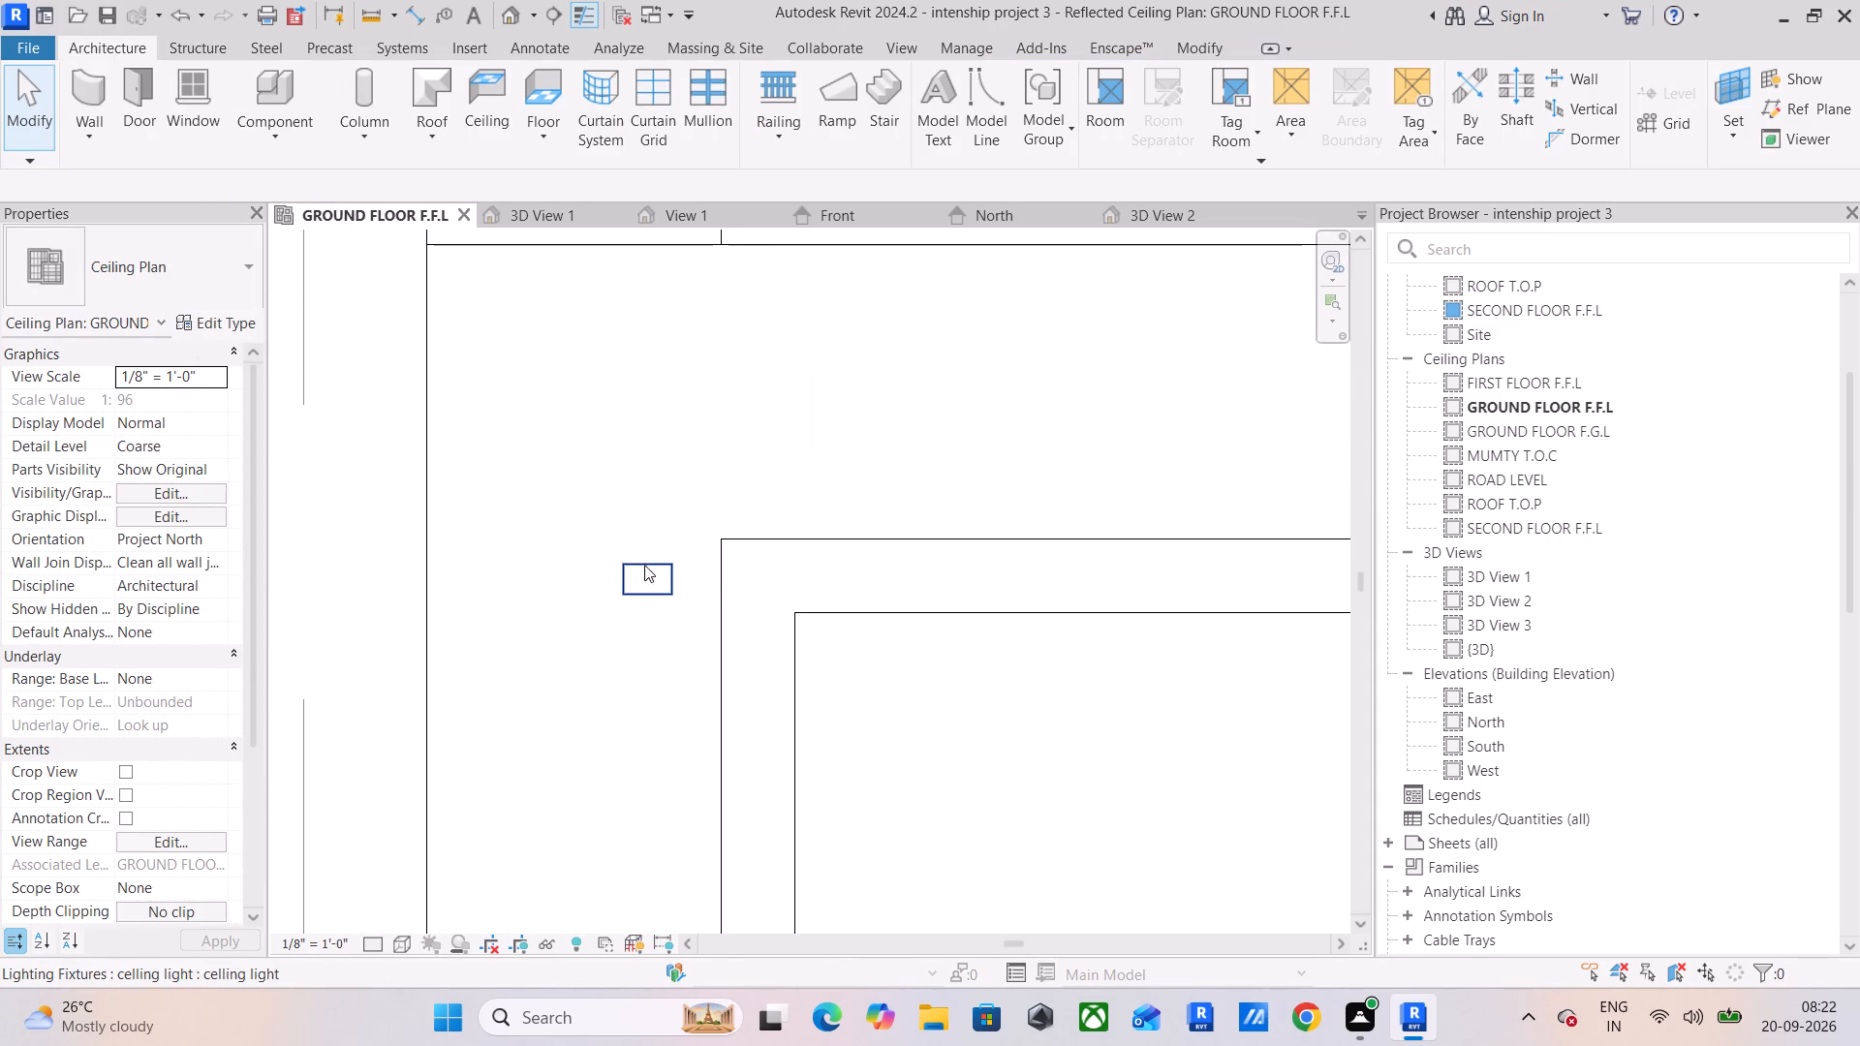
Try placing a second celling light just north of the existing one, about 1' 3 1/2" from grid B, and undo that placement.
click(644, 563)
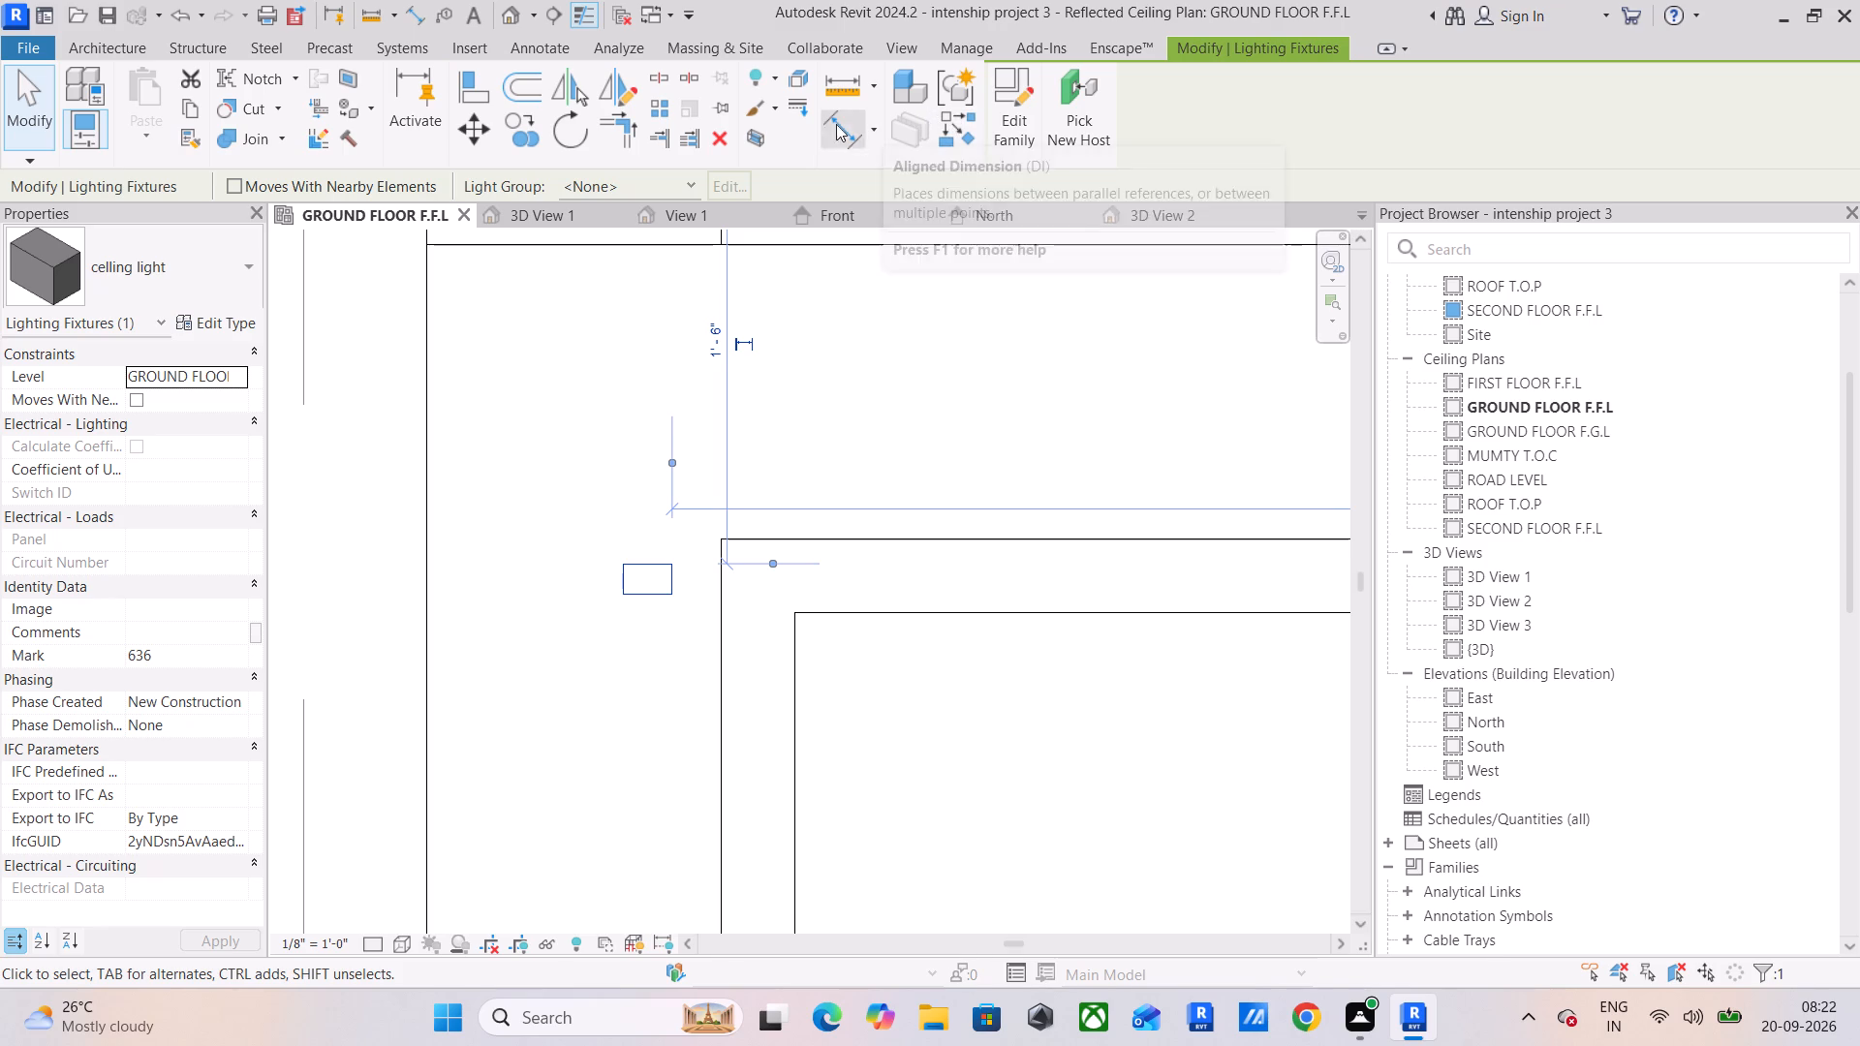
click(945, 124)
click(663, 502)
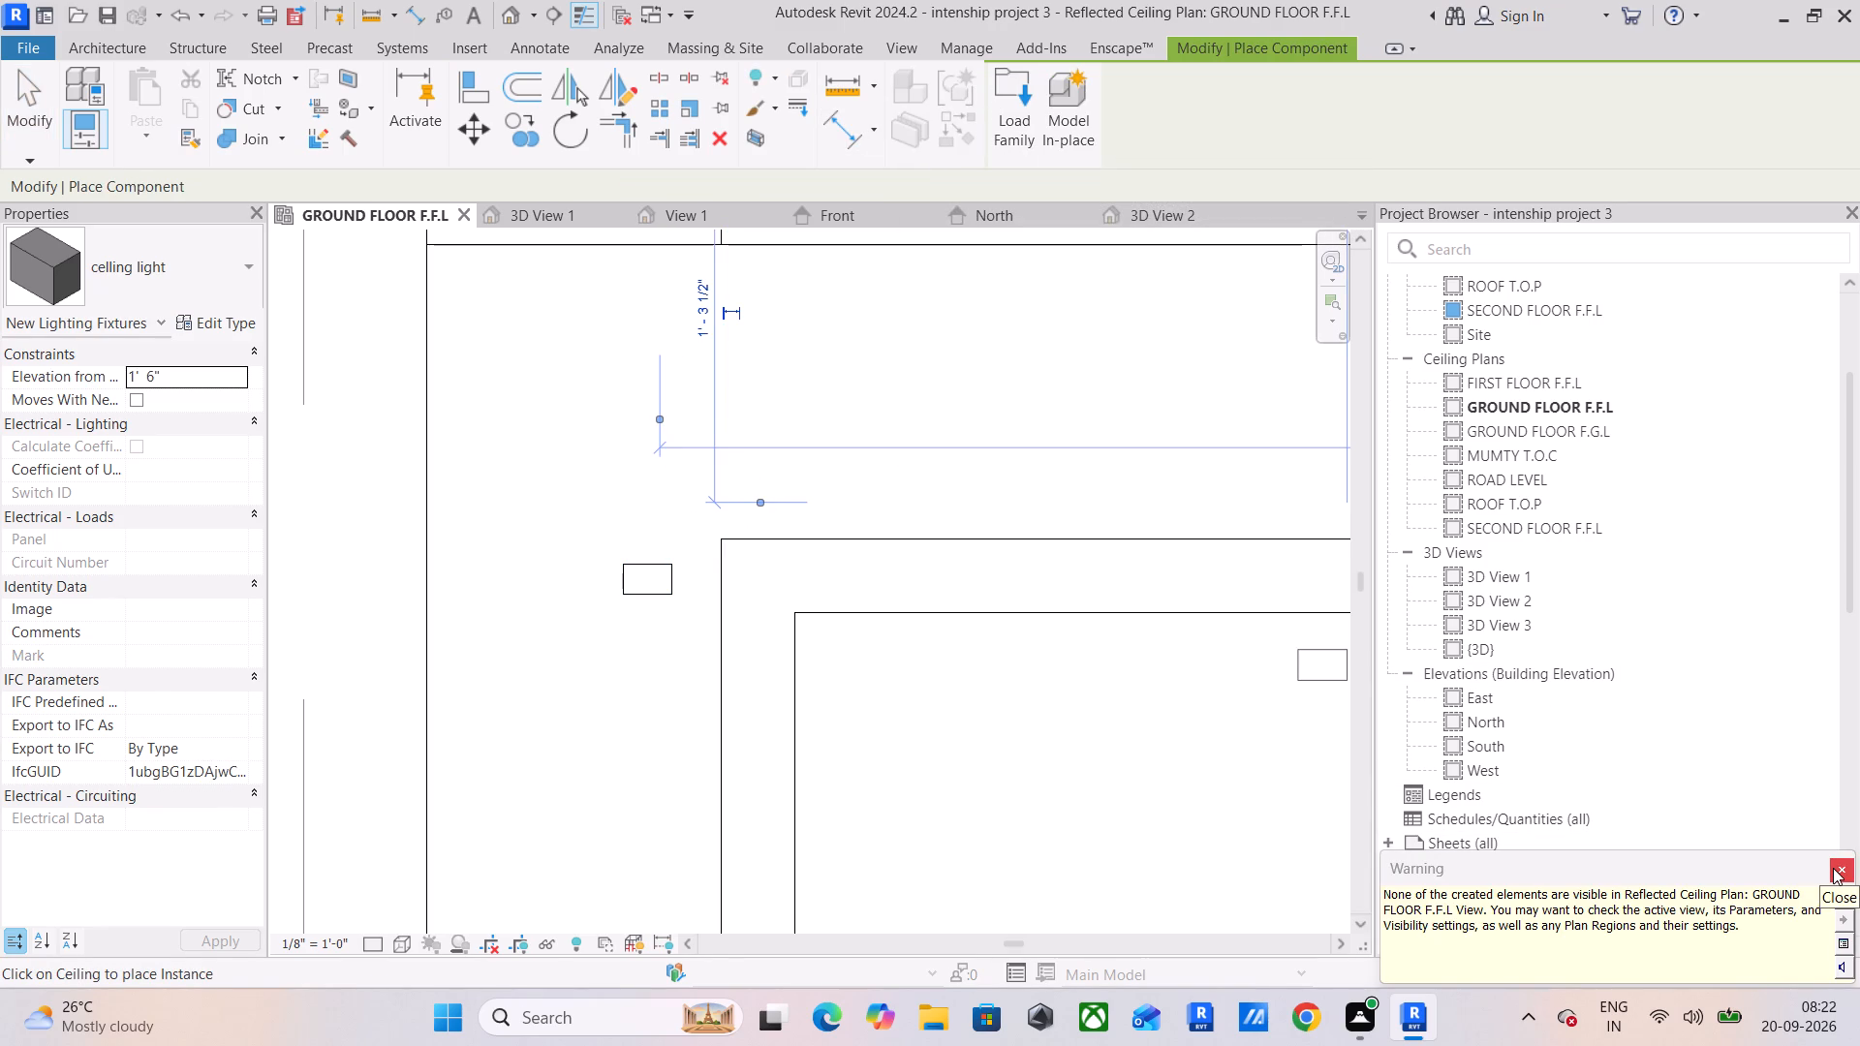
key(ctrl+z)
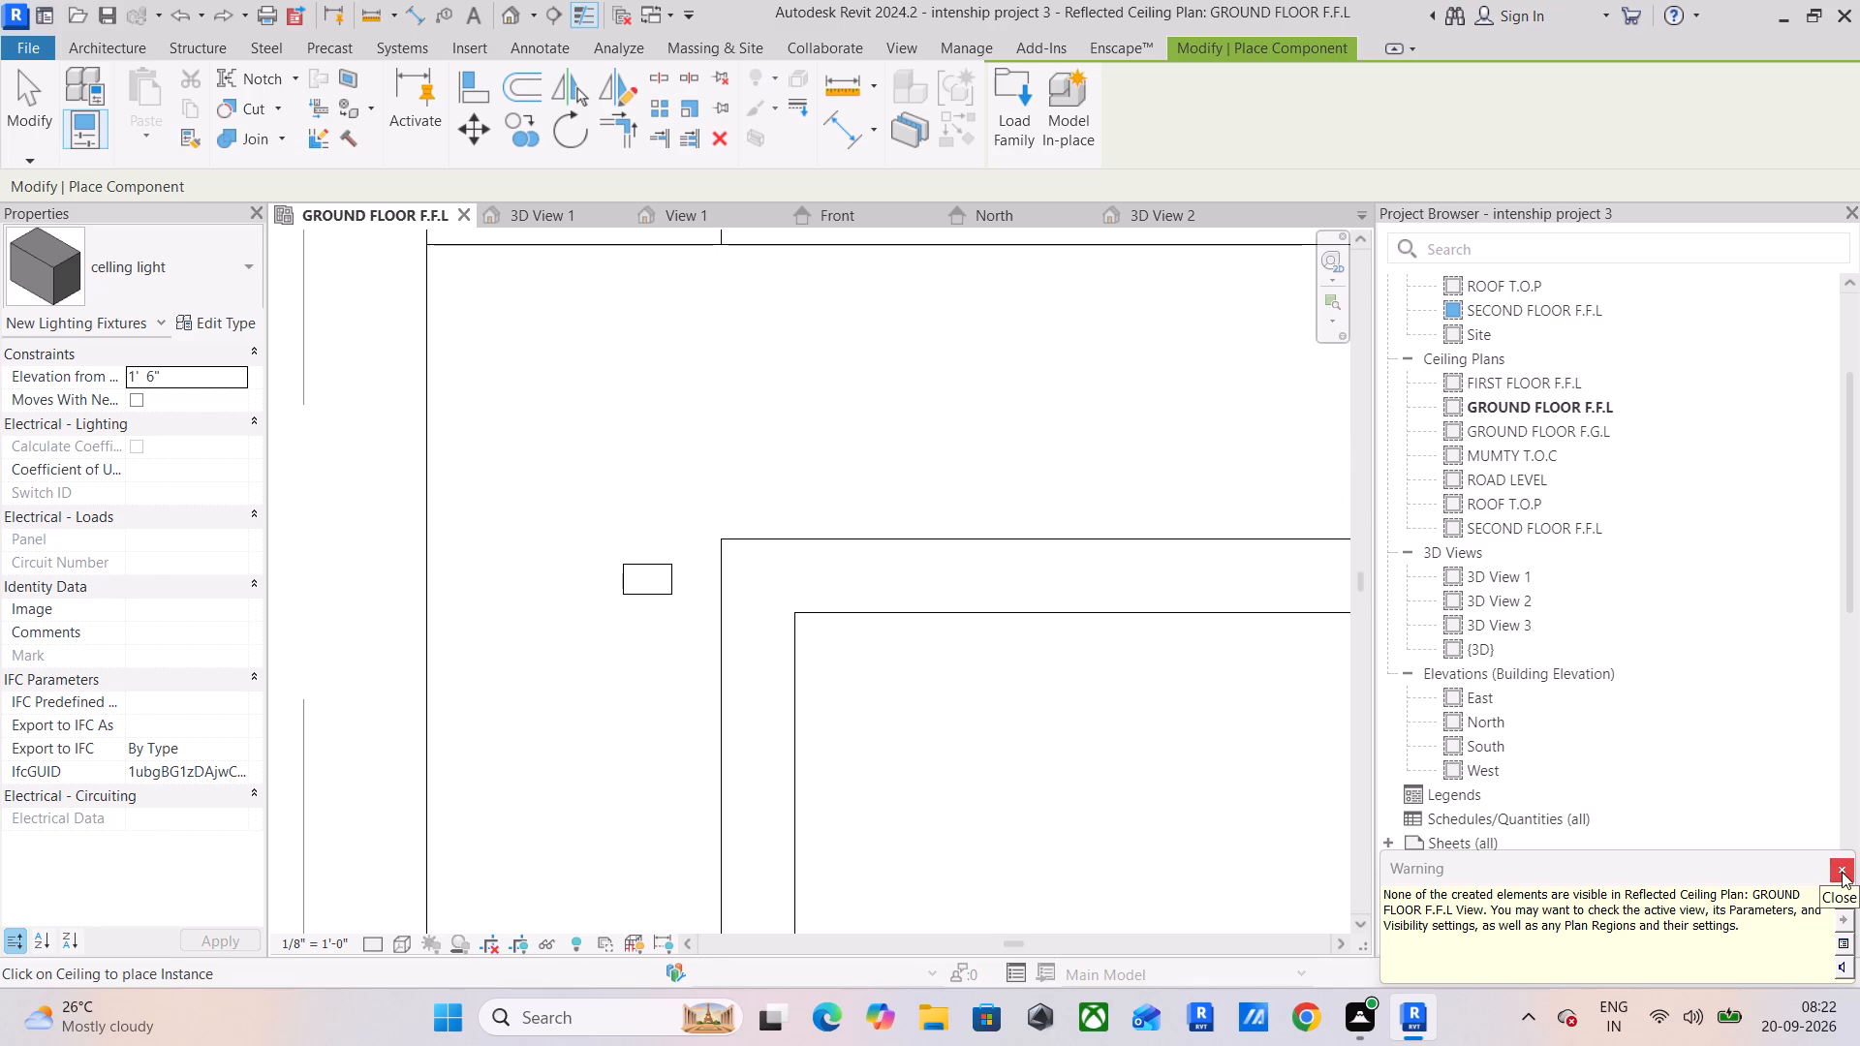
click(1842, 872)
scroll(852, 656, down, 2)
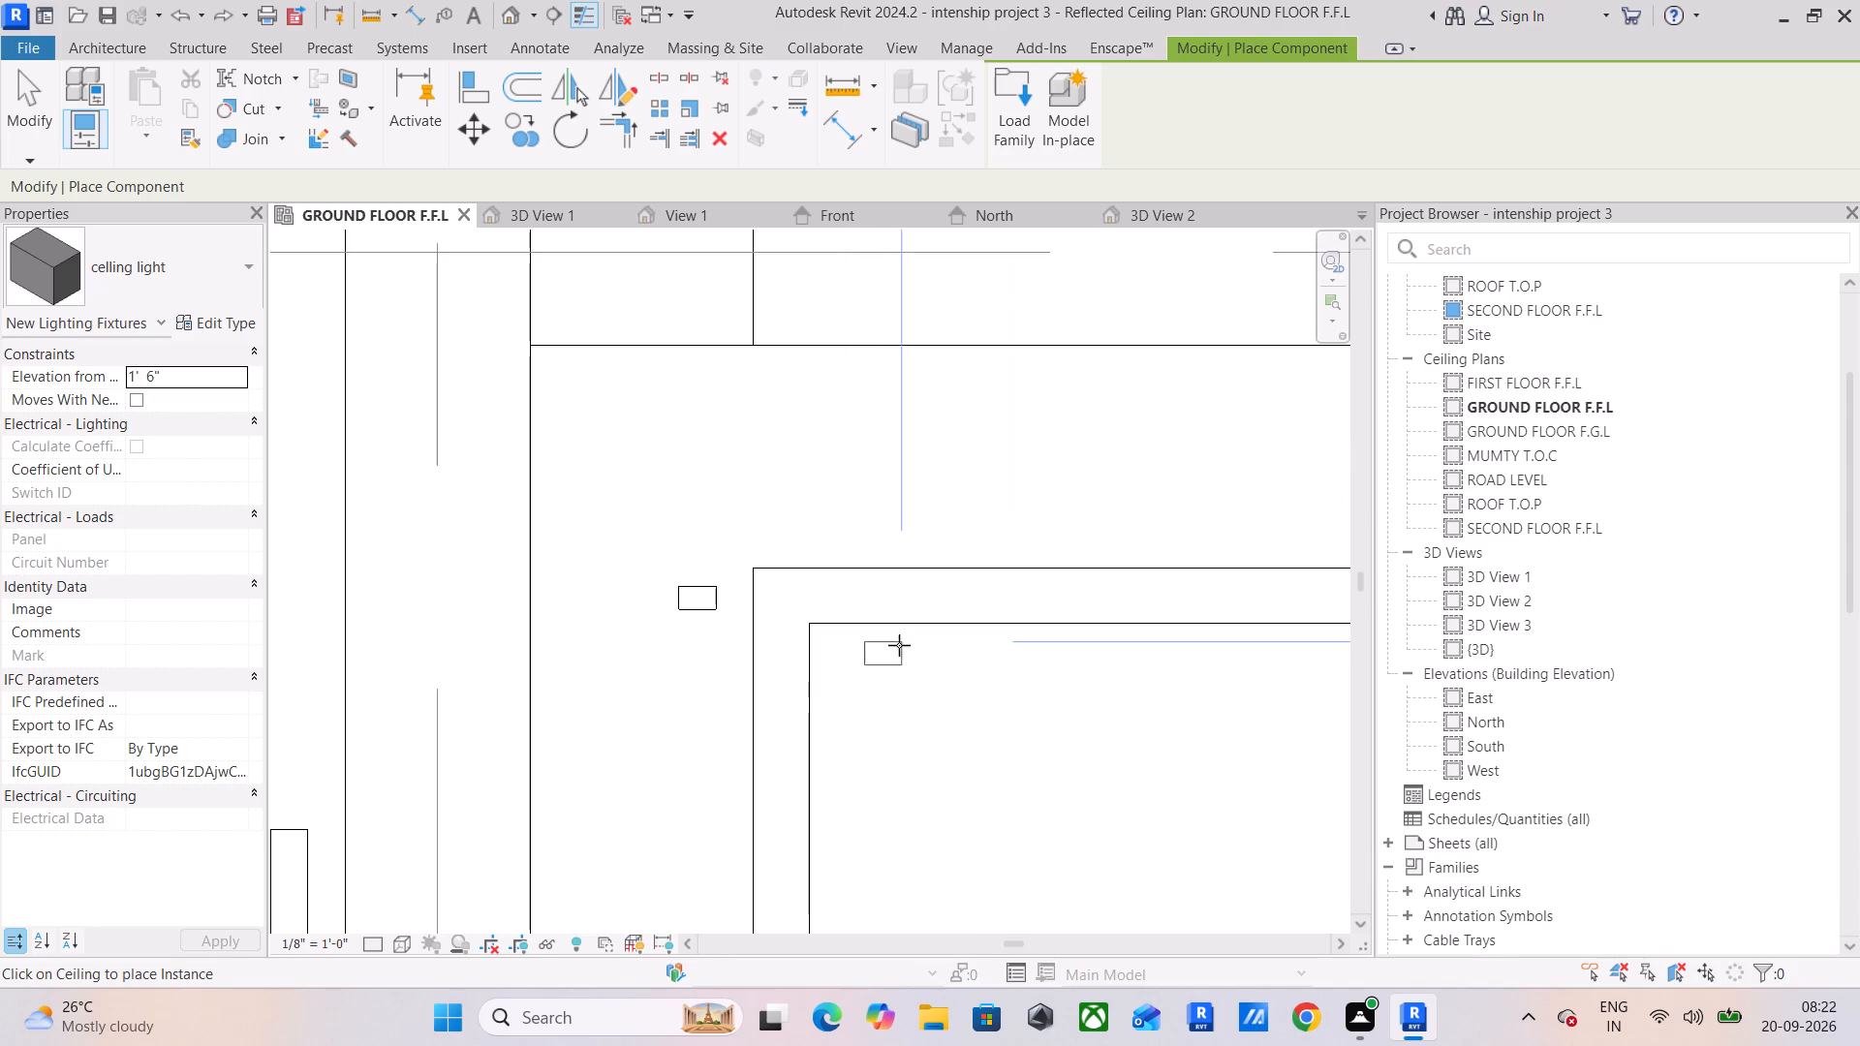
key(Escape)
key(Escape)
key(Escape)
Move the celling light just inside the northwest corner of the inner ceiling outline, about 1' 10" from grid B.
click(696, 612)
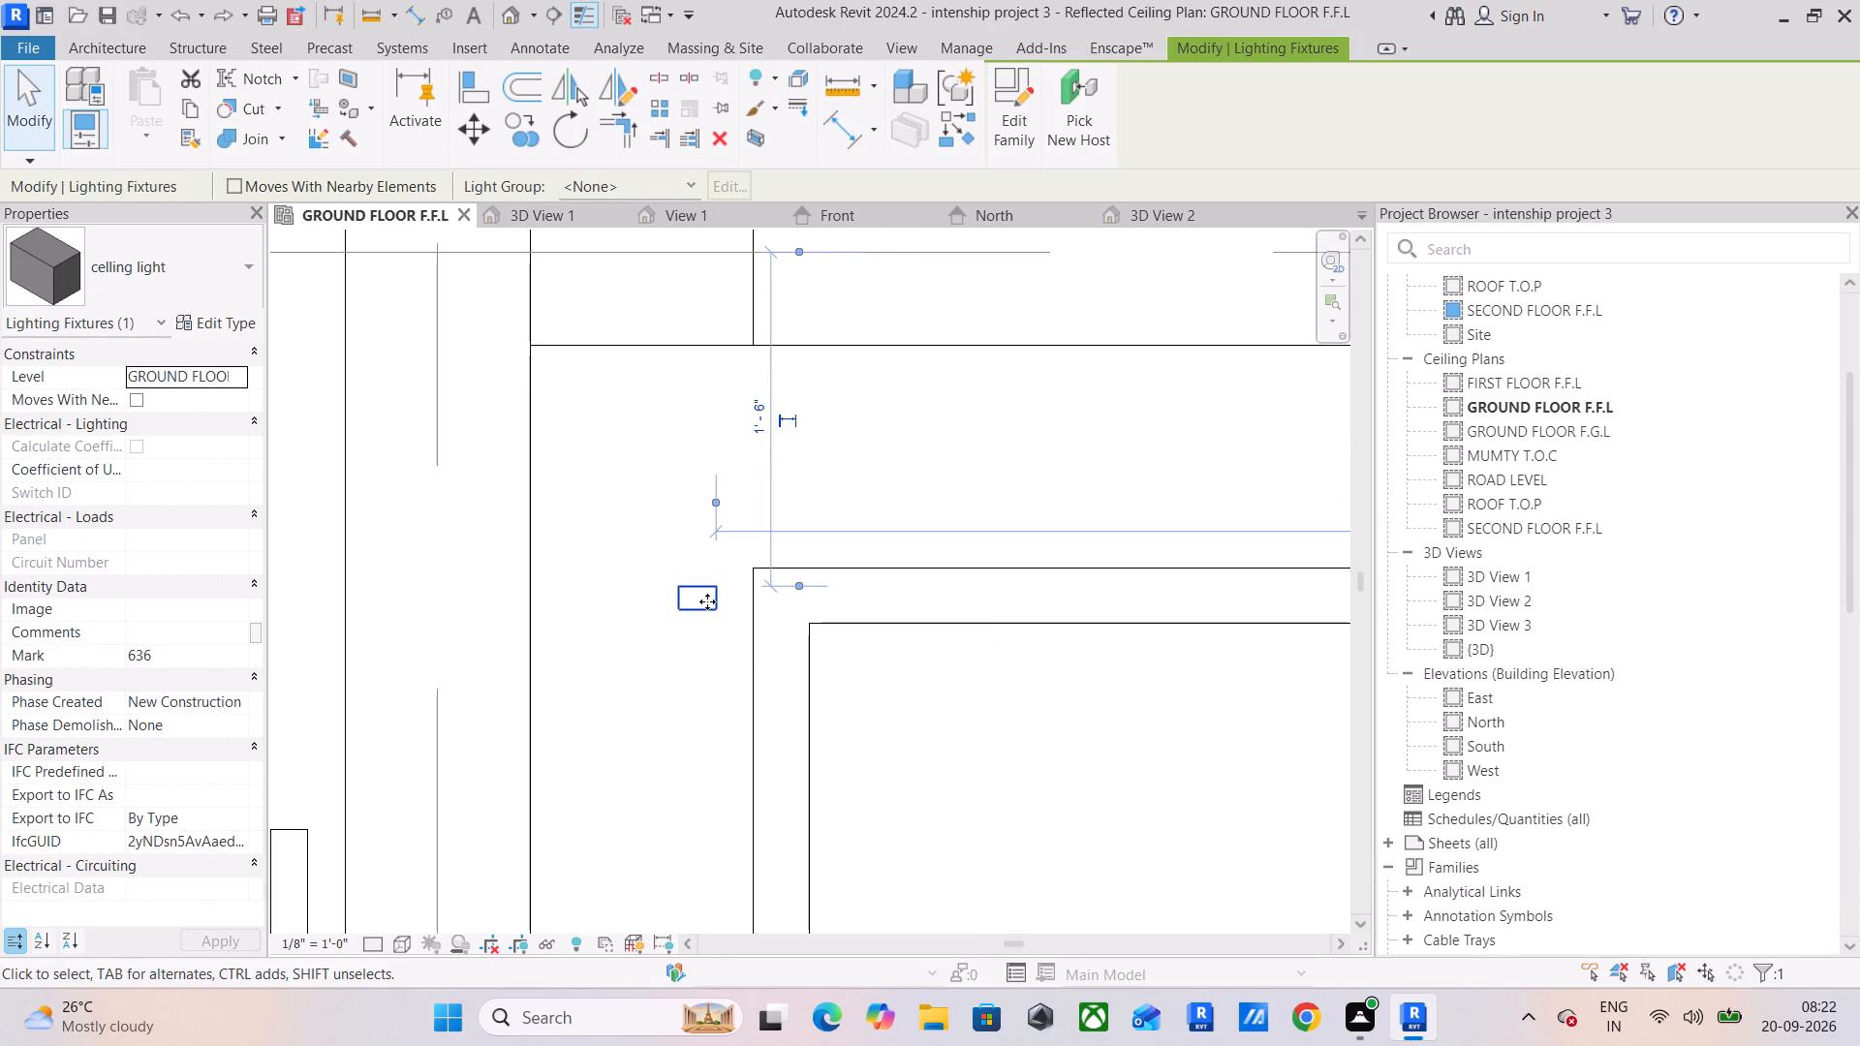
drag(707, 601, 867, 672)
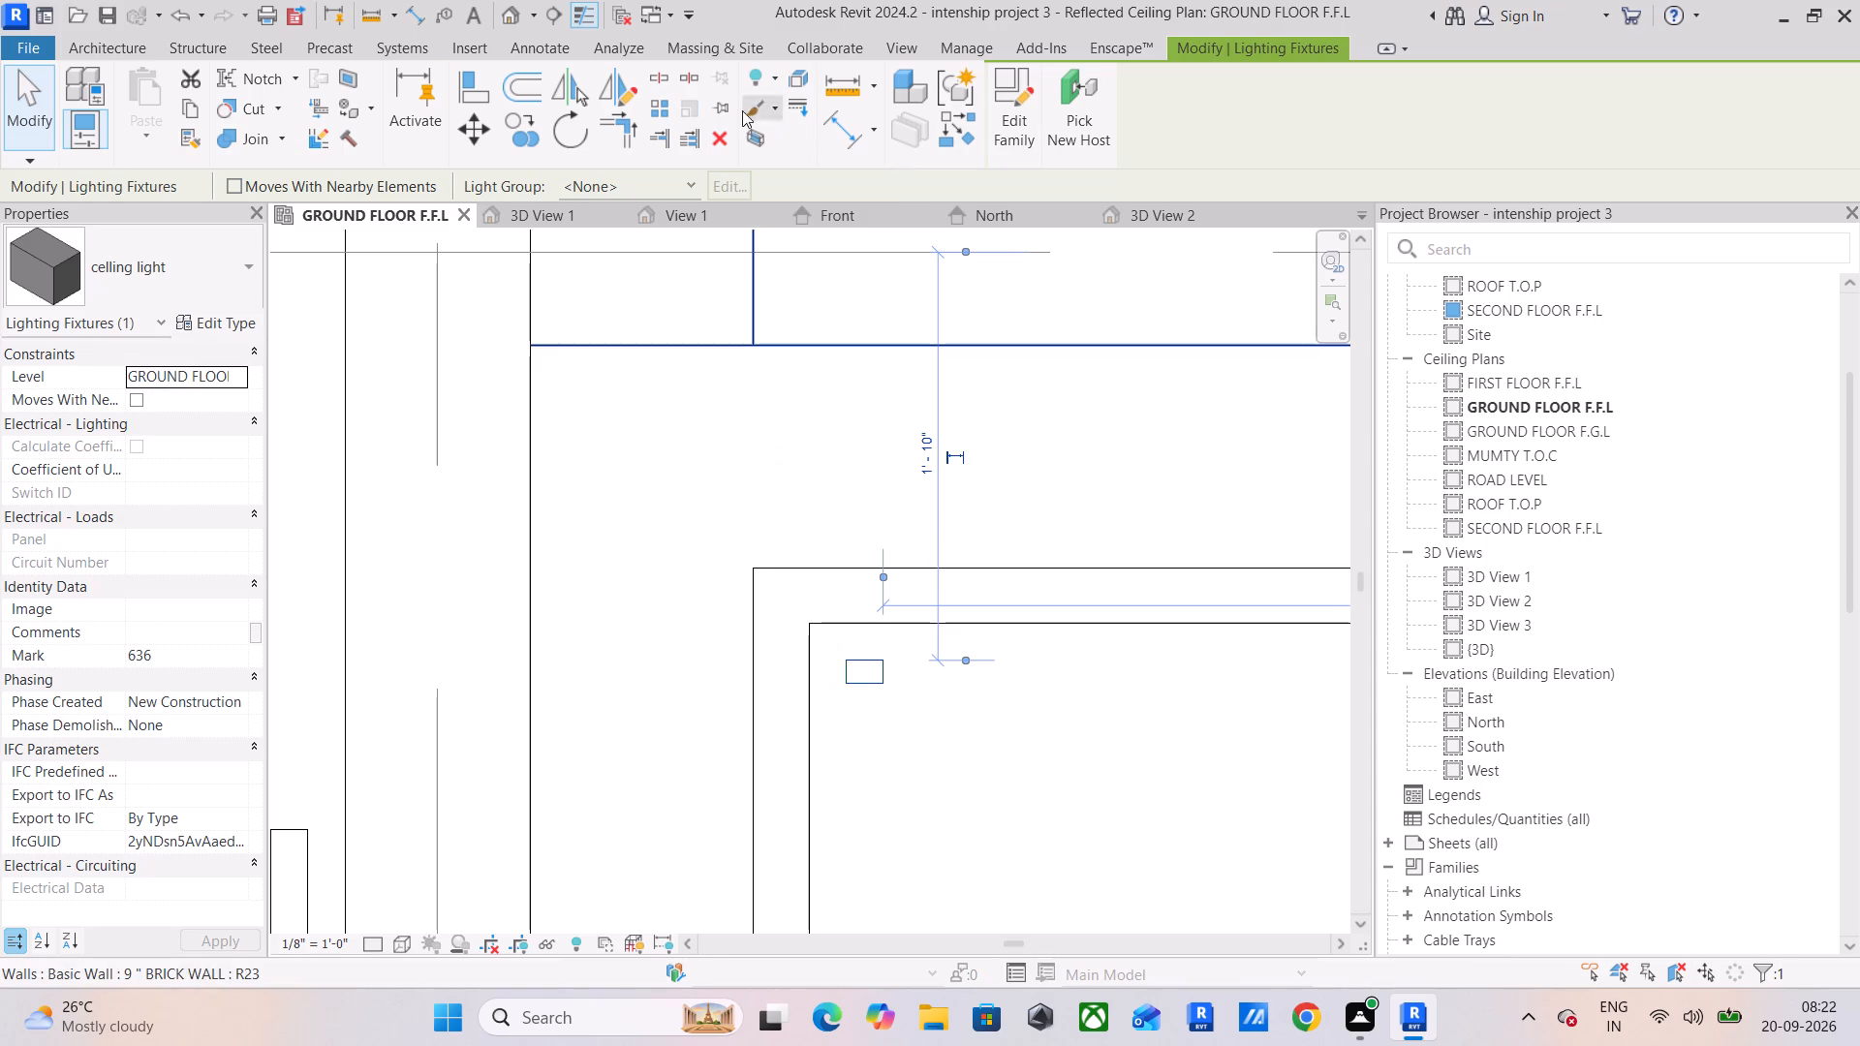
Examine from below in the default 3D view how the celling light sits against the ceiling's stepped corner.
click(562, 216)
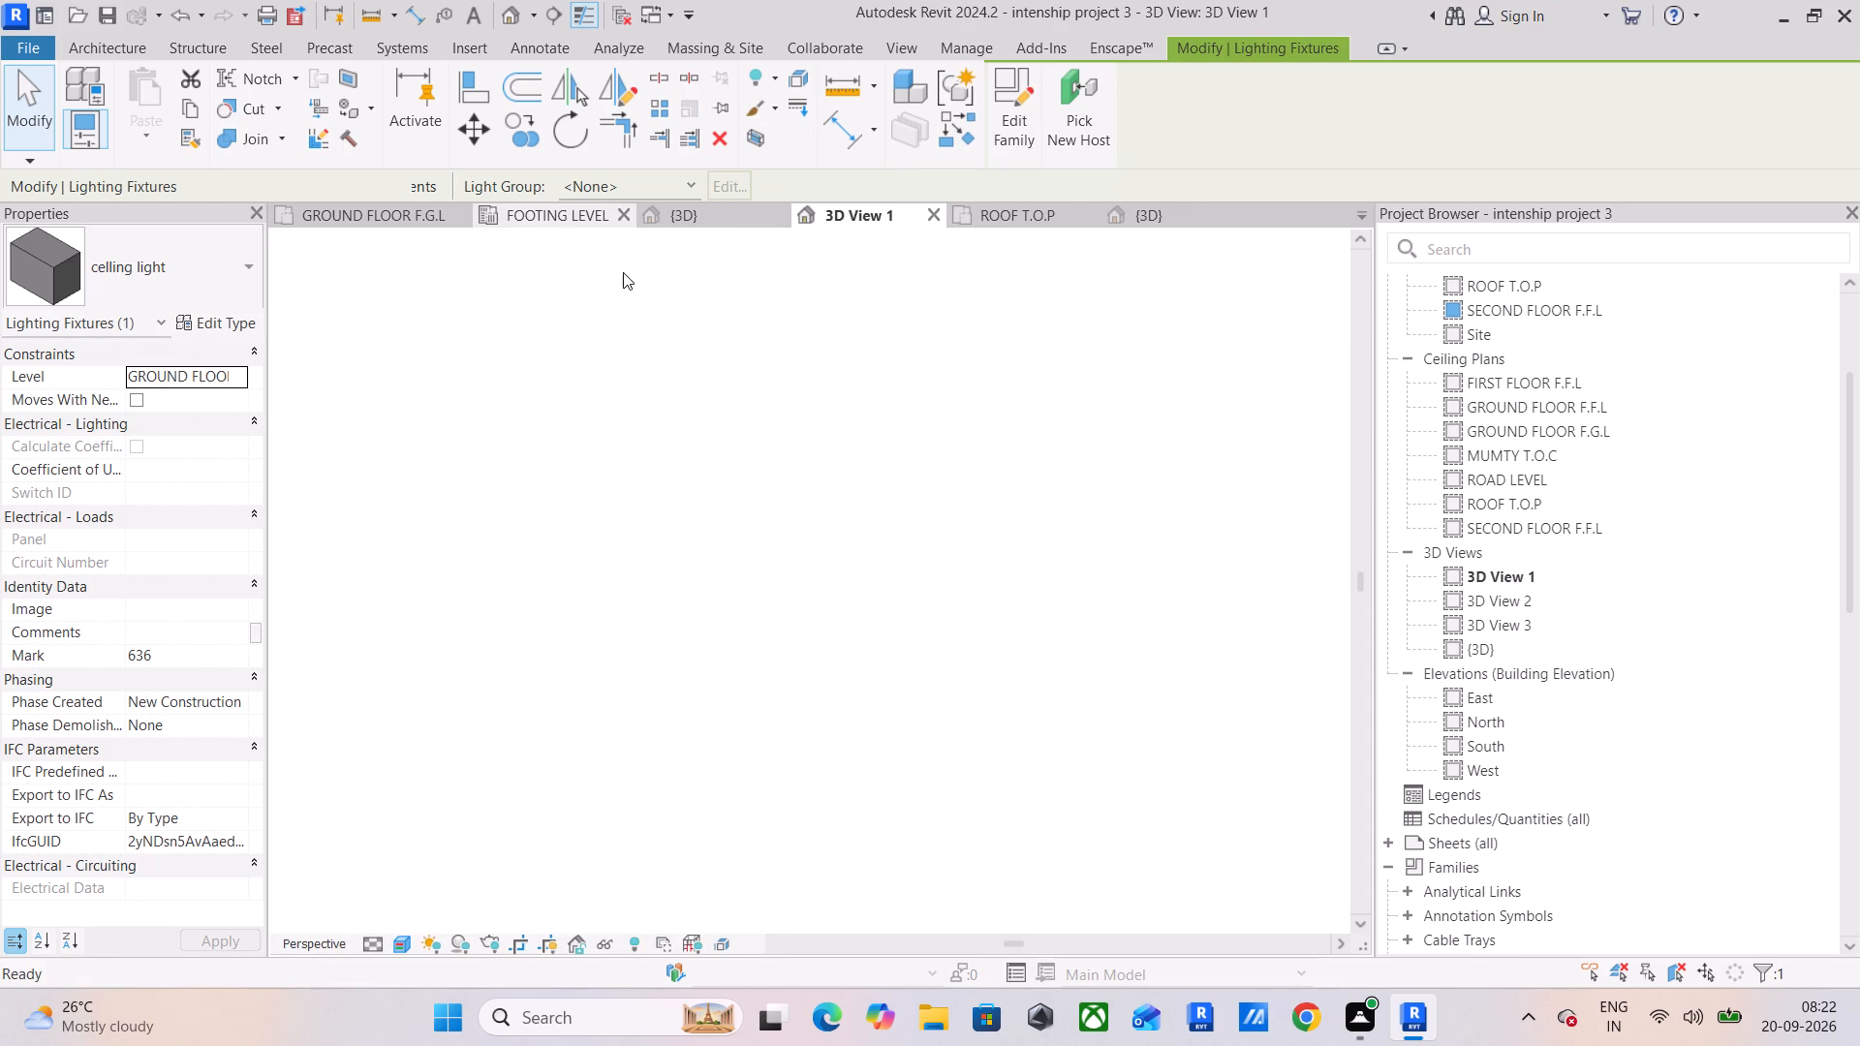
click(714, 224)
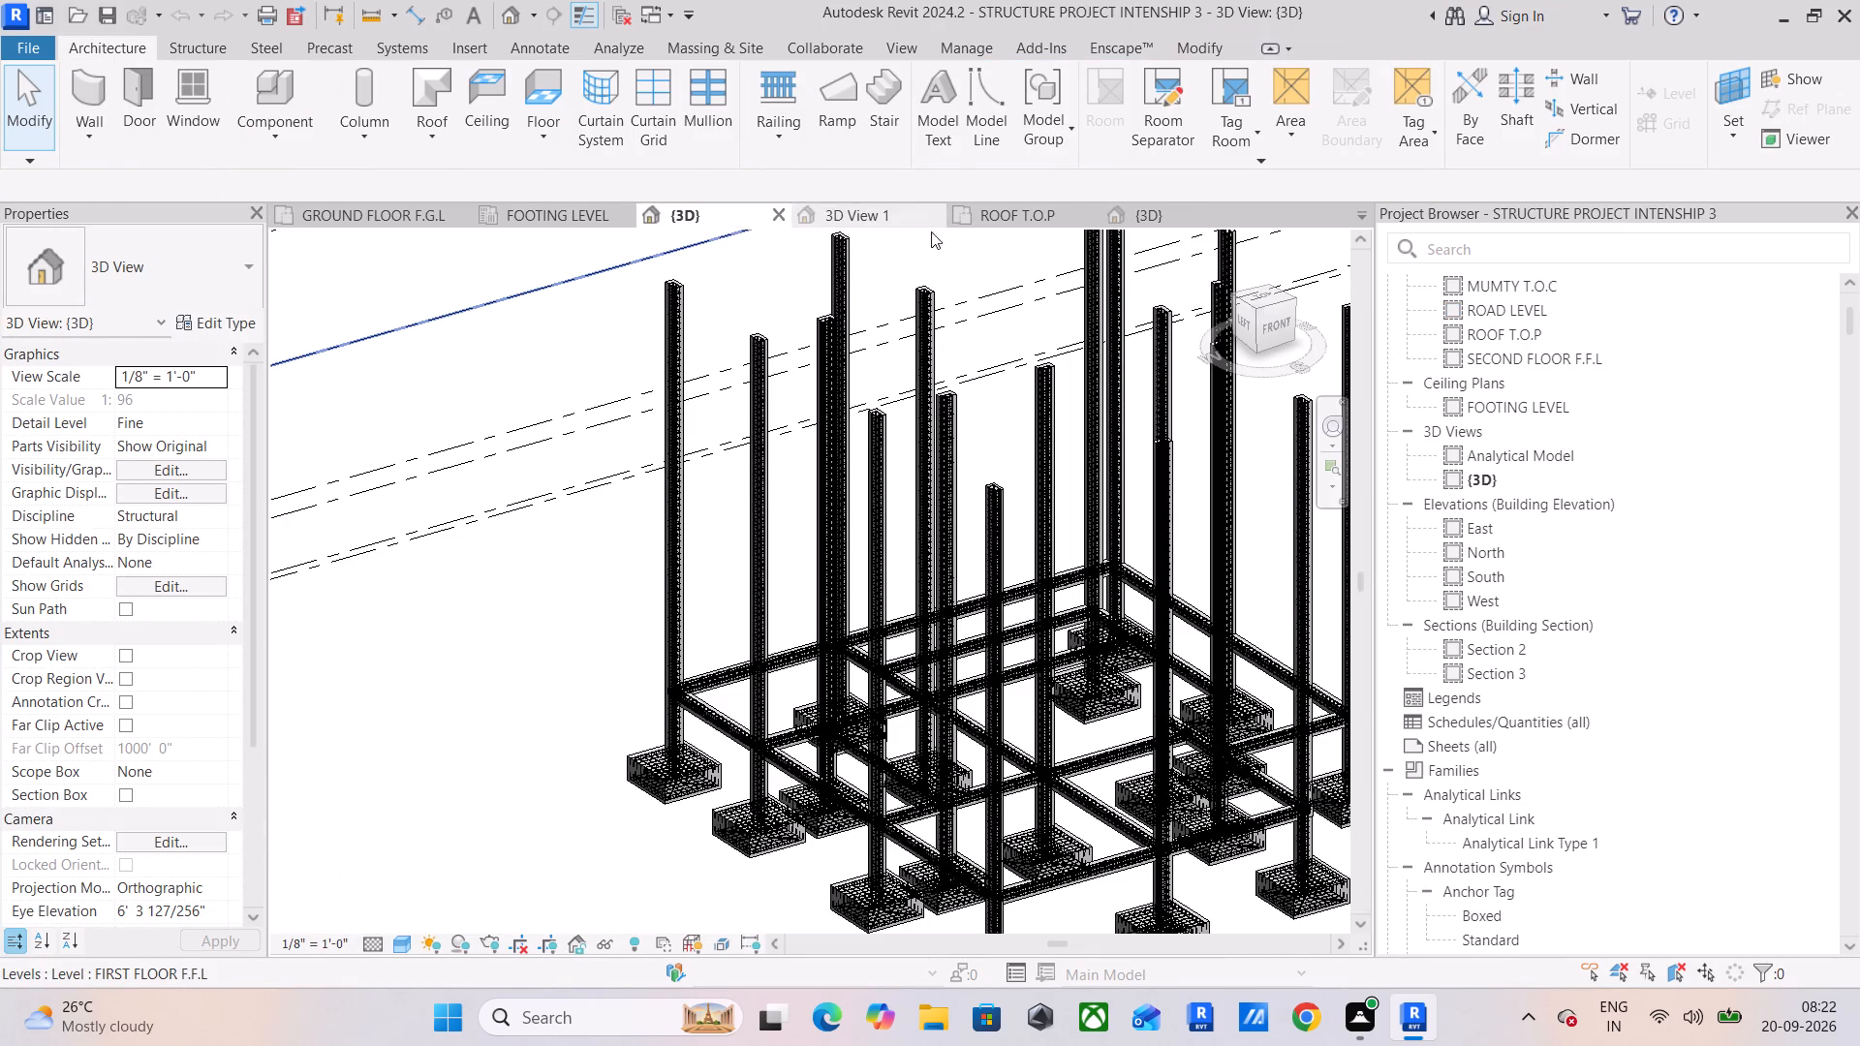
click(1160, 223)
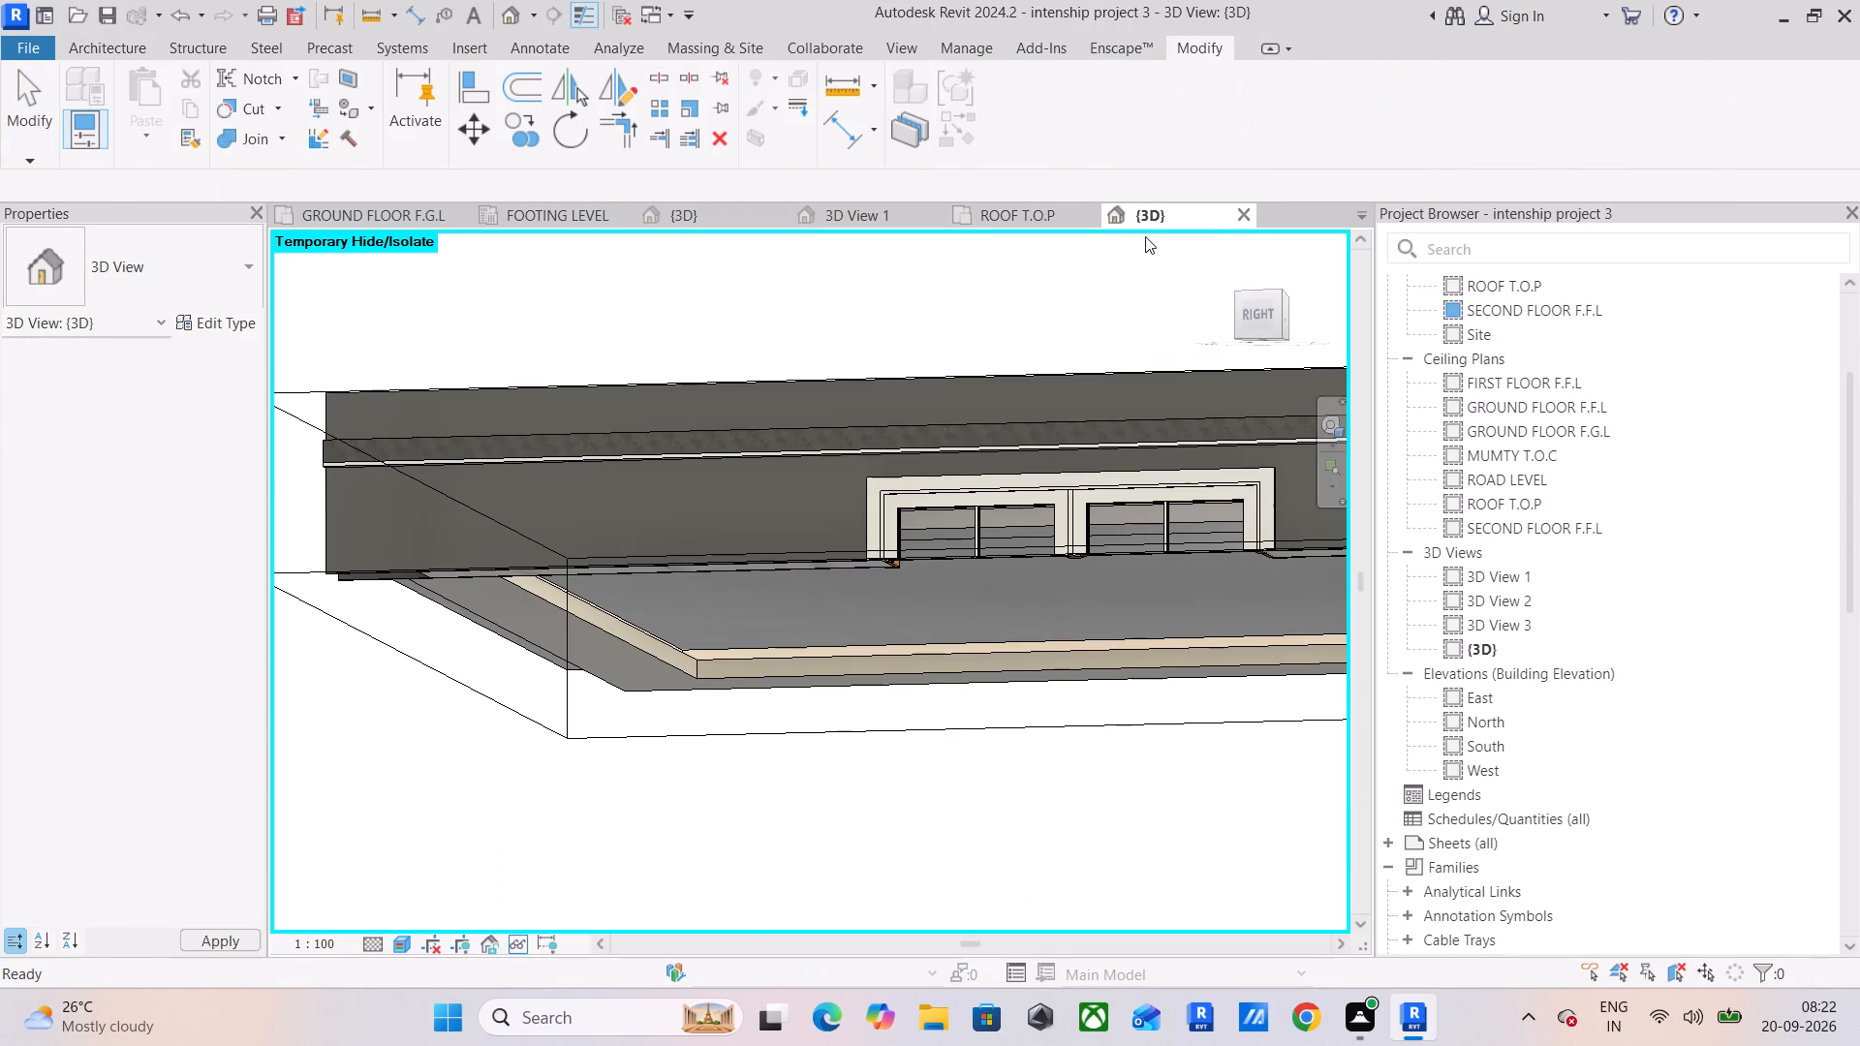
shift+middle_drag(761, 627, 790, 640)
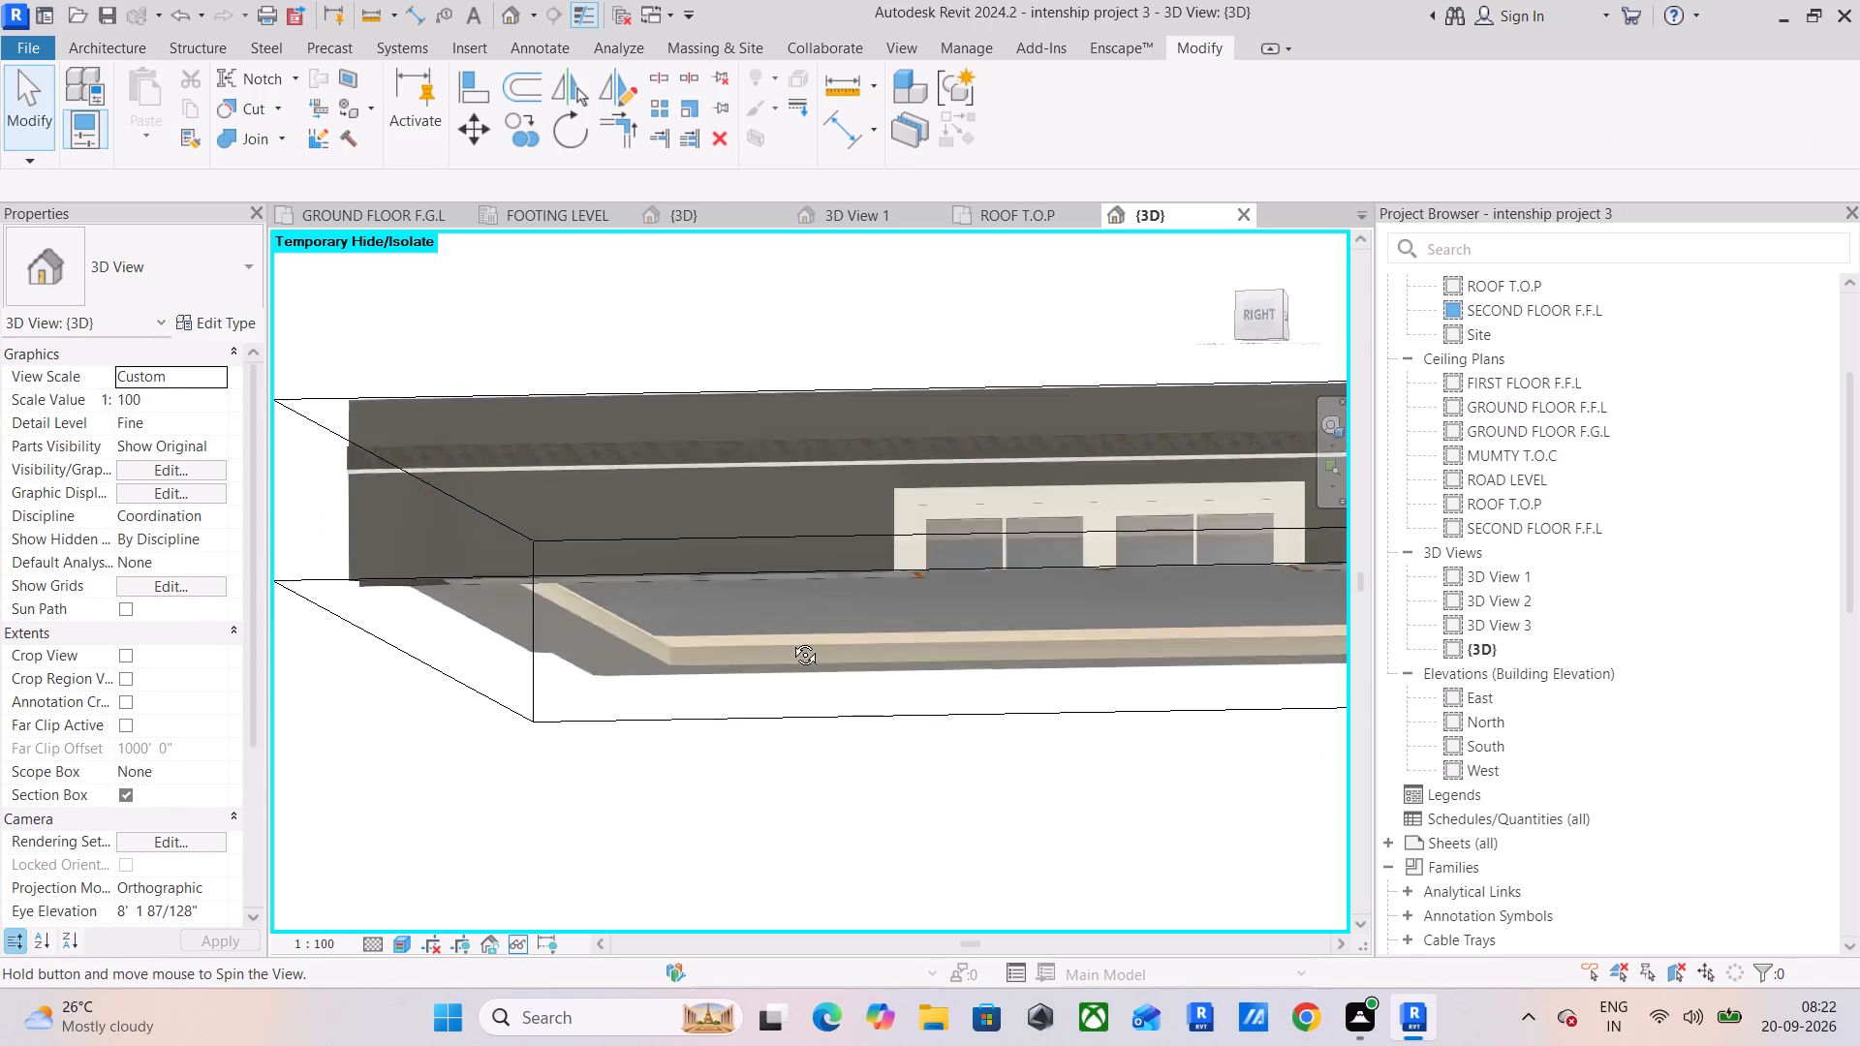
shift+middle_drag(790, 640, 1086, 631)
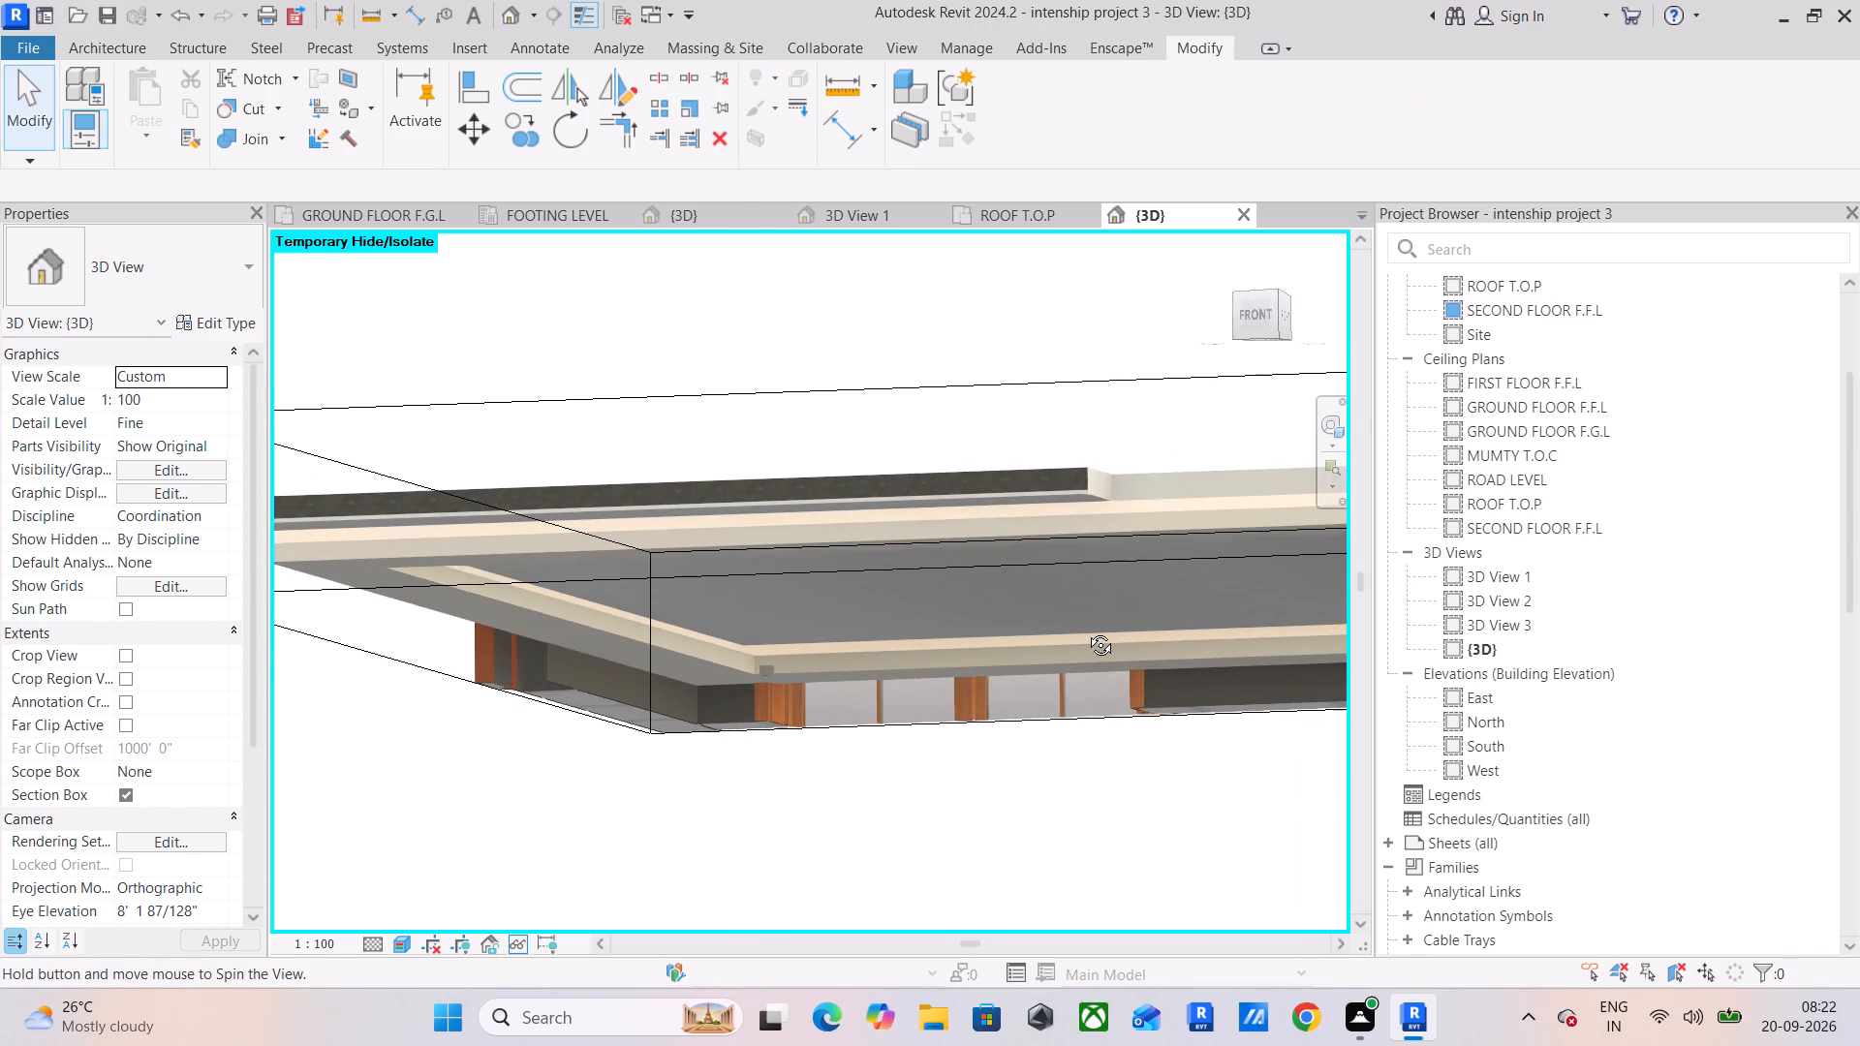
shift+middle_drag(1086, 631, 1039, 634)
scroll(1004, 658, up, 5)
scroll(831, 660, up, 6)
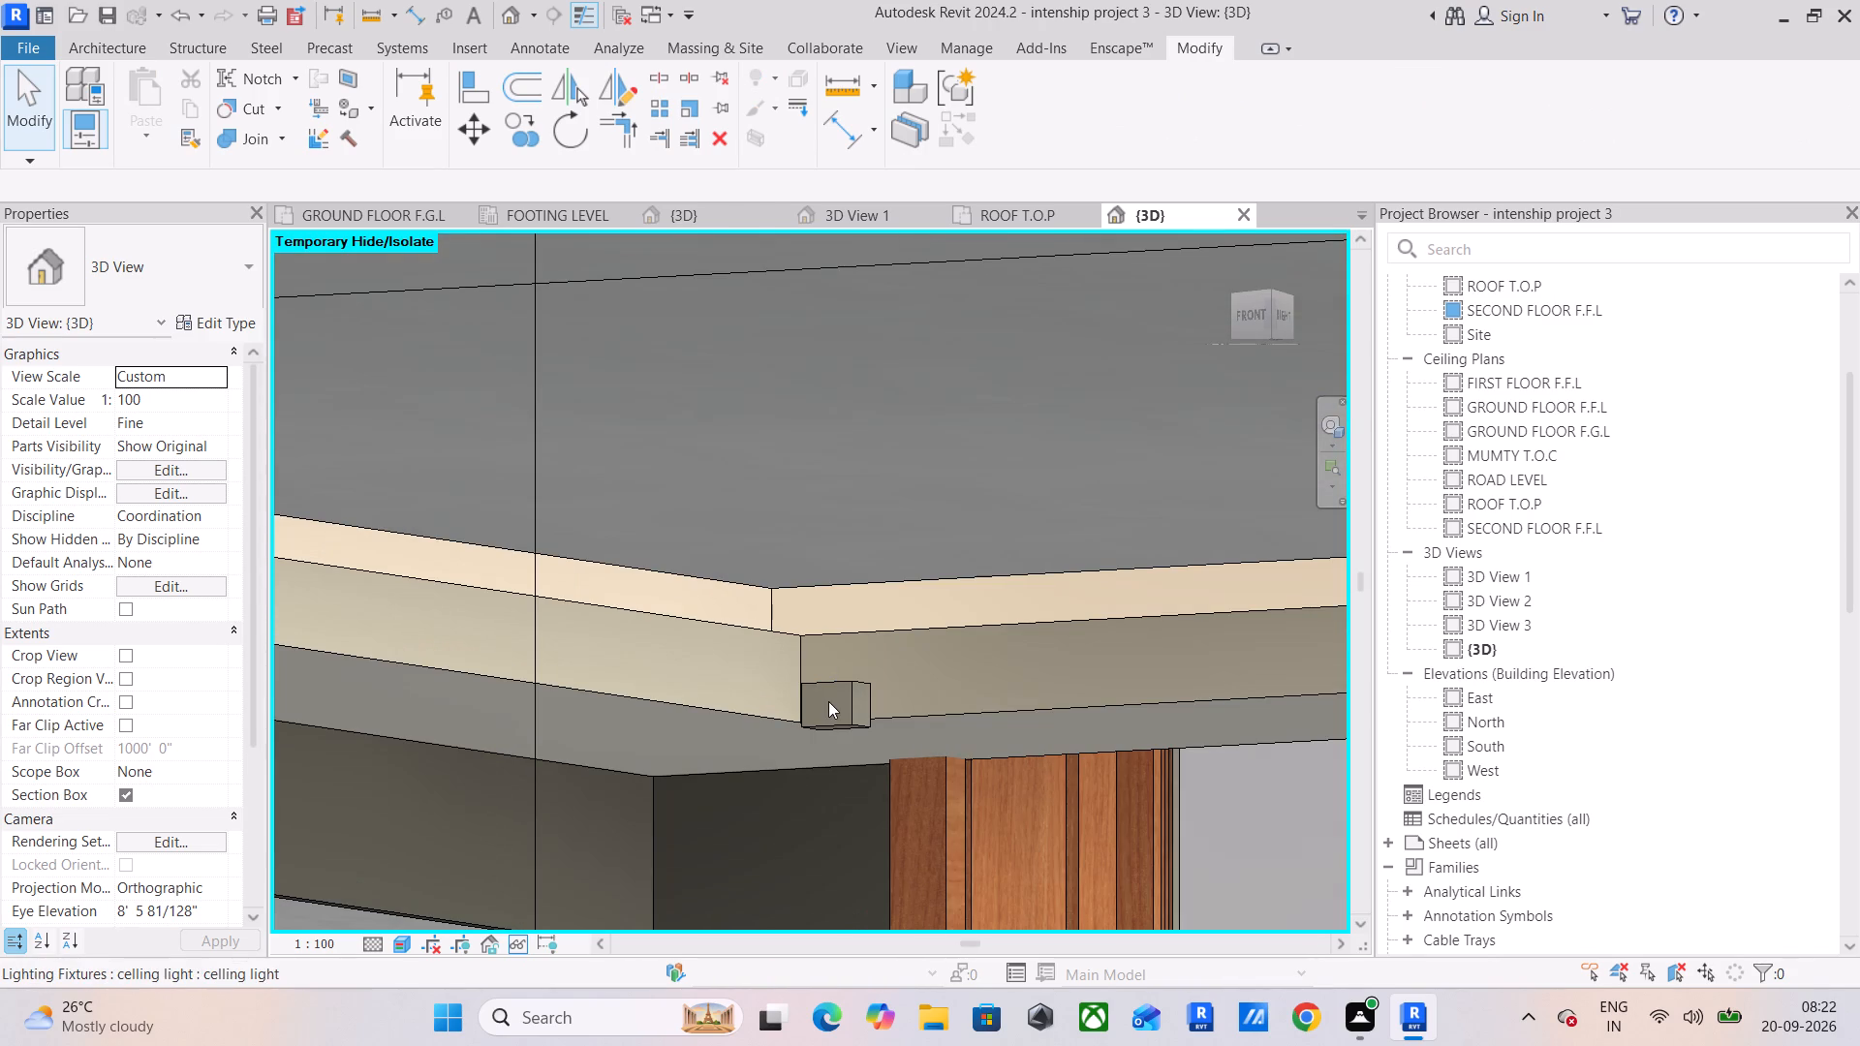
click(828, 701)
click(852, 687)
shift+middle_drag(886, 692, 835, 728)
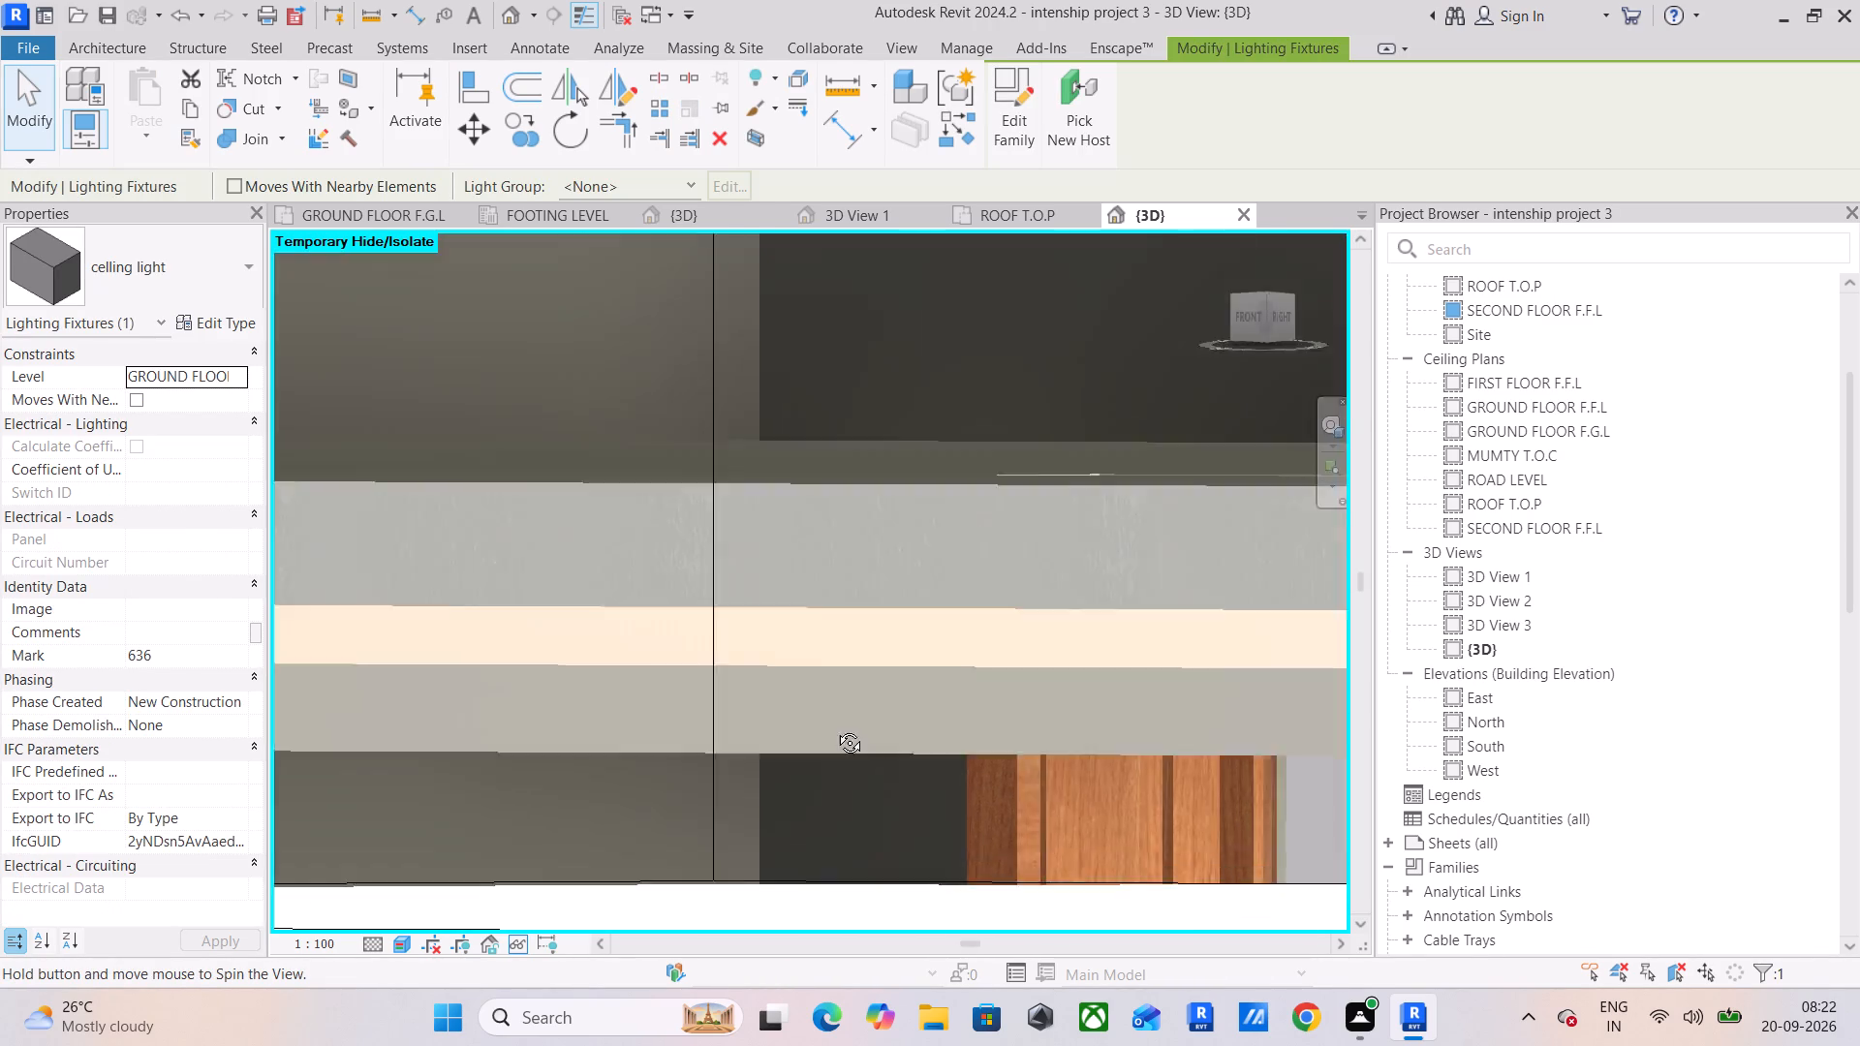
shift+middle_drag(835, 728, 795, 687)
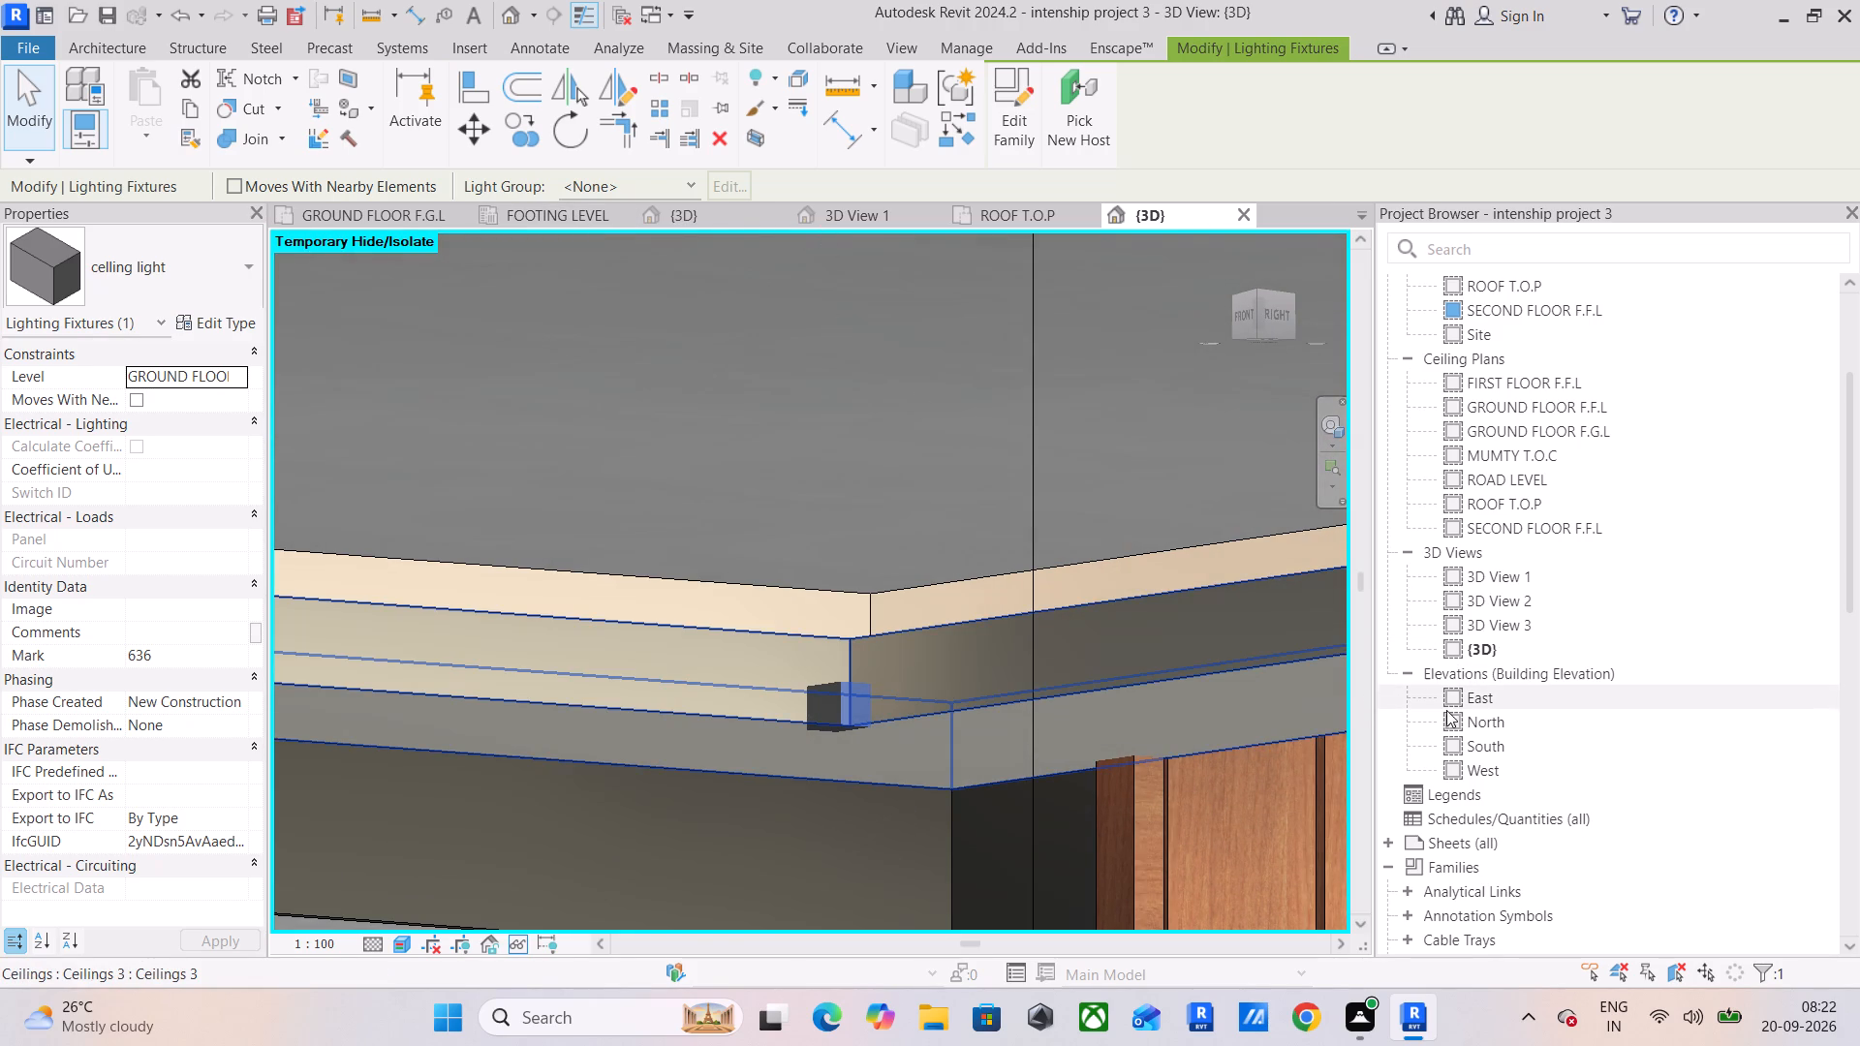
Open the East elevation and set its visual style to wireframe.
double_click(1482, 749)
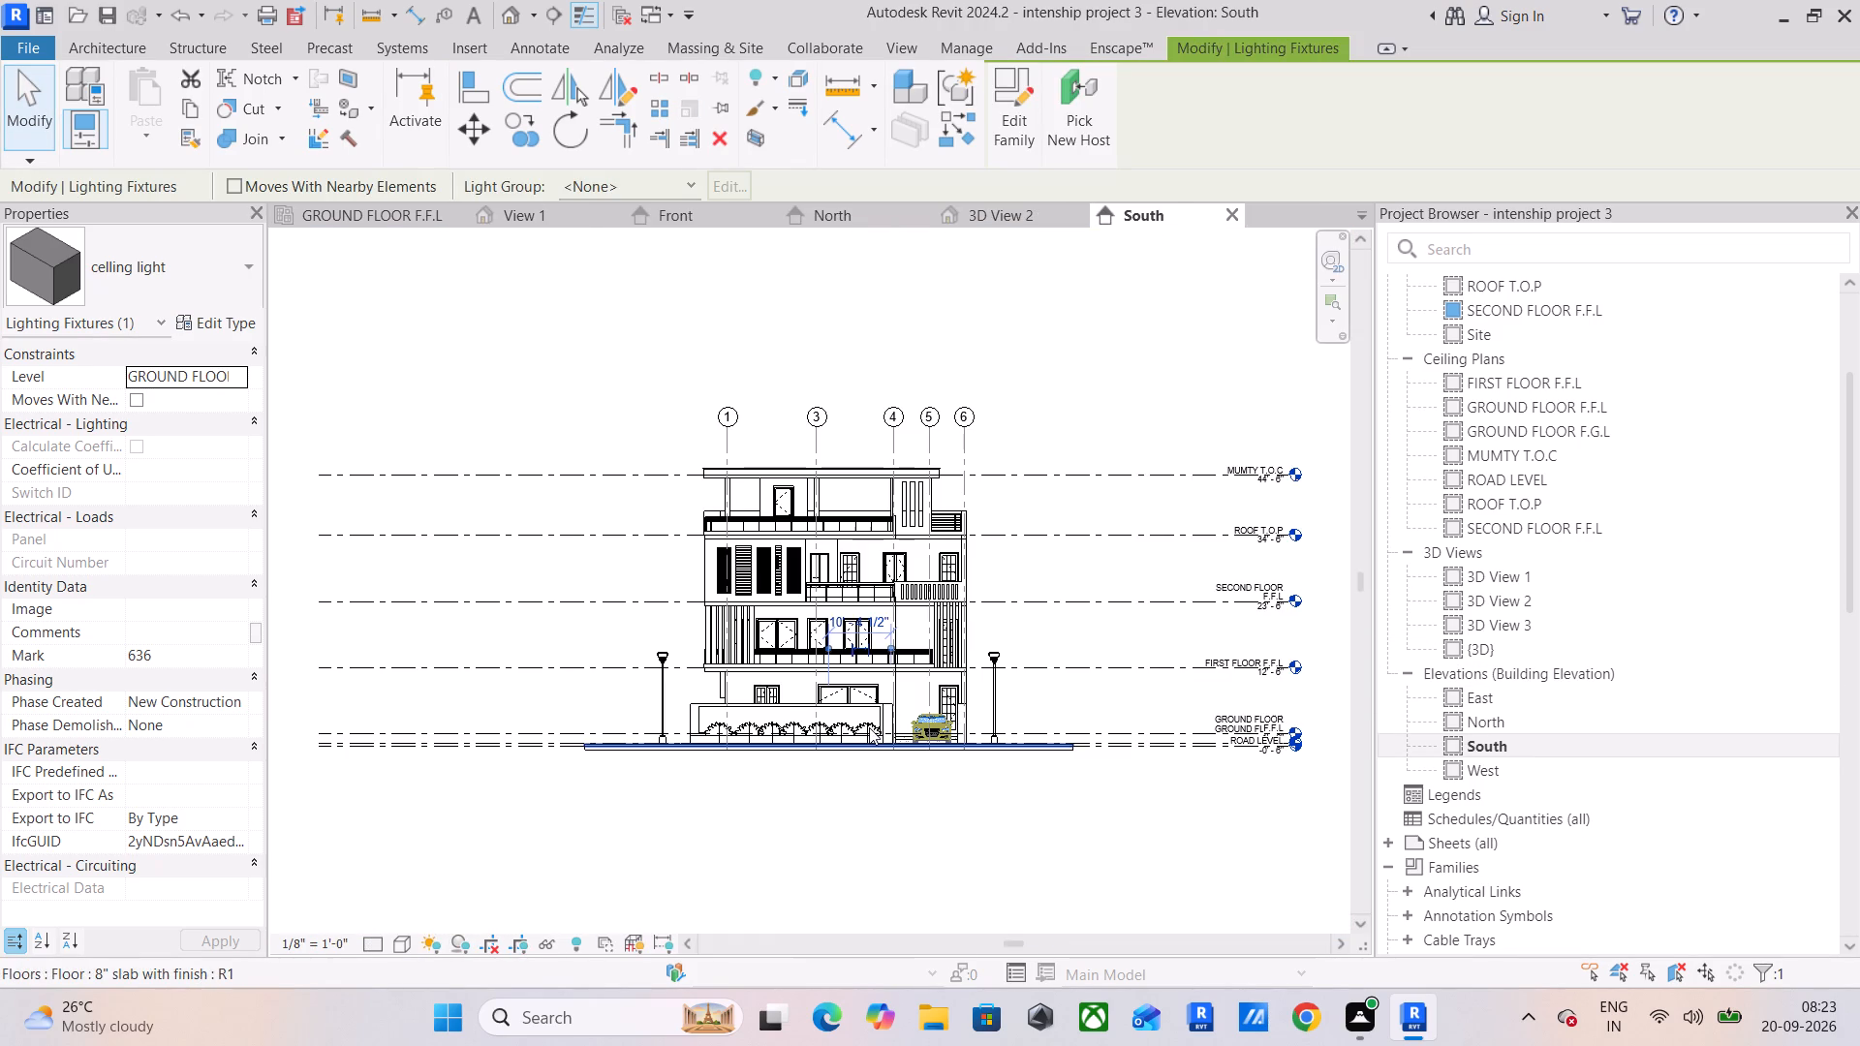
double_click(1504, 761)
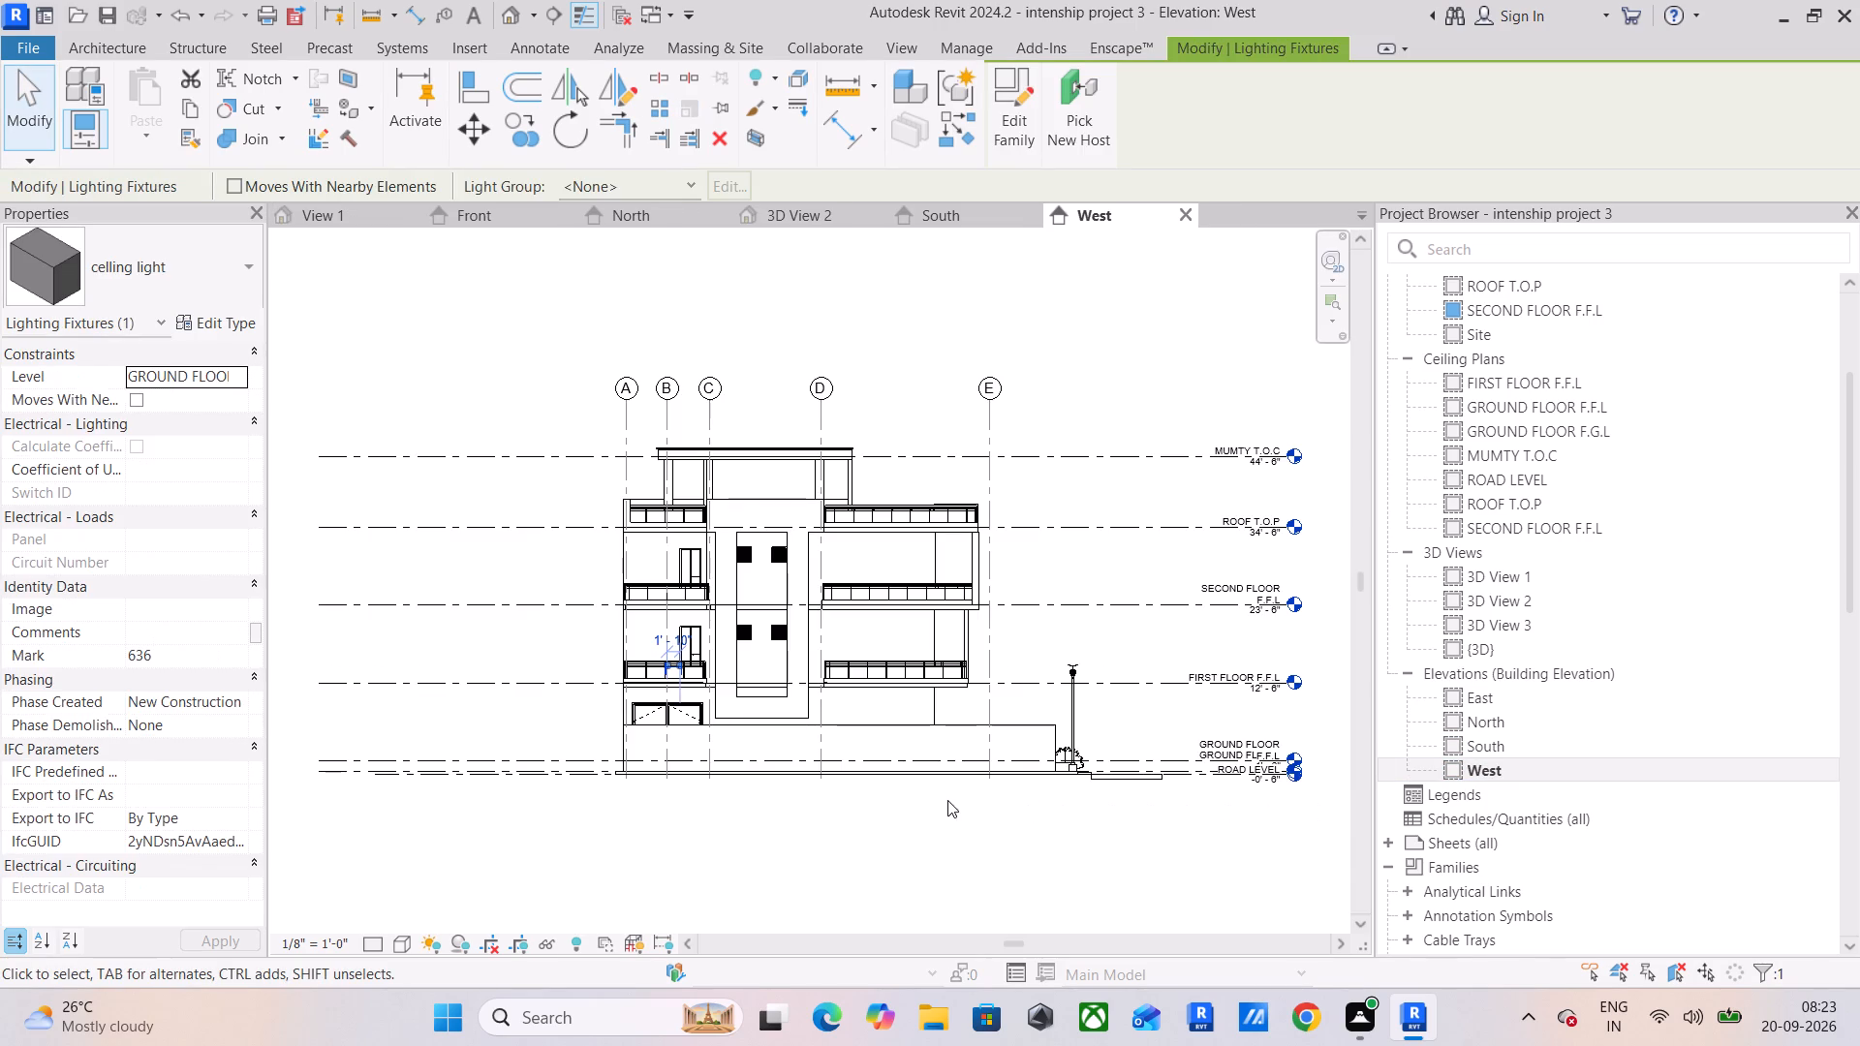
double_click(1538, 703)
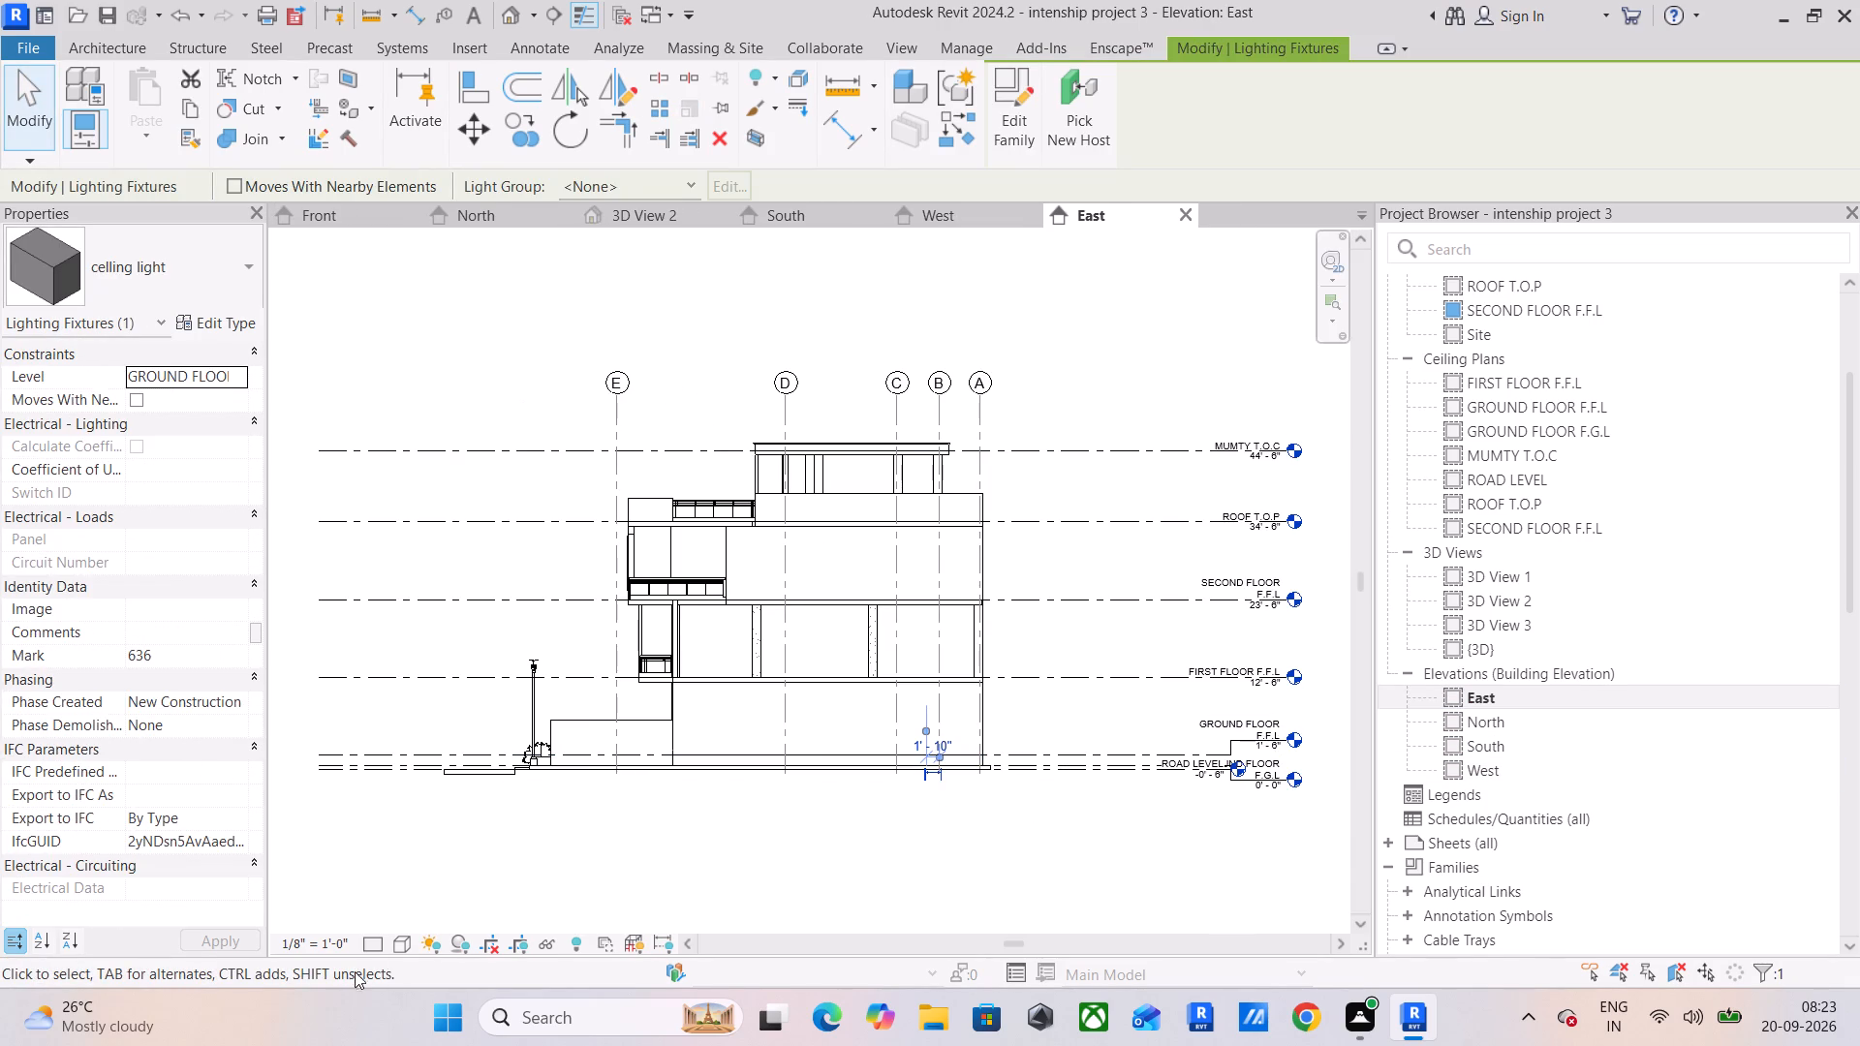
click(394, 947)
click(446, 797)
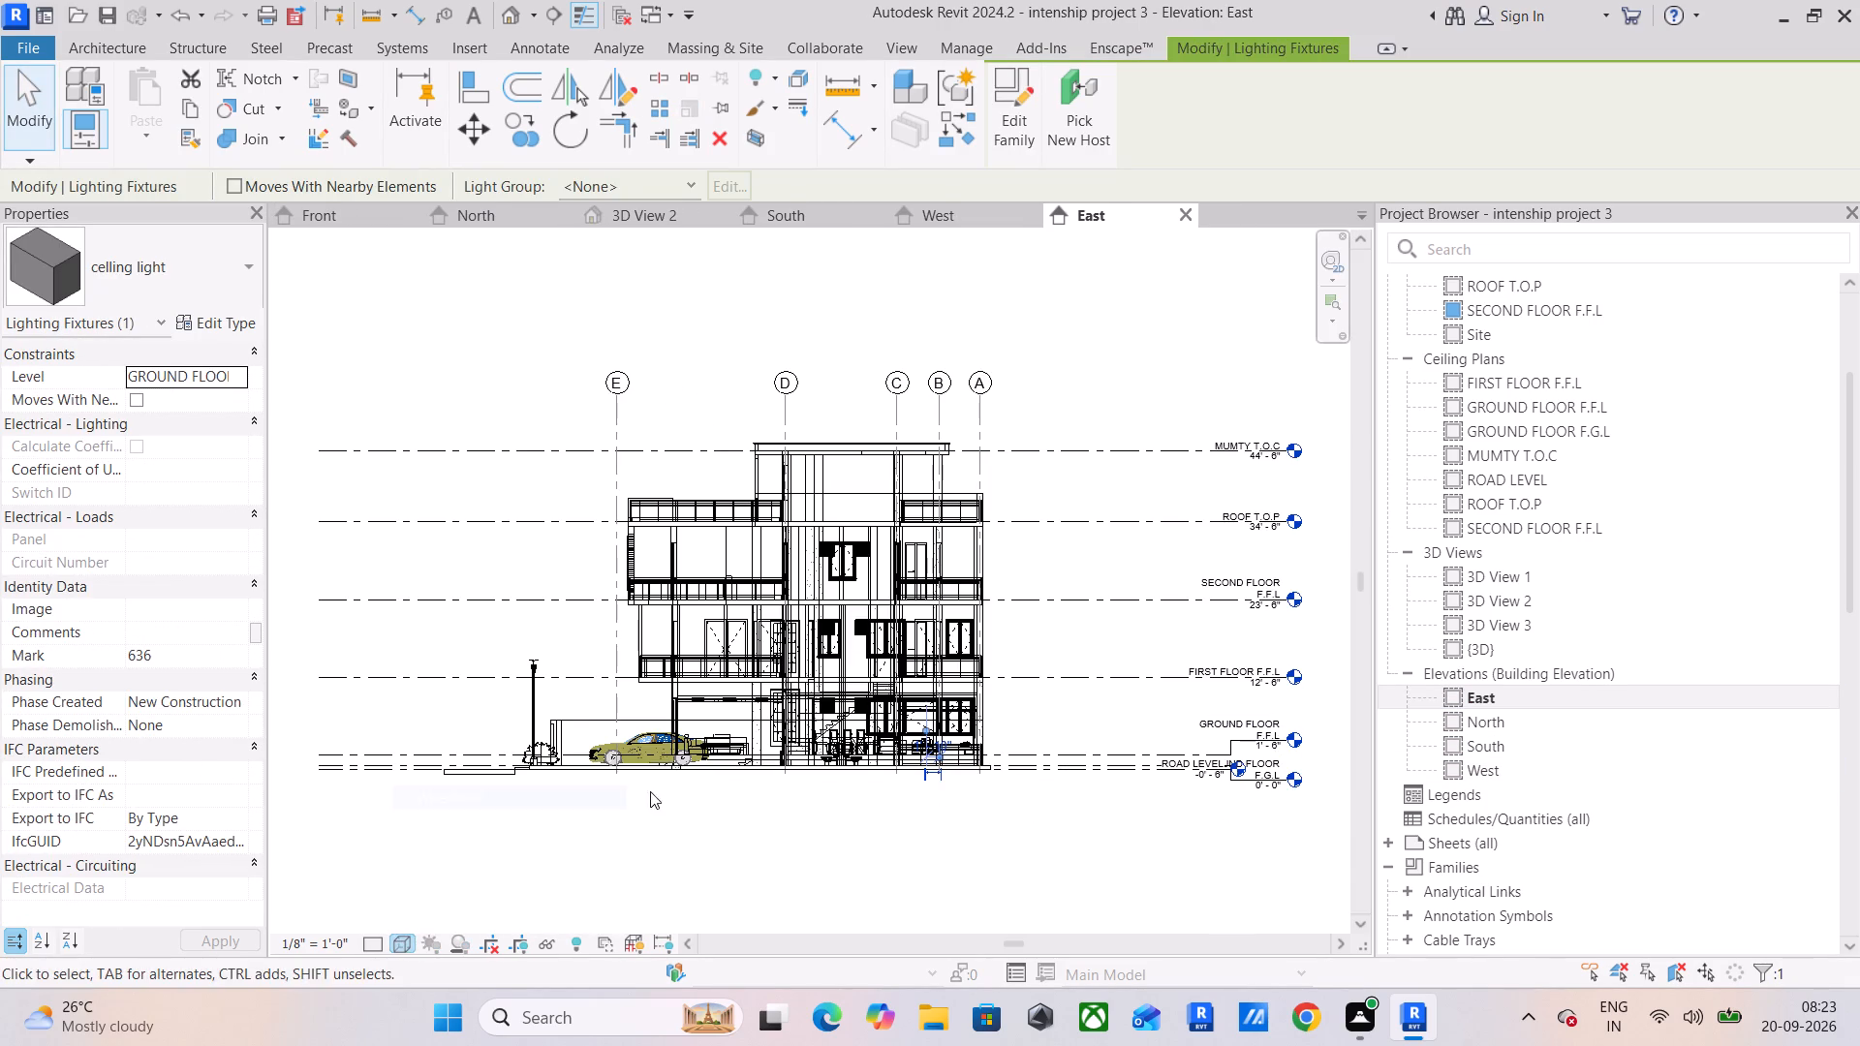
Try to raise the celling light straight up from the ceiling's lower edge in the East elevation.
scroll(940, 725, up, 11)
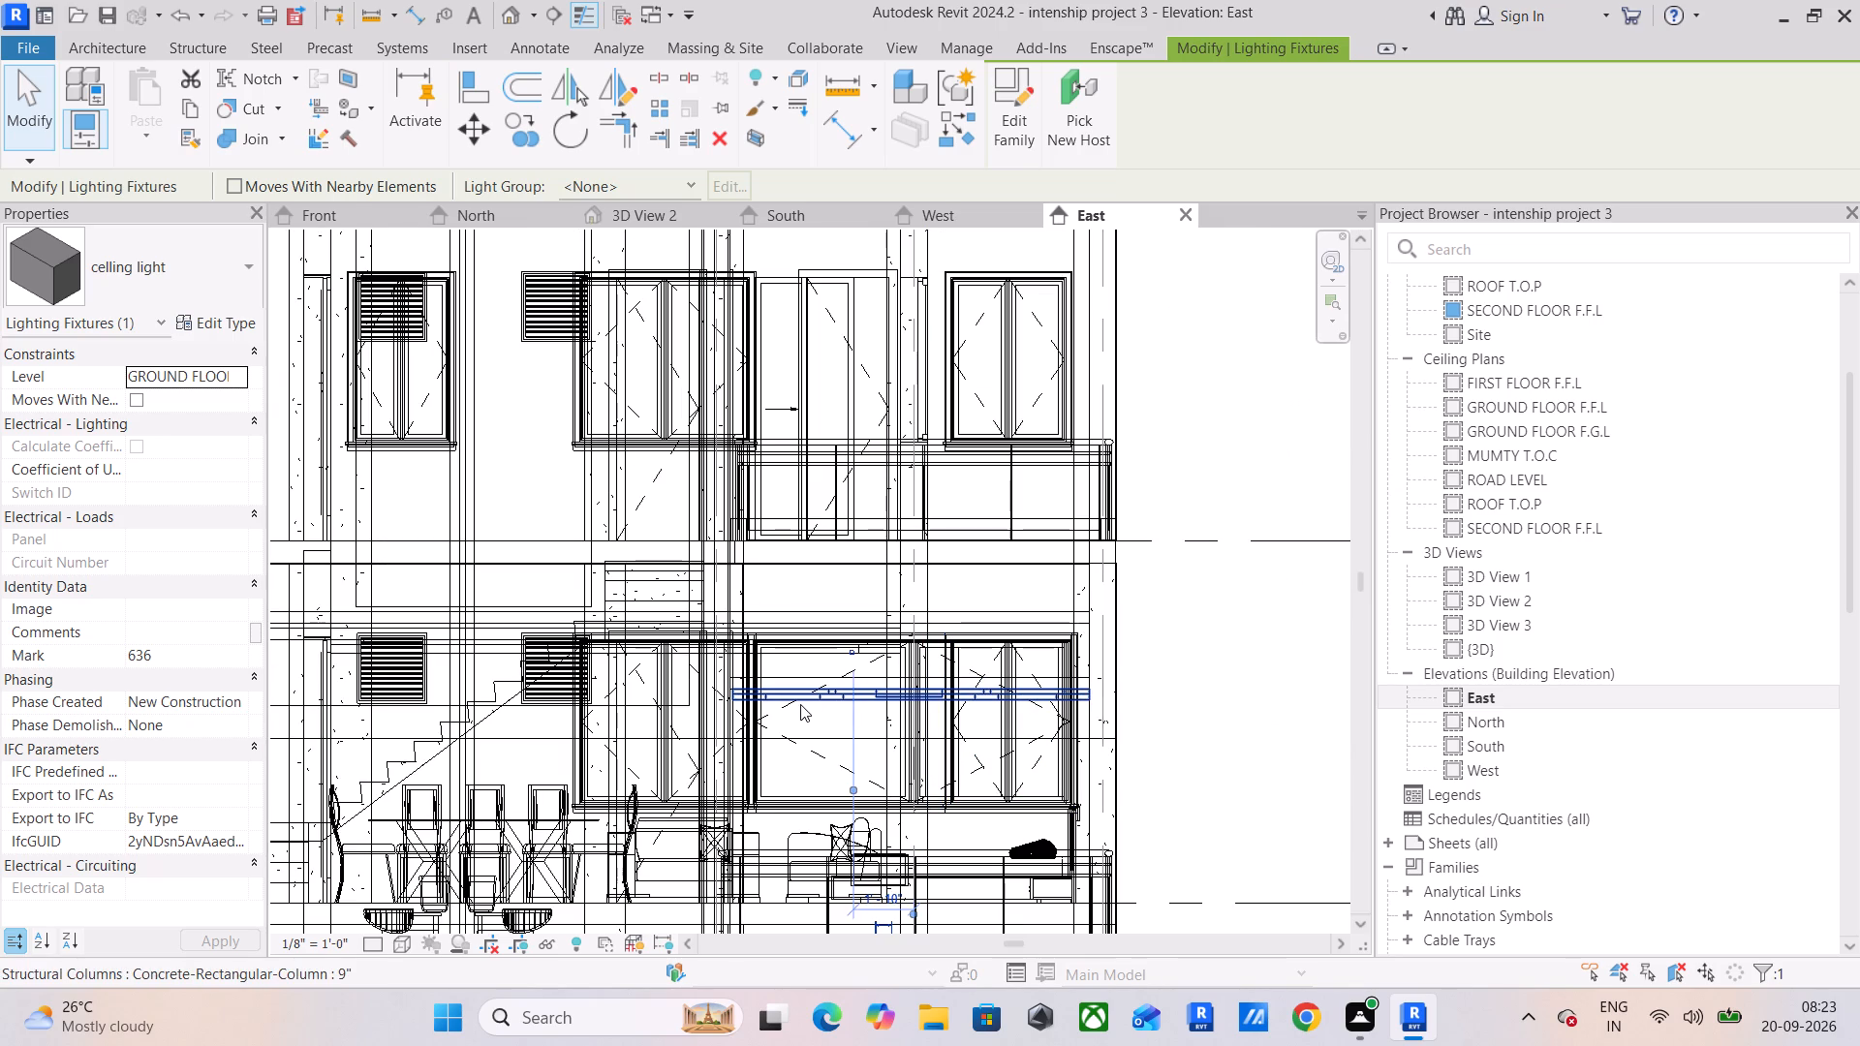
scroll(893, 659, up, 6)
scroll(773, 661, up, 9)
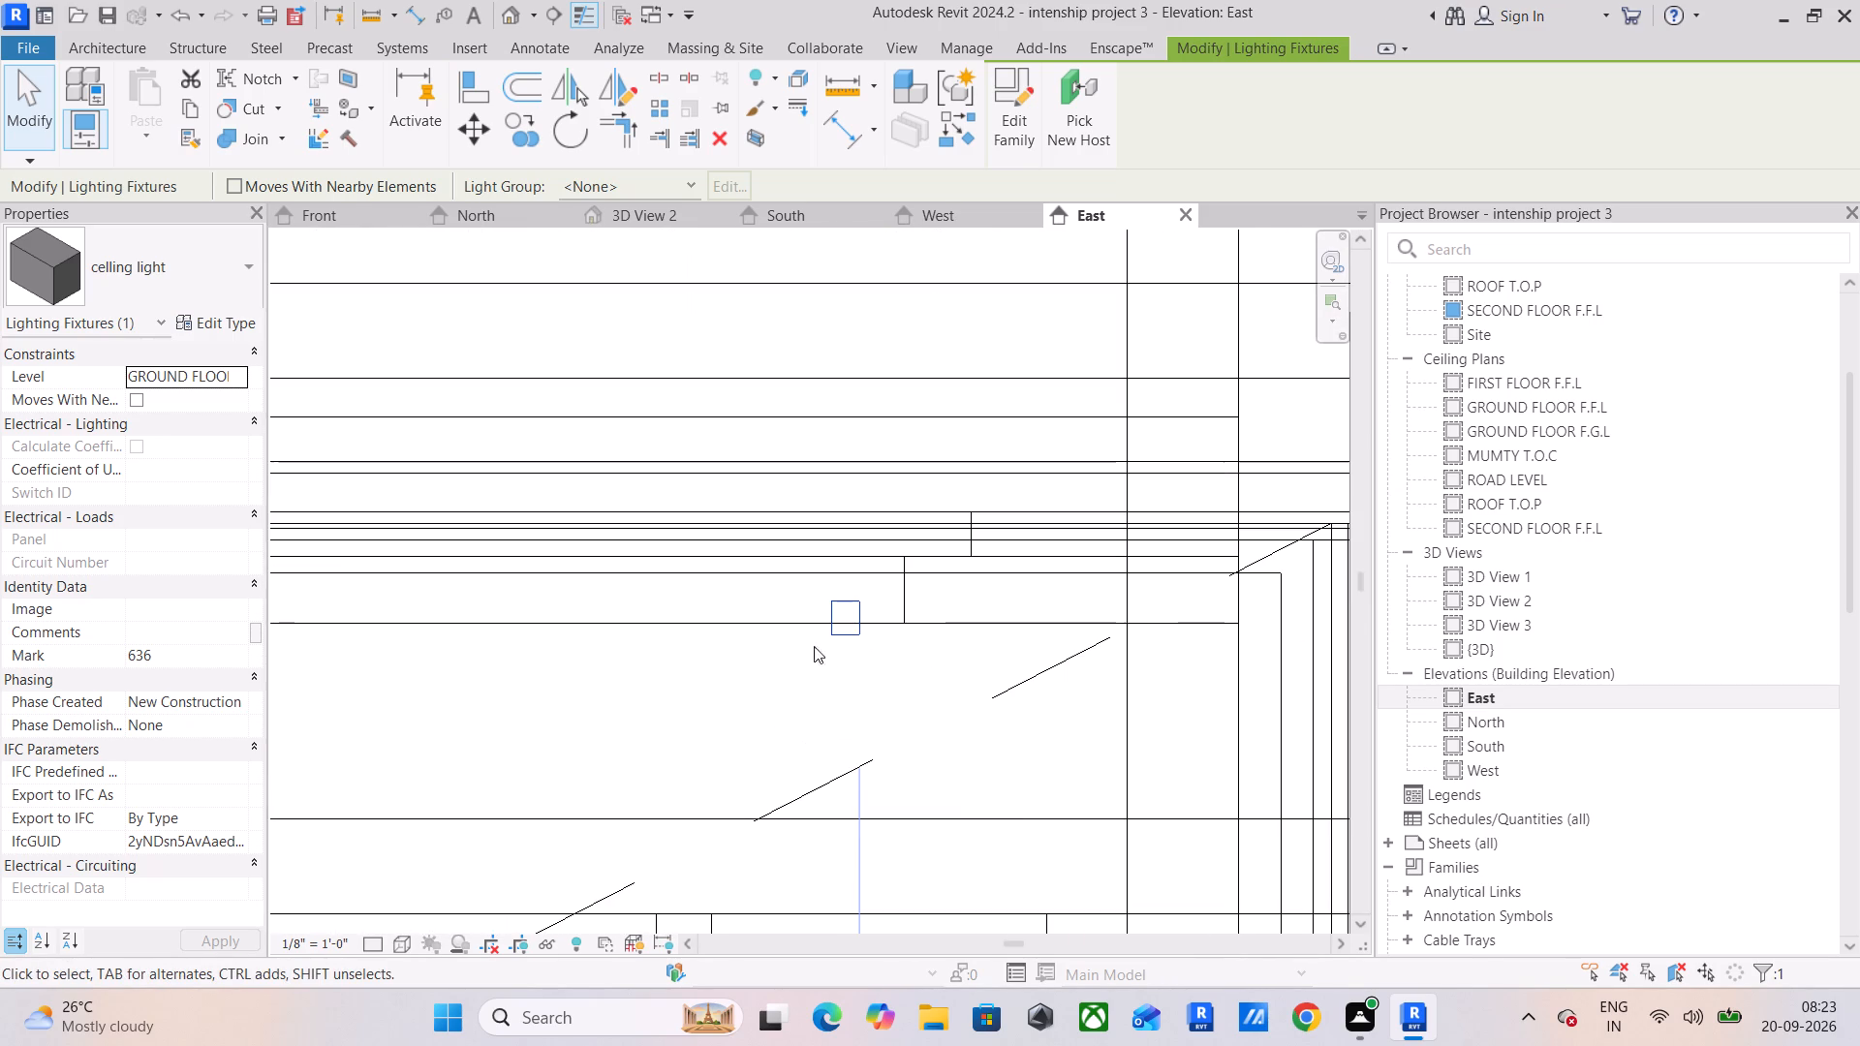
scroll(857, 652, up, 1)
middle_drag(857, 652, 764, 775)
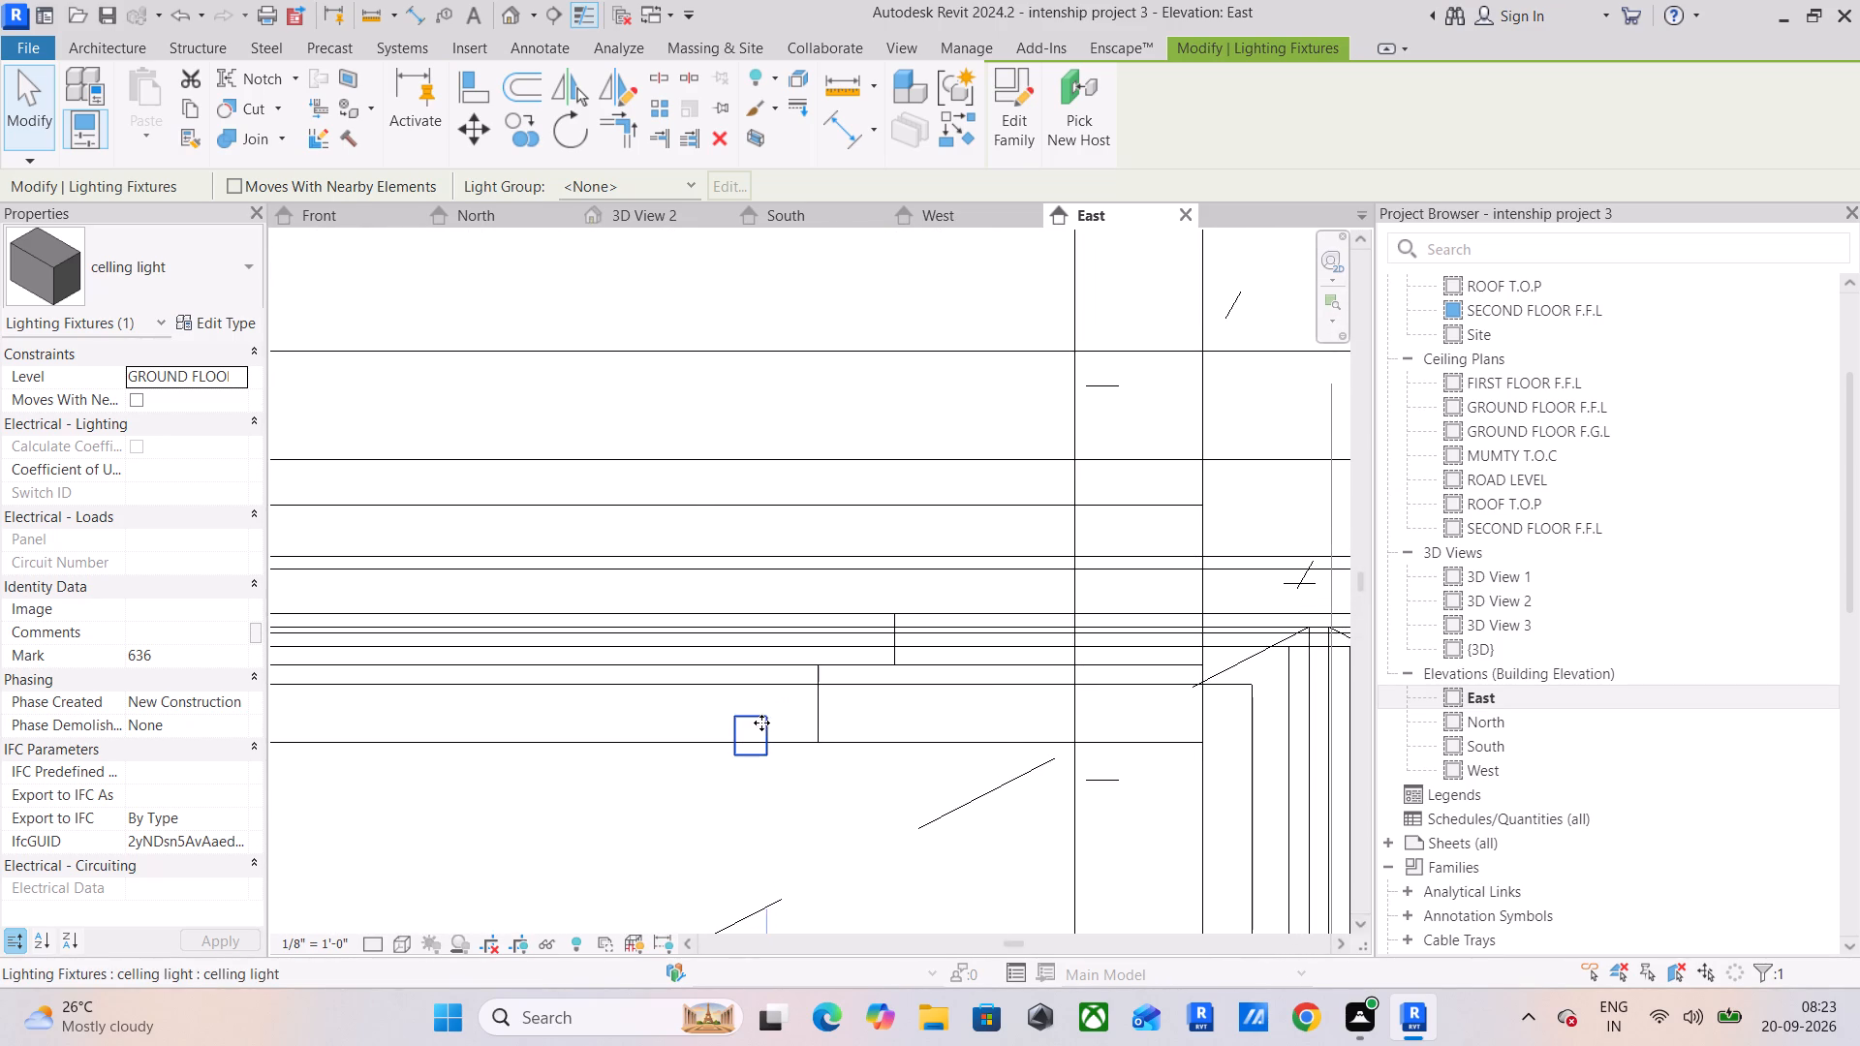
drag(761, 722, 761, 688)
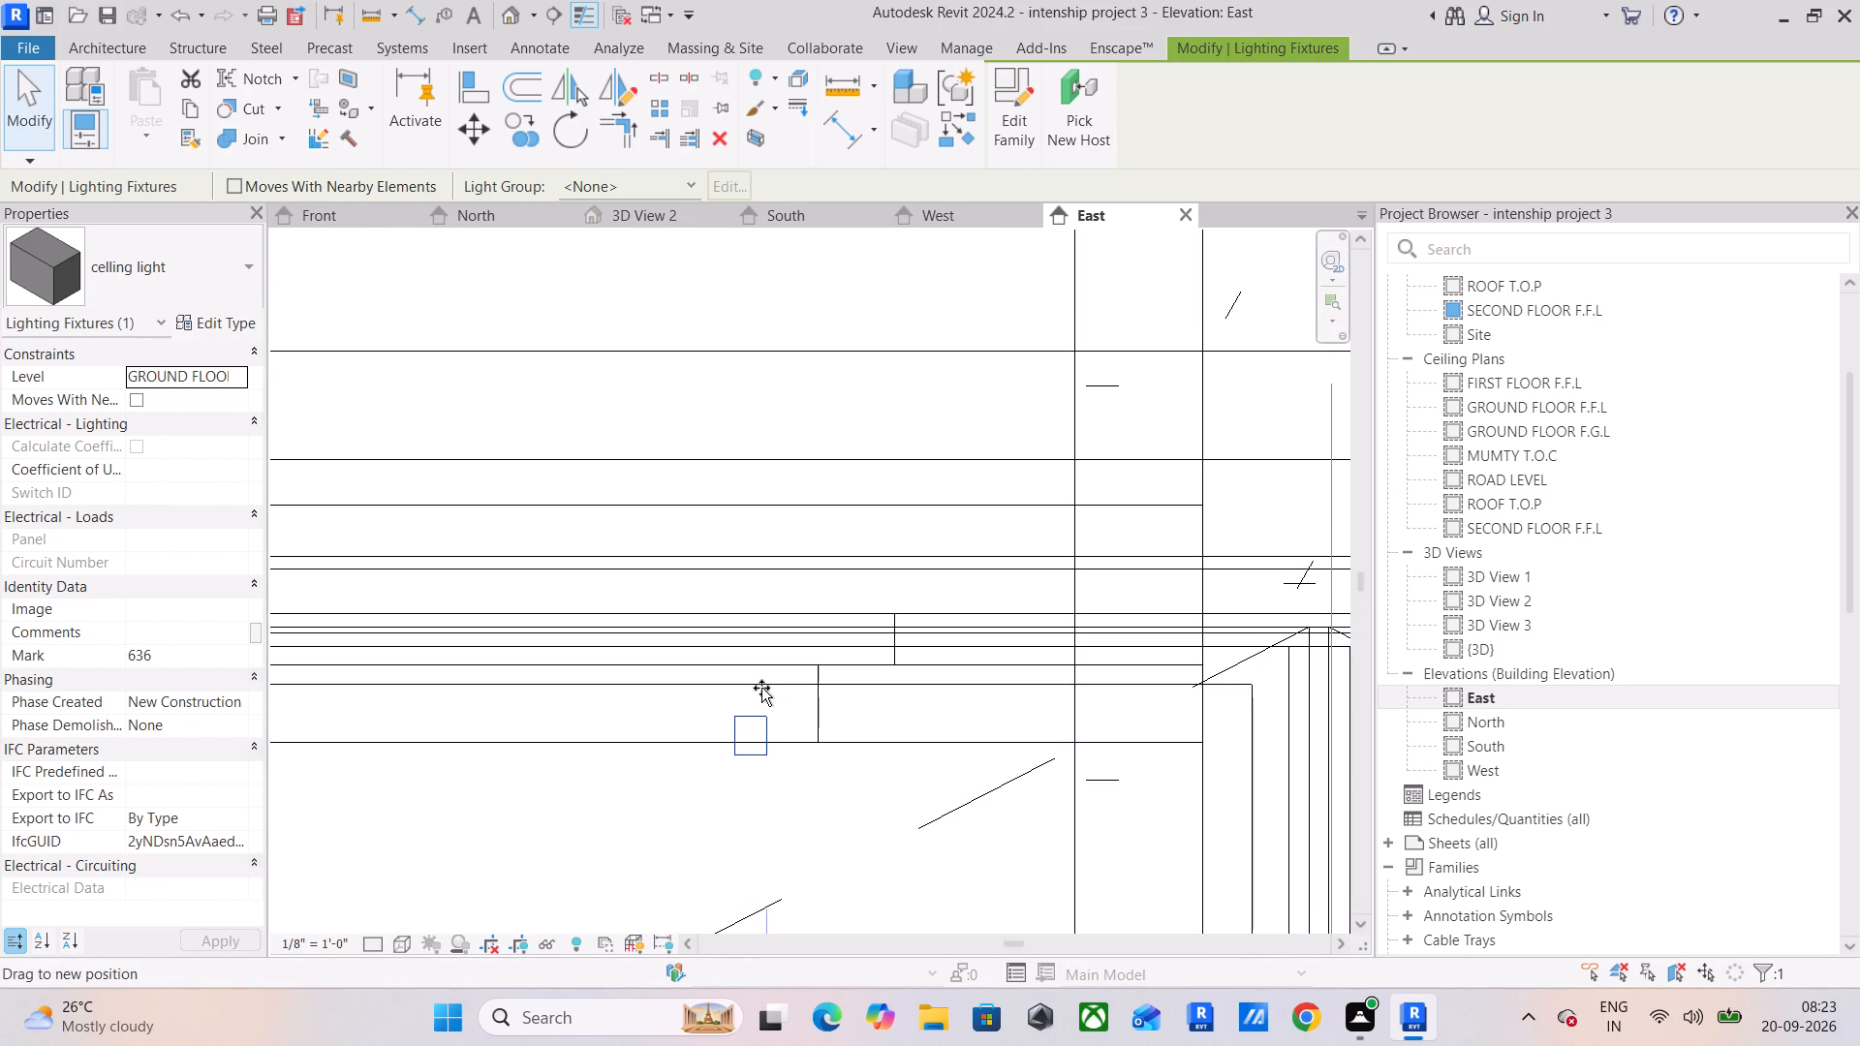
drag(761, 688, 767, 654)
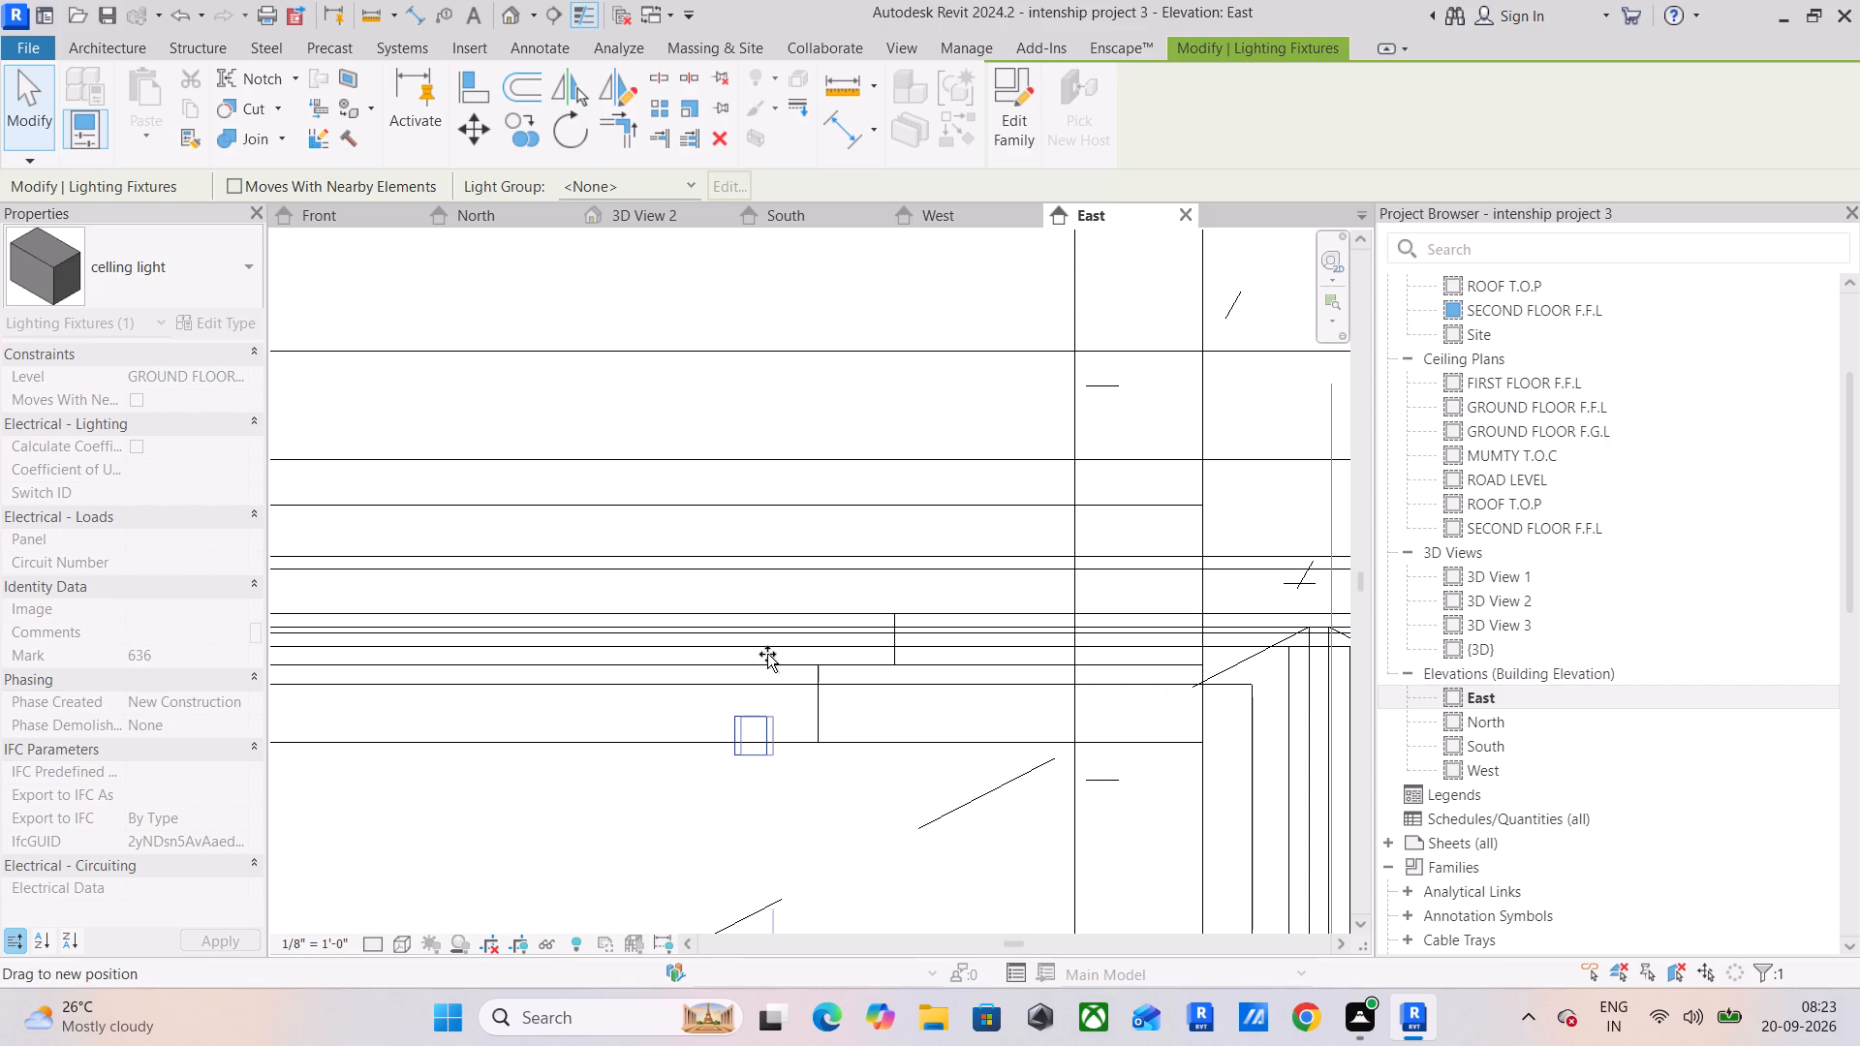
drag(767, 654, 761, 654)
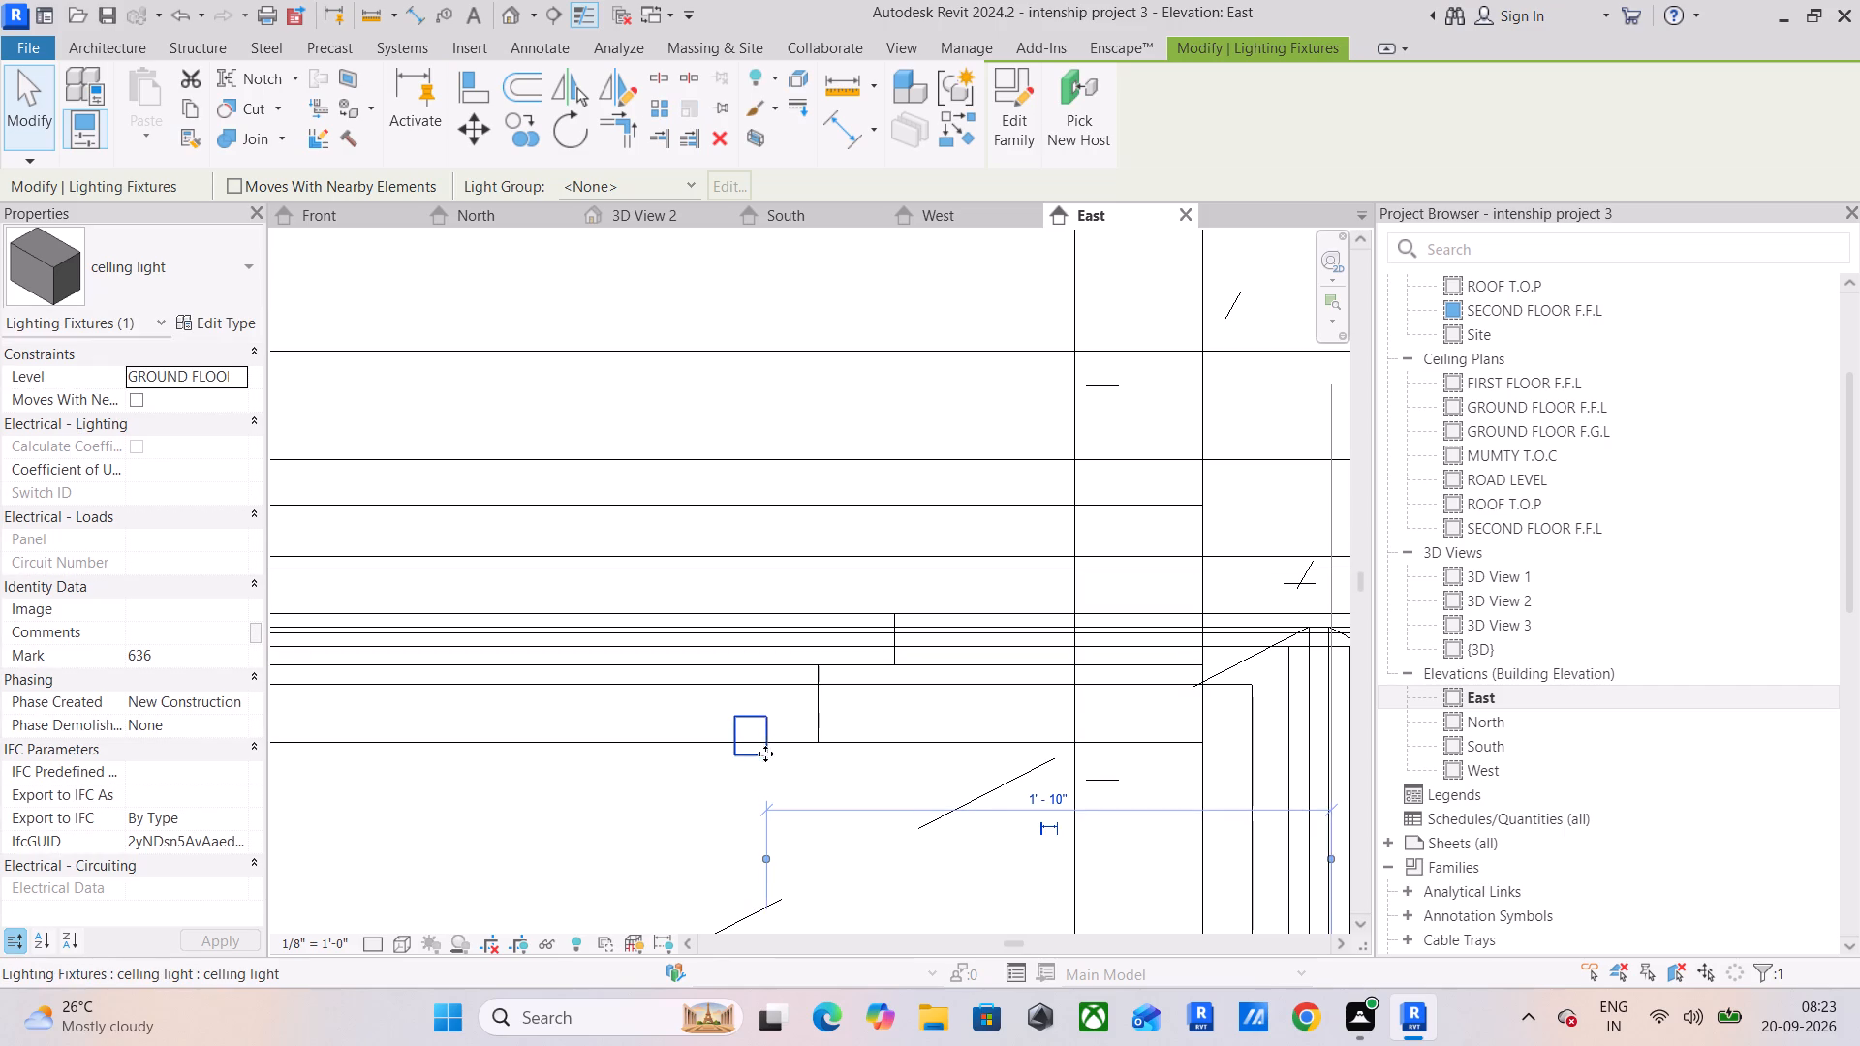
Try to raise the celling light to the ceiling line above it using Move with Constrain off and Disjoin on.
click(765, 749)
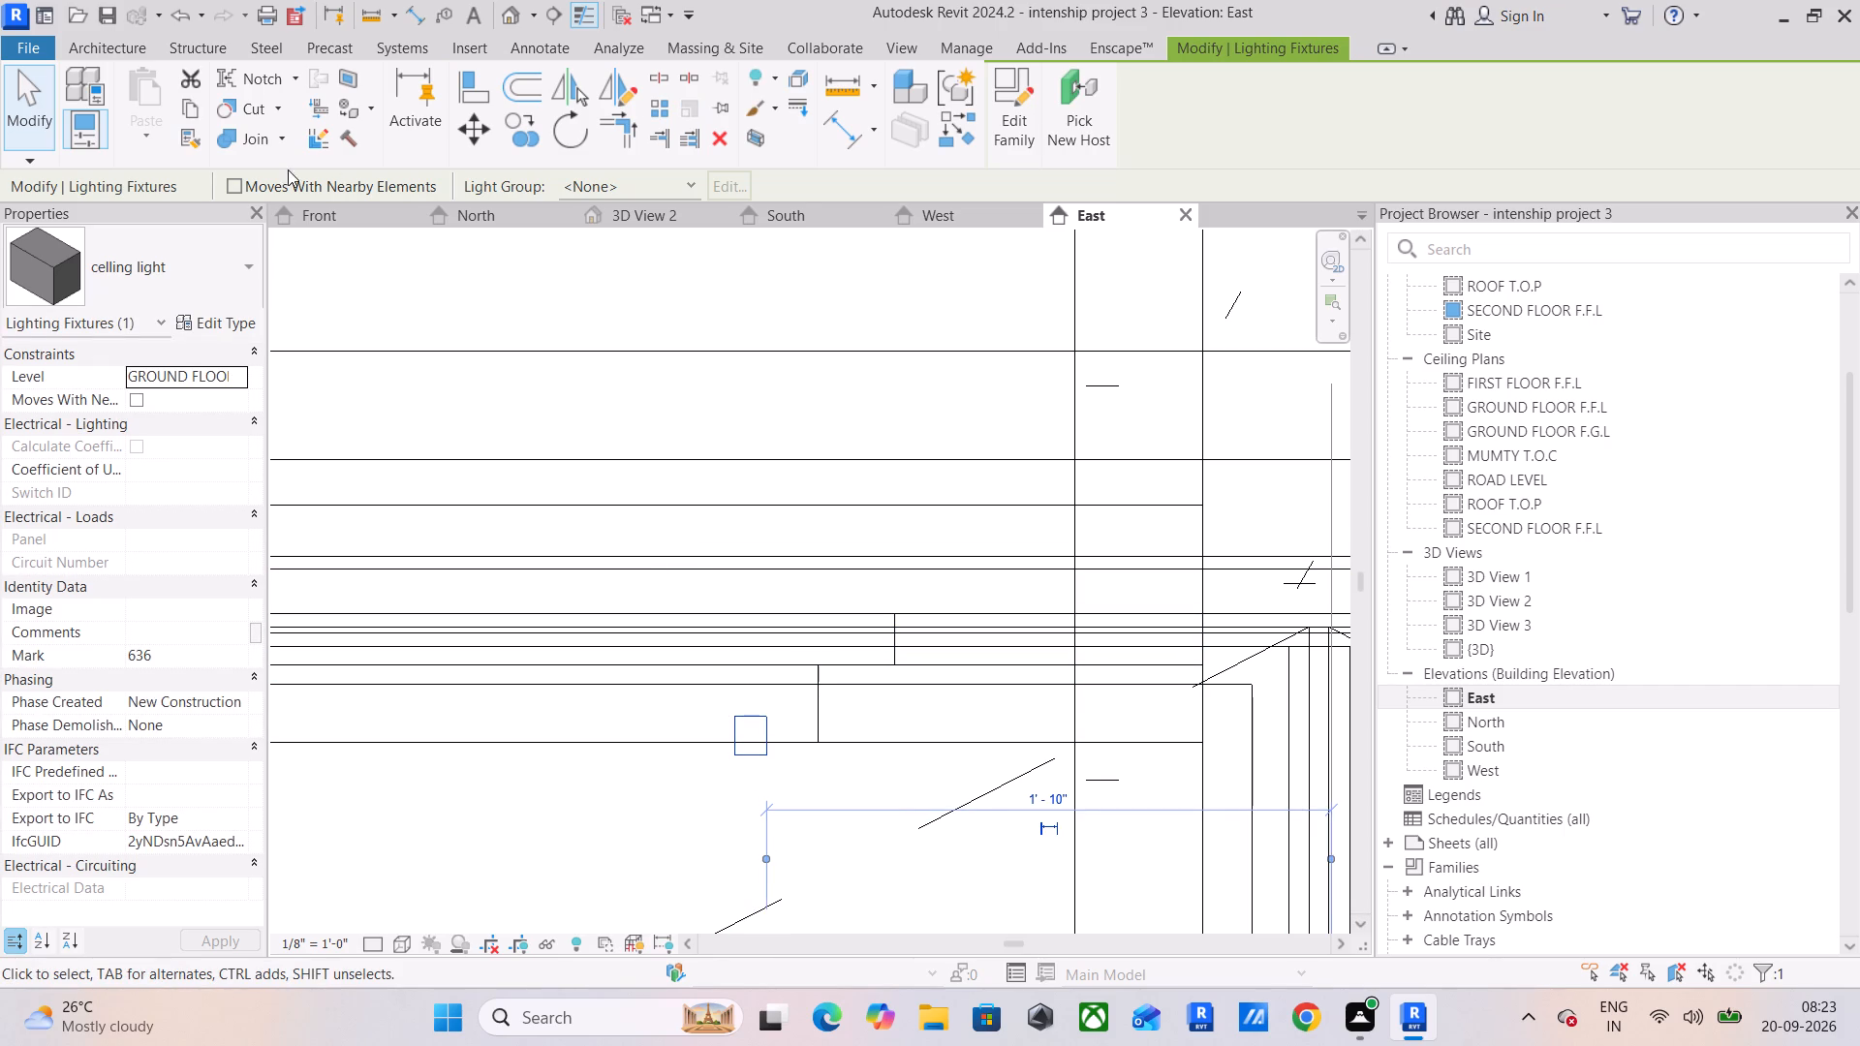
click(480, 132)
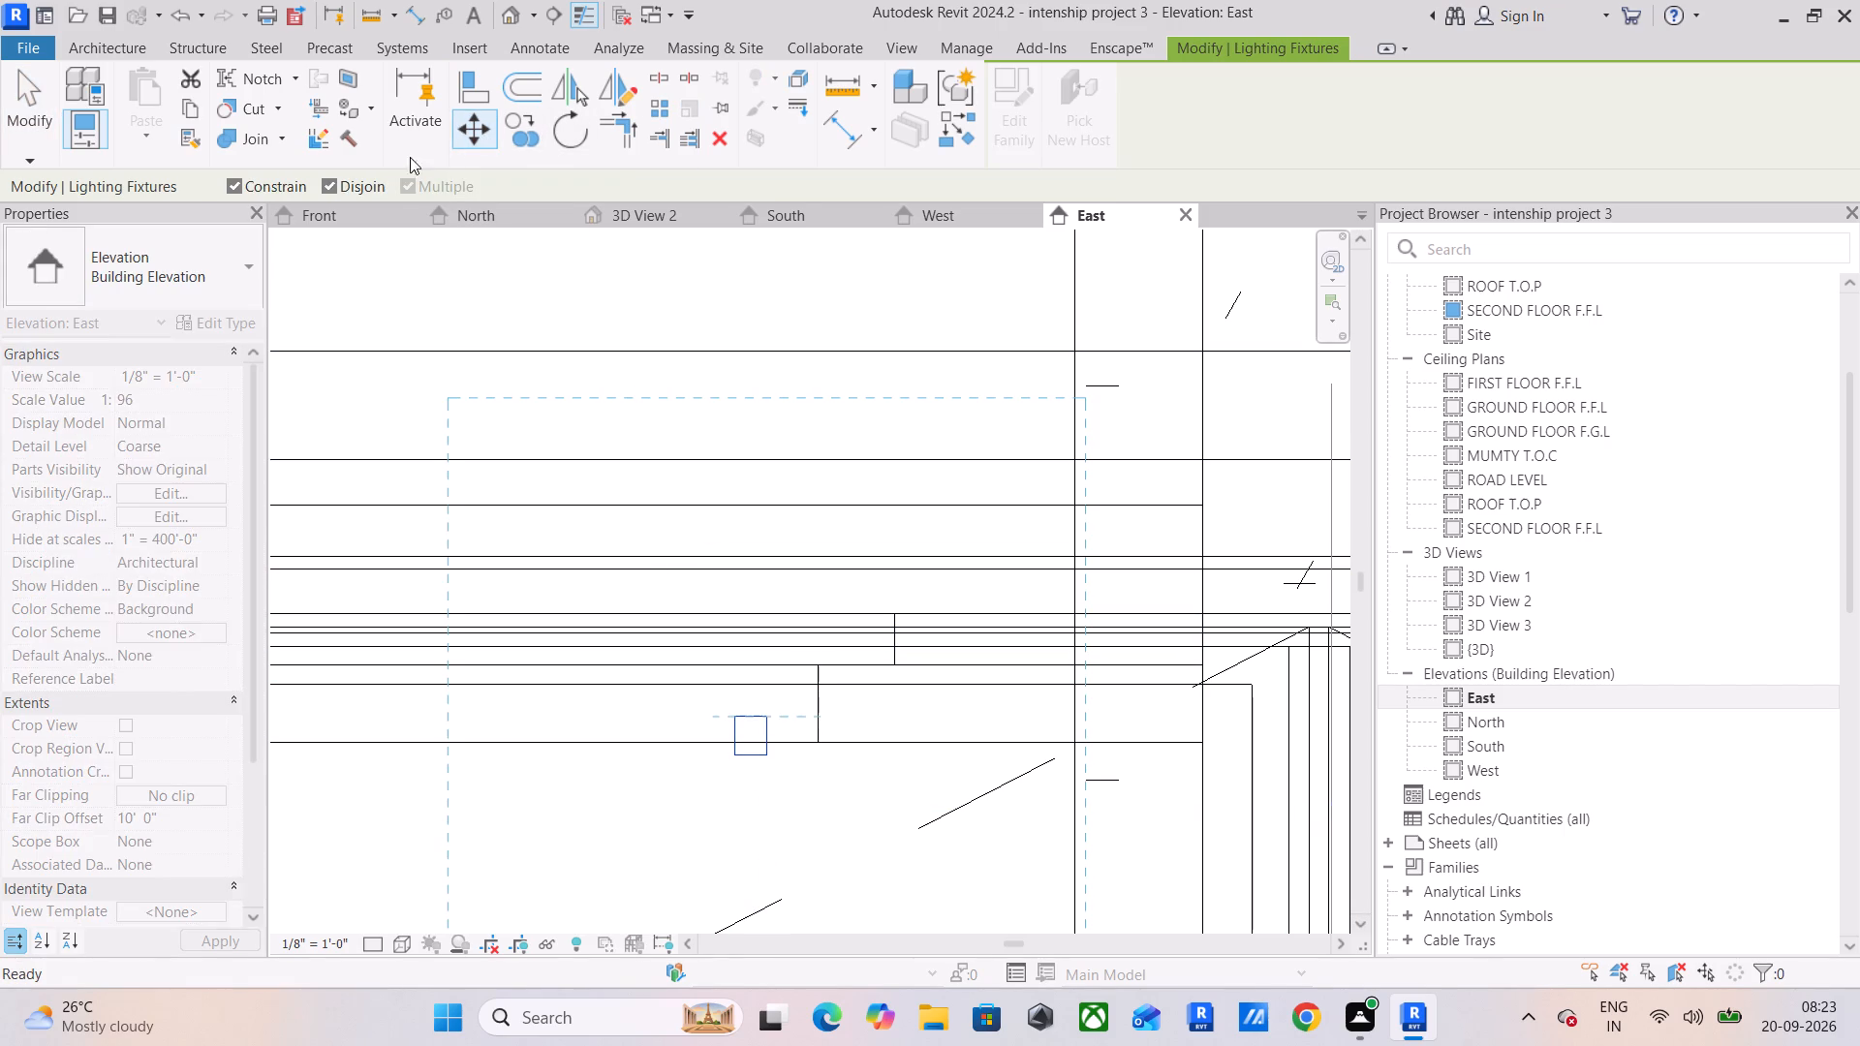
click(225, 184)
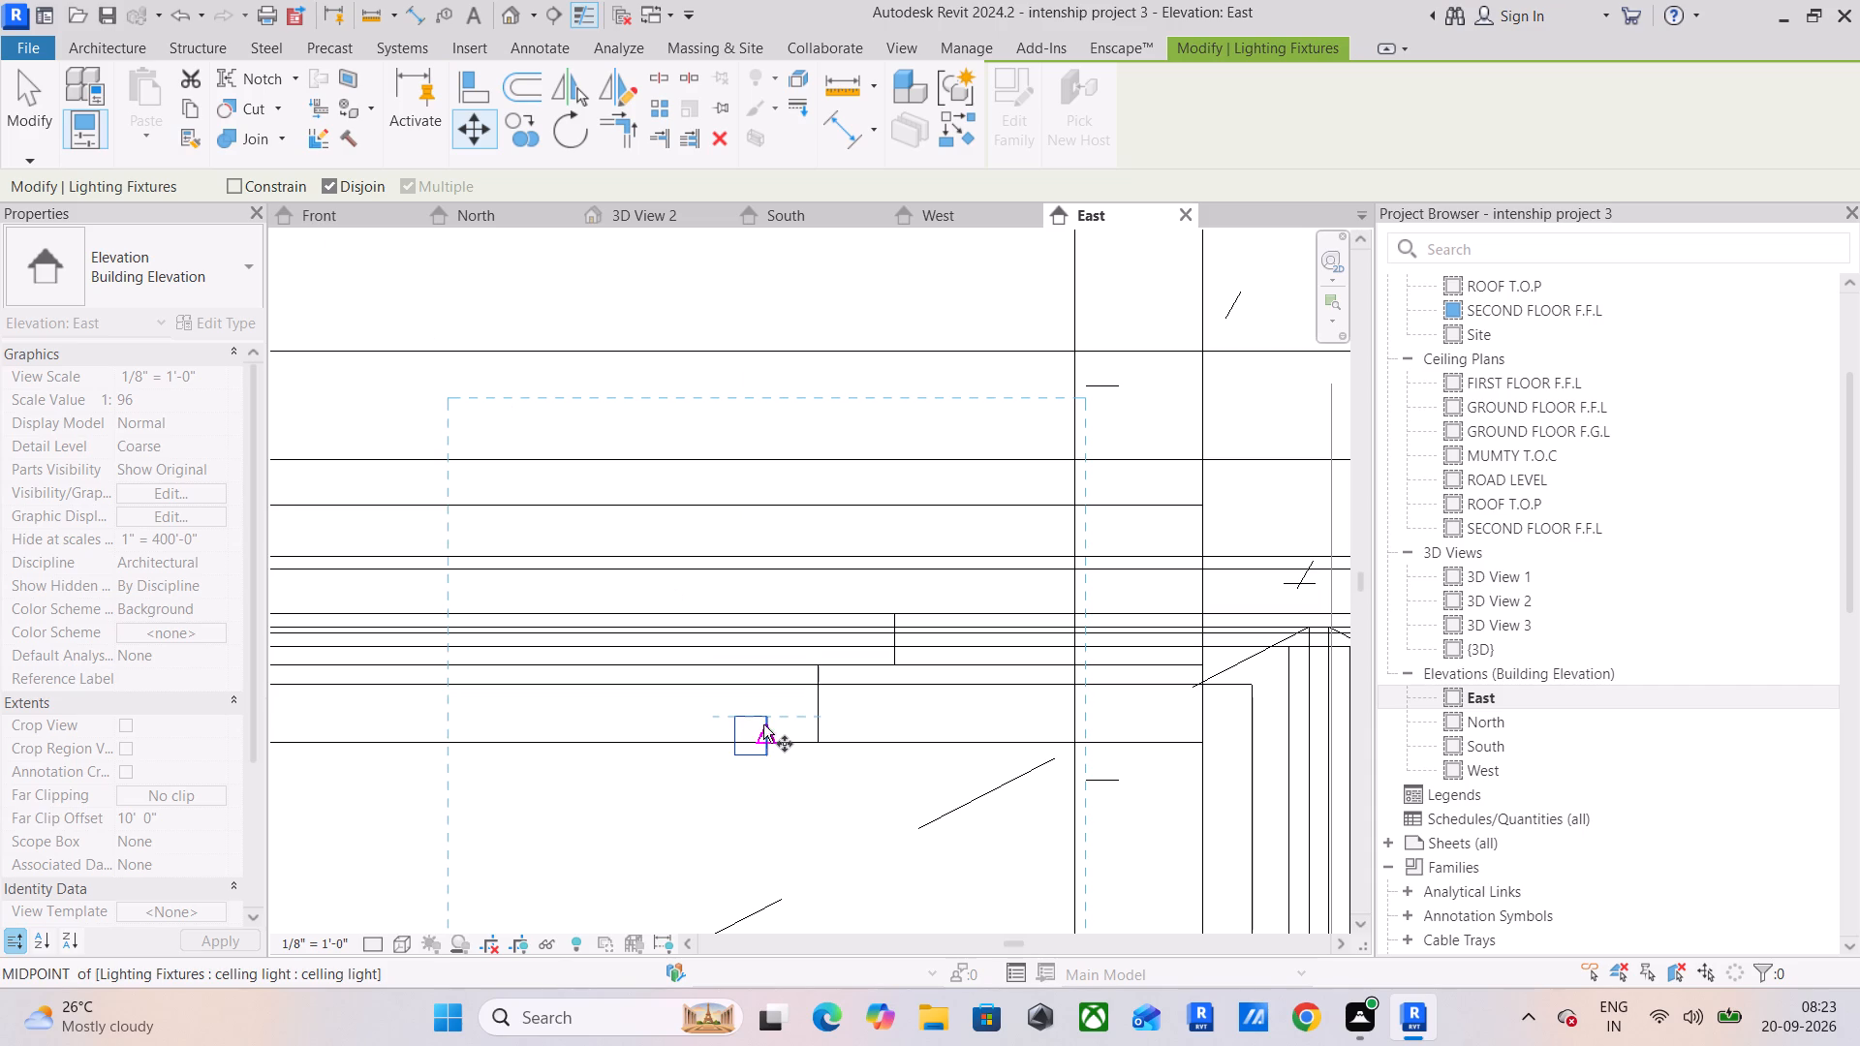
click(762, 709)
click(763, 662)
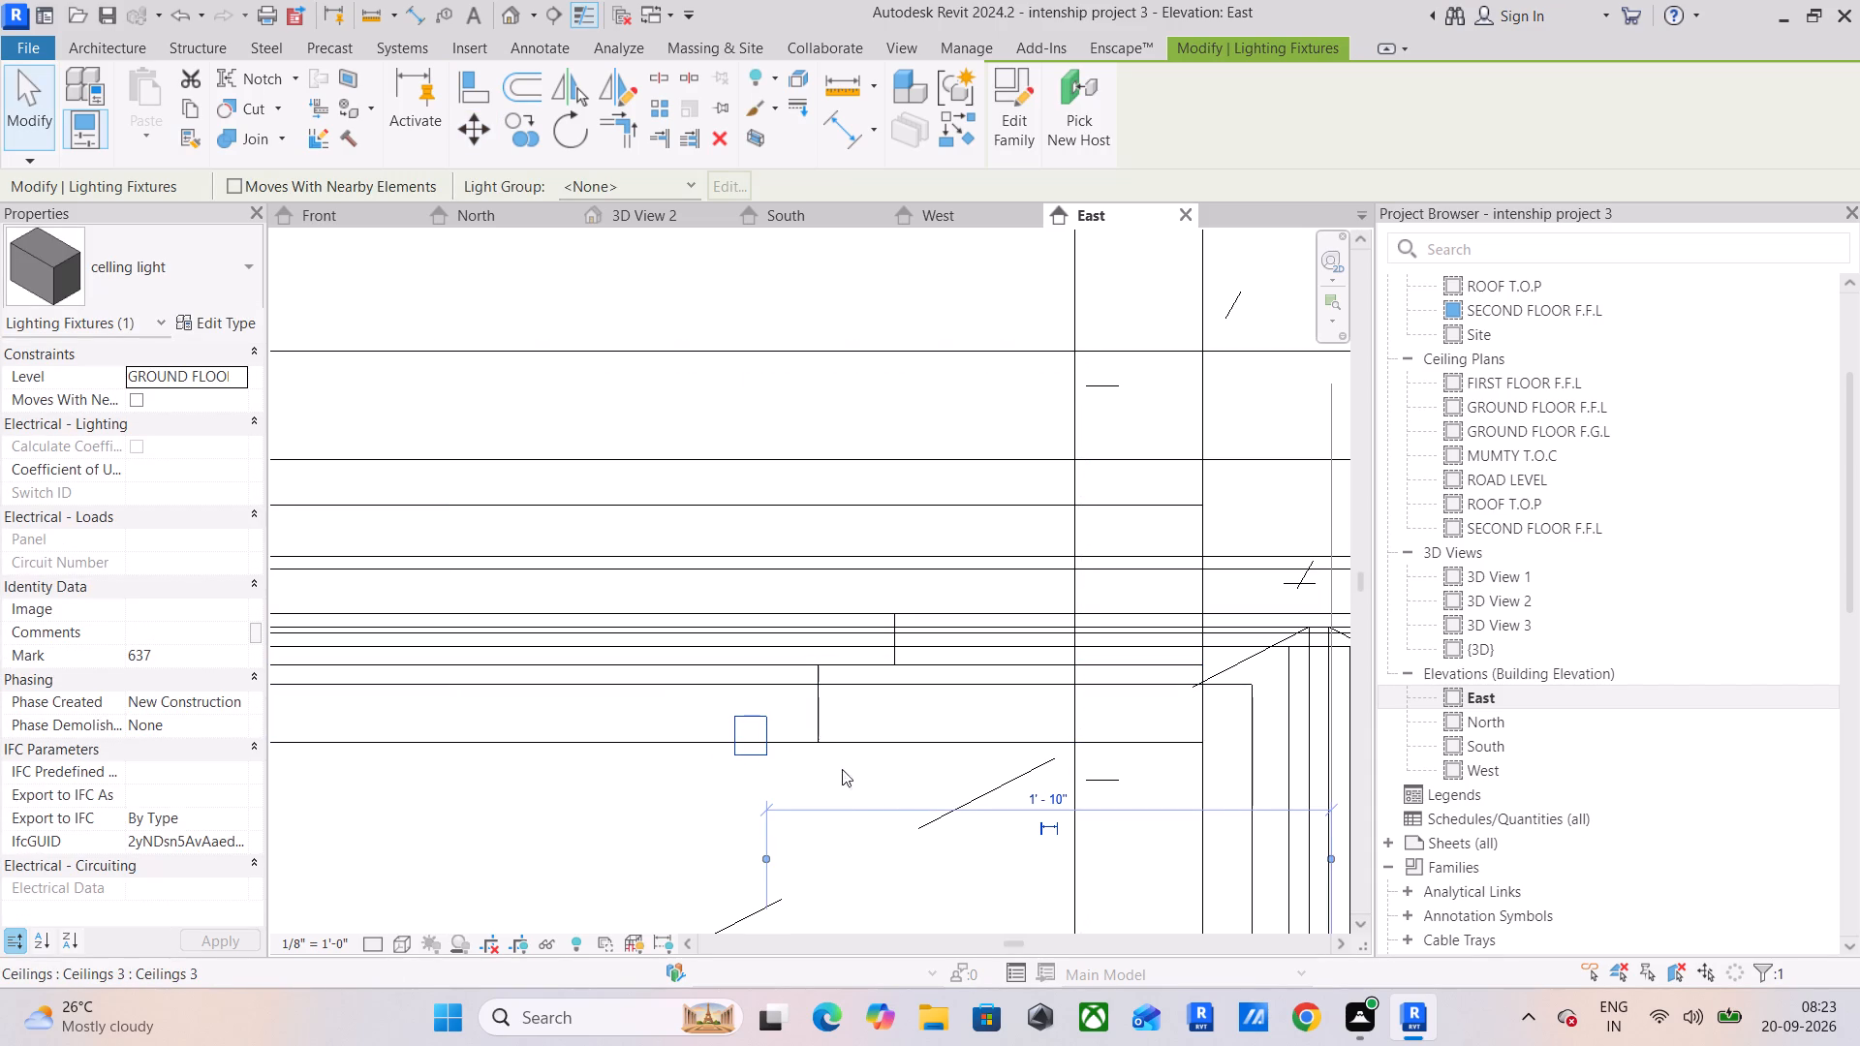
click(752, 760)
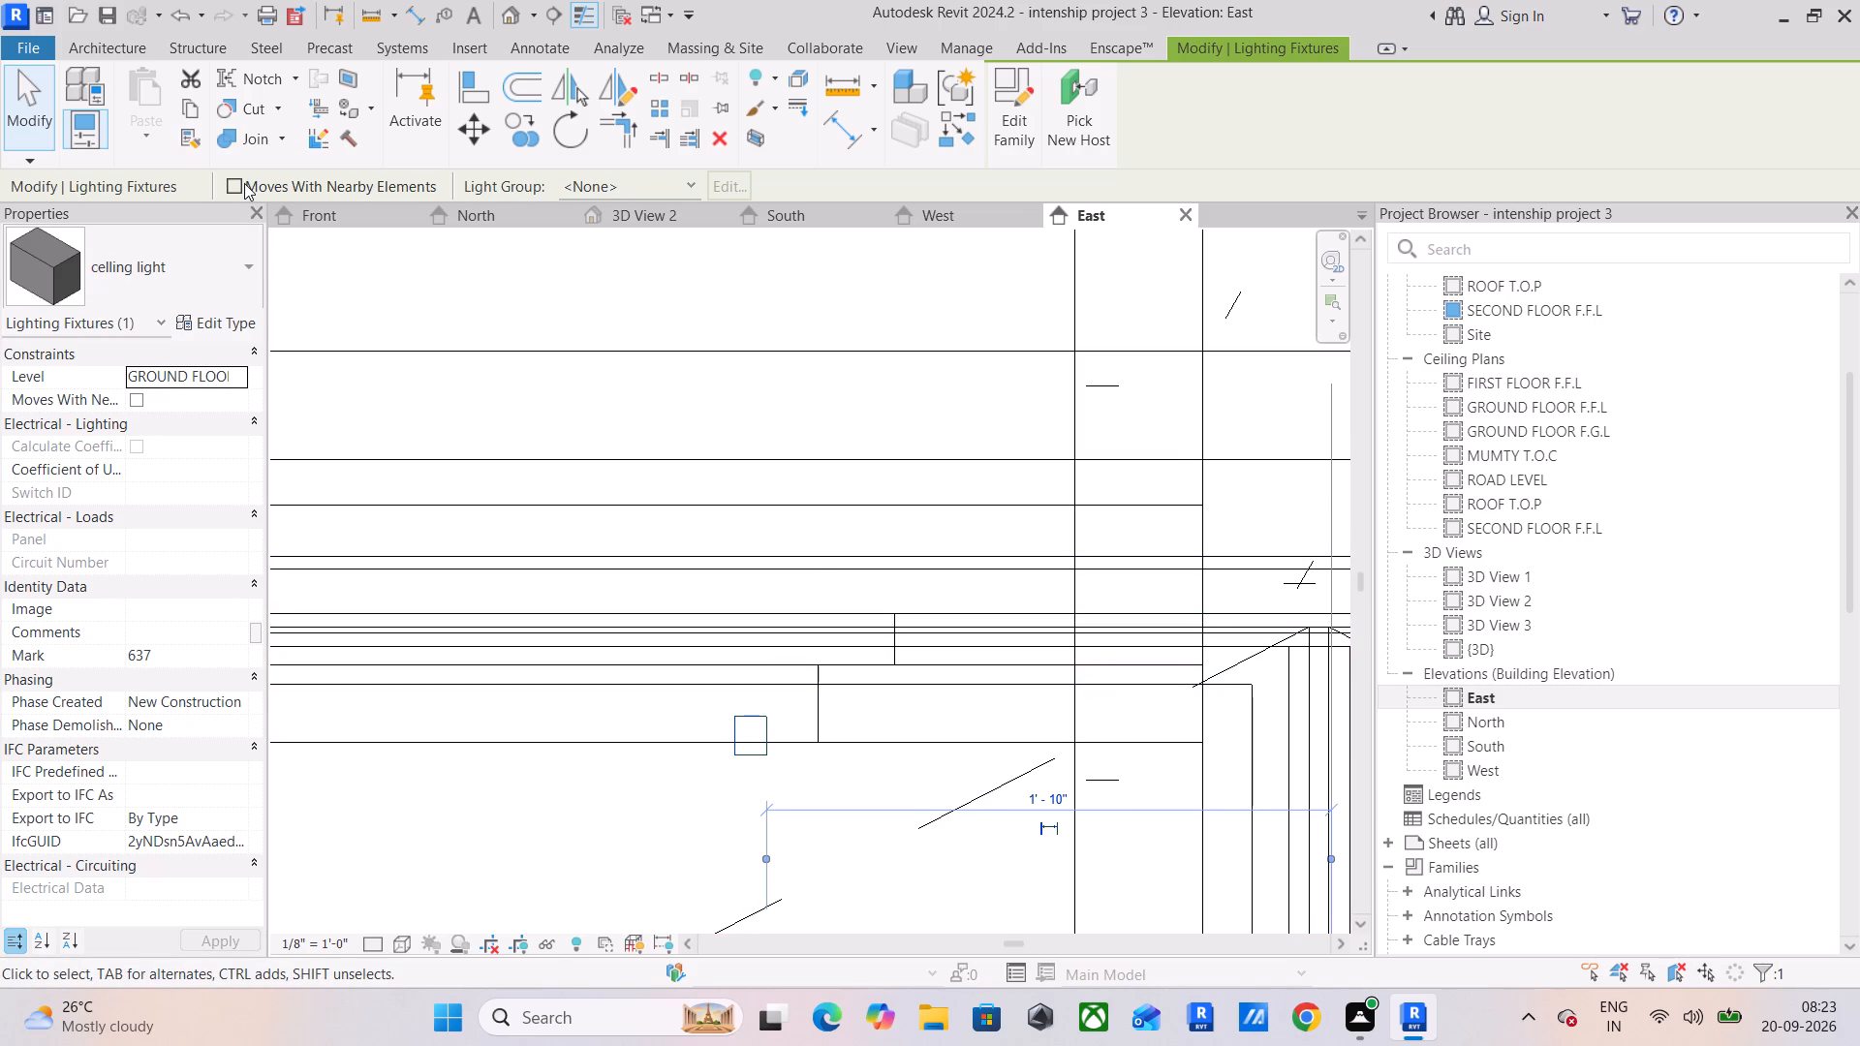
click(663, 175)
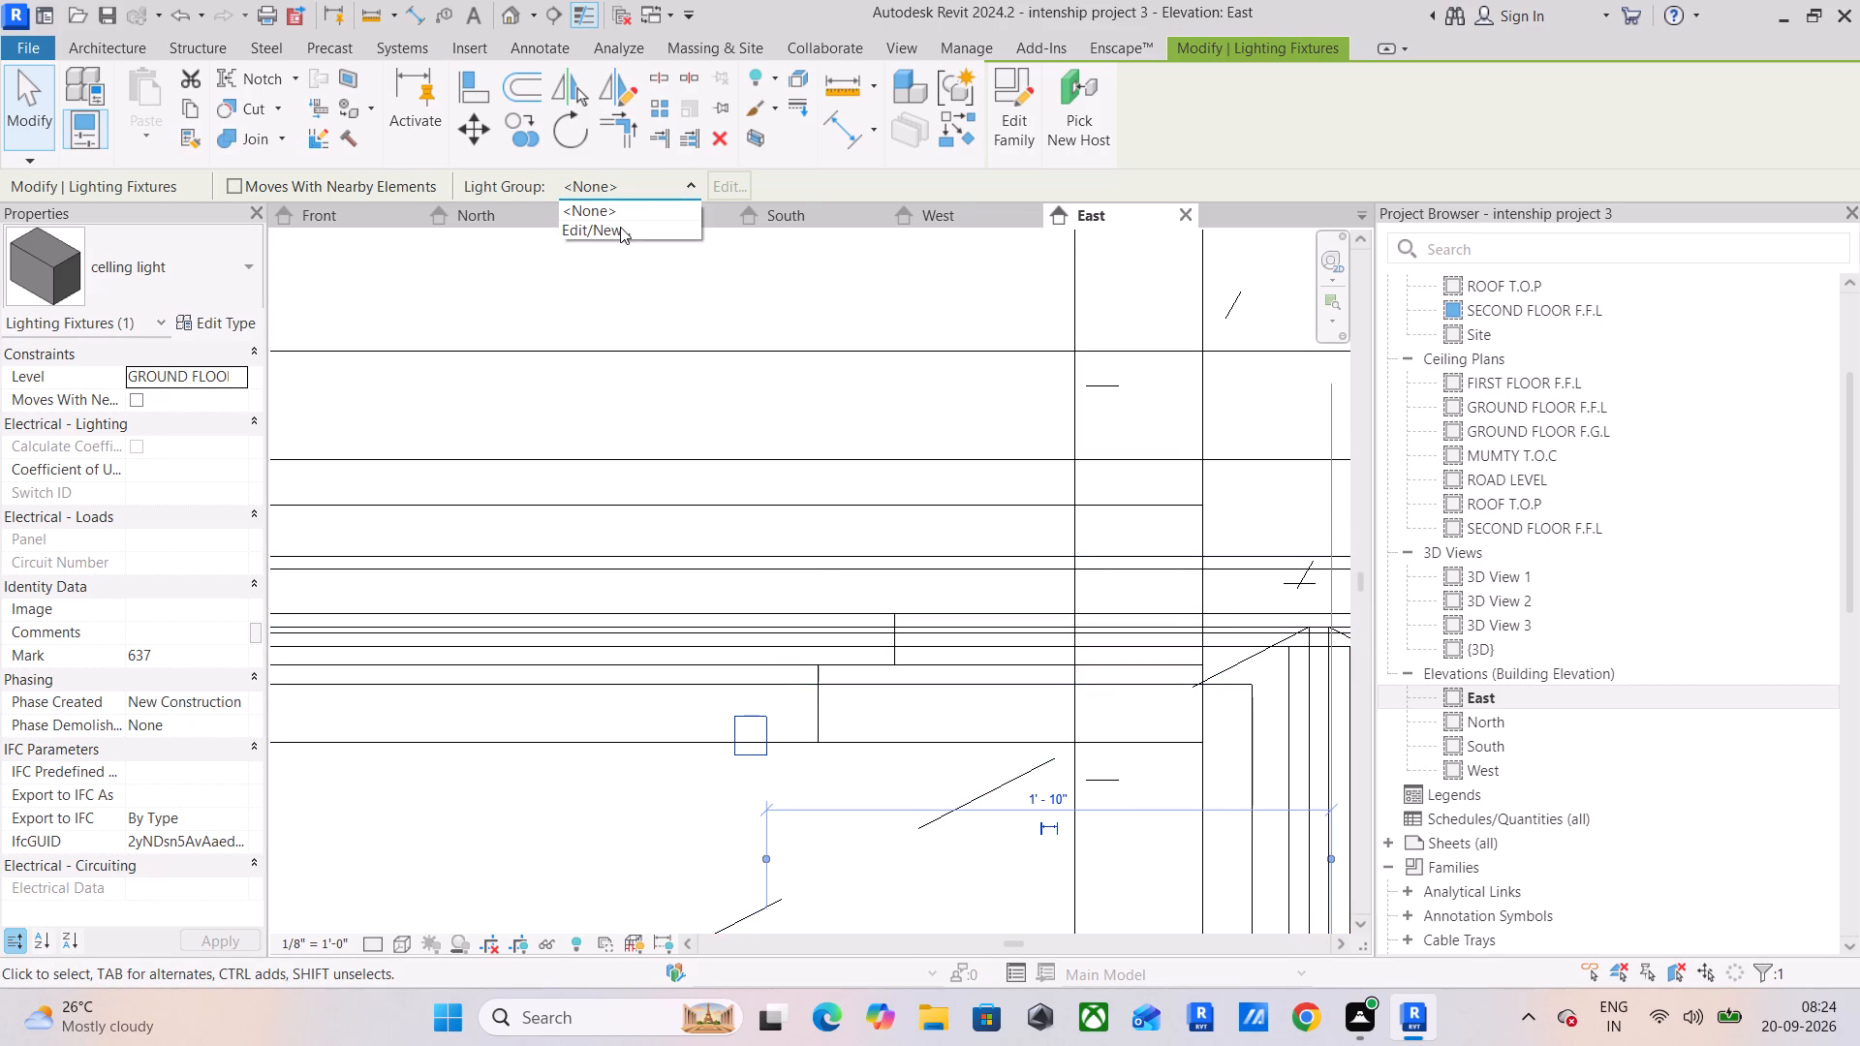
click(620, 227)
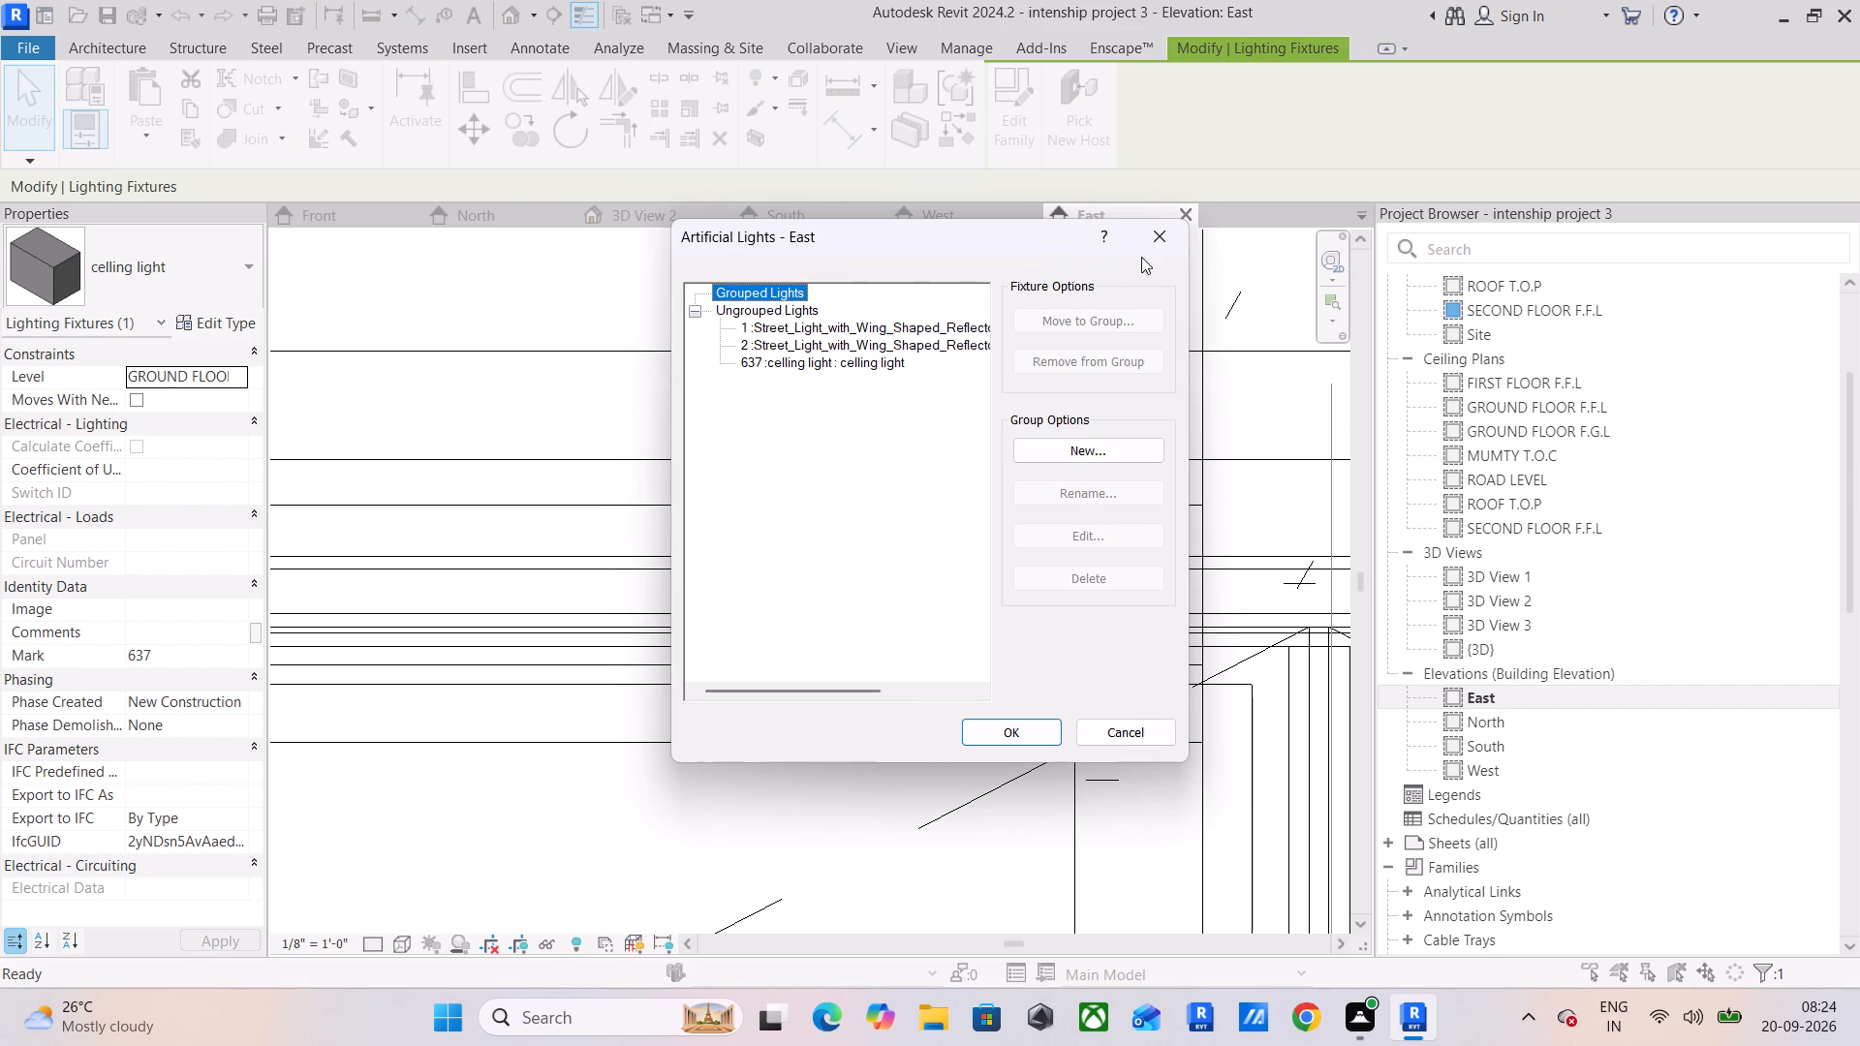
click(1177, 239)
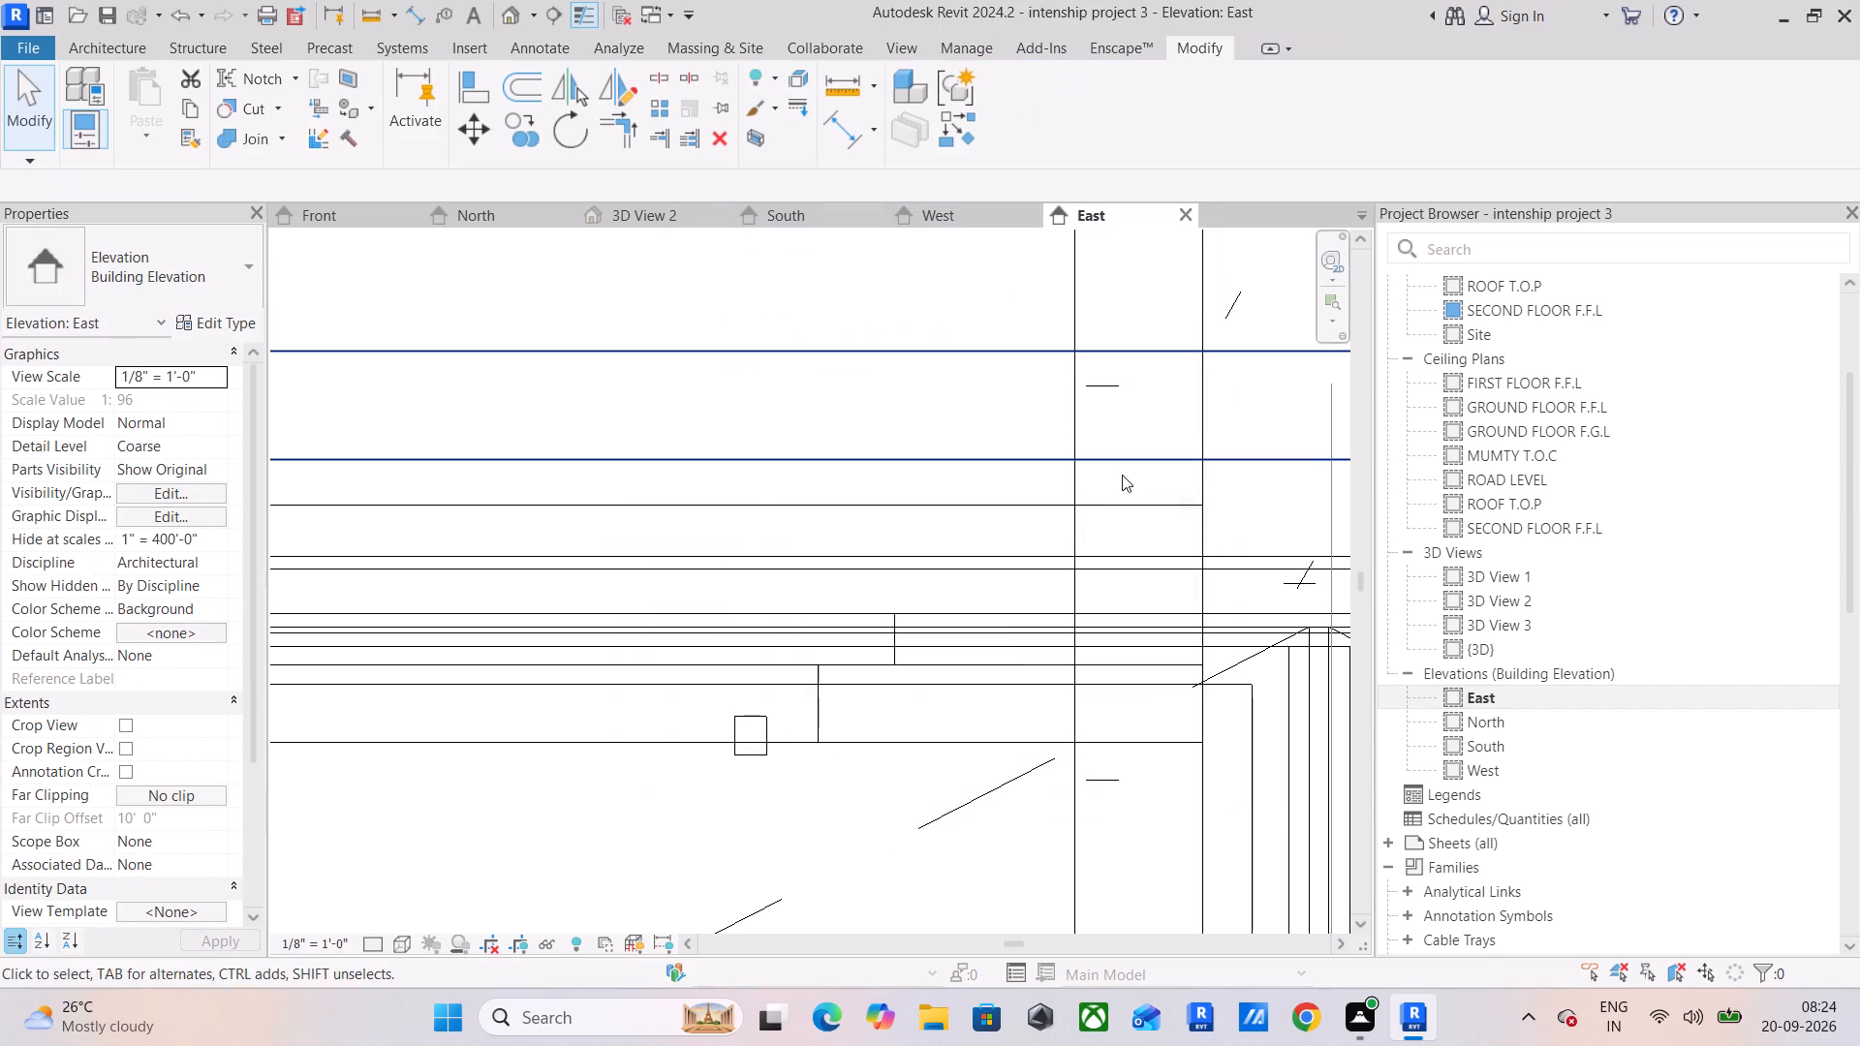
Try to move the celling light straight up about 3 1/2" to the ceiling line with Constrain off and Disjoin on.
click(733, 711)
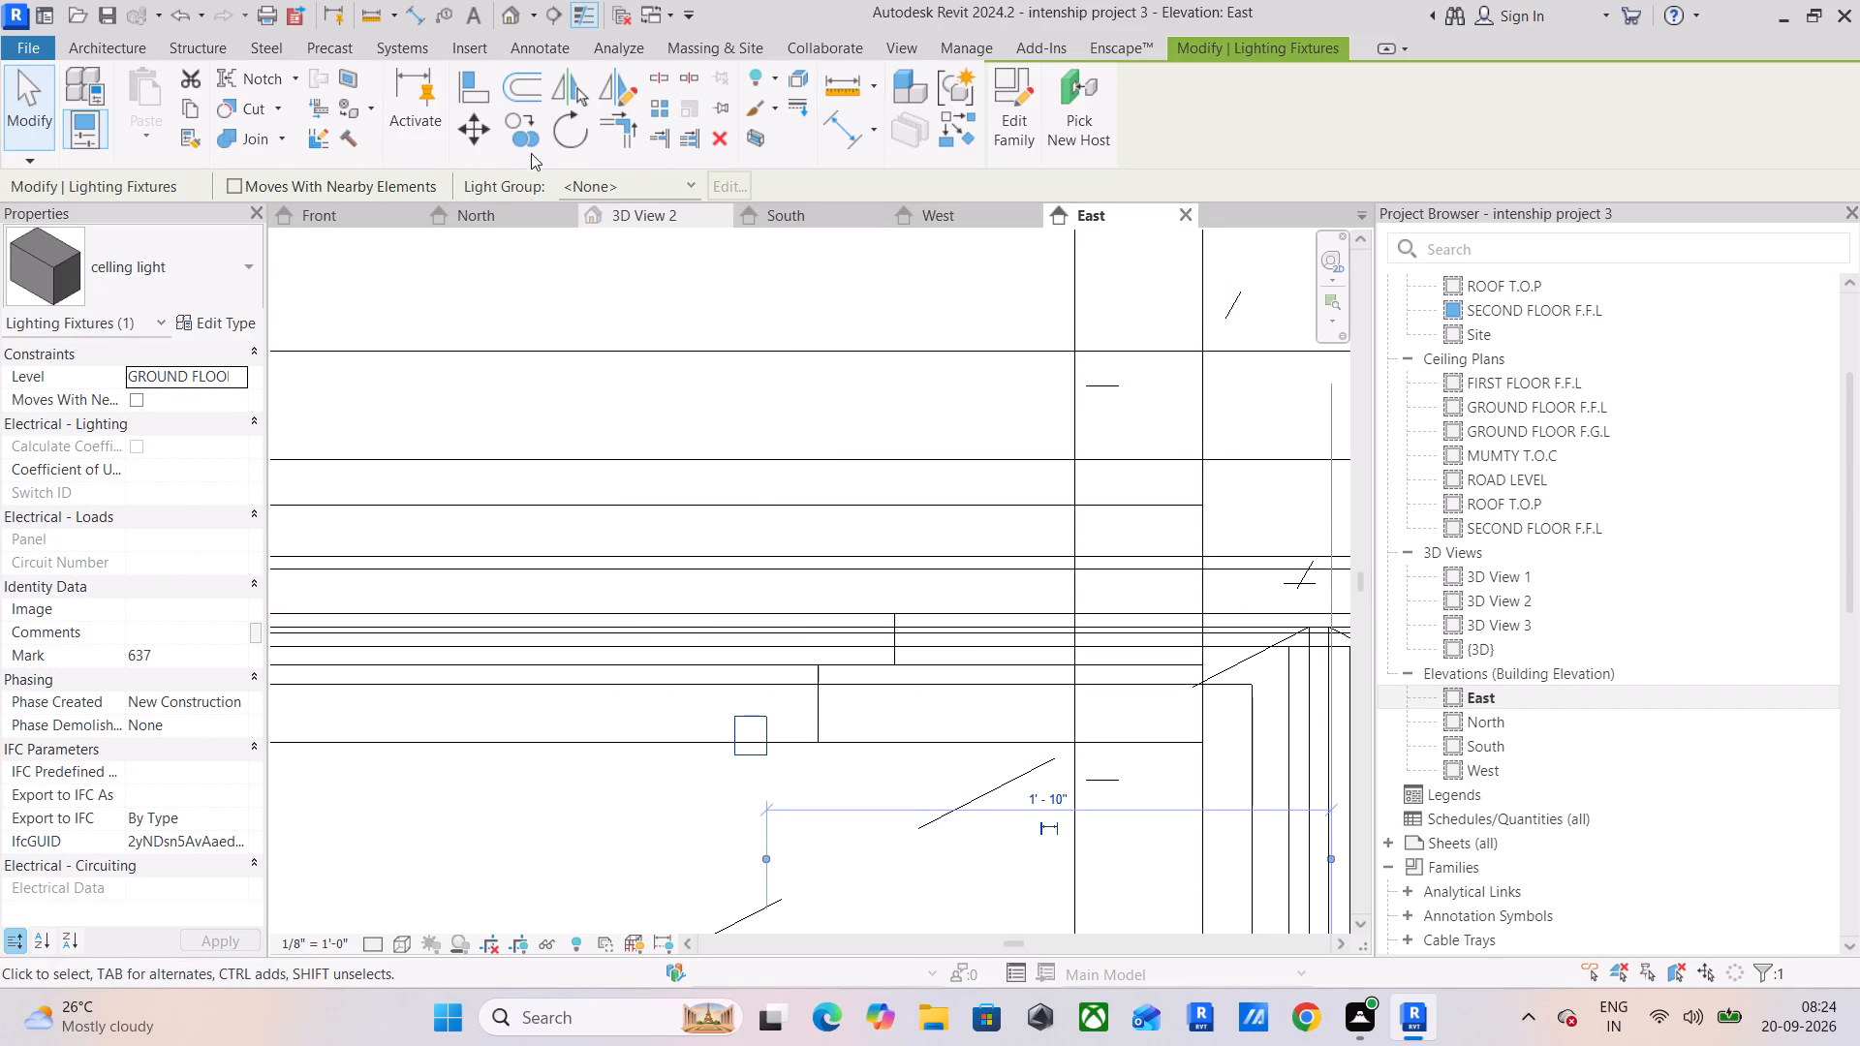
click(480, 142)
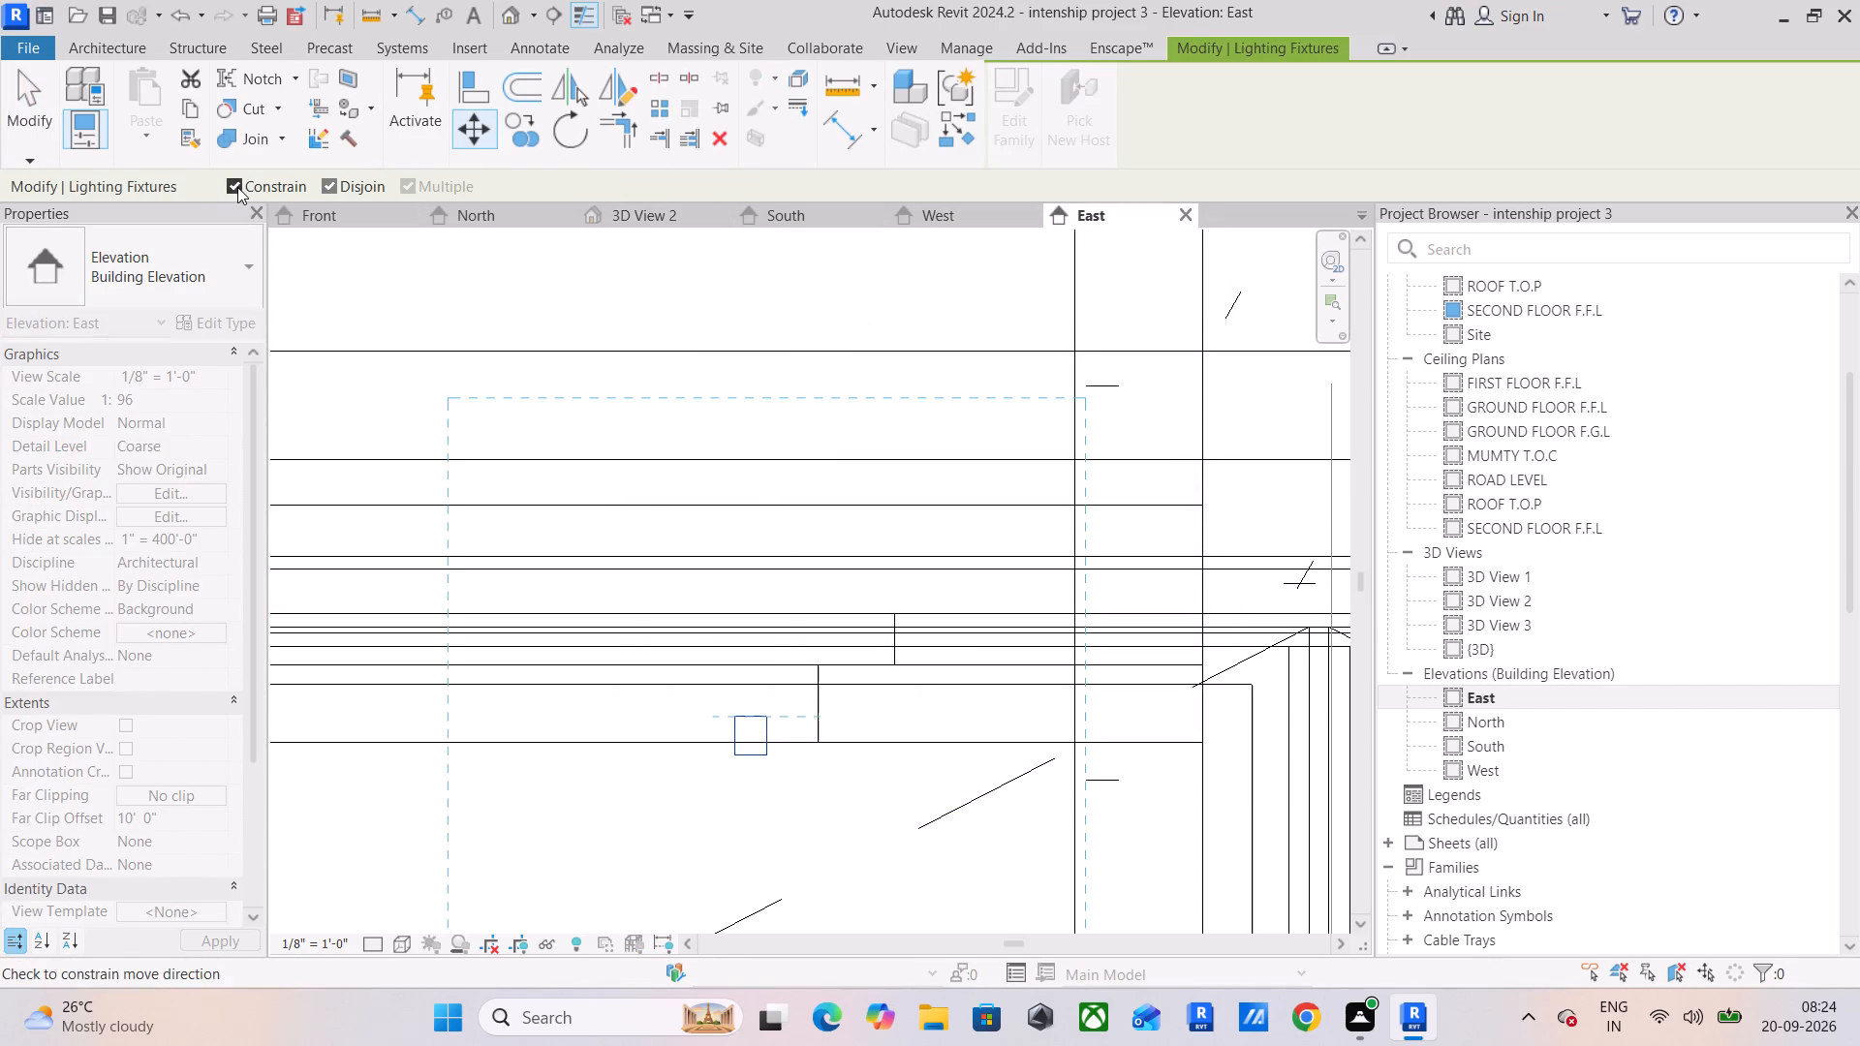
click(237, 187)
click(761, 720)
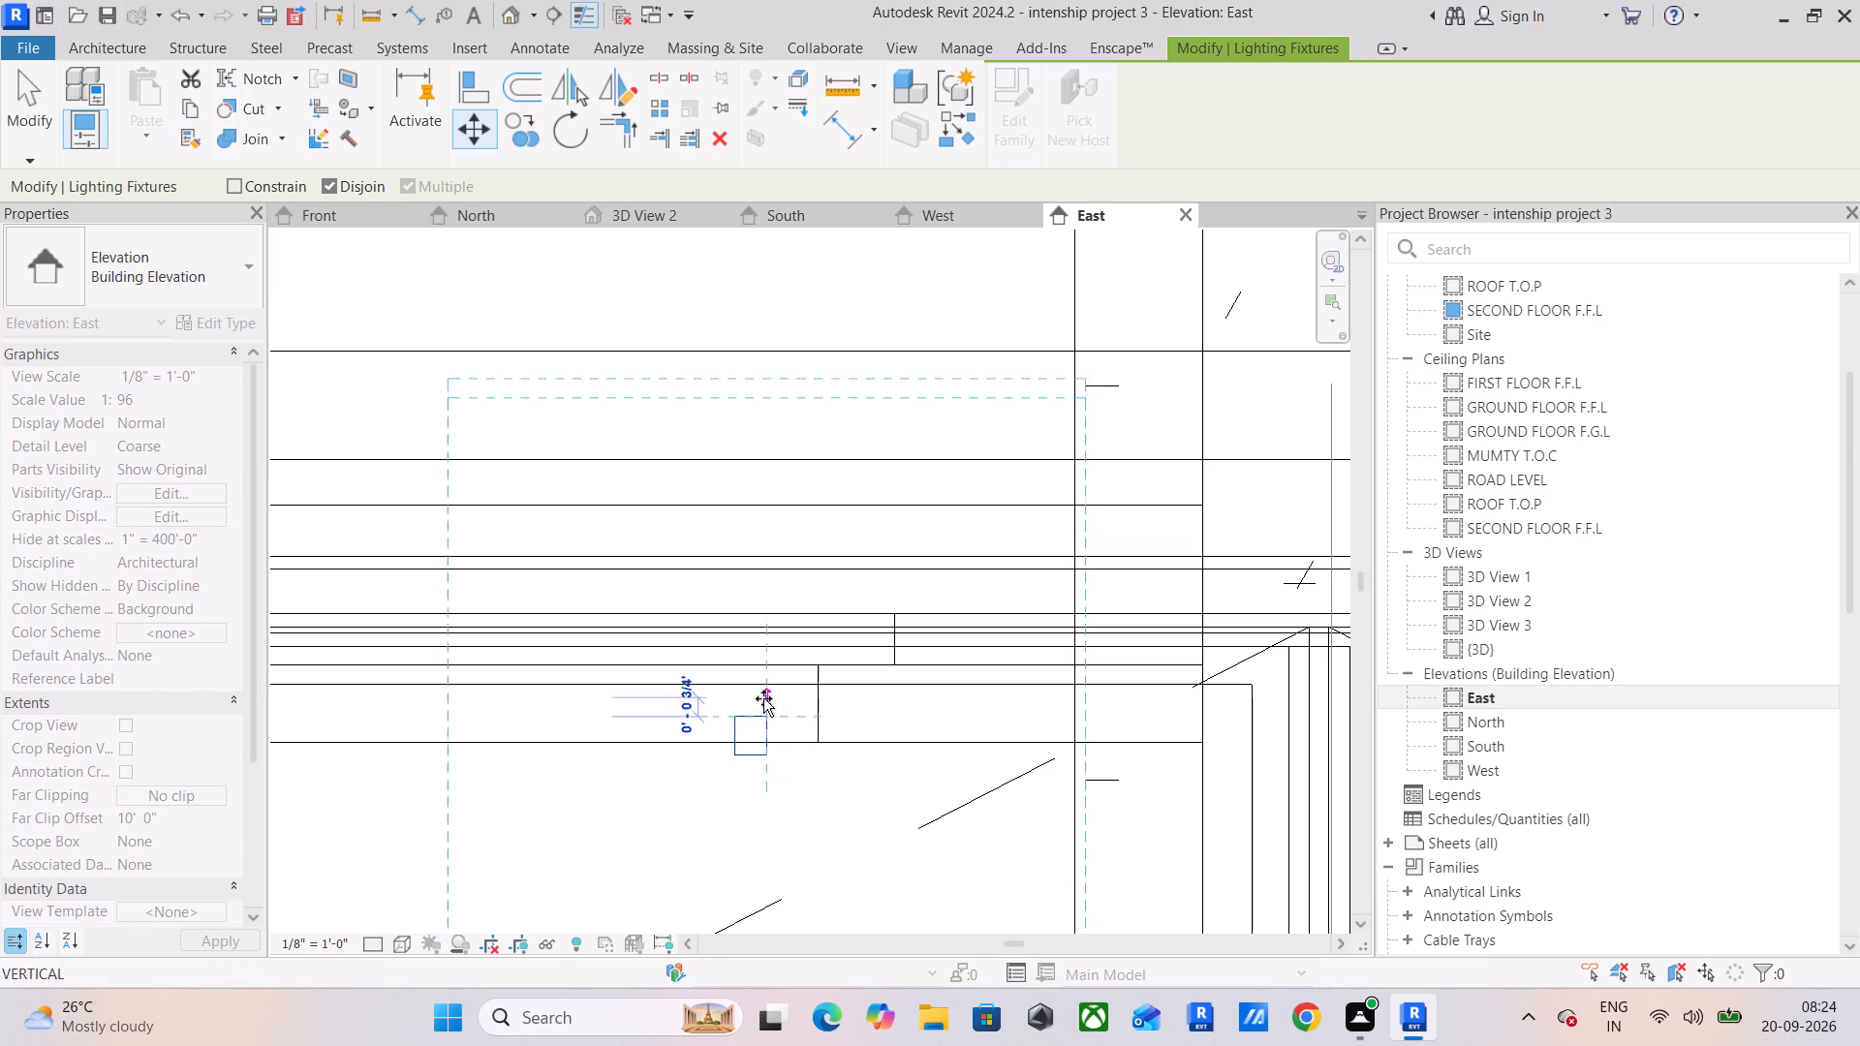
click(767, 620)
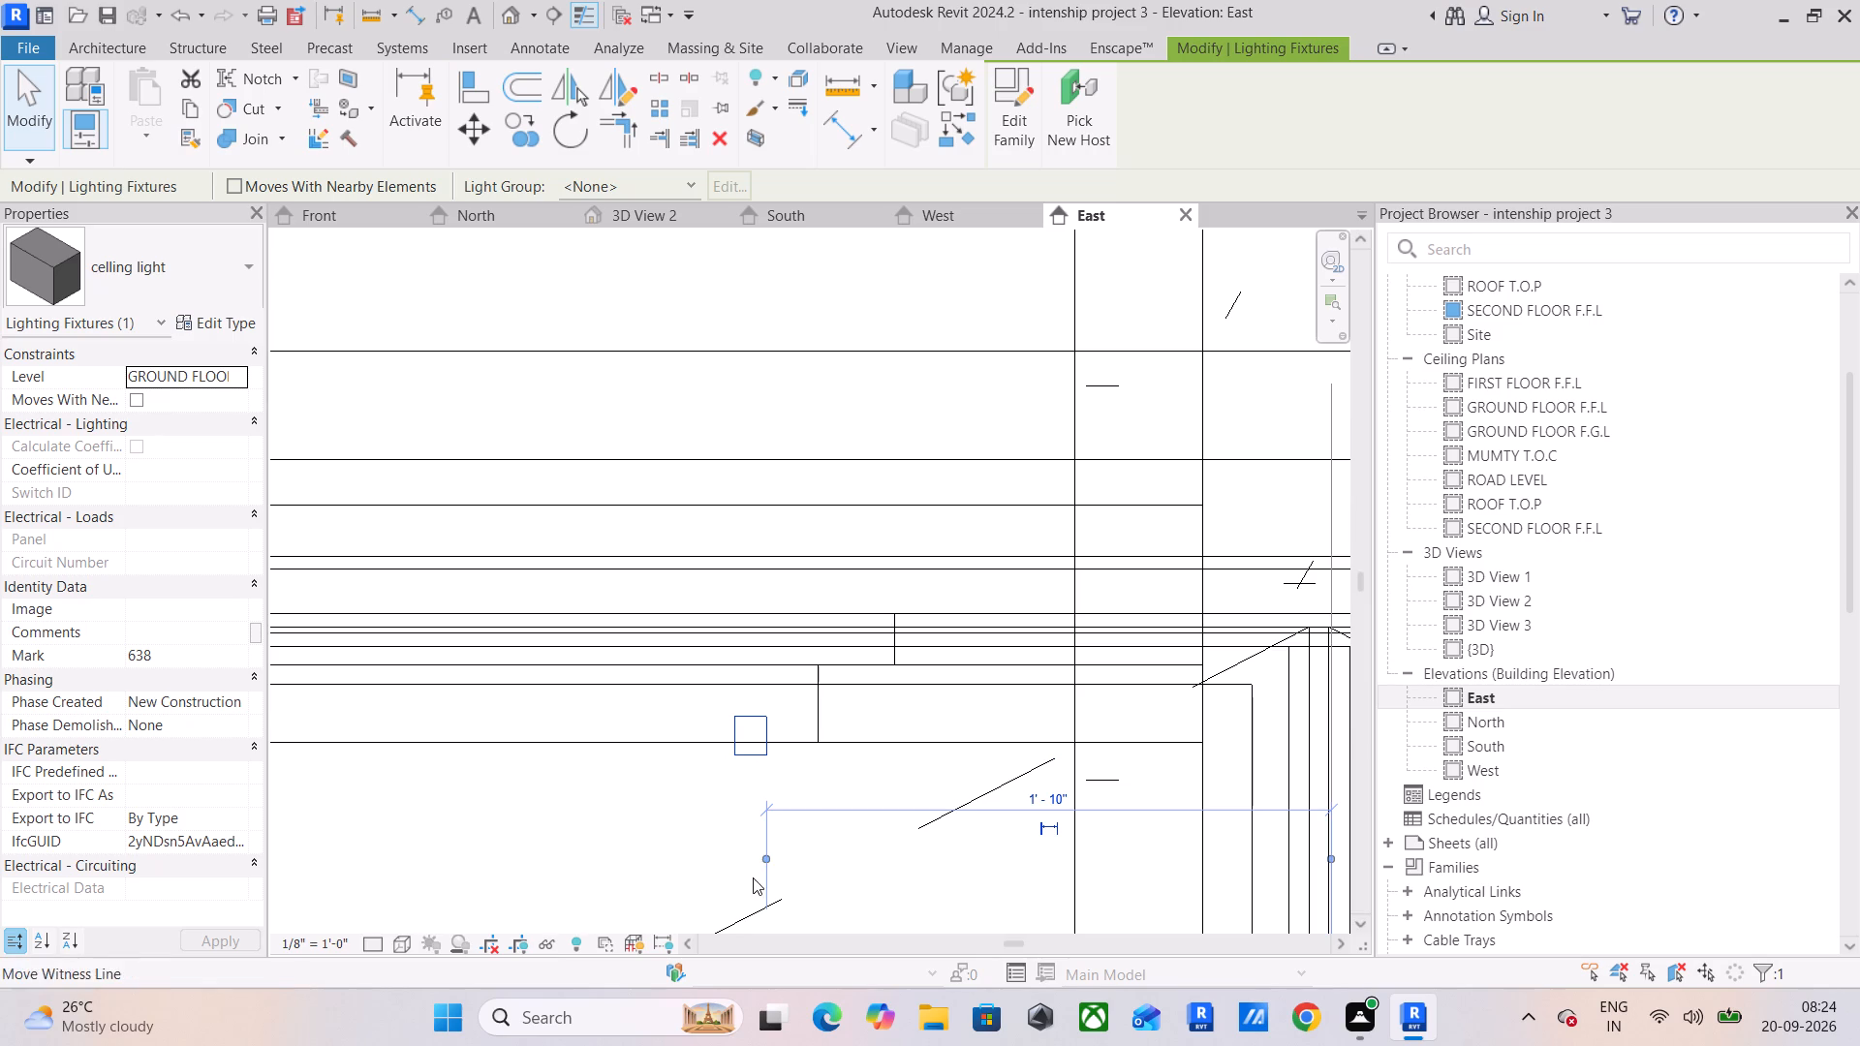
Shift the celling light sideways past the ceiling's stepped edge, to about 1' 6" on its placement dimension, while trying to raise it.
scroll(759, 863, down, 3)
middle_drag(759, 856, 719, 809)
scroll(695, 720, up, 6)
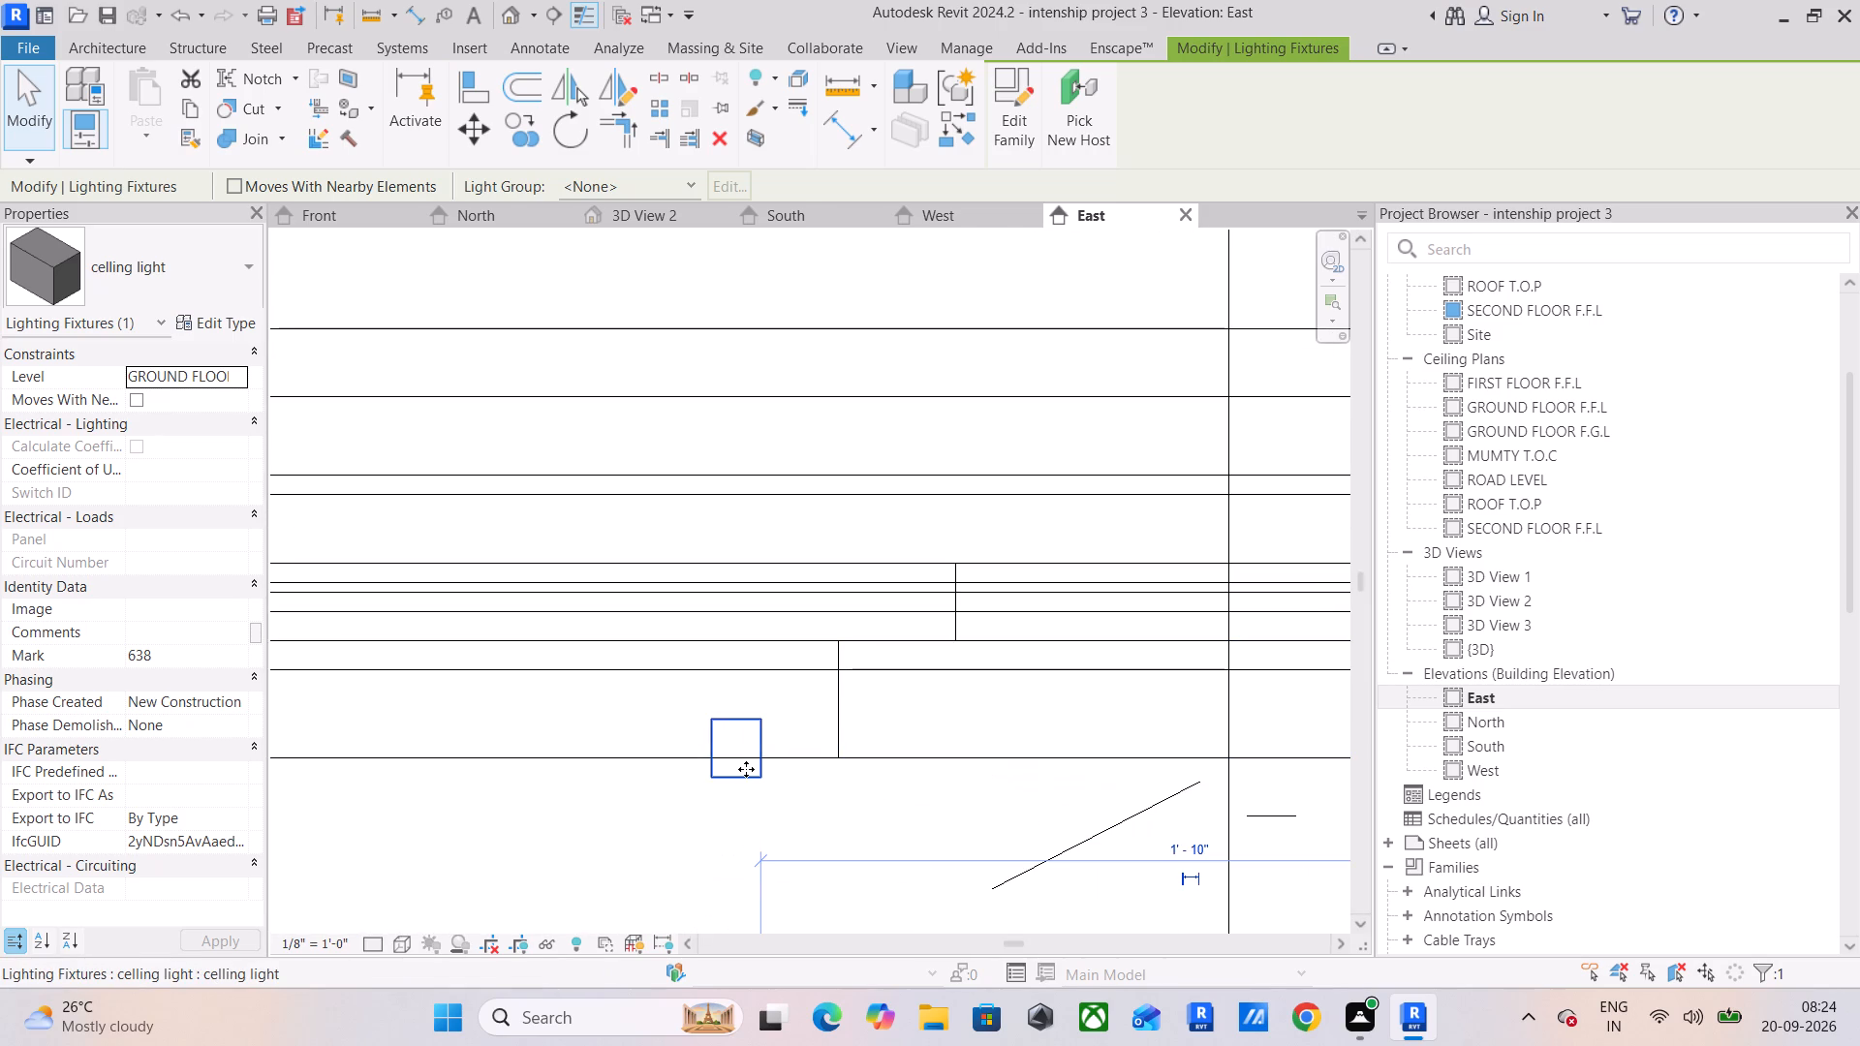
scroll(749, 767, up, 4)
drag(768, 718, 777, 486)
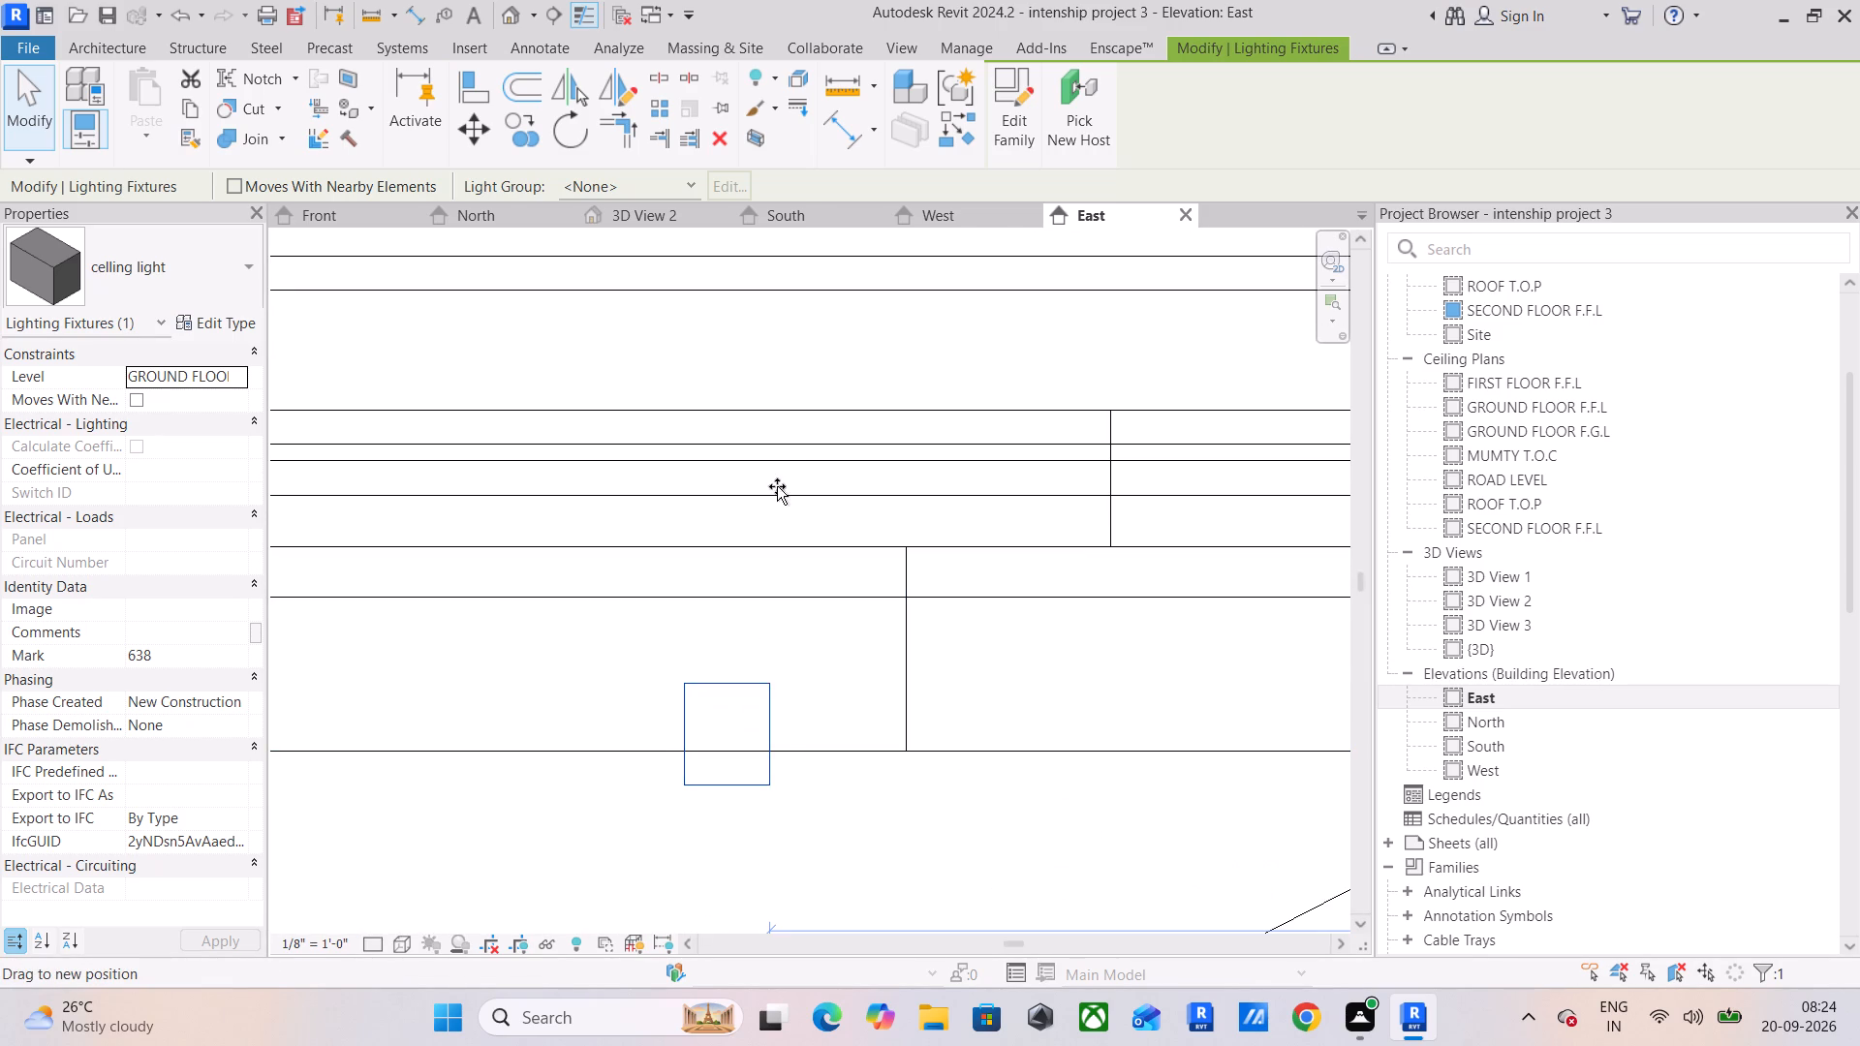
drag(777, 486, 883, 507)
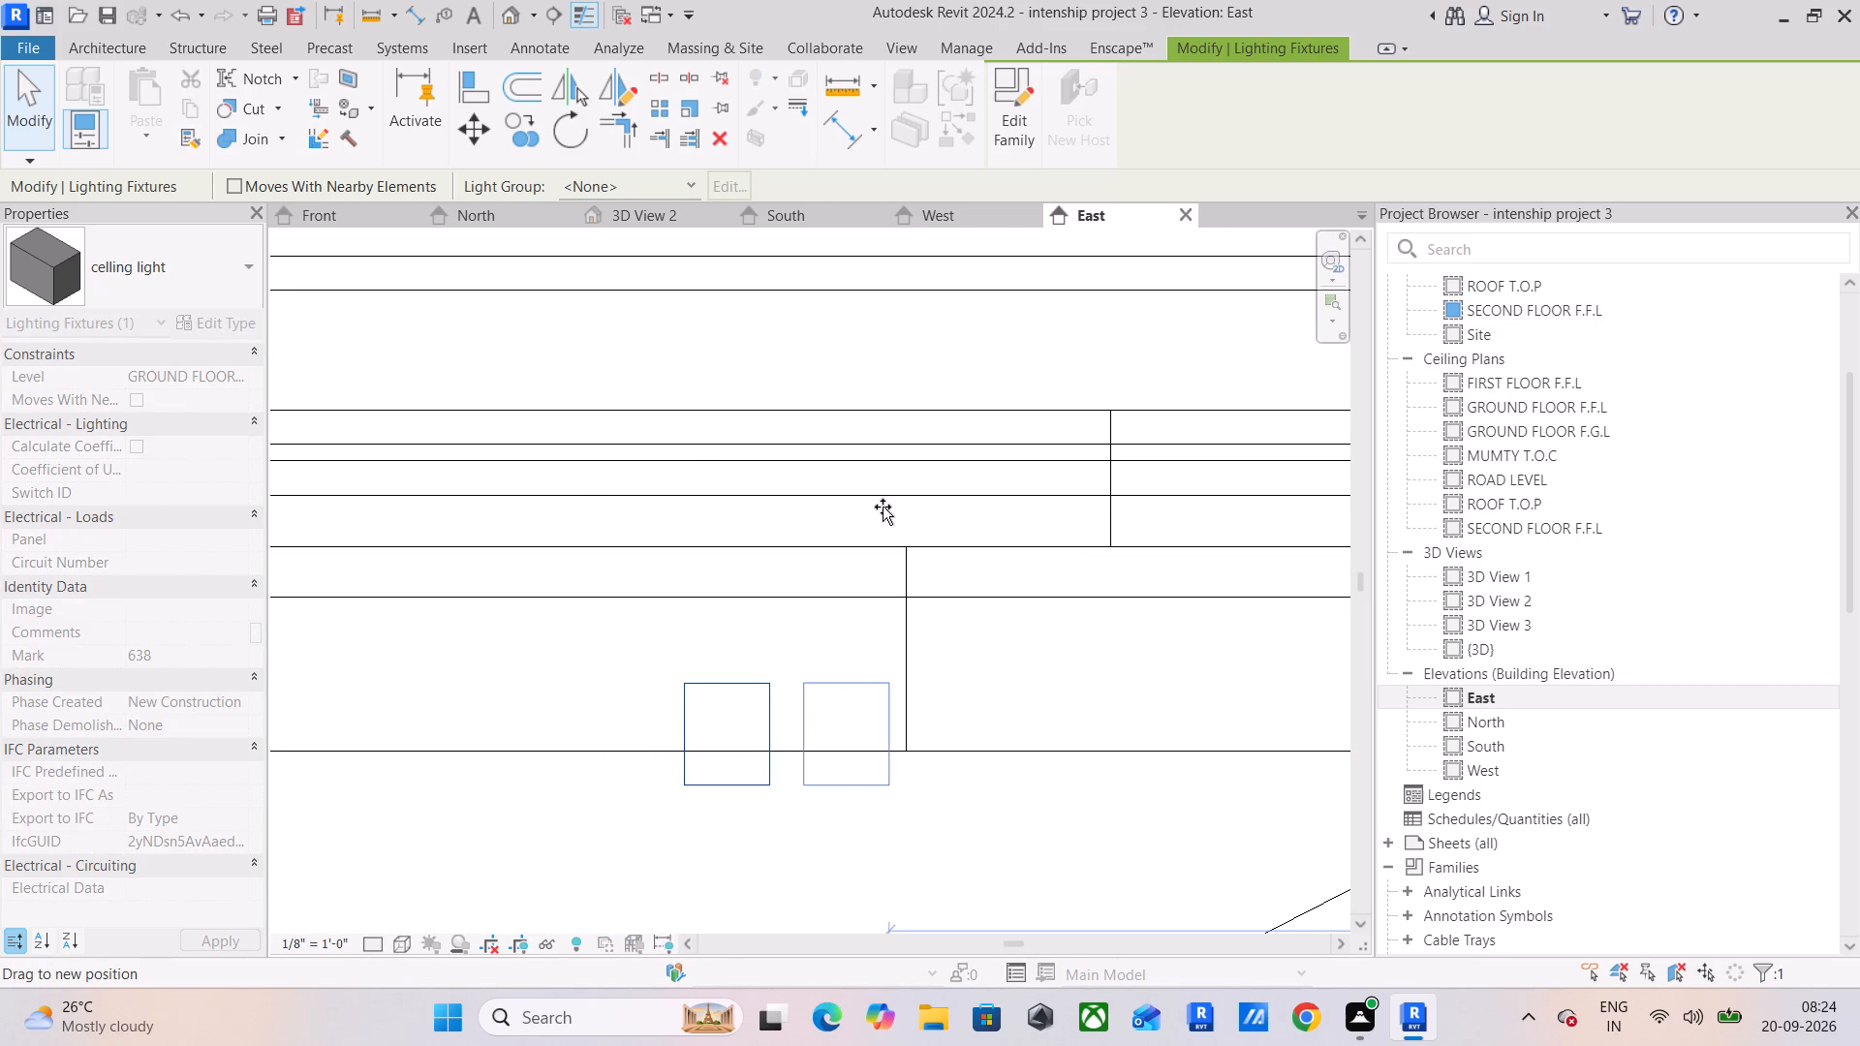
drag(883, 507, 887, 508)
scroll(878, 538, down, 6)
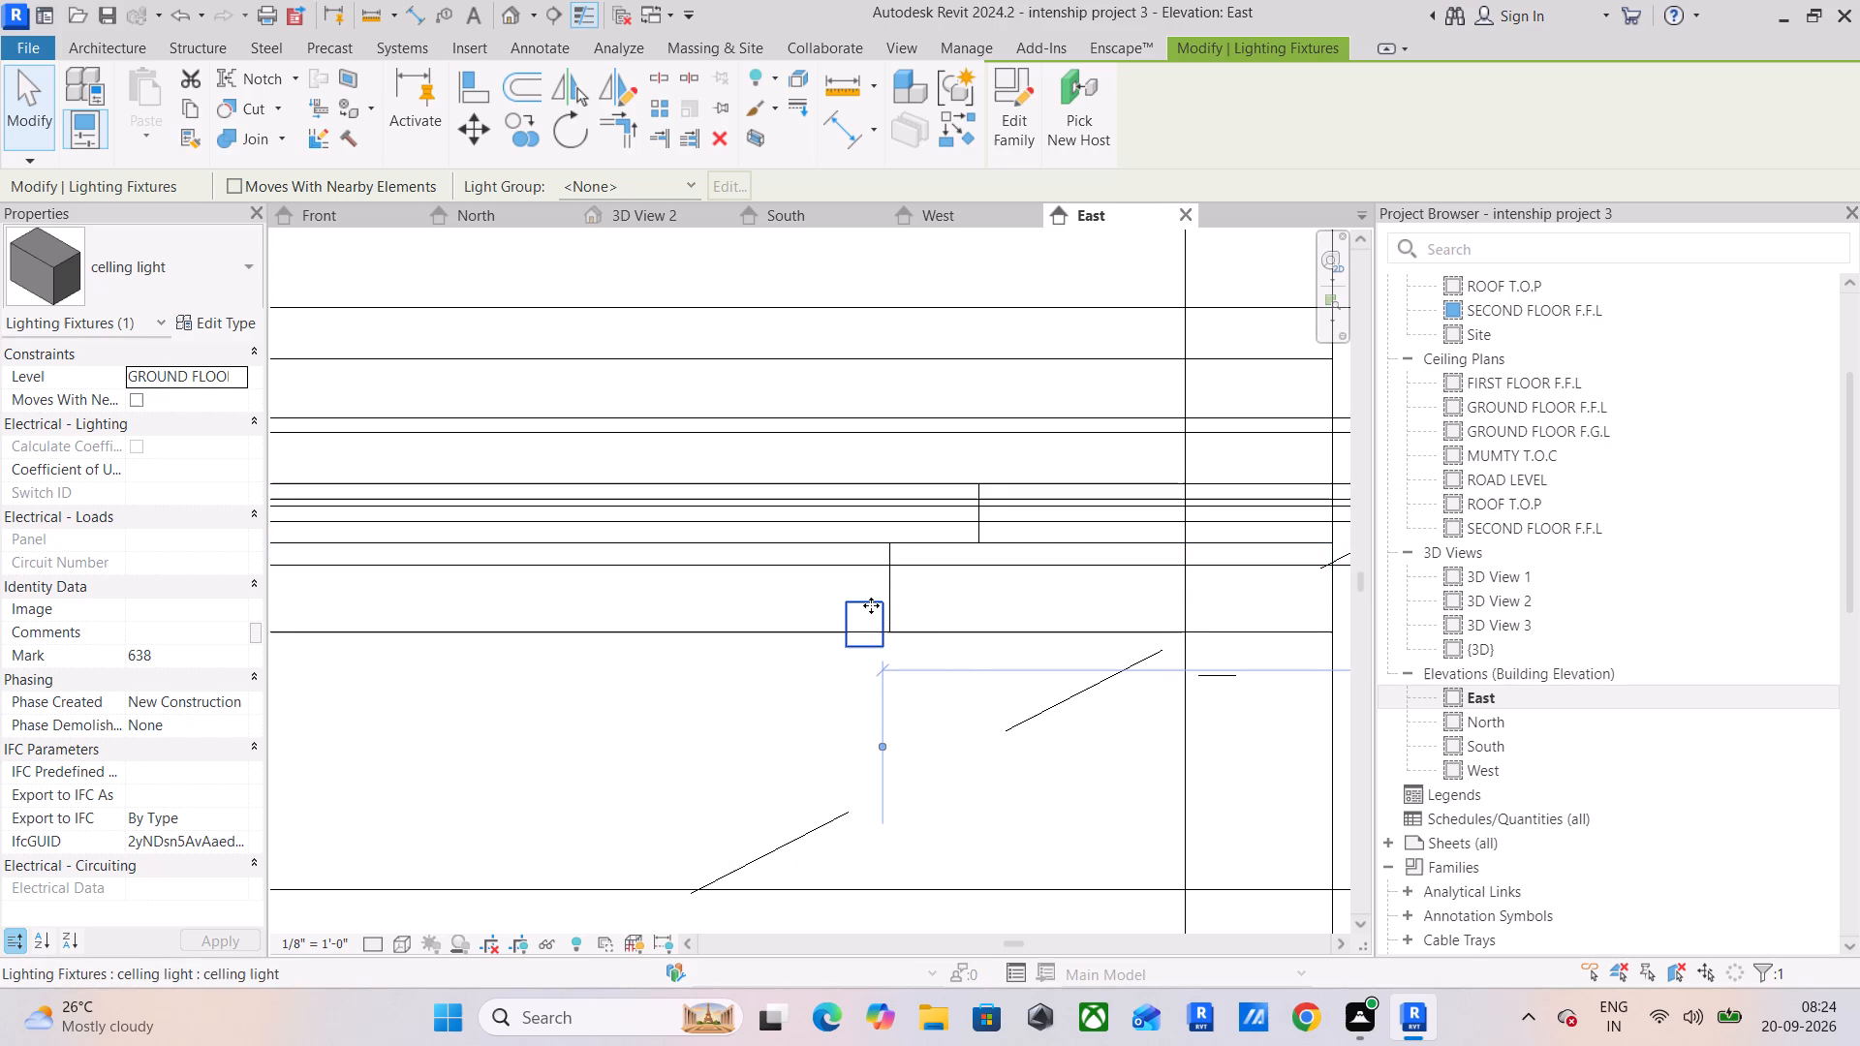
drag(871, 602, 907, 472)
drag(906, 632, 916, 507)
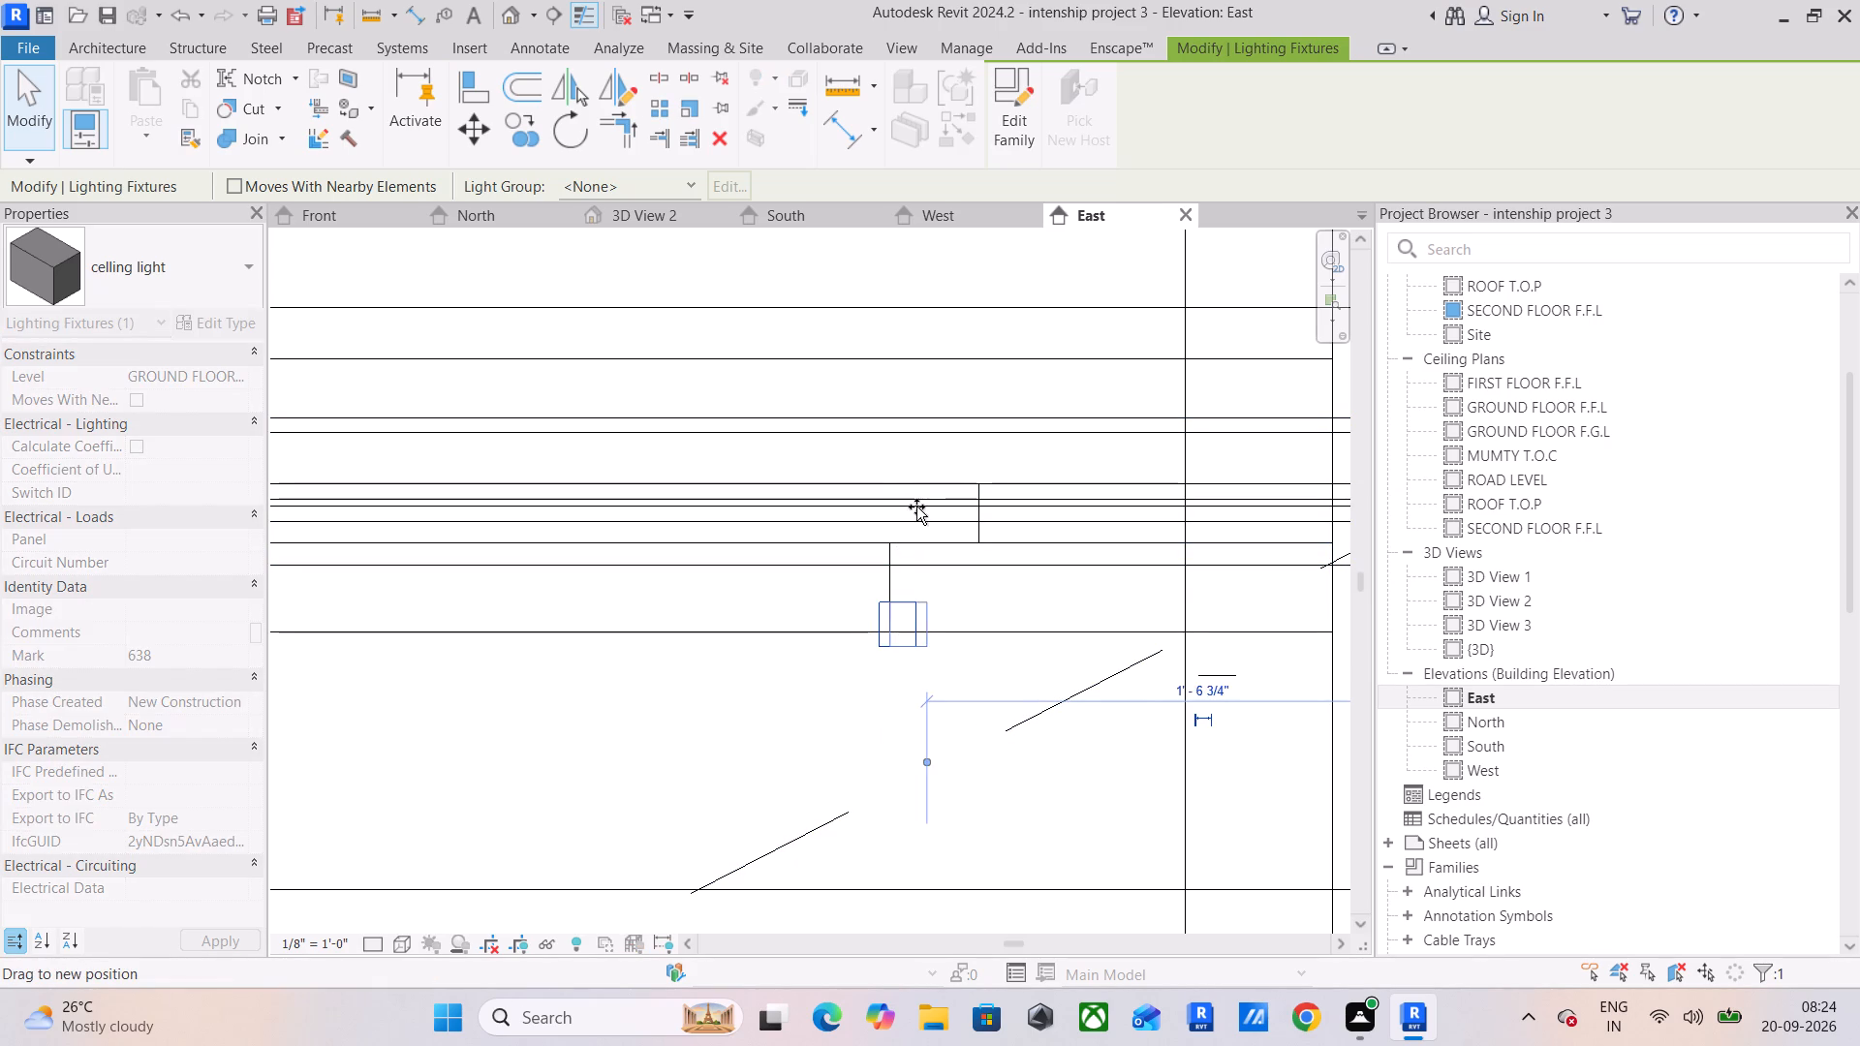
drag(916, 507, 939, 507)
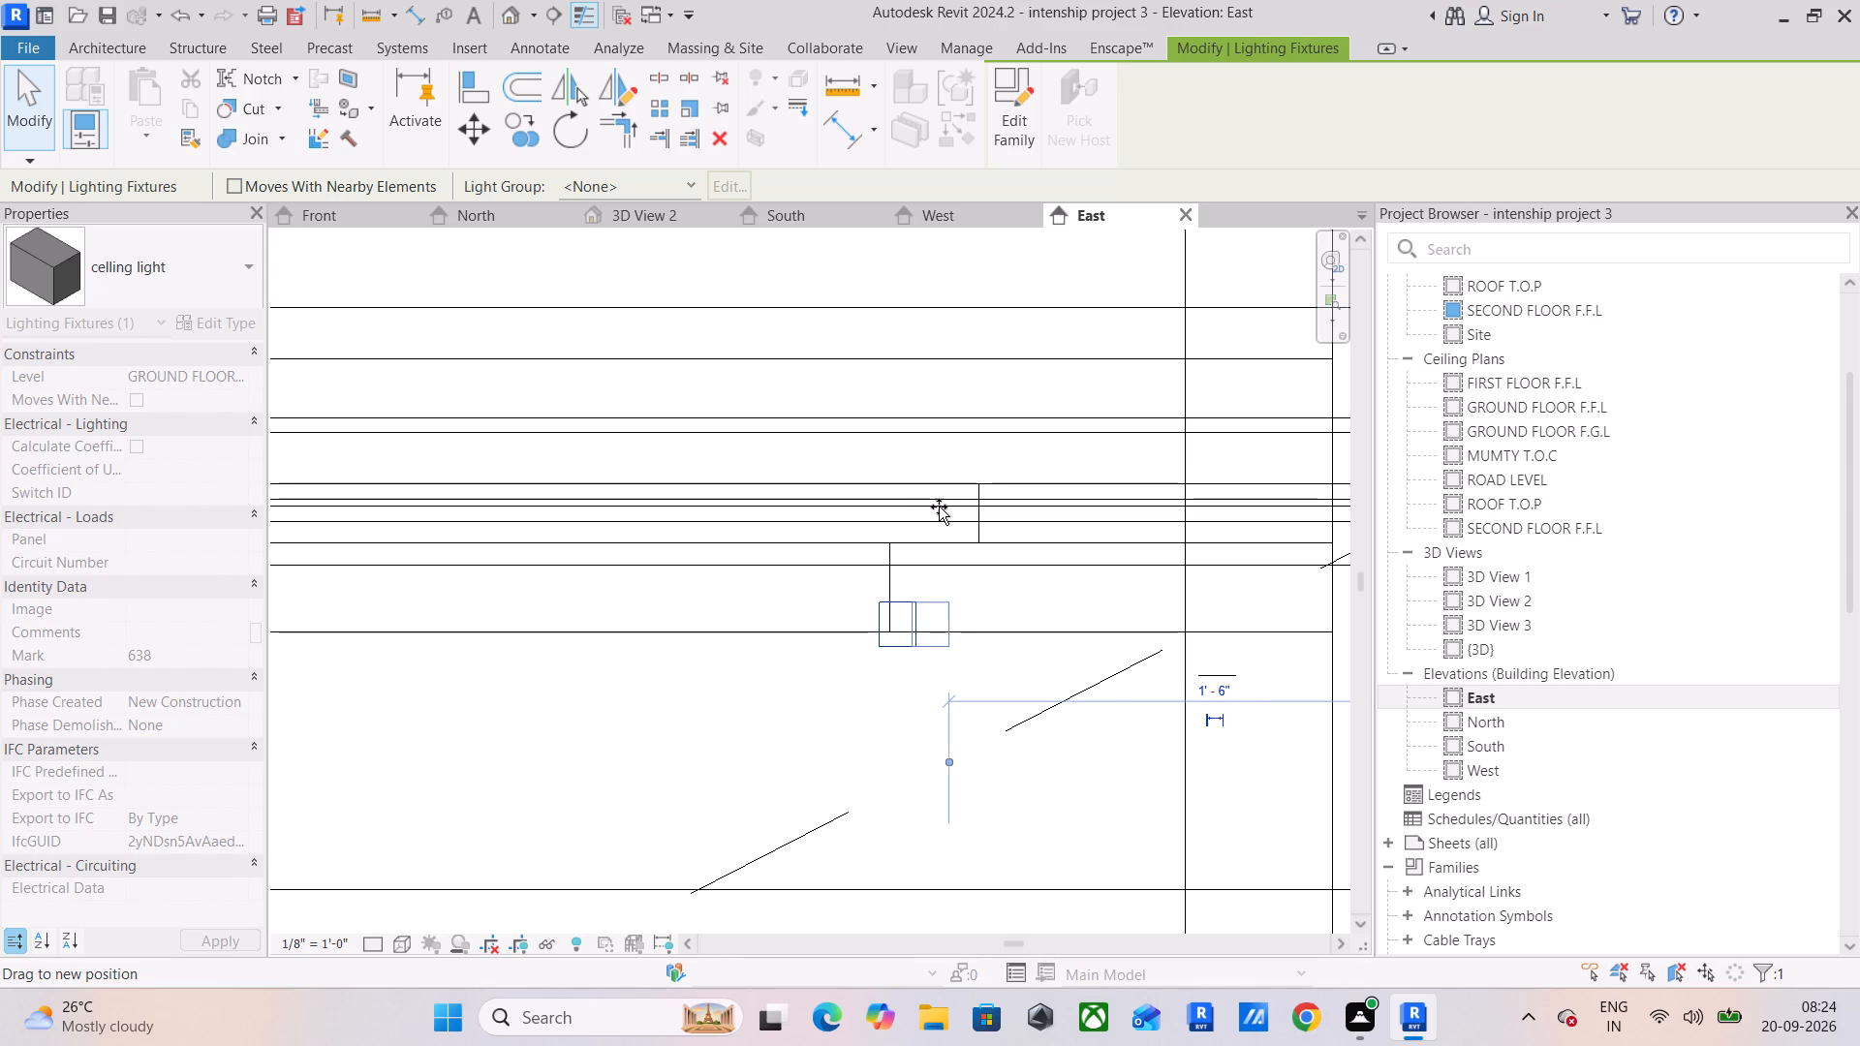
drag(939, 507, 938, 508)
Open the celling light family for editing and widen its box extrusion across the centre reference plane in the Front elevation.
click(1013, 116)
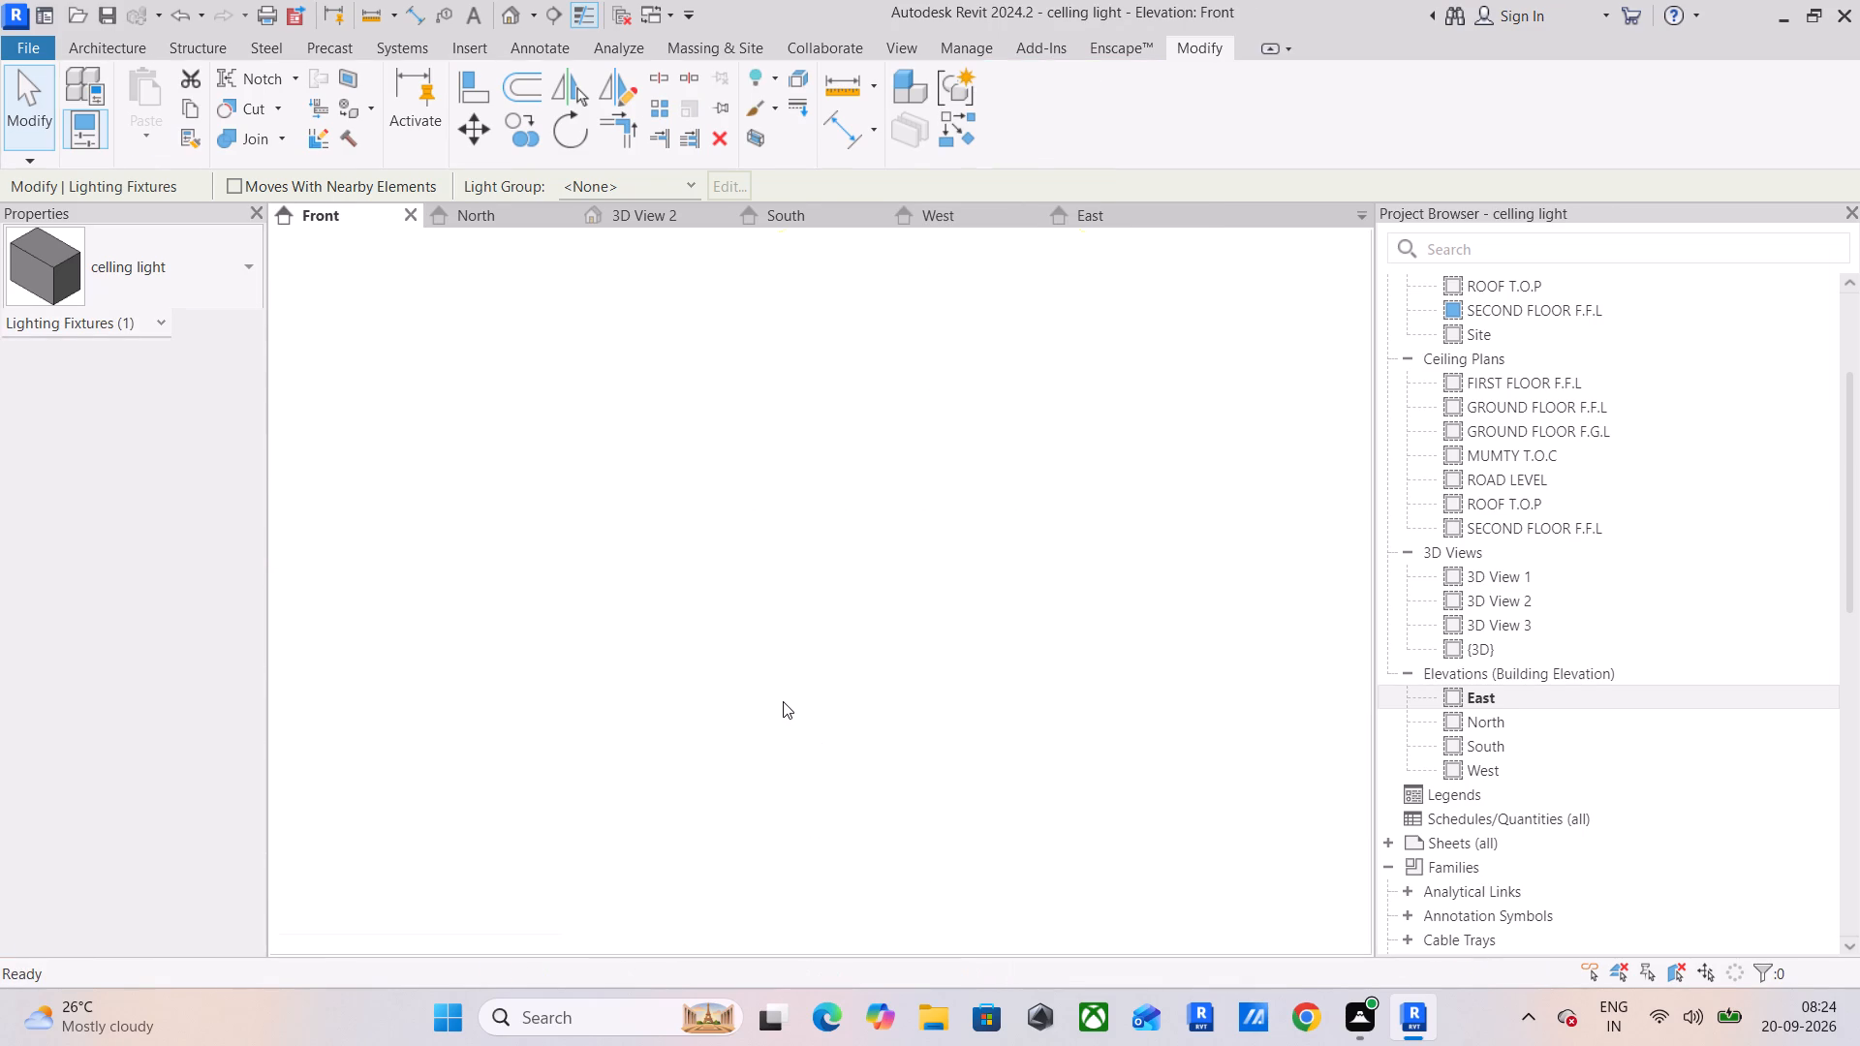
scroll(971, 660, down, 10)
middle_drag(968, 669, 685, 771)
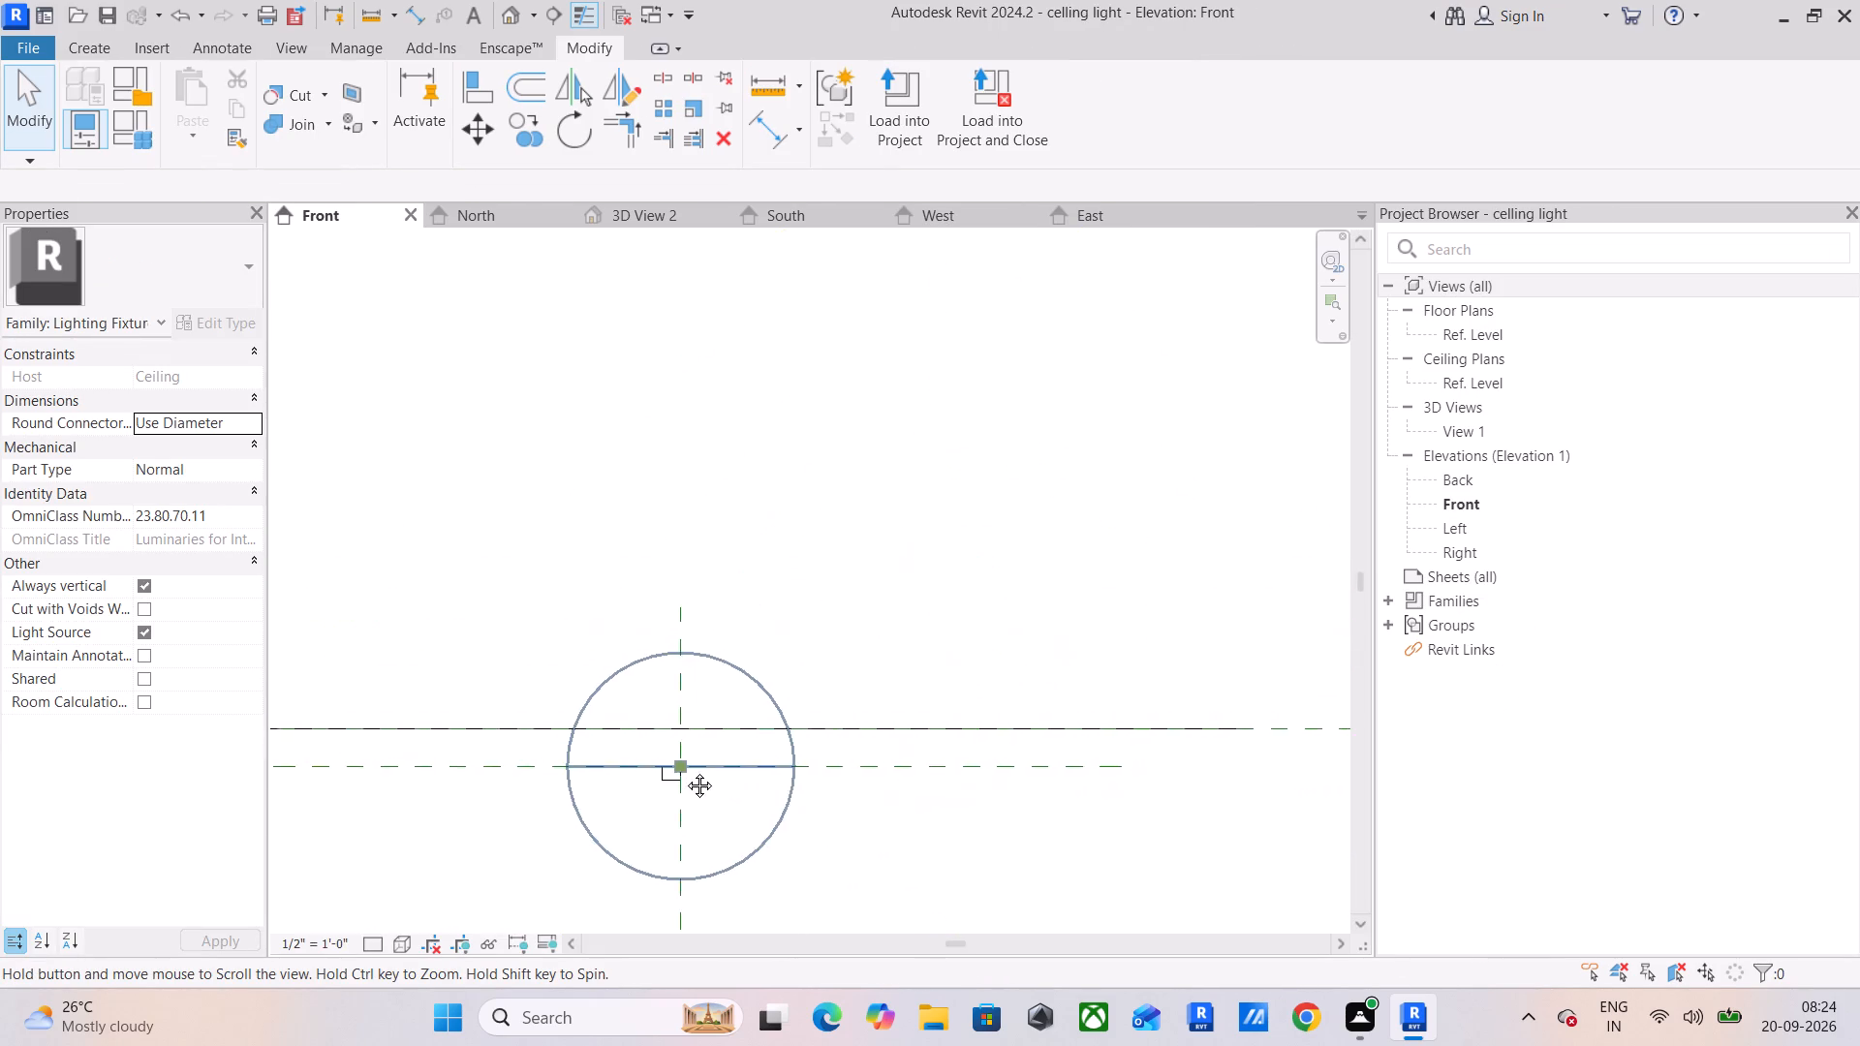
middle_drag(685, 771, 716, 692)
scroll(678, 689, up, 6)
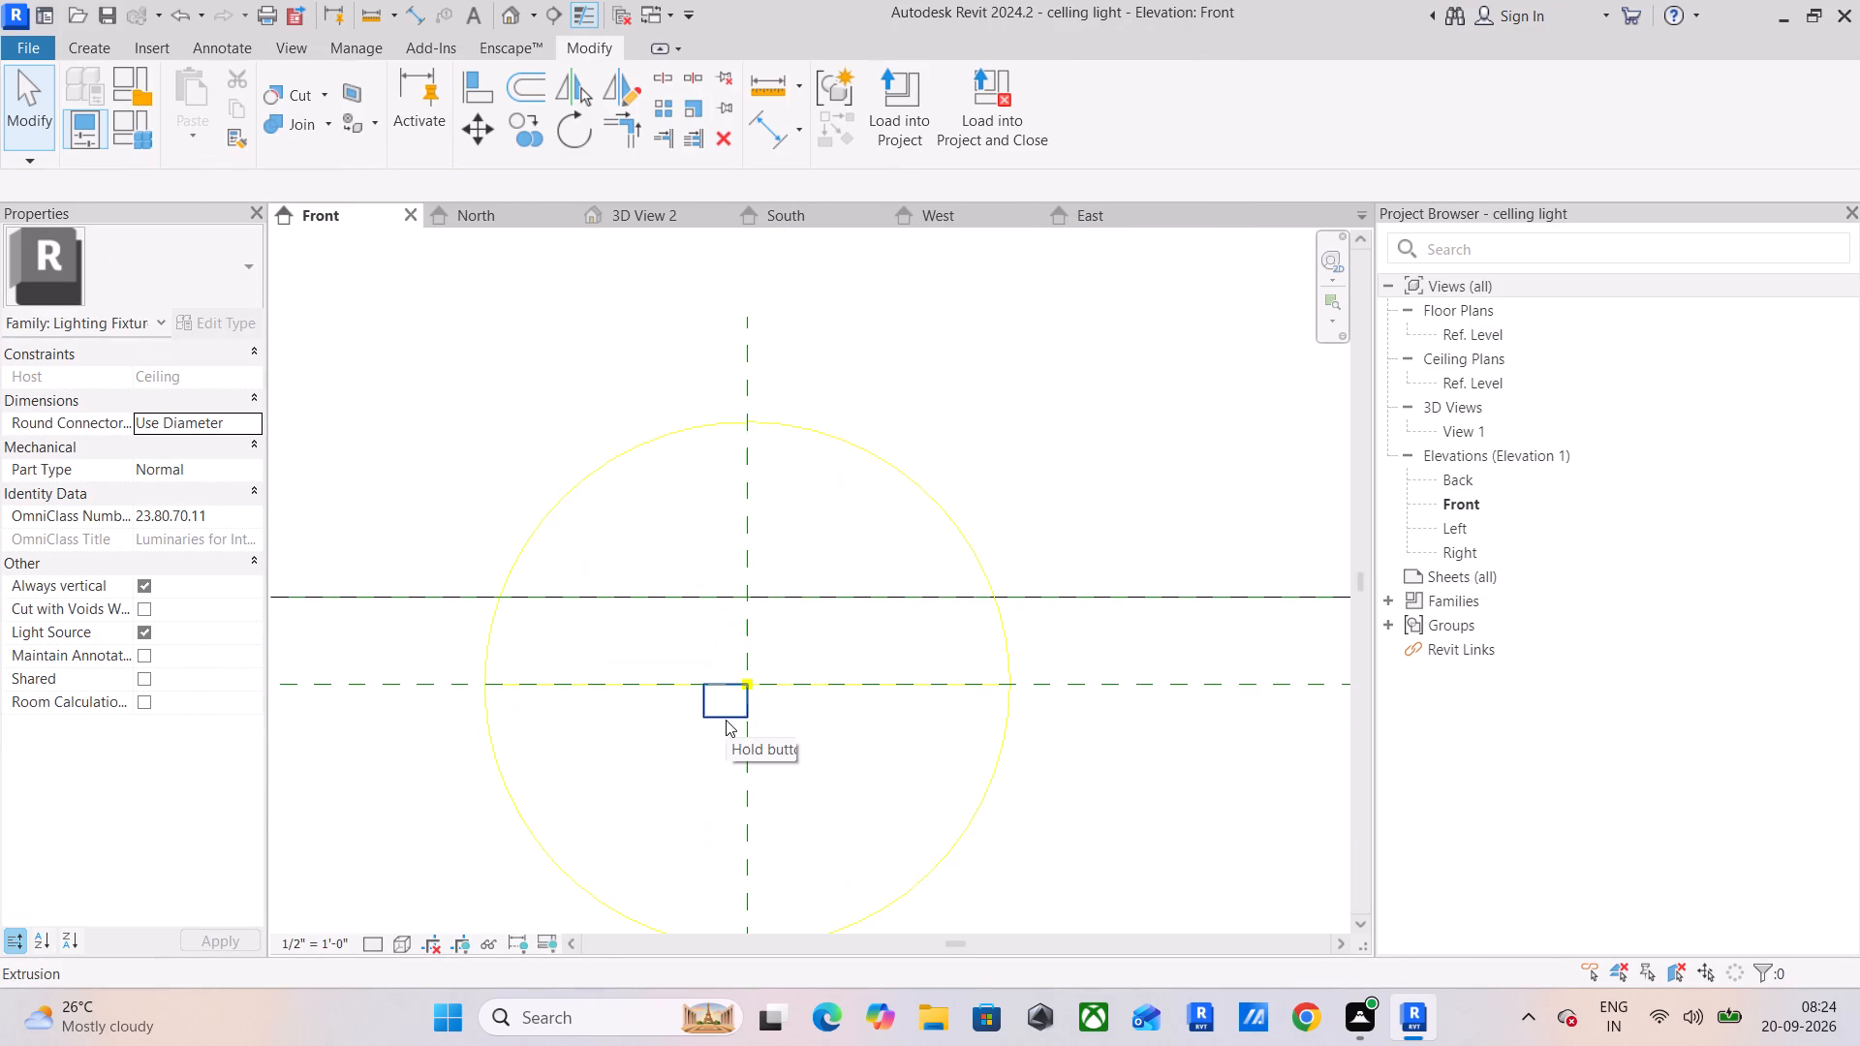
click(726, 720)
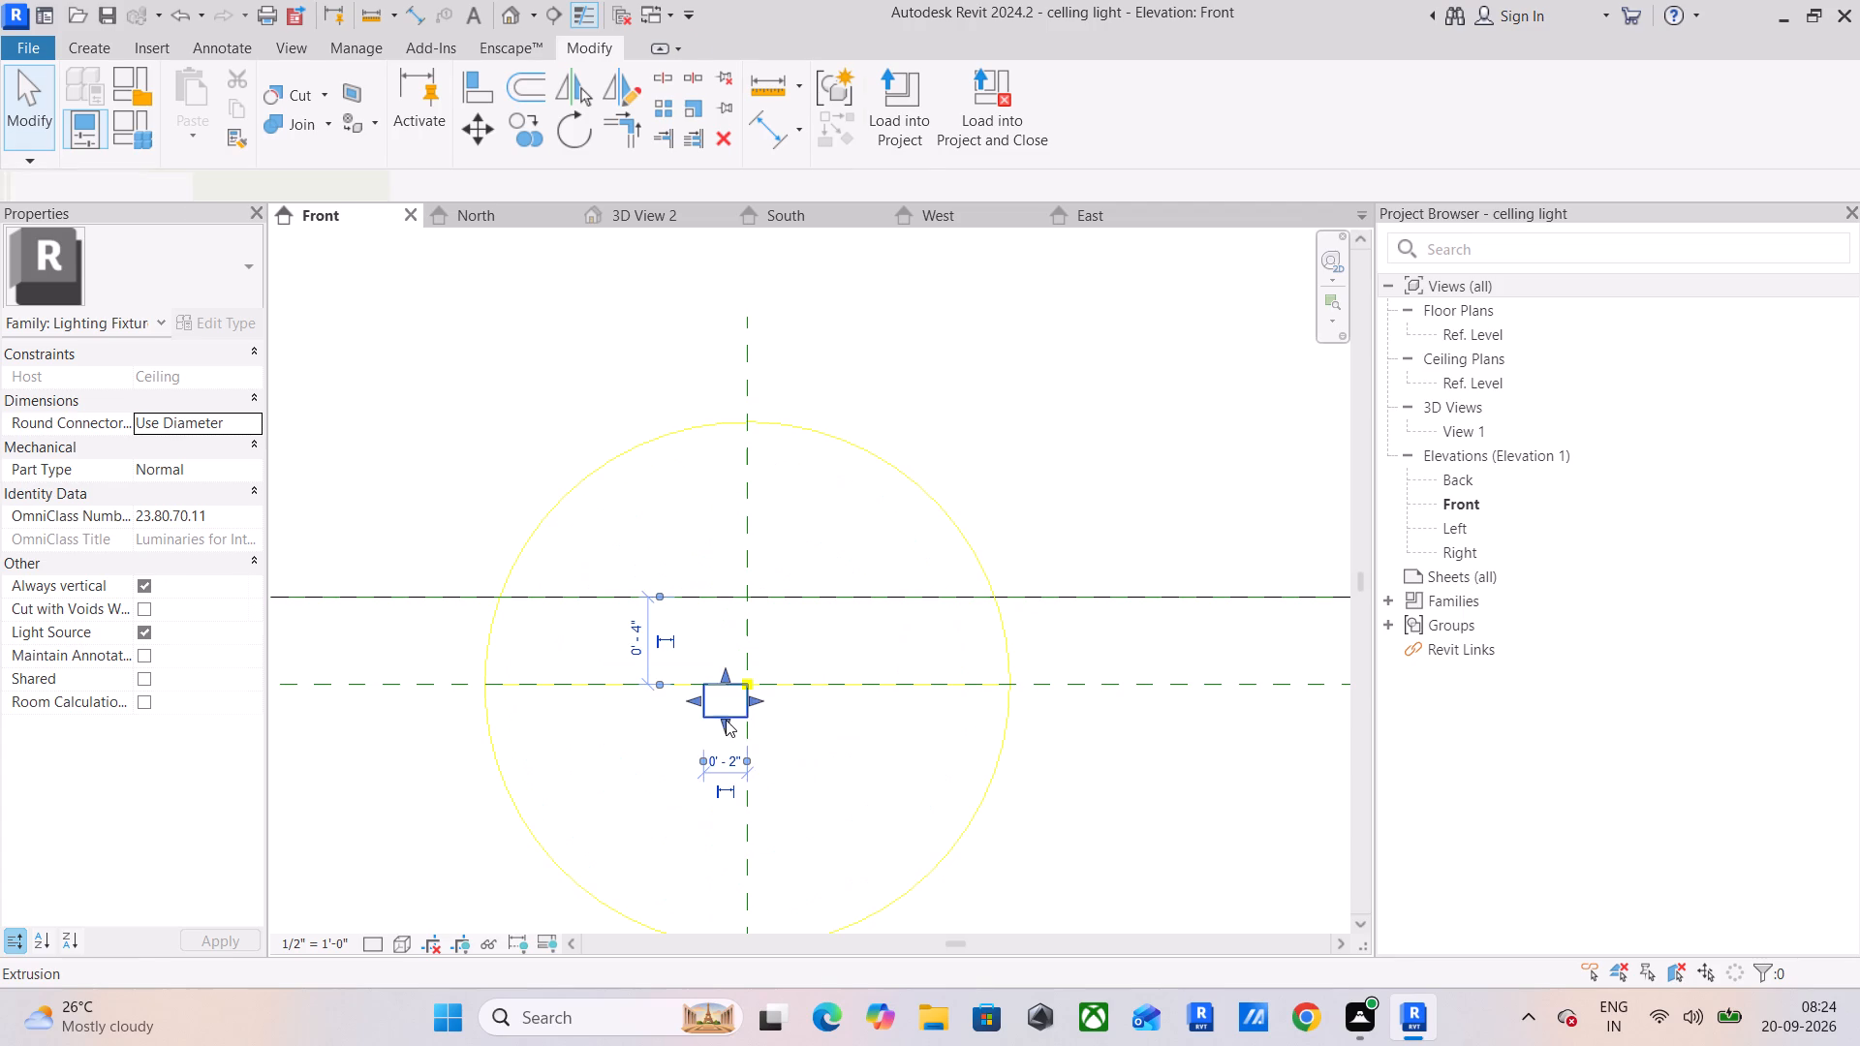
drag(755, 700, 800, 700)
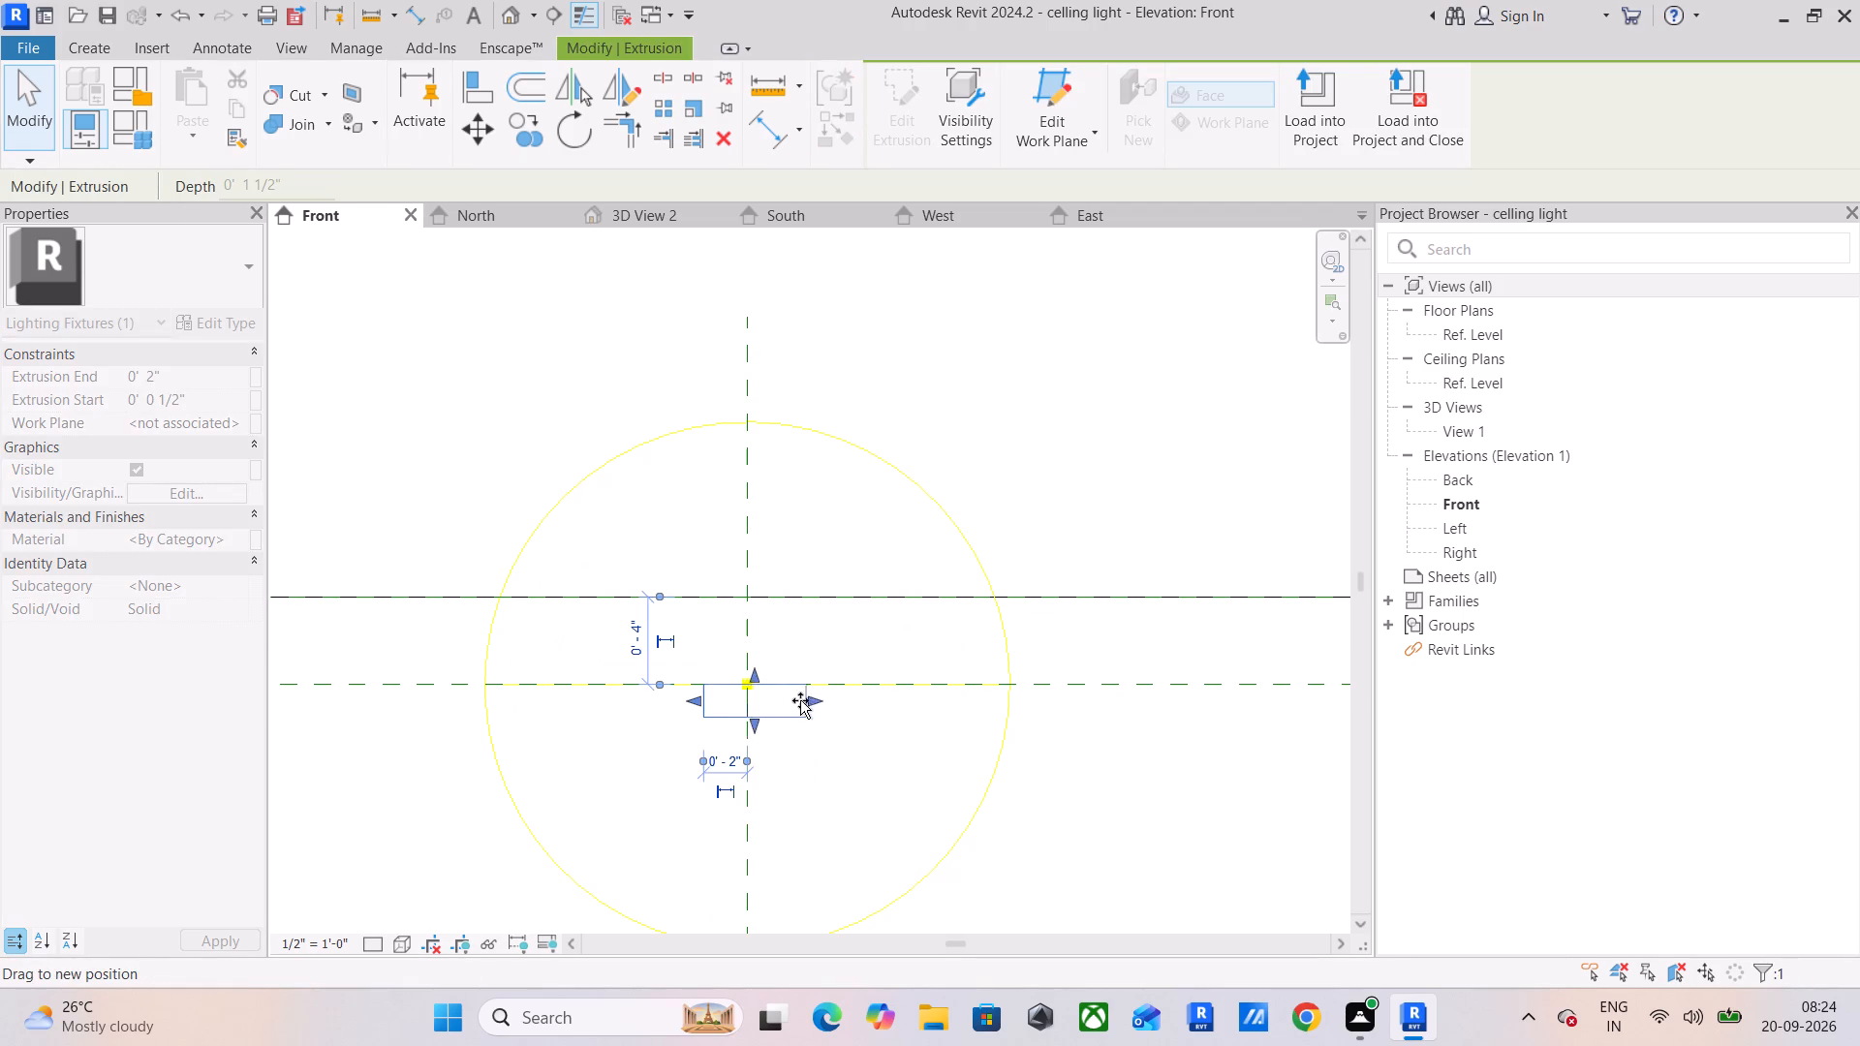
drag(800, 700, 795, 700)
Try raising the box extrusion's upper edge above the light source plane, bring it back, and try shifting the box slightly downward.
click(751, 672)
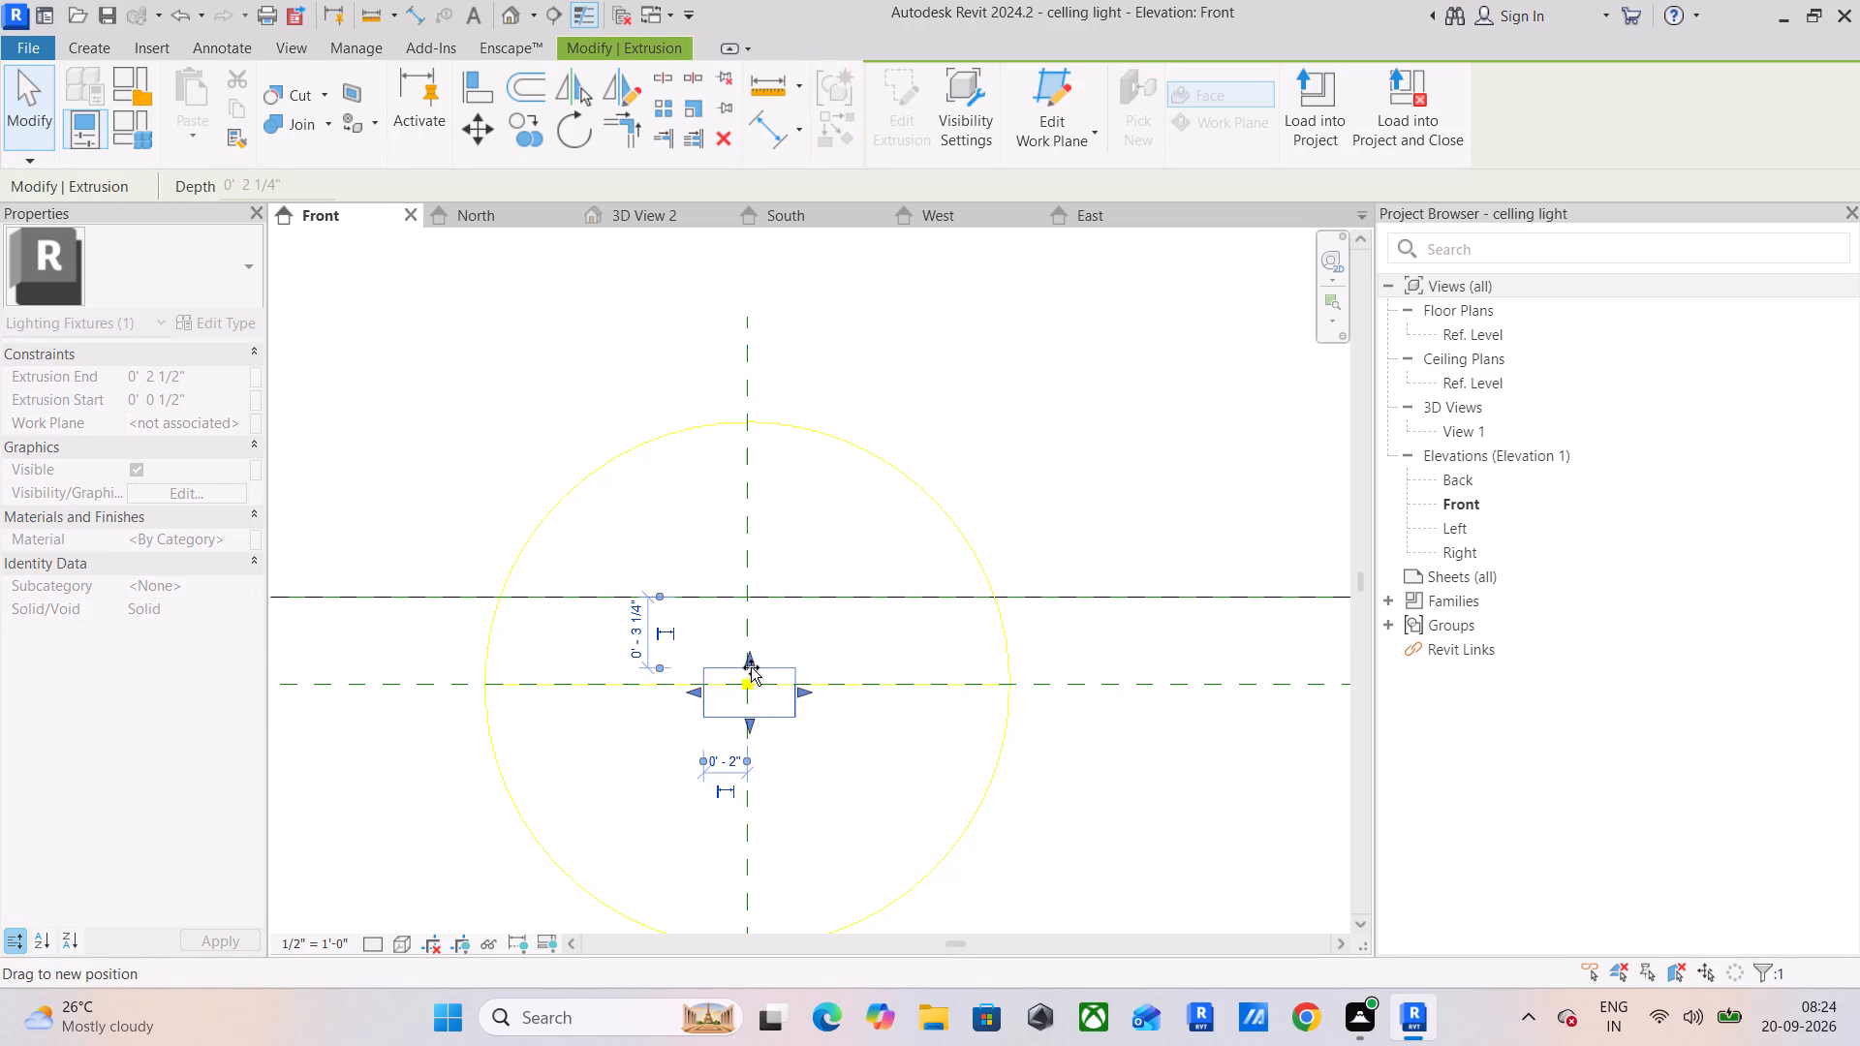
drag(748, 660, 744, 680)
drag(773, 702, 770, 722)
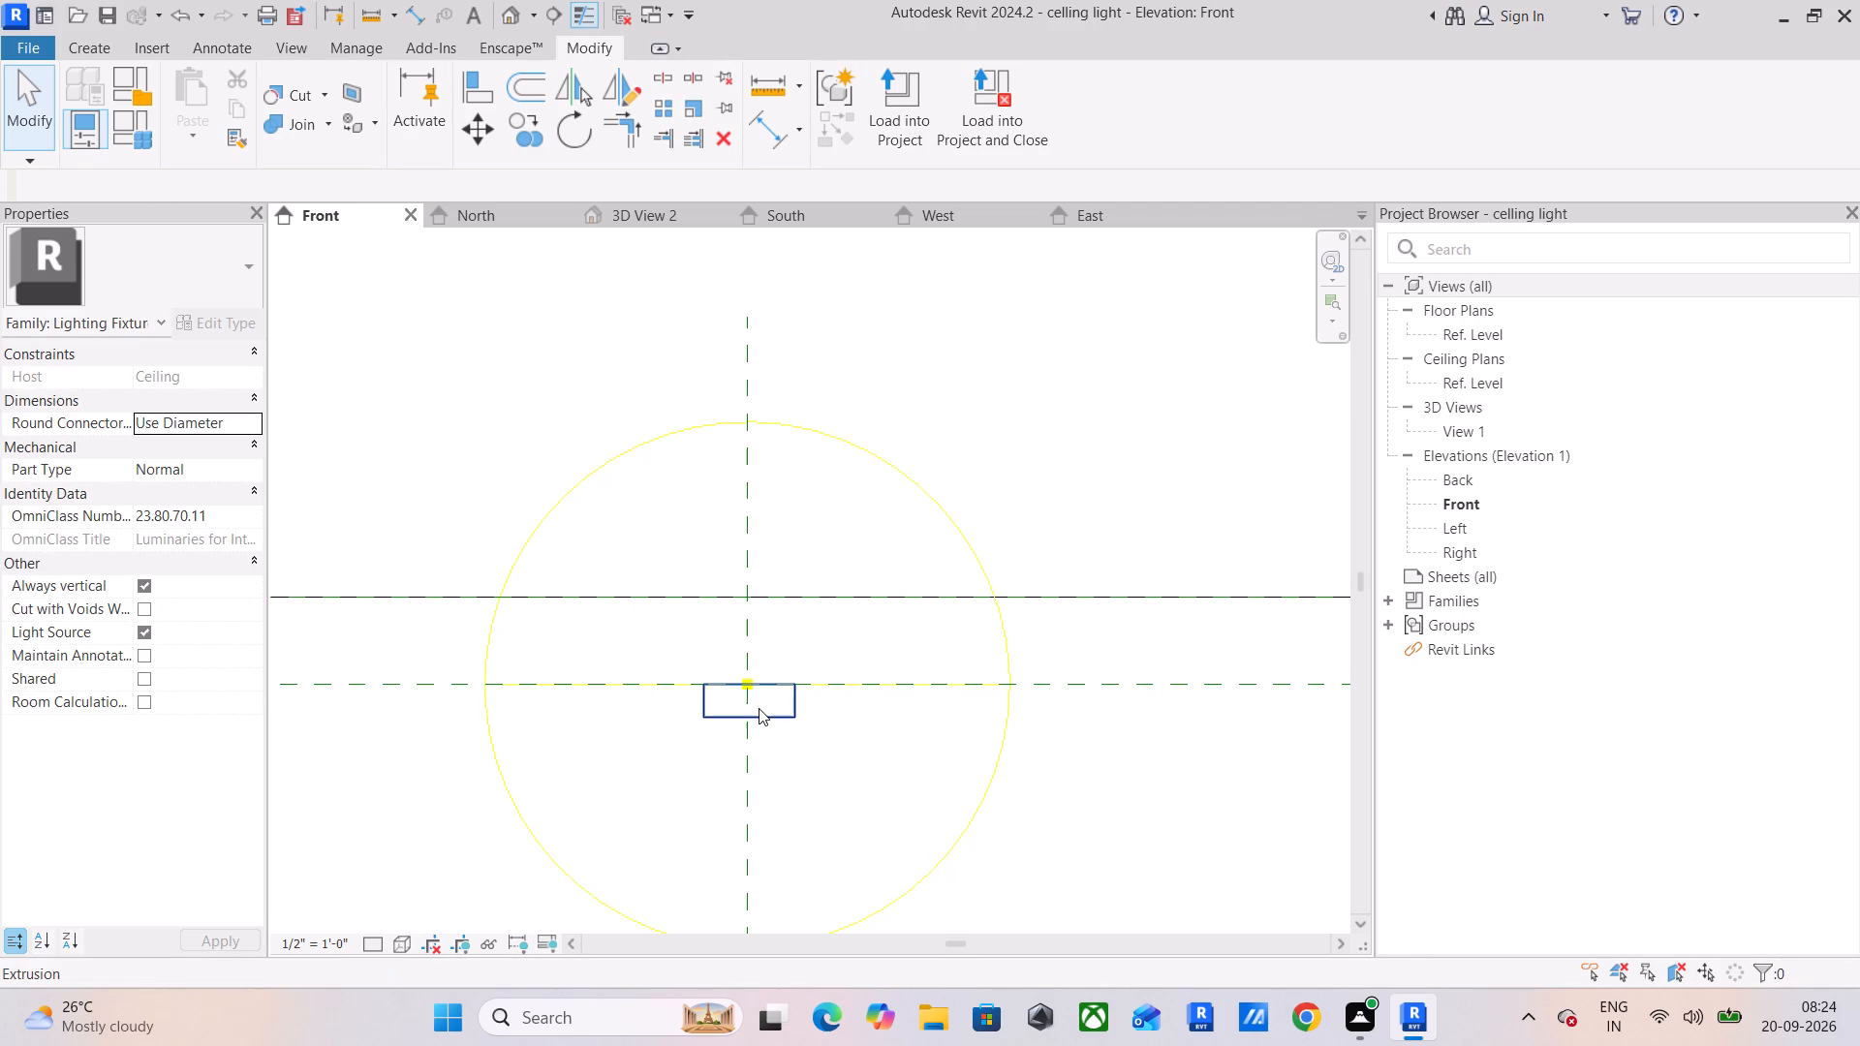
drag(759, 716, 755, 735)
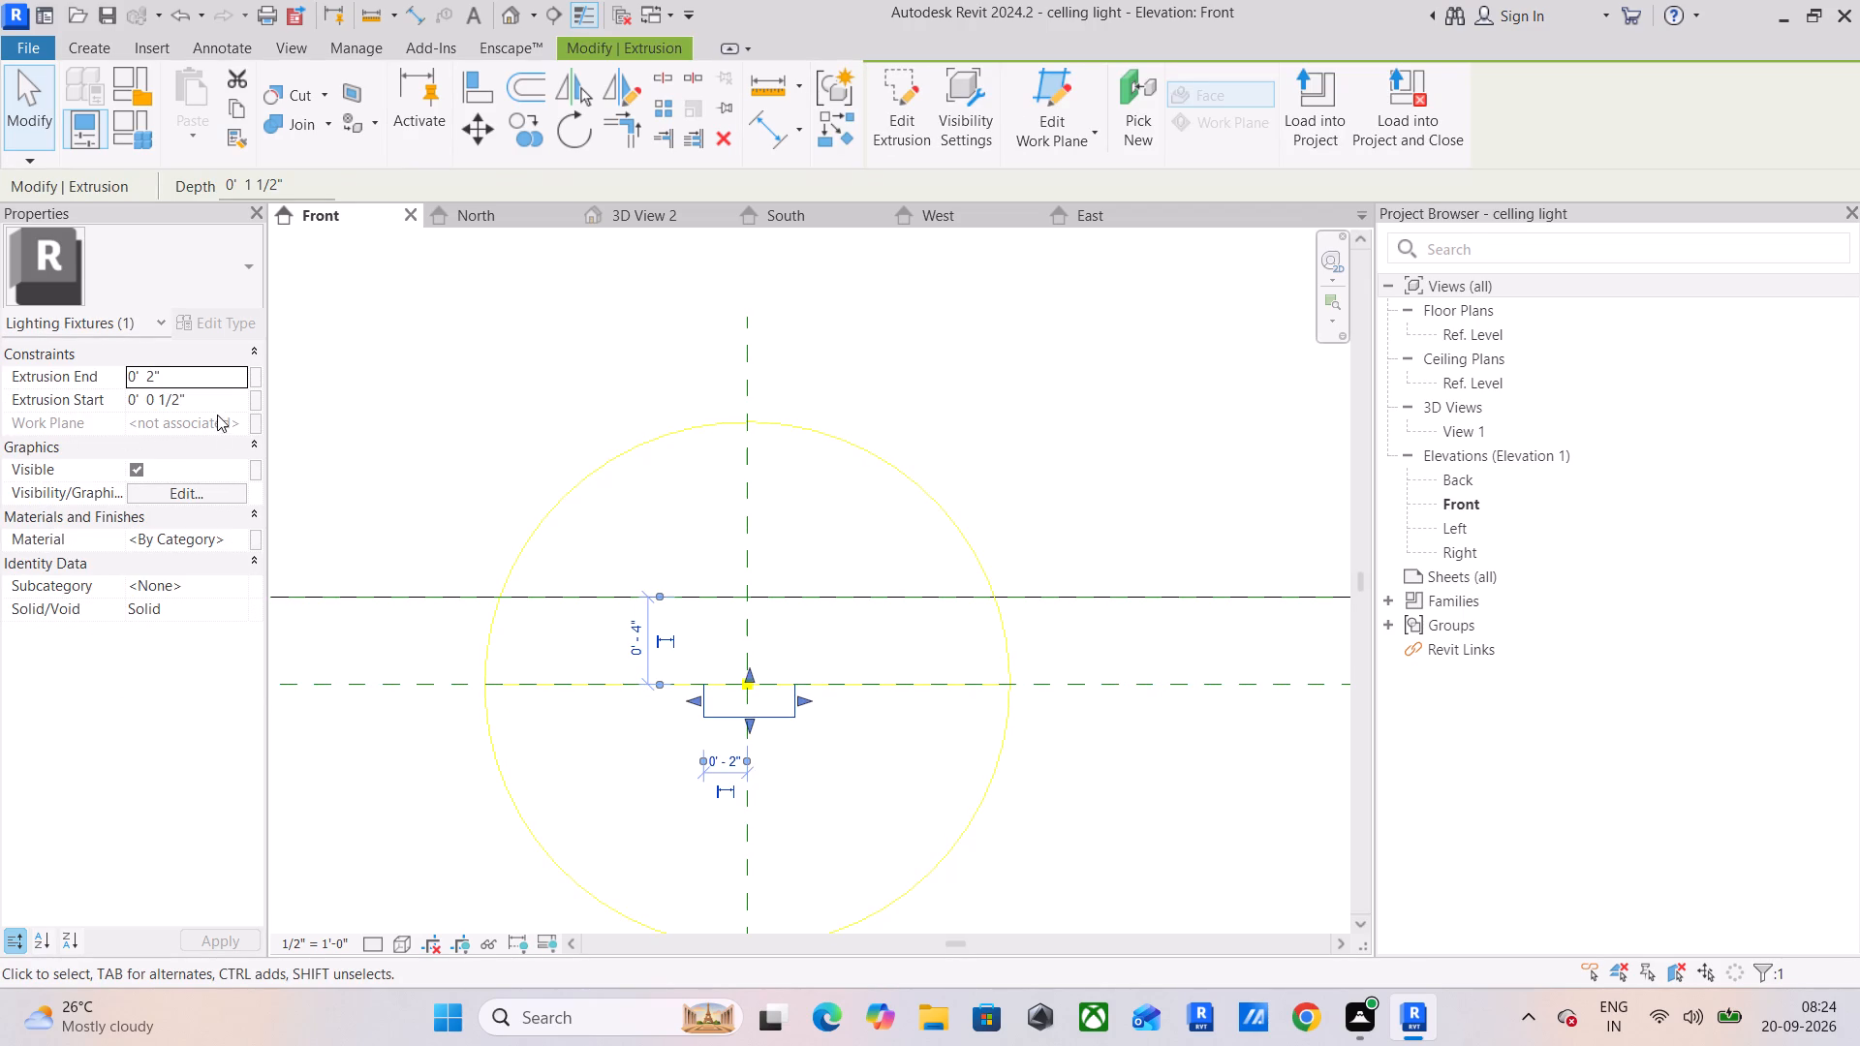
Set the box extrusion's subcategory to <Hidden Lines> and deselect it.
click(231, 589)
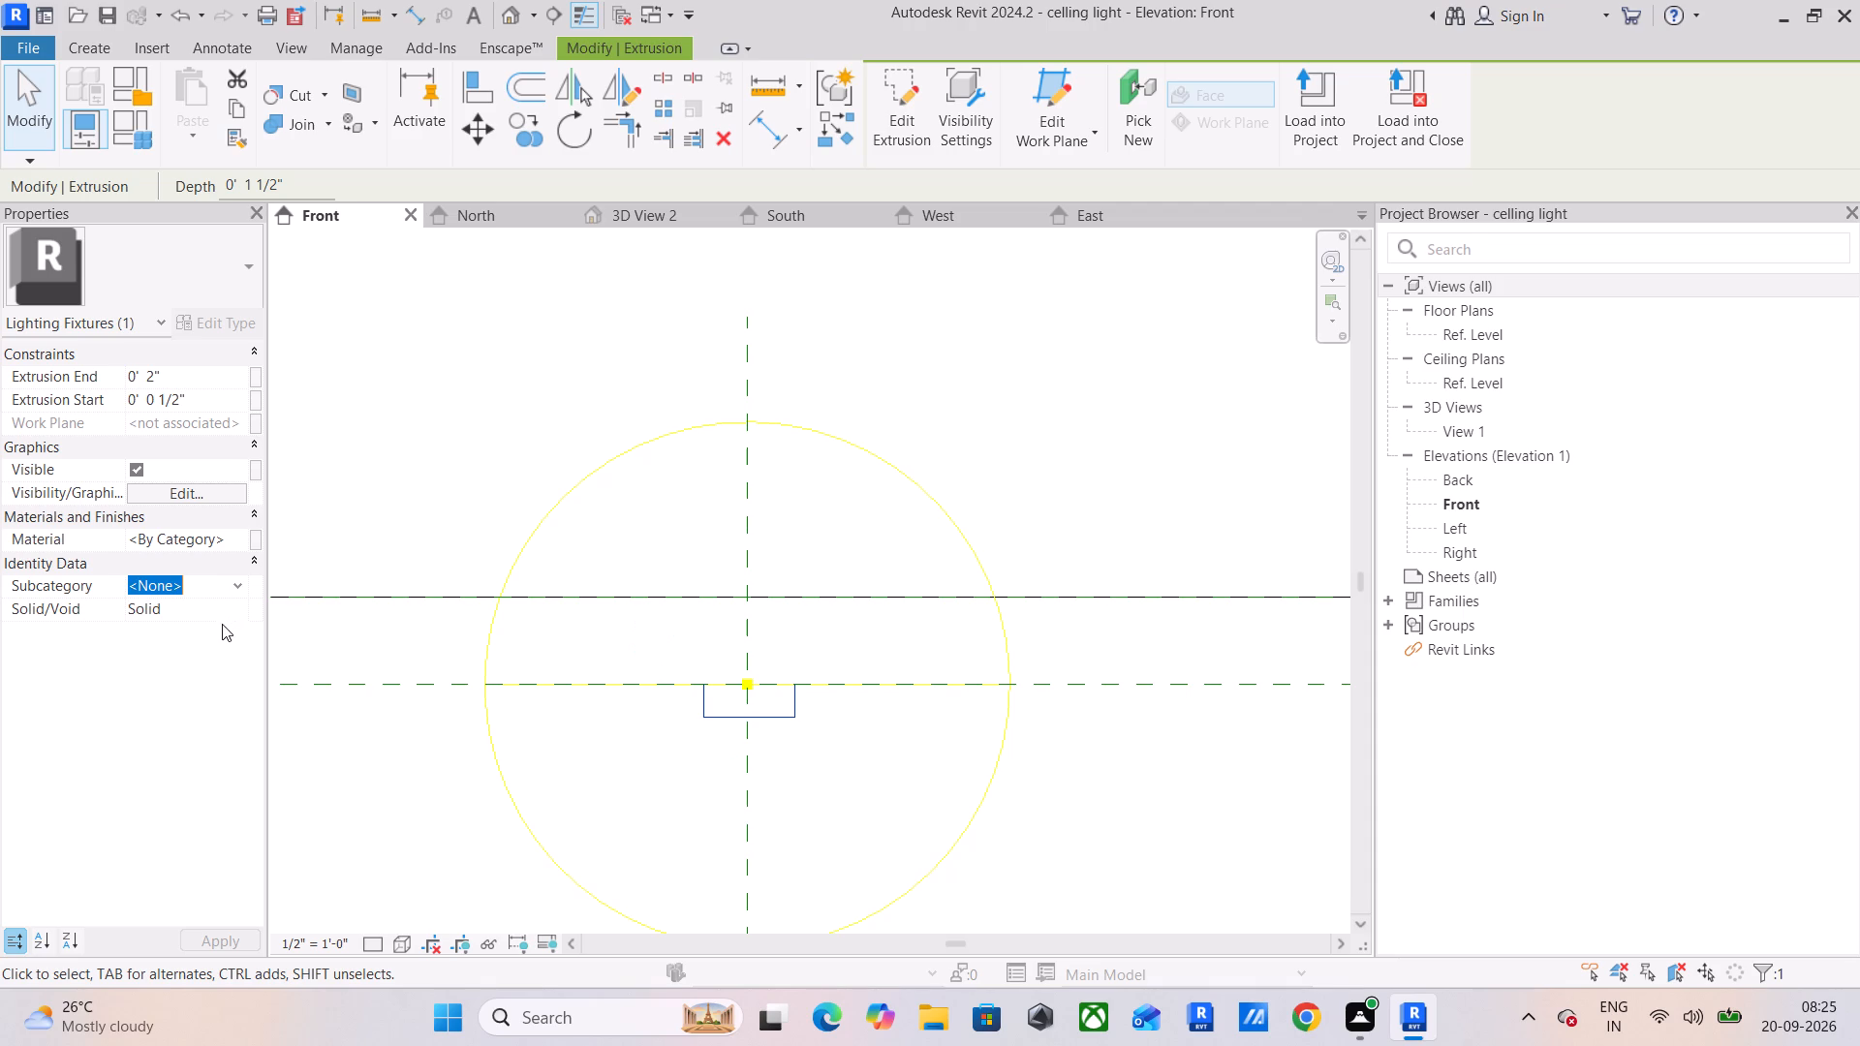
click(222, 624)
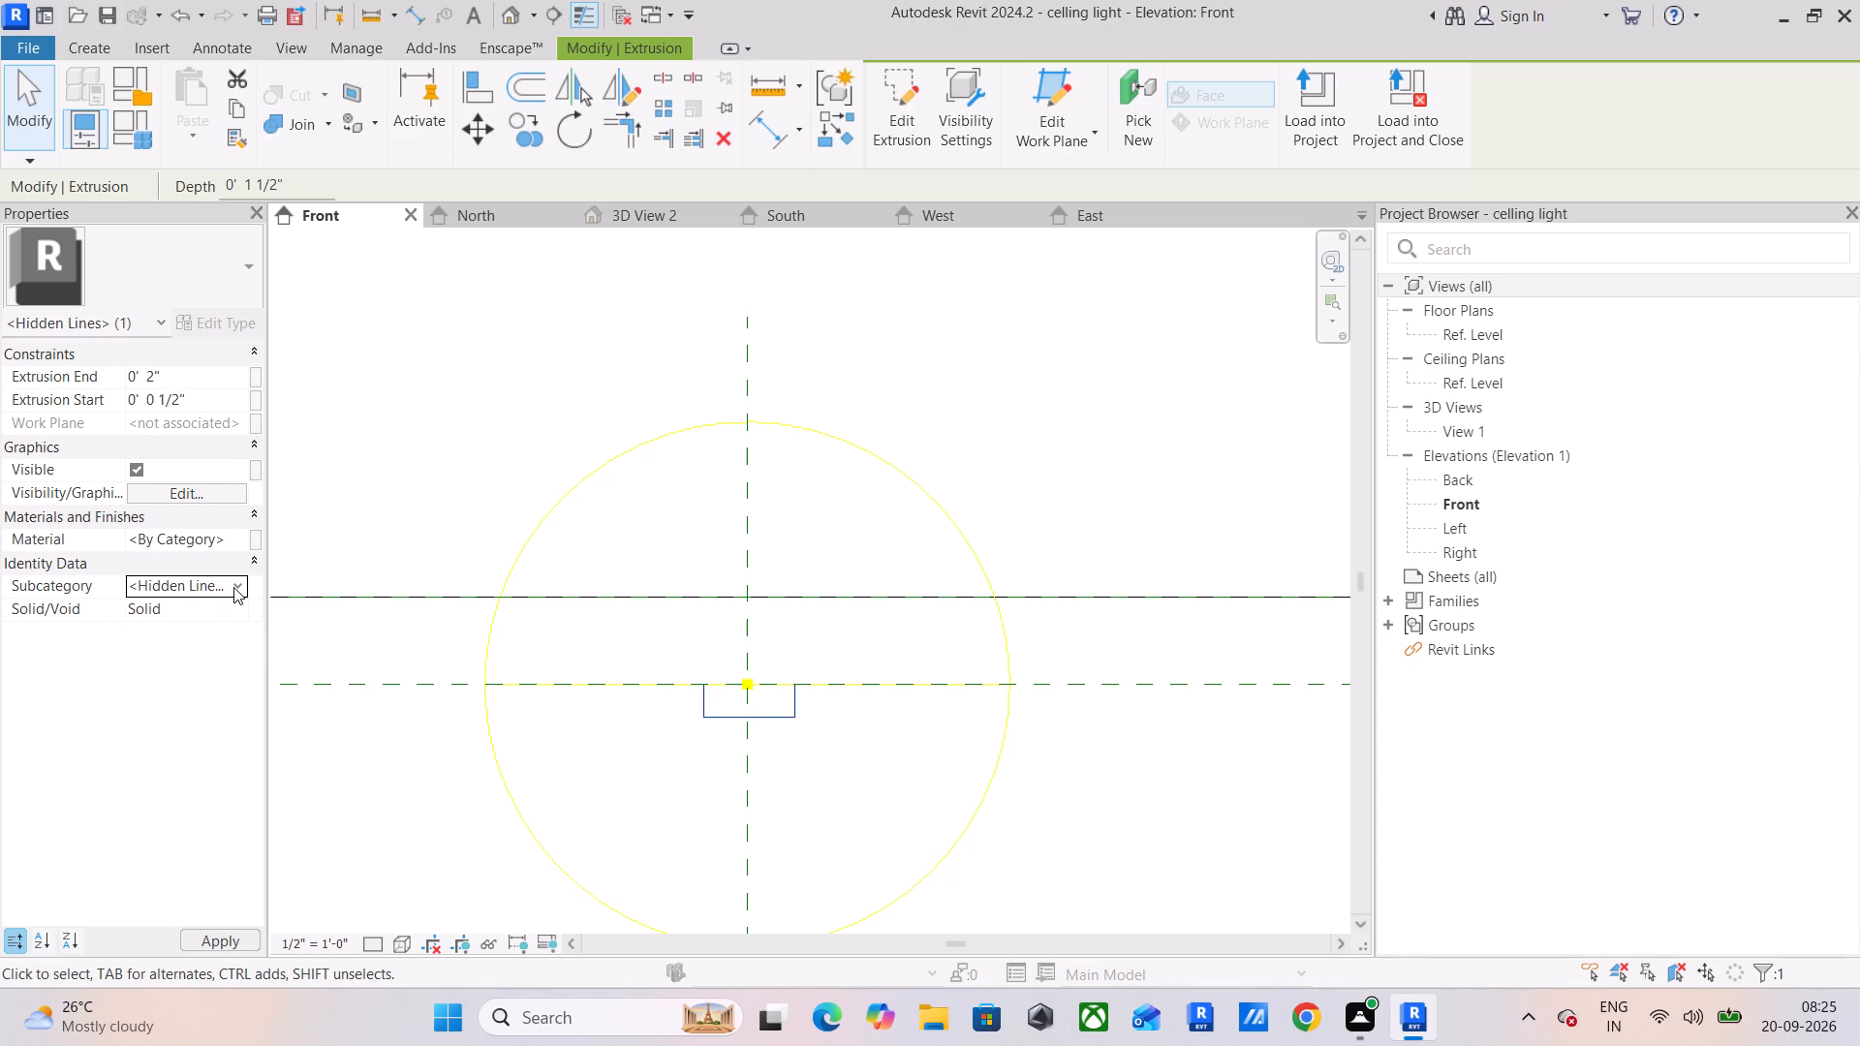
click(233, 587)
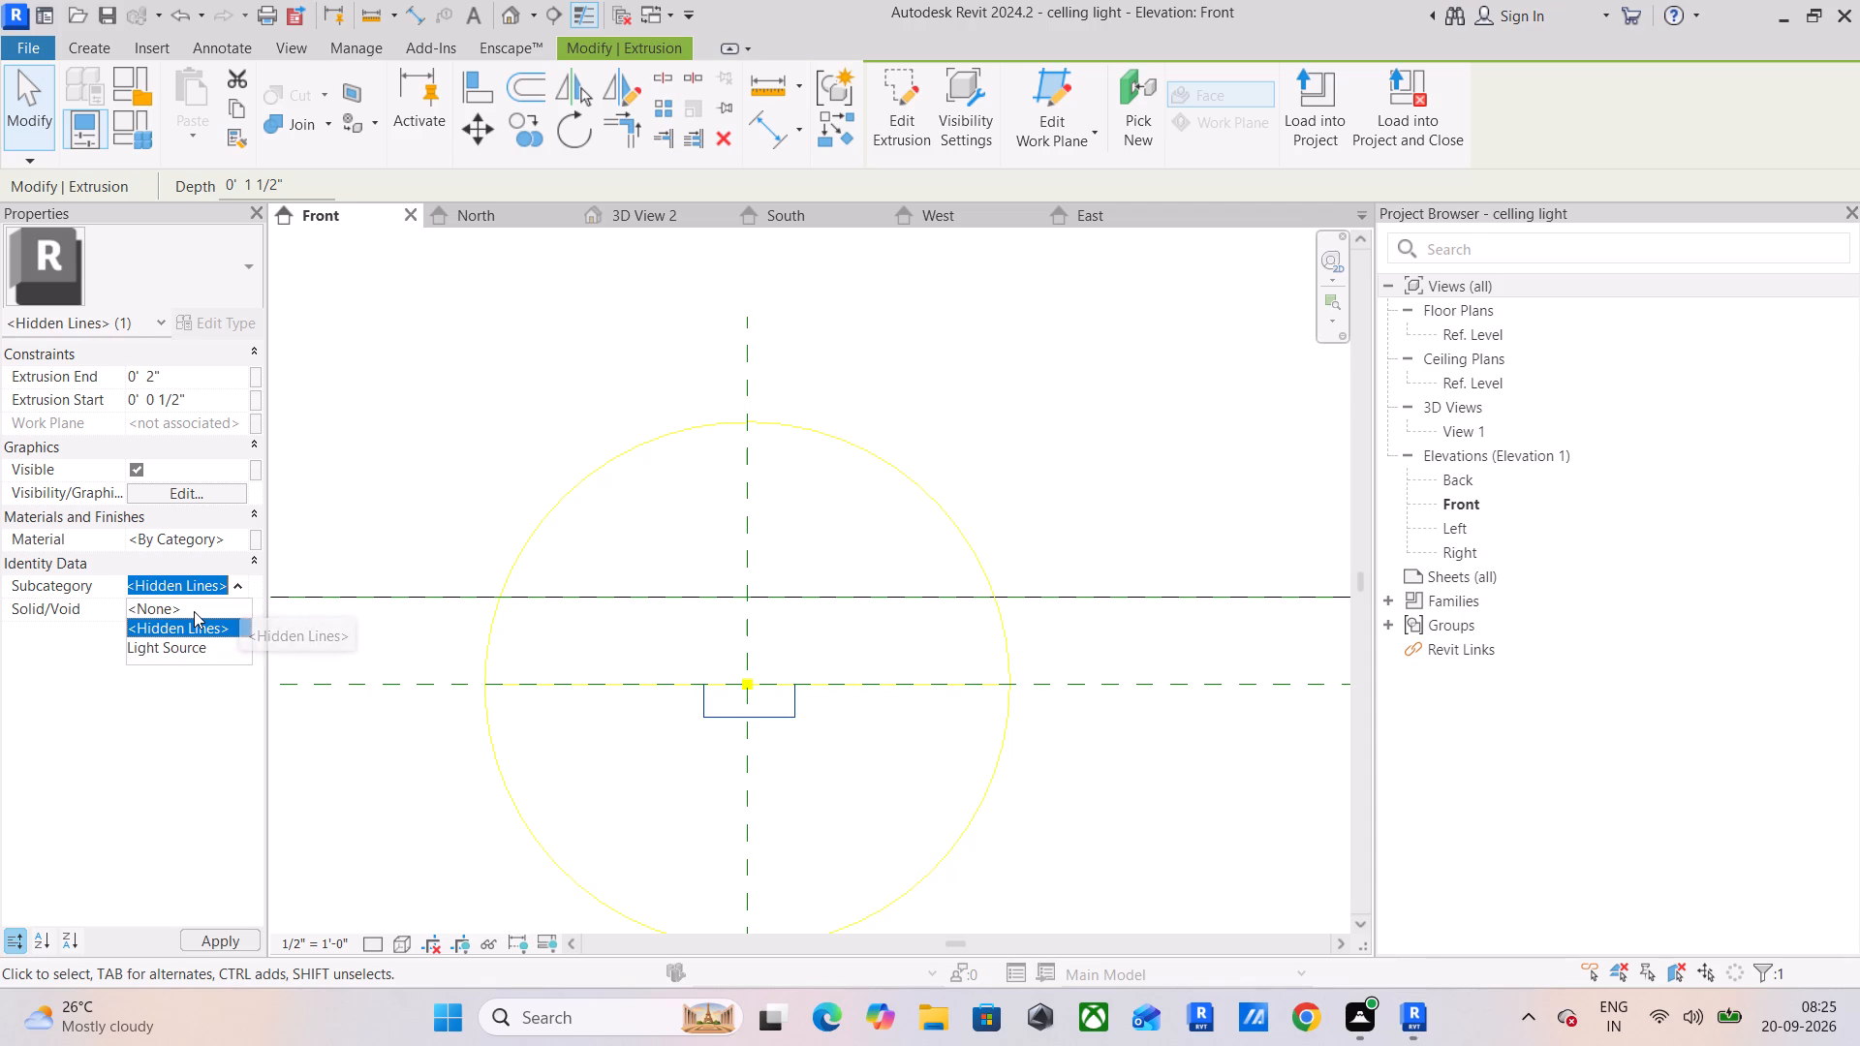
click(234, 589)
click(227, 605)
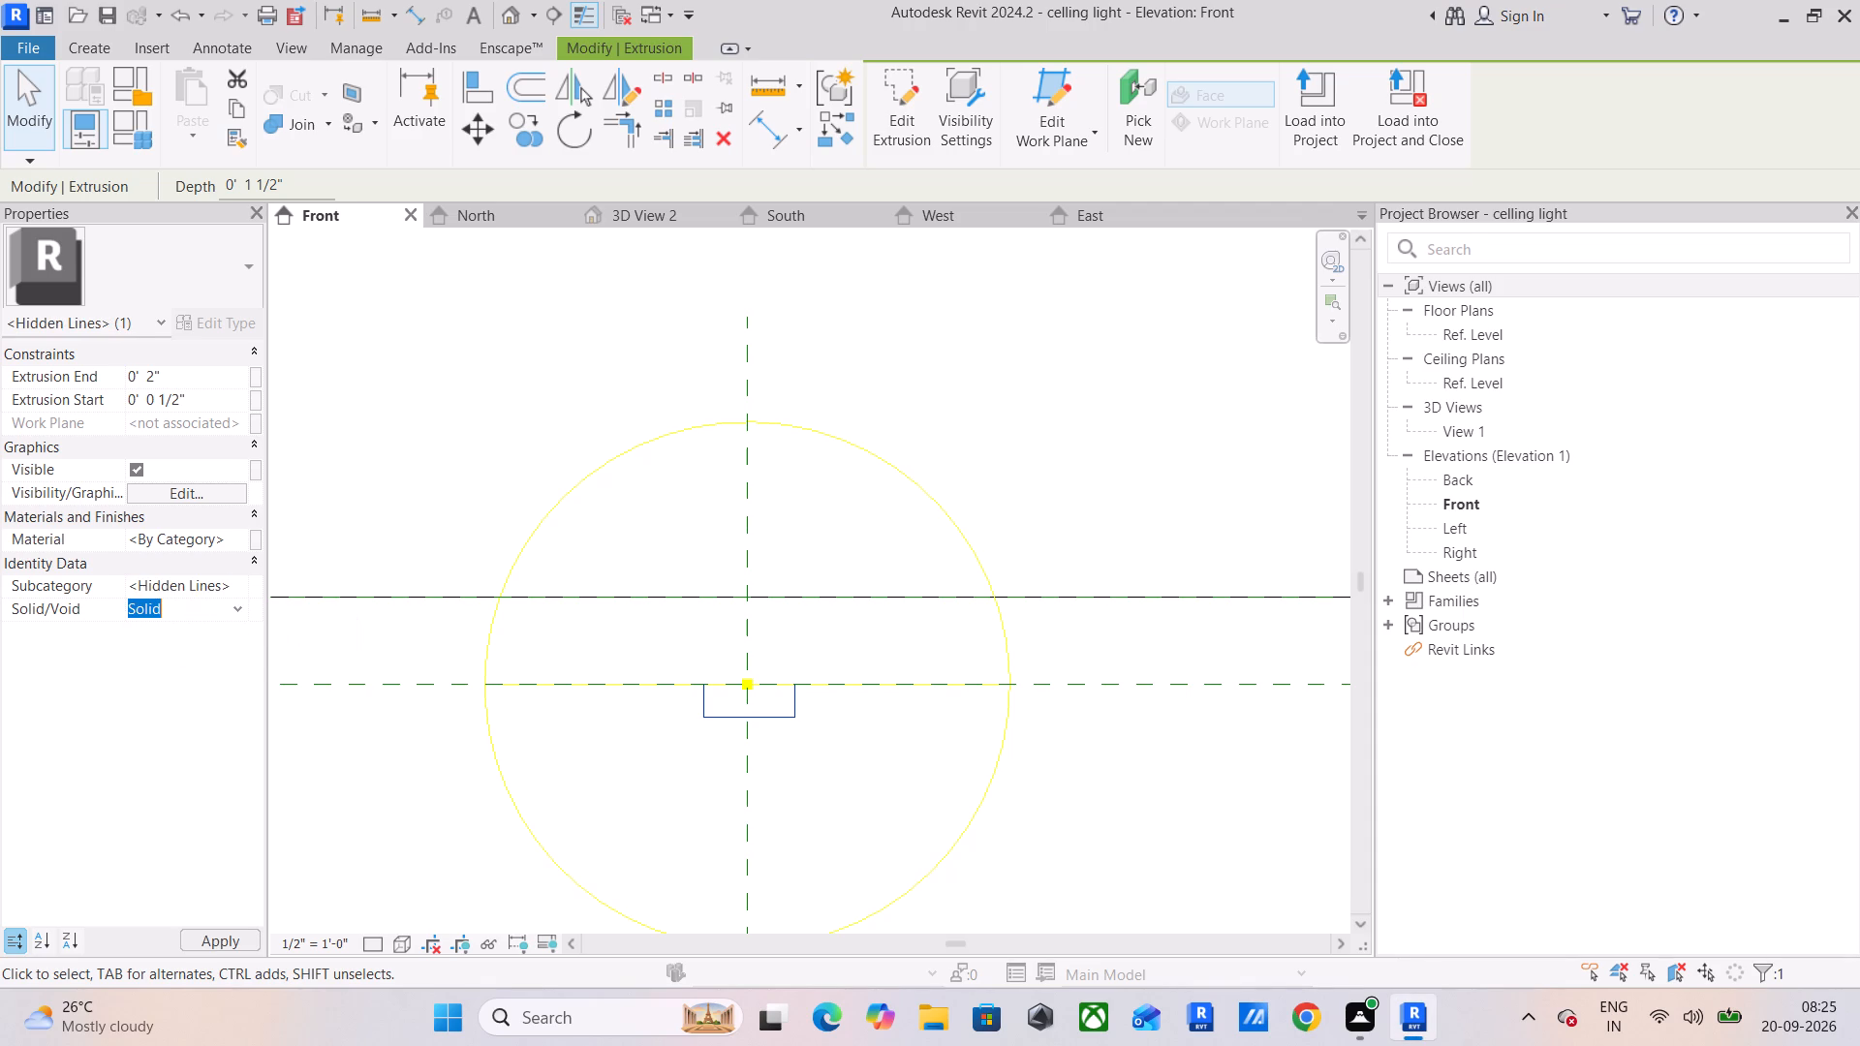
click(238, 611)
click(238, 611)
click(945, 384)
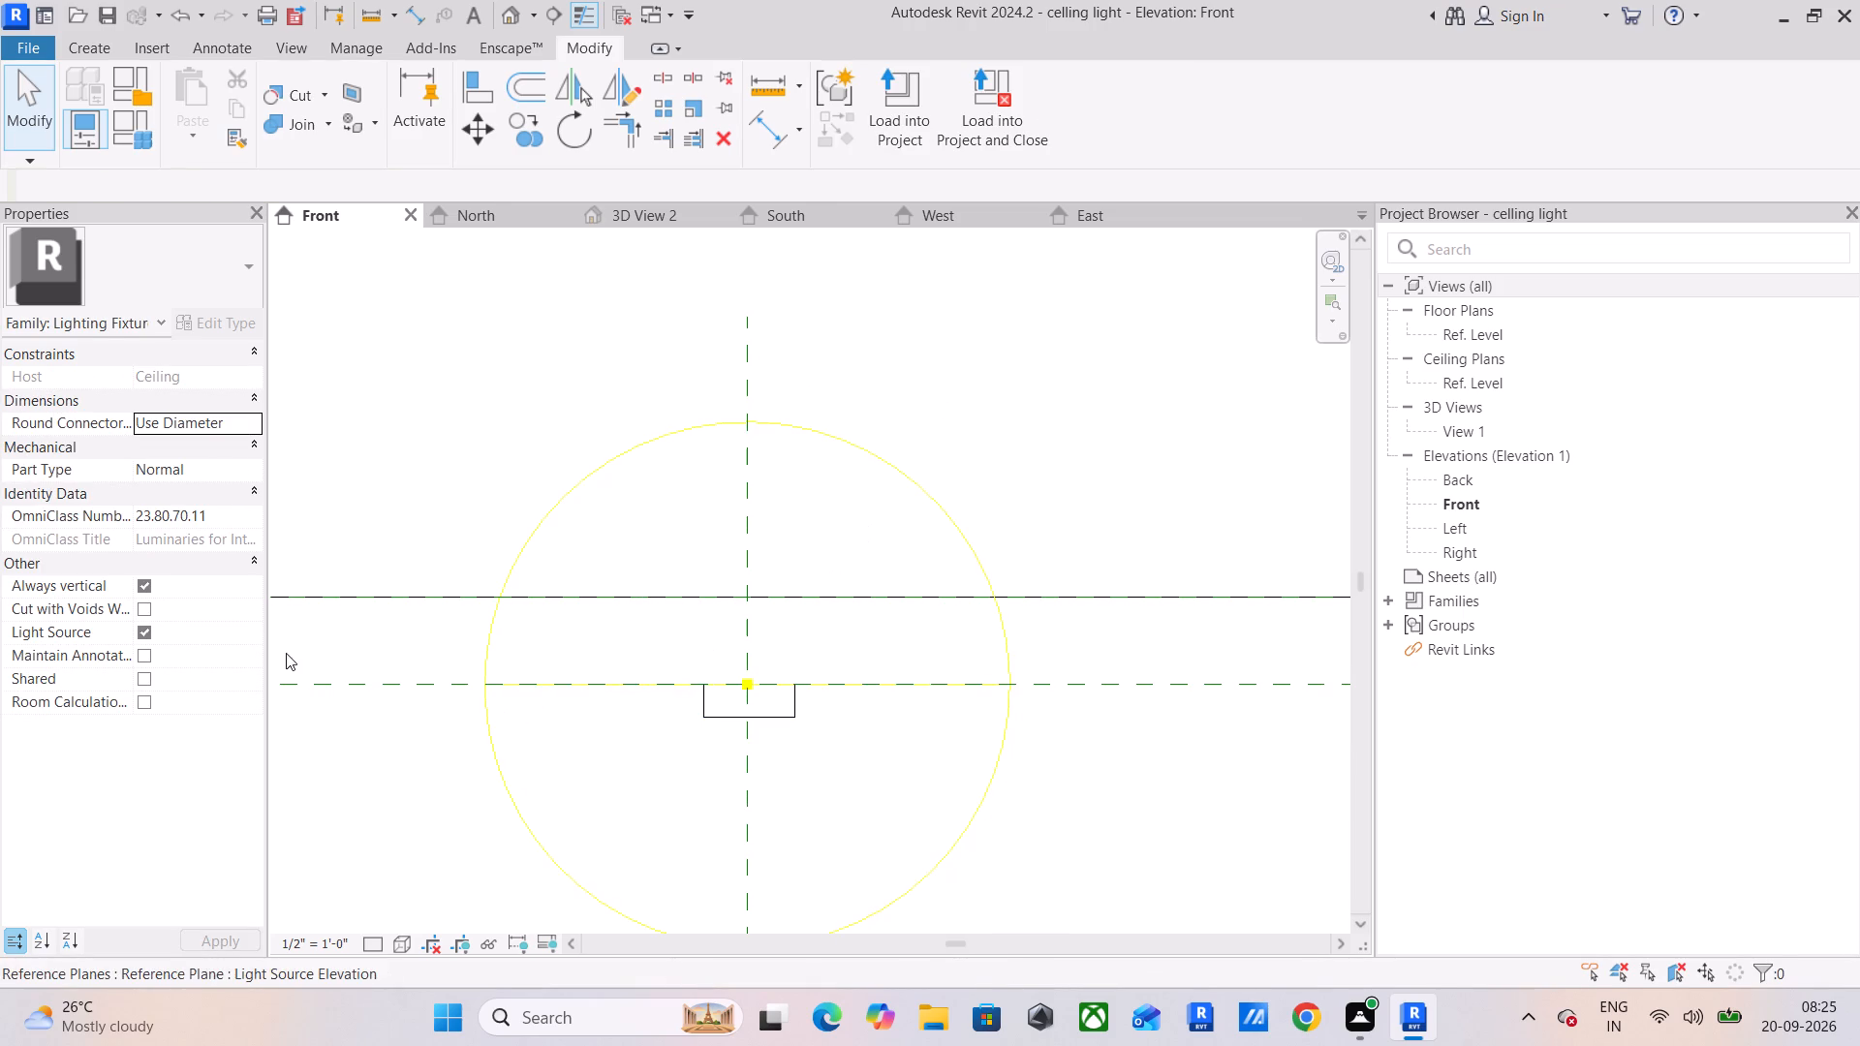
Load the edited celling light family into intenship project 3, overwriting the existing version.
click(902, 115)
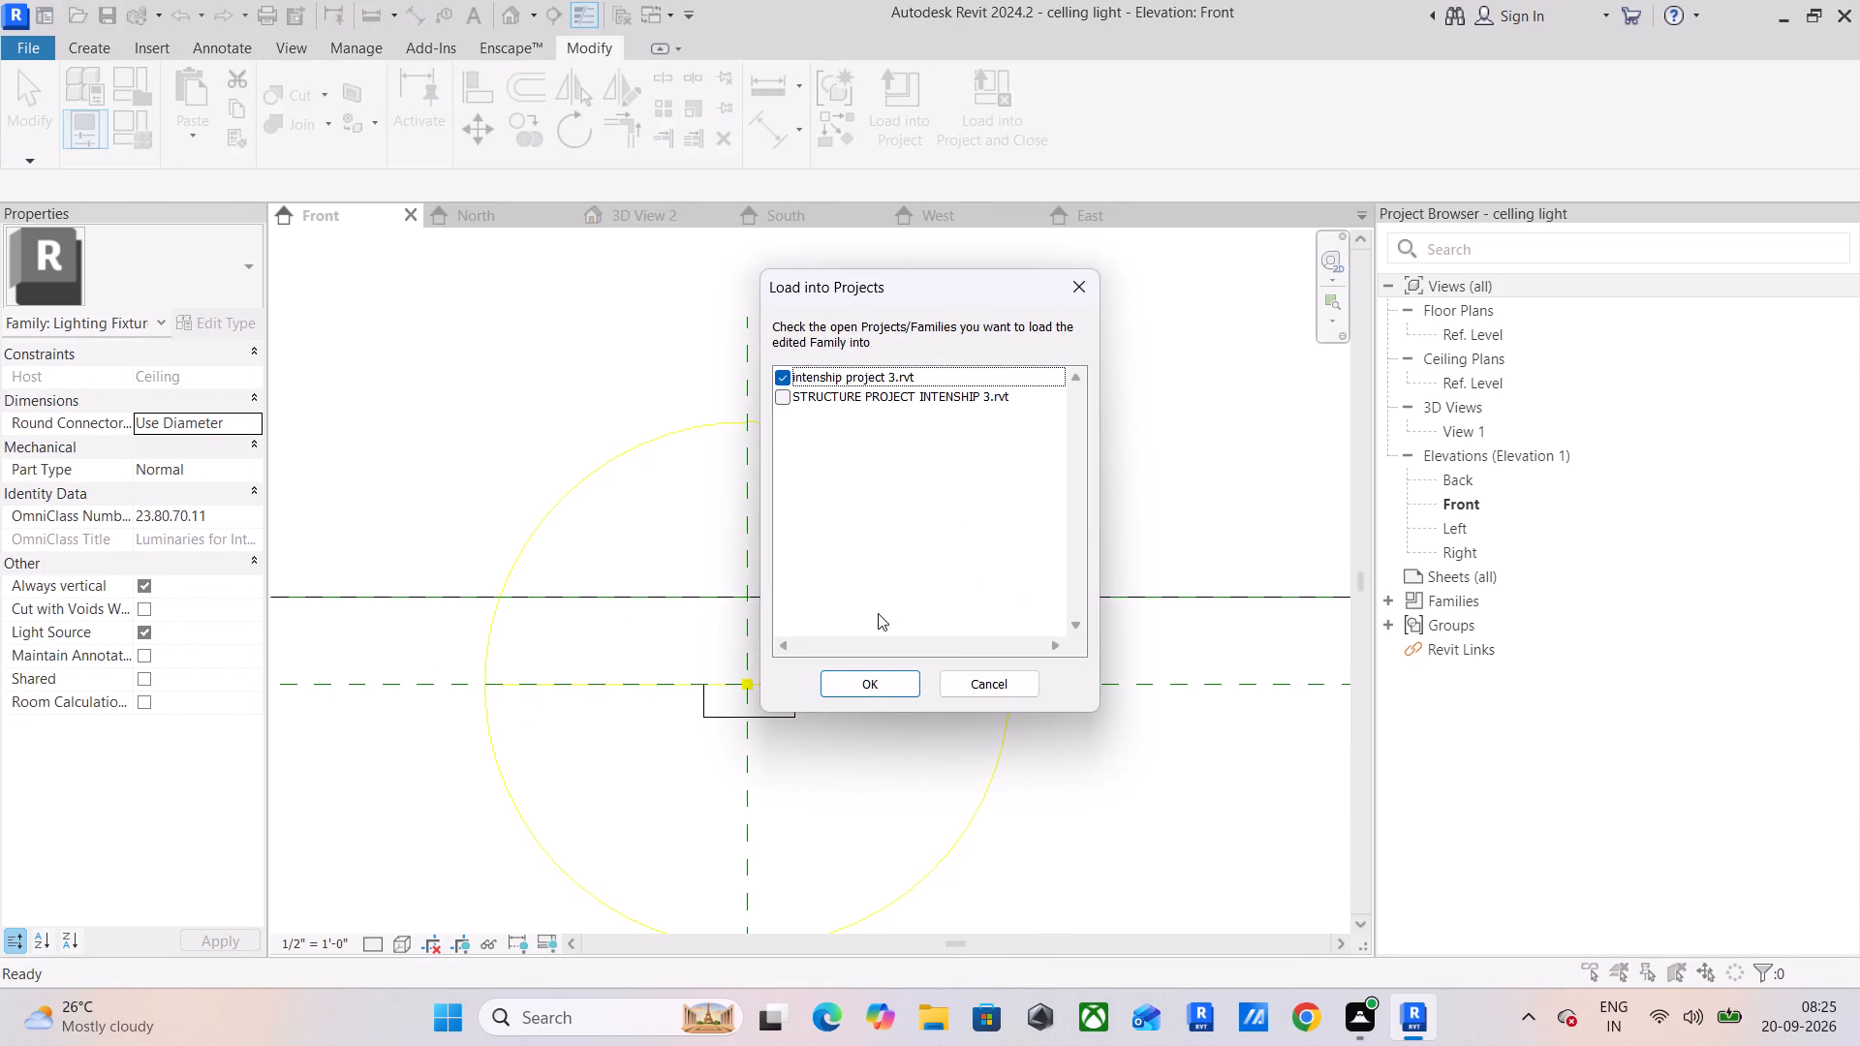
click(882, 686)
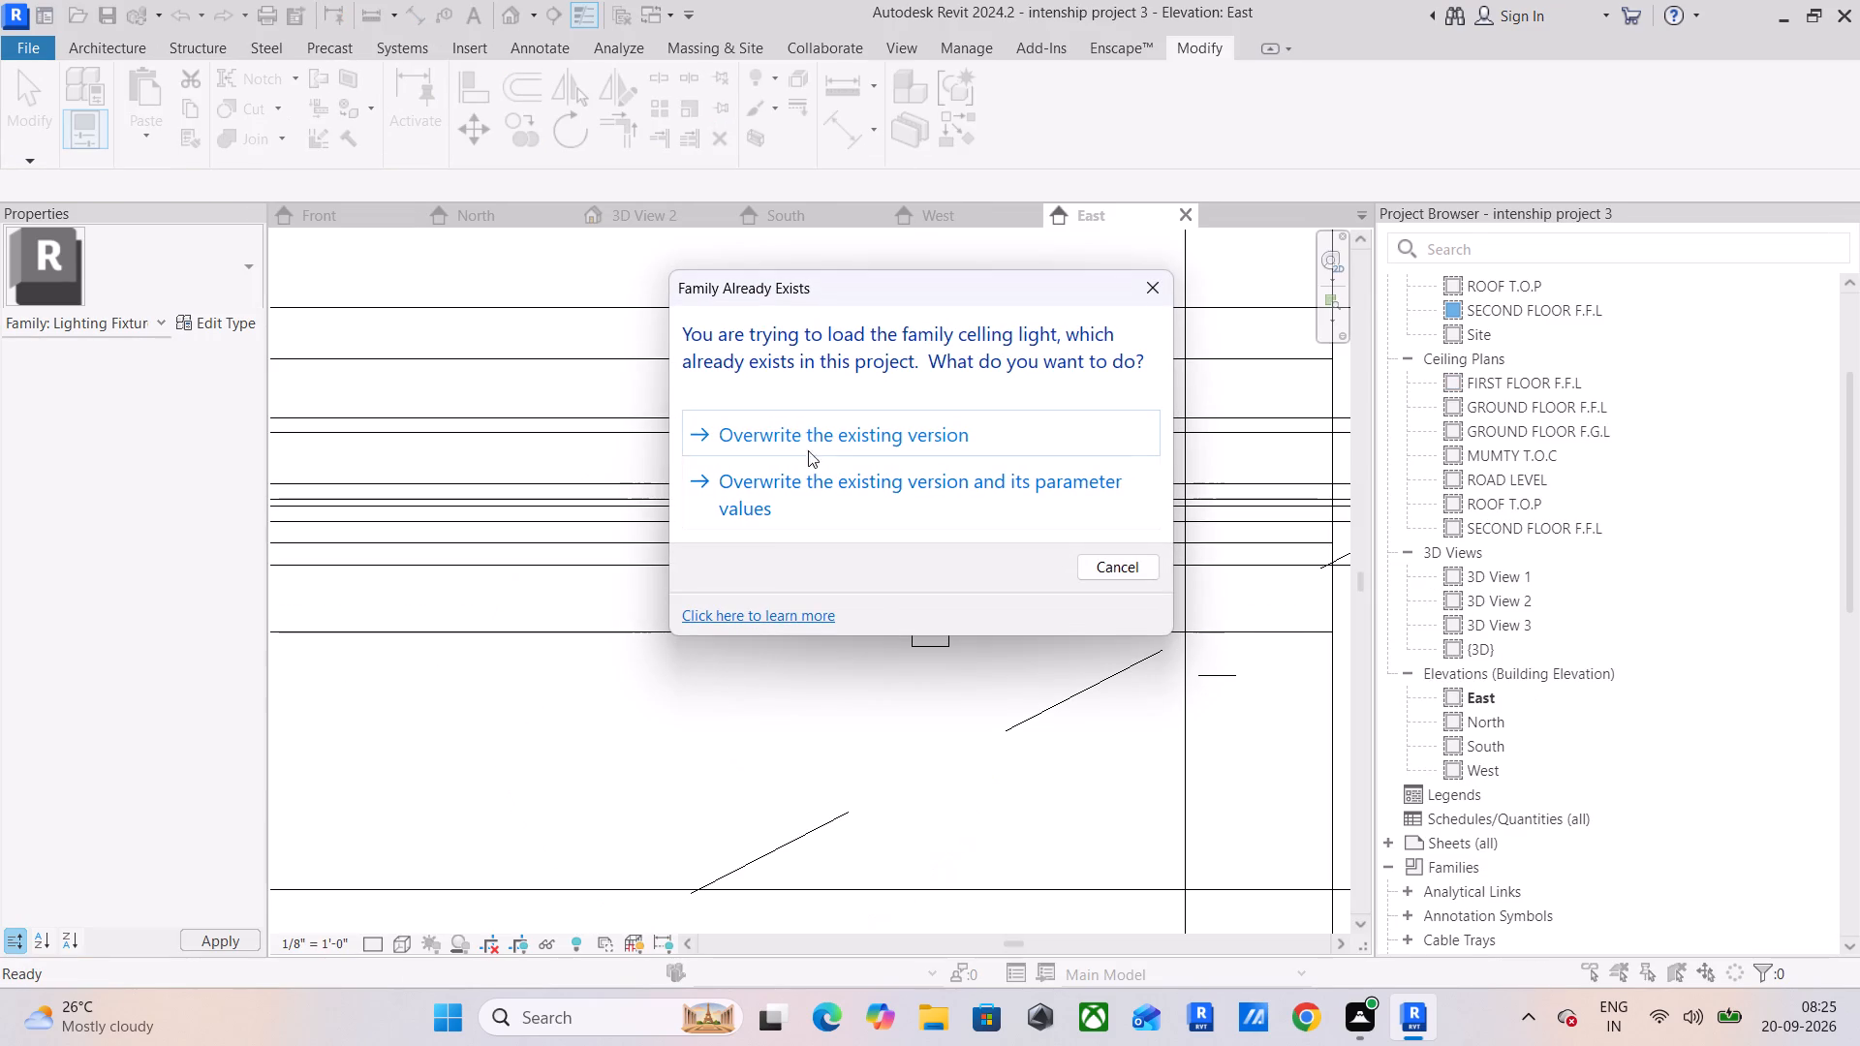
click(800, 432)
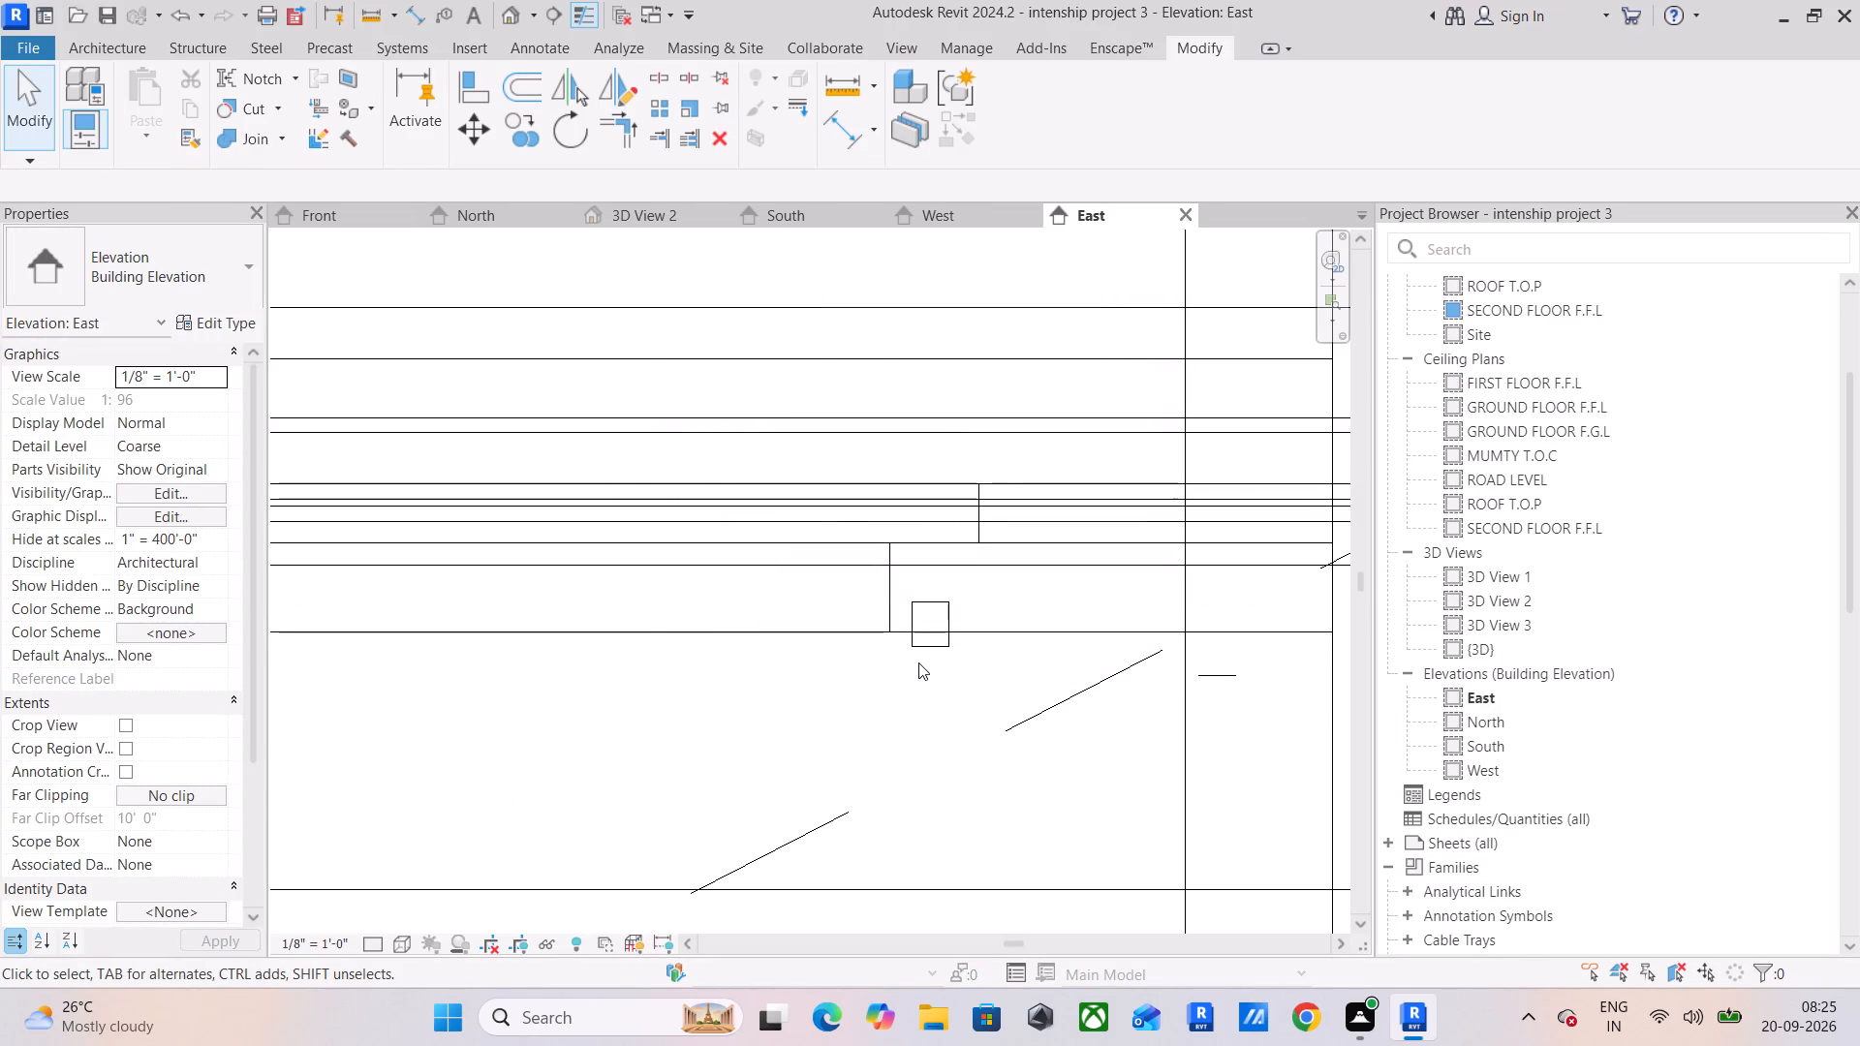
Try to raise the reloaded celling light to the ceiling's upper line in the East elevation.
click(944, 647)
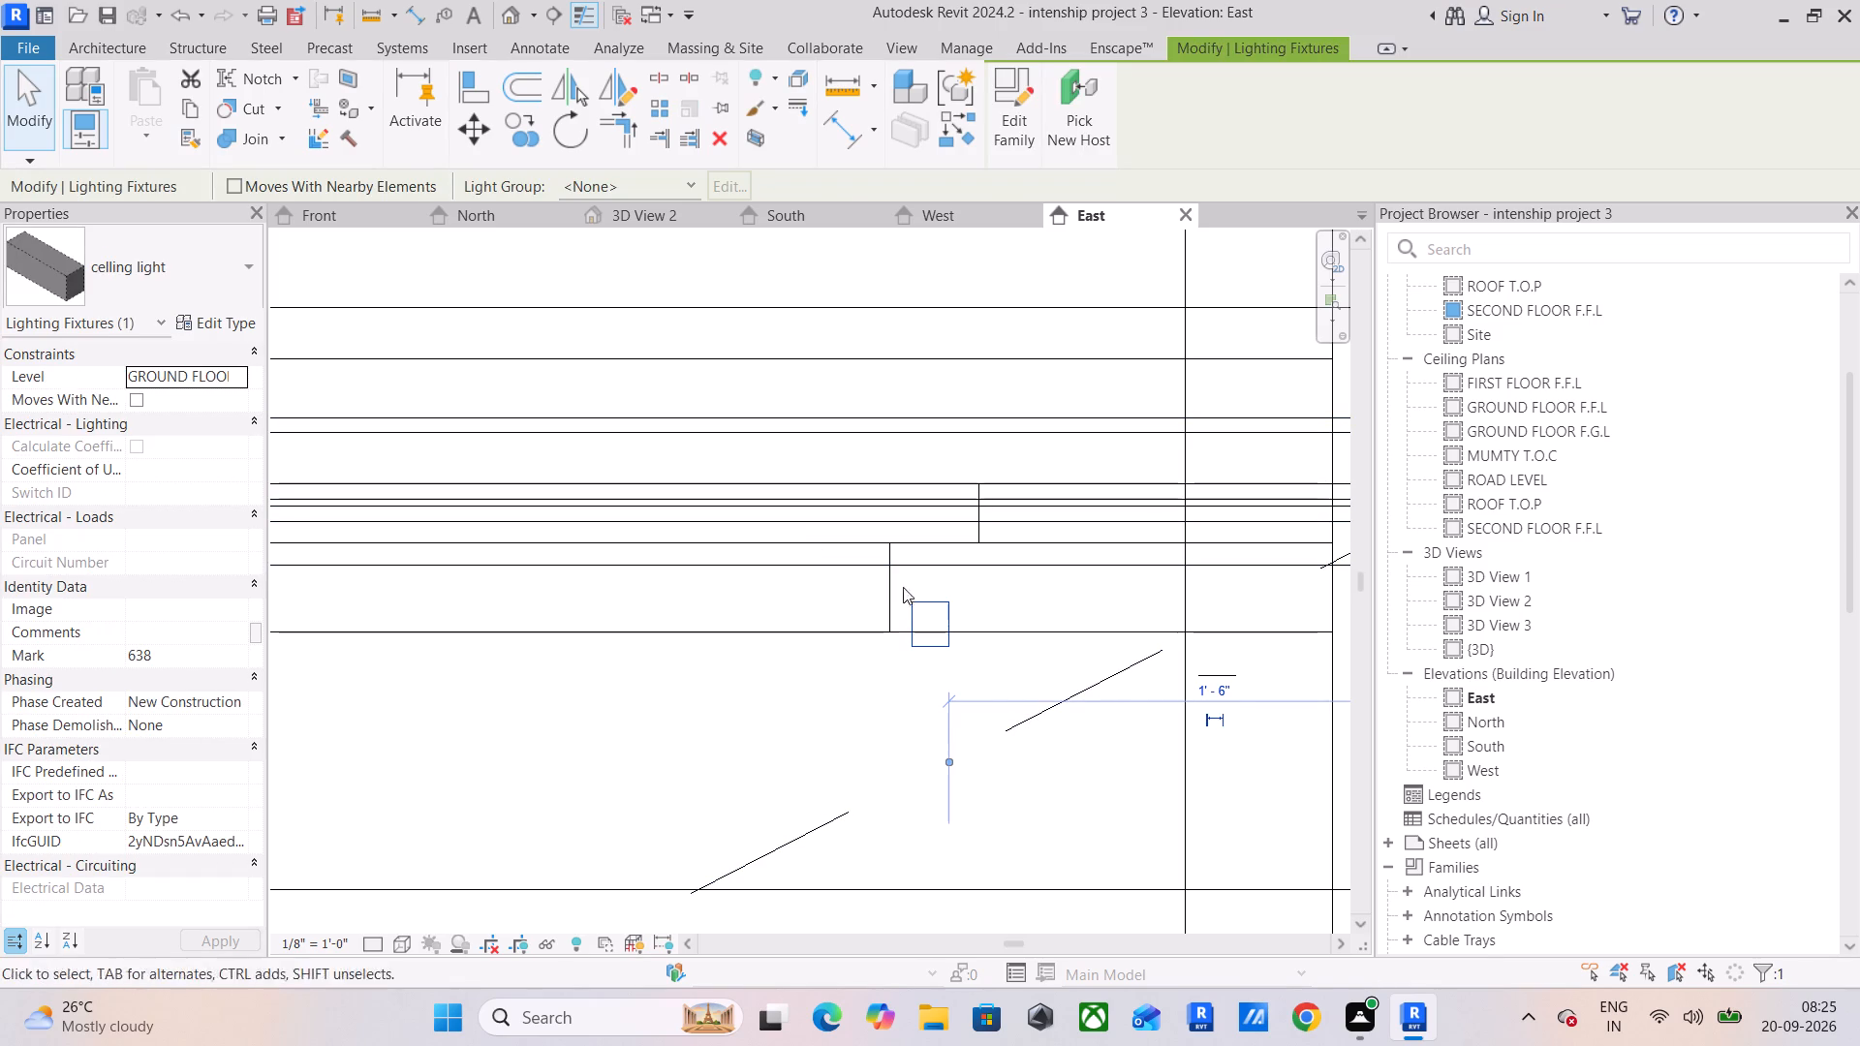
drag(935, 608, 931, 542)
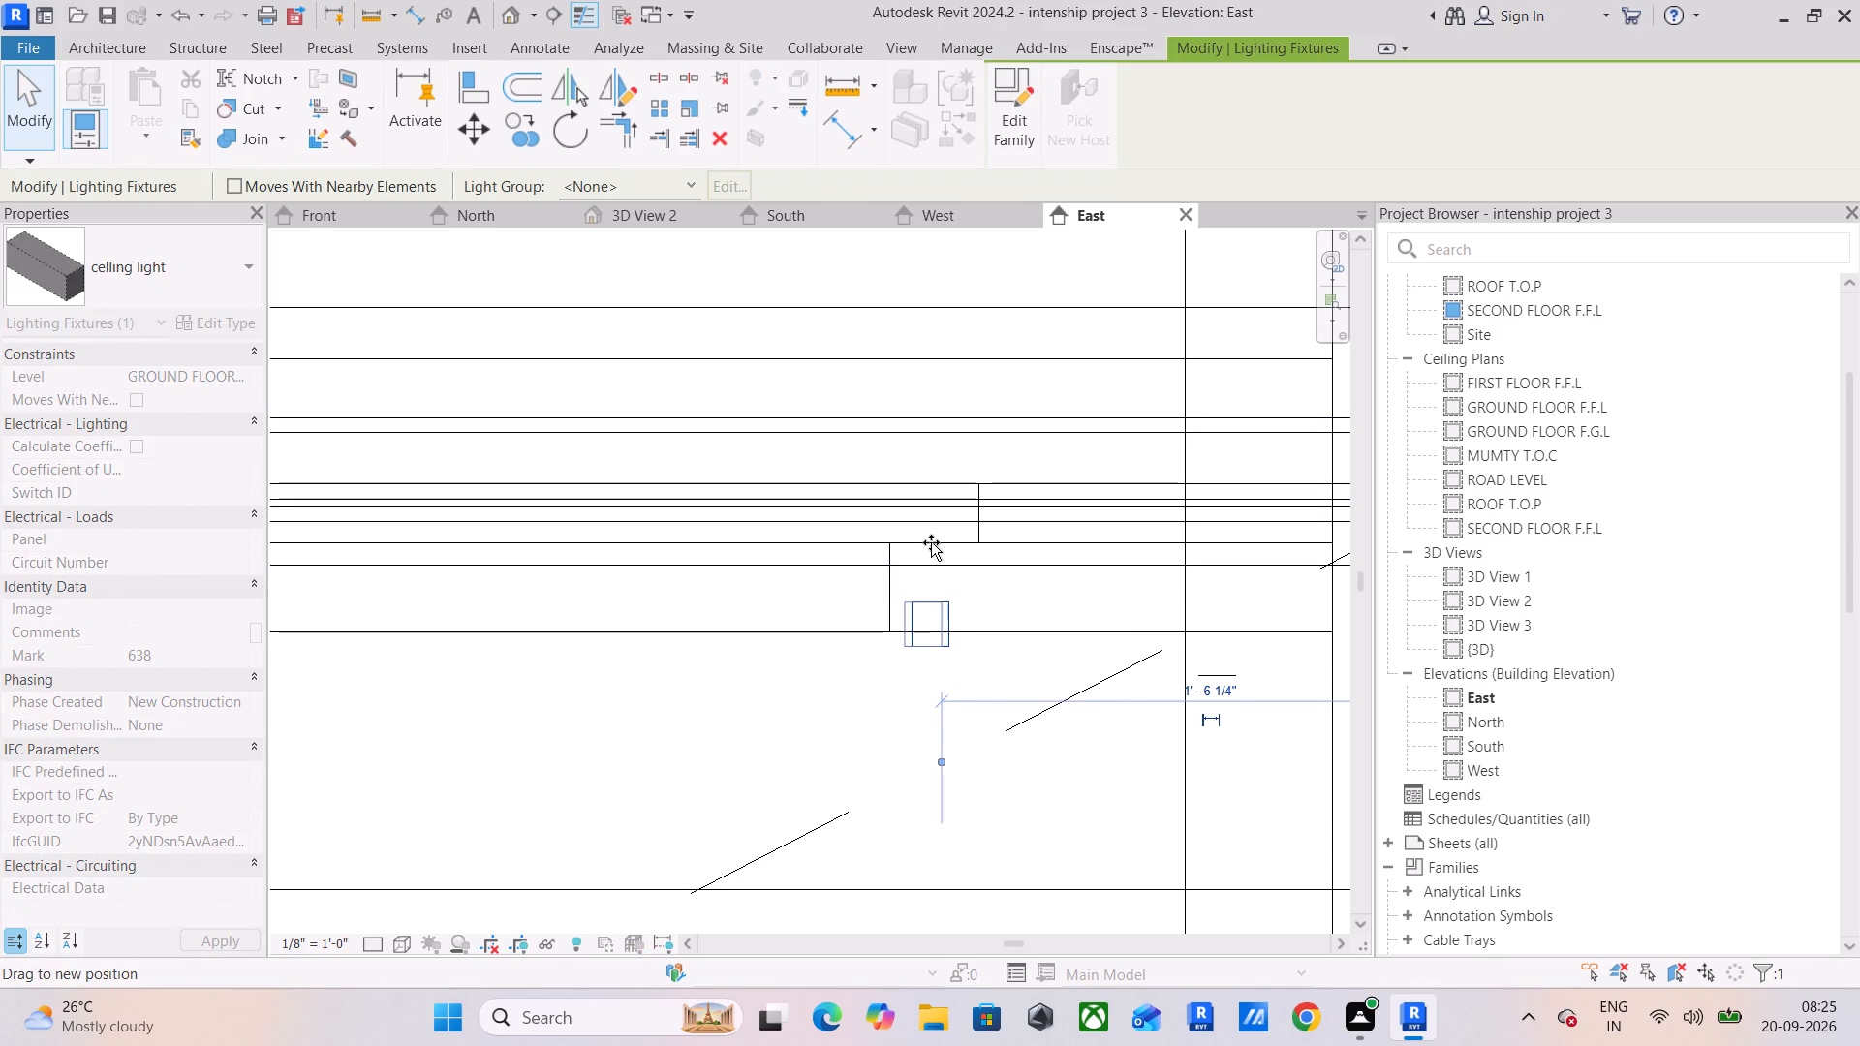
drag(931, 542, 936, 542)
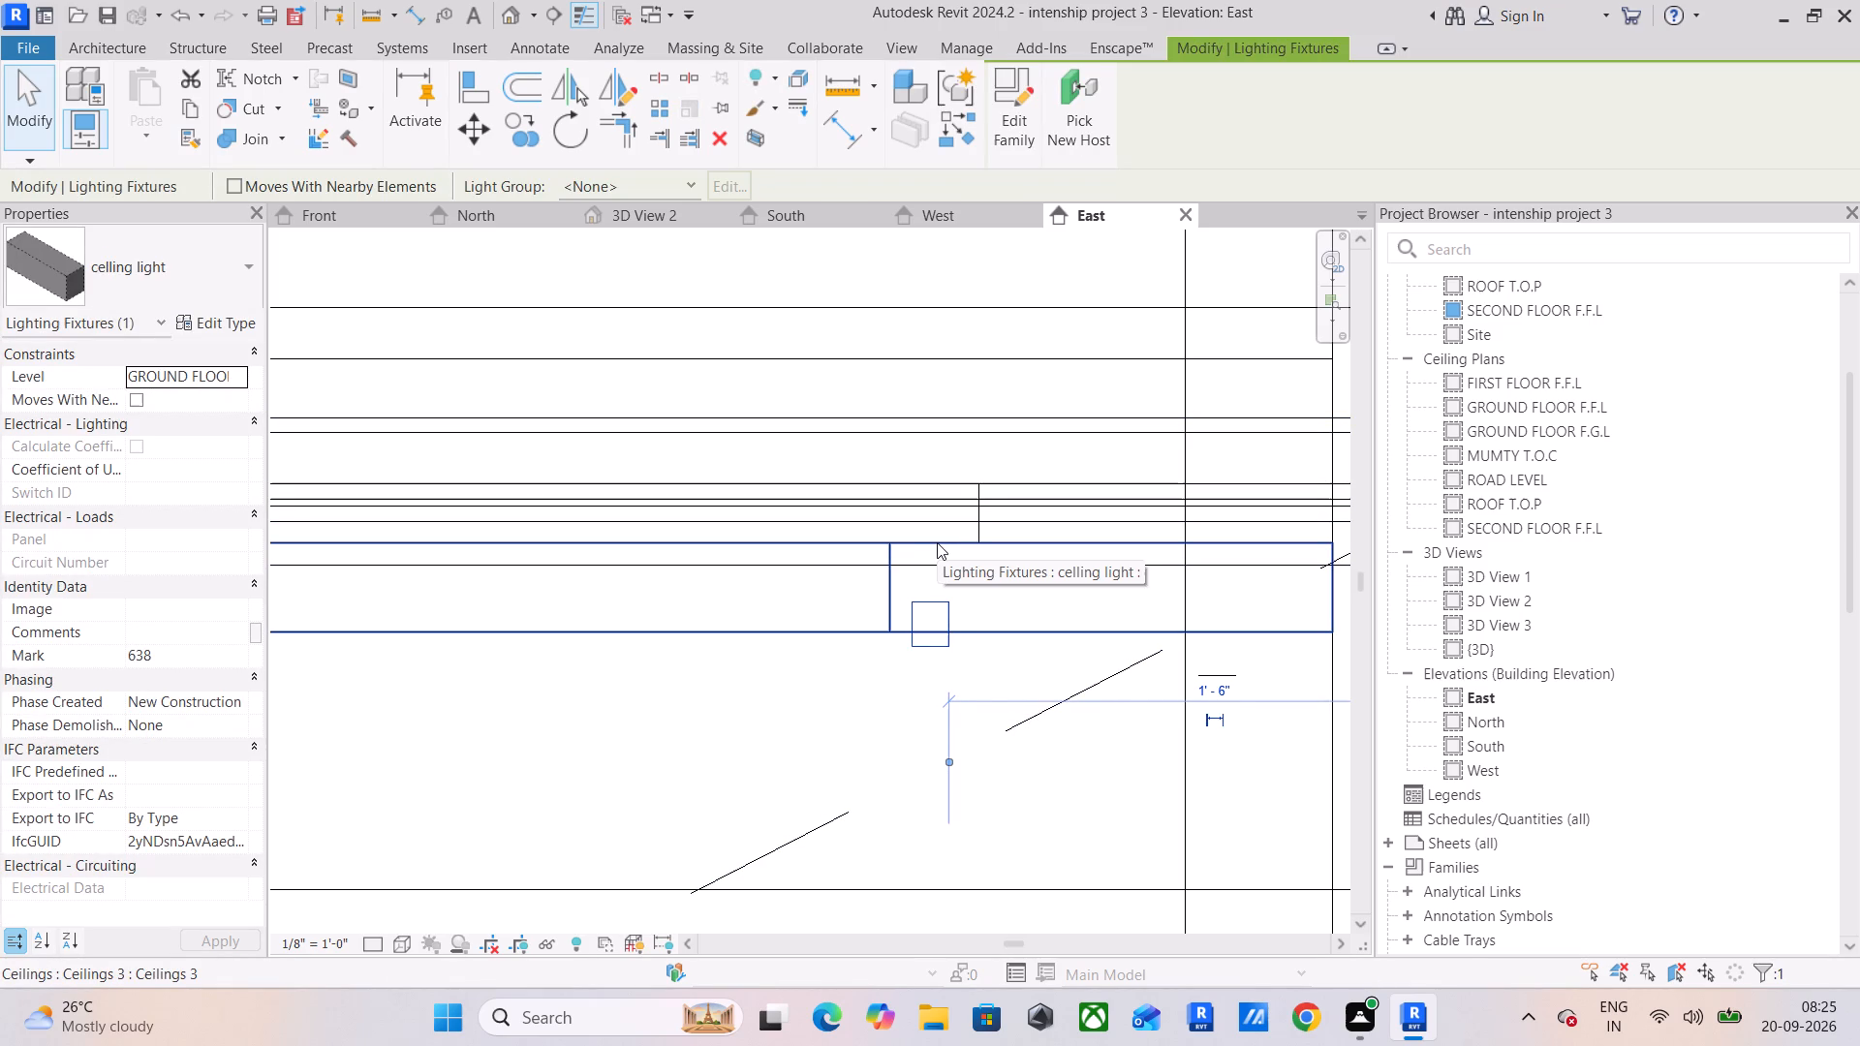
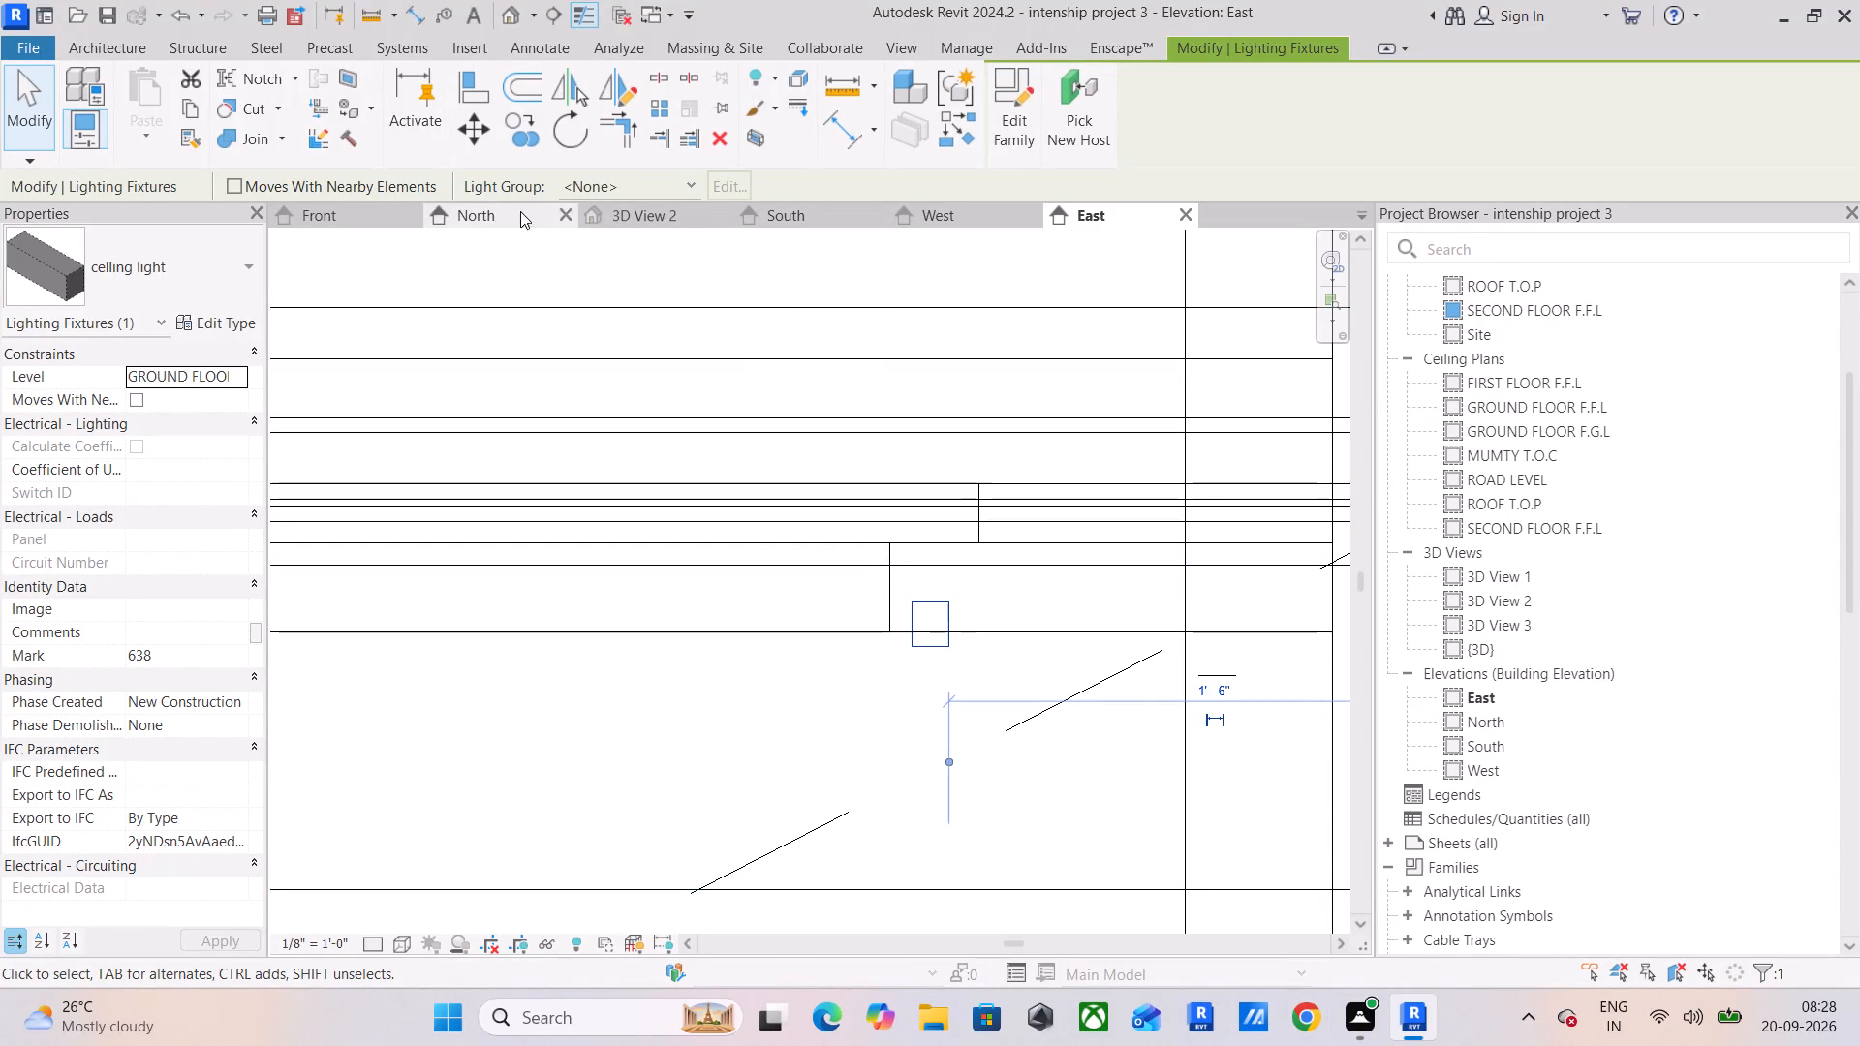
In the celling light family's Front elevation, raise the box extrusion until its lower edge sits on the Light Source Elevation plane.
click(604, 206)
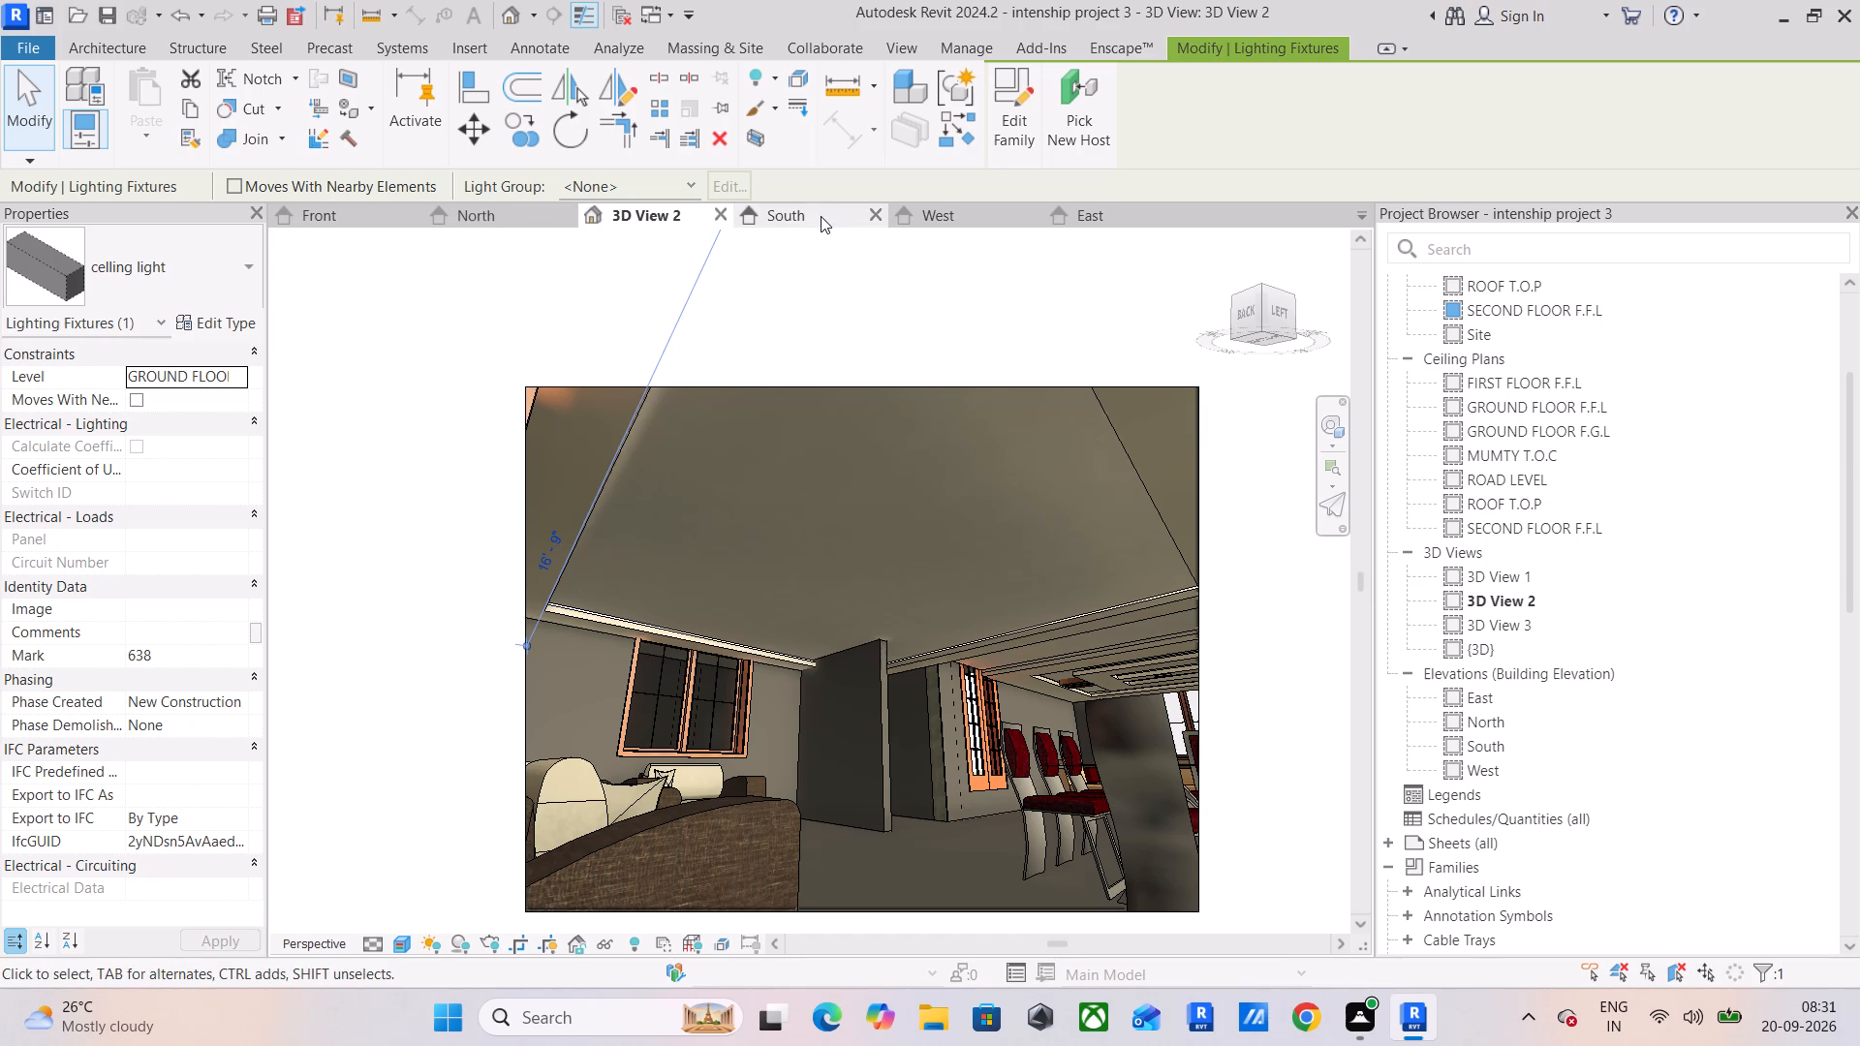
click(1022, 114)
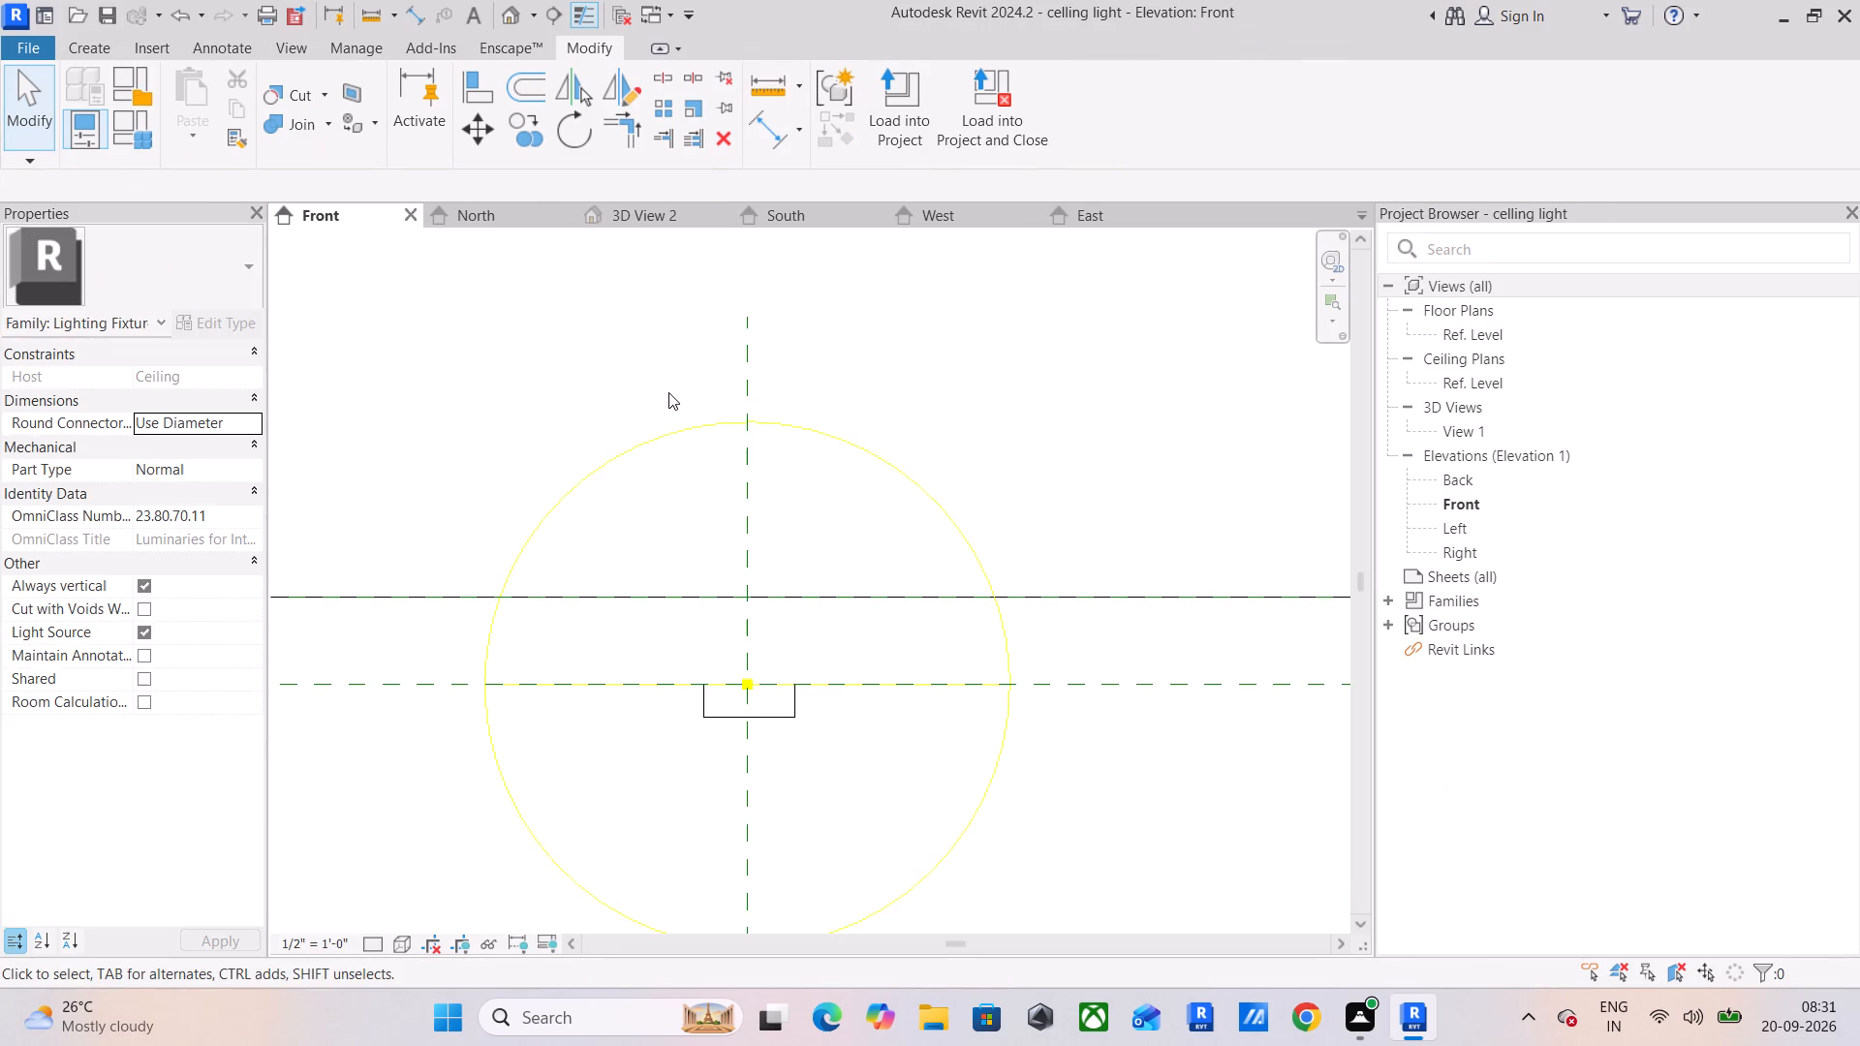
click(761, 720)
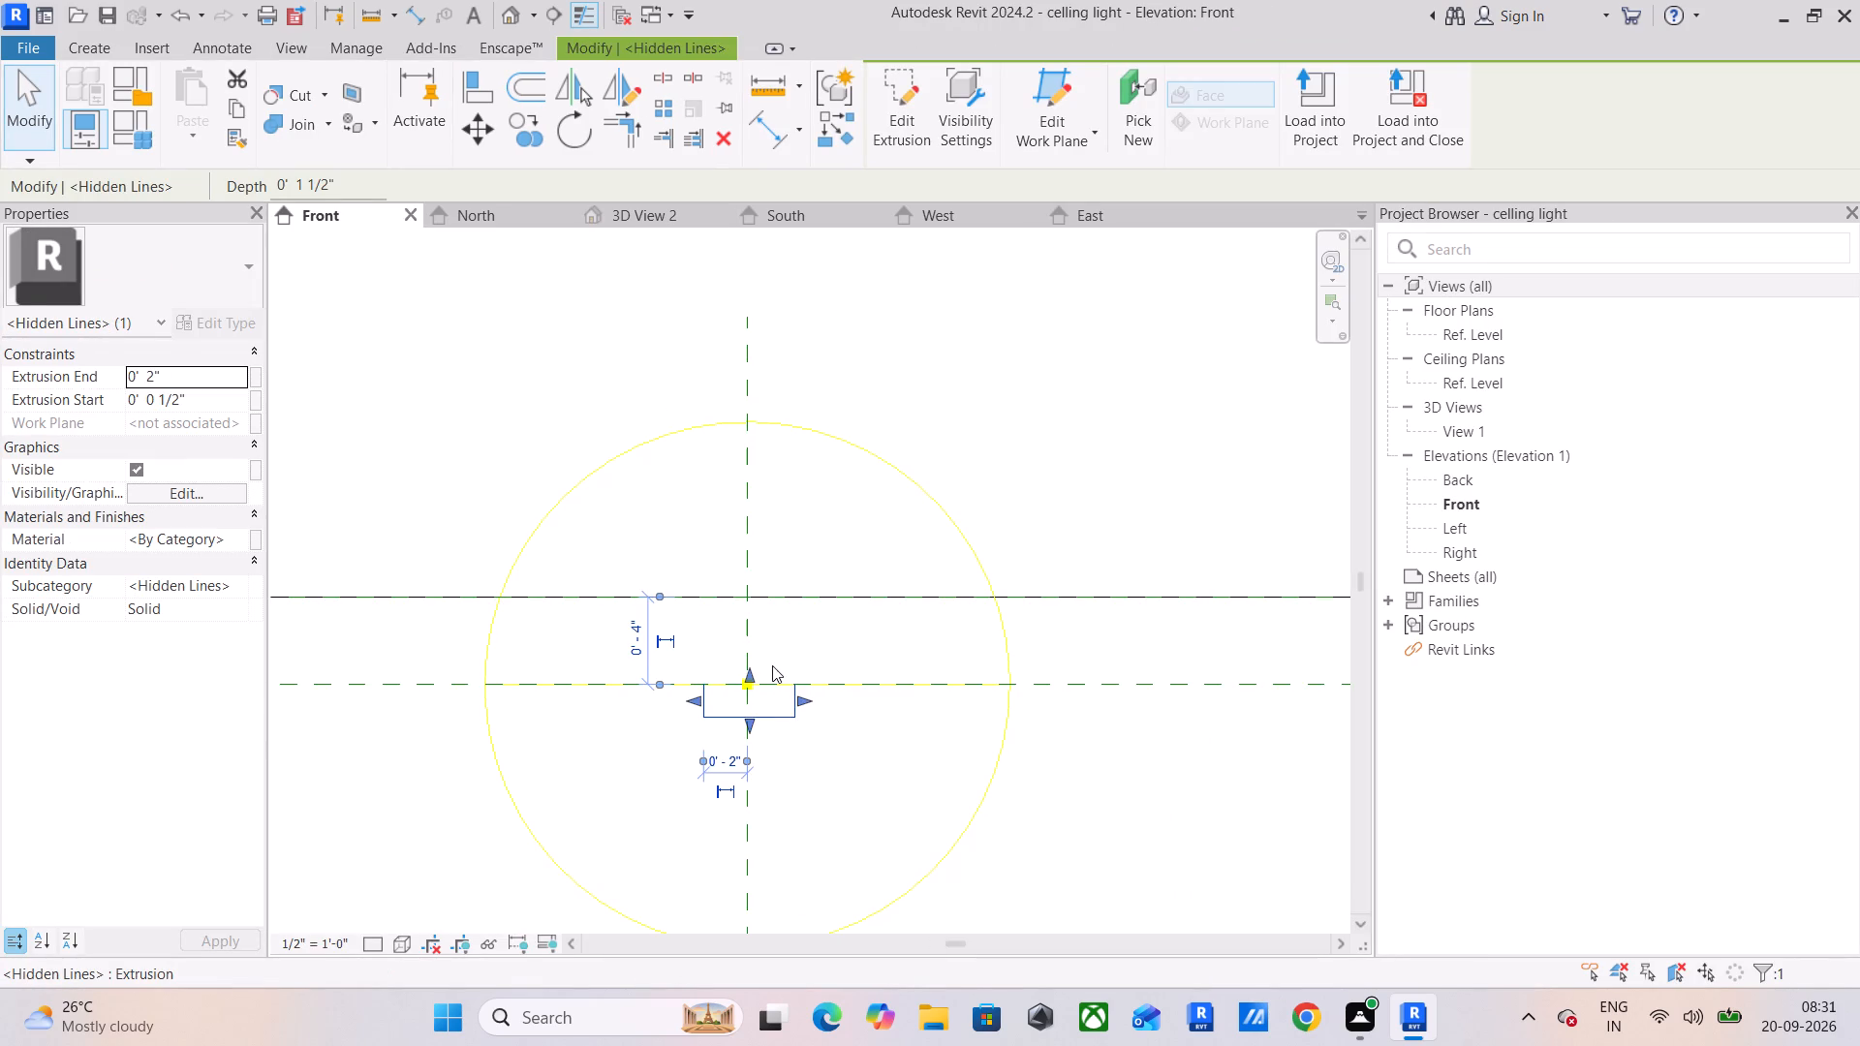
drag(772, 714, 778, 677)
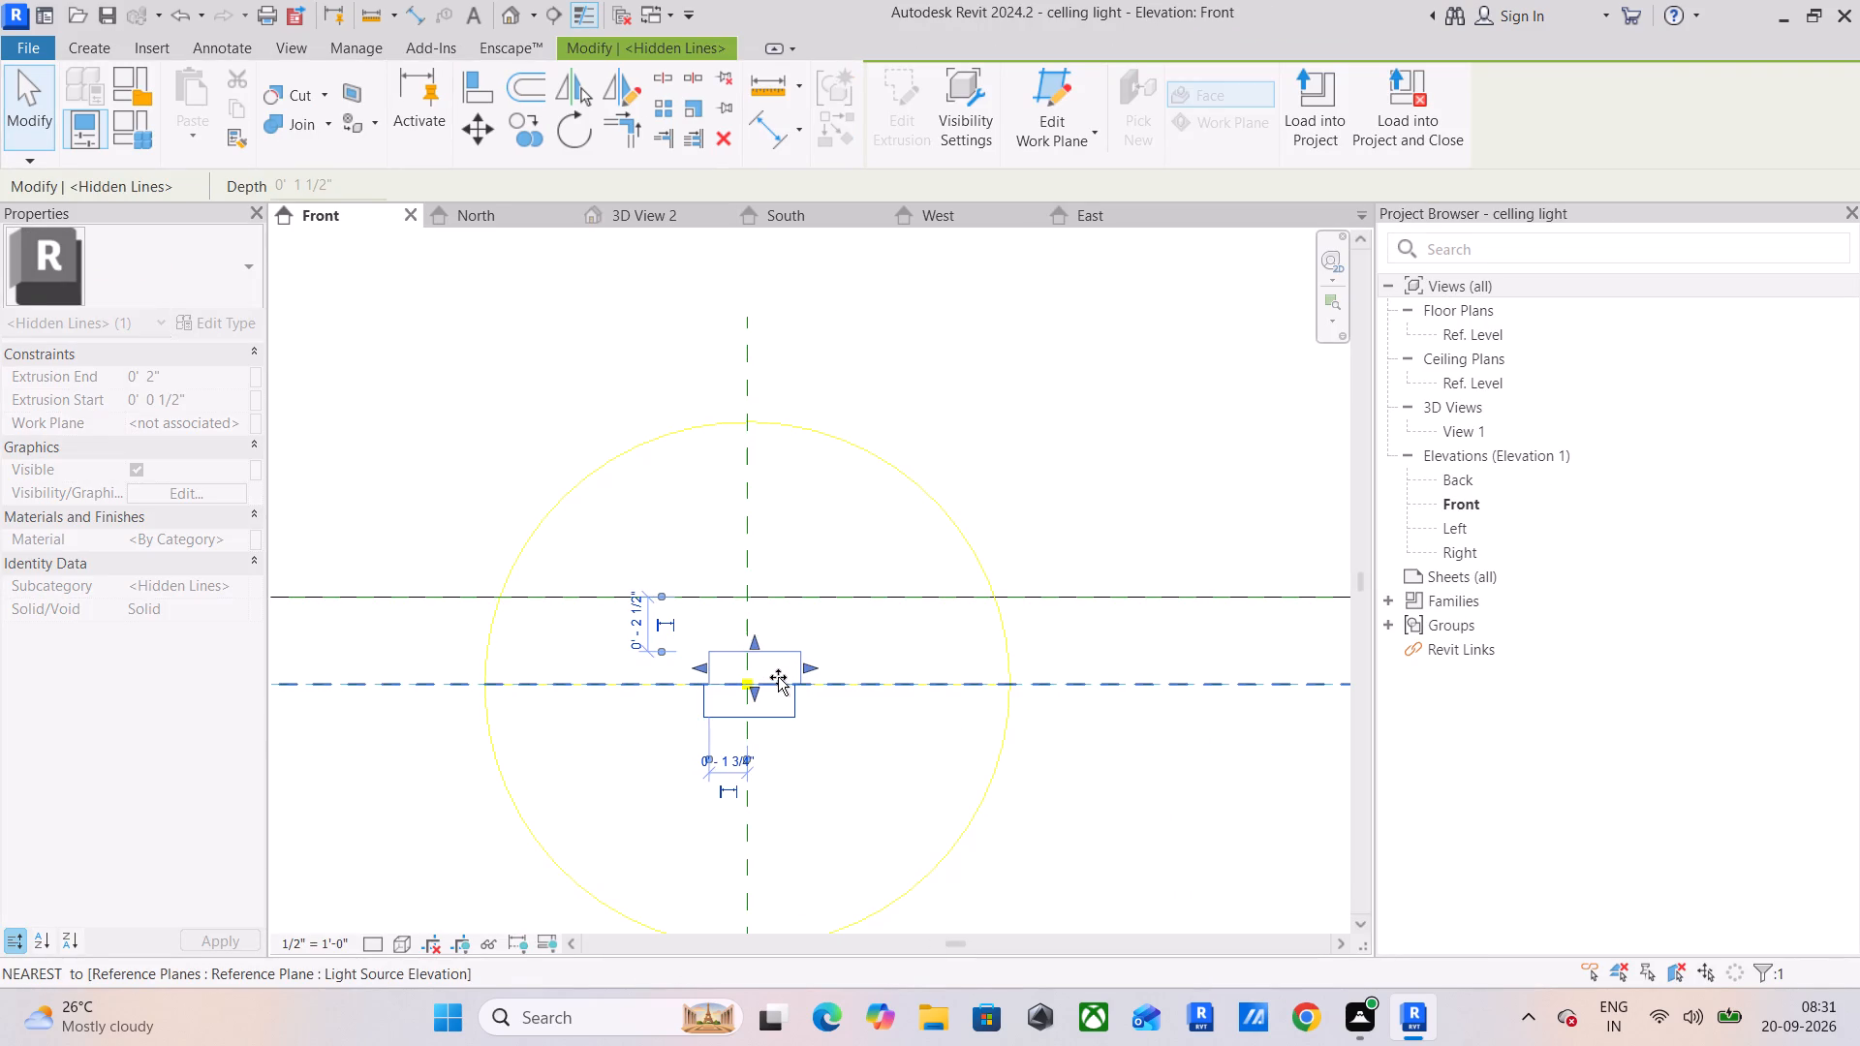
drag(778, 677, 773, 684)
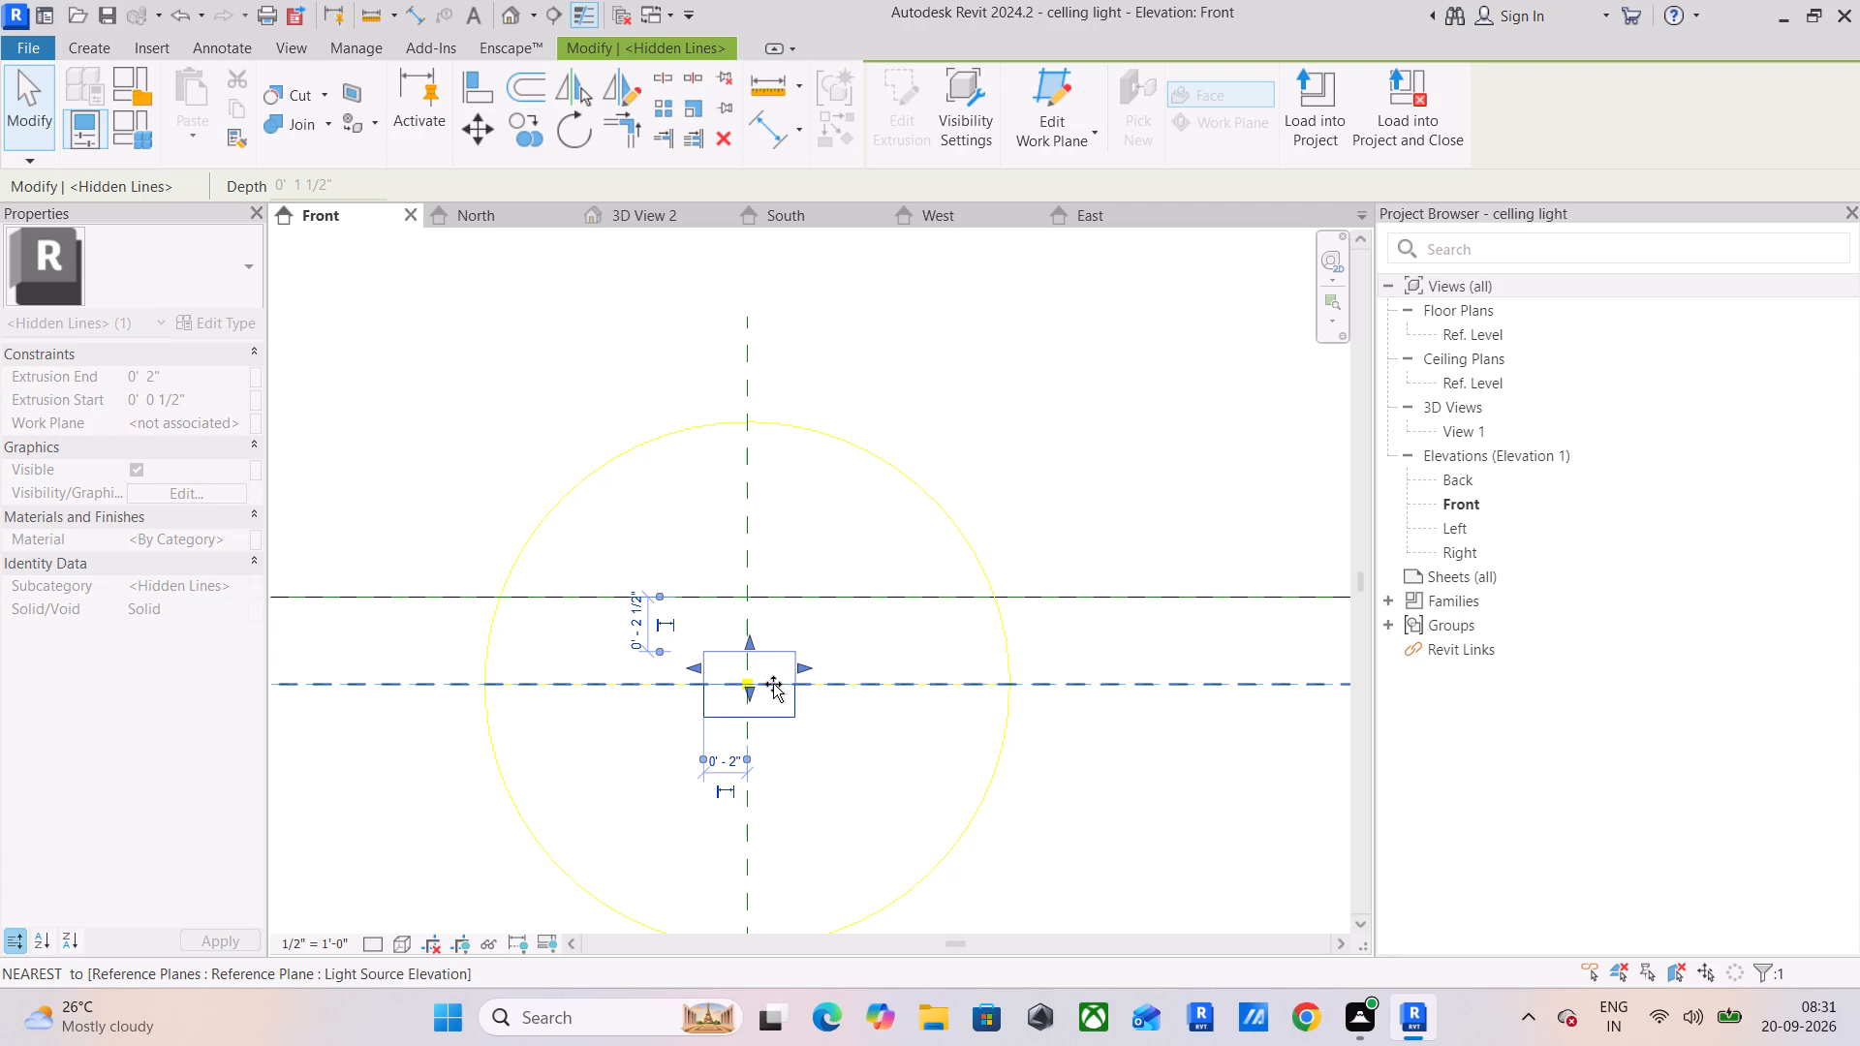
drag(773, 684, 775, 689)
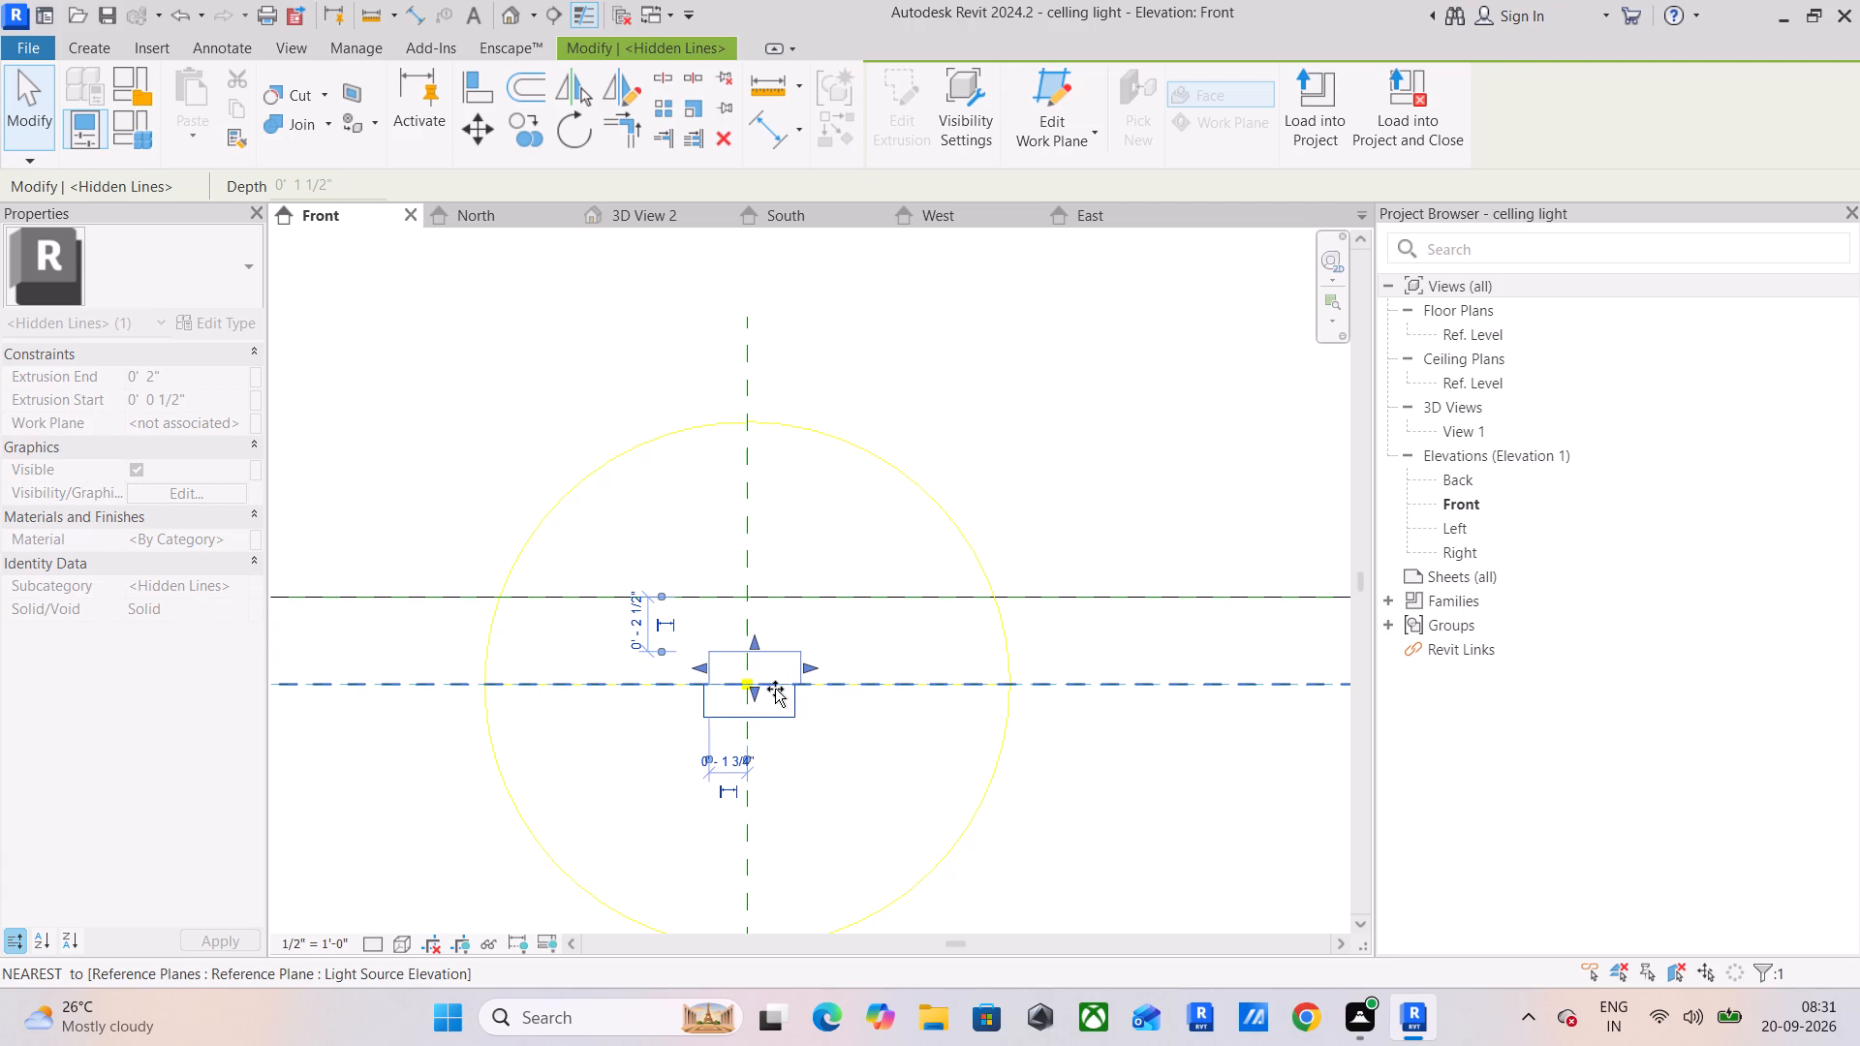
drag(775, 689, 774, 690)
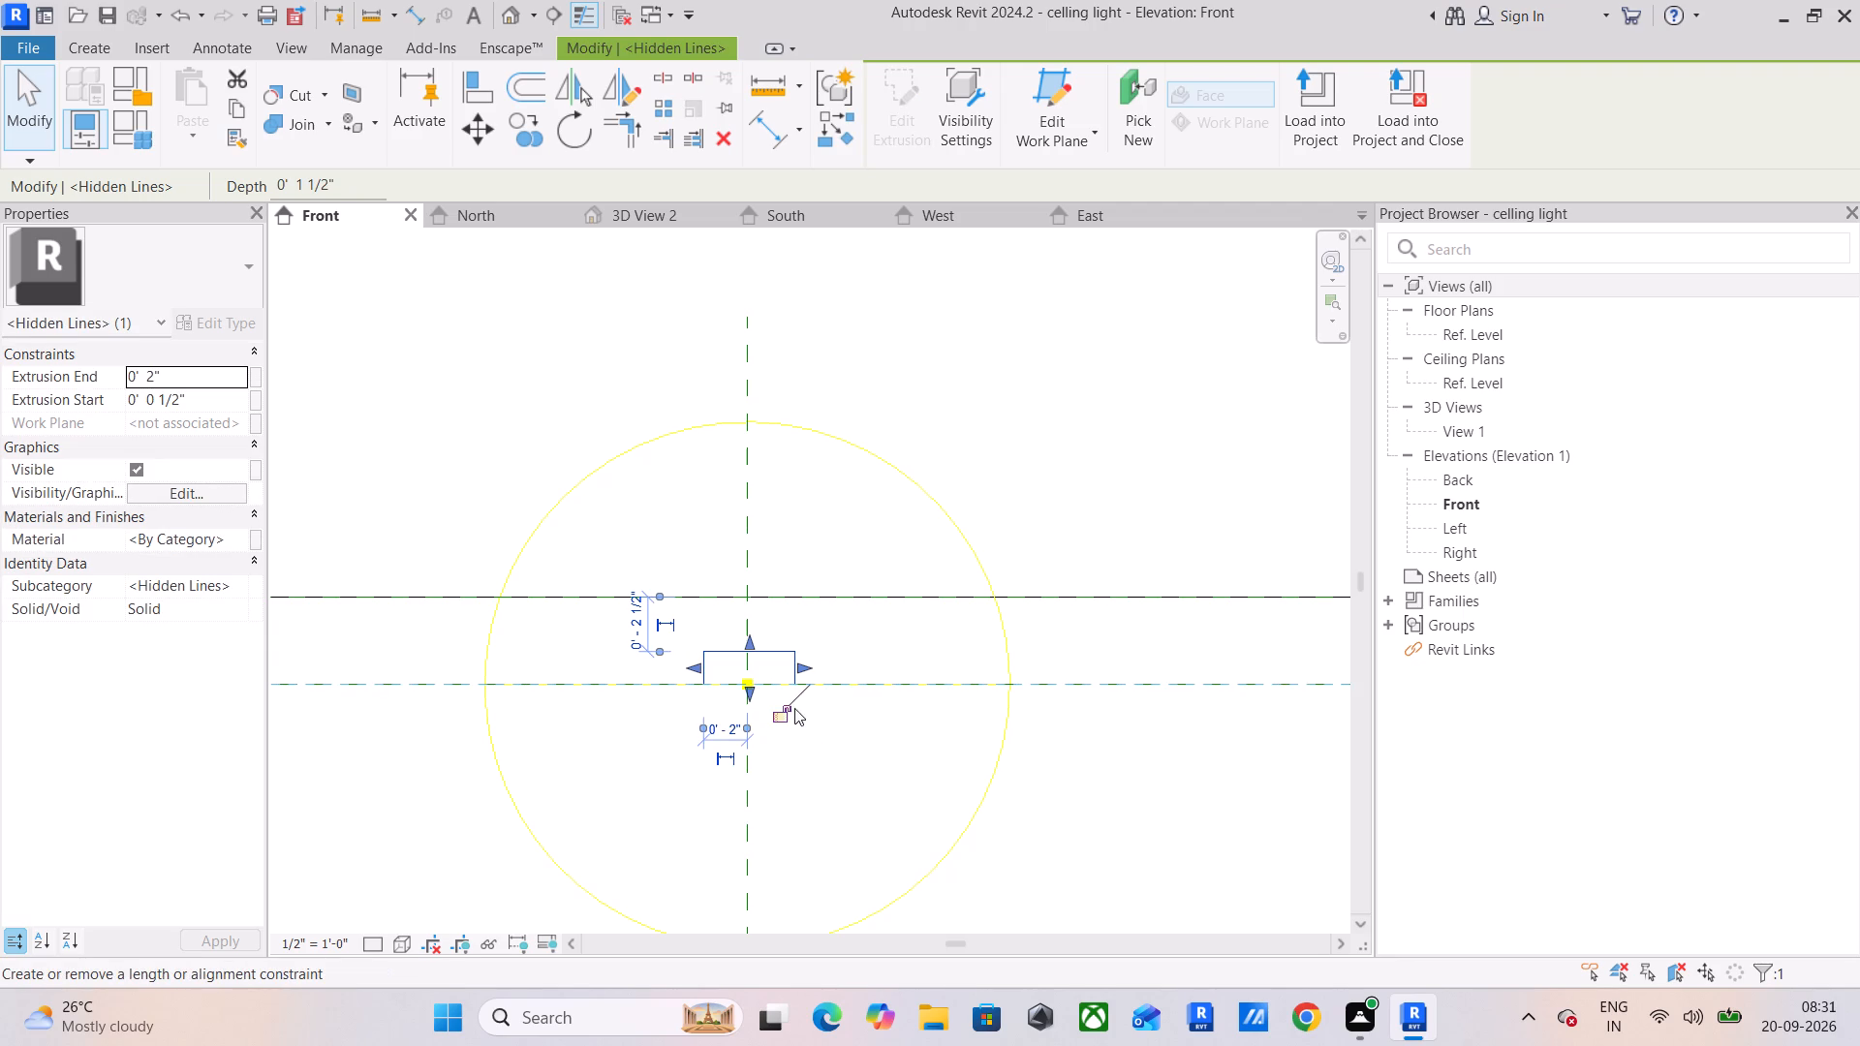
scroll(737, 635, up, 5)
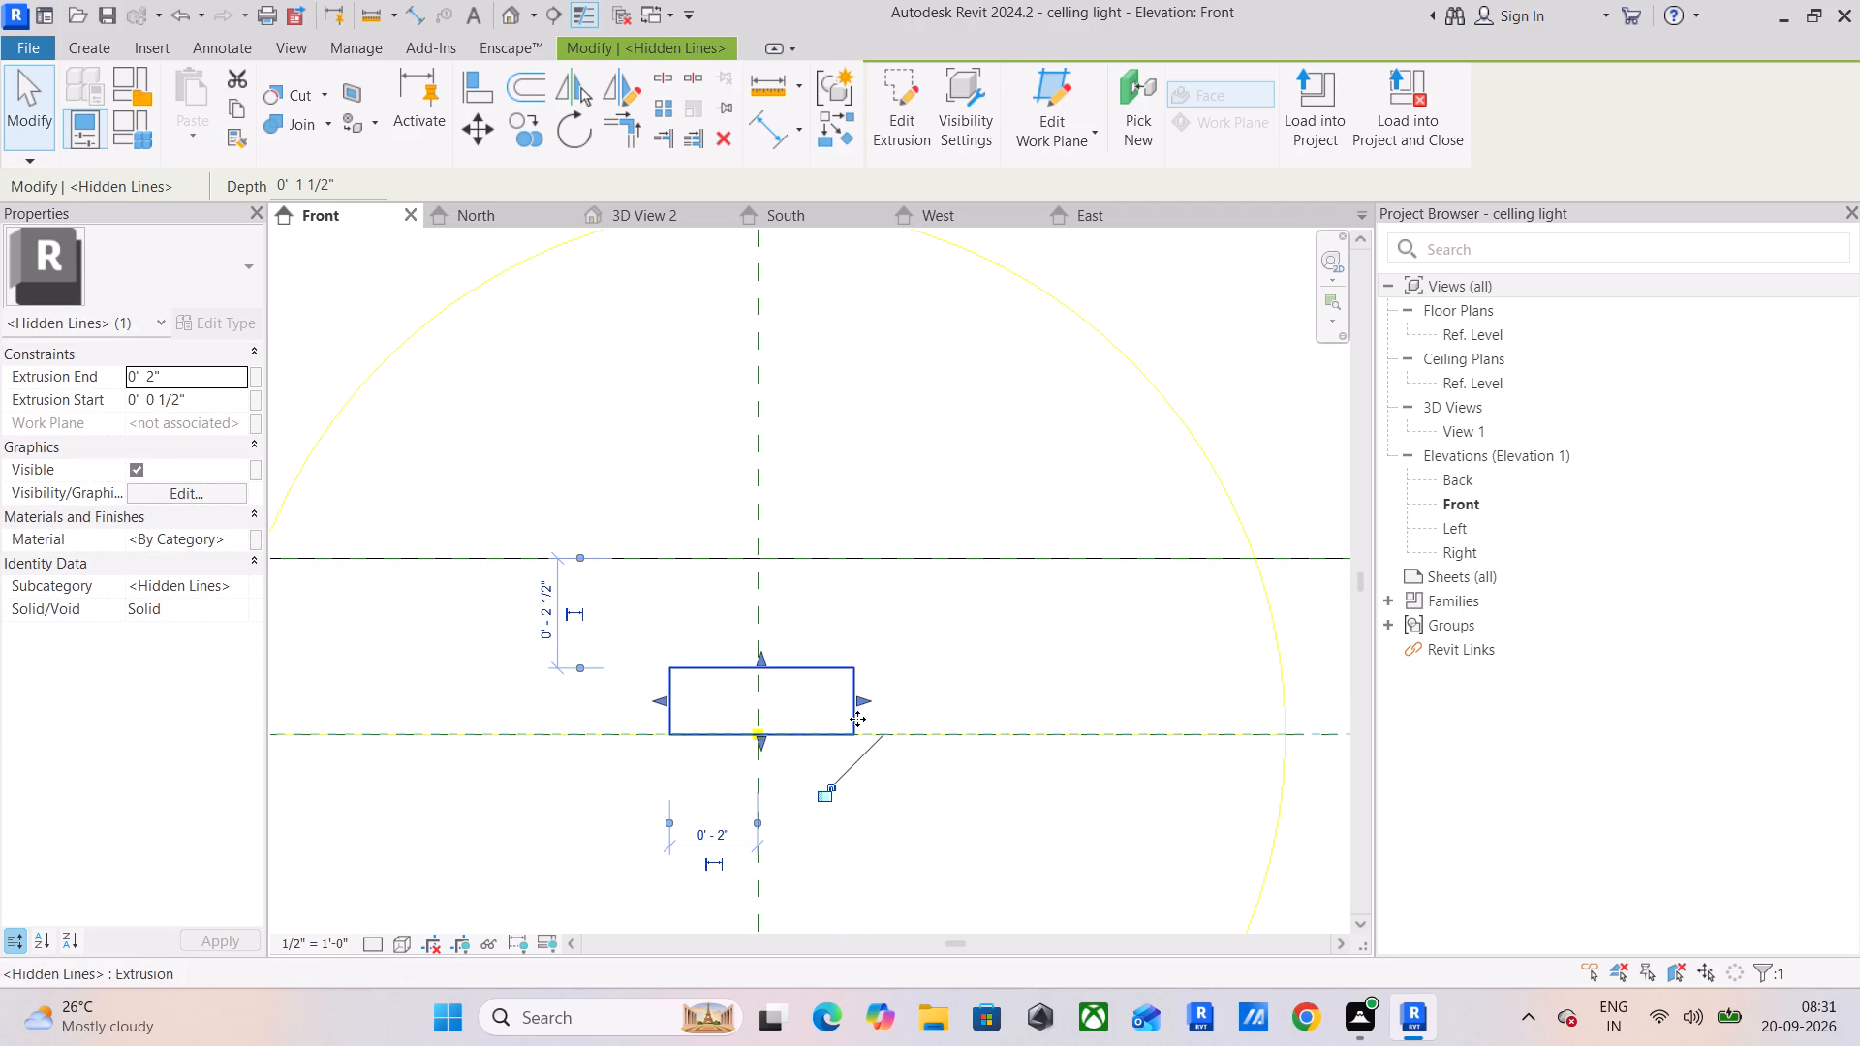
click(857, 719)
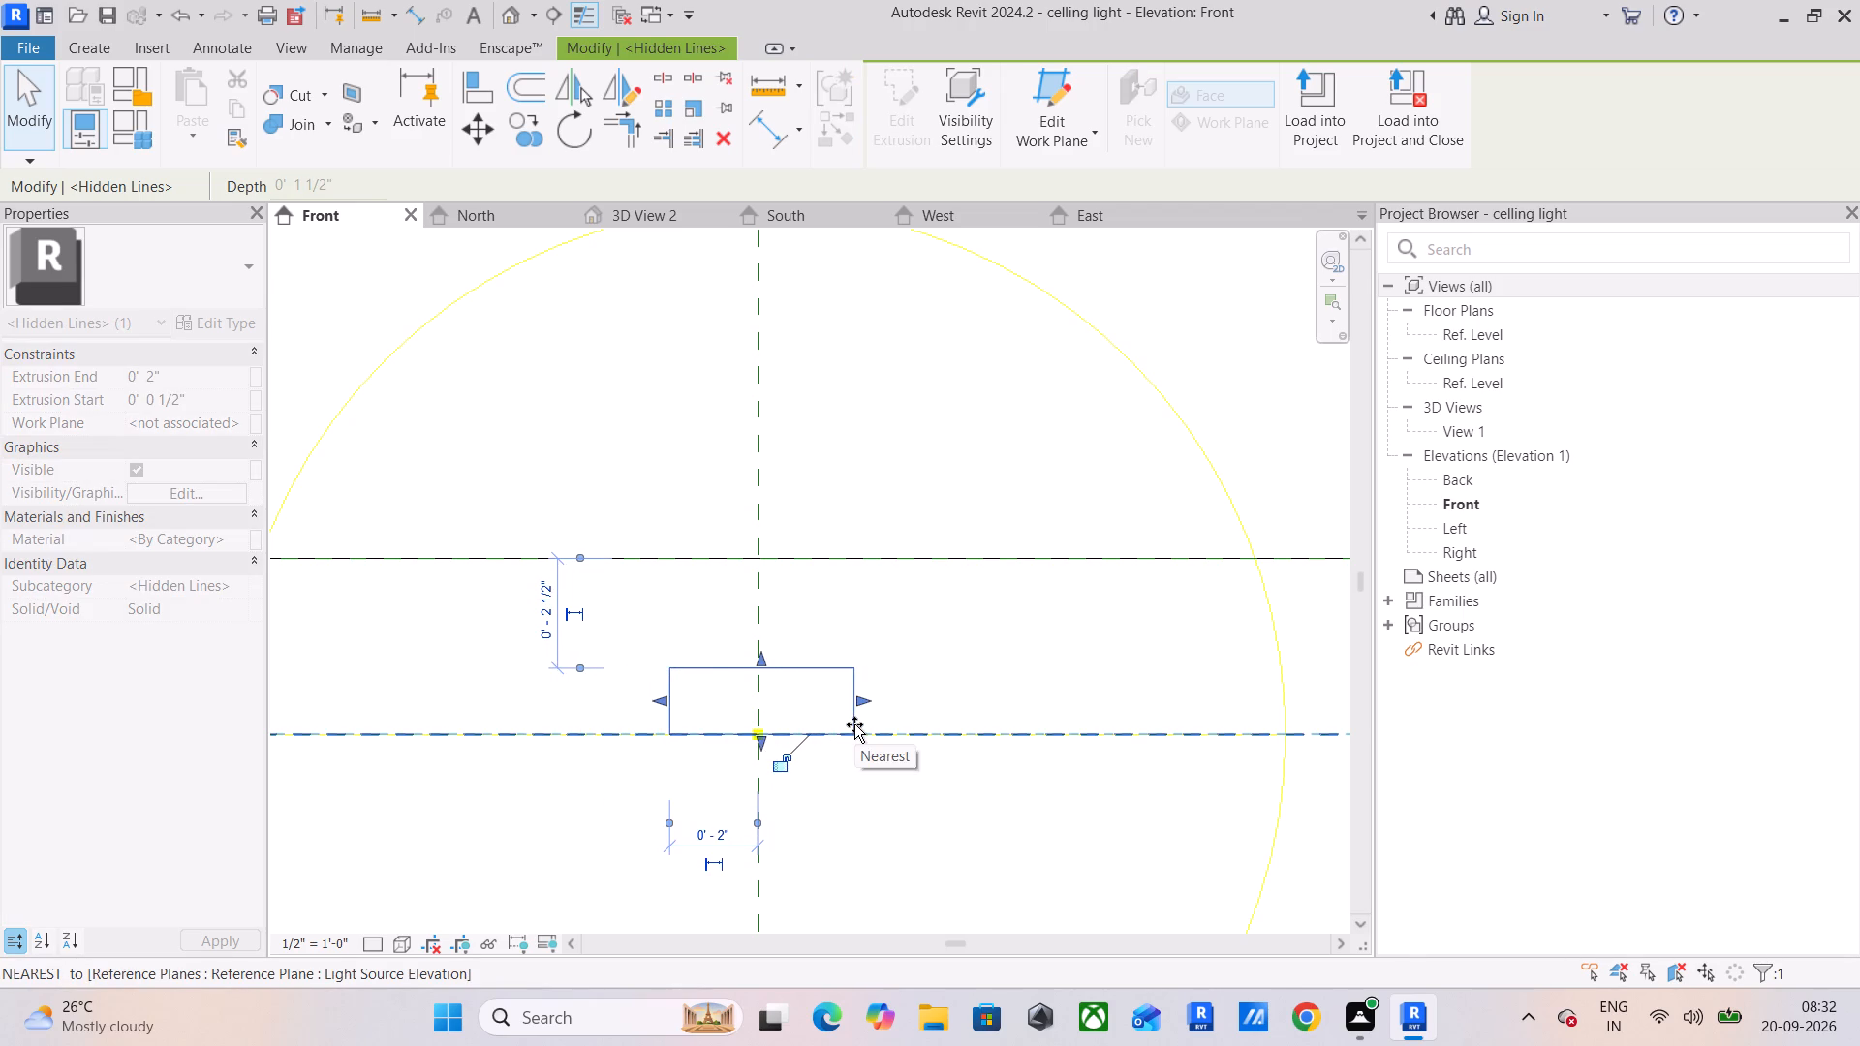
Load the edited celling light family into intenship project 3, overwriting the existing version.
click(1326, 97)
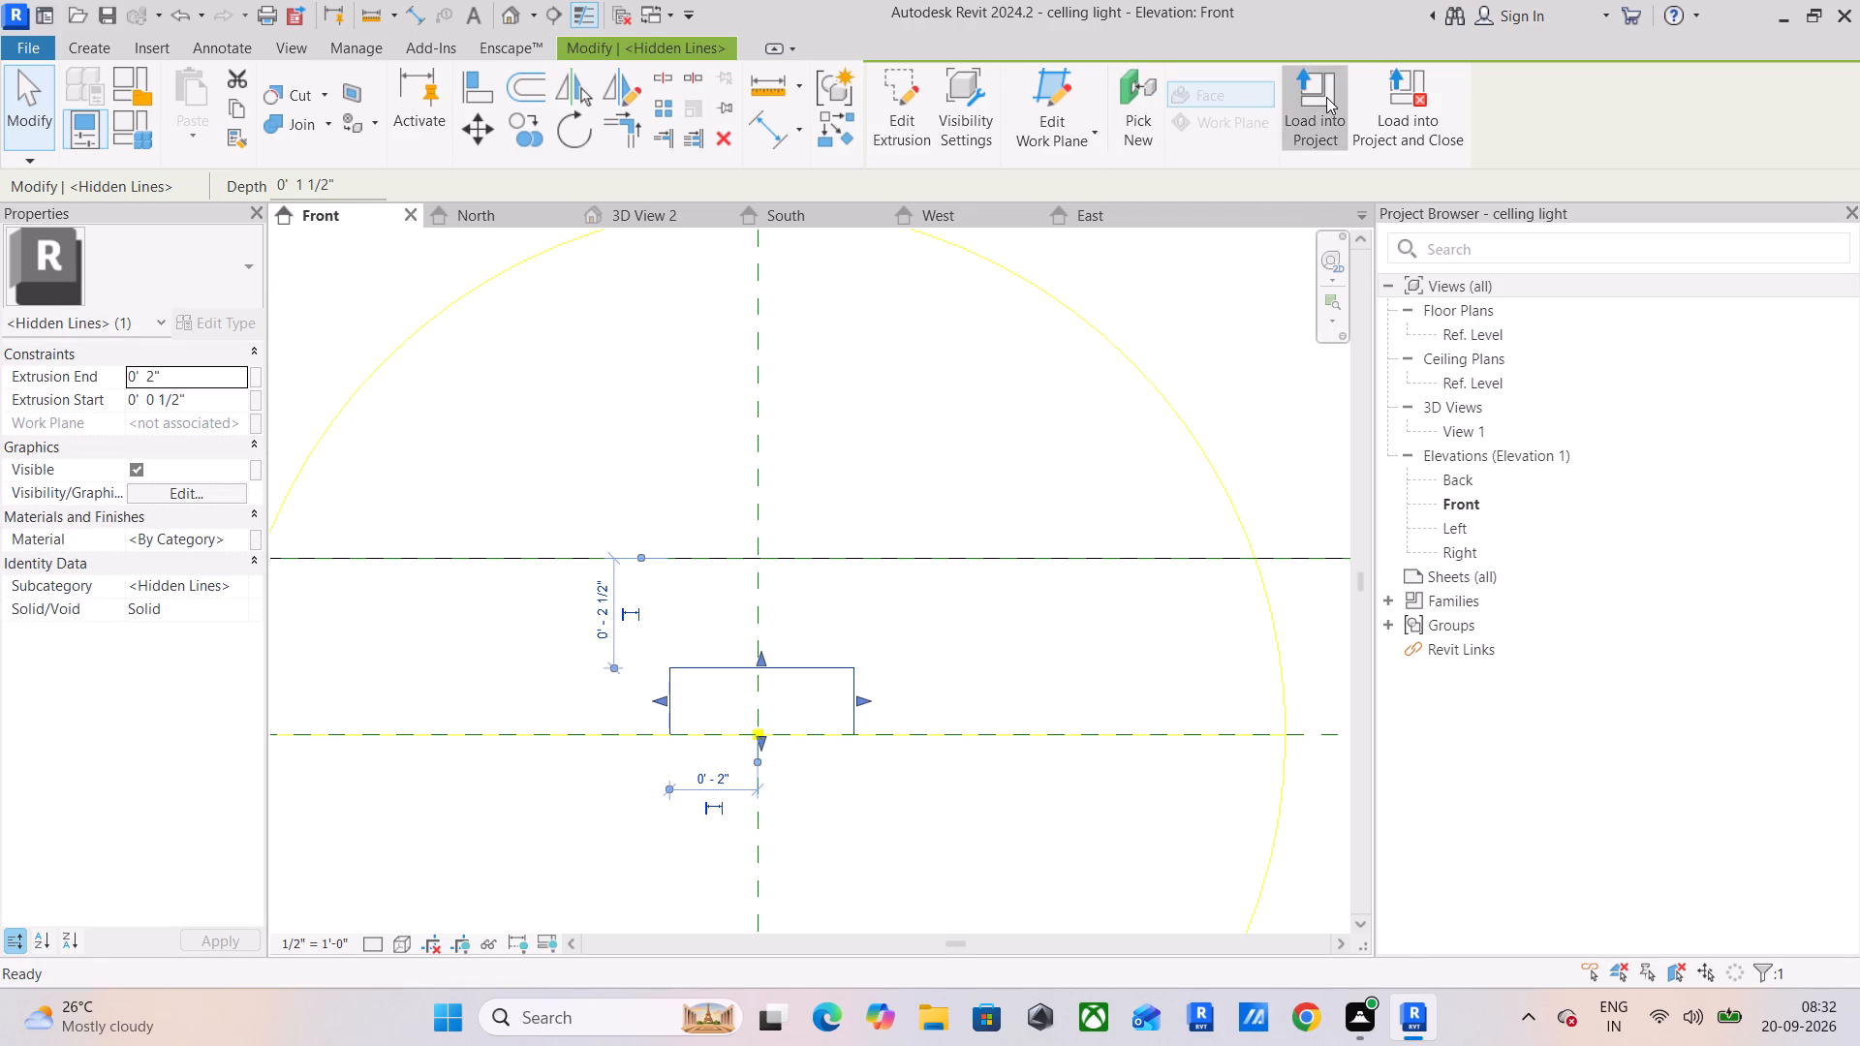
click(852, 688)
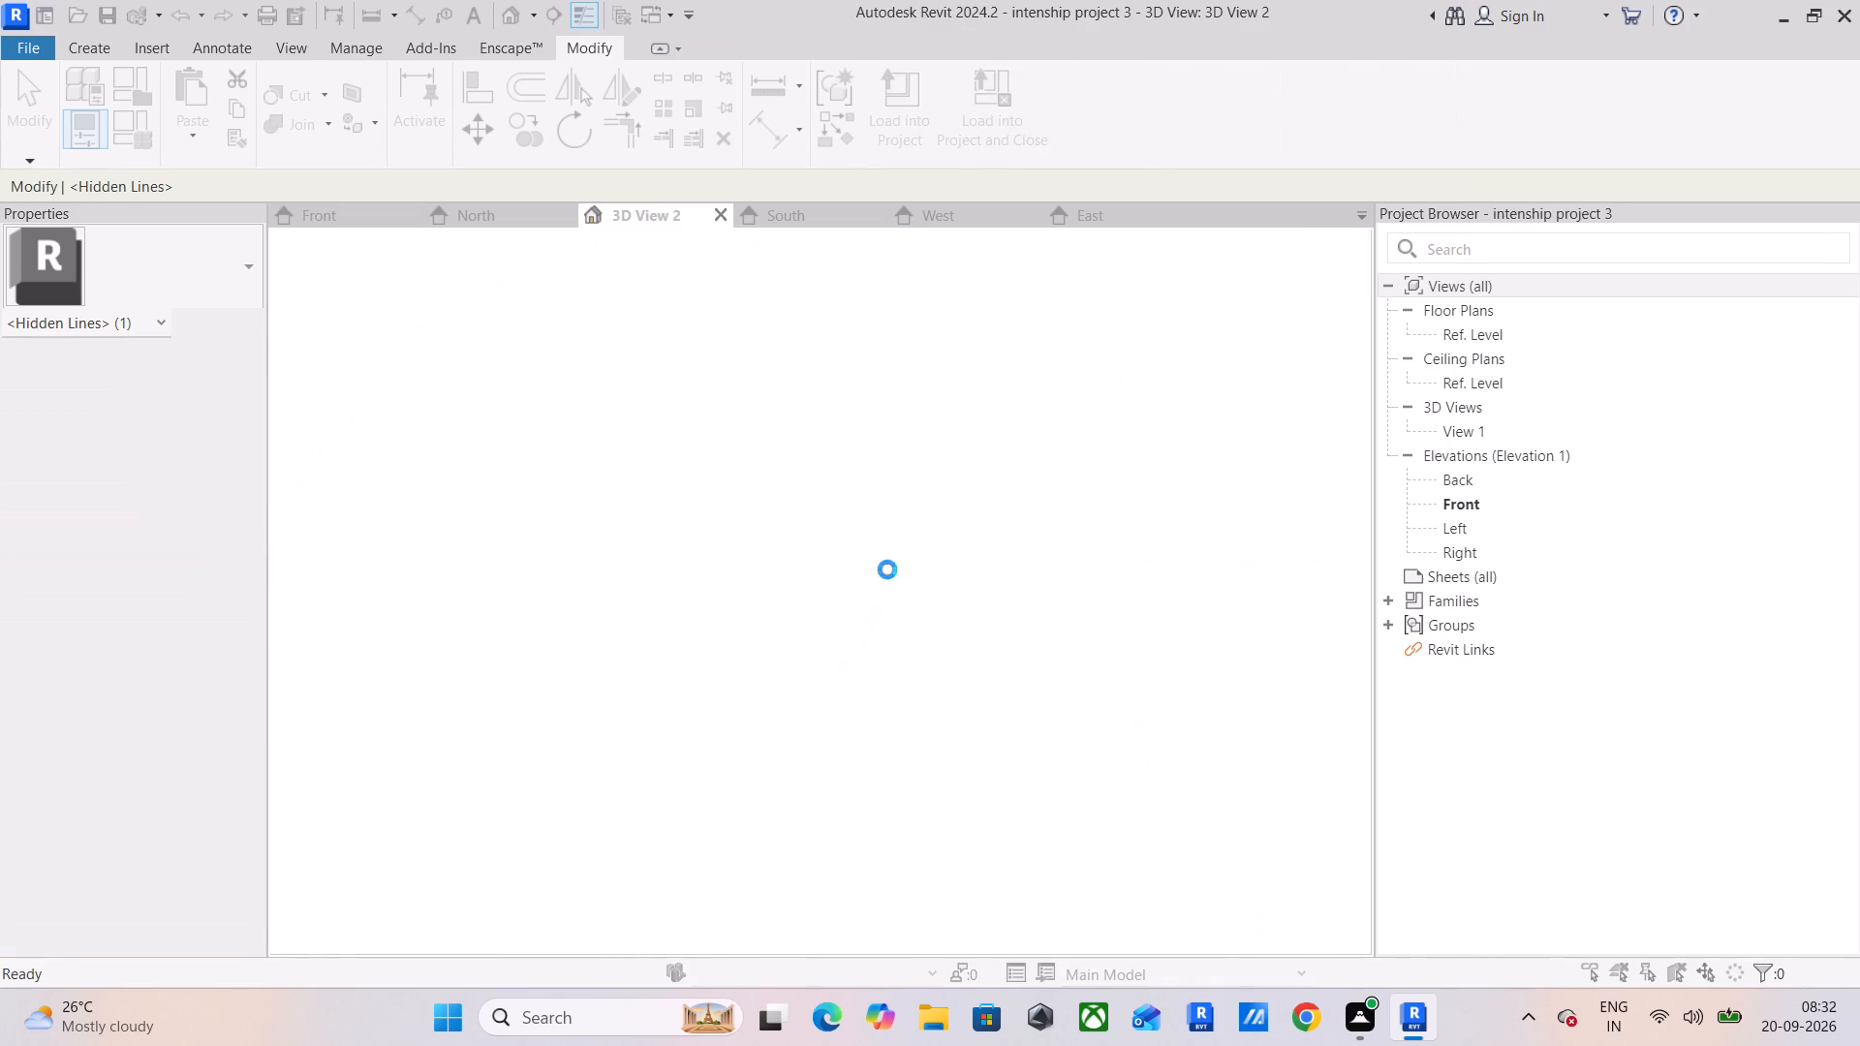
click(857, 428)
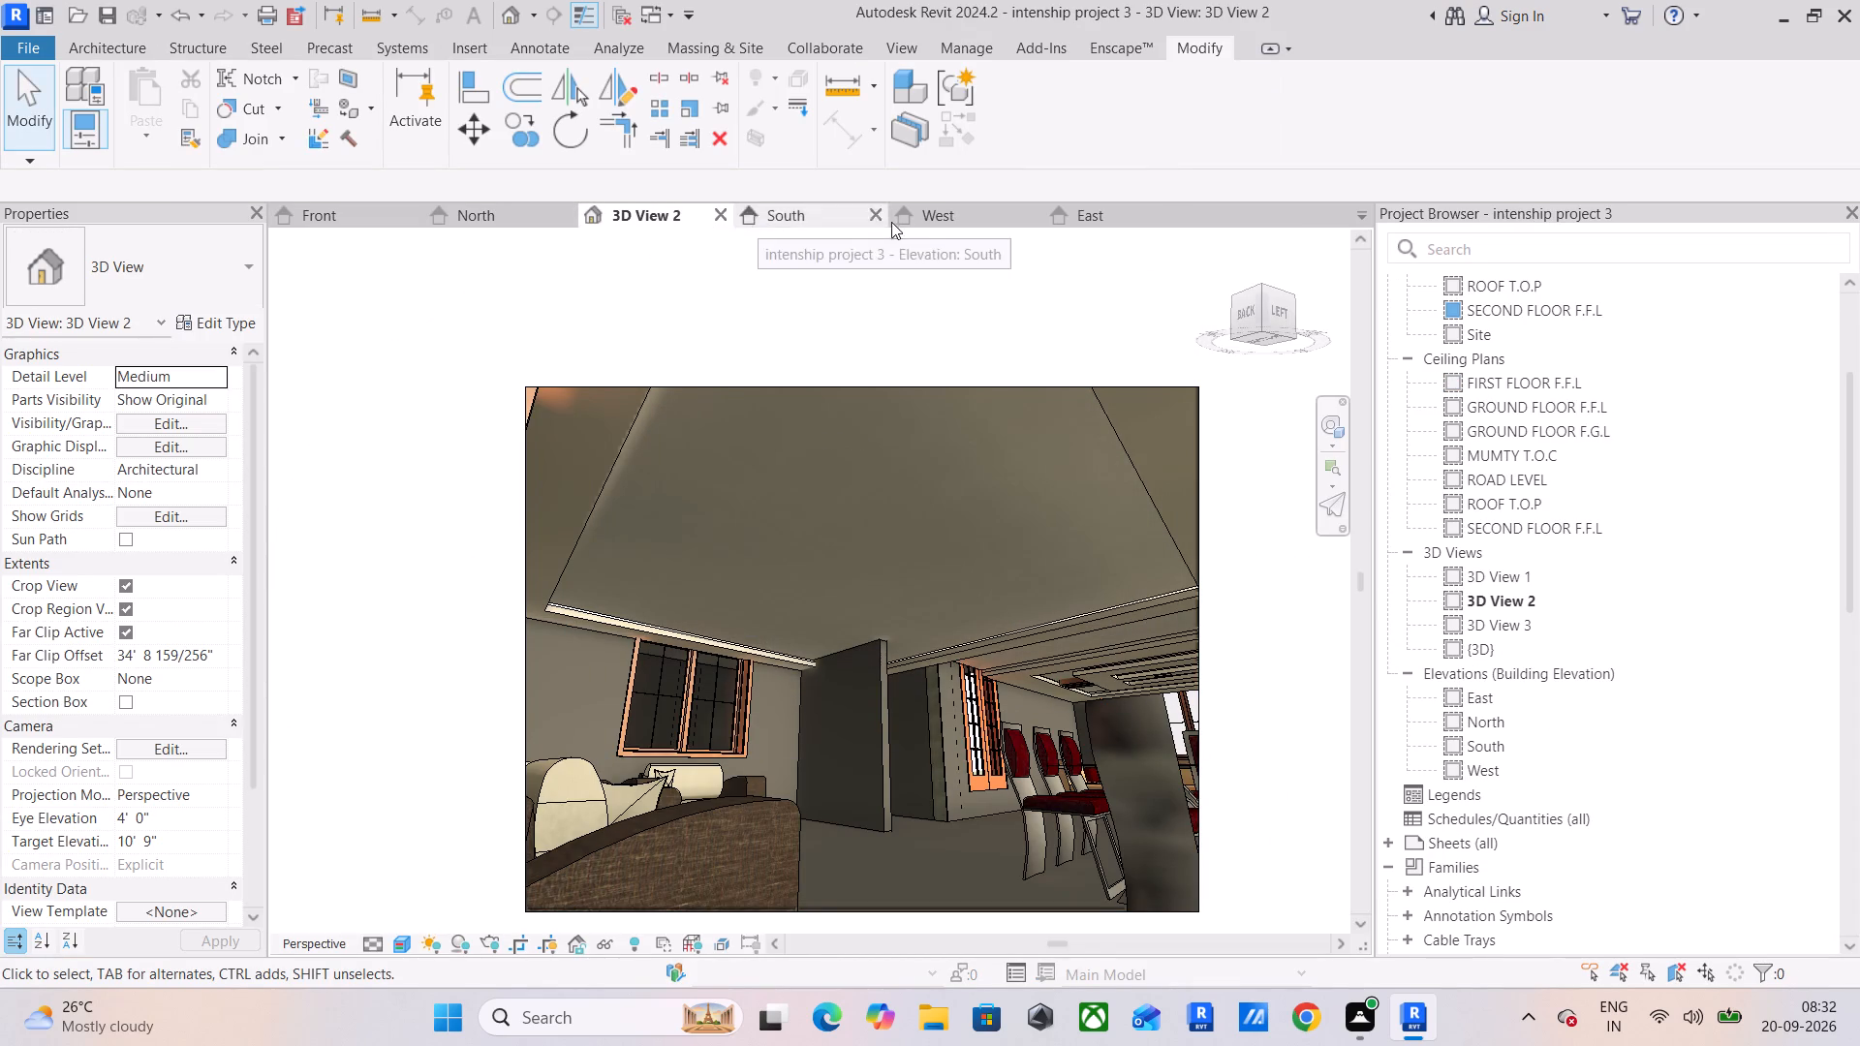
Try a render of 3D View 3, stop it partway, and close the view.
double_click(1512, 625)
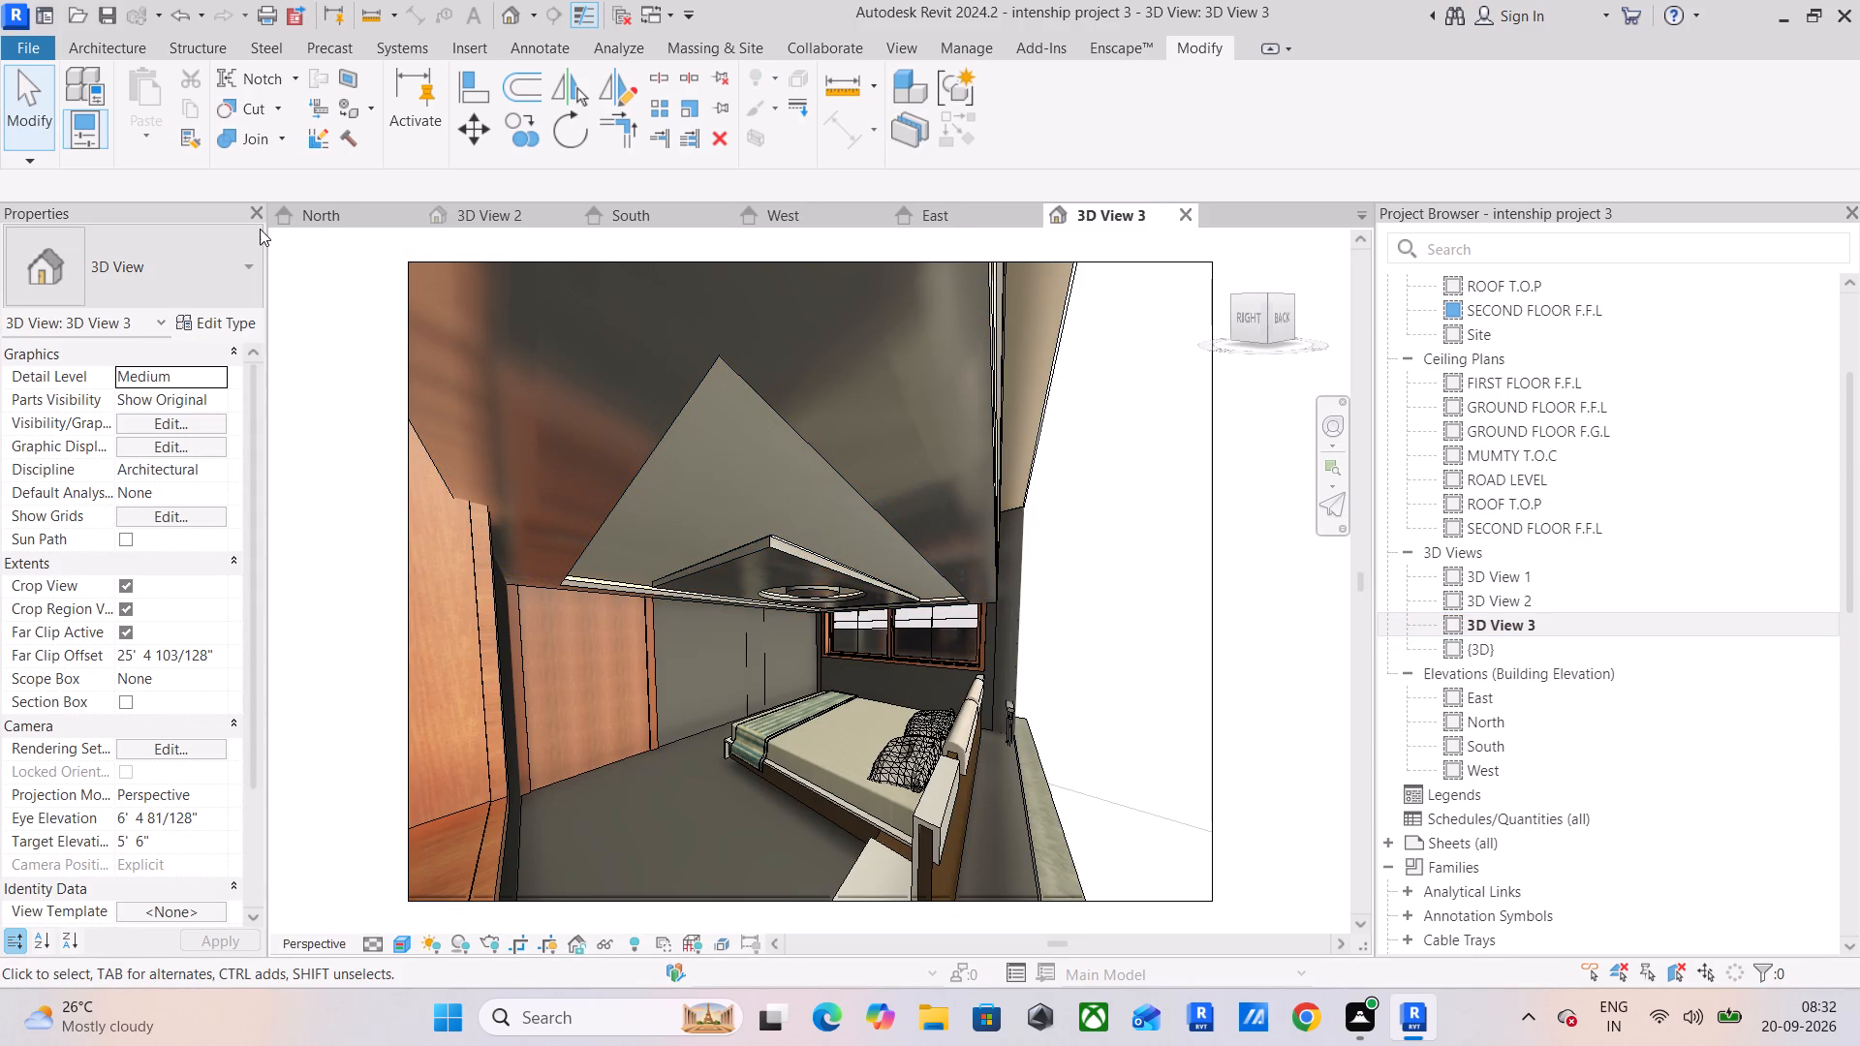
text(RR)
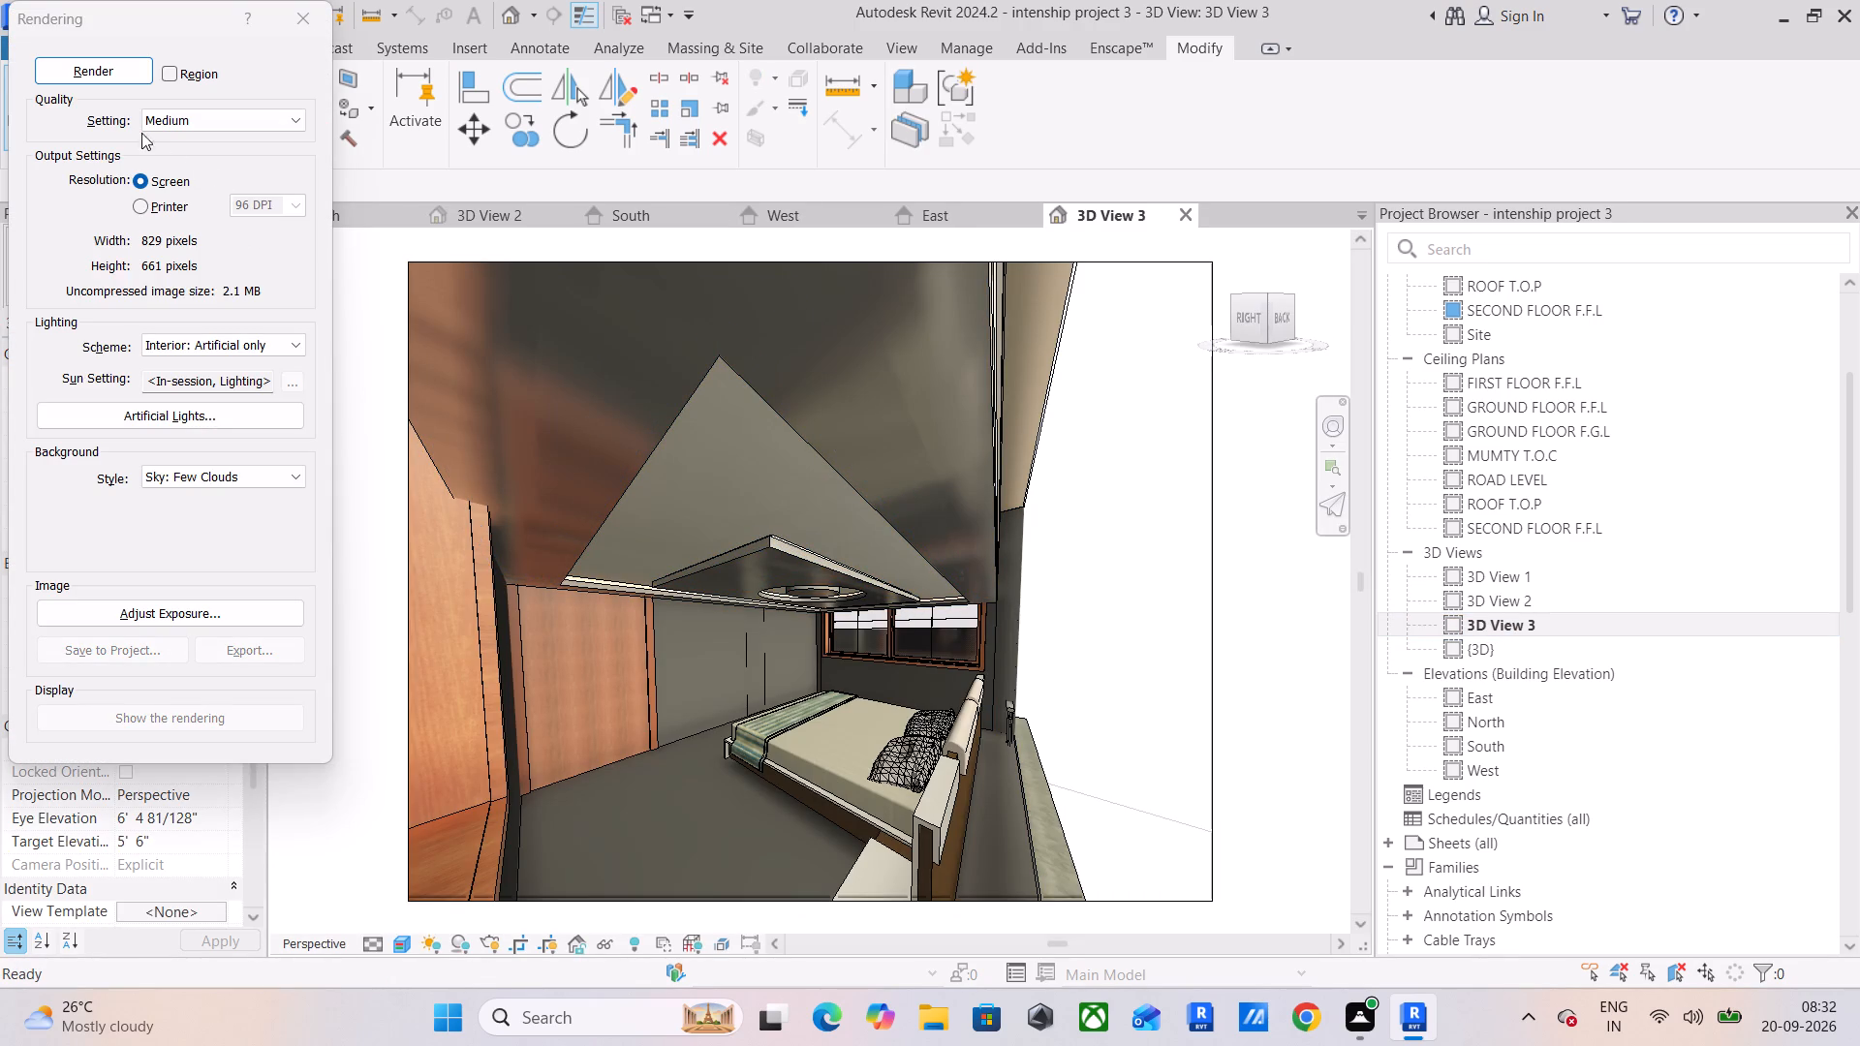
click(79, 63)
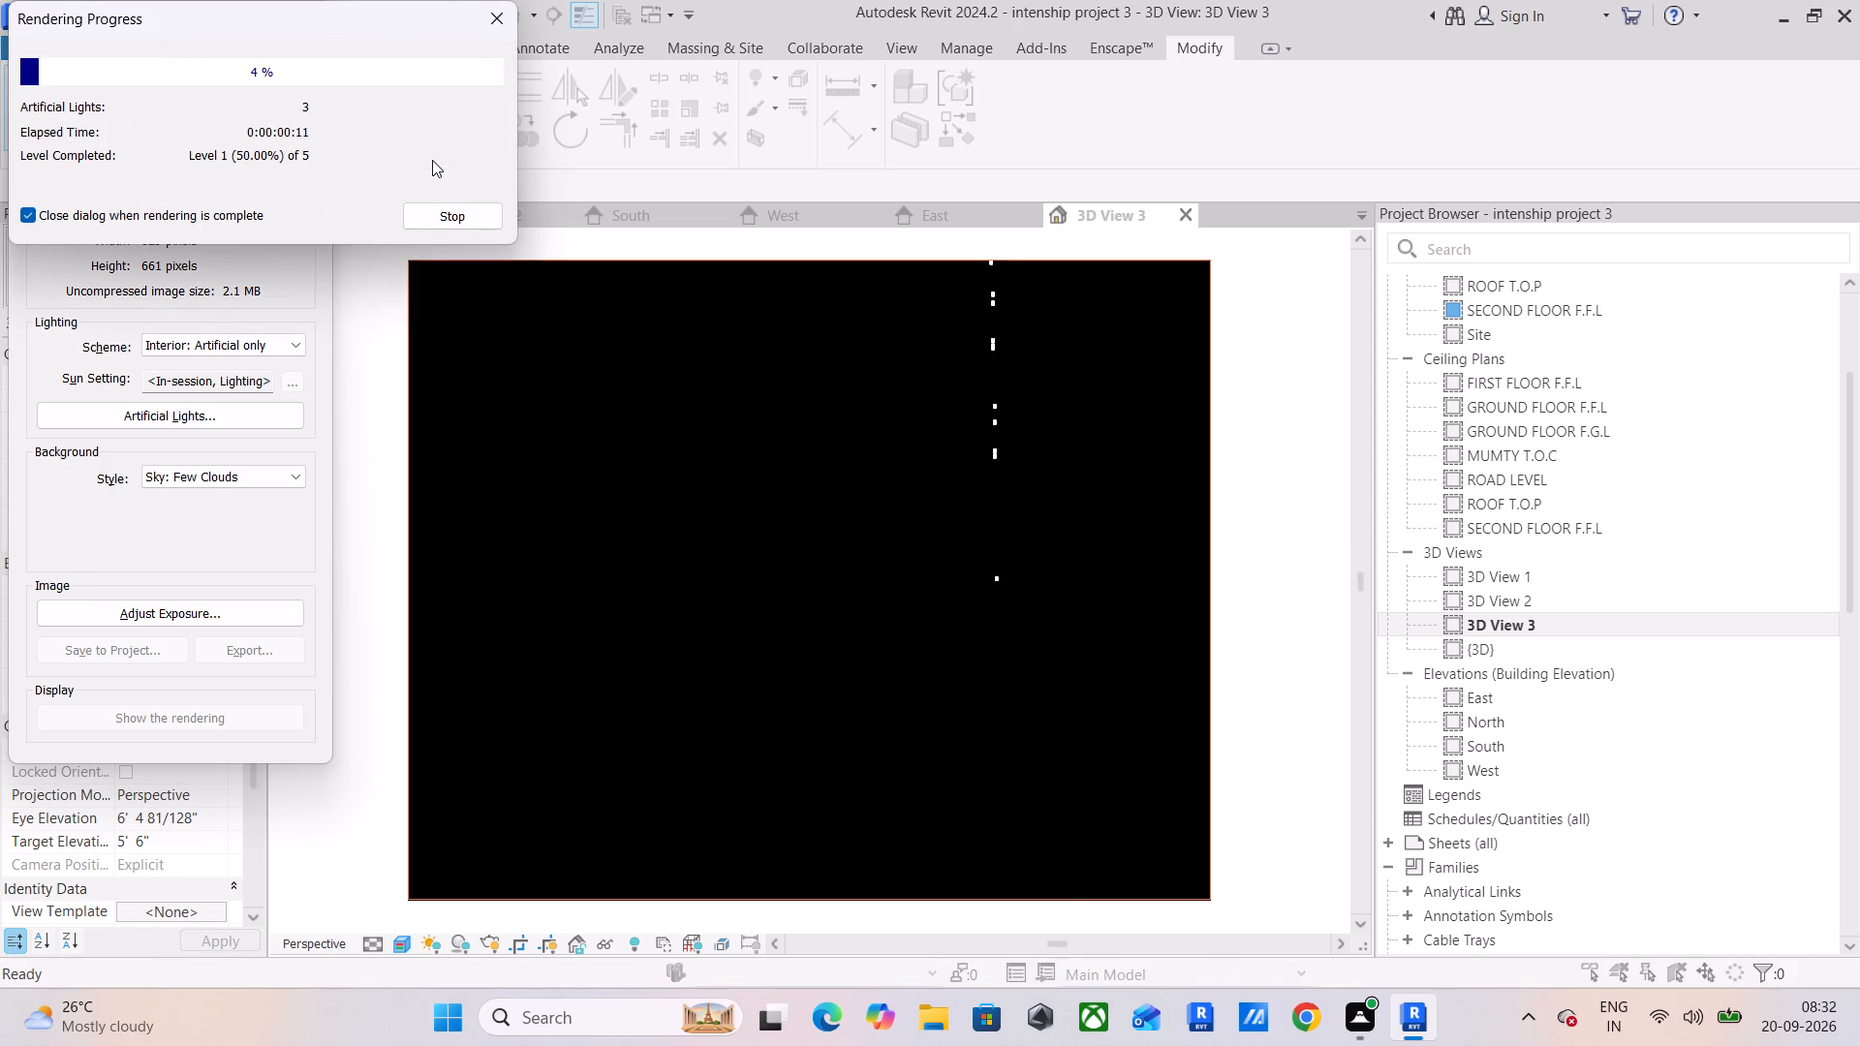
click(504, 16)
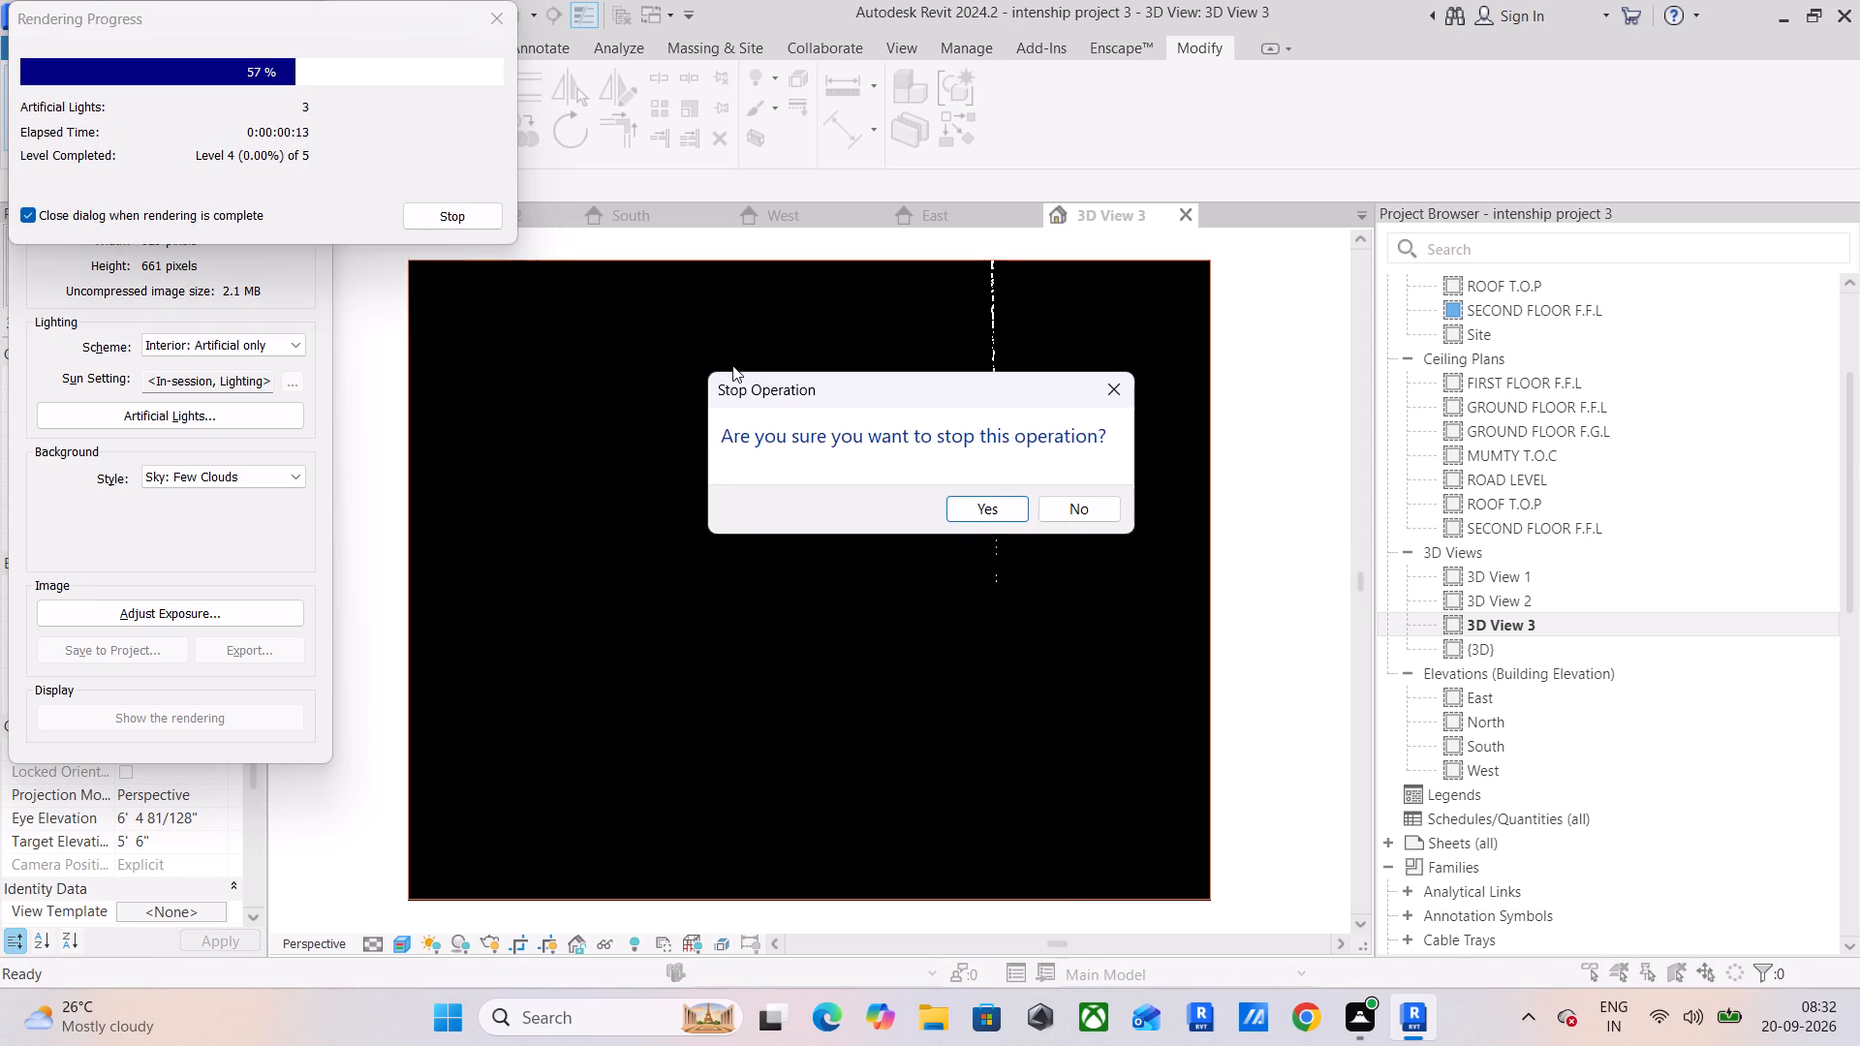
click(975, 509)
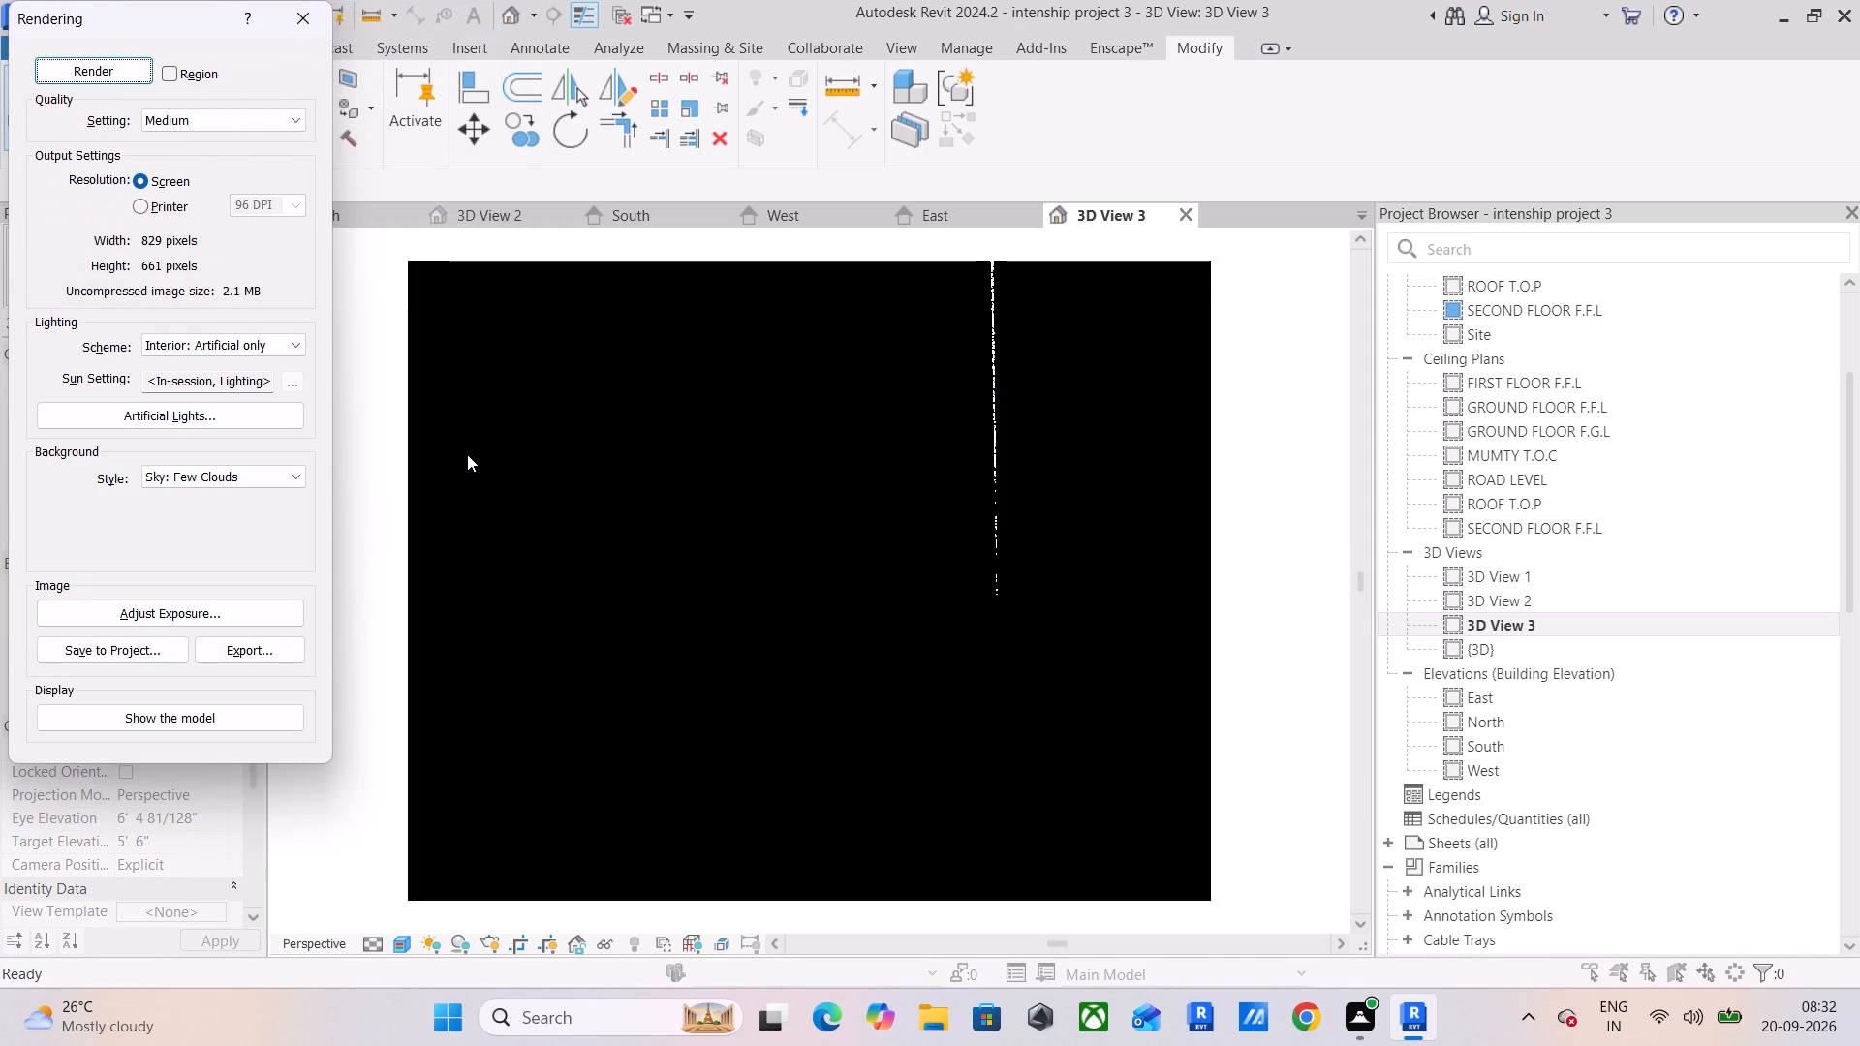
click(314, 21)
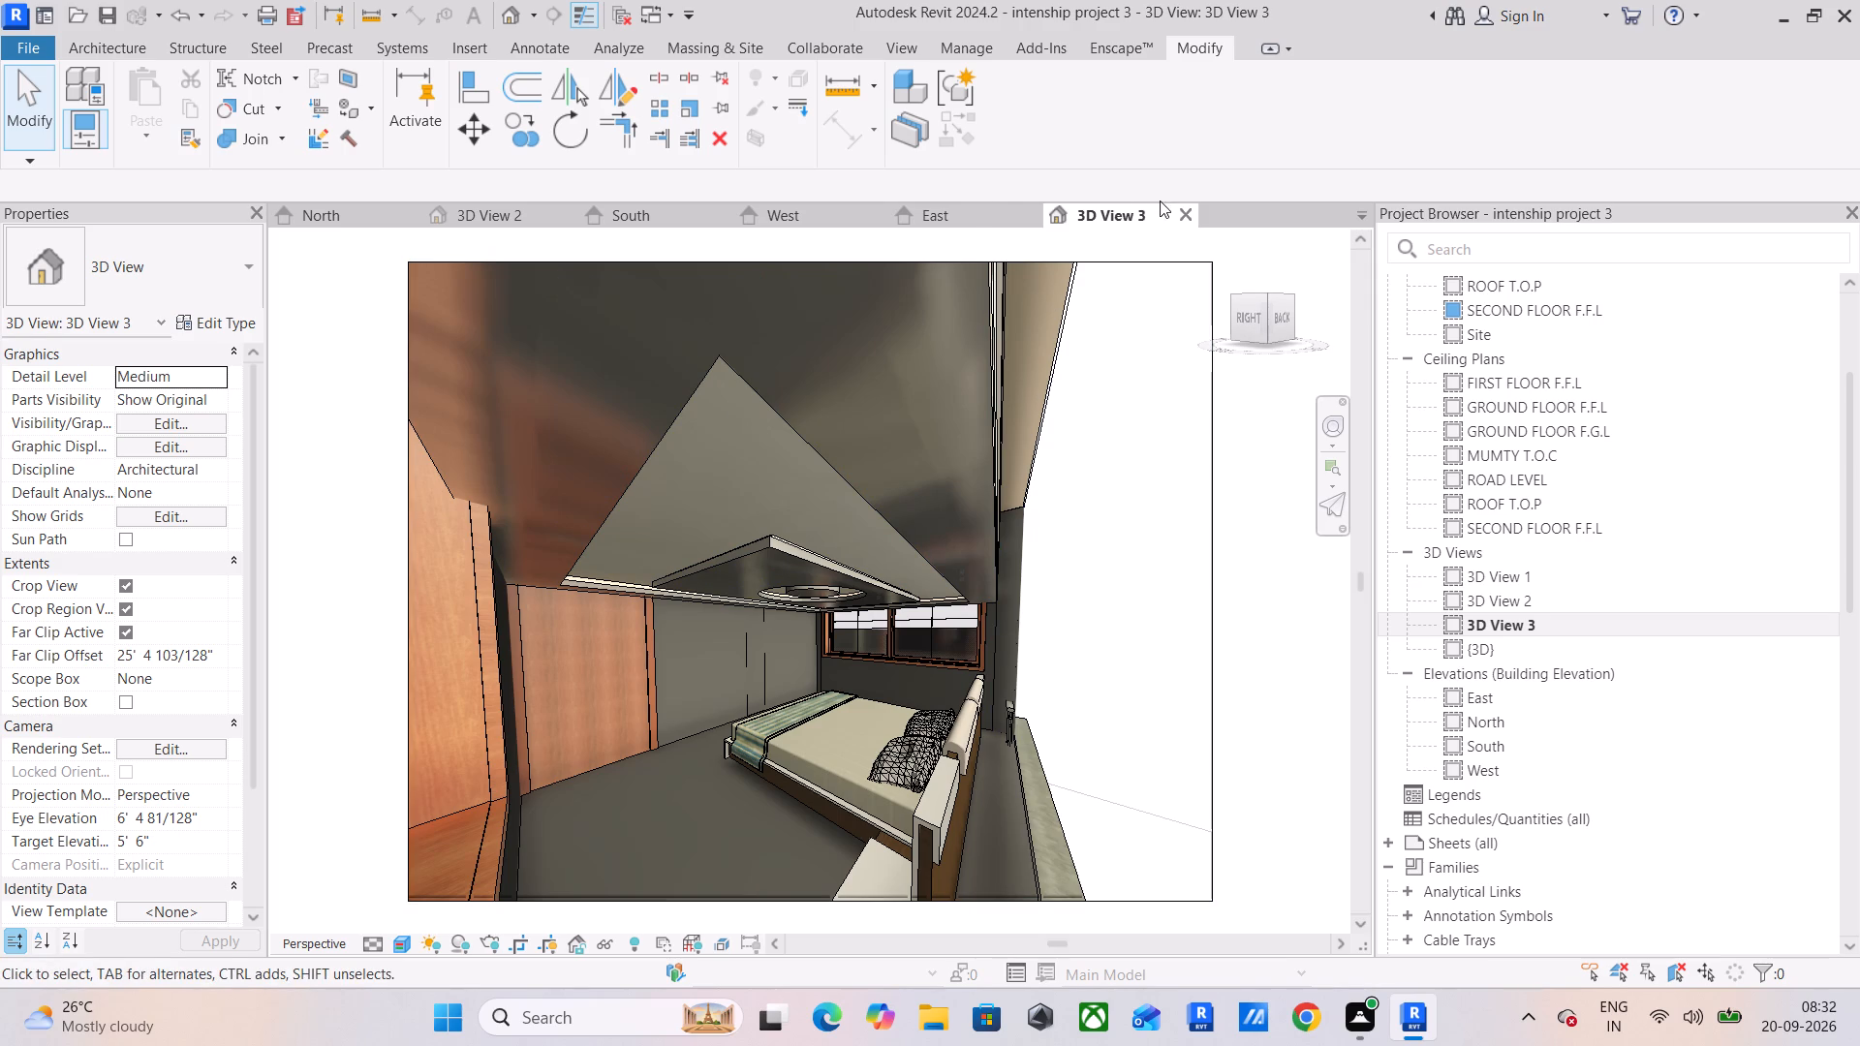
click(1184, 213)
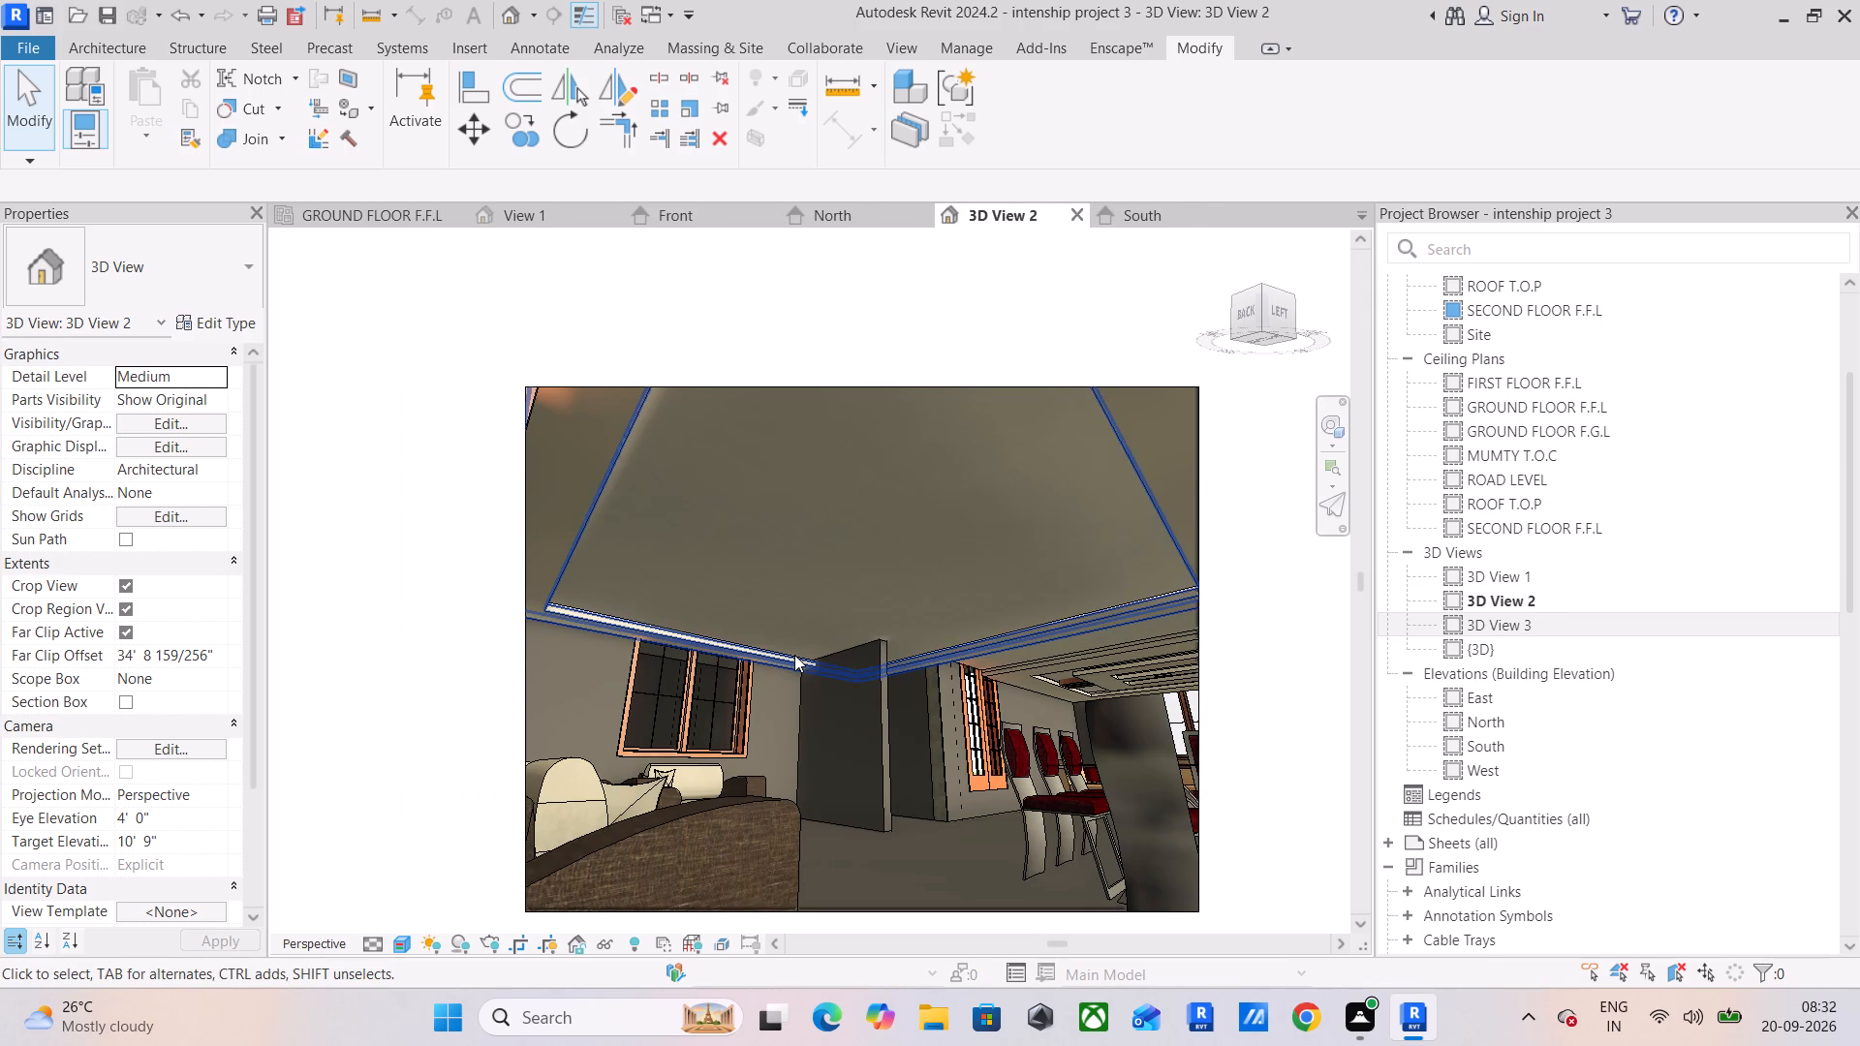
Examine the light strip along the ceiling edge in 3D View 2 and the fixture's placement in the GROUND FLOOR F.F.L ceiling plan.
scroll(799, 632, up, 7)
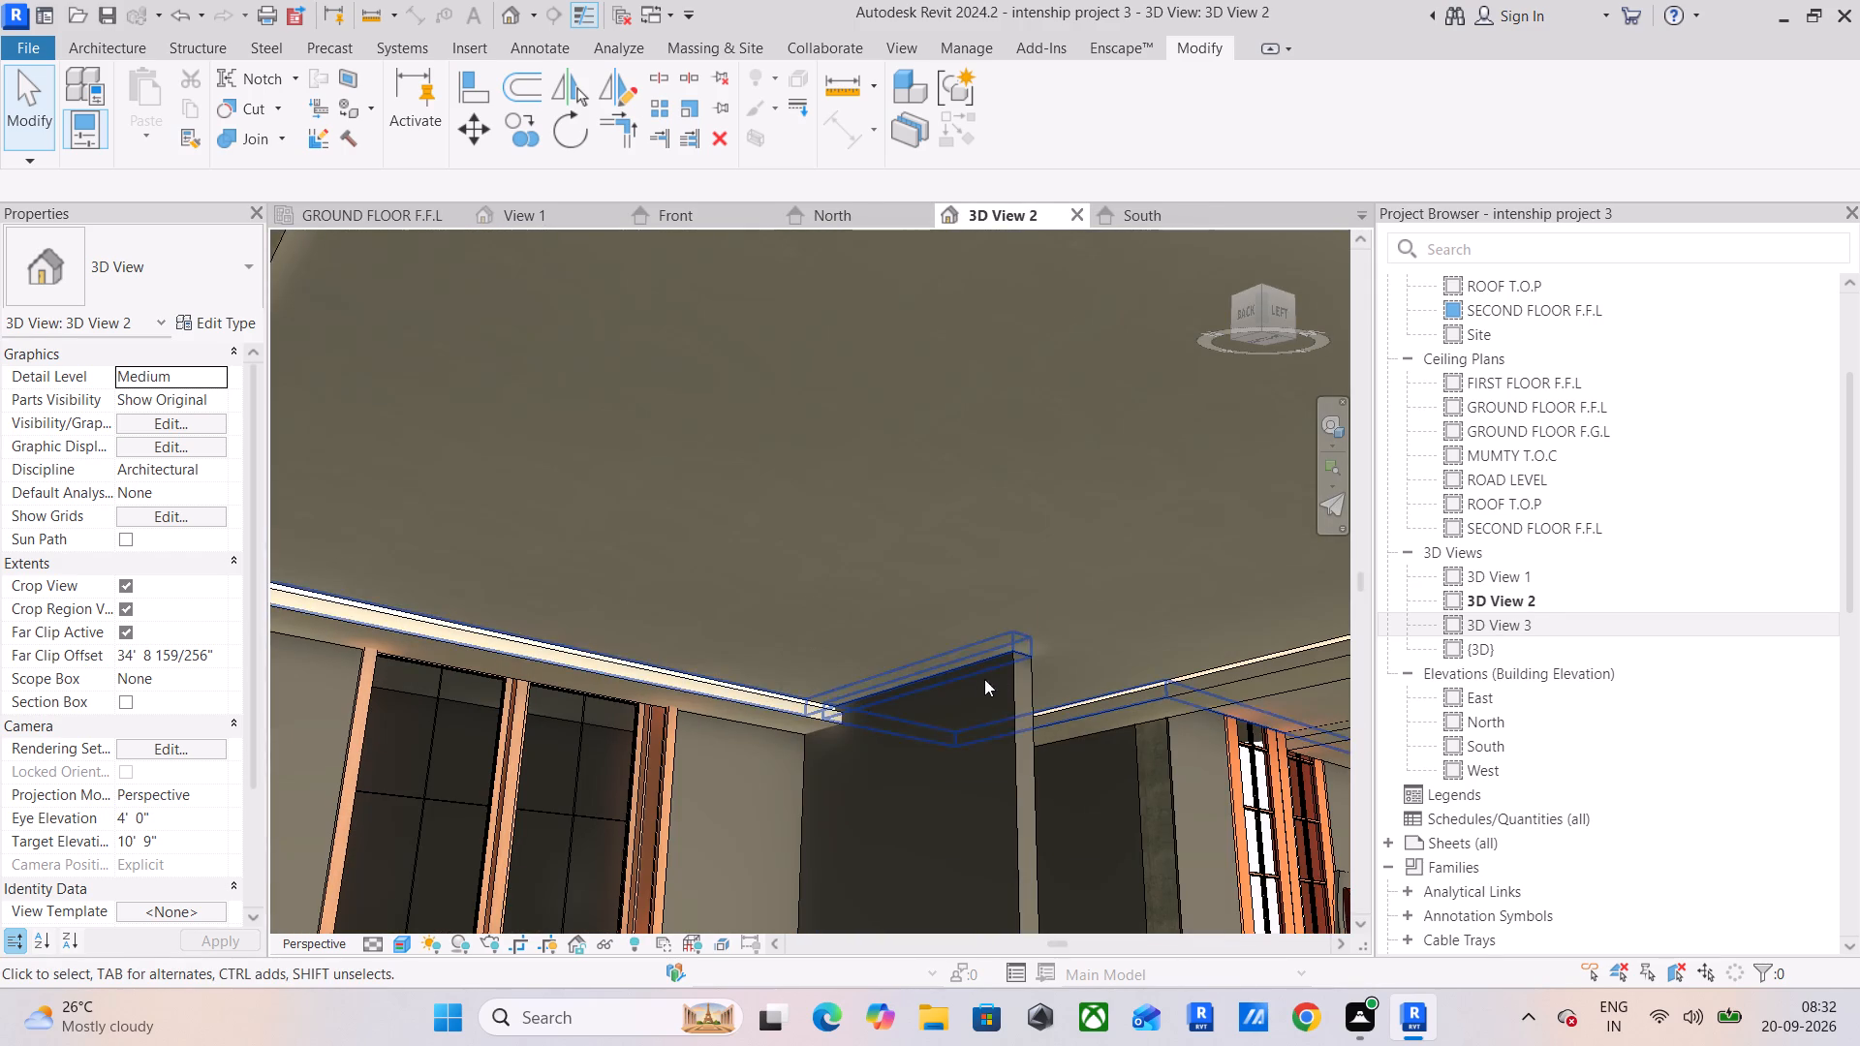
scroll(1050, 676, up, 12)
scroll(1050, 676, down, 4)
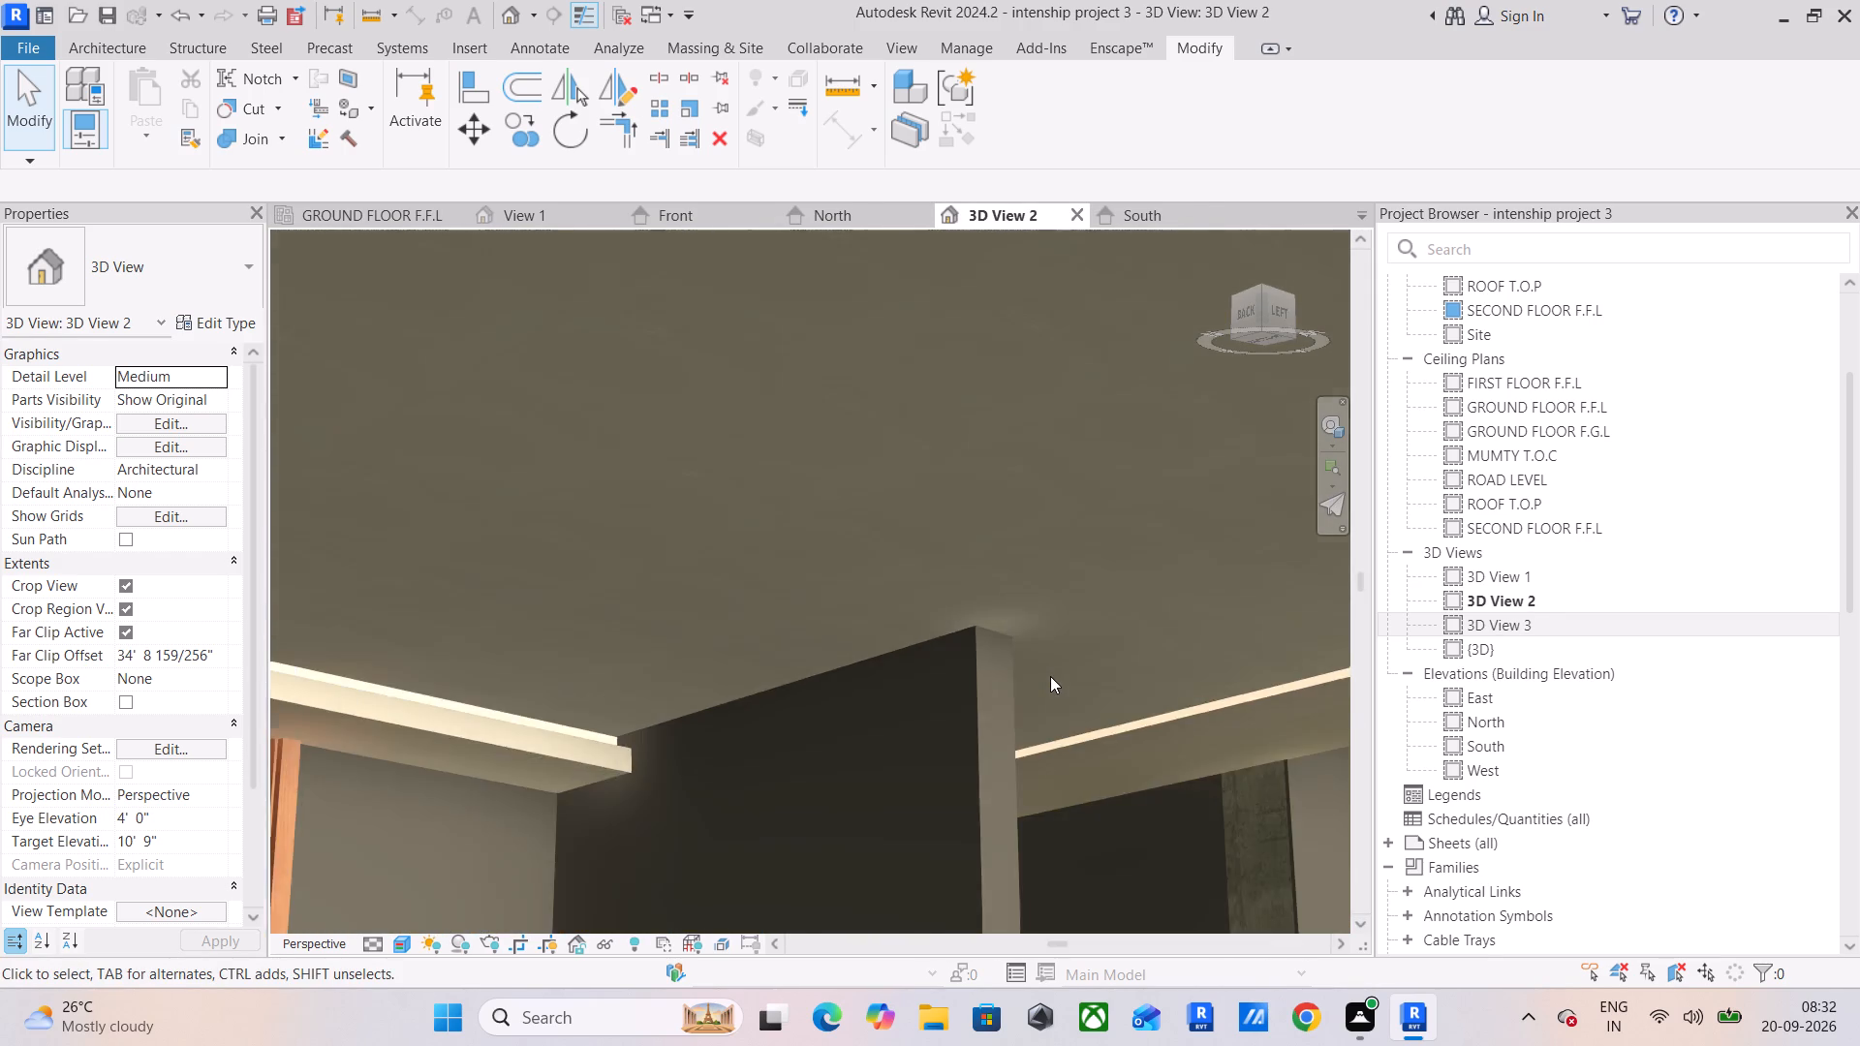
scroll(1050, 676, down, 15)
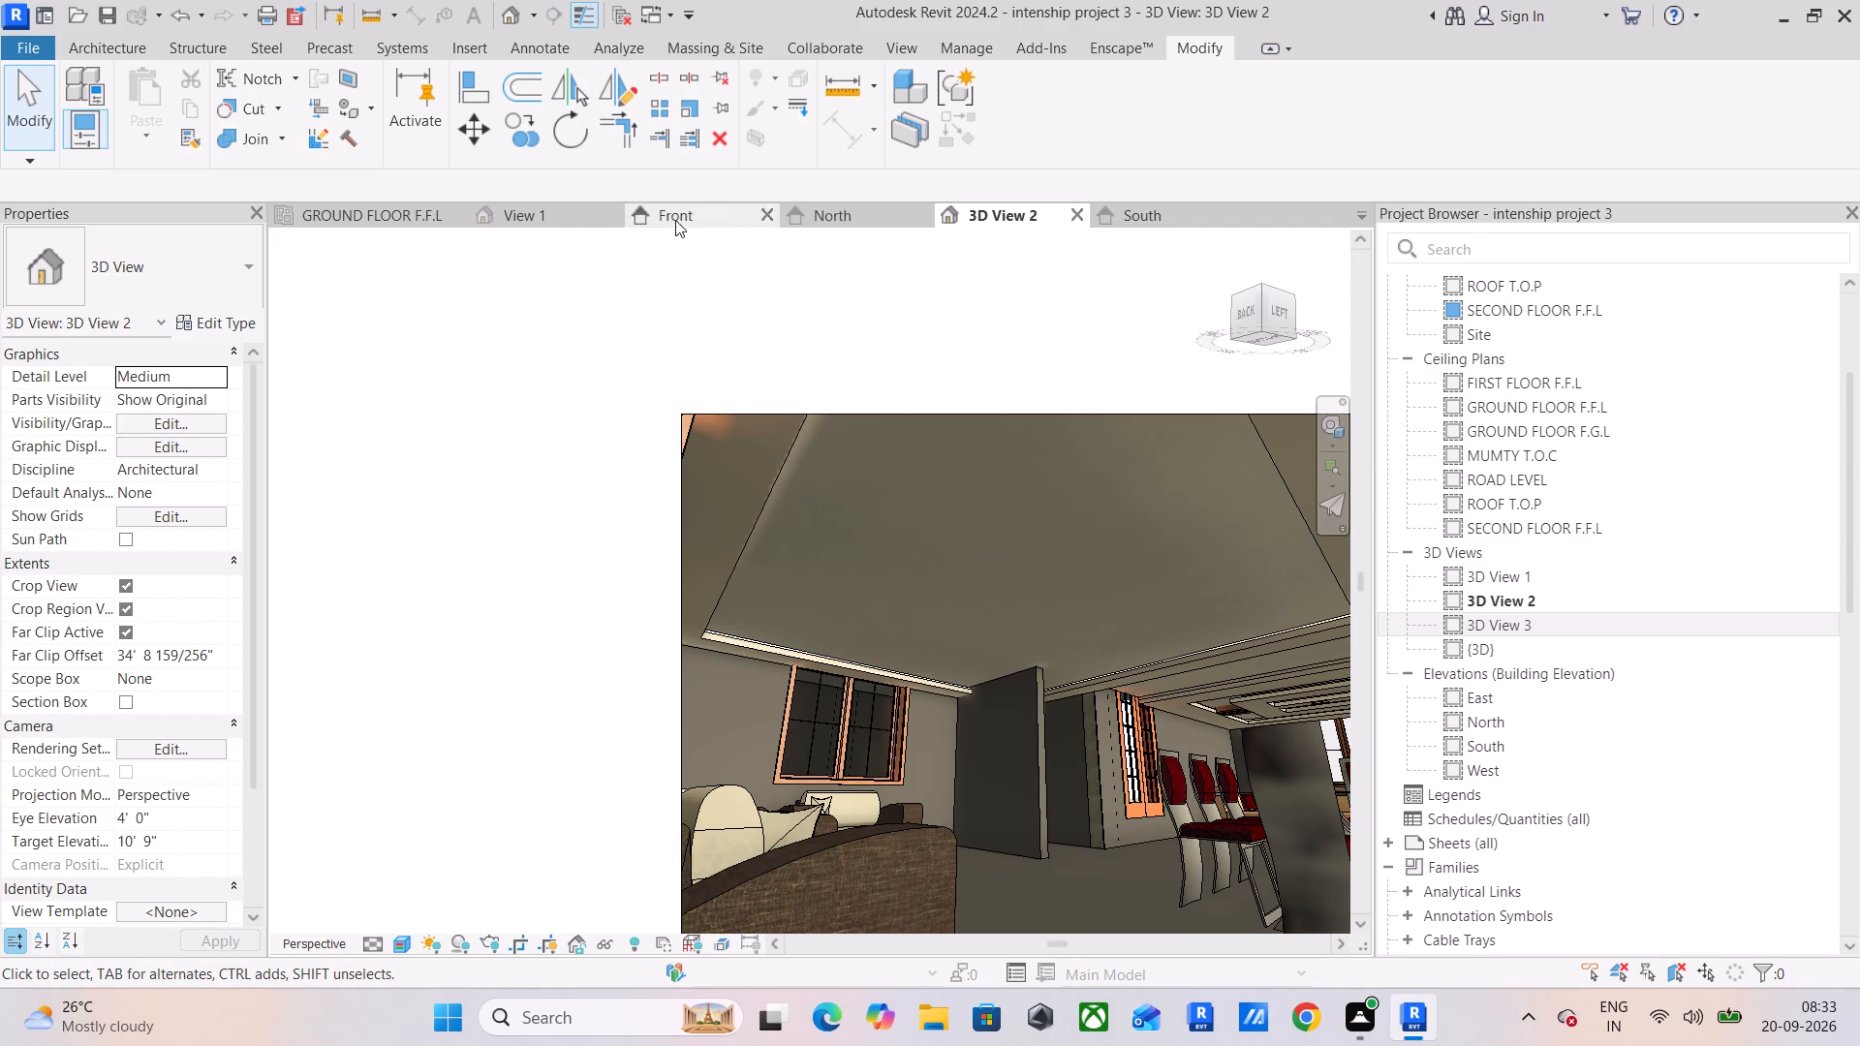
click(421, 217)
middle_drag(881, 495, 702, 432)
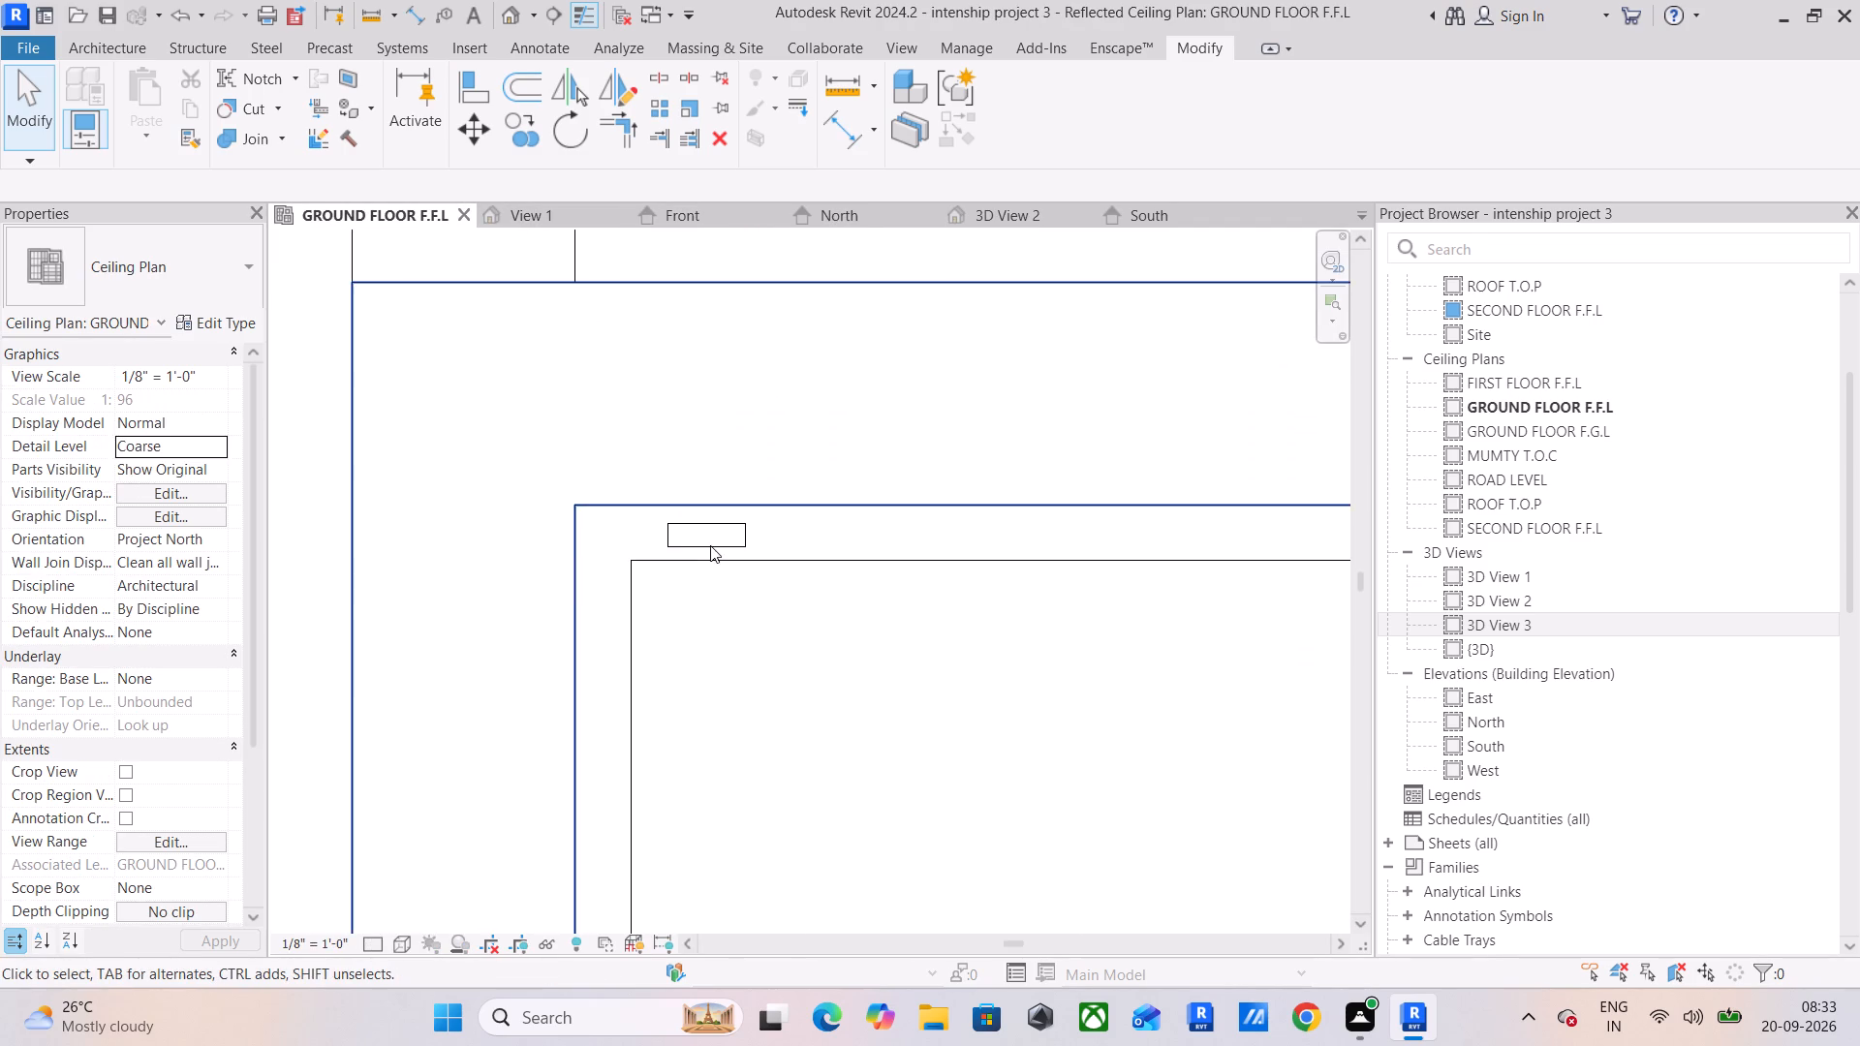
click(710, 545)
scroll(788, 535, down, 5)
scroll(714, 538, up, 2)
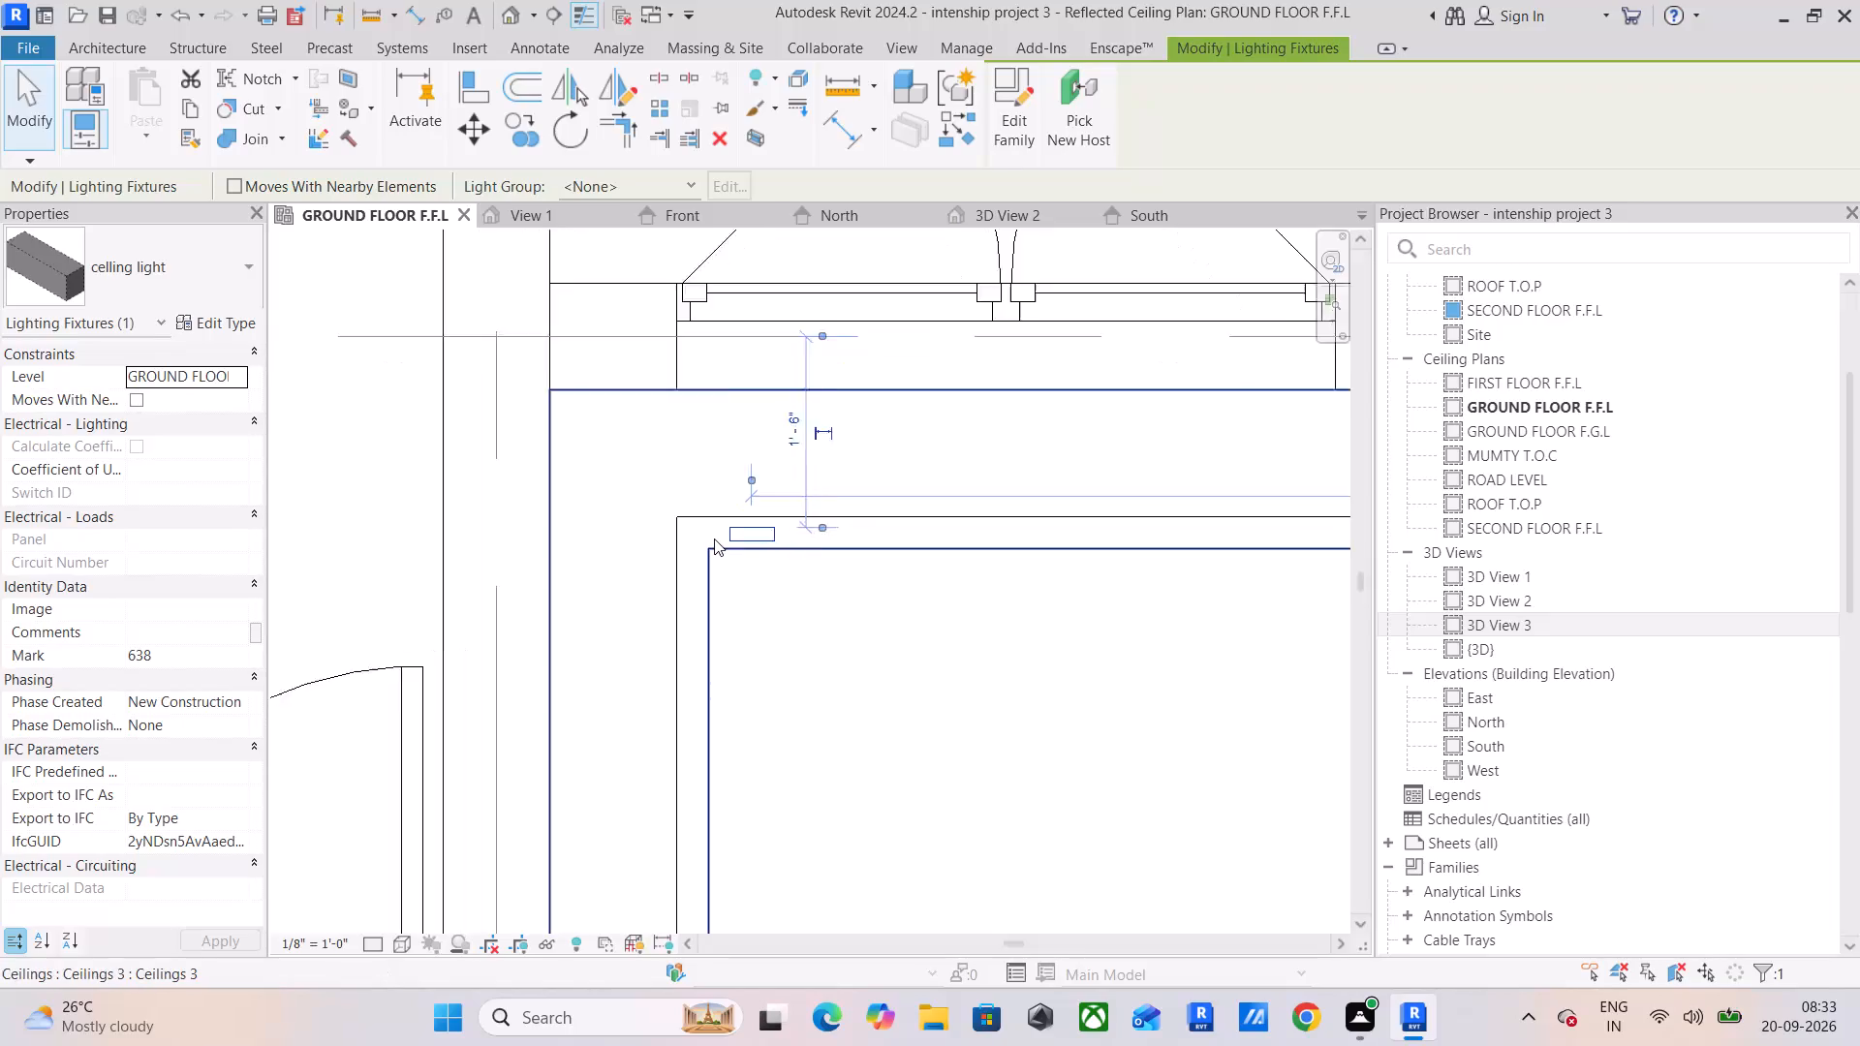
scroll(714, 538, up, 1)
In the East elevation, pick a new ceiling host for the celling light and place it beside the ceiling's step.
click(1171, 217)
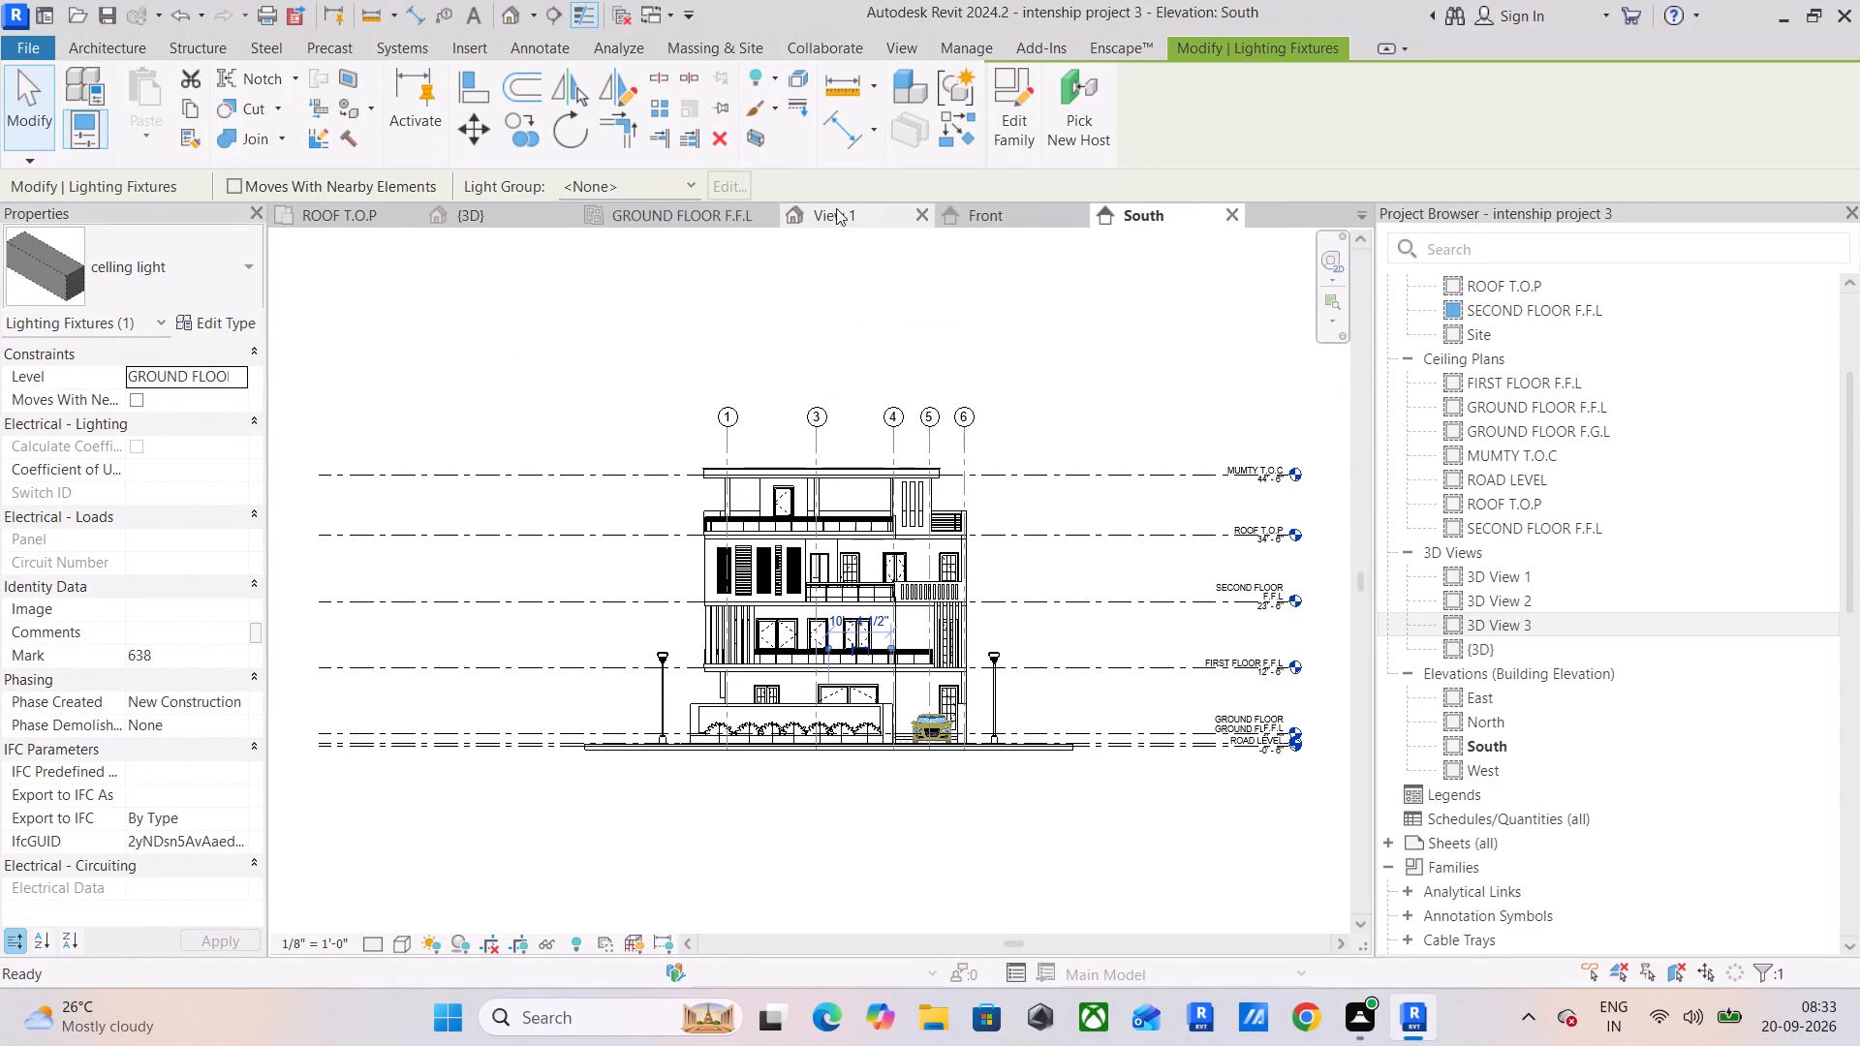
click(1048, 212)
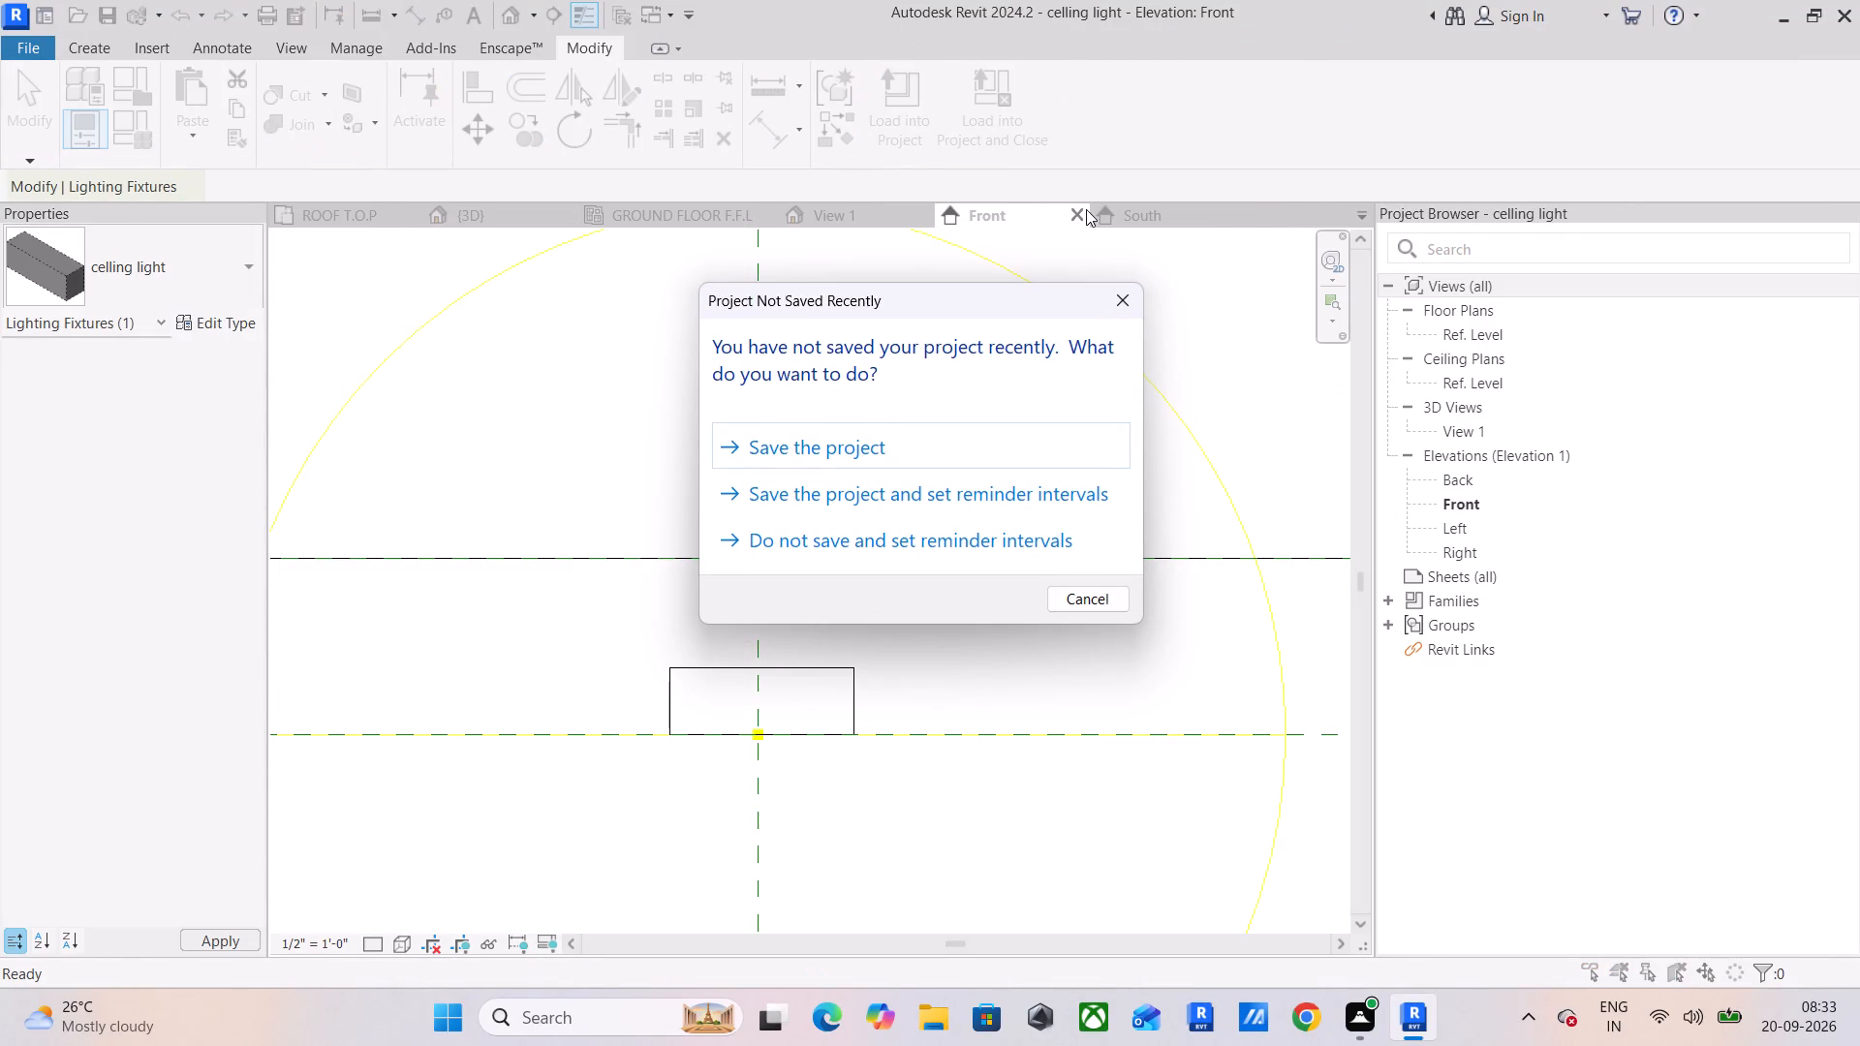
click(1126, 293)
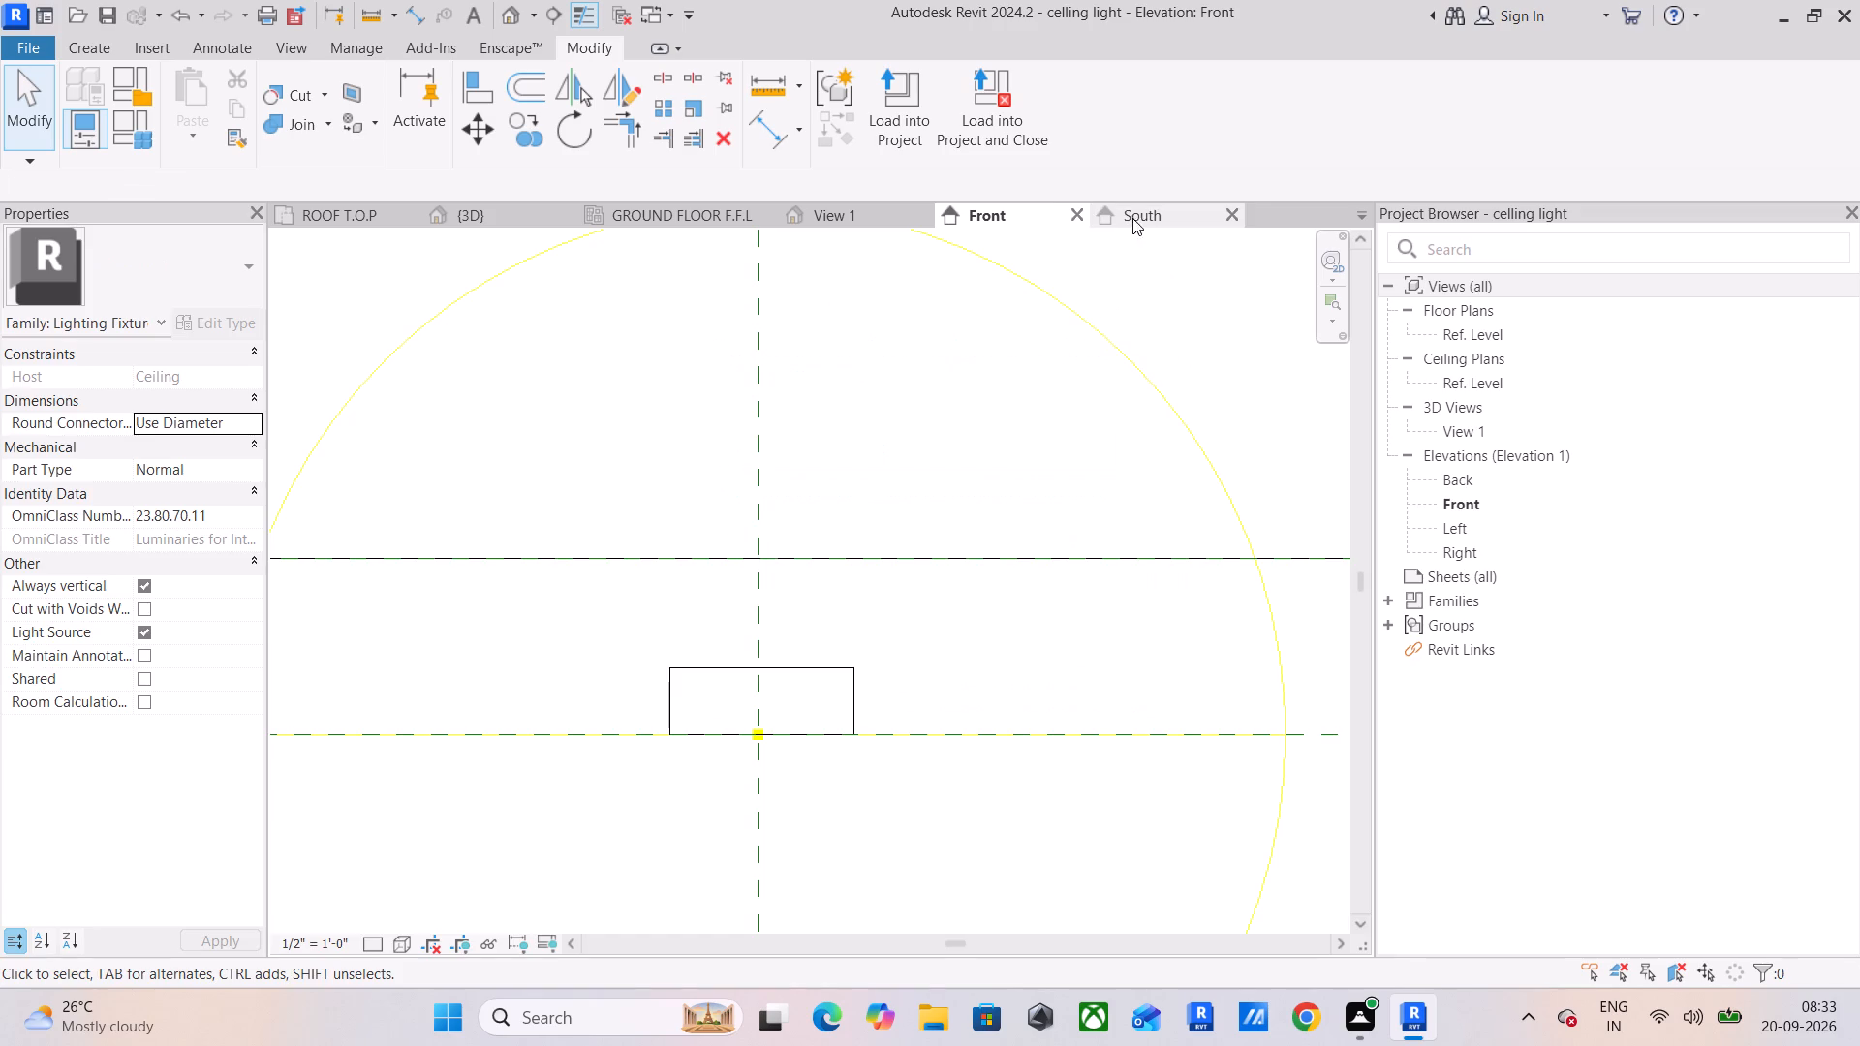
click(1133, 218)
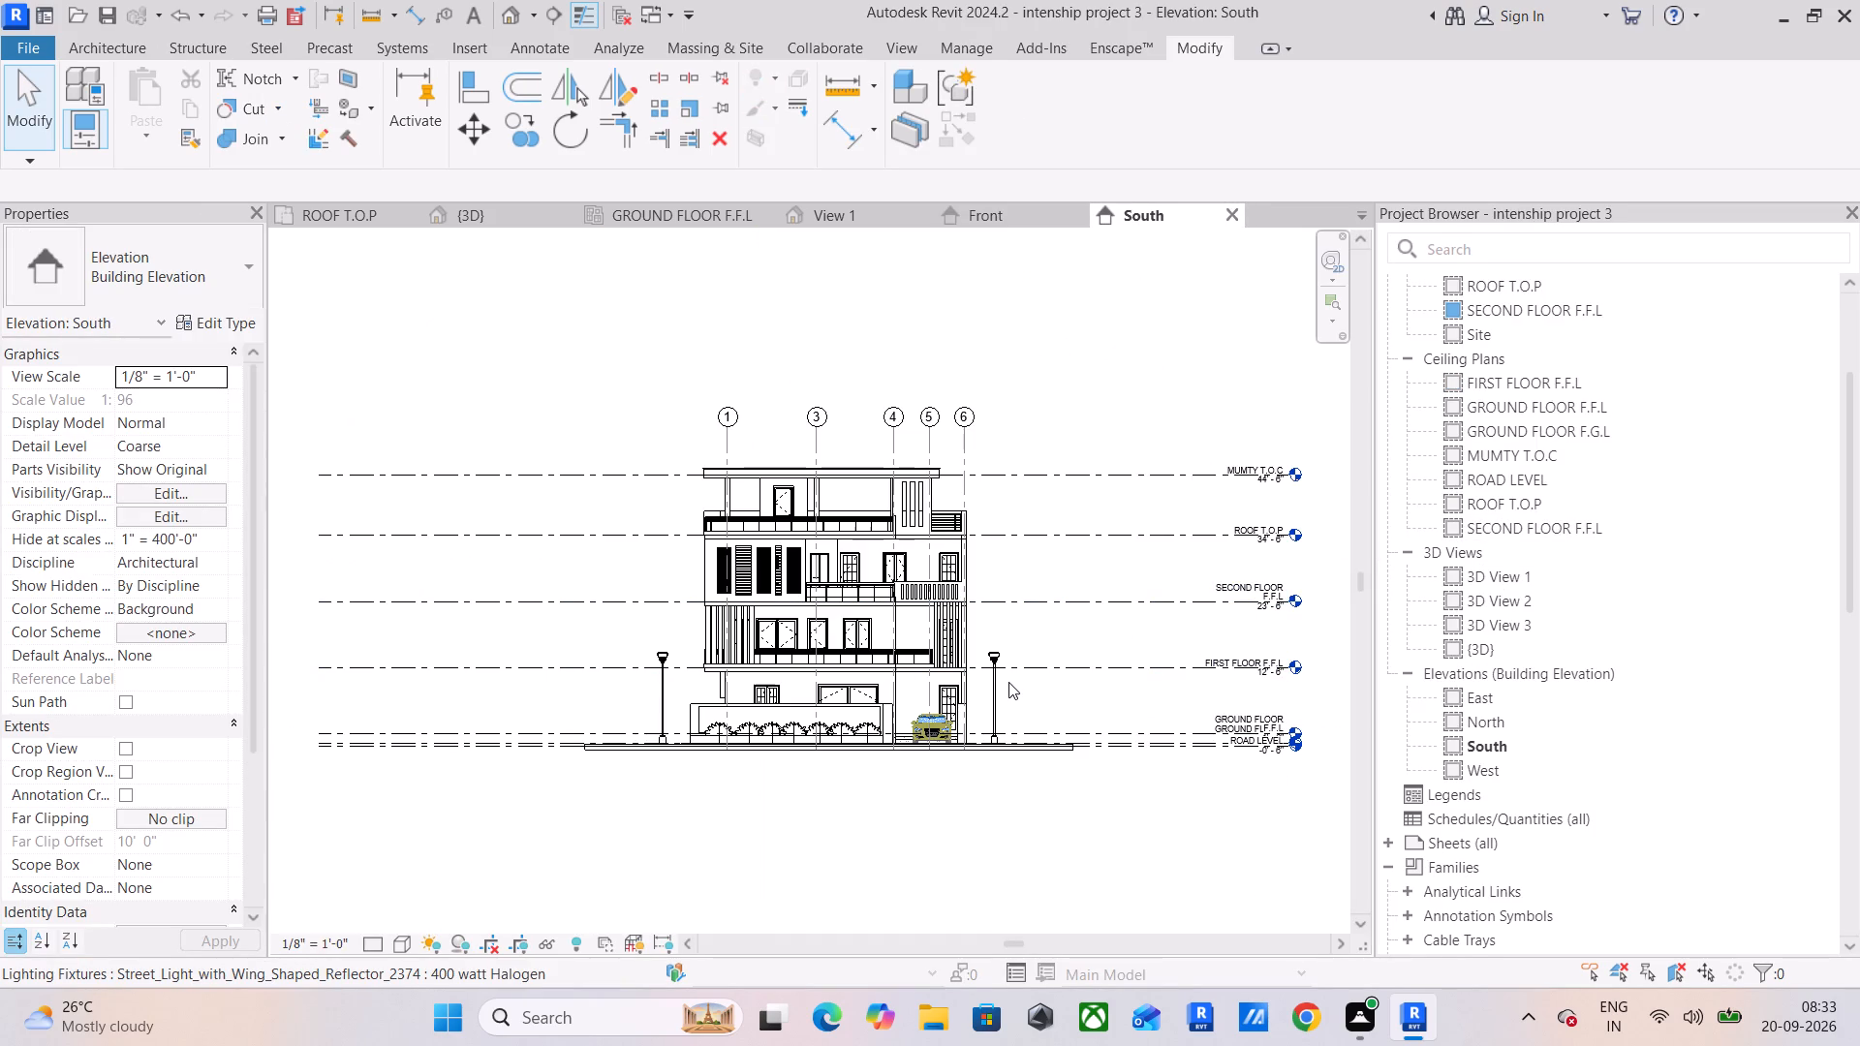
double_click(1536, 700)
scroll(916, 606, up, 3)
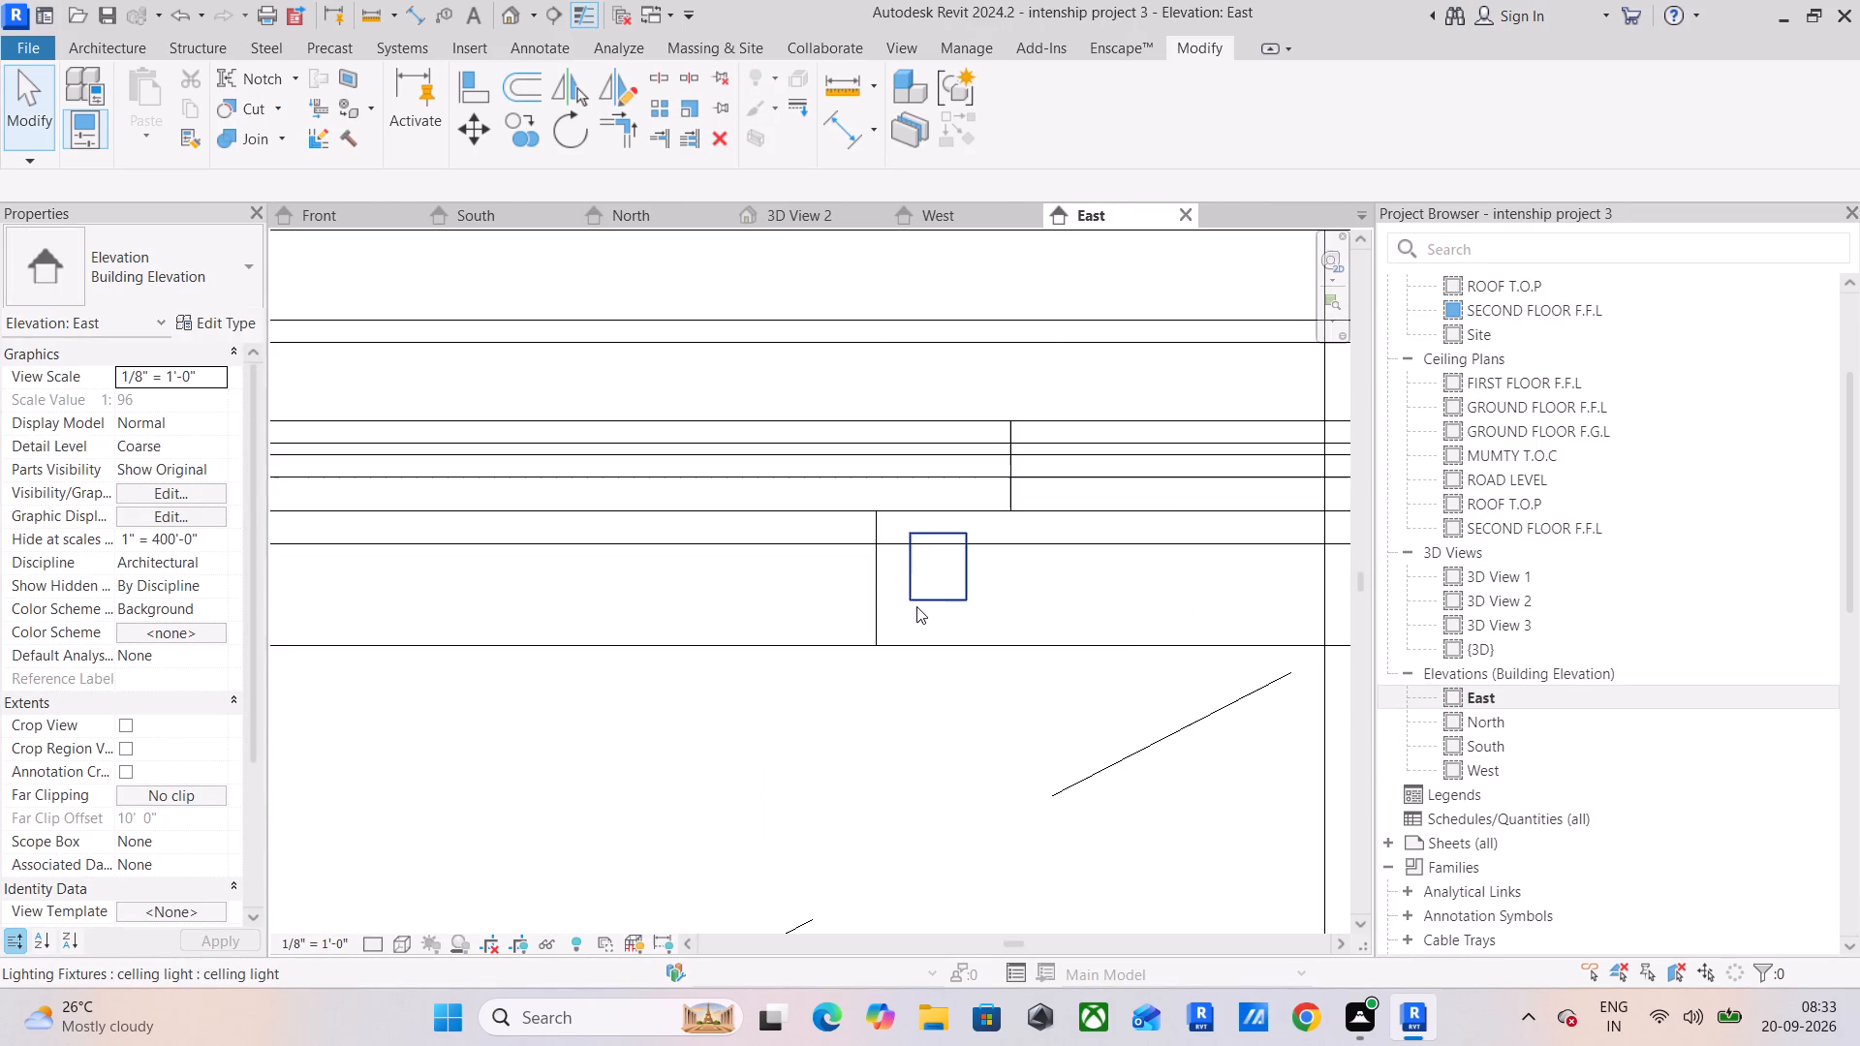
click(916, 606)
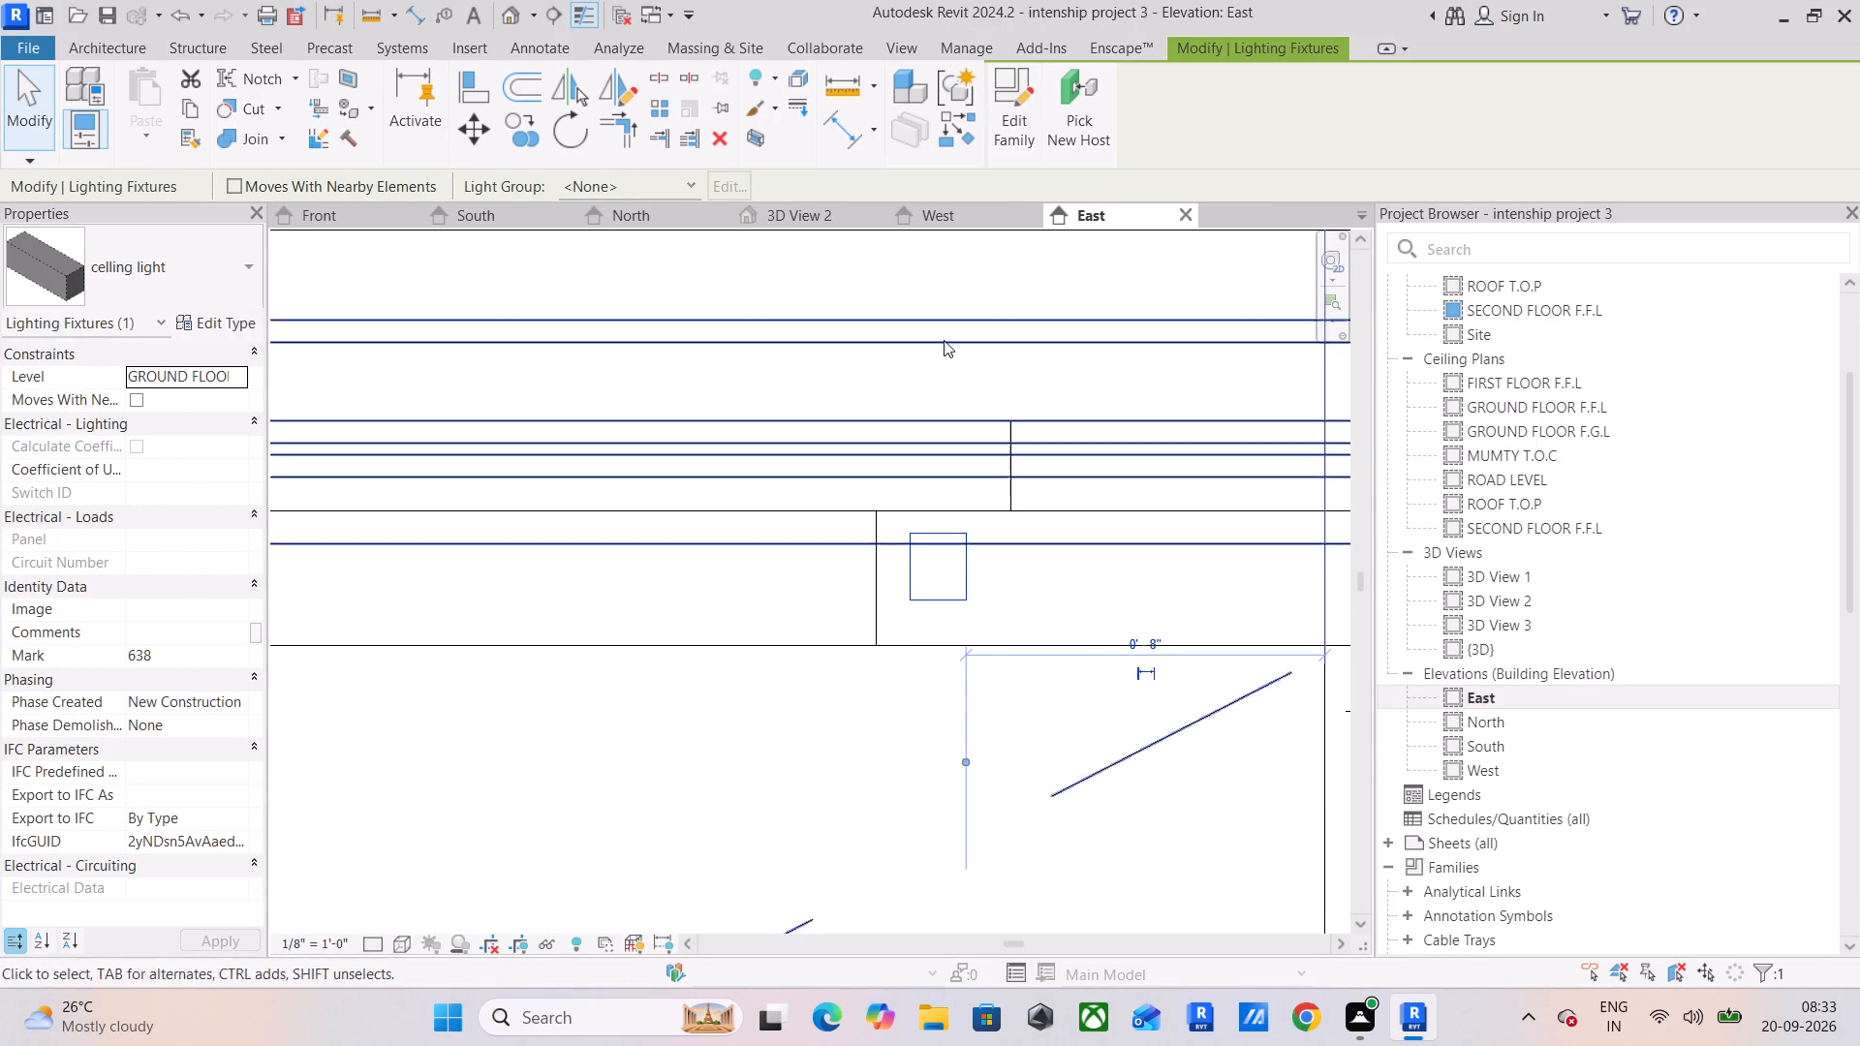
click(1066, 126)
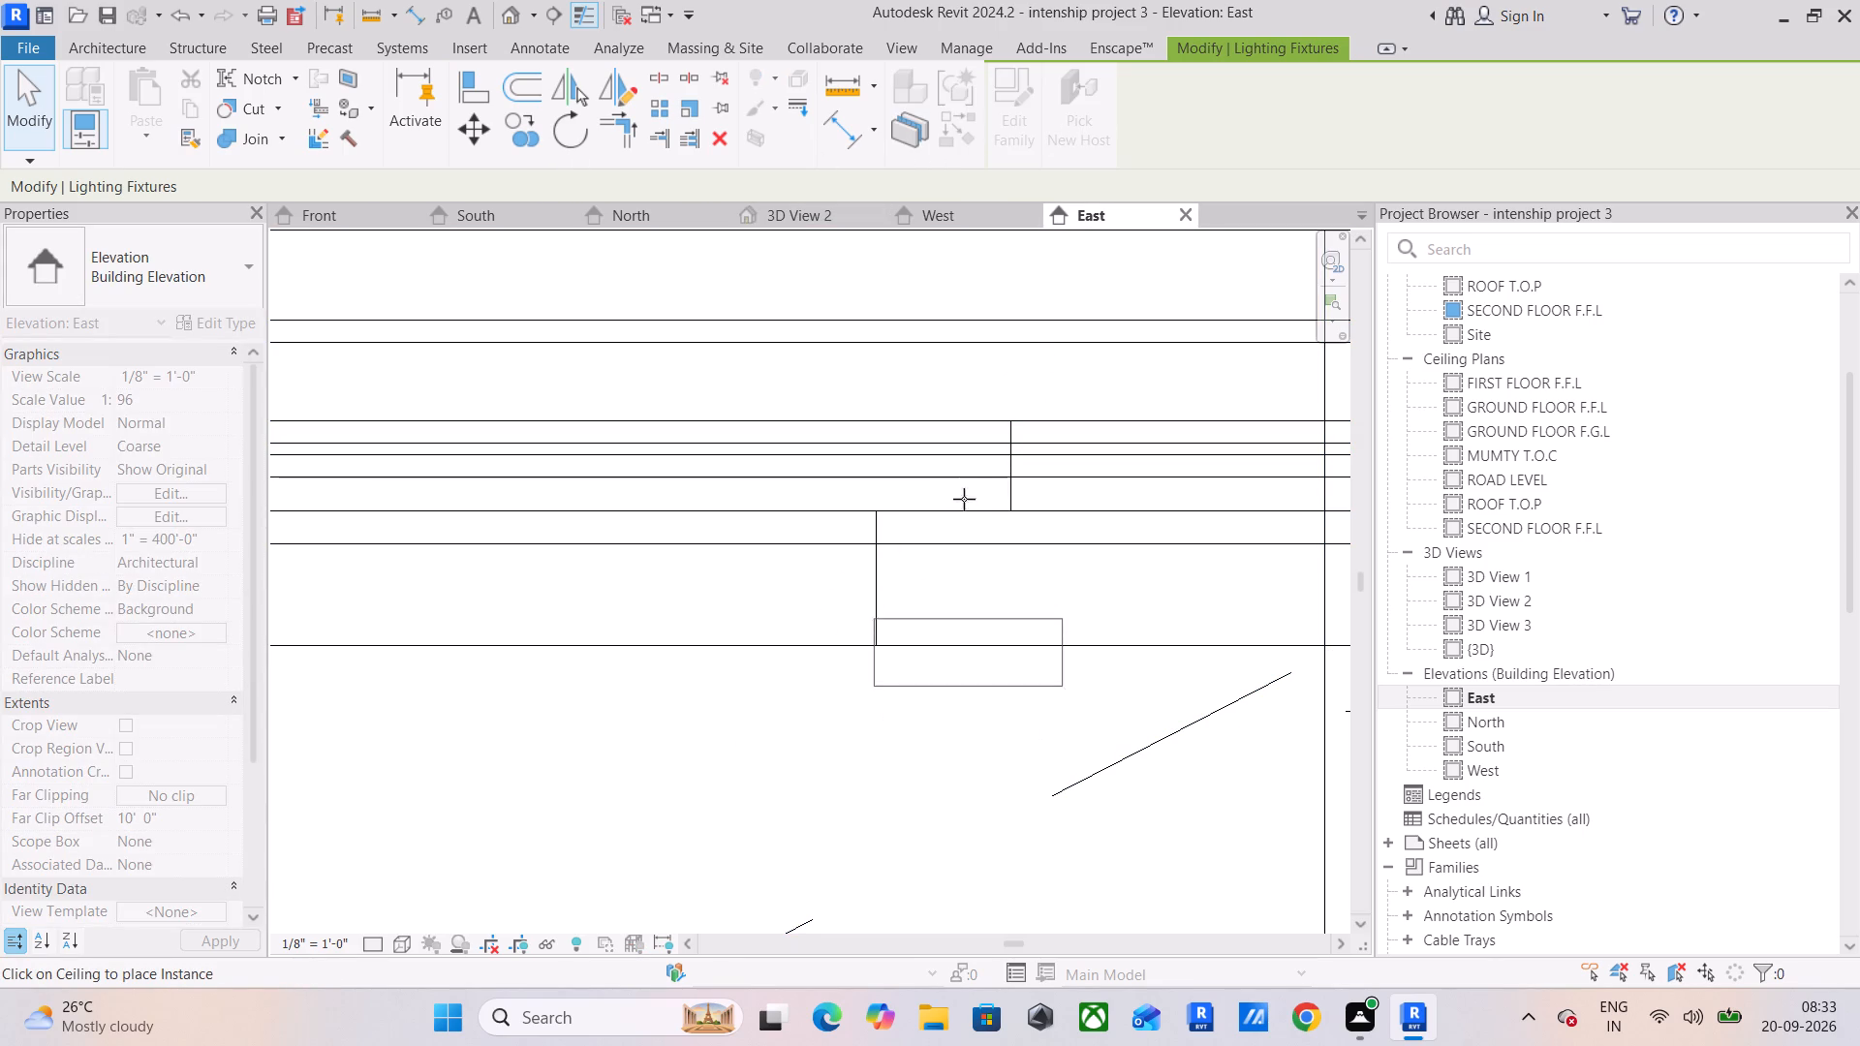
click(989, 446)
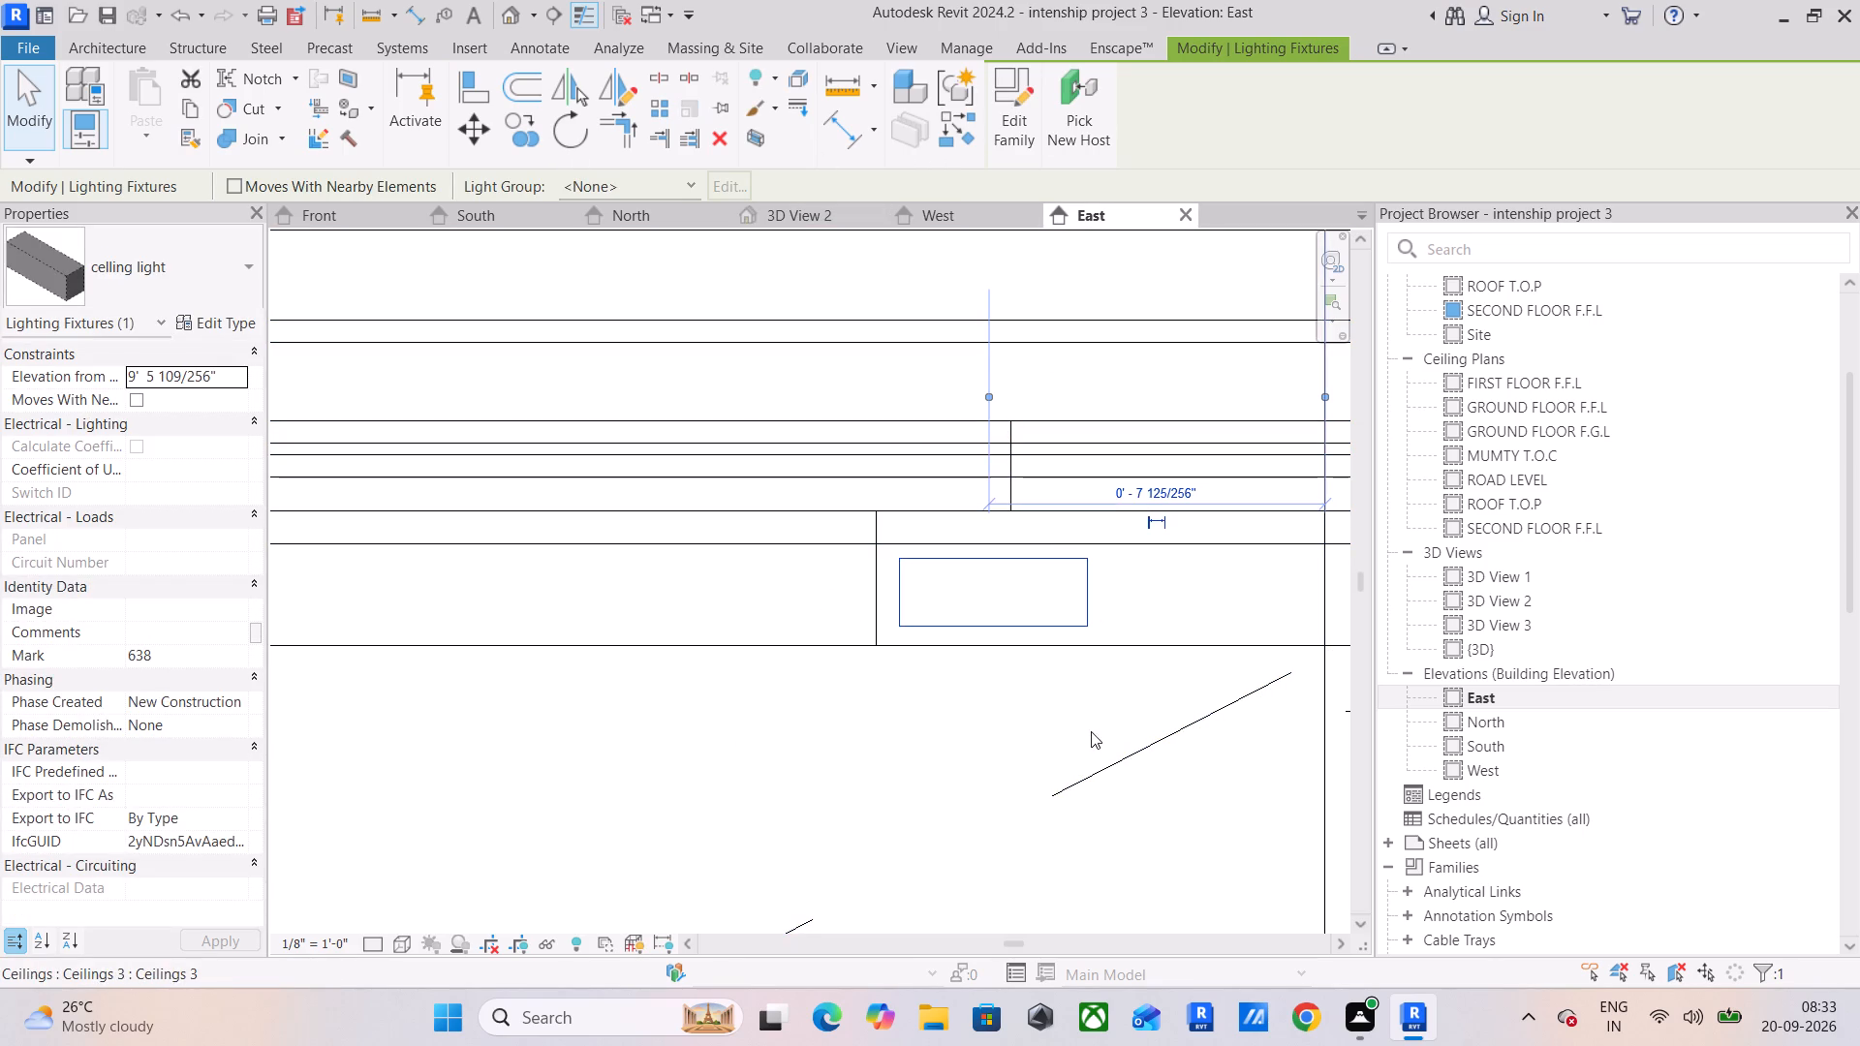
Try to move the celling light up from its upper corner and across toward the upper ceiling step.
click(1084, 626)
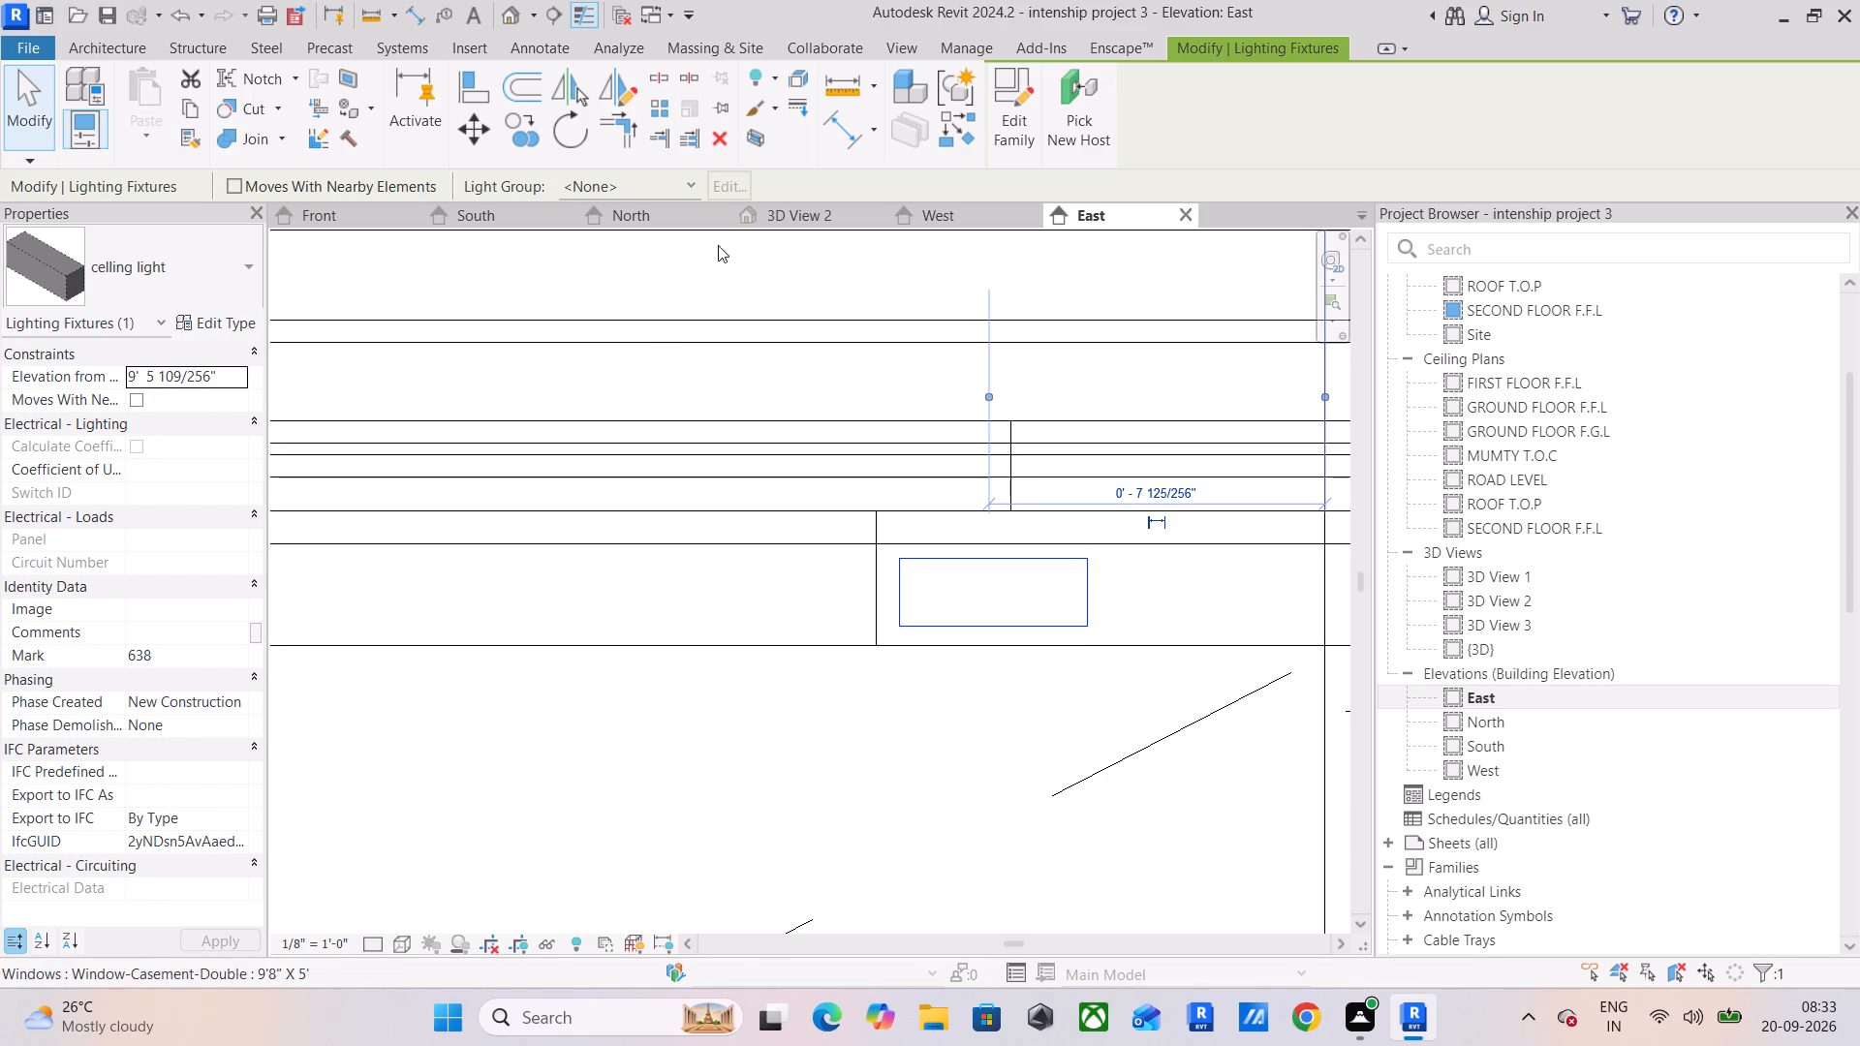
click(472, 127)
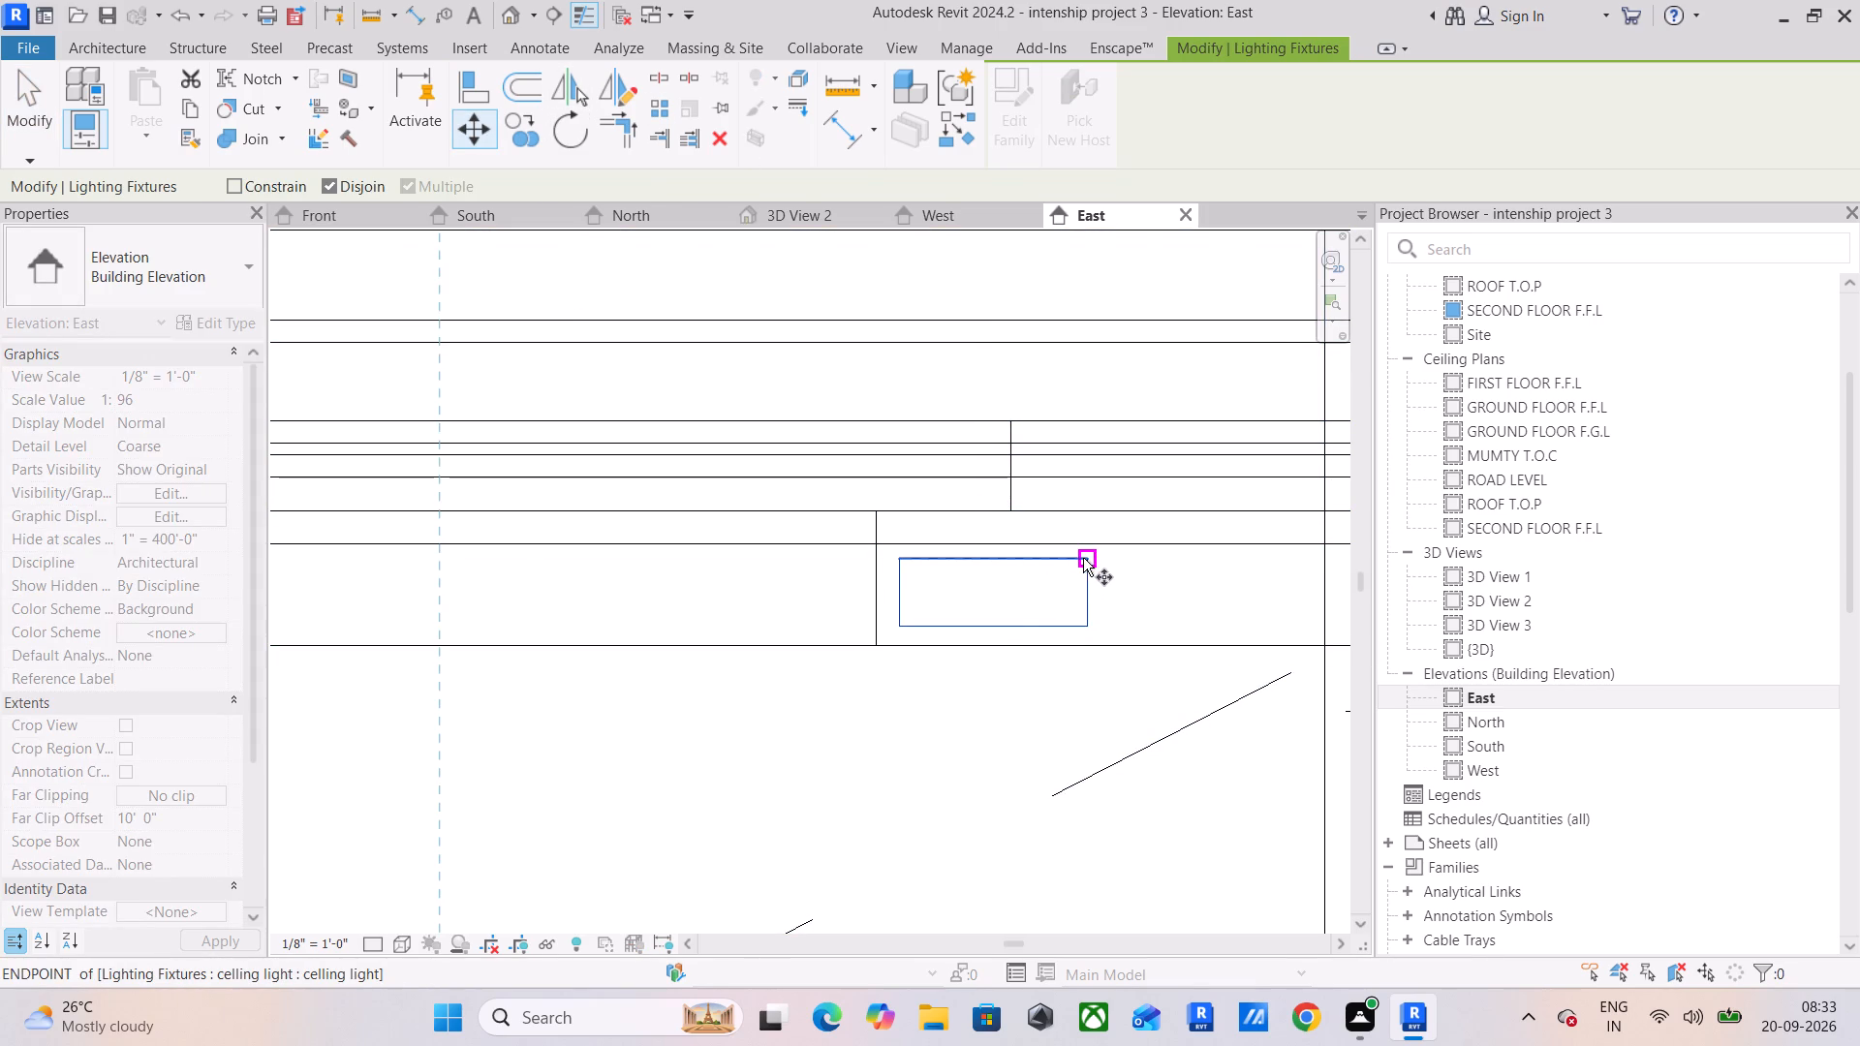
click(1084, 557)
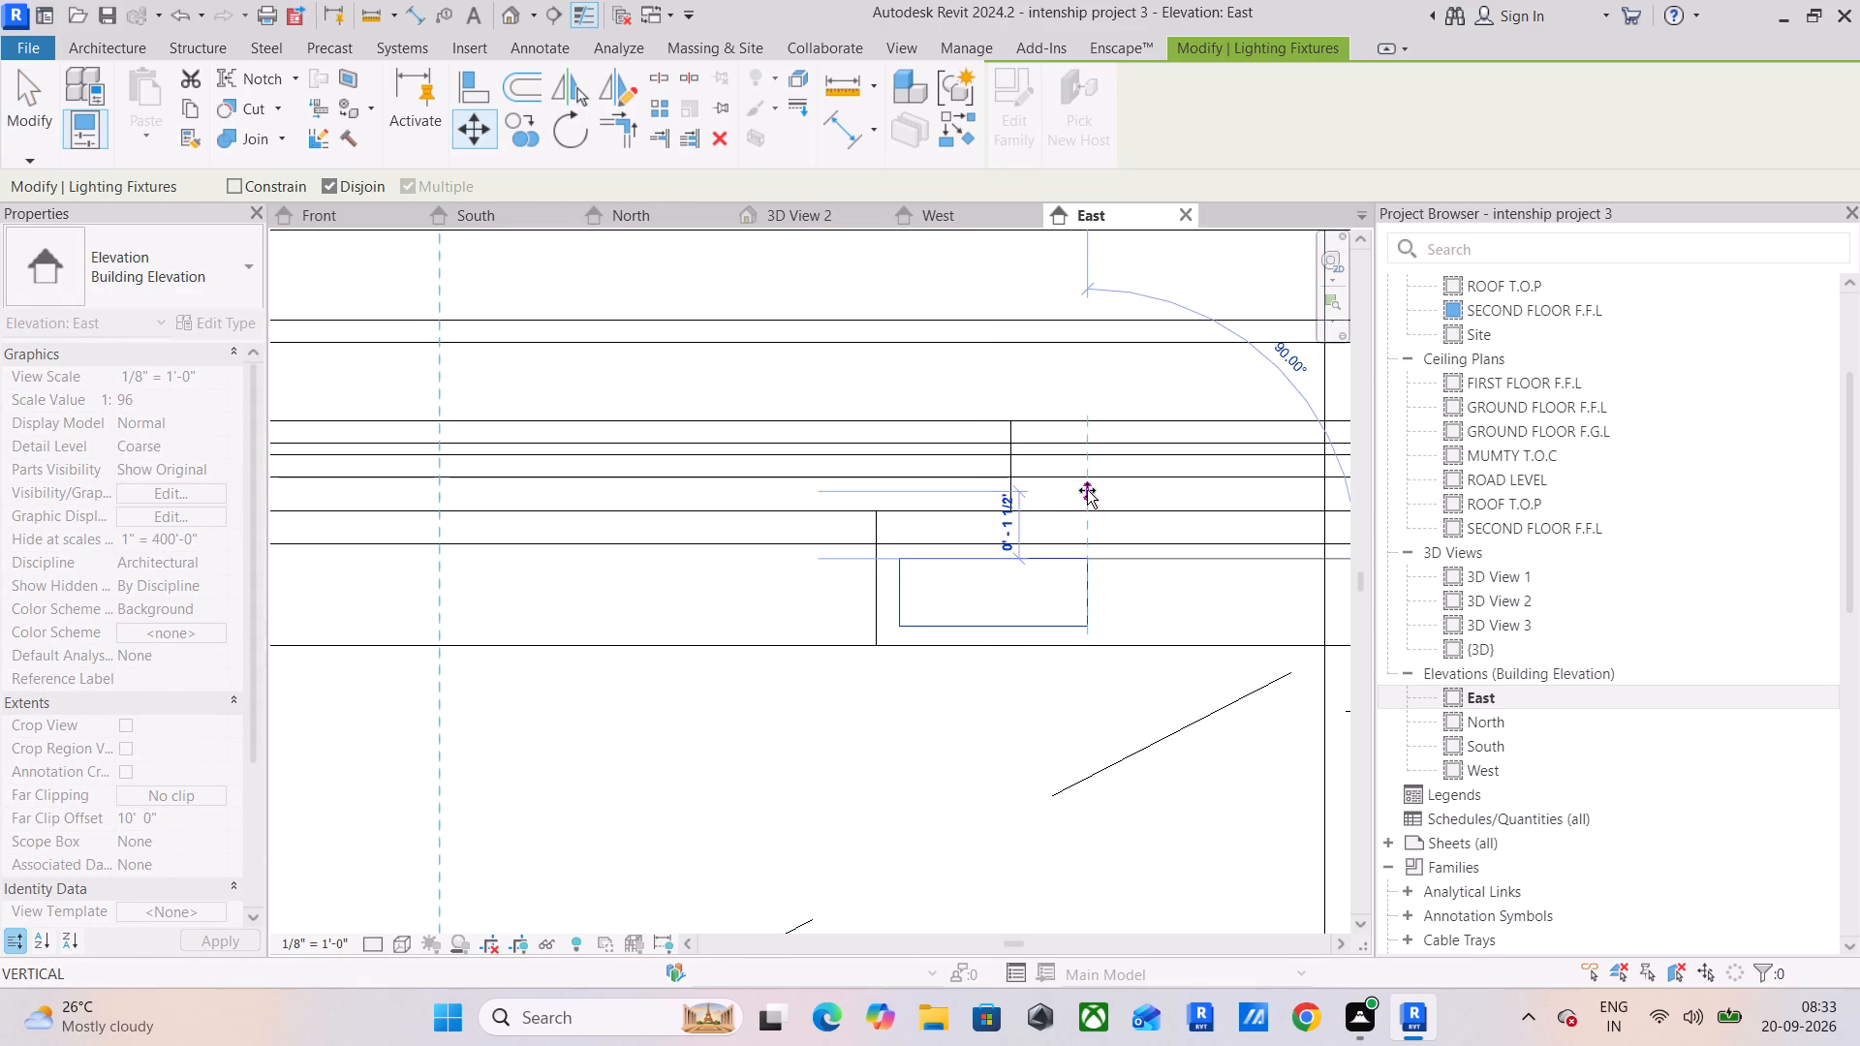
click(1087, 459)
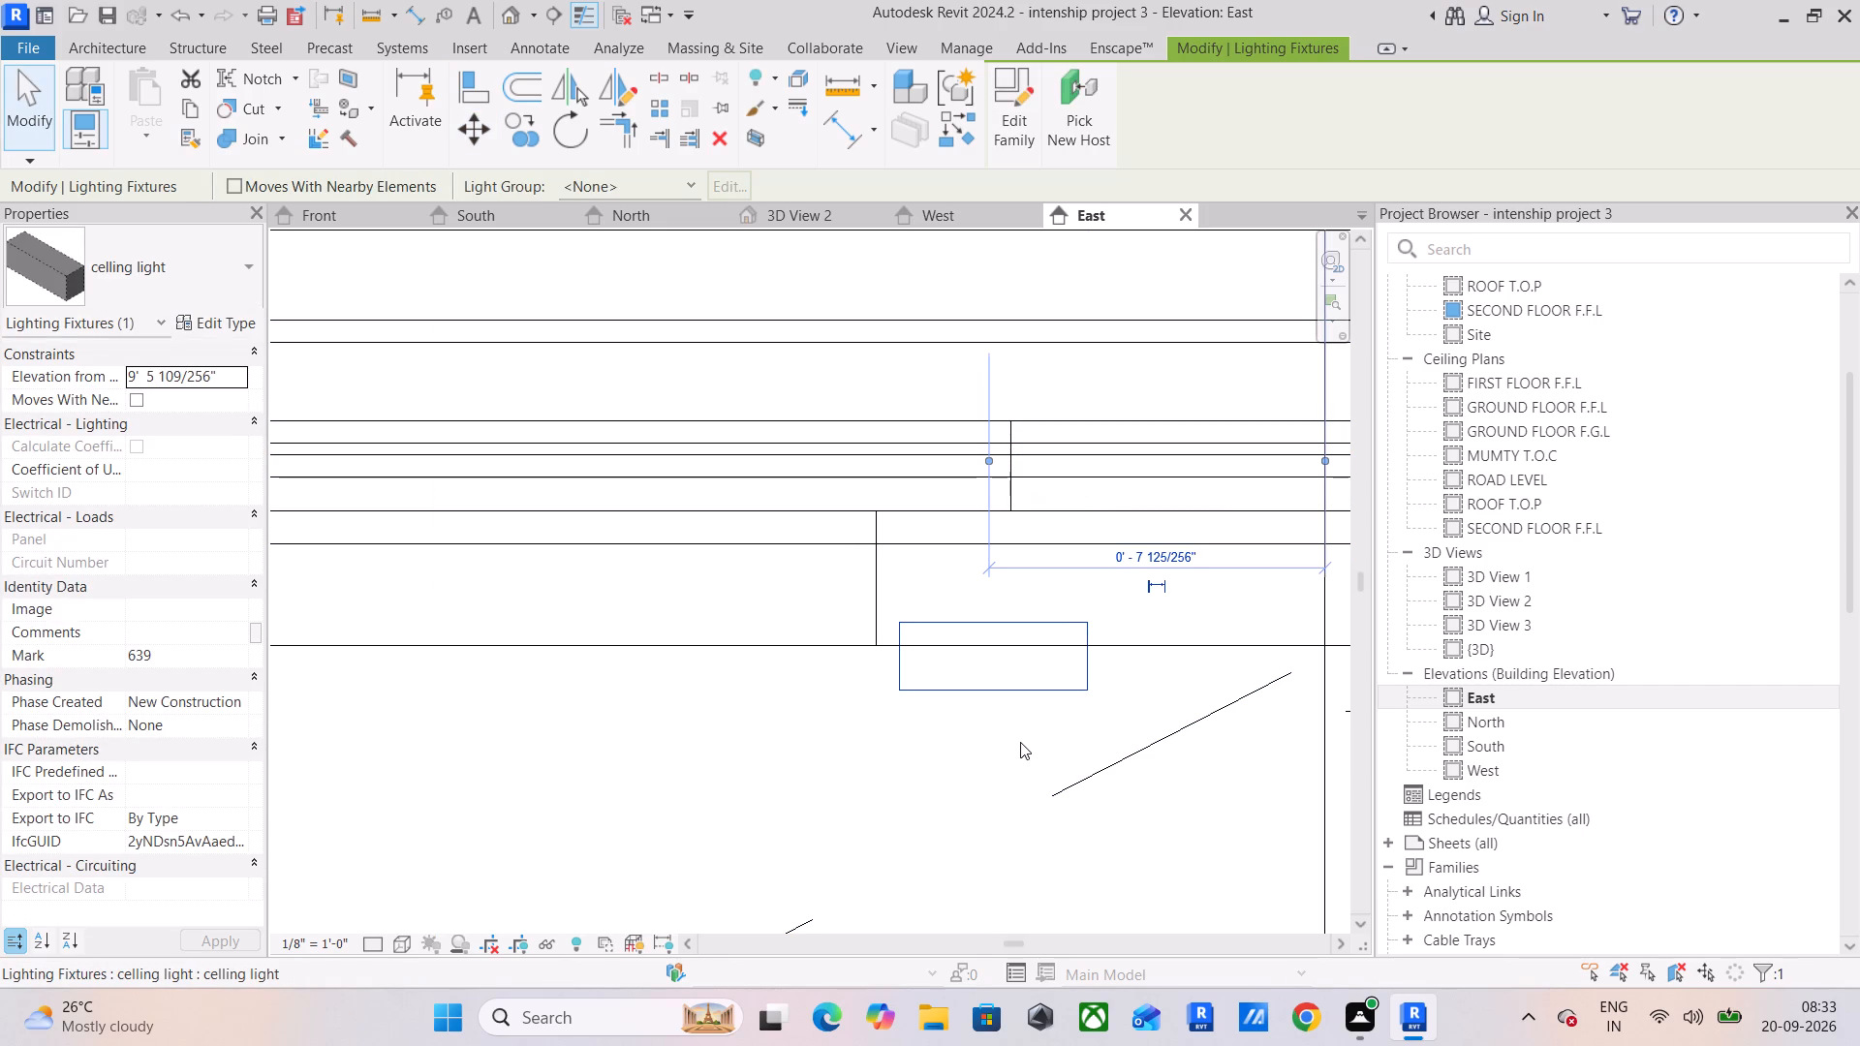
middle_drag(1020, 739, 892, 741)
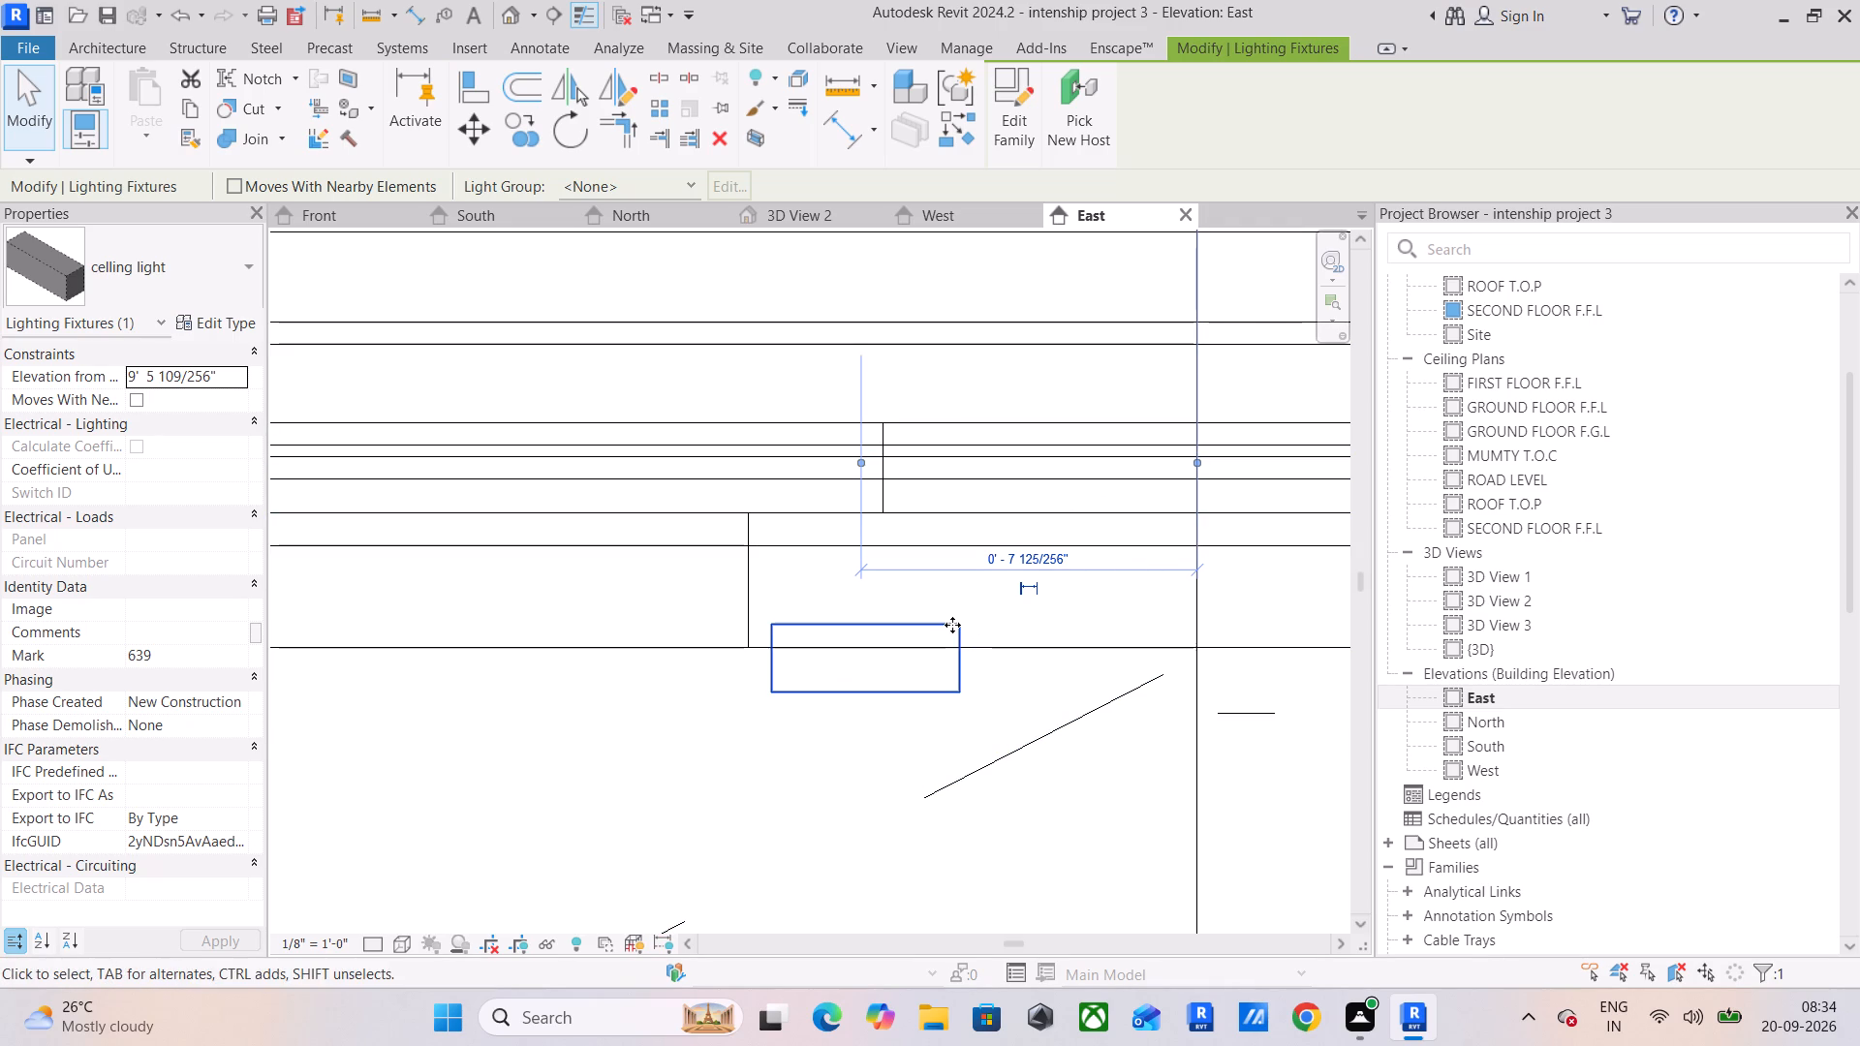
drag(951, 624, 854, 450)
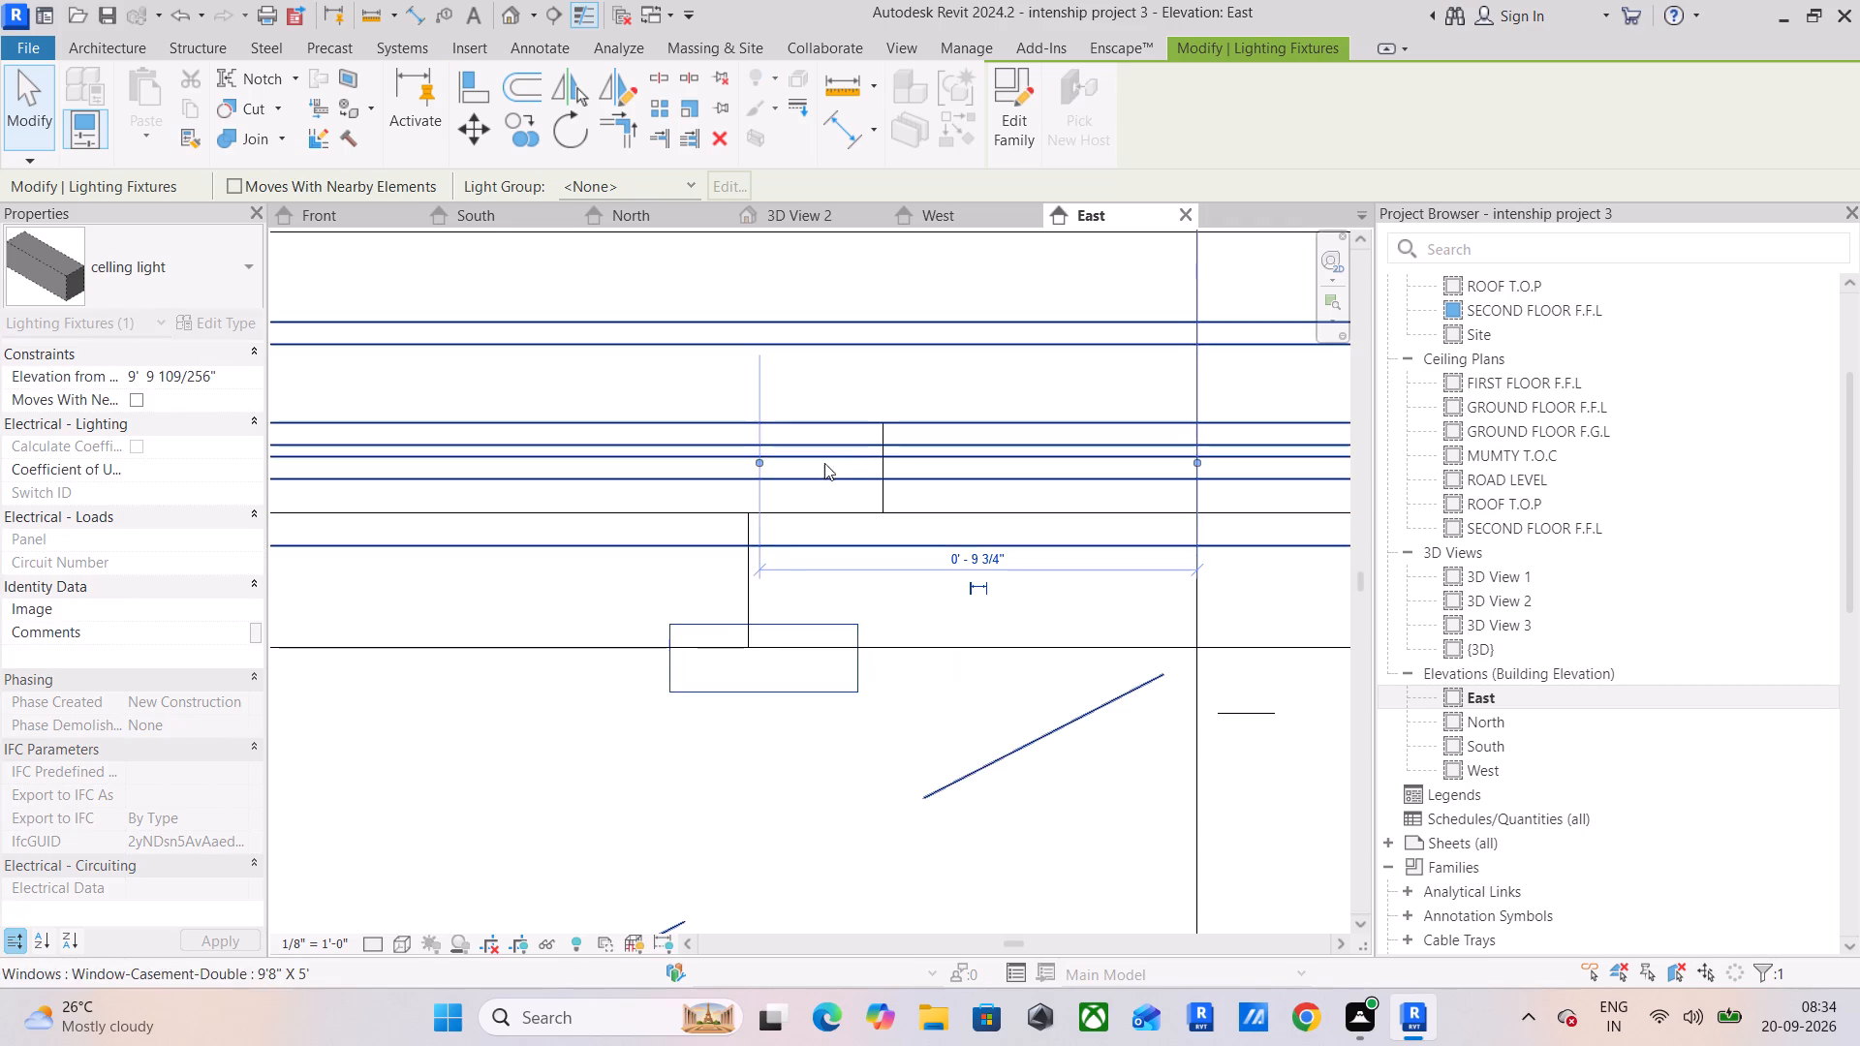
Pick a new ceiling host for the celling light and place it just beside the lower ceiling step's vertical edge.
click(1071, 108)
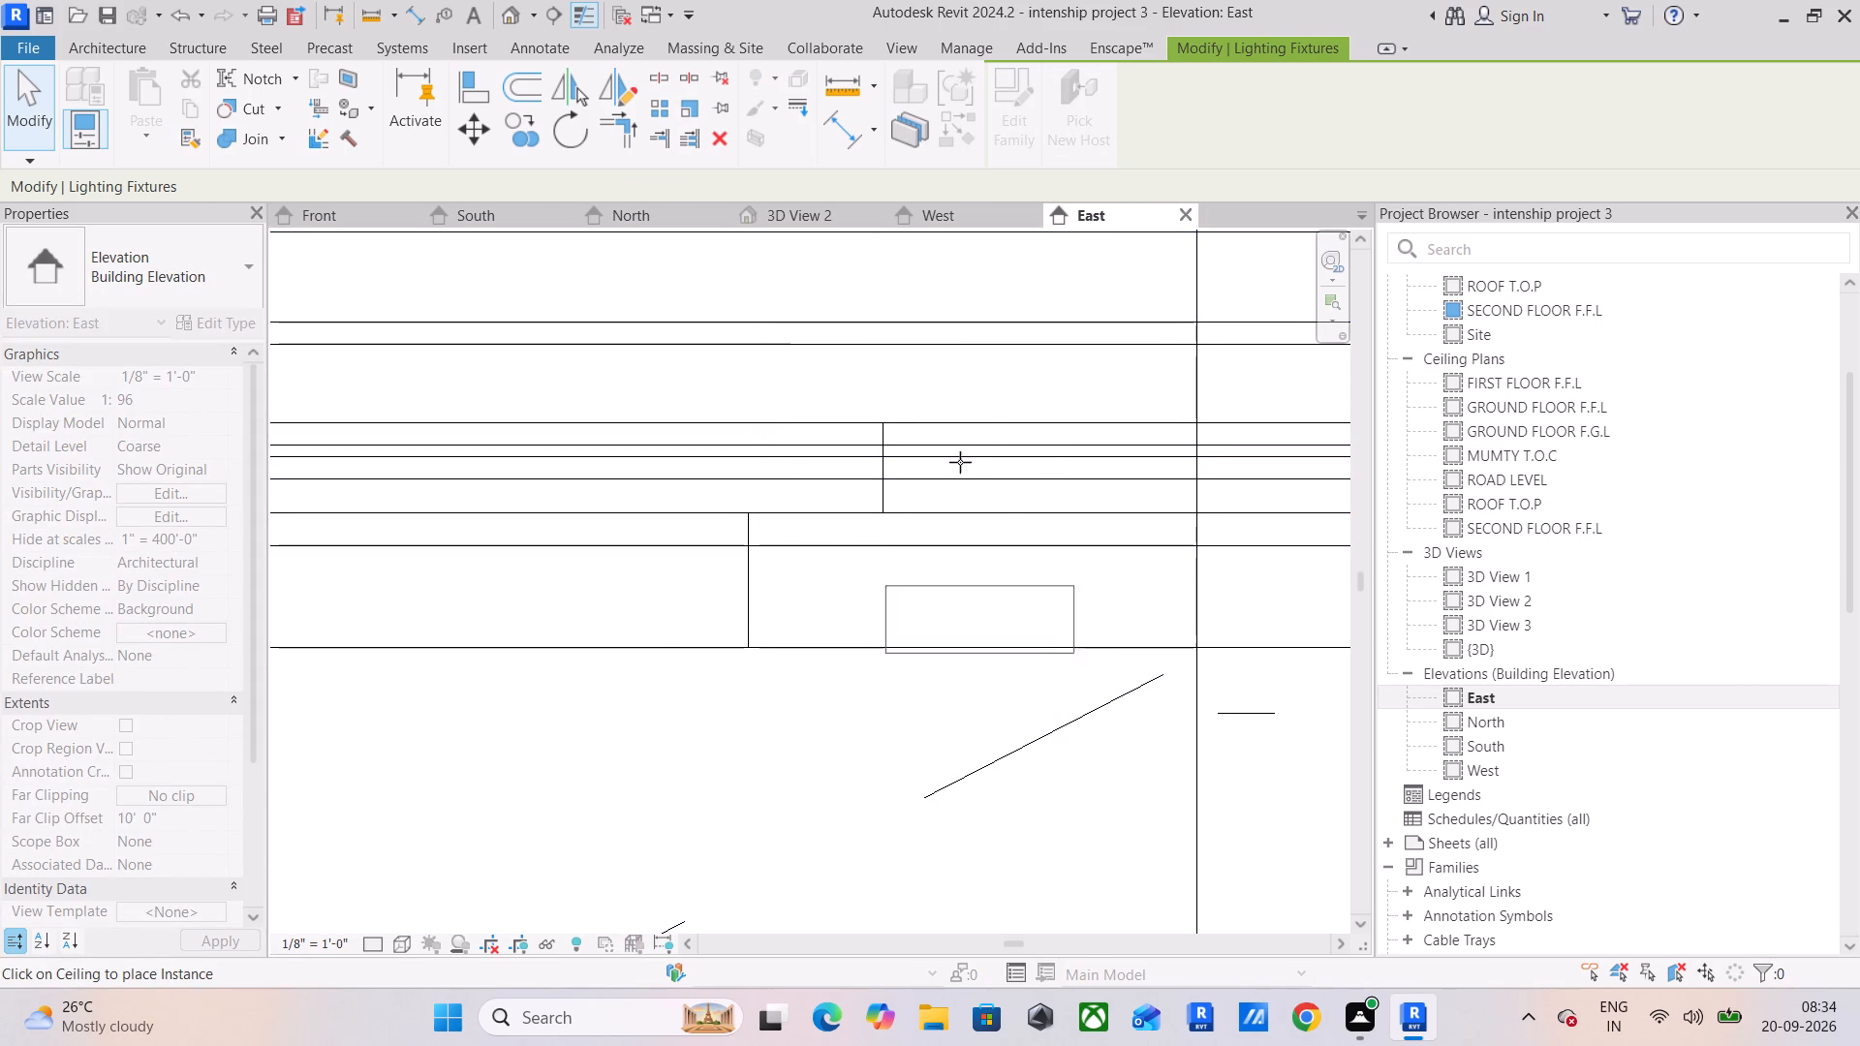
scroll(941, 448, down, 5)
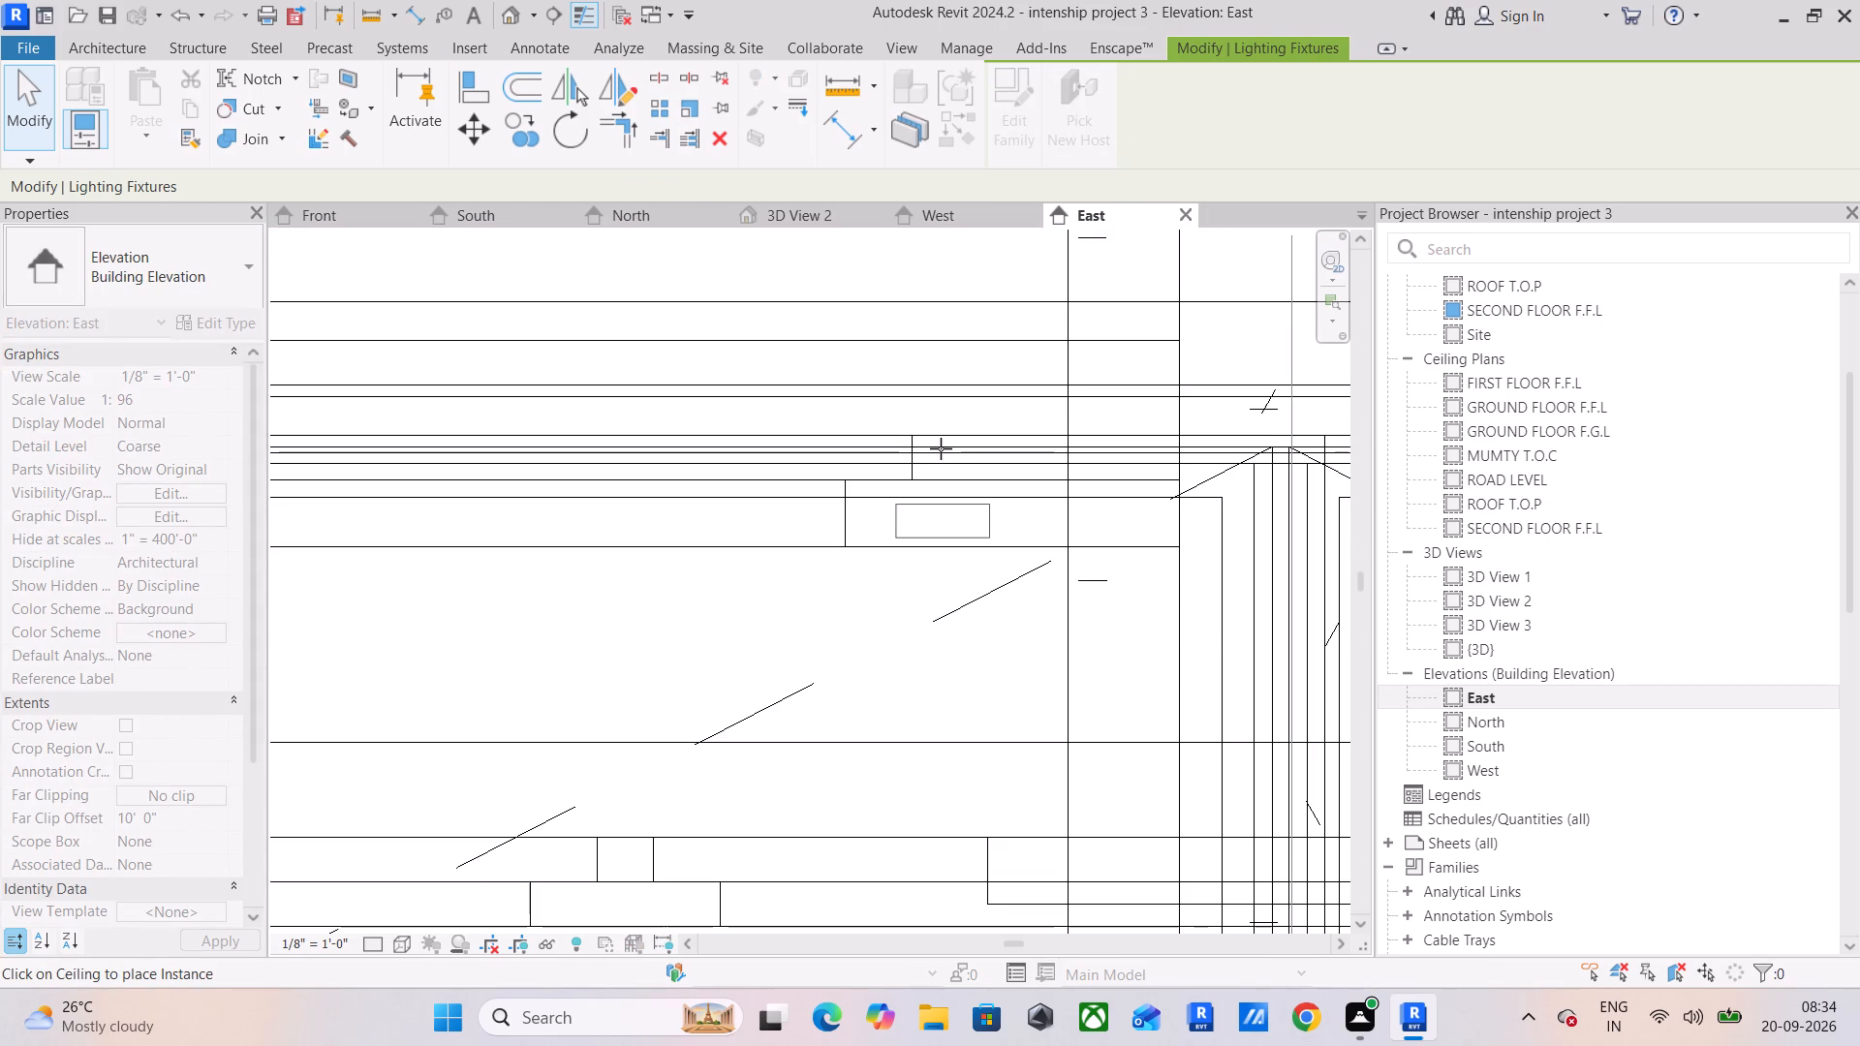
scroll(941, 448, down, 3)
middle_drag(941, 447, 906, 546)
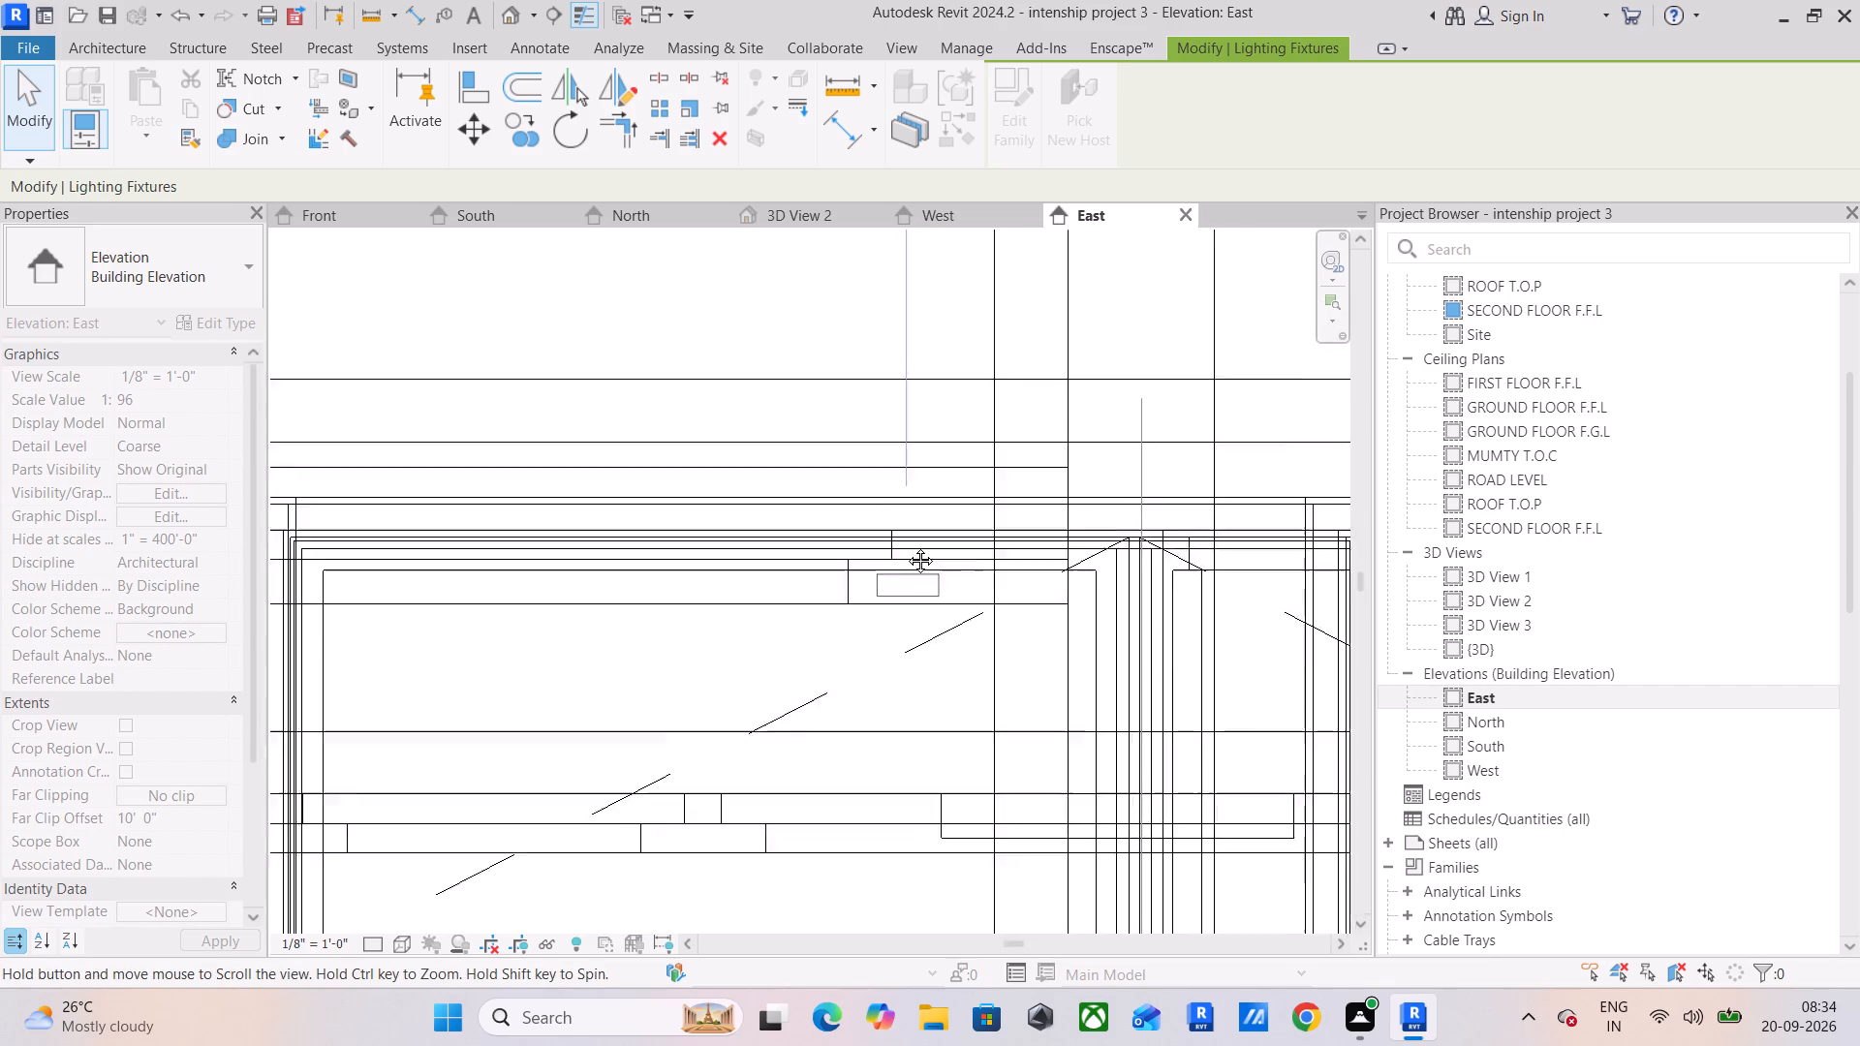
middle_drag(906, 546, 866, 634)
scroll(879, 611, down, 1)
scroll(866, 634, up, 6)
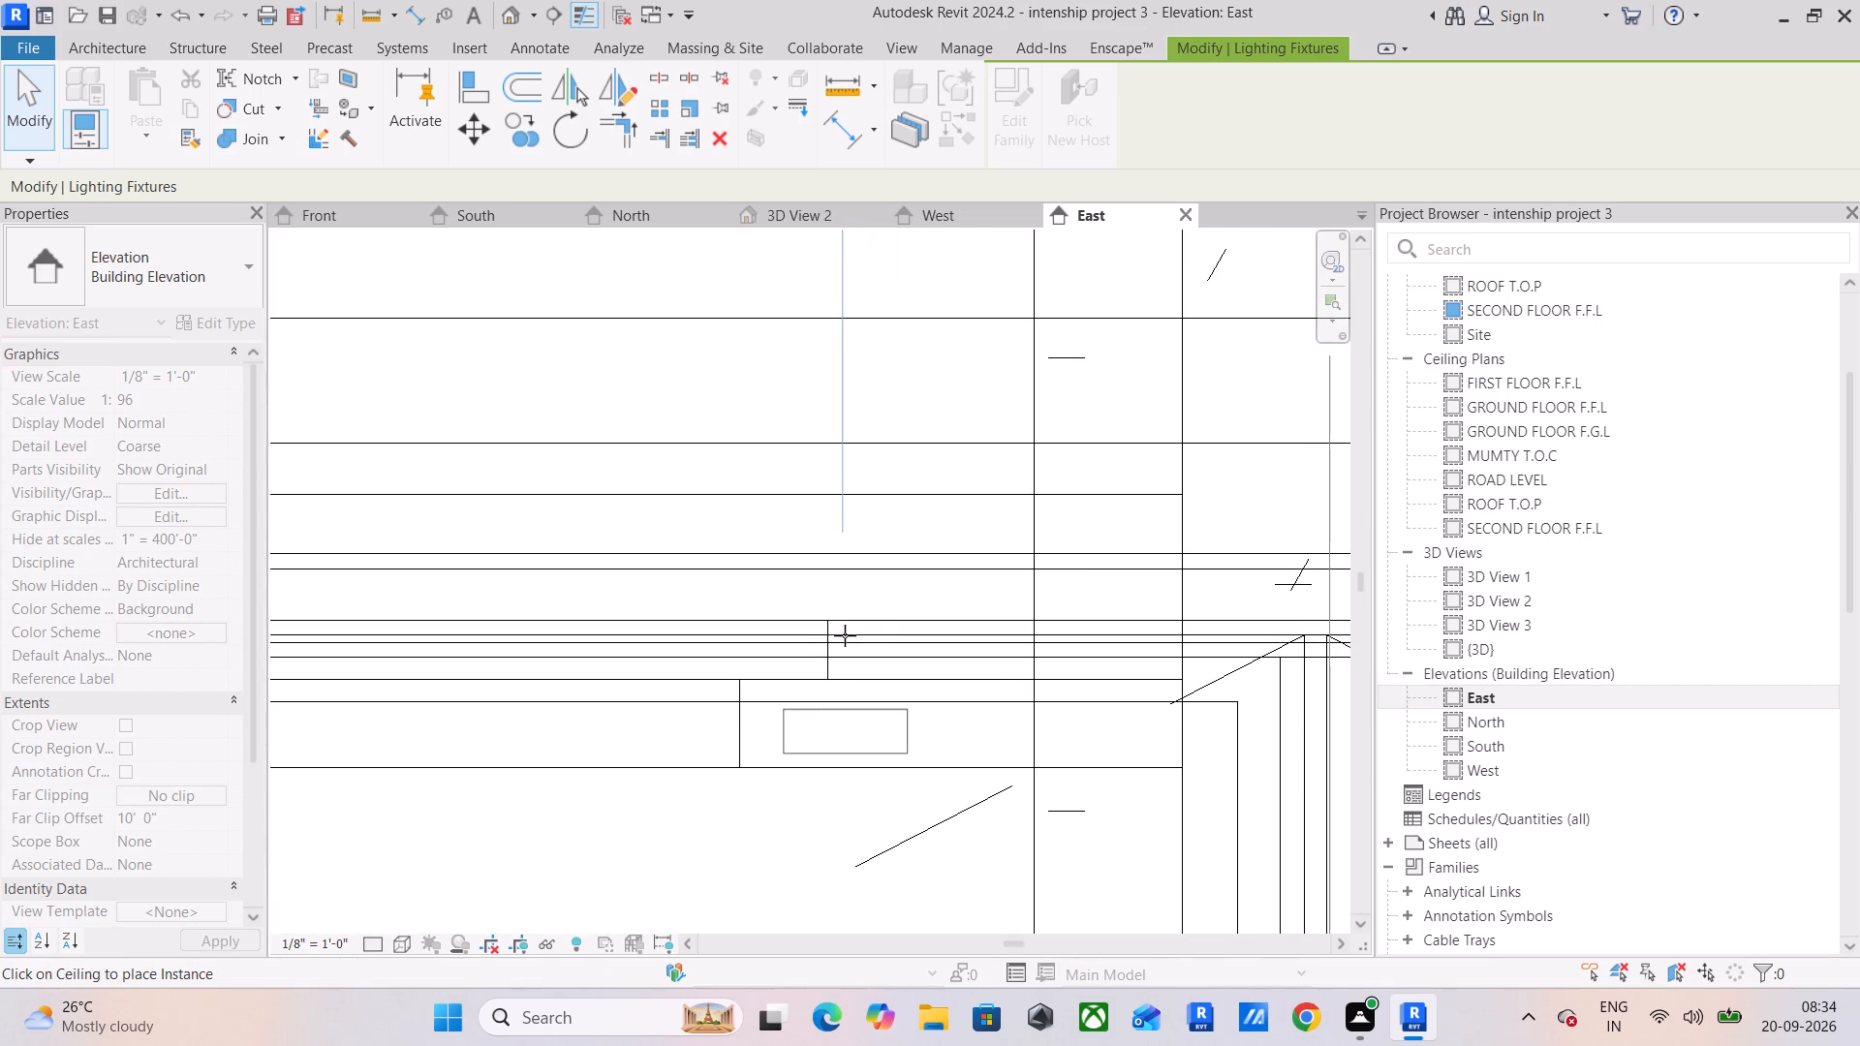
click(811, 634)
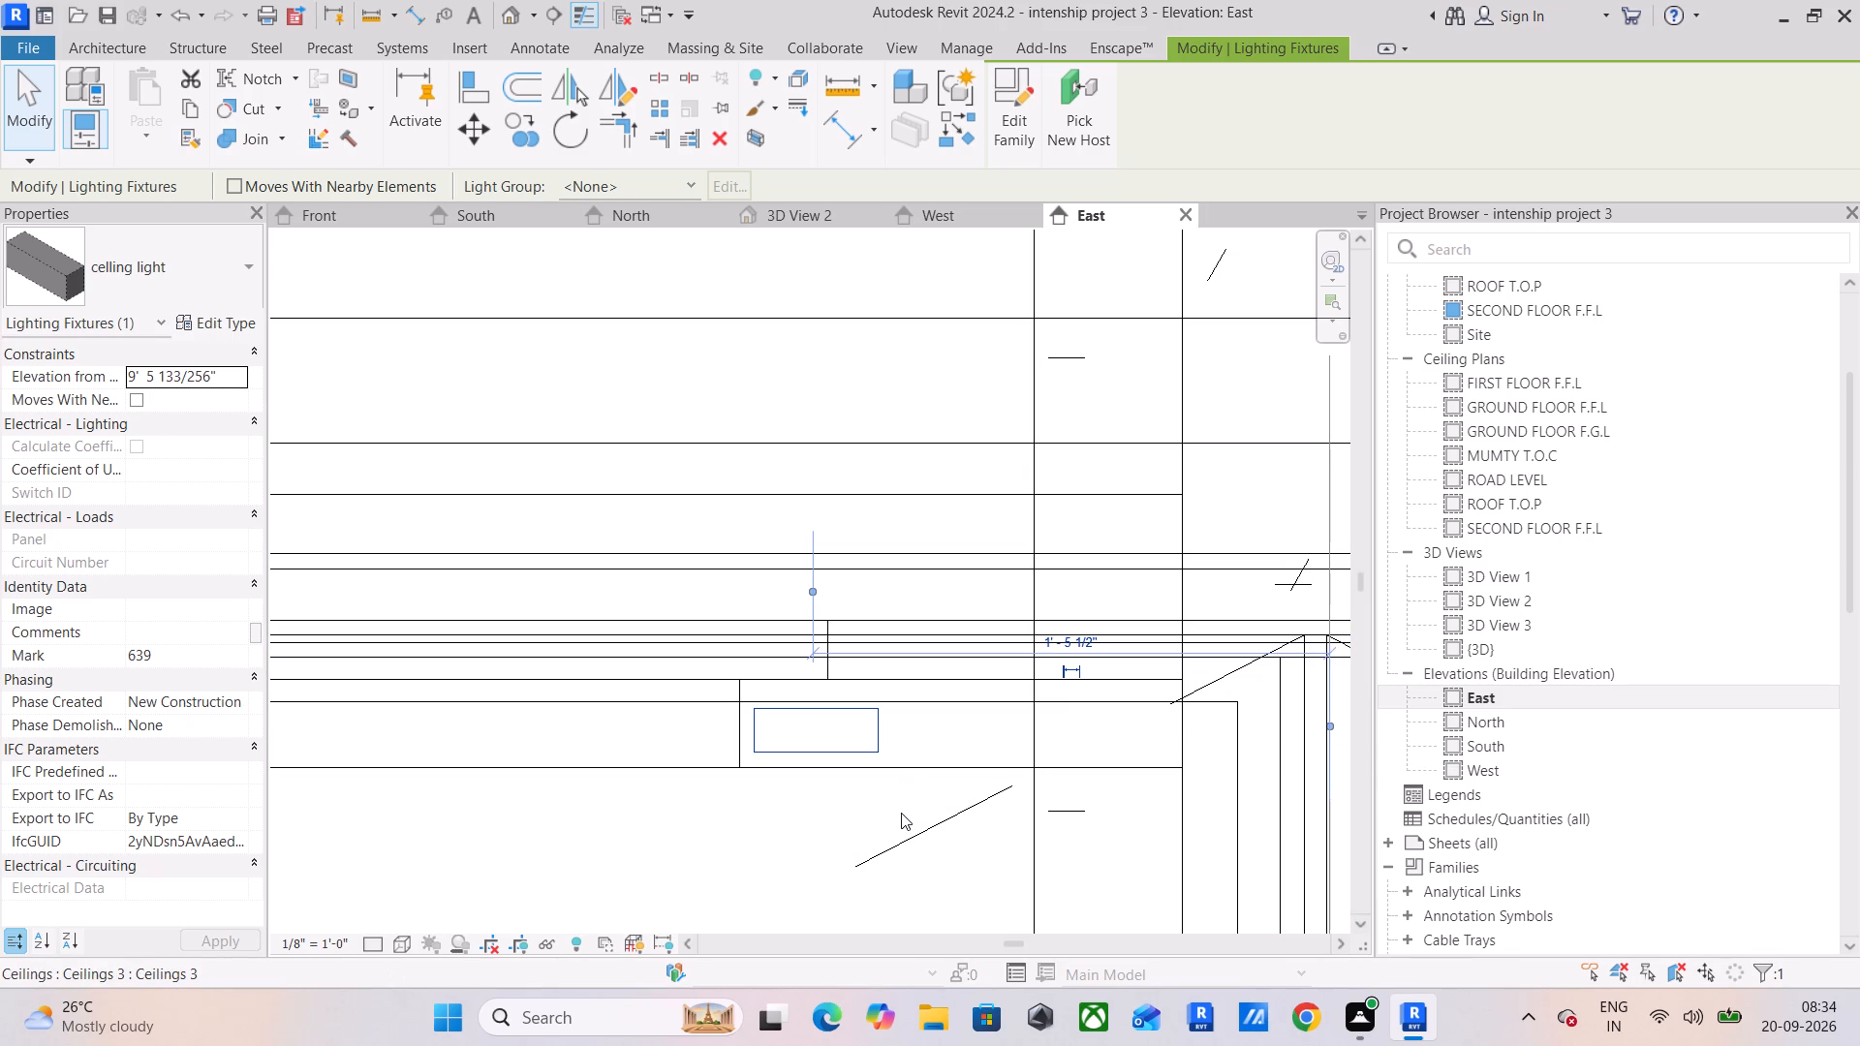
key(Escape)
key(Escape)
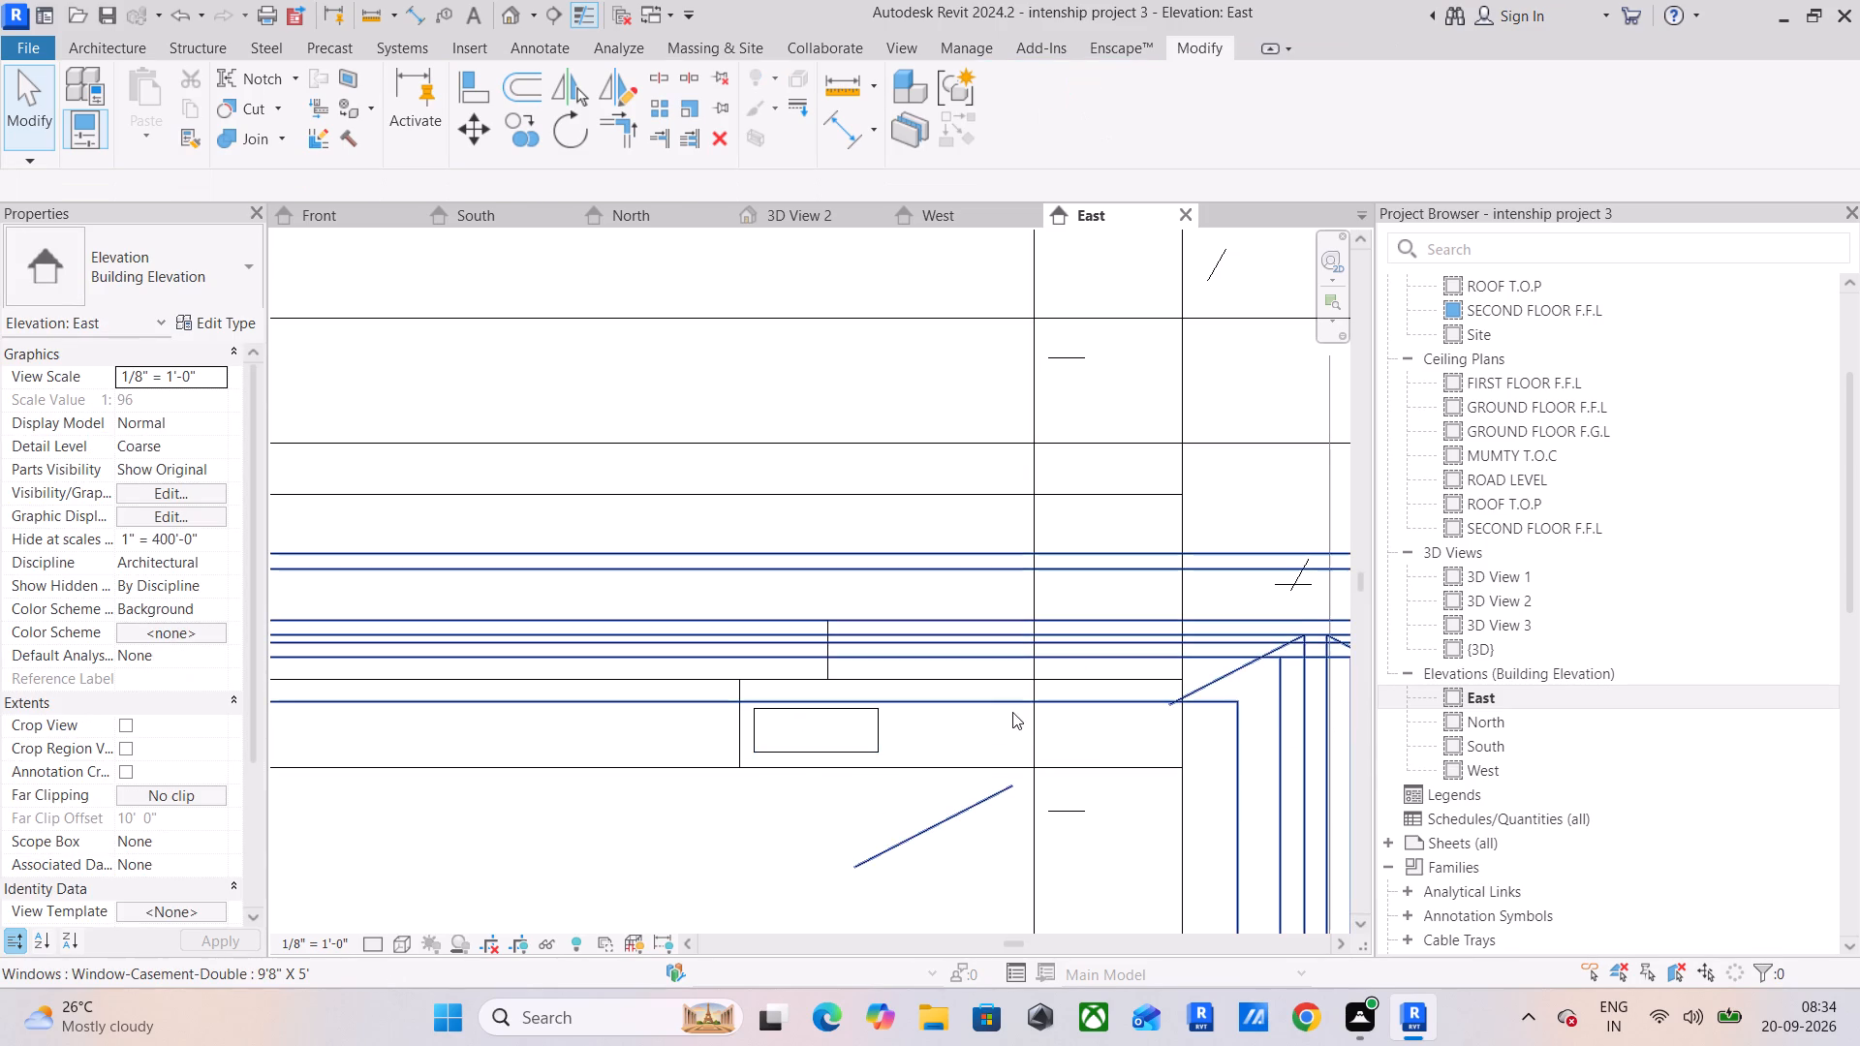
Examine the celling light, the two in-place ceiling steps, the window and the compound ceiling above them in the East elevation.
scroll(1021, 706, up, 5)
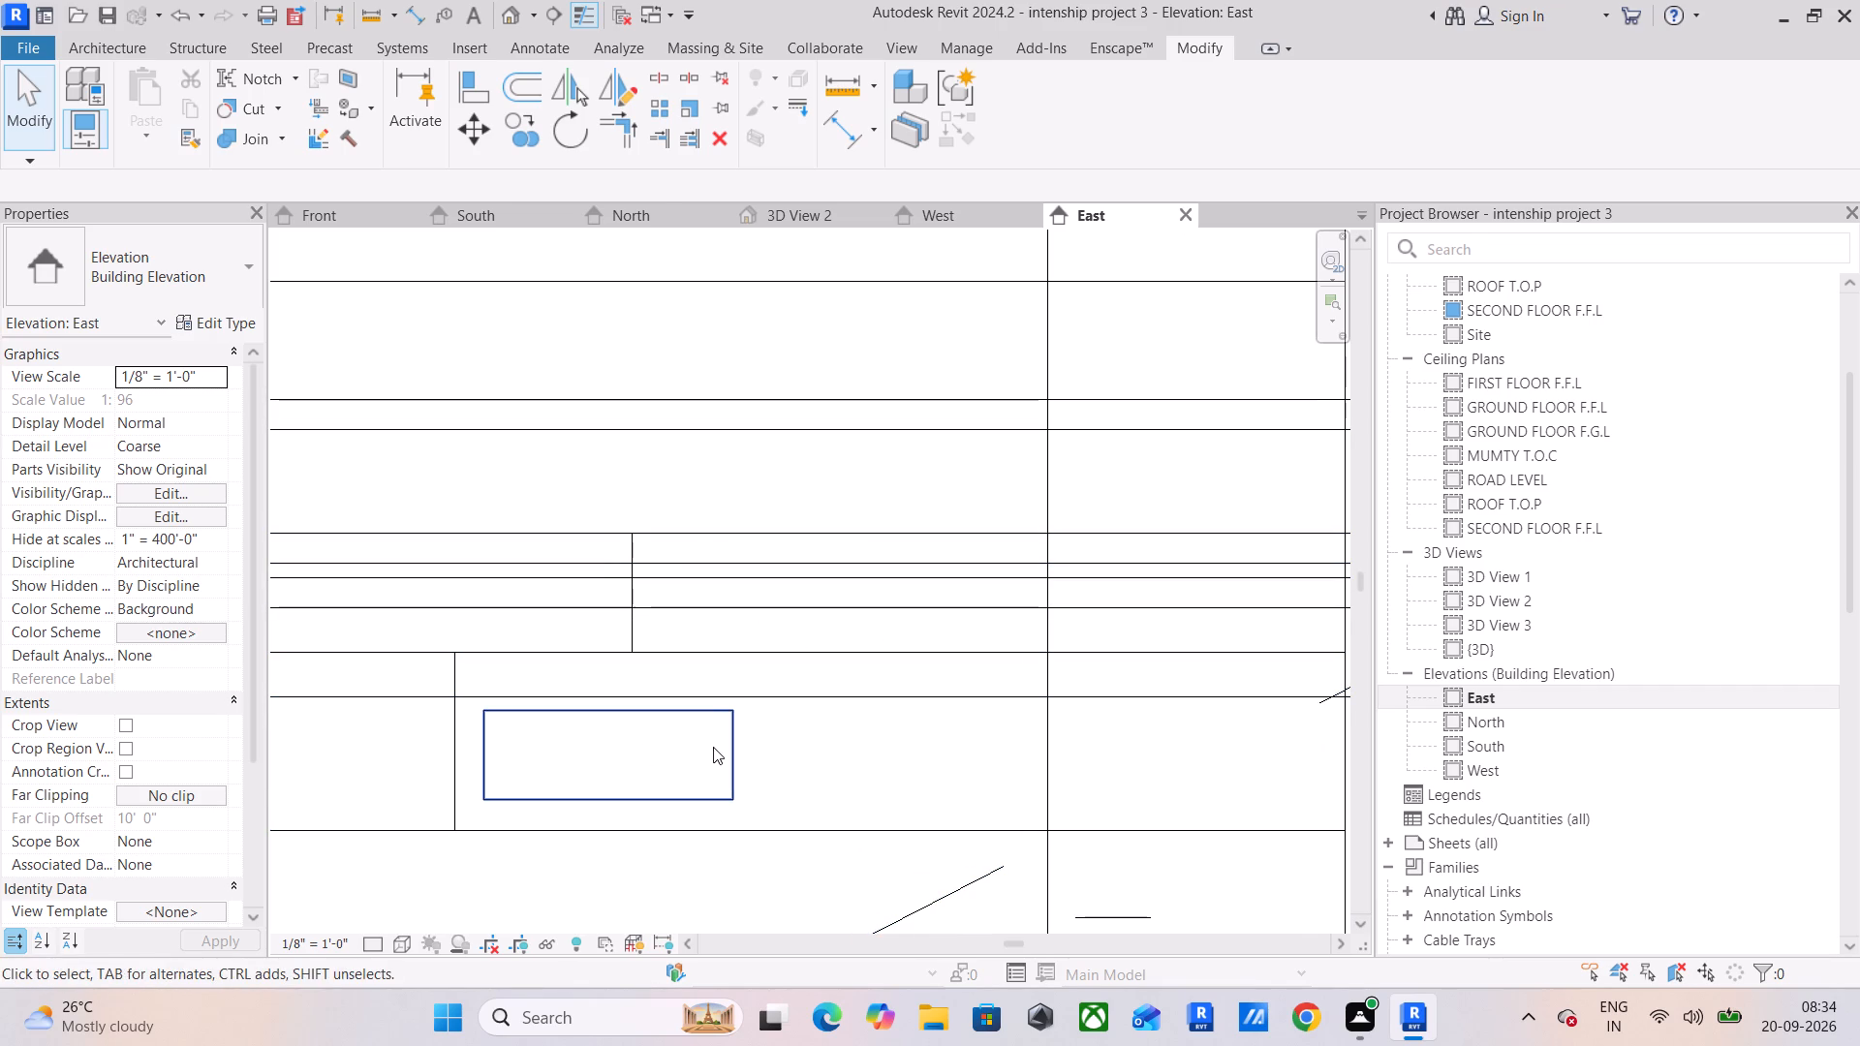
click(741, 759)
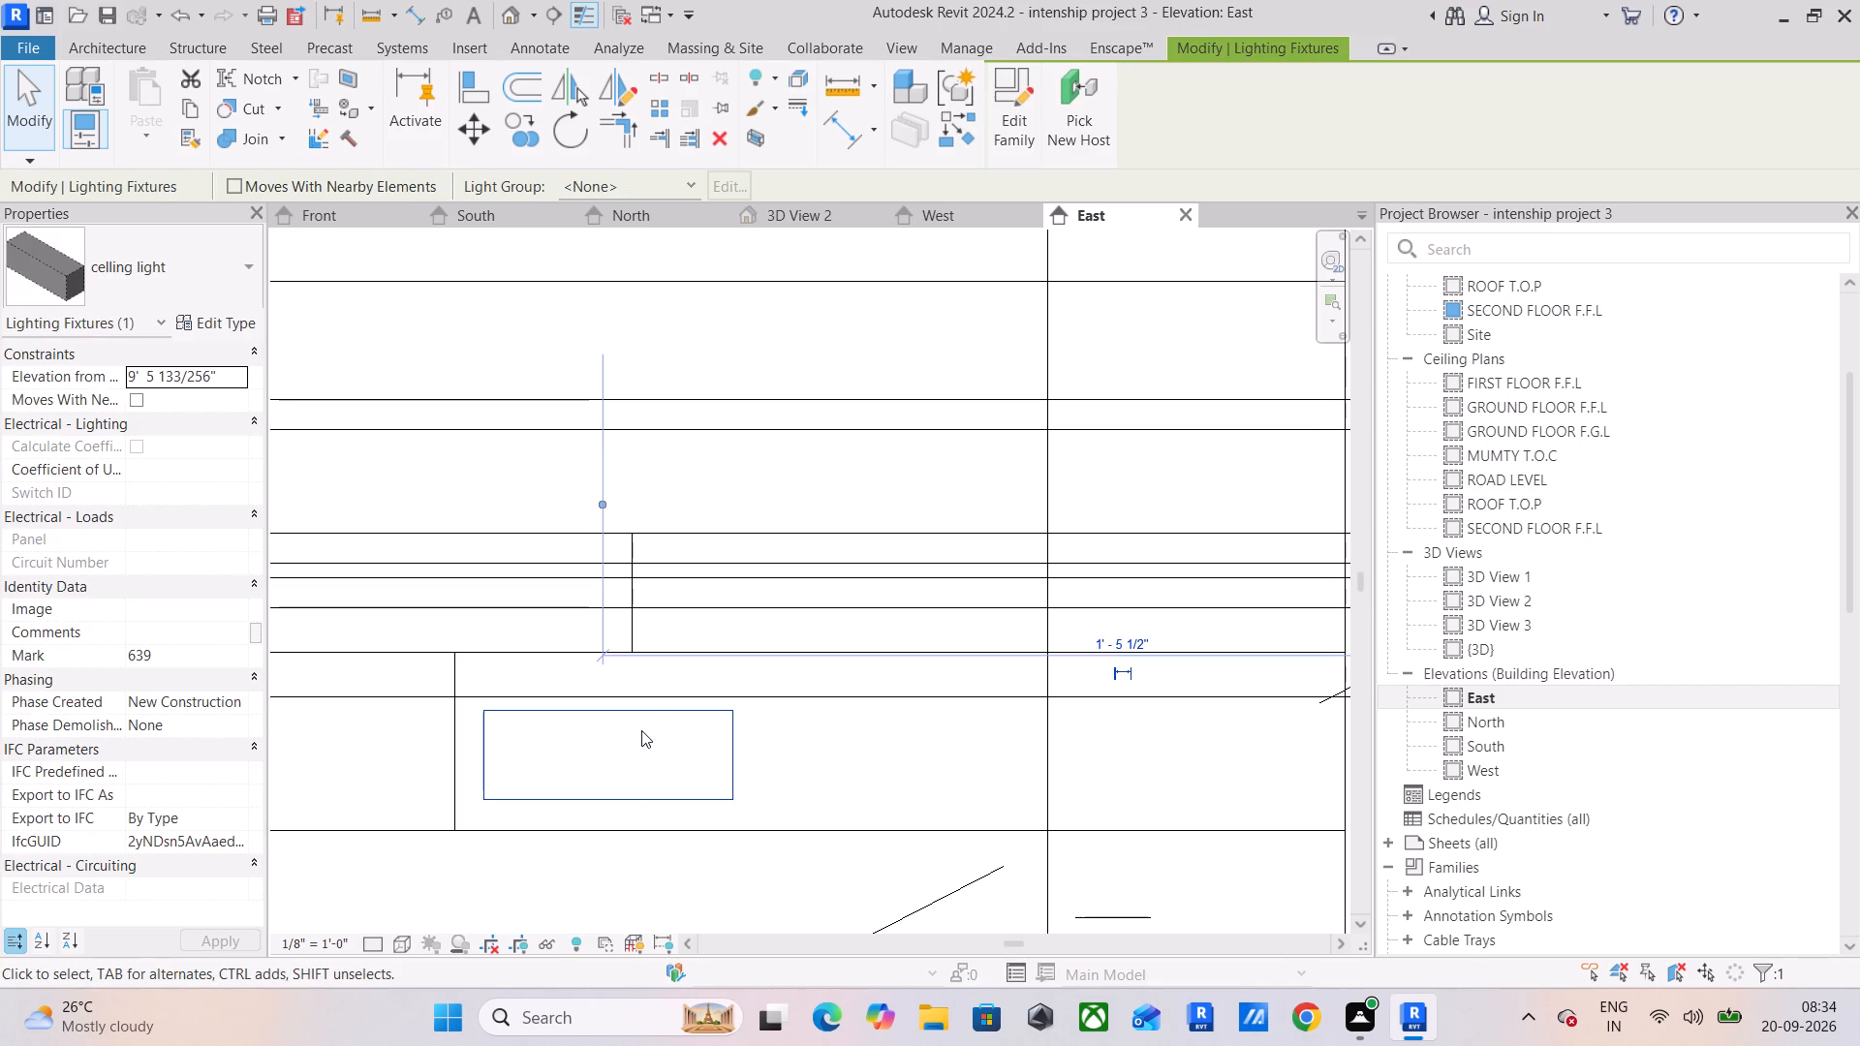
scroll(698, 682, down, 6)
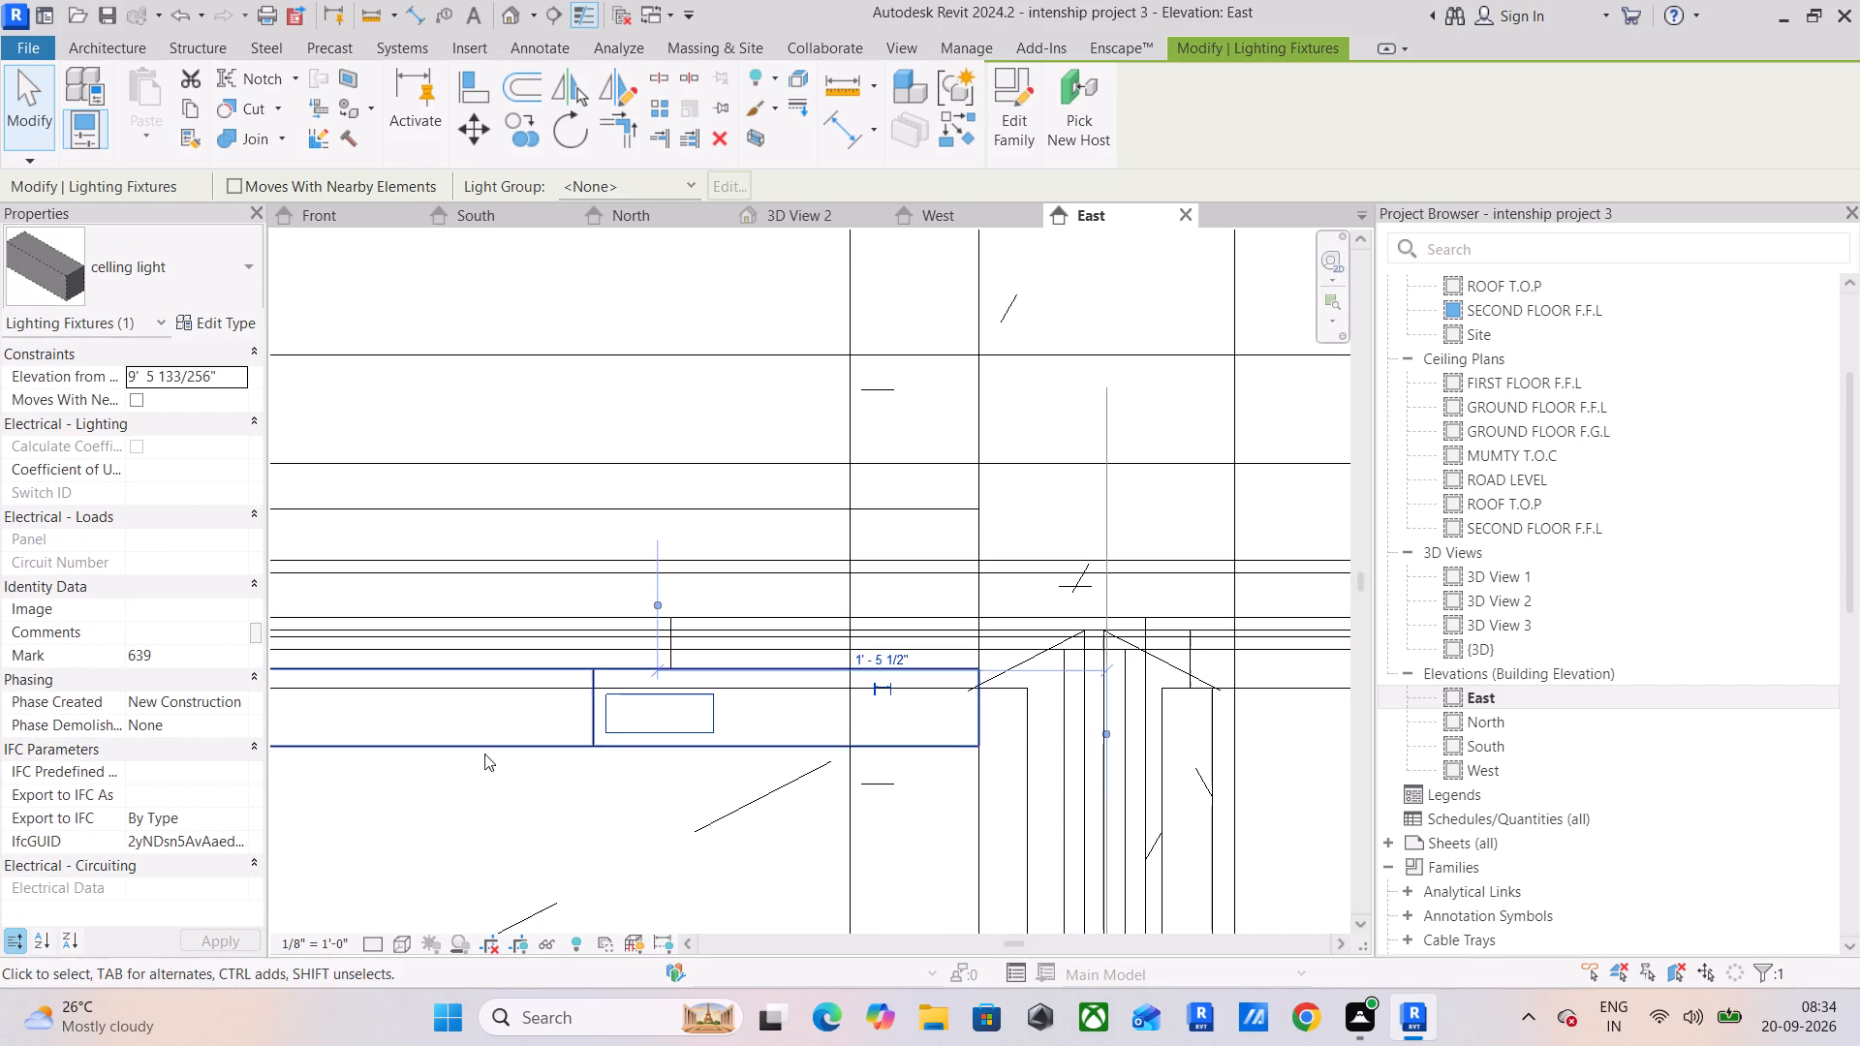
click(509, 745)
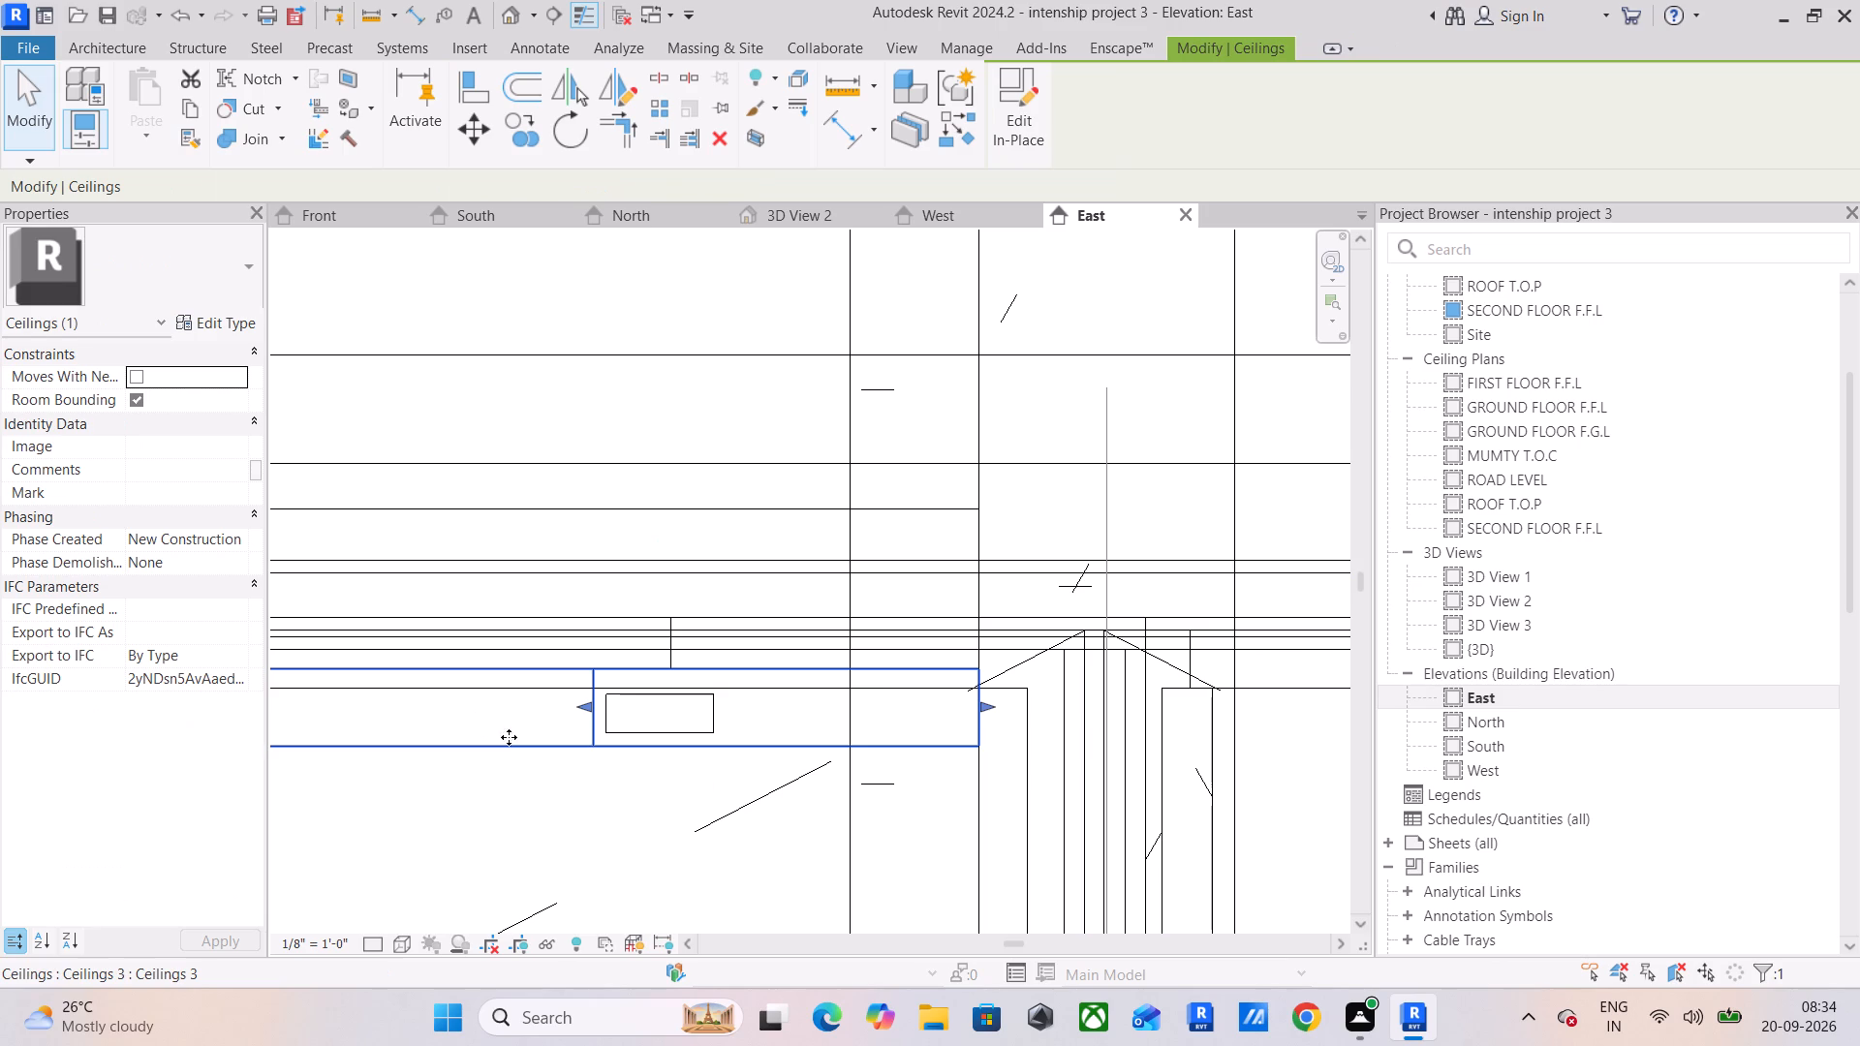
click(651, 625)
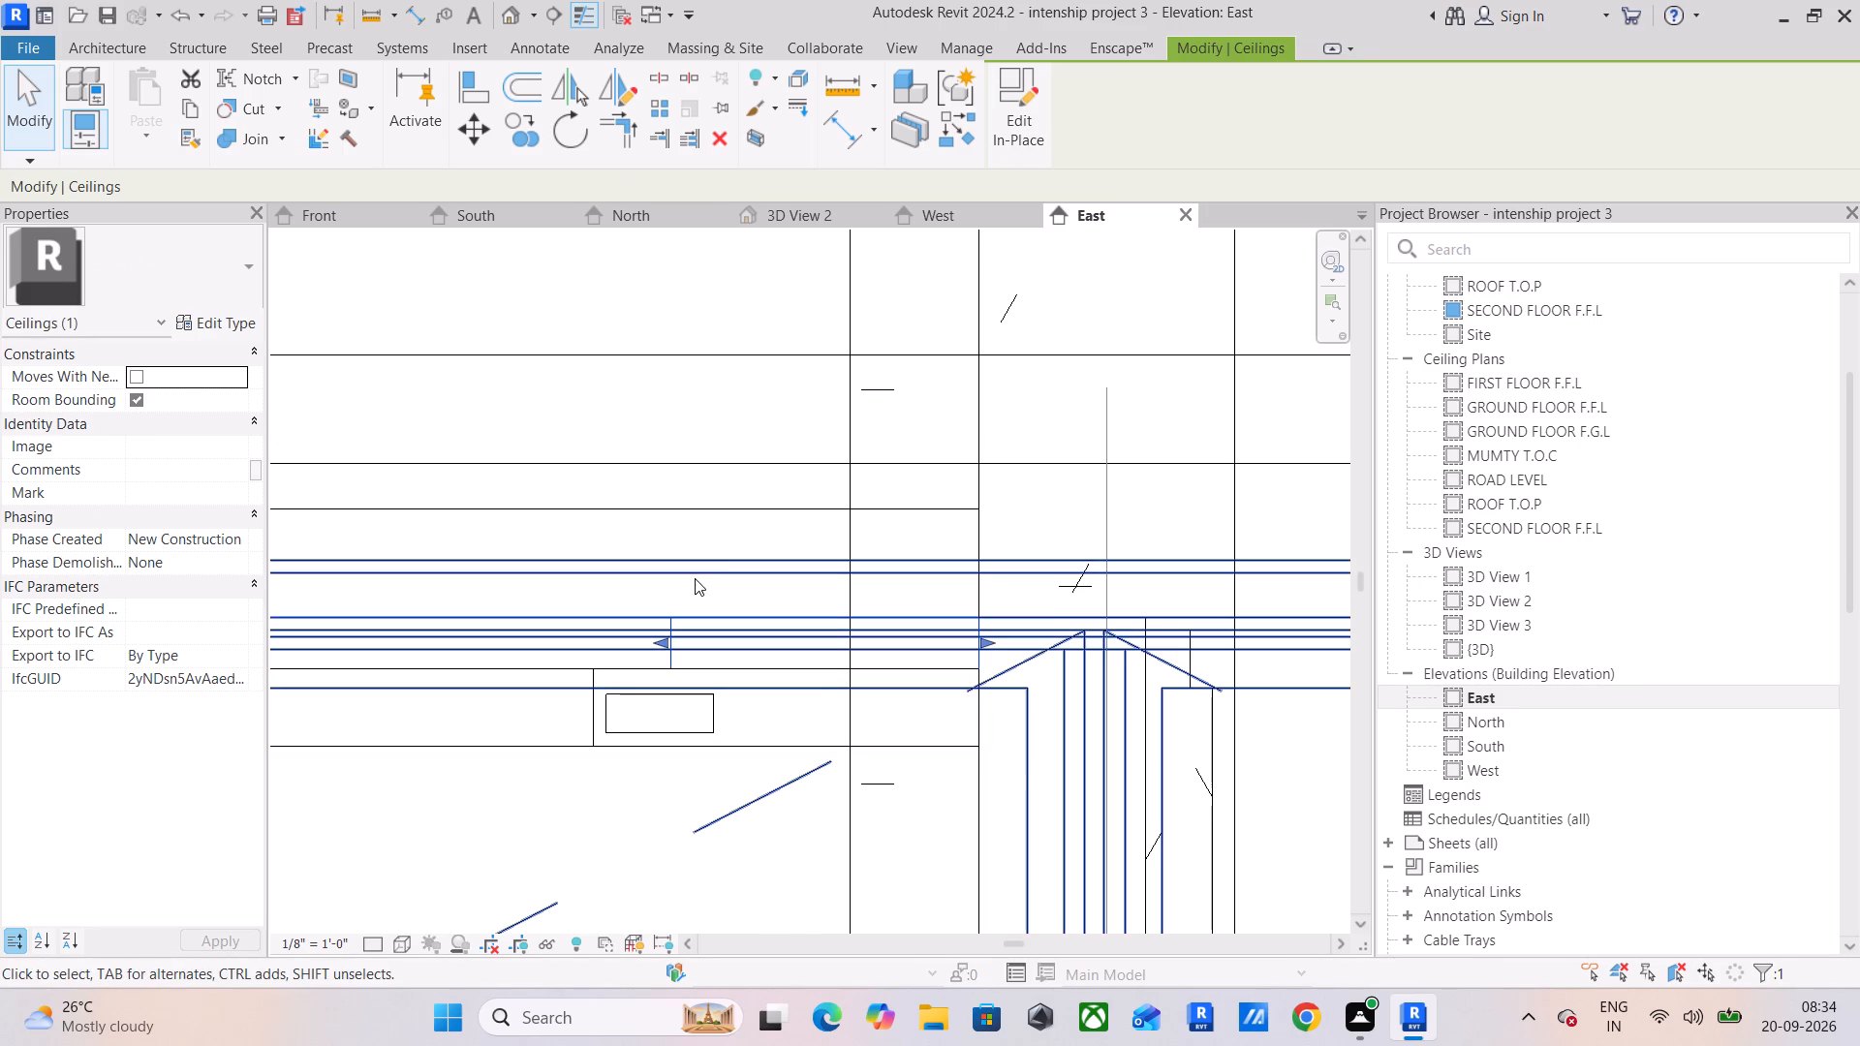
click(732, 568)
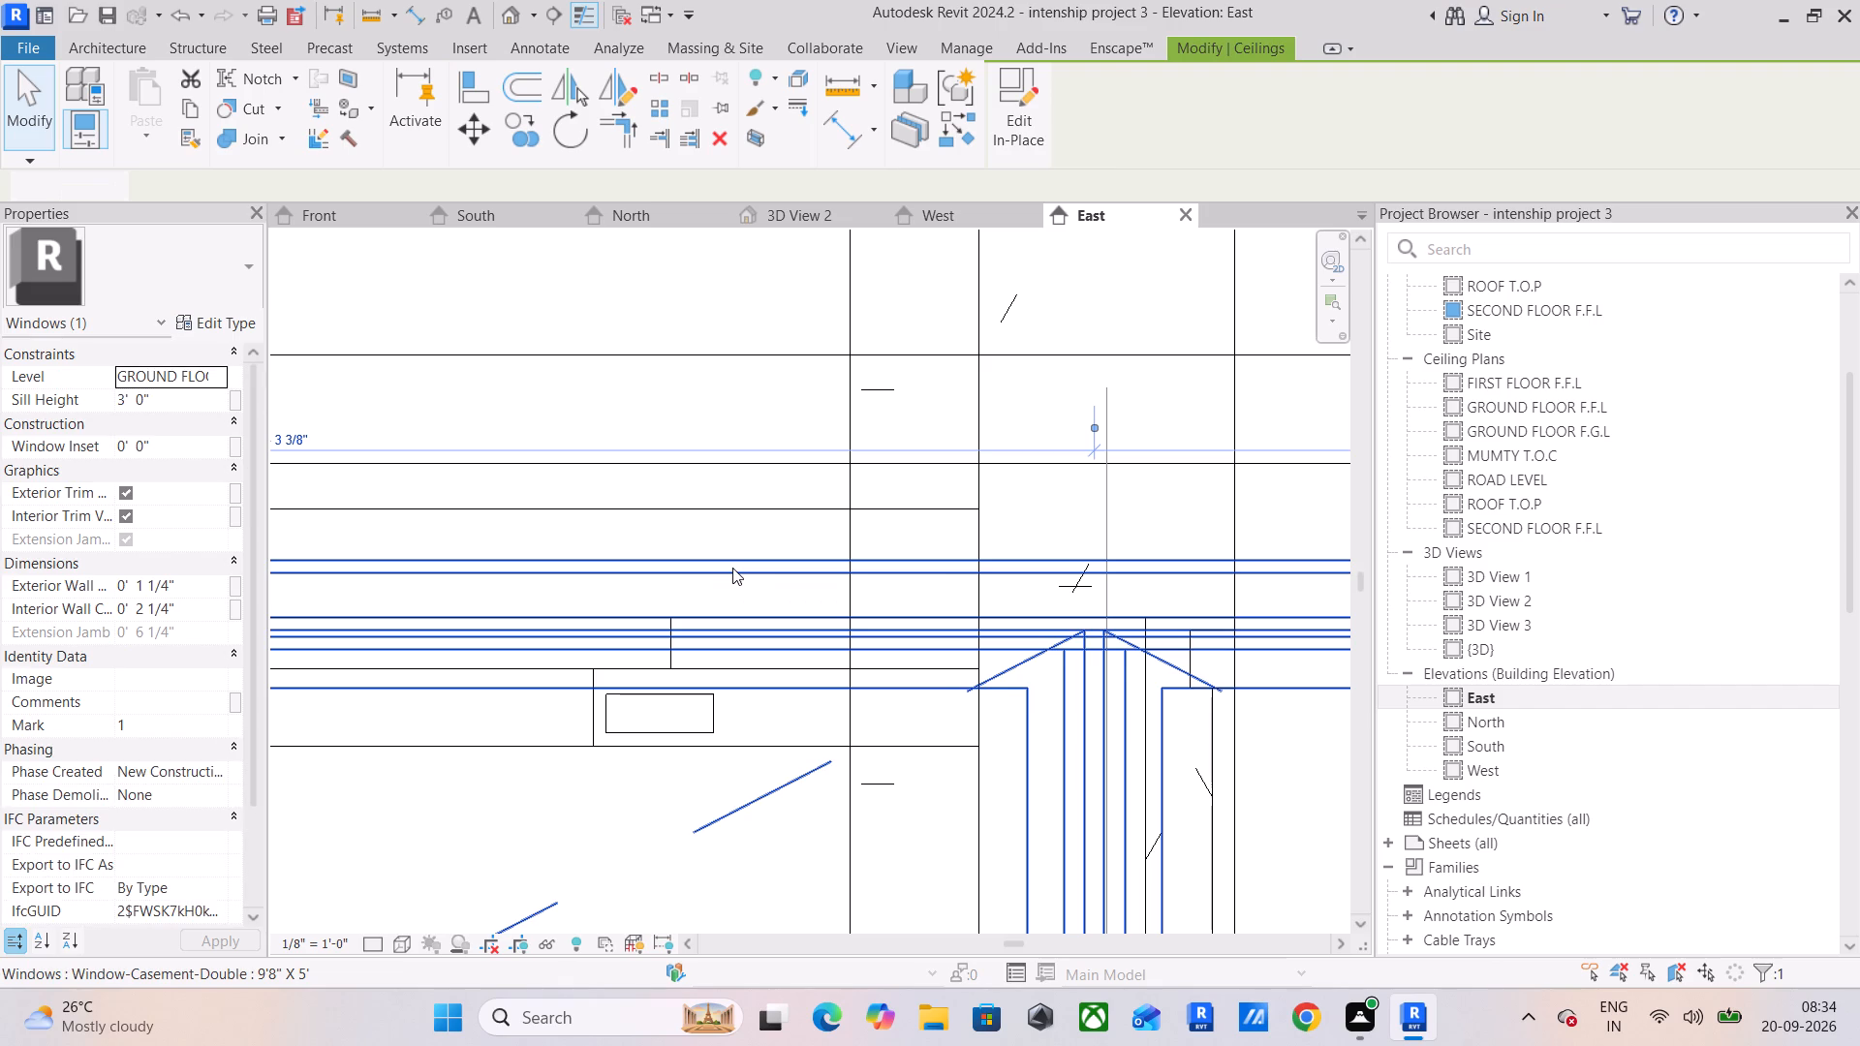
click(530, 535)
scroll(596, 593, down, 1)
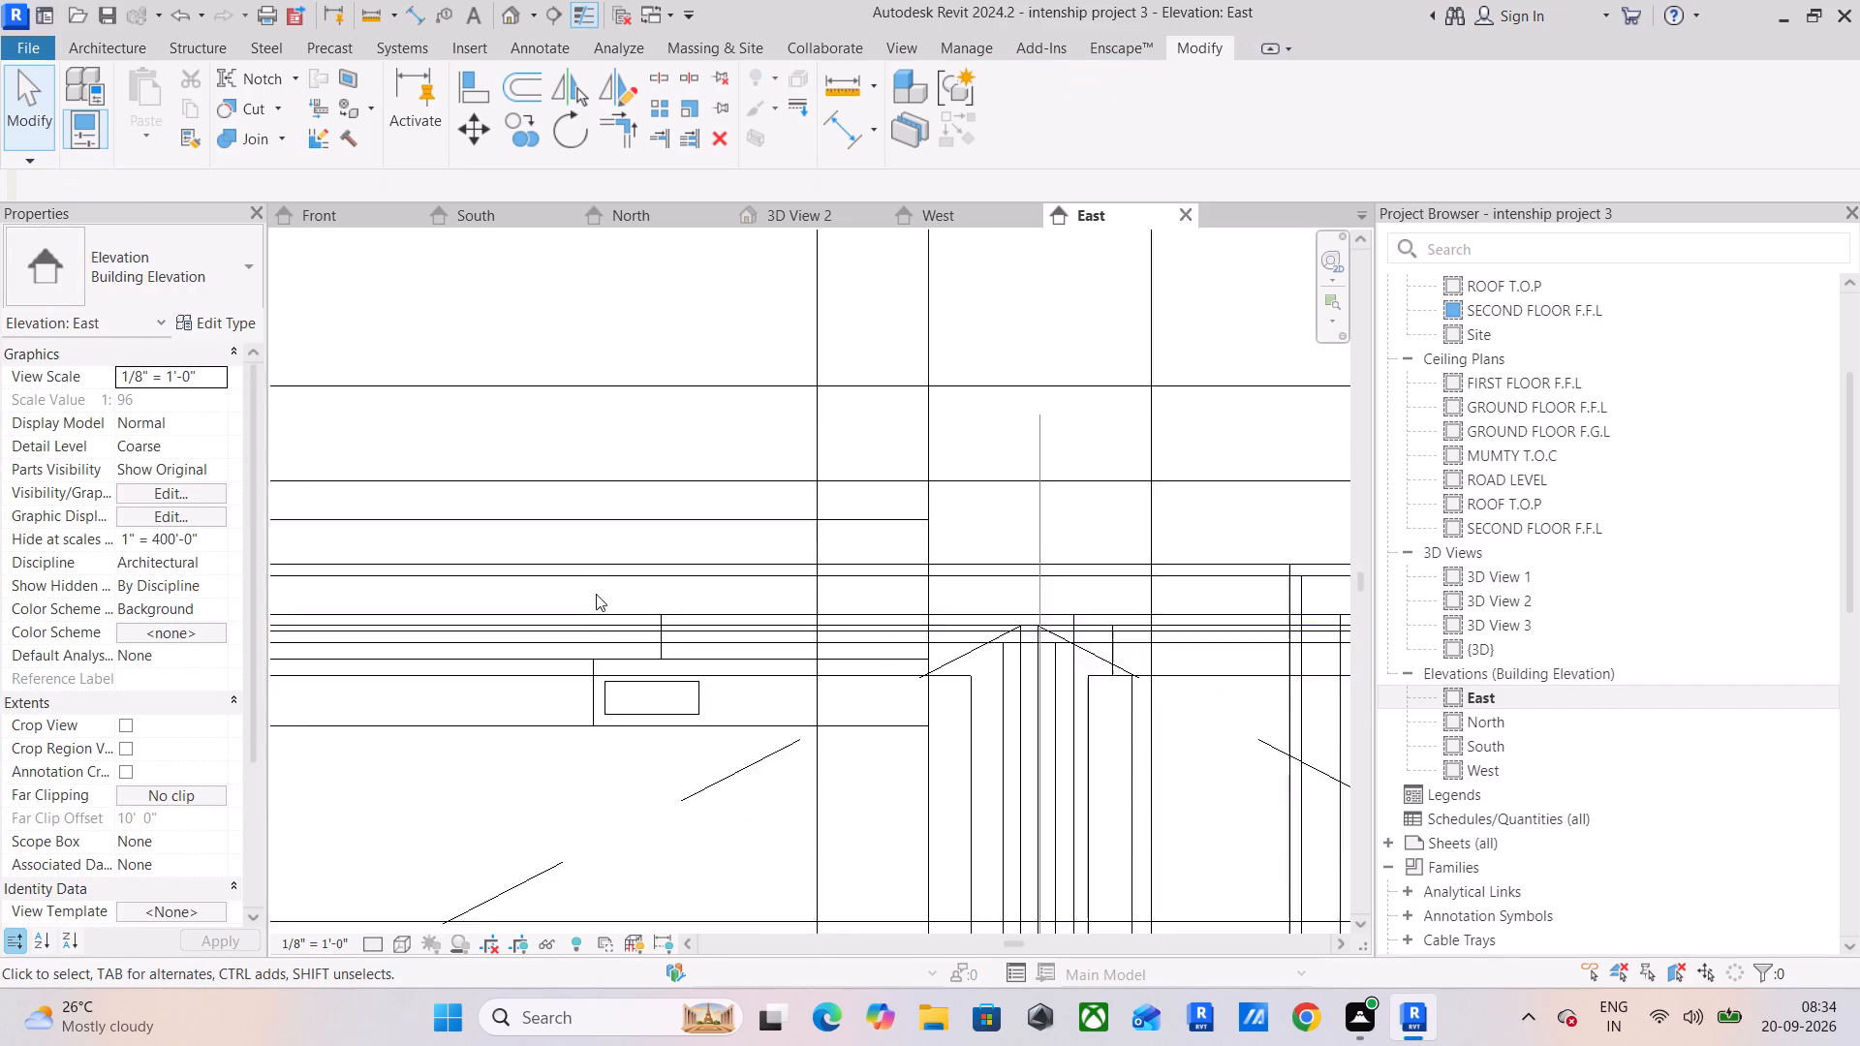
scroll(596, 594, down, 1)
middle_drag(628, 601, 872, 629)
click(859, 553)
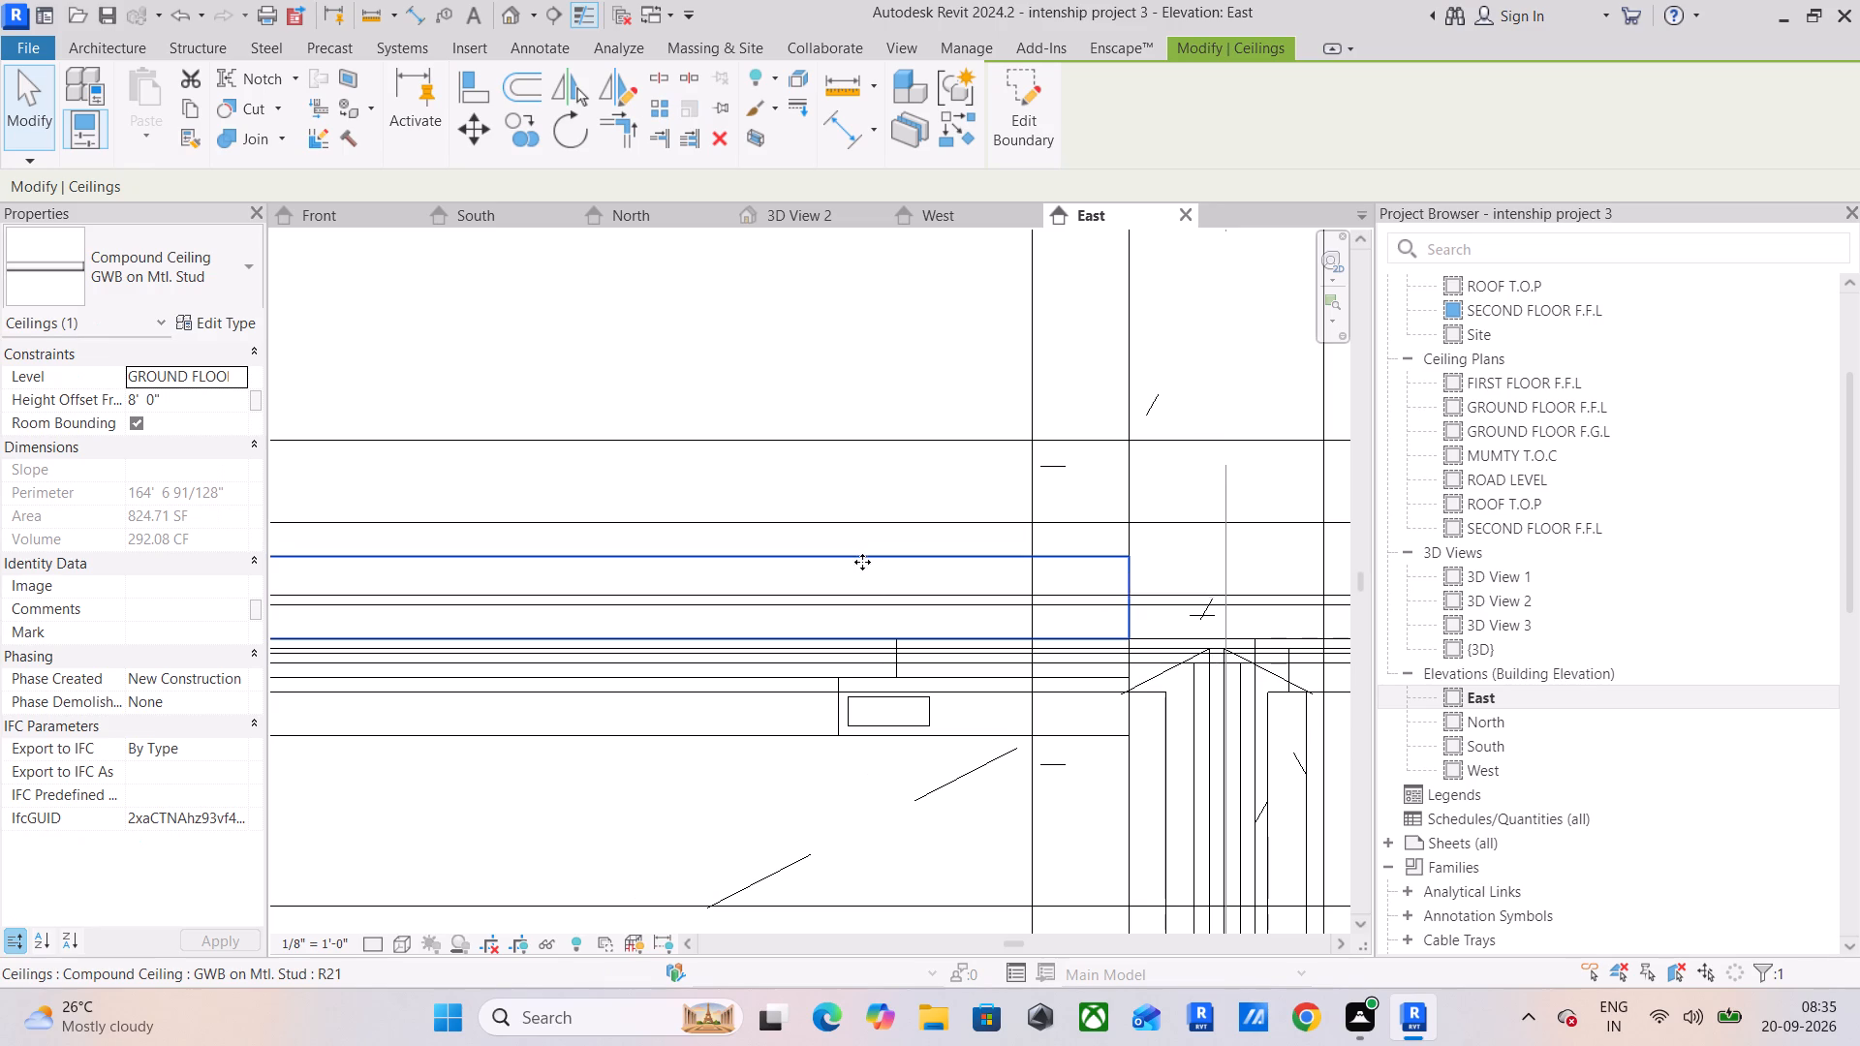
scroll(856, 653, up, 5)
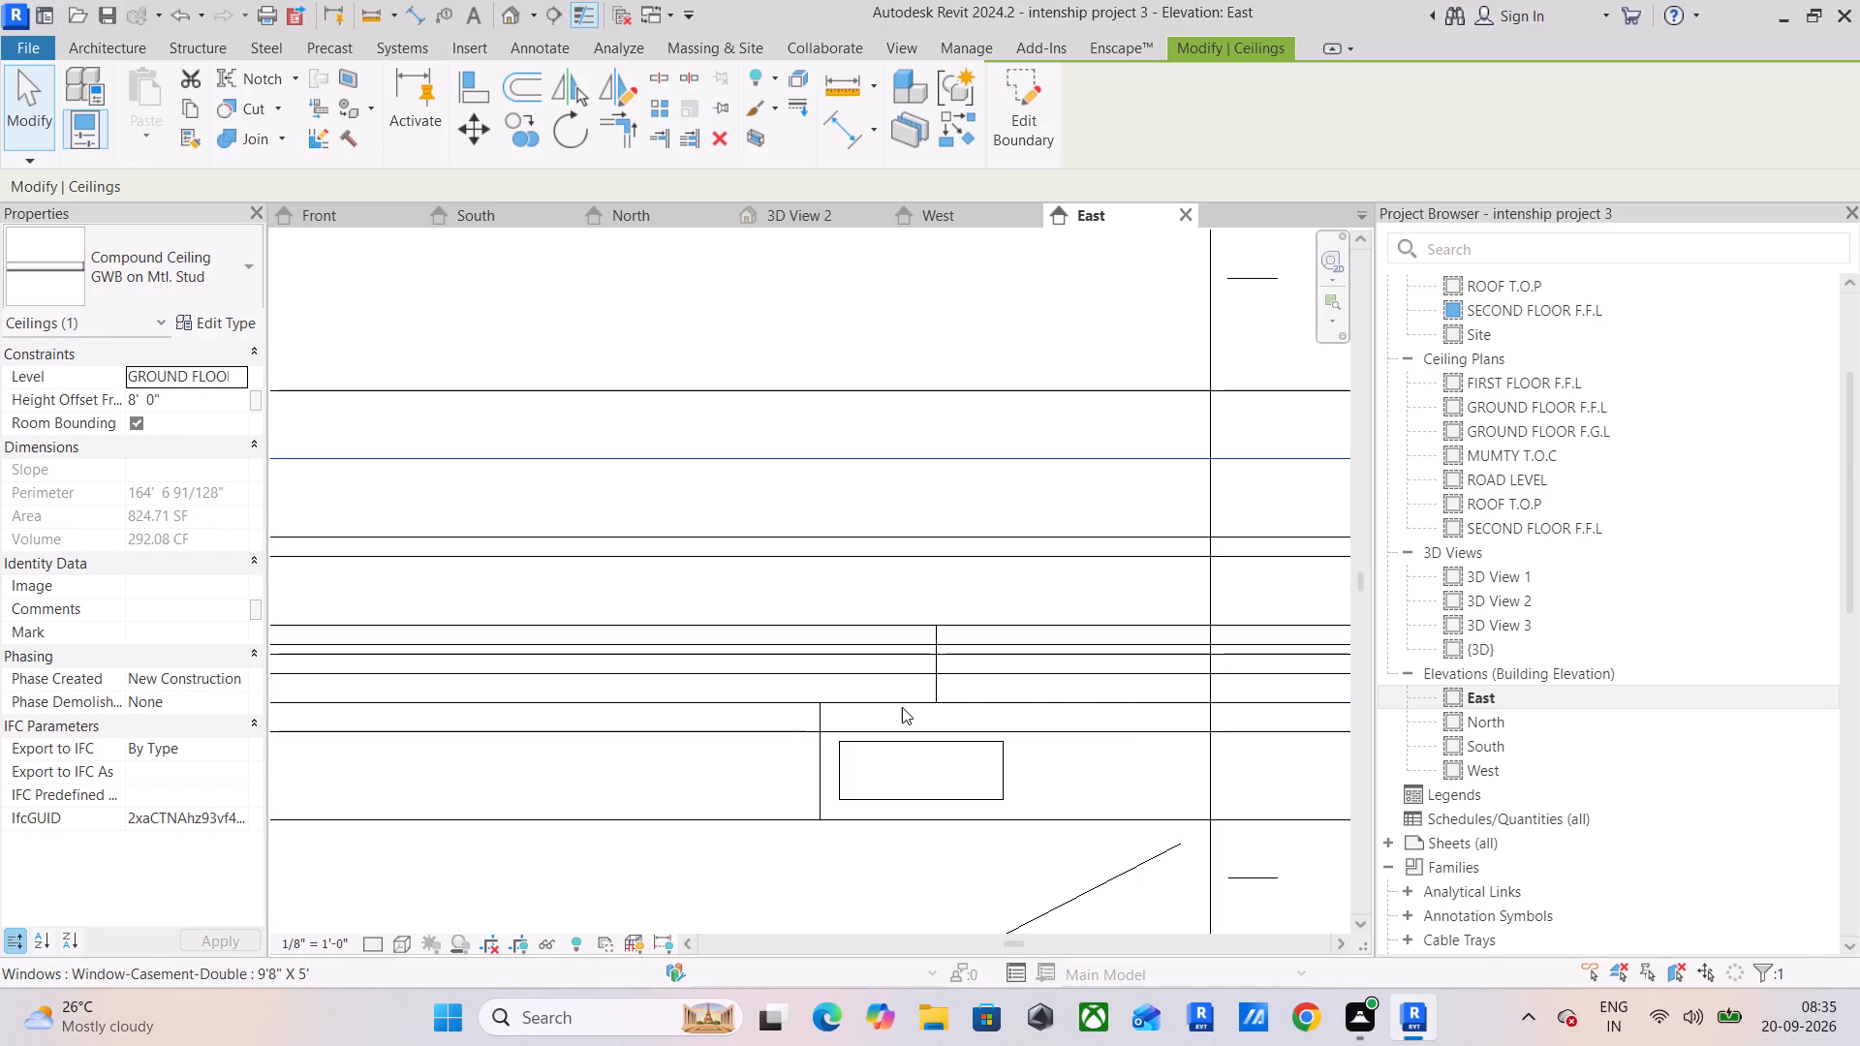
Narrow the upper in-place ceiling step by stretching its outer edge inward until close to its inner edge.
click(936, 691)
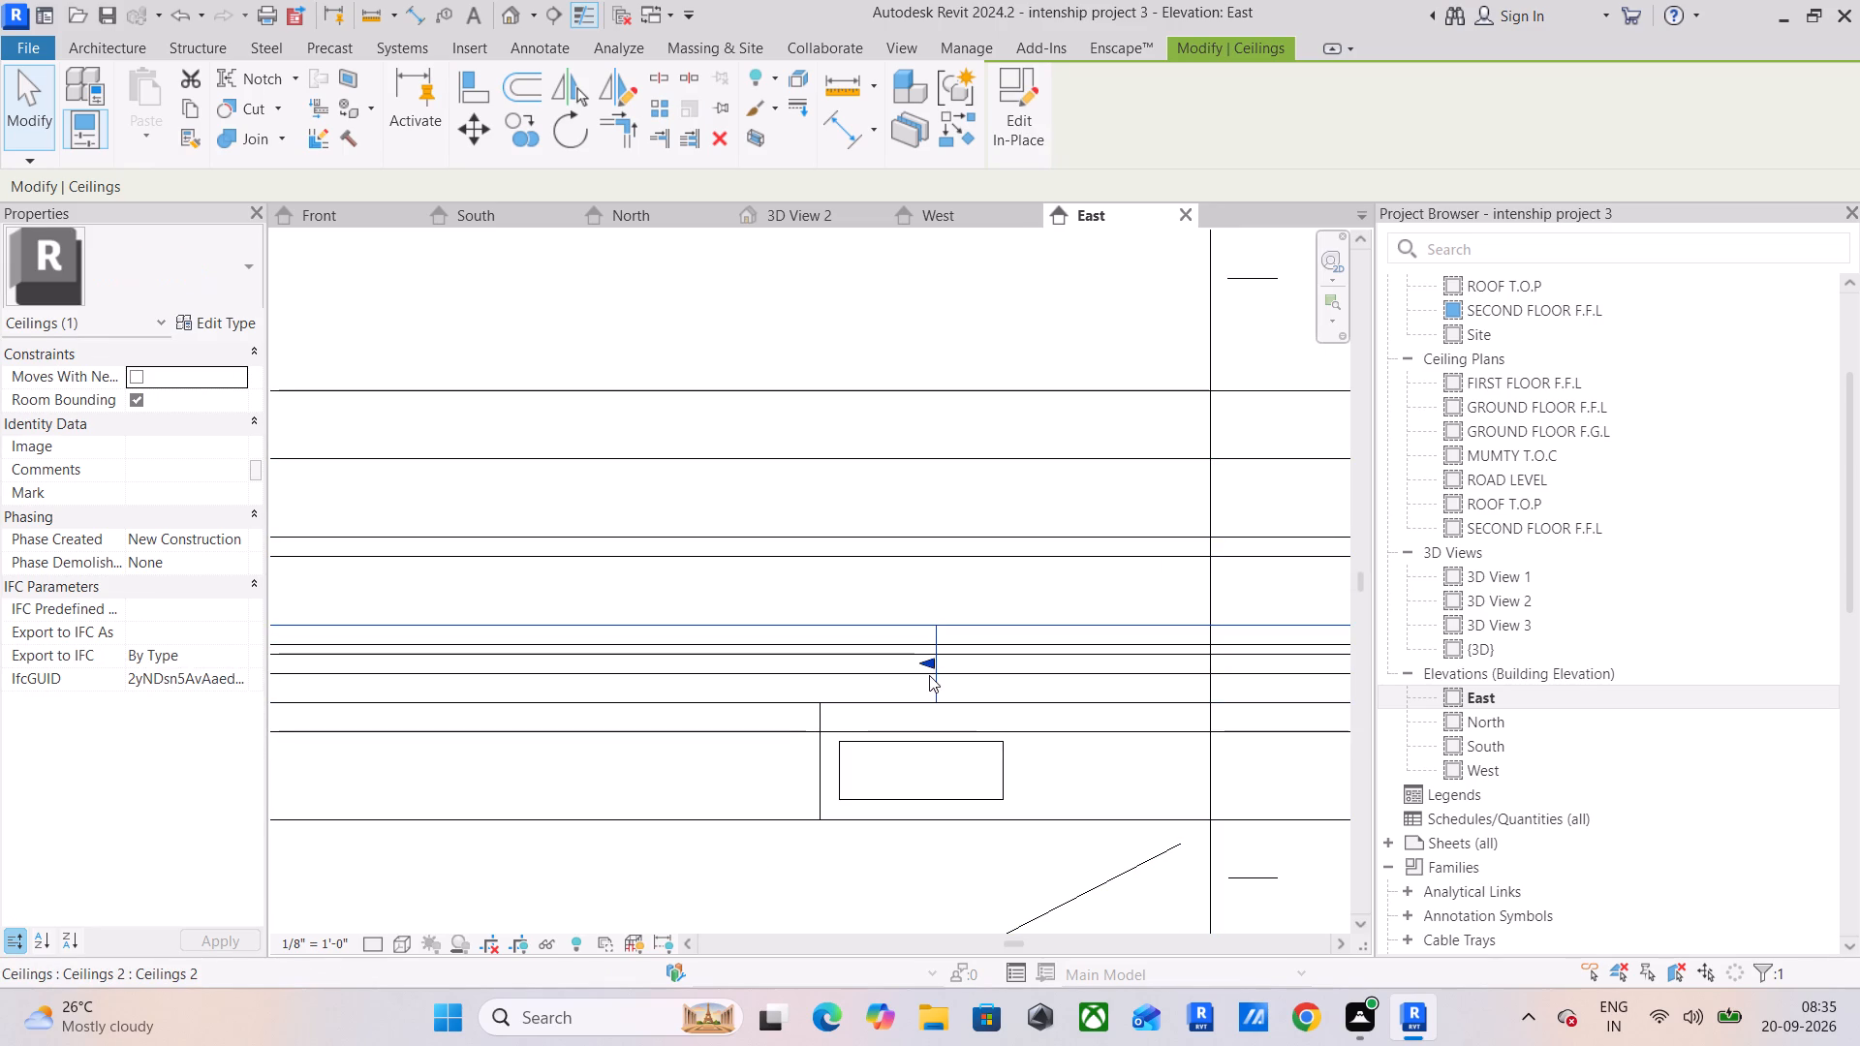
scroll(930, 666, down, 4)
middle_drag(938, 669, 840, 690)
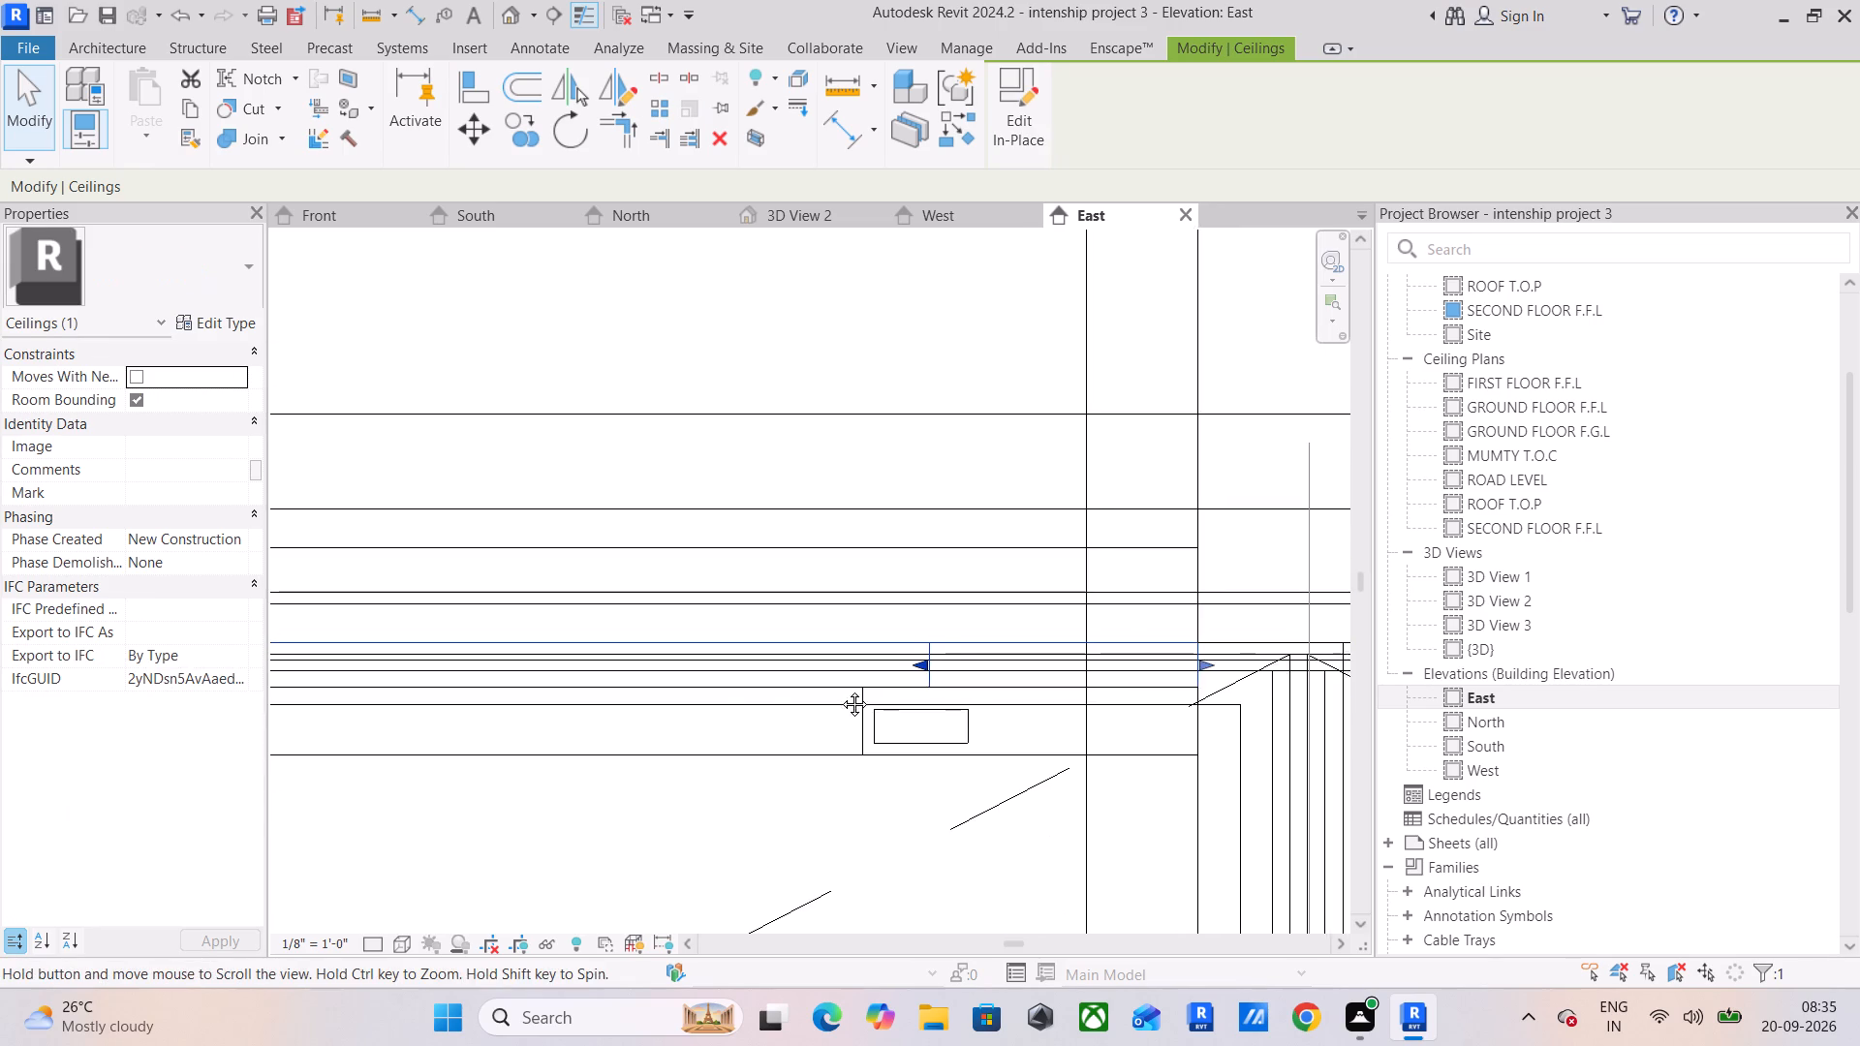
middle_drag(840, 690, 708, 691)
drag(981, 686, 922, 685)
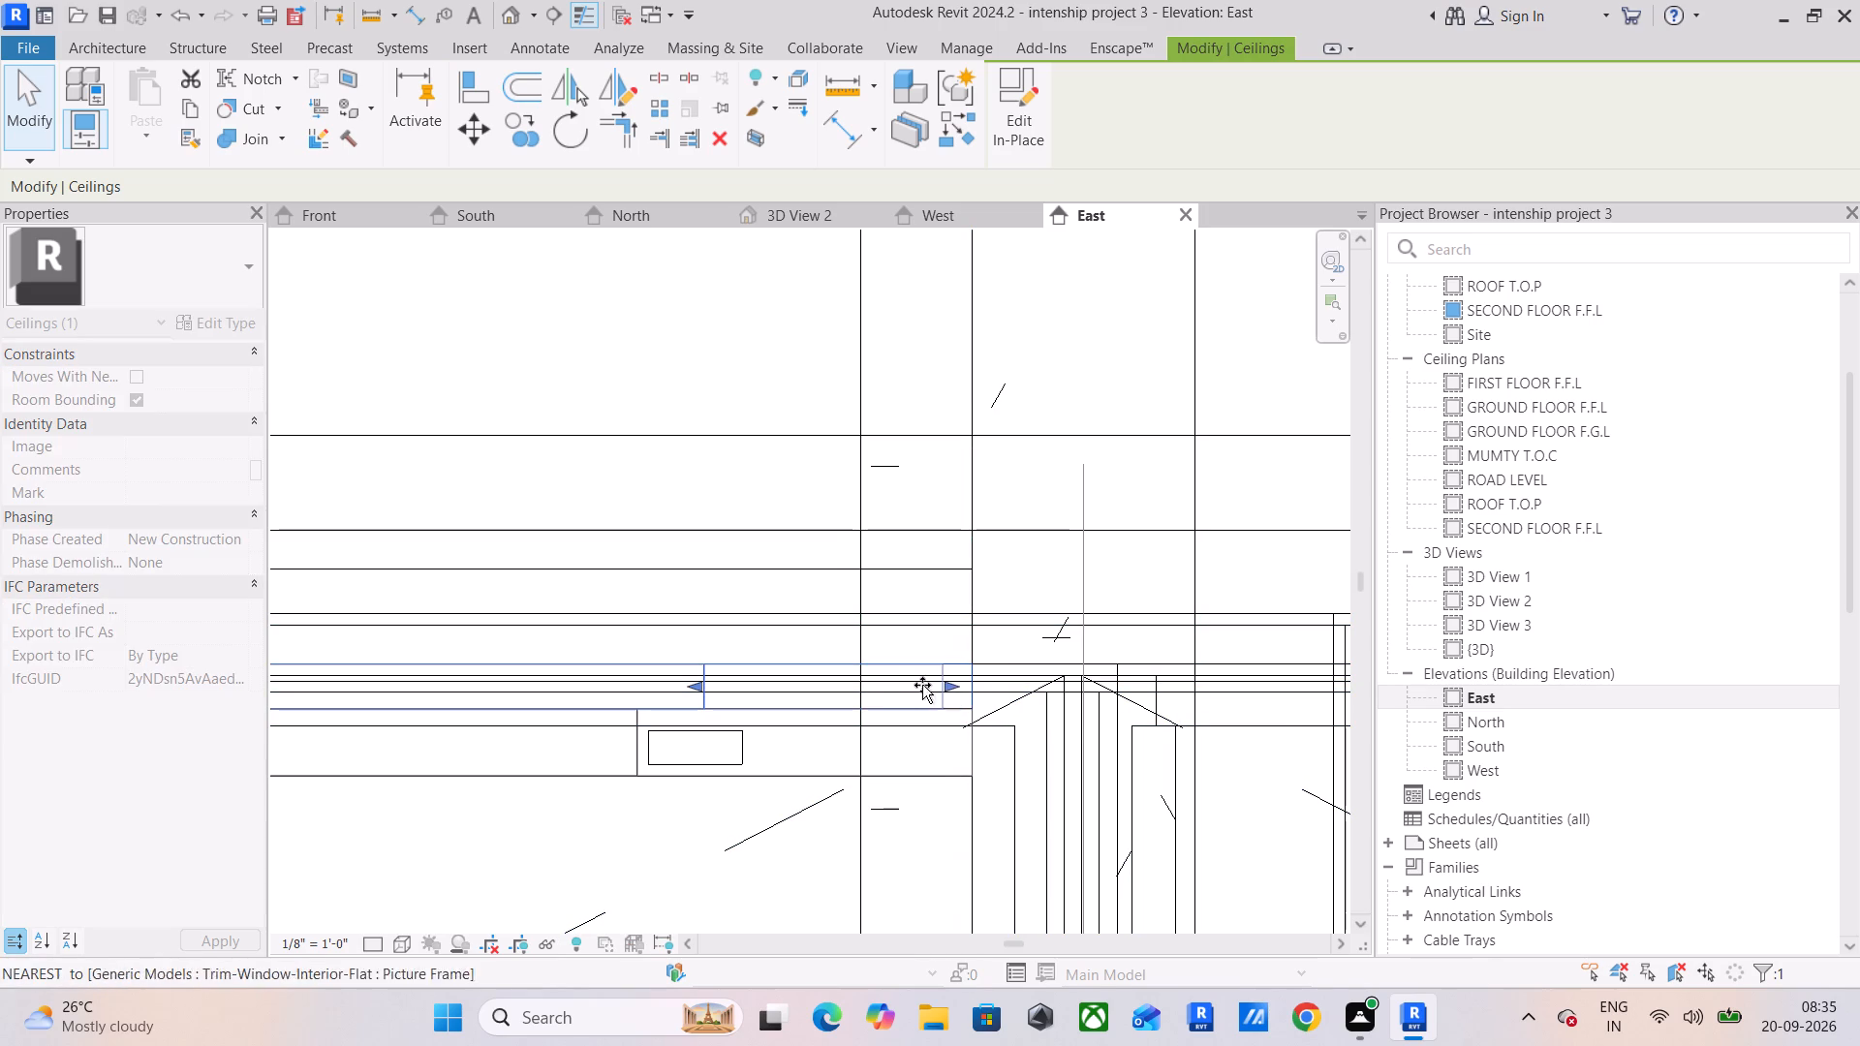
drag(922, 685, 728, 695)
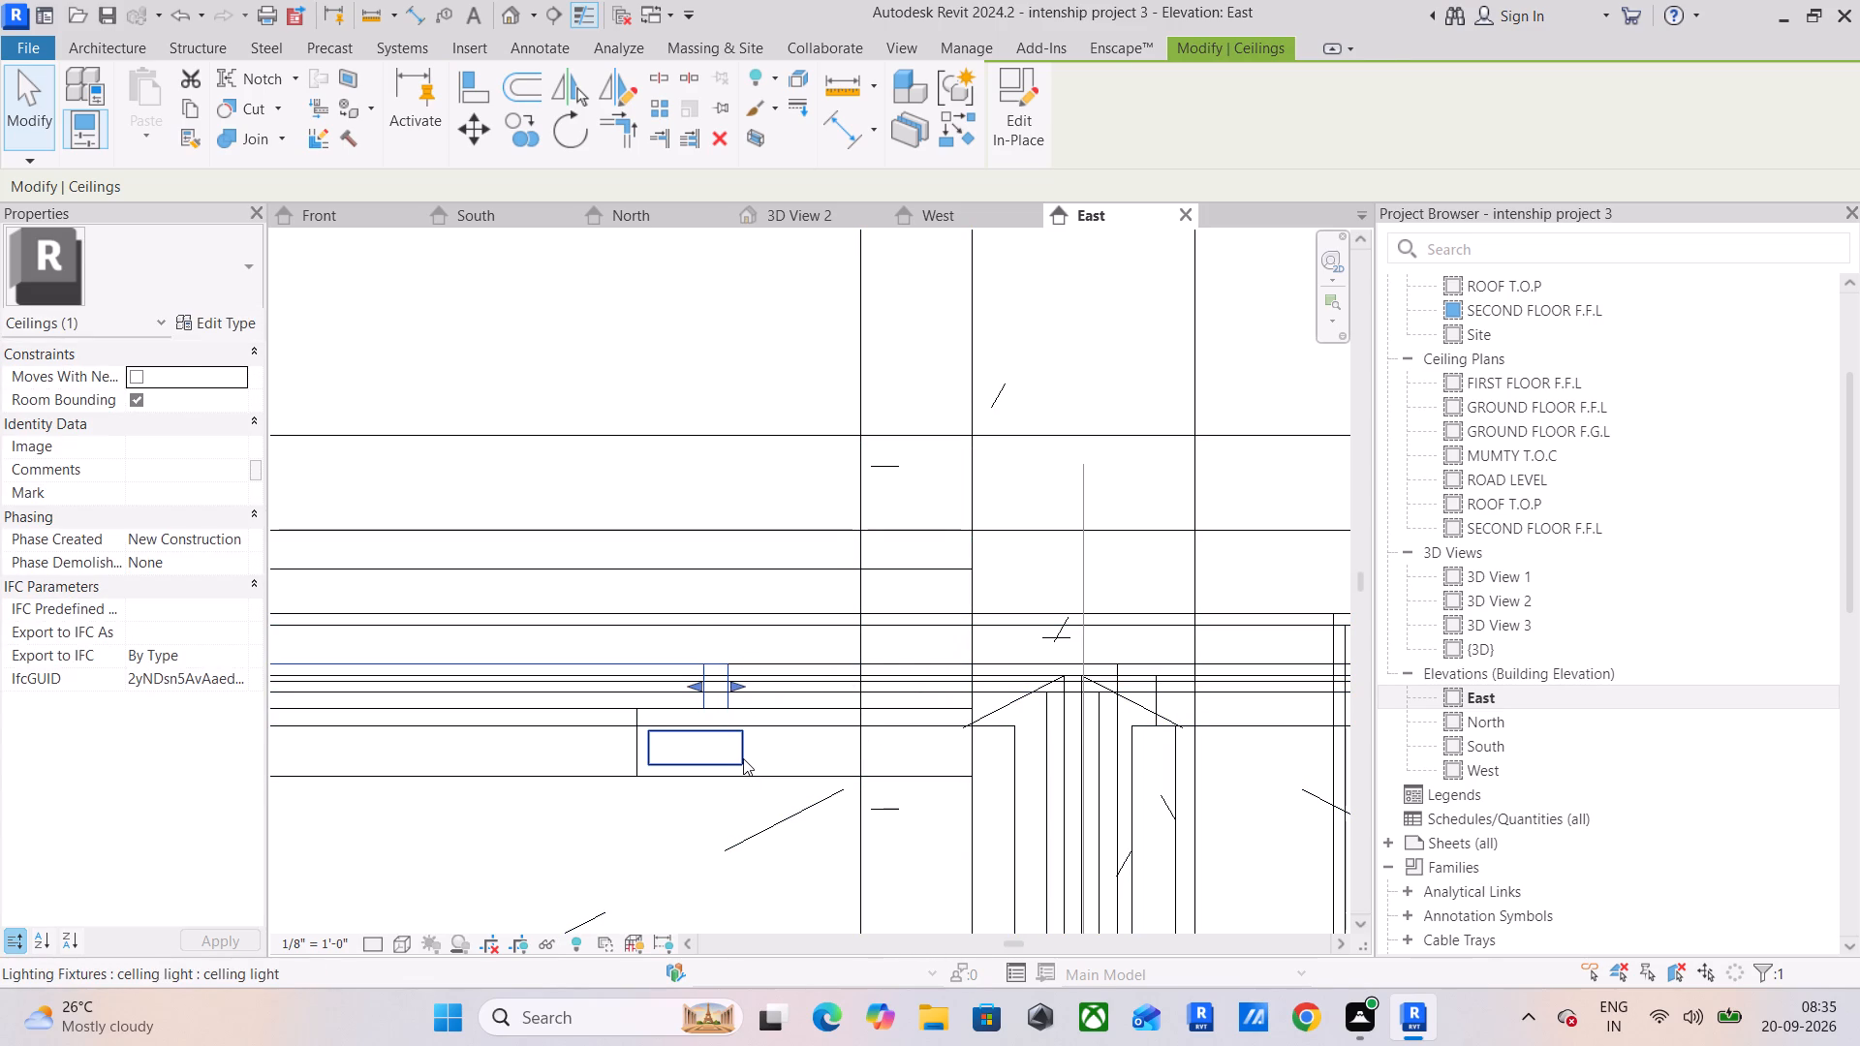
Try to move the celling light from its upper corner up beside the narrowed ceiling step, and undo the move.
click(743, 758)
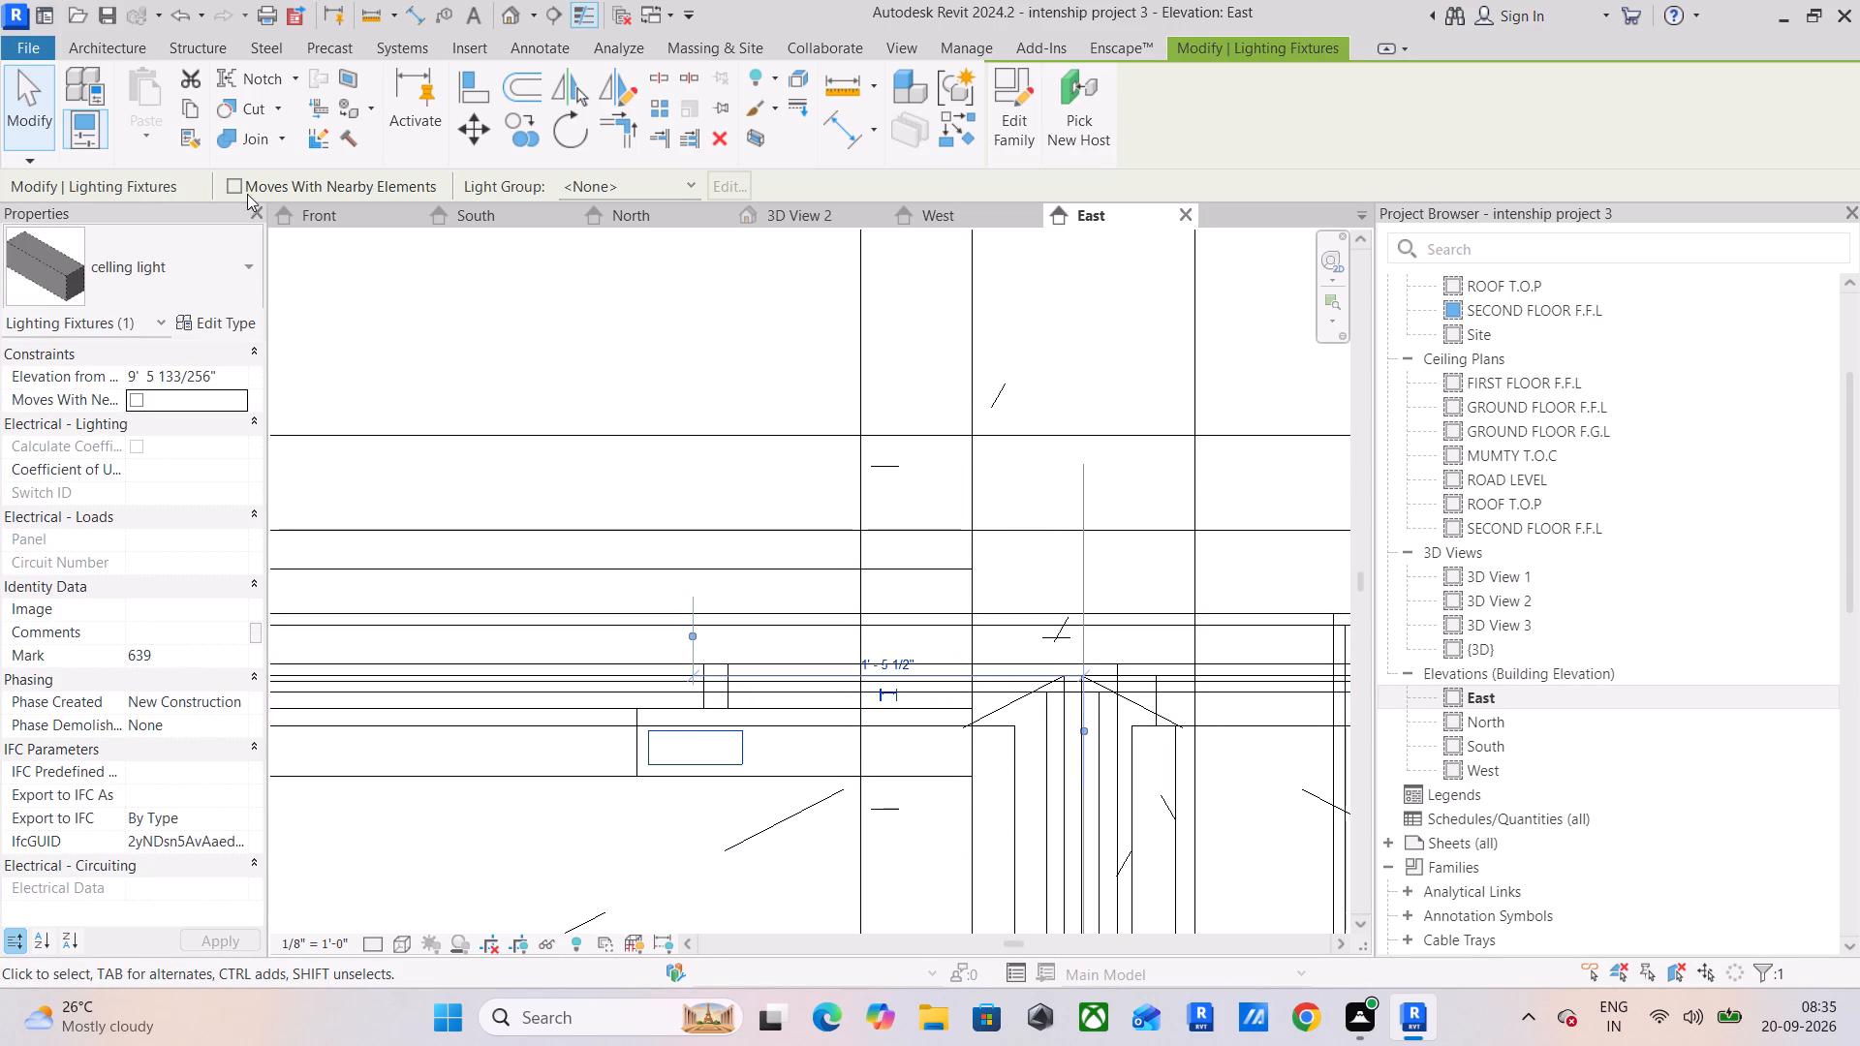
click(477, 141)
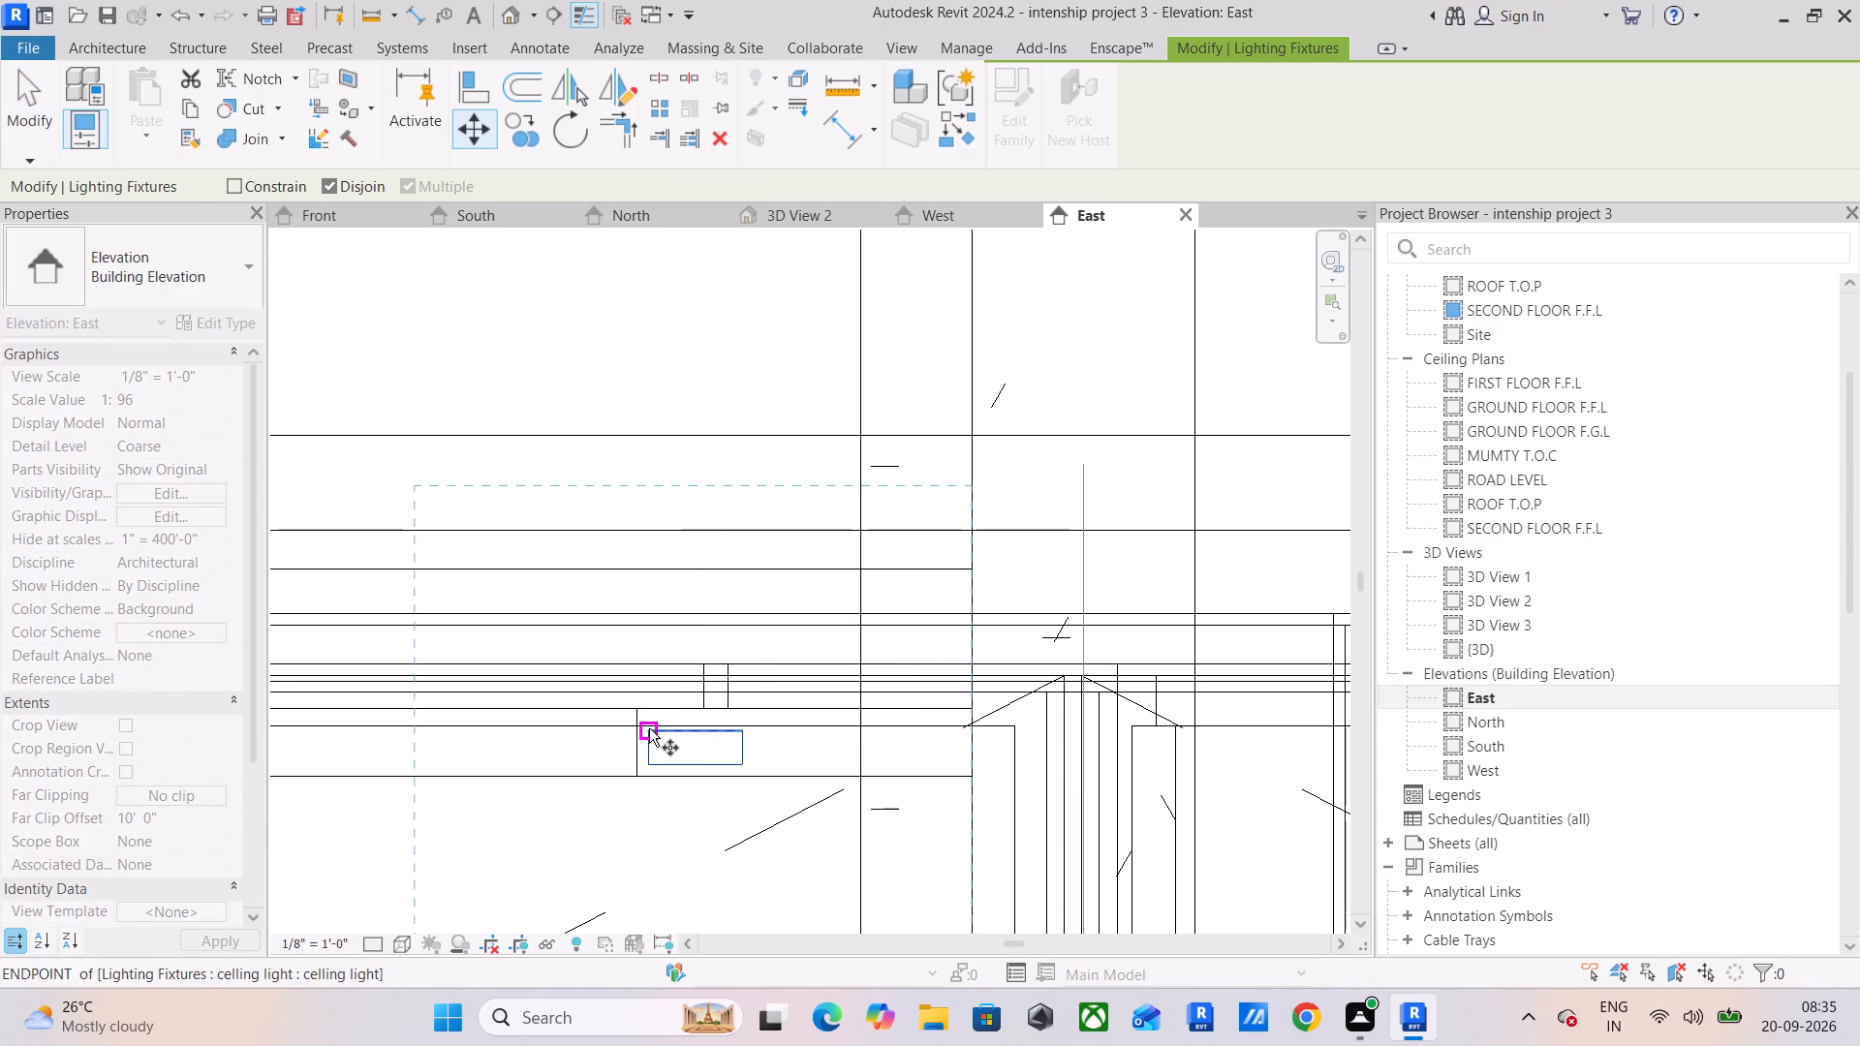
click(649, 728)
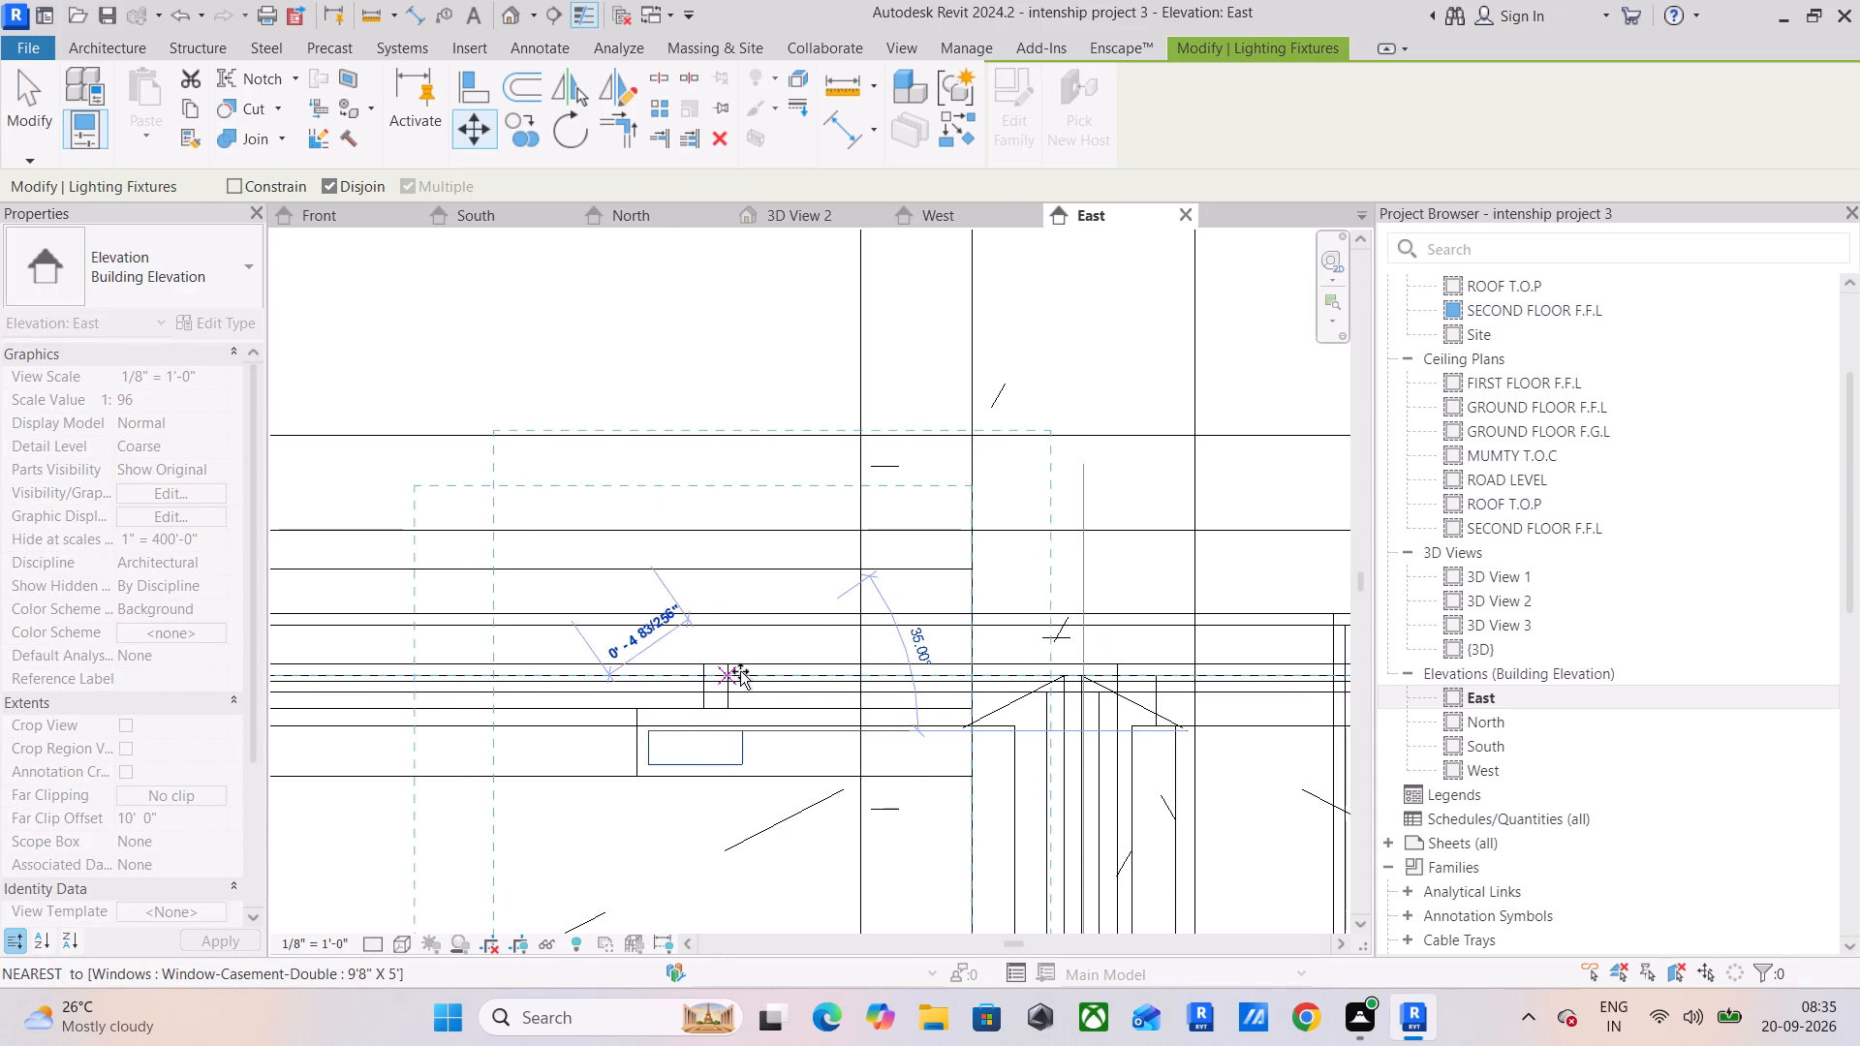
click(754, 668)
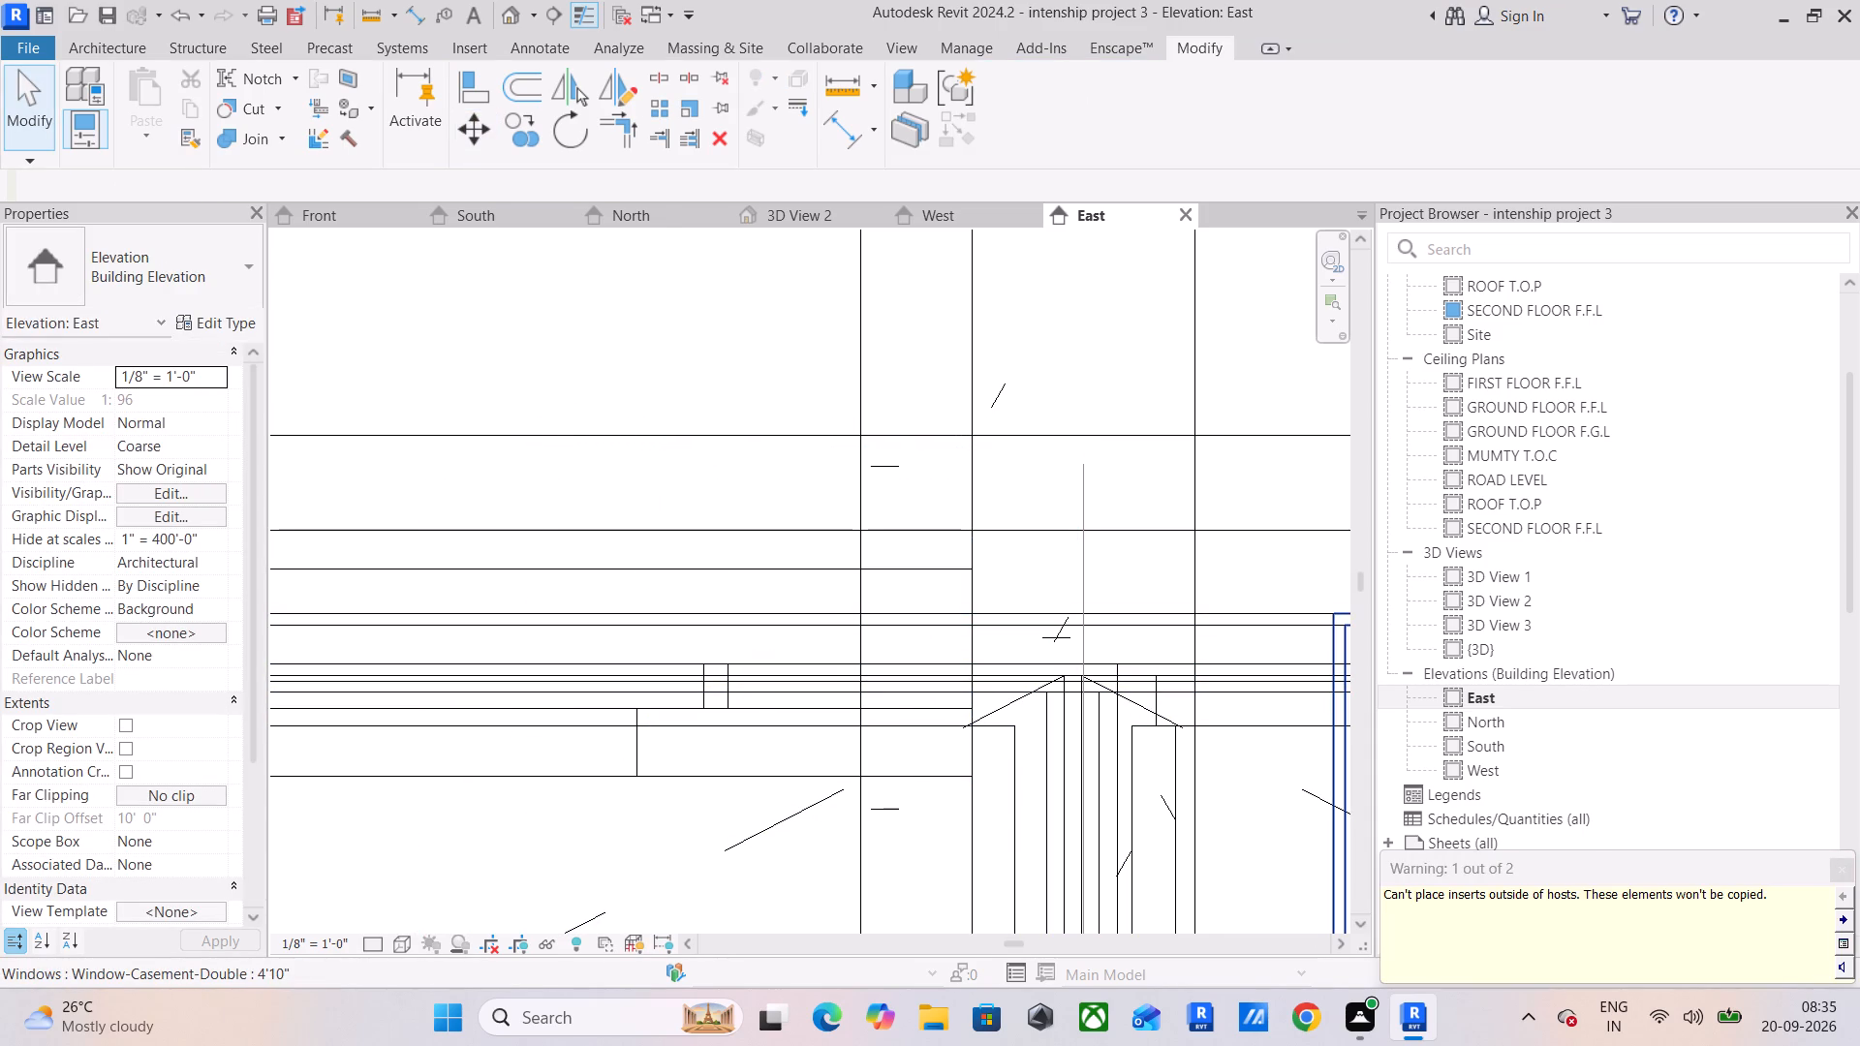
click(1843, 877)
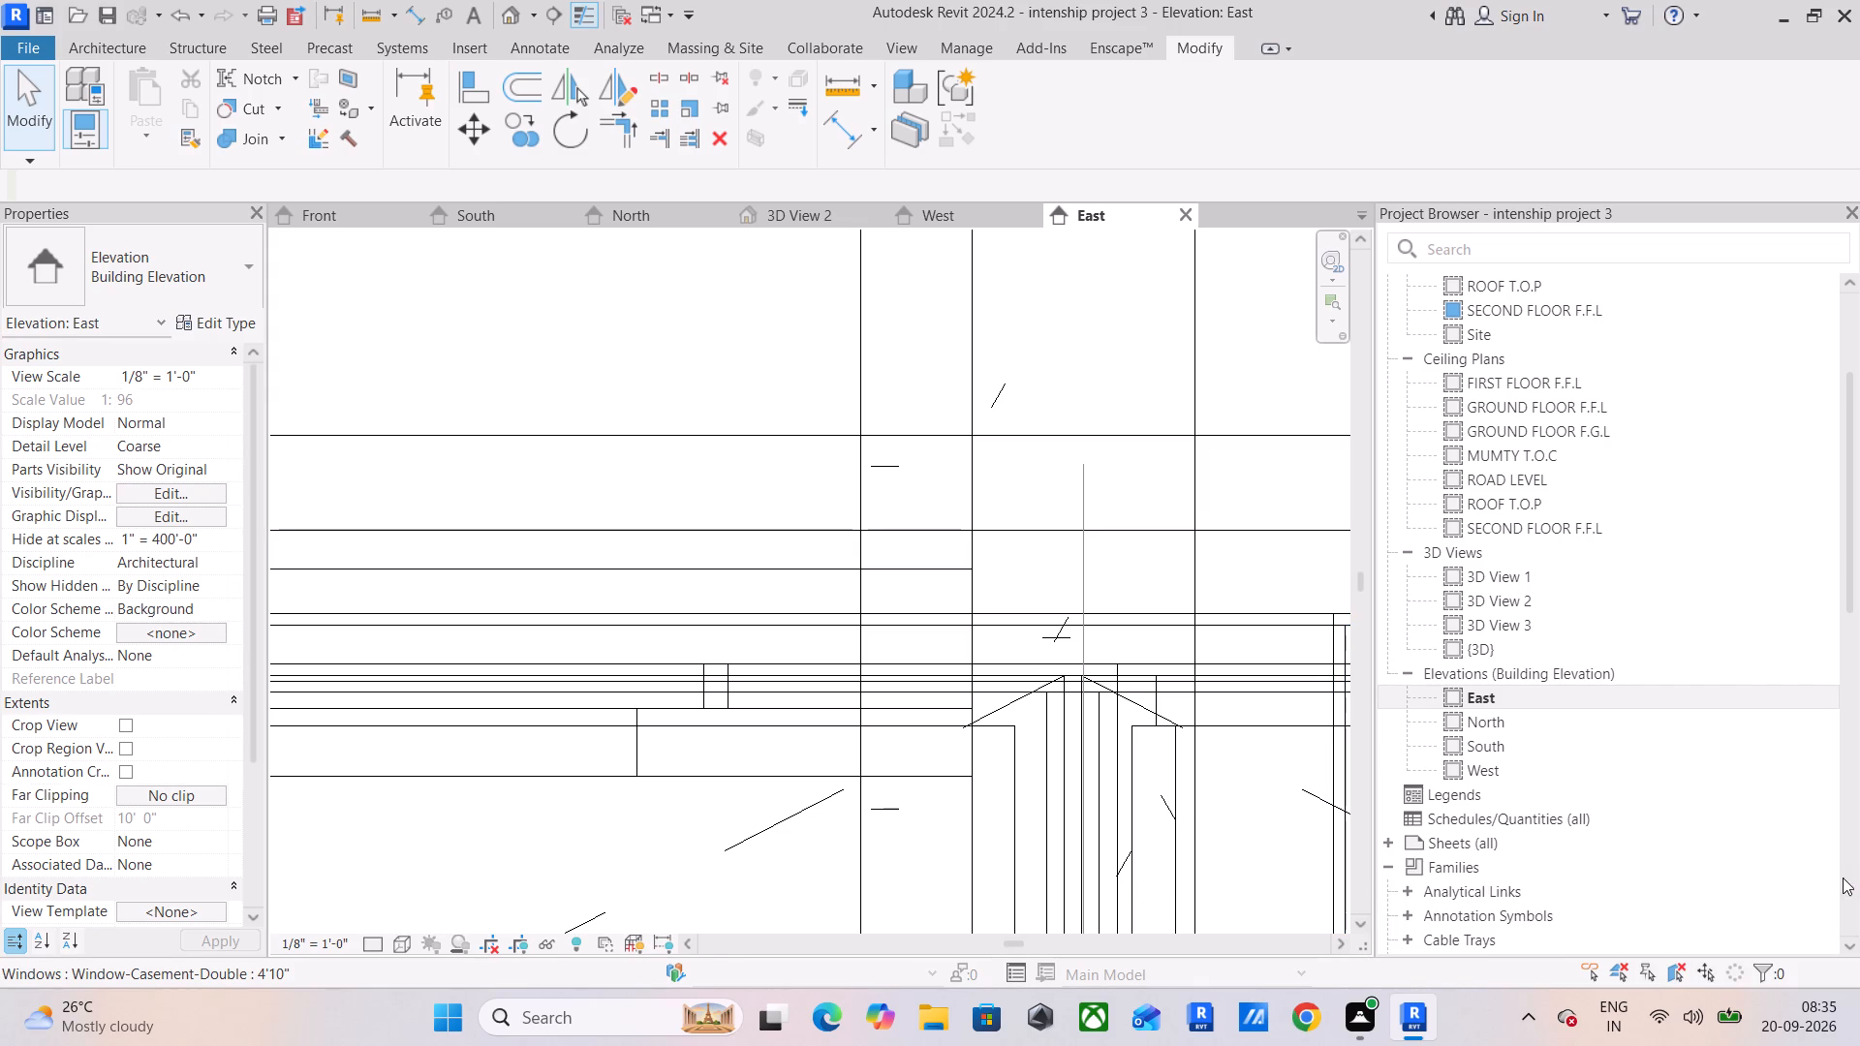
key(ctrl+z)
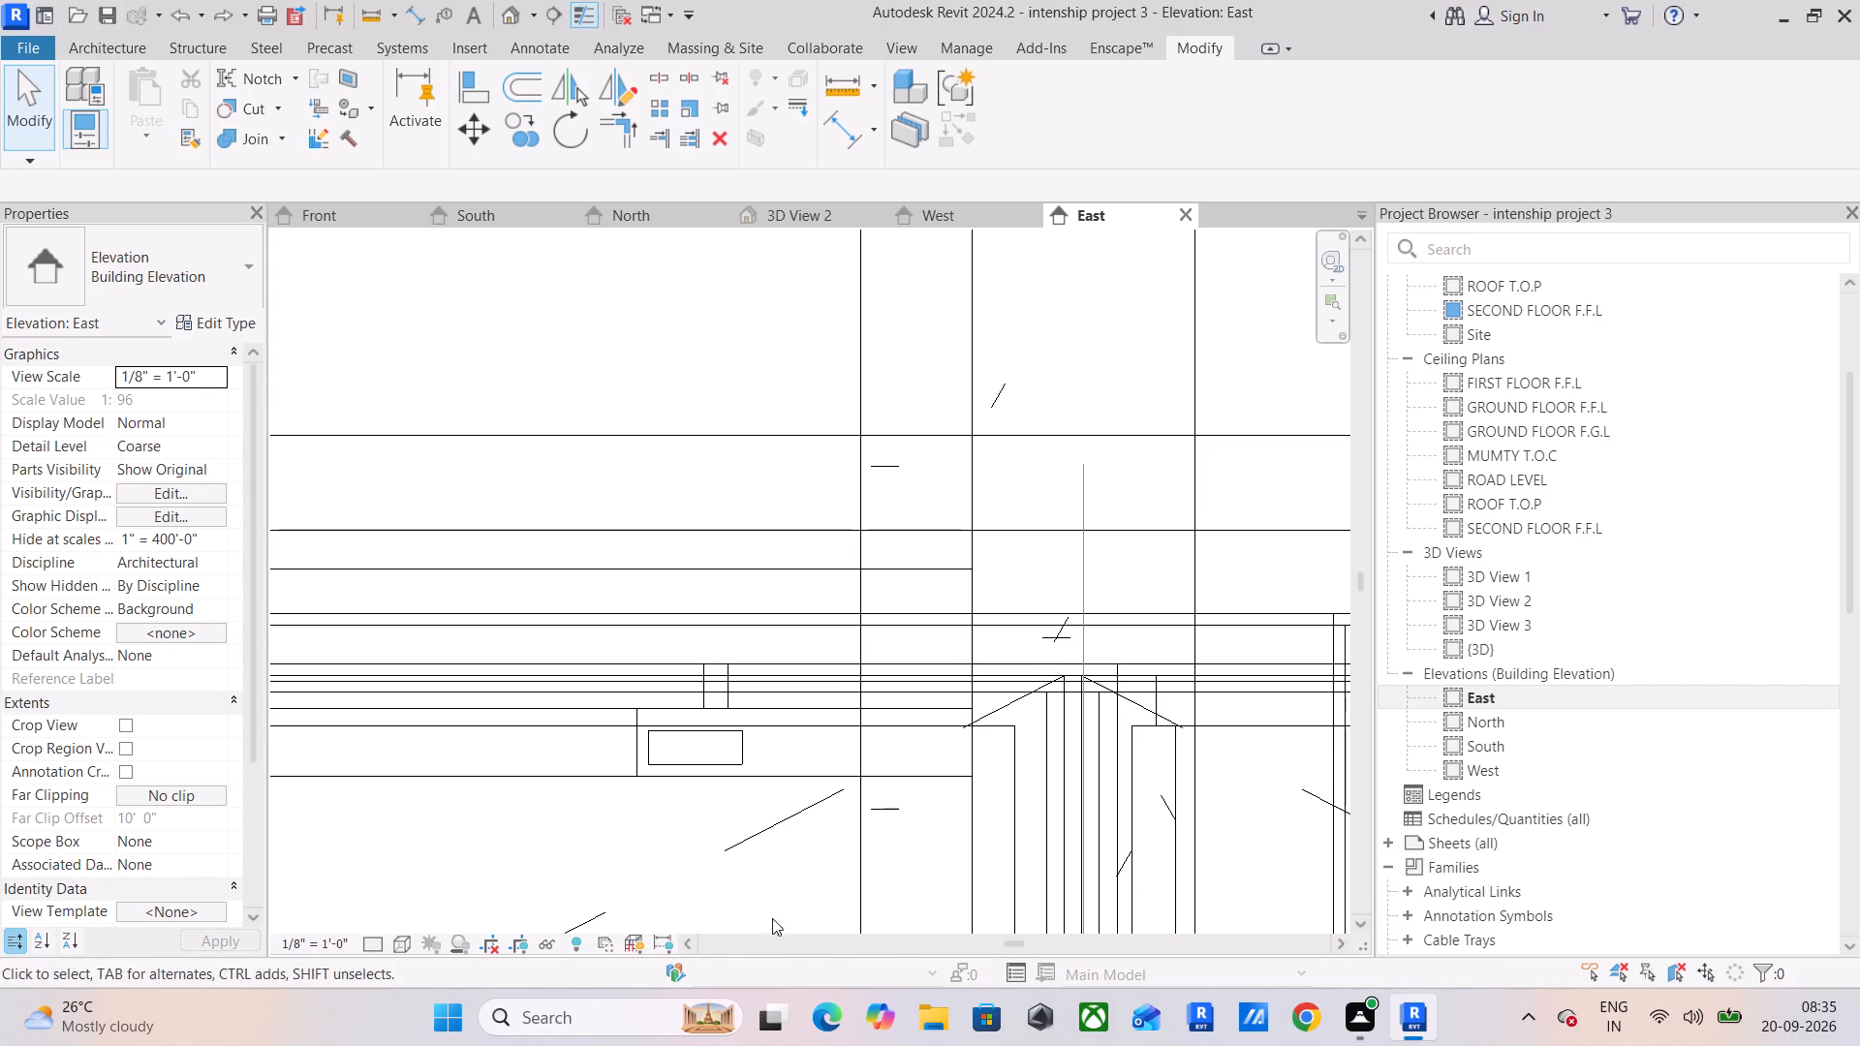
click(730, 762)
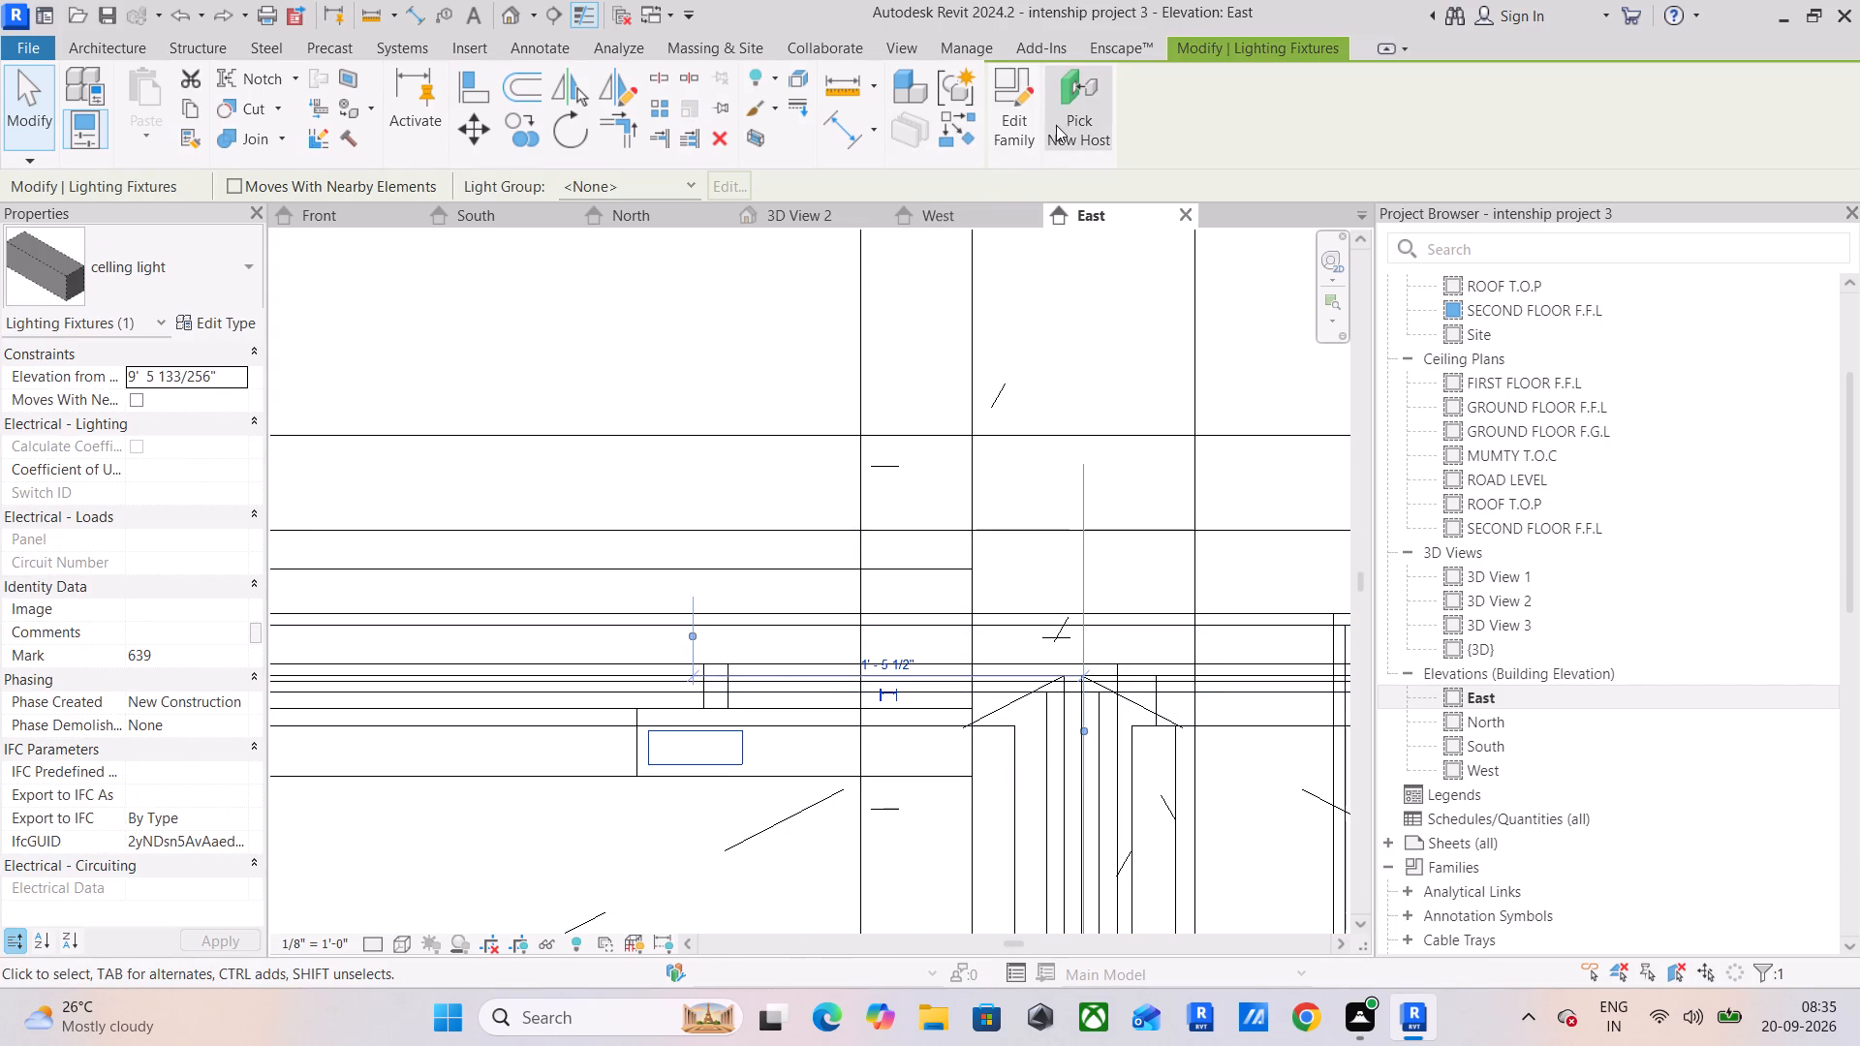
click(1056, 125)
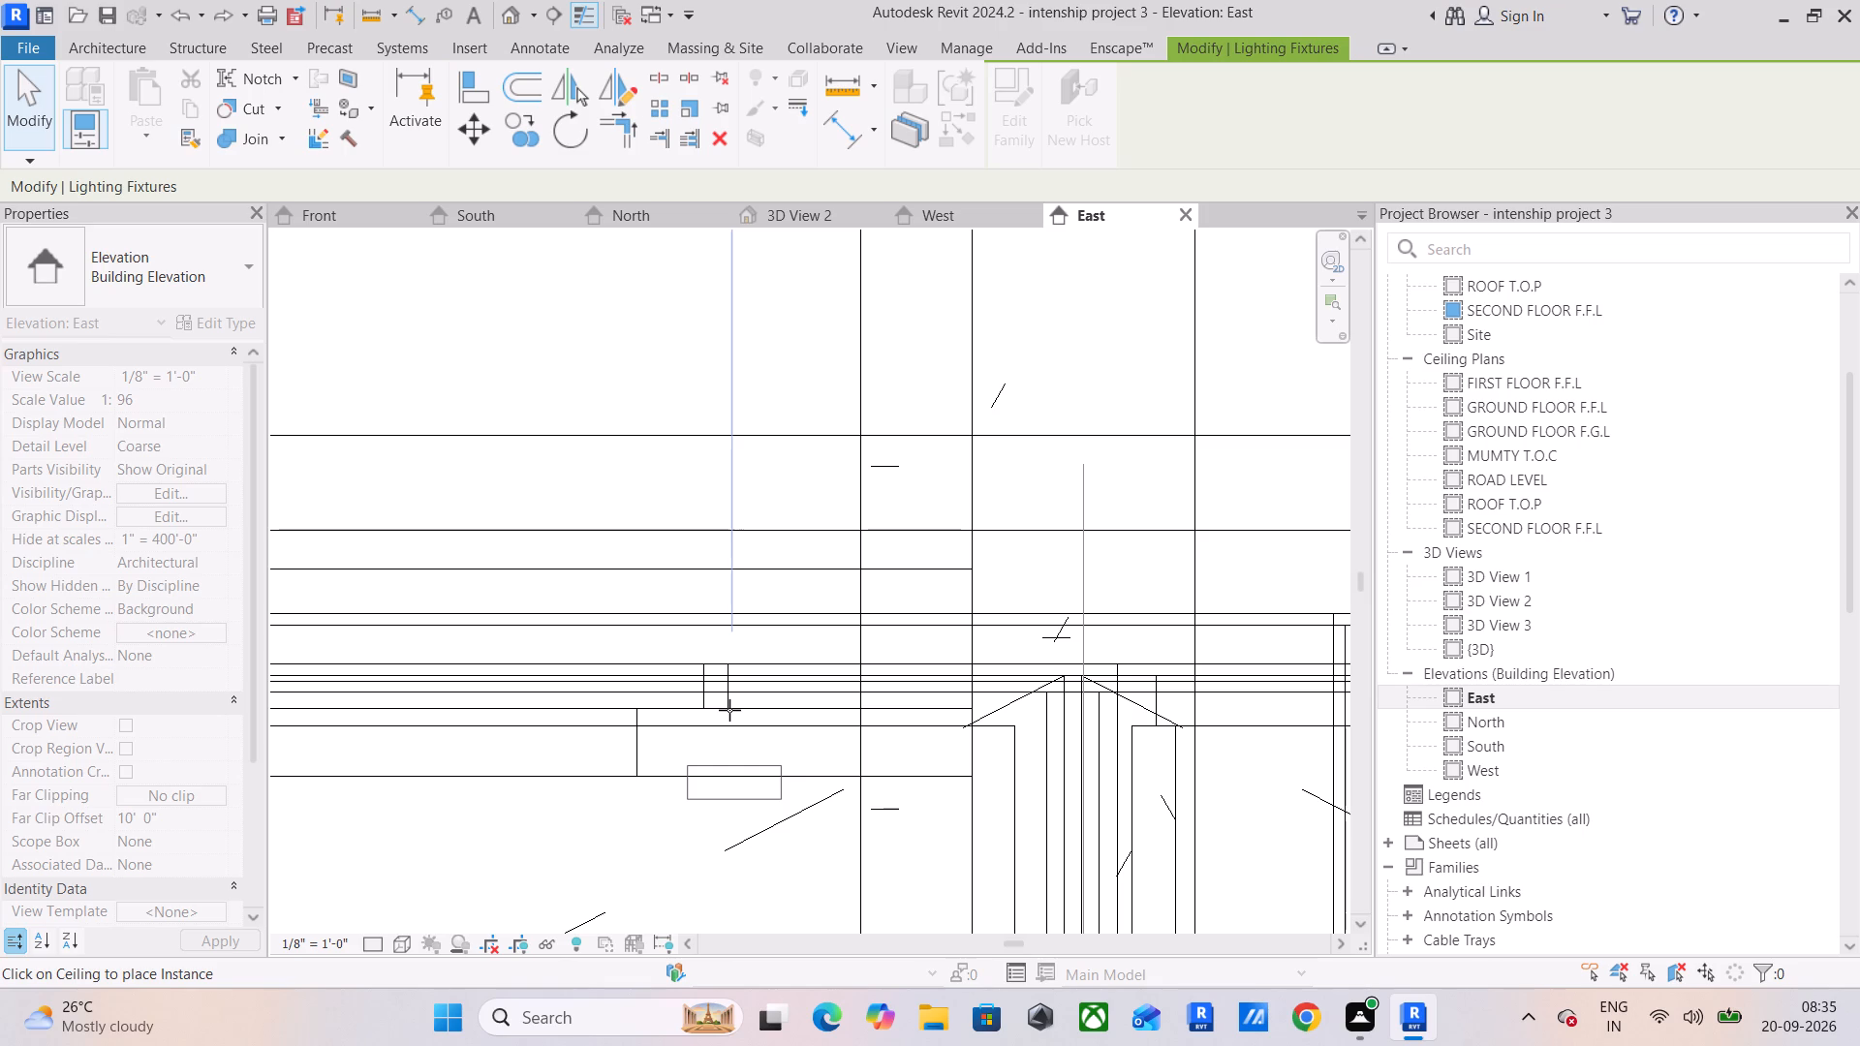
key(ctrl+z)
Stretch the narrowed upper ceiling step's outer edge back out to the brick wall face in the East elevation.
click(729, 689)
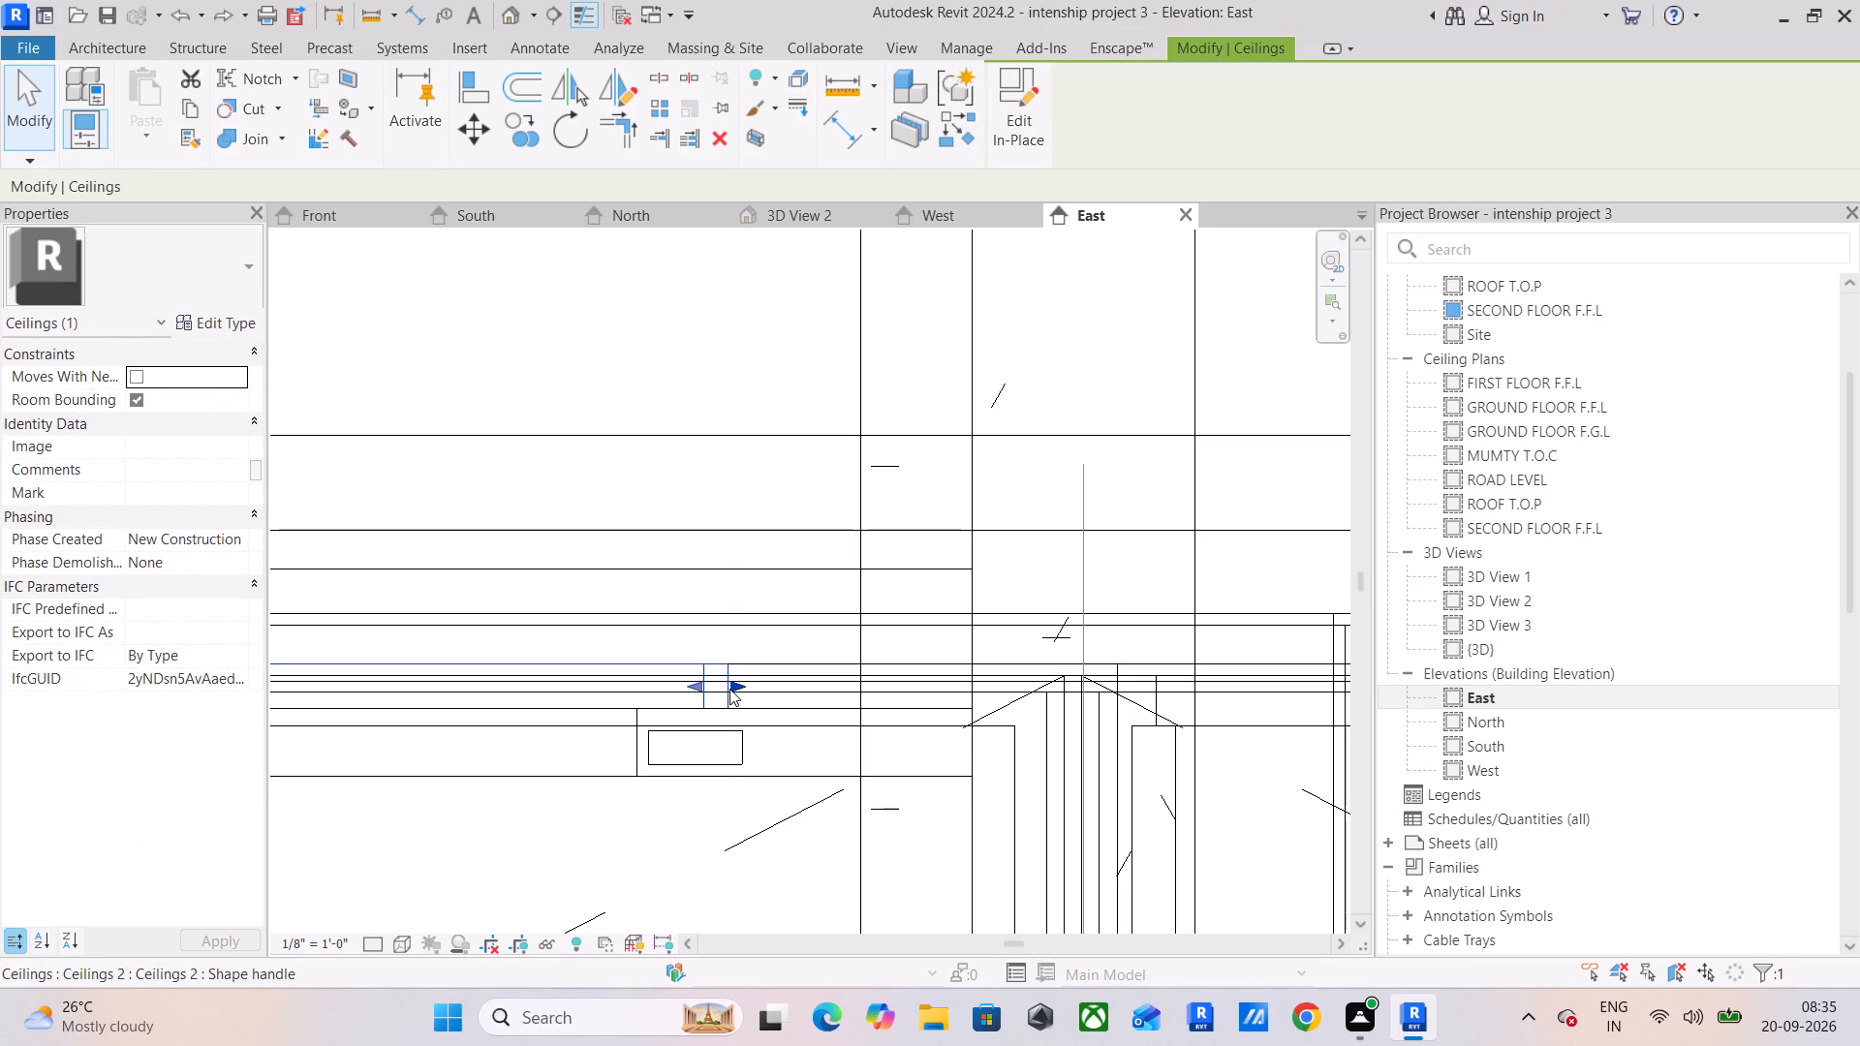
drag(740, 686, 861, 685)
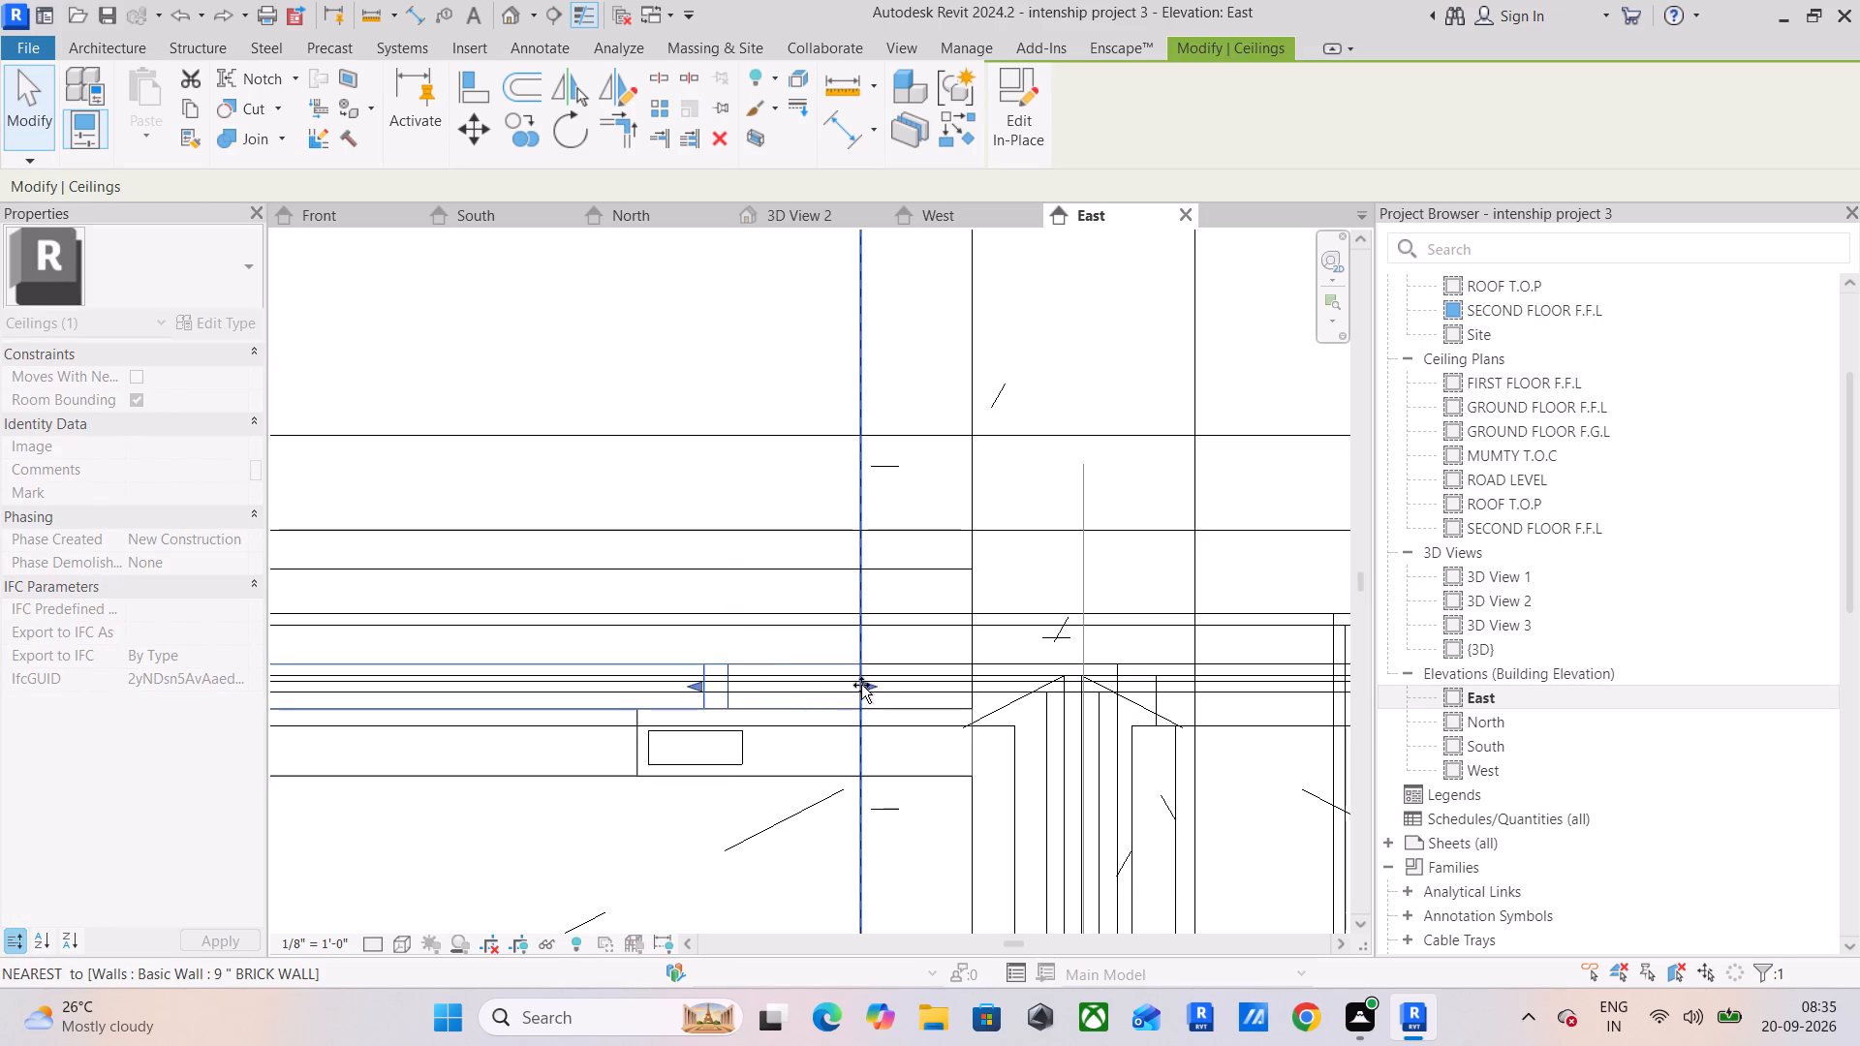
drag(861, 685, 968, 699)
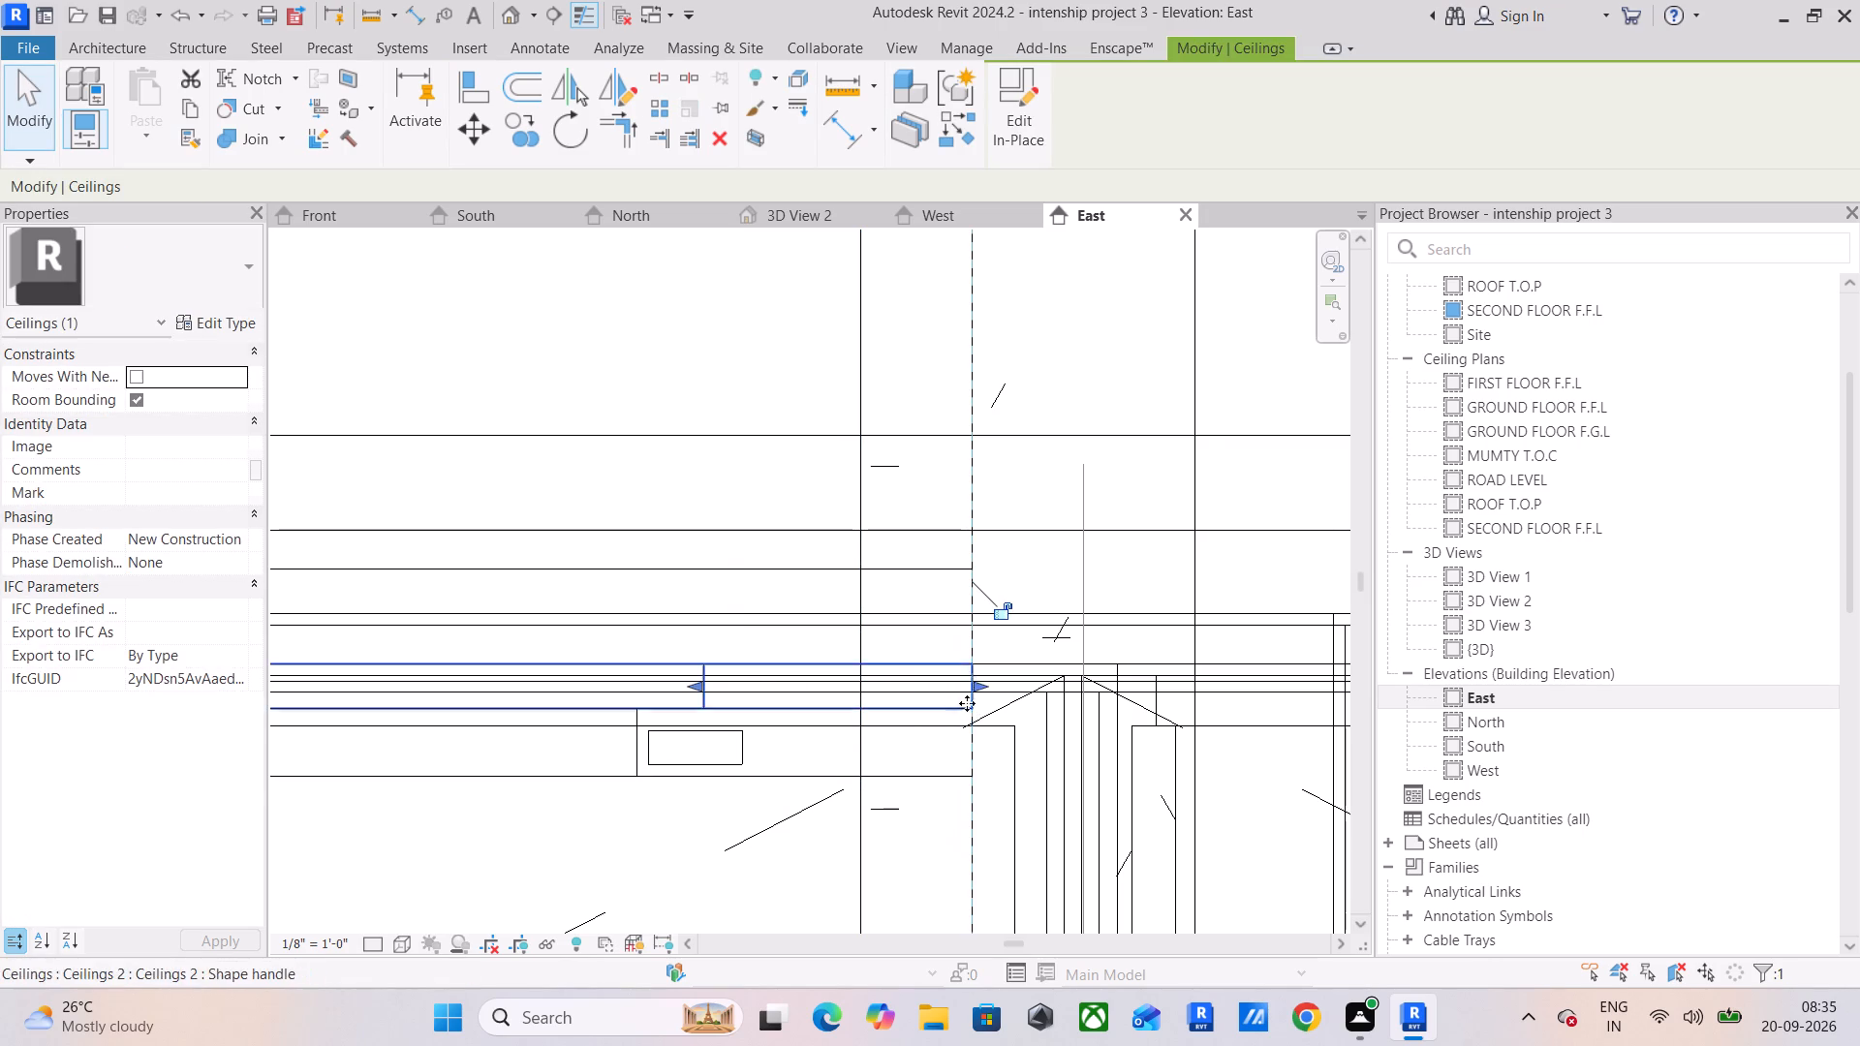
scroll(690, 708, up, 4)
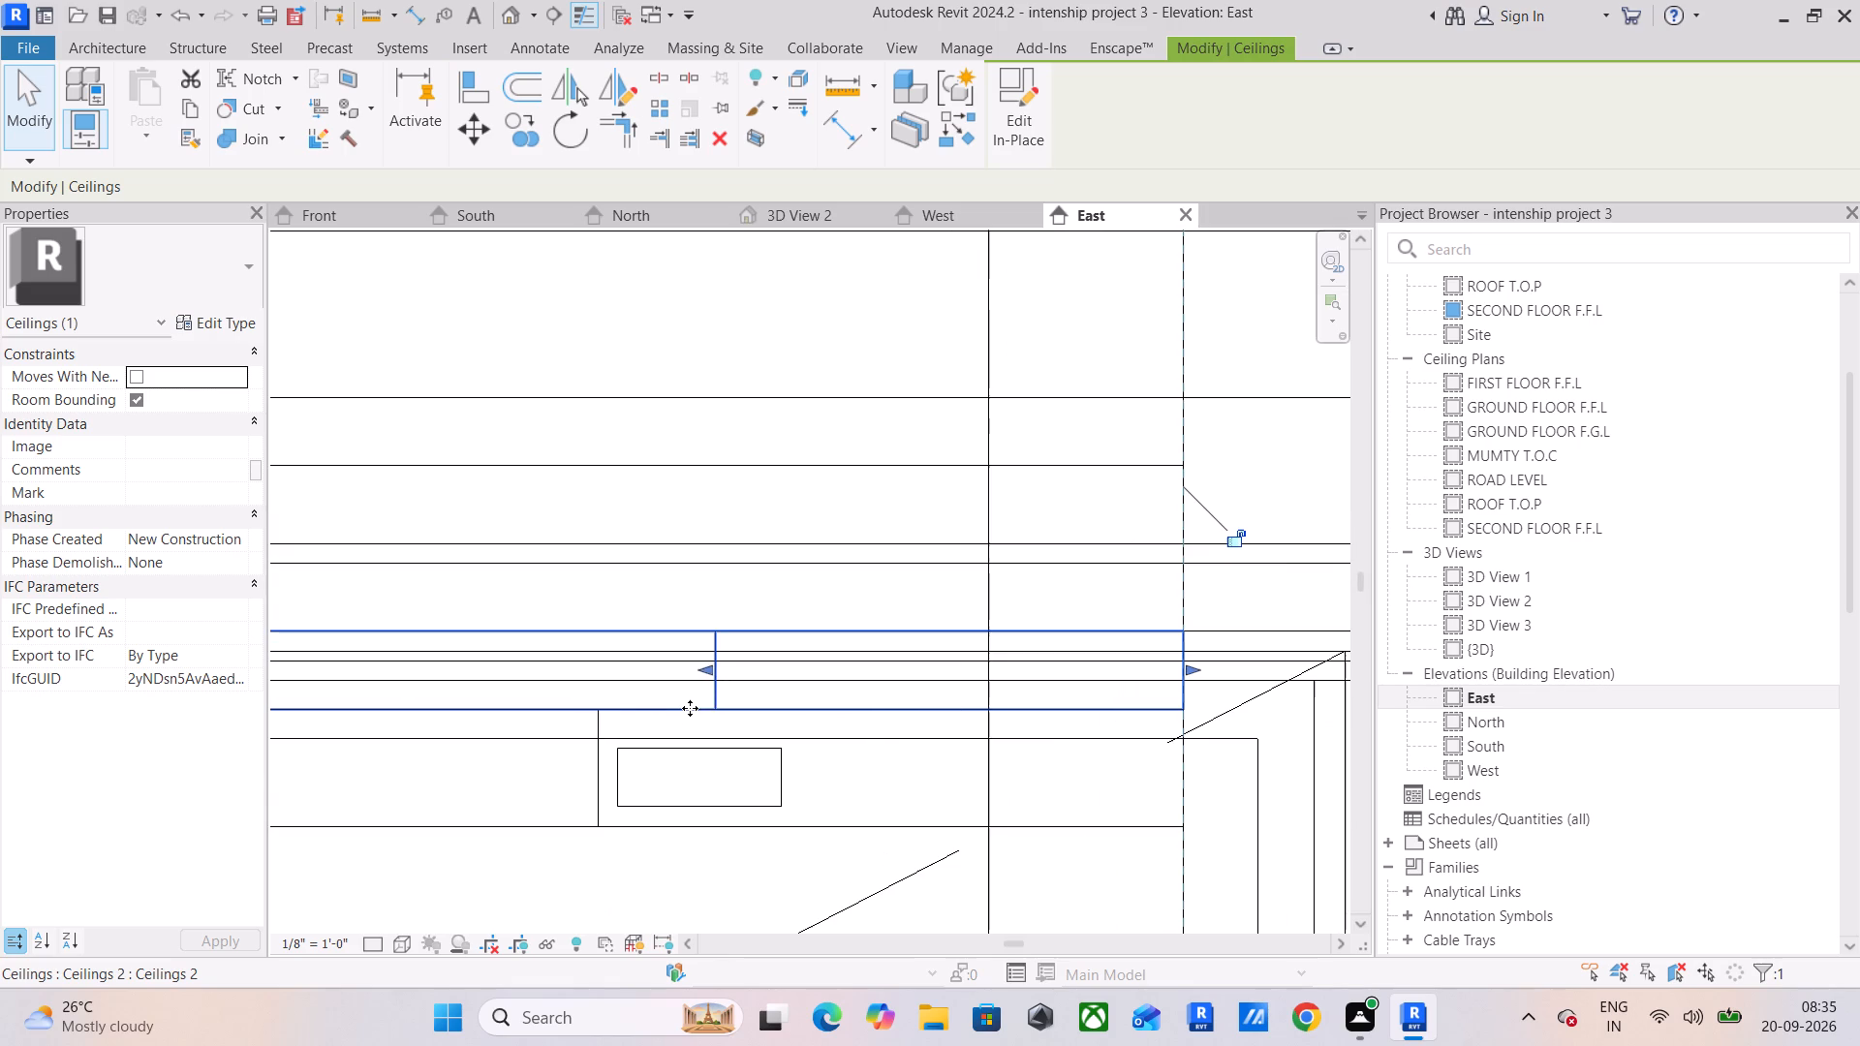
Close the North and West elevation views.
click(787, 766)
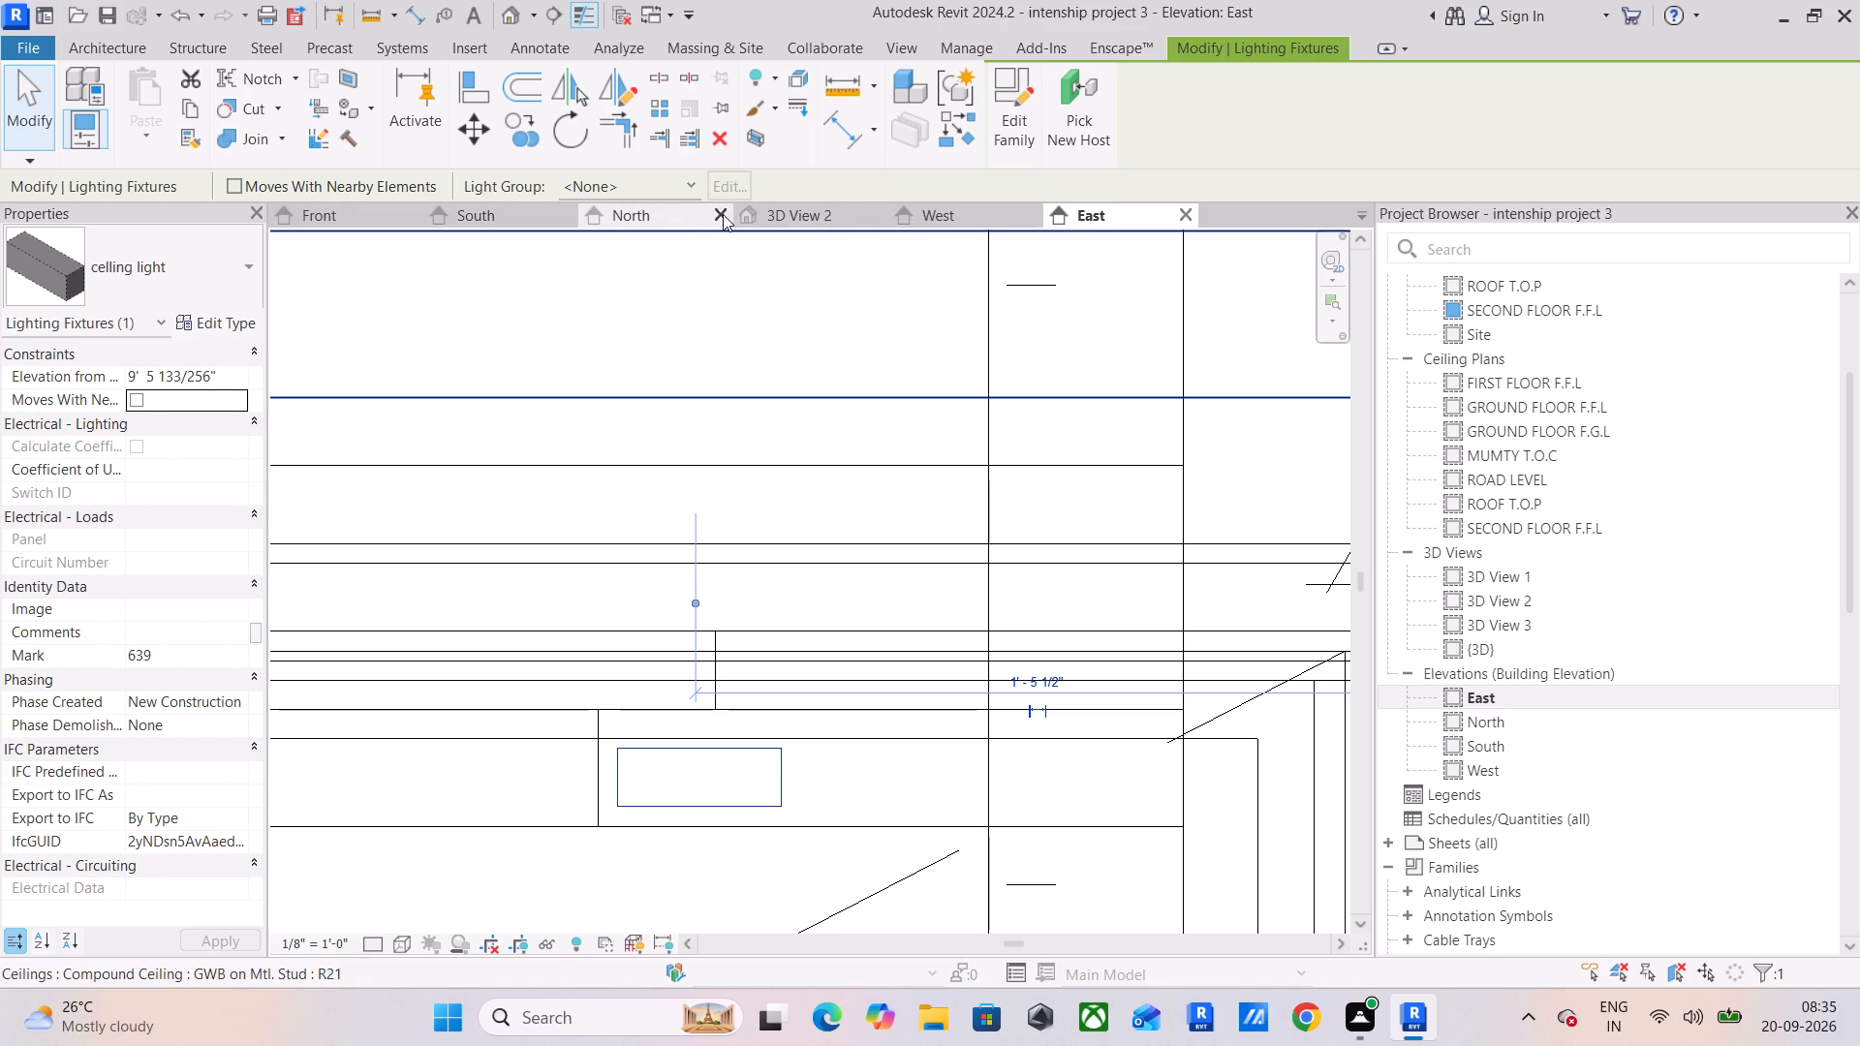
click(724, 213)
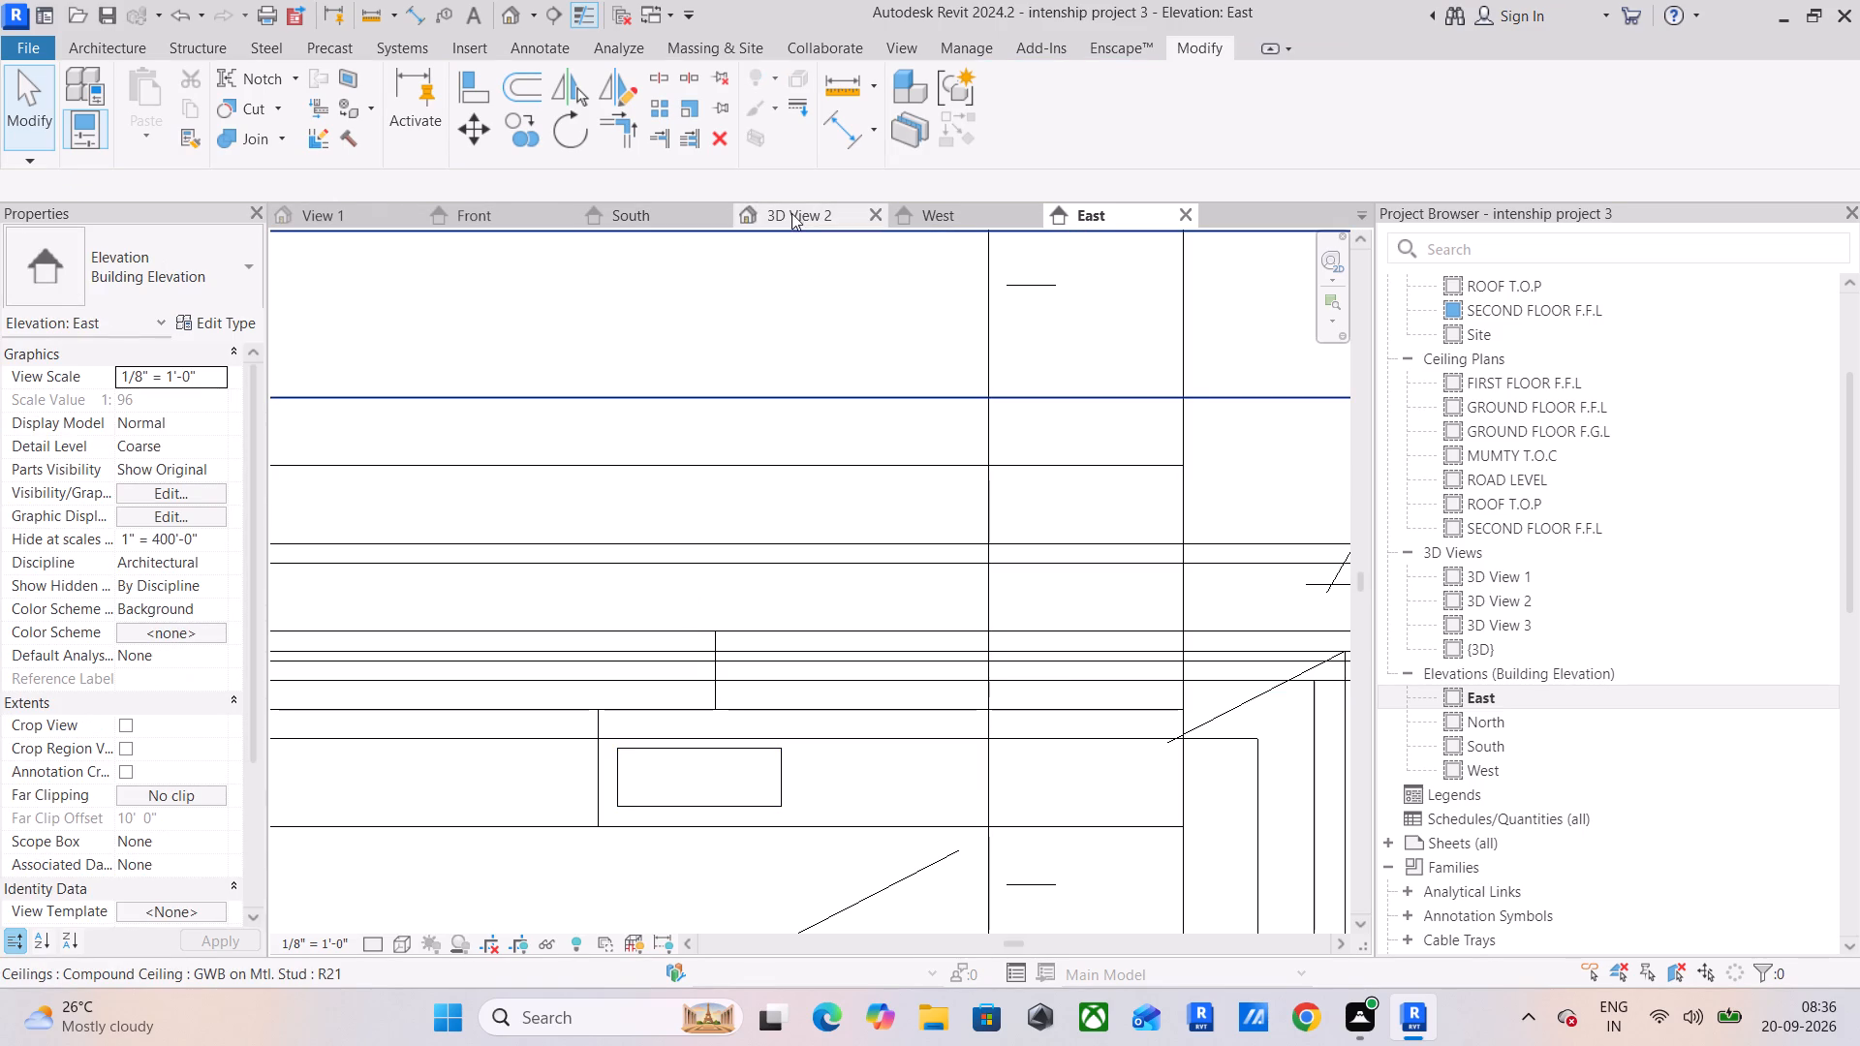
click(1032, 214)
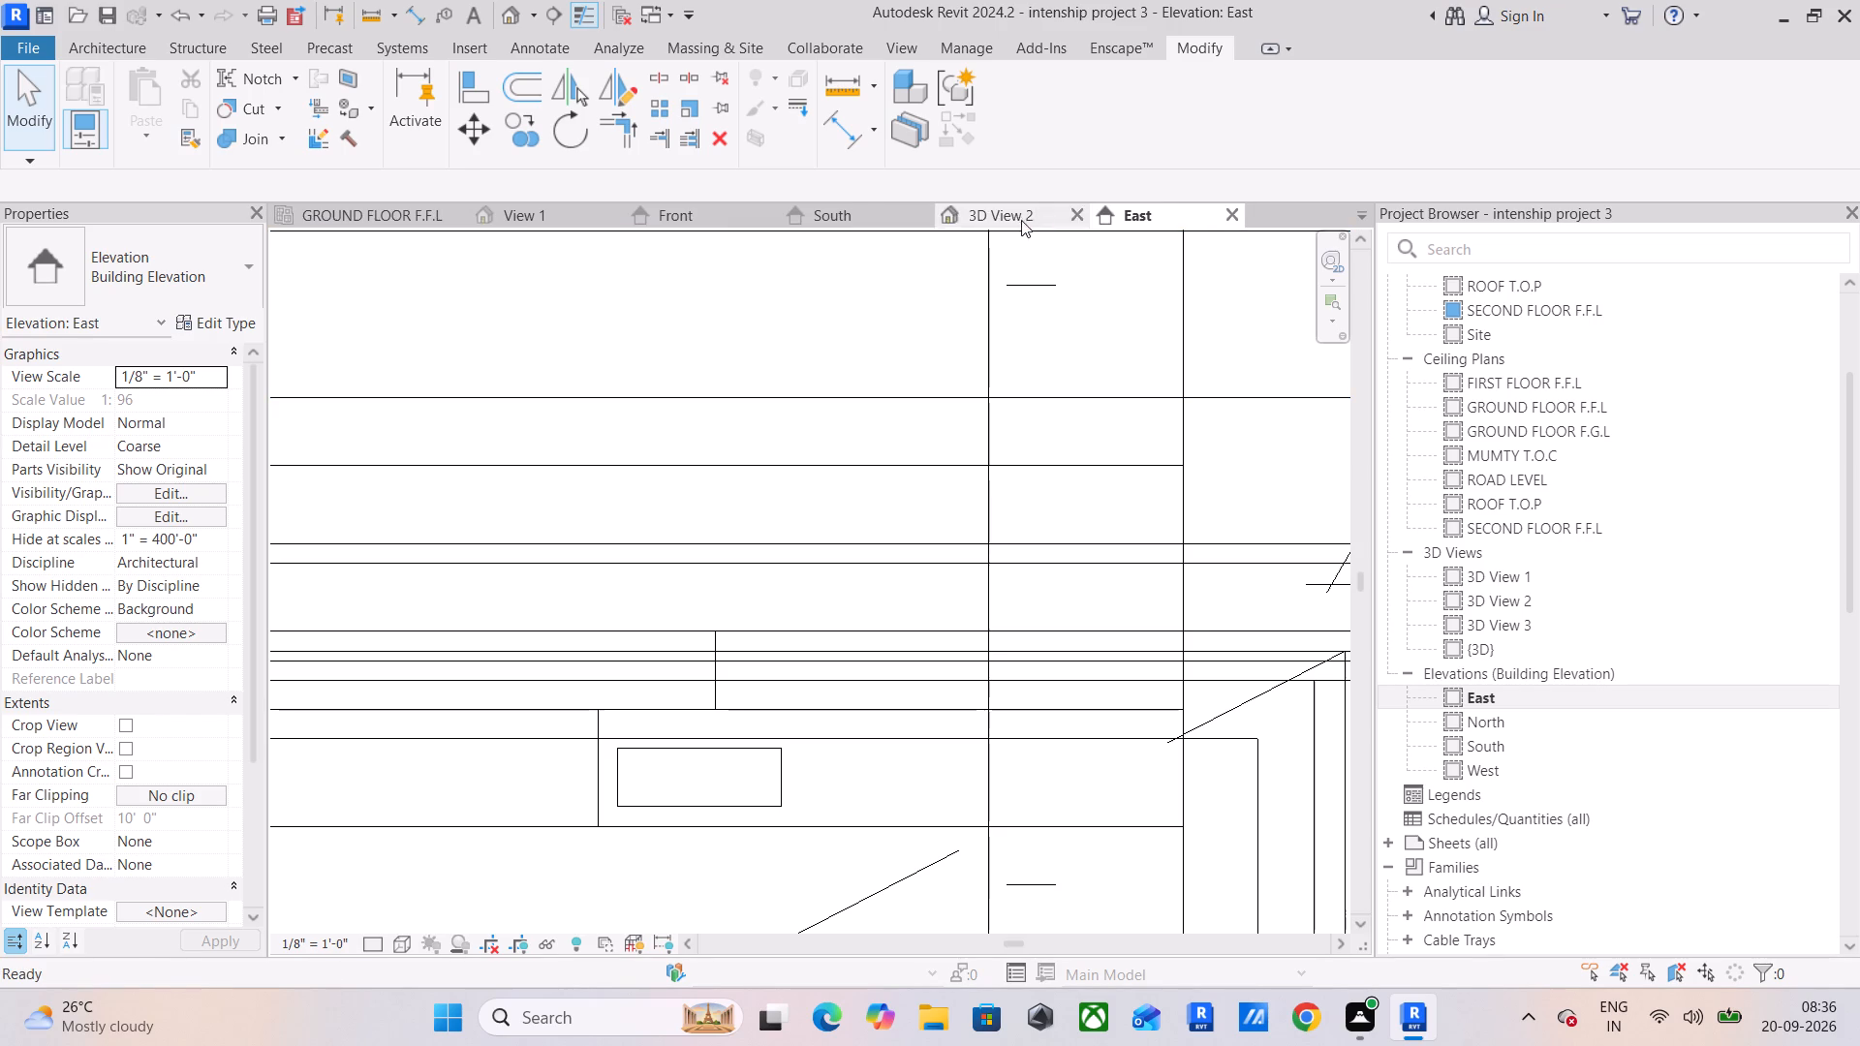
In the GROUND FLOOR F.F.L ceiling plan, try to shift the celling light off the wall near the corner column, then delete it.
click(372, 208)
scroll(549, 369, down, 3)
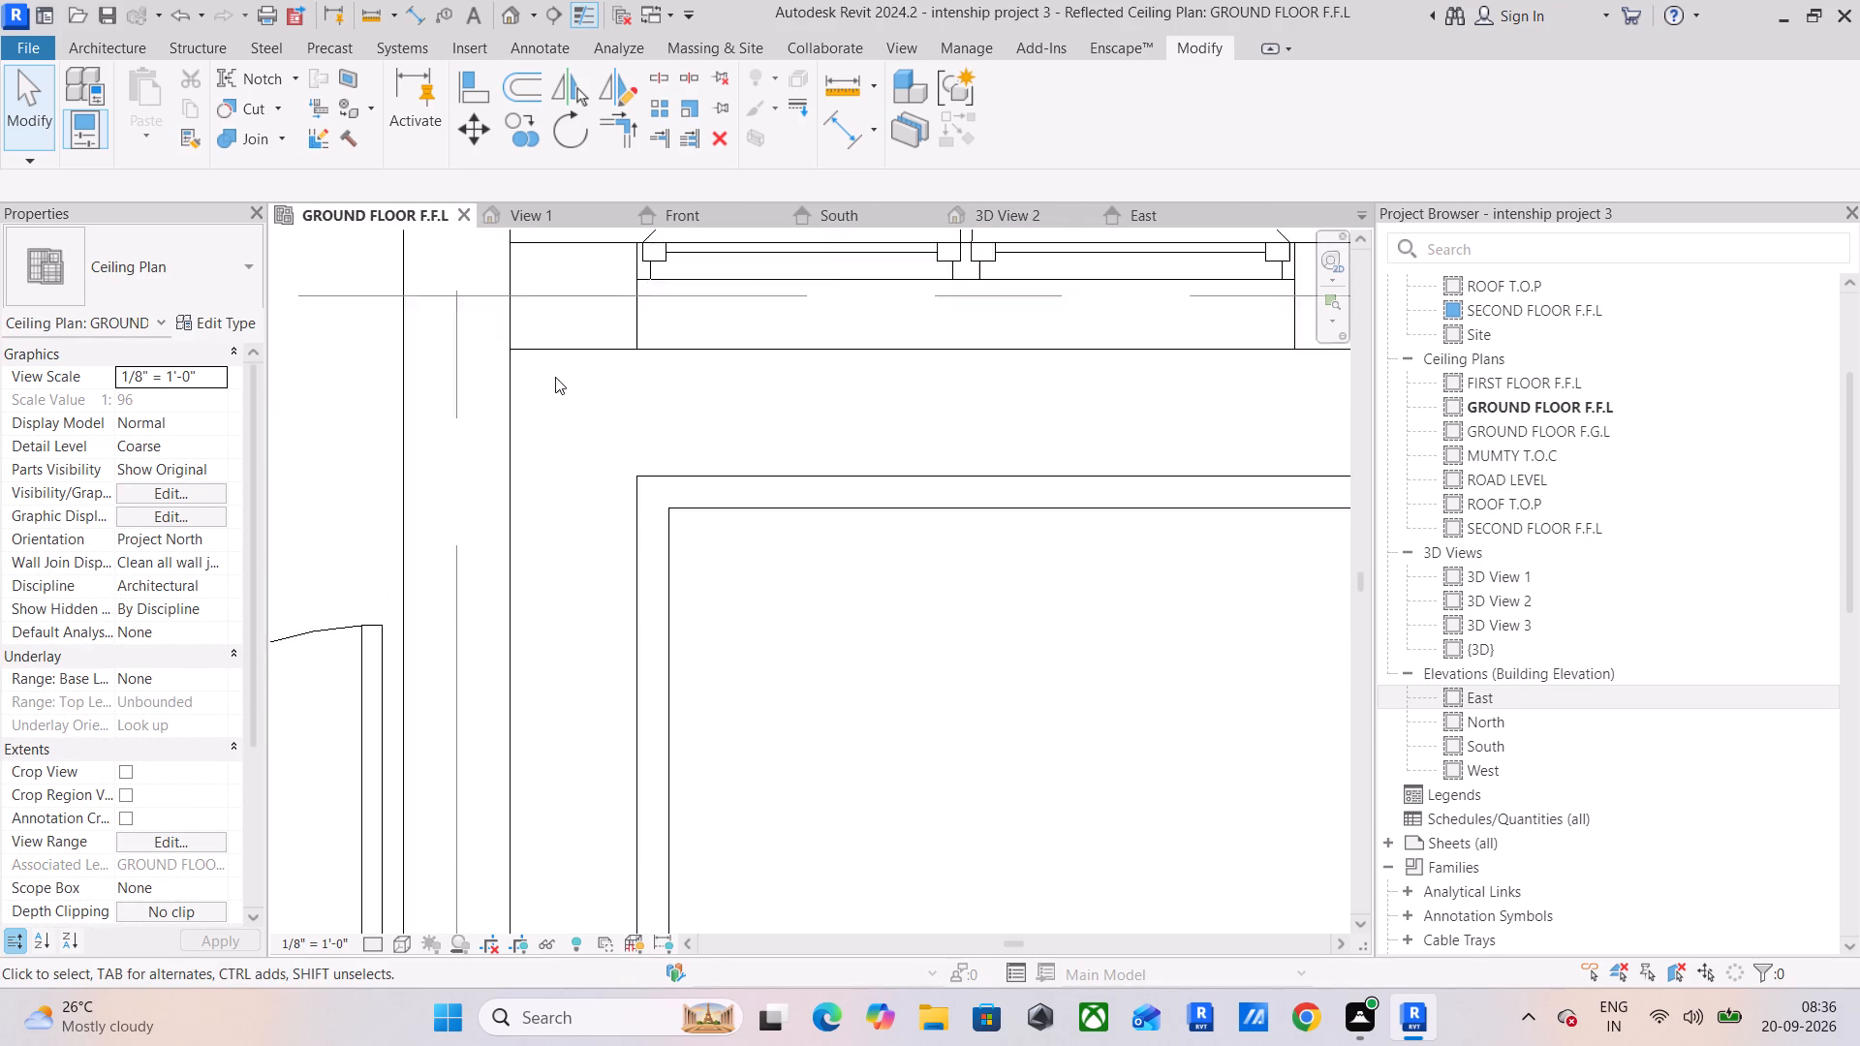
scroll(555, 377, down, 4)
middle_drag(725, 519, 654, 533)
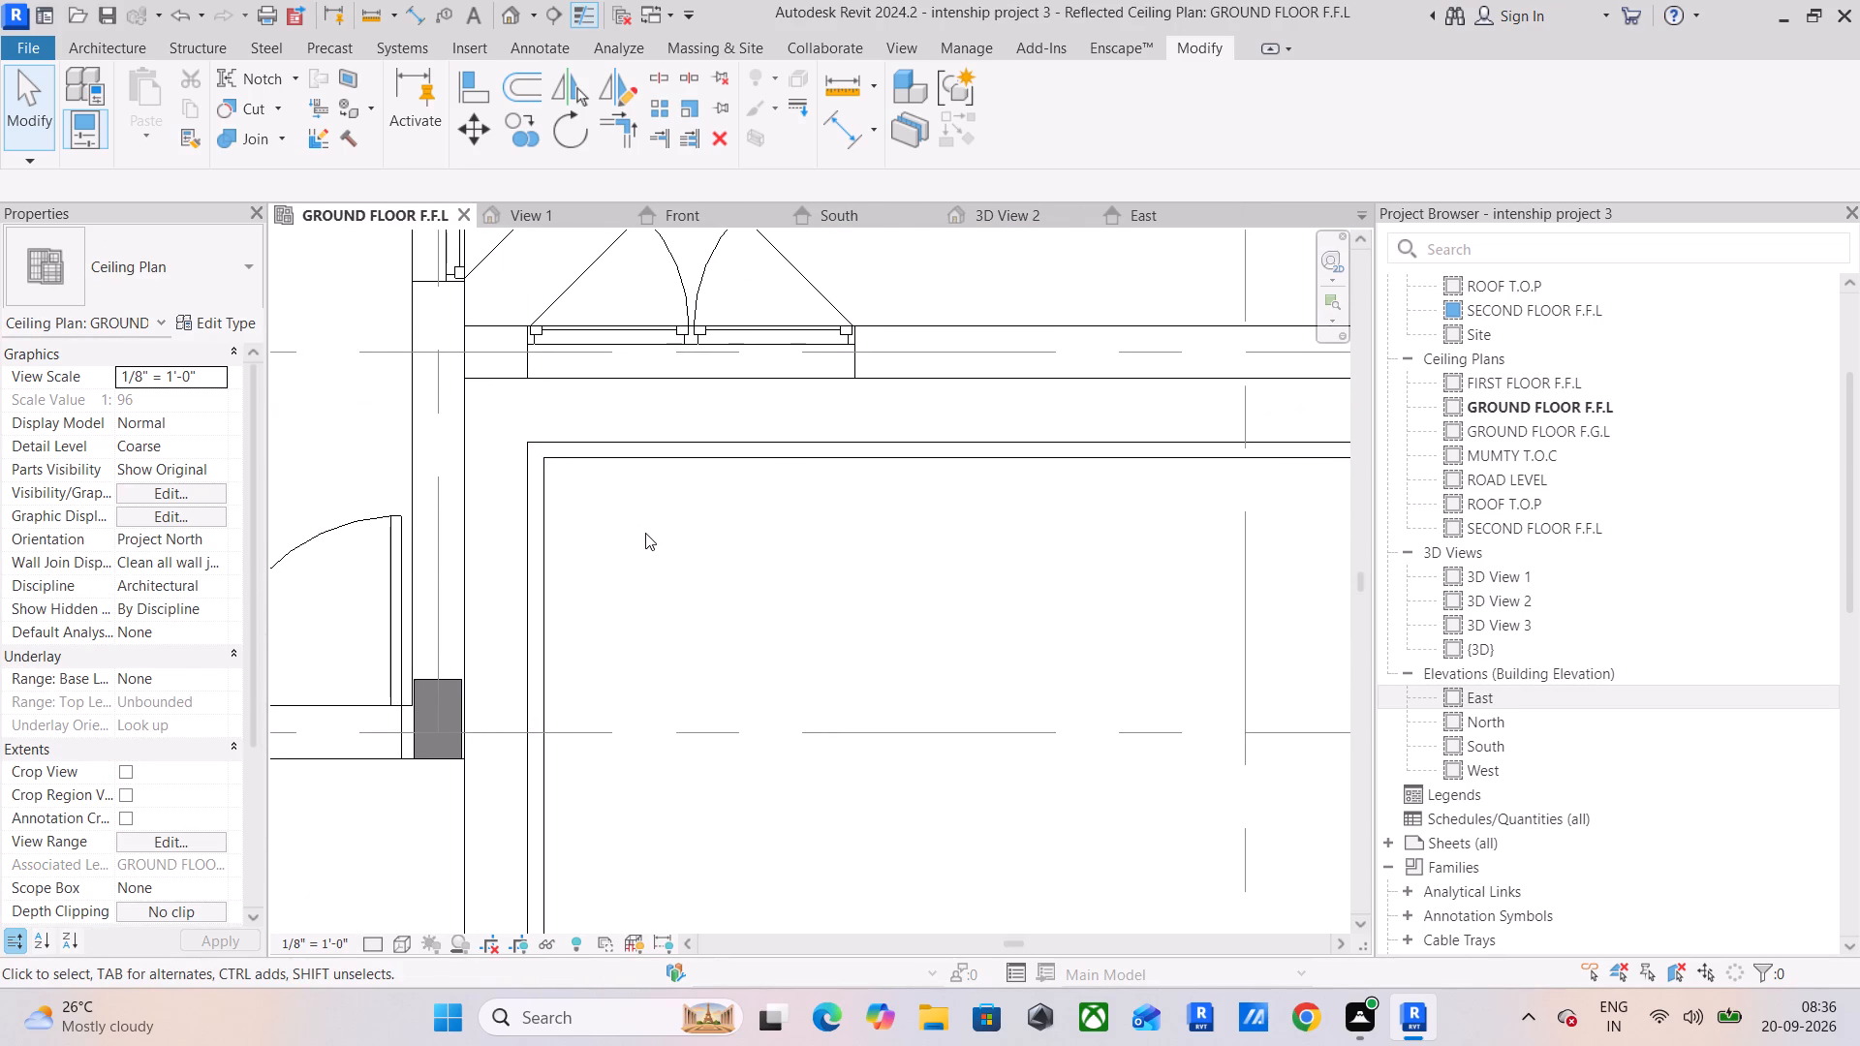
scroll(645, 533, down, 5)
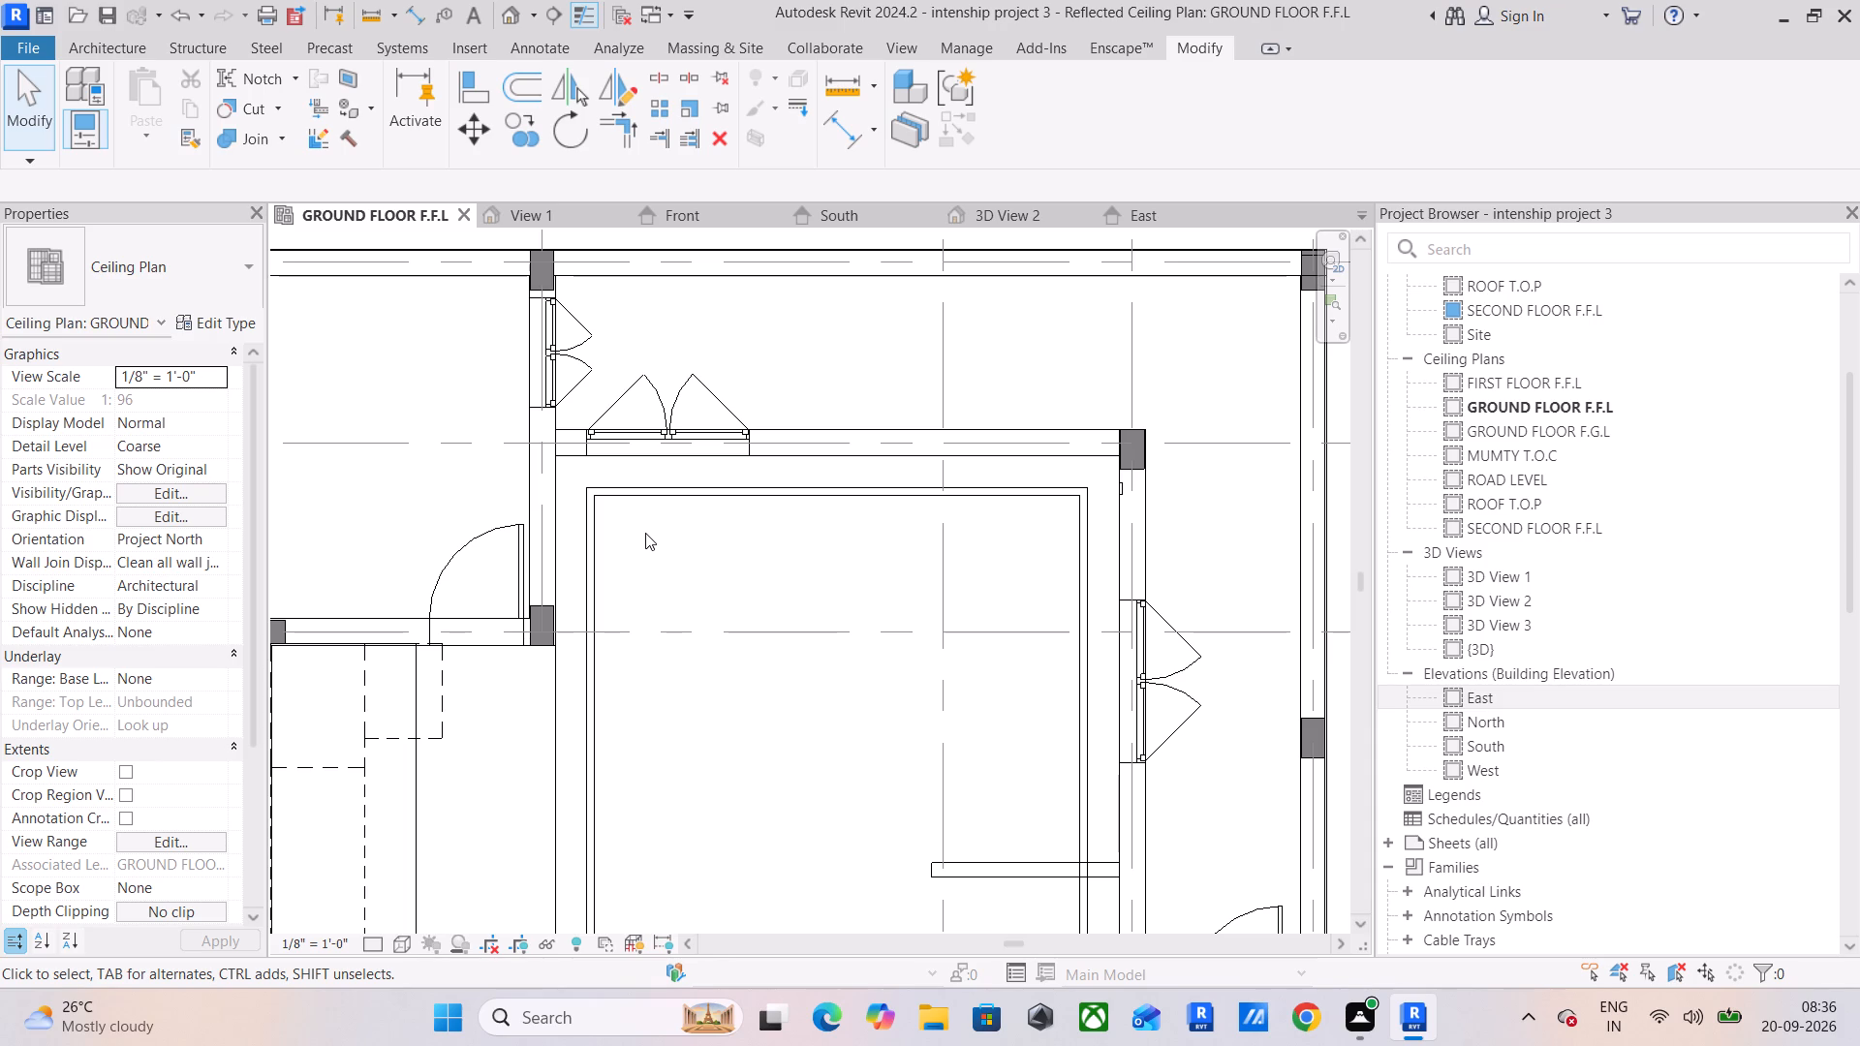
scroll(1072, 518, up, 7)
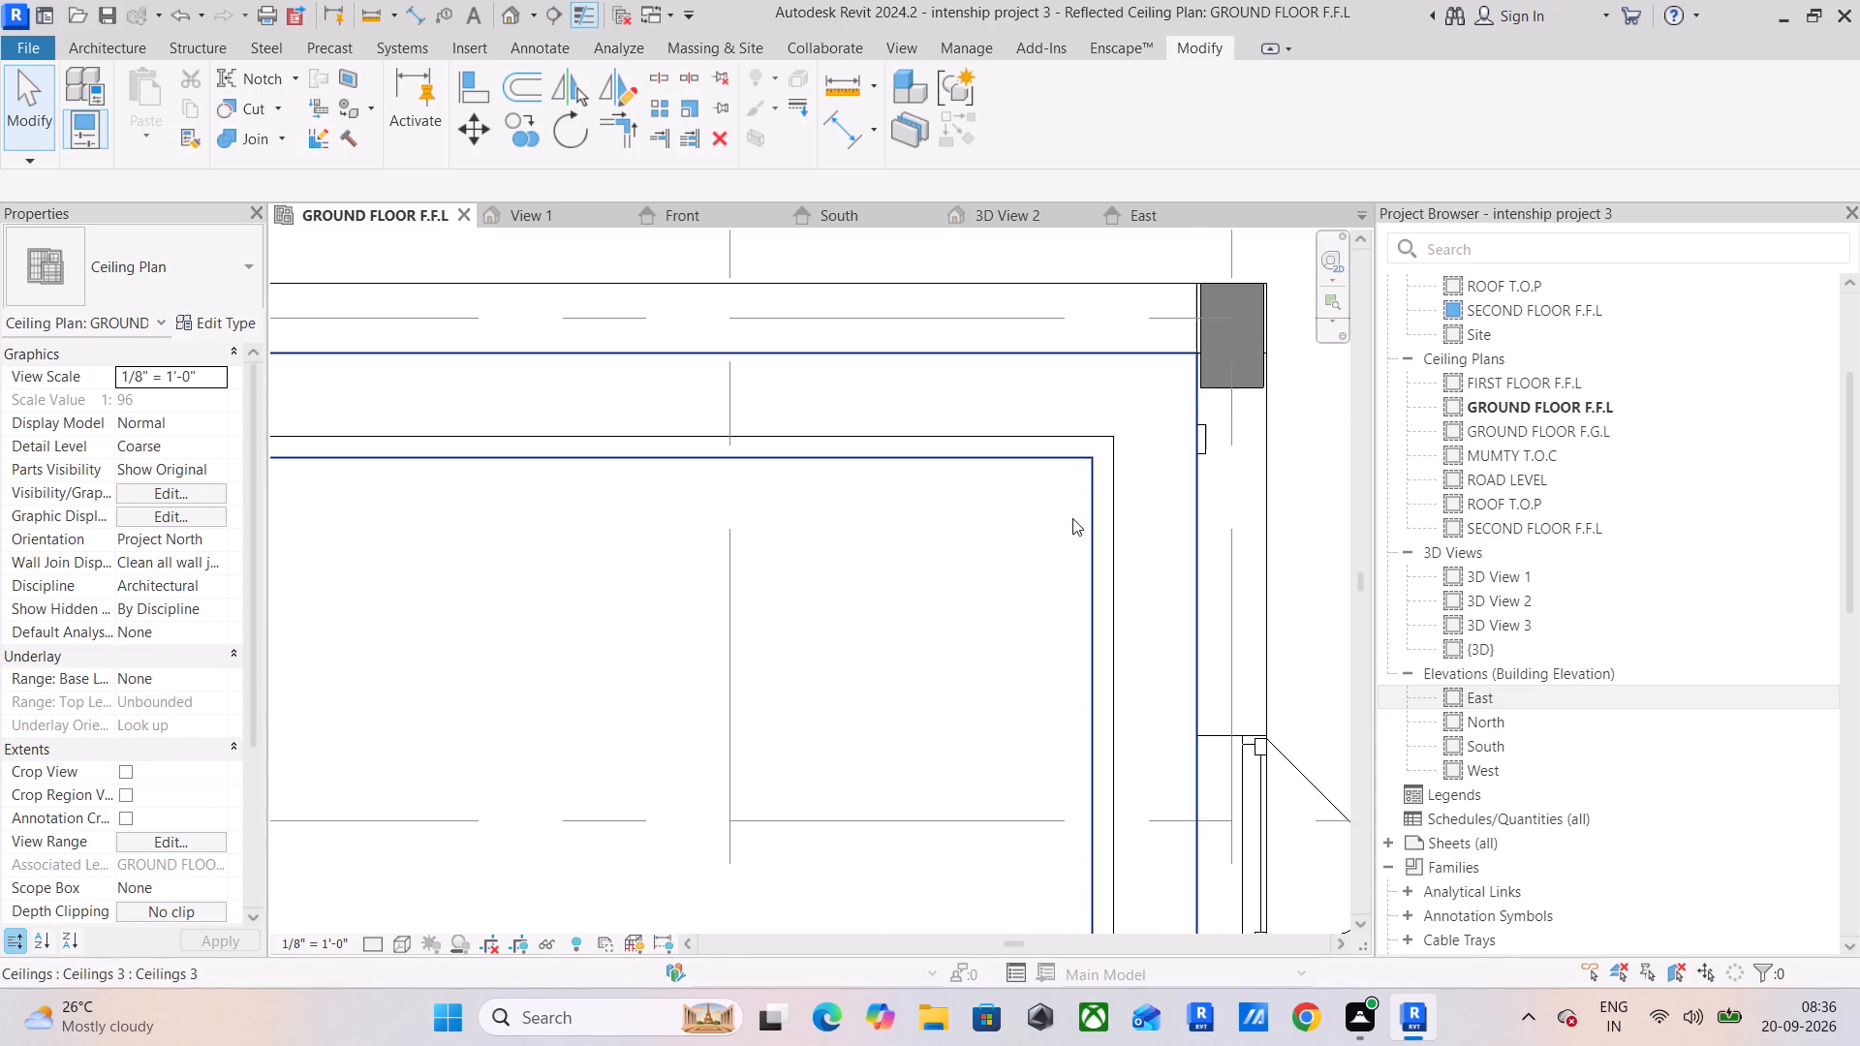
scroll(1218, 455, up, 6)
click(1187, 448)
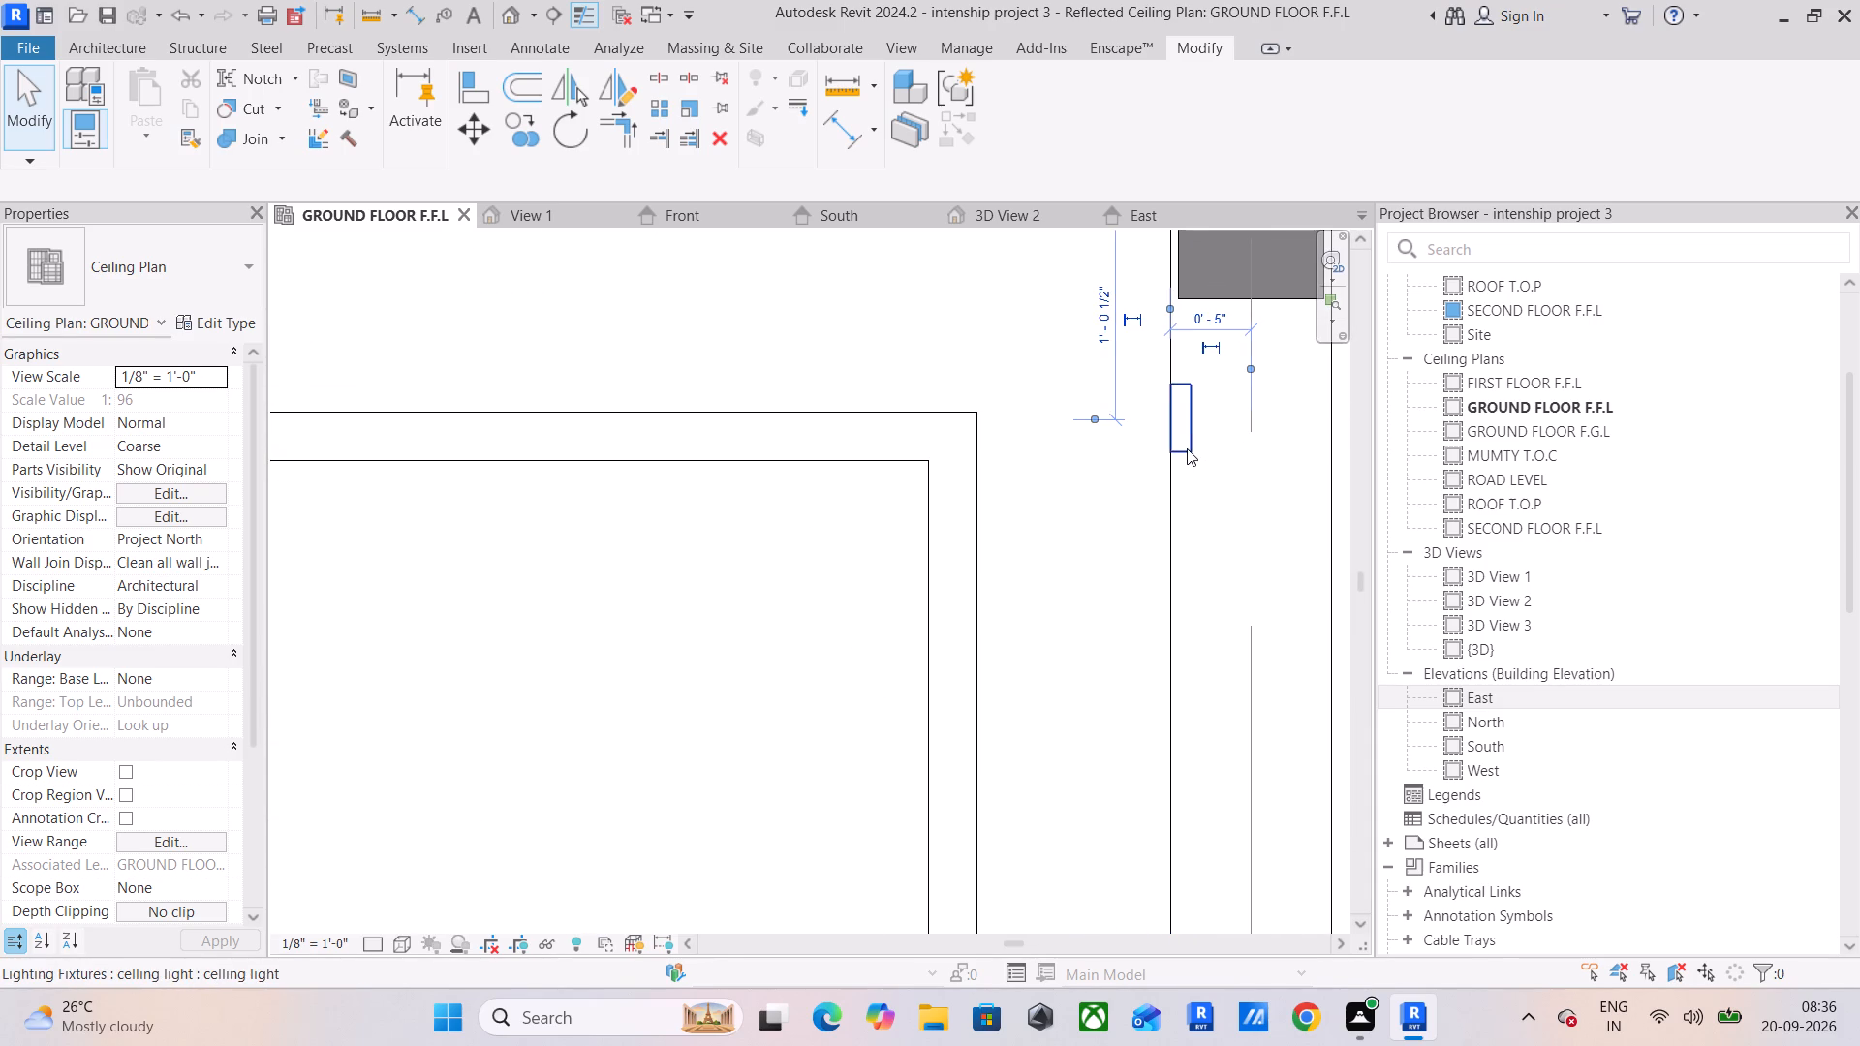
drag(1192, 448, 1165, 453)
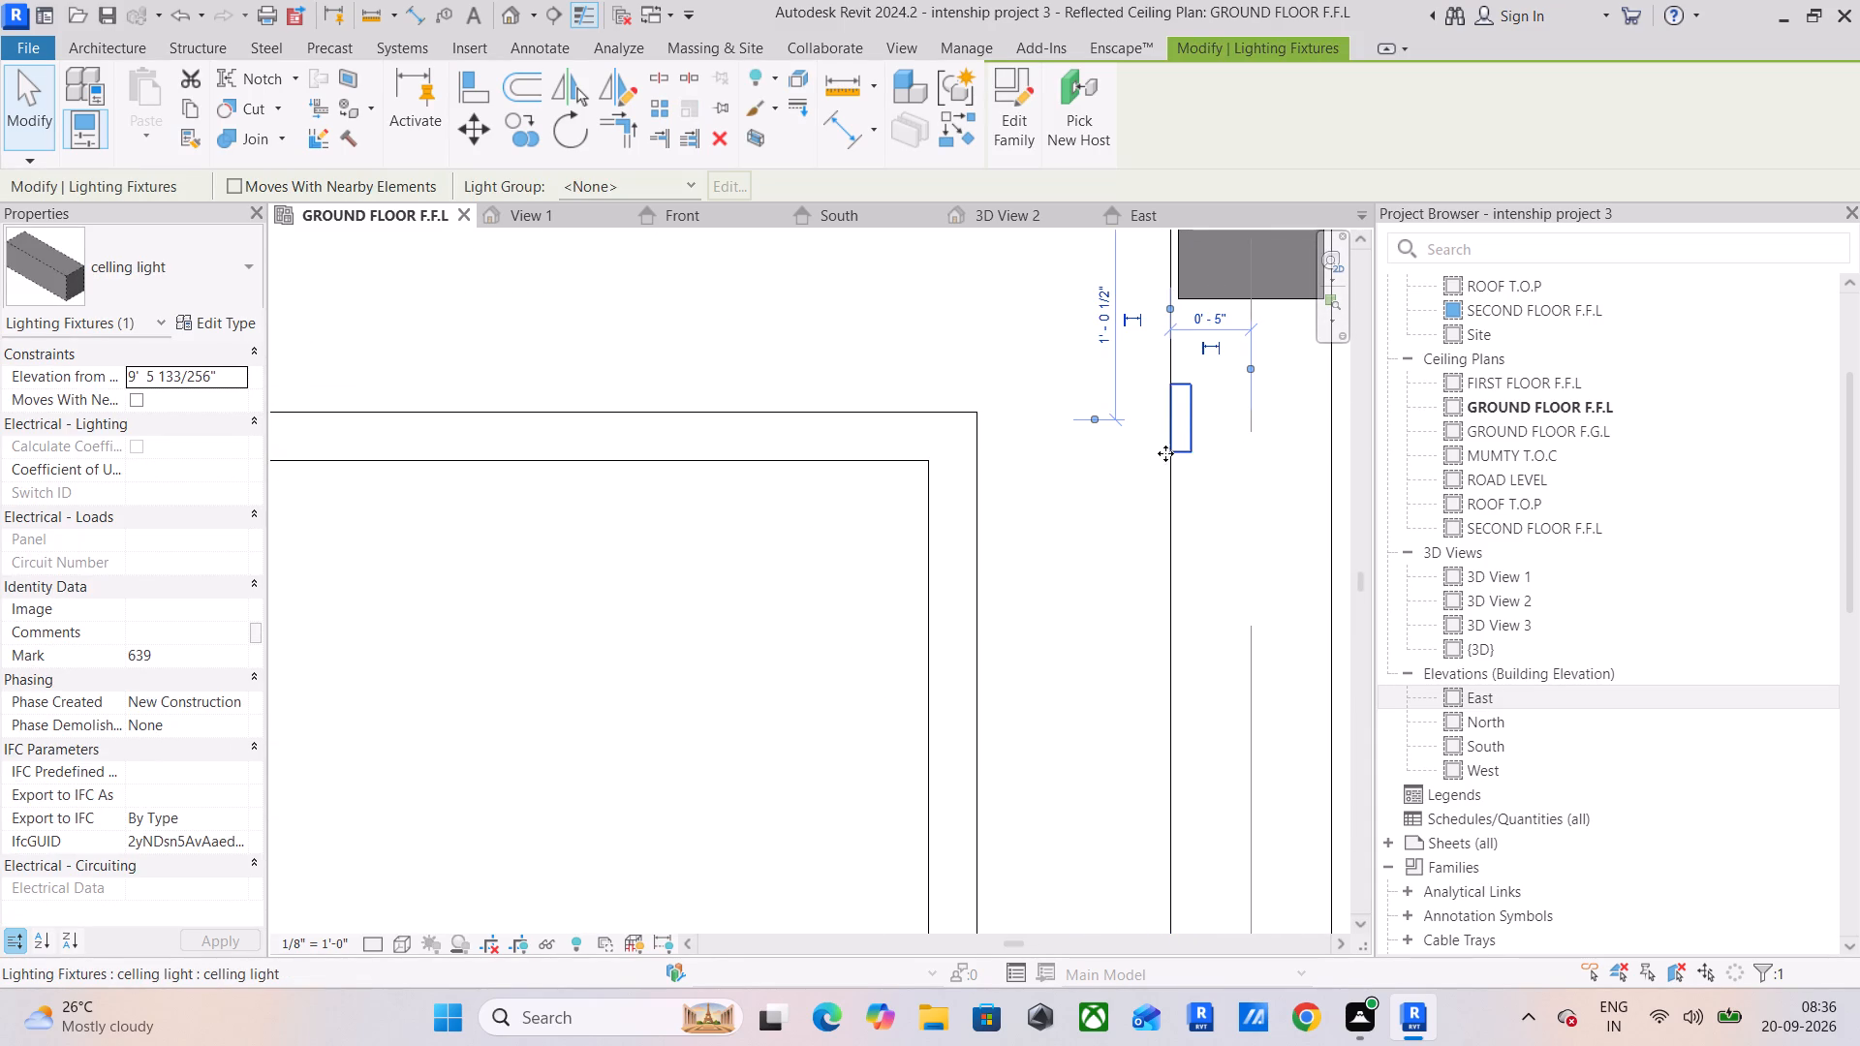
drag(1165, 453, 1068, 451)
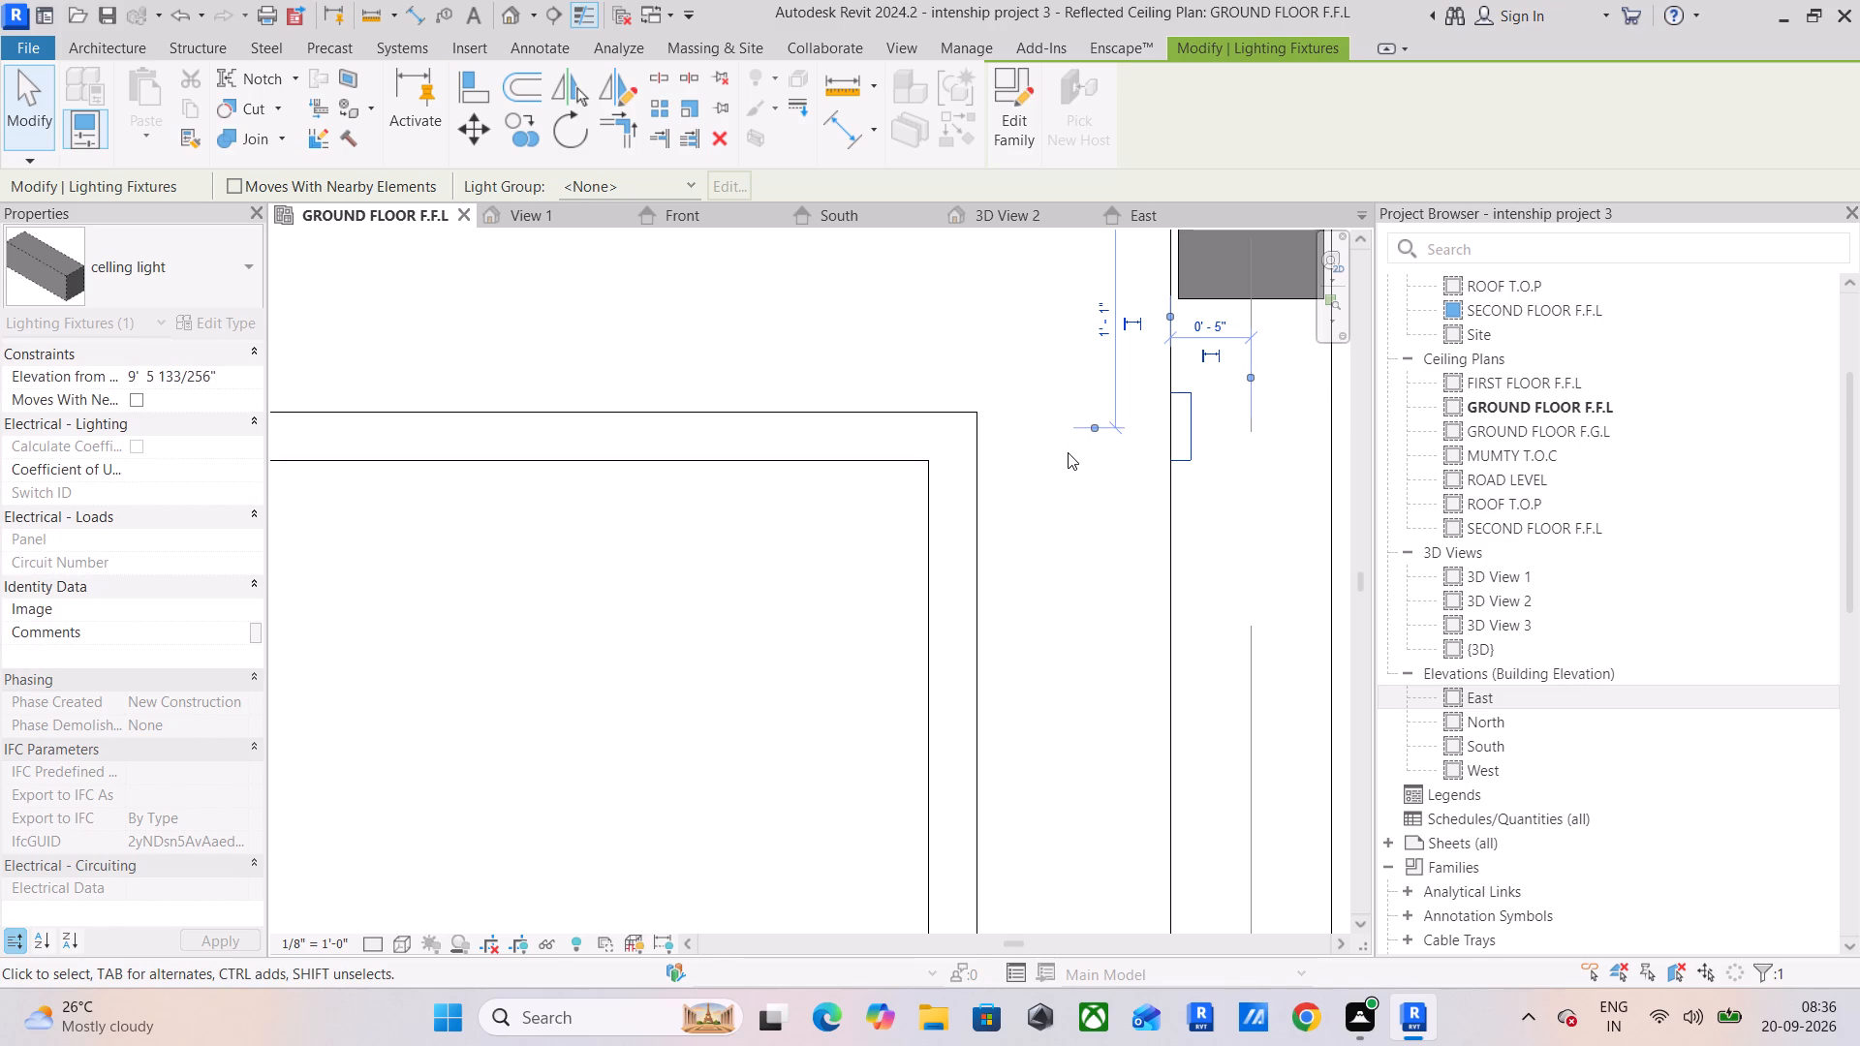
key(Delete)
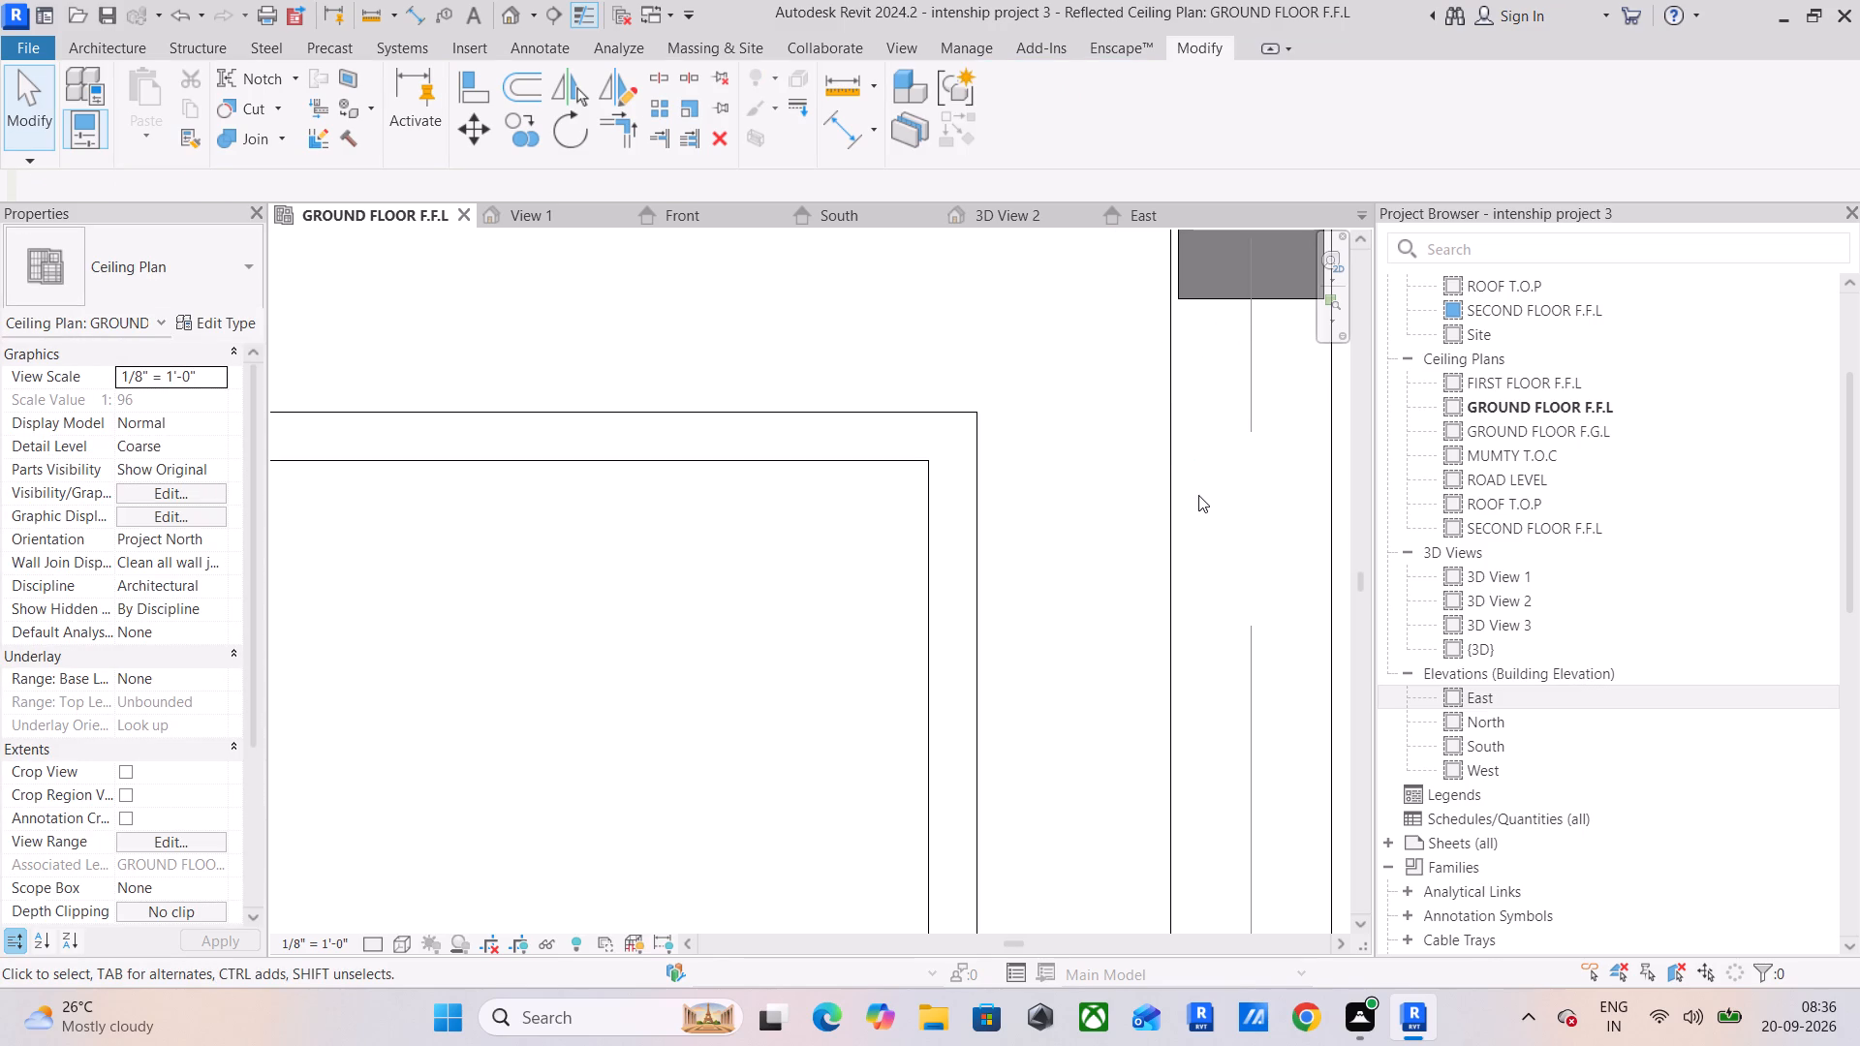
Delete the two in-place ceiling steps of the square room in the ground-floor ceiling plan.
scroll(1198, 495, down, 4)
middle_drag(1188, 500, 1100, 525)
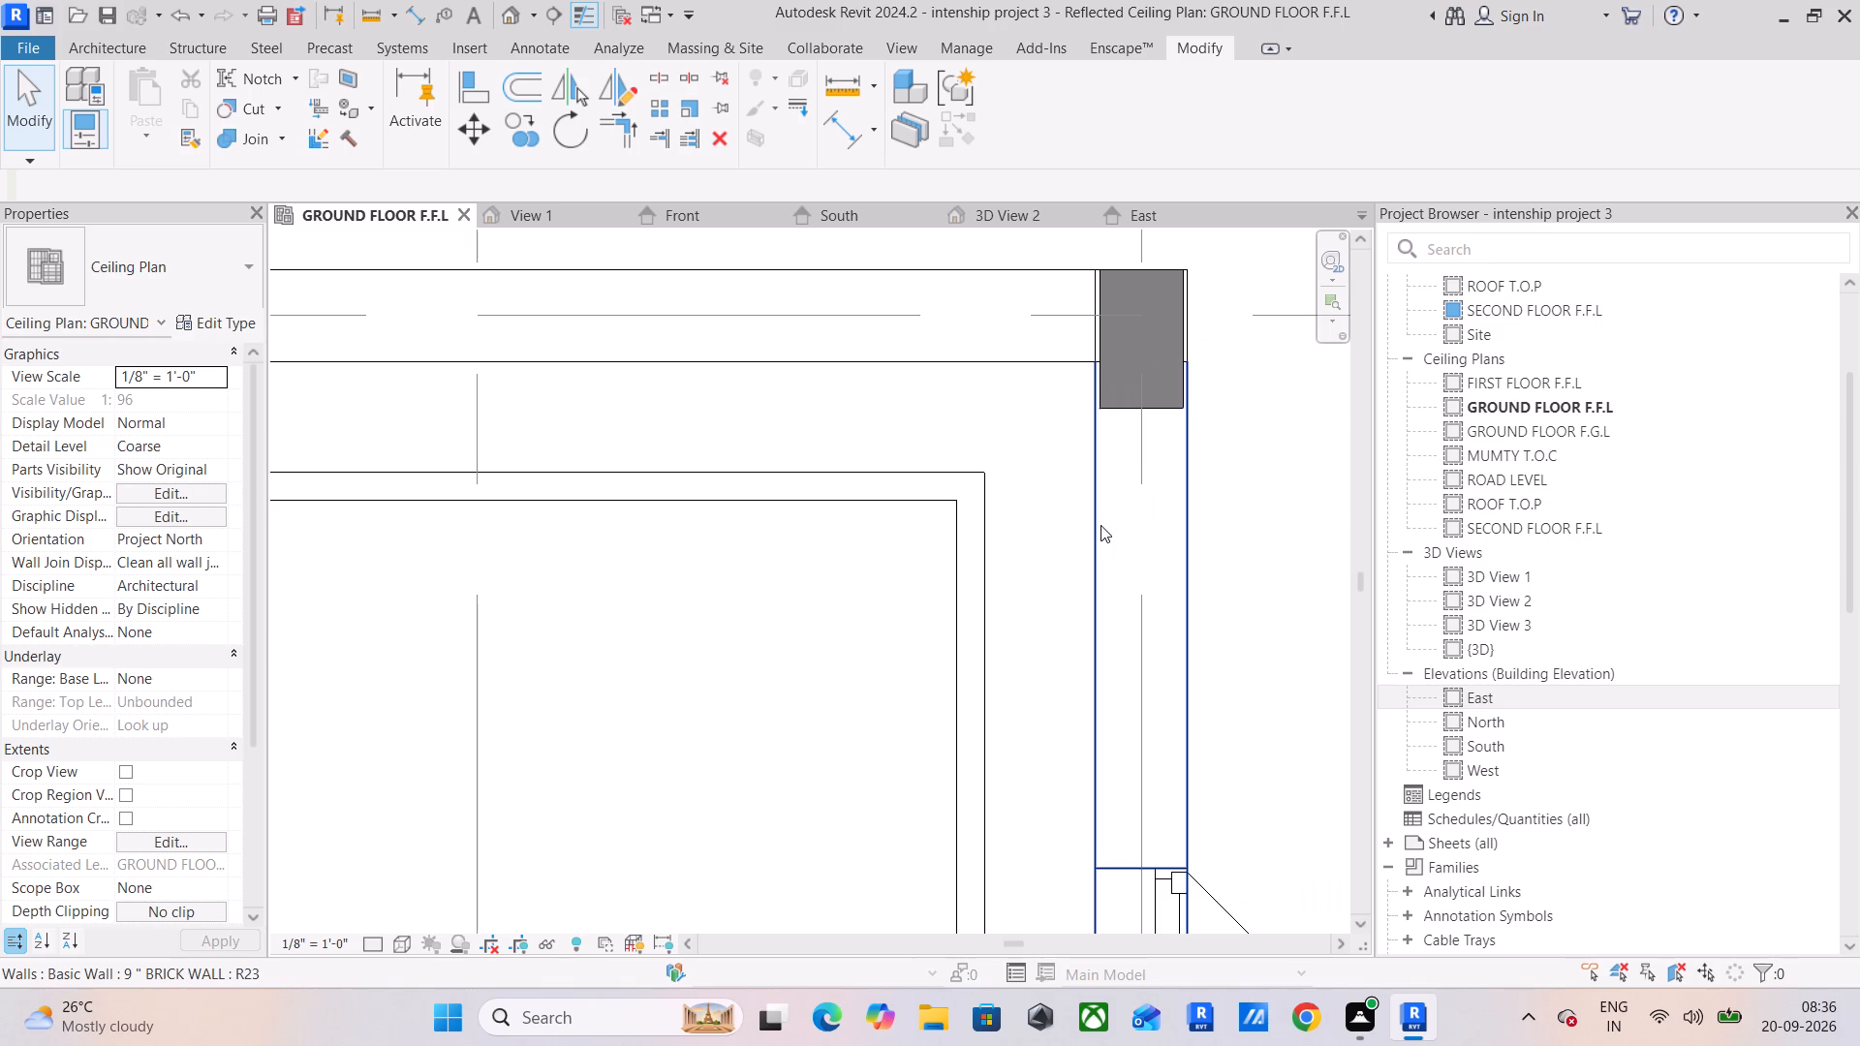
click(989, 527)
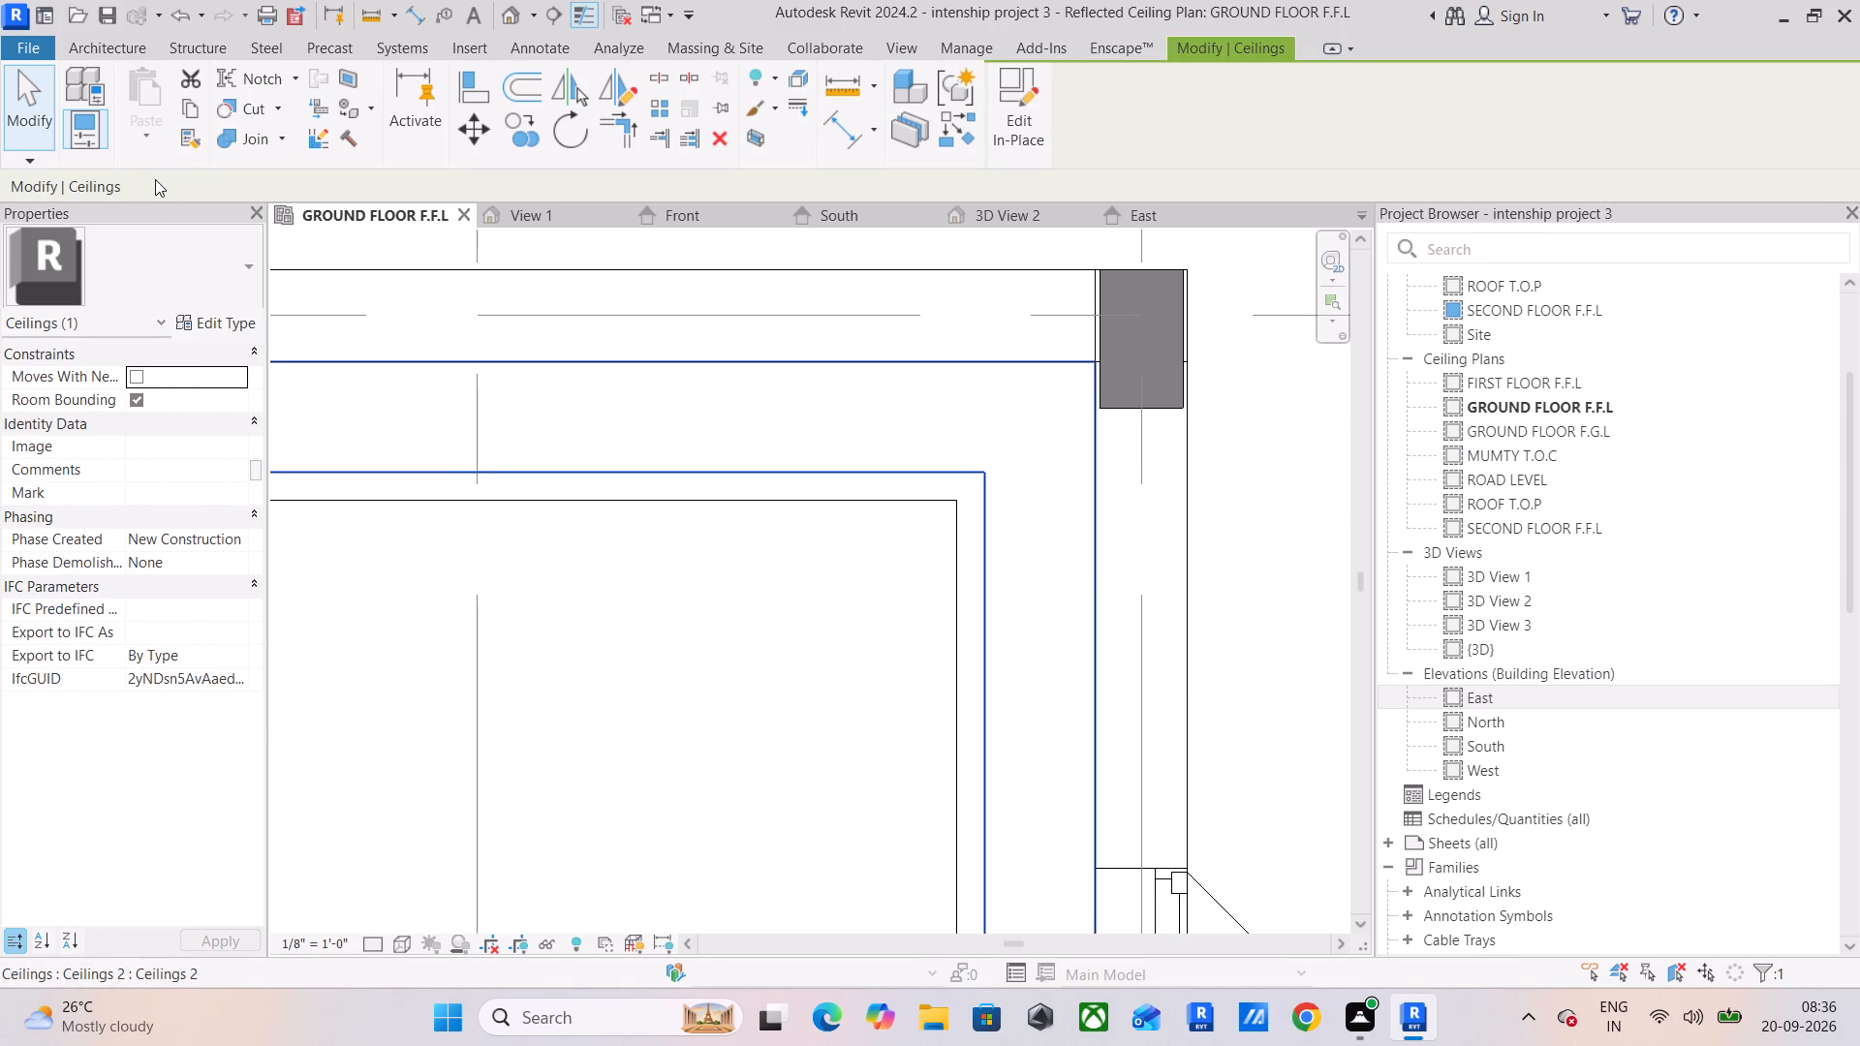
key(Delete)
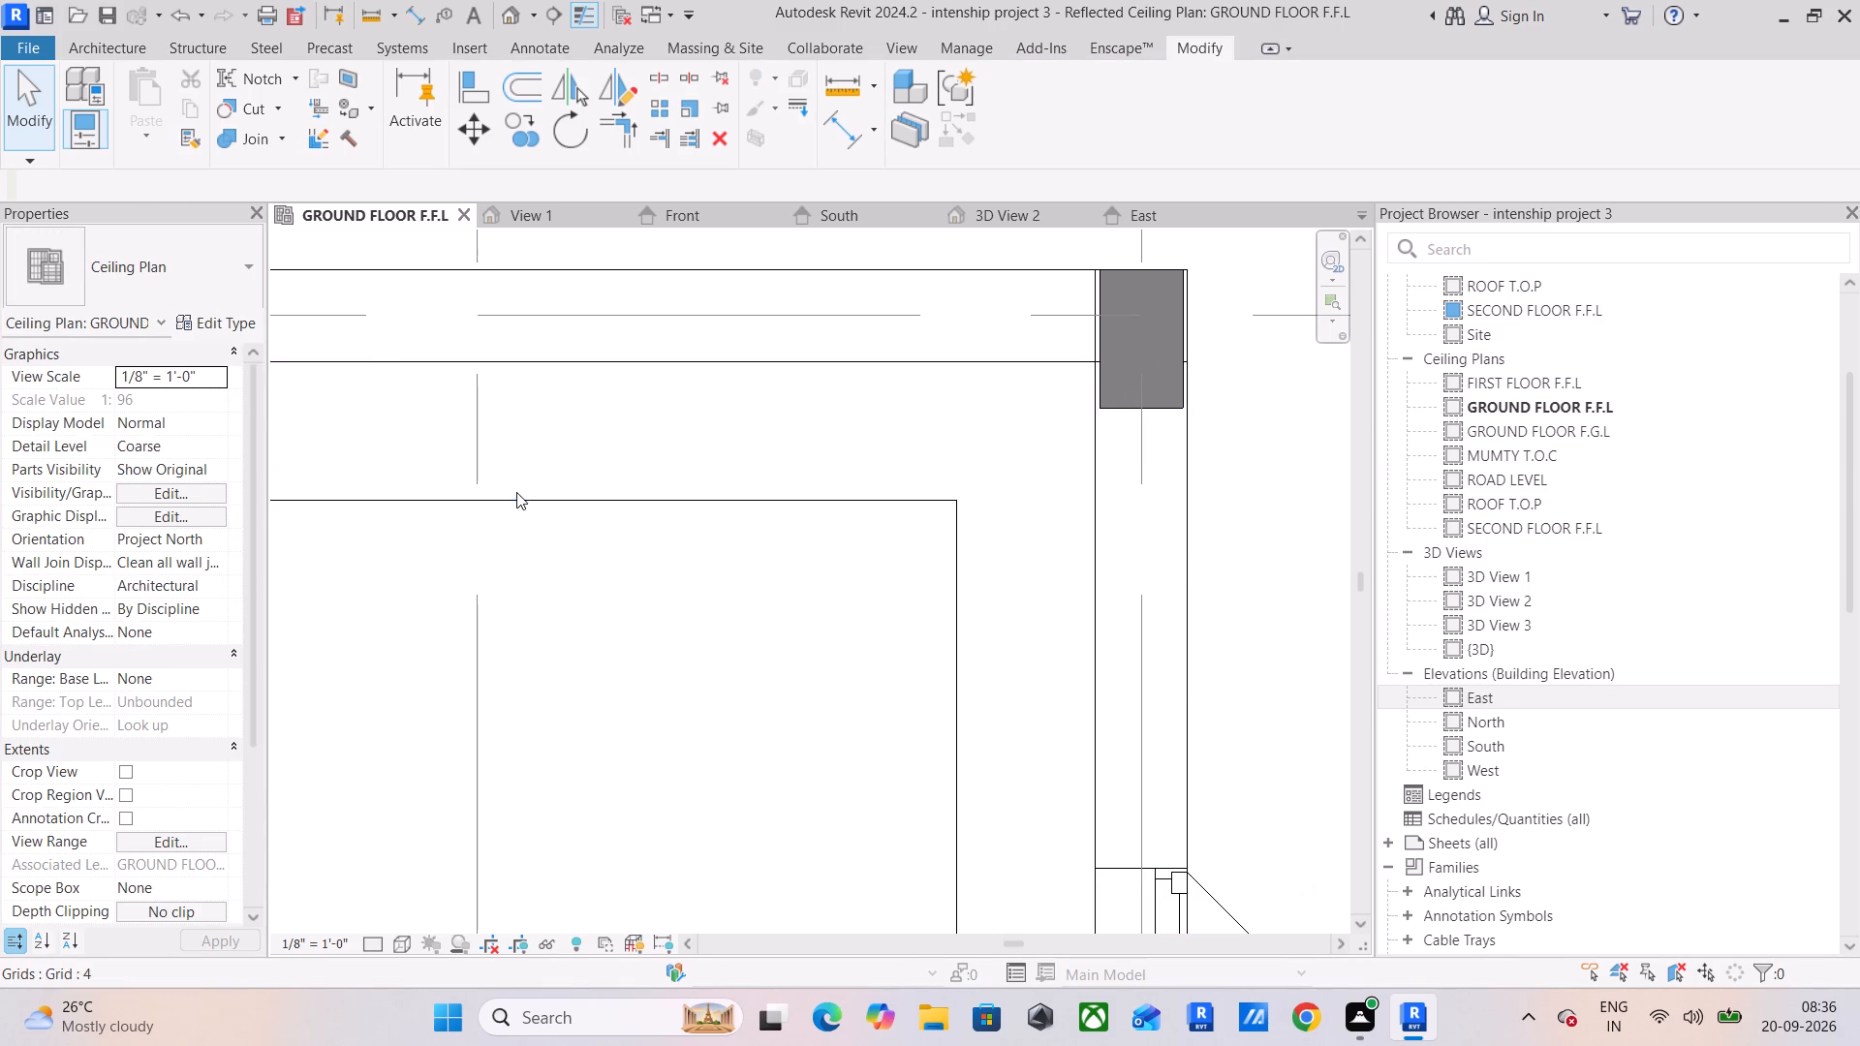
click(516, 494)
key(Delete)
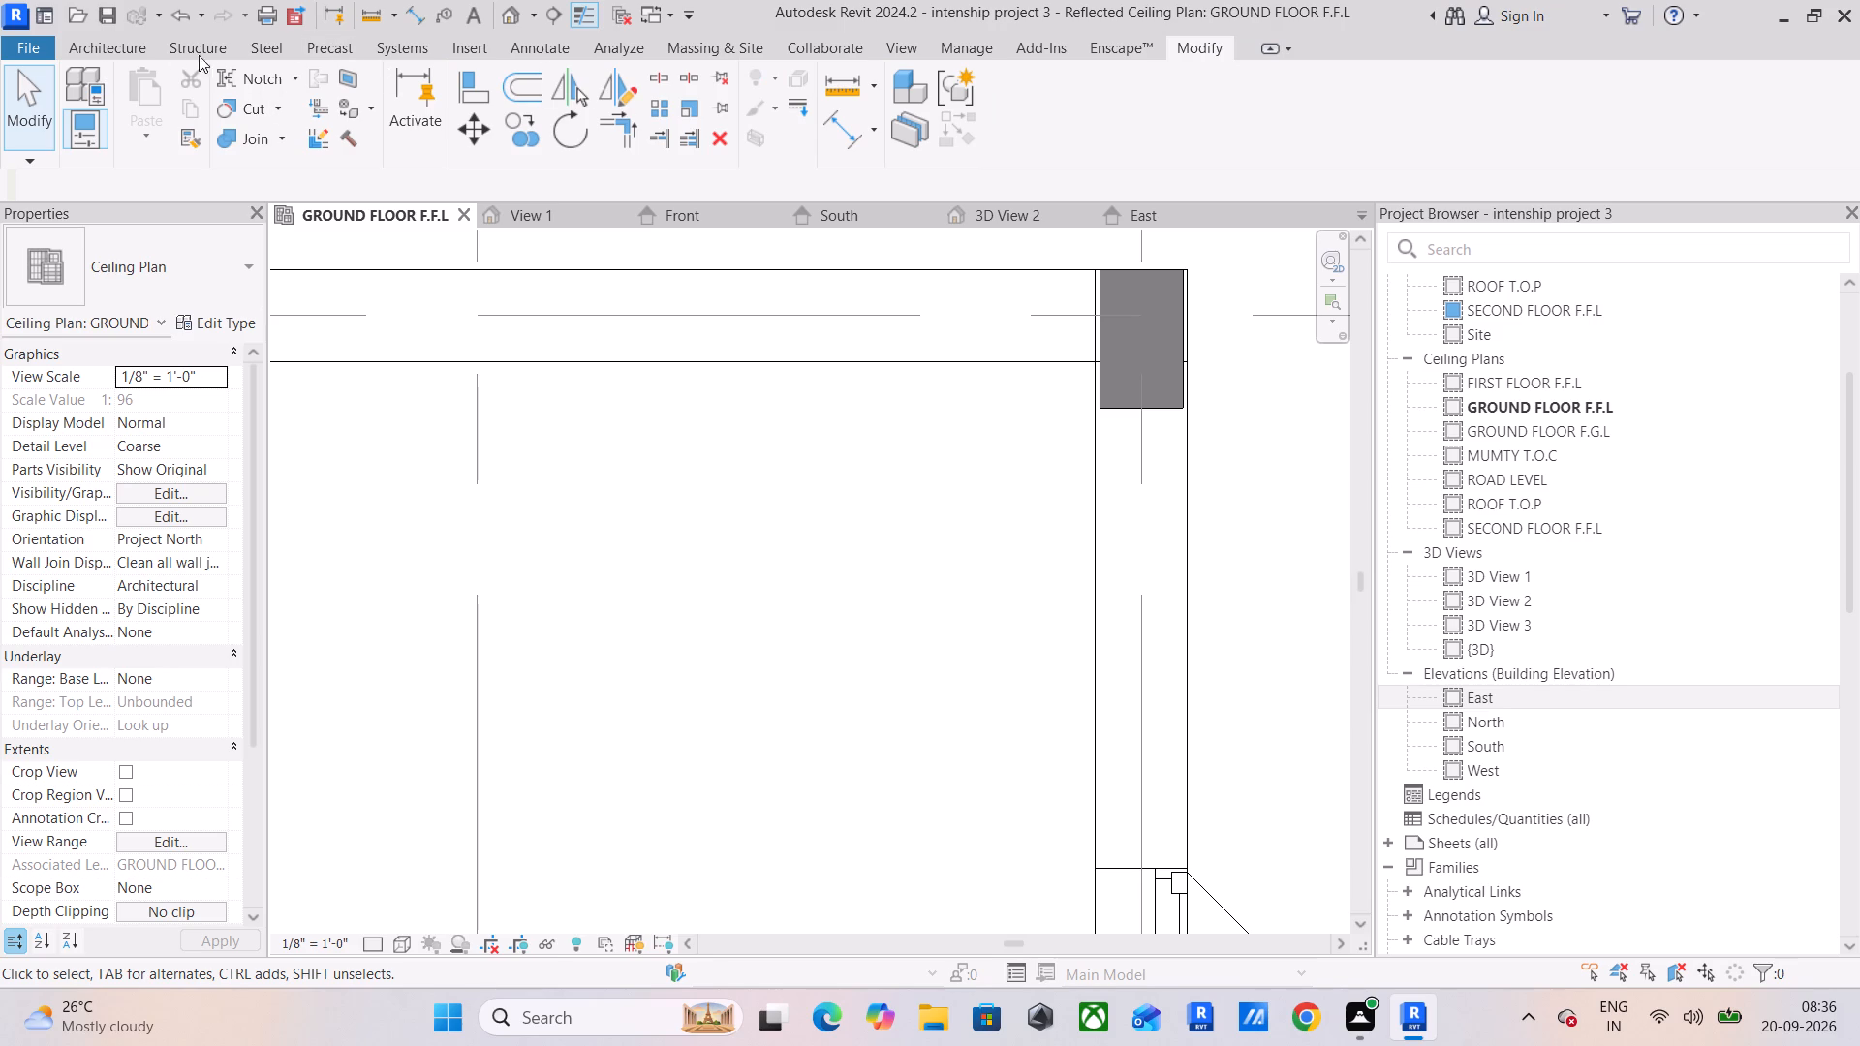
Start a new in-place model in the Ceilings category, keeping the suggested name.
click(127, 50)
click(302, 138)
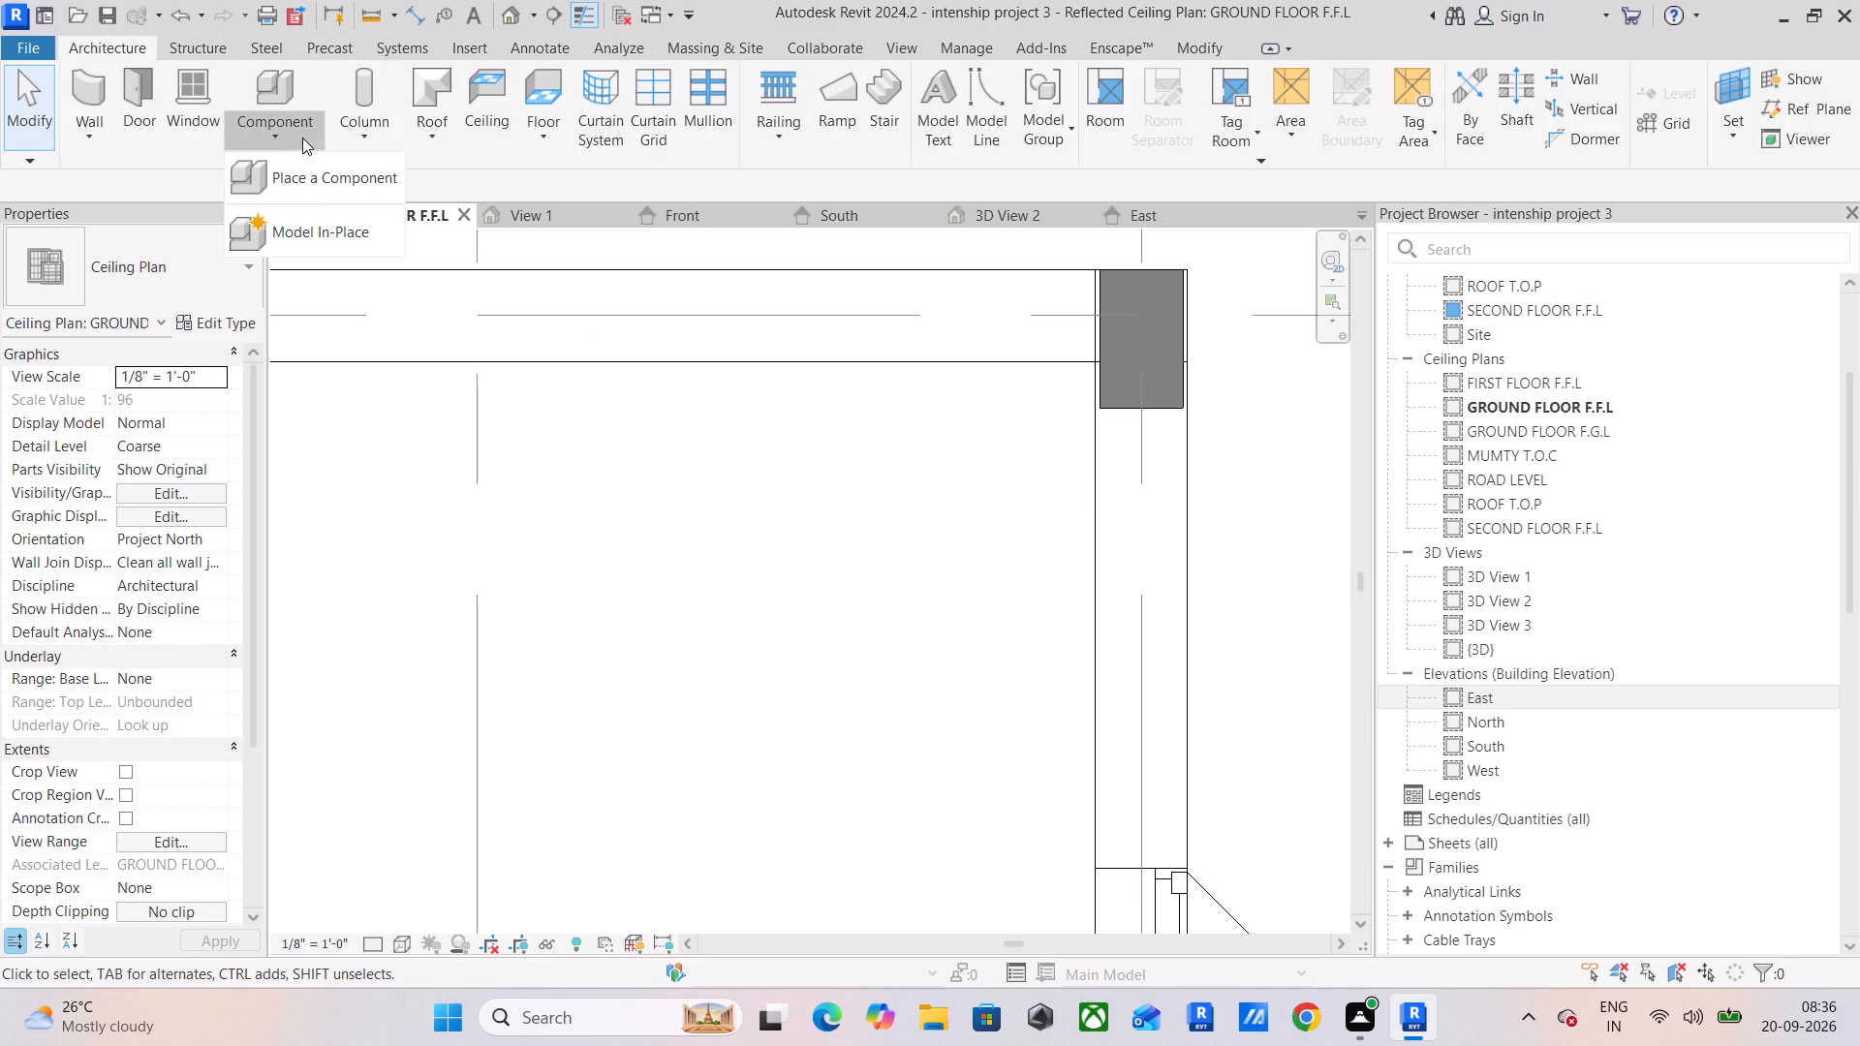
click(311, 223)
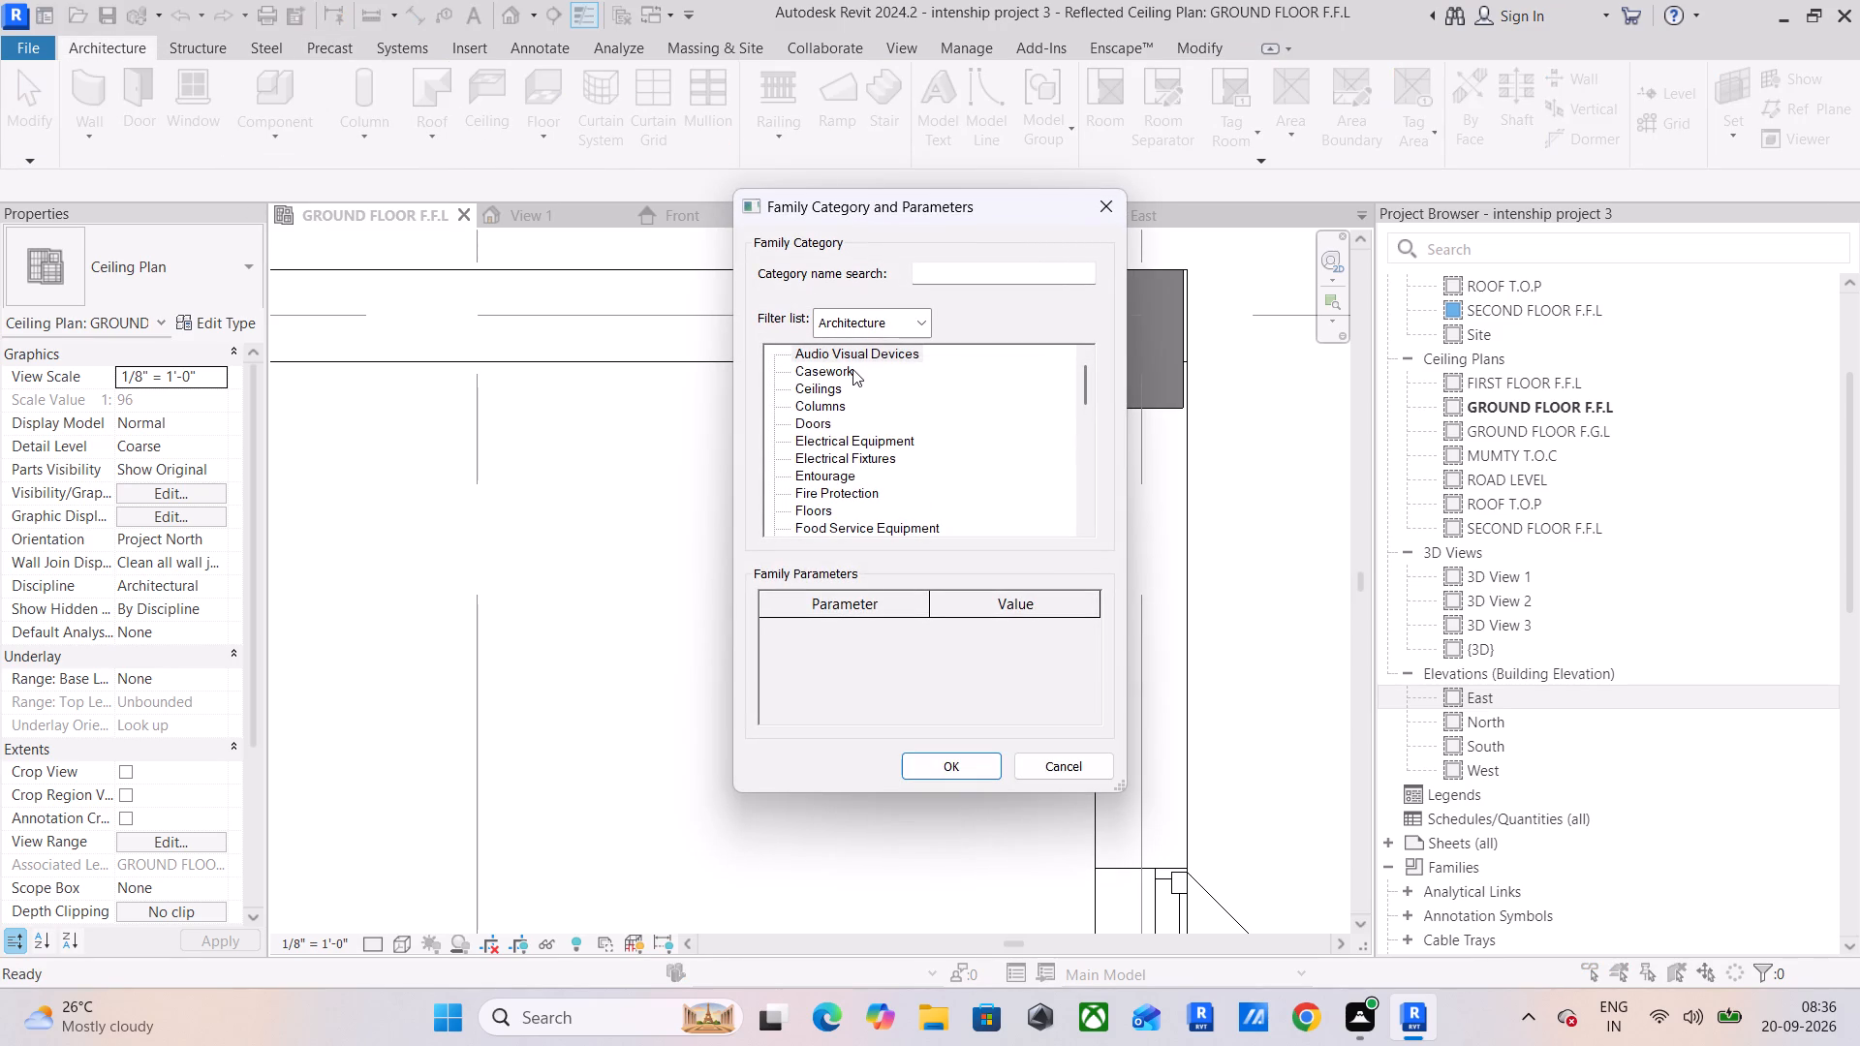
click(848, 387)
click(826, 394)
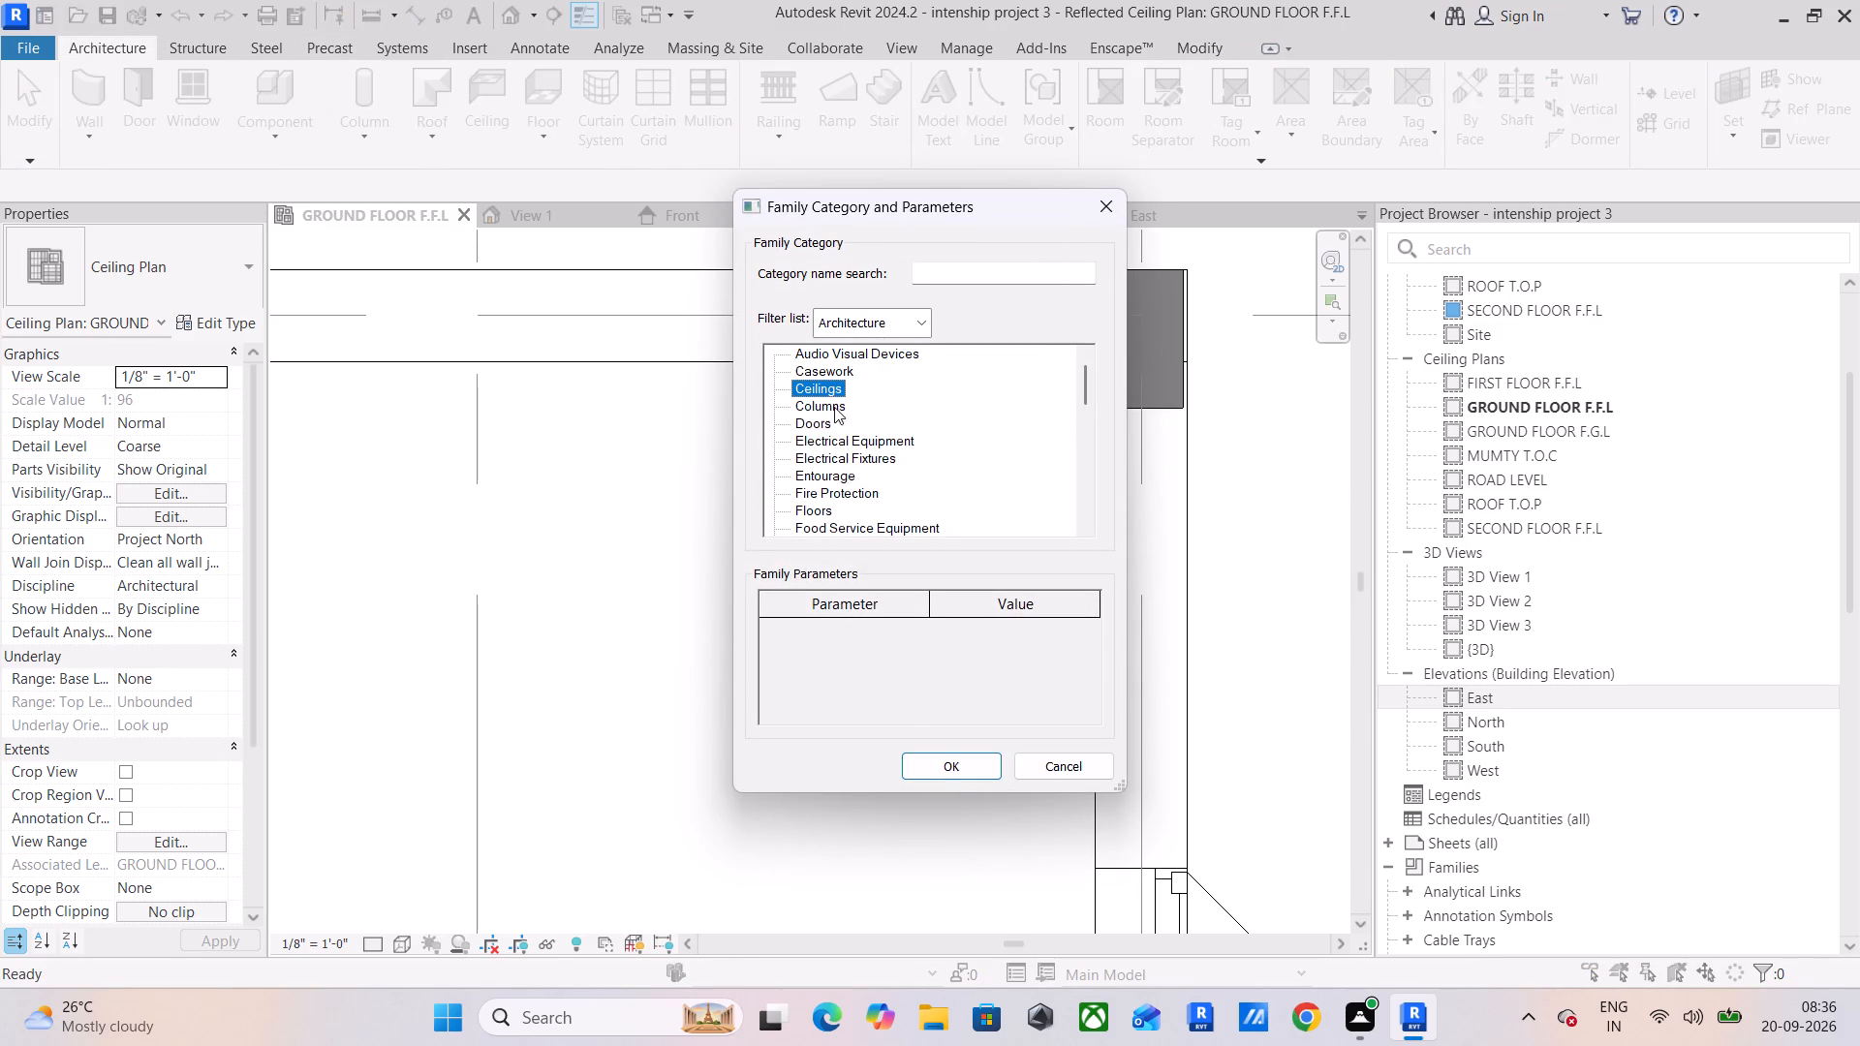
click(935, 770)
click(910, 552)
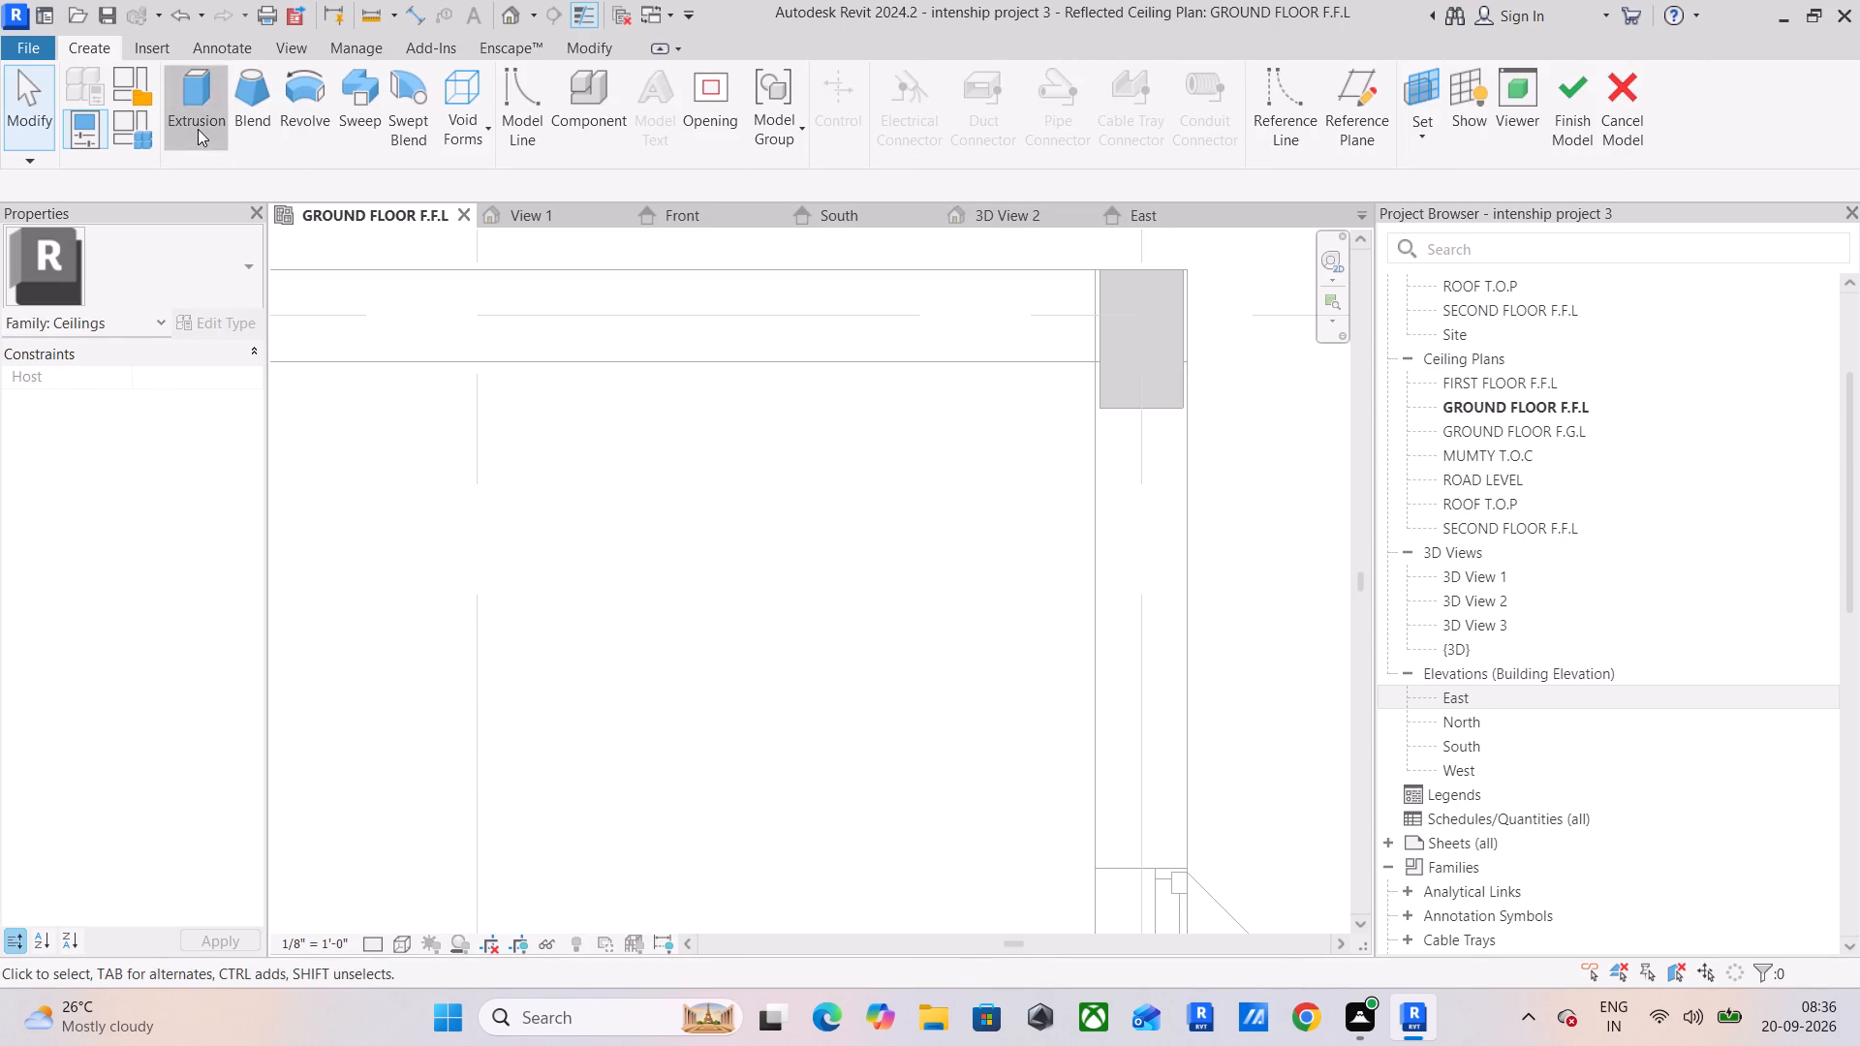
Start an extrusion and pick the square room's compound ceiling as its work plane.
click(198, 129)
click(1086, 117)
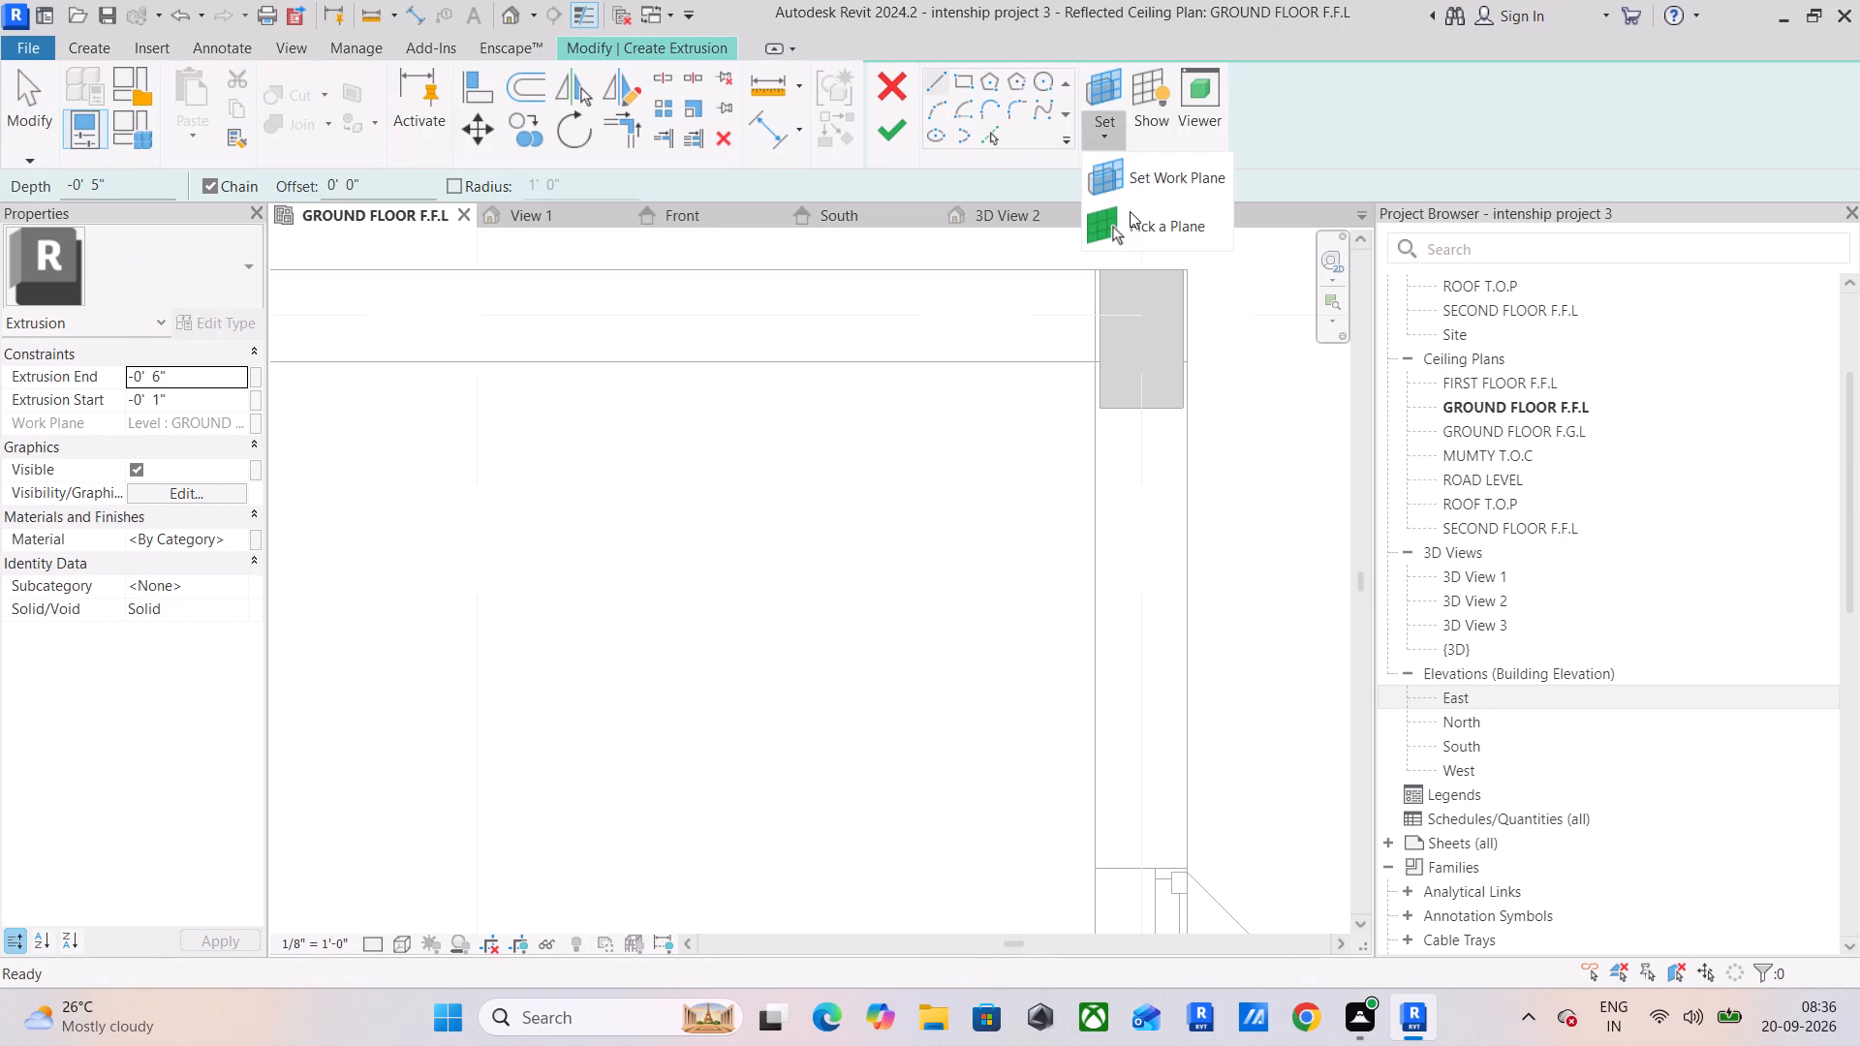
click(1131, 216)
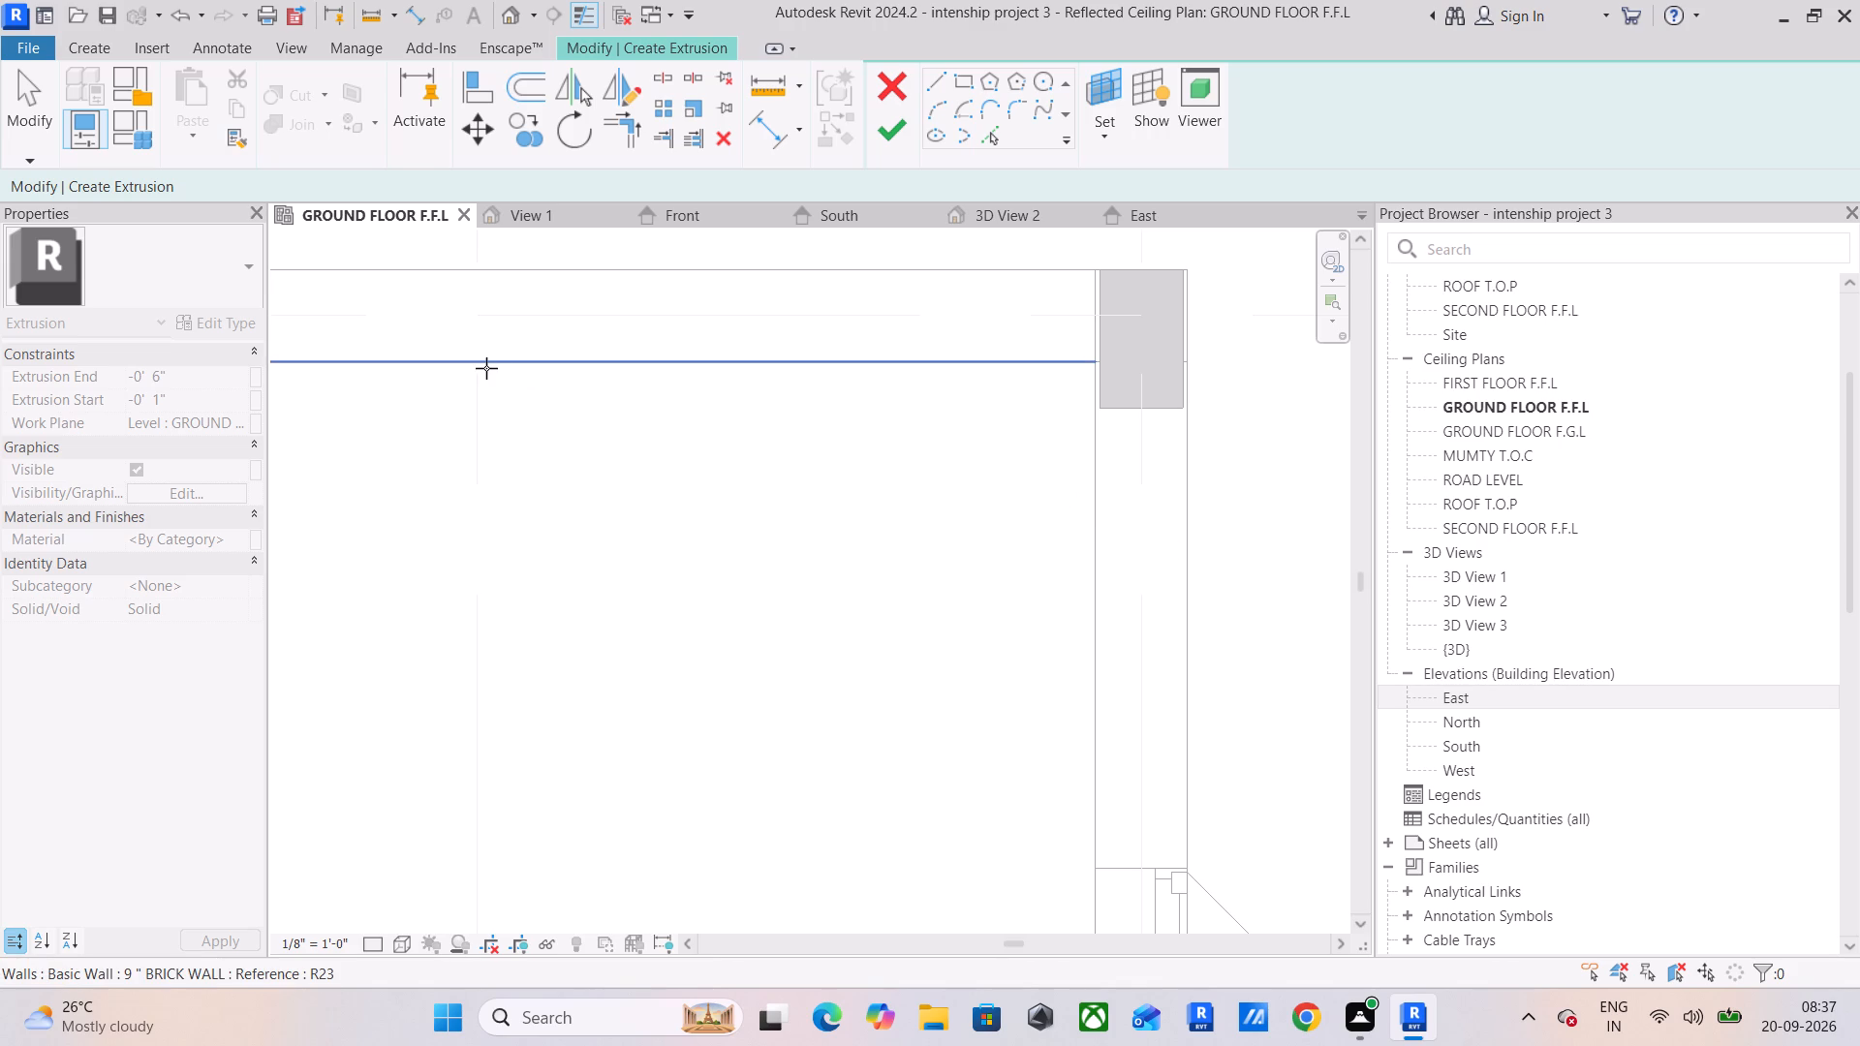
scroll(467, 371, down, 6)
middle_drag(467, 371, 1048, 364)
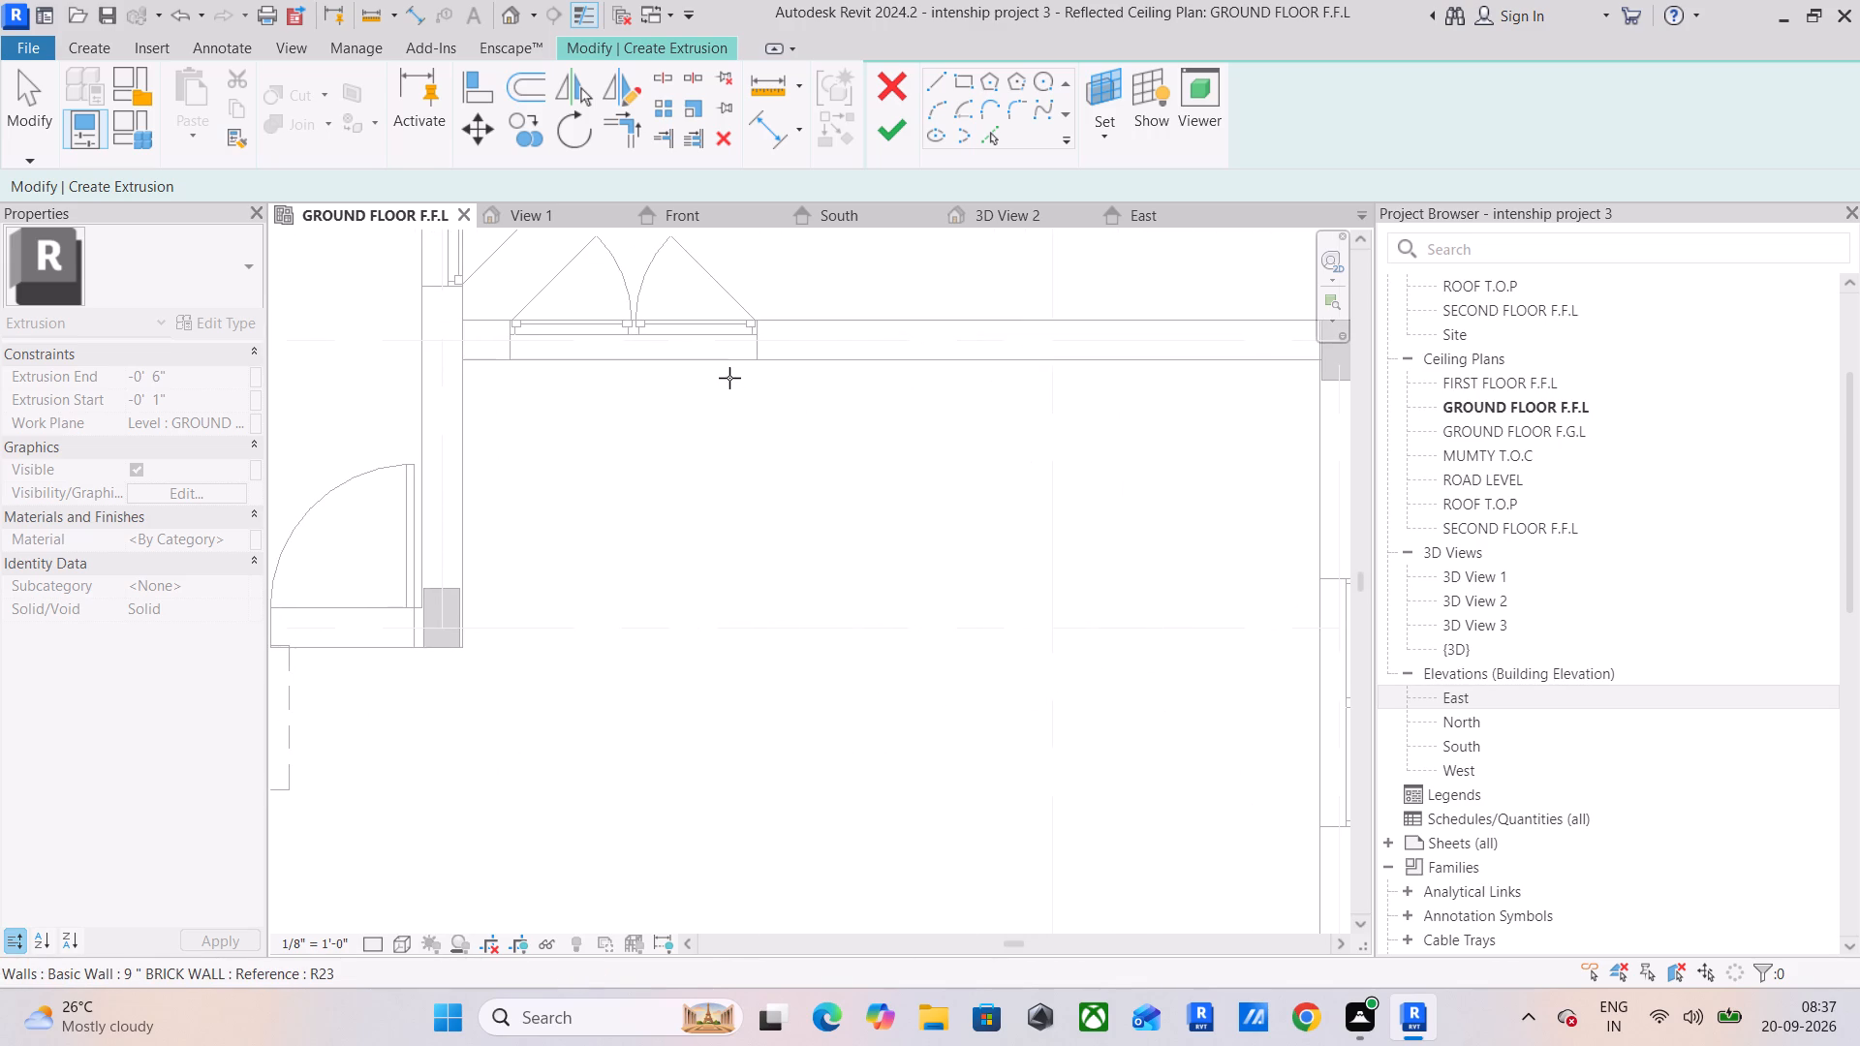
click(733, 369)
Sketch the extrusion's outer rectangle along the square room's inner wall faces, between diagonally opposite room corners.
scroll(992, 424, down, 5)
middle_drag(992, 422, 869, 488)
click(971, 82)
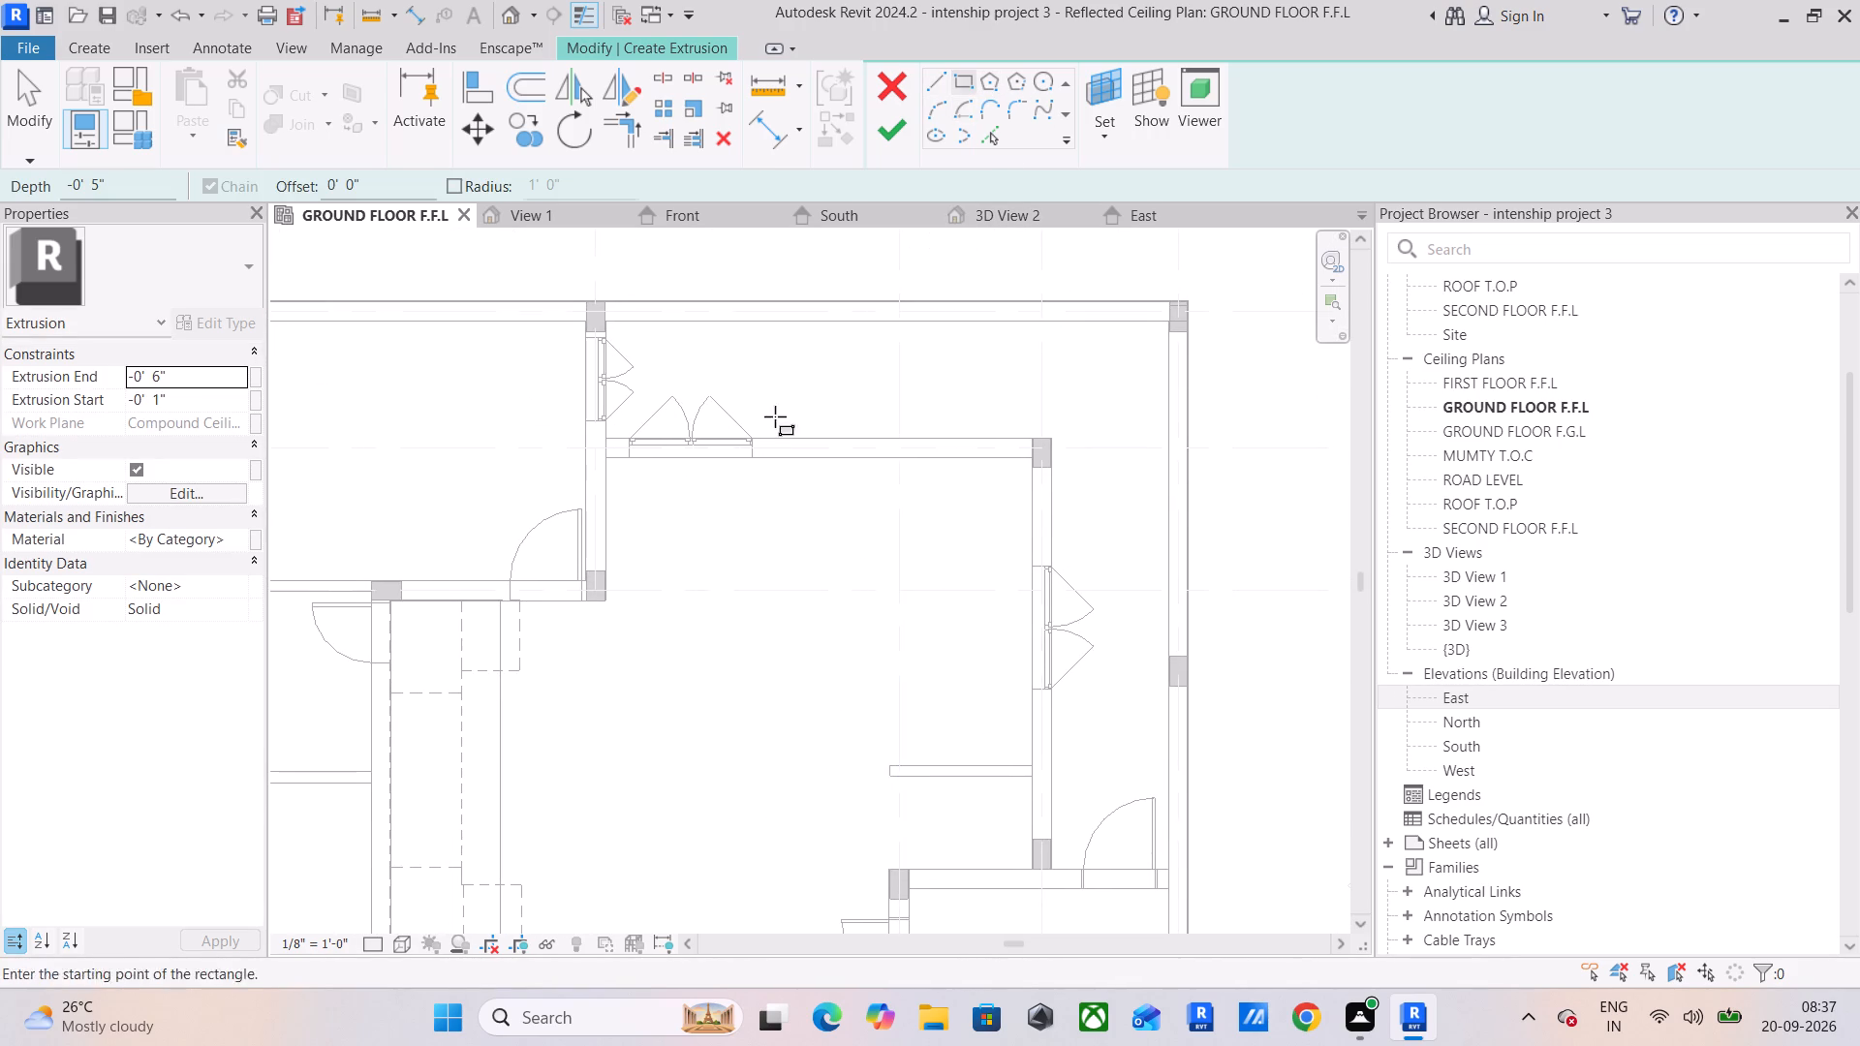
click(606, 461)
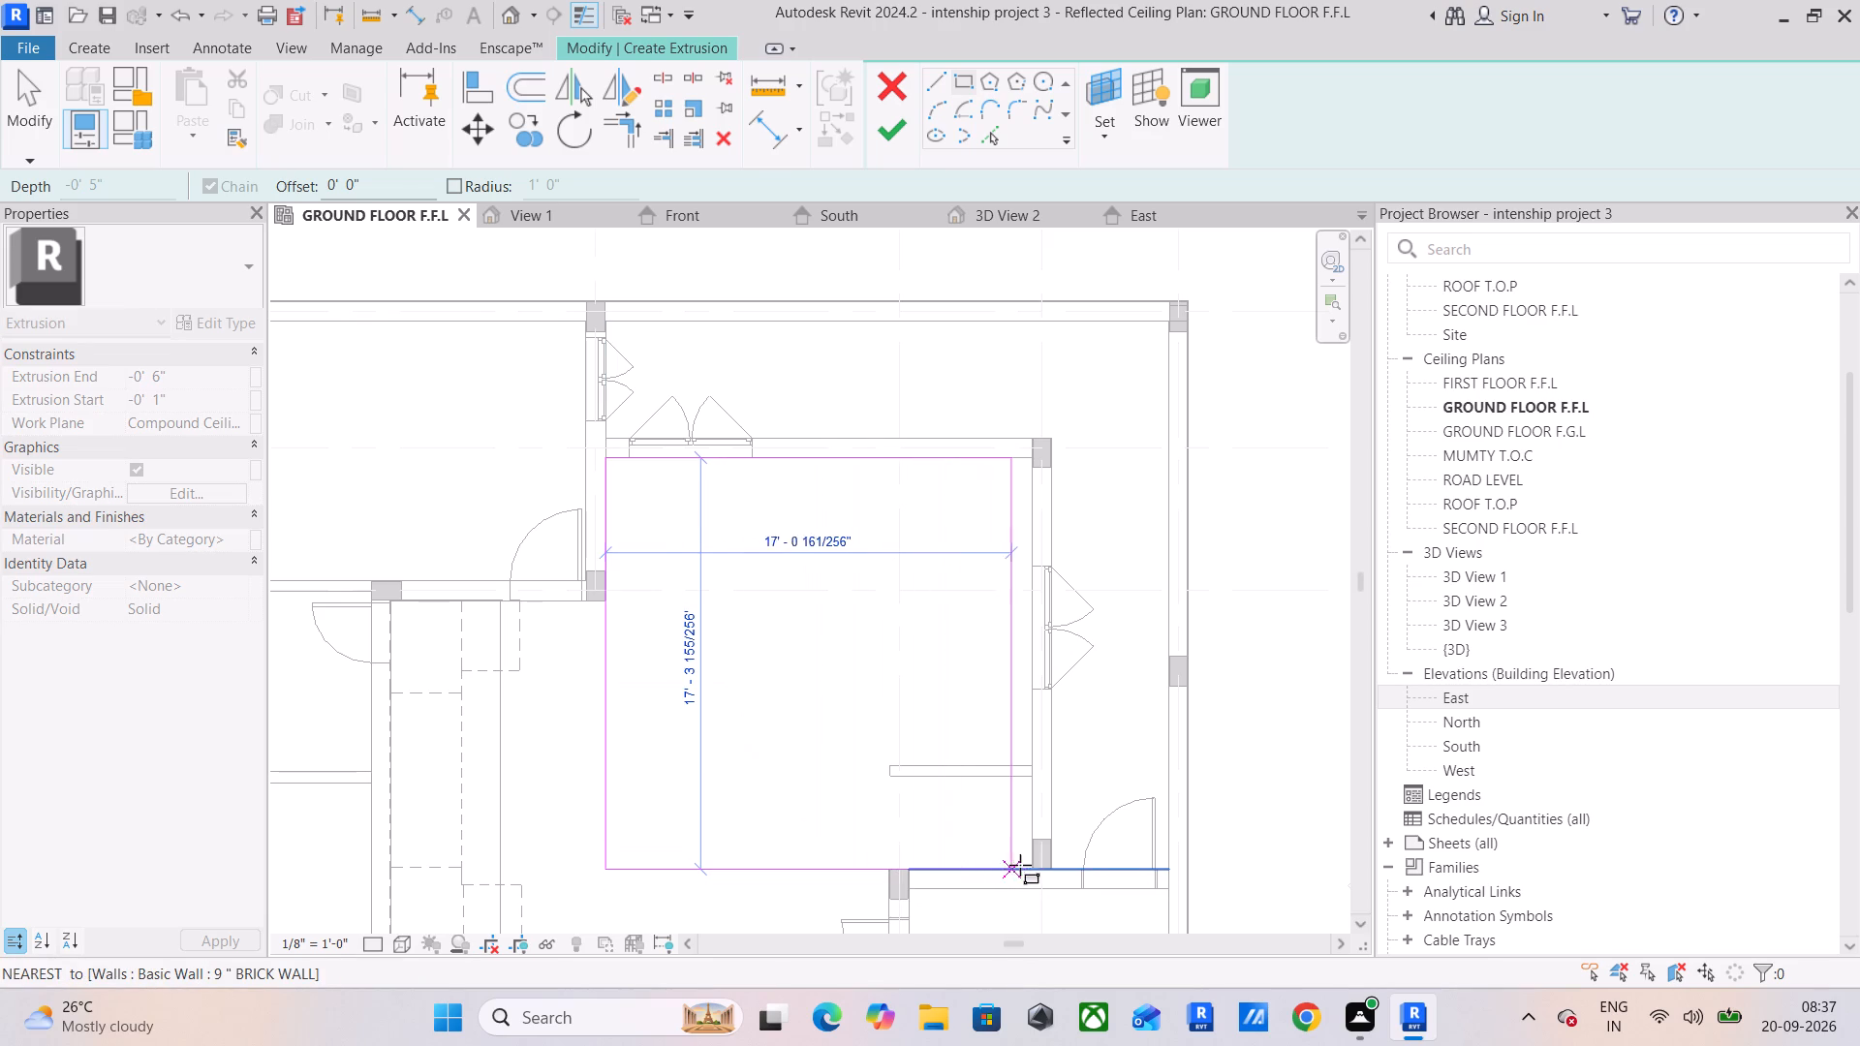
click(1032, 865)
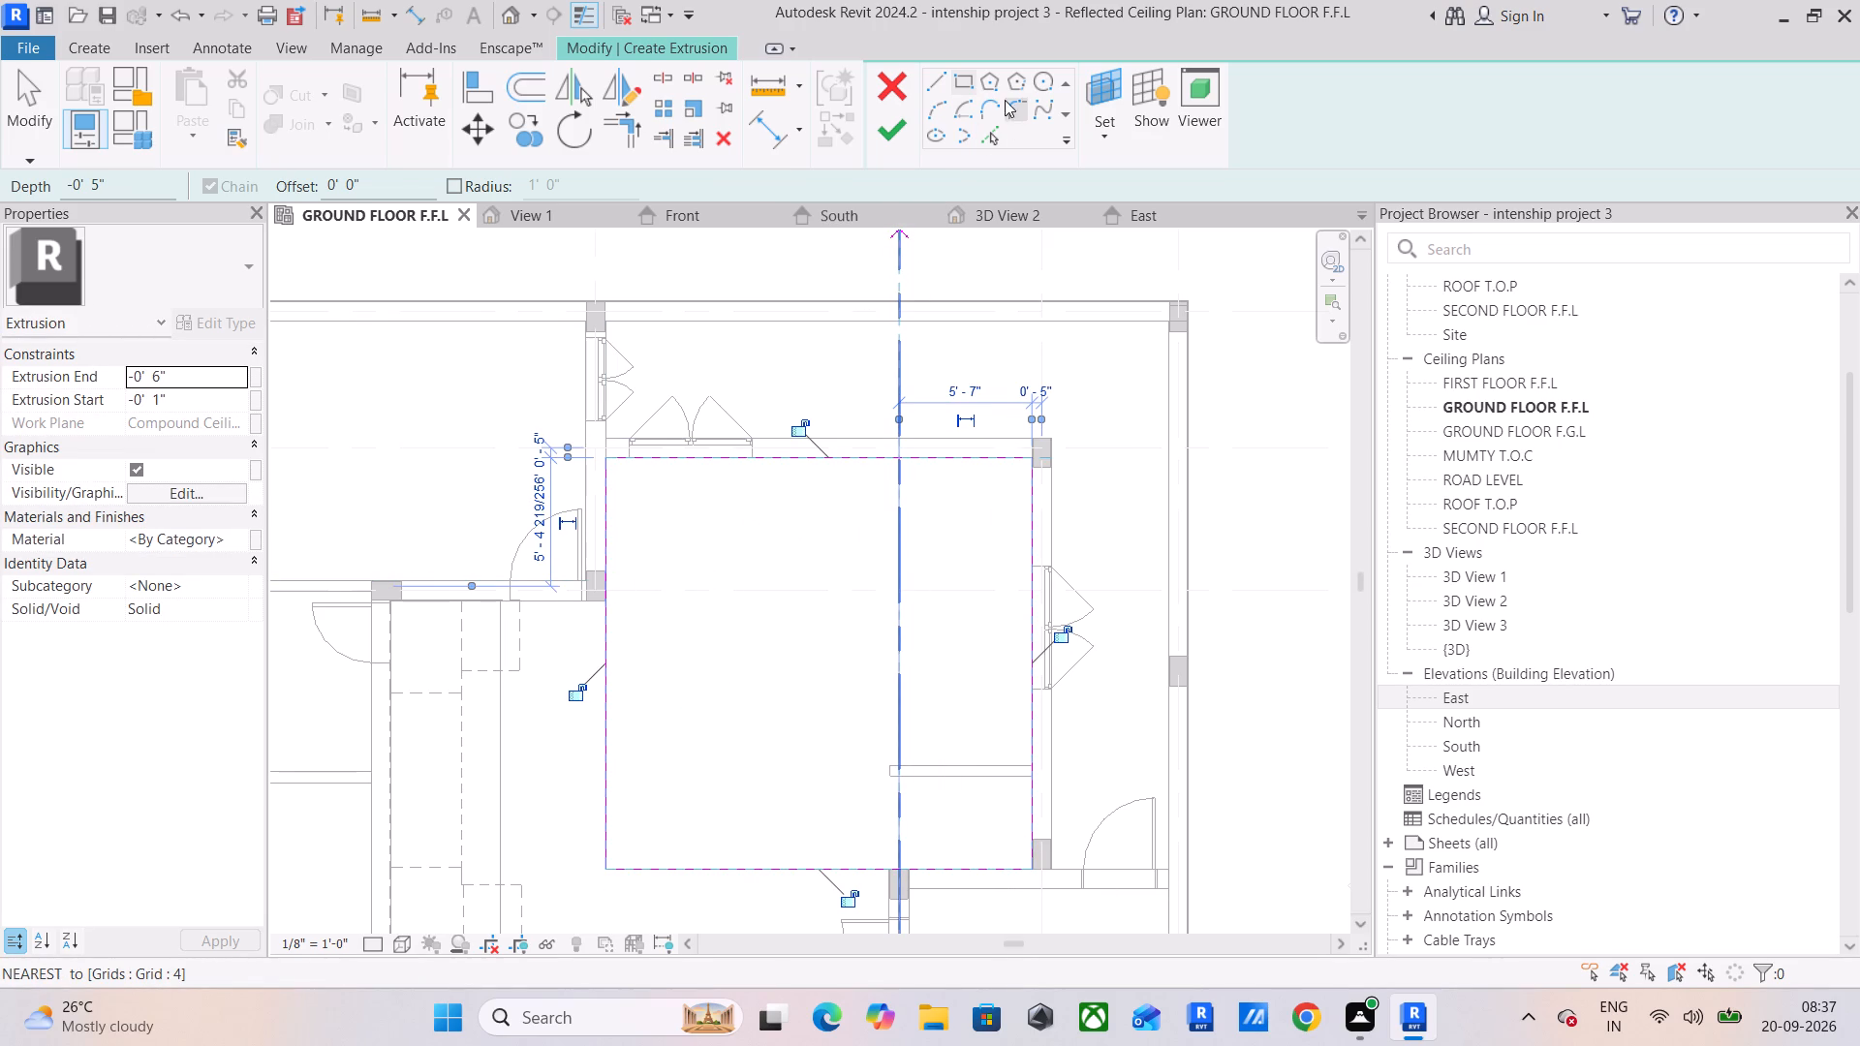
Sketch a second rectangle offset 1' inside the outer one and finish the ring-shaped ceiling extrusion.
click(970, 87)
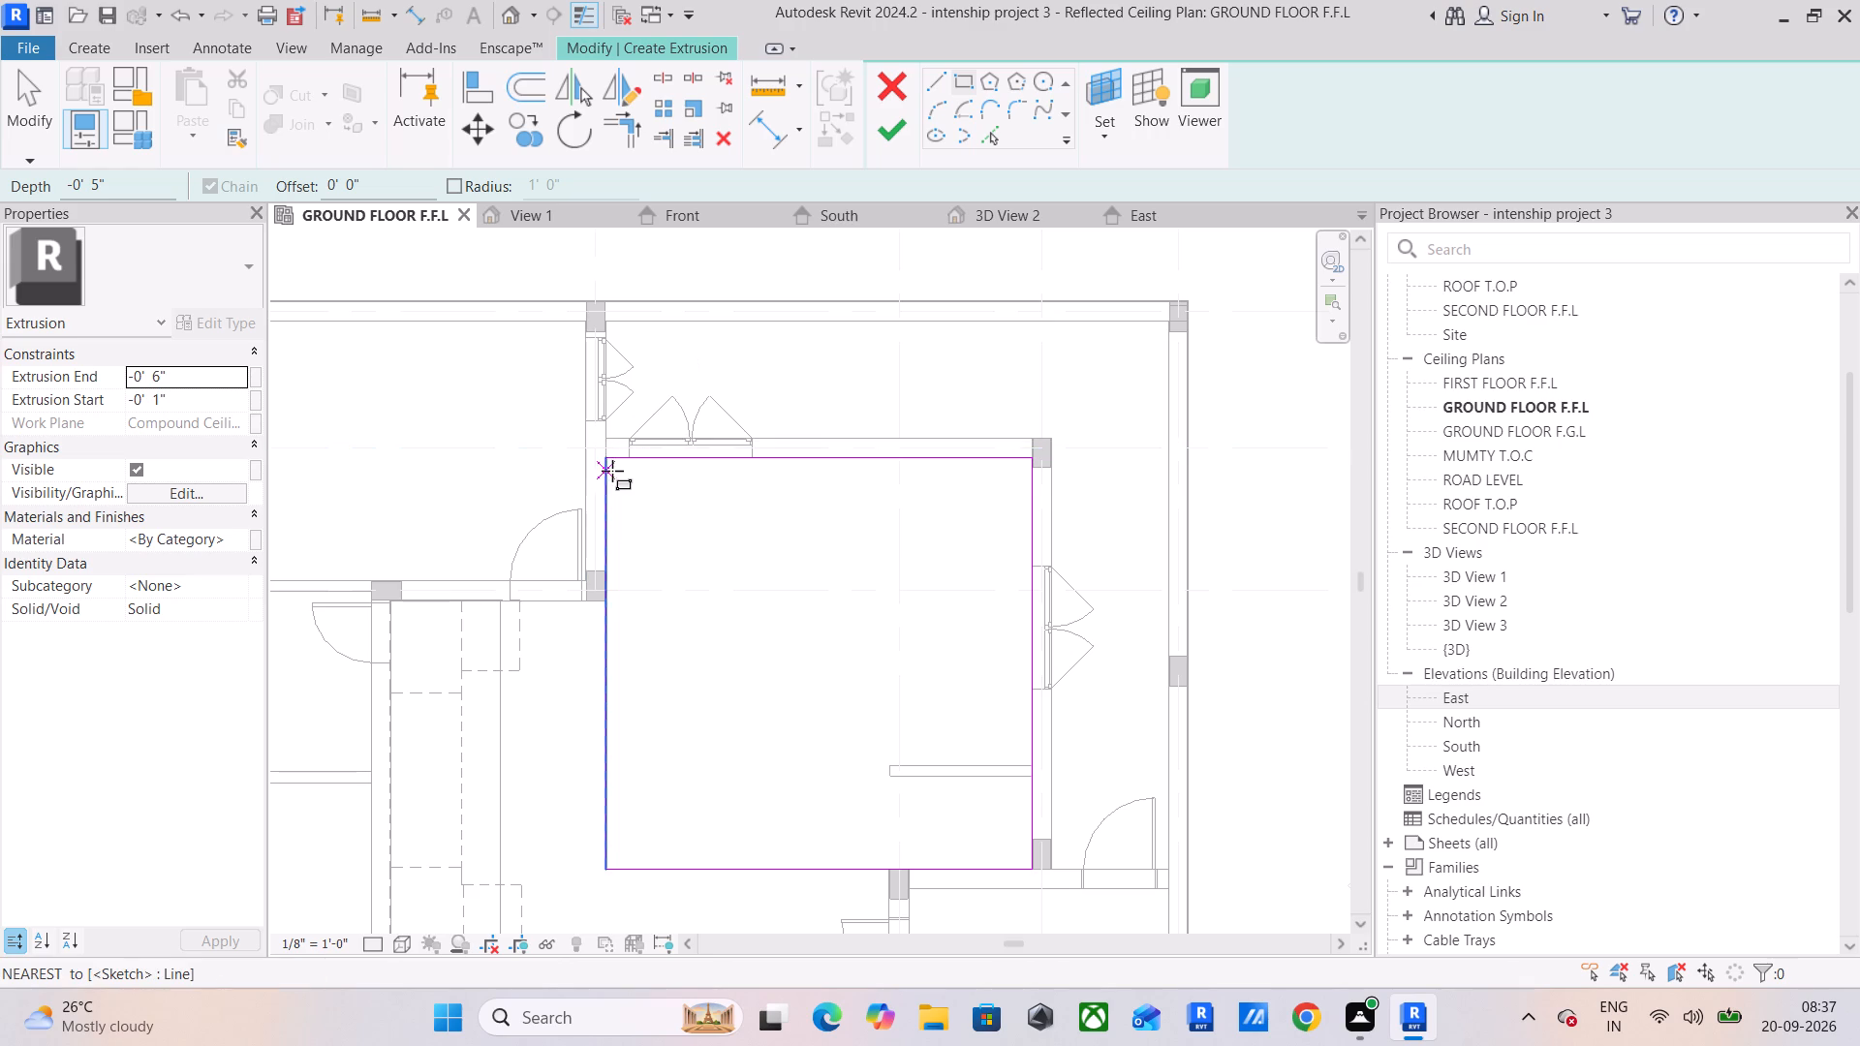
drag(378, 180, 180, 184)
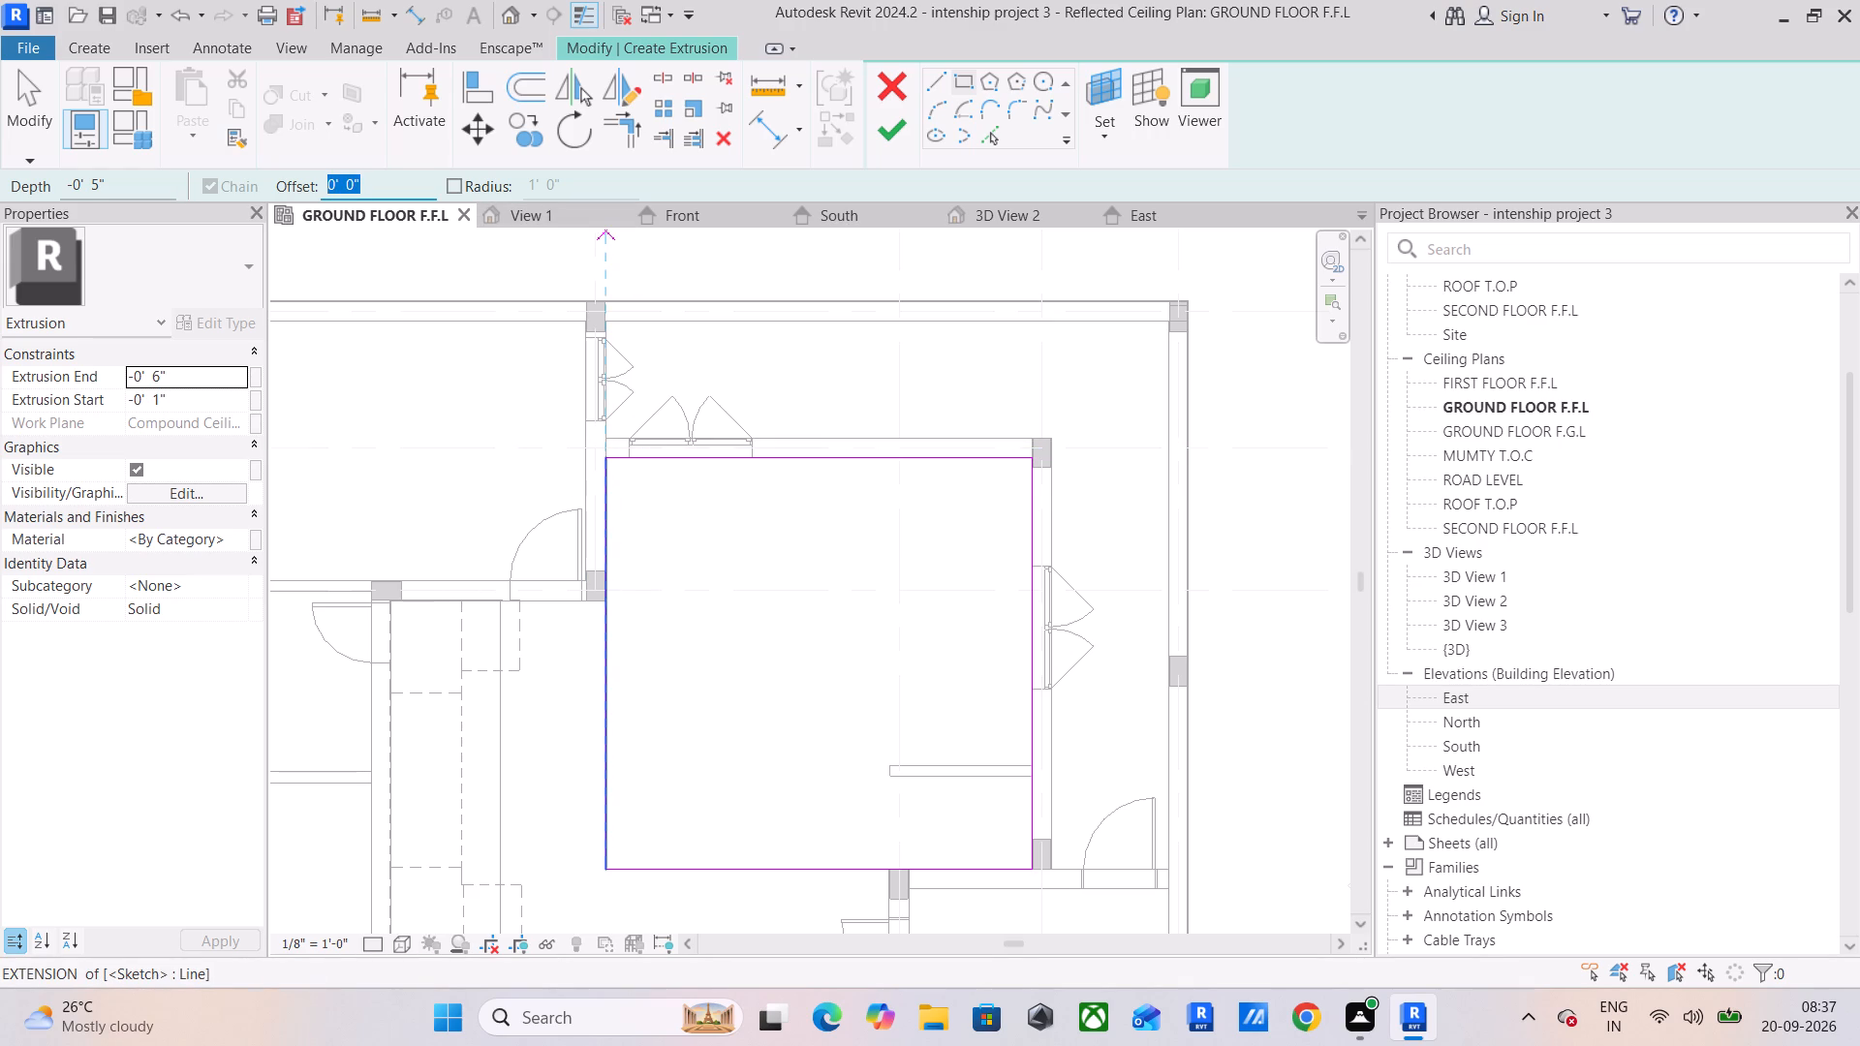
text(1')
key(Return)
click(603, 465)
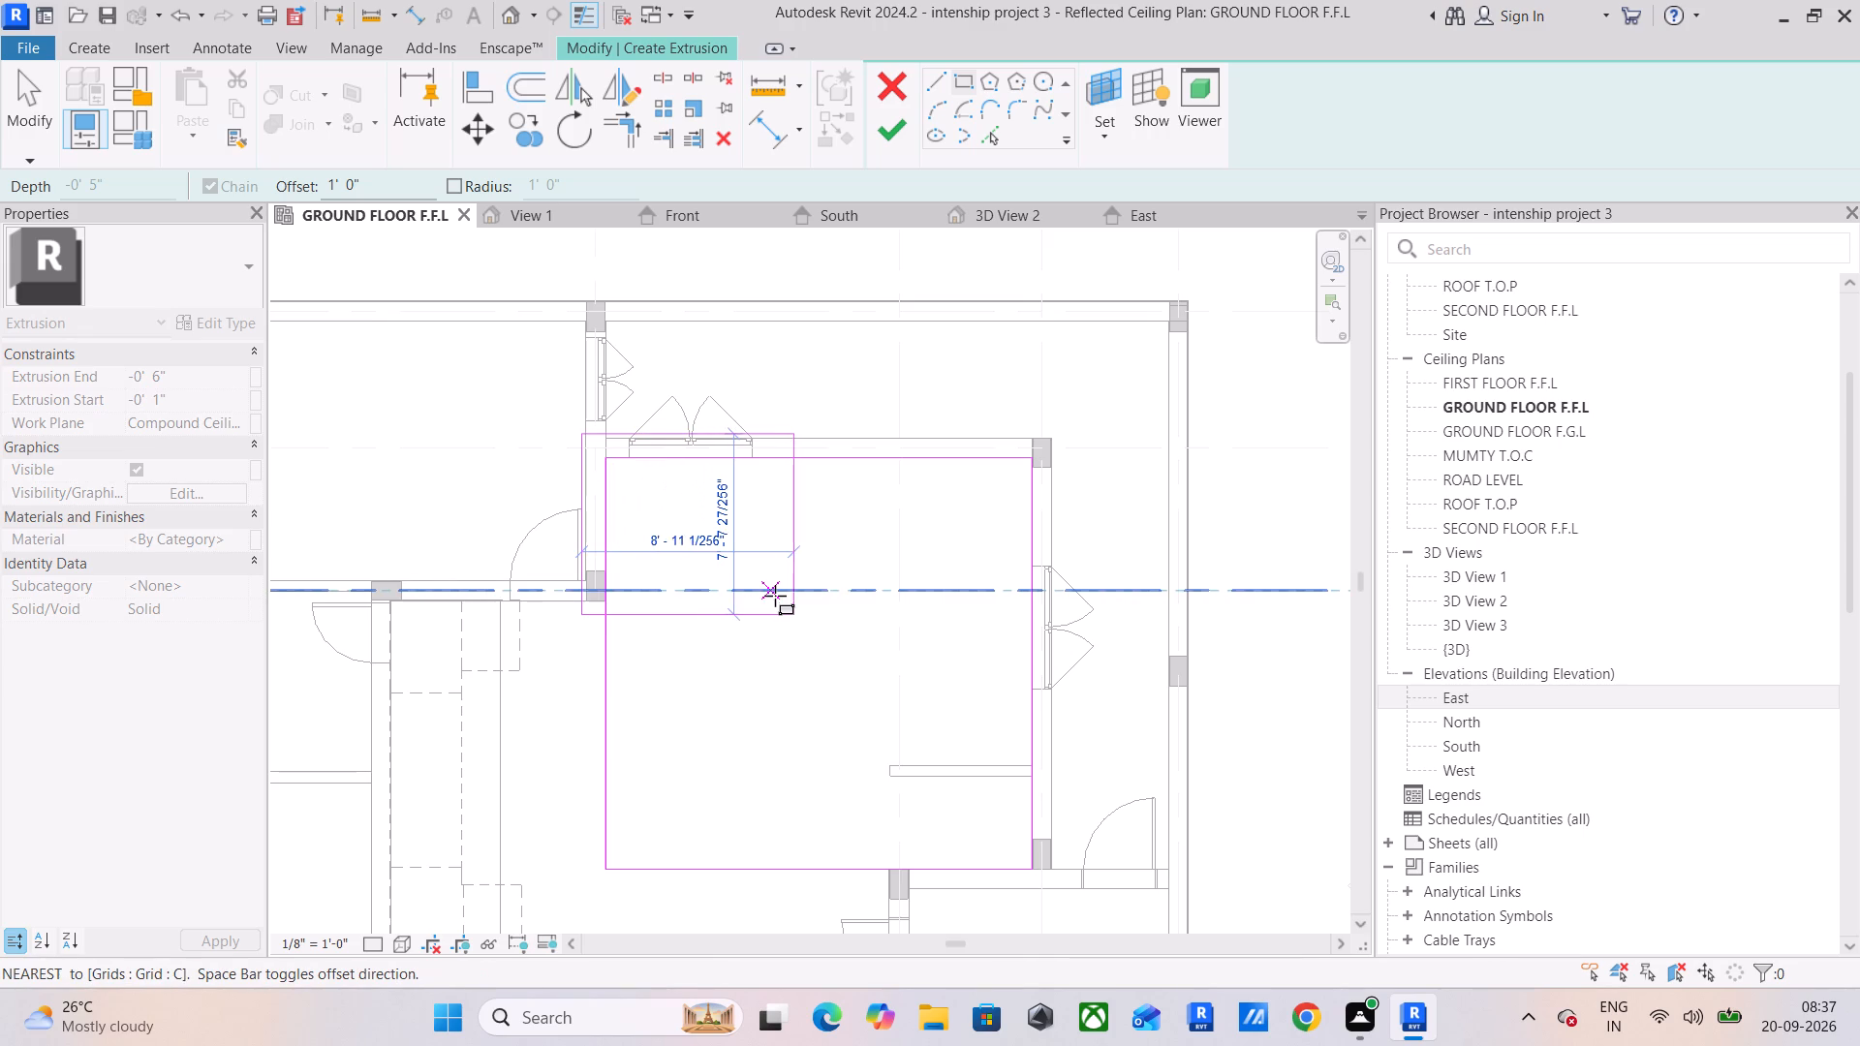
key(space)
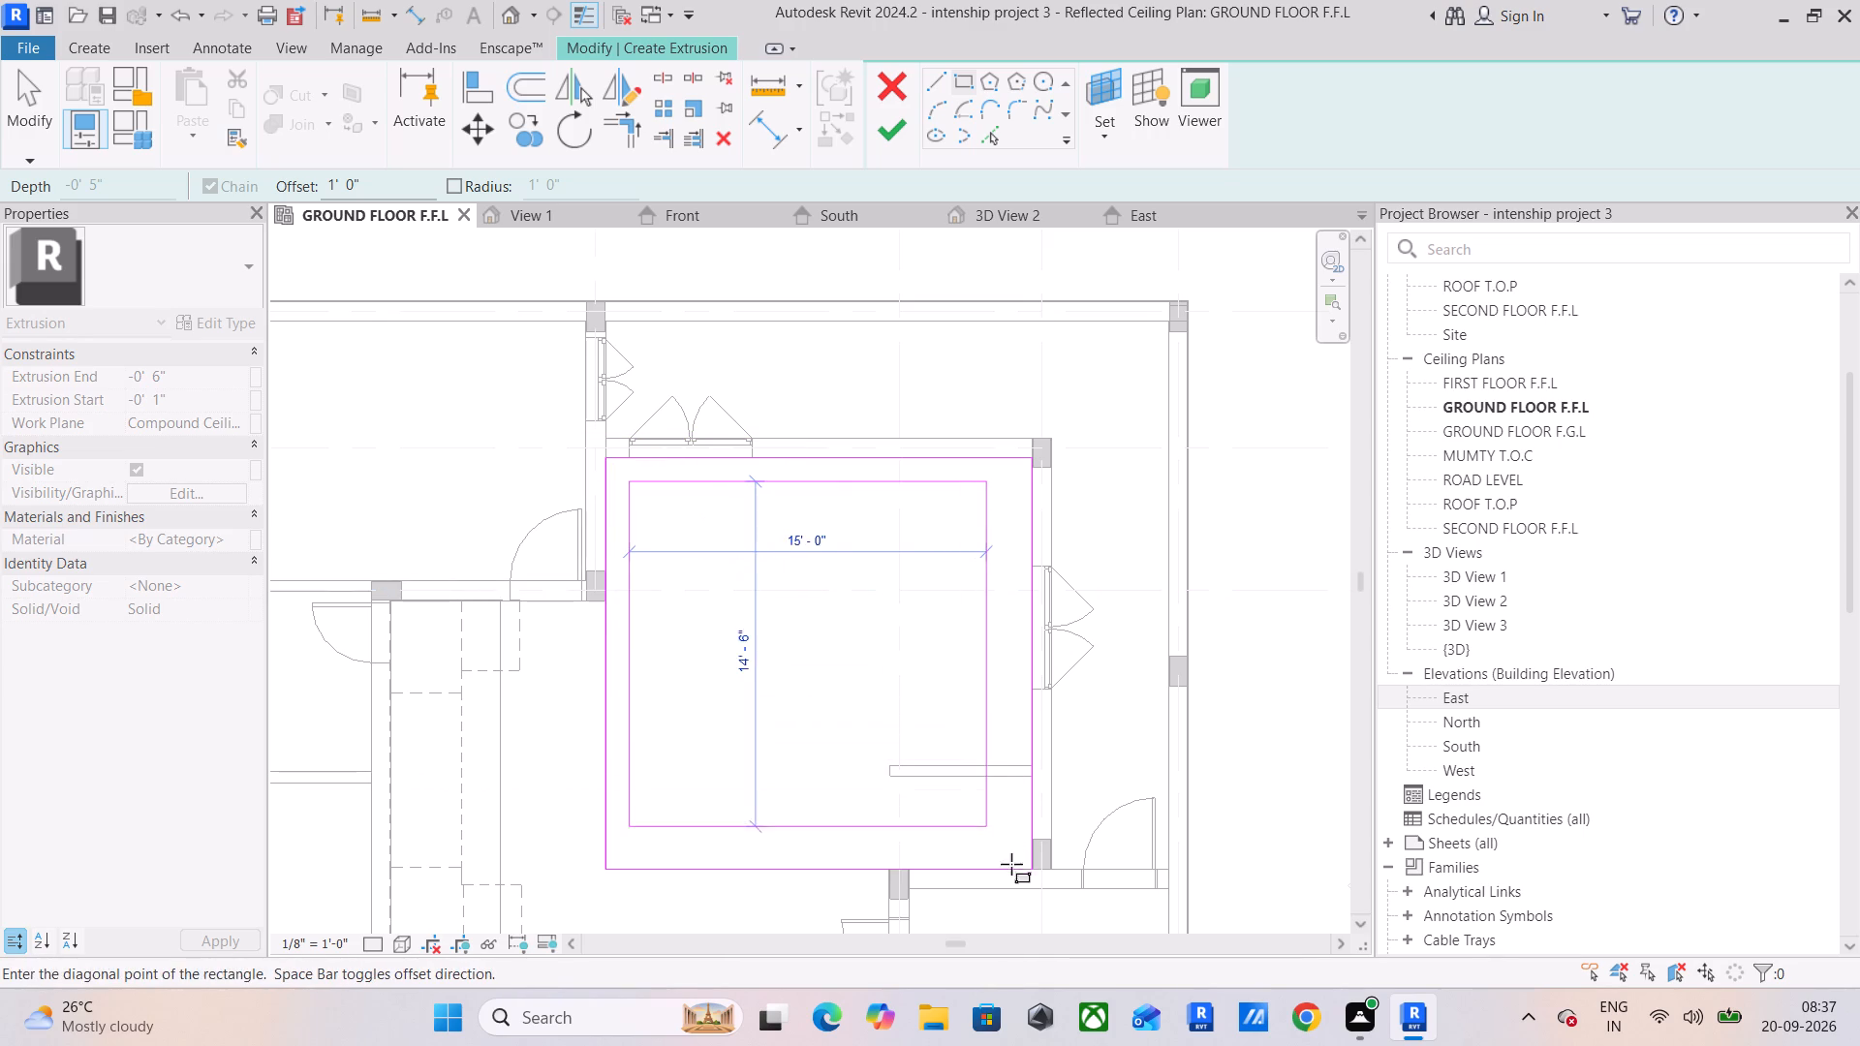
click(1027, 872)
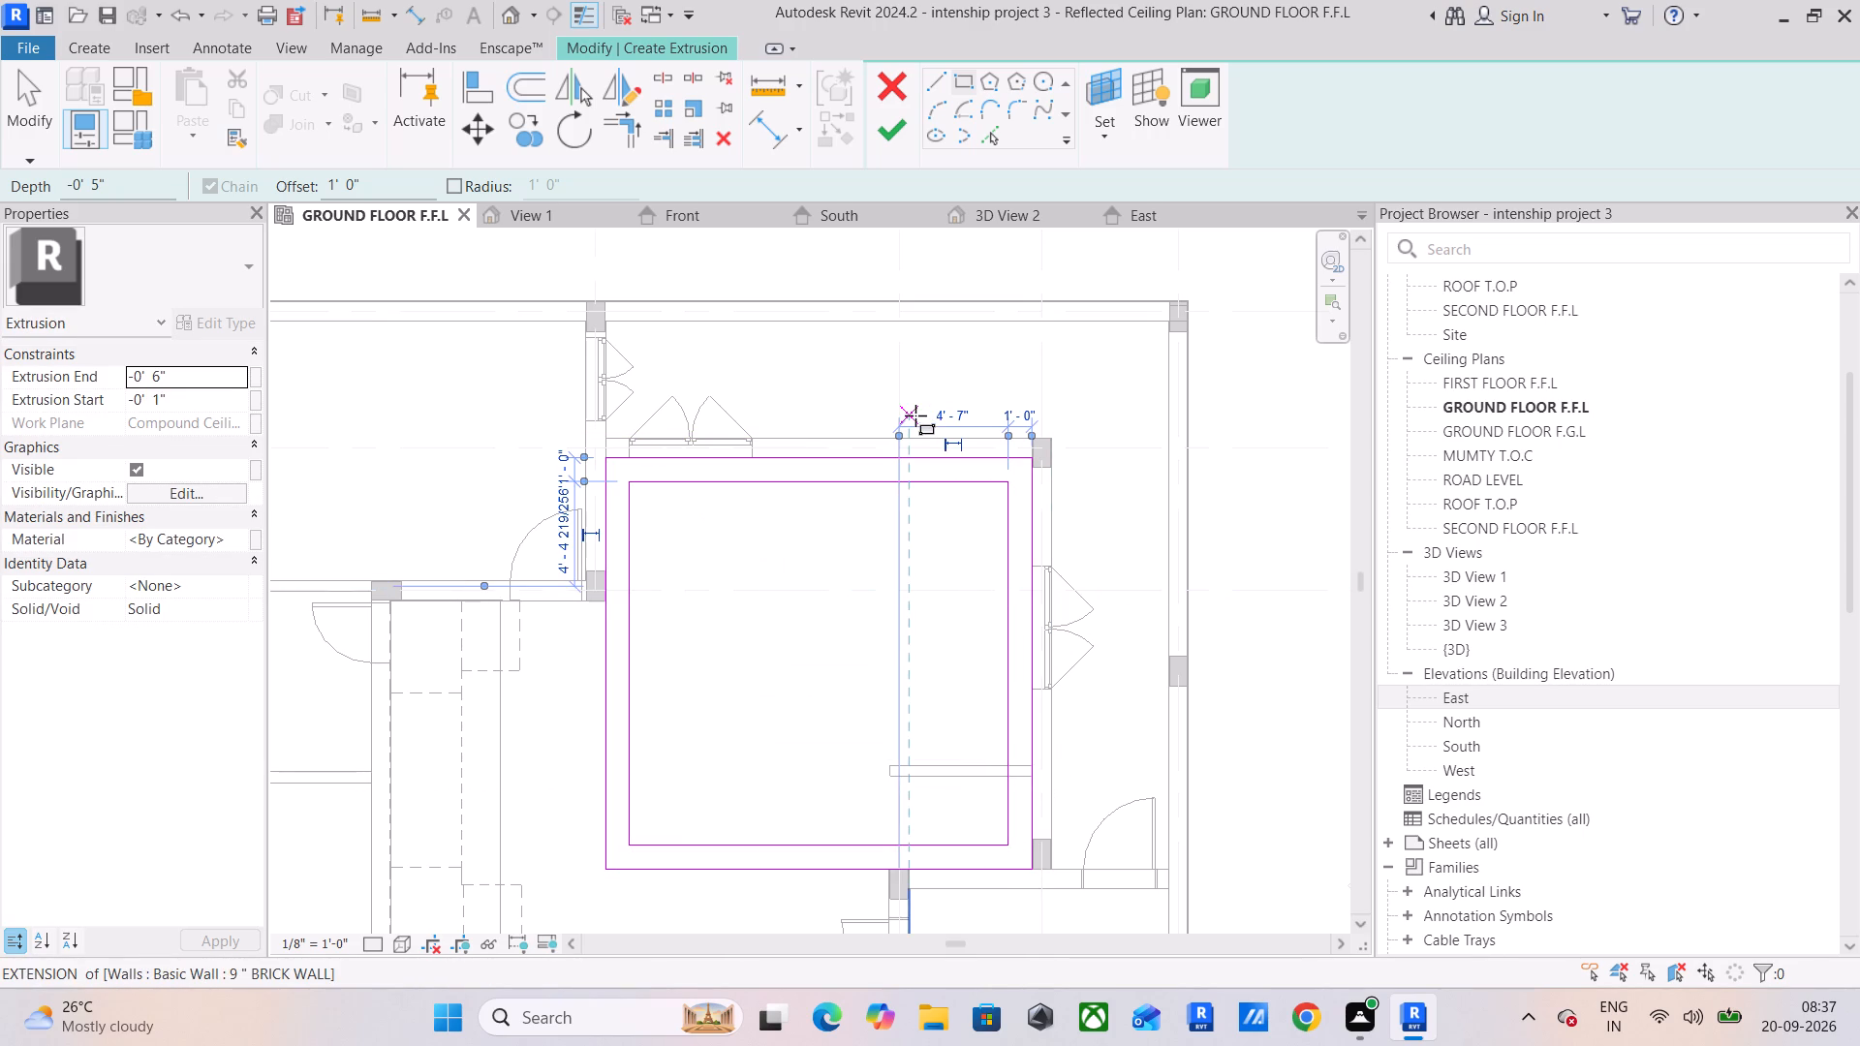
click(875, 144)
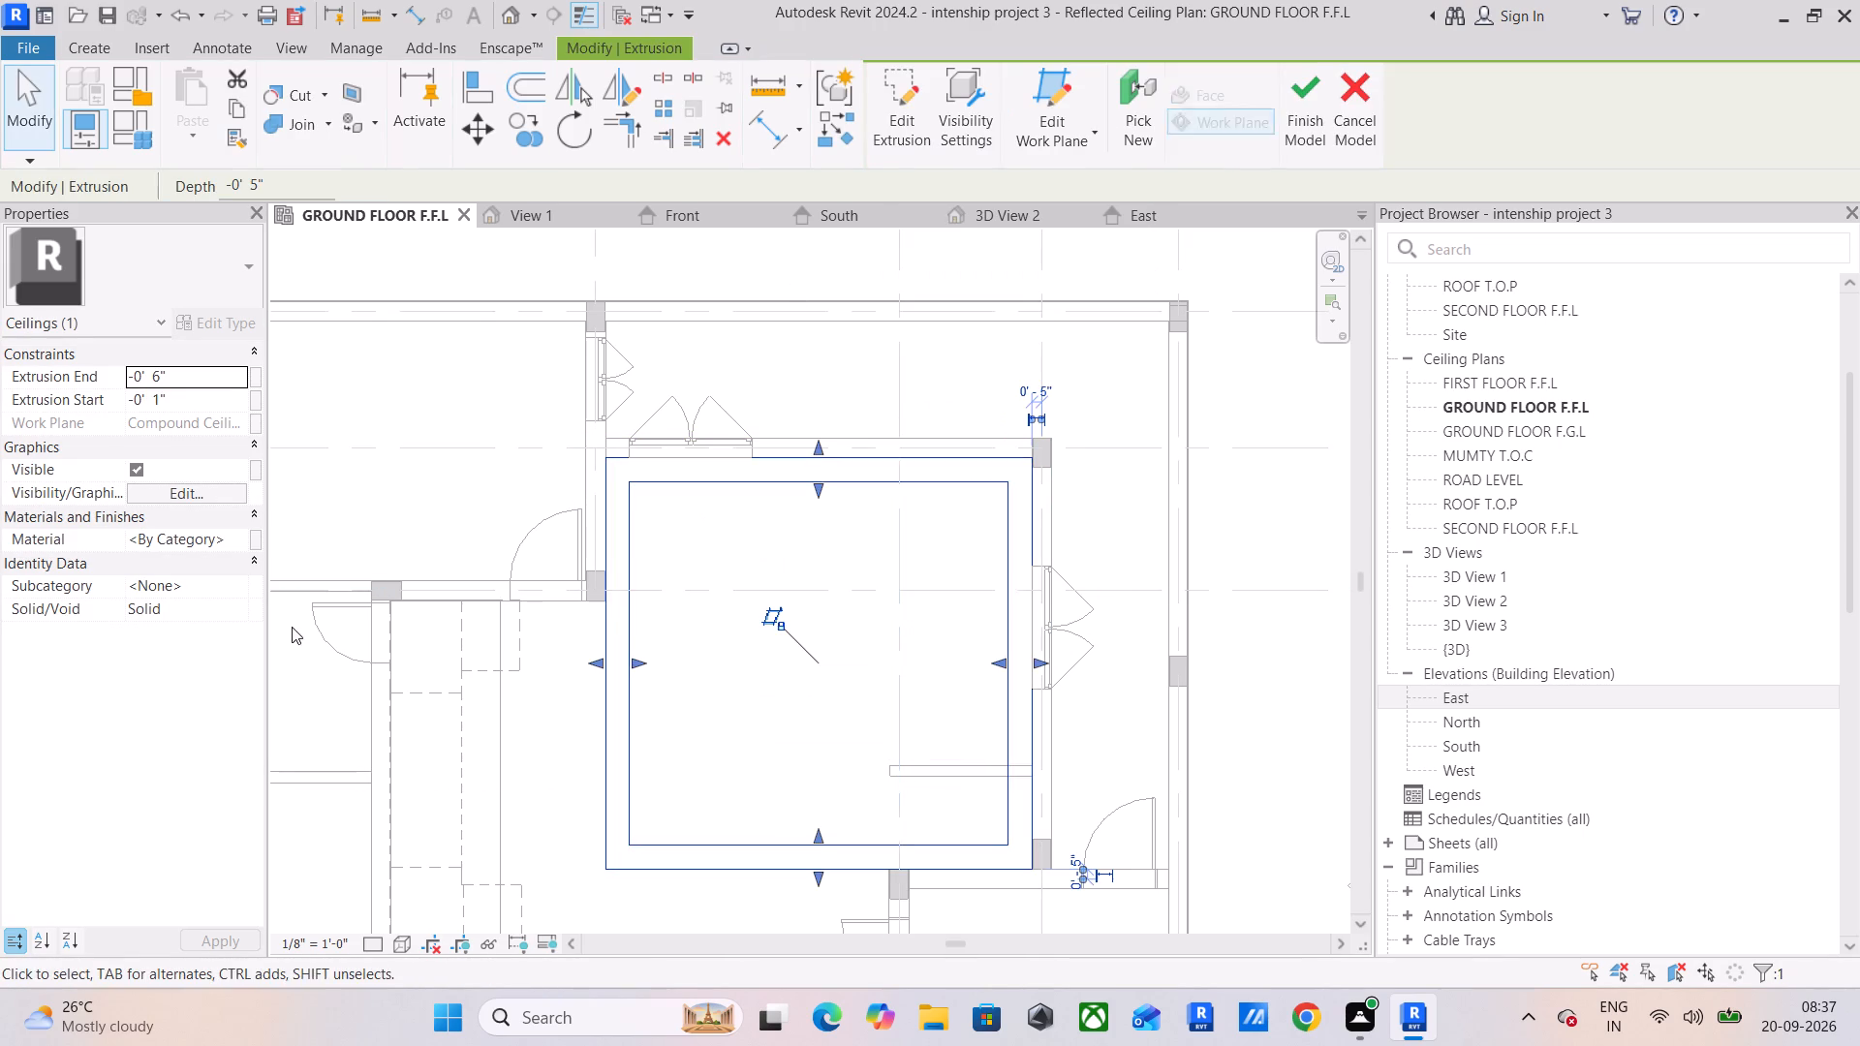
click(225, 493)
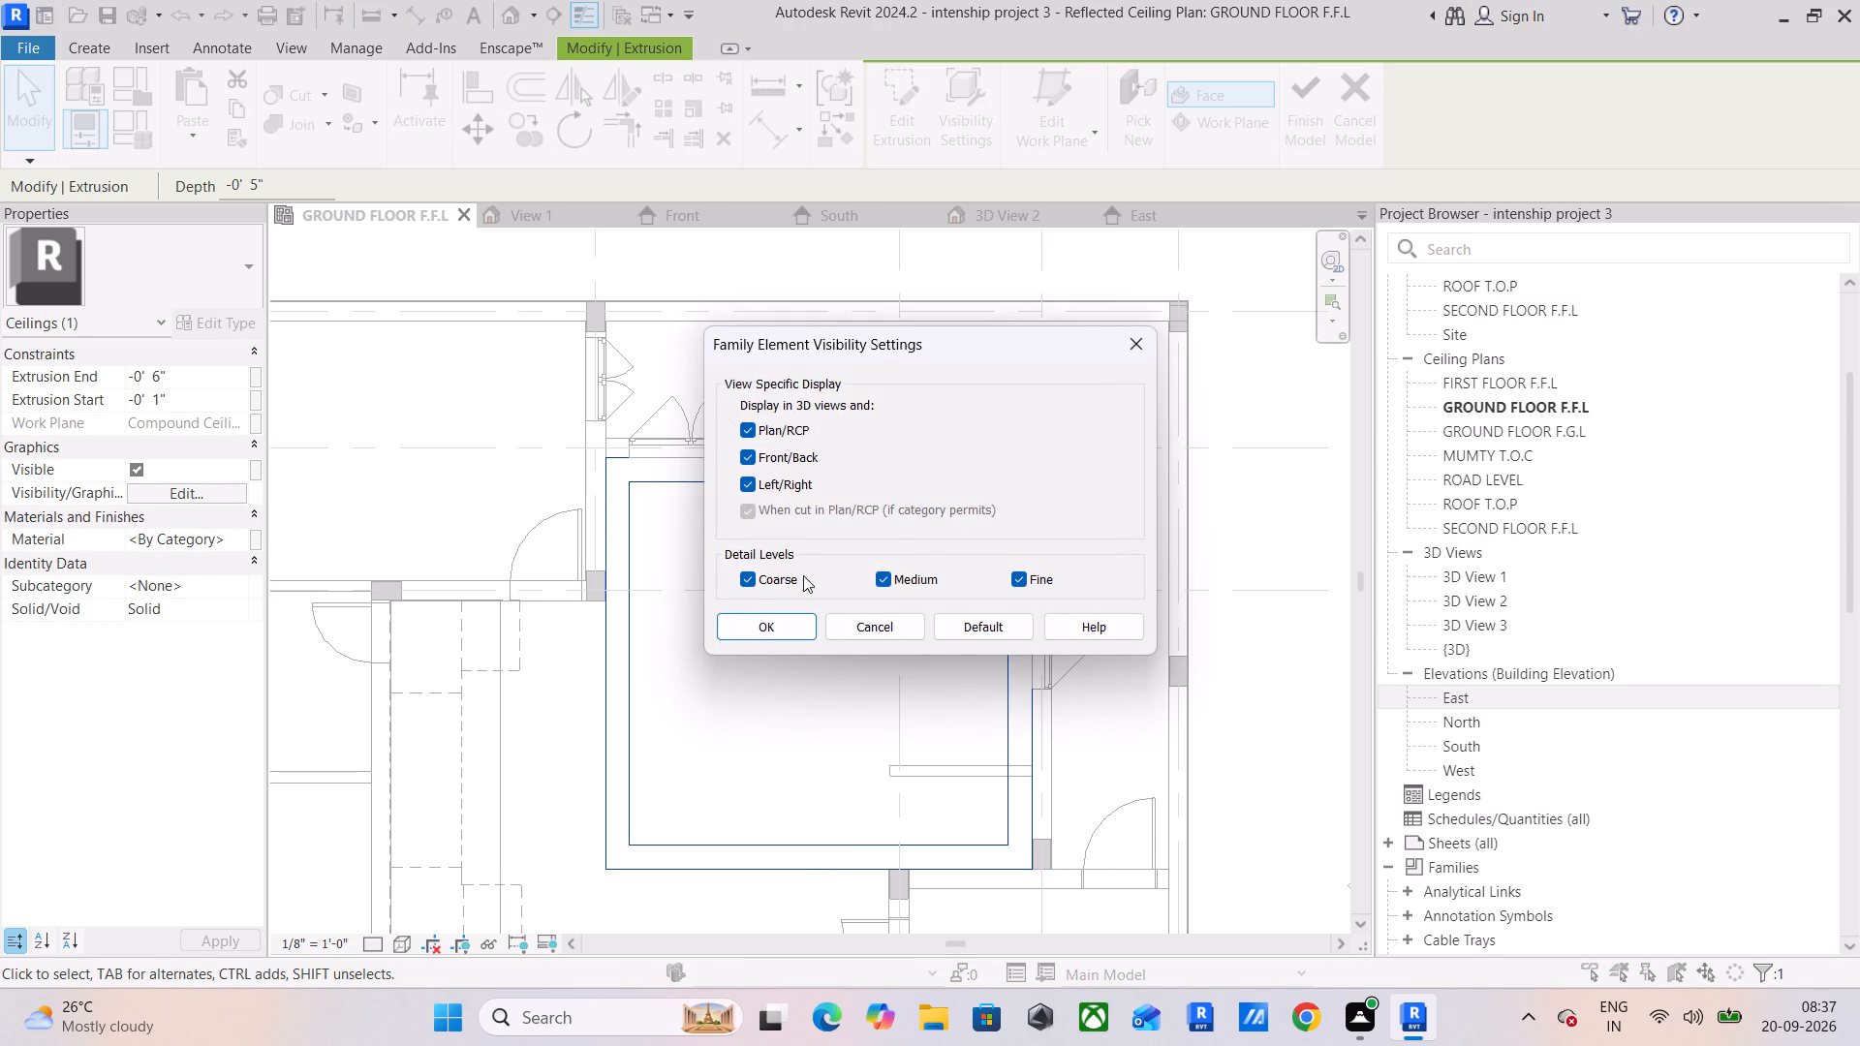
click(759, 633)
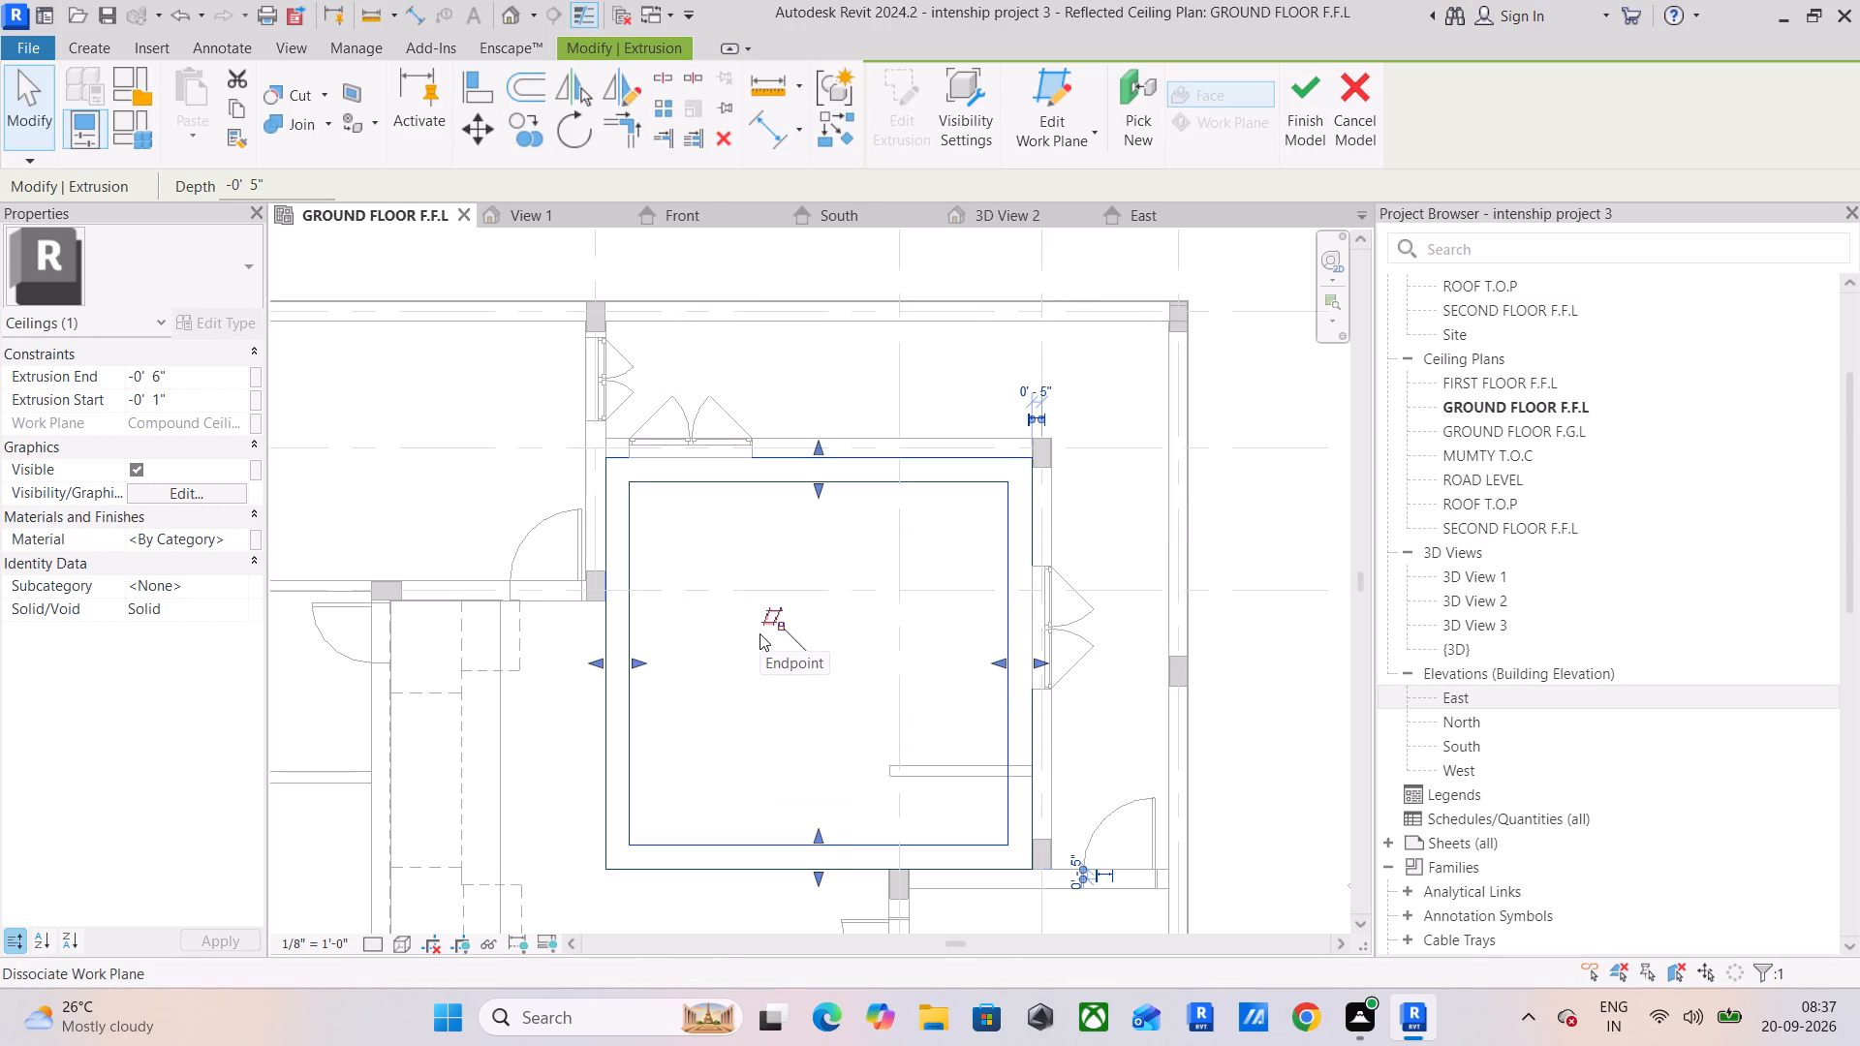
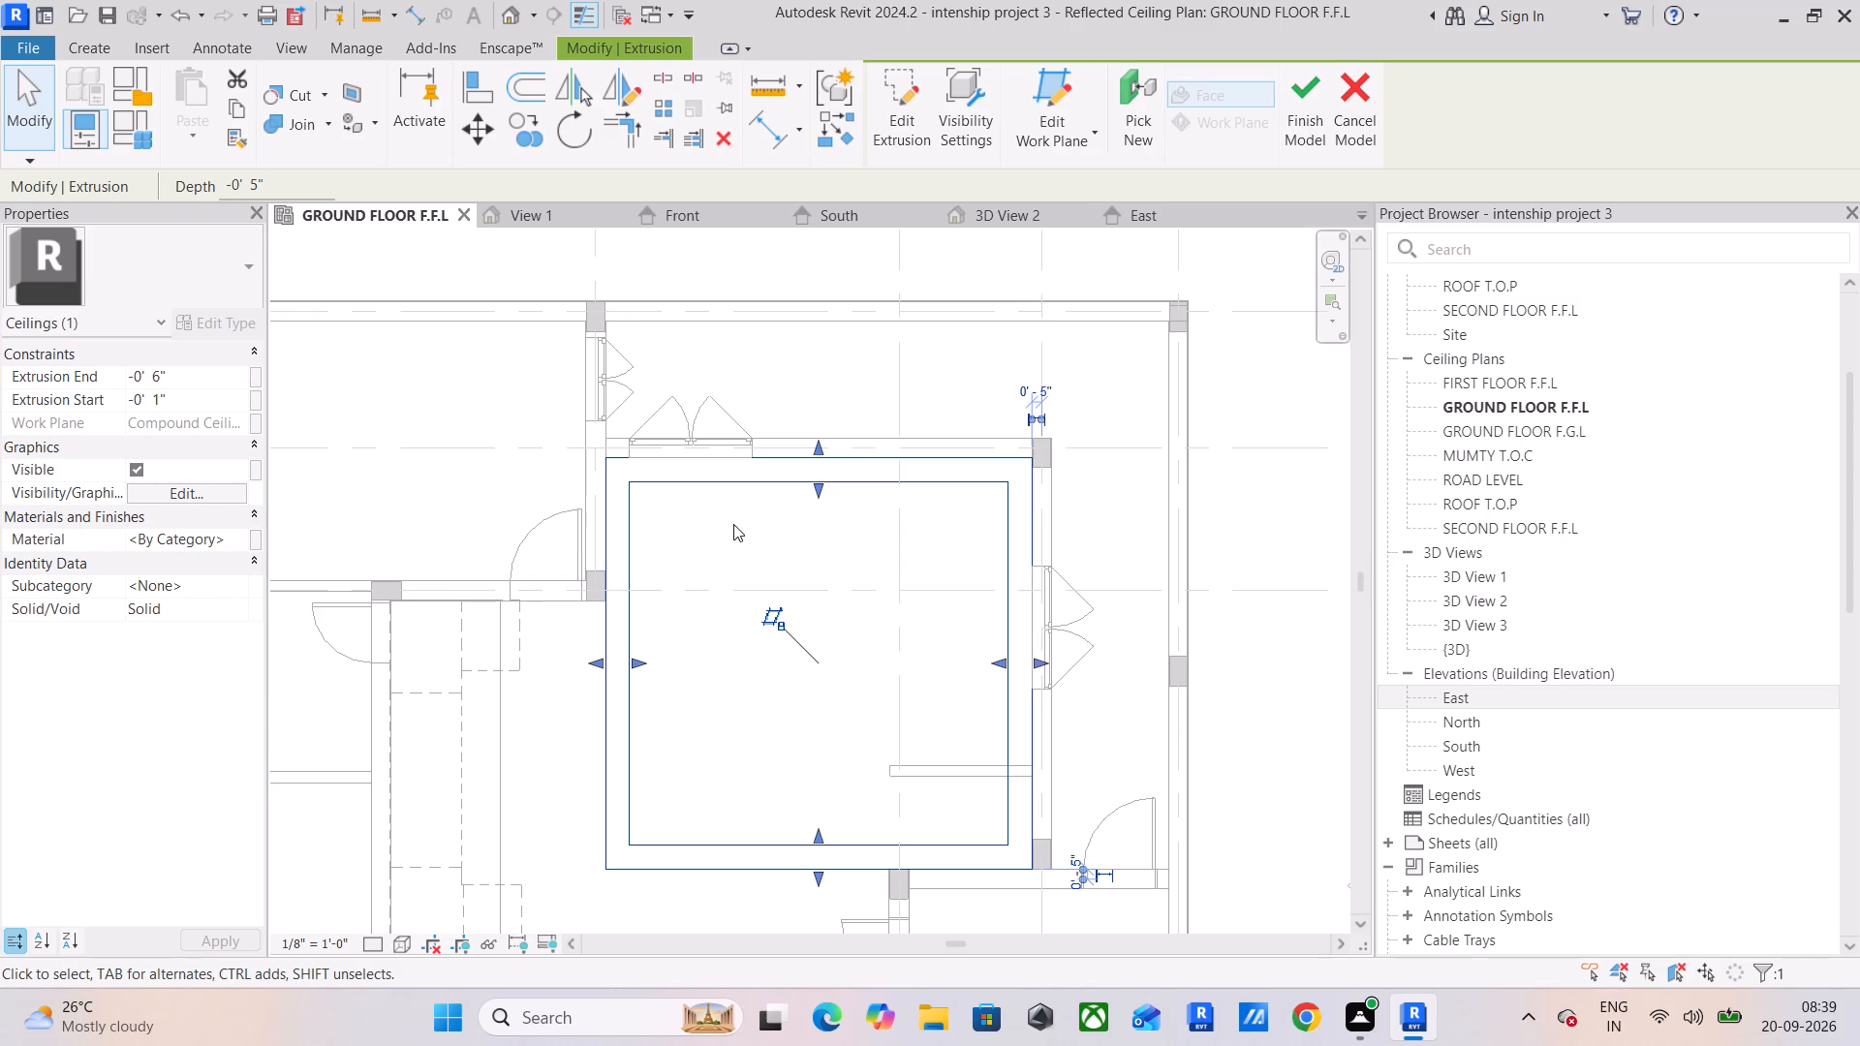
Finish the in-place ceiling model of the square room and save the project.
click(1293, 89)
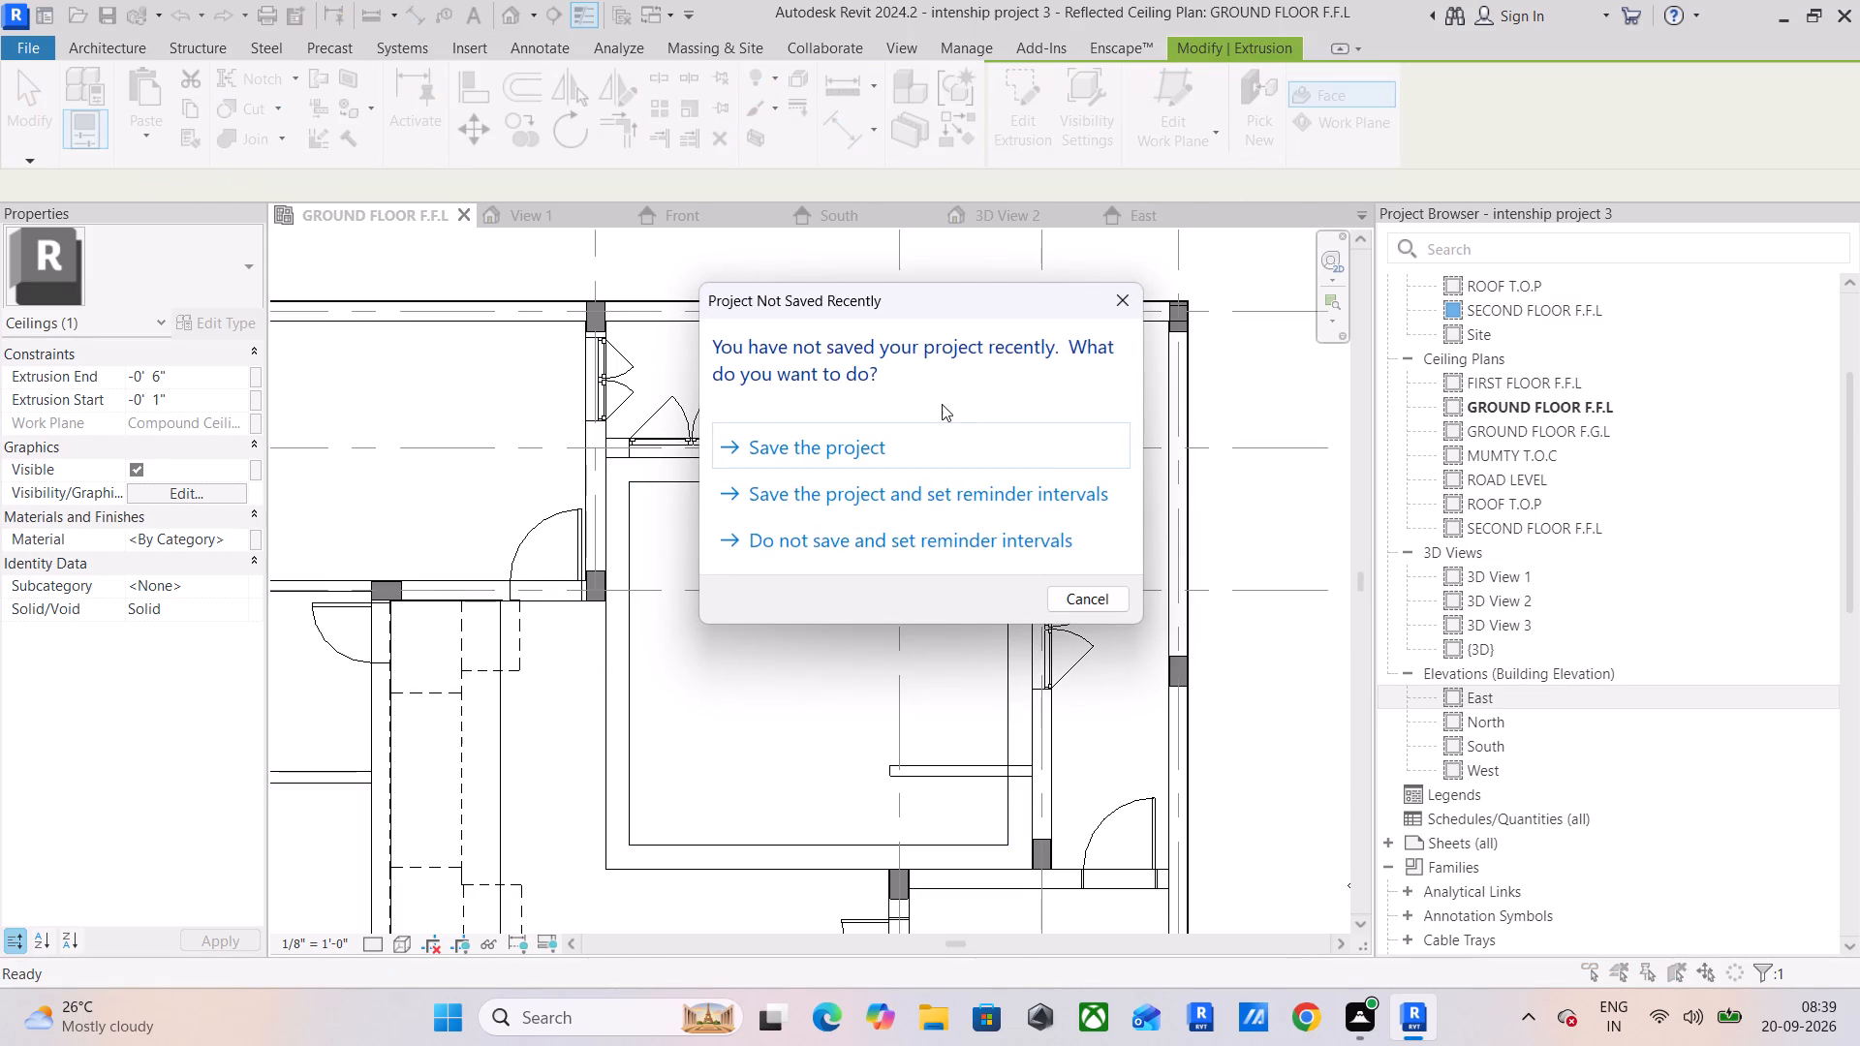
click(890, 442)
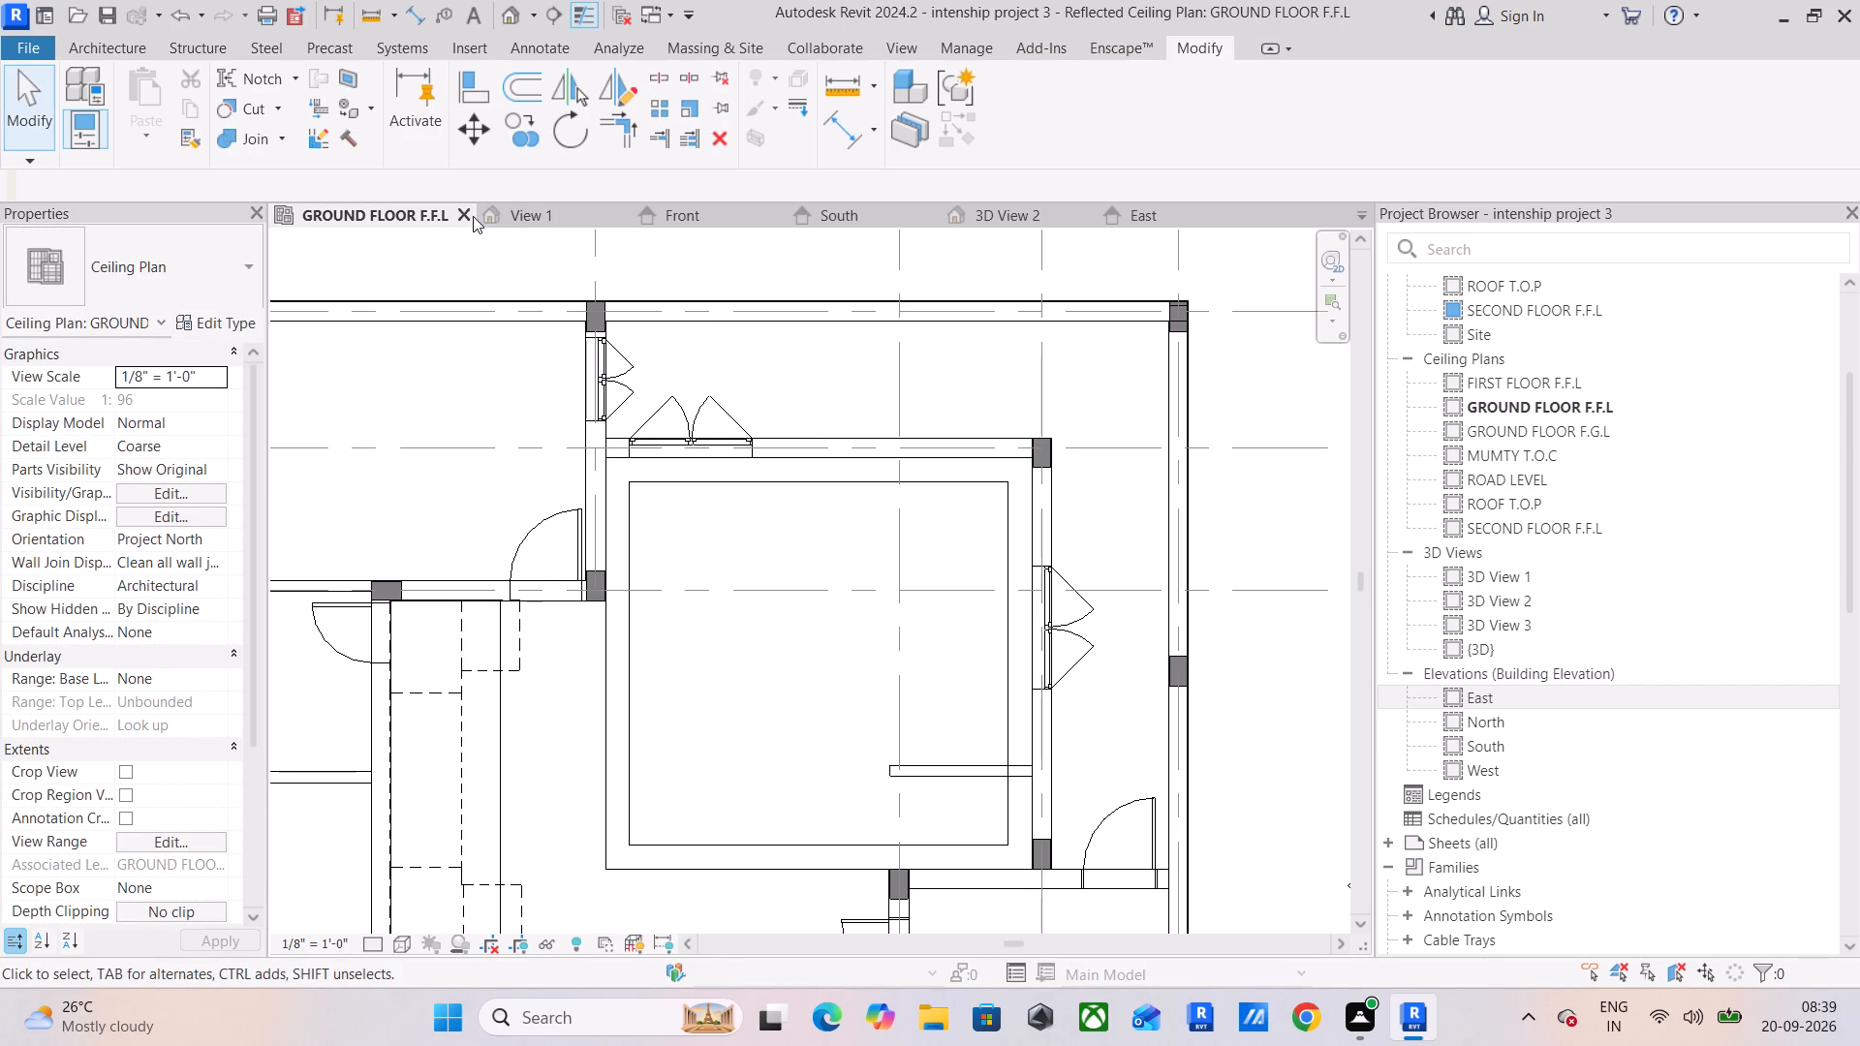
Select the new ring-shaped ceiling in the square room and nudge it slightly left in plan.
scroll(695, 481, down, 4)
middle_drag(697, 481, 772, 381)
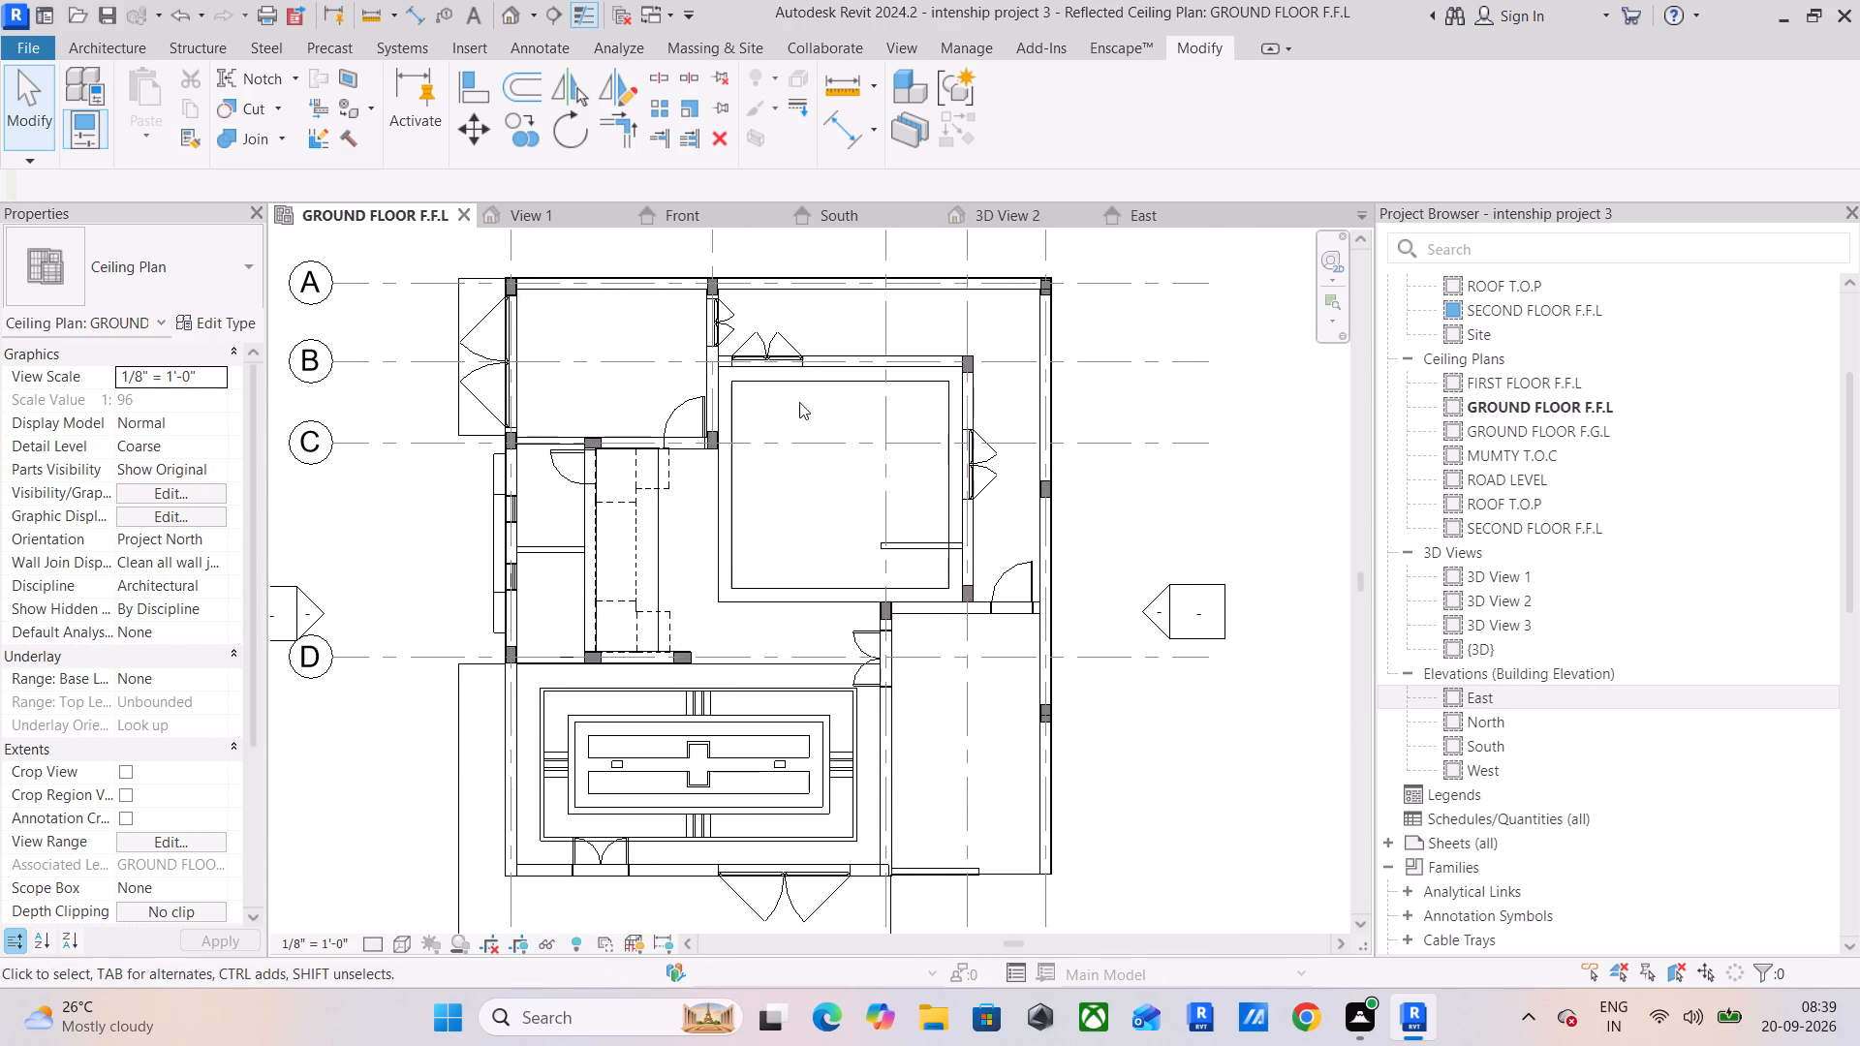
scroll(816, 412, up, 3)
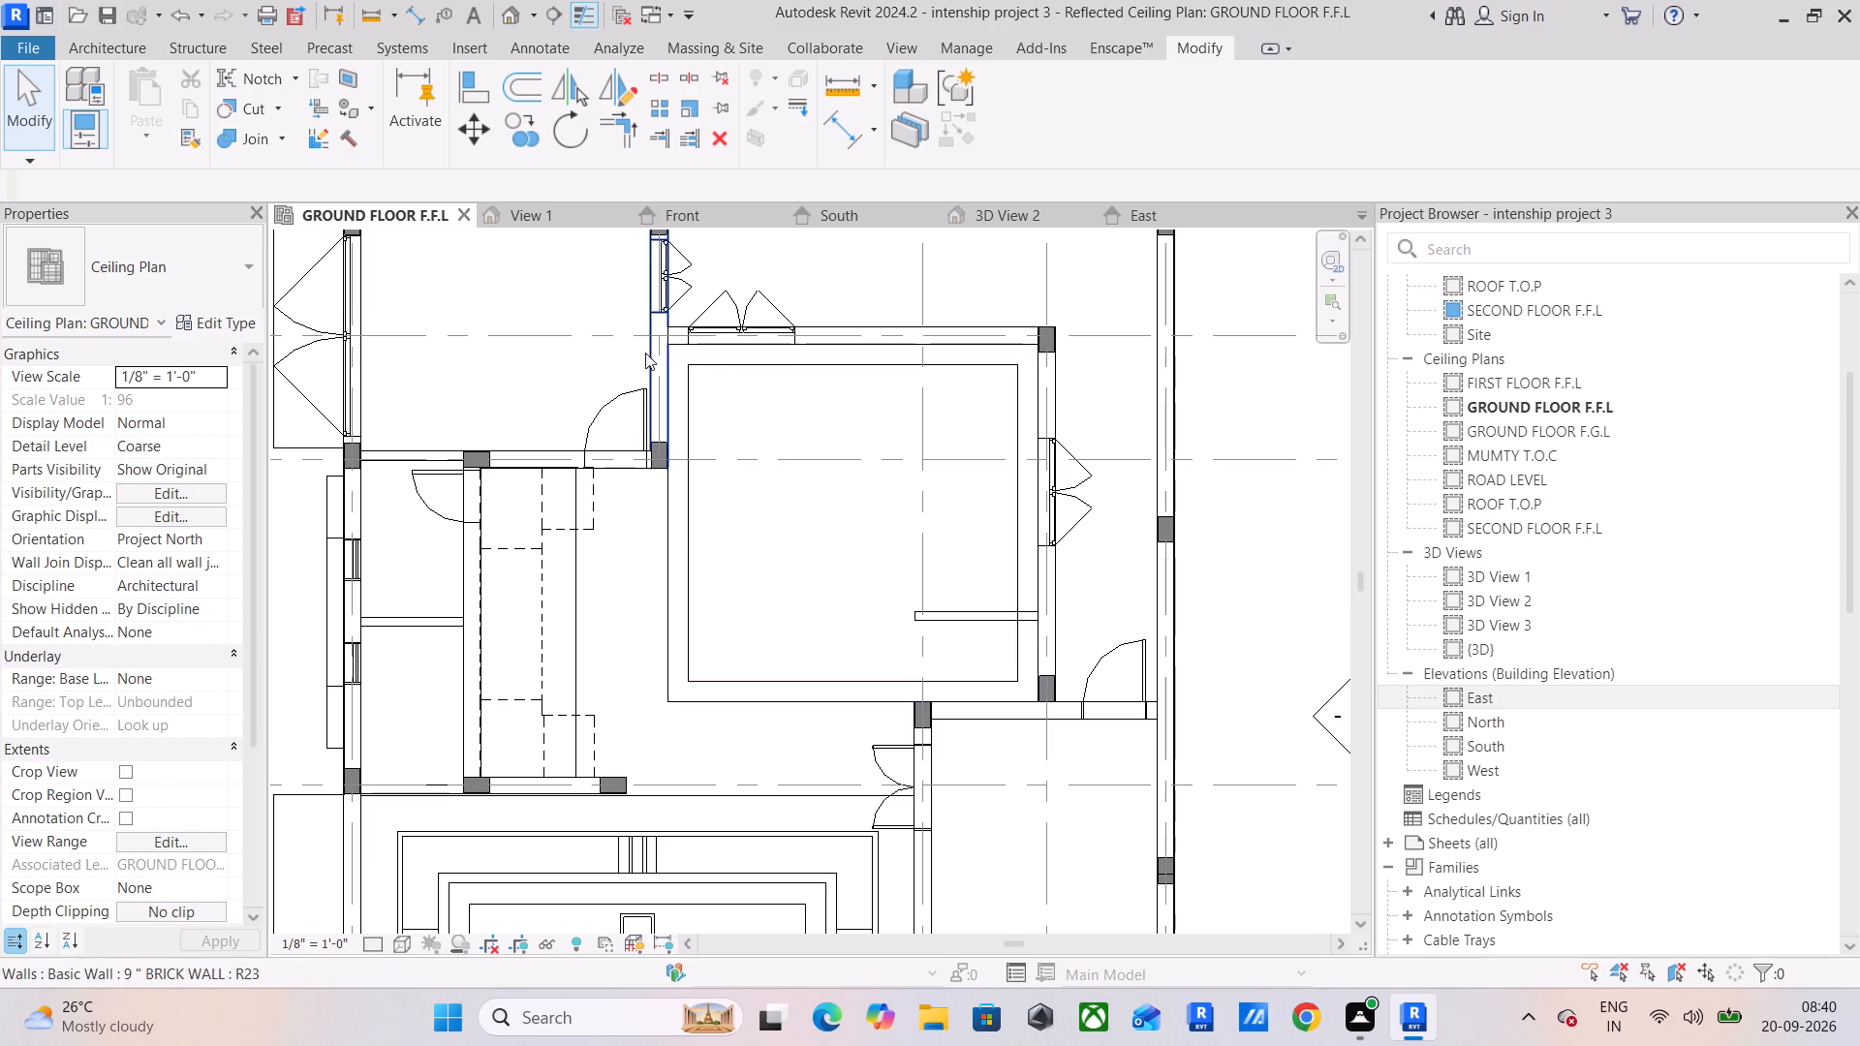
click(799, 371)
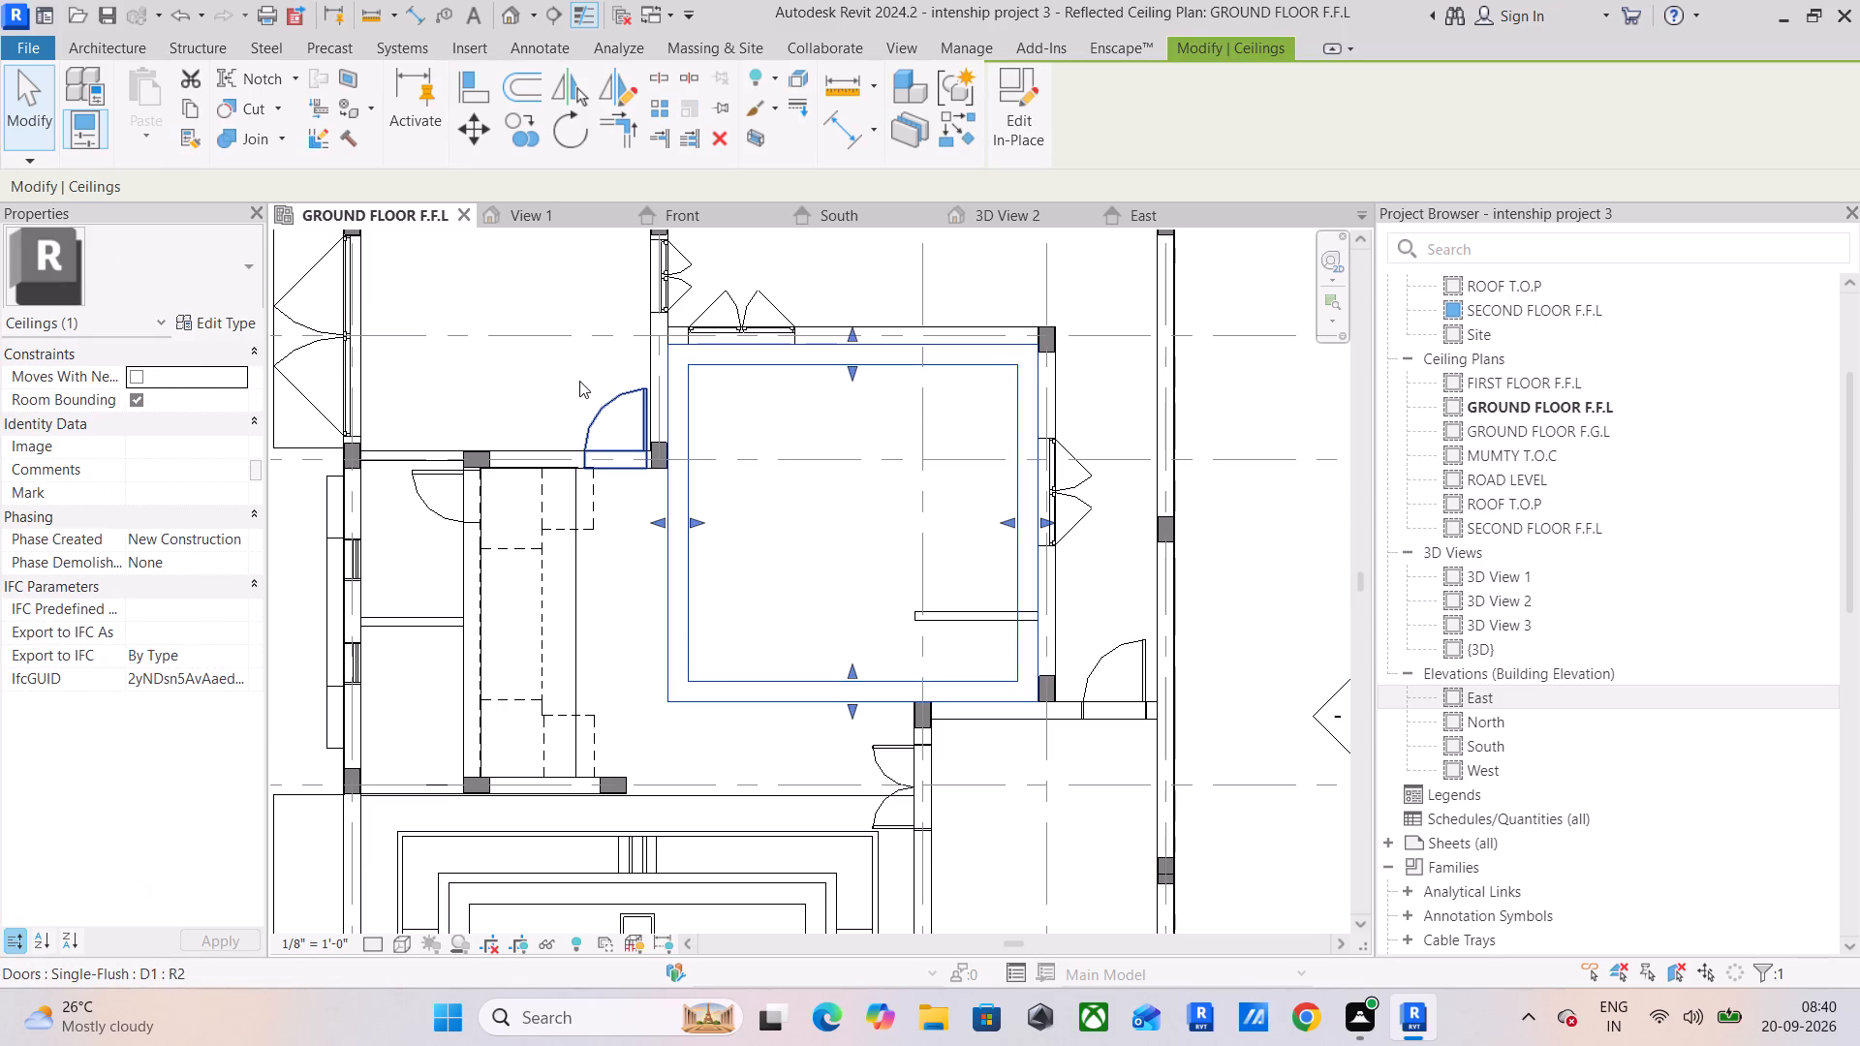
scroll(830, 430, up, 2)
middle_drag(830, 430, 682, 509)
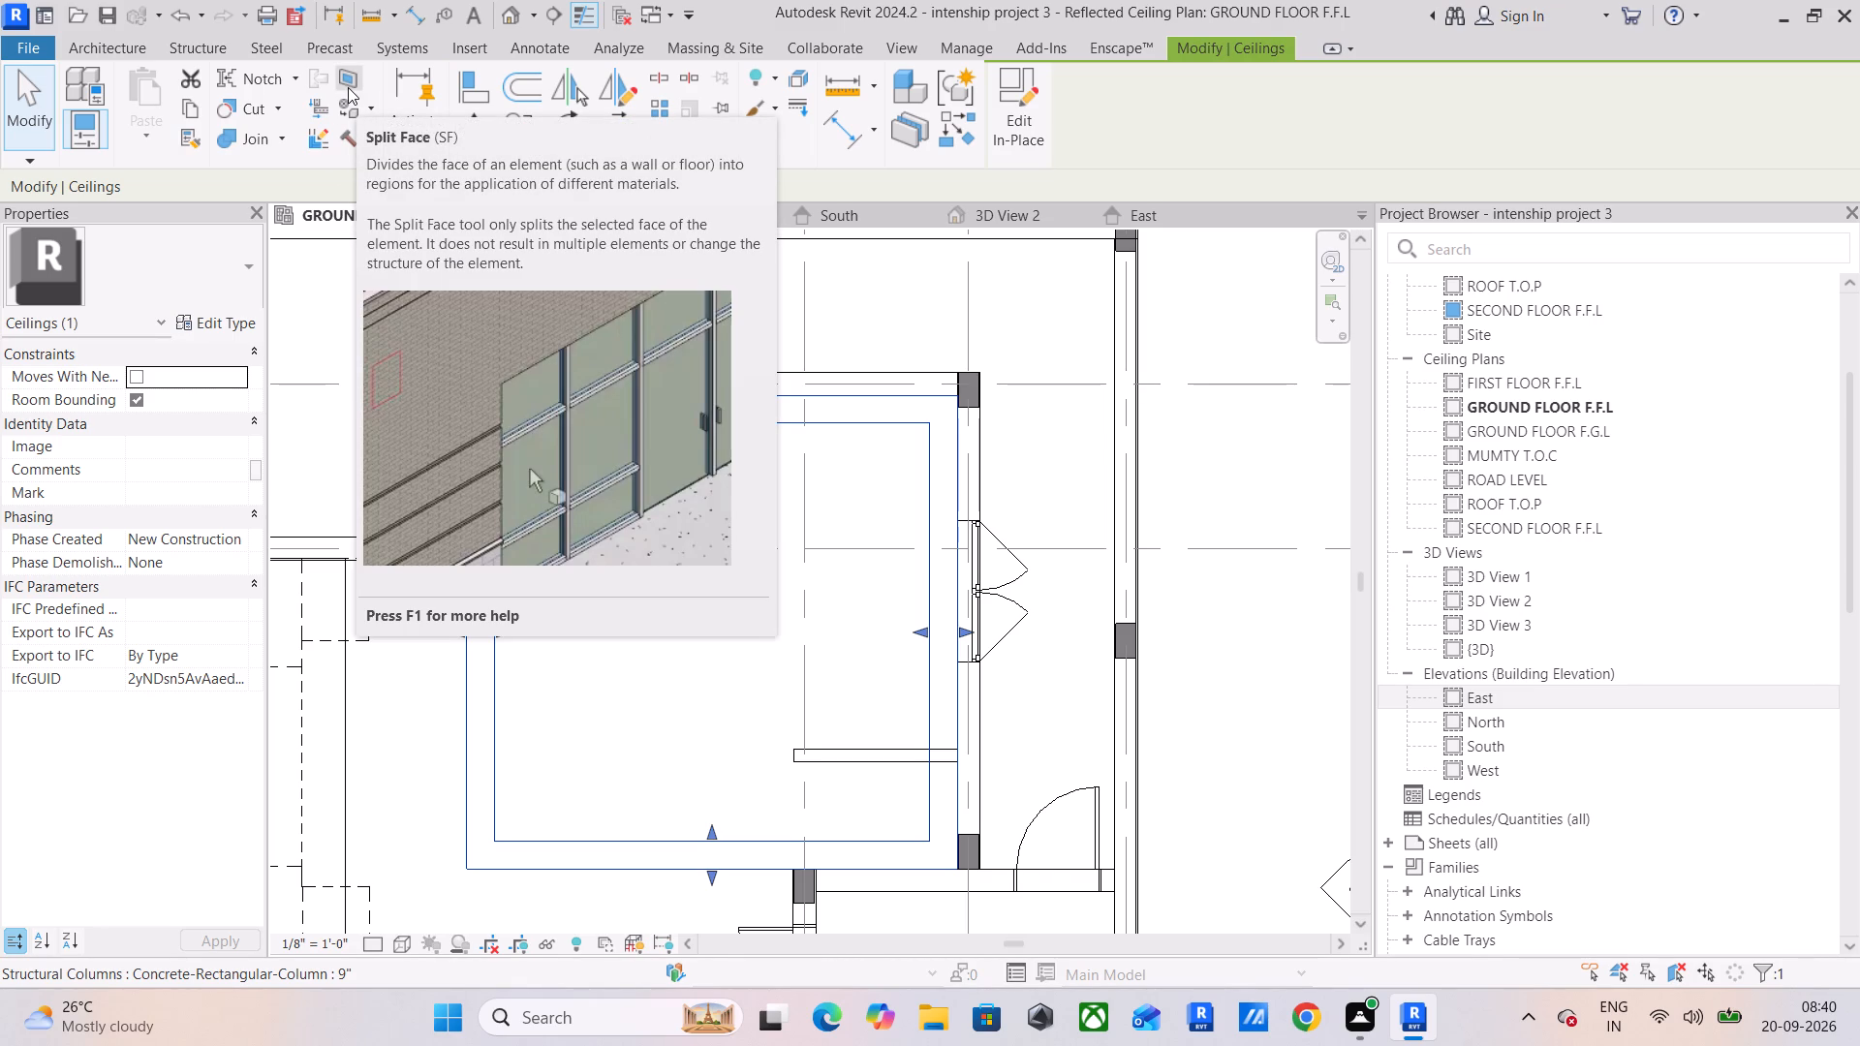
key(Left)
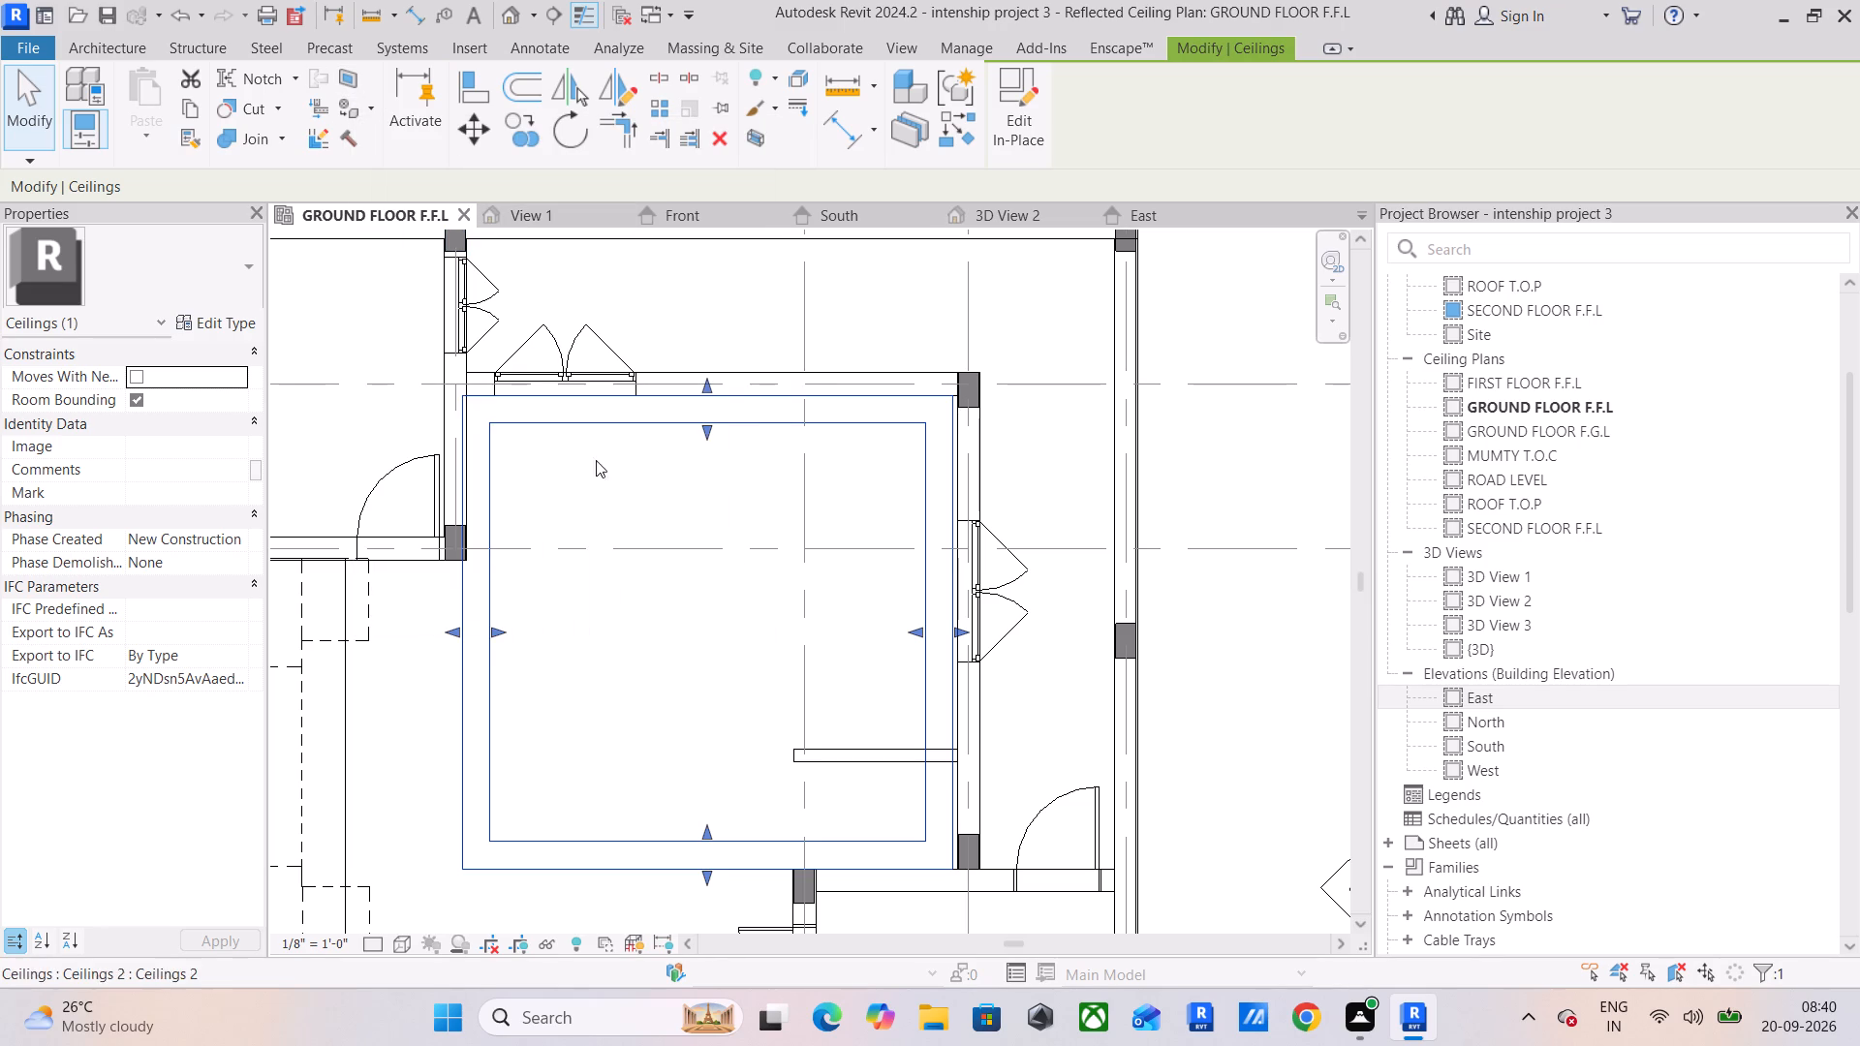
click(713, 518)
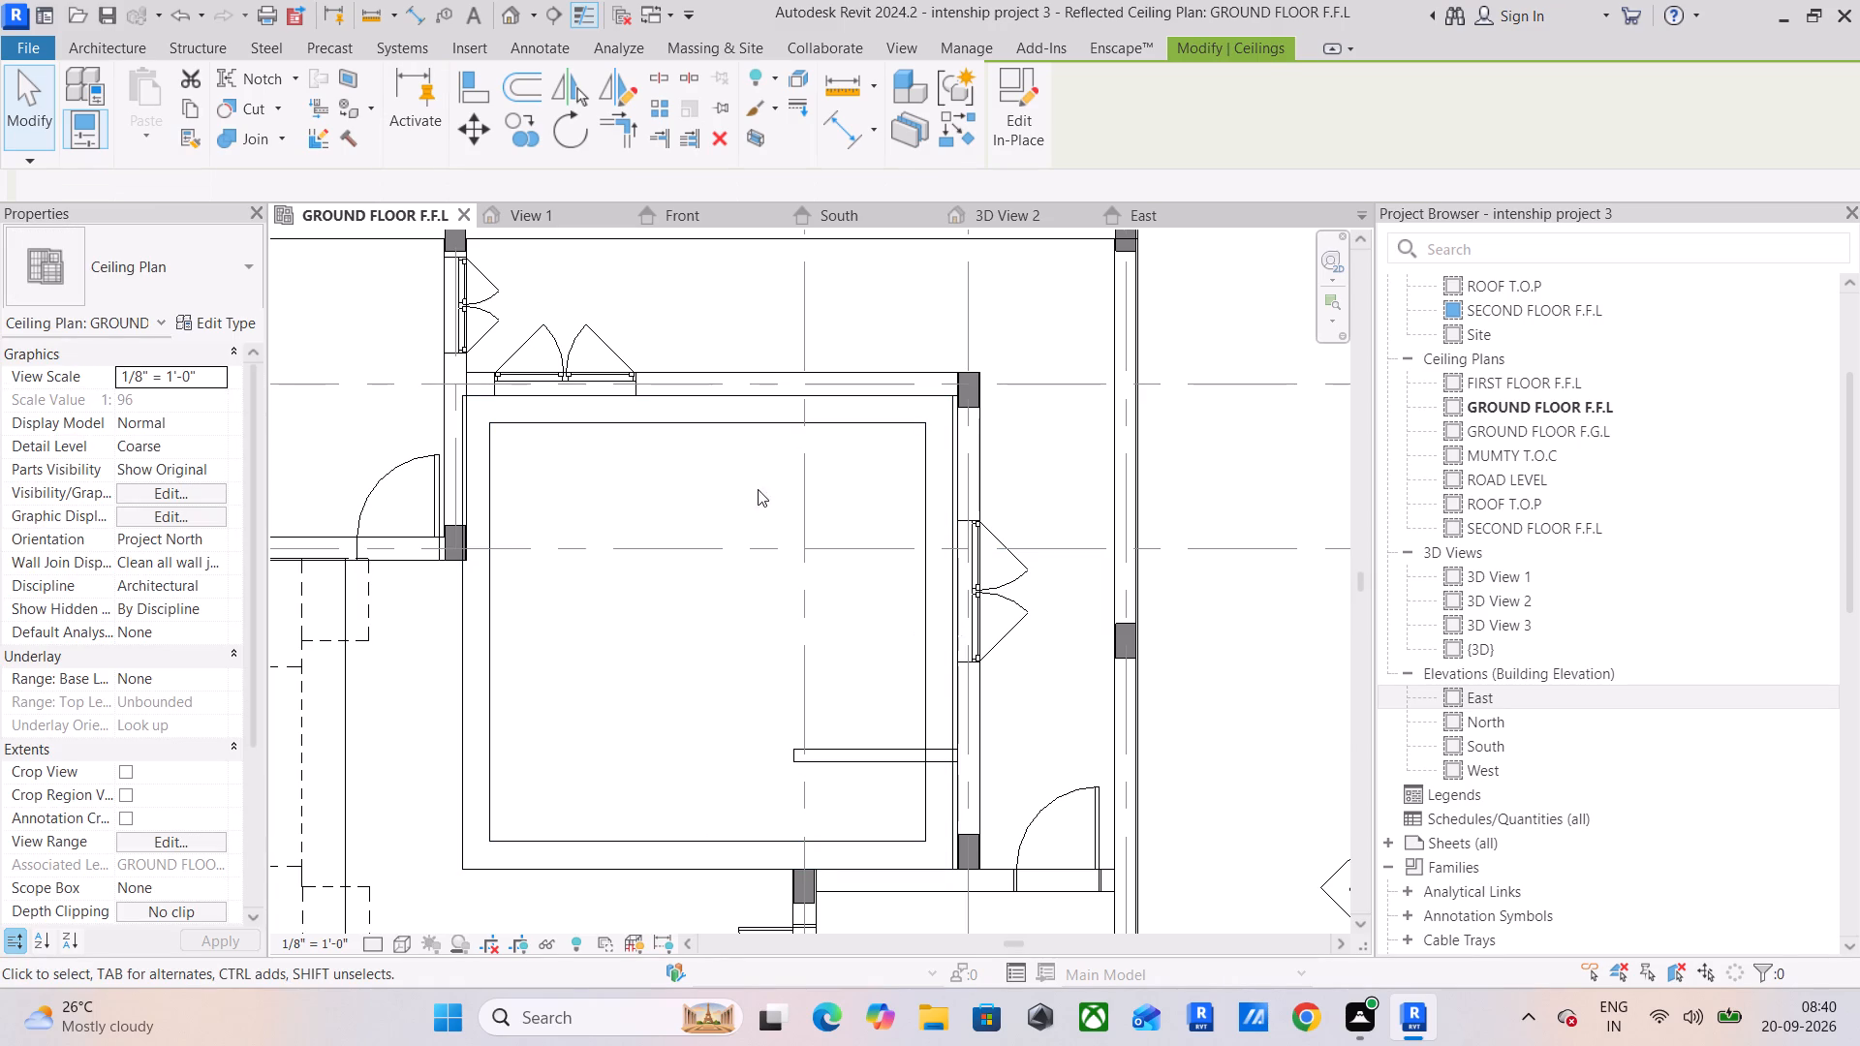
Examine the square room's ceiling ring and compare it with the stepped ceiling of the neighbouring rectangular room.
scroll(812, 450, up, 3)
click(958, 413)
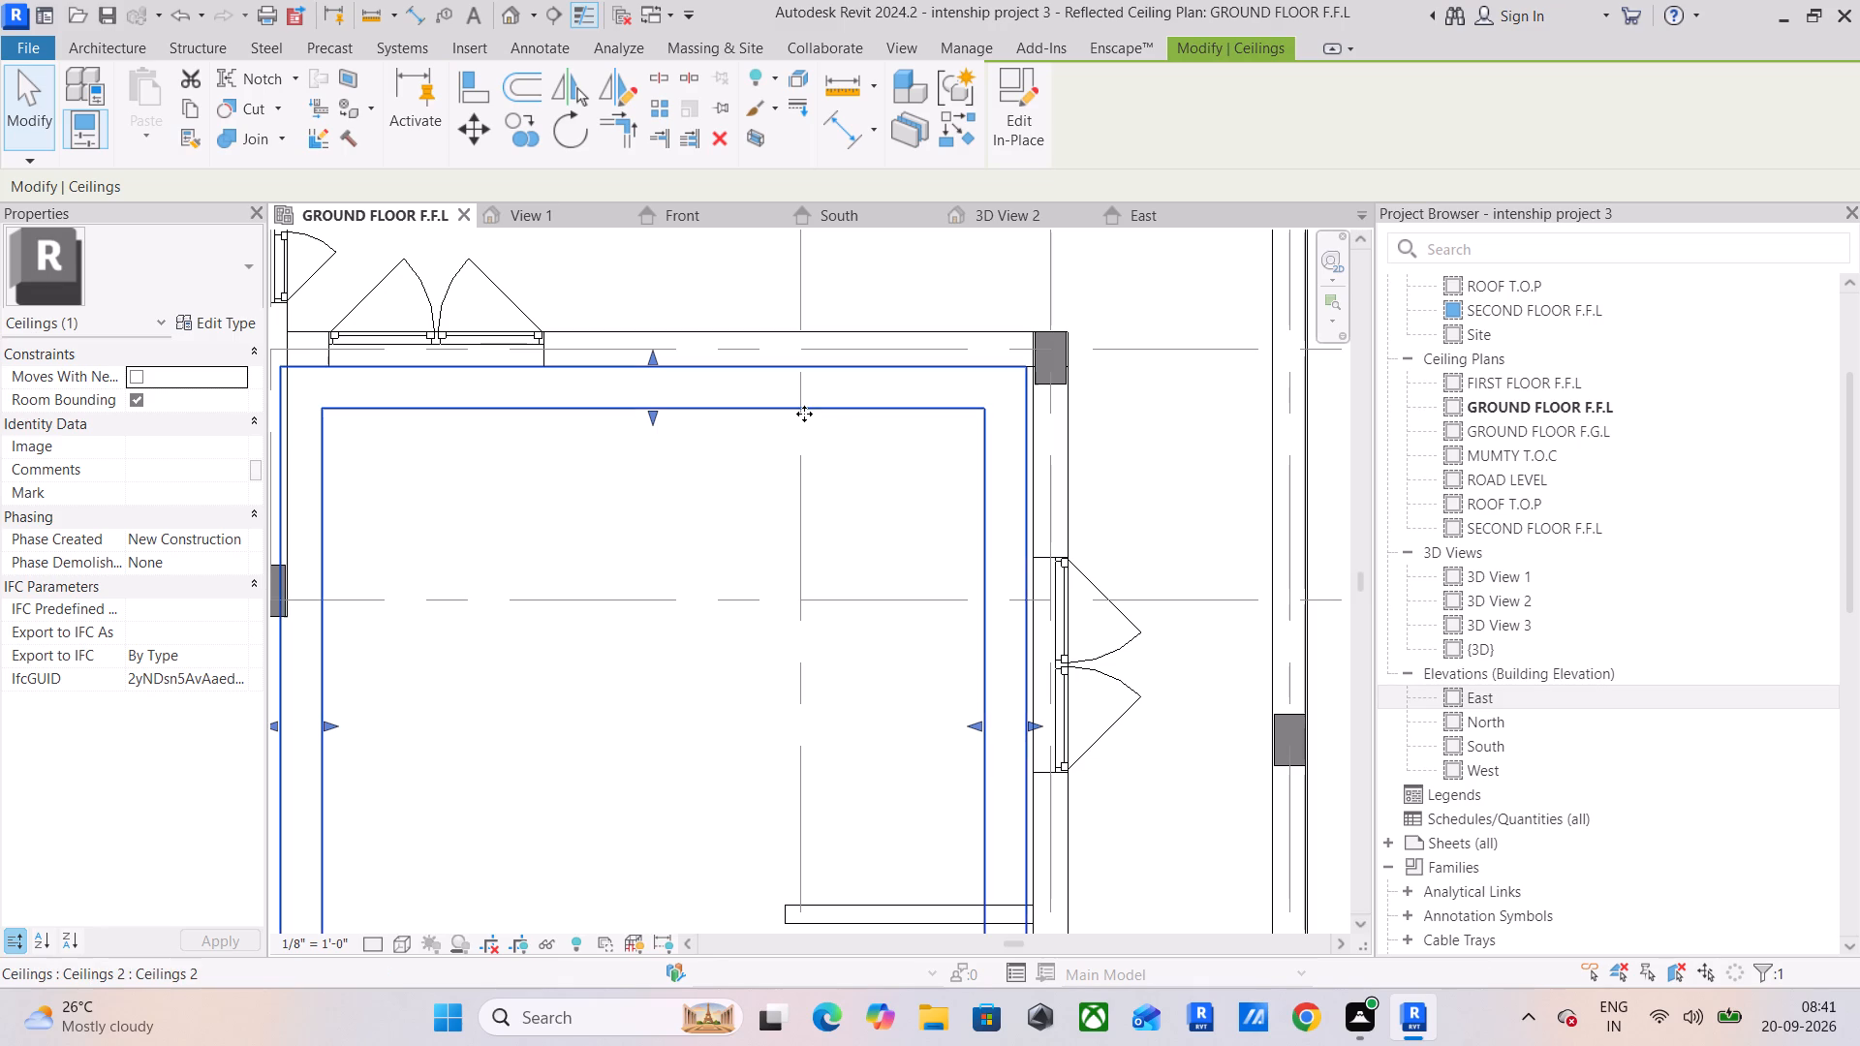
scroll(665, 491, down, 3)
middle_drag(665, 490, 841, 435)
scroll(837, 444, down, 1)
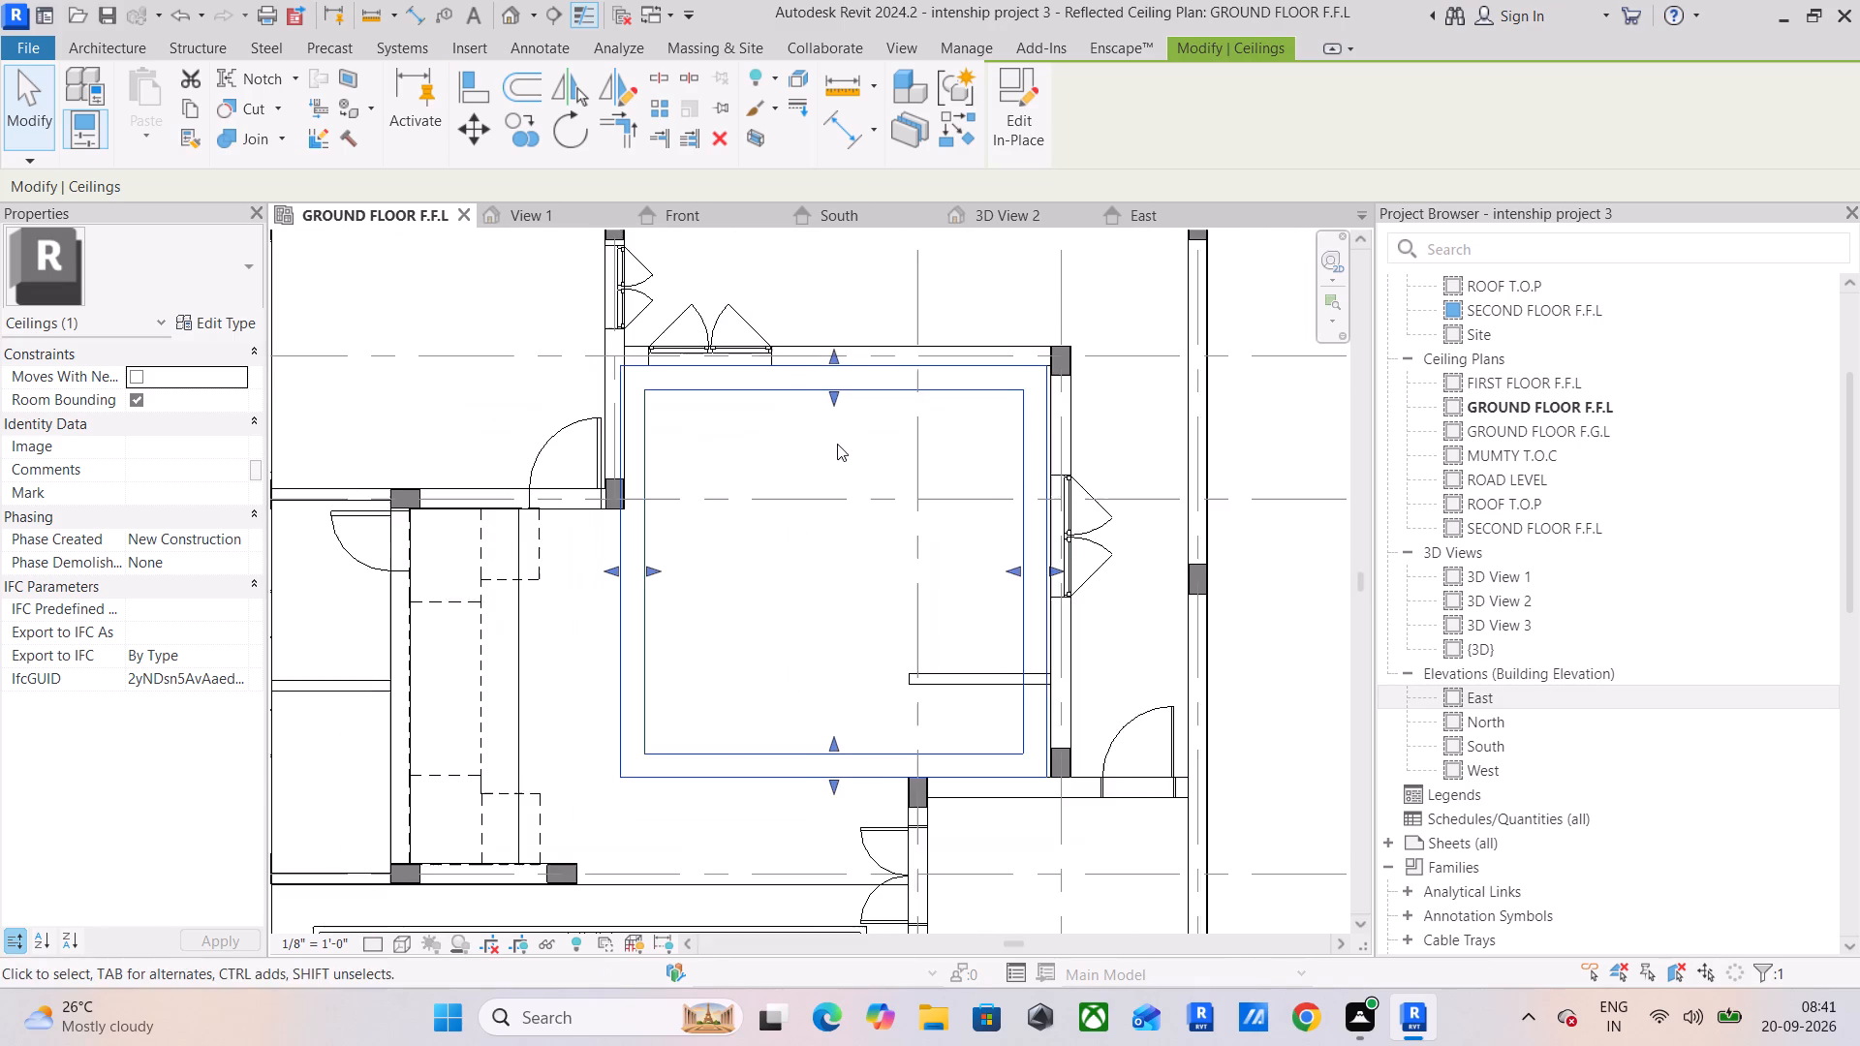
middle_drag(834, 445, 747, 467)
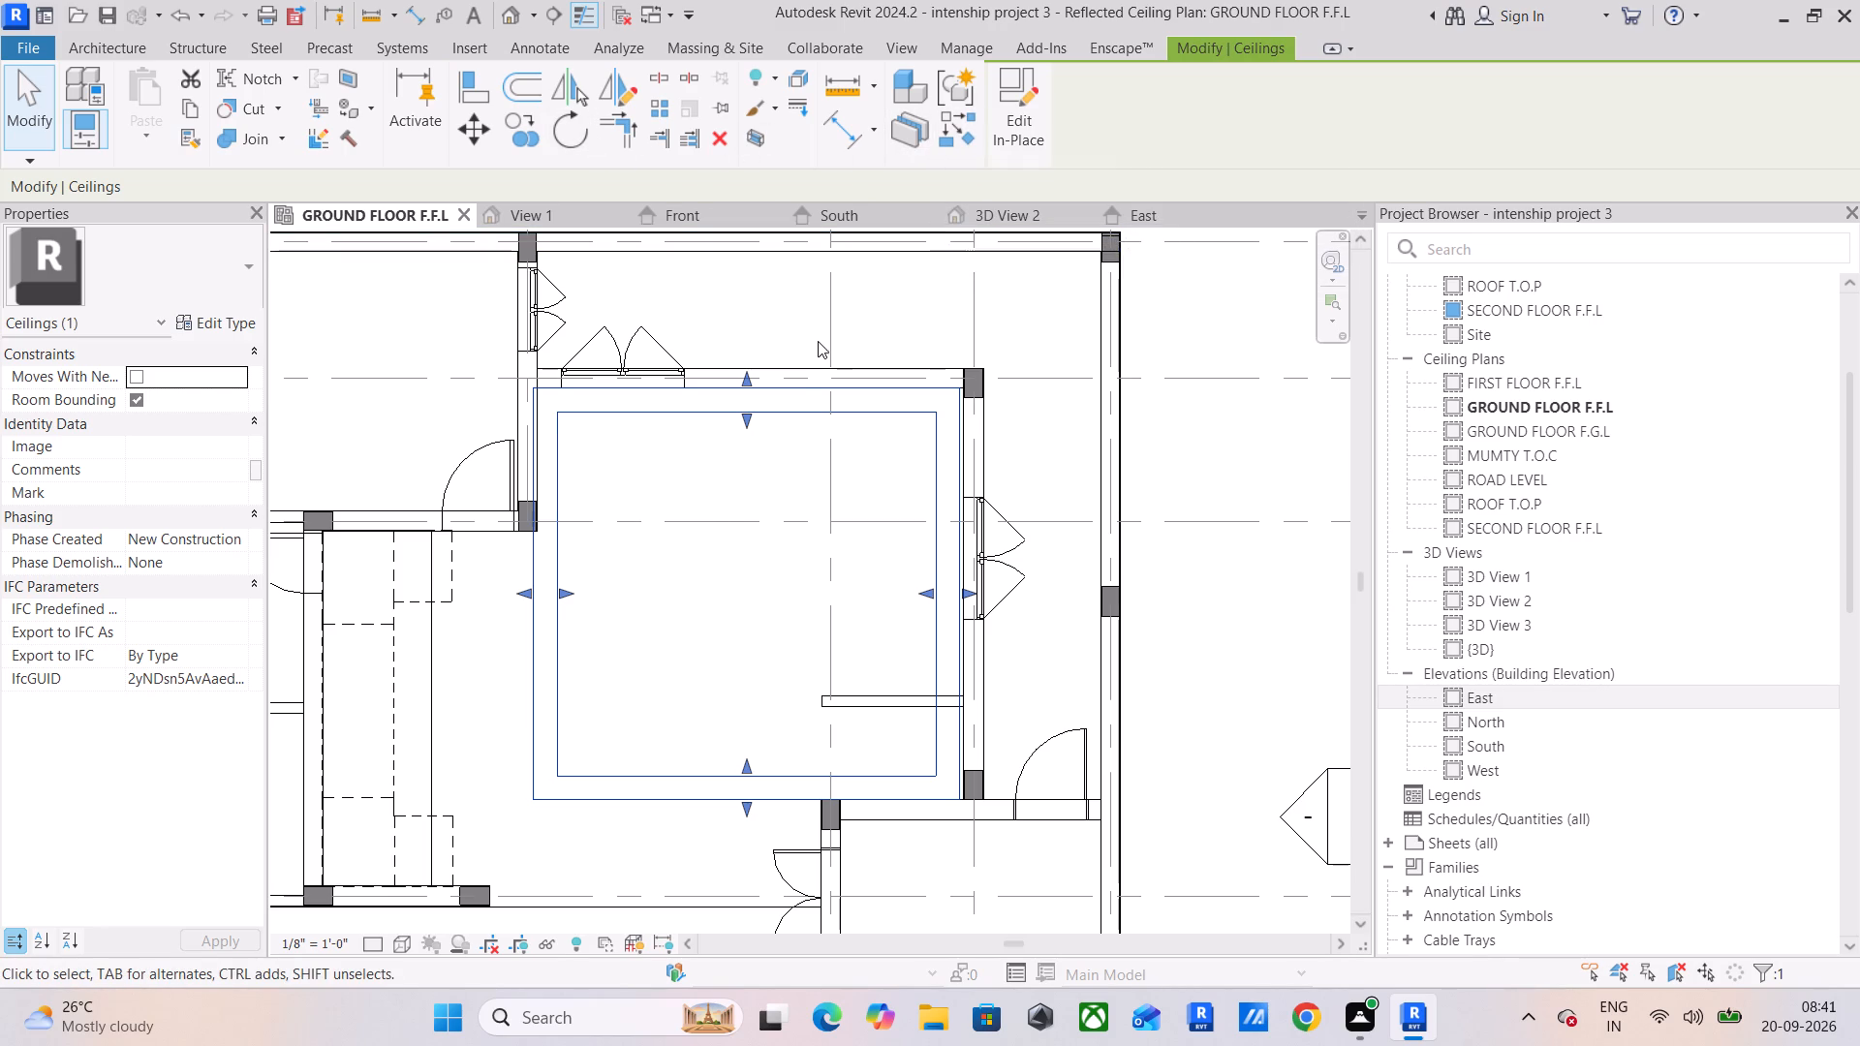
click(662, 482)
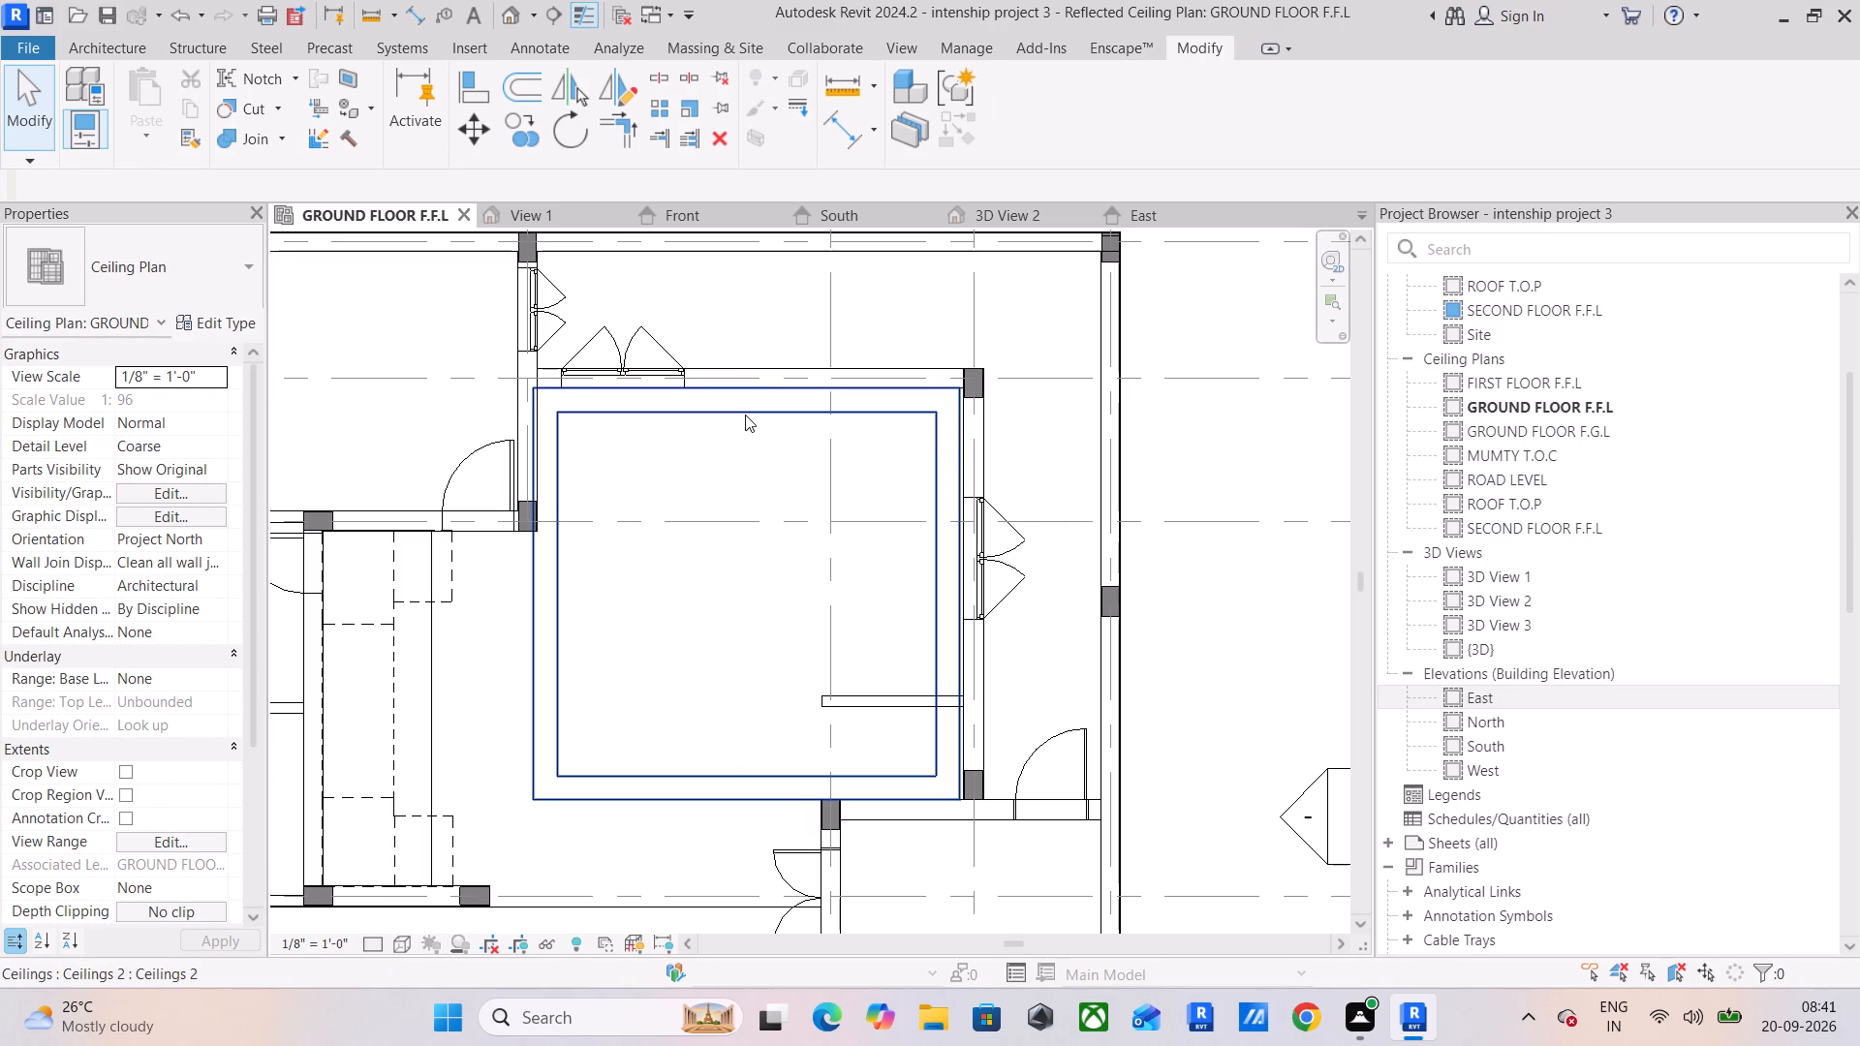
scroll(745, 415, down, 3)
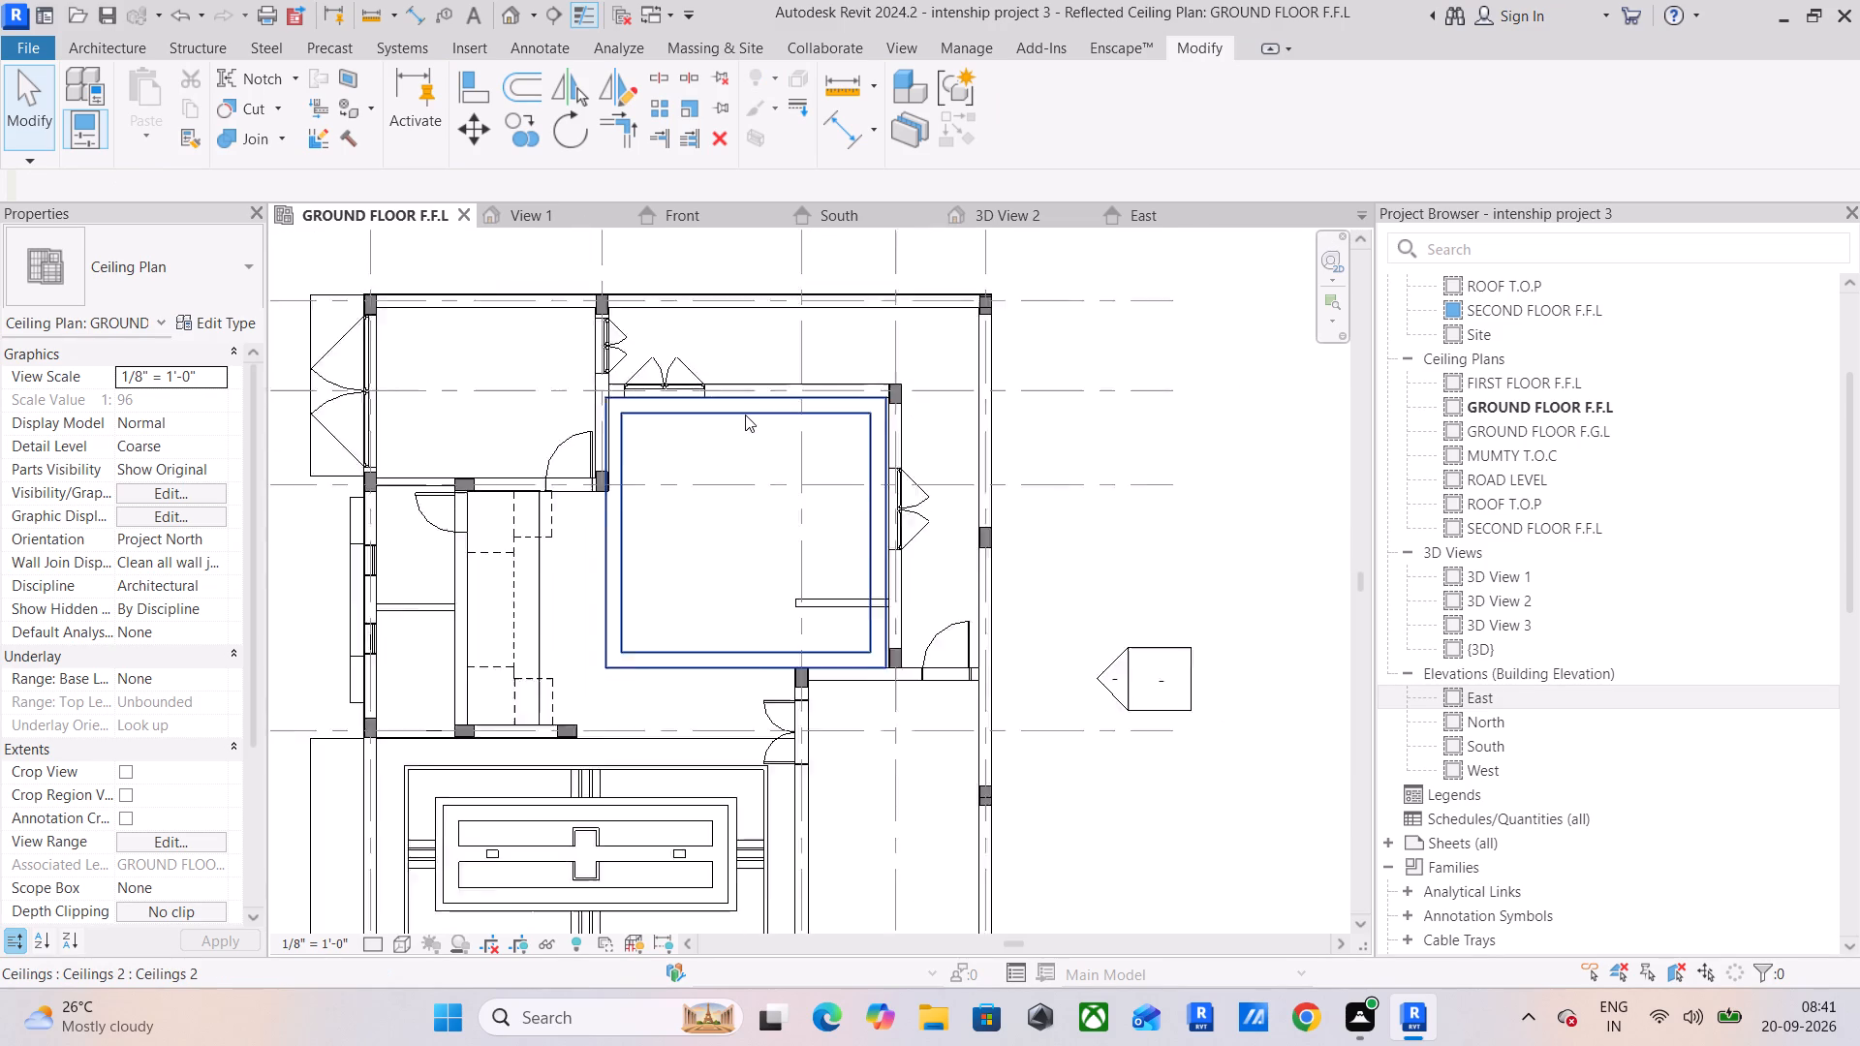
scroll(745, 415, down, 4)
middle_drag(745, 414, 482, 469)
scroll(482, 469, down, 1)
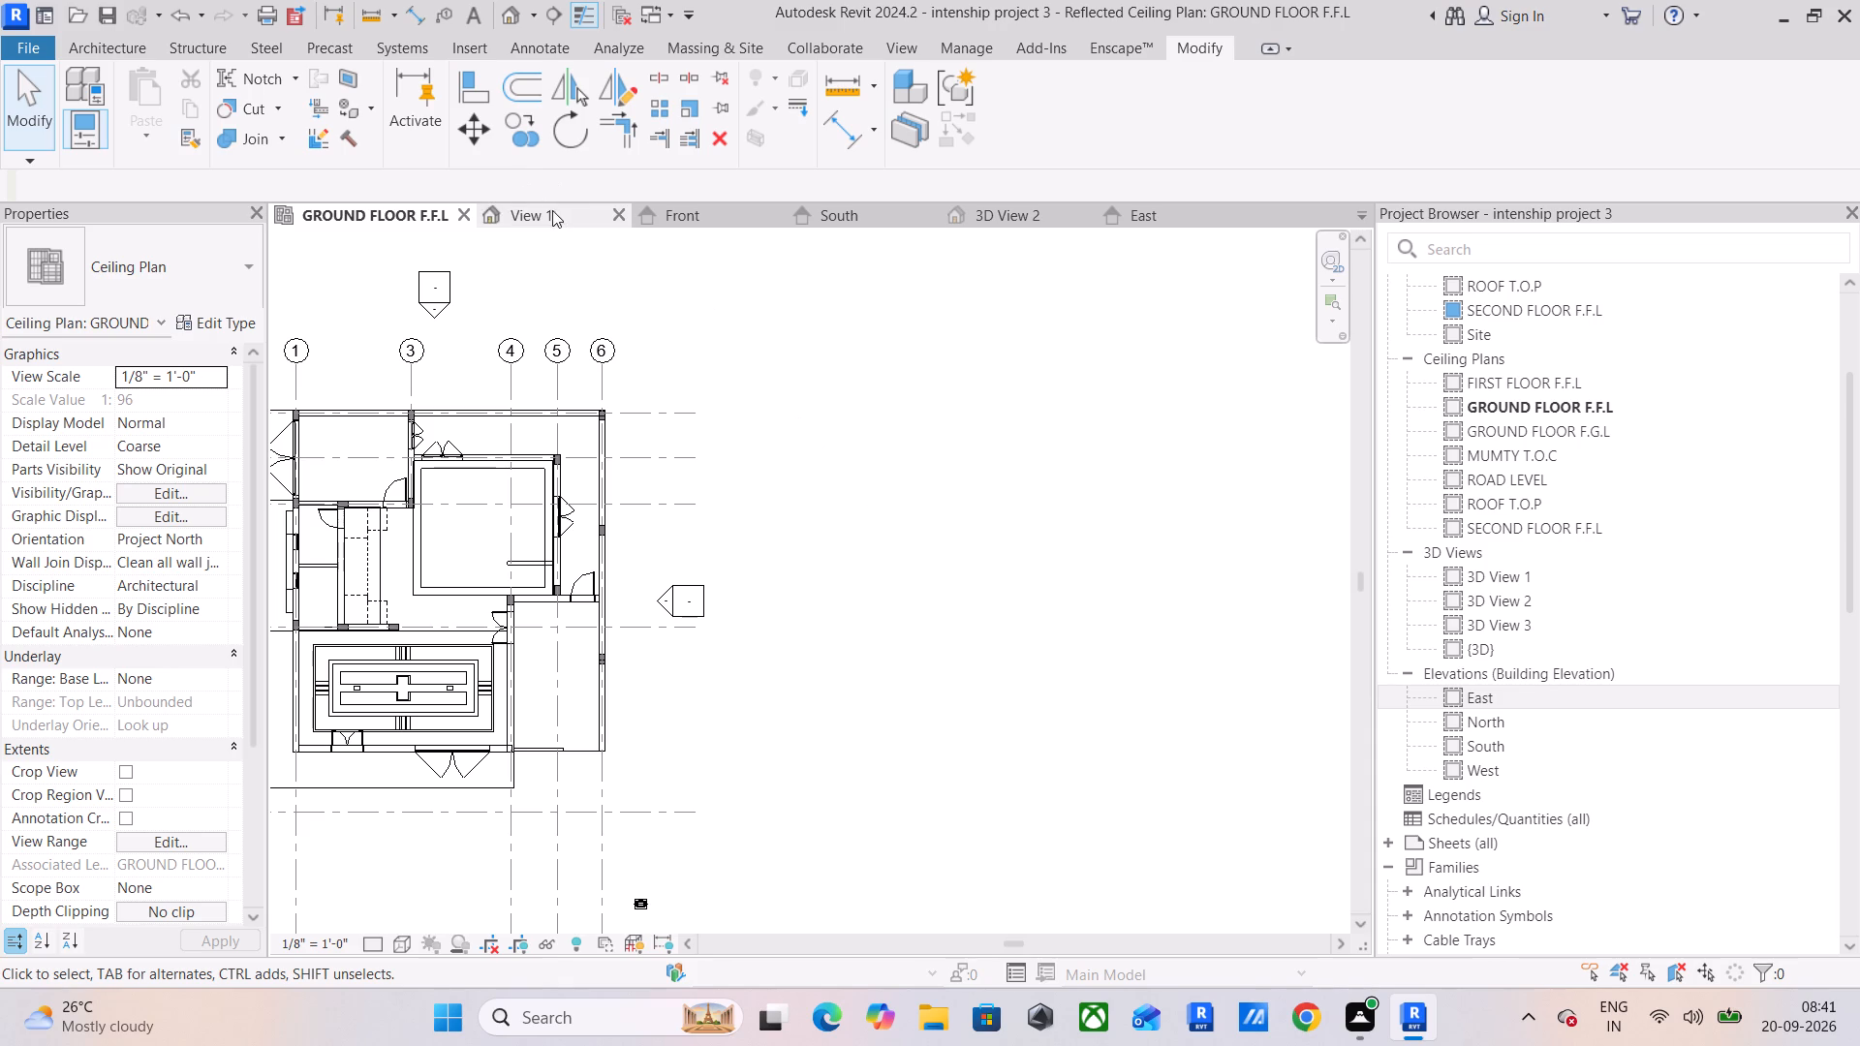
middle_drag(466, 562, 832, 595)
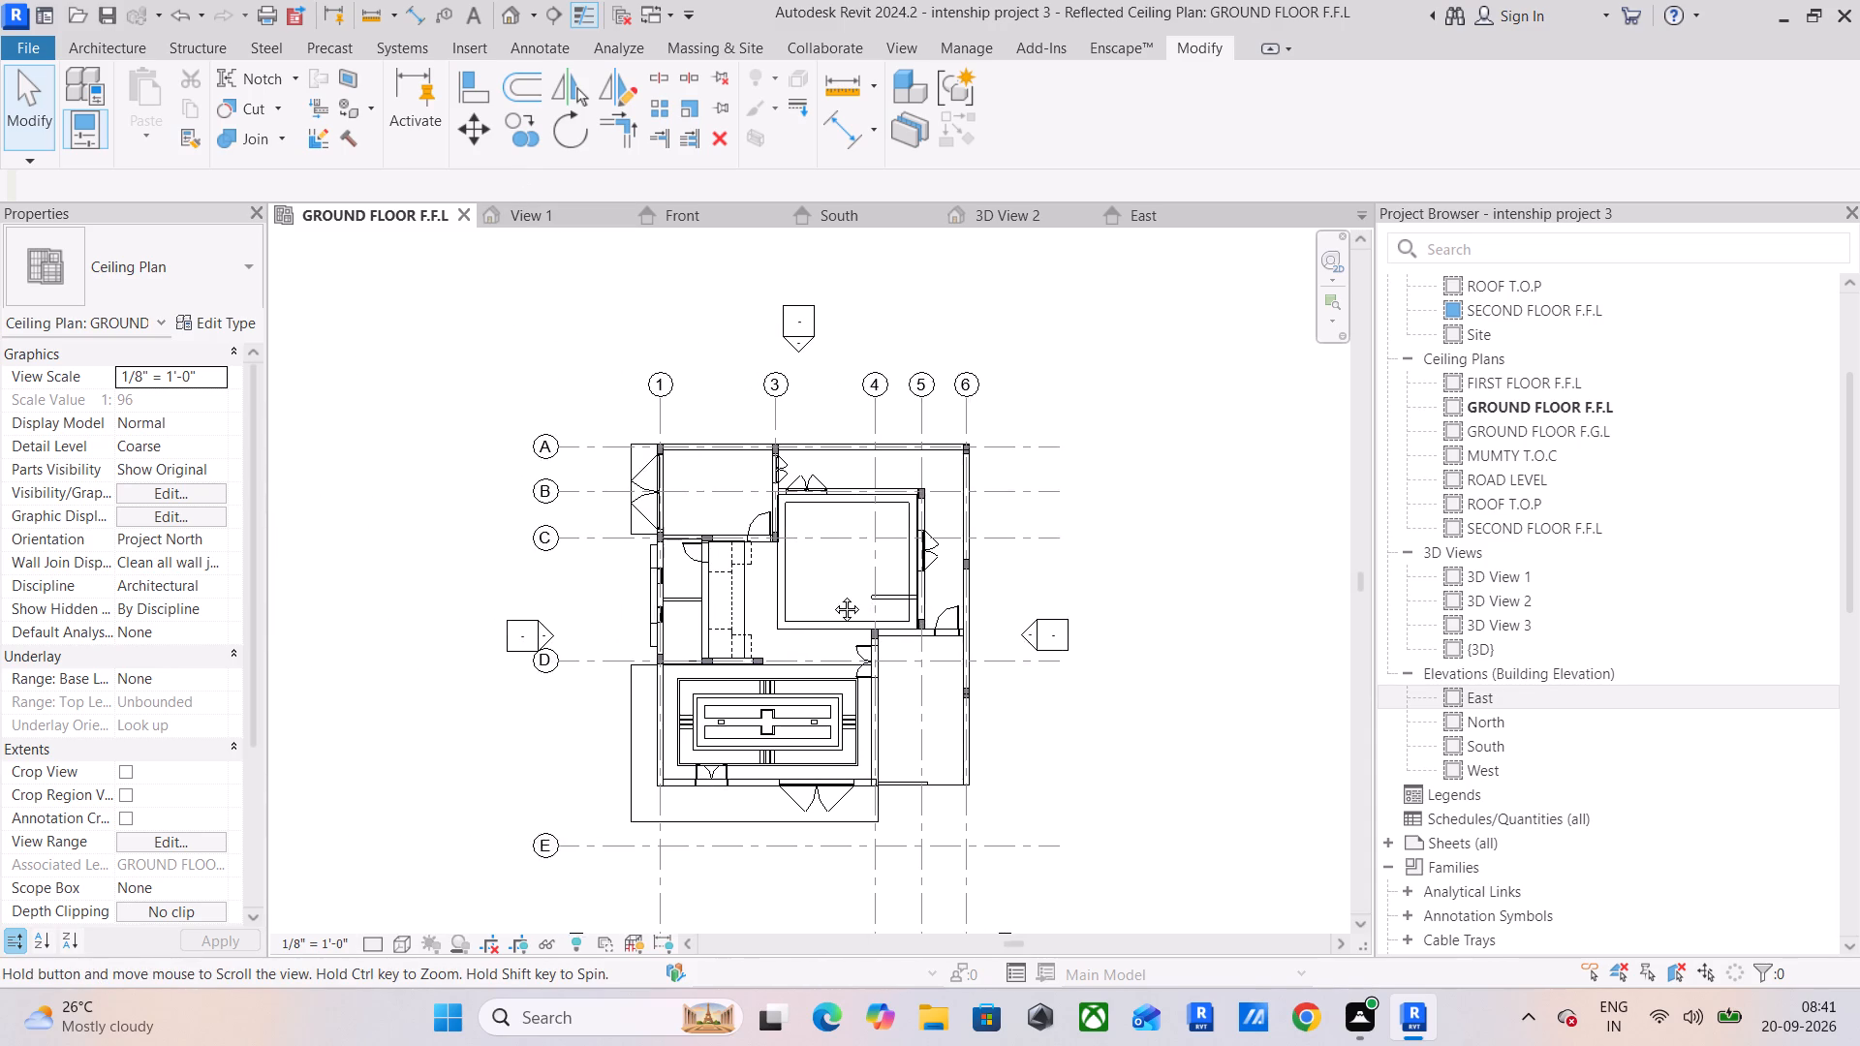
middle_drag(832, 595, 664, 585)
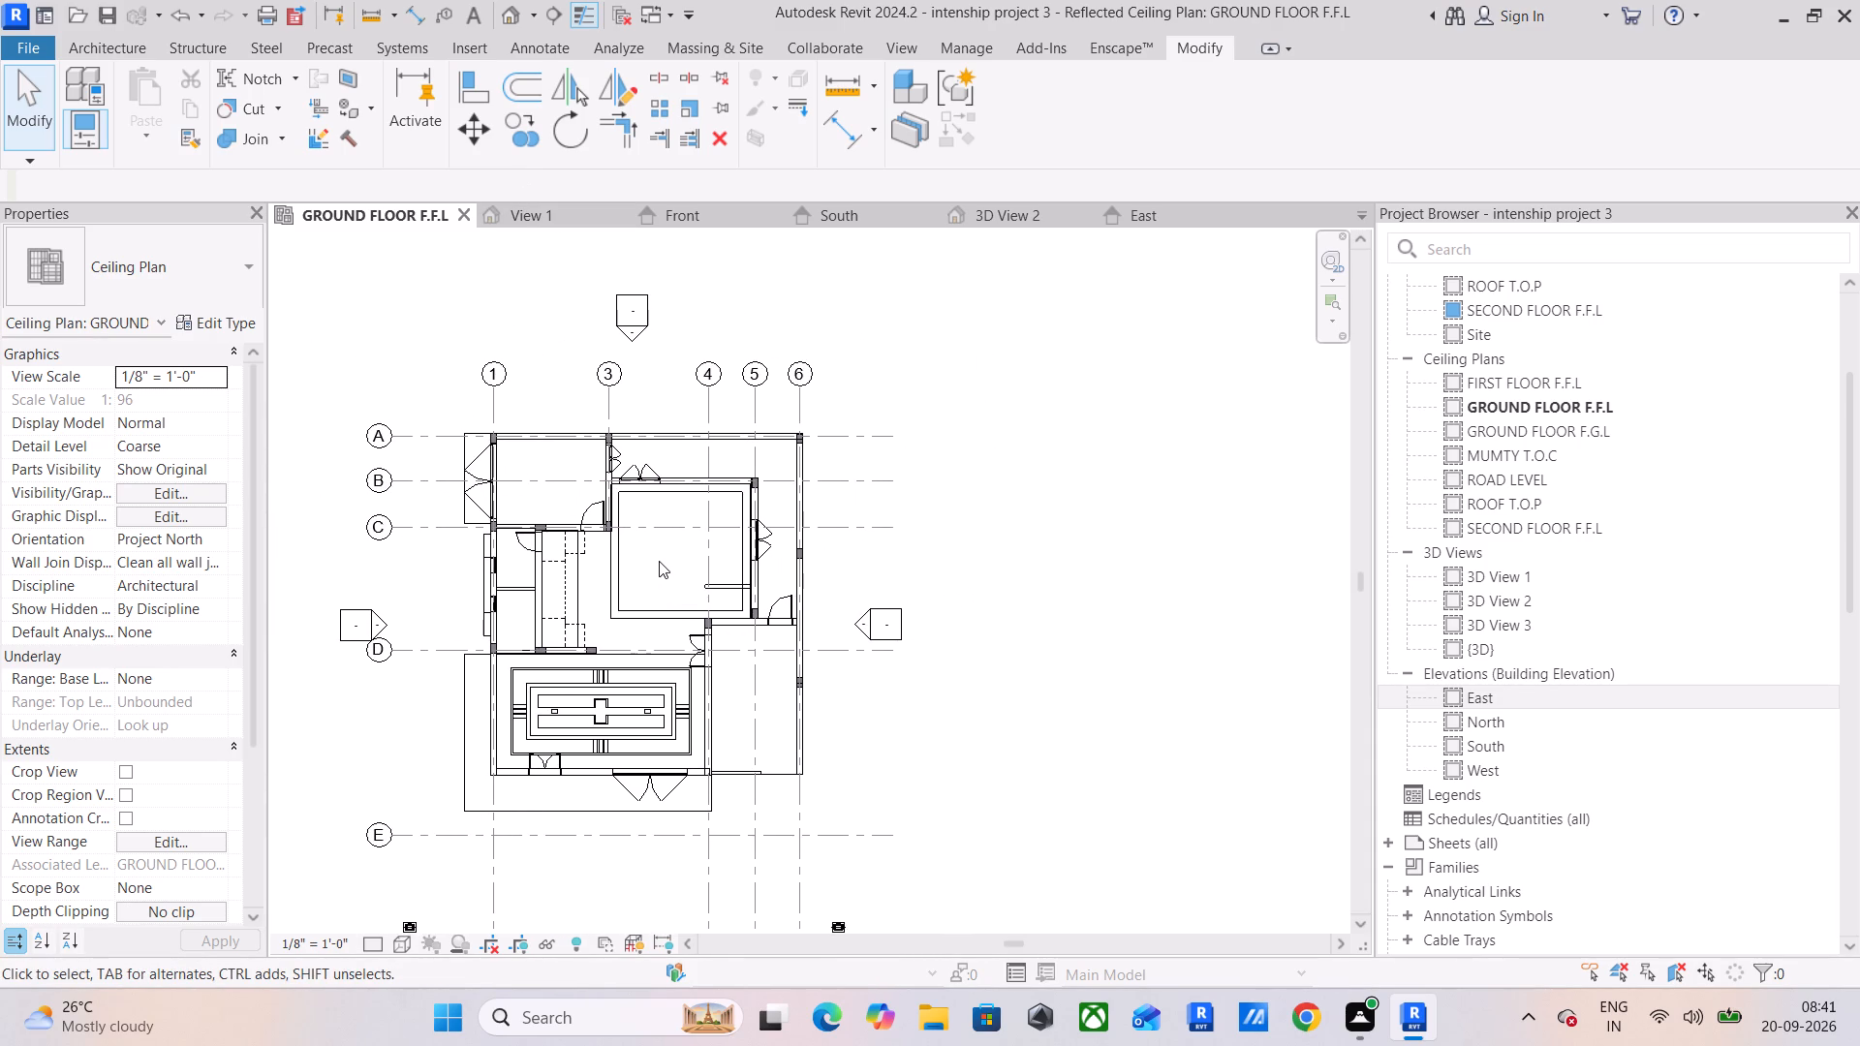
scroll(662, 520, up, 5)
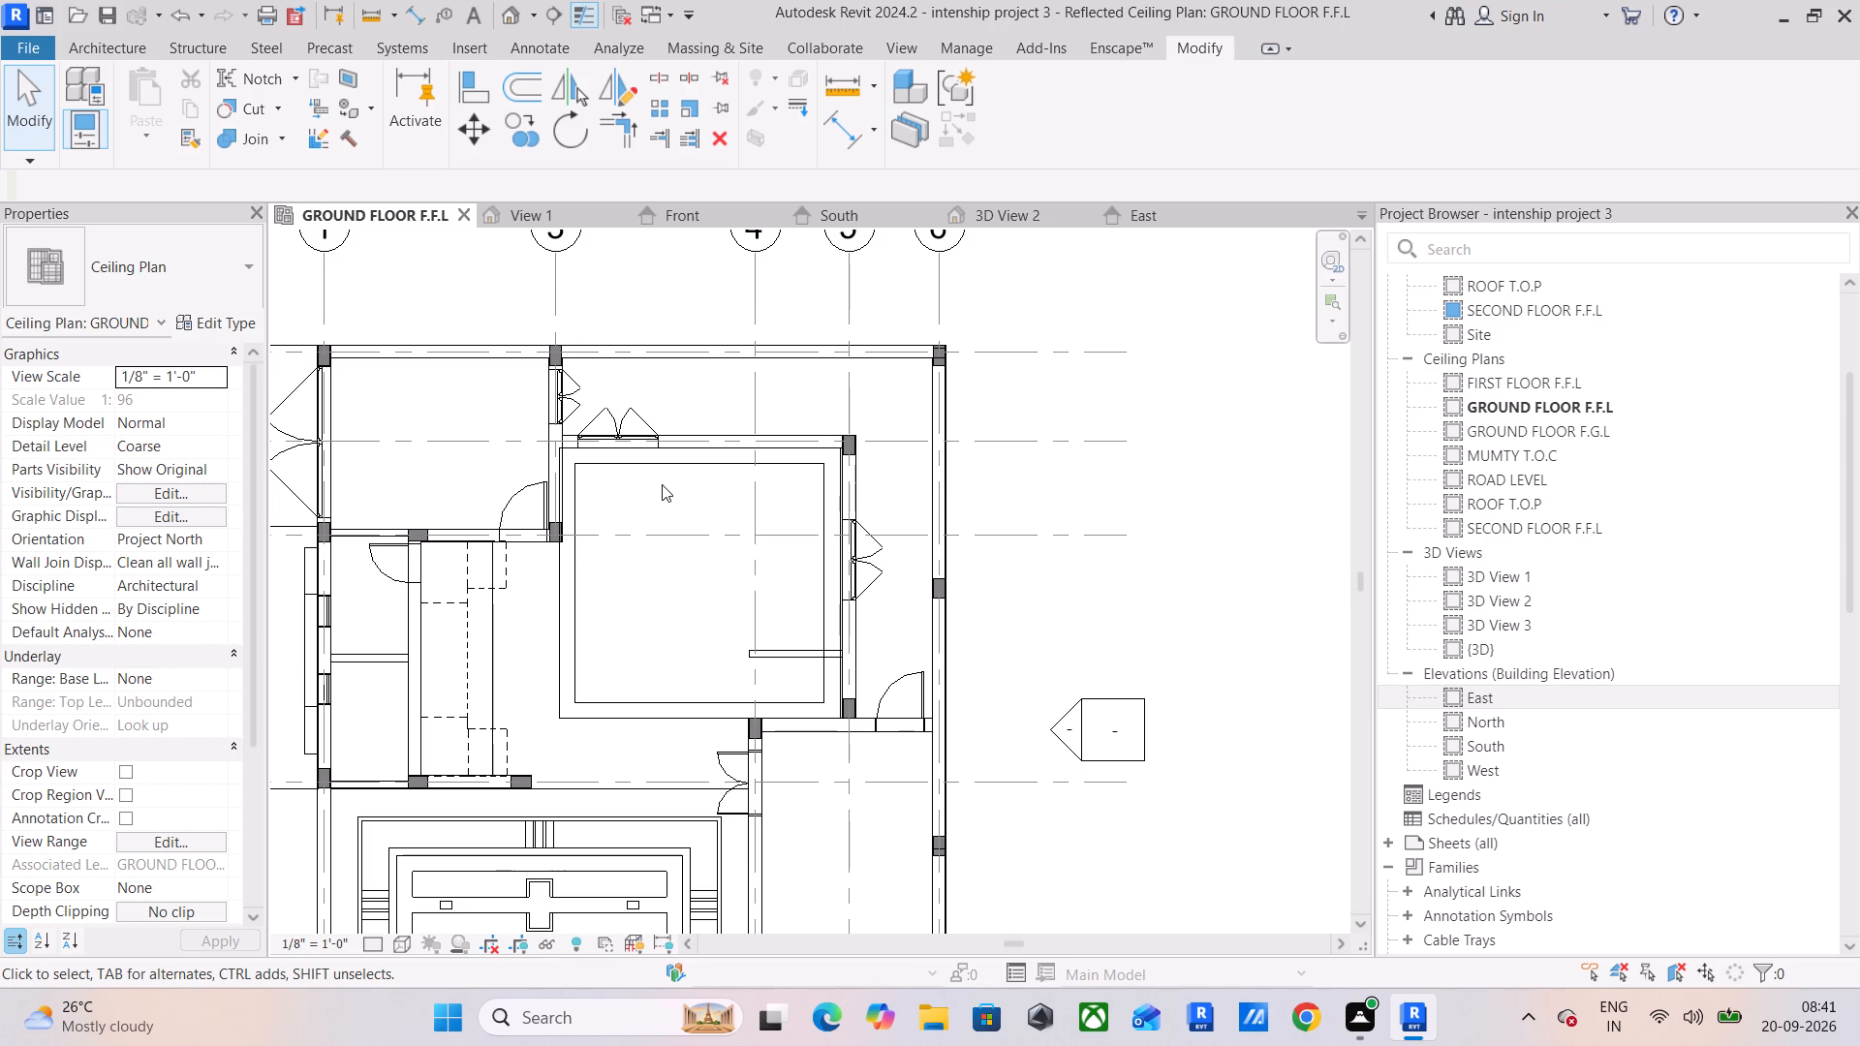
middle_drag(615, 774, 645, 738)
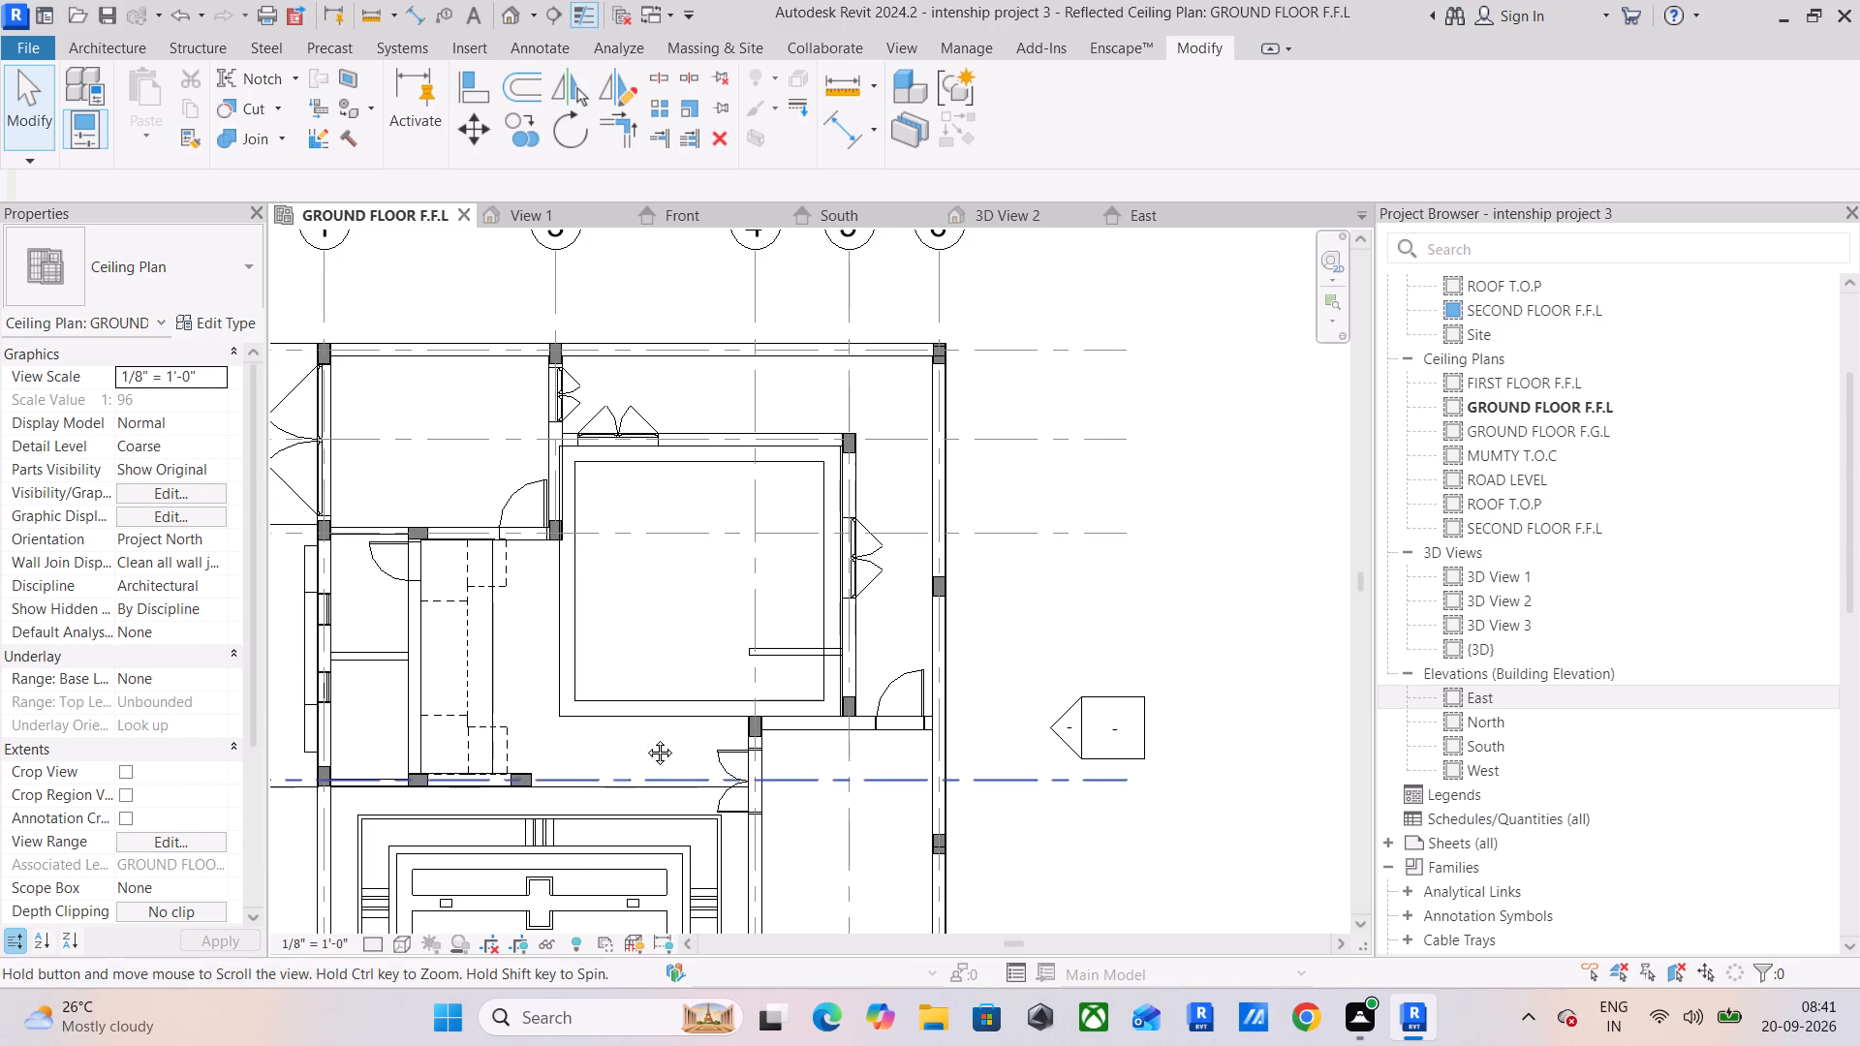
middle_drag(645, 738, 791, 435)
scroll(526, 544, up, 6)
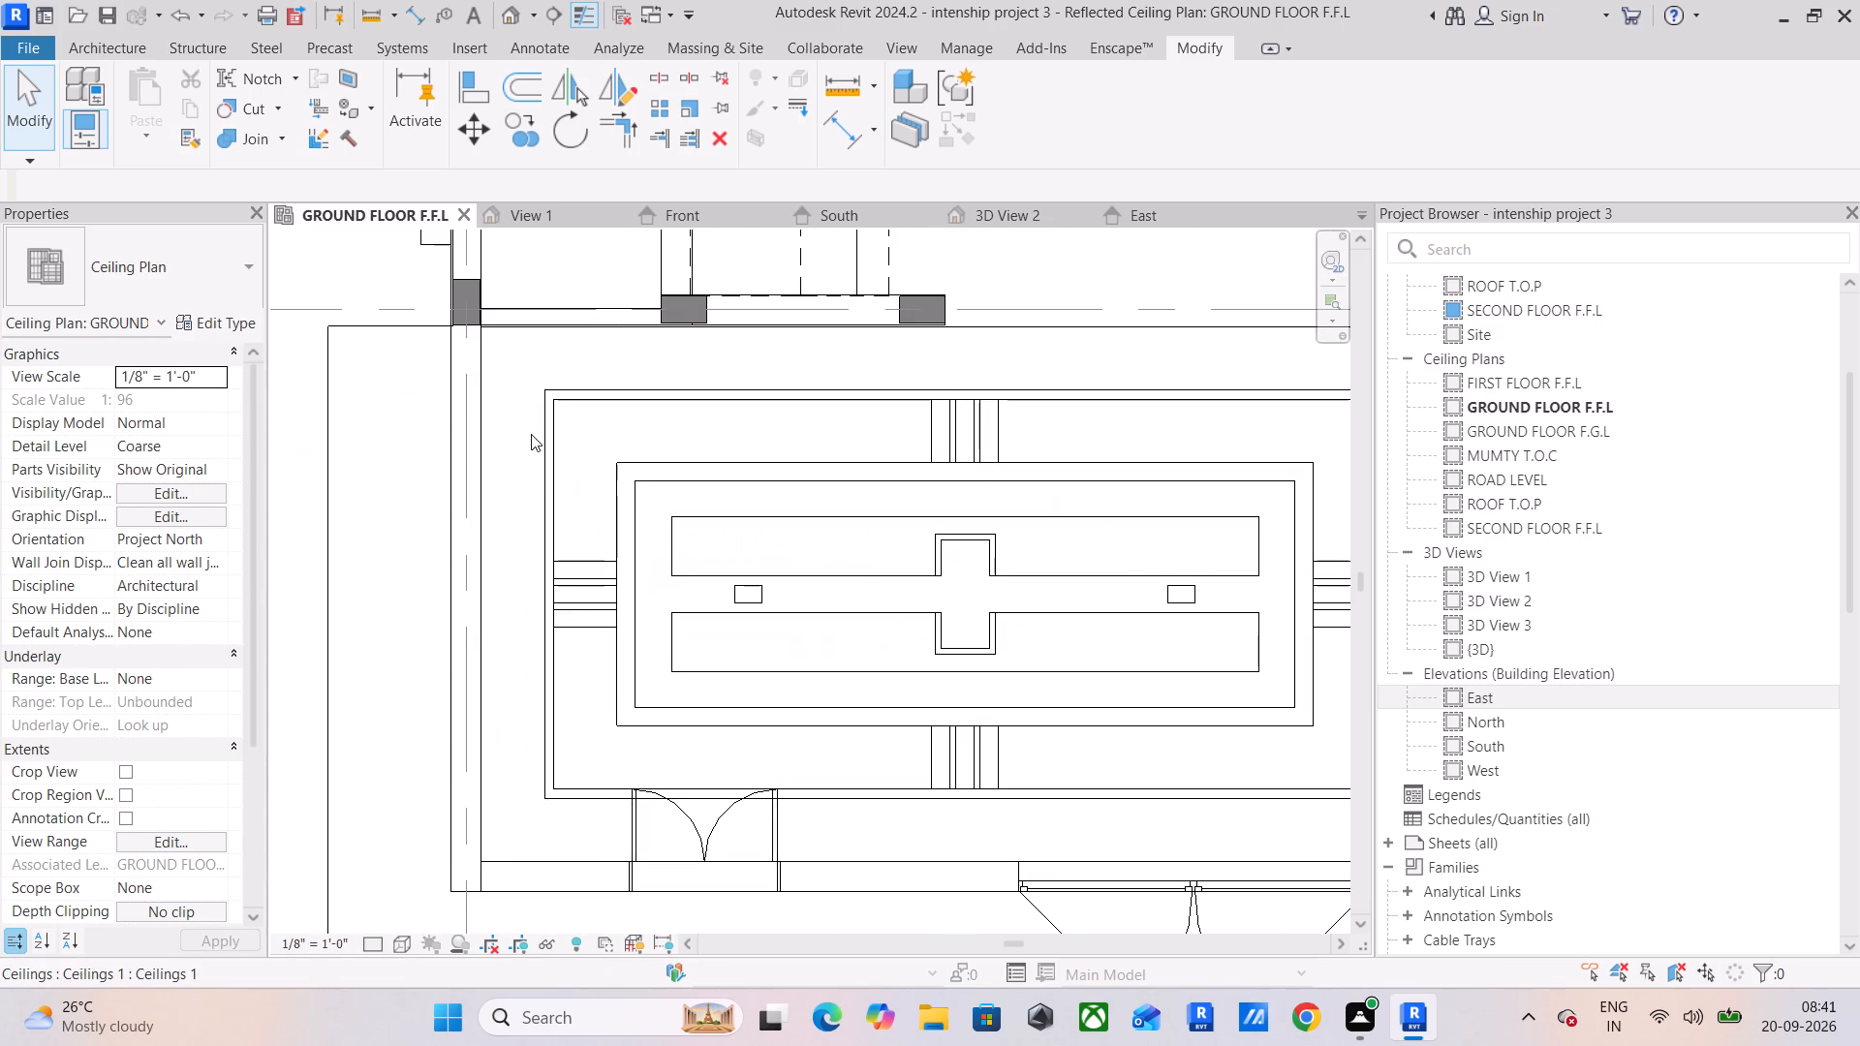
scroll(537, 428, up, 2)
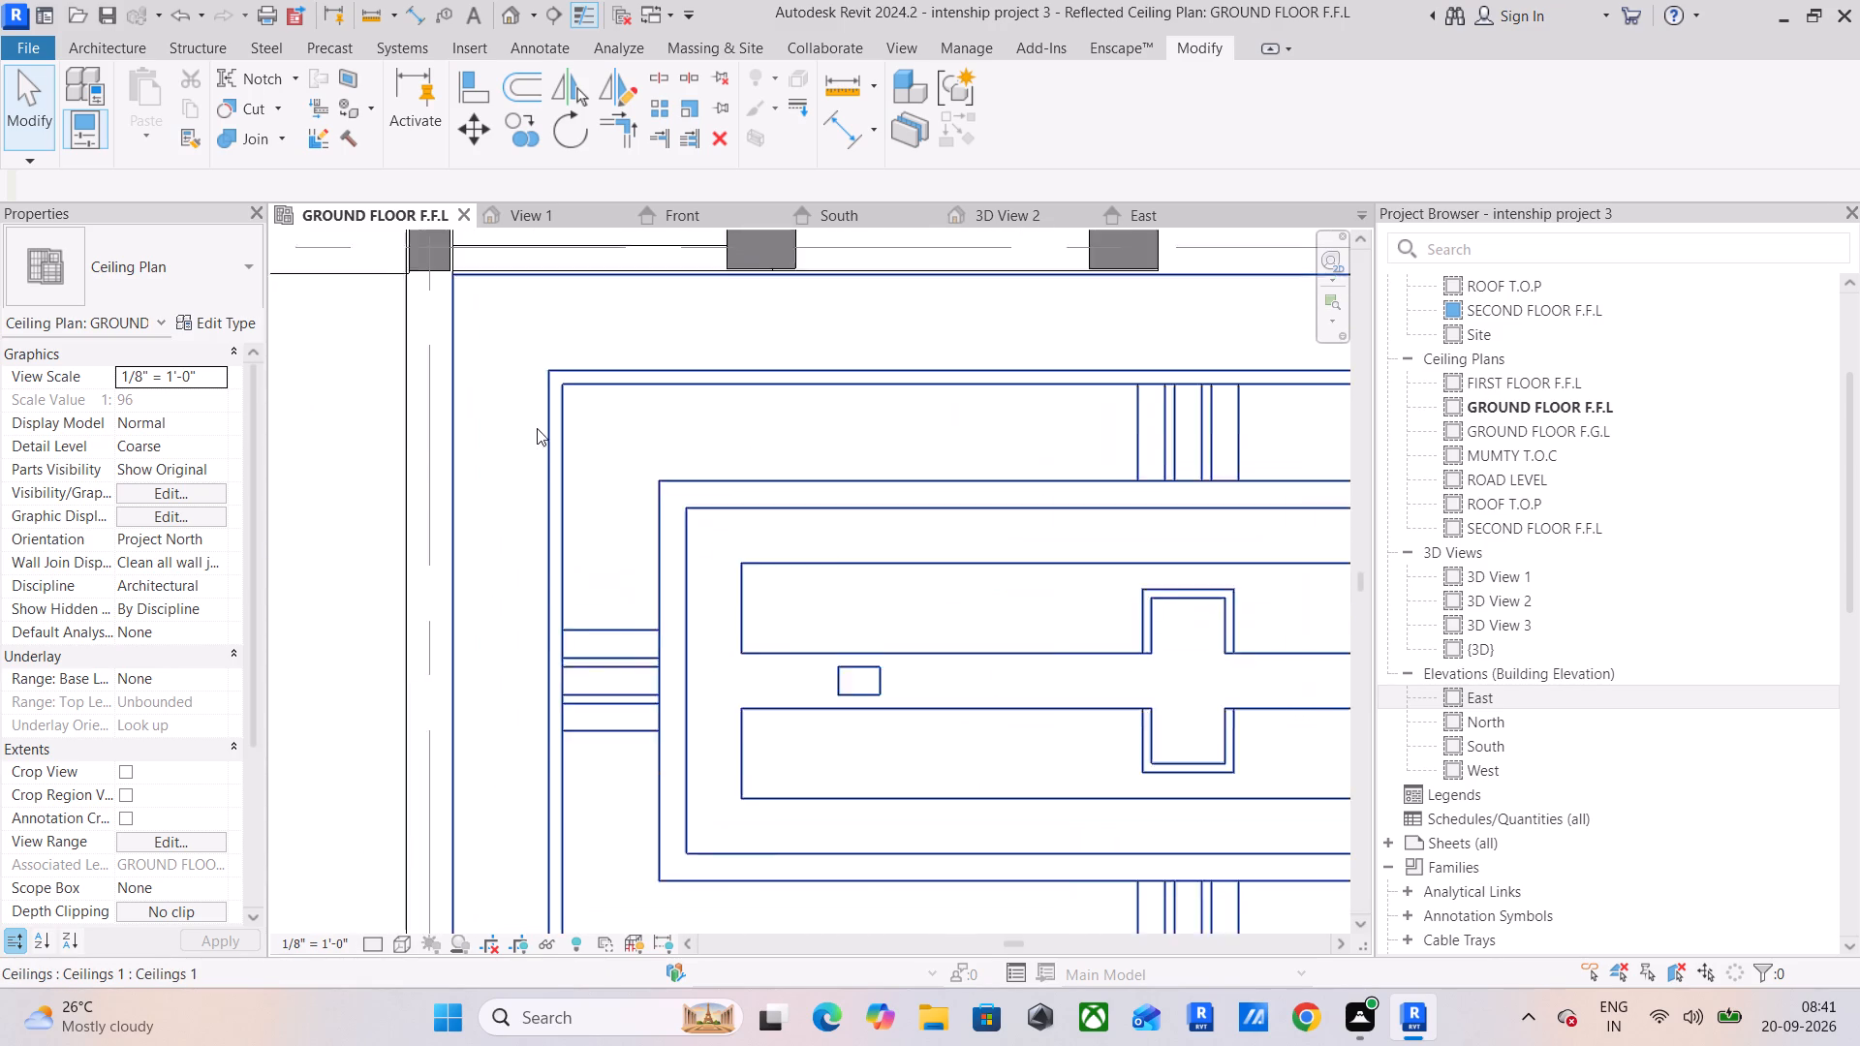
scroll(537, 428, up, 2)
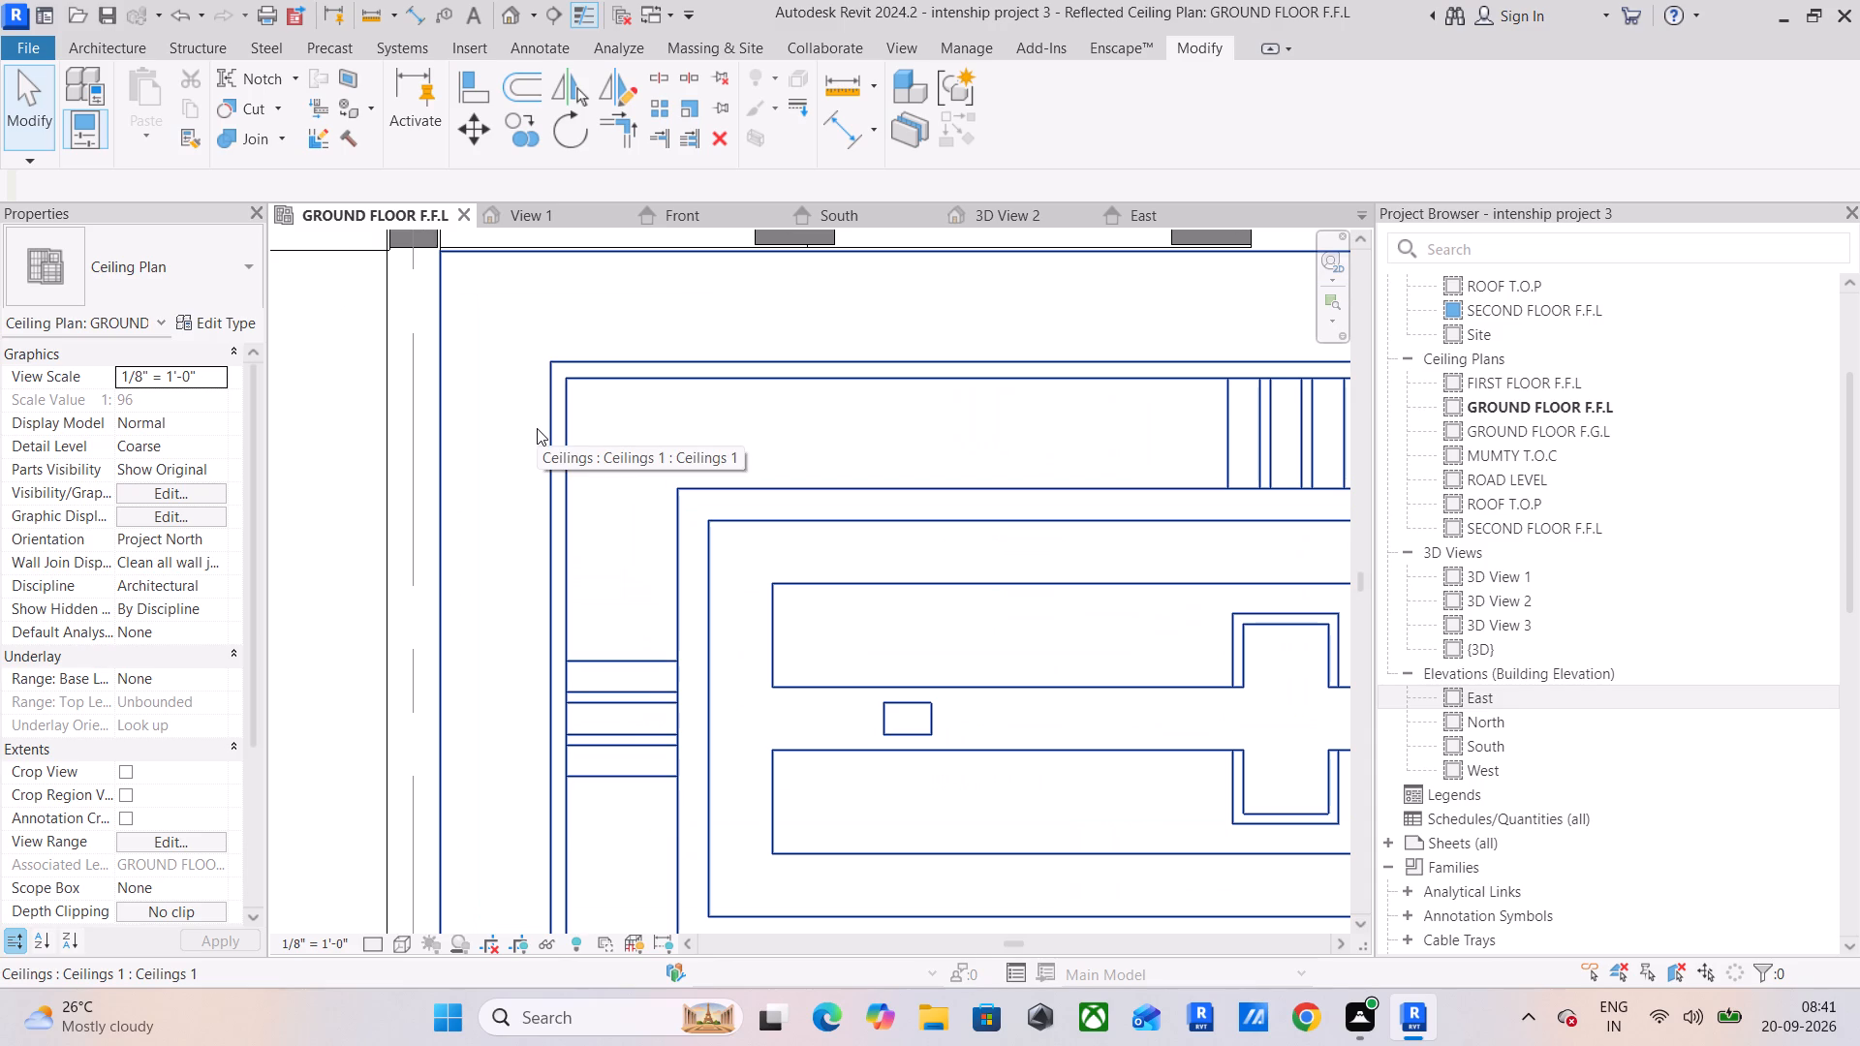
scroll(590, 364, down, 6)
scroll(1096, 363, down, 6)
Delete the ring-shaped in-place ceiling from the square room.
middle_drag(1111, 375, 409, 782)
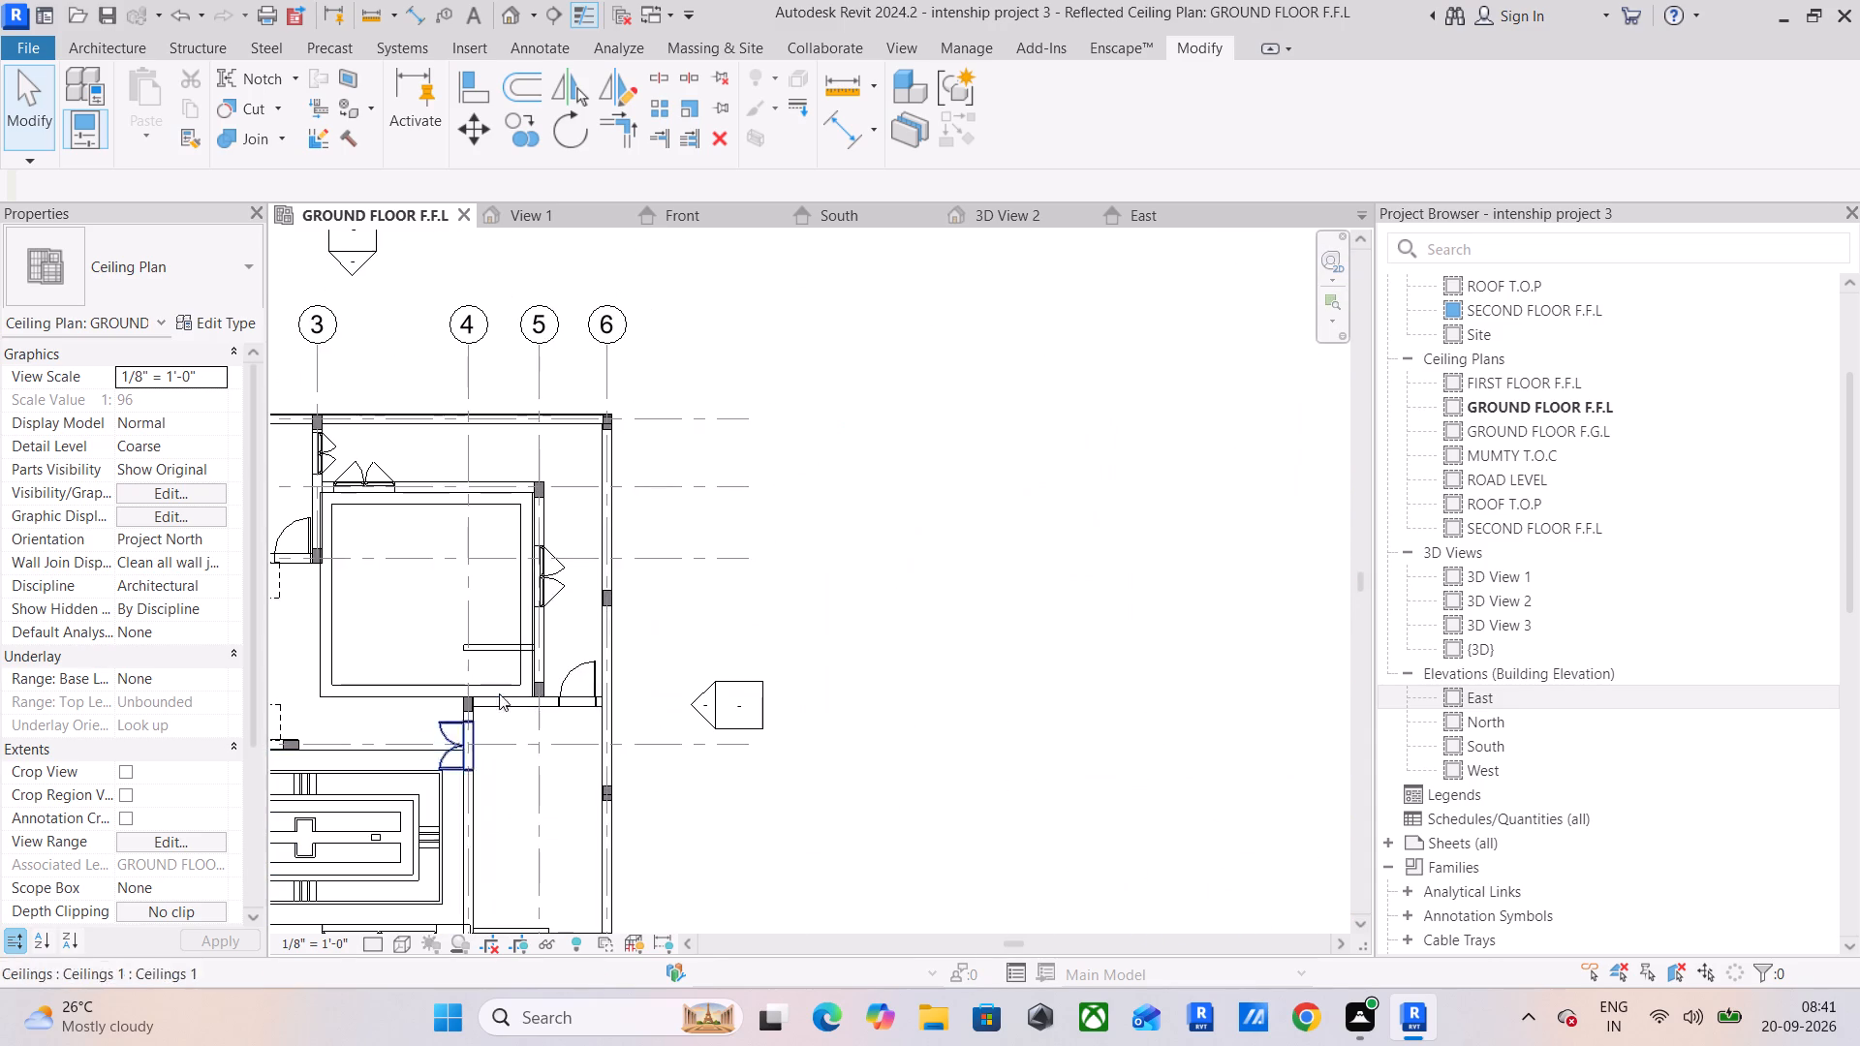
scroll(426, 498, up, 5)
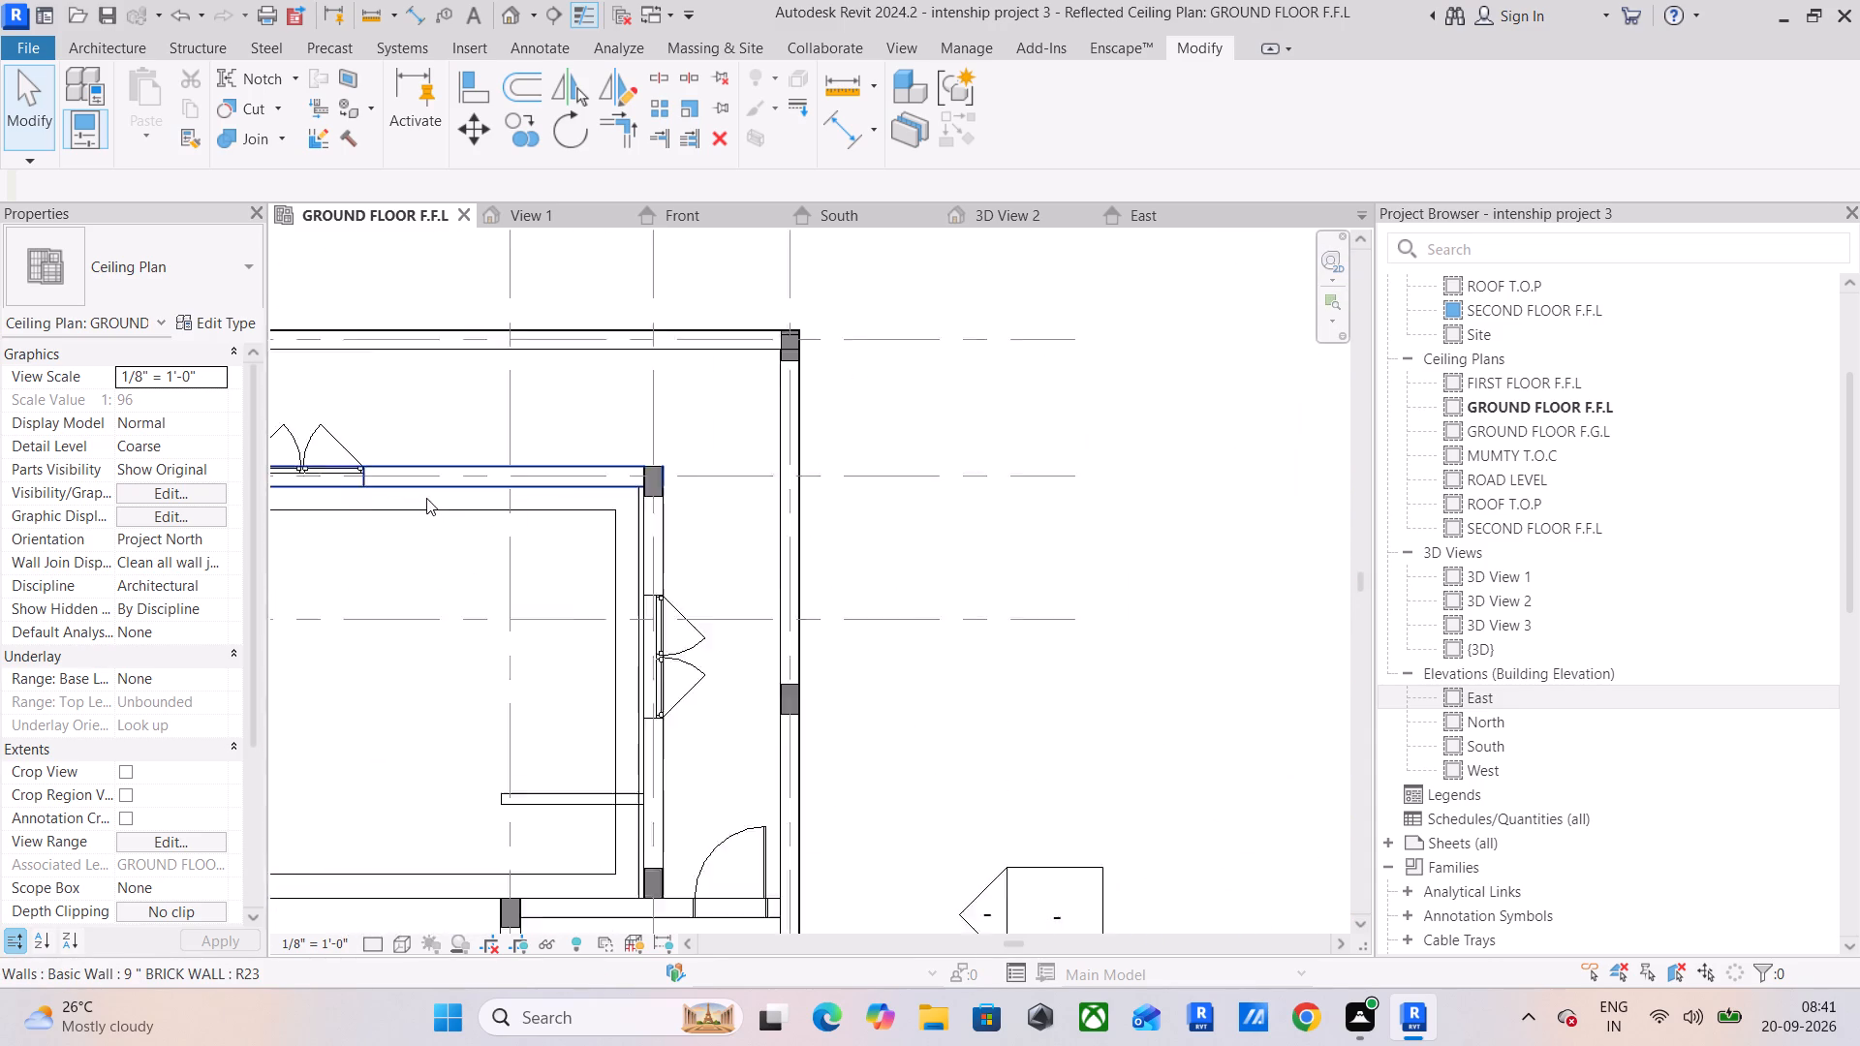
scroll(426, 498, up, 1)
middle_drag(460, 509, 909, 421)
click(886, 430)
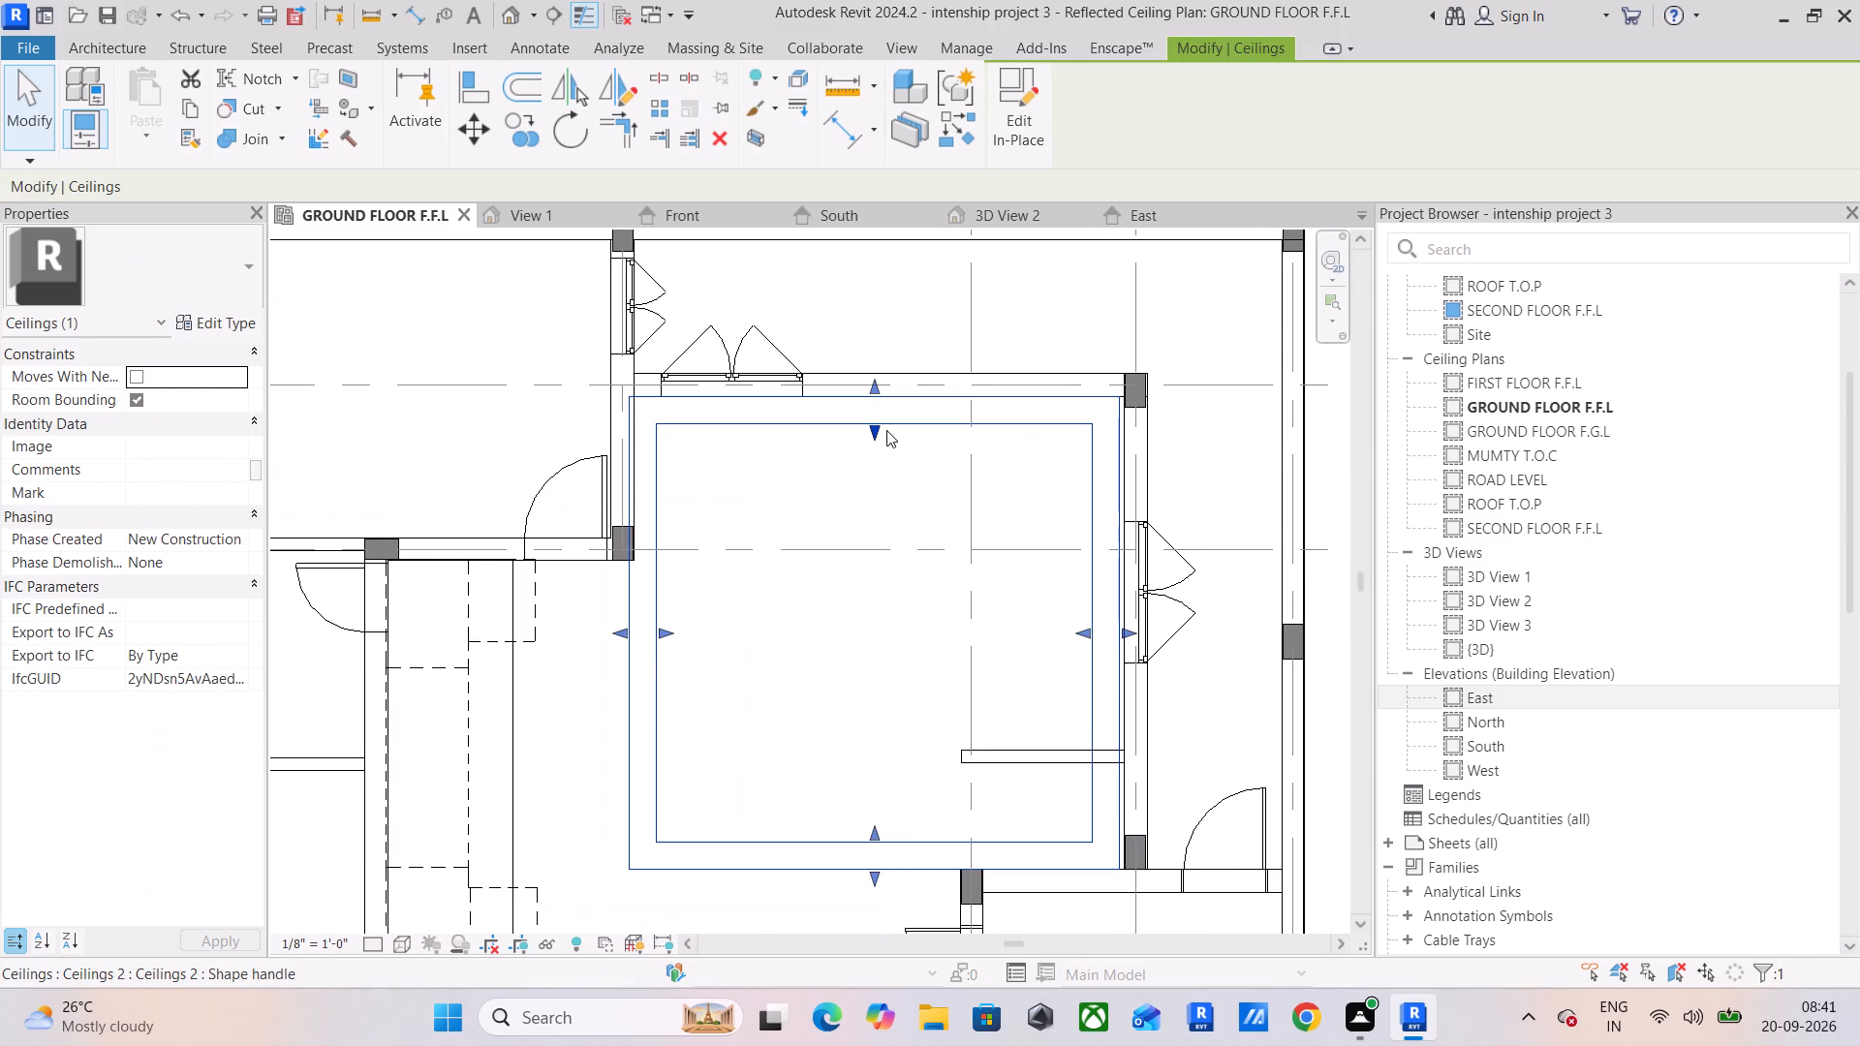
key(Delete)
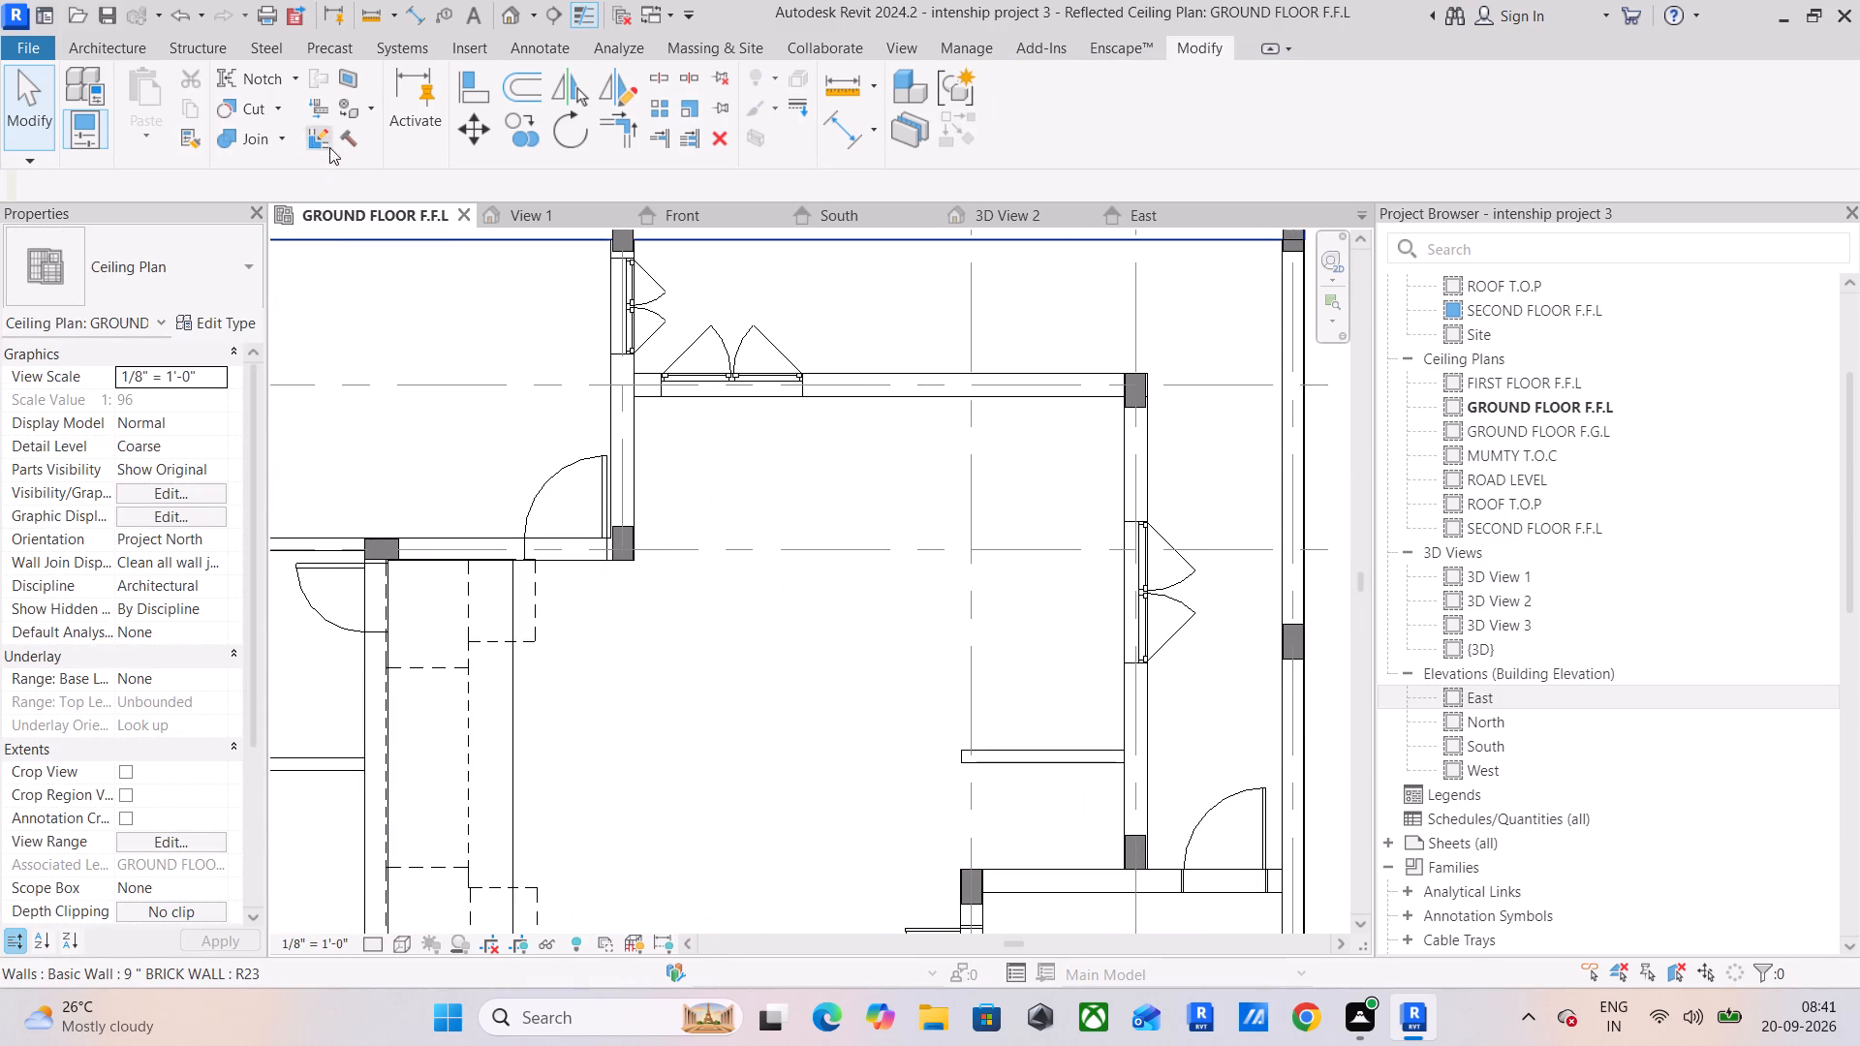
Start a new in-place model in the Generic Models category, keeping the suggested name.
click(131, 50)
click(292, 124)
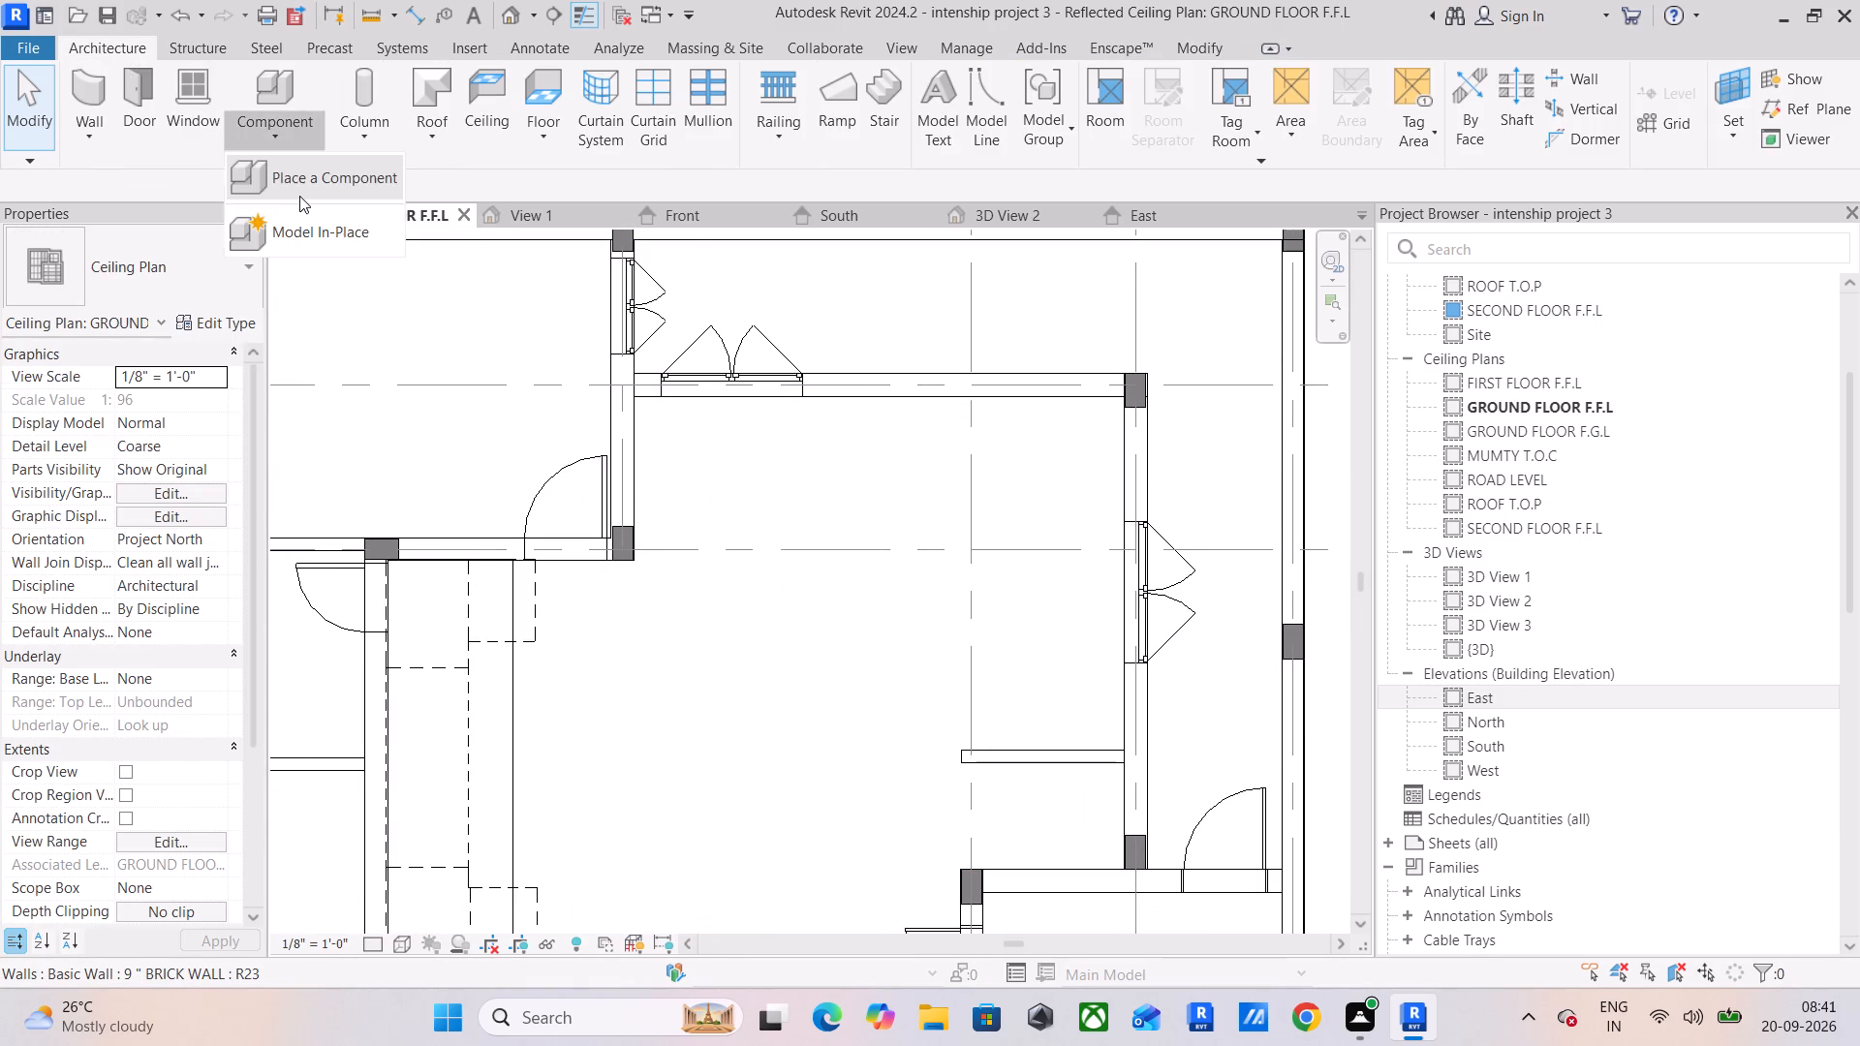
click(299, 196)
click(123, 44)
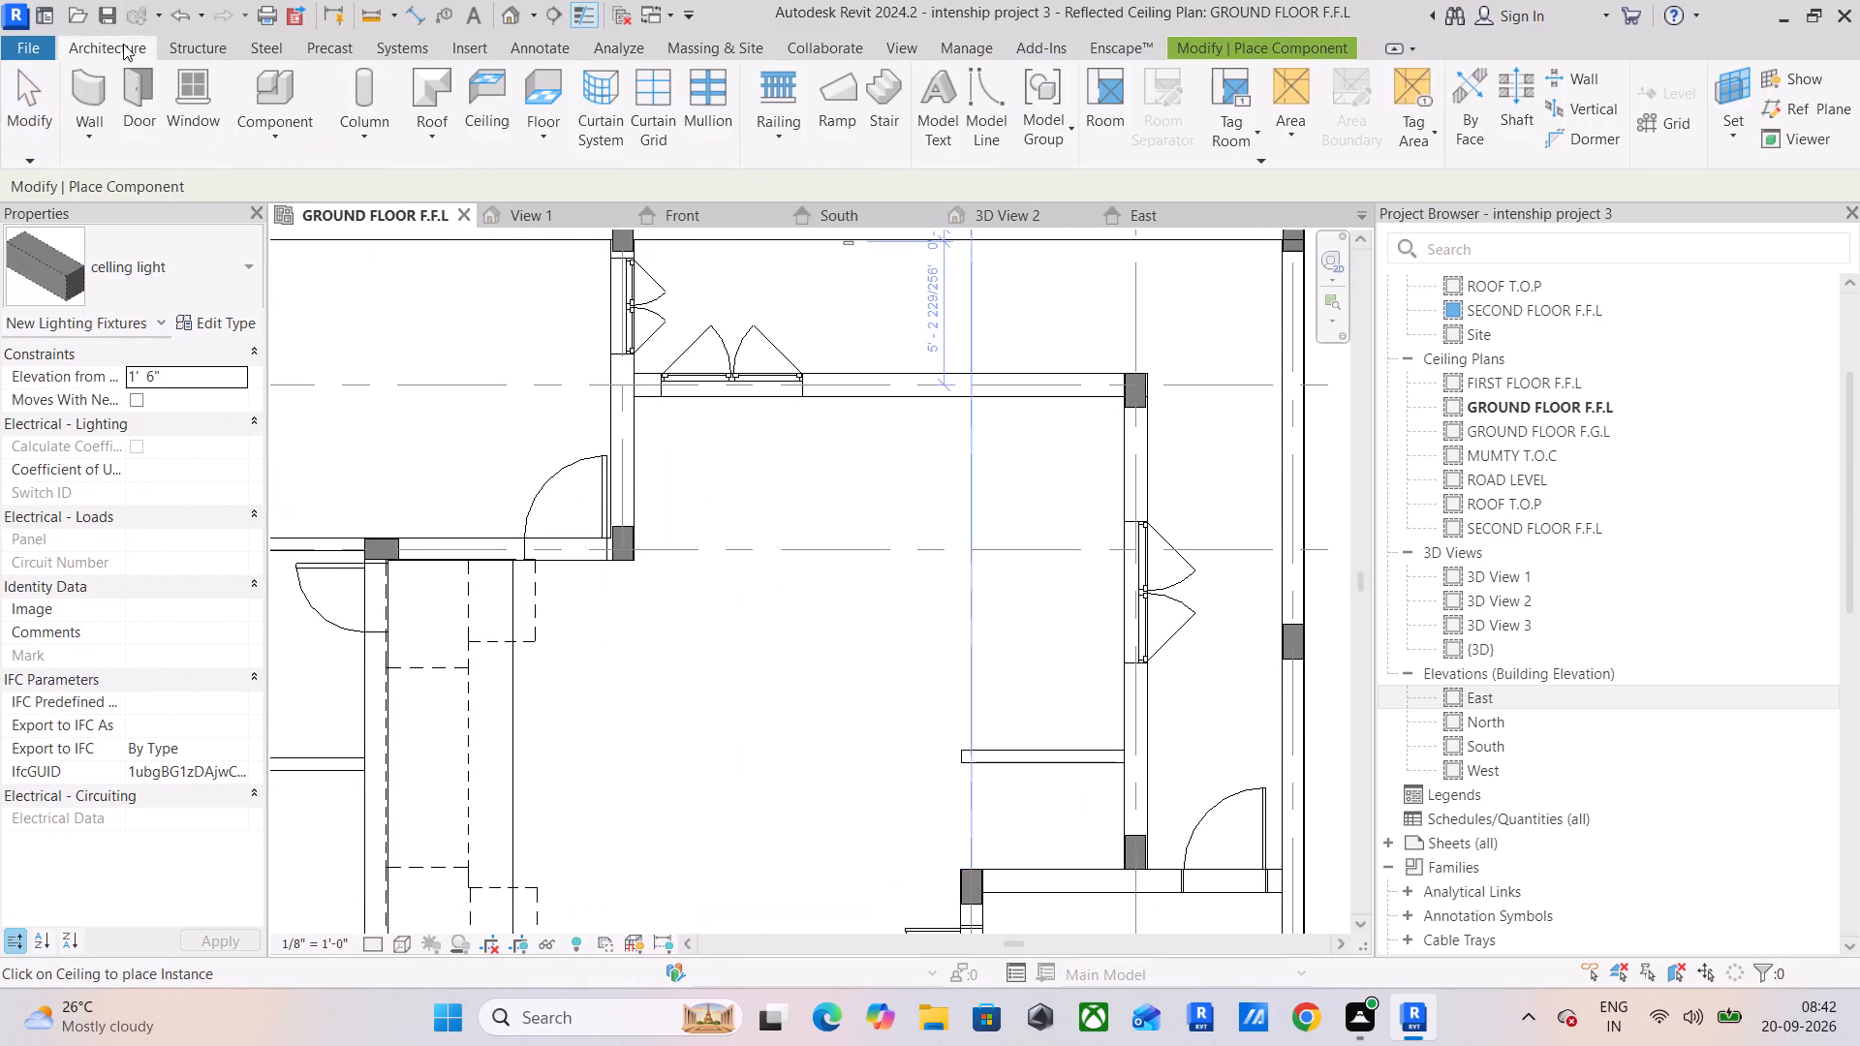
click(247, 128)
click(292, 223)
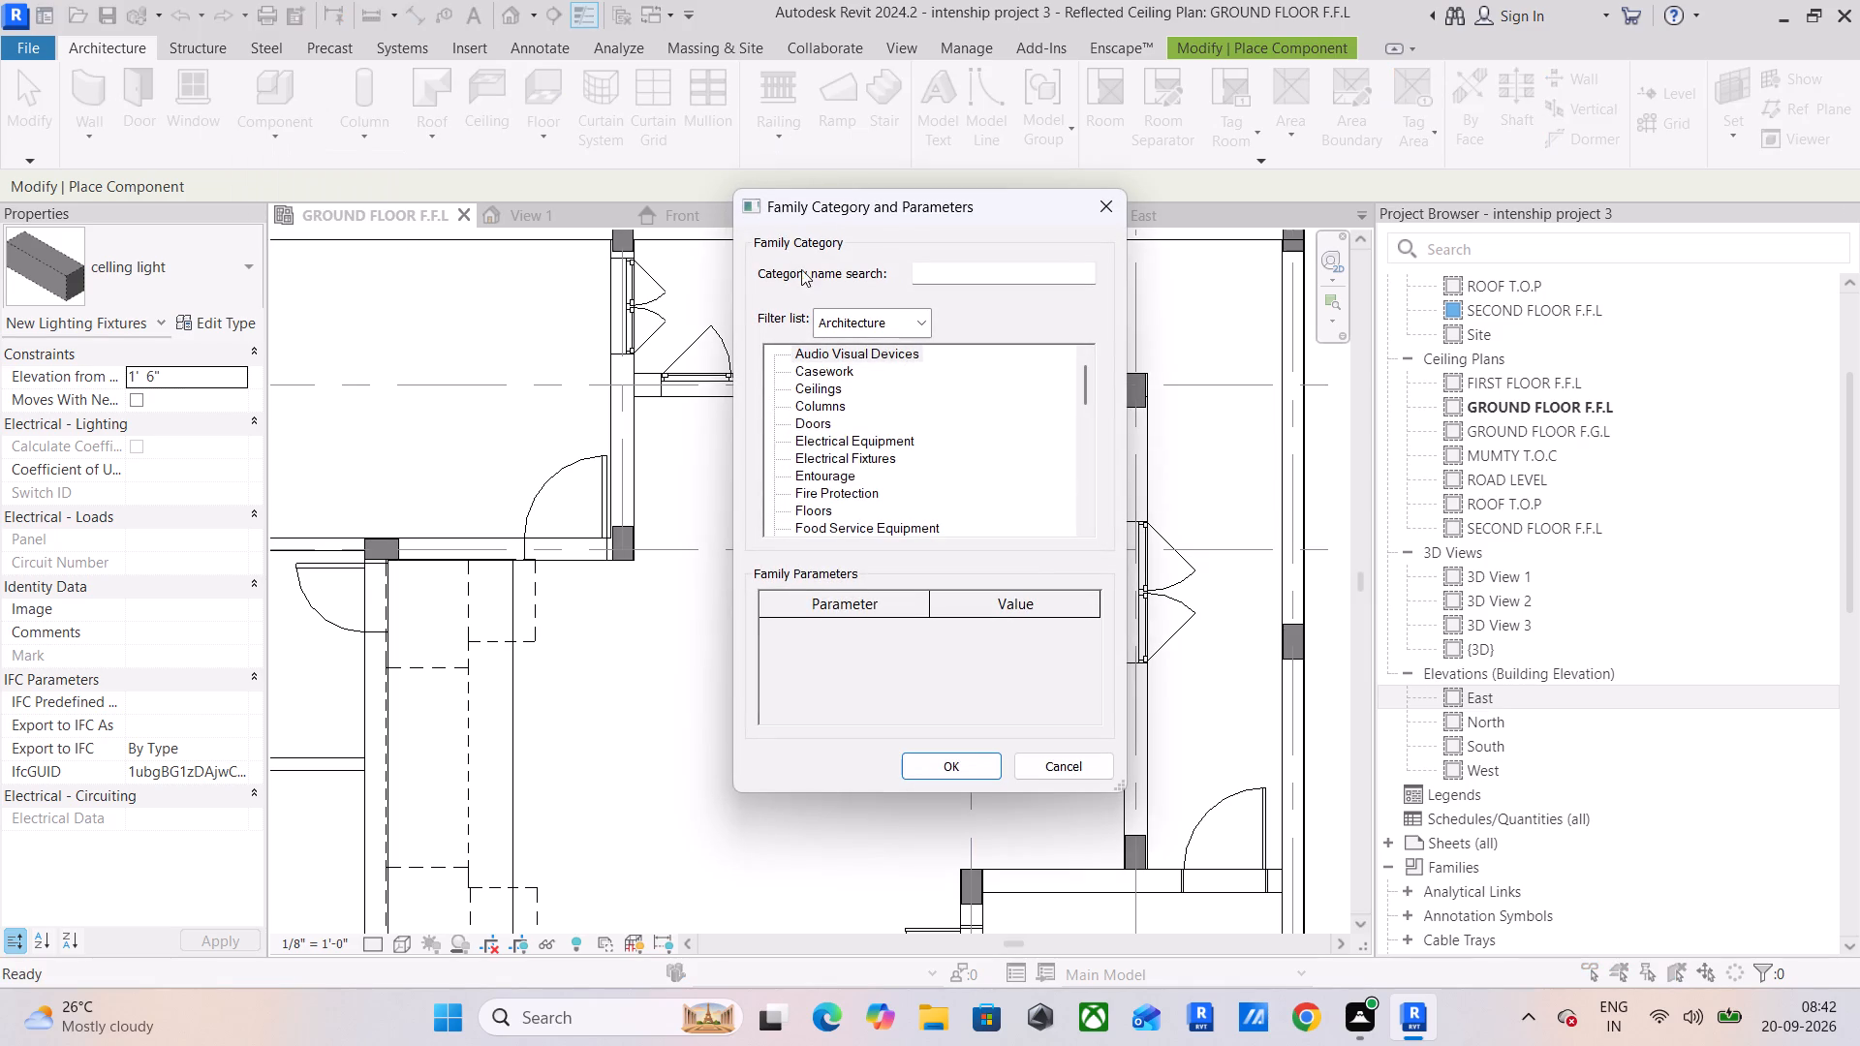
scroll(816, 420, down, 5)
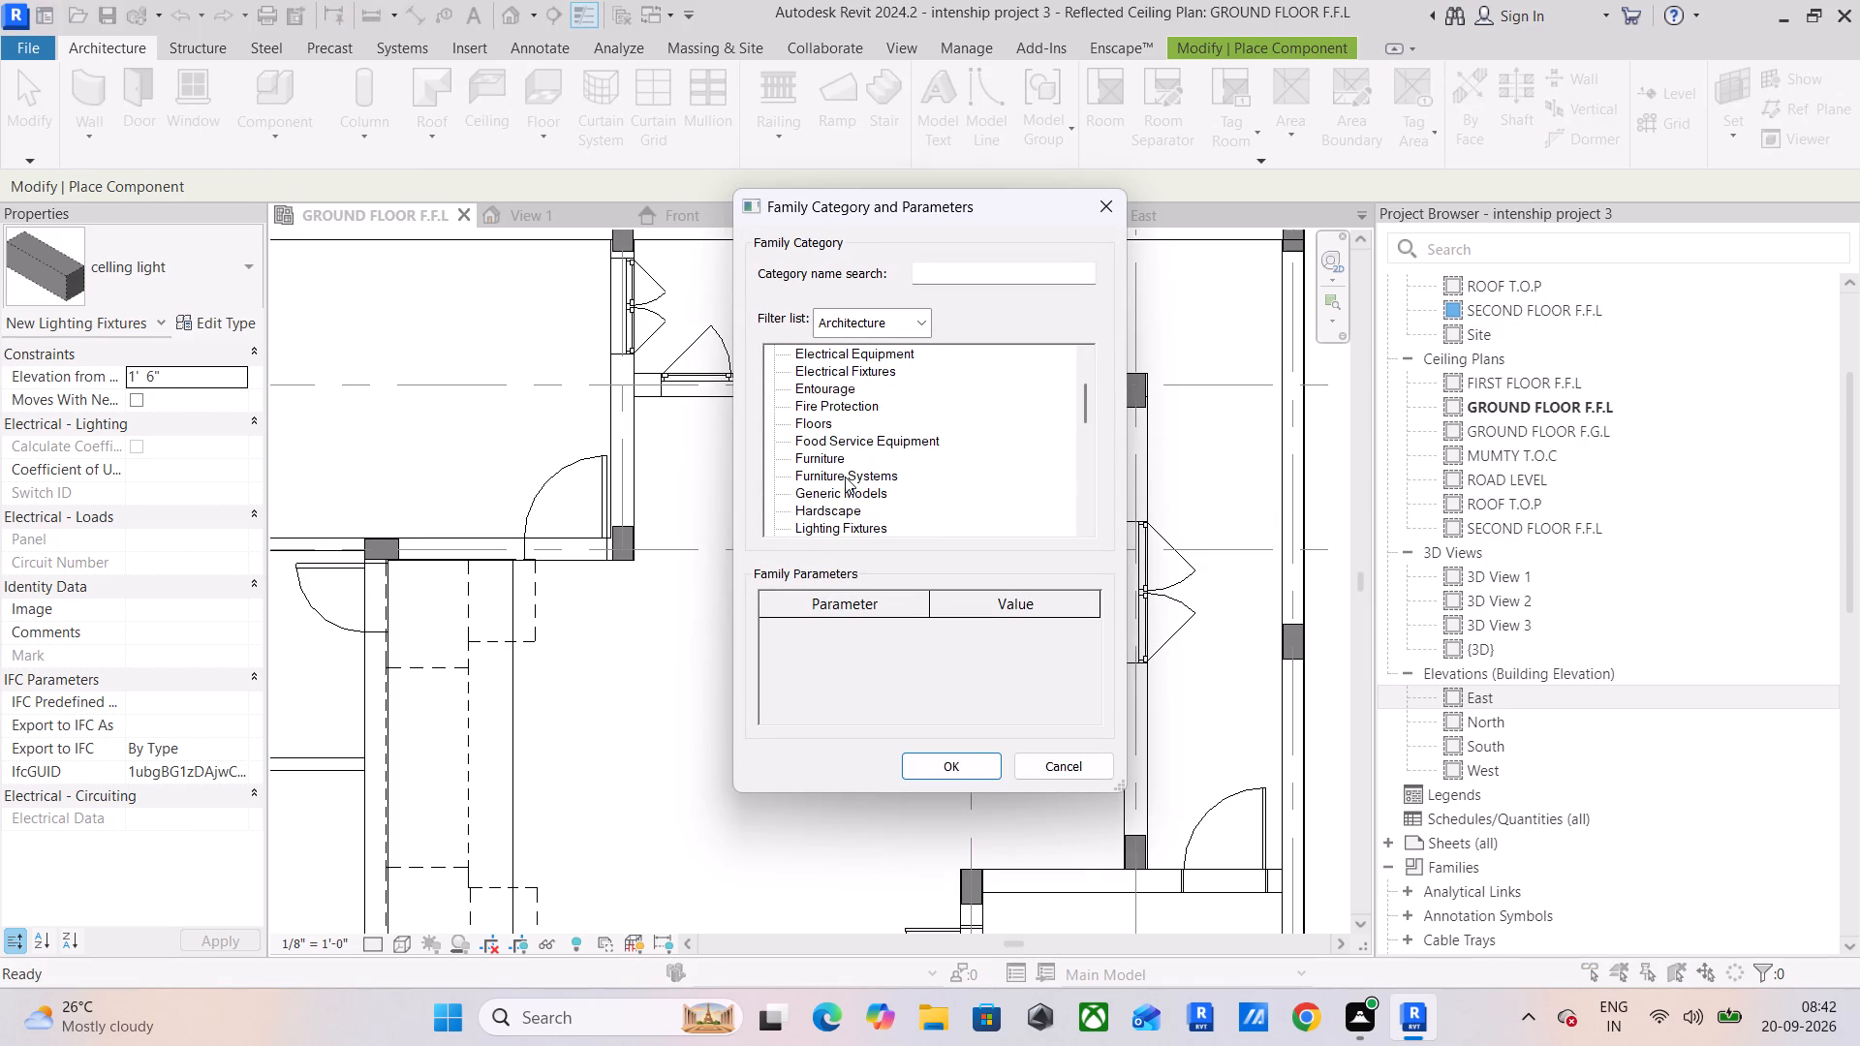
double_click(846, 491)
click(901, 548)
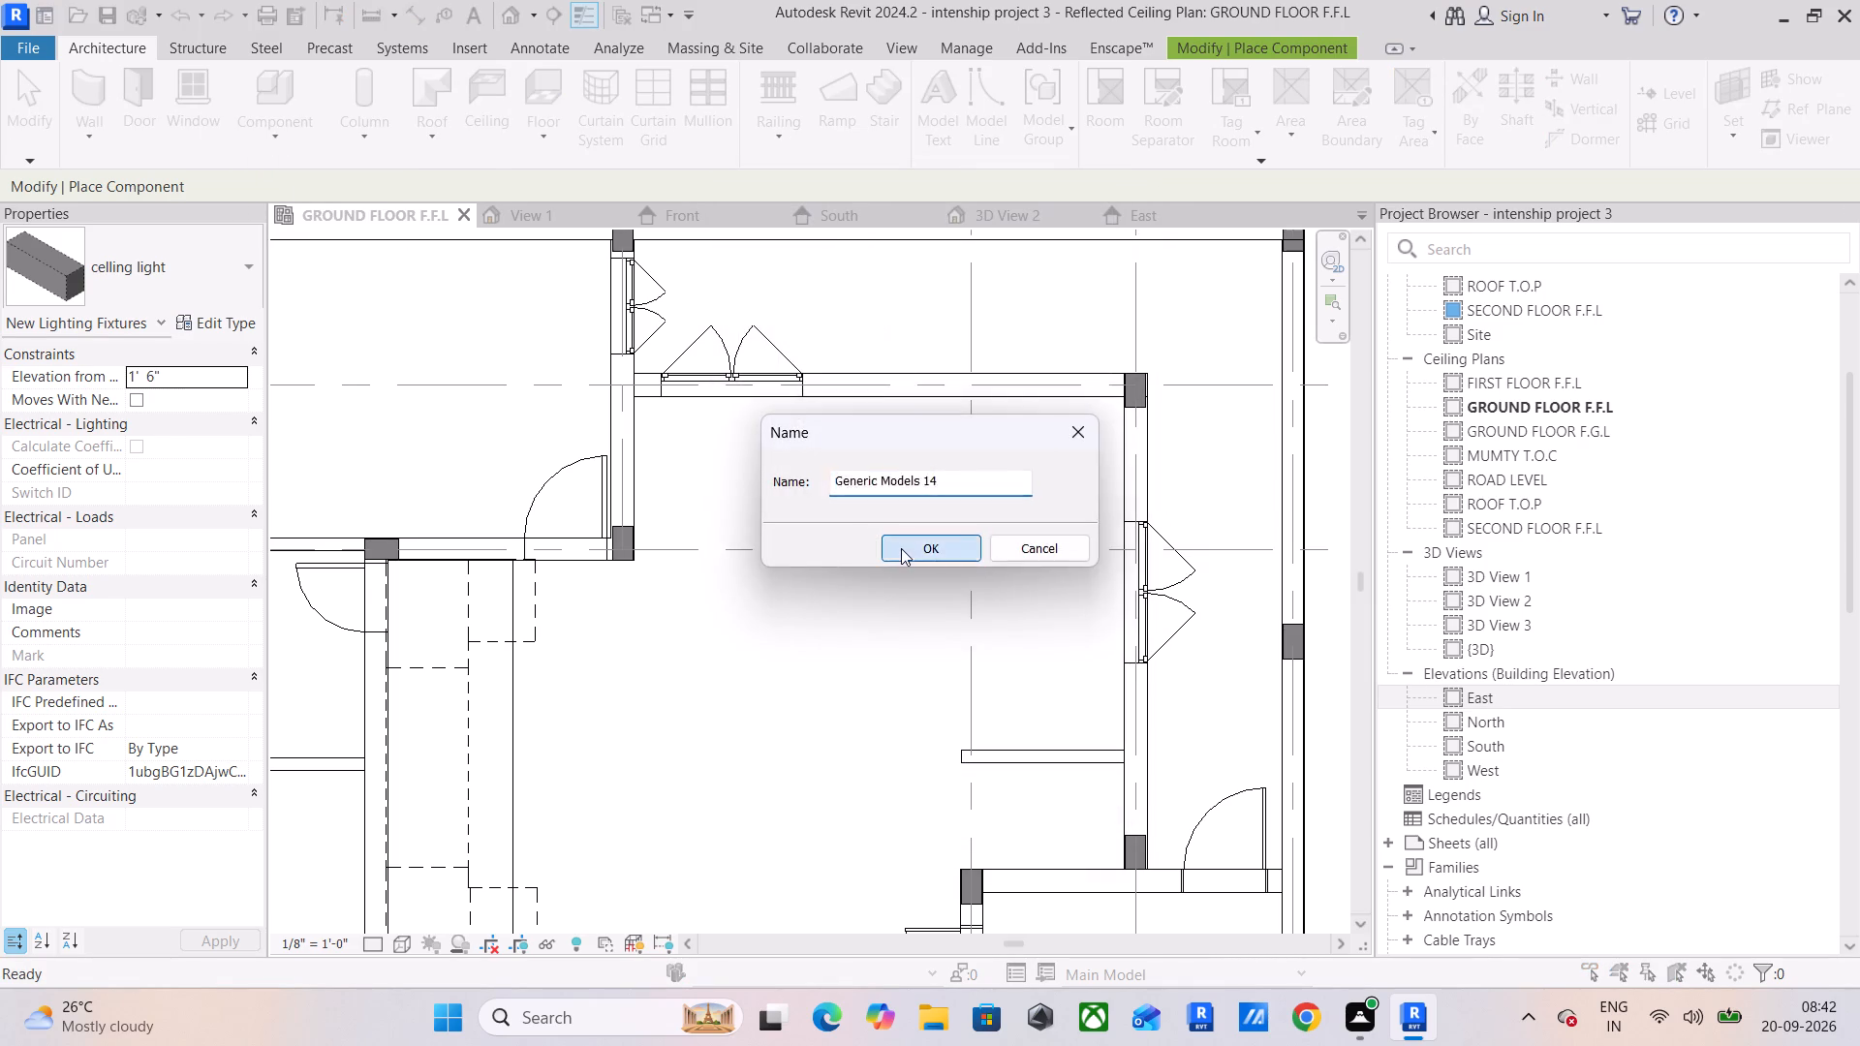
Start an extrusion and pick the square room's ceiling as its work plane.
click(179, 101)
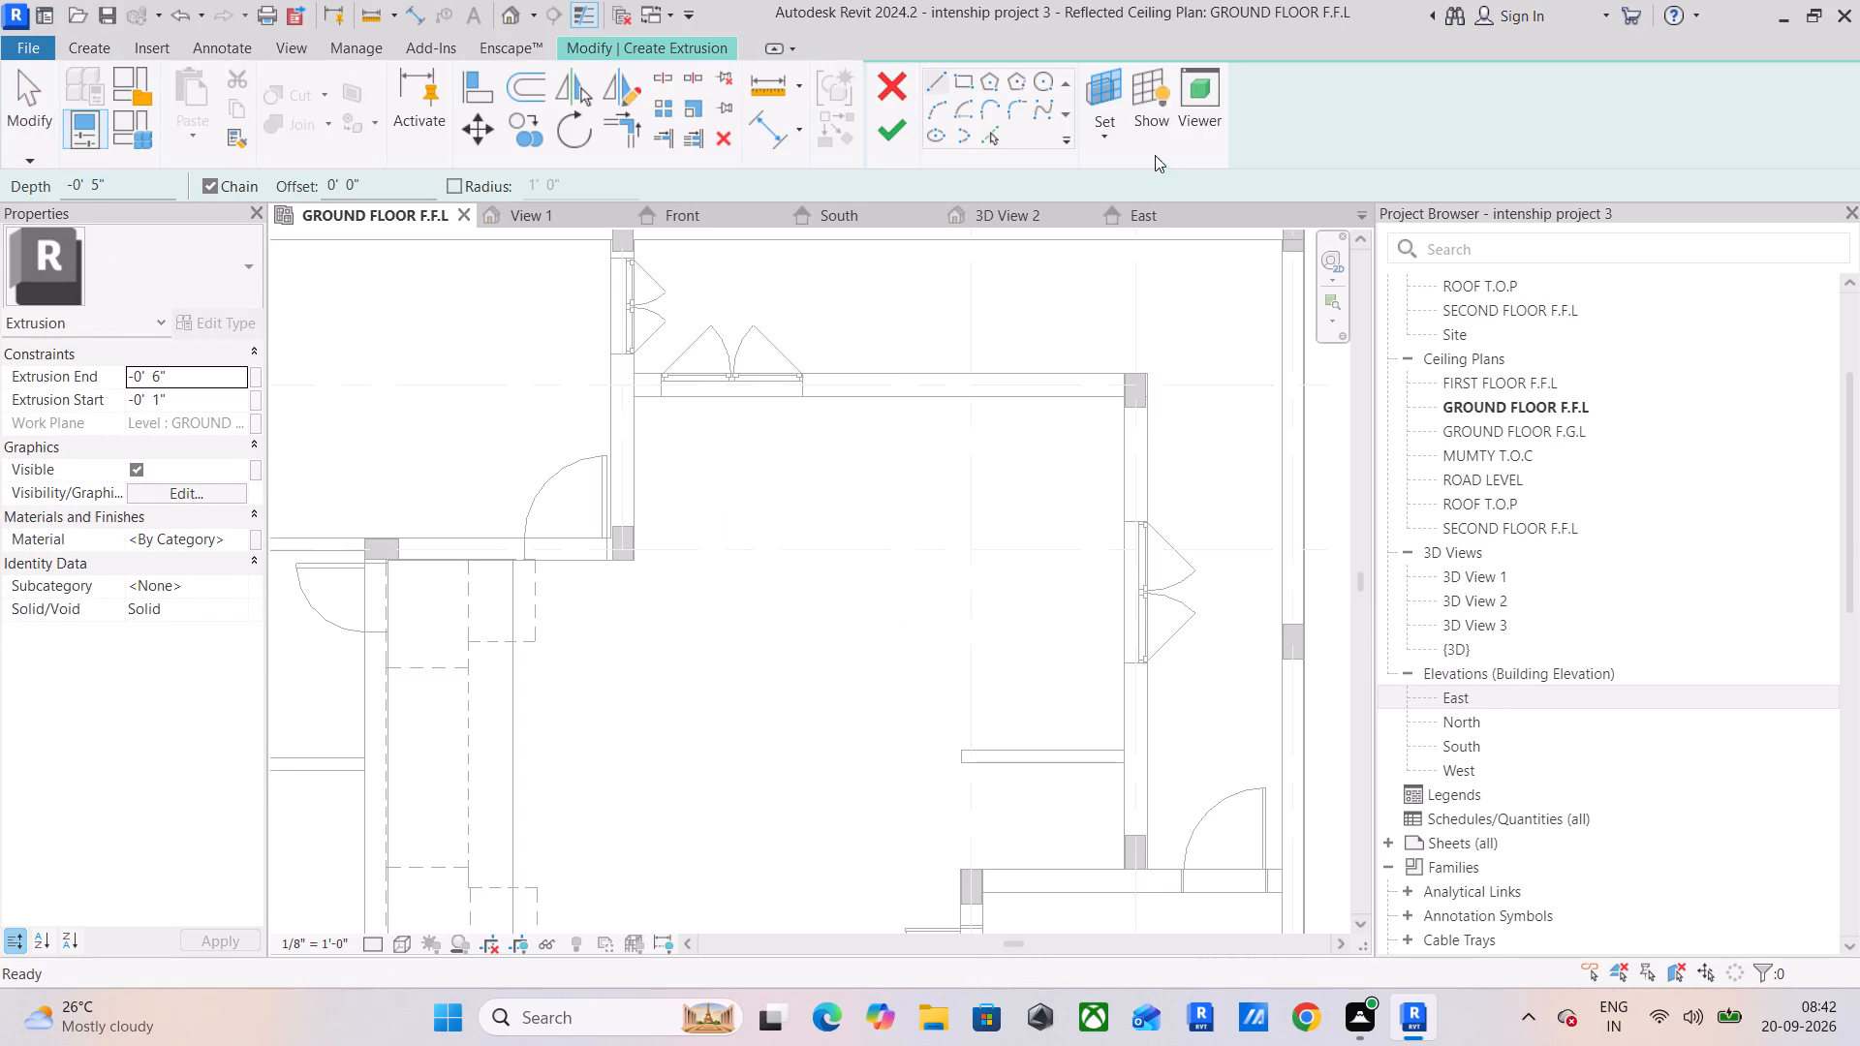
click(1099, 124)
click(1120, 212)
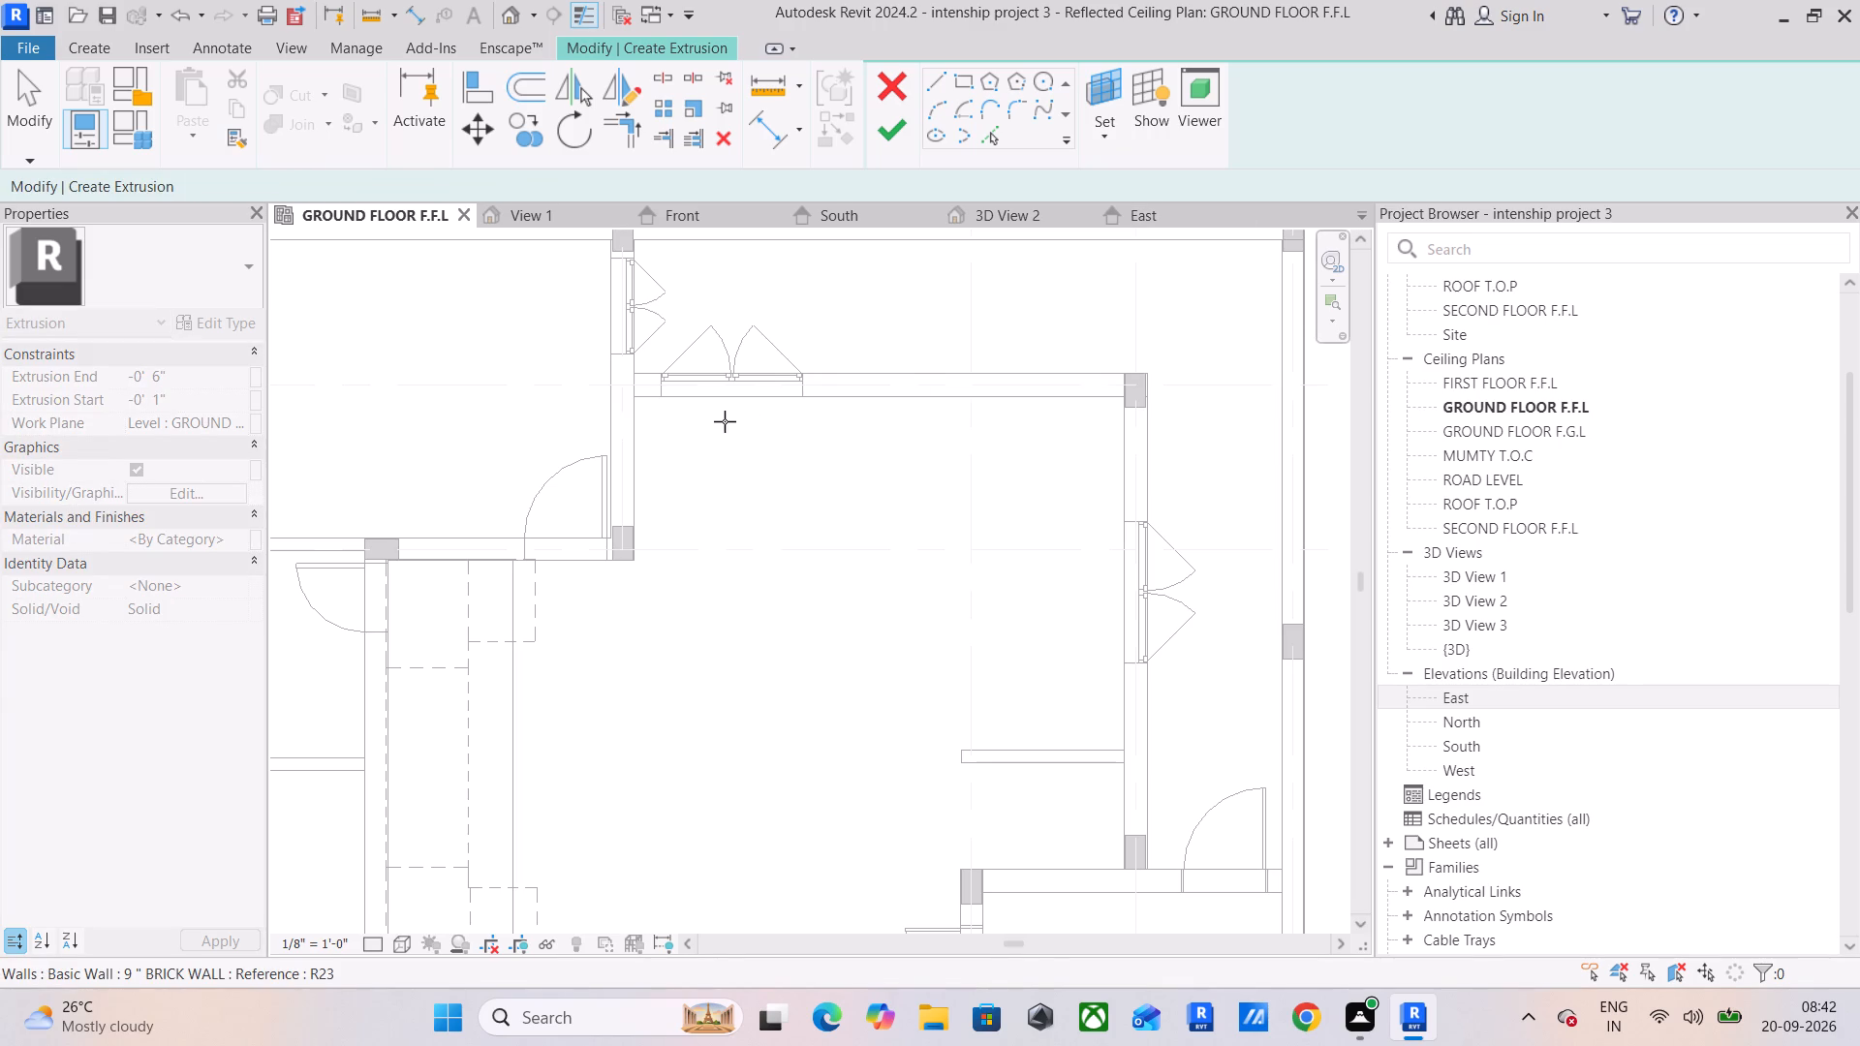
click(716, 405)
Sketch the extrusion's outer rectangle, 17'-11" wide, along the square room's inner wall faces between diagonally opposite corners.
click(973, 85)
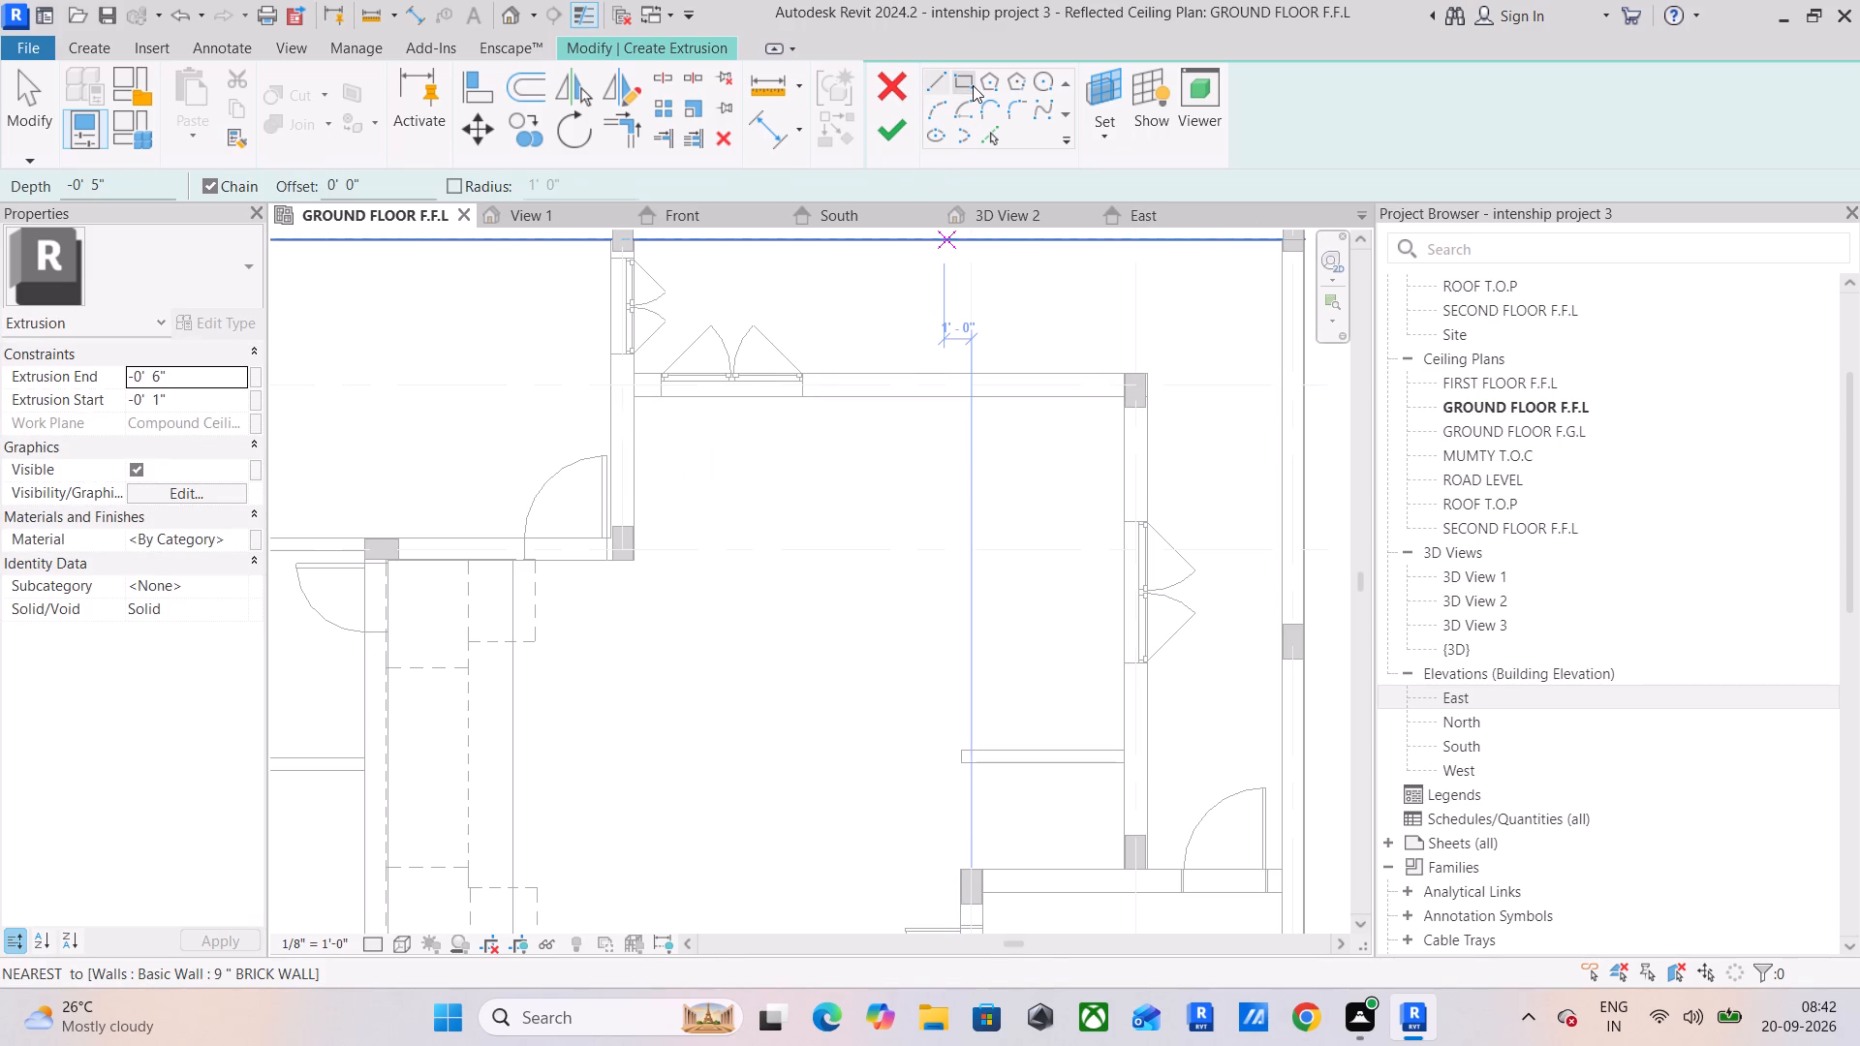
click(636, 403)
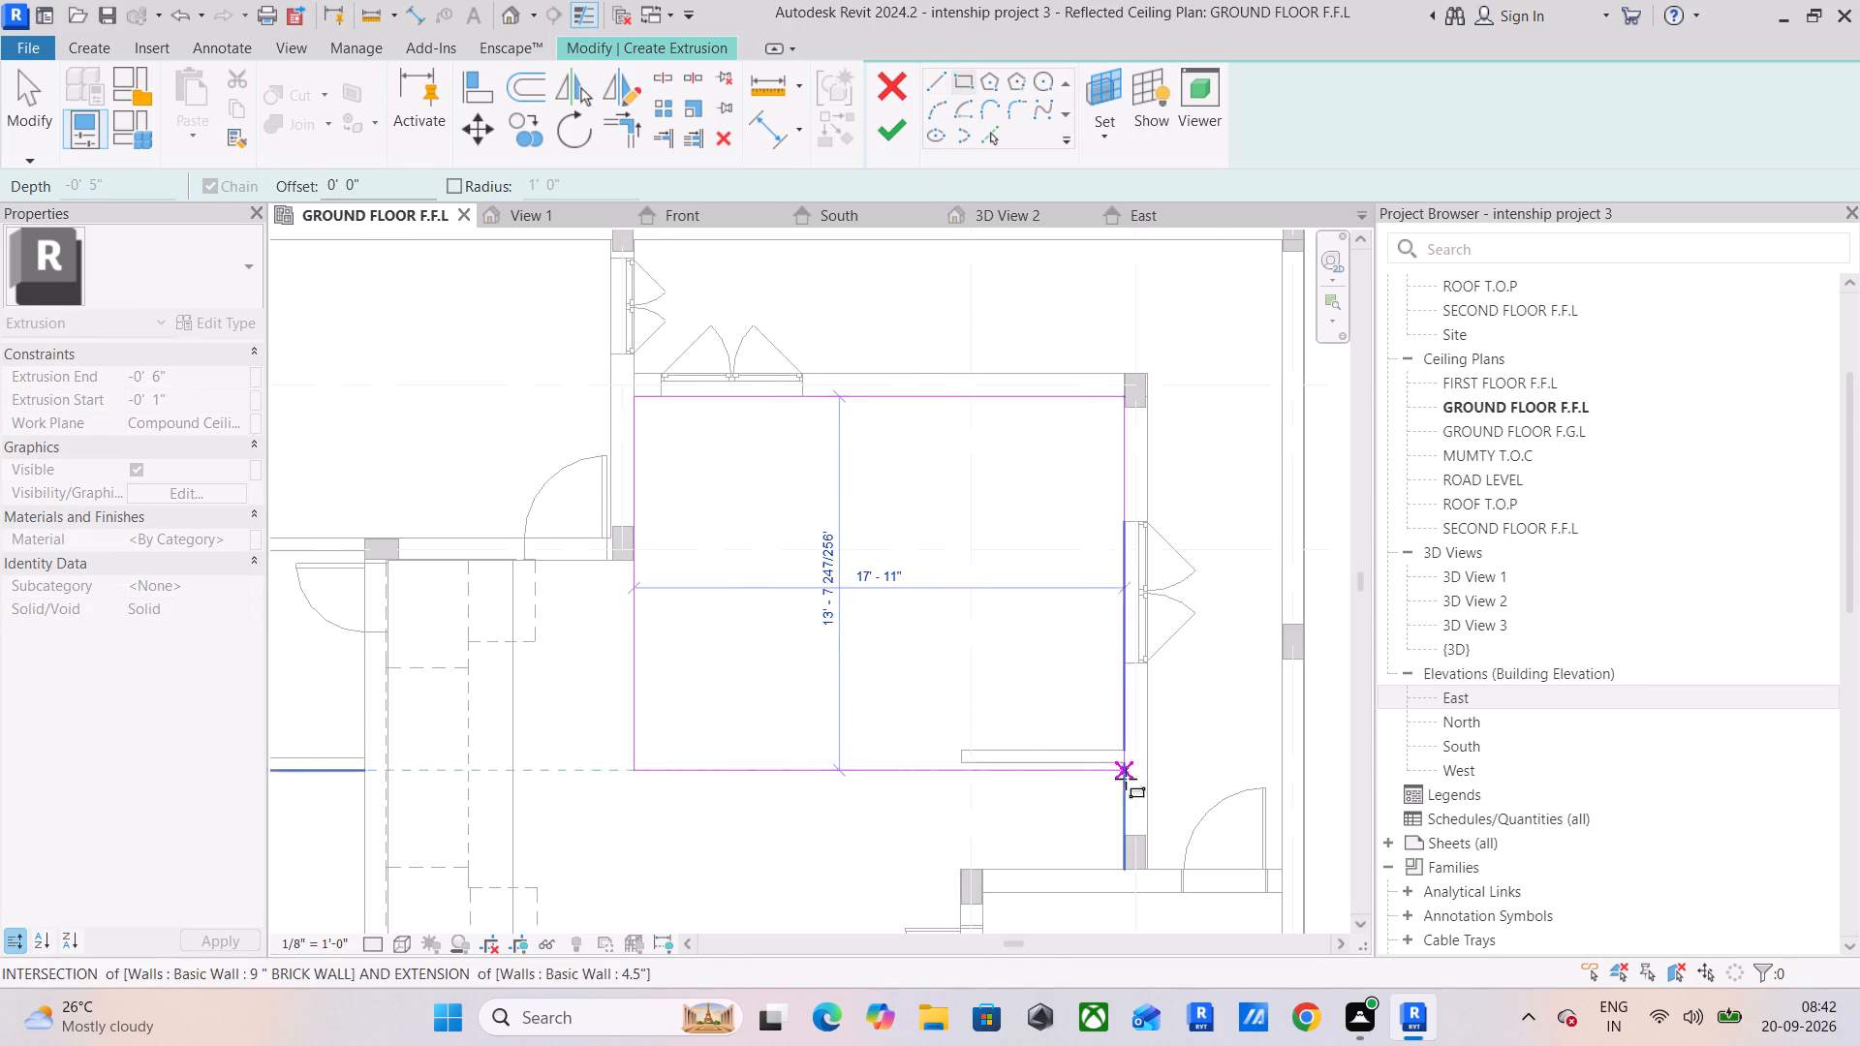
click(1130, 862)
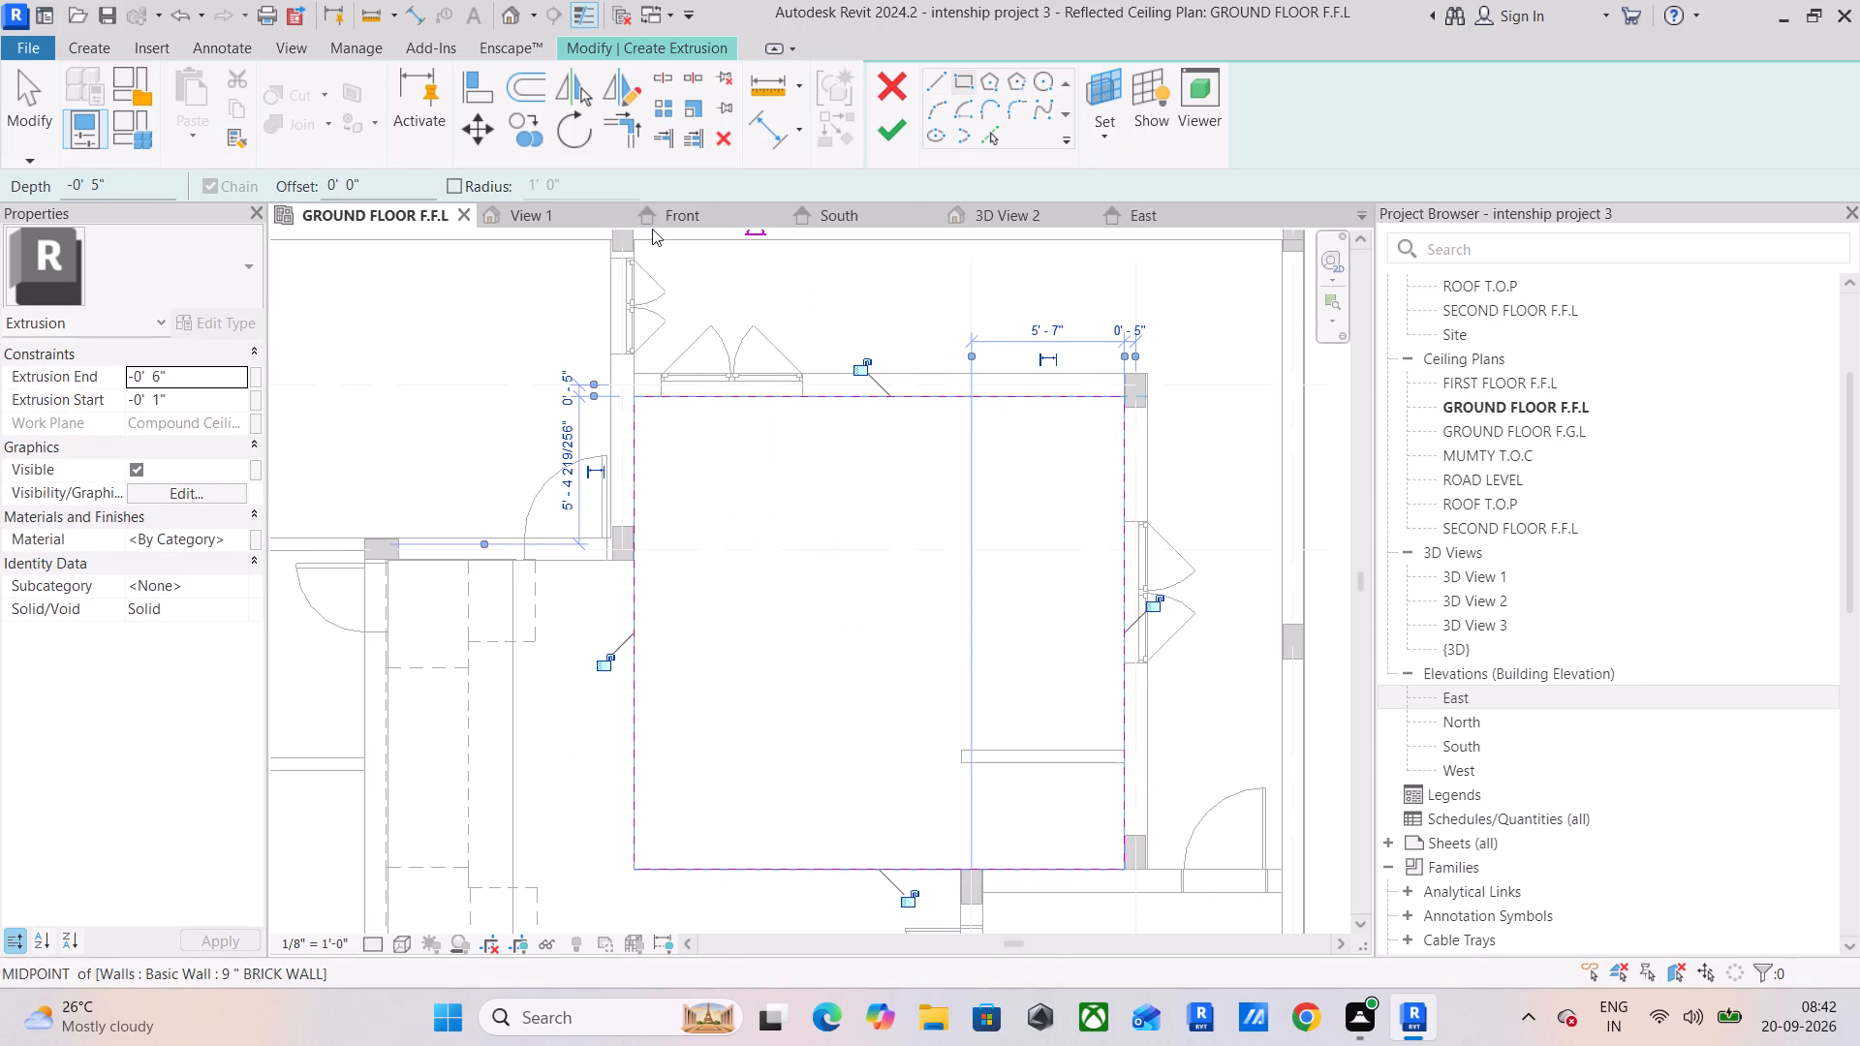
Sketch an inner rectangle offset 1' inward from the square room's outer rectangle, about 15'-11" wide, and finish the ring extrusion.
drag(377, 186, 224, 186)
text(1')
key(Return)
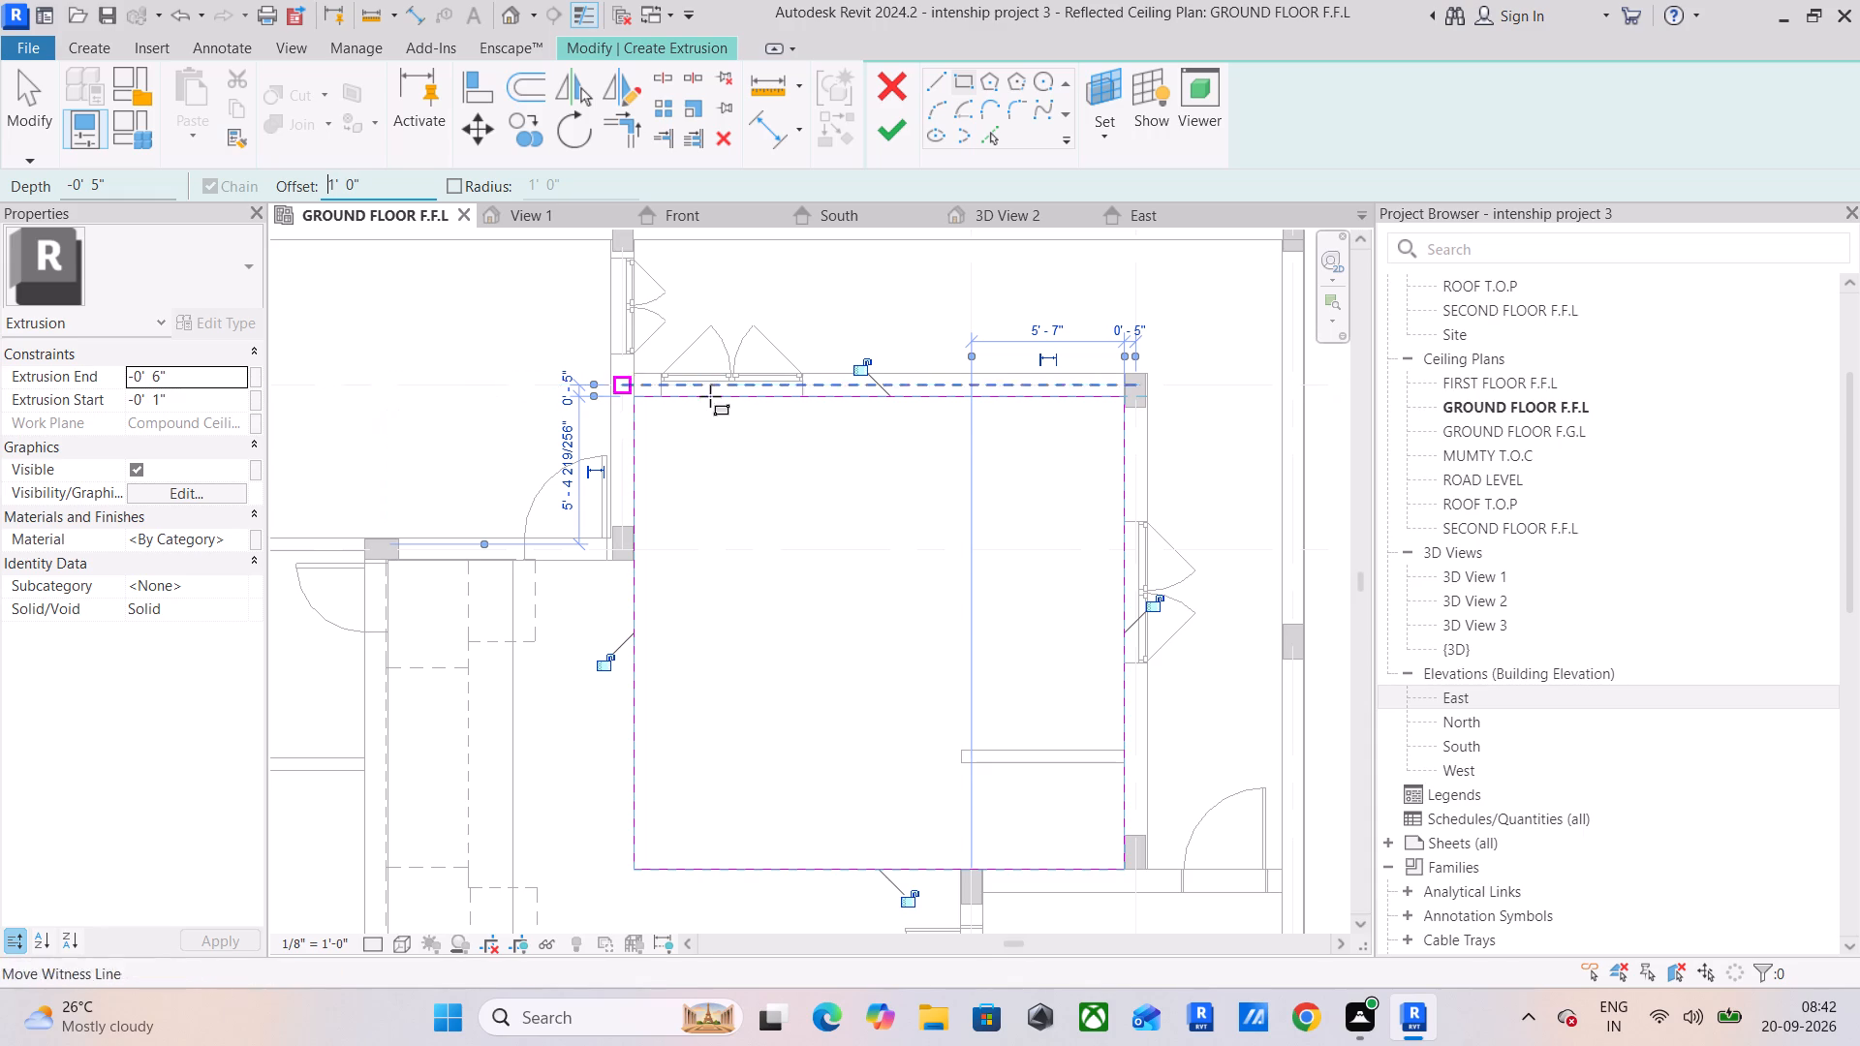
click(639, 403)
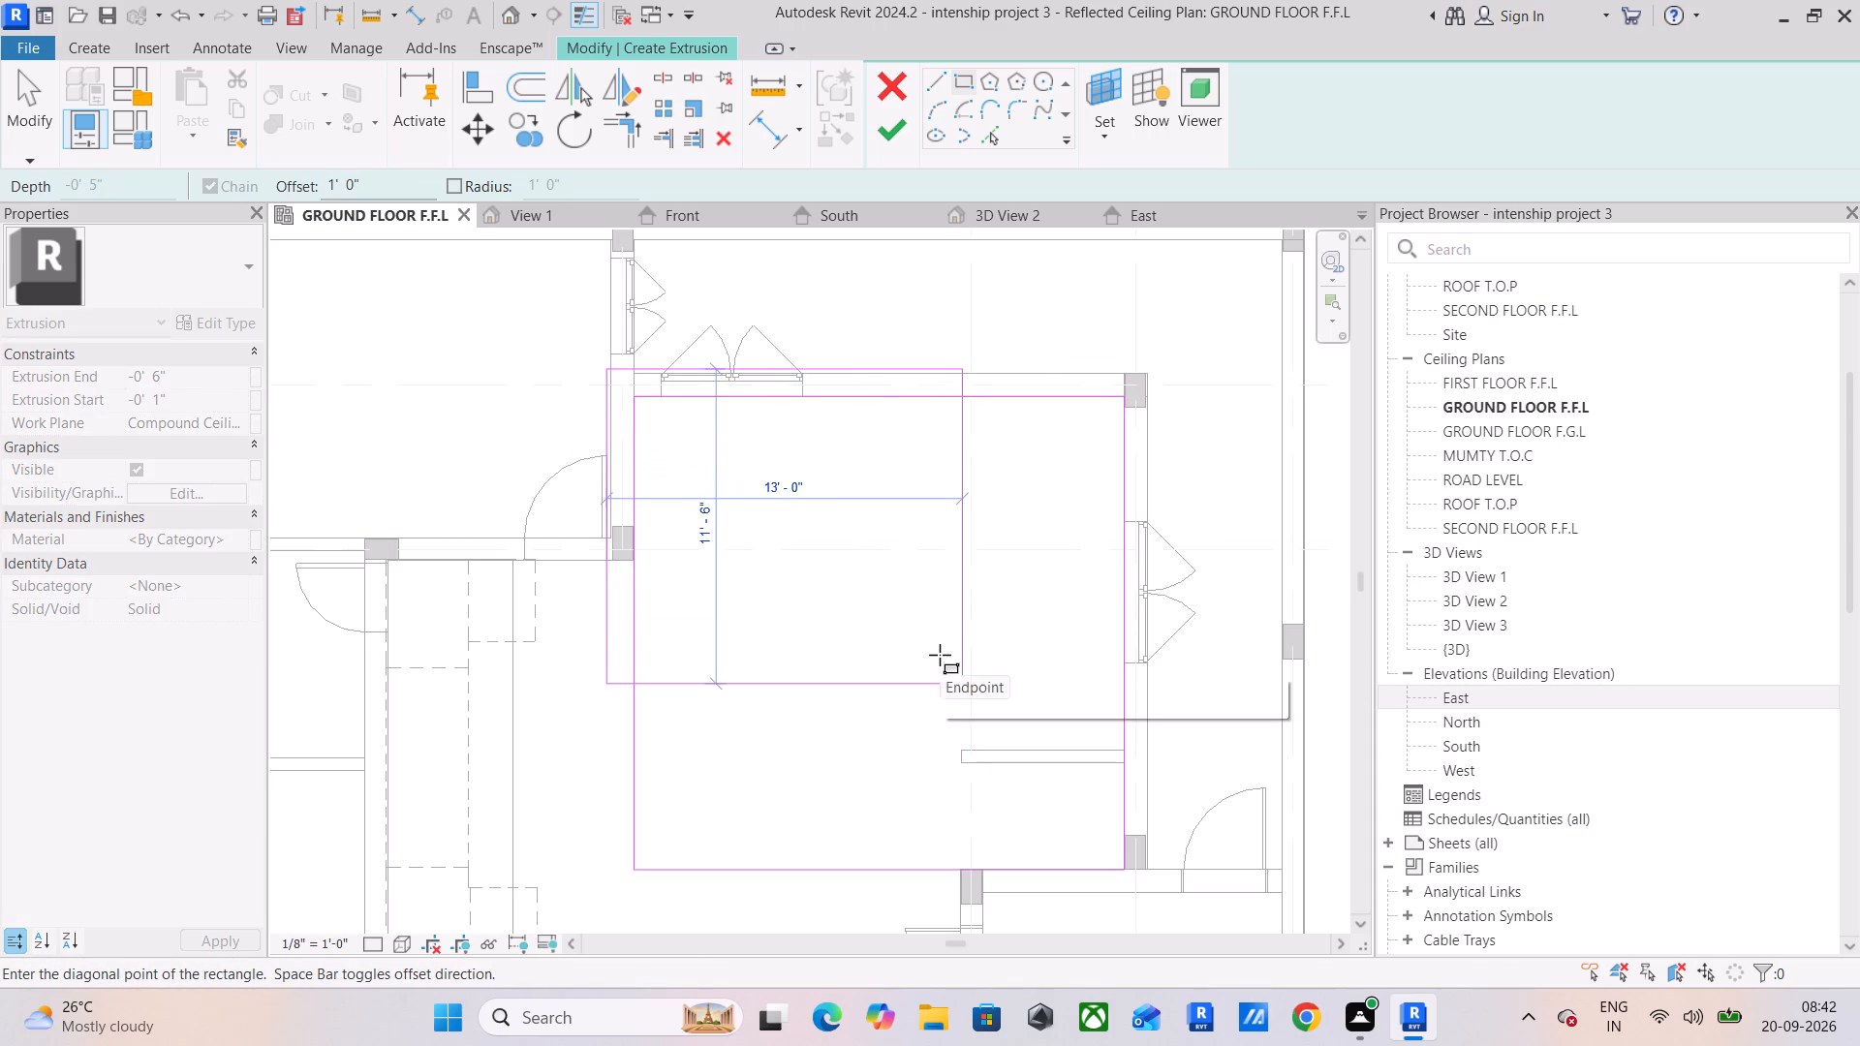
key(space)
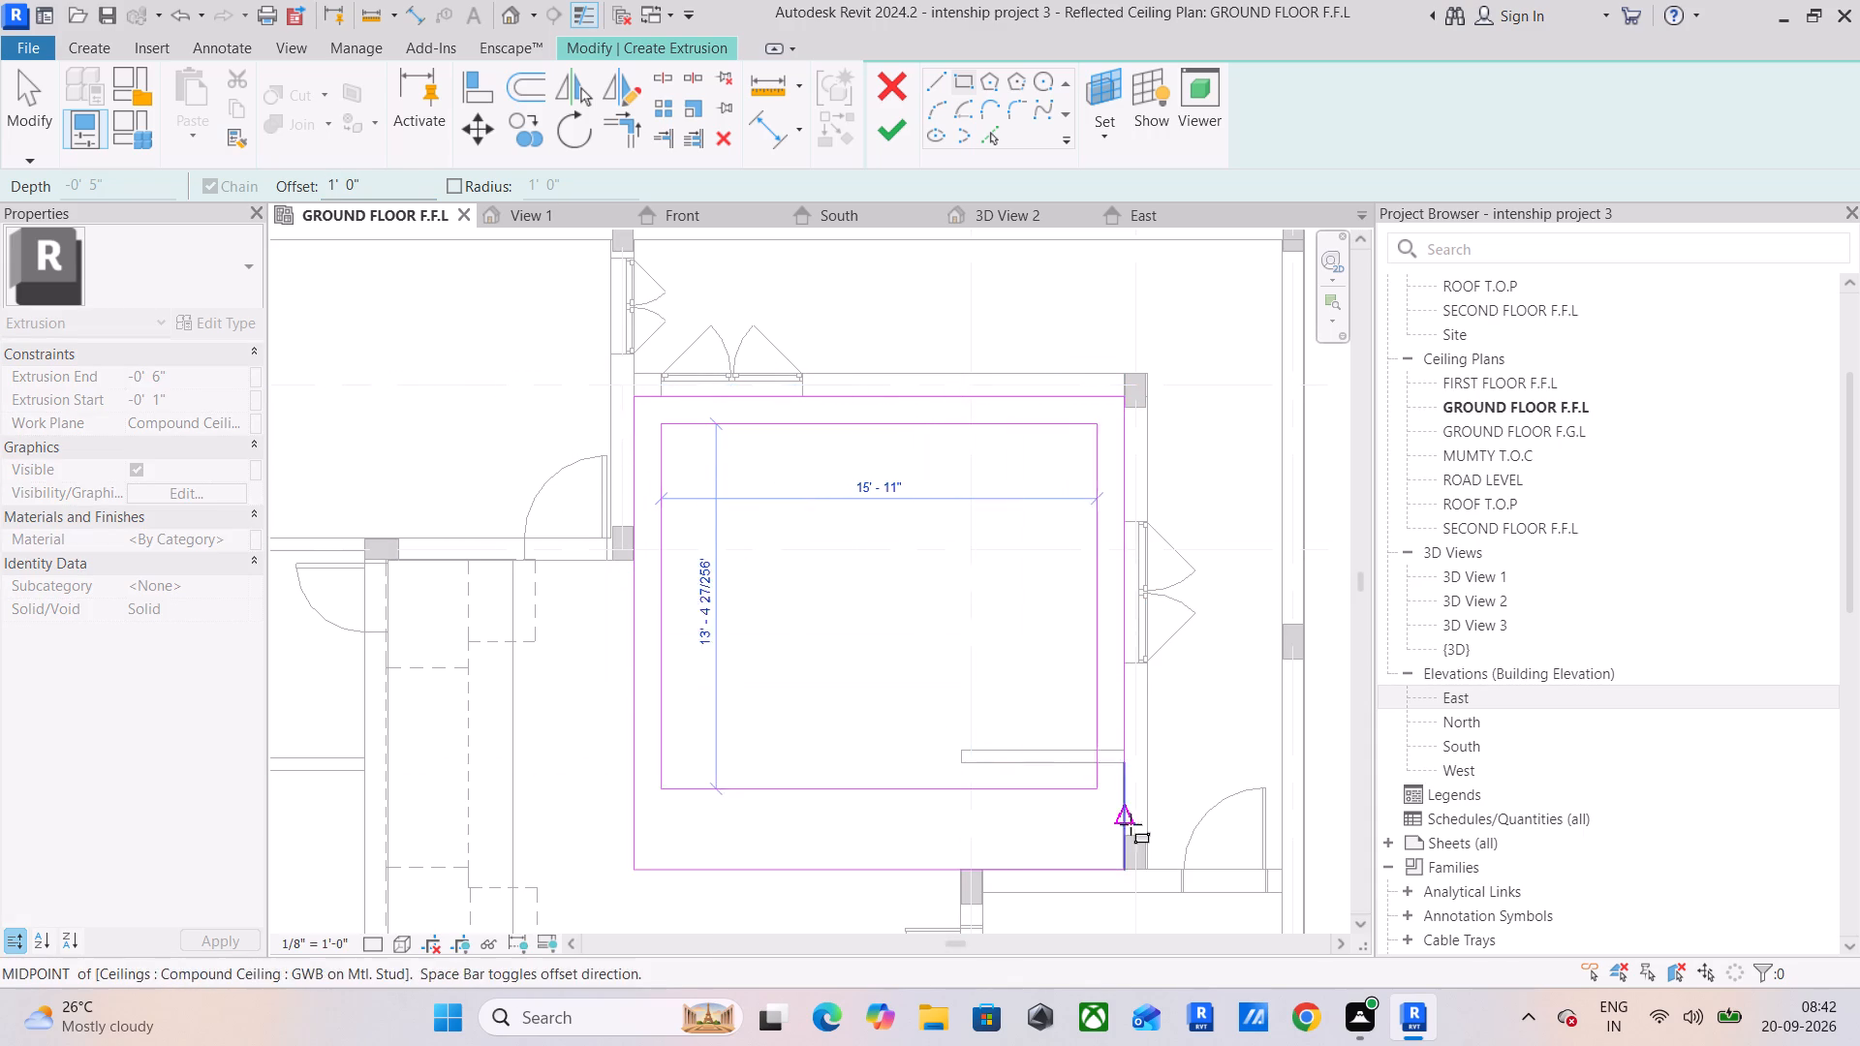
click(1127, 860)
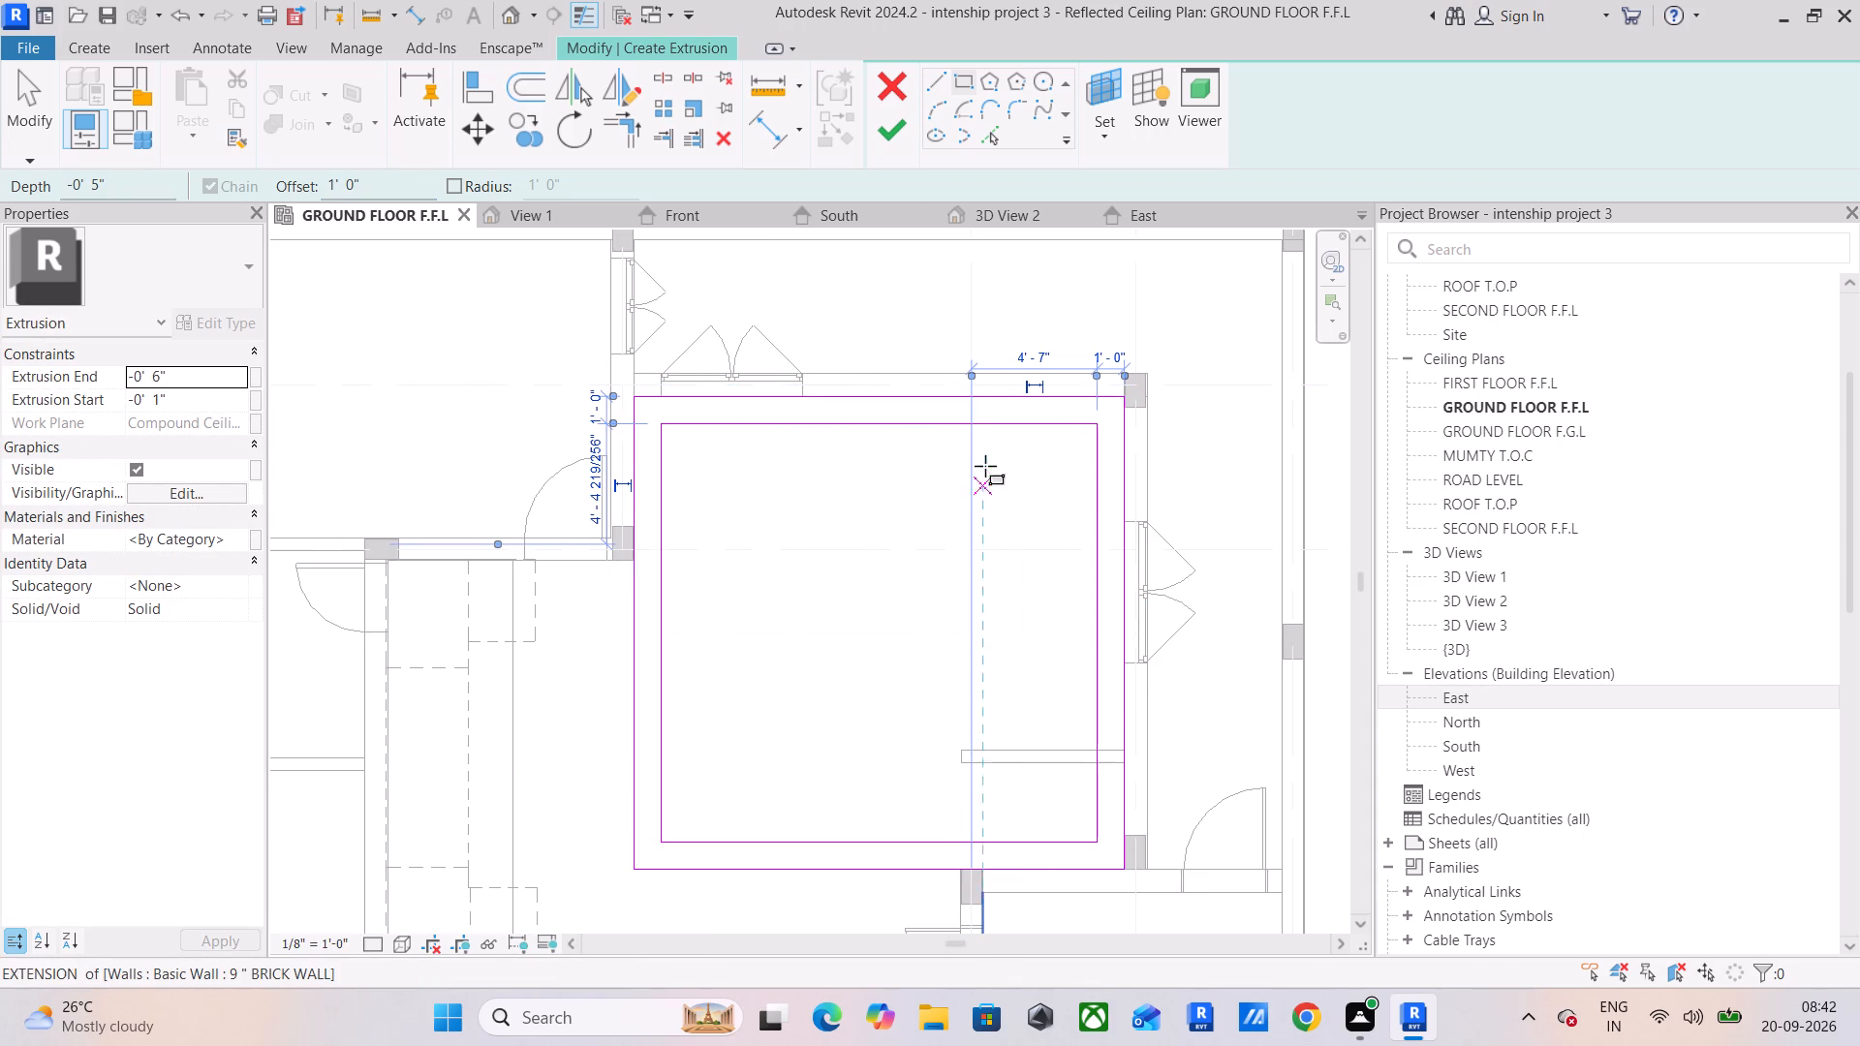
click(901, 144)
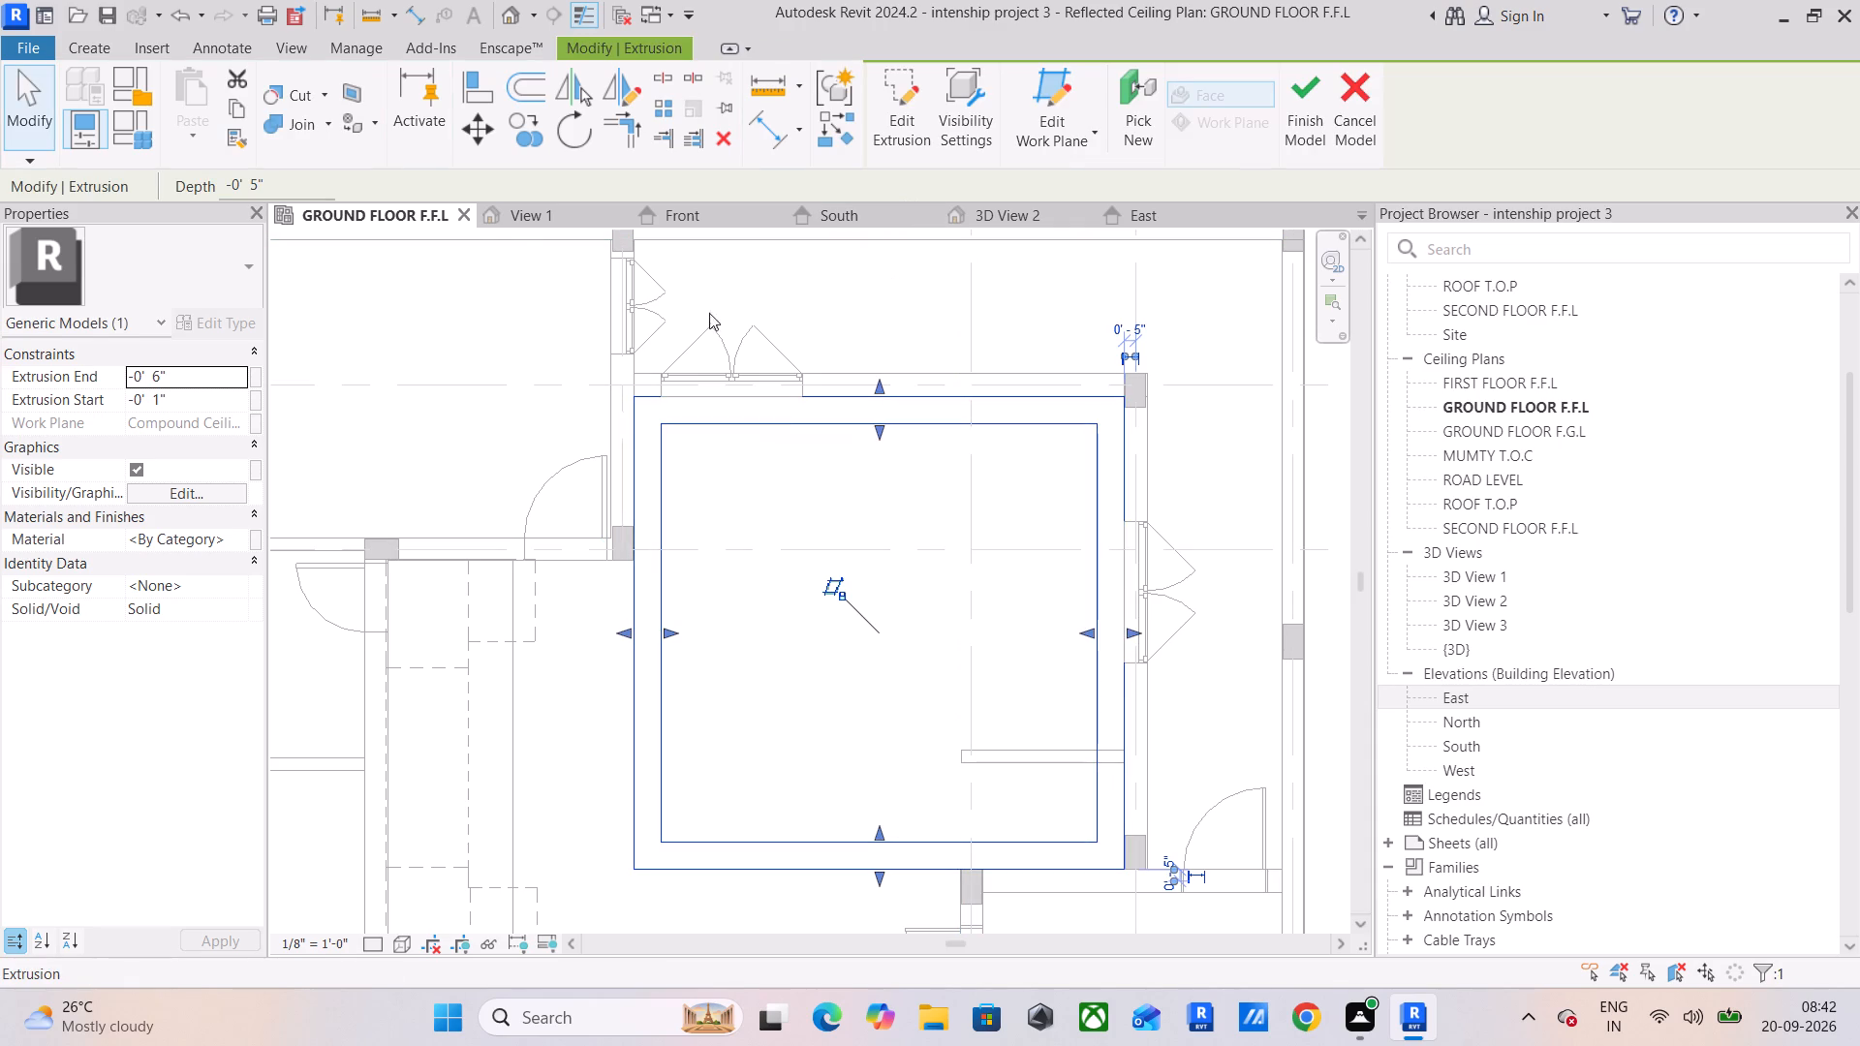
Start a second extrusion in the same in-place model and pick the first ring extrusion's face as its work plane.
click(97, 41)
click(194, 108)
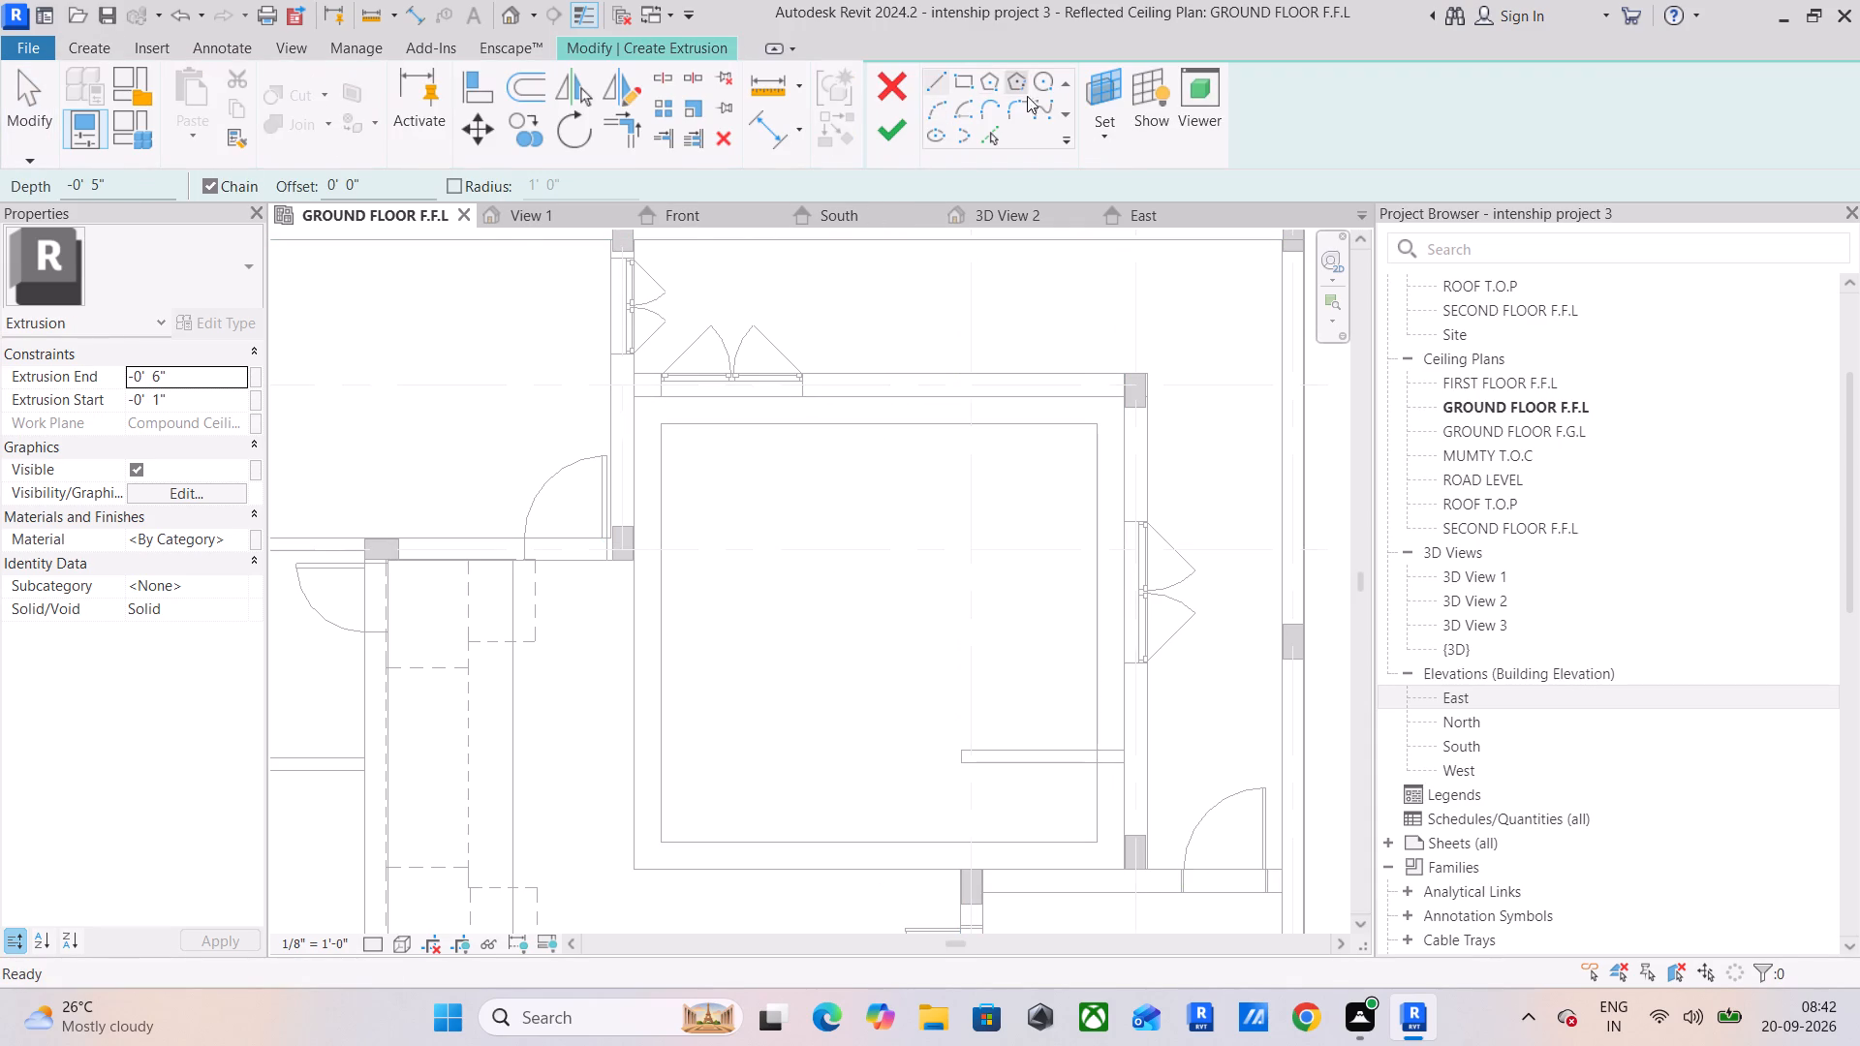
click(1121, 149)
click(1131, 226)
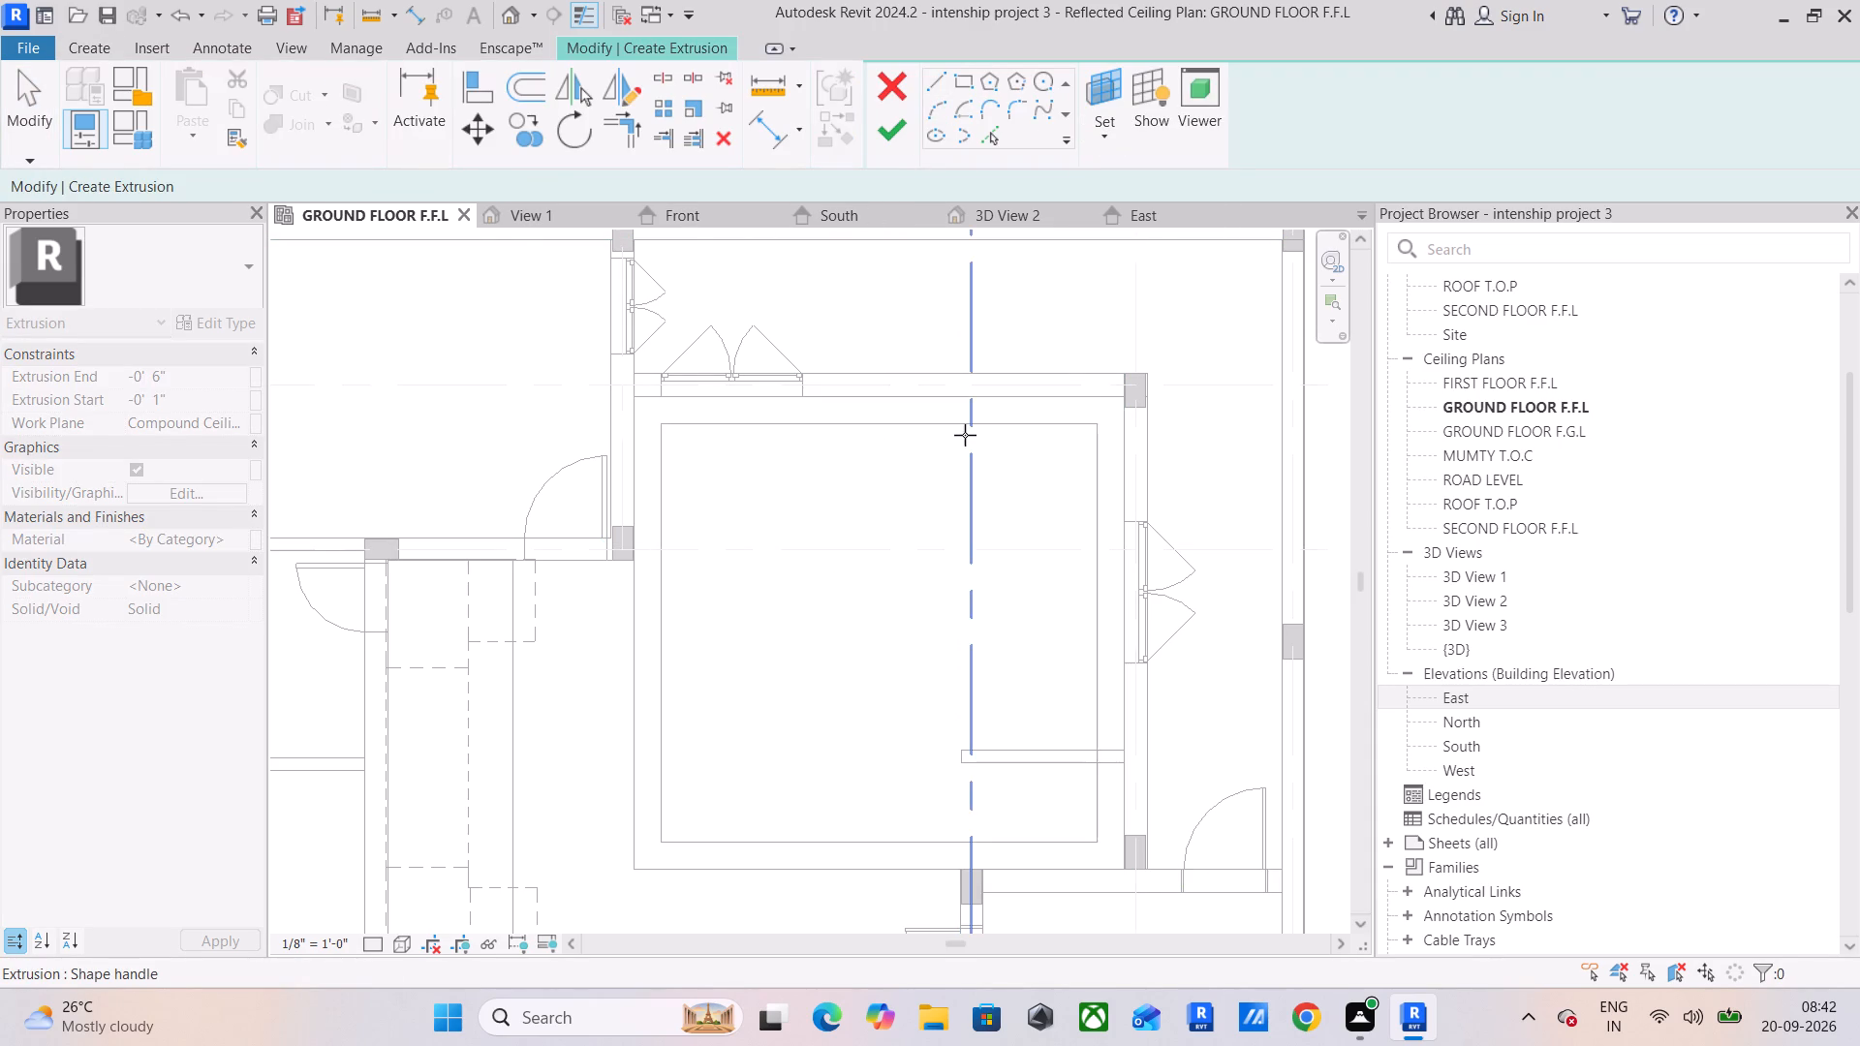
click(1099, 443)
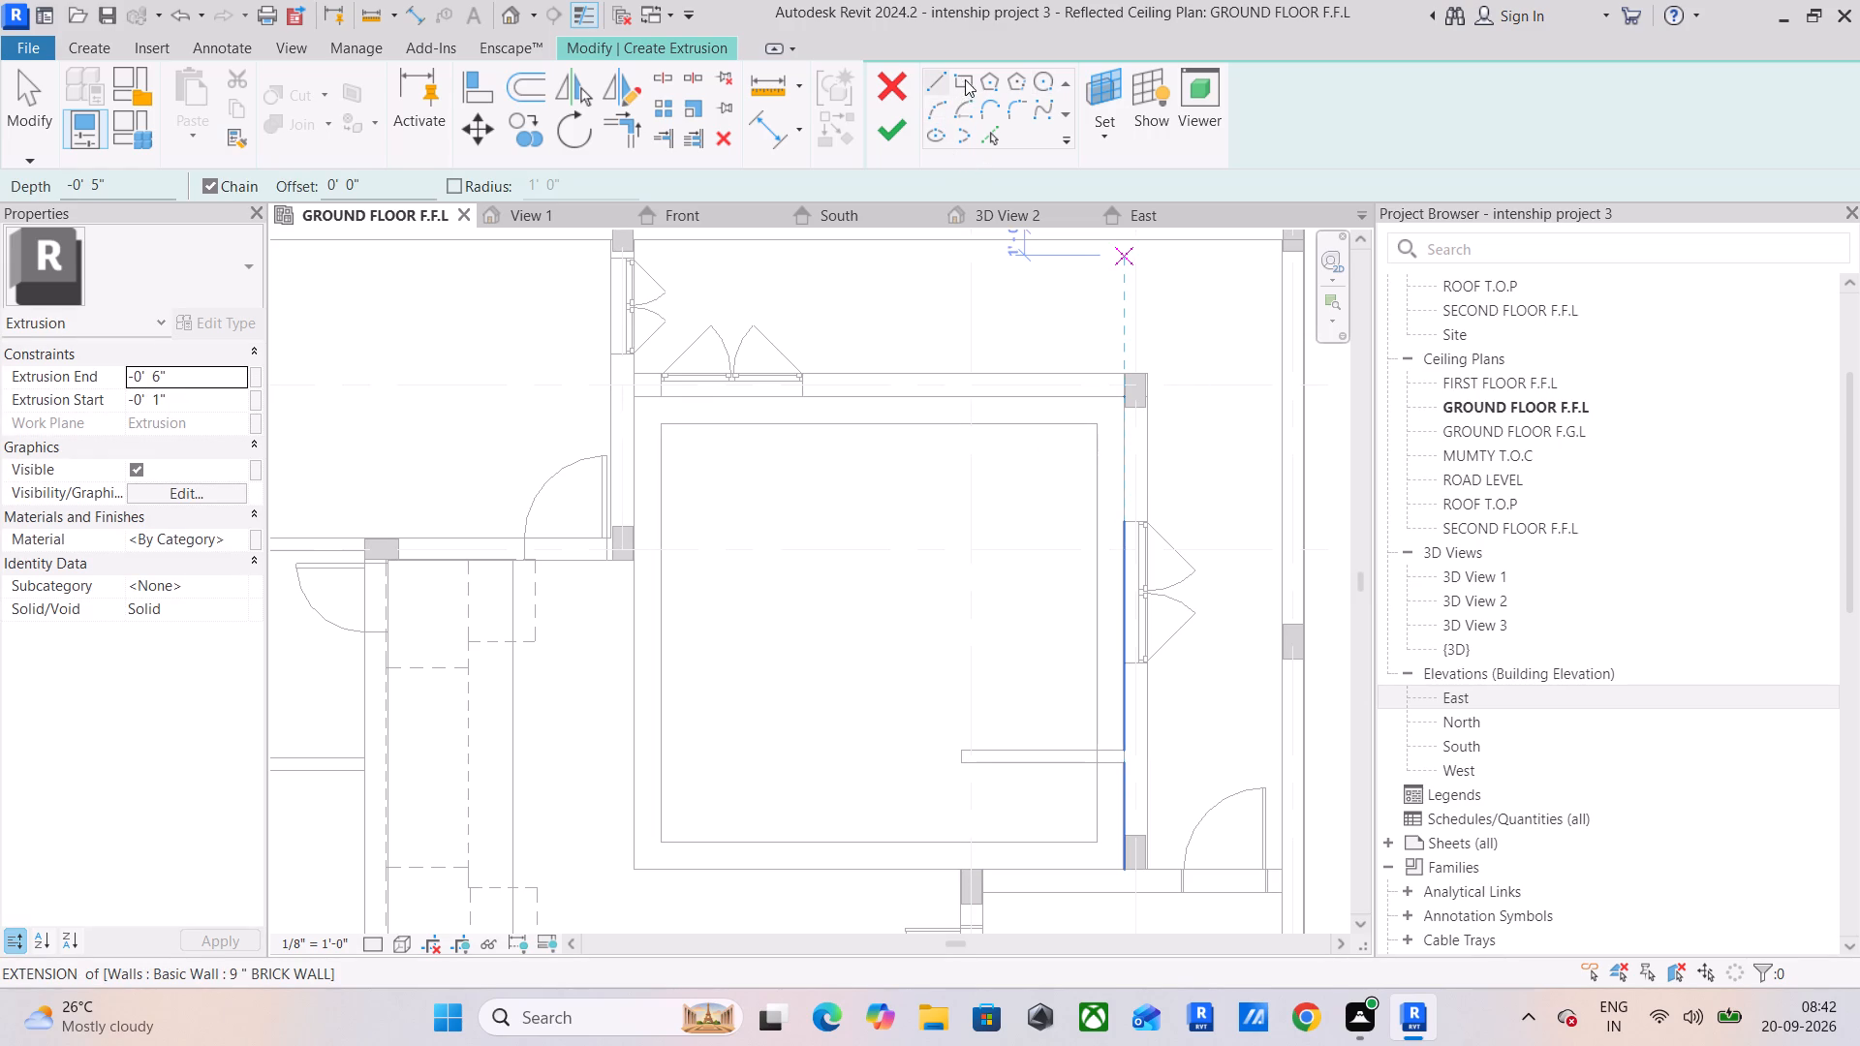
Sketch the second extrusion's outer rectangle along the square room's inner wall faces between diagonally opposite corners.
click(965, 79)
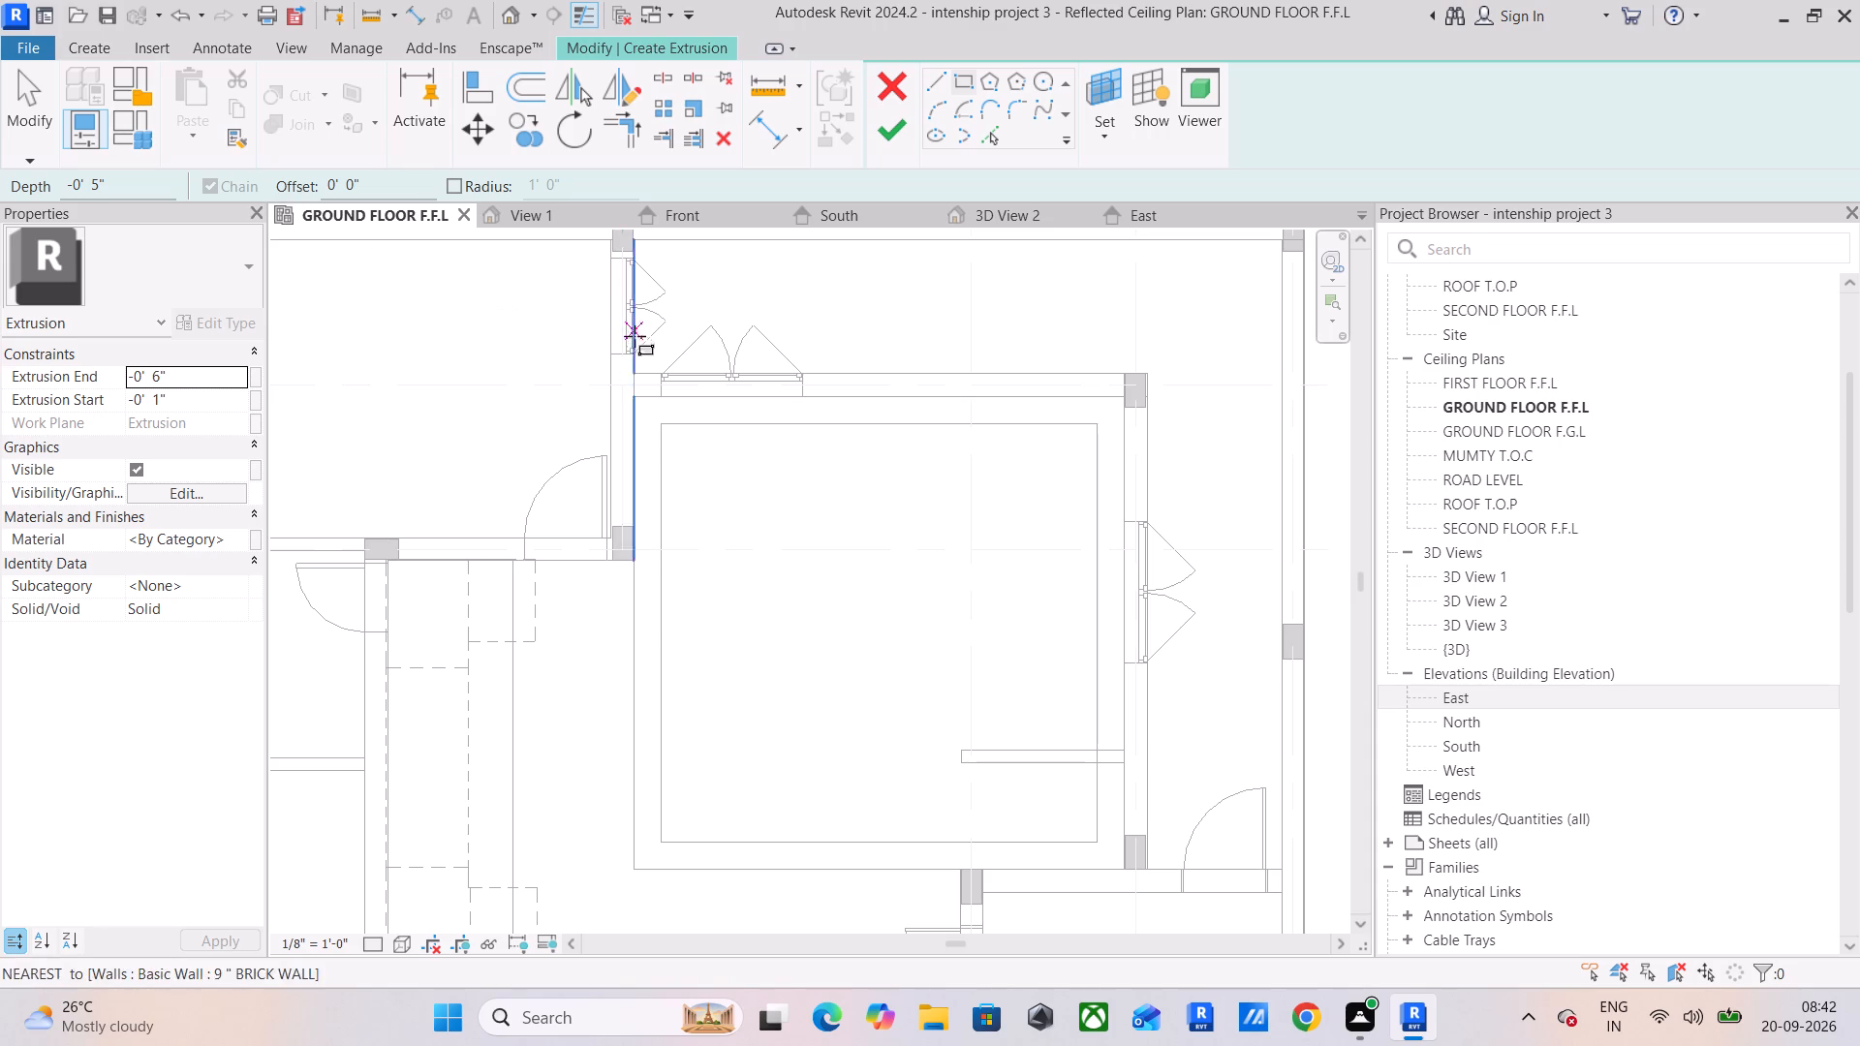
click(640, 401)
click(1124, 871)
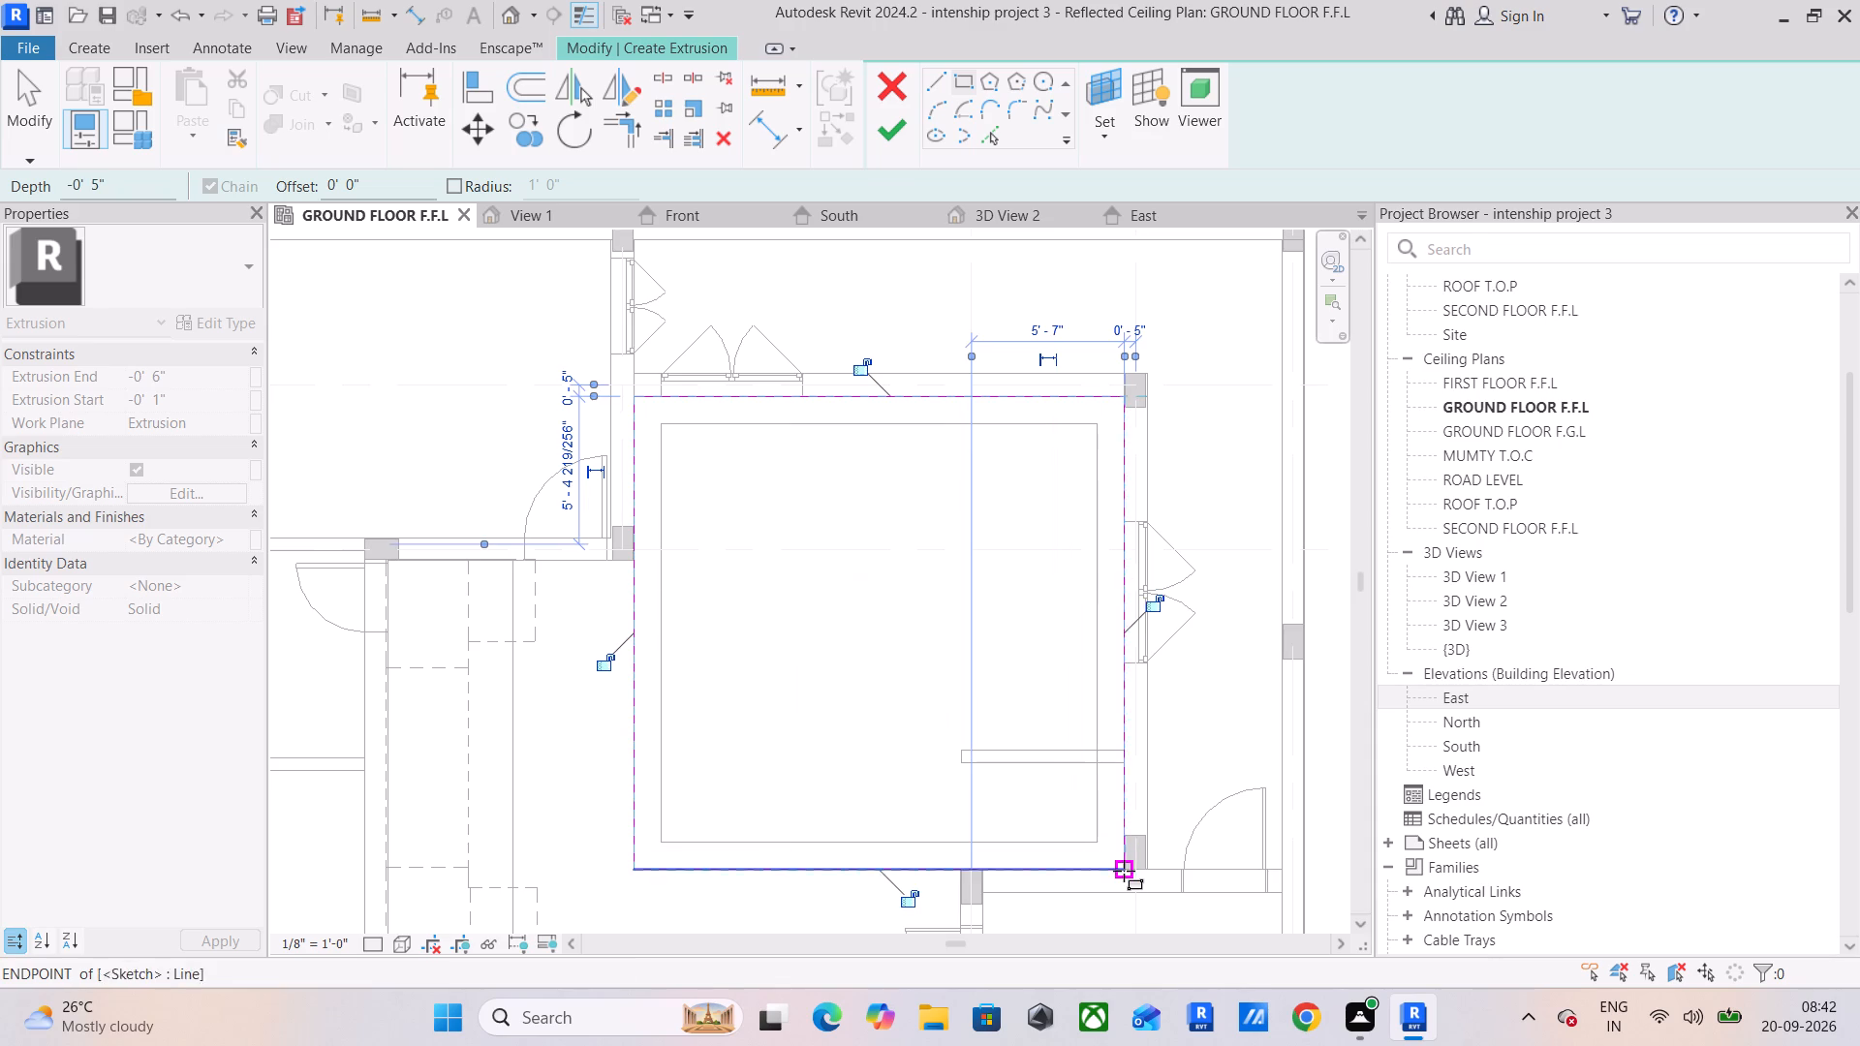
Sketch a rectangle offset 2" outward from the first ring's inner edge, about 16'-3" wide, and finish the second ring extrusion.
drag(397, 189, 219, 200)
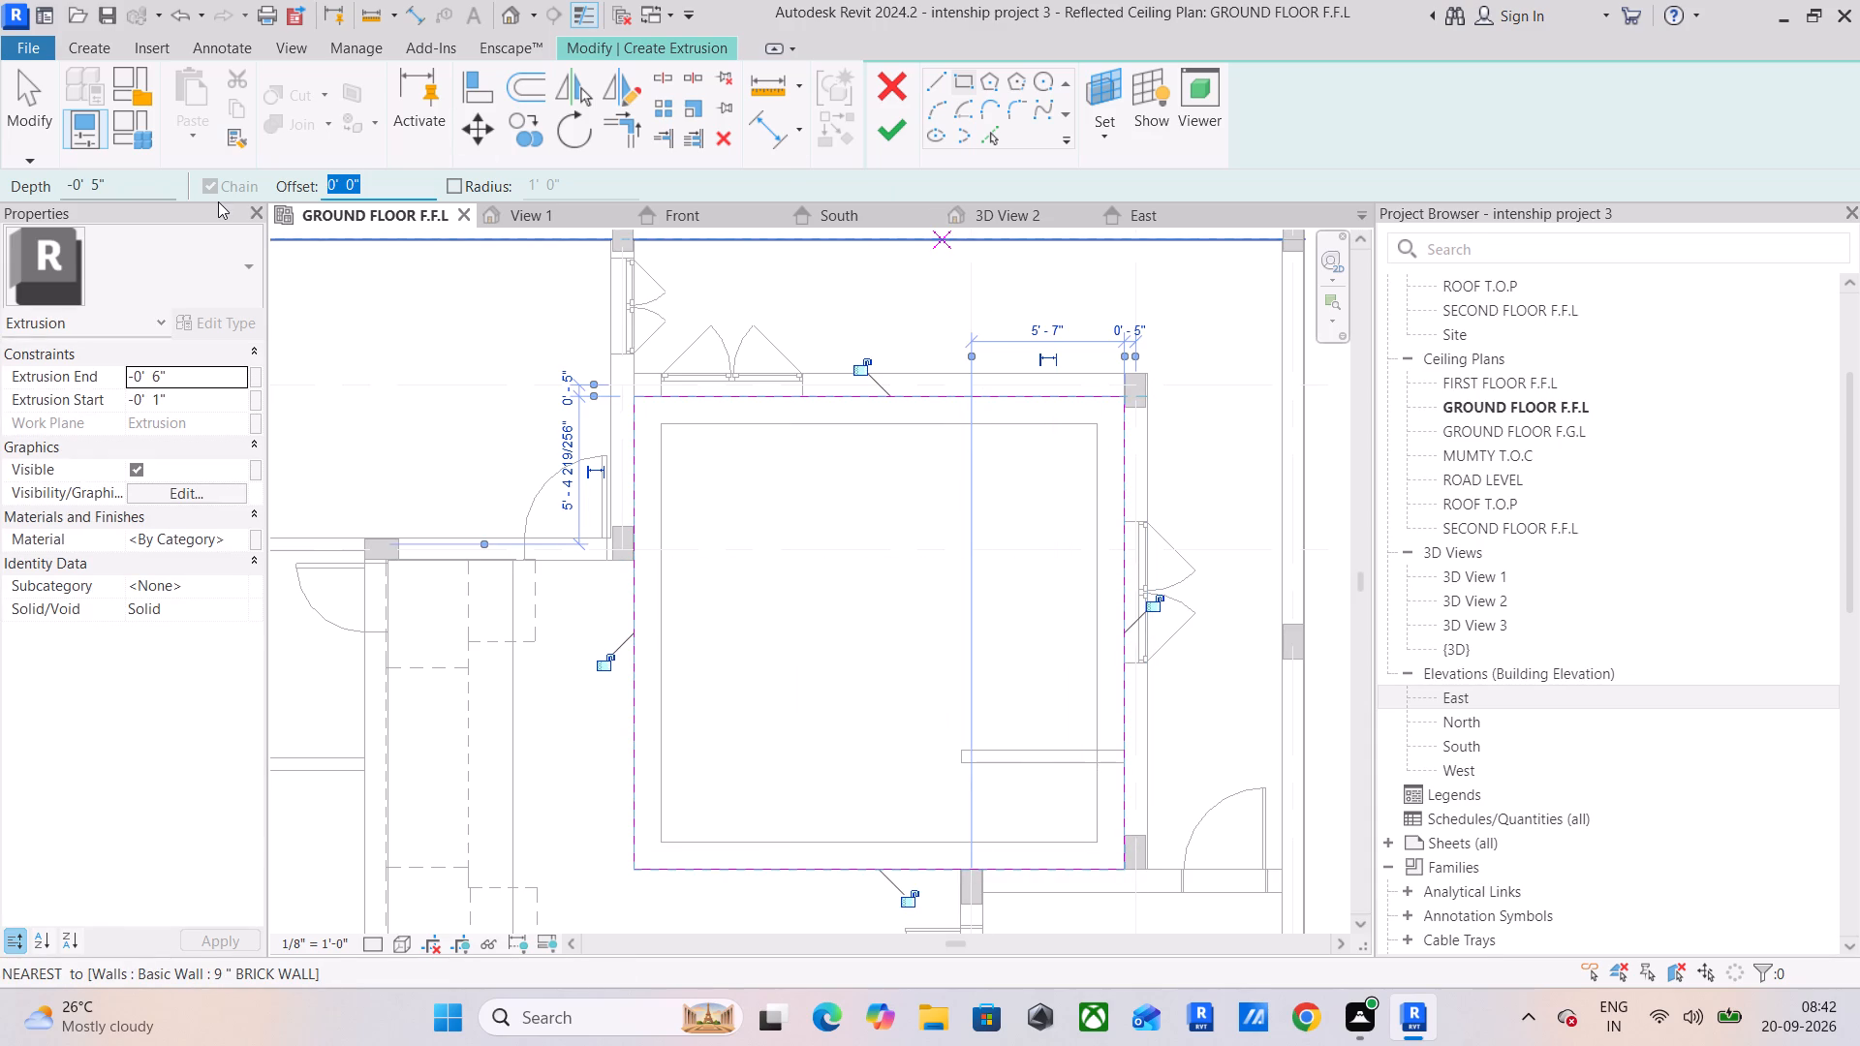
text(2")
key(Return)
click(668, 428)
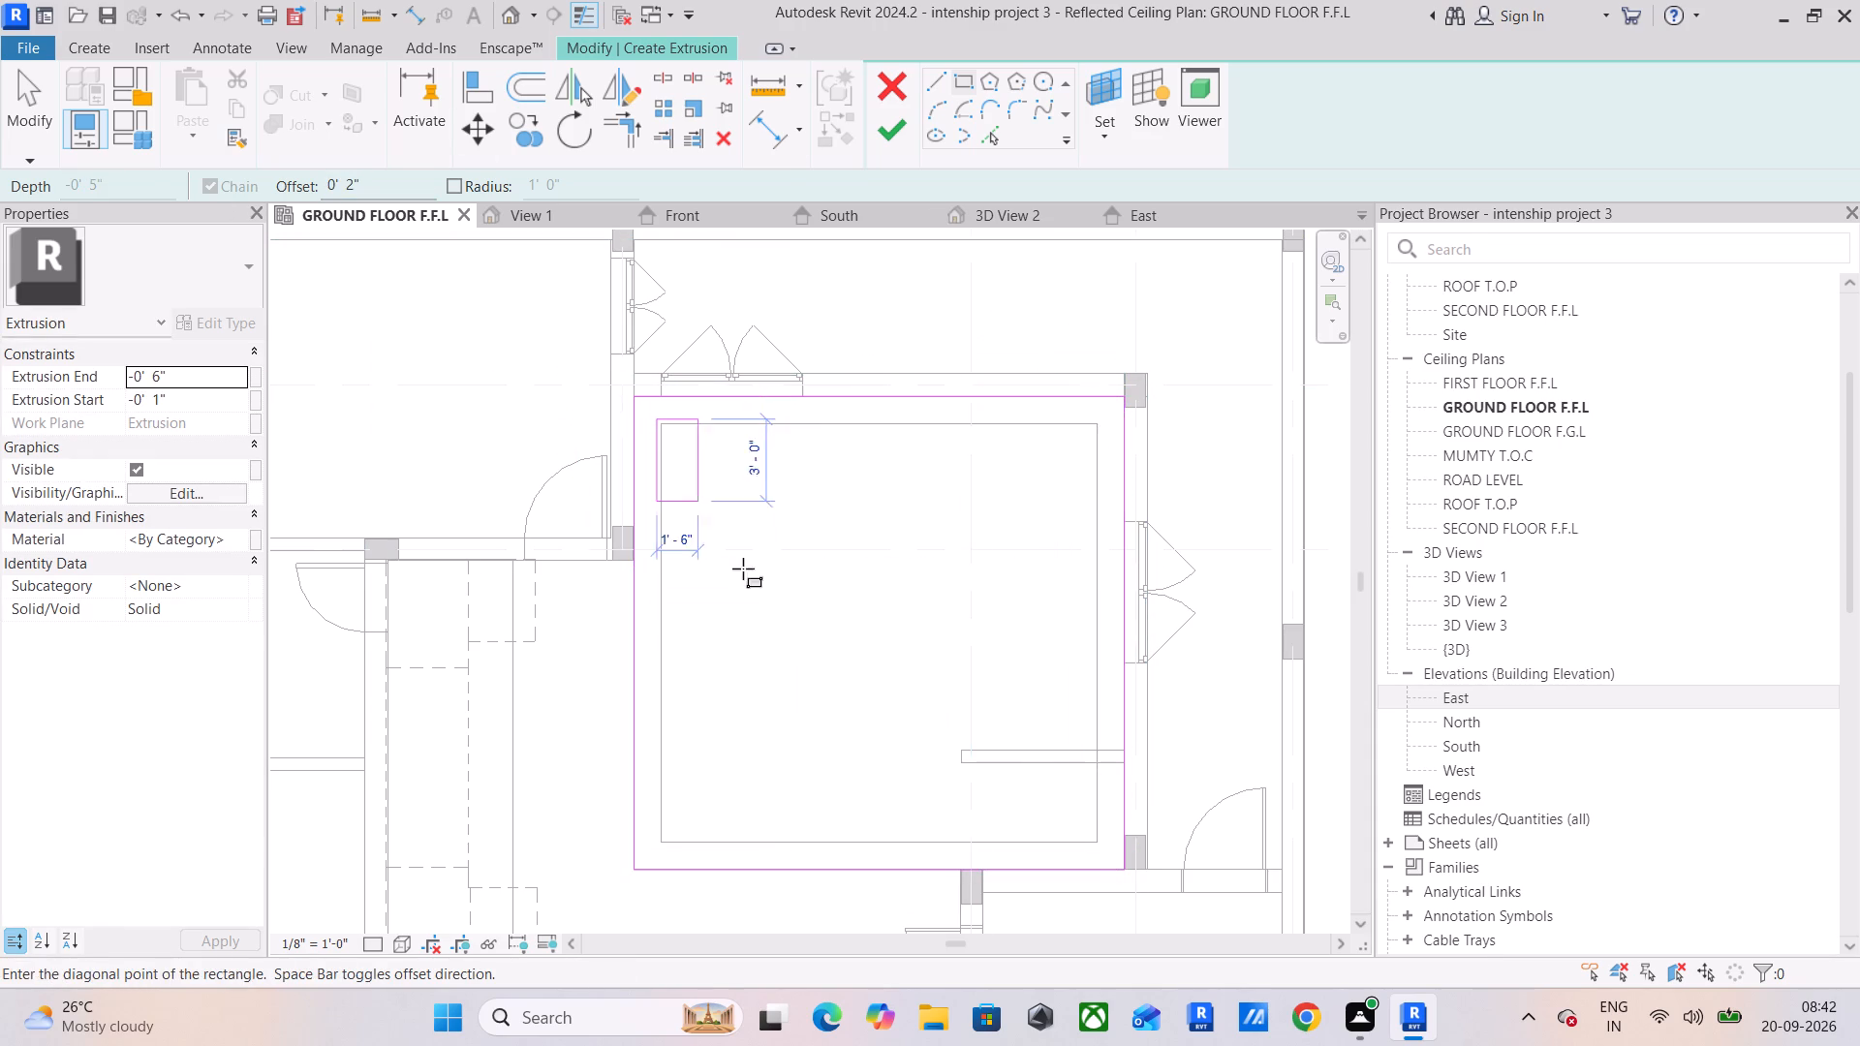
click(1096, 842)
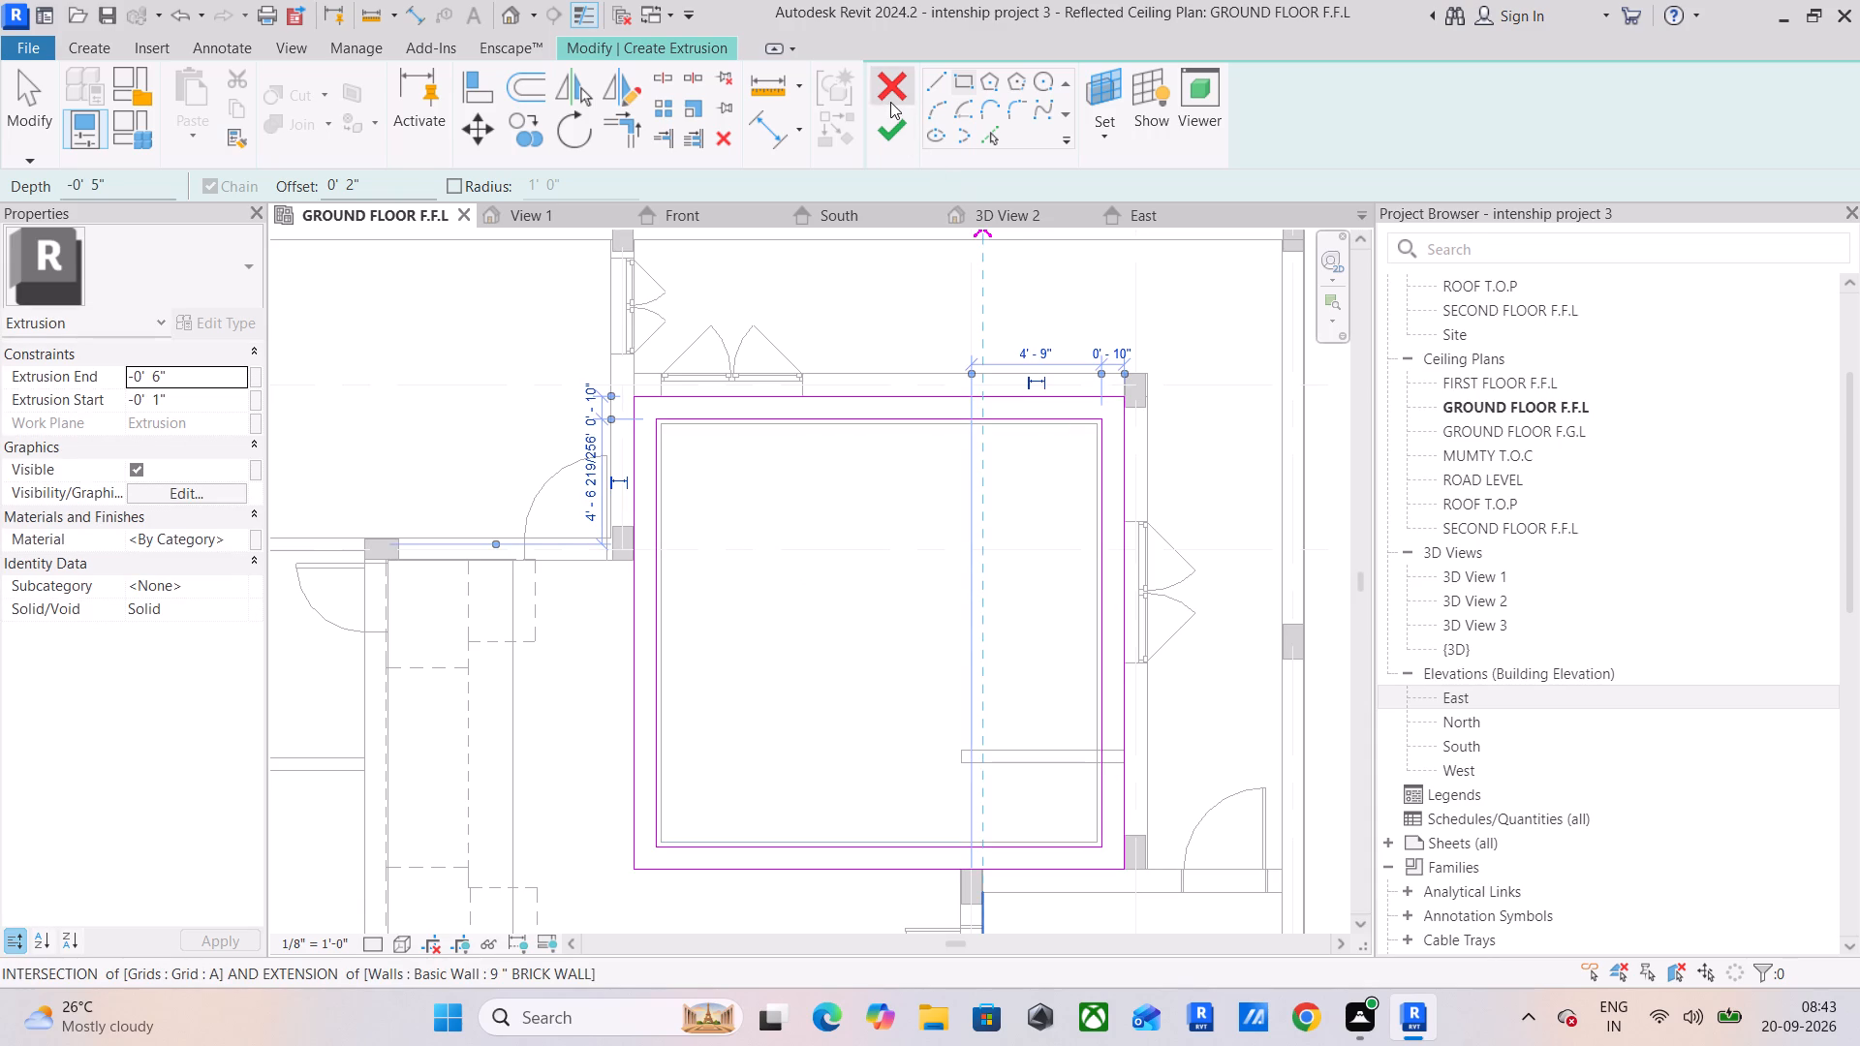
click(890, 126)
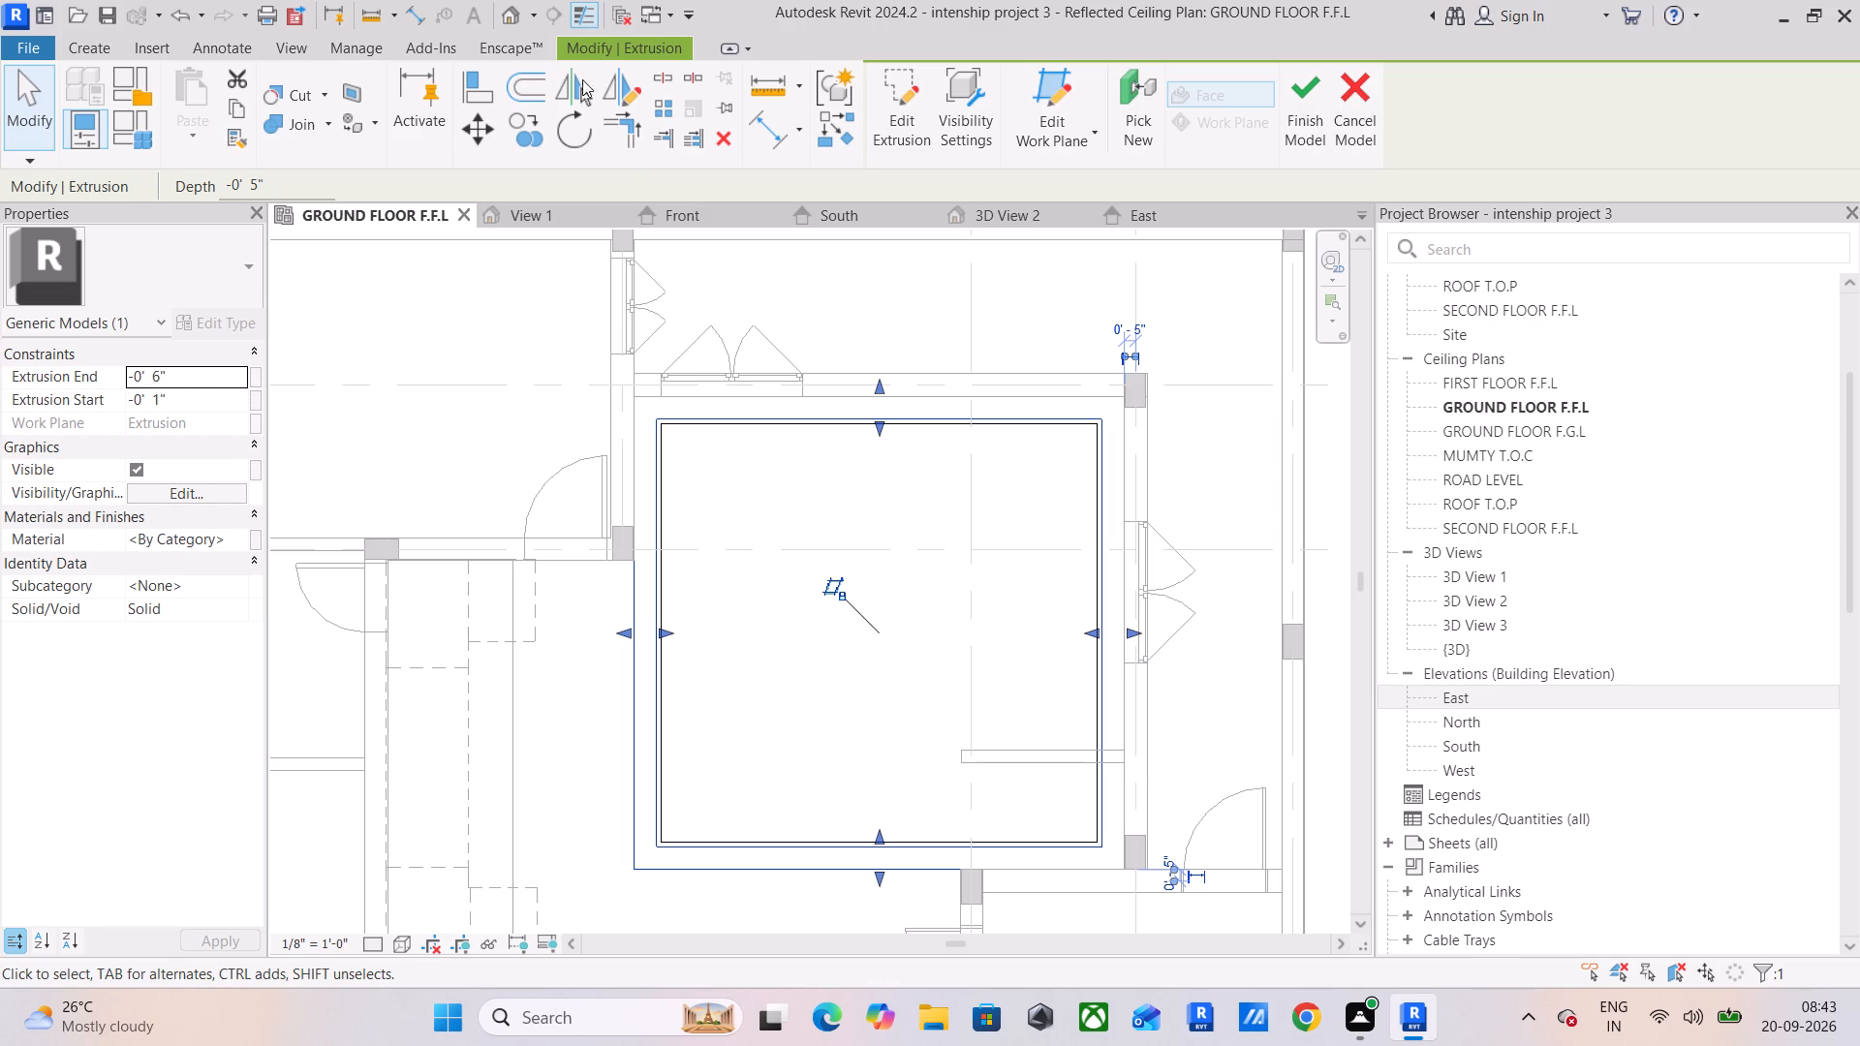
In the default 3D view, select the second, narrower ring extrusion and temporarily hide it to expose the first ring.
click(510, 15)
scroll(781, 328, down, 6)
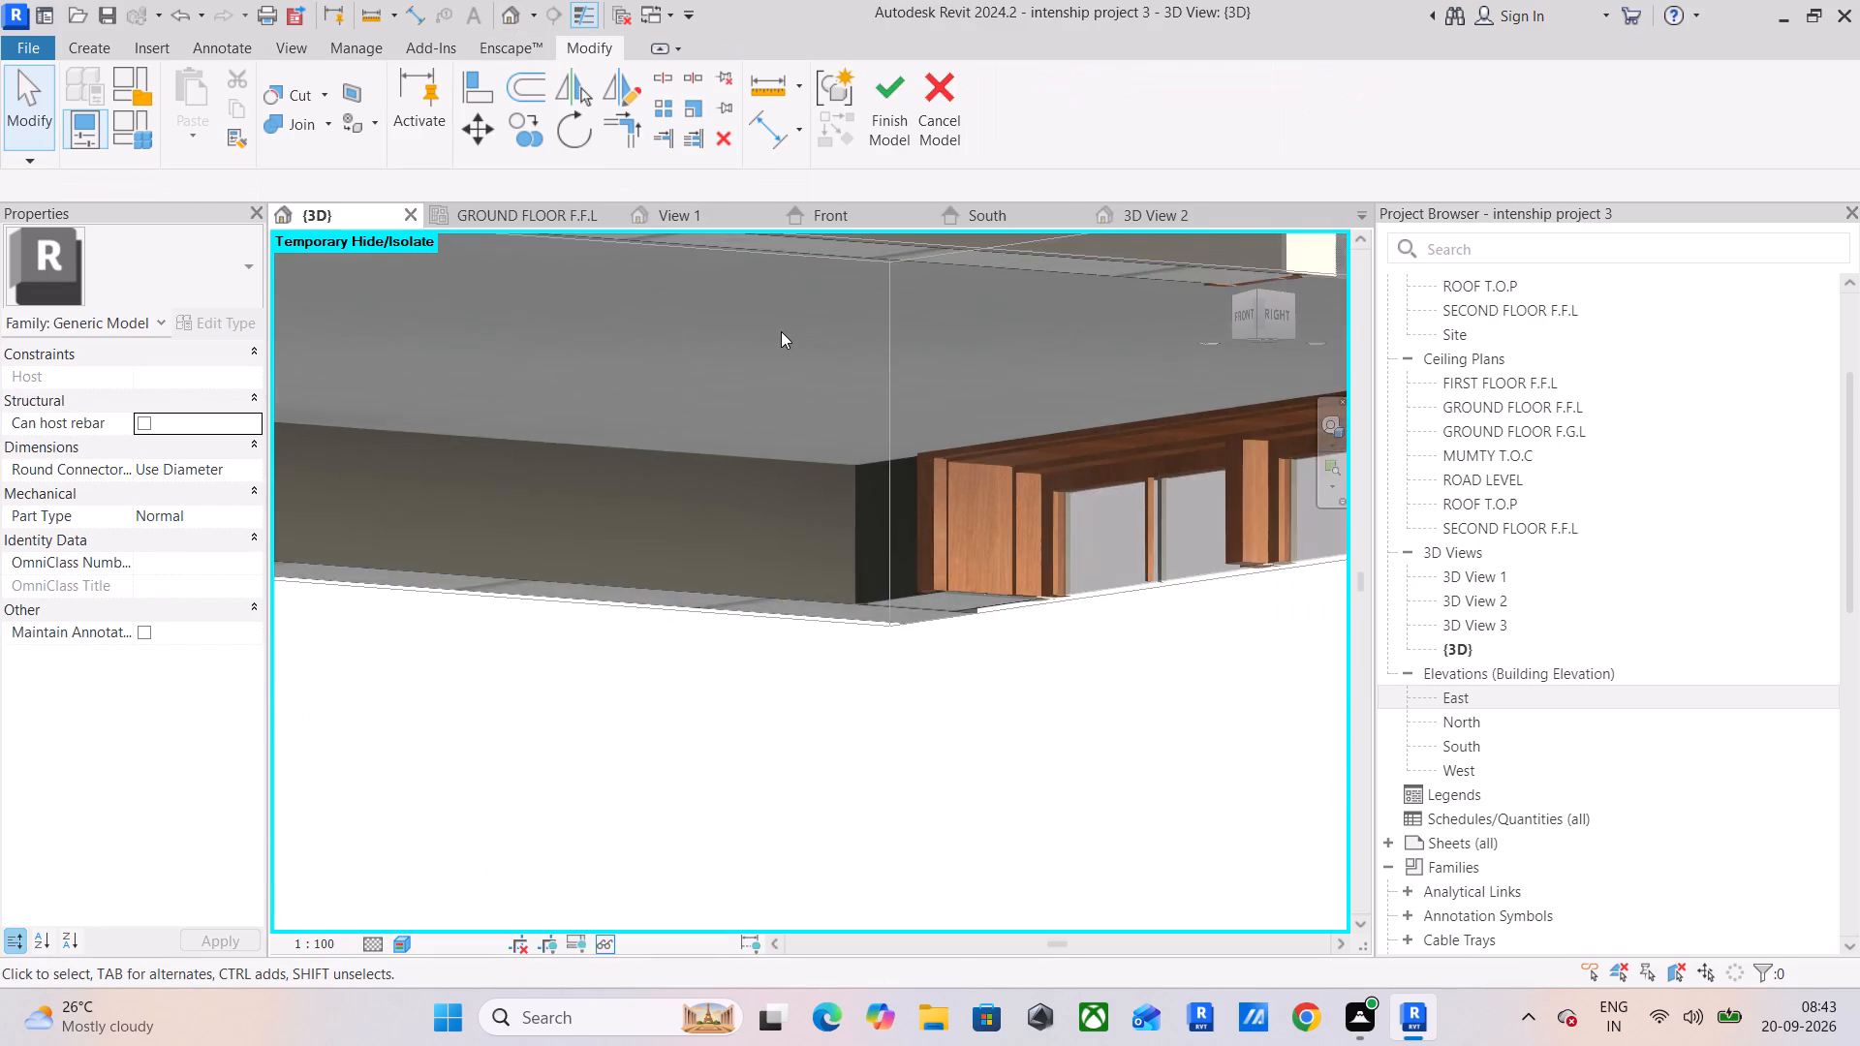
scroll(781, 331, down, 5)
middle_drag(781, 331, 827, 549)
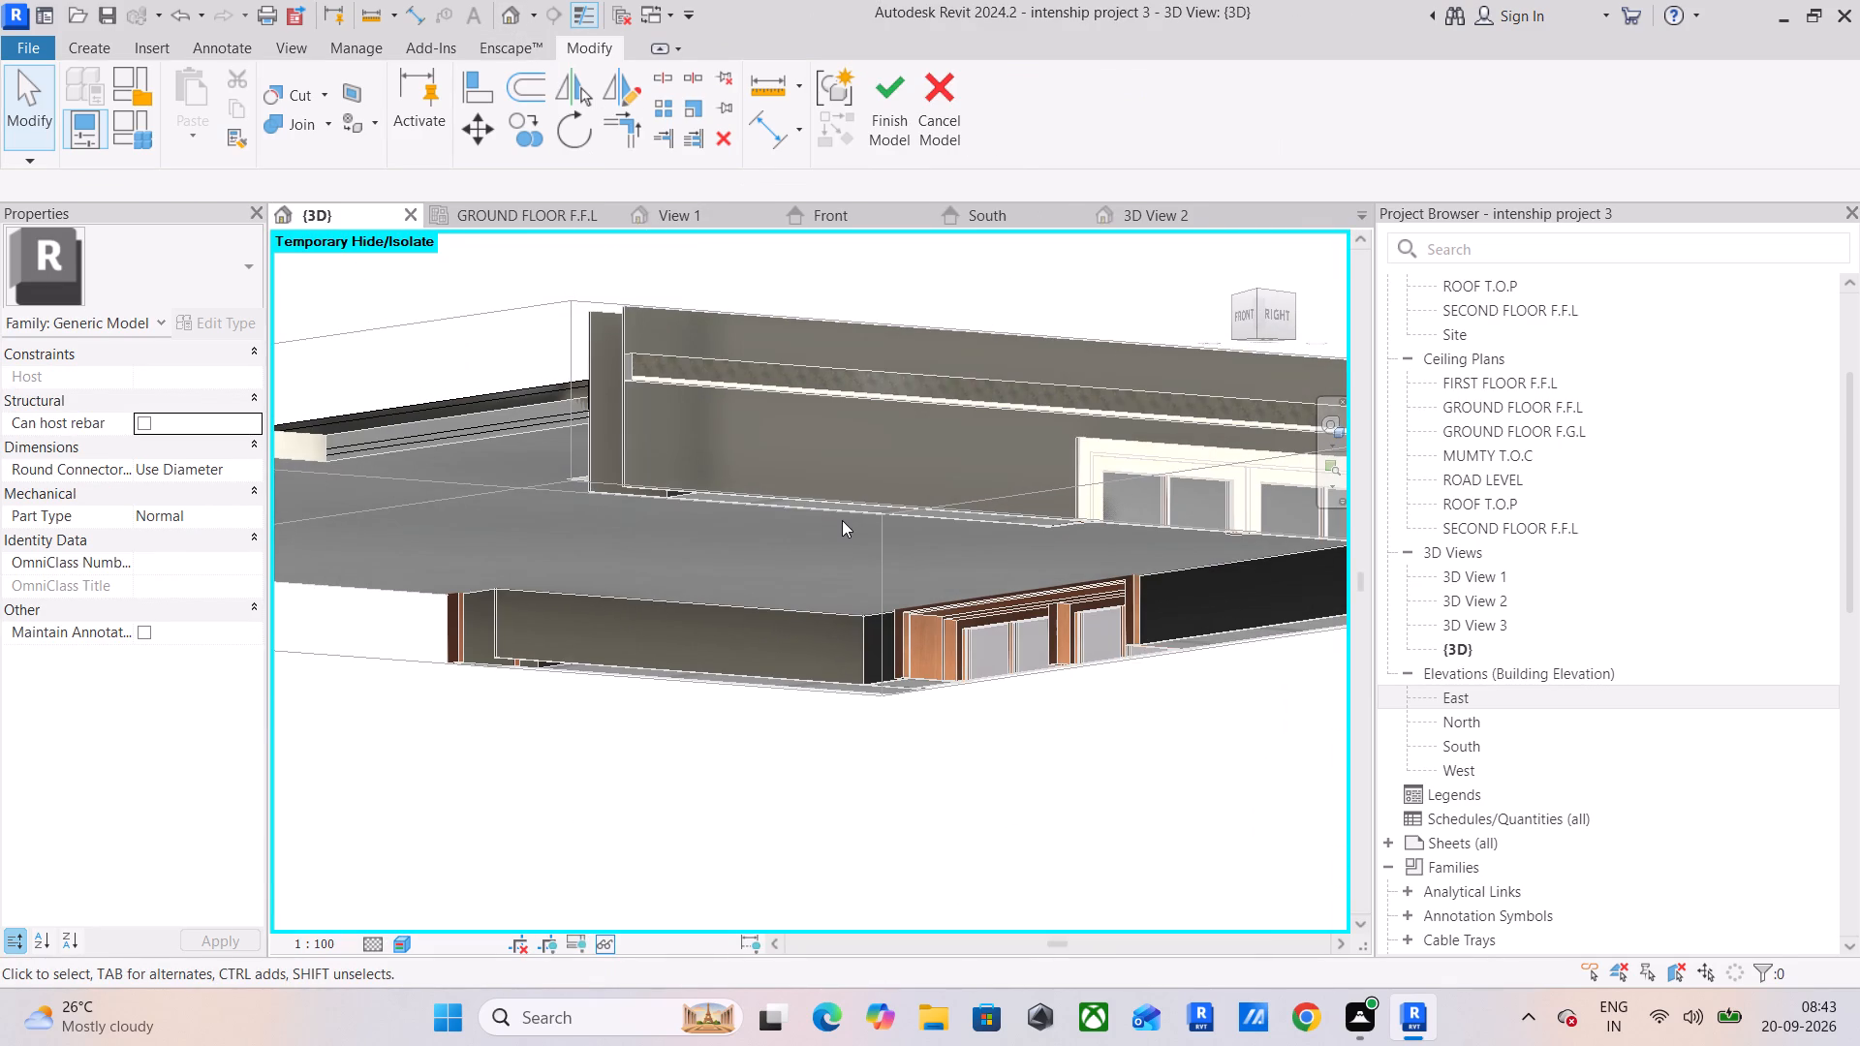
shift+middle_drag(706, 535, 909, 585)
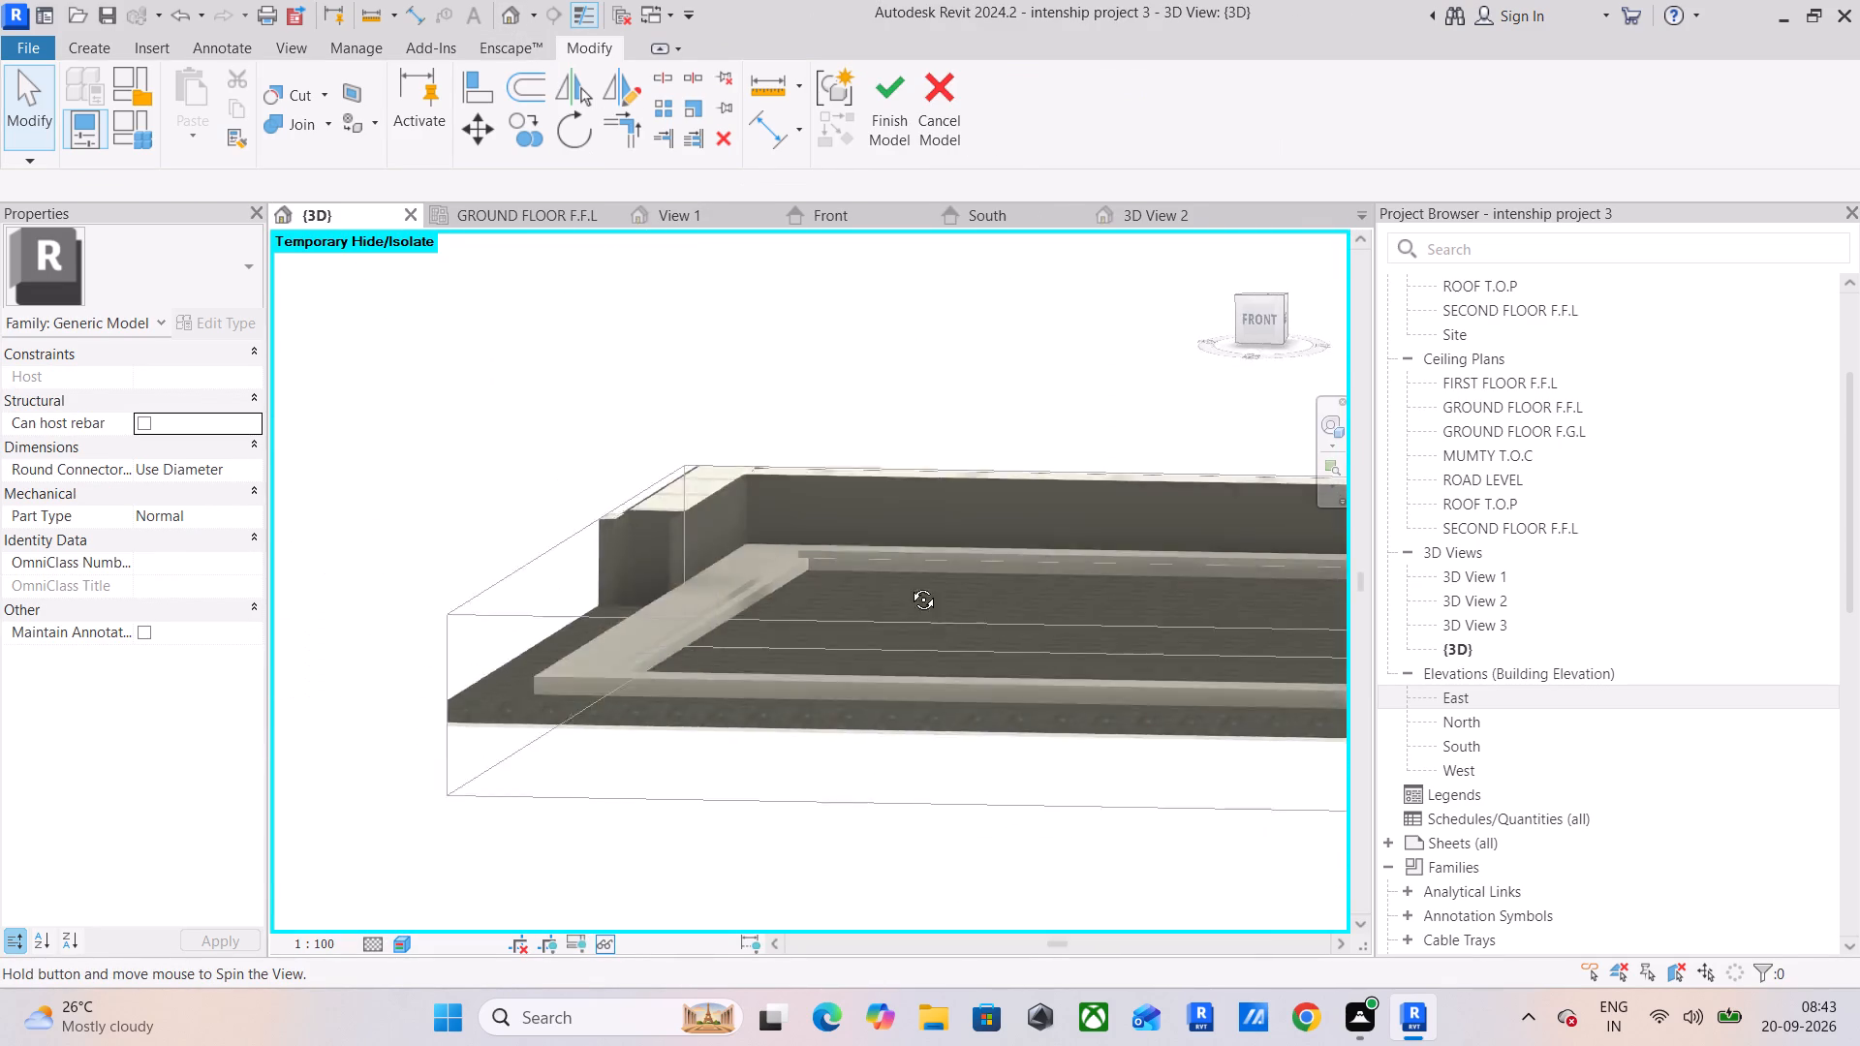
shift+middle_drag(909, 585, 991, 606)
middle_drag(979, 607, 692, 550)
scroll(828, 607, up, 5)
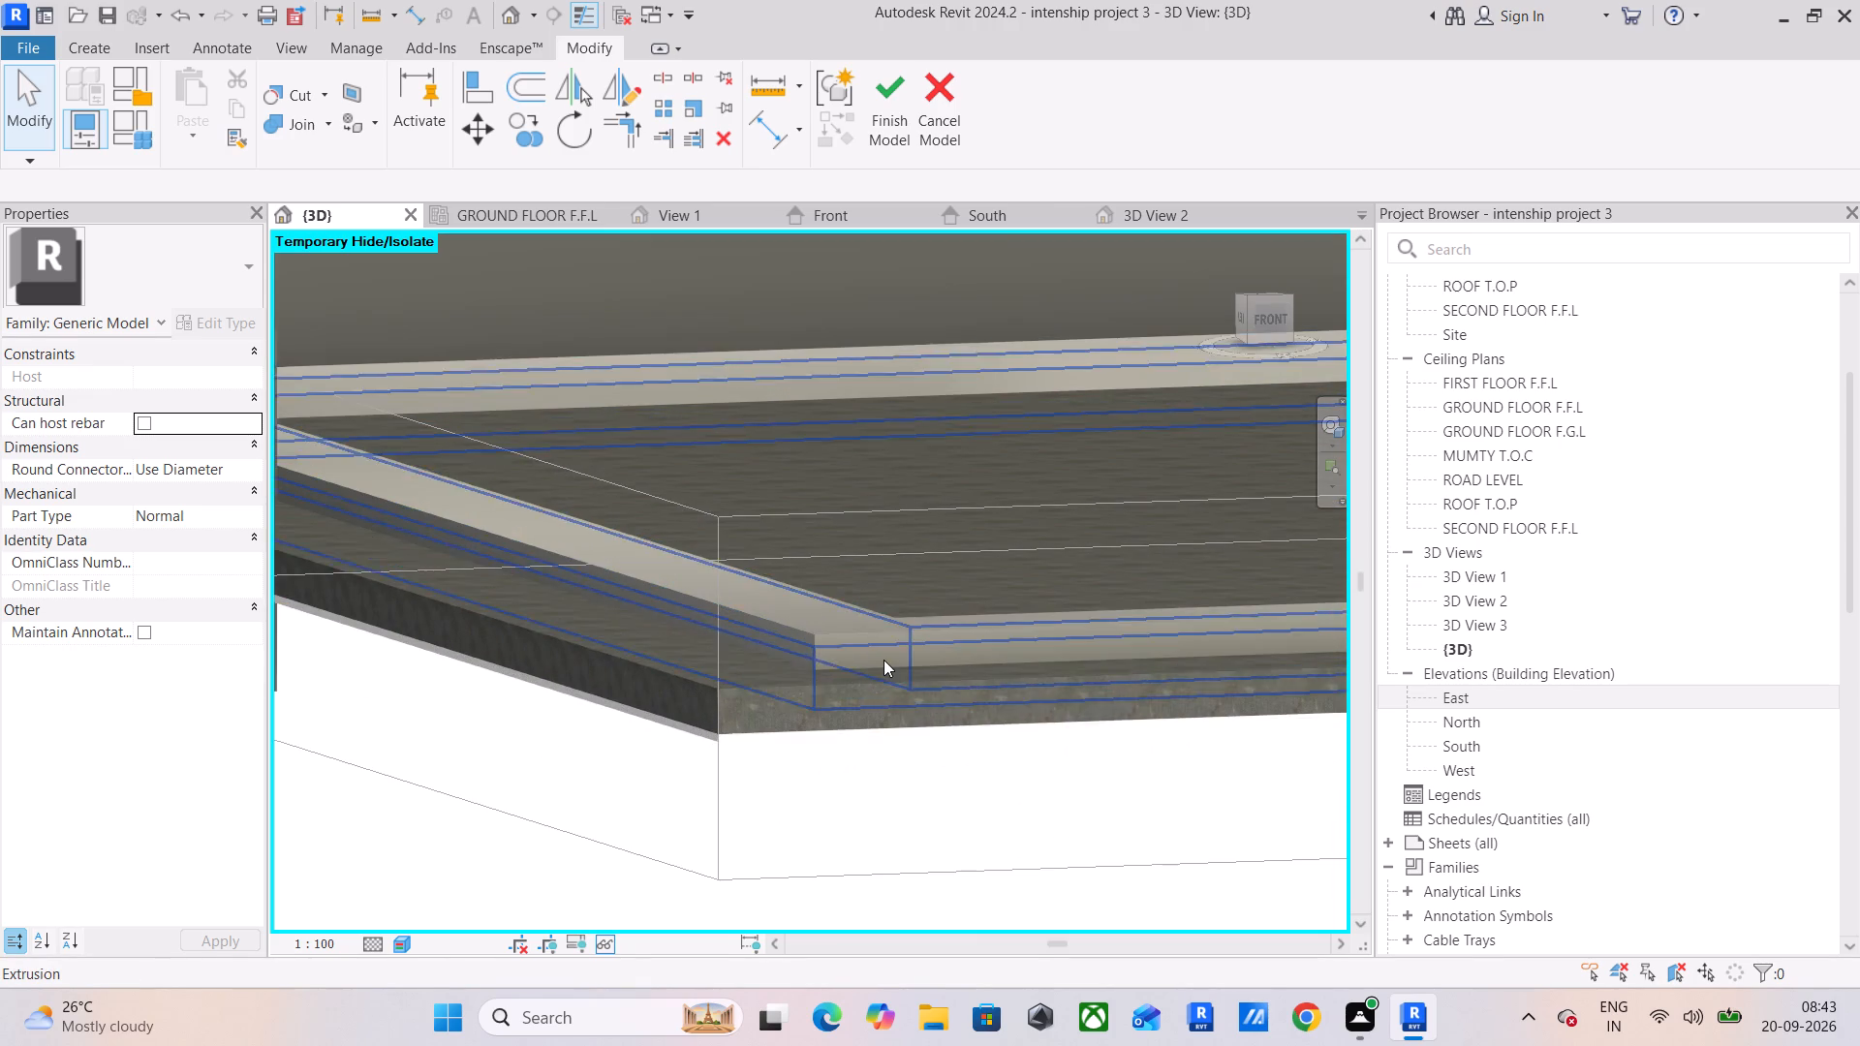
click(855, 659)
click(821, 629)
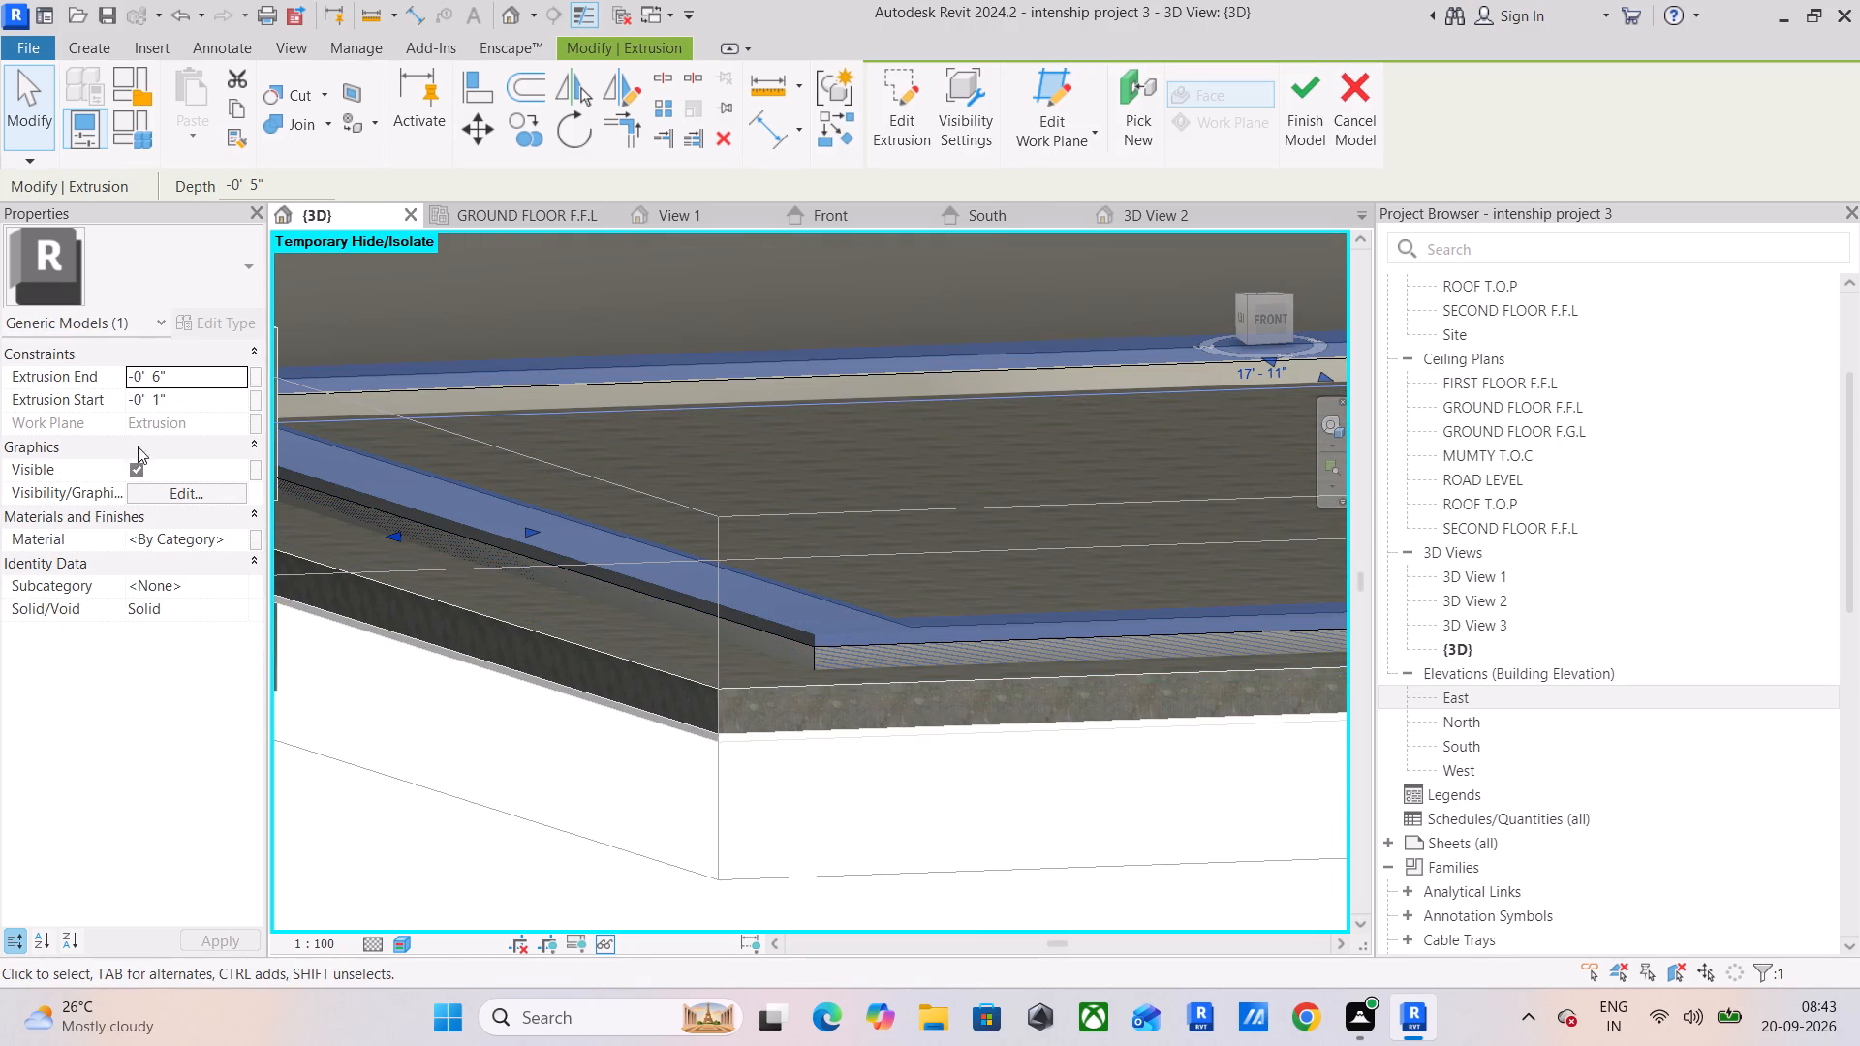
click(819, 666)
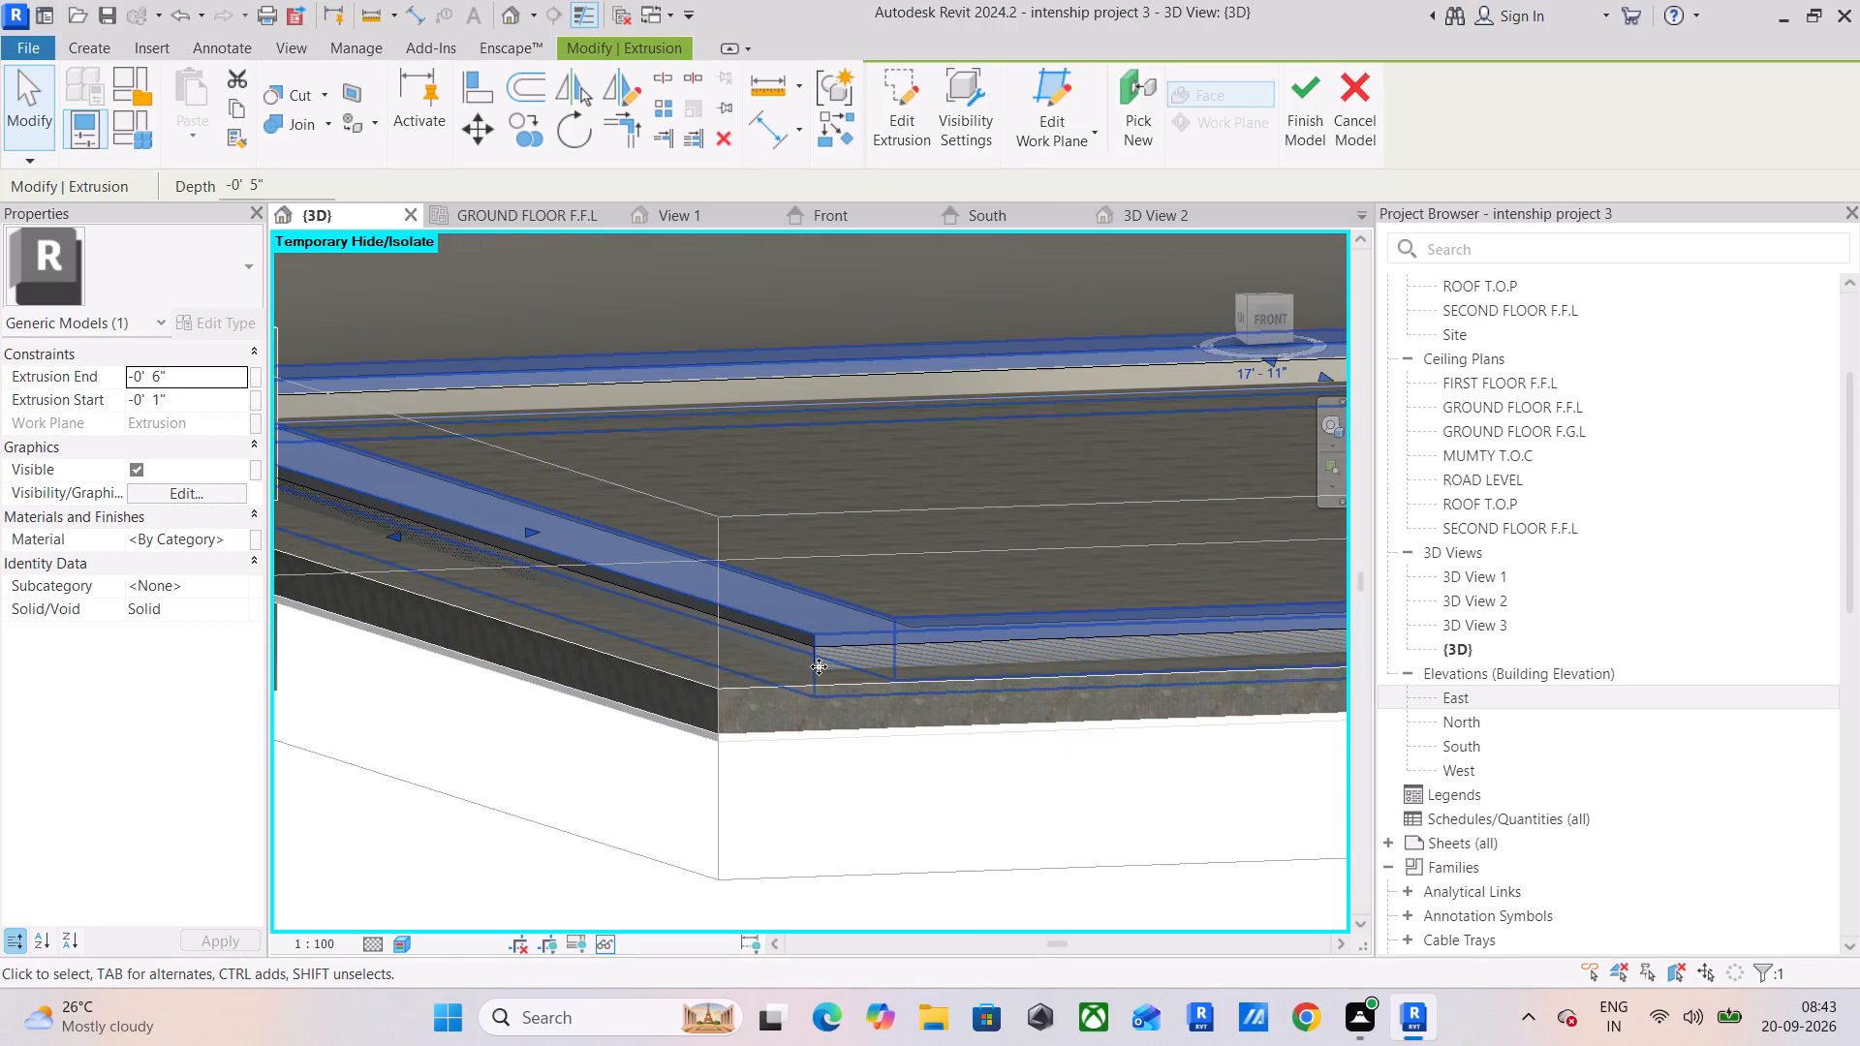
key(Escape)
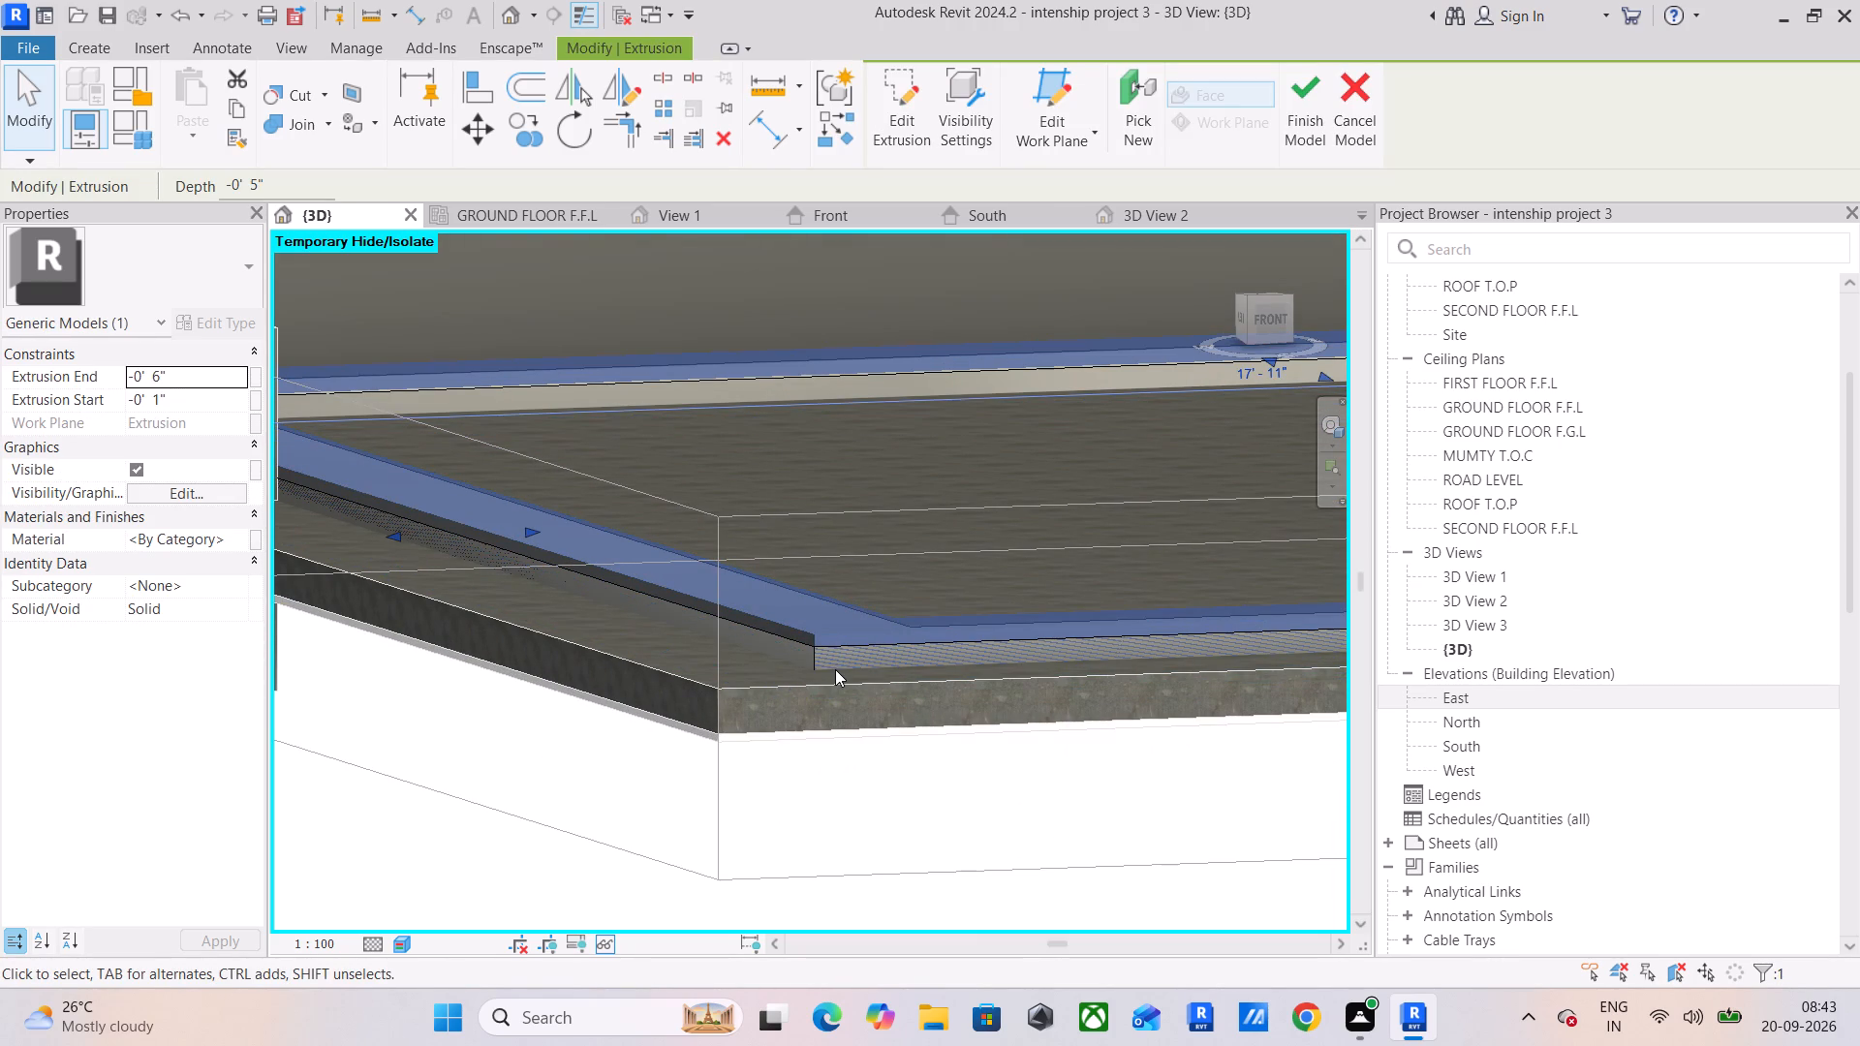
click(835, 660)
click(821, 652)
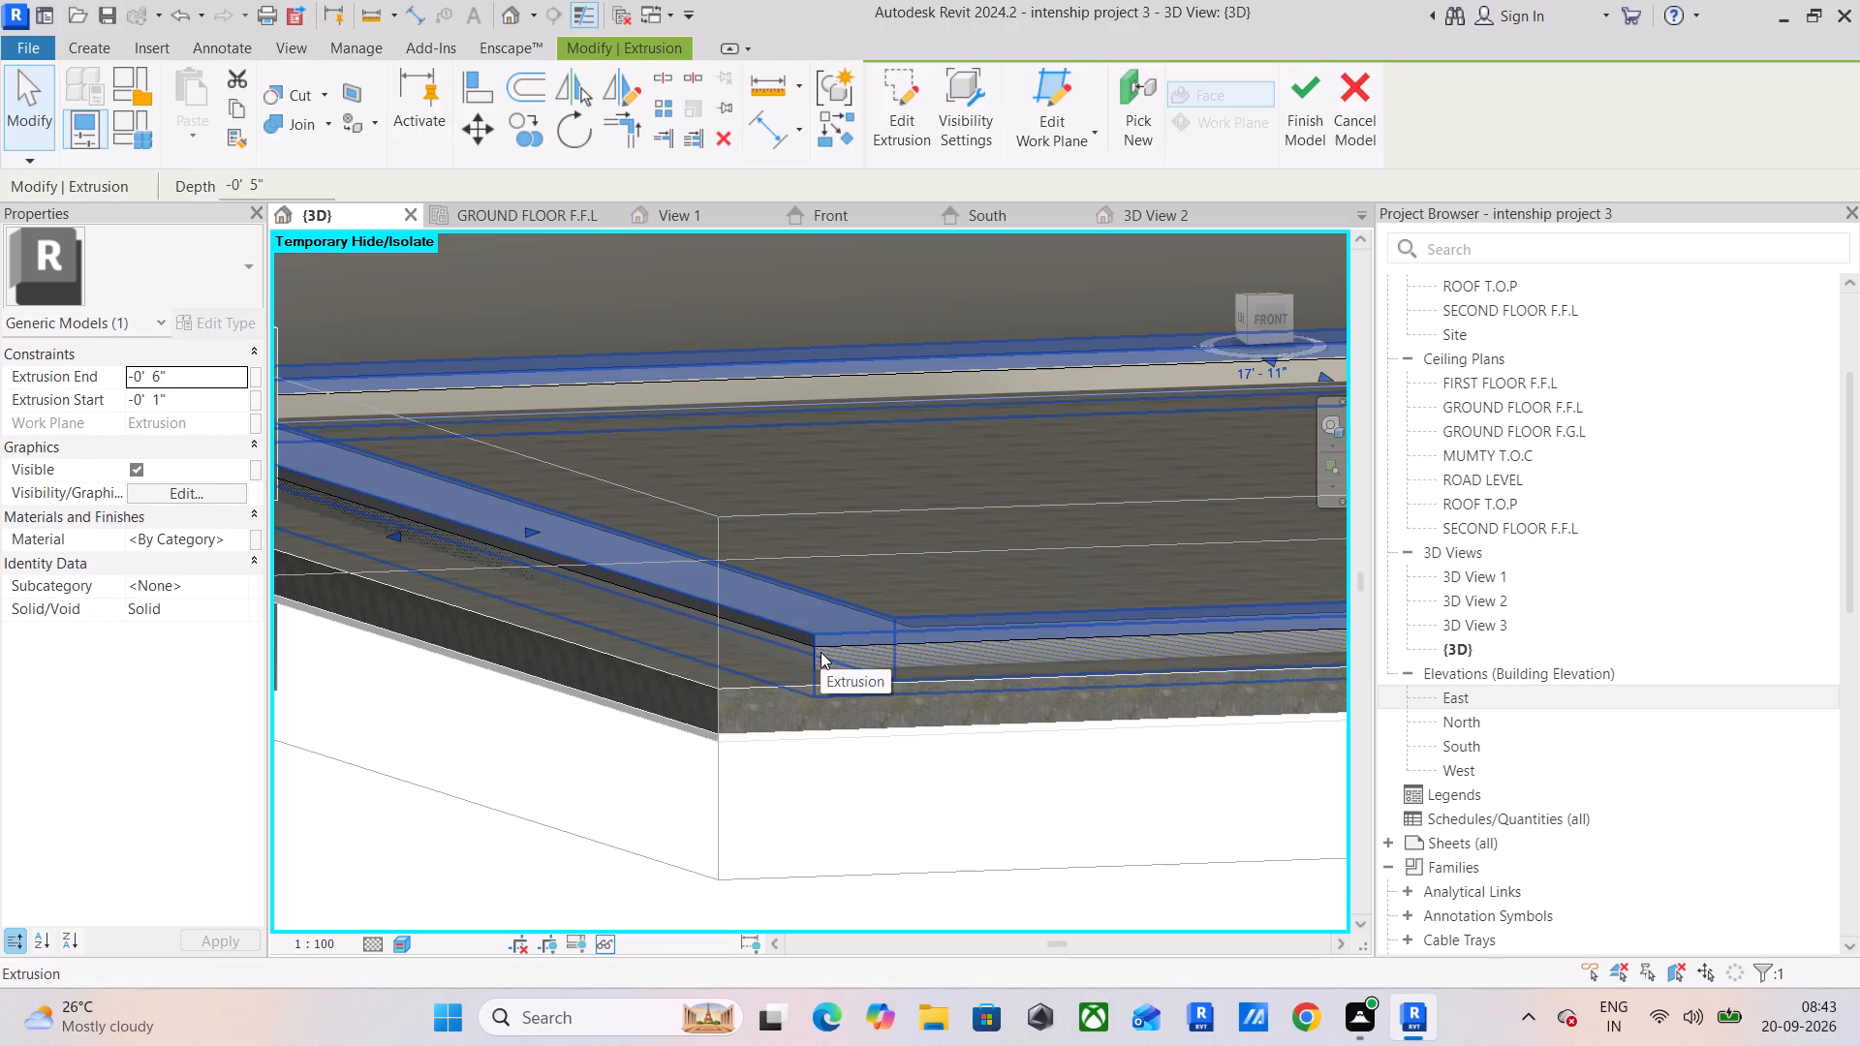
scroll(817, 650, up, 5)
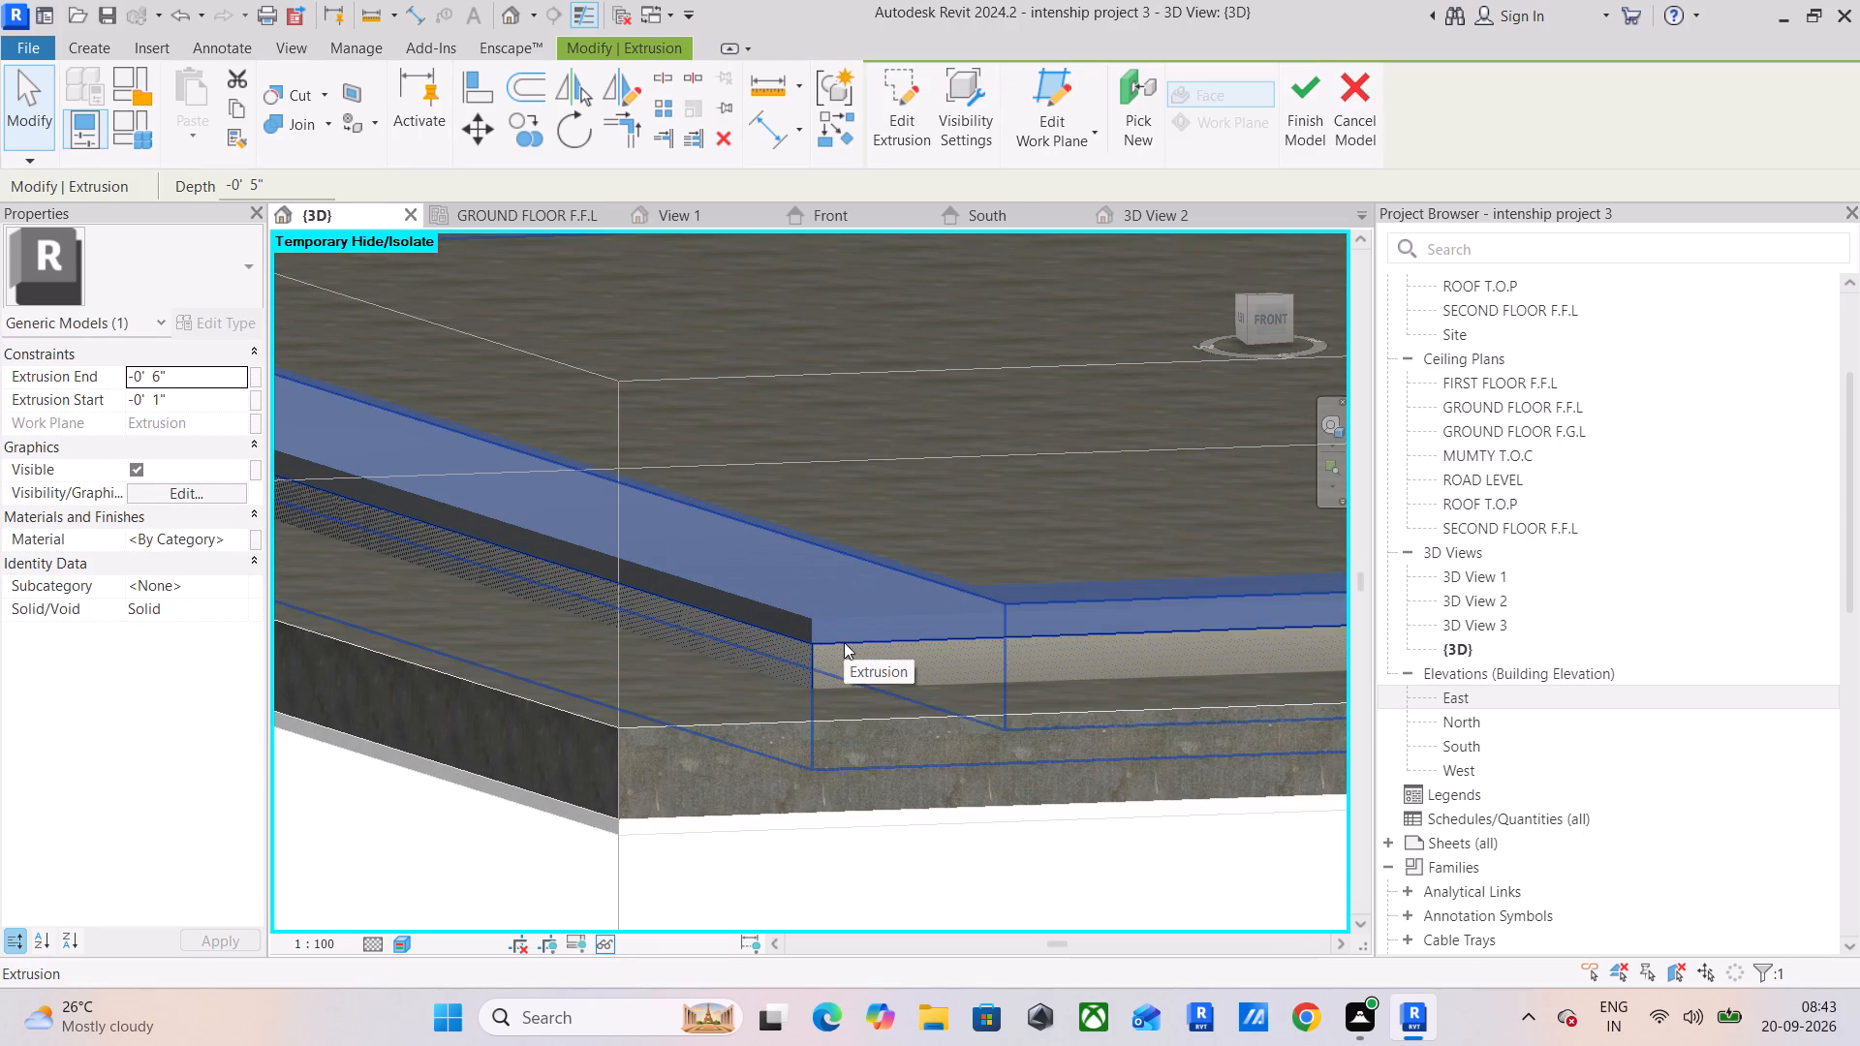
text(HH)
Set the first ring's Extrusion Start to 0 and its Extrusion End to 3".
click(844, 642)
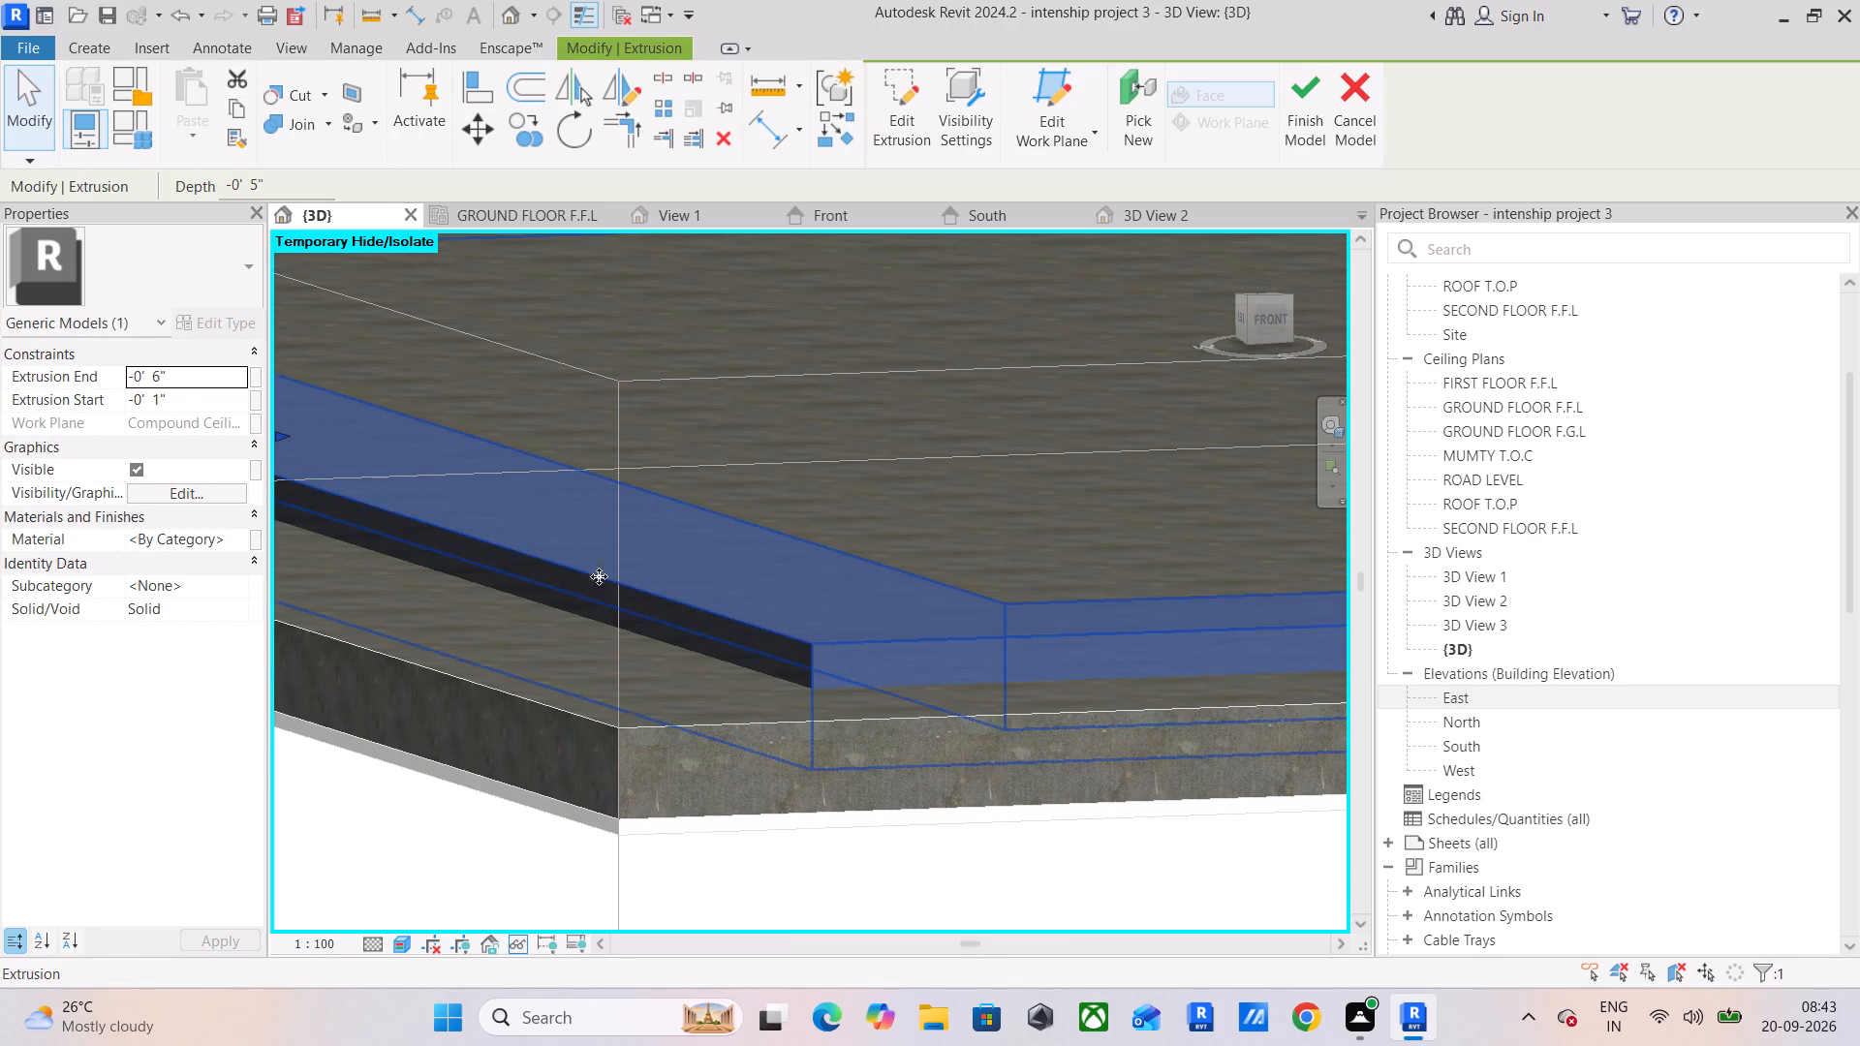
click(182, 397)
key(0)
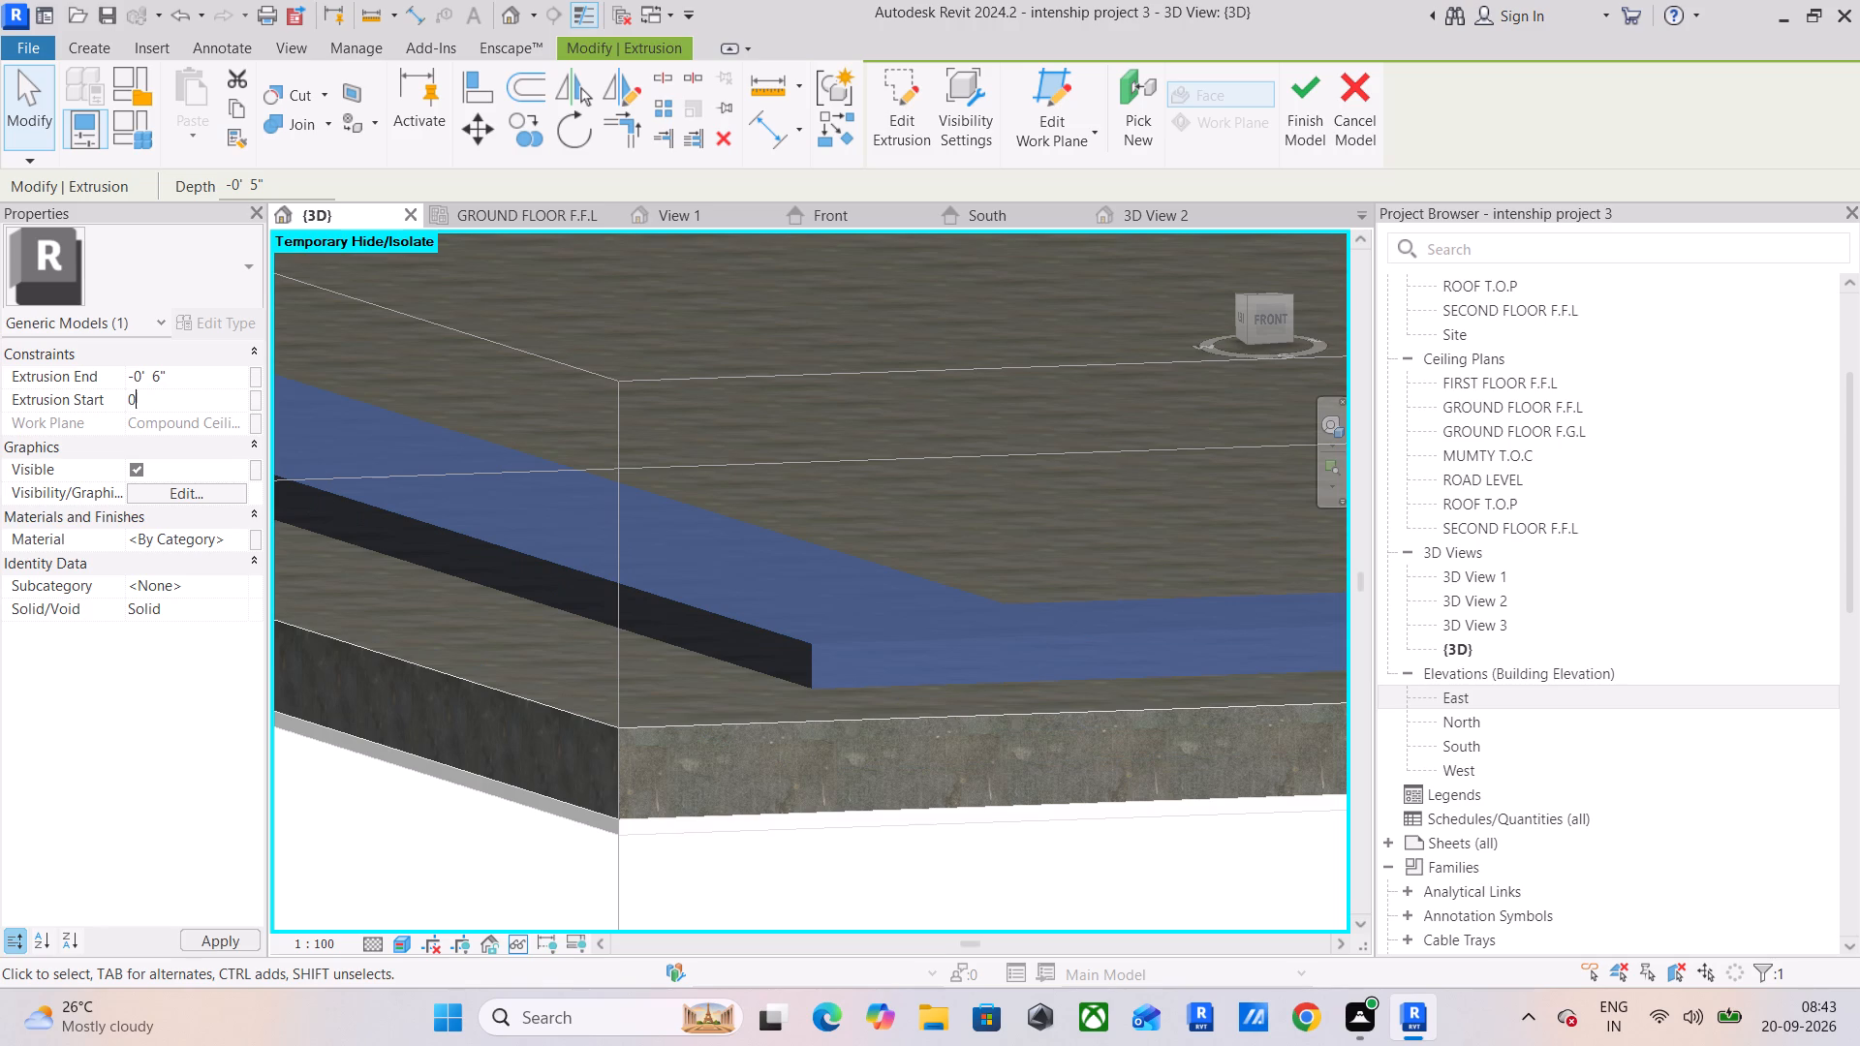
key(Return)
click(201, 376)
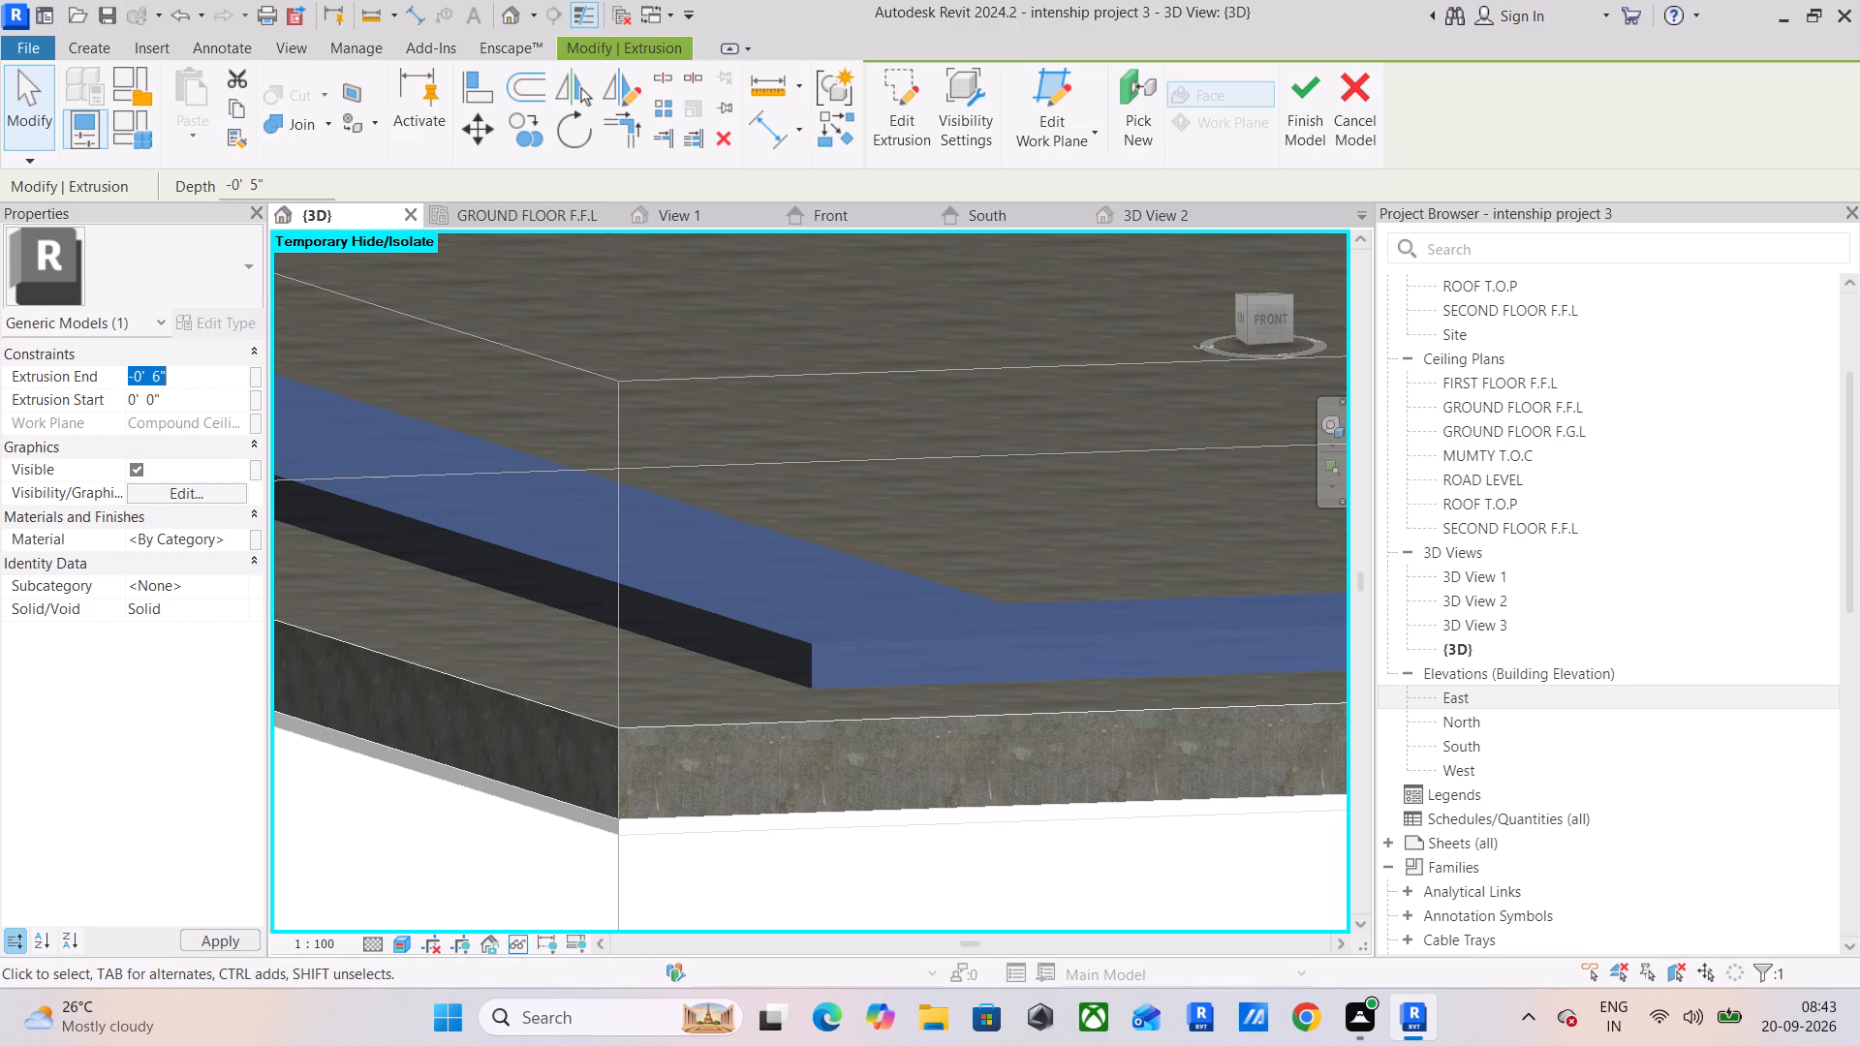
text(3")
key(Return)
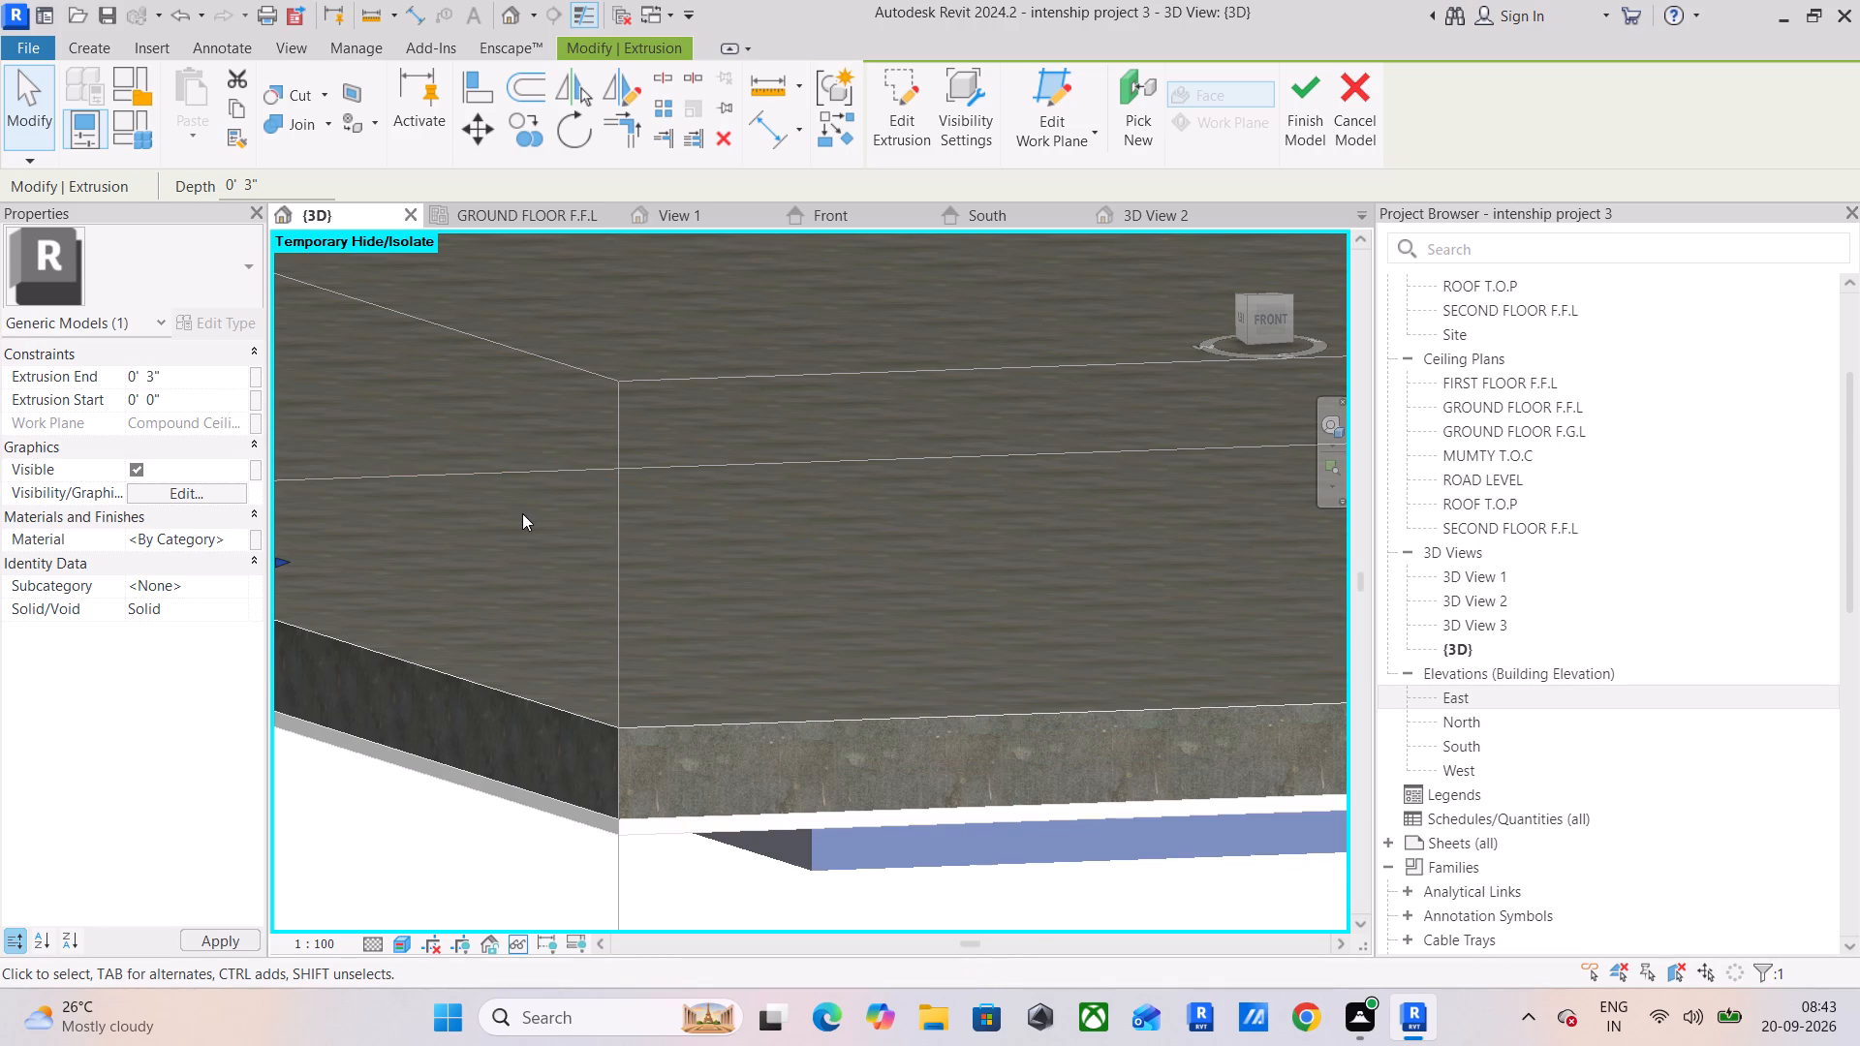
Restore the temporarily hidden second ring, then set its Extrusion Start to 0 and its Extrusion End to 3".
text(HR)
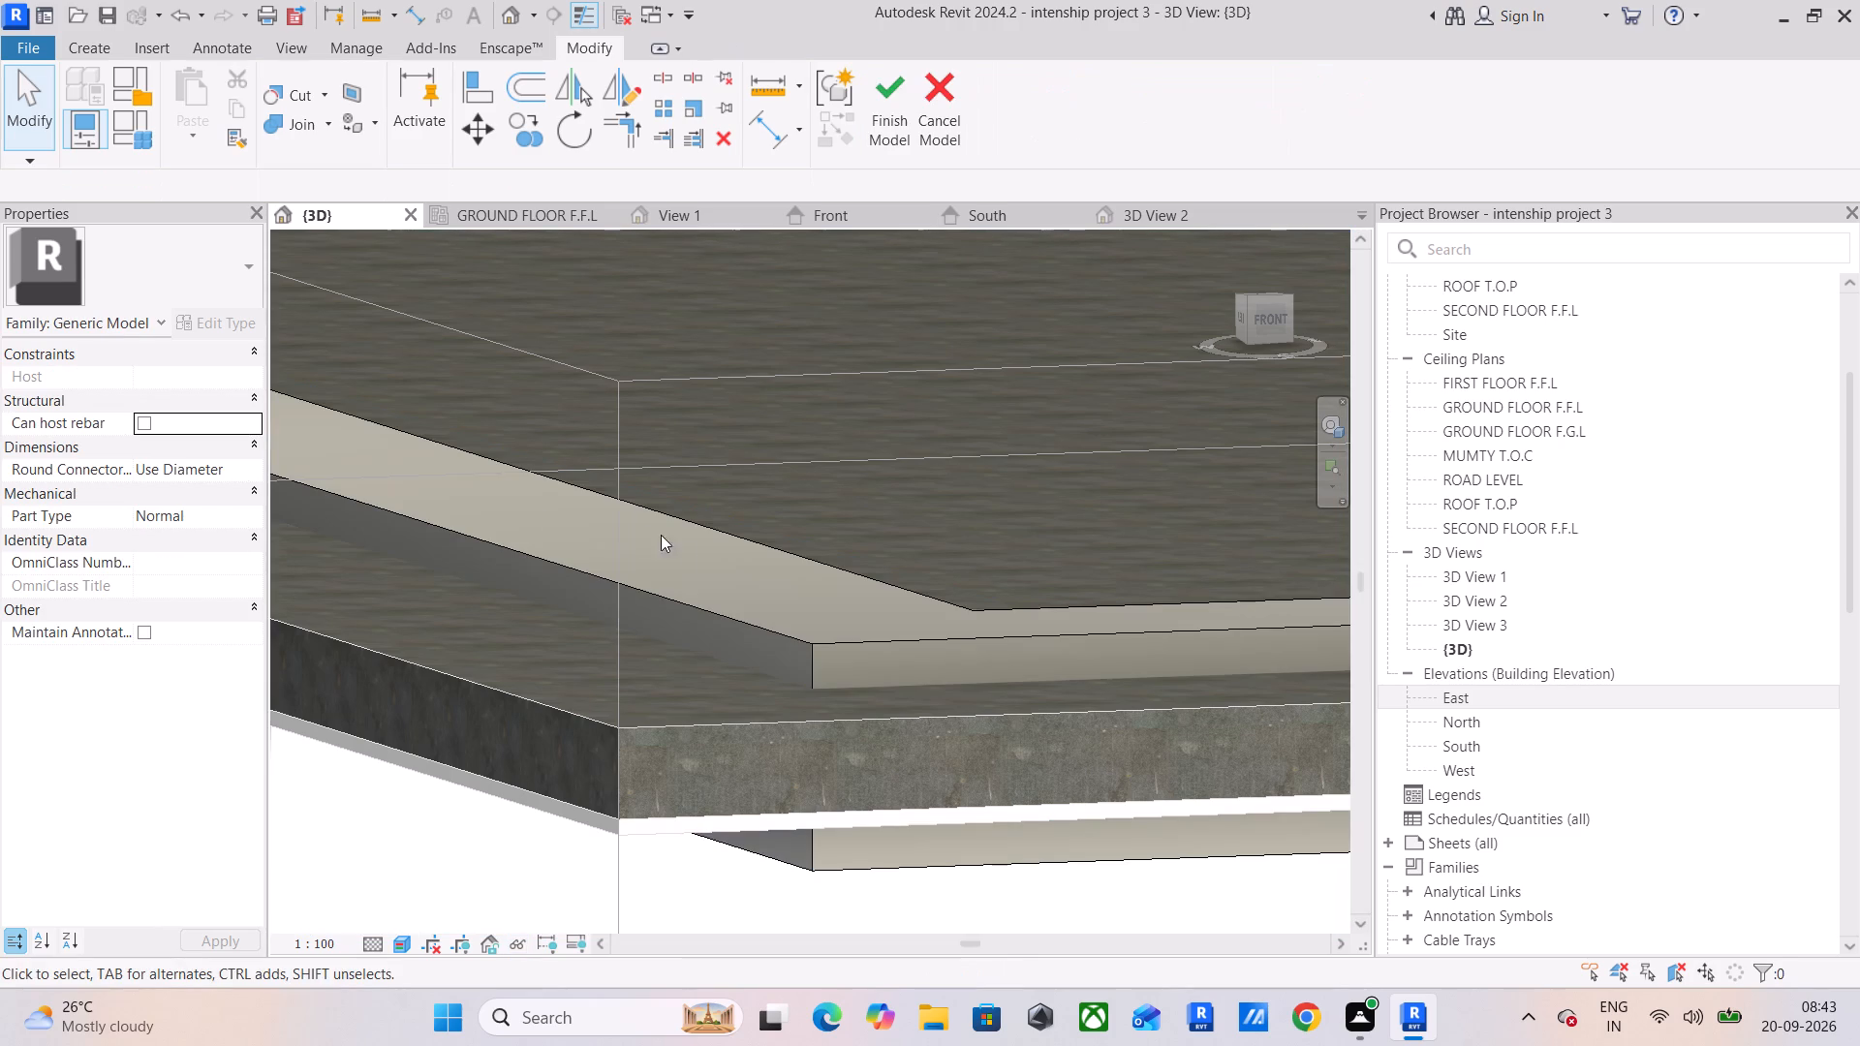
click(794, 649)
click(207, 415)
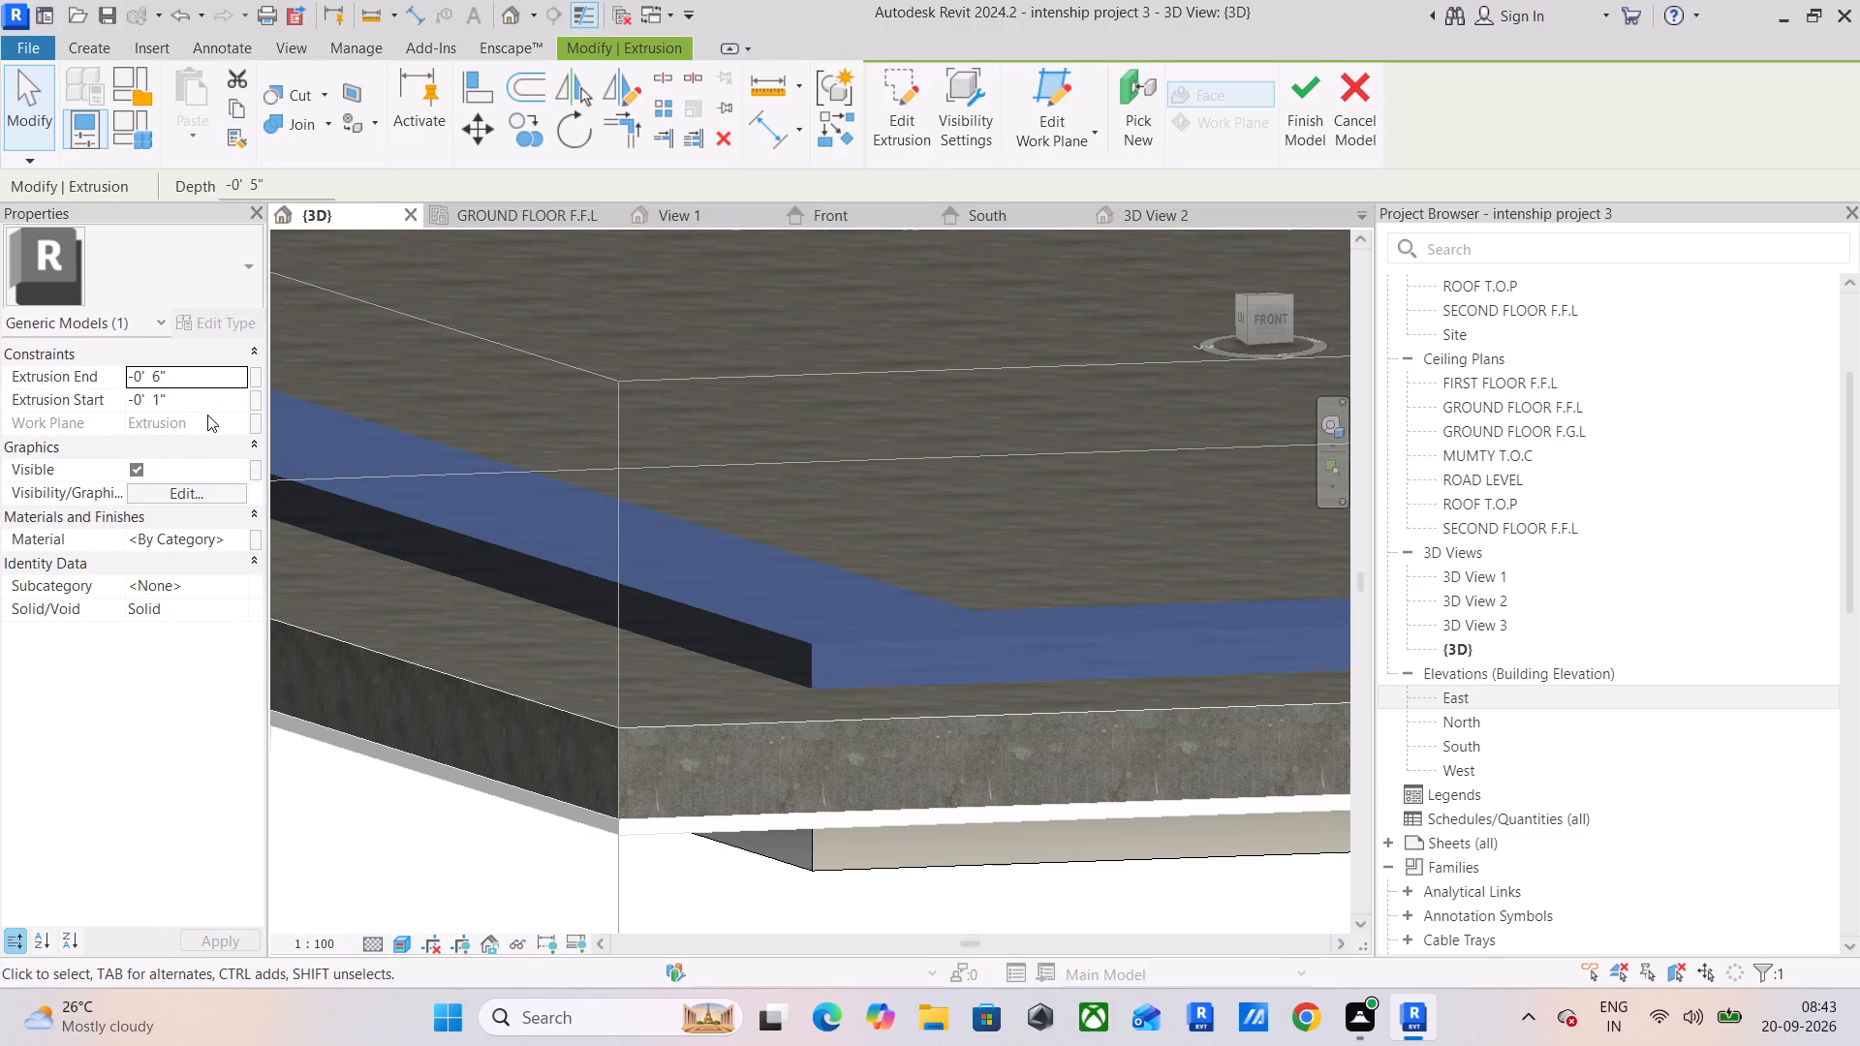
click(212, 405)
key(0)
key(Return)
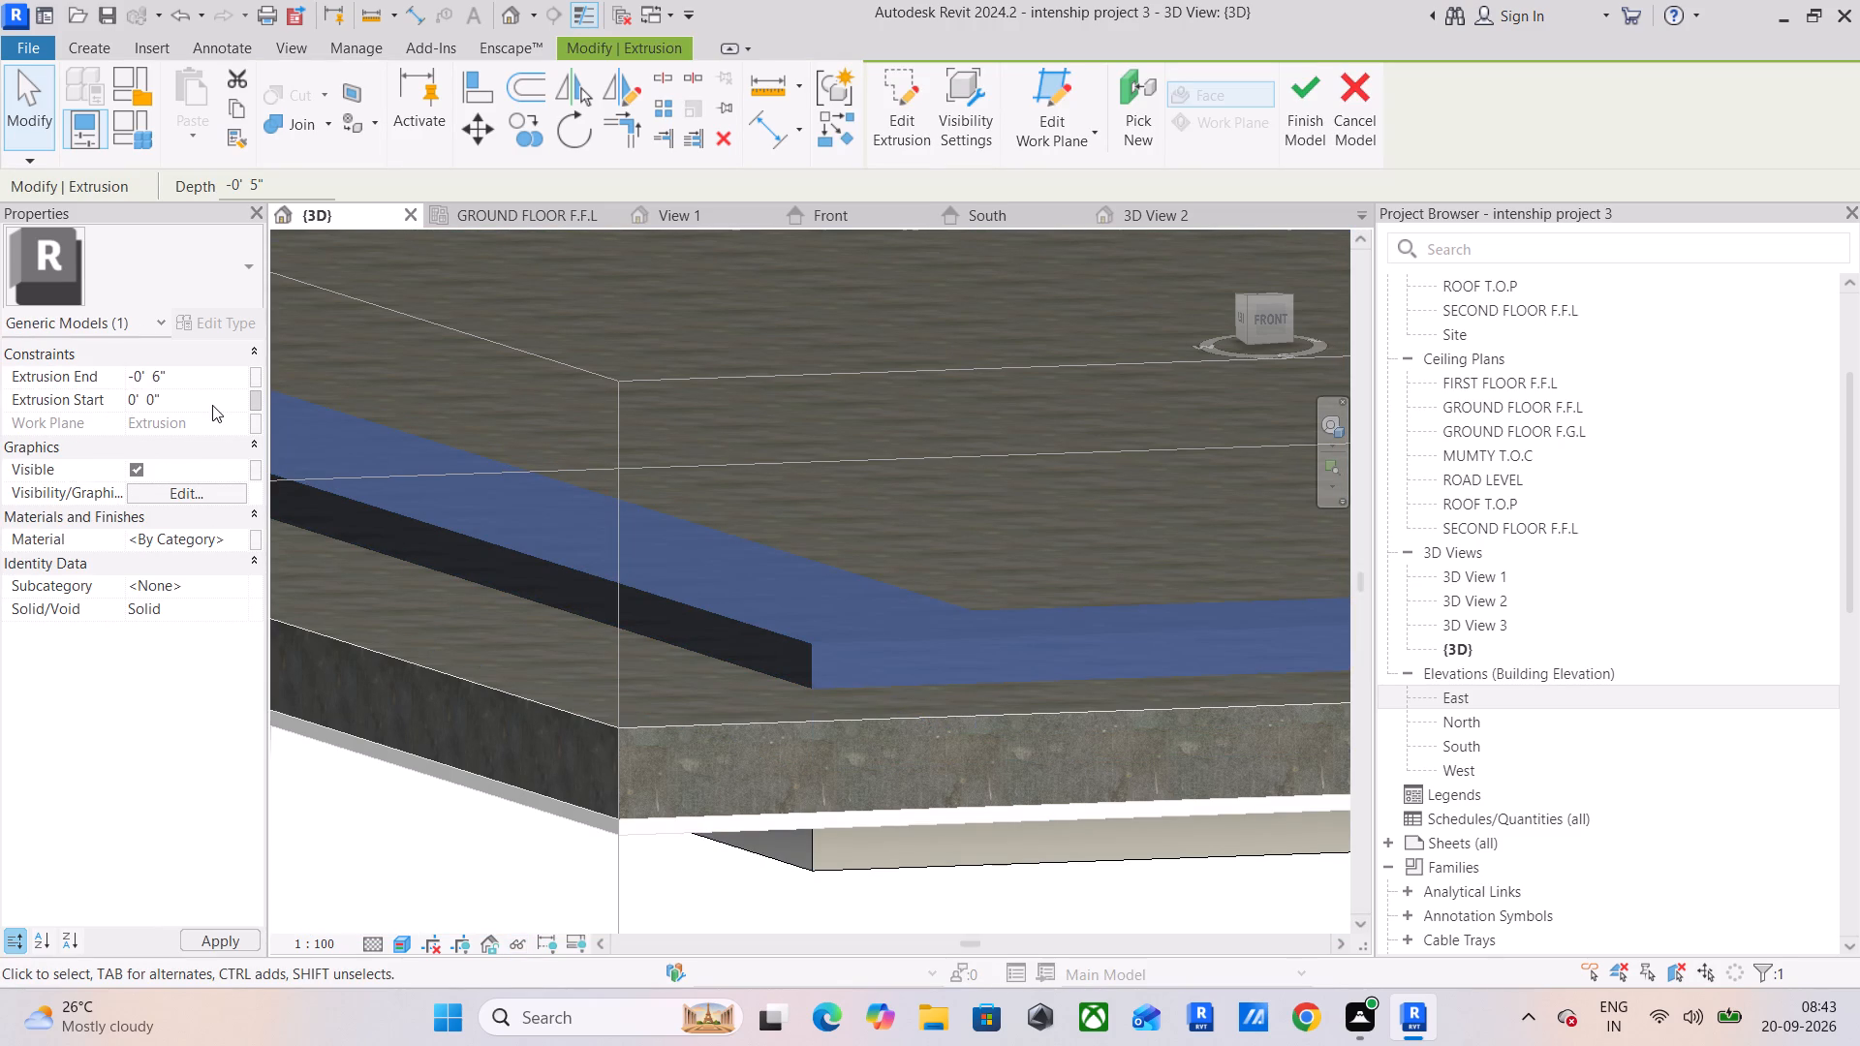
click(189, 378)
key(3)
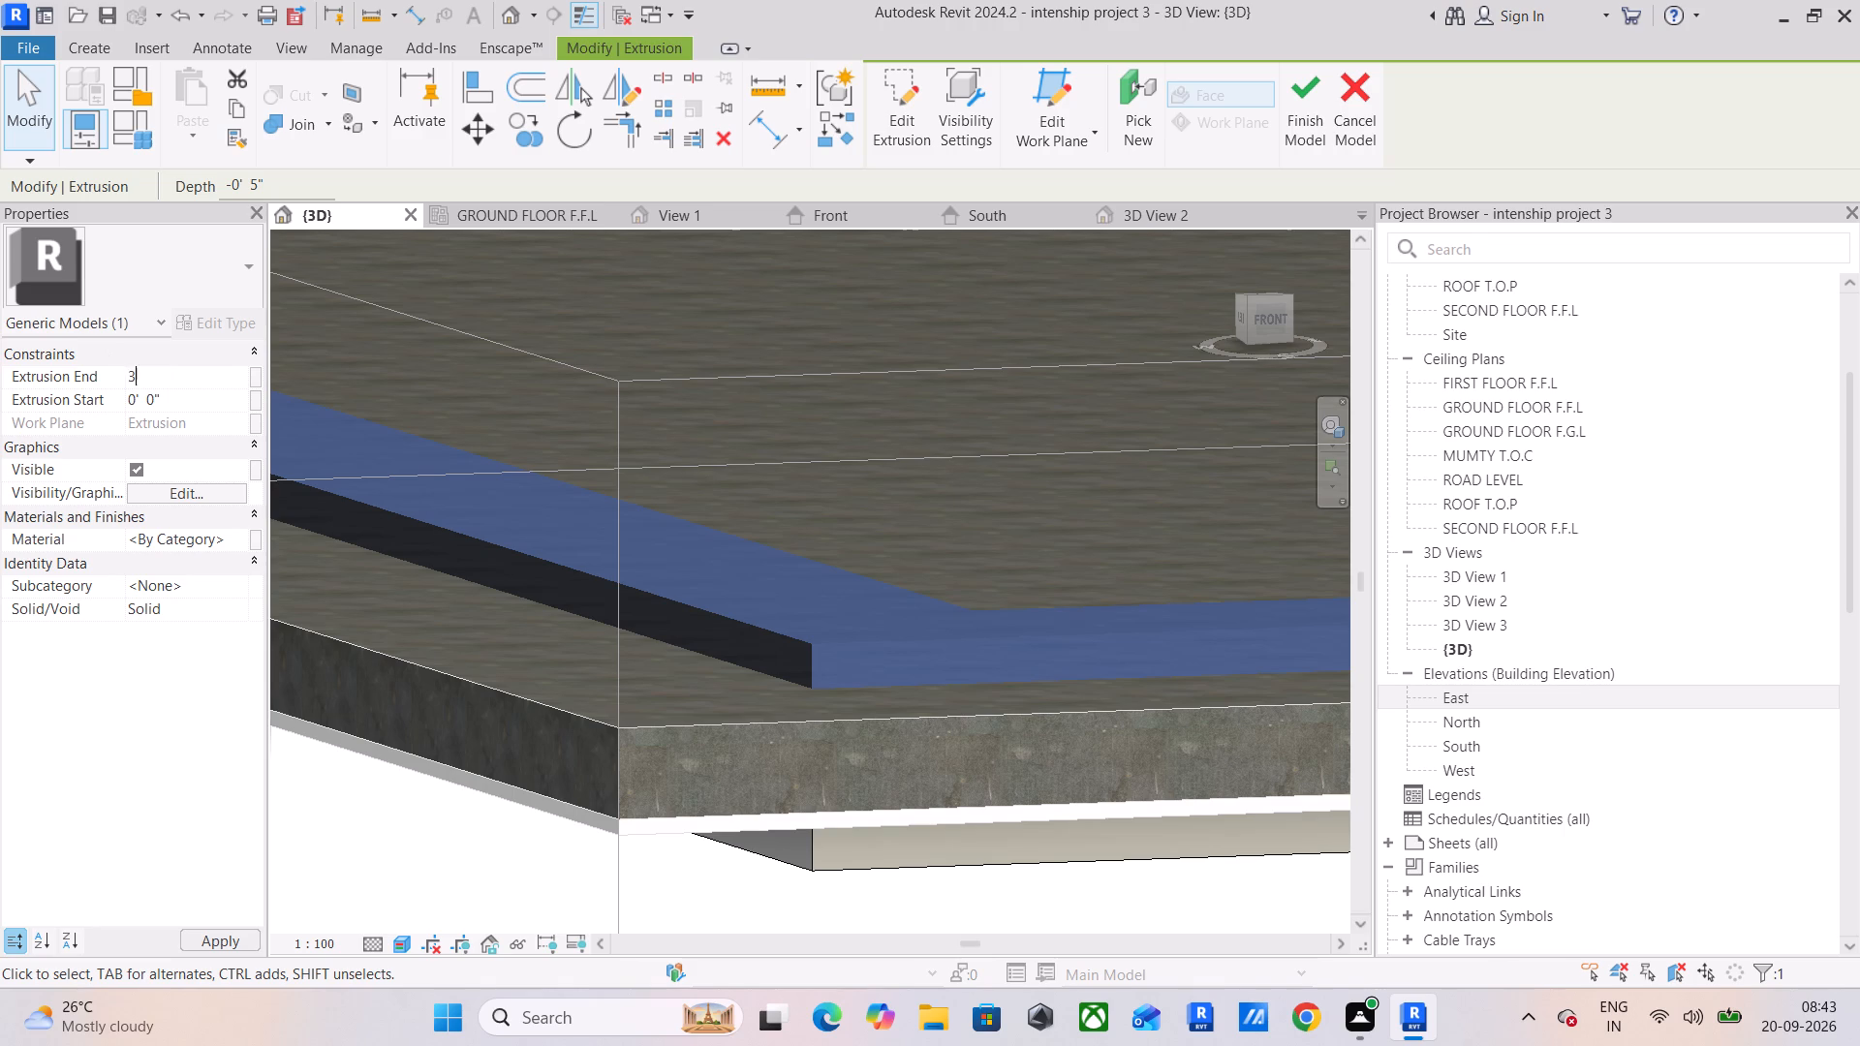
key(shift+quotedbl)
key(Return)
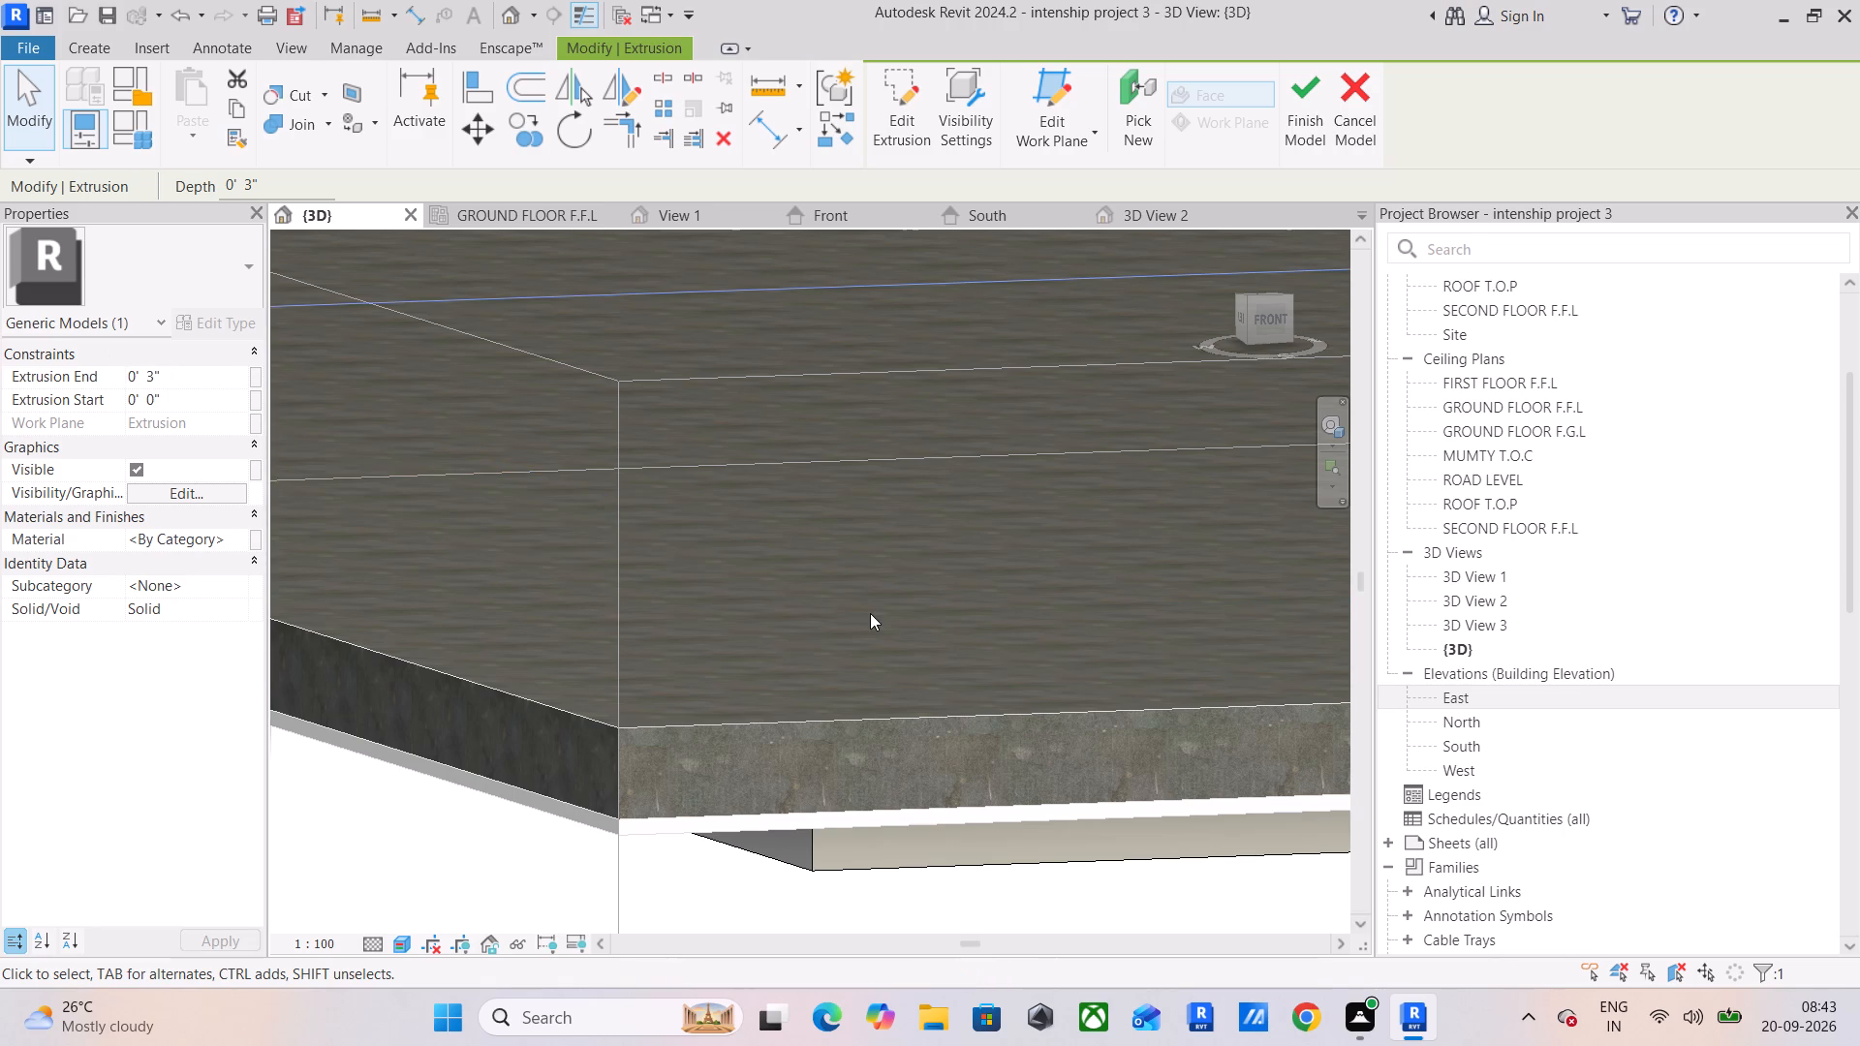
scroll(853, 676, down, 2)
shift+middle_drag(850, 808, 825, 726)
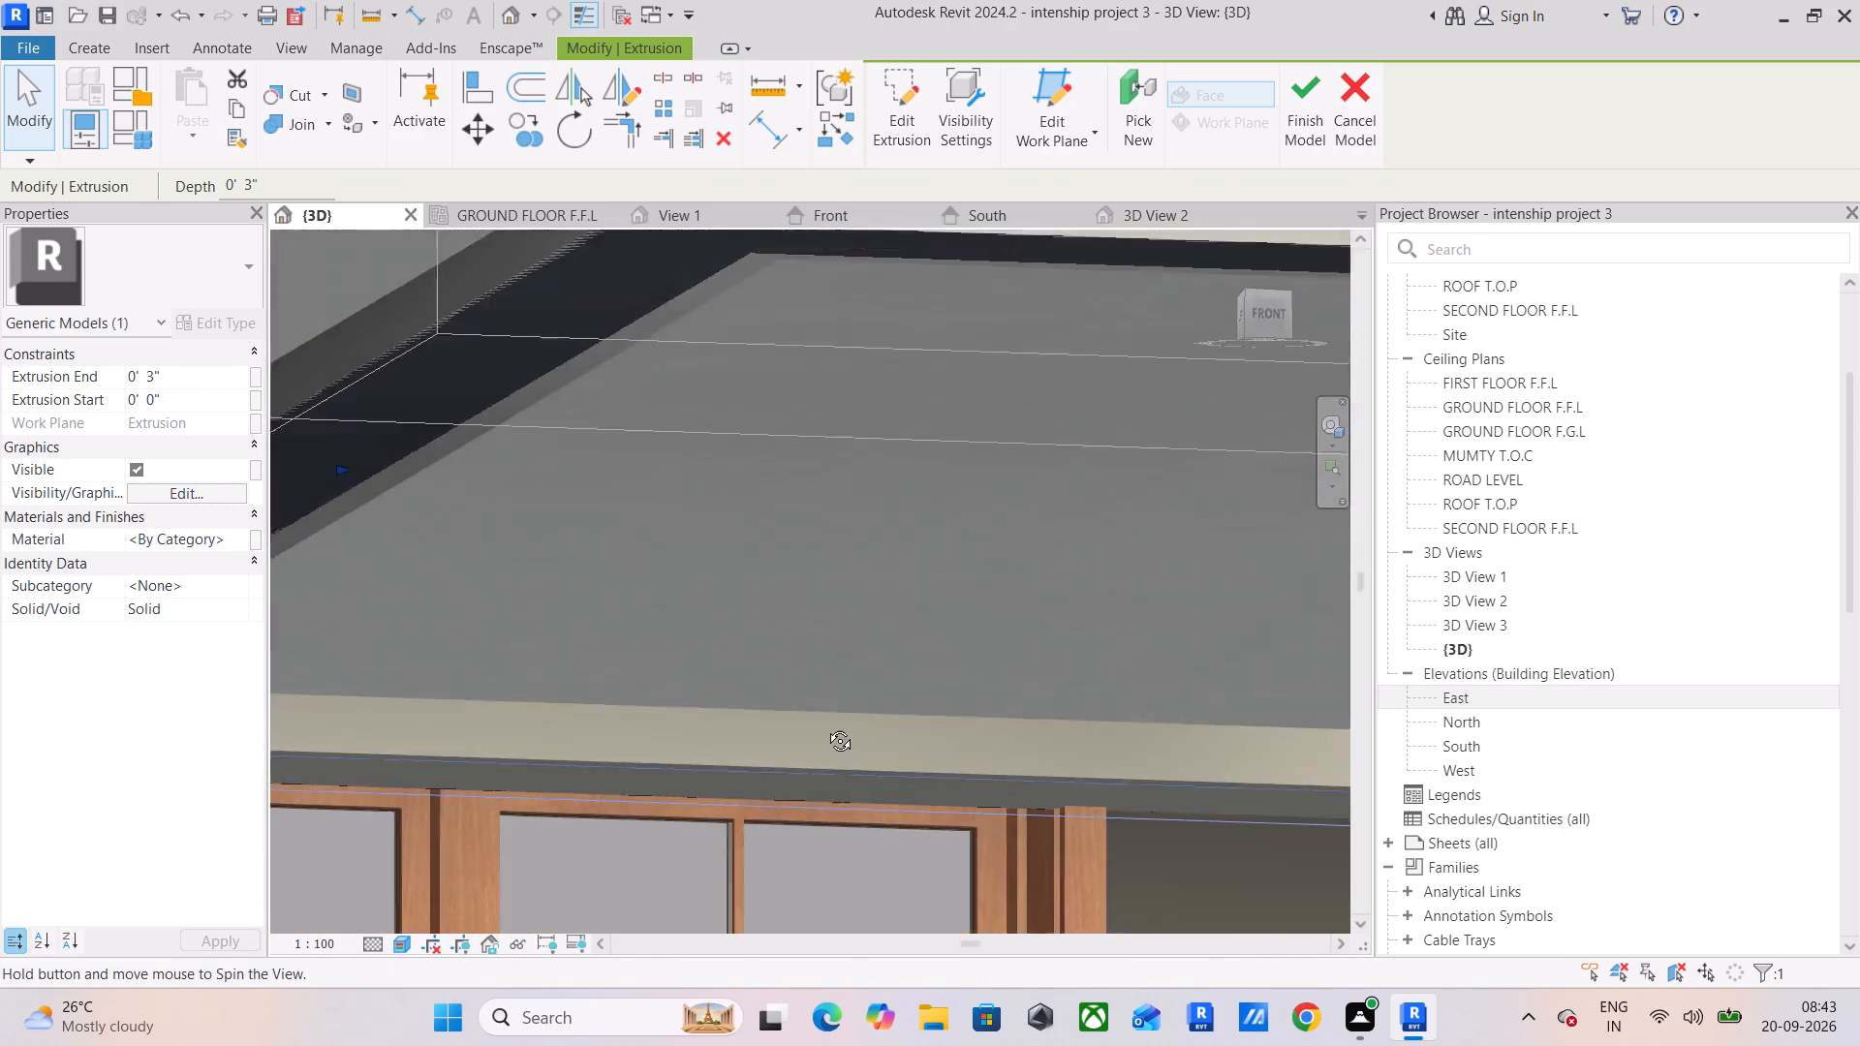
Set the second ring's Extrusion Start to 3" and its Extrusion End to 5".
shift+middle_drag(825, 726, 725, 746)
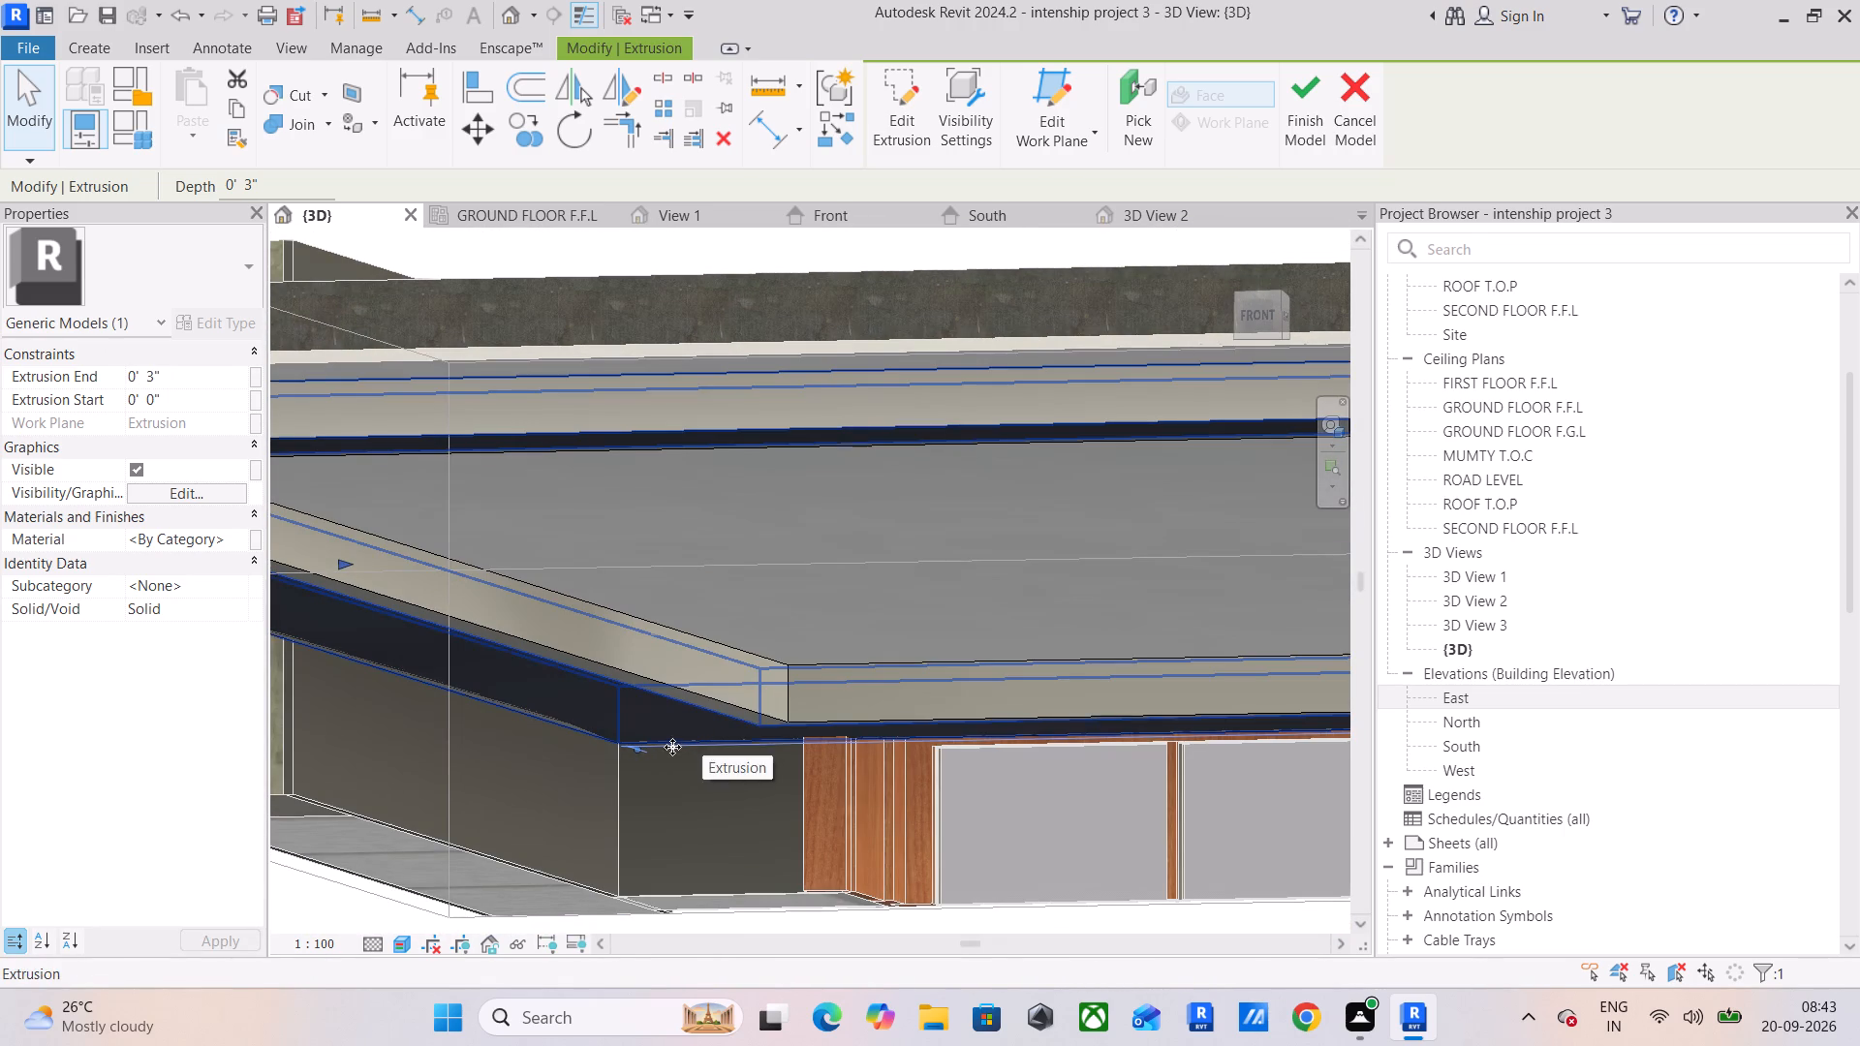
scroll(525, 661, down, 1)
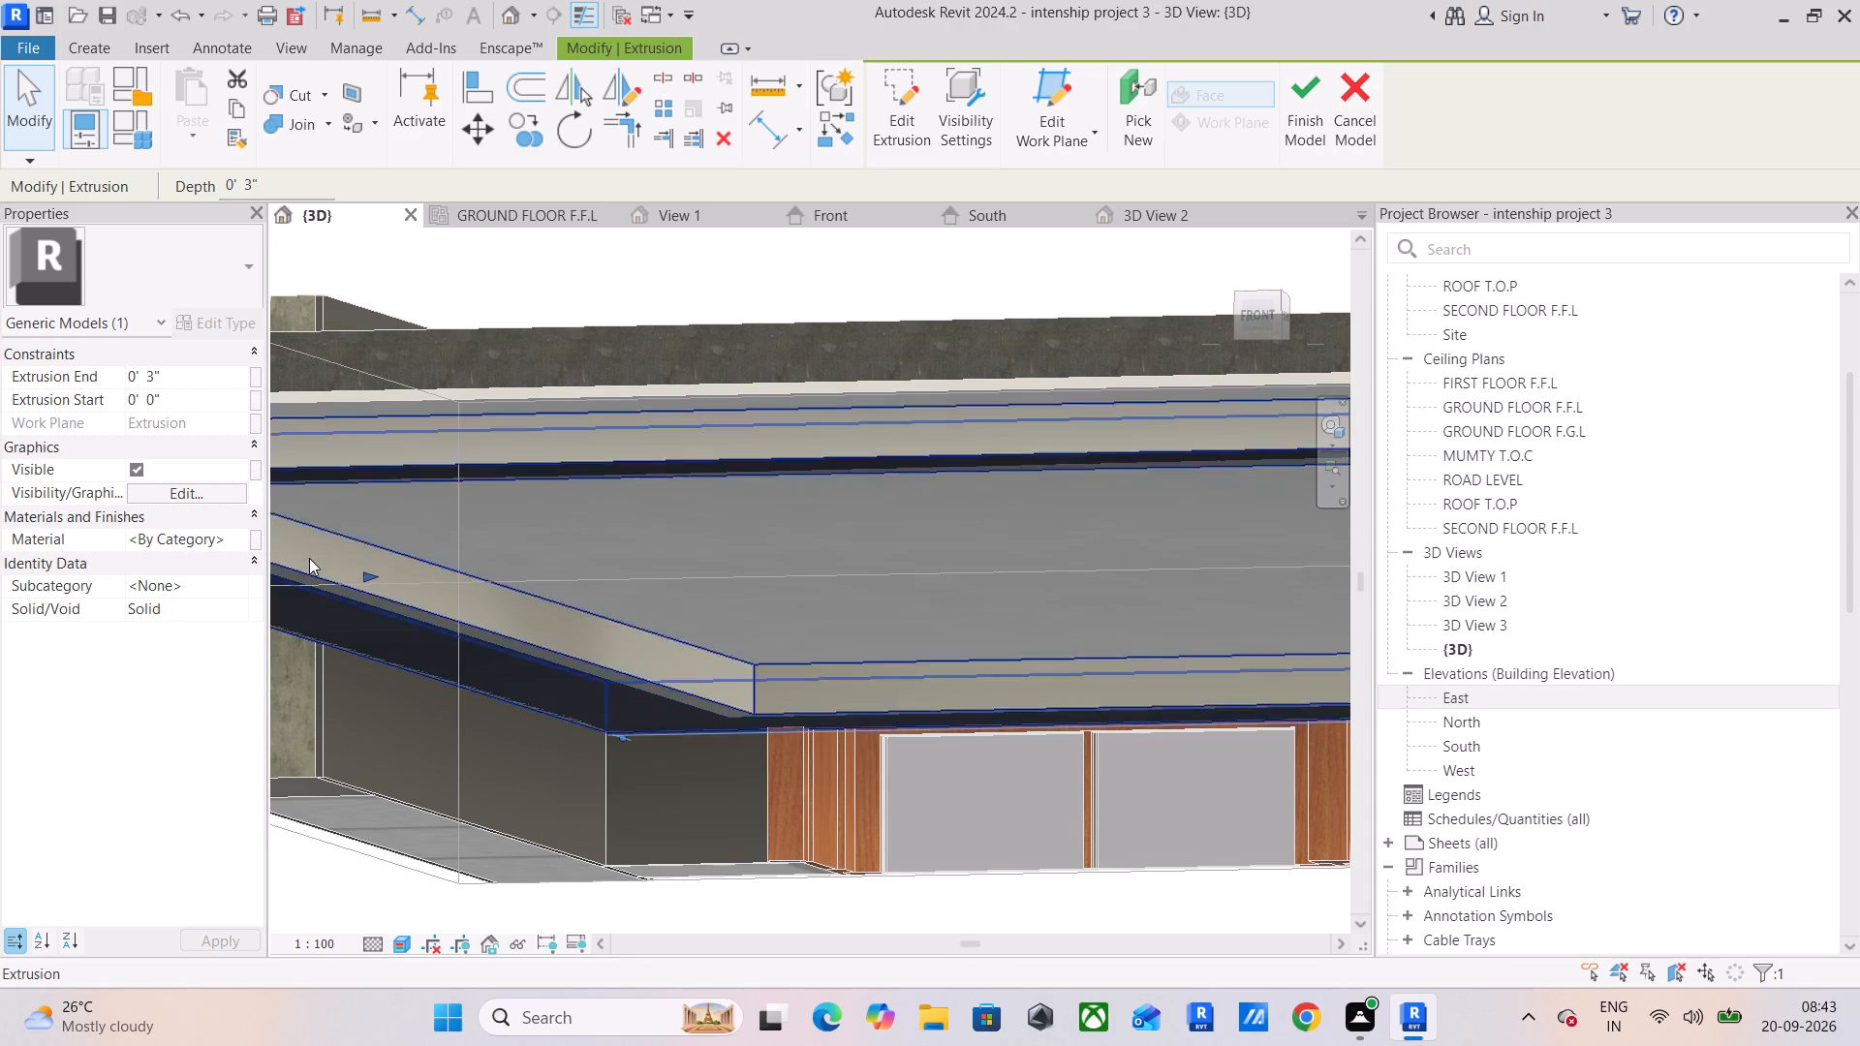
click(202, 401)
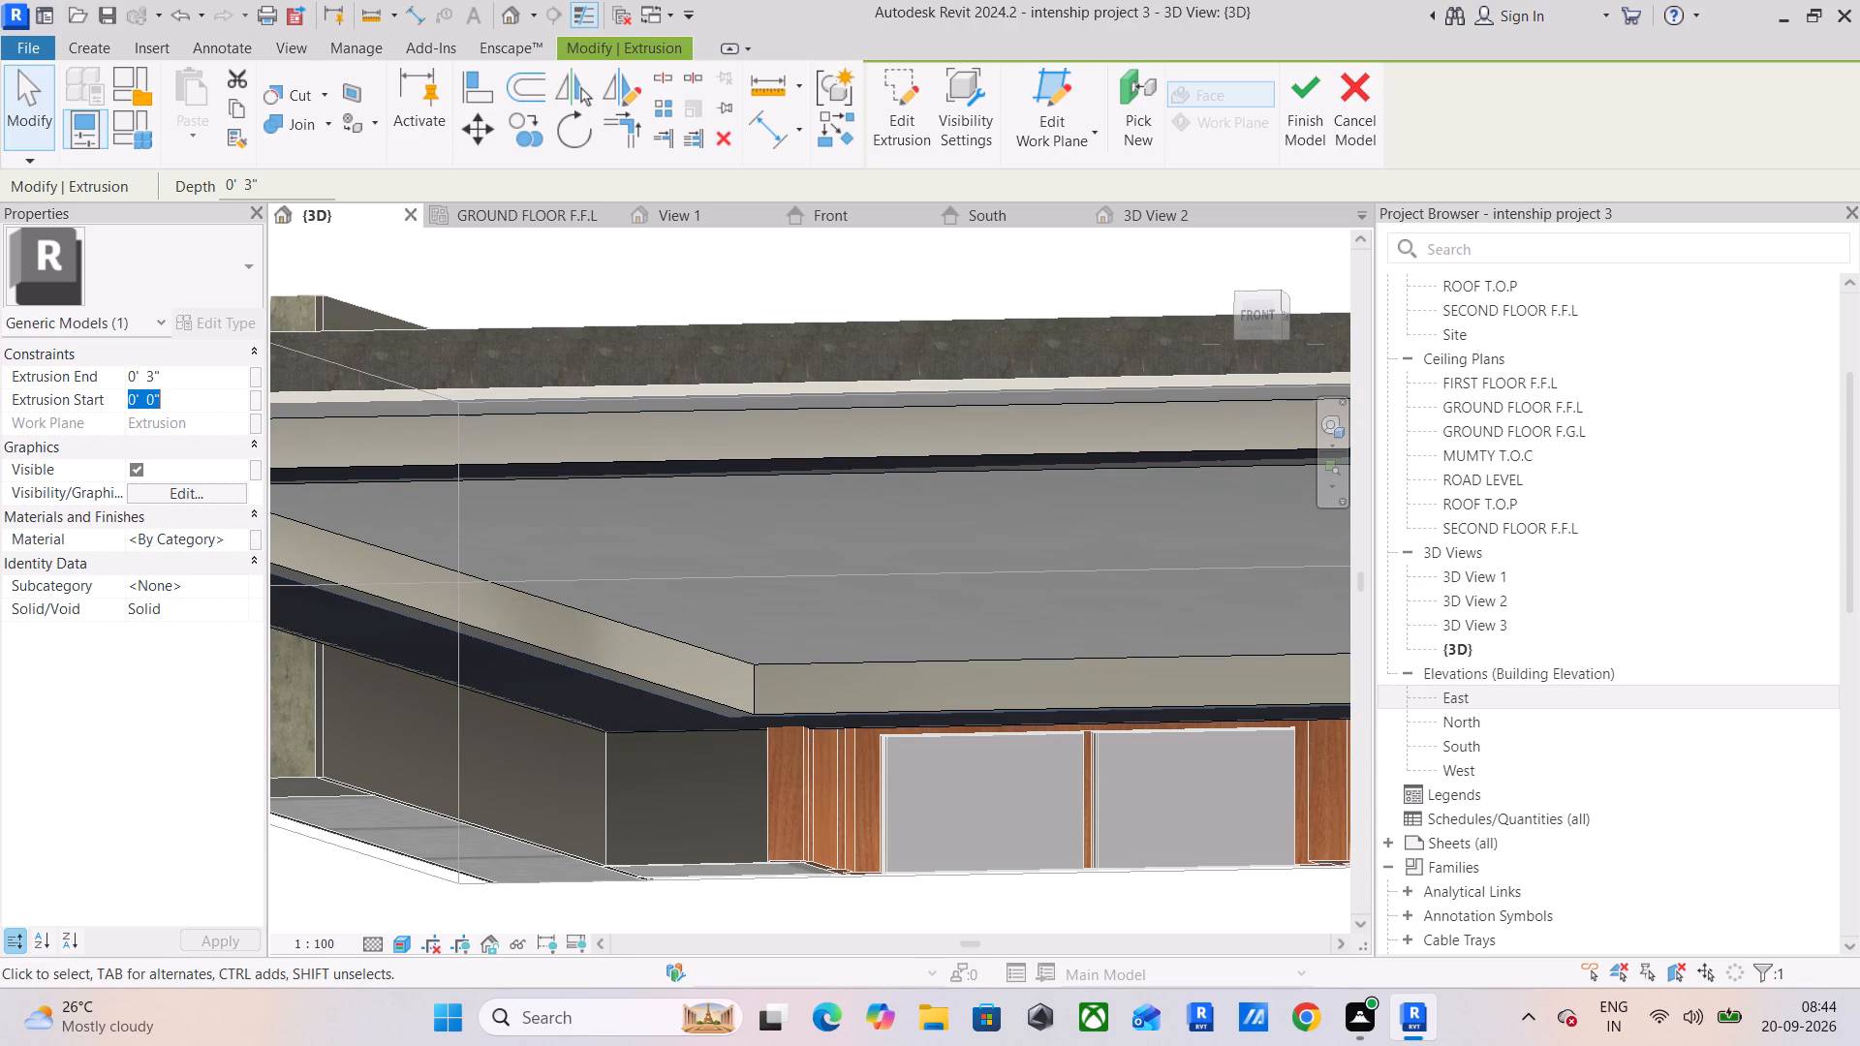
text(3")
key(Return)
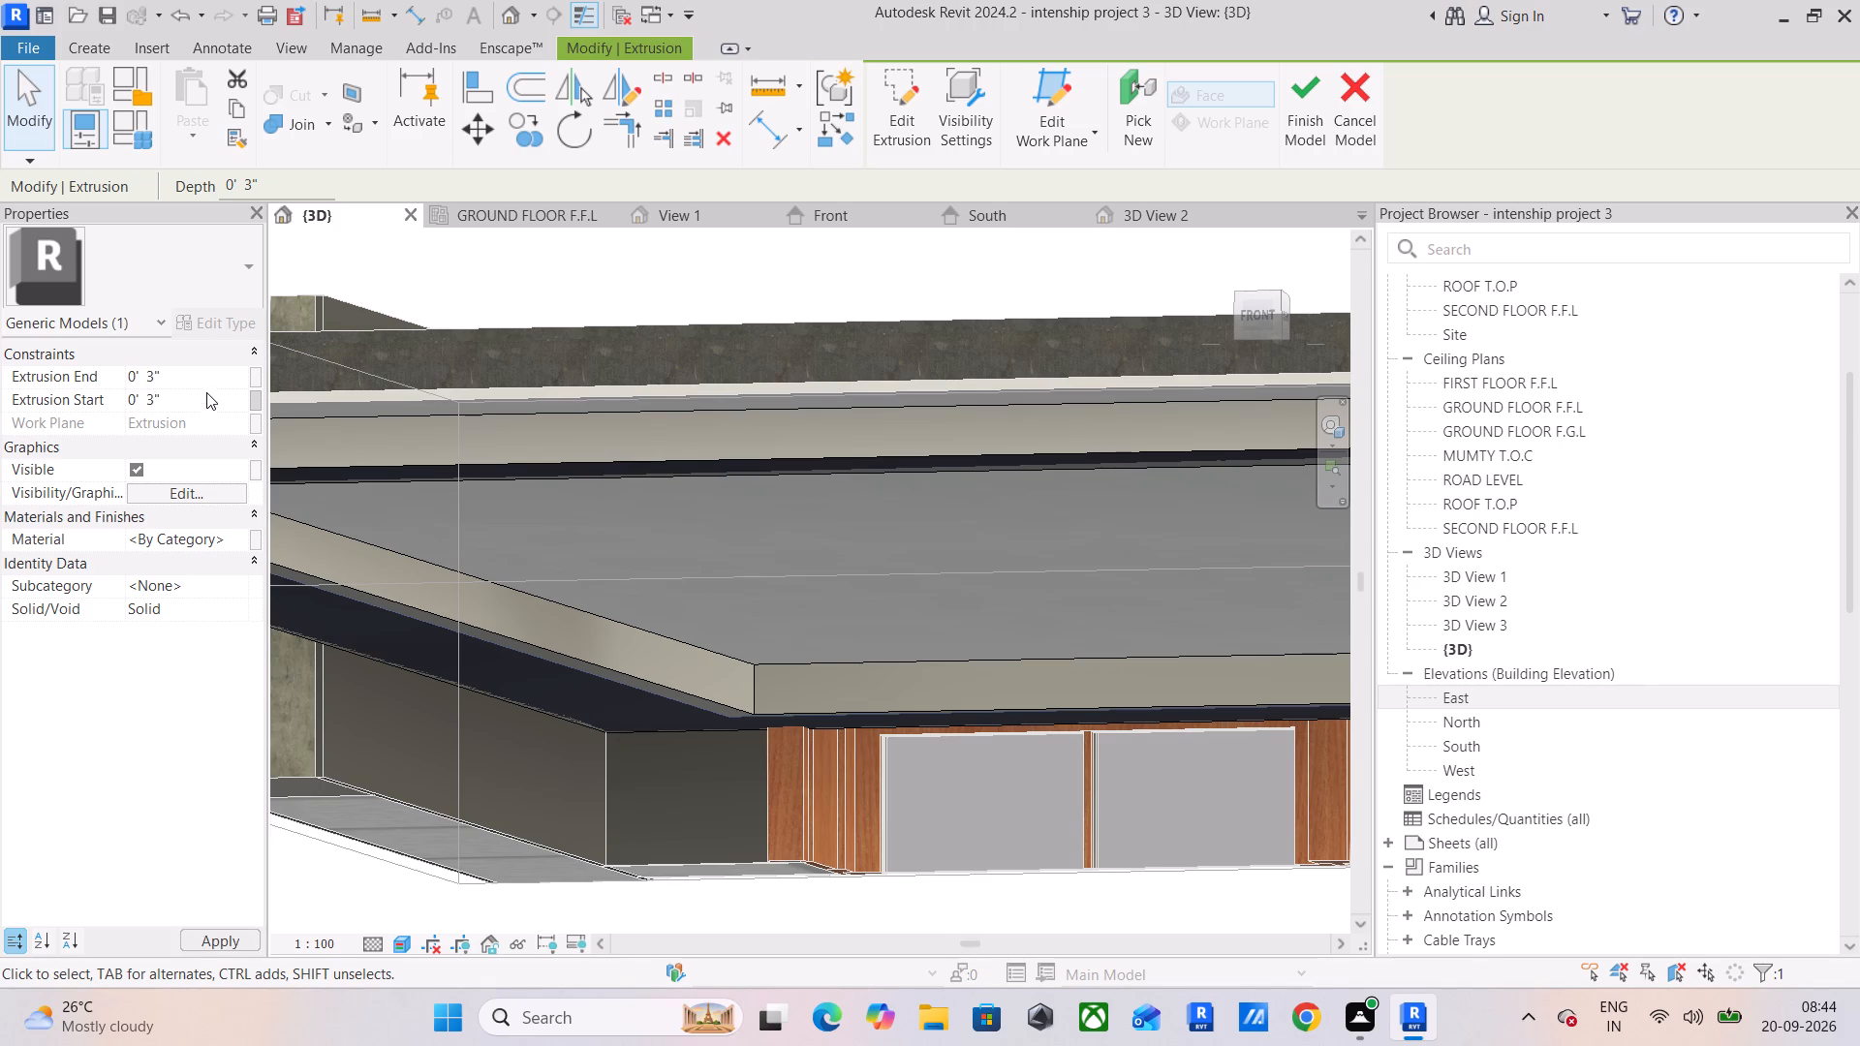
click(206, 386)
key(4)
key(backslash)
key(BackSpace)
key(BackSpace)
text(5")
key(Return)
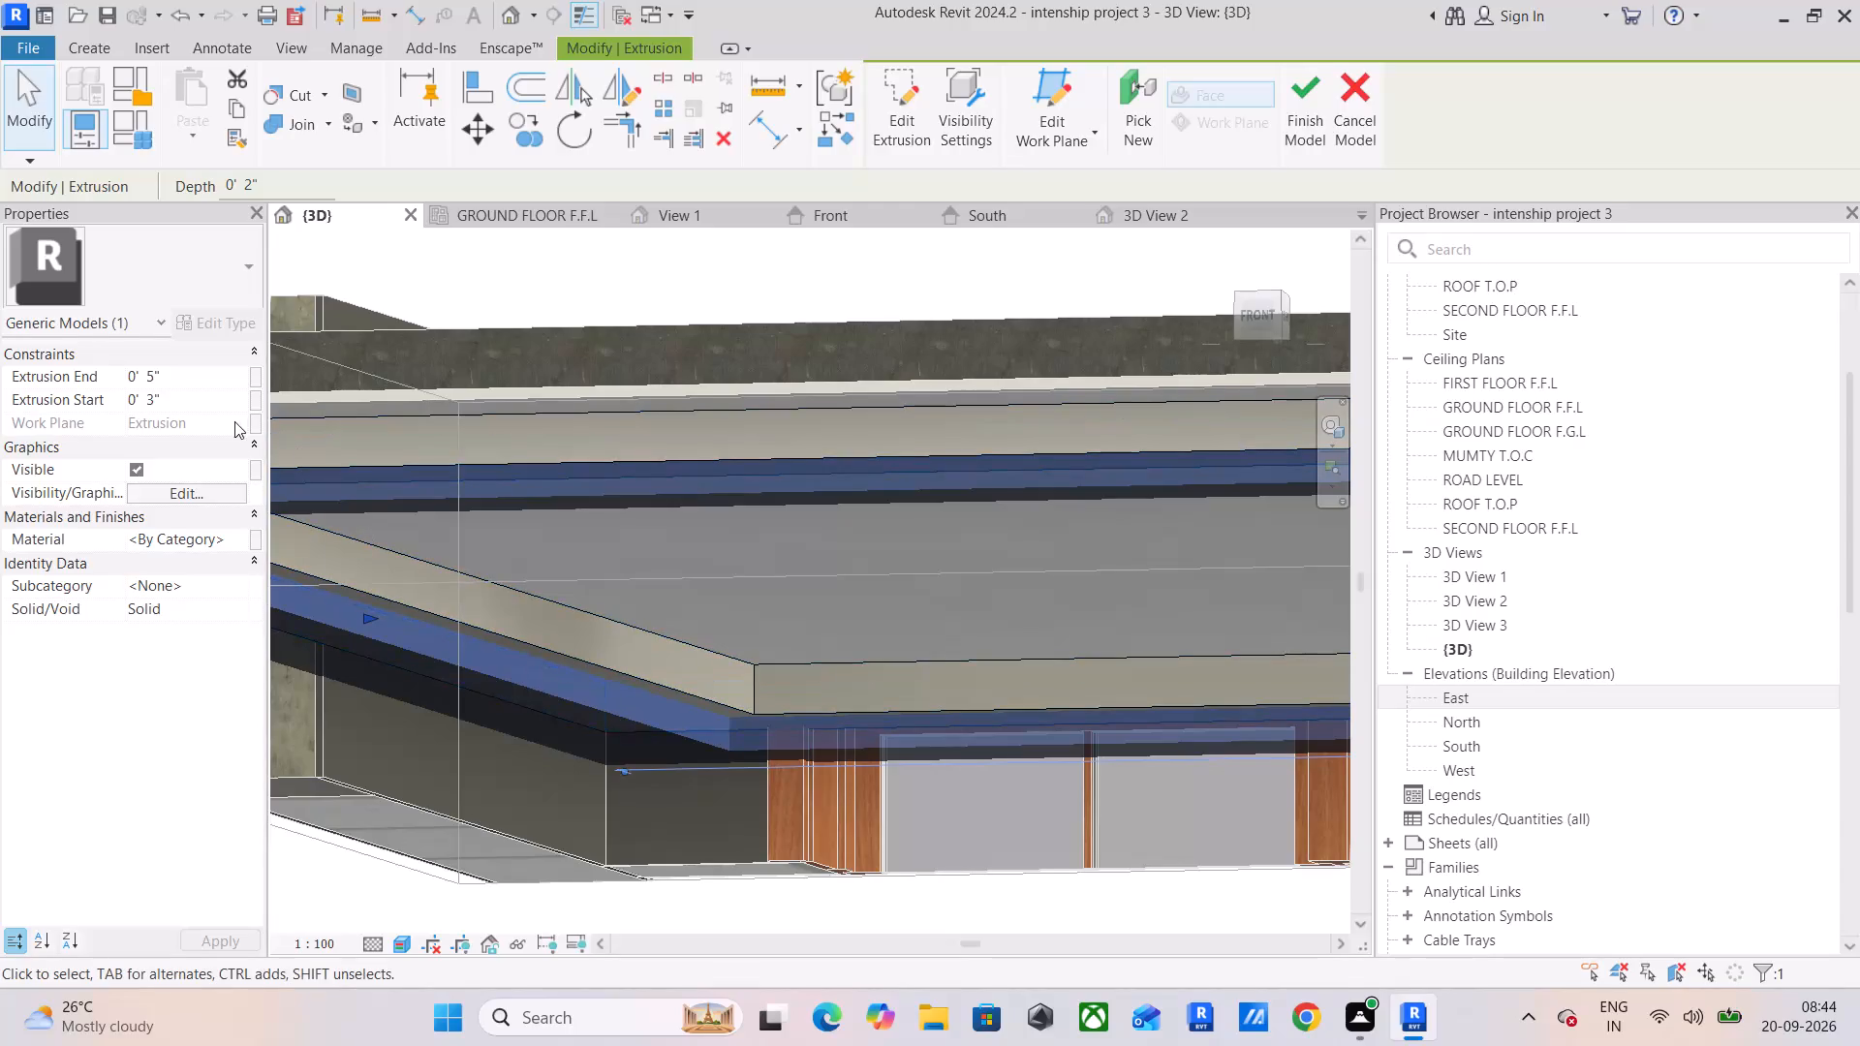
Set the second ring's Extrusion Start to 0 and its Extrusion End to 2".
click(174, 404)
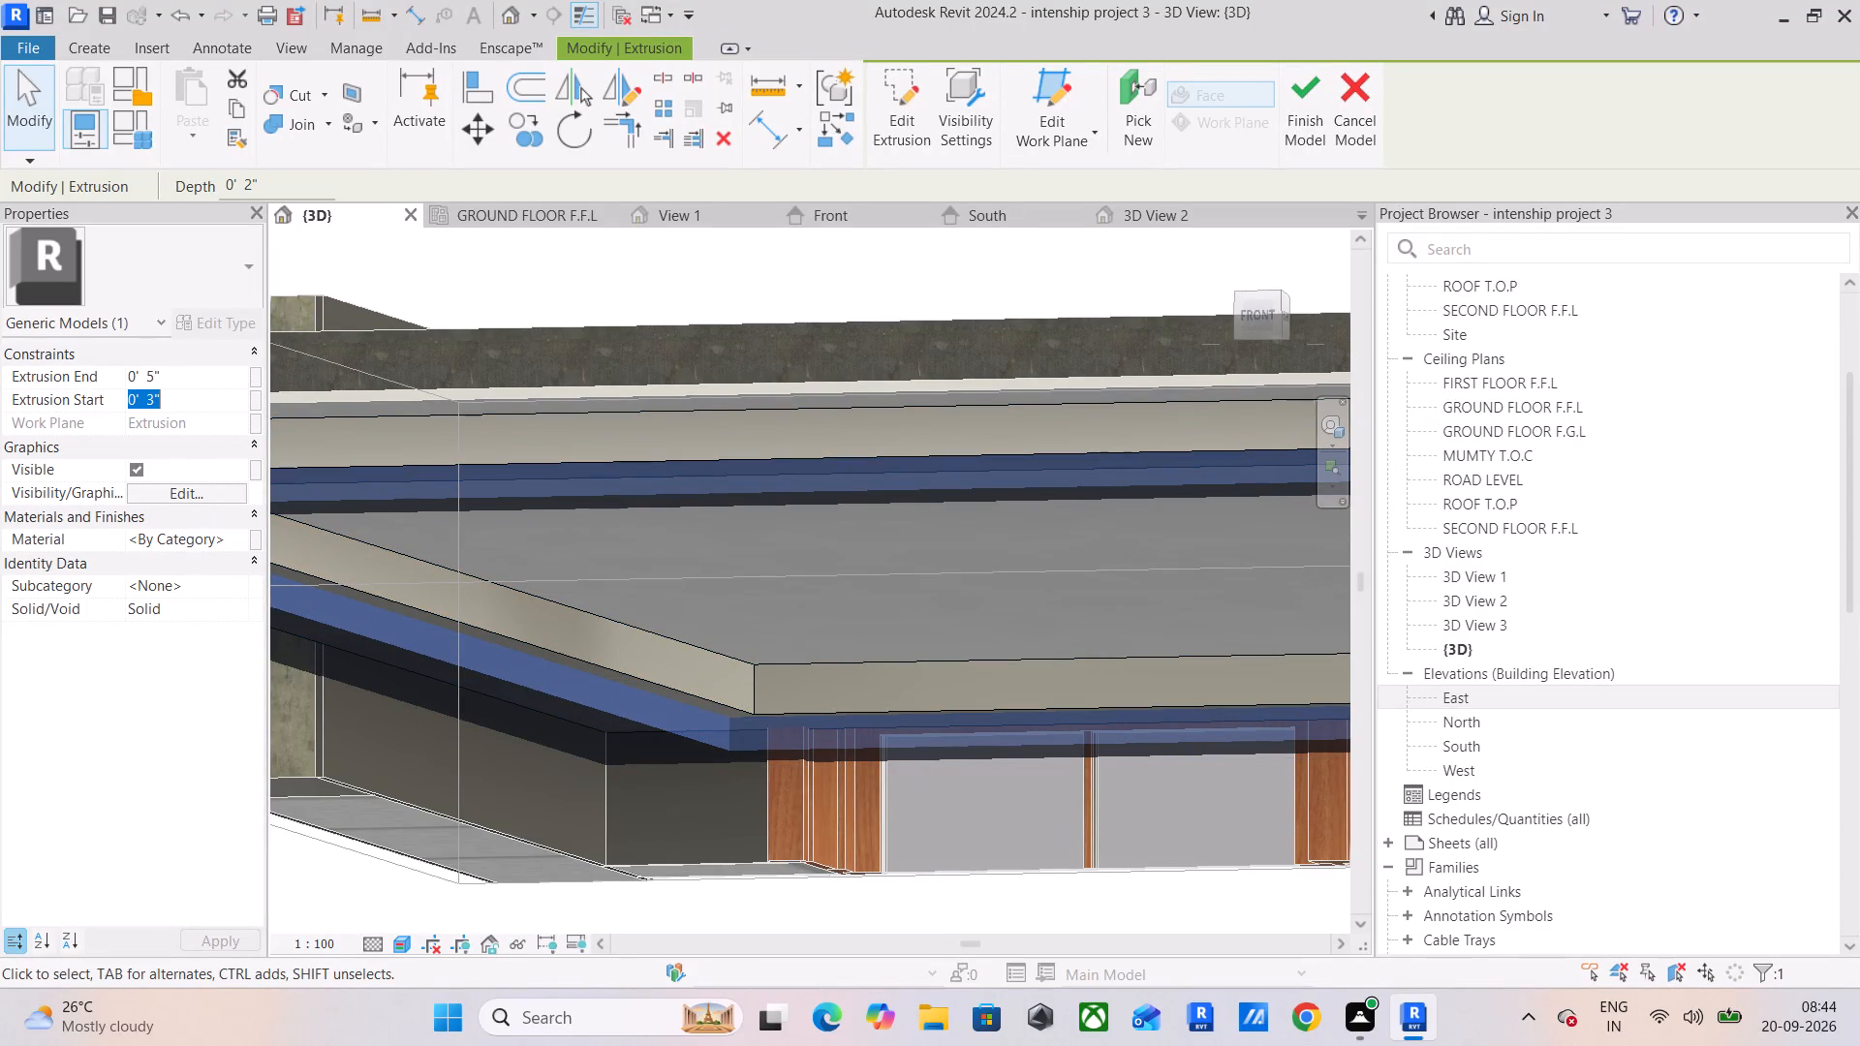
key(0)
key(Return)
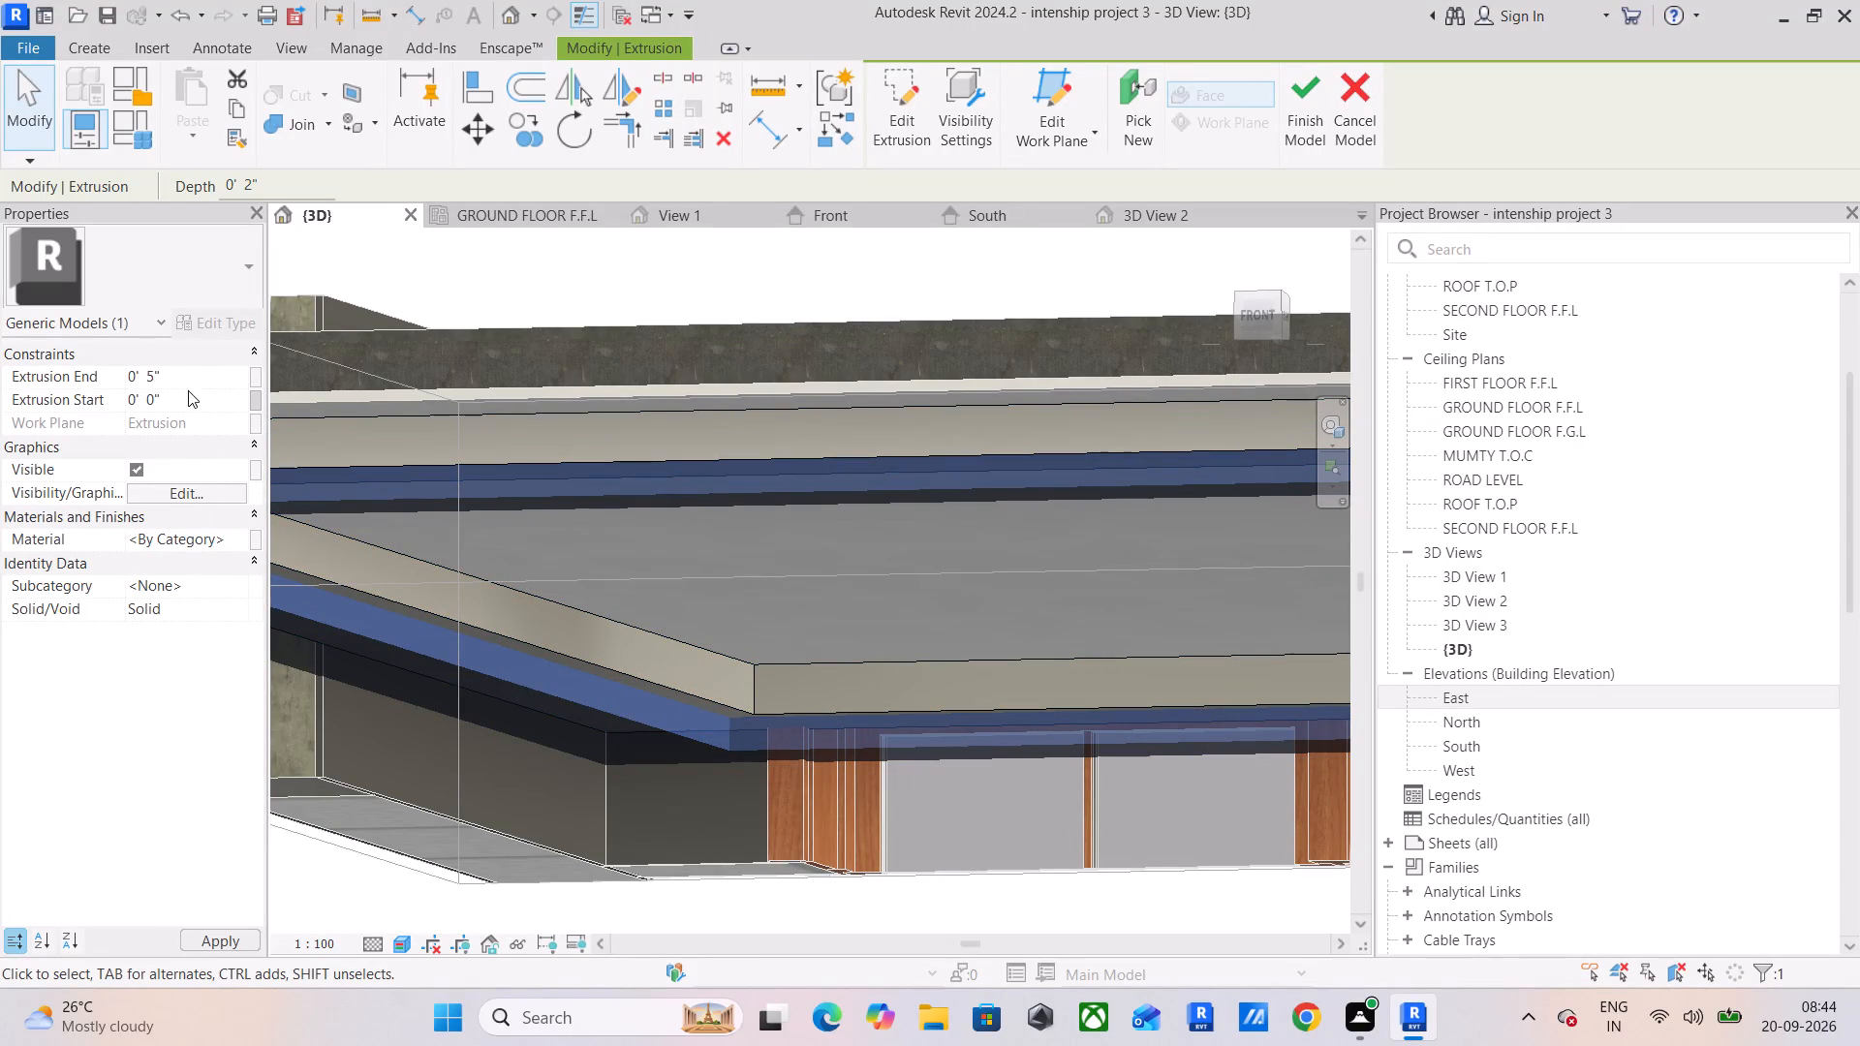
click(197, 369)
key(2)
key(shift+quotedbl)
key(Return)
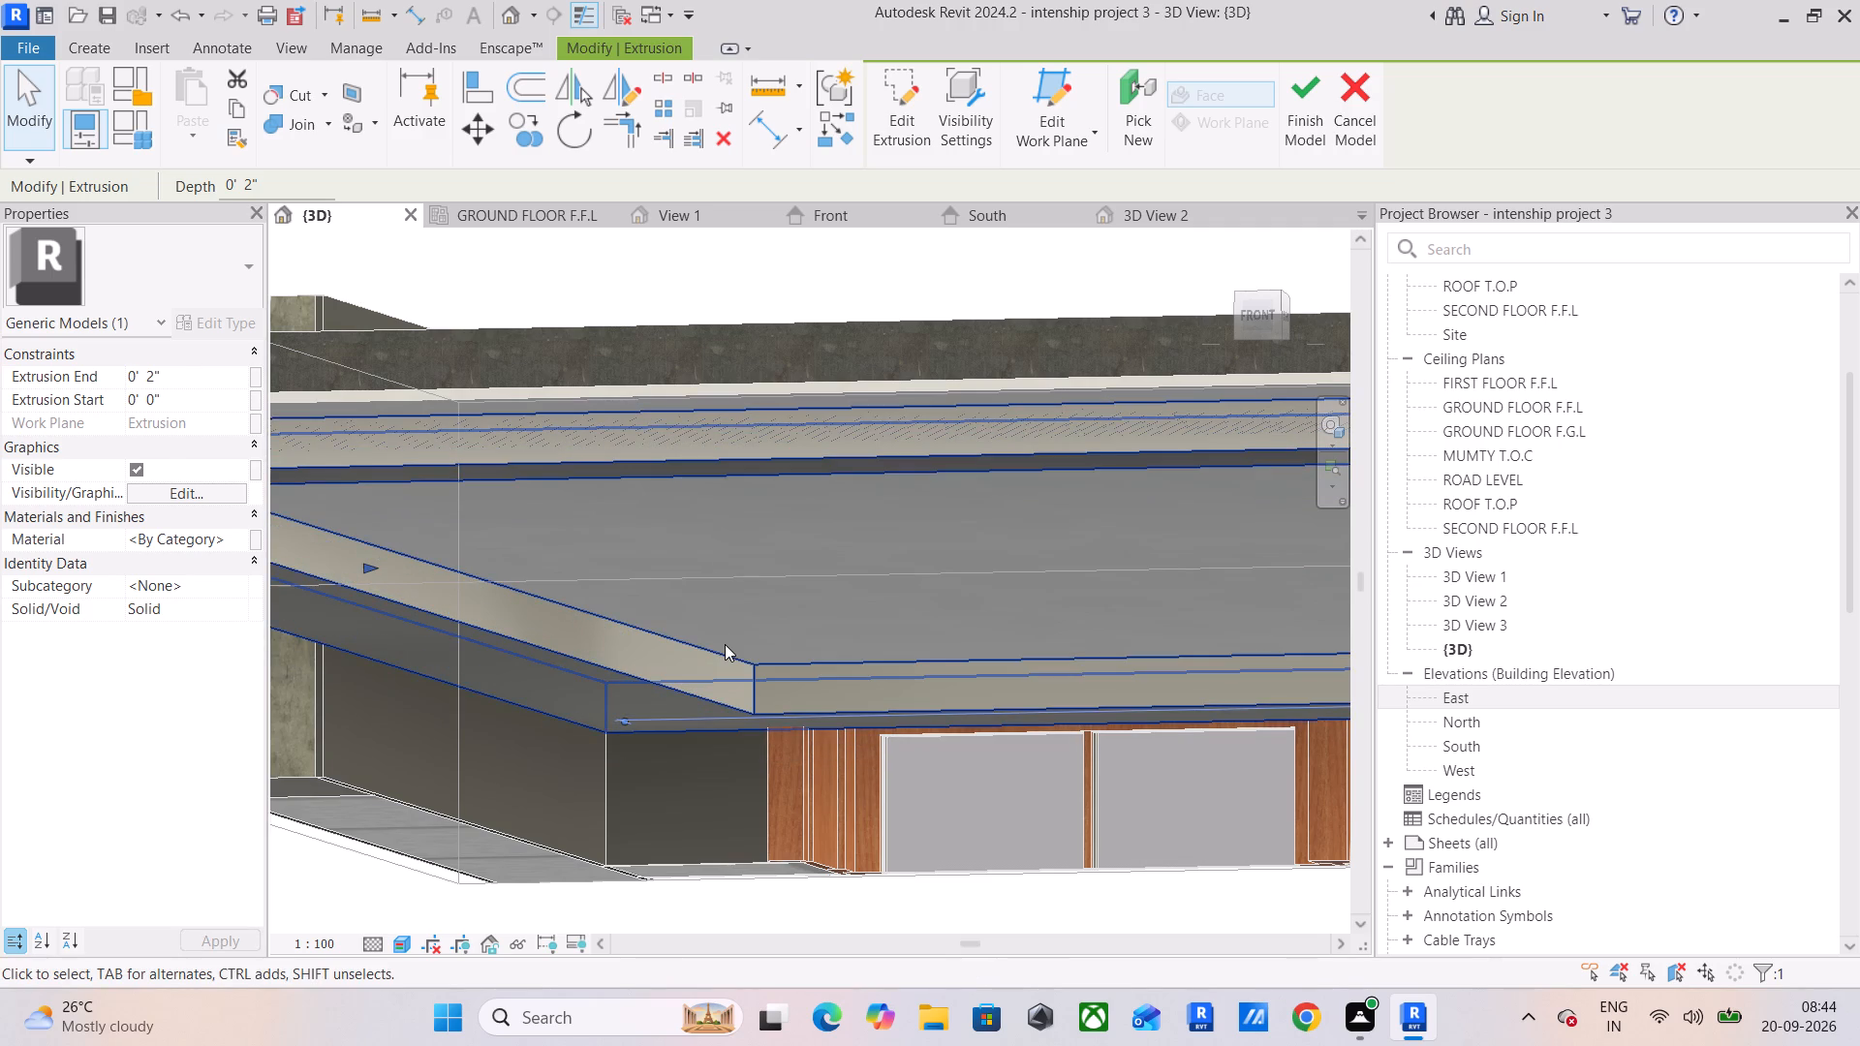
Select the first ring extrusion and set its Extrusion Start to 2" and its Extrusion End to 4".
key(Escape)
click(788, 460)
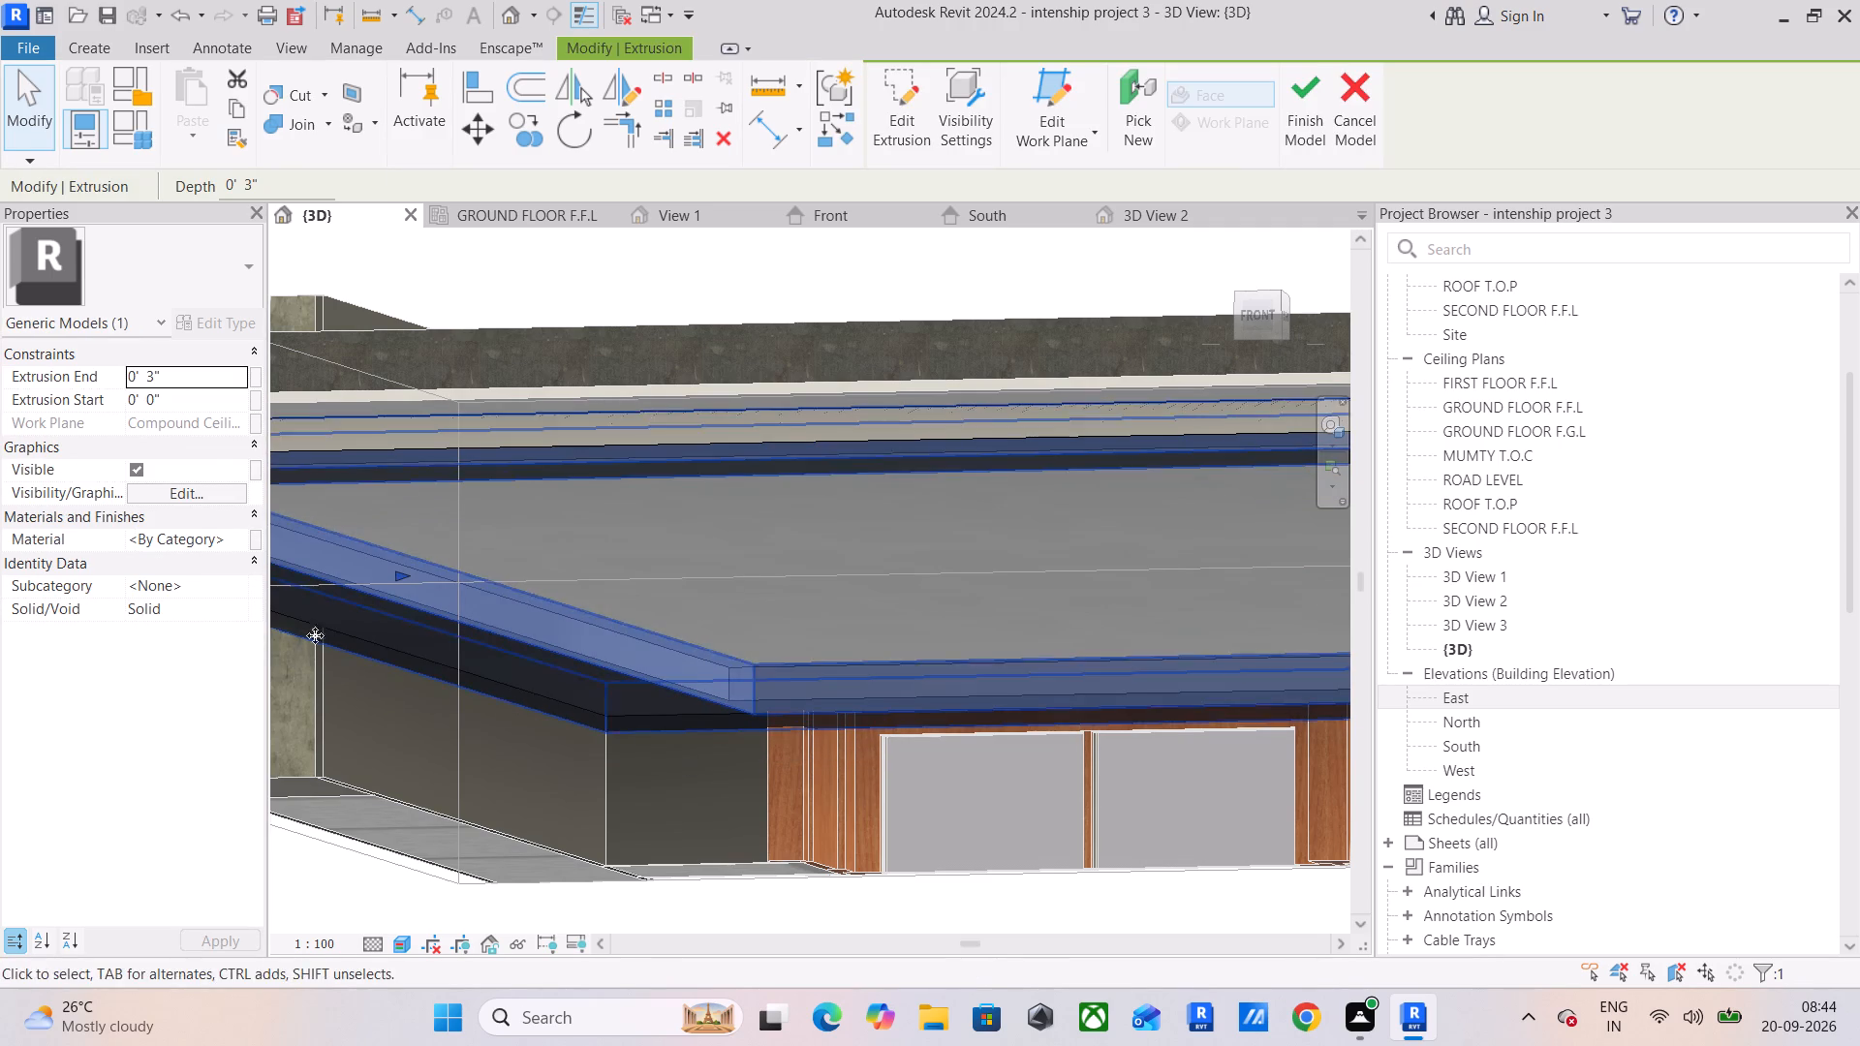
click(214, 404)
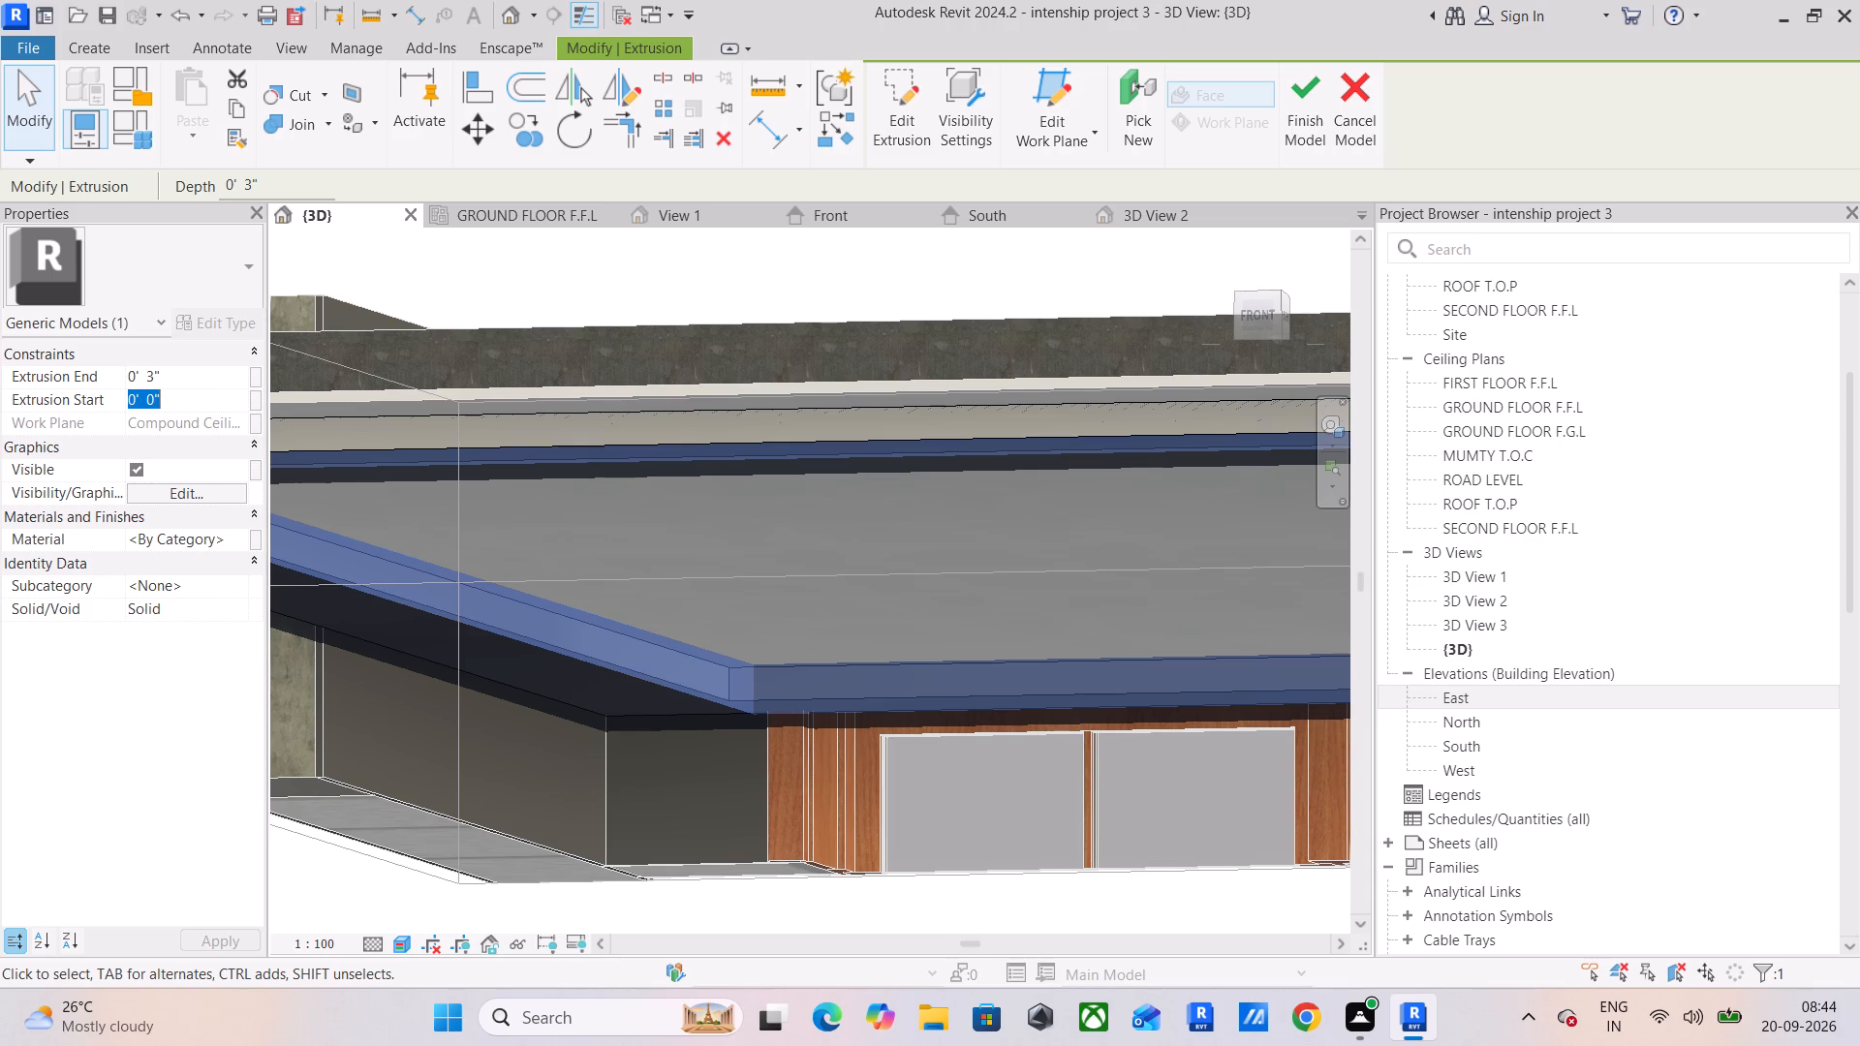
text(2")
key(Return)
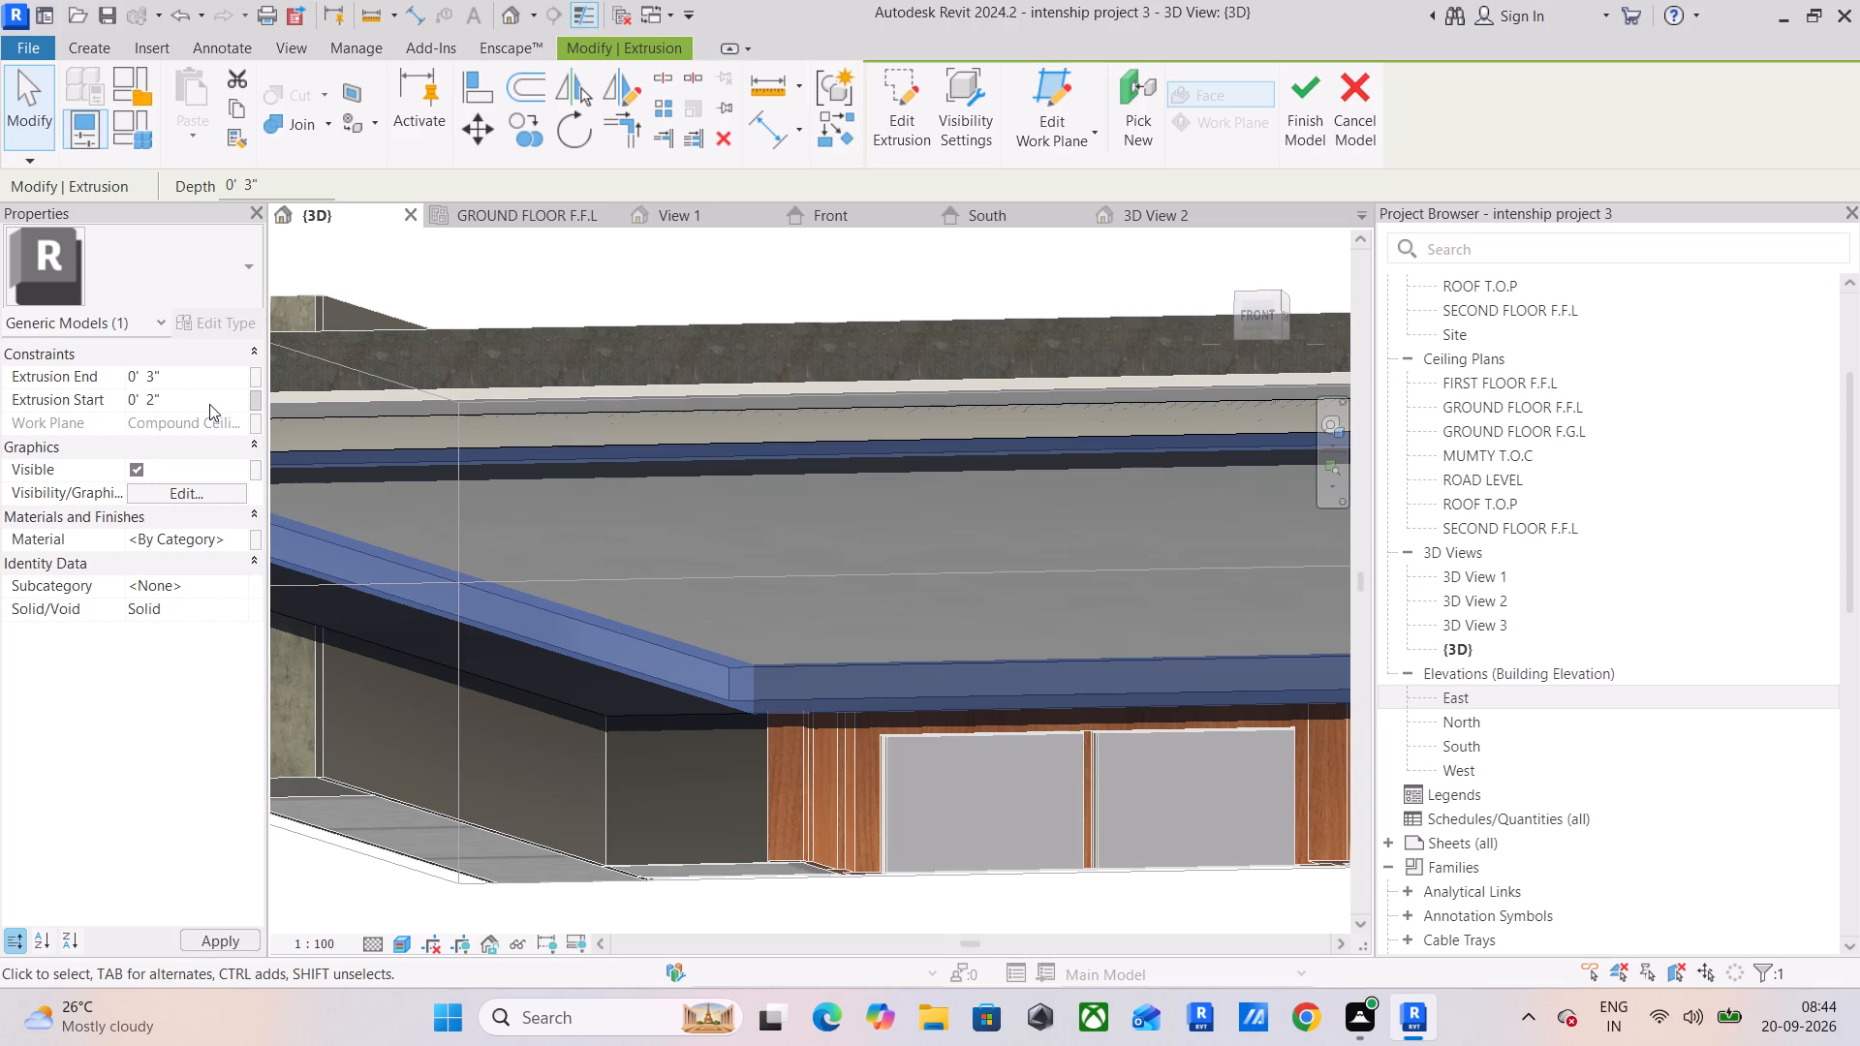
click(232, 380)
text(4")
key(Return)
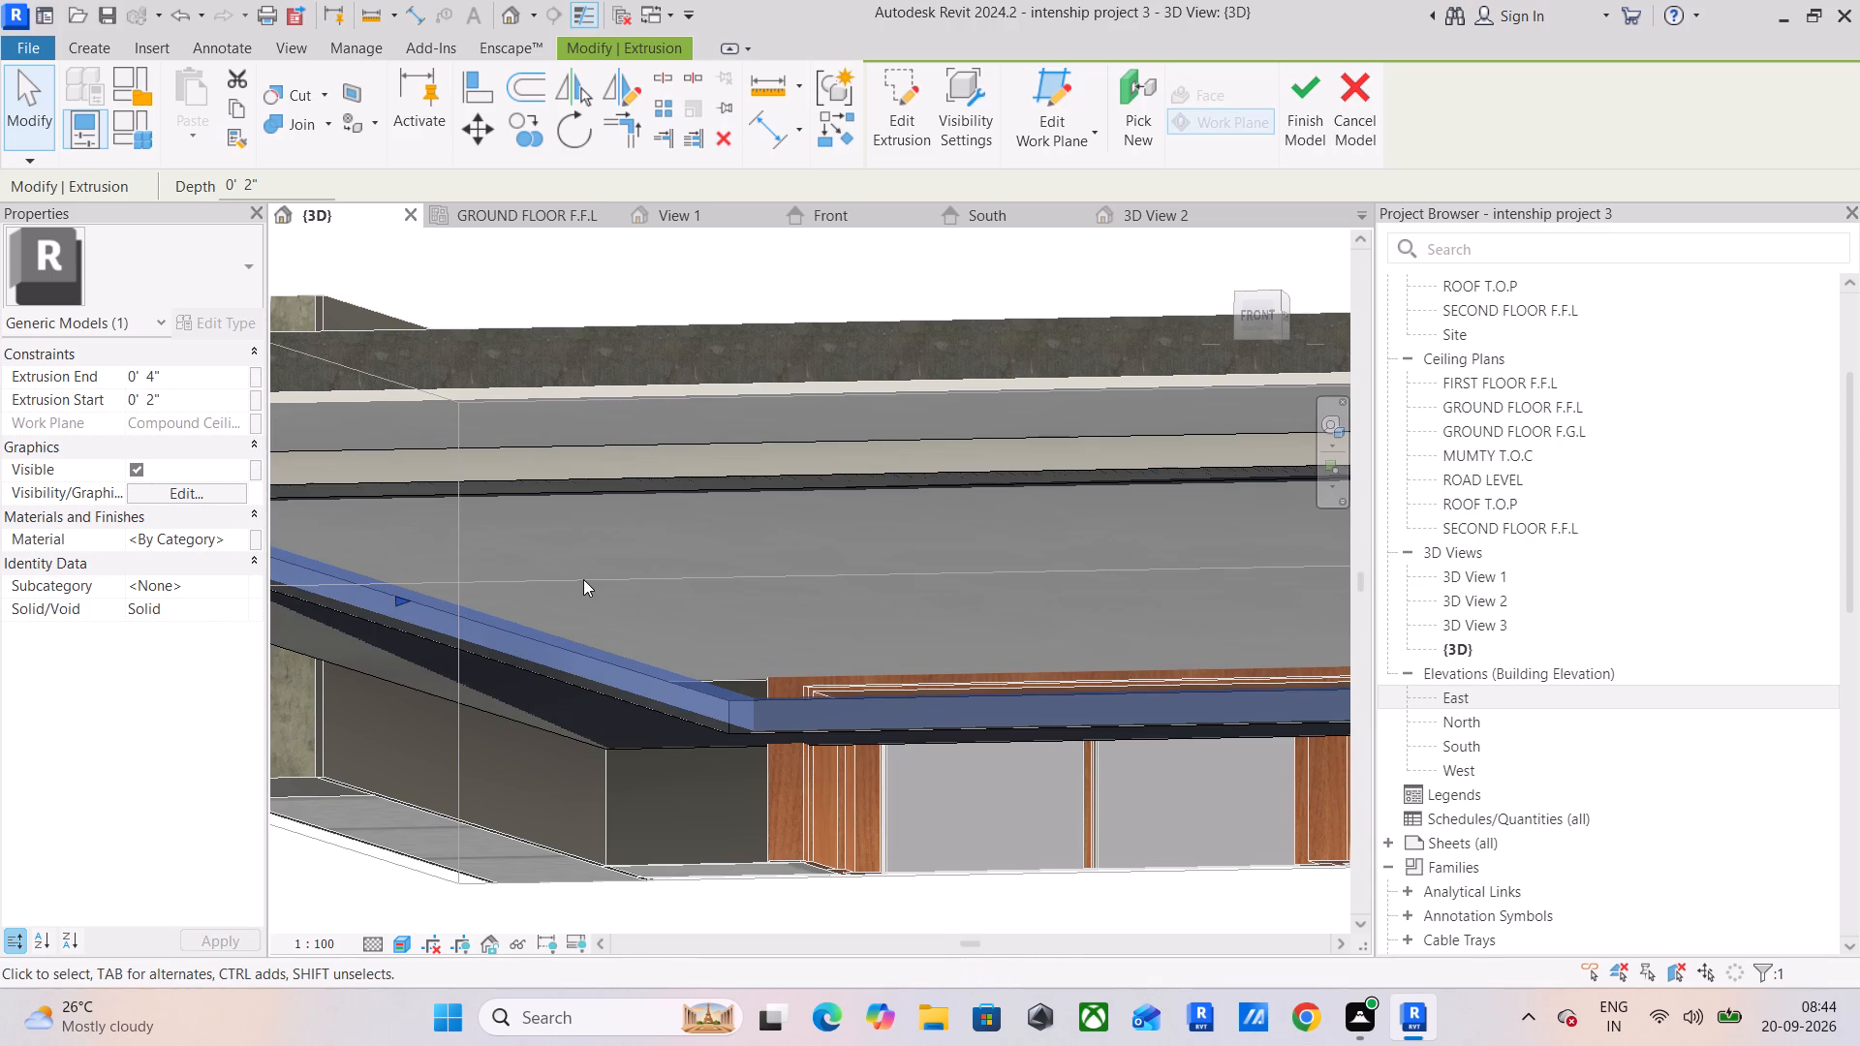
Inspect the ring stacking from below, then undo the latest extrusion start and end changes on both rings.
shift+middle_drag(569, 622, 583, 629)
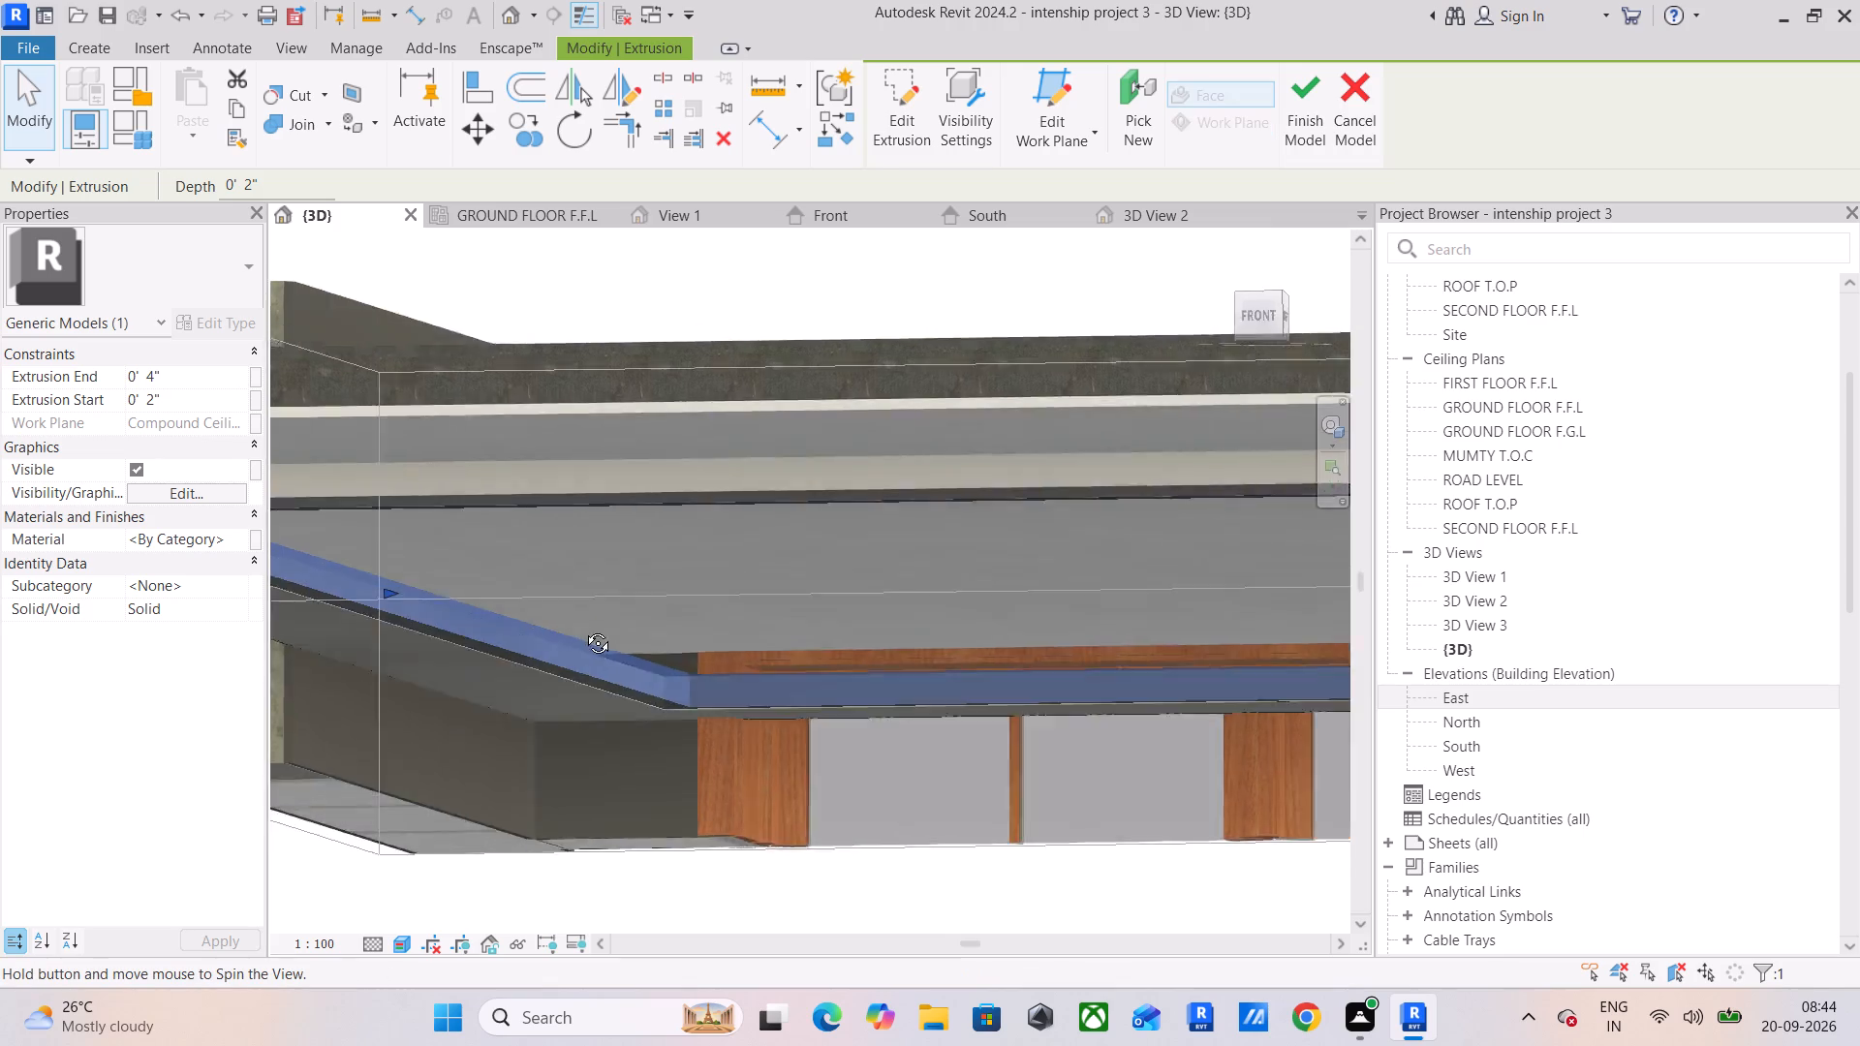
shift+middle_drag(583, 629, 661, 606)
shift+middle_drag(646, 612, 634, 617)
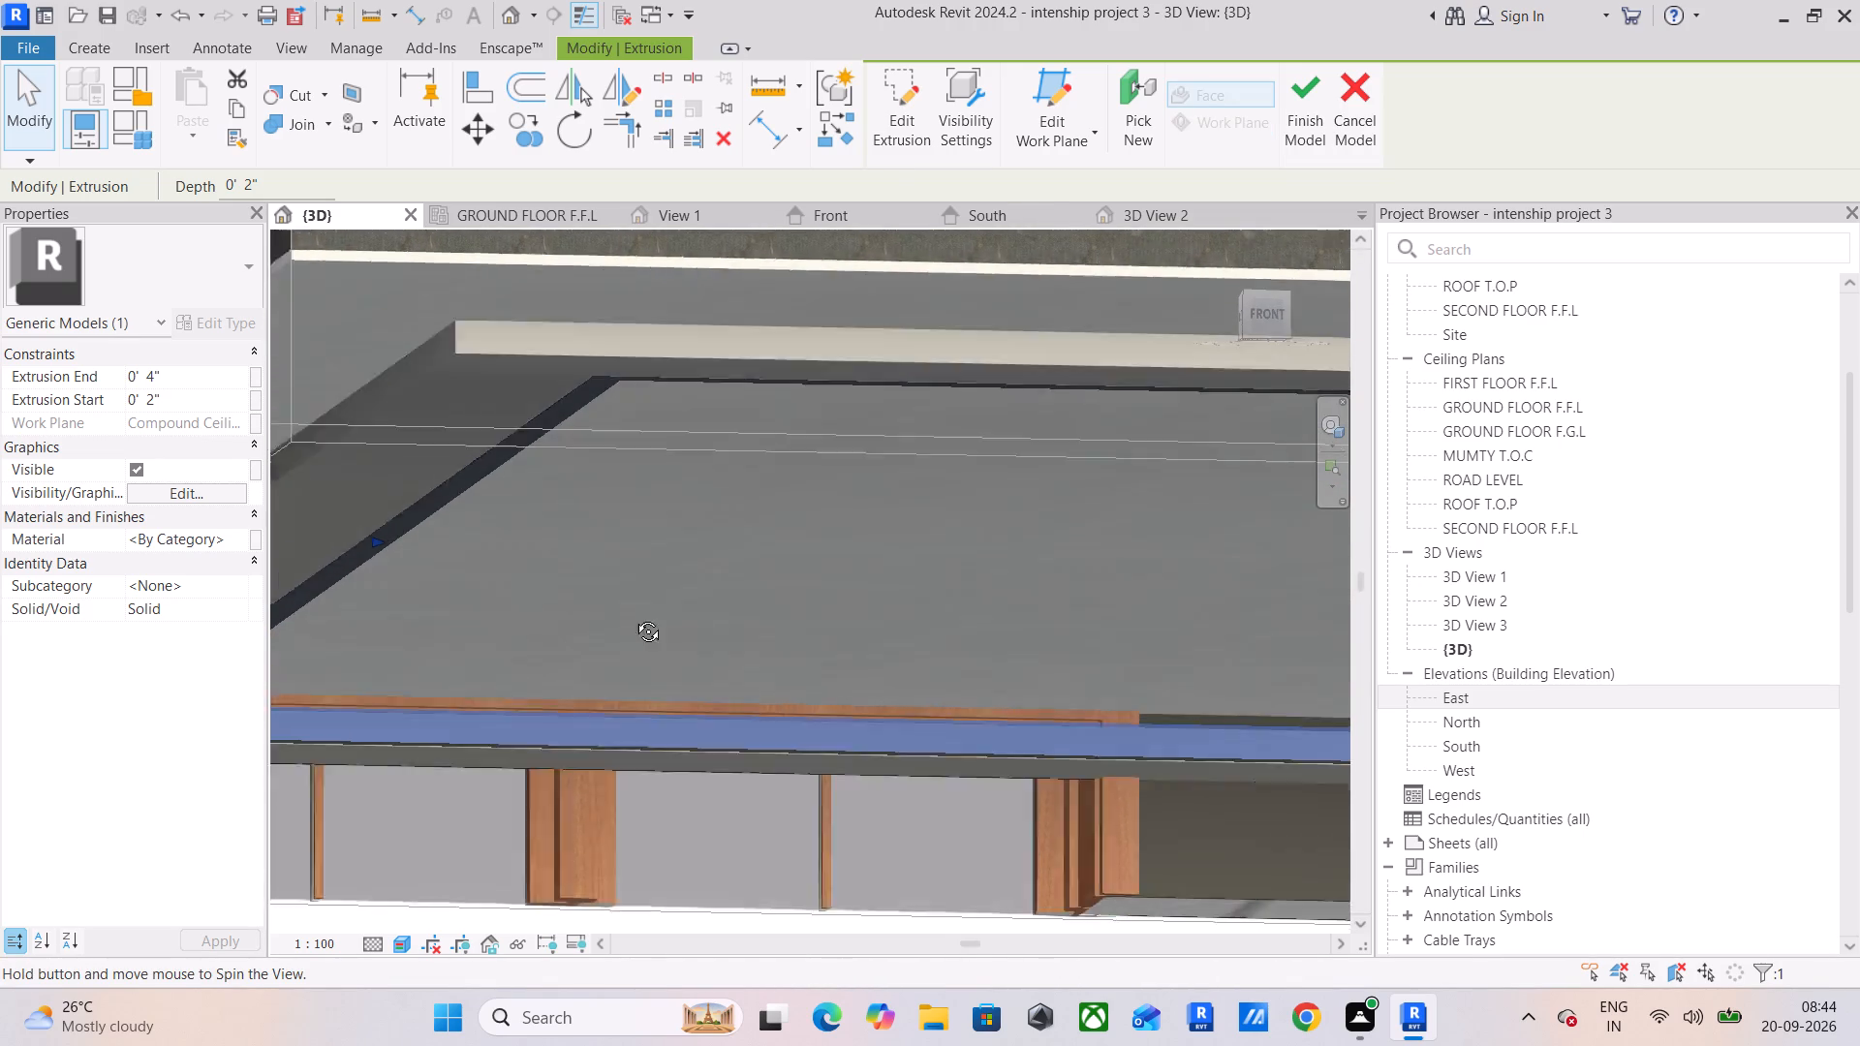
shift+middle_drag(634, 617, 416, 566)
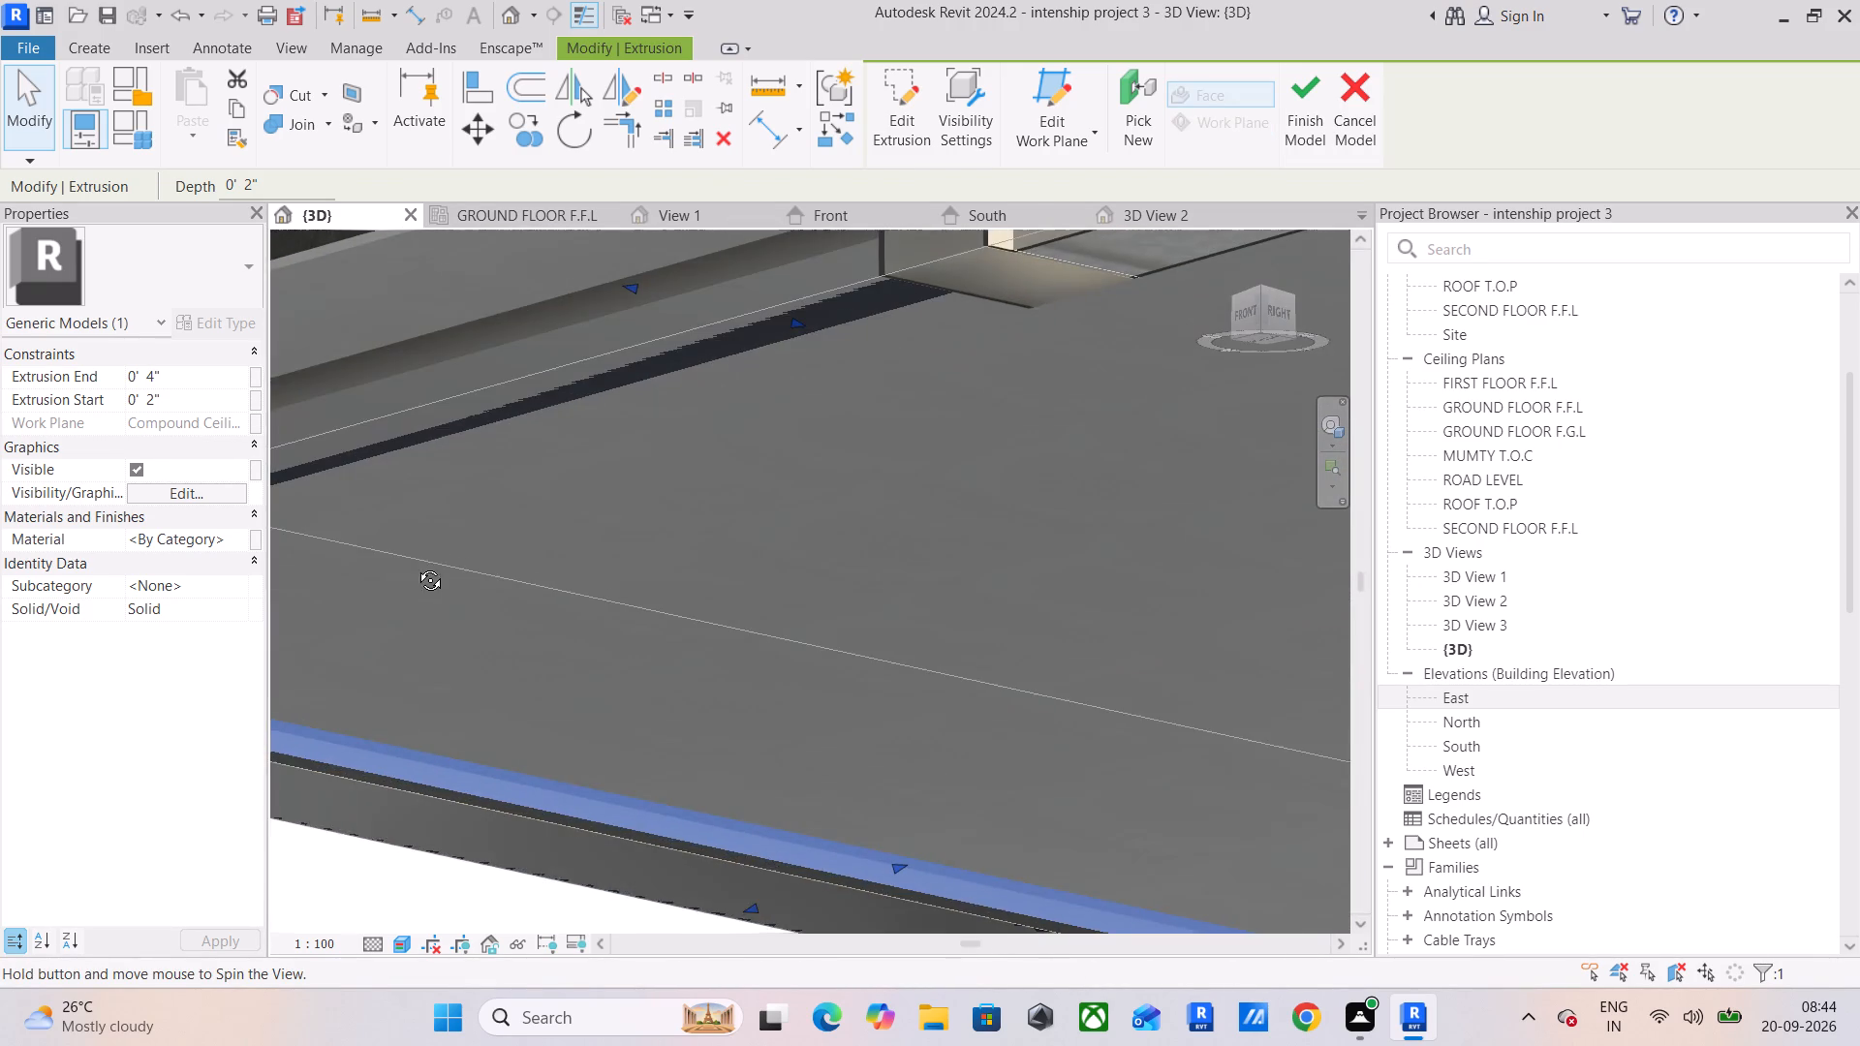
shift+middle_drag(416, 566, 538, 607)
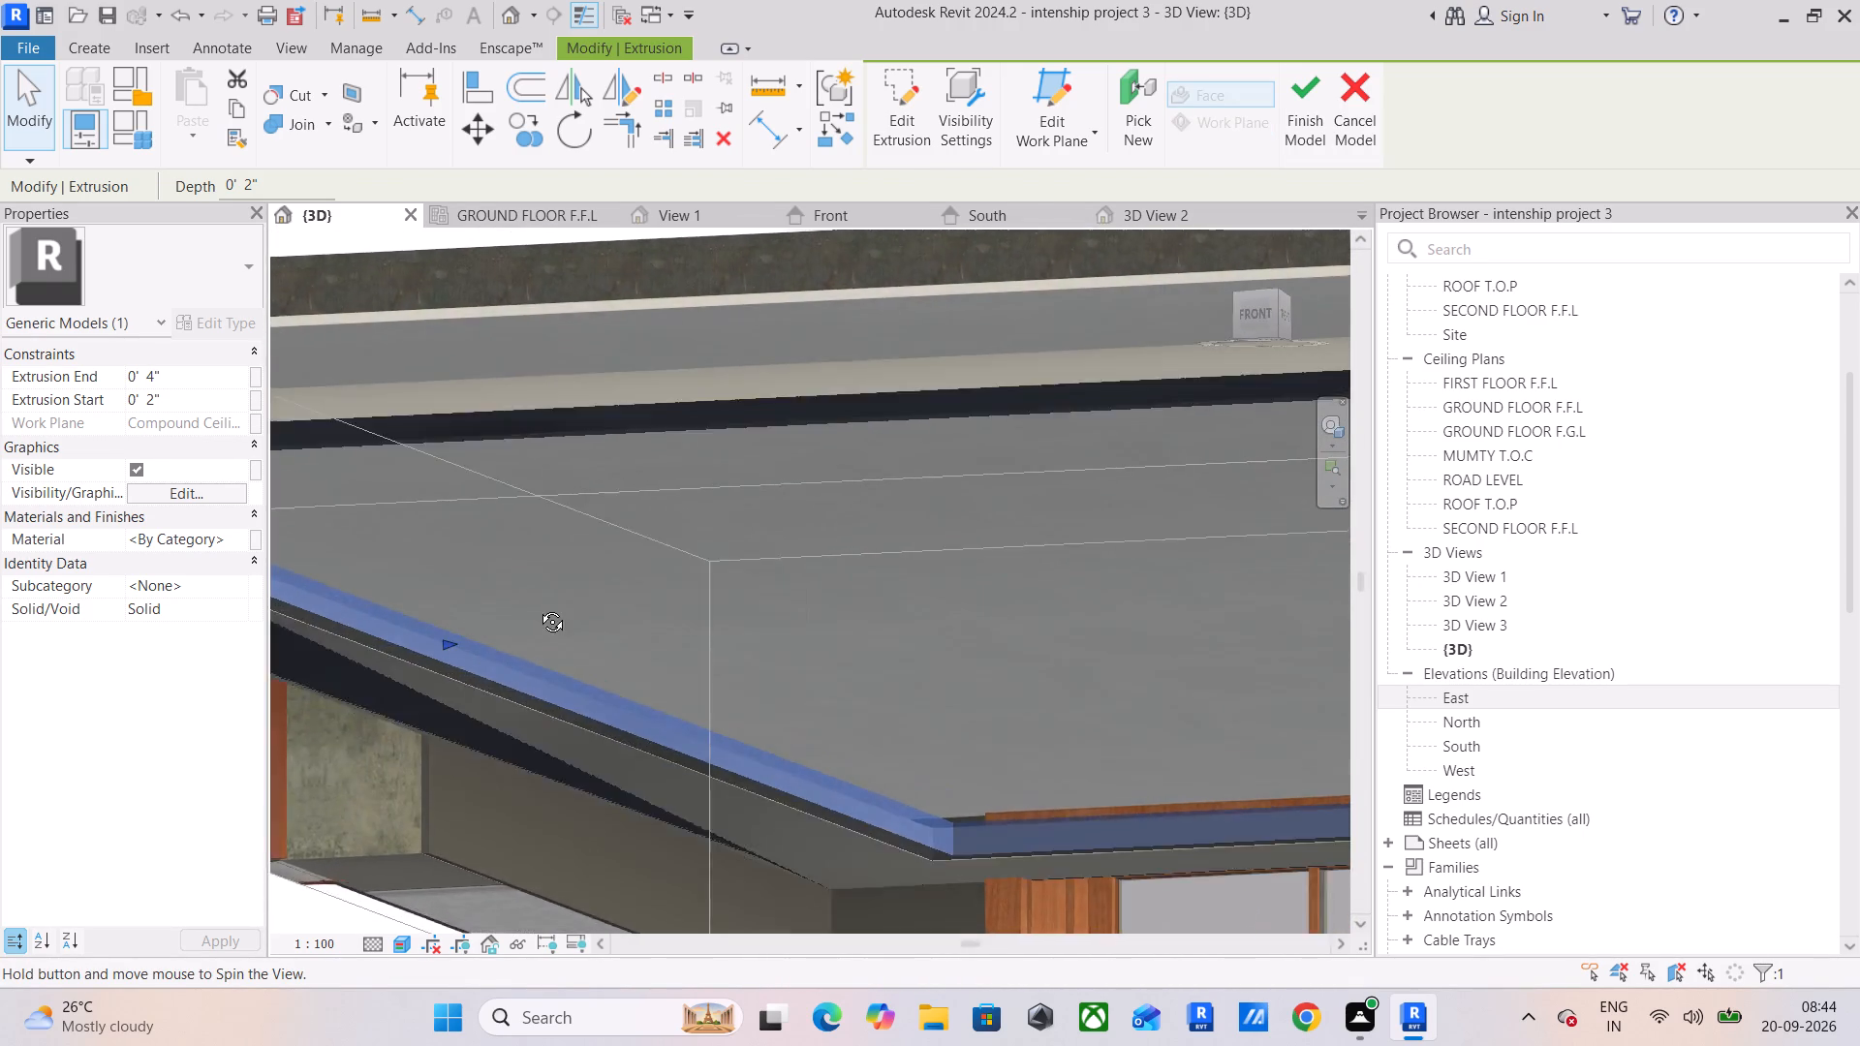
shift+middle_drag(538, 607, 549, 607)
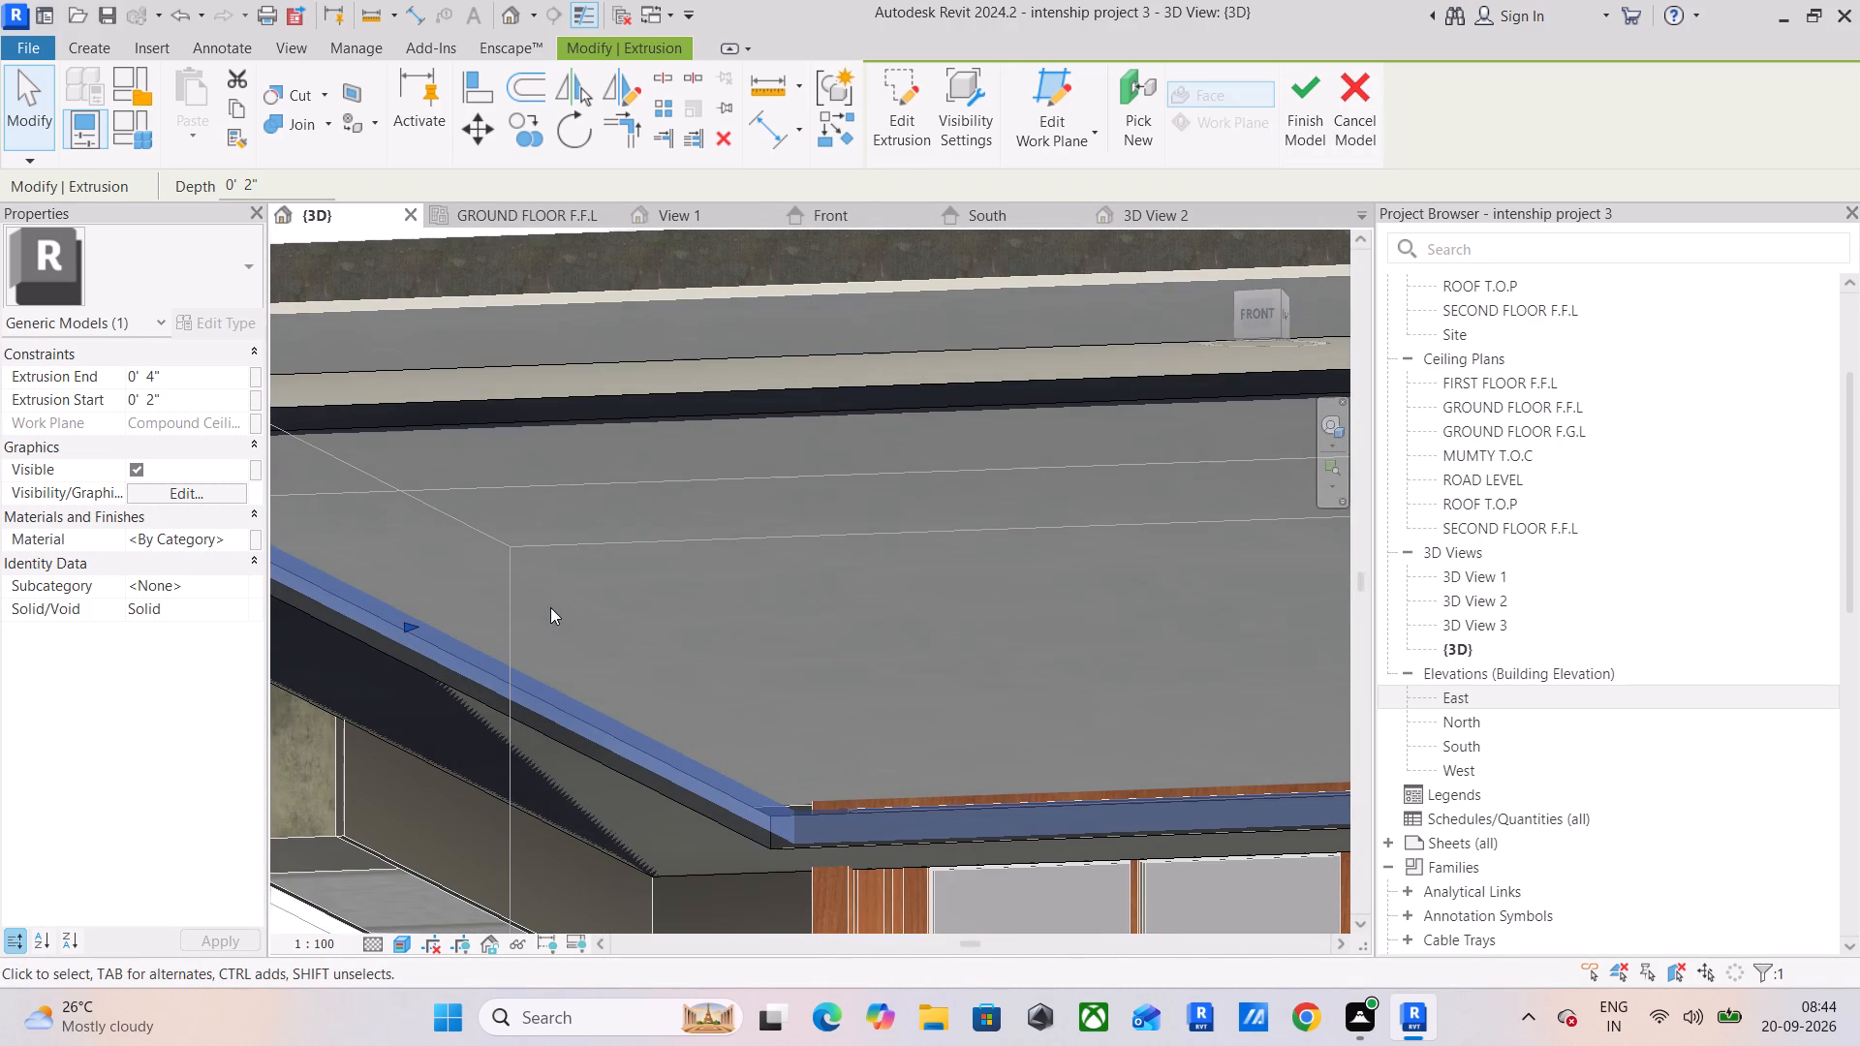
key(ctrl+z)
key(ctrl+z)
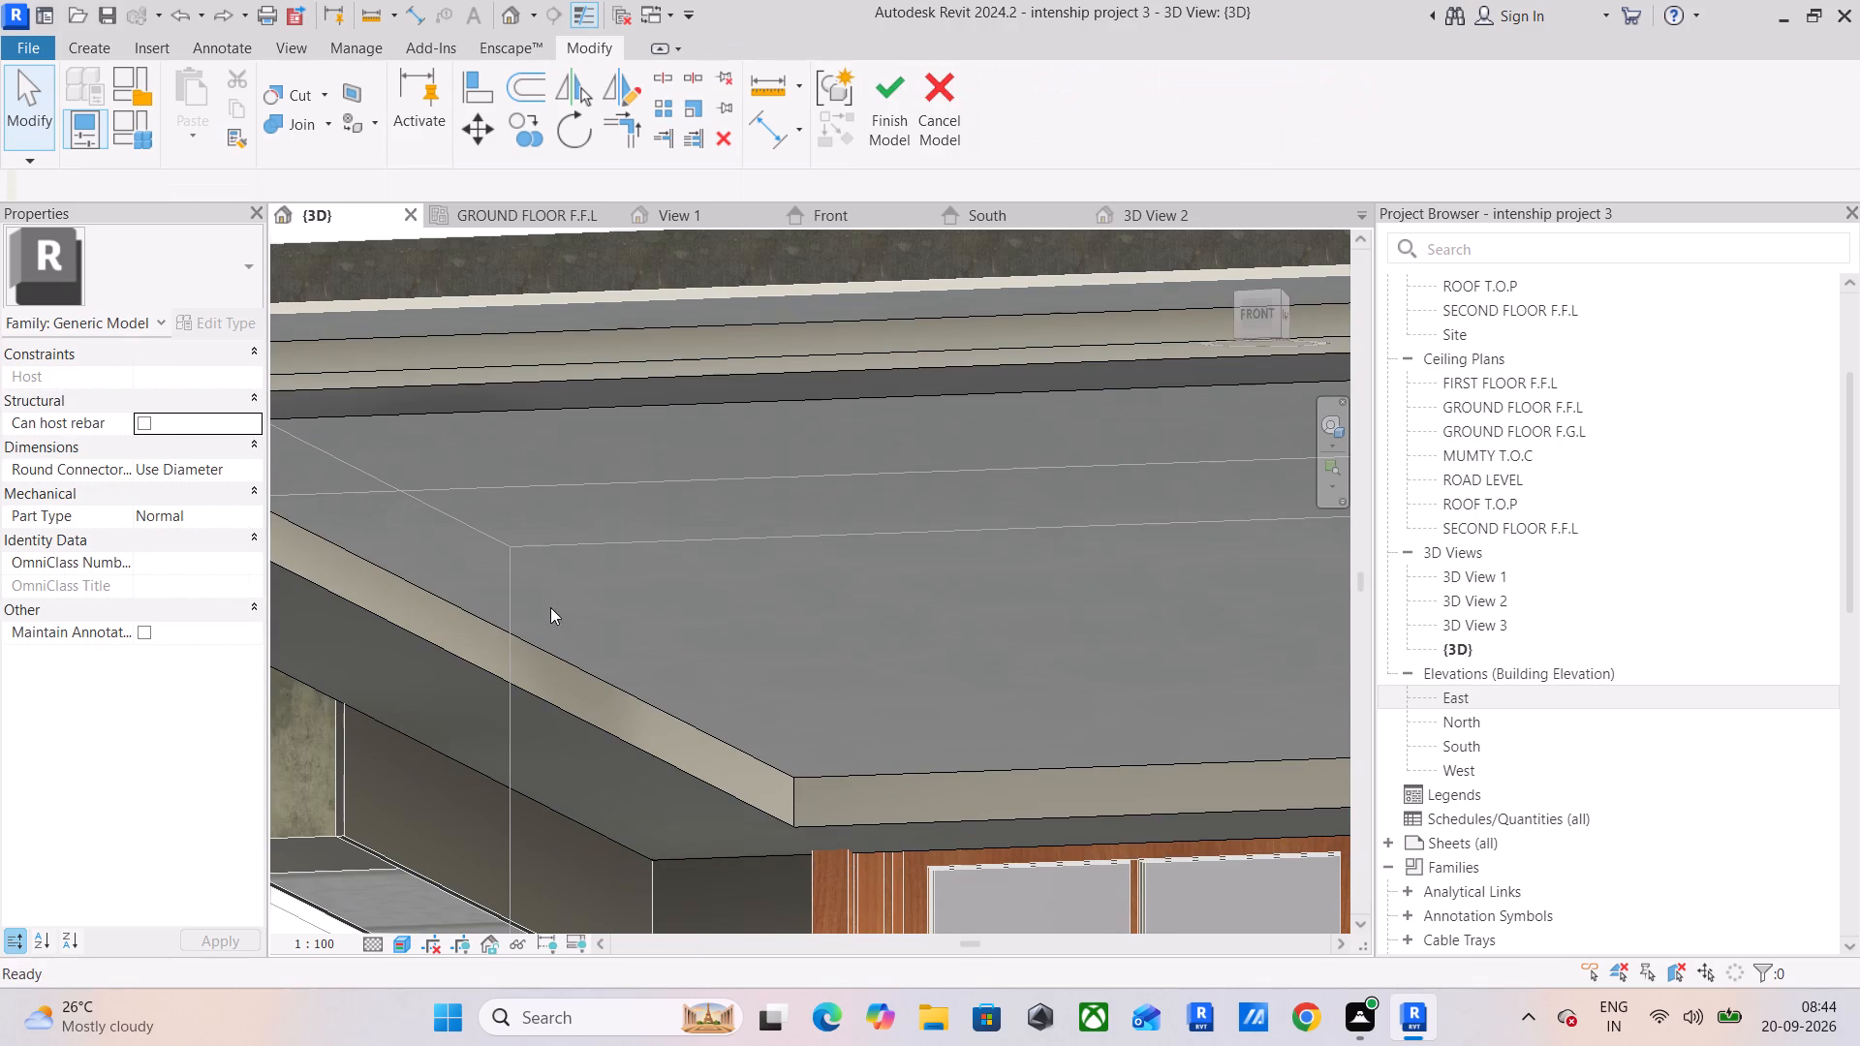
Select the first ring extrusion and set its Extrusion End to 2".
click(605, 728)
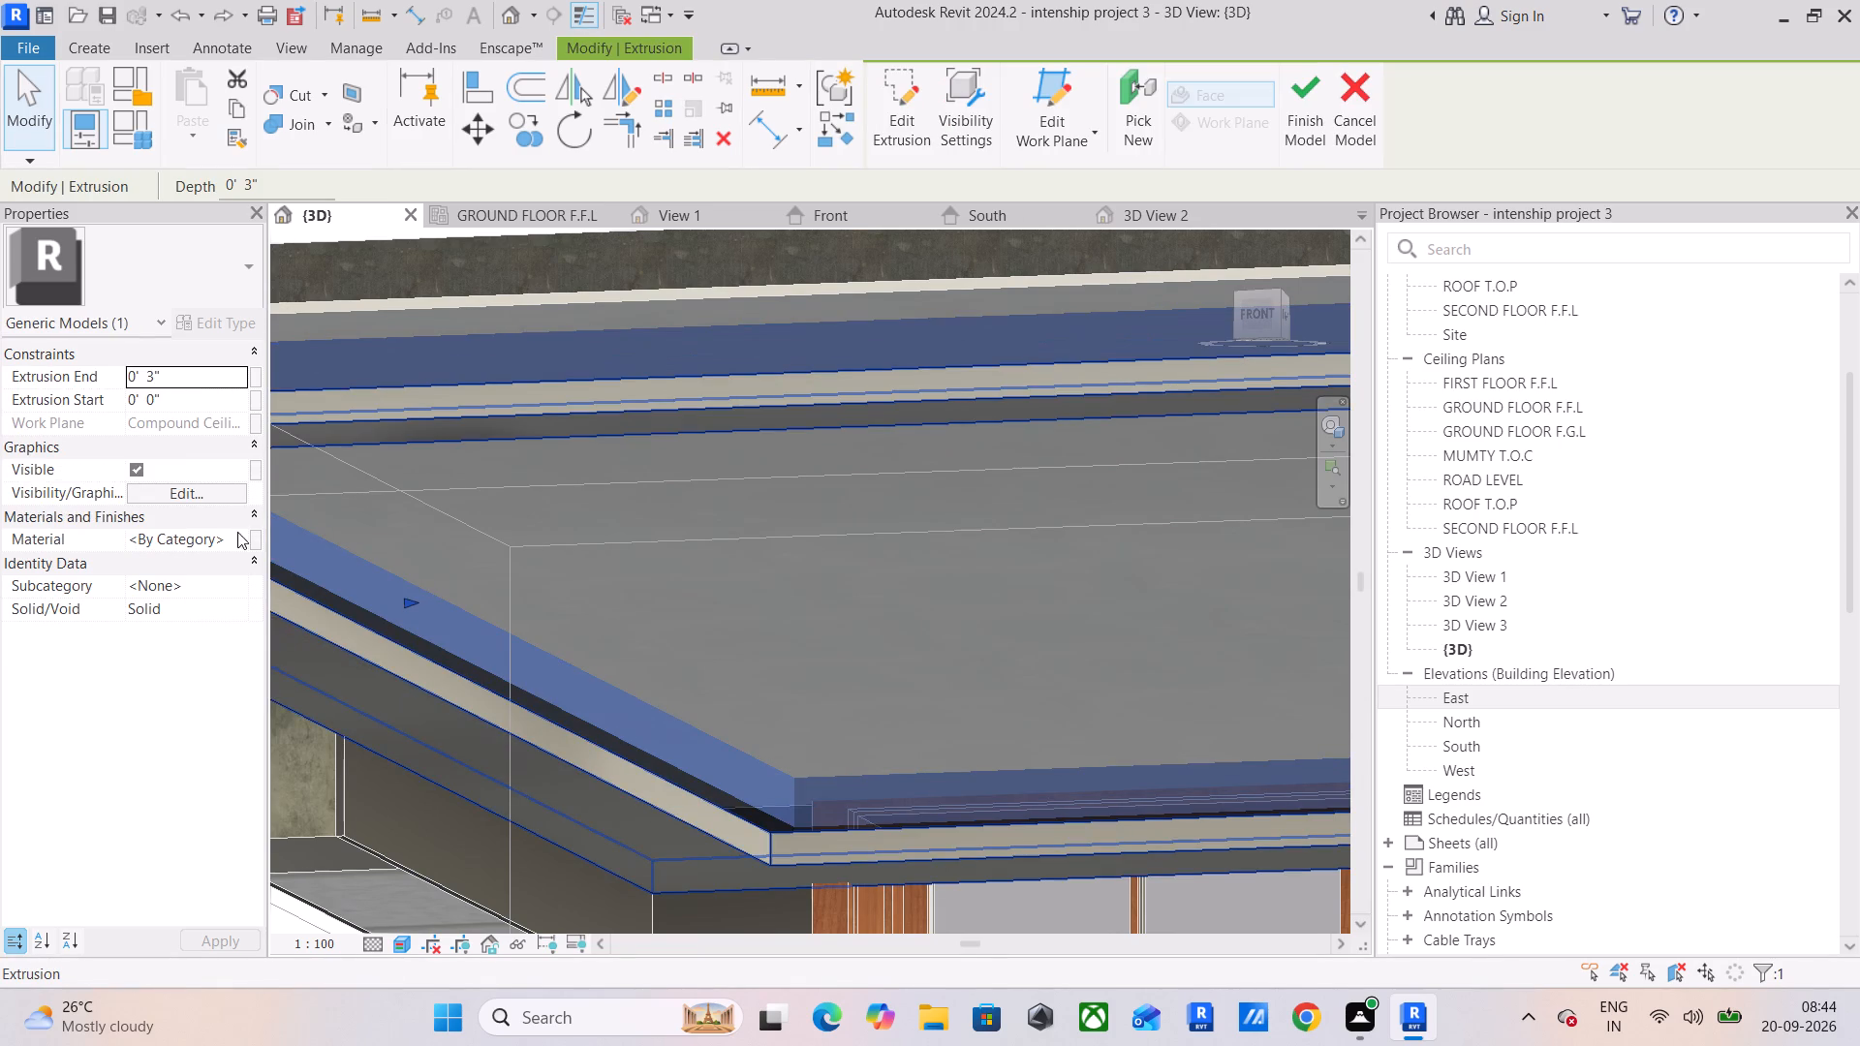
click(191, 377)
text(2")
key(Return)
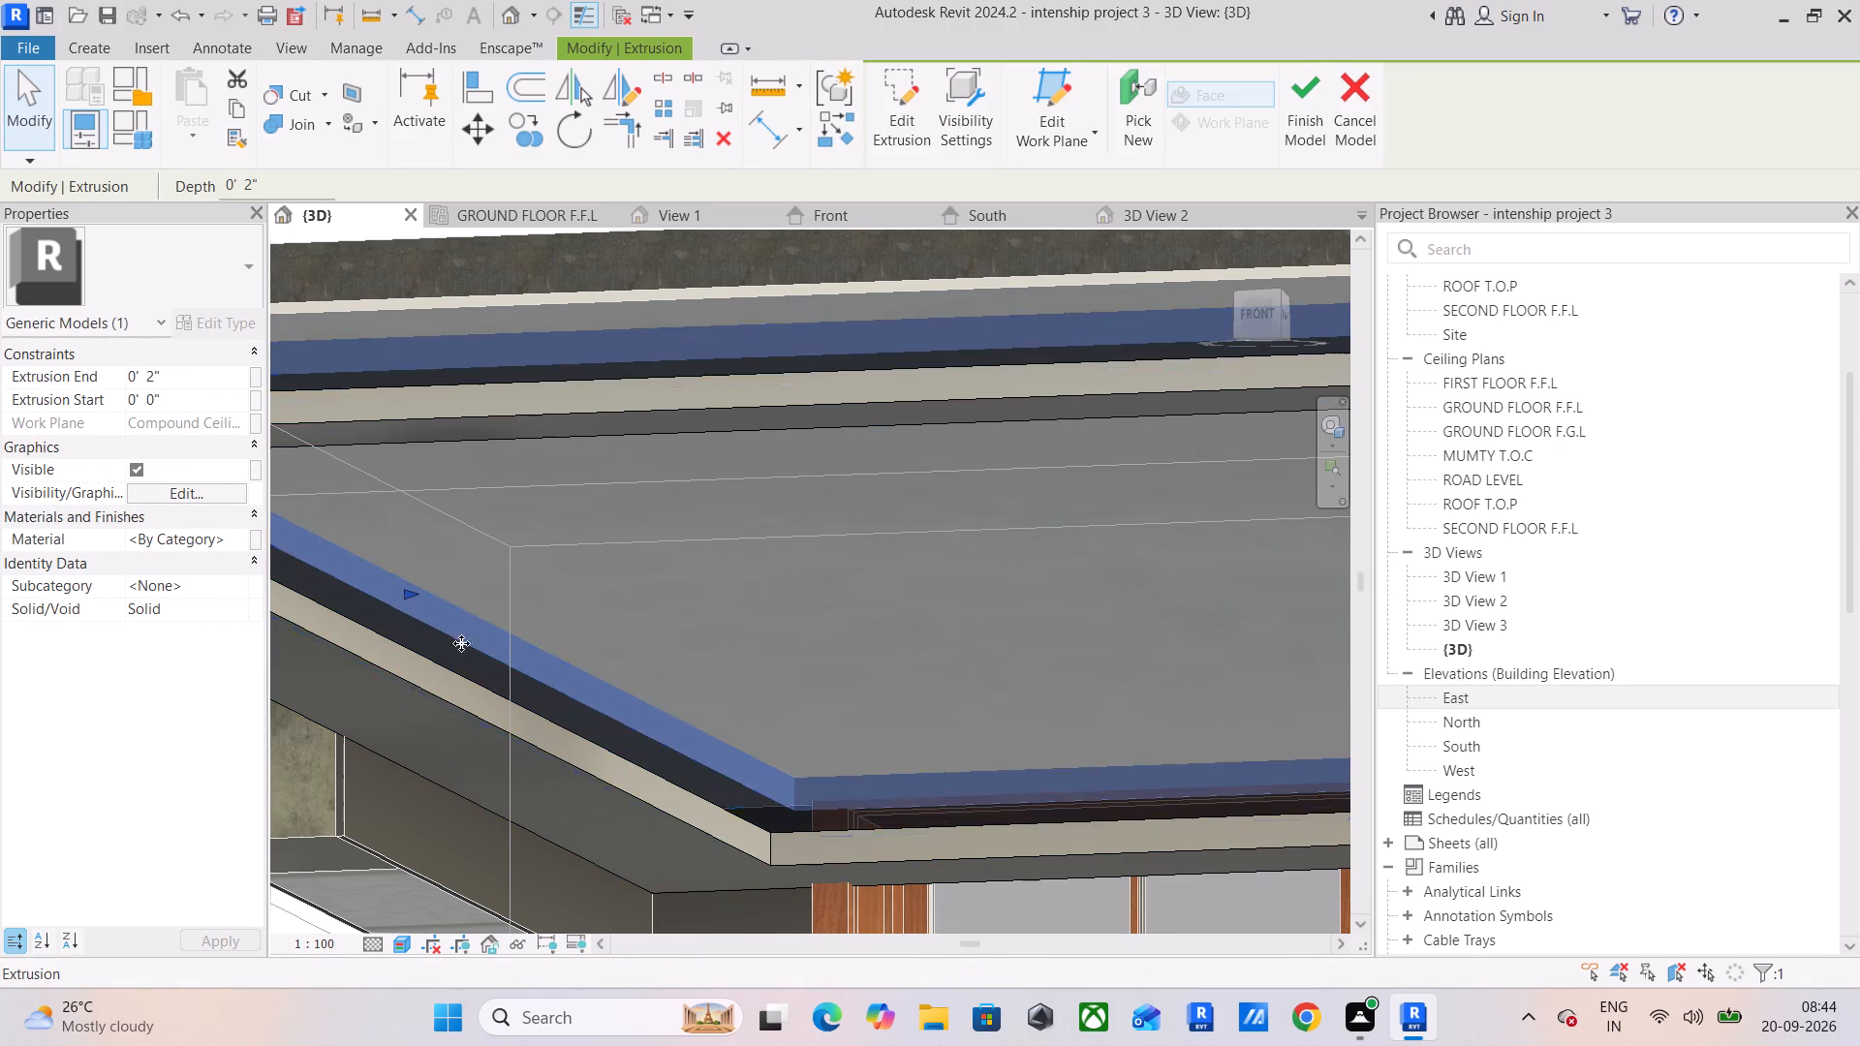
Select the second ring extrusion and set its Extrusion Start to 2" and its Extrusion End to 4".
click(418, 691)
click(170, 403)
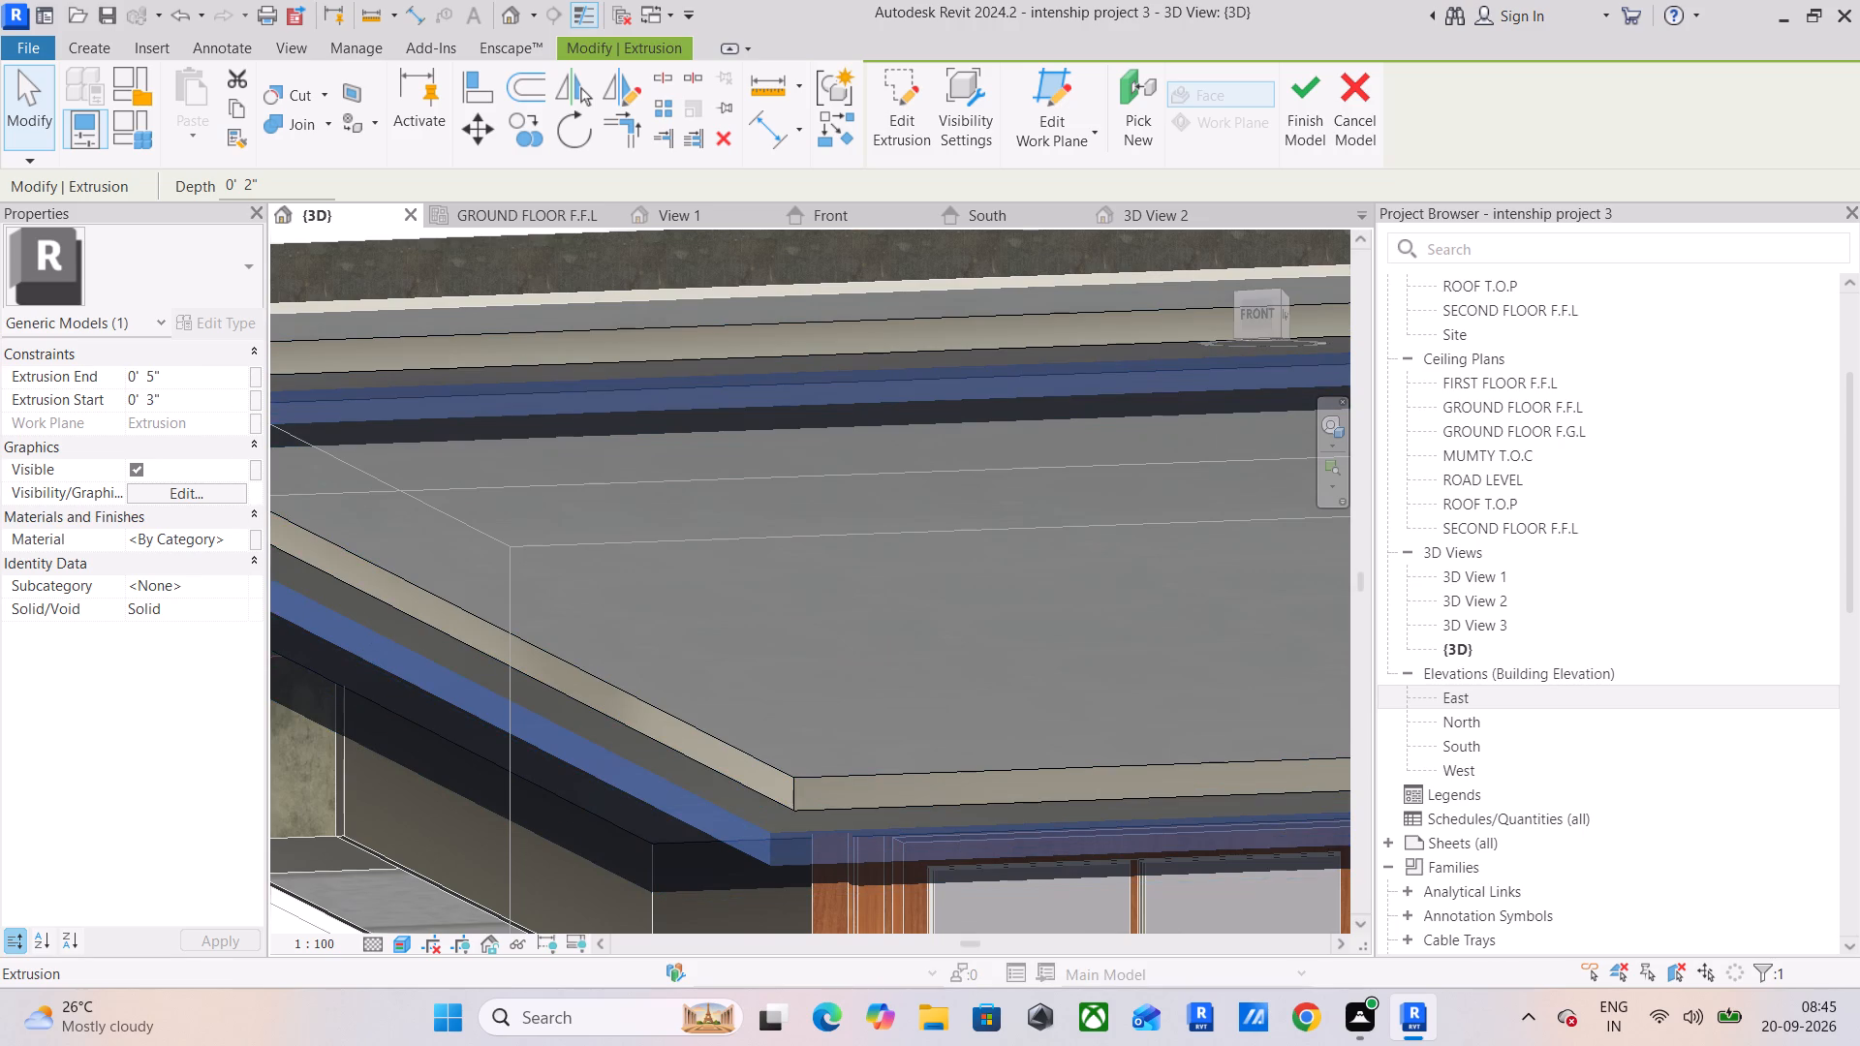
key(BackSpace)
text(2")
key(Return)
click(170, 403)
drag(170, 401, 88, 391)
text(2")
click(197, 376)
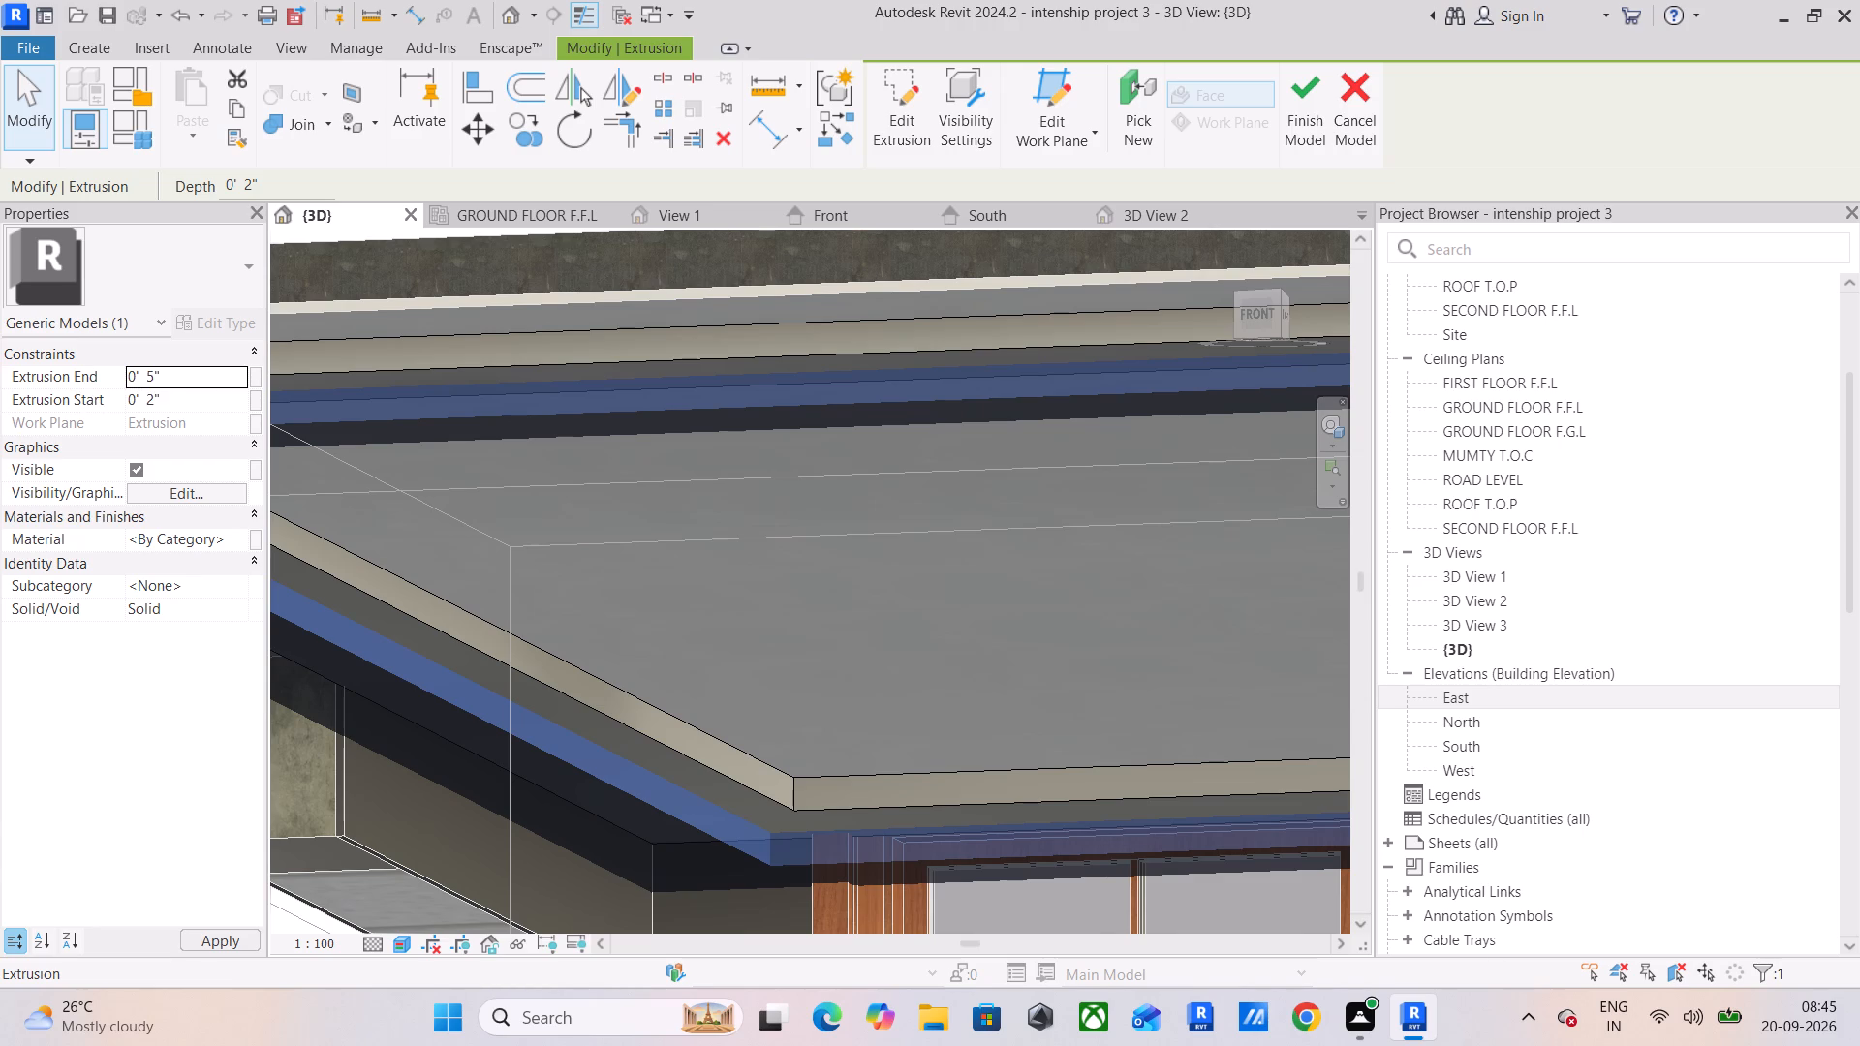
text(4")
key(Return)
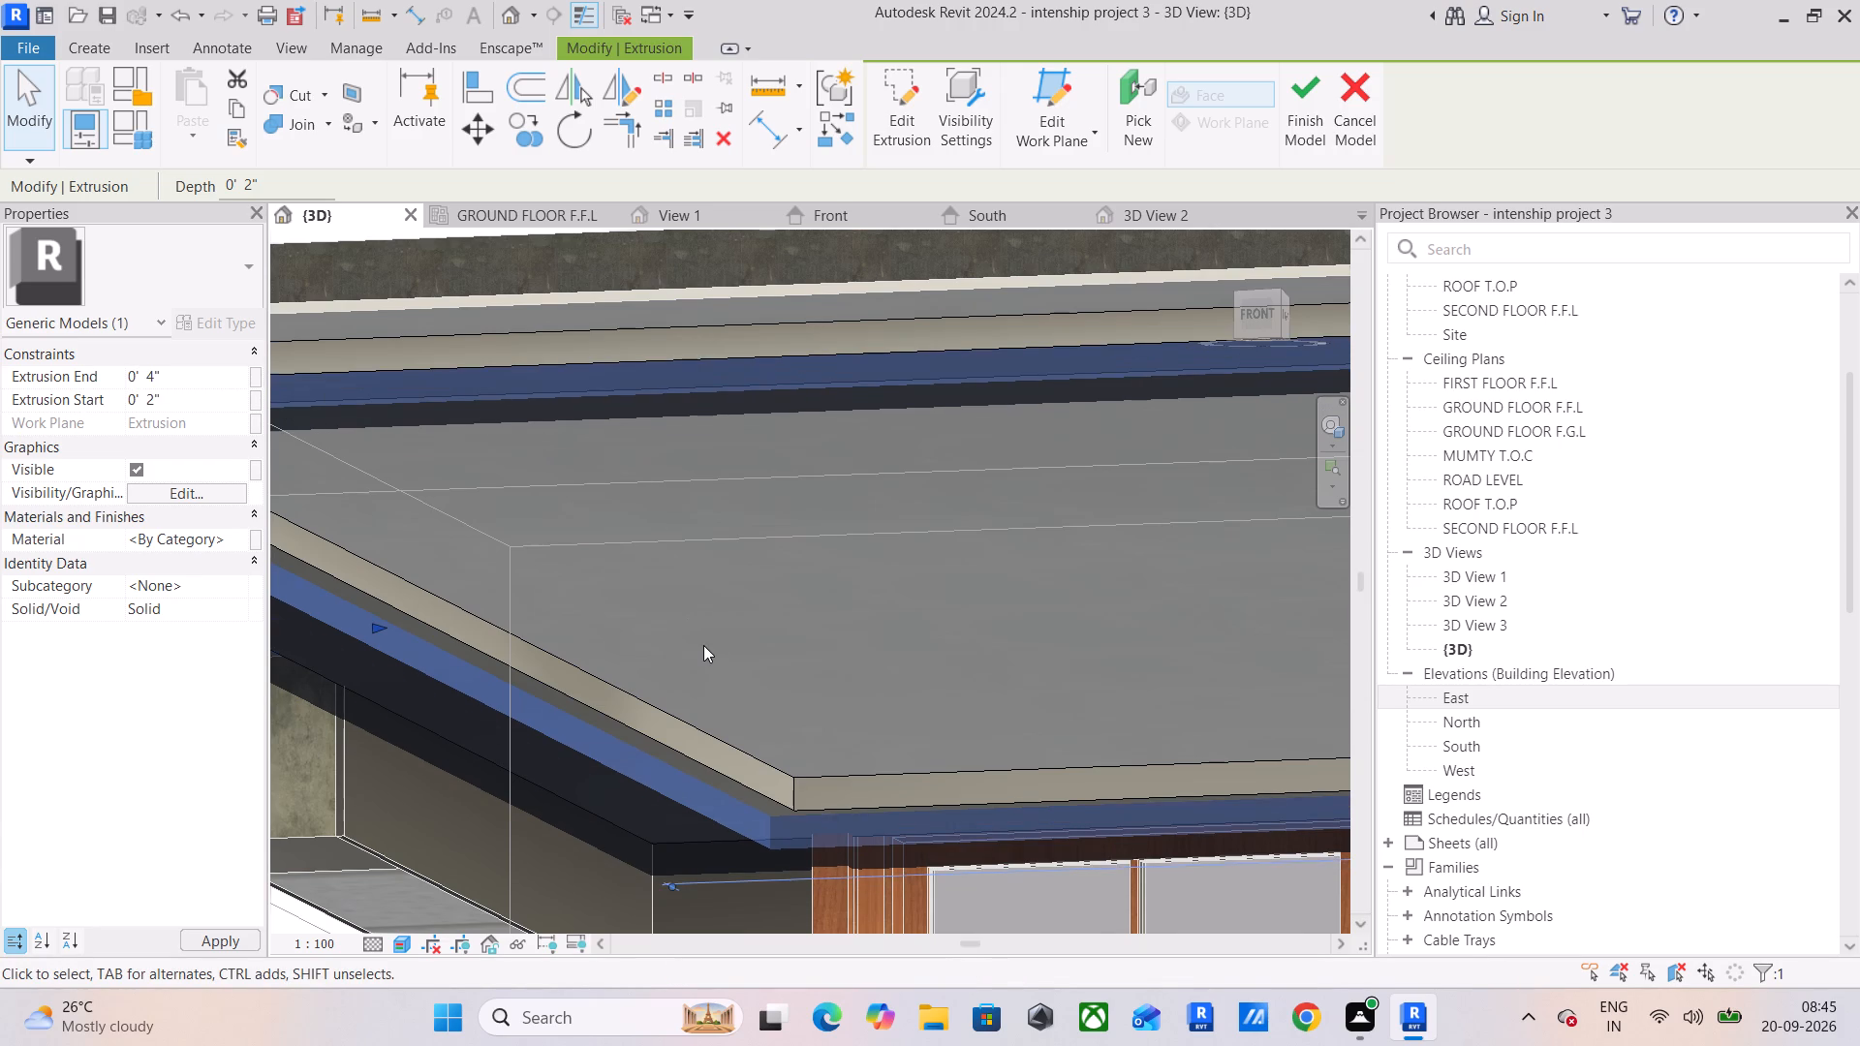
In the GROUND FLOOR F.F.L ceiling plan, edit the second ring's sketch to add a rectangle offset 3" inward from the first ring's inner edge.
click(589, 208)
click(887, 126)
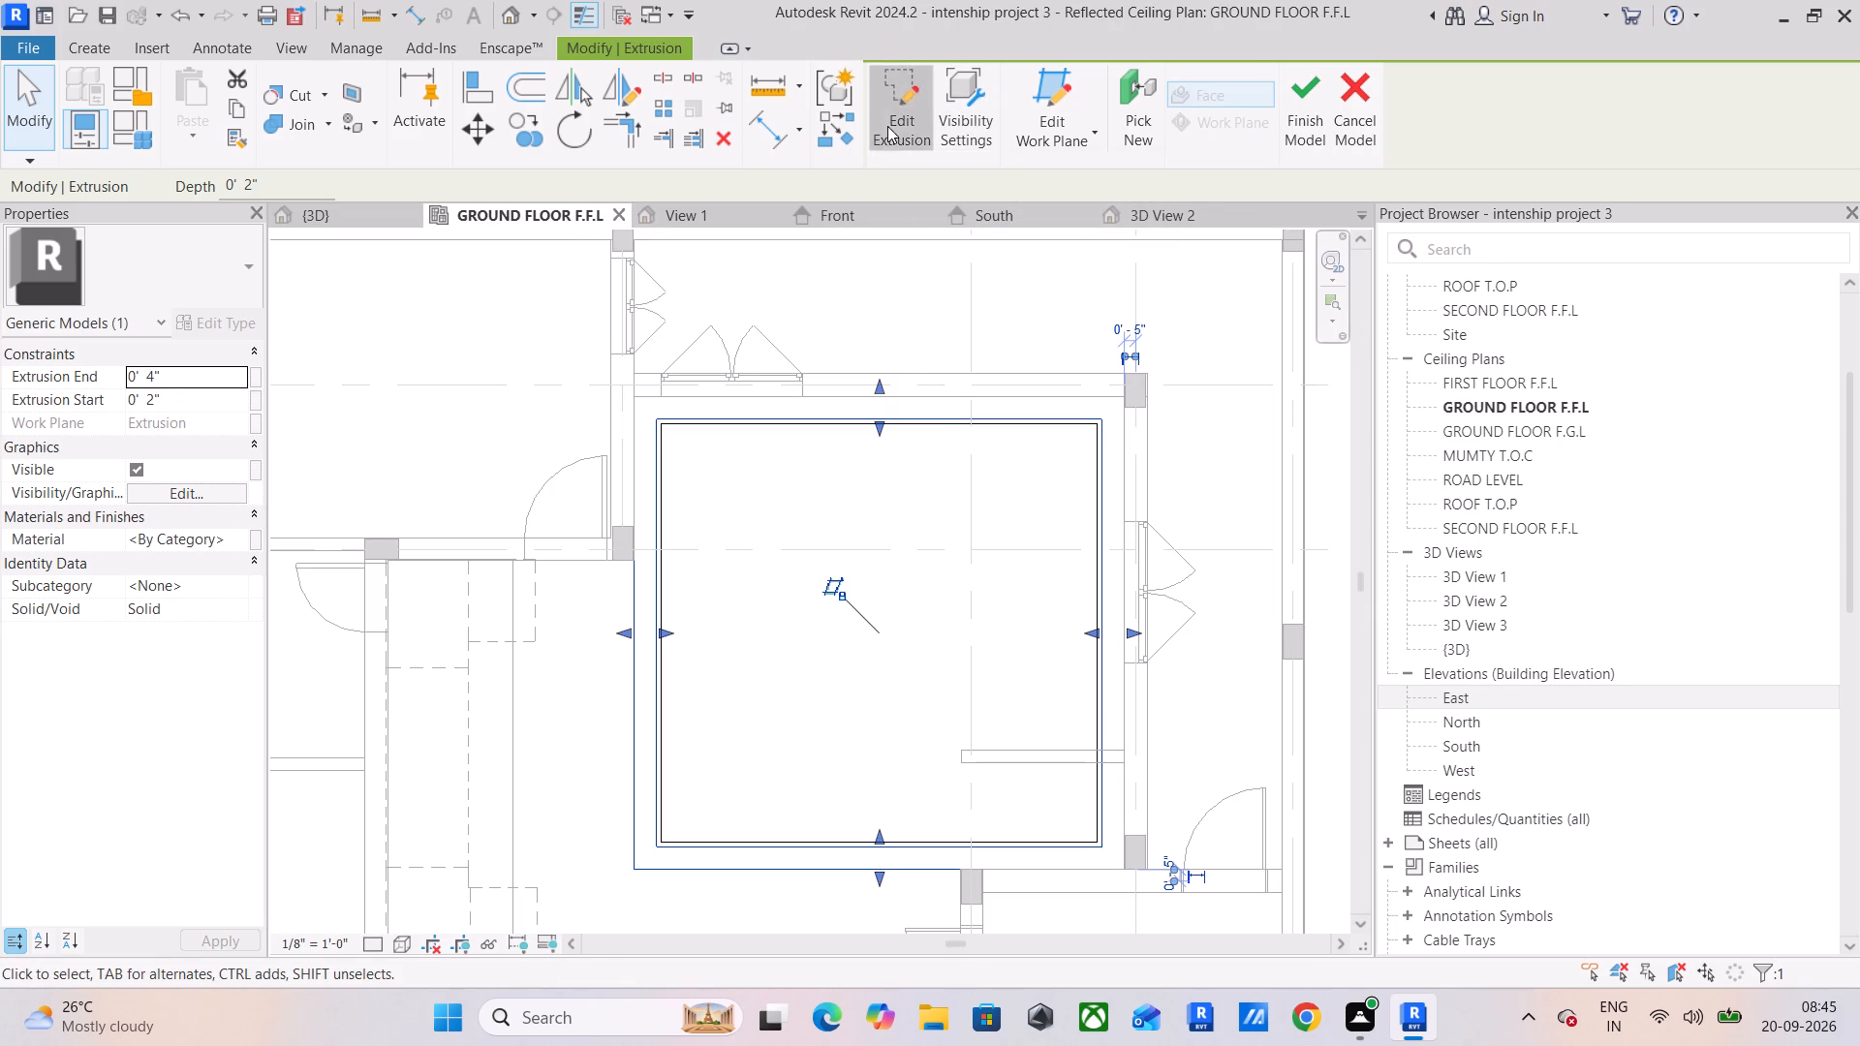
scroll(639, 549, up, 5)
middle_drag(679, 531, 515, 568)
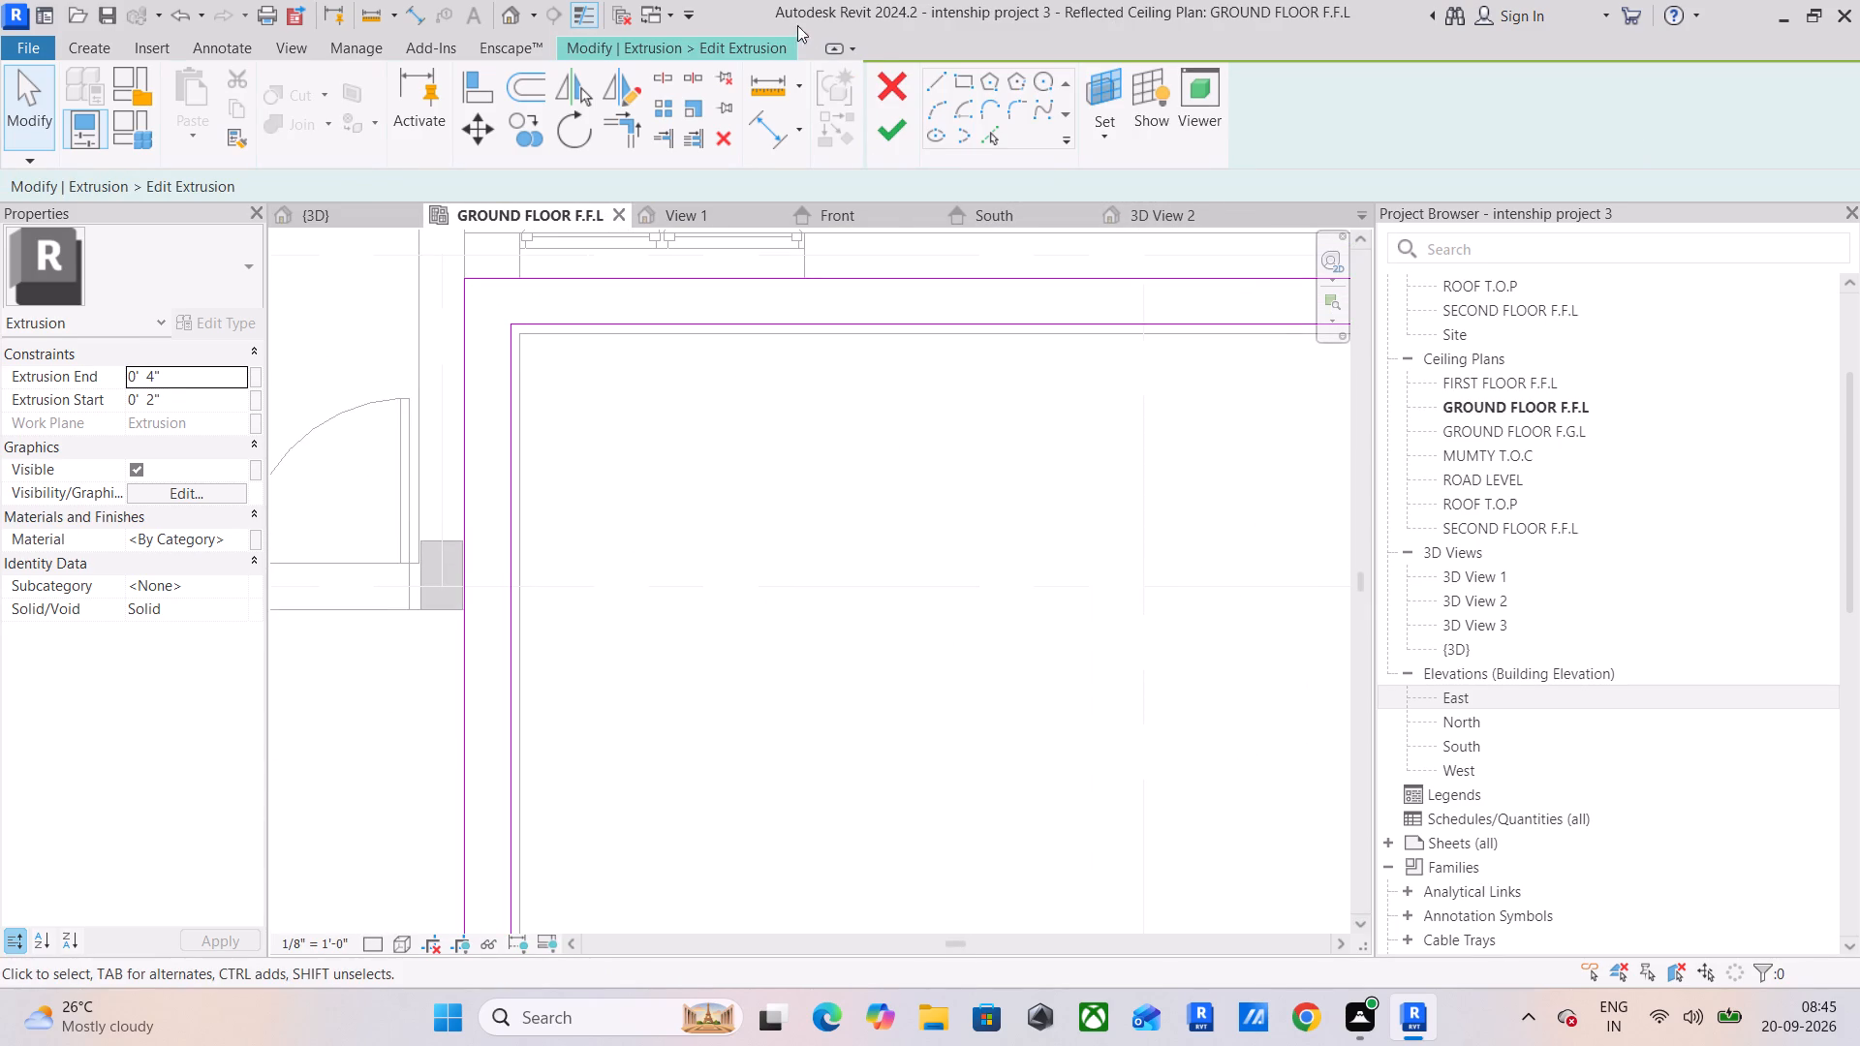
click(976, 77)
drag(389, 175, 248, 193)
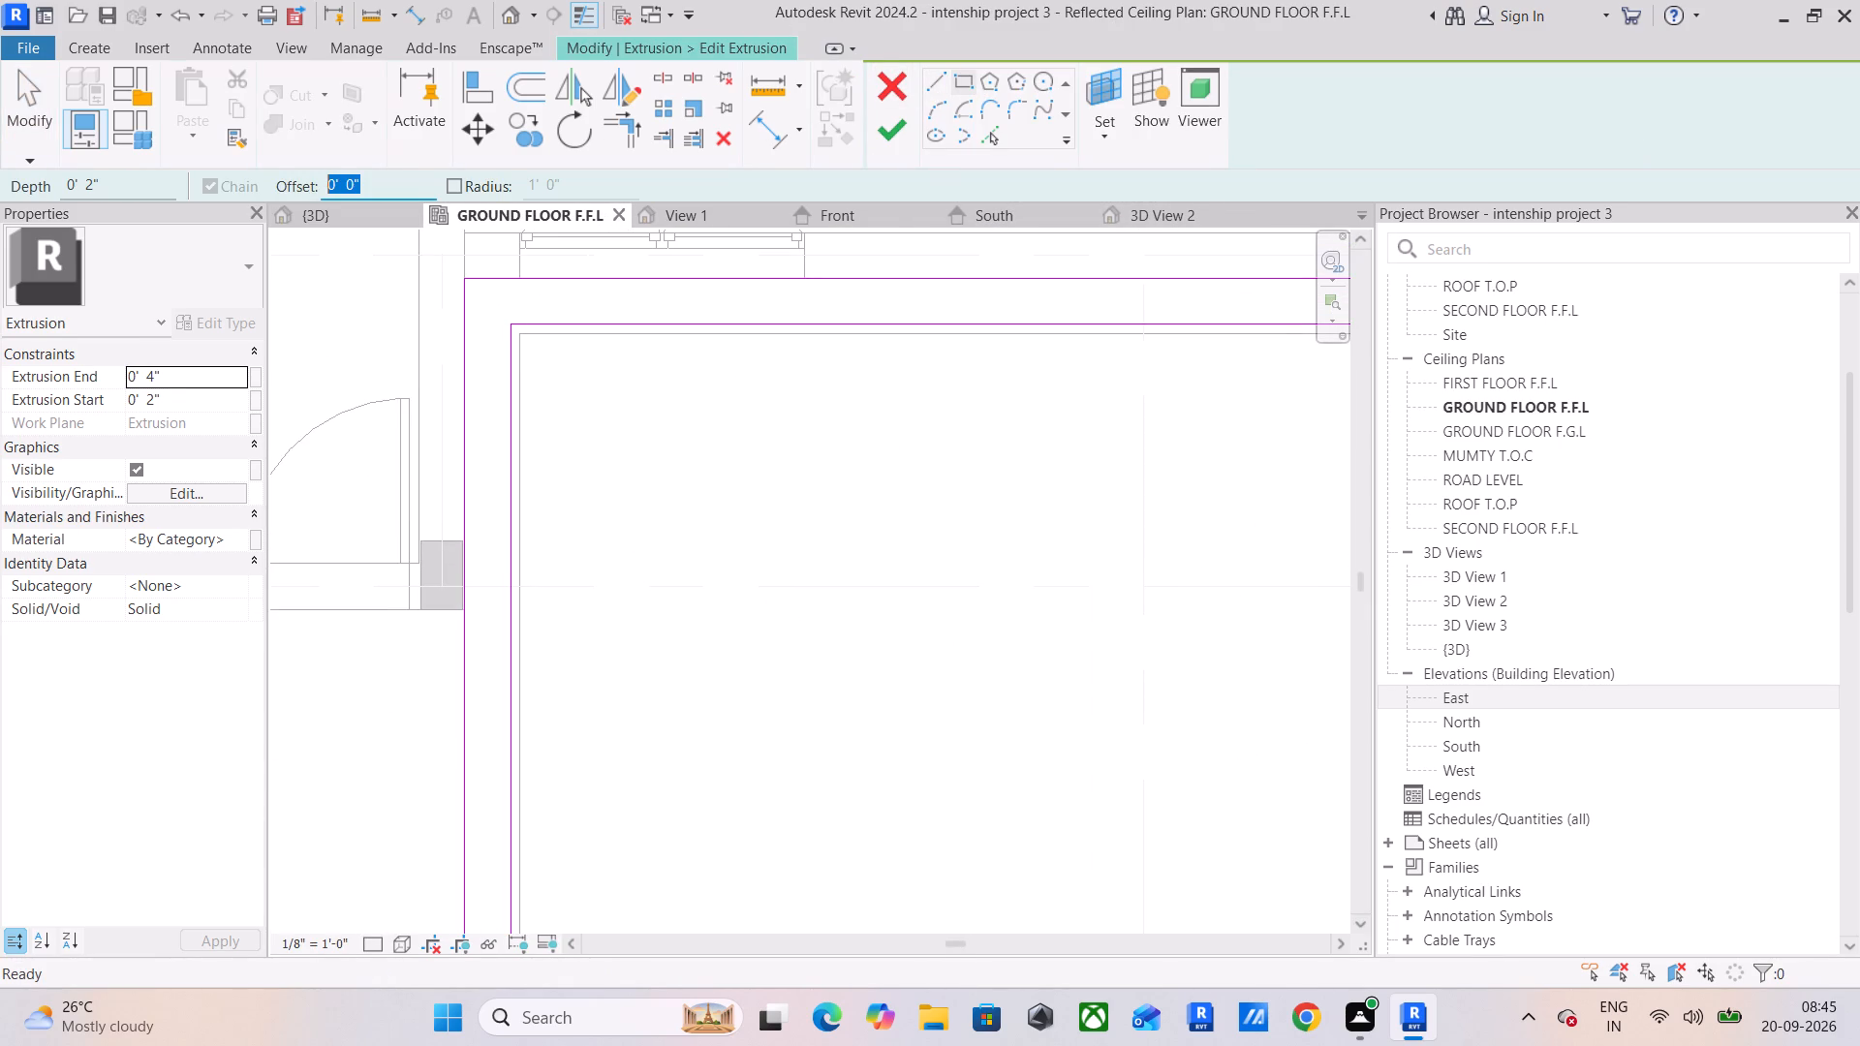
drag(248, 193, 236, 193)
text(3")
key(Return)
drag(524, 338, 536, 350)
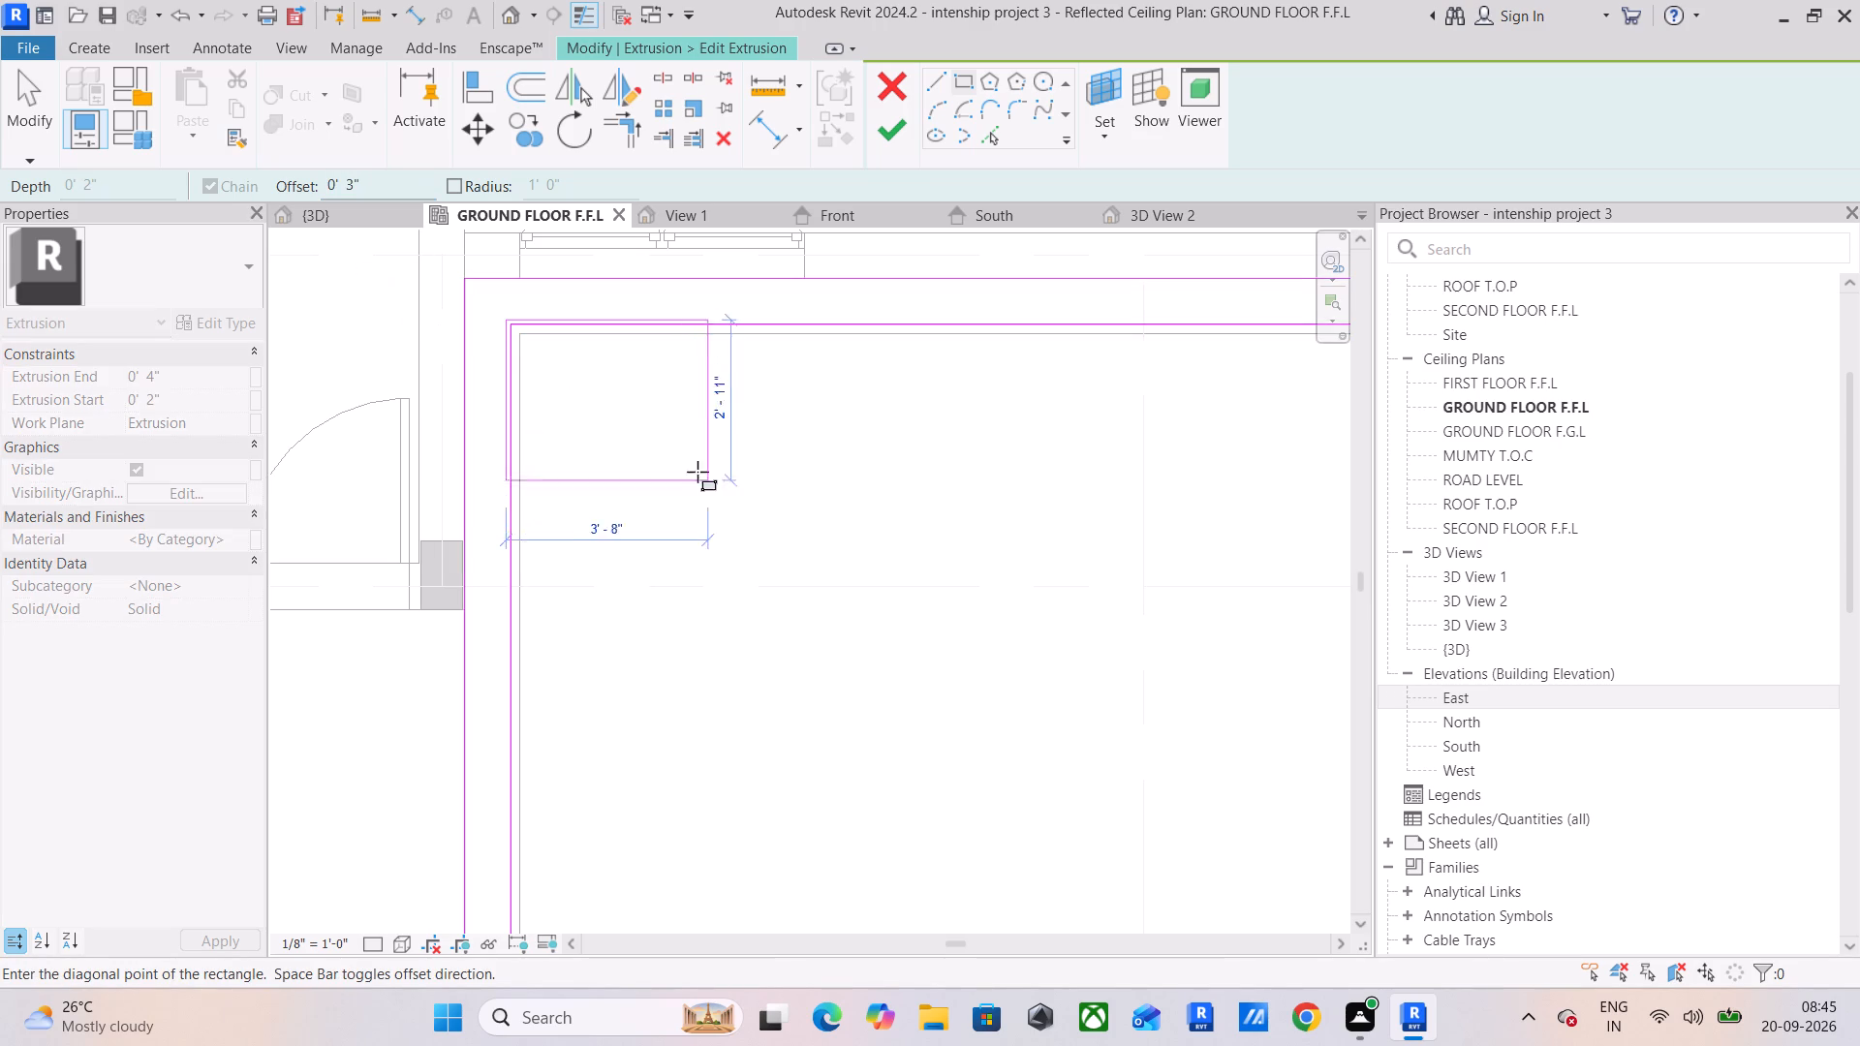
scroll(702, 483, down, 4)
key(space)
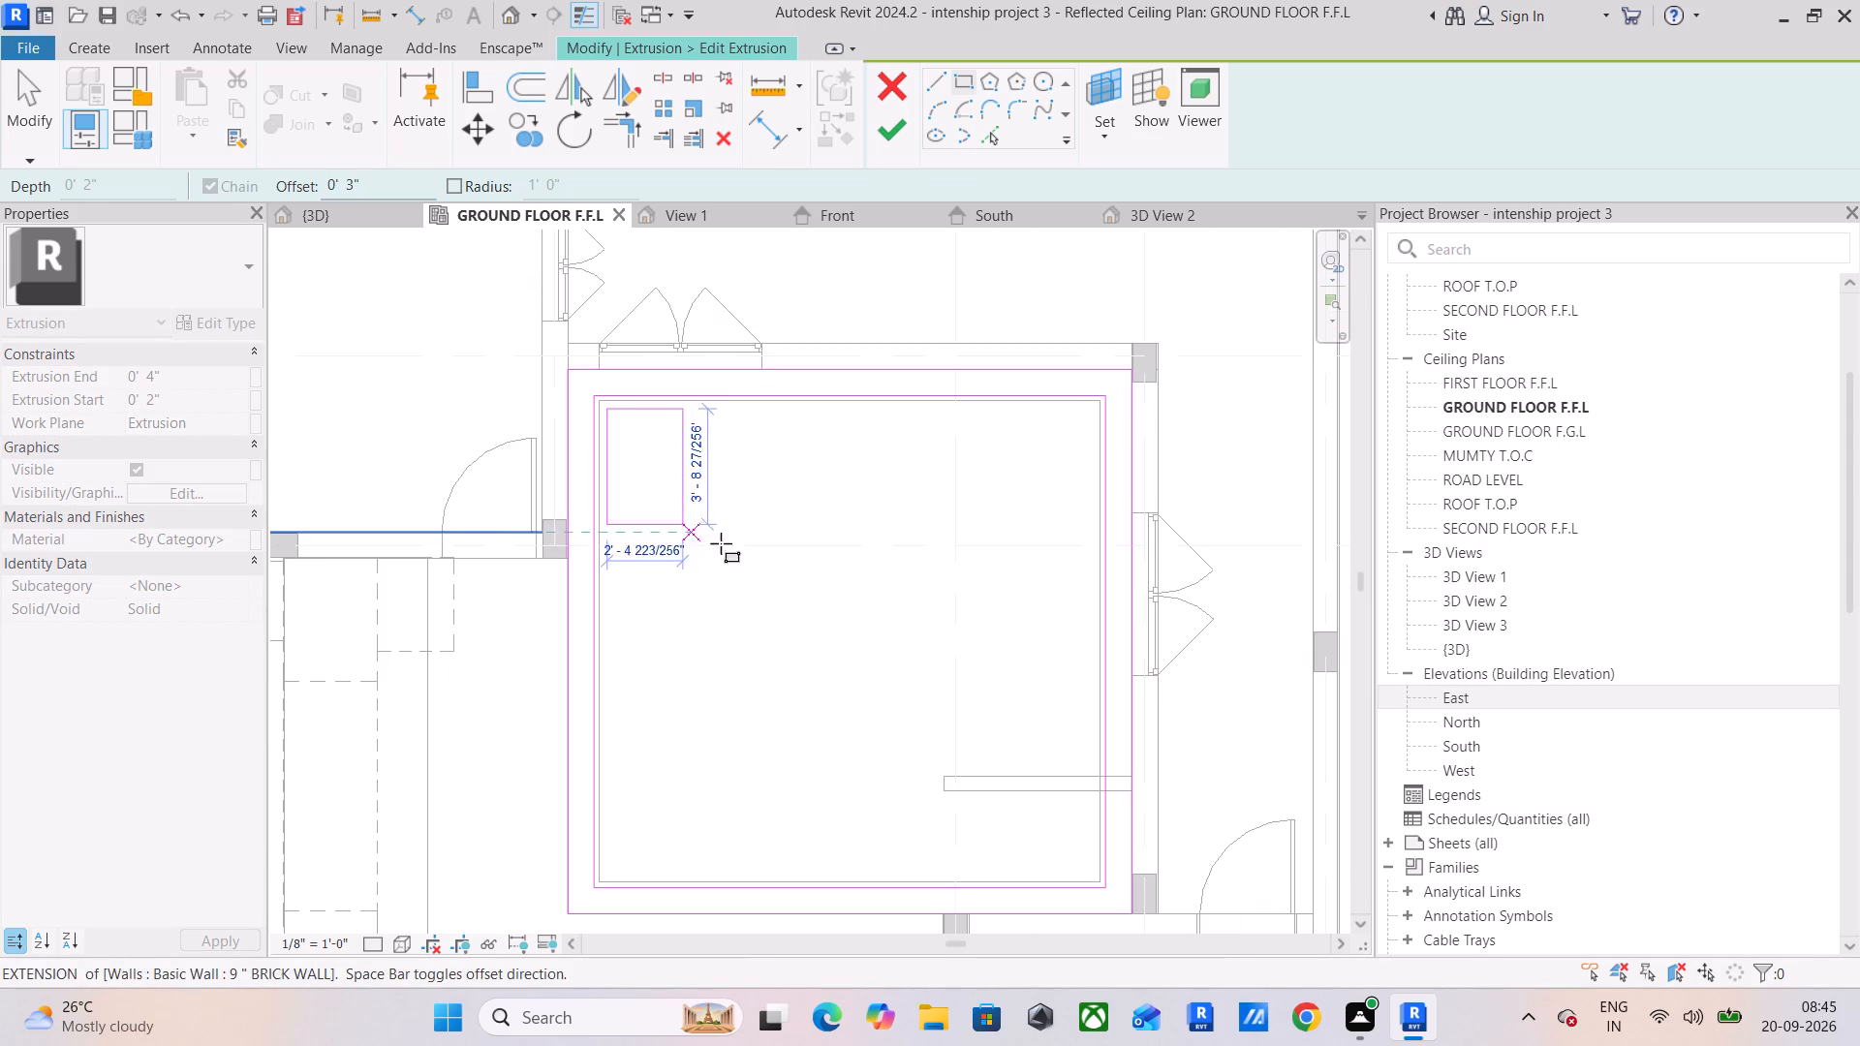
scroll(1095, 879, up, 12)
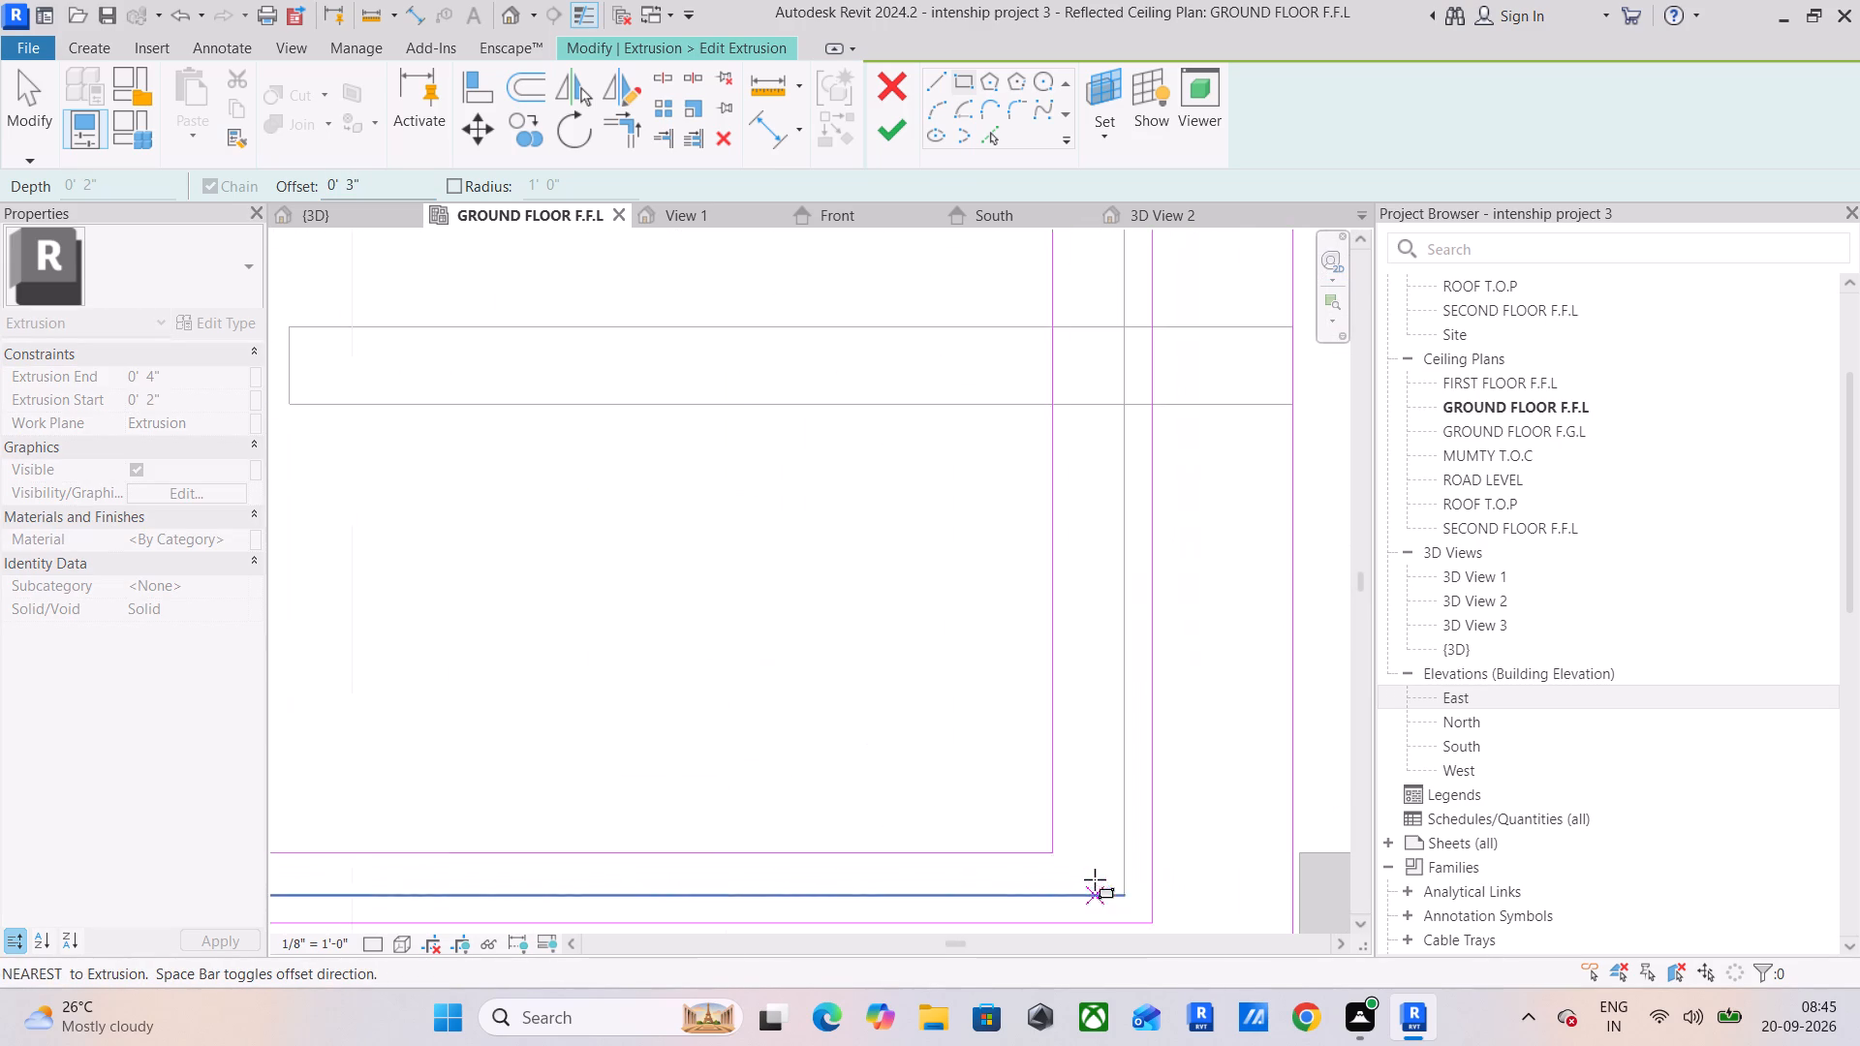
click(1127, 897)
scroll(1069, 792, down, 7)
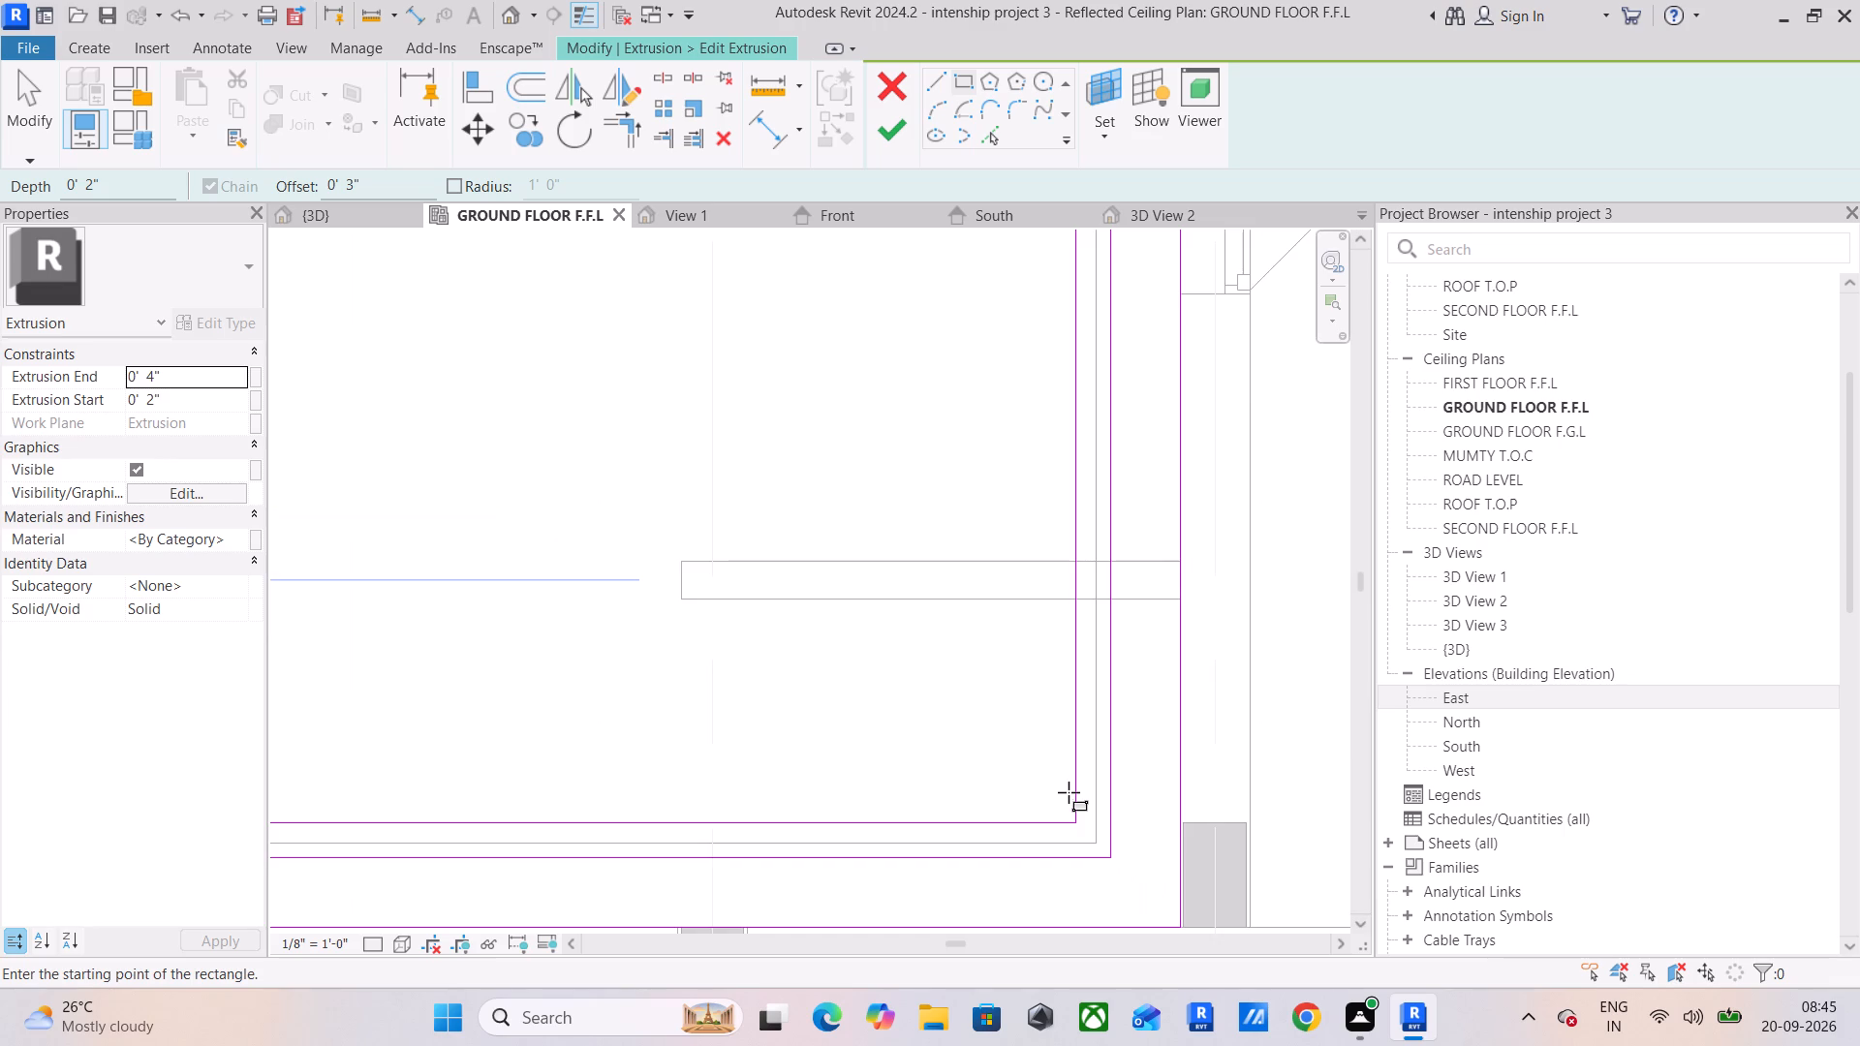
scroll(1069, 791, down, 5)
key(Escape)
key(Escape)
key(Escape)
Delete the four lines of the second ring's old inner rectangle, then finish the sketch and the in-place model.
click(1074, 813)
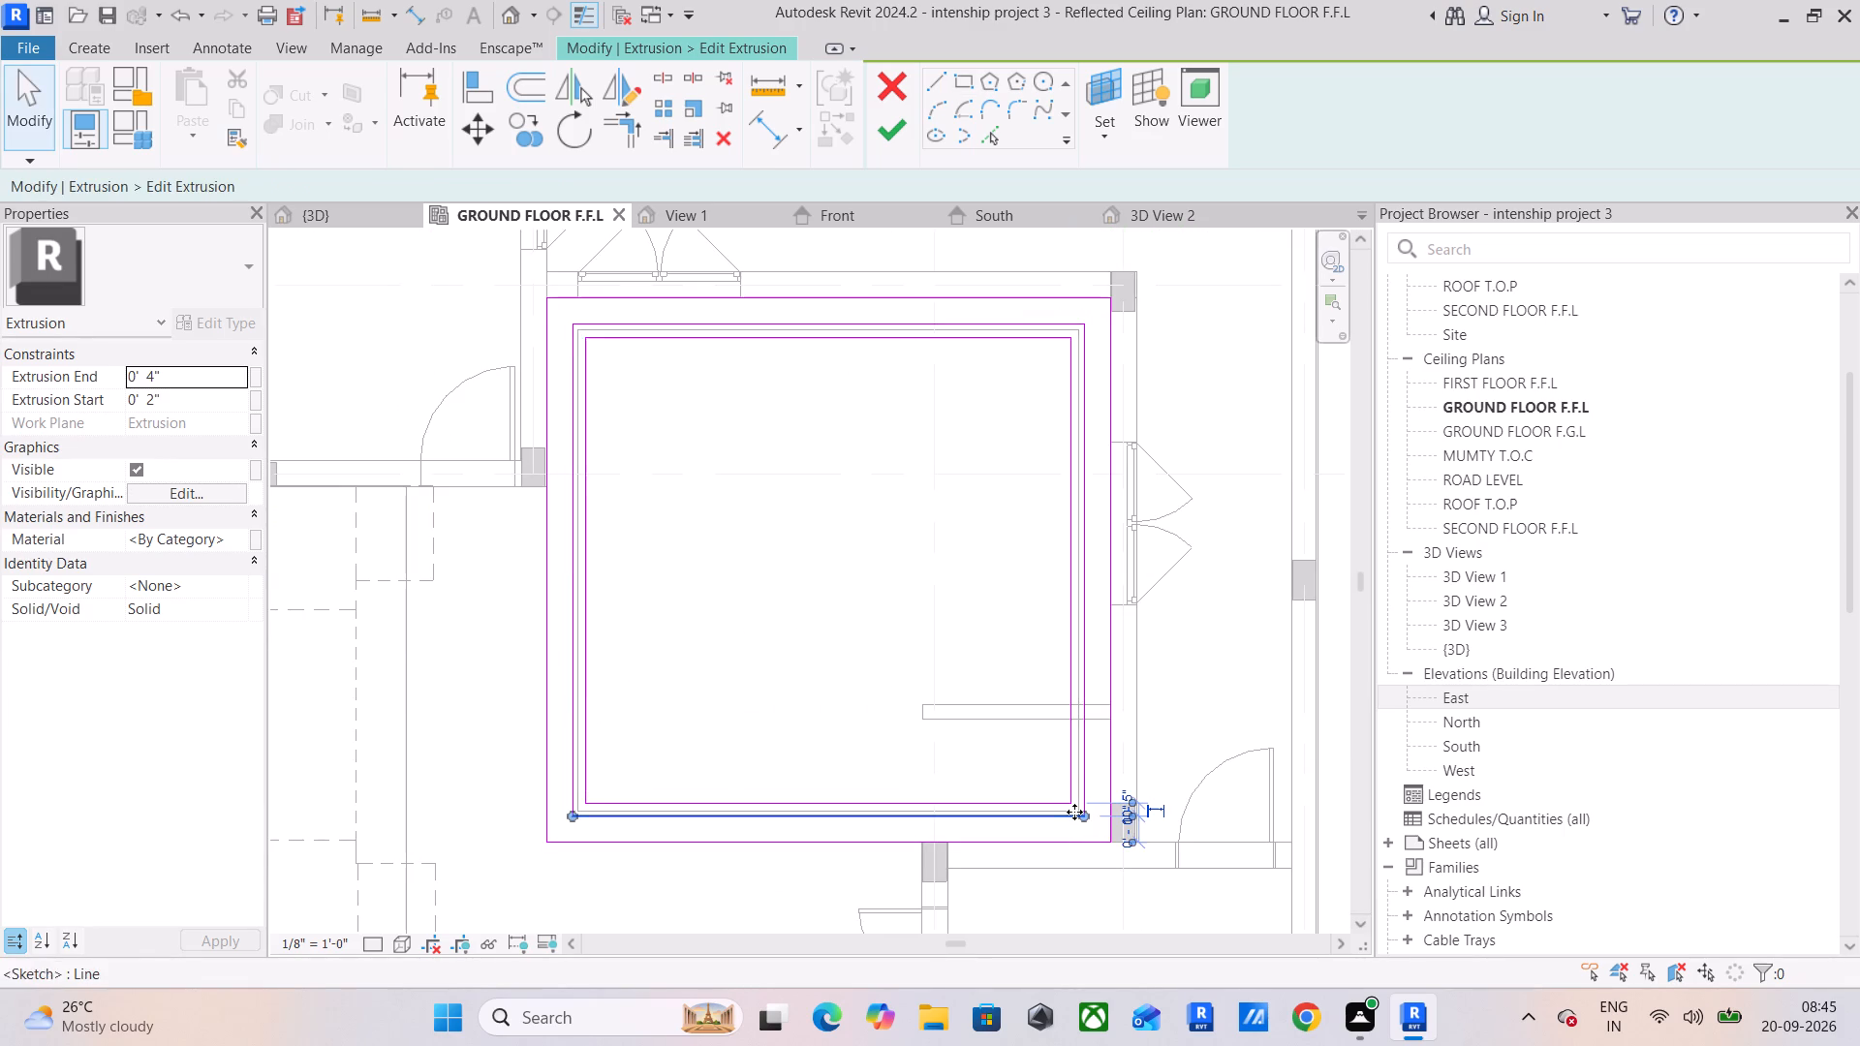
key(Delete)
click(1088, 808)
key(Delete)
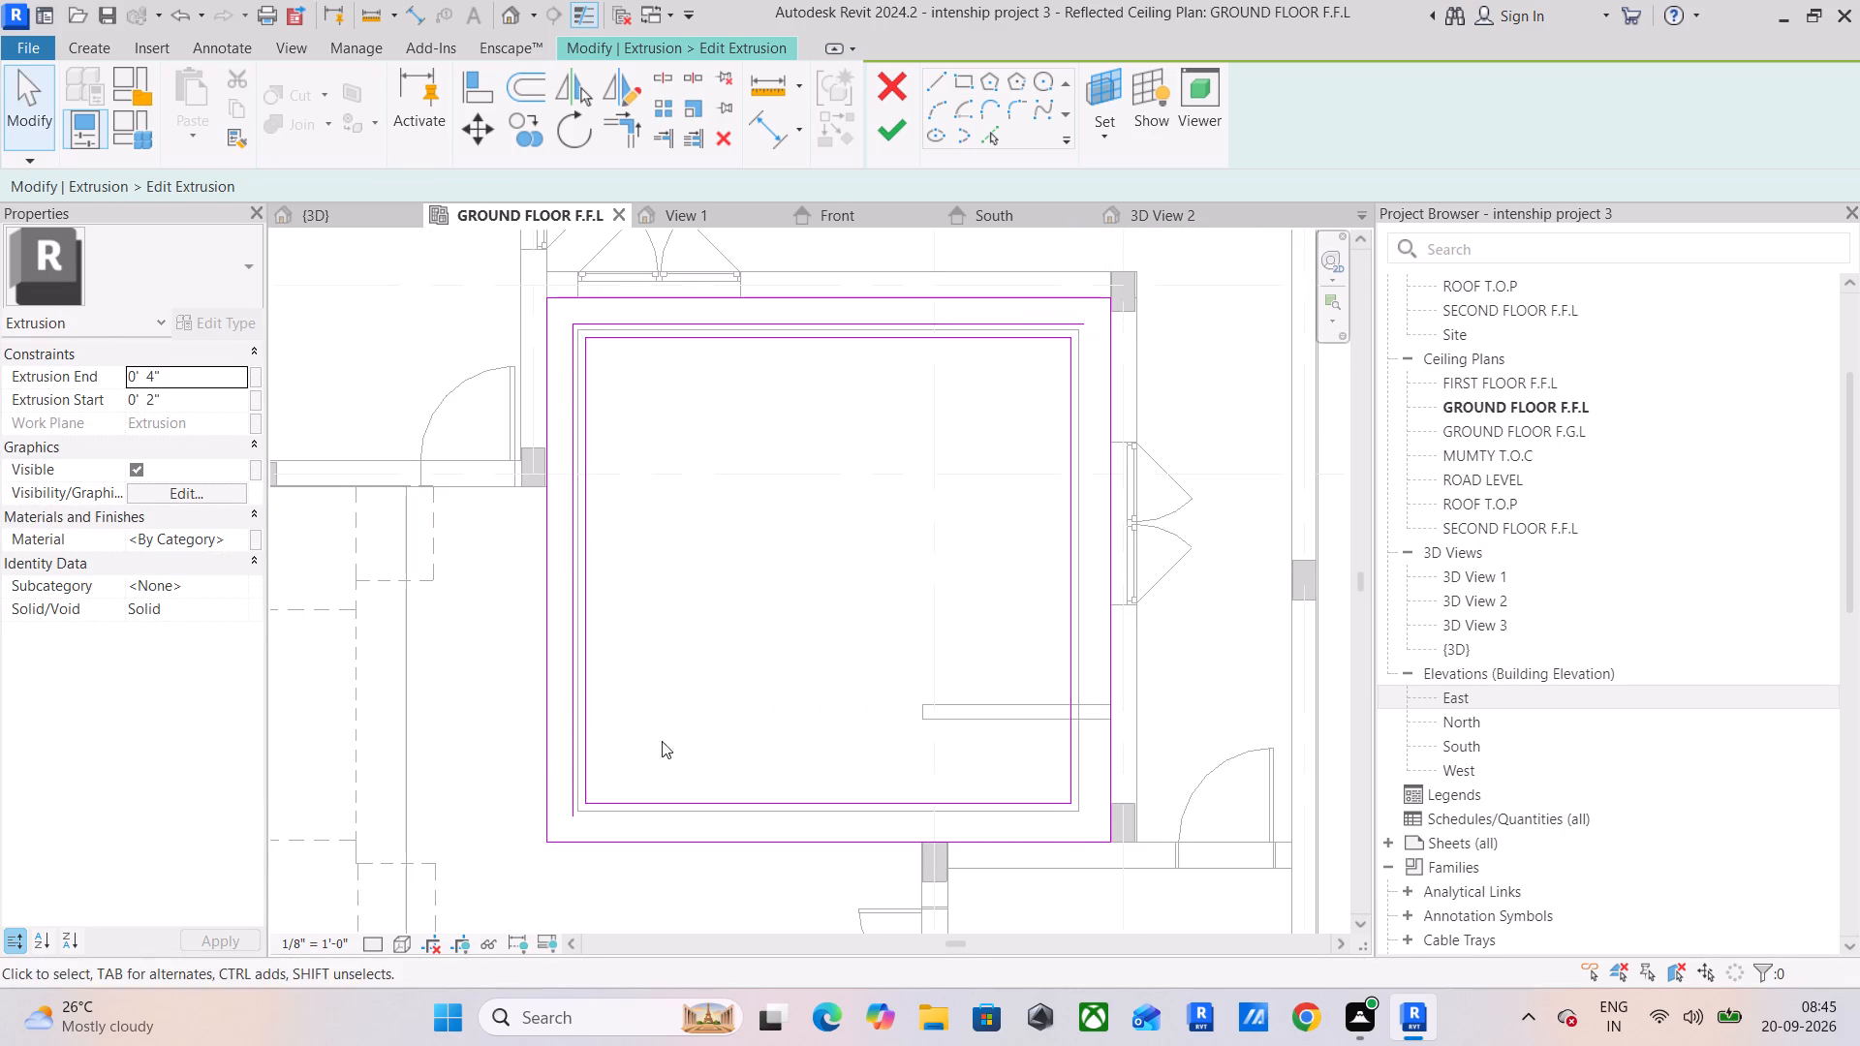
click(571, 781)
key(Delete)
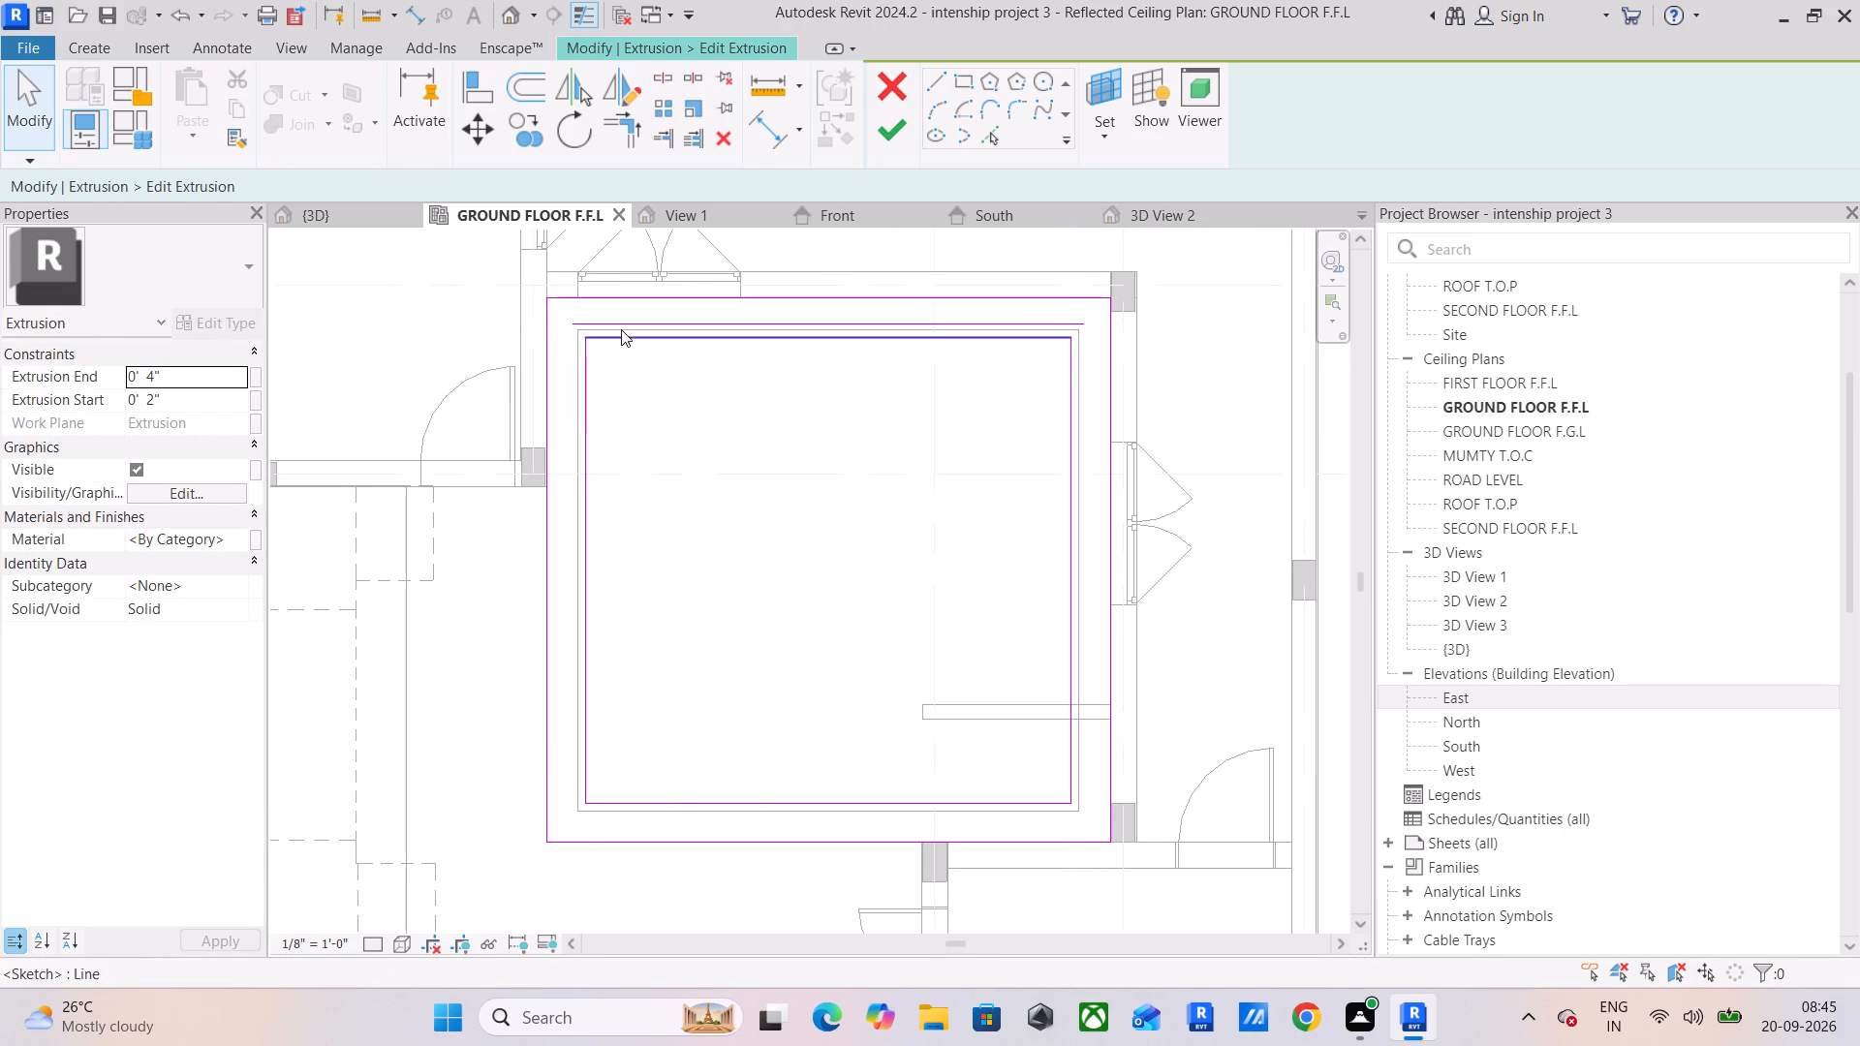
click(621, 325)
key(Delete)
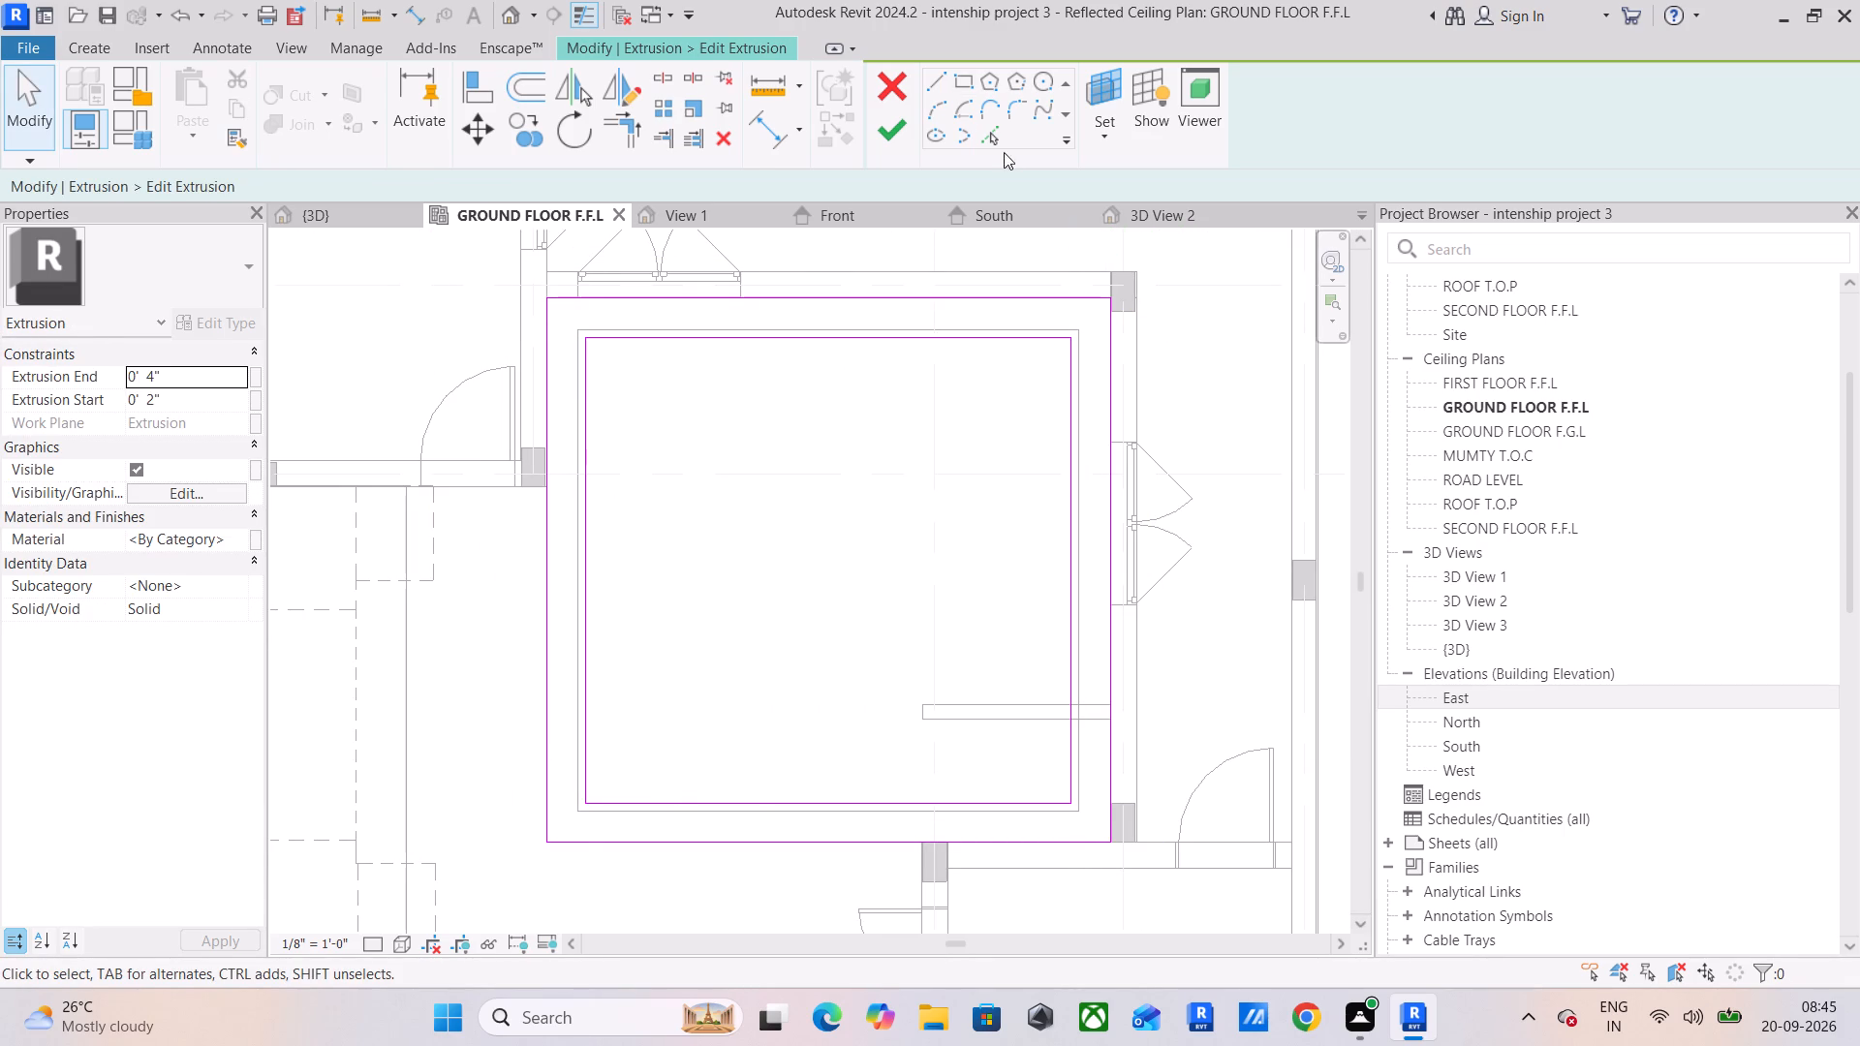
click(889, 134)
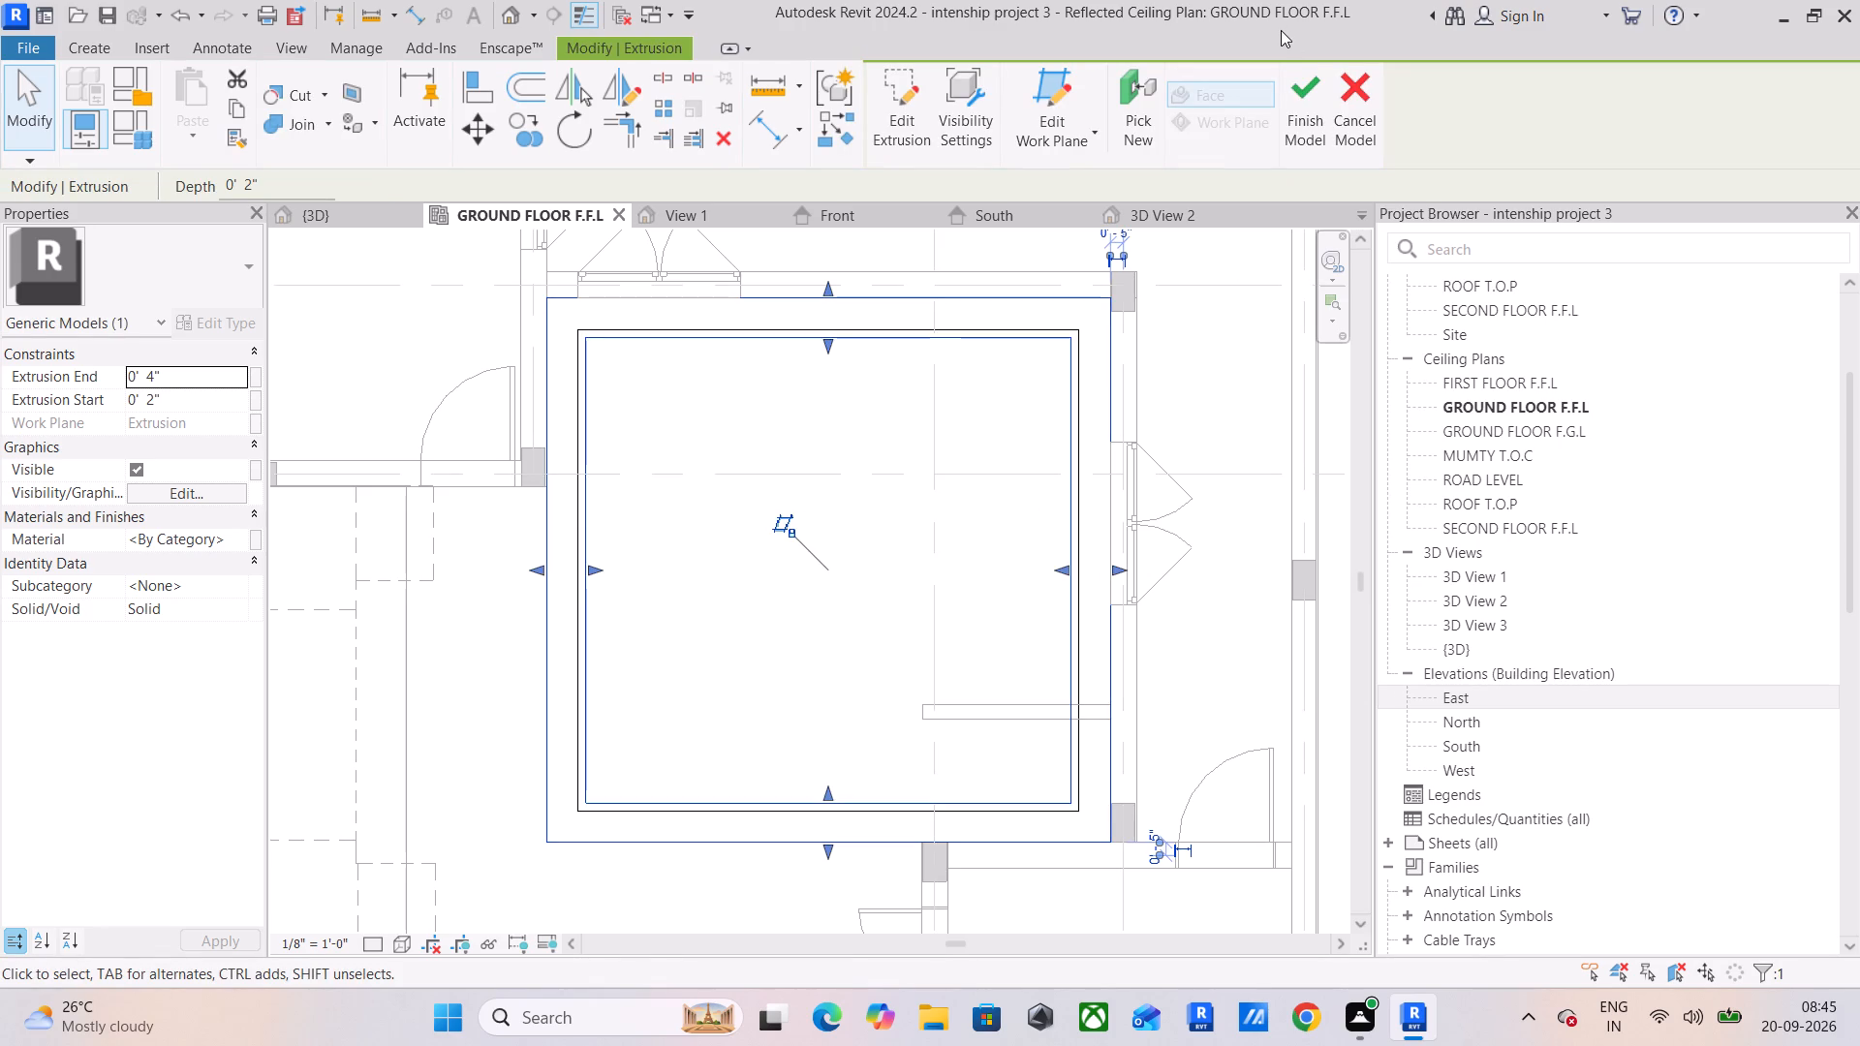
click(1284, 113)
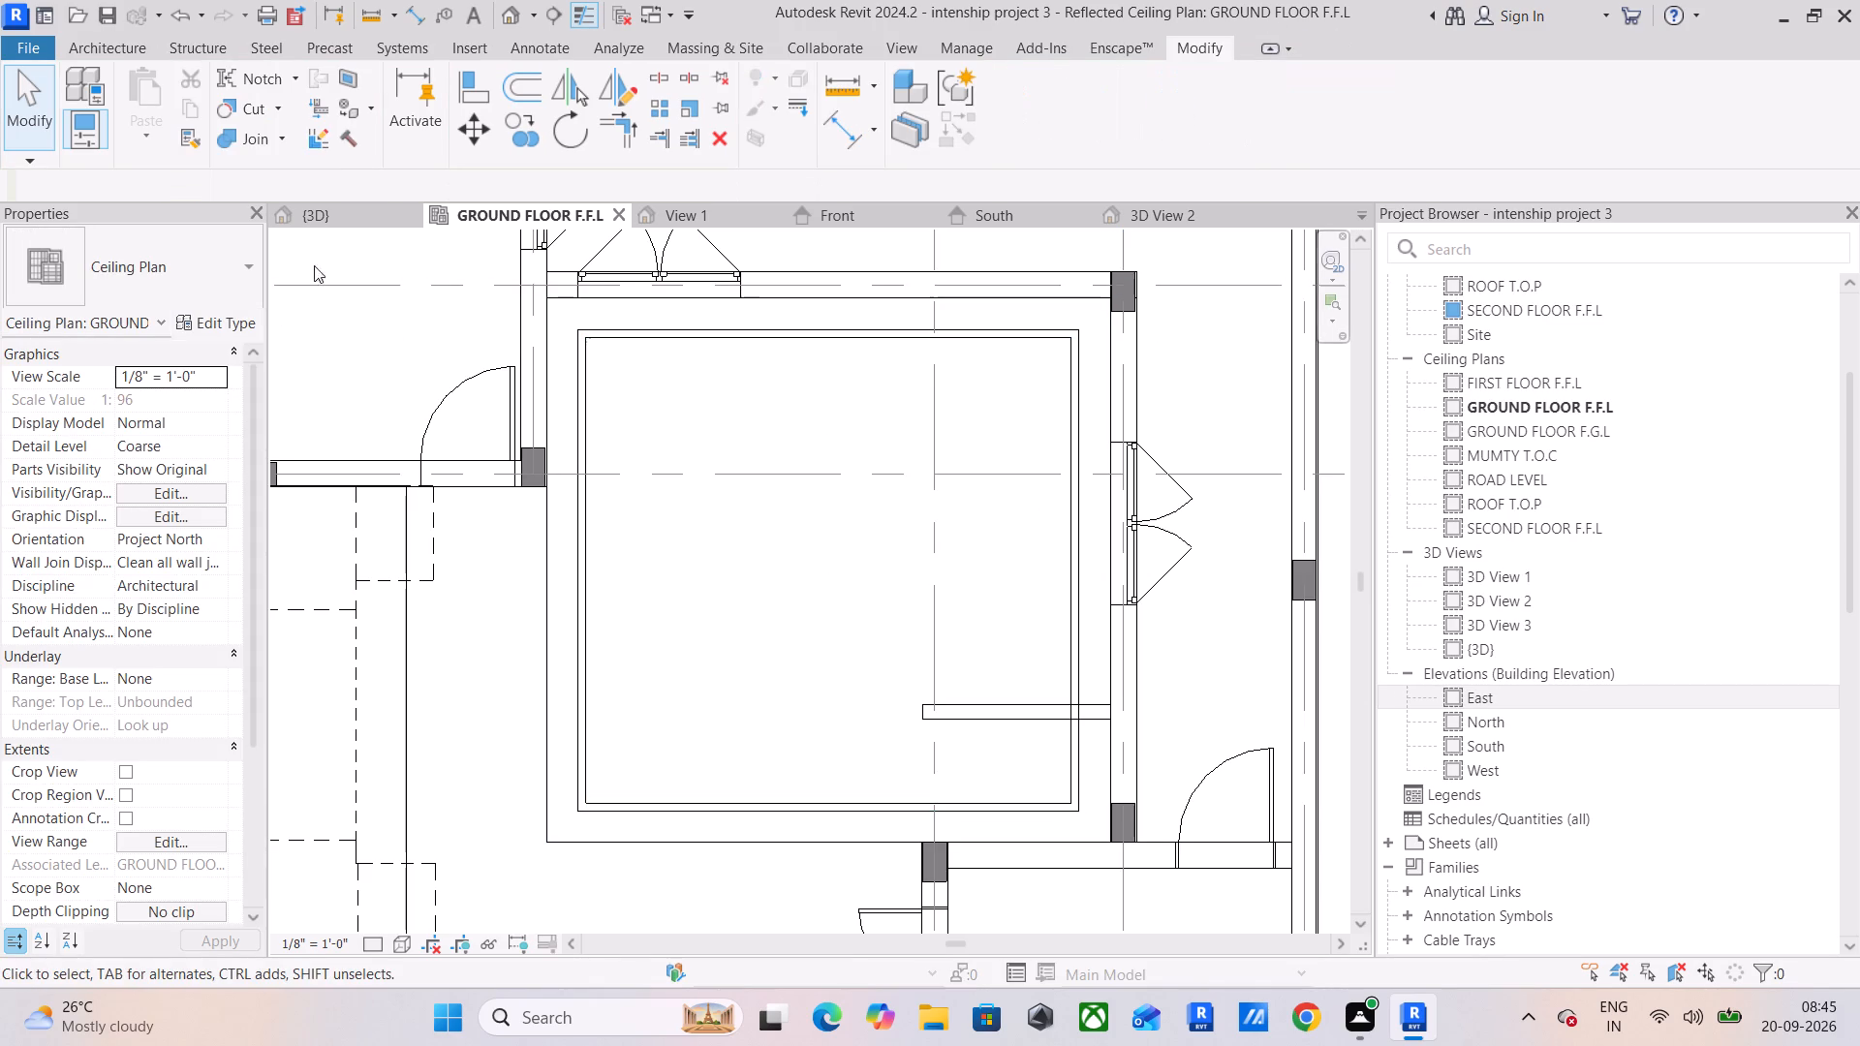
Examine the two stacked ceiling rings and their inner overhang from below in the {3D} view.
click(318, 212)
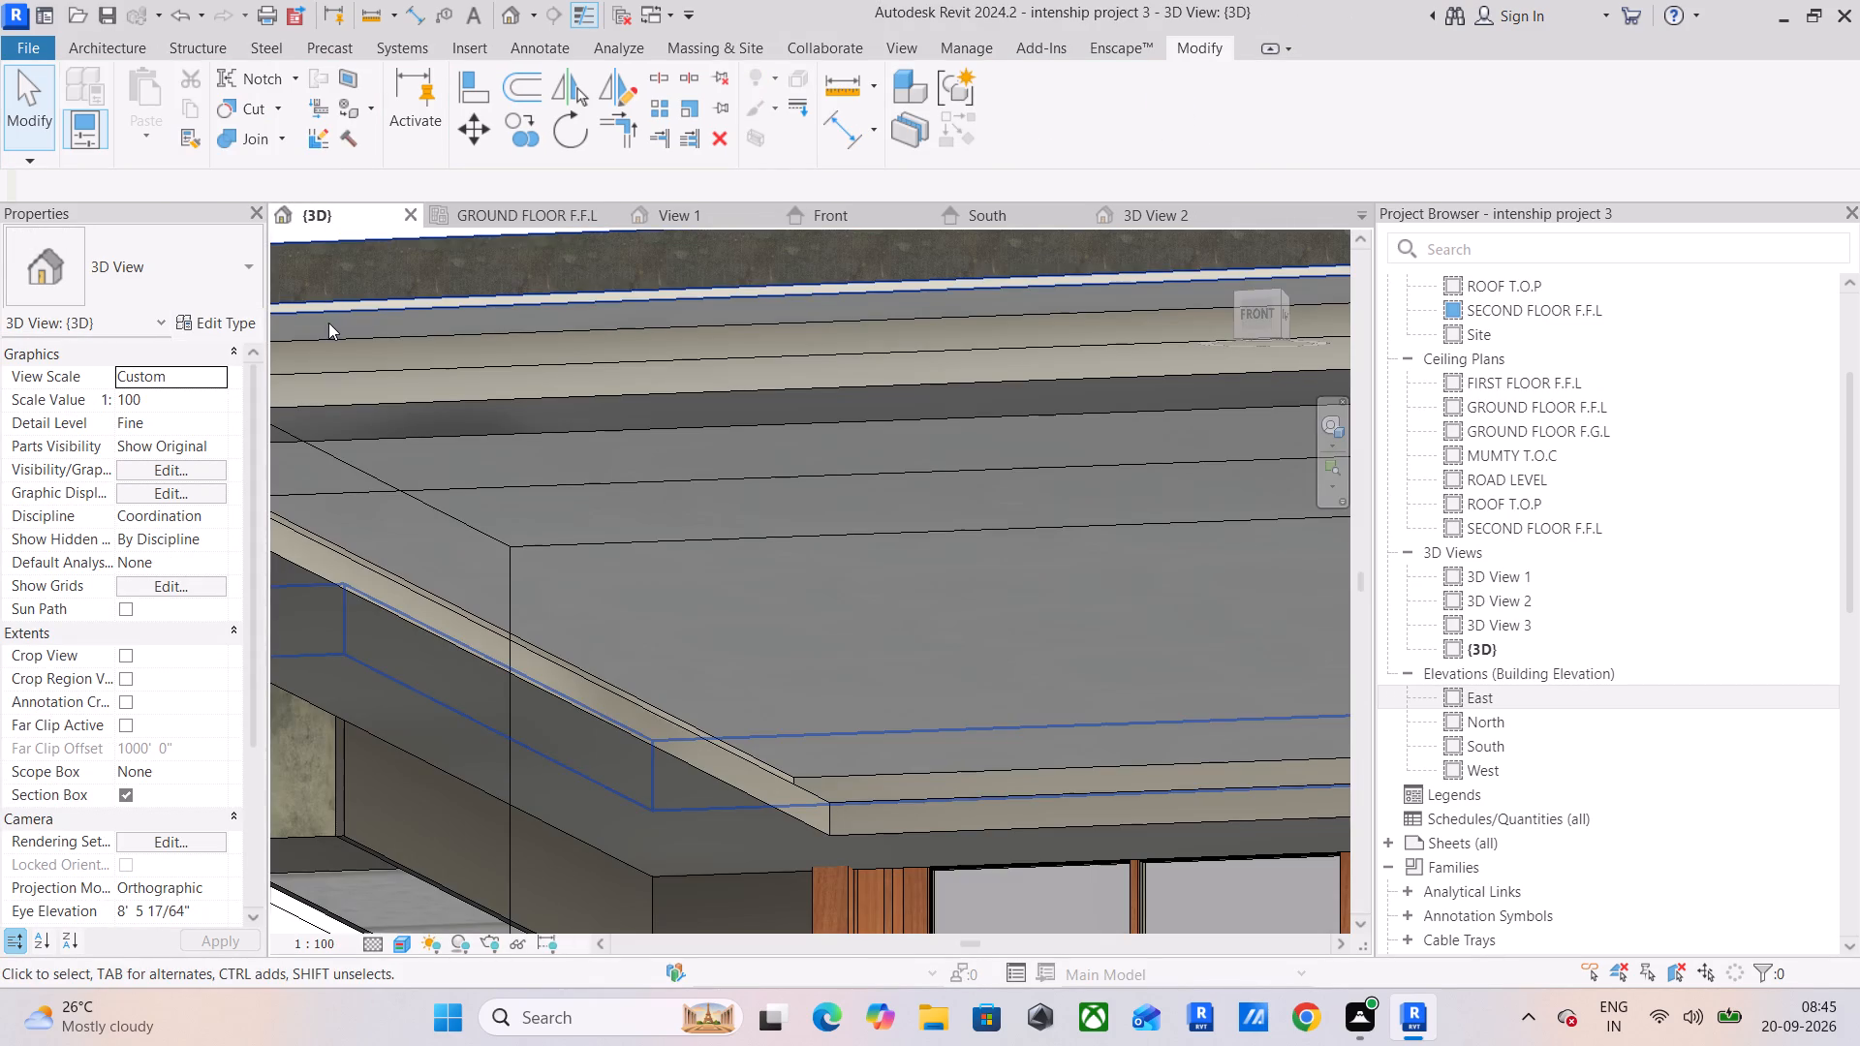
shift+middle_drag(393, 344, 380, 377)
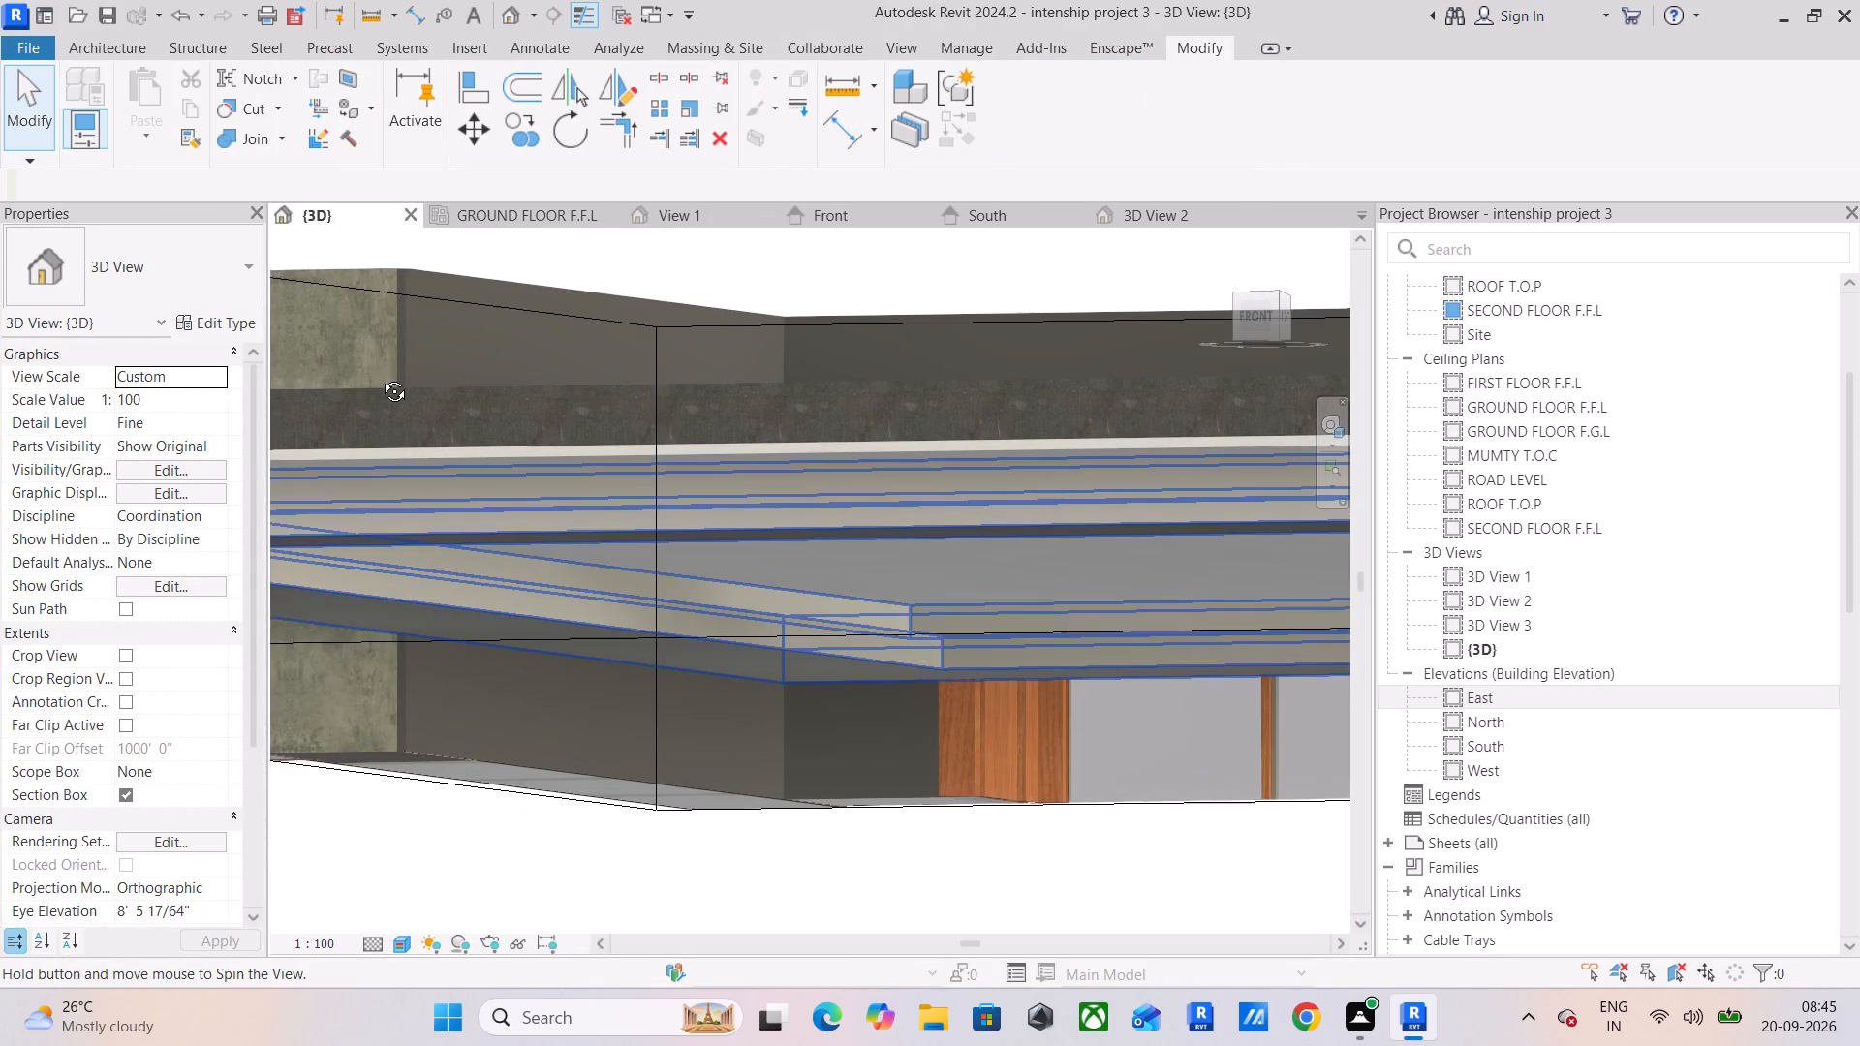
shift+middle_drag(380, 377, 369, 359)
scroll(369, 360, down, 2)
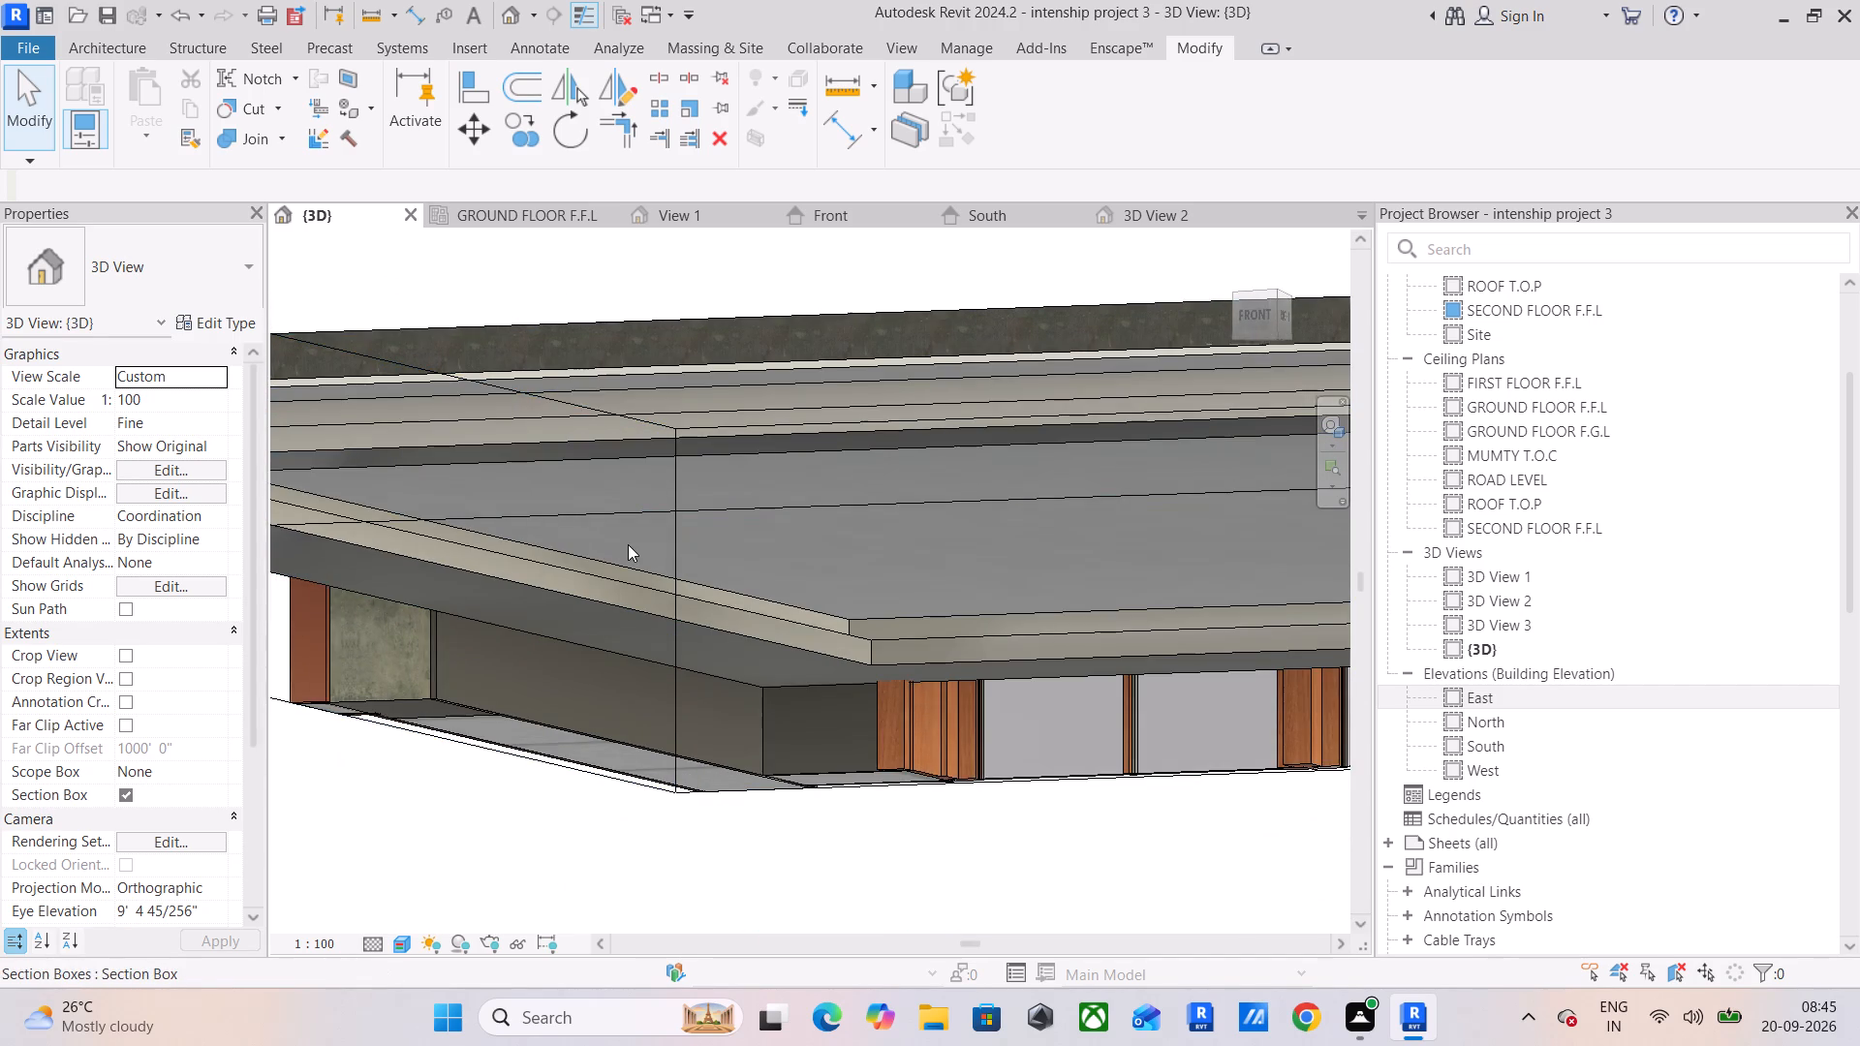
scroll(629, 544, down, 4)
middle_drag(629, 541, 741, 433)
shift+middle_drag(582, 482, 623, 488)
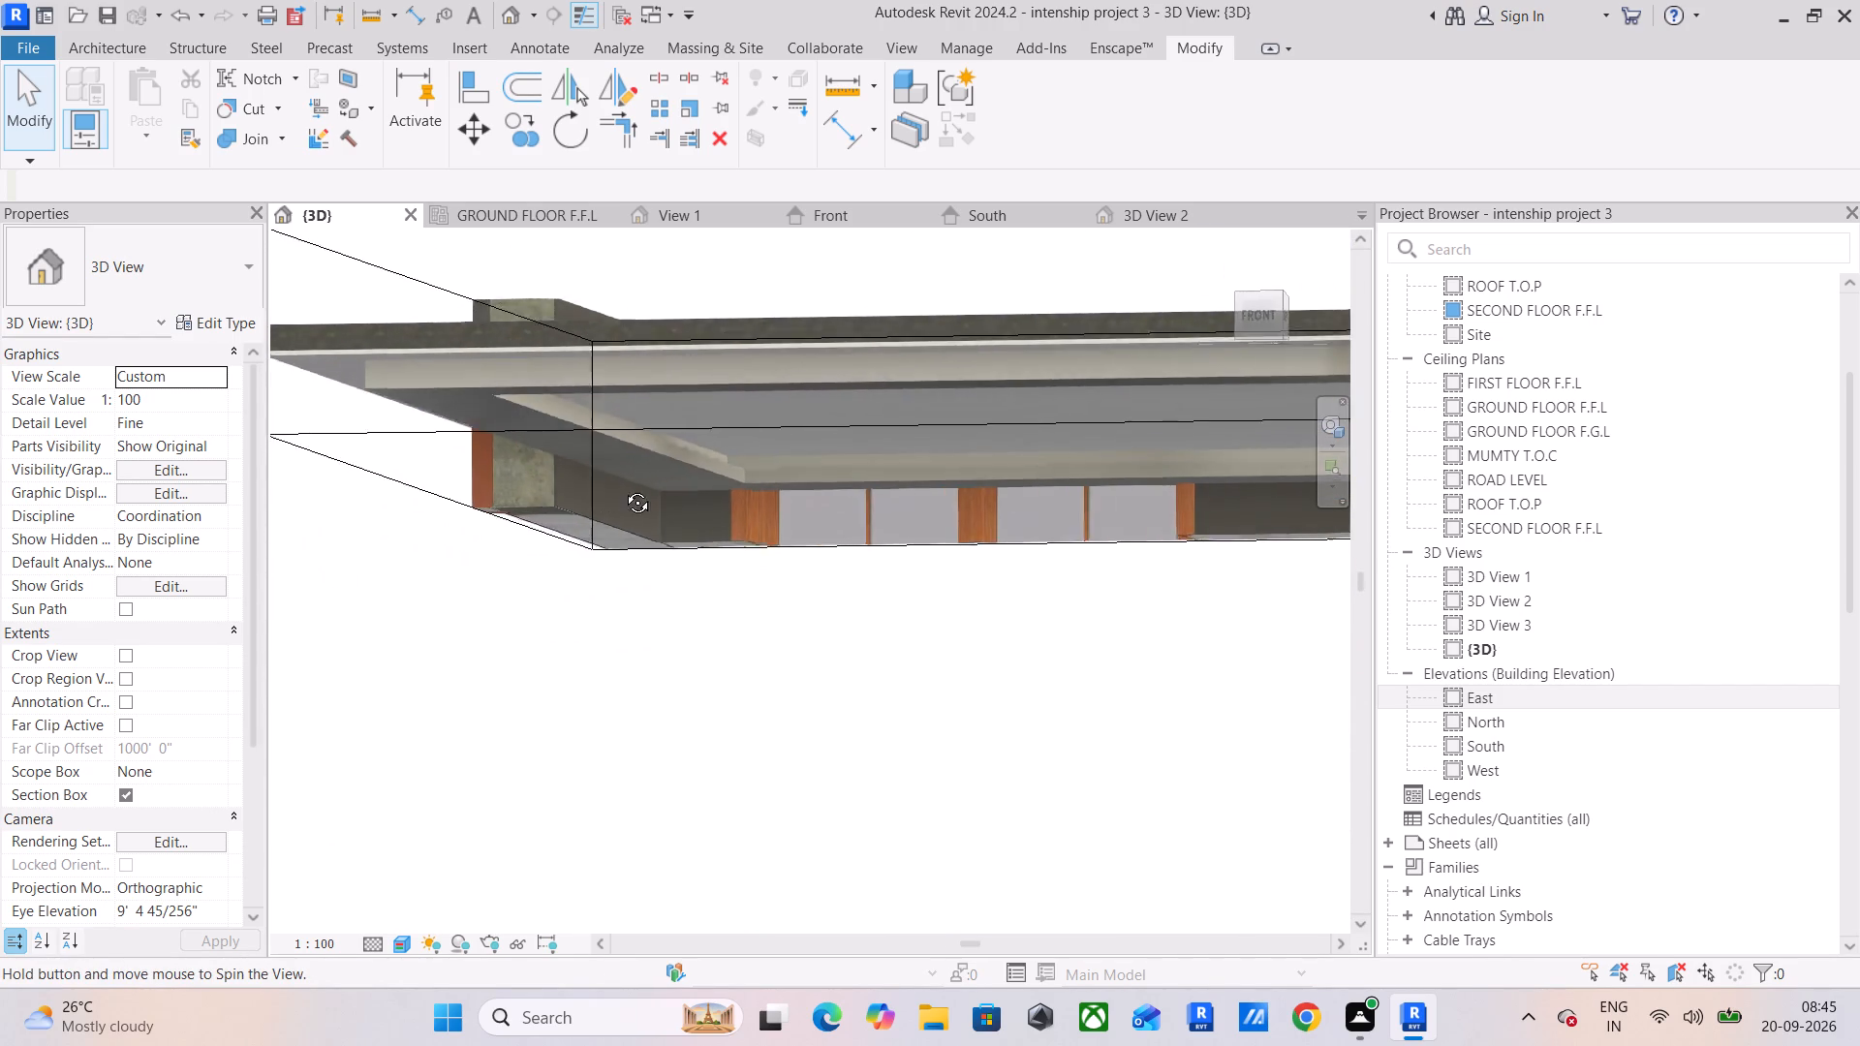
shift+middle_drag(623, 488, 629, 480)
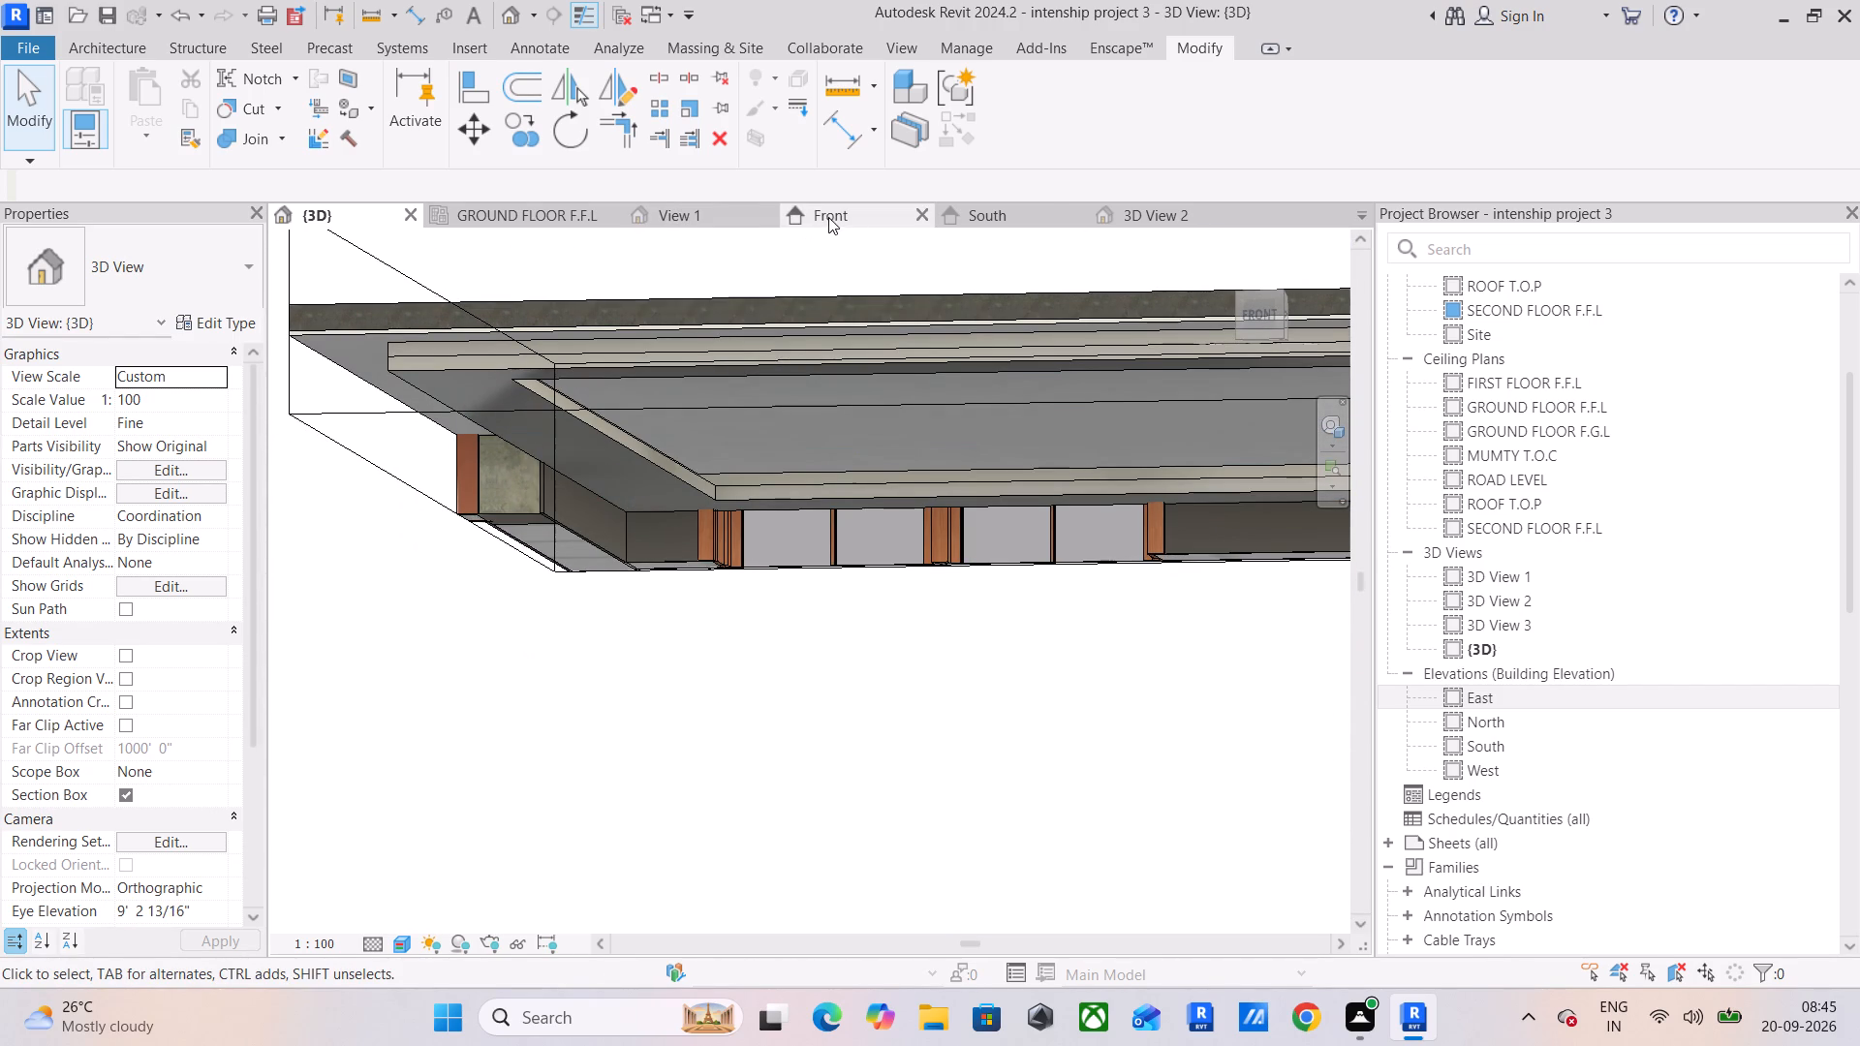
In the GROUND FLOOR F.F.L ceiling plan, place a celling light component near the rings' upper-left inner corner and rotate it 90°.
click(565, 212)
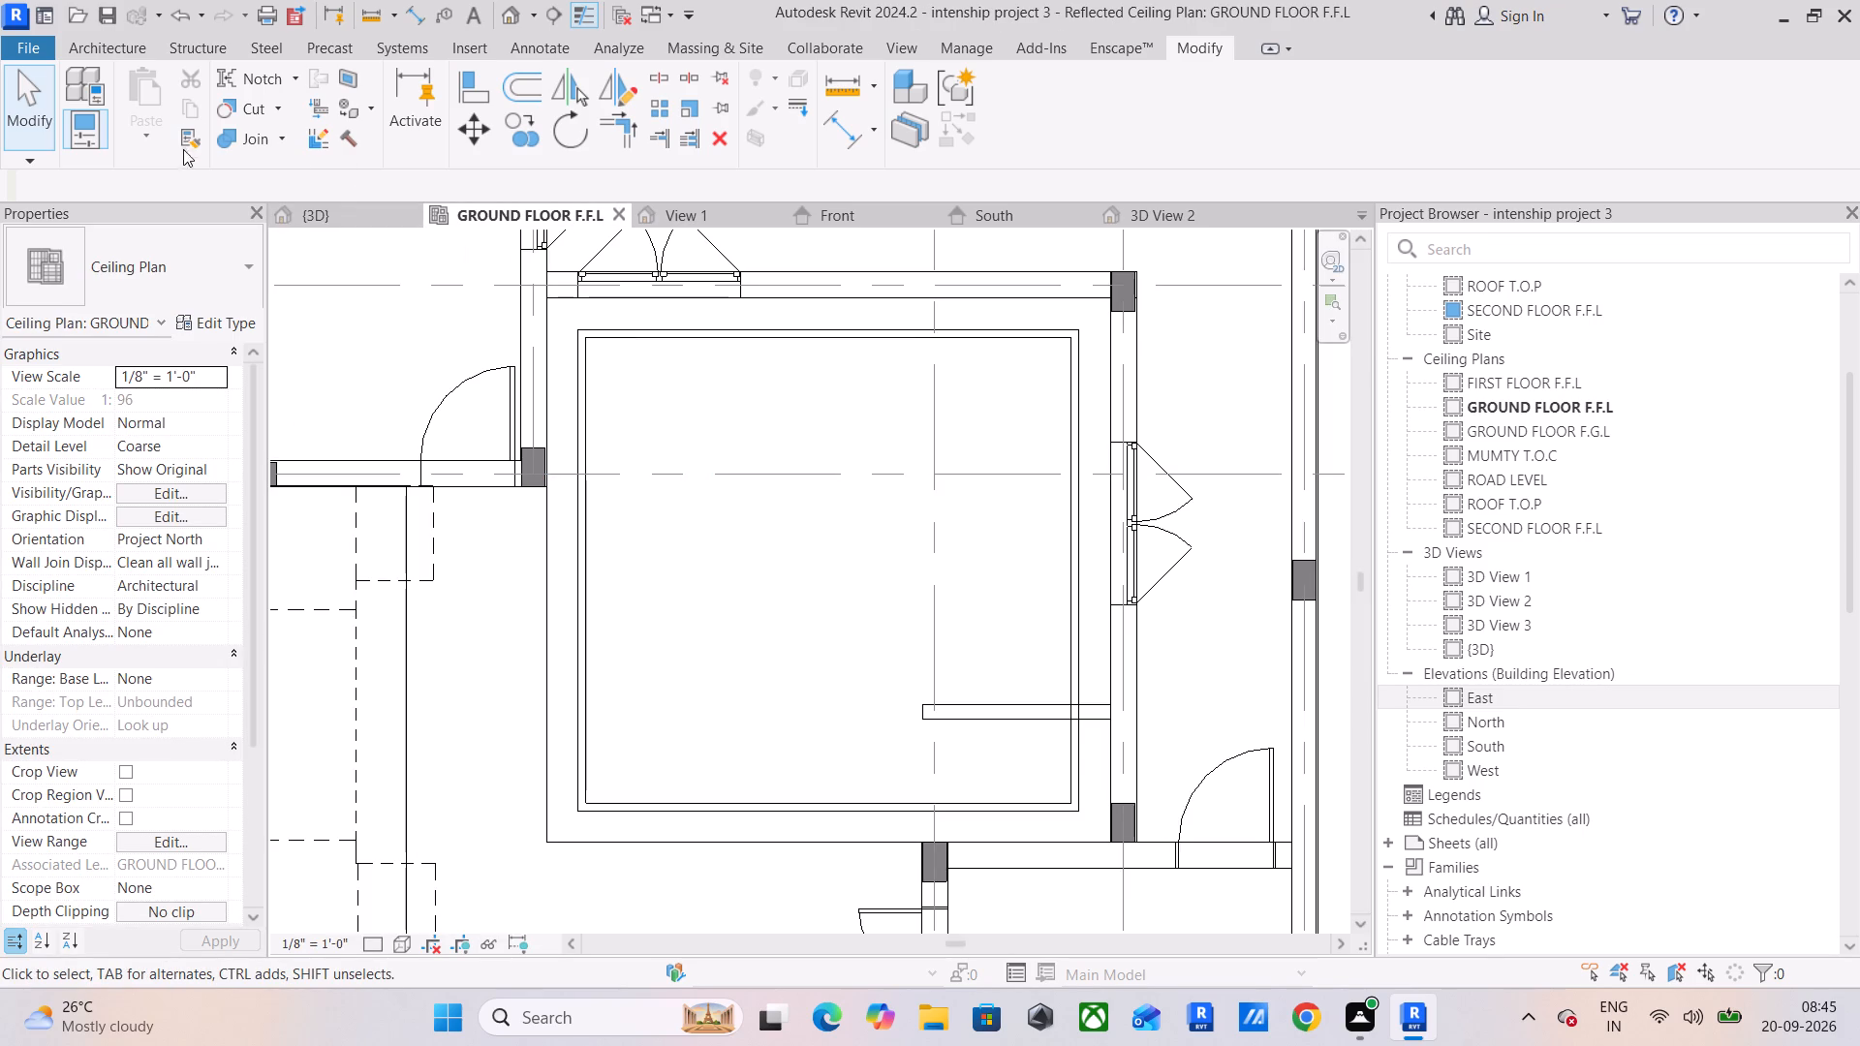
click(142, 51)
click(247, 122)
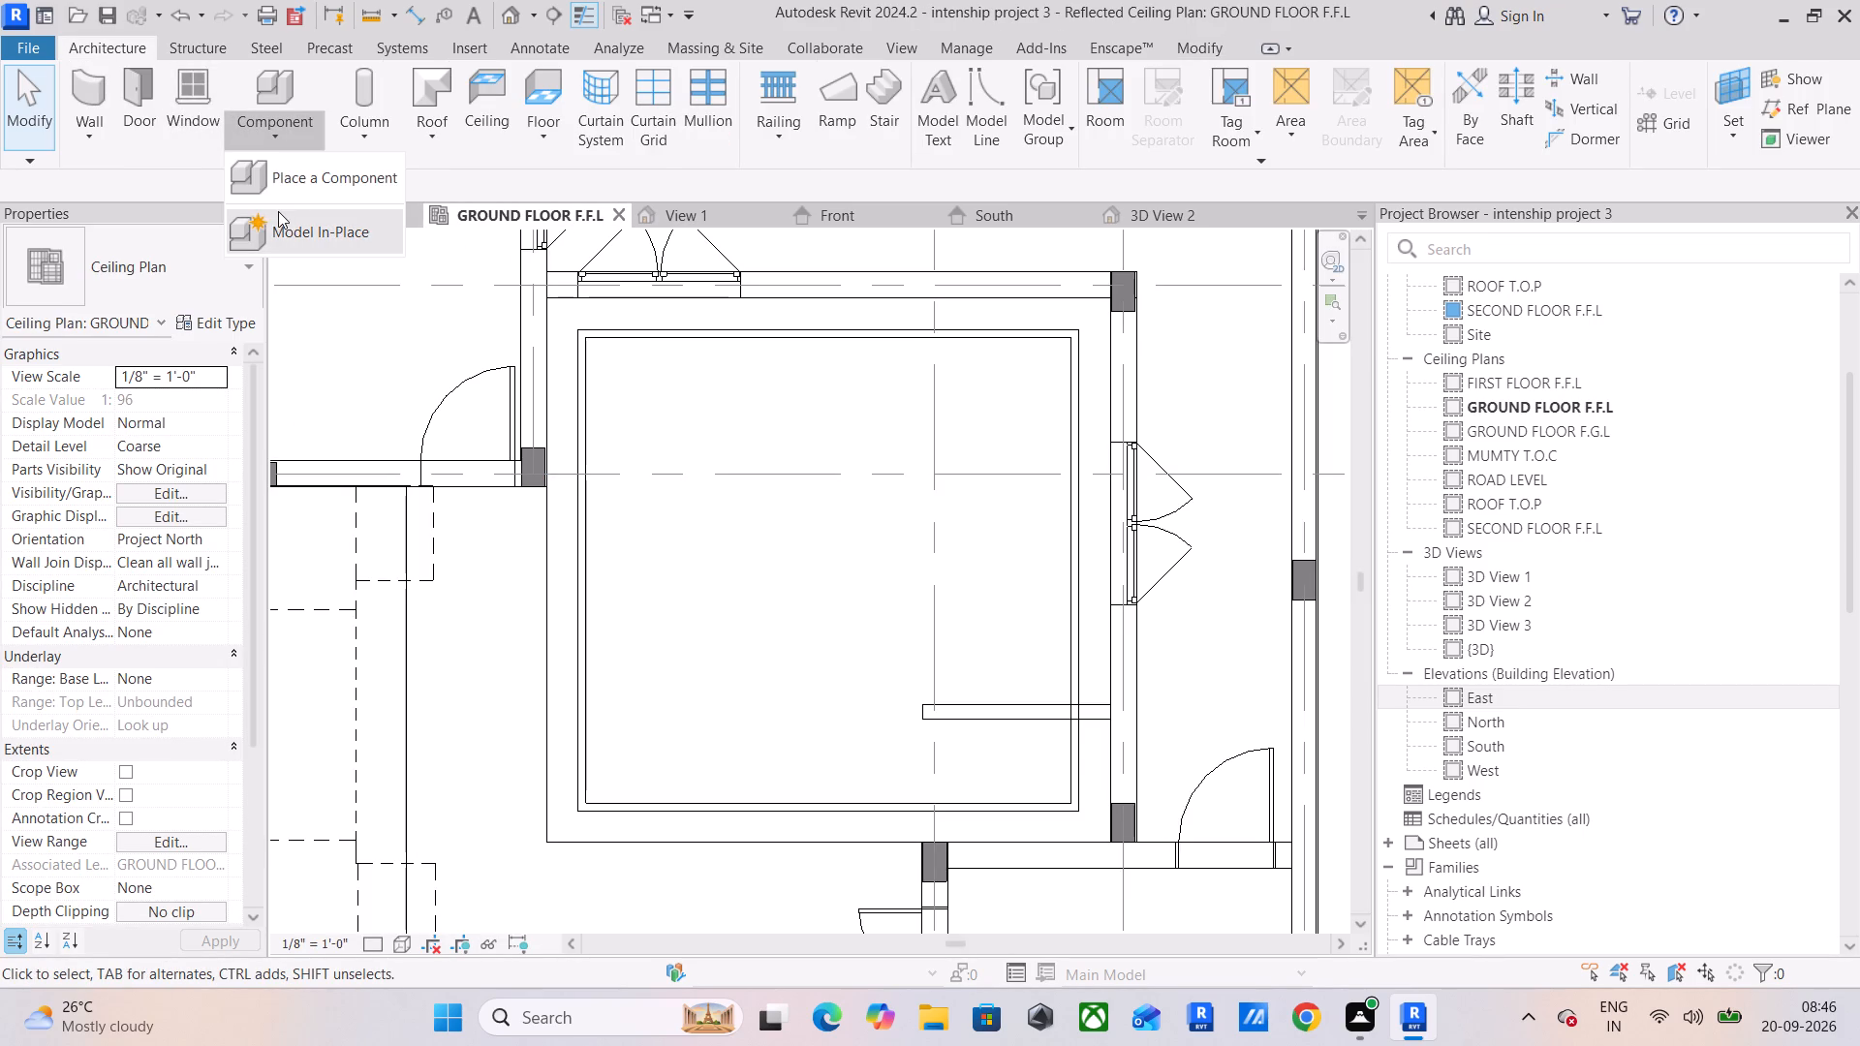
click(280, 197)
scroll(557, 327, up, 2)
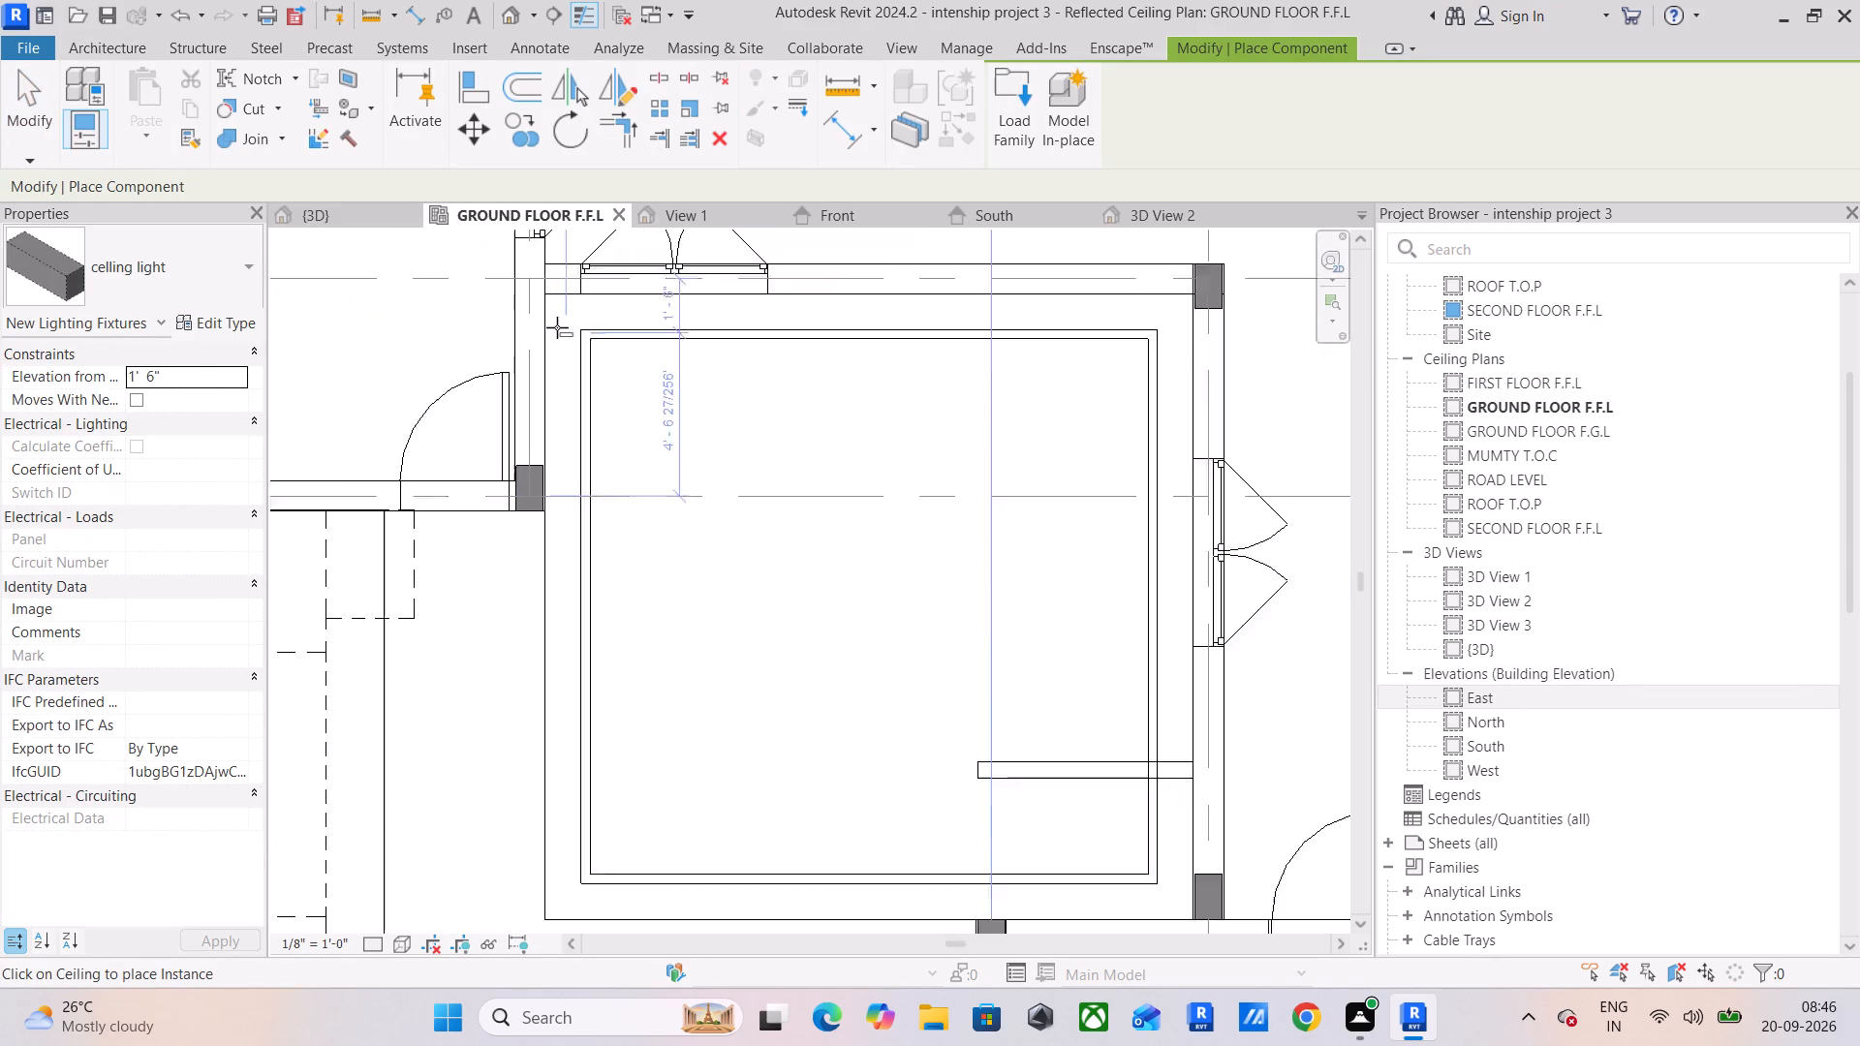
scroll(557, 327, up, 9)
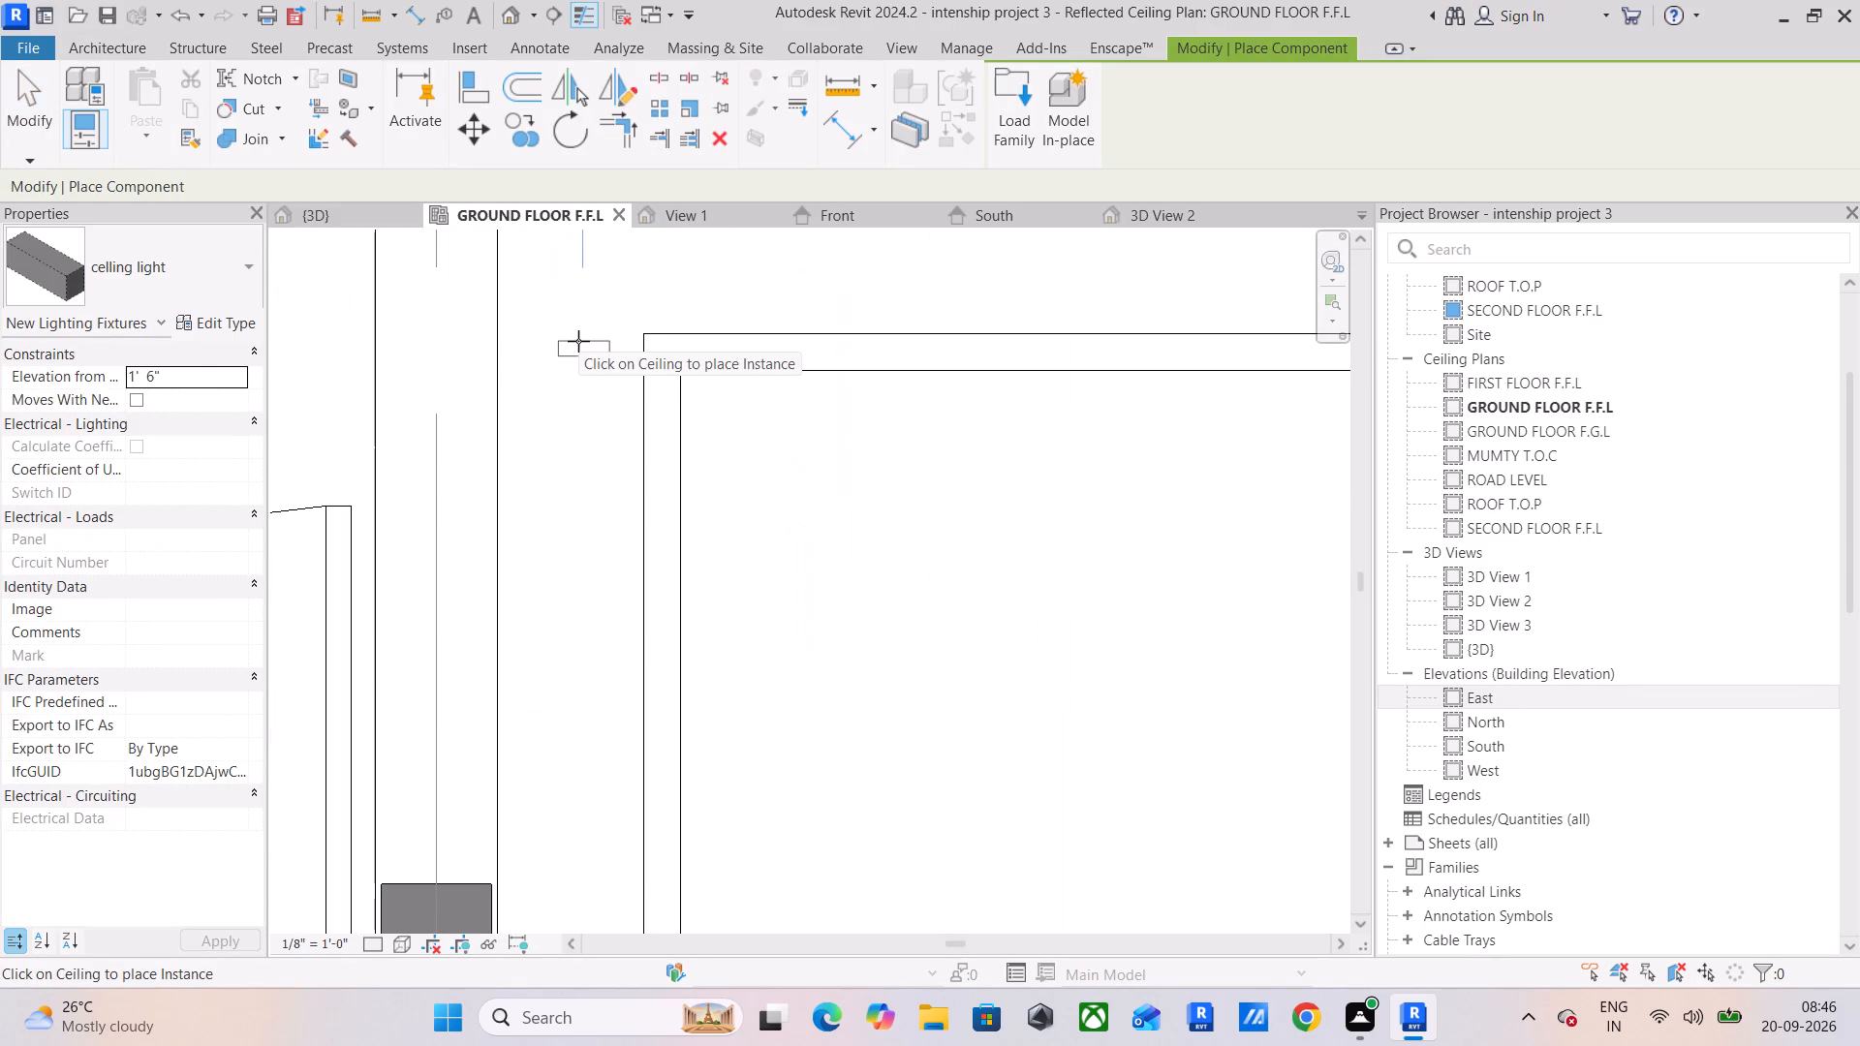
click(606, 337)
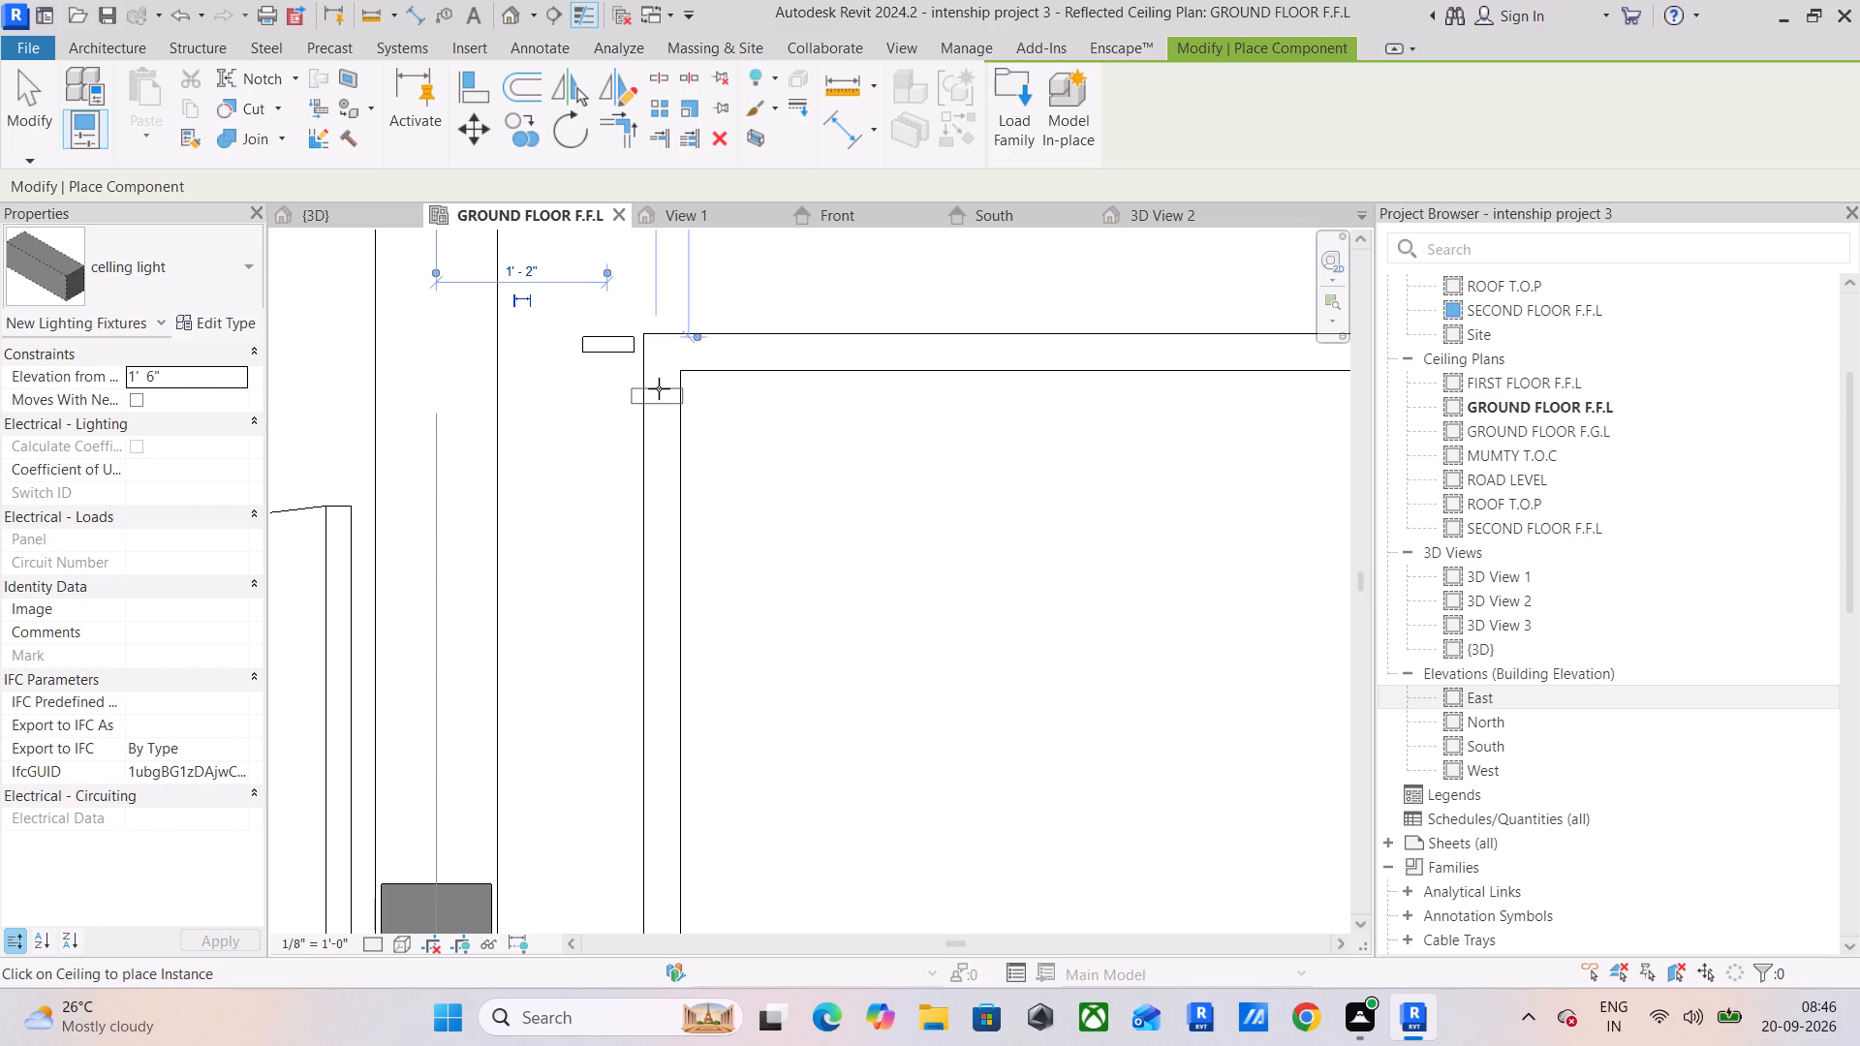
key(Escape)
key(Escape)
key(Escape)
click(614, 356)
key(space)
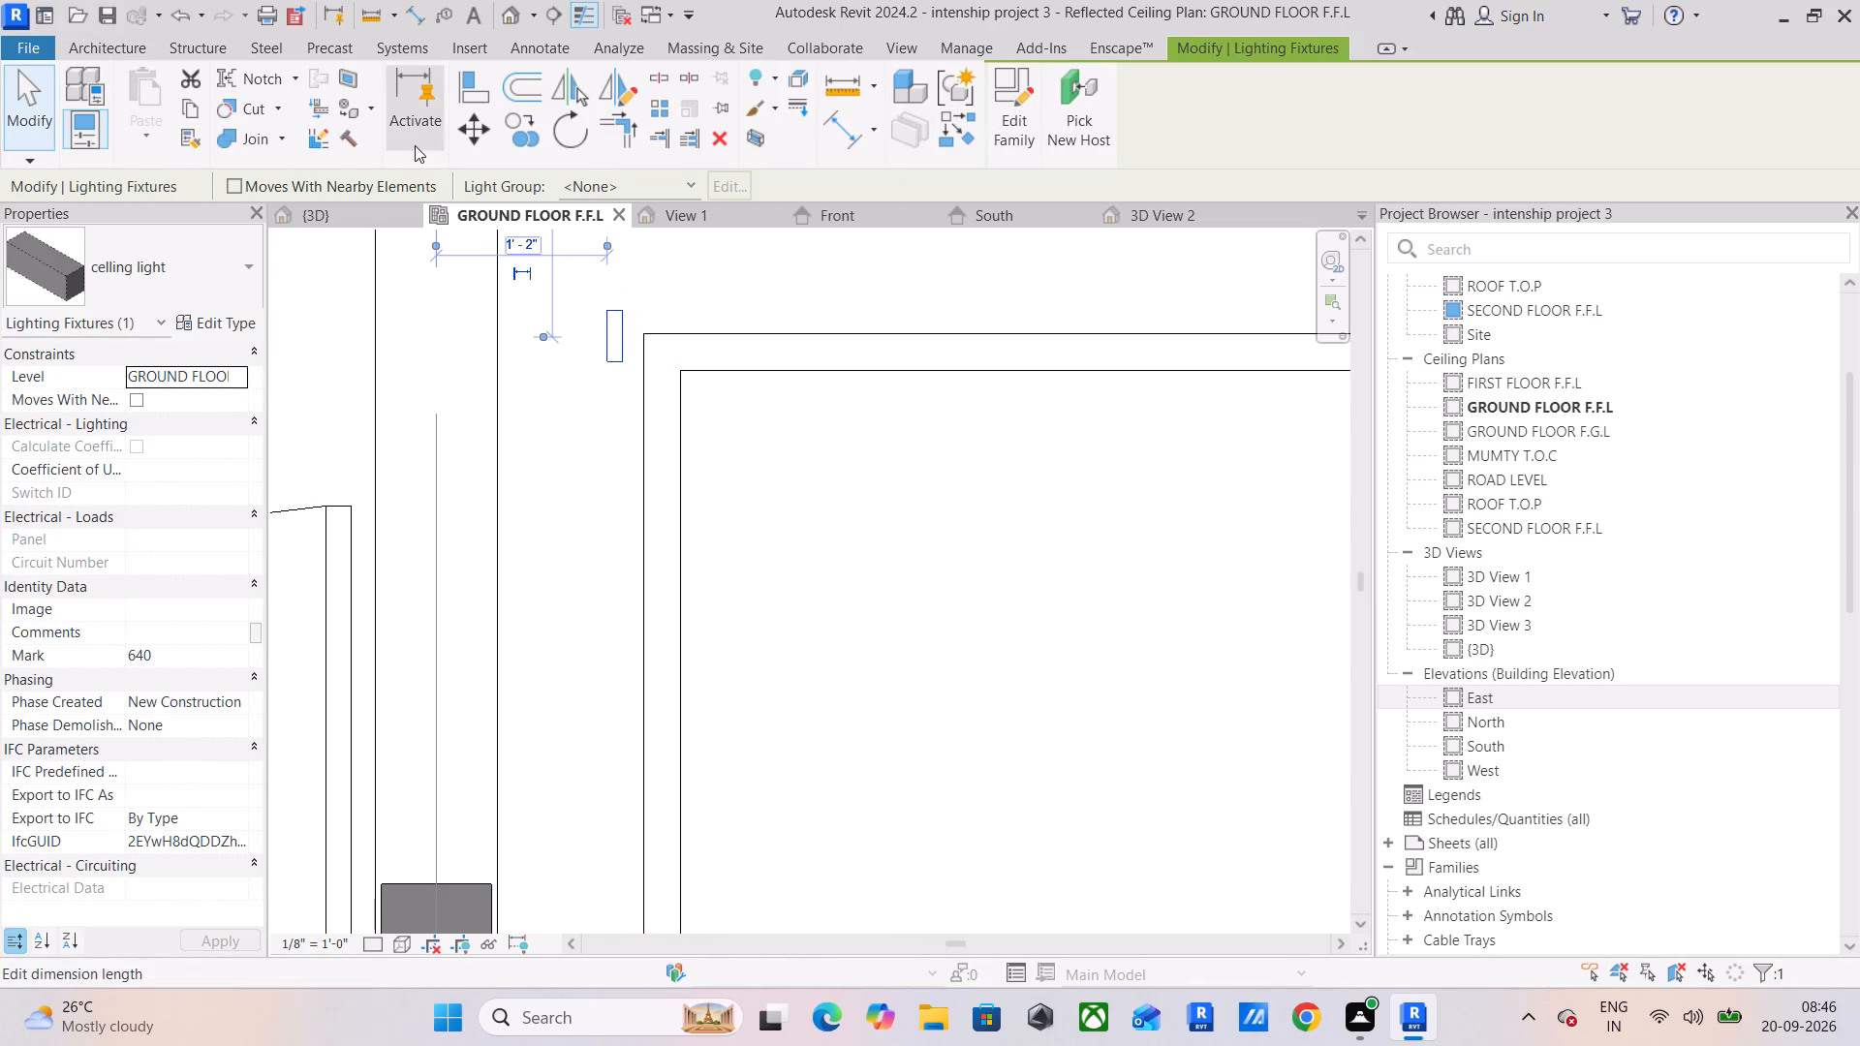
Move the celling light so its upper-right corner meets the outer of the two inner ring outlines at their upper-left corner.
click(461, 135)
scroll(623, 331, up, 5)
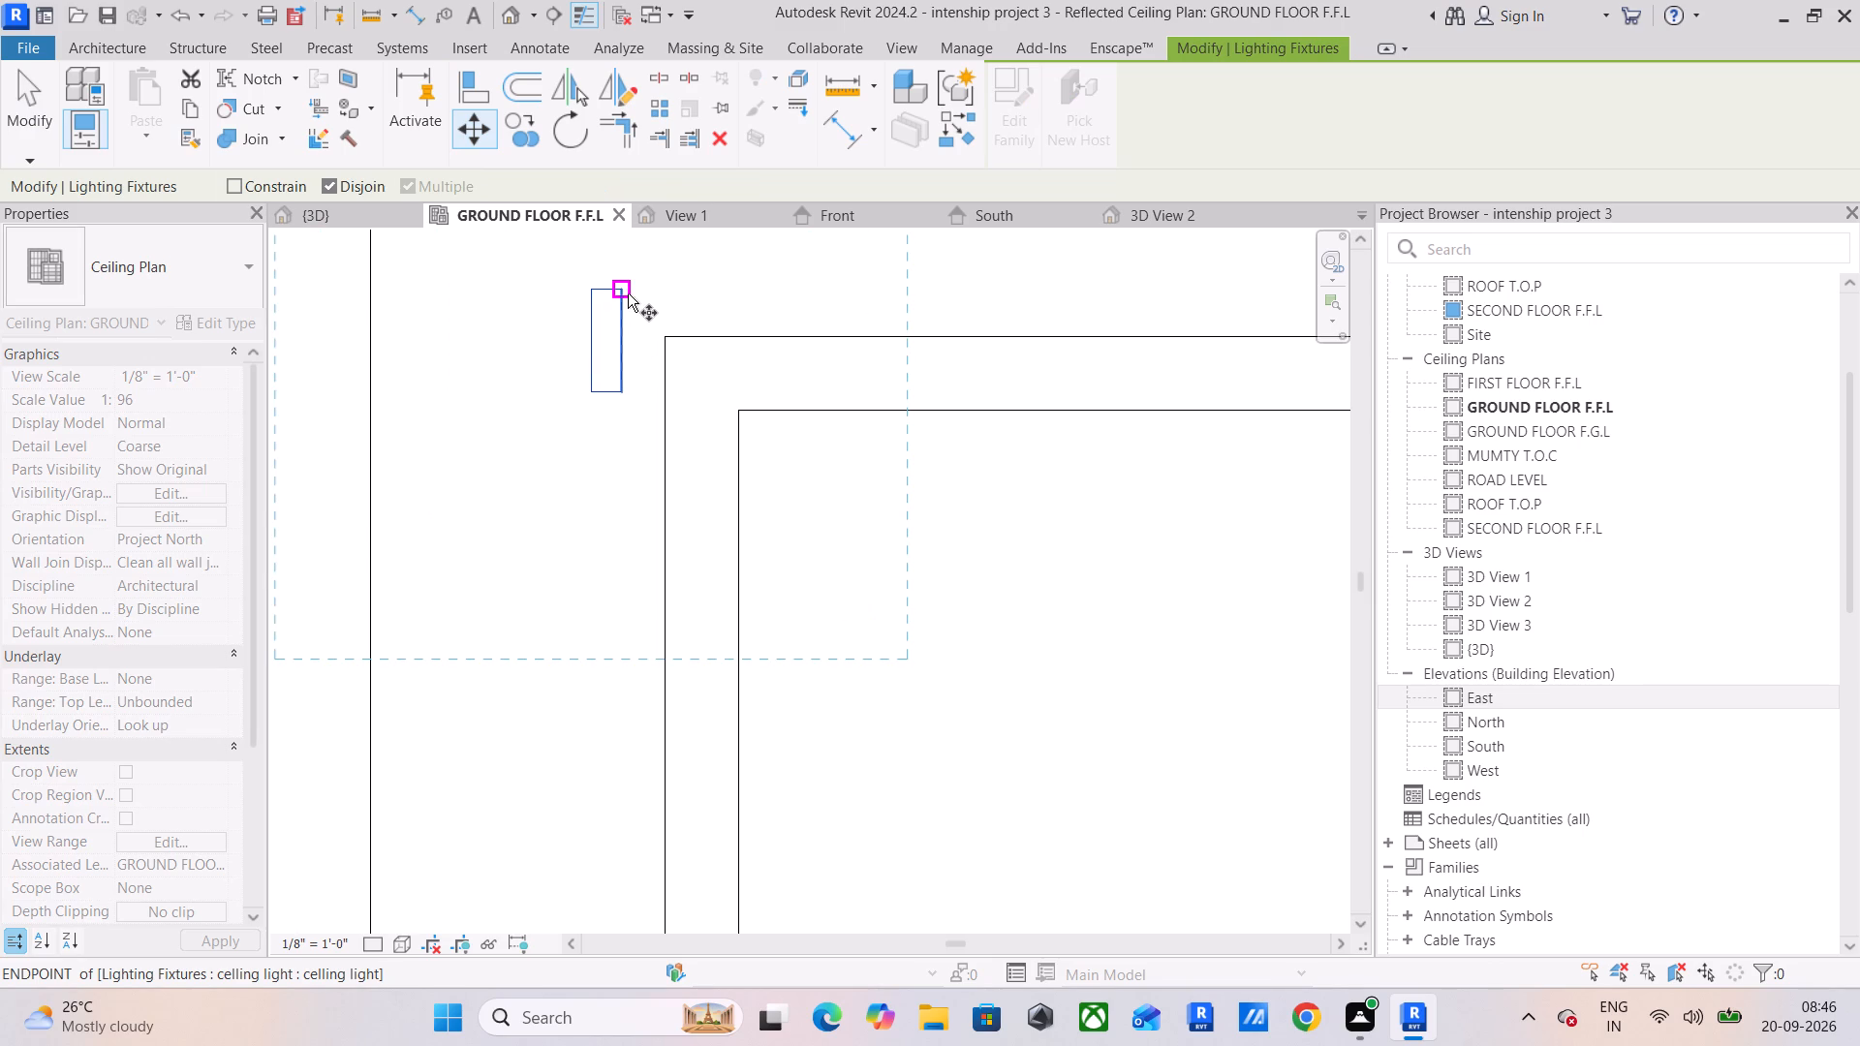
click(622, 295)
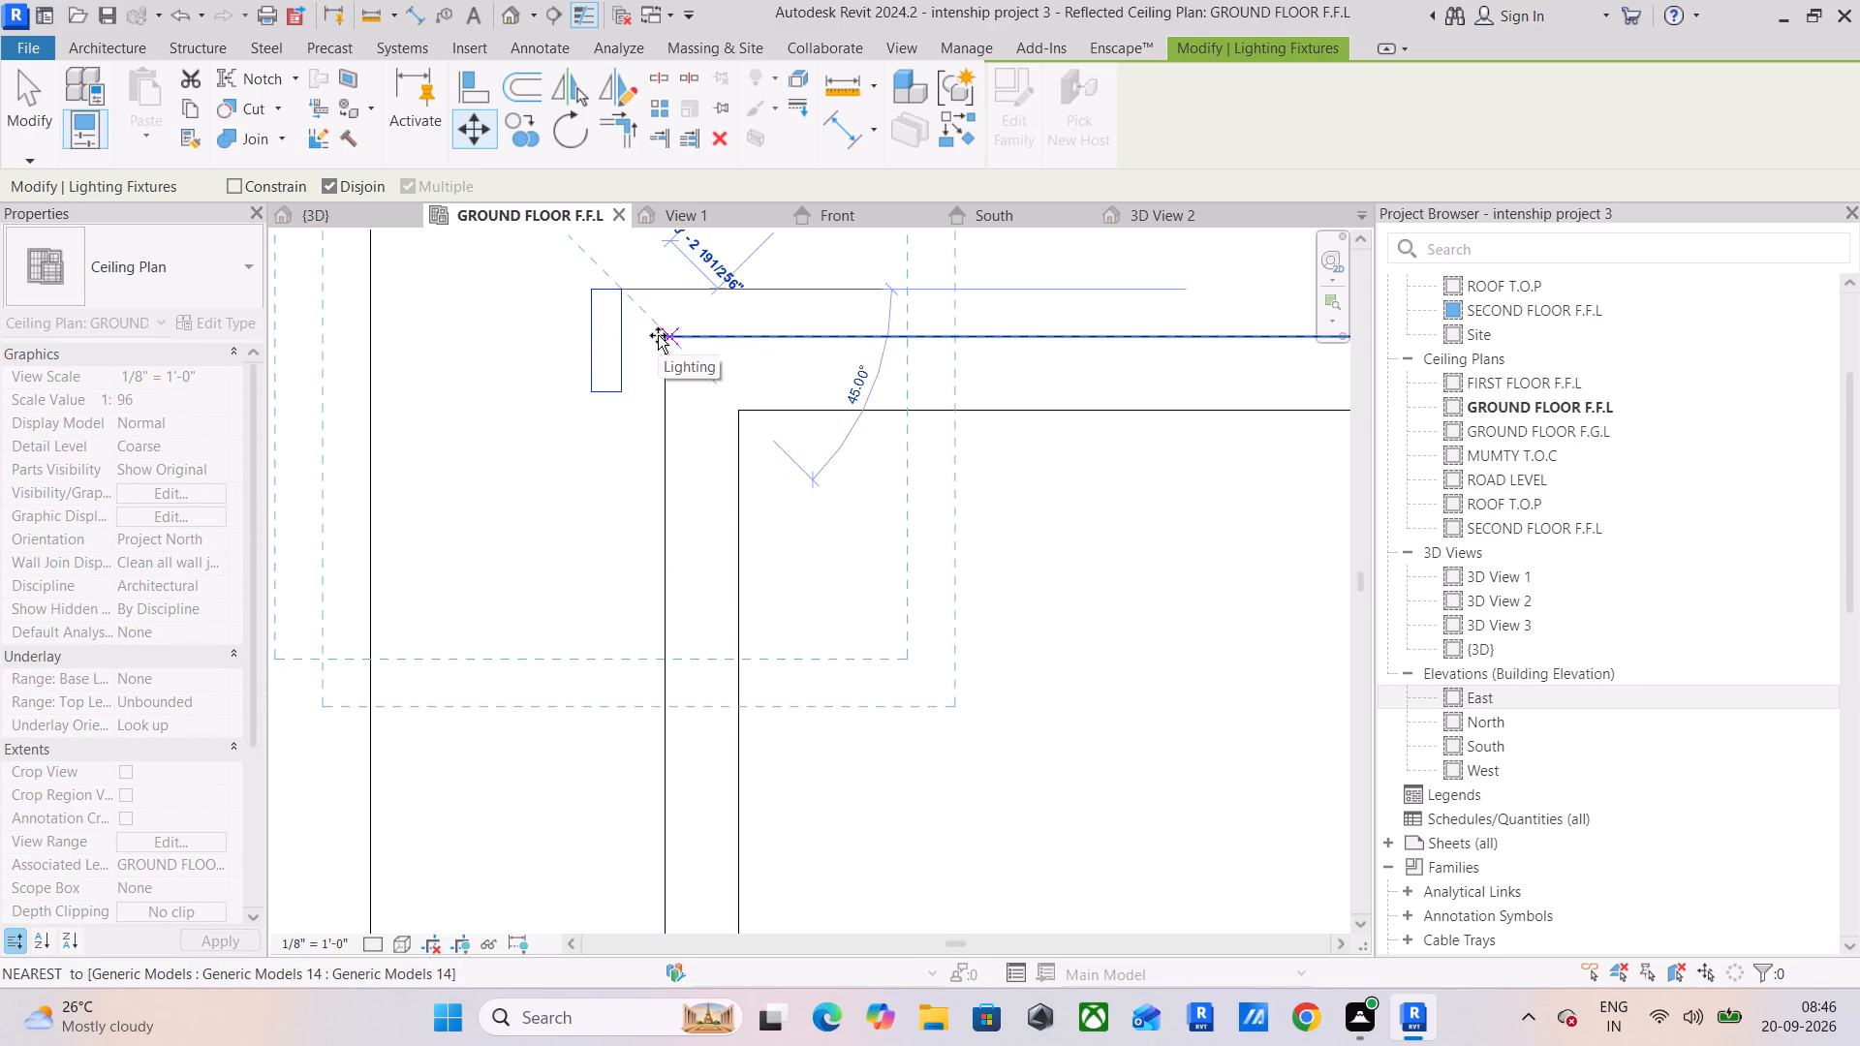
scroll(658, 335, up, 10)
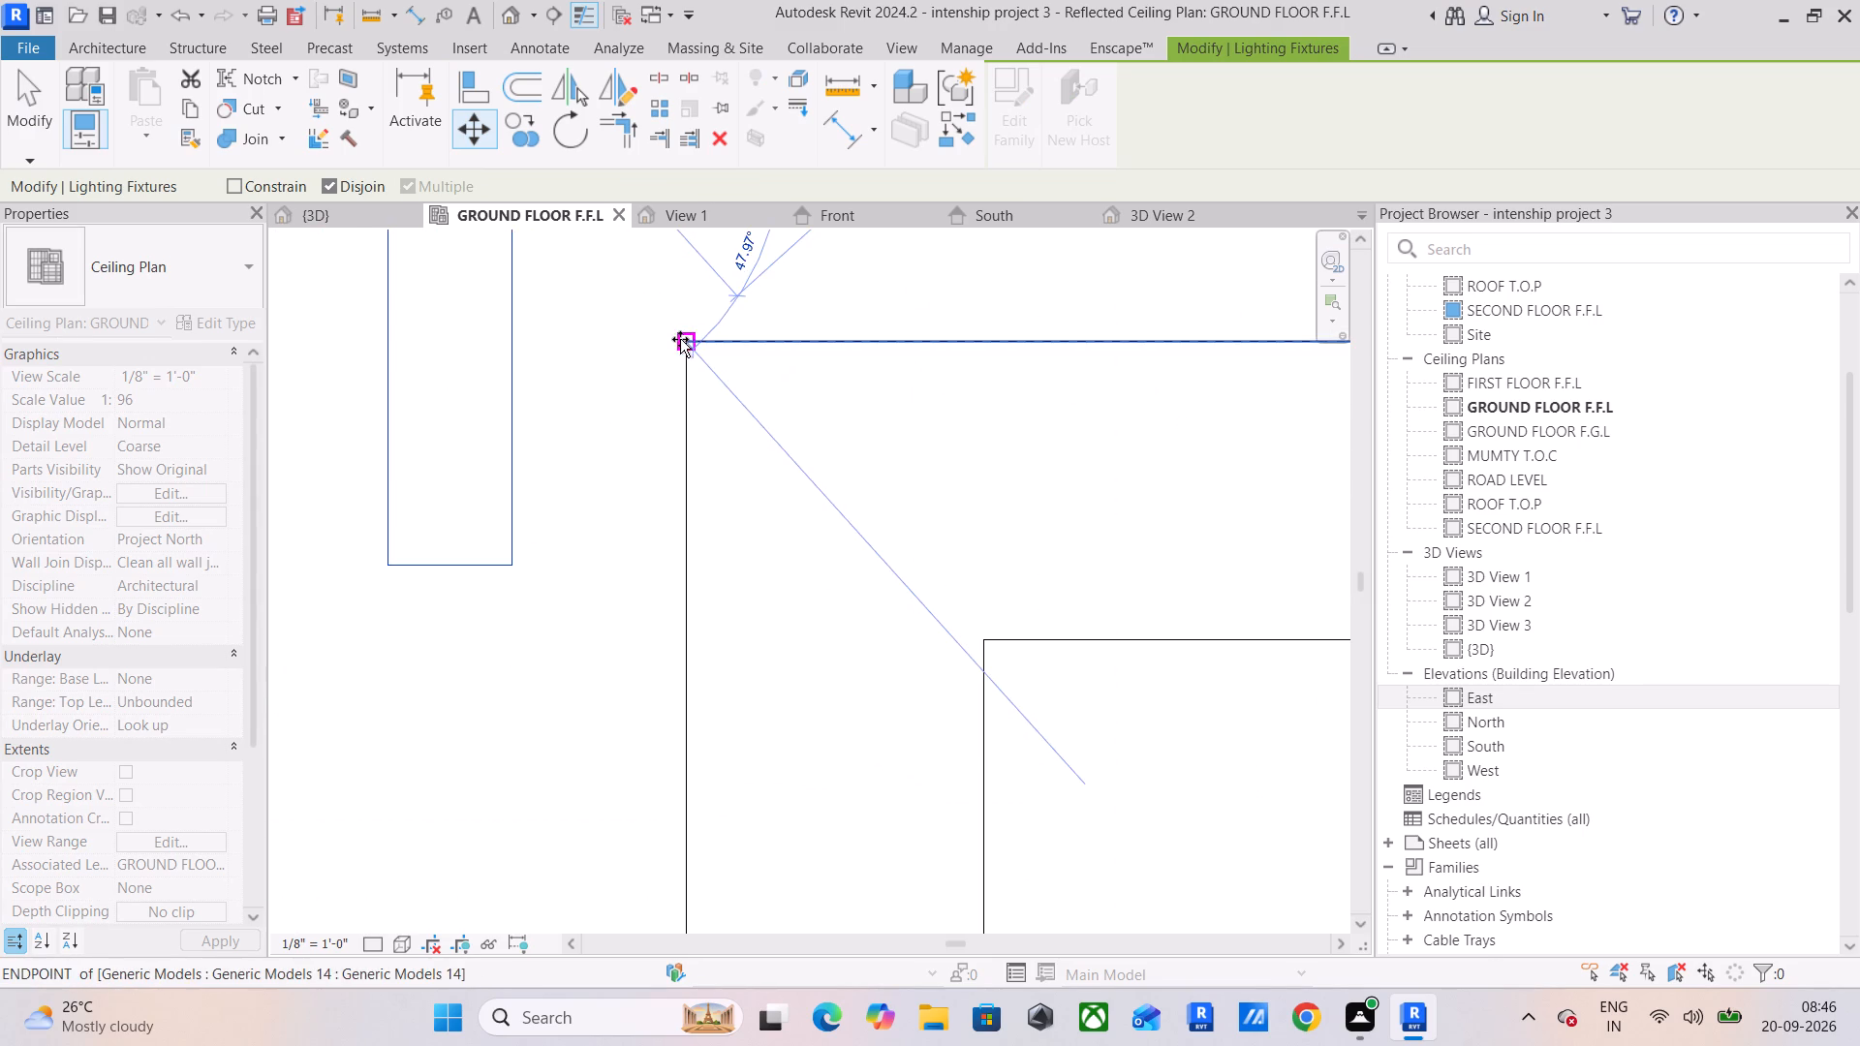
click(683, 339)
scroll(653, 384, down, 6)
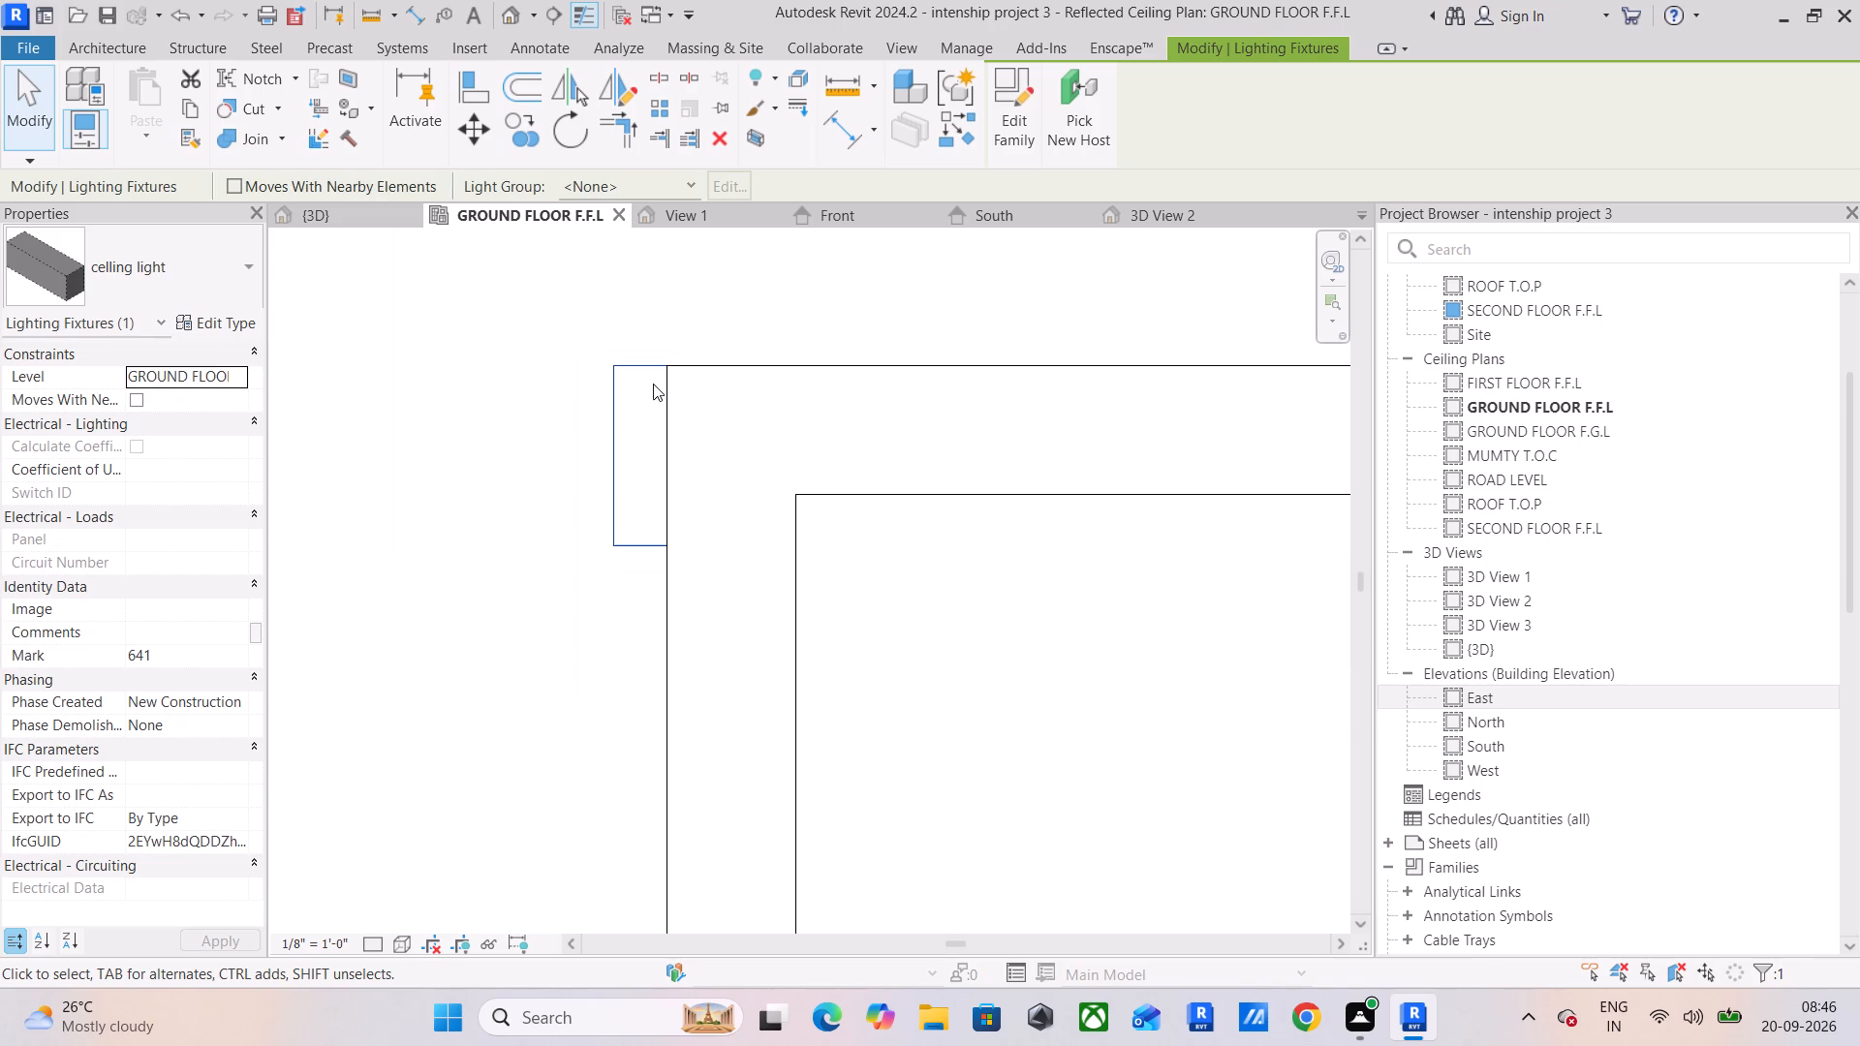
key(Left)
scroll(653, 384, down, 4)
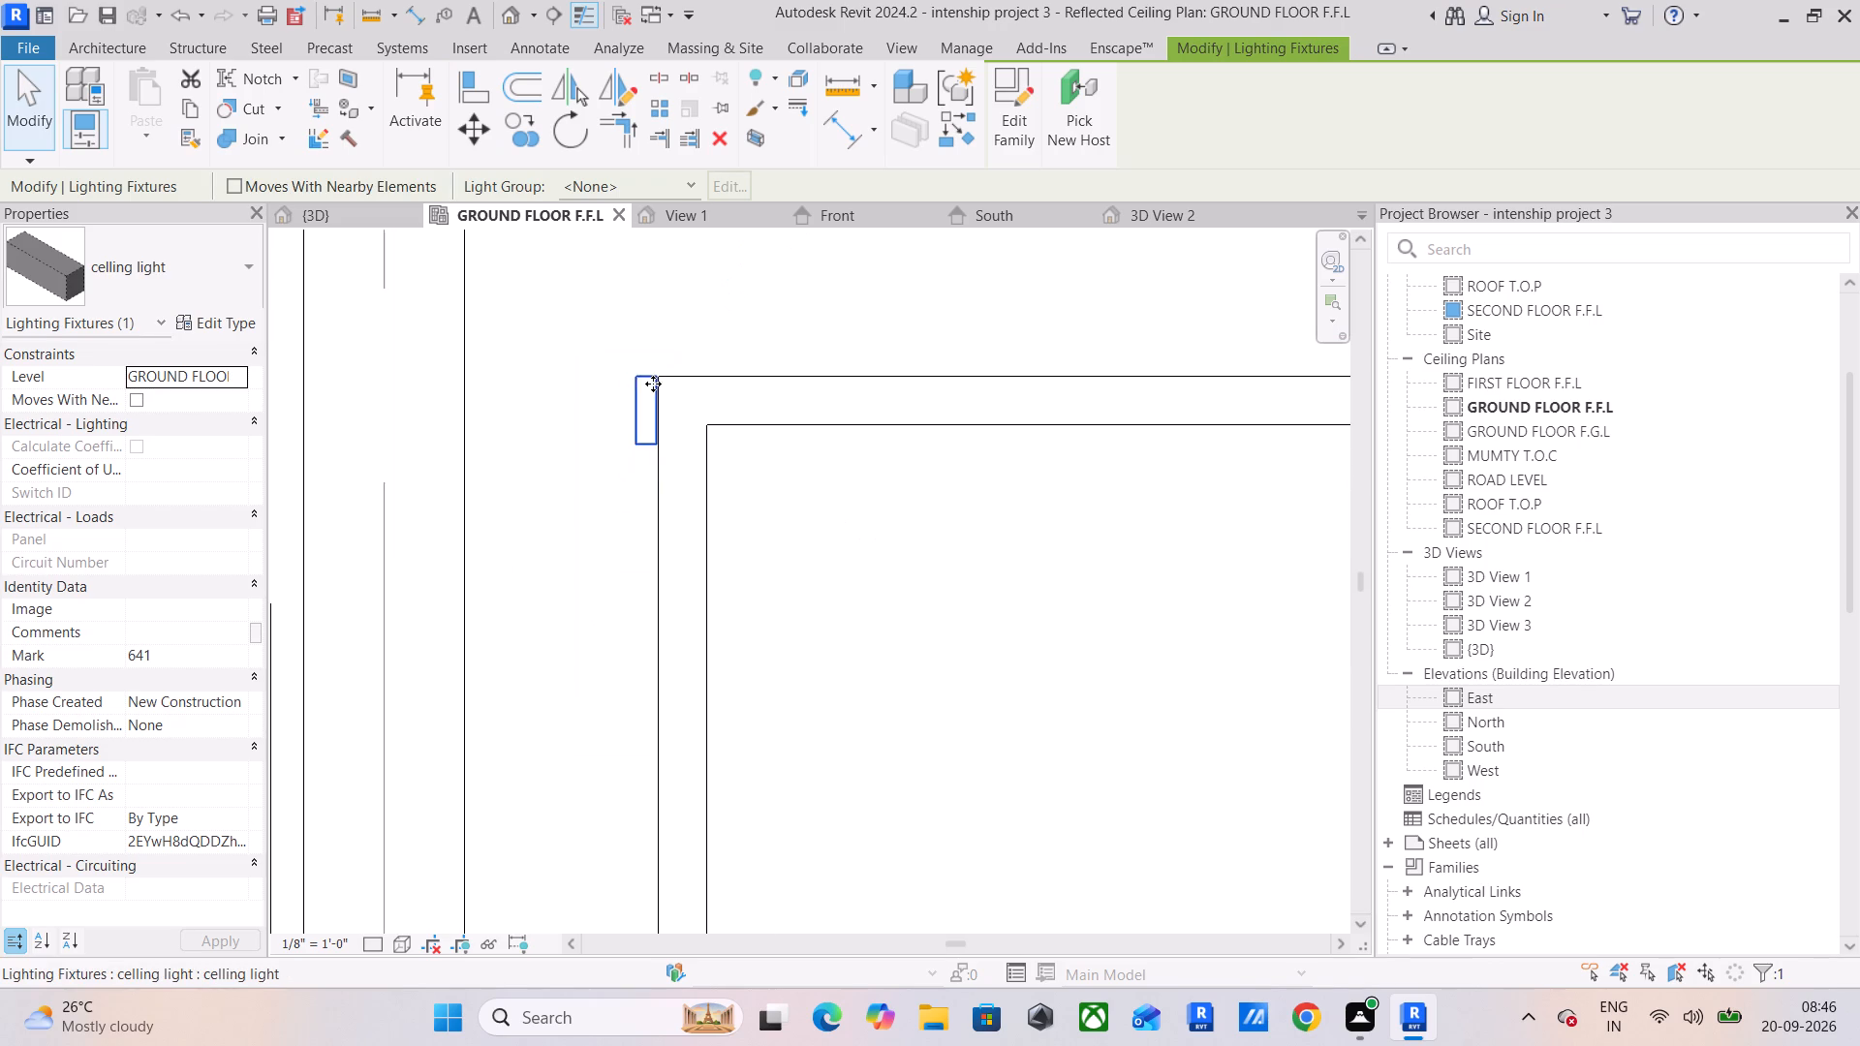
scroll(653, 384, down, 9)
scroll(652, 422, up, 5)
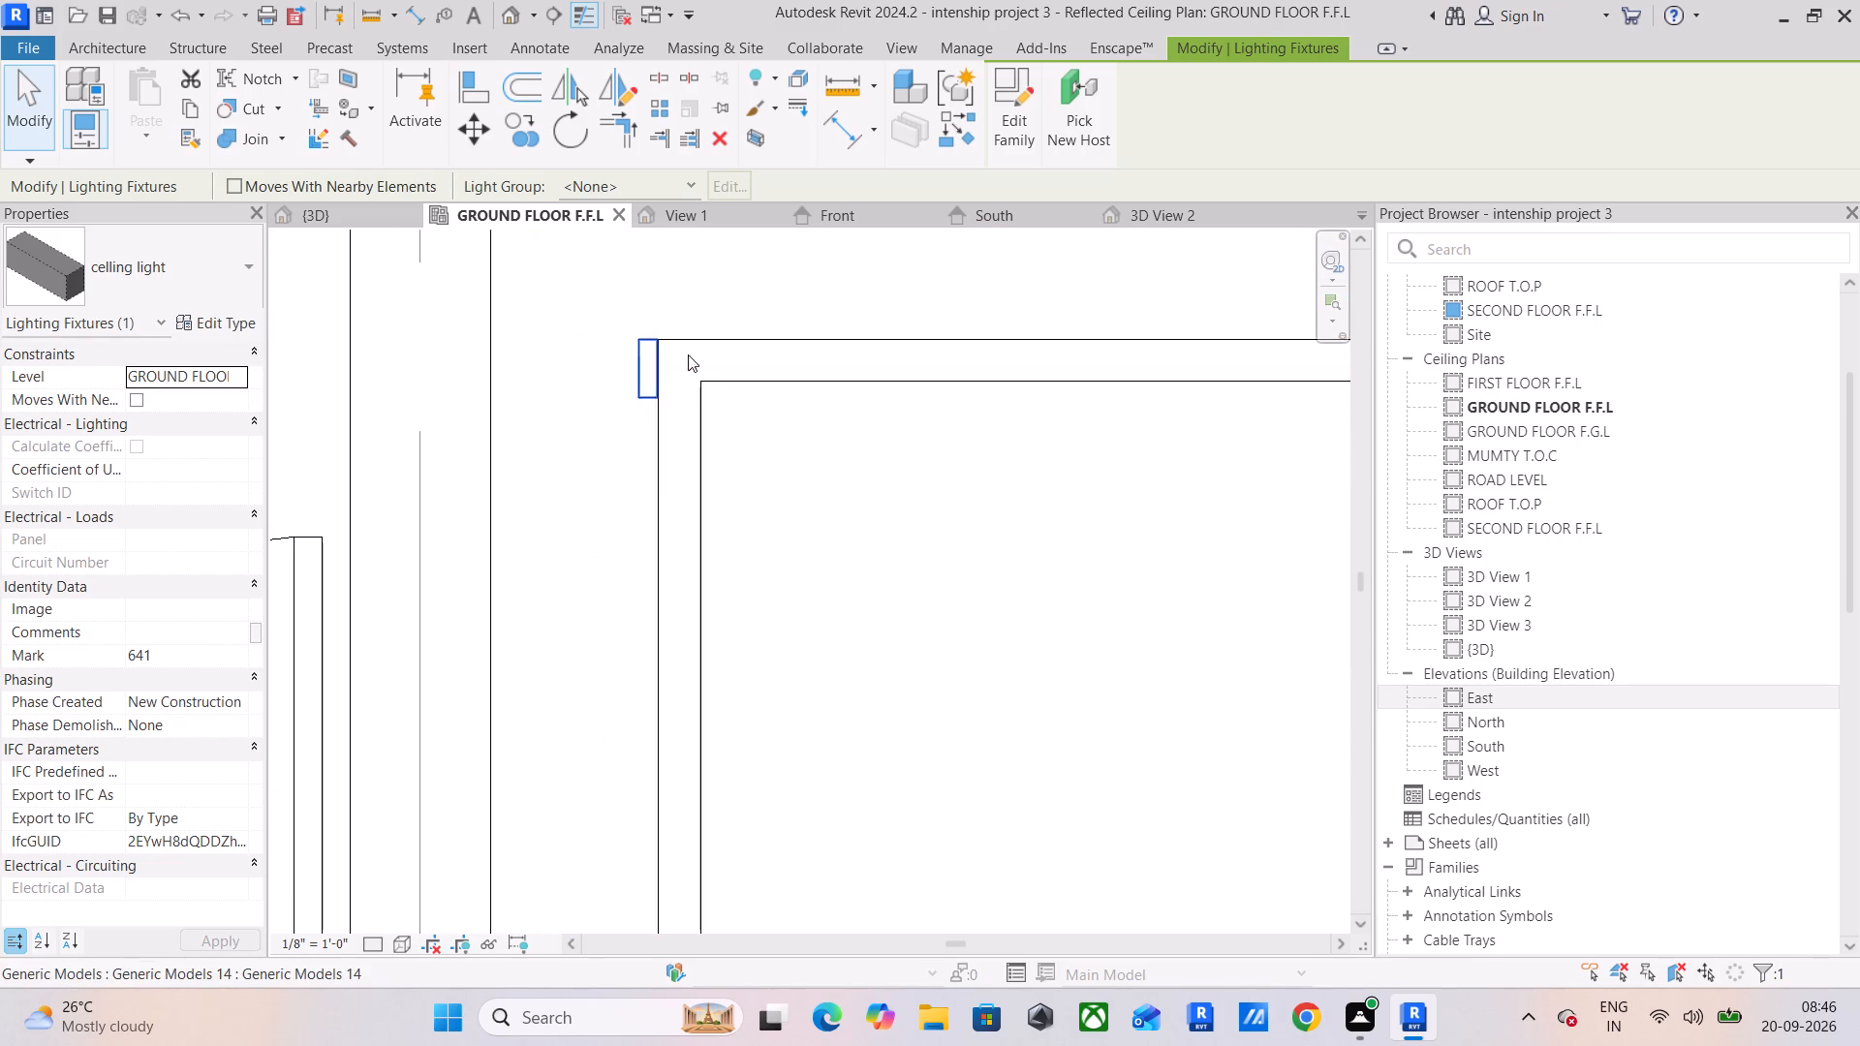
Switch to the South elevation and close View 1 and the Front view, discarding changes to the celling light family.
click(1005, 217)
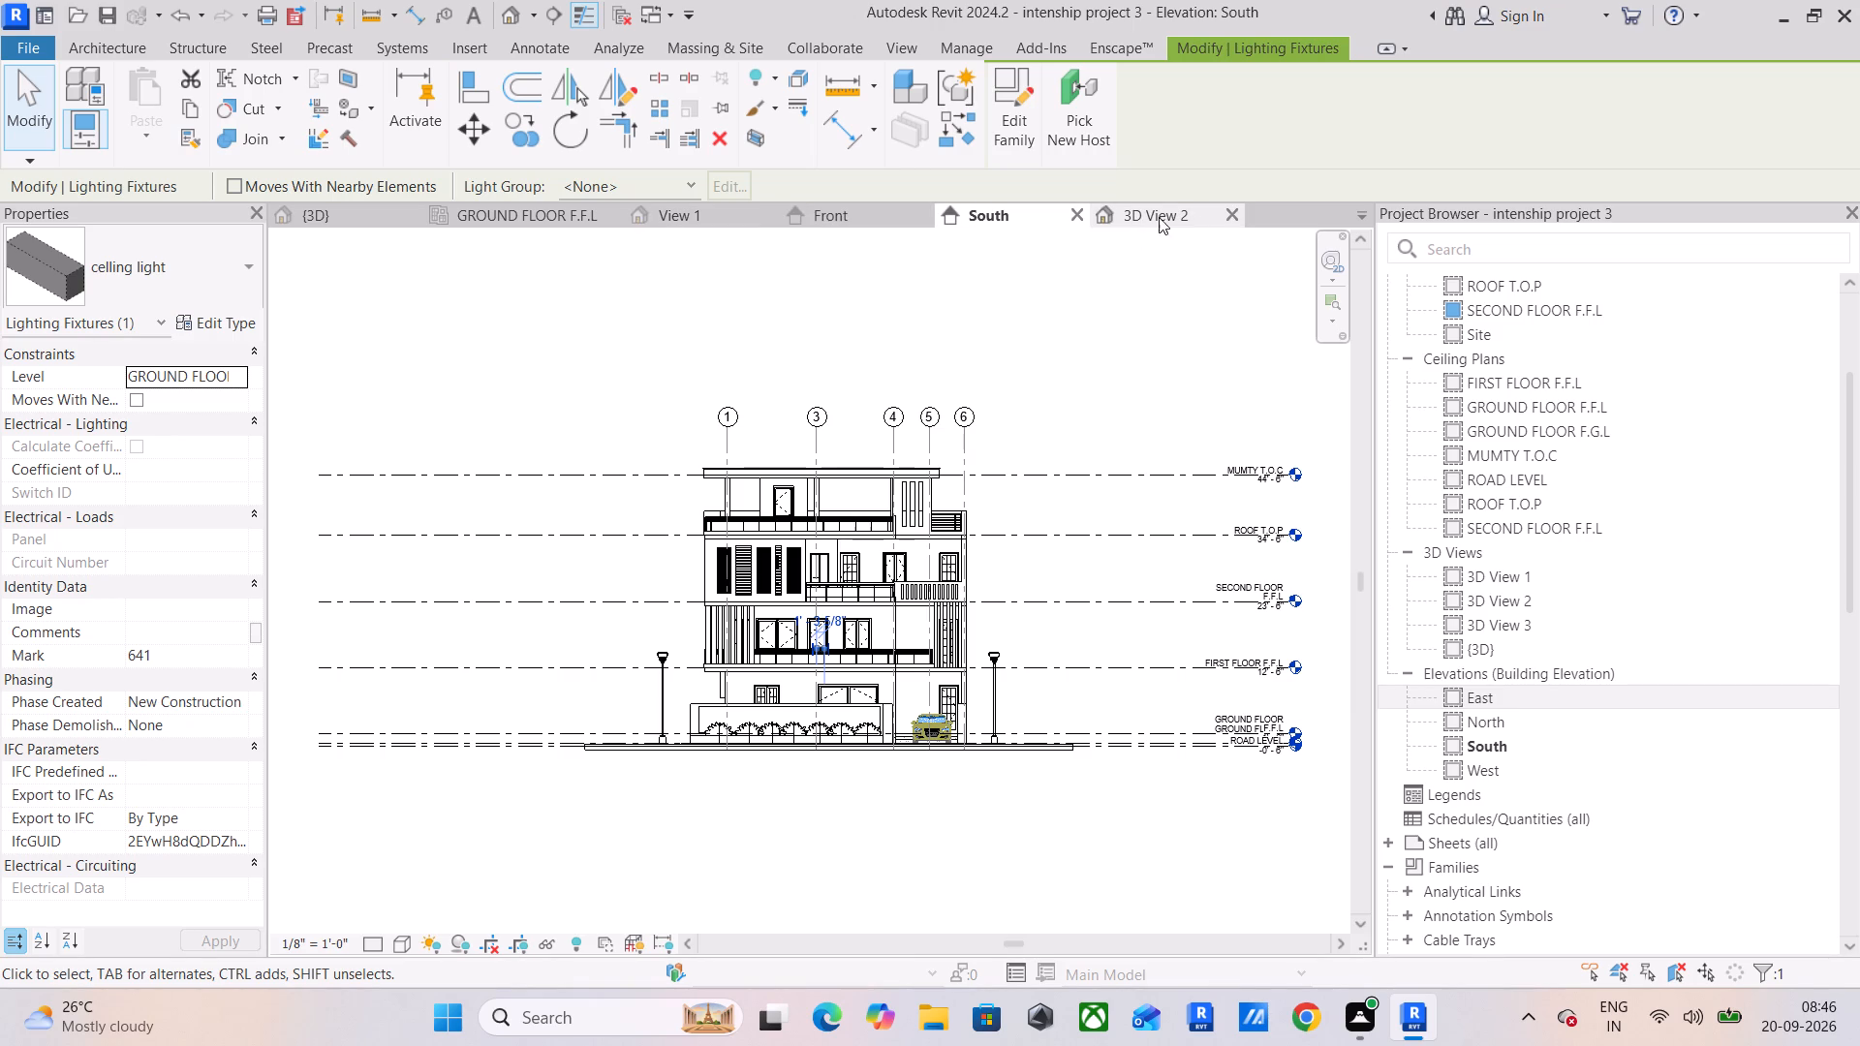
click(776, 205)
click(767, 214)
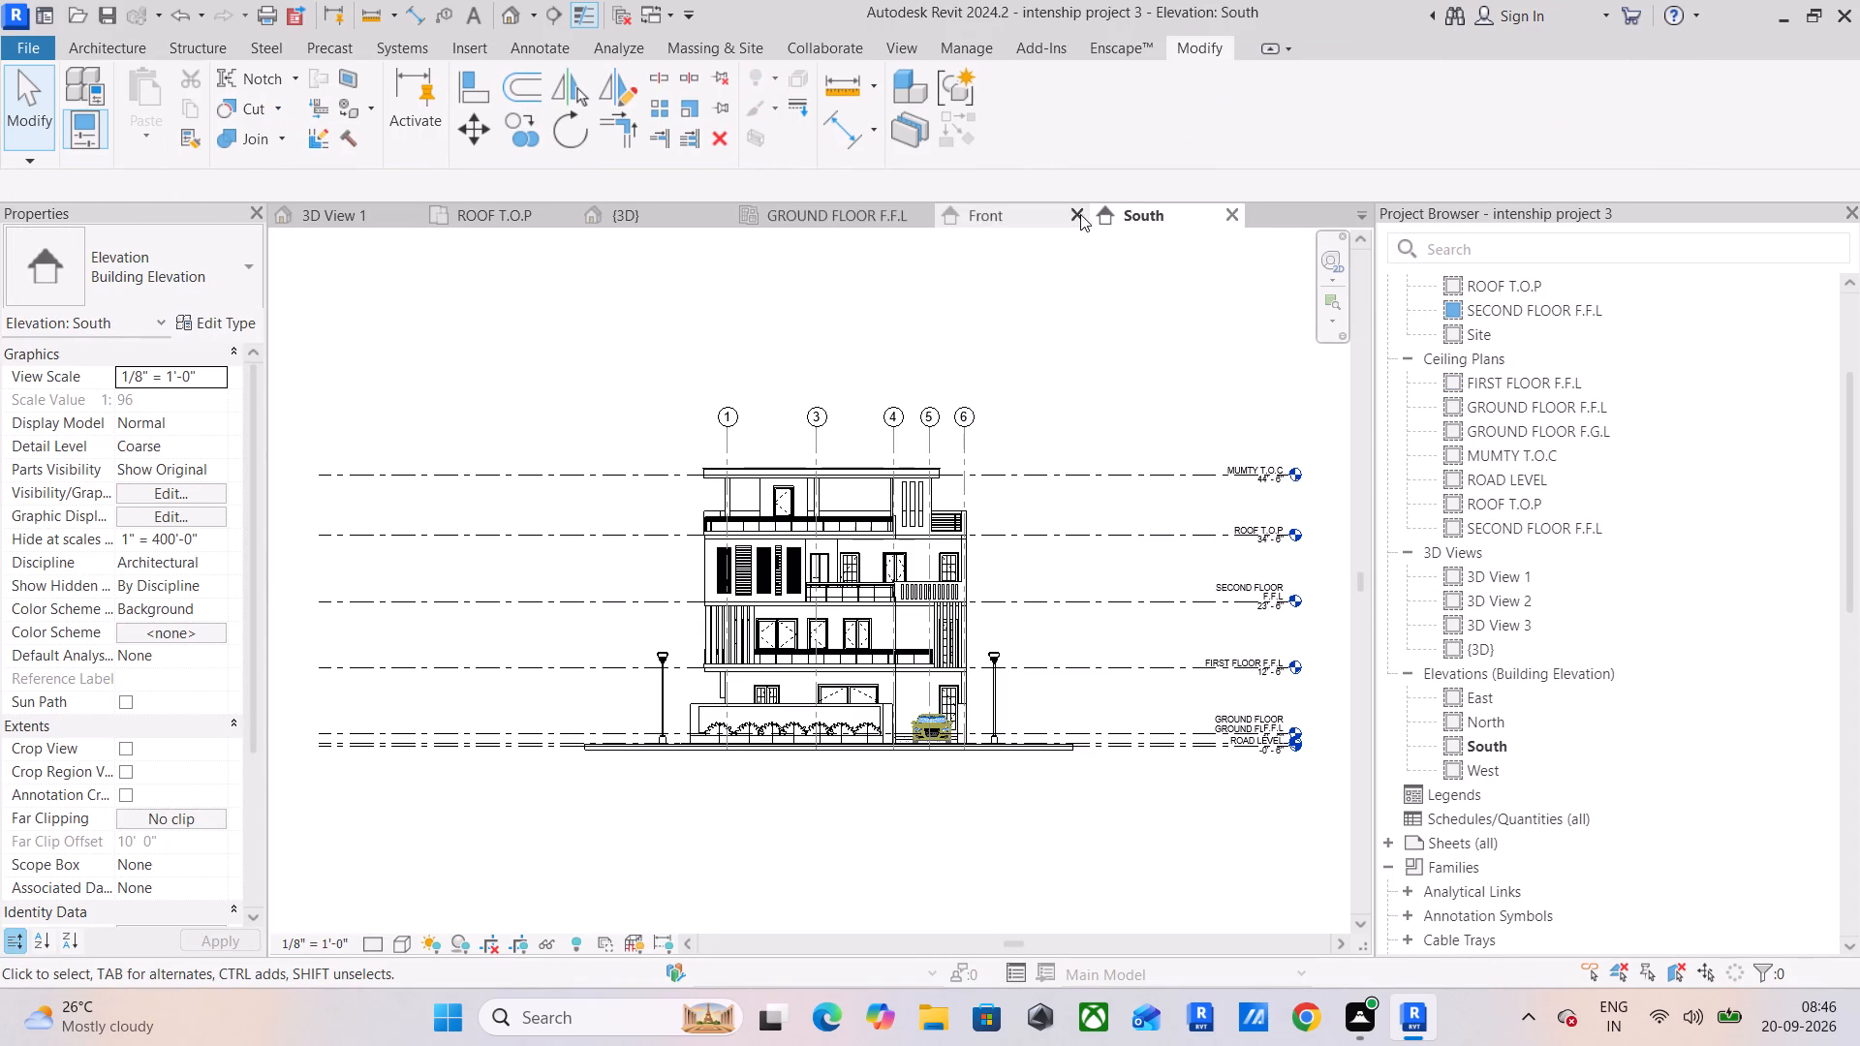
click(1074, 212)
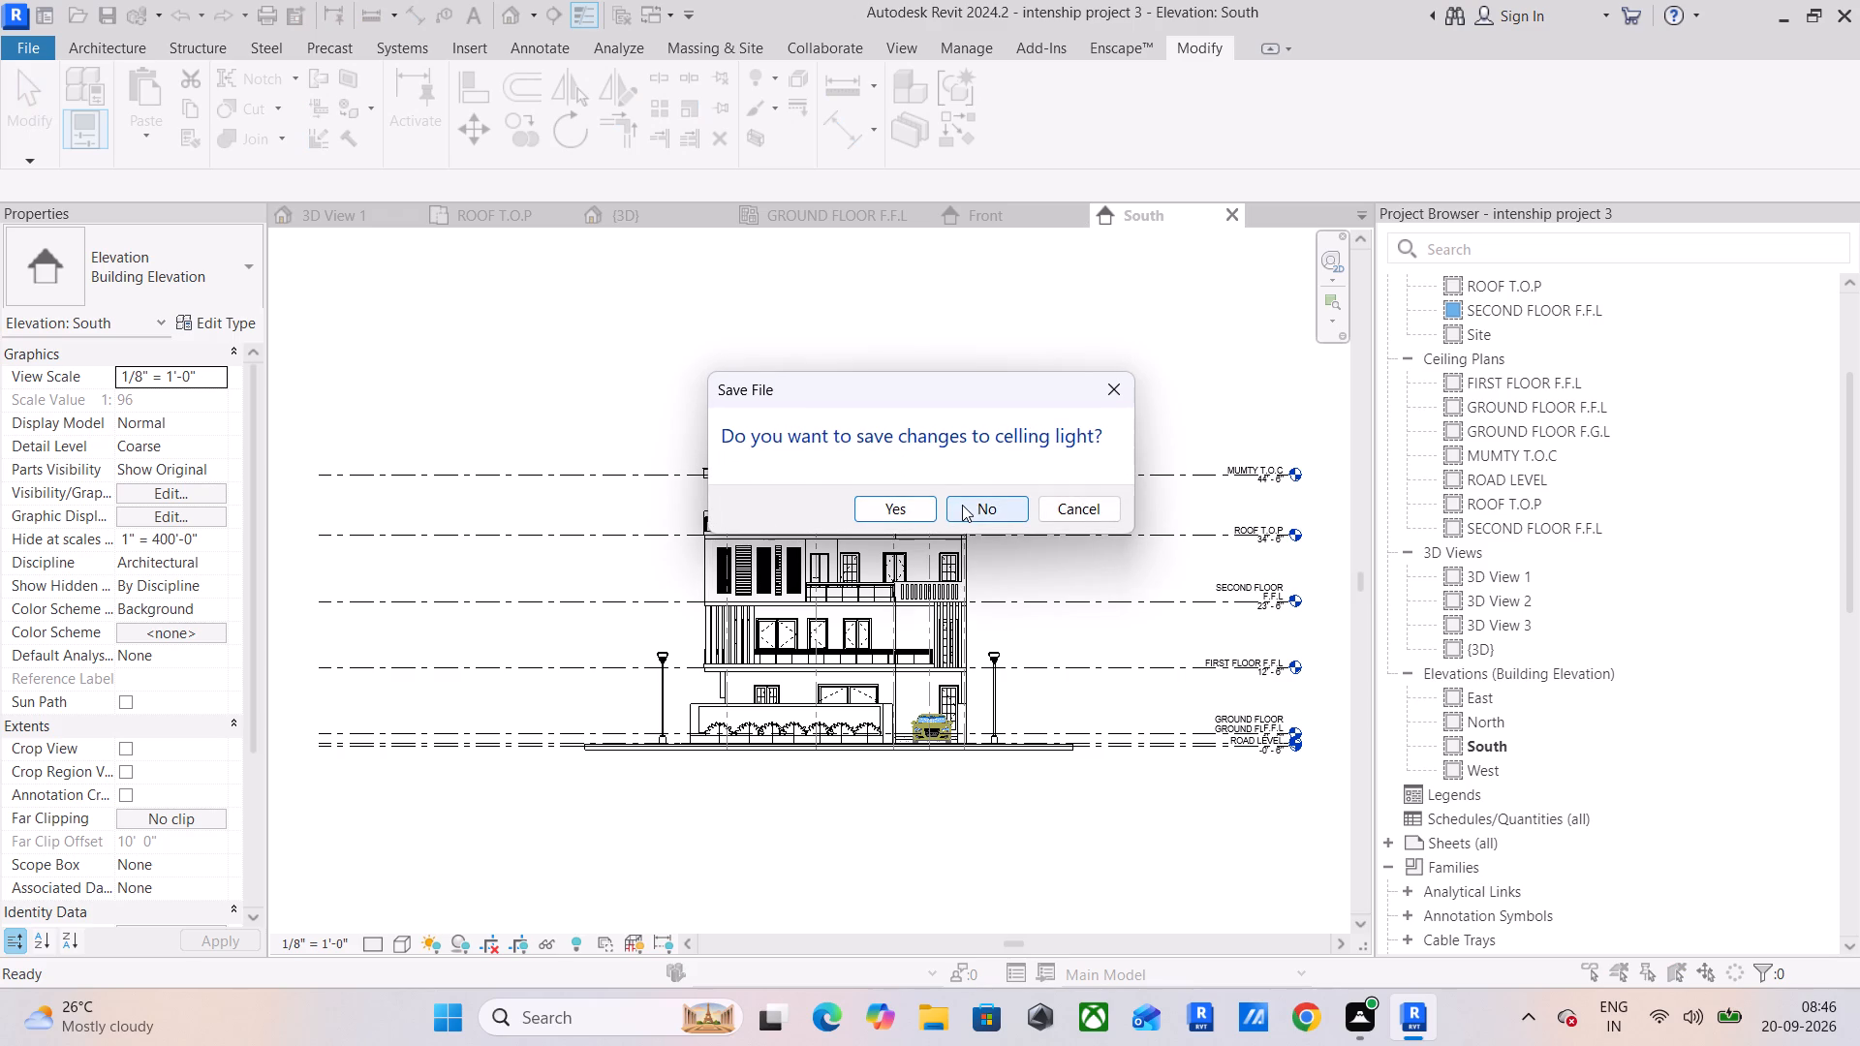
click(962, 505)
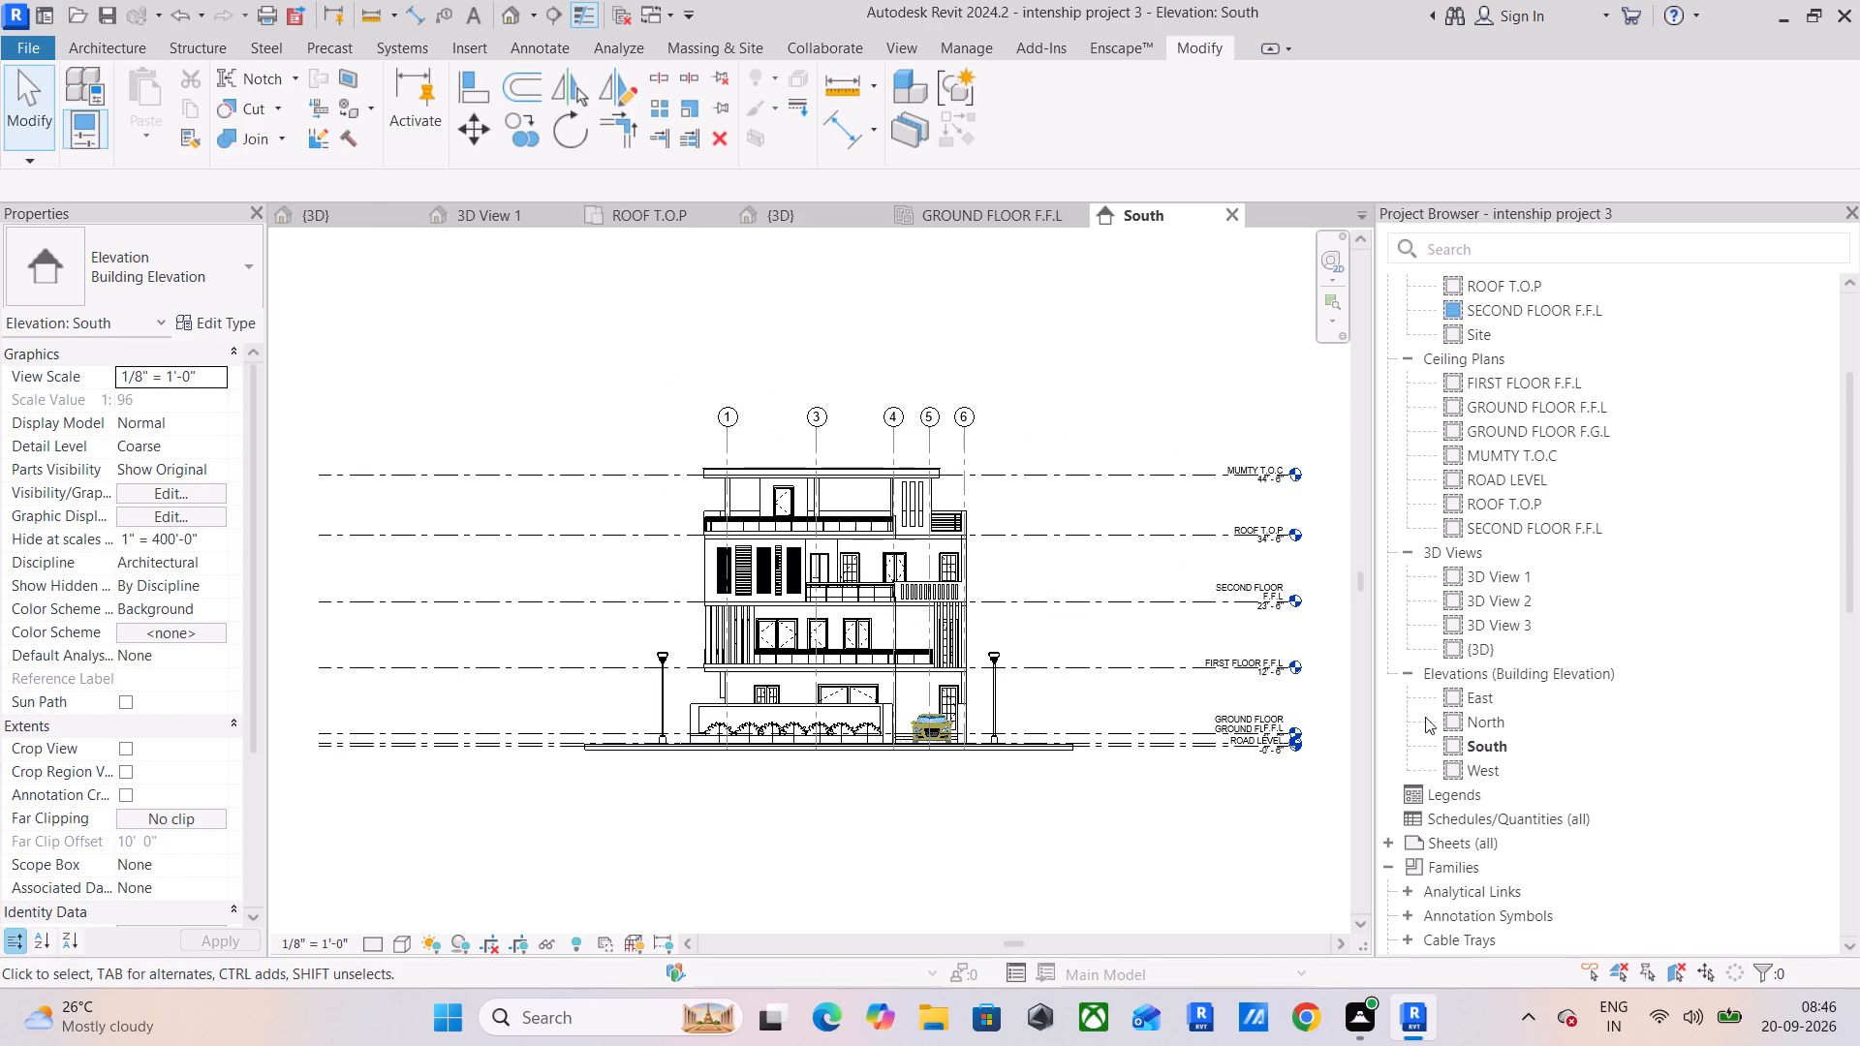
In the East elevation, select the celling light beside the stacked rings and try to raise it to the upper ring.
double_click(1484, 702)
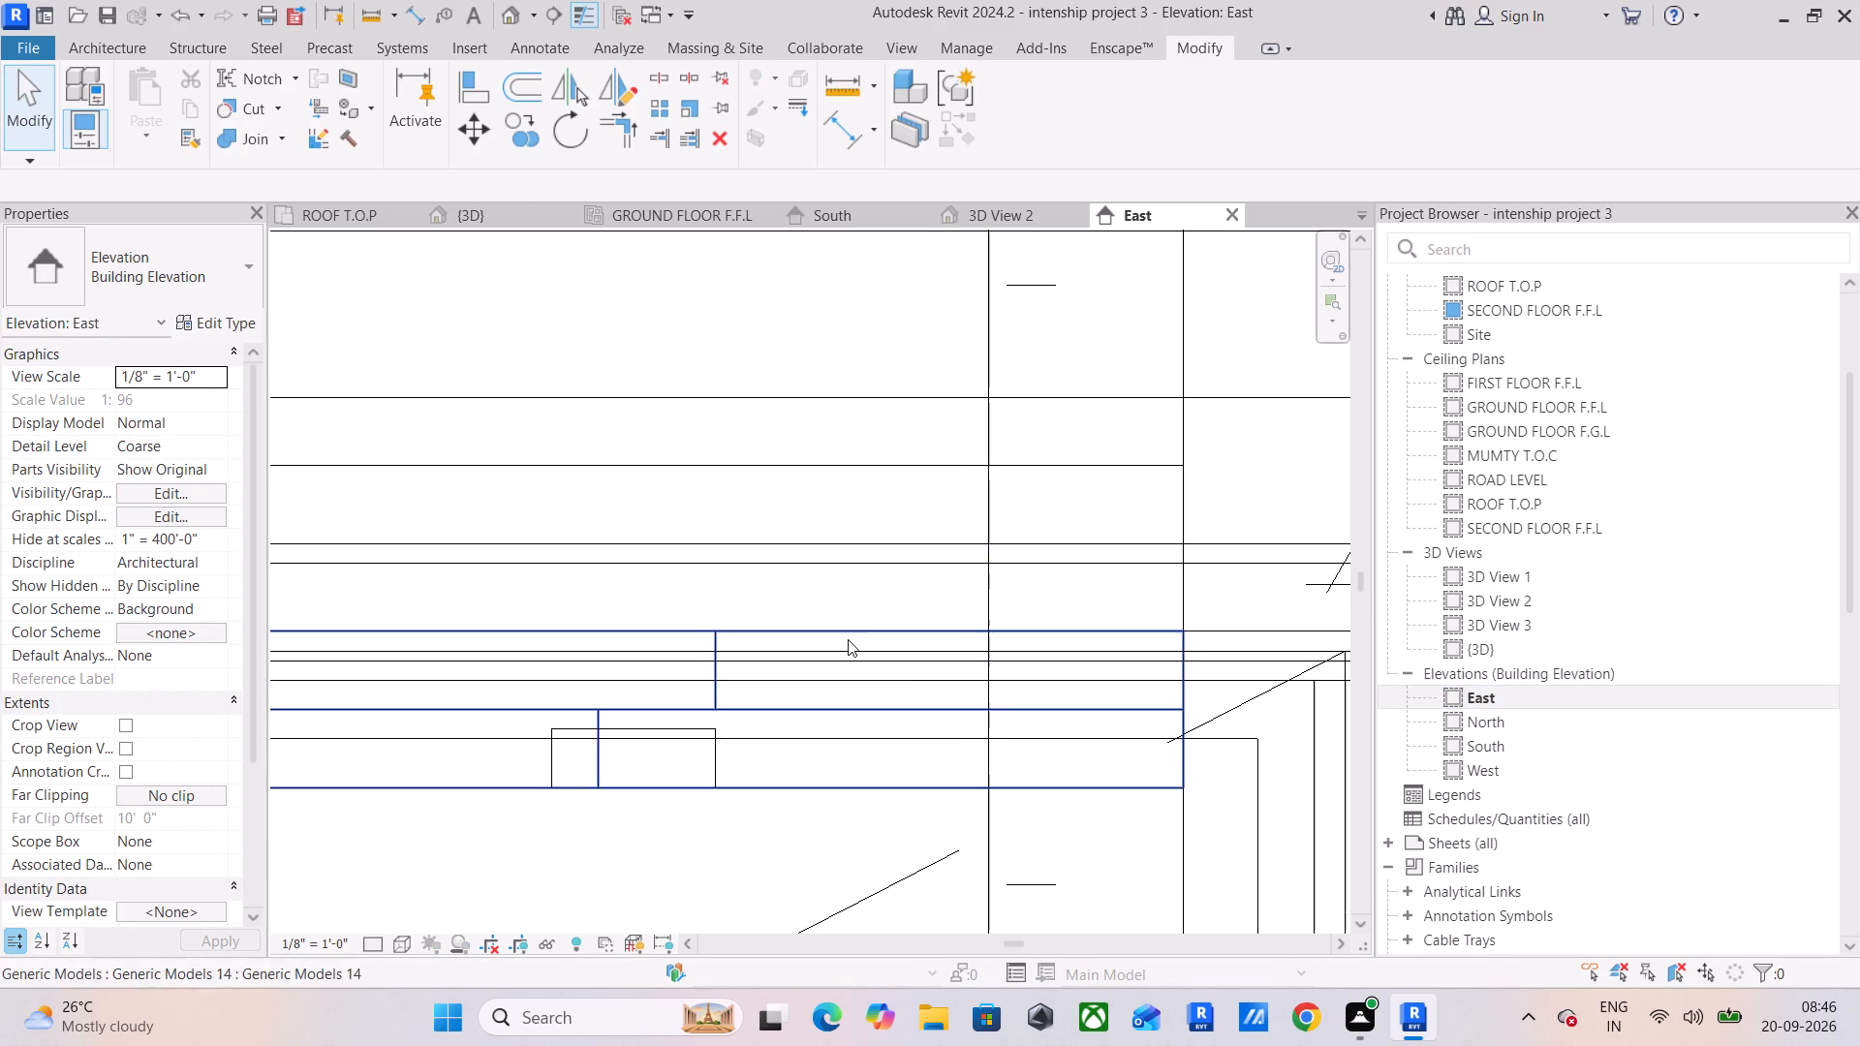
middle_drag(740, 719, 831, 569)
scroll(810, 590, up, 2)
click(808, 592)
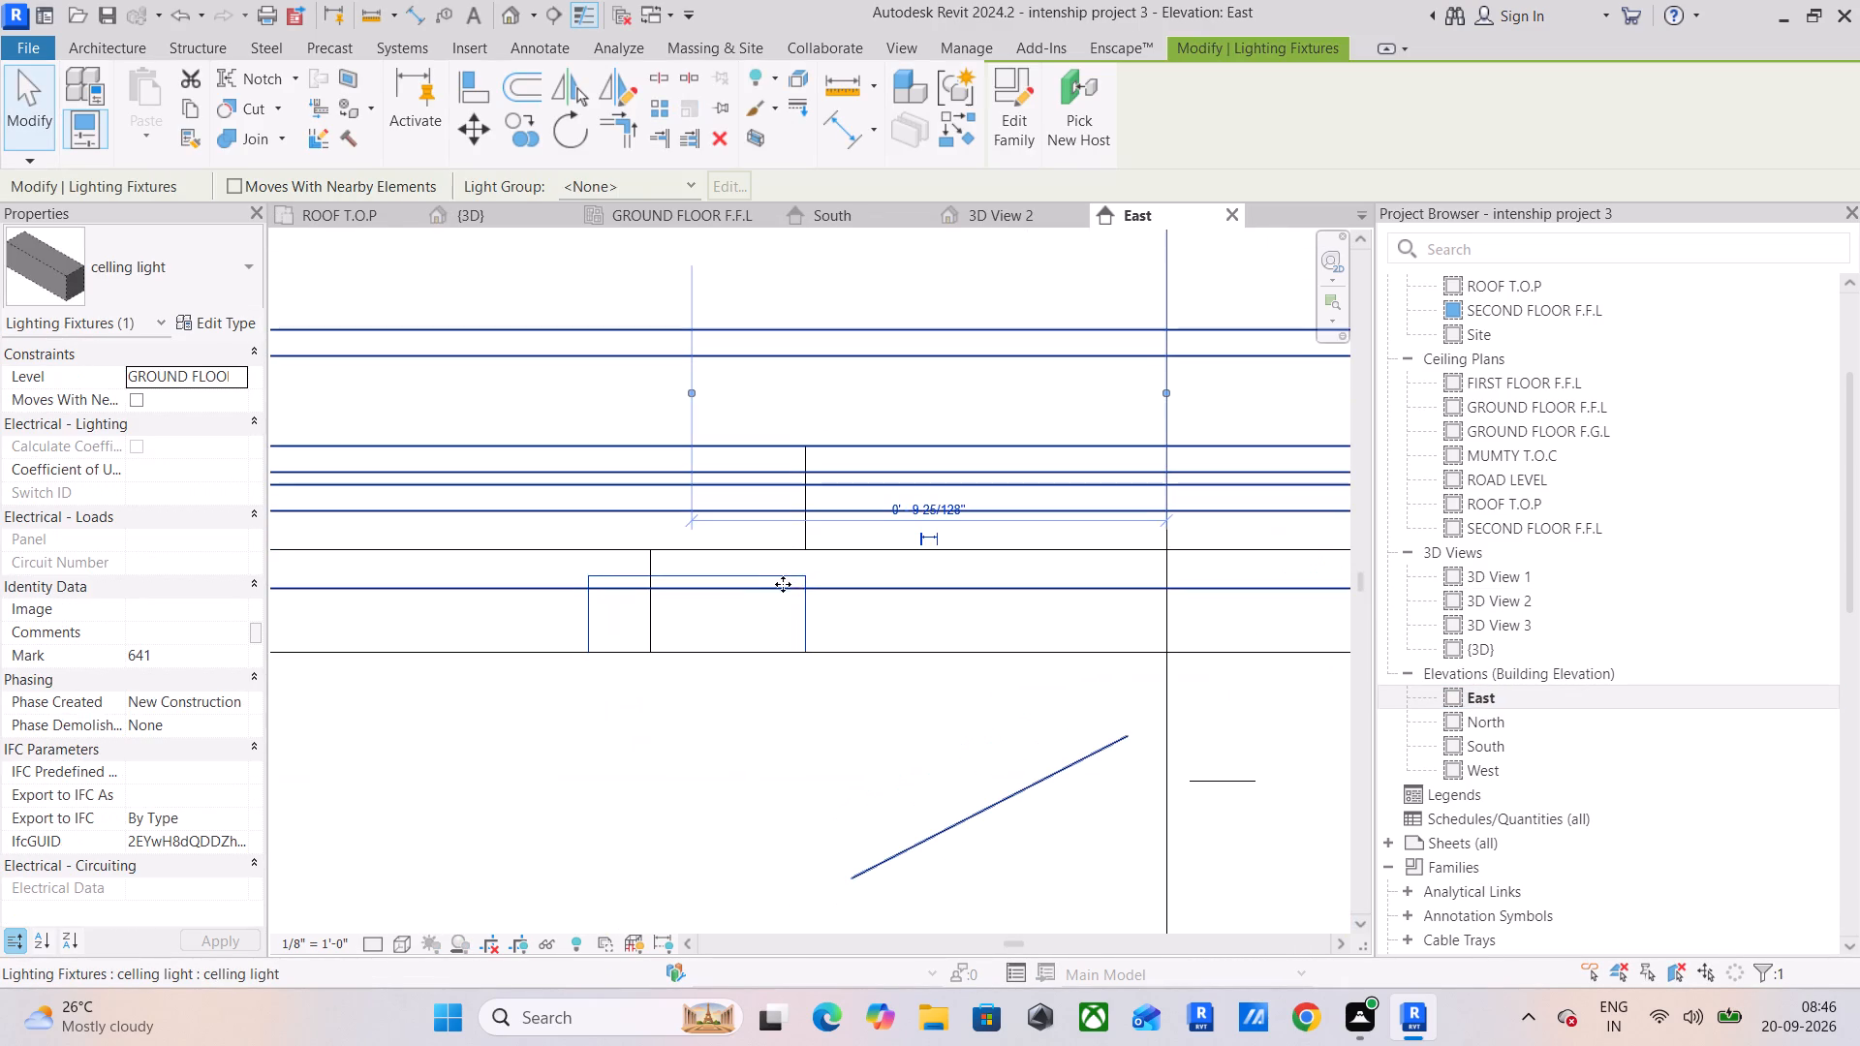
drag(758, 573, 754, 476)
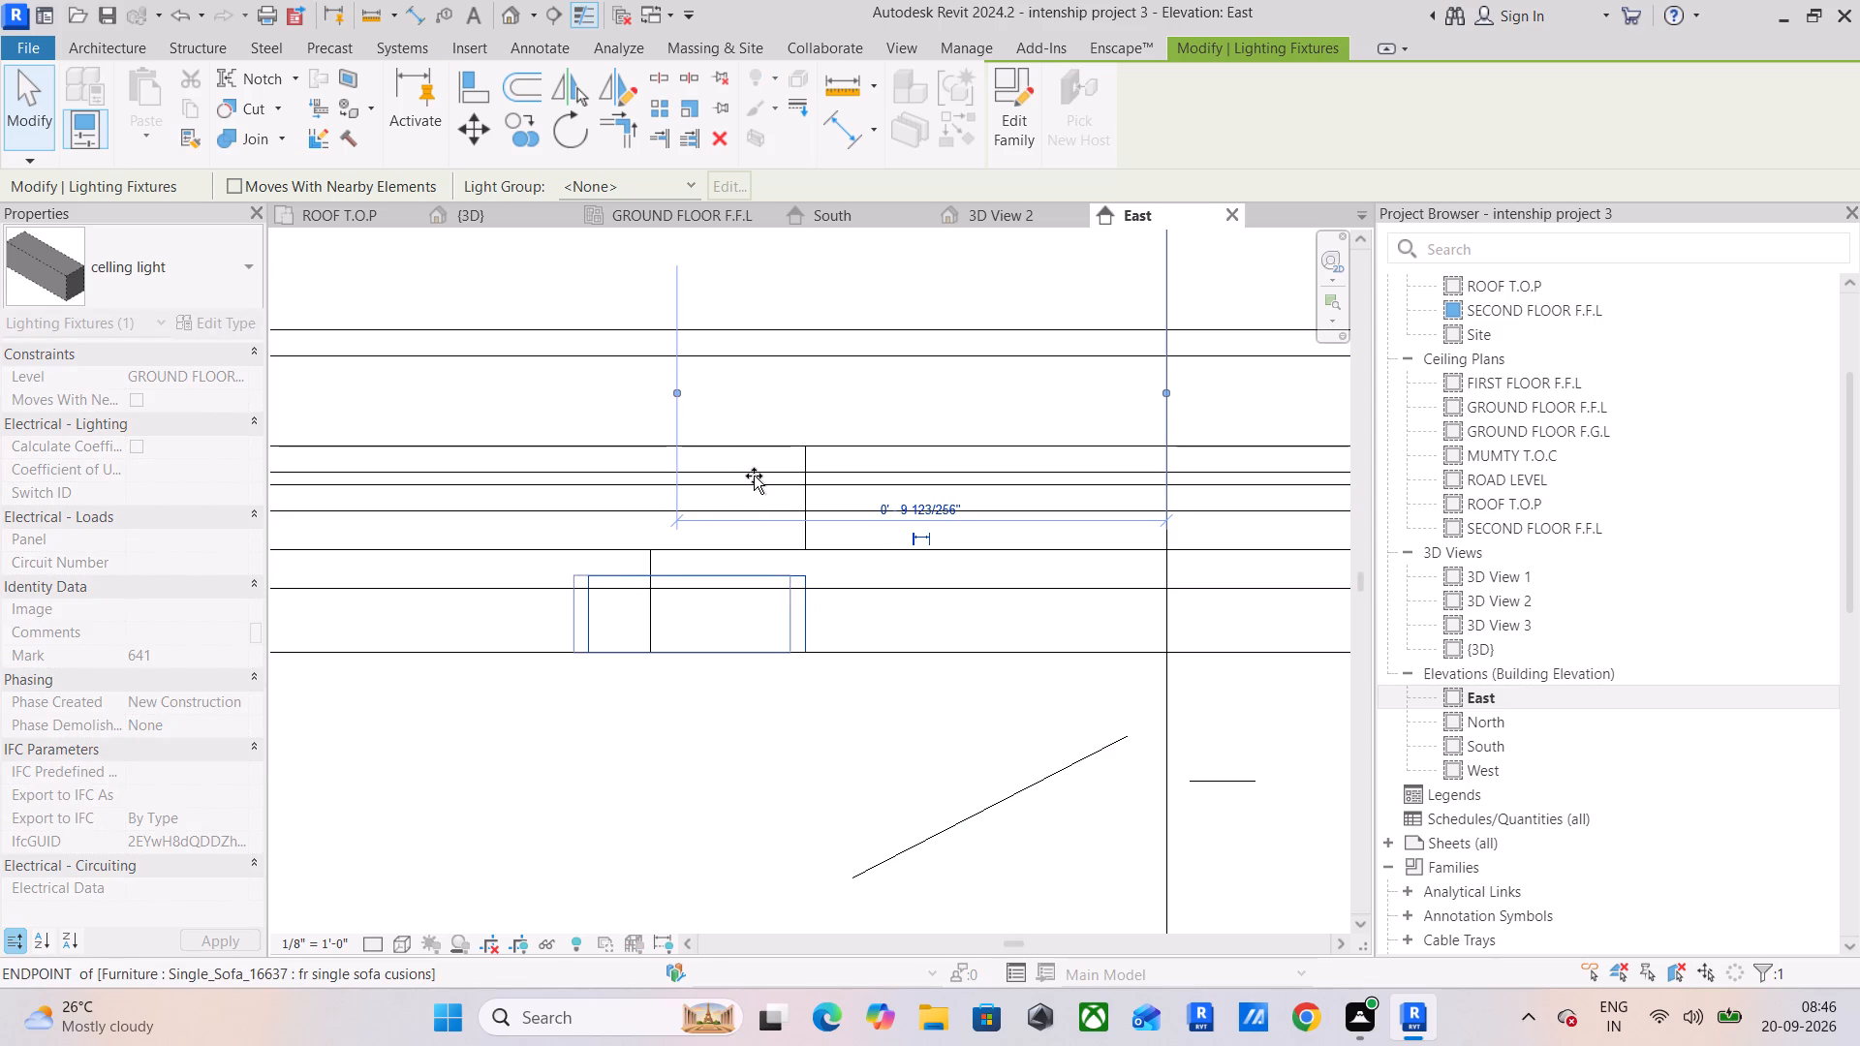
drag(754, 476, 760, 476)
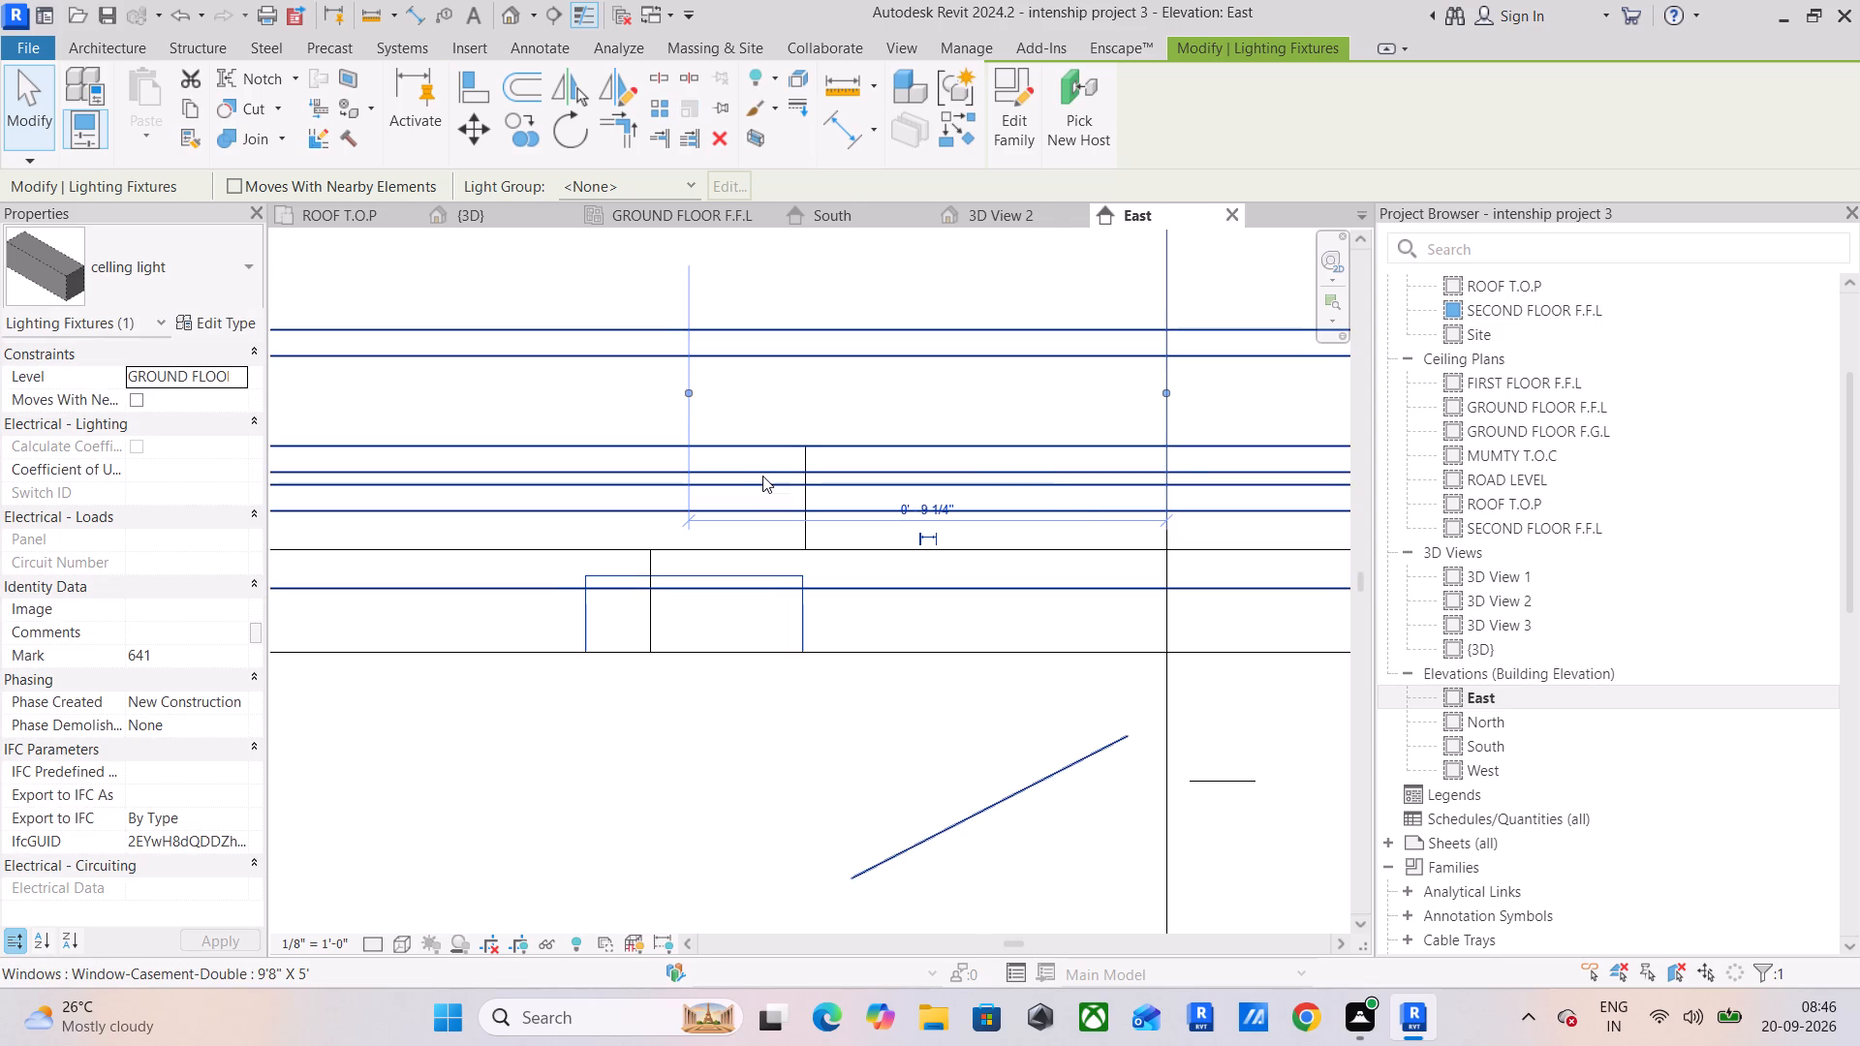
scroll(807, 503, down, 6)
middle_drag(831, 566, 750, 725)
click(722, 733)
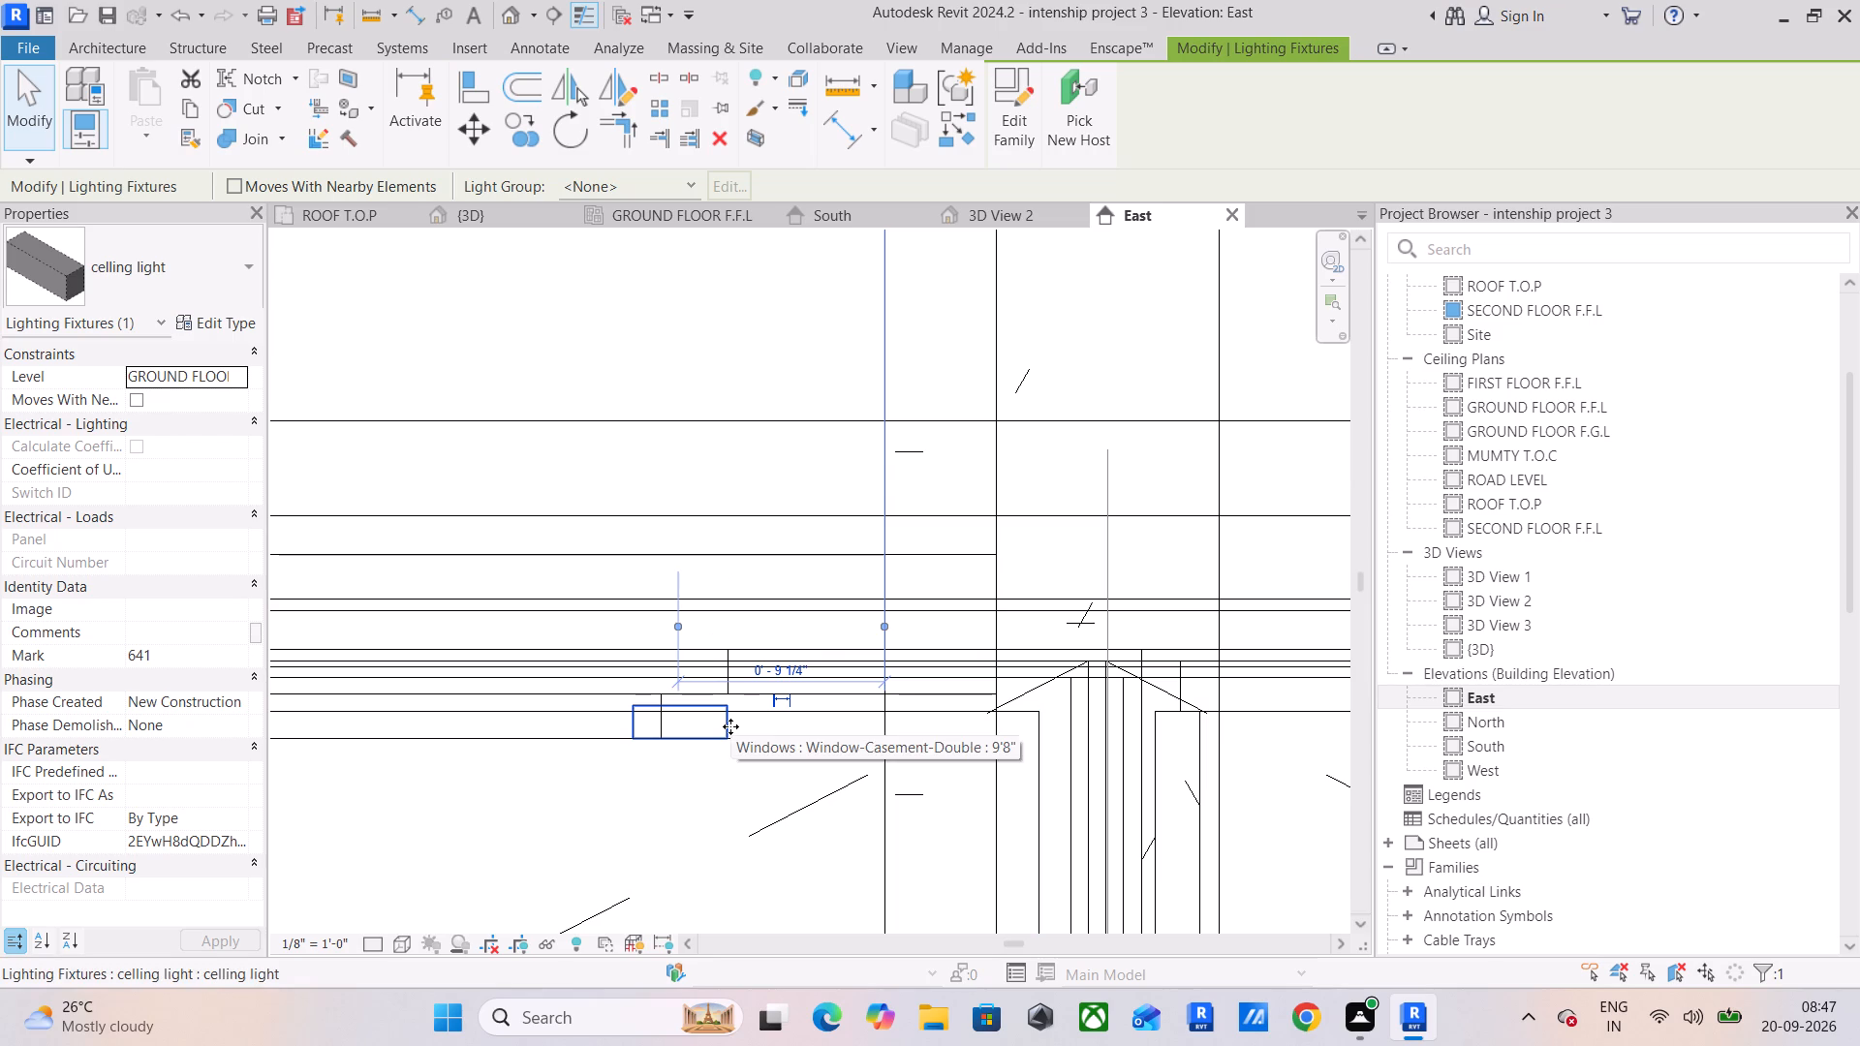
Edit the ceiling ring model in place and delete its lower ring extrusion.
click(505, 731)
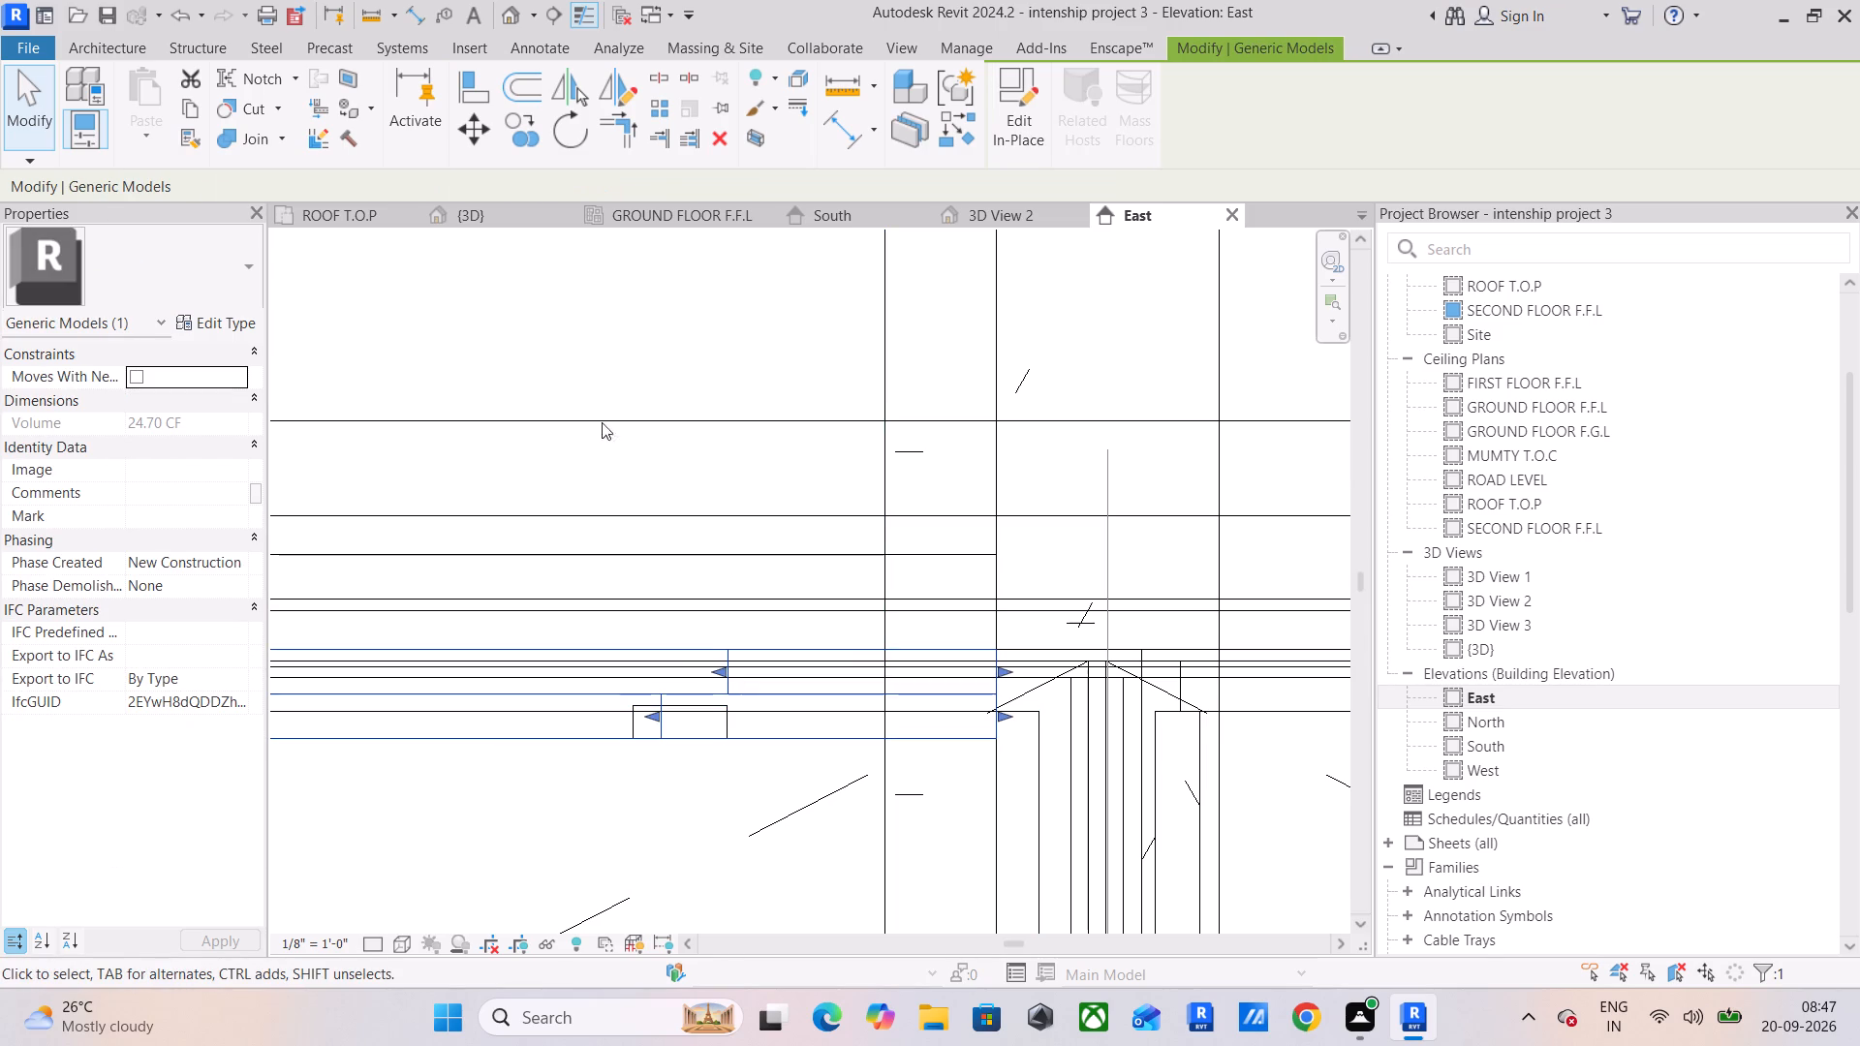
click(1031, 122)
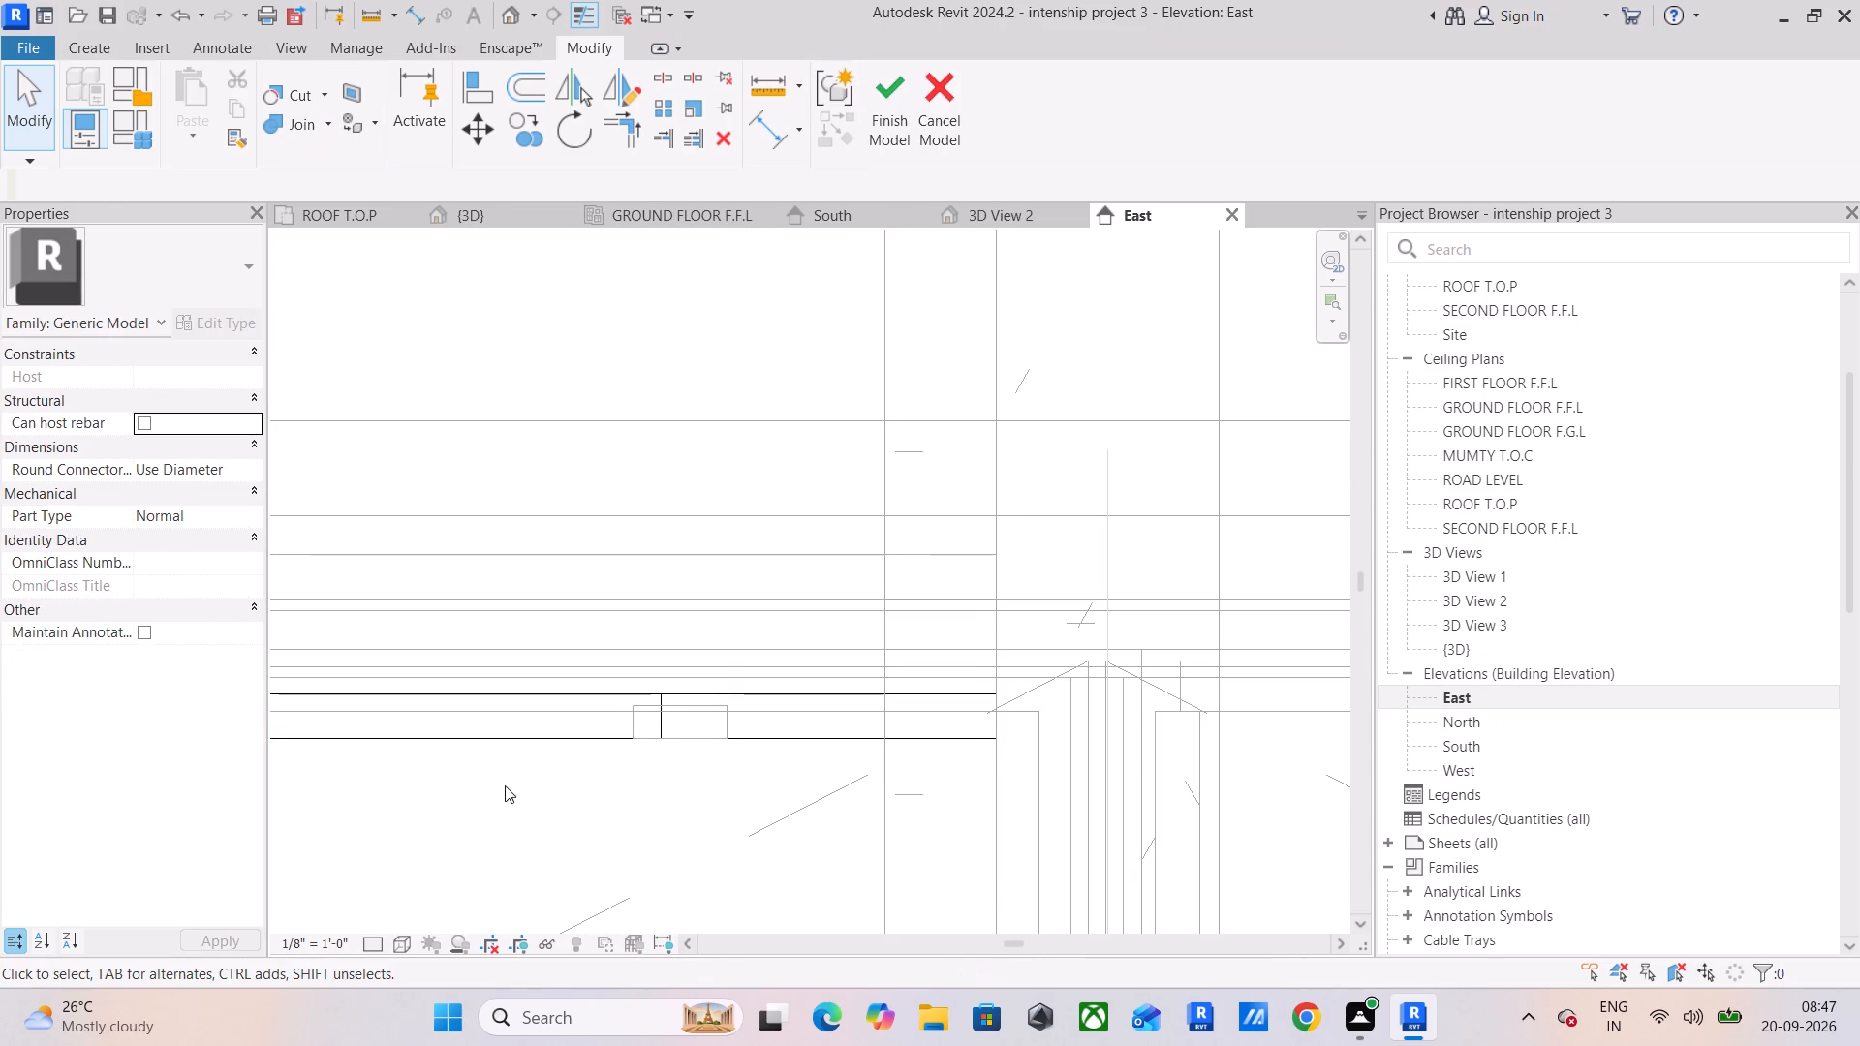
click(524, 737)
key(Delete)
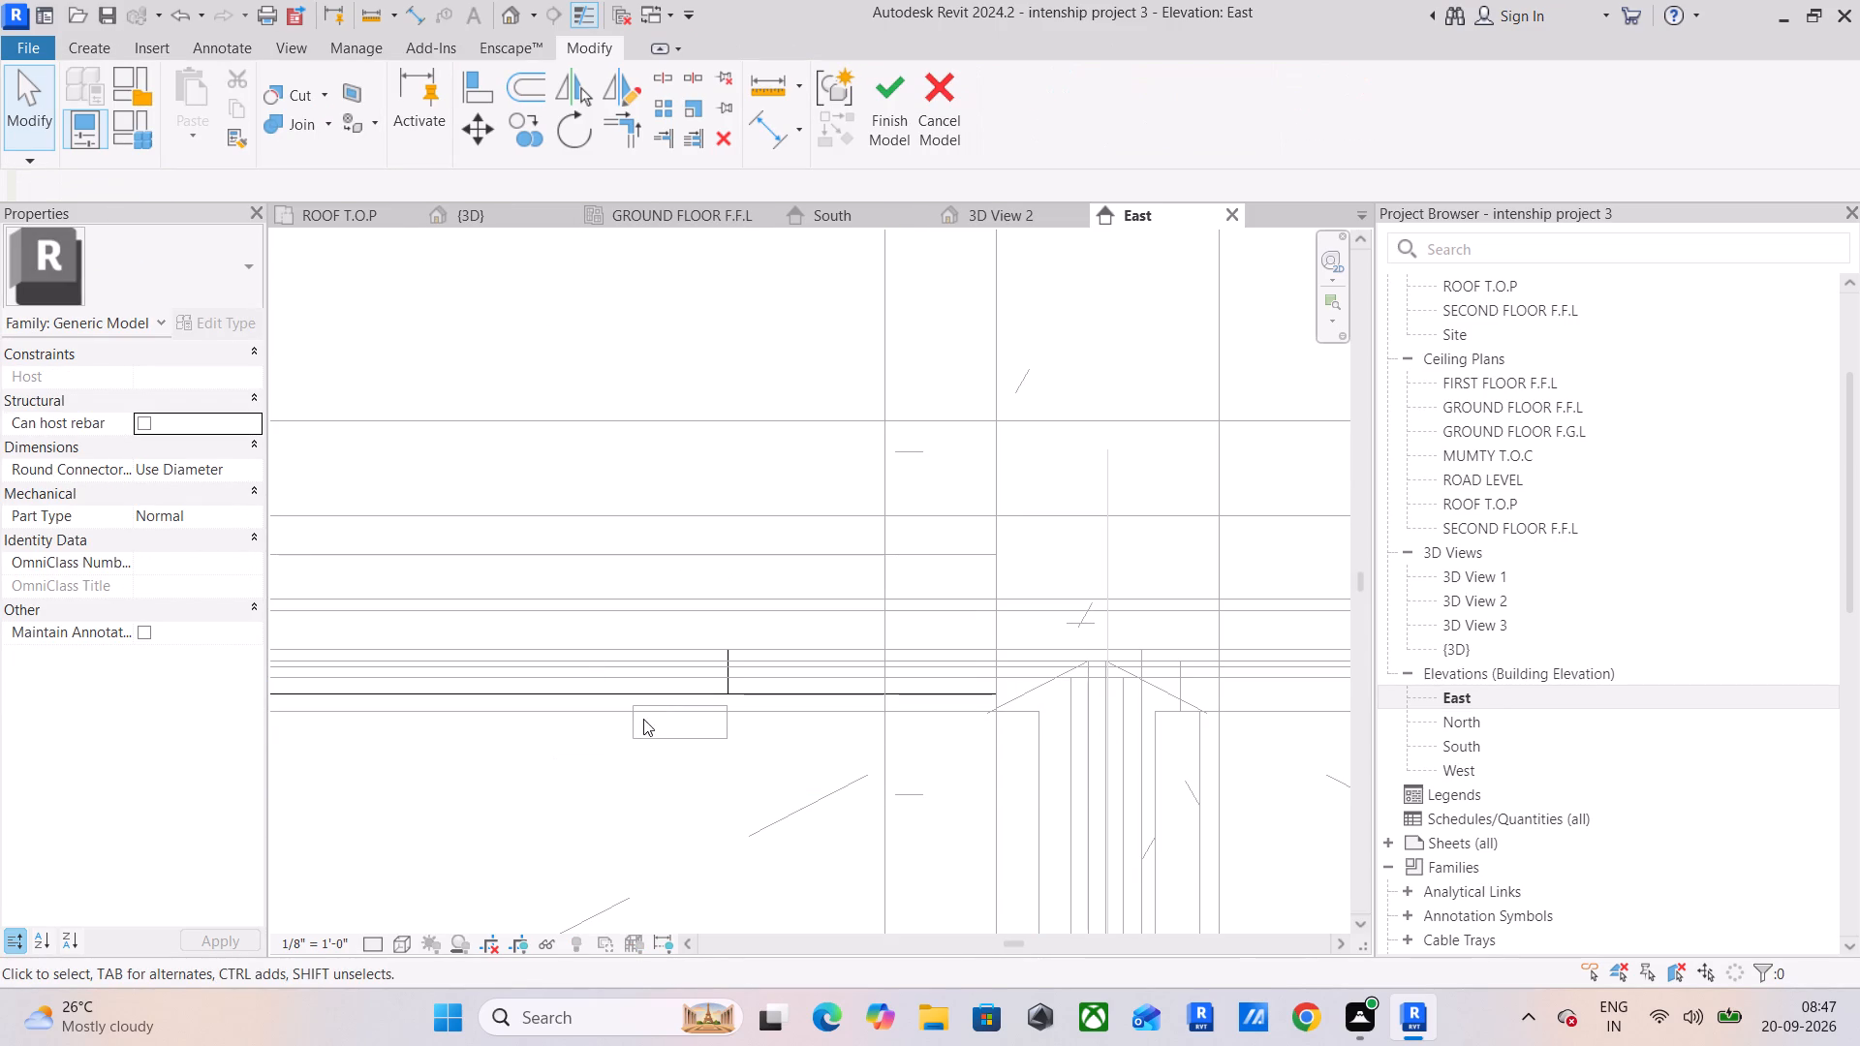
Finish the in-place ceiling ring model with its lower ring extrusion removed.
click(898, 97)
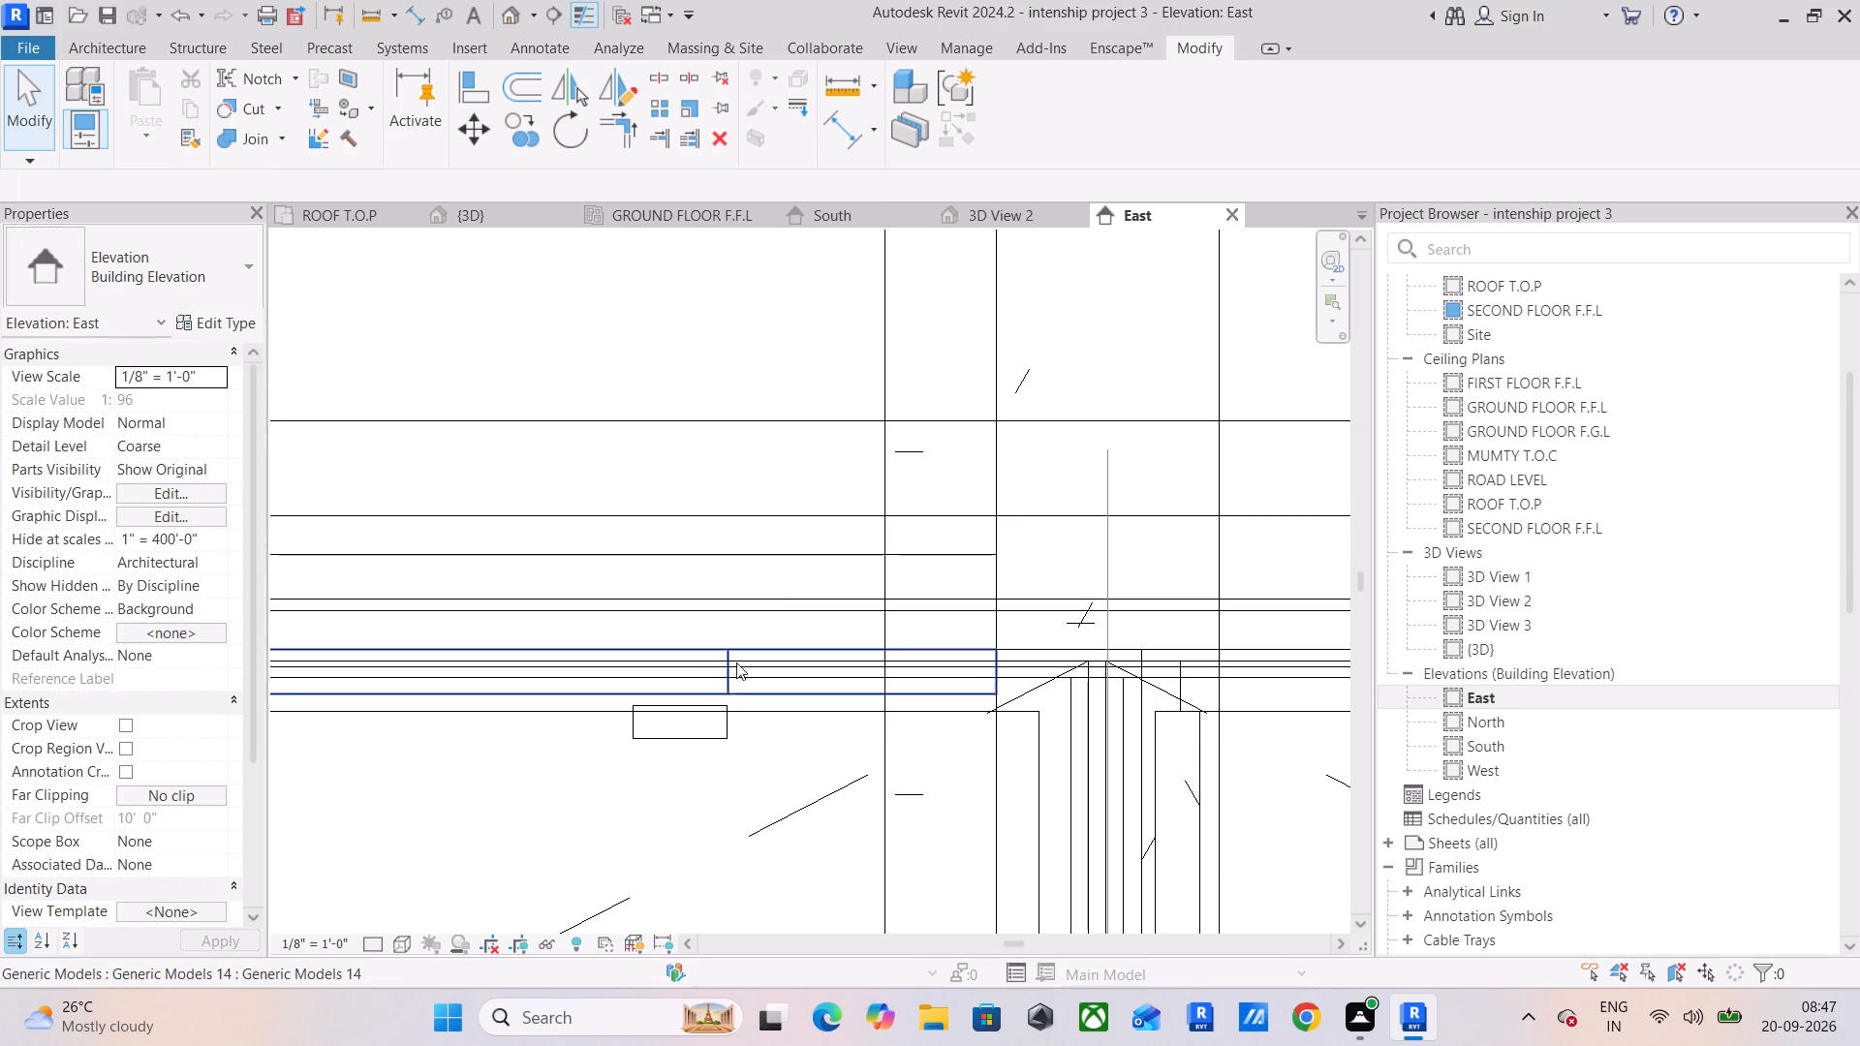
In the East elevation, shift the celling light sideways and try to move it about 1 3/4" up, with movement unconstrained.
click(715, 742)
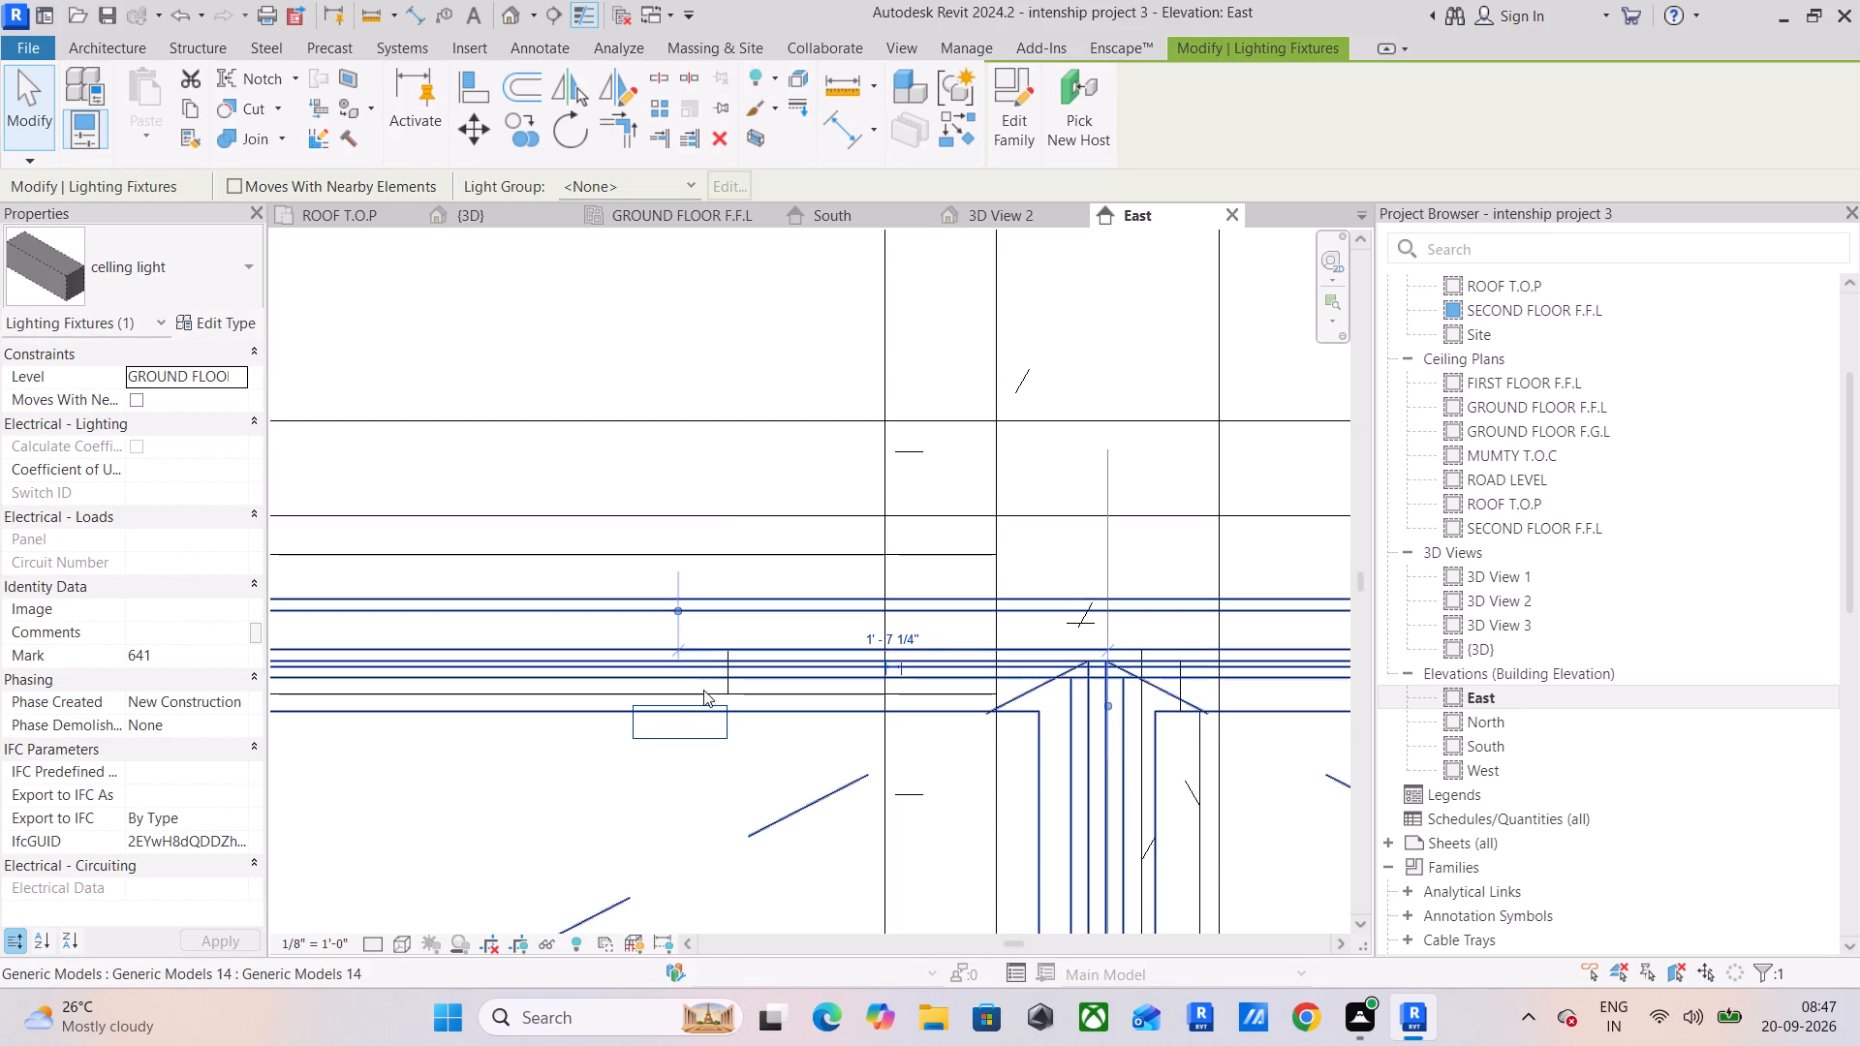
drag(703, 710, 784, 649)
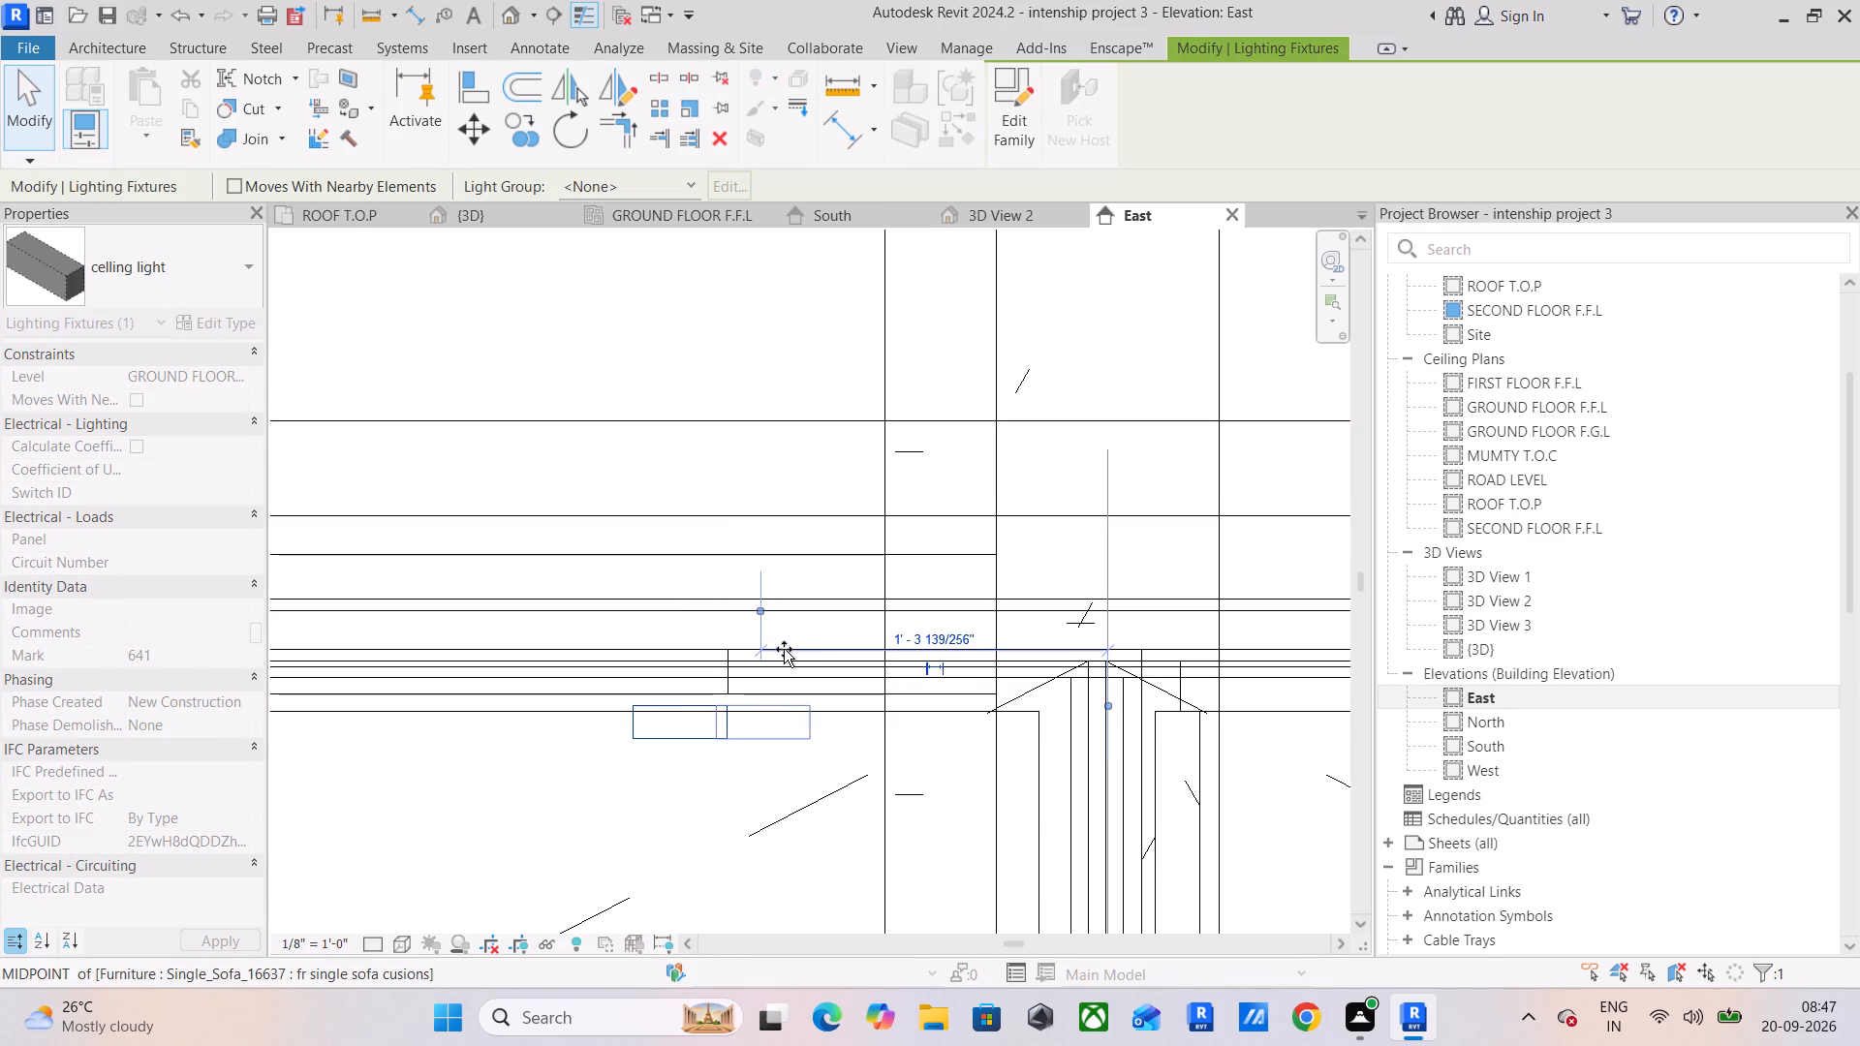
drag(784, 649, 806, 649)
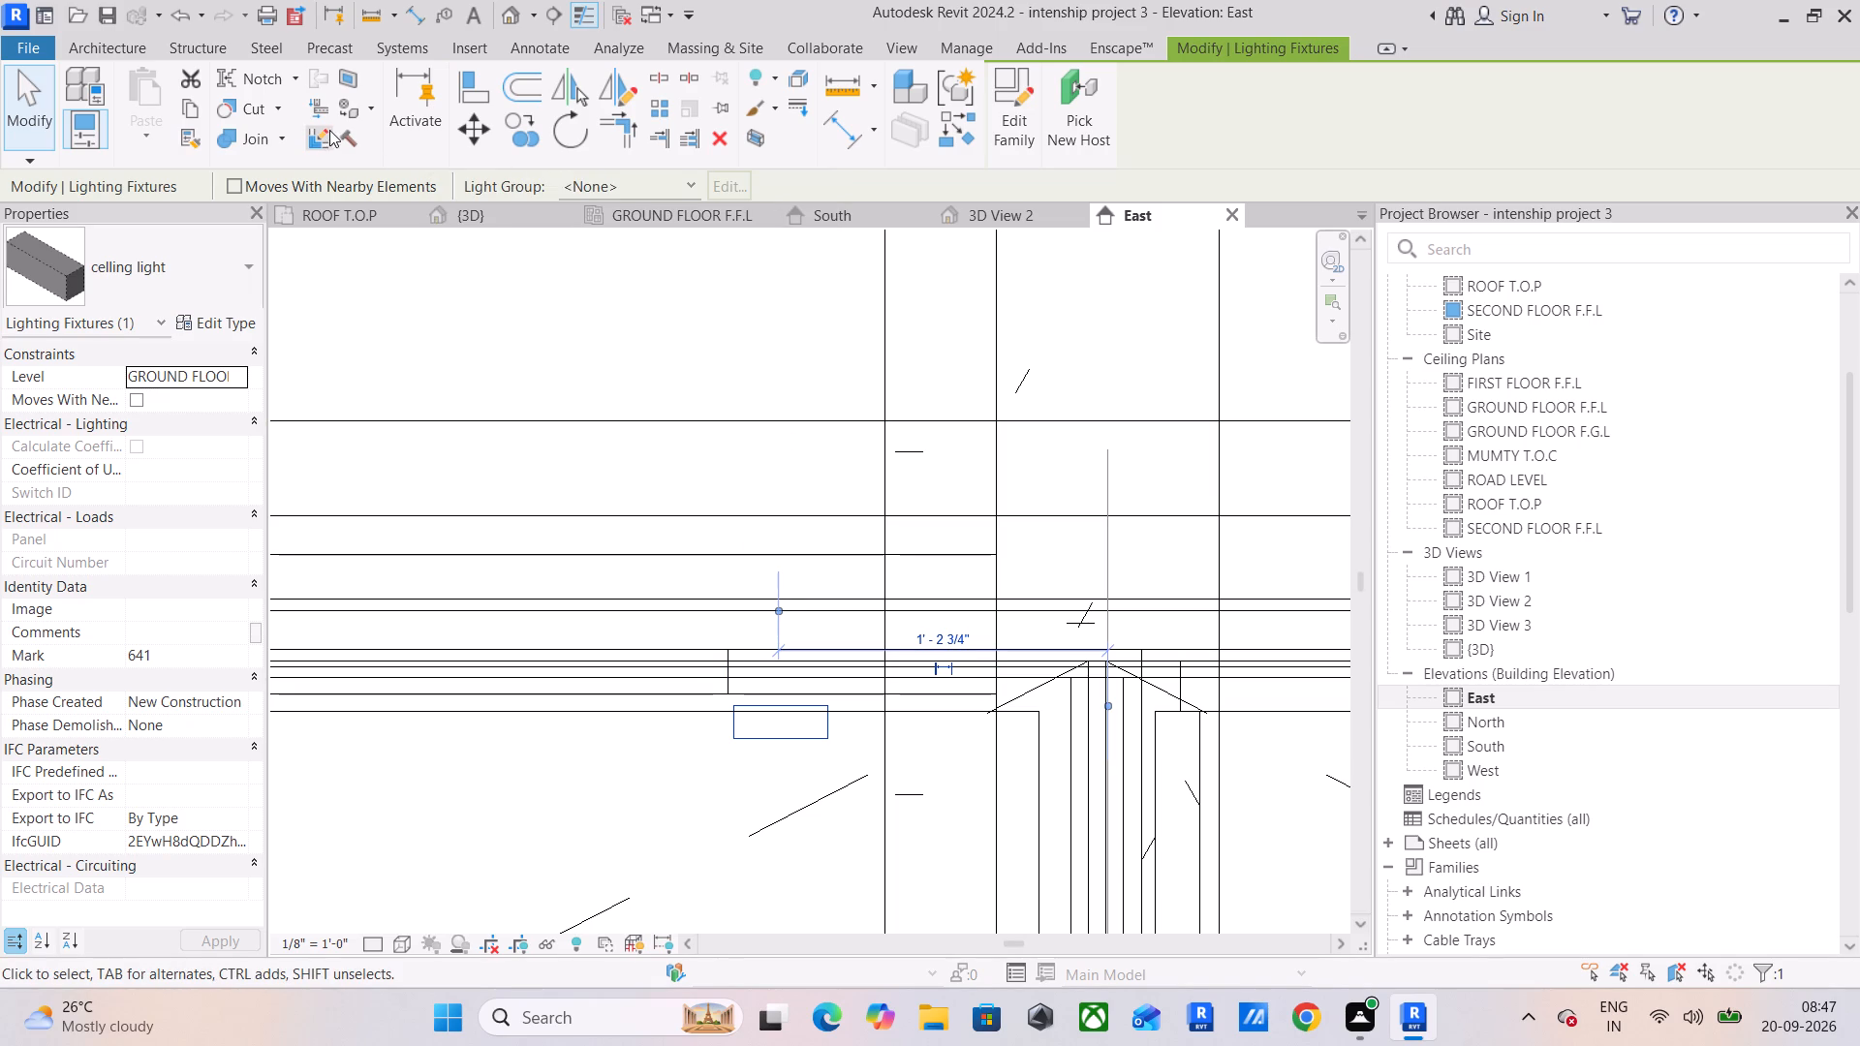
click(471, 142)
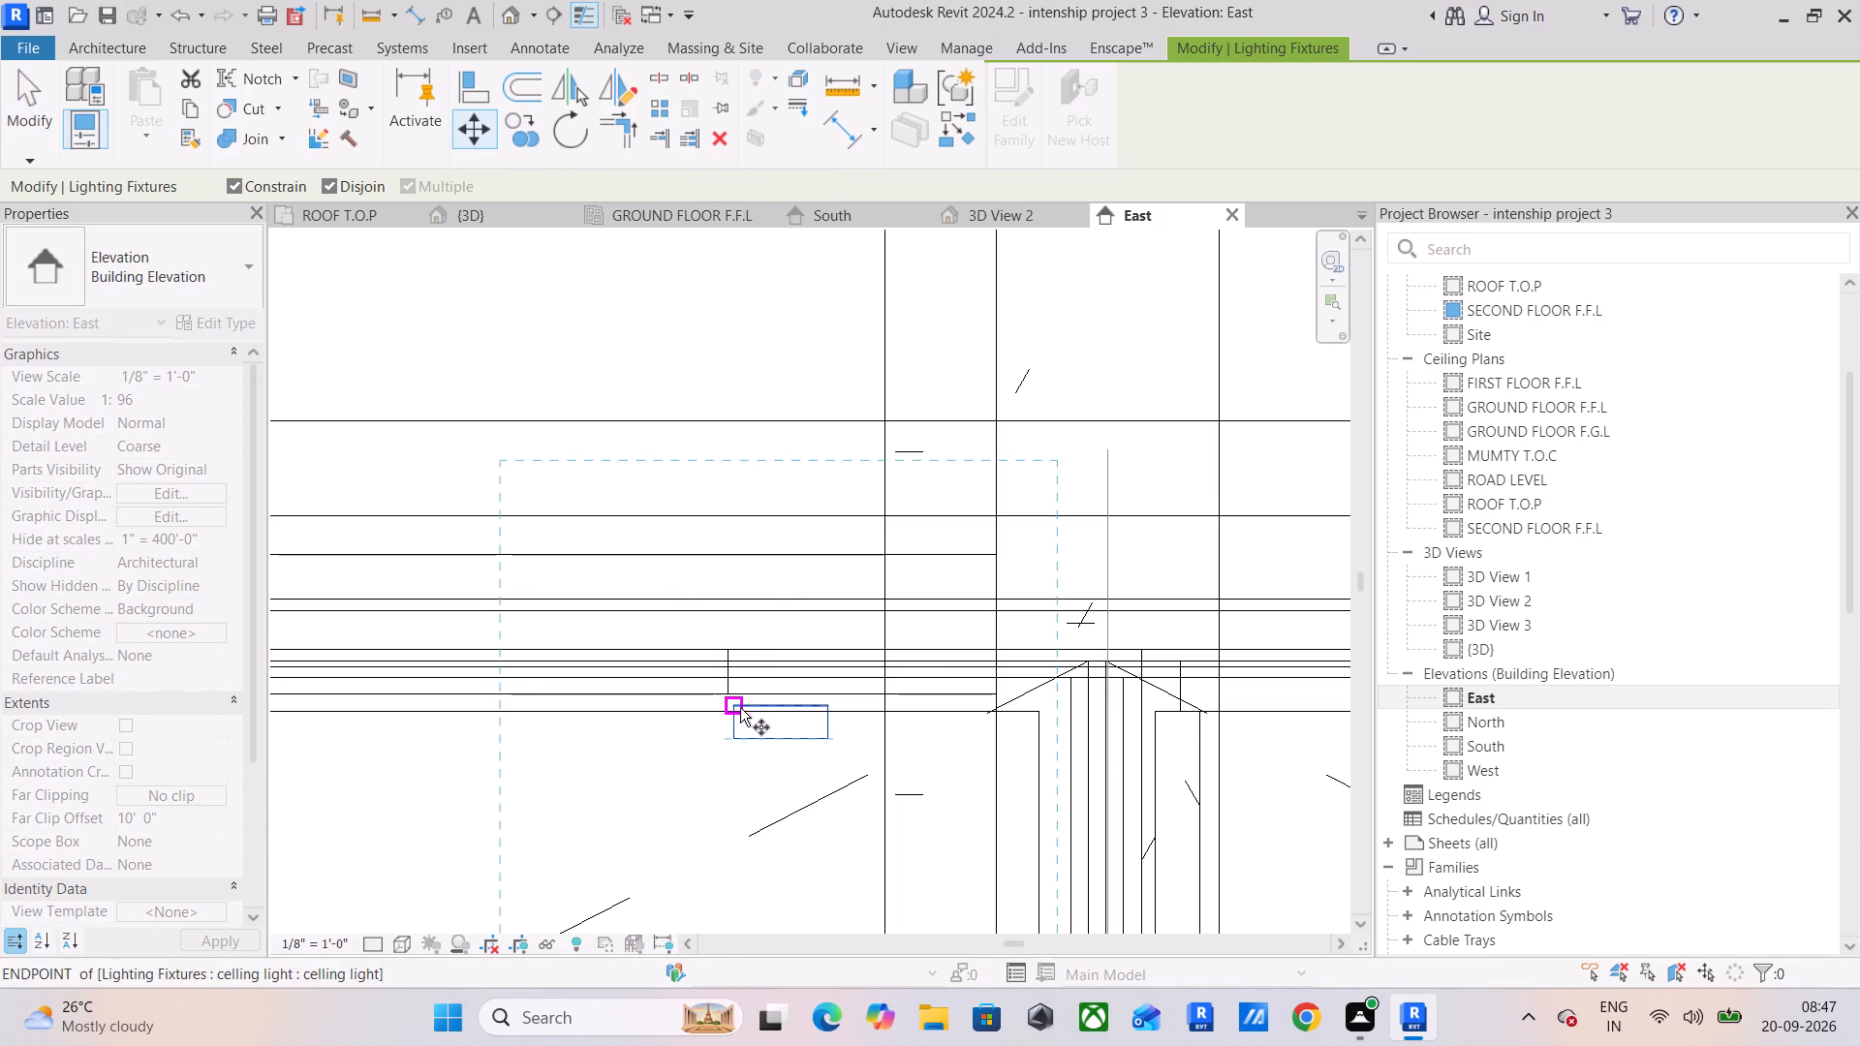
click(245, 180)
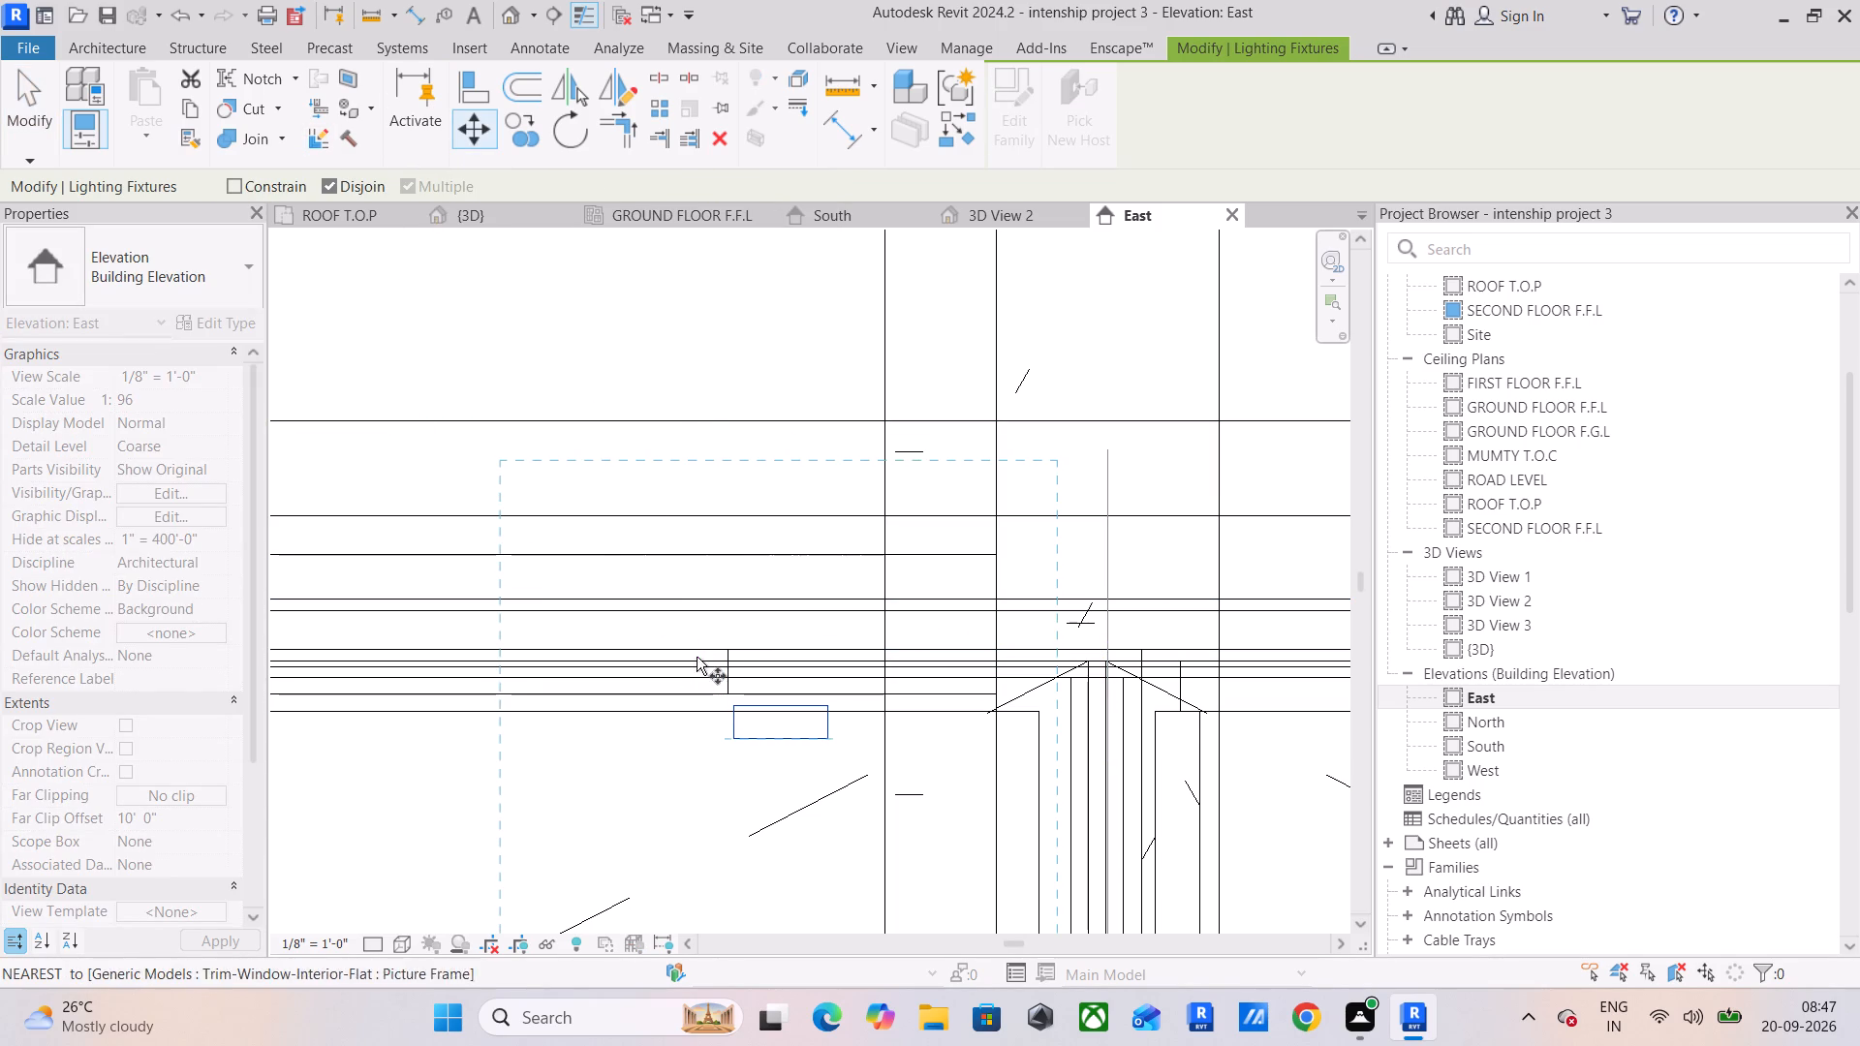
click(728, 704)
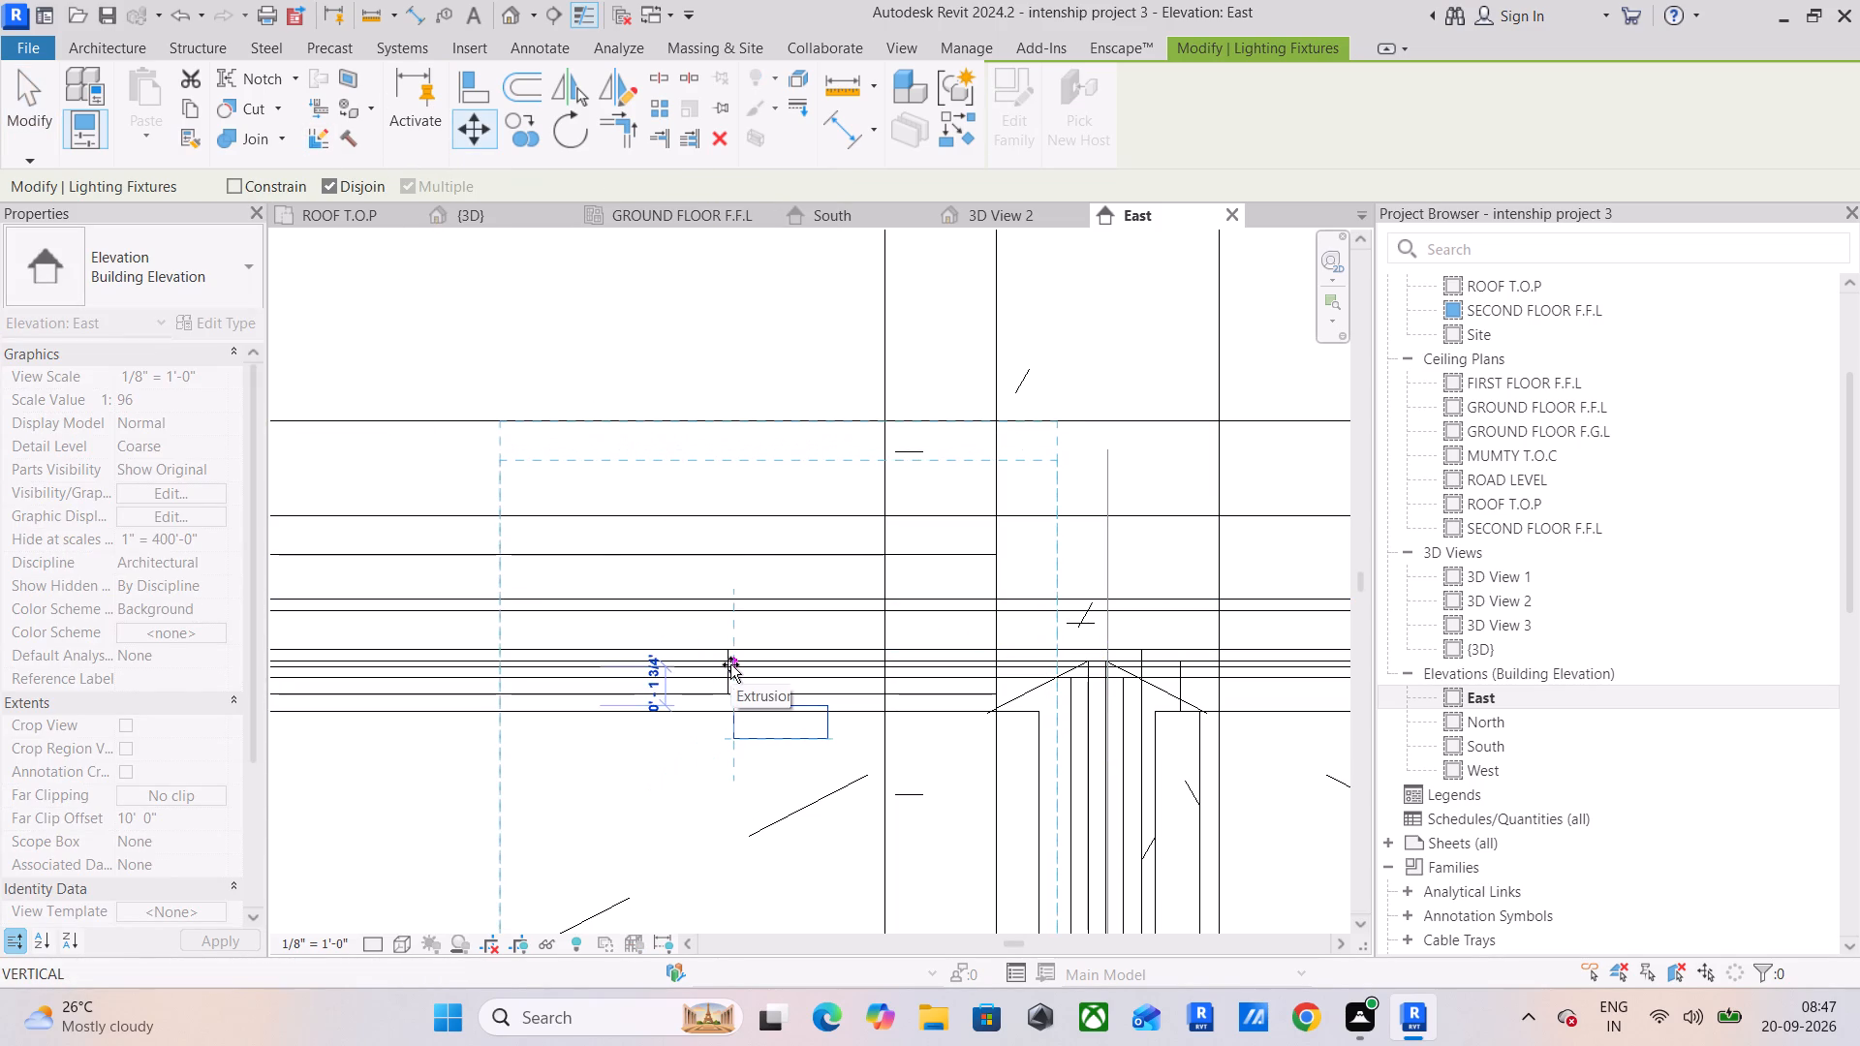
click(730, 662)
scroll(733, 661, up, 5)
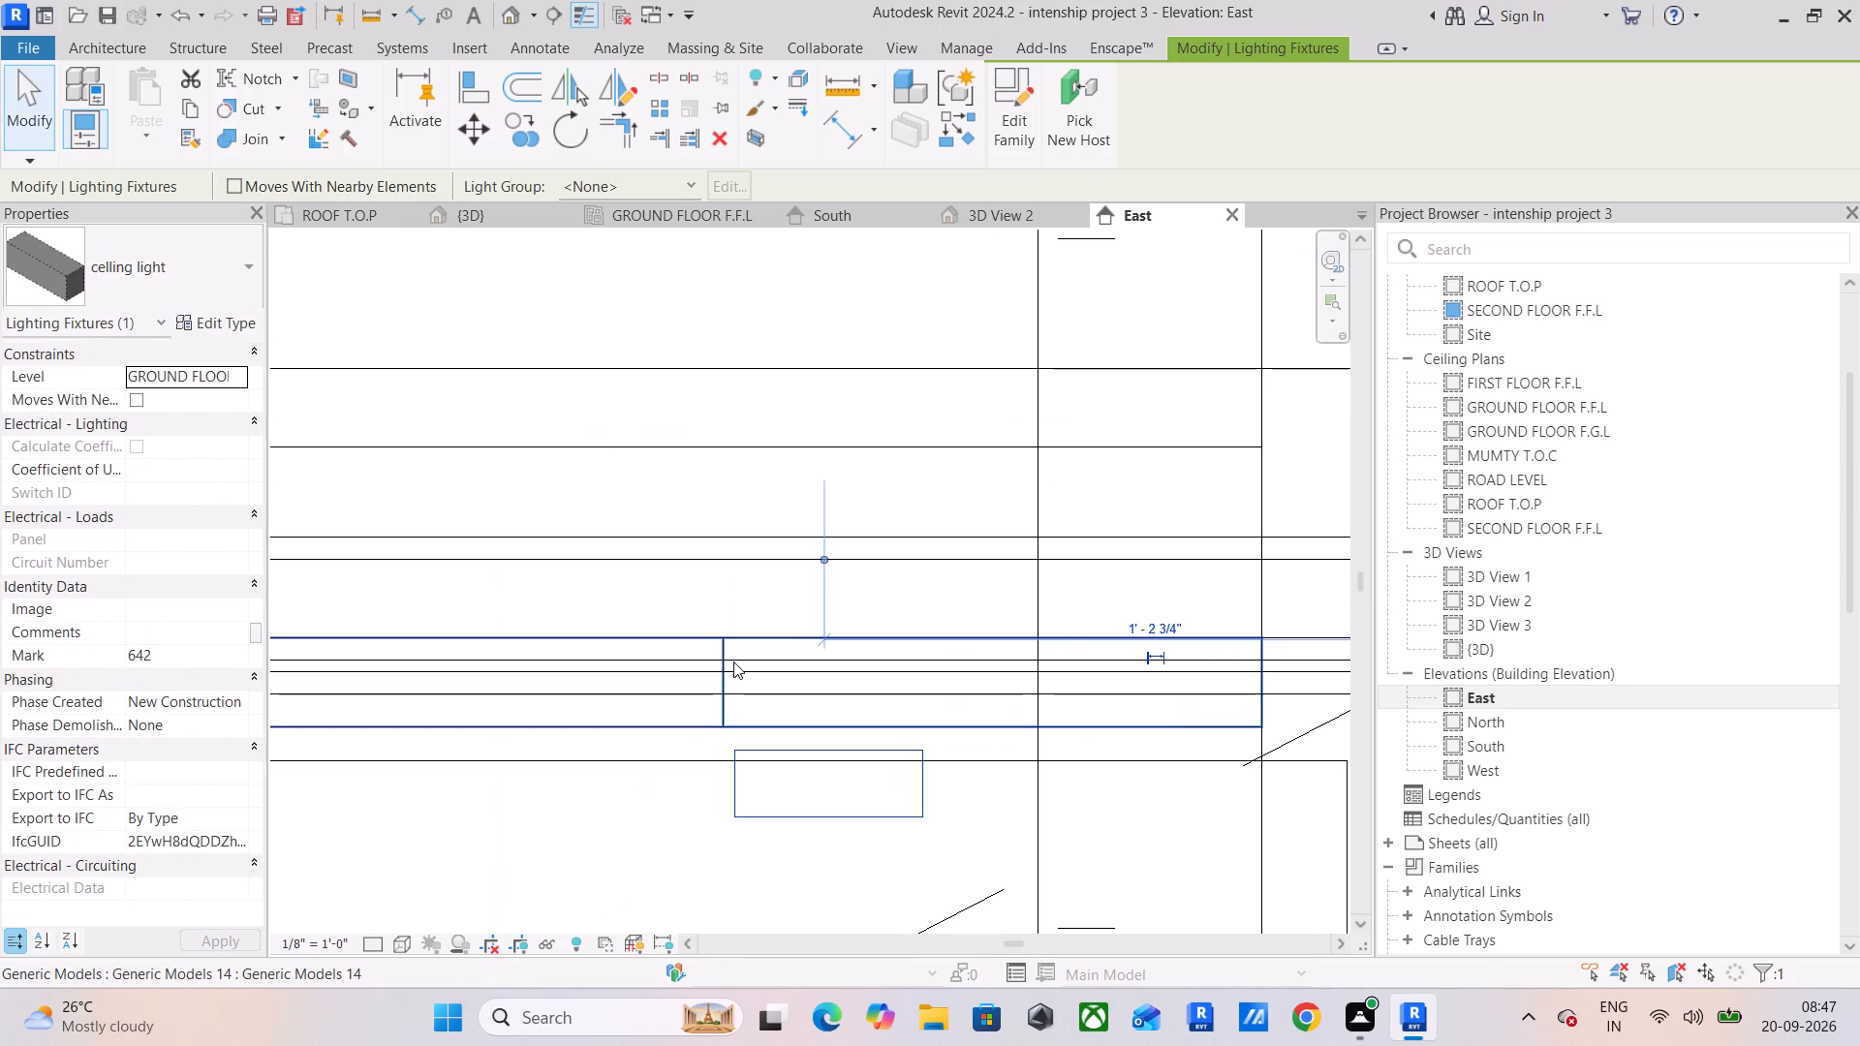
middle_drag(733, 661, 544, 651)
Undo the celling light moves and the lower ring's deletion, and finish the in-place ceiling ring model with both rings kept.
key(ctrl+z)
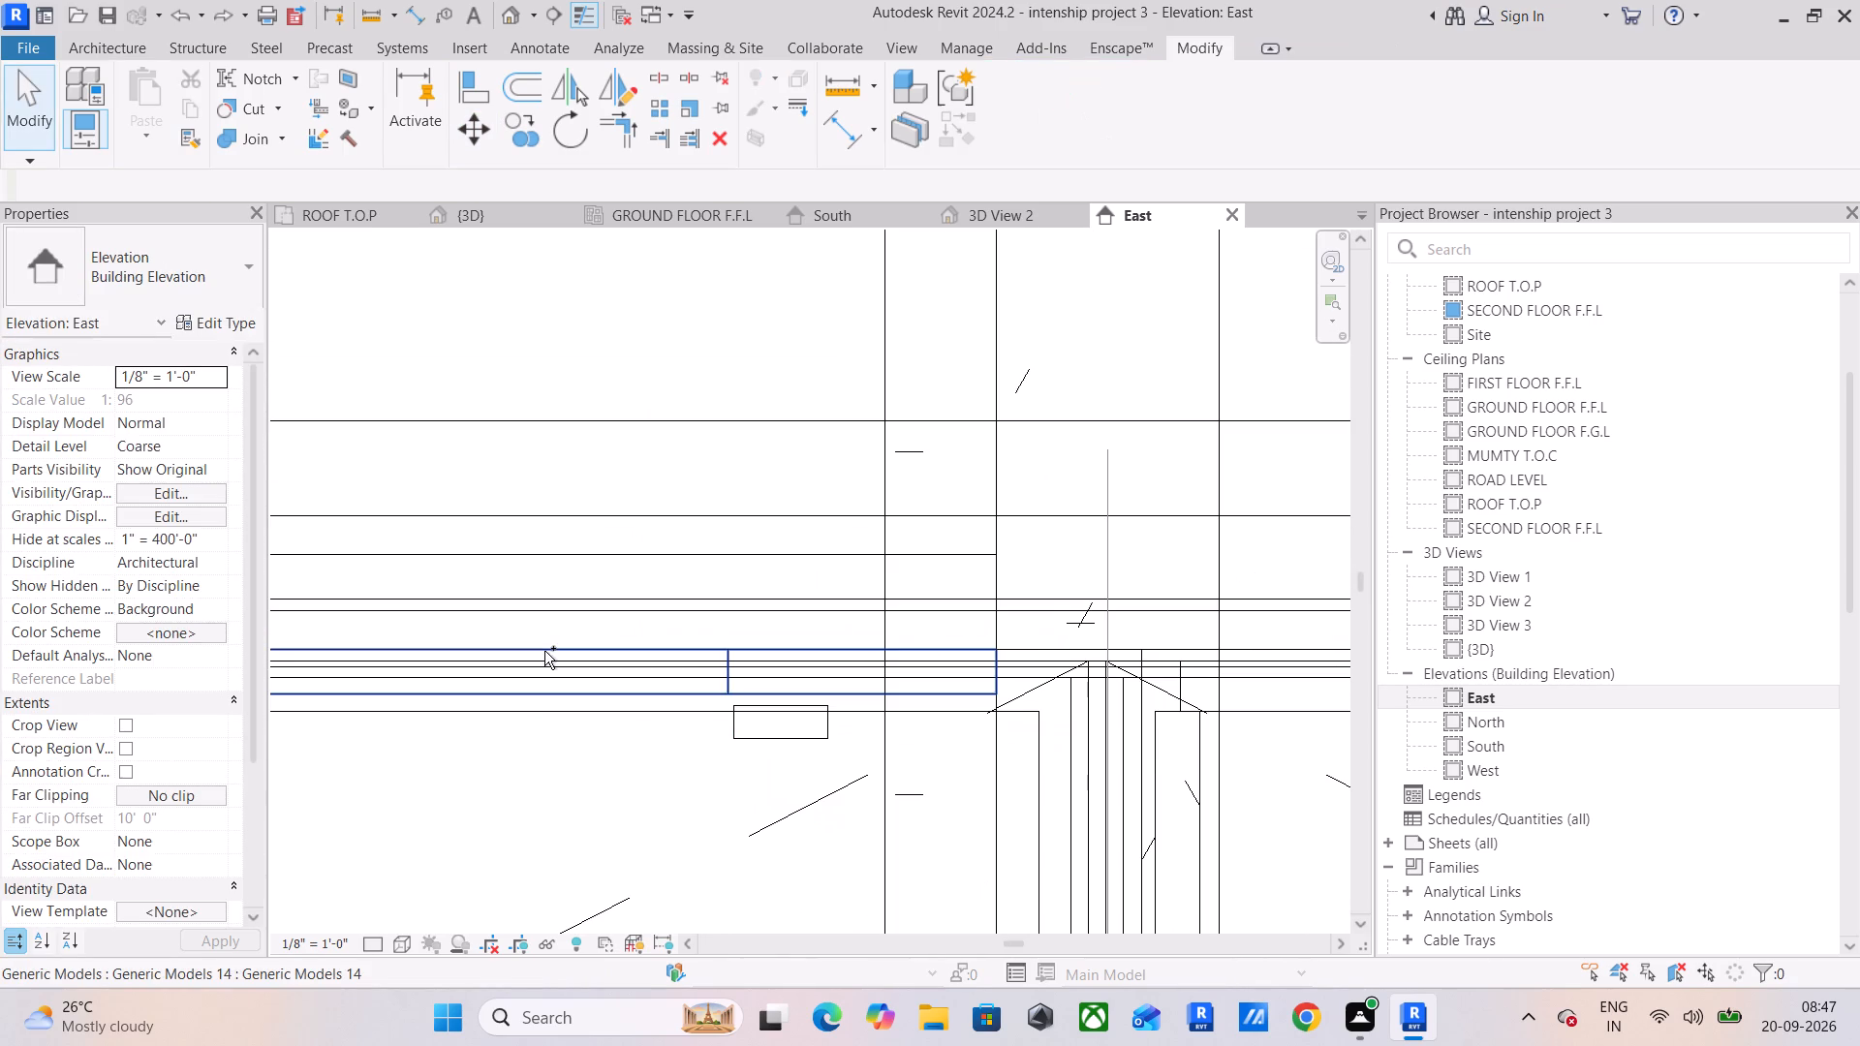
key(ctrl+z)
key(ctrl+z)
key(ctrl+z)
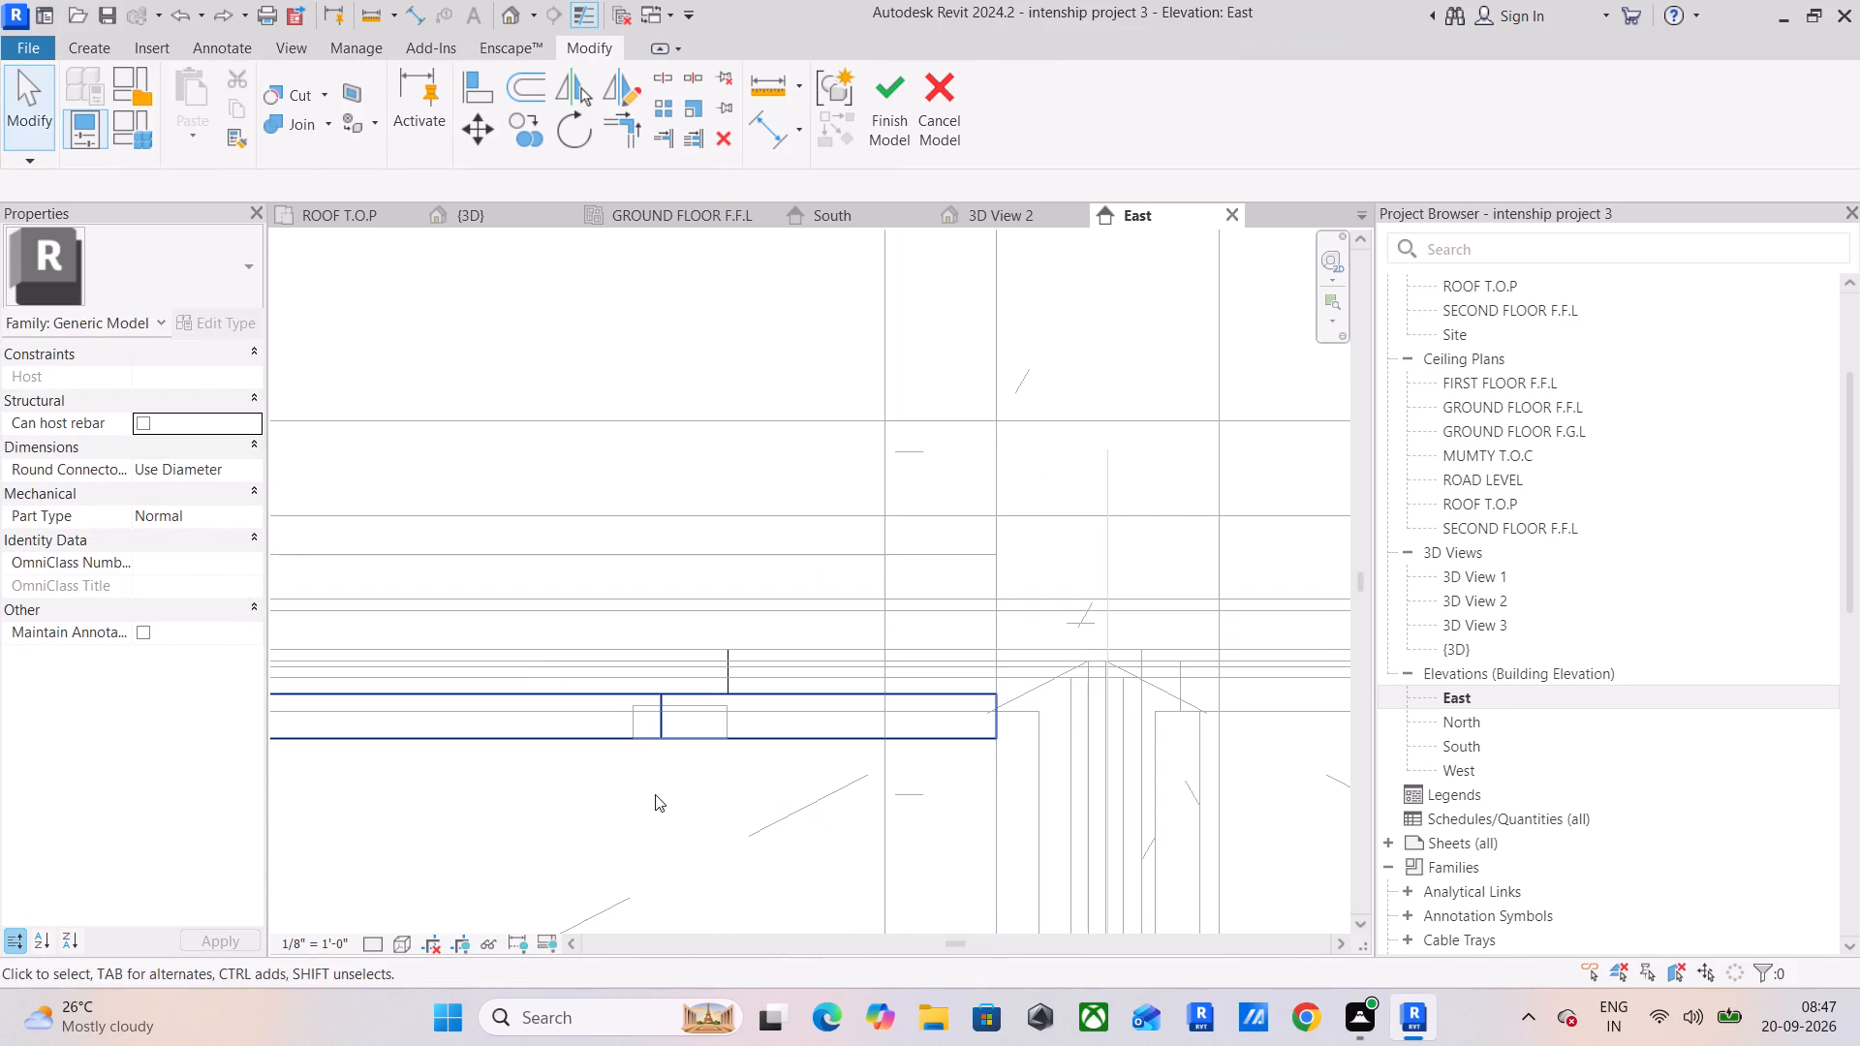
click(902, 119)
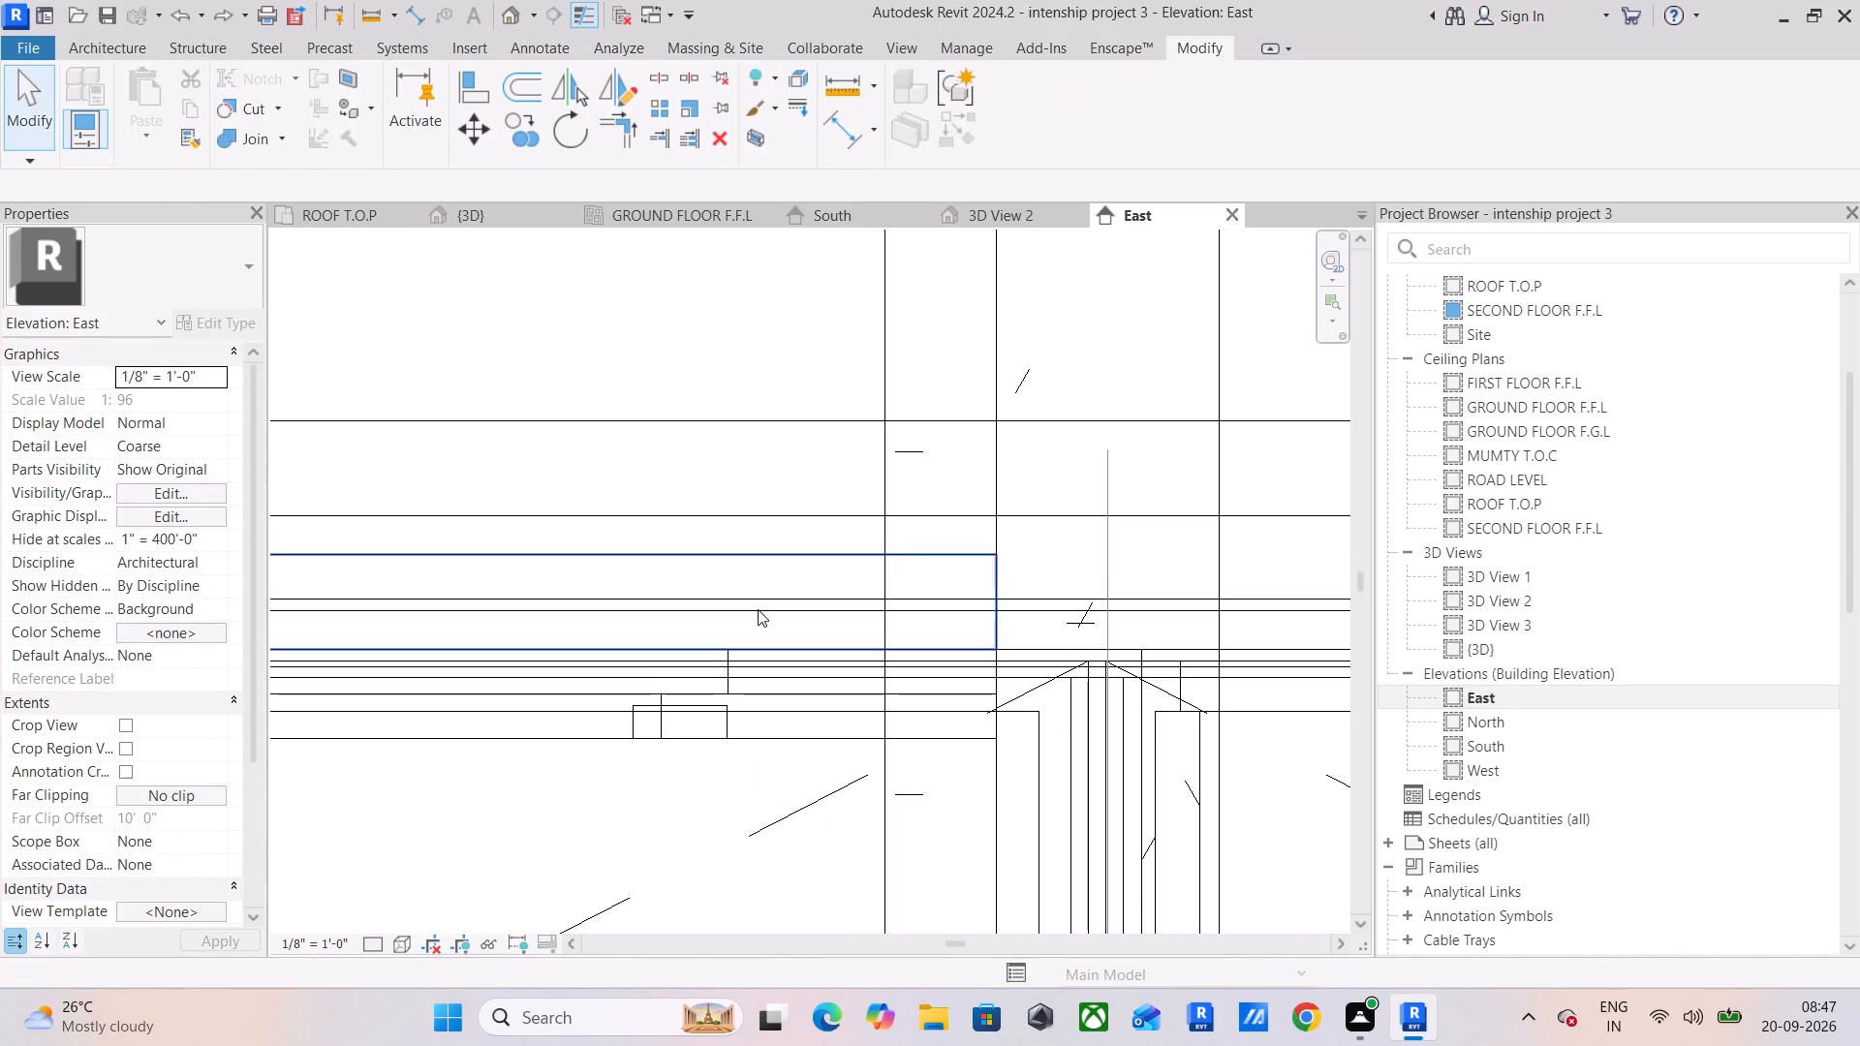
Shift the celling light horizontally until it is about 1' - 2 1/2" from the vertical line it is dimensioned to.
click(730, 723)
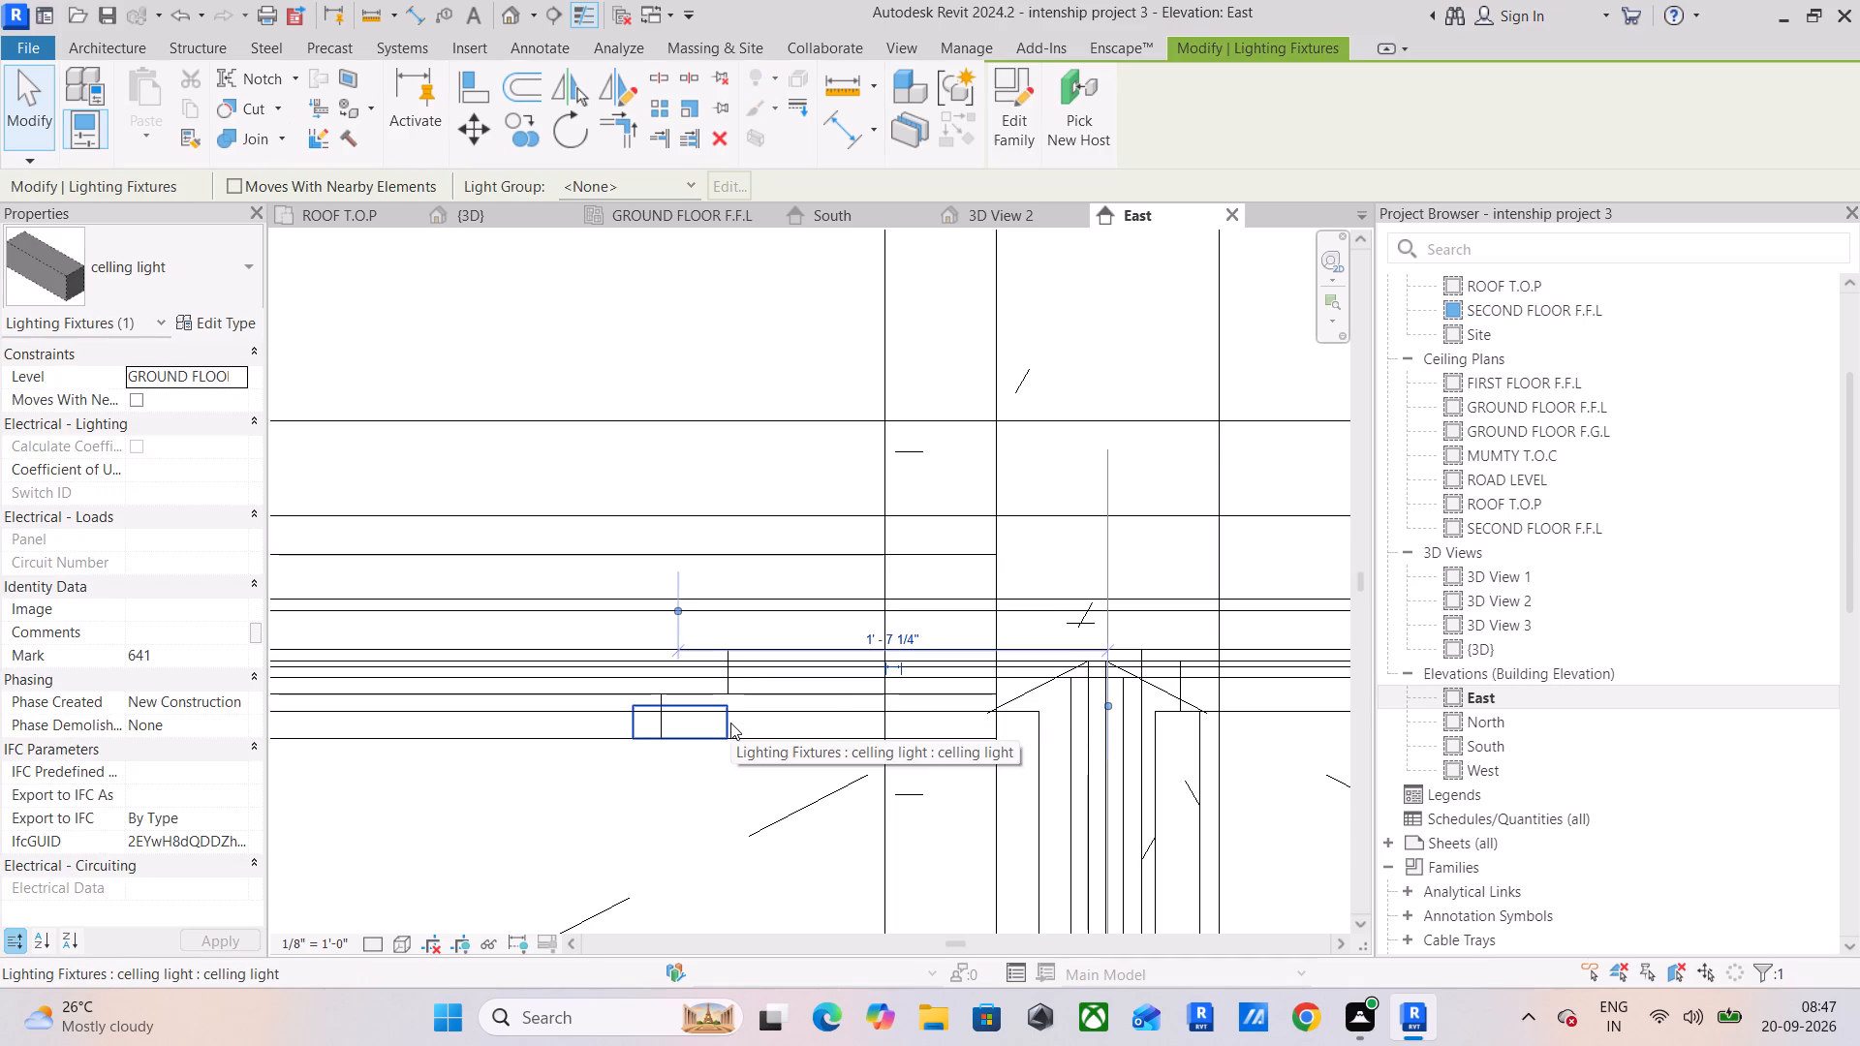
drag(730, 721, 795, 724)
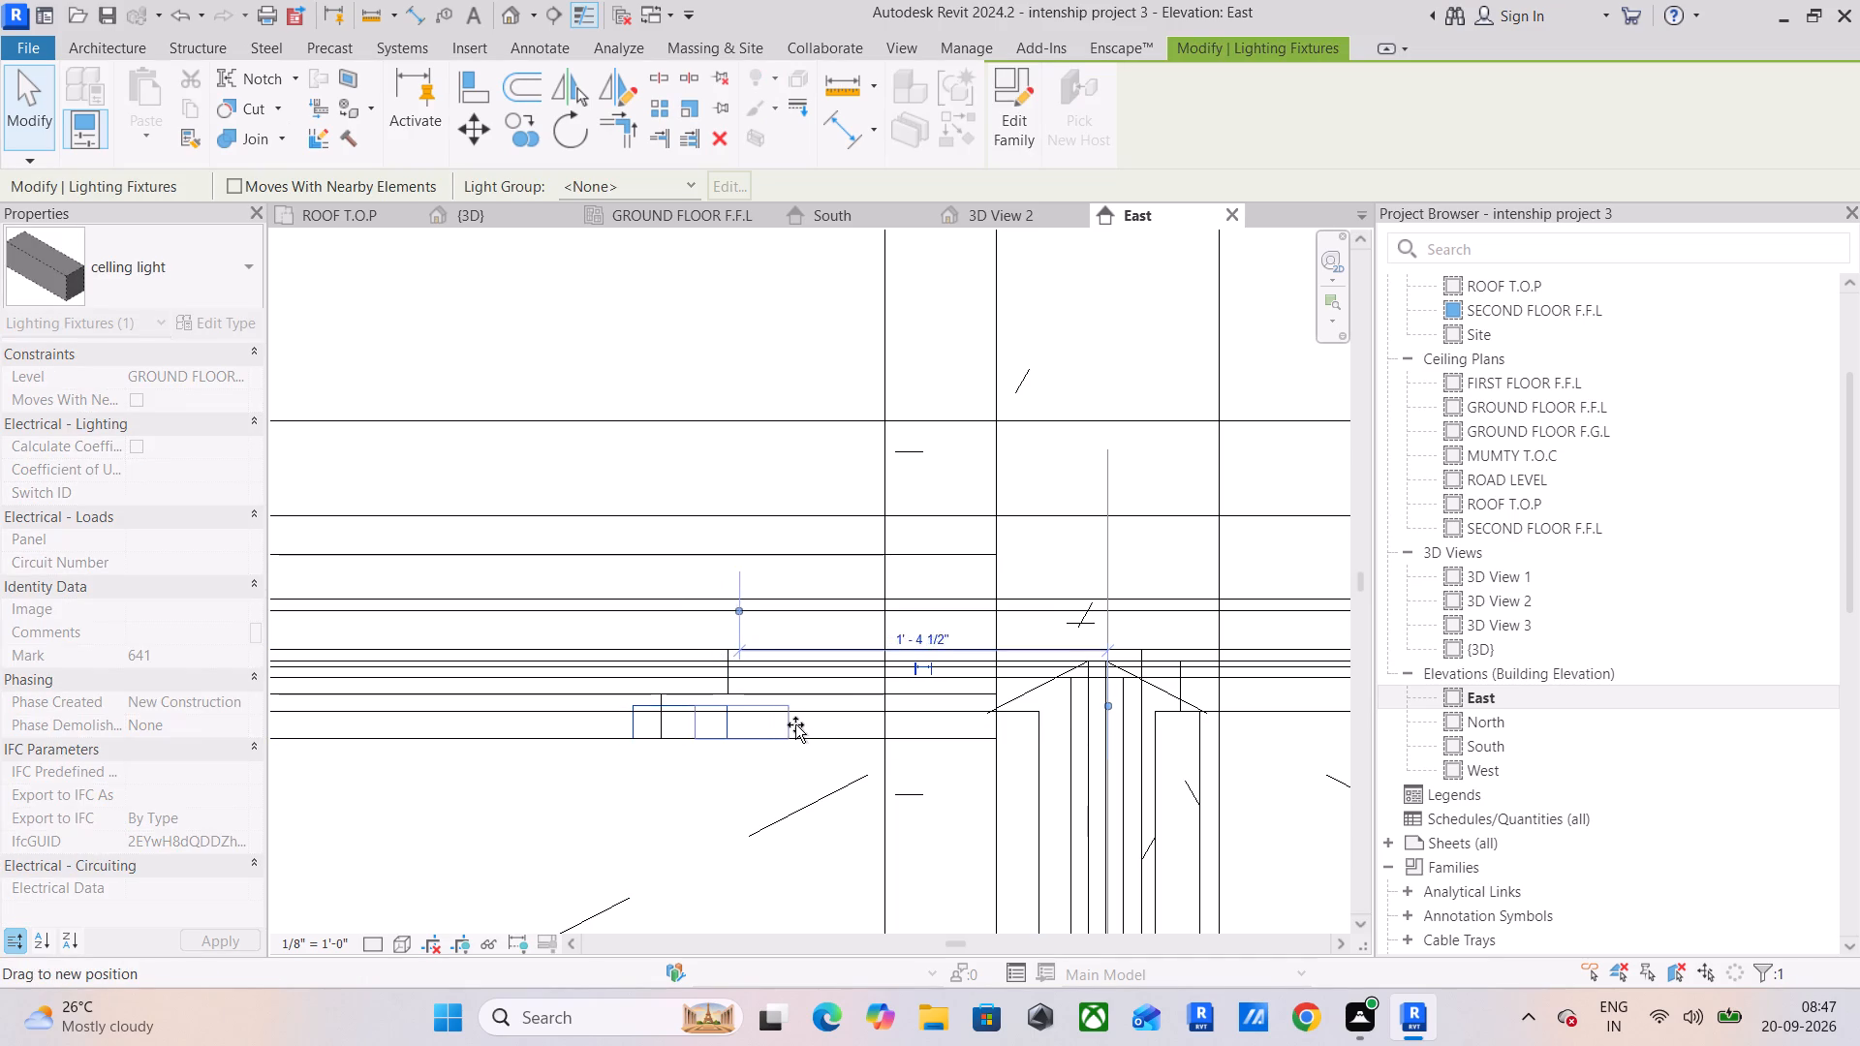
drag(795, 724, 835, 726)
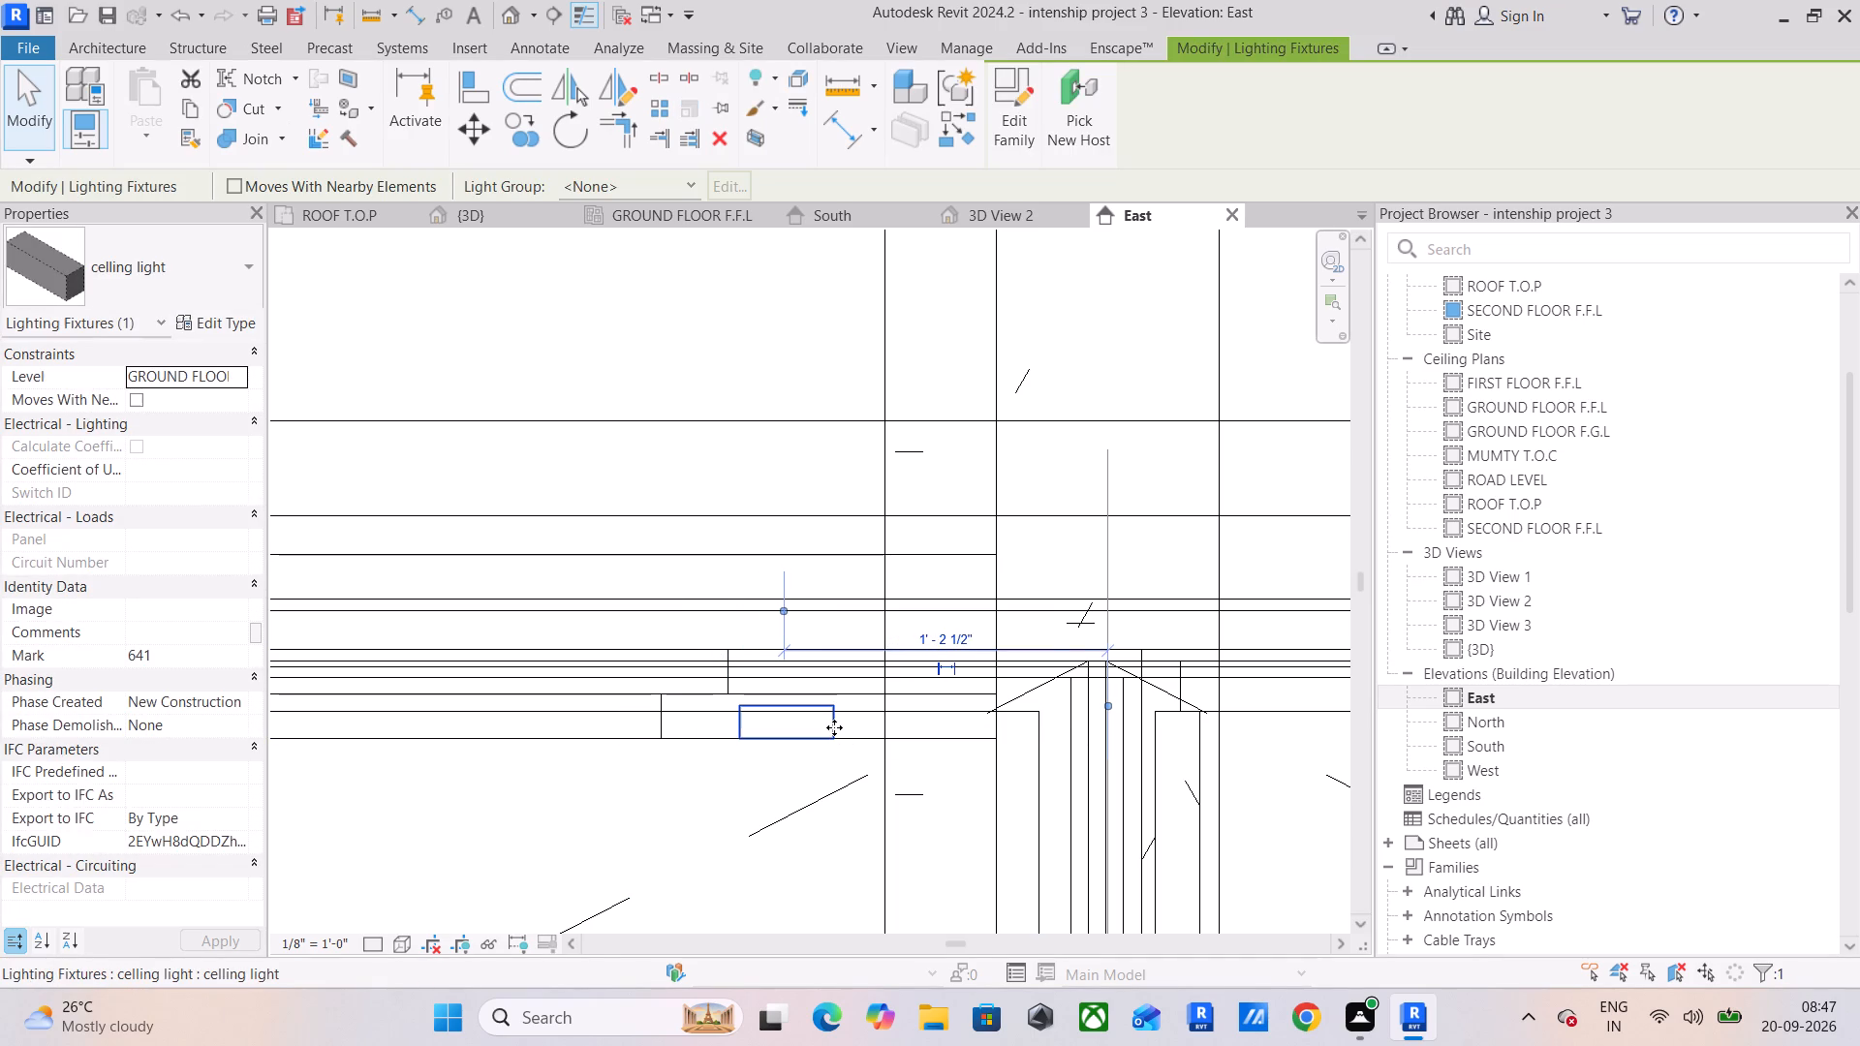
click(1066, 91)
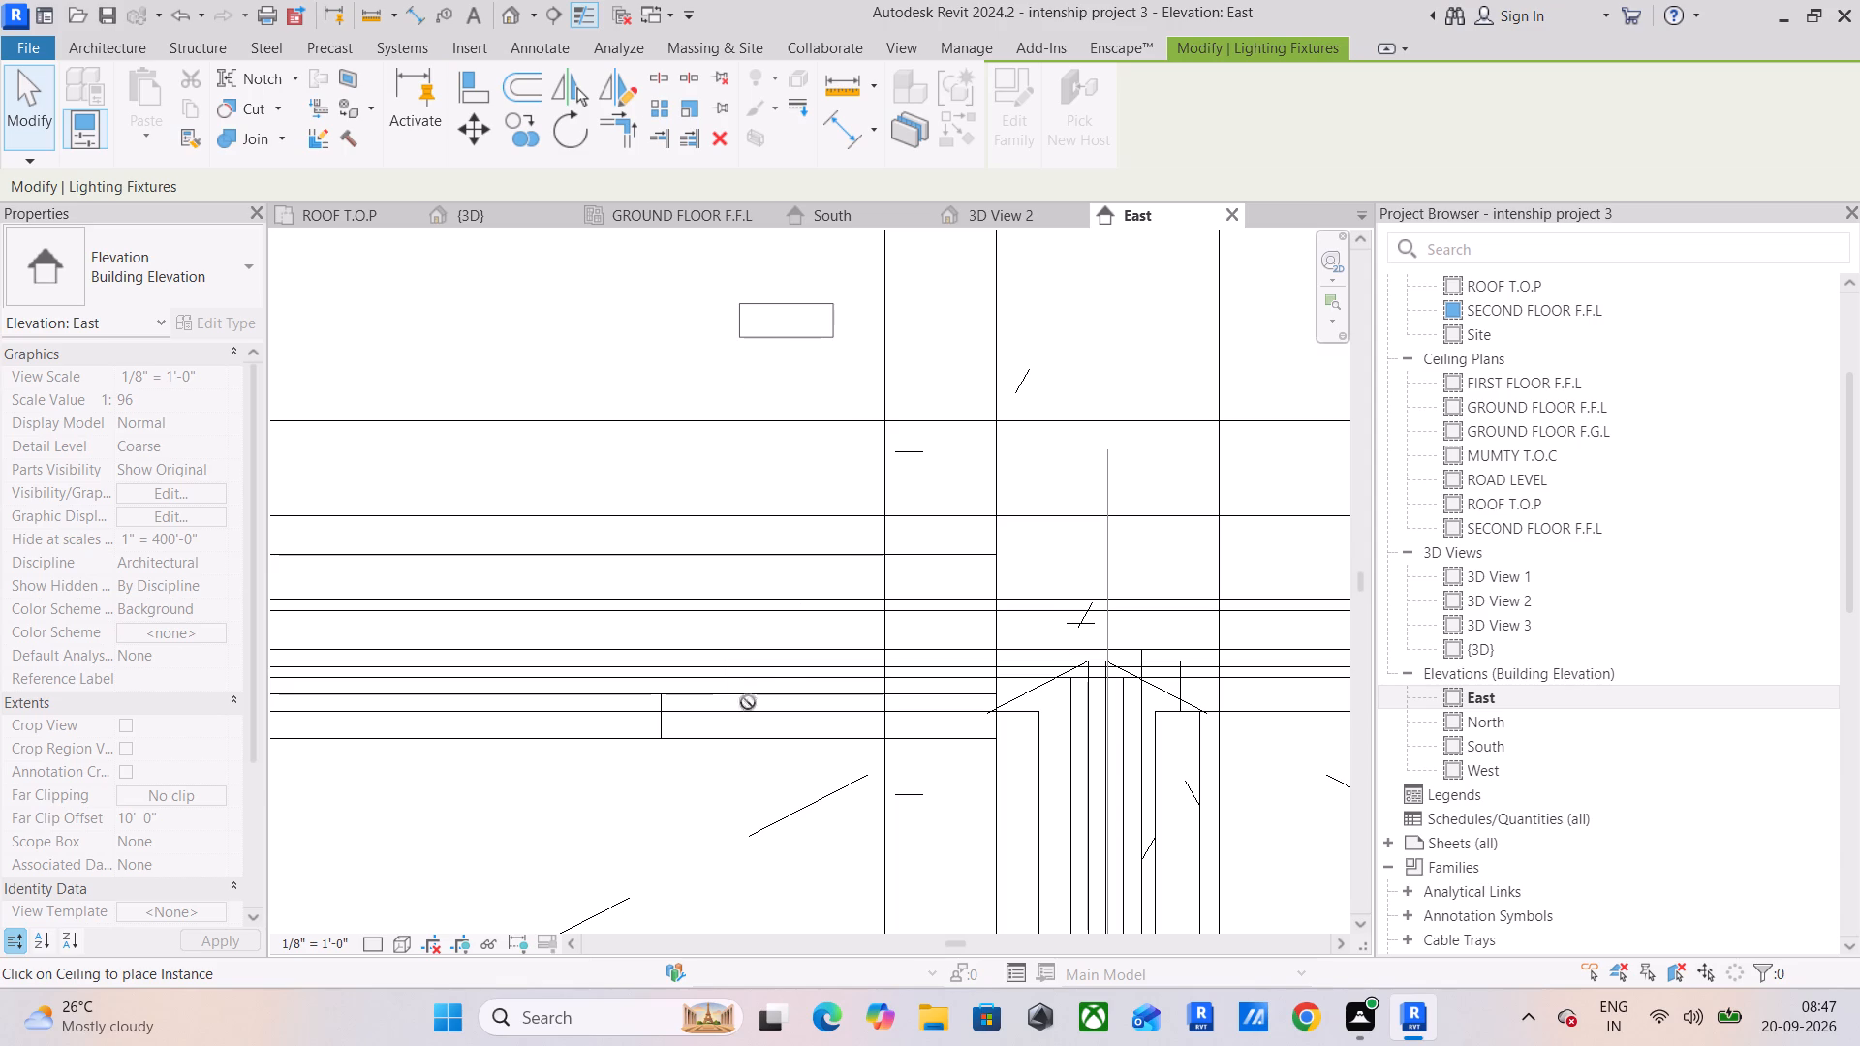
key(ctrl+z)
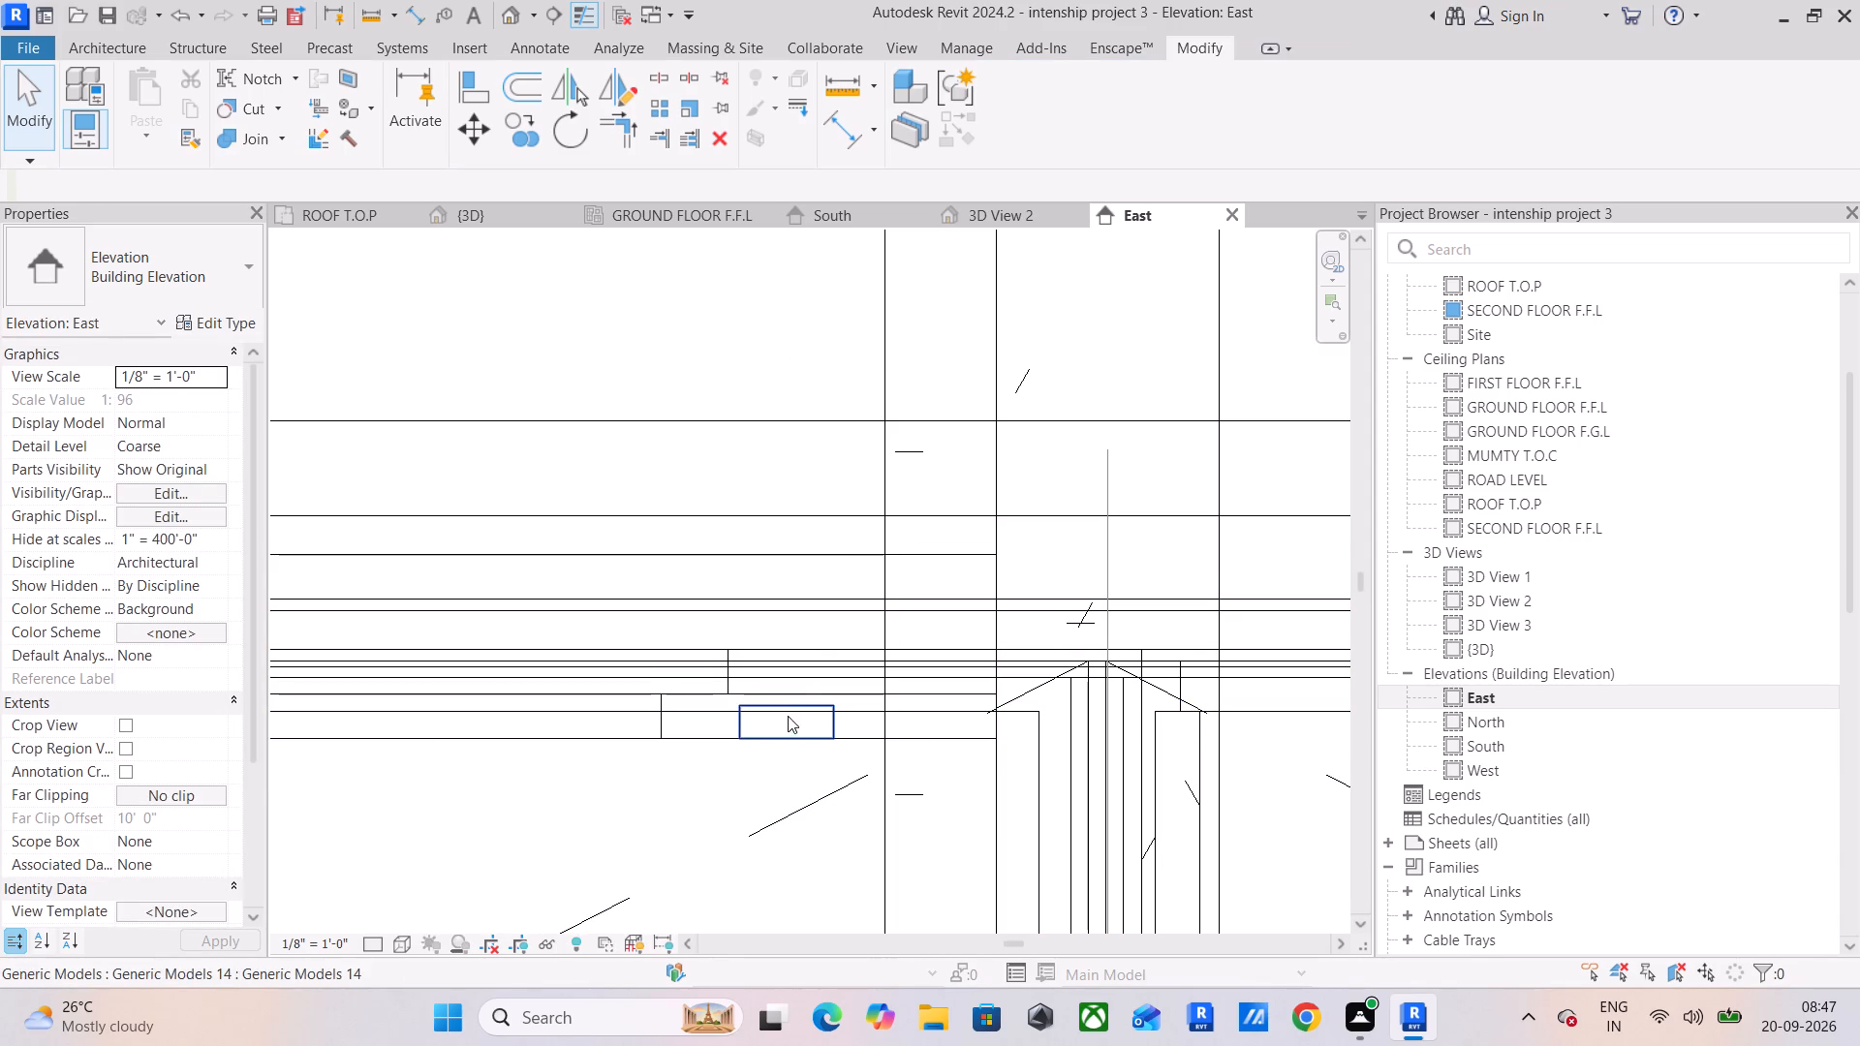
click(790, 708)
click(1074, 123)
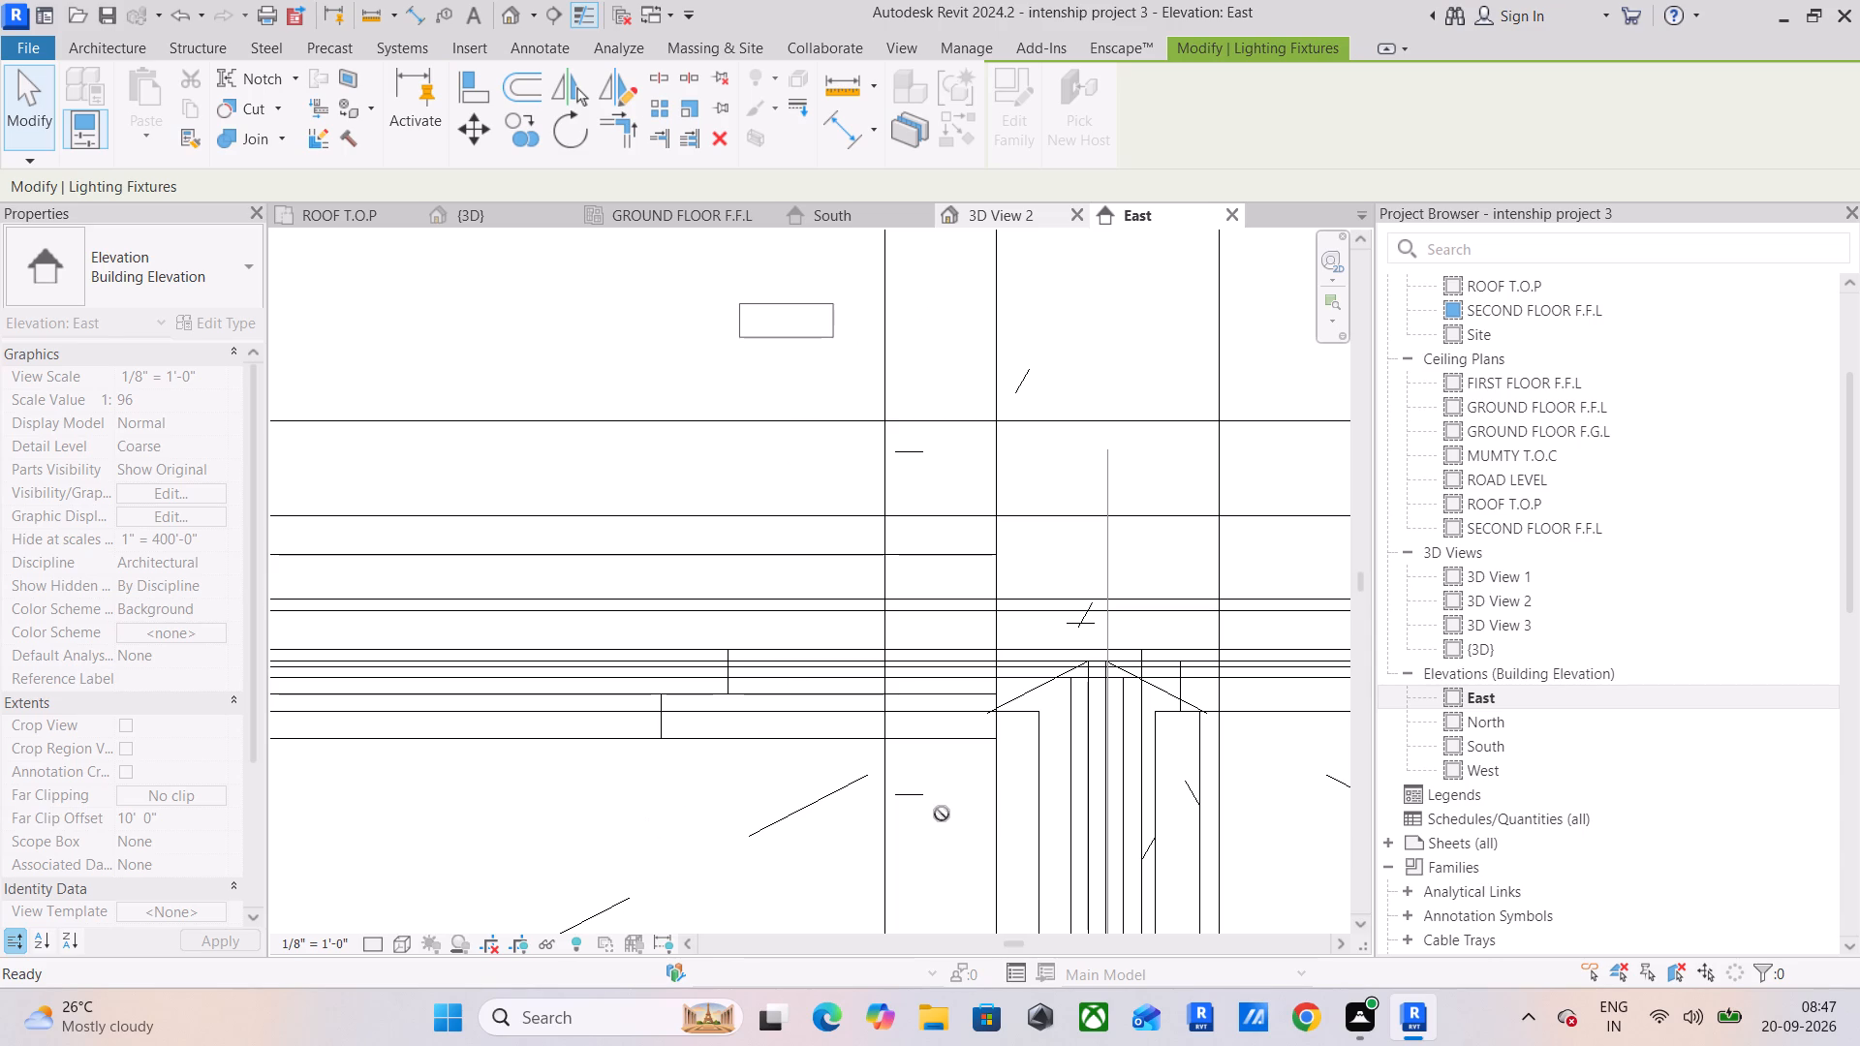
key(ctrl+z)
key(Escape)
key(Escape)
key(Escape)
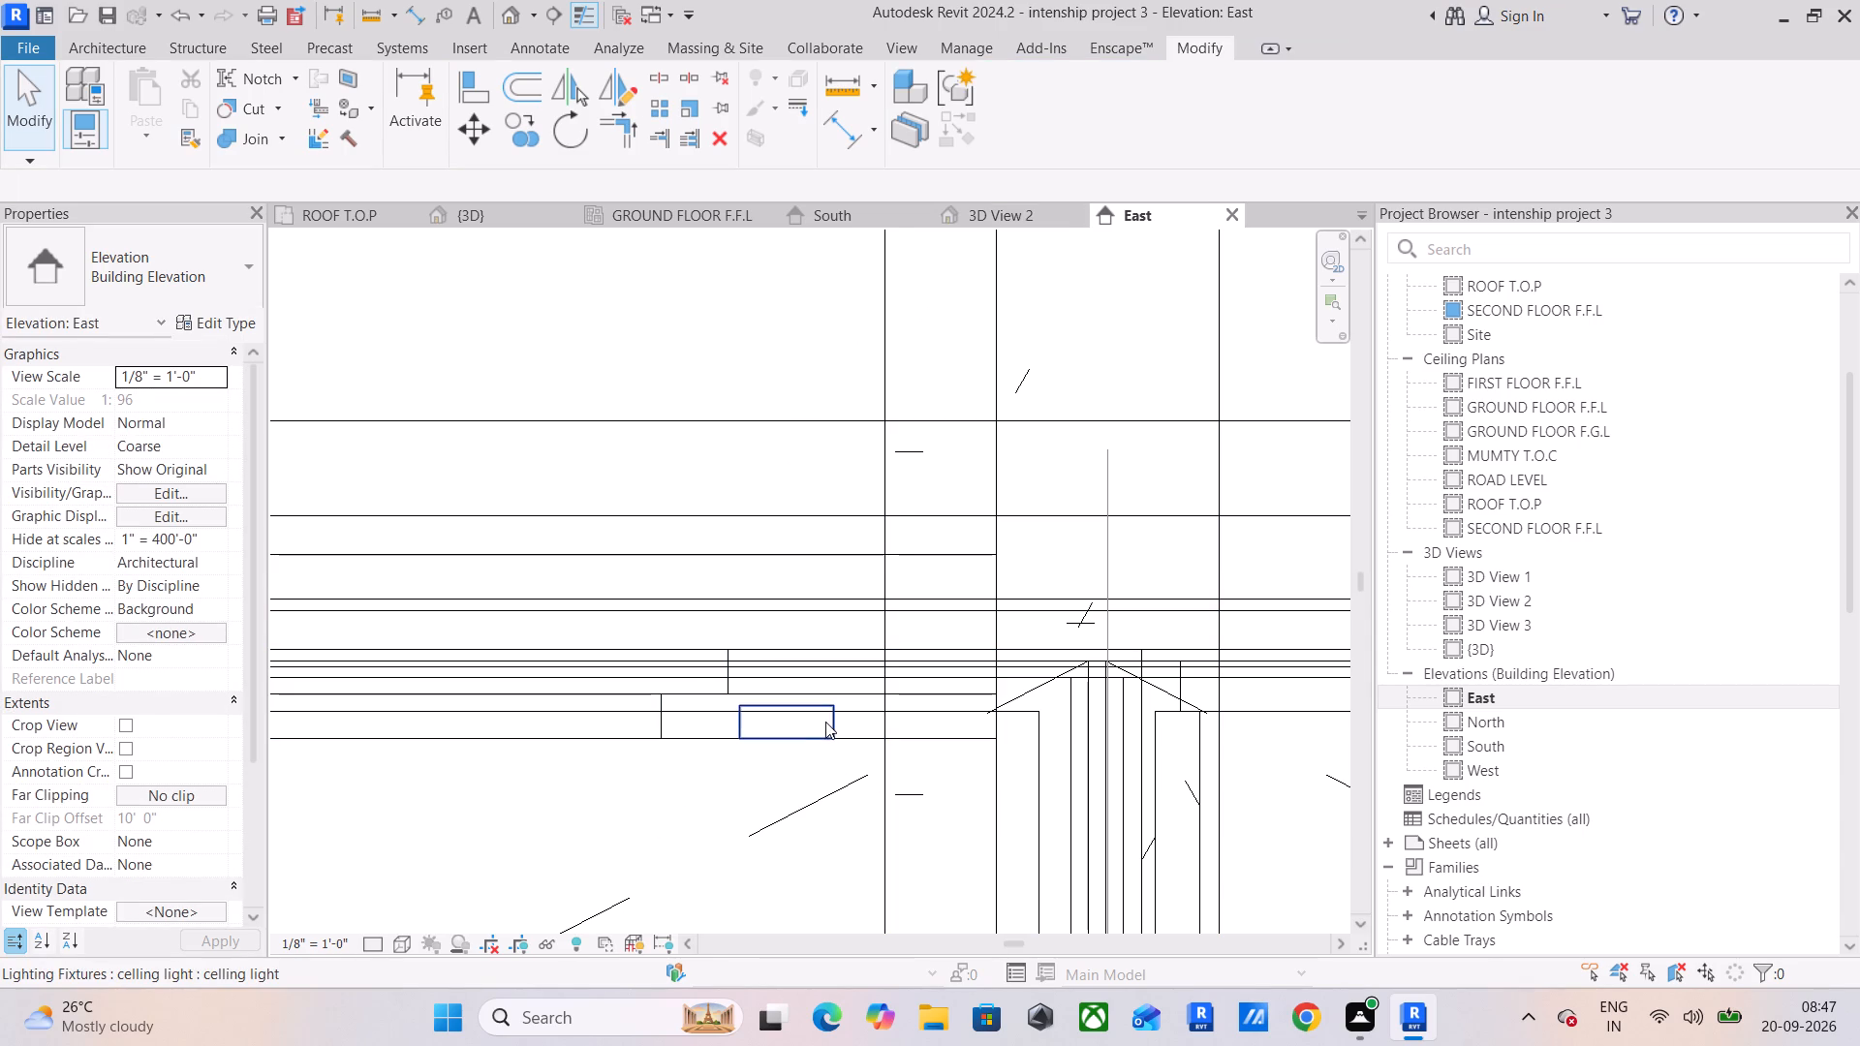
Open the selected celling light's family for editing and show its Front elevation around the fixture body.
click(827, 719)
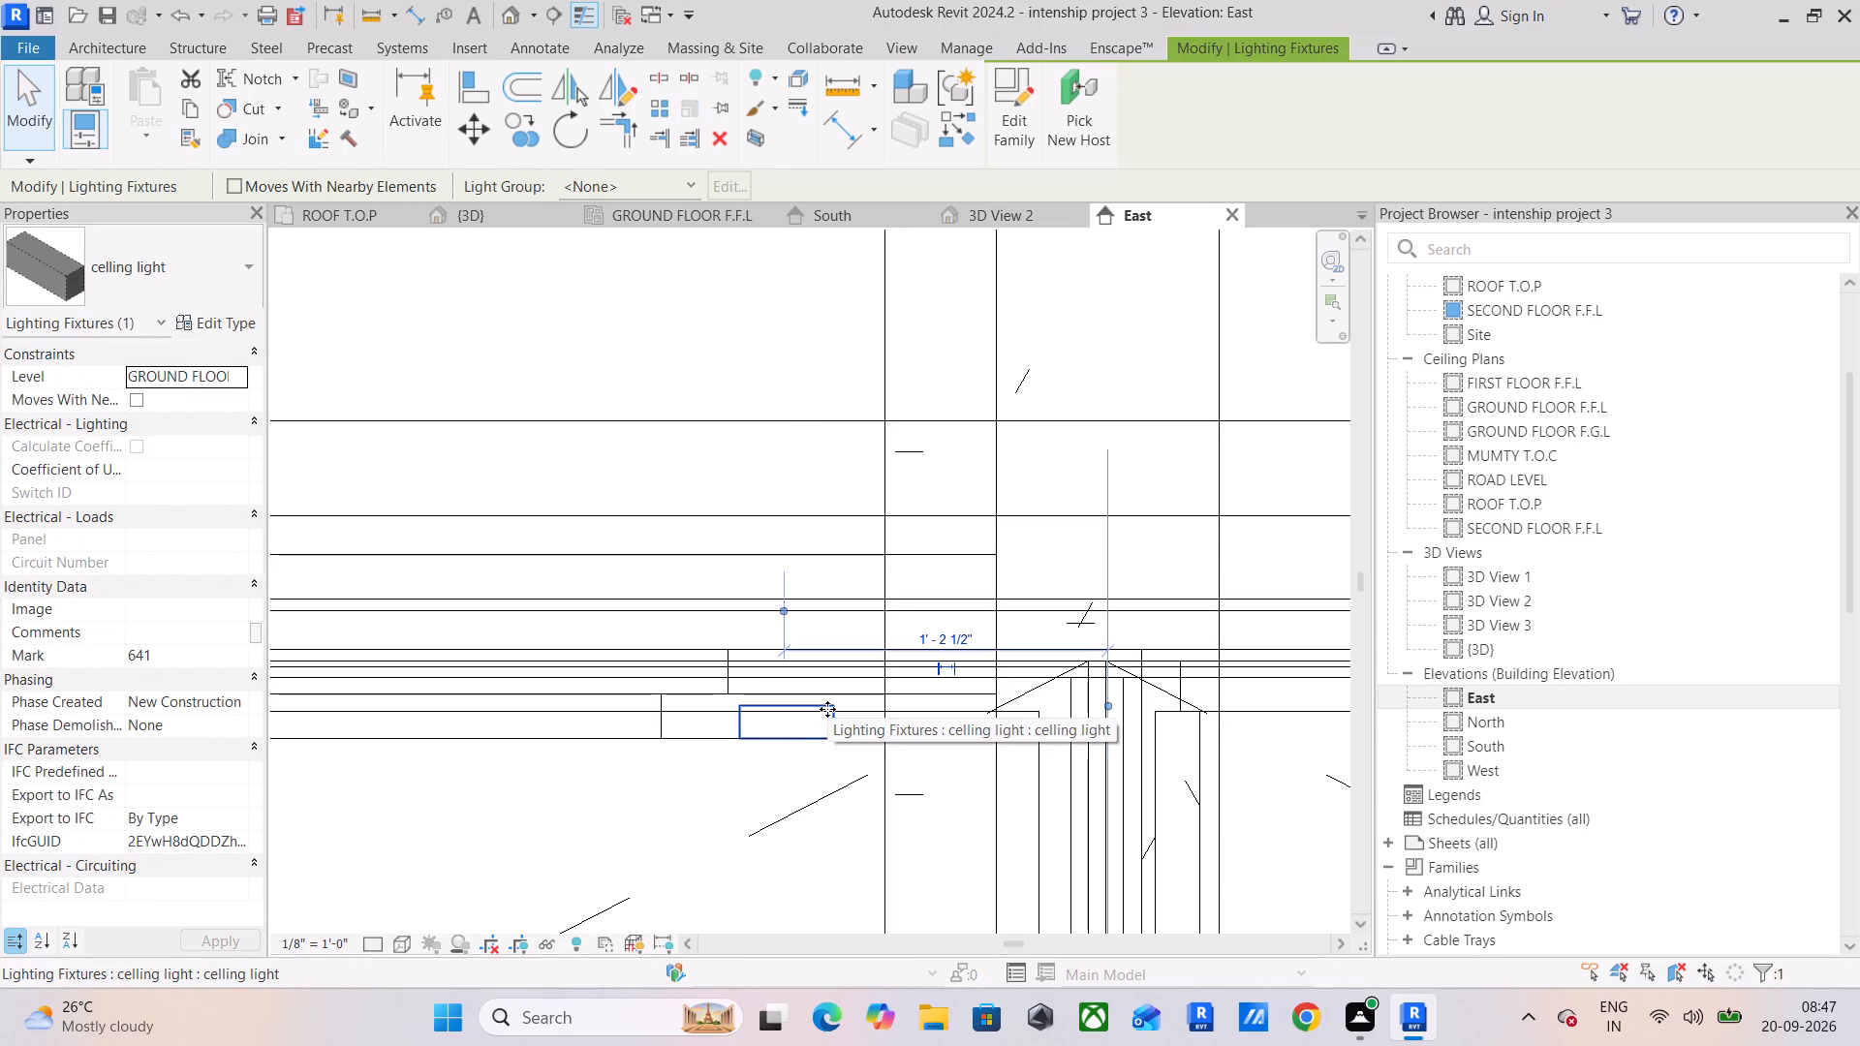
scroll(827, 709, up, 4)
scroll(827, 709, down, 7)
middle_drag(829, 708, 826, 714)
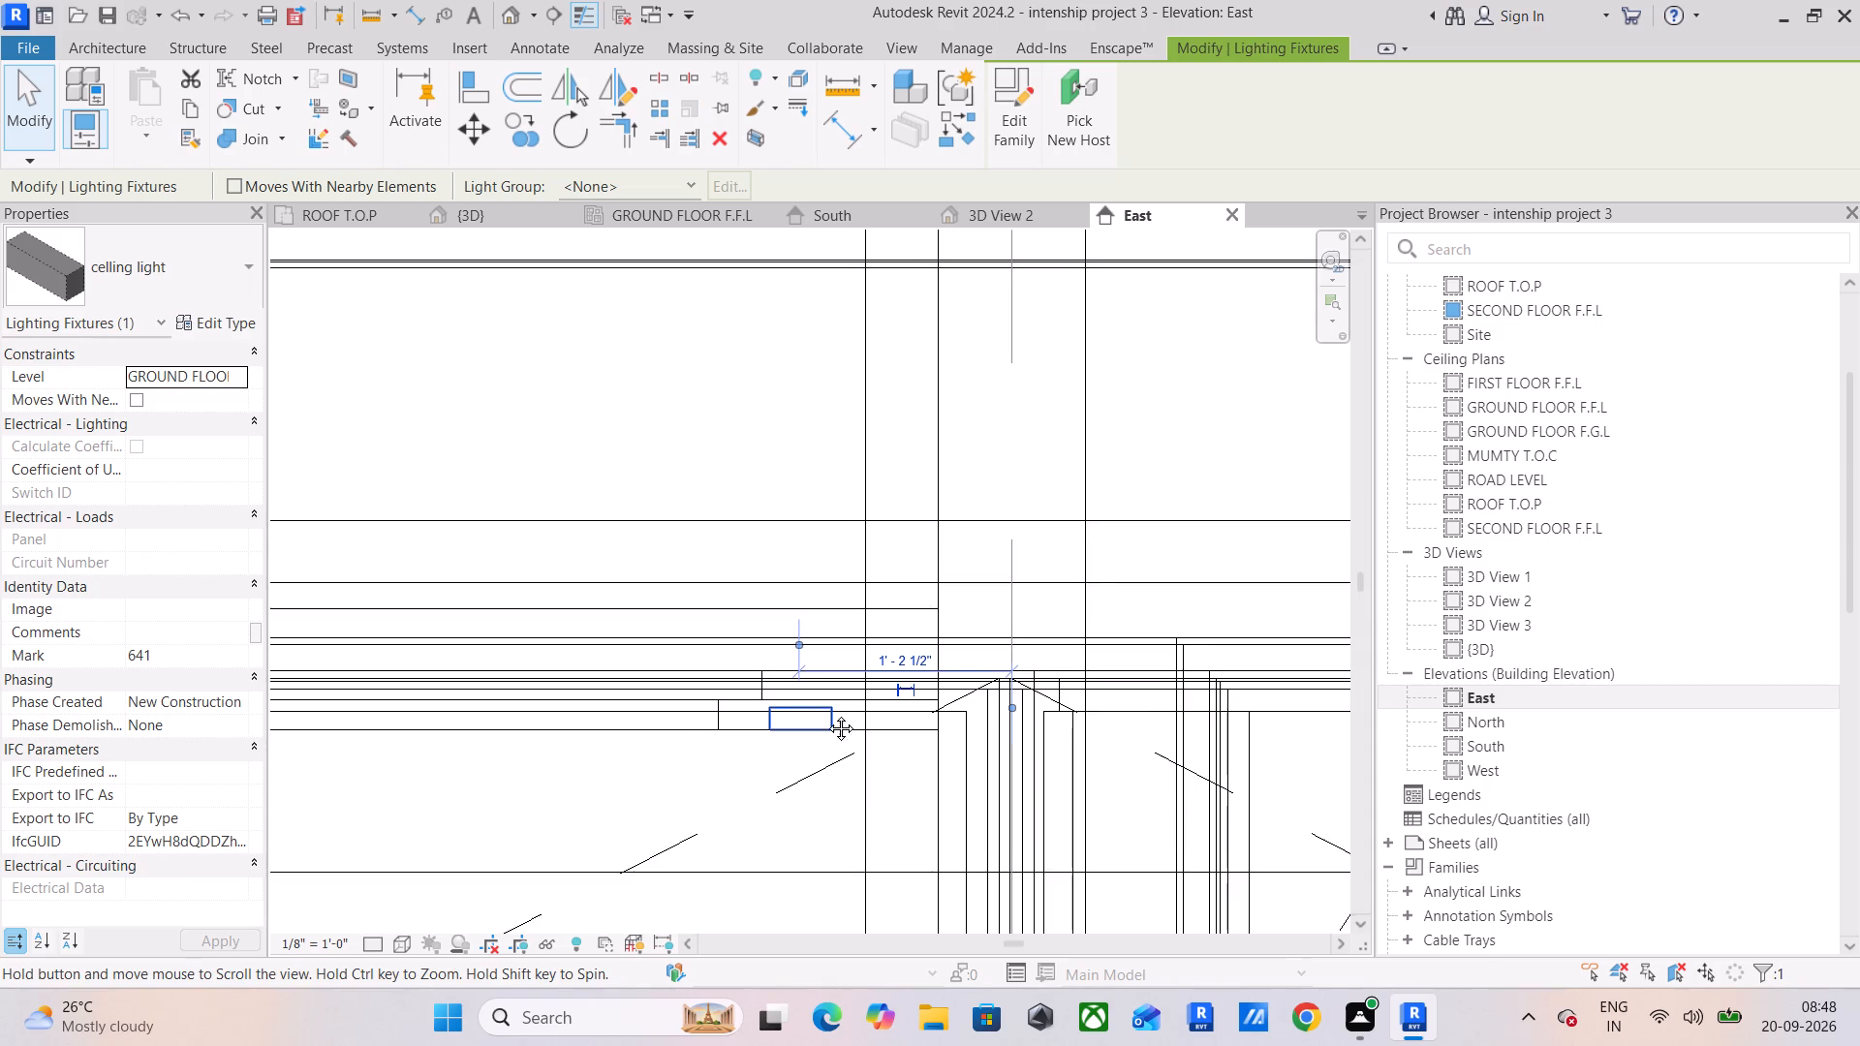
middle_drag(826, 714, 816, 744)
click(1020, 115)
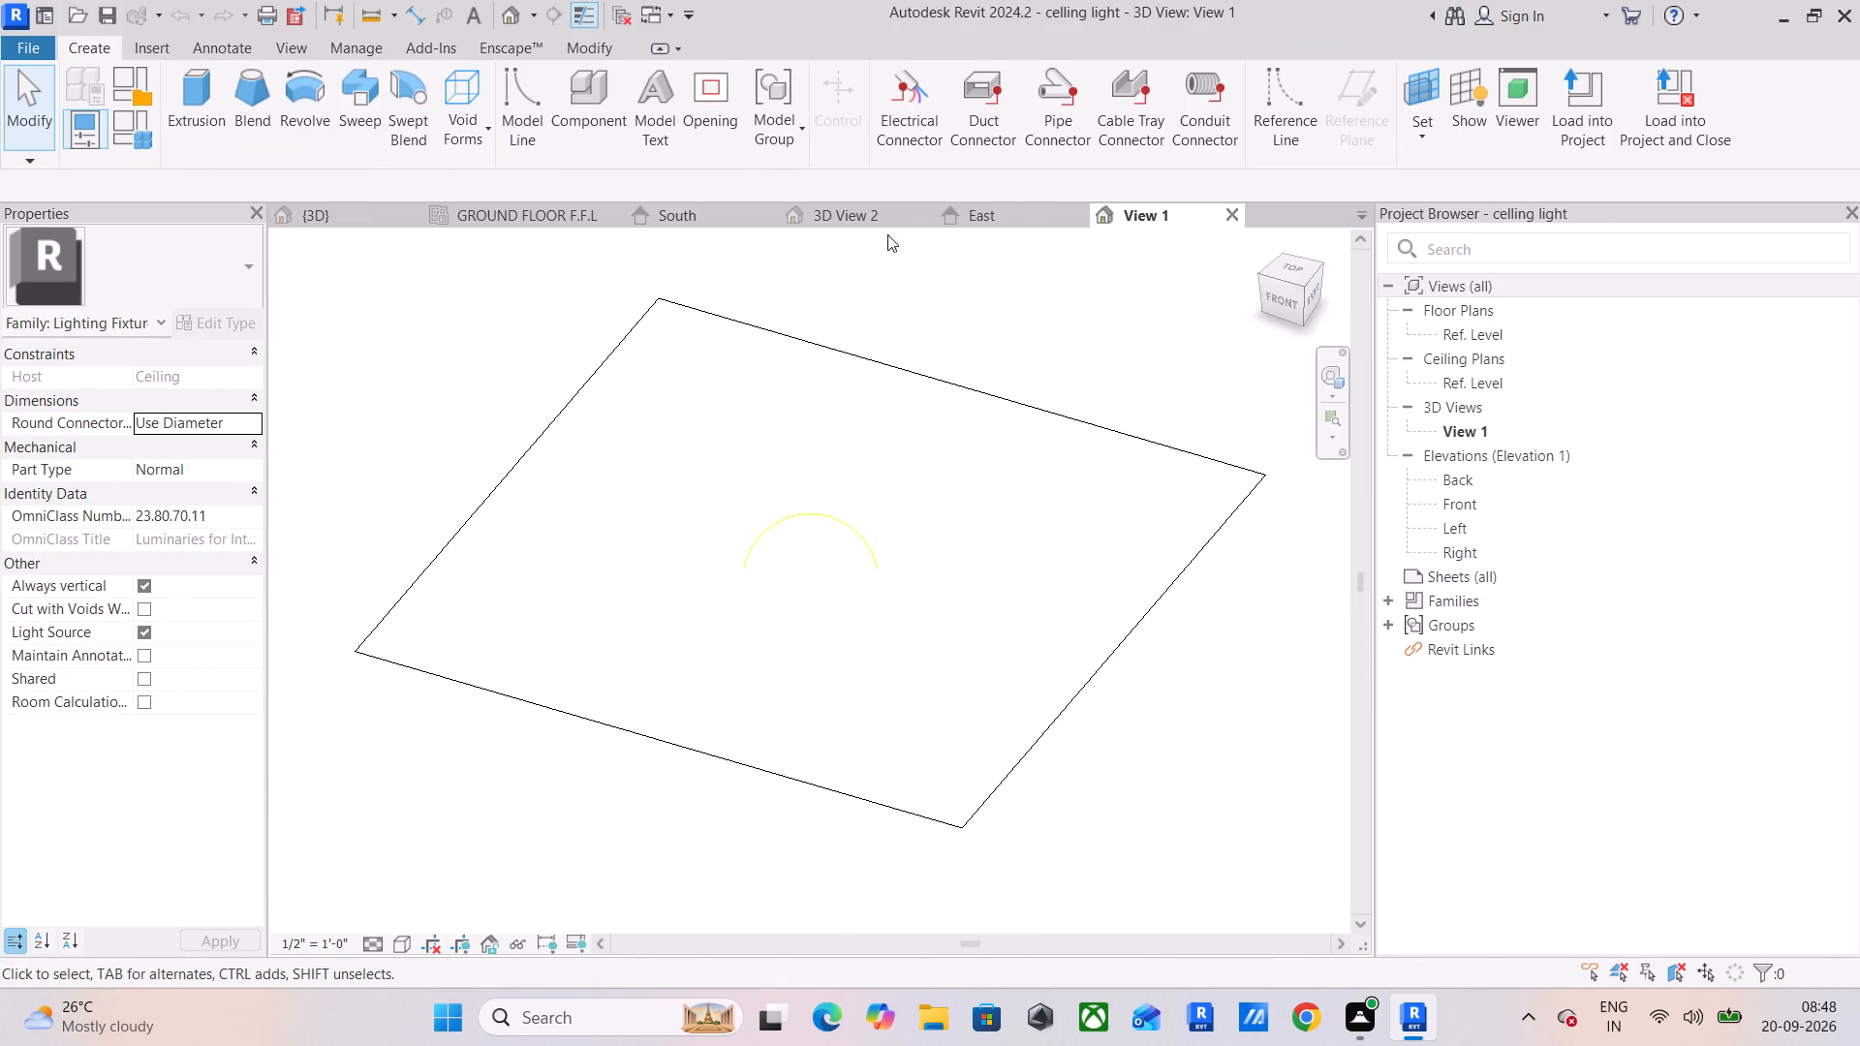
double_click(1490, 508)
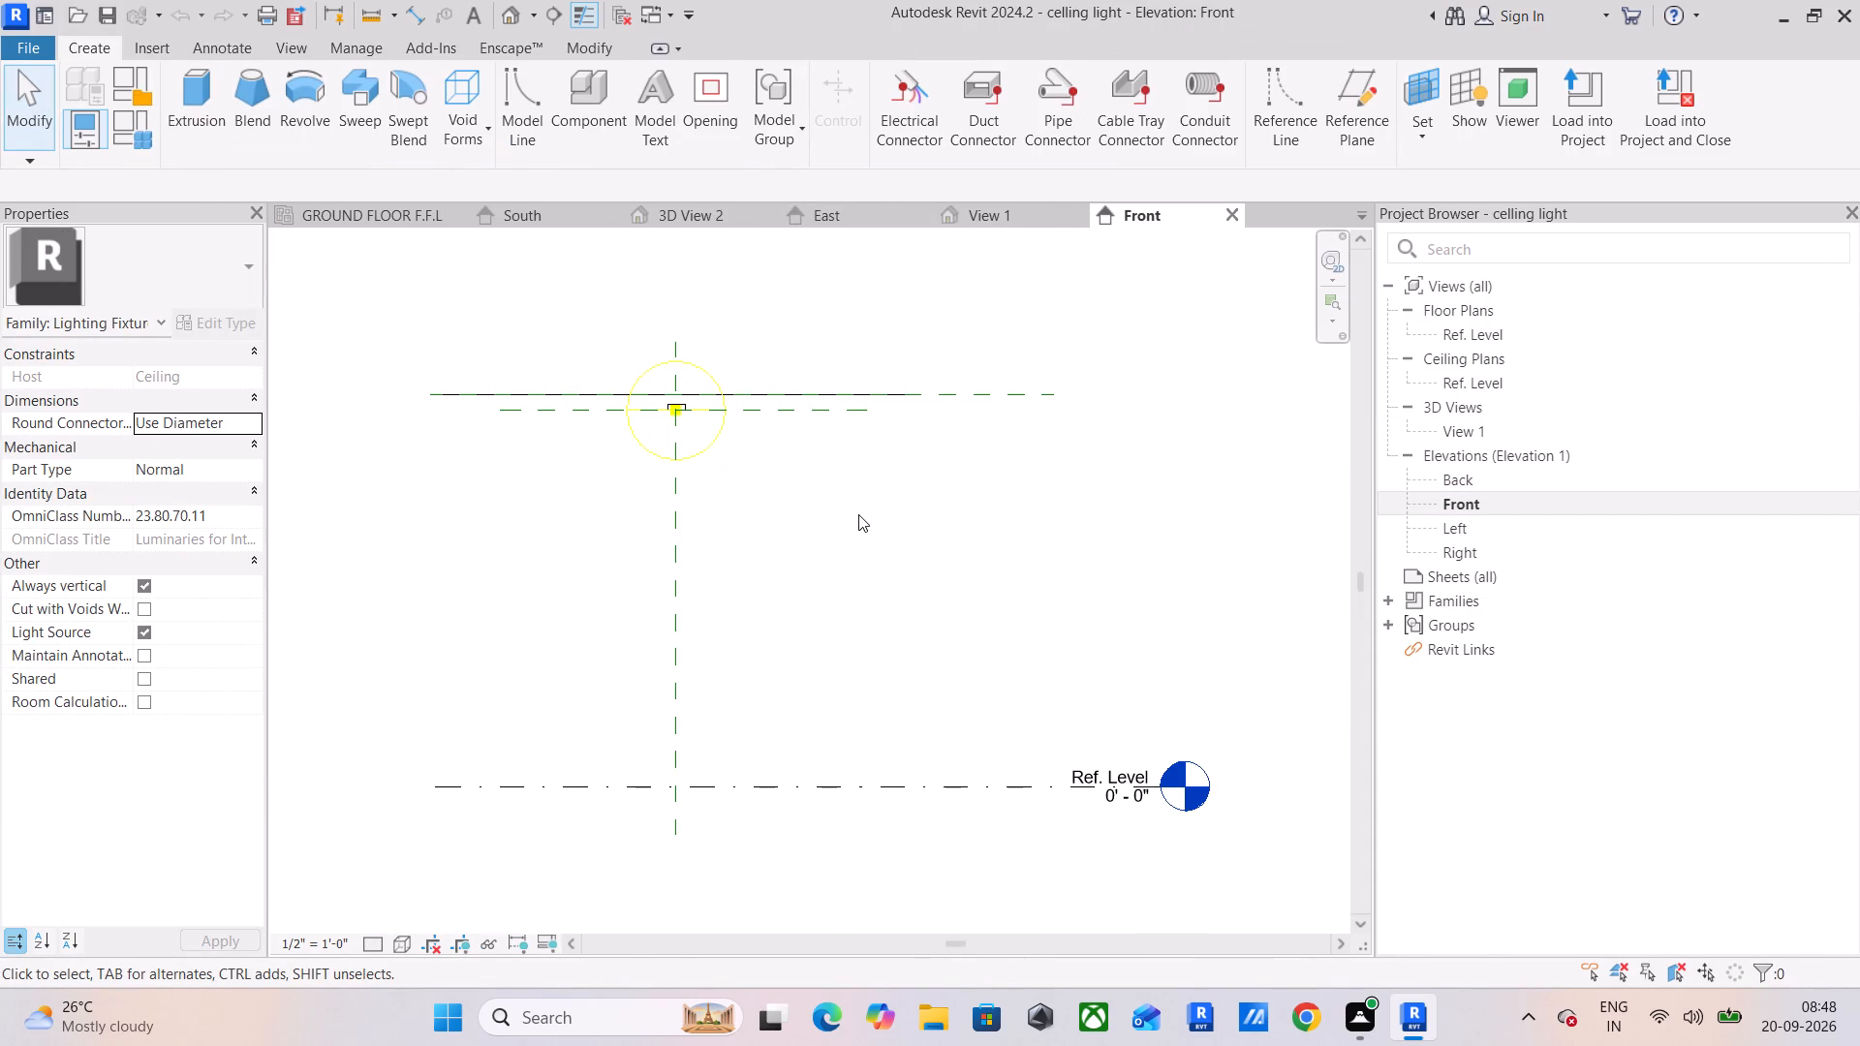
scroll(680, 363, up, 9)
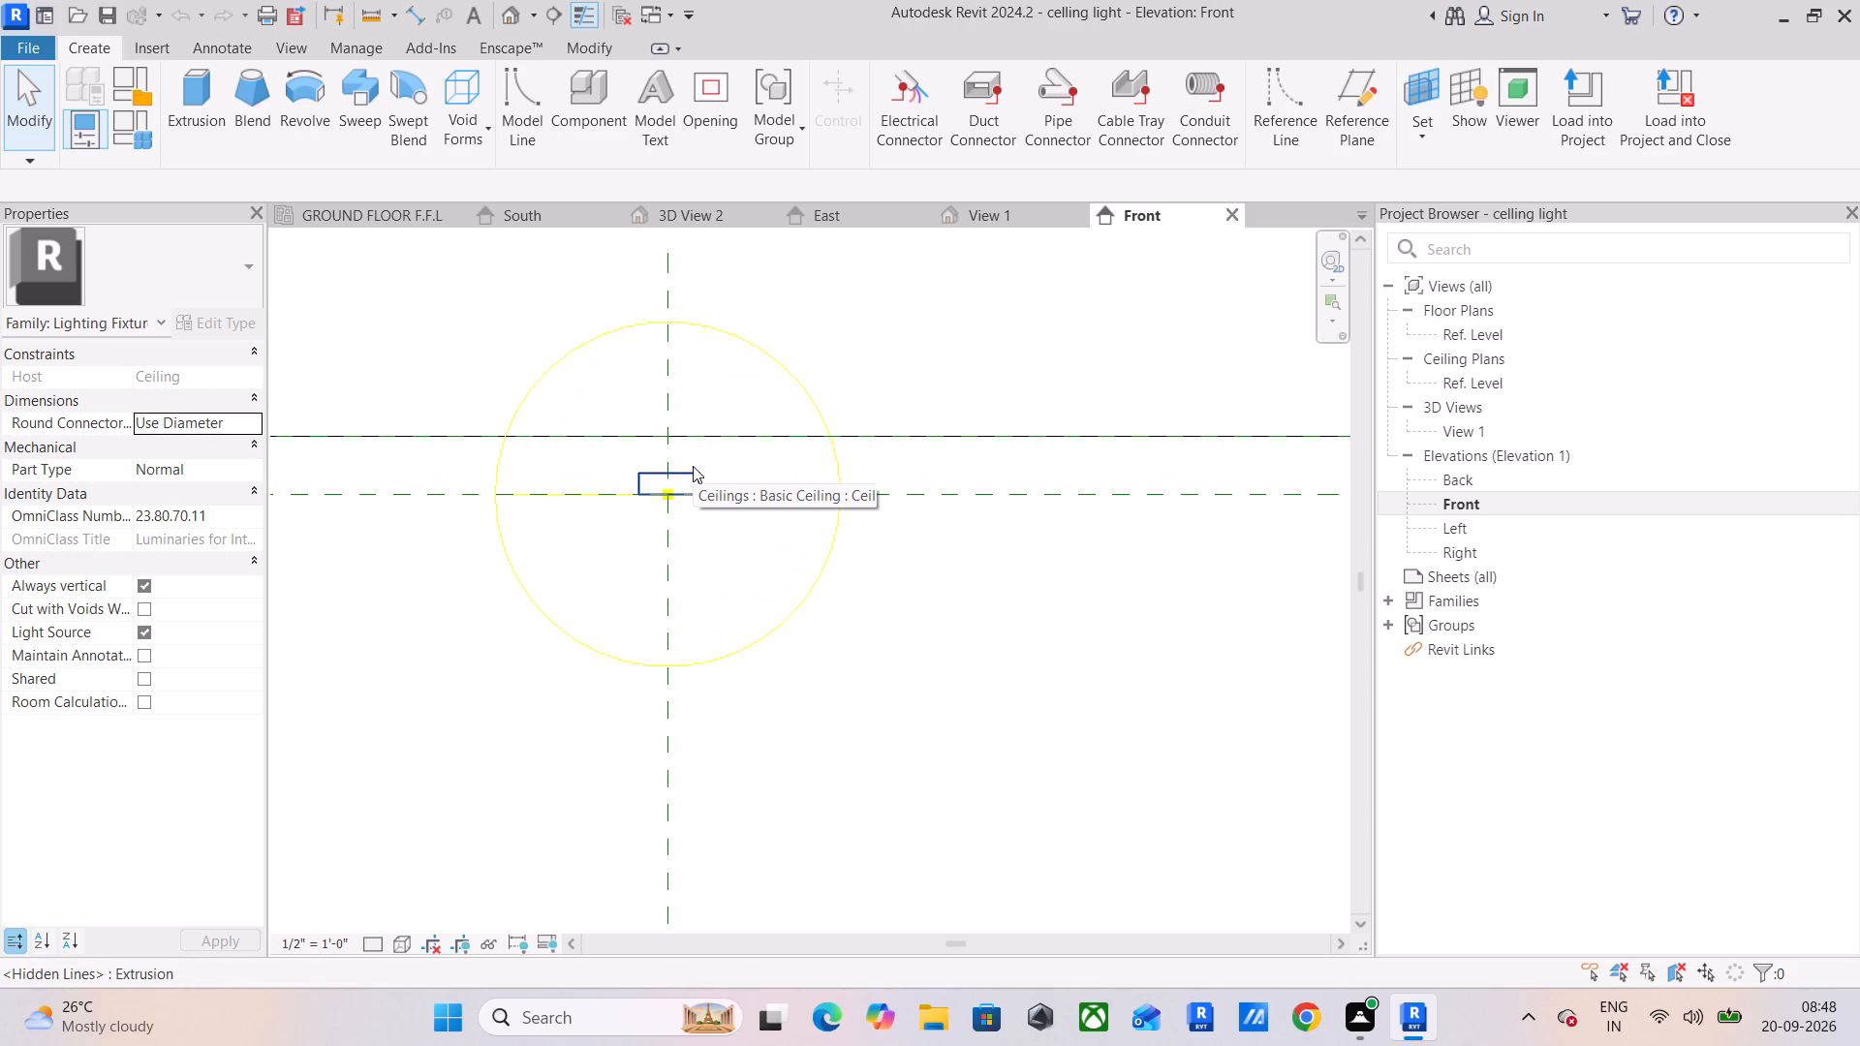
Lower the fixture body extrusion until its top edge sits 4 3/8" below the ceiling line.
click(693, 466)
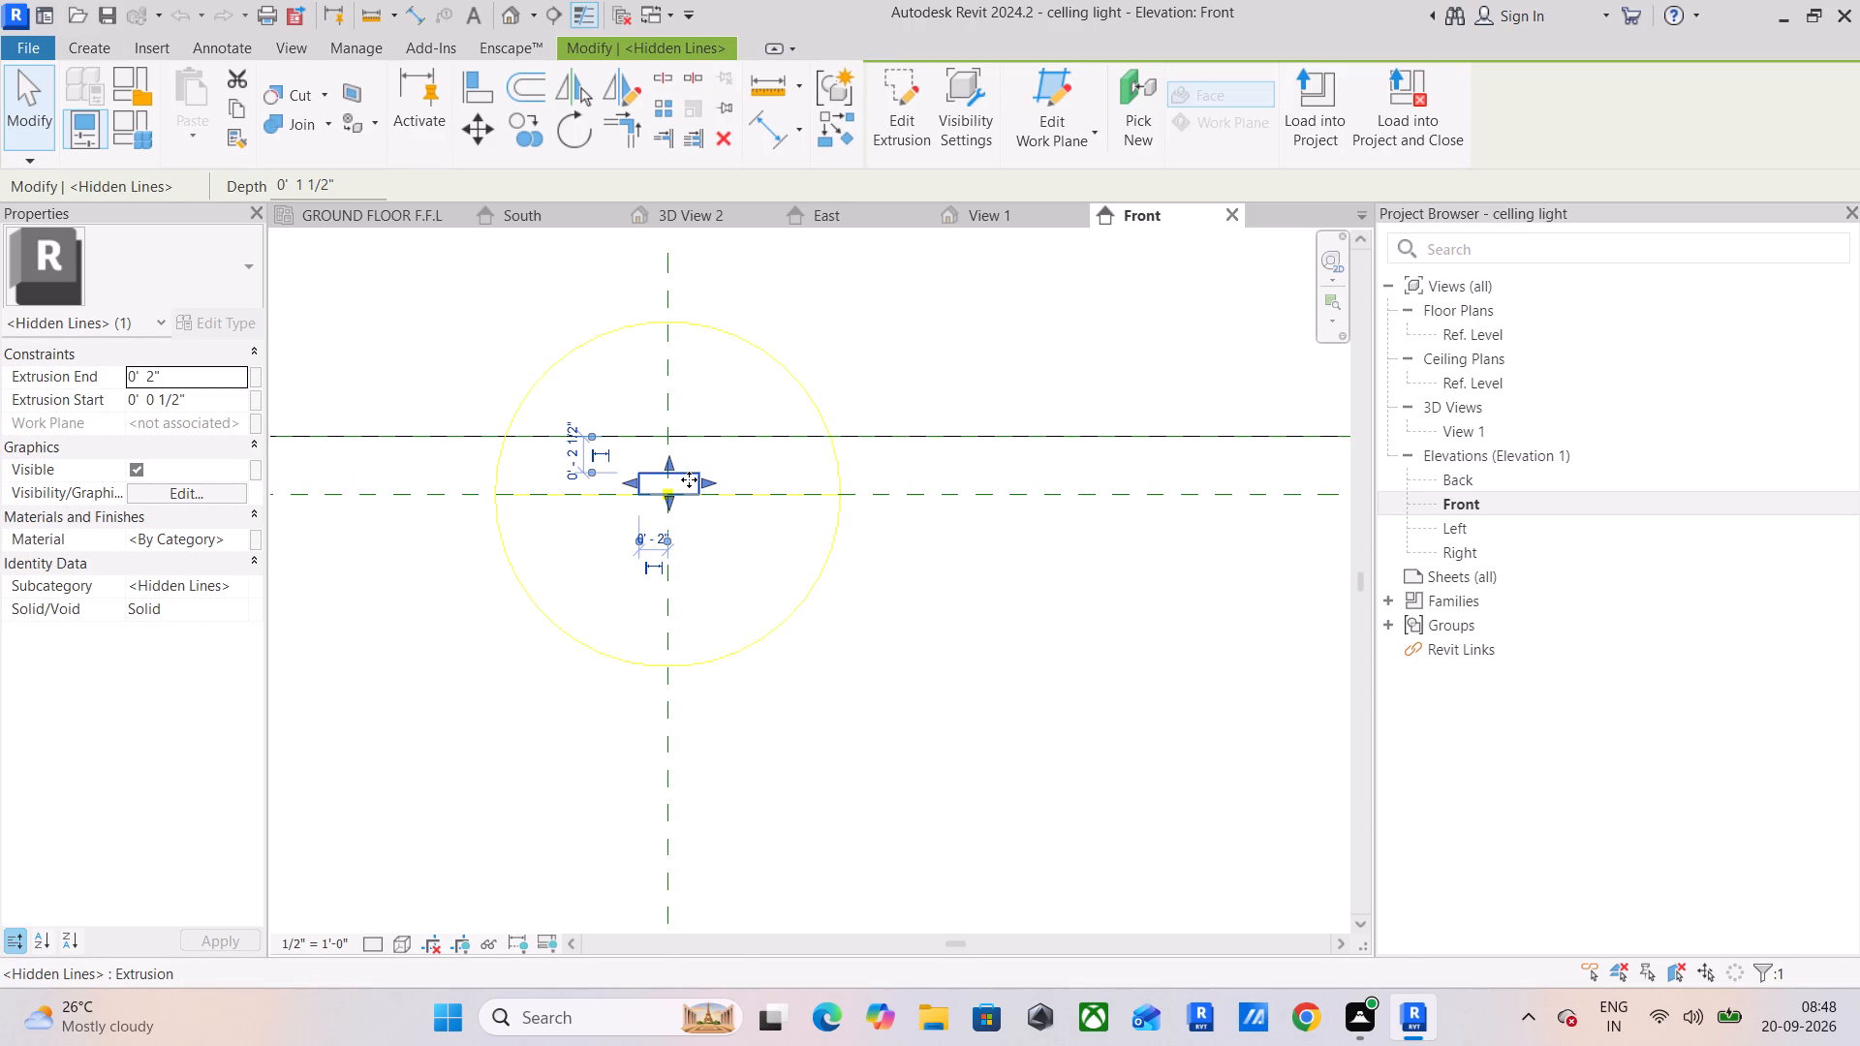
drag(686, 482, 681, 525)
scroll(695, 508, up, 7)
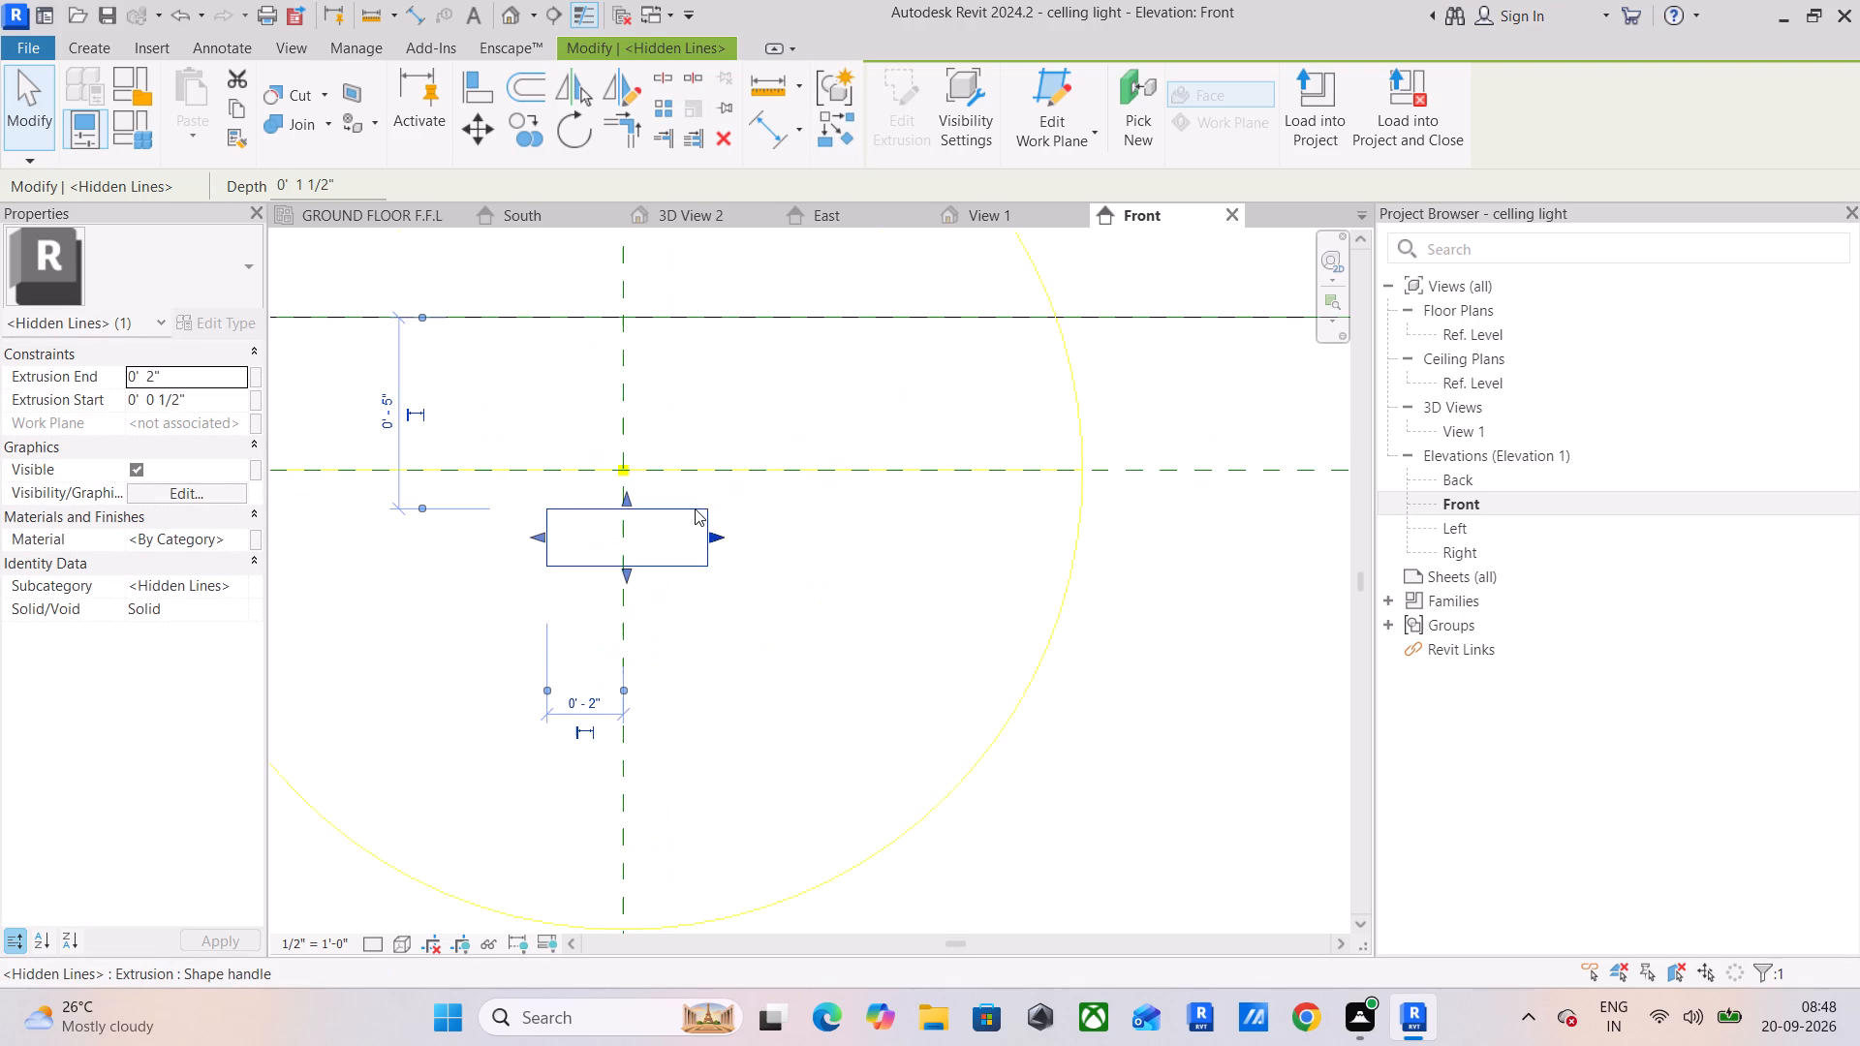
key(Up)
key(Up)
key(Up)
key(Up)
key(Up)
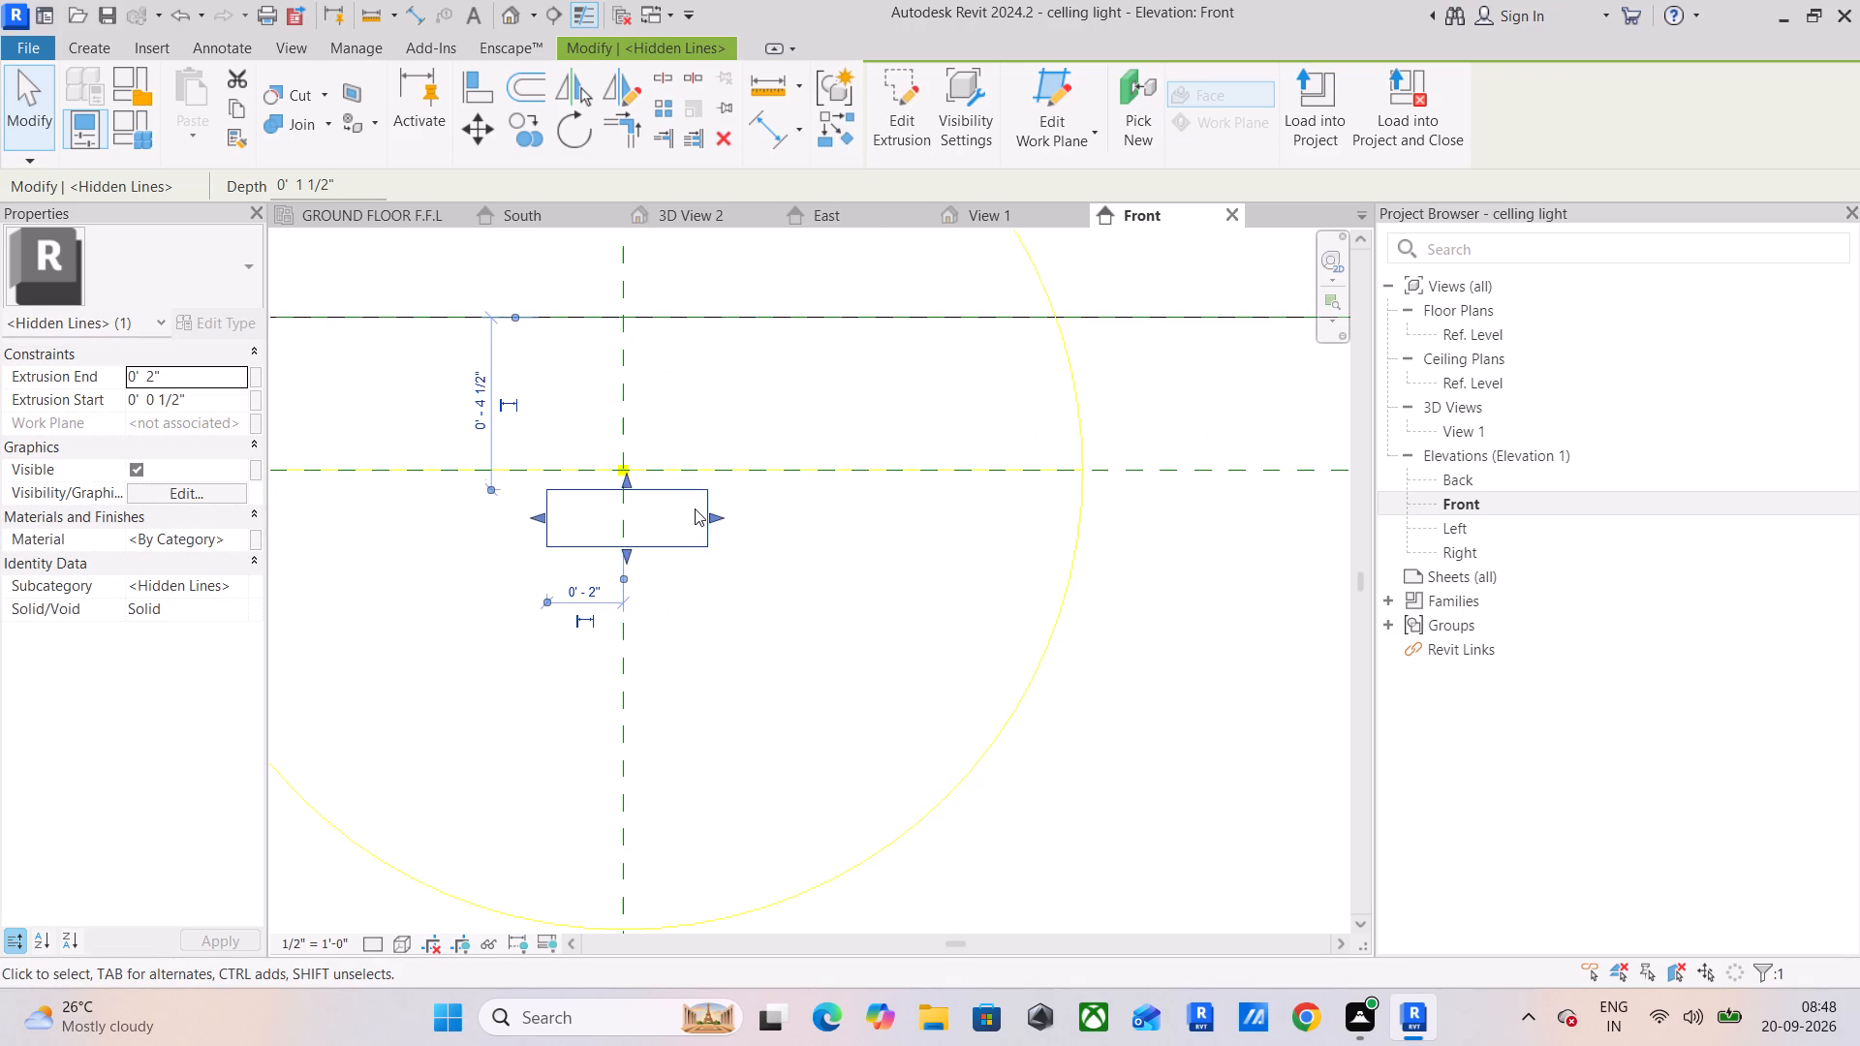
key(Up)
key(Down)
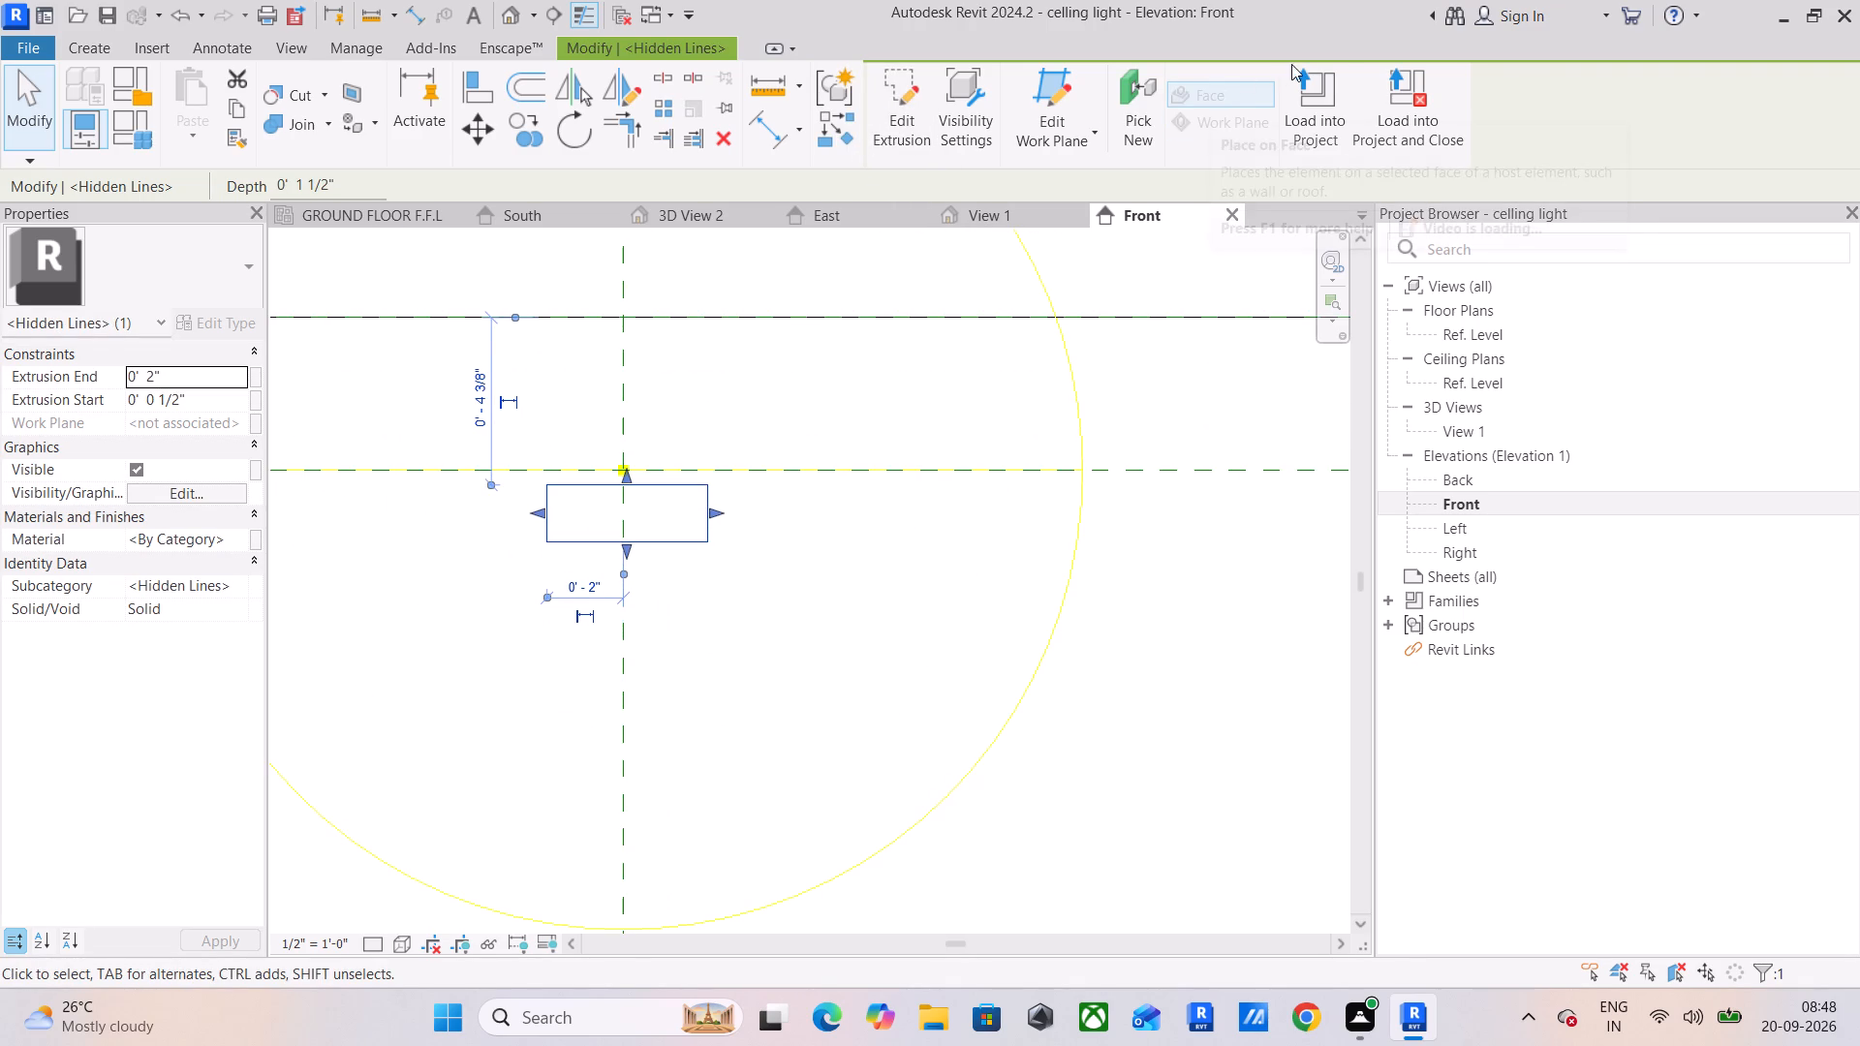
Load the celling light family into intenship project 3, overwriting the existing version.
click(1307, 102)
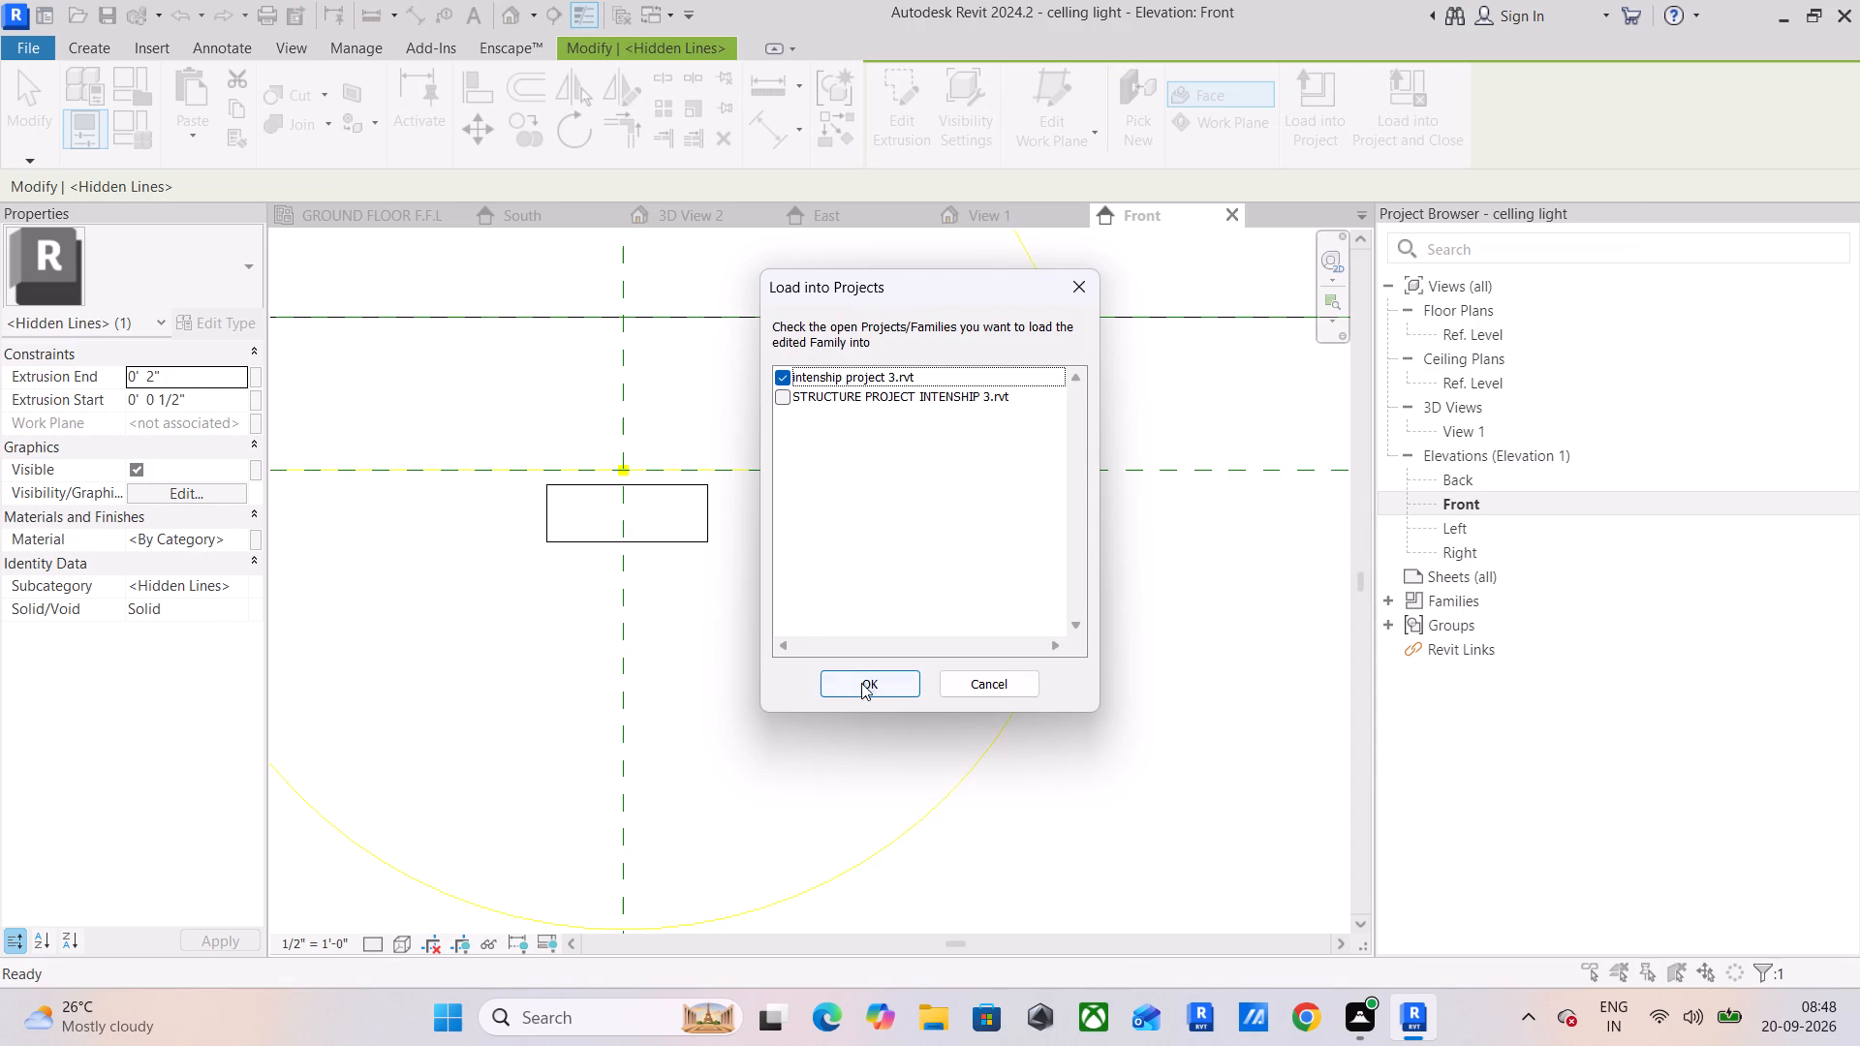
click(861, 683)
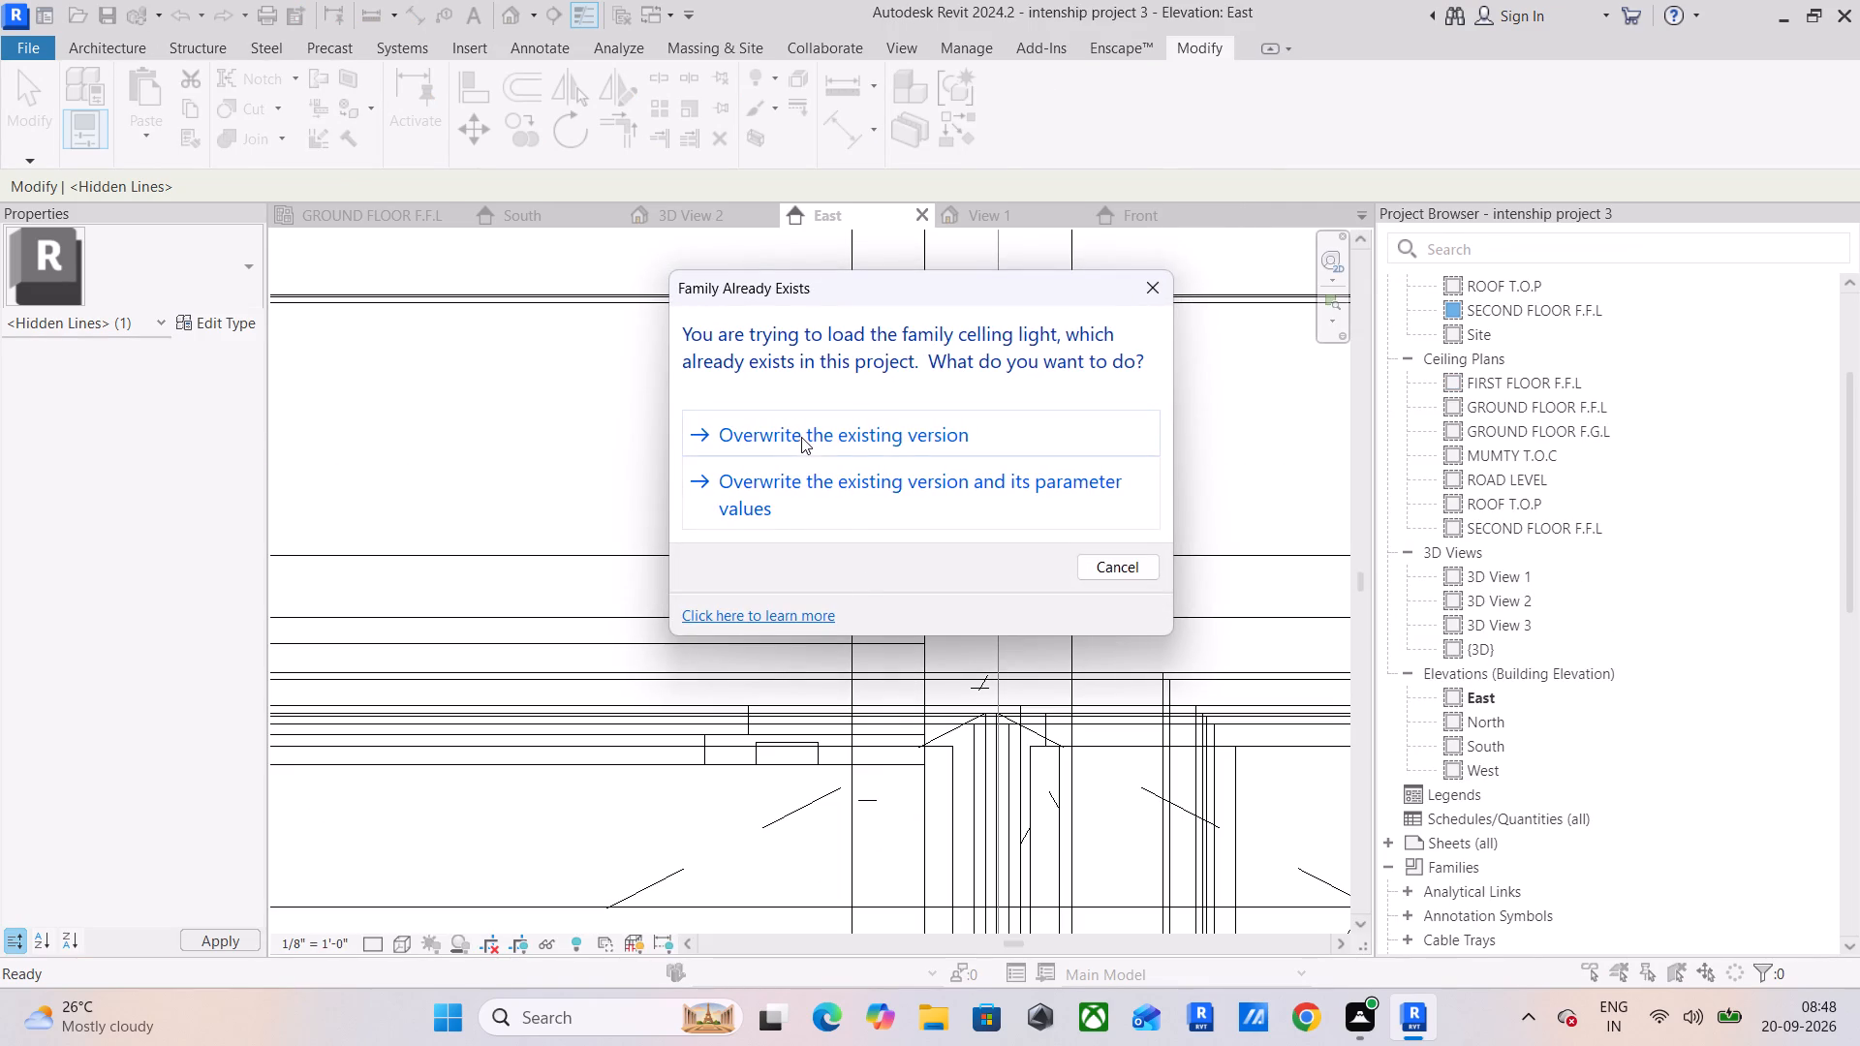
click(801, 437)
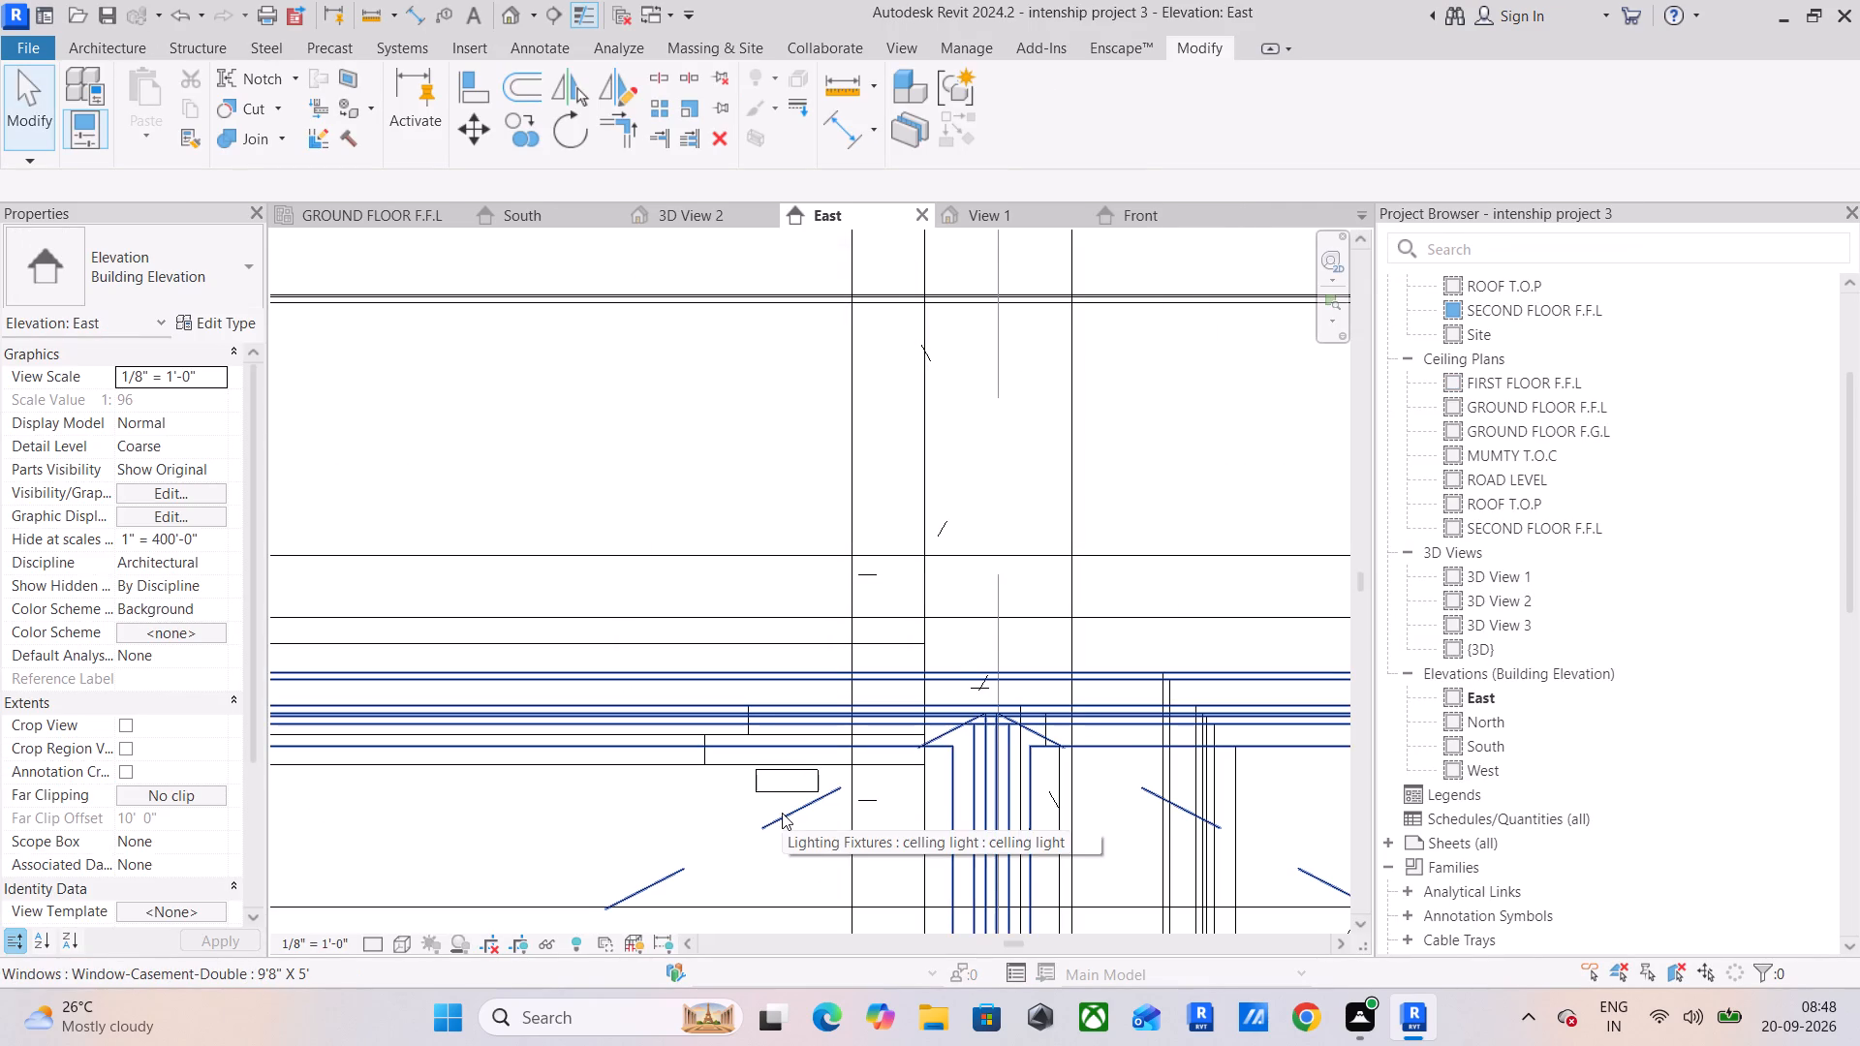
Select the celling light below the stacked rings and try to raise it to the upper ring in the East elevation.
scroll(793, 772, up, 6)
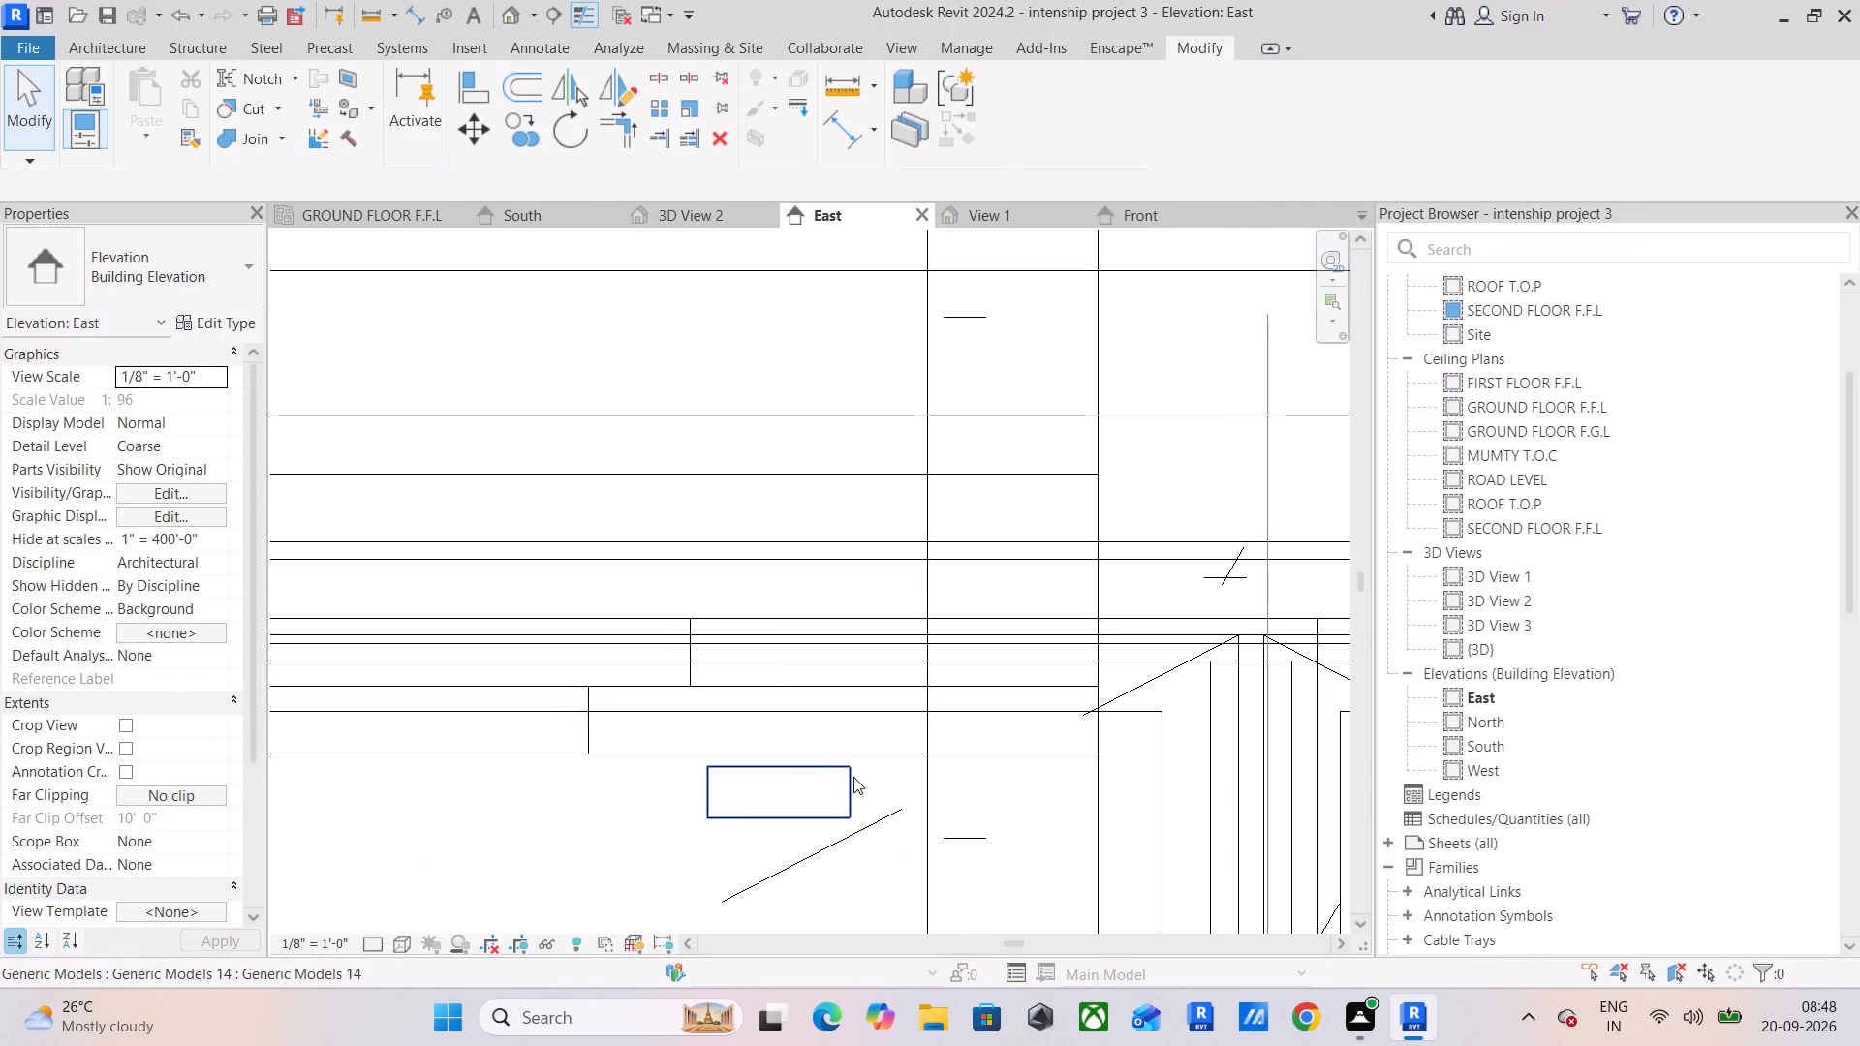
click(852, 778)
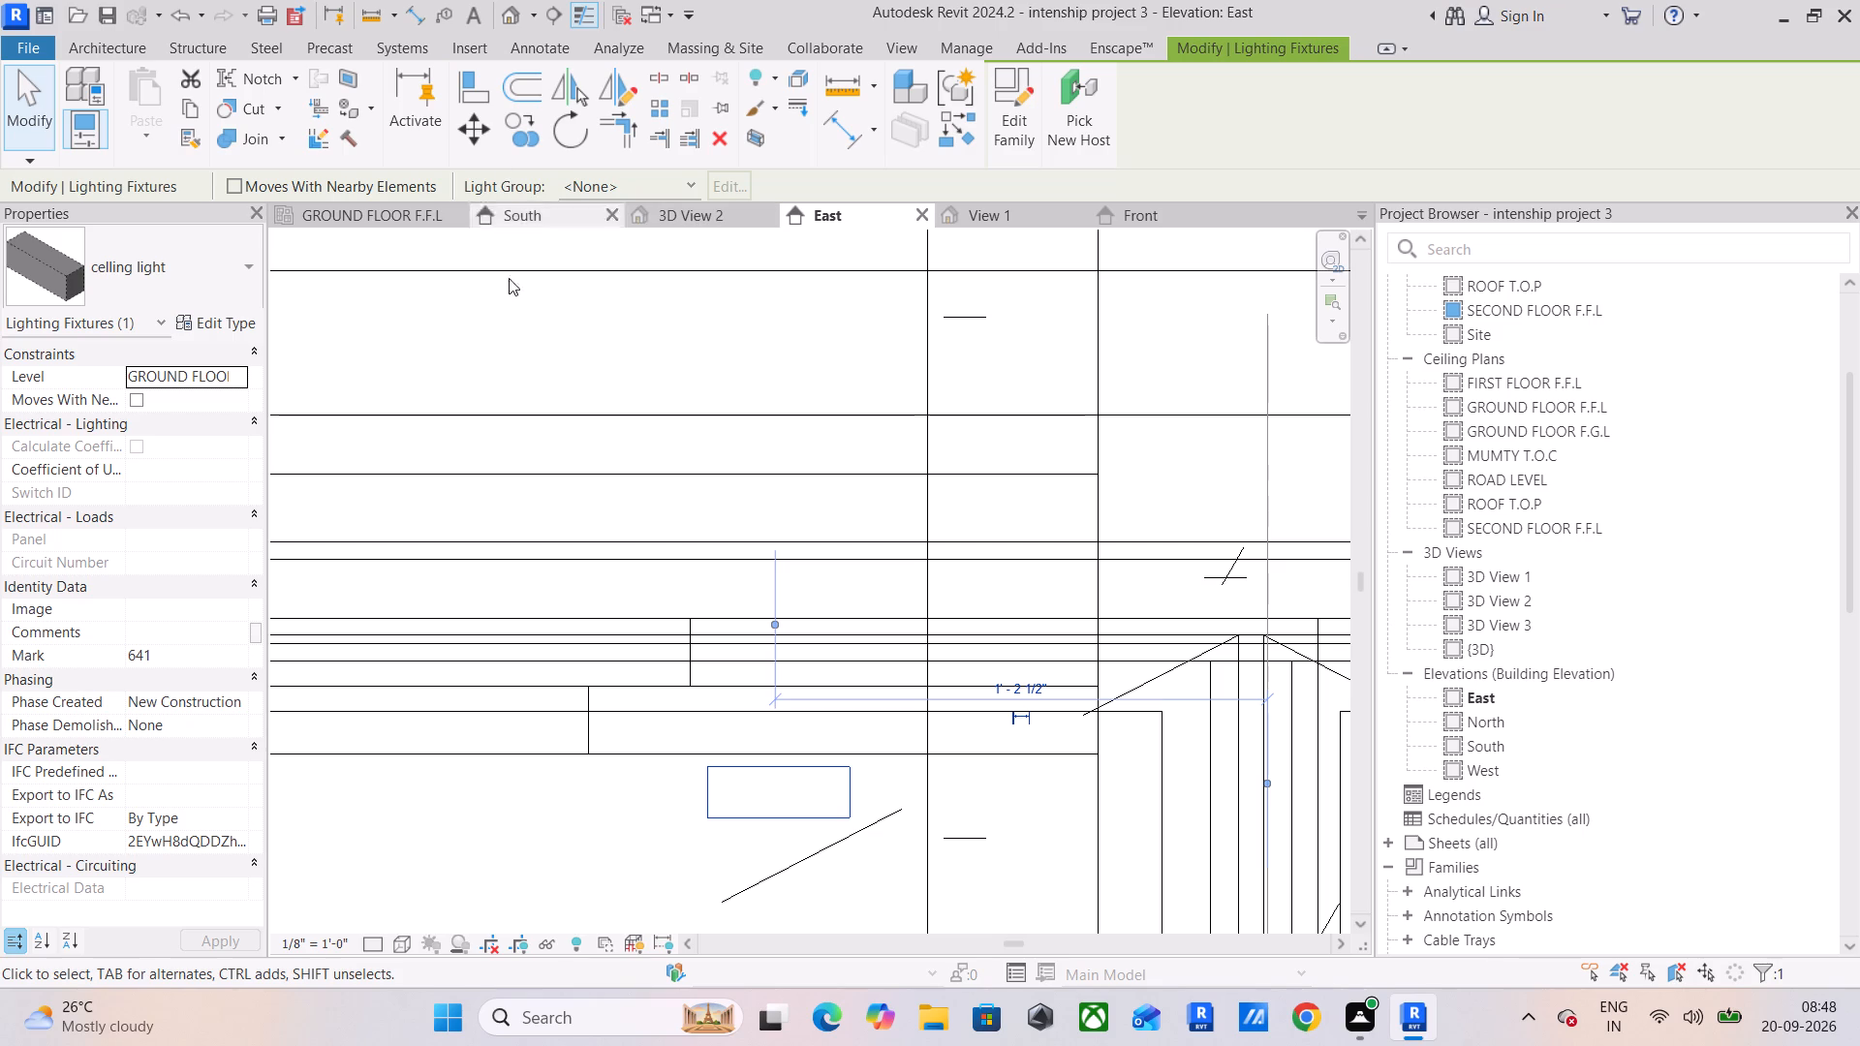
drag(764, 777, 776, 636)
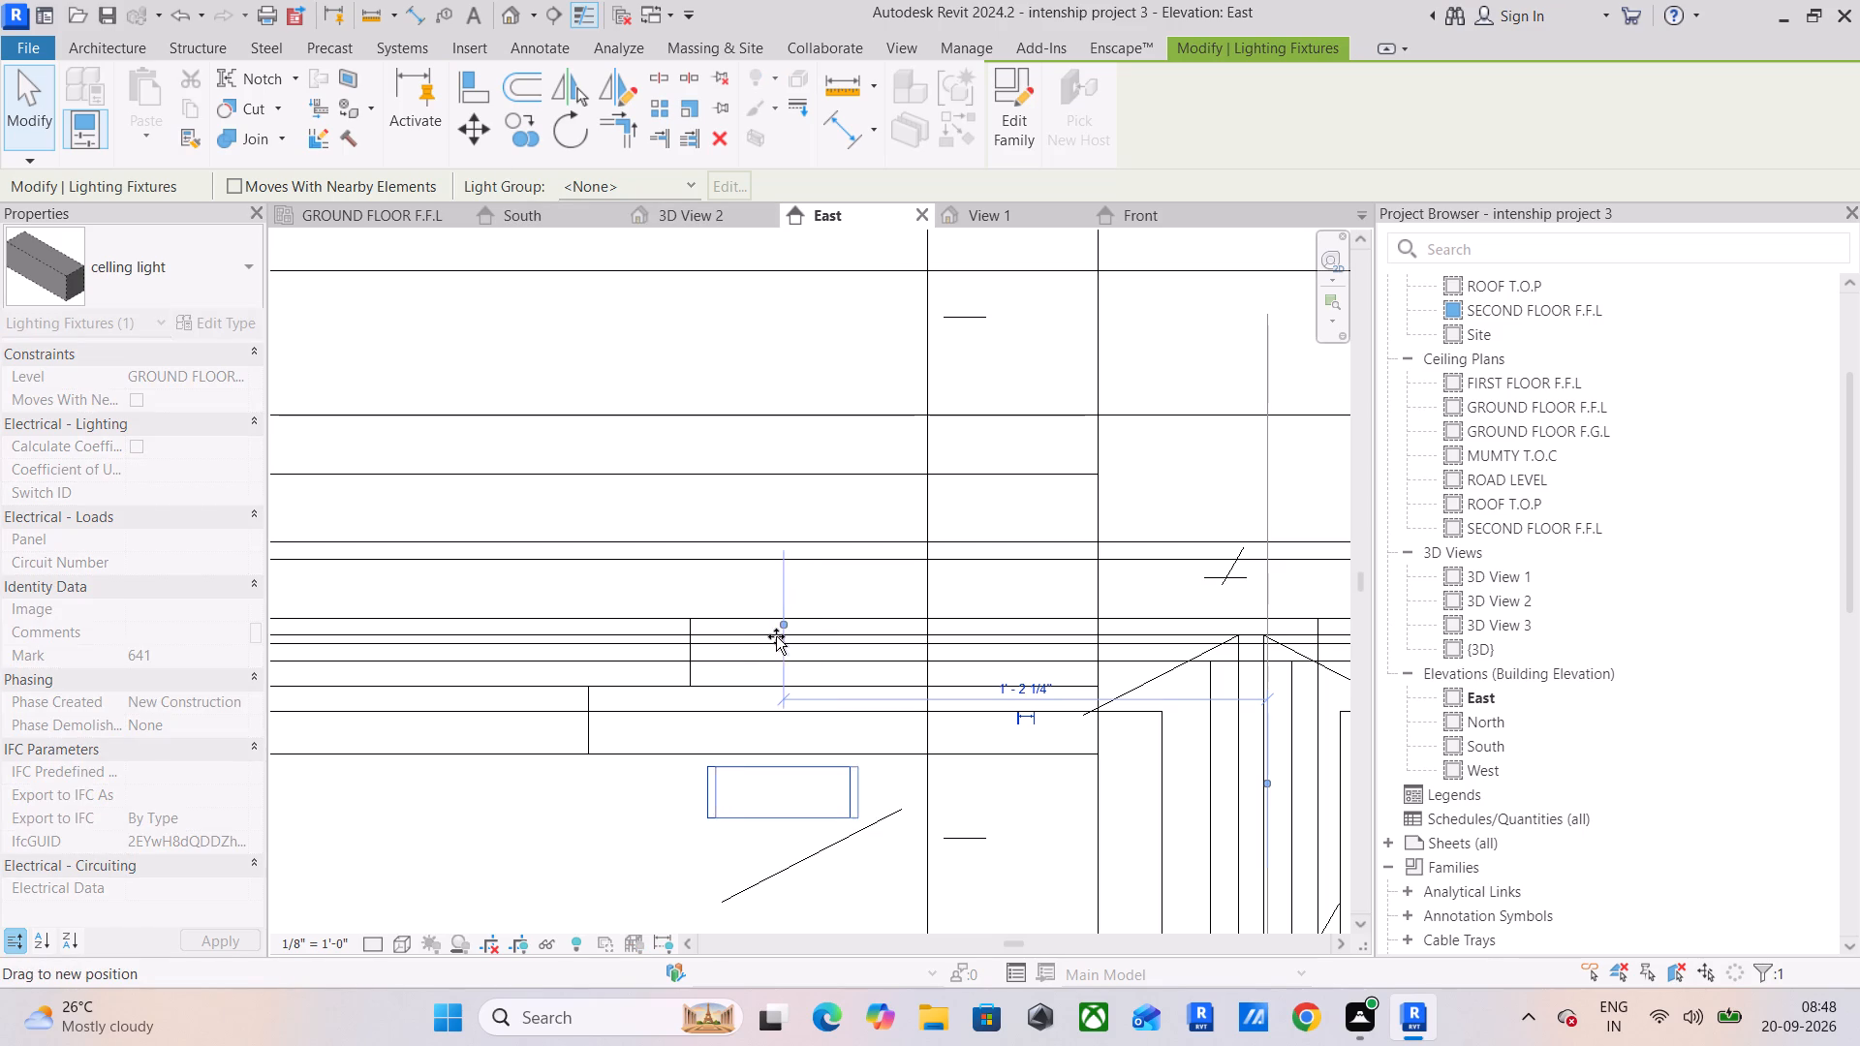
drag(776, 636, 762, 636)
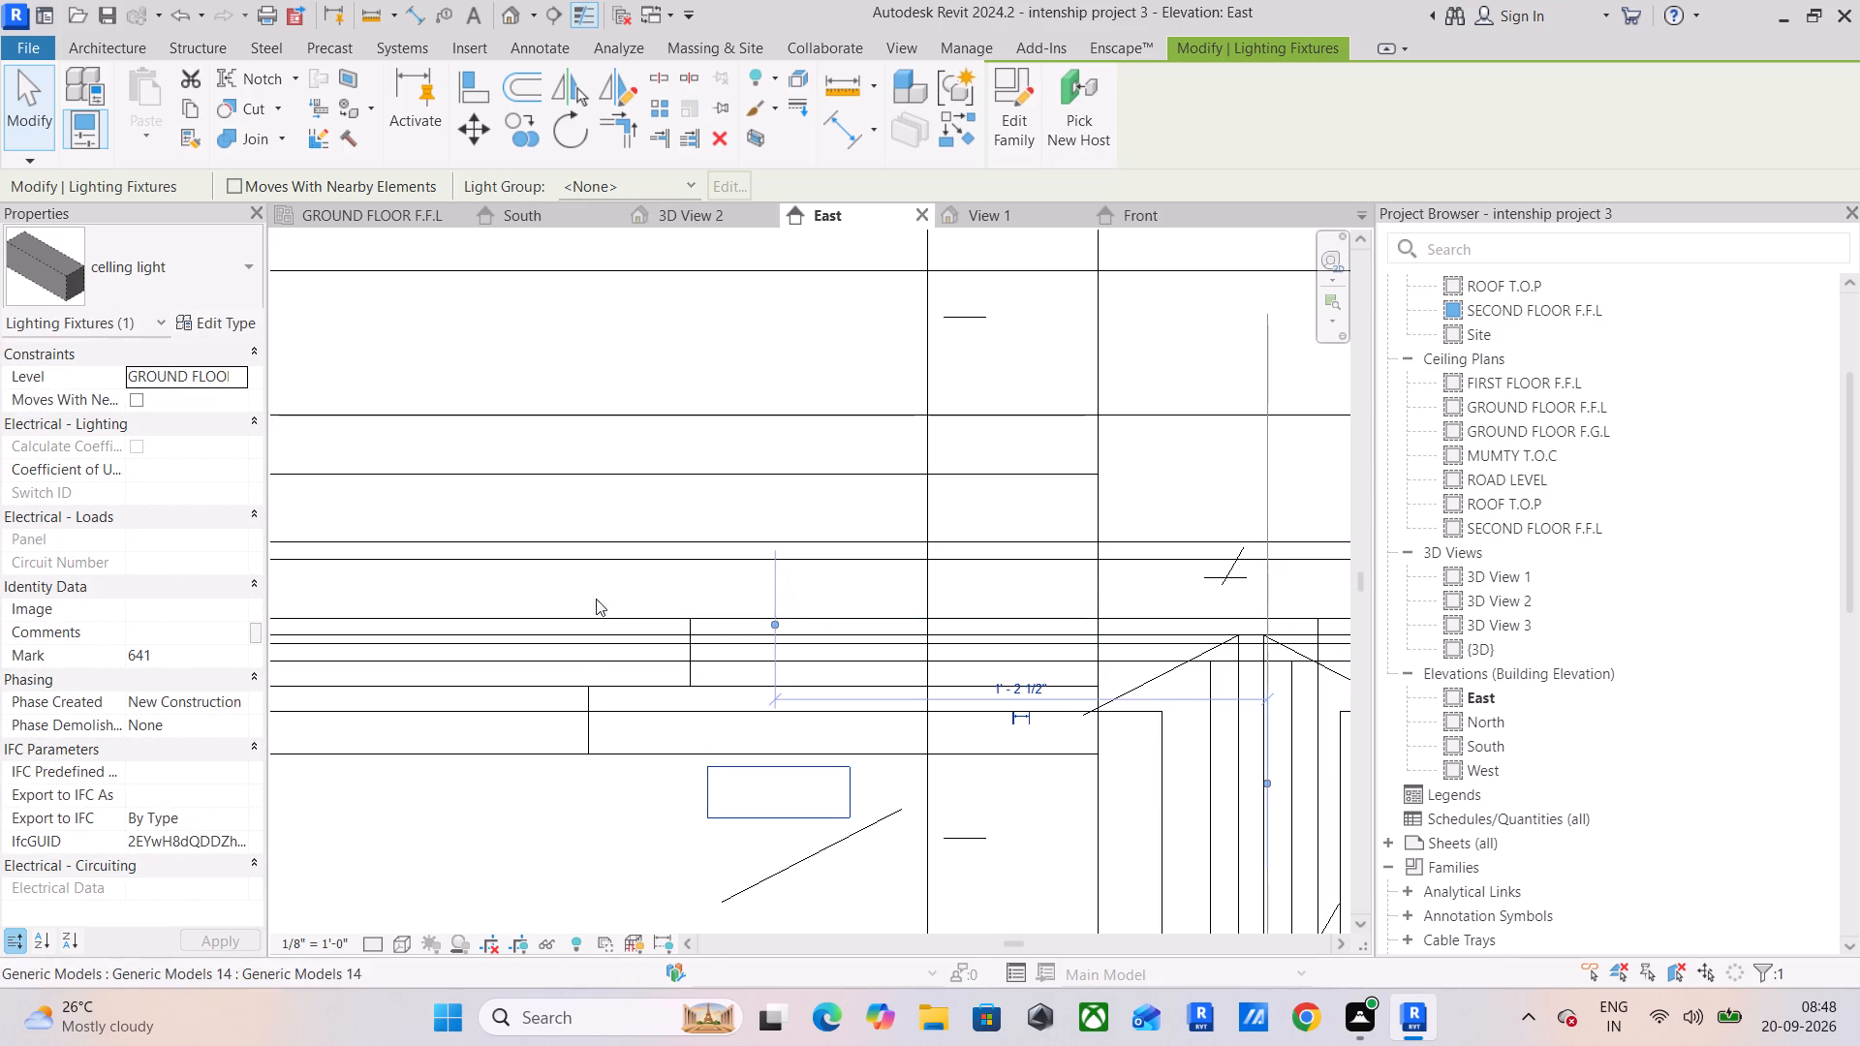
Measure from the ring's lower corner straight down to the GROUND FLOOR F.G.L level in the East elevation.
middle_drag(605, 671, 958, 416)
scroll(965, 399, down, 5)
middle_drag(954, 417, 892, 465)
click(843, 78)
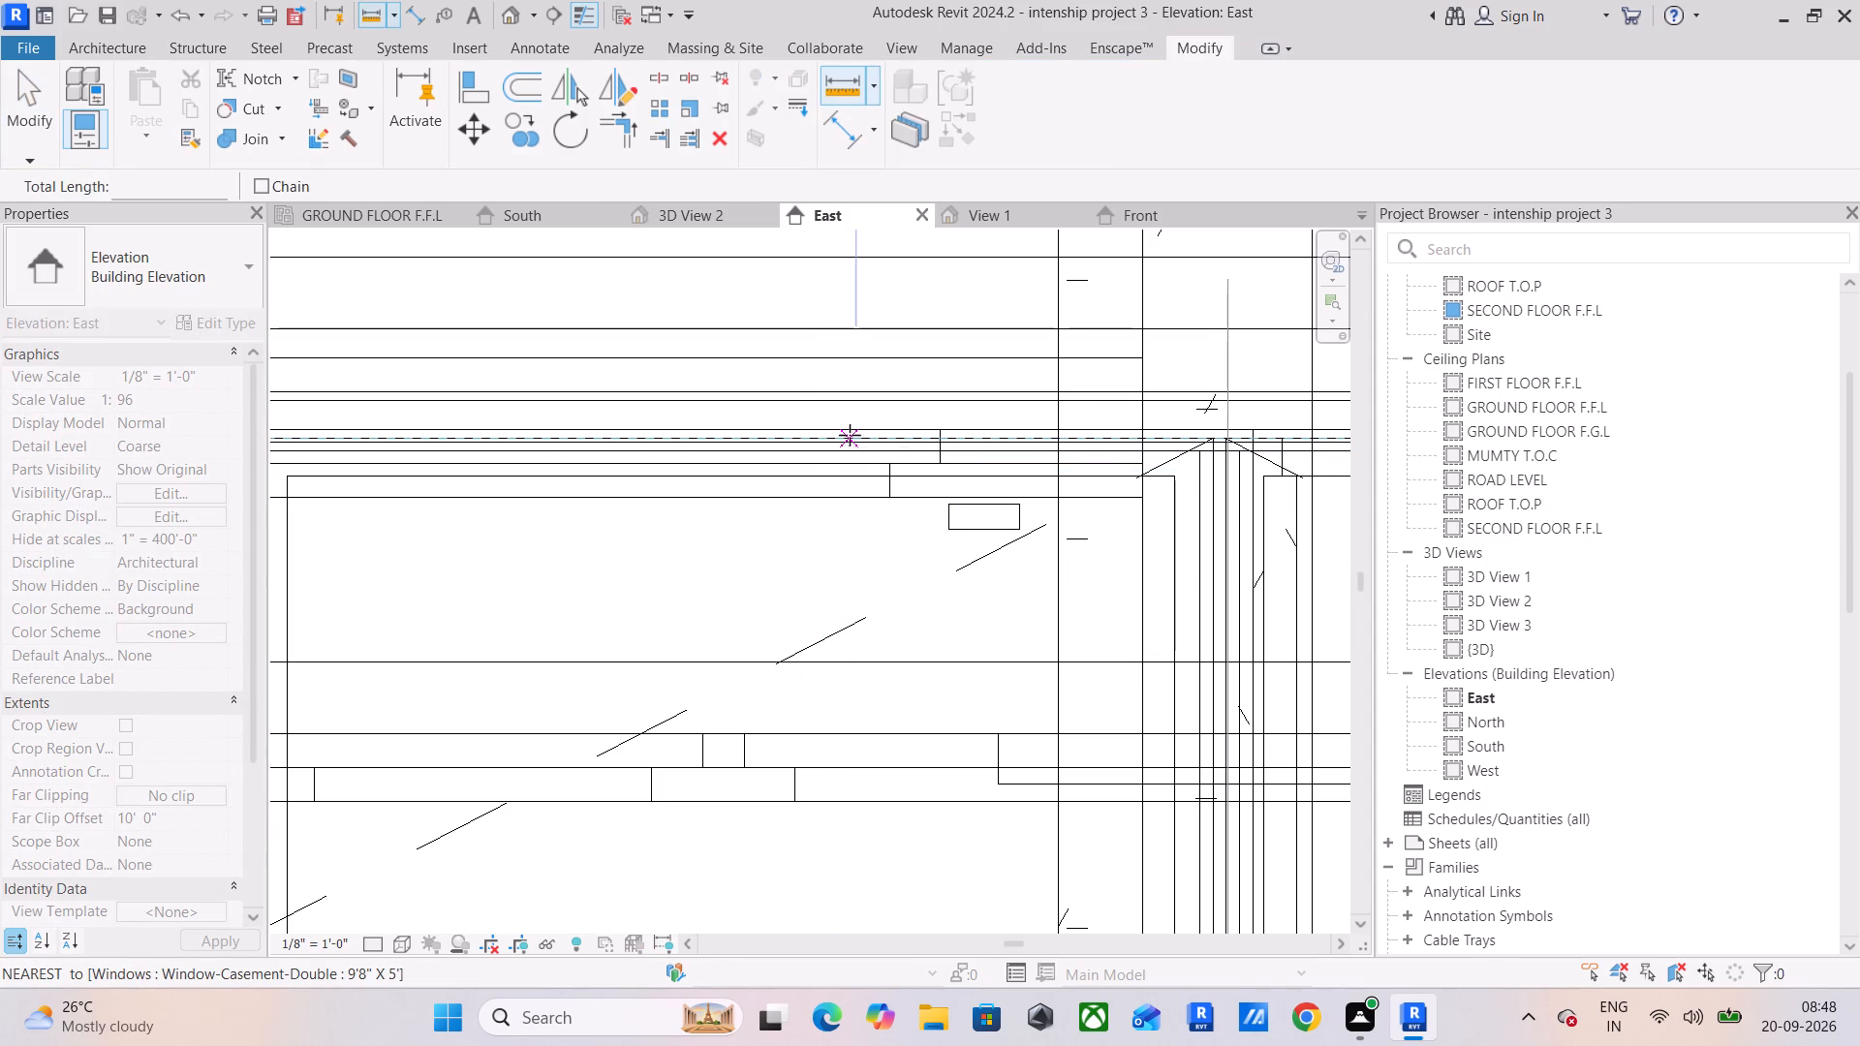
scroll(958, 458, up, 11)
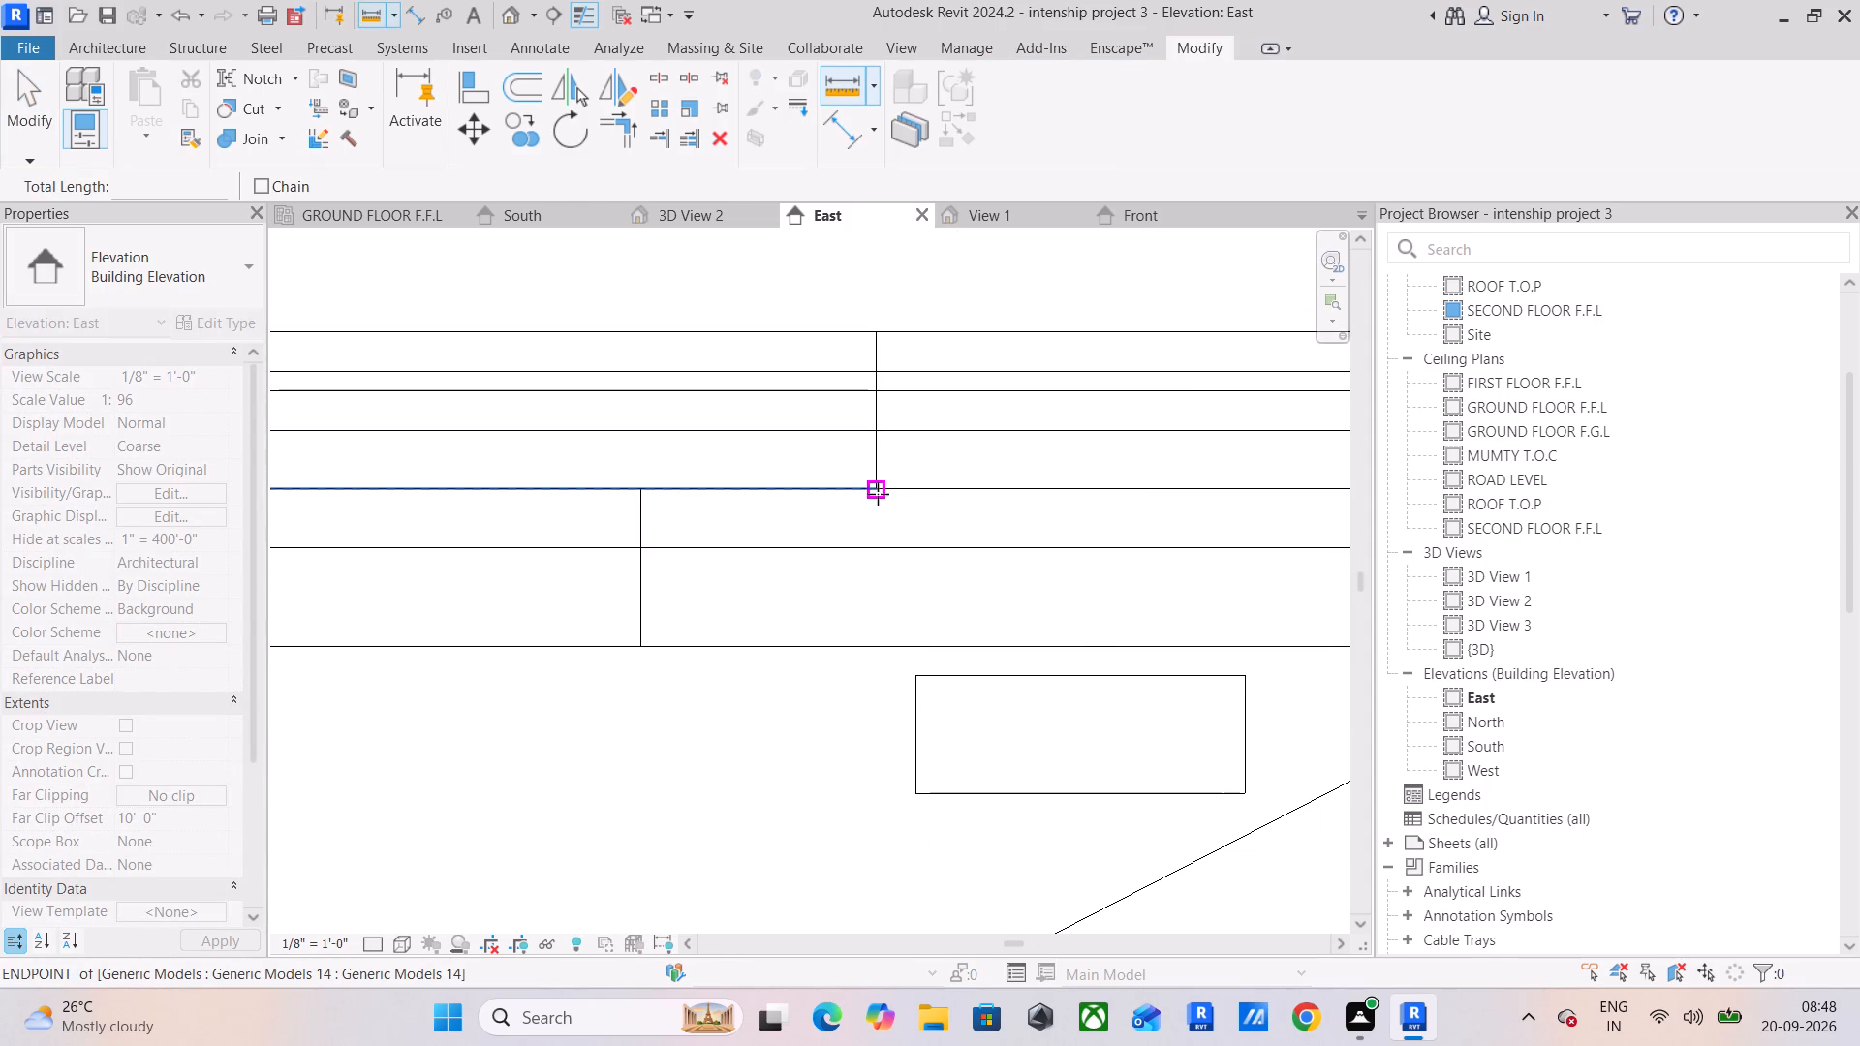
click(878, 493)
scroll(878, 572, down, 13)
middle_drag(876, 584, 876, 307)
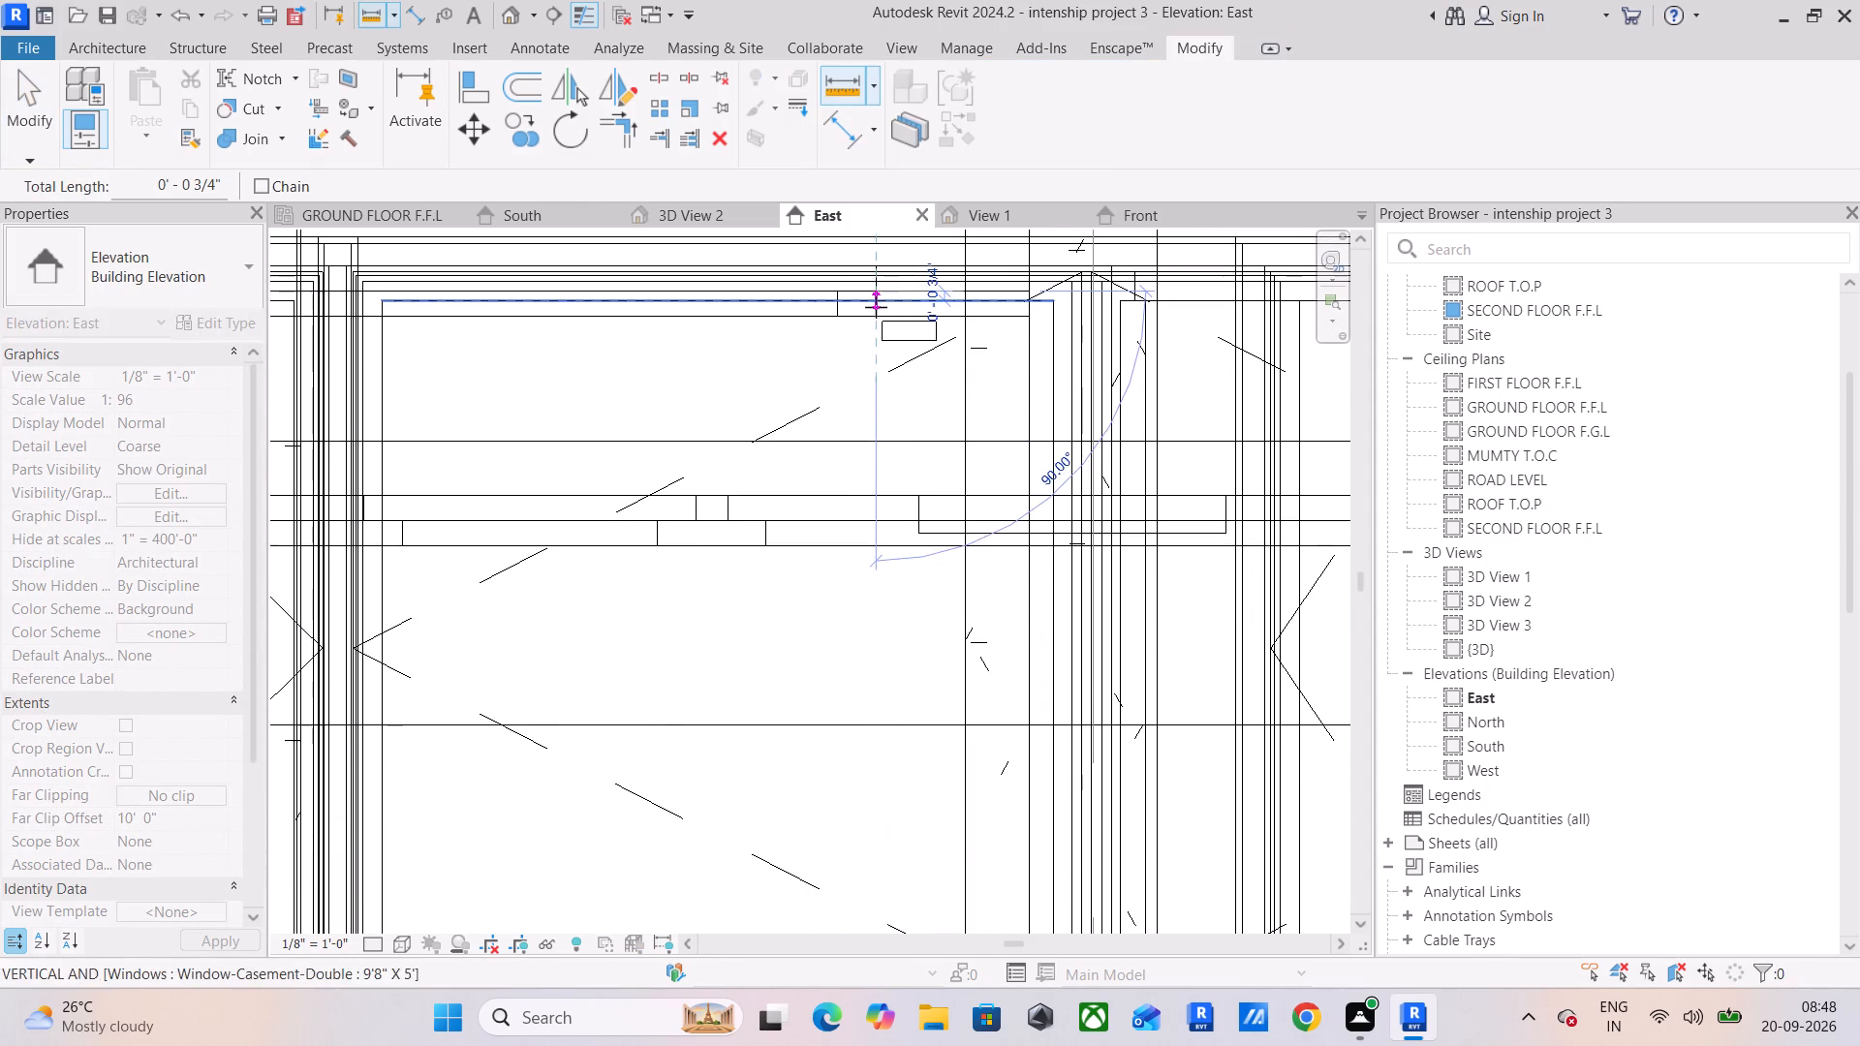
middle_drag(865, 726, 867, 336)
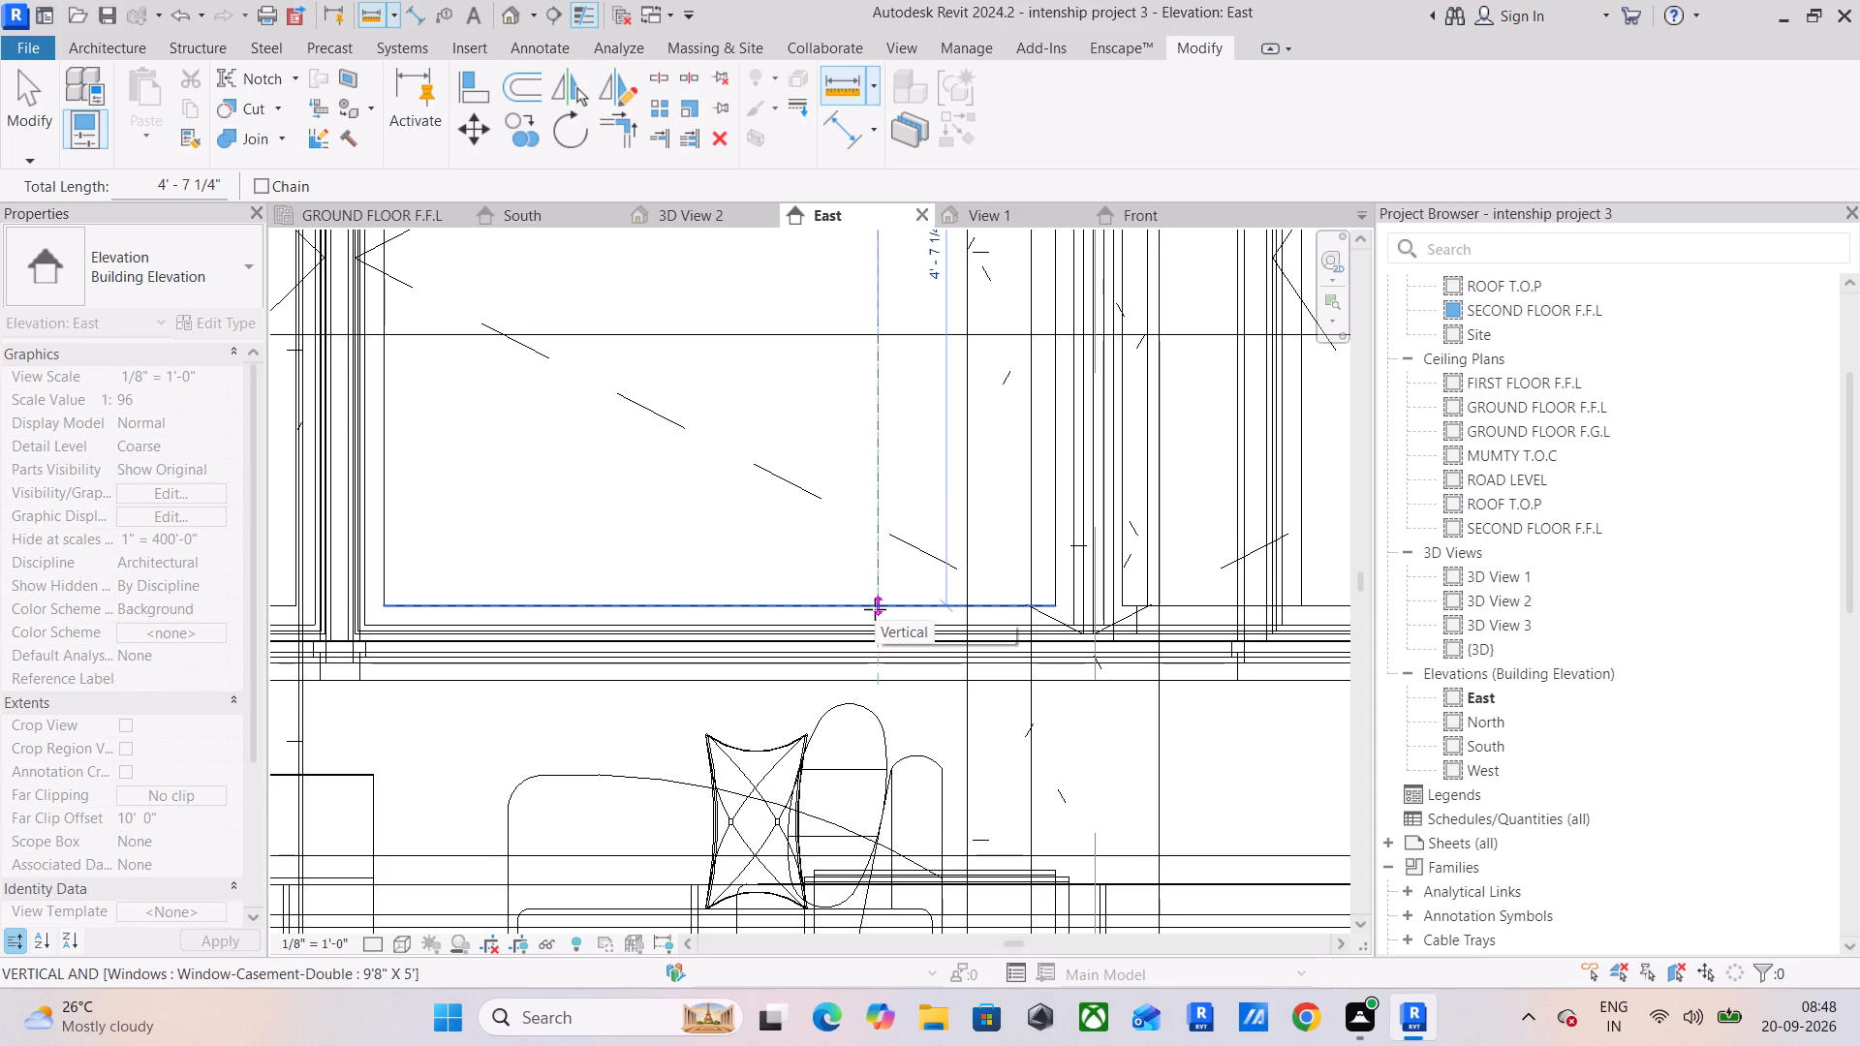
scroll(875, 609, down, 6)
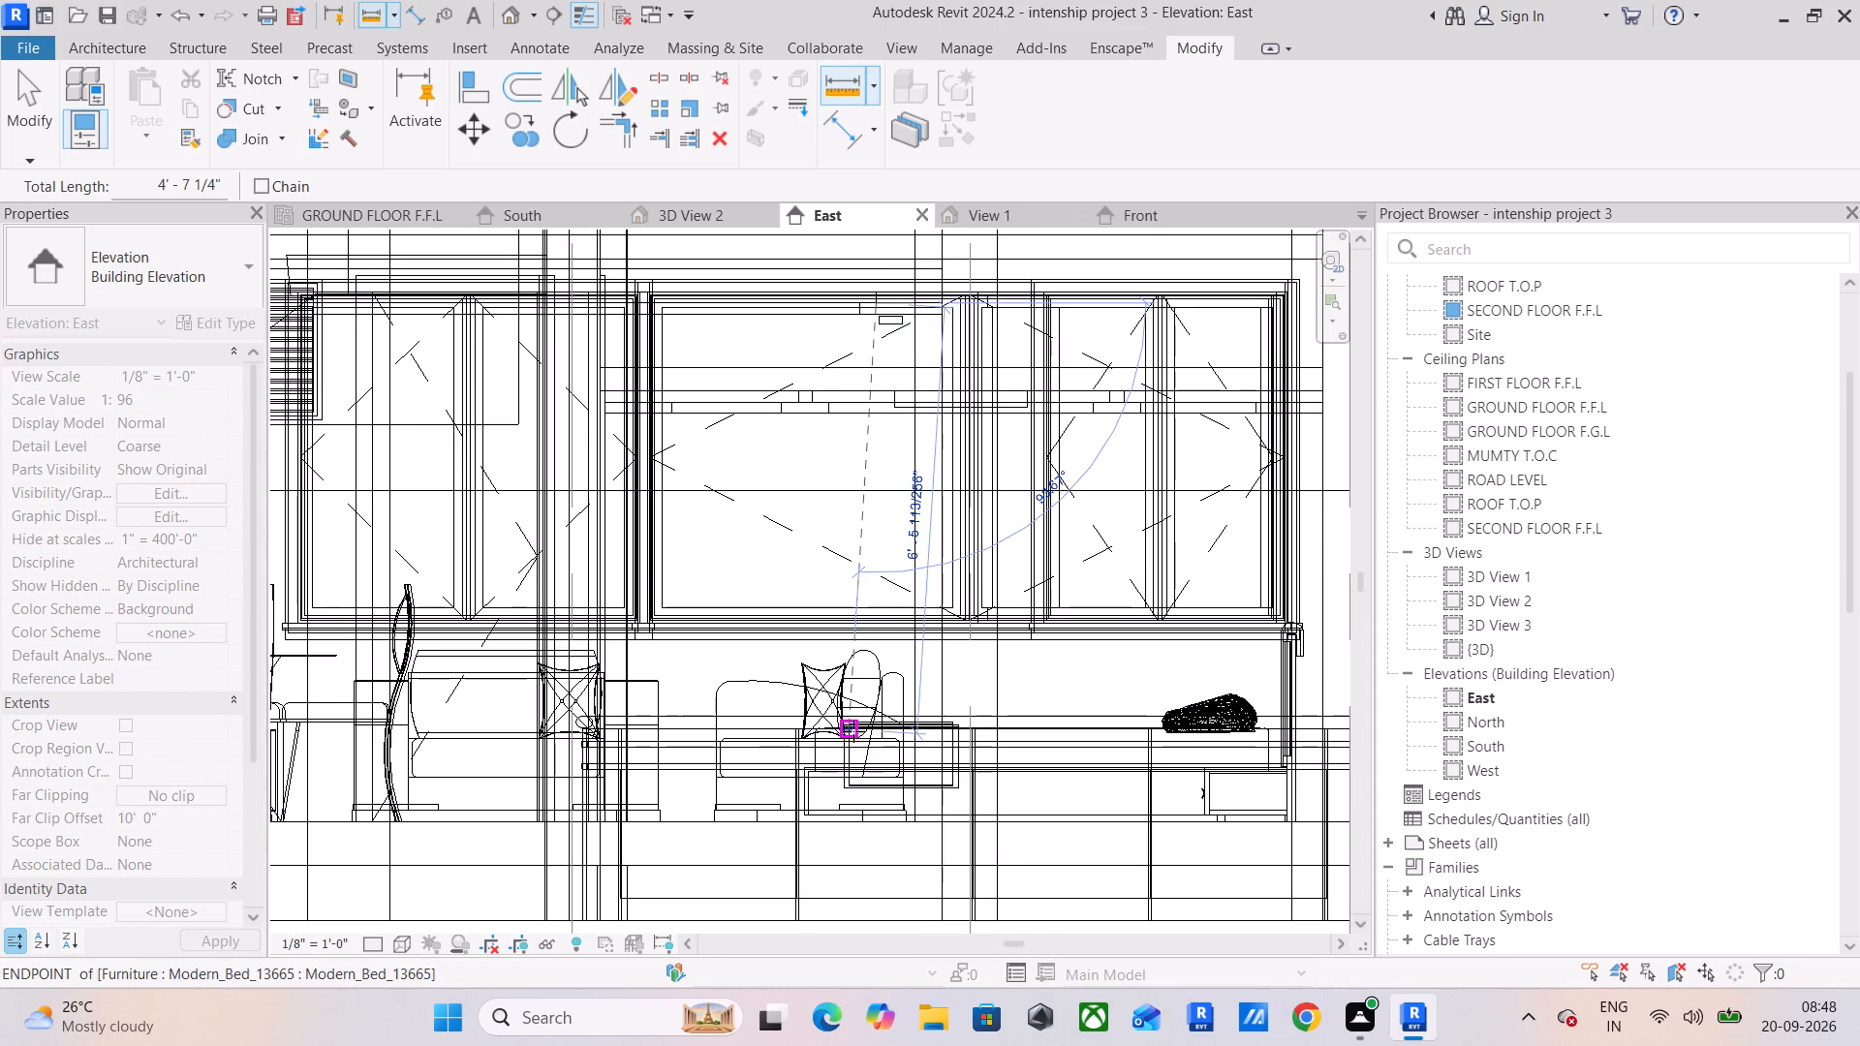
middle_drag(876, 718, 933, 416)
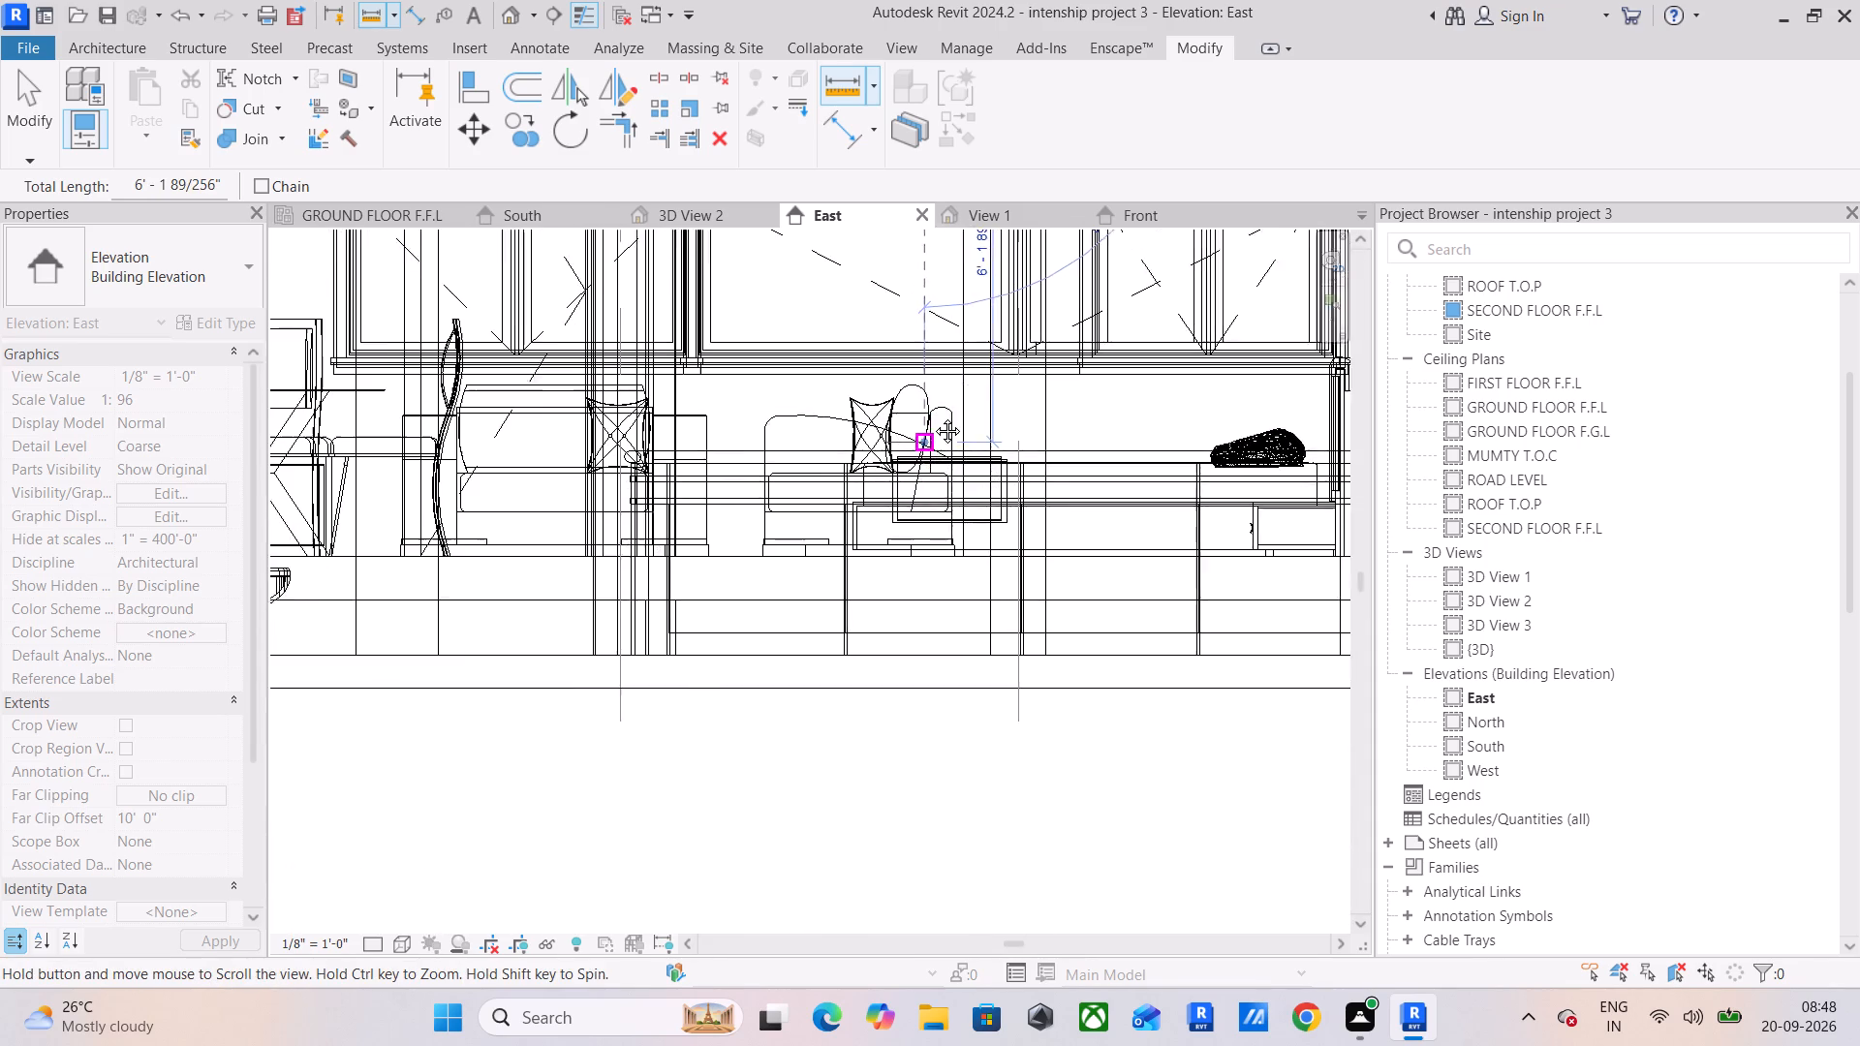
middle_drag(933, 416, 935, 399)
middle_drag(930, 609, 929, 616)
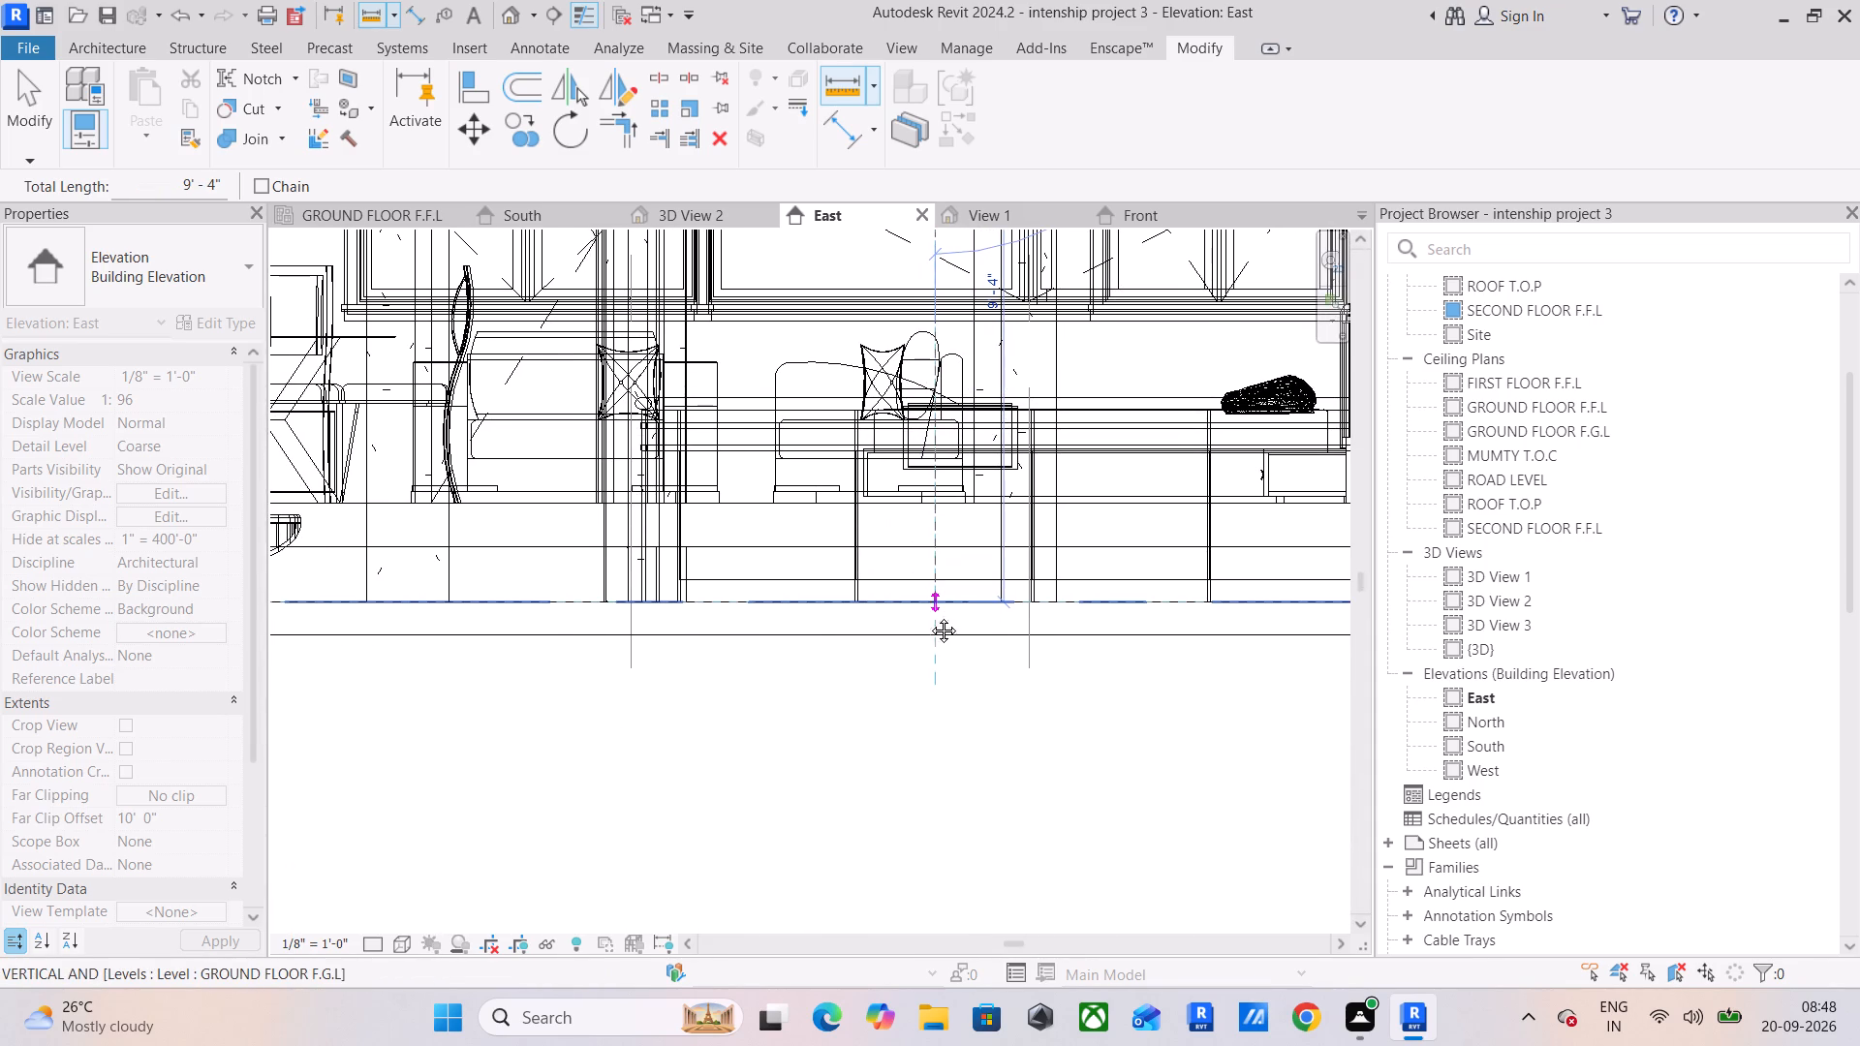
middle_drag(929, 616, 901, 684)
scroll(901, 684, up, 1)
middle_drag(901, 684, 843, 804)
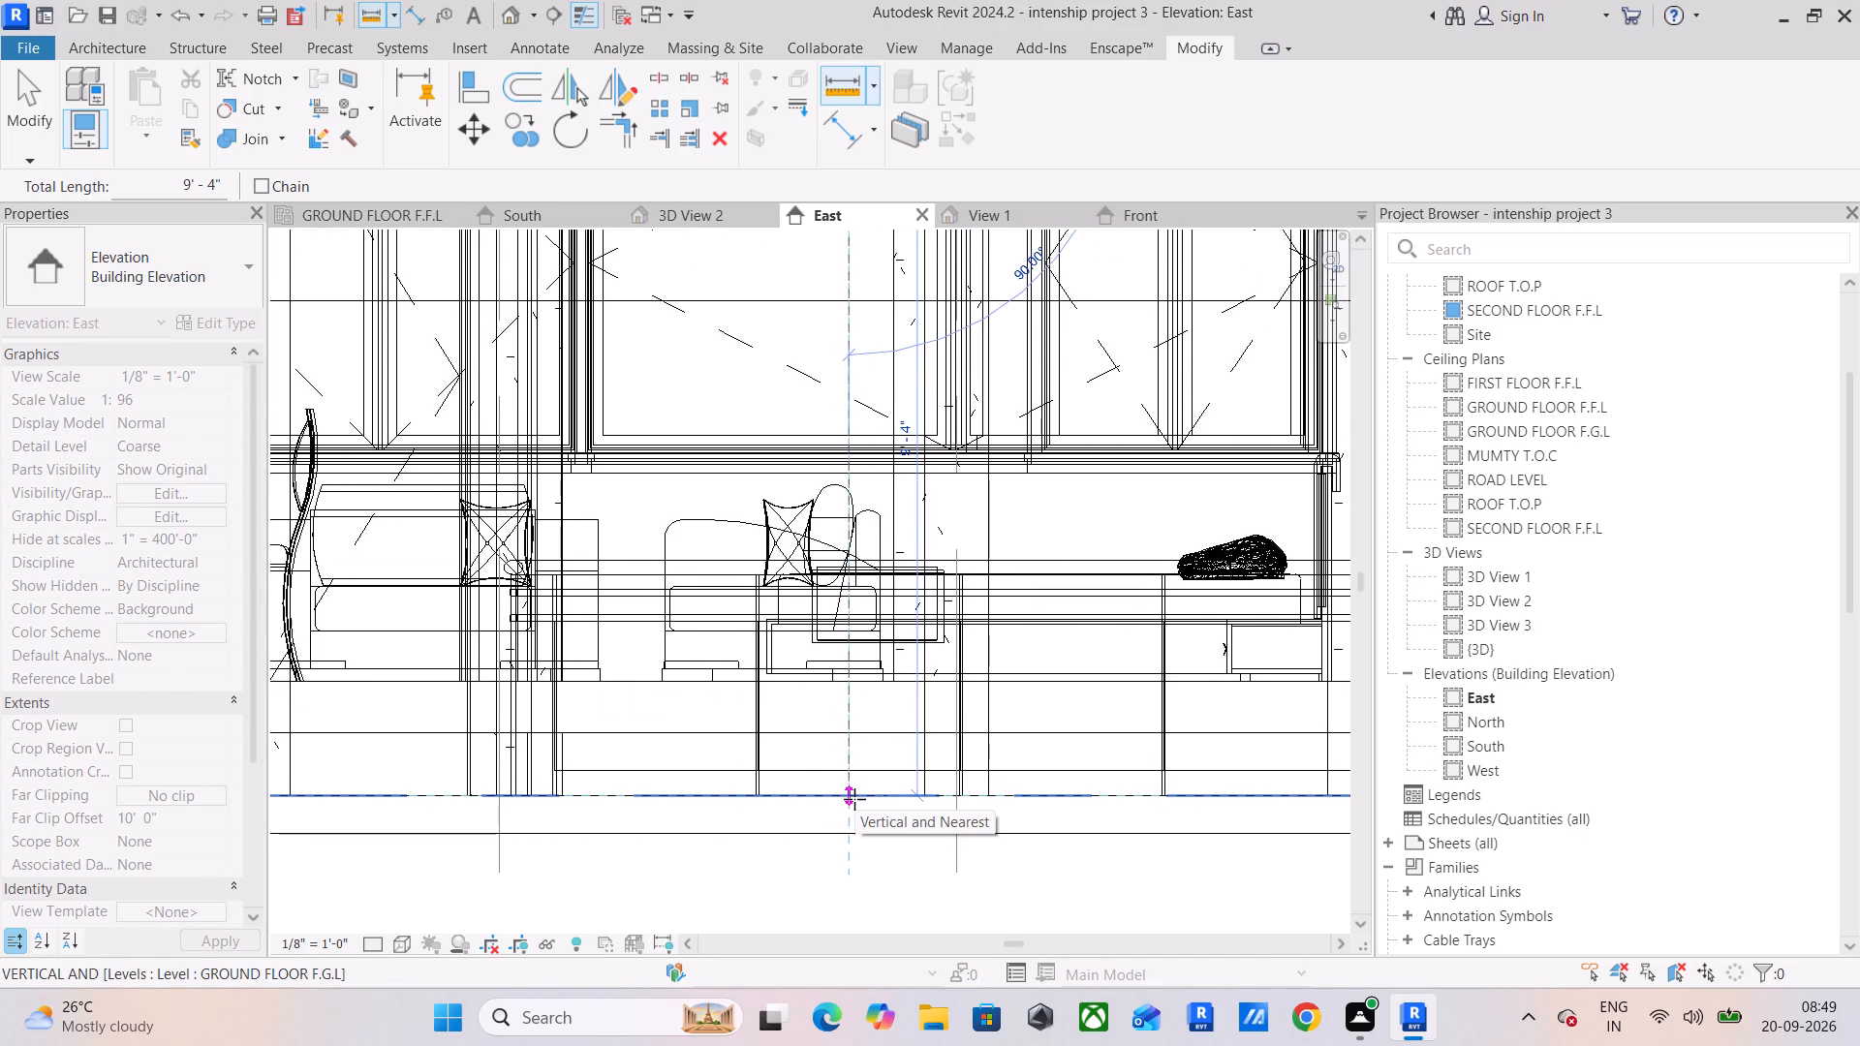
key(Escape)
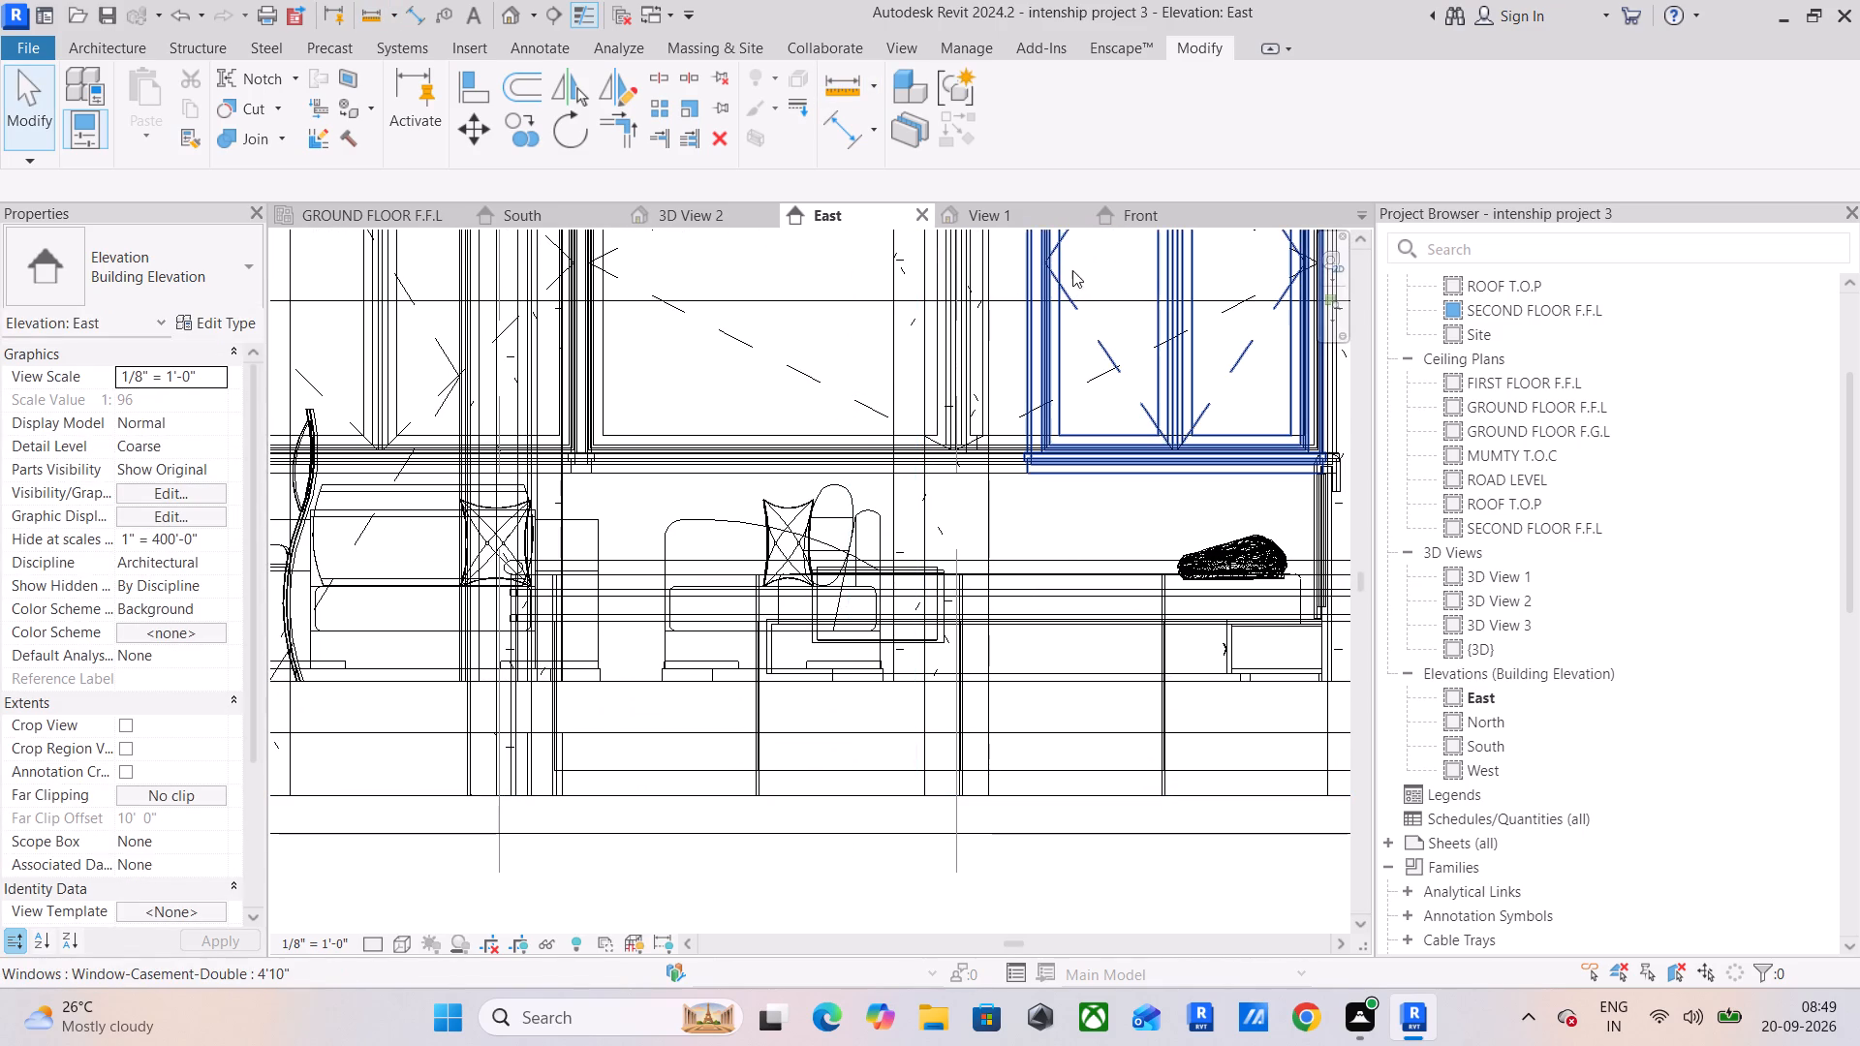
Examine the Light Source Elevation, Light Source Axis and Ceiling reference planes in the celling light family's Front elevation.
click(1160, 224)
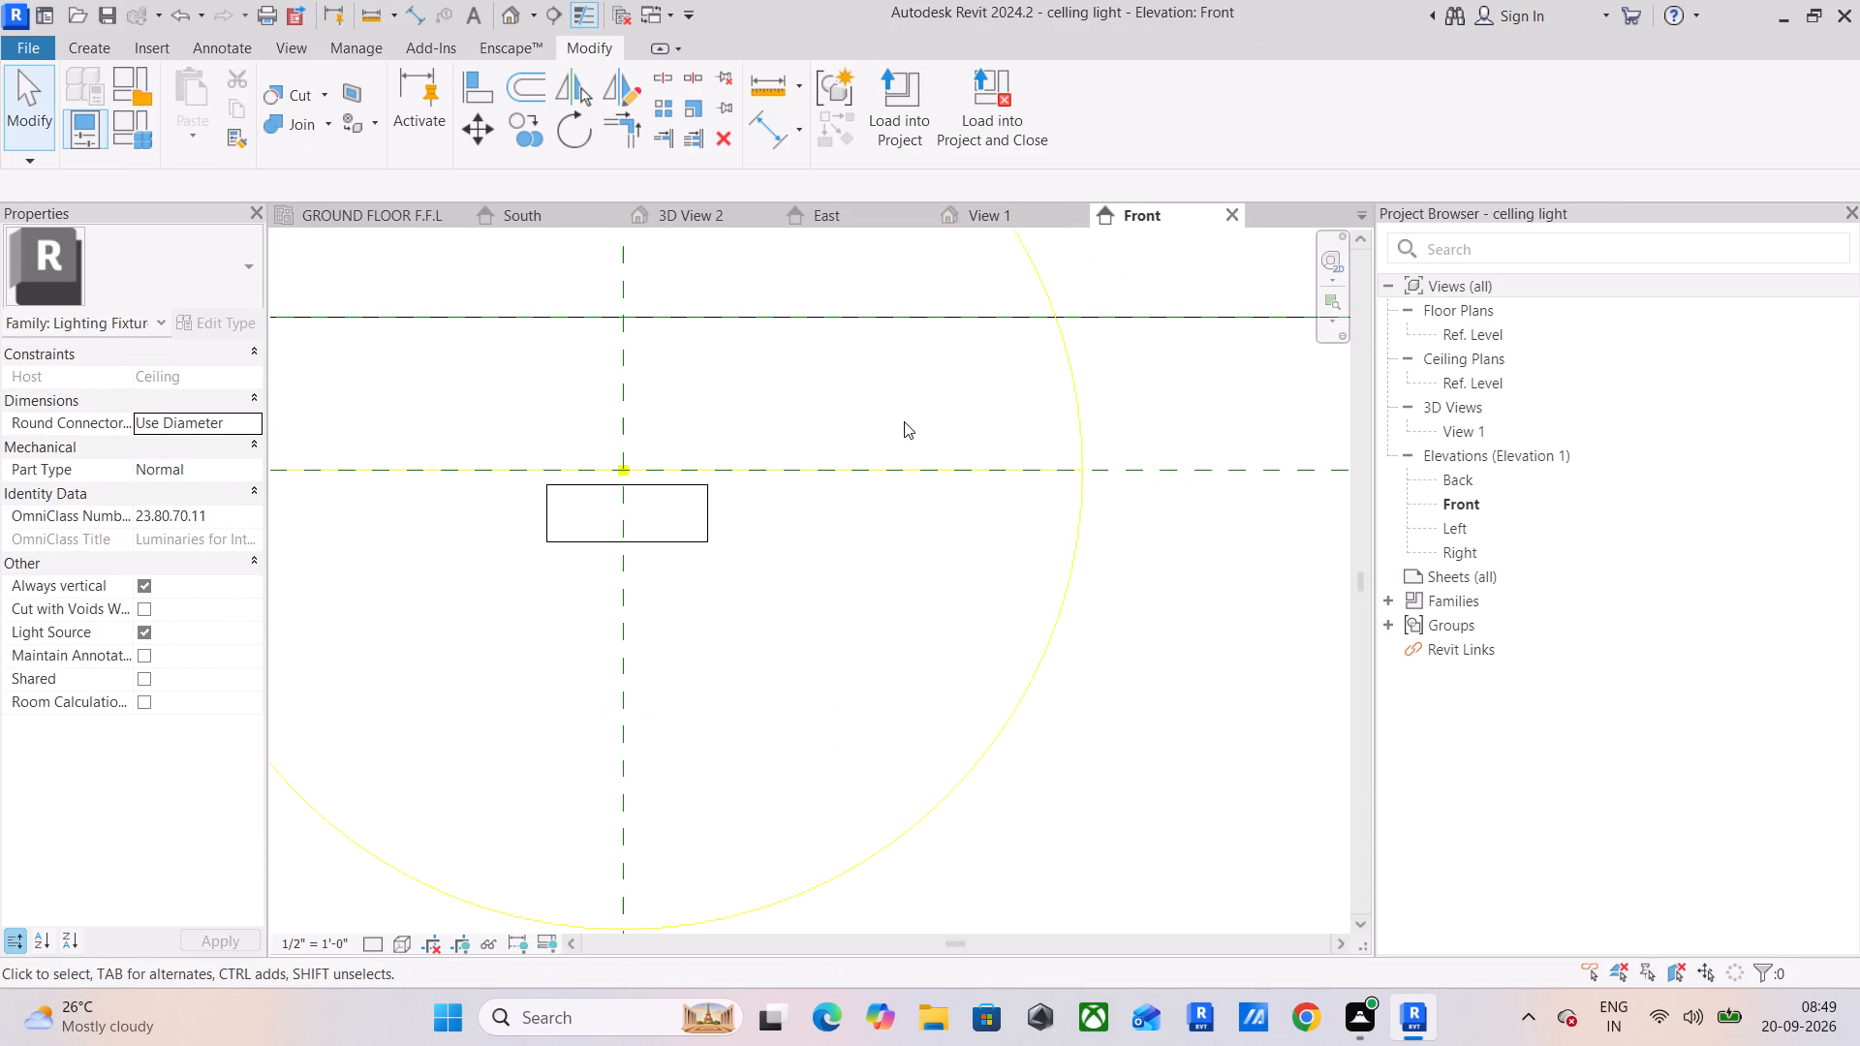
click(882, 462)
click(1160, 477)
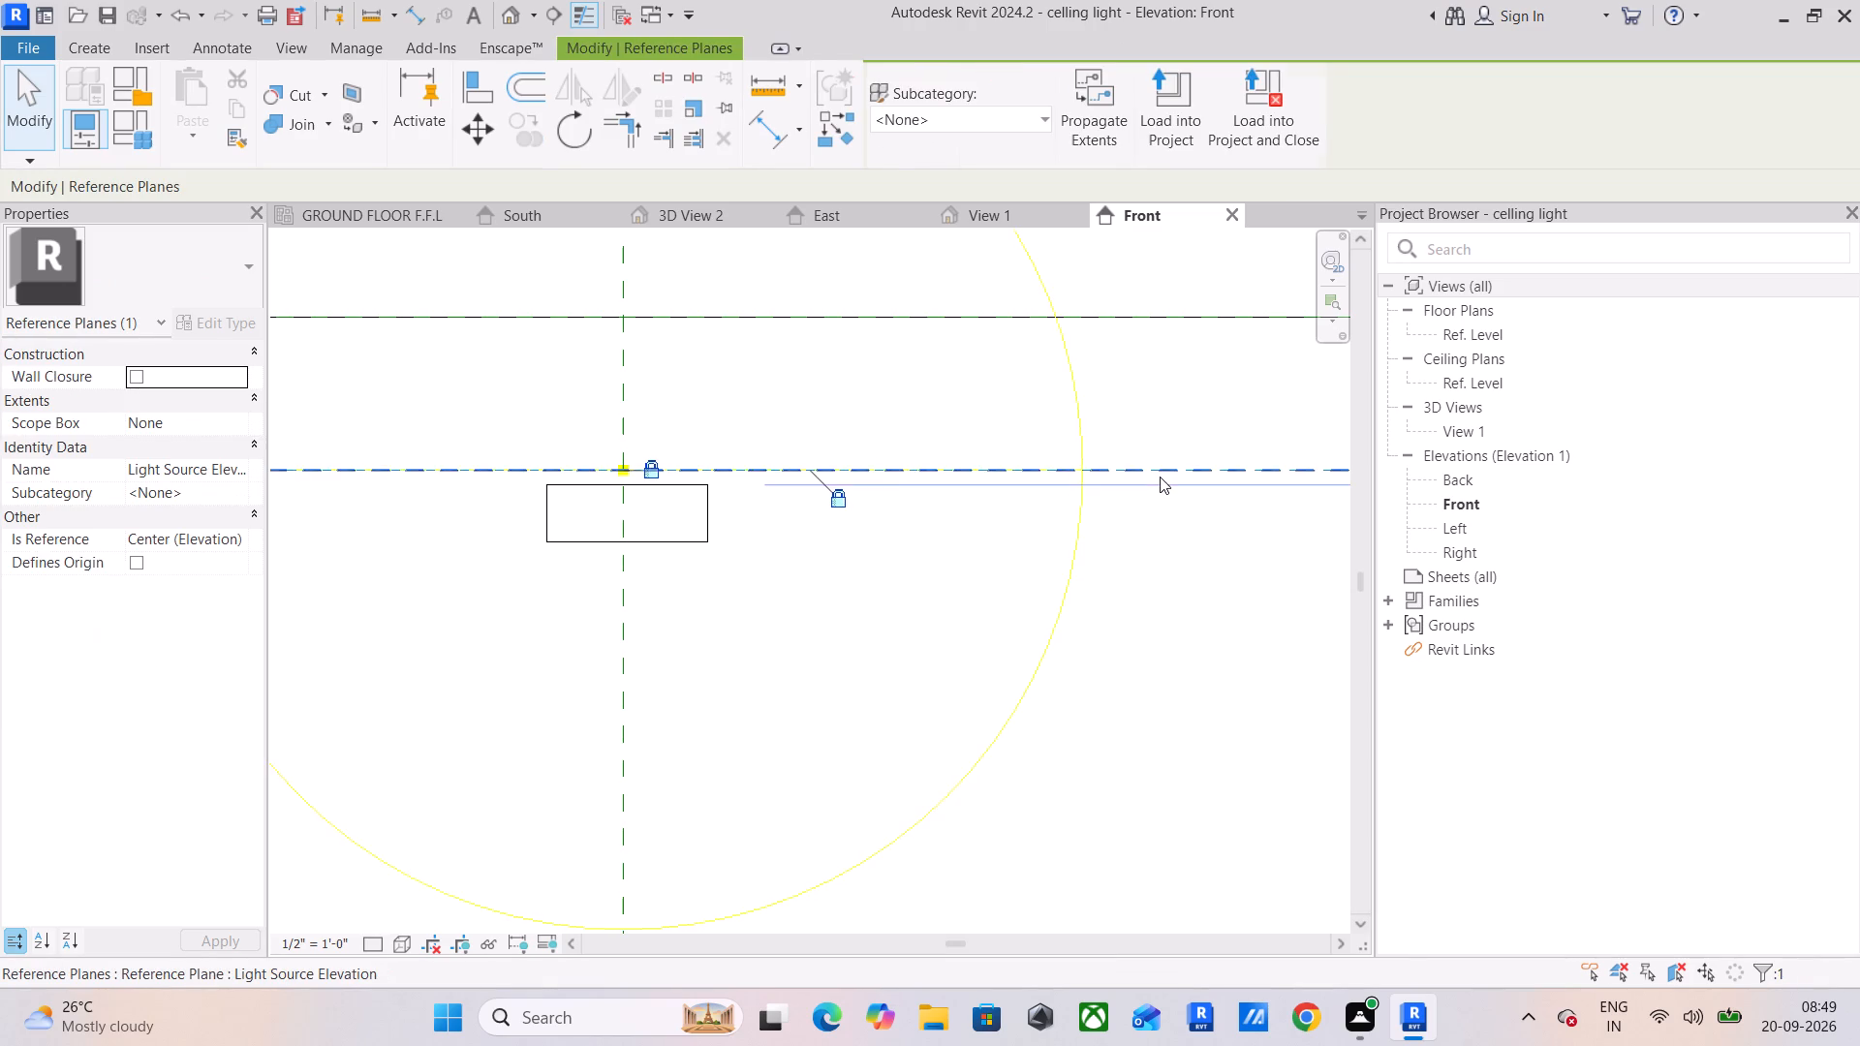
scroll(1160, 477, down, 7)
middle_drag(1148, 525, 1042, 289)
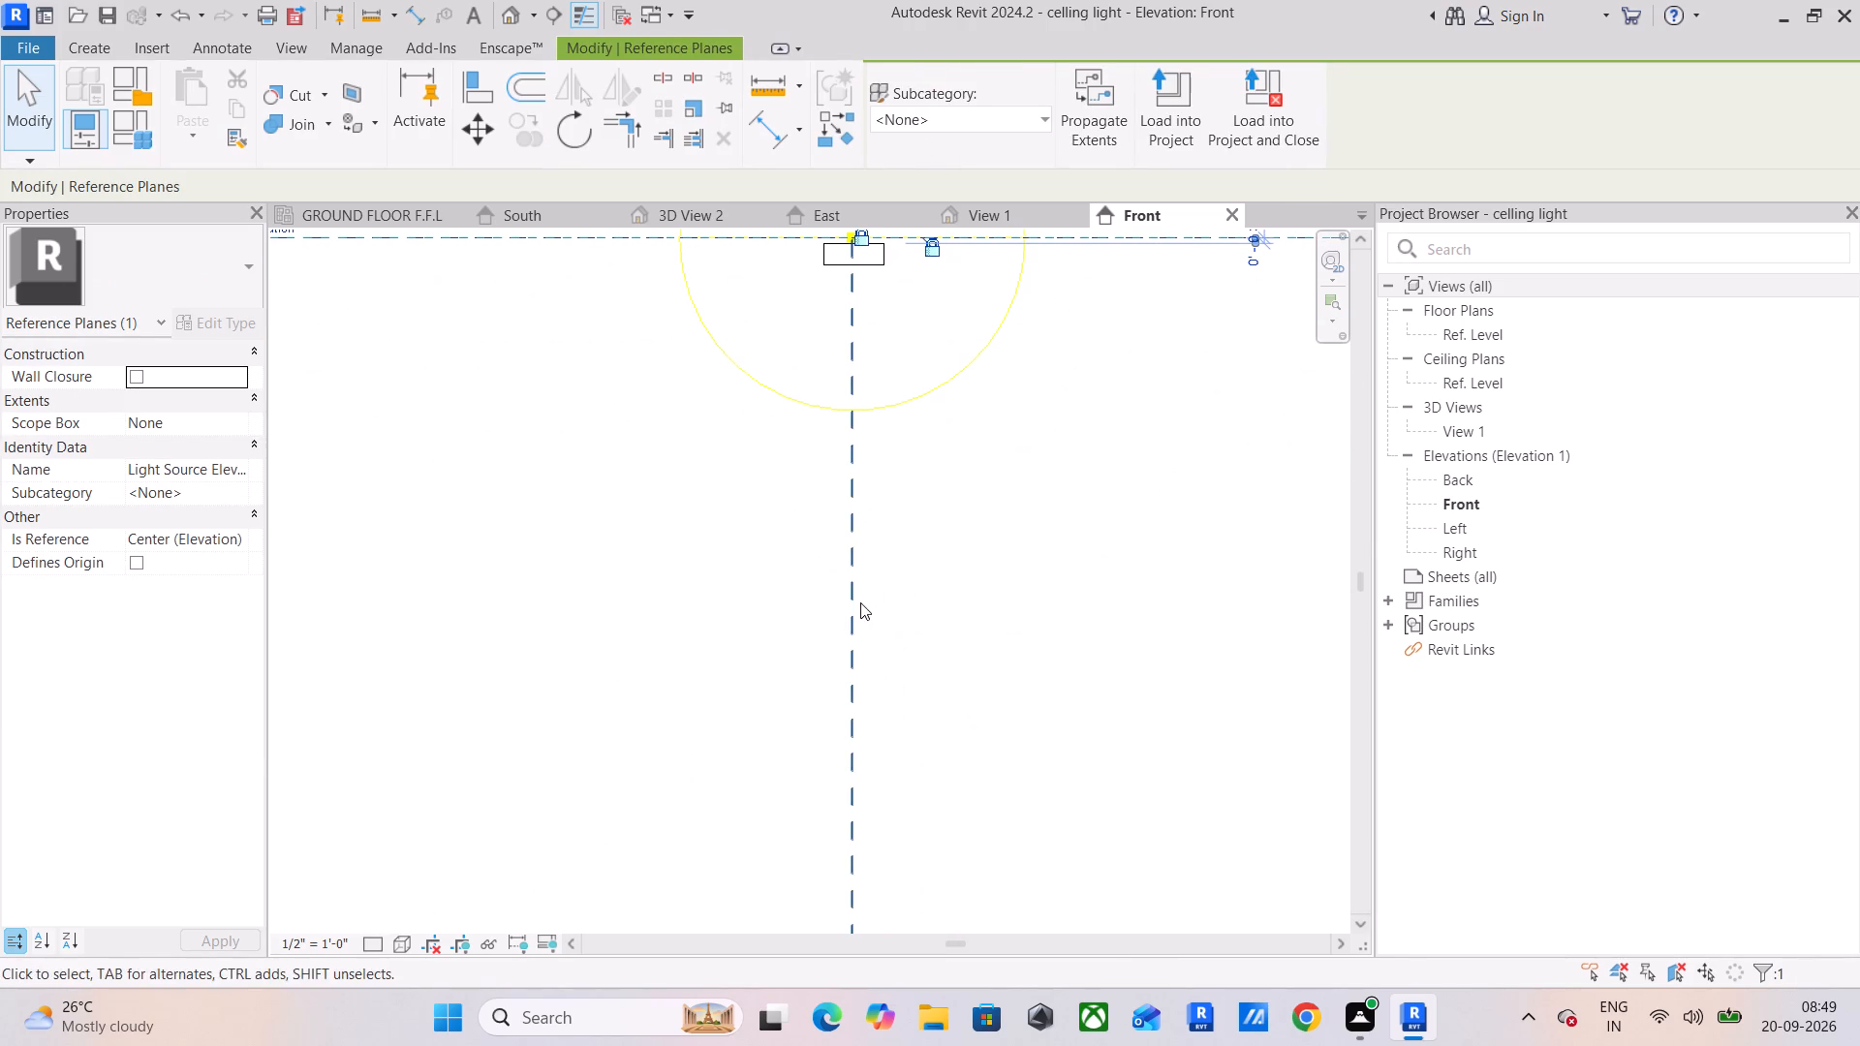
scroll(861, 591, down, 6)
middle_drag(905, 567, 837, 379)
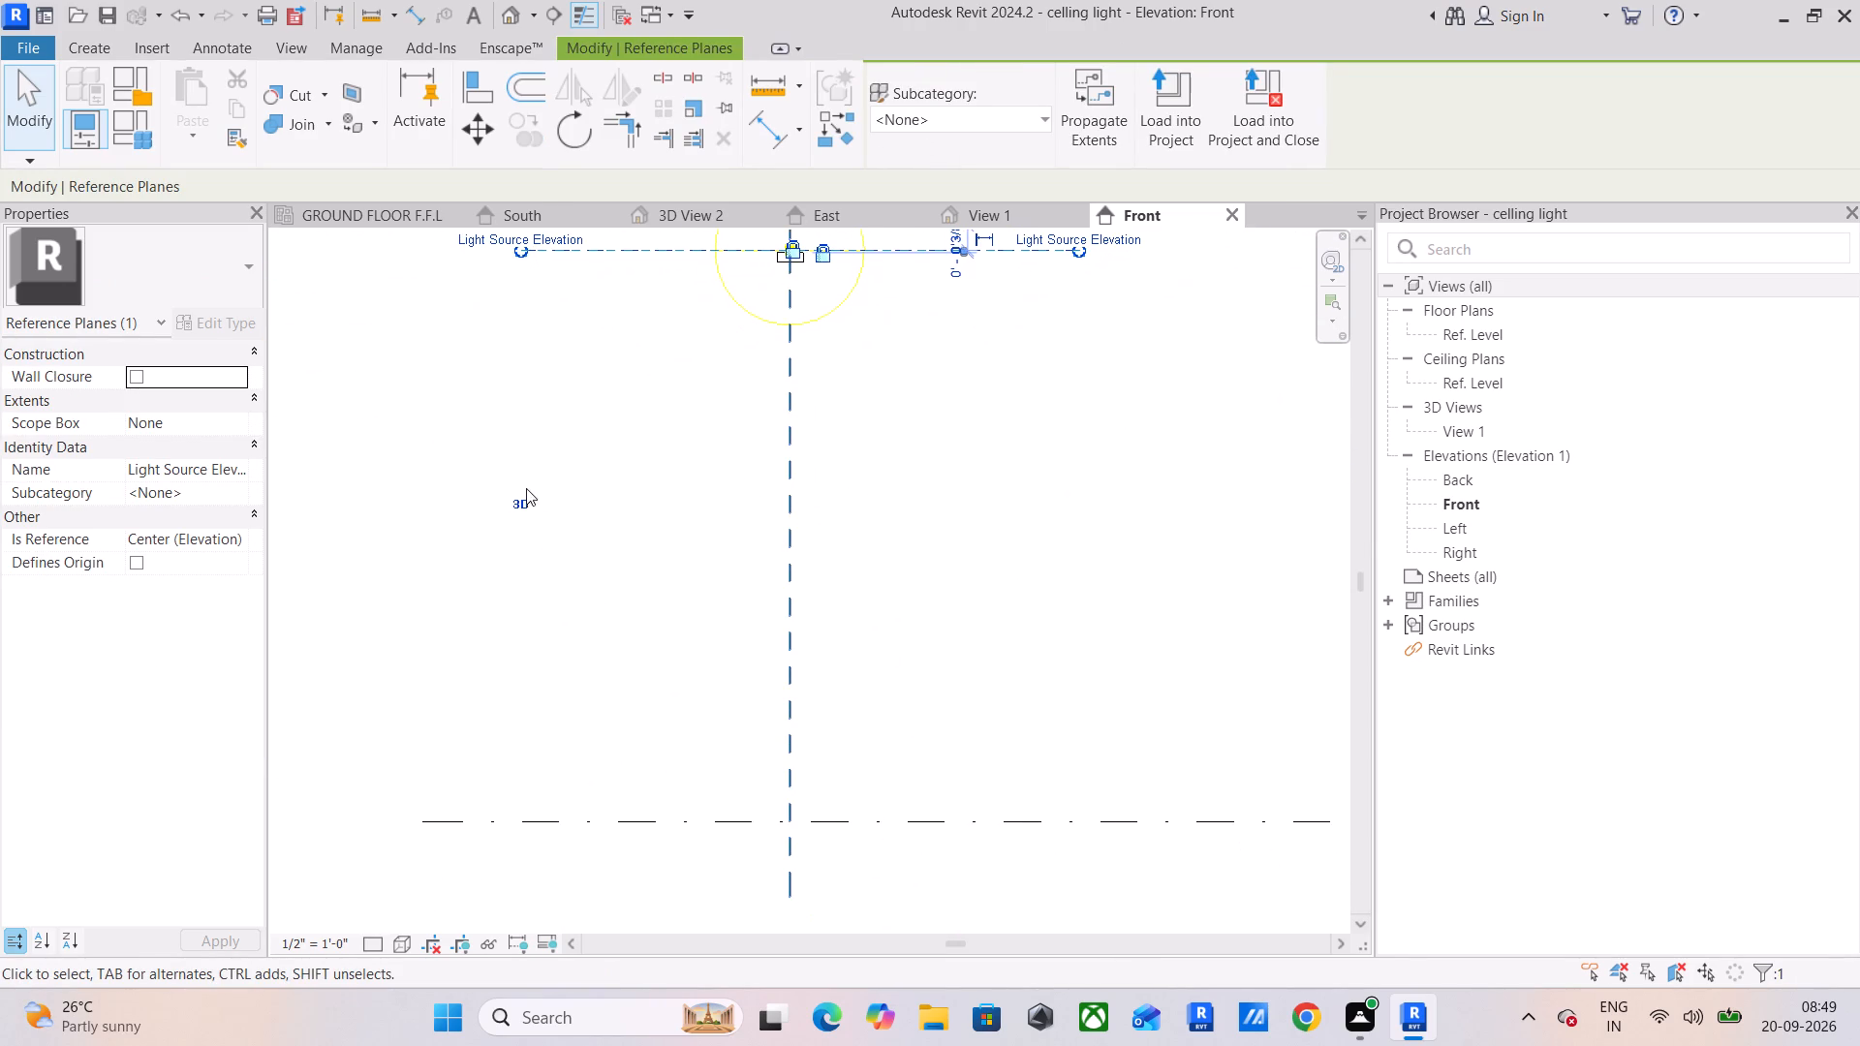
click(797, 563)
middle_drag(897, 580, 882, 825)
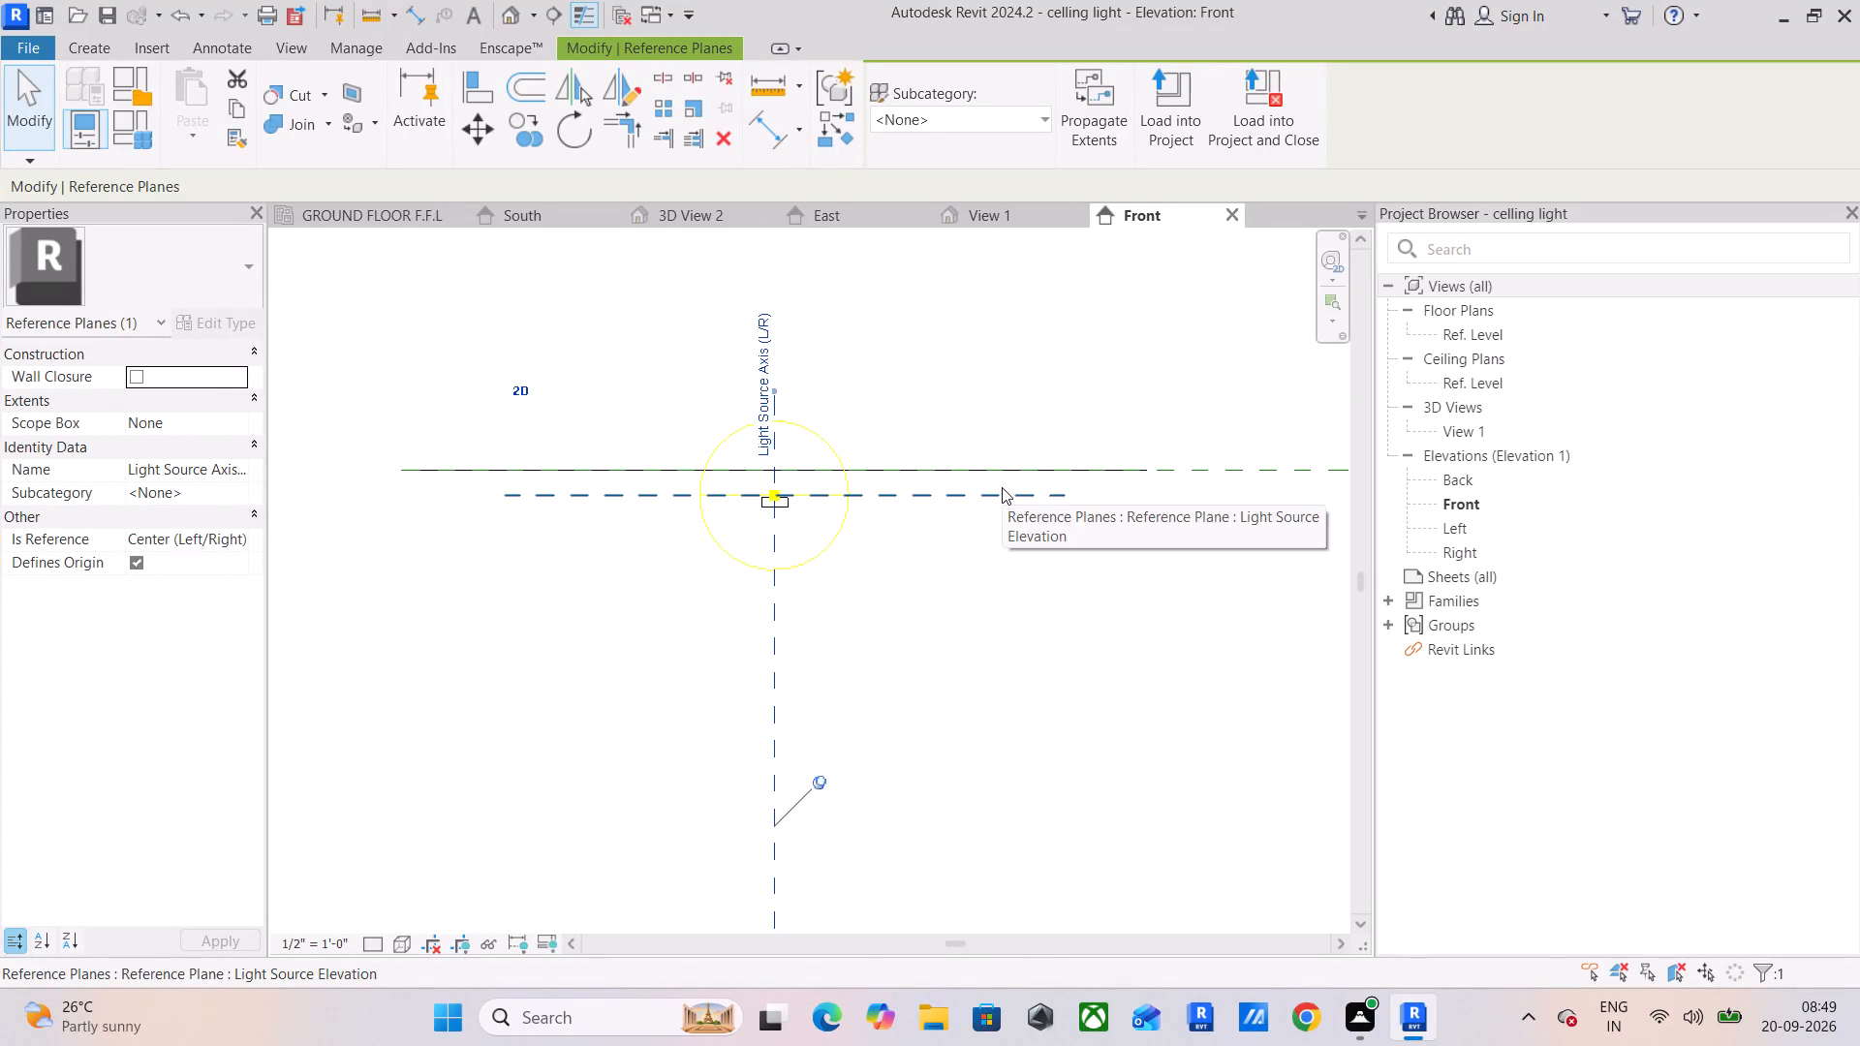
click(1002, 487)
click(1210, 477)
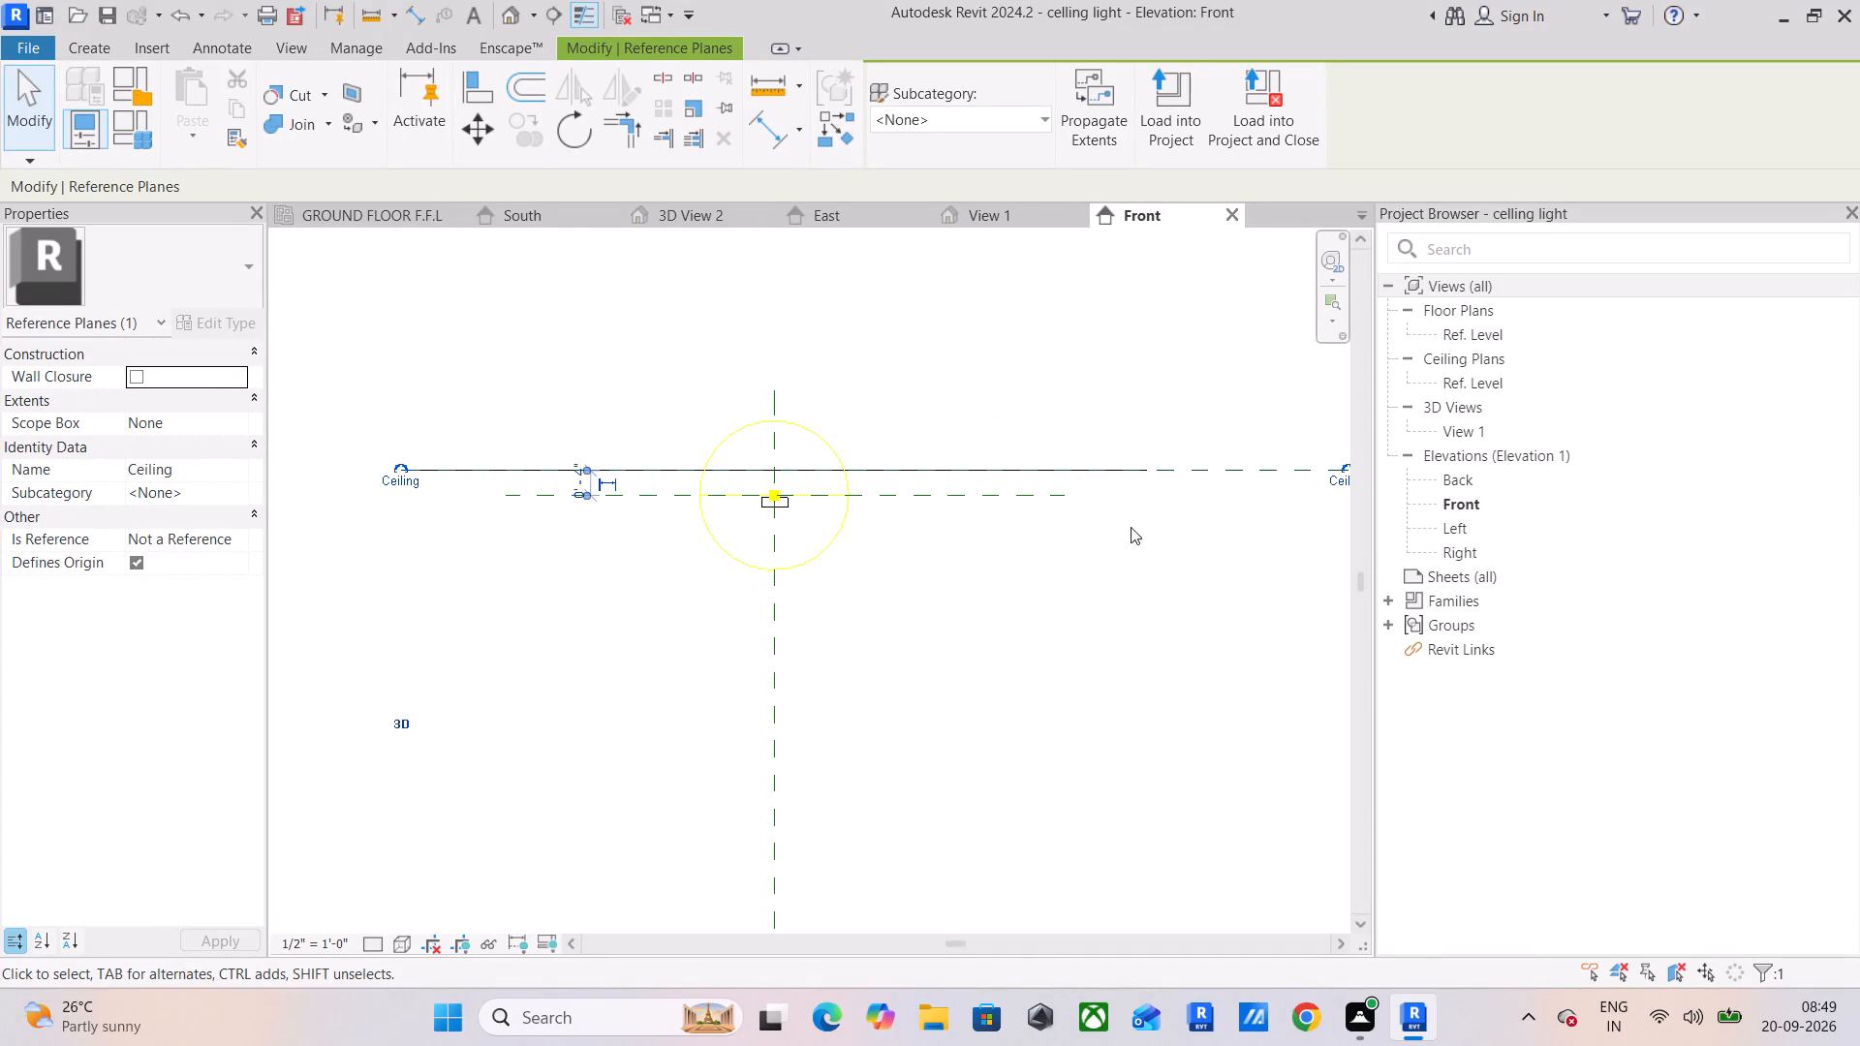
scroll(750, 458, up, 11)
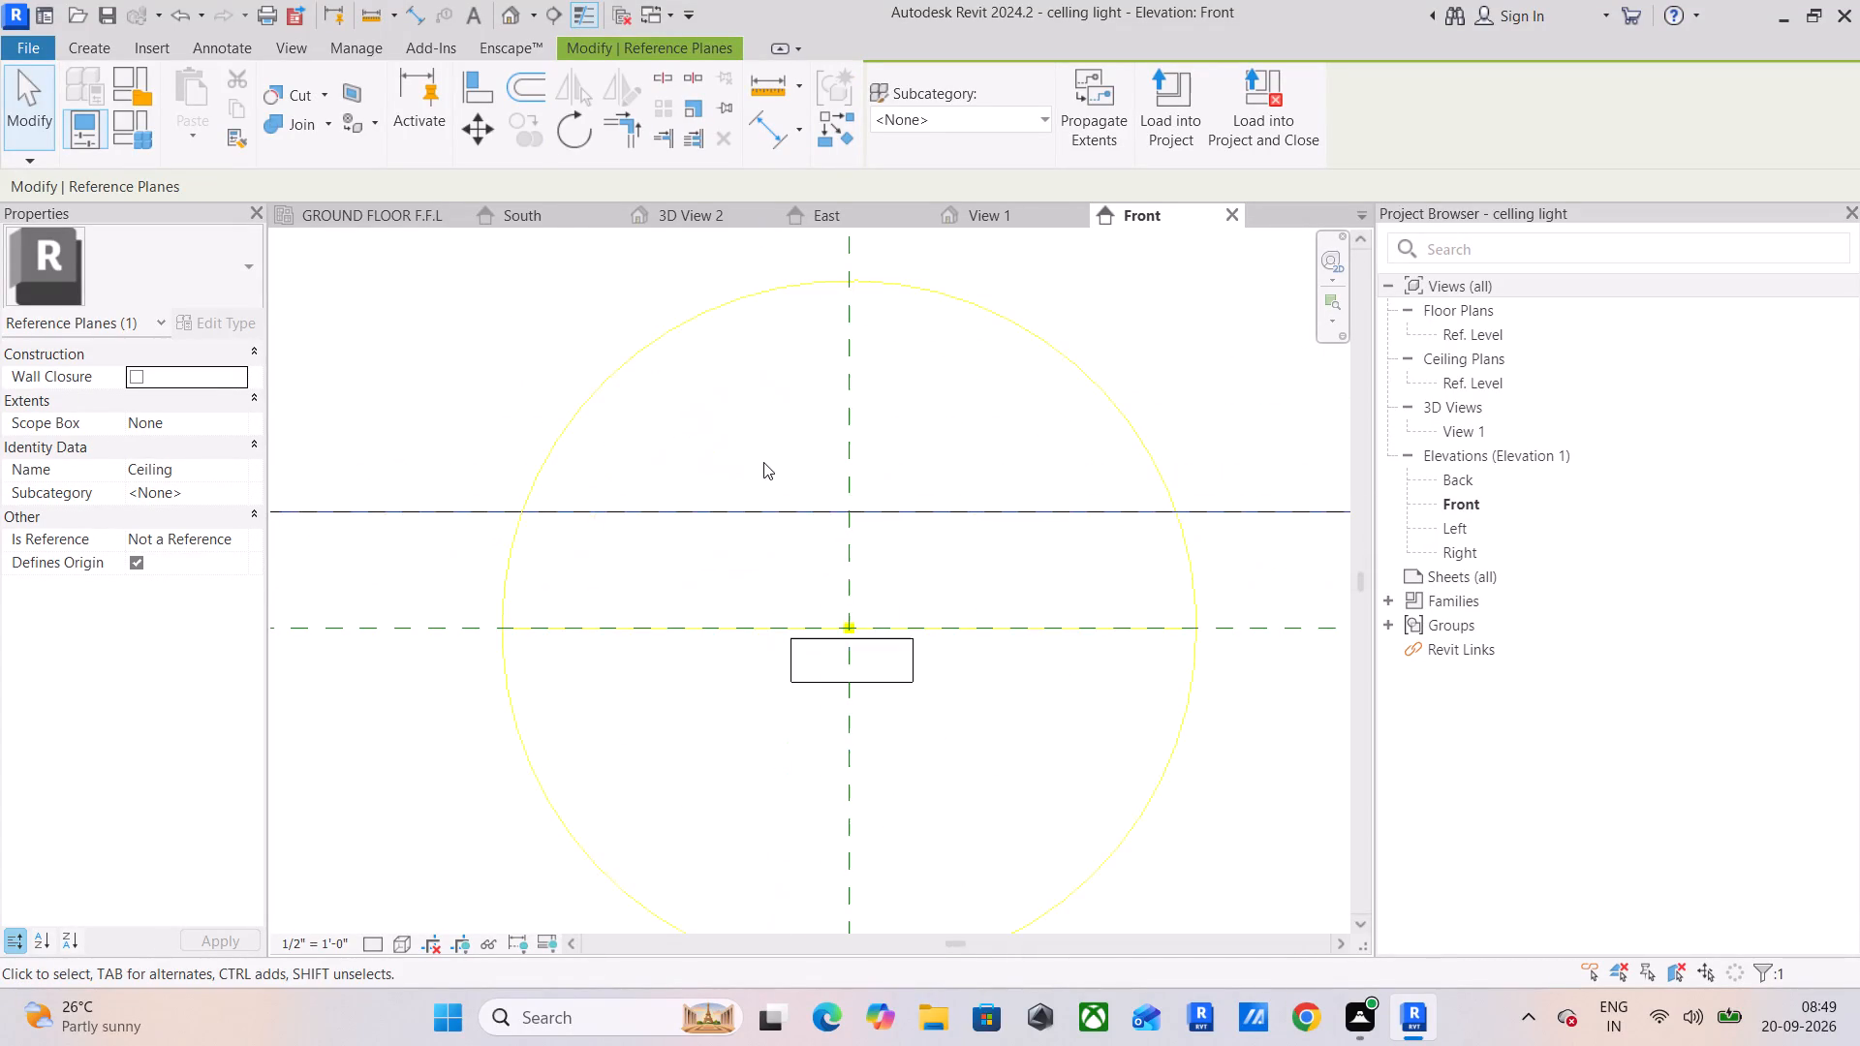
Raise the light source above the Ceiling reference plane in the family's Front elevation, removing the conflicting constraints.
click(888, 679)
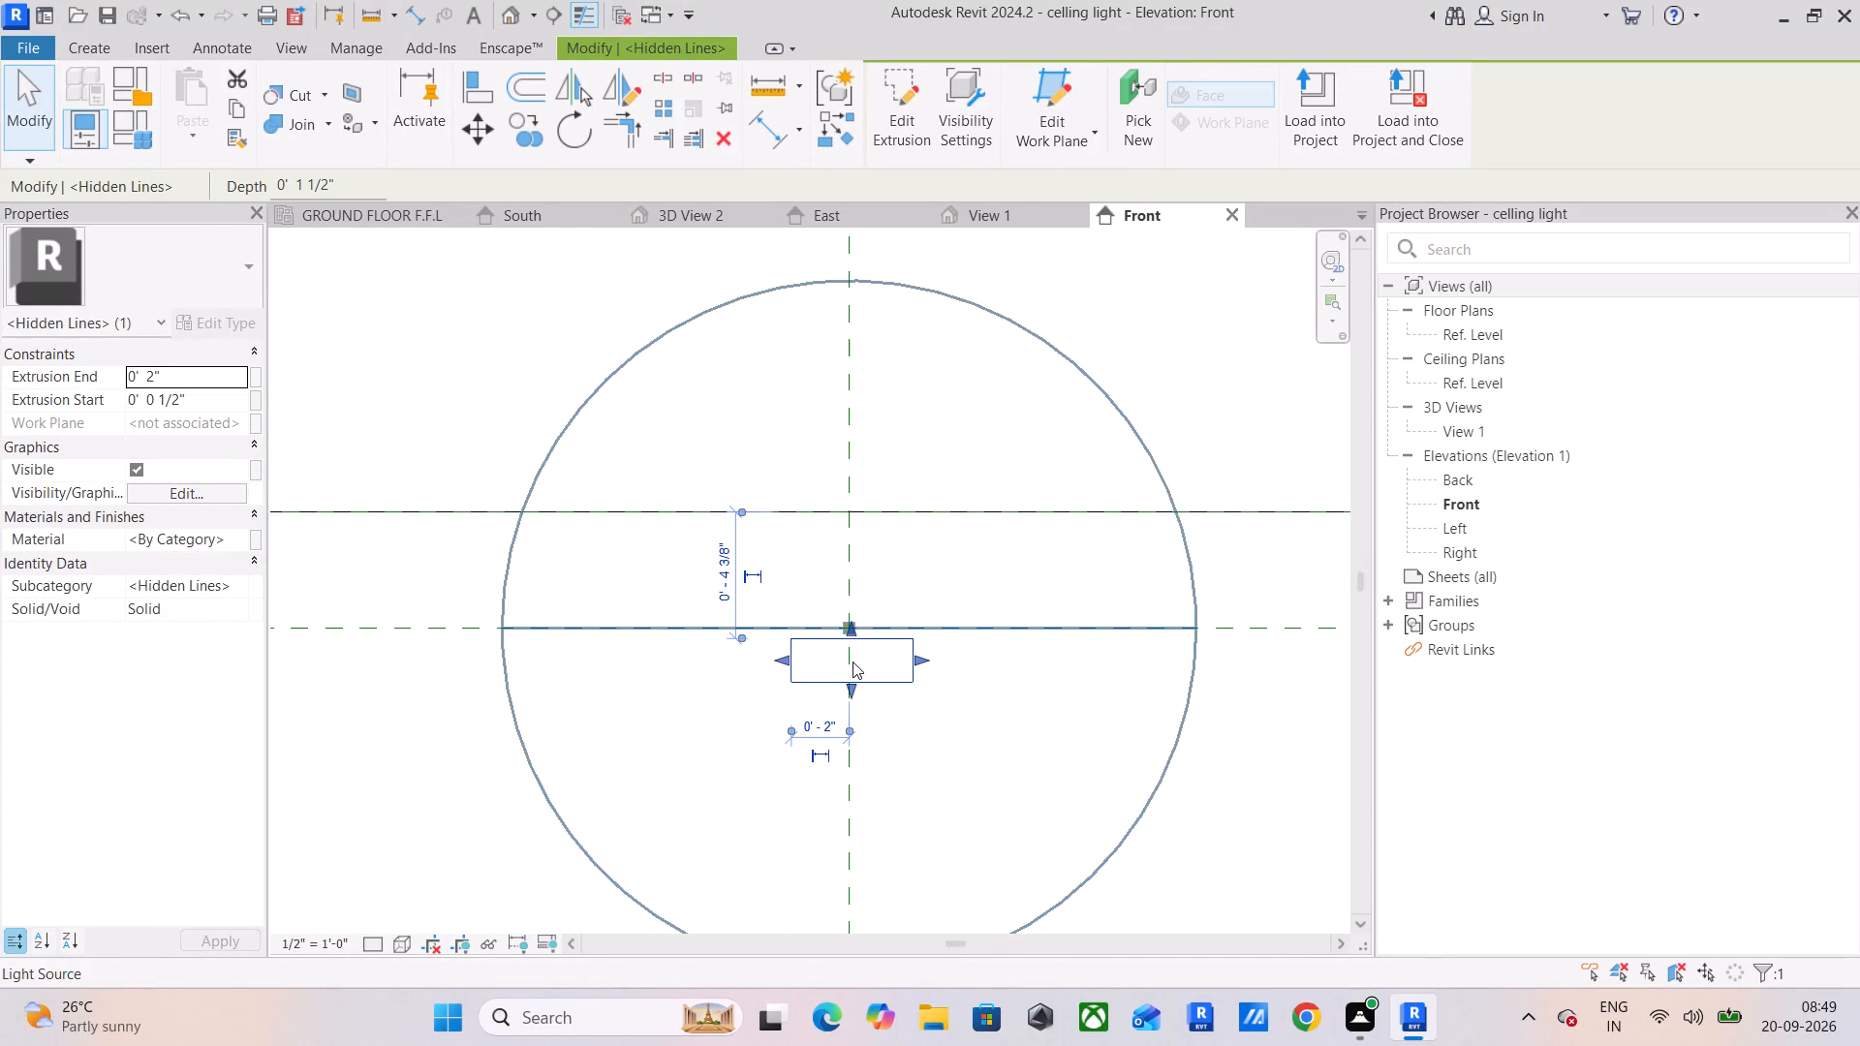
drag(852, 661, 844, 491)
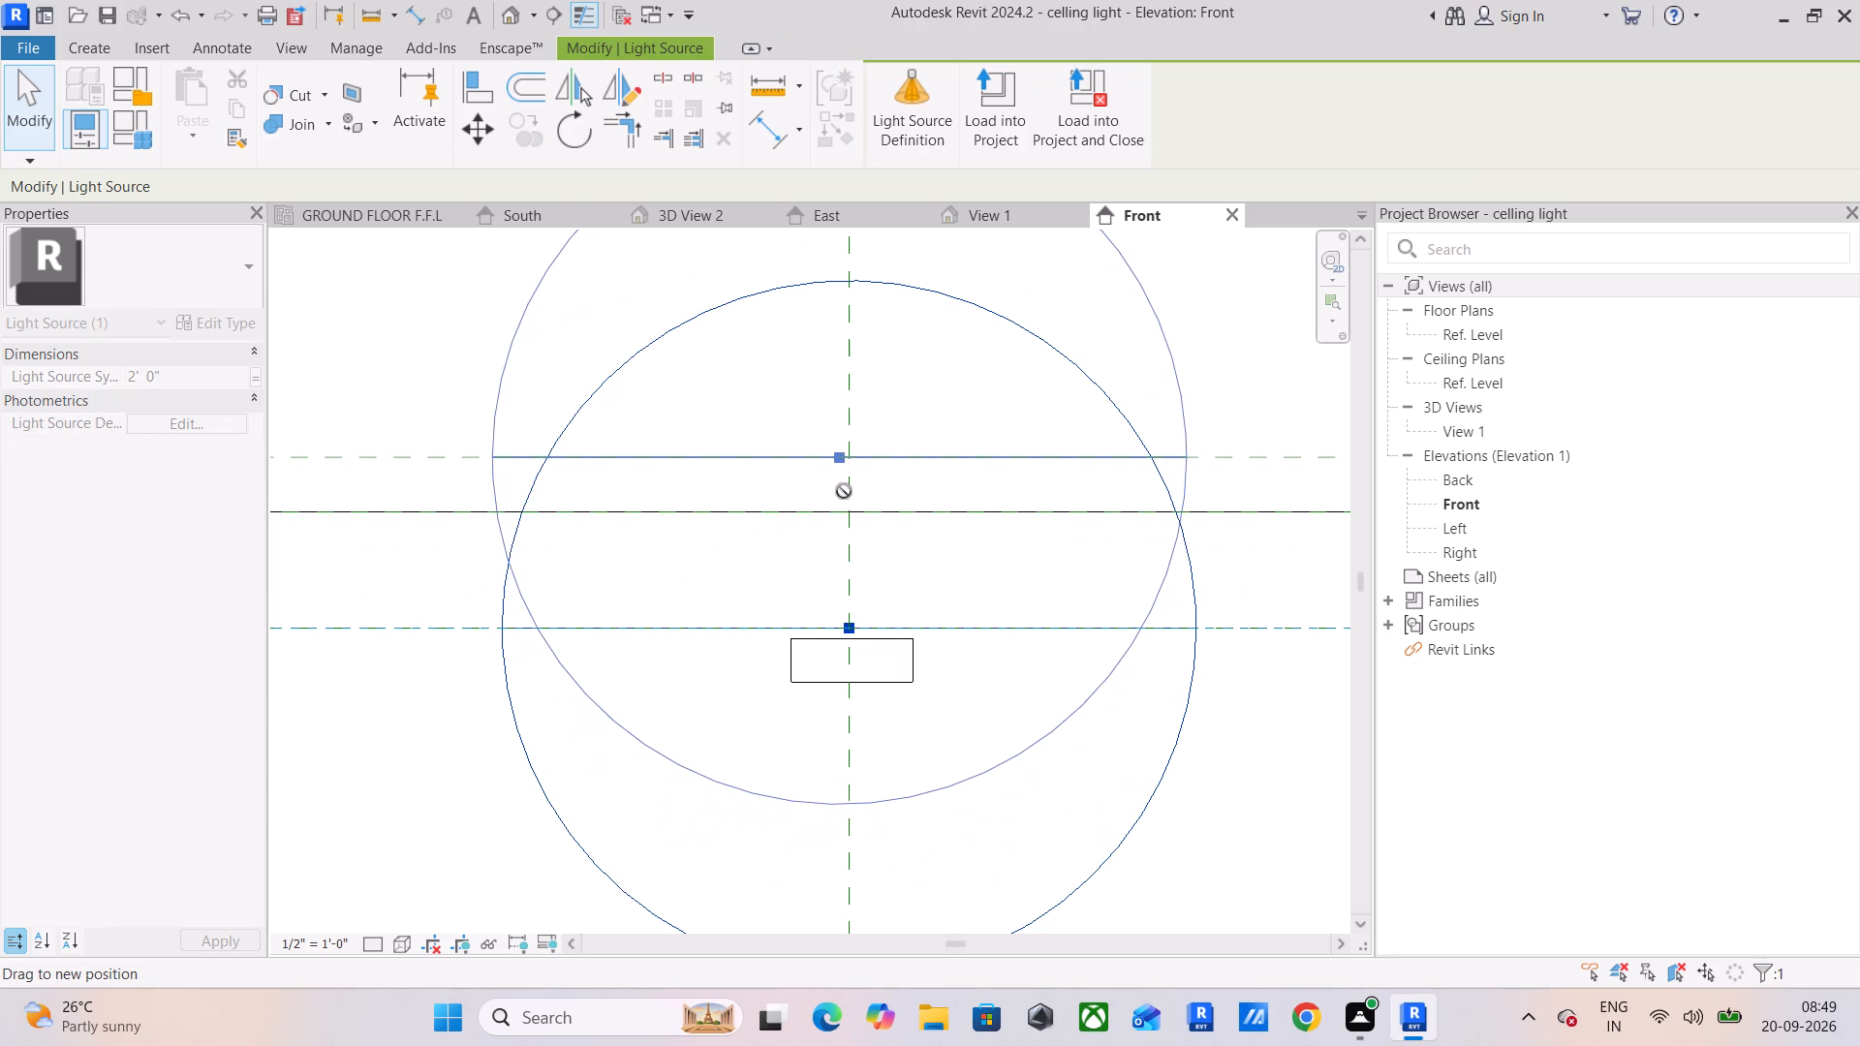
drag(844, 491, 852, 492)
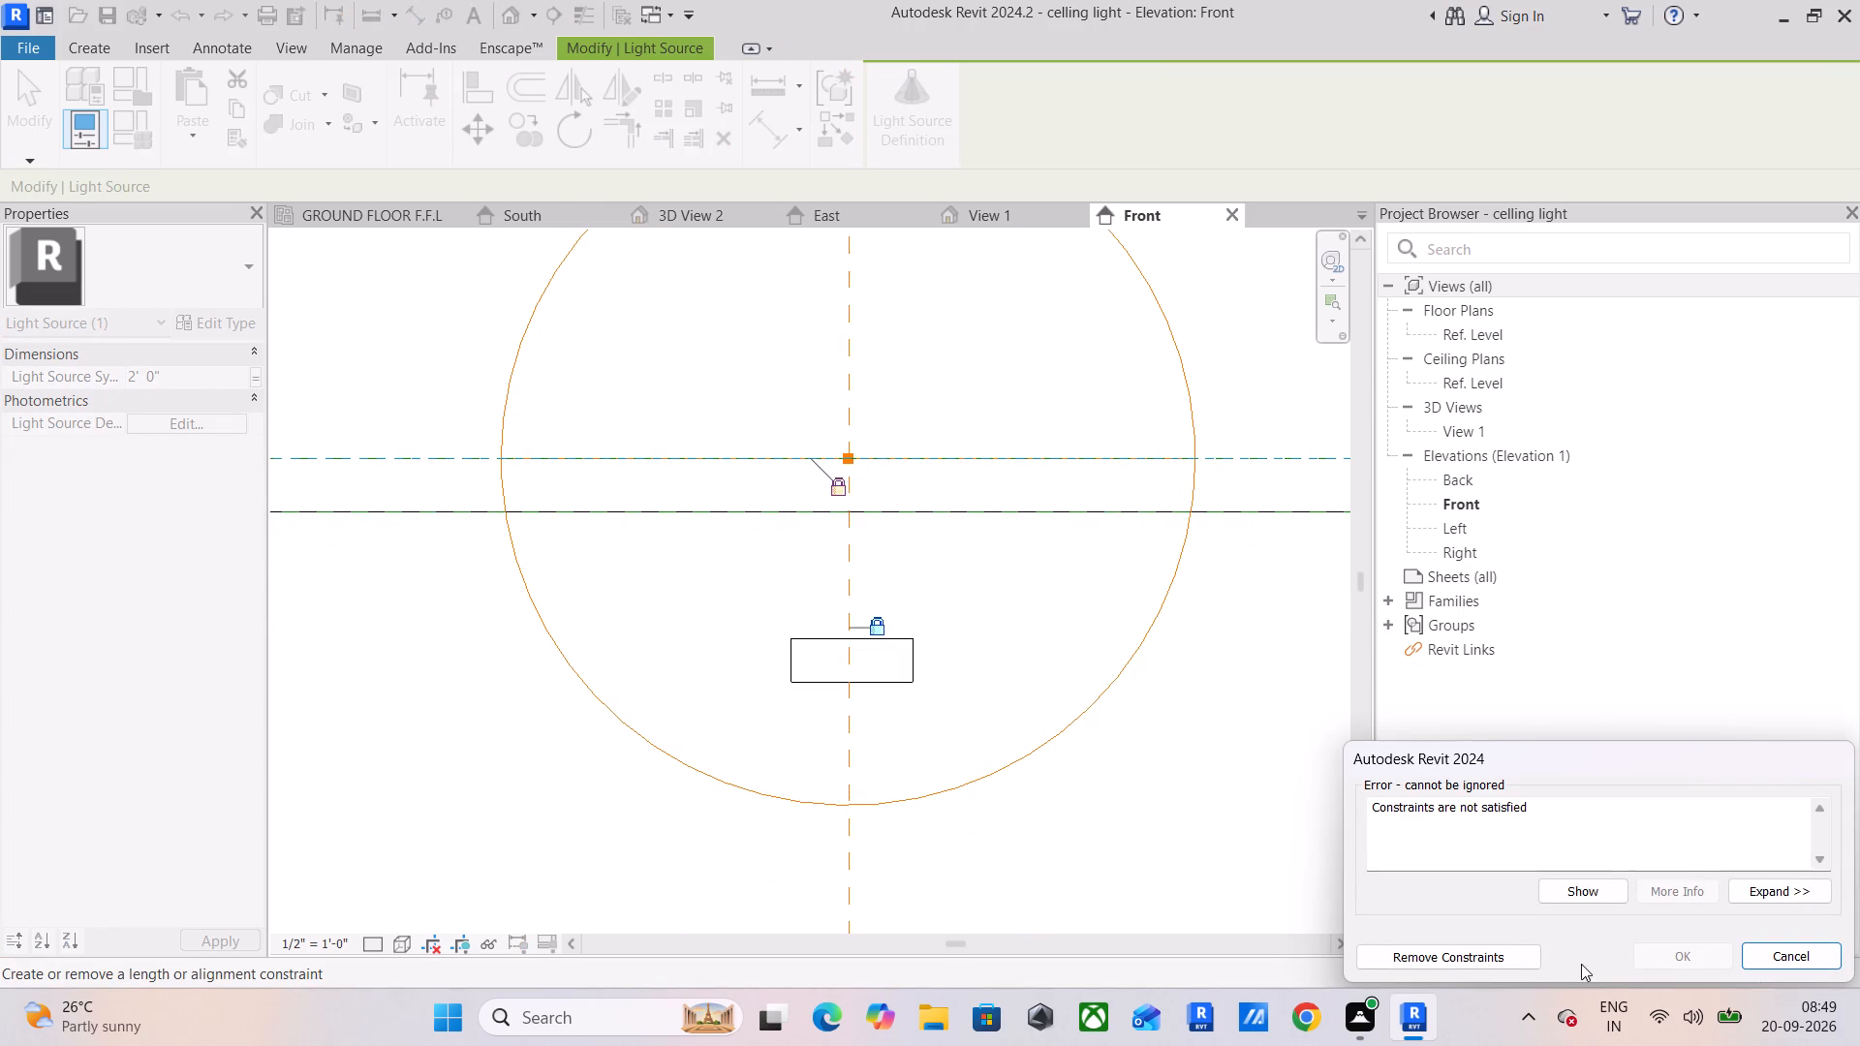
click(1480, 954)
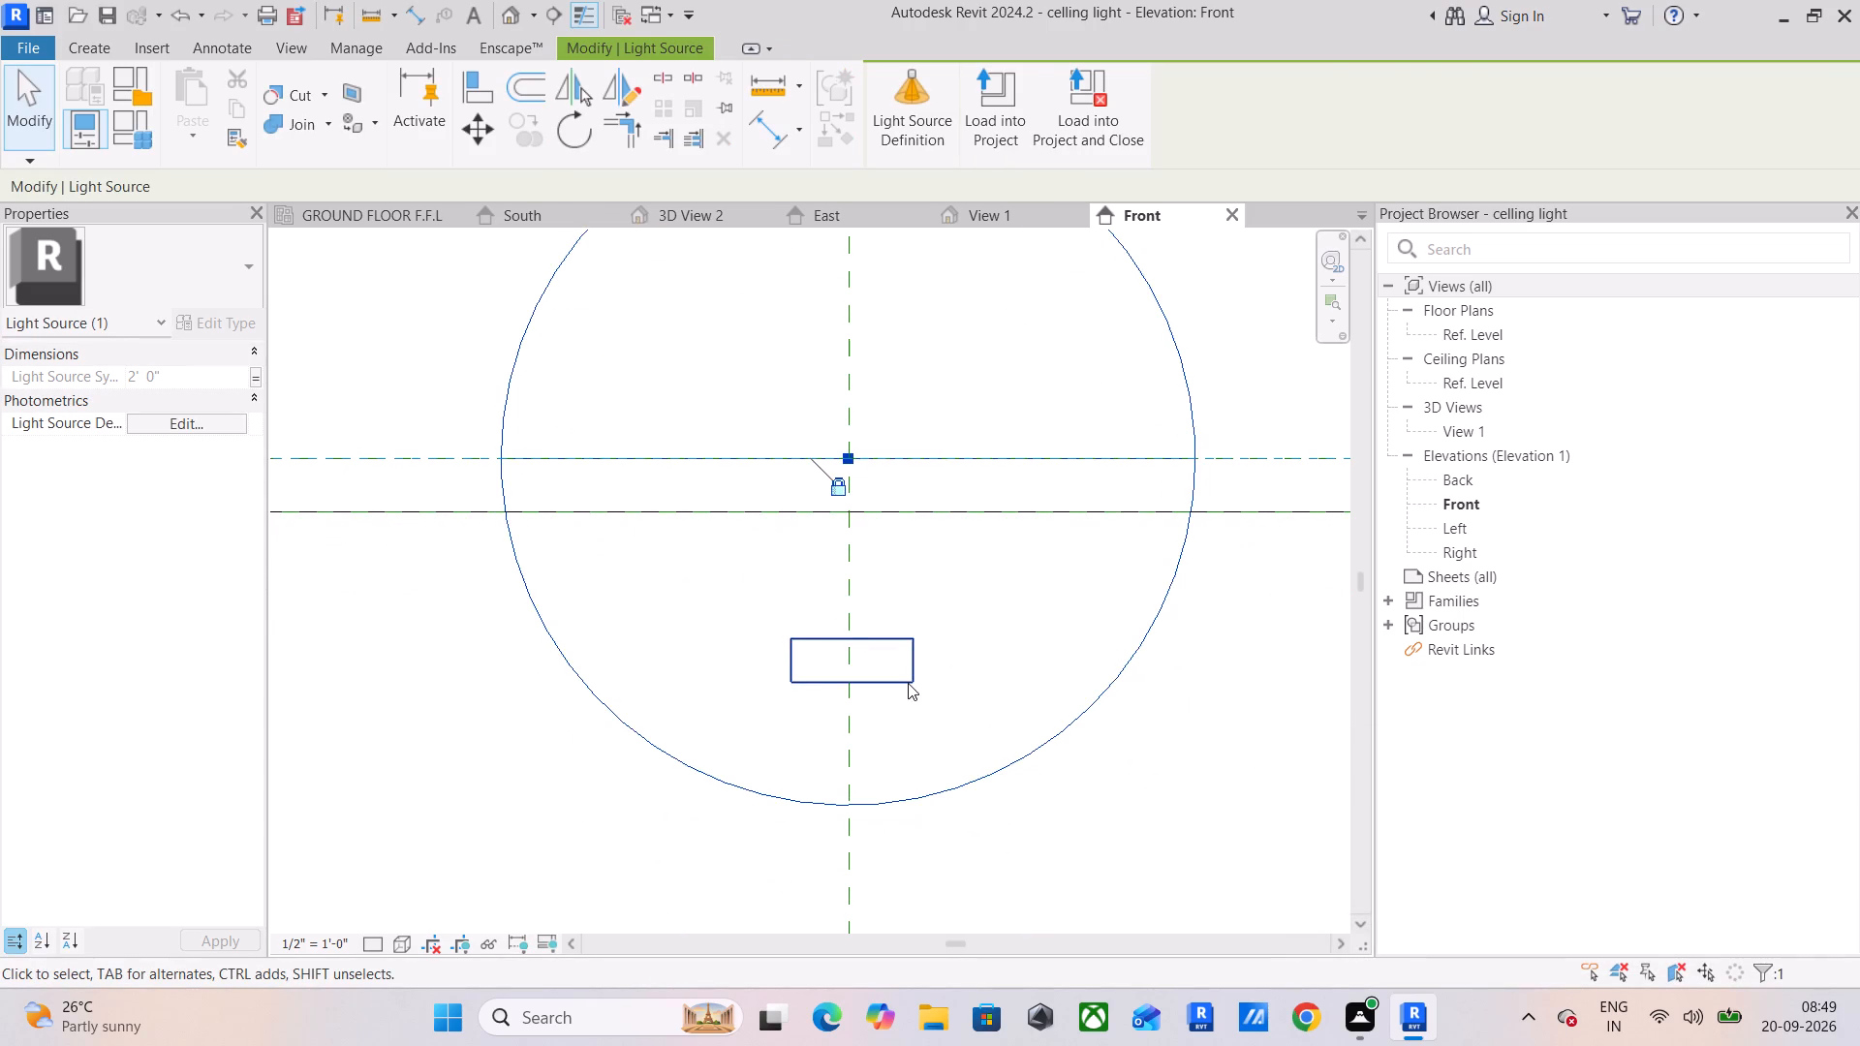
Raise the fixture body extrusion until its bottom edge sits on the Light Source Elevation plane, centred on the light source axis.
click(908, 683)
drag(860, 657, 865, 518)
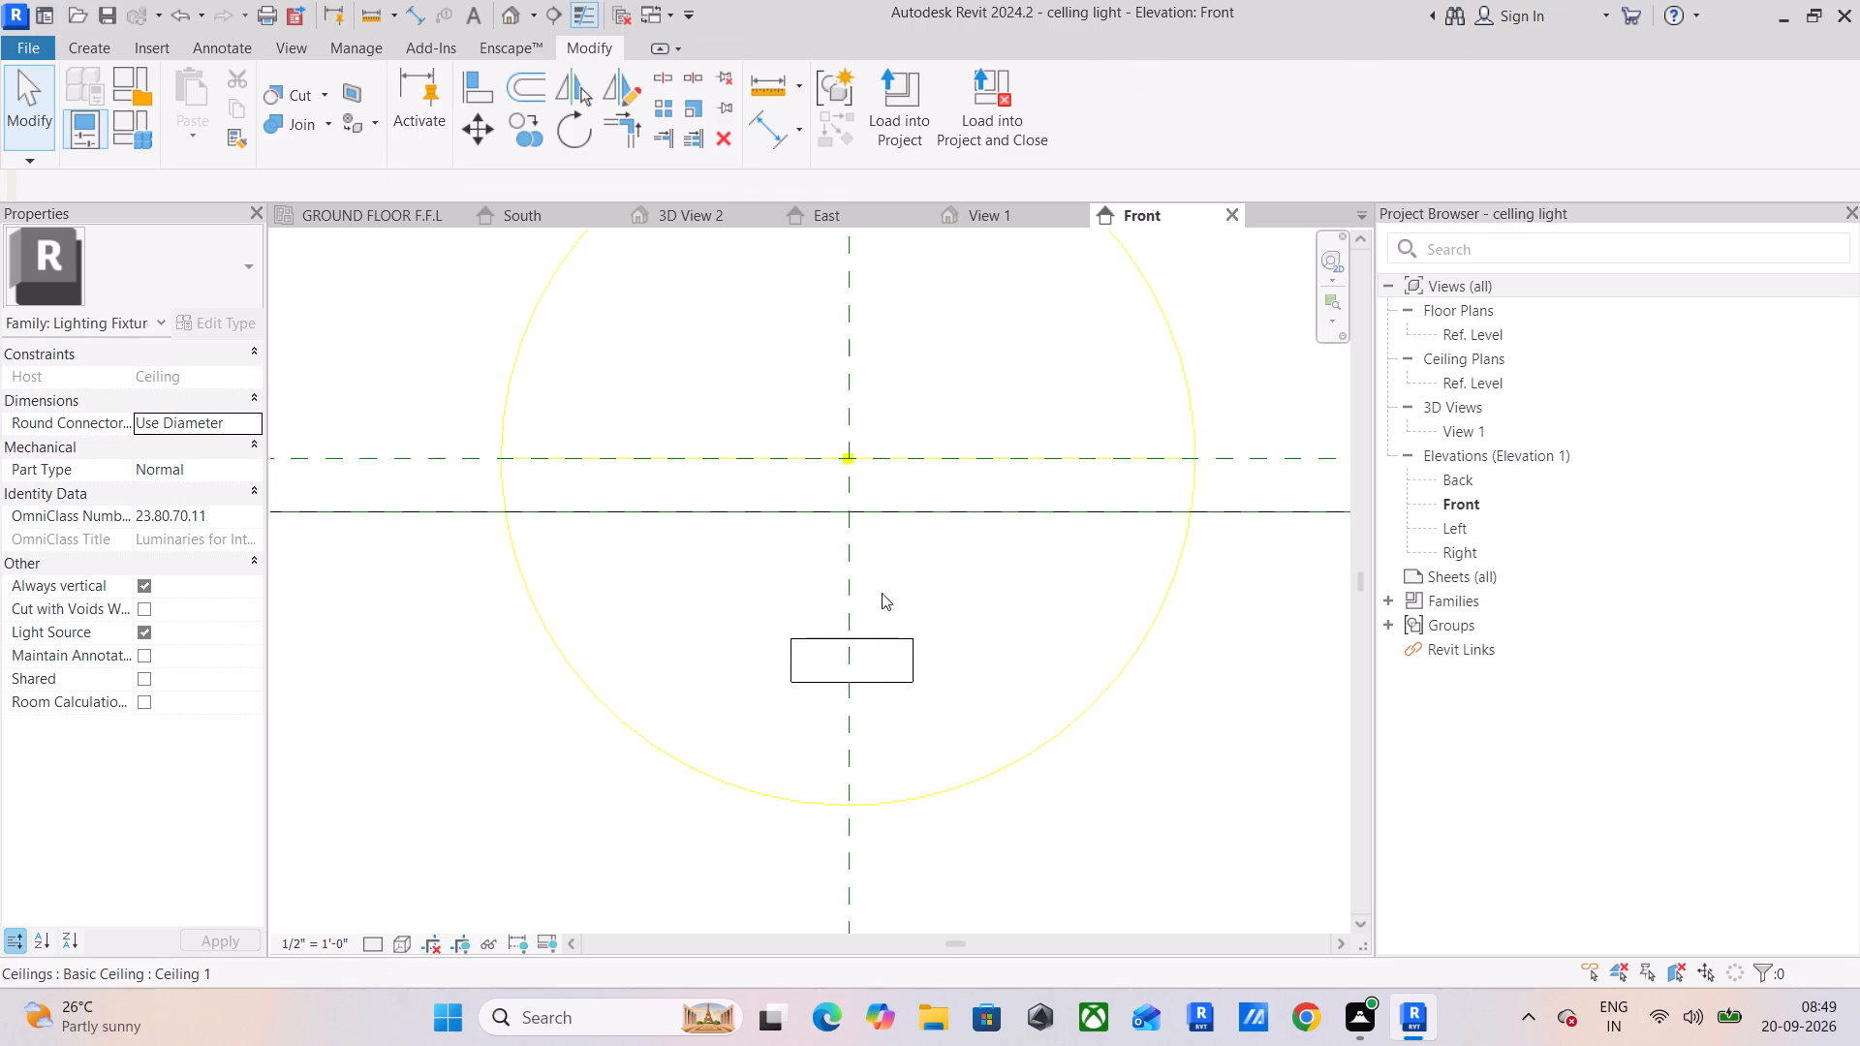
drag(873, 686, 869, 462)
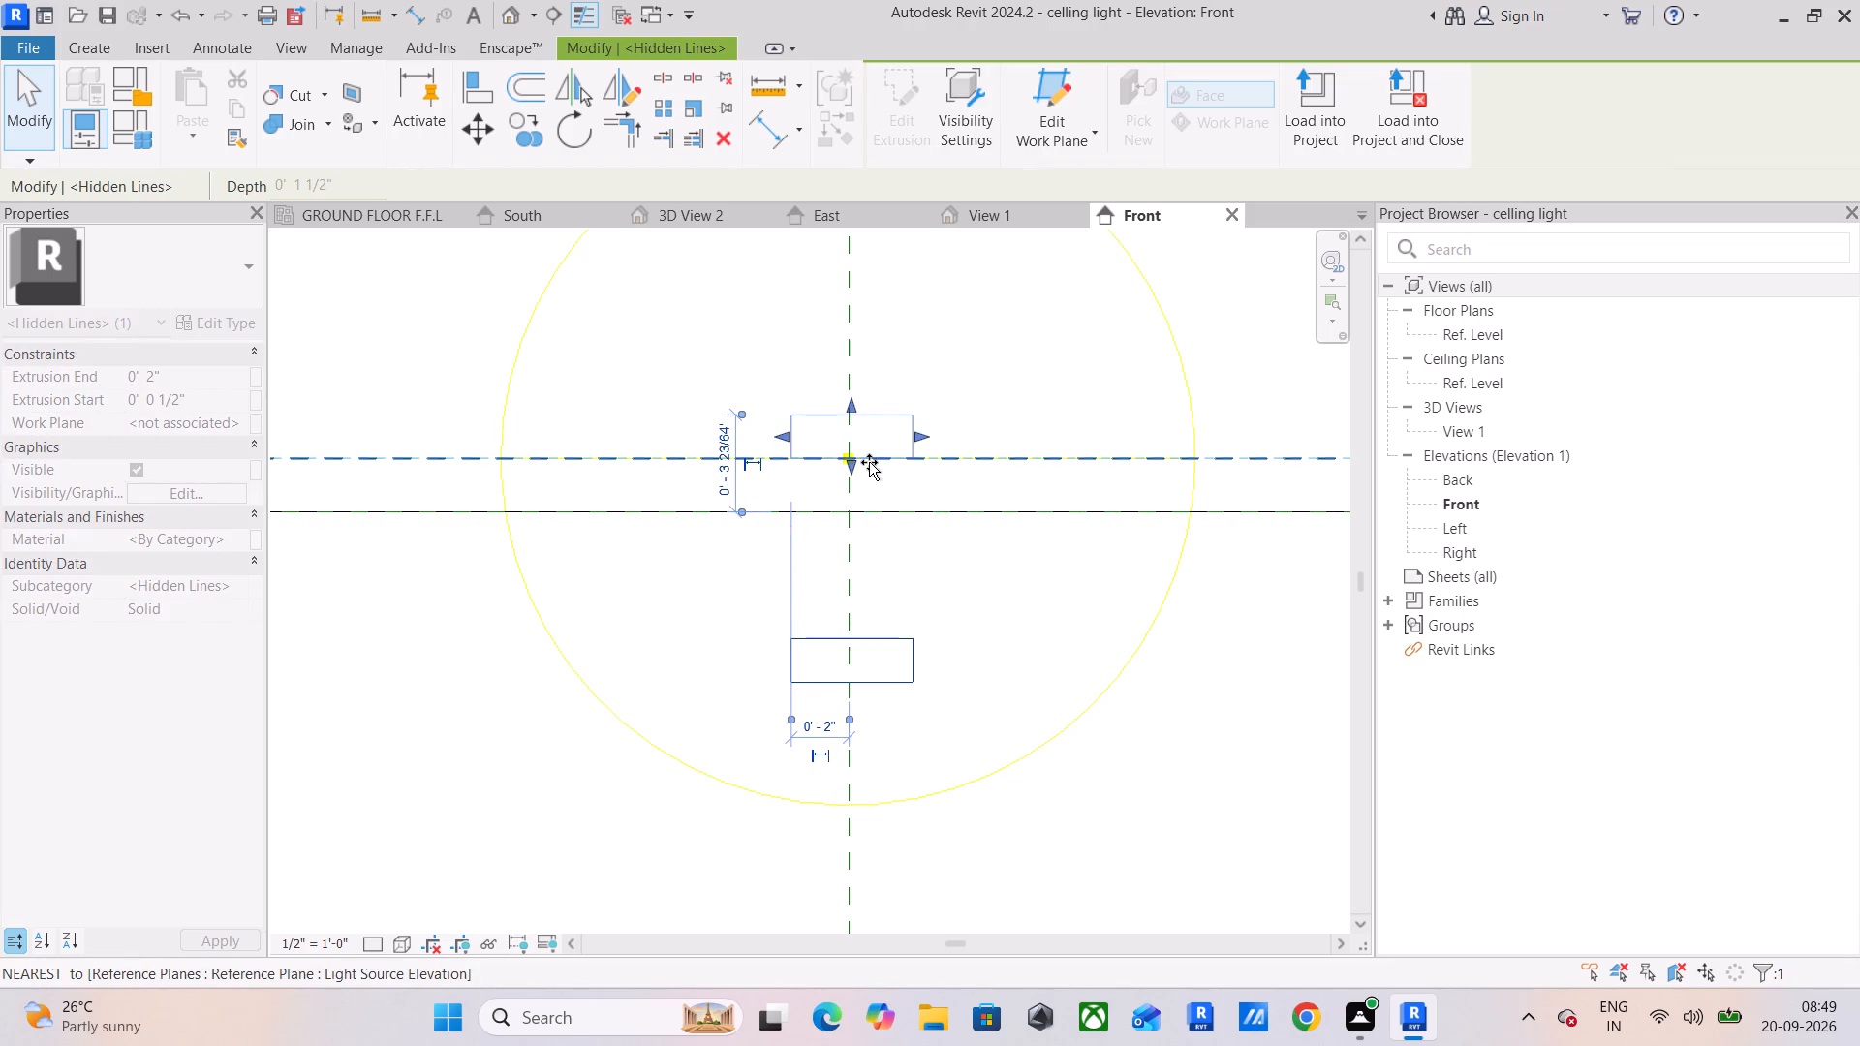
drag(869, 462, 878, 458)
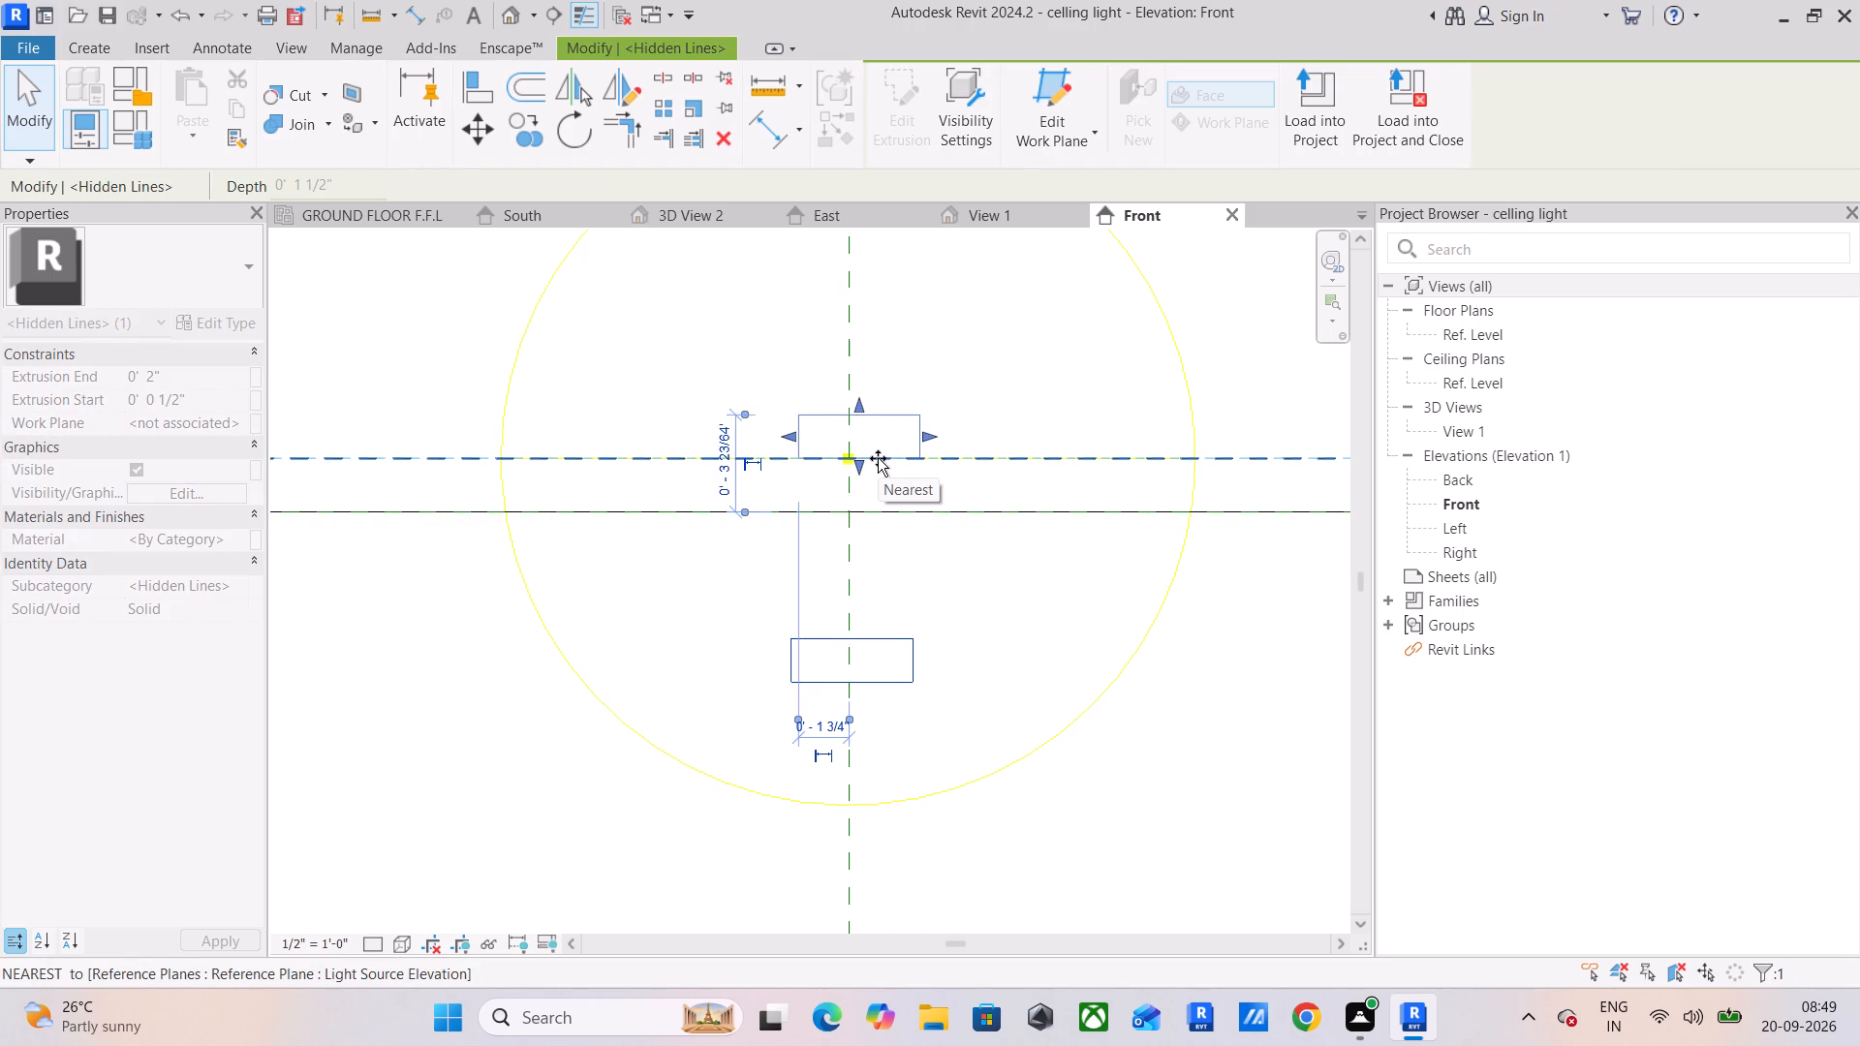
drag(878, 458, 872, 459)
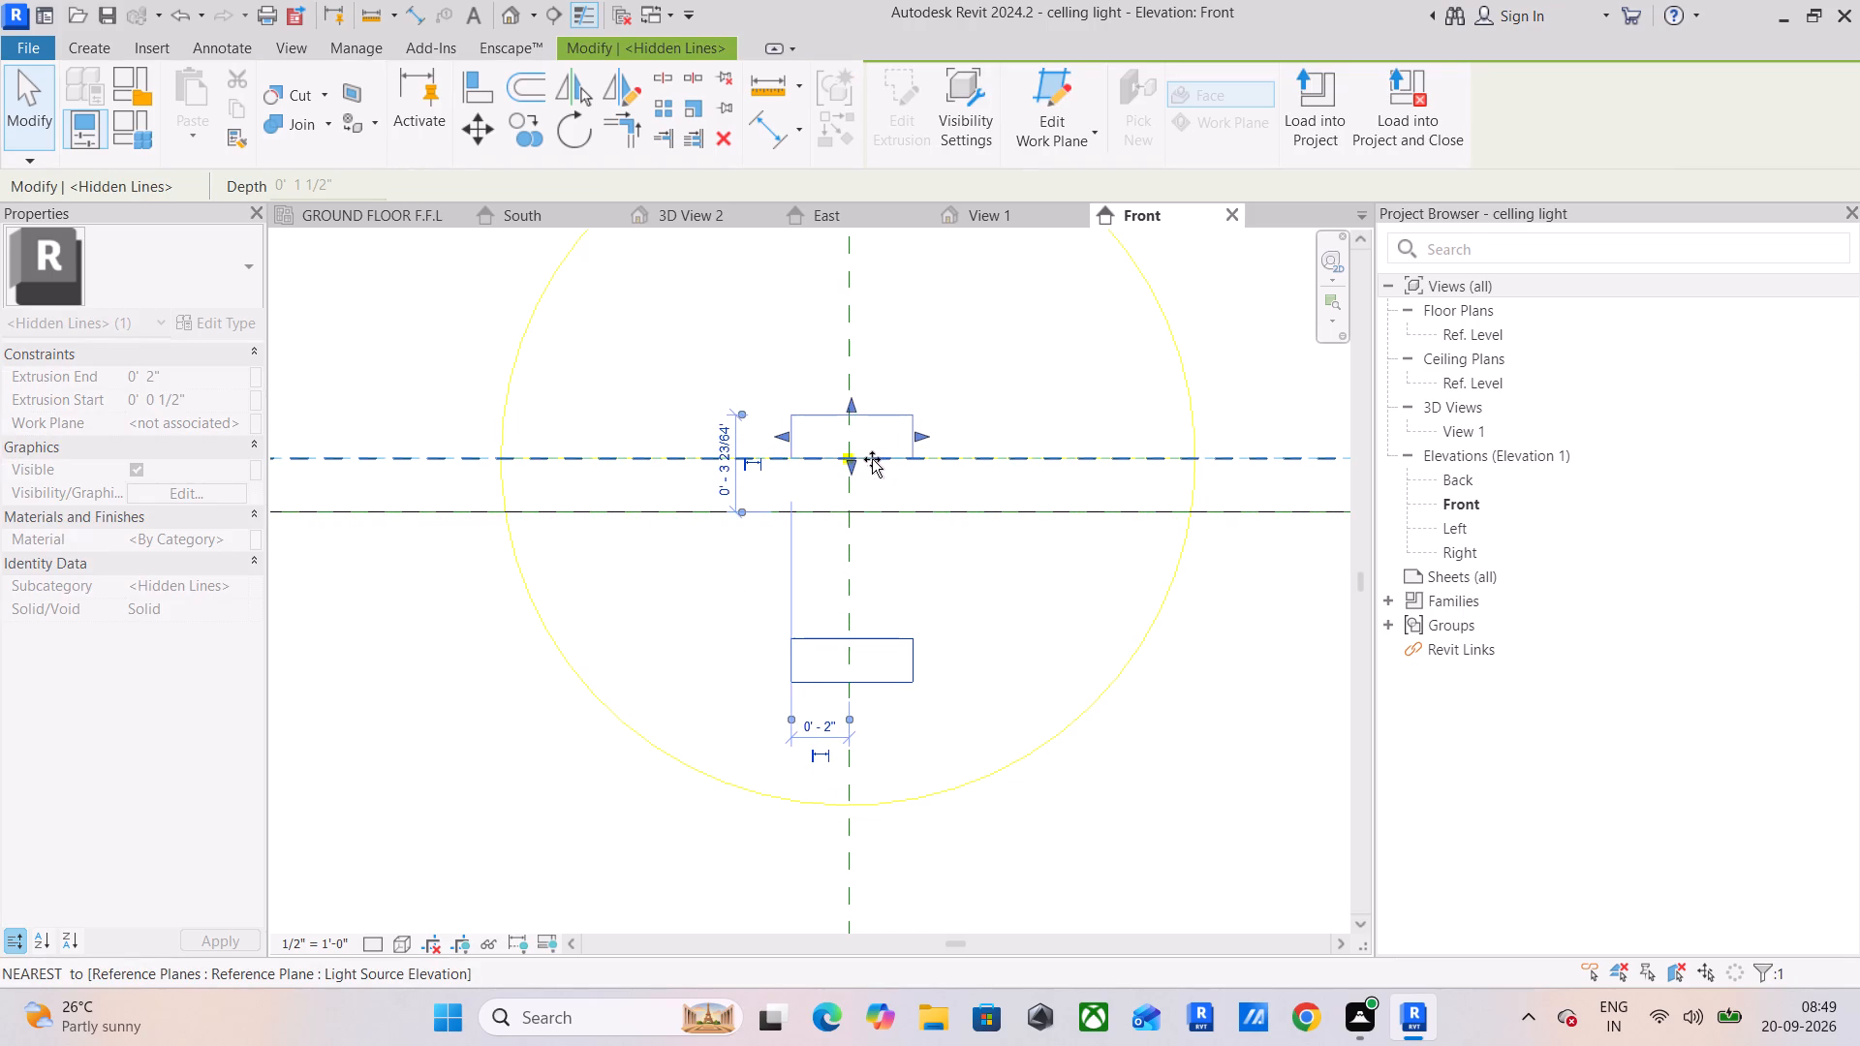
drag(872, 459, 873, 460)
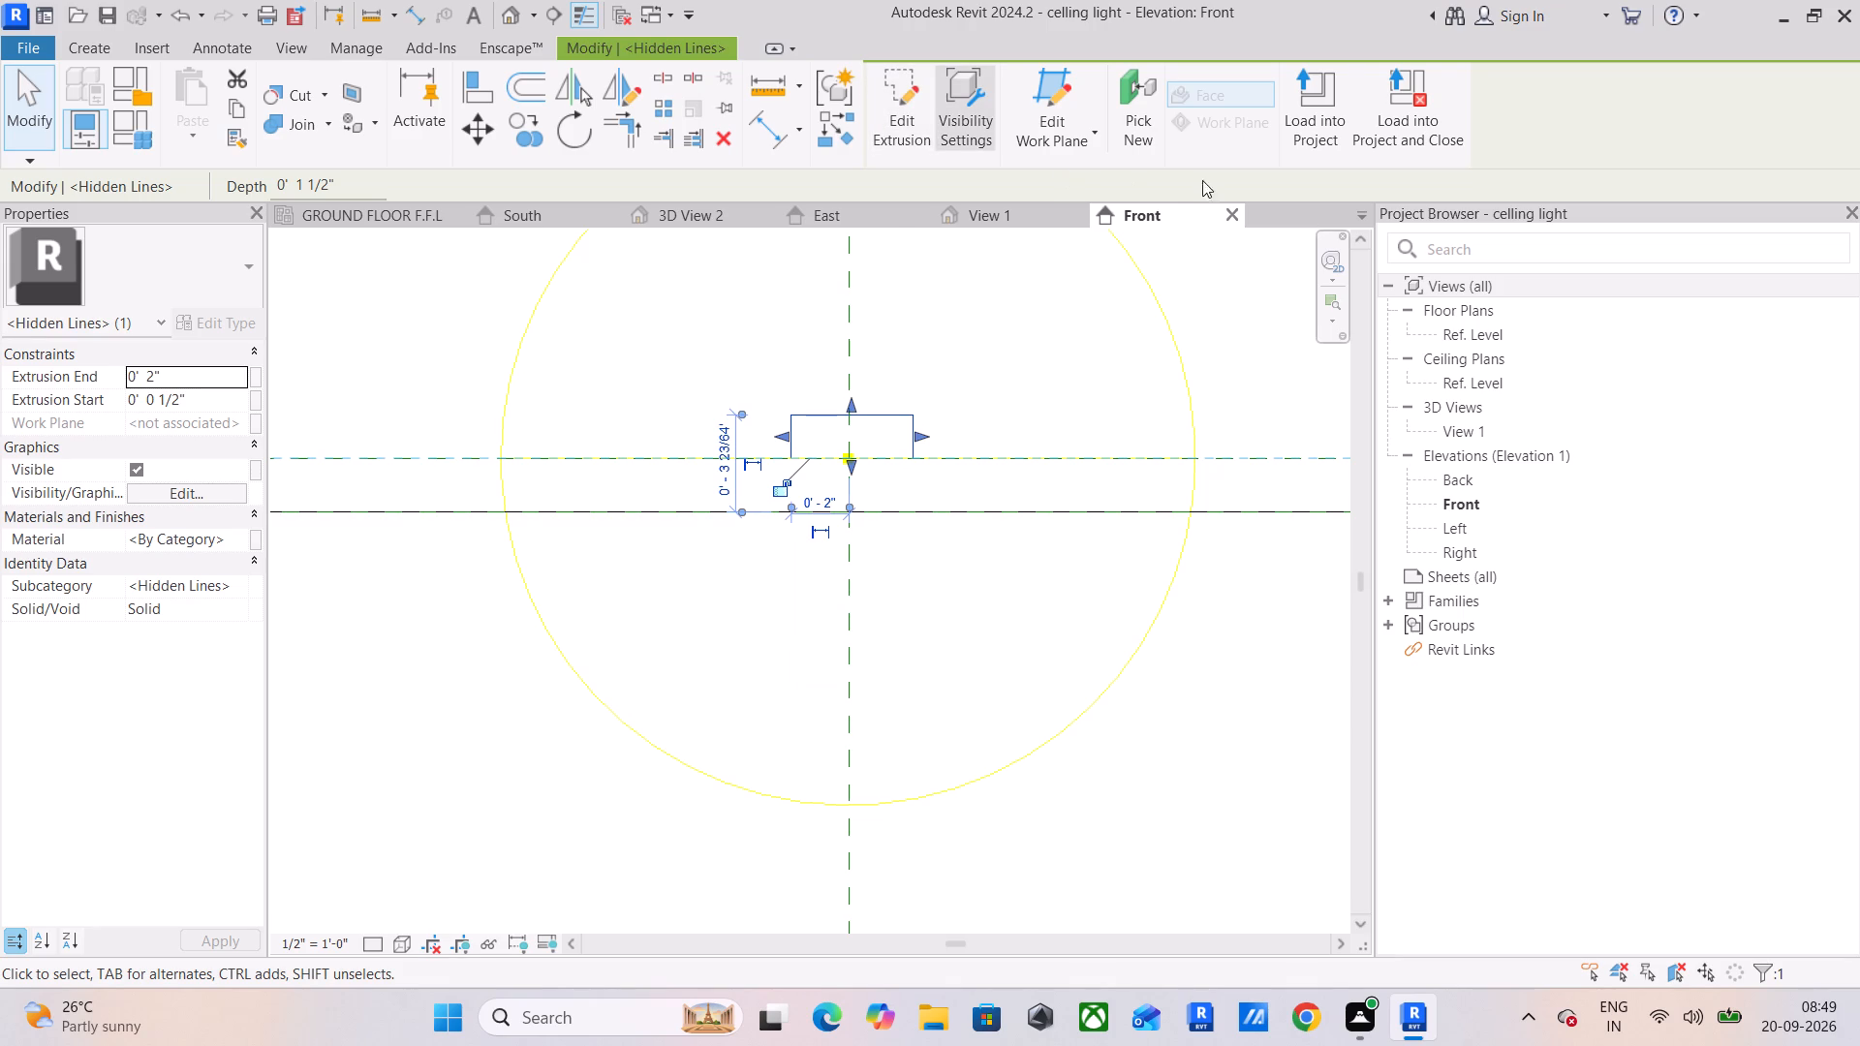
Load the celling light family into intenship project 3, overwriting the existing version.
click(1299, 99)
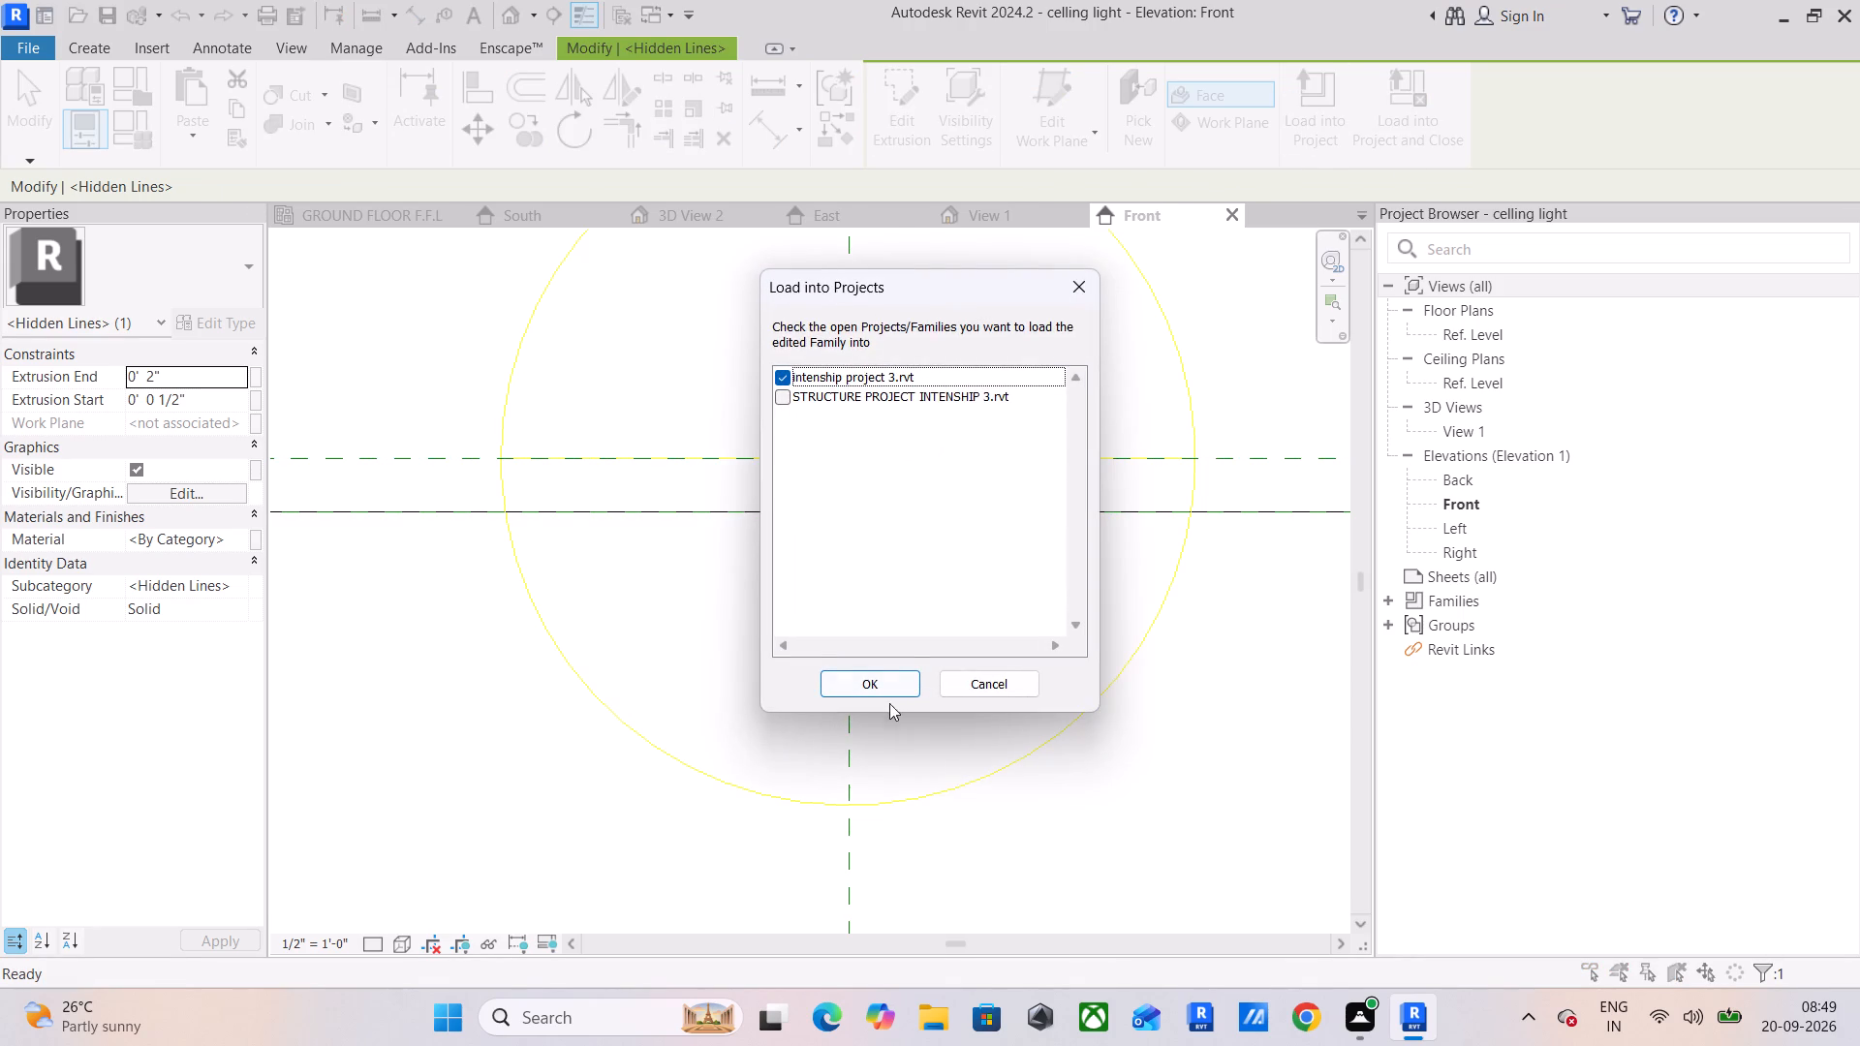
click(891, 690)
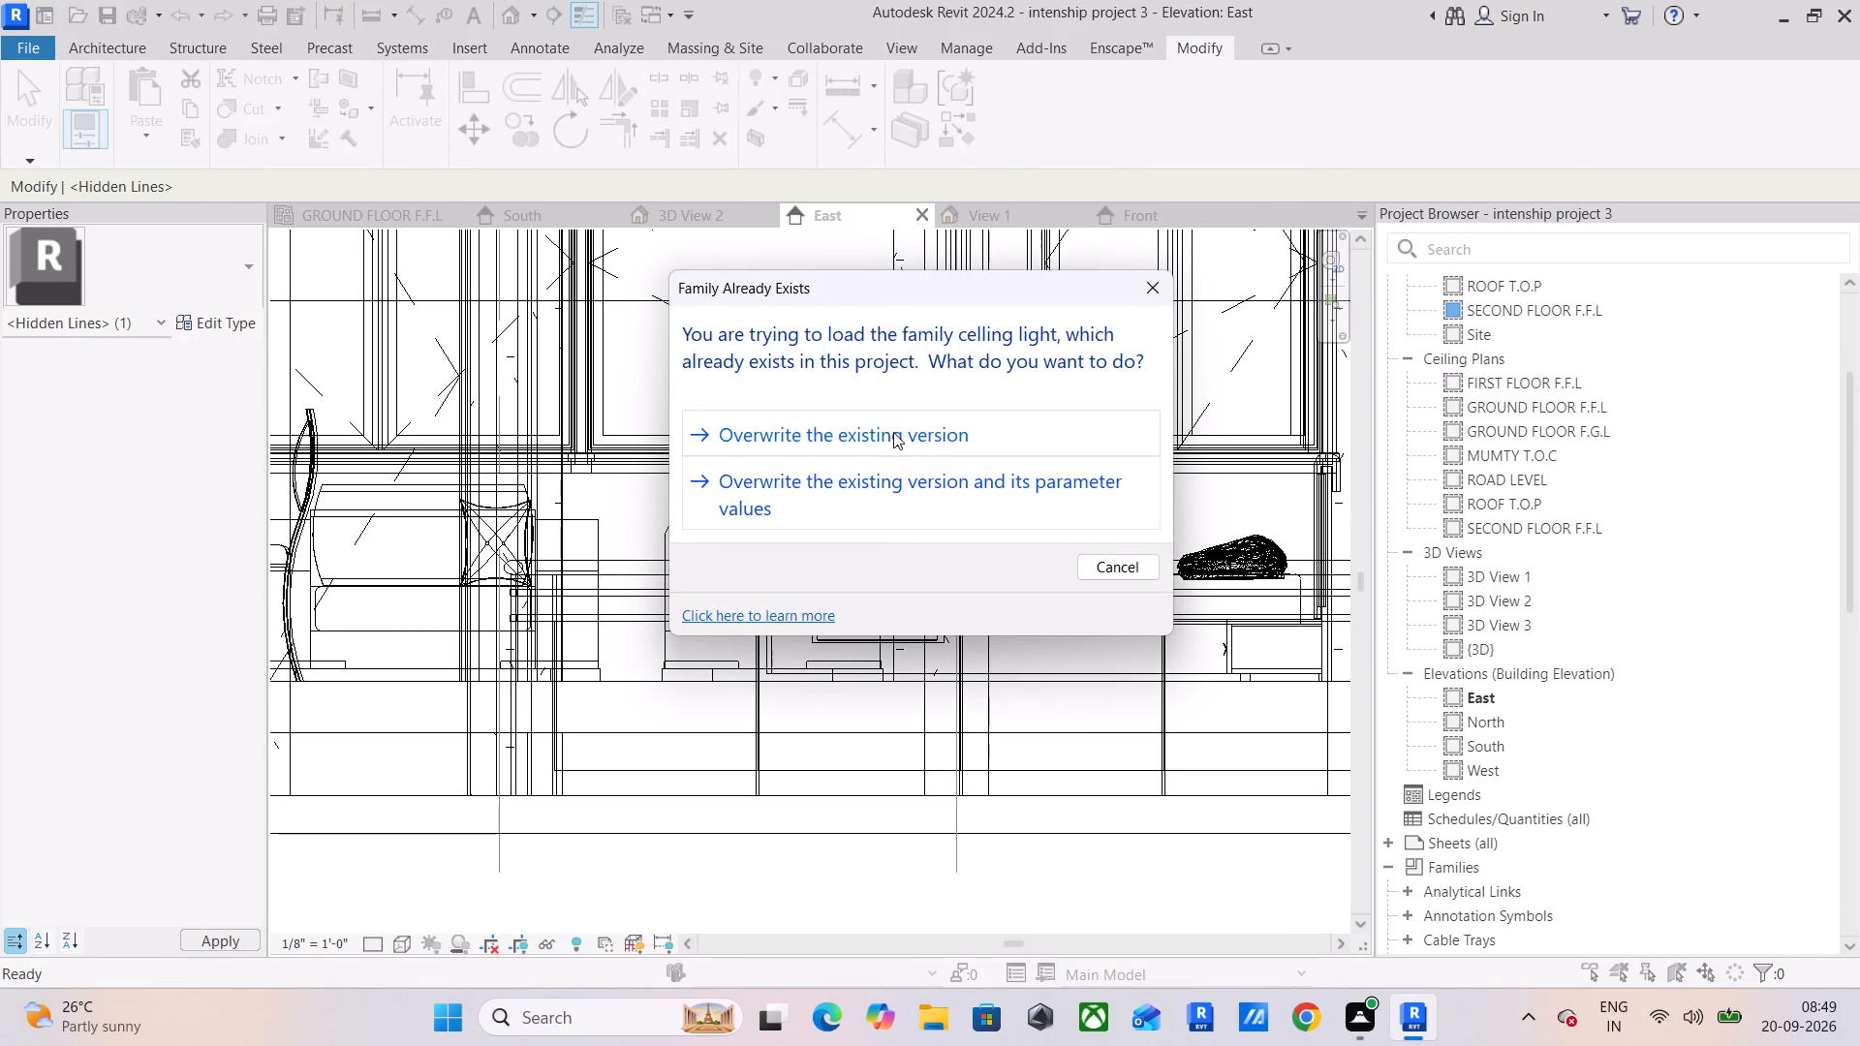
click(893, 432)
Examine the reloaded celling light's height against the stacked ceiling rings in the East elevation.
middle_drag(1205, 482, 790, 861)
scroll(799, 750, down, 3)
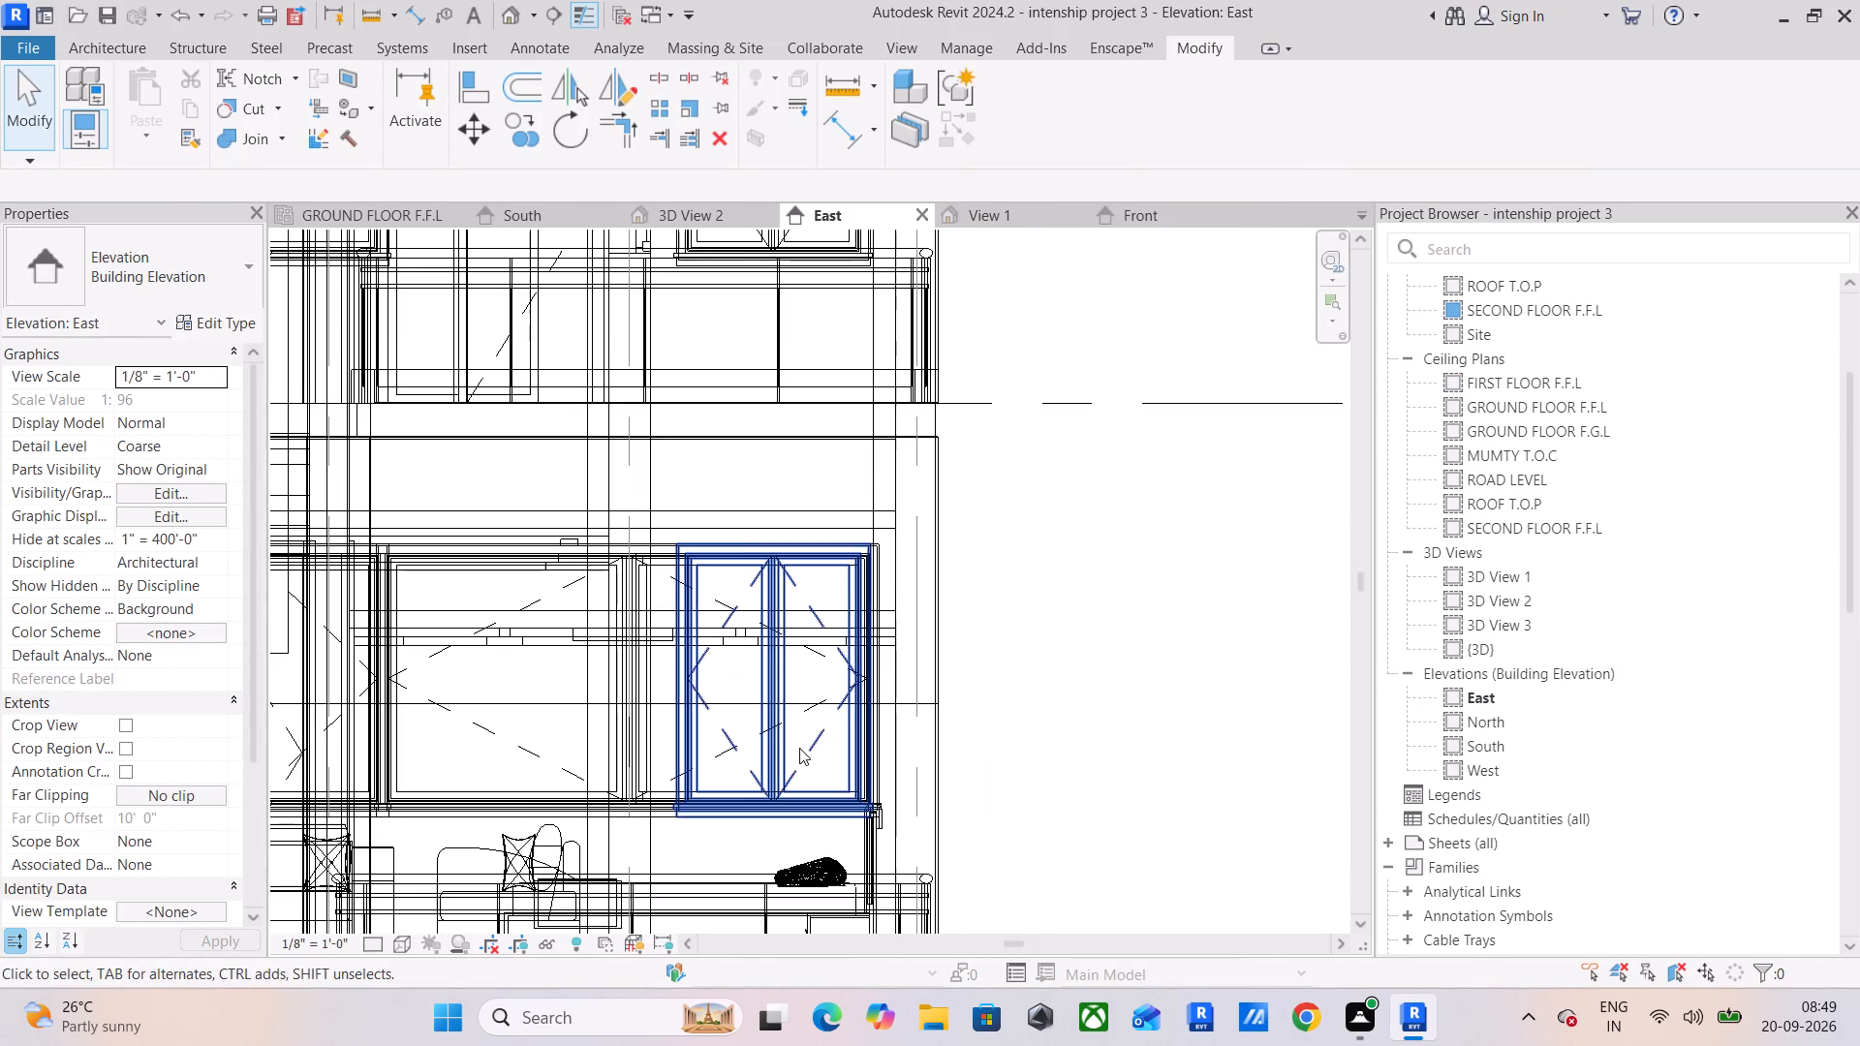
middle_drag(735, 547, 721, 706)
scroll(511, 670, up, 6)
middle_drag(600, 692, 732, 537)
scroll(732, 537, up, 2)
scroll(727, 628, up, 5)
middle_drag(727, 628, 813, 539)
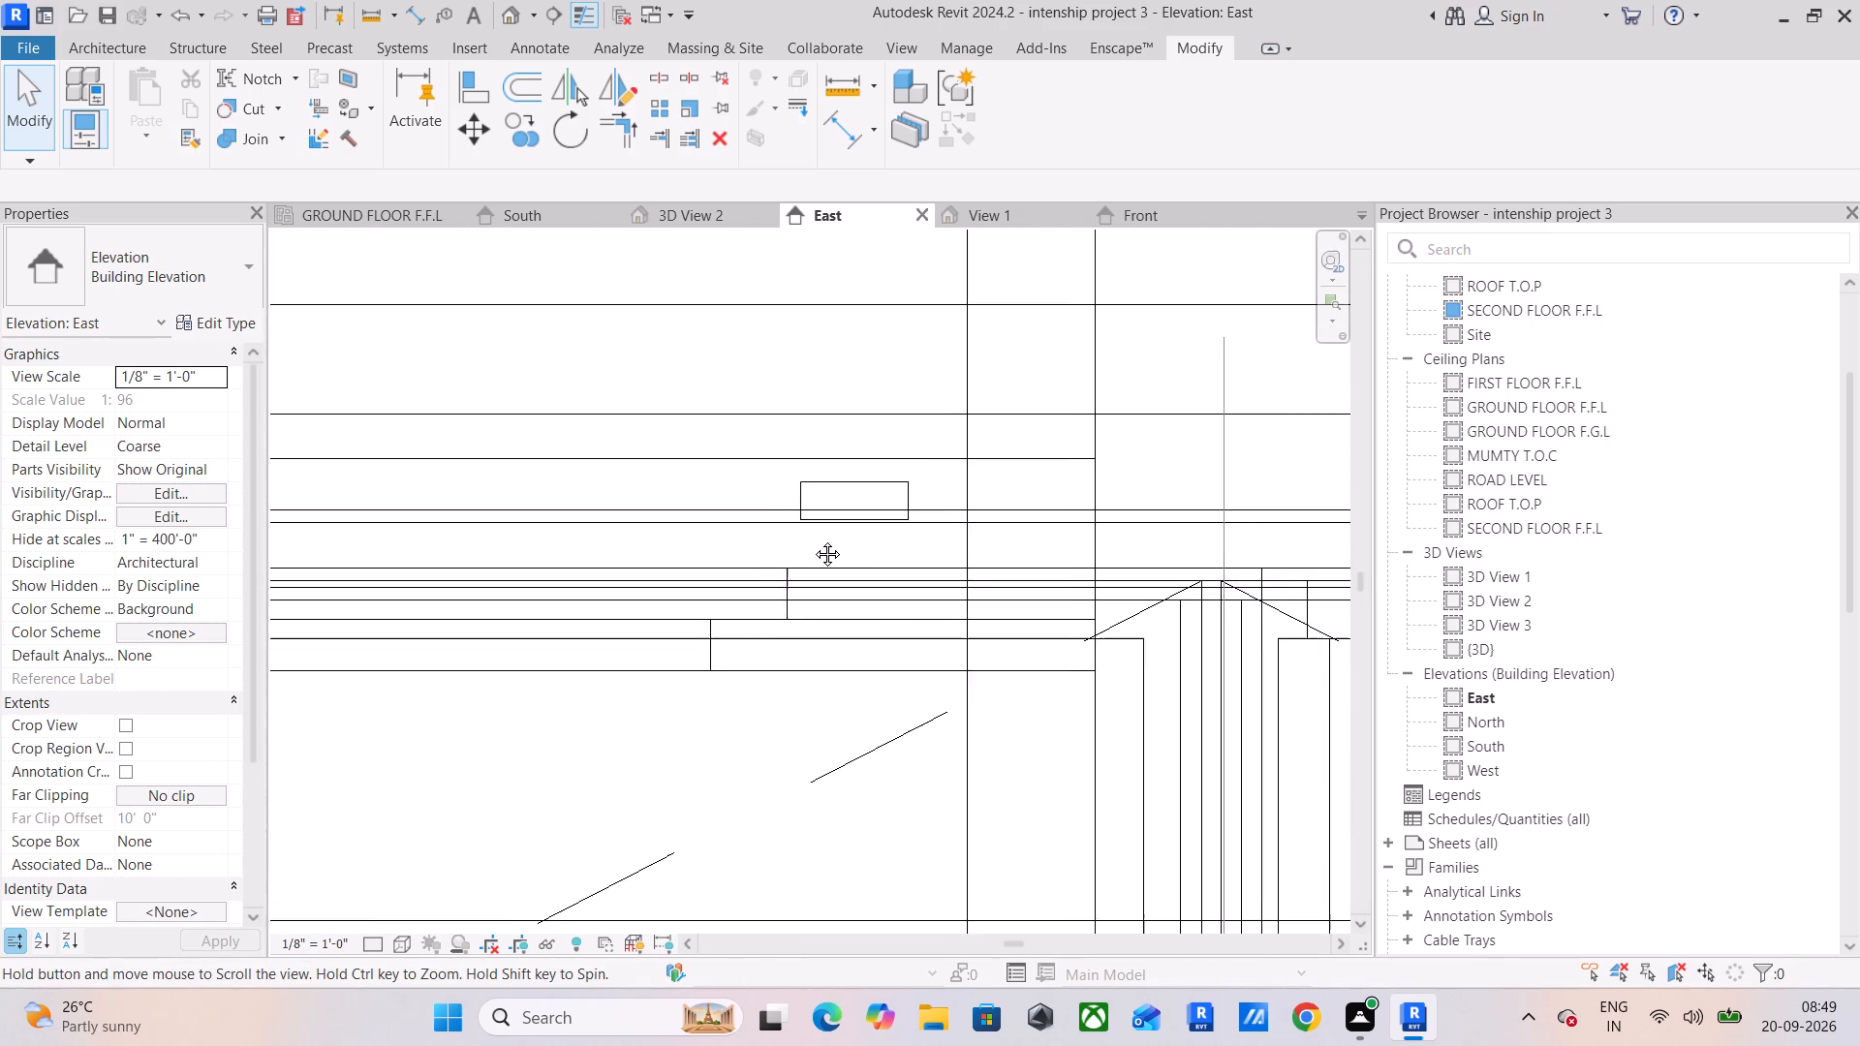
middle_drag(813, 539, 814, 537)
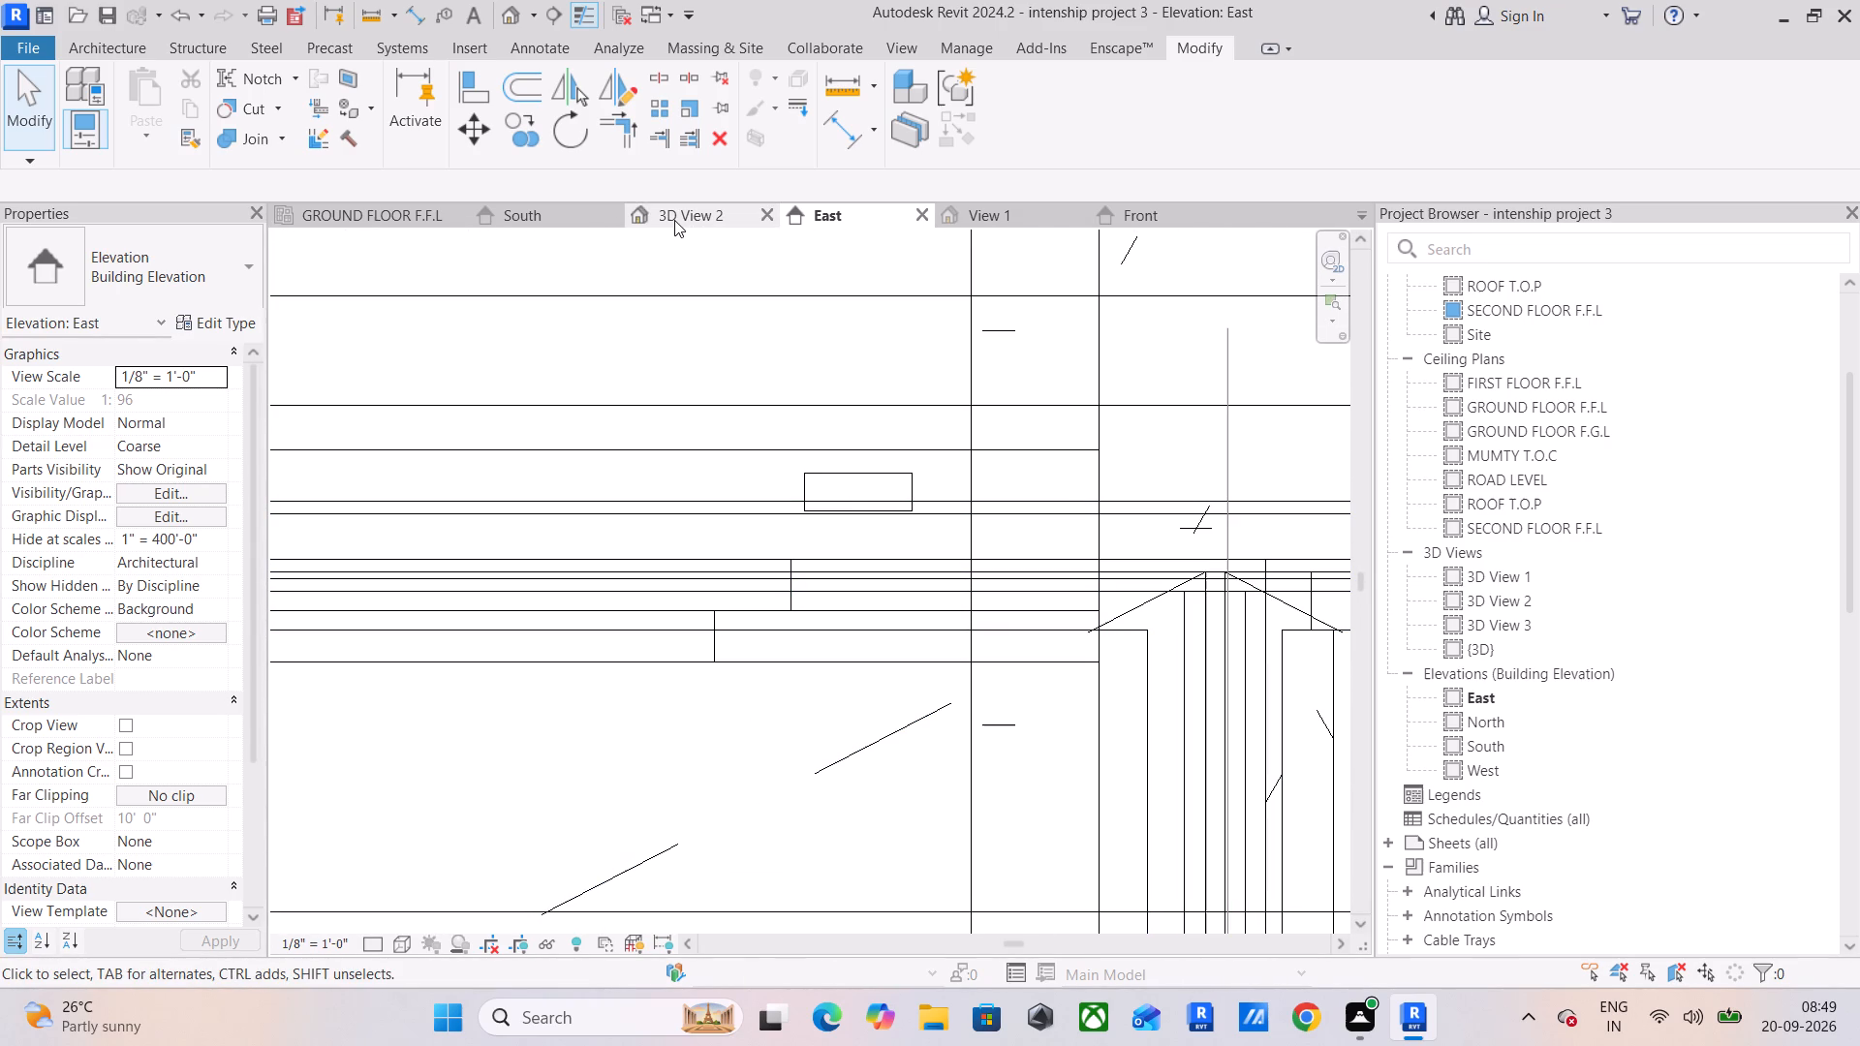
Lower the fixture body extrusion in the family's Front elevation until its top edge sits on the ceiling line.
click(1096, 210)
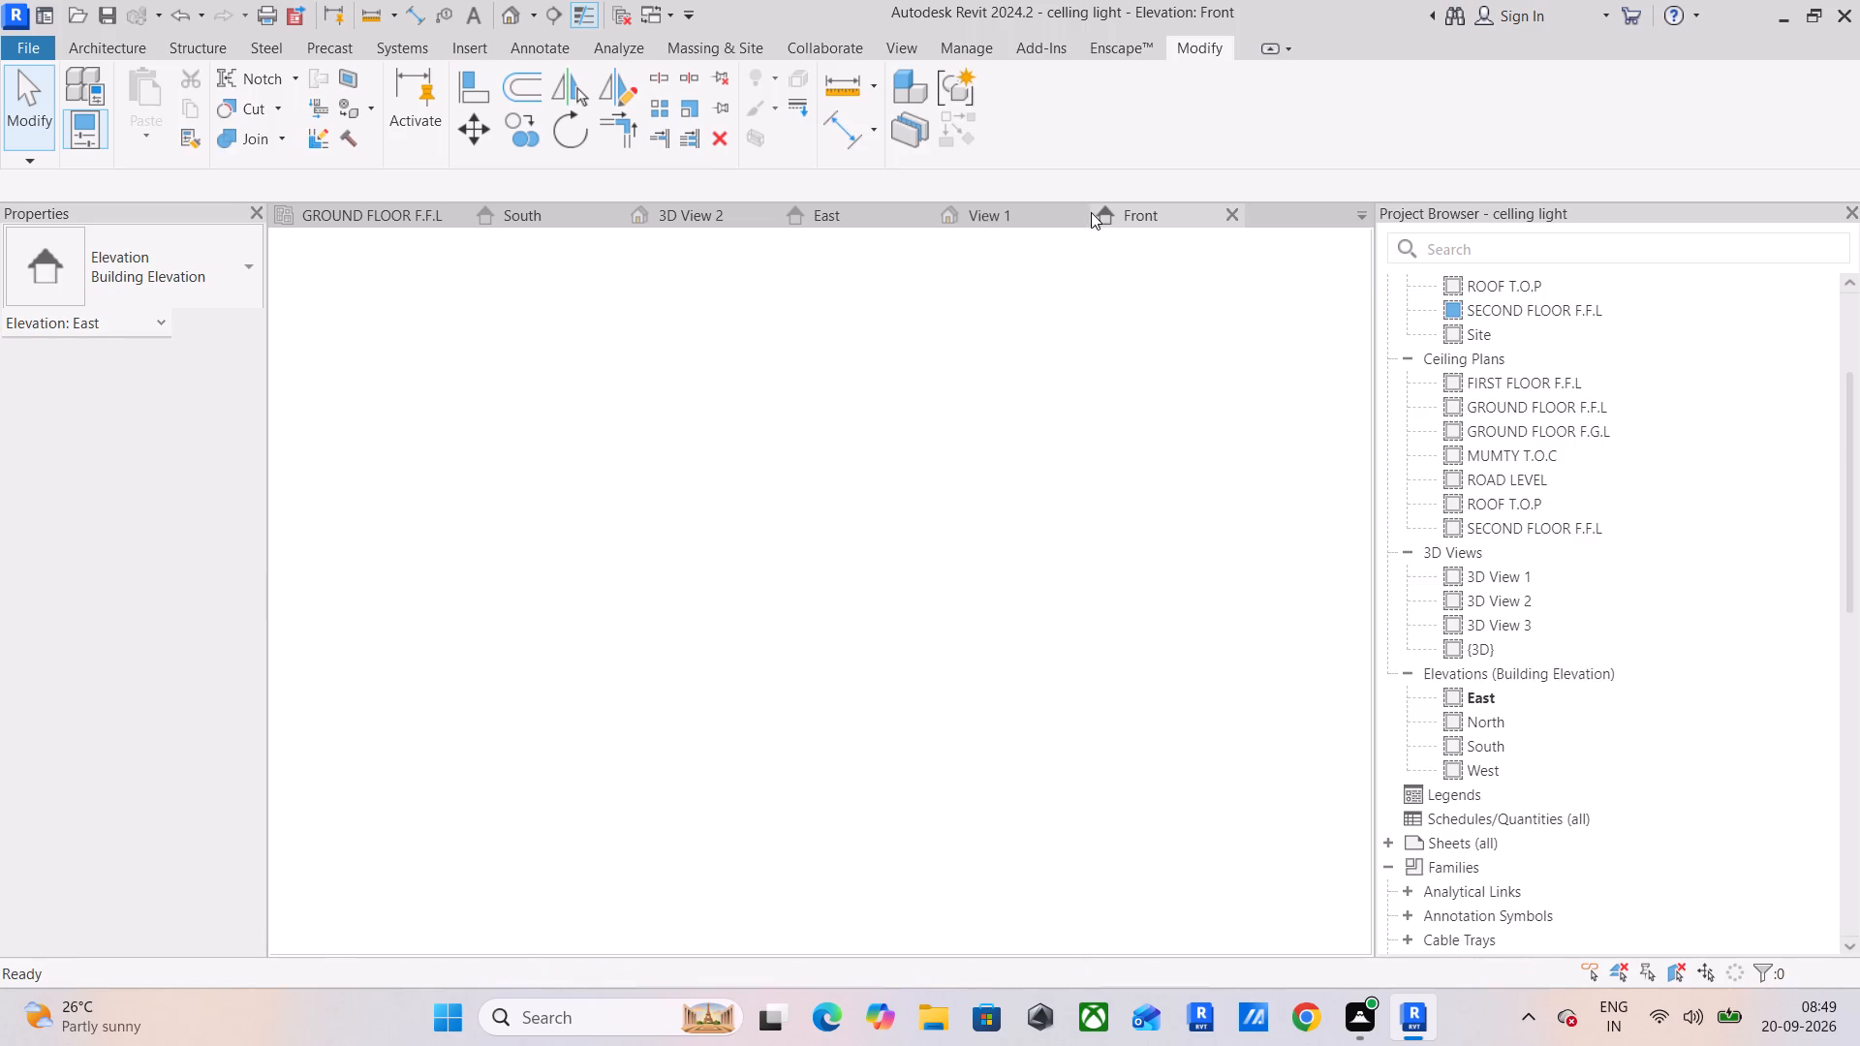
scroll(822, 540, down, 5)
click(857, 470)
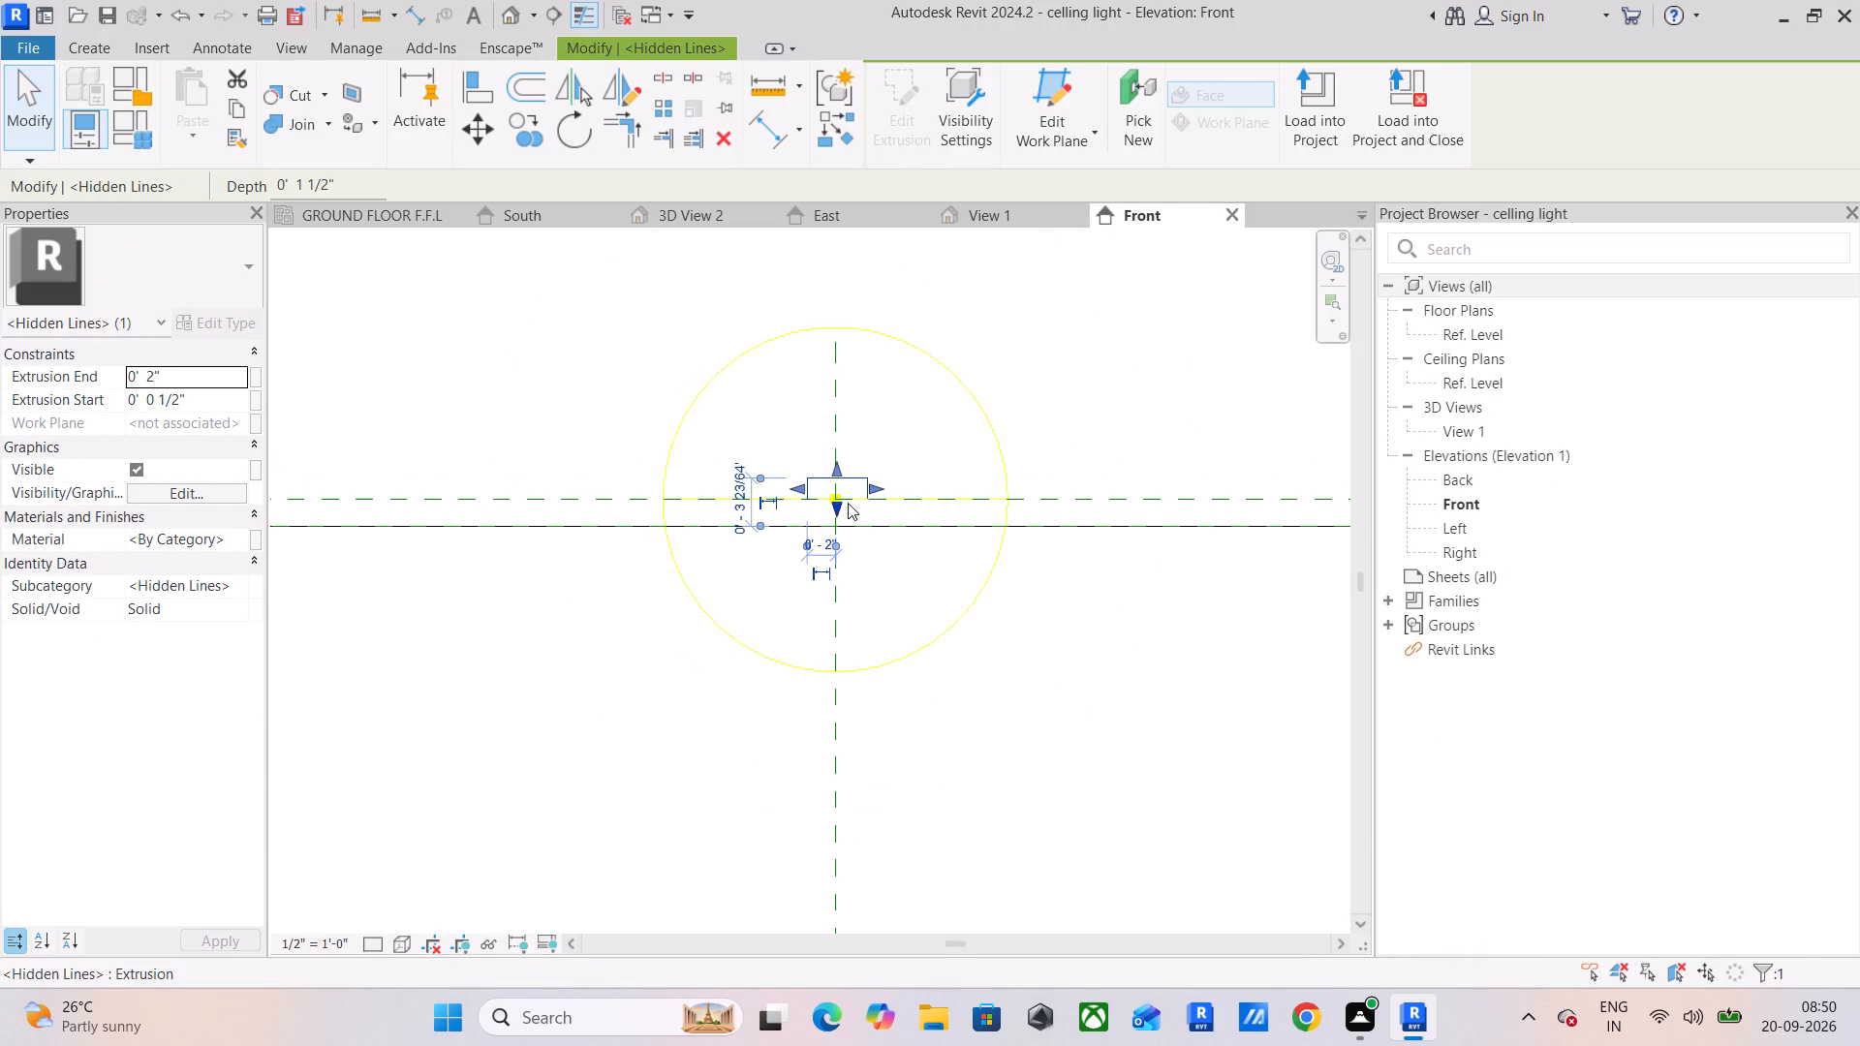
drag(843, 487, 841, 532)
Load the celling light family into intenship project 3, overwriting the existing version, and check the fixture in the East elevation.
middle_drag(974, 564, 926, 577)
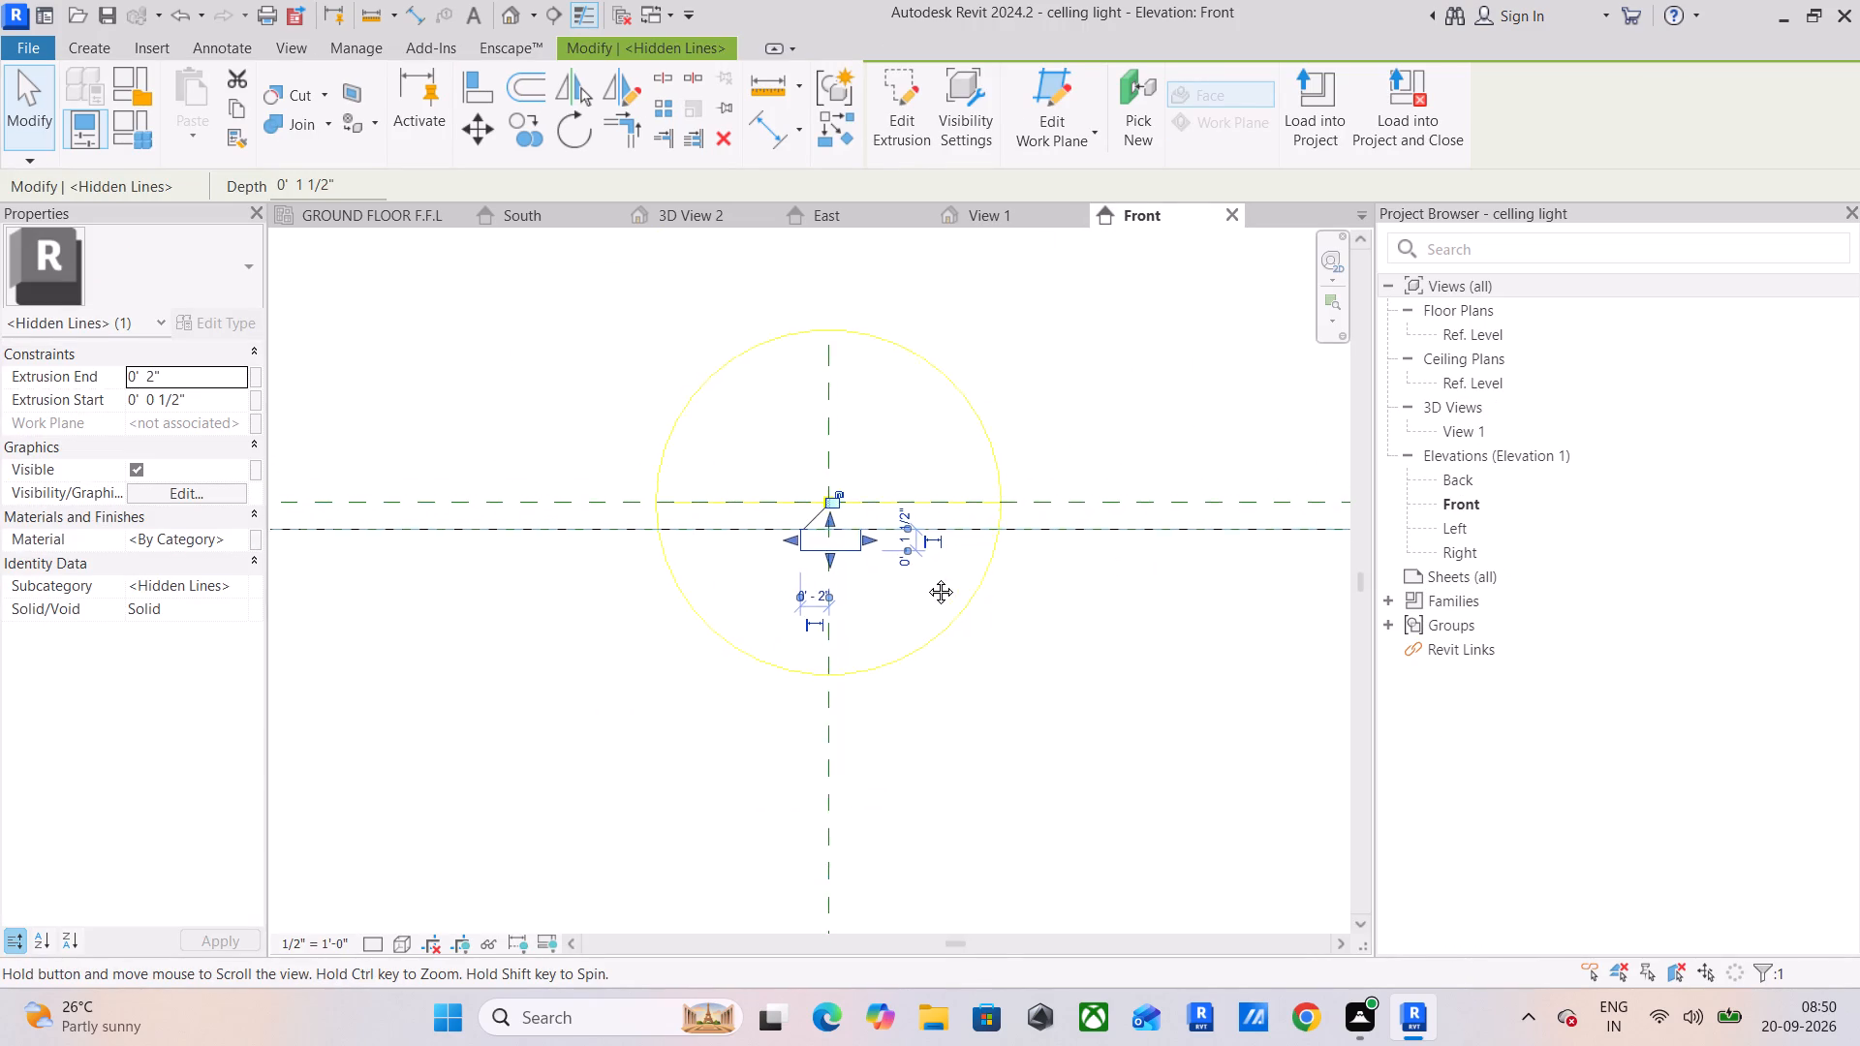
middle_drag(926, 577, 825, 558)
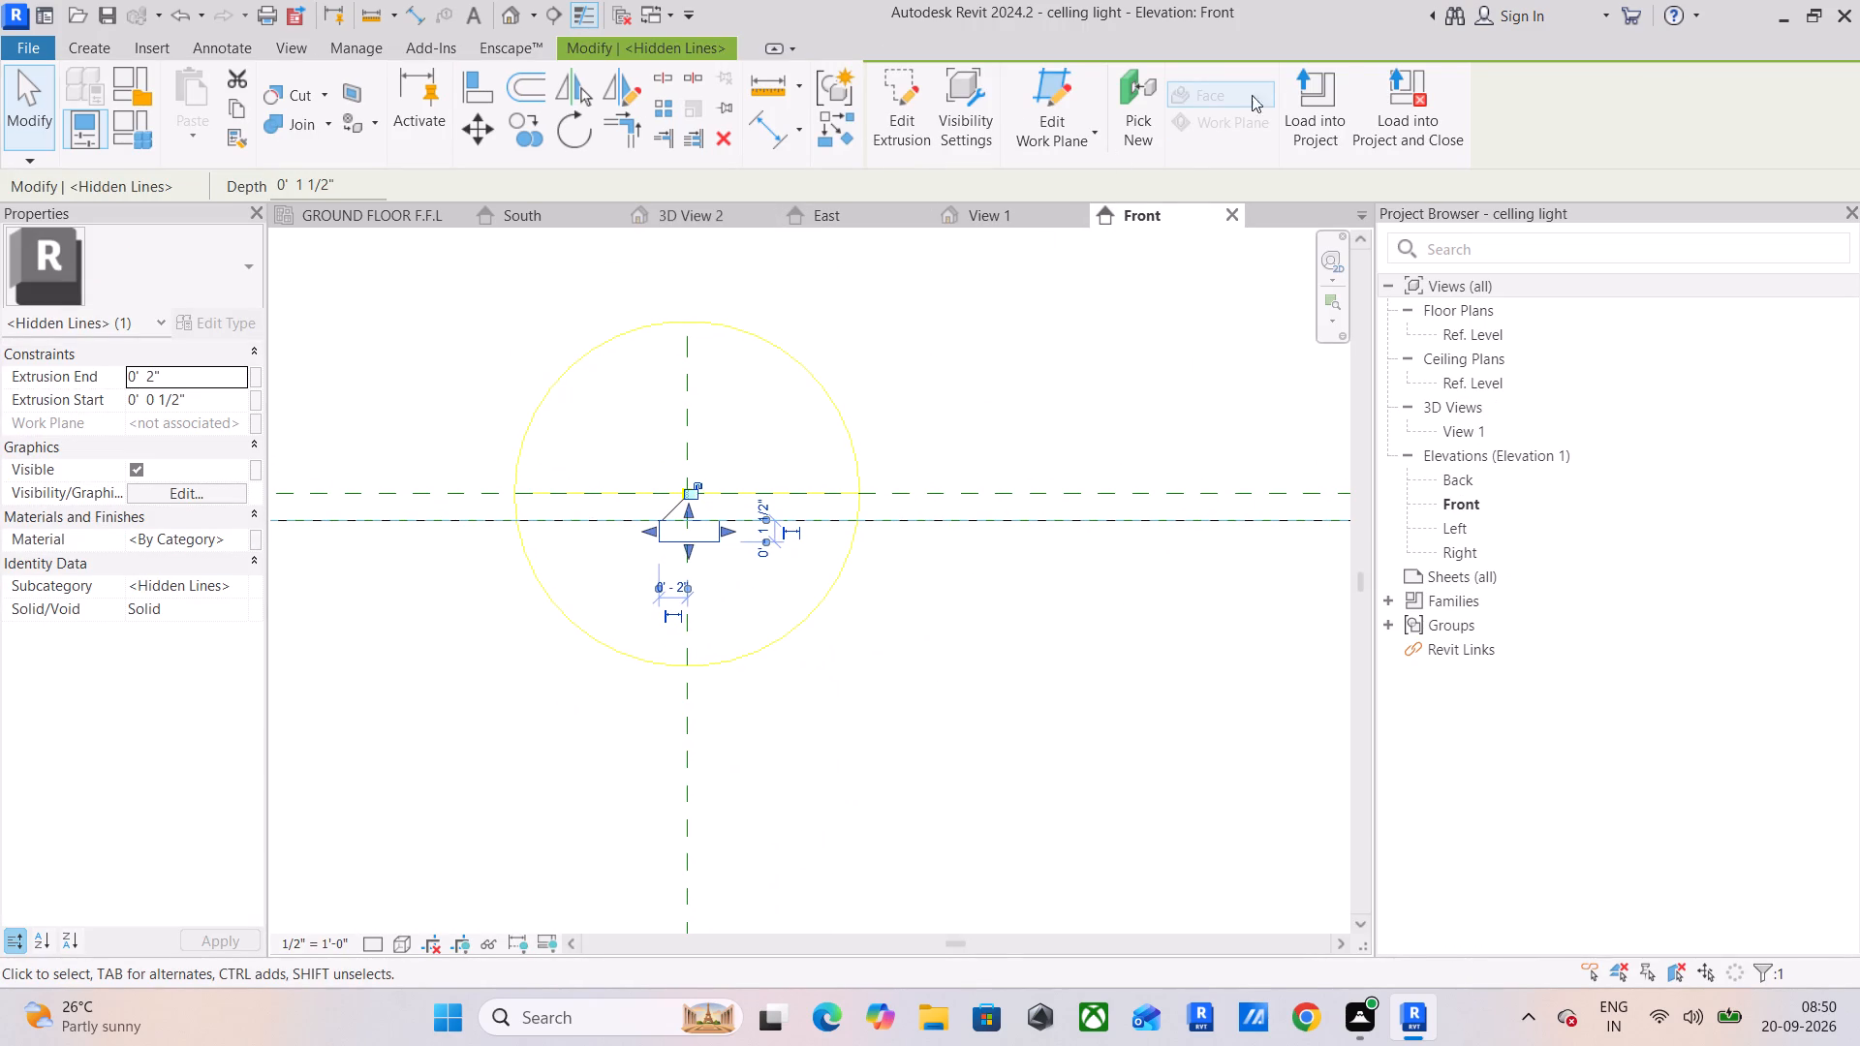
click(1294, 100)
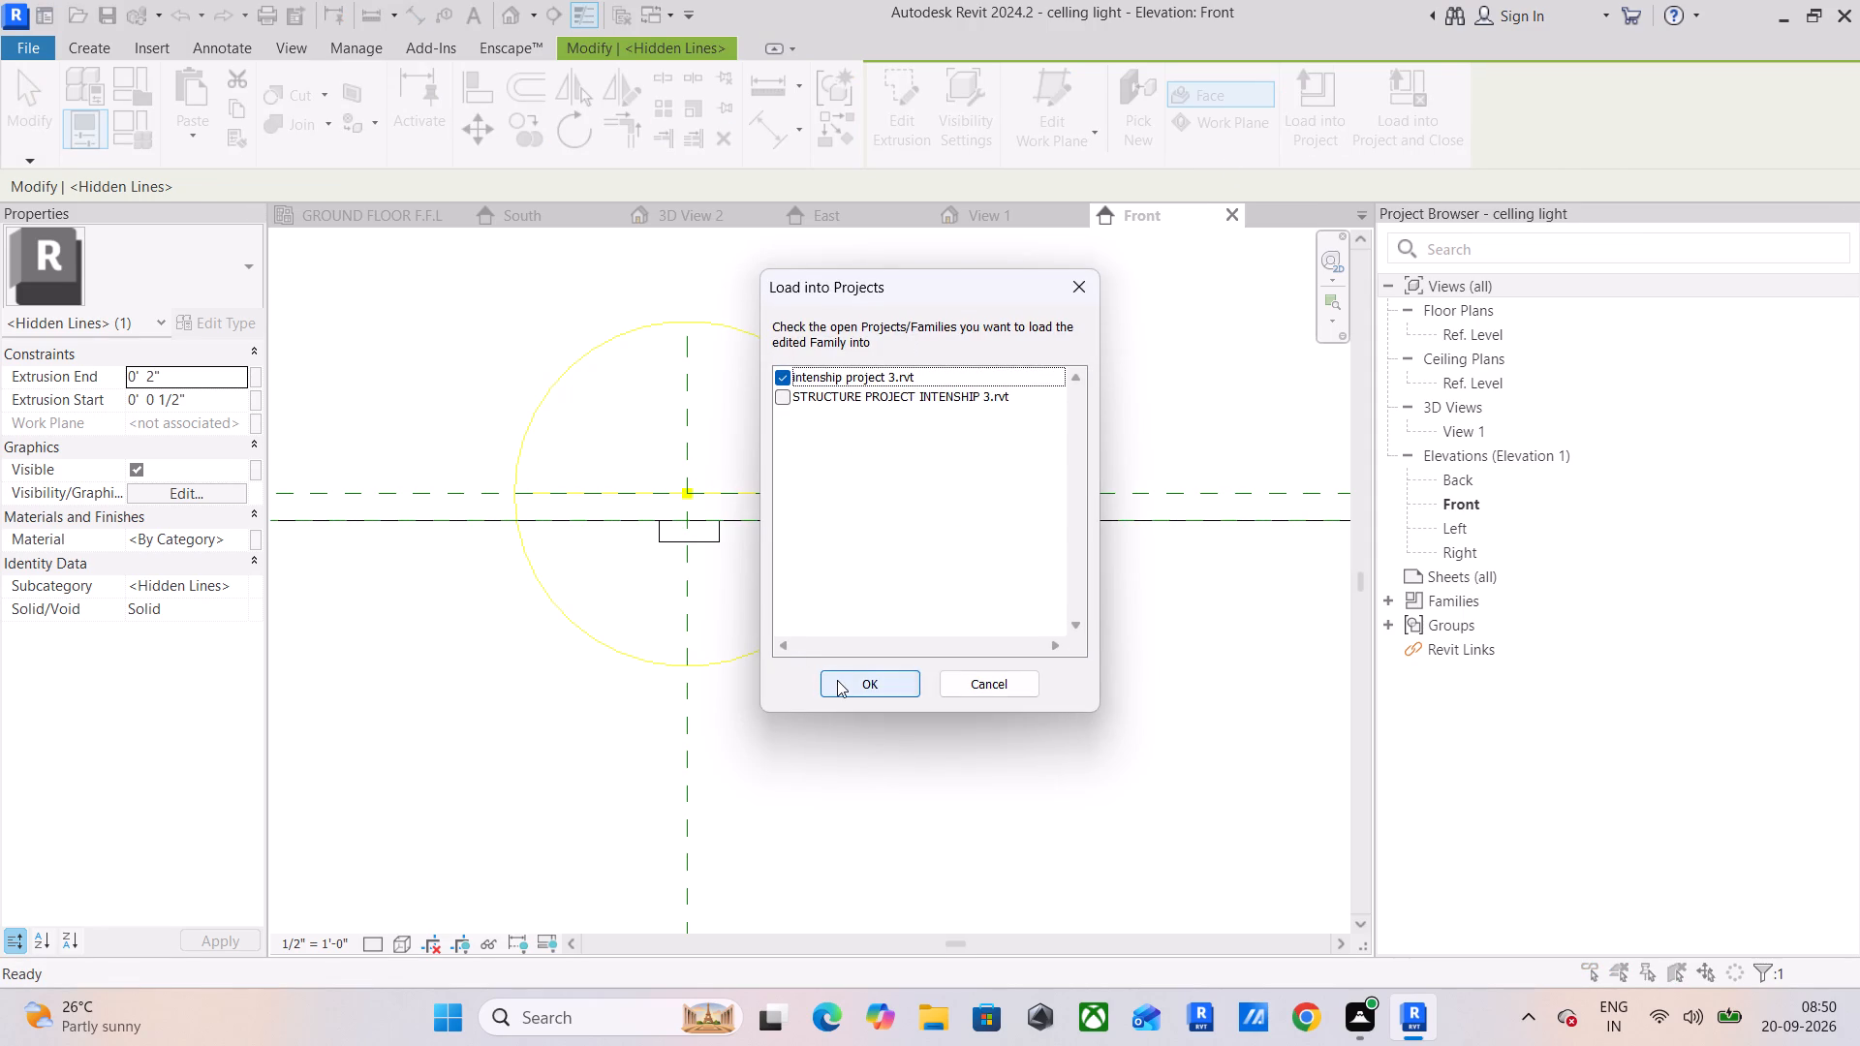
click(837, 680)
click(894, 436)
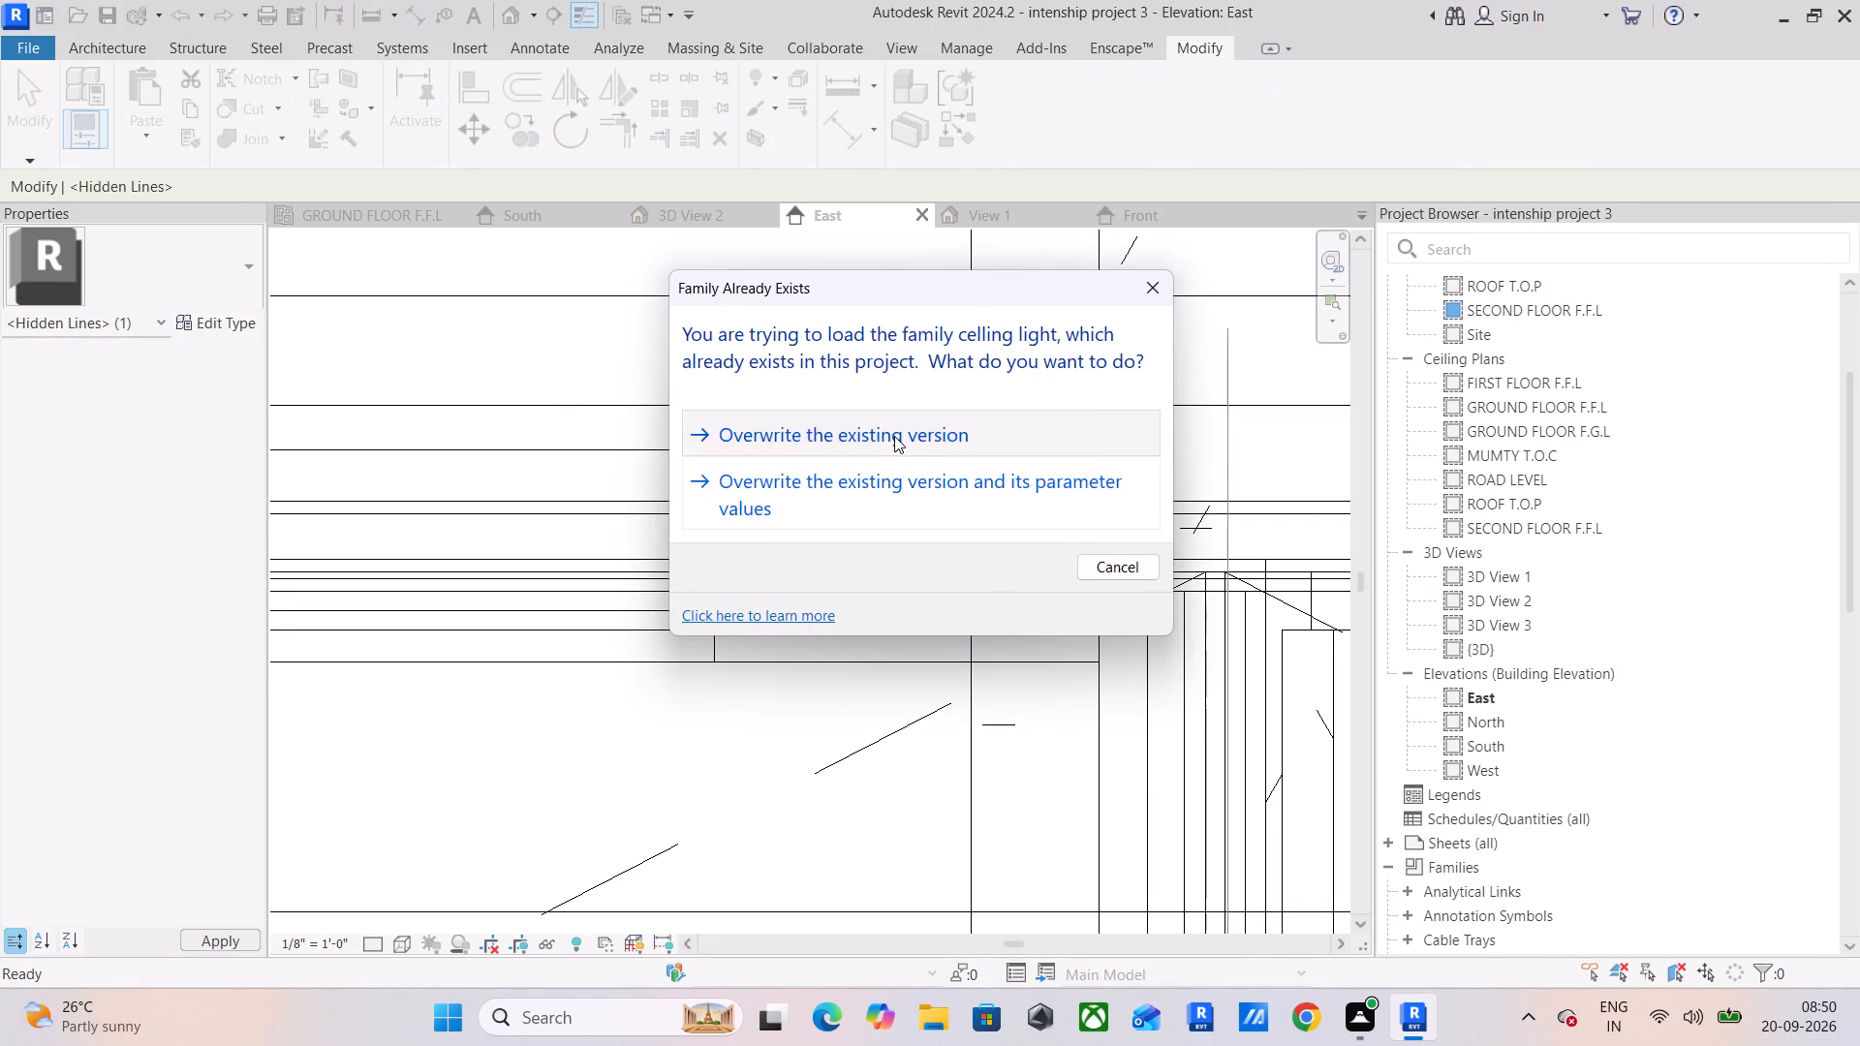
scroll(800, 563, up, 6)
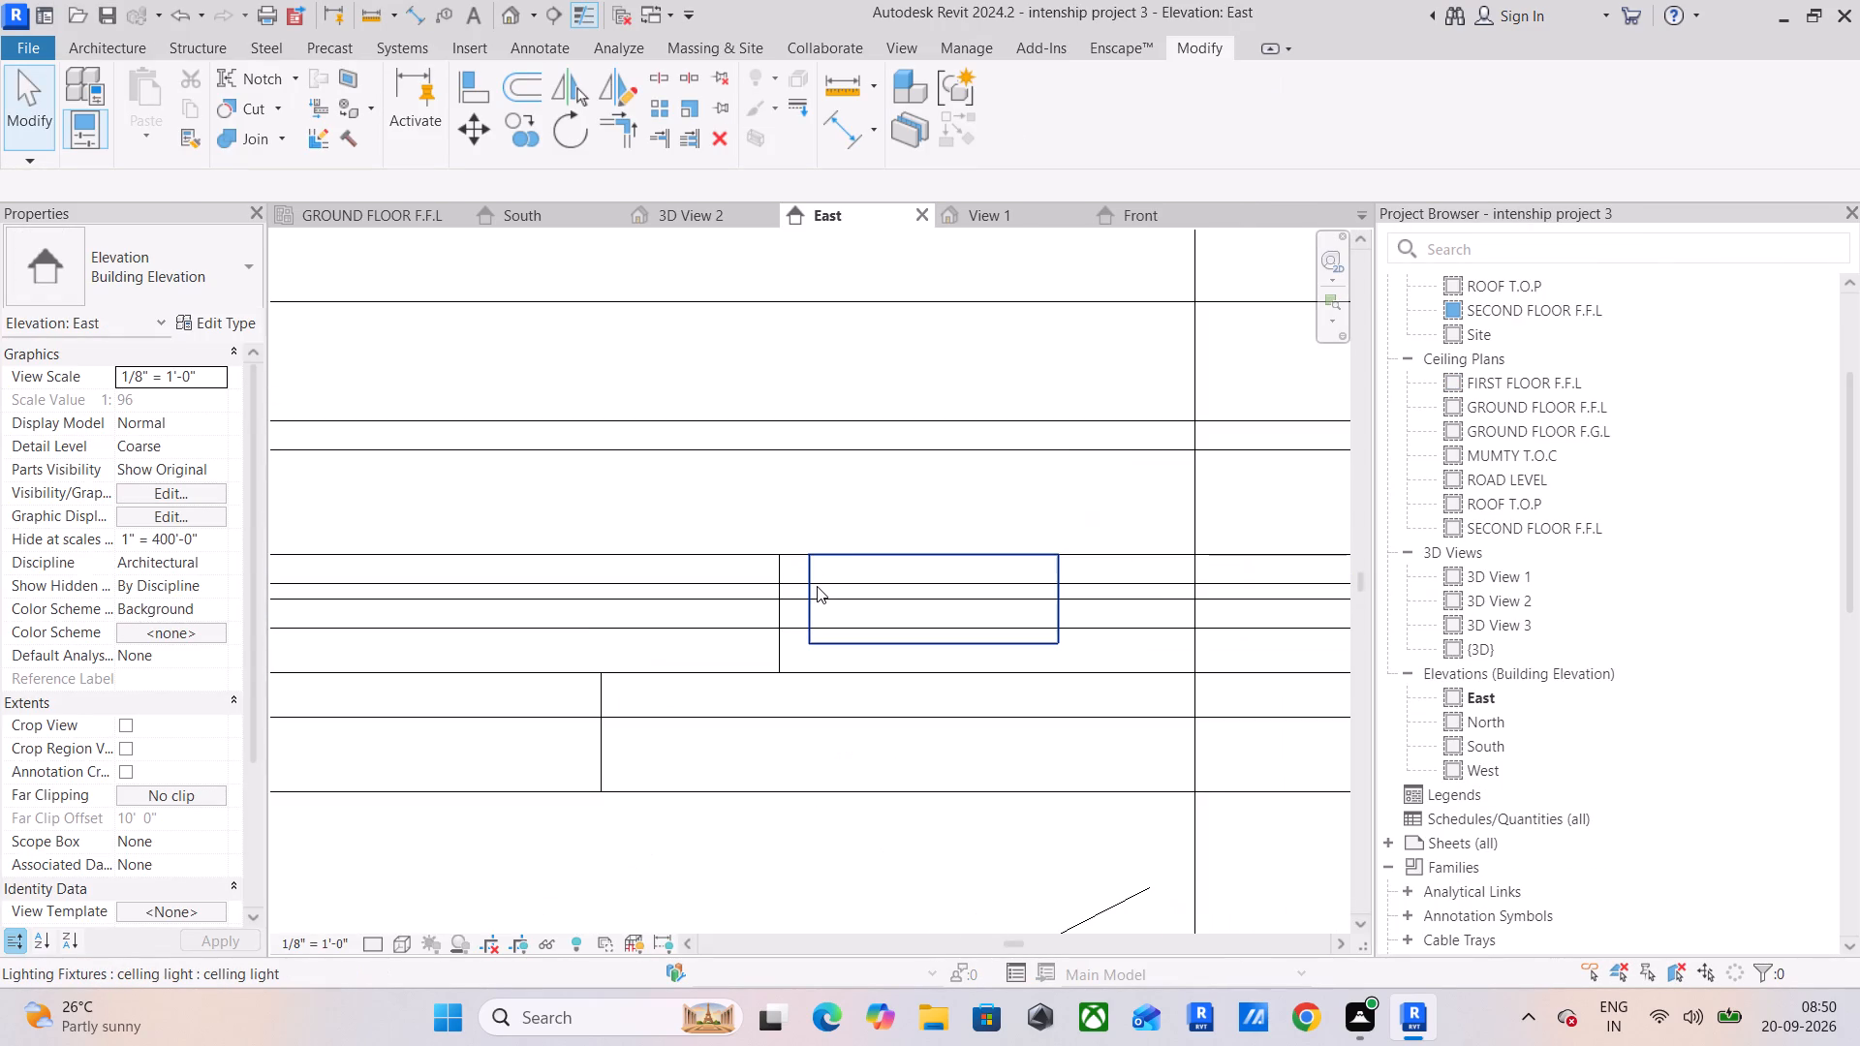
scroll(811, 584, up, 5)
click(811, 584)
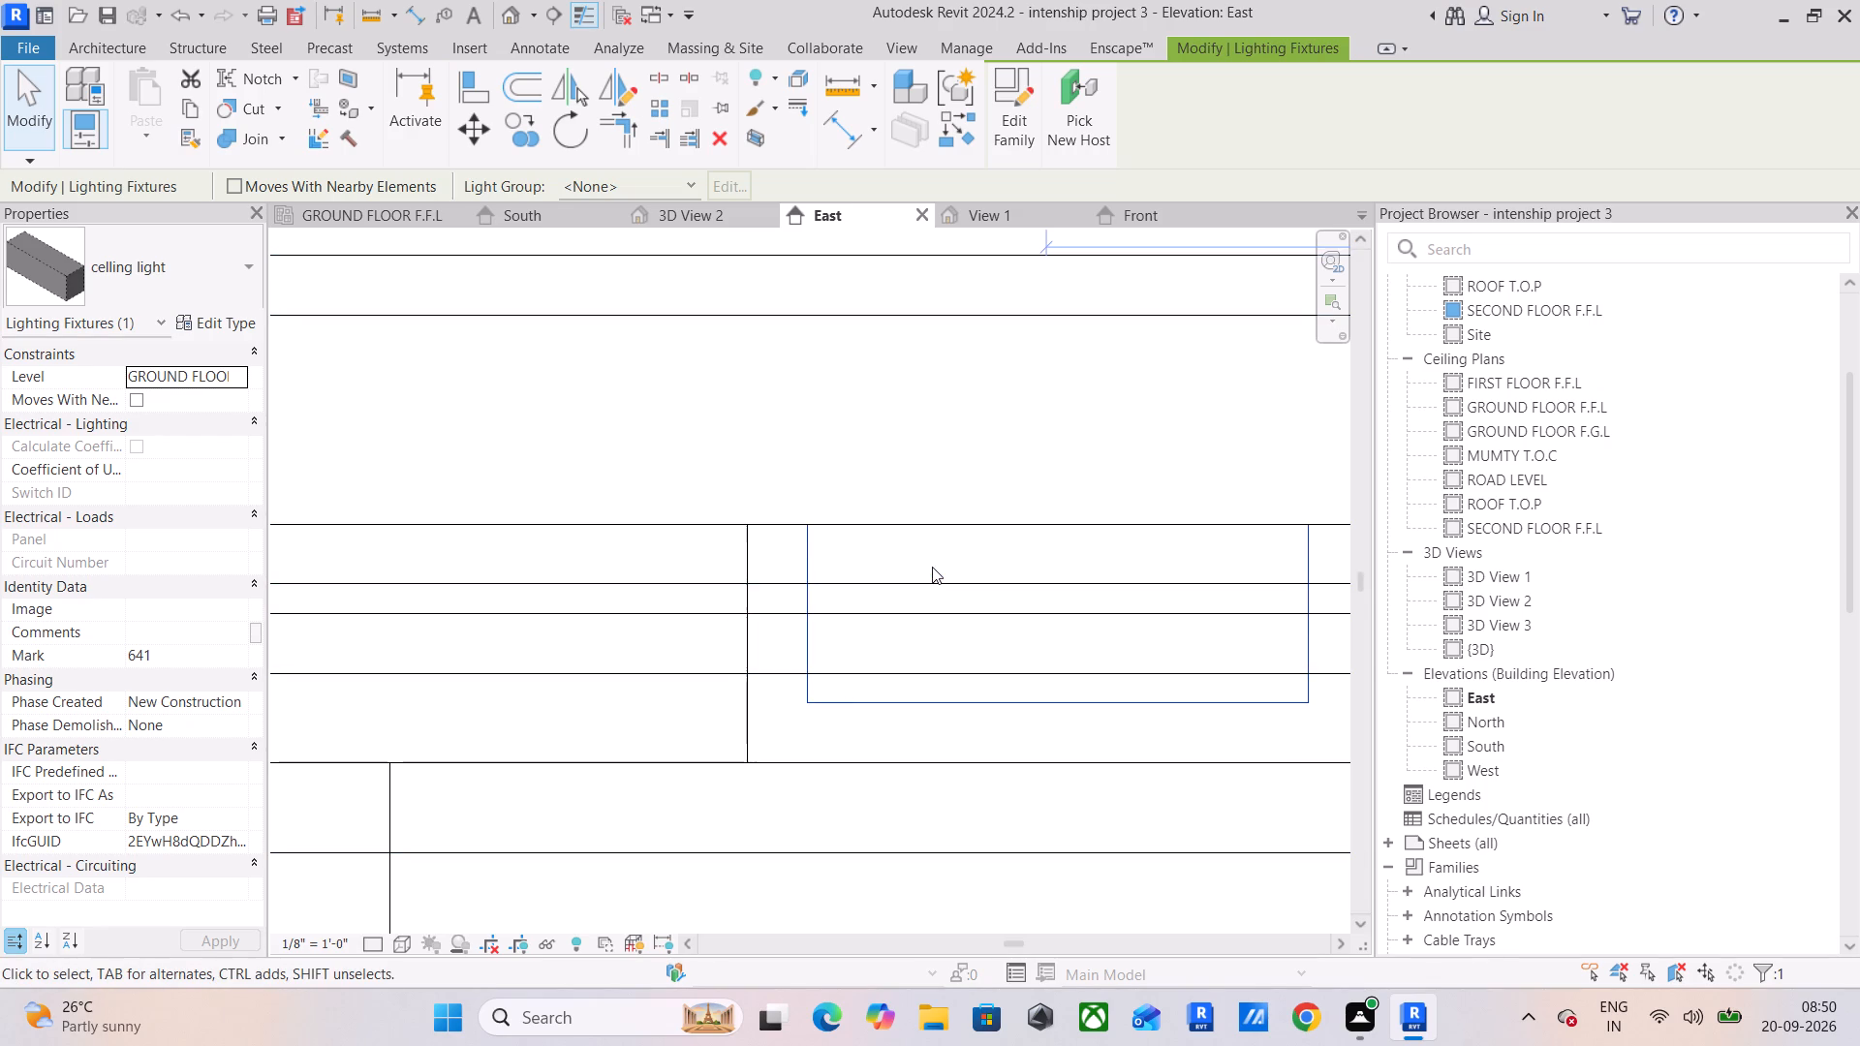
scroll(937, 542, down, 4)
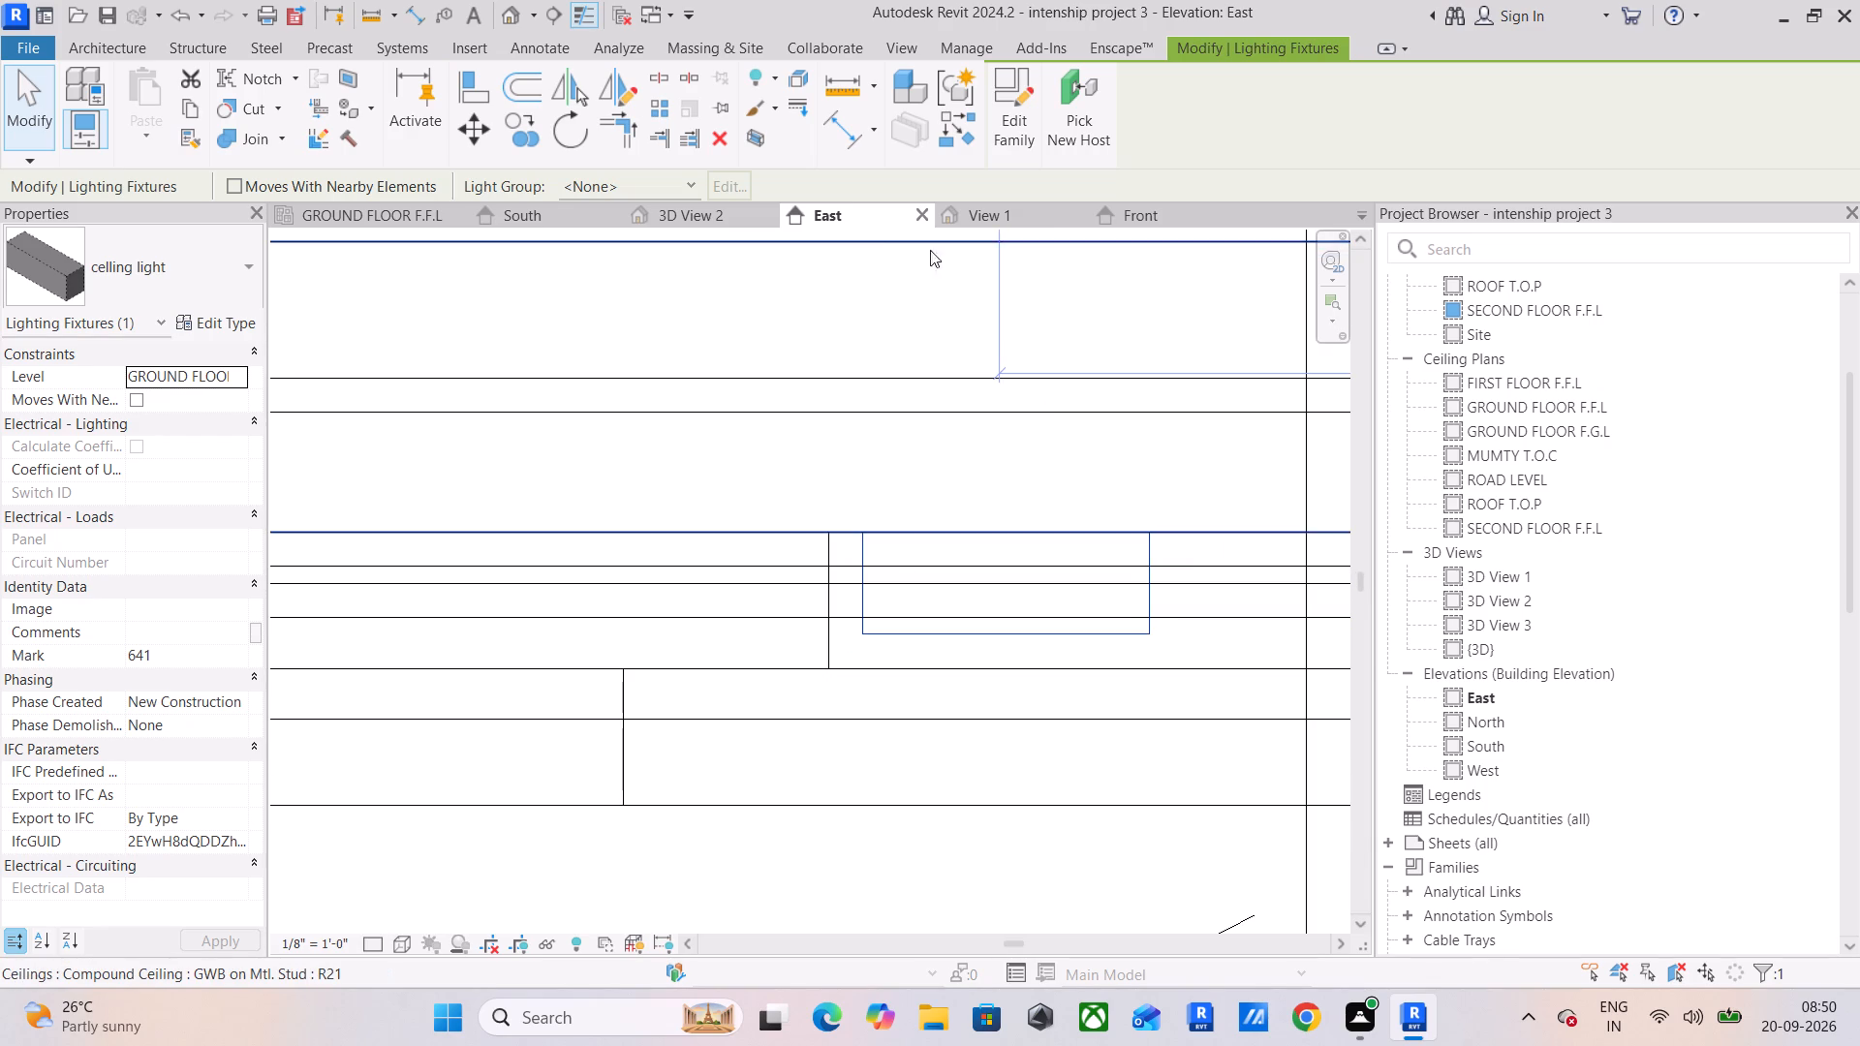
In the family's Front elevation, move the light source down to the bottom edge of the fixture body.
click(1145, 218)
scroll(761, 484, up, 5)
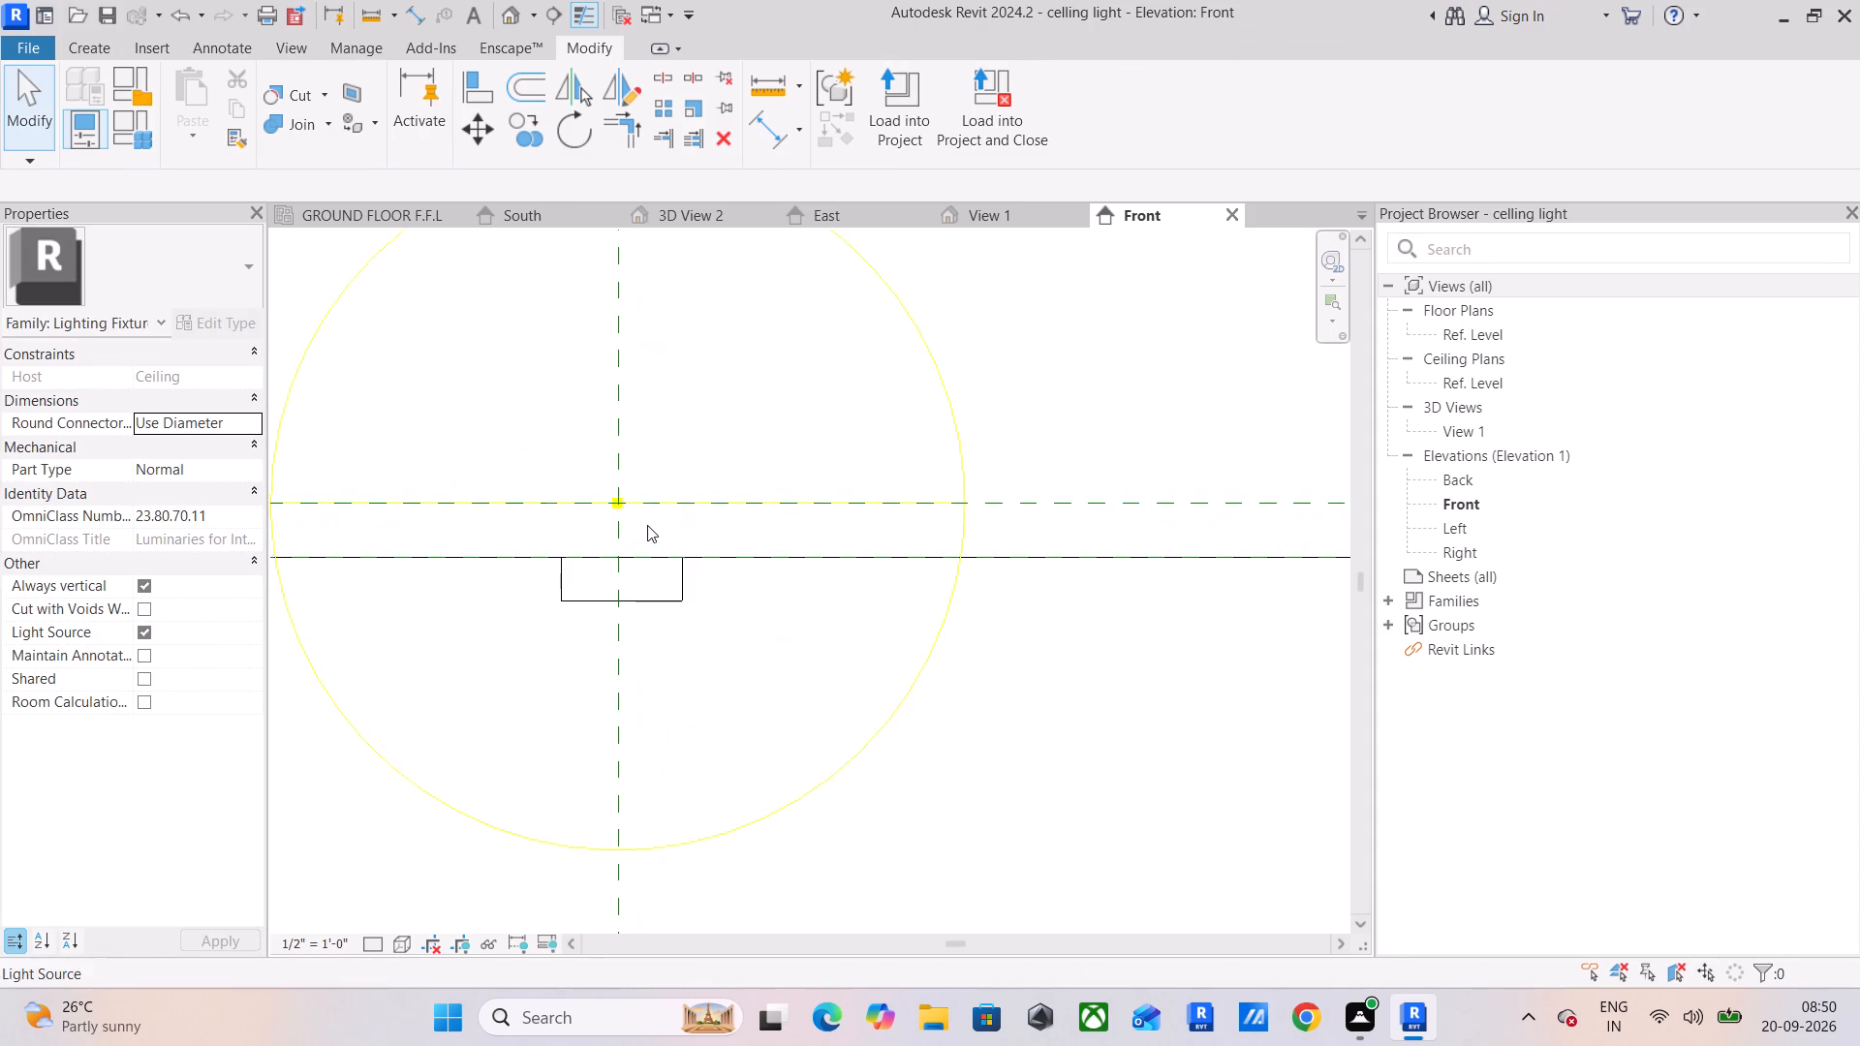
drag(614, 505, 613, 614)
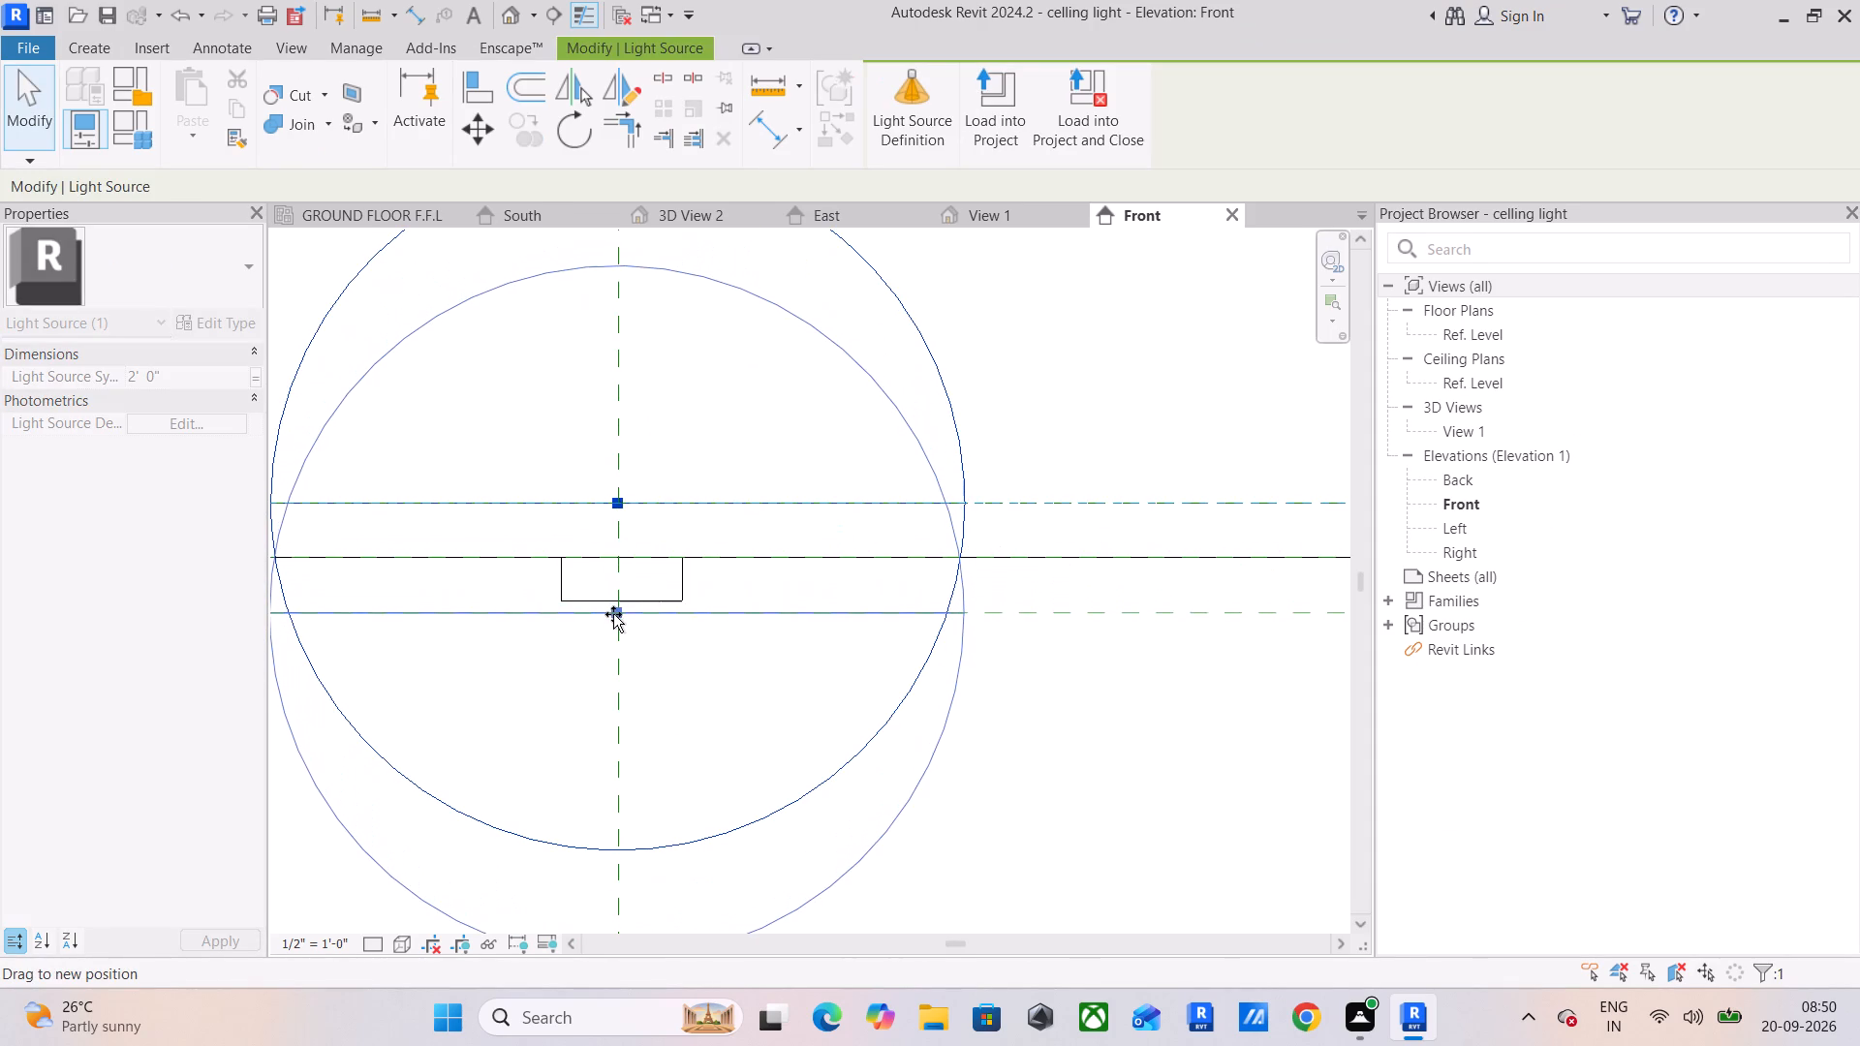
drag(613, 614, 620, 601)
scroll(1088, 686, down, 5)
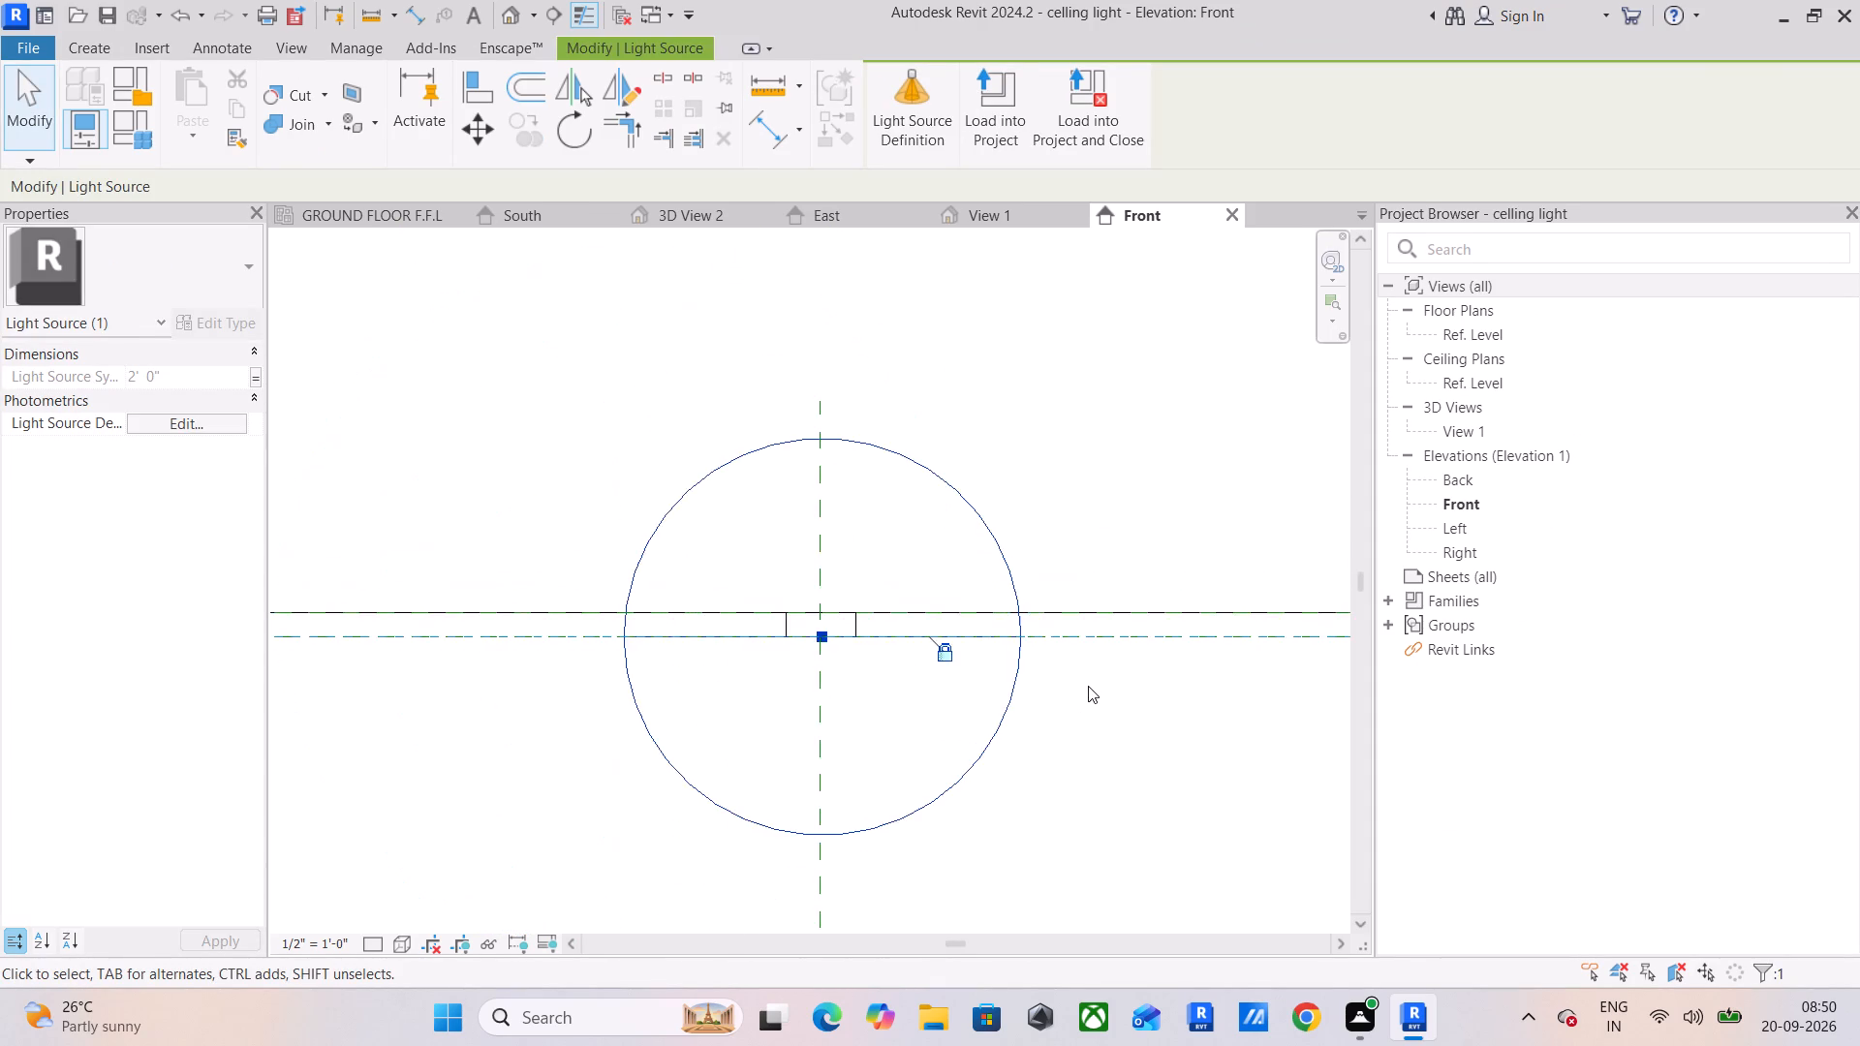
click(1084, 718)
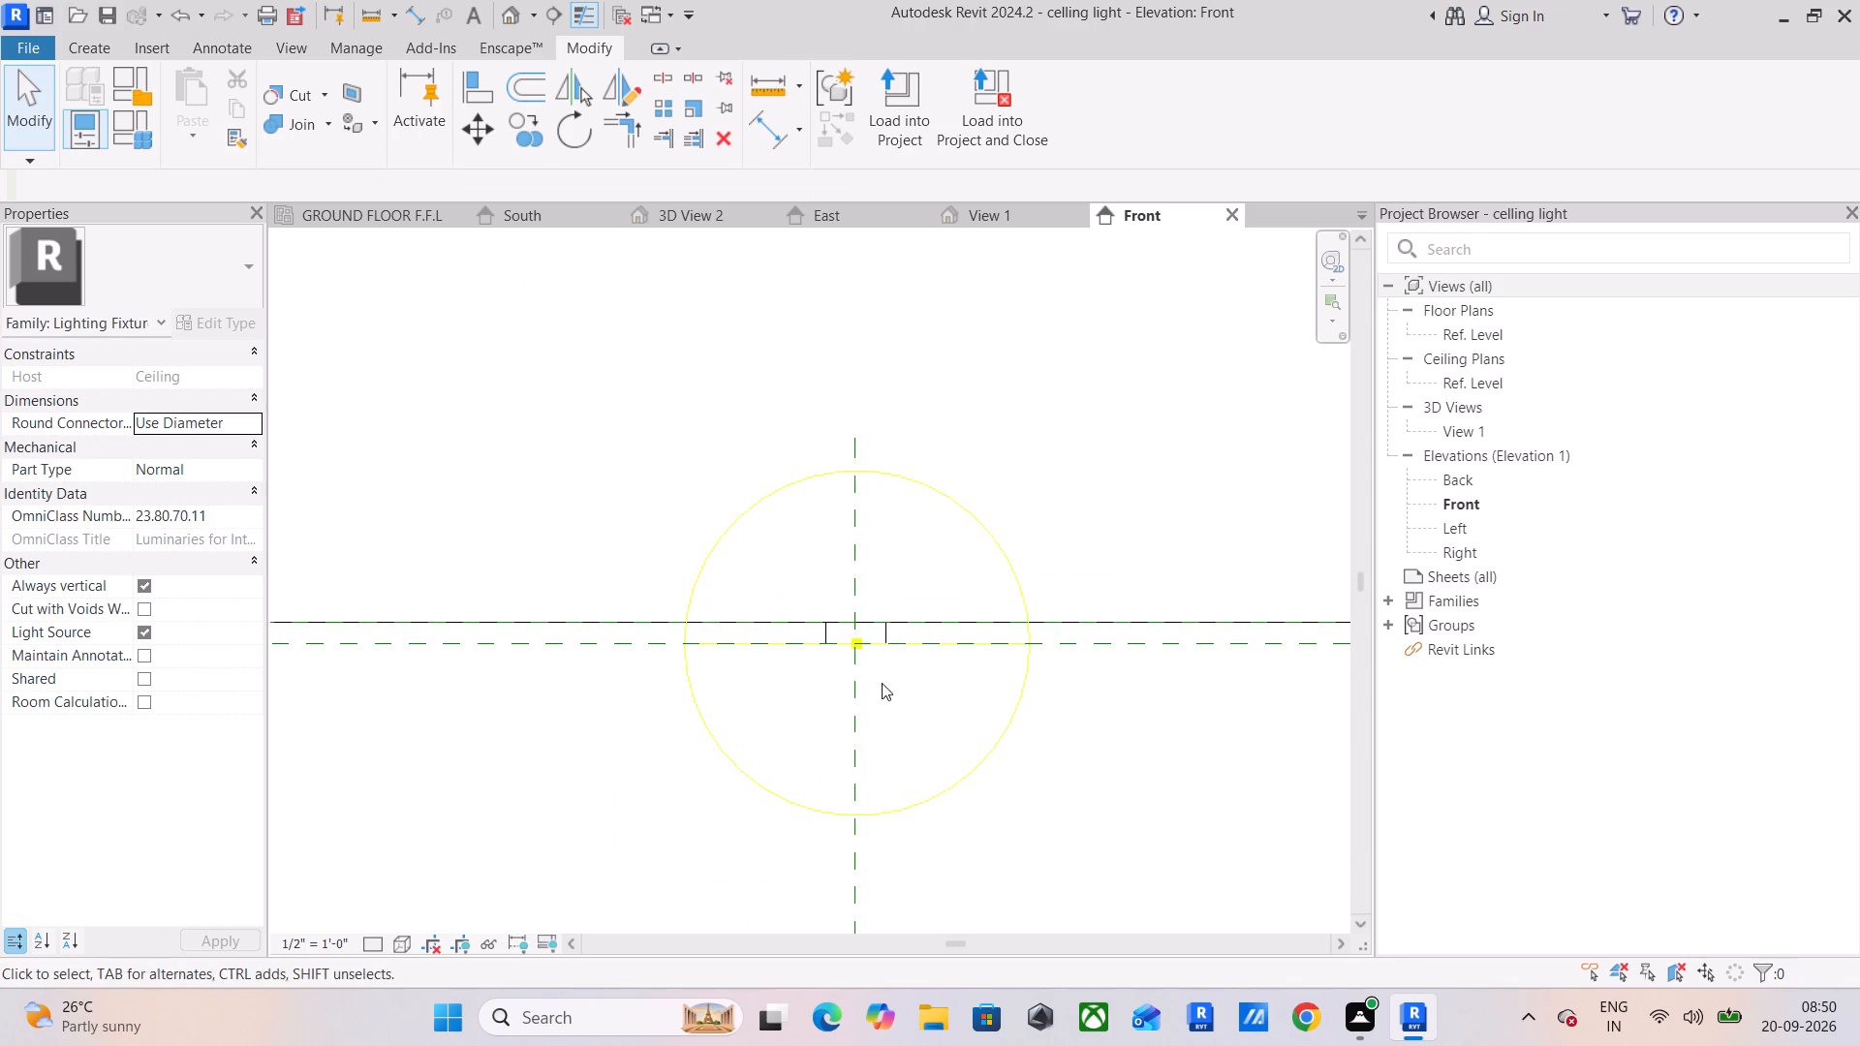
Define the light source to emit from a point shape with a spot light distribution.
click(861, 643)
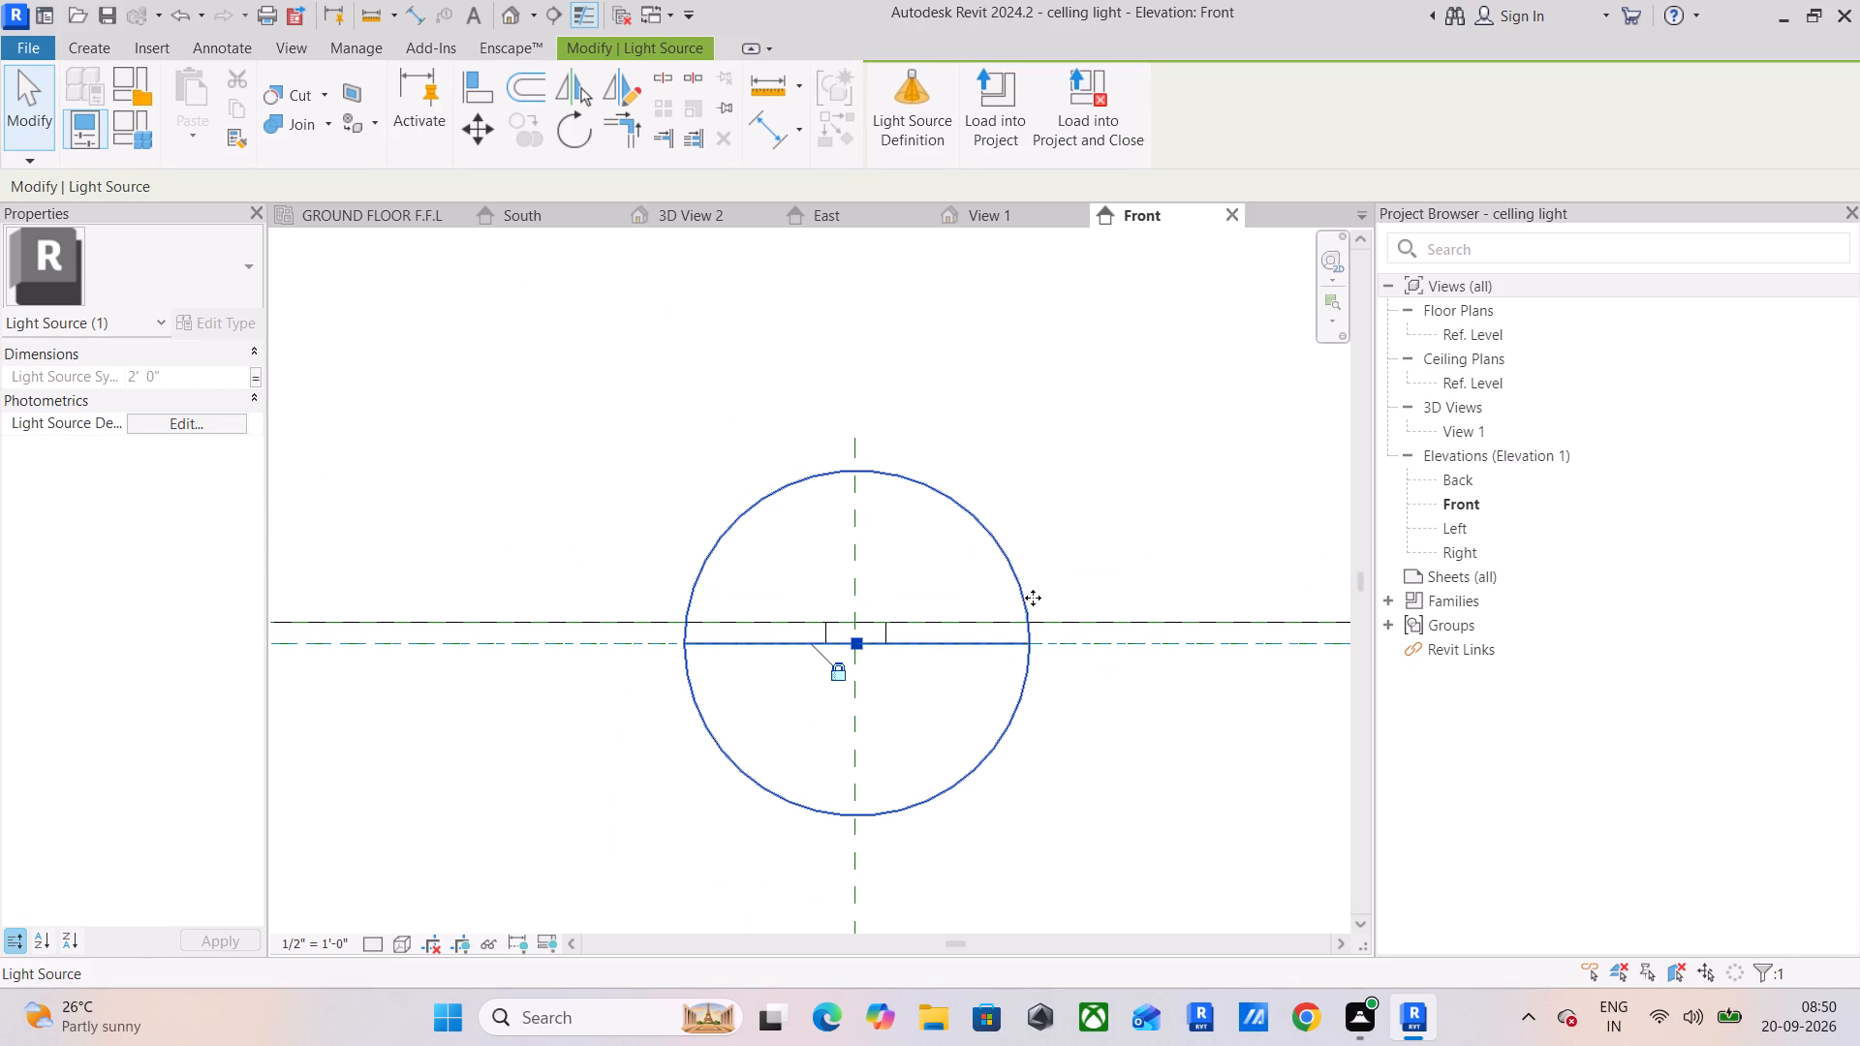
click(1023, 583)
click(1073, 827)
click(1007, 735)
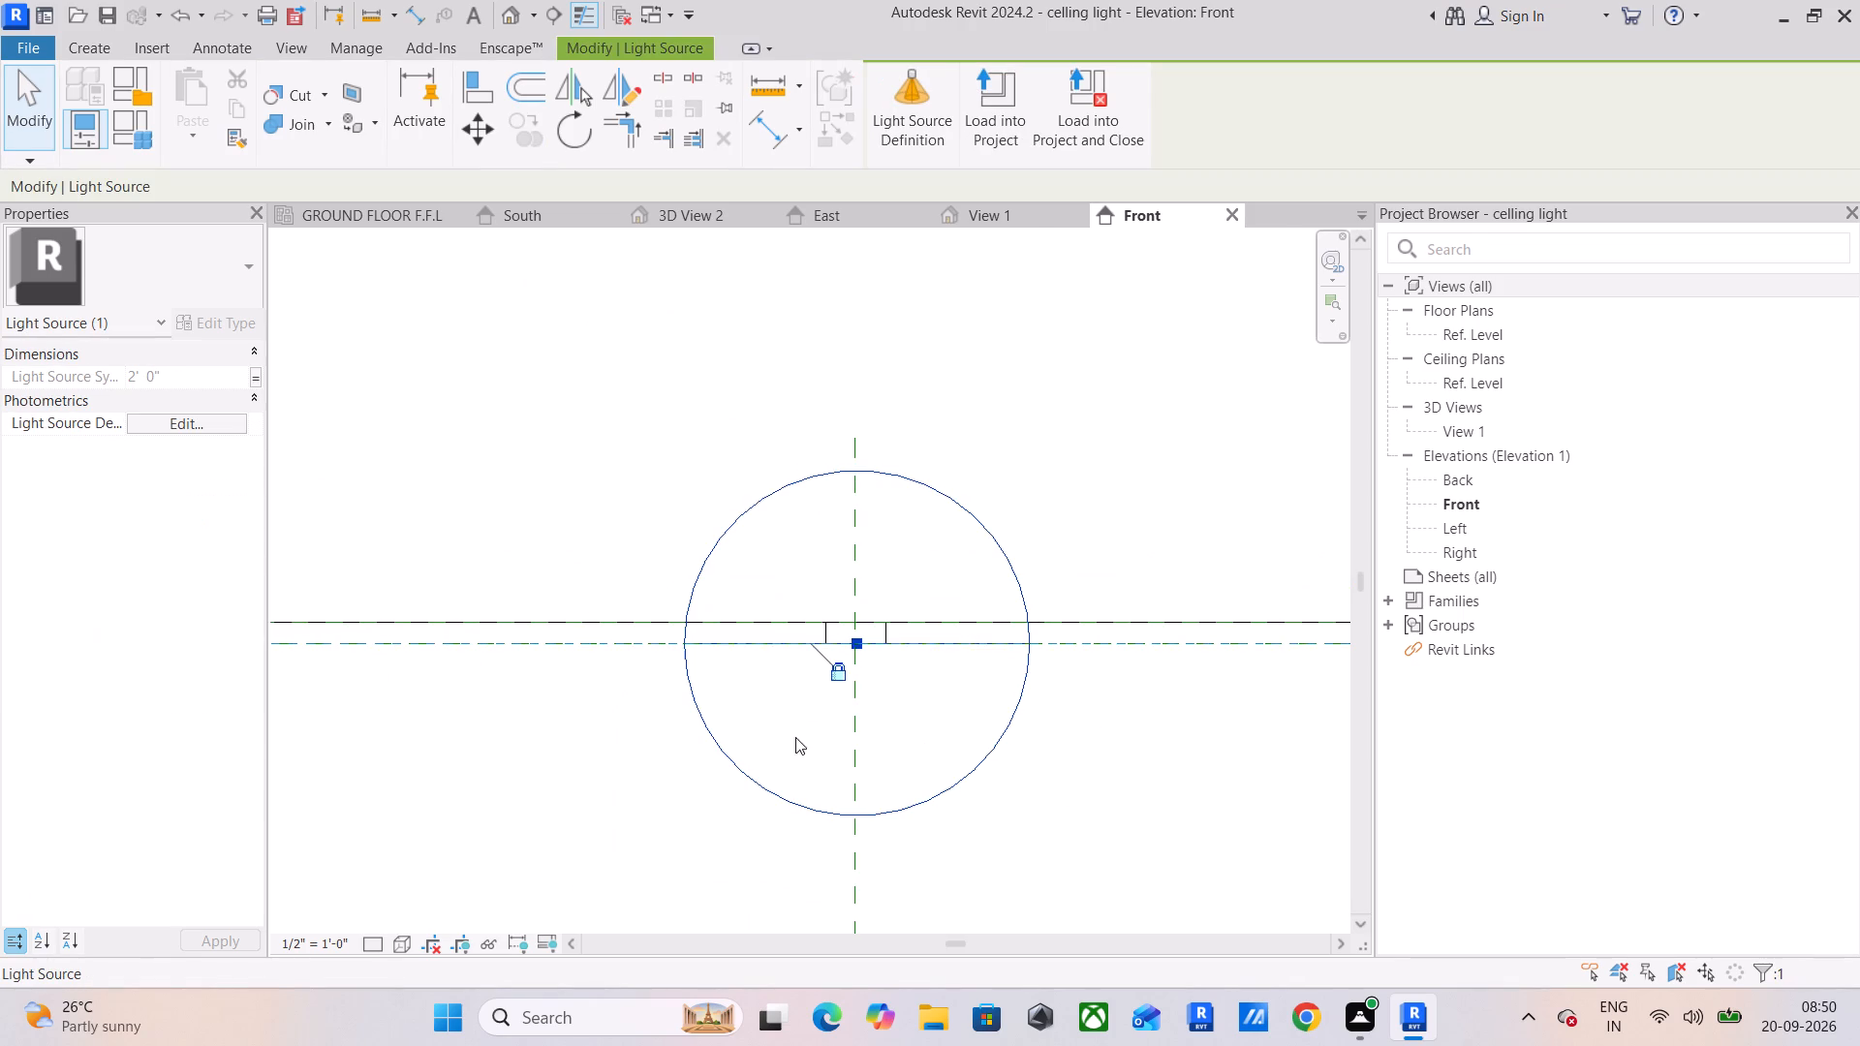
click(164, 430)
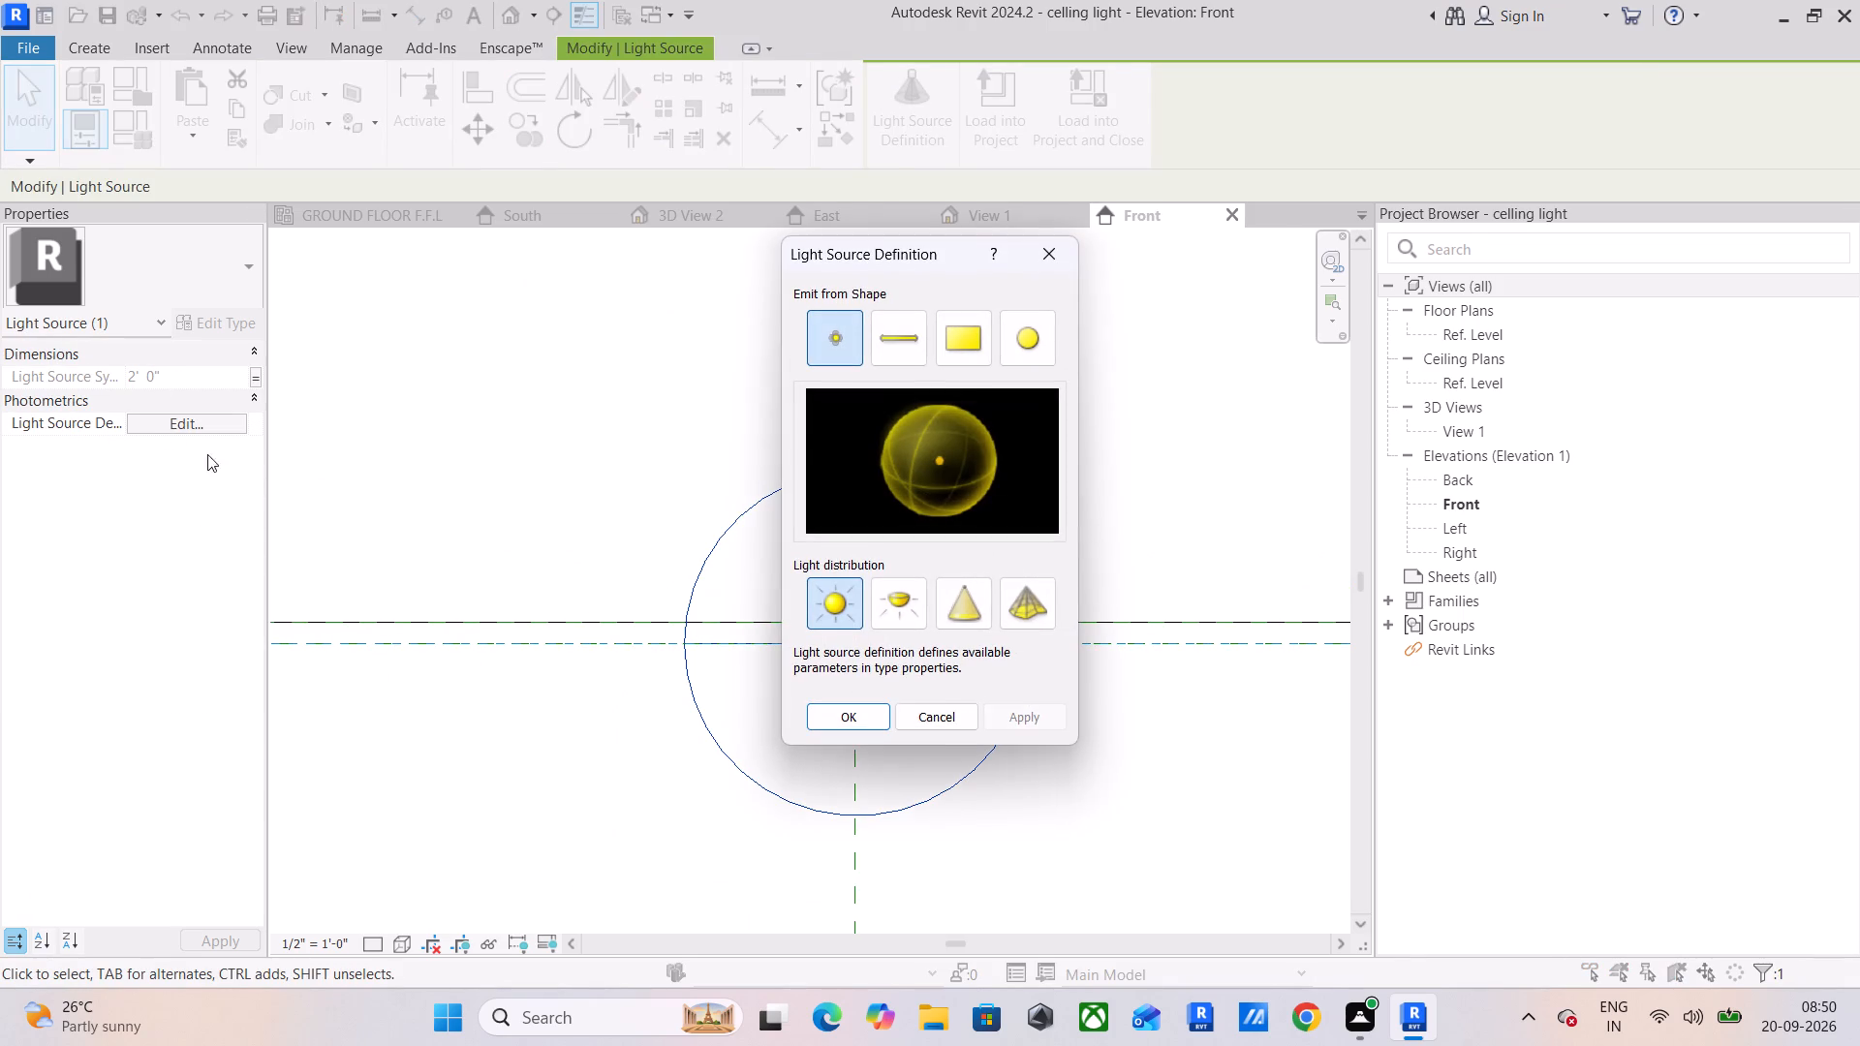
click(940, 585)
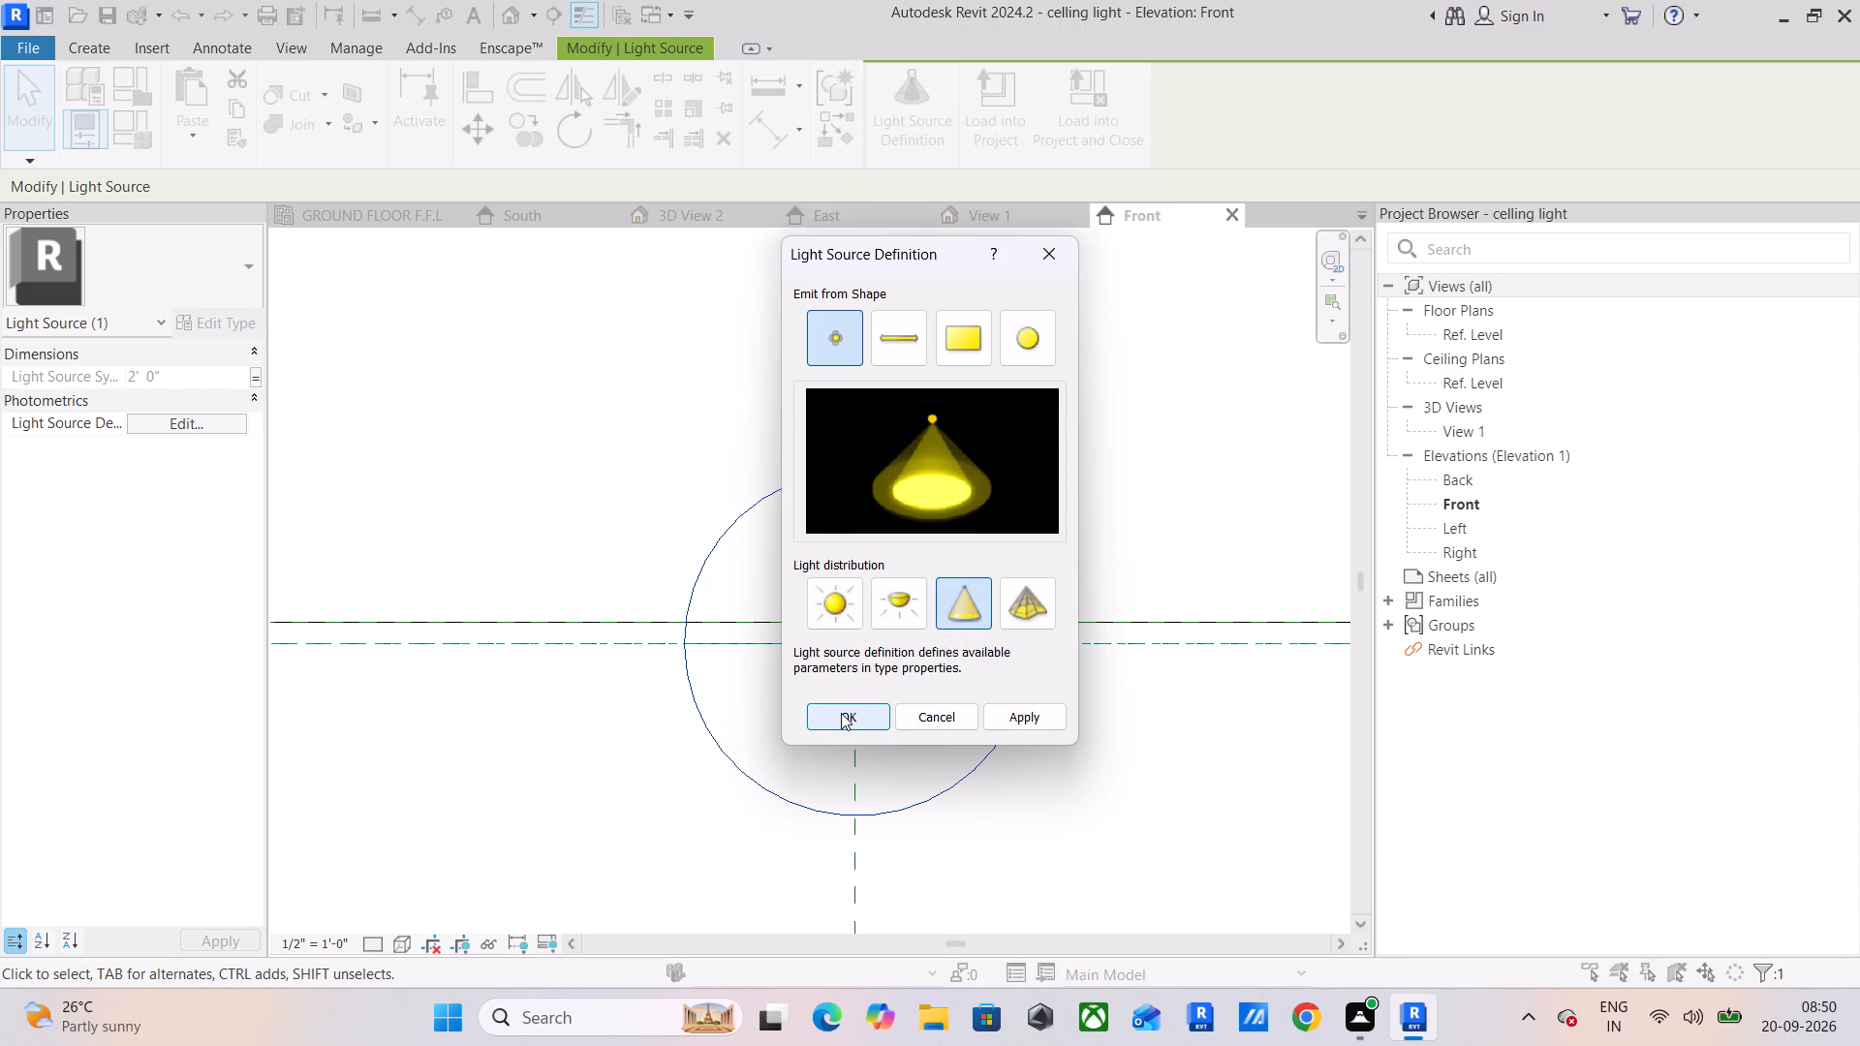
click(900, 333)
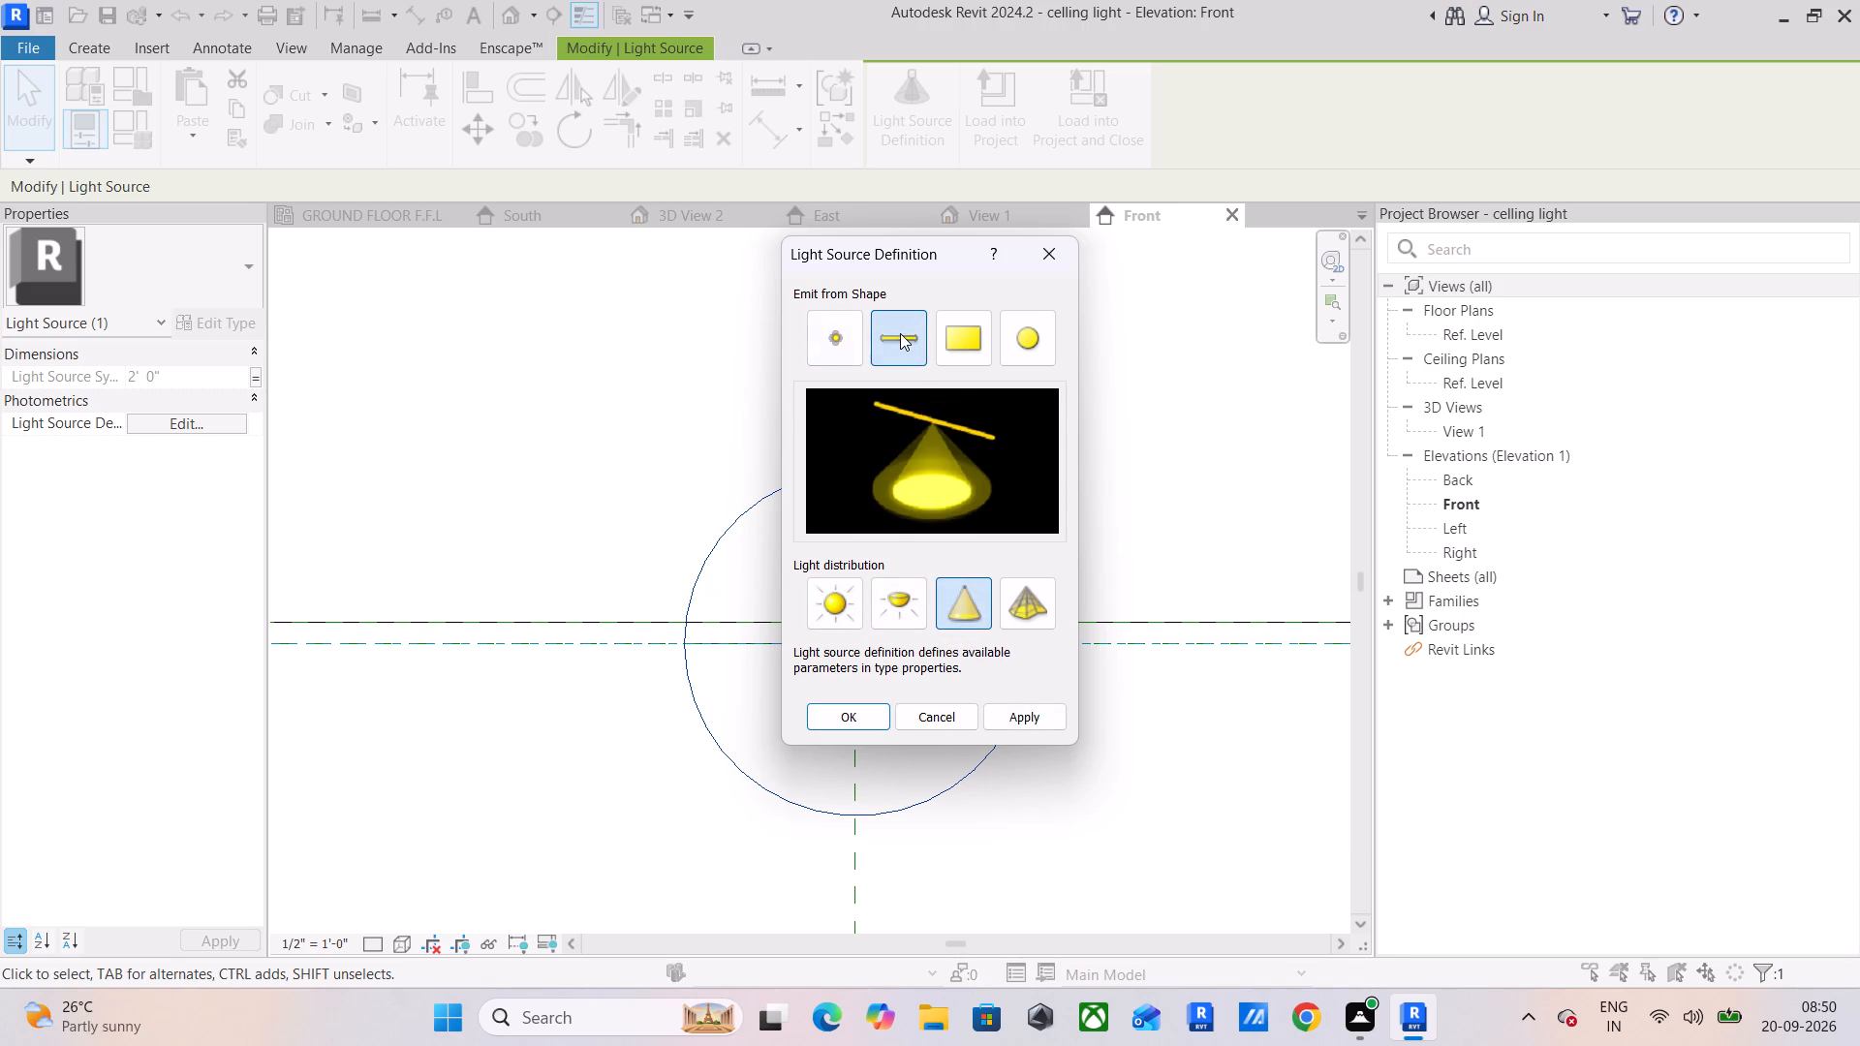
click(900, 333)
click(851, 336)
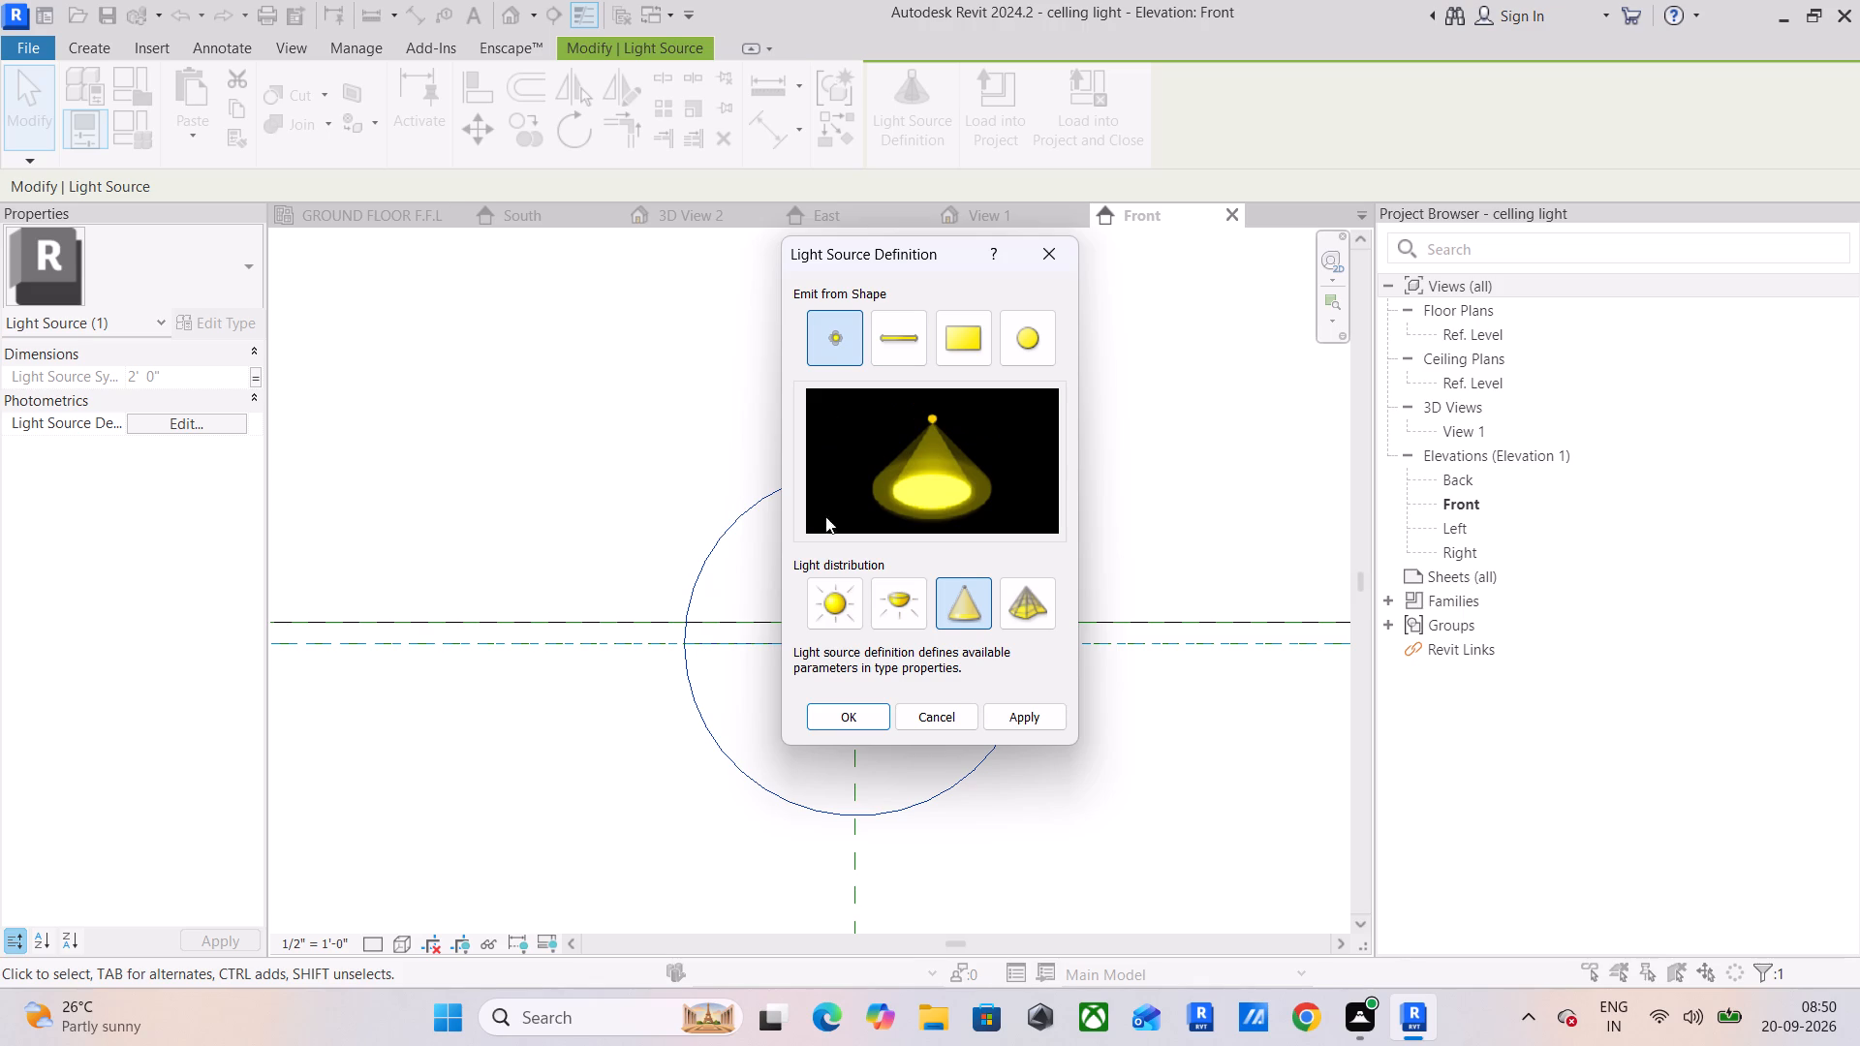
click(1016, 342)
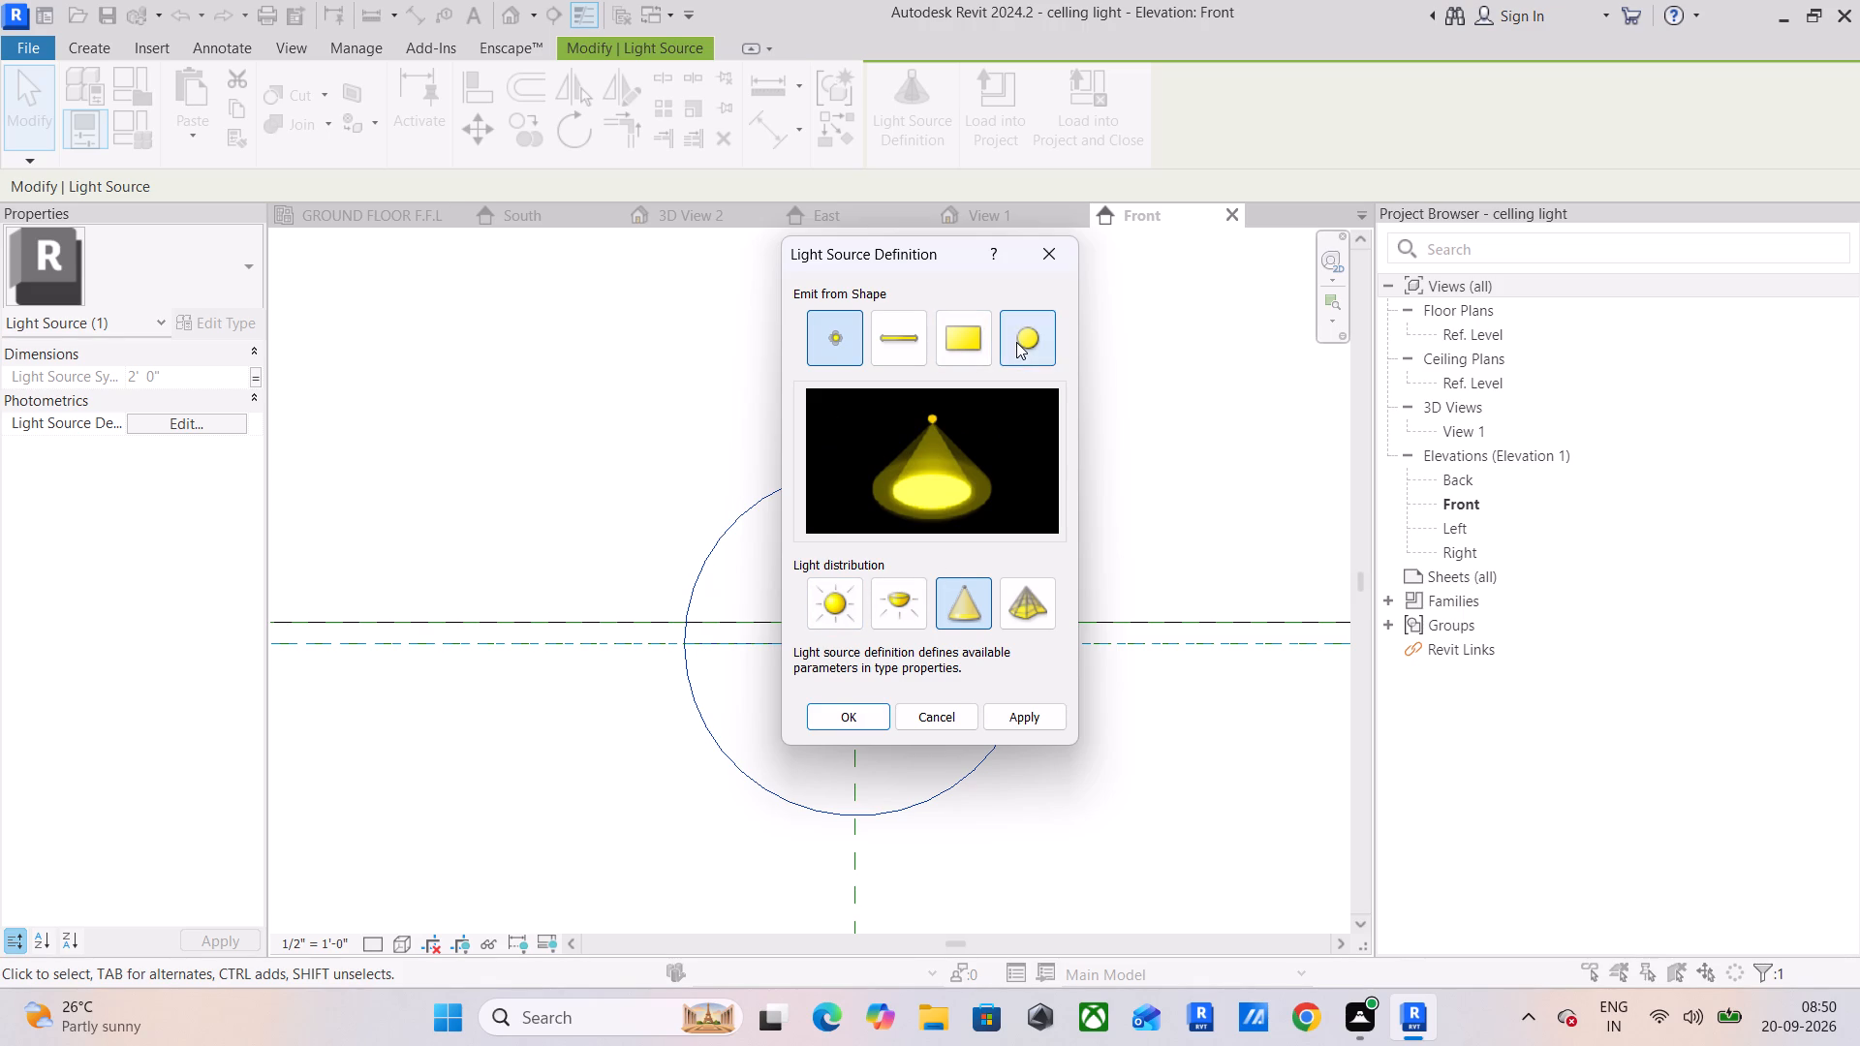
click(976, 344)
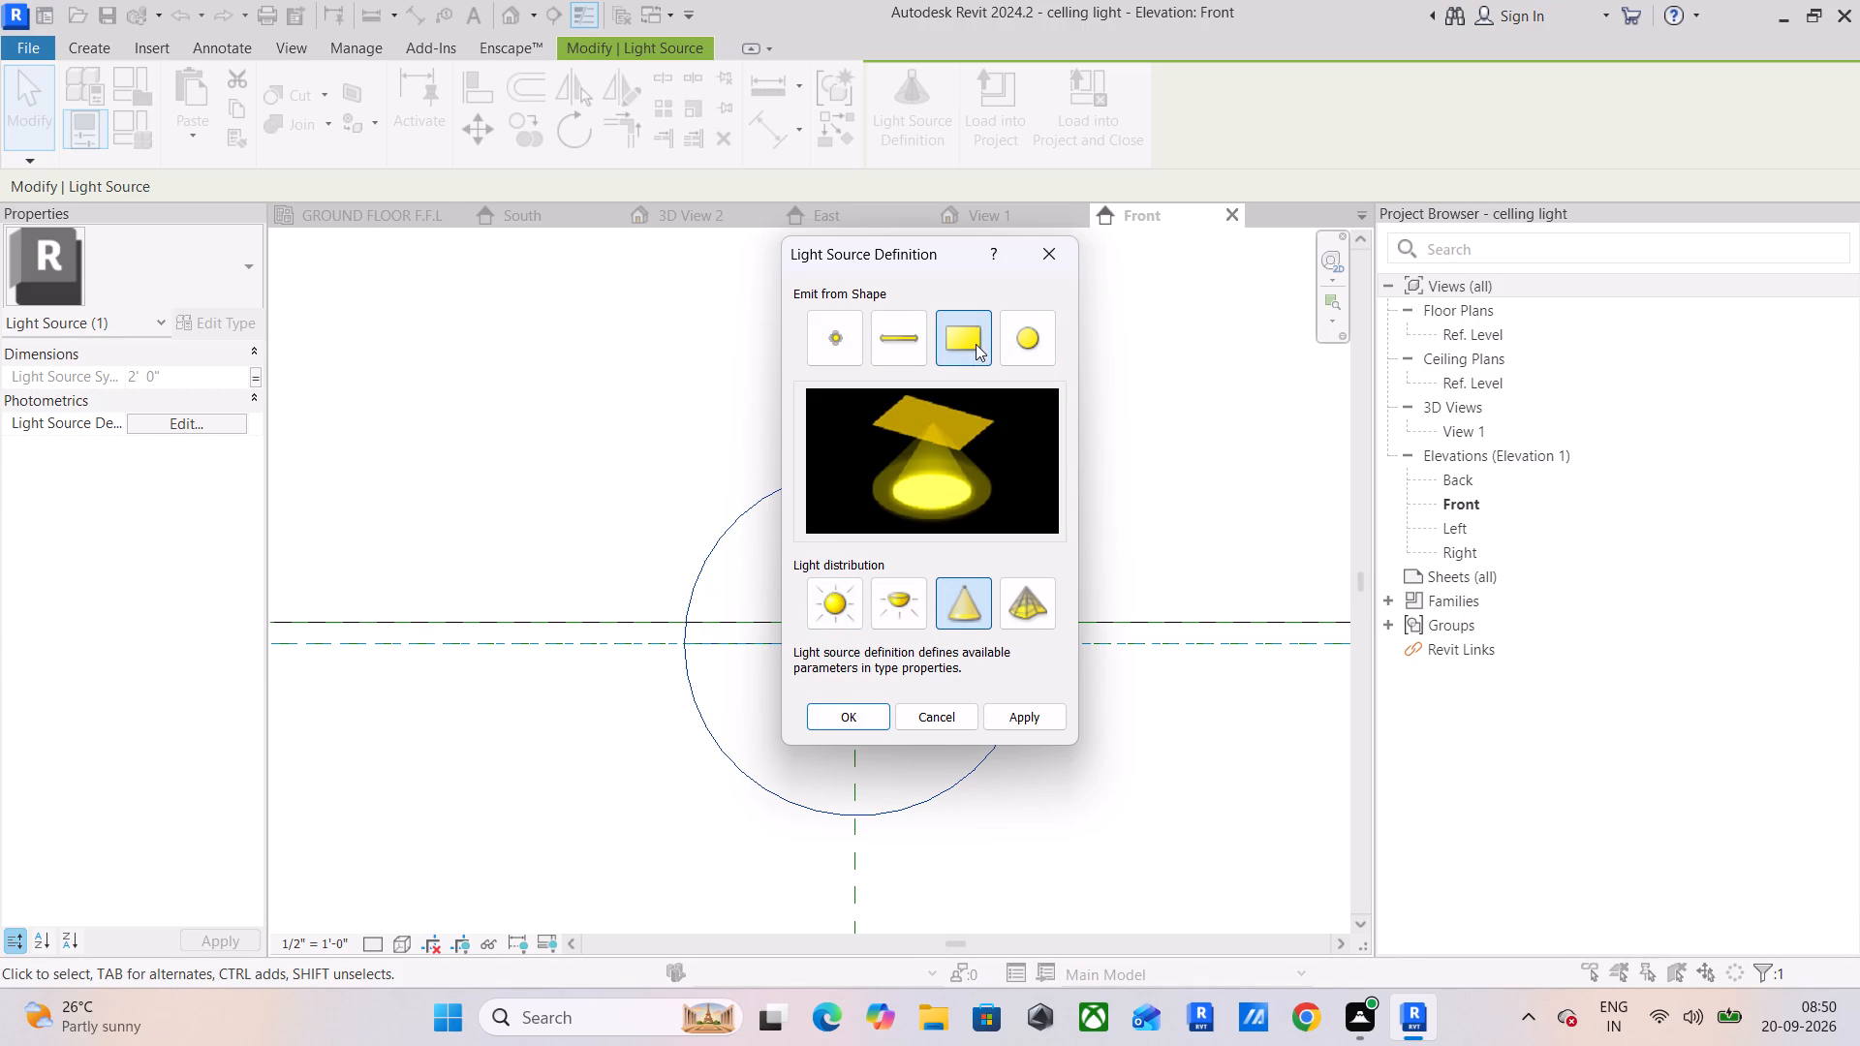
click(1036, 337)
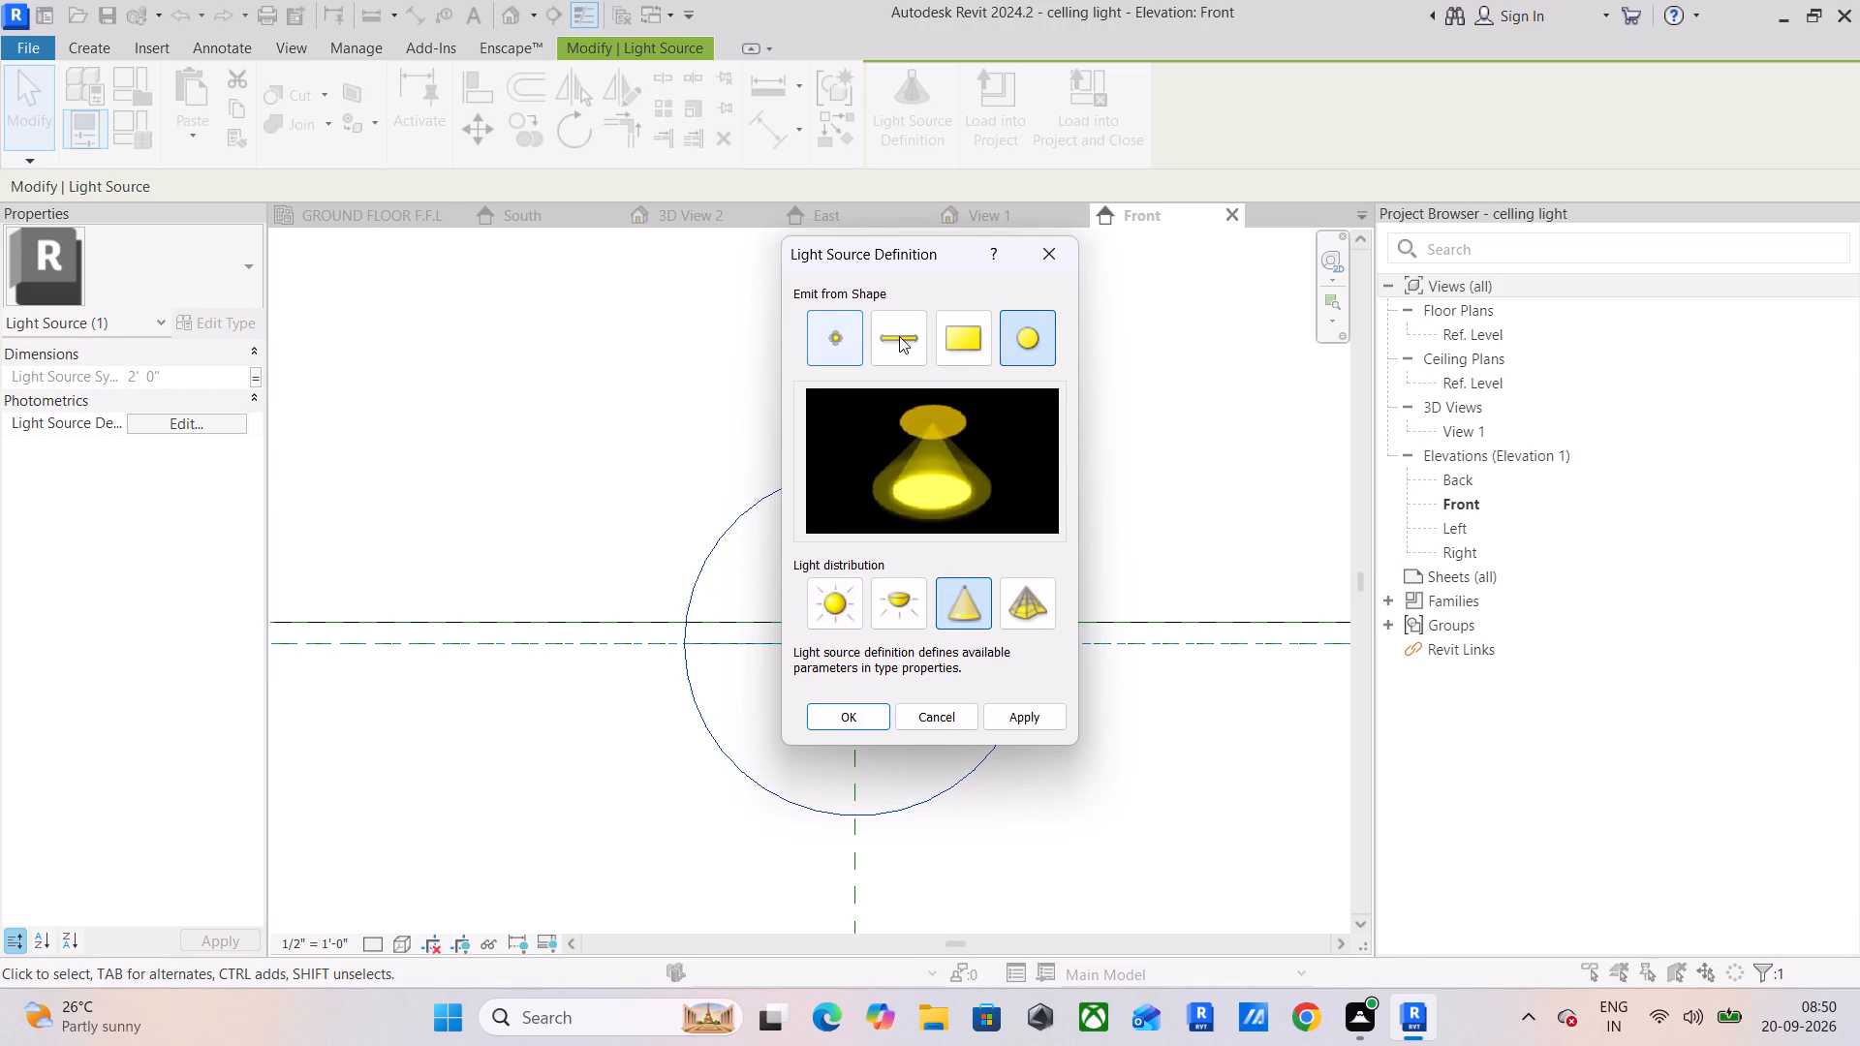
click(902, 337)
click(823, 331)
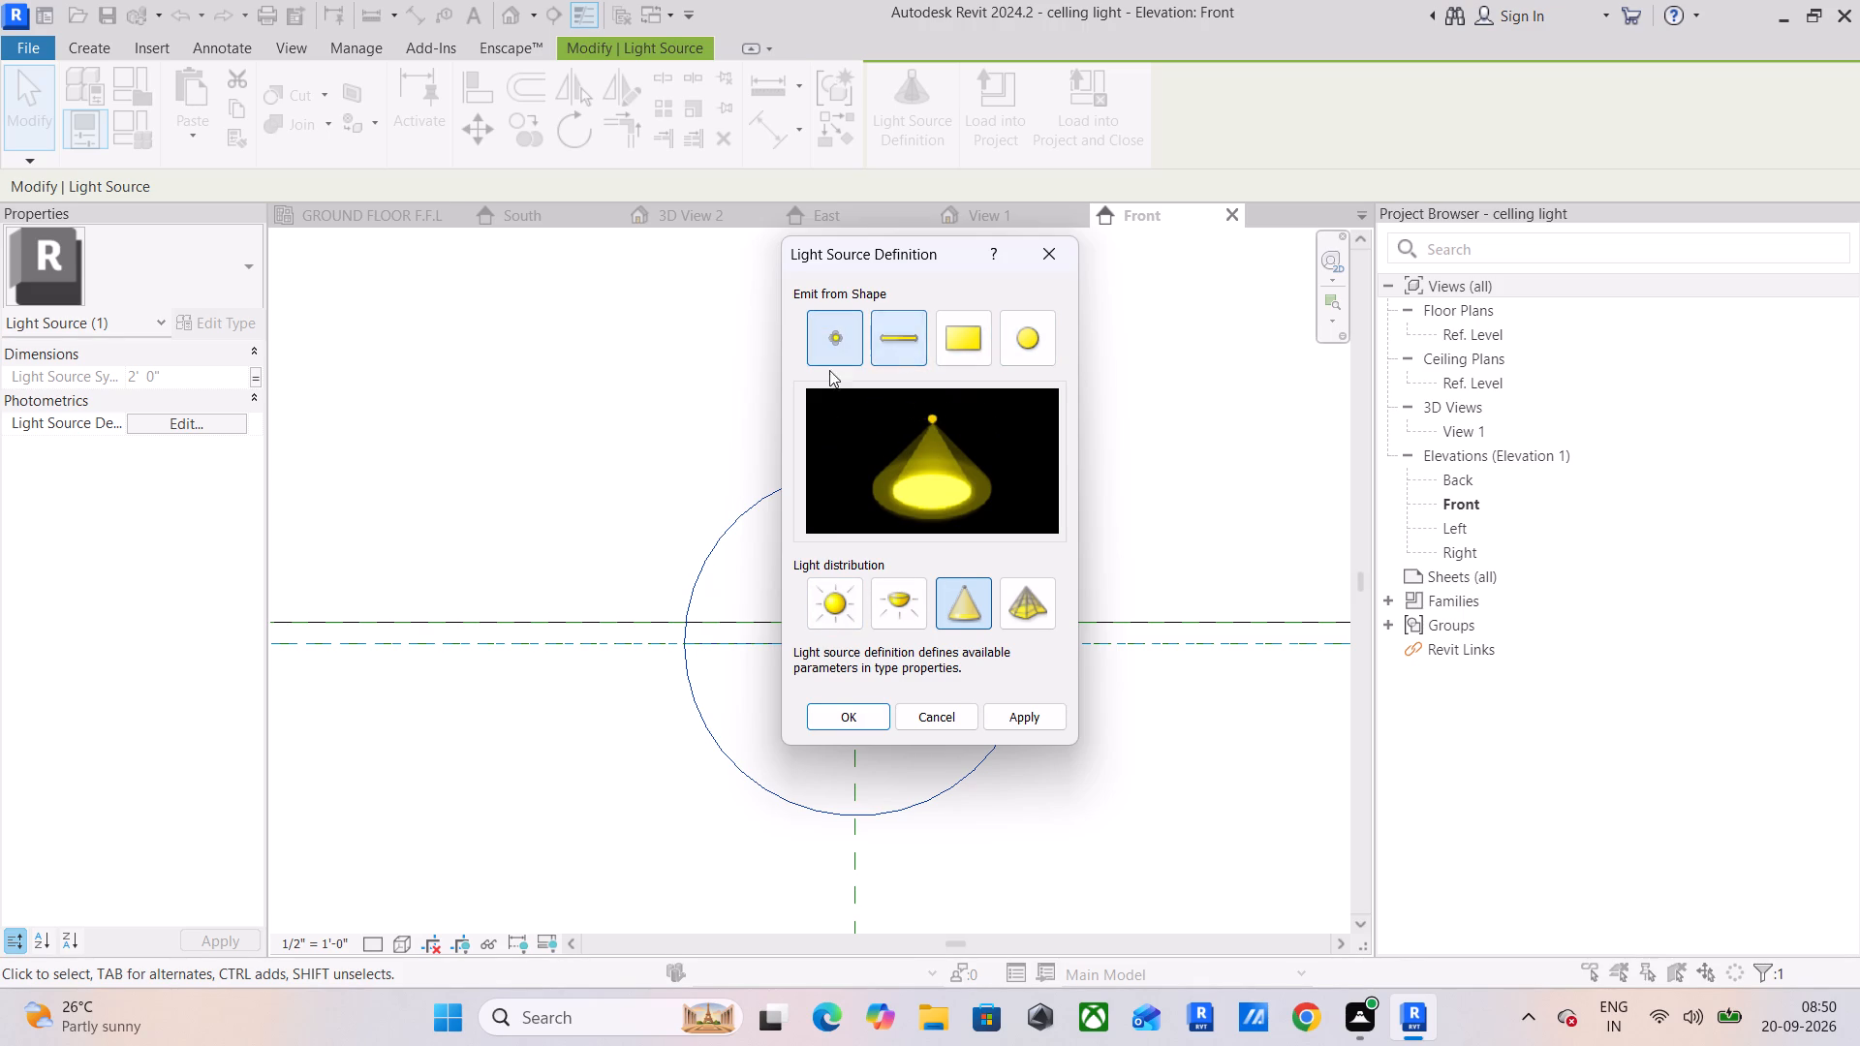
click(821, 597)
click(898, 621)
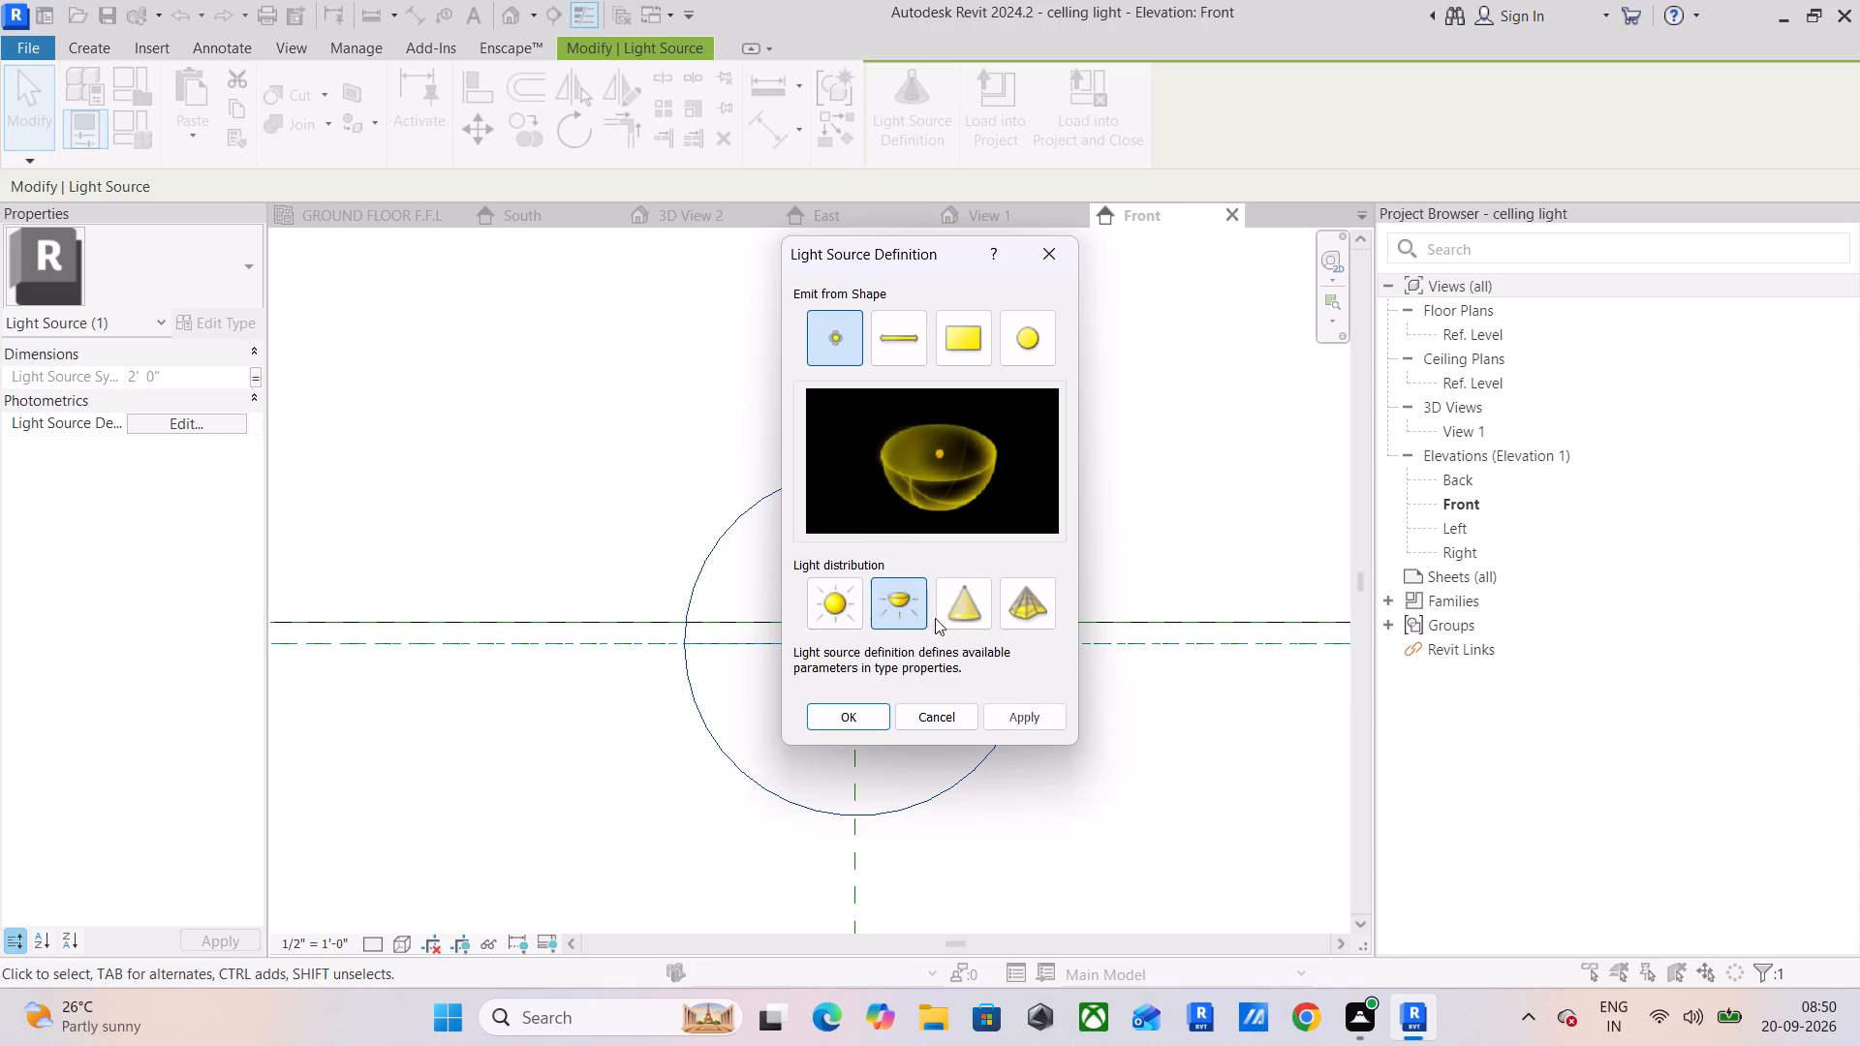
click(958, 609)
click(1009, 607)
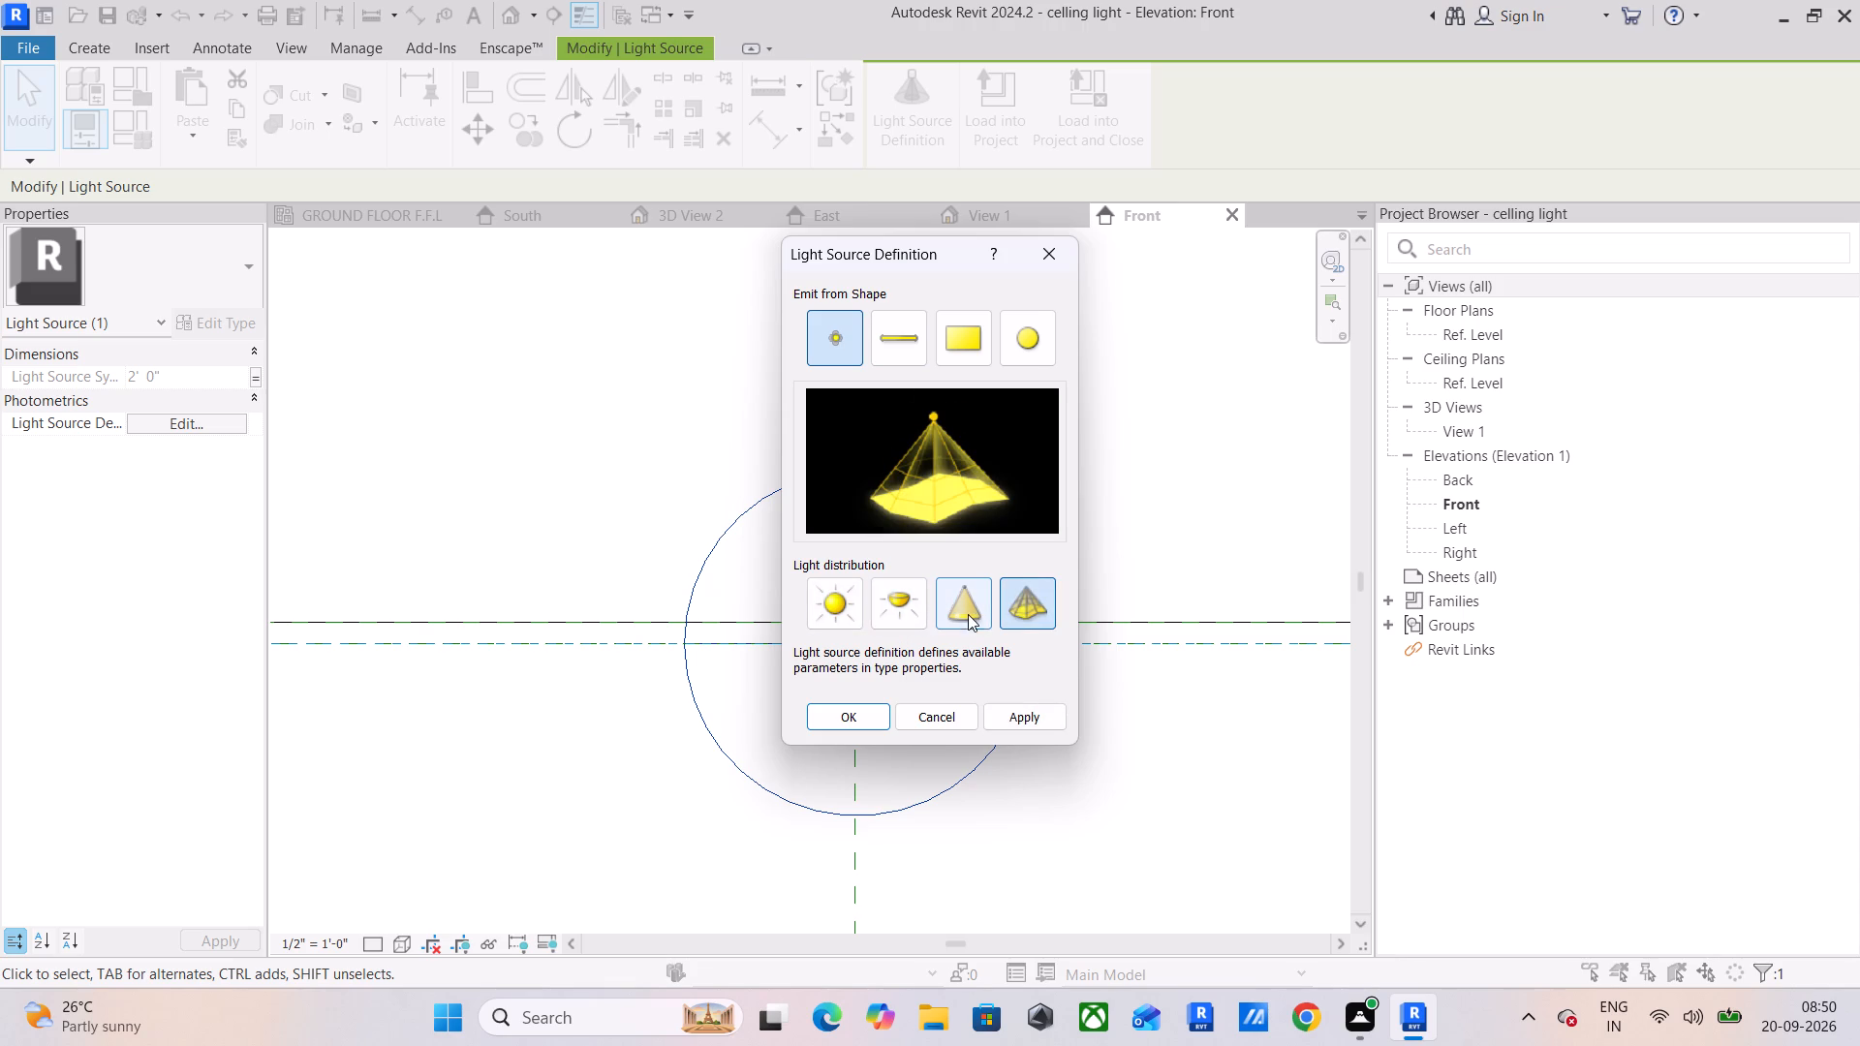
click(965, 611)
click(1015, 716)
click(860, 715)
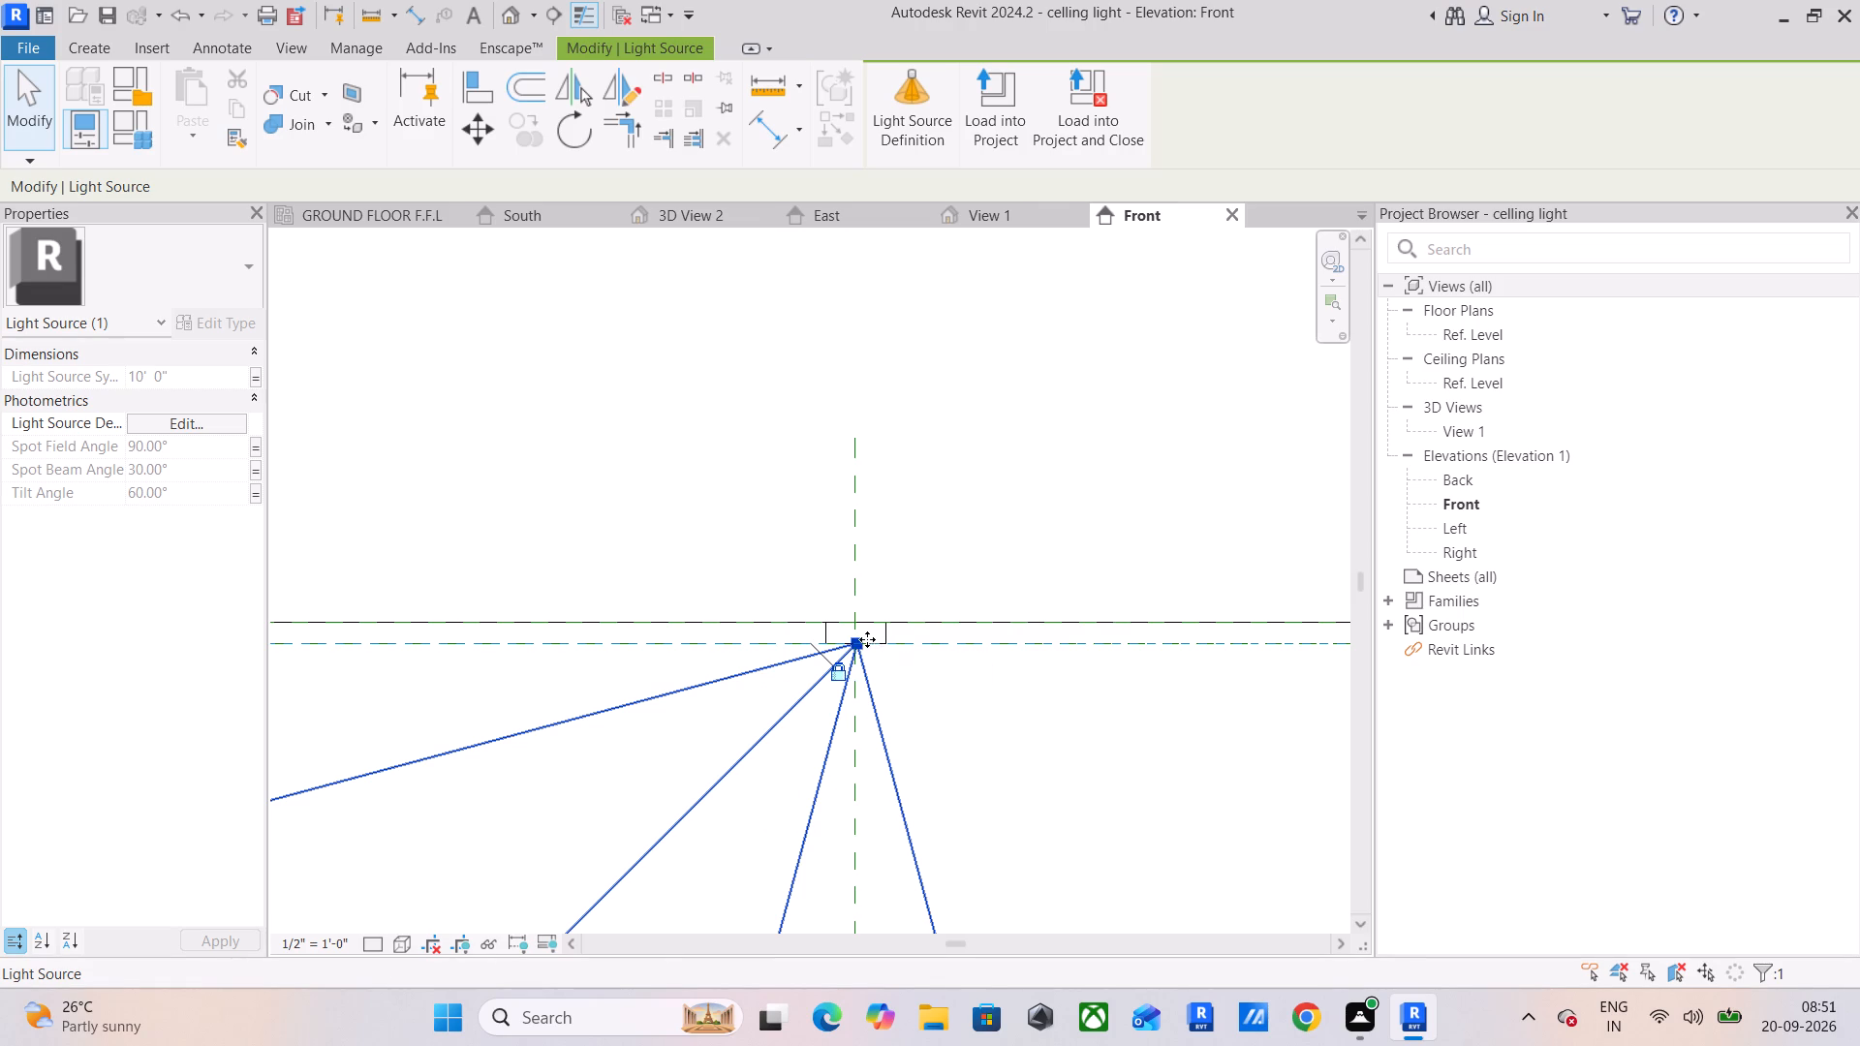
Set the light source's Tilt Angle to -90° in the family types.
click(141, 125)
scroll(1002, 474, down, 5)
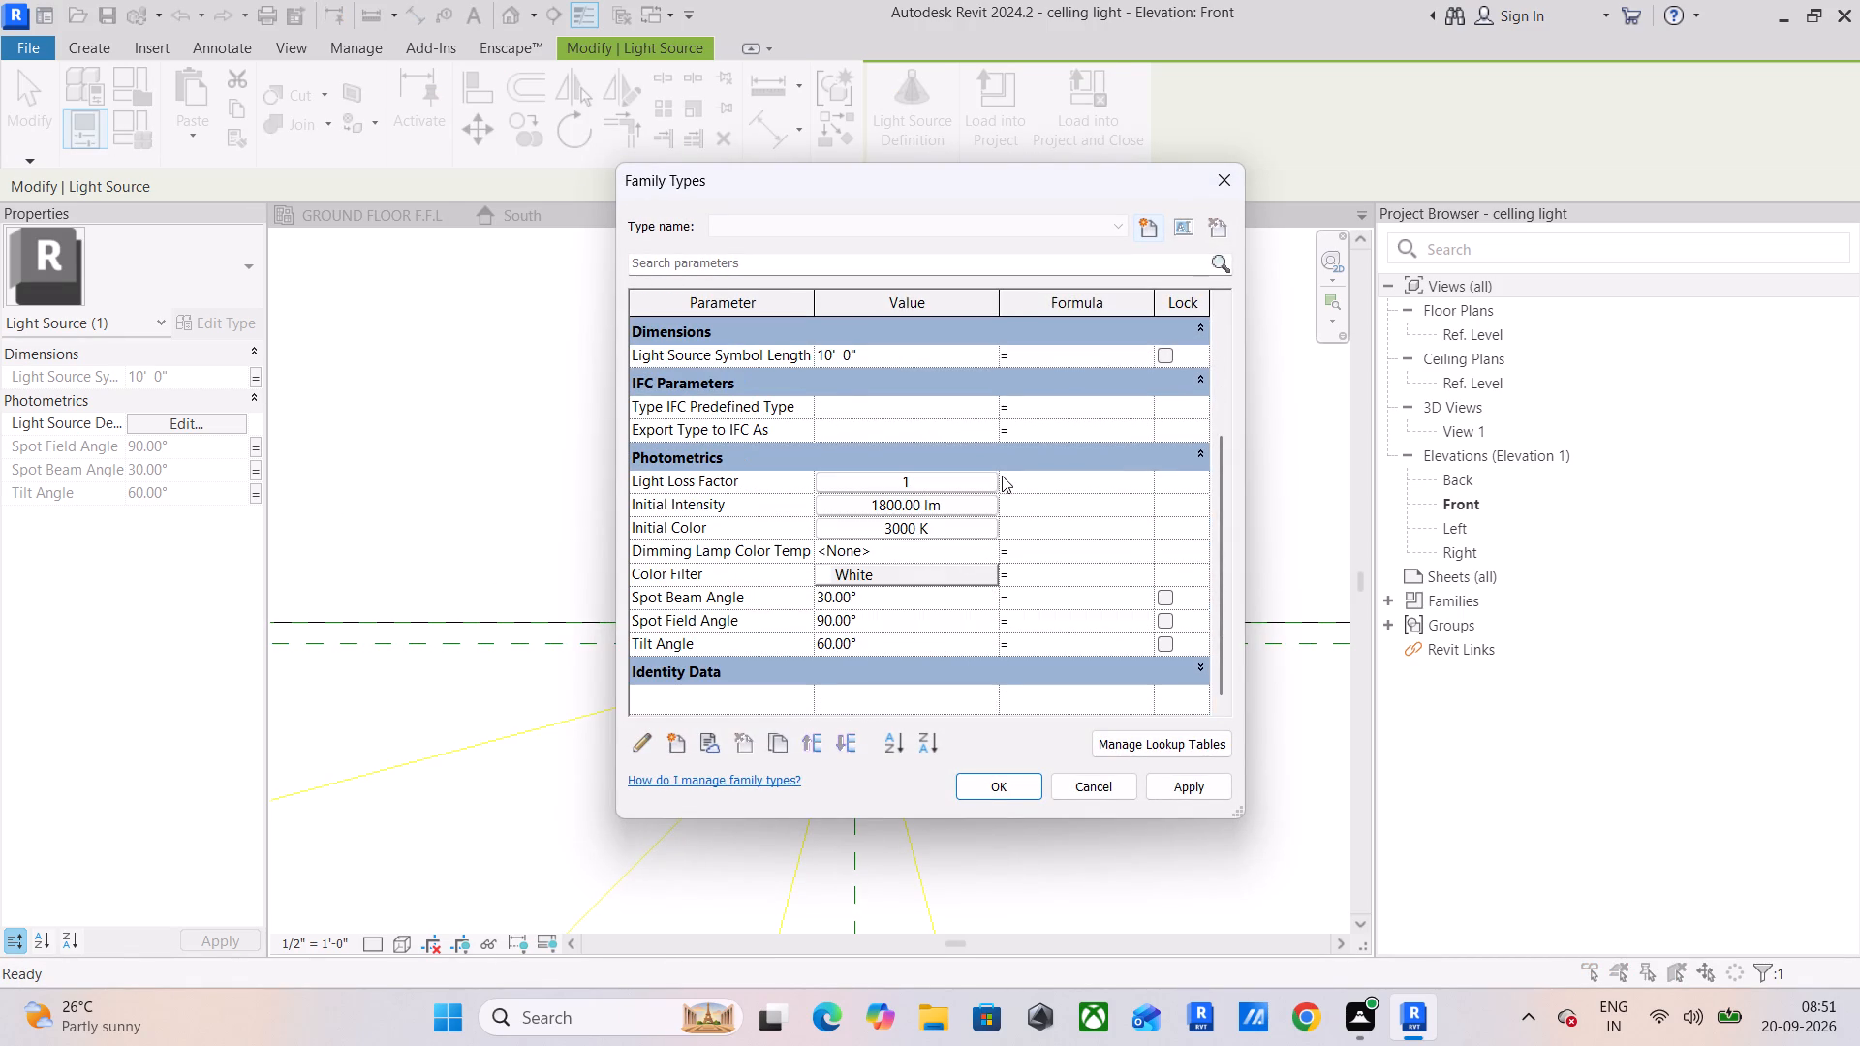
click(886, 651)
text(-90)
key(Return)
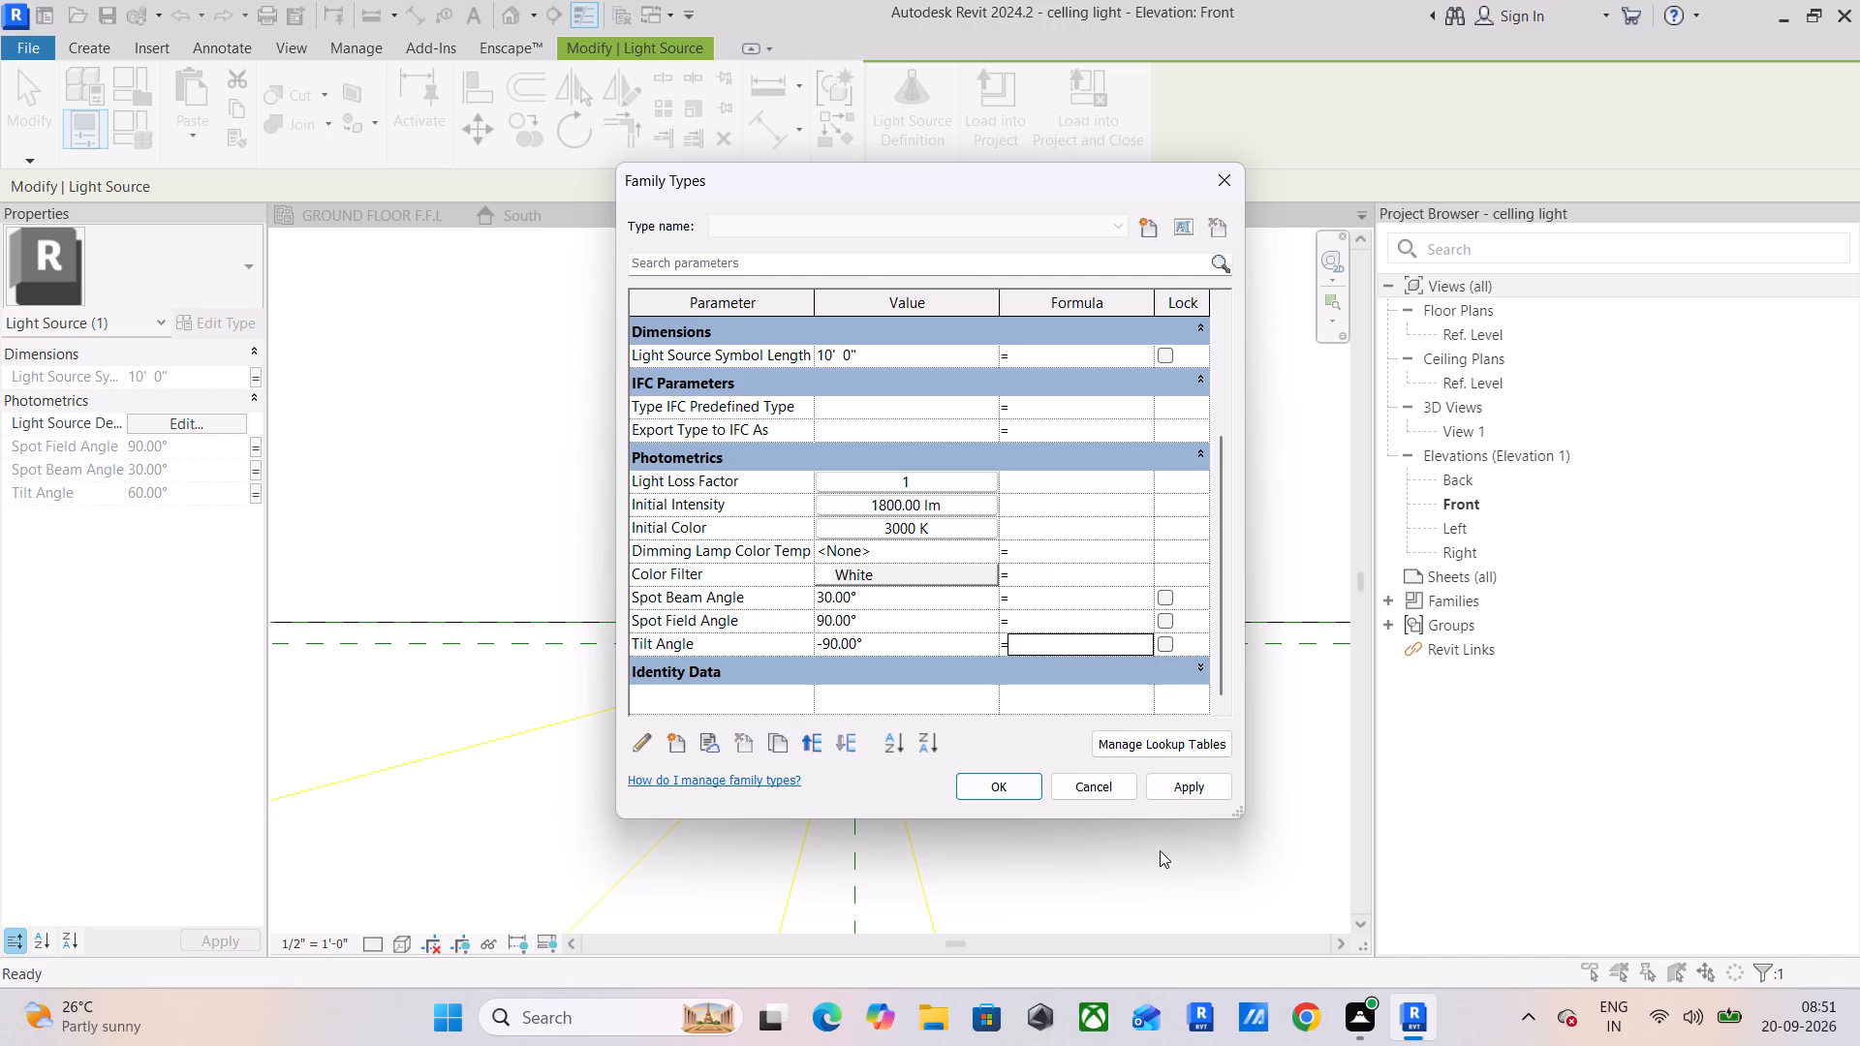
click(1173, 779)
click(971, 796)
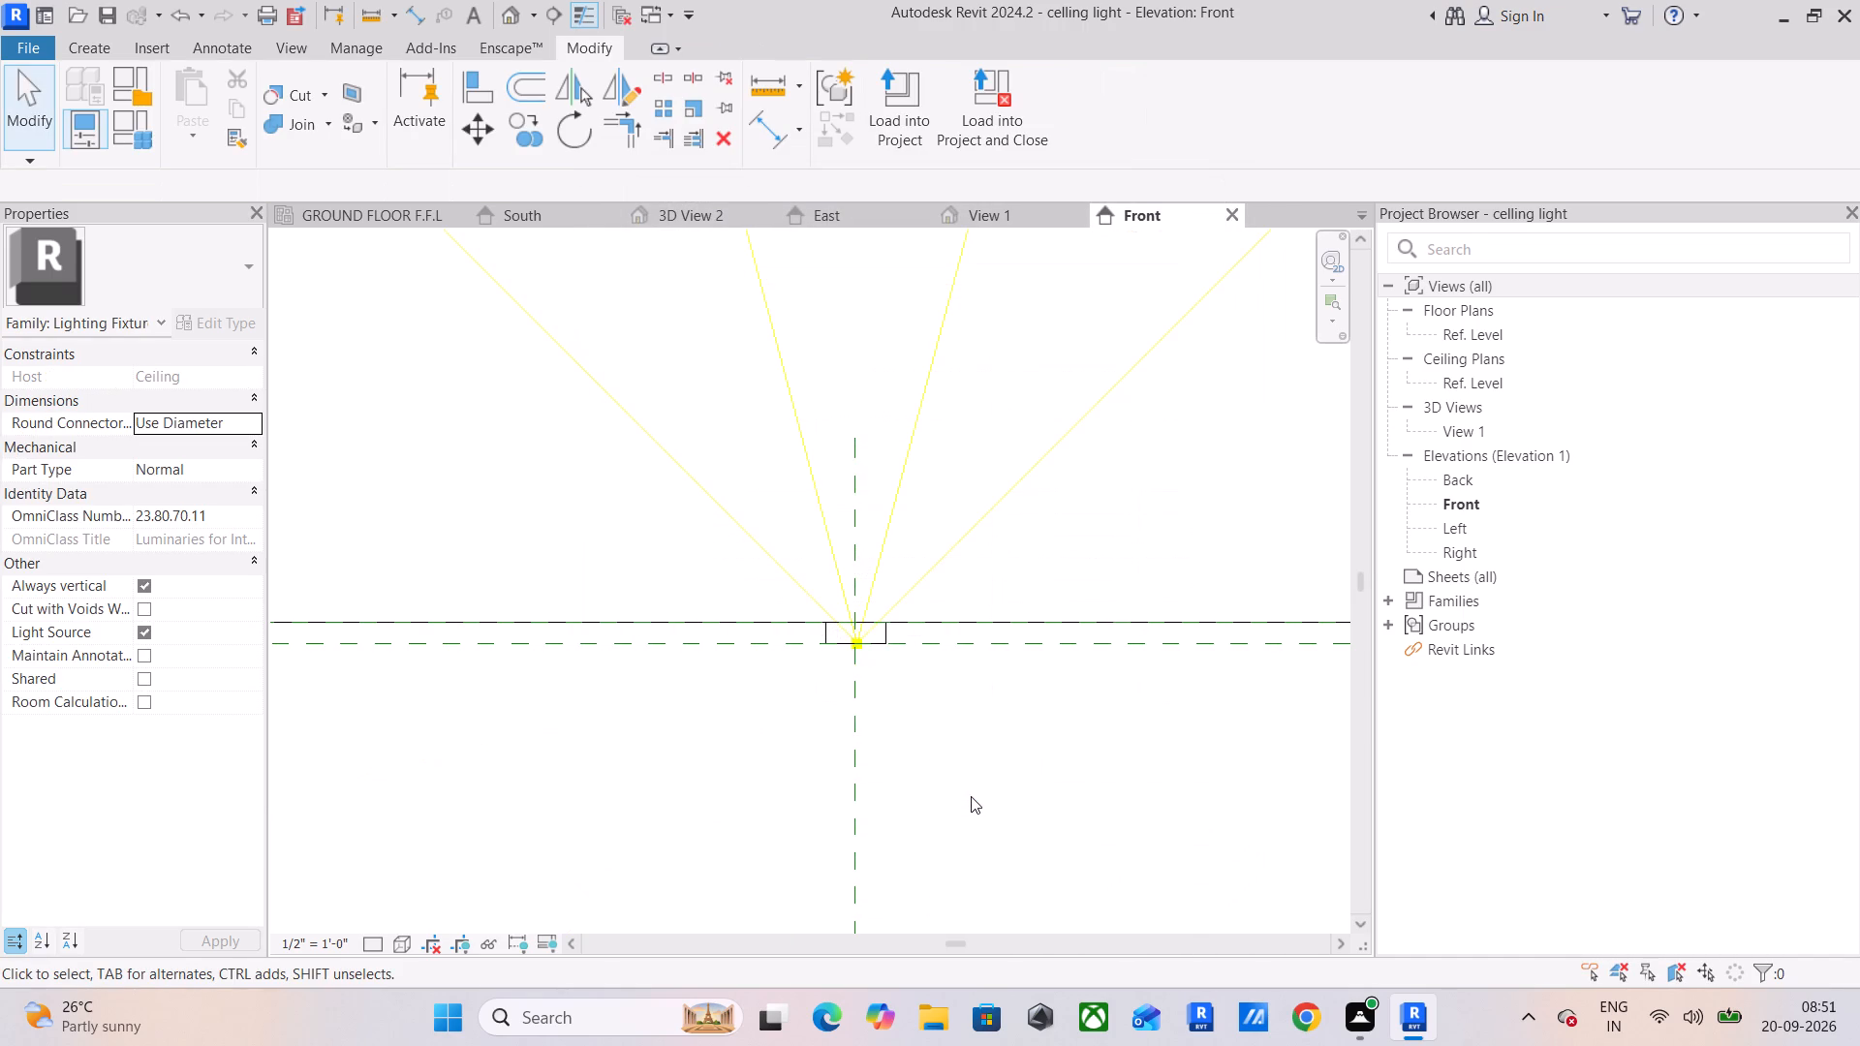
Set the light source's Tilt Angle to 90° in the family types.
scroll(852, 628, up, 6)
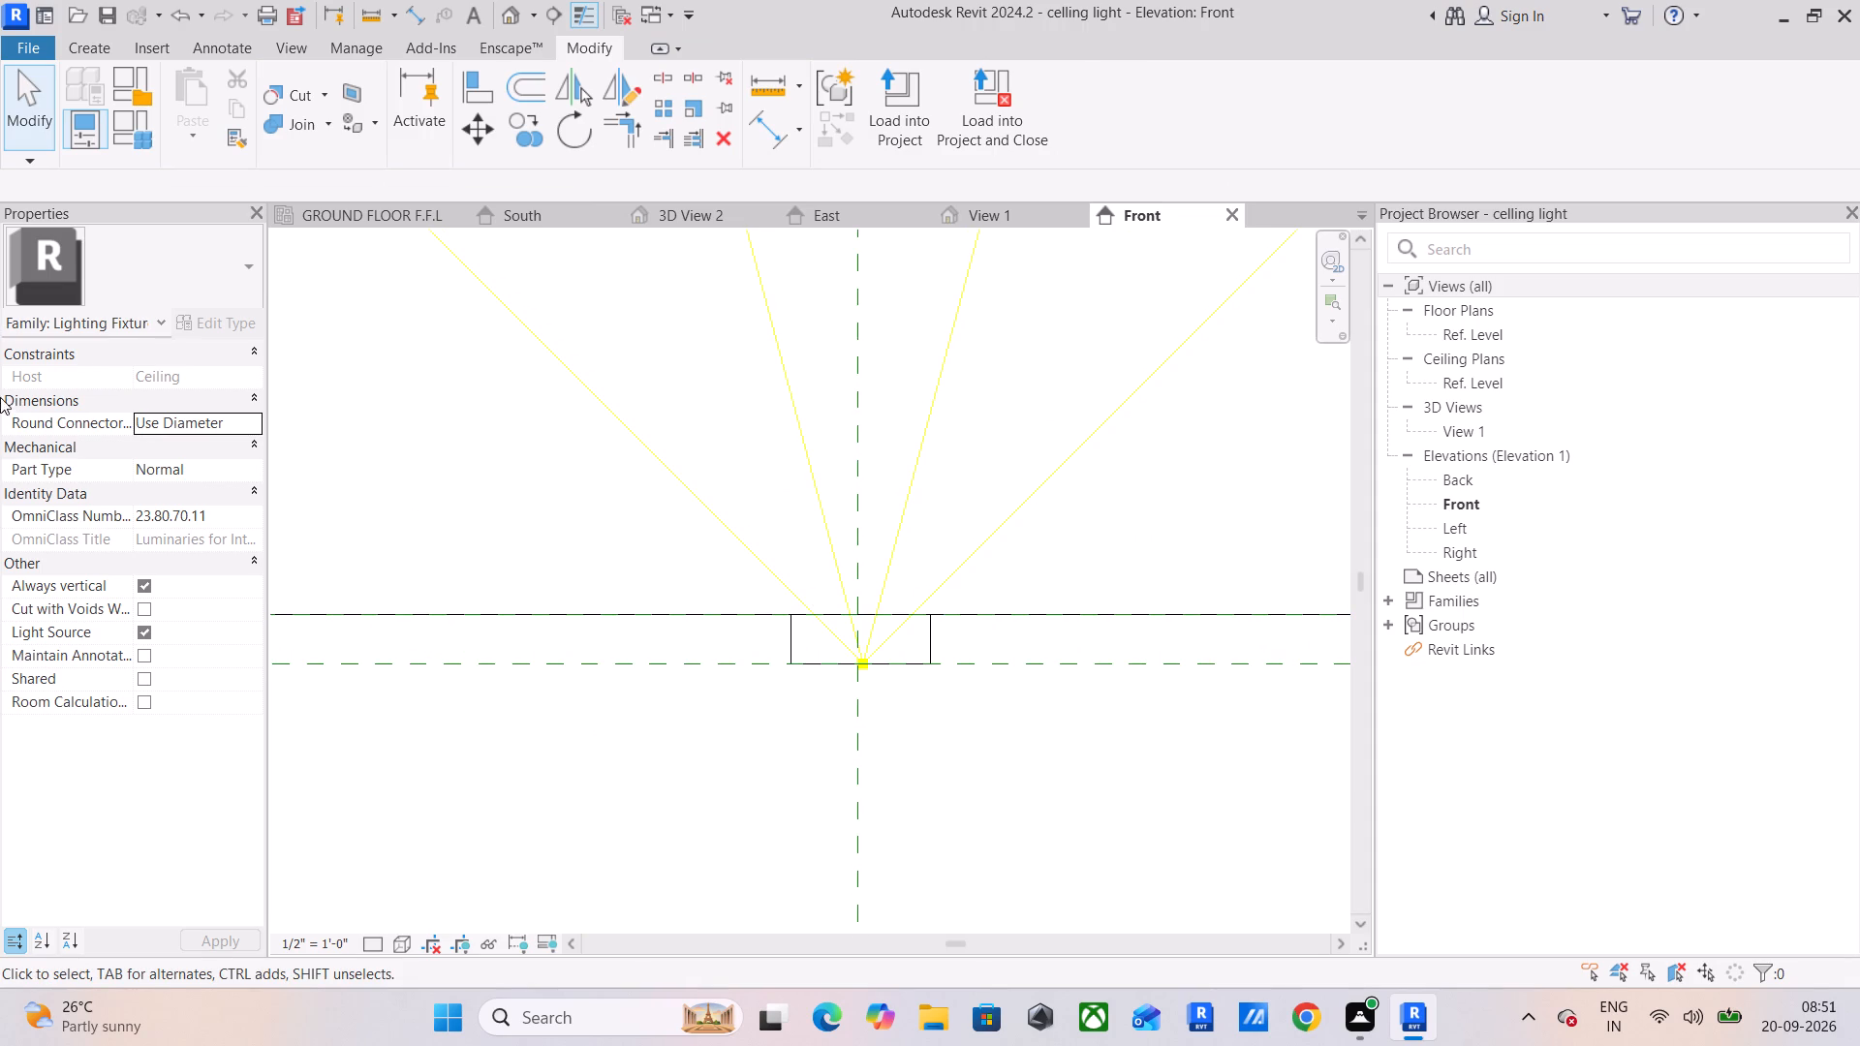
click(838, 538)
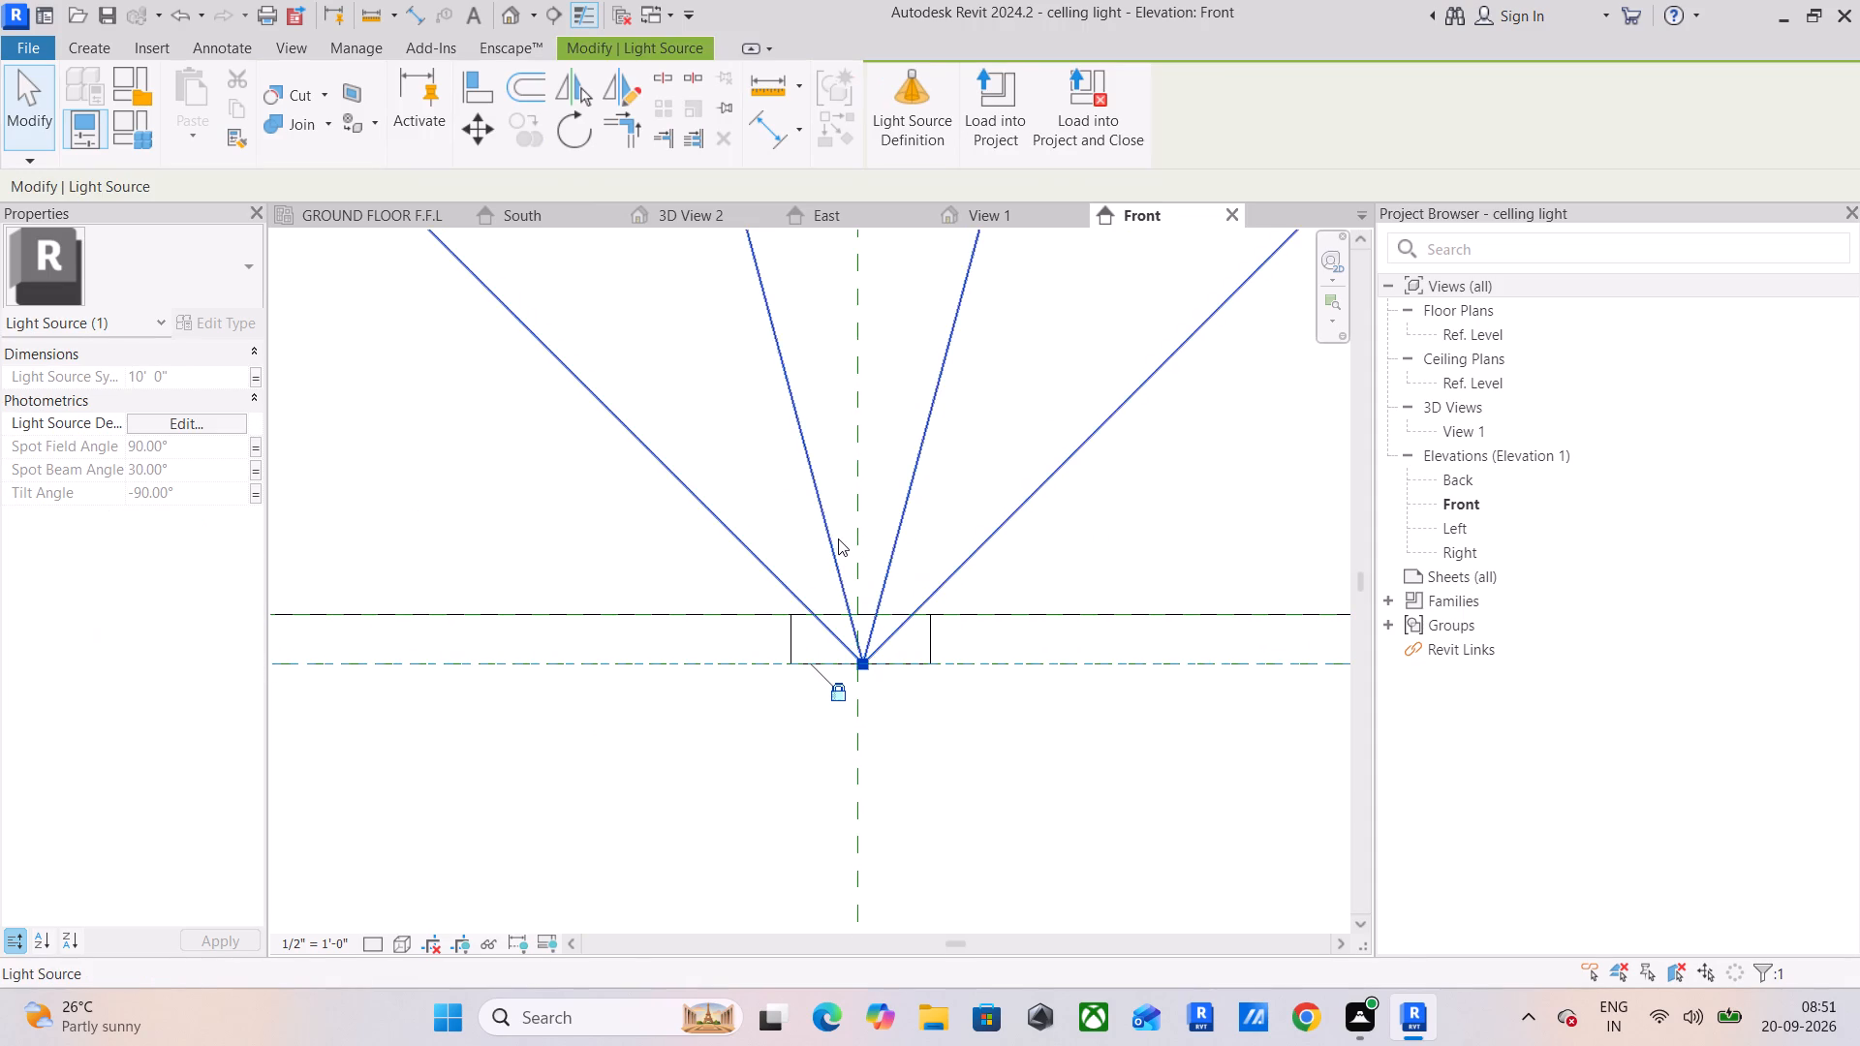
click(126, 130)
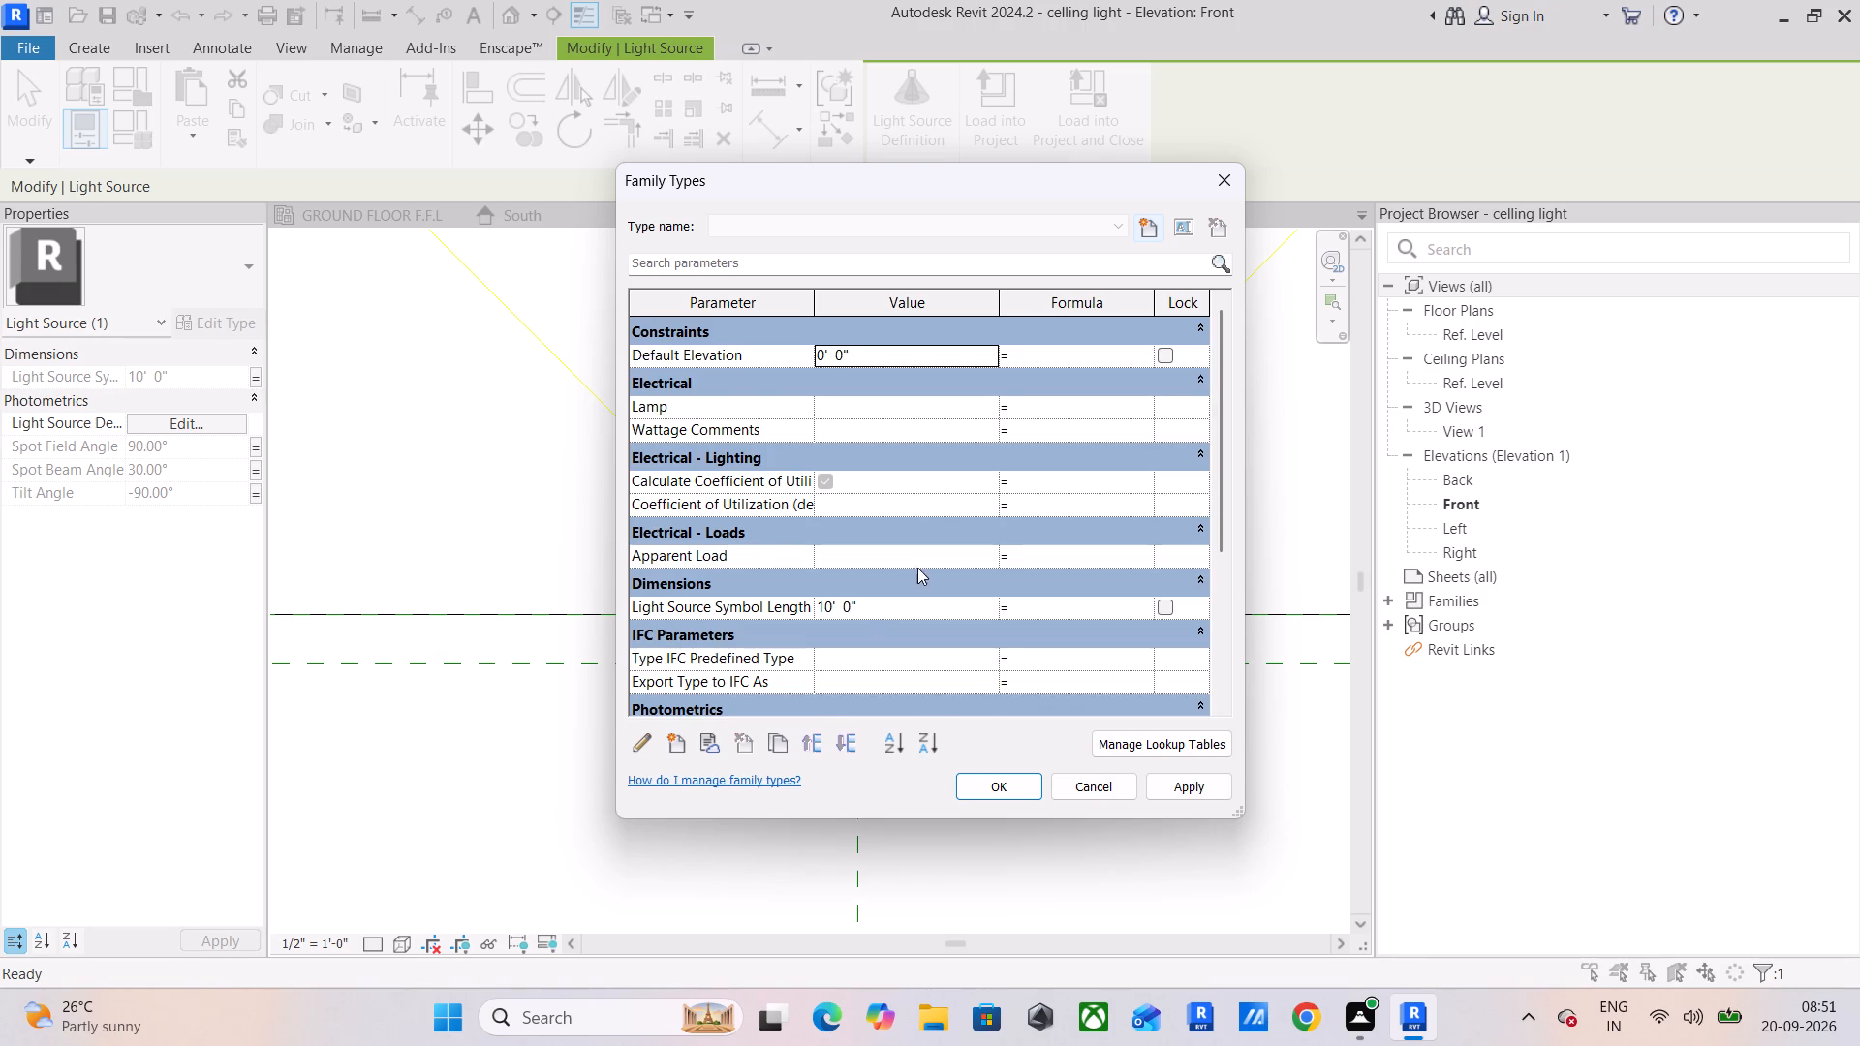
scroll(917, 567, down, 6)
click(925, 630)
click(920, 650)
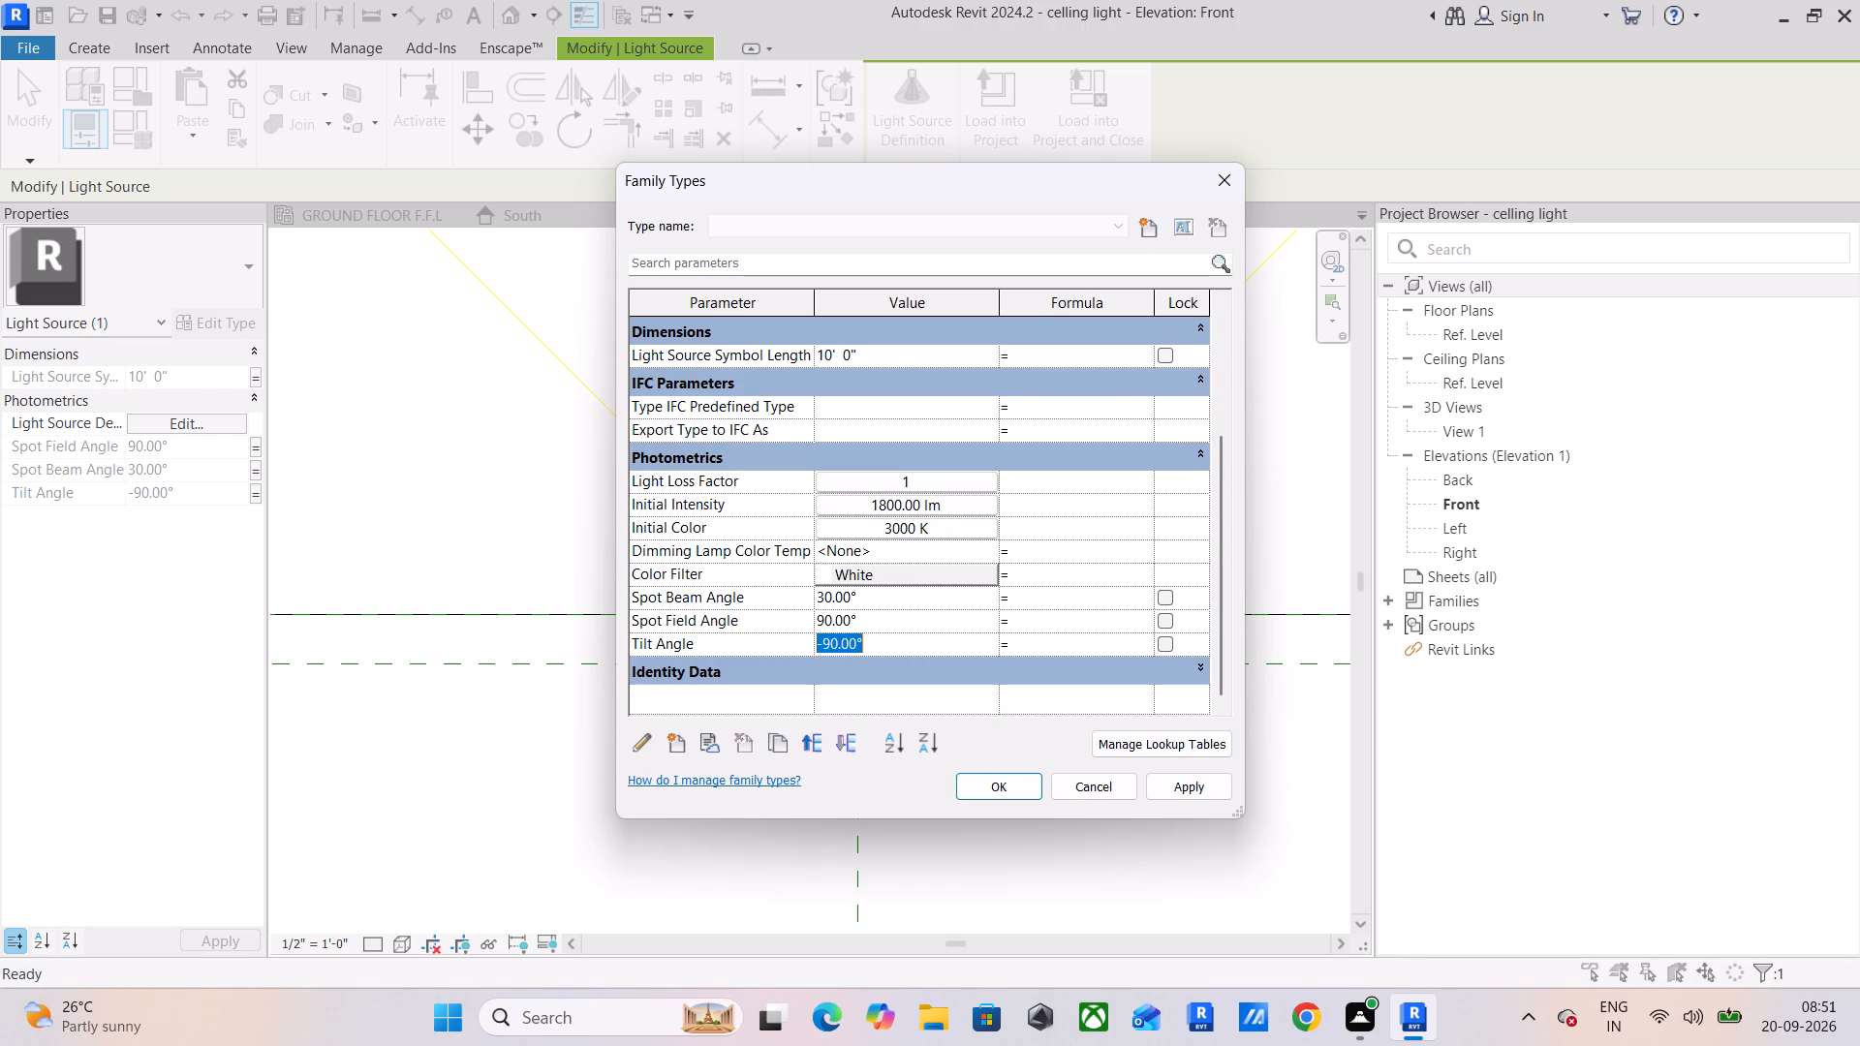
text(90)
key(Return)
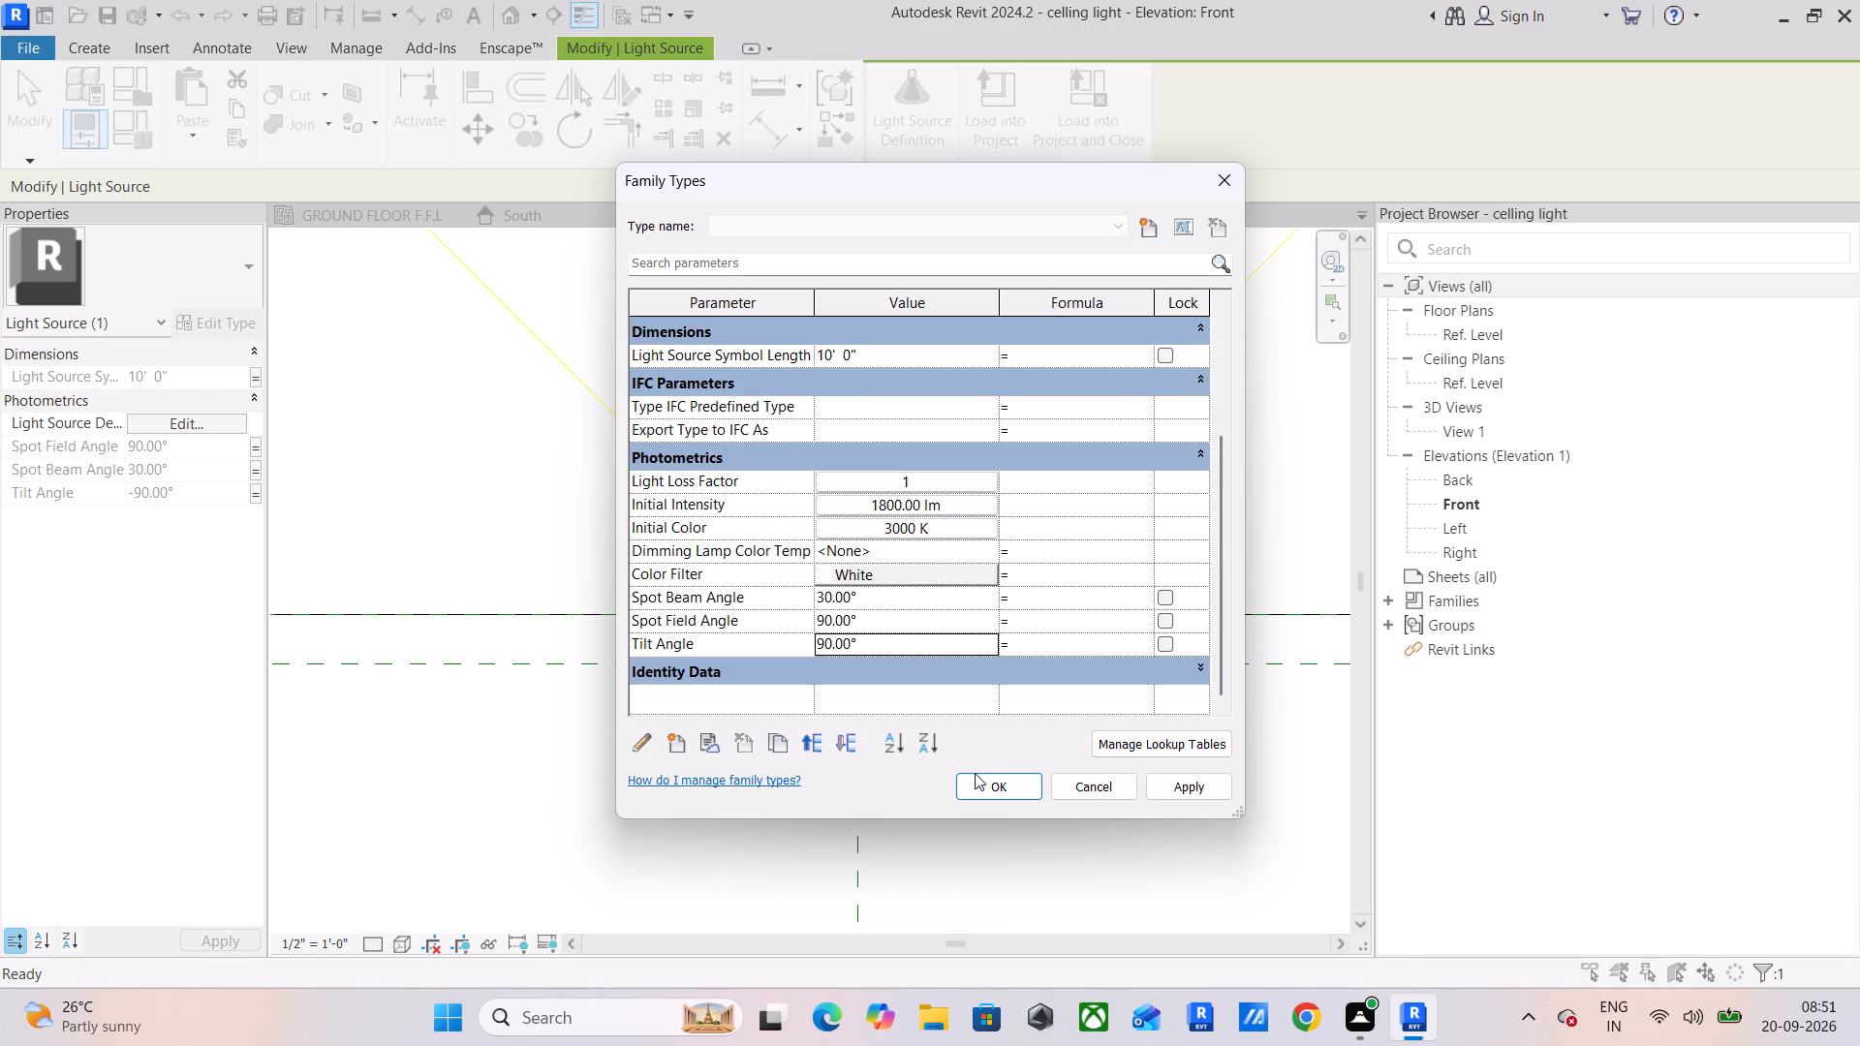
click(975, 774)
Set the light source's Tilt Angle to 60° in the family types.
scroll(944, 762, down, 6)
middle_drag(944, 757, 942, 506)
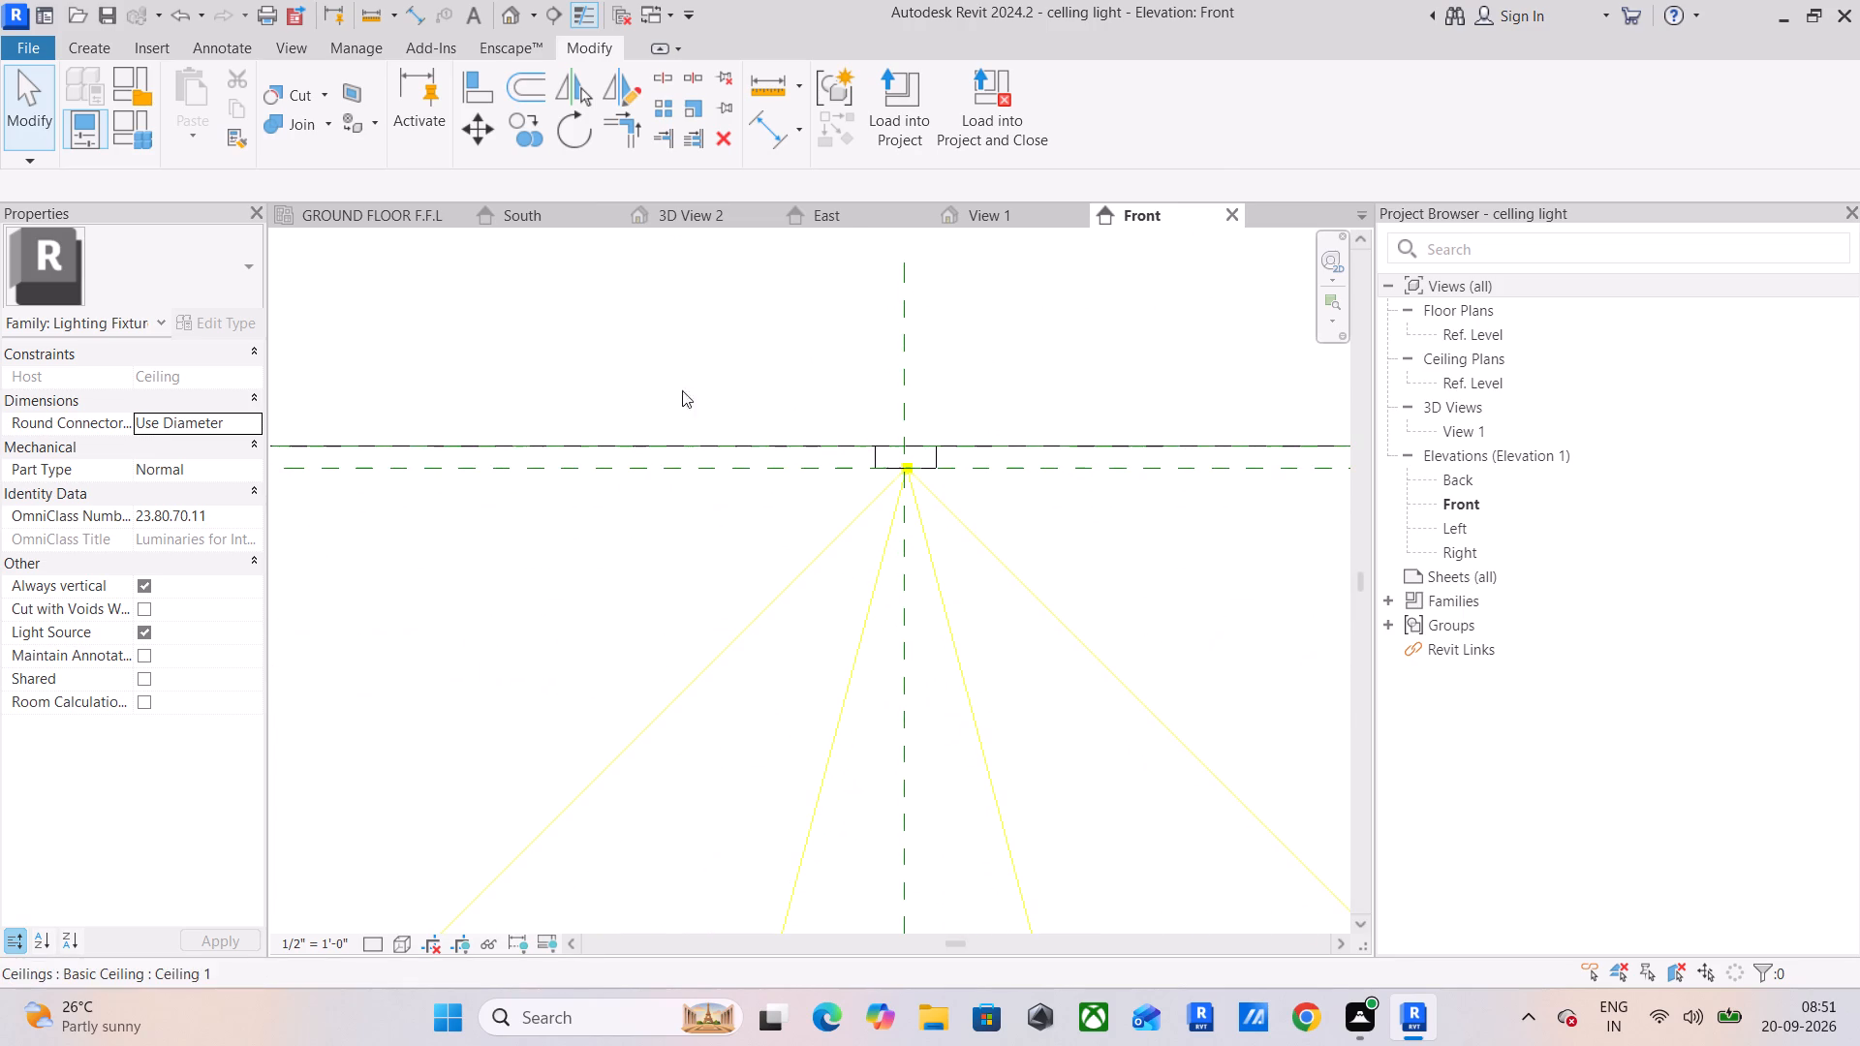
click(135, 144)
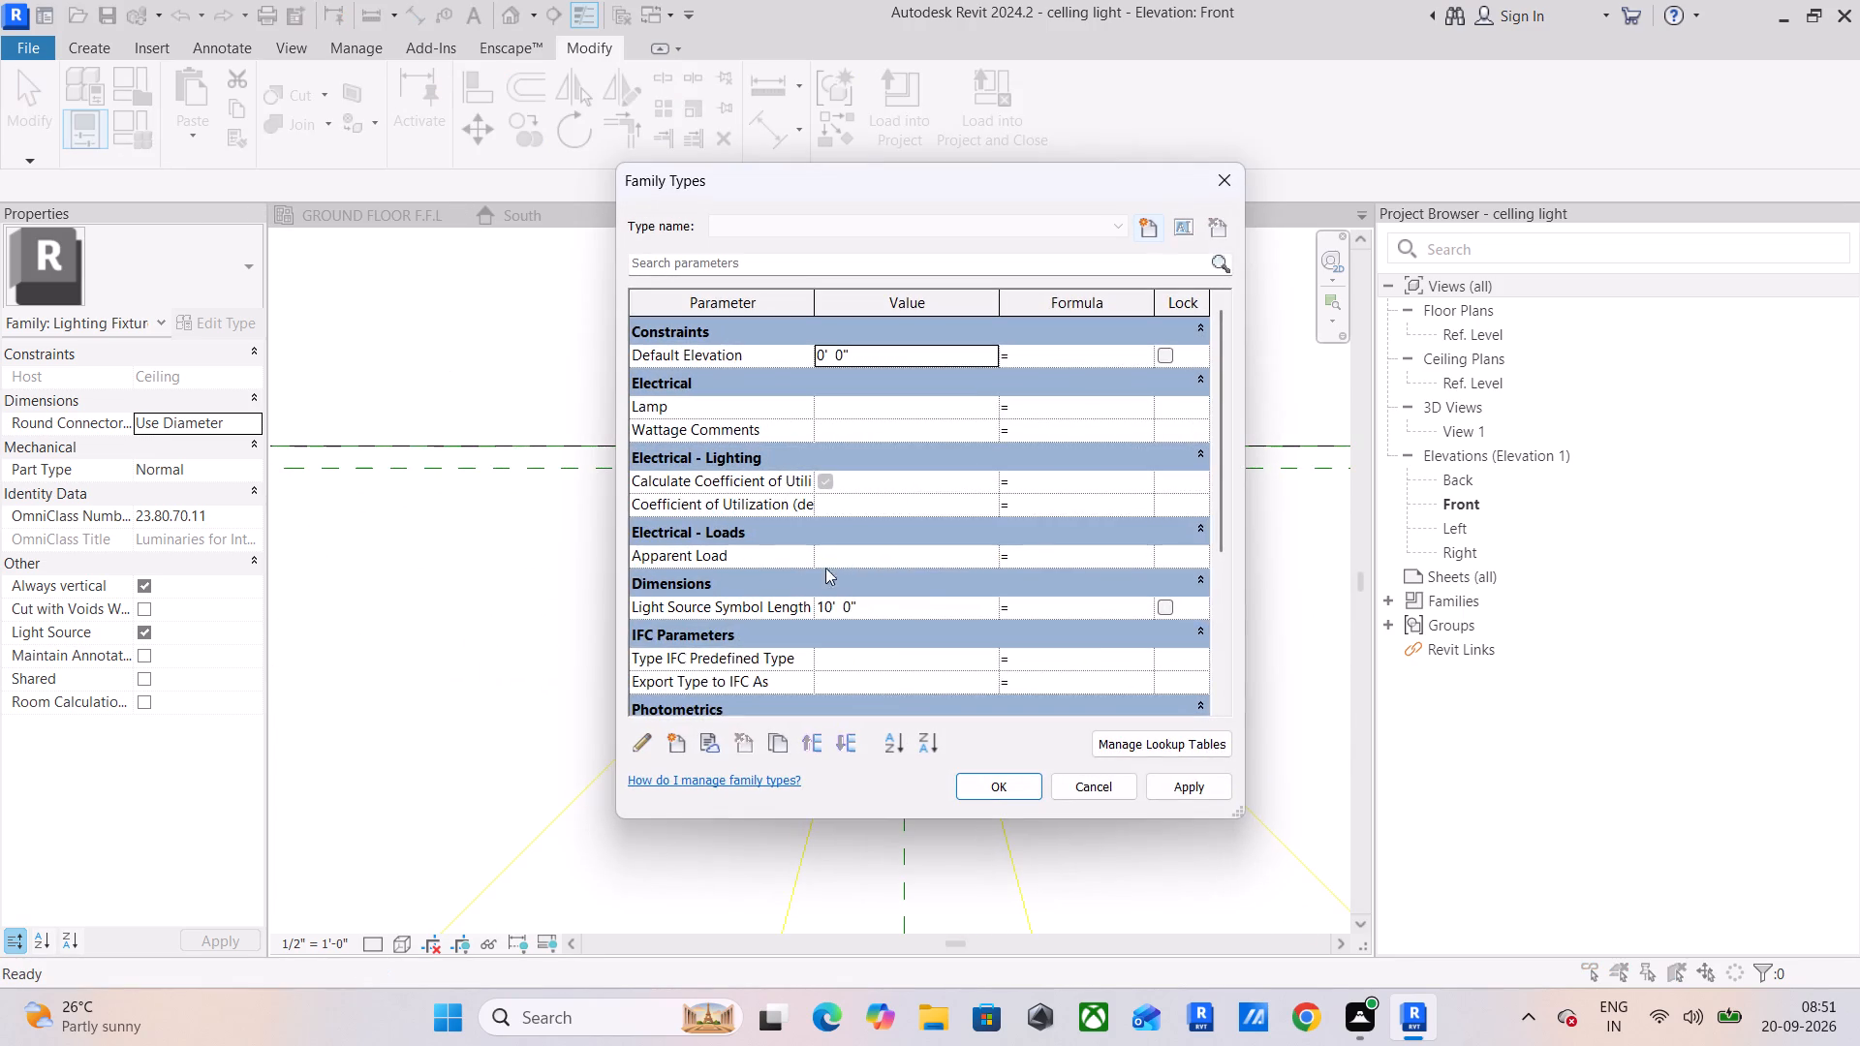
scroll(849, 524, down, 7)
click(894, 638)
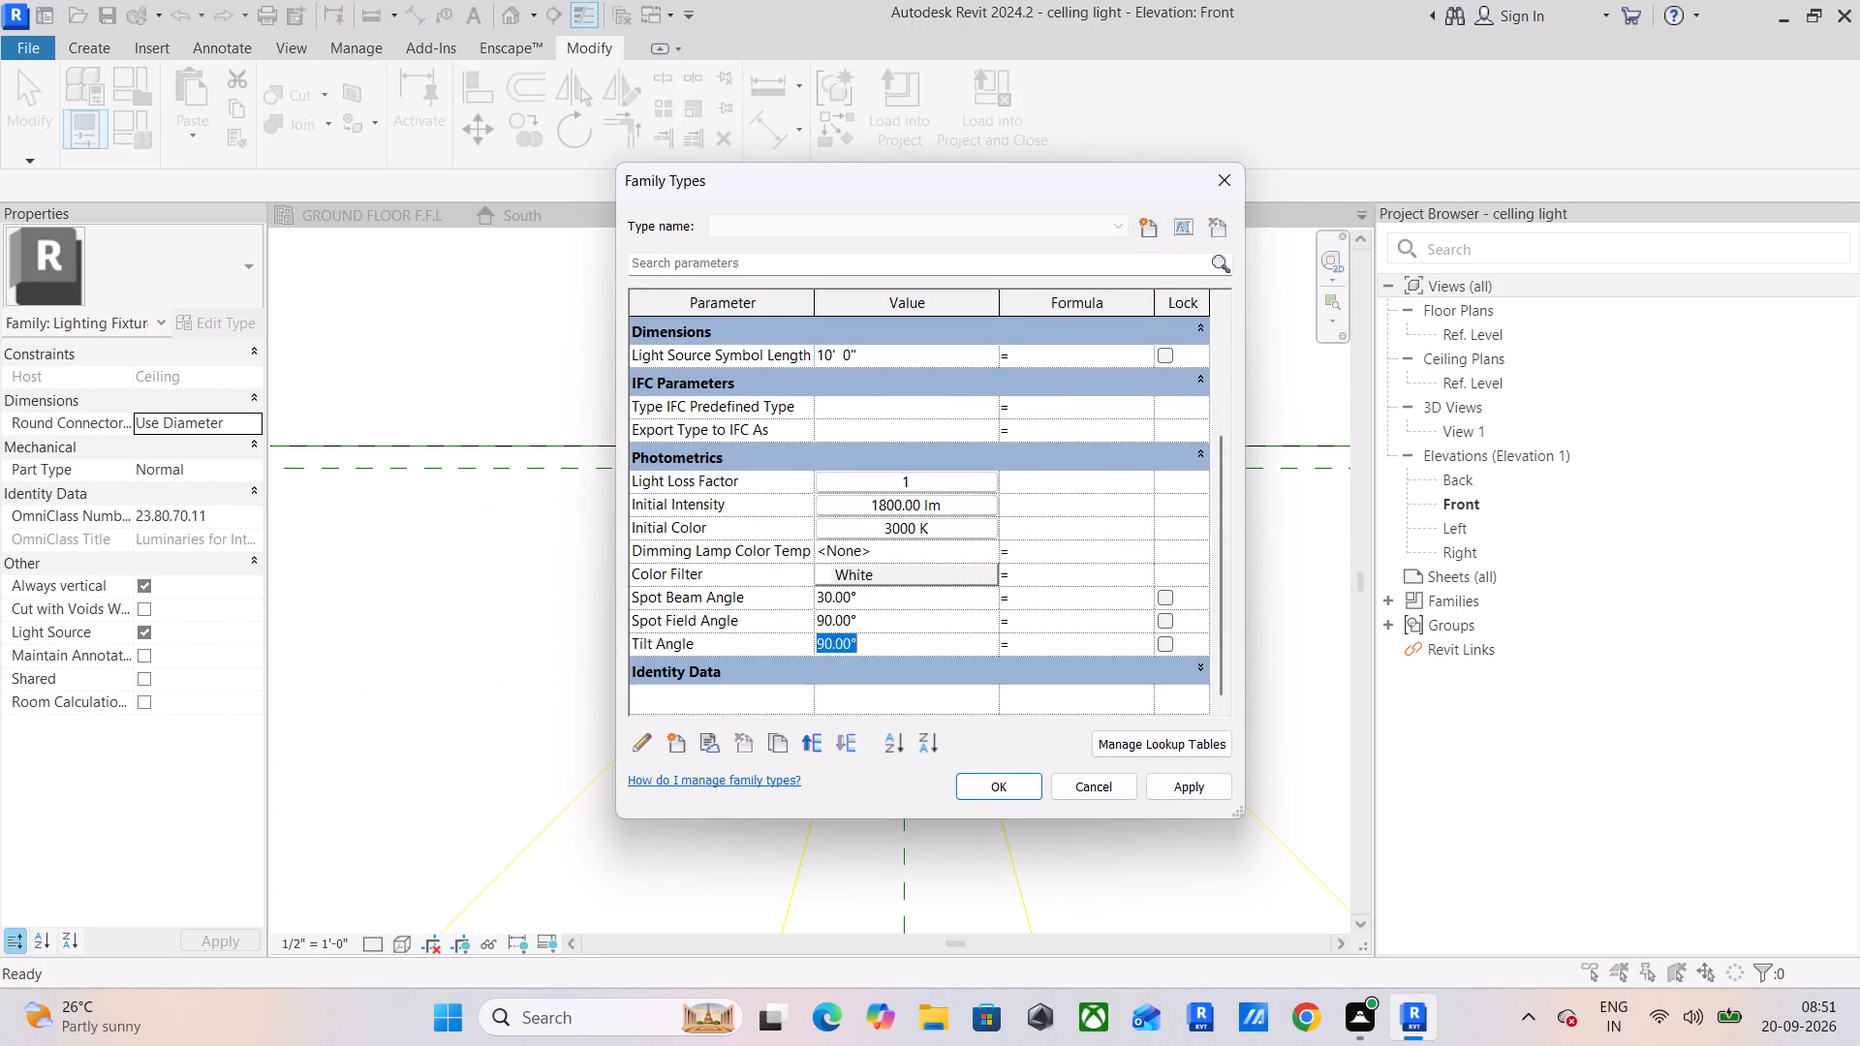
text(60)
key(Return)
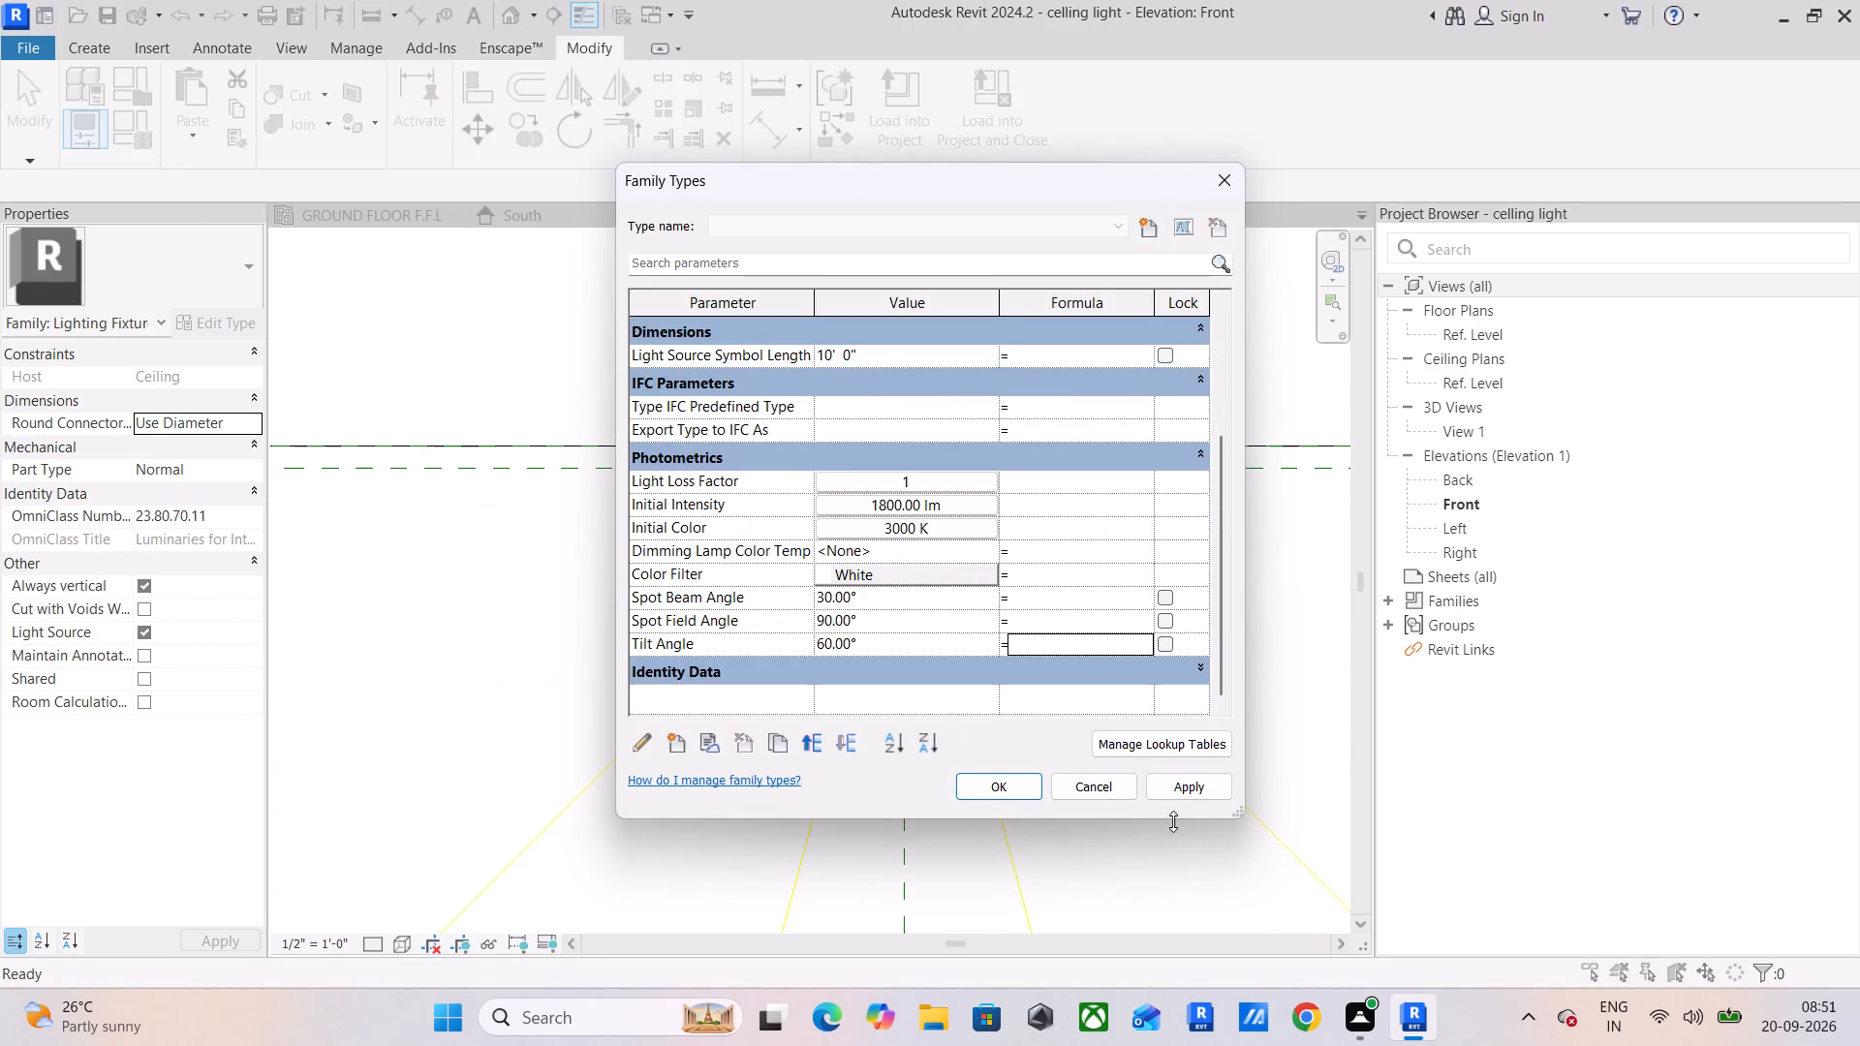
click(1173, 798)
click(1011, 781)
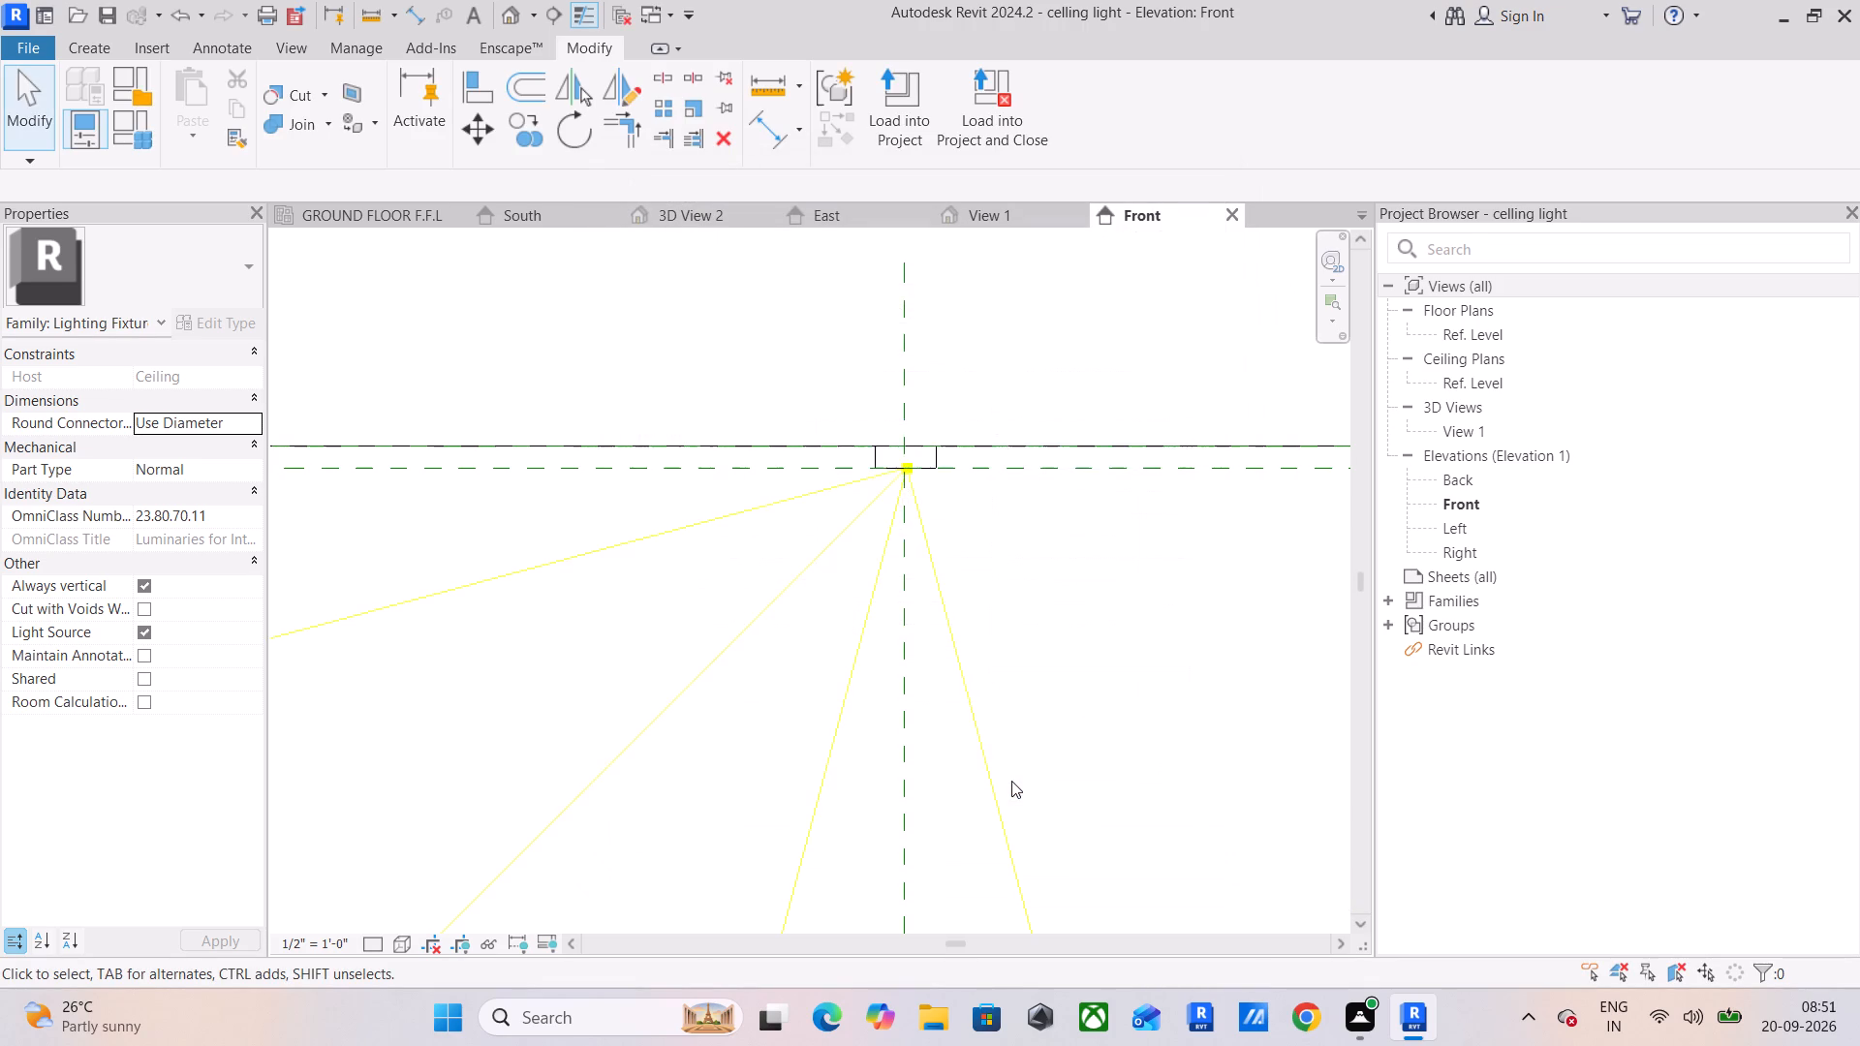
Examine the full extent and direction of the tilted light cone in the family's Front elevation.
scroll(1011, 781, down, 3)
click(1093, 727)
click(1109, 685)
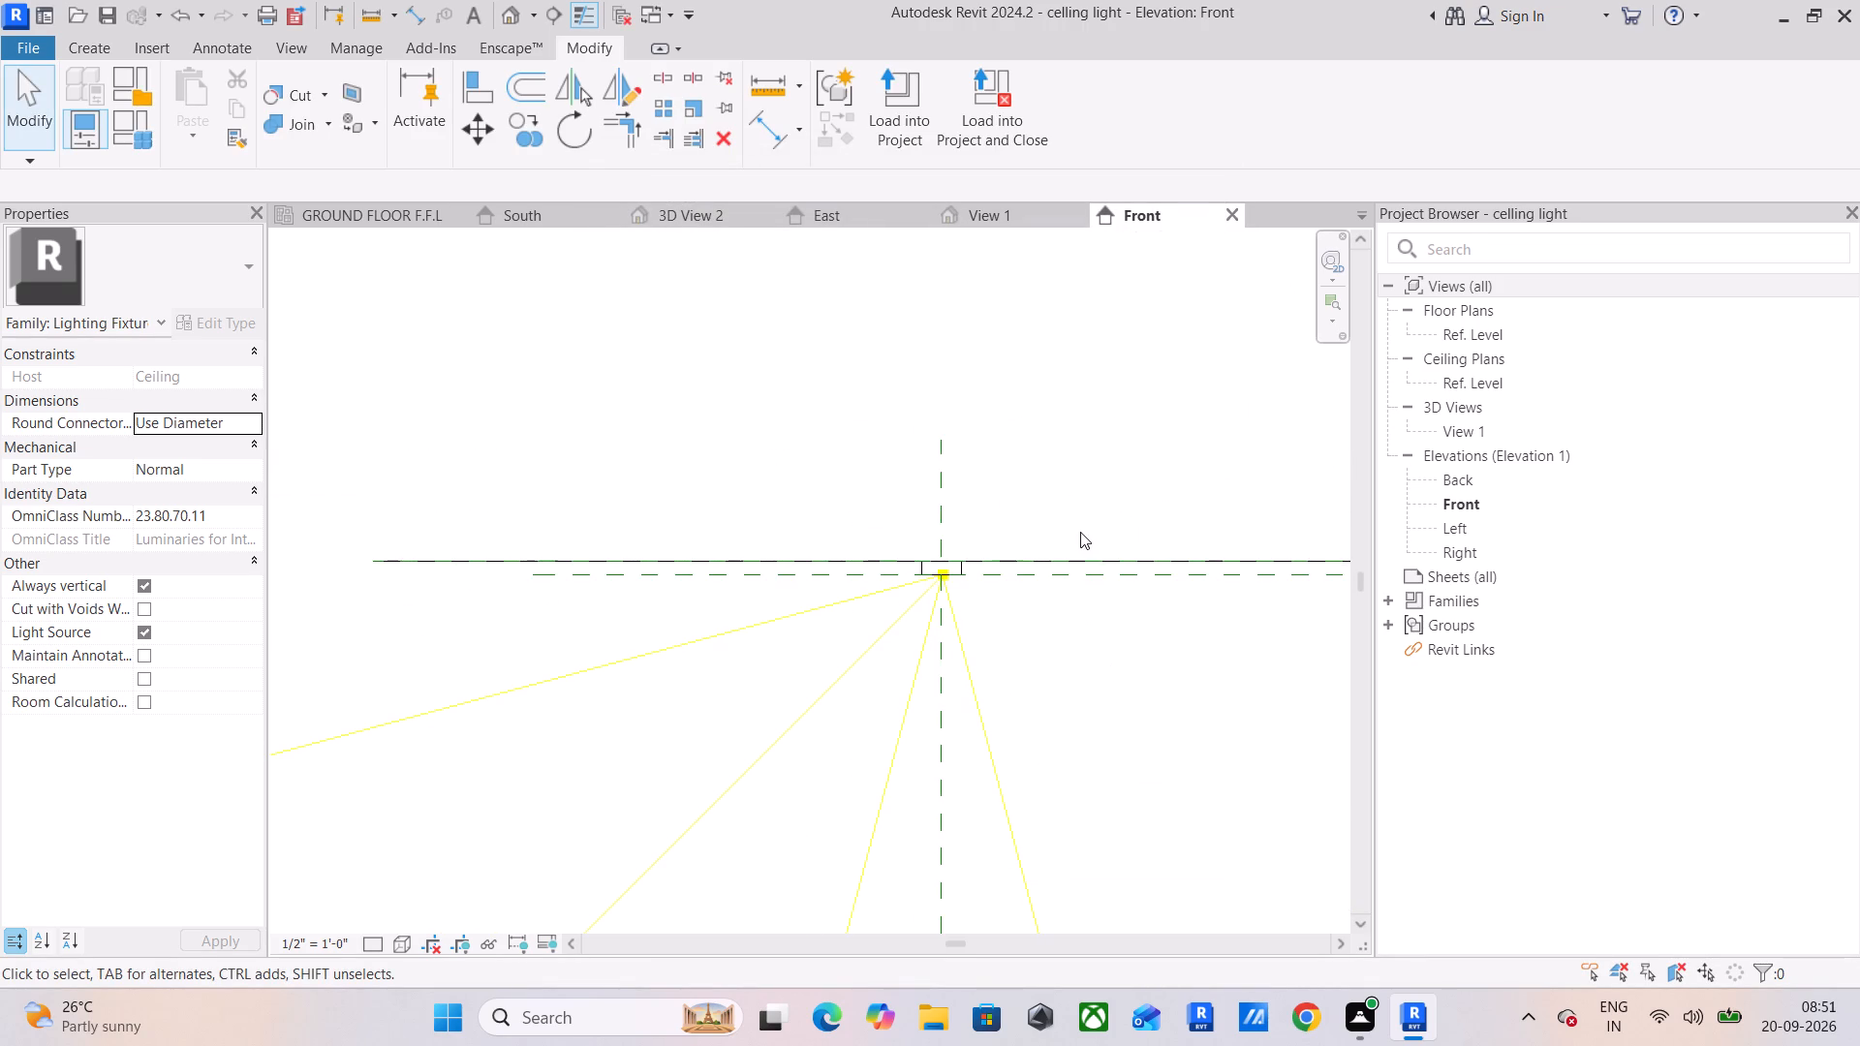
scroll(1081, 532, down, 3)
middle_drag(1081, 533, 1107, 478)
scroll(1107, 478, down, 8)
middle_drag(1107, 478, 1056, 525)
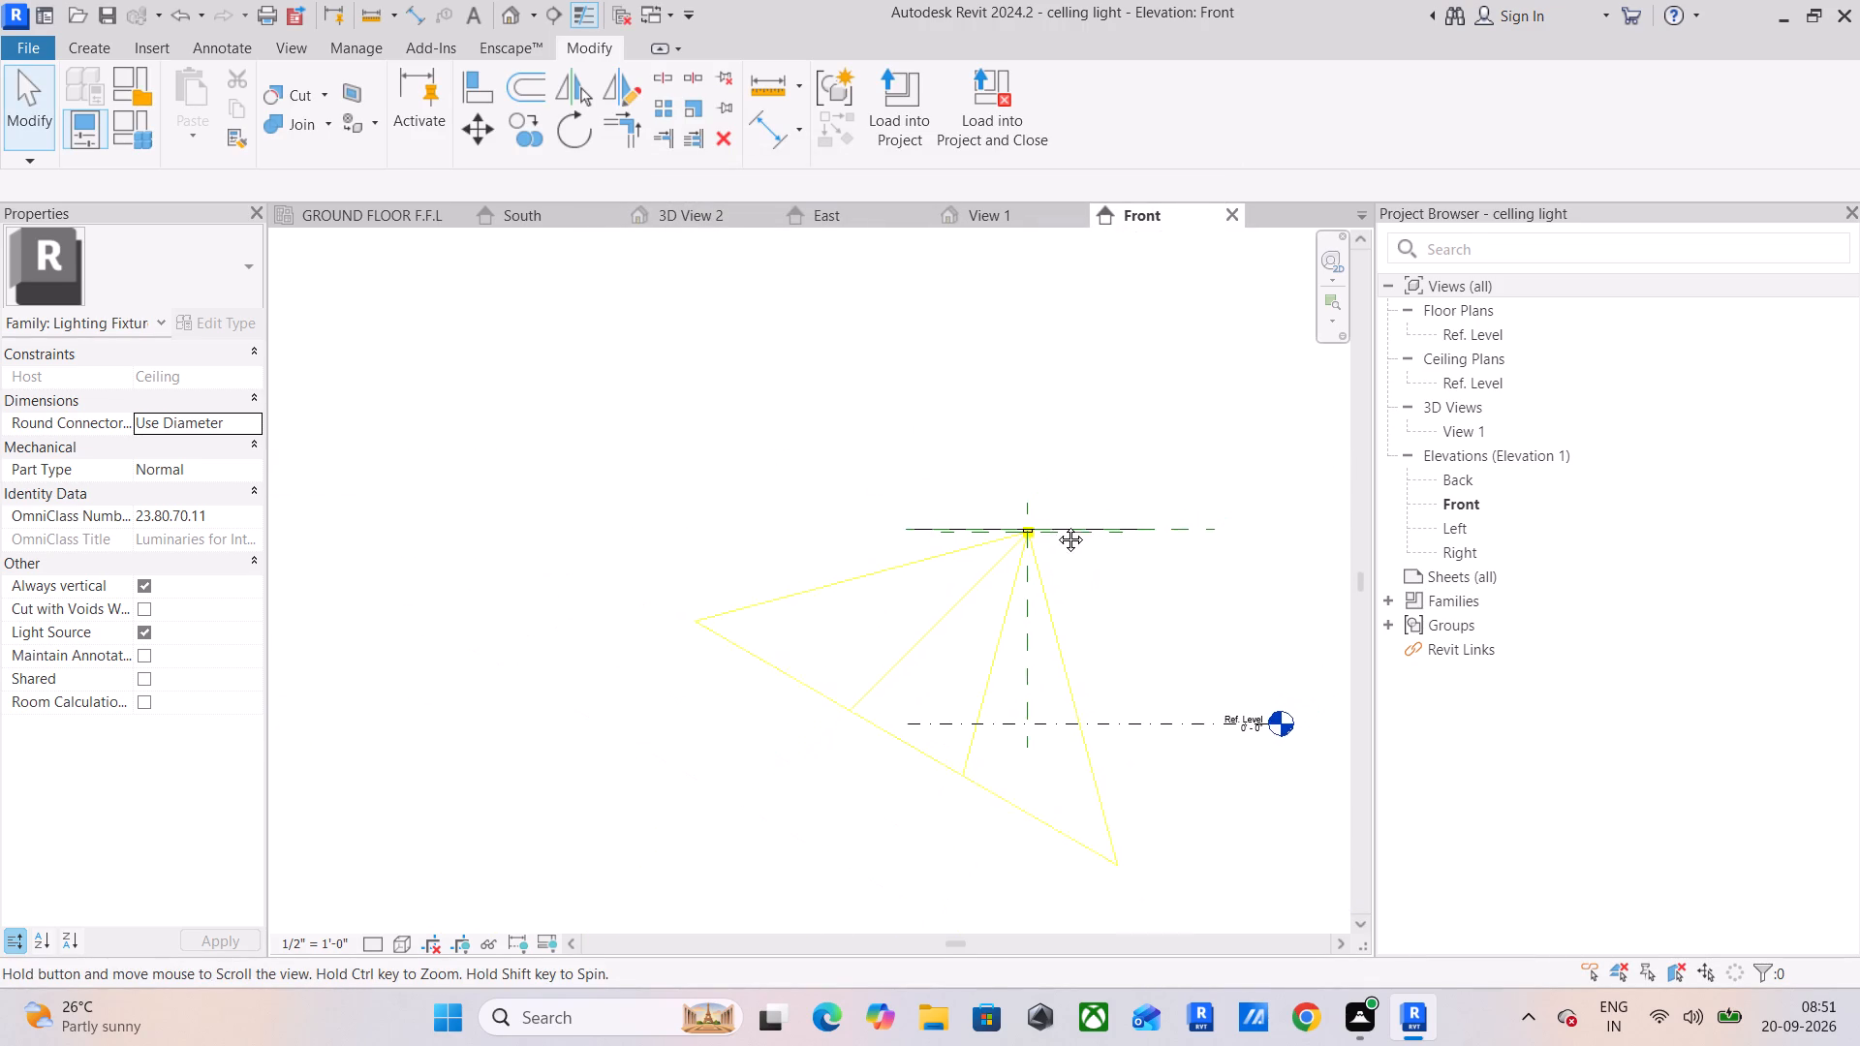
middle_drag(1056, 525, 1049, 535)
Raise the fixture body's bottom face slightly above the Light Source Elevation plane, giving an Extrusion Start of about 0' 0 73/128".
scroll(1049, 536, up, 4)
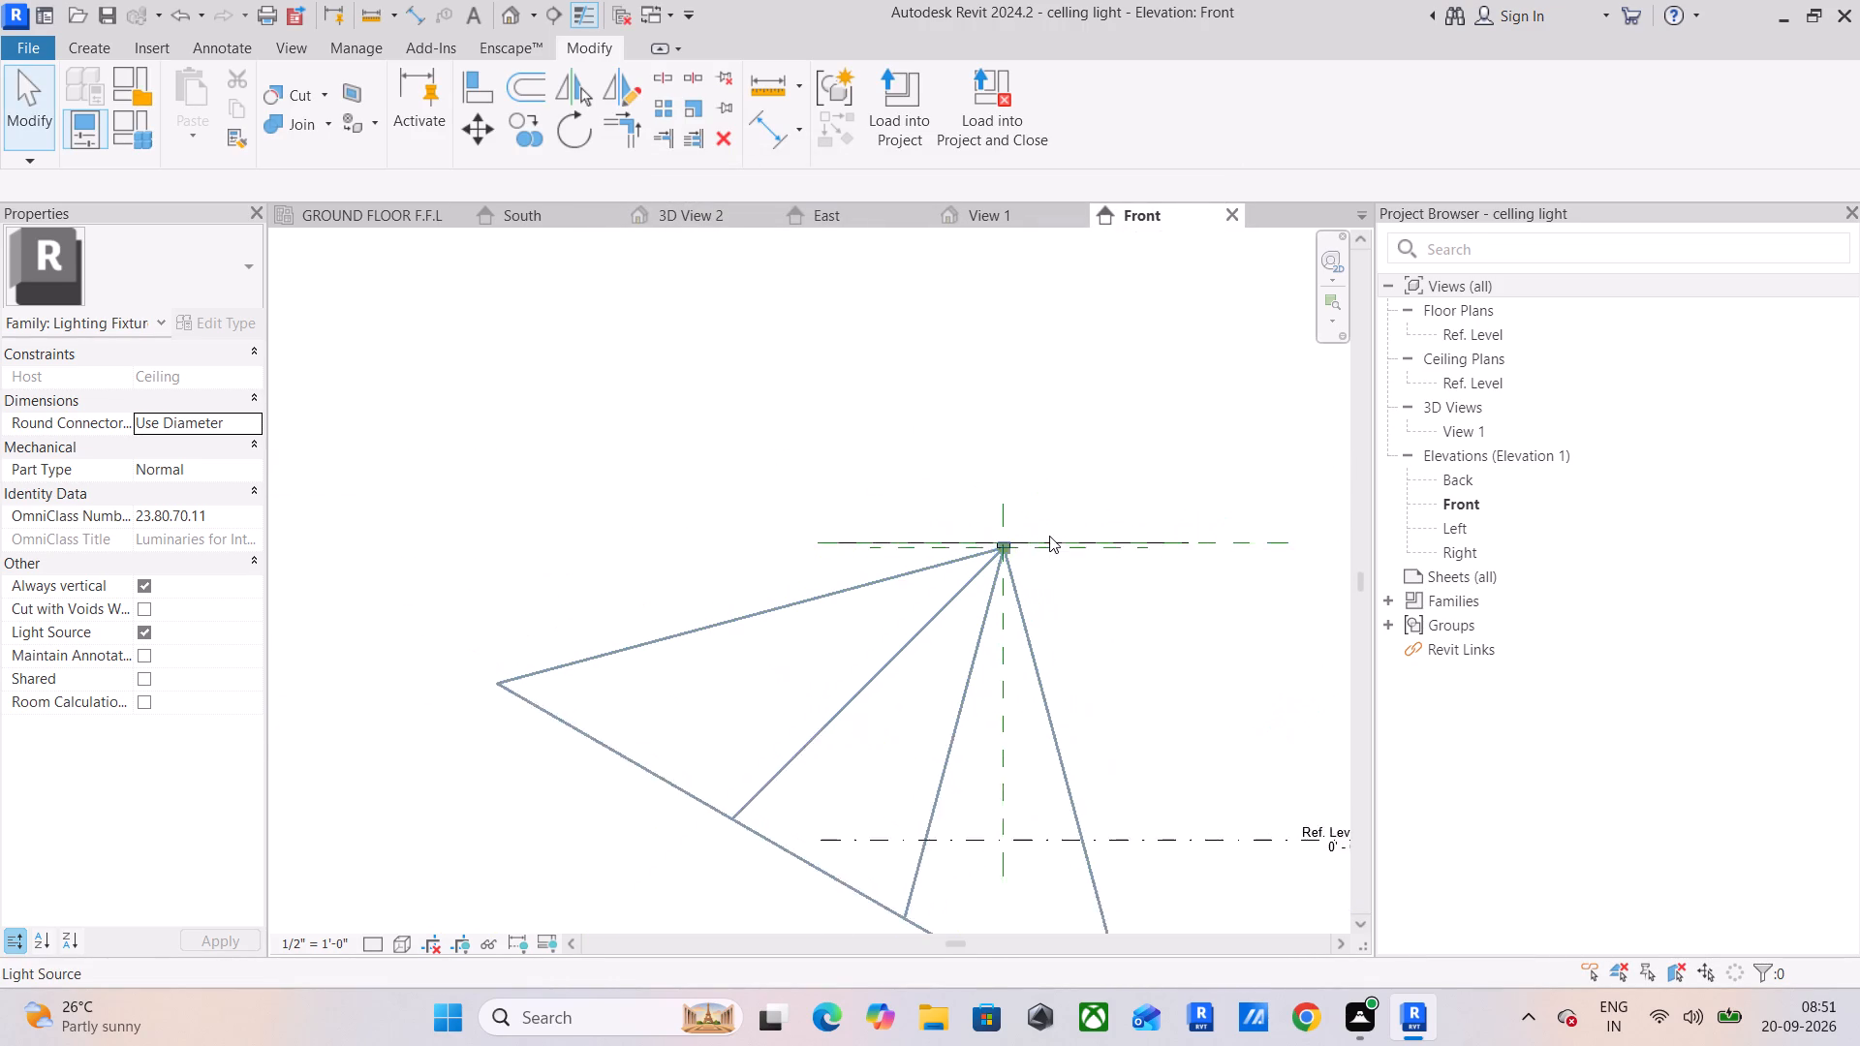
scroll(1049, 536, up, 13)
scroll(742, 614, up, 6)
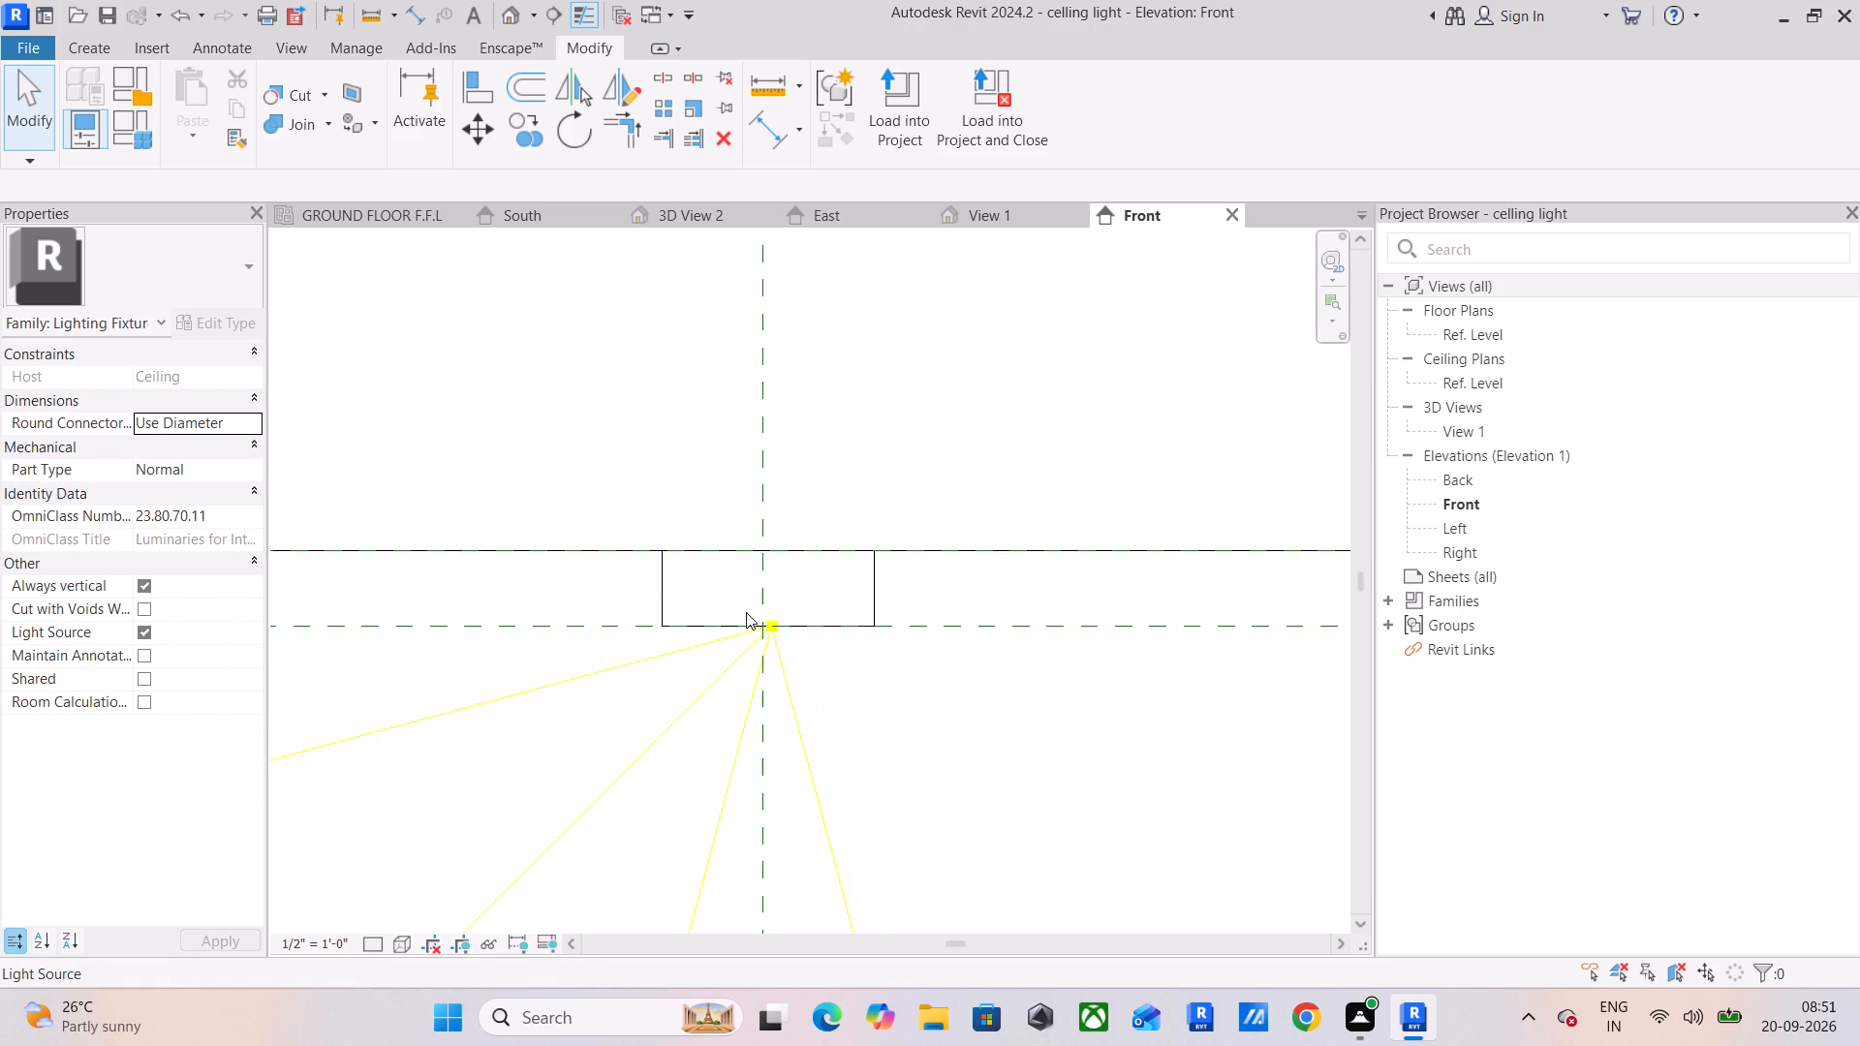
scroll(747, 611, up, 5)
click(792, 641)
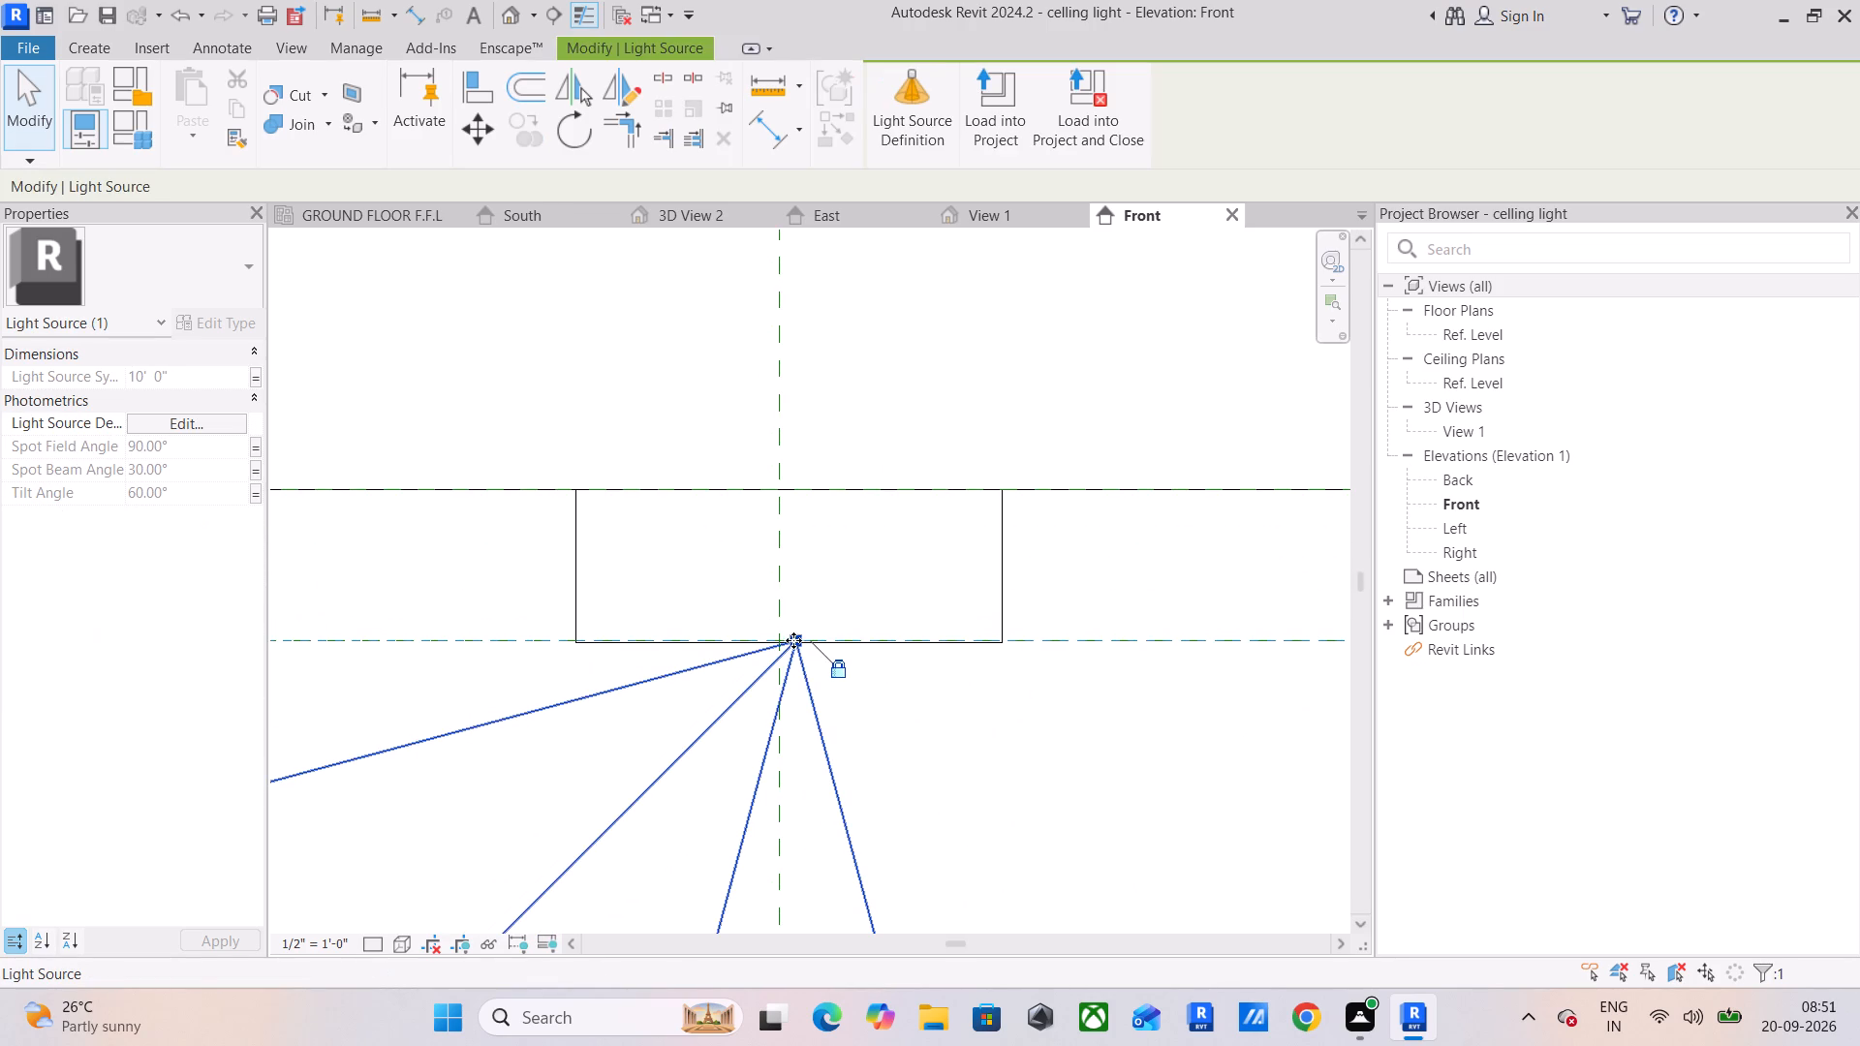
scroll(792, 642, up, 7)
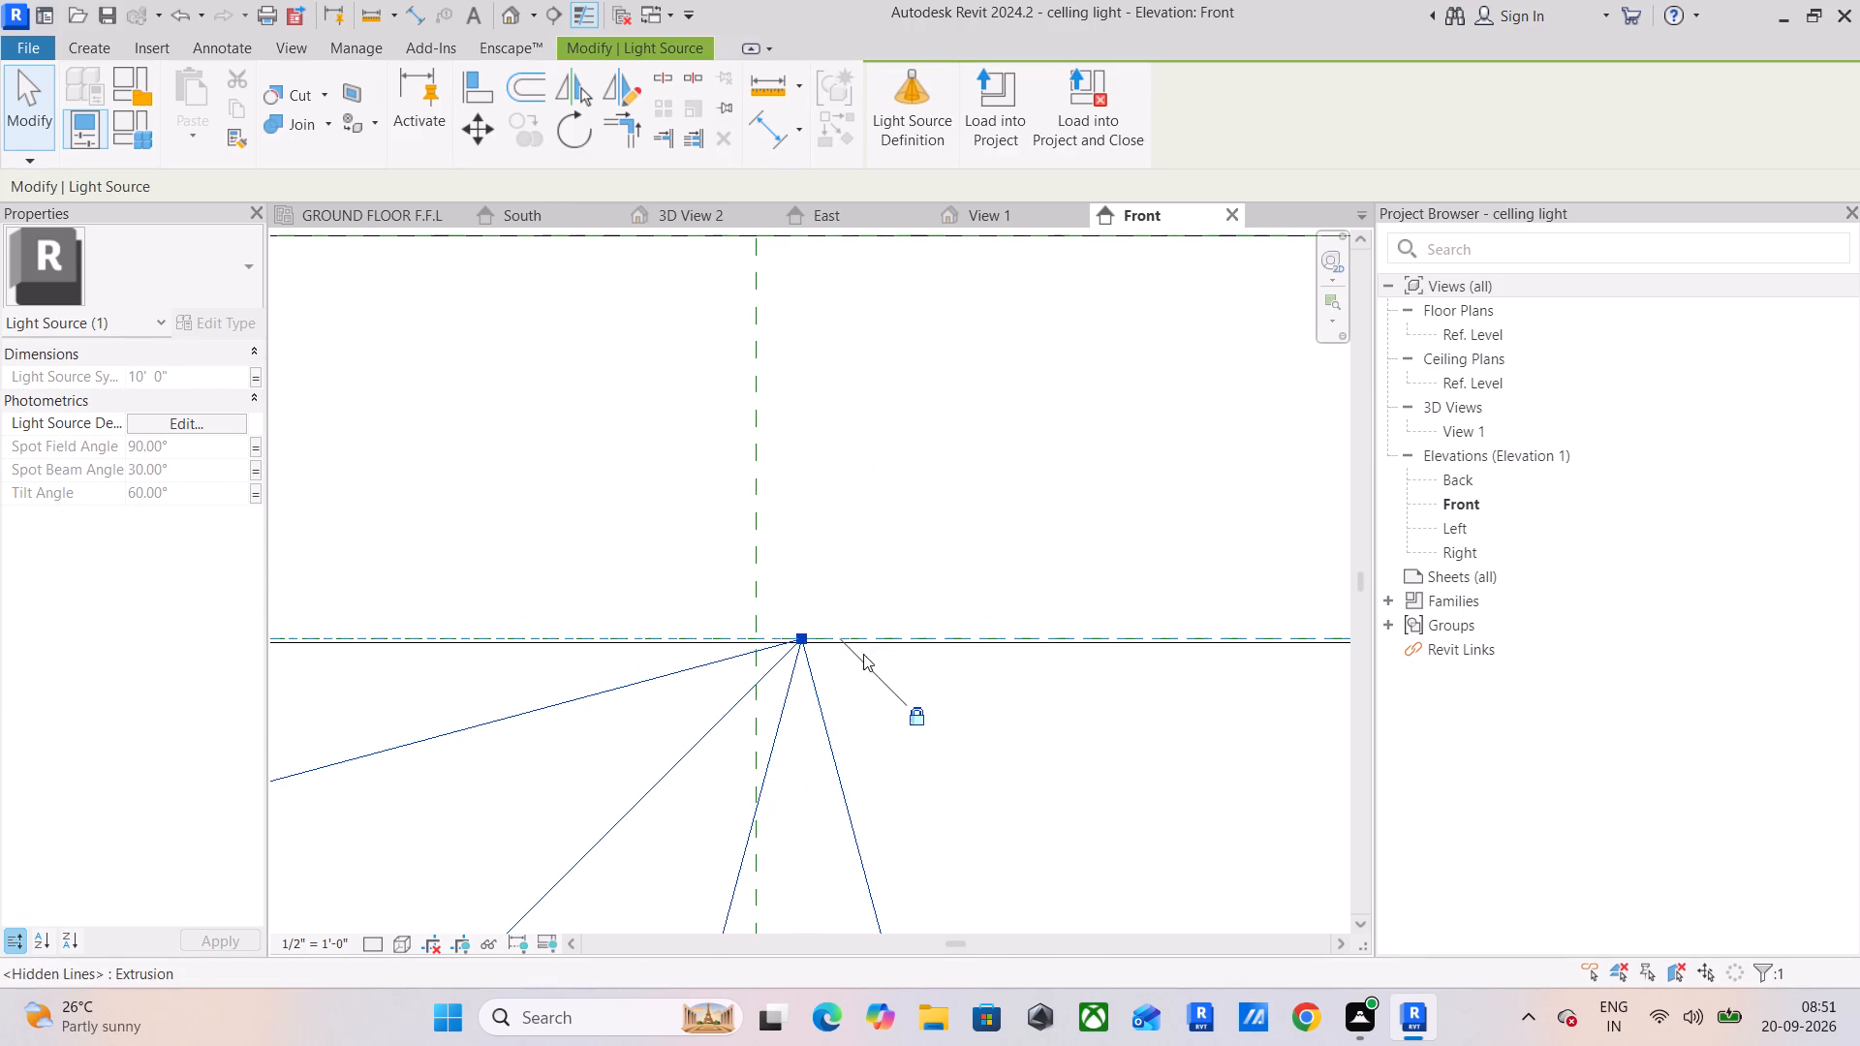
click(881, 650)
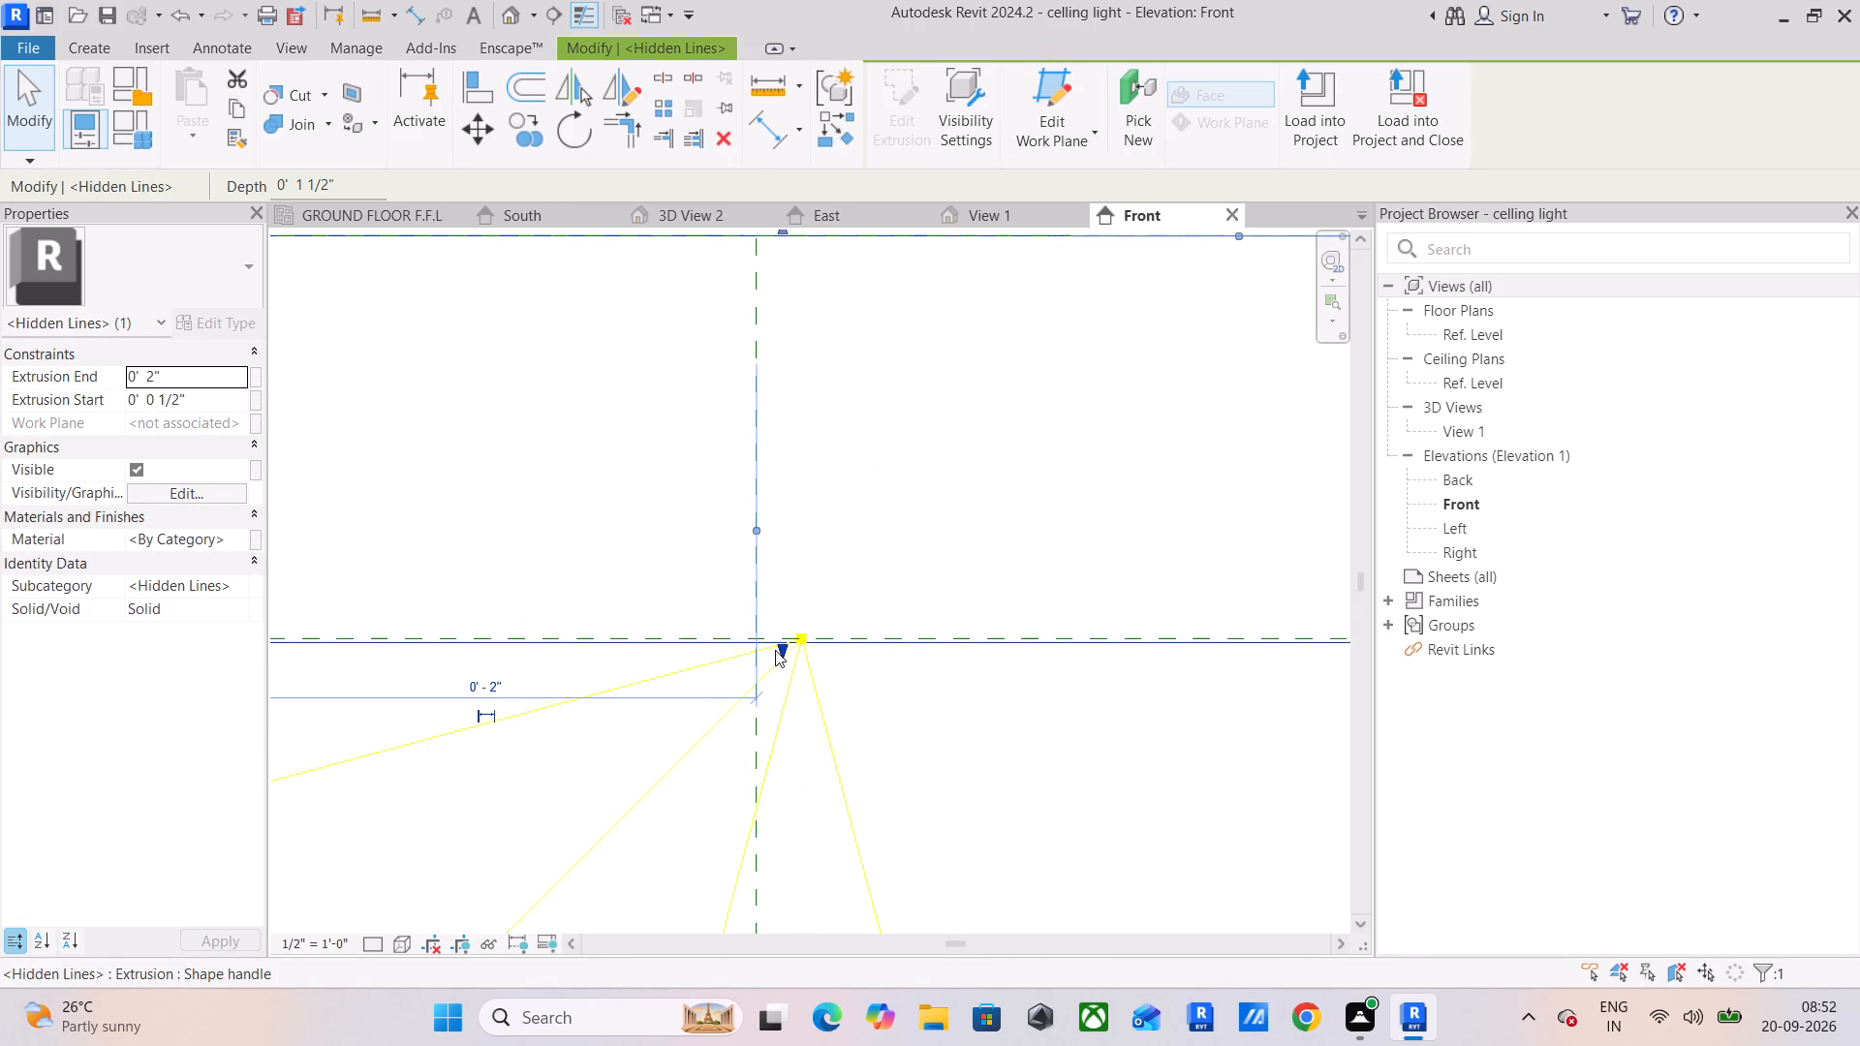
drag(780, 646, 785, 630)
drag(780, 649, 780, 648)
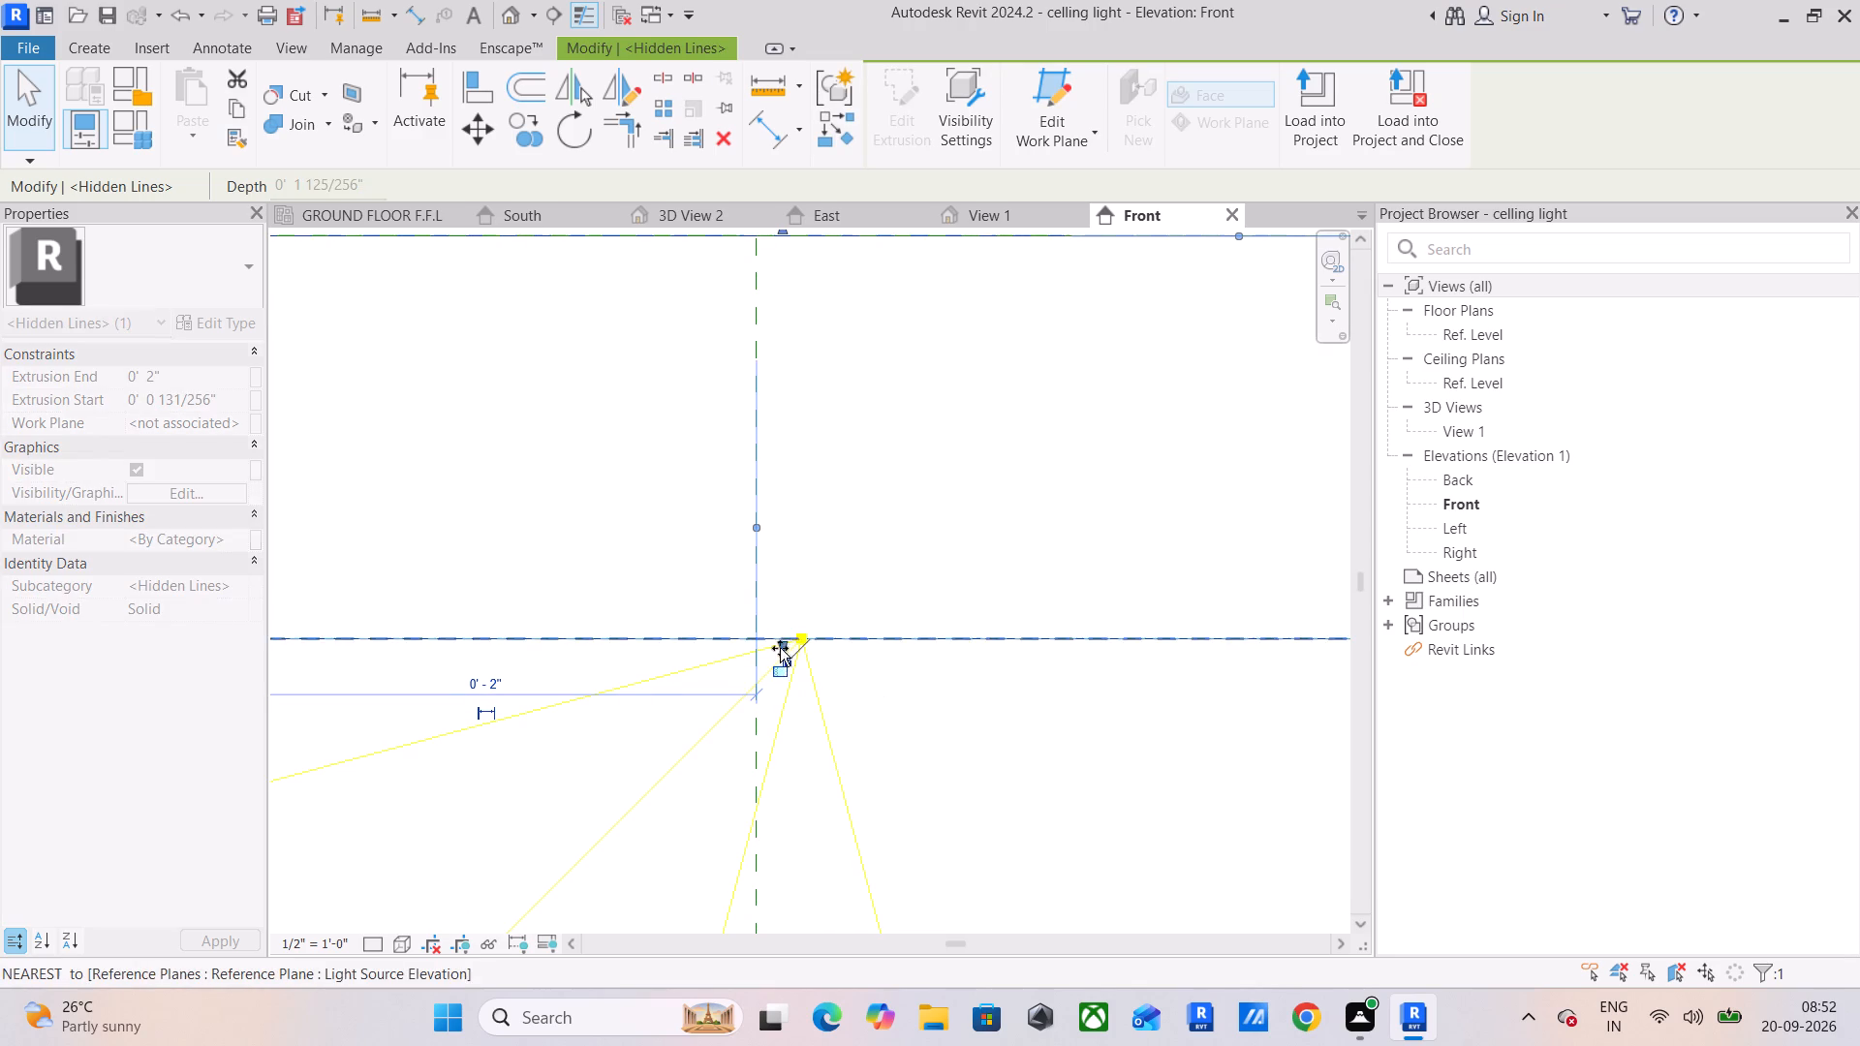
drag(780, 648, 785, 629)
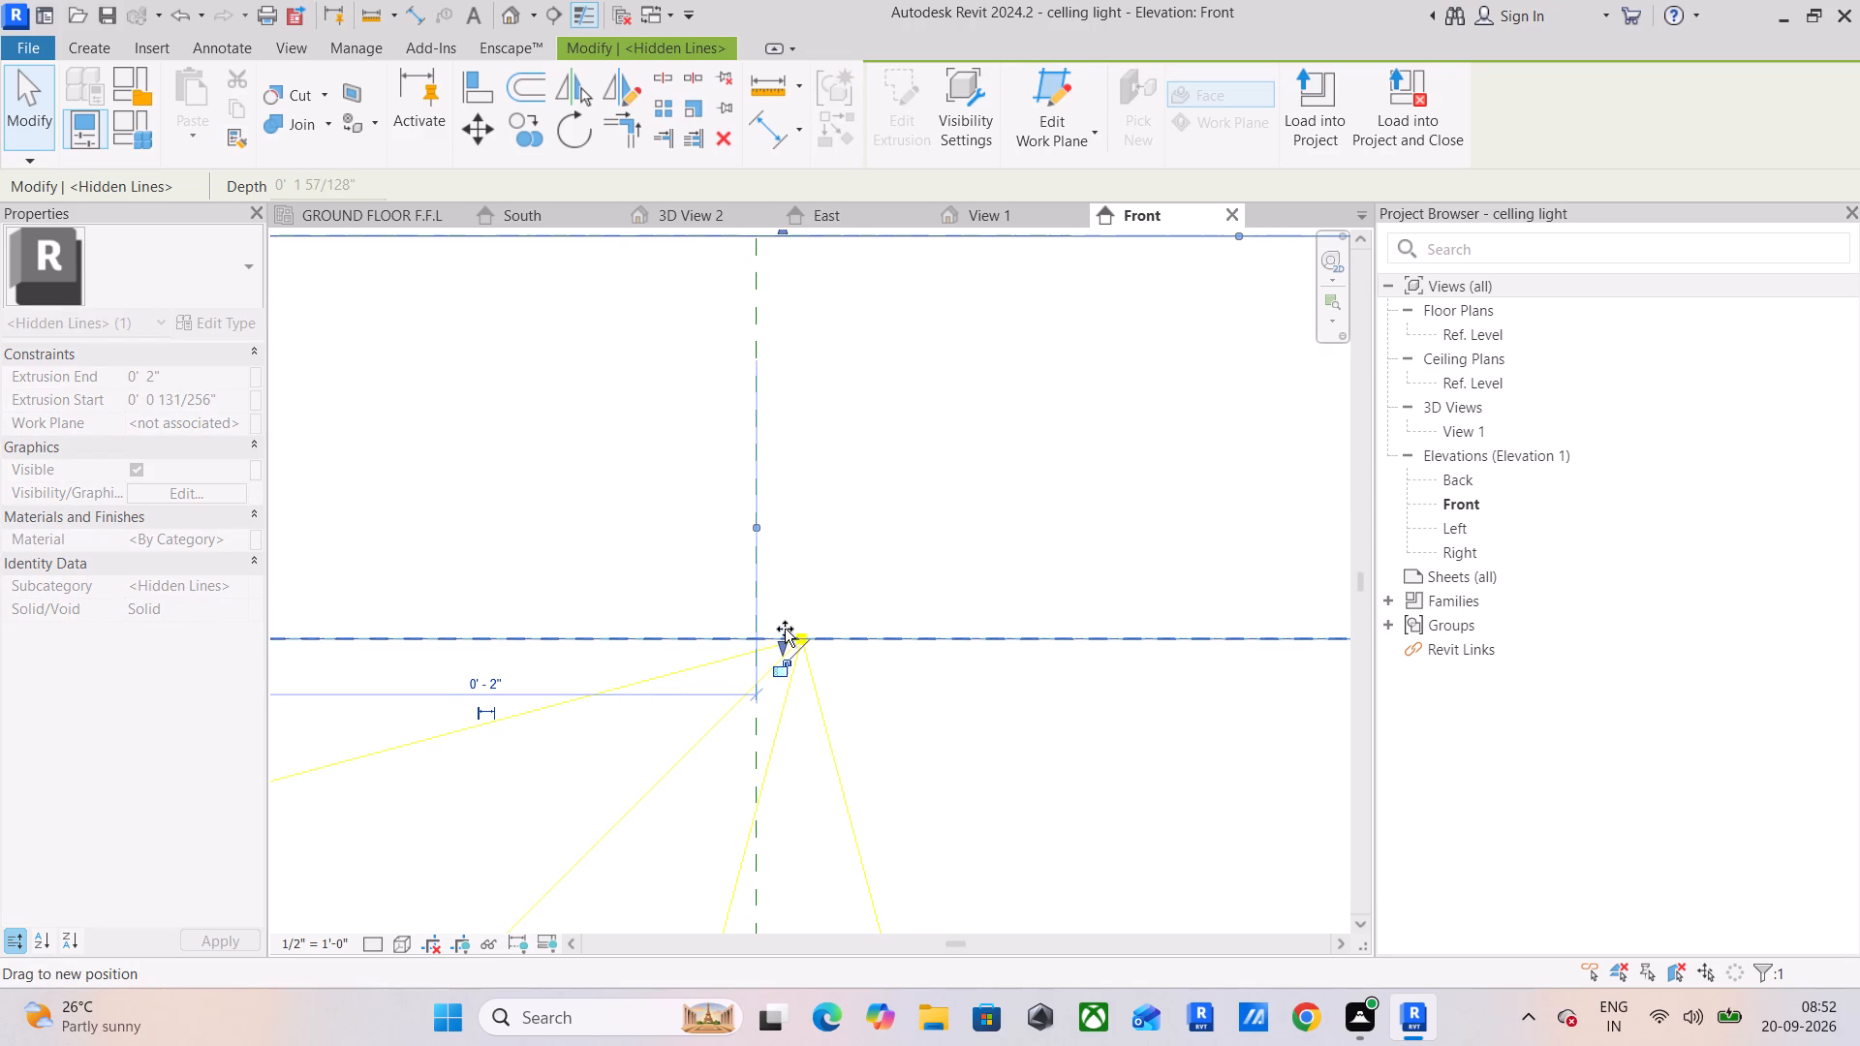
drag(785, 629, 785, 623)
click(924, 726)
Inspect how the fixture body's bottom face sits relative to the light source in the Front elevation.
scroll(974, 715, down, 3)
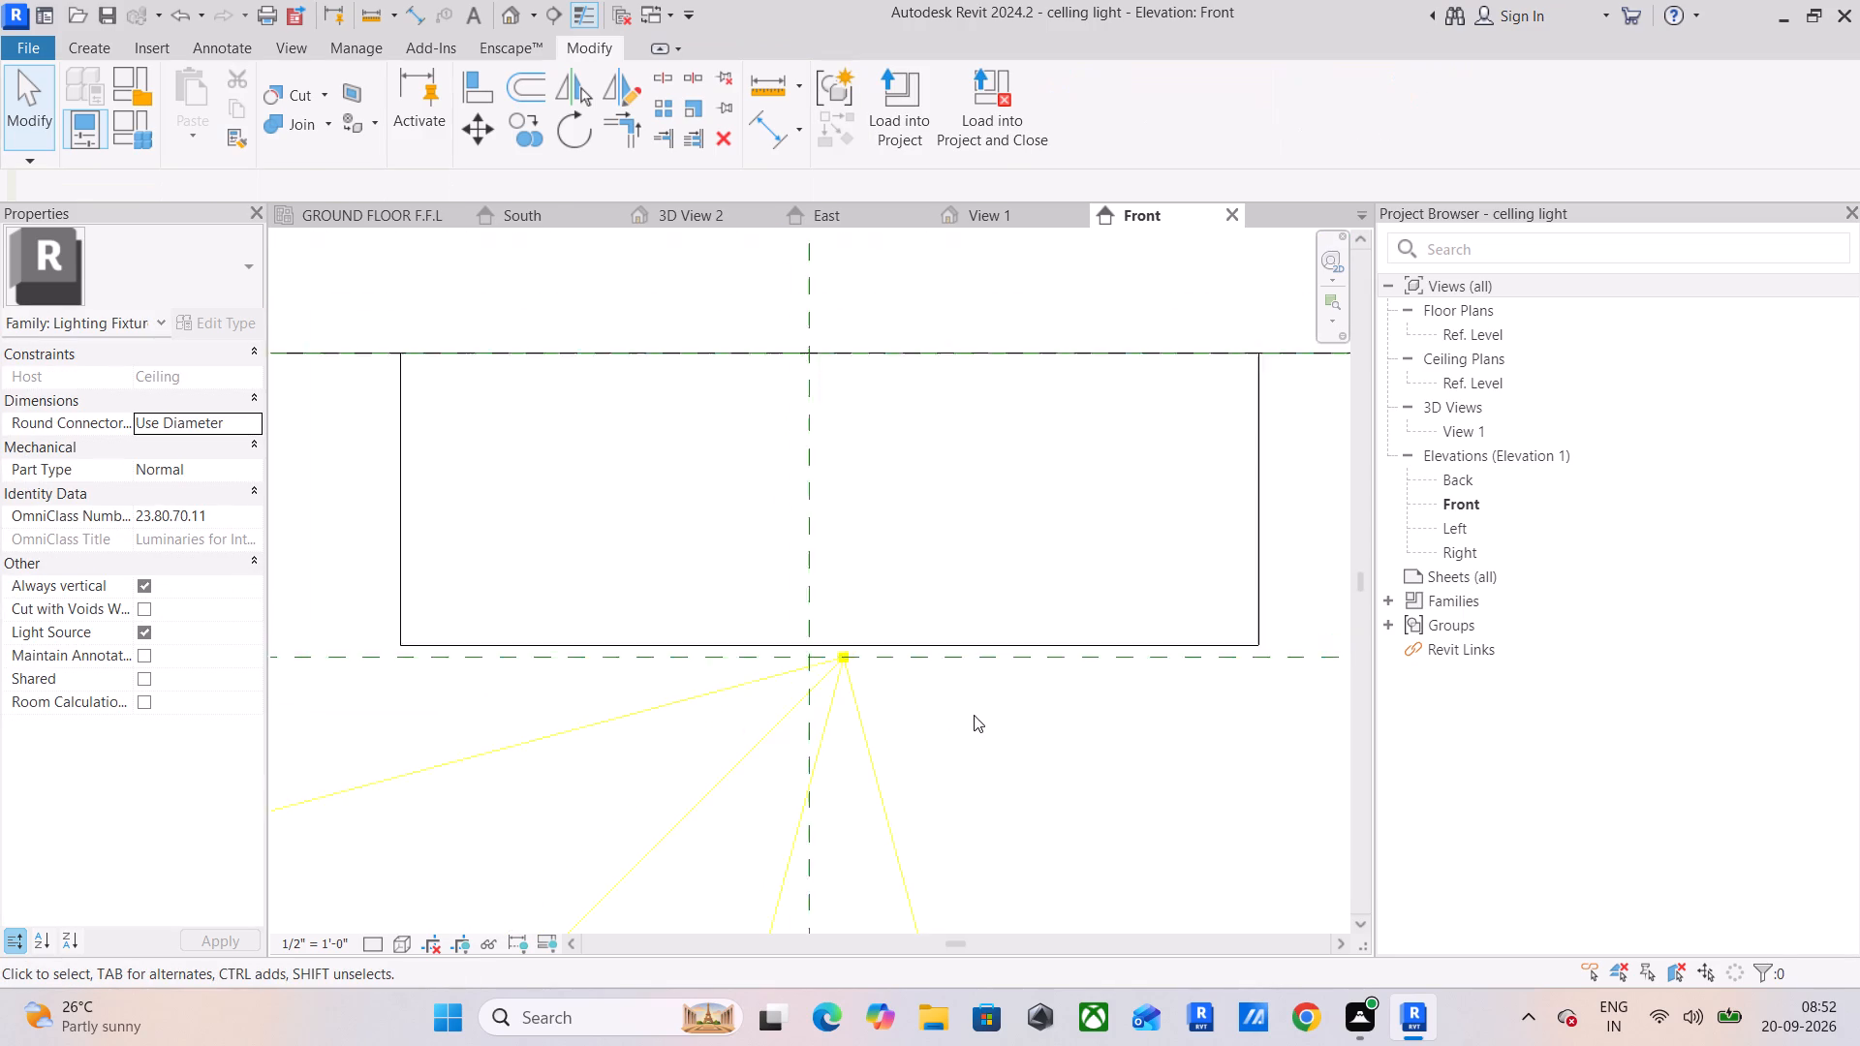
scroll(974, 715, down, 10)
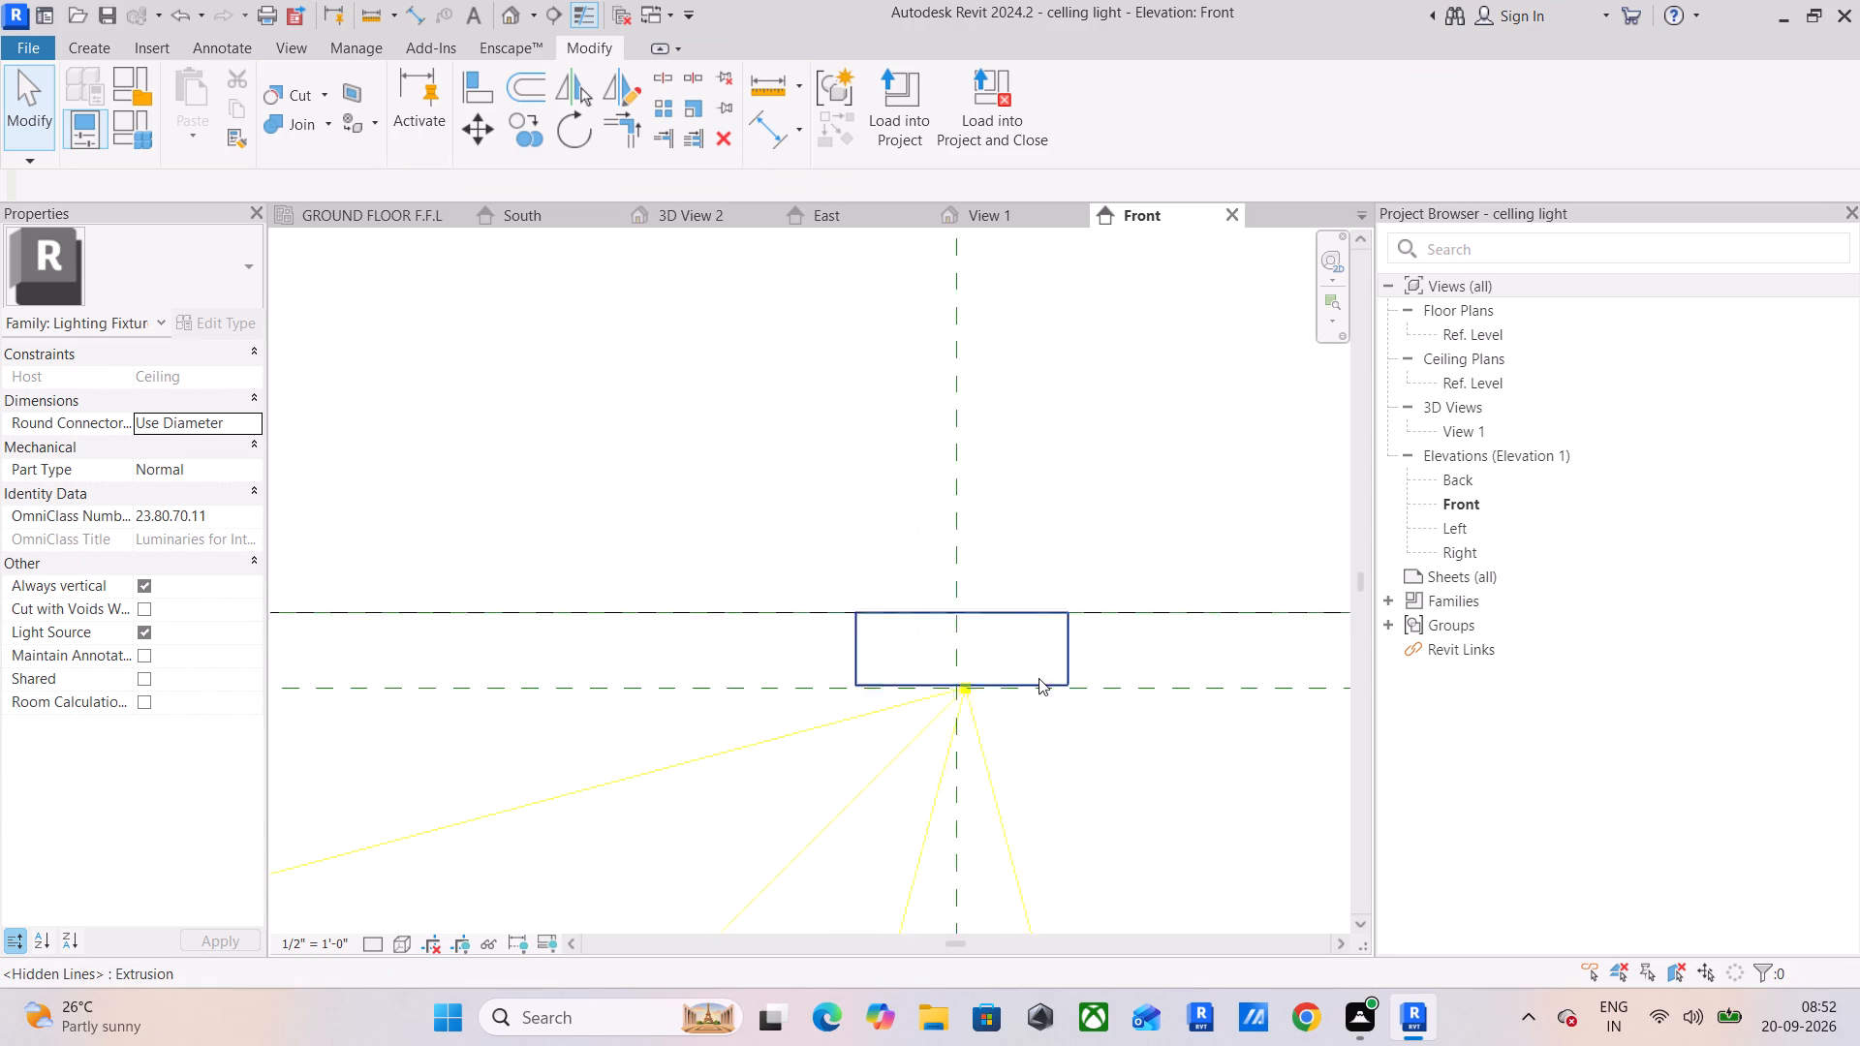
scroll(1038, 678, down, 11)
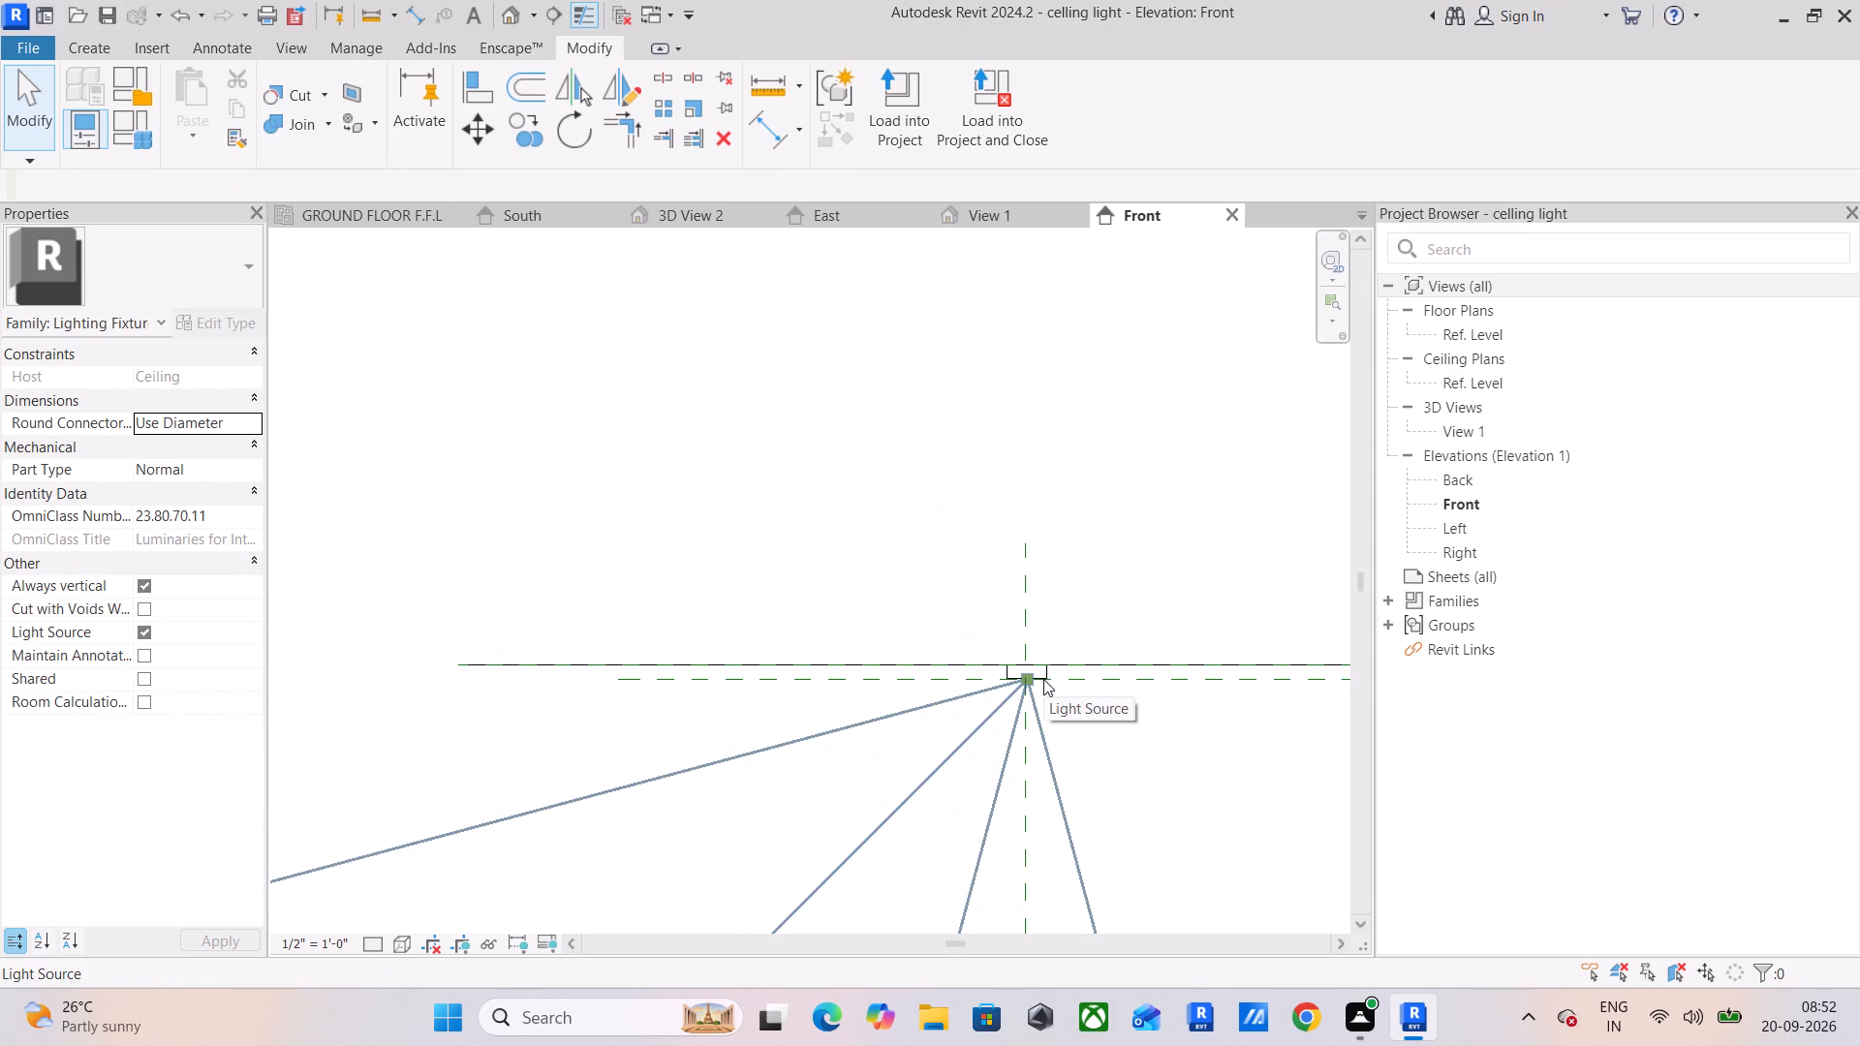
scroll(1043, 679, up, 12)
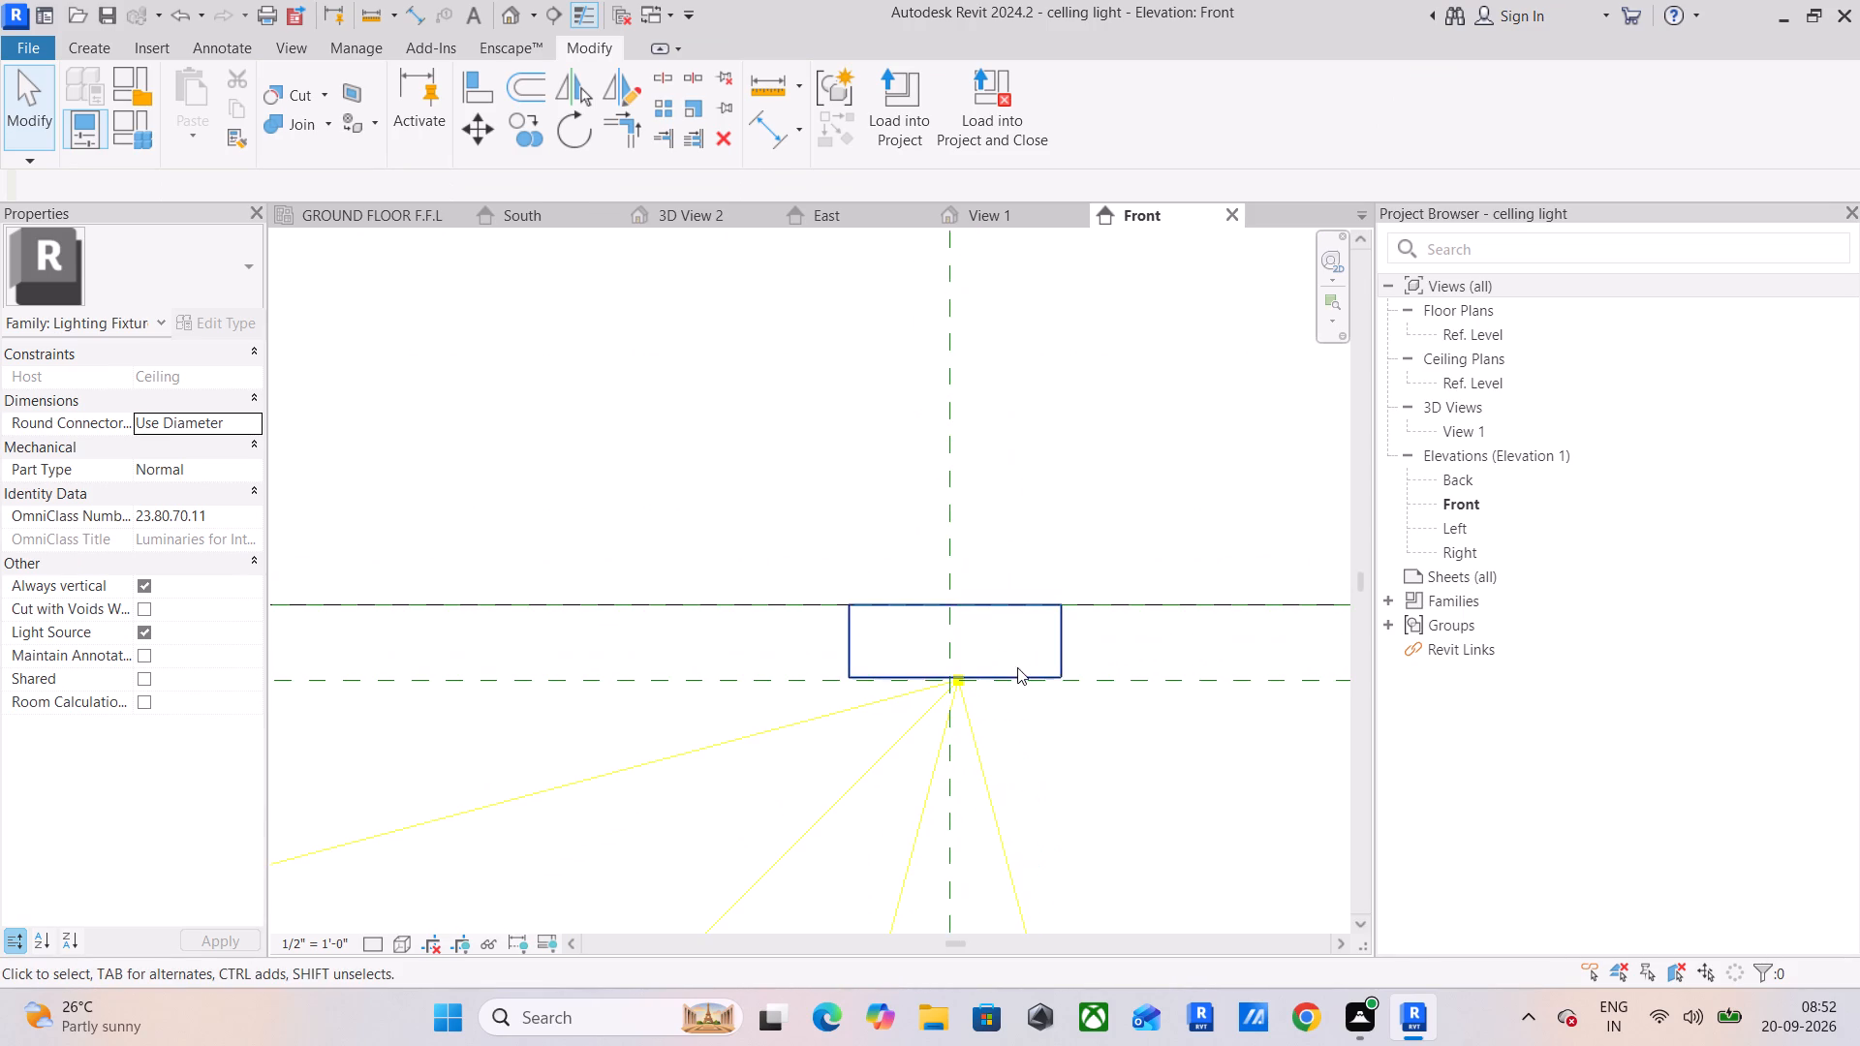
scroll(1041, 655, up, 6)
click(1079, 639)
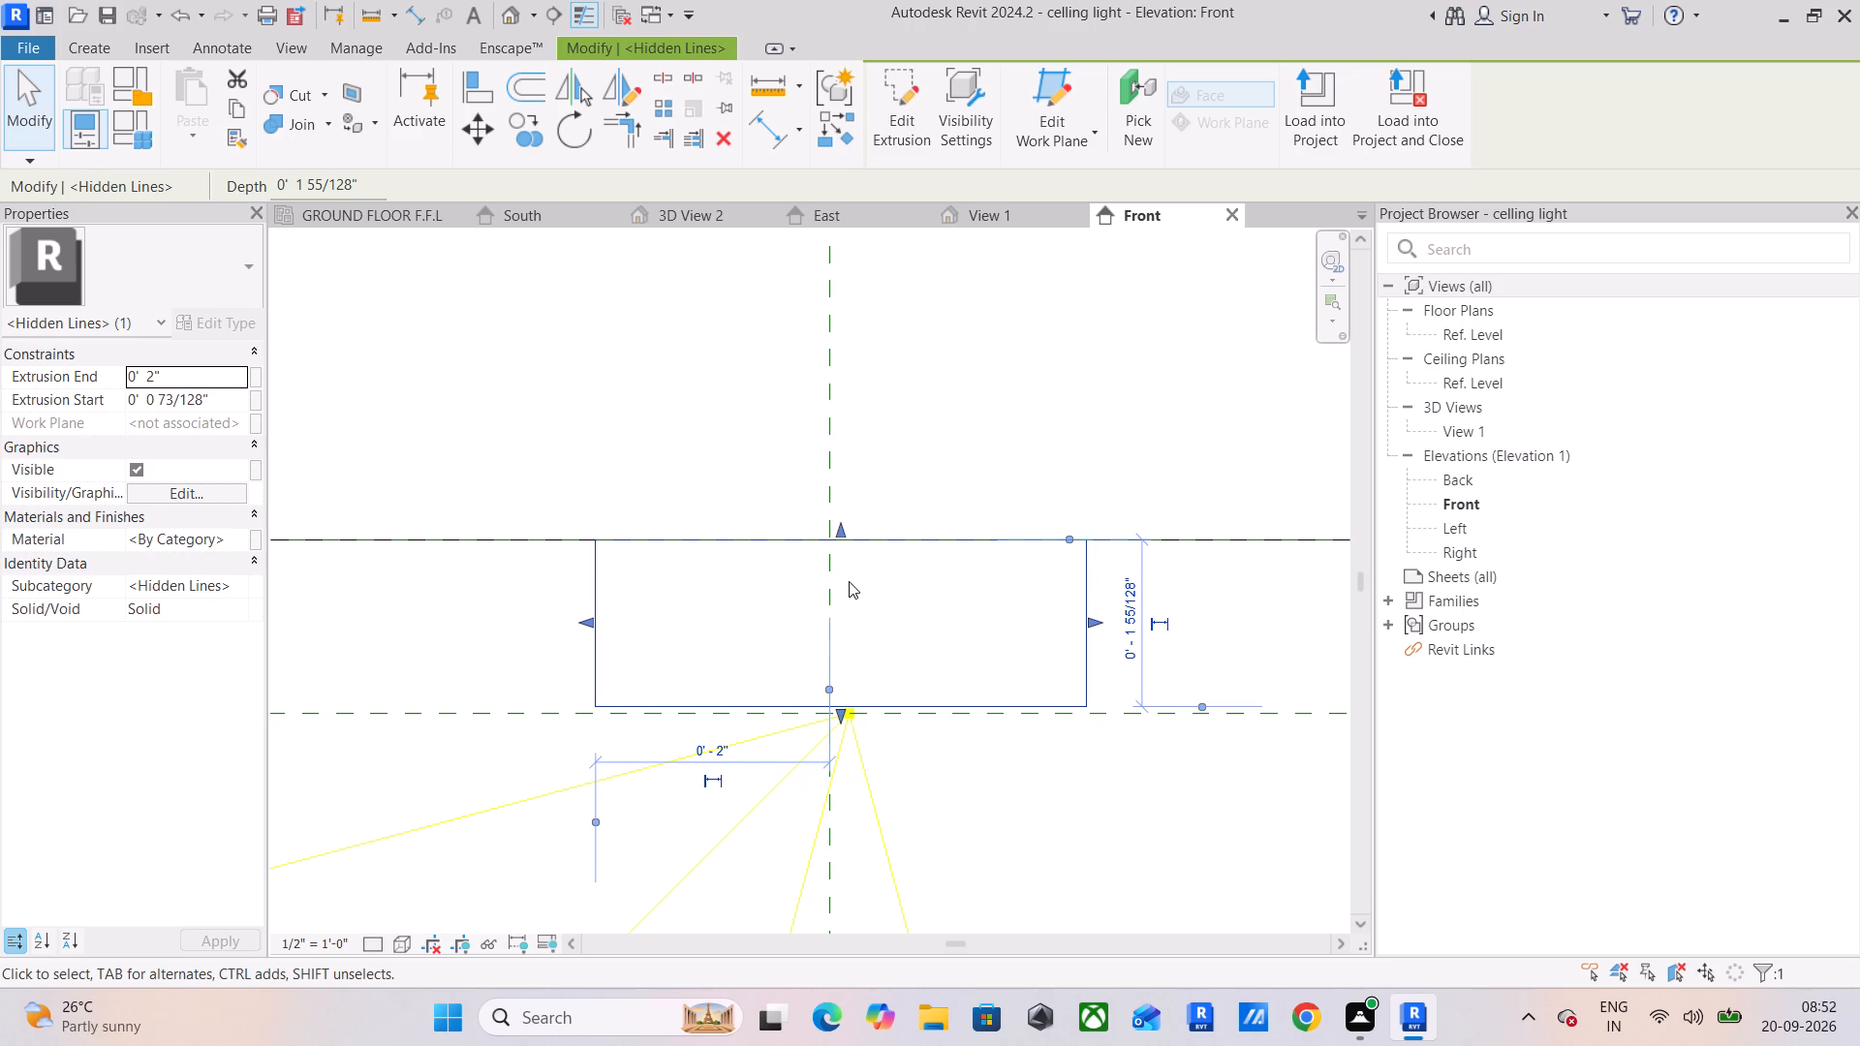
drag(849, 580, 841, 623)
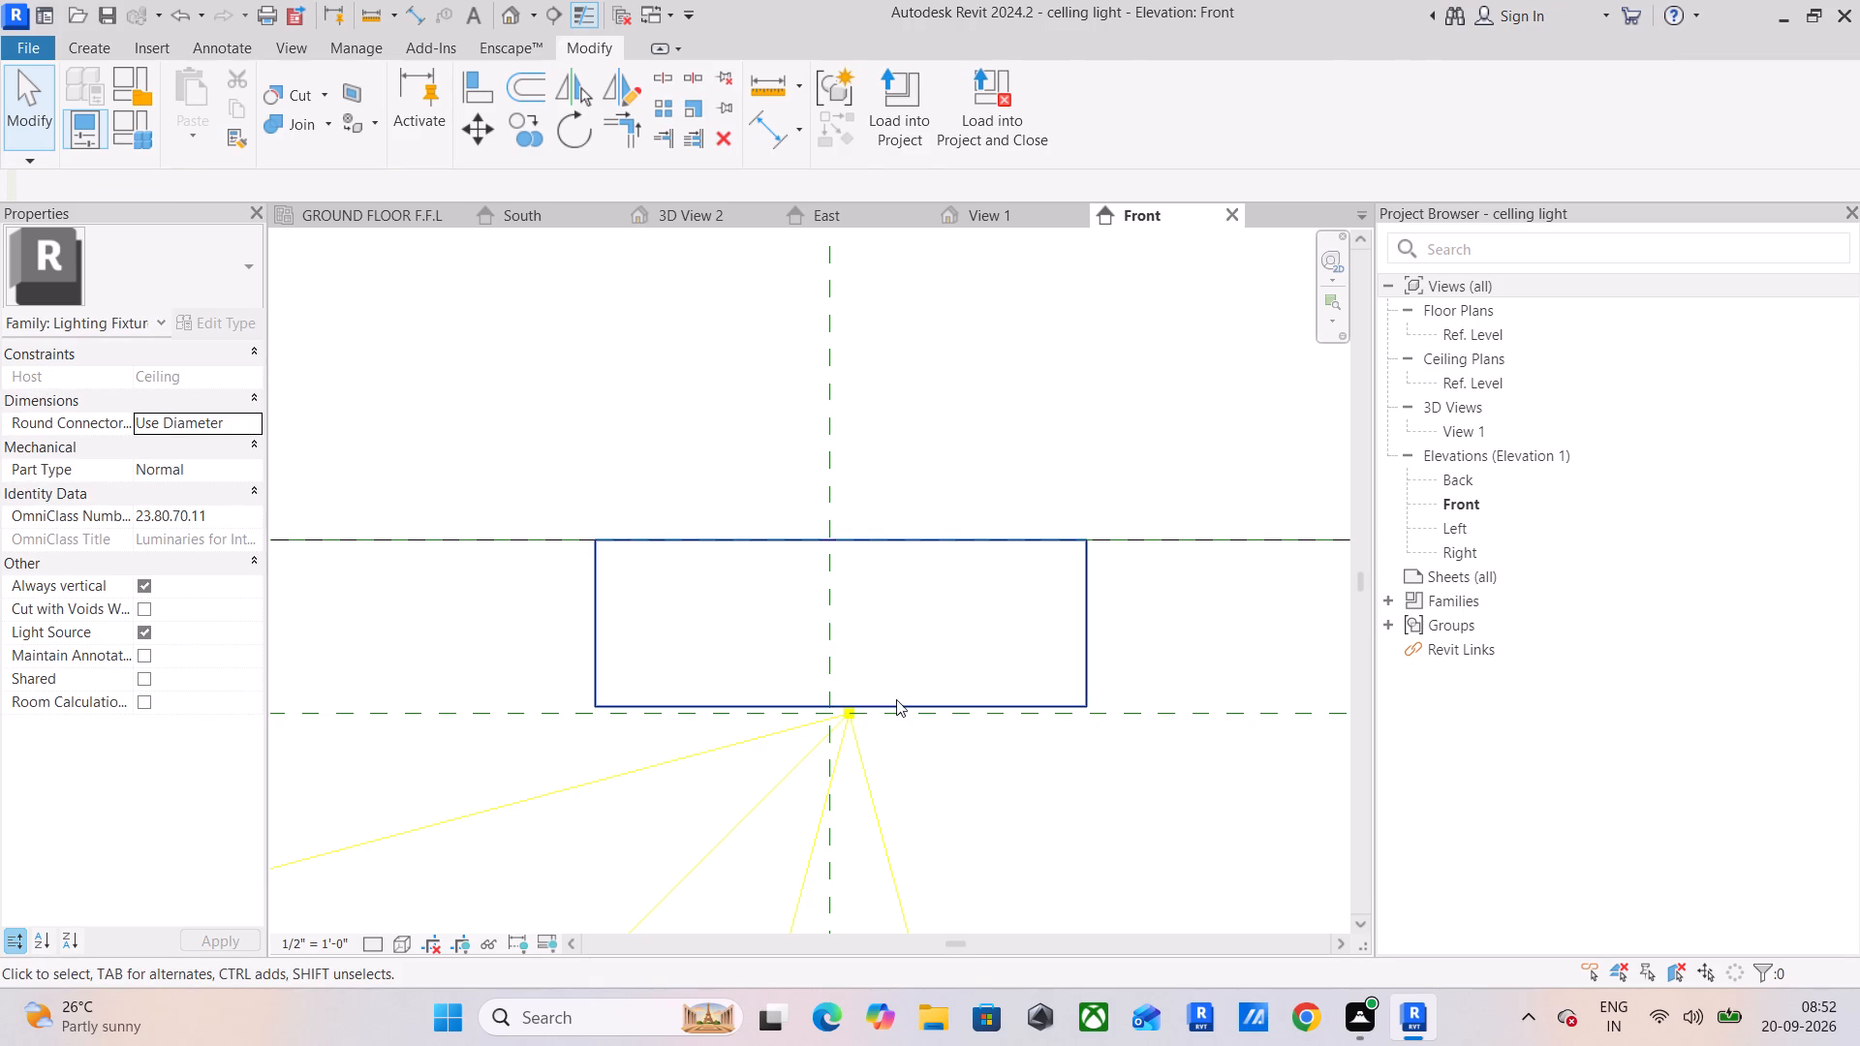
click(896, 701)
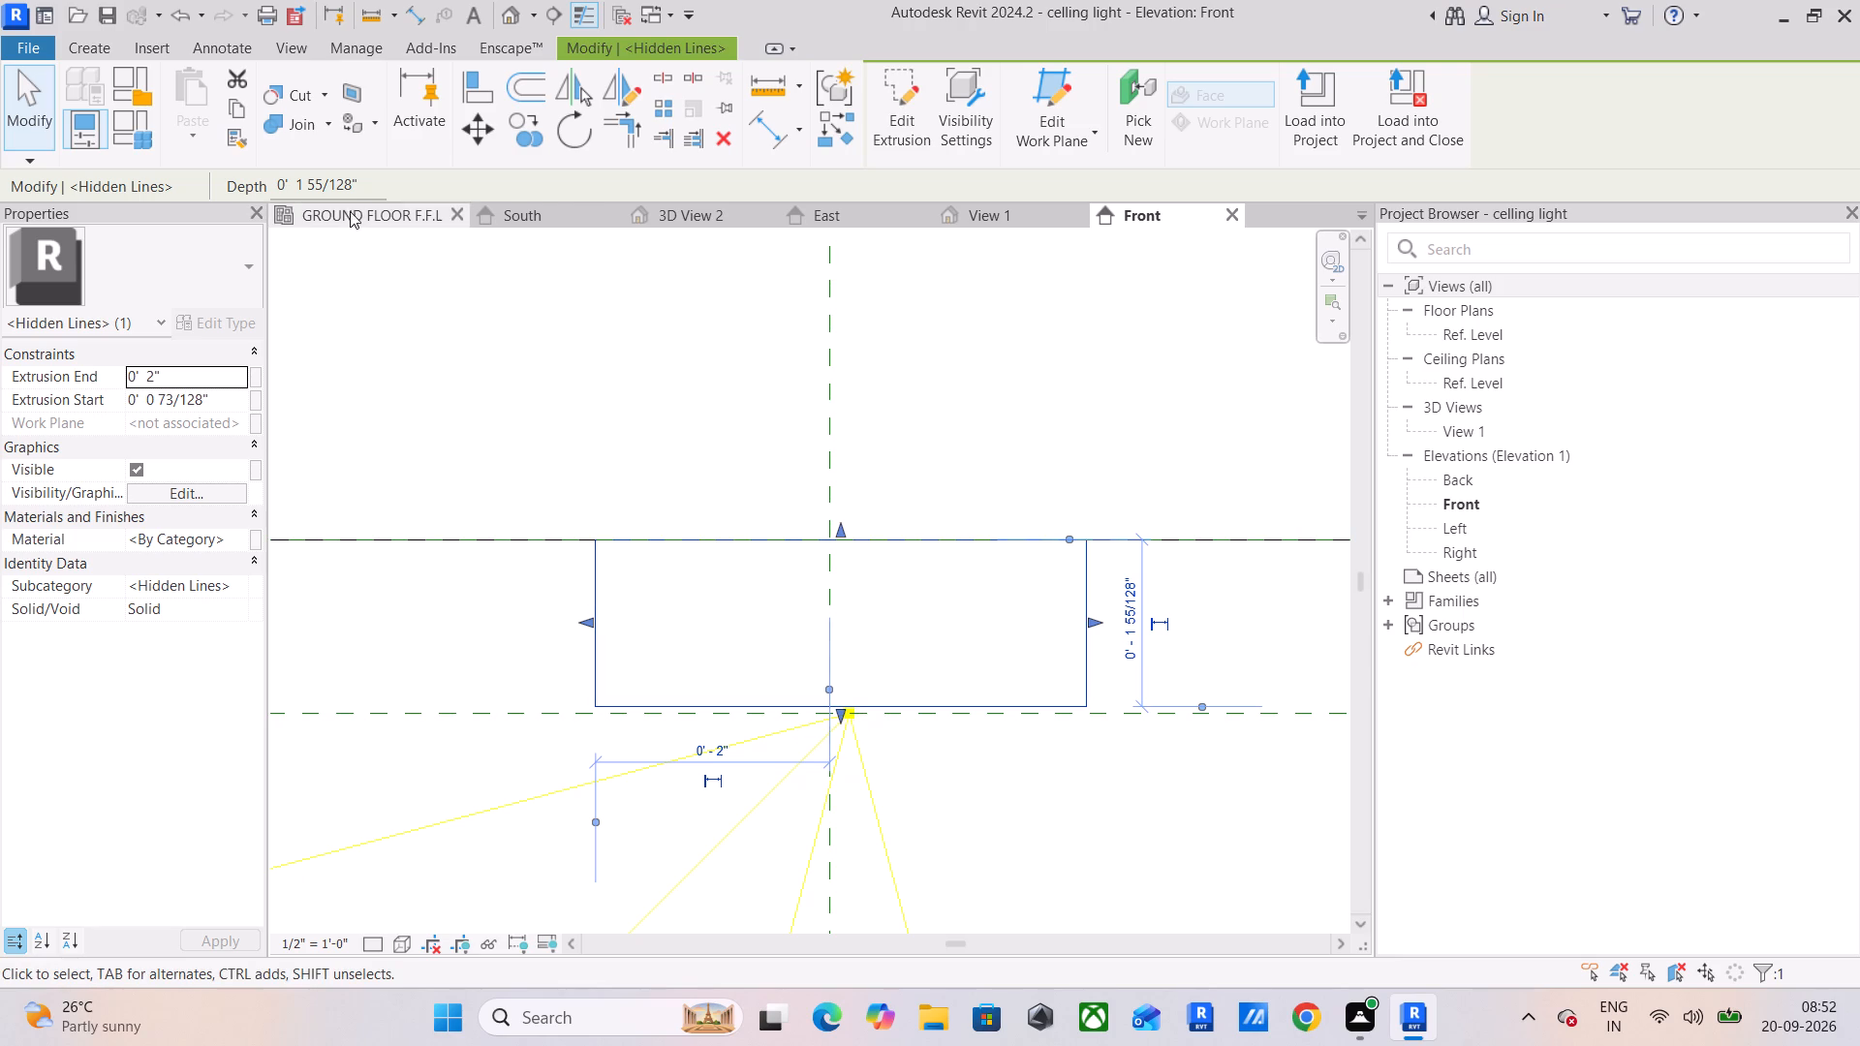
Load the celling light family into the intenship project 3 model, overwriting the existing version.
click(1328, 138)
click(872, 678)
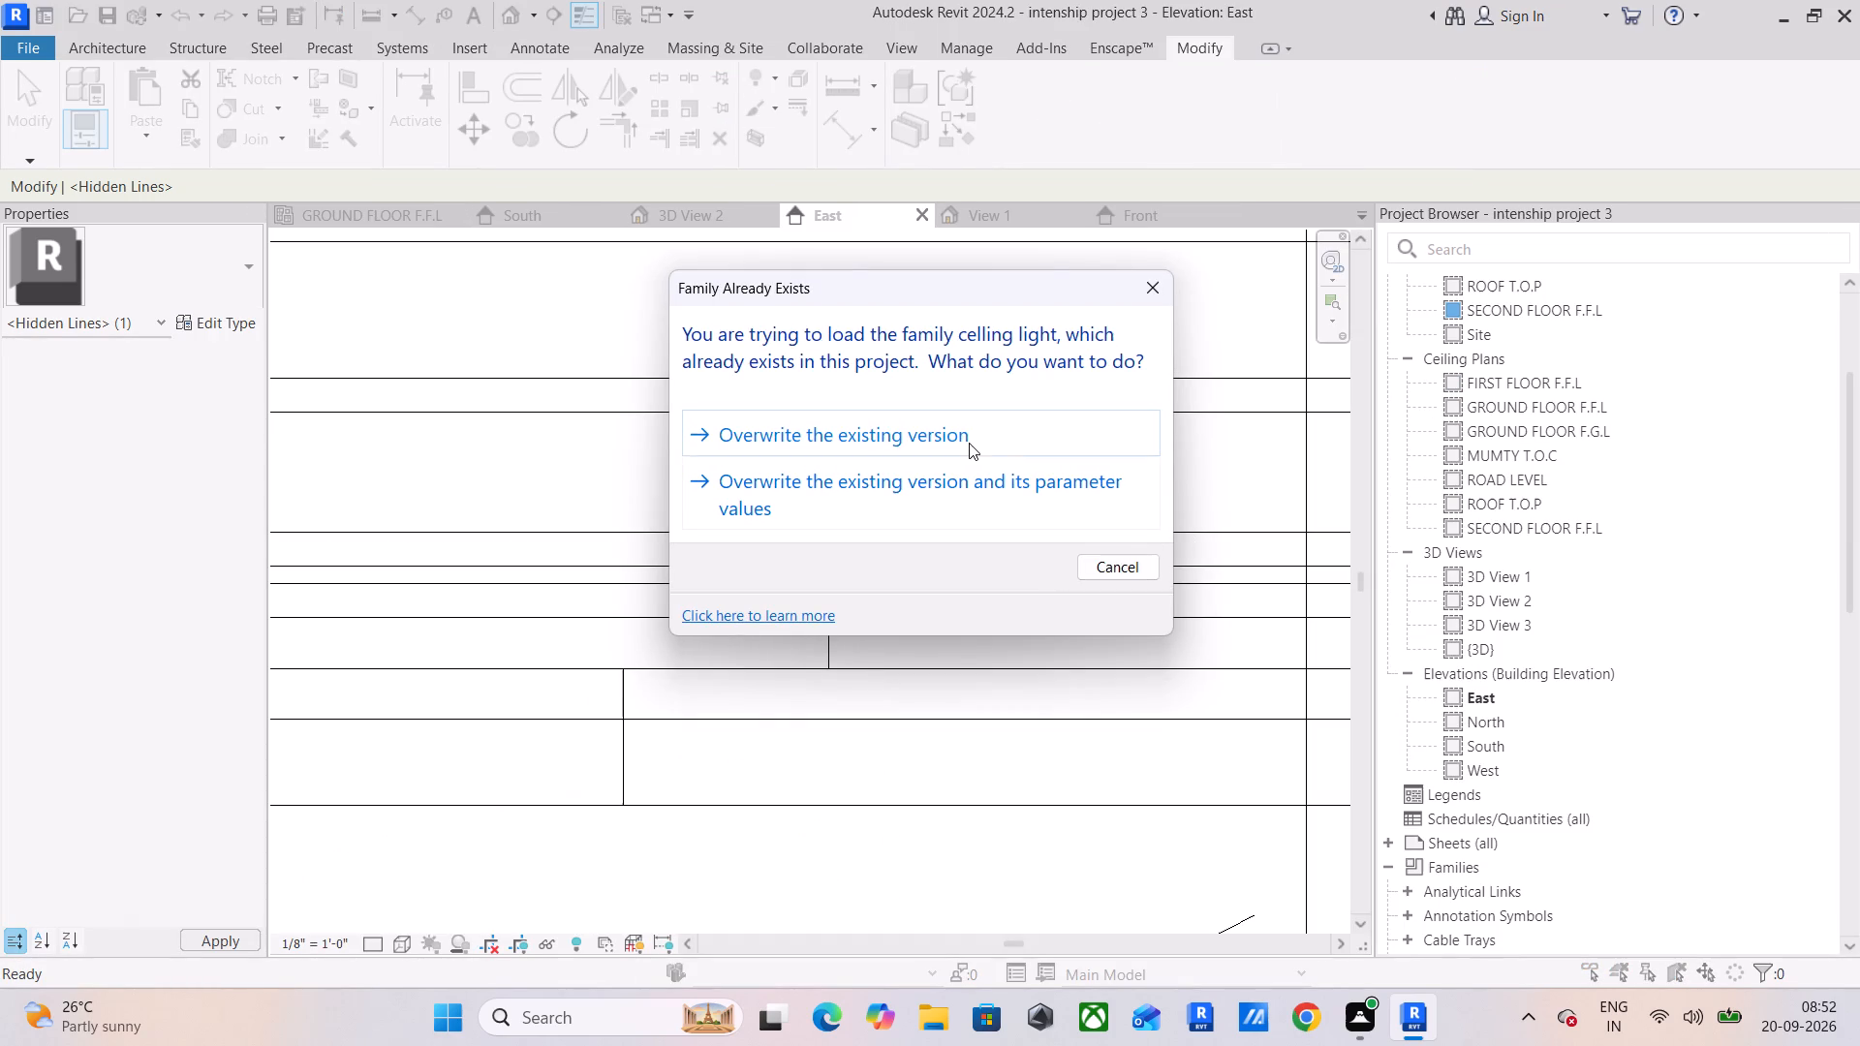
click(969, 443)
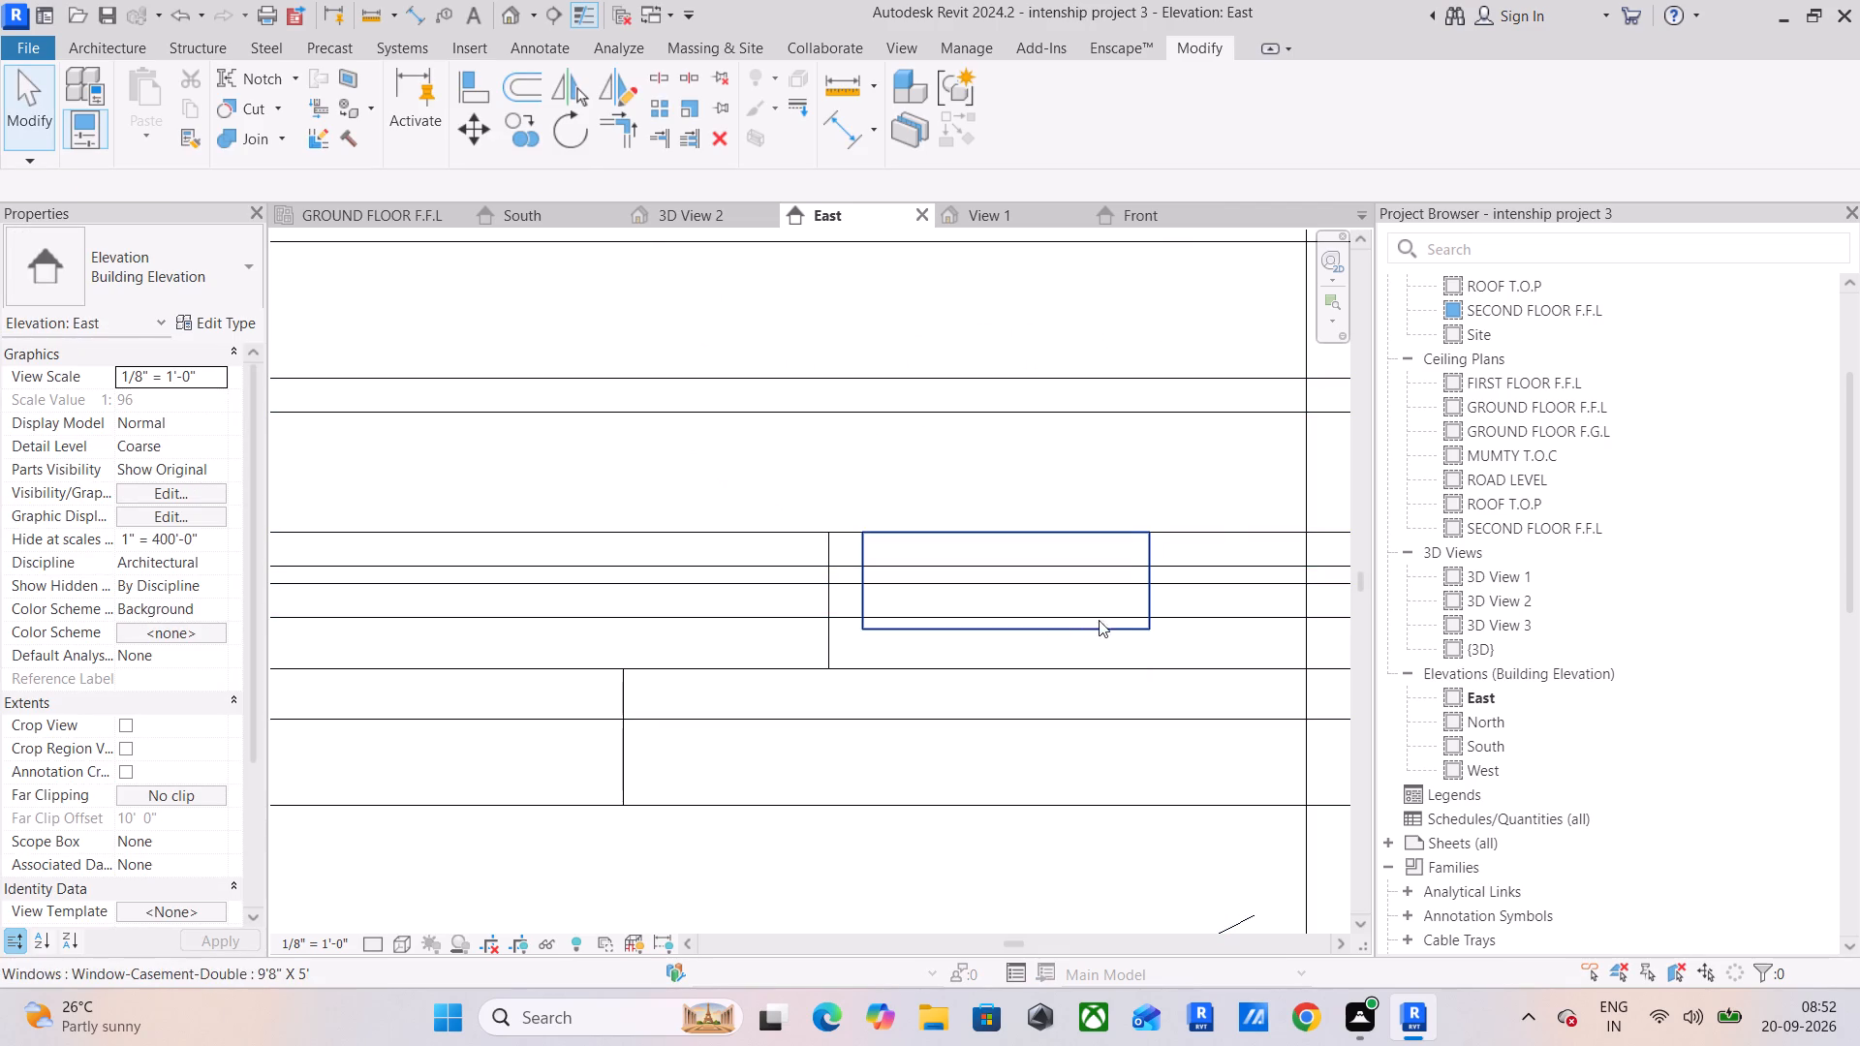
middle_drag(1135, 614, 955, 600)
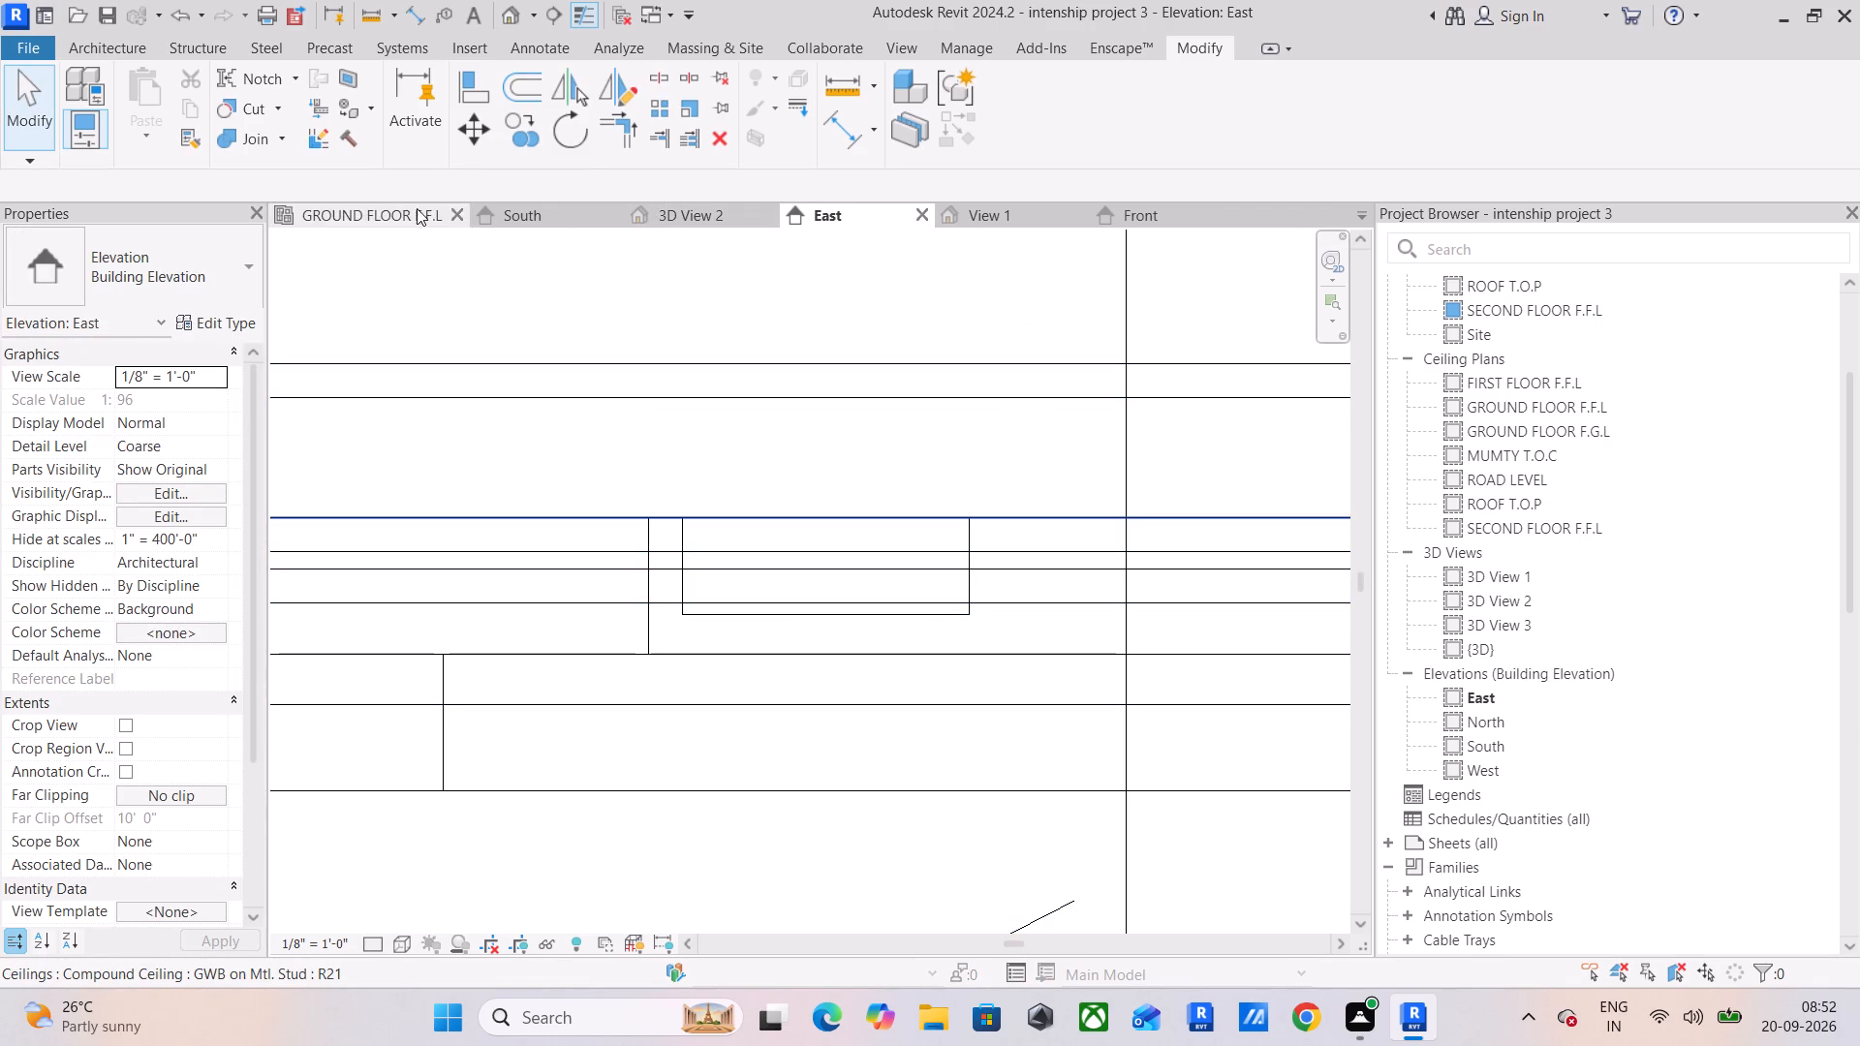
Return to the GROUND FLOOR F.F.L ceiling plan and bring up the light fixture near the stepped ceiling's upper-left corner.
click(390, 200)
click(385, 209)
scroll(635, 446, down, 4)
middle_drag(635, 446, 635, 456)
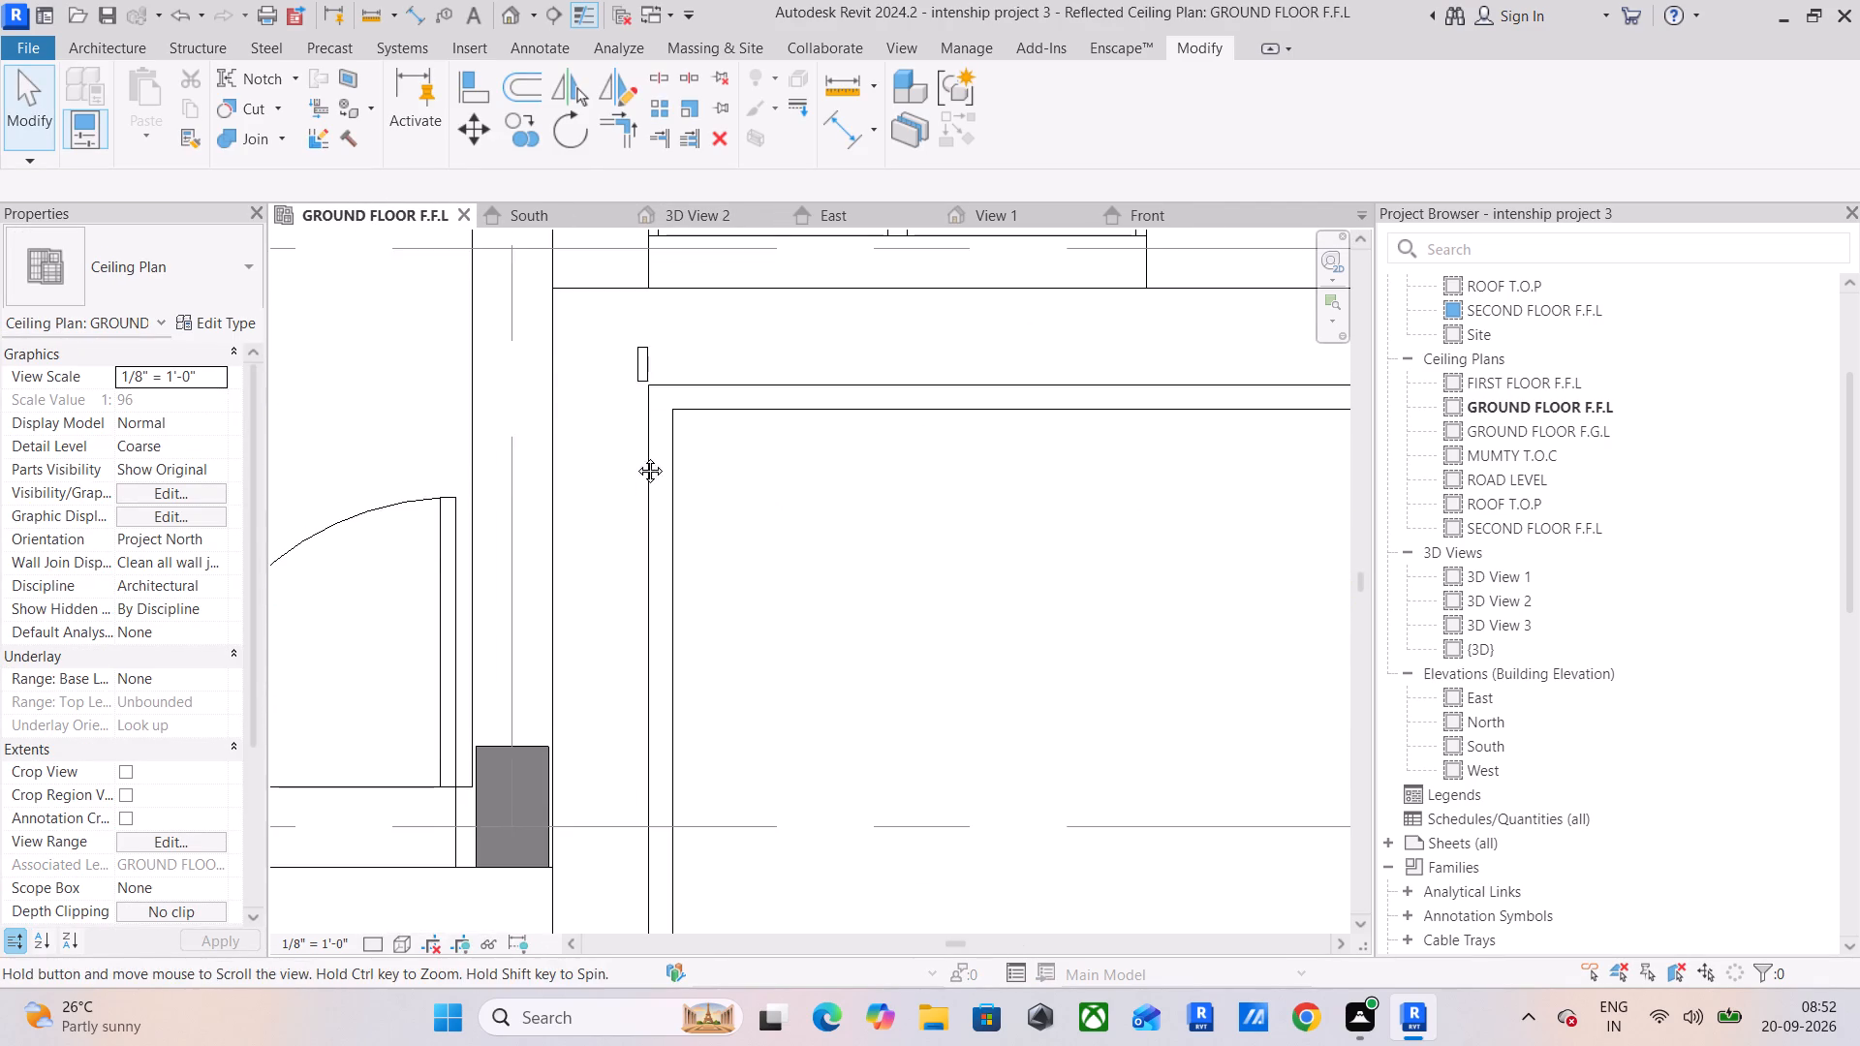
middle_drag(635, 456, 654, 663)
scroll(649, 574, up, 12)
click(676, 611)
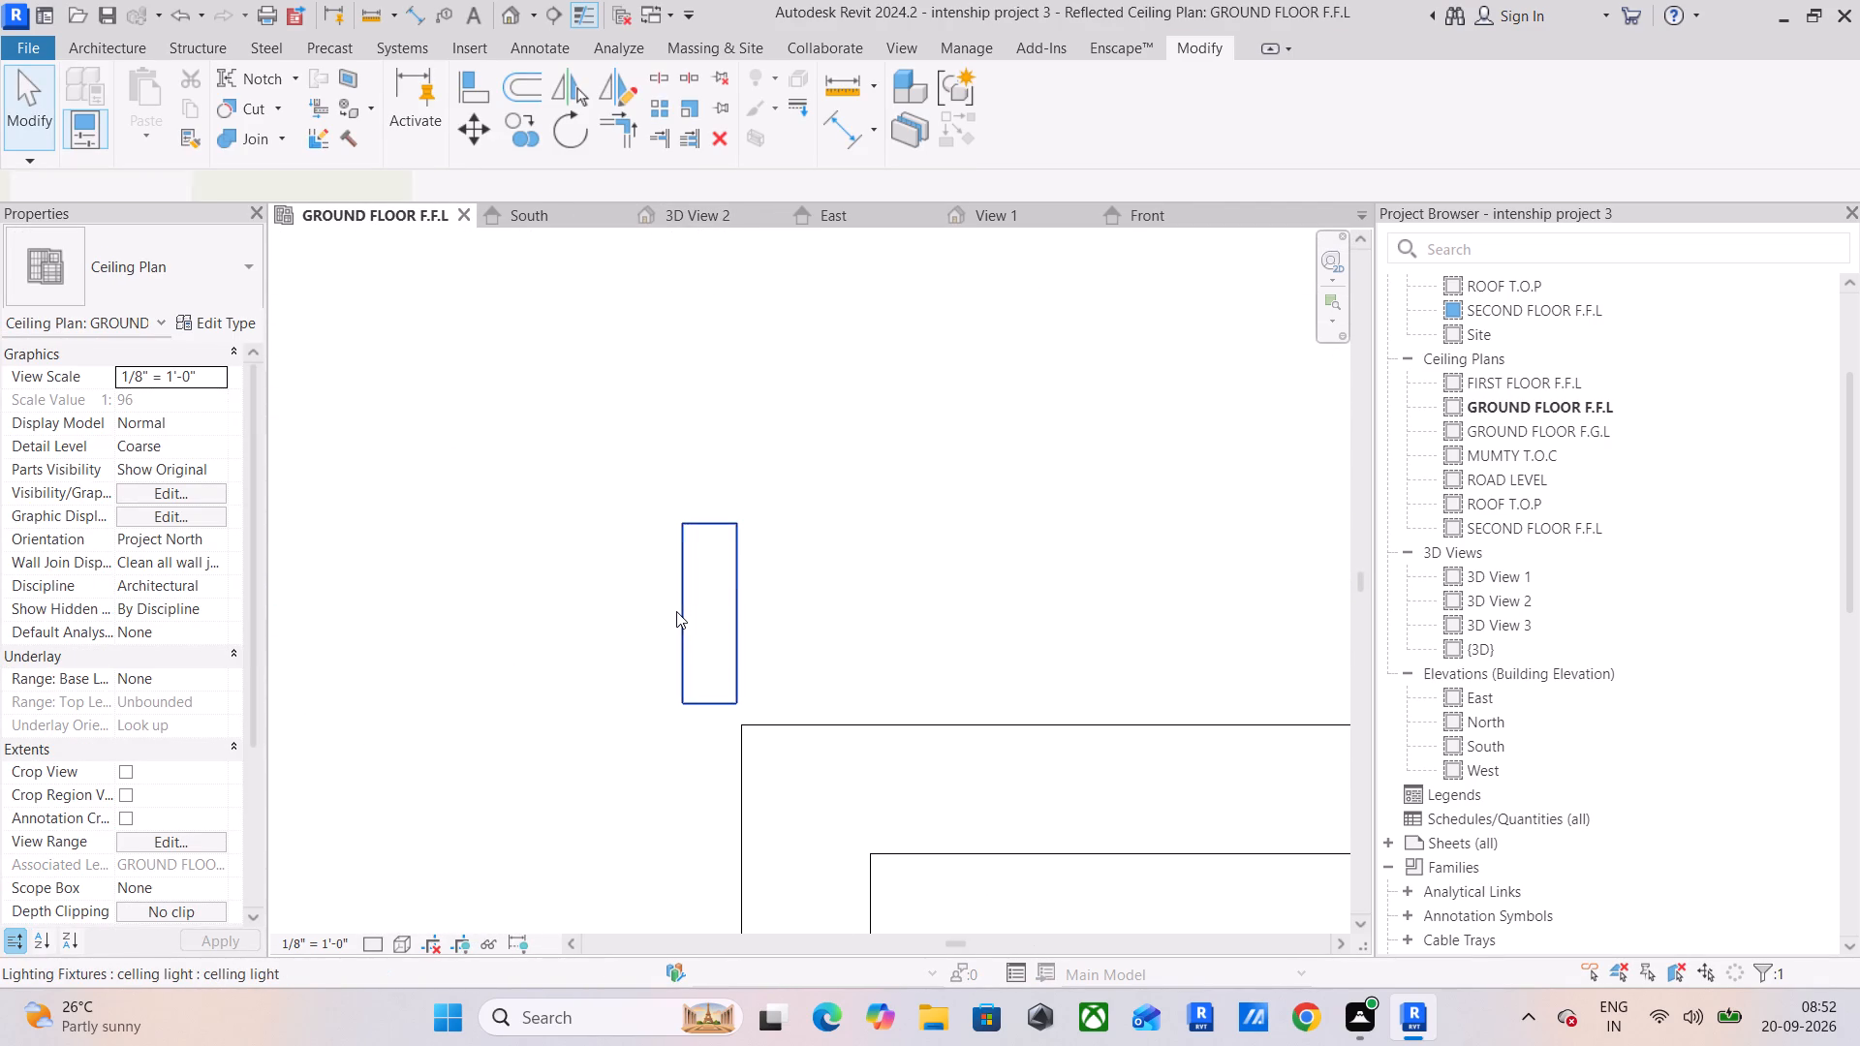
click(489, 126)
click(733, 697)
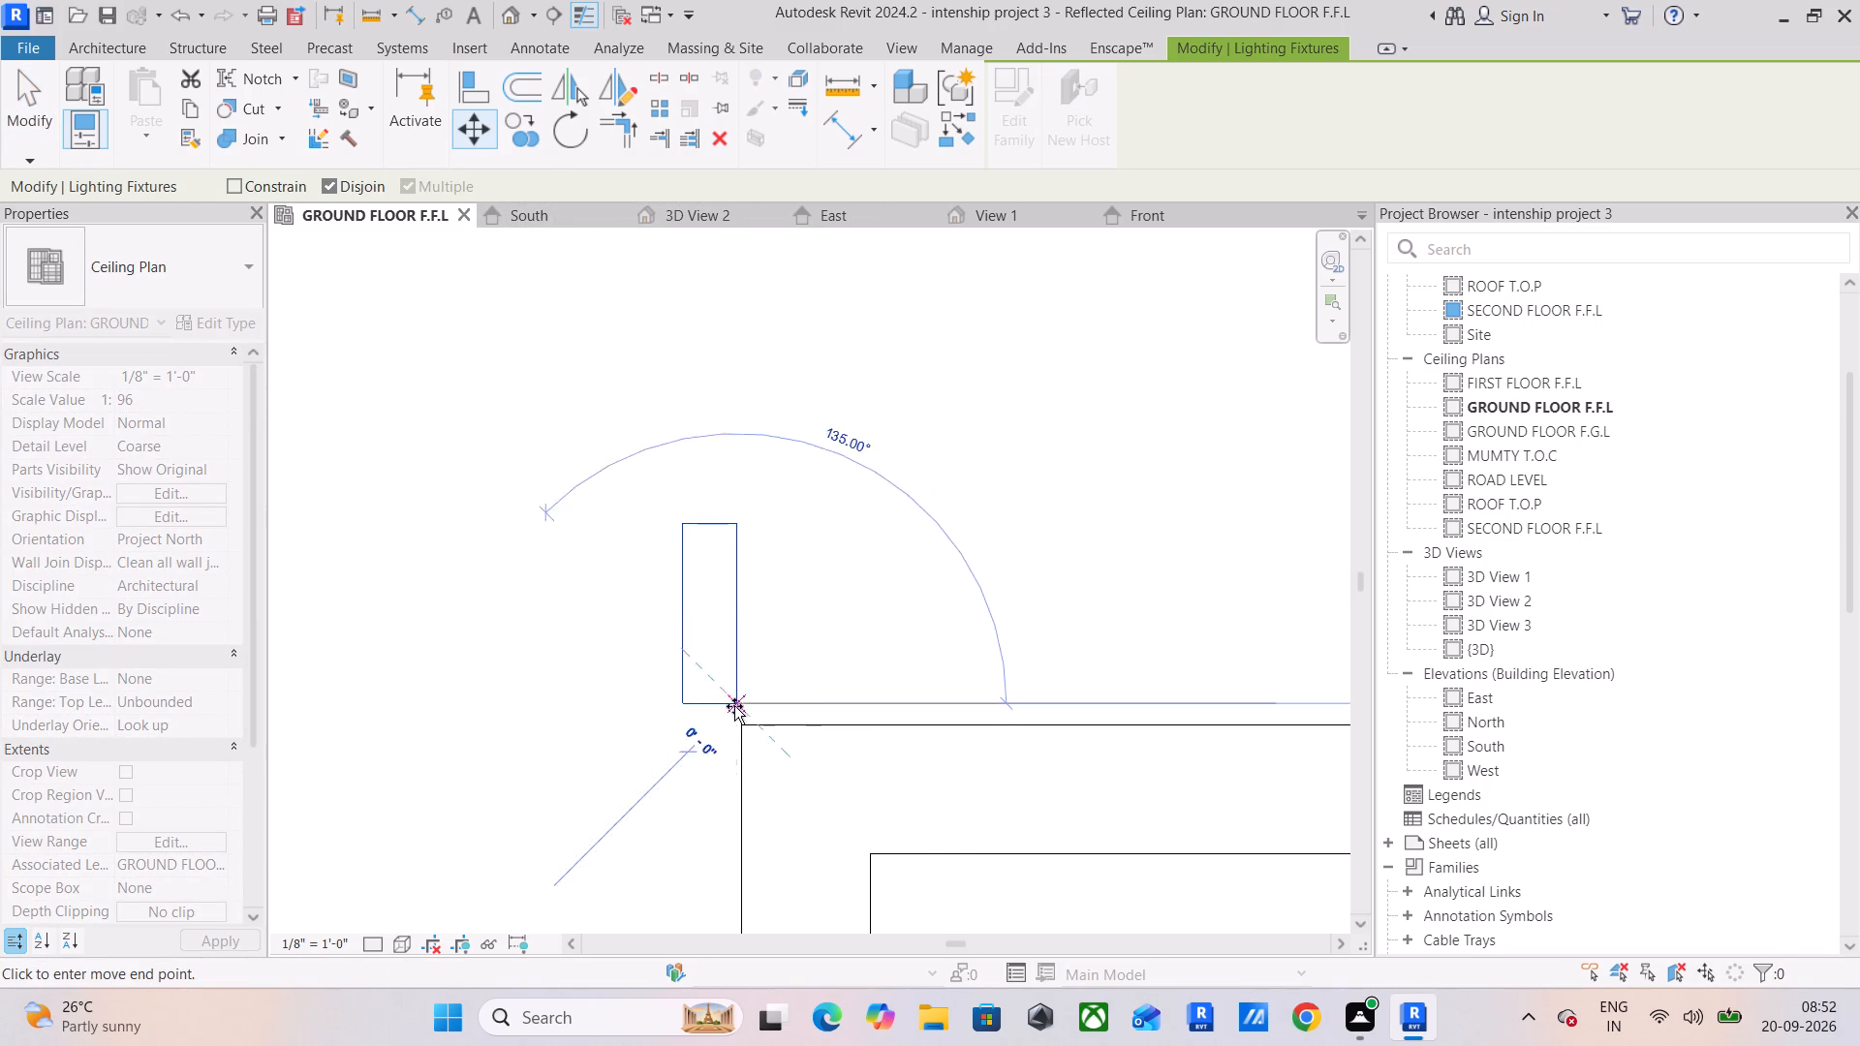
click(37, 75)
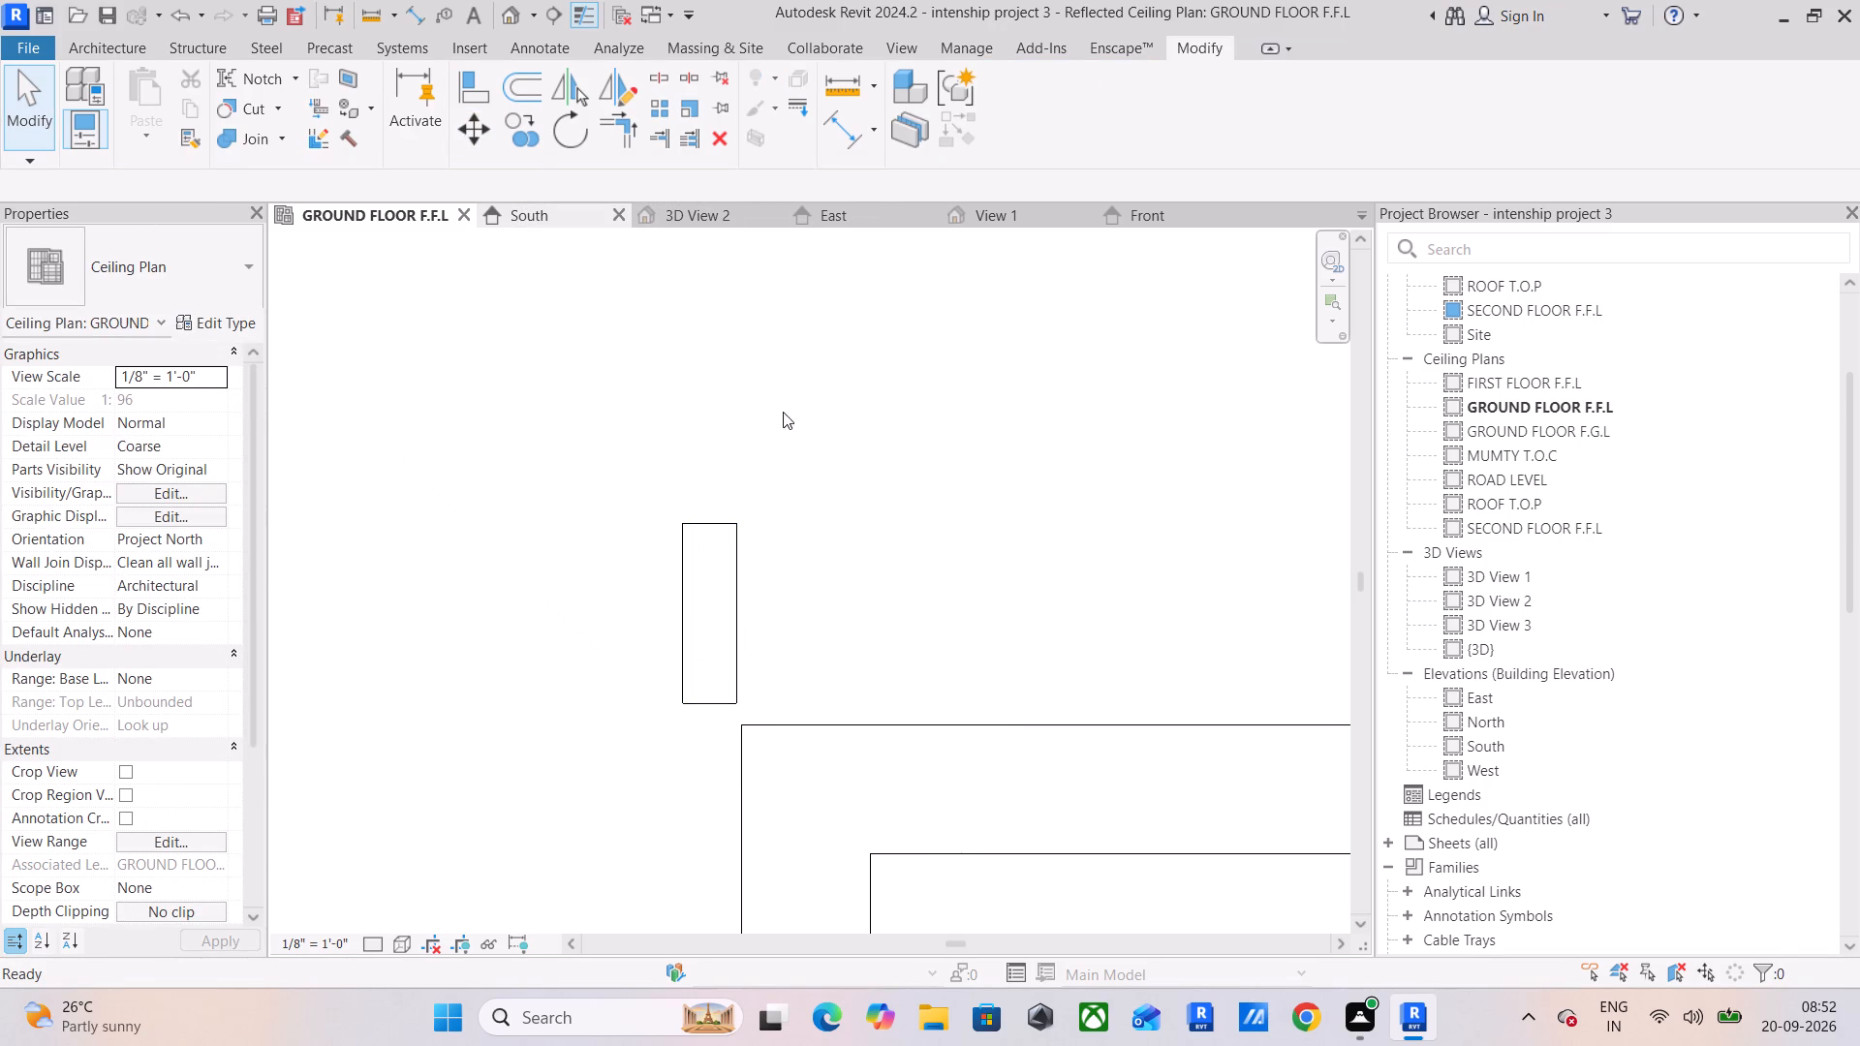
Move the ceiling light straight down in plan so its upper end is about level with the ceiling ring's upper edge.
drag(644, 476, 809, 600)
drag(830, 511, 597, 635)
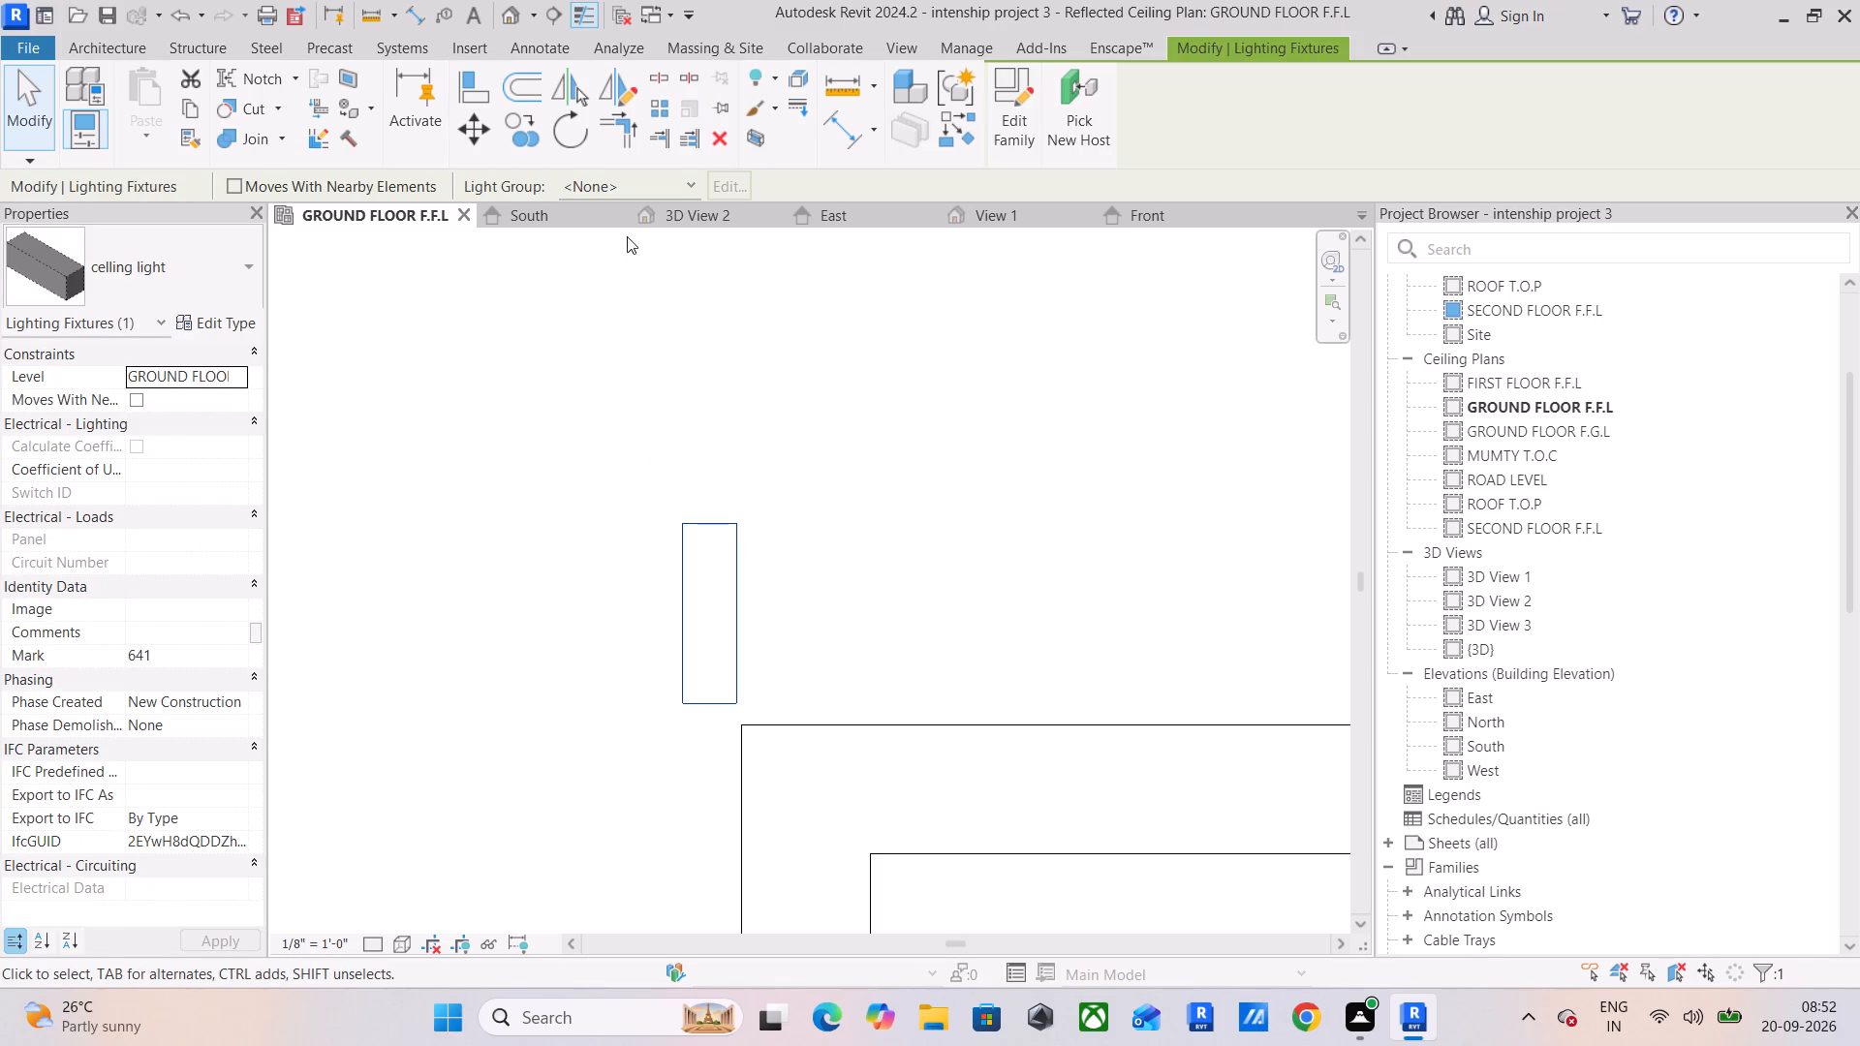
click(473, 129)
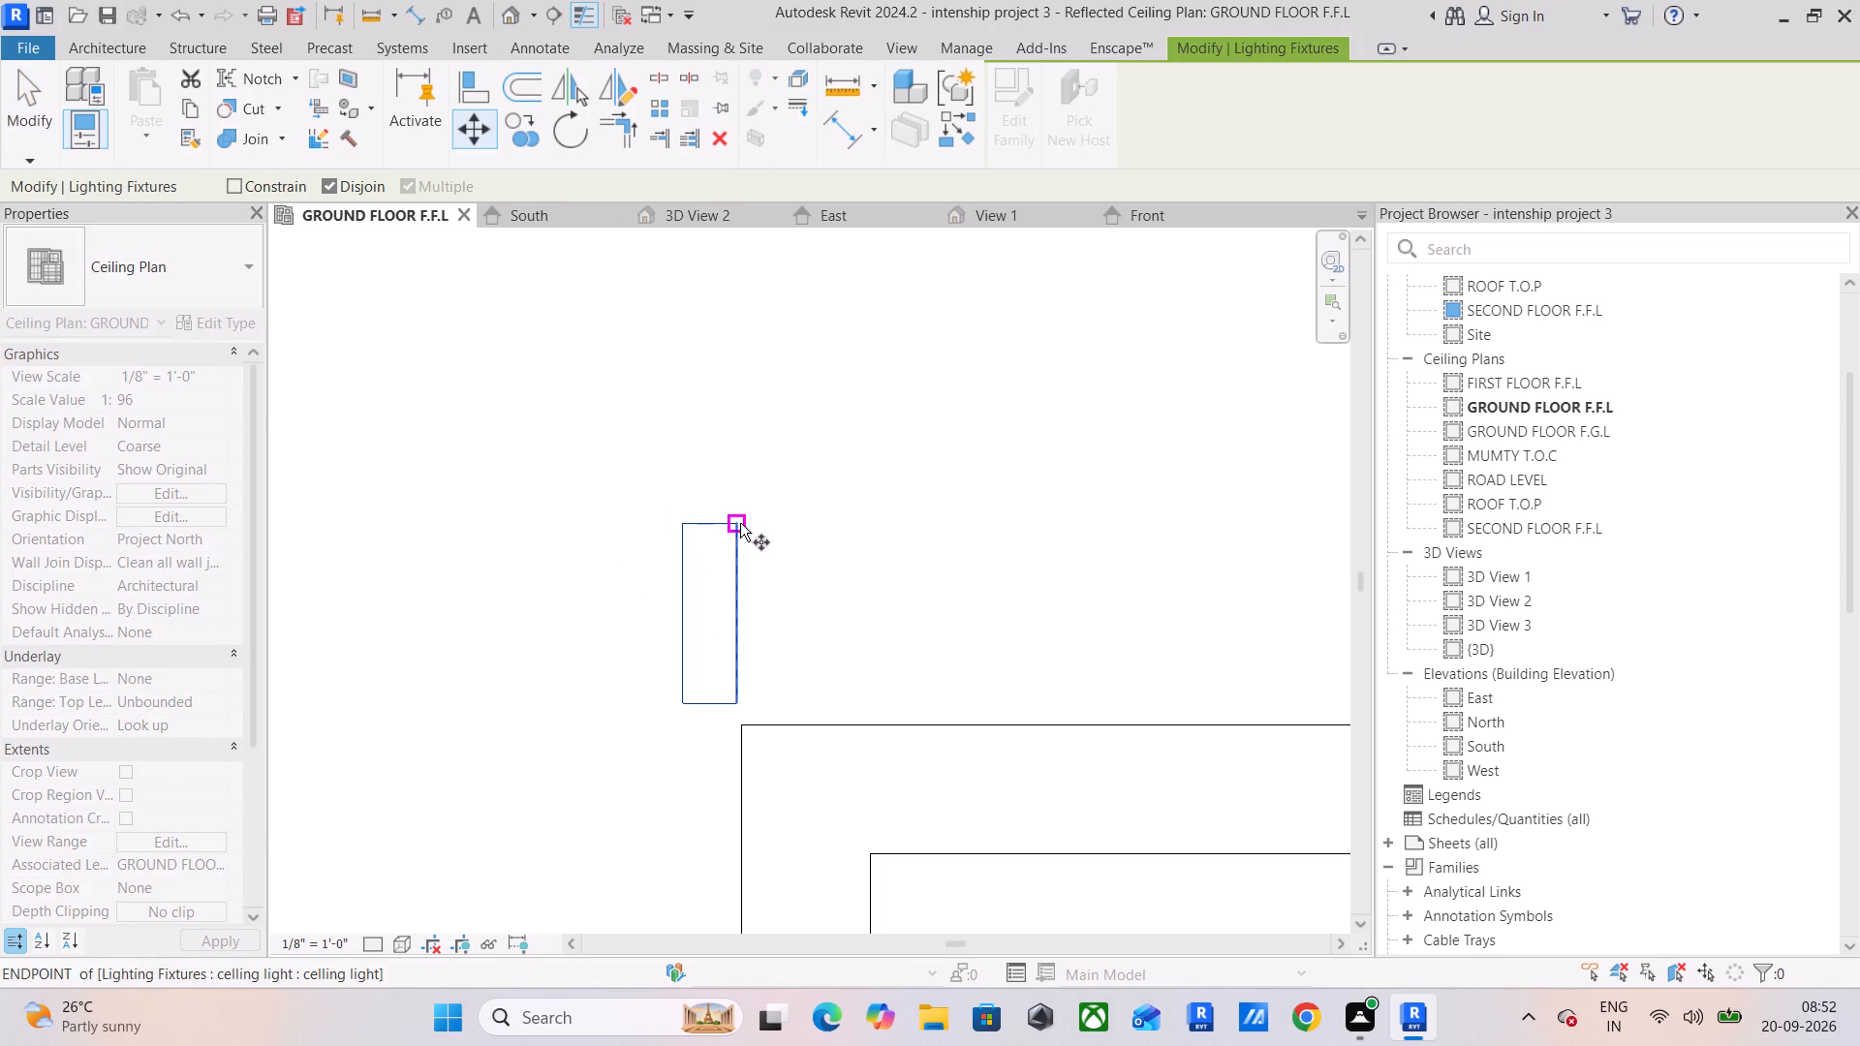
click(740, 523)
click(739, 729)
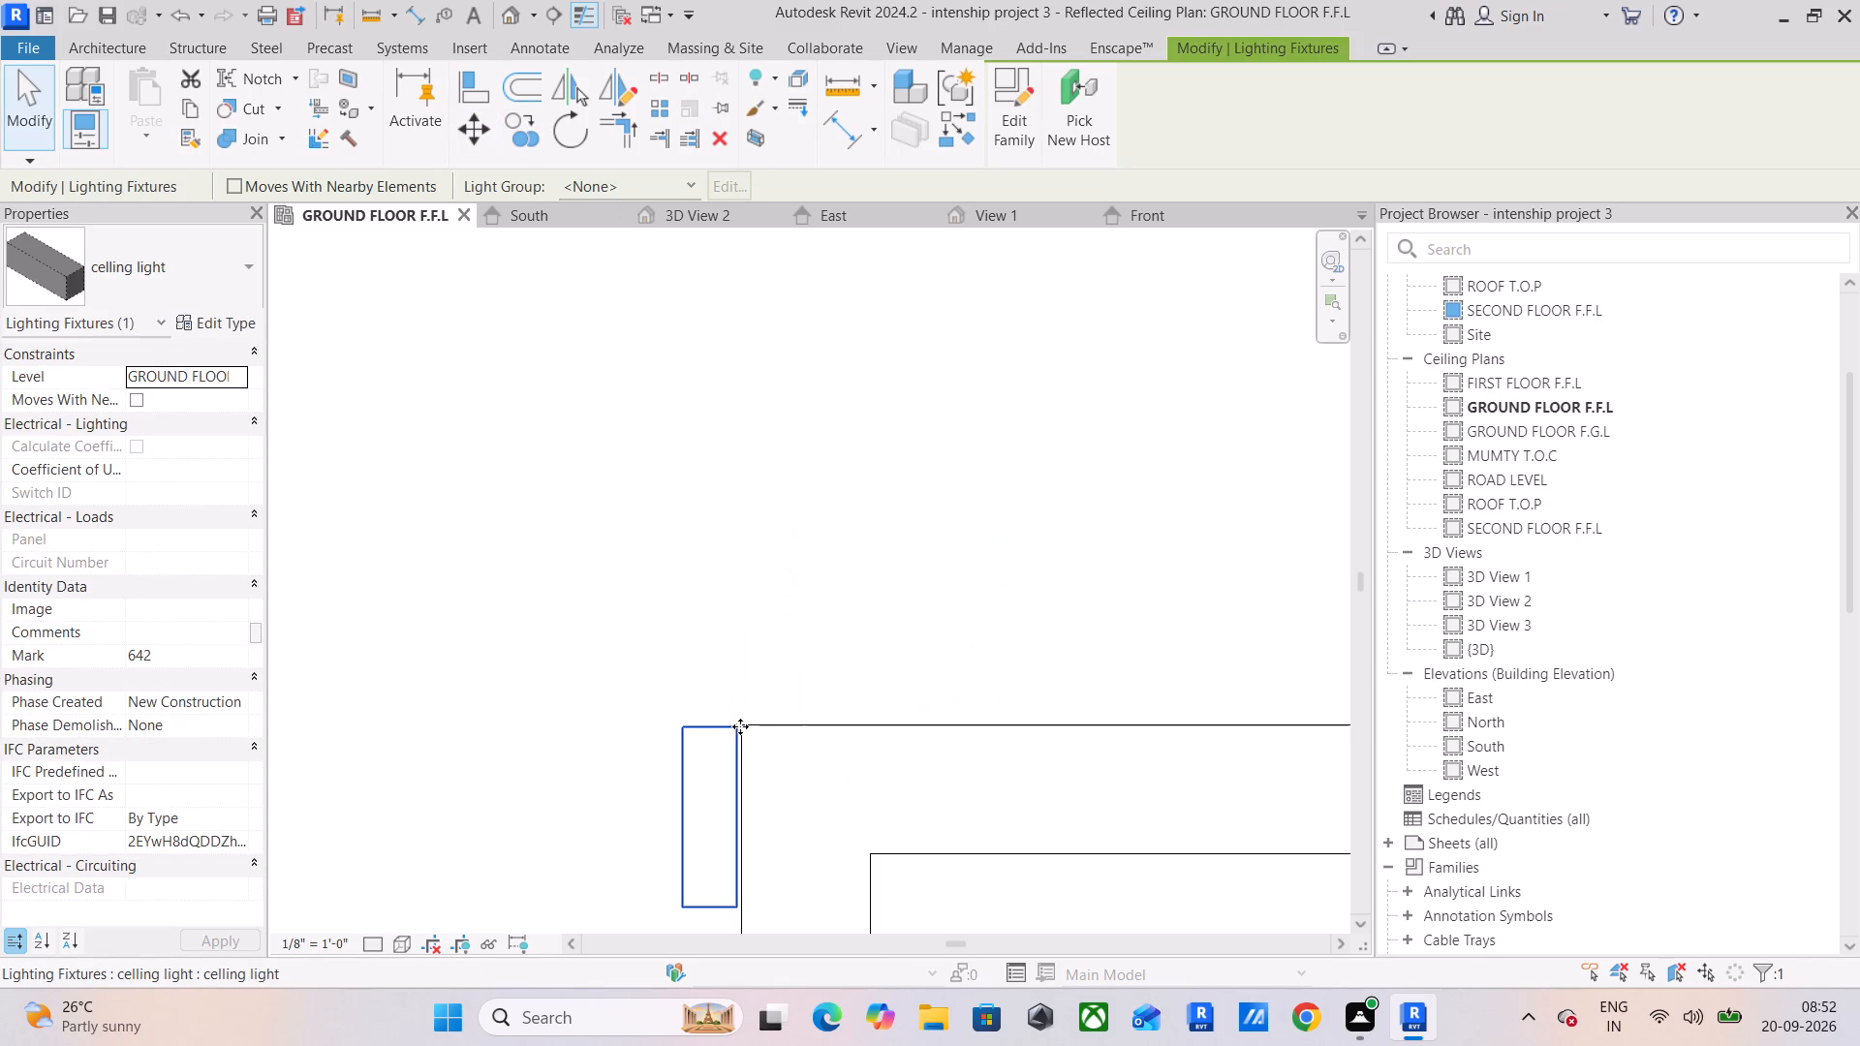
Nudge the ceiling light up about 0' 0 7/128" so its upper end aligns exactly with the ceiling ring's upper edge.
scroll(739, 718, up, 11)
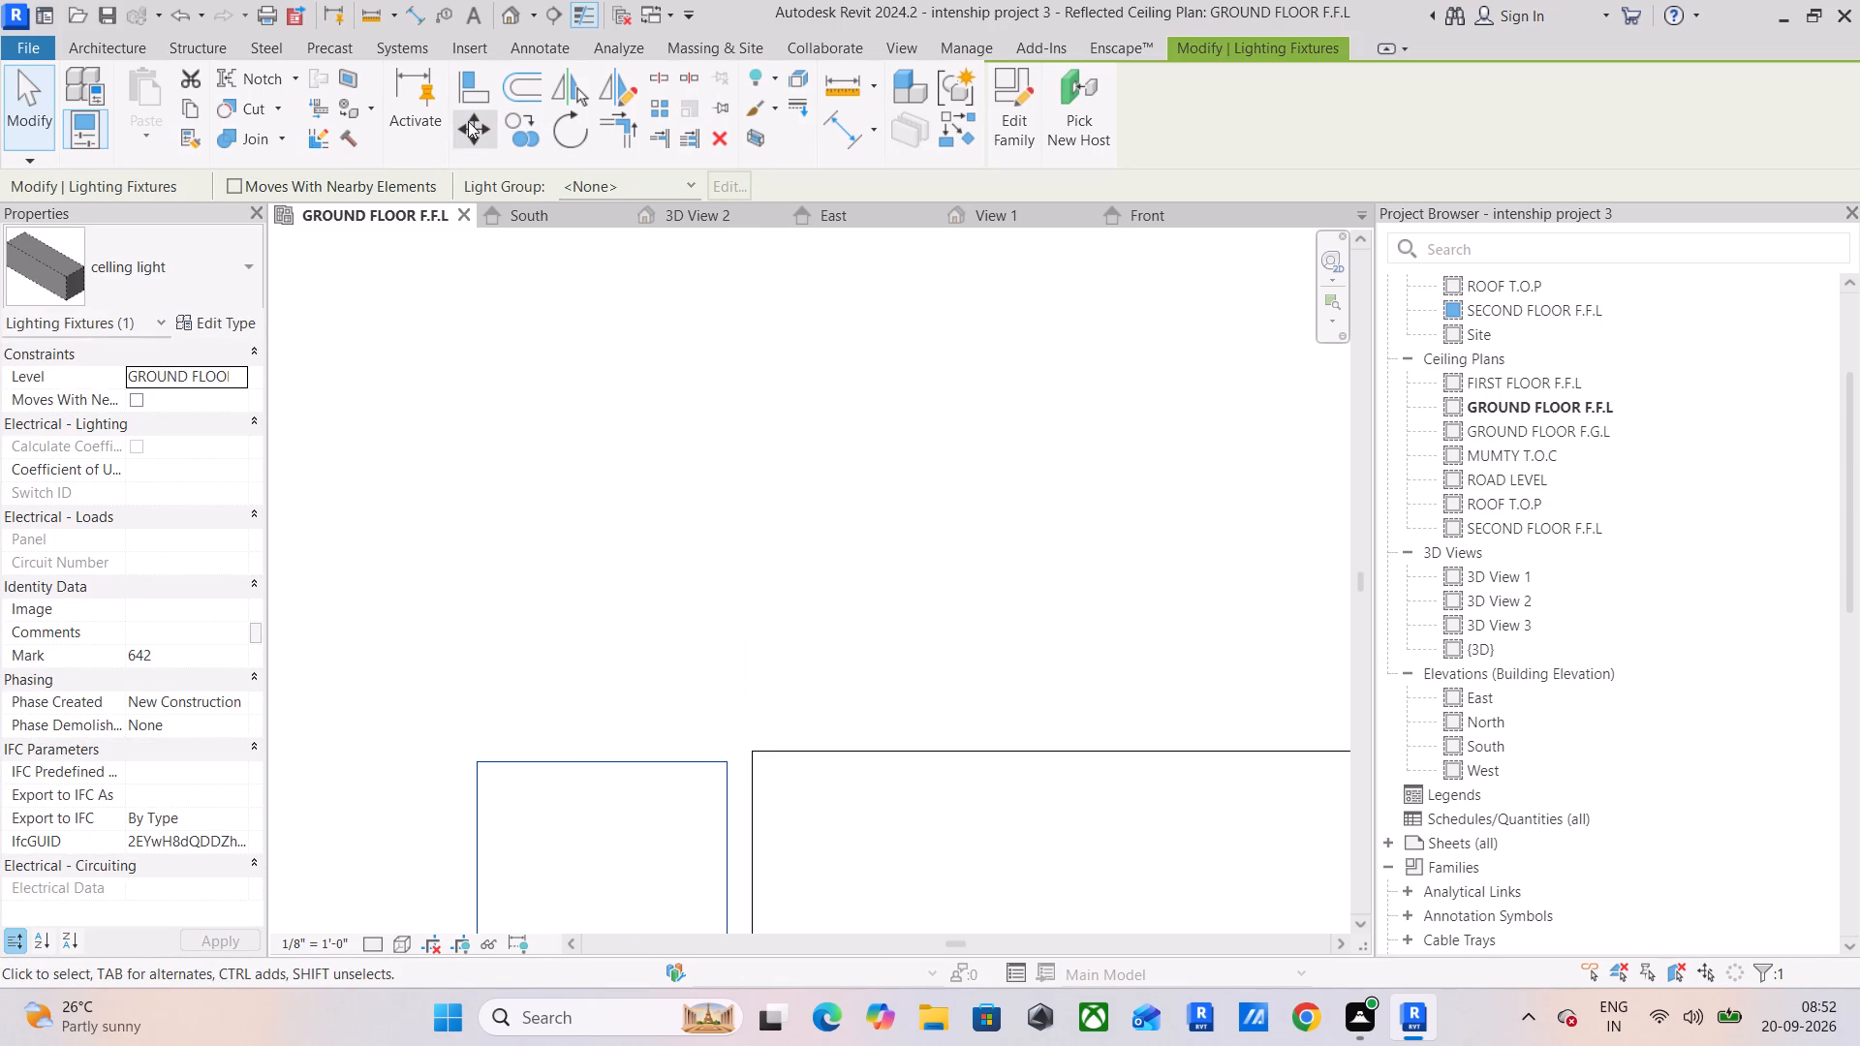
click(468, 121)
click(721, 761)
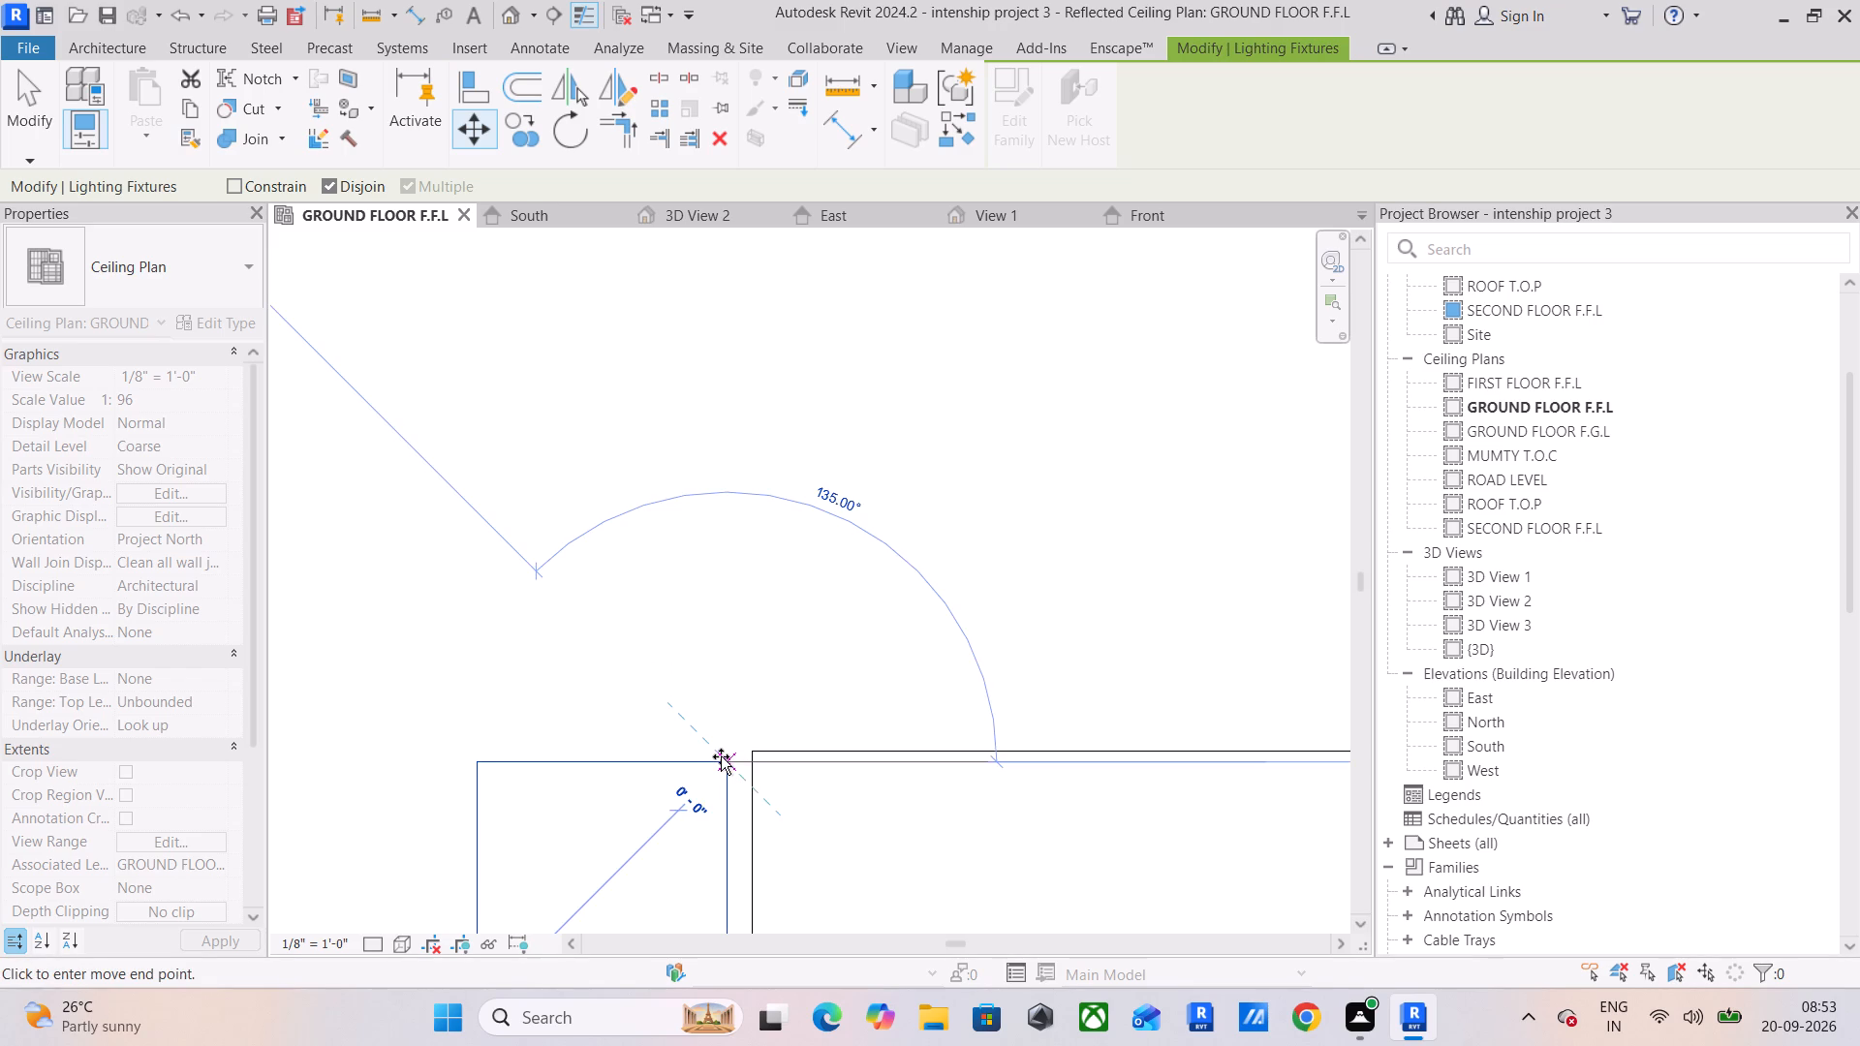
scroll(721, 754, up, 6)
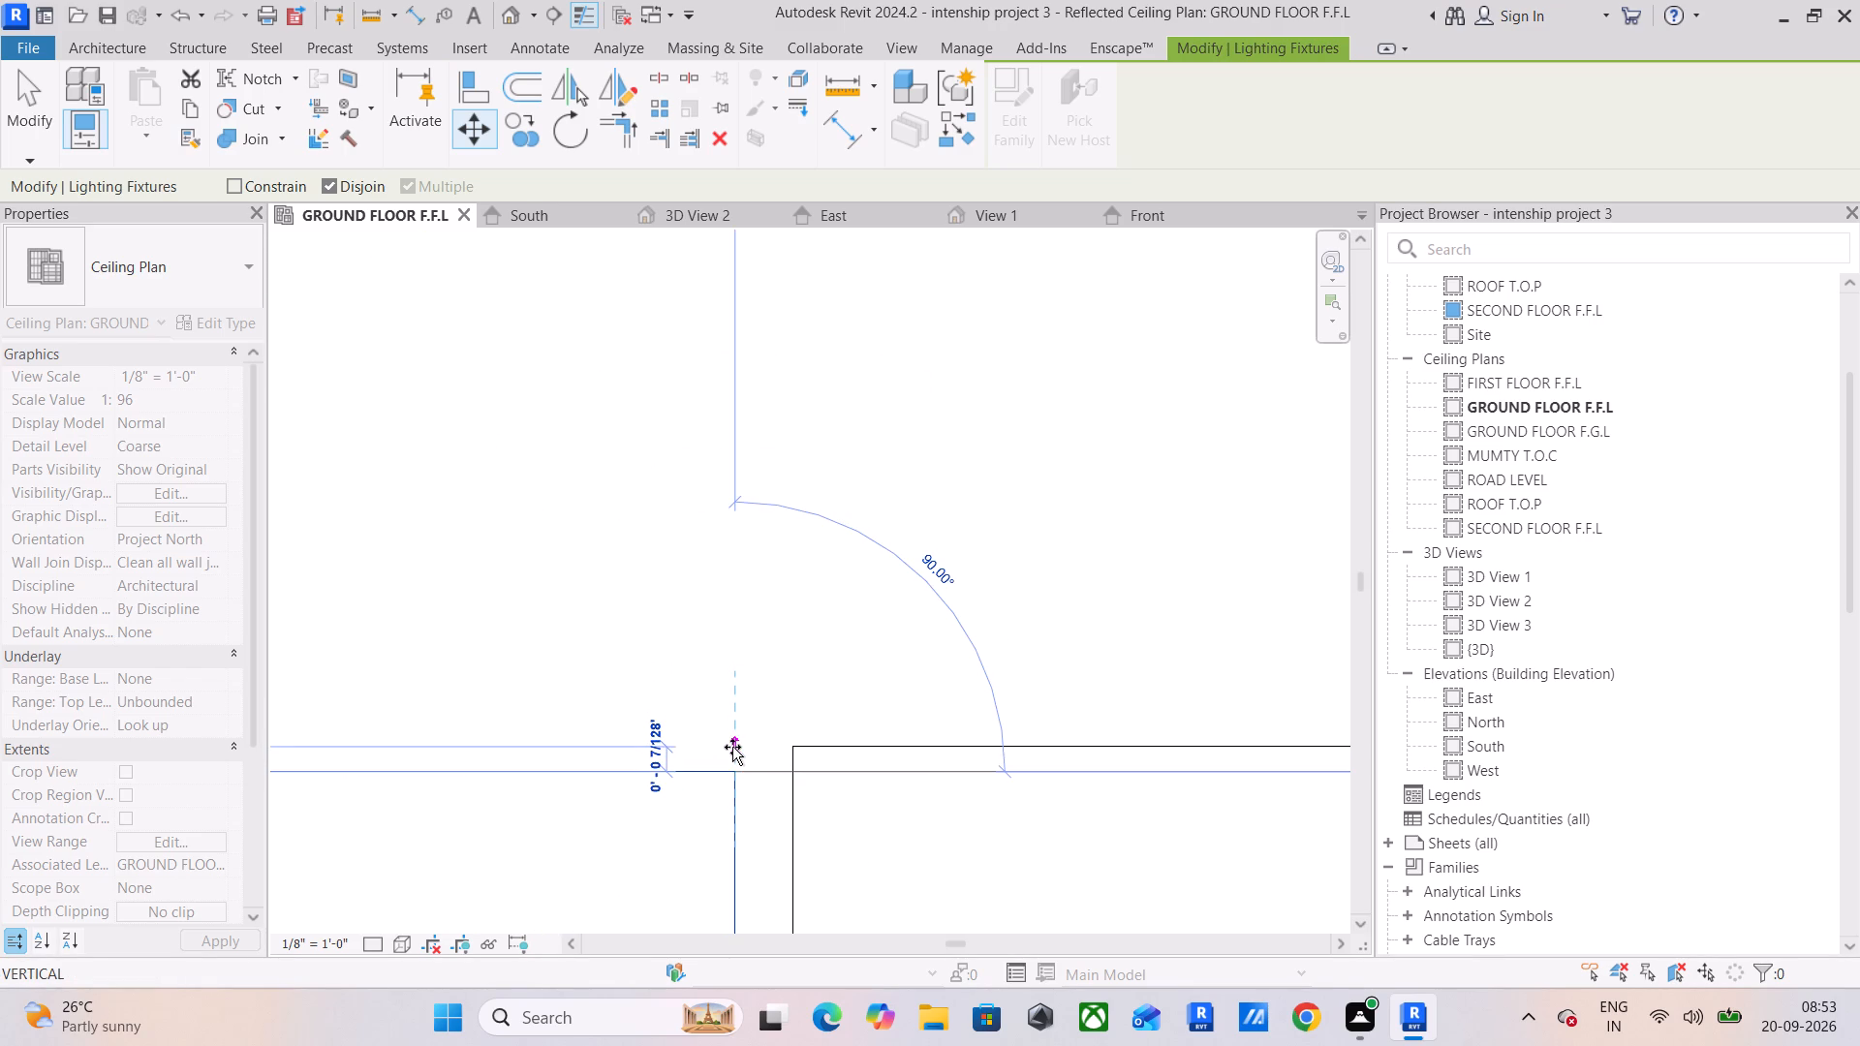
click(732, 747)
scroll(732, 748, down, 11)
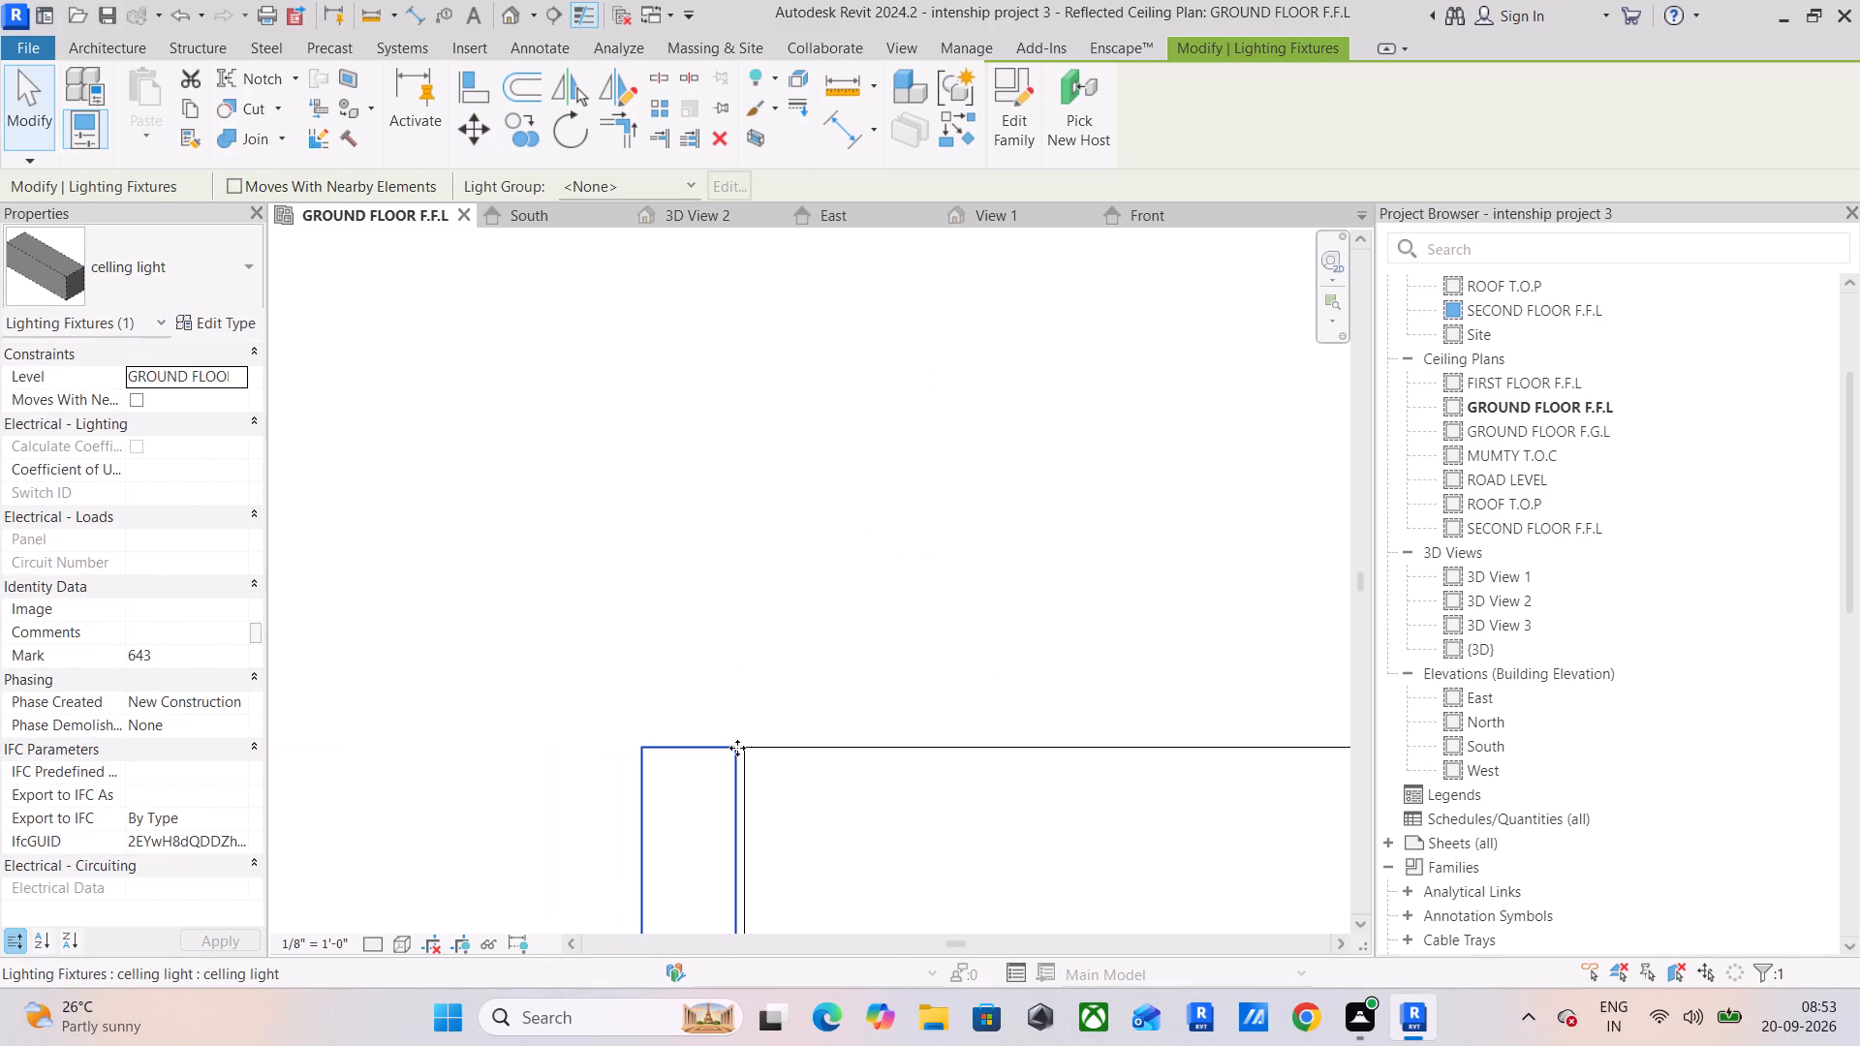
Close the South elevation and 3D View 1.
scroll(737, 748, down, 7)
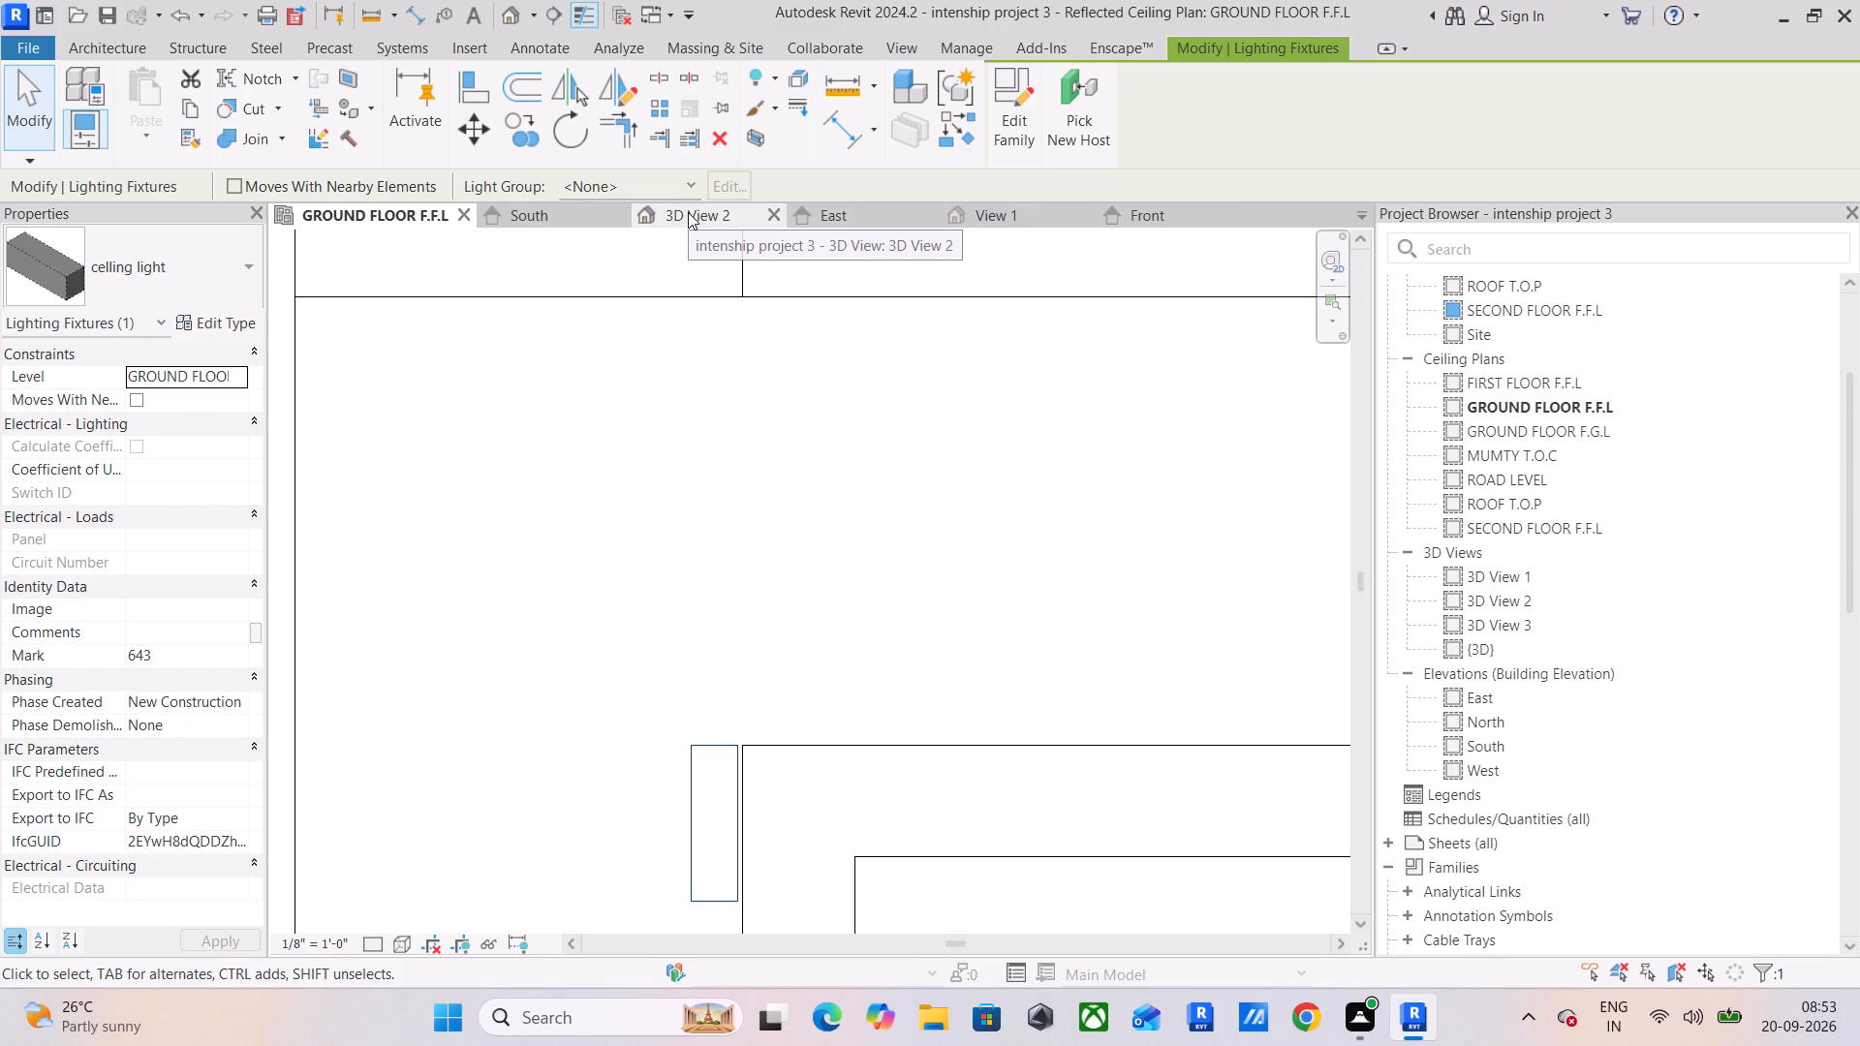
click(511, 212)
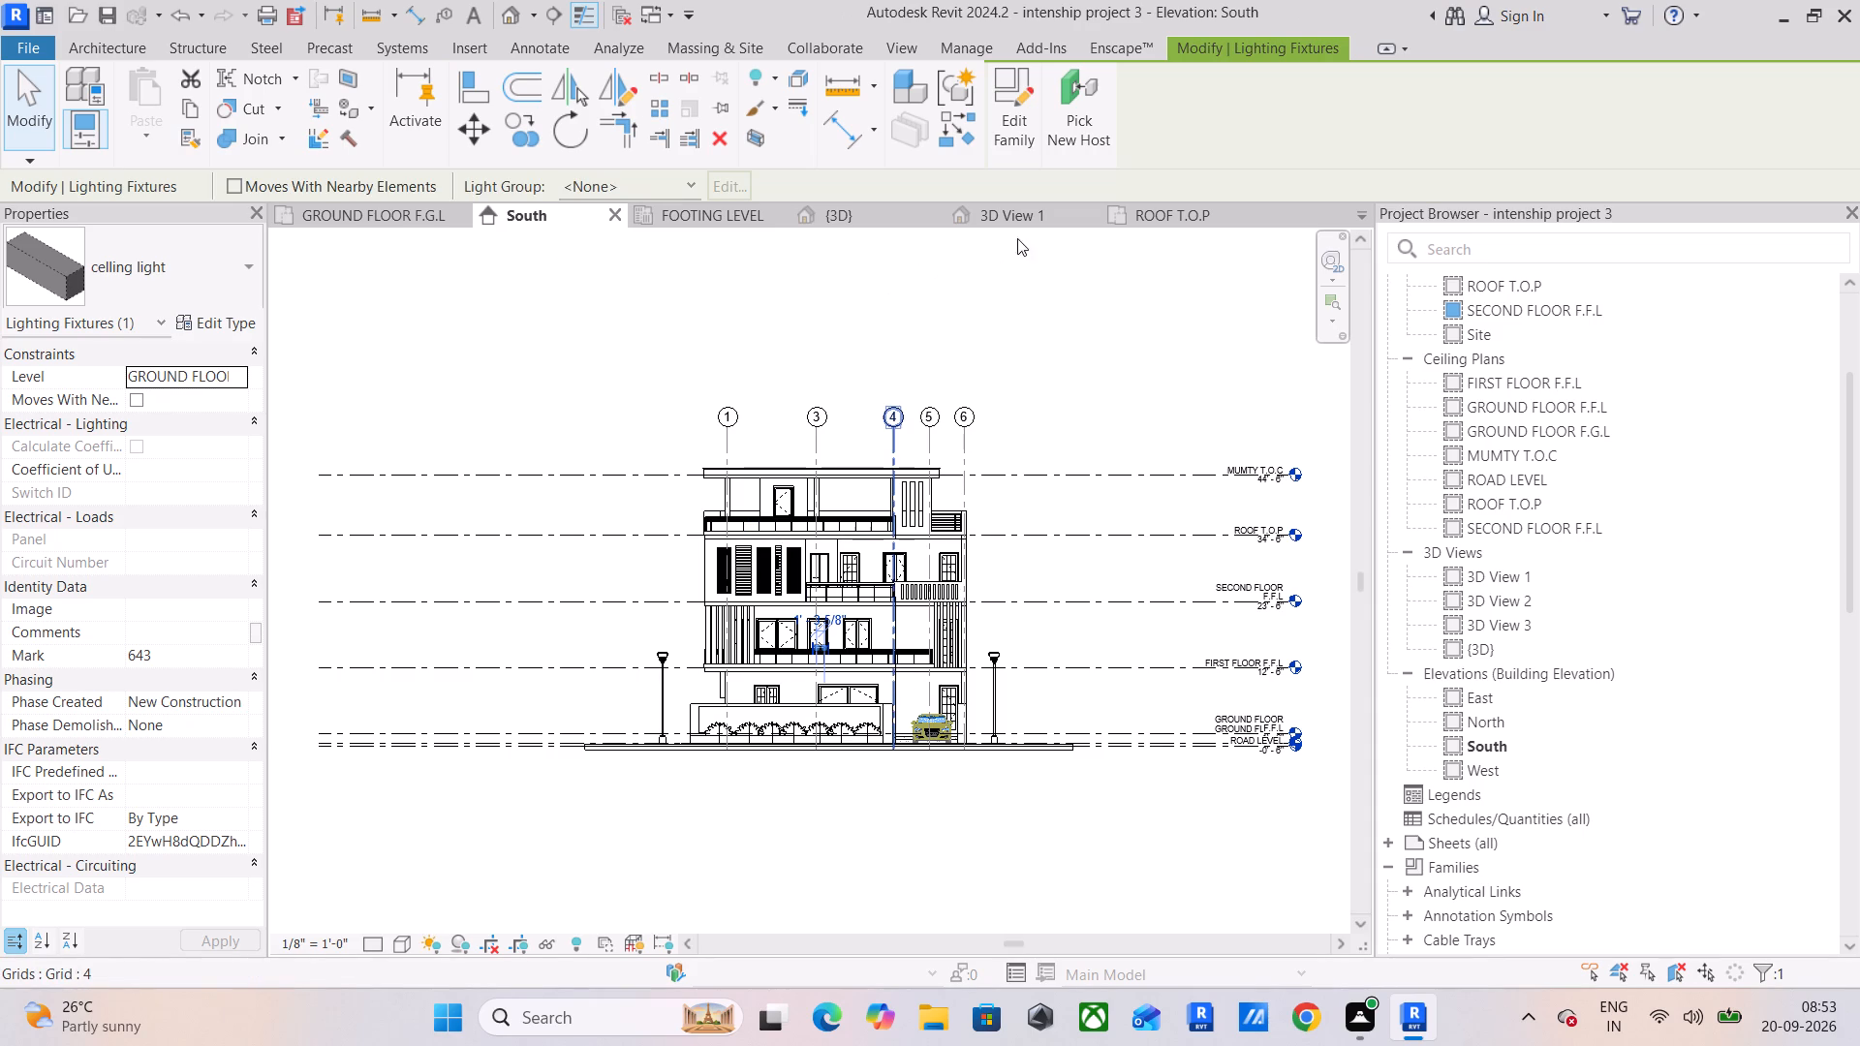
click(618, 214)
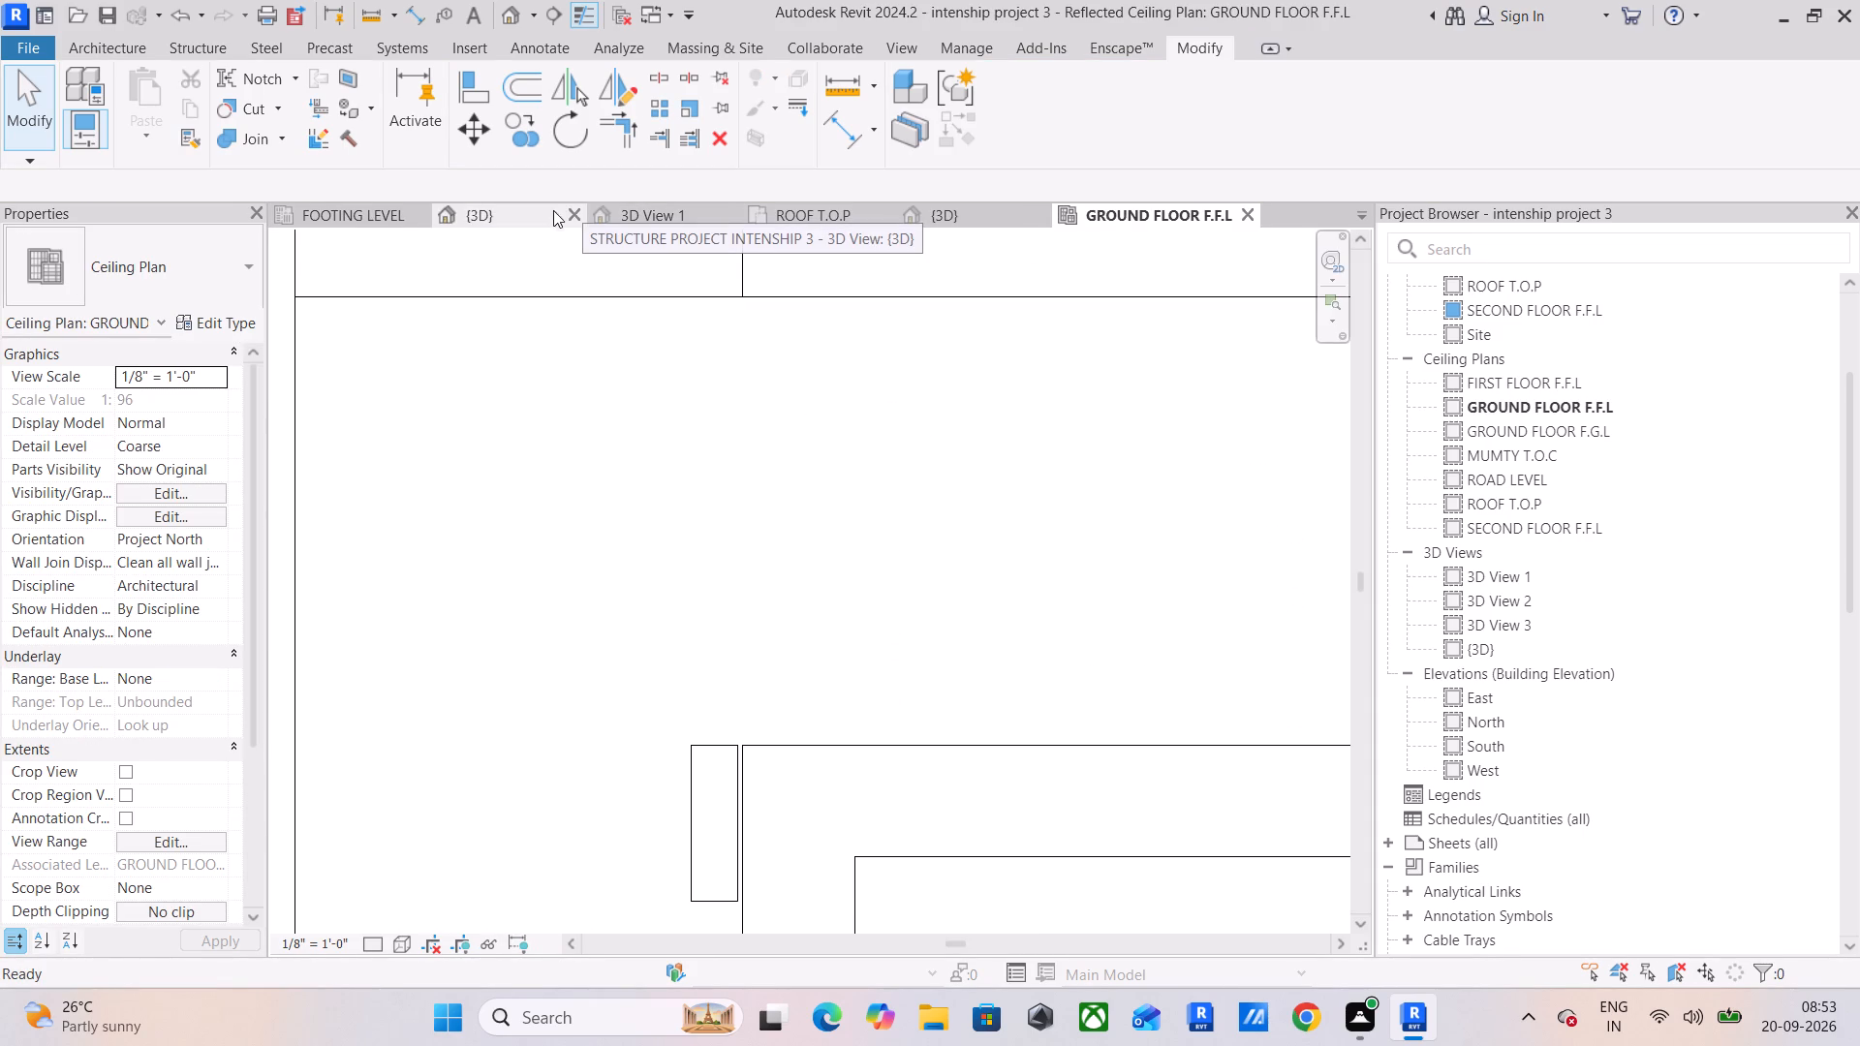
click(728, 213)
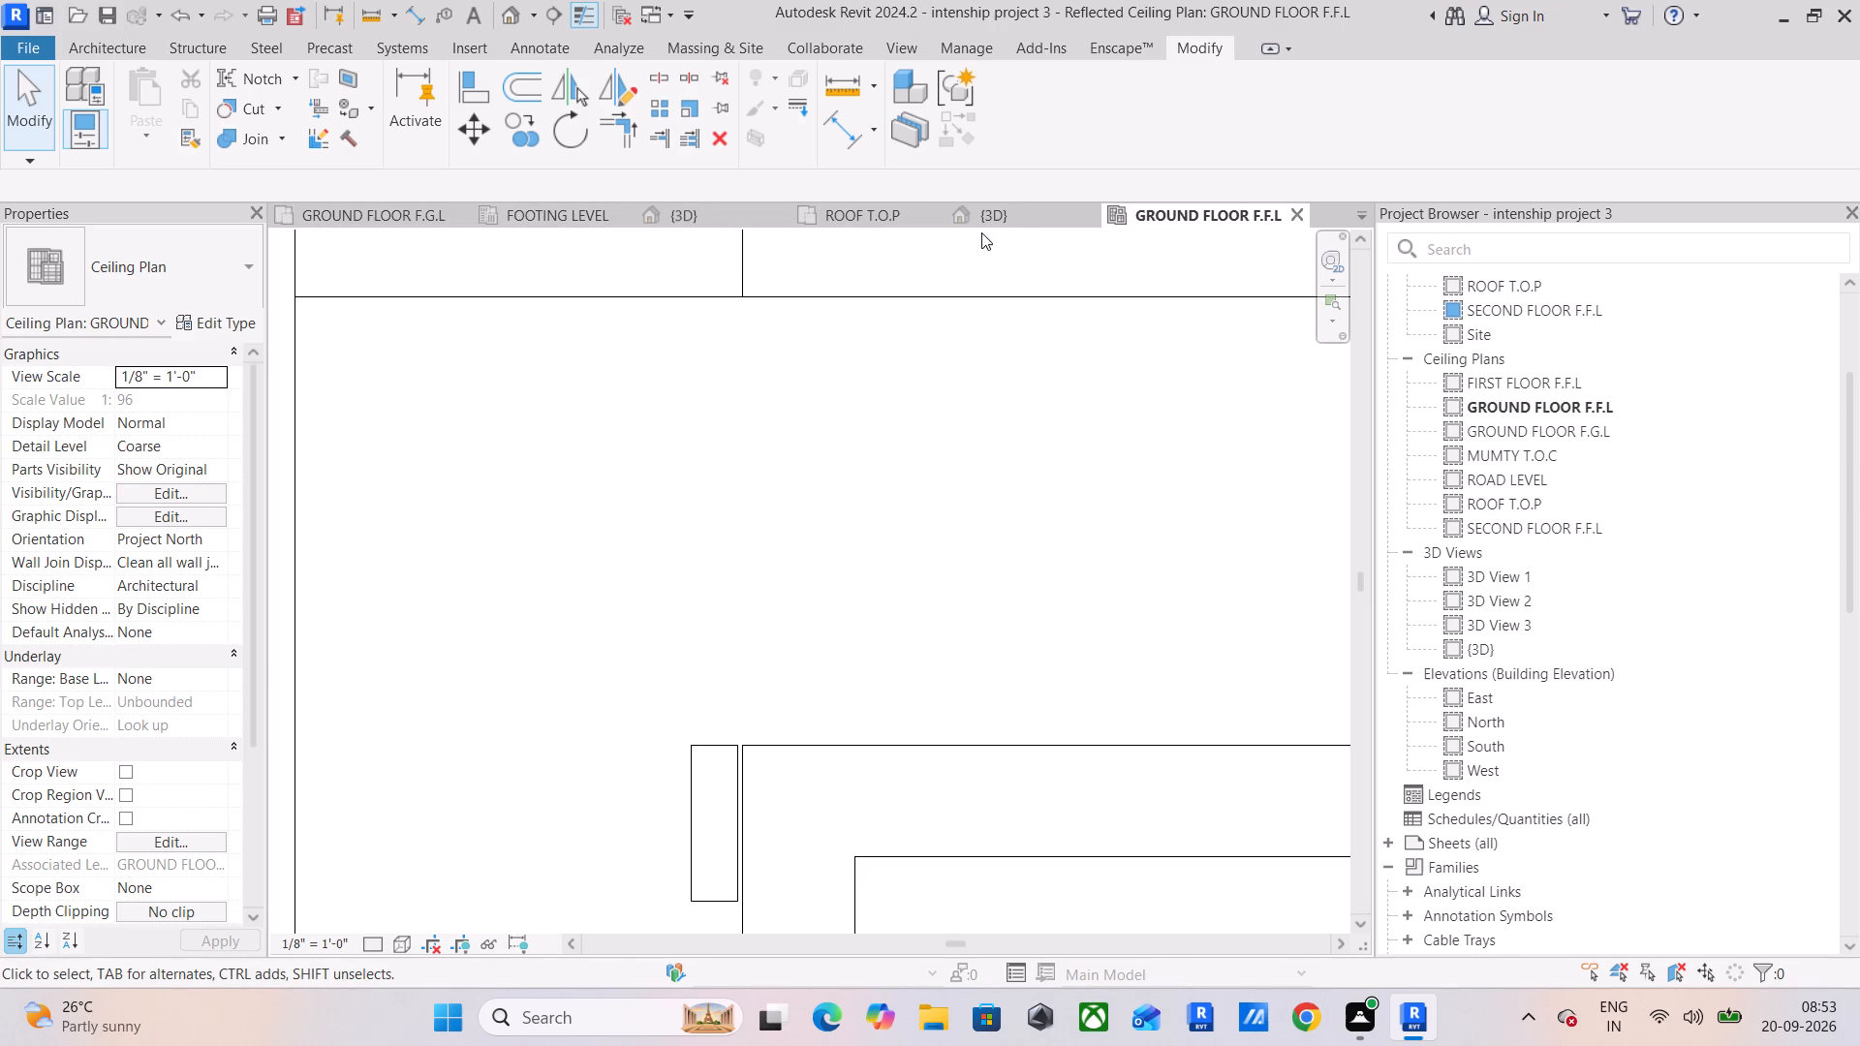
Open the East elevation and examine the ceiling light's height against the stepped ceiling.
double_click(1508, 700)
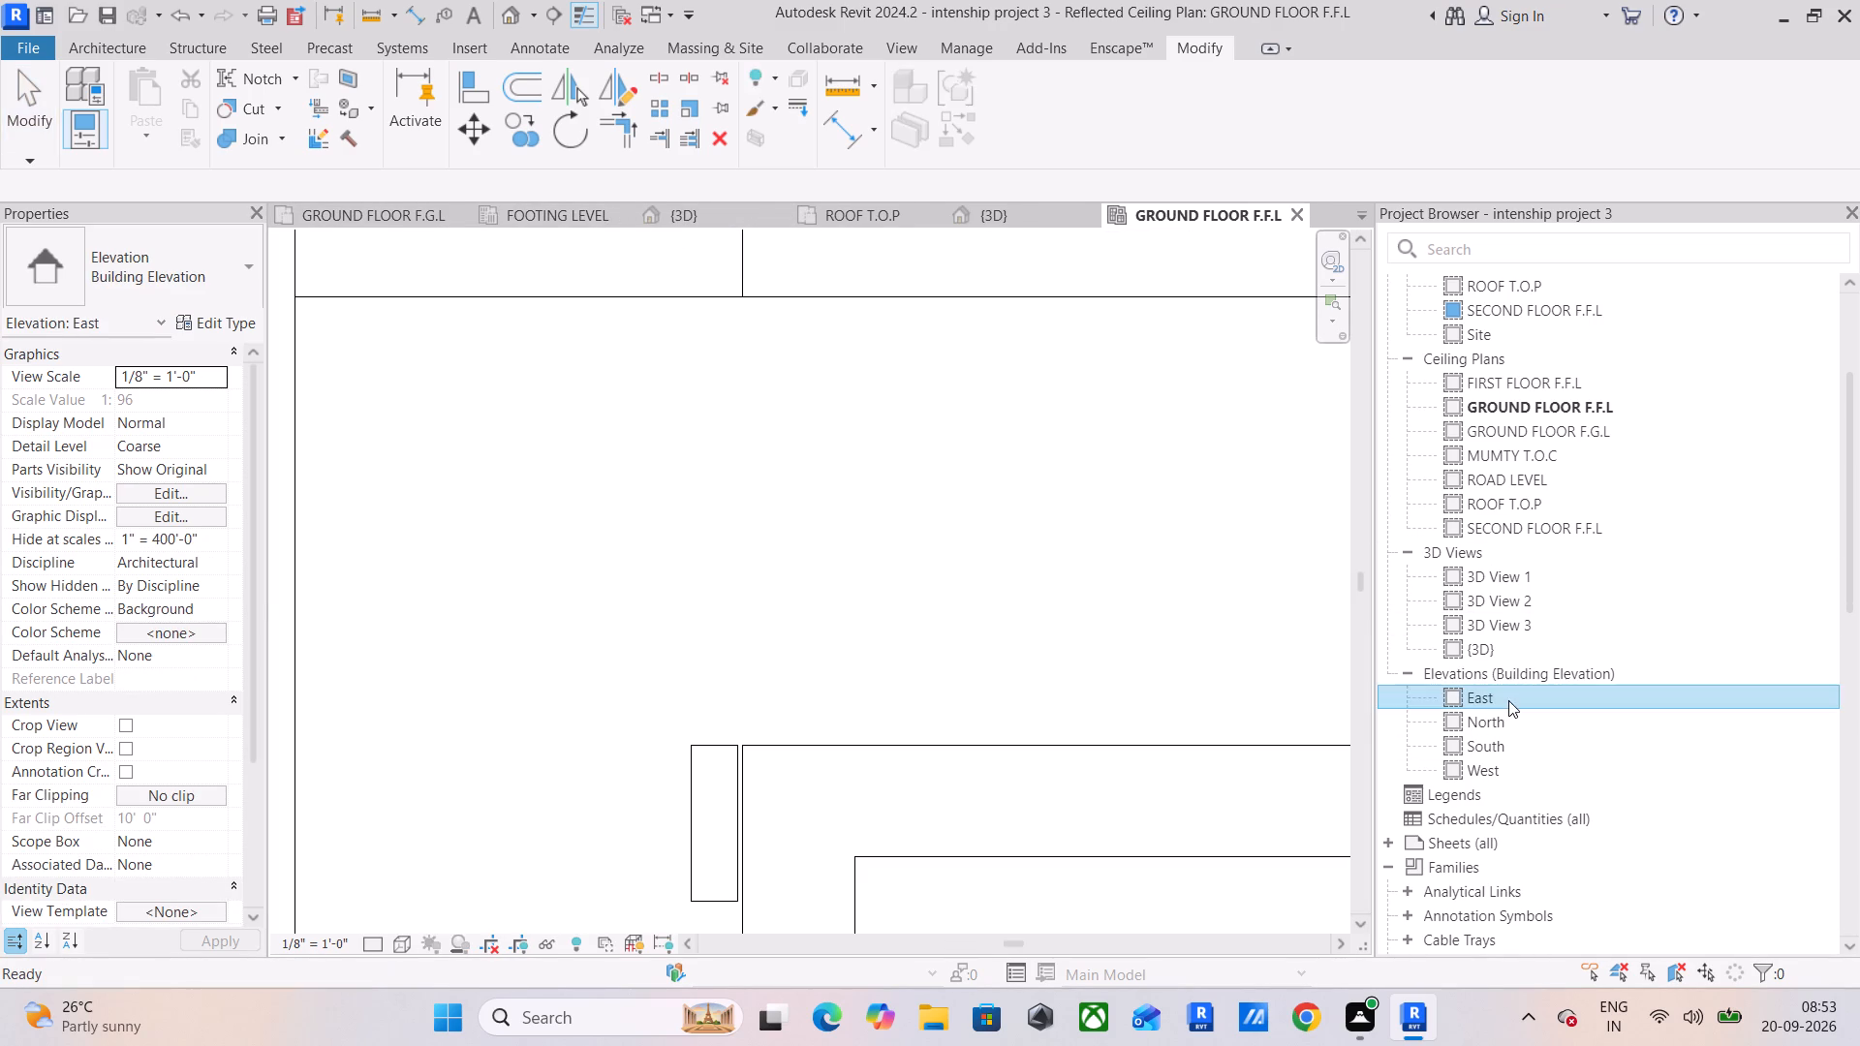
scroll(866, 589, down, 7)
scroll(646, 566, up, 6)
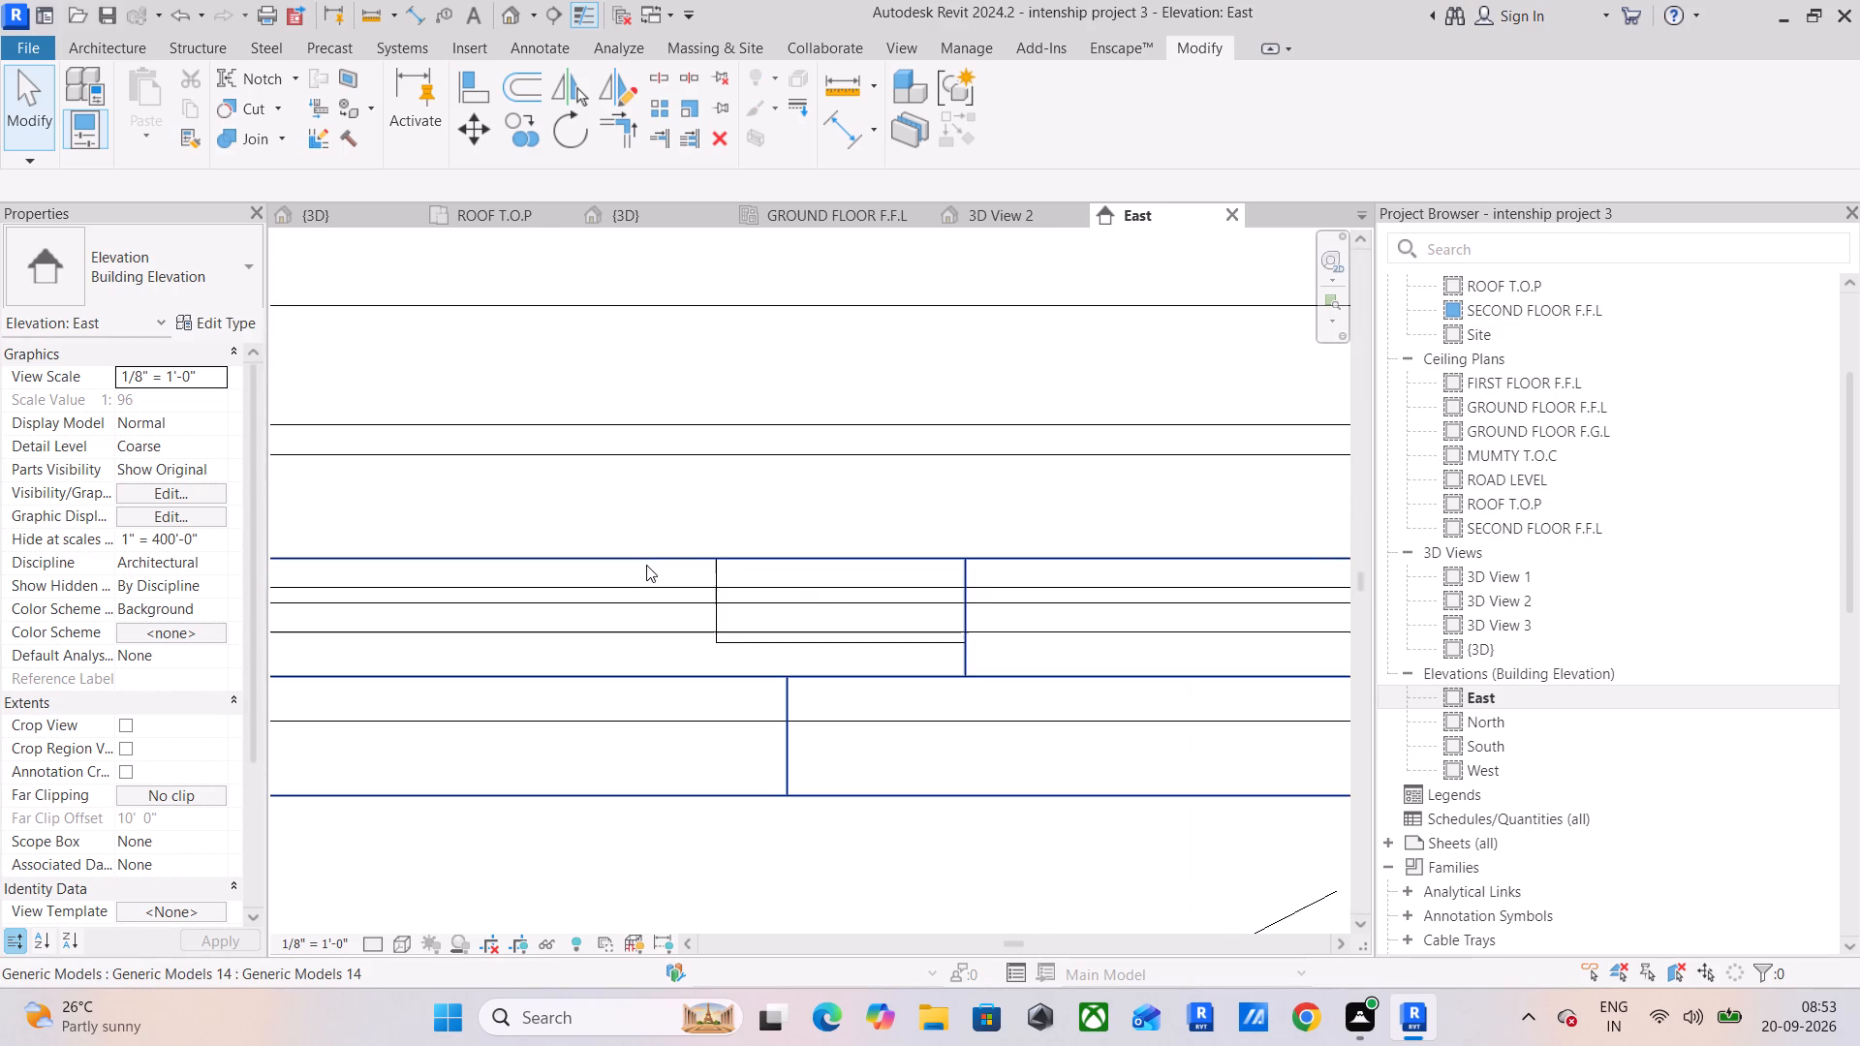
scroll(675, 603, down, 3)
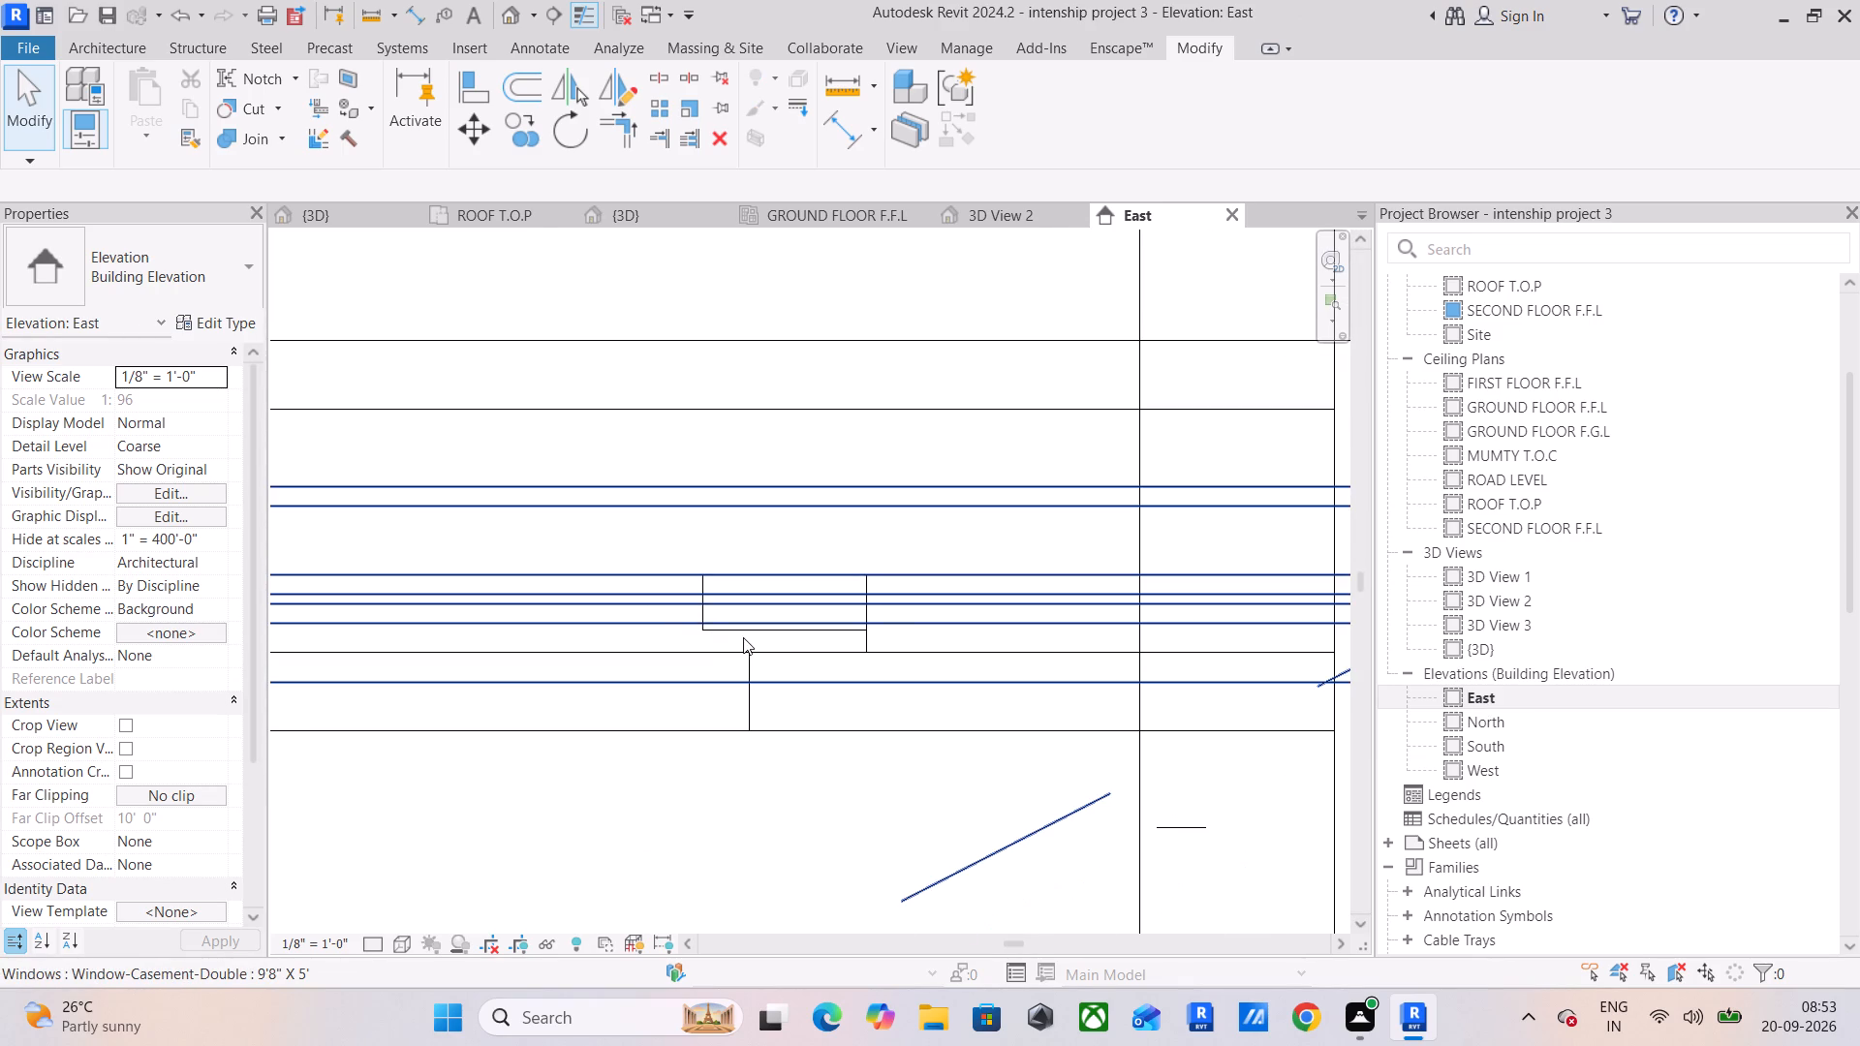
scroll(766, 636, down, 6)
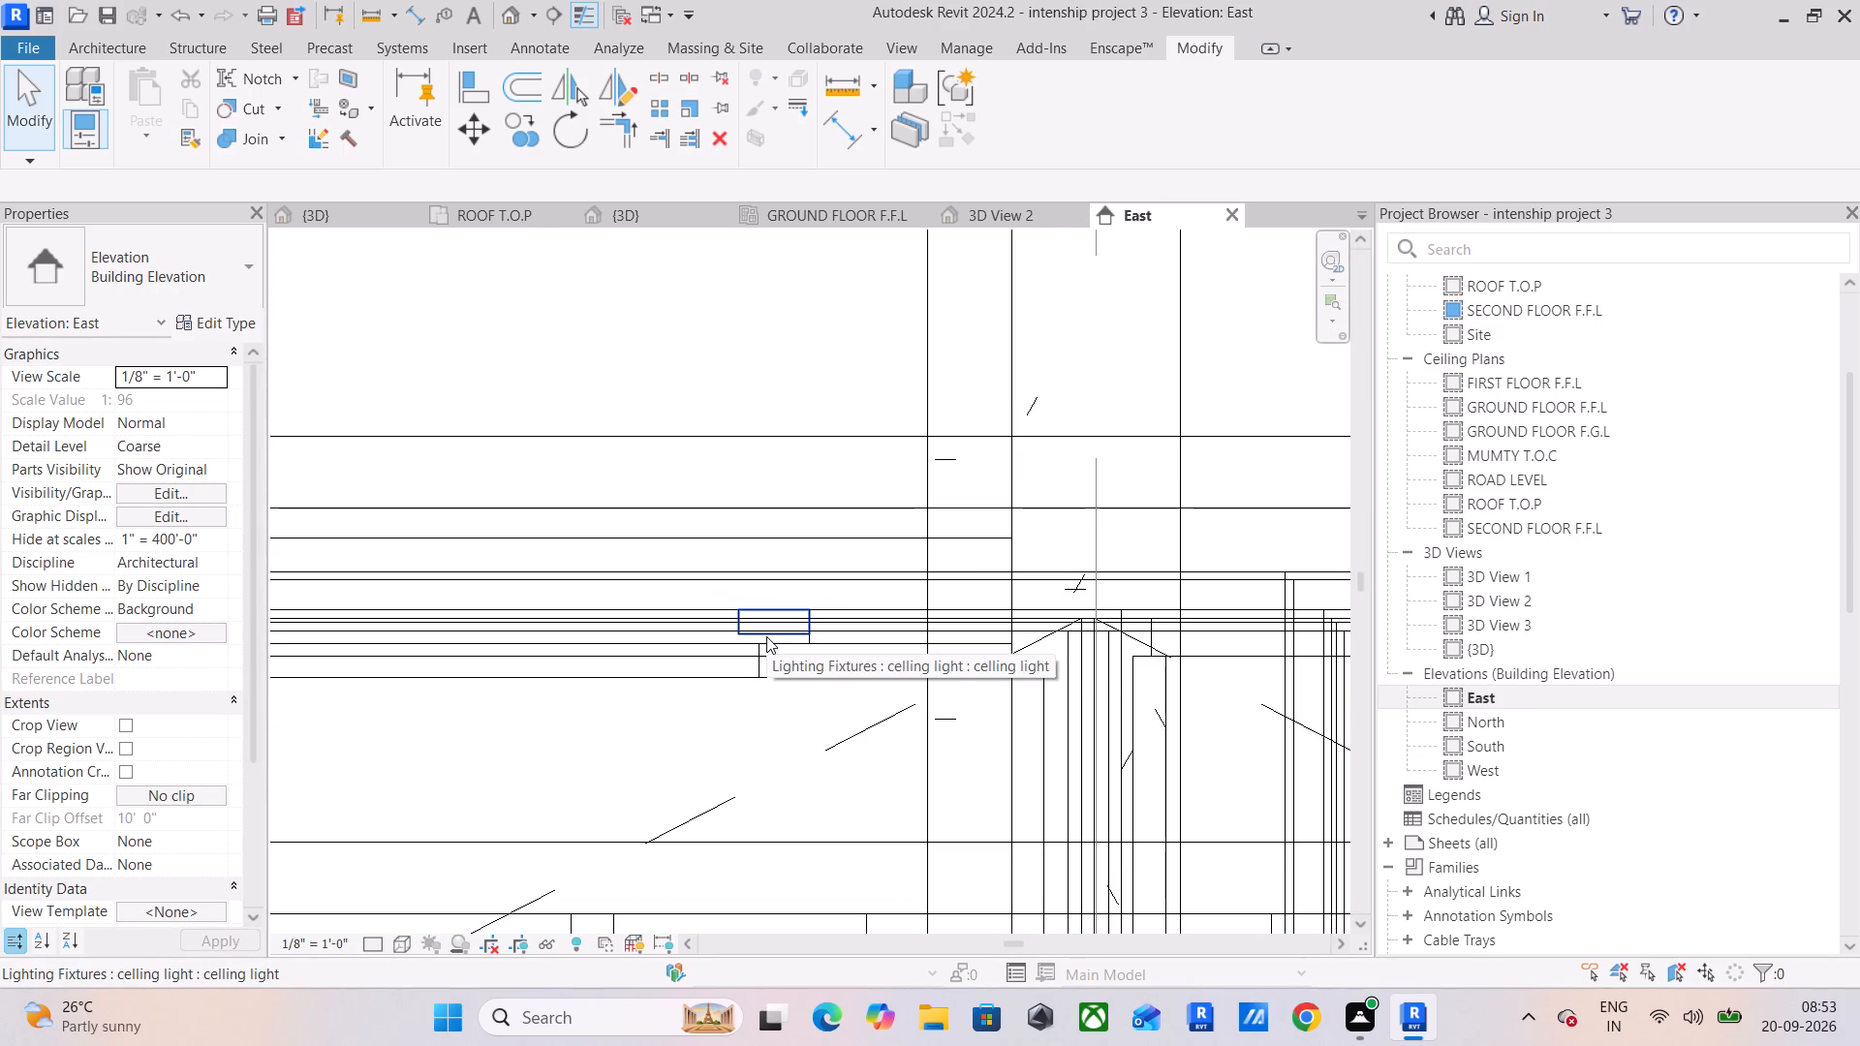
scroll(766, 636, up, 5)
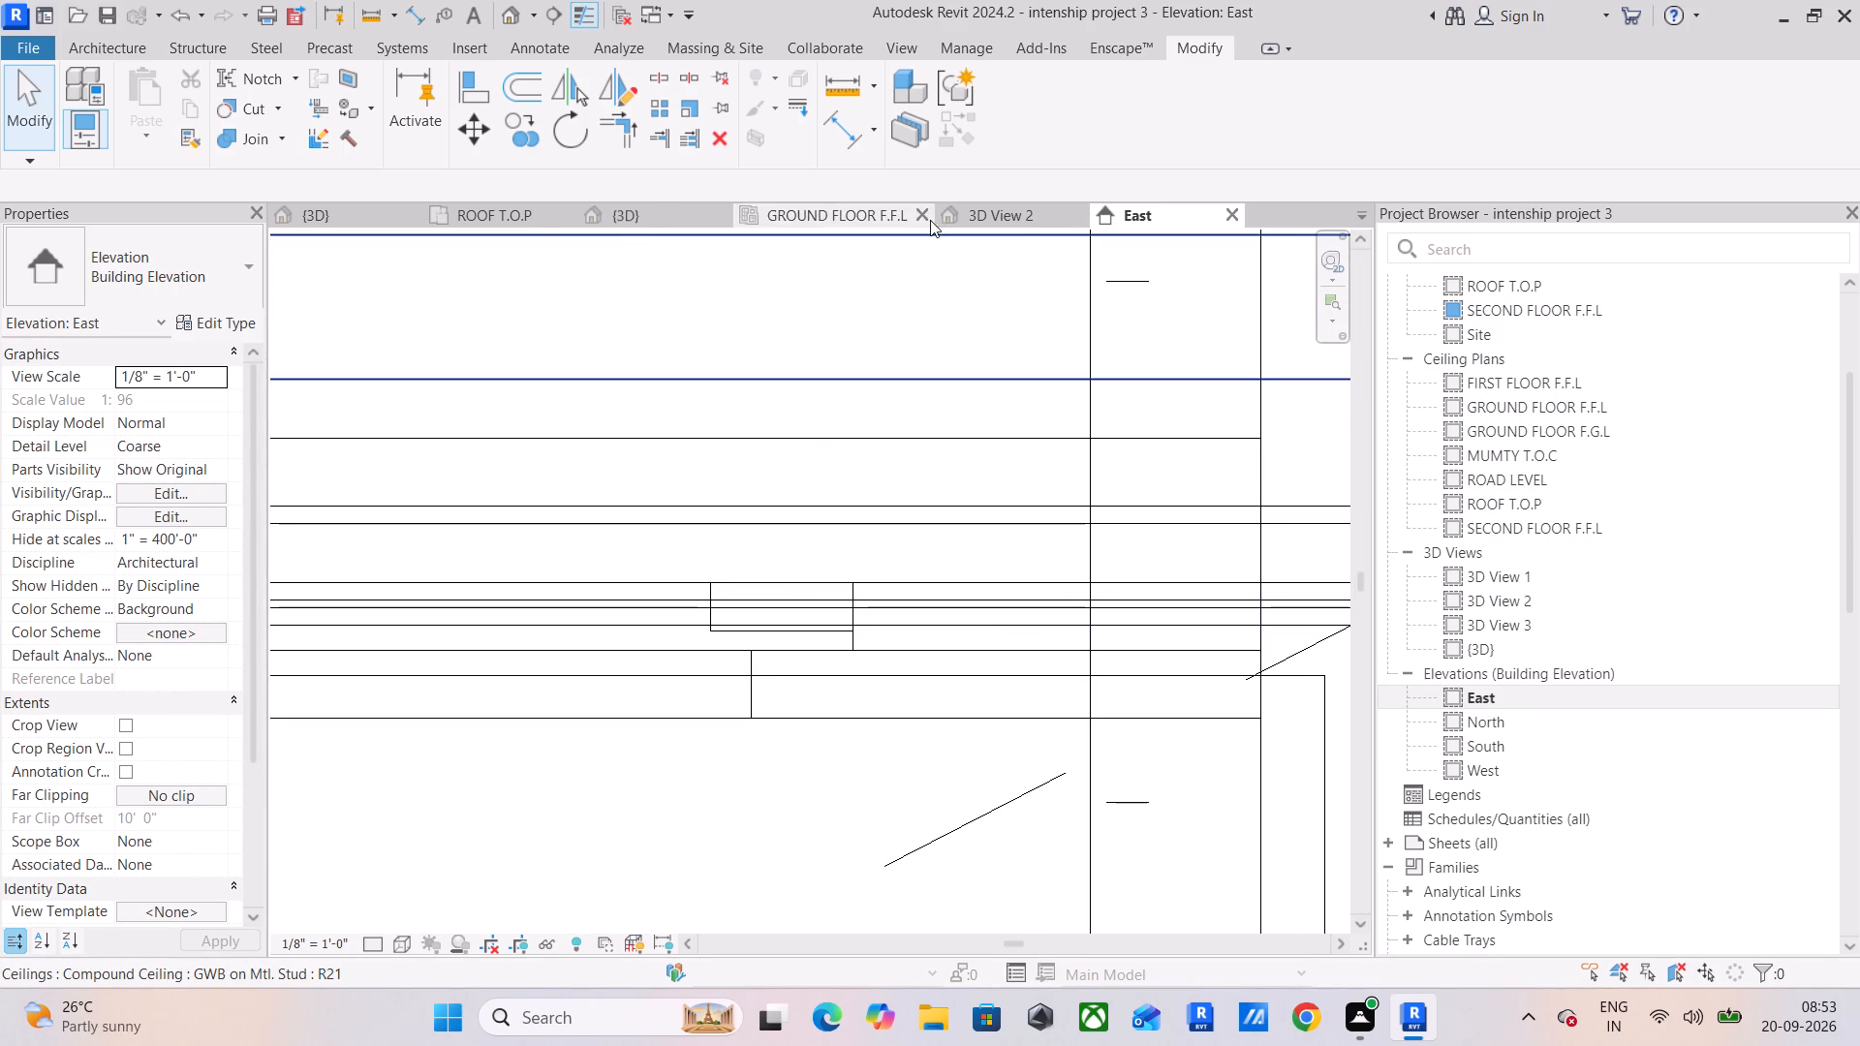
Examine the stepped ceiling's edge above the window in 3D View 2, looking for the ceiling light.
click(1014, 231)
click(1016, 218)
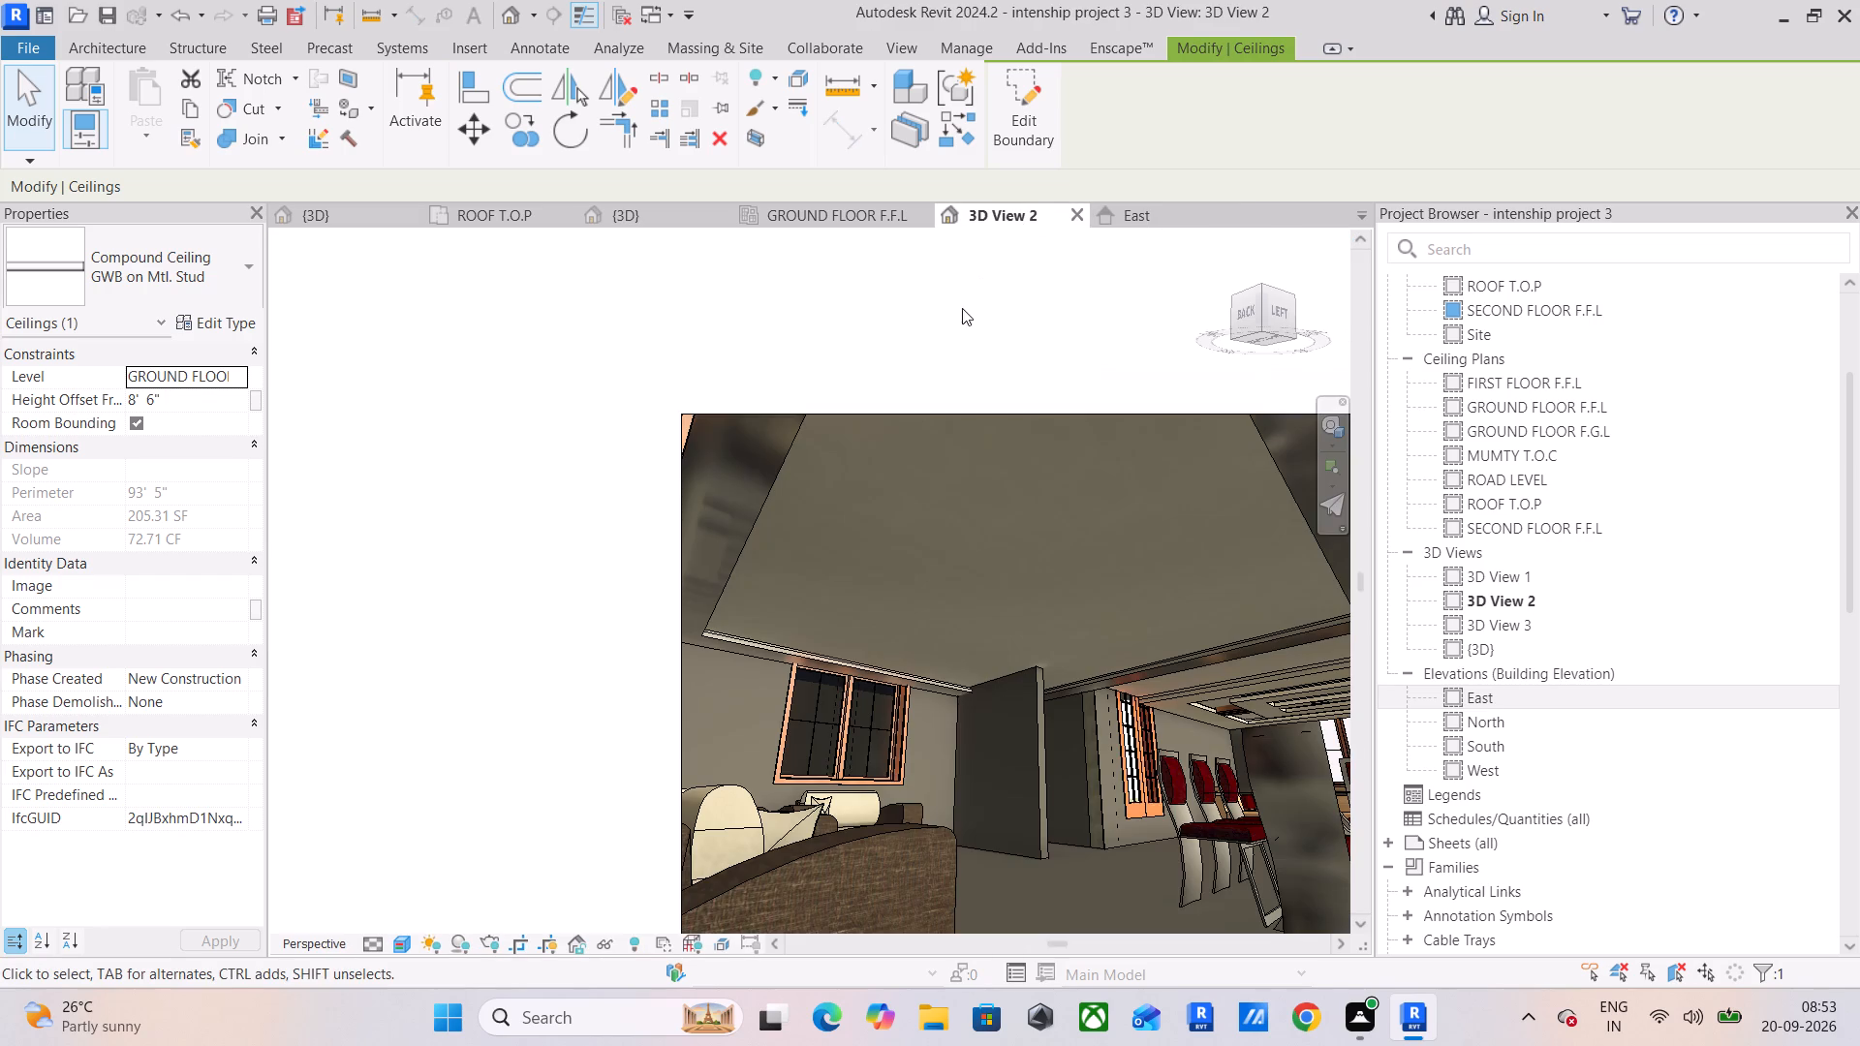
scroll(900, 673, up, 6)
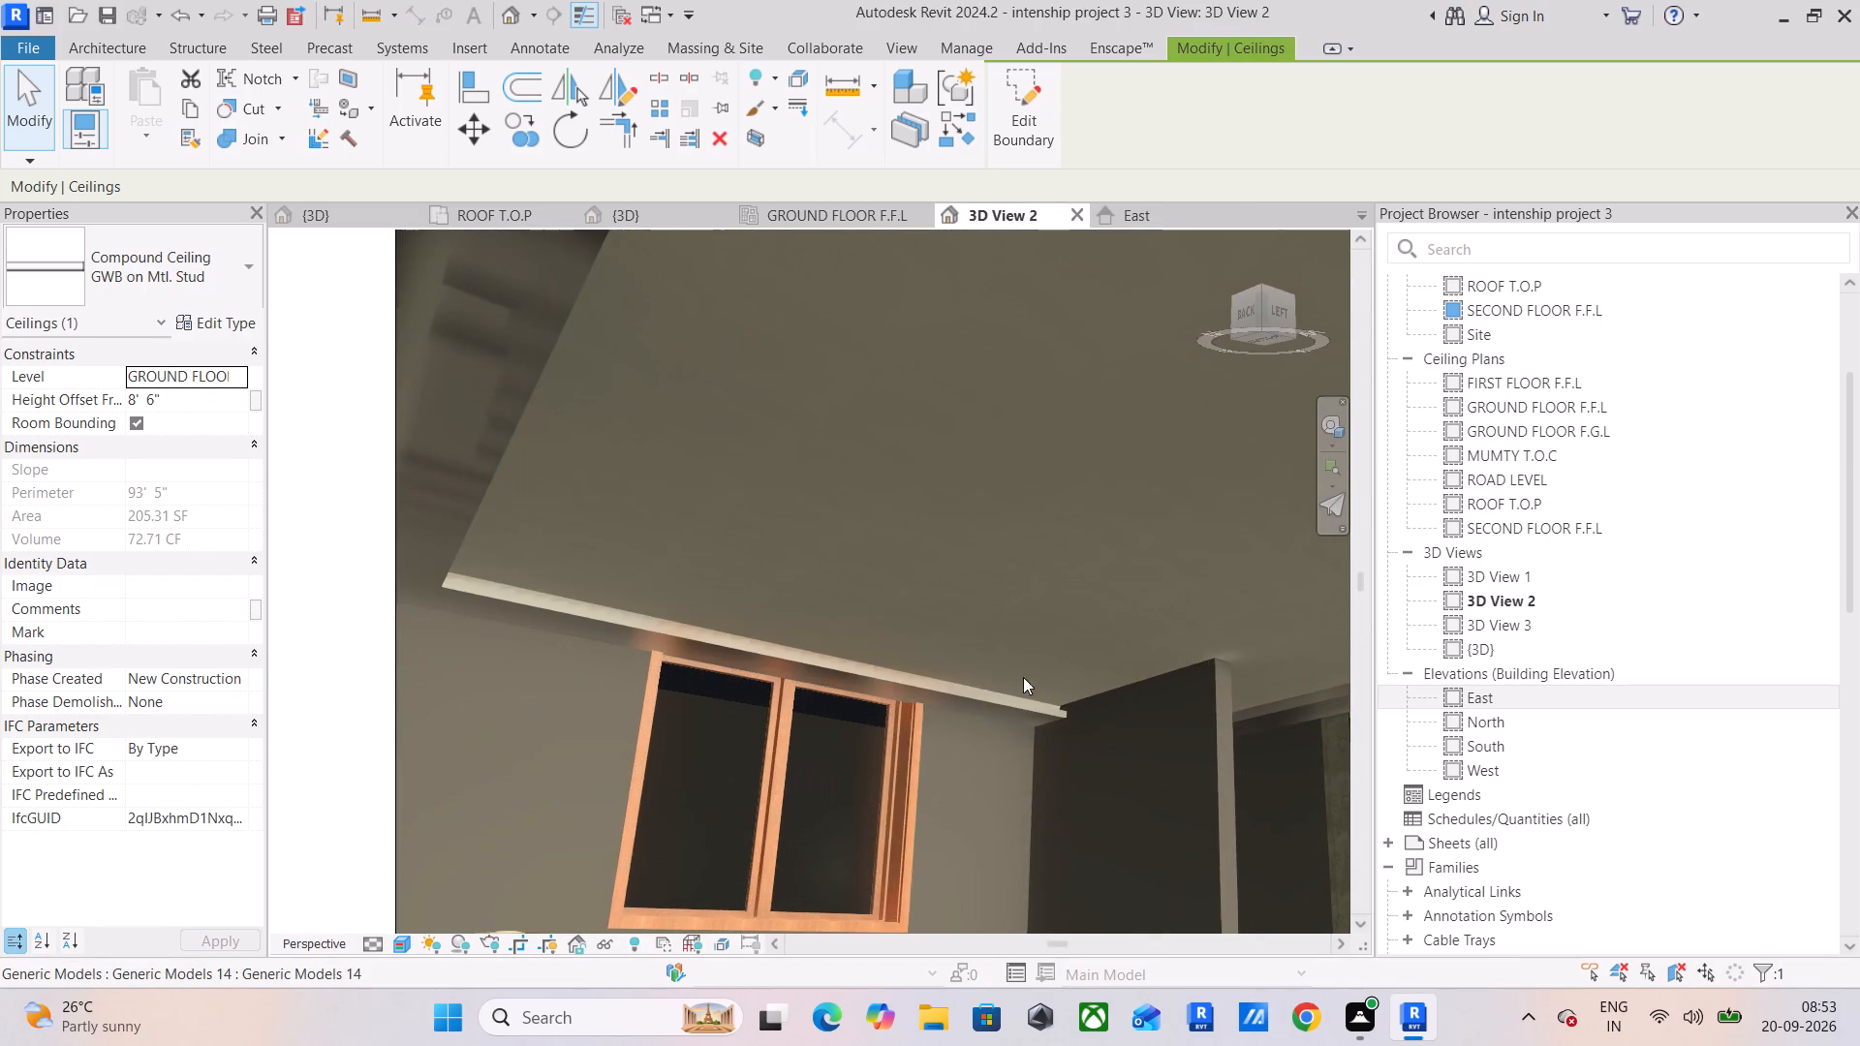
scroll(1031, 639, up, 5)
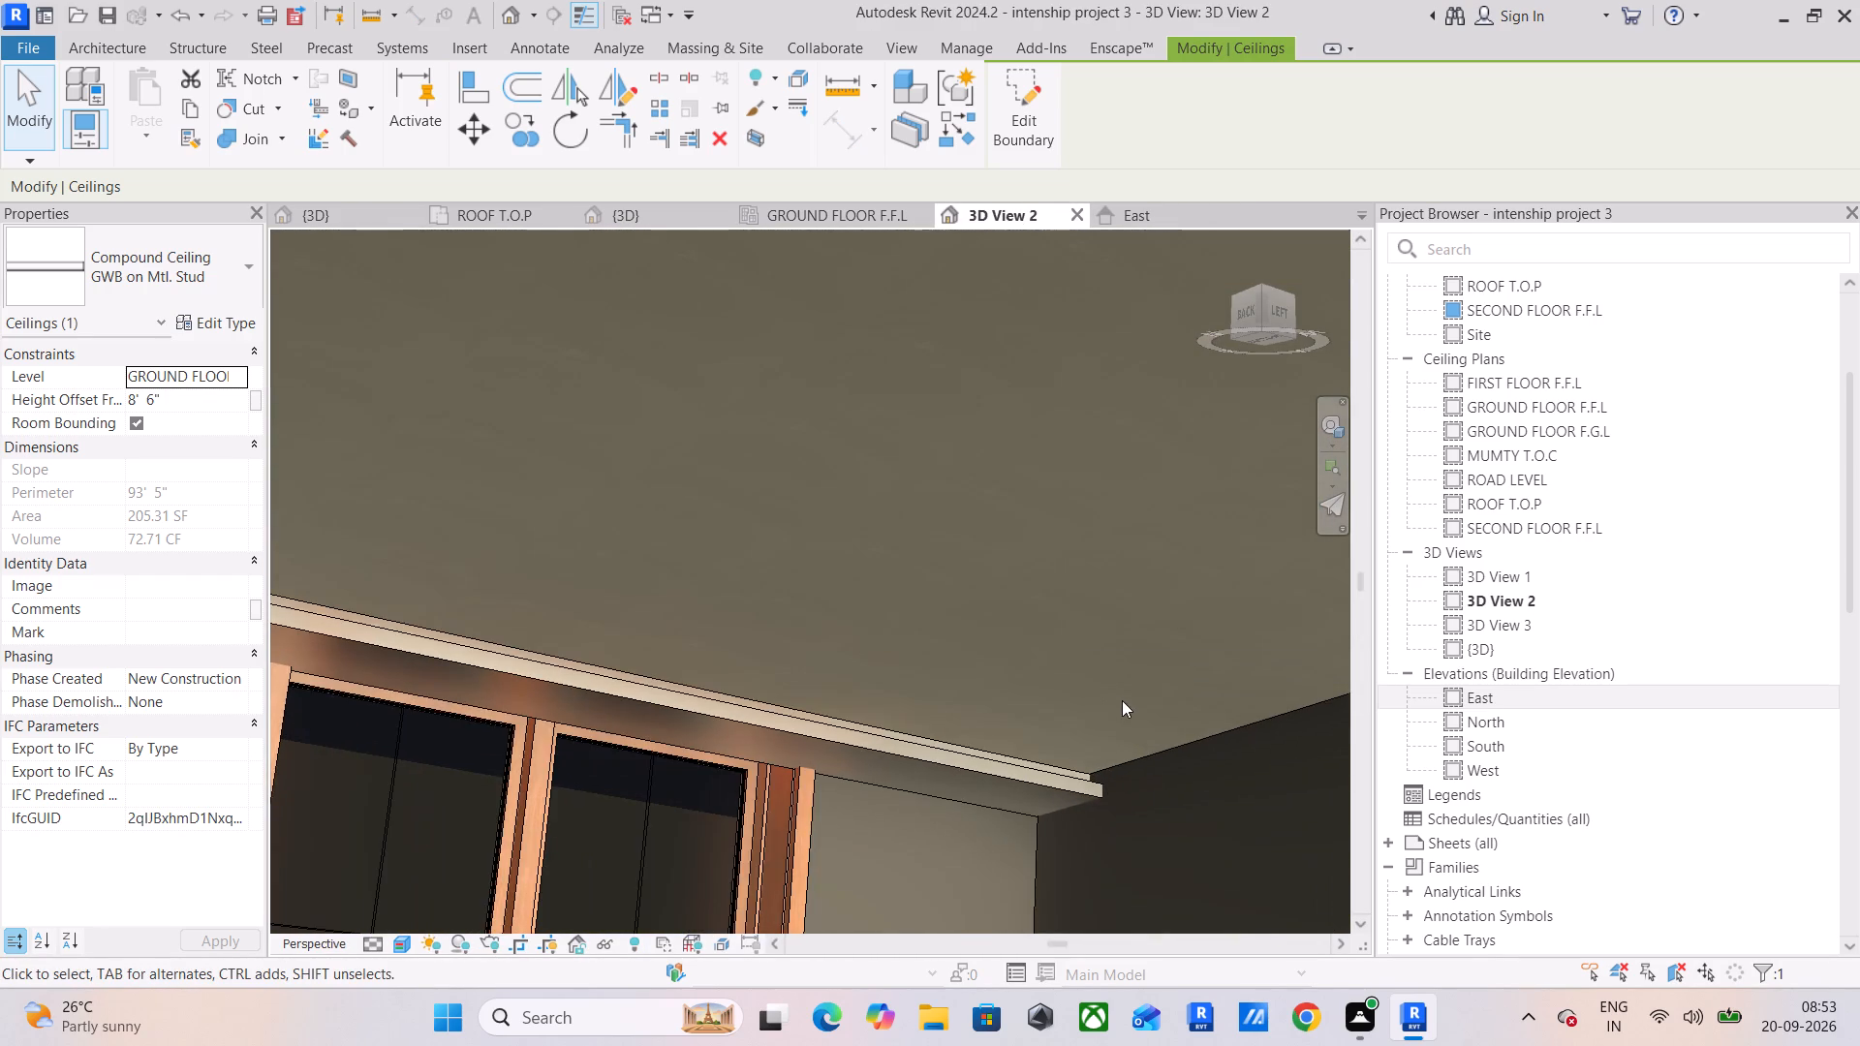
scroll(1122, 700, up, 3)
scroll(1122, 700, down, 10)
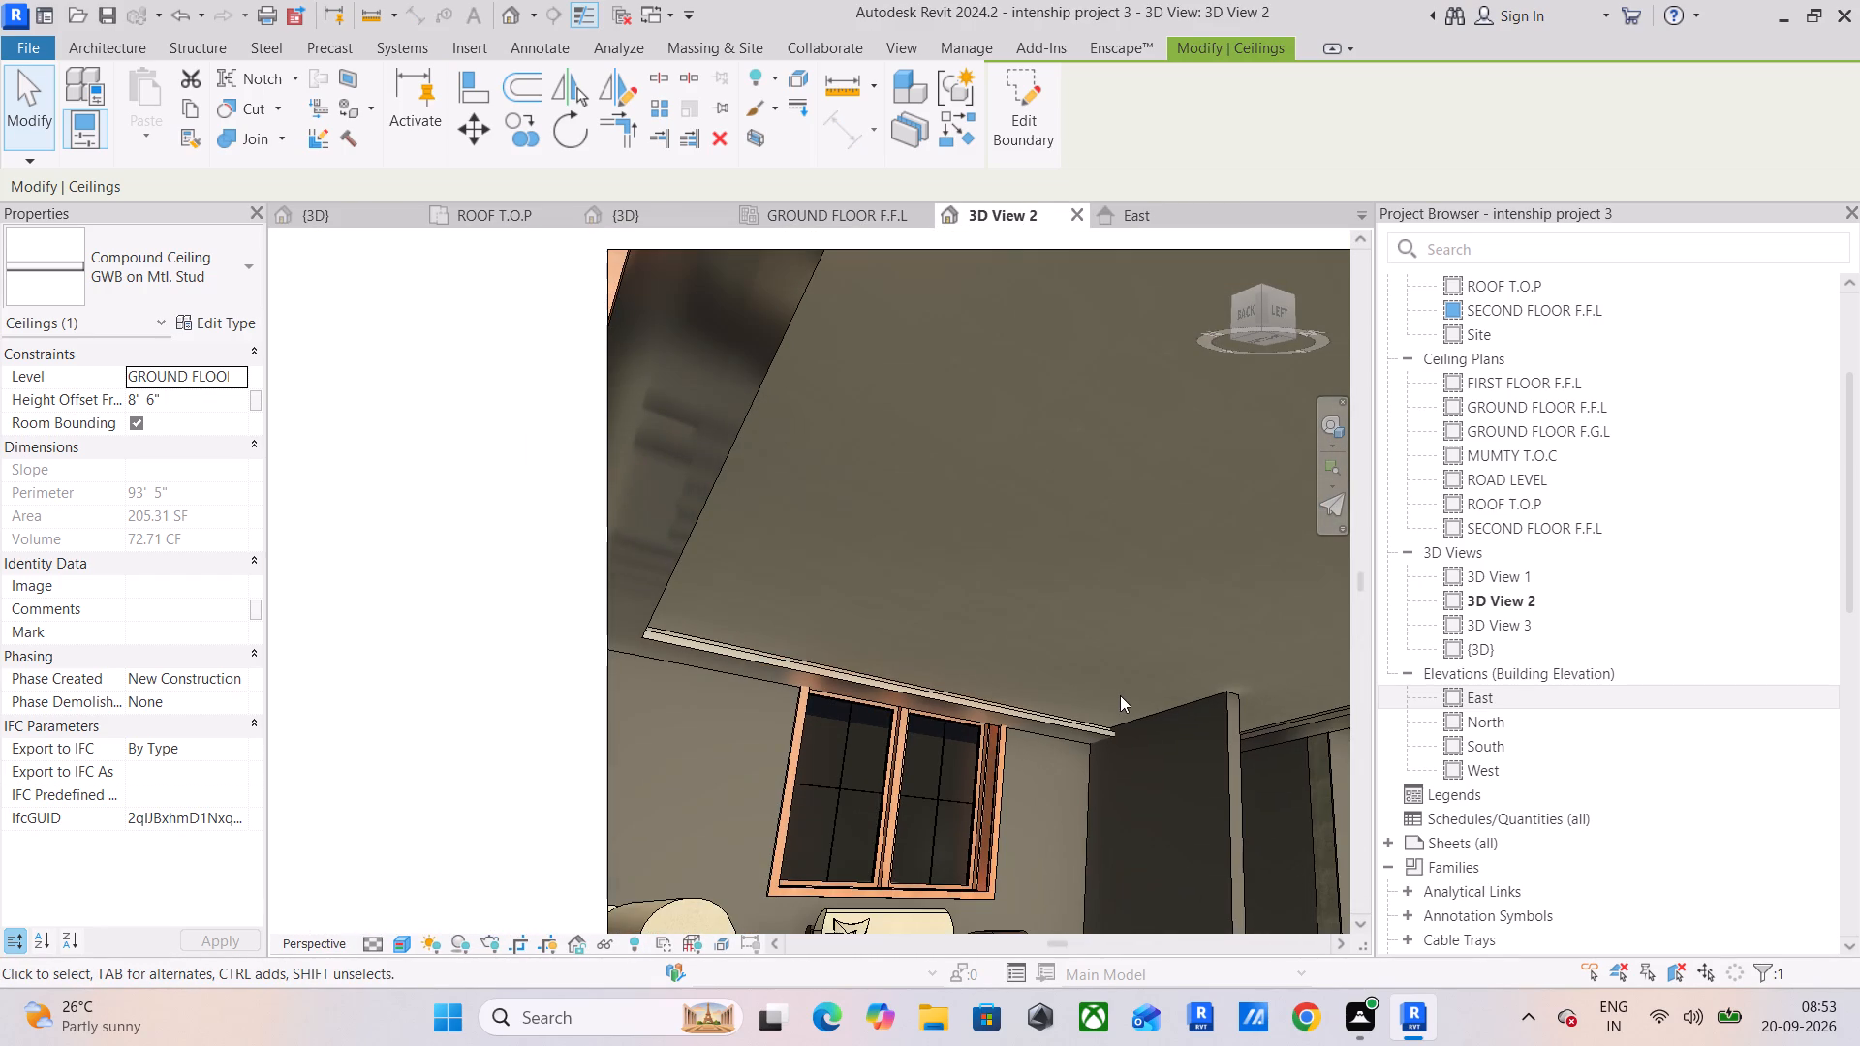
scroll(1107, 690, down, 2)
middle_drag(1107, 689, 872, 667)
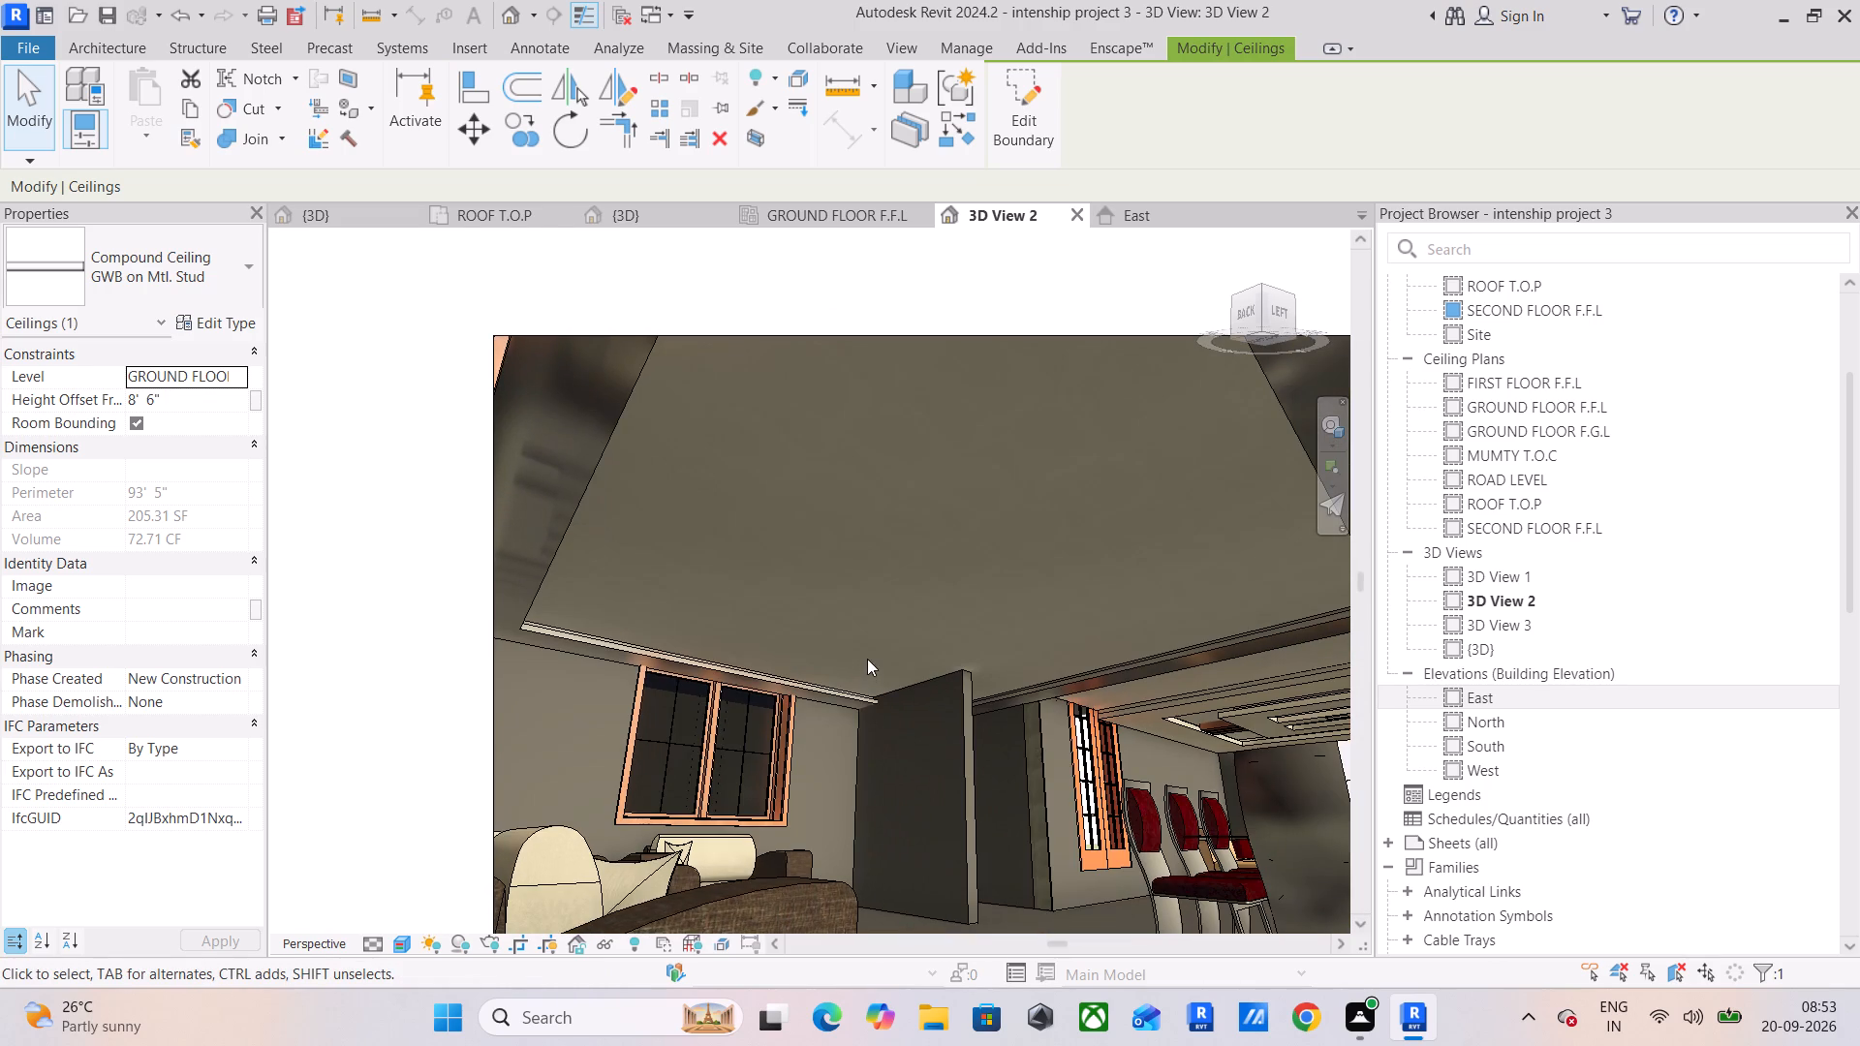
Inspect the ground-floor stepped ceiling from below and several sides in the sectioned {3D} view.
click(596, 215)
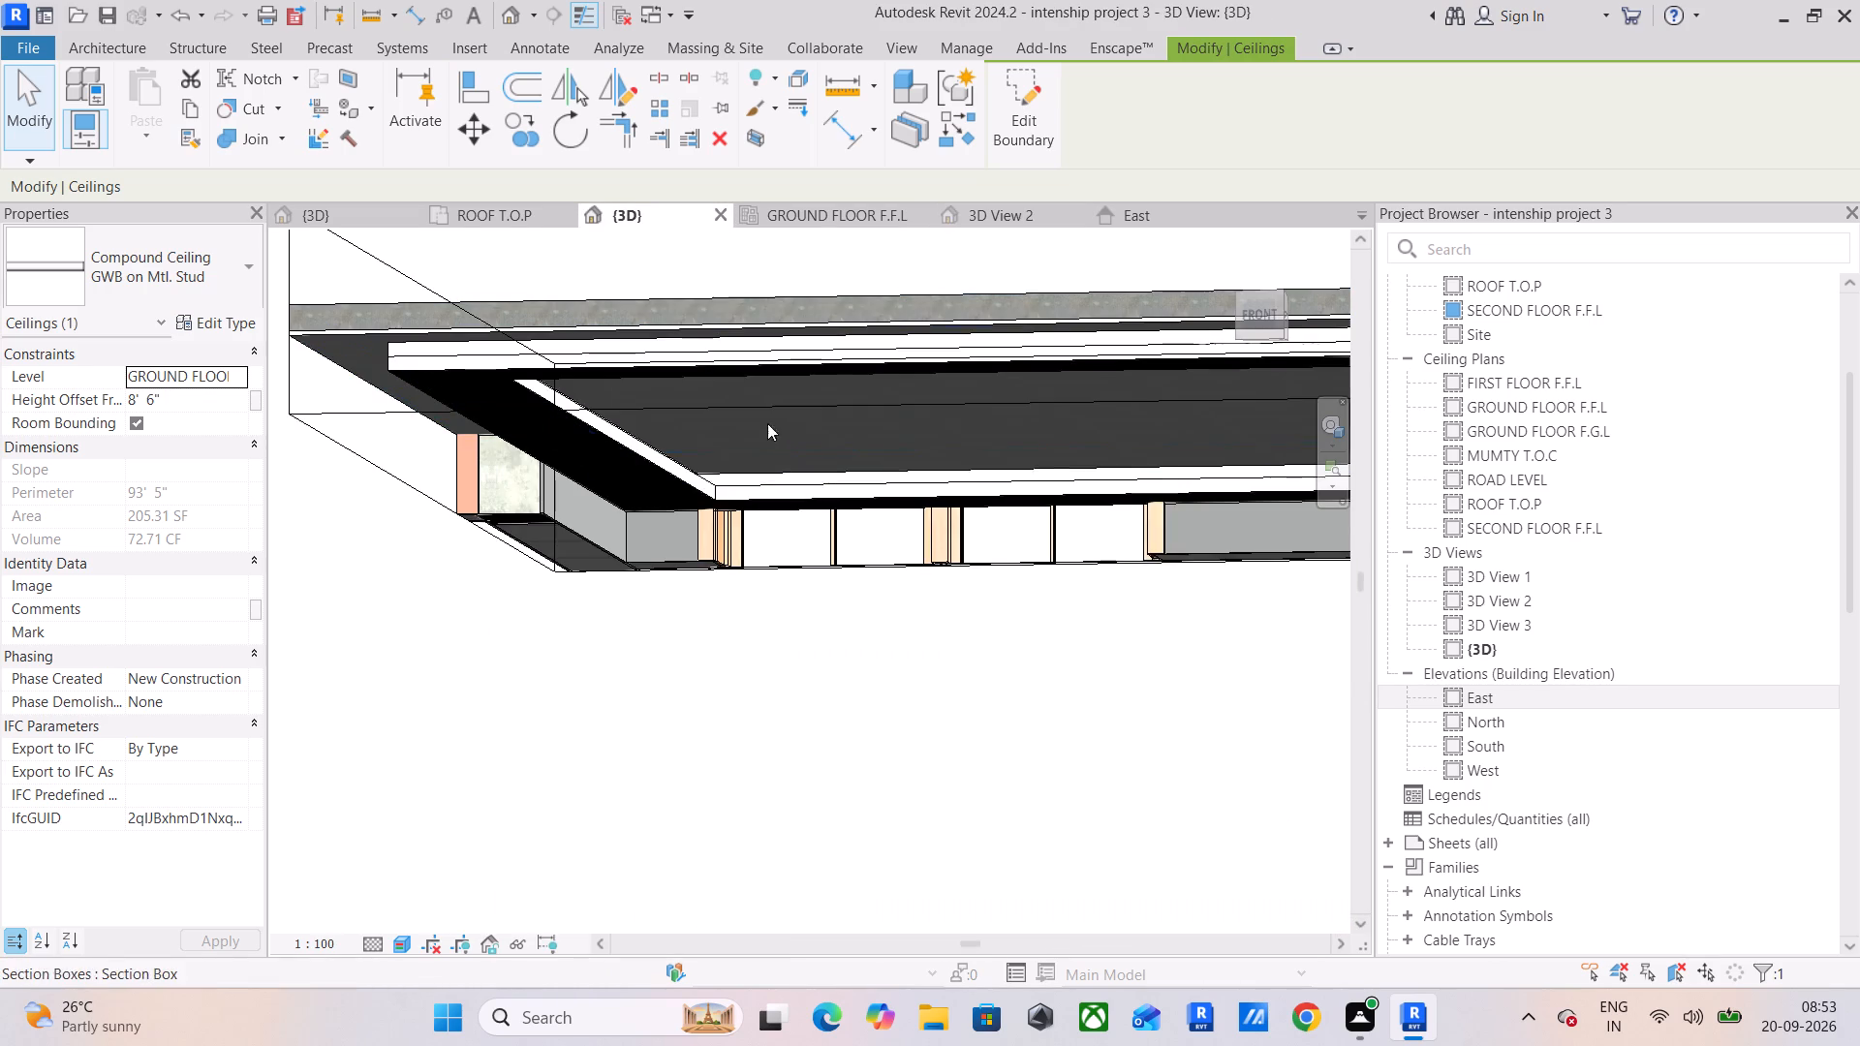
shift+middle_drag(918, 511, 648, 485)
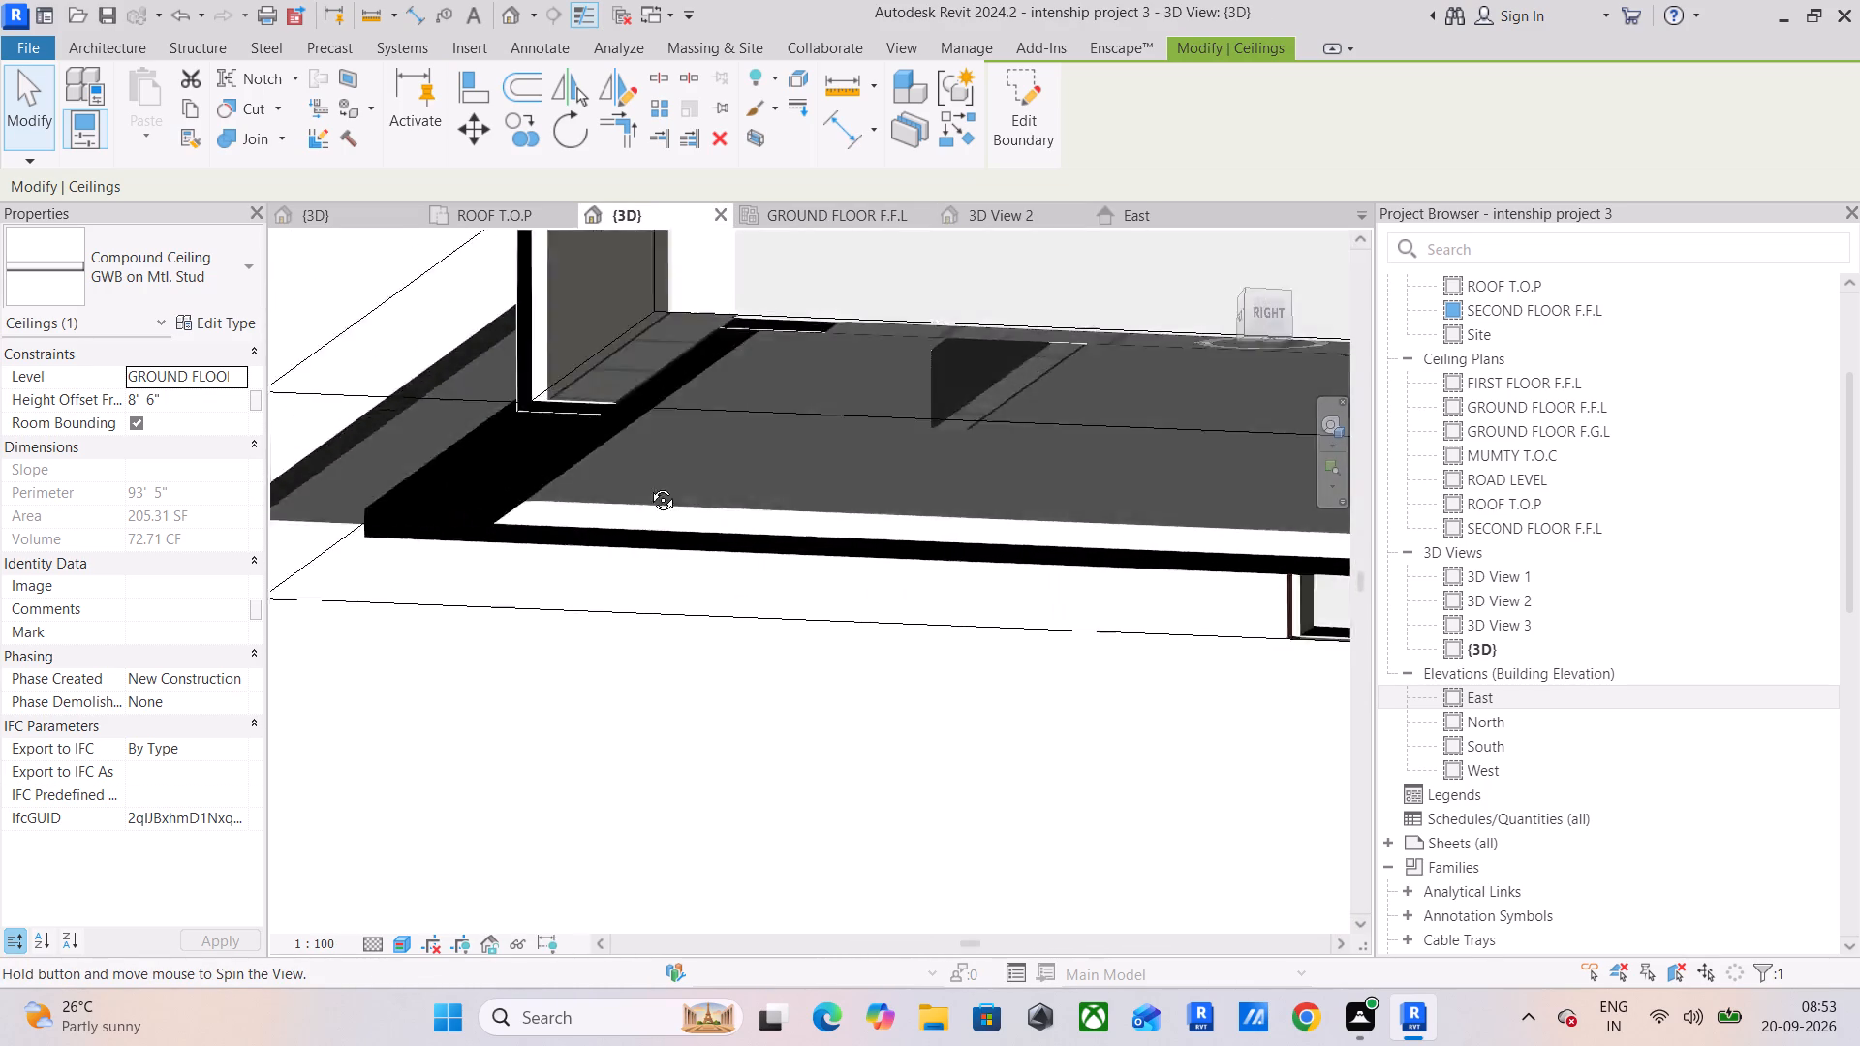
shift+middle_drag(648, 485, 213, 428)
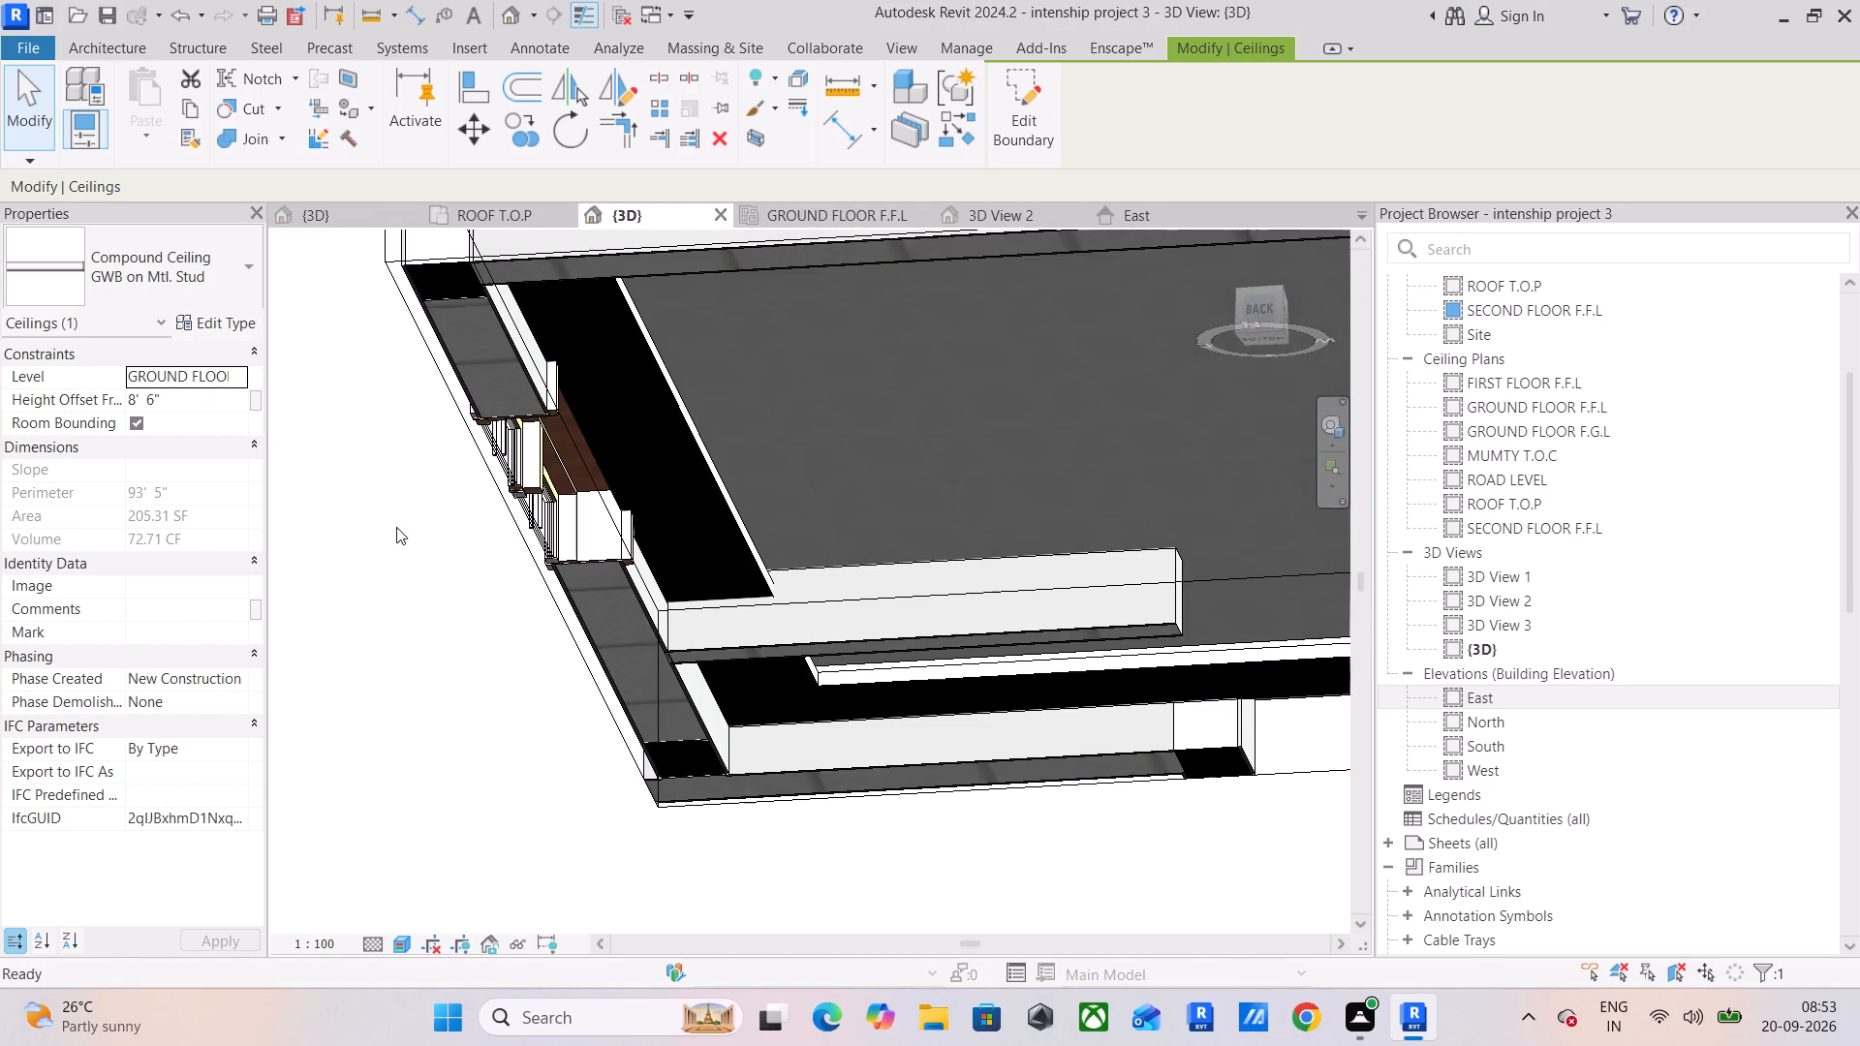
shift+middle_drag(1016, 664, 563, 707)
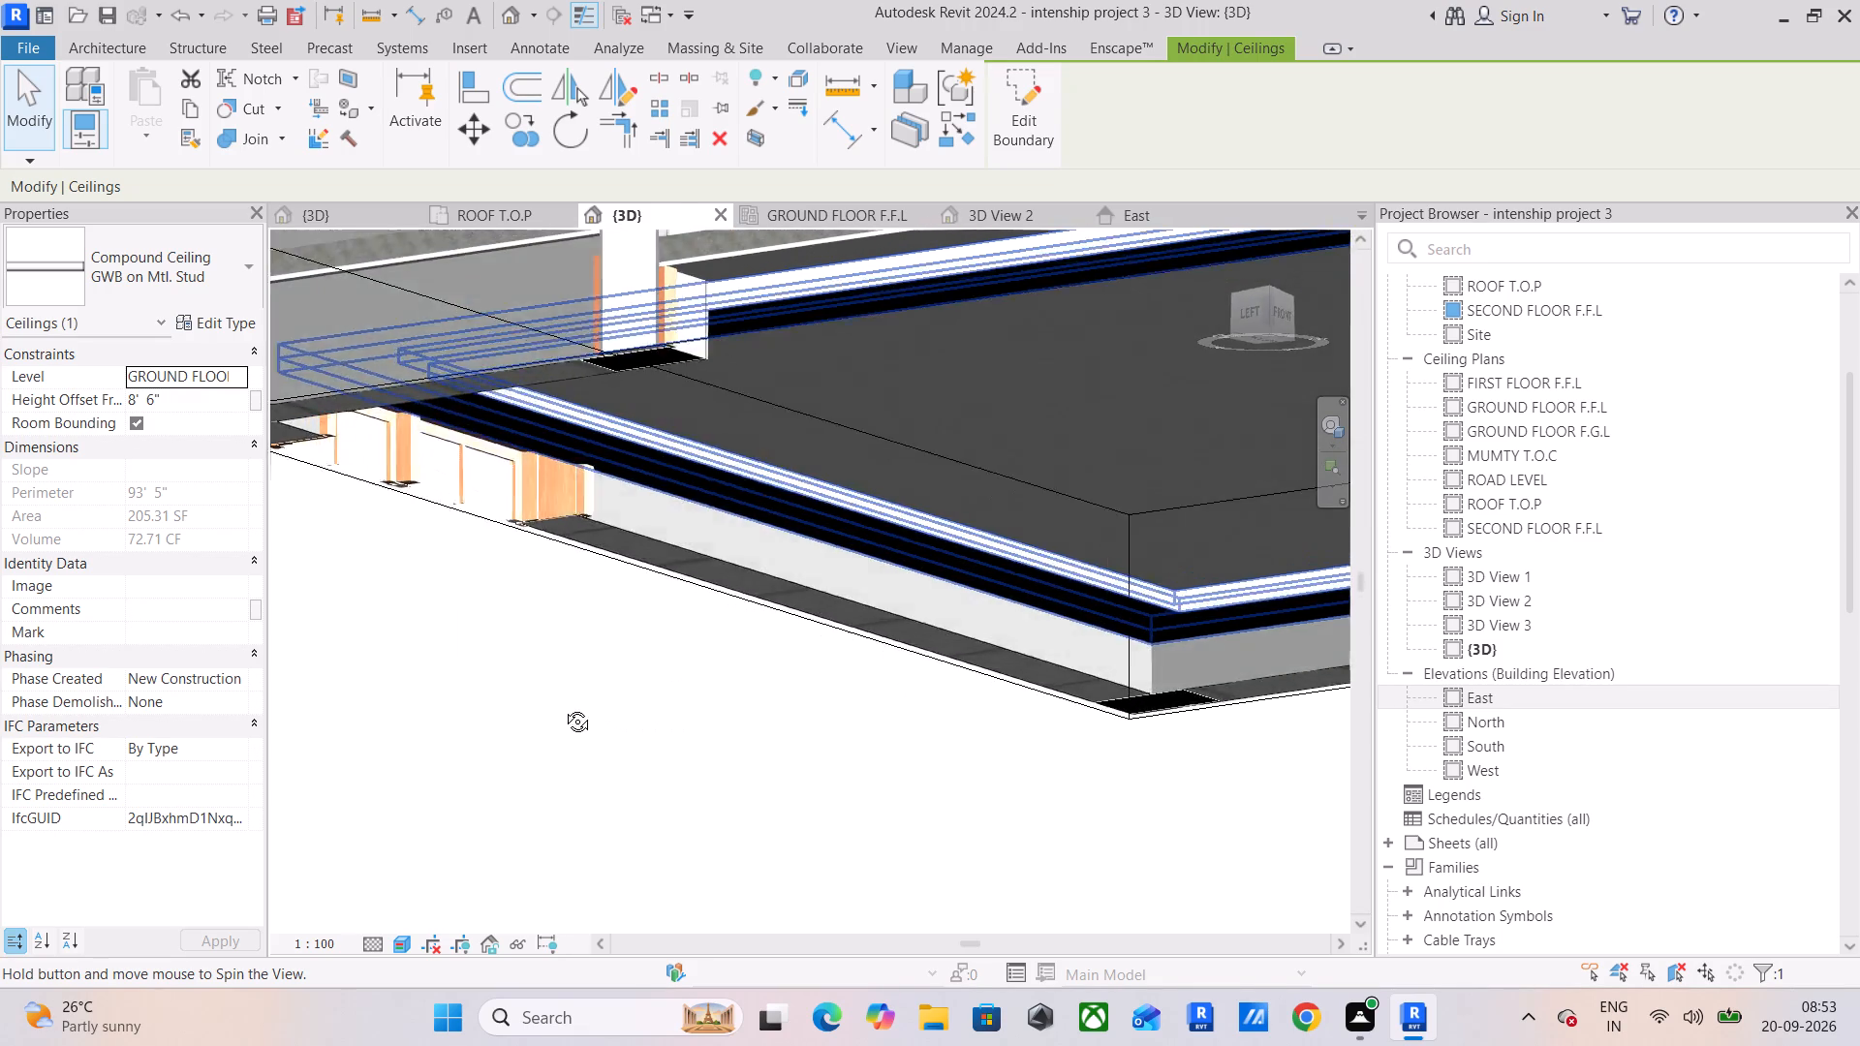
shift+middle_drag(563, 707, 314, 696)
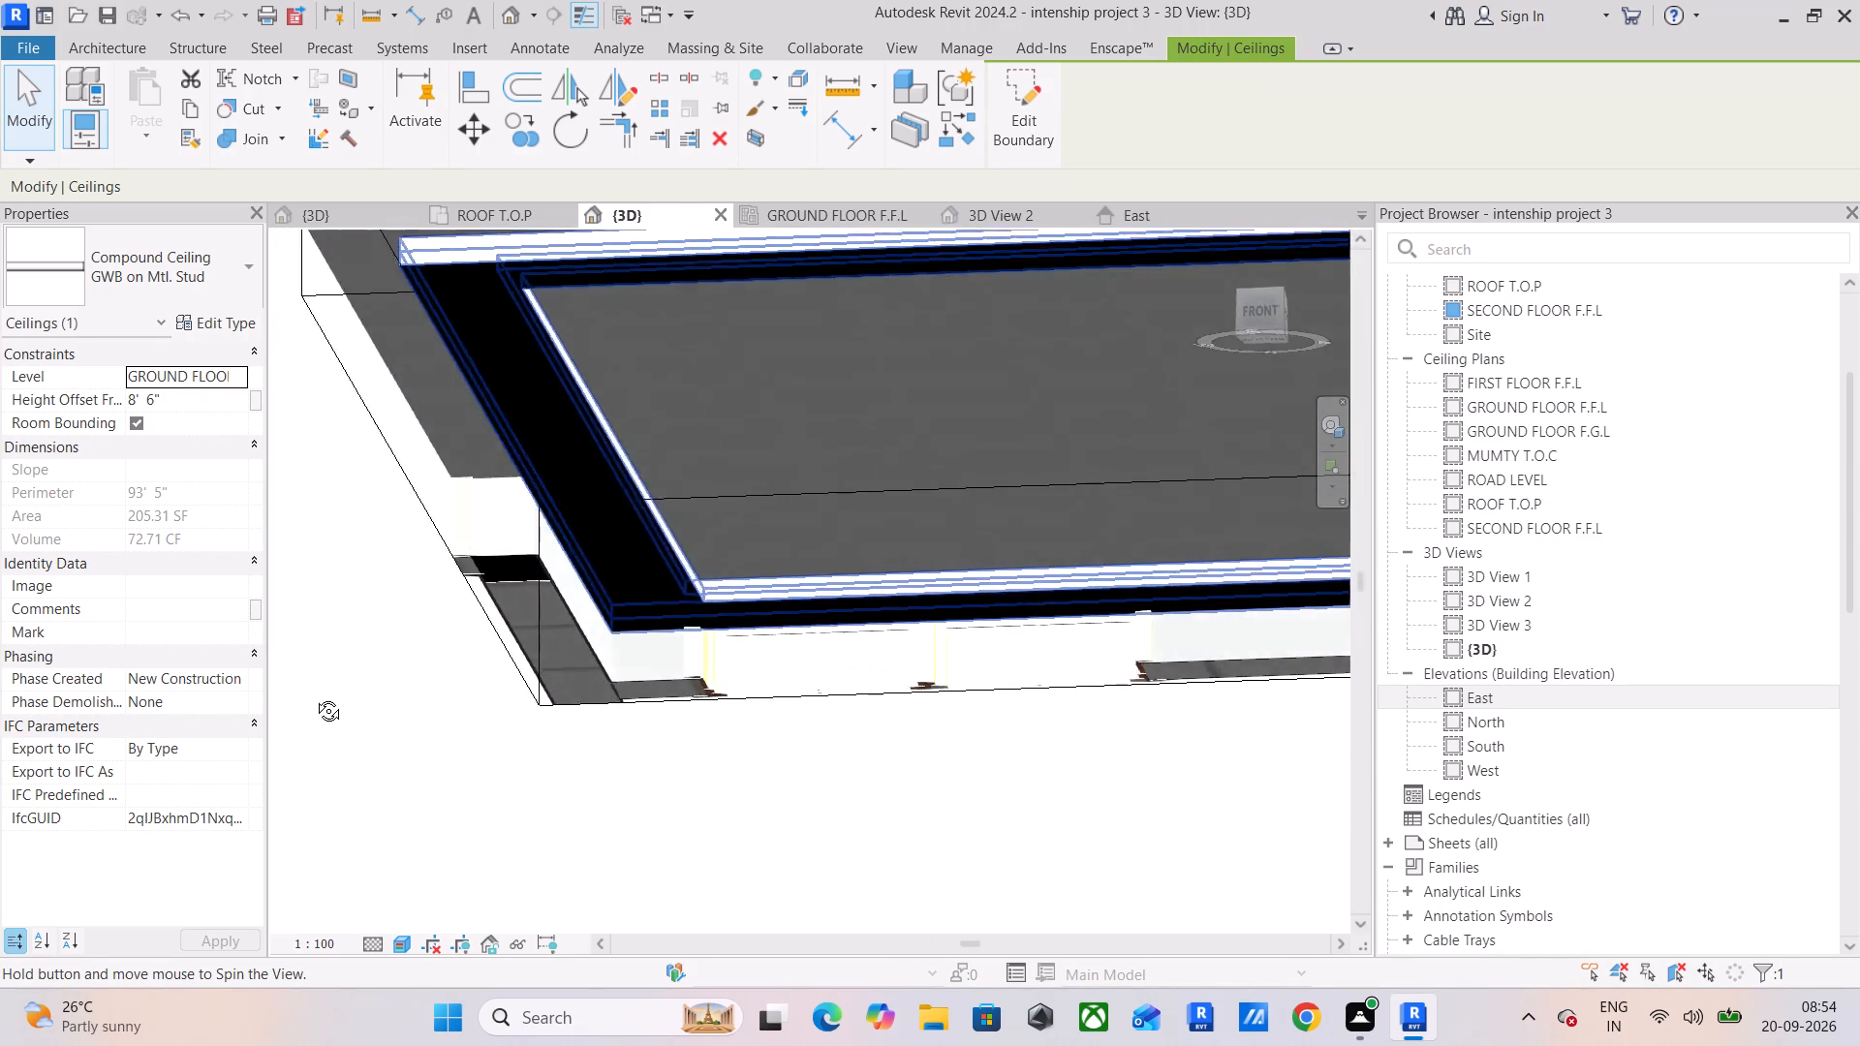
shift+middle_drag(314, 696, 263, 733)
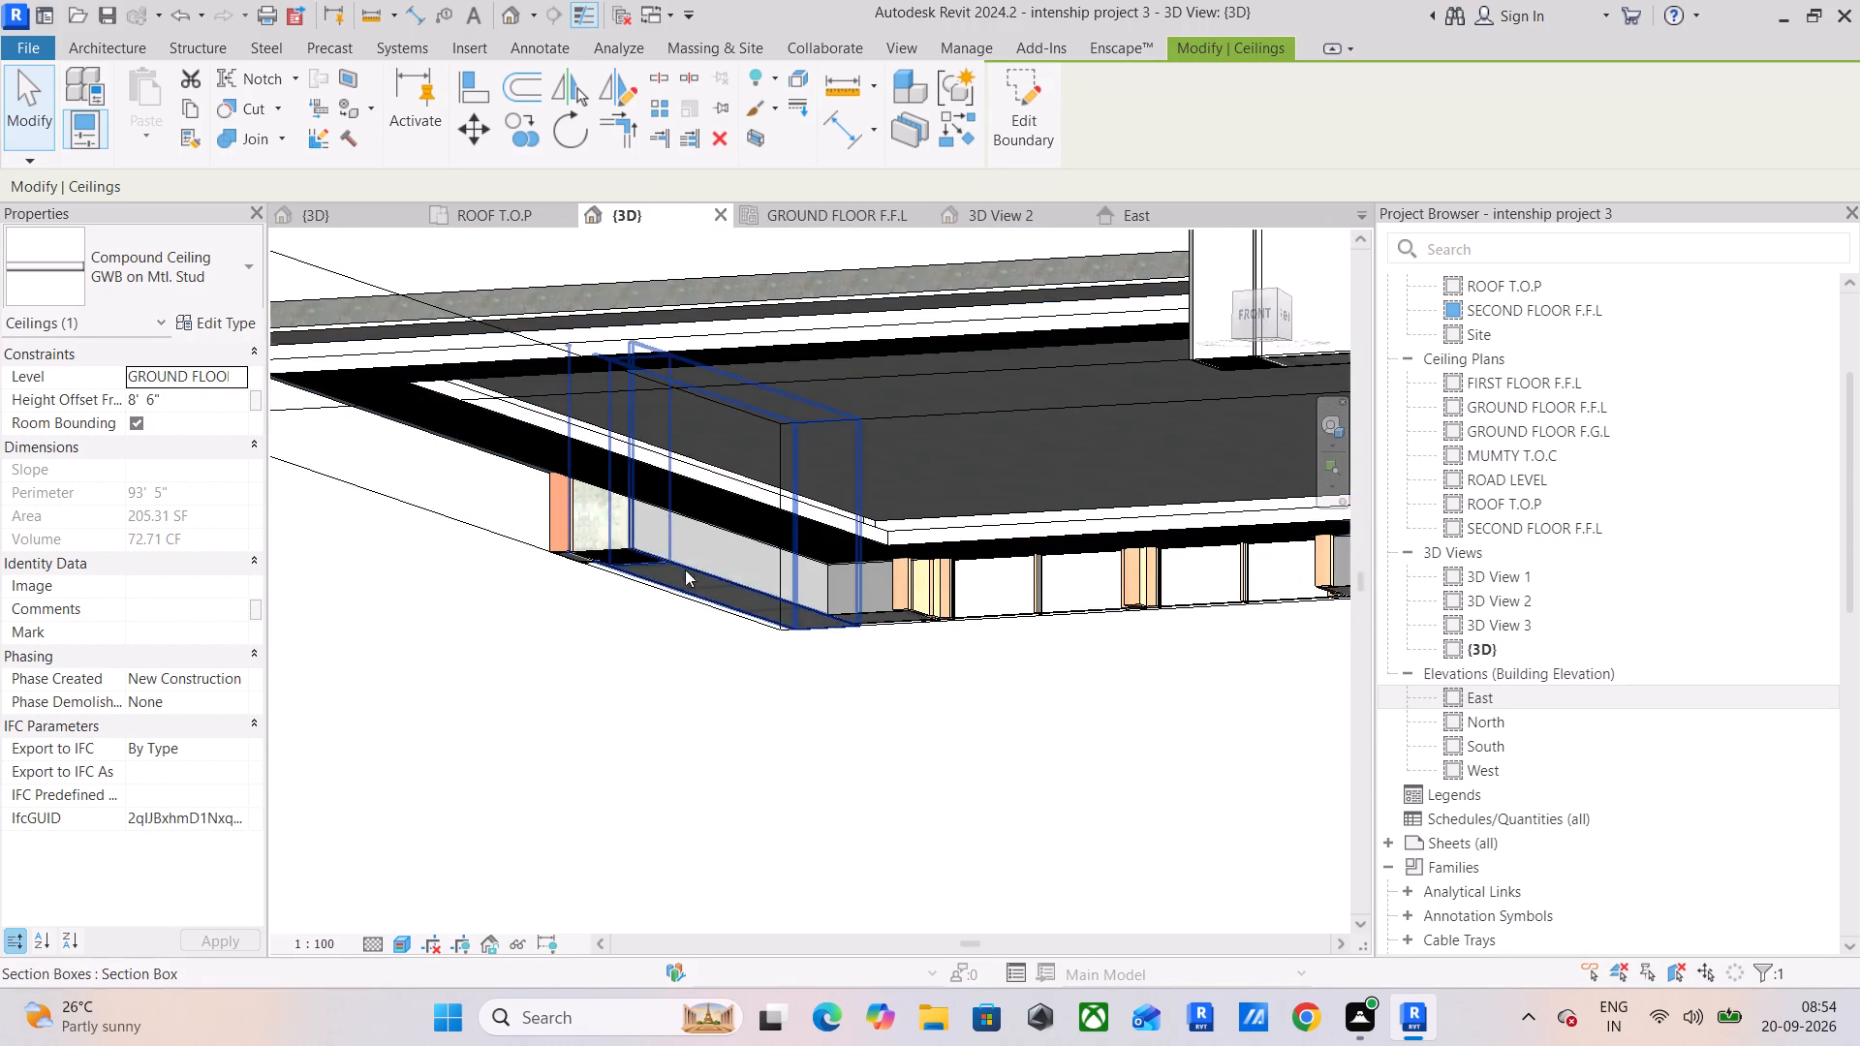
shift+middle_drag(711, 562, 570, 579)
Switch the {3D} view to a shaded visual style.
click(404, 932)
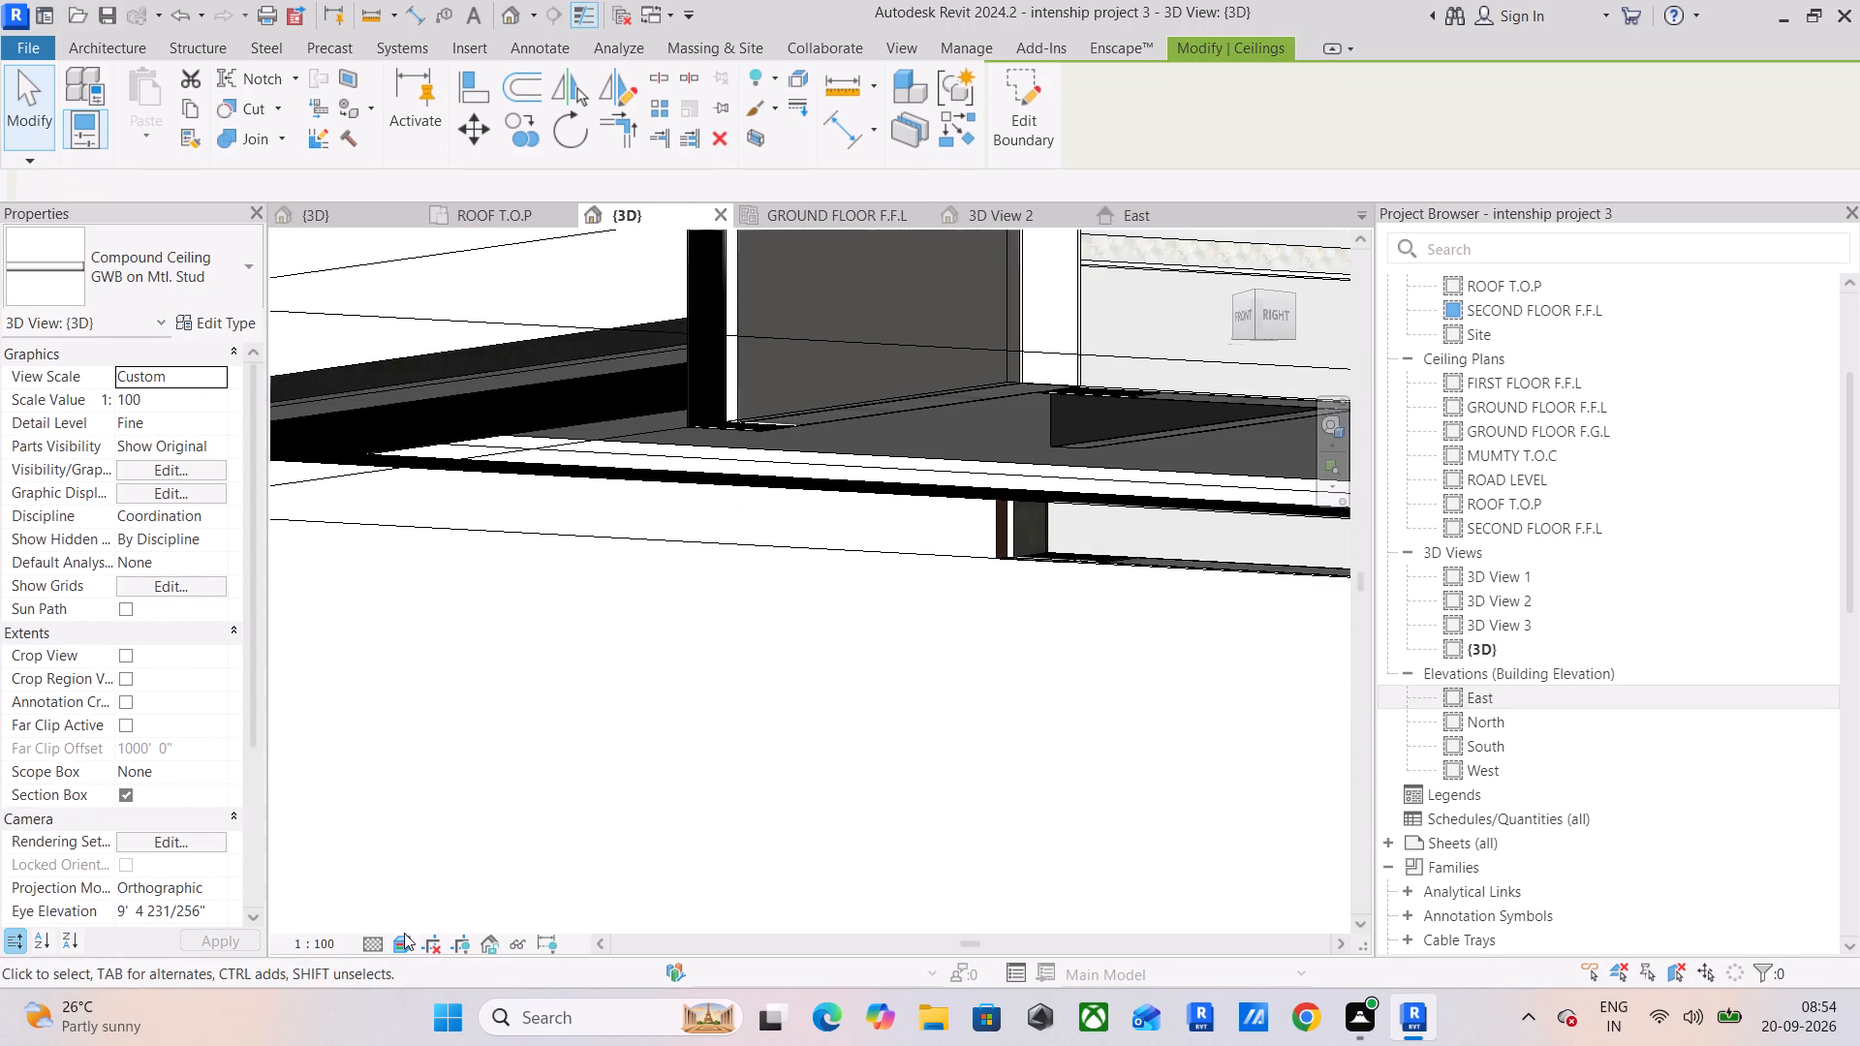
click(398, 947)
click(420, 849)
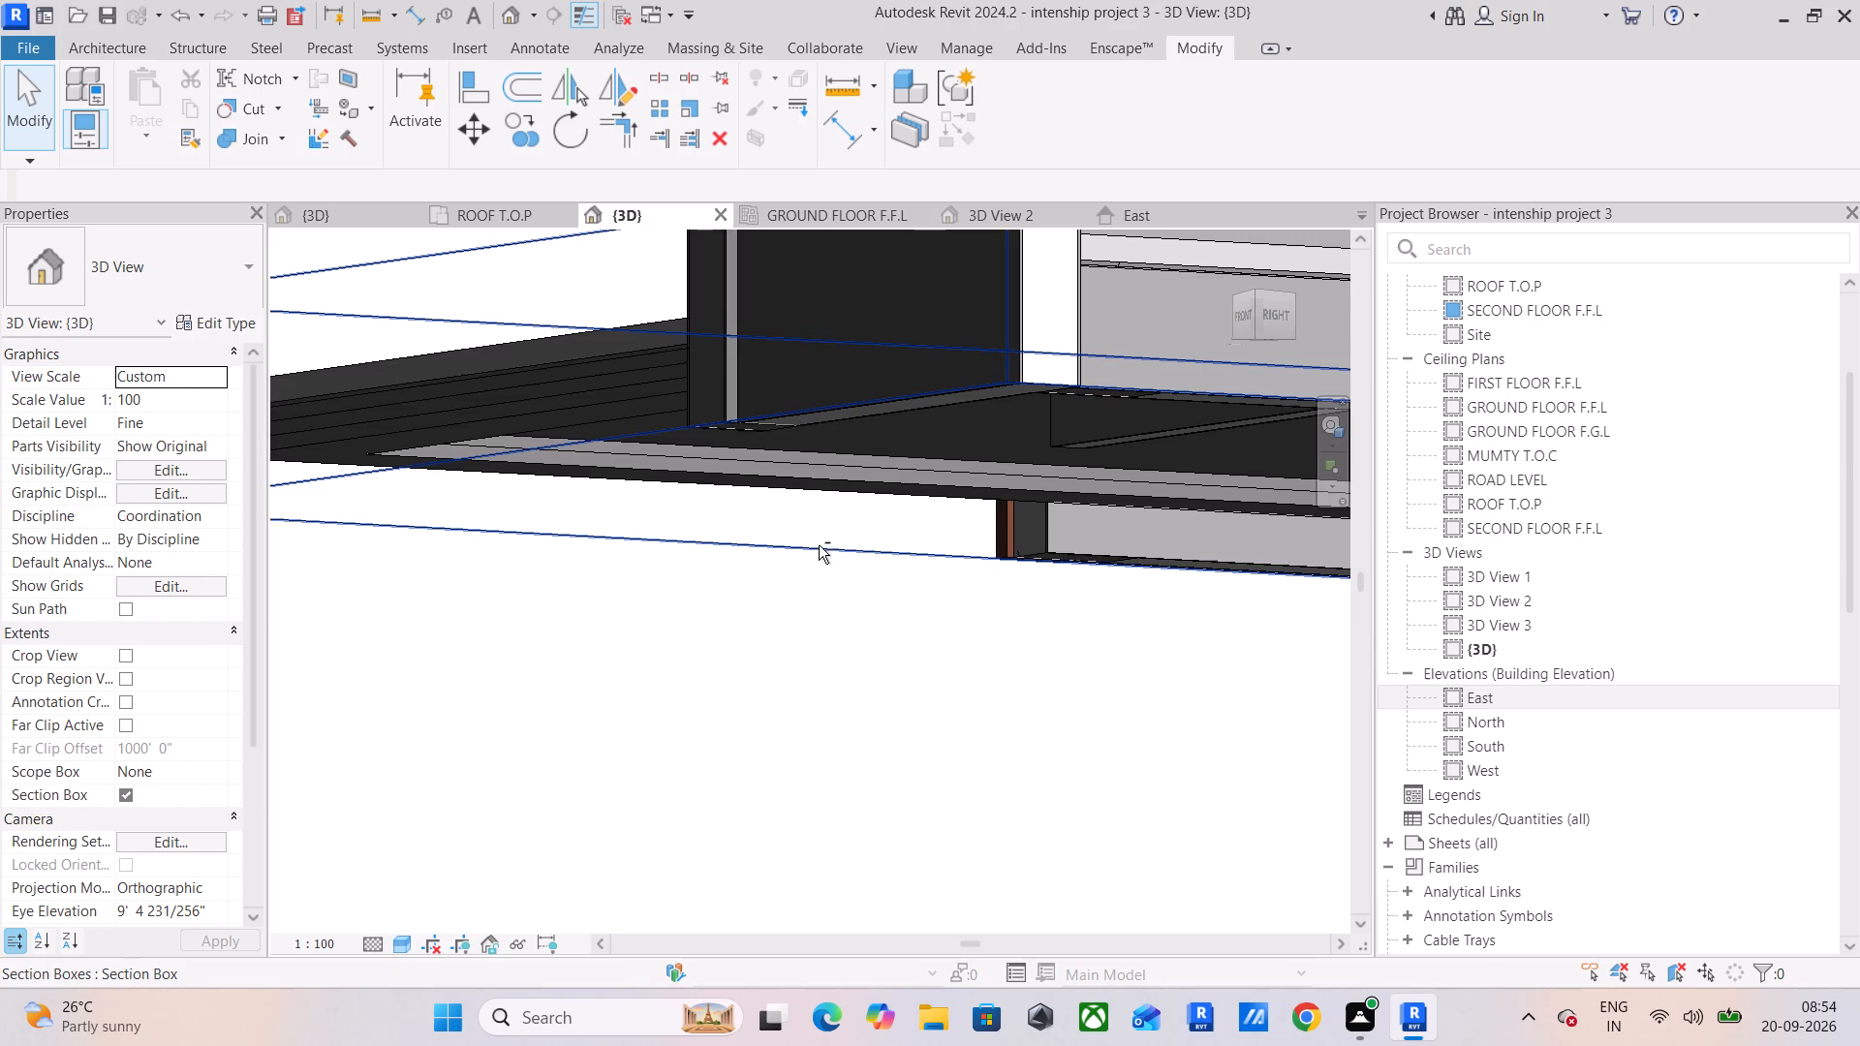
Examine the corners and stepped edges of the ceiling ring in the {3D} view to find the light fixture.
shift+middle_drag(819, 545, 973, 537)
shift+middle_drag(973, 536, 1136, 532)
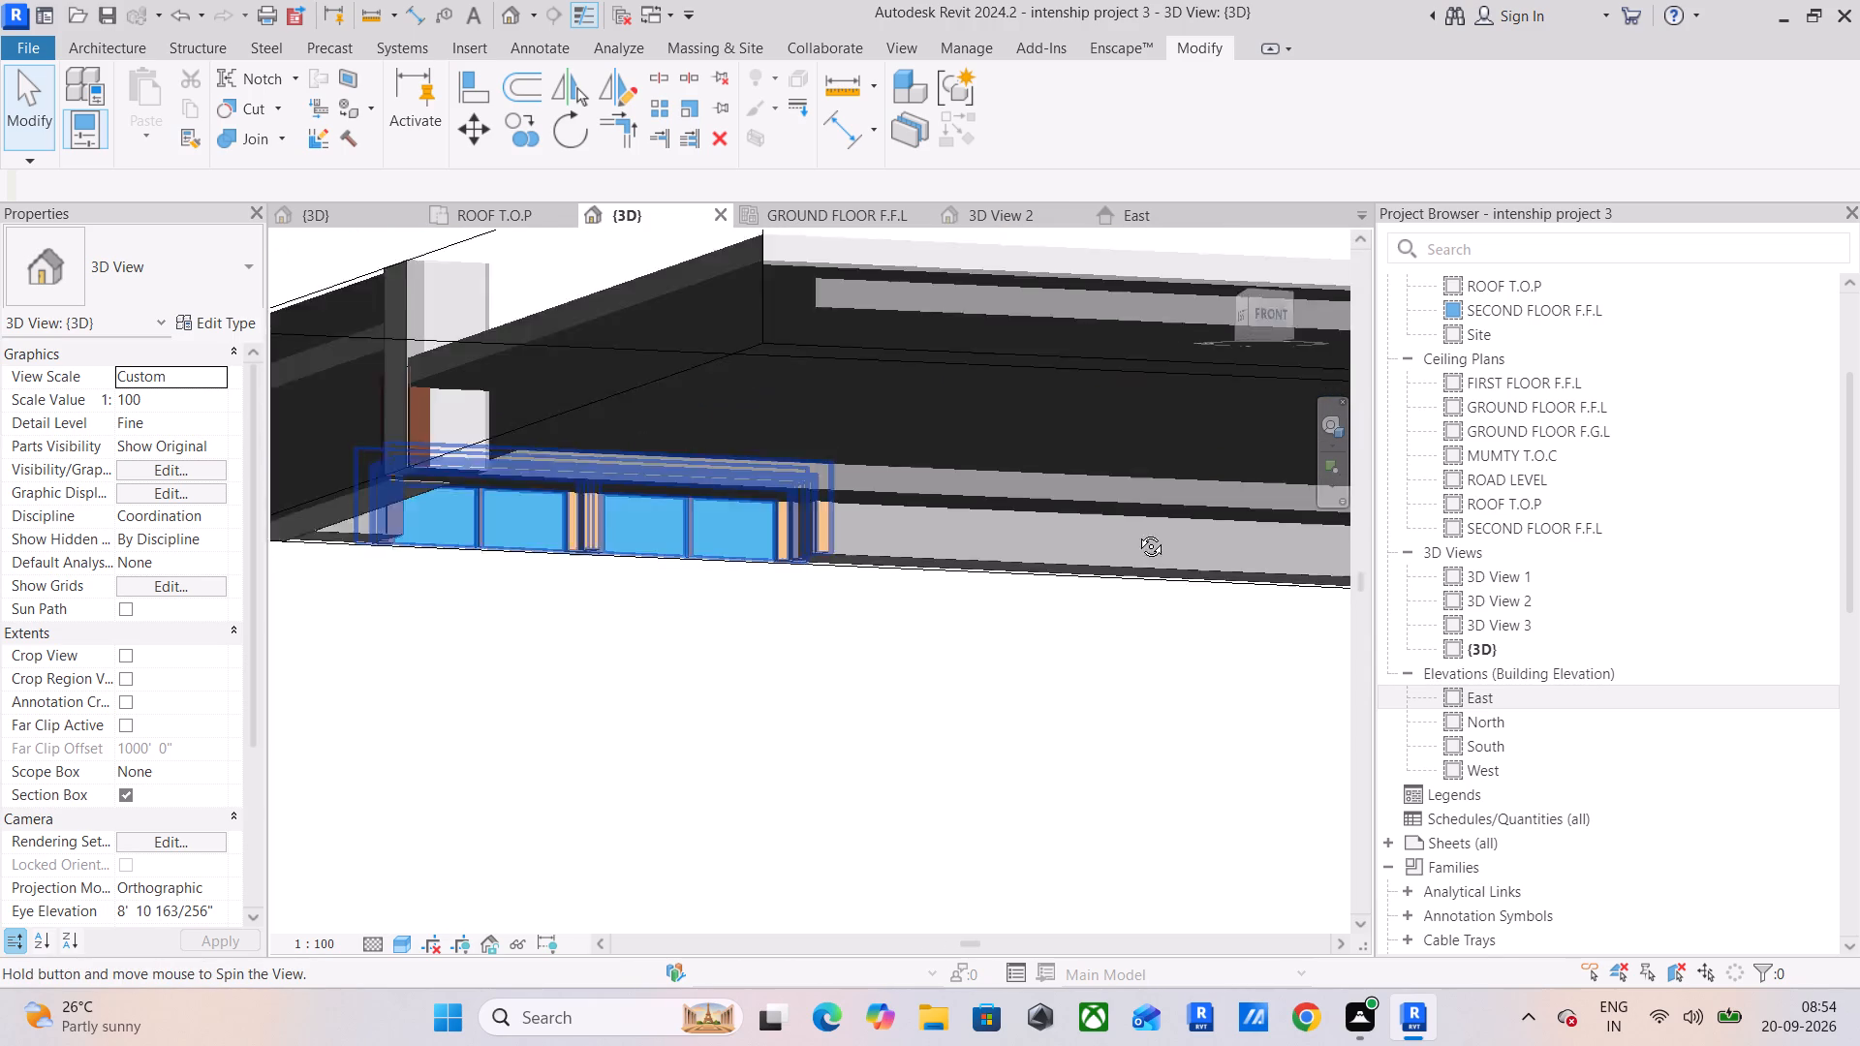
shift+middle_drag(1136, 532, 1322, 547)
scroll(1034, 453, up, 6)
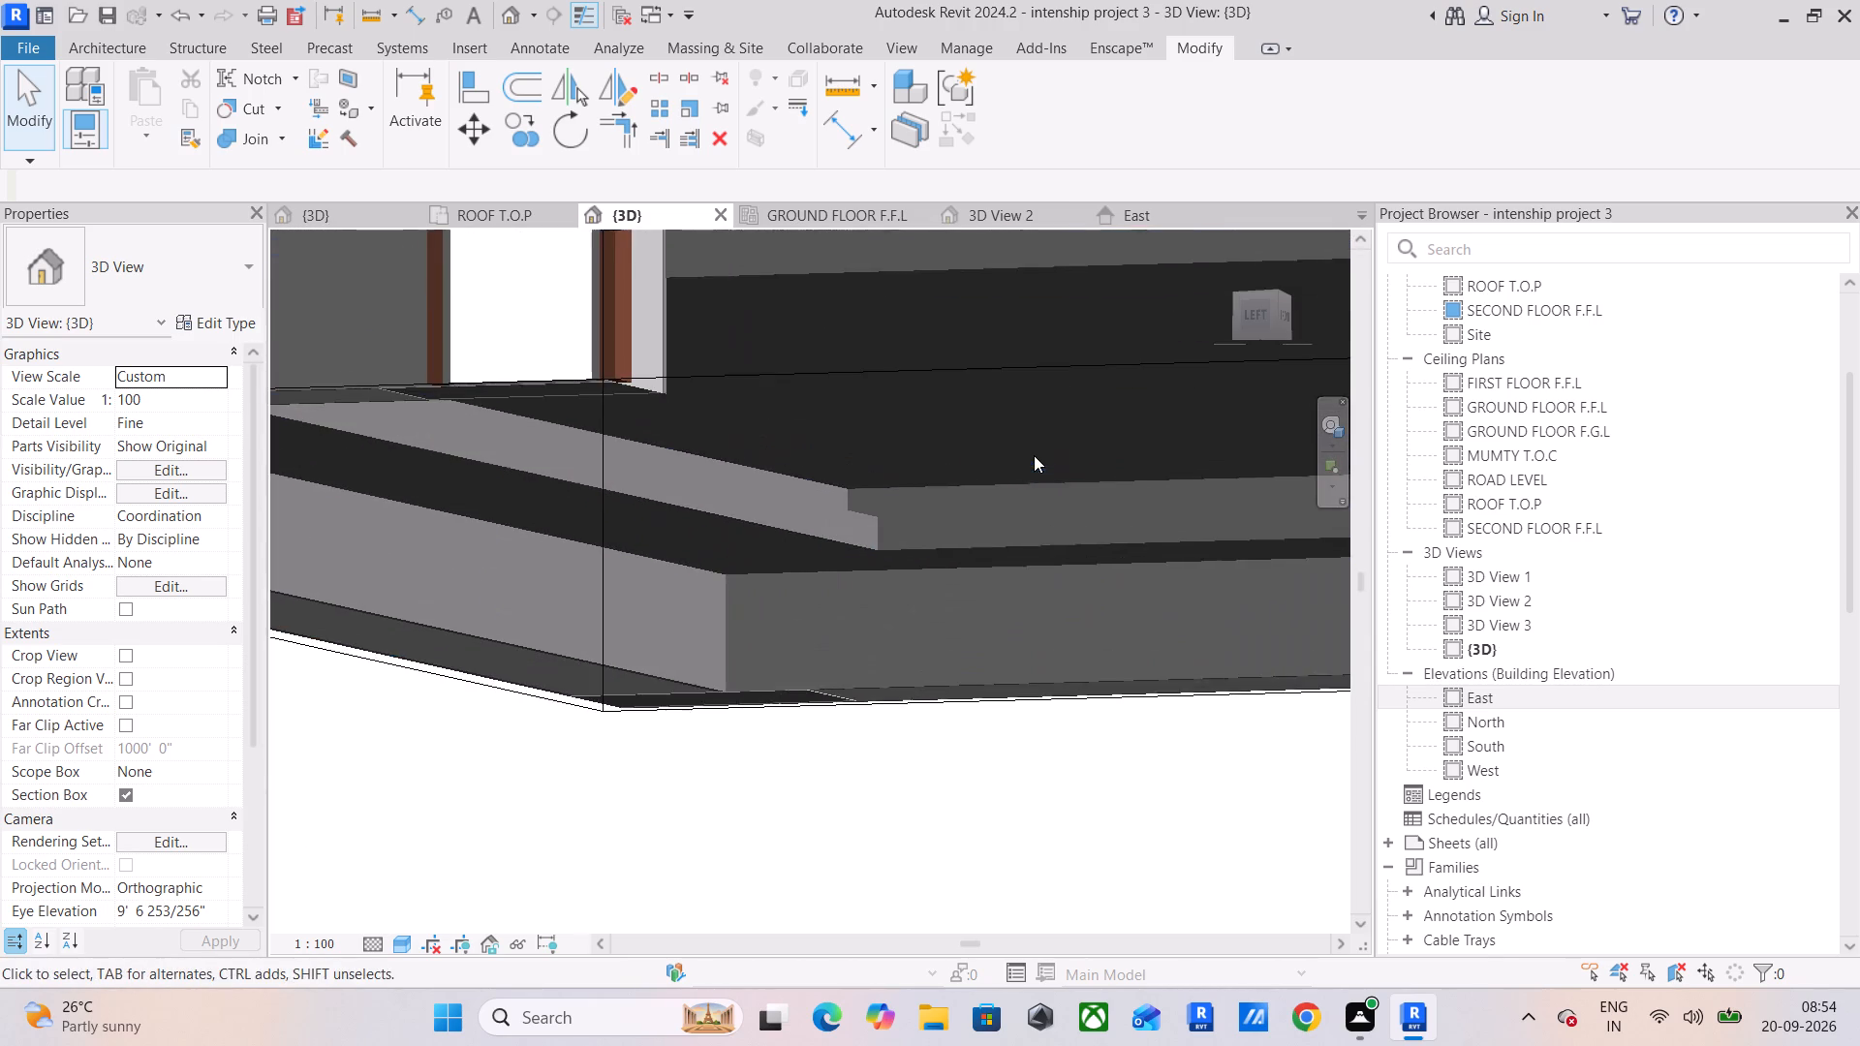
middle_click(991, 547)
shift+middle_drag(862, 598, 965, 608)
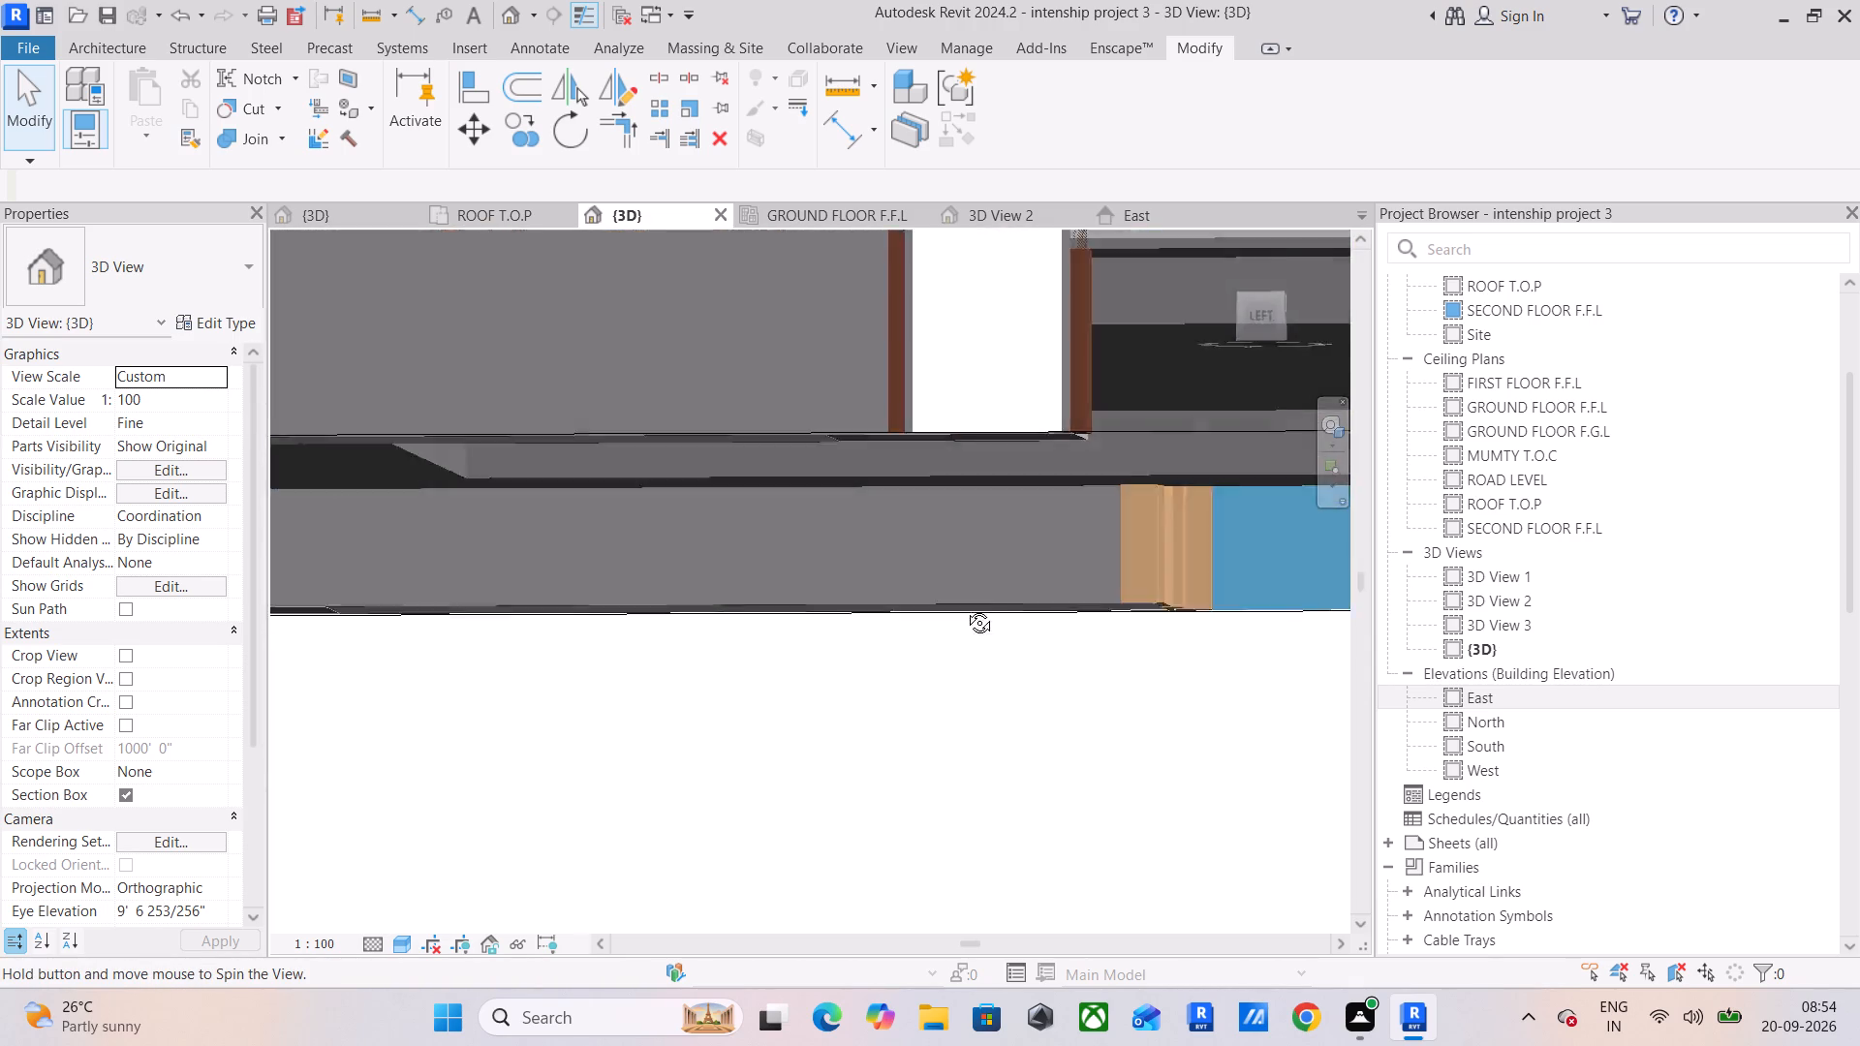
shift+middle_drag(965, 608, 1065, 578)
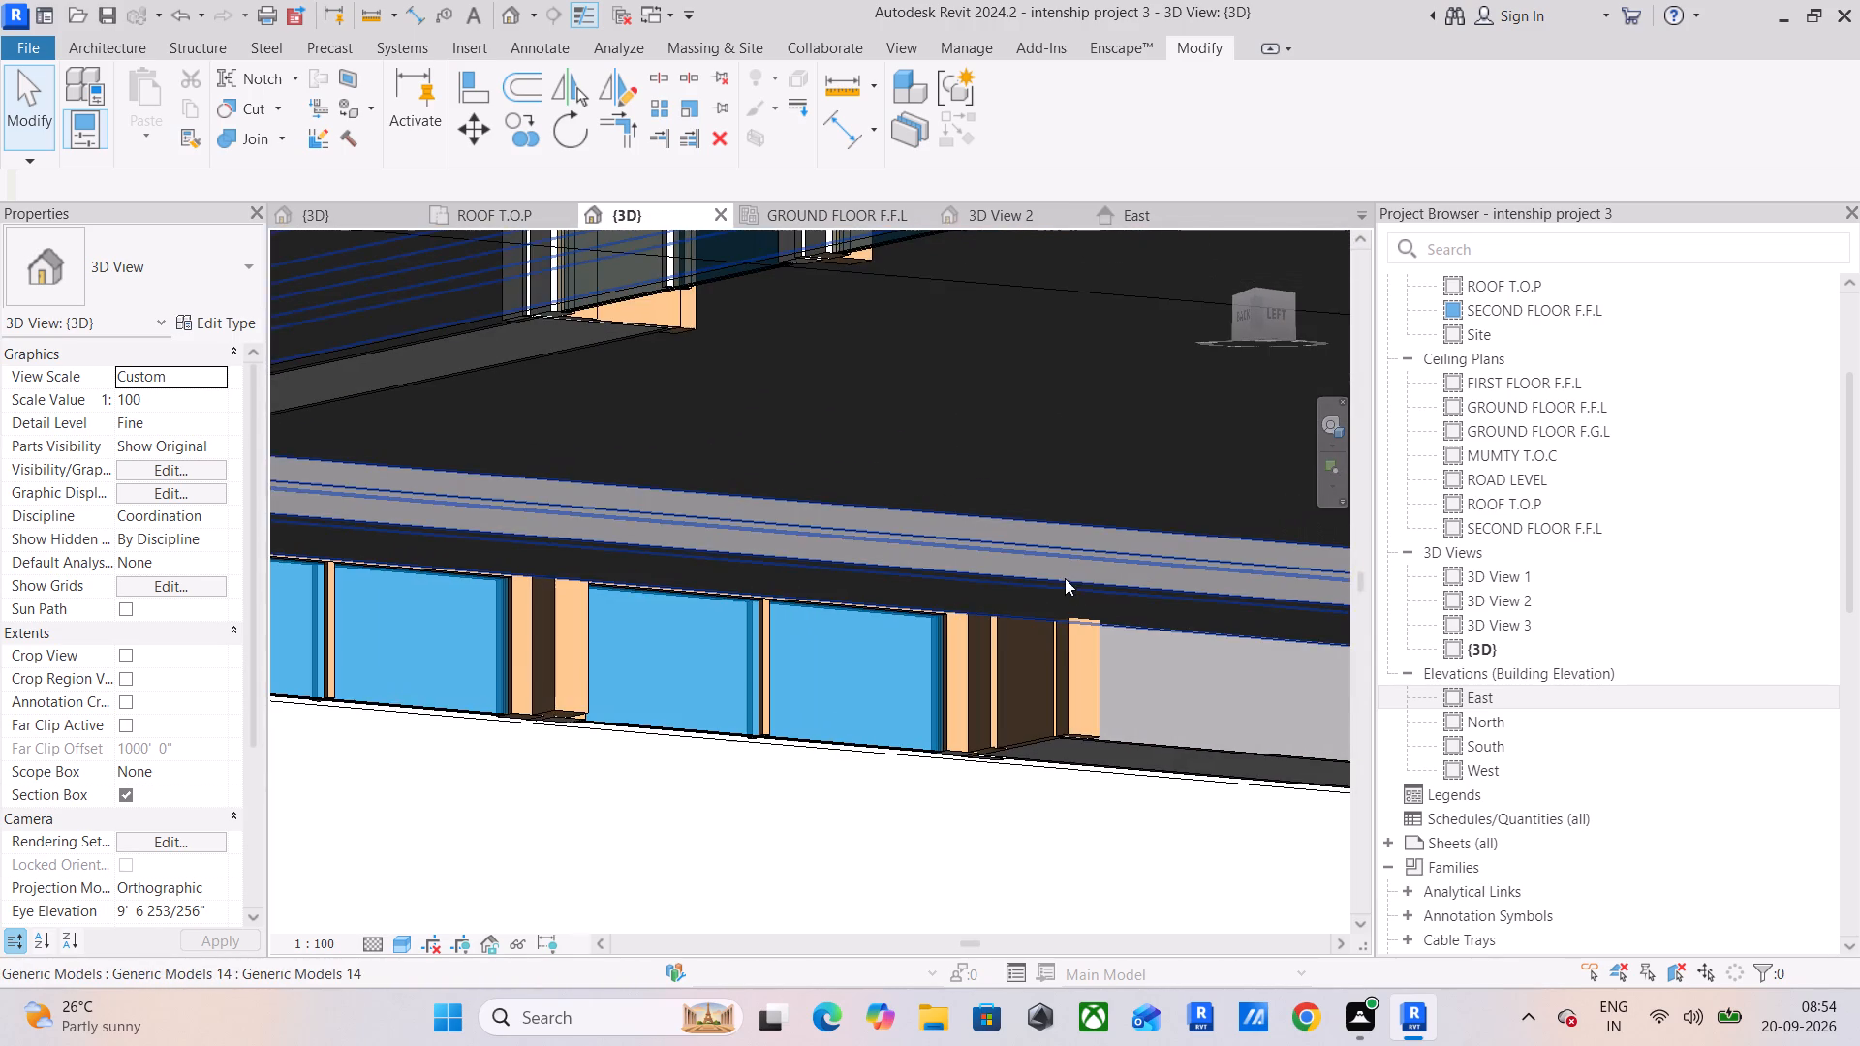
middle_drag(1101, 572, 734, 558)
shift+middle_drag(740, 562, 844, 569)
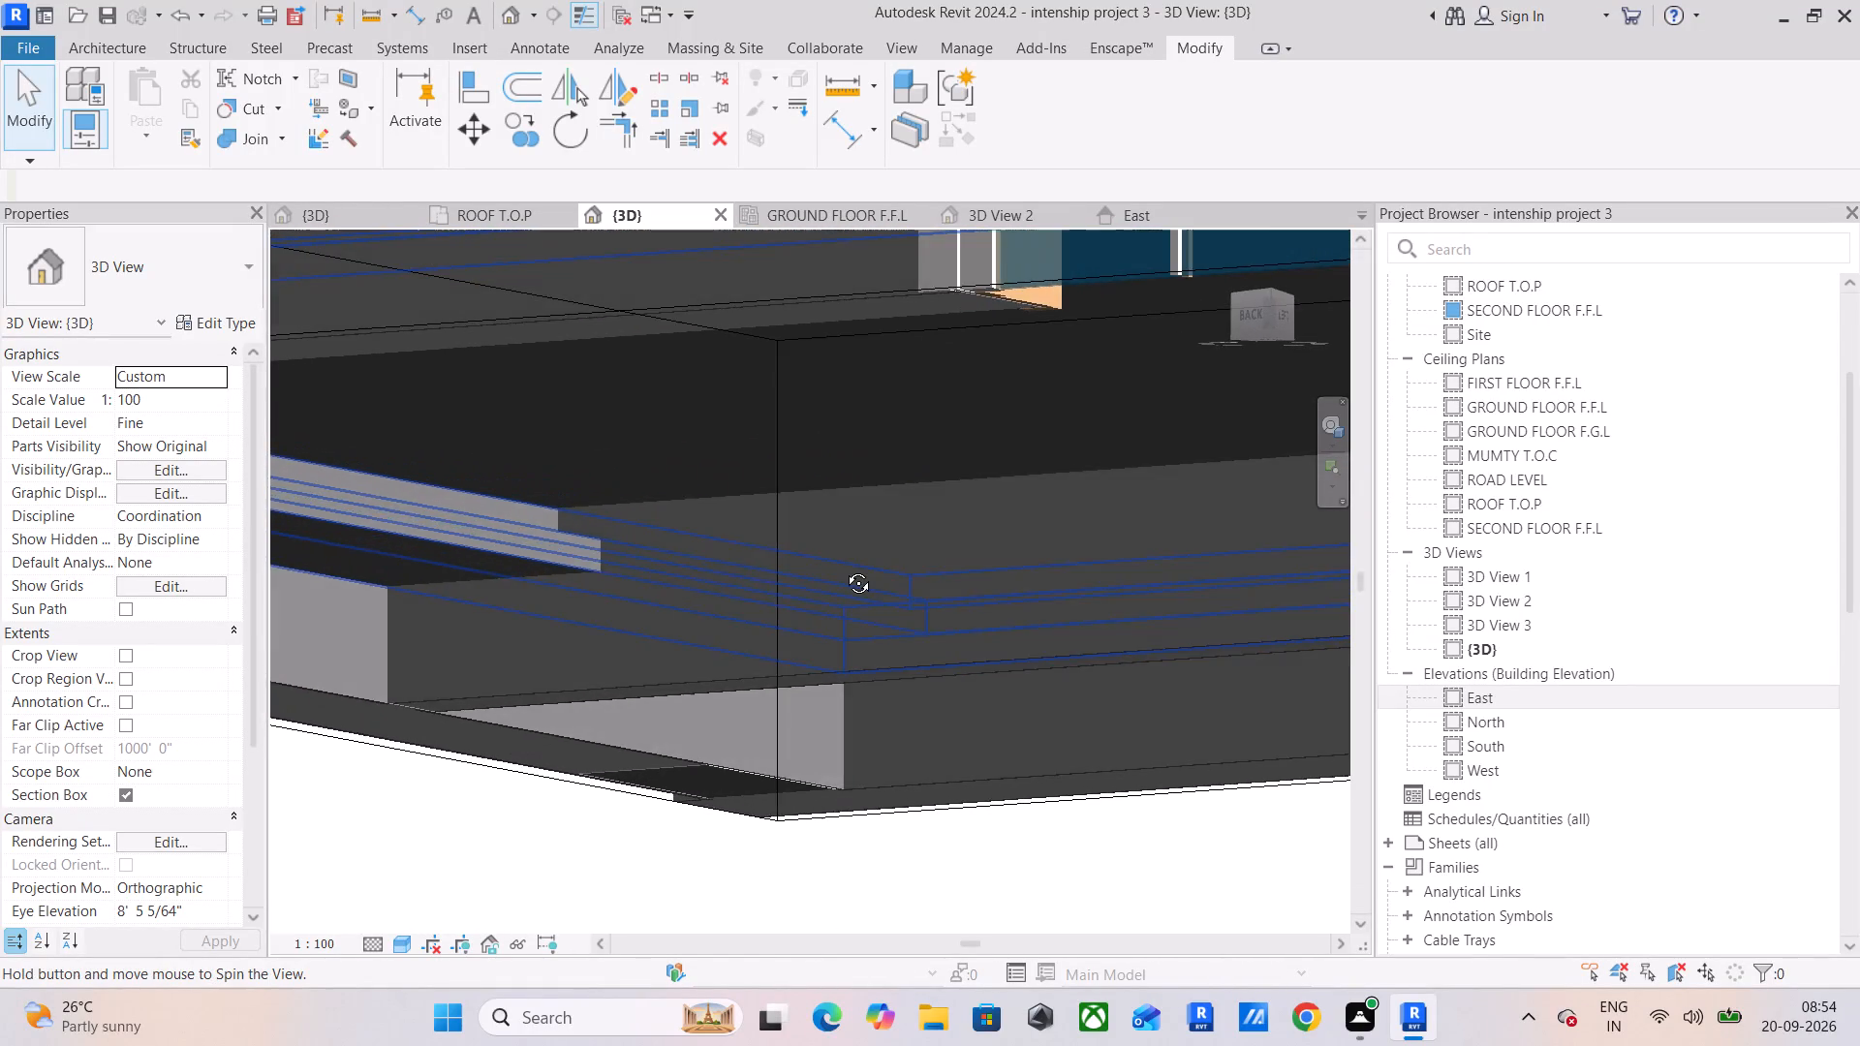
shift+middle_drag(844, 569, 845, 569)
scroll(846, 569, down, 3)
Select the celling light in the GROUND FLOOR F.F.L ceiling plan and look for it around the ceiling ring in the {3D} view.
click(785, 223)
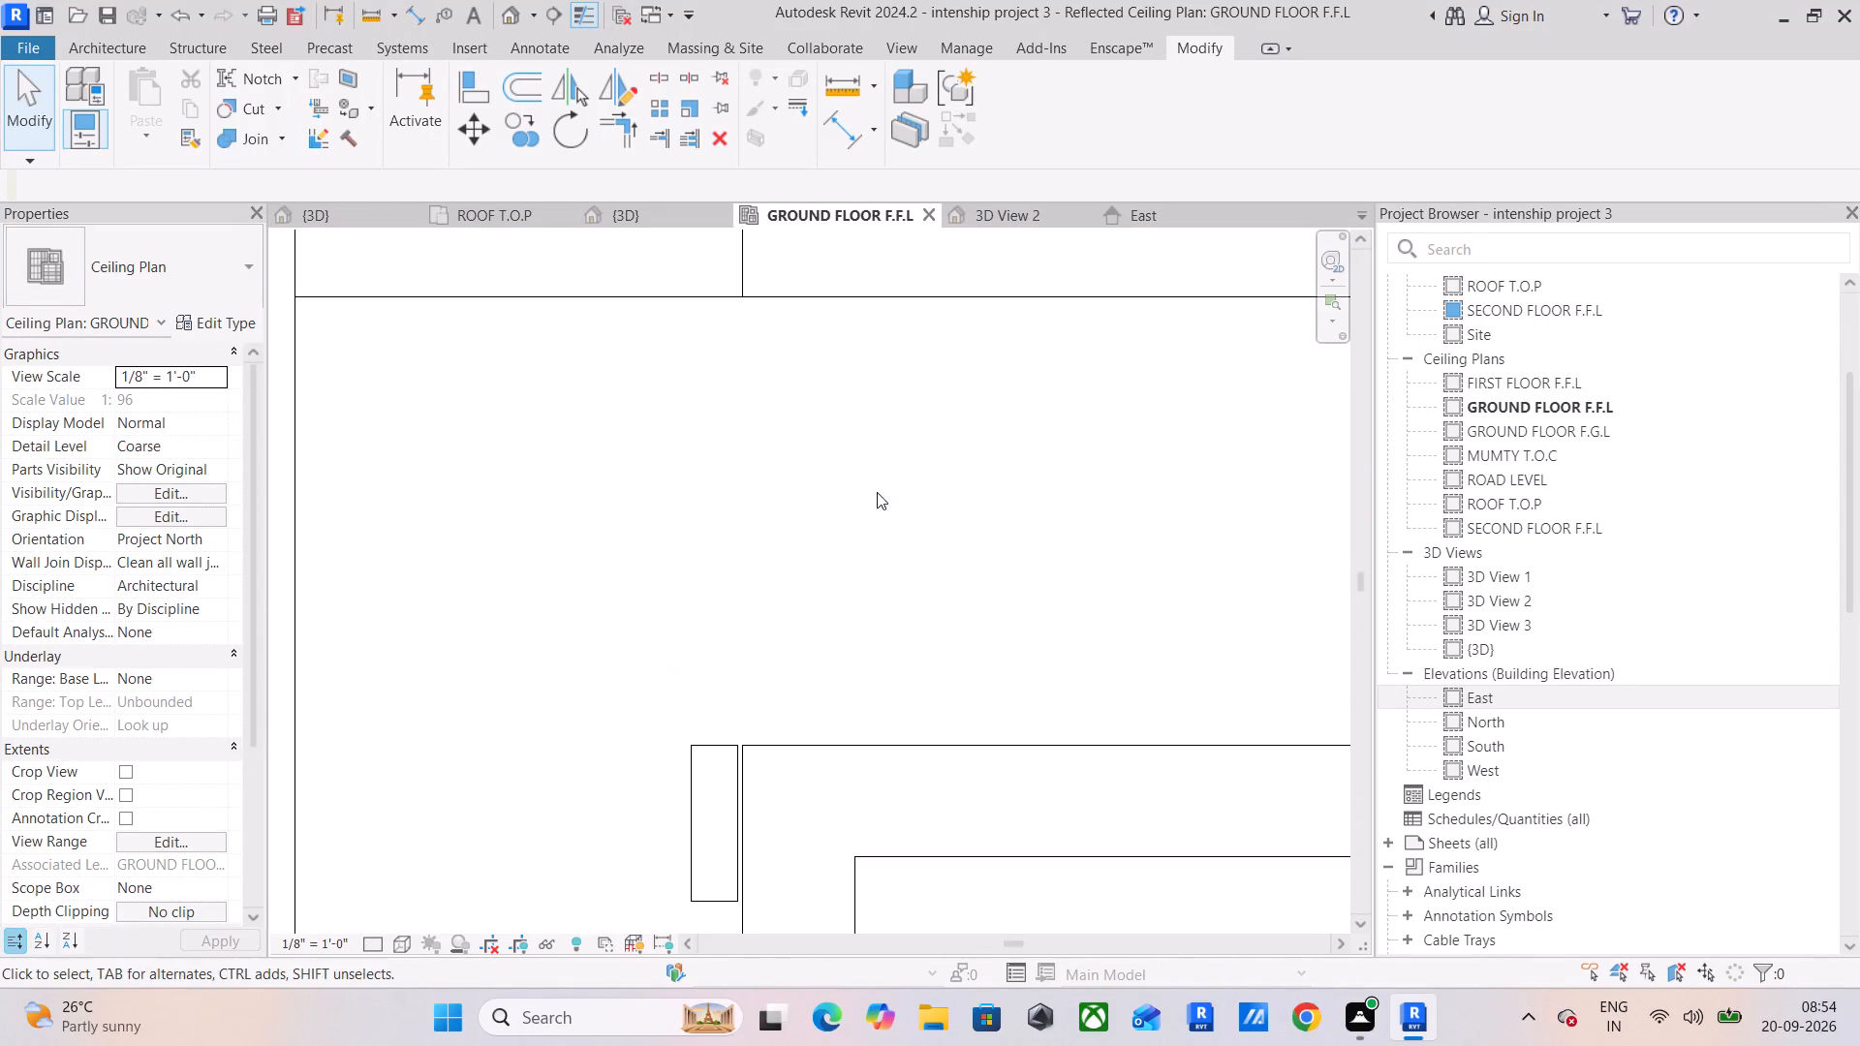
click(712, 735)
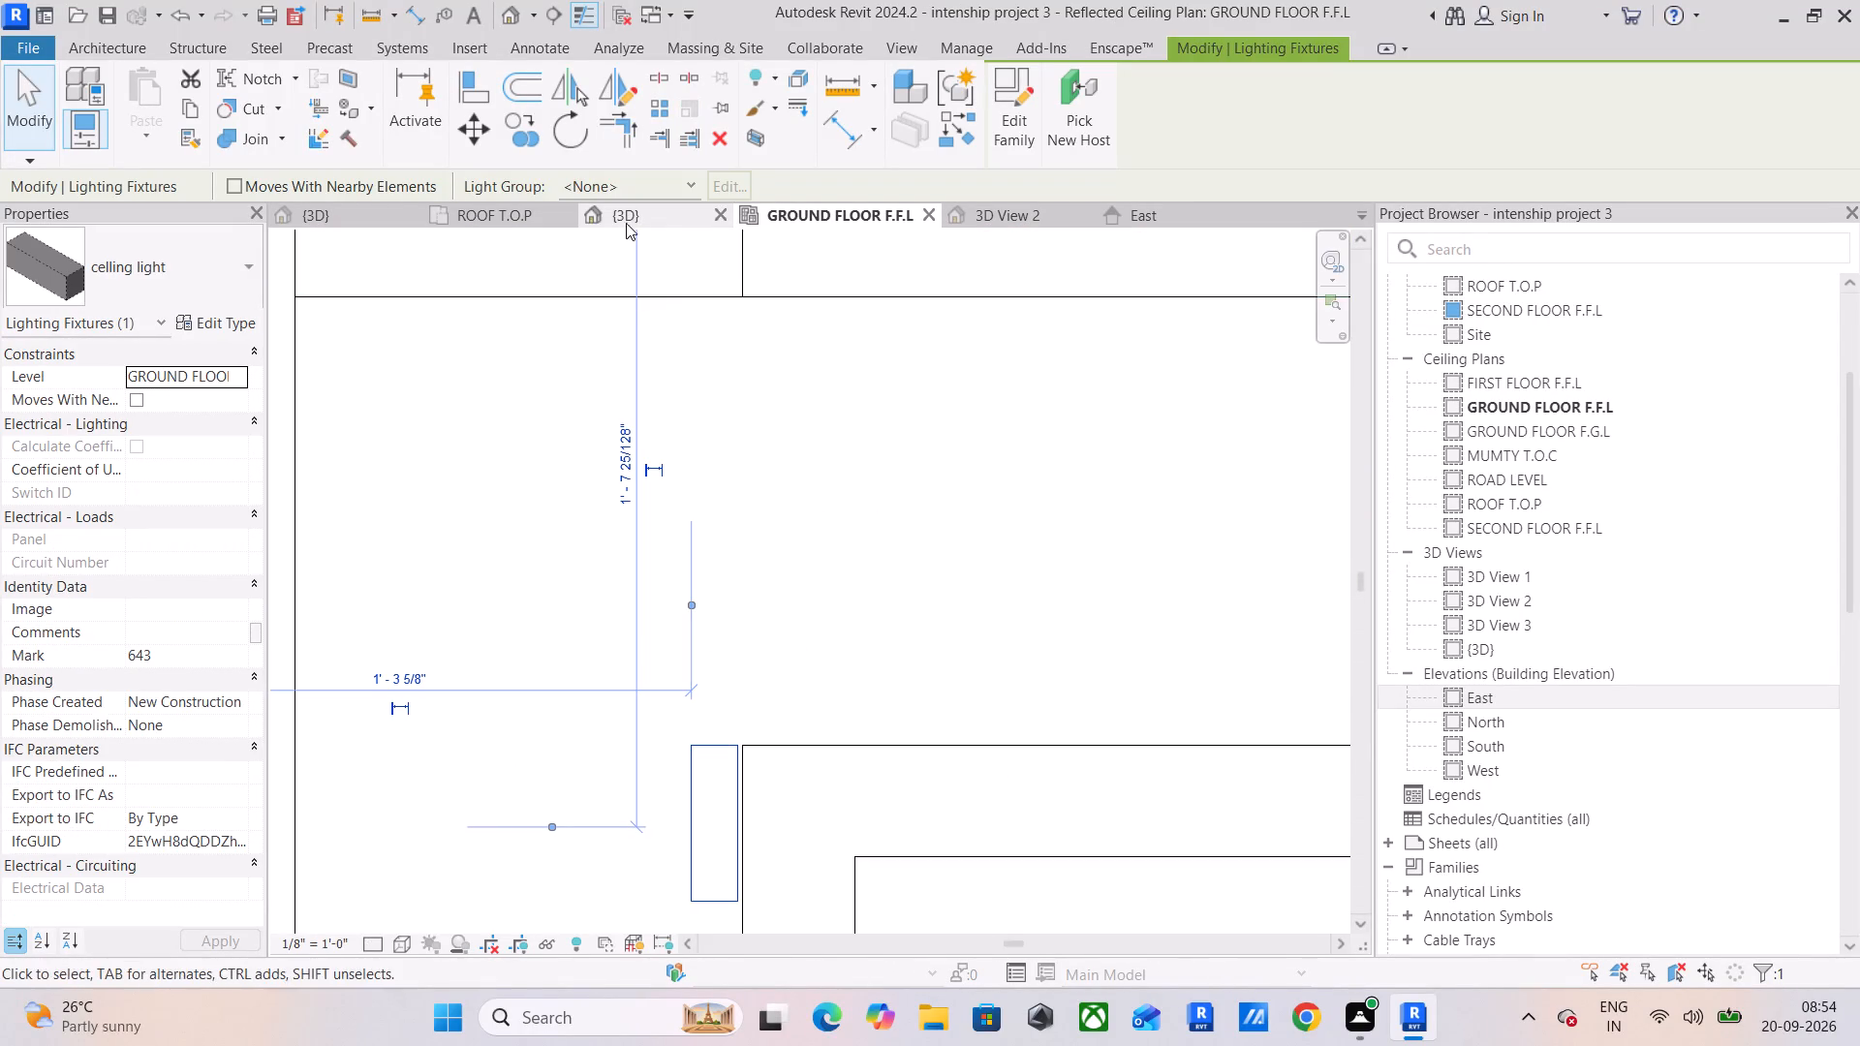
click(628, 220)
scroll(746, 527, down, 6)
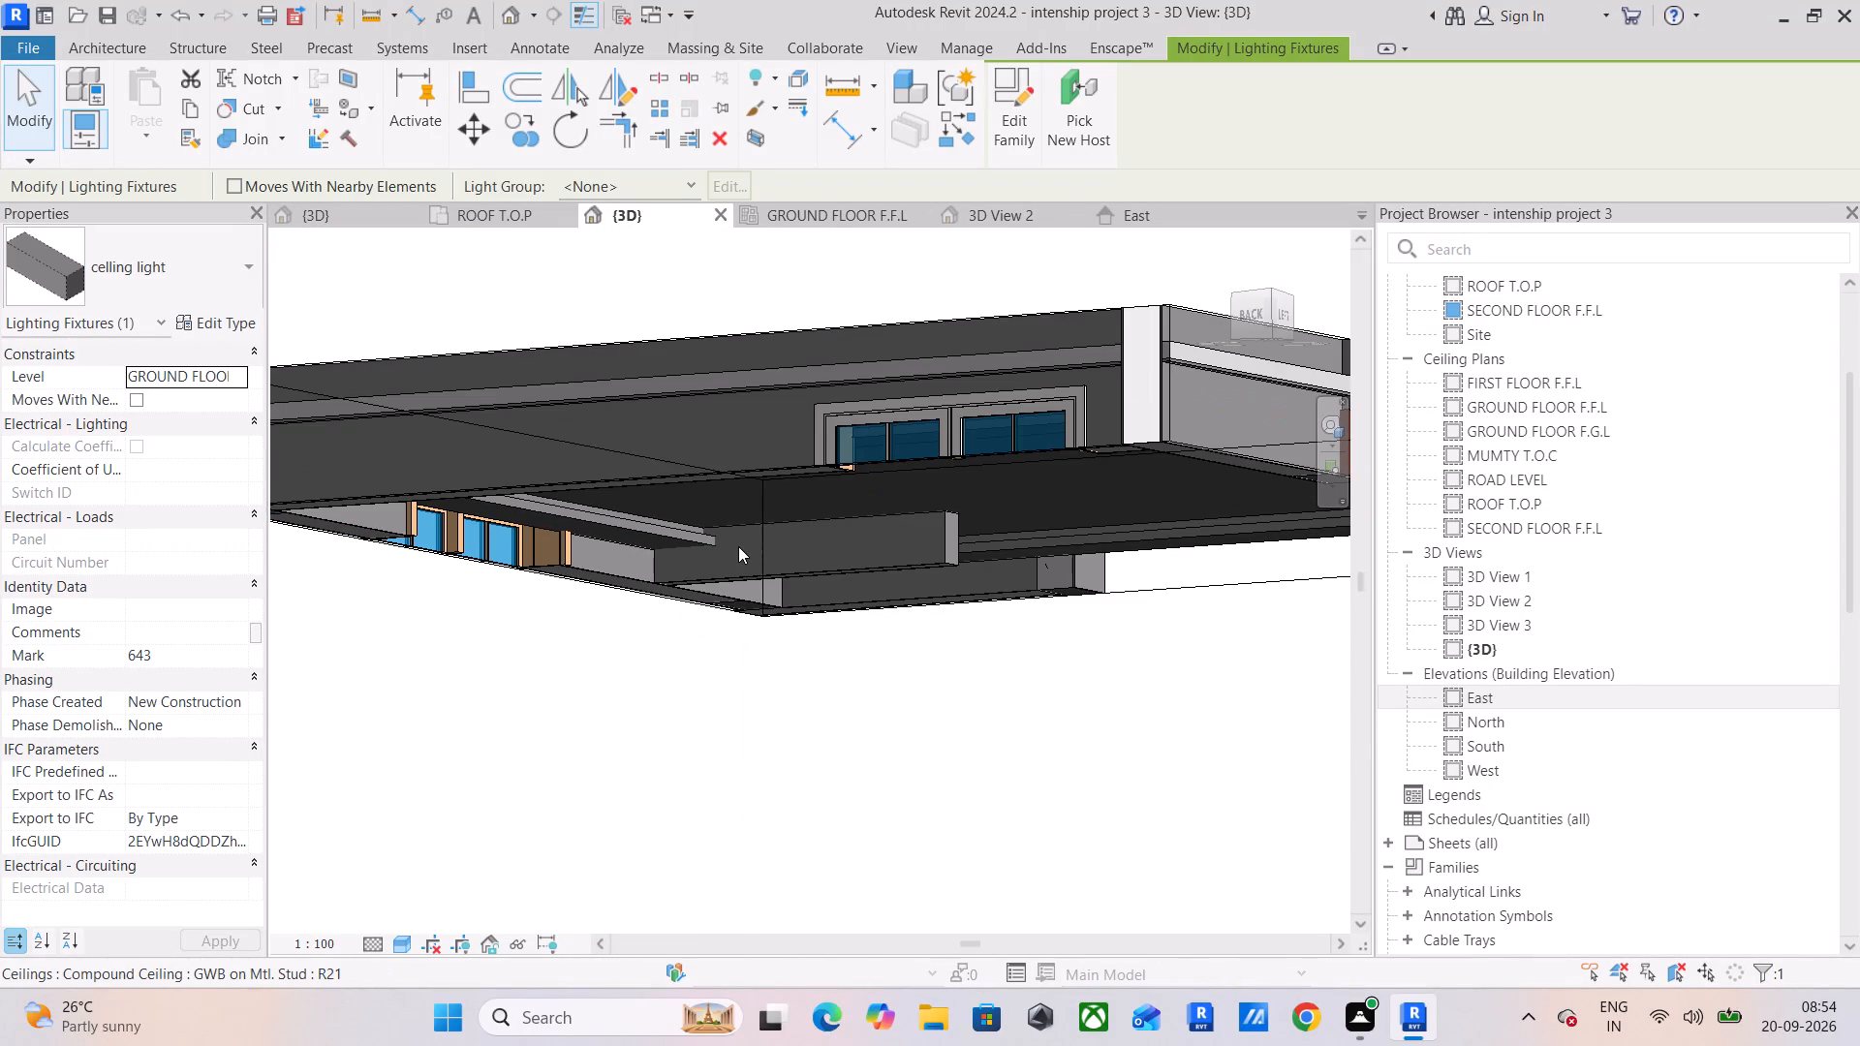
shift+middle_drag(720, 555, 822, 638)
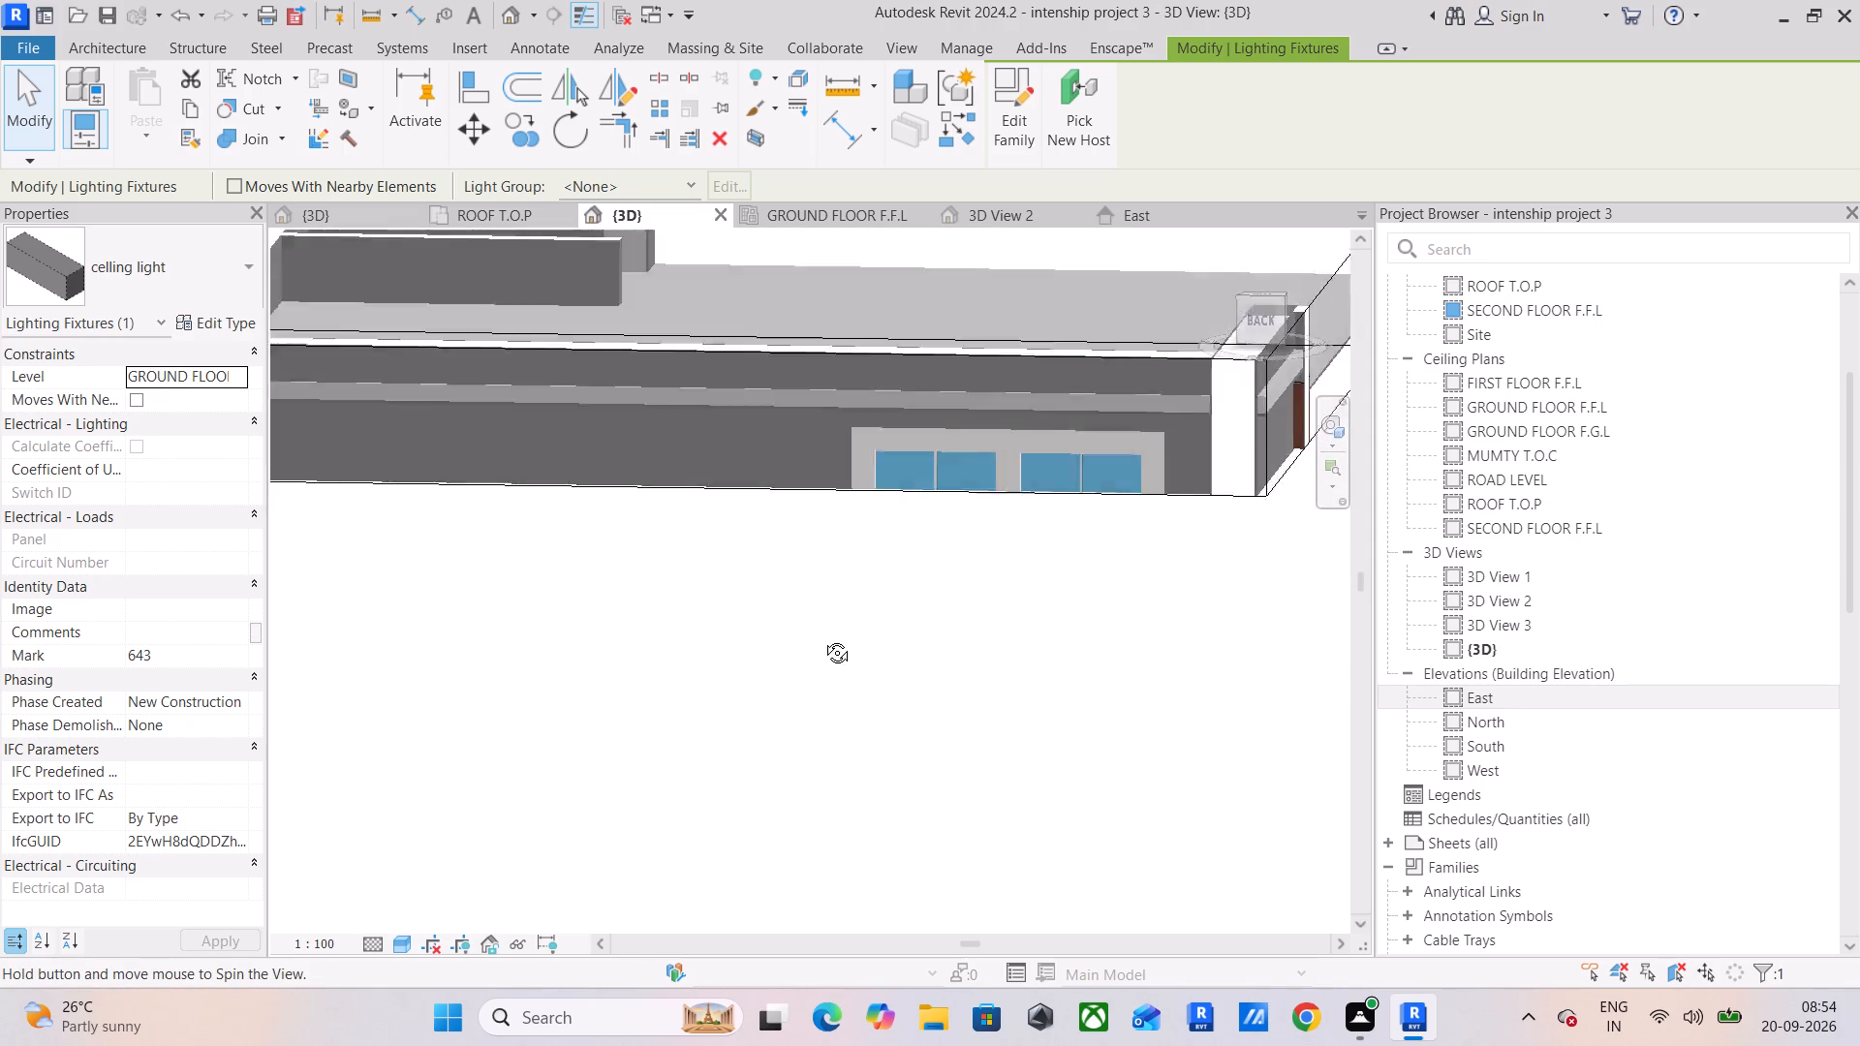
shift+middle_drag(822, 638, 1011, 485)
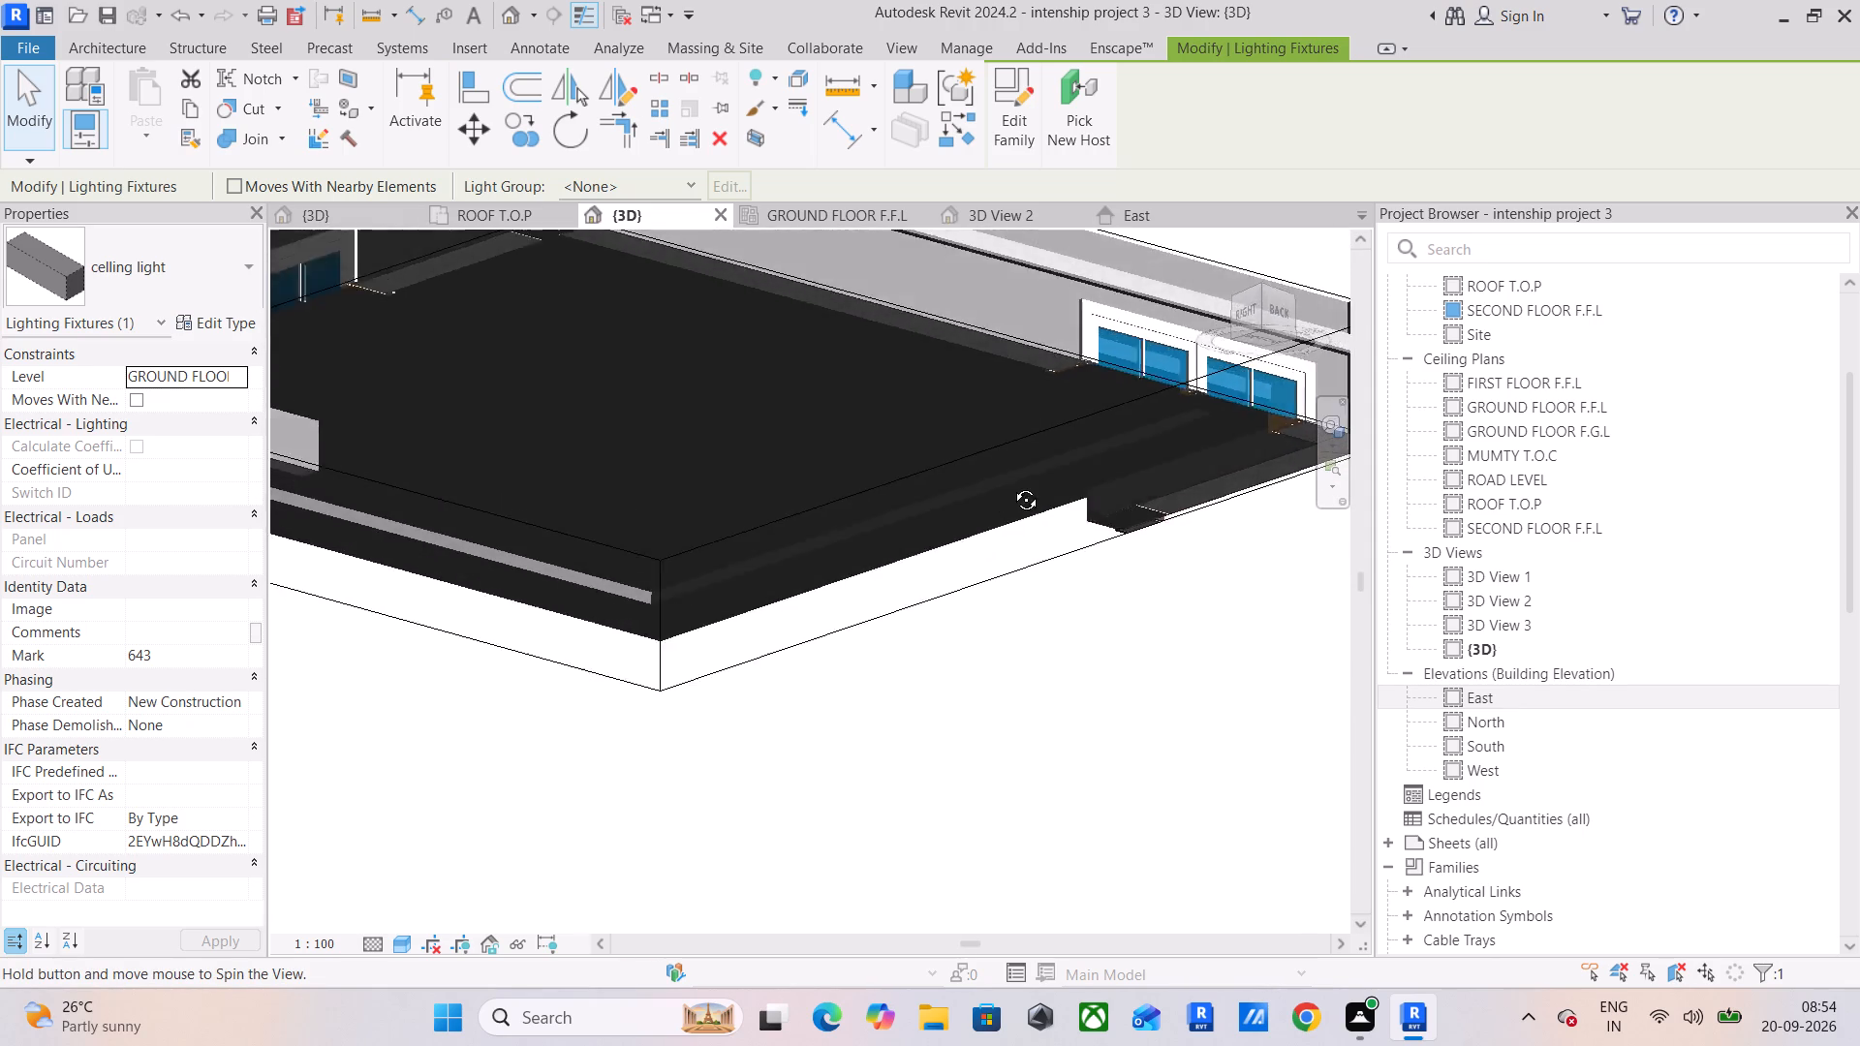
shift+middle_drag(1011, 485, 1120, 544)
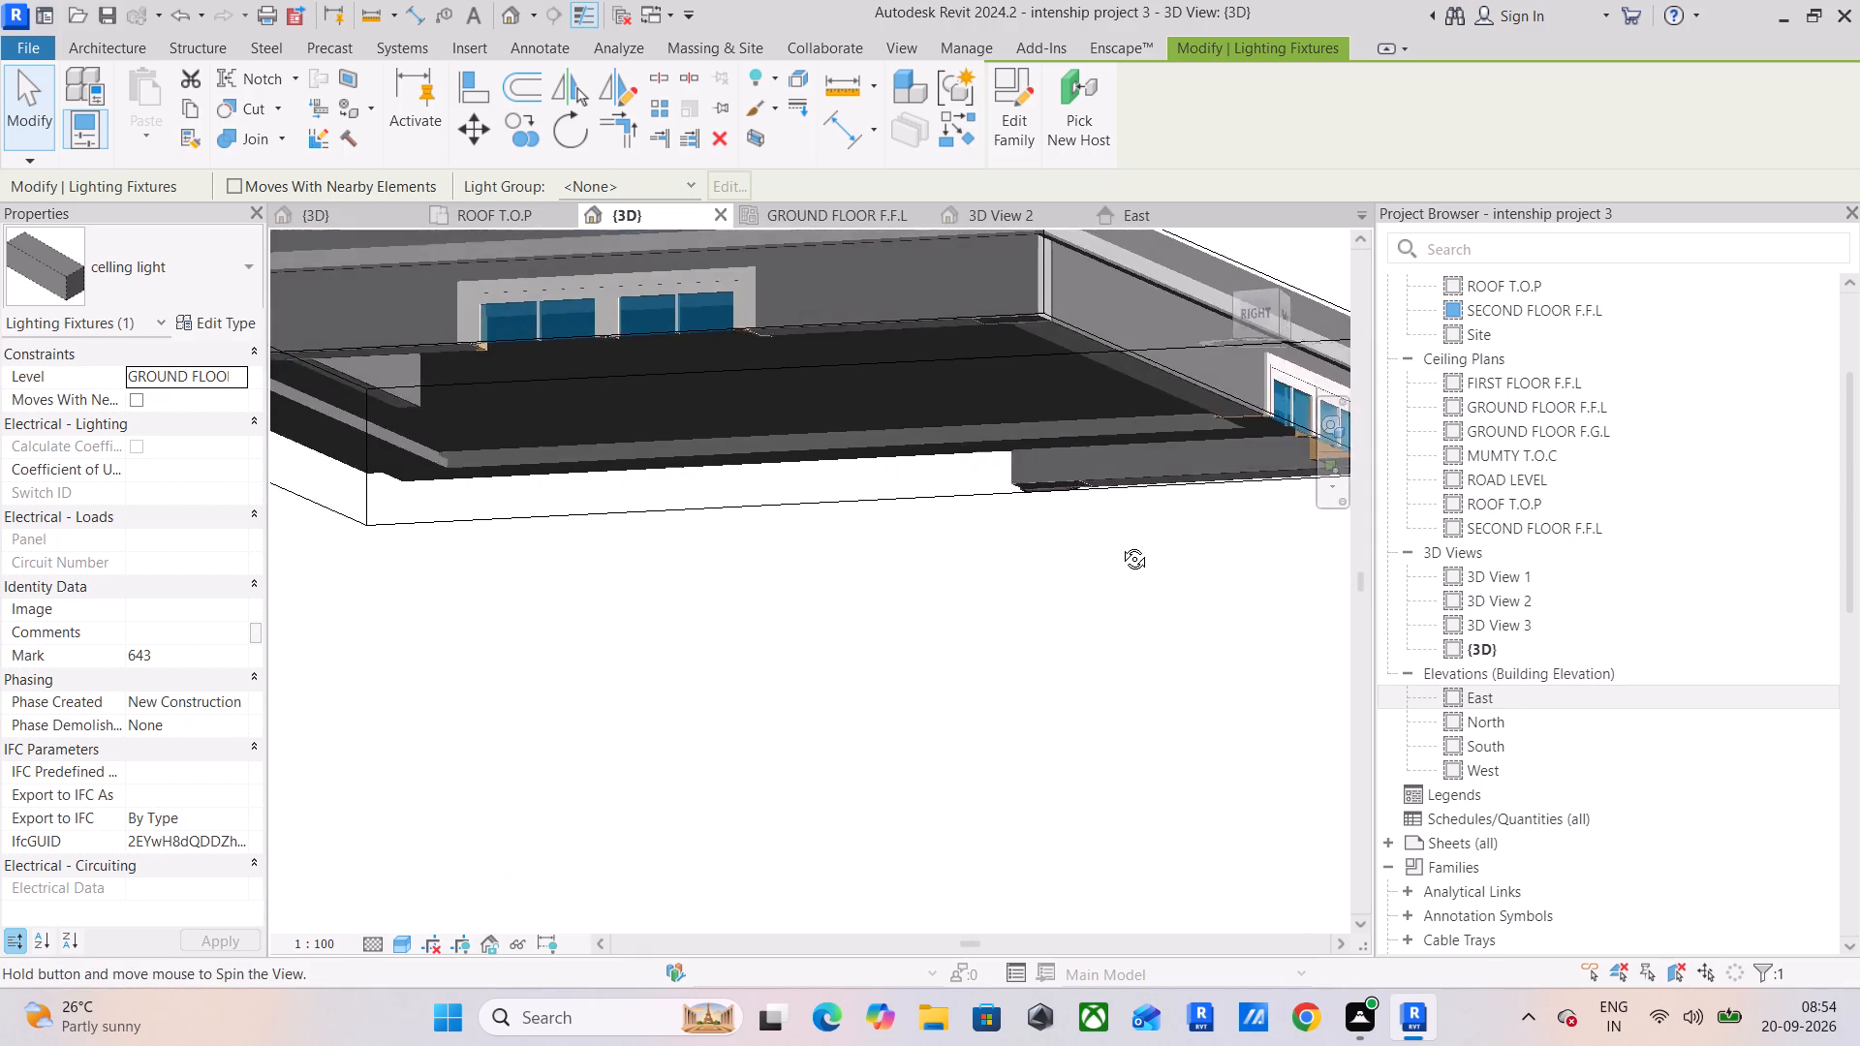
shift+middle_drag(1120, 544, 572, 529)
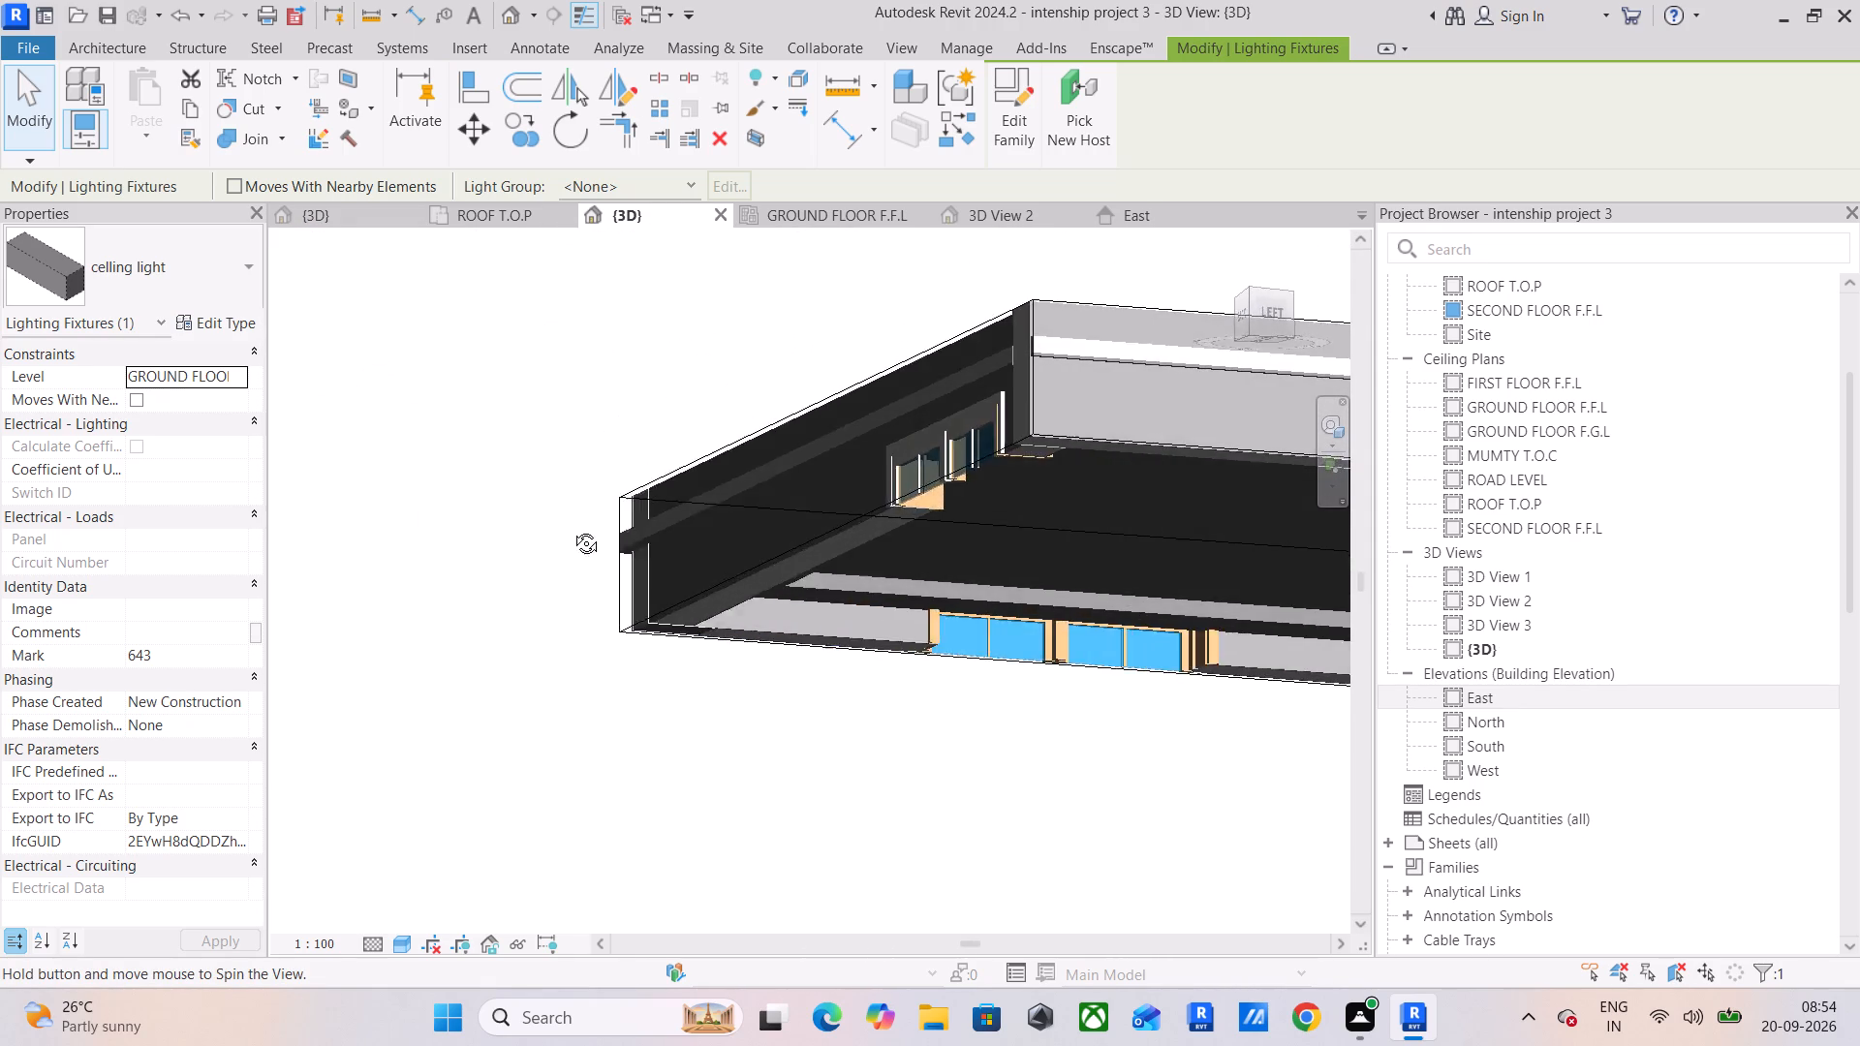
shift+middle_drag(572, 529, 596, 538)
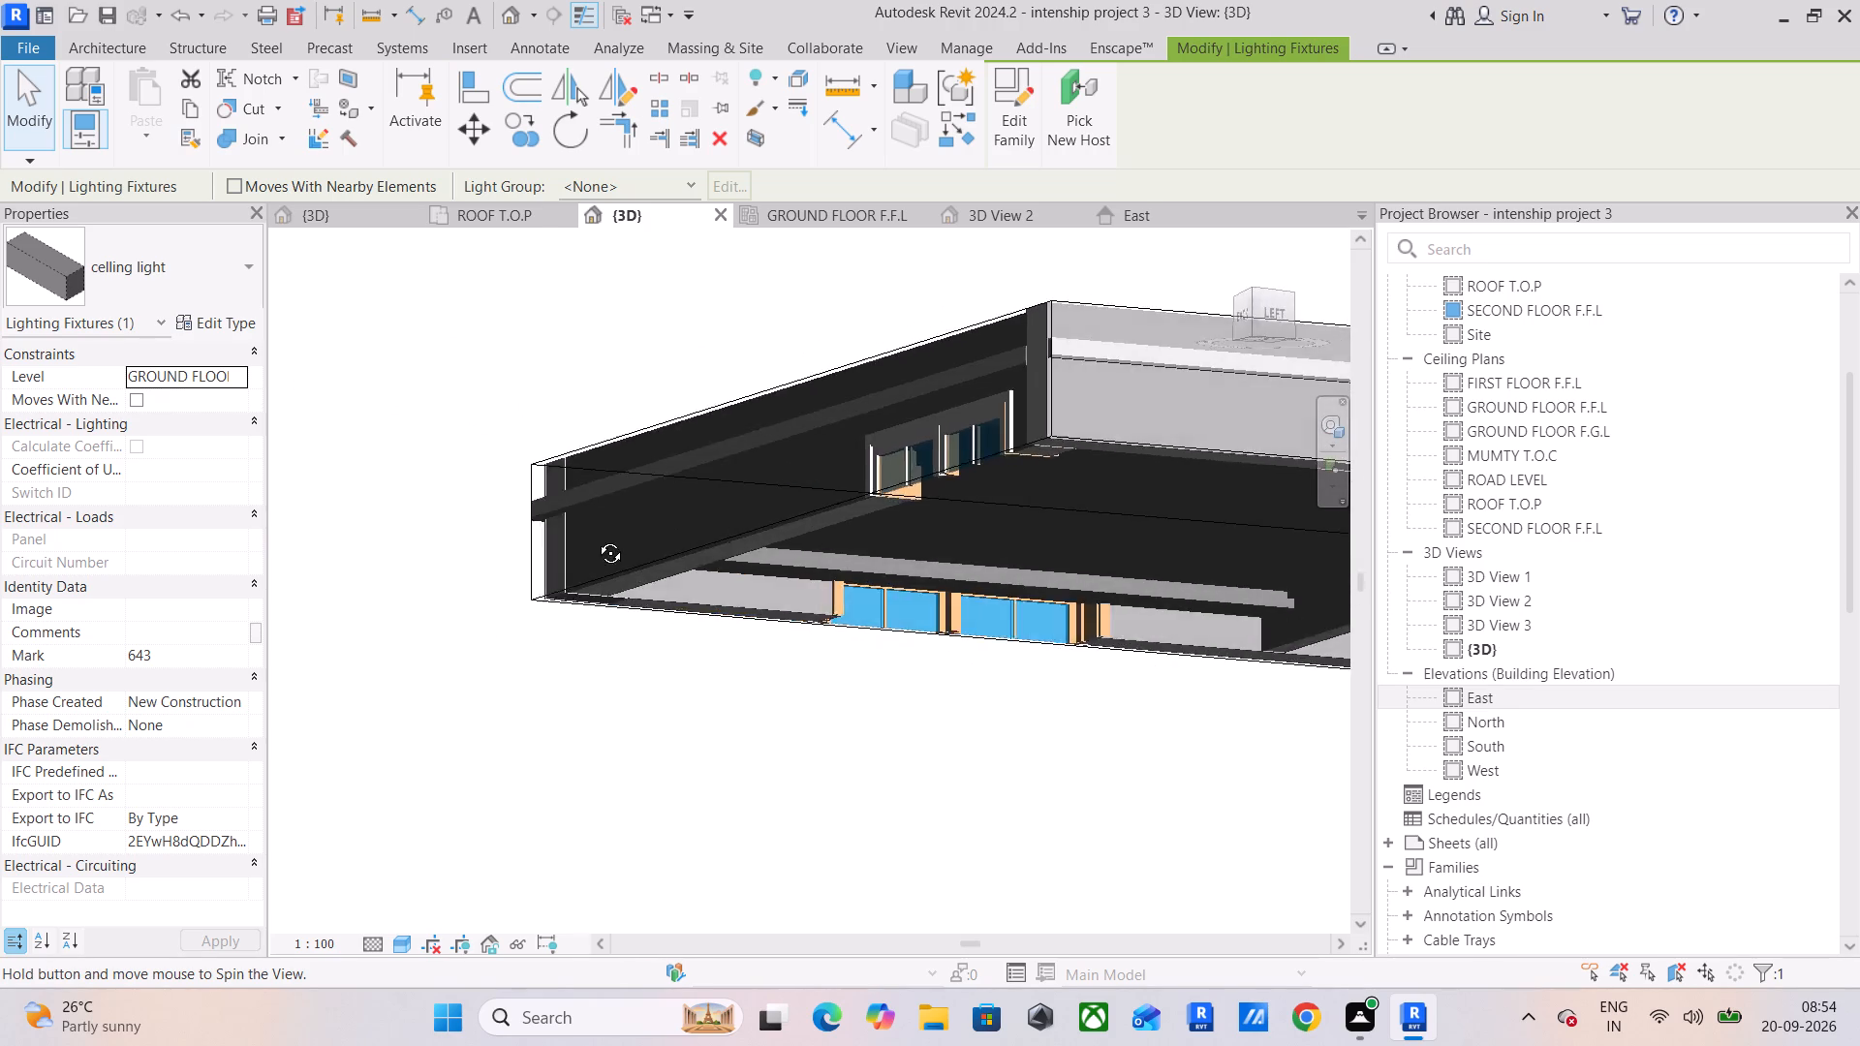
shift+middle_drag(596, 538, 538, 531)
Close the unneeded ROOF T.O.P, FOOTING LEVEL, GROUND FLOOR F.G.L, structure project {3D} and View 1 views.
click(348, 220)
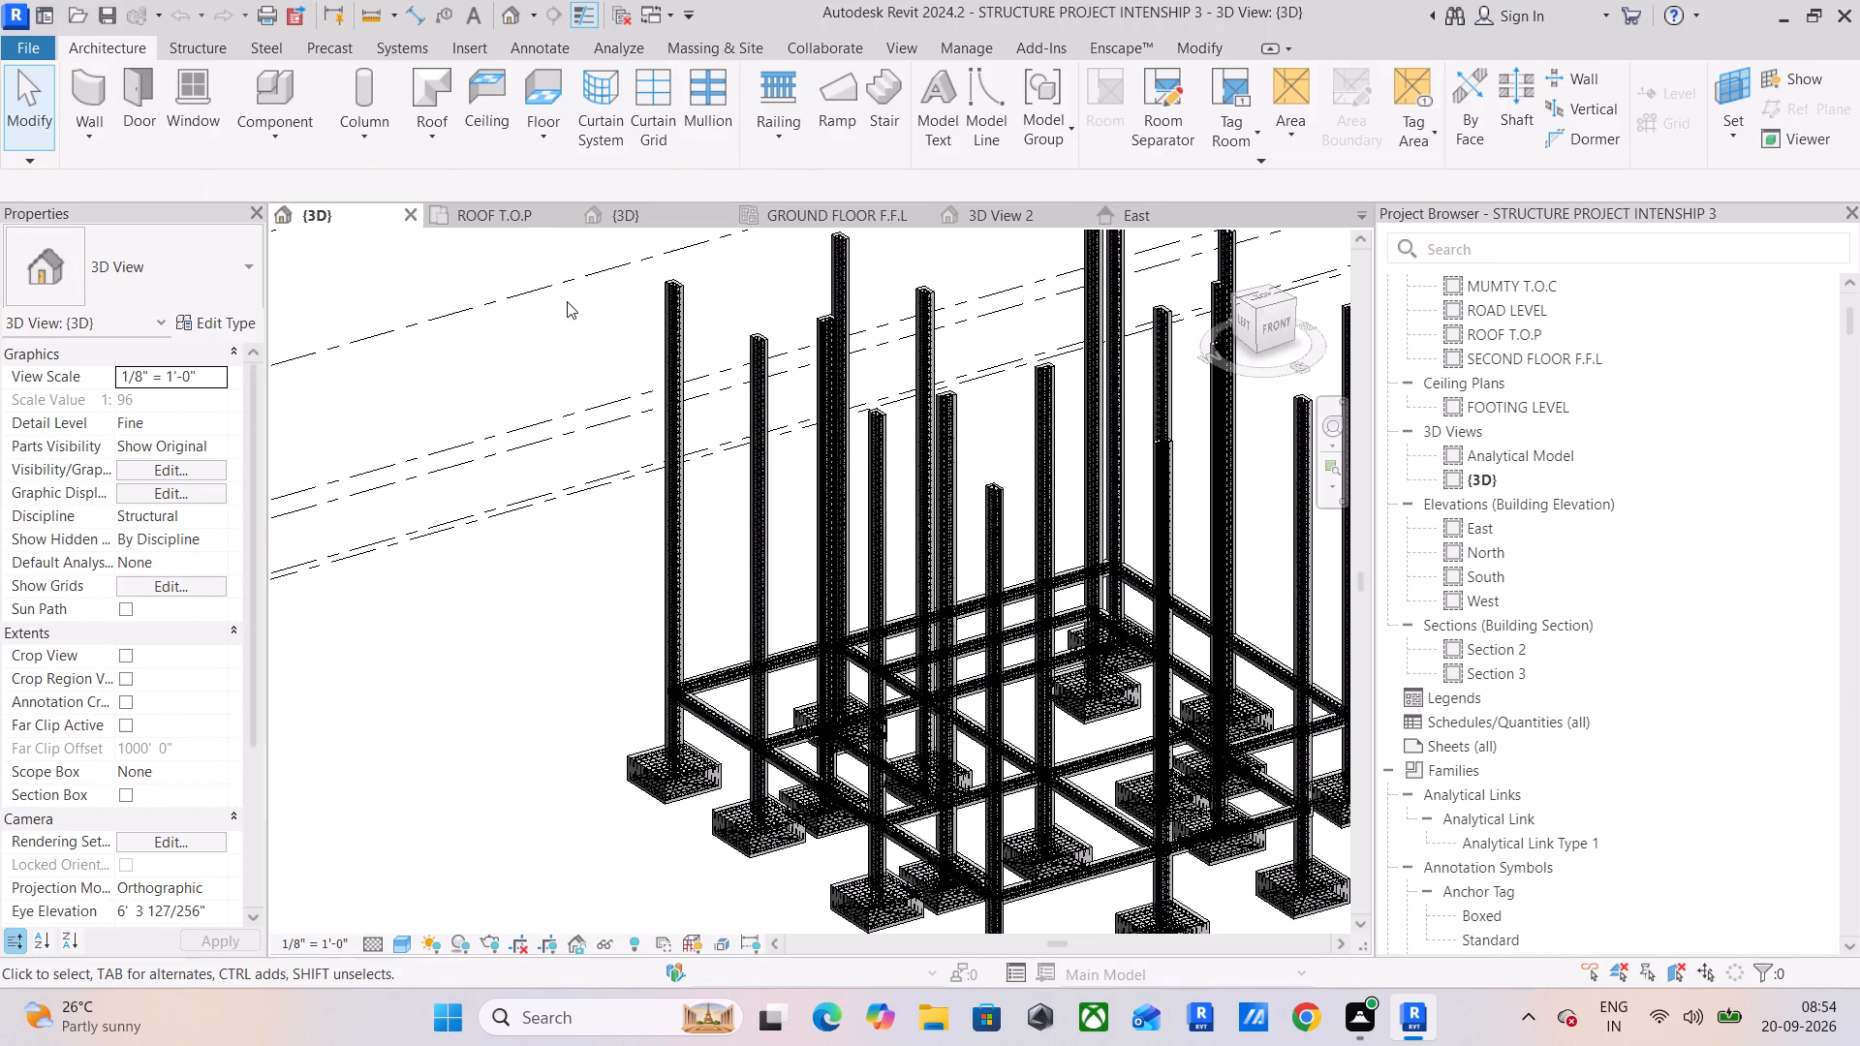
click(630, 215)
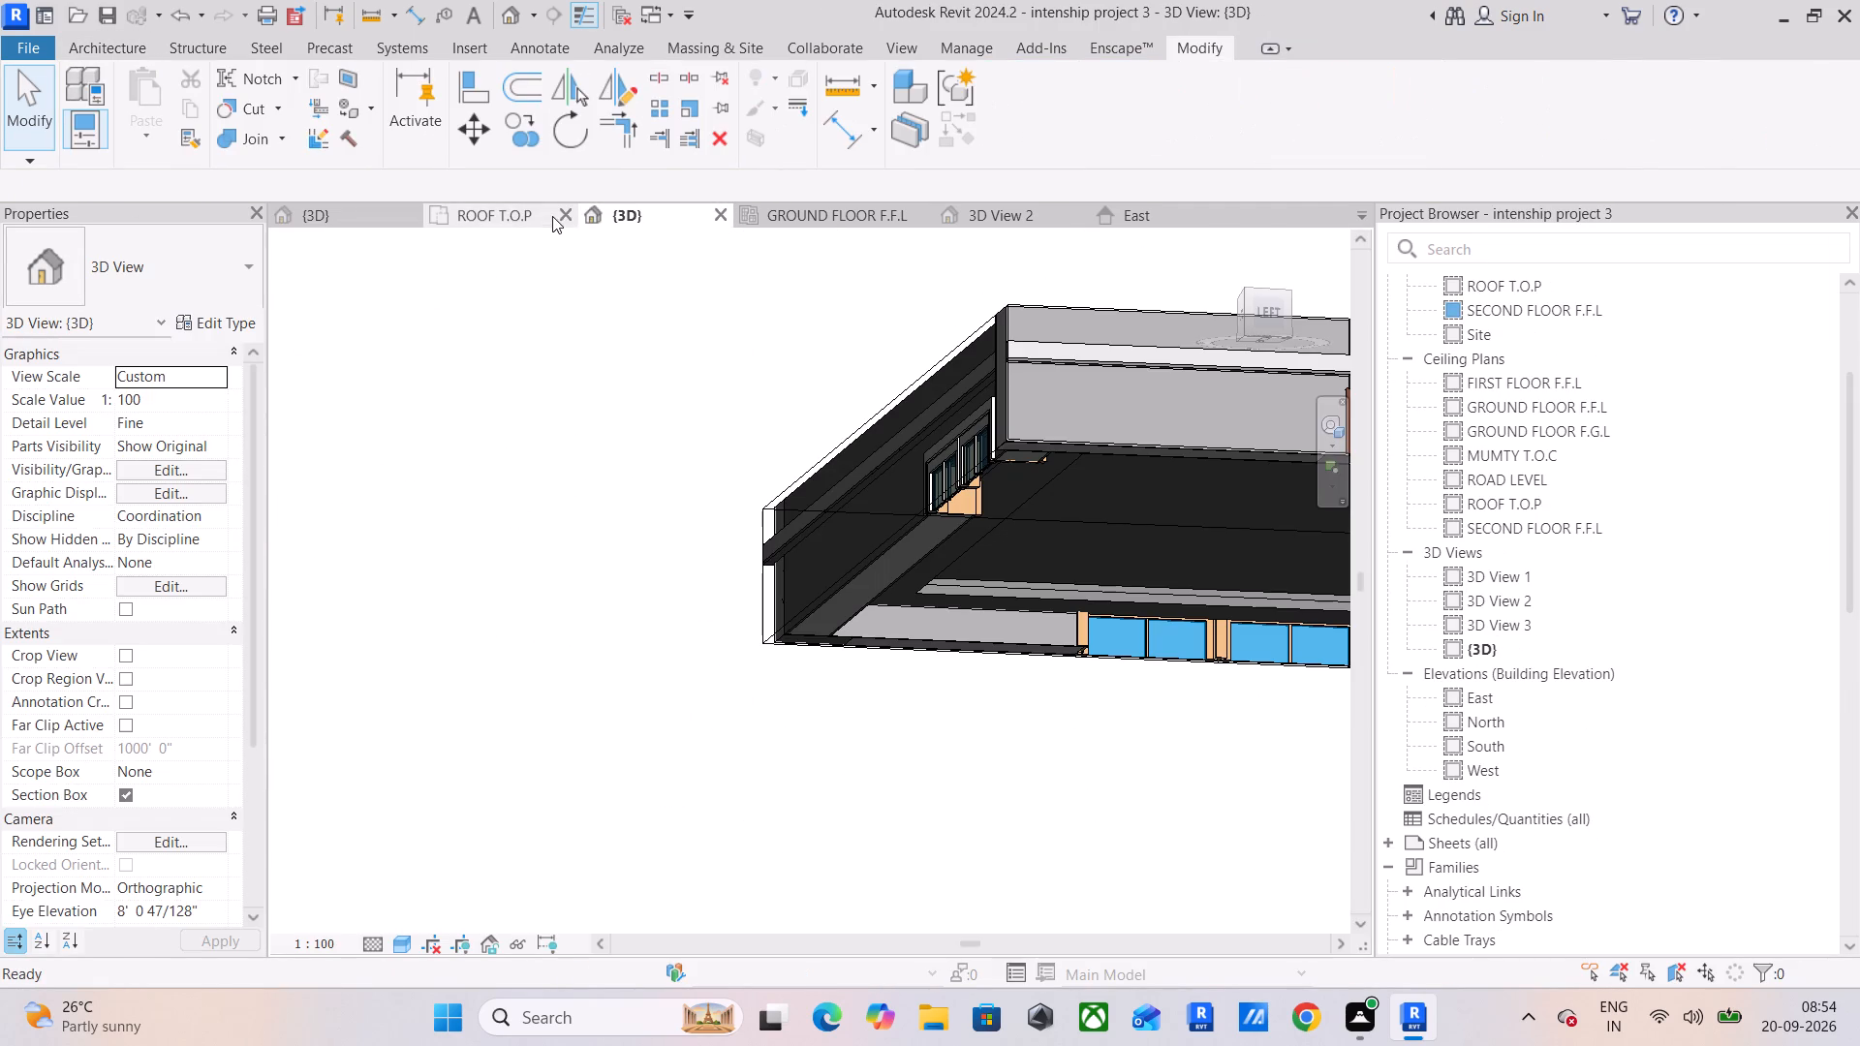
click(568, 213)
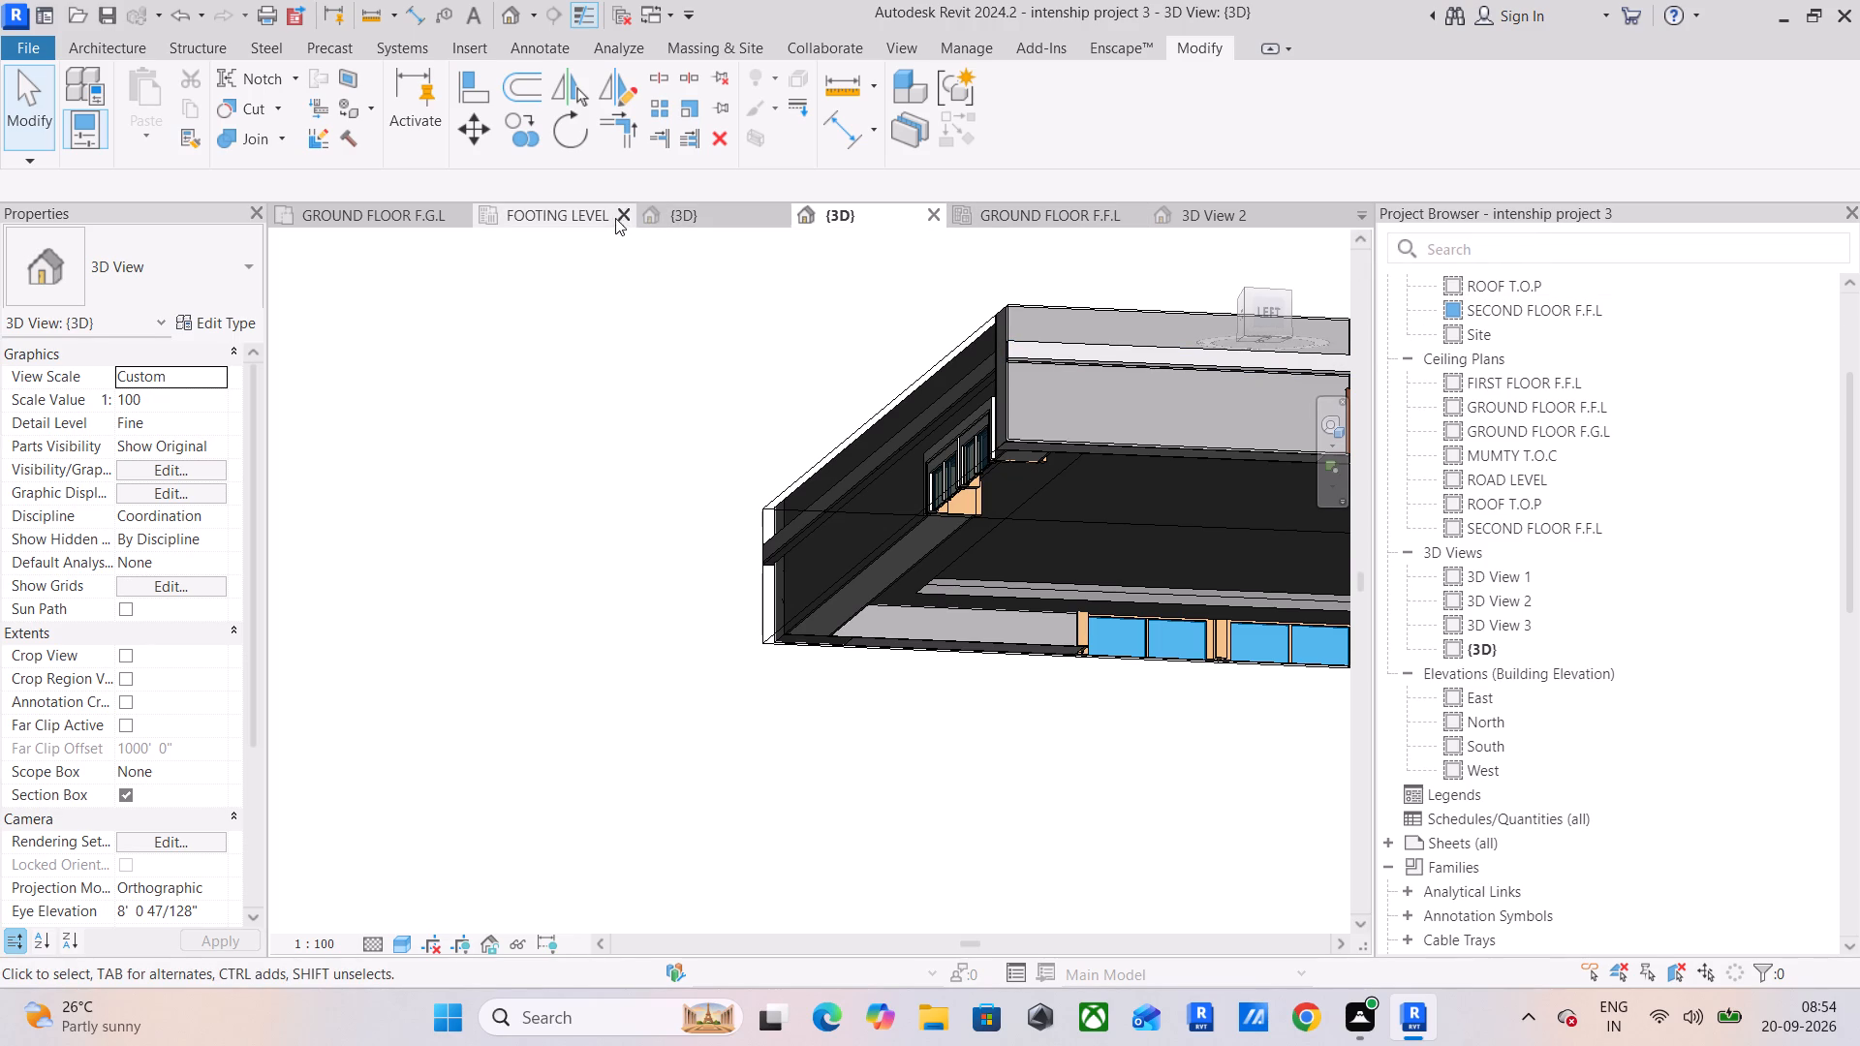
click(622, 212)
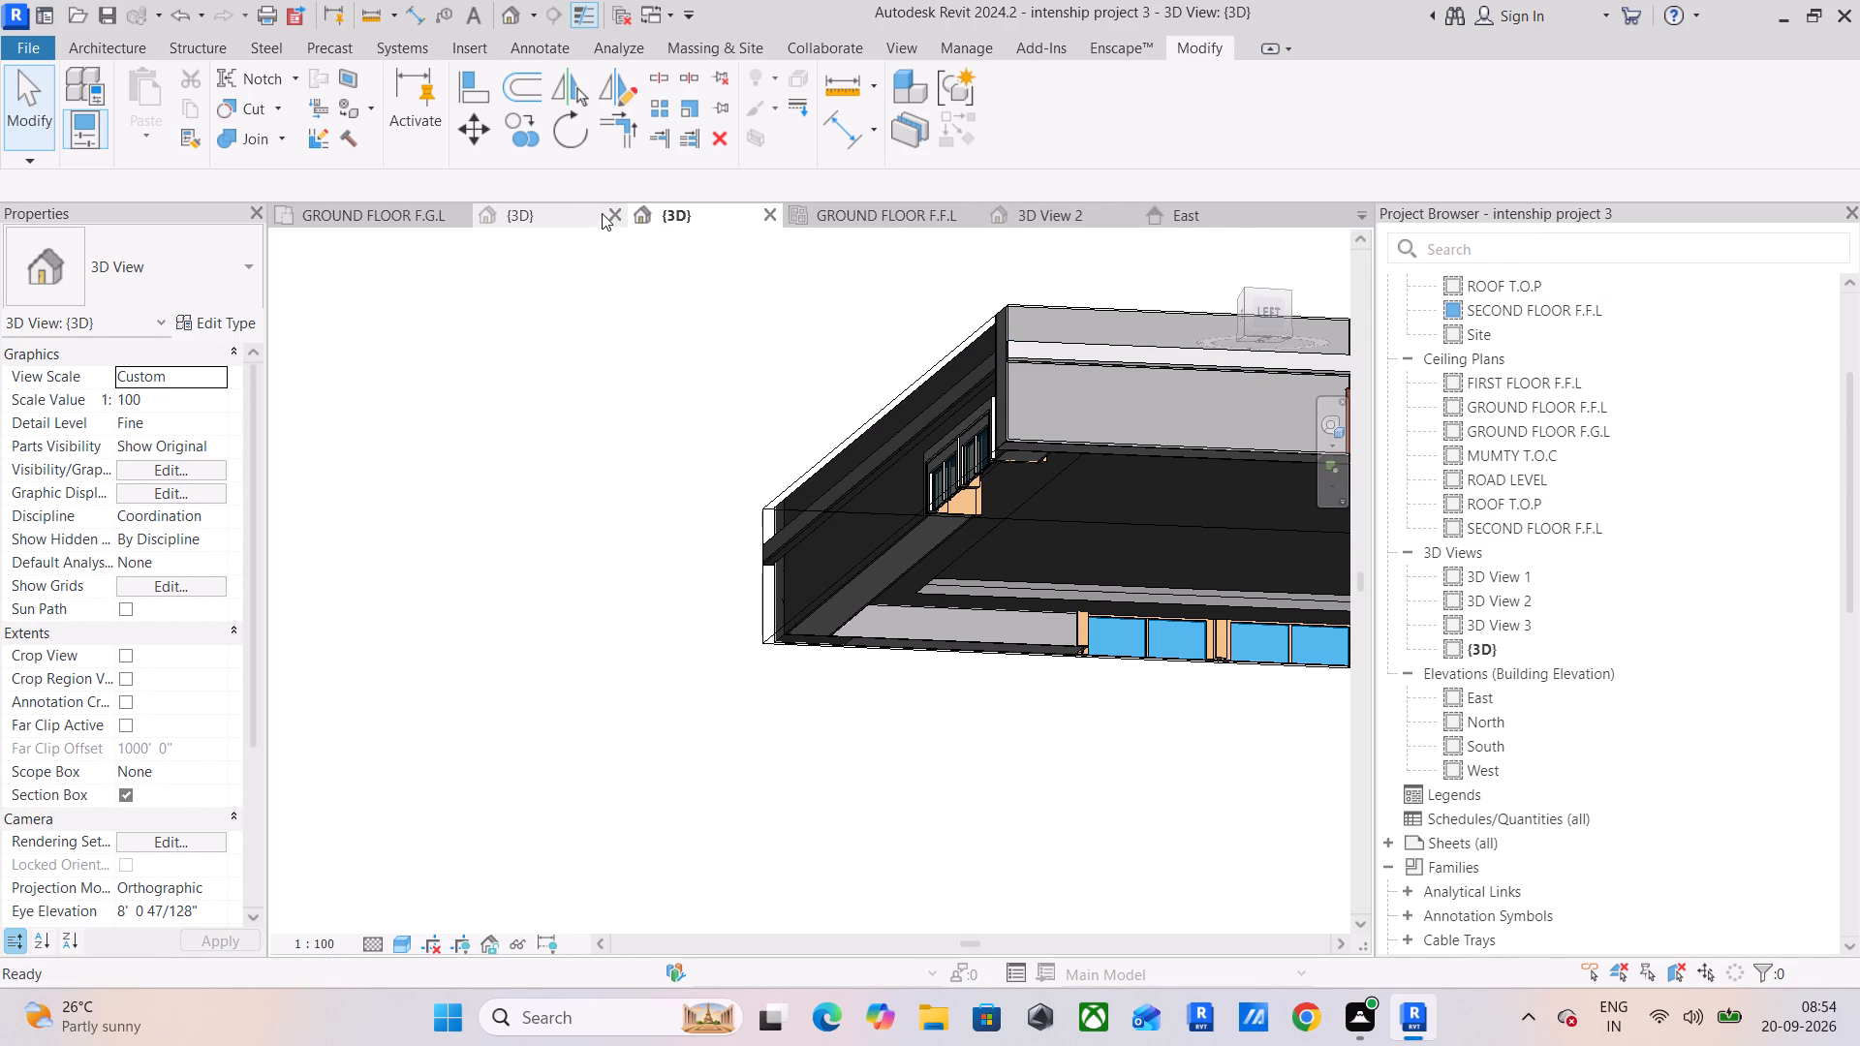
click(459, 208)
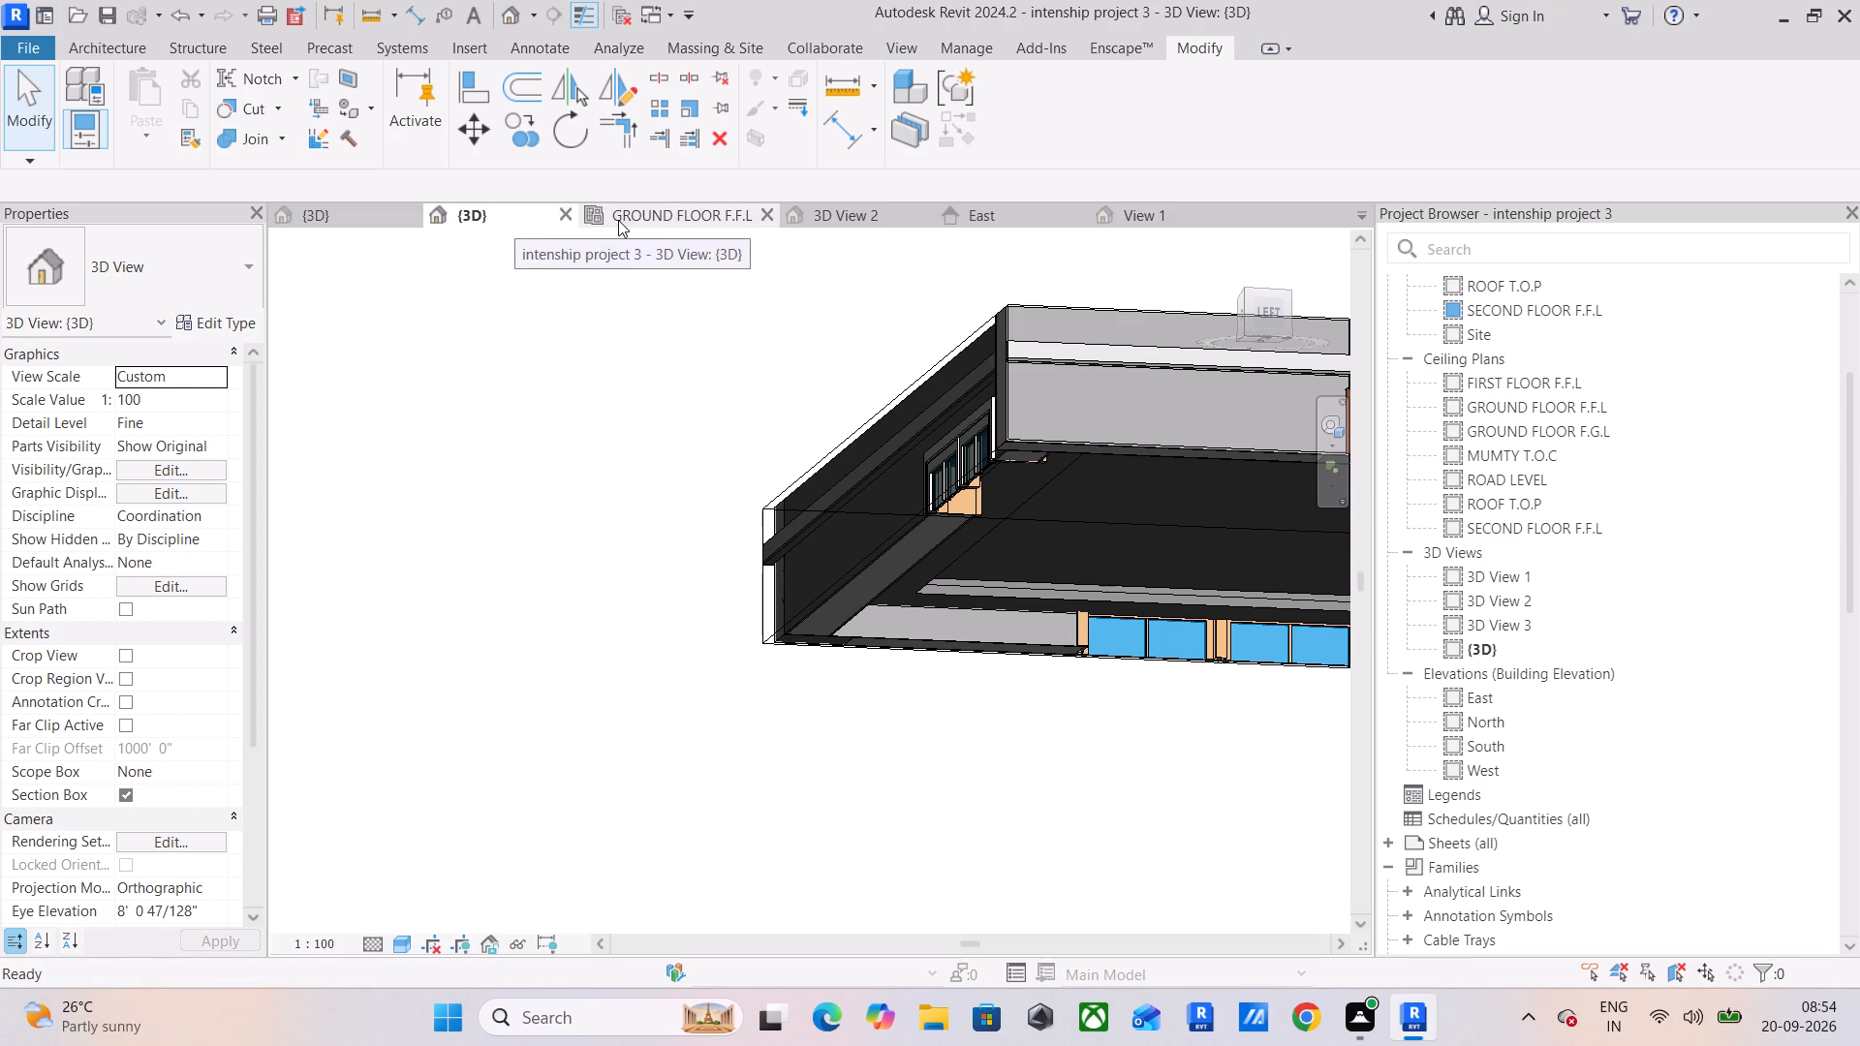
click(411, 212)
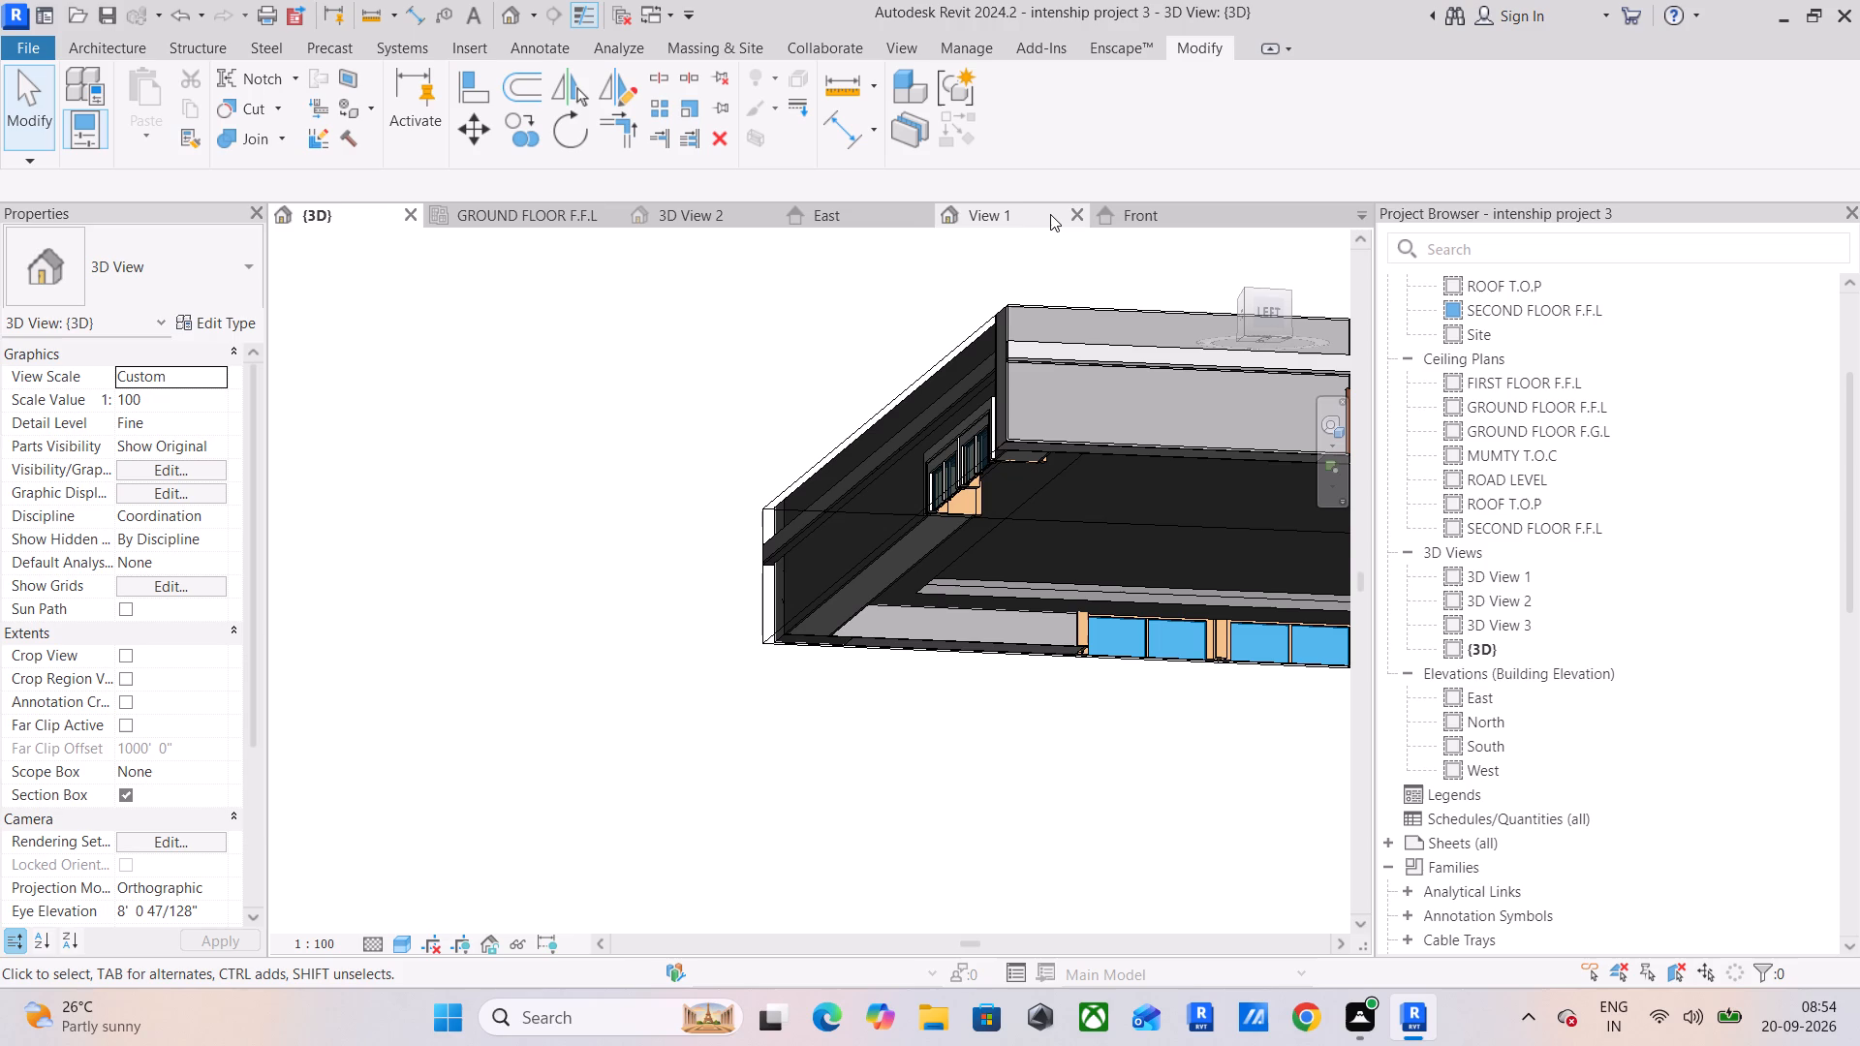
click(1075, 211)
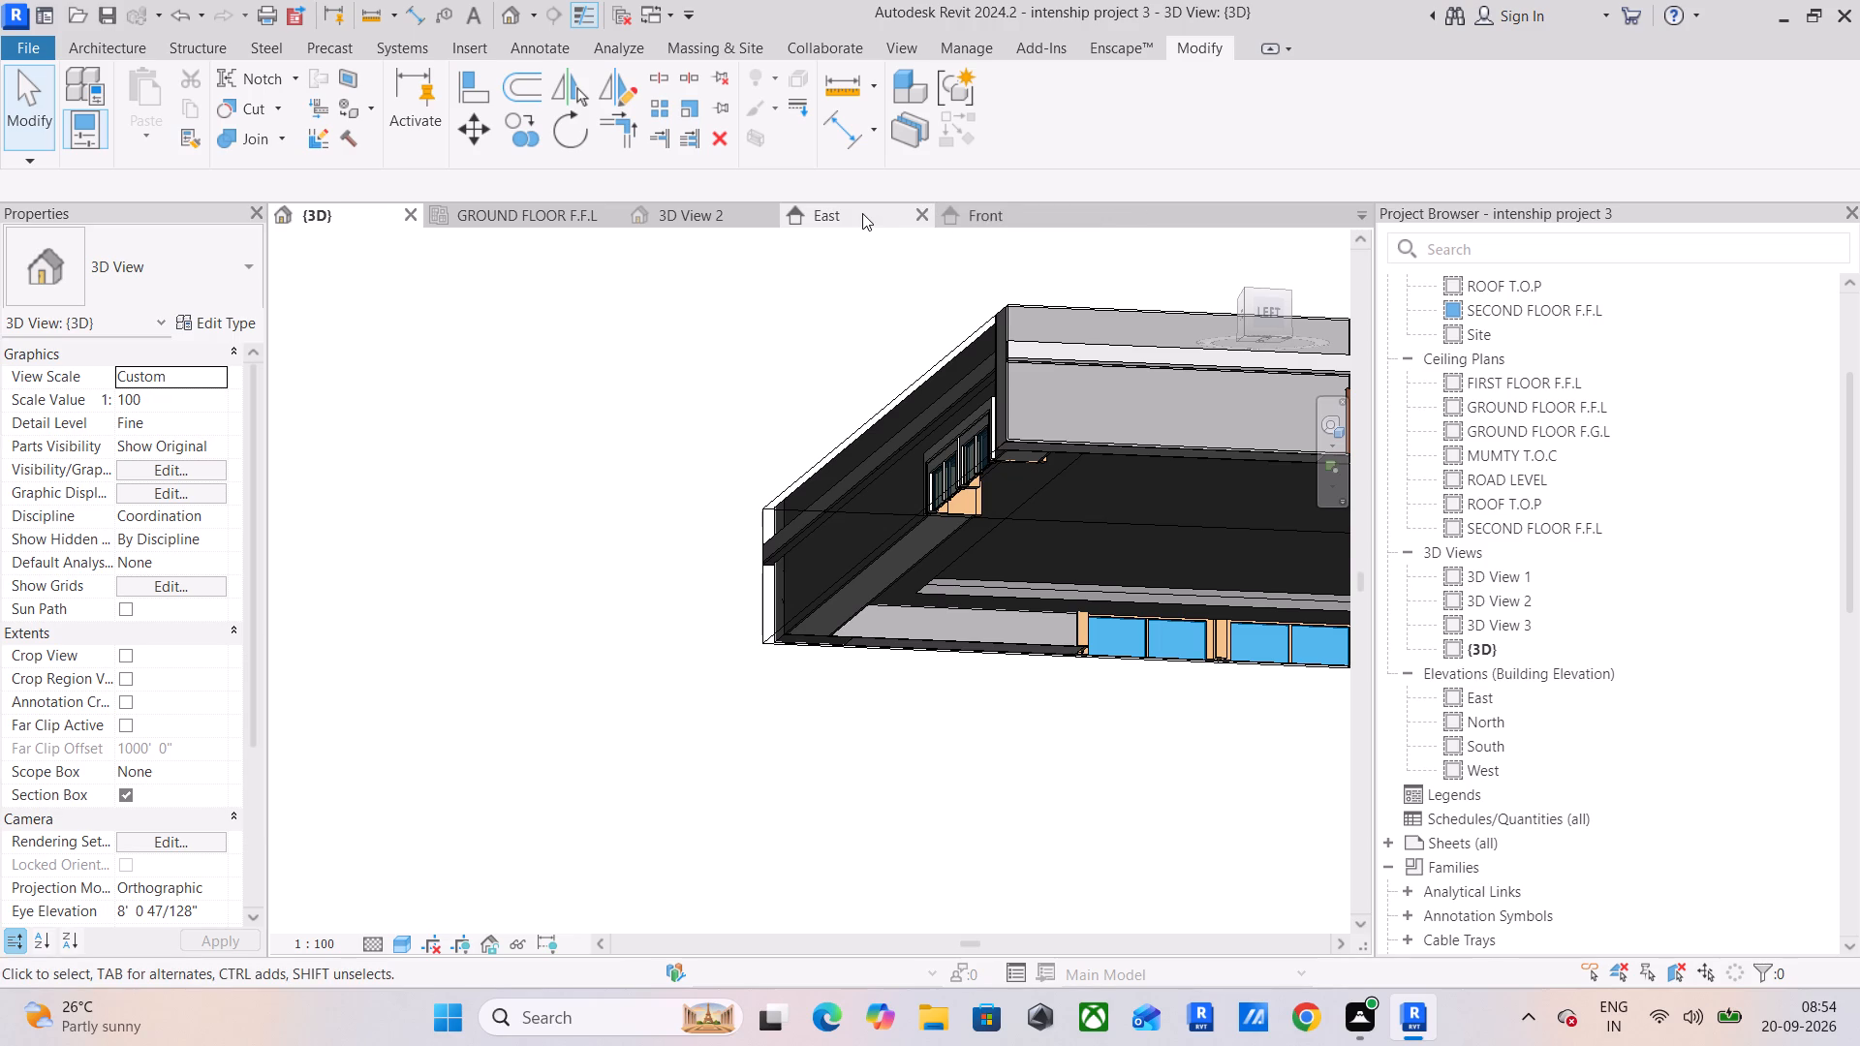
Select the celling light in the East elevation and examine its height against the stepped ceiling's edges.
click(862, 213)
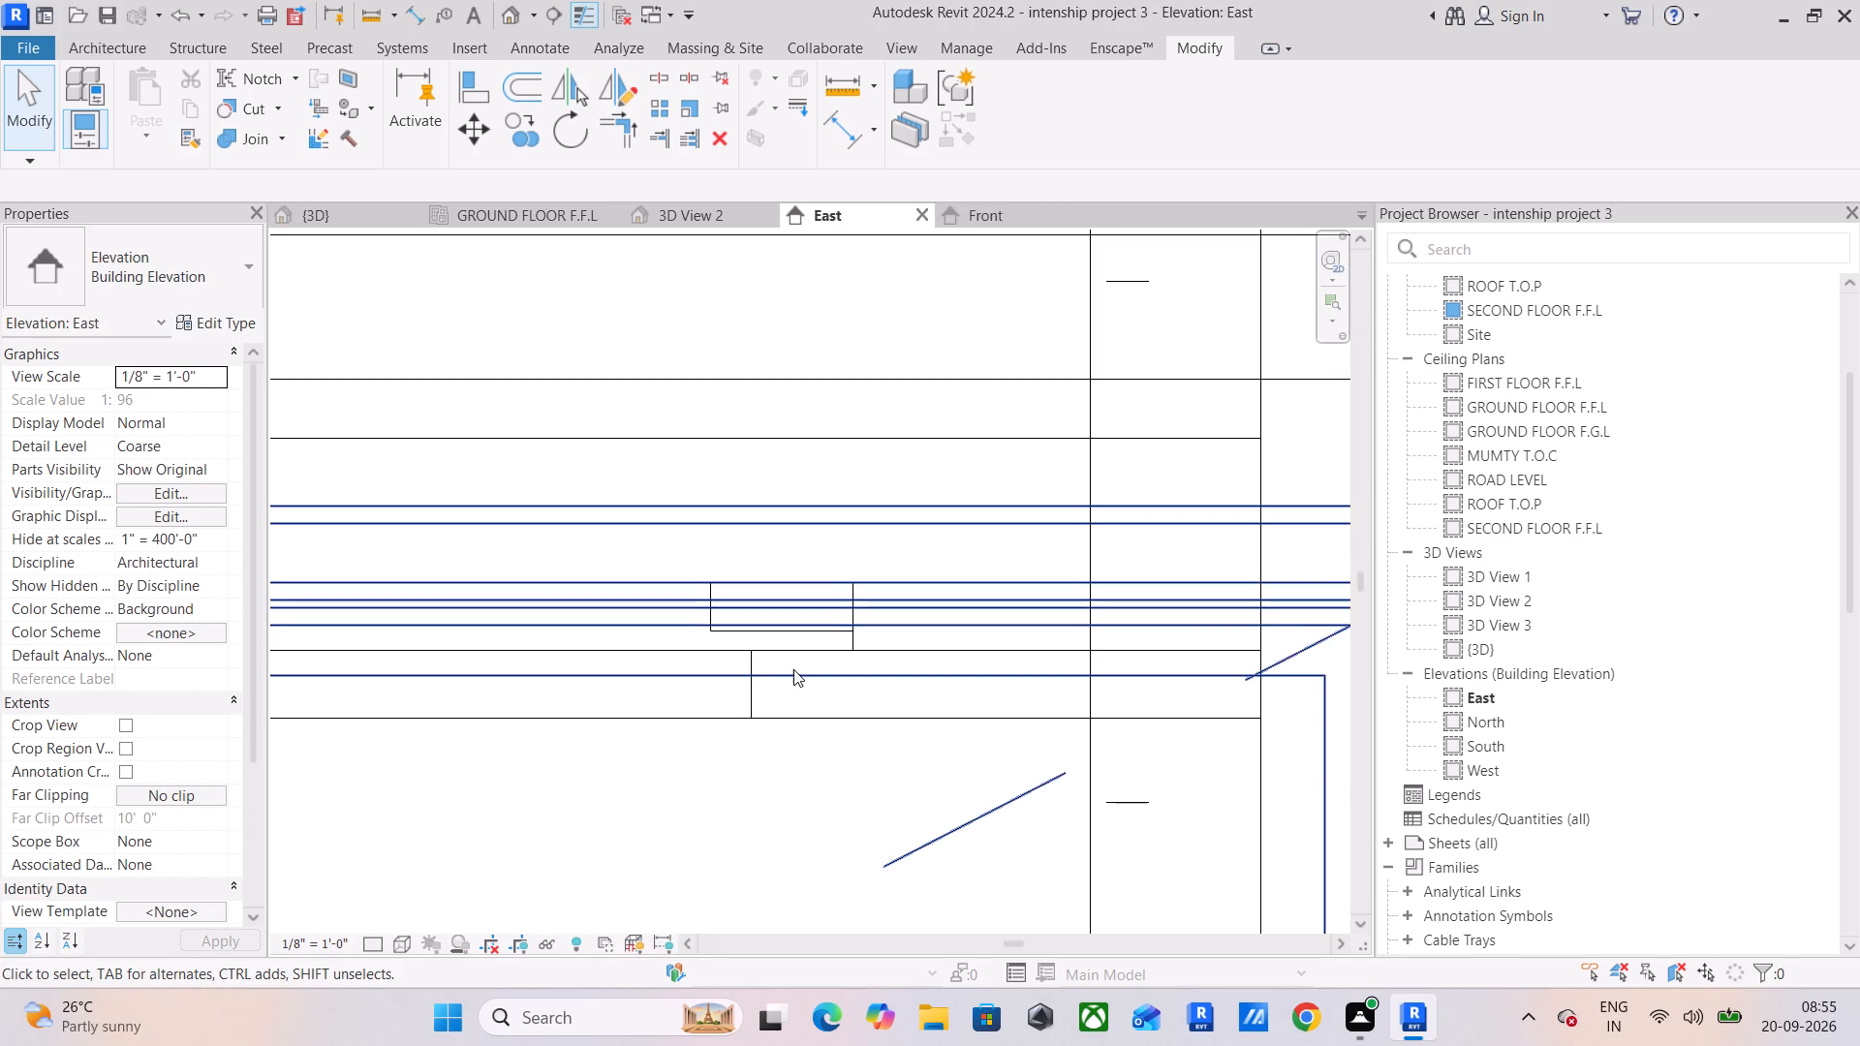
click(810, 629)
scroll(810, 629, down, 6)
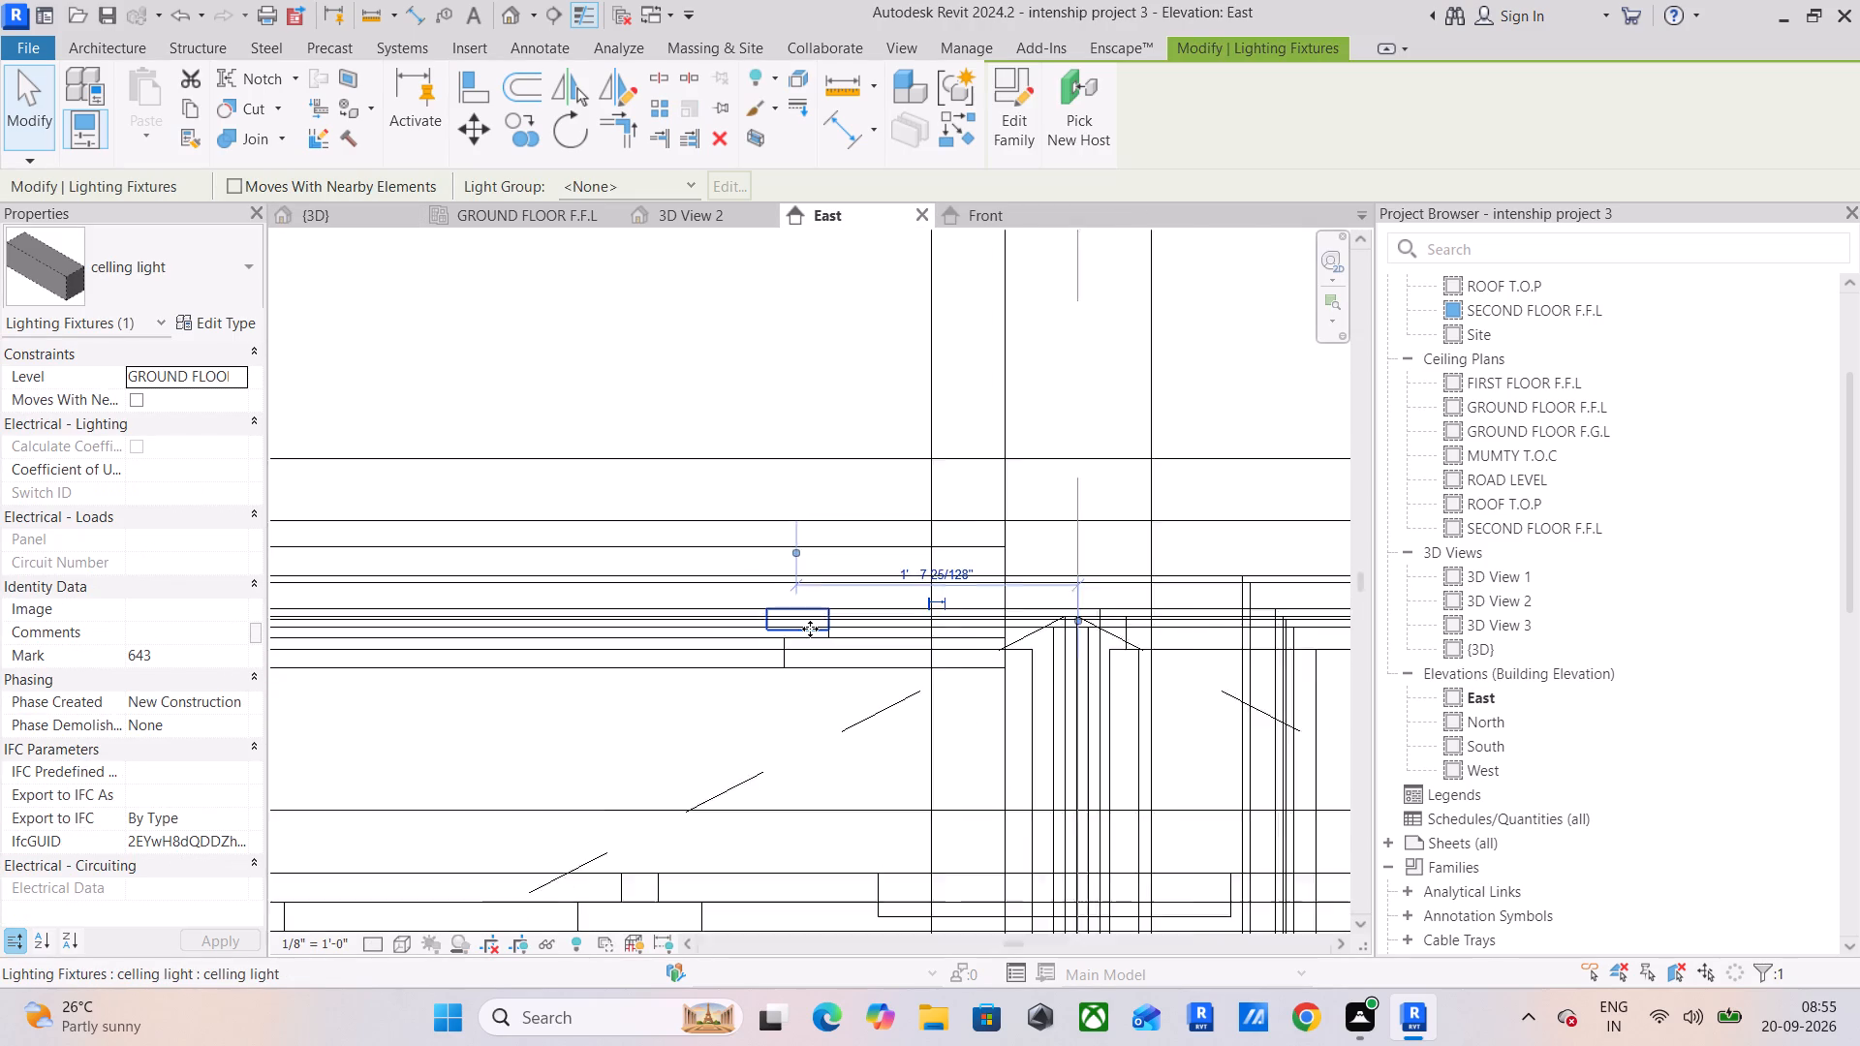
scroll(810, 629, down, 2)
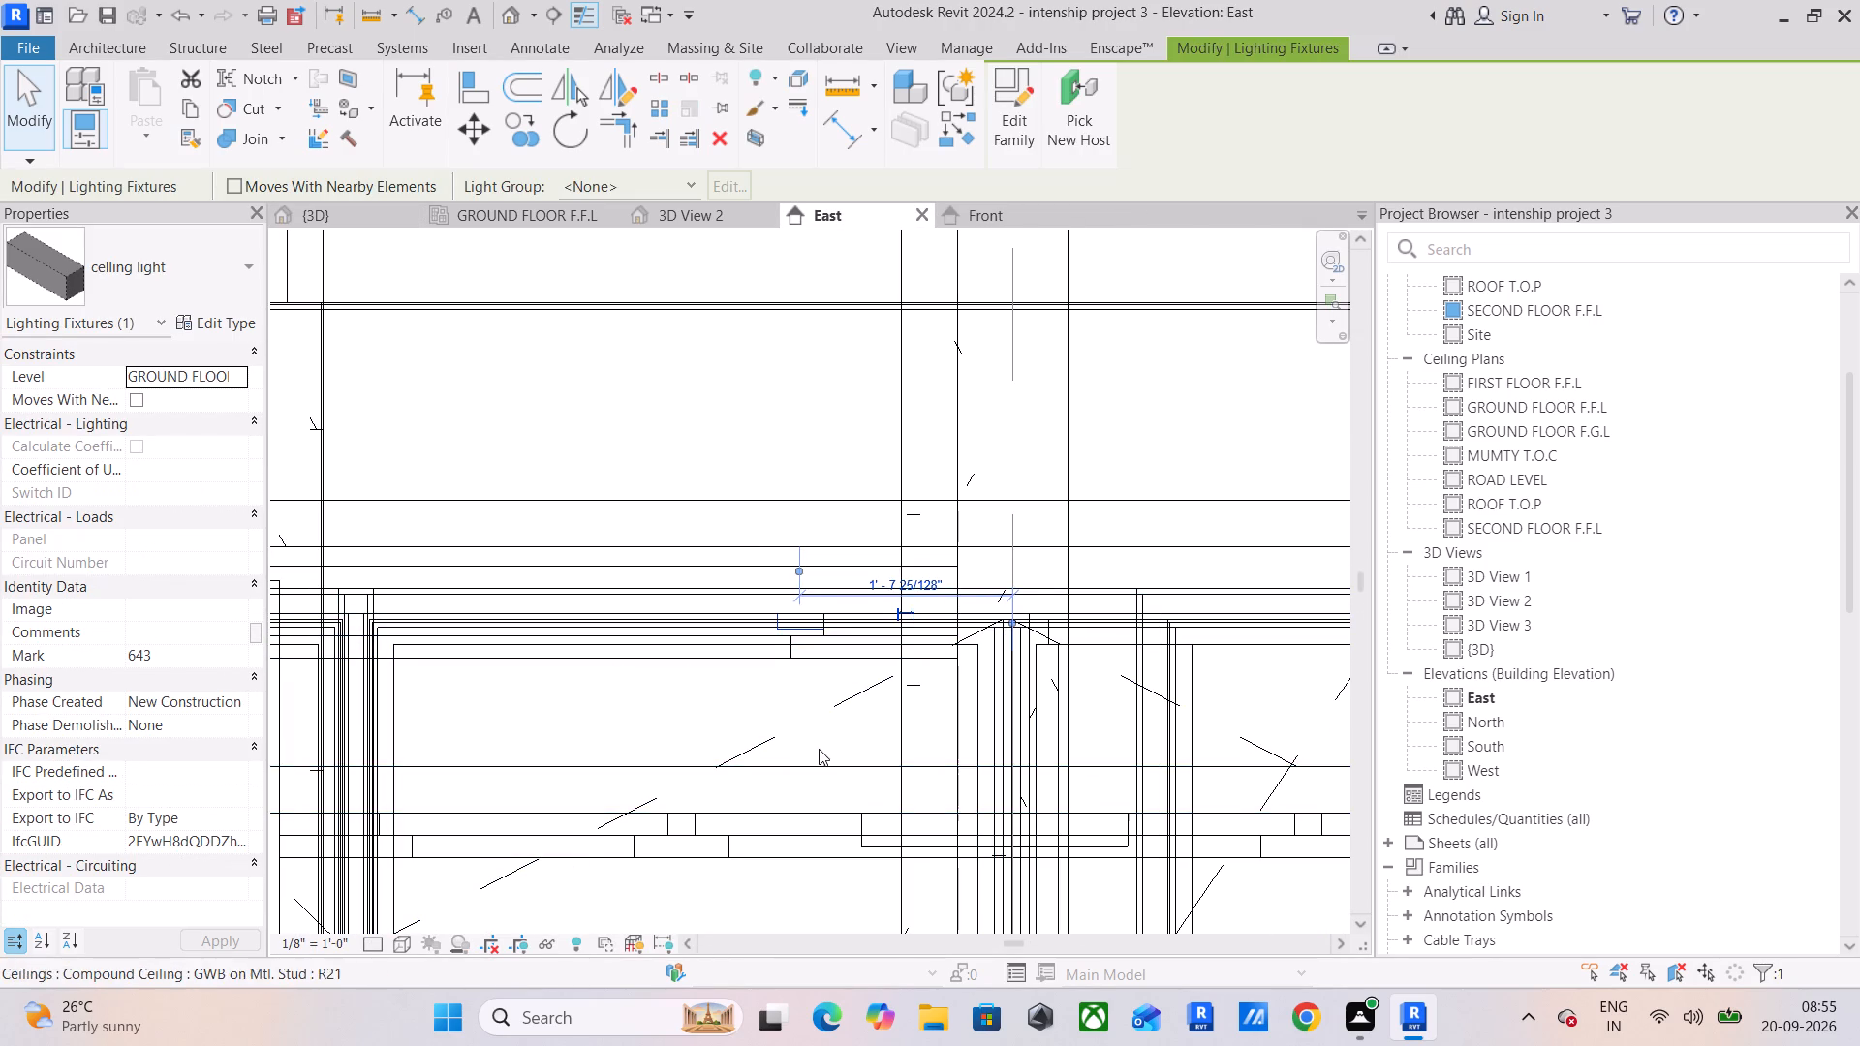
middle_drag(819, 748, 462, 714)
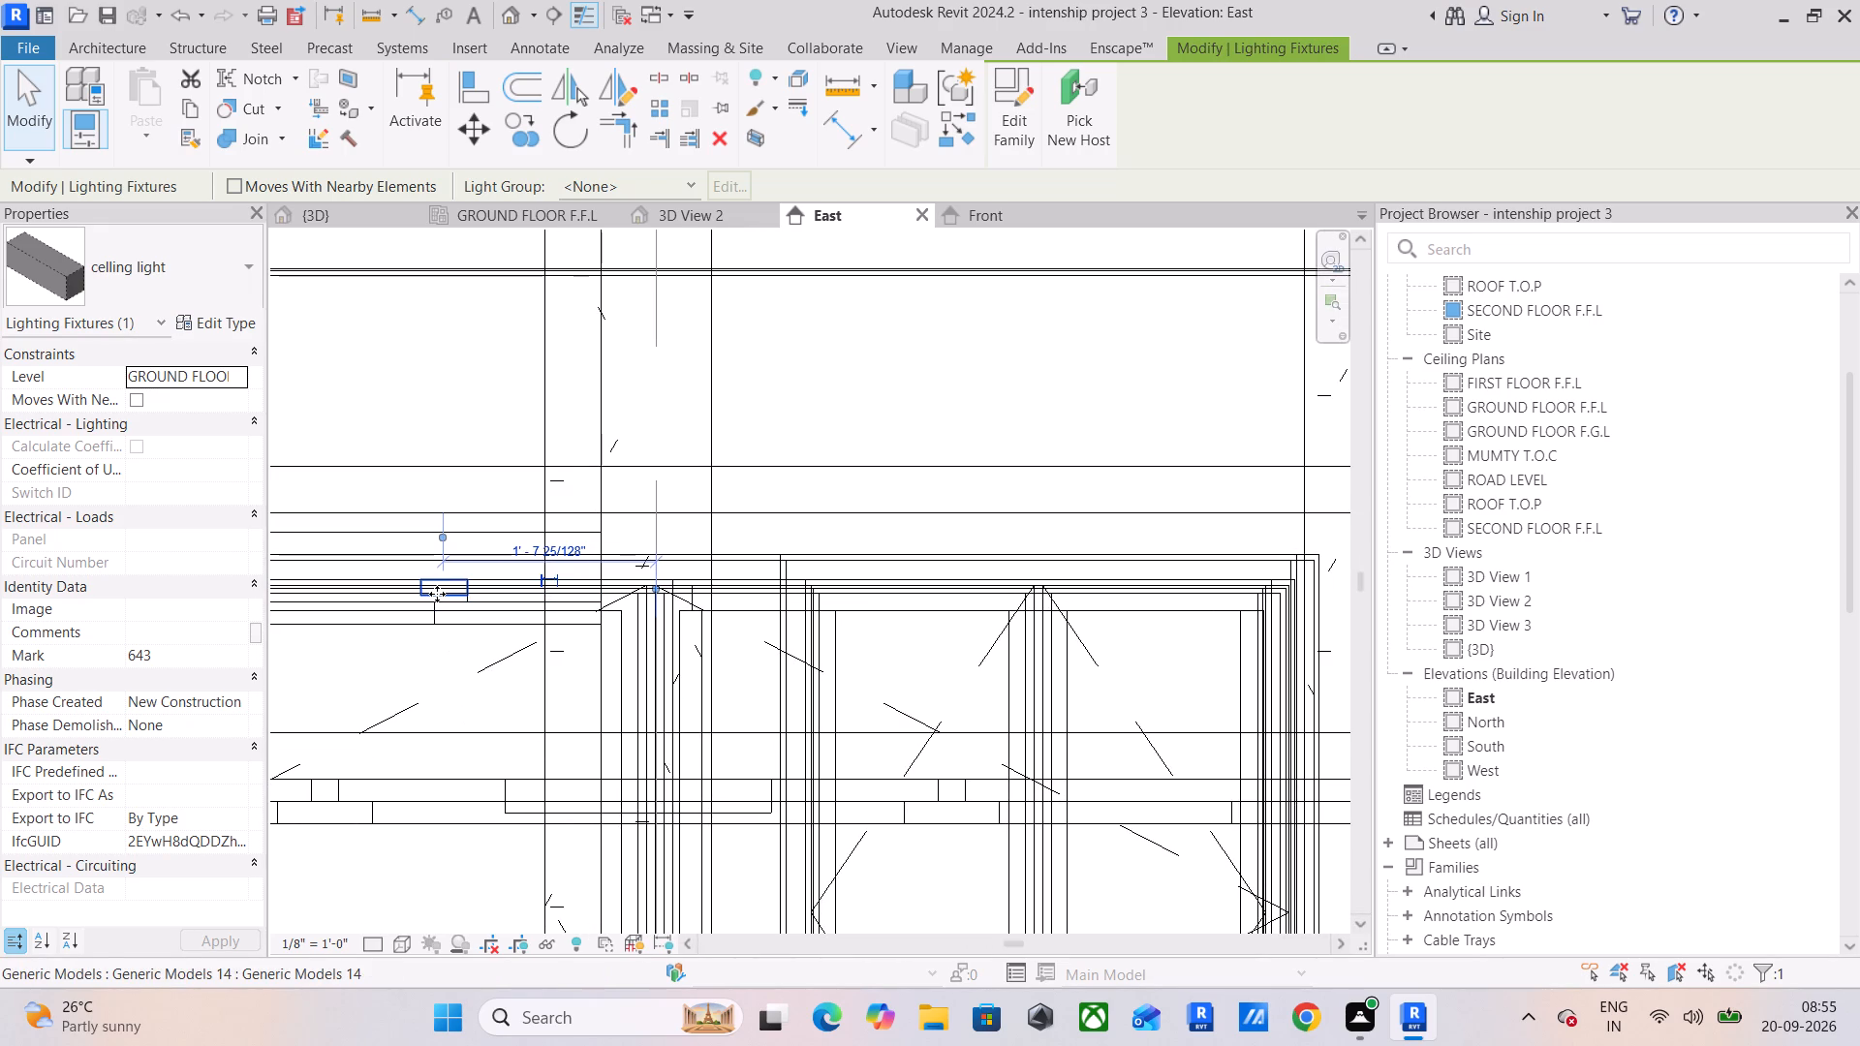
scroll(419, 618, up, 6)
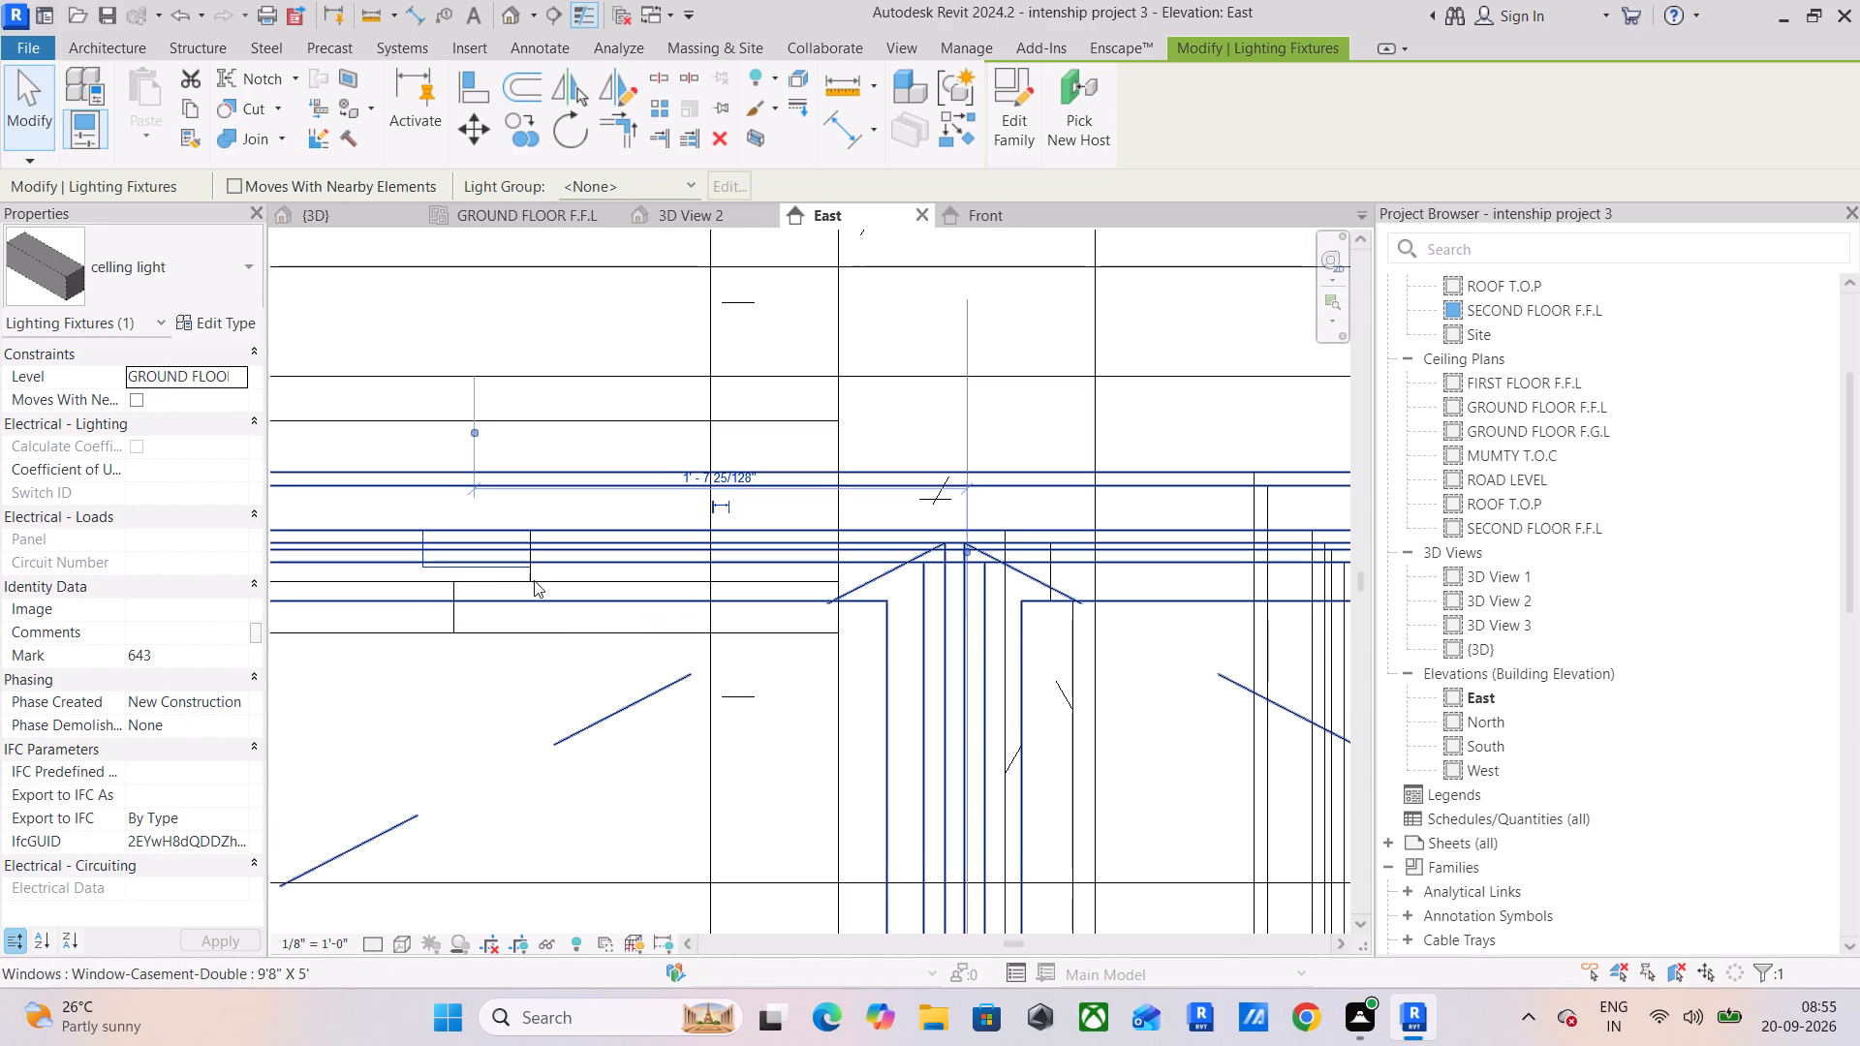
scroll(525, 589, down, 4)
middle_drag(517, 600, 754, 597)
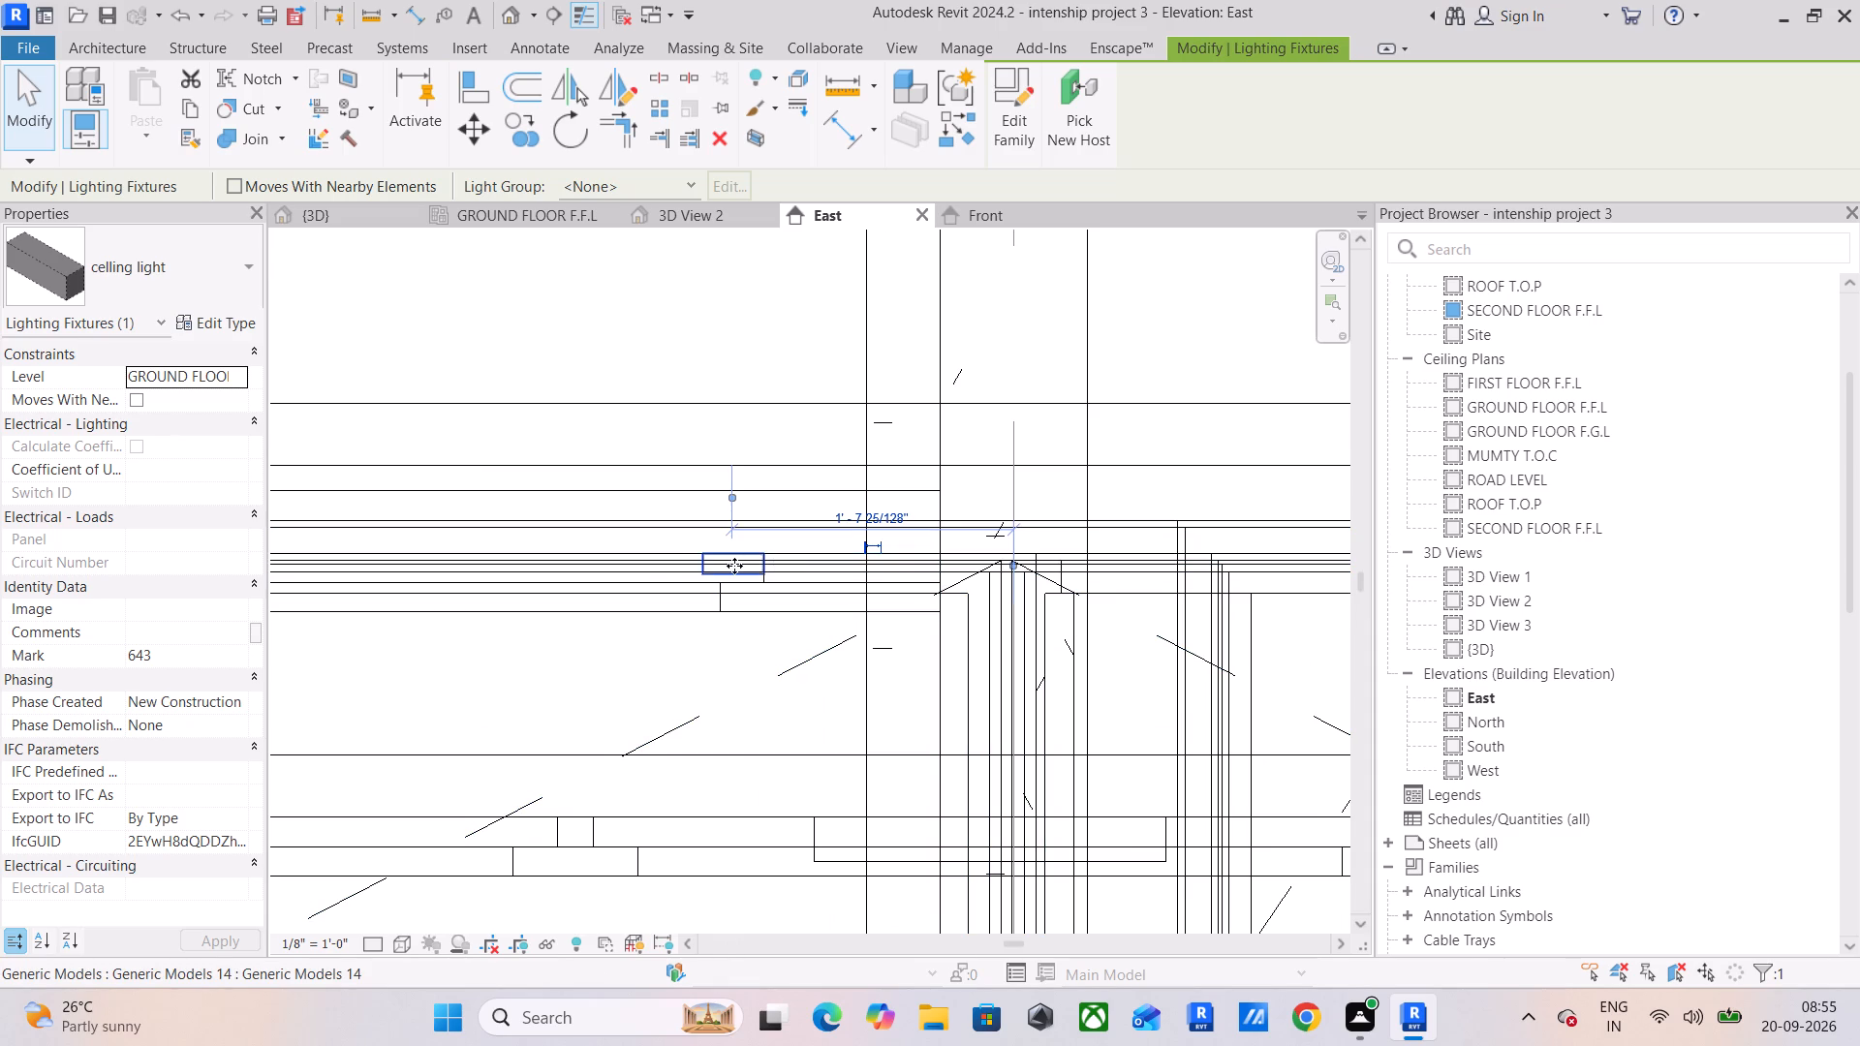
scroll(733, 563, up, 12)
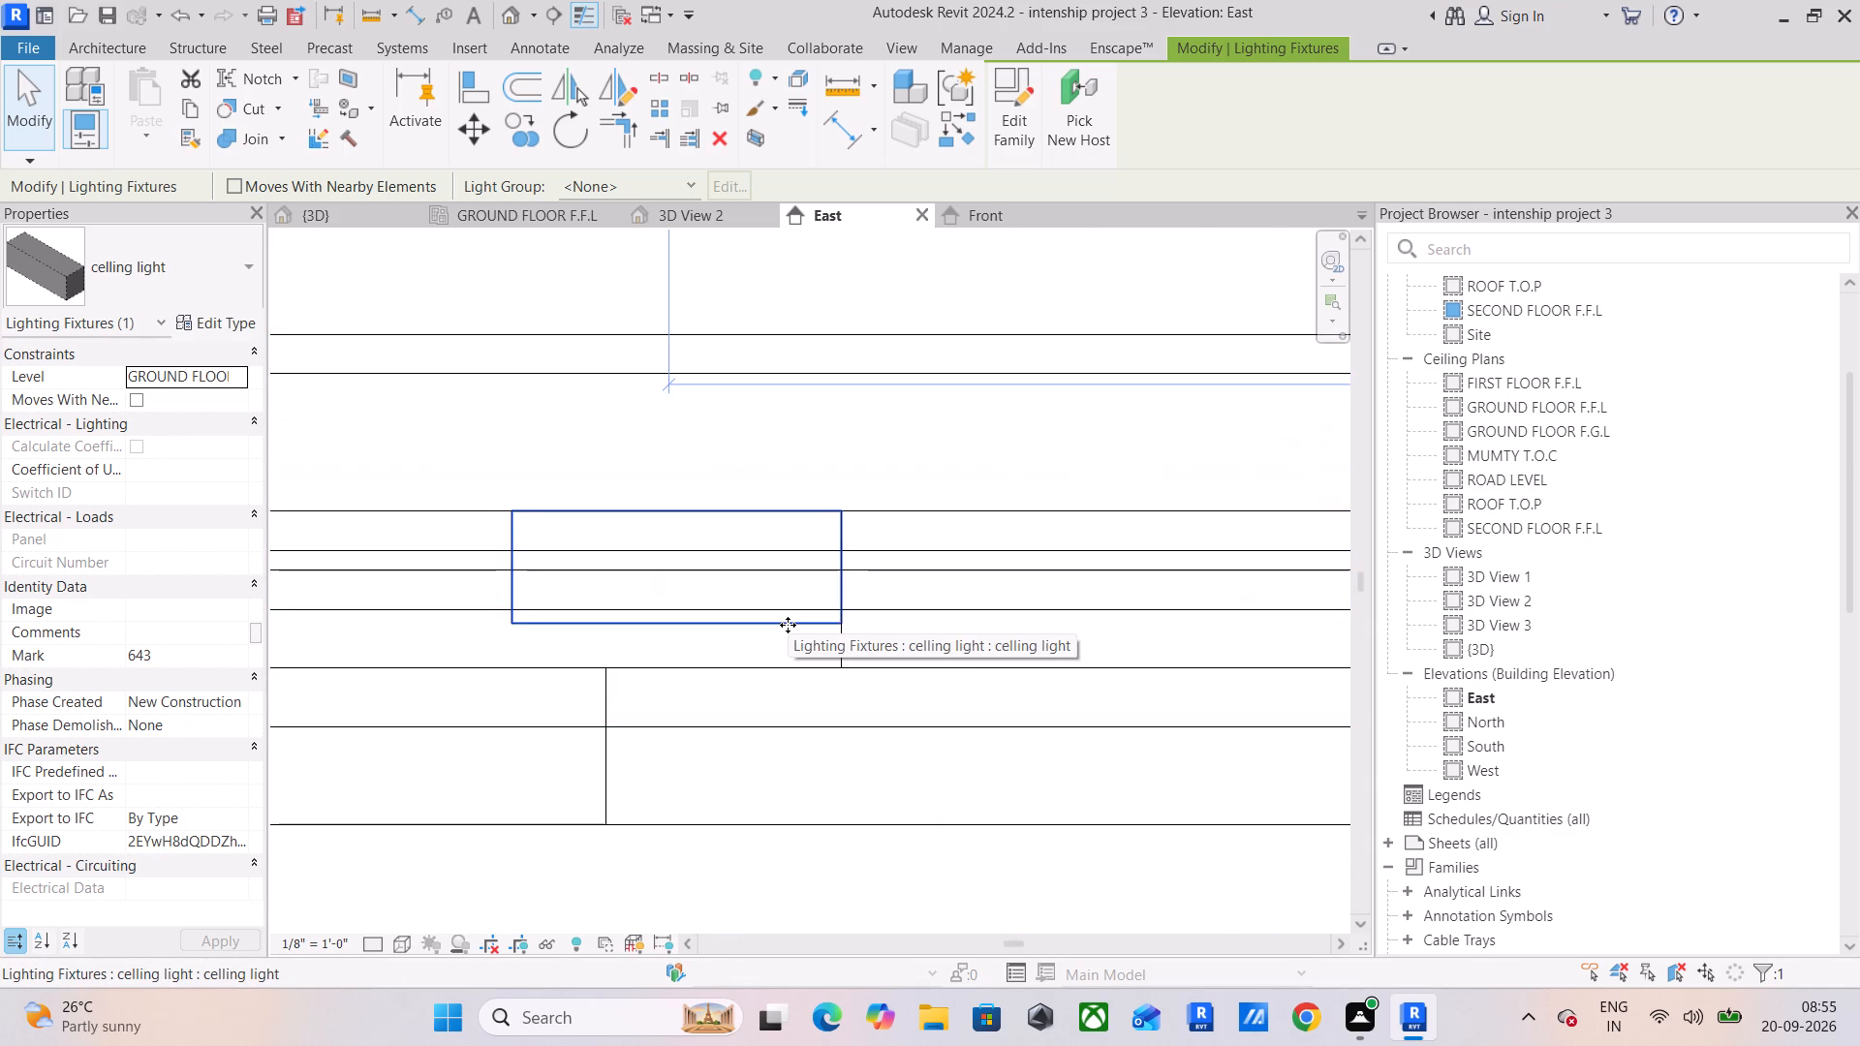
click(732, 622)
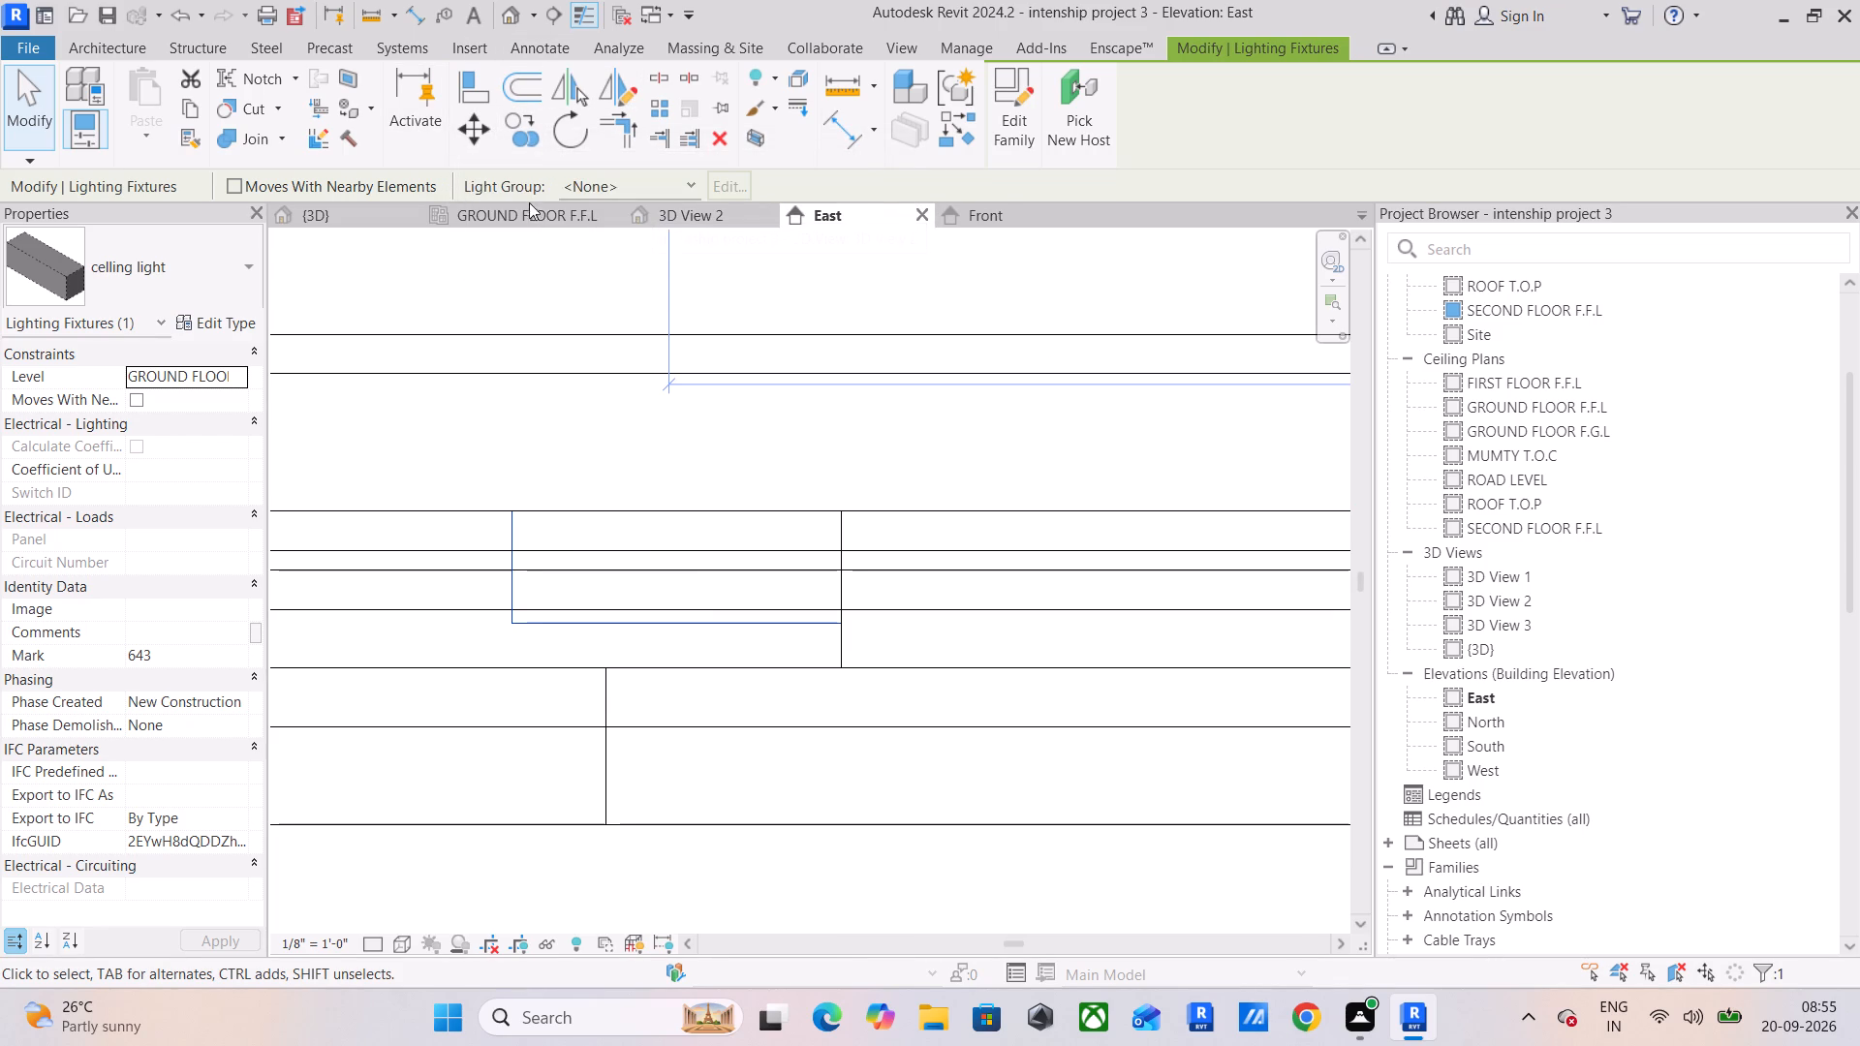
Return to the GROUND FLOOR F.F.L reflected ceiling plan at the celling light beside the ceiling ring's upper-left corner.
click(534, 209)
scroll(849, 329, down, 5)
middle_drag(852, 400, 591, 277)
scroll(593, 286, down, 5)
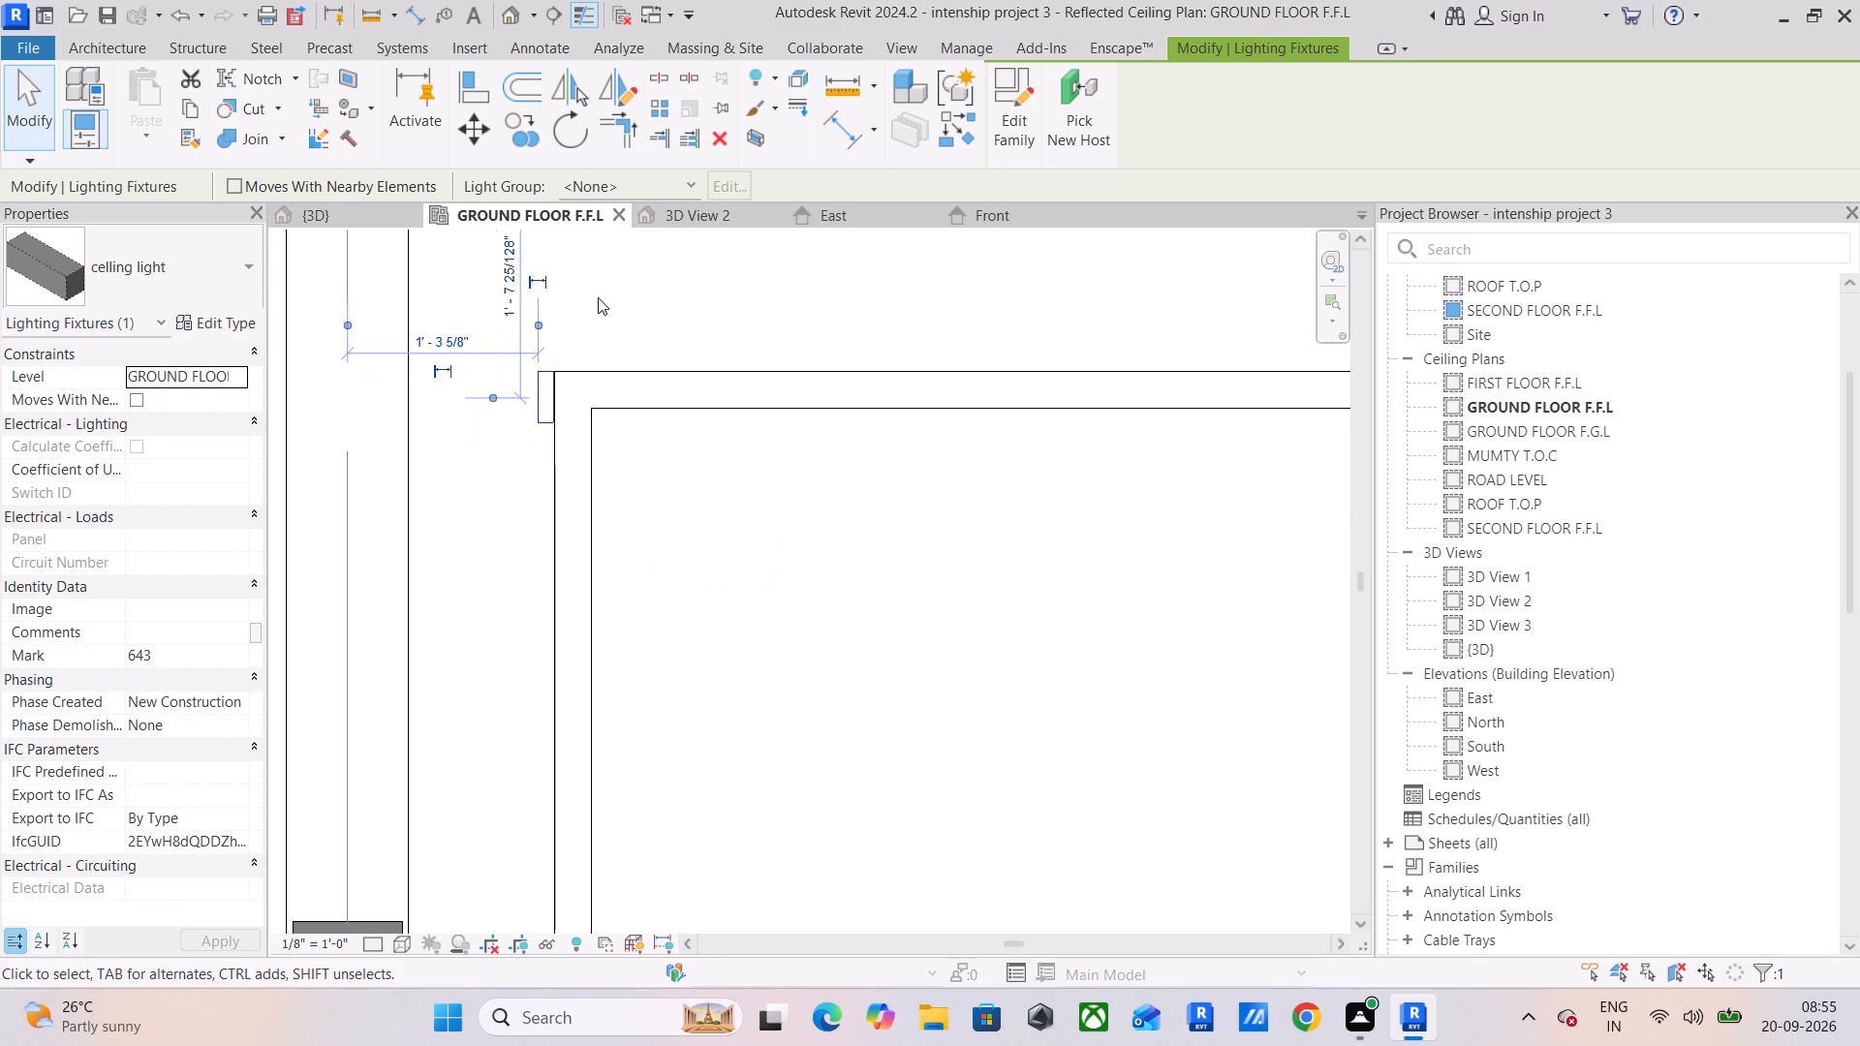
middle_drag(604, 332, 542, 365)
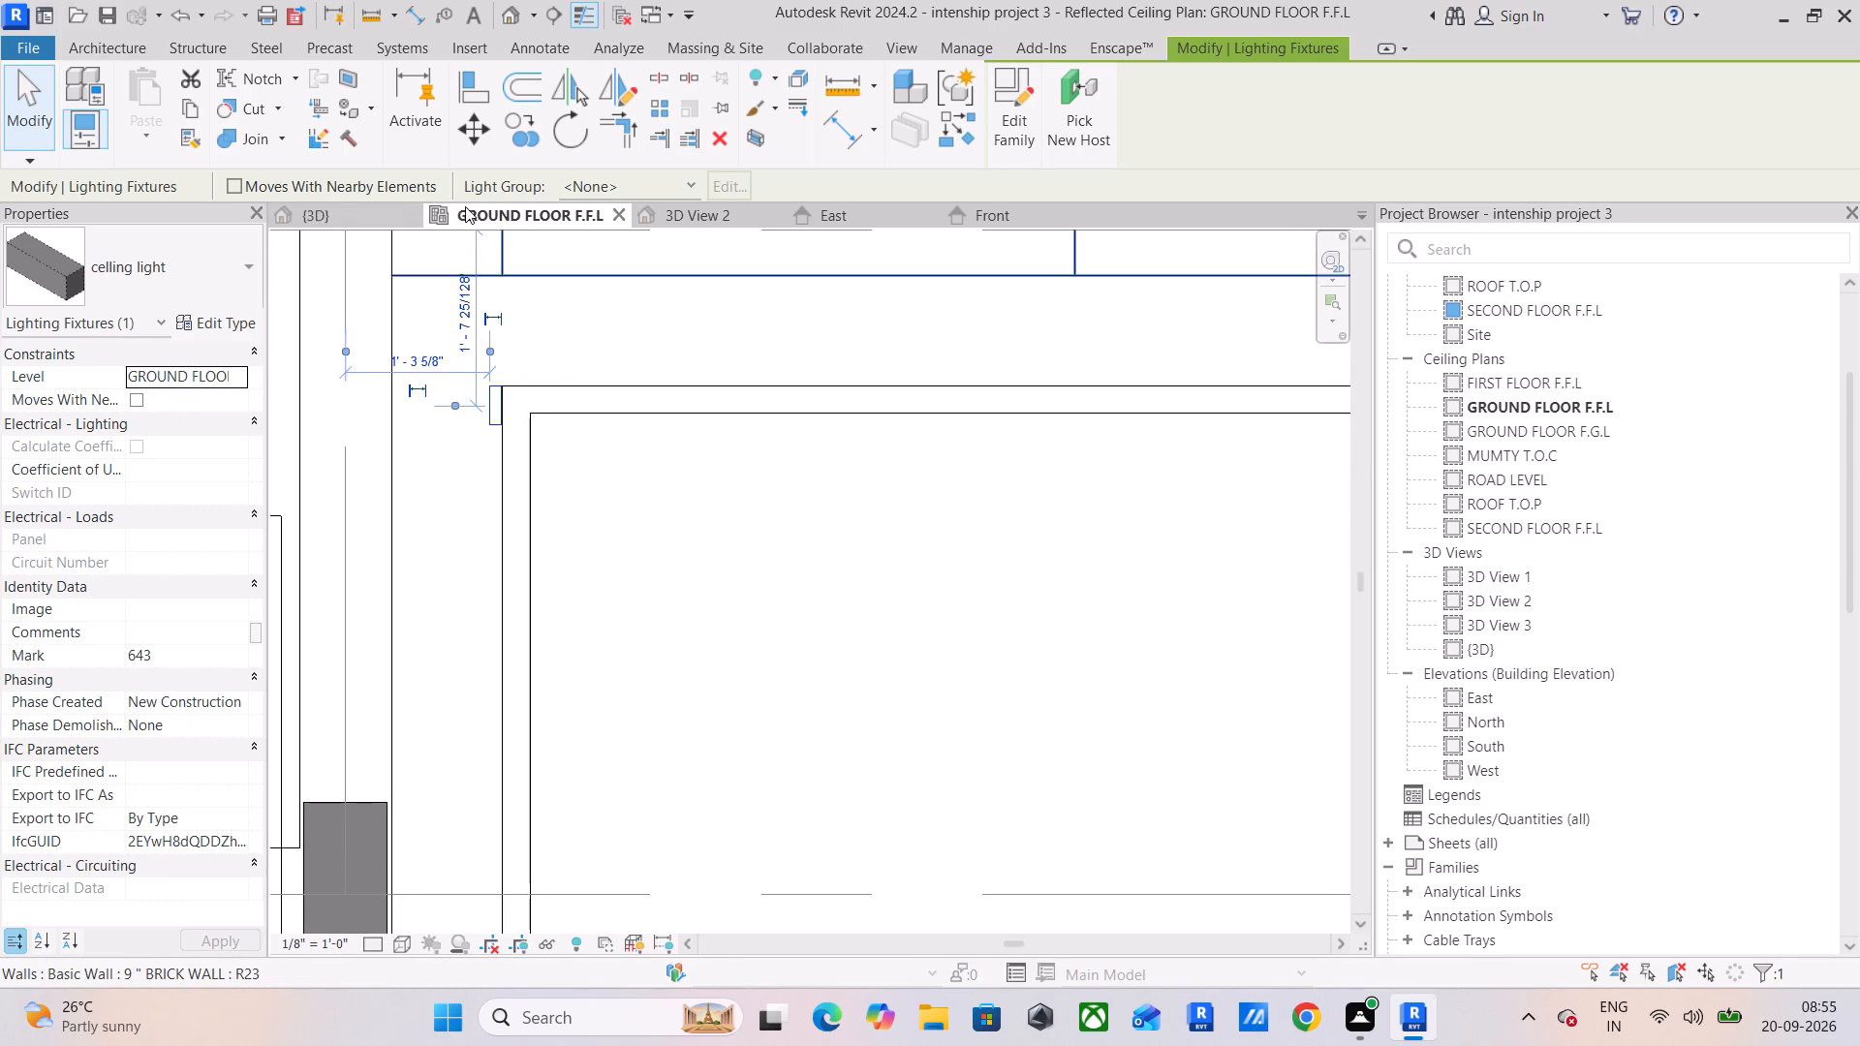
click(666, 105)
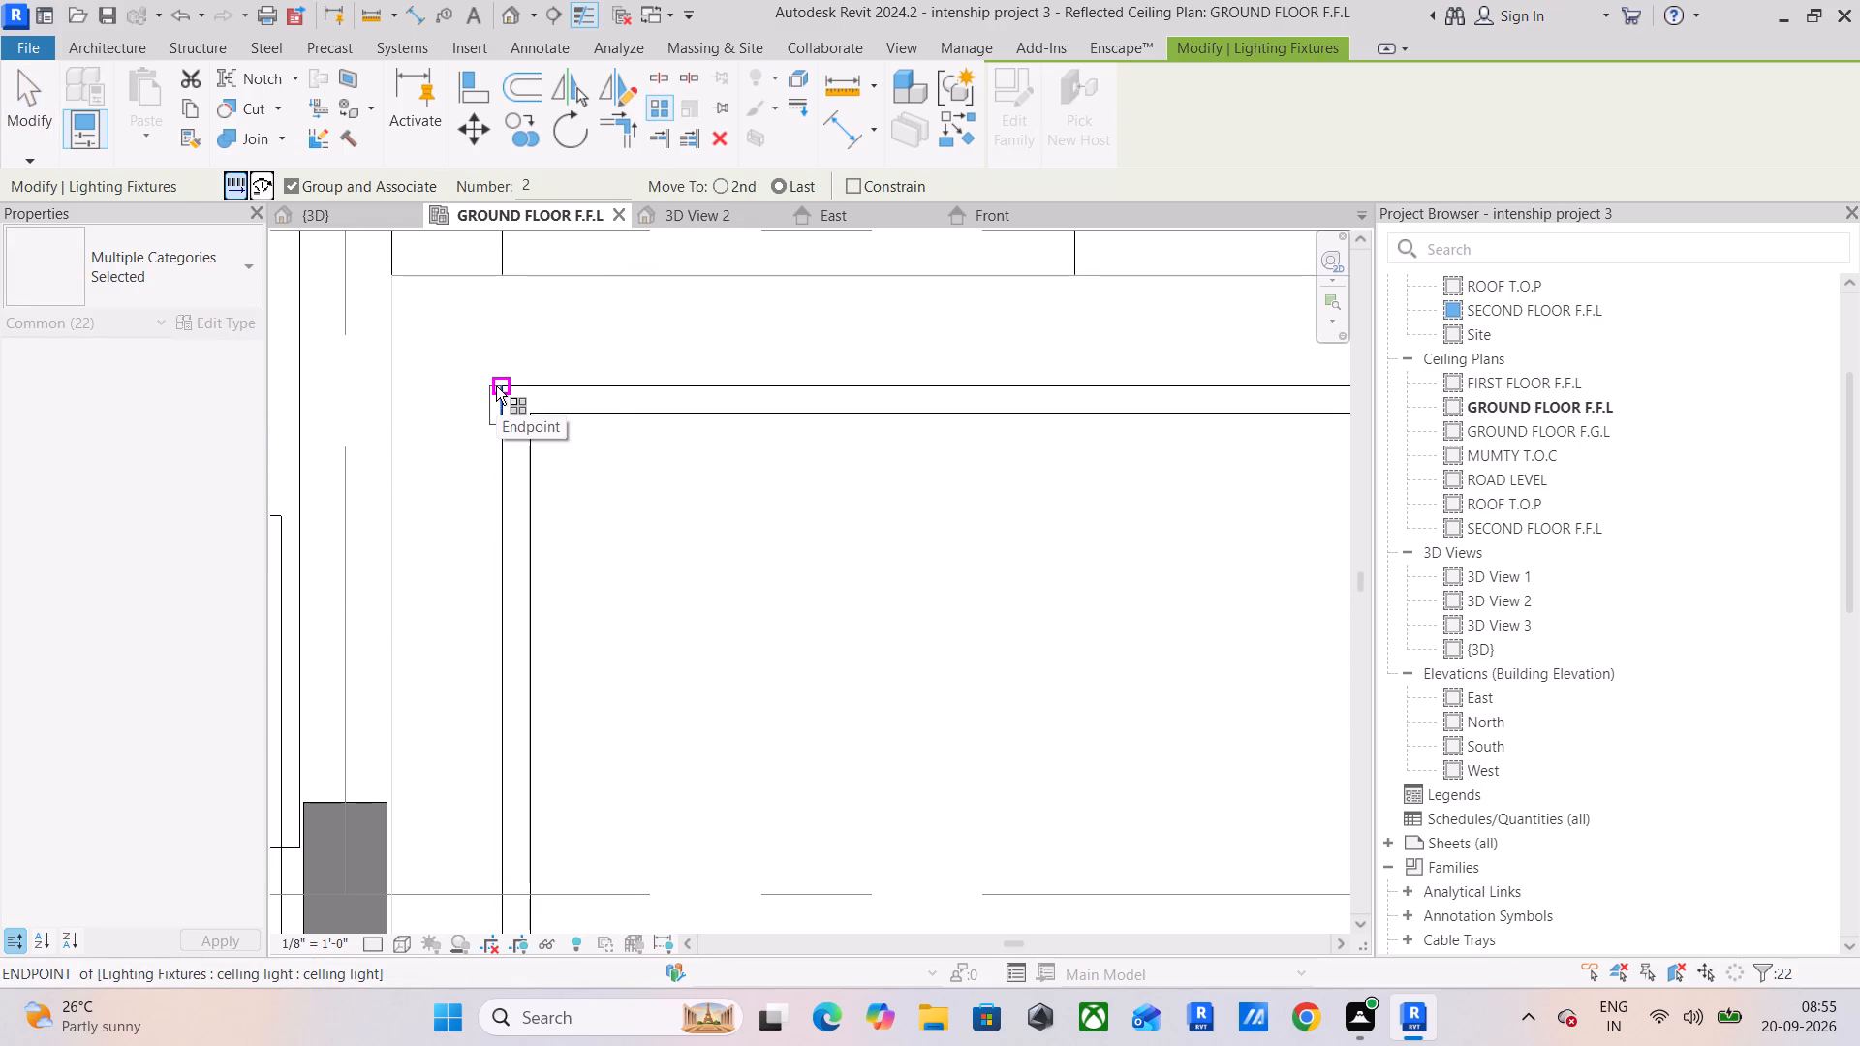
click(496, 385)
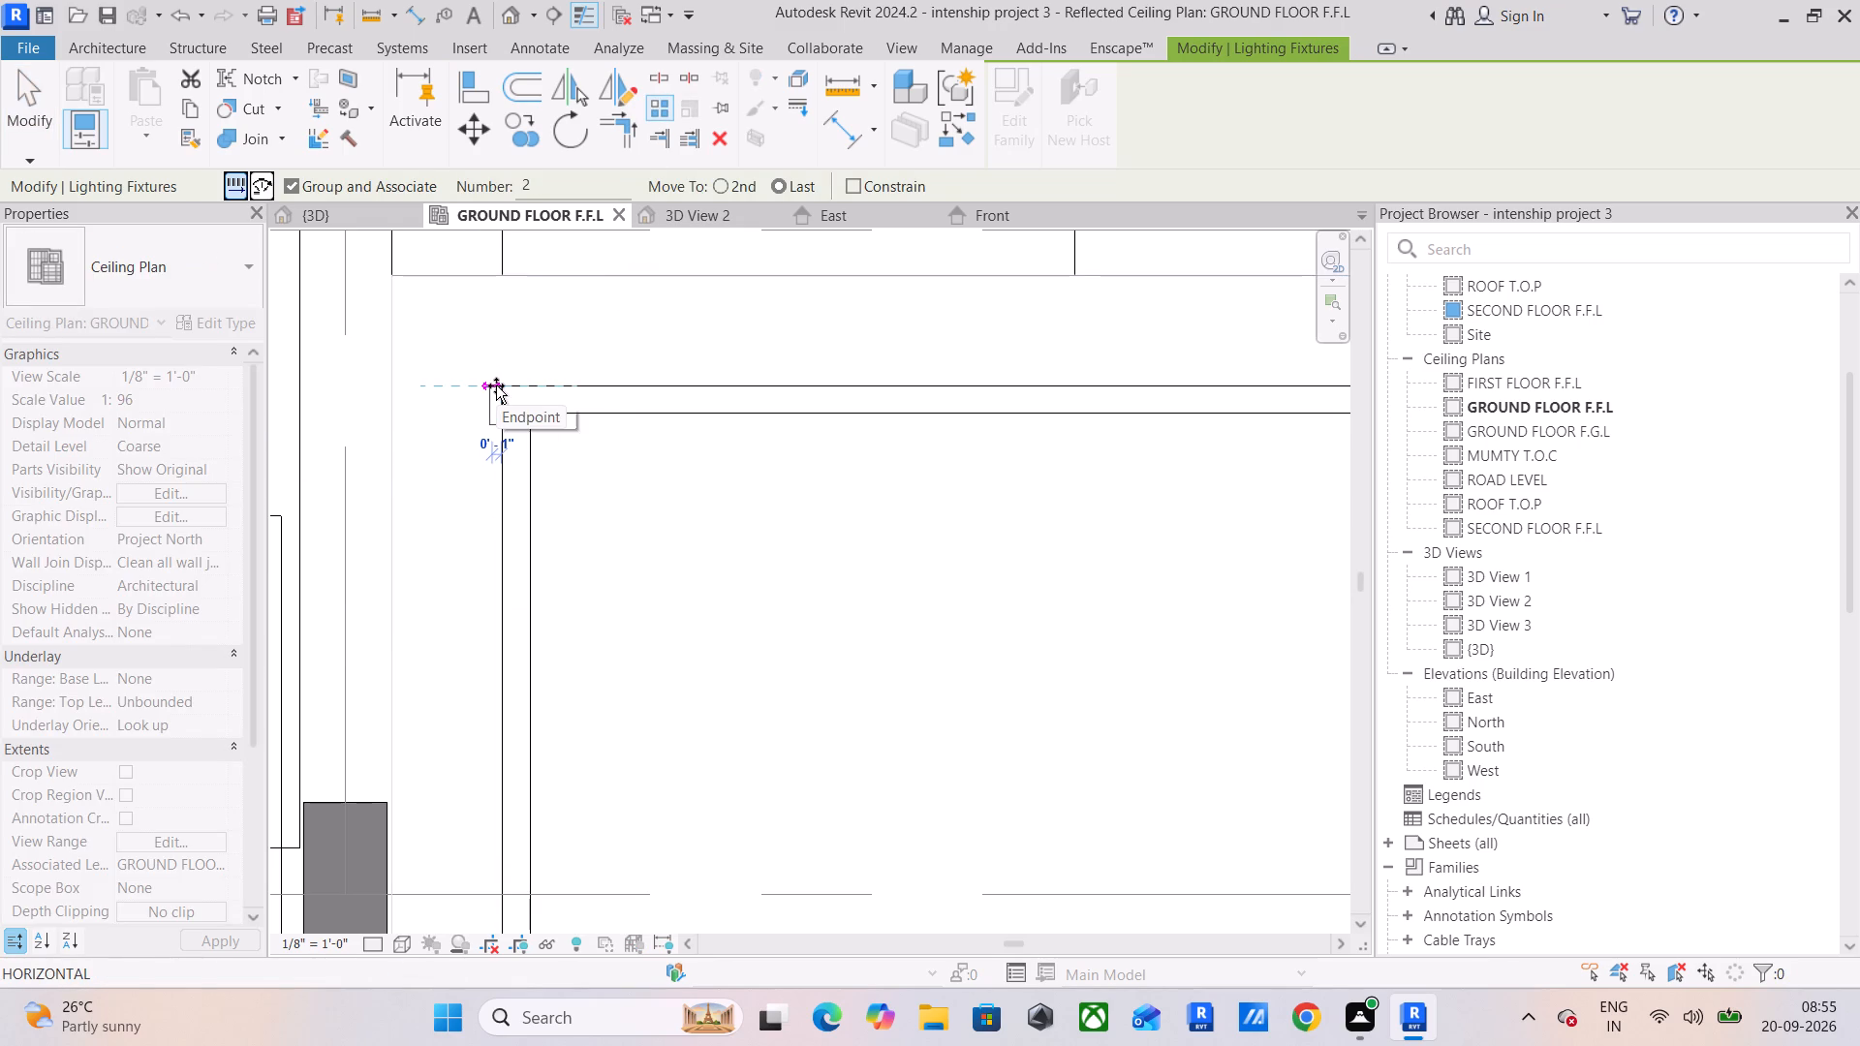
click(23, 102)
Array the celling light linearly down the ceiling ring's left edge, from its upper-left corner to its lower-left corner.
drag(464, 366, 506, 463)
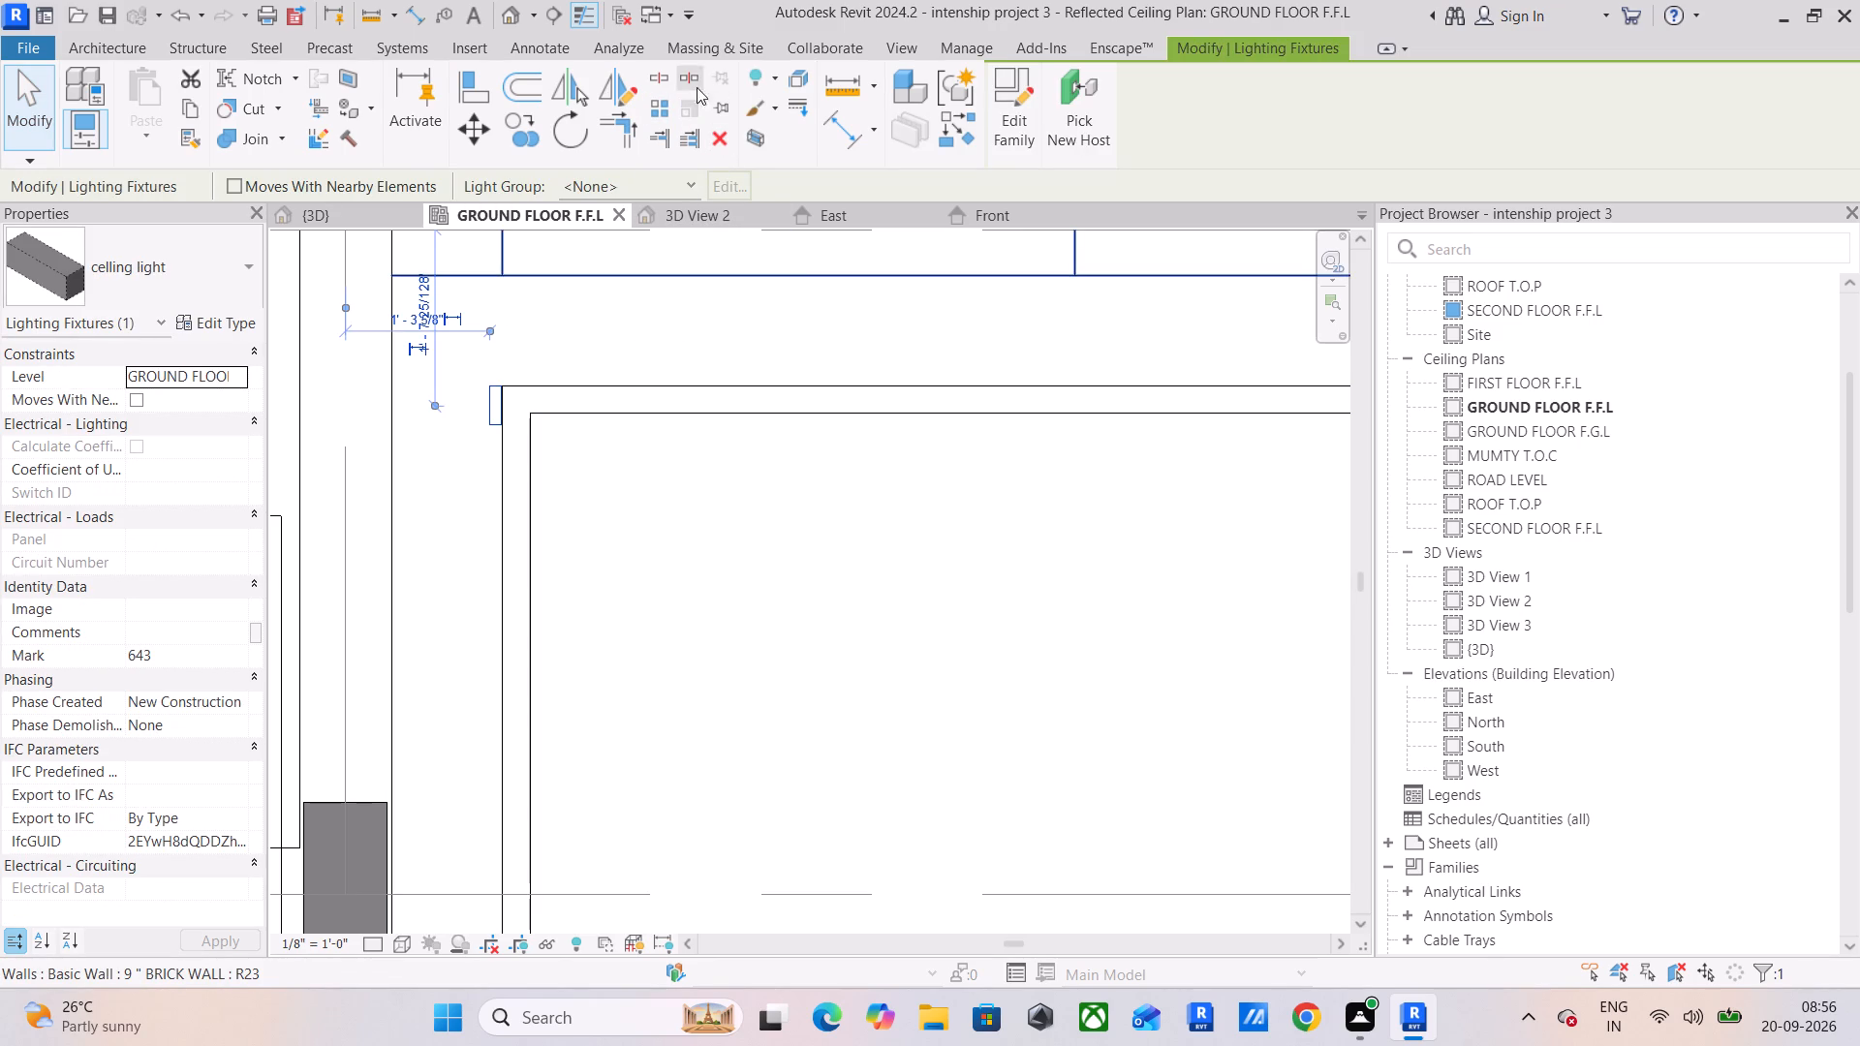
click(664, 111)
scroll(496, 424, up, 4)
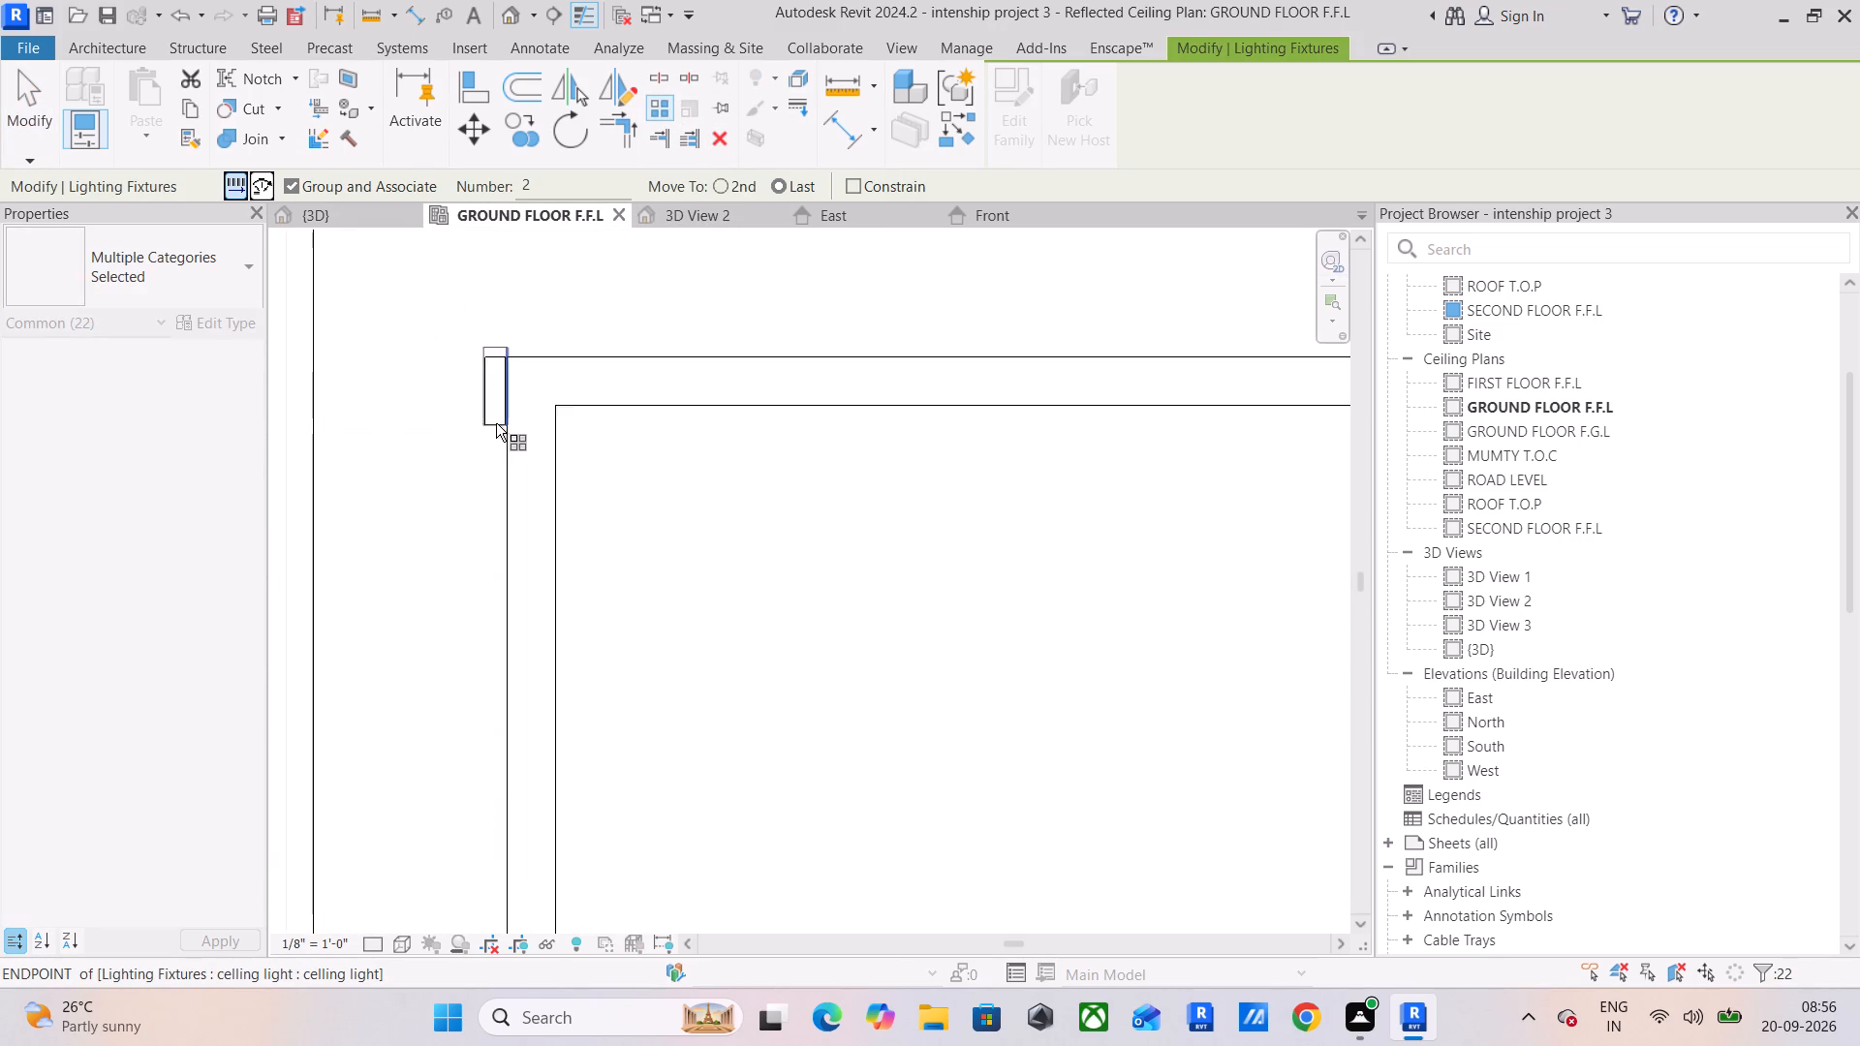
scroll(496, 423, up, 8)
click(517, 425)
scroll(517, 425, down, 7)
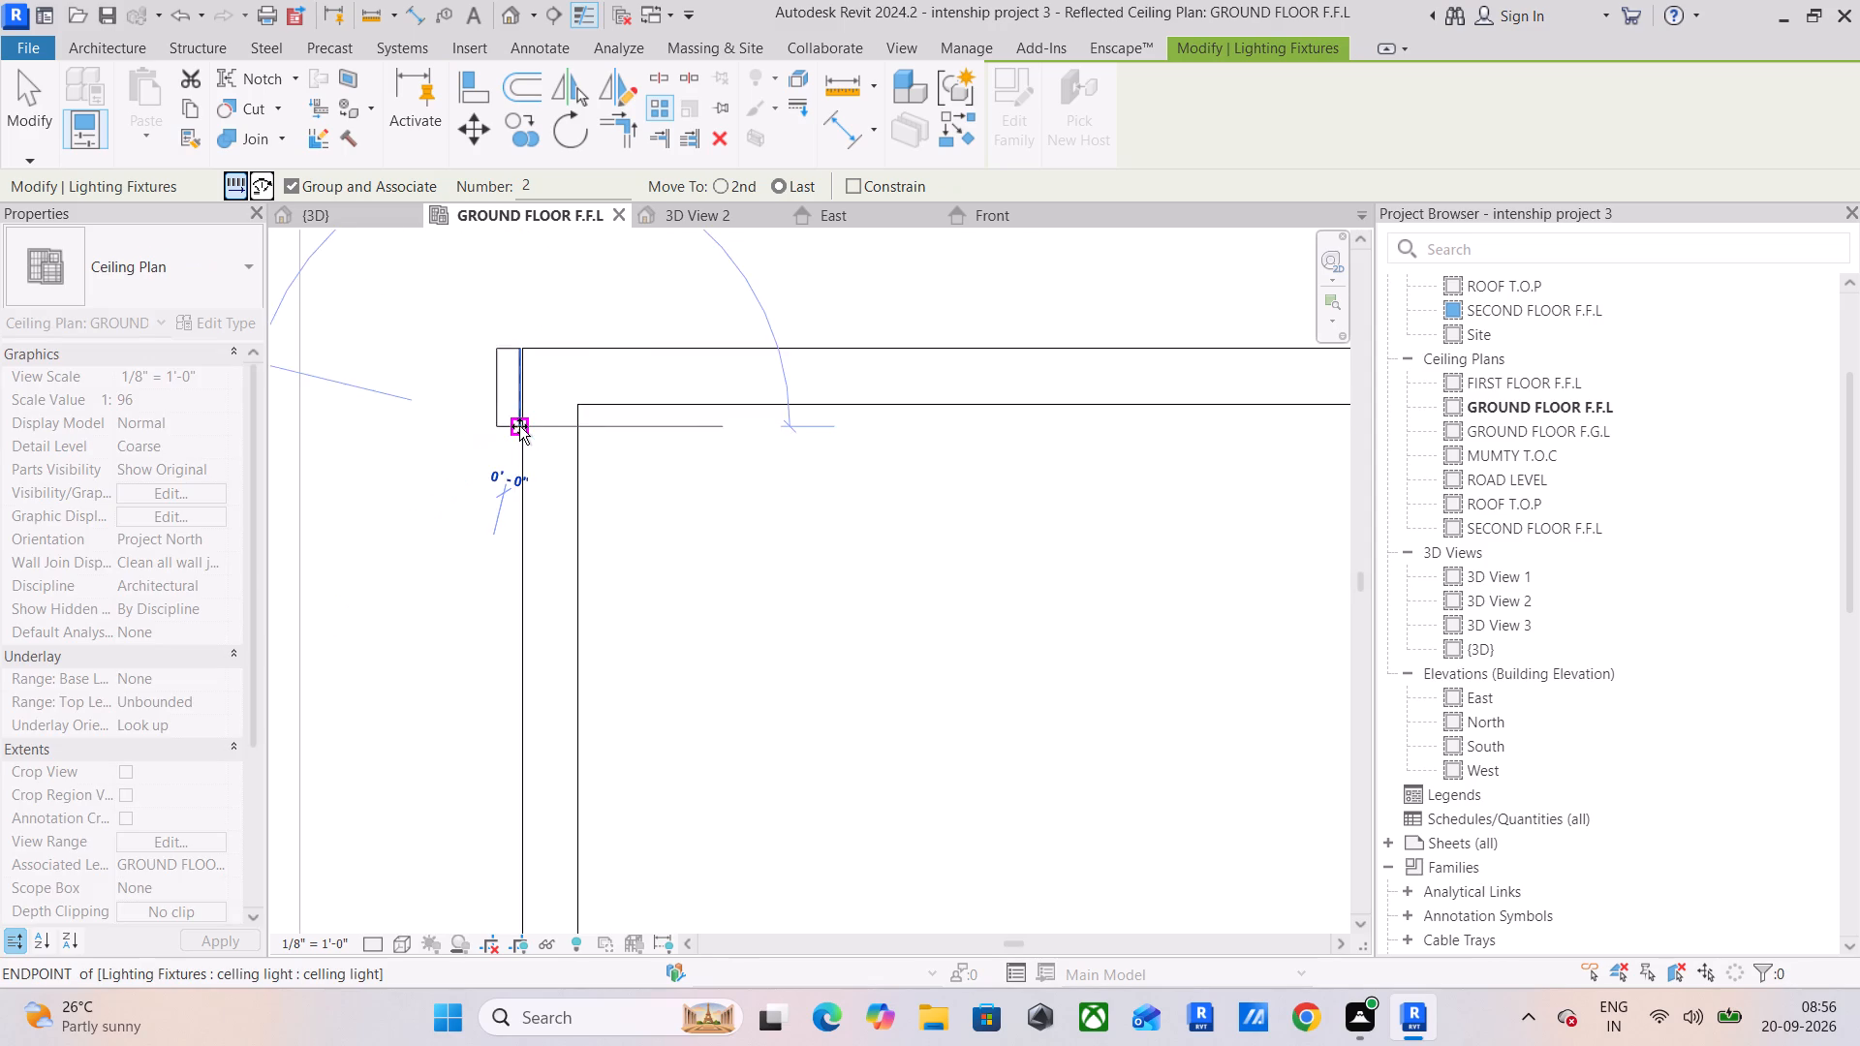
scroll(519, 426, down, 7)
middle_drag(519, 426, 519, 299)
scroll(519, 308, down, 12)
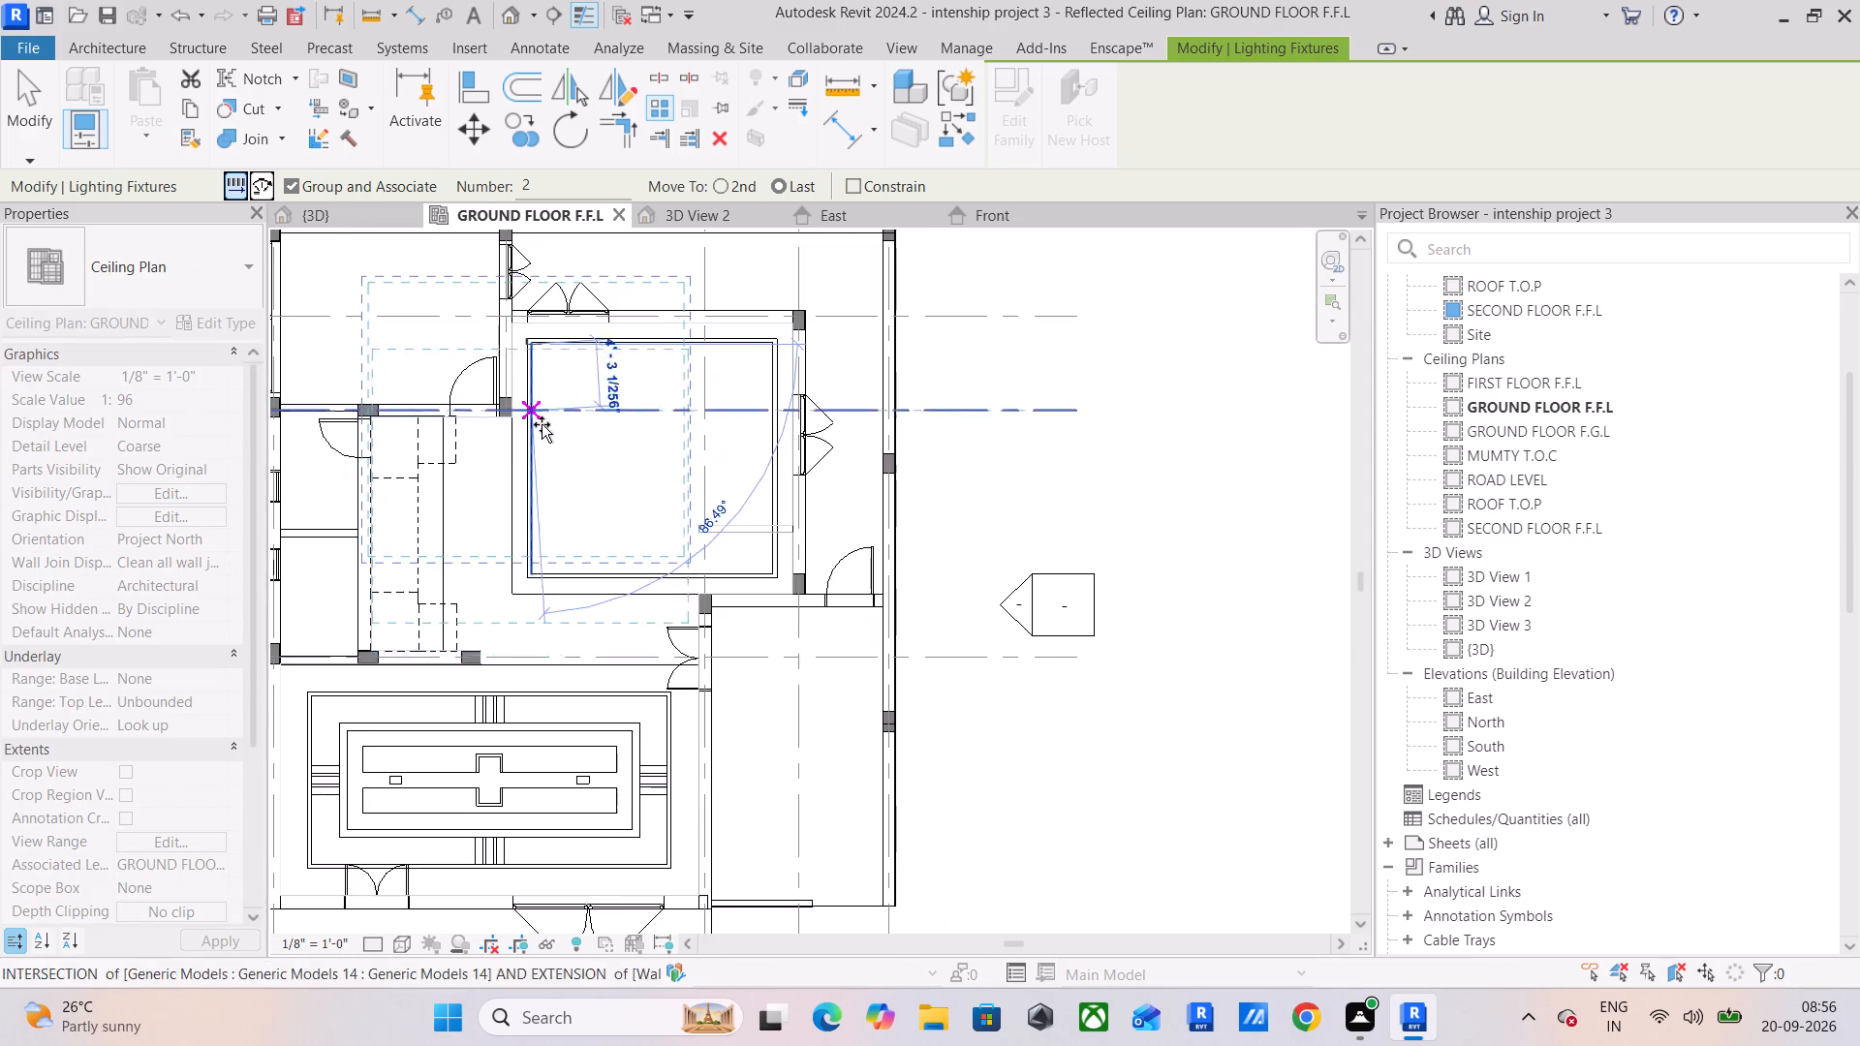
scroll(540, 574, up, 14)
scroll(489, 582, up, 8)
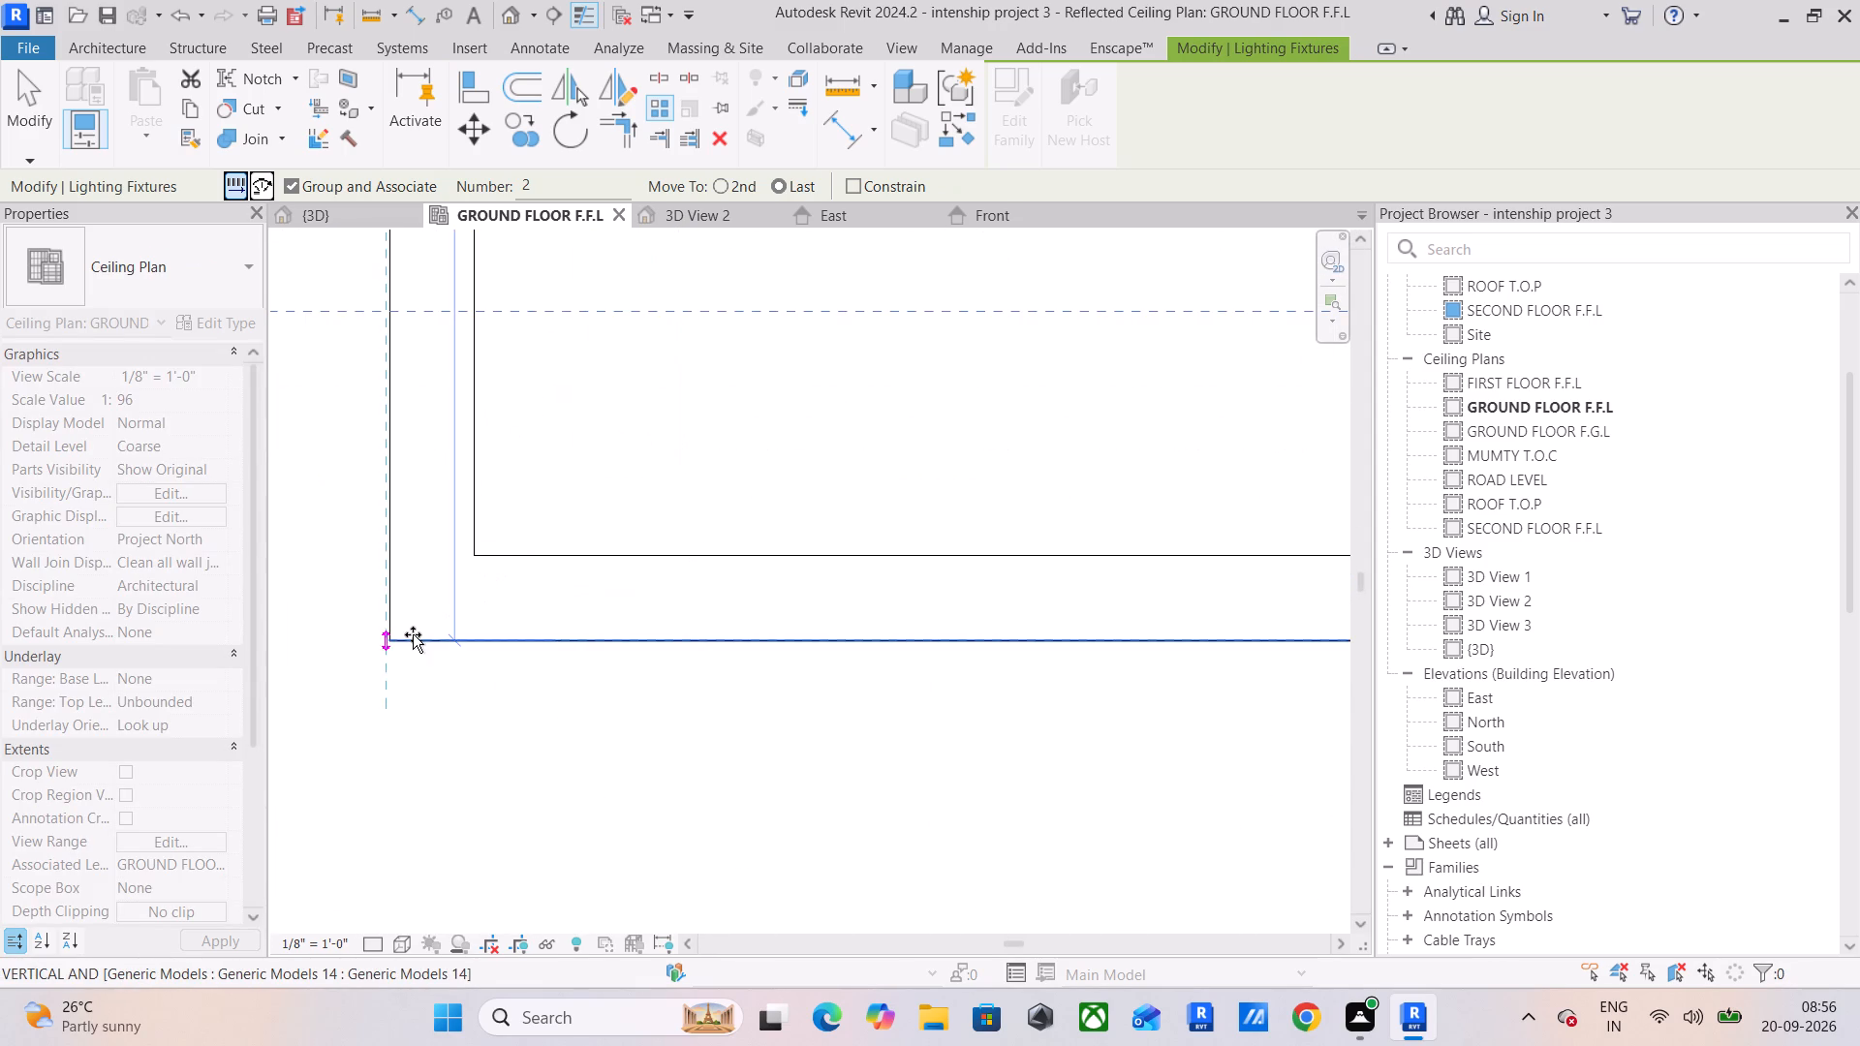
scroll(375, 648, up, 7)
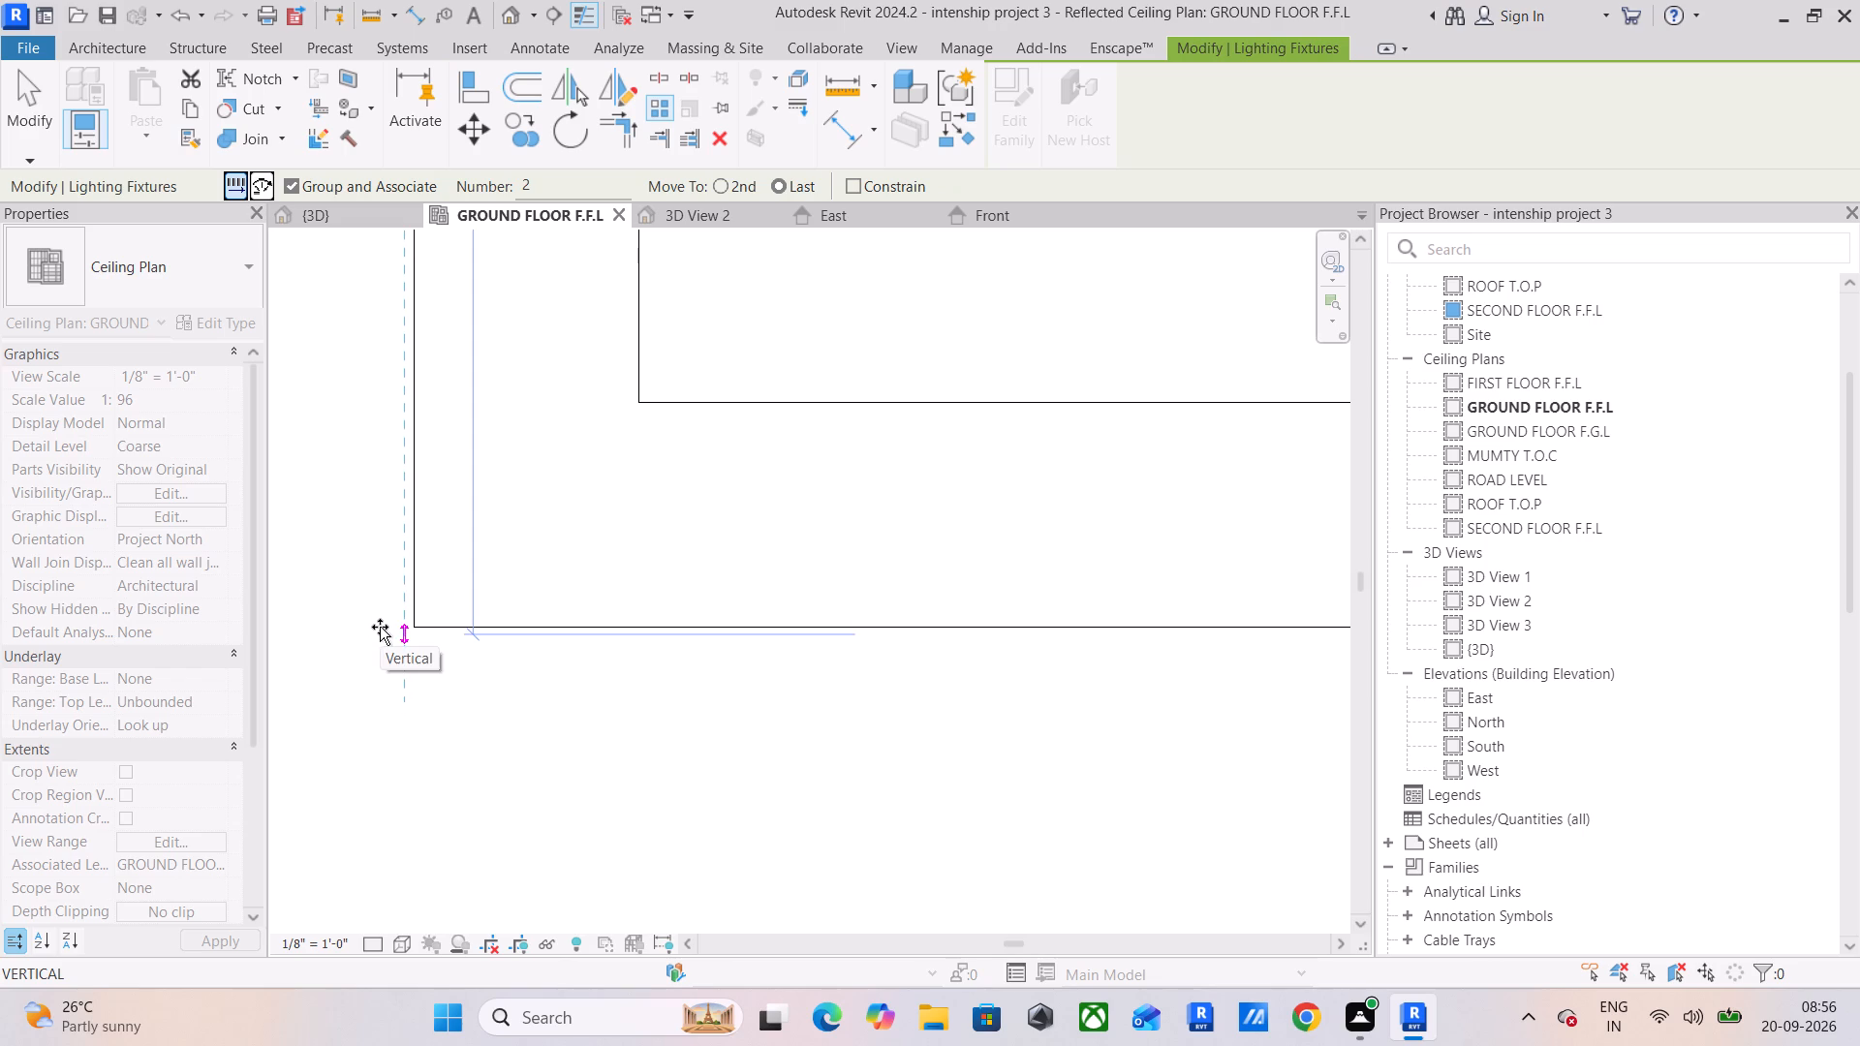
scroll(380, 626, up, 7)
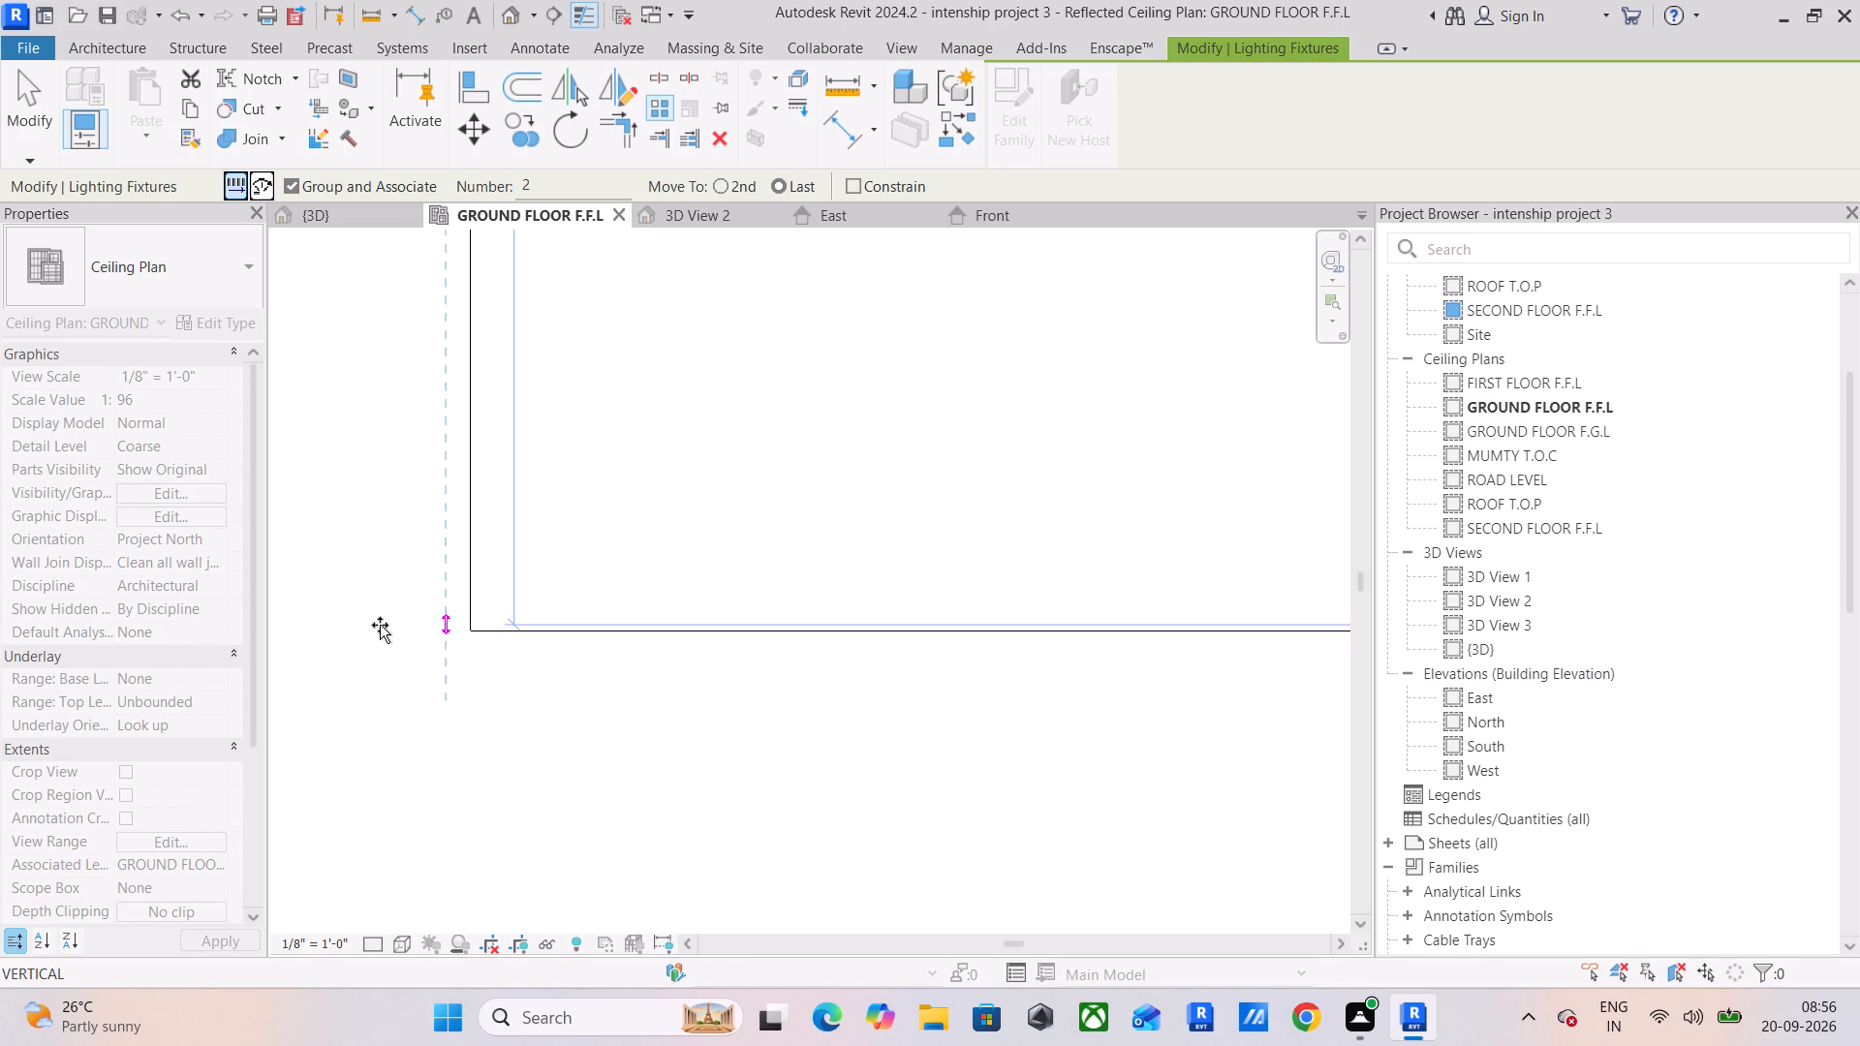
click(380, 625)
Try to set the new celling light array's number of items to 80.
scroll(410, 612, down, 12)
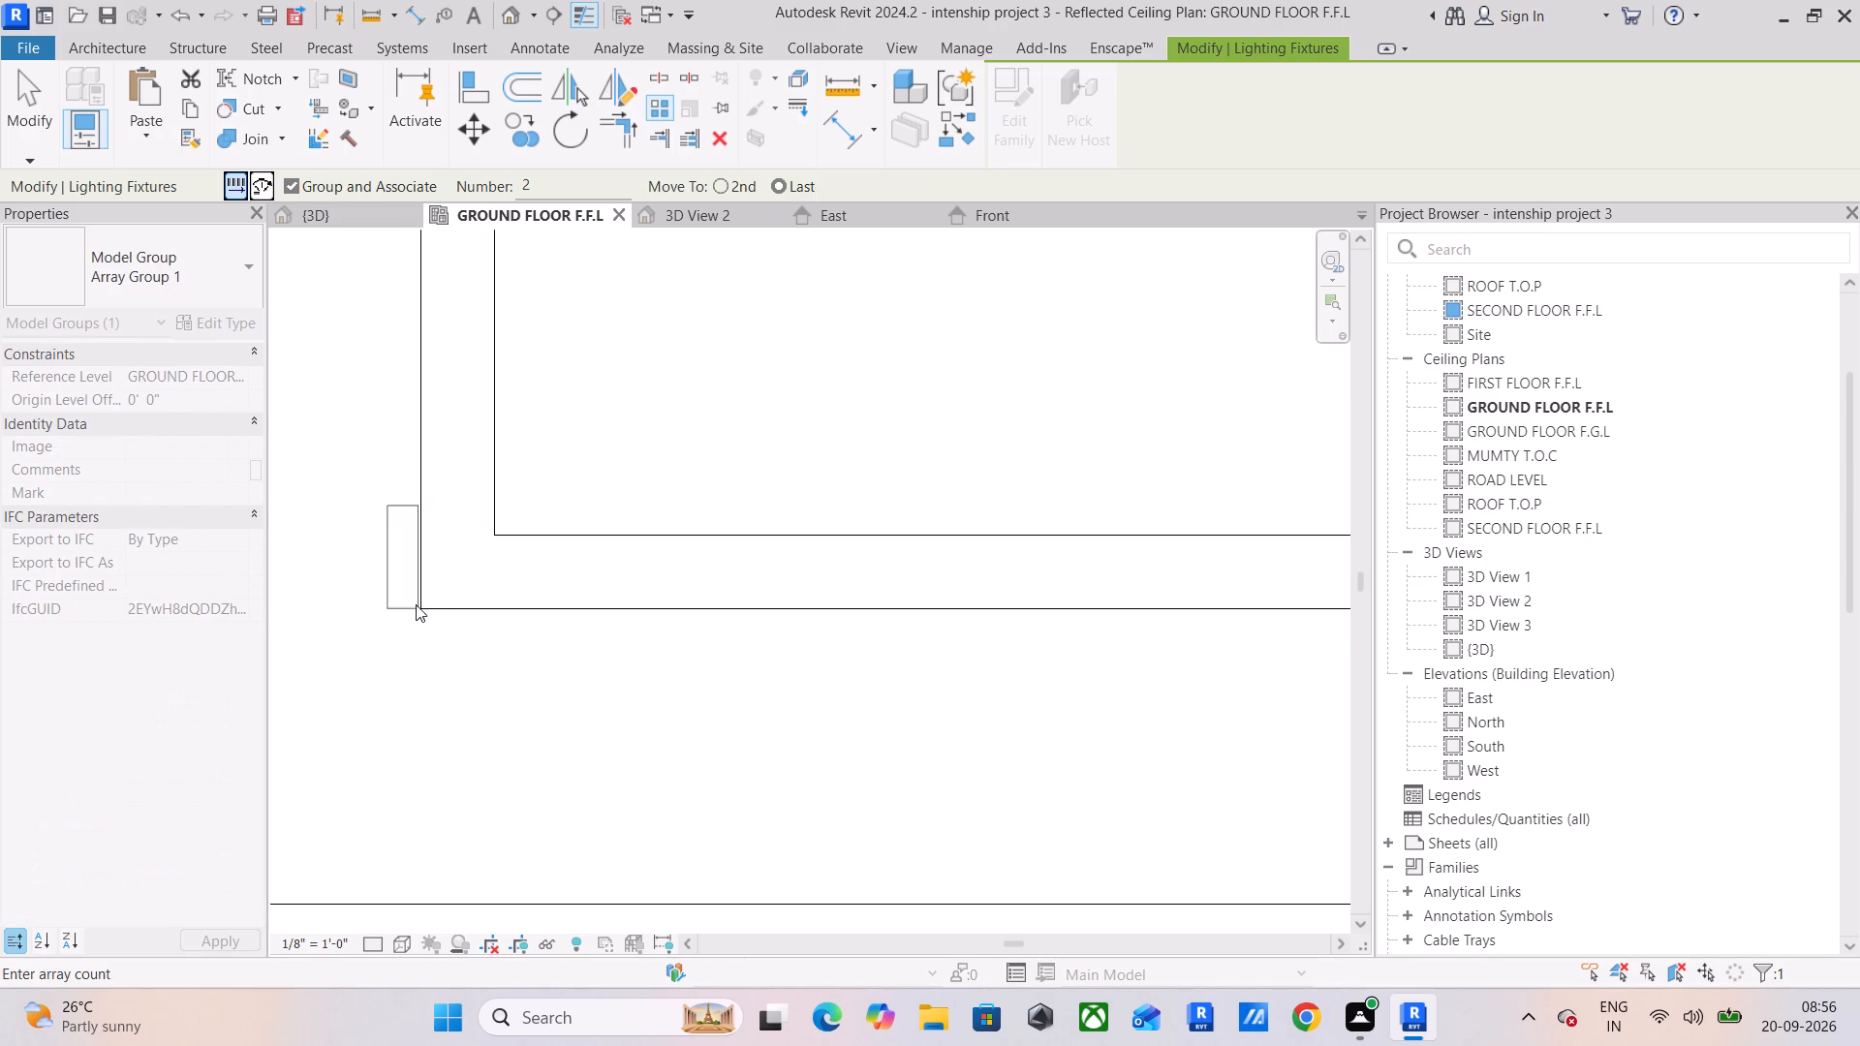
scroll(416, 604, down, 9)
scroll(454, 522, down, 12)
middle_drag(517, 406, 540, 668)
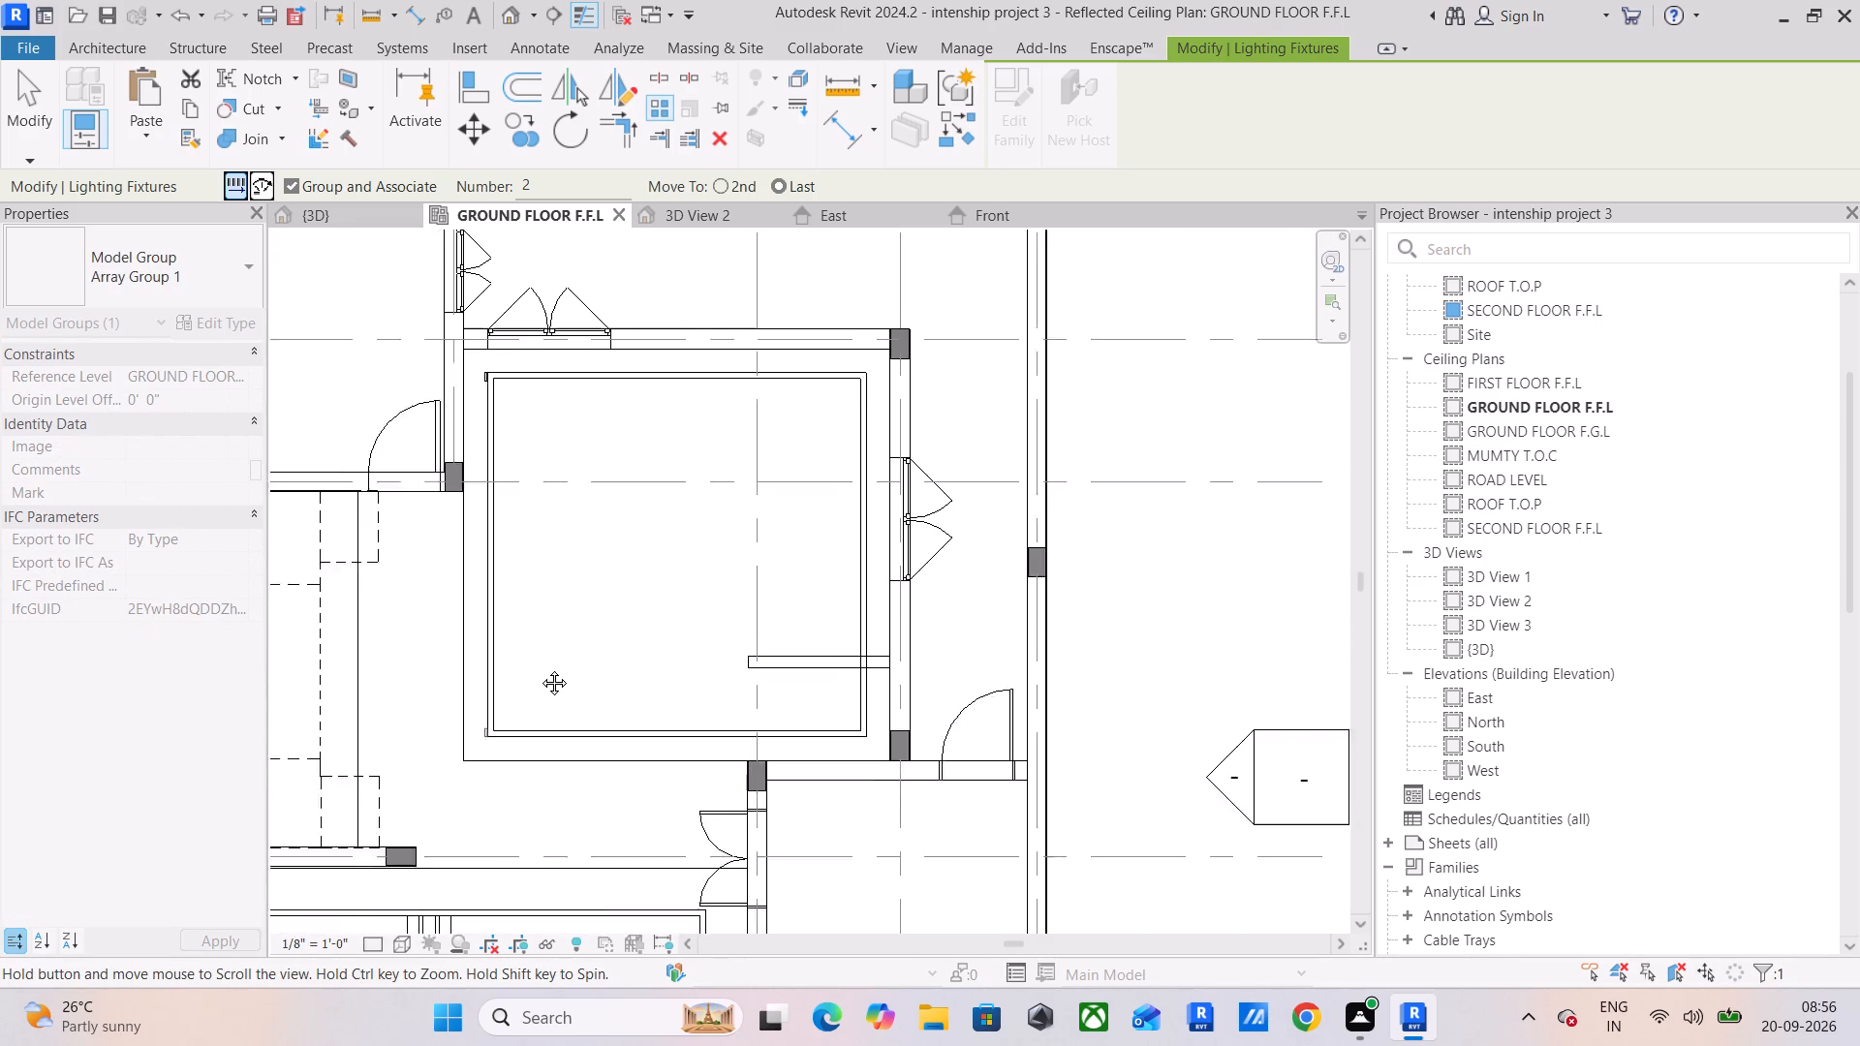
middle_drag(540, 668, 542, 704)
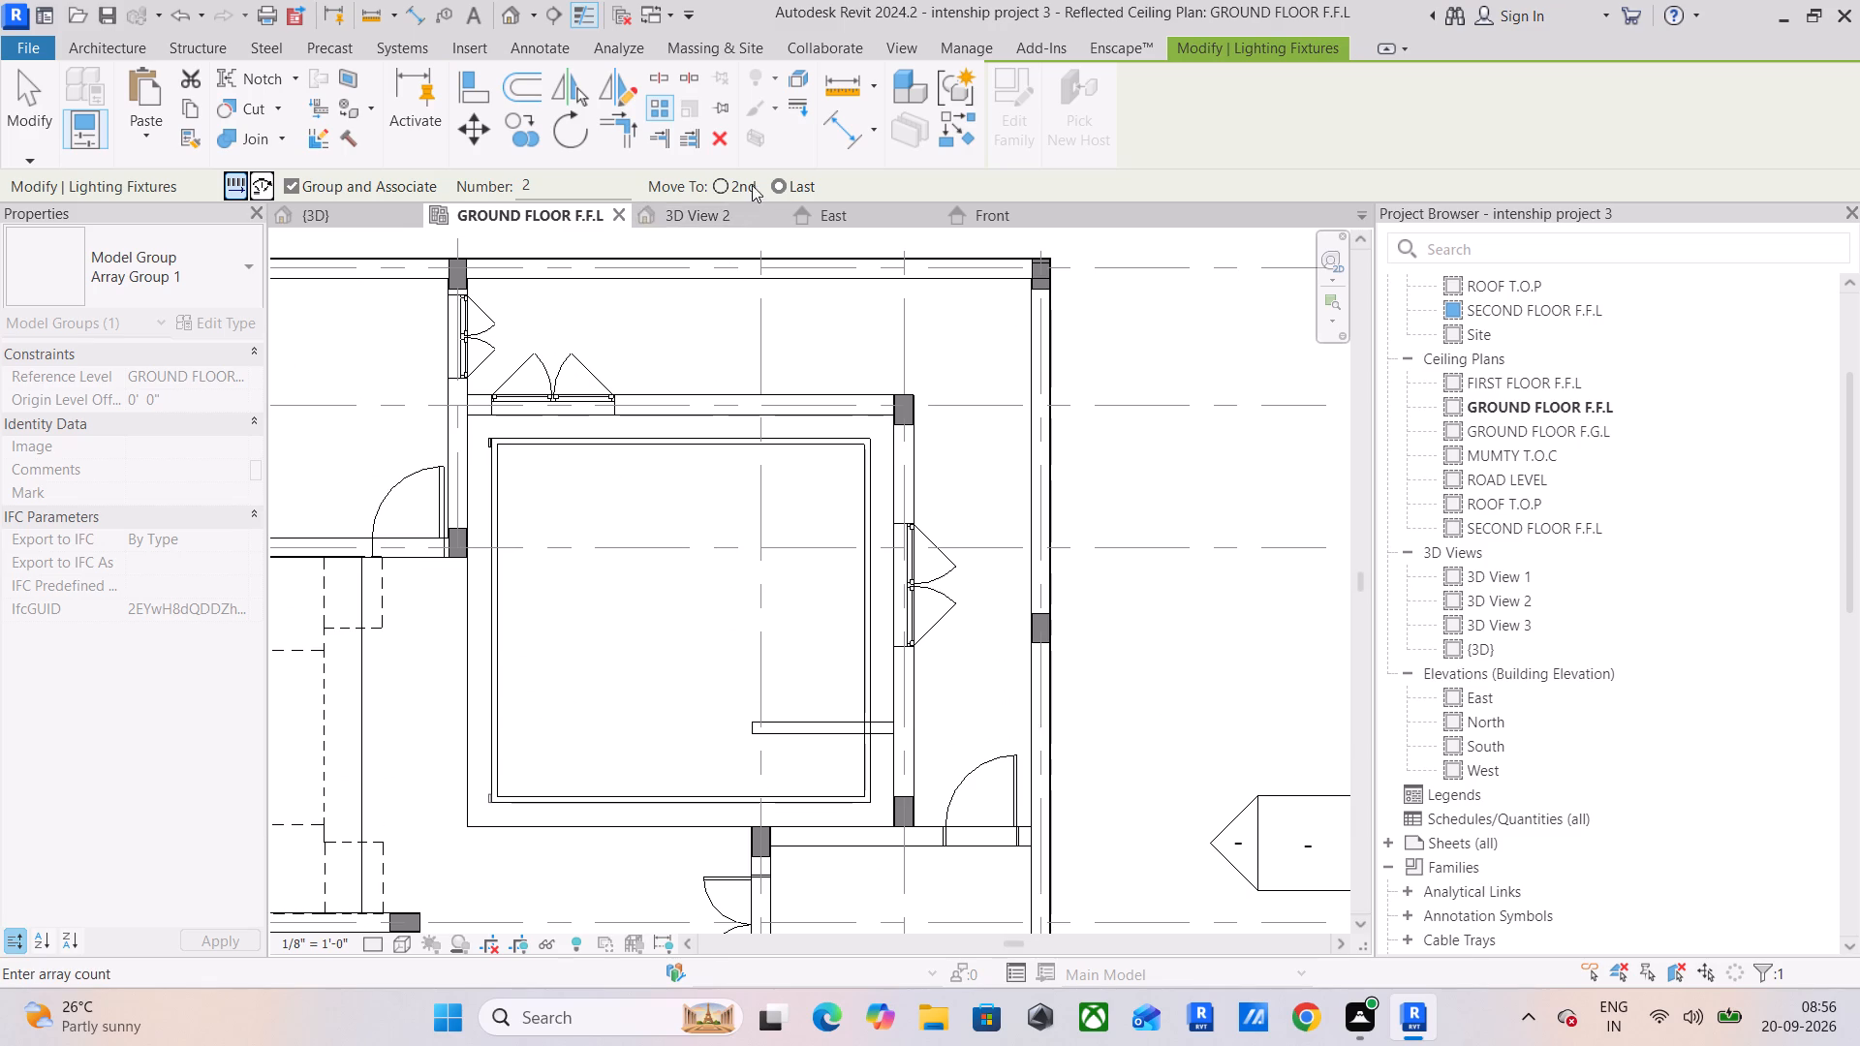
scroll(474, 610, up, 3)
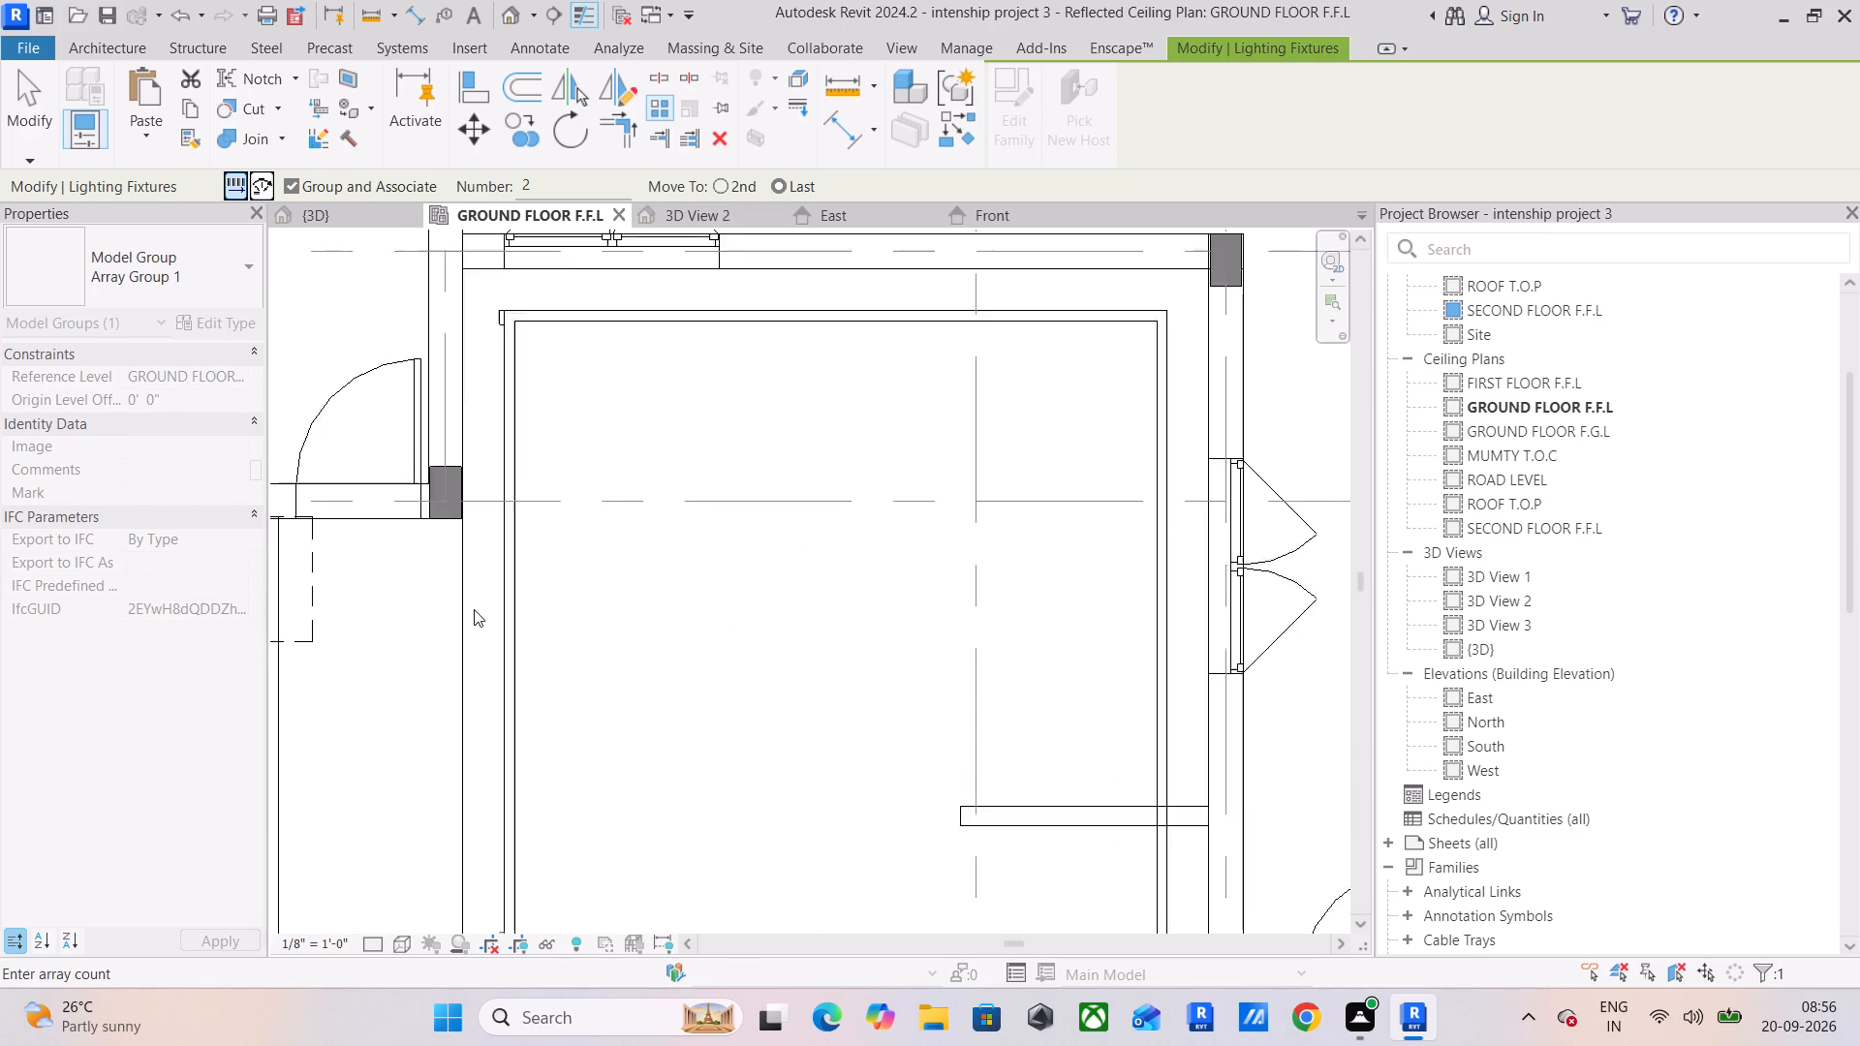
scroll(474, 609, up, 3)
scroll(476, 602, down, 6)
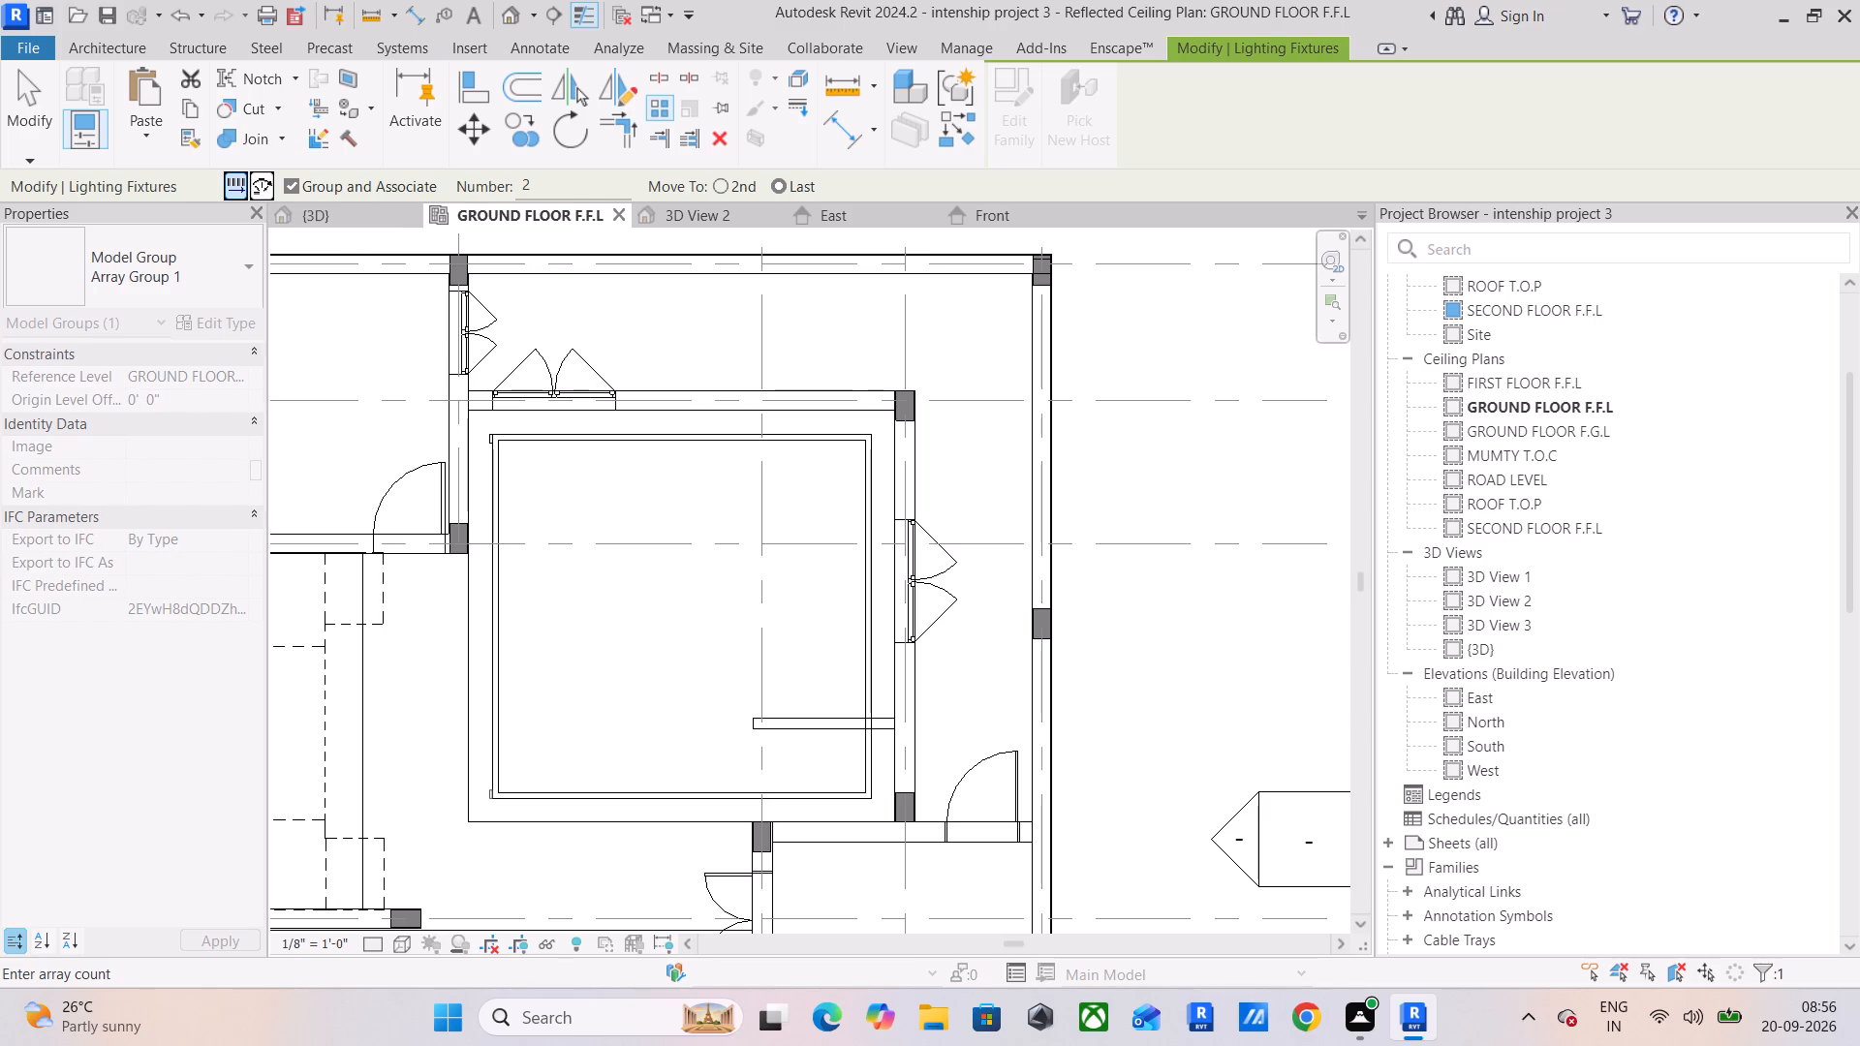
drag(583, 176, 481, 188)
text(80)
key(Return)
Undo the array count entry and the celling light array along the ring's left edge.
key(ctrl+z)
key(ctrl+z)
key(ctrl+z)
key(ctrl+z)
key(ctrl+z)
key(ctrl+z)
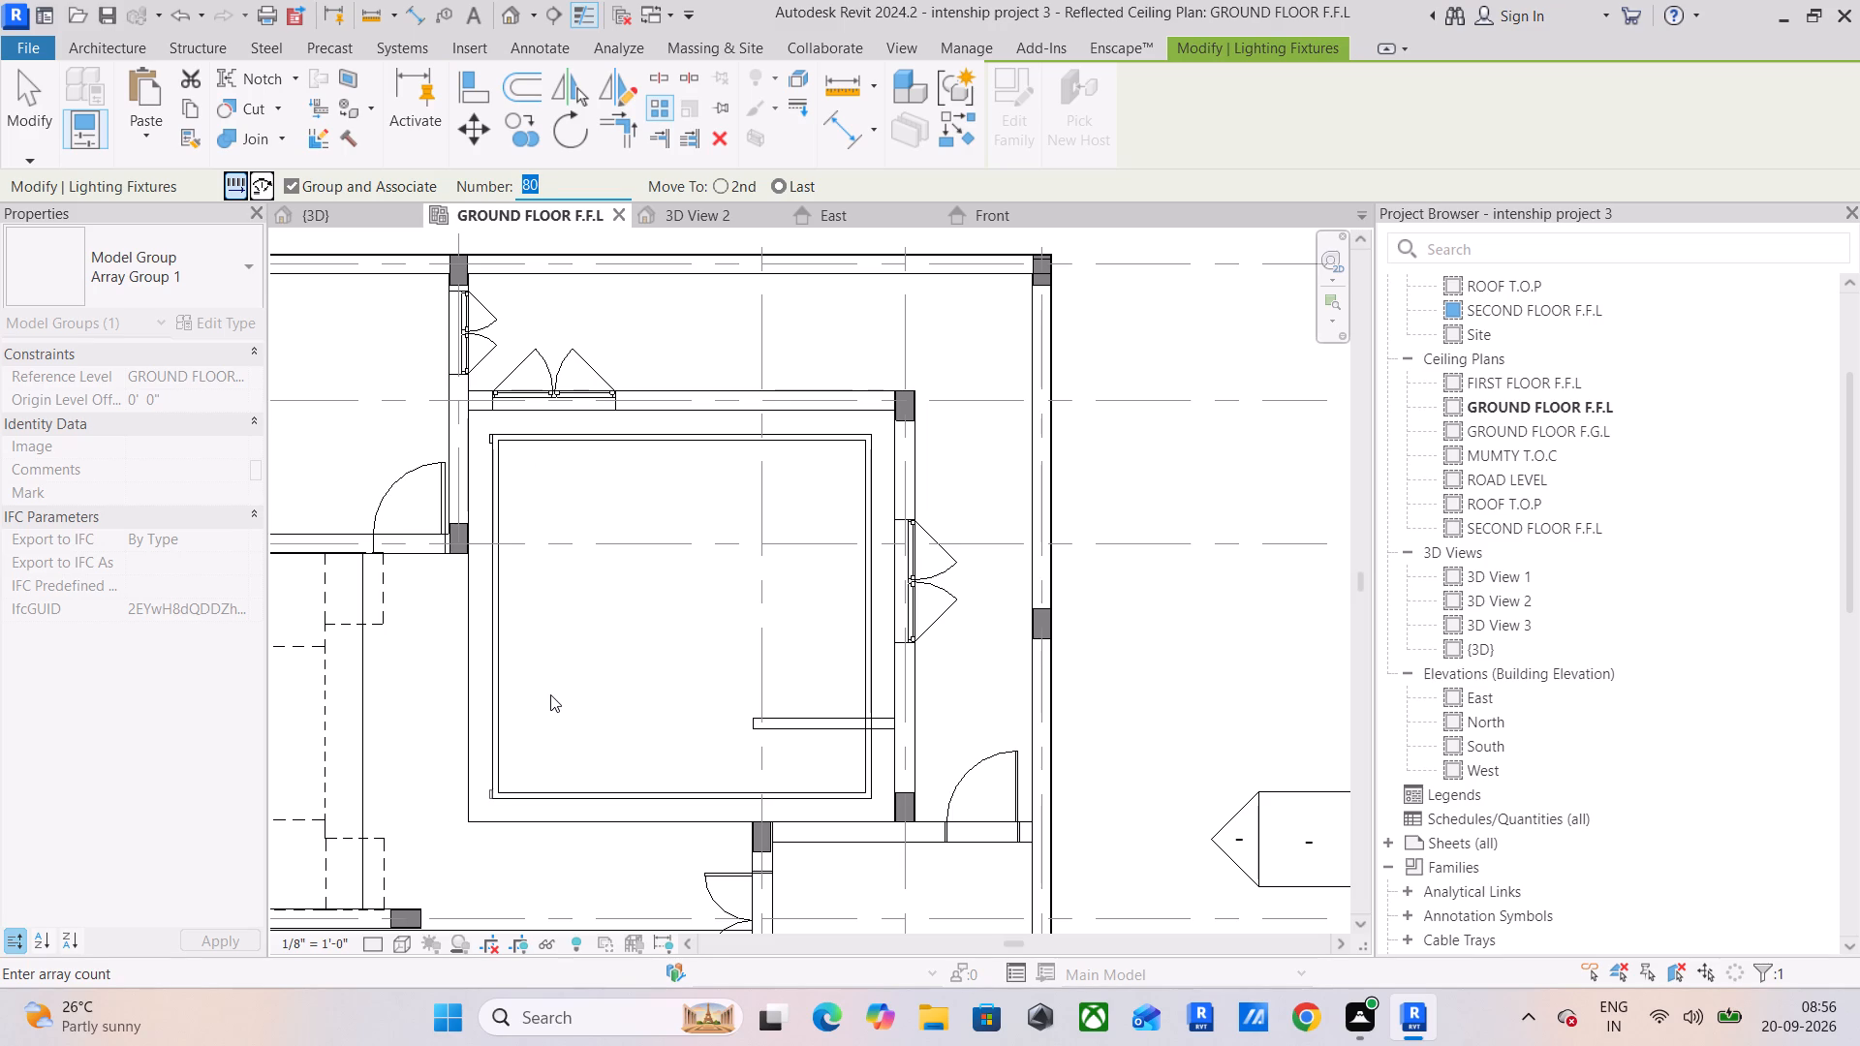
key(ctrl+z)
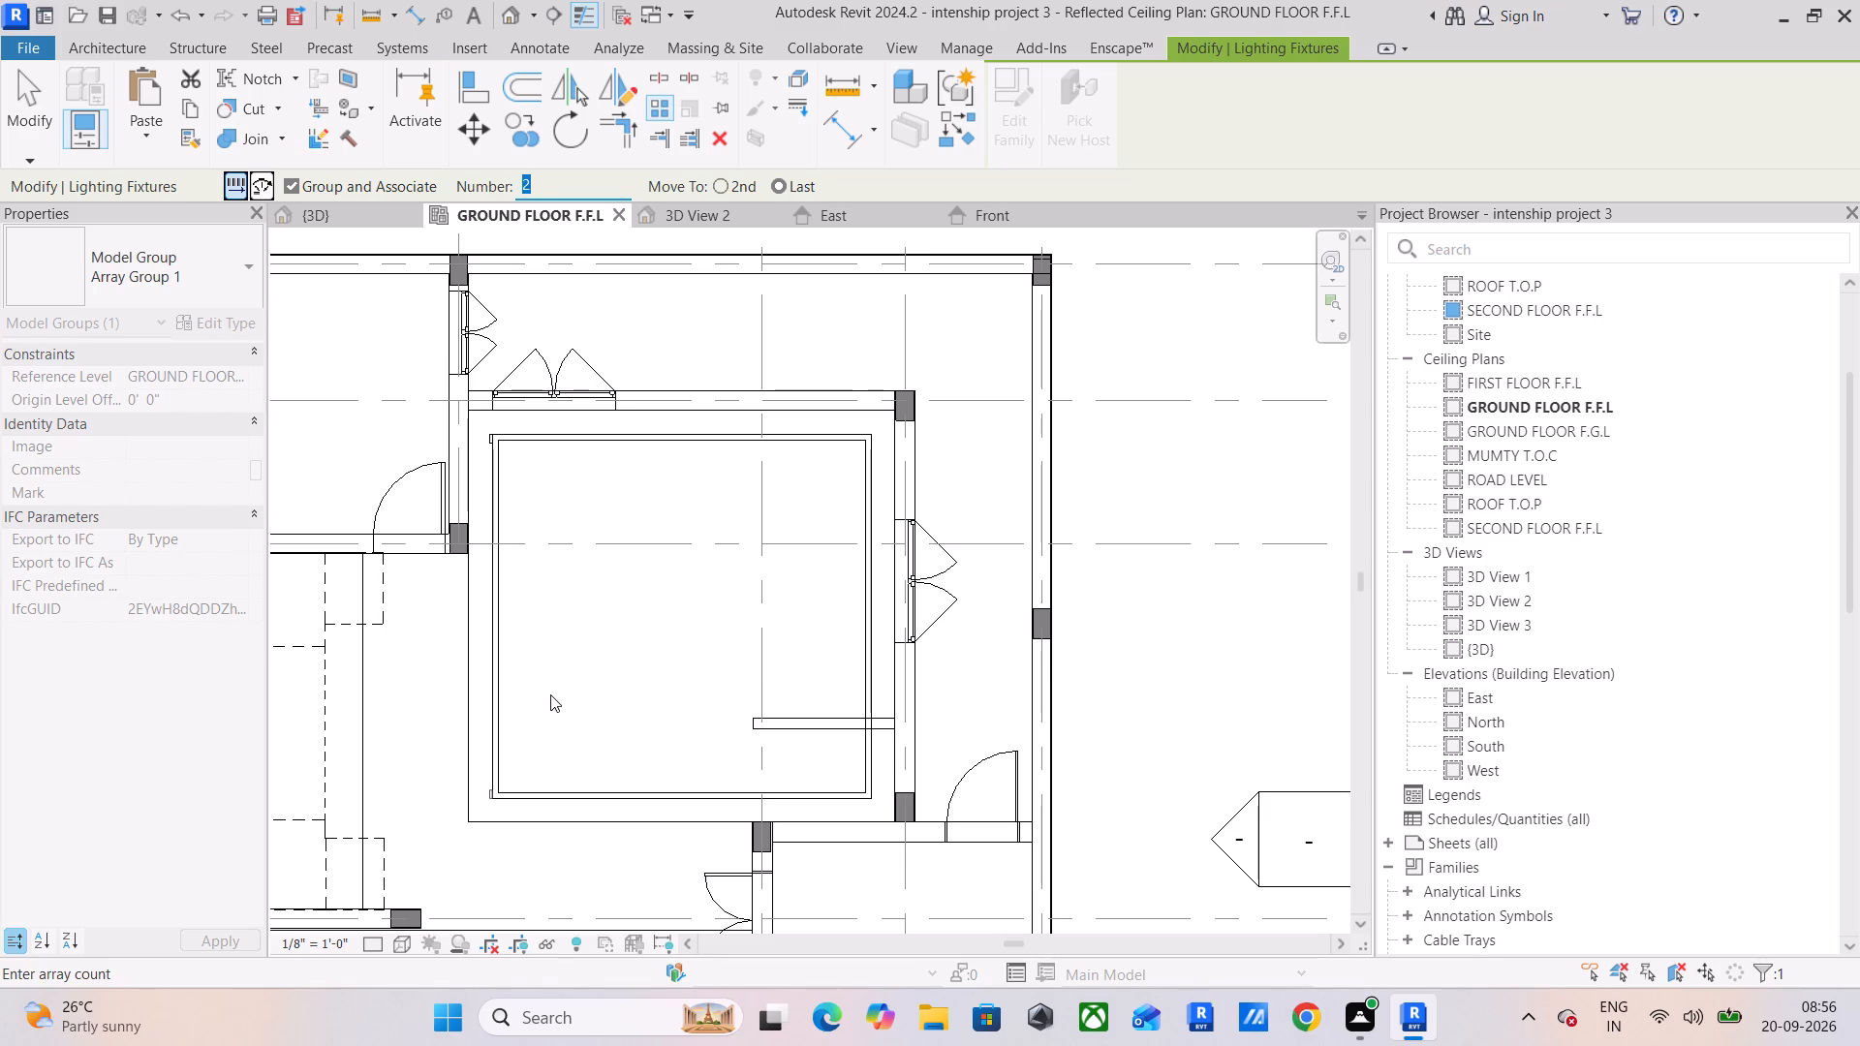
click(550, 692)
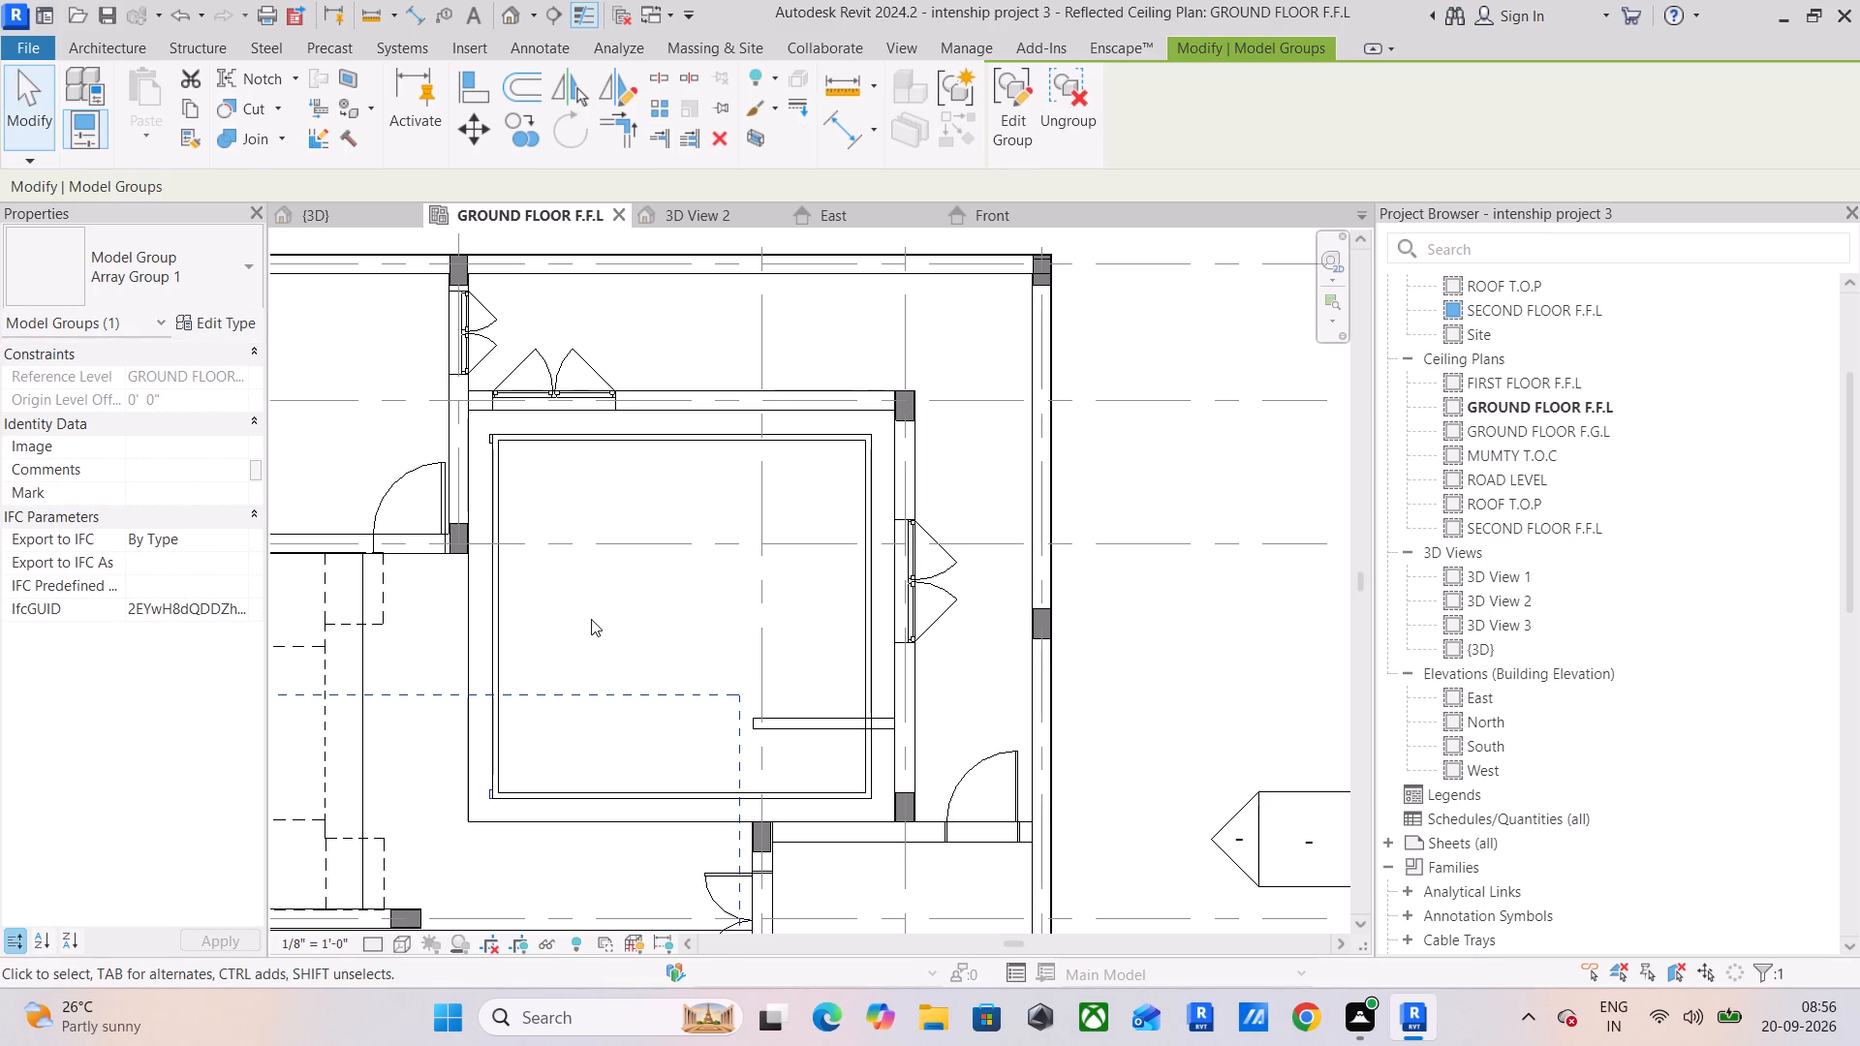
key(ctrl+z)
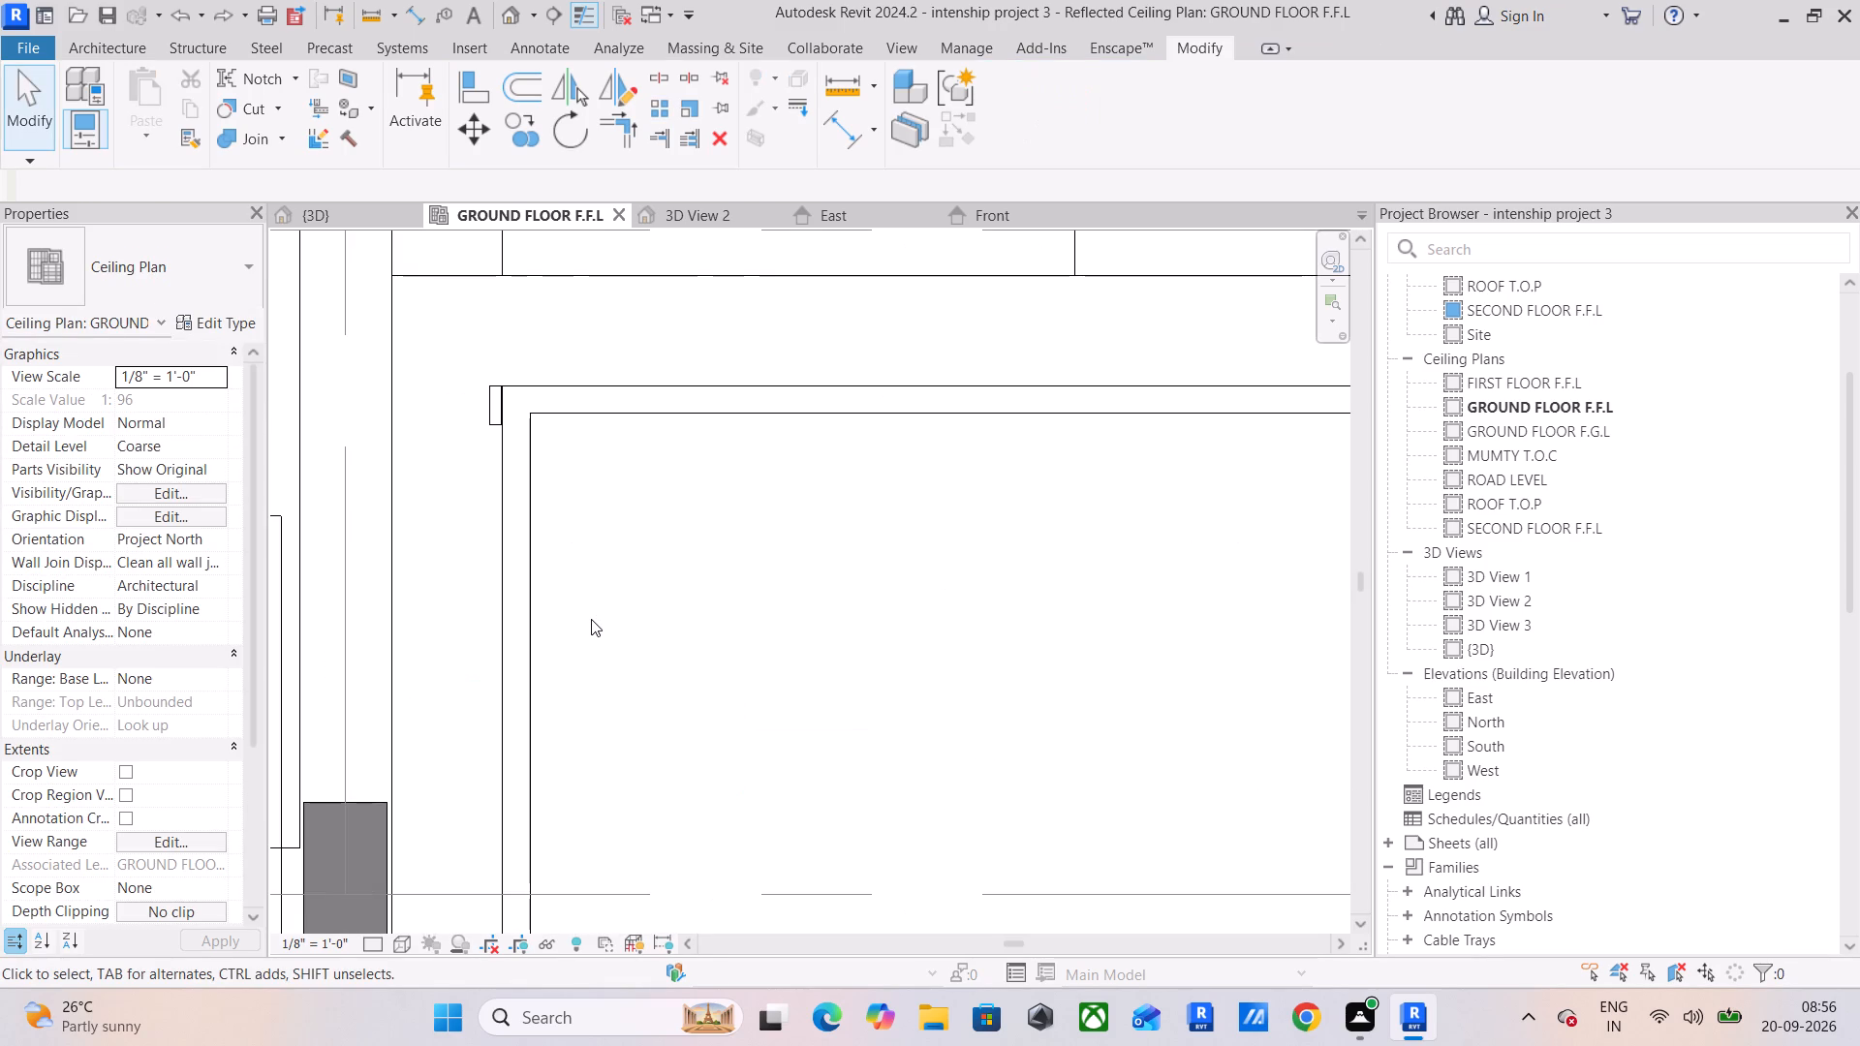
Array the single celling light vertically along the ceiling ring's left edge, placing the last copy at the lower-left corner.
scroll(575, 604, down, 7)
scroll(654, 577, down, 2)
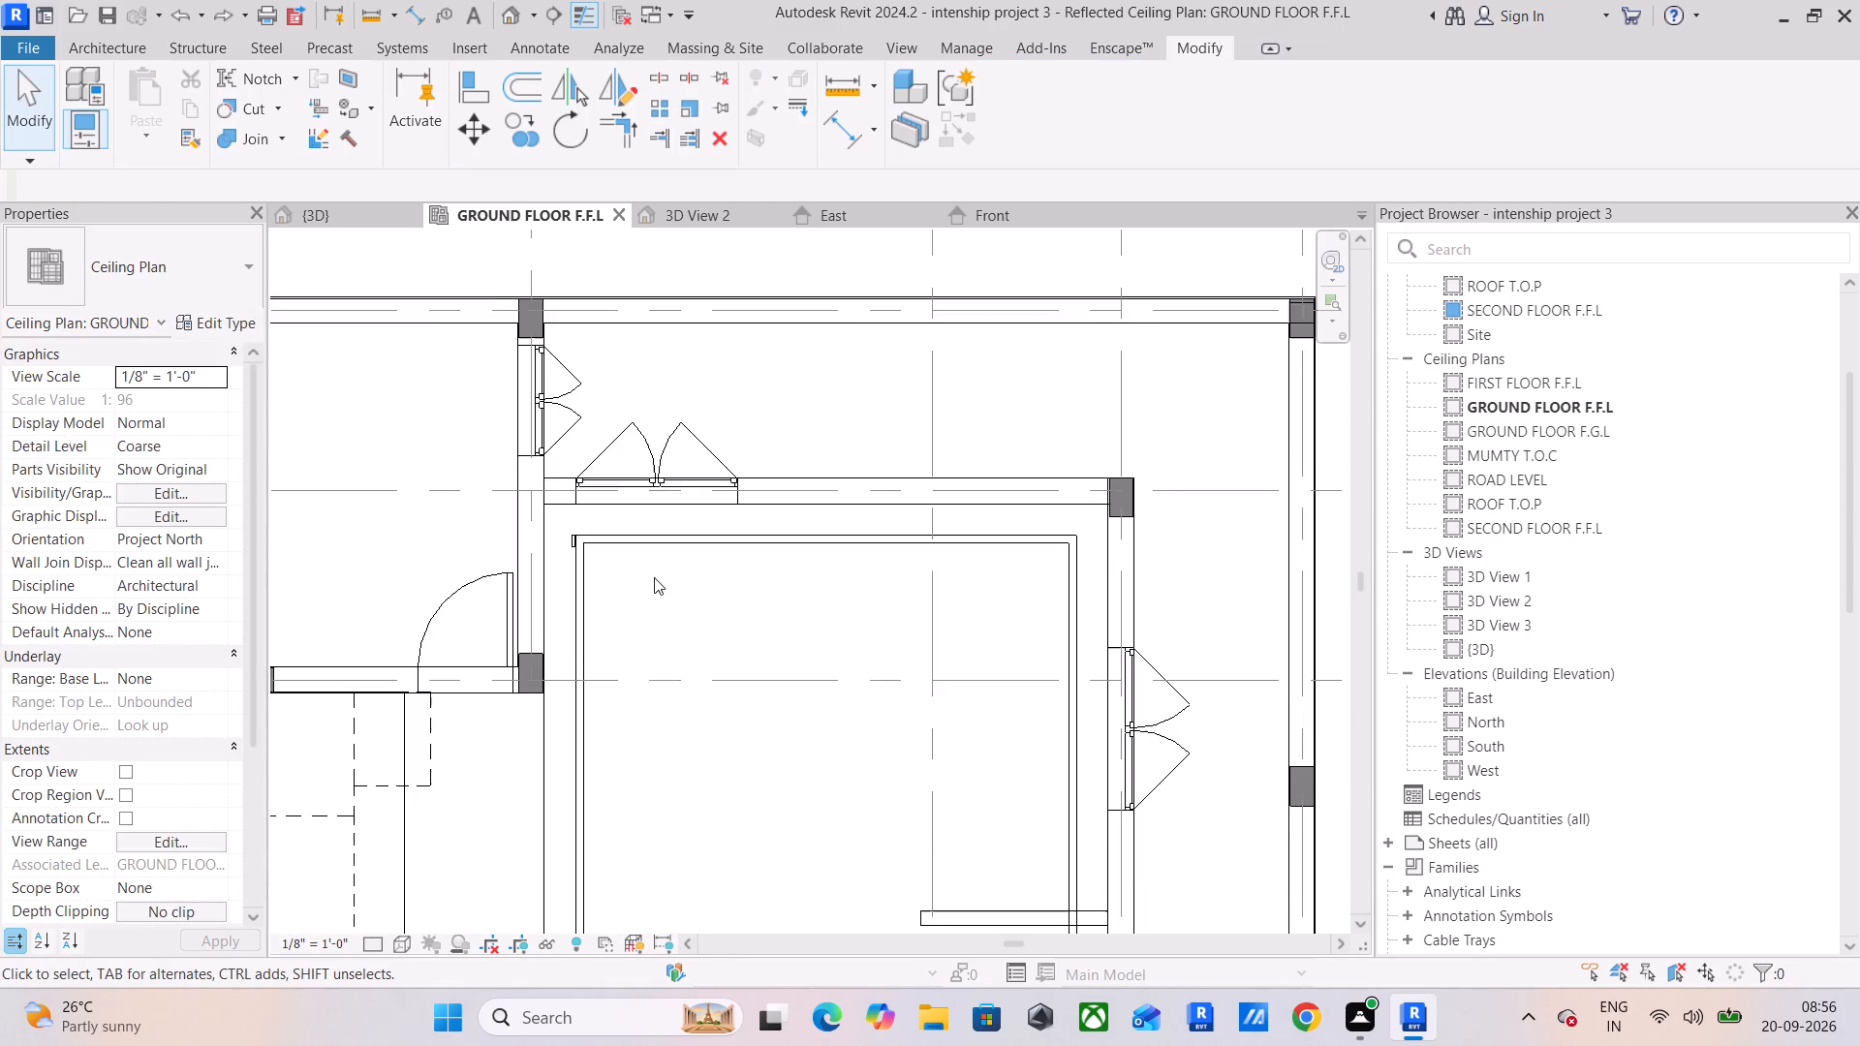
scroll(654, 577, down, 3)
middle_drag(654, 577, 658, 519)
scroll(567, 441, up, 8)
scroll(671, 662, up, 4)
middle_click(671, 662)
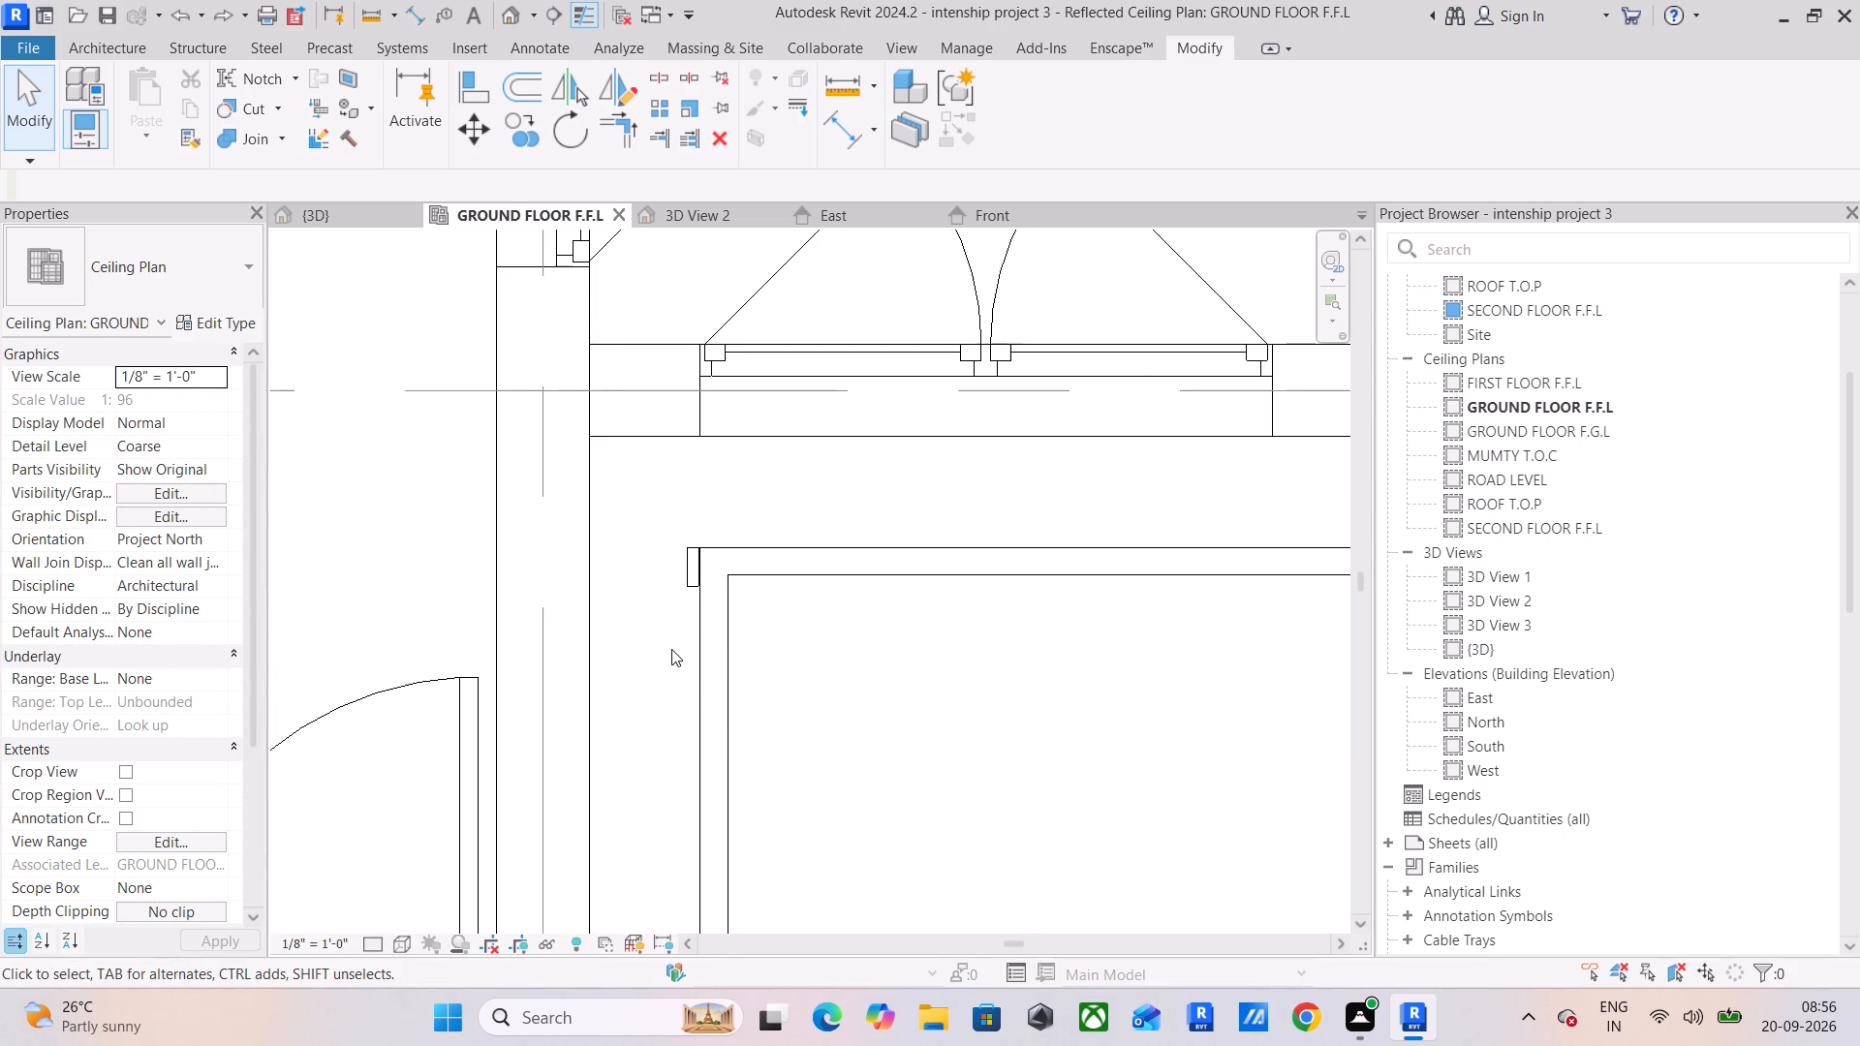
middle_drag(673, 625, 603, 584)
scroll(594, 514, up, 7)
drag(625, 457, 684, 667)
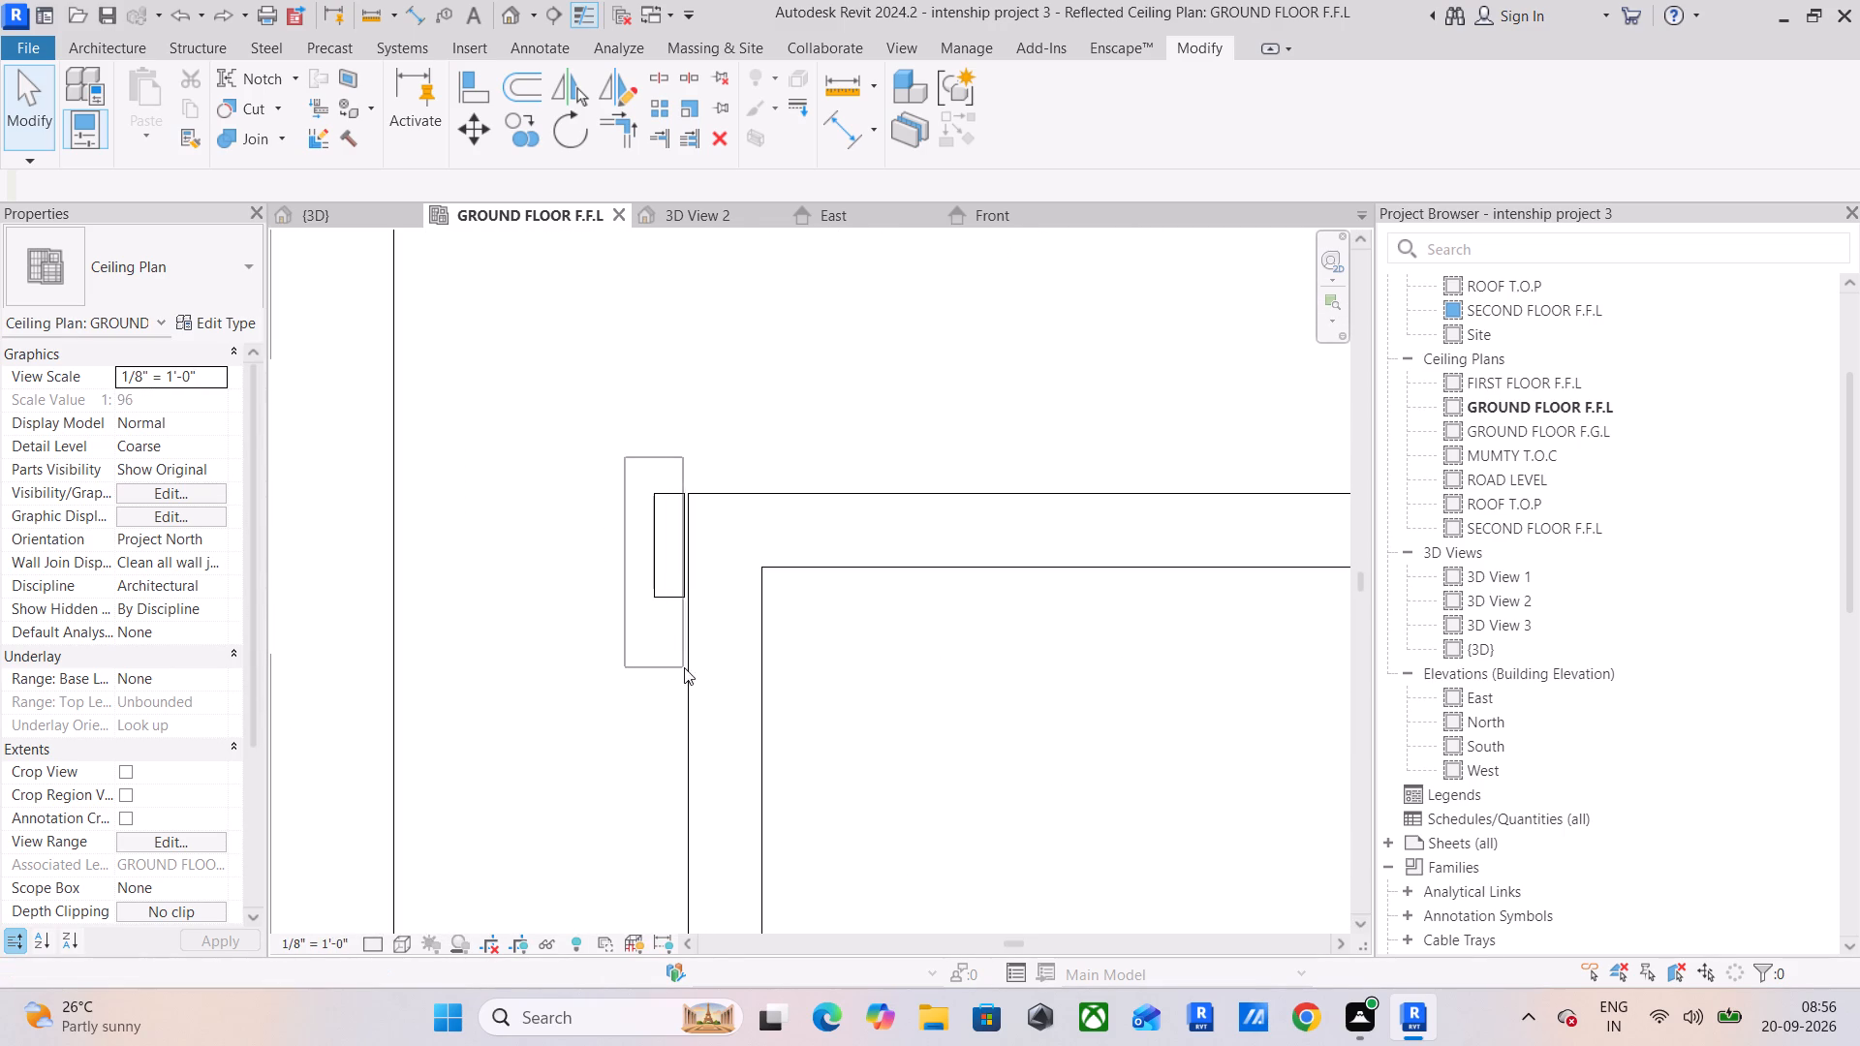
drag(684, 667, 697, 666)
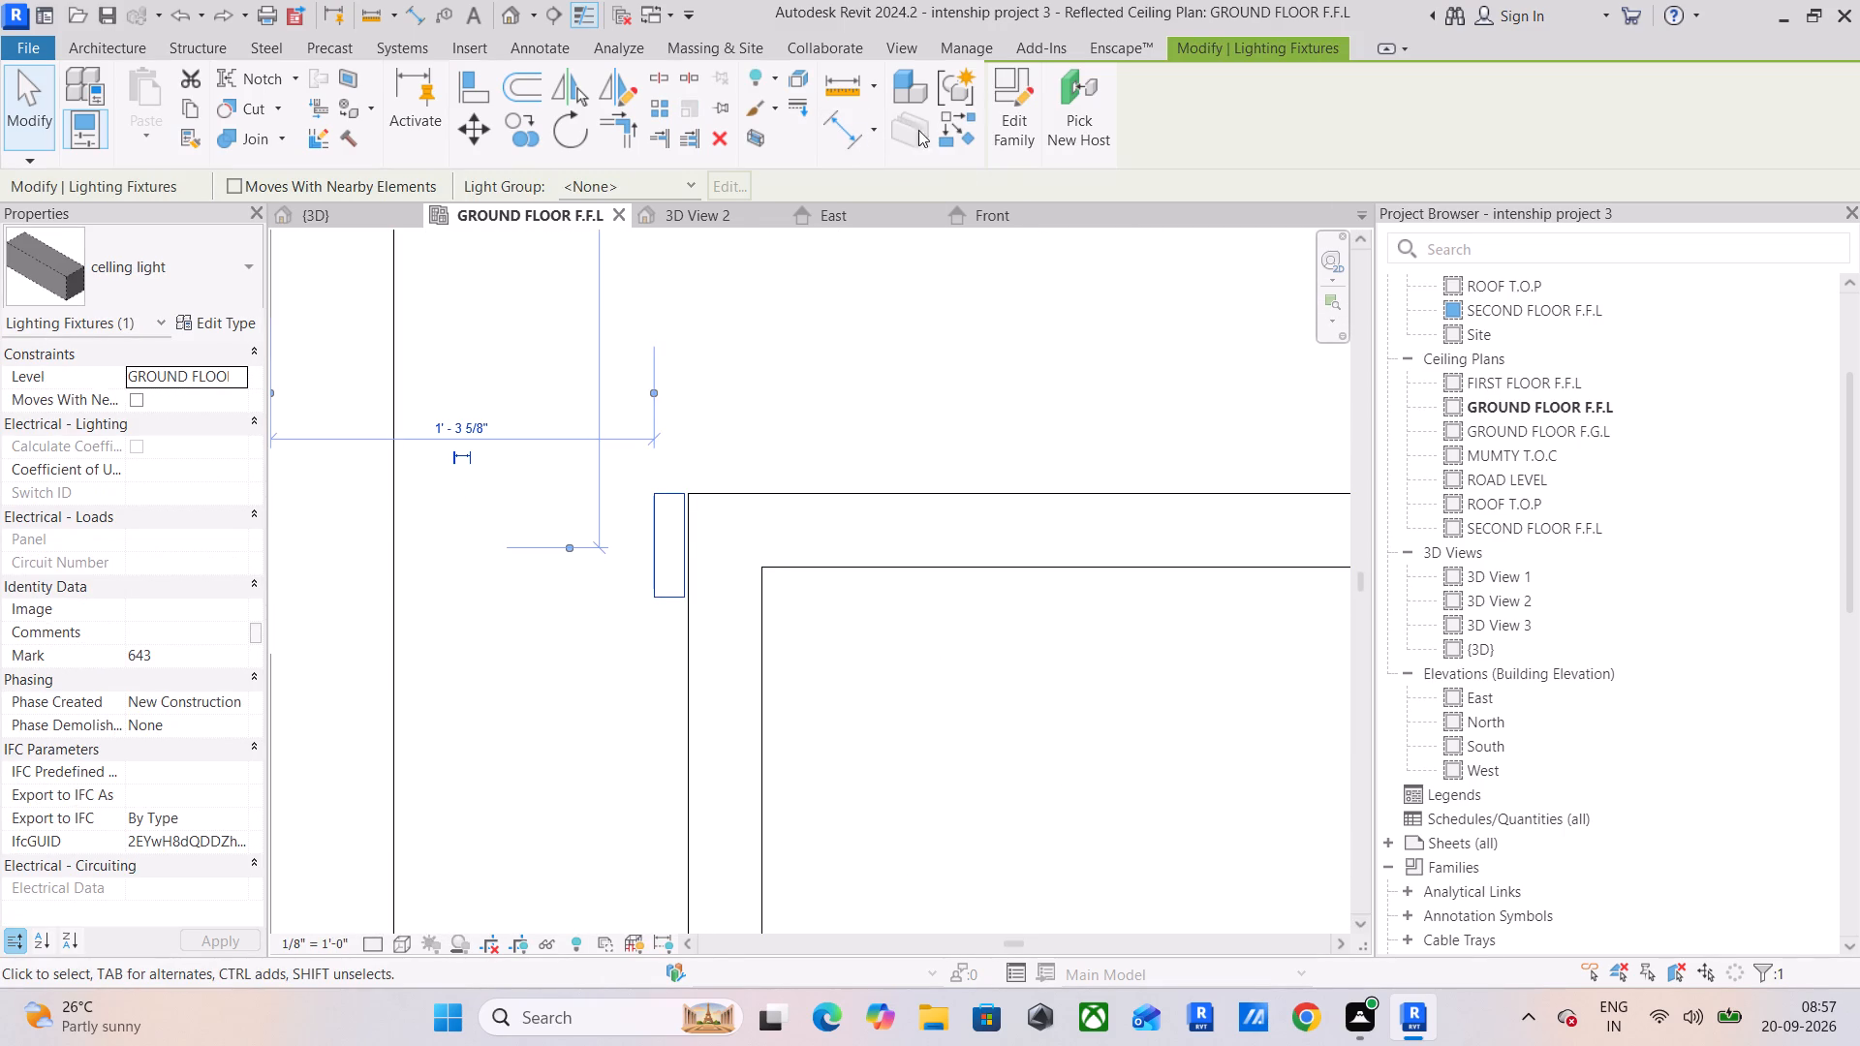
click(648, 102)
scroll(736, 400, down, 6)
scroll(716, 485, up, 5)
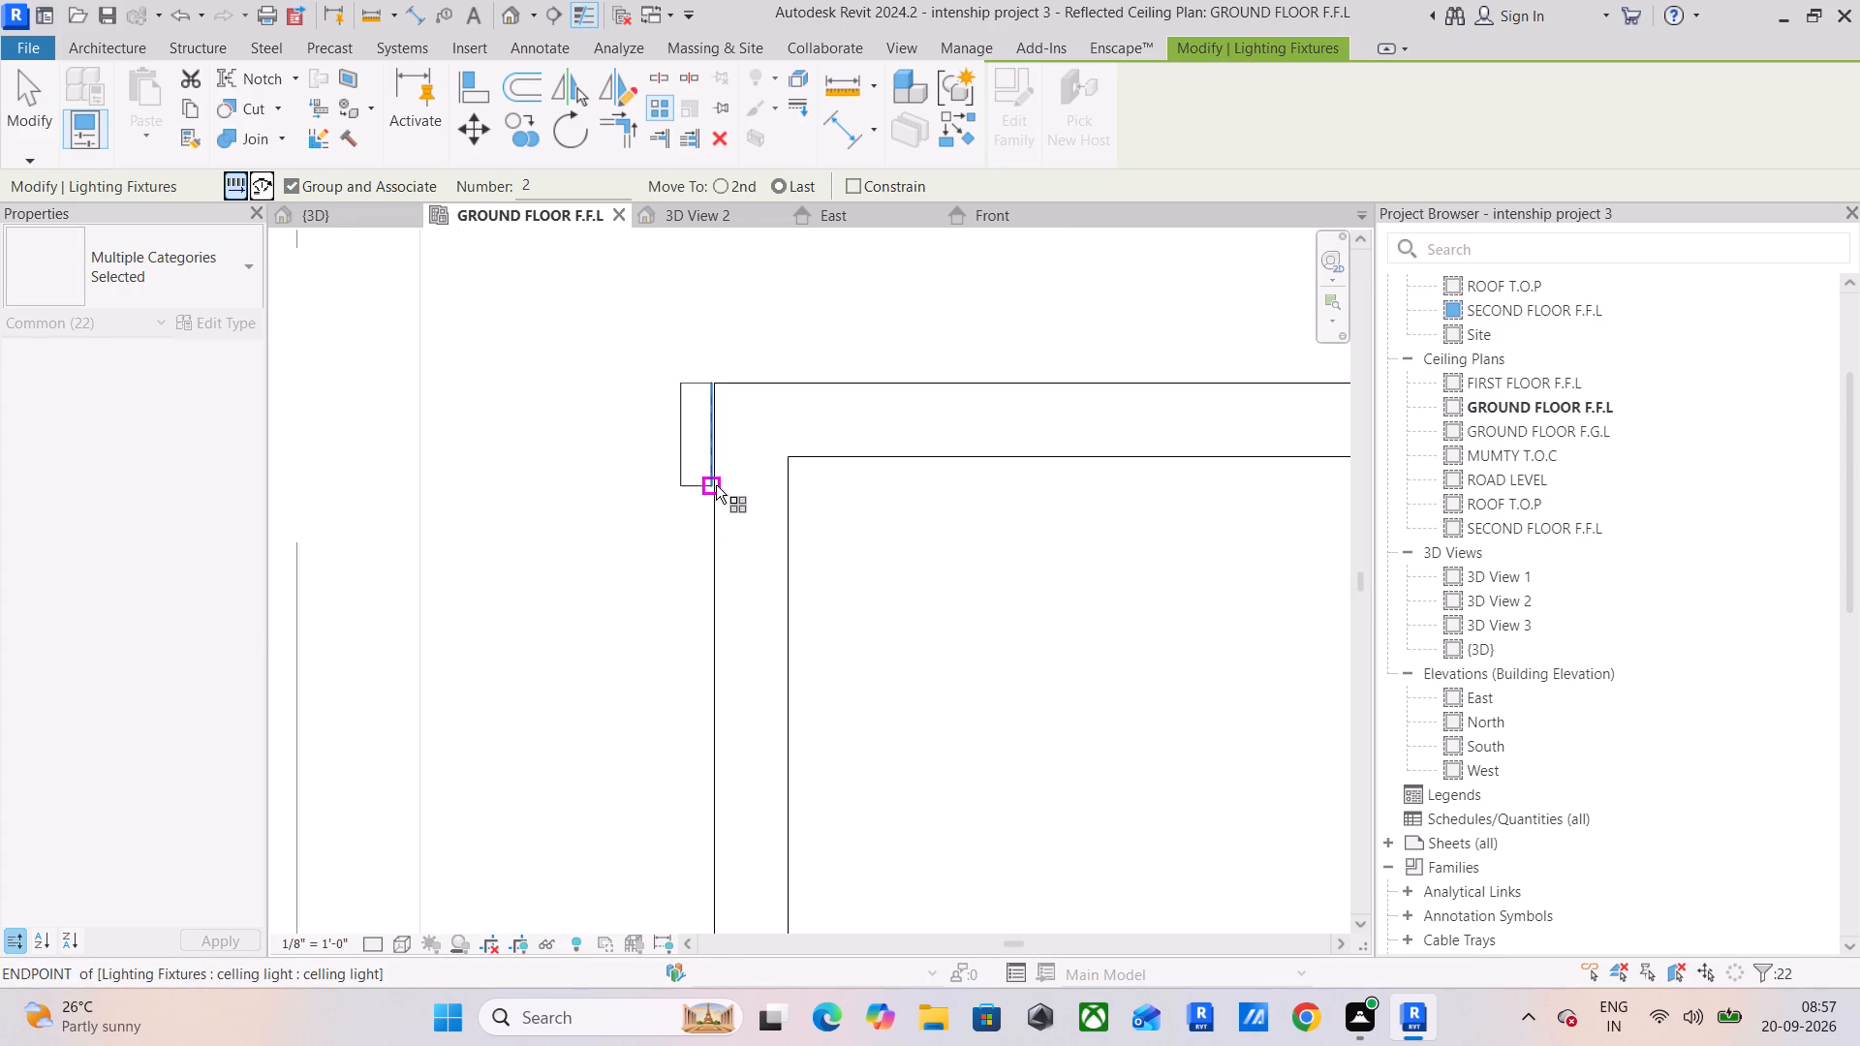
scroll(716, 485, up, 5)
click(710, 492)
scroll(710, 492, down, 7)
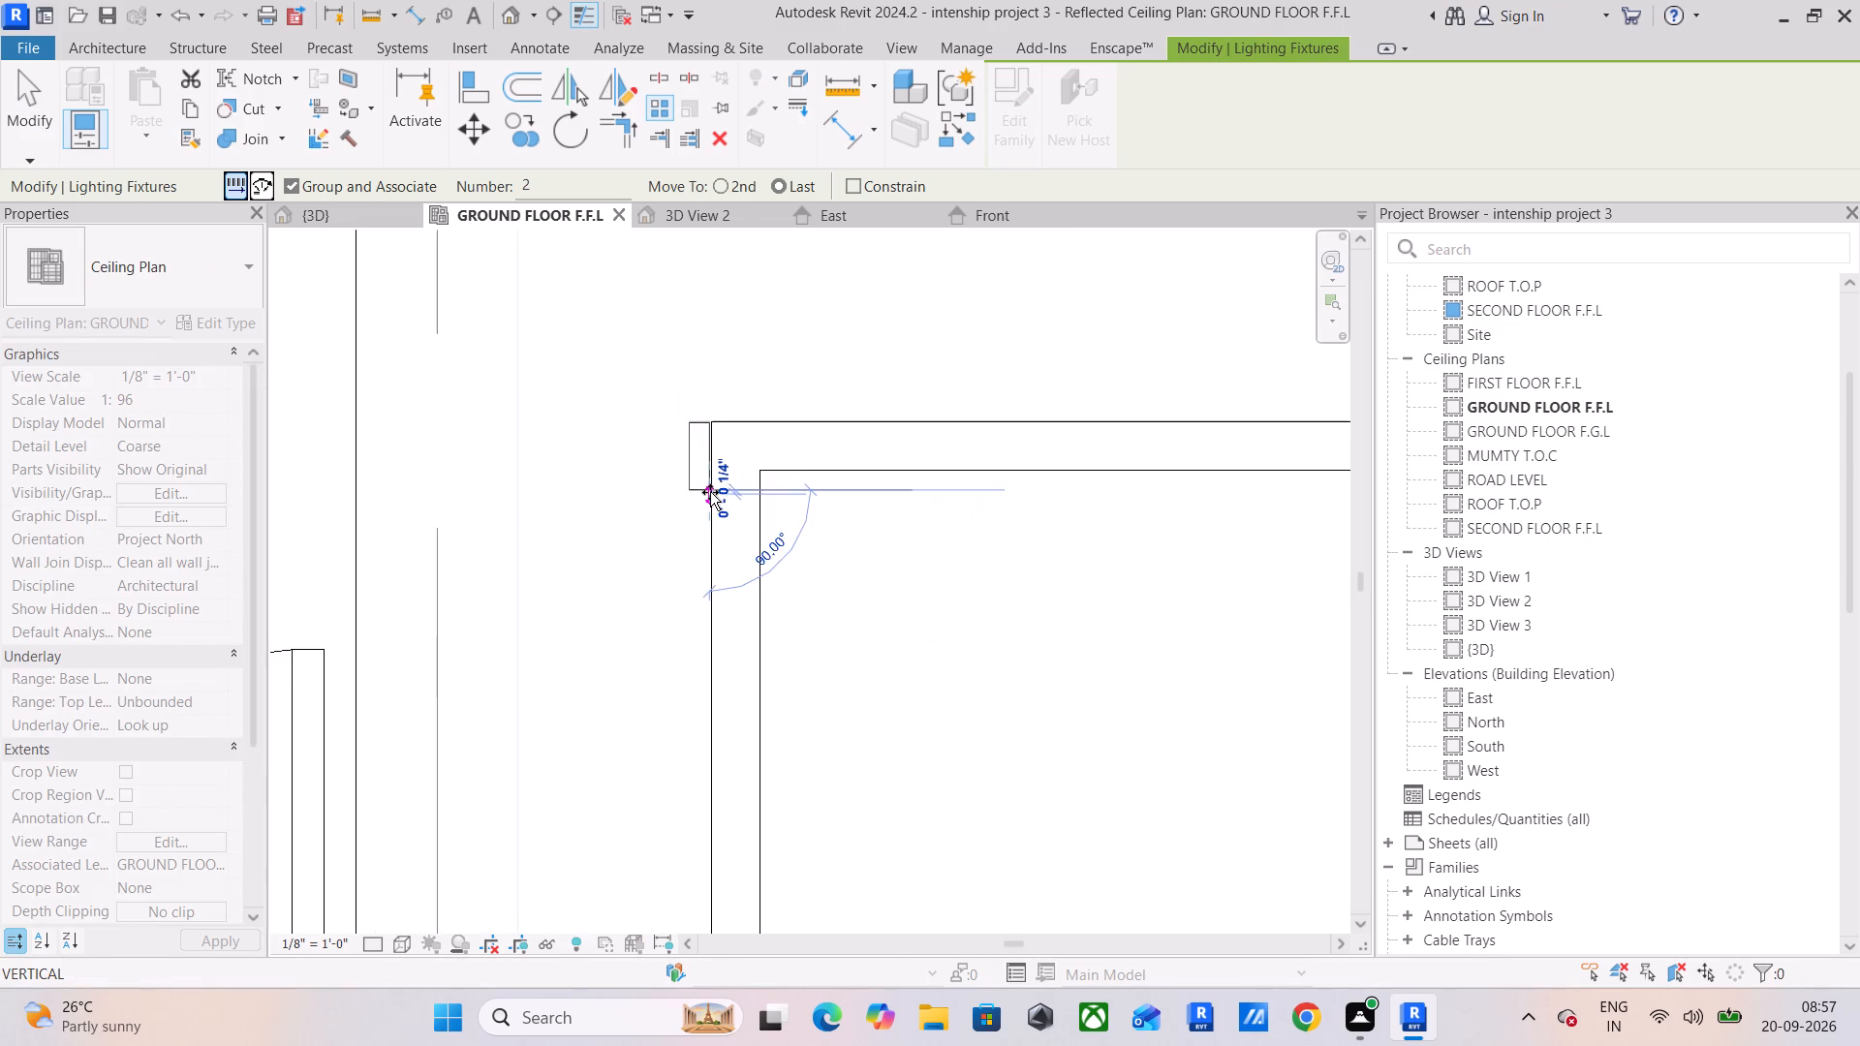
scroll(710, 492, down, 14)
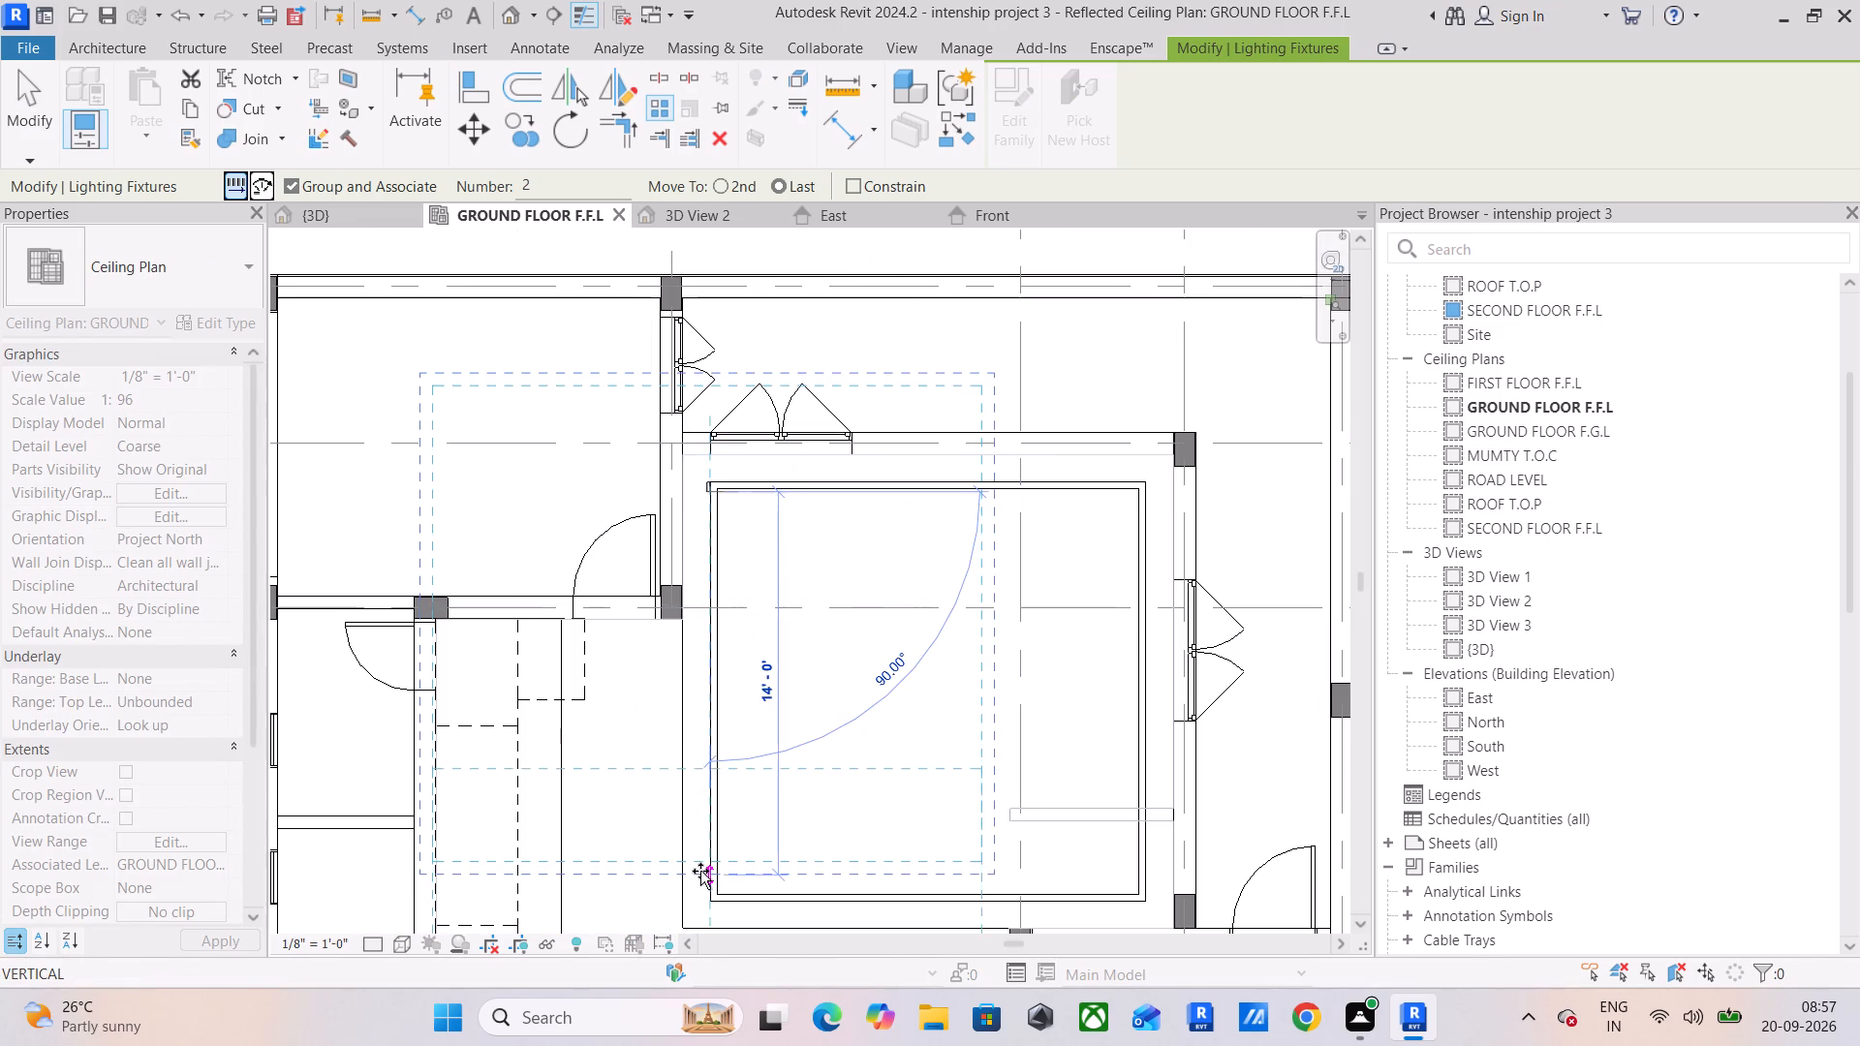
scroll(706, 867, up, 7)
middle_drag(707, 865, 671, 380)
scroll(708, 857, up, 1)
scroll(667, 448, up, 6)
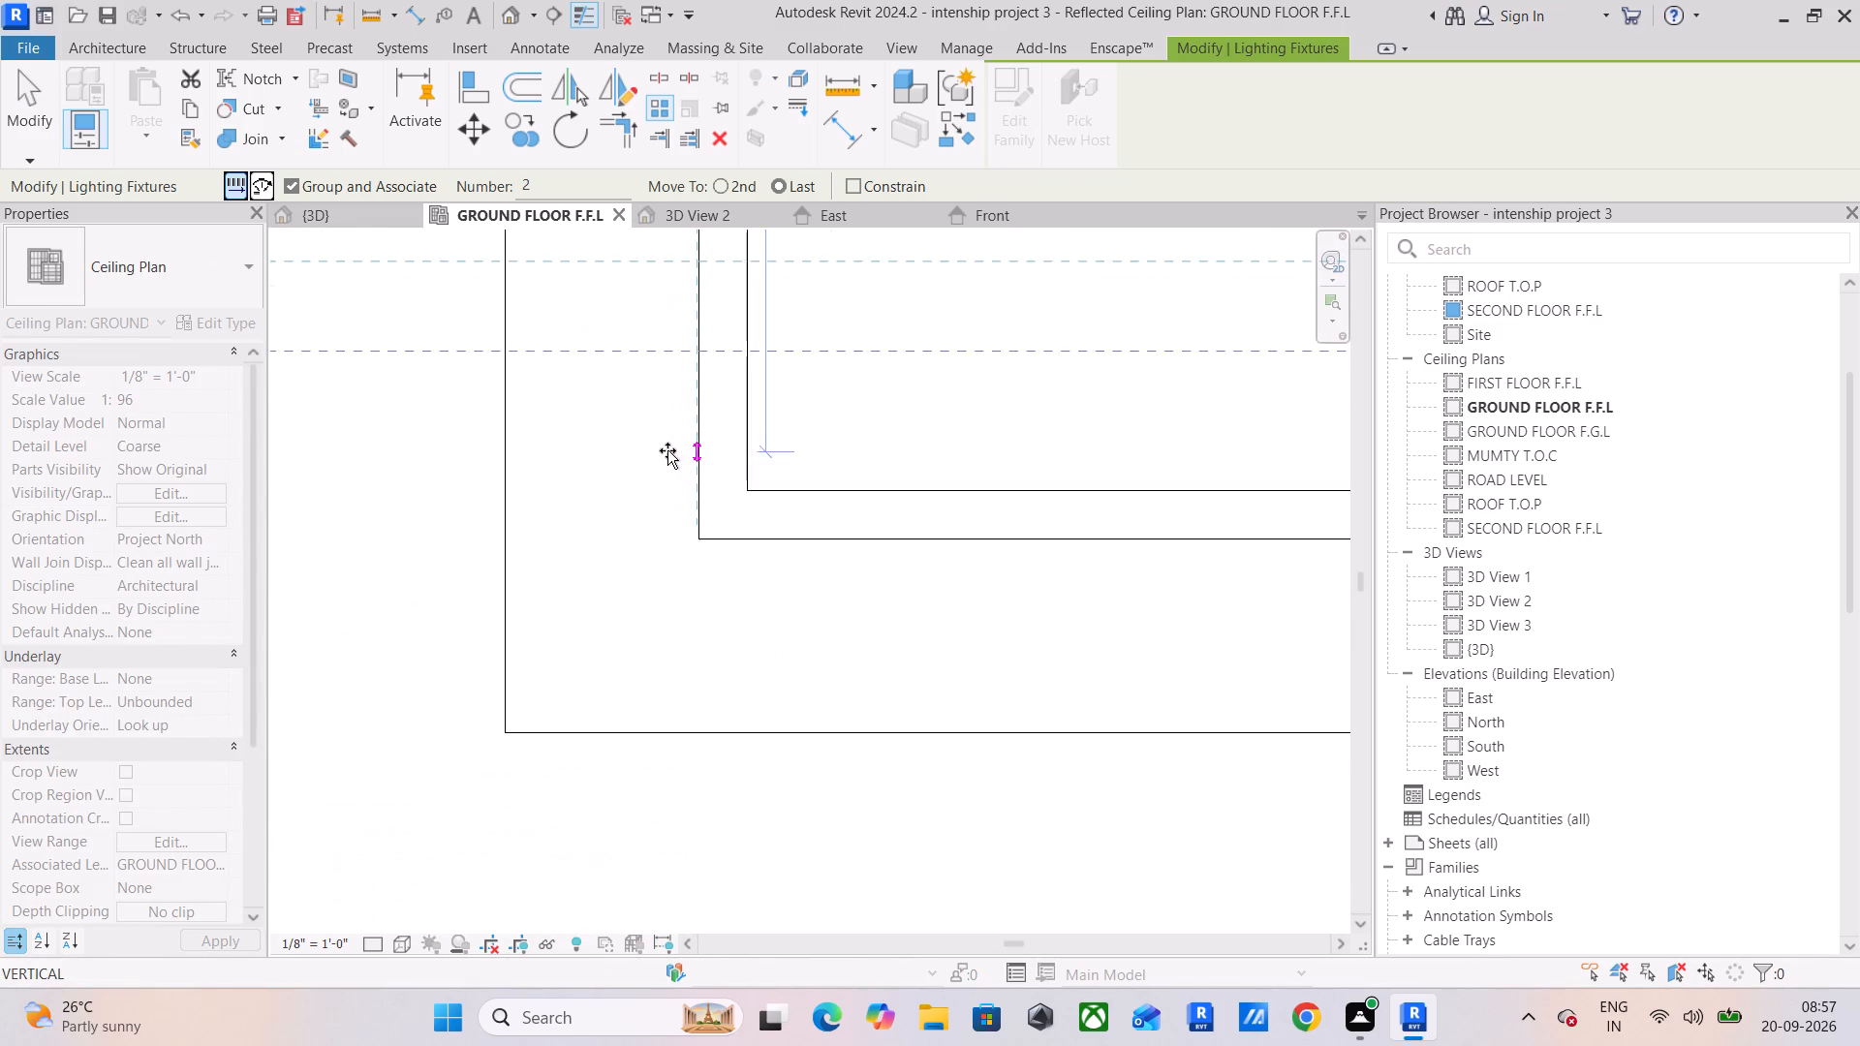
scroll(672, 464, up, 6)
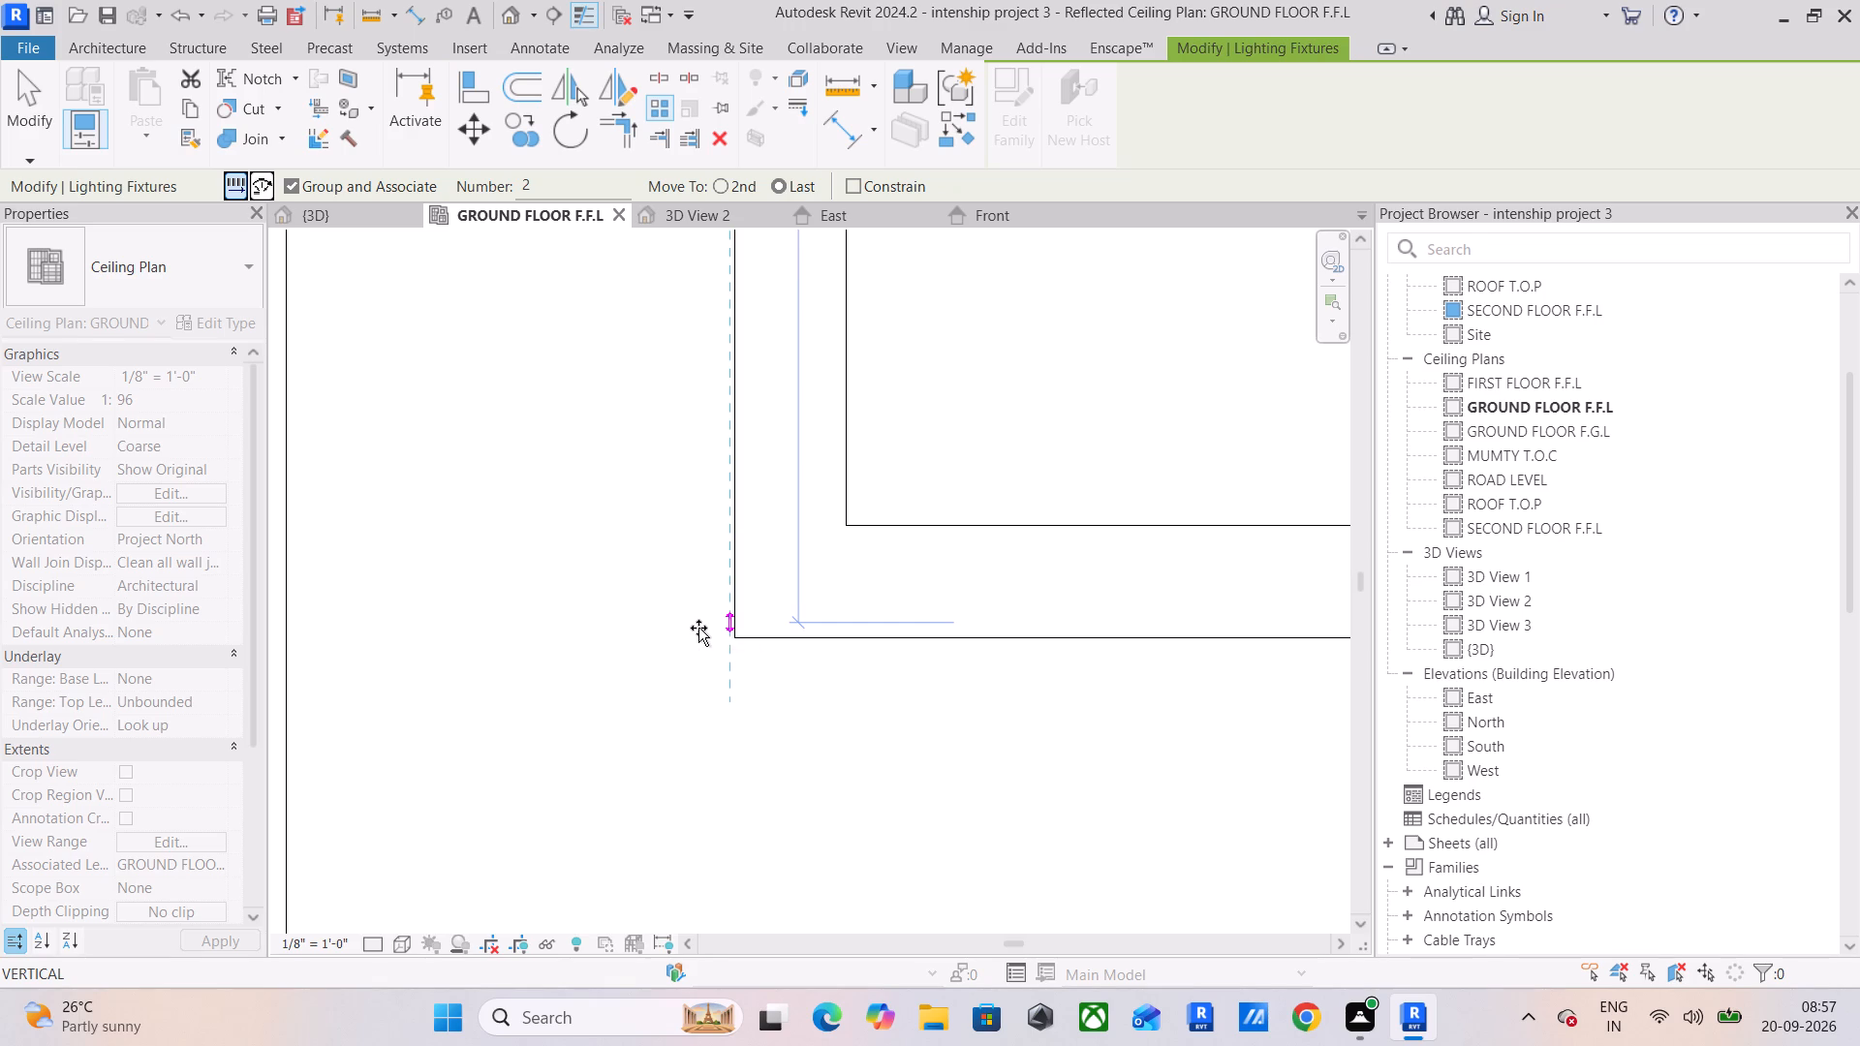
click(698, 630)
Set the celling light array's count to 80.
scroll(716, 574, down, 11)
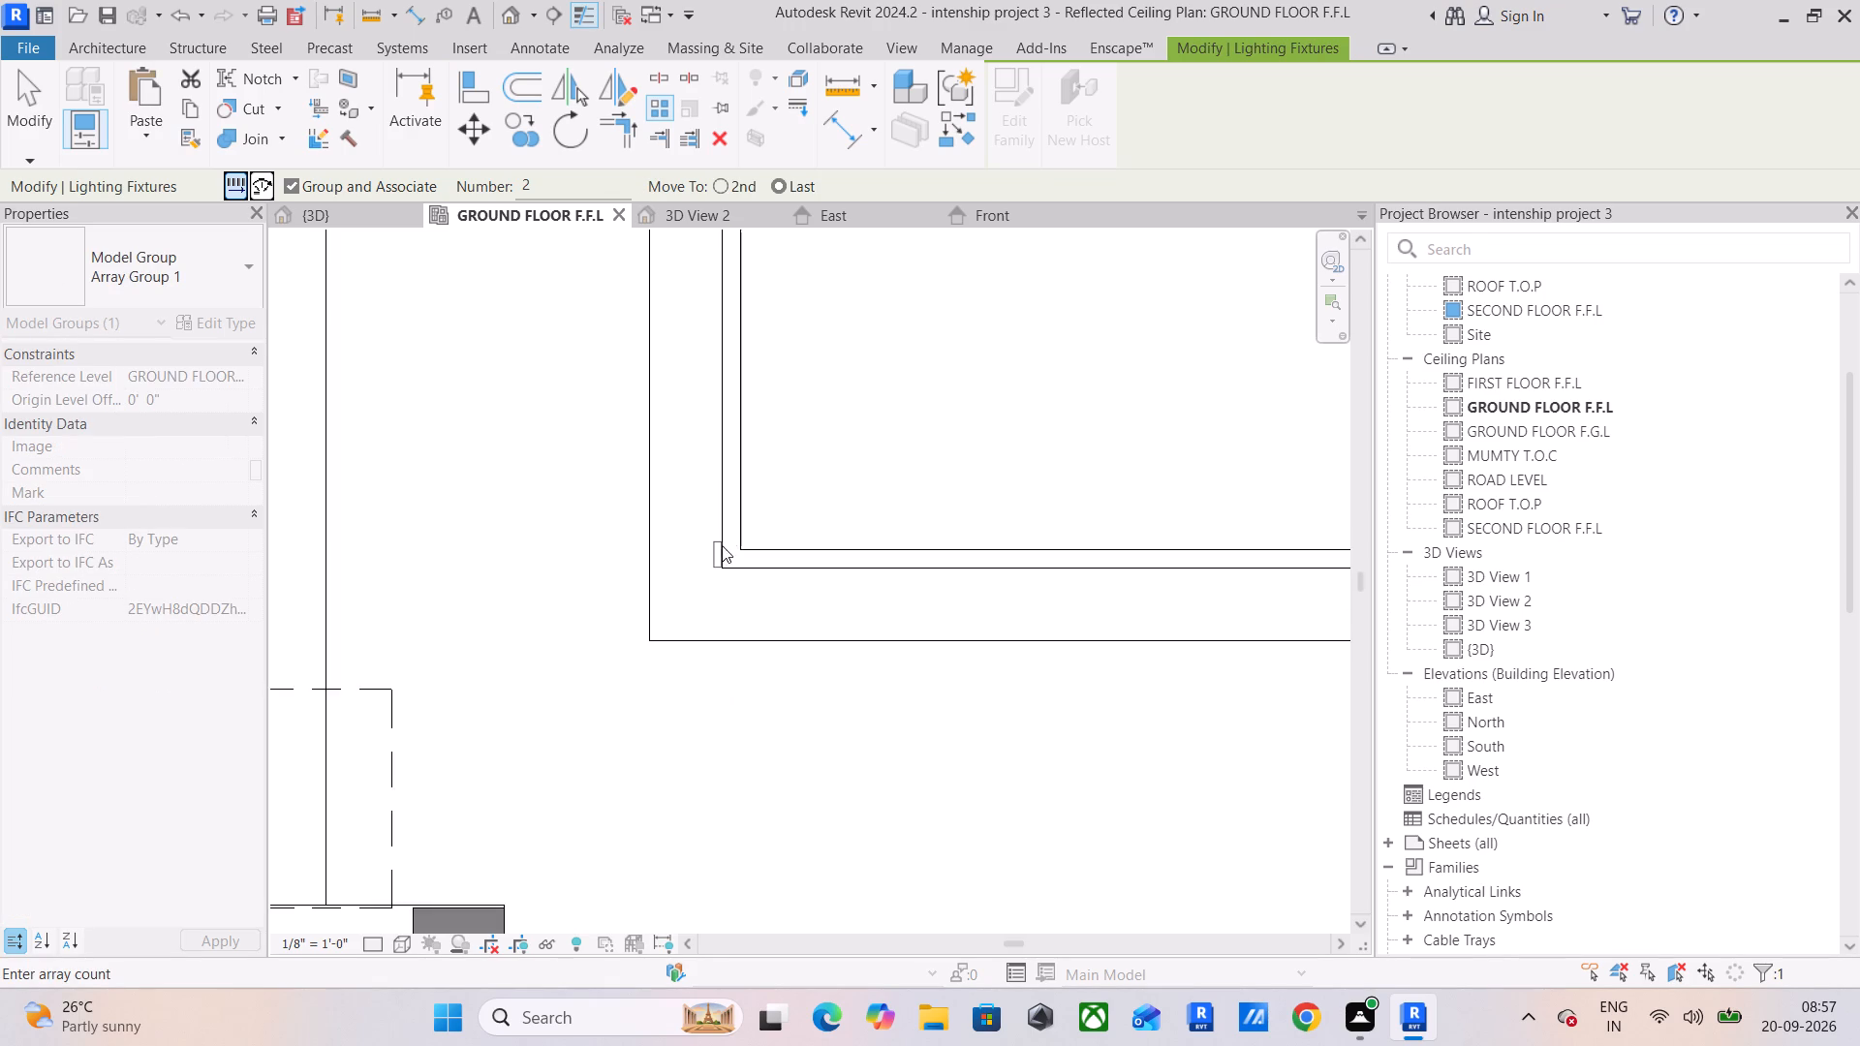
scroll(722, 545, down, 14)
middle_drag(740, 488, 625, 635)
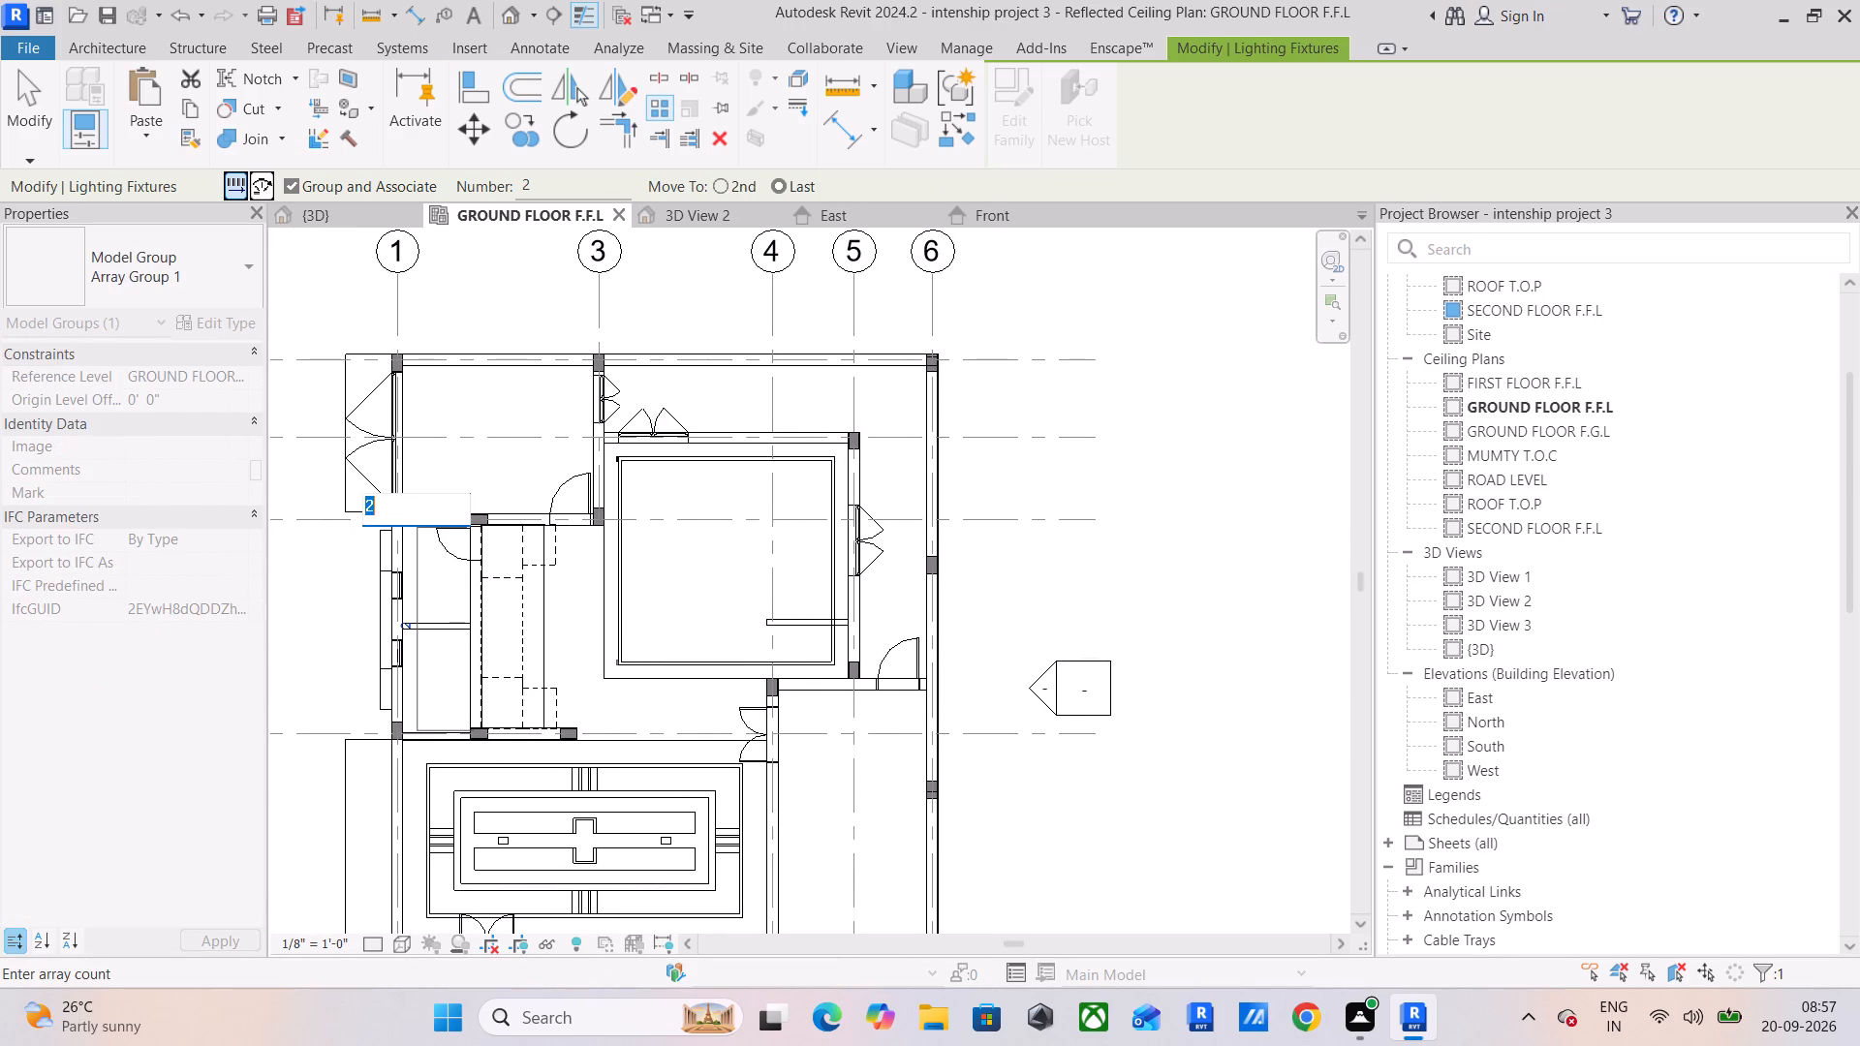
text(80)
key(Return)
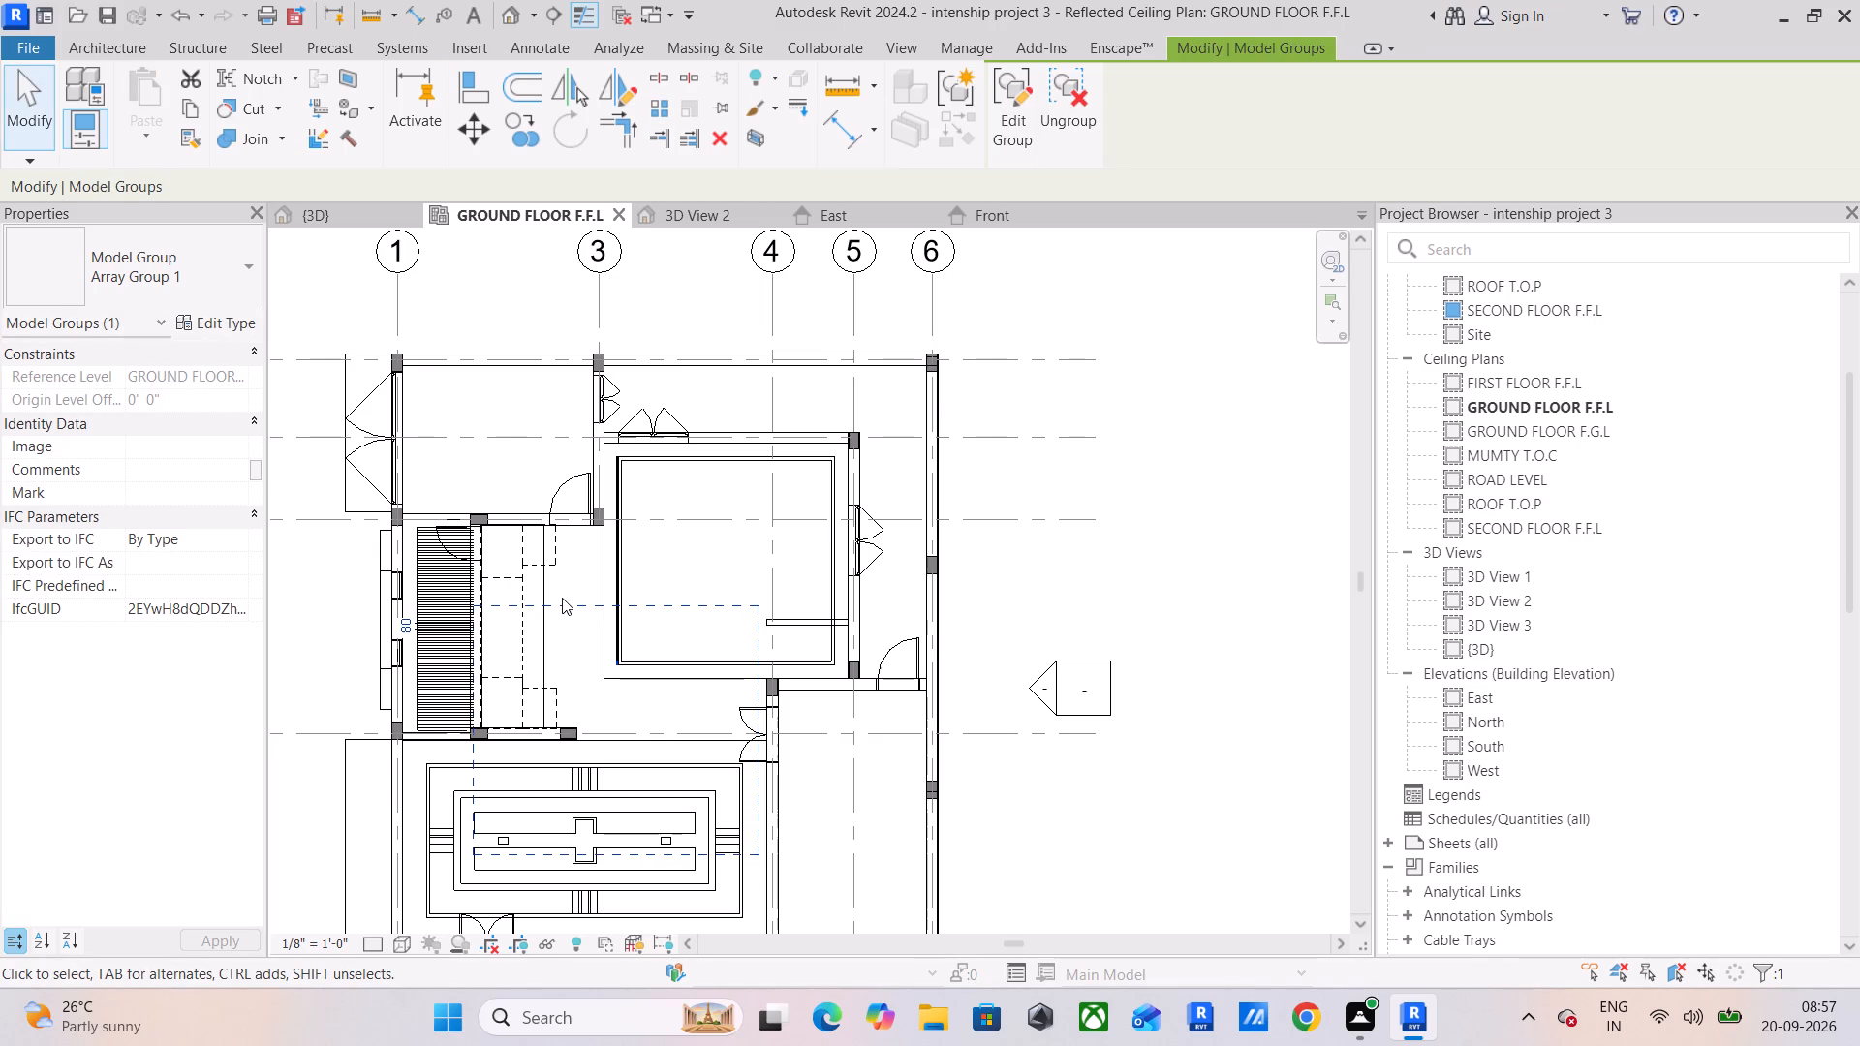
Check the light spacing along the ring's left edge and set the array's count to 70.
scroll(446, 580, up, 6)
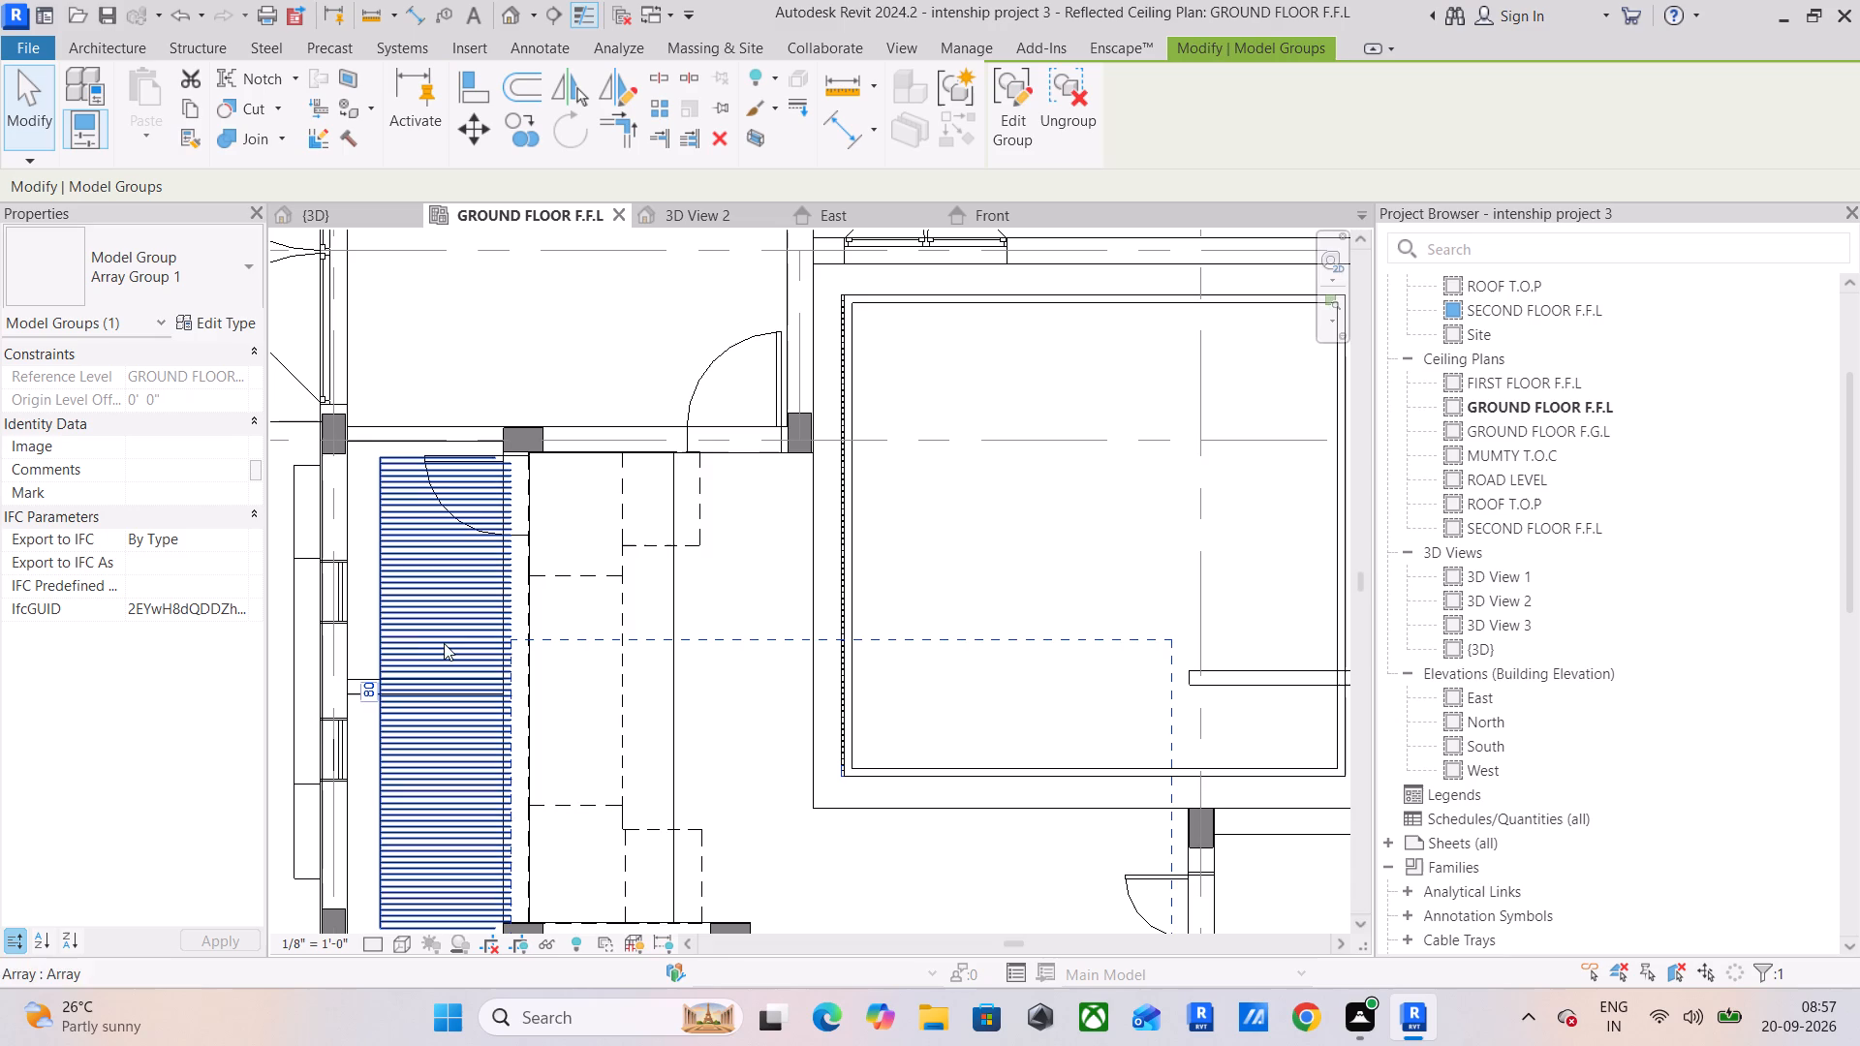
scroll(870, 597, up, 6)
scroll(800, 505, up, 6)
scroll(508, 663, down, 12)
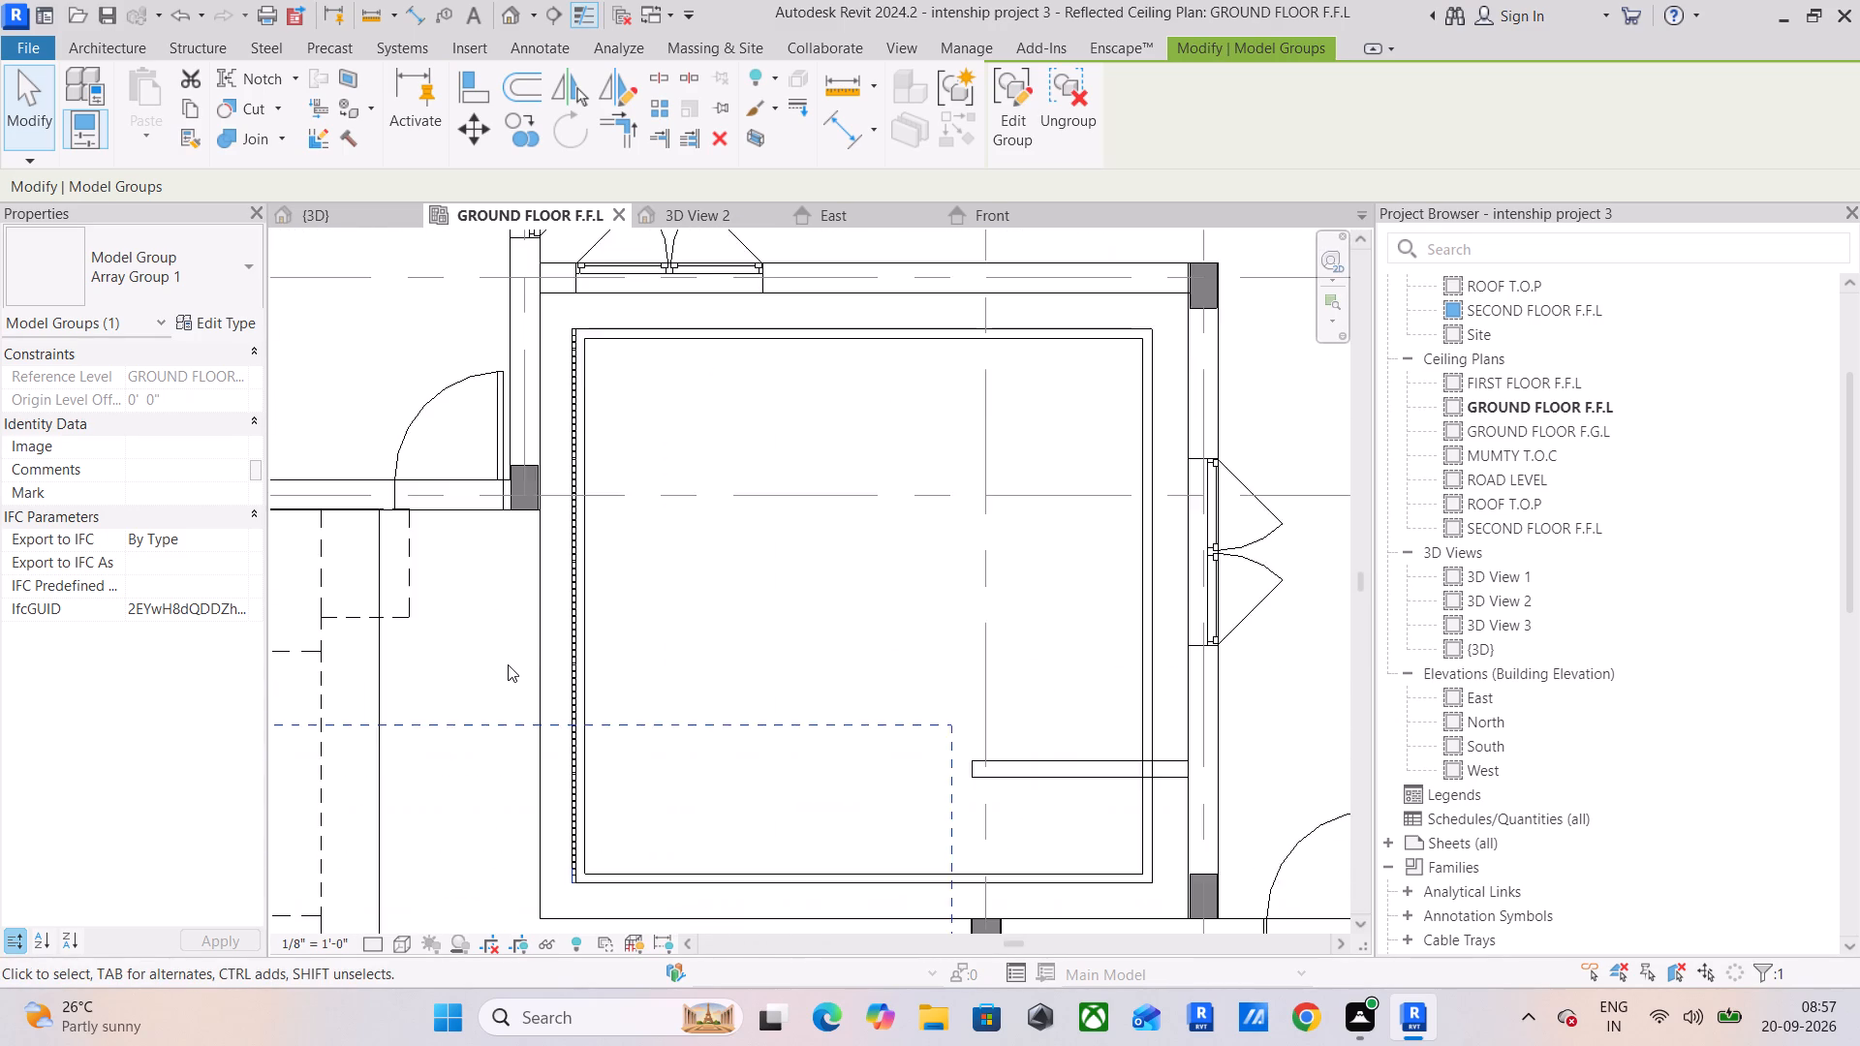
scroll(495, 671, down, 1)
middle_drag(495, 671, 1001, 520)
click(639, 606)
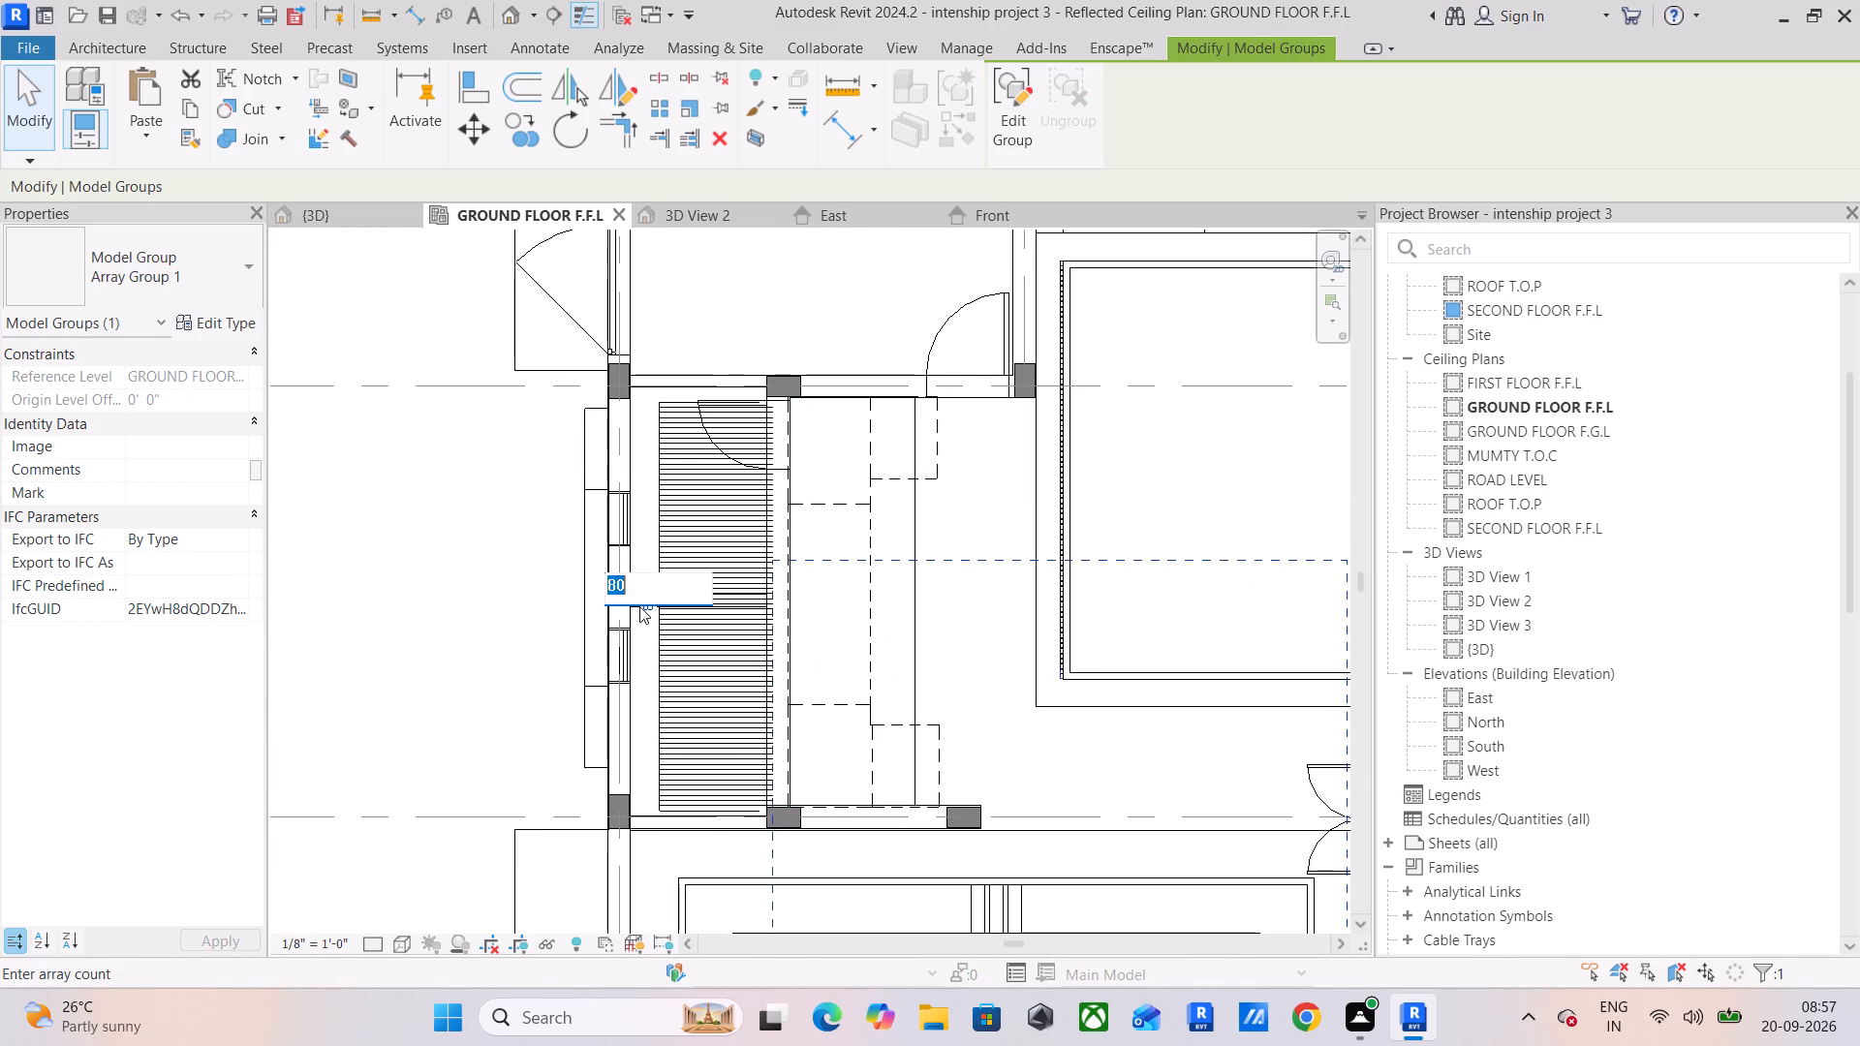
text(70)
key(Return)
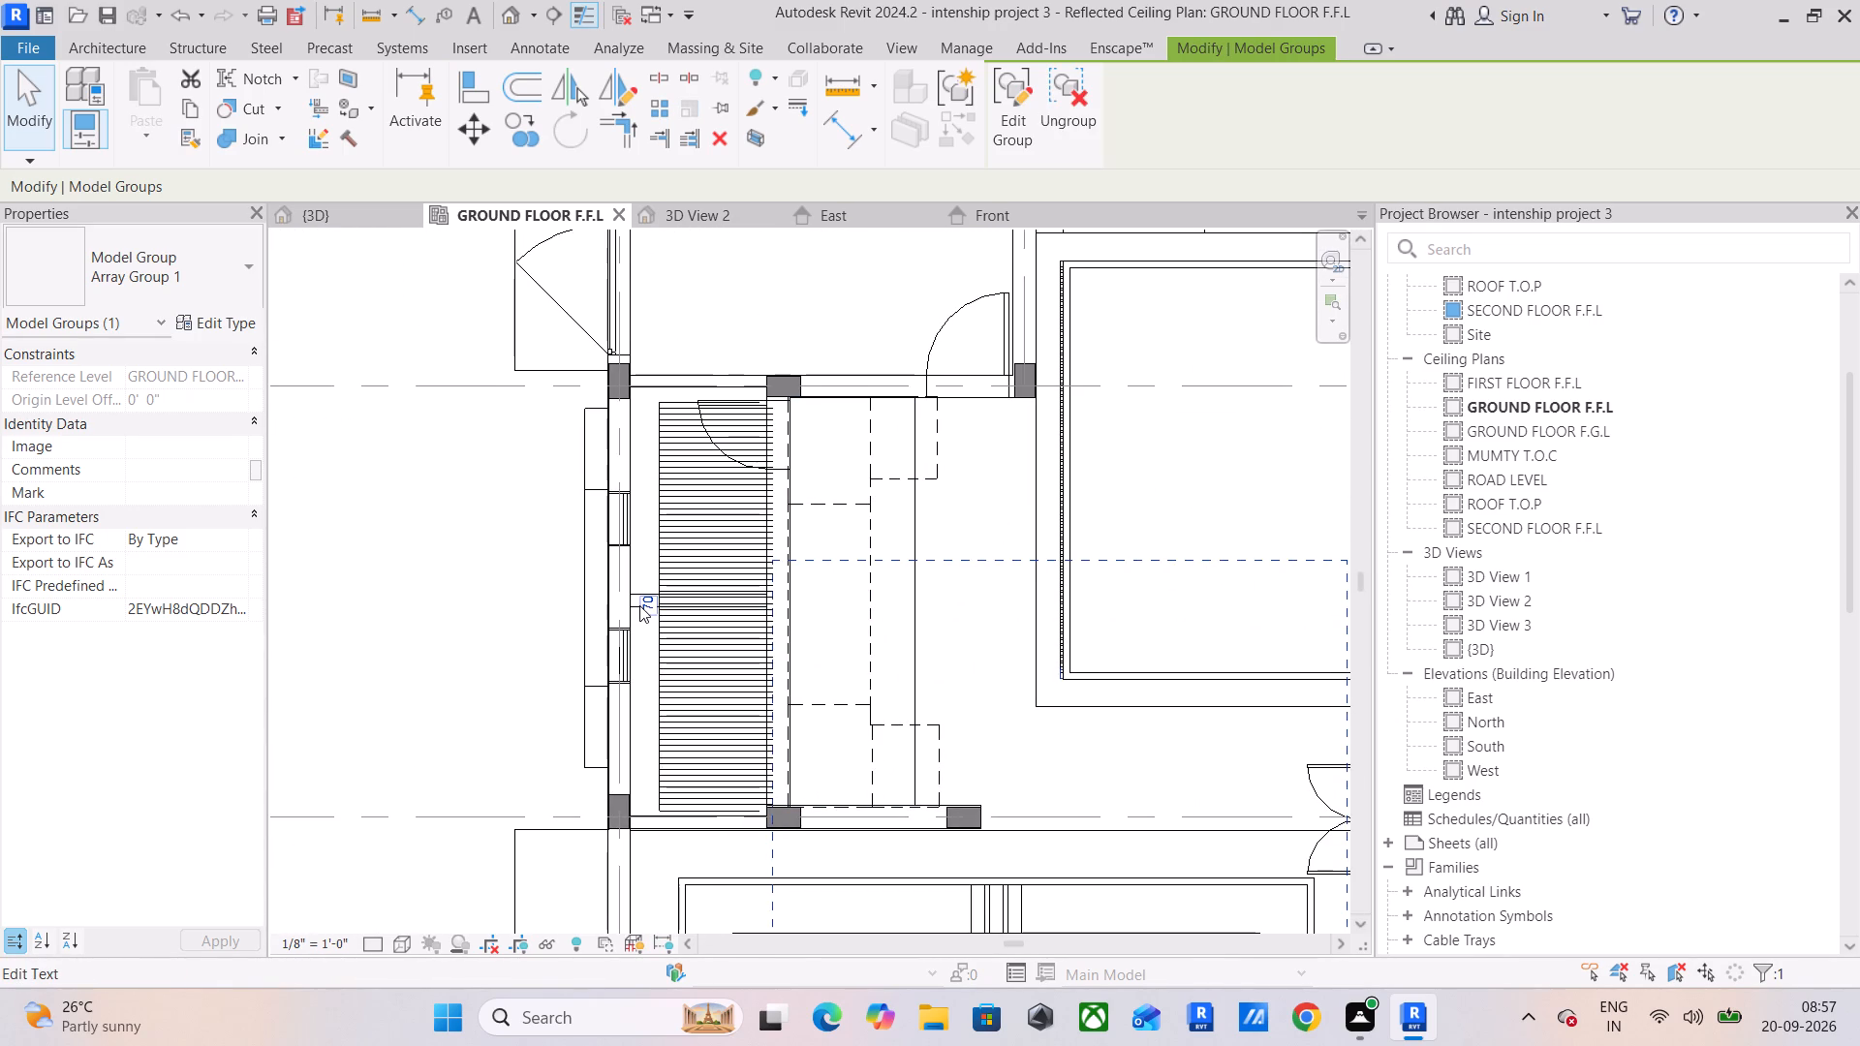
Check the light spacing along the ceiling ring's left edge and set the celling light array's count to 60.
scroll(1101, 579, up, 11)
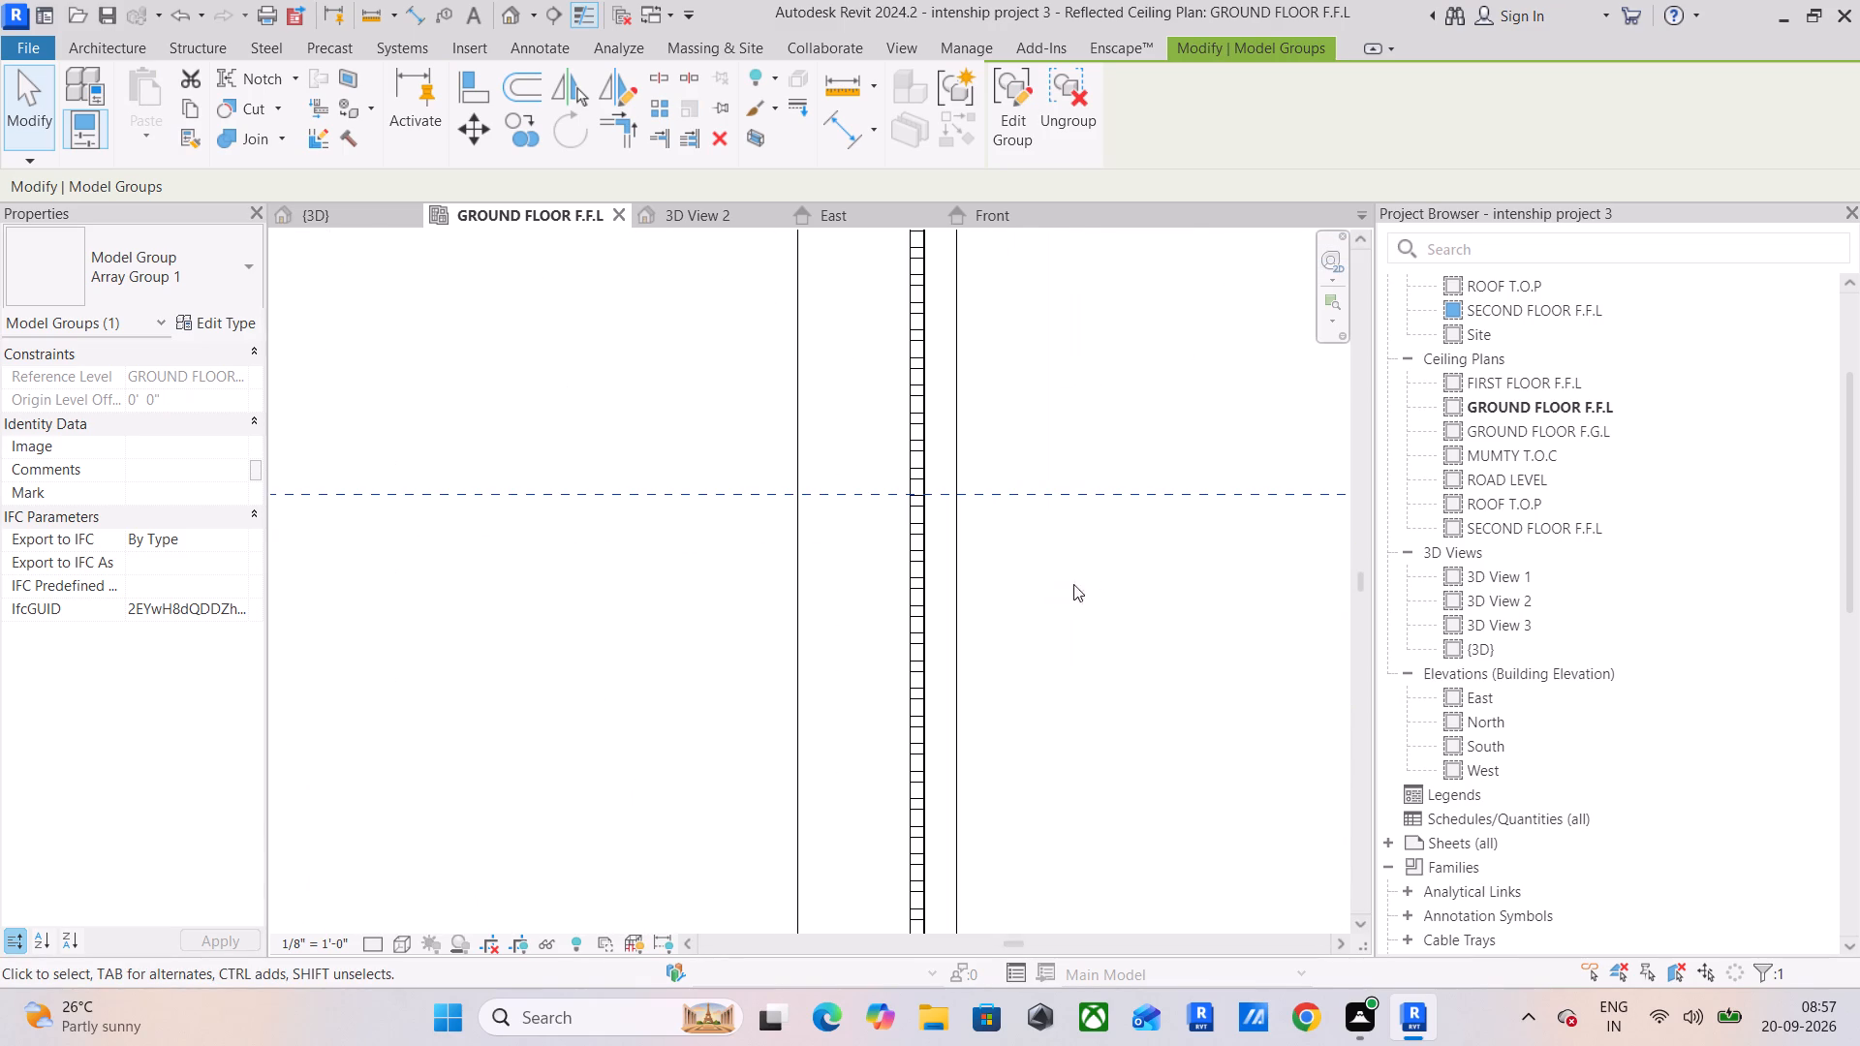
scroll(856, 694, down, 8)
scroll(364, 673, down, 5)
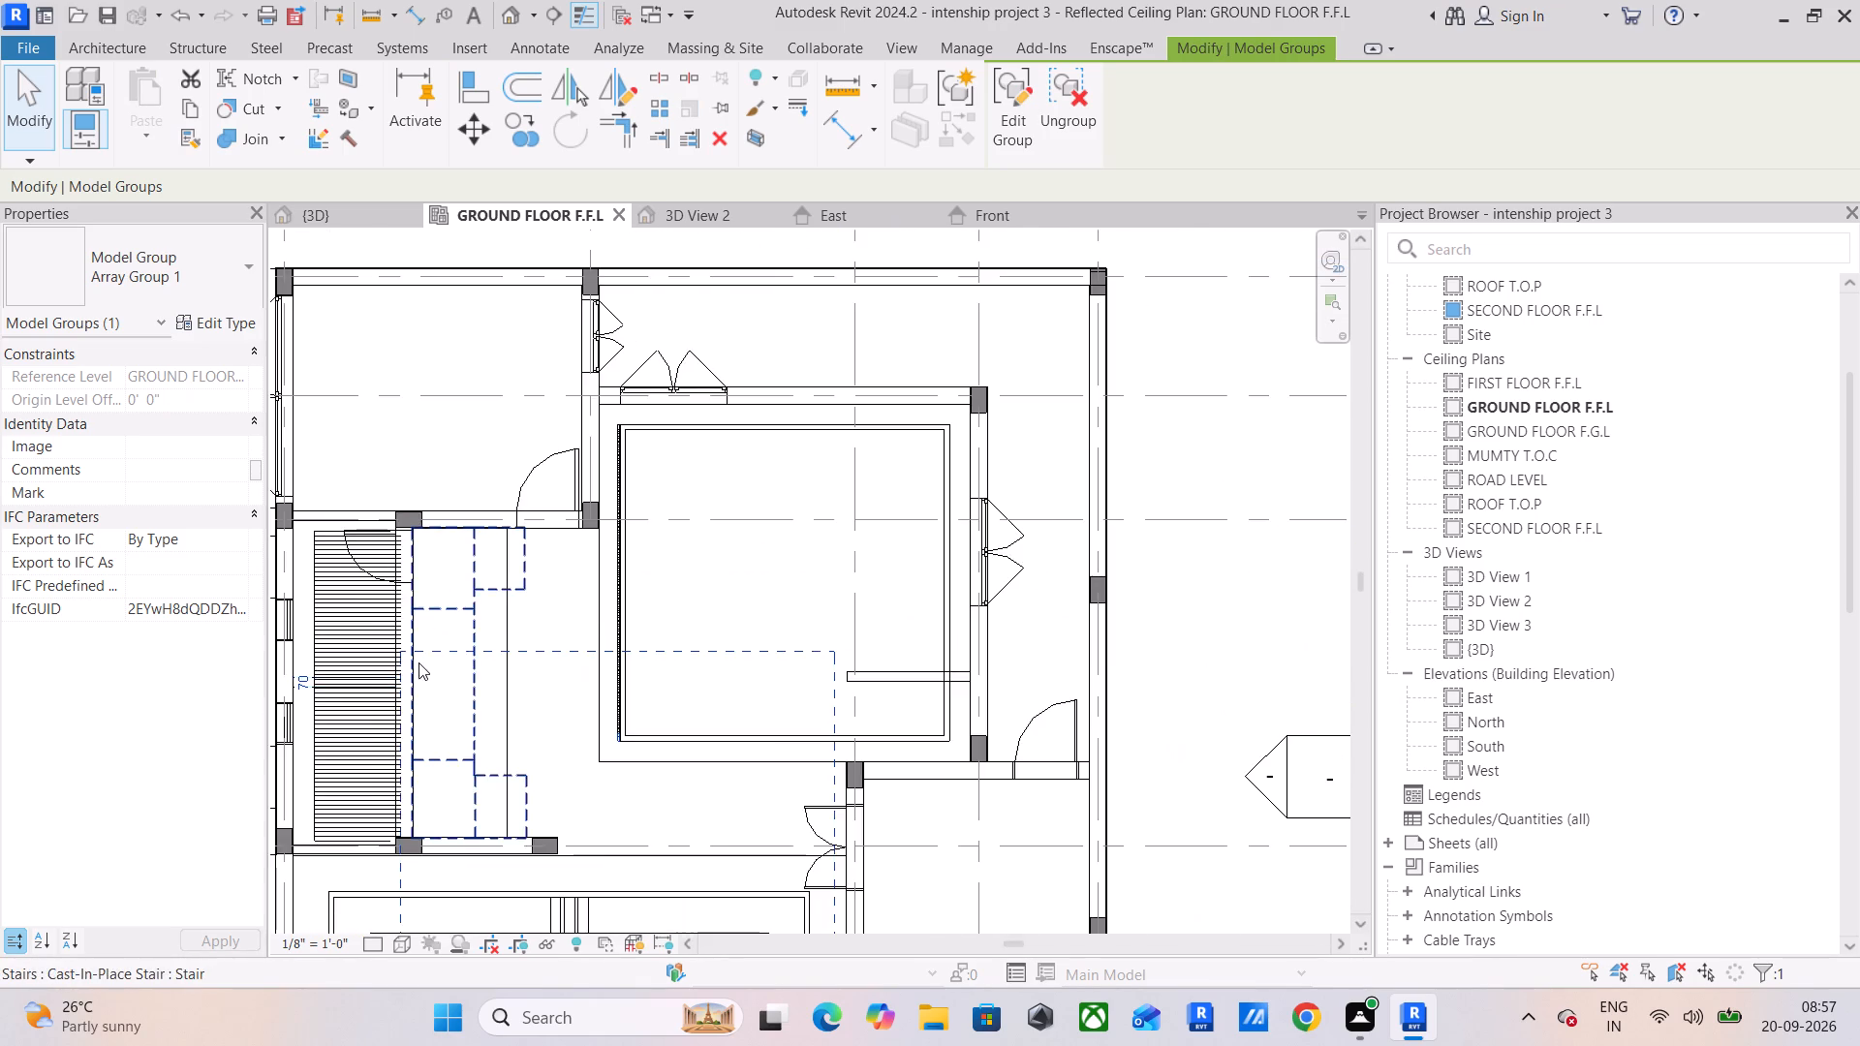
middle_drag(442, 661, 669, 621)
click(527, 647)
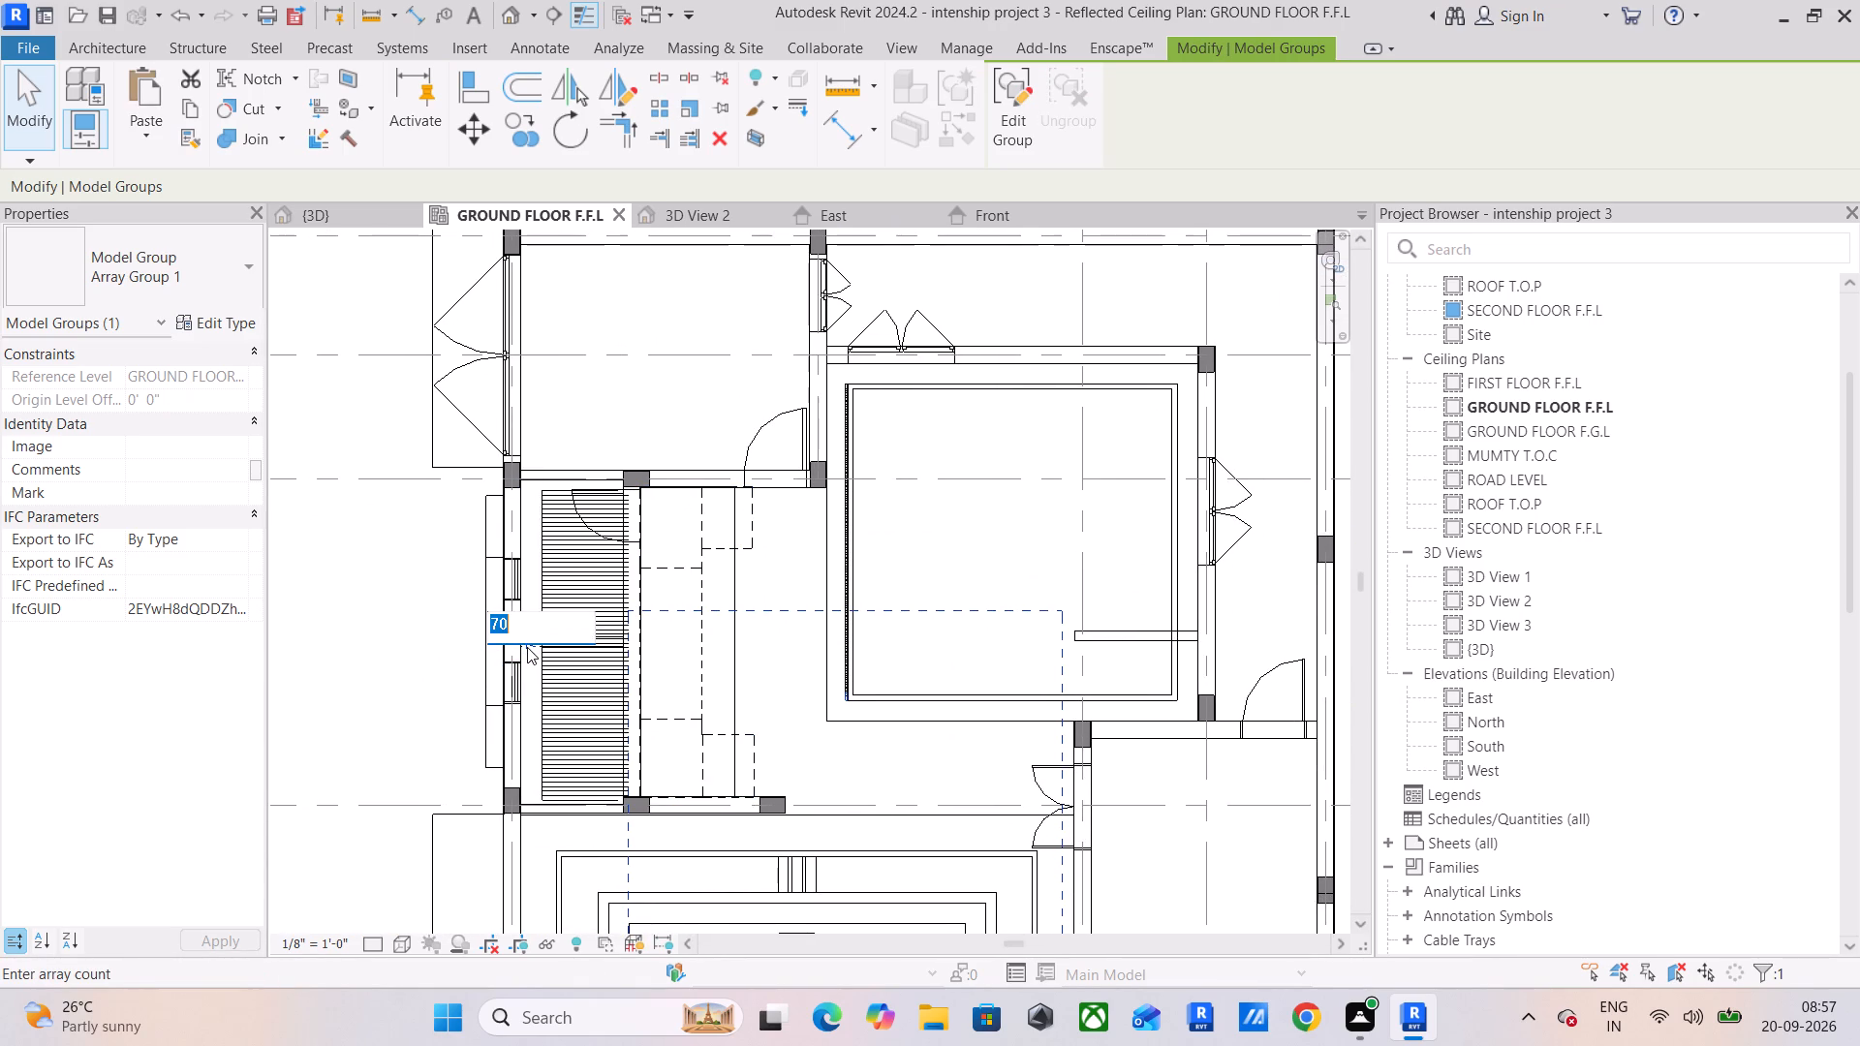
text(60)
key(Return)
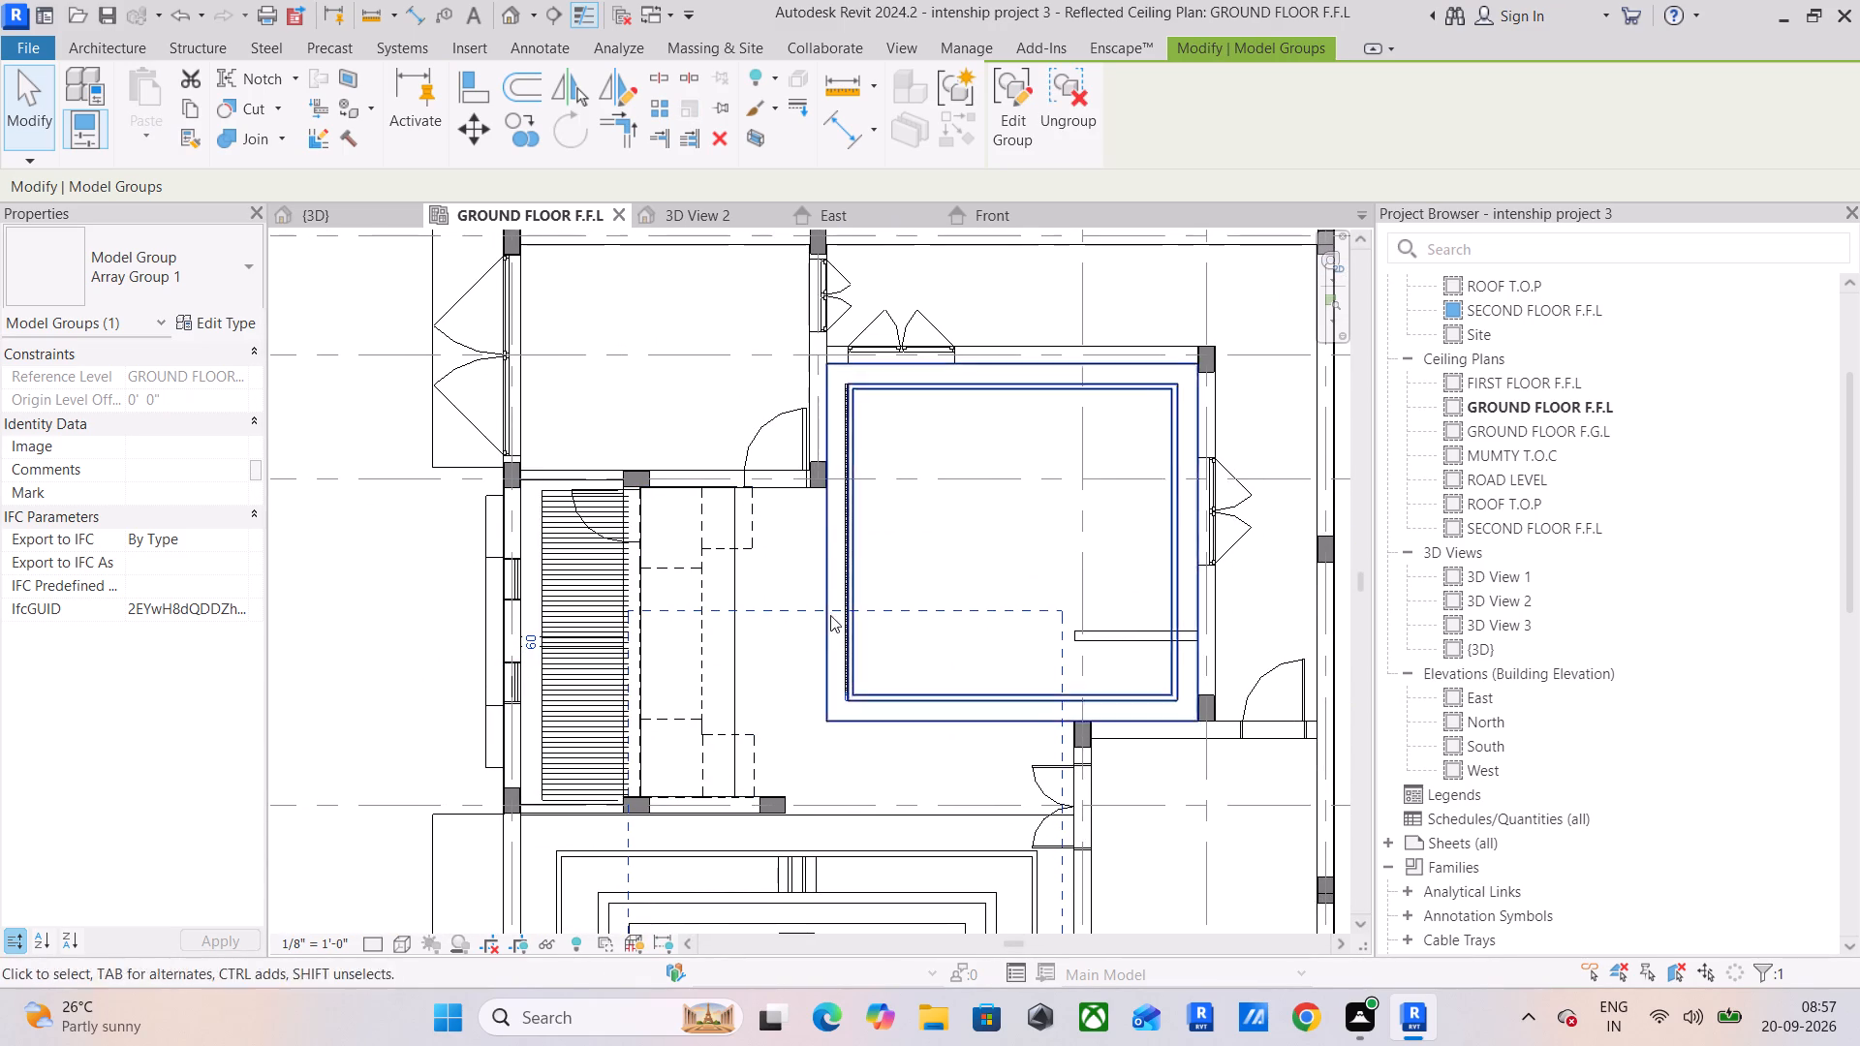
Recheck the light spacing along the ring's left edge and set the celling light array's count to 40.
scroll(832, 612, up, 13)
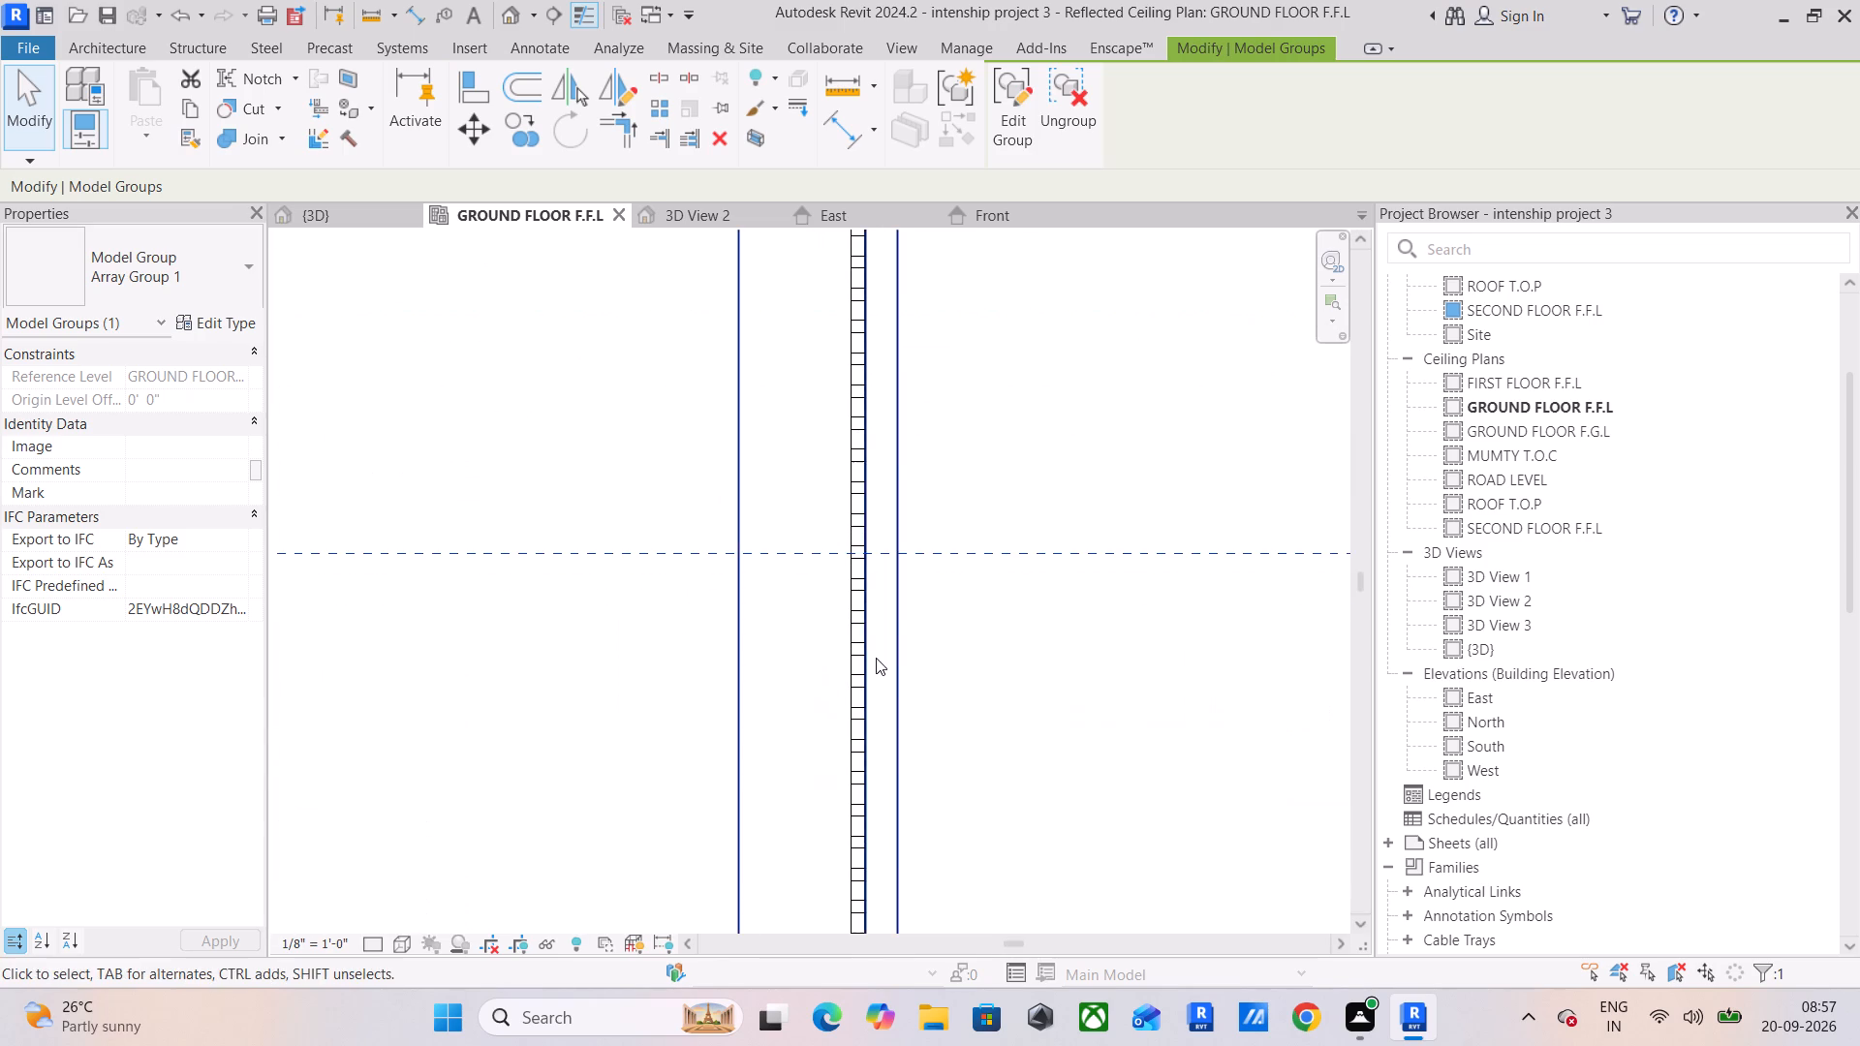
scroll(876, 658, down, 11)
click(454, 676)
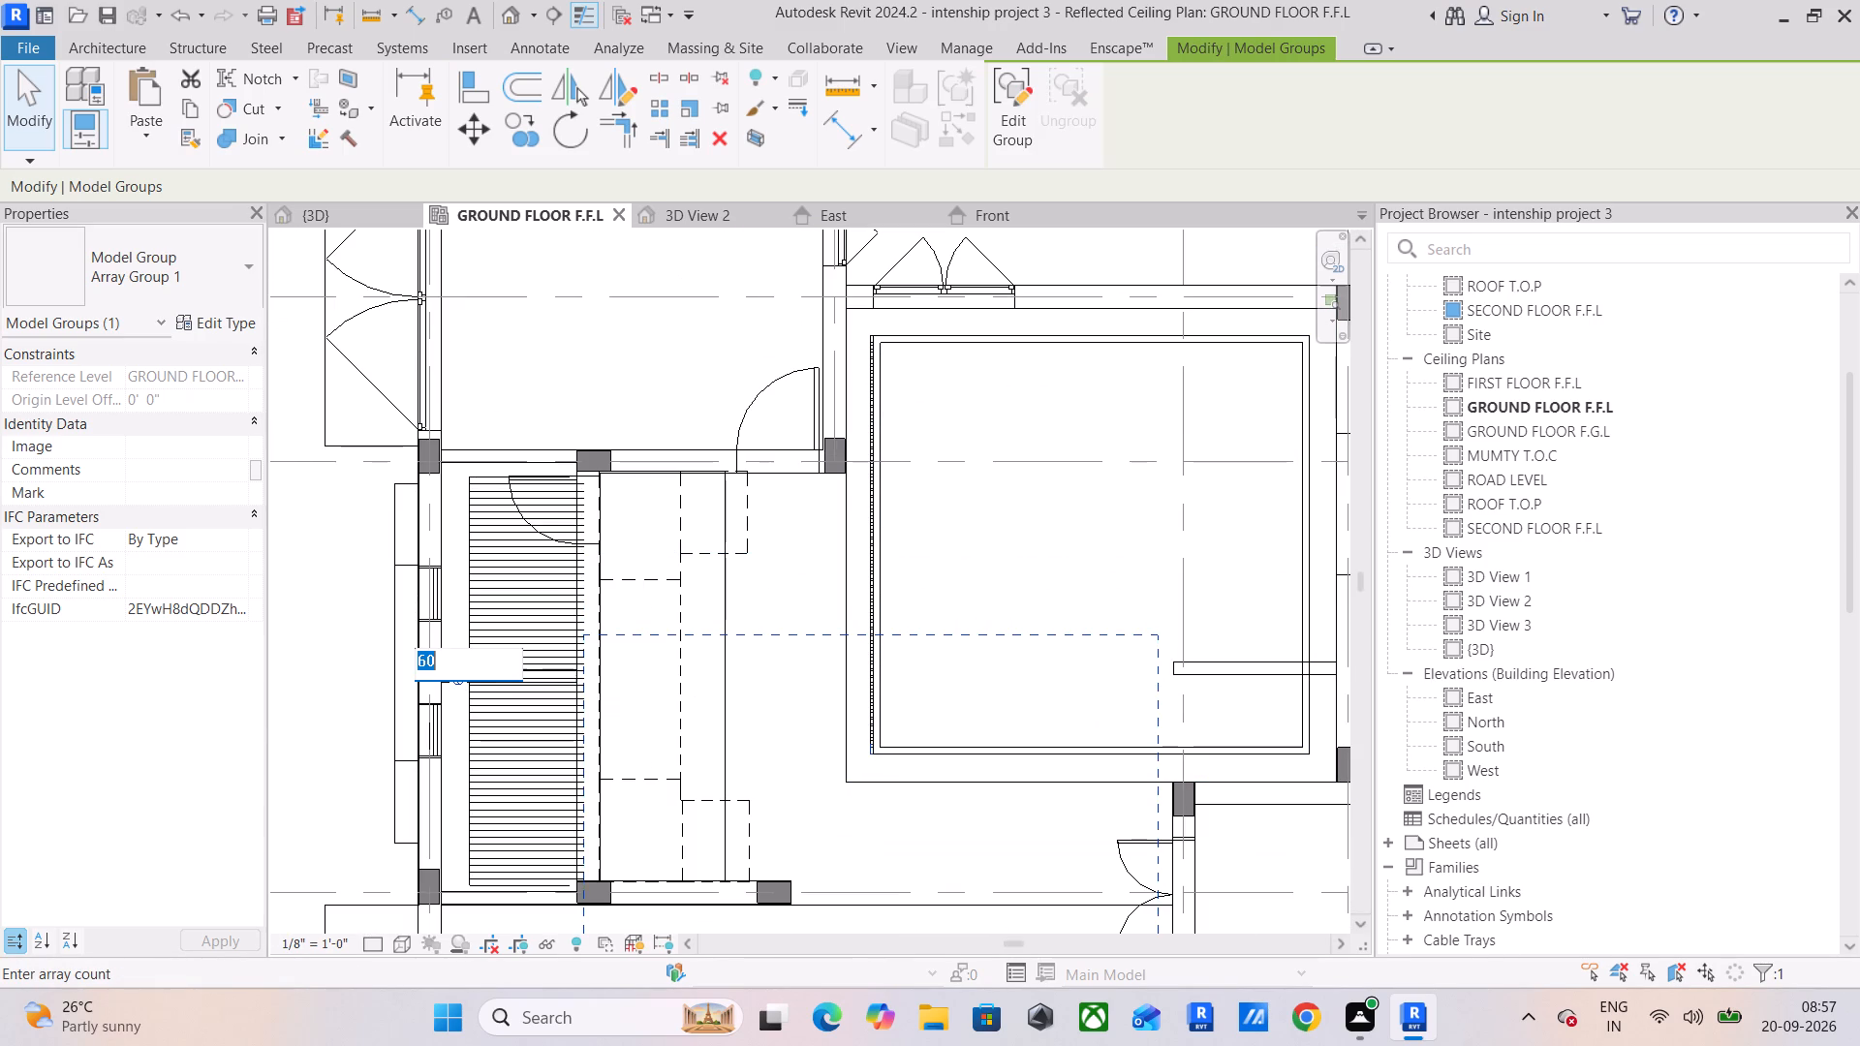
text(40)
key(Return)
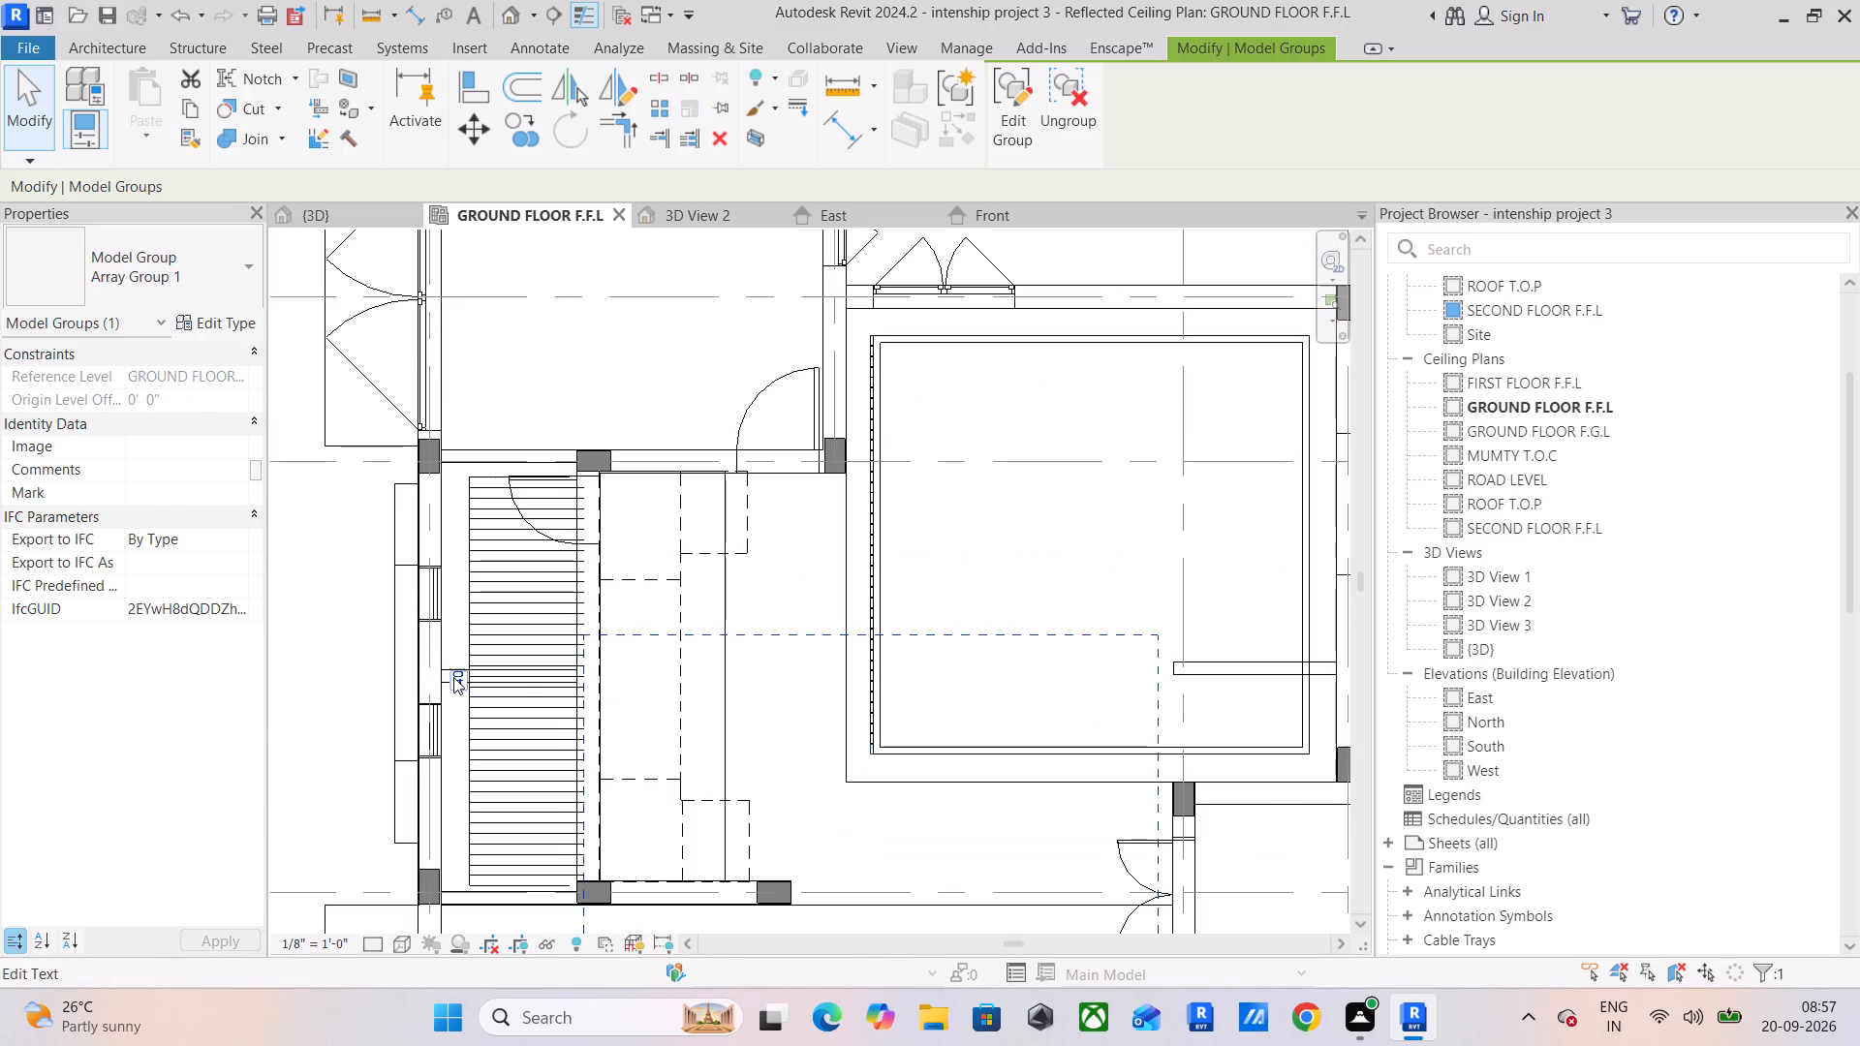
Examine the spacing of the arrayed celling lights along the ring's left edge, down to the lower-left corner.
scroll(904, 733, up, 11)
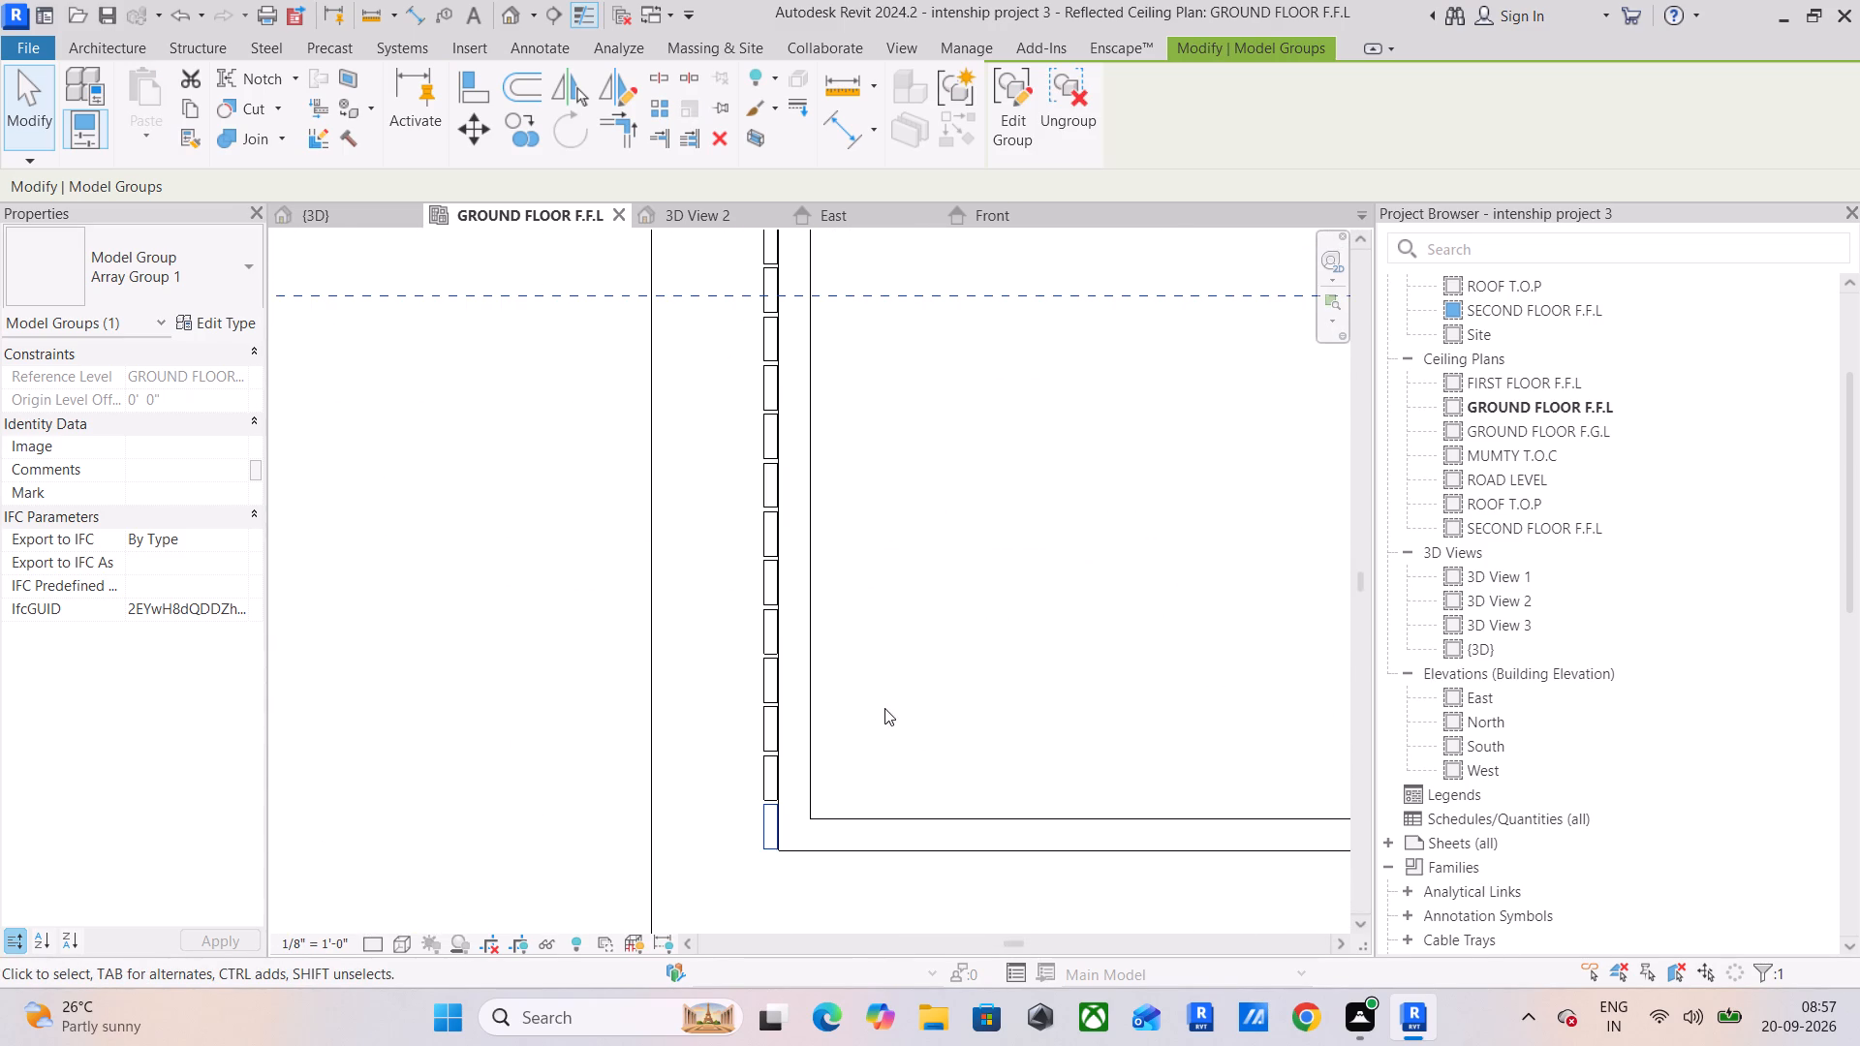
scroll(808, 540, down, 10)
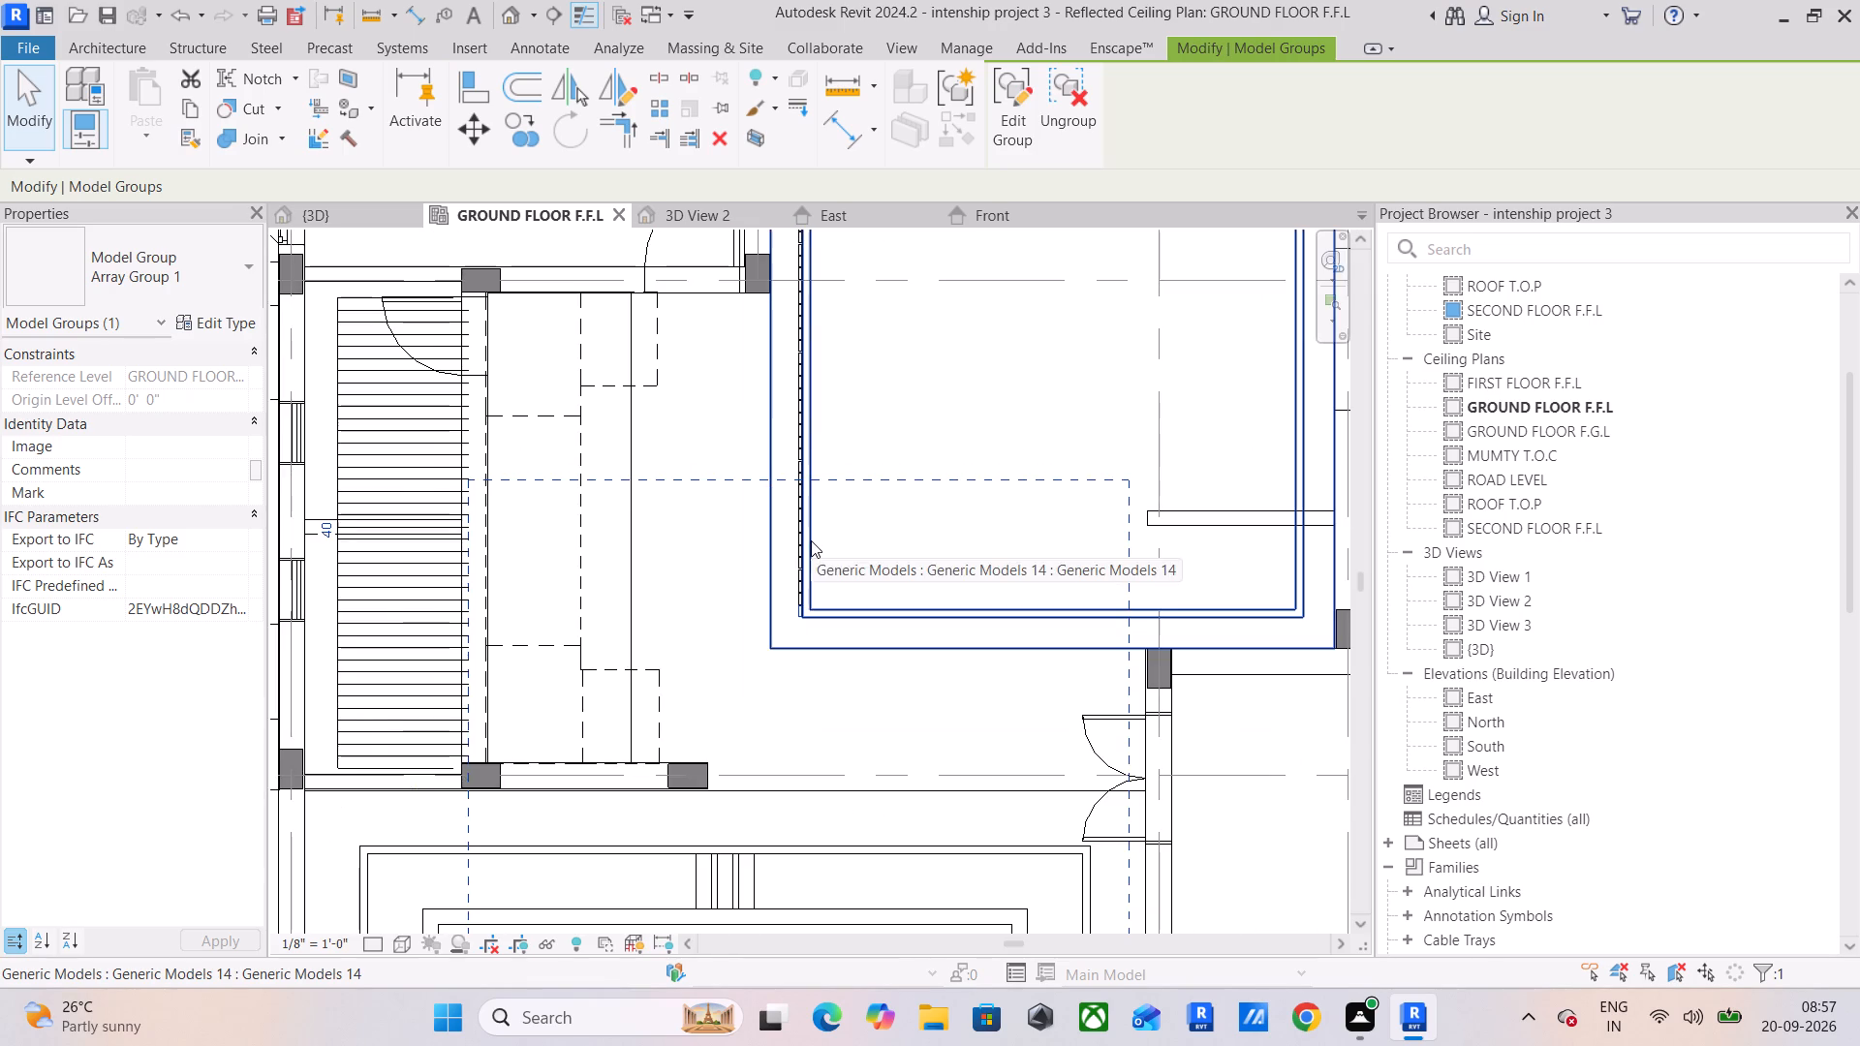
scroll(811, 540, down, 4)
middle_drag(788, 557, 580, 739)
scroll(706, 436, up, 6)
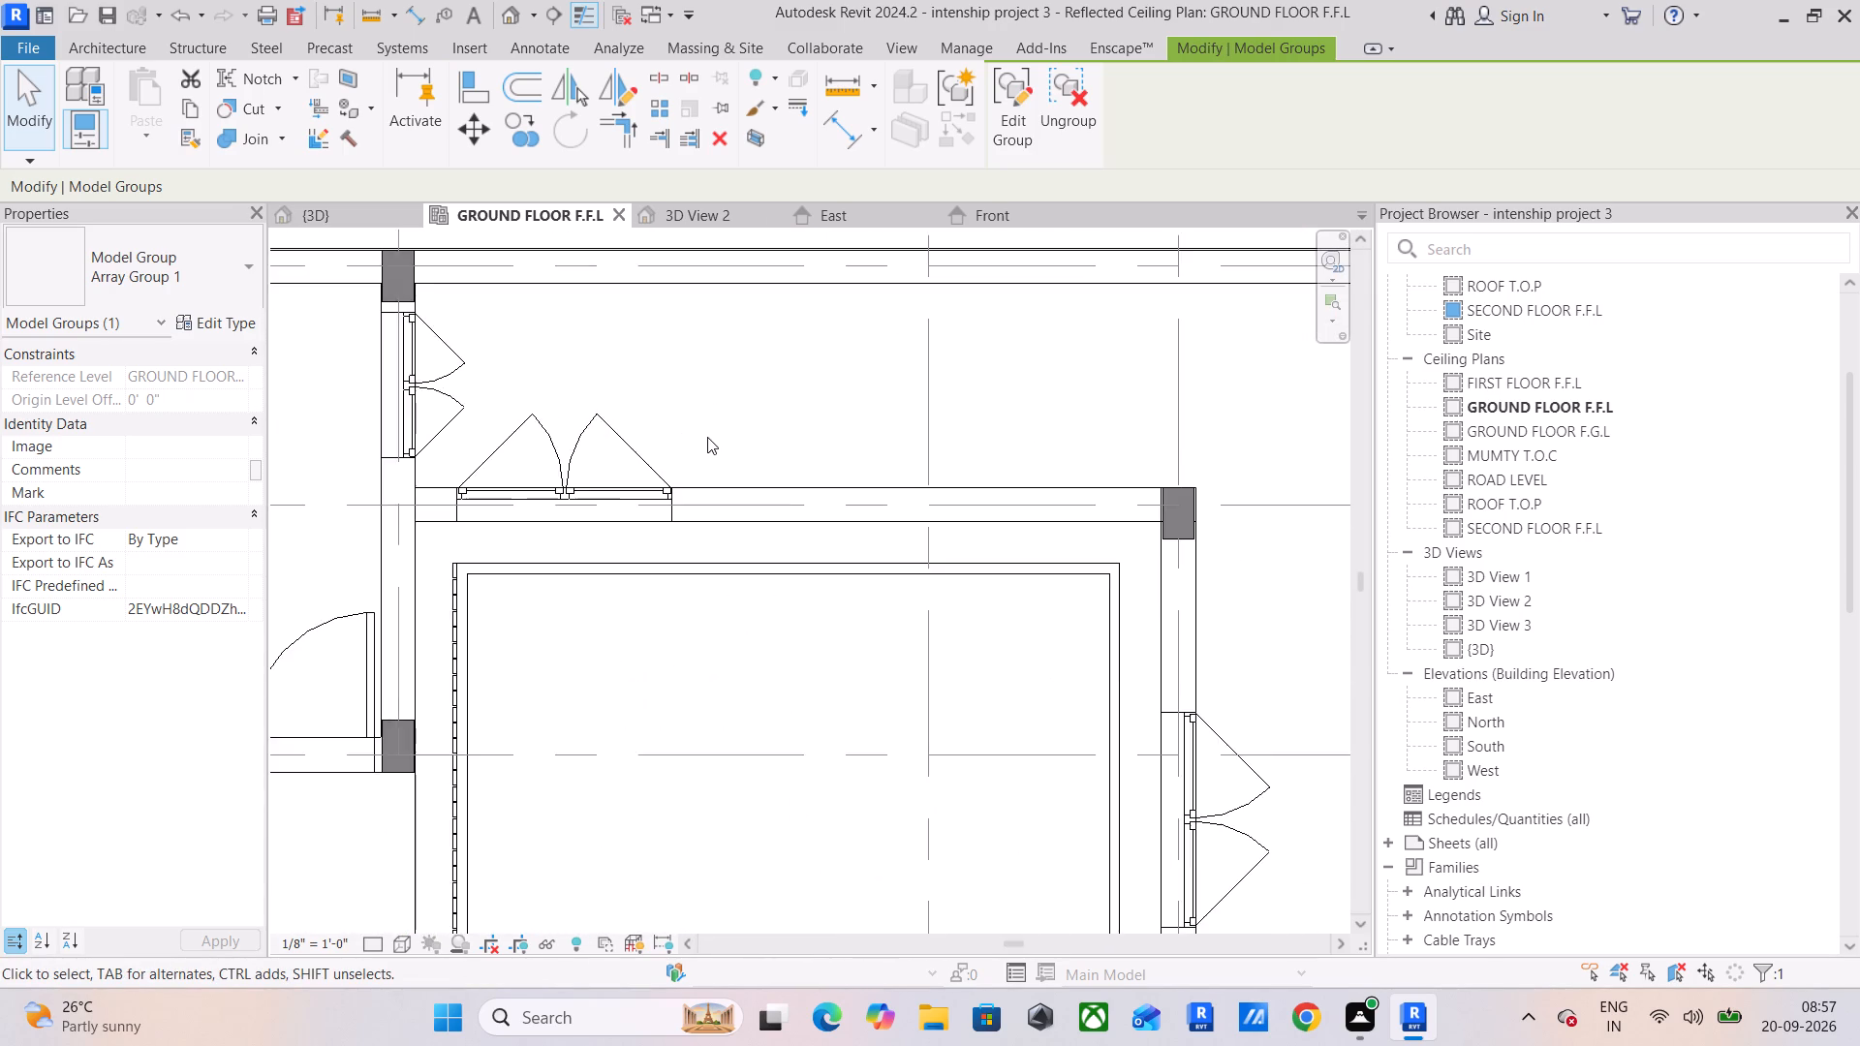
scroll(707, 437, down, 6)
Render the room's ceiling in 3D View 2, and close the rendering settings once the image is done.
click(729, 223)
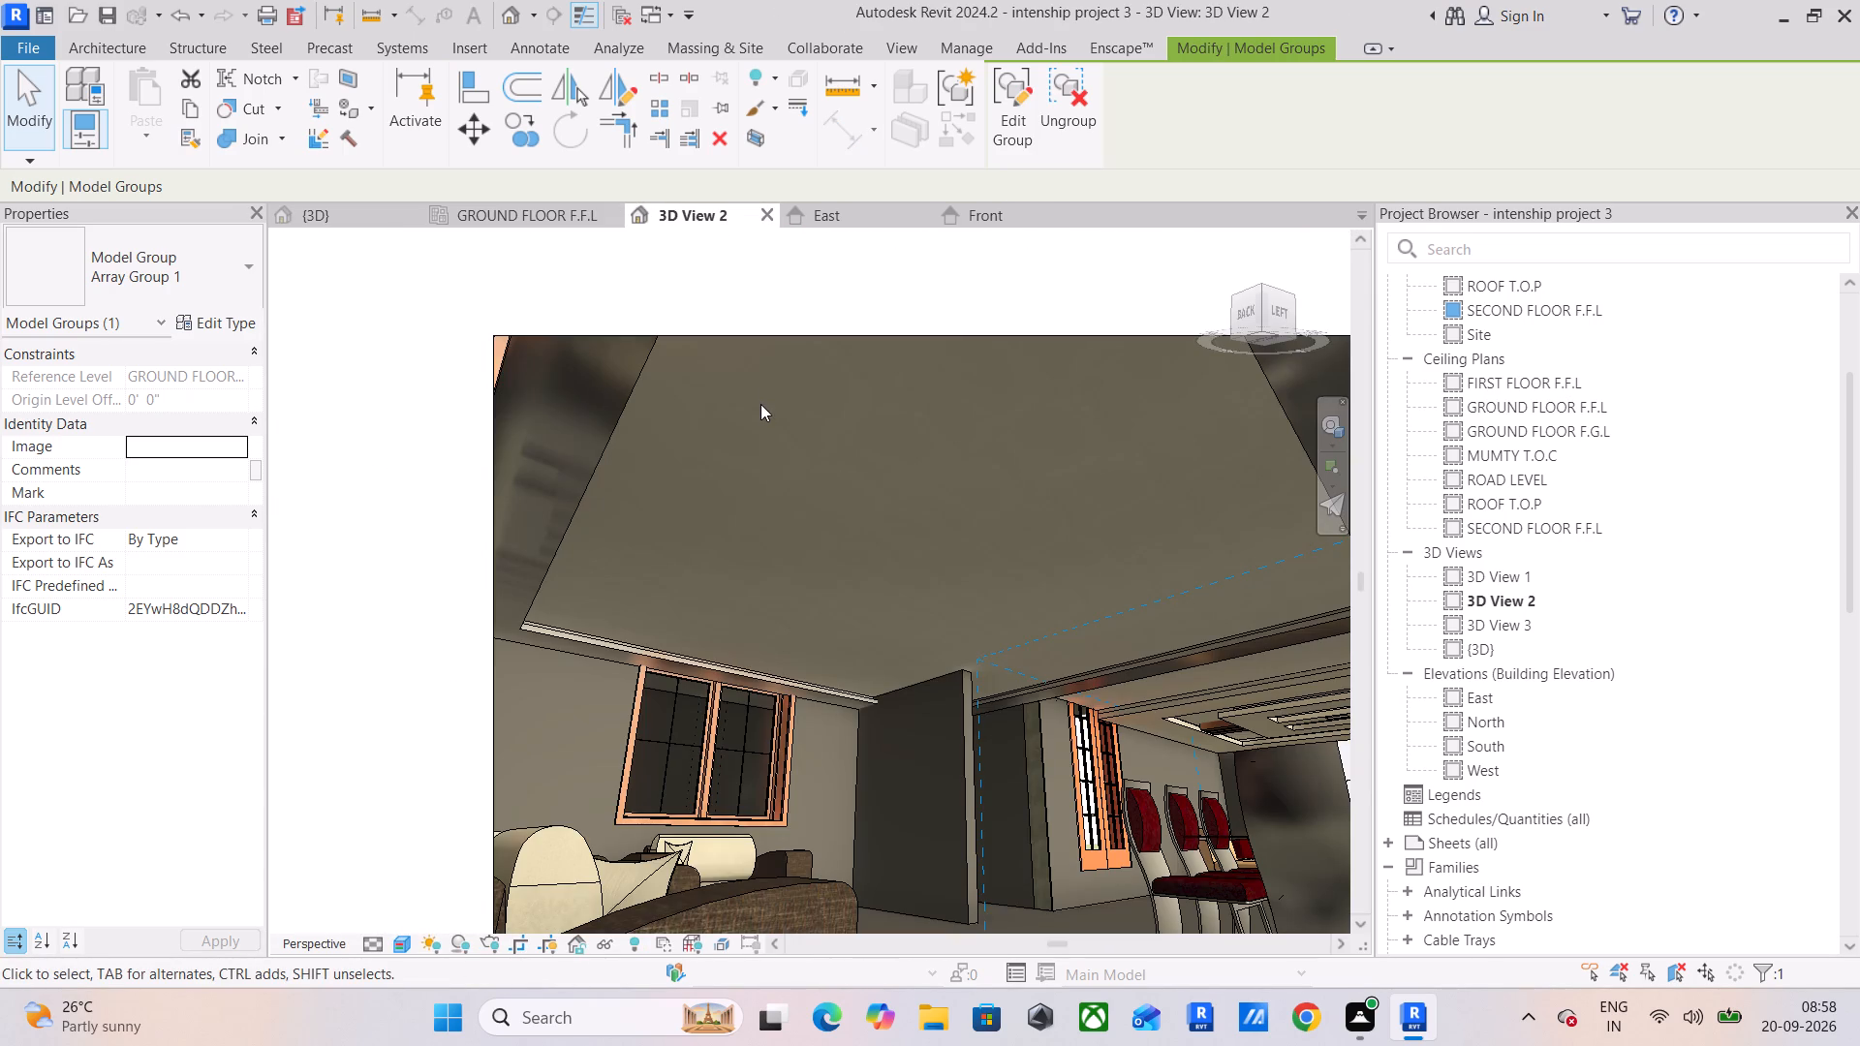
text(RR)
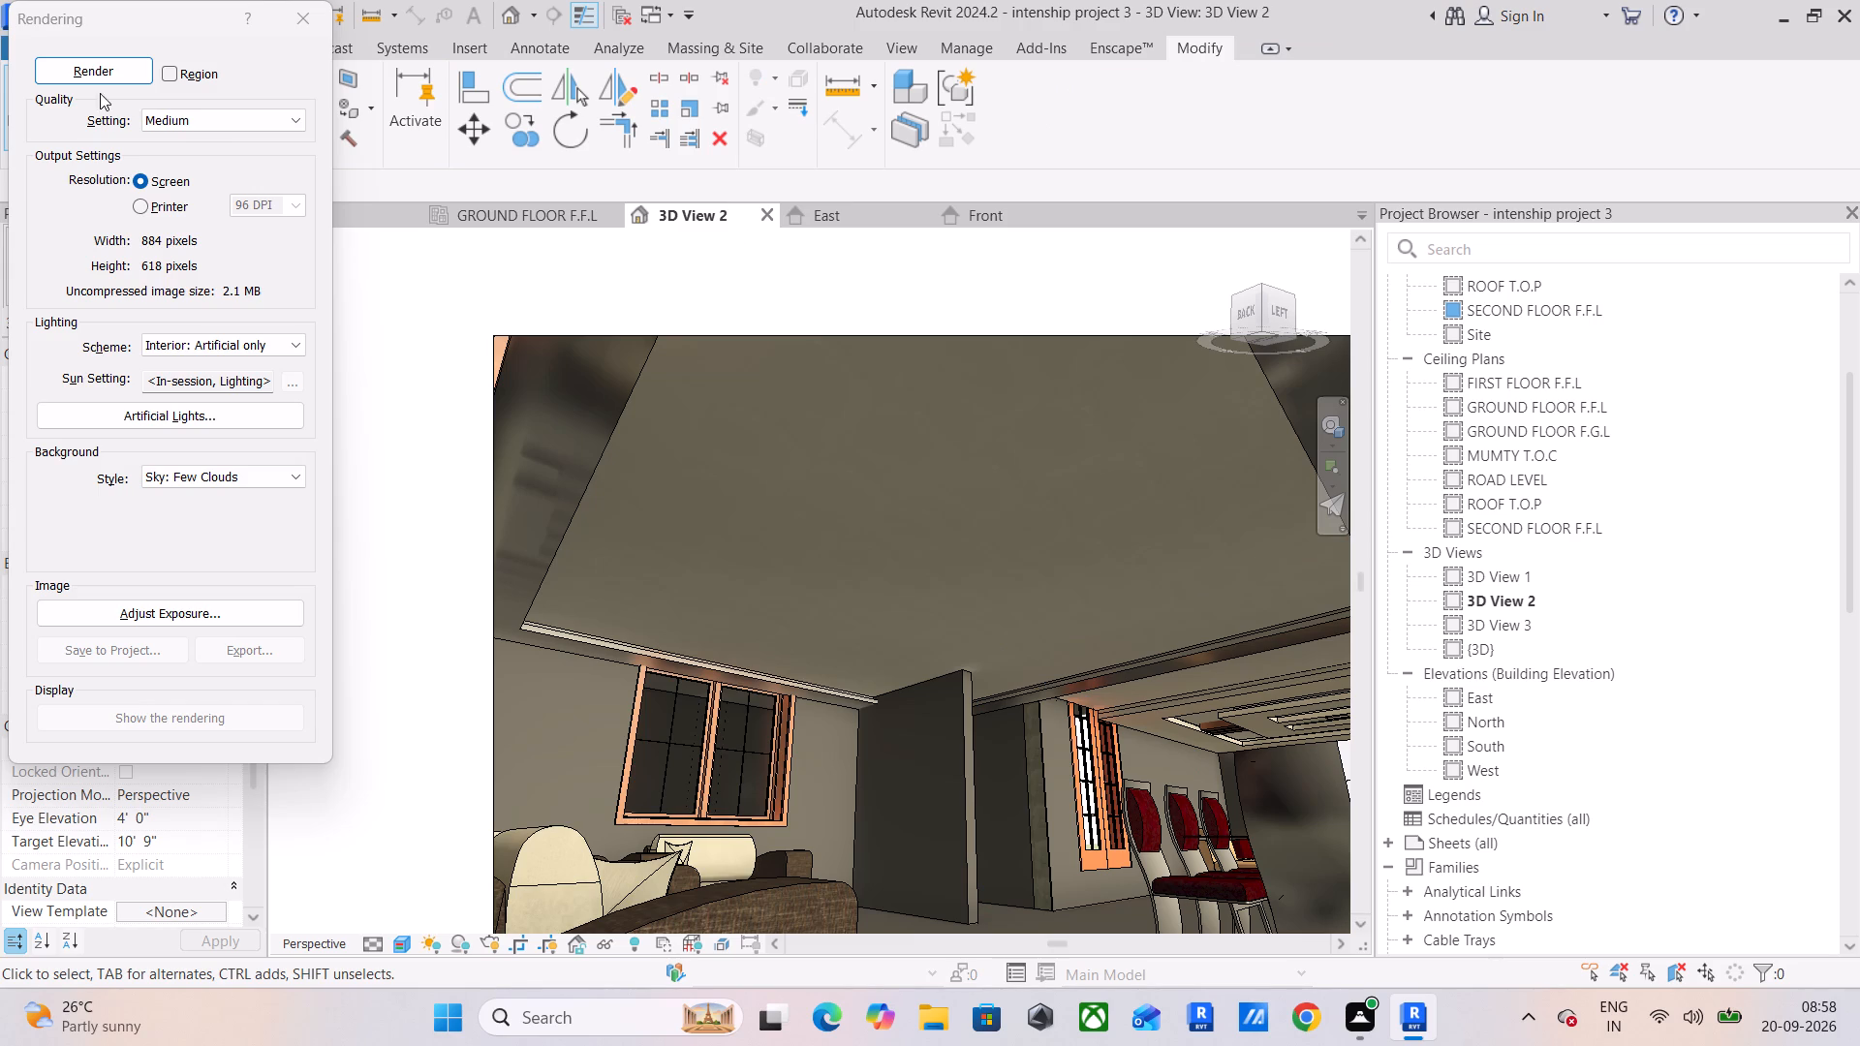
click(82, 64)
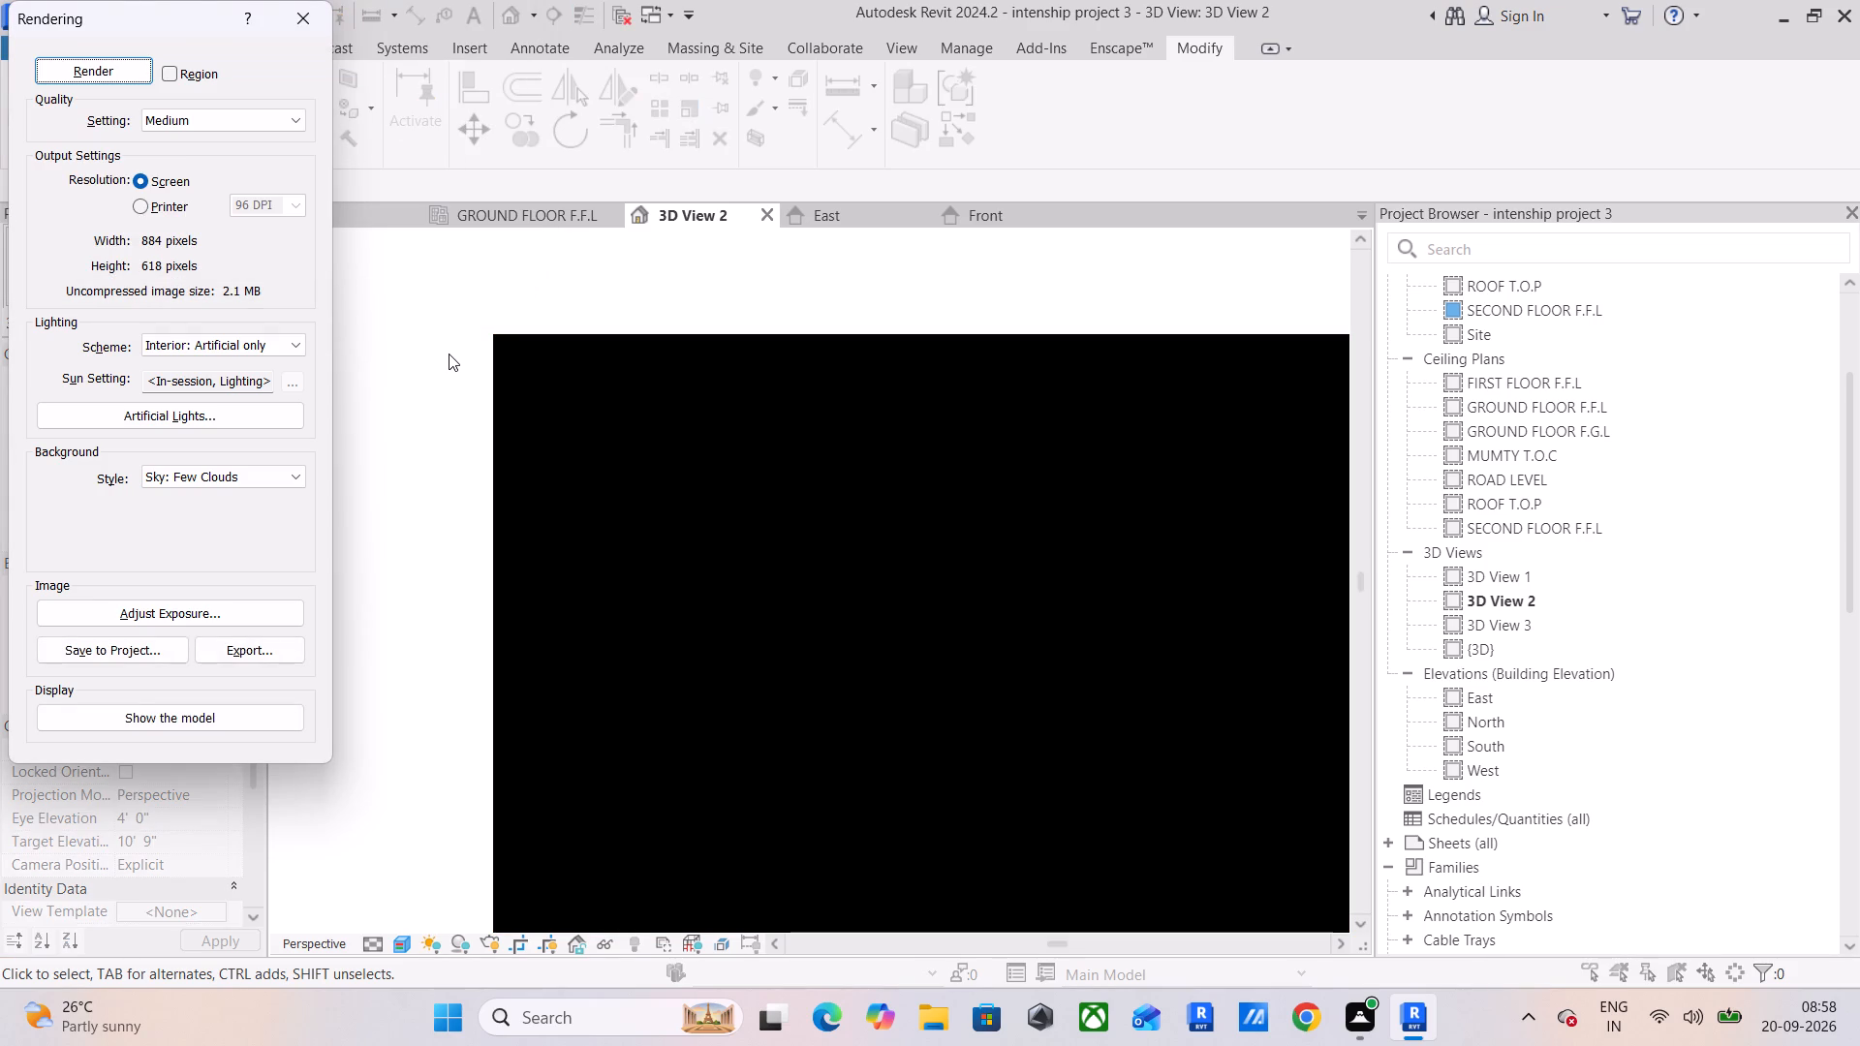
click(307, 15)
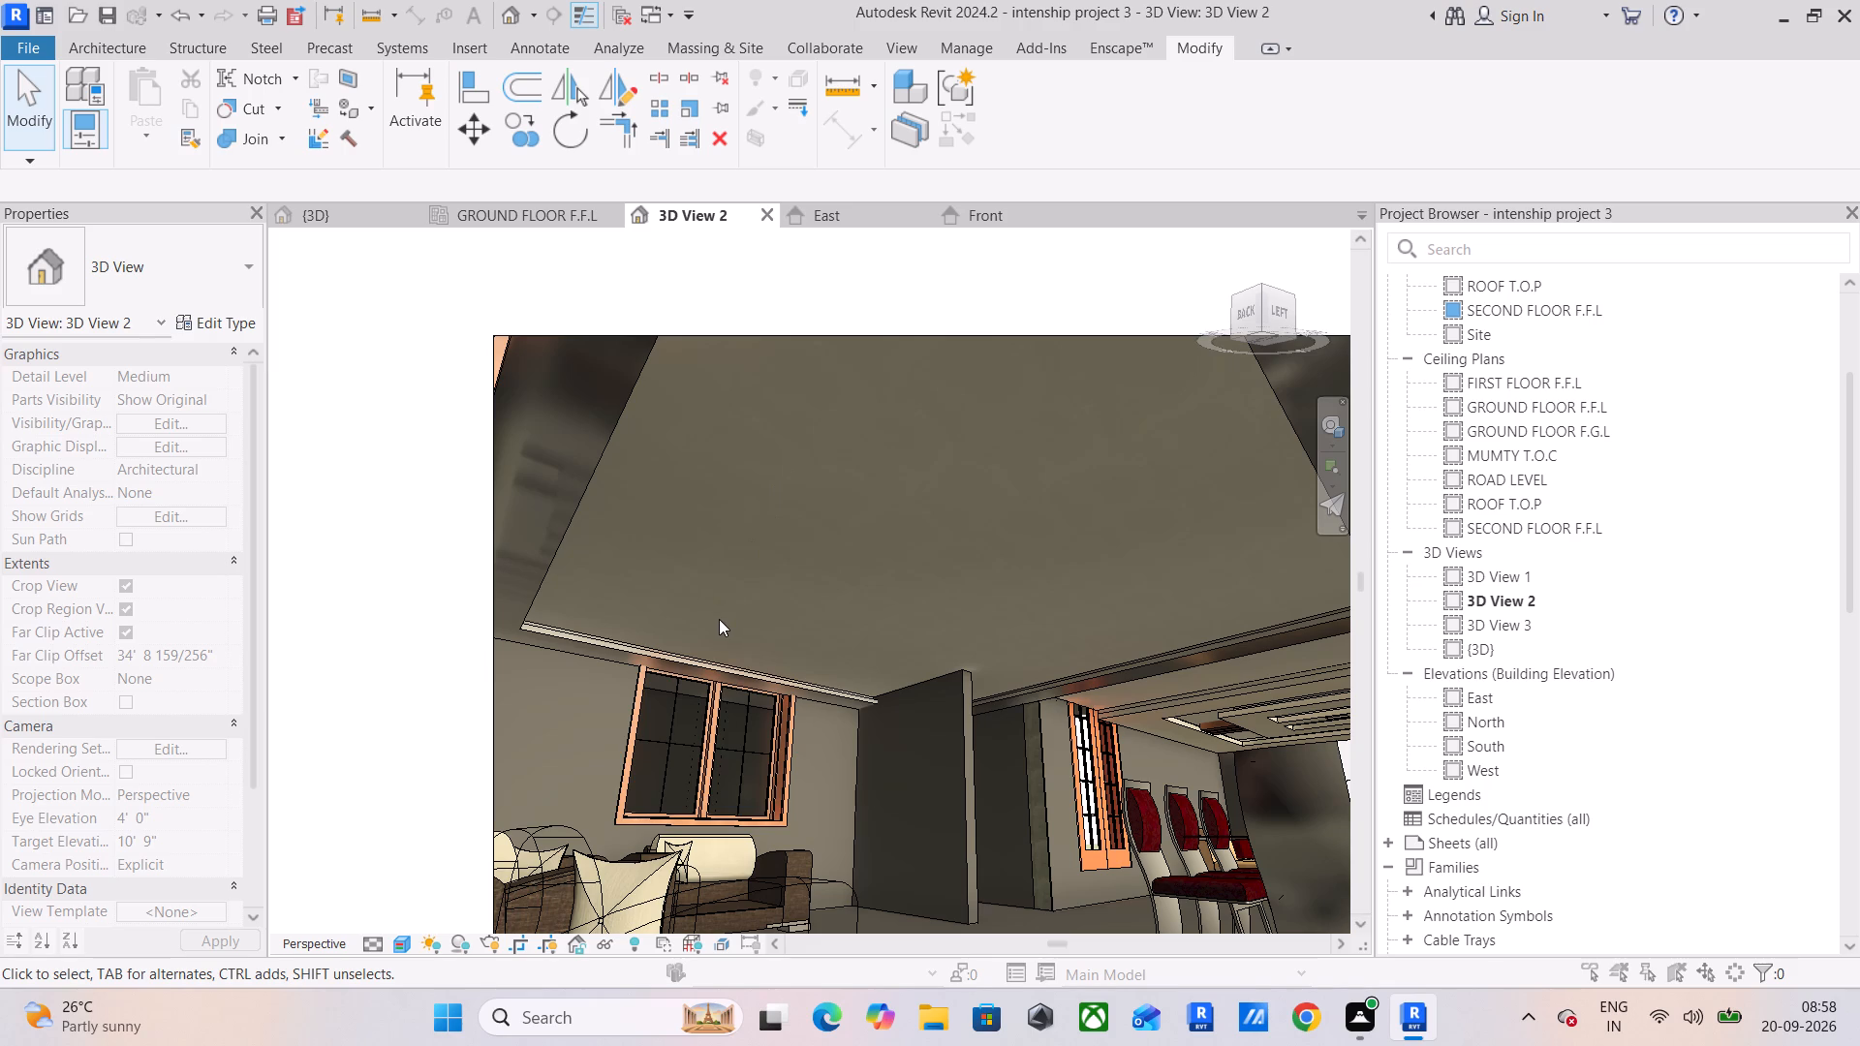
Edit the stepped ceiling model in place and open the material choice for its thin 2-inch extrusion above the window wall.
scroll(603, 622, up, 12)
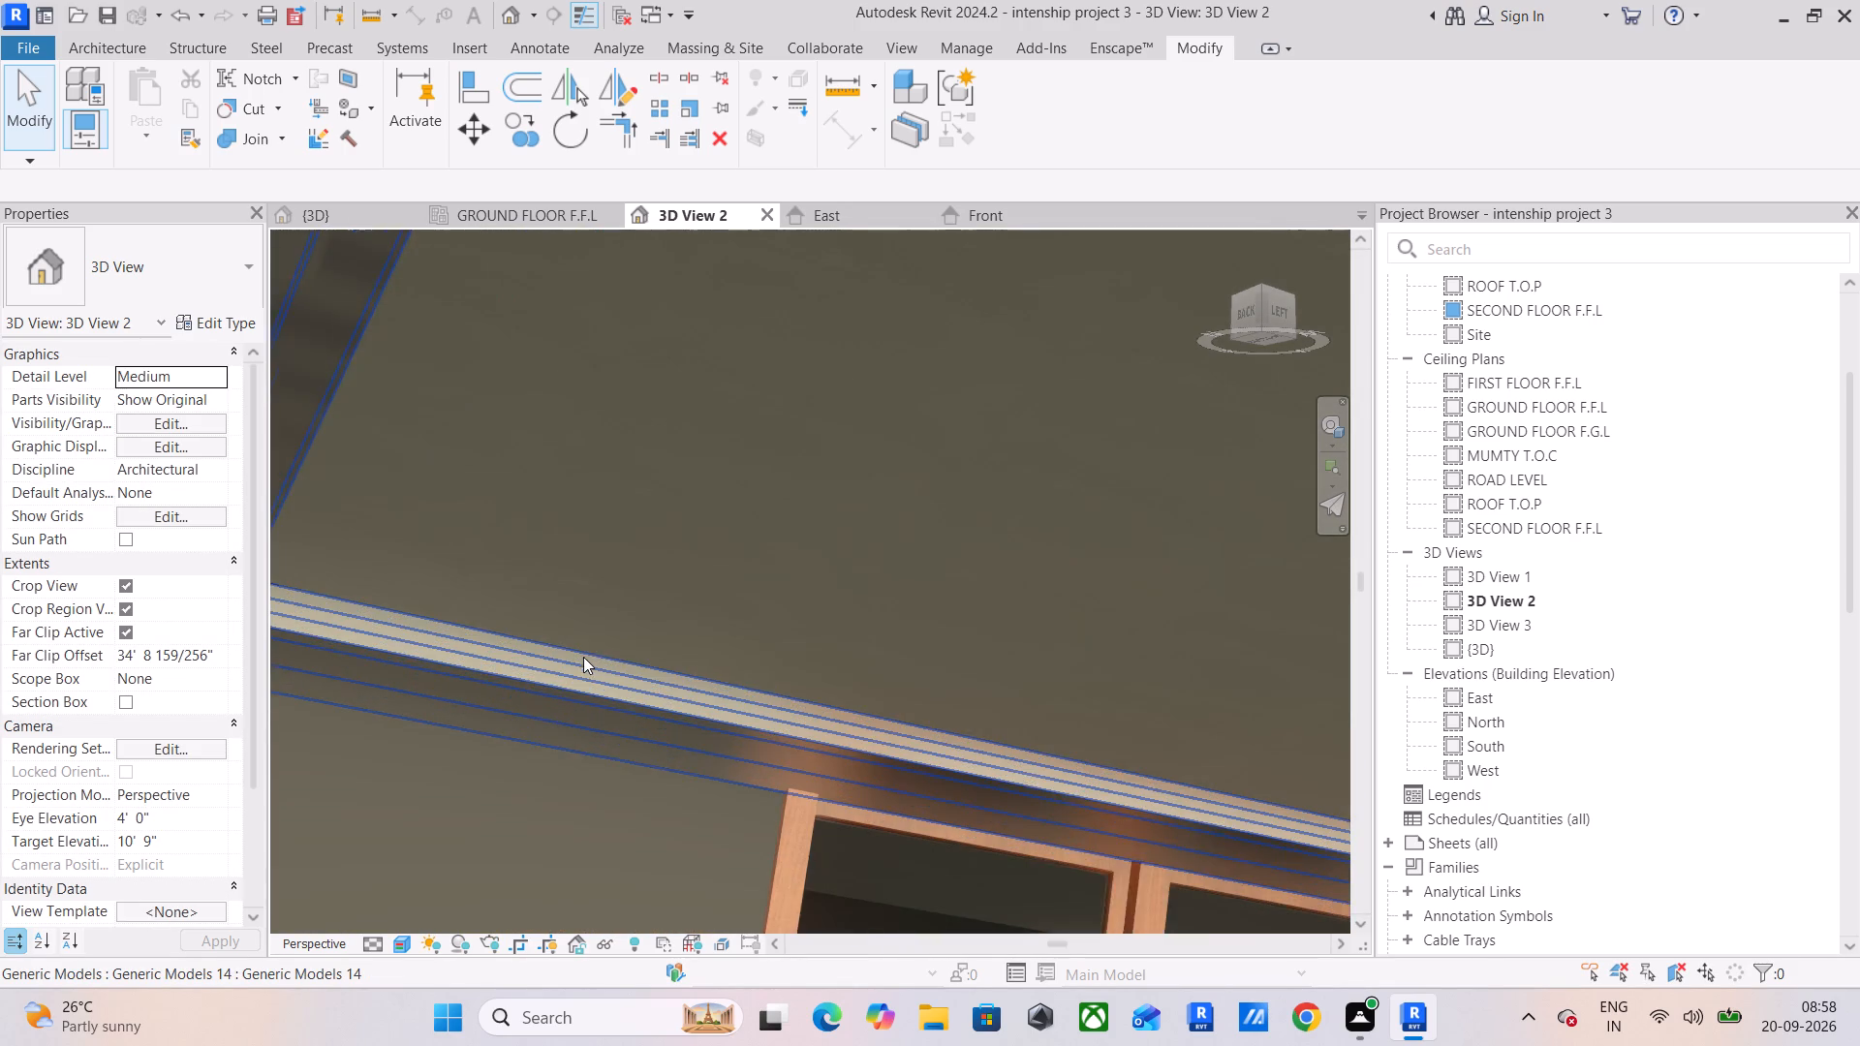
click(579, 654)
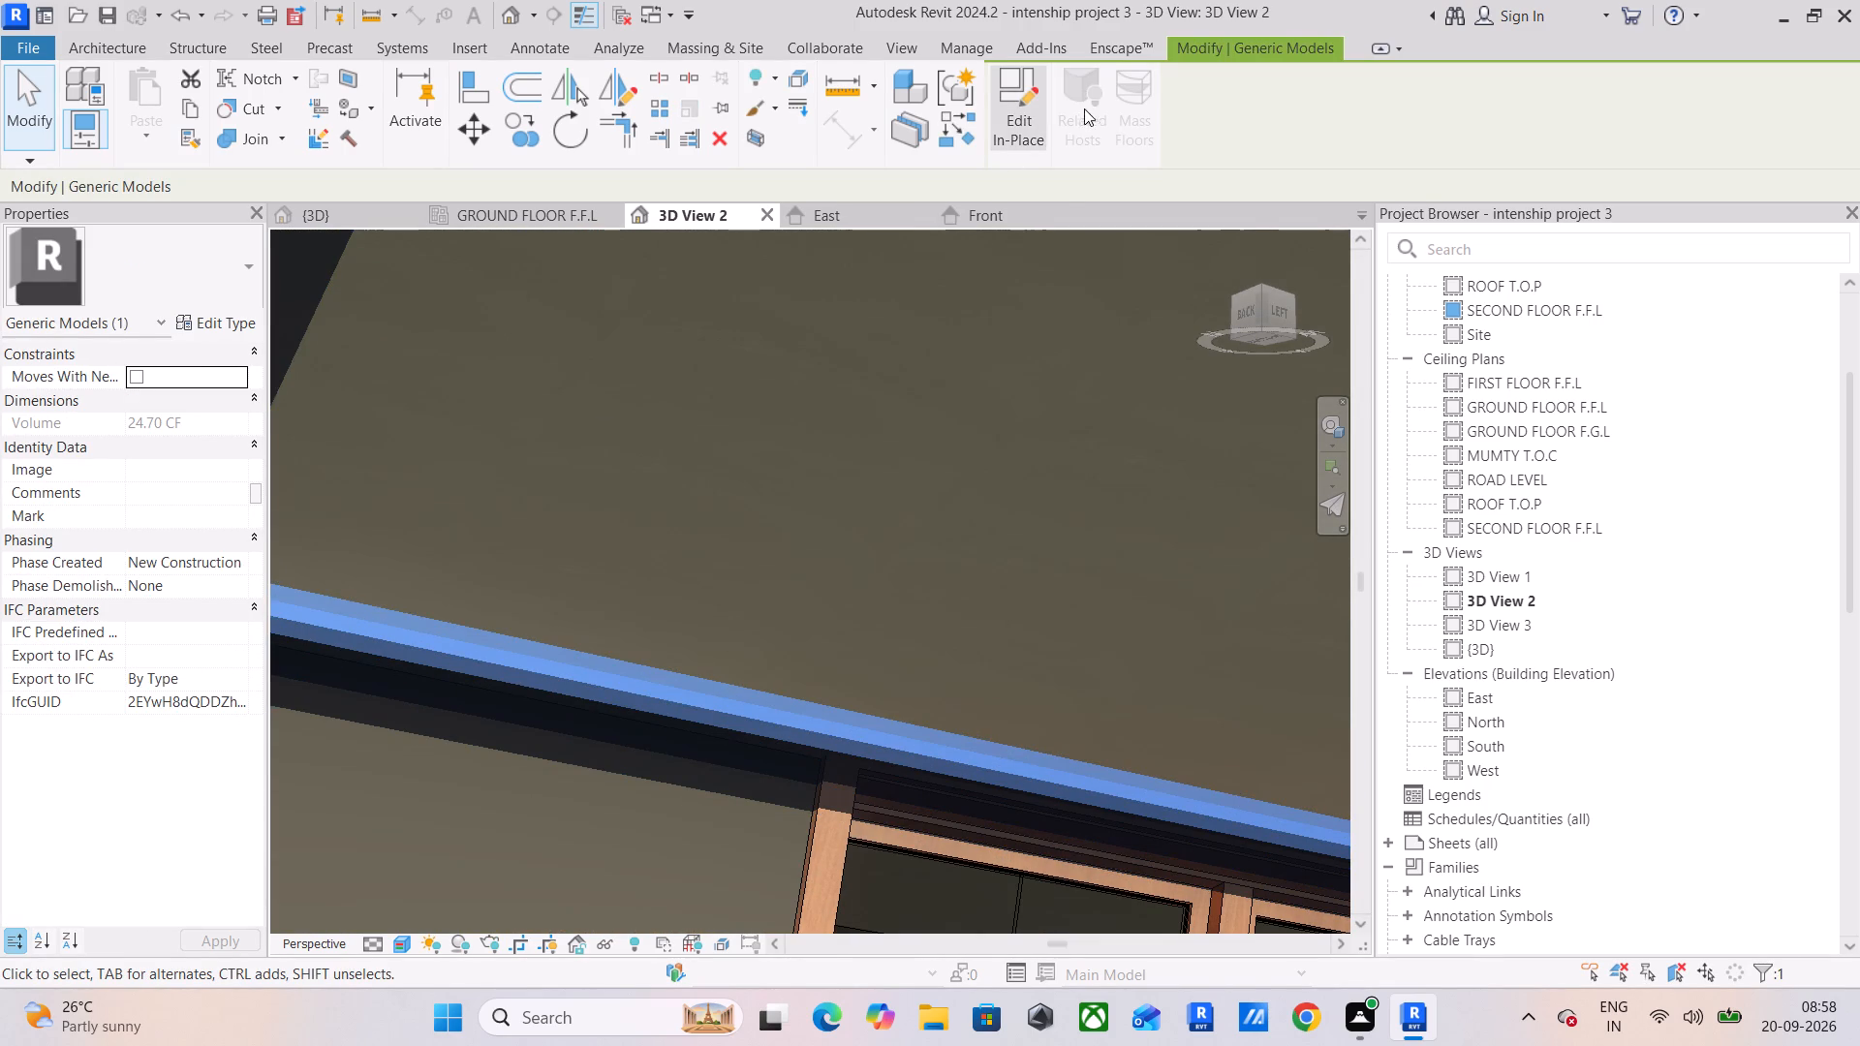
click(1017, 115)
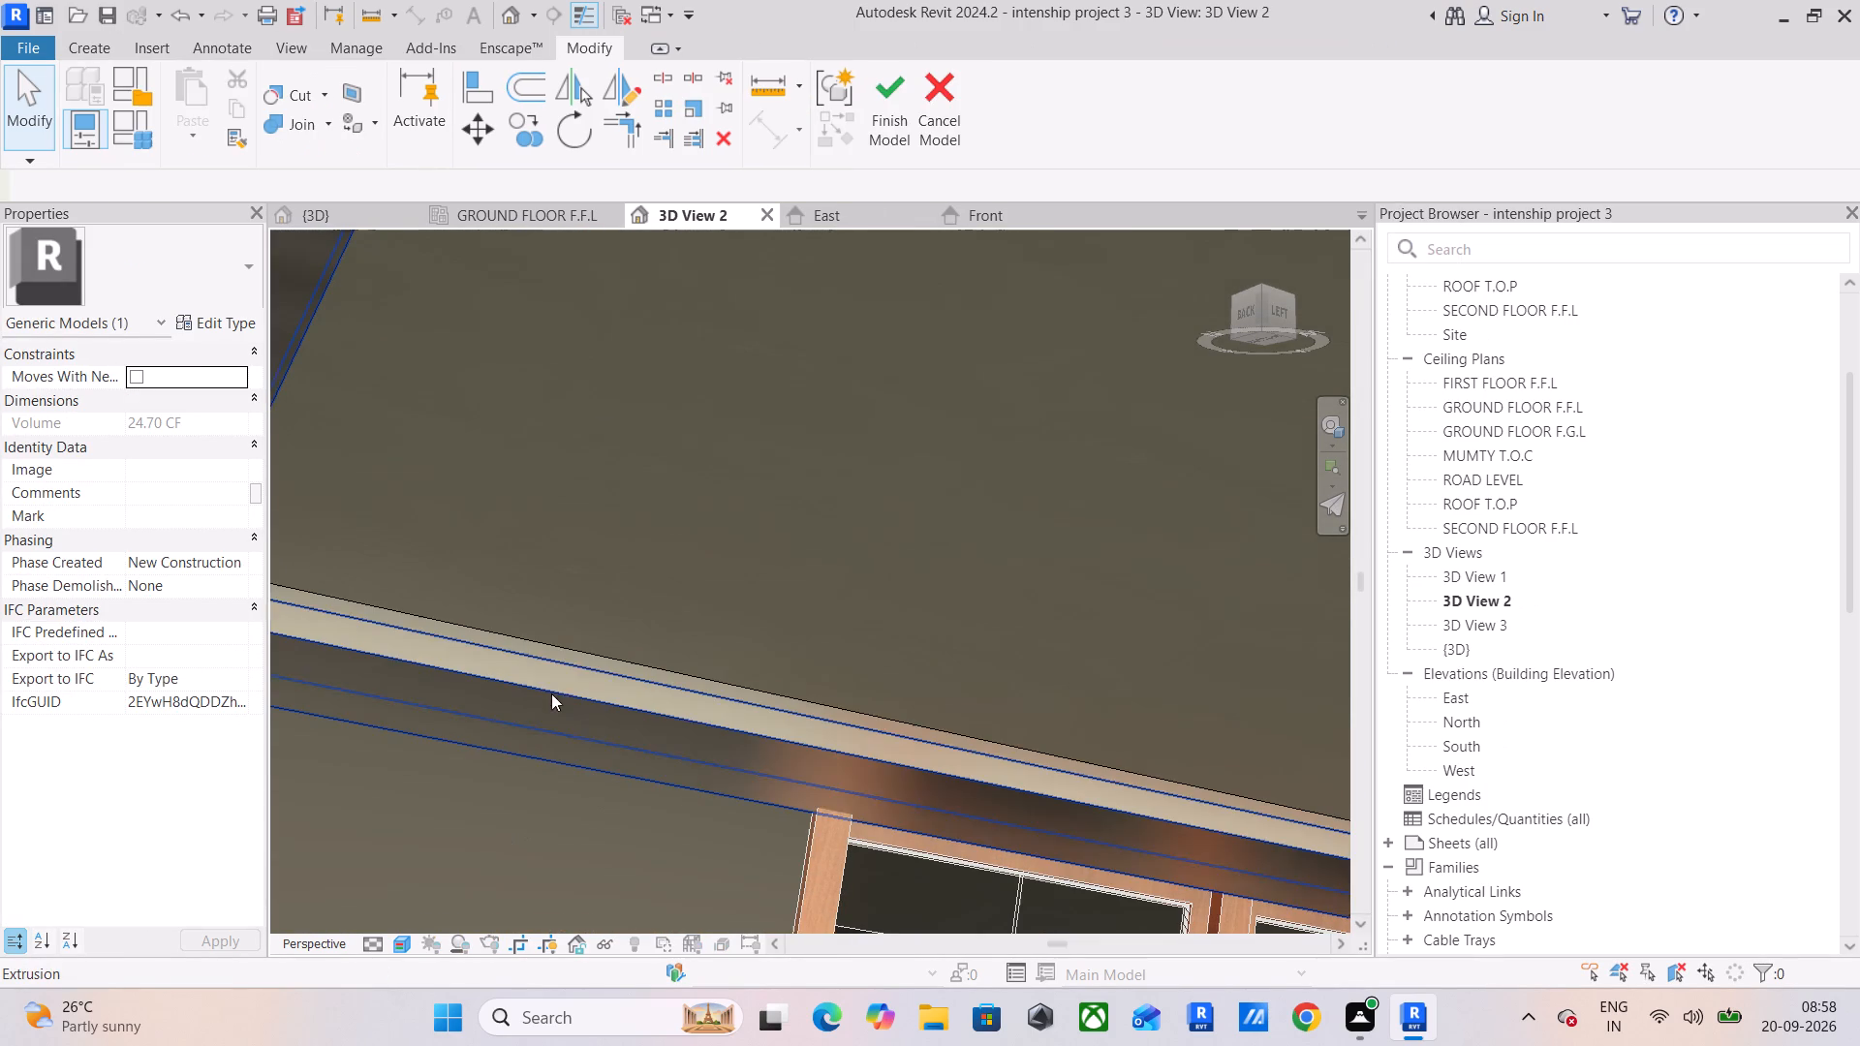
click(580, 653)
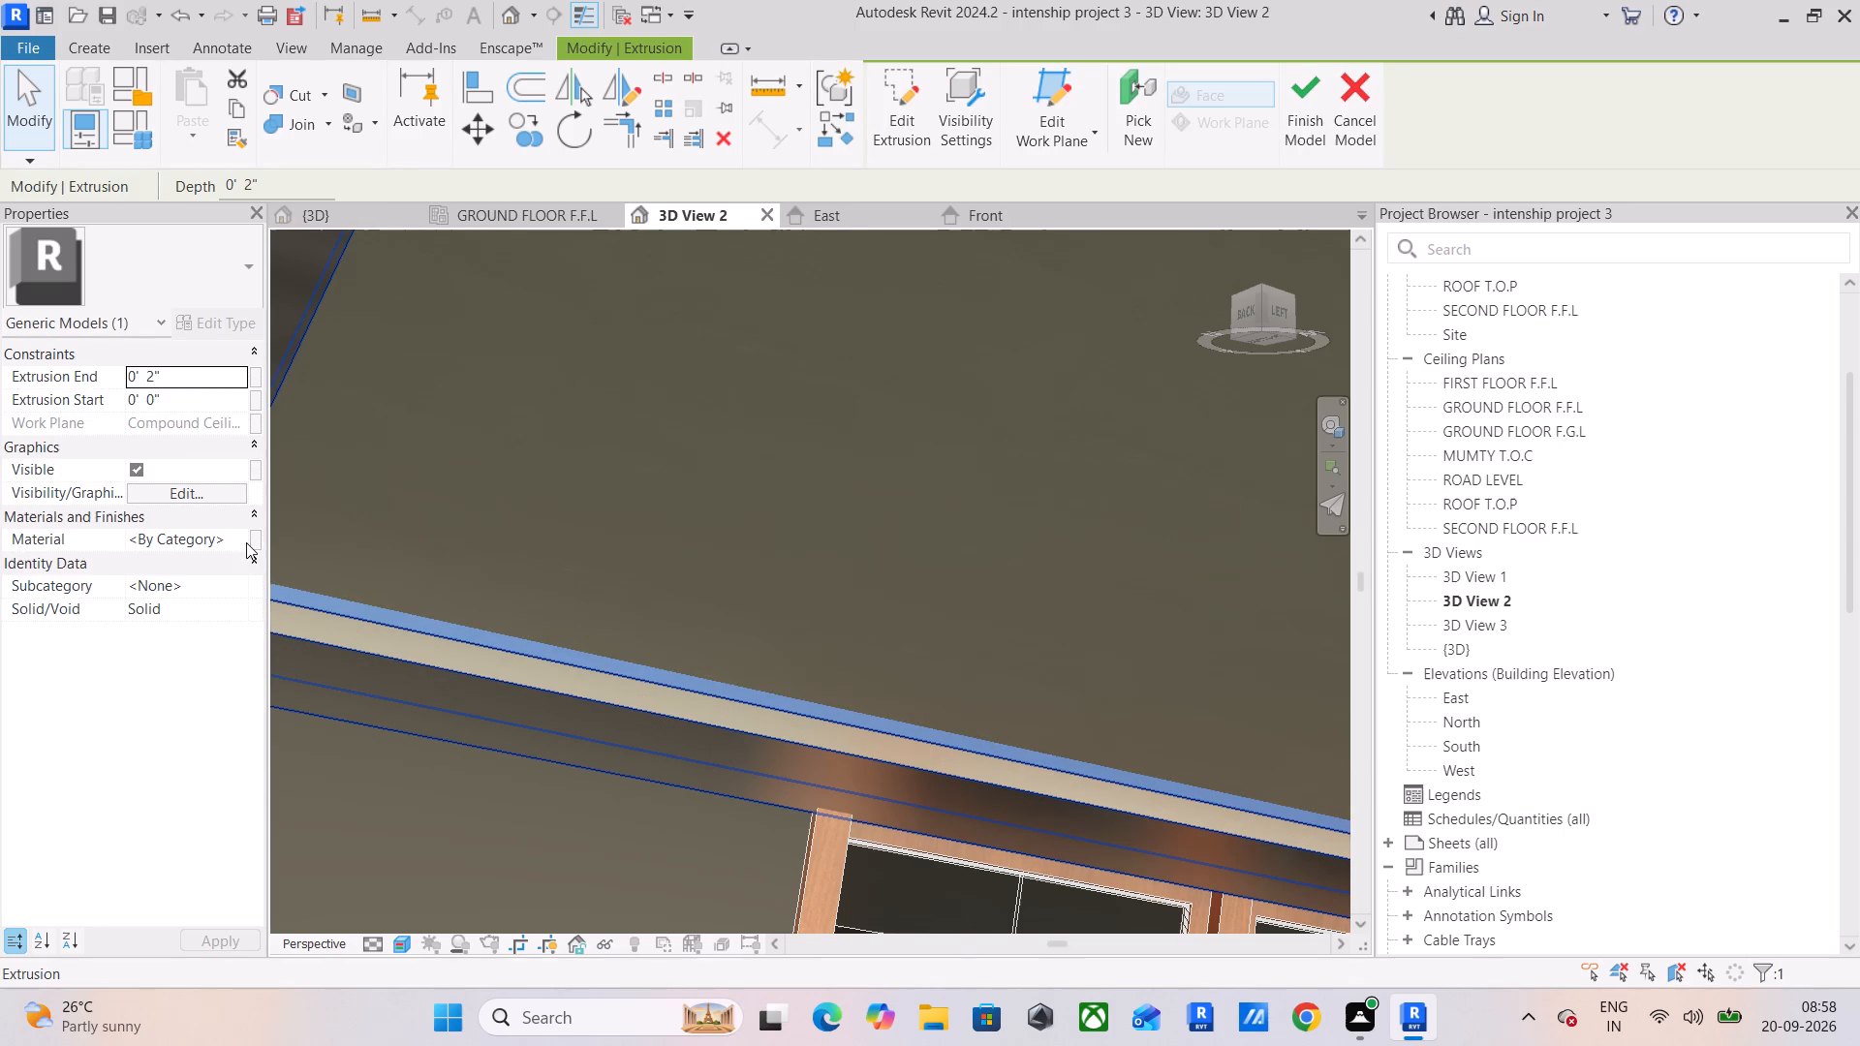
click(243, 540)
Look through the project materials for one suited to the ceiling's thin extrusion.
scroll(264, 473, down, 2)
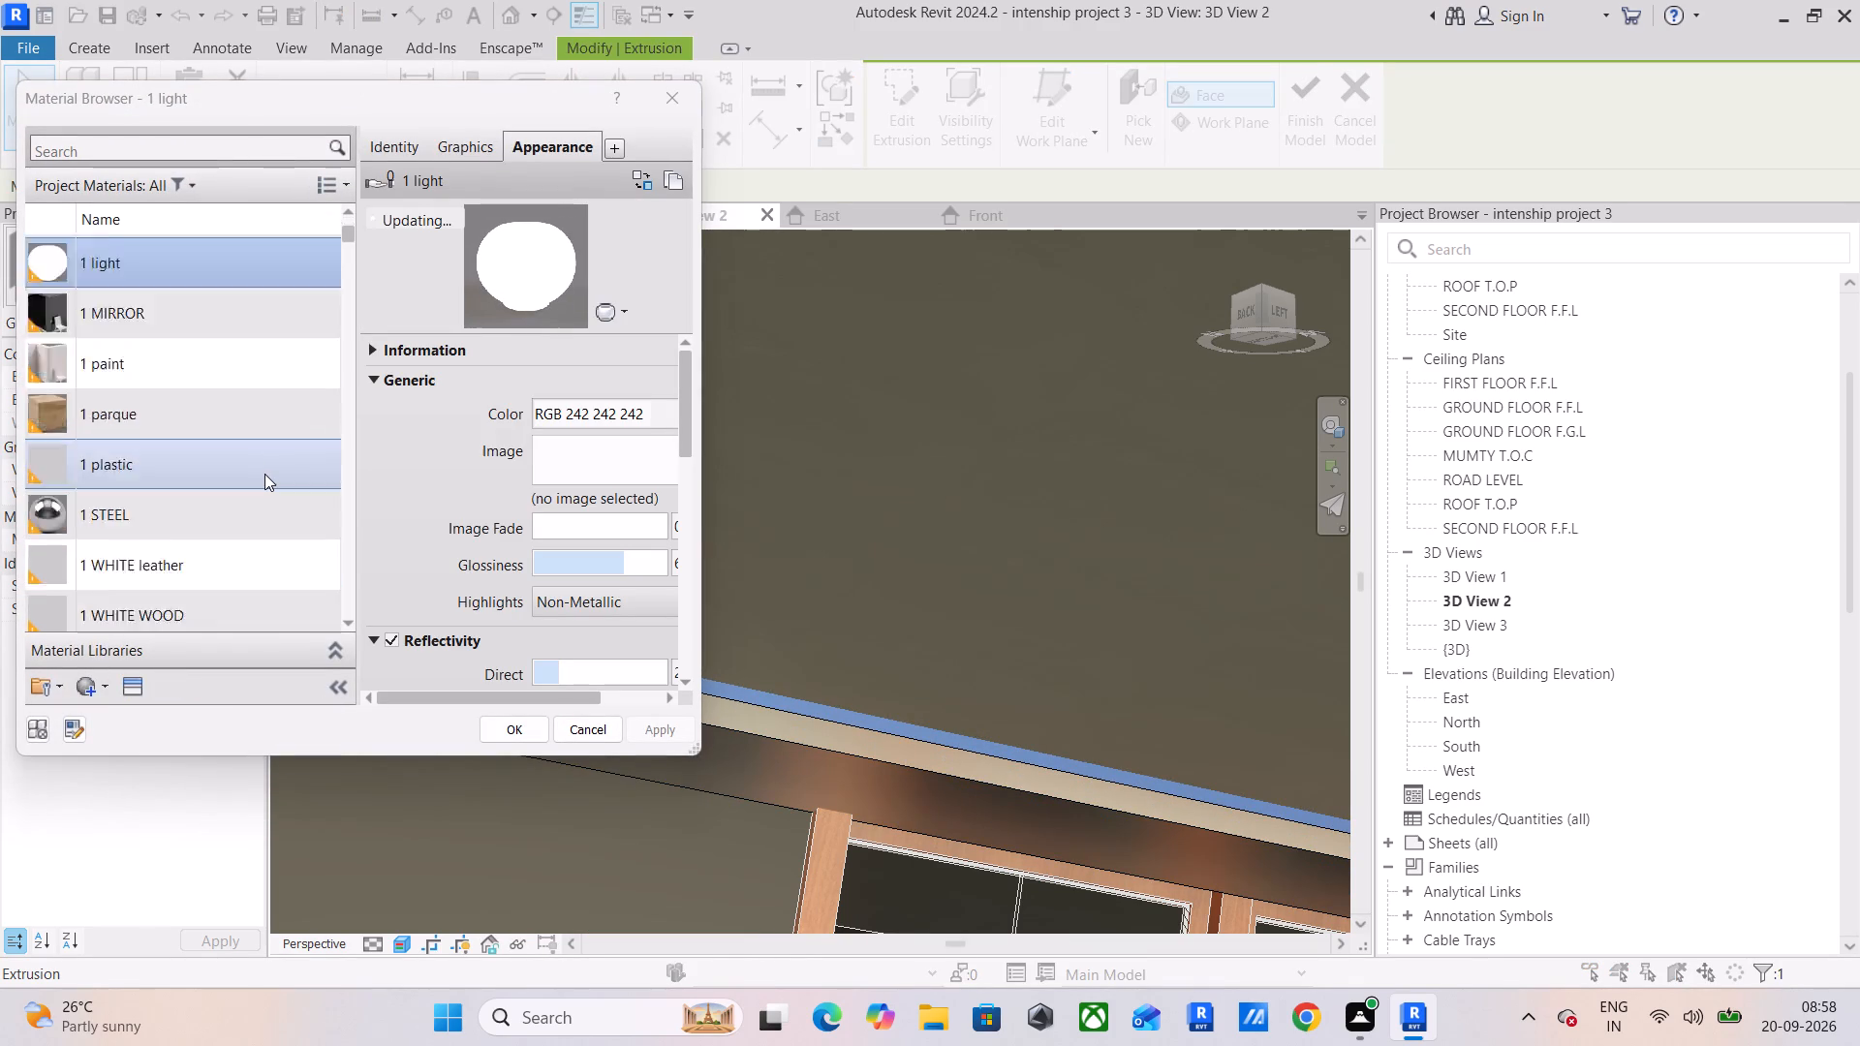
scroll(264, 474, down, 13)
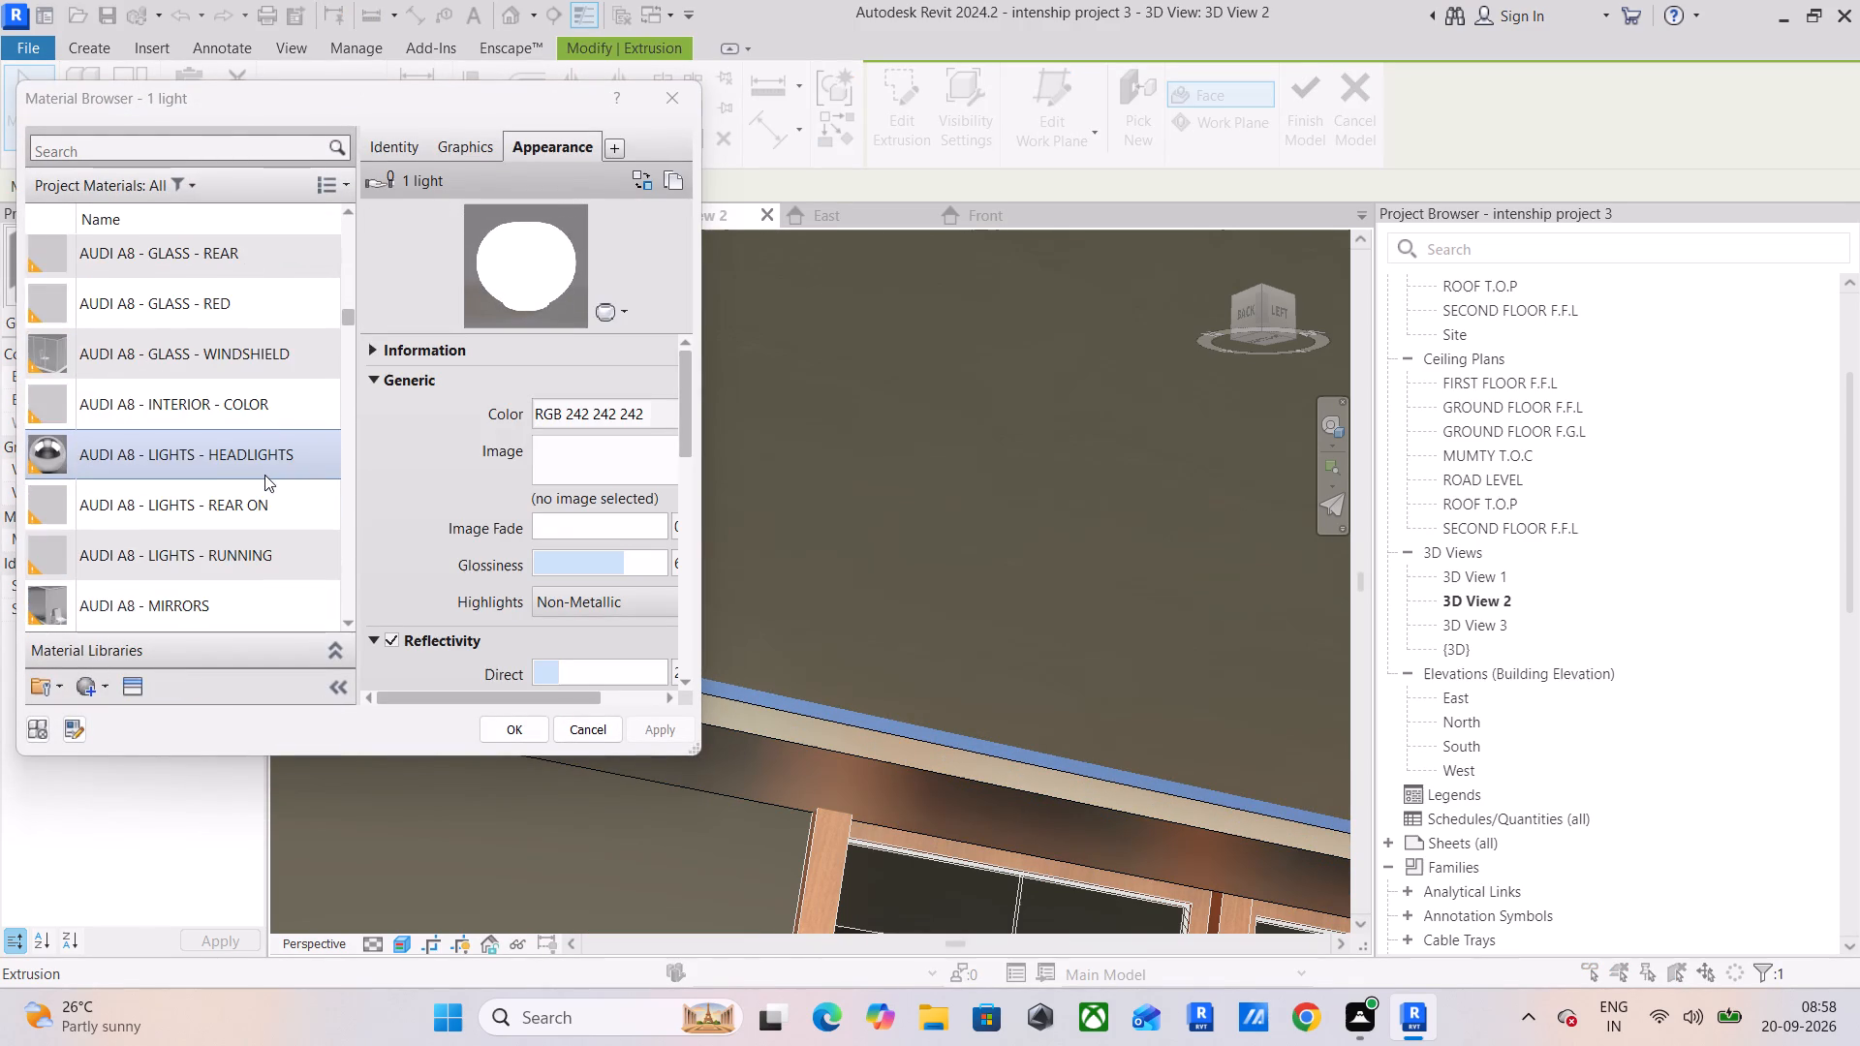
scroll(264, 475, down, 16)
scroll(264, 475, down, 5)
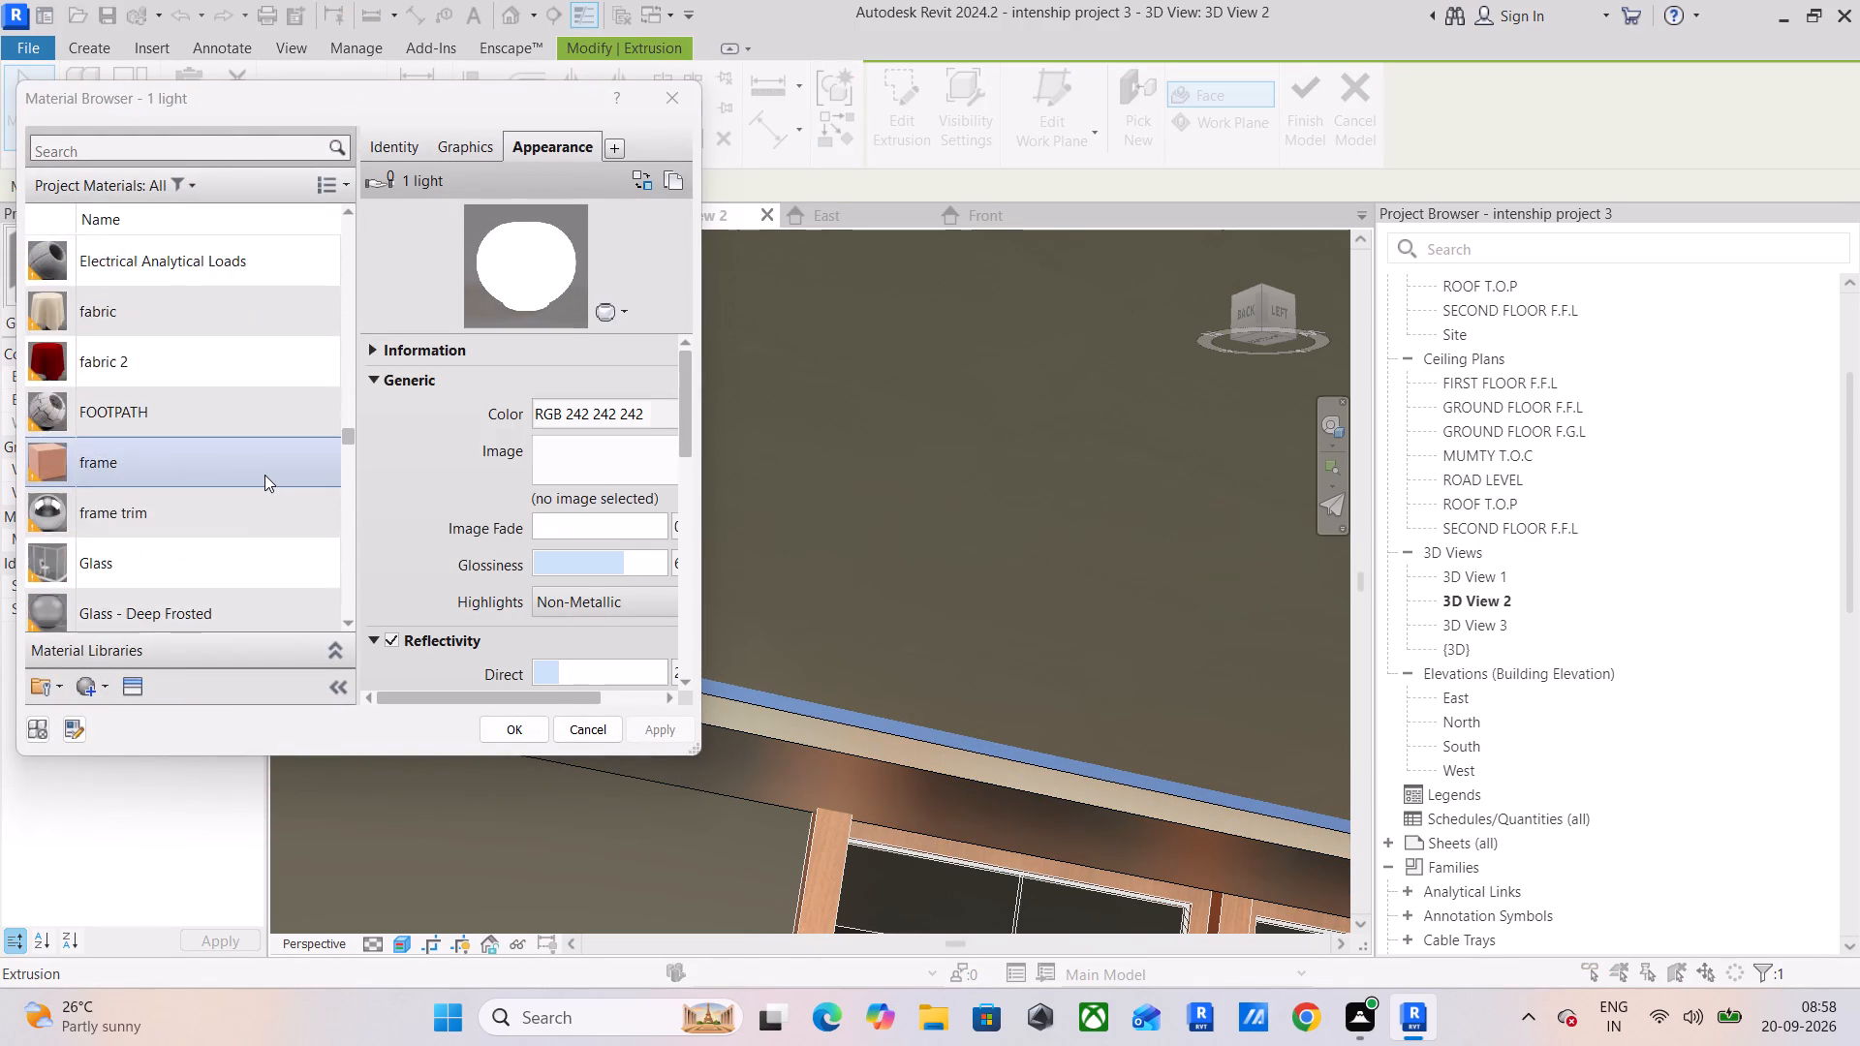
scroll(264, 475, down, 9)
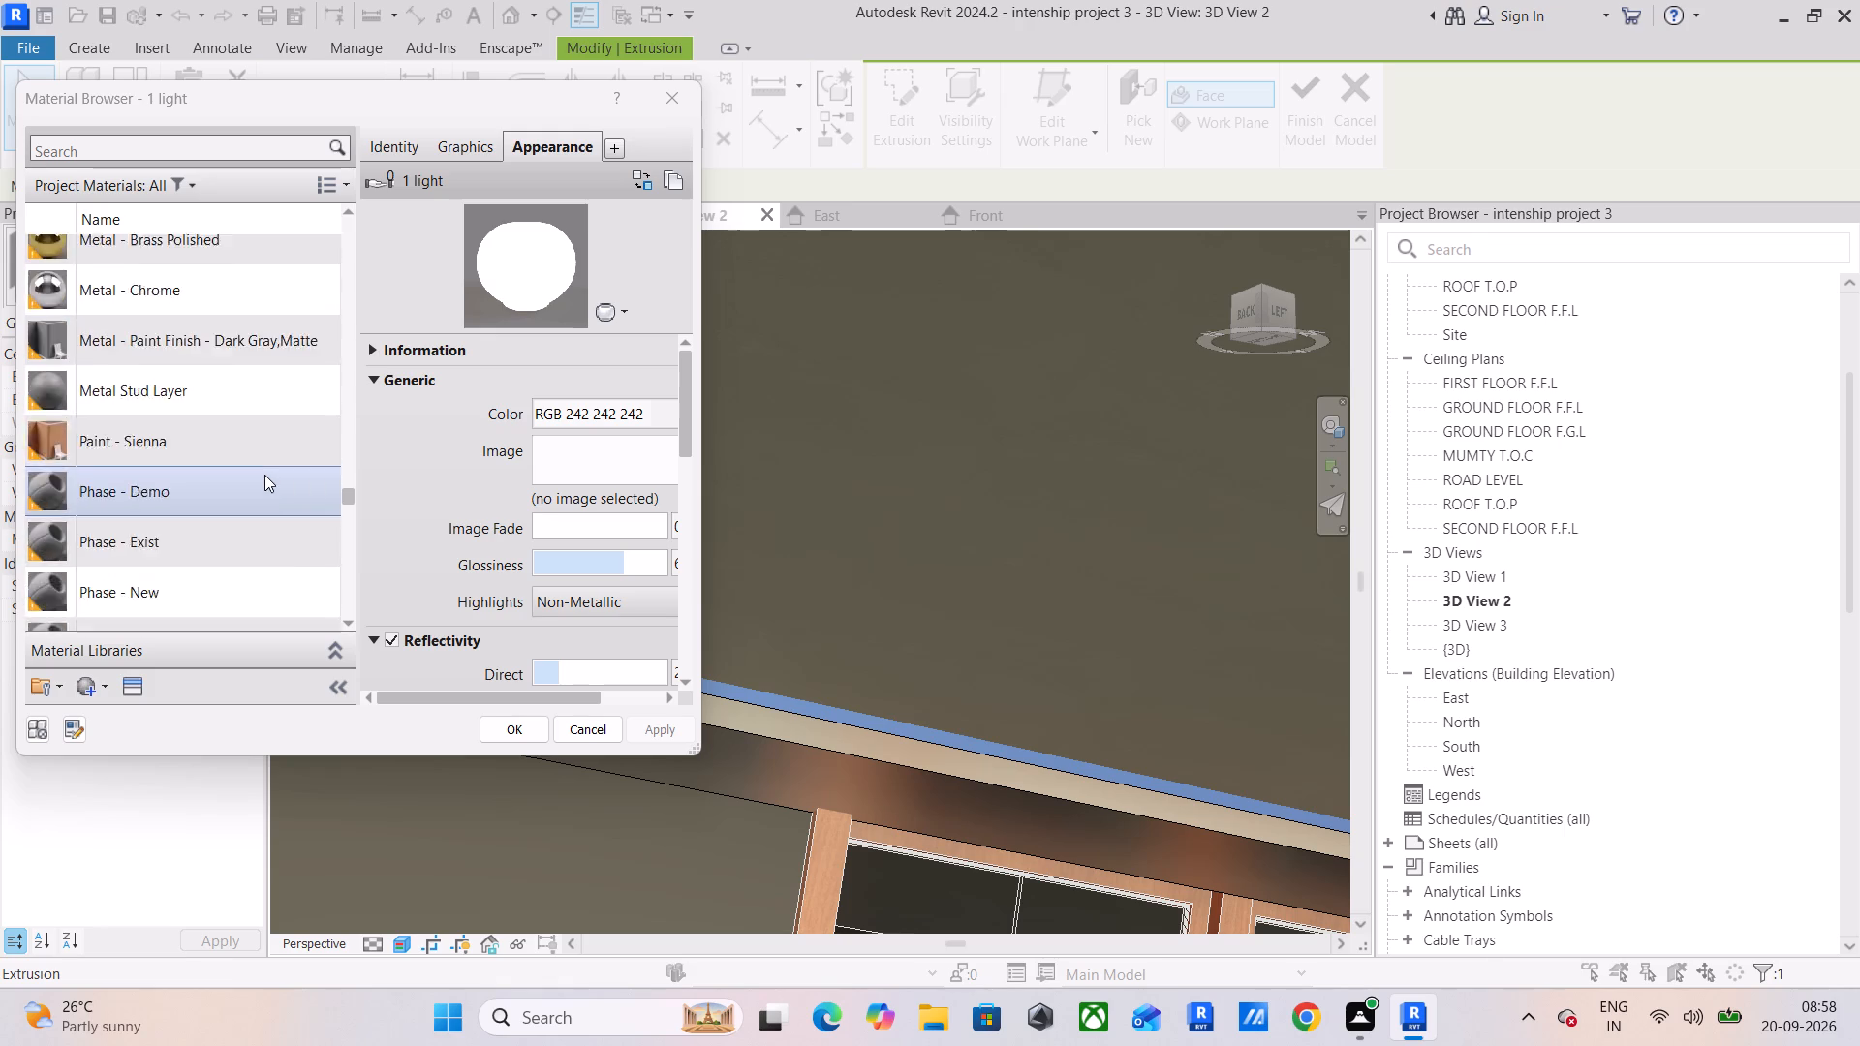
scroll(264, 475, down, 17)
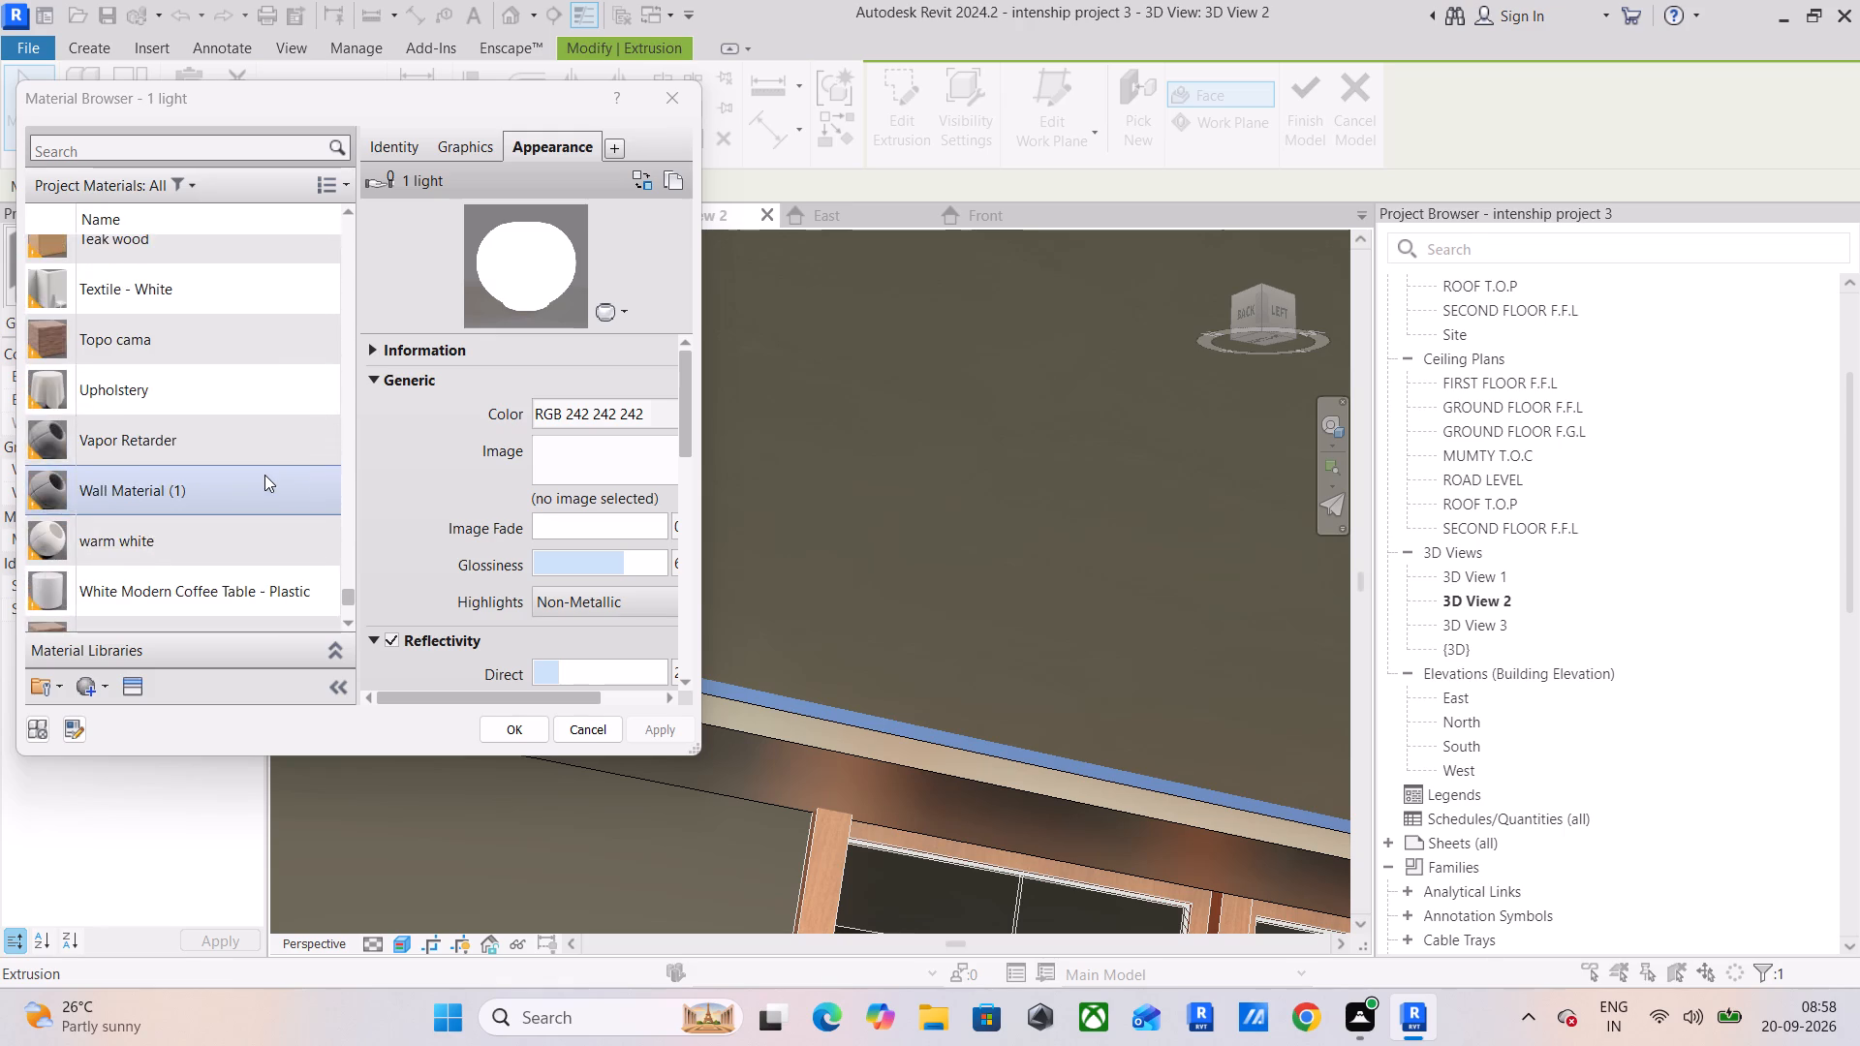
scroll(264, 475, down, 8)
scroll(264, 475, up, 11)
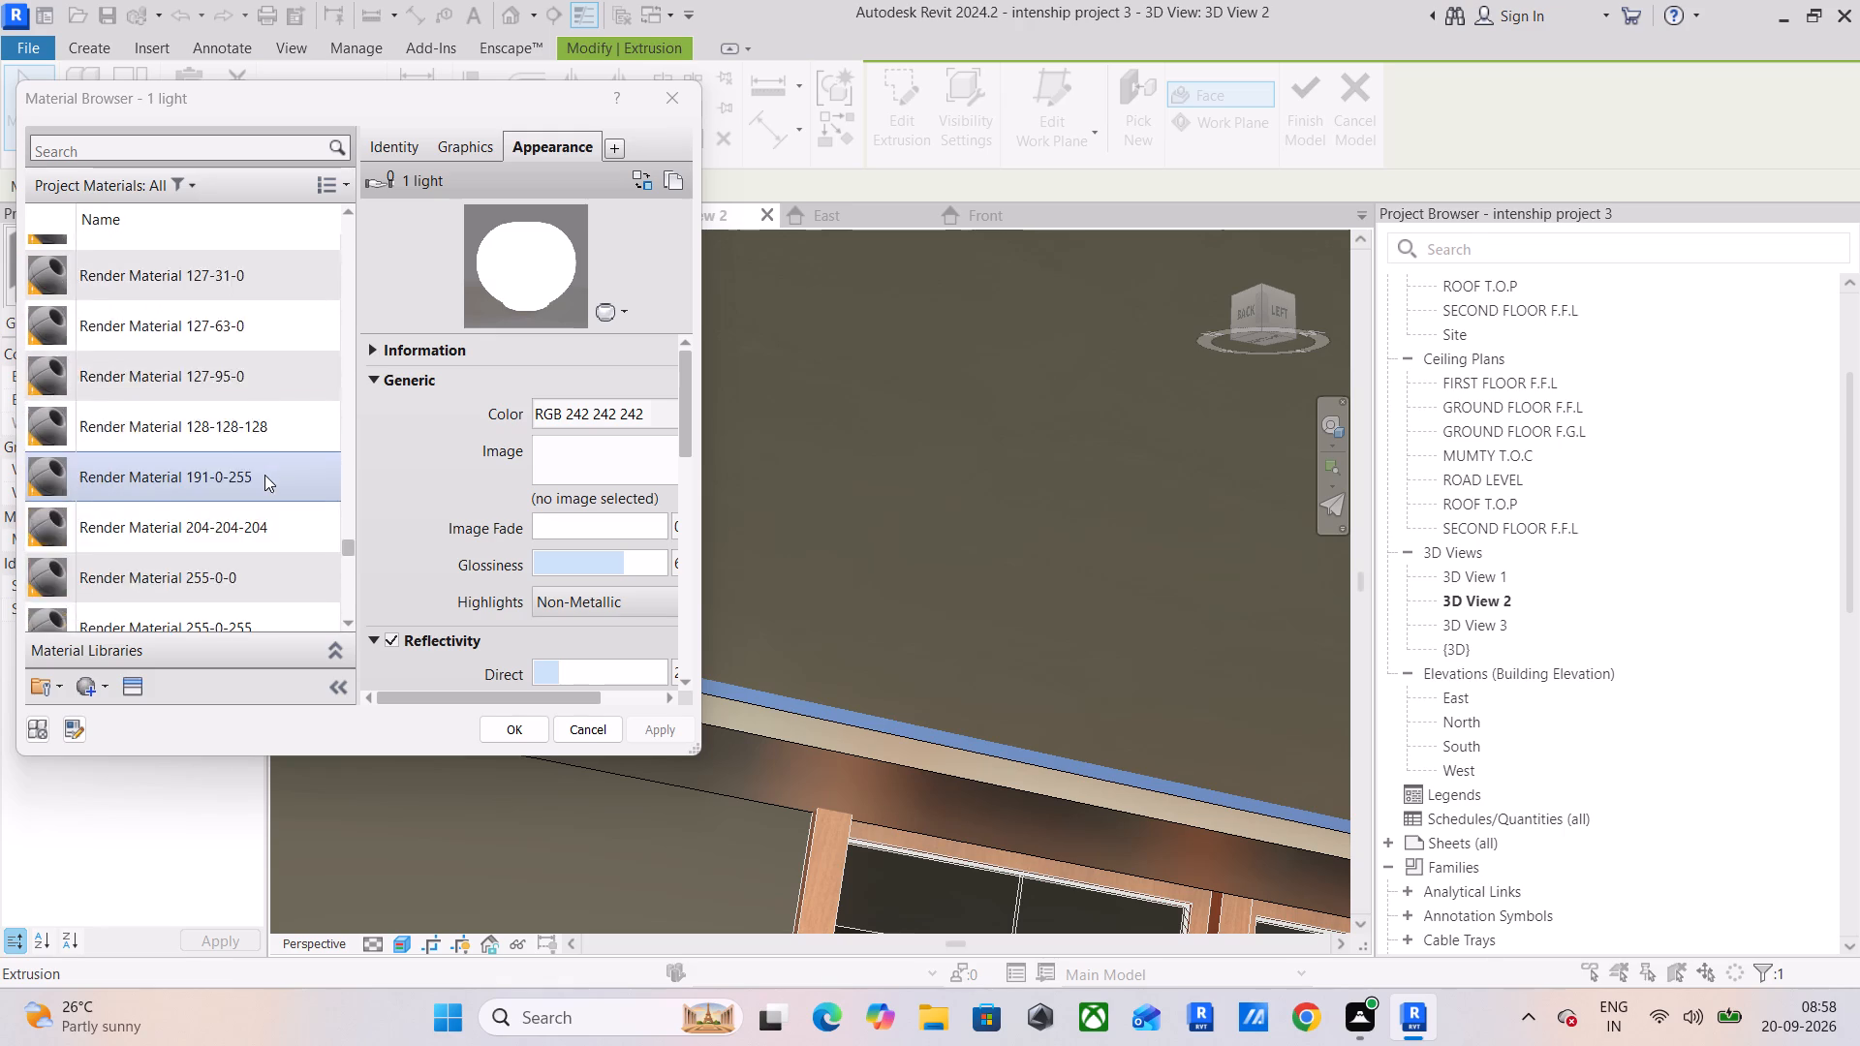
Search the project materials for "LIGH" and choose the LIGHT material for the thin ceiling extrusion.
click(146, 138)
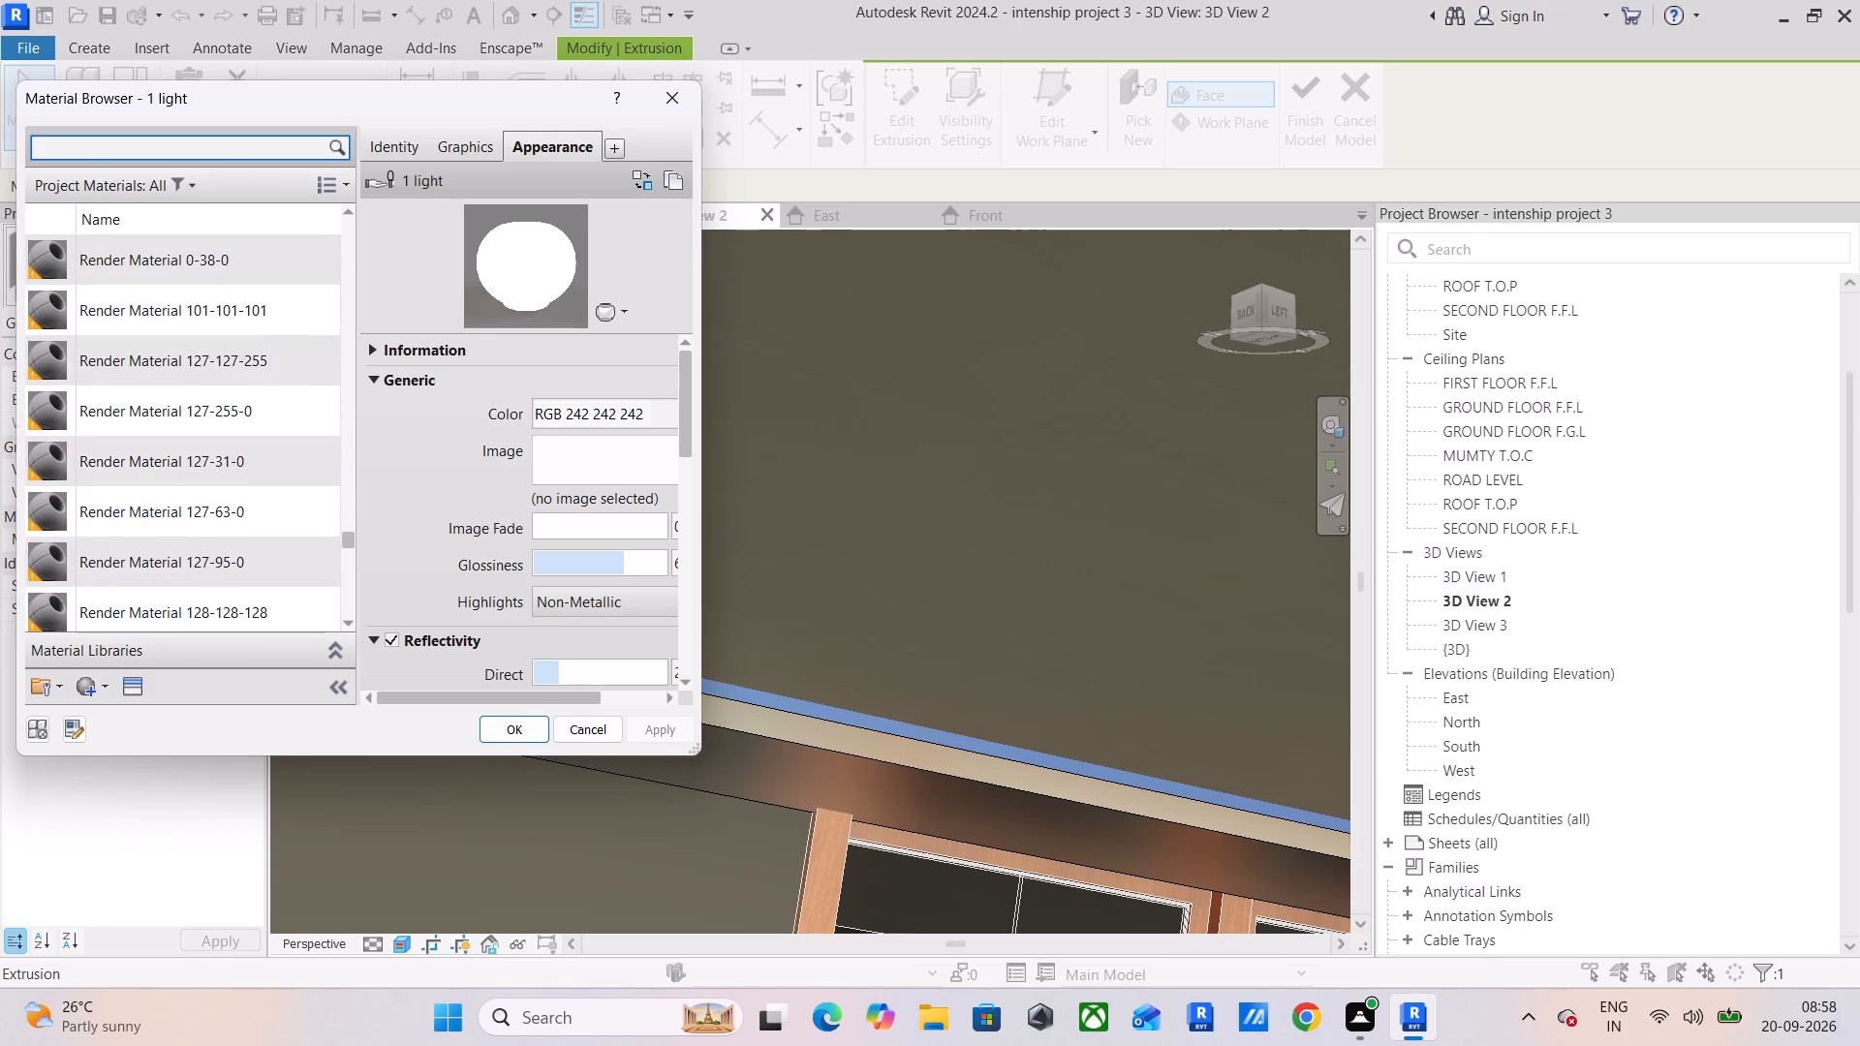
text(LIGH)
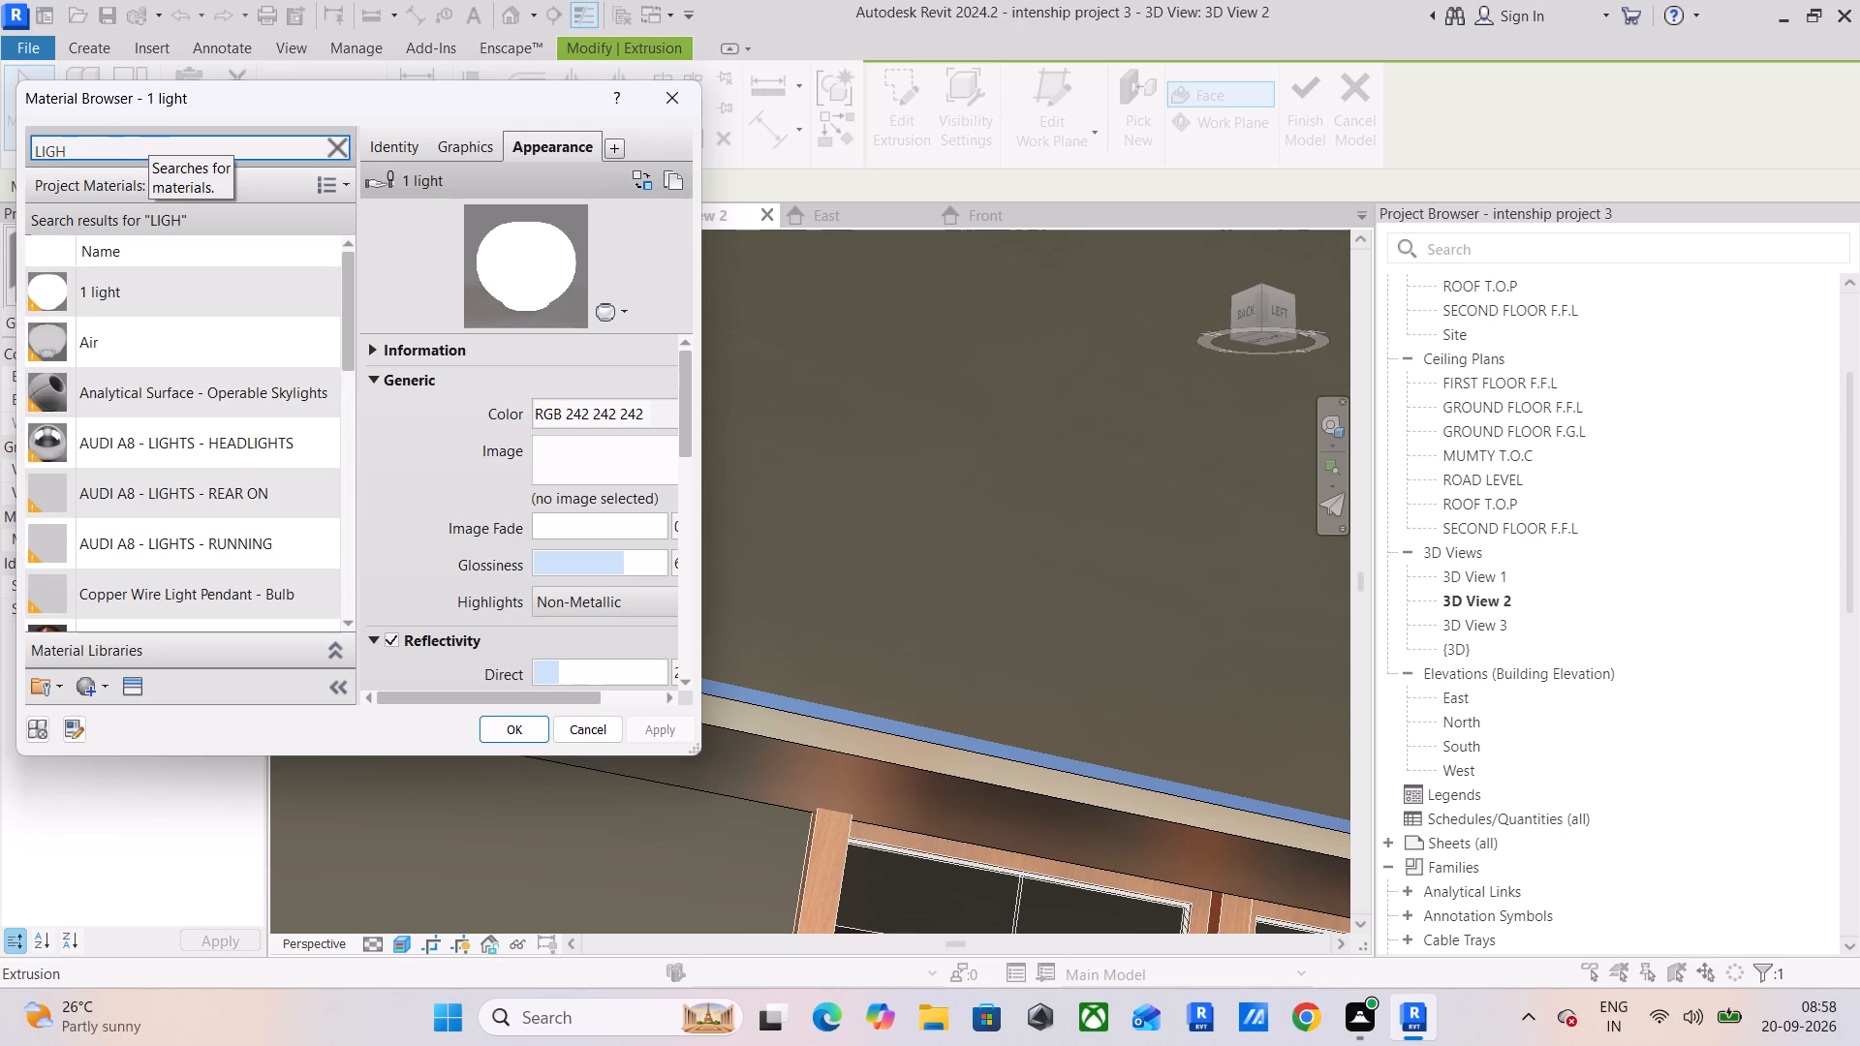
scroll(92, 381, down, 13)
scroll(92, 384, up, 8)
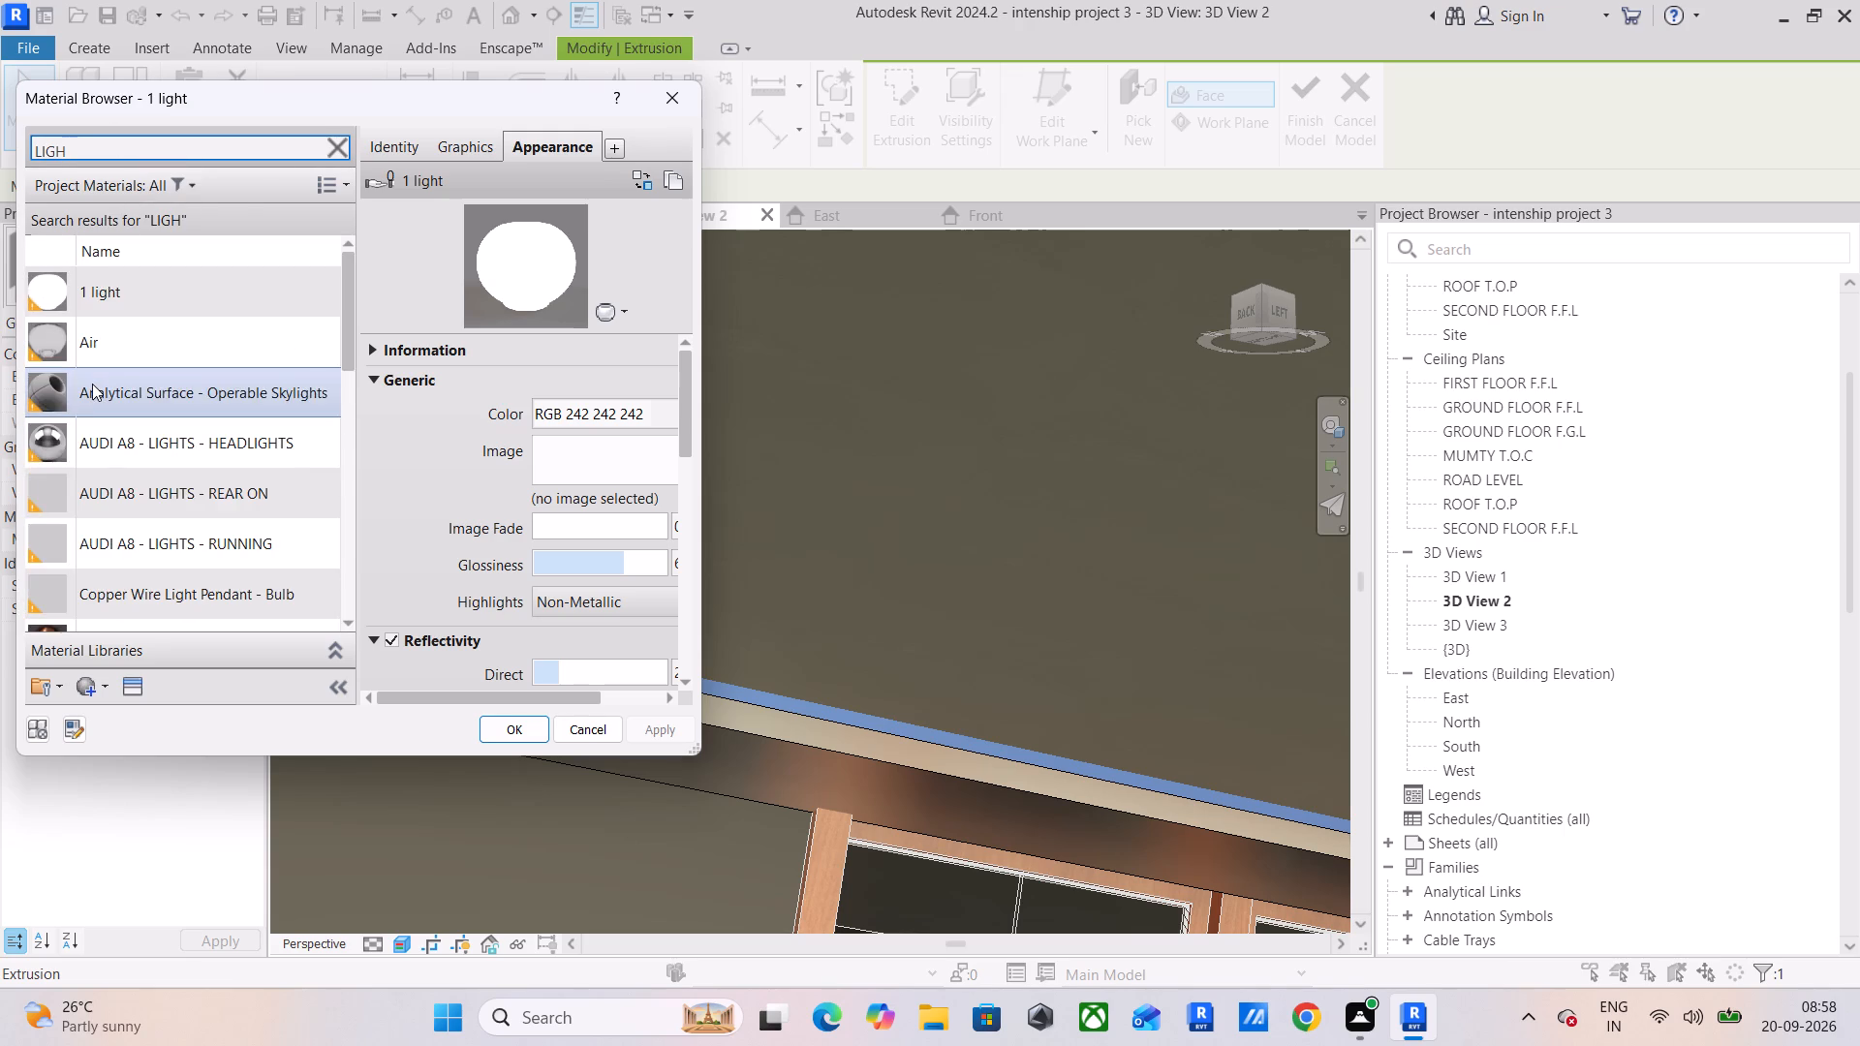
scroll(92, 384, down, 6)
click(90, 372)
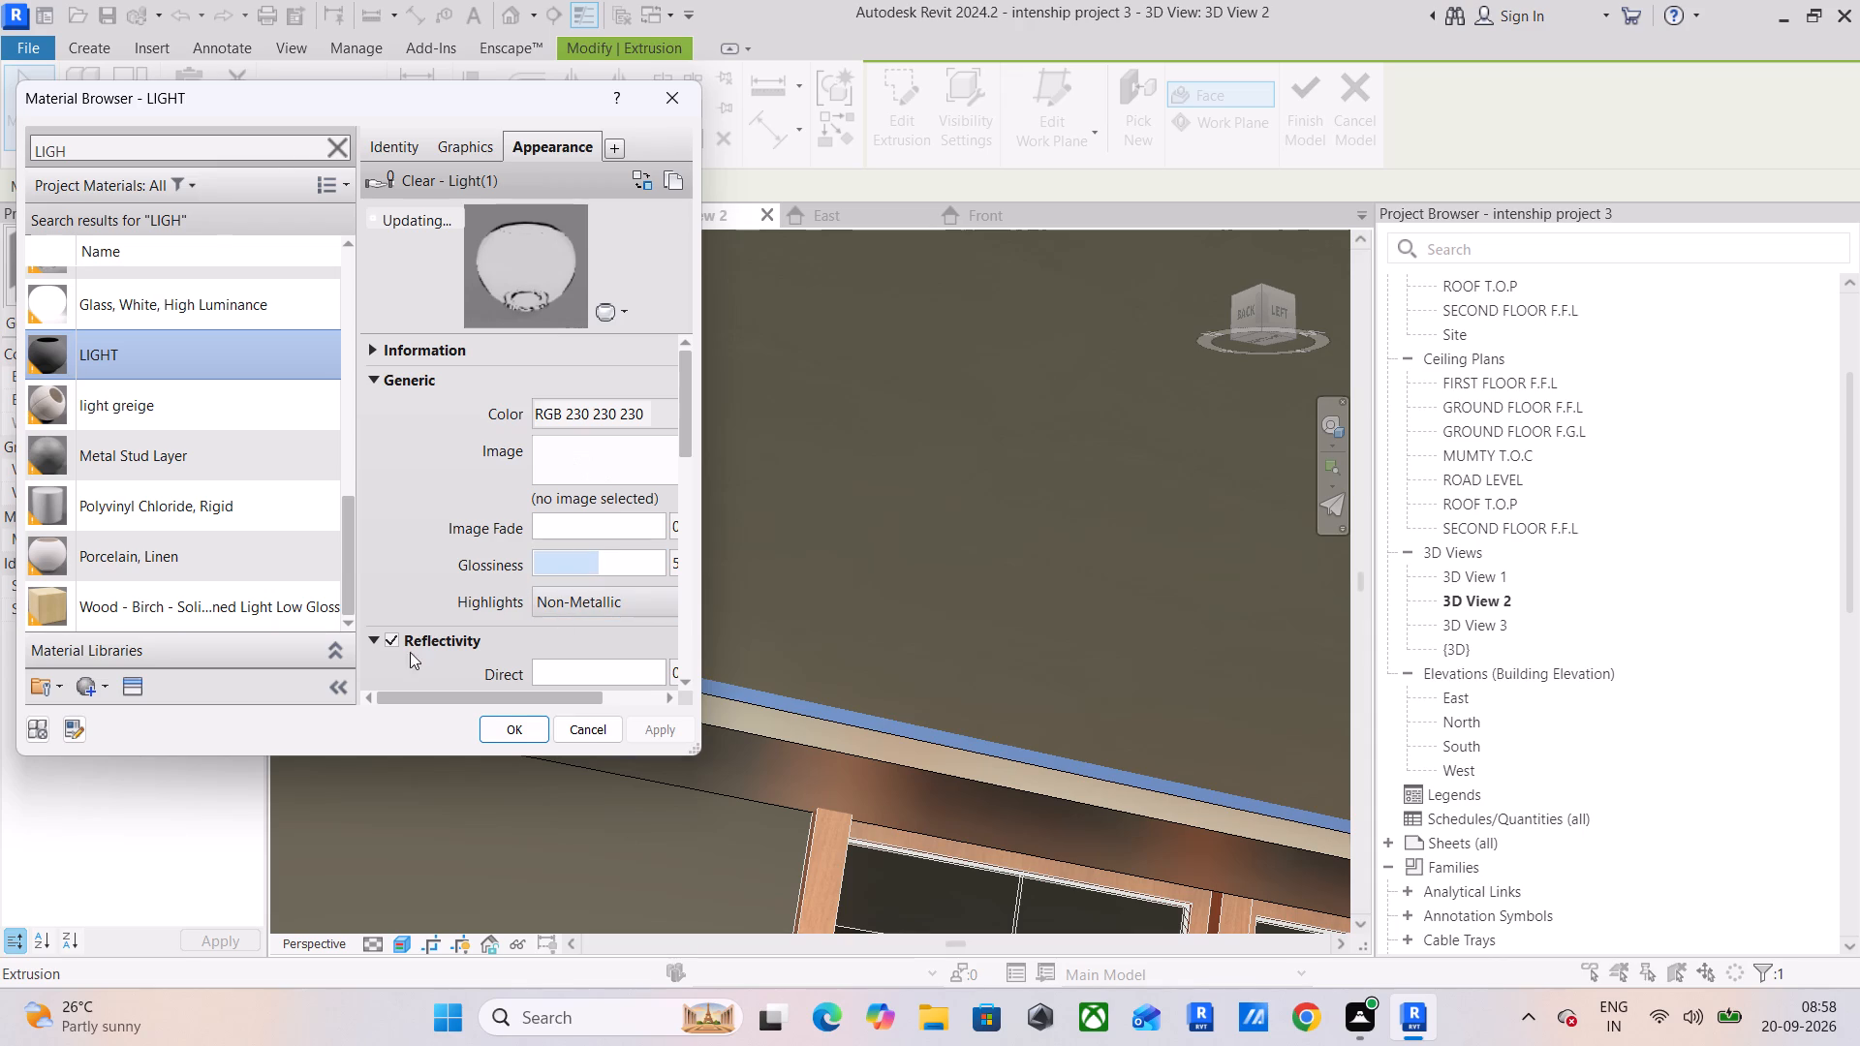
Replace the LIGHT material's appearance with PVC - White from the Appearance Library's Plastic category.
click(123, 696)
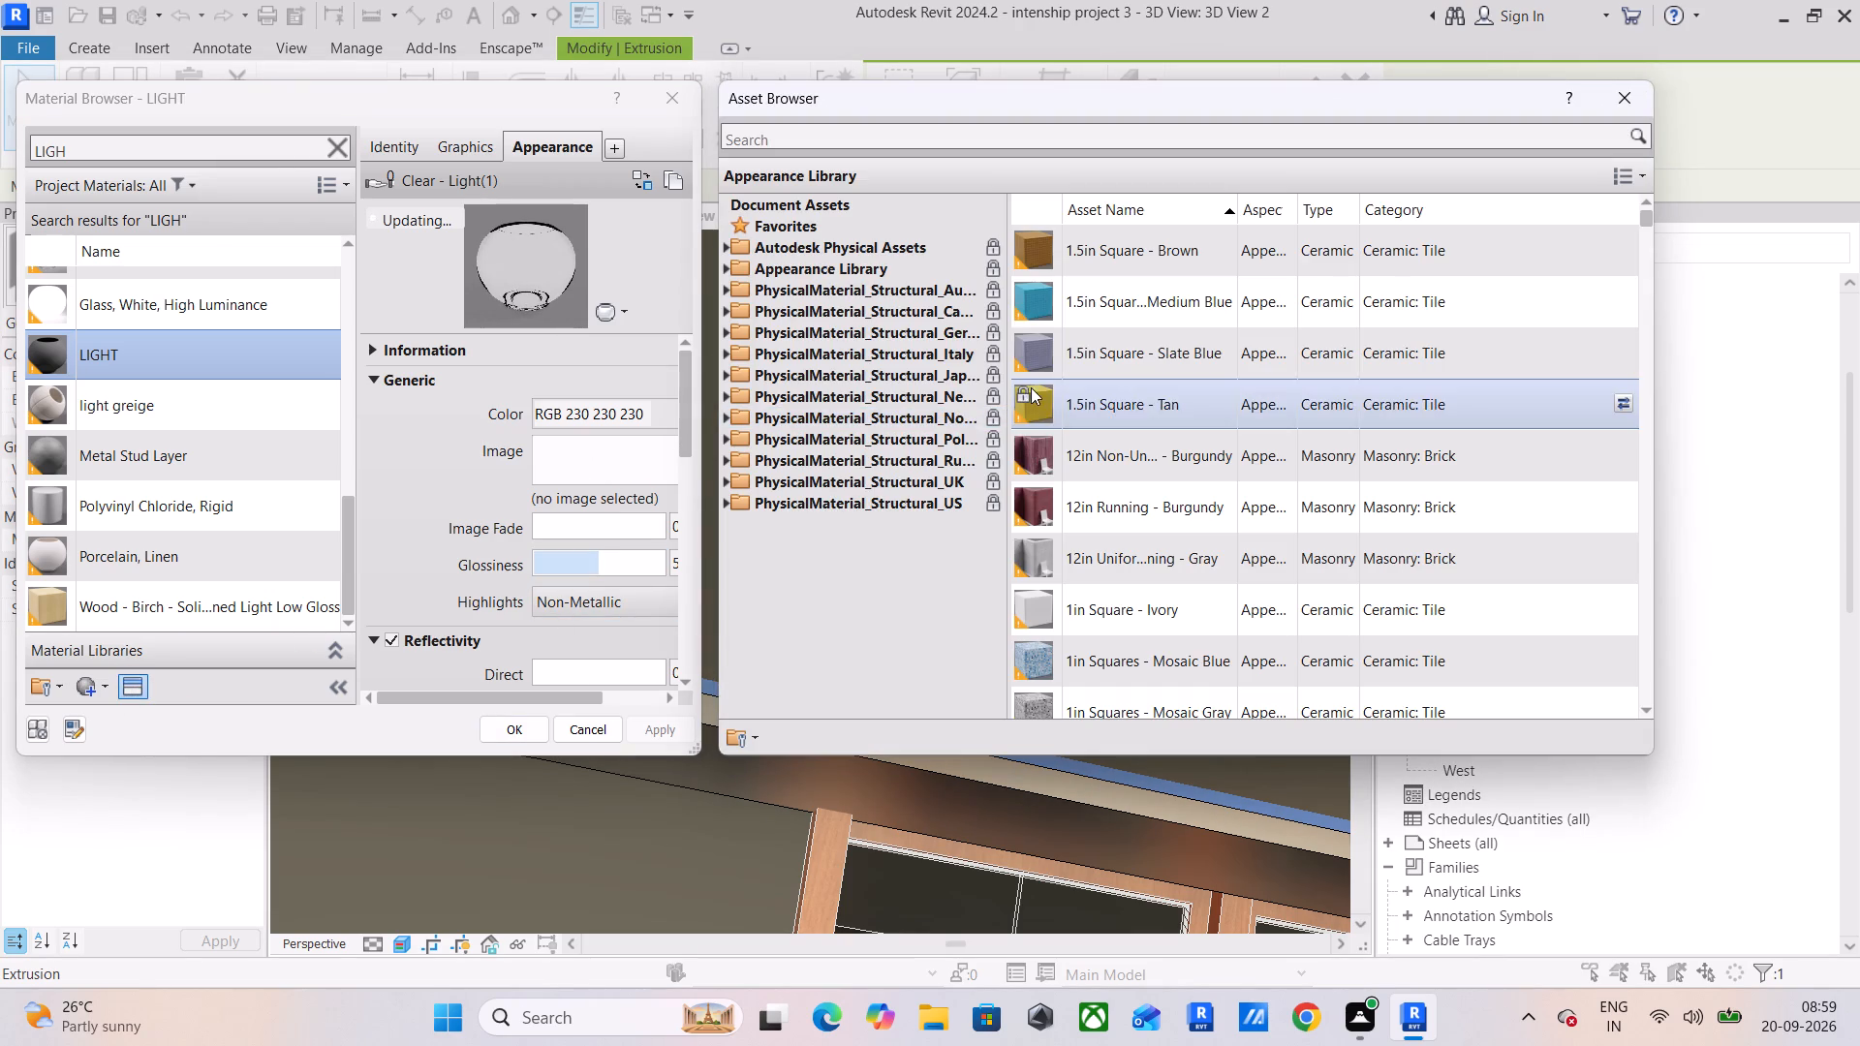
double_click(855, 272)
scroll(1106, 424, down, 6)
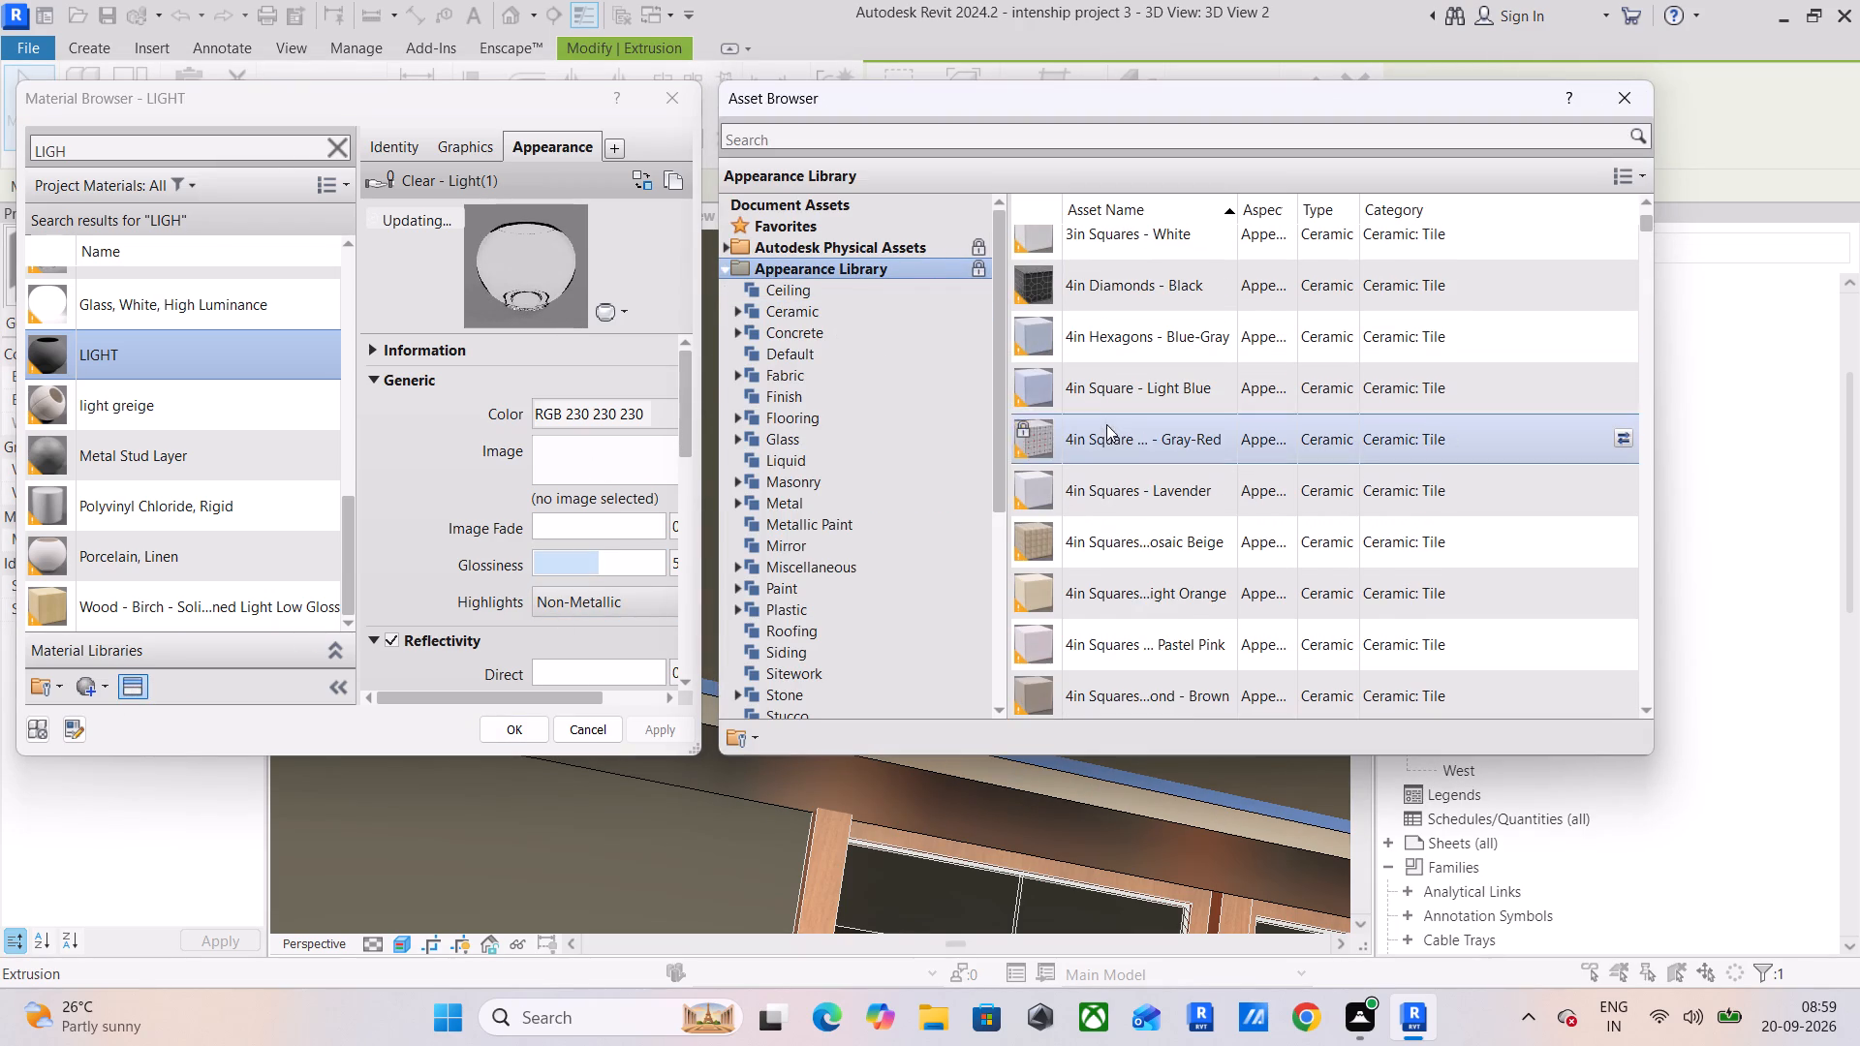
double_click(788, 616)
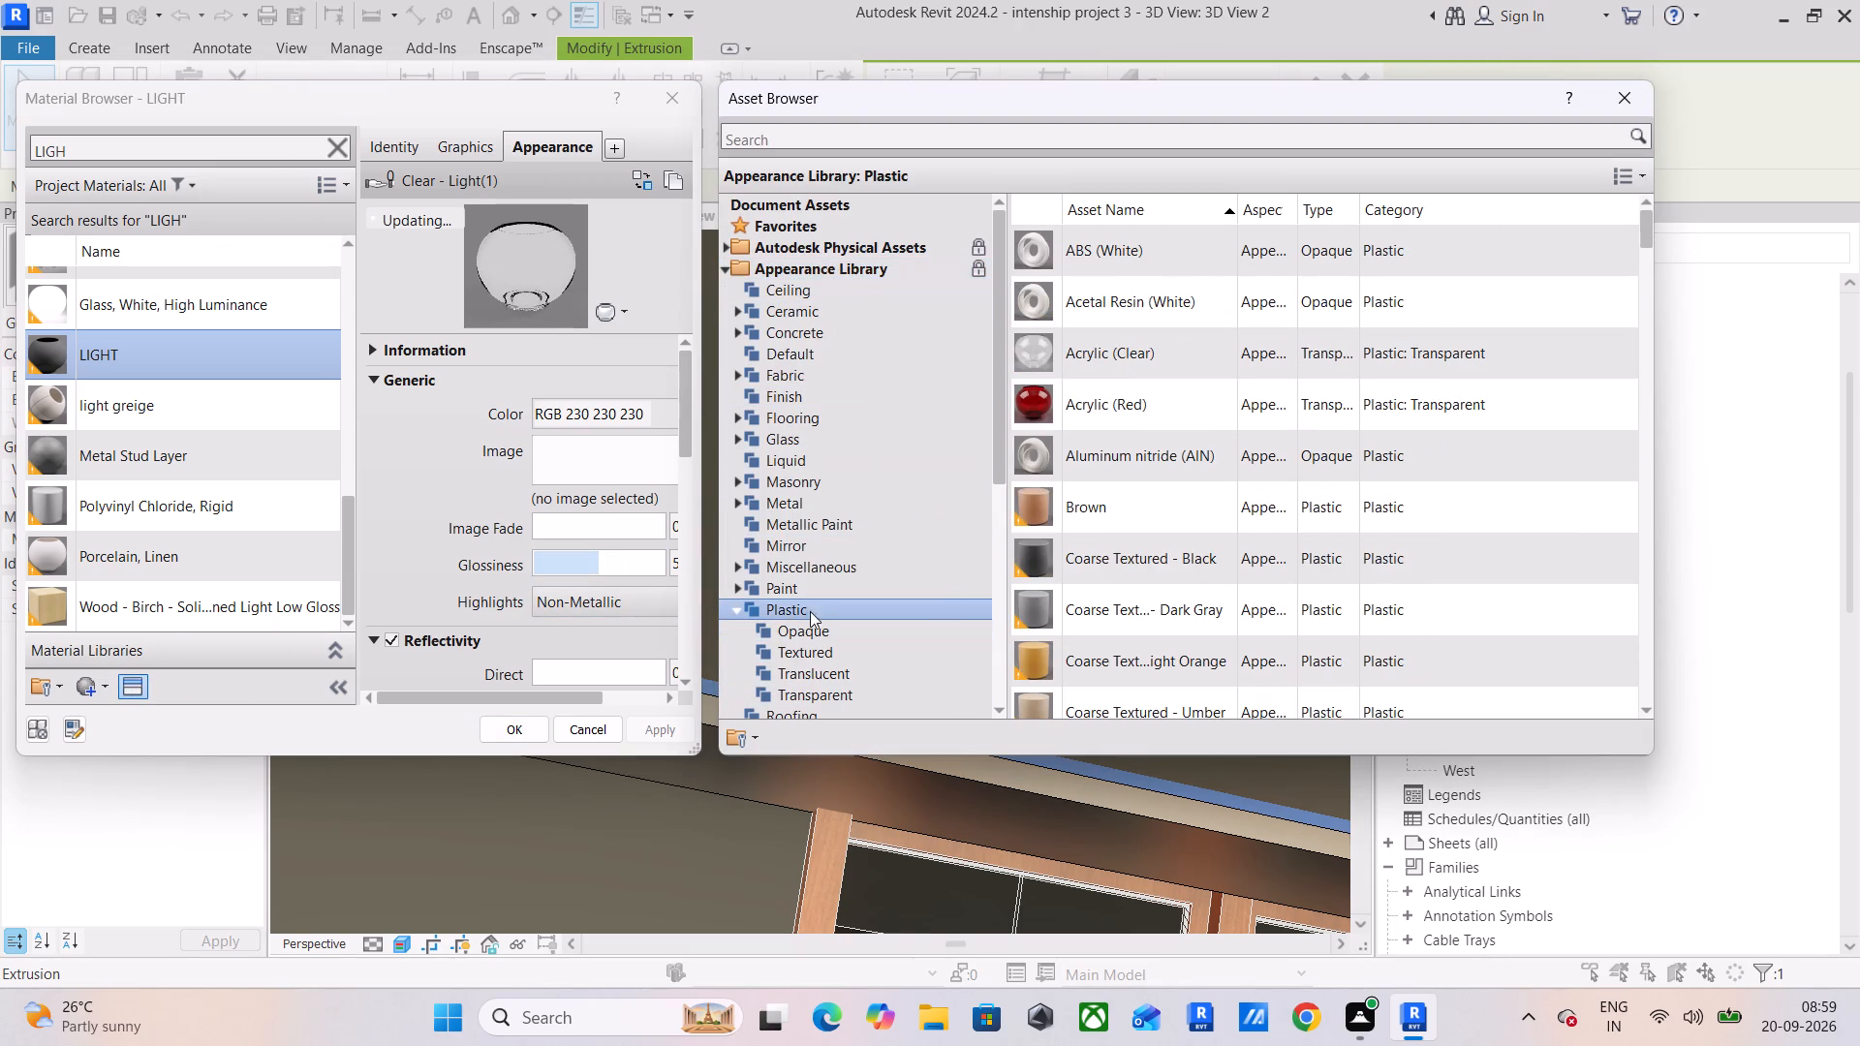
scroll(1133, 497, down, 19)
scroll(1133, 495, down, 7)
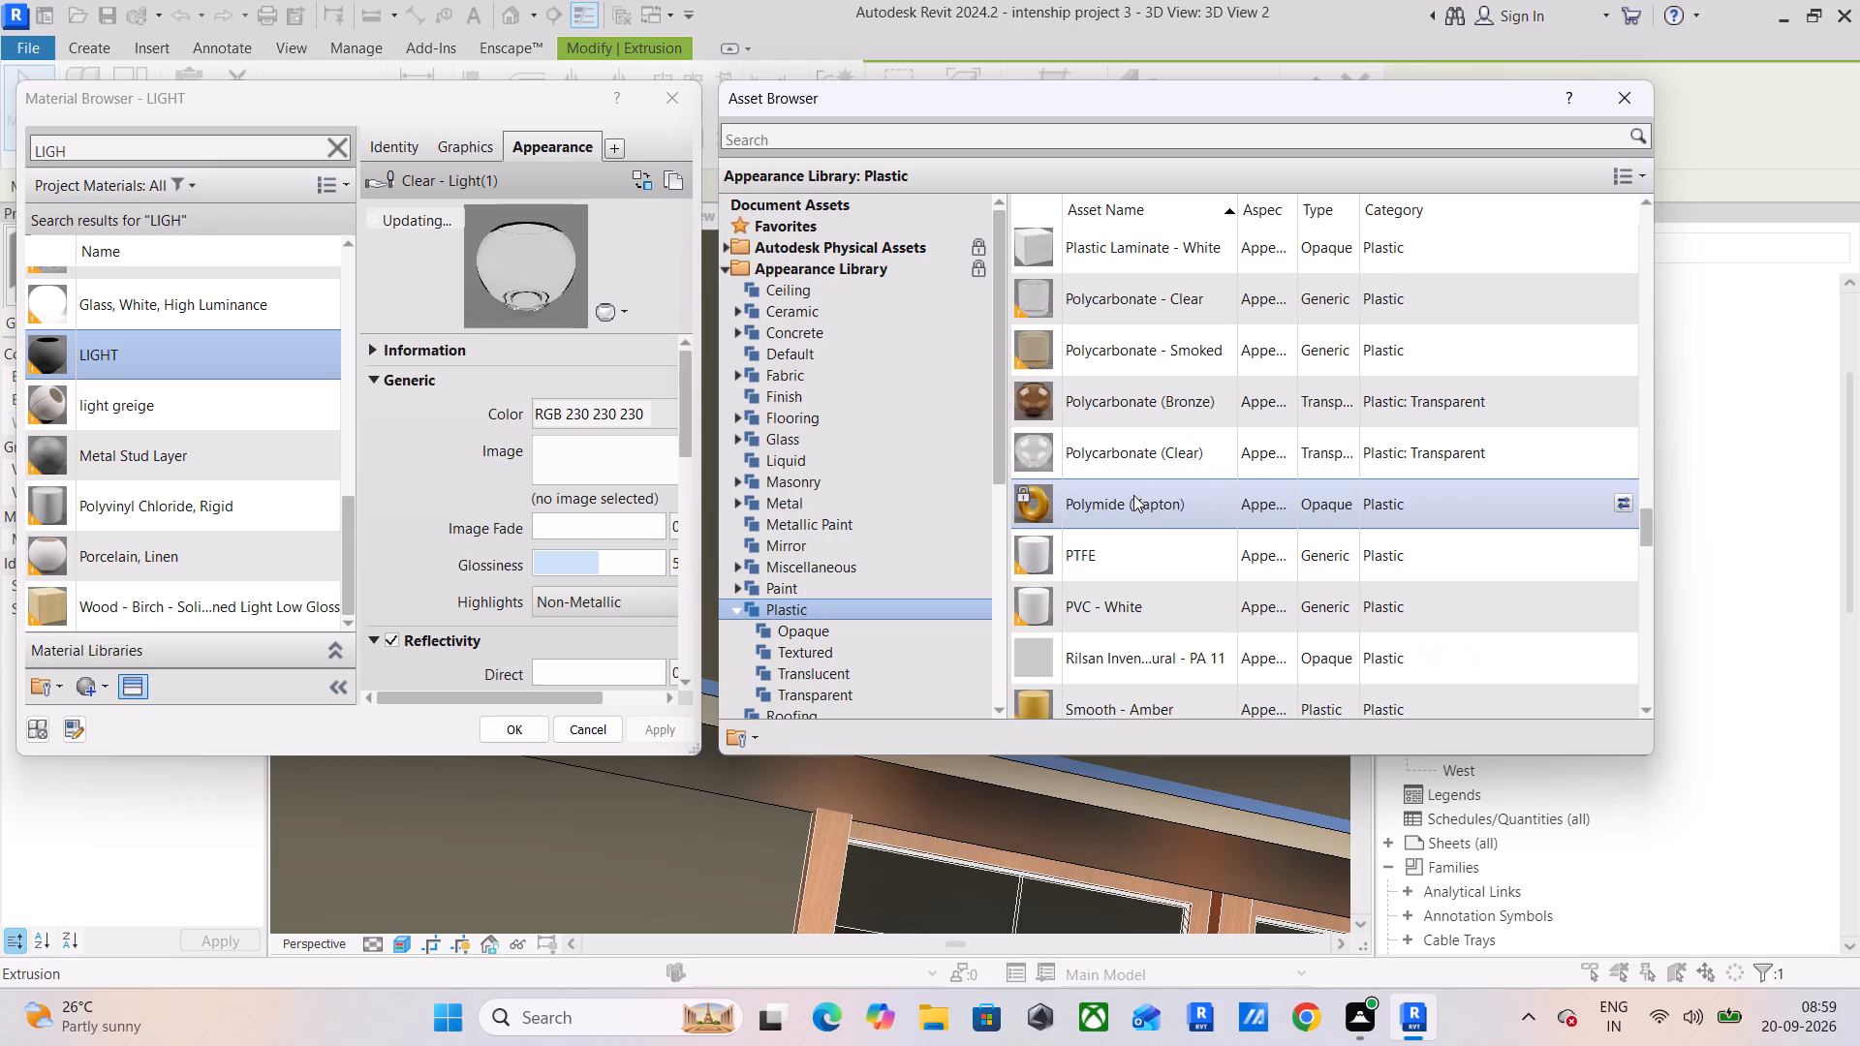
scroll(1133, 495, down, 3)
scroll(1149, 430, up, 2)
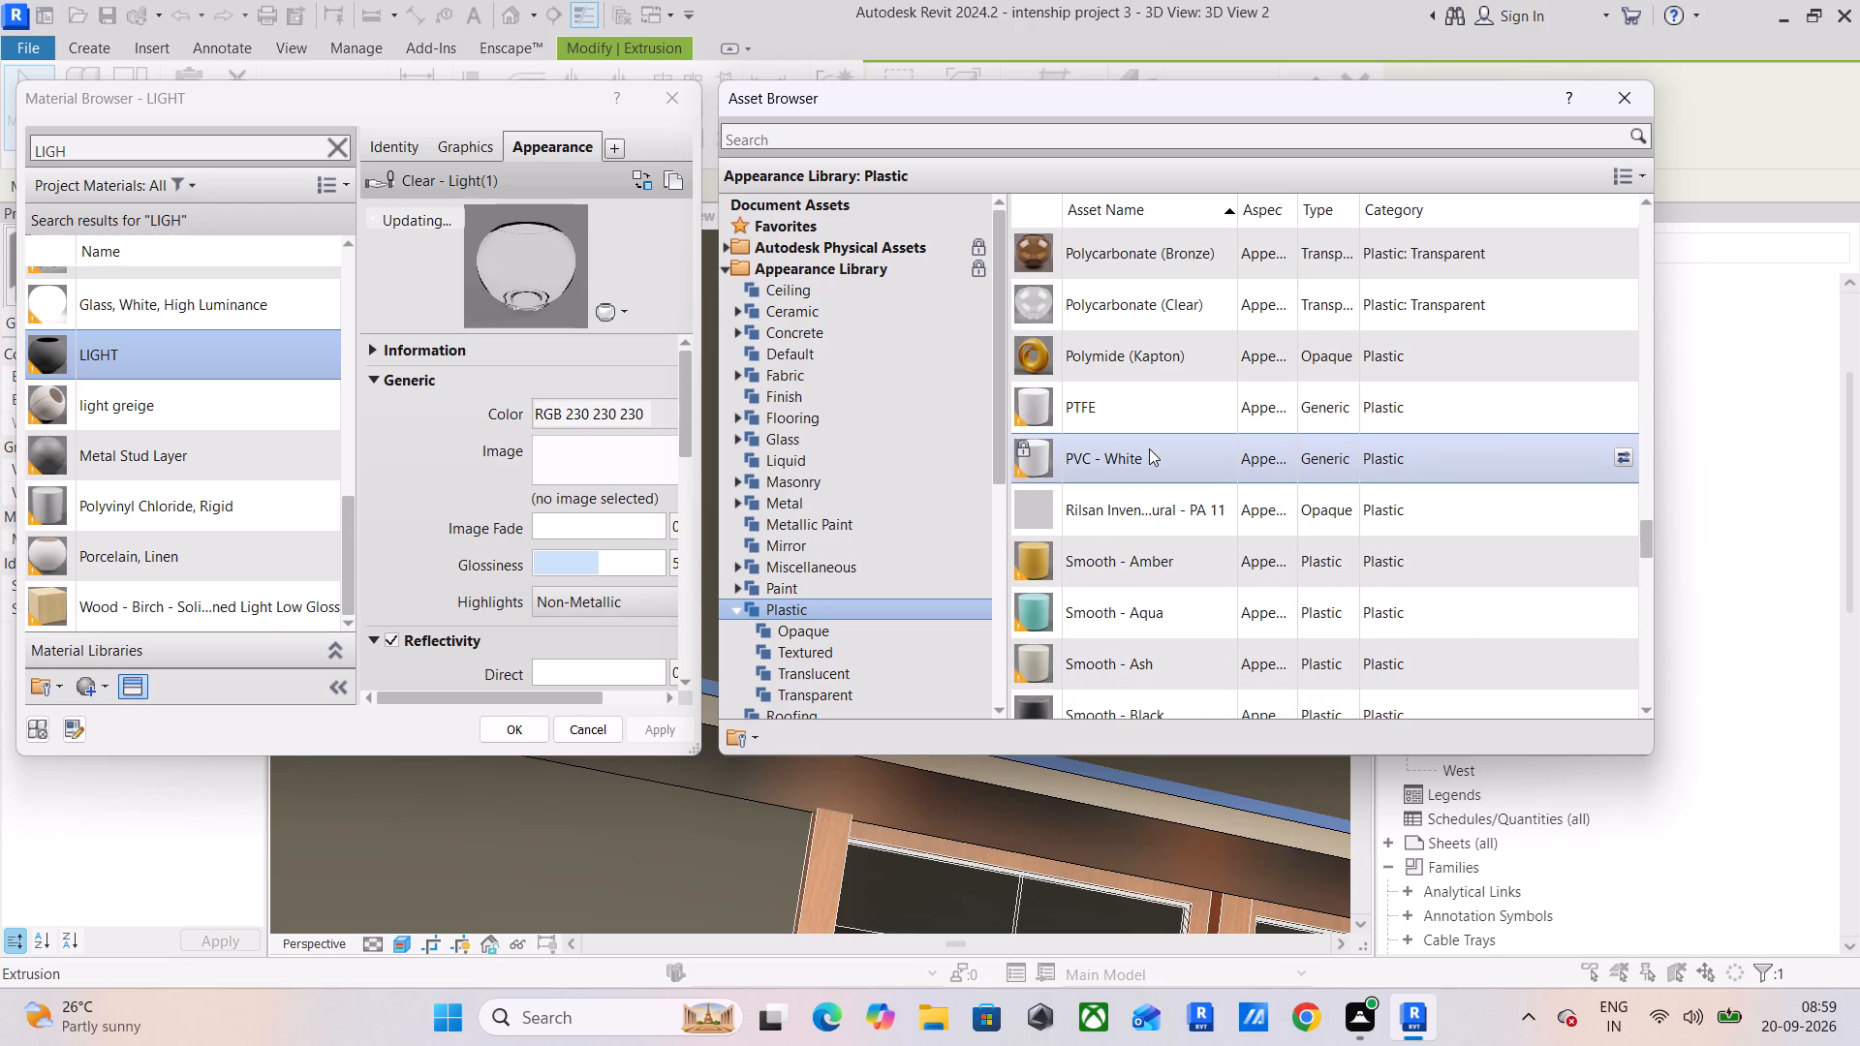
click(1149, 448)
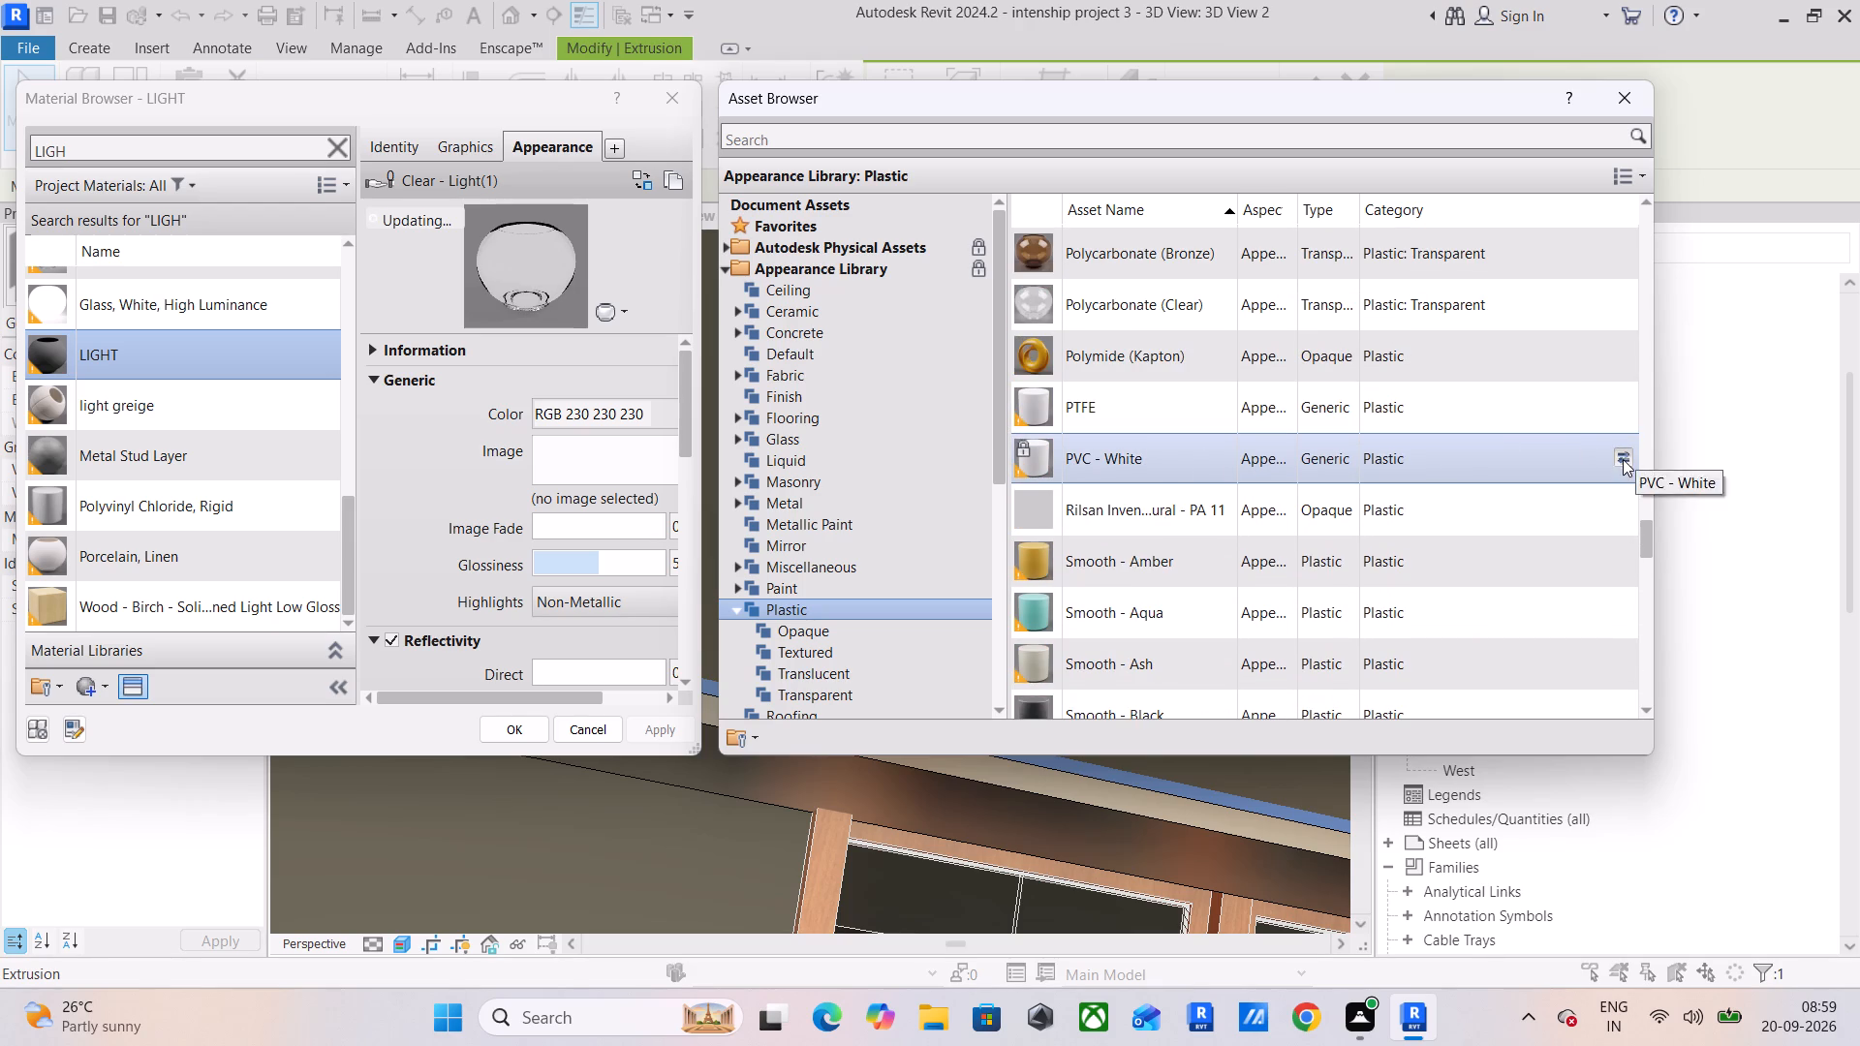
click(1621, 459)
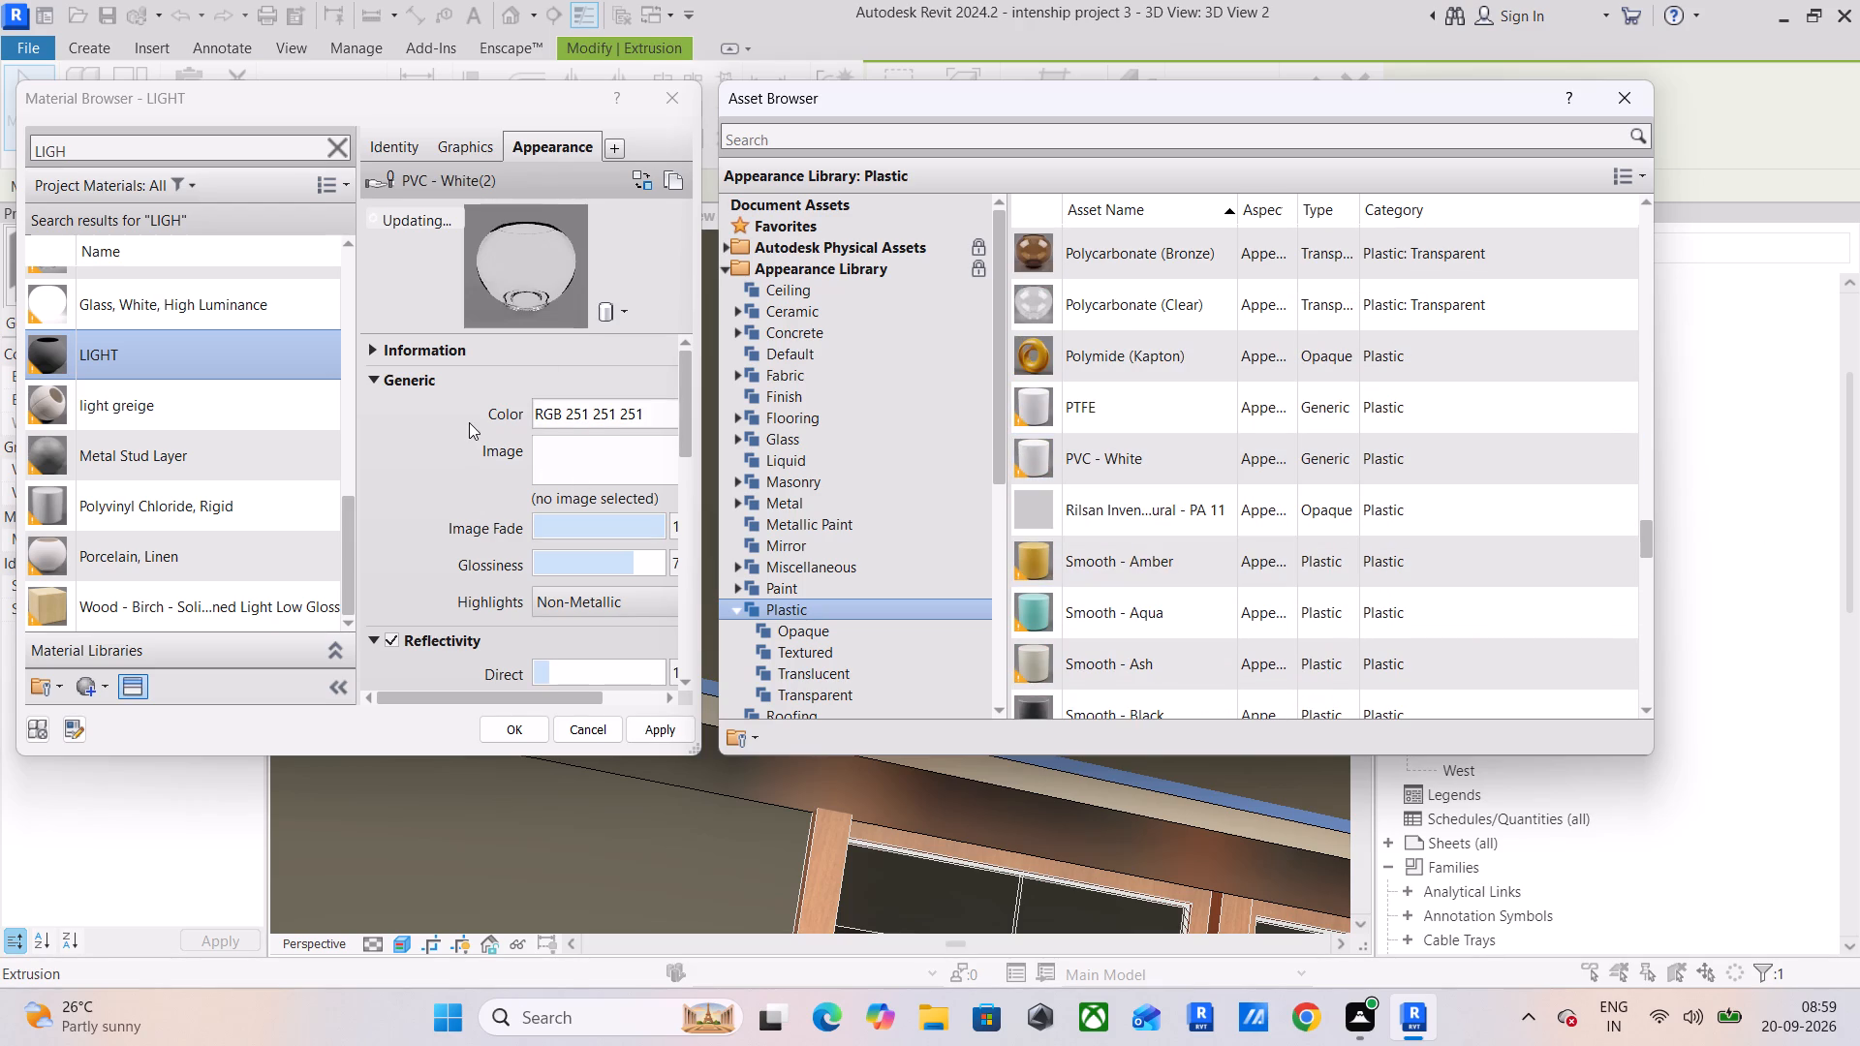
Turn off the LIGHT material's bump and turn on its tint with white, RGB 255 255 255, applying the appearance changes.
scroll(497, 432, down, 4)
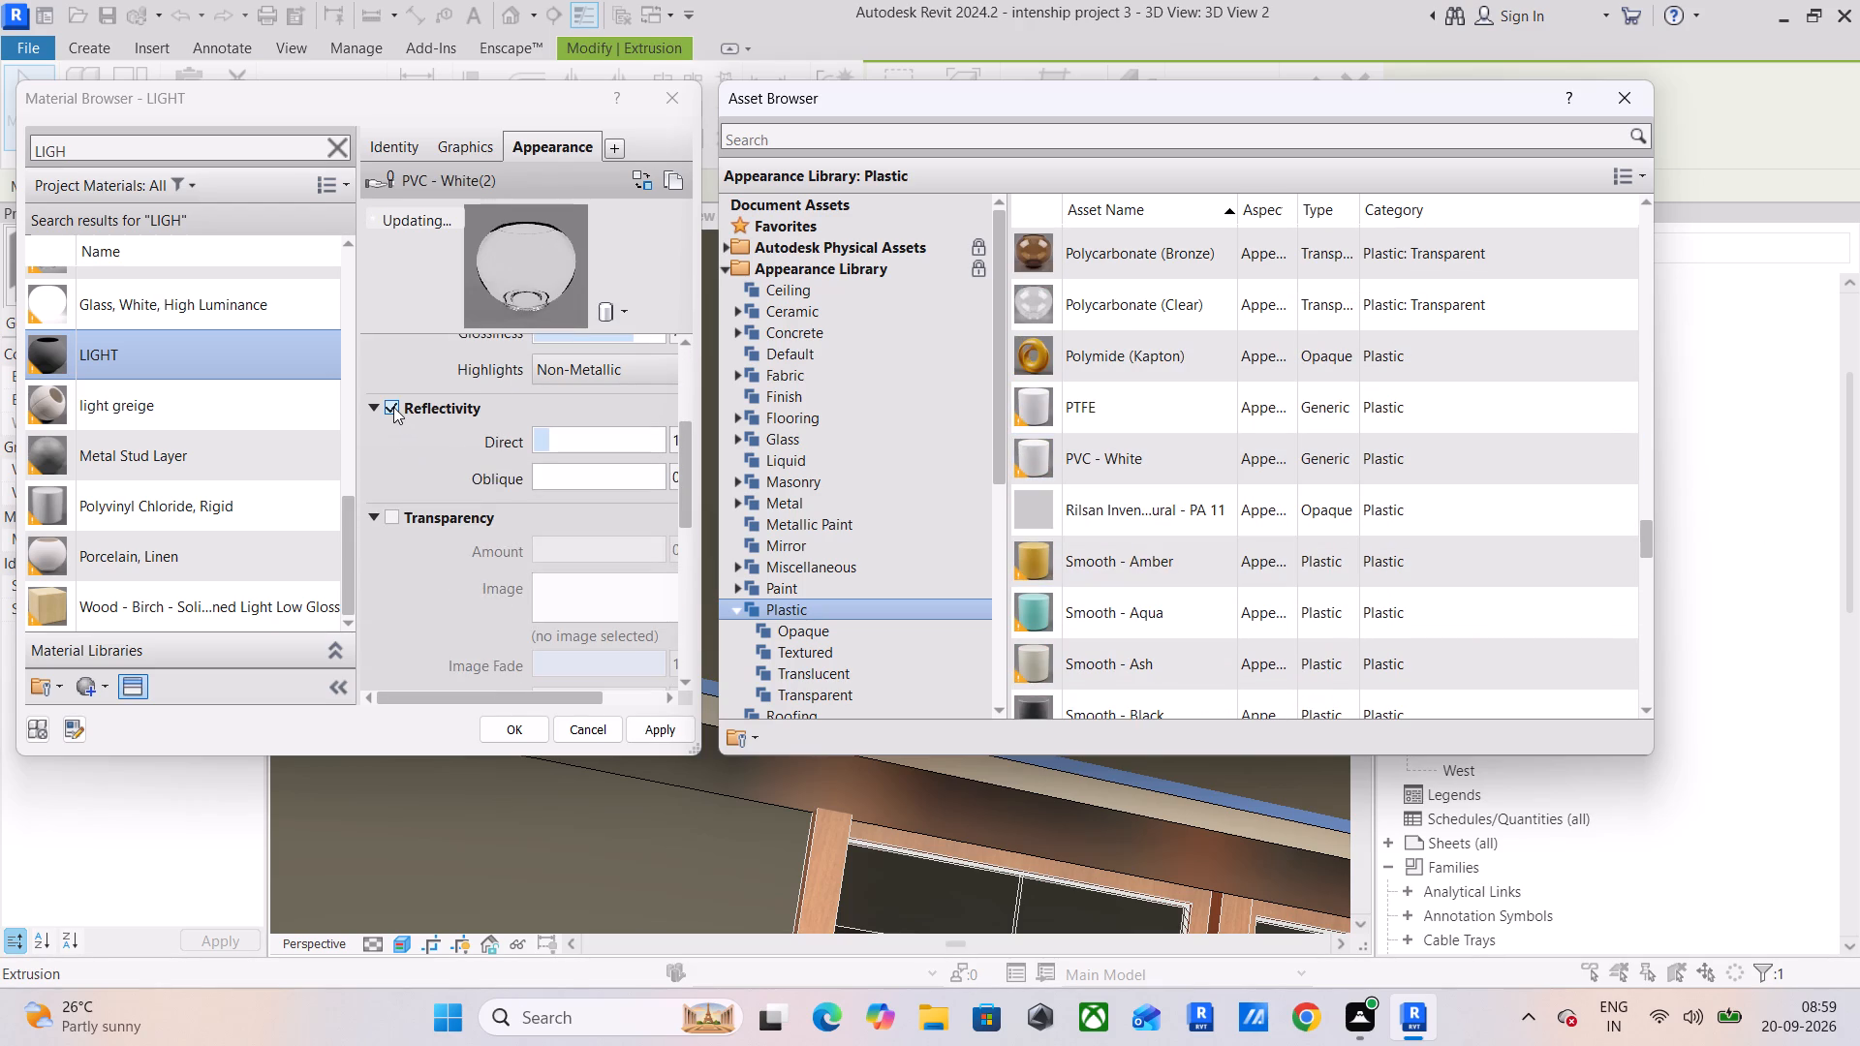
scroll(401, 490, down, 5)
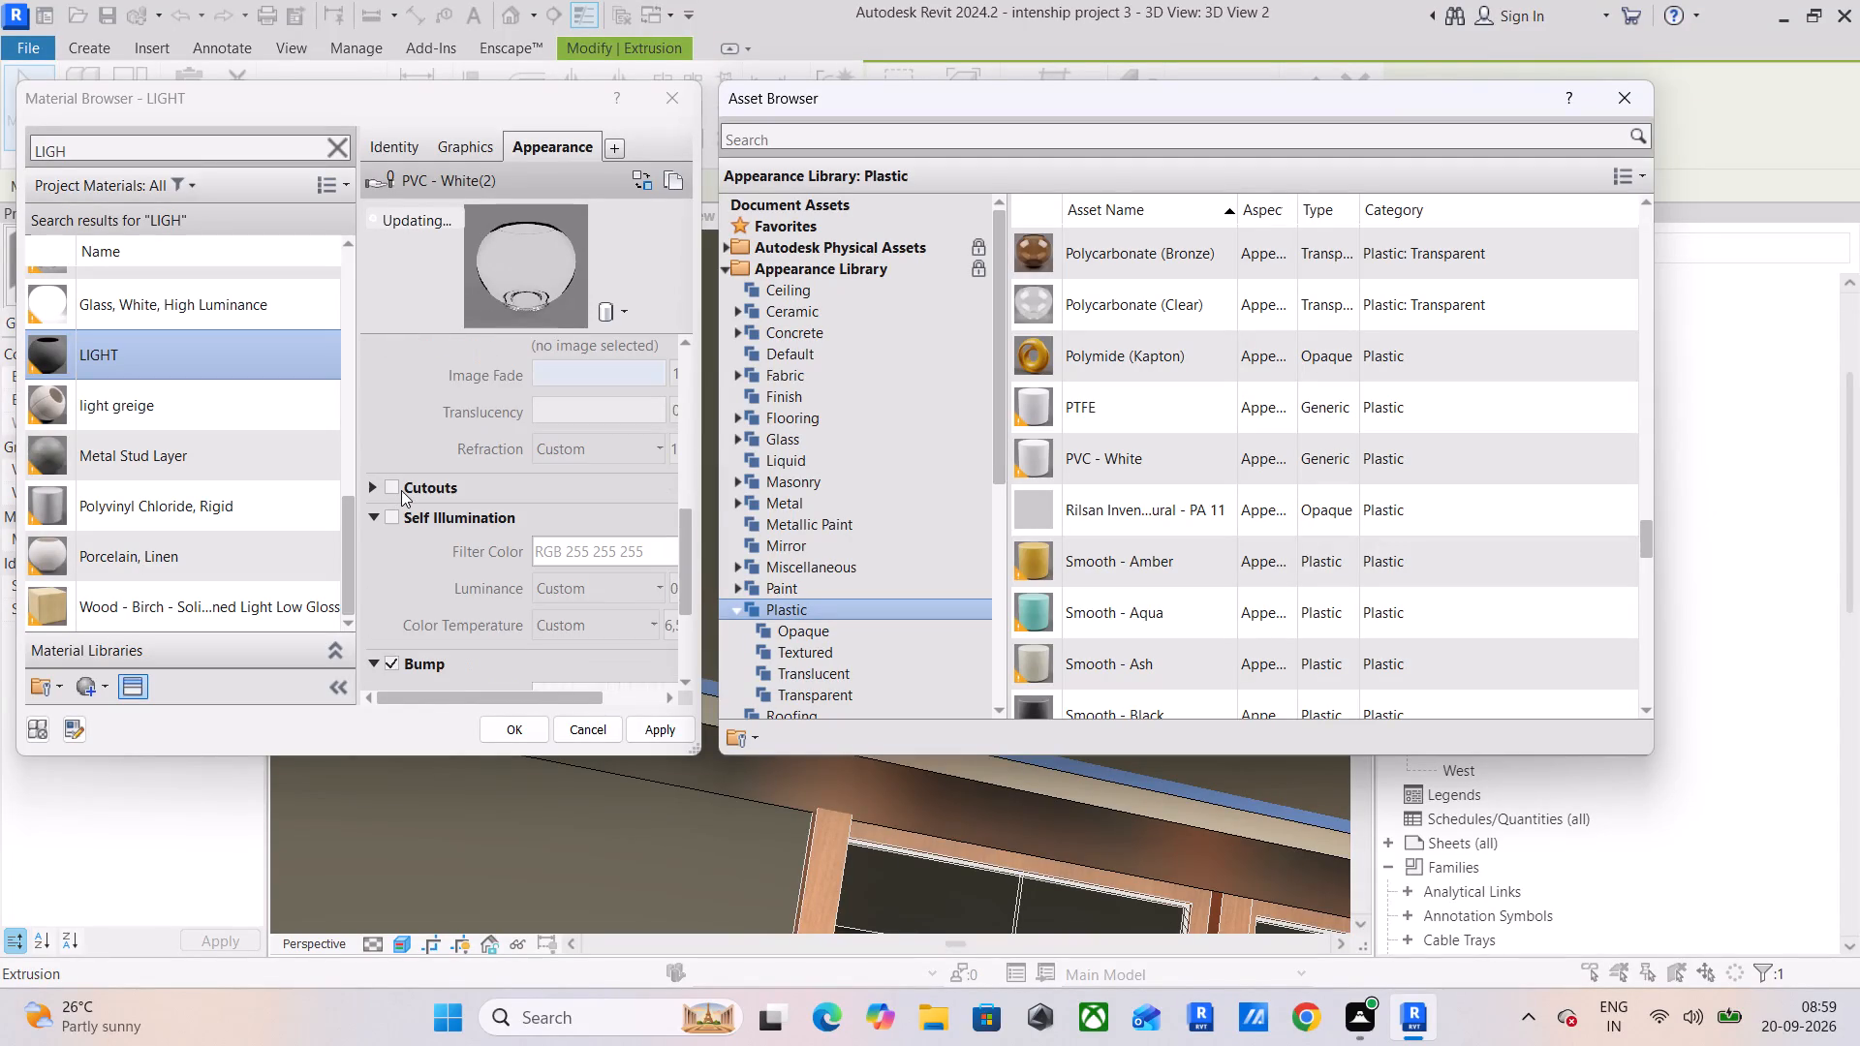
scroll(401, 489, down, 3)
click(393, 485)
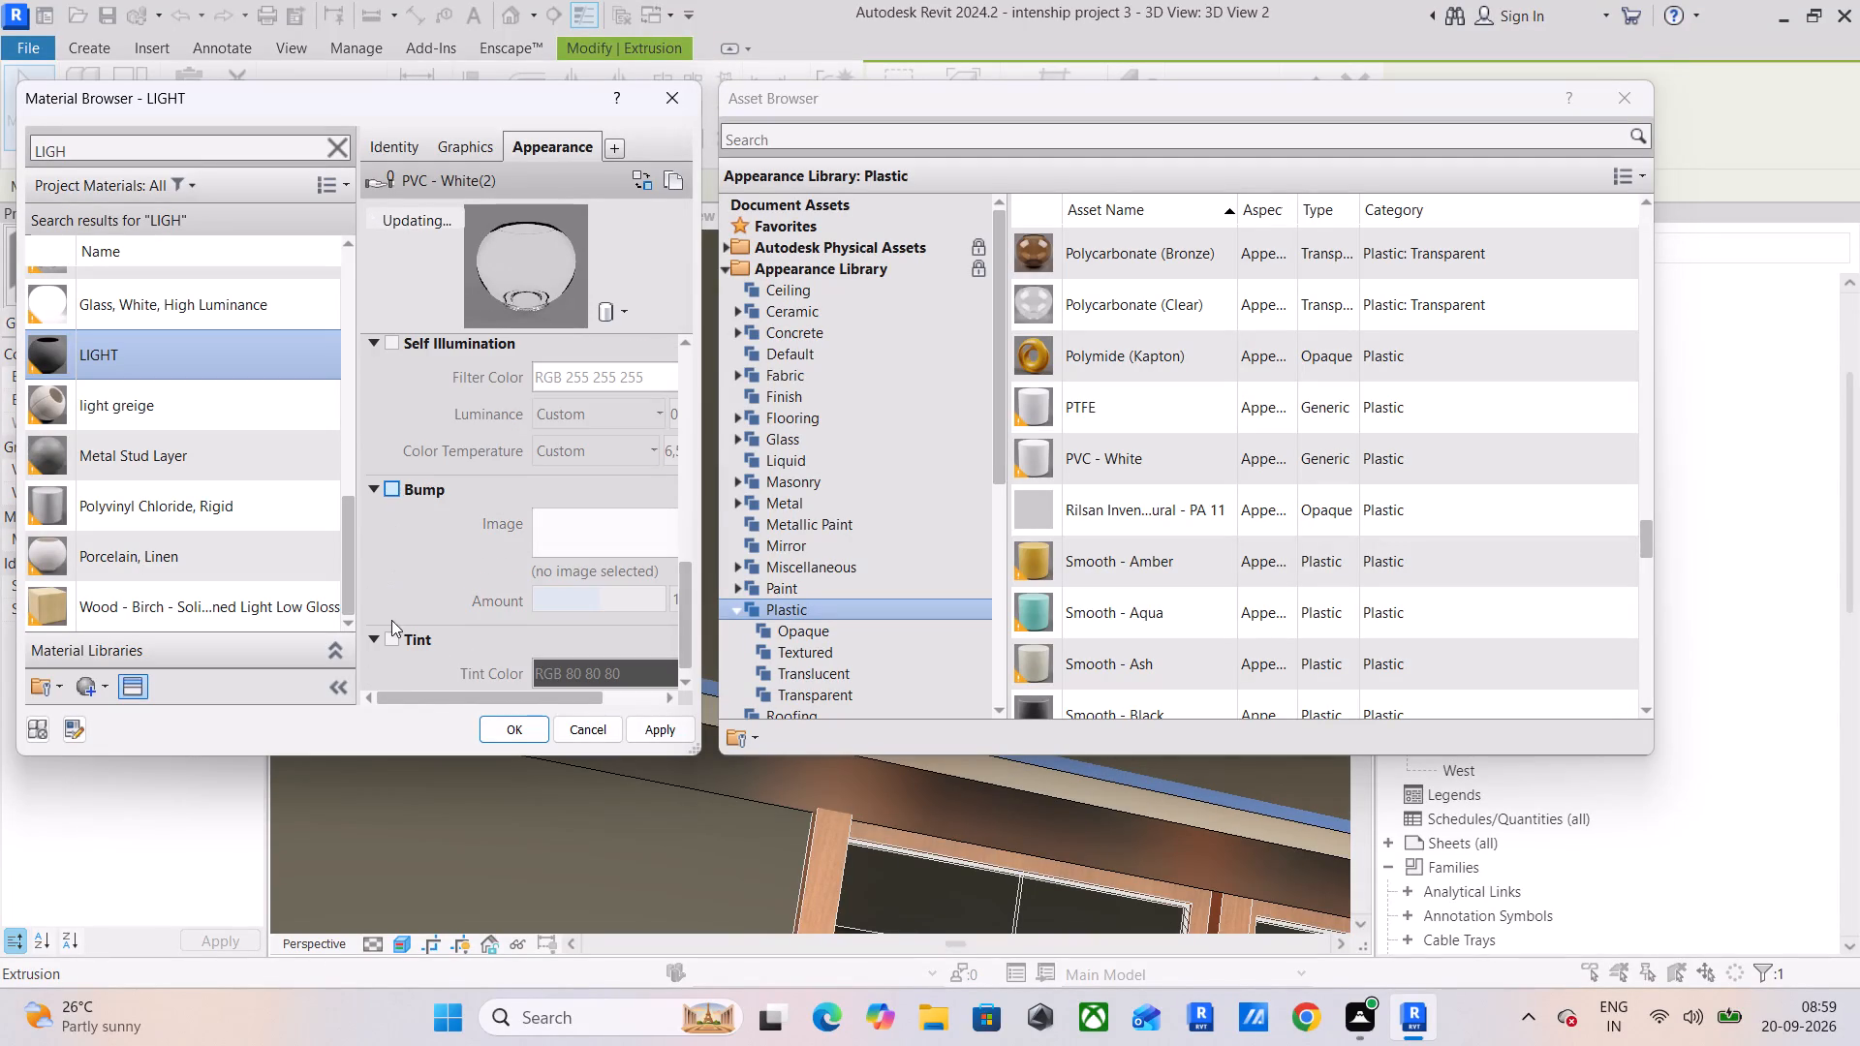
click(387, 639)
scroll(462, 538, down, 6)
click(603, 648)
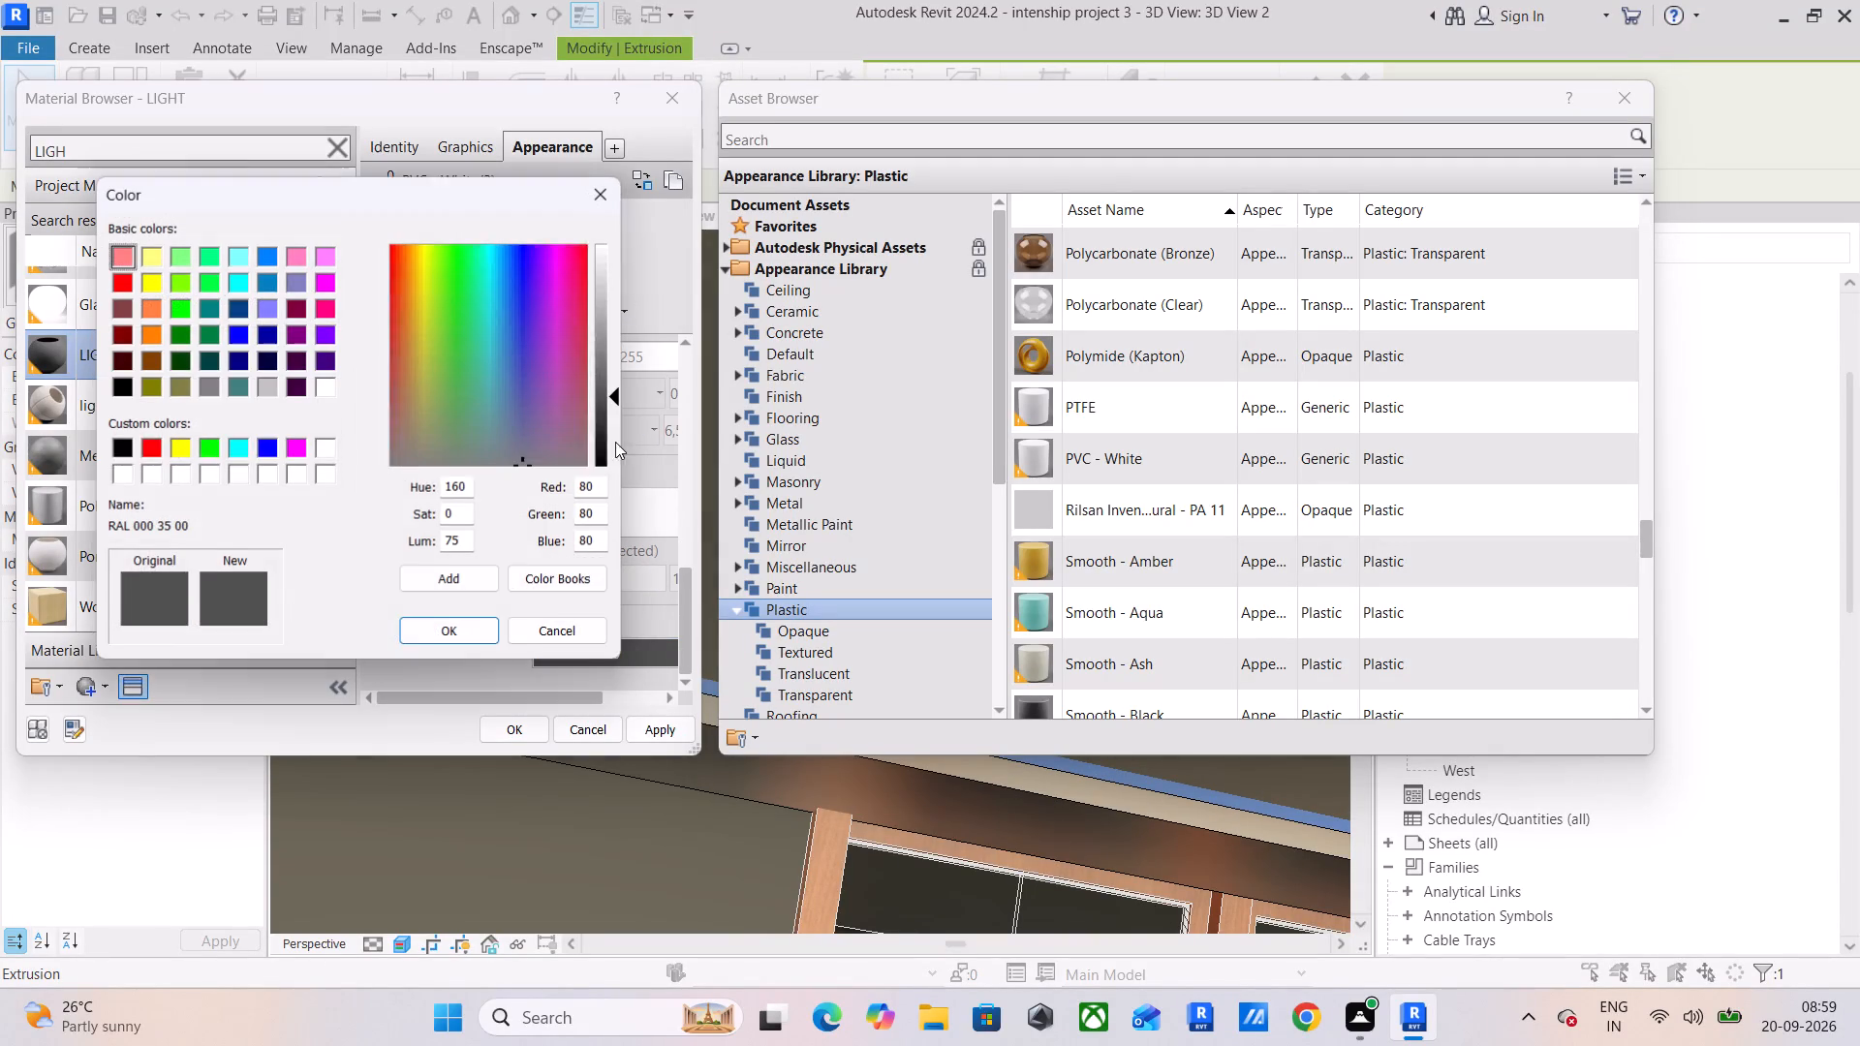
click(424, 298)
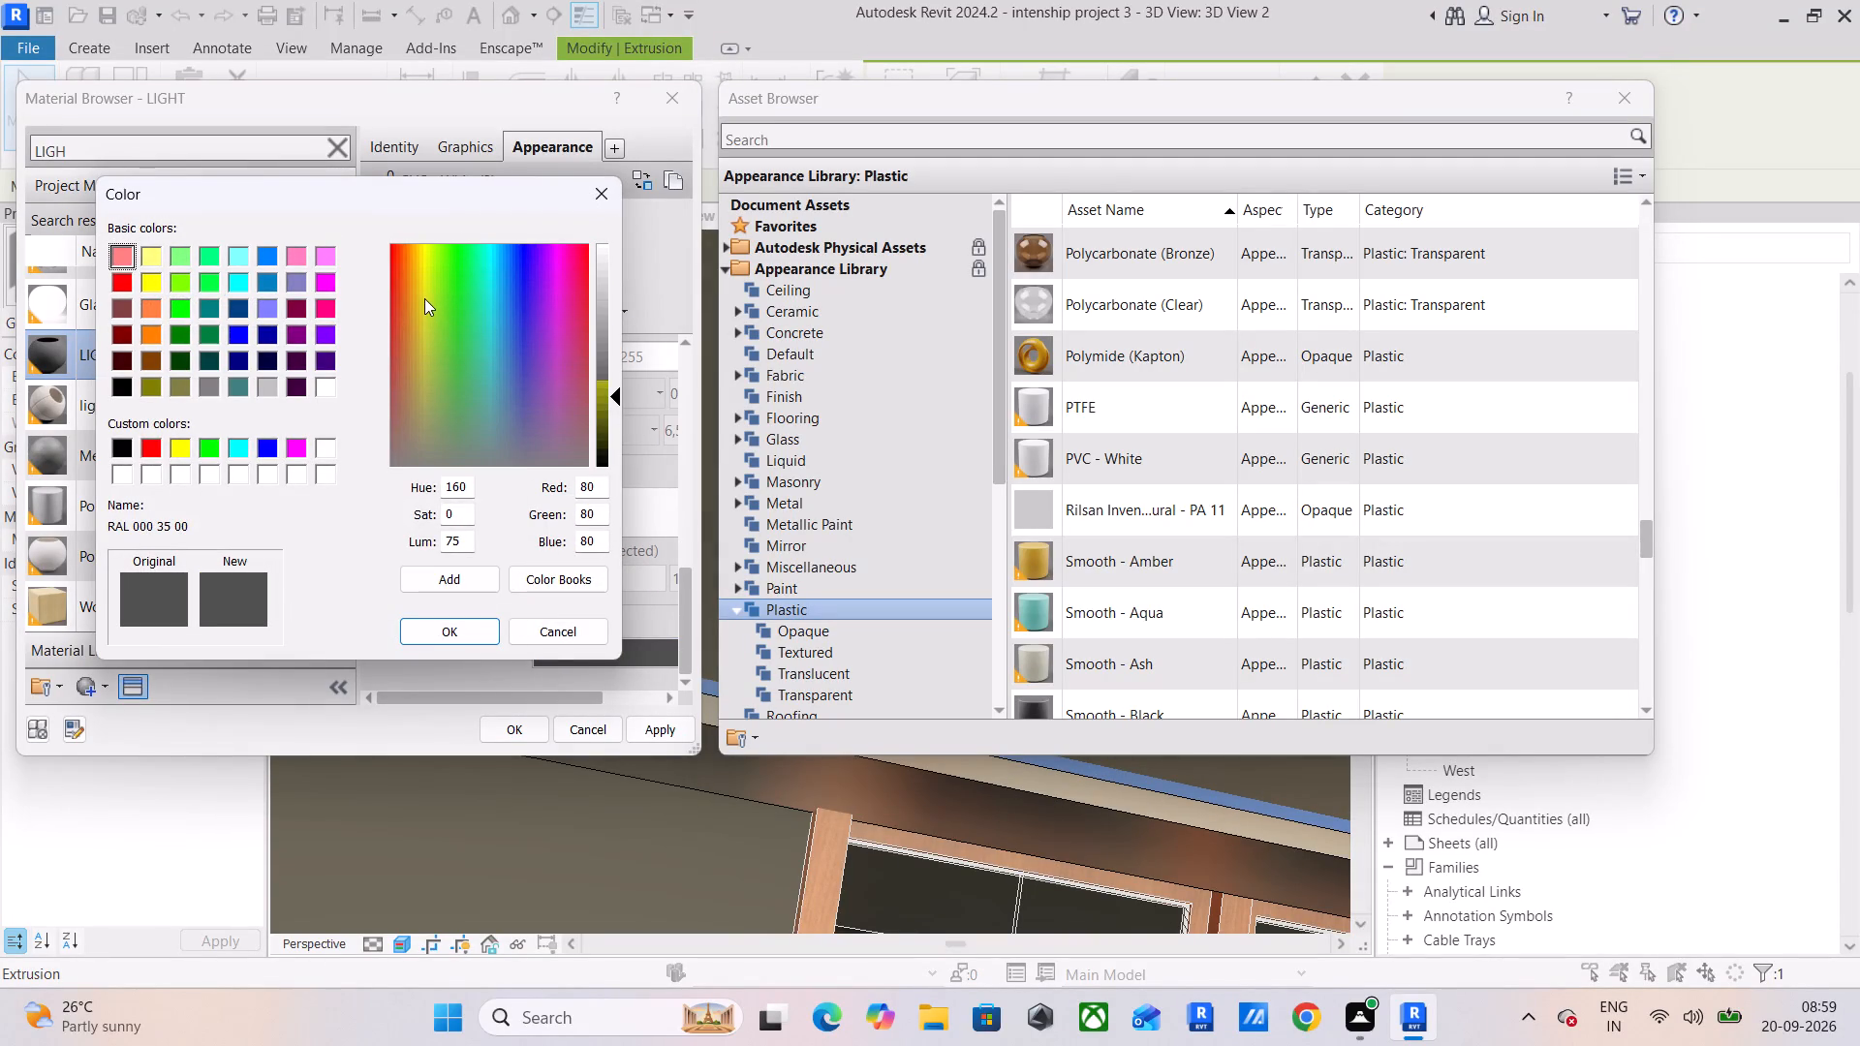
drag(422, 292, 425, 267)
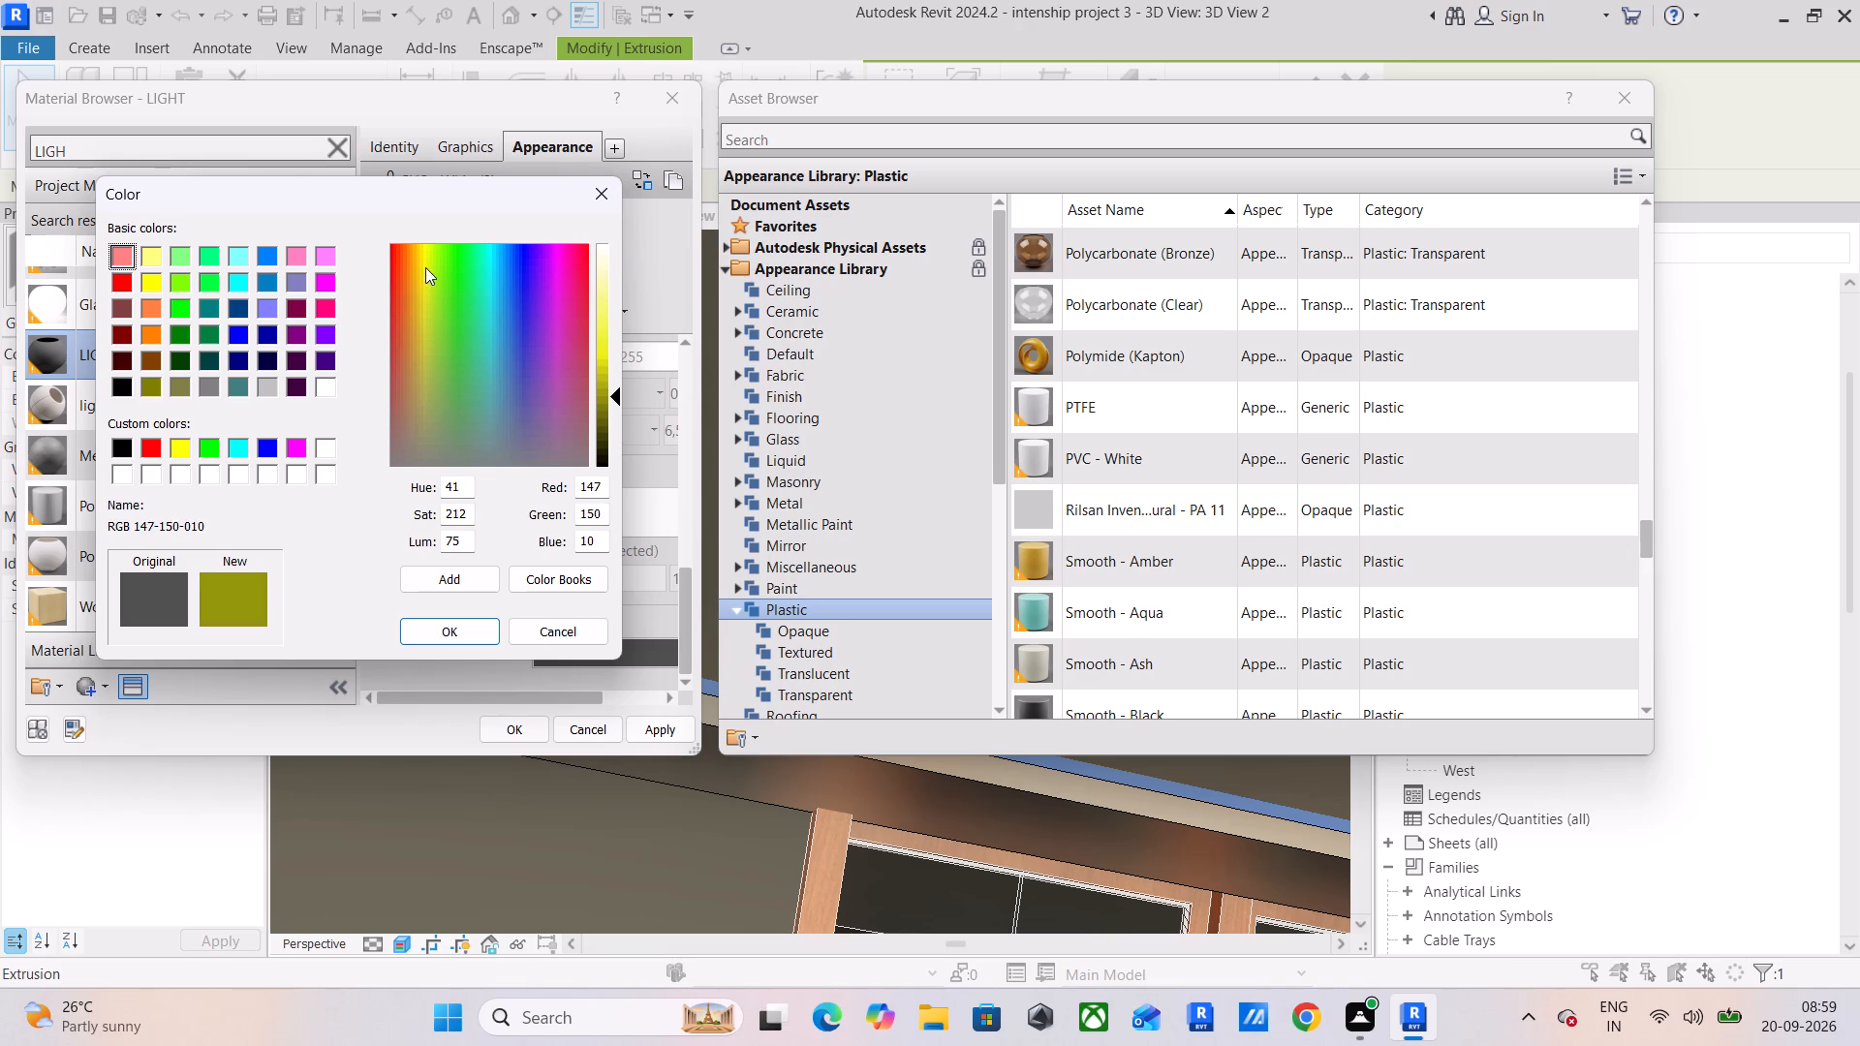
drag(425, 267, 421, 254)
click(322, 447)
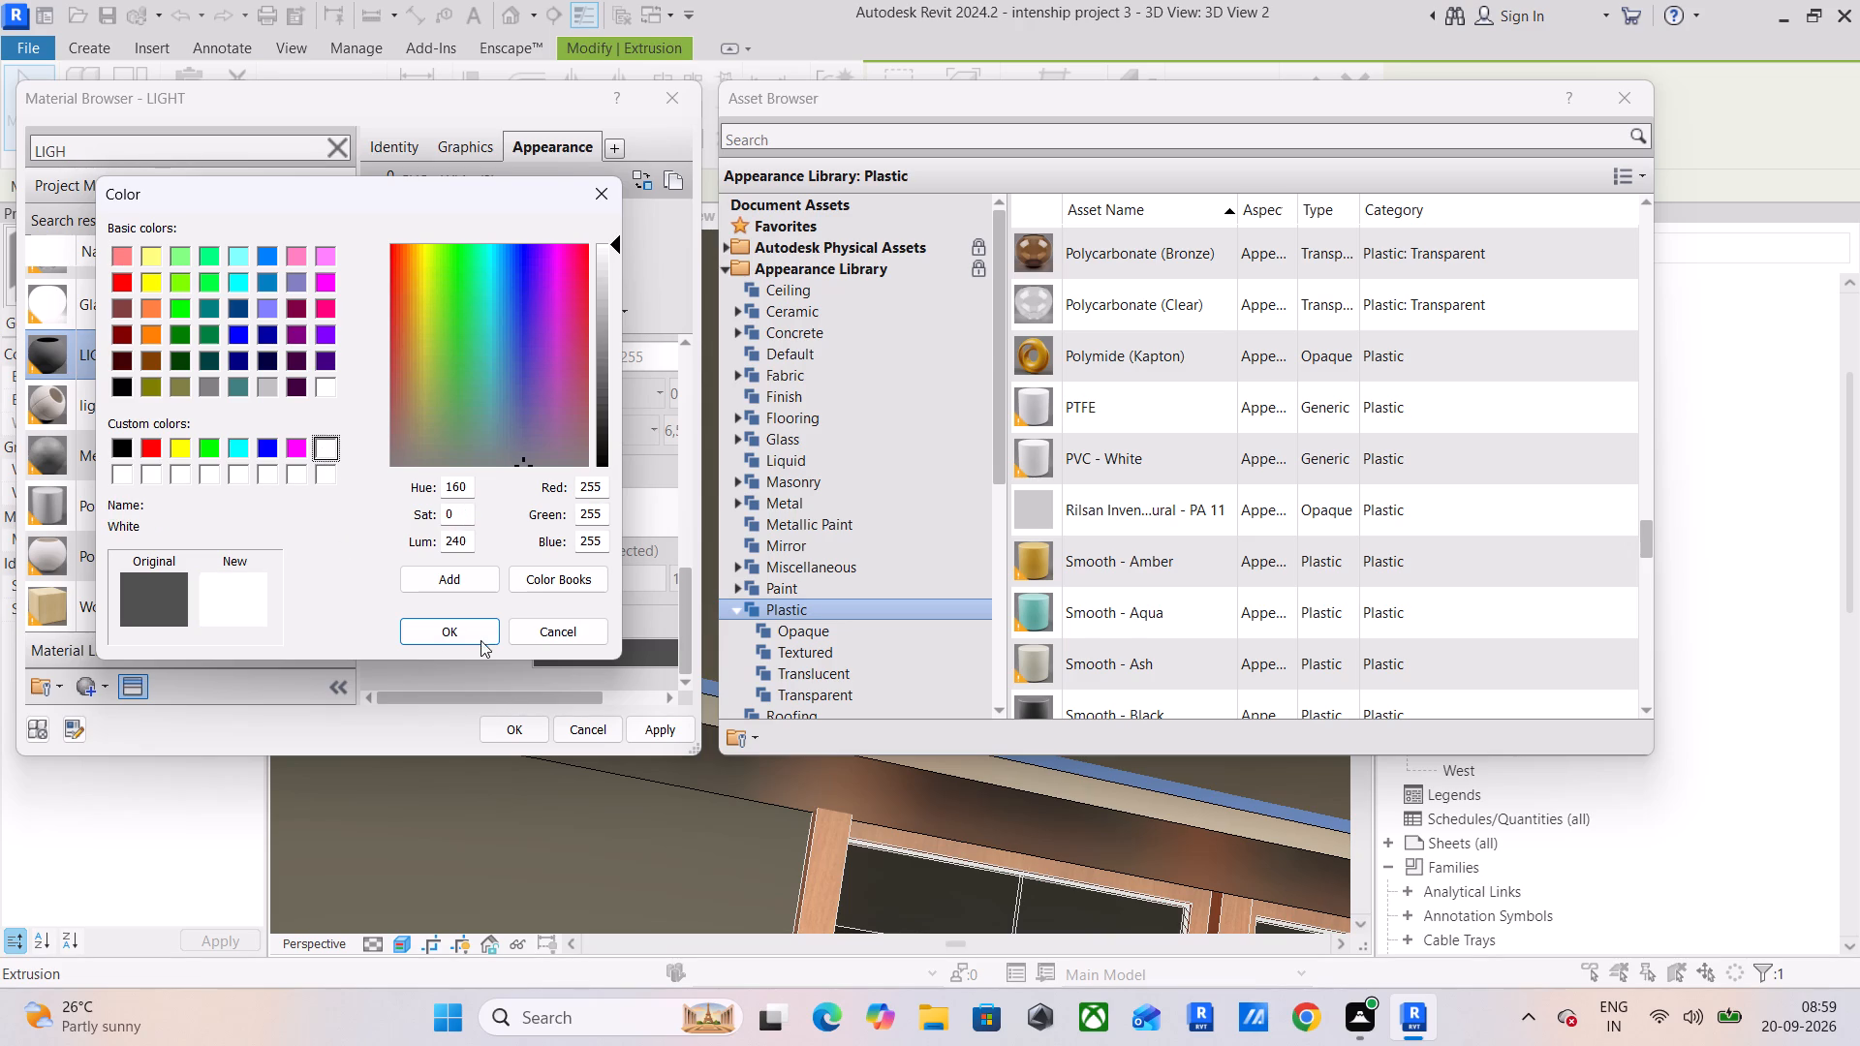
click(465, 633)
click(669, 739)
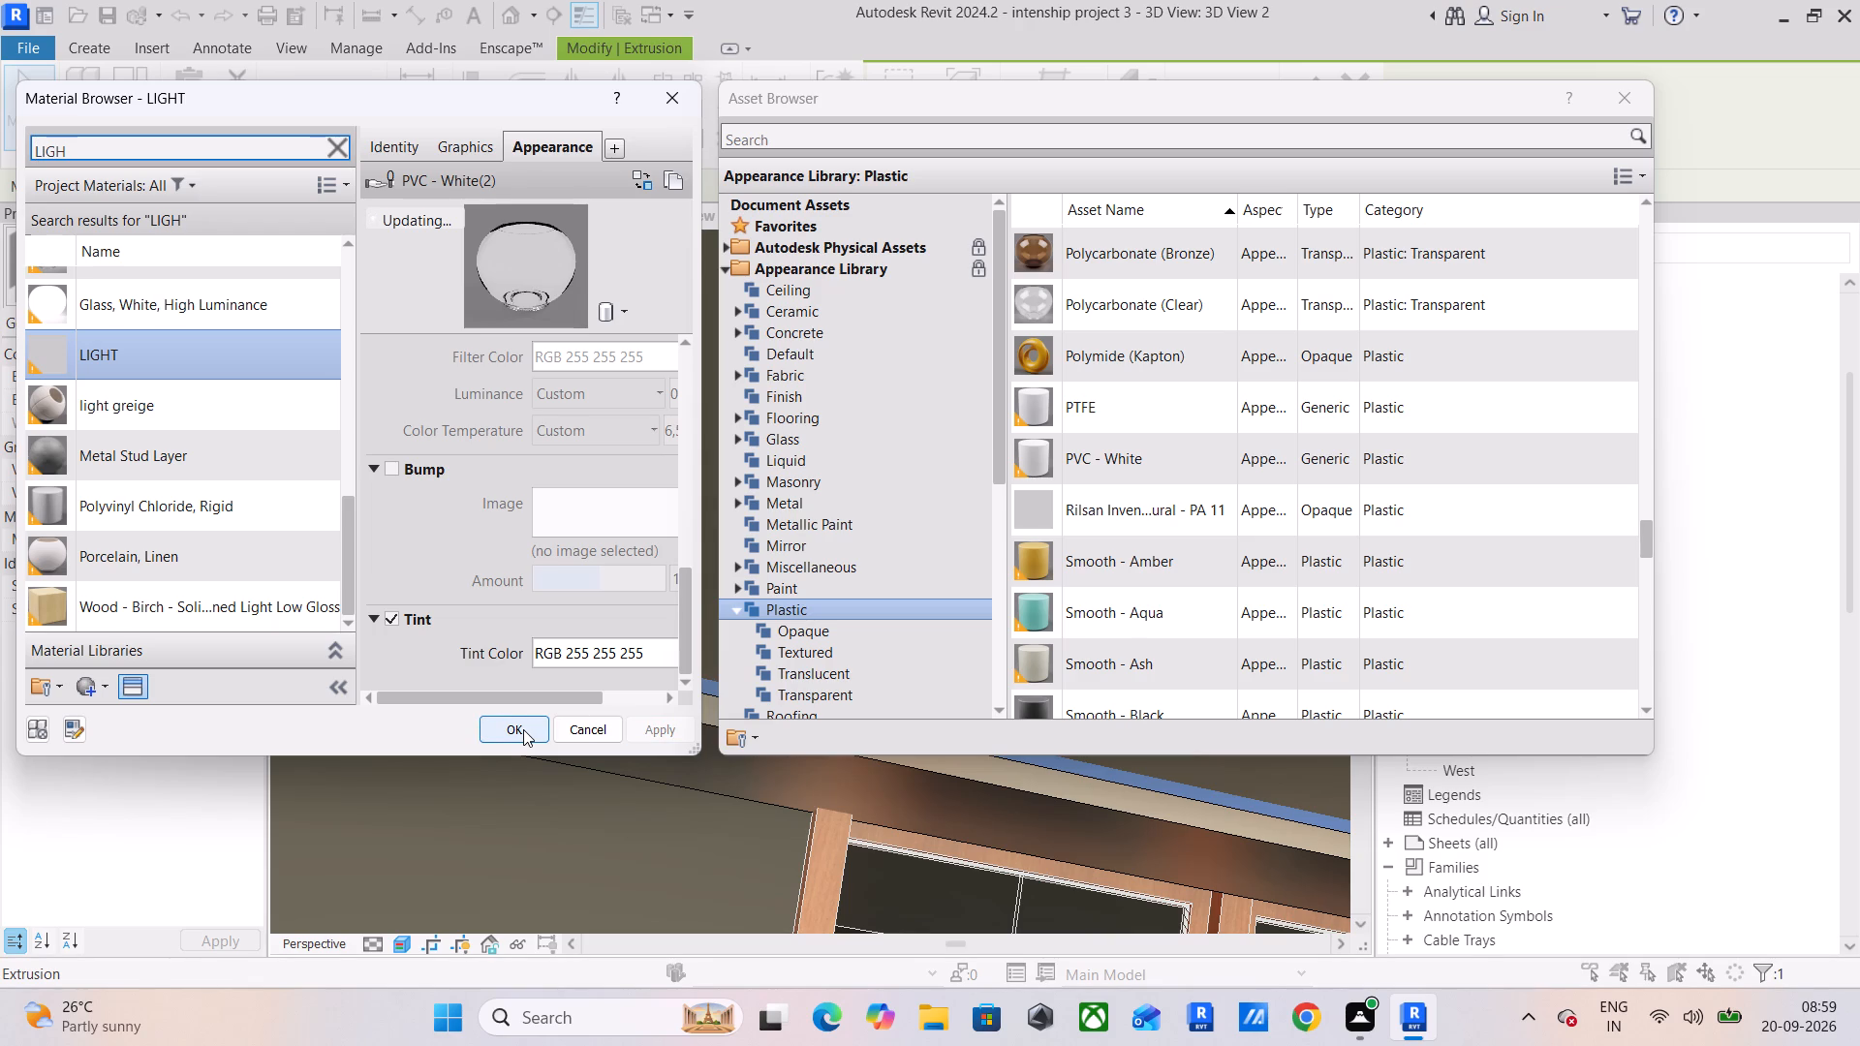
Use the render appearance for the LIGHT material's shading, accept the material and finish the in-place ceiling model.
click(468, 149)
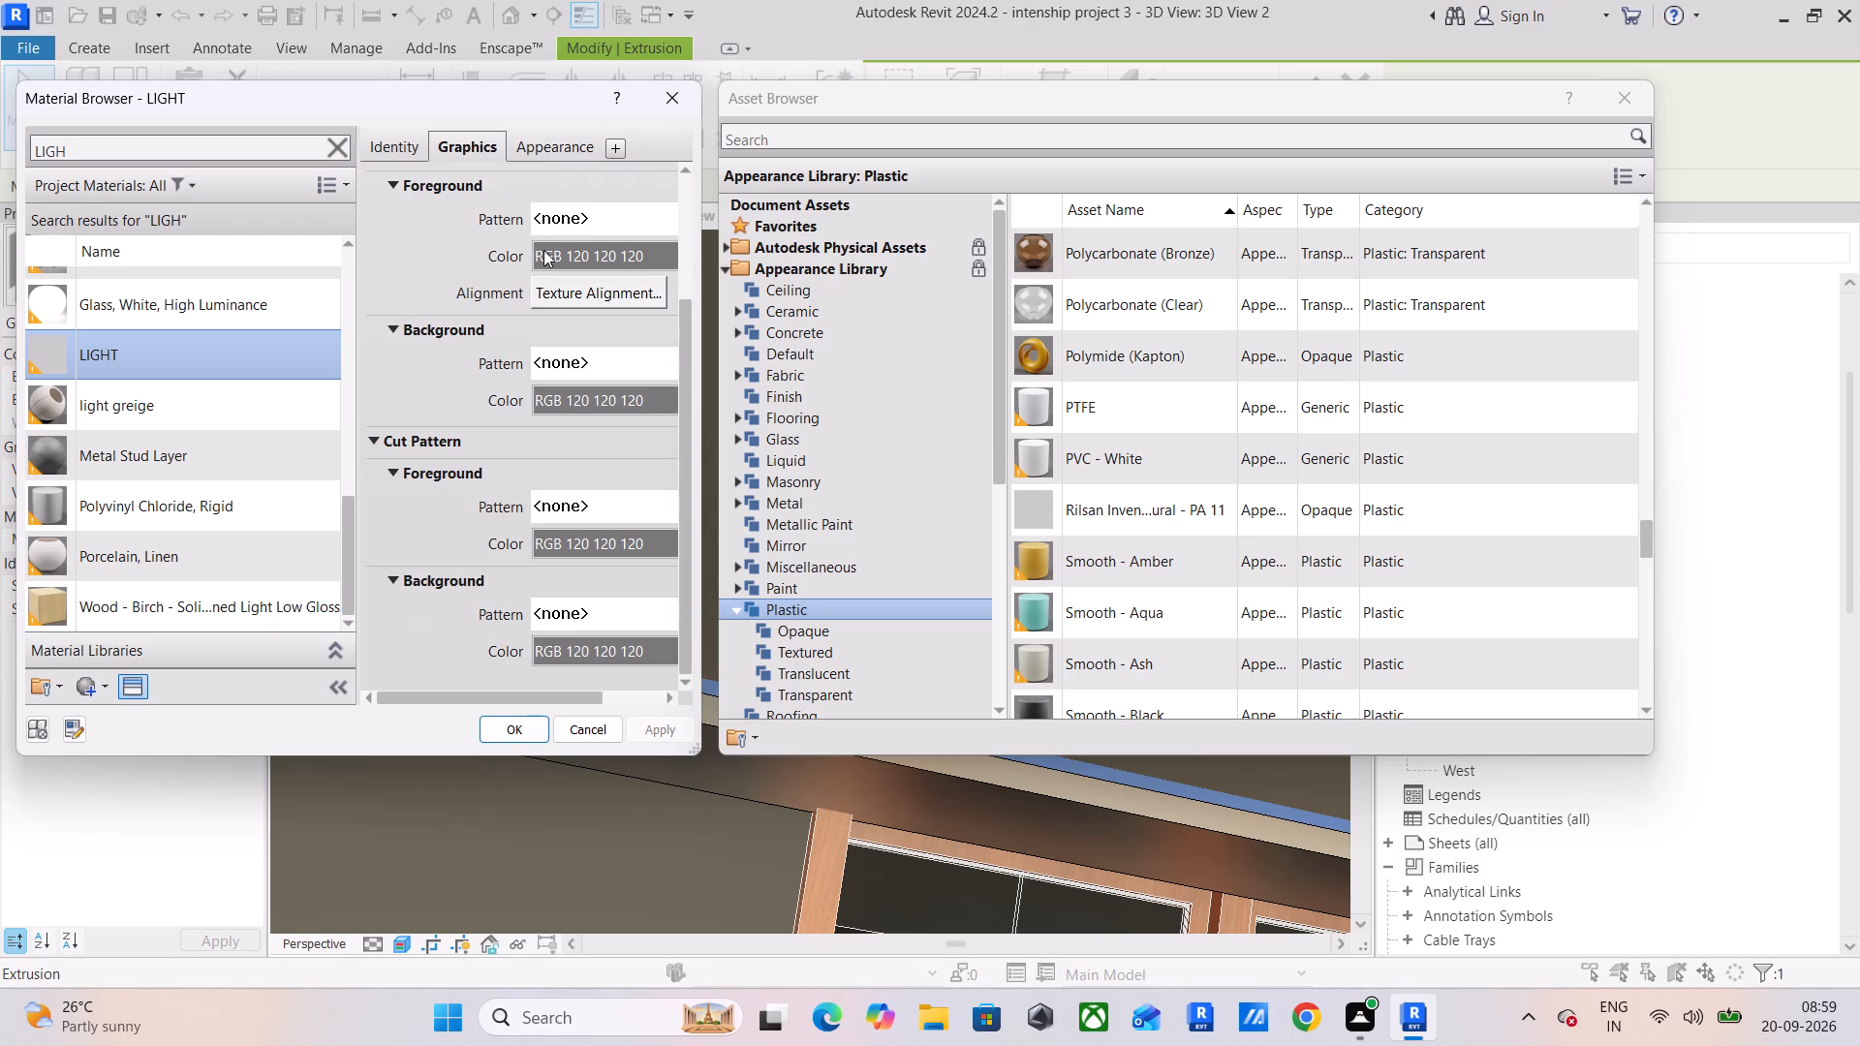
scroll(525, 234, up, 4)
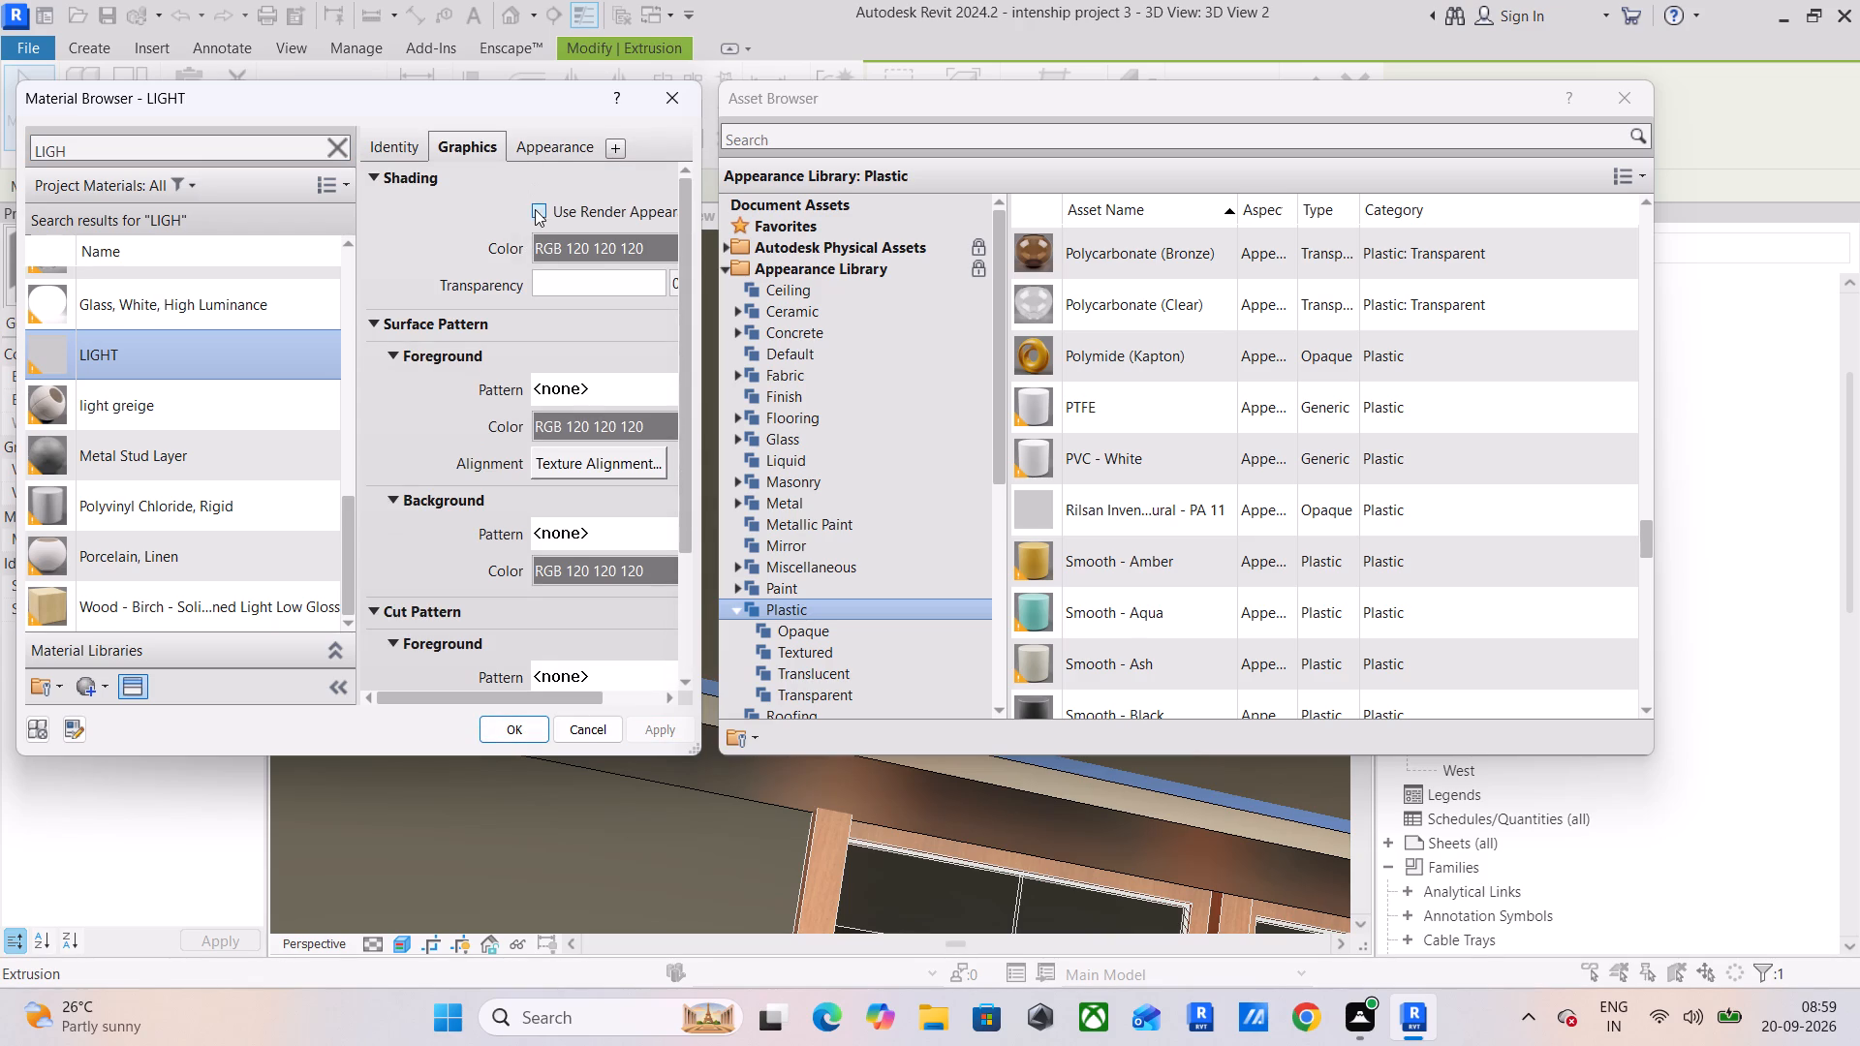
click(541, 209)
click(647, 734)
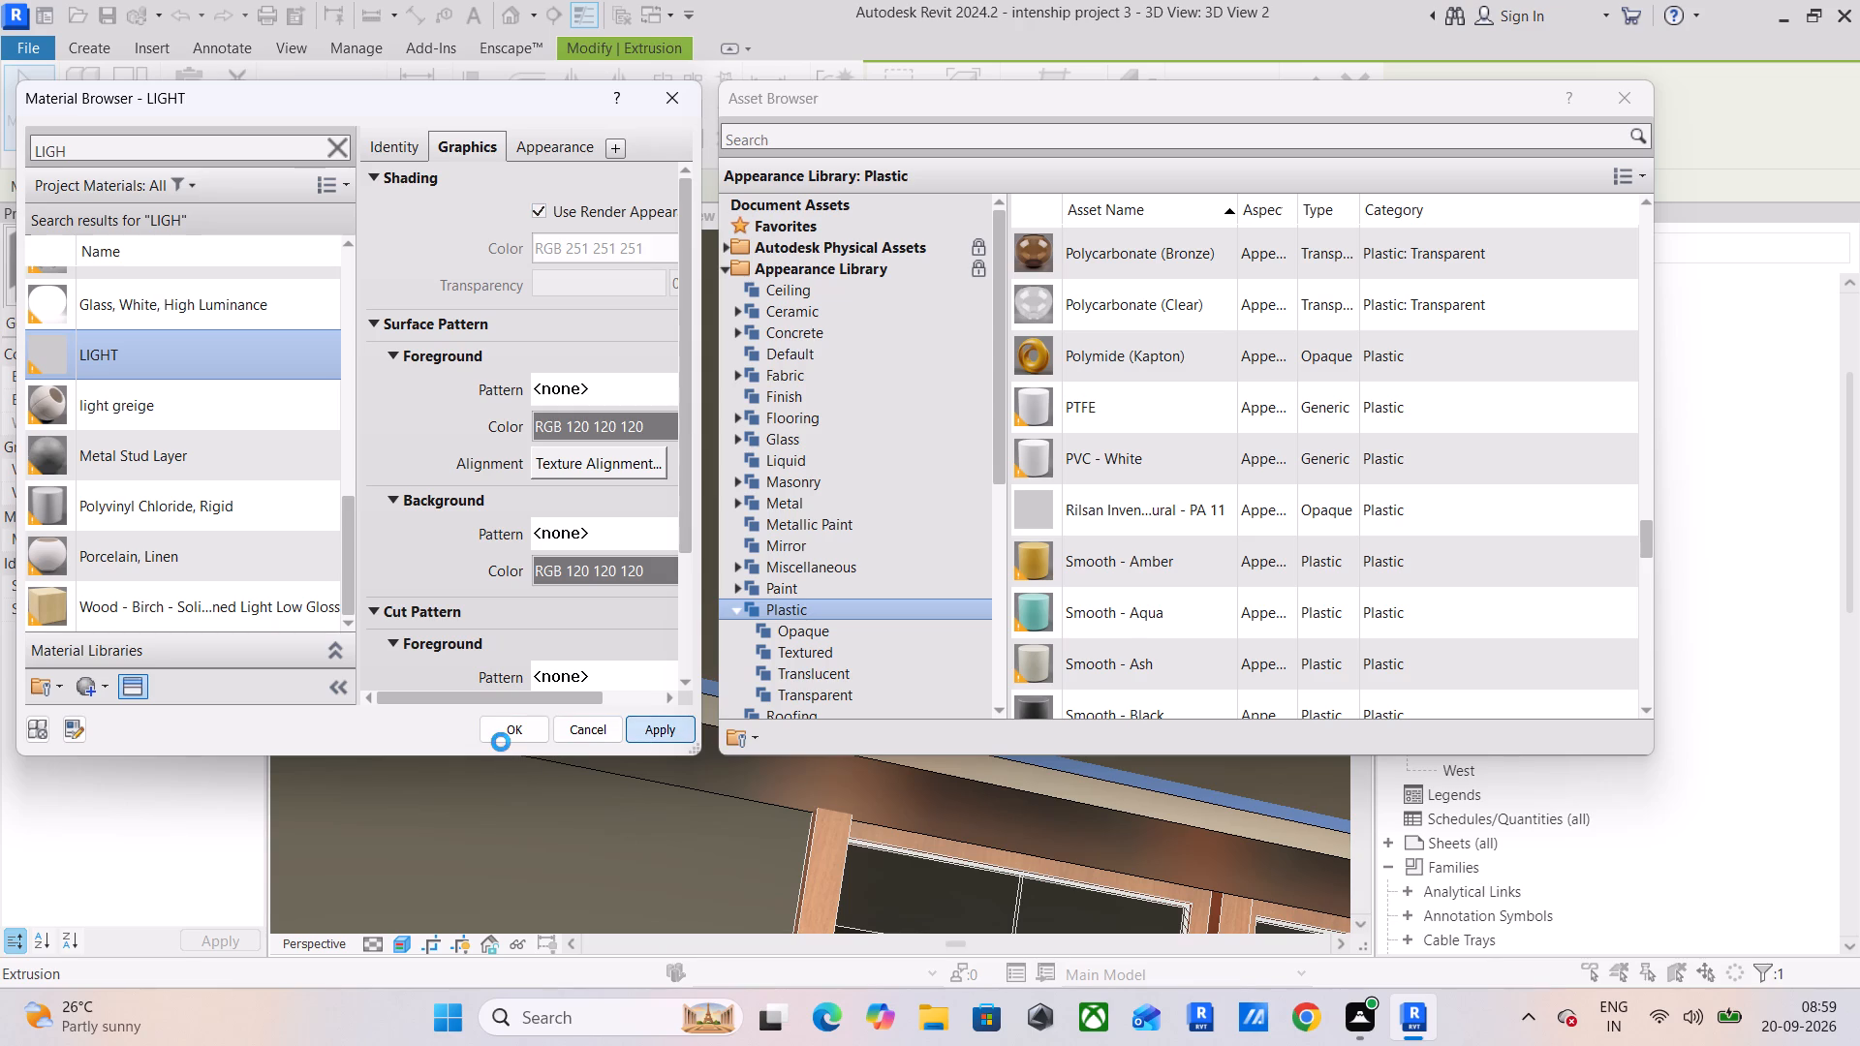
click(505, 734)
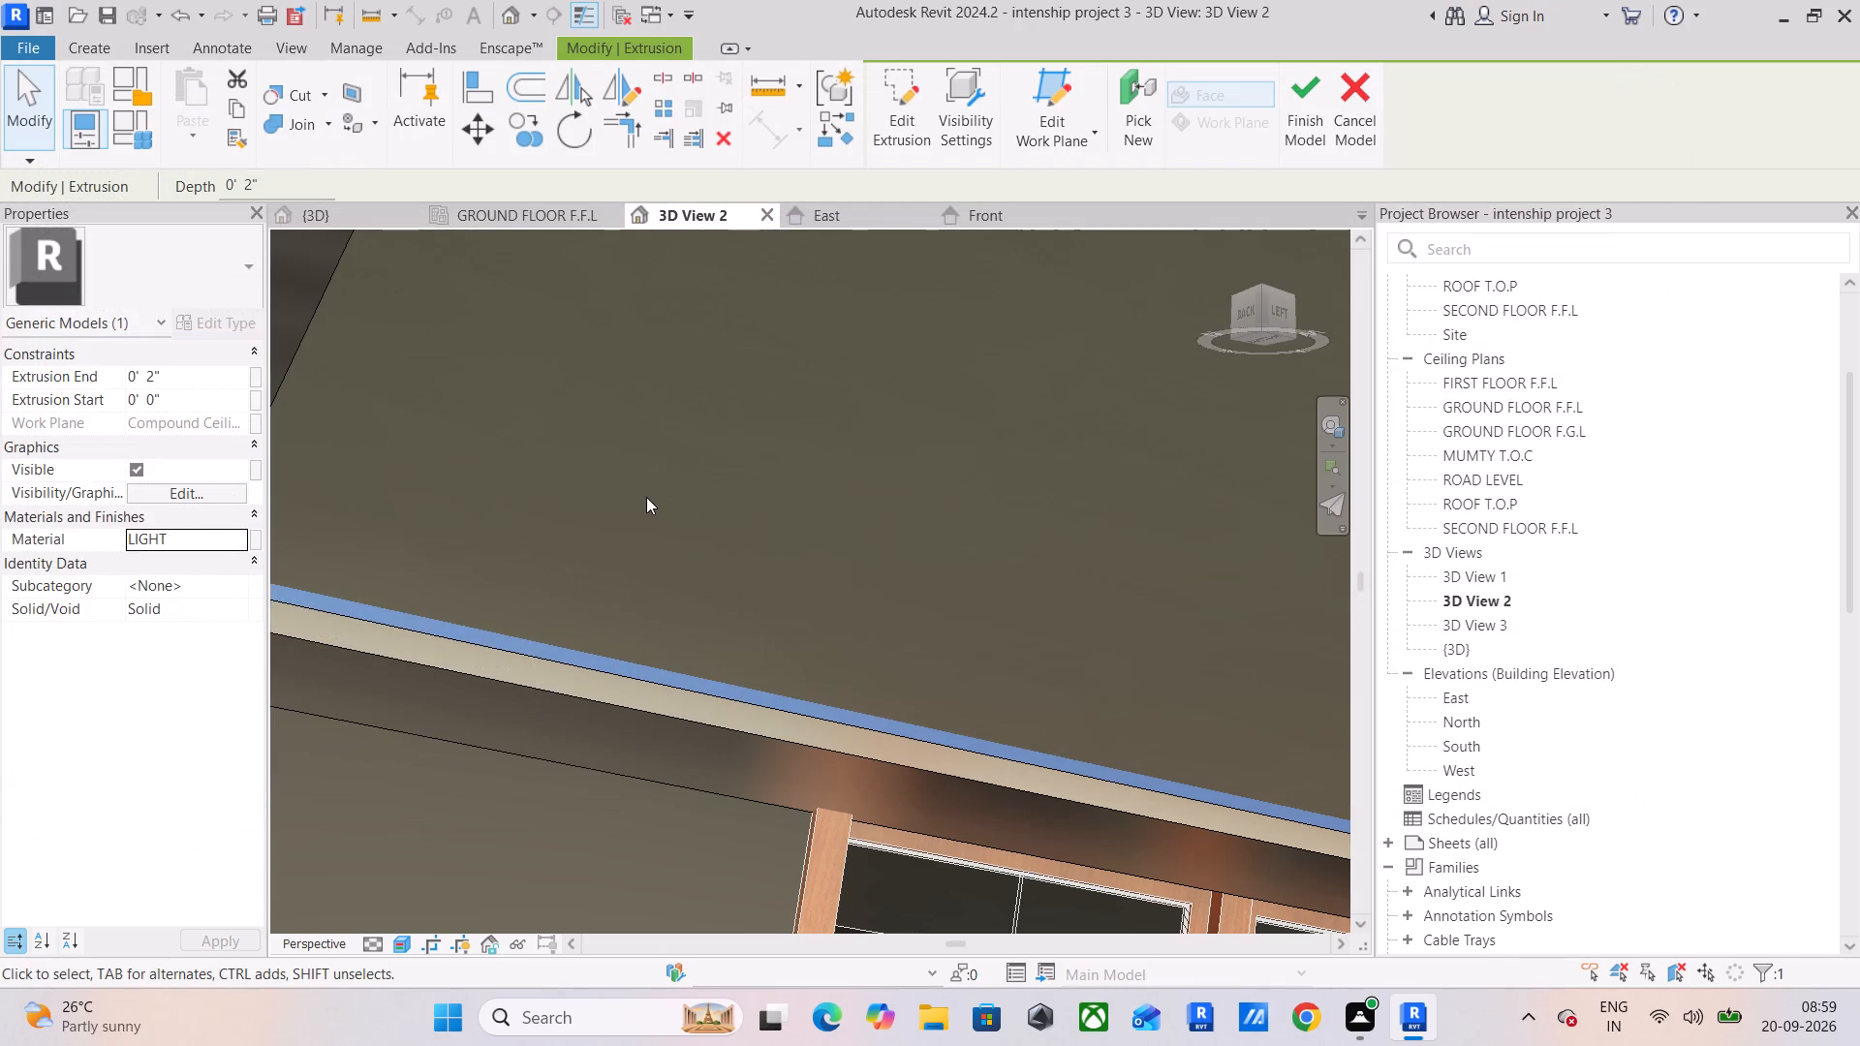
click(646, 497)
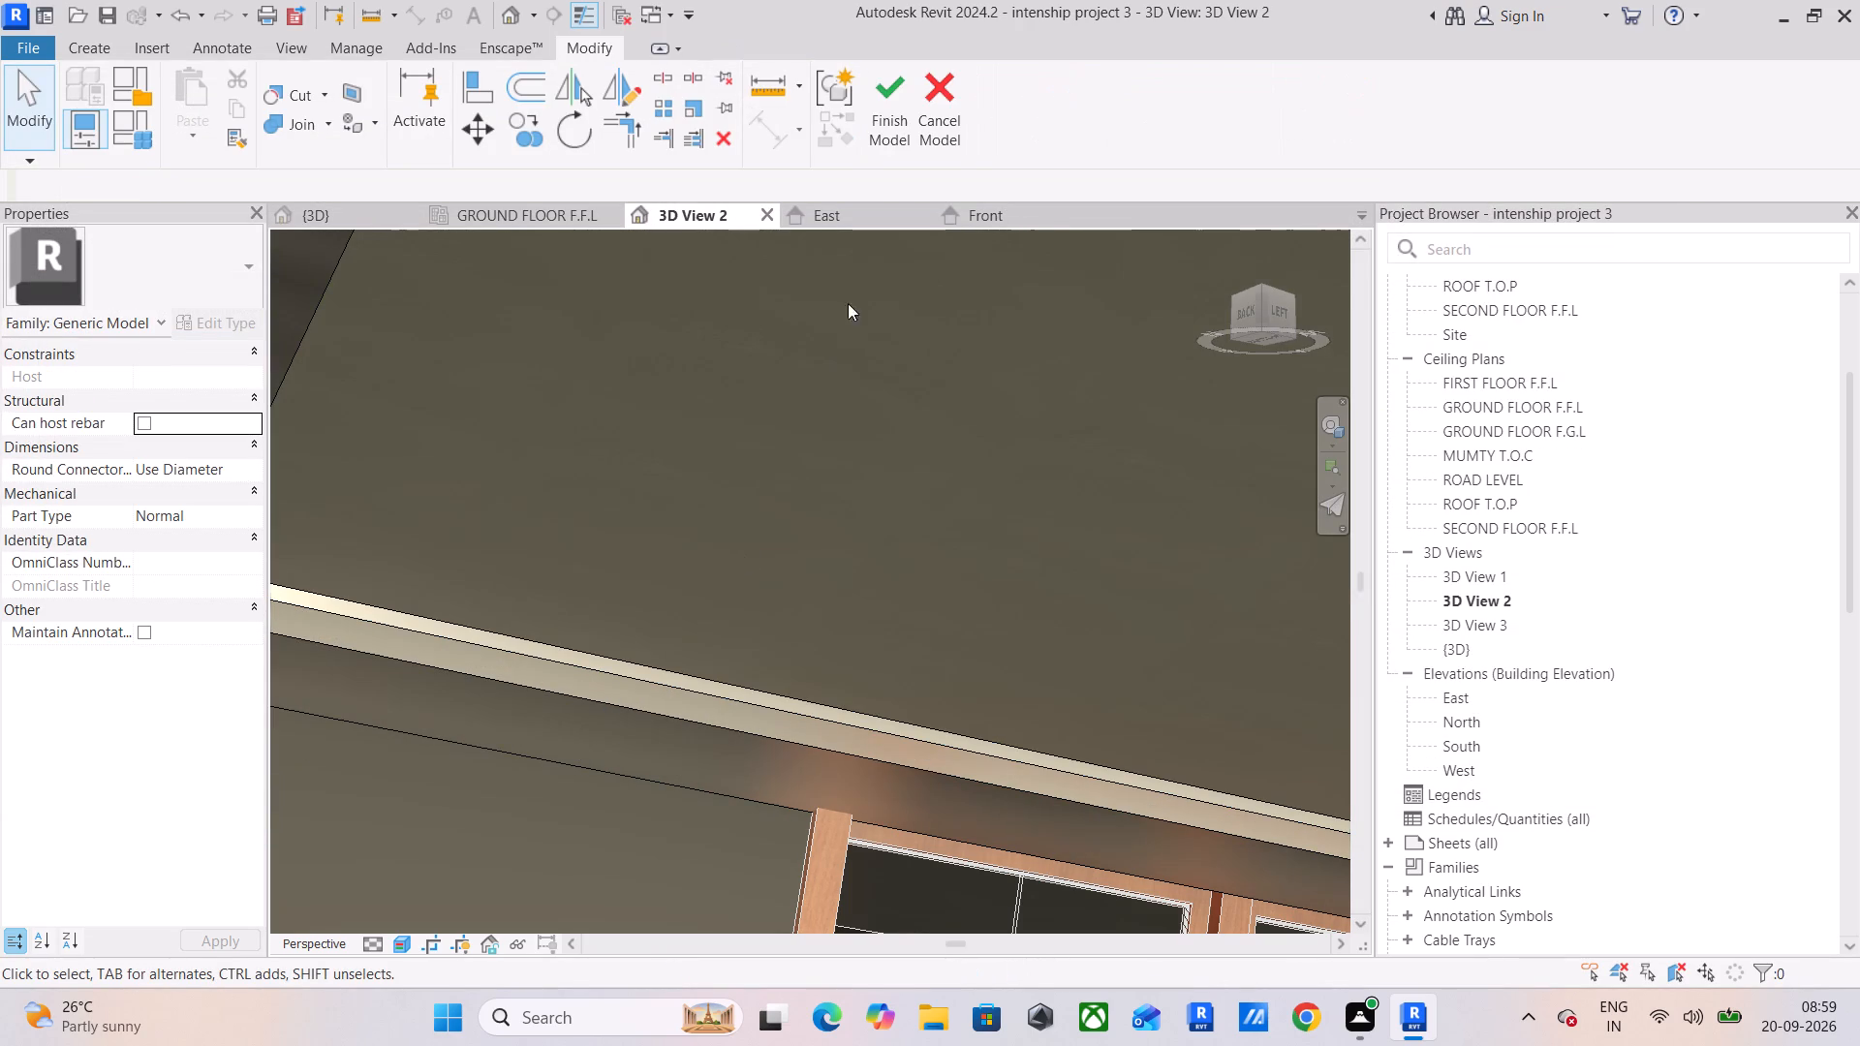
click(879, 109)
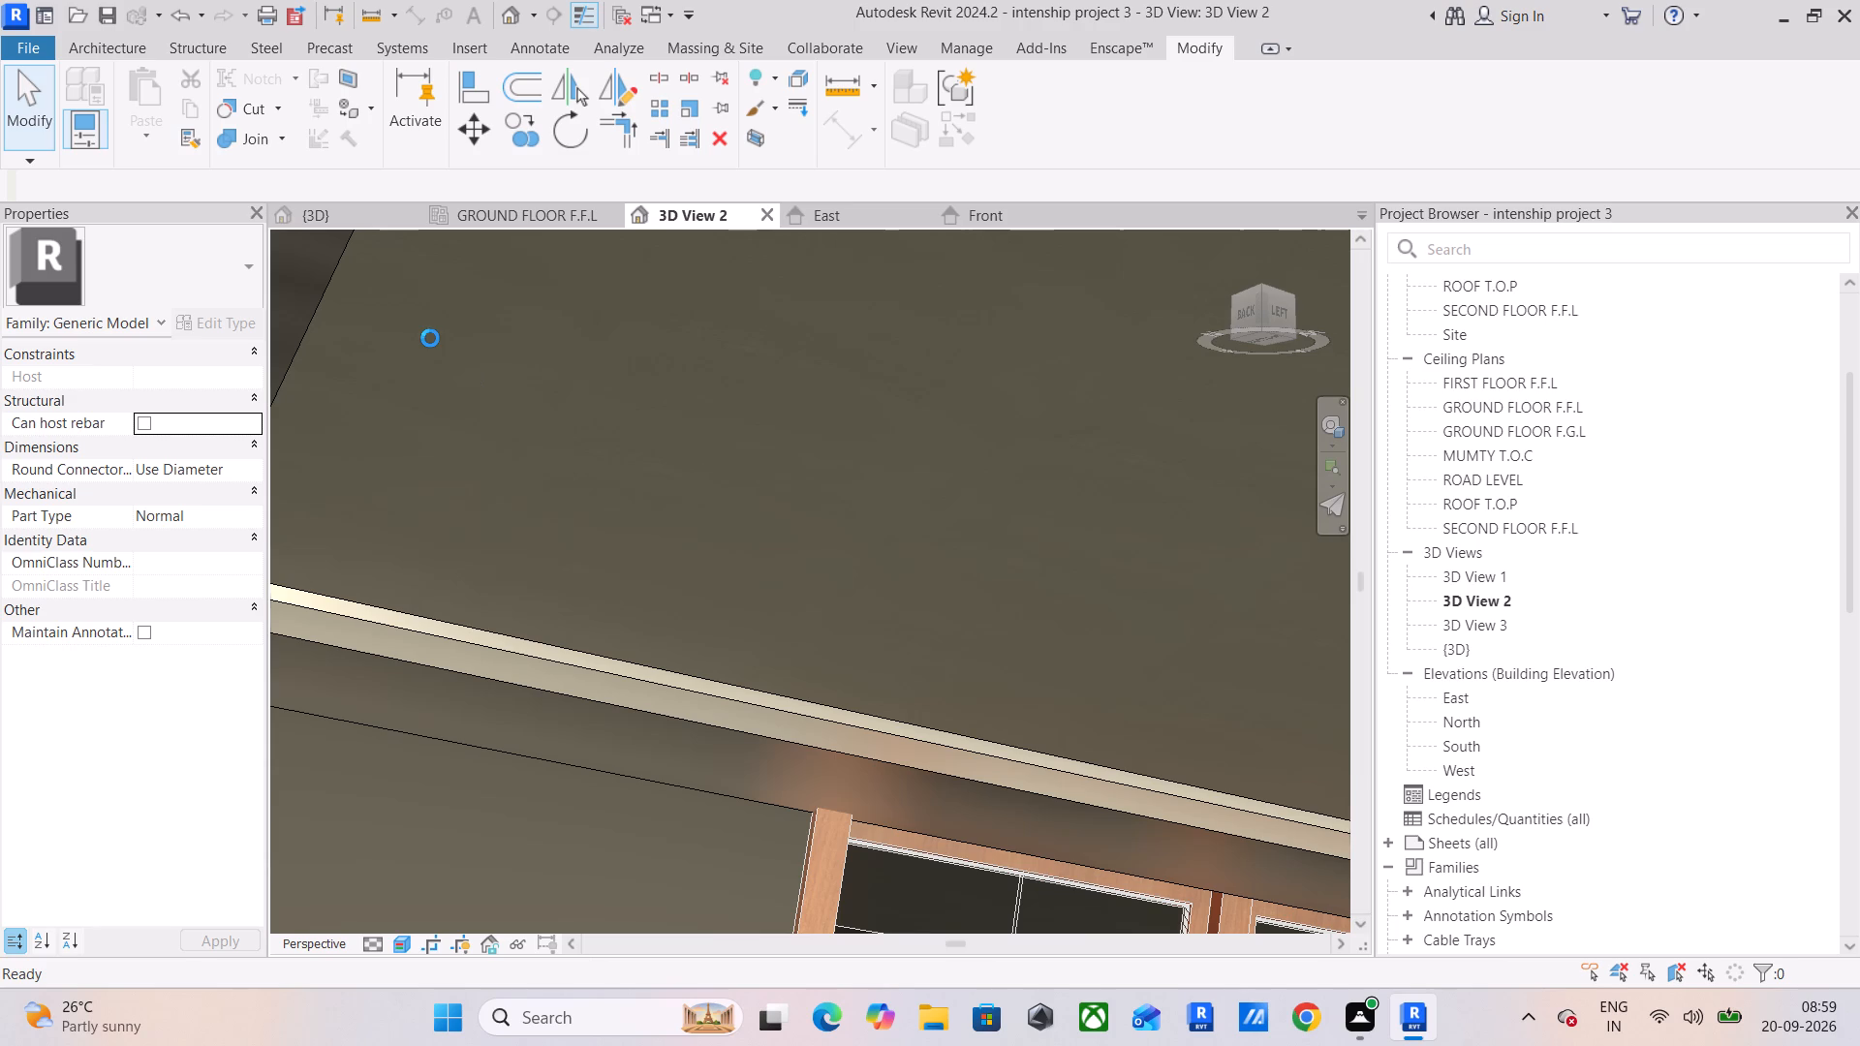
Render 3D View 2 of the ceiling and window wall with the Exterior: Artificial only lighting scheme.
text(RR)
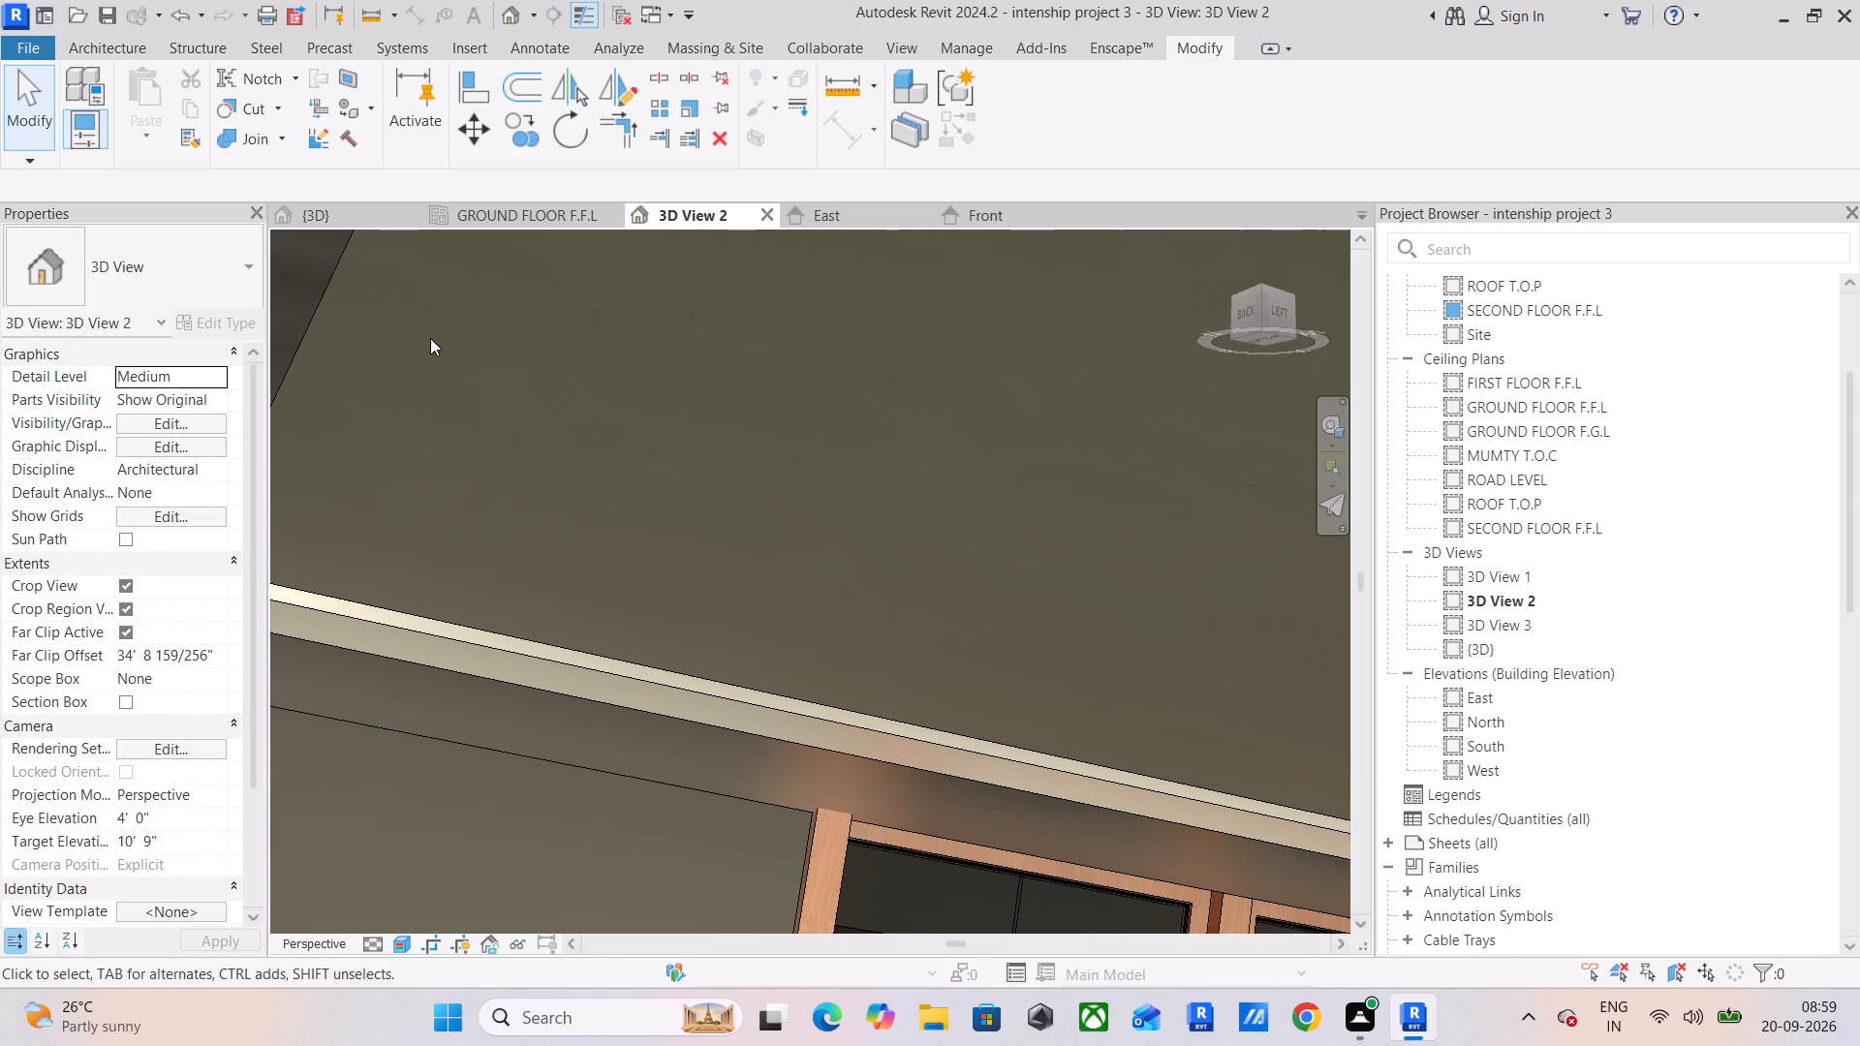
scroll(555, 385, down, 7)
middle_drag(555, 385, 560, 420)
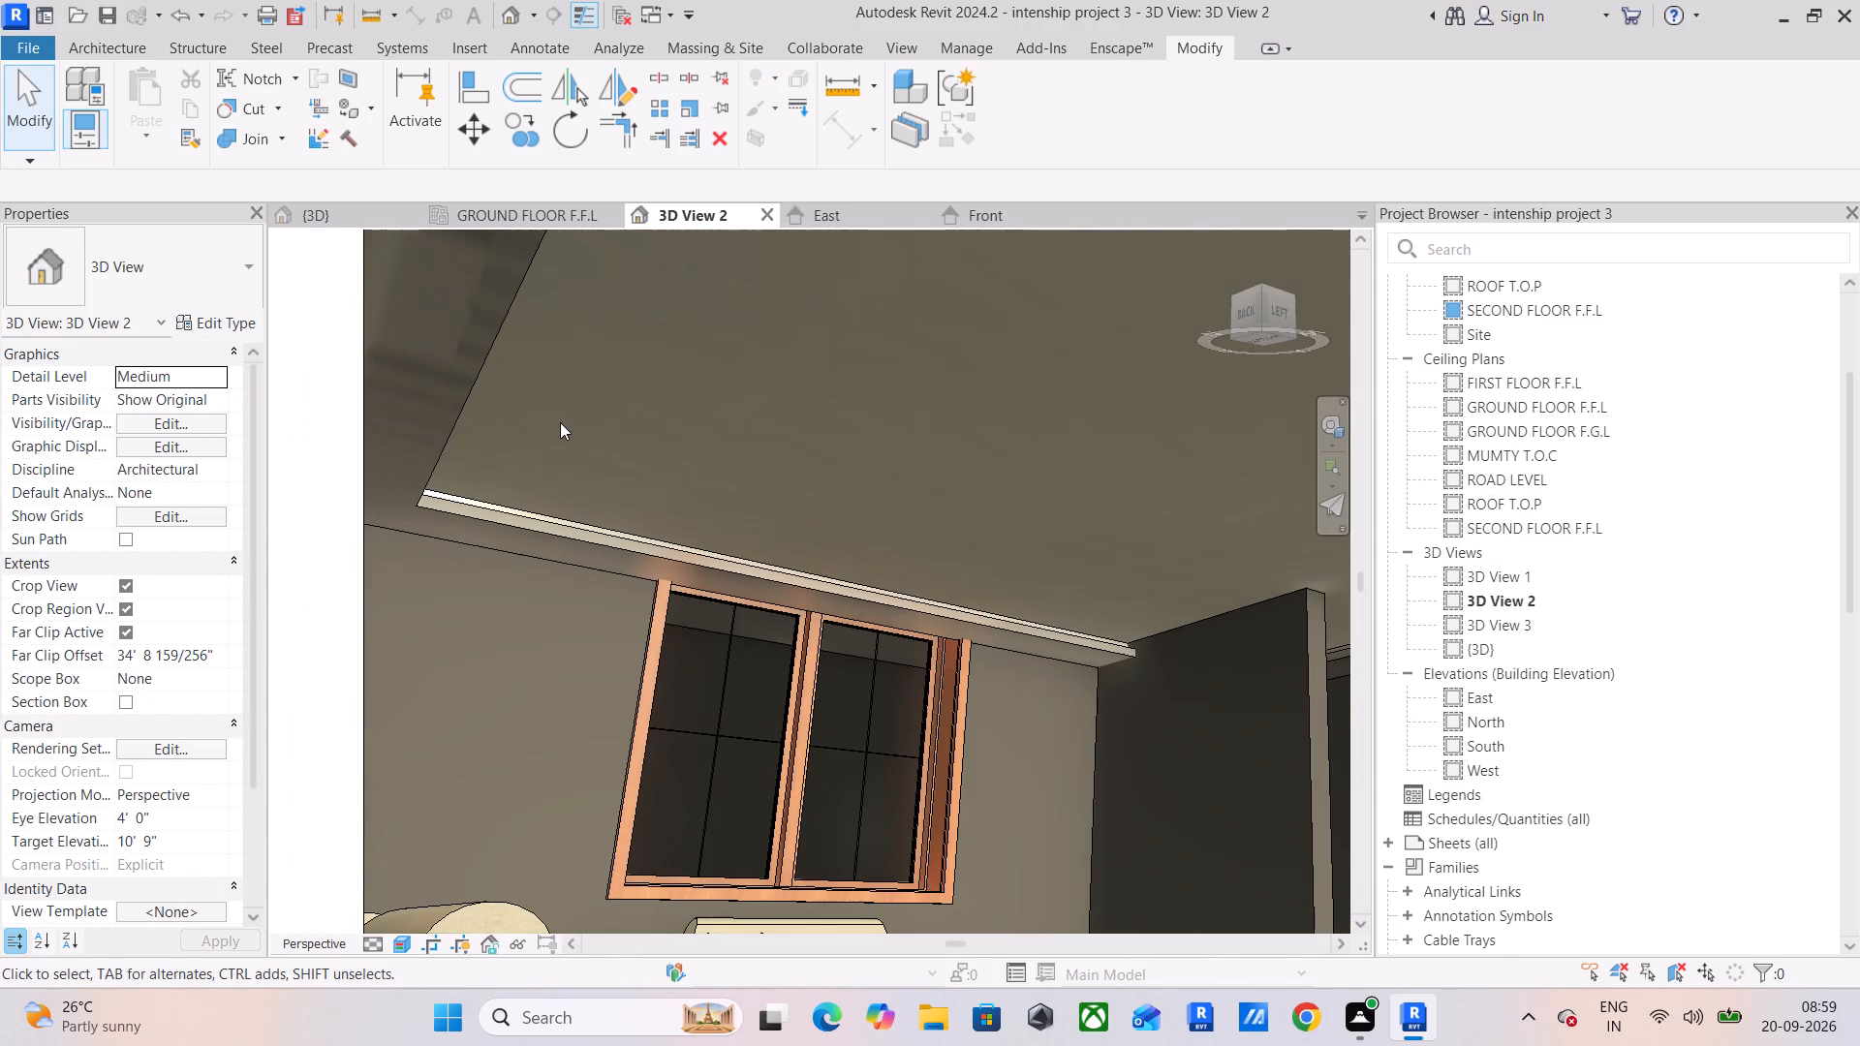
text(RR)
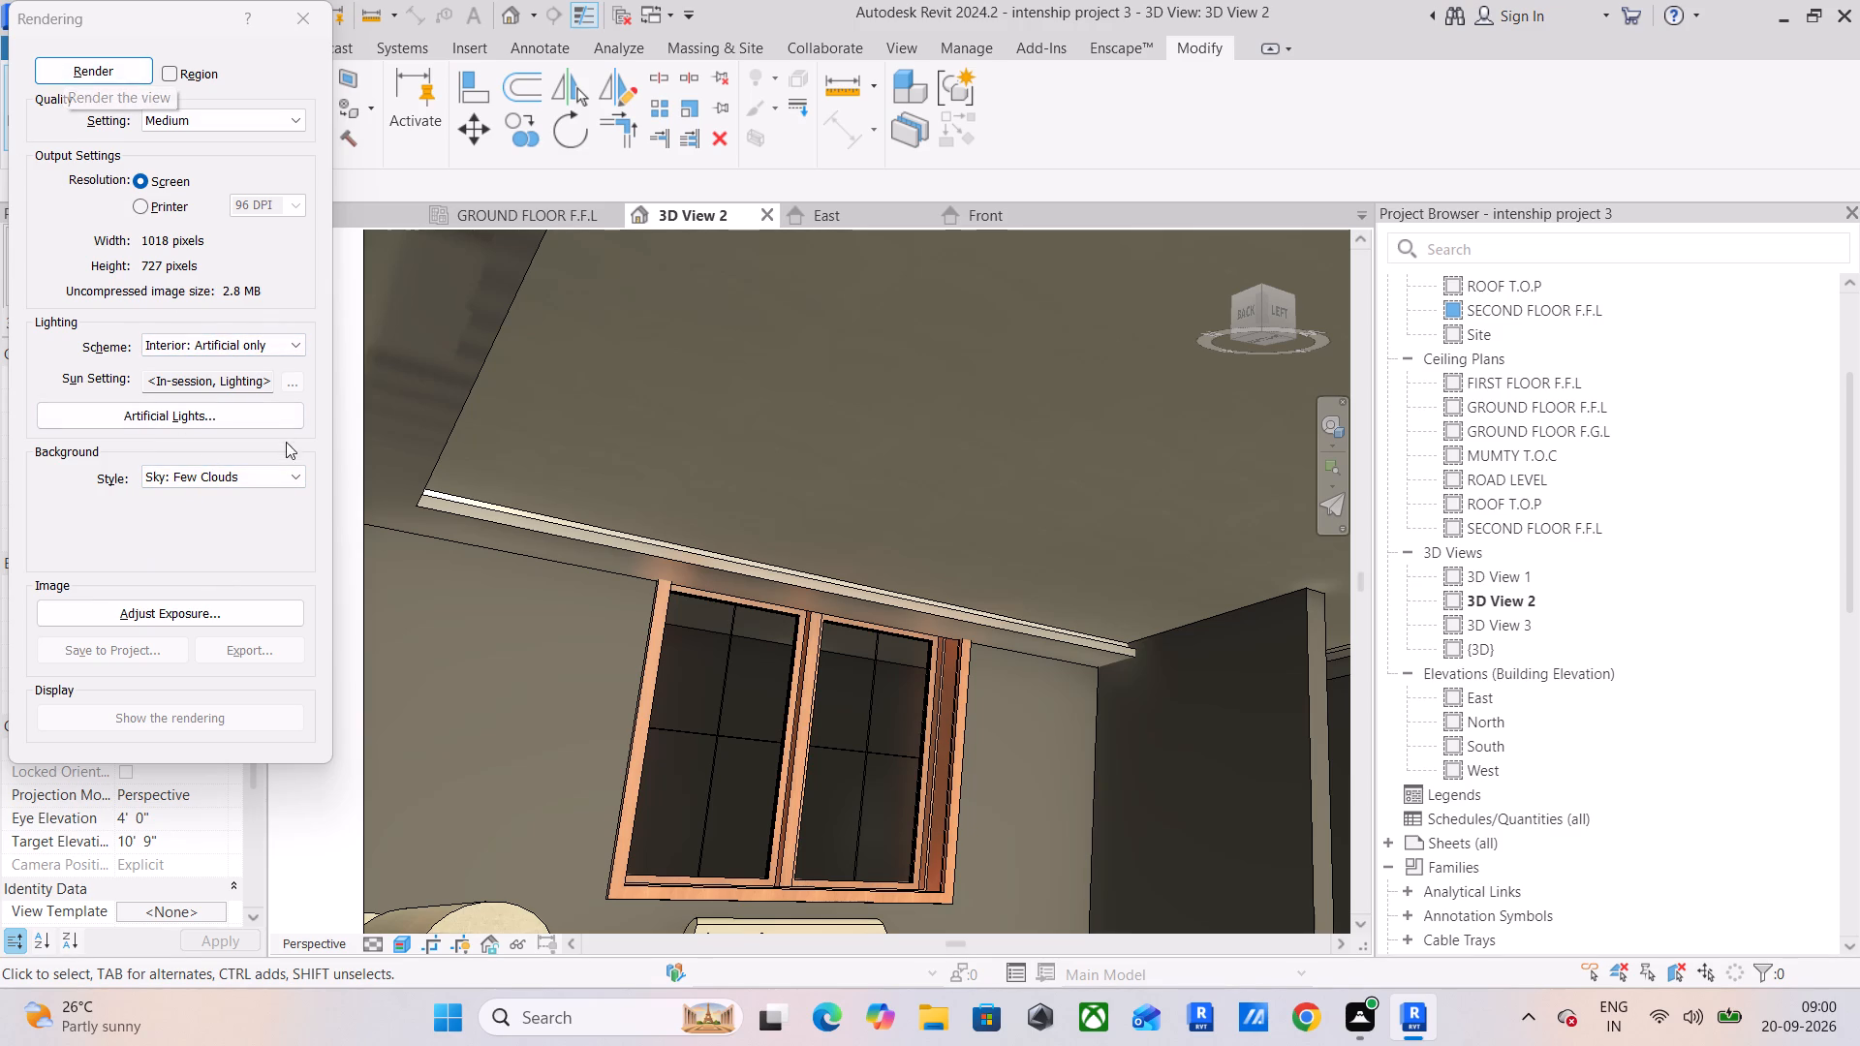
click(274, 342)
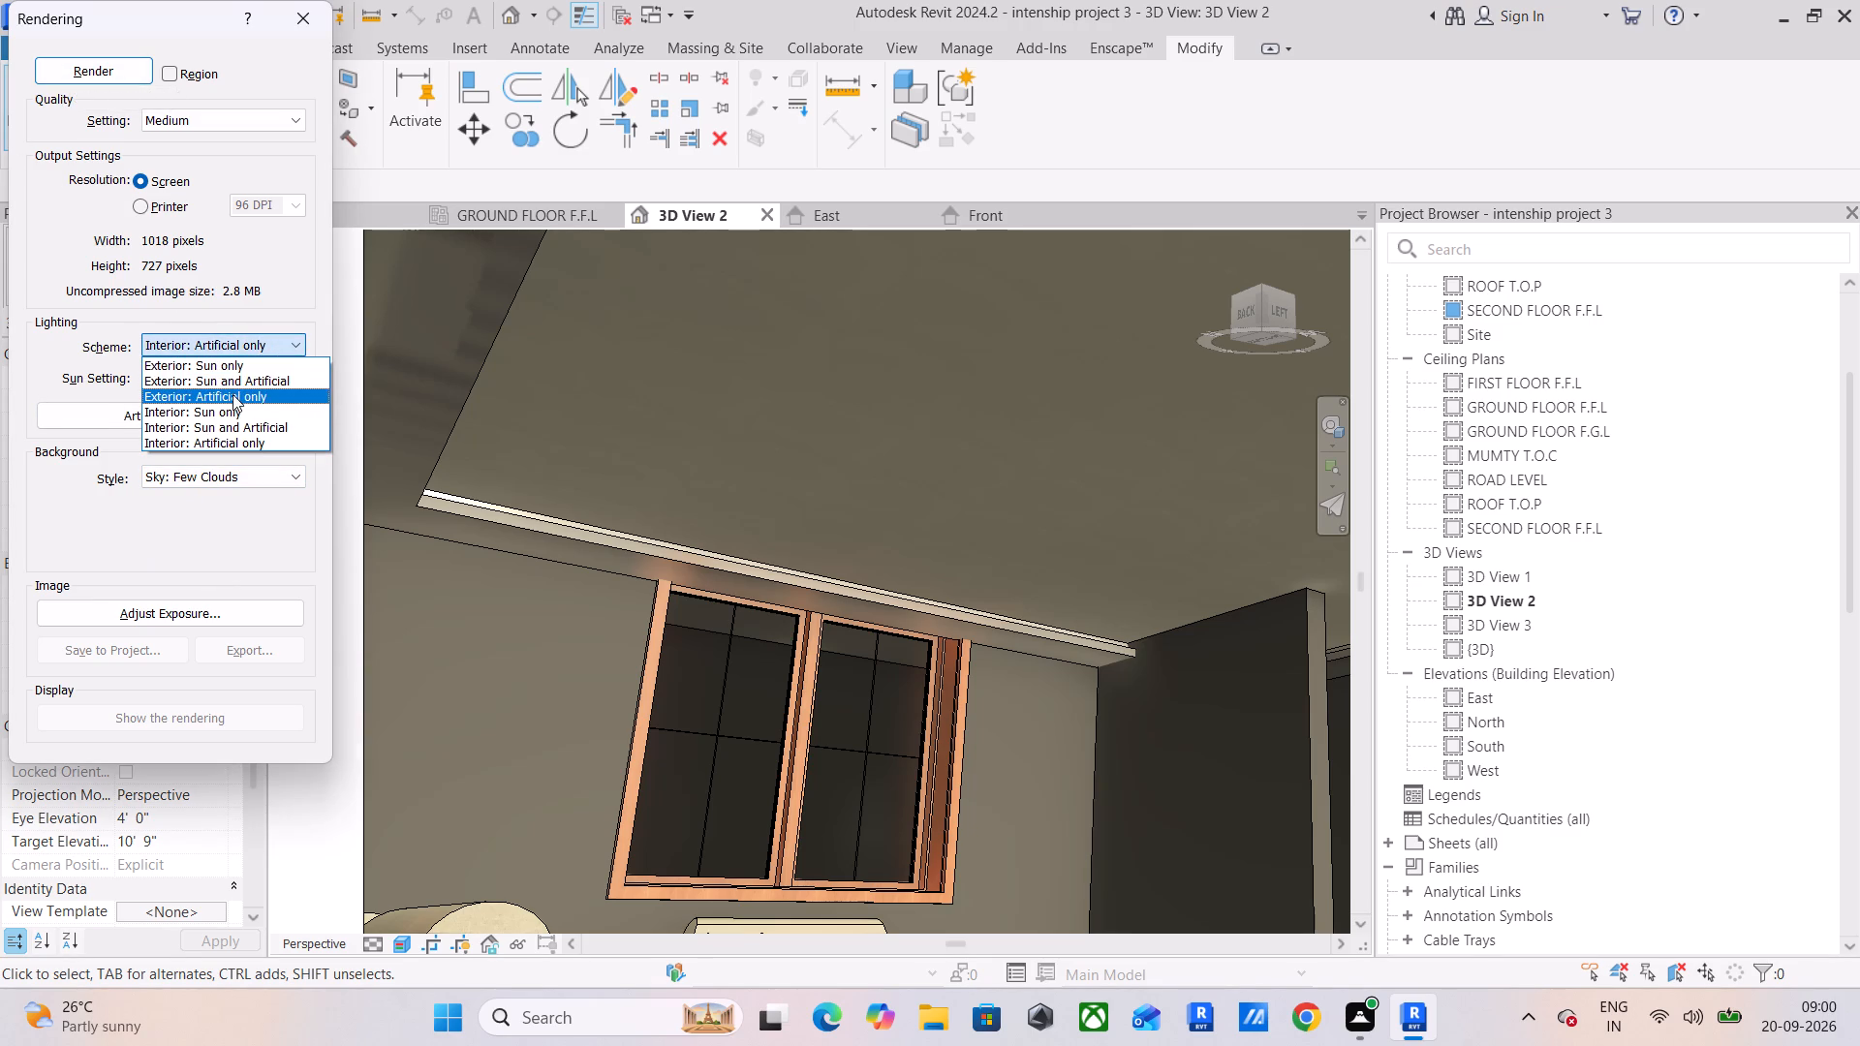
click(232, 394)
click(100, 79)
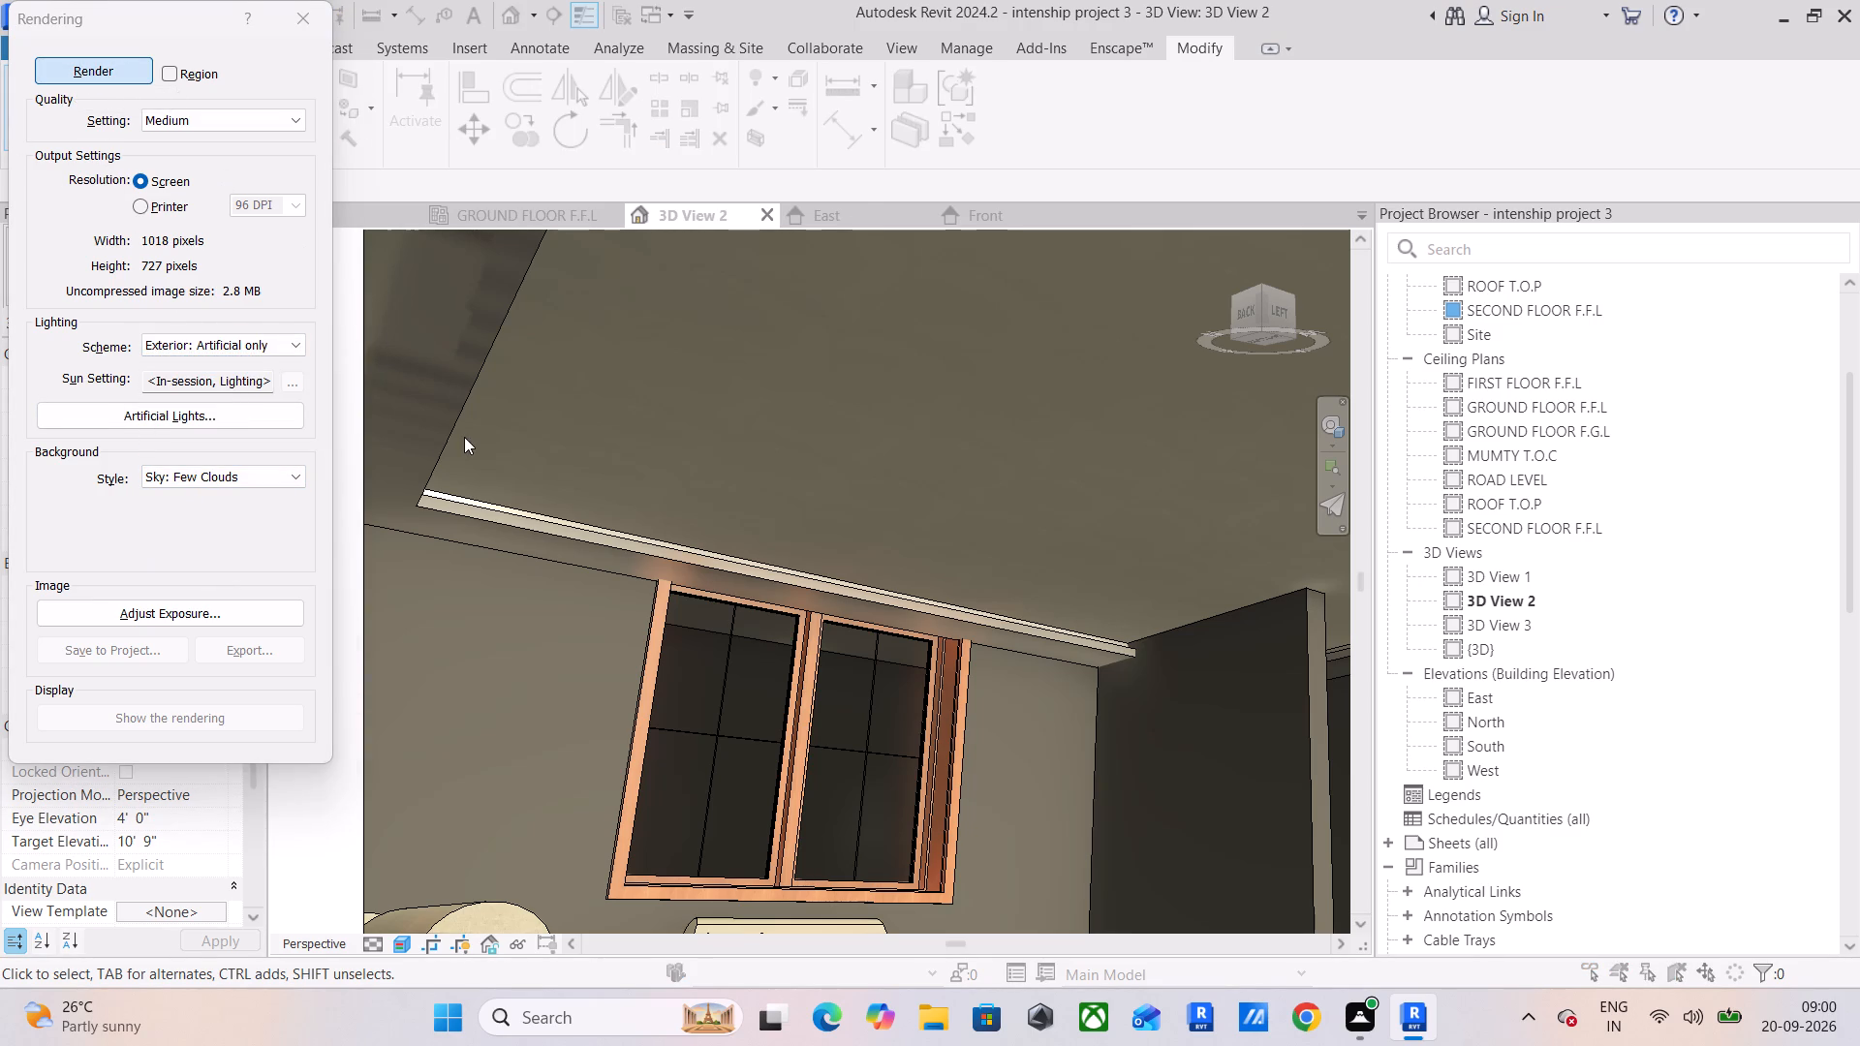
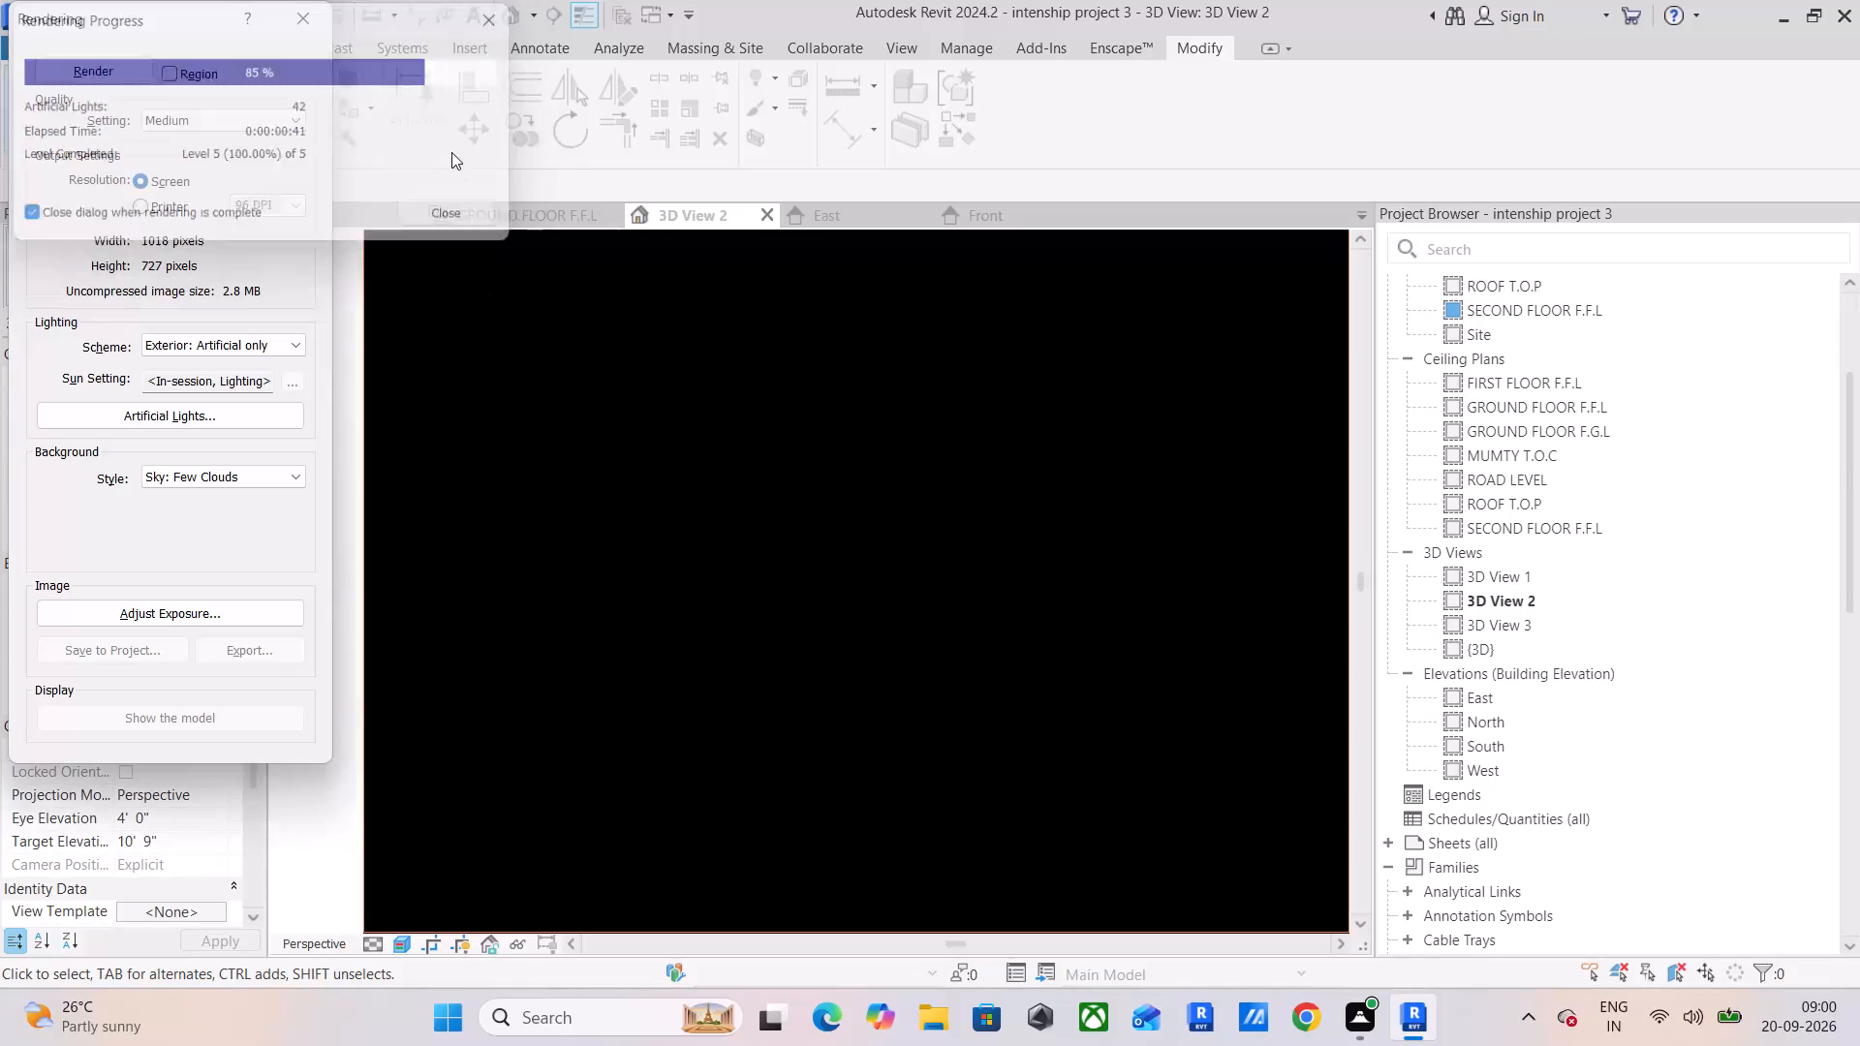
Close the rendering of 3D View 2.
click(303, 0)
click(299, 24)
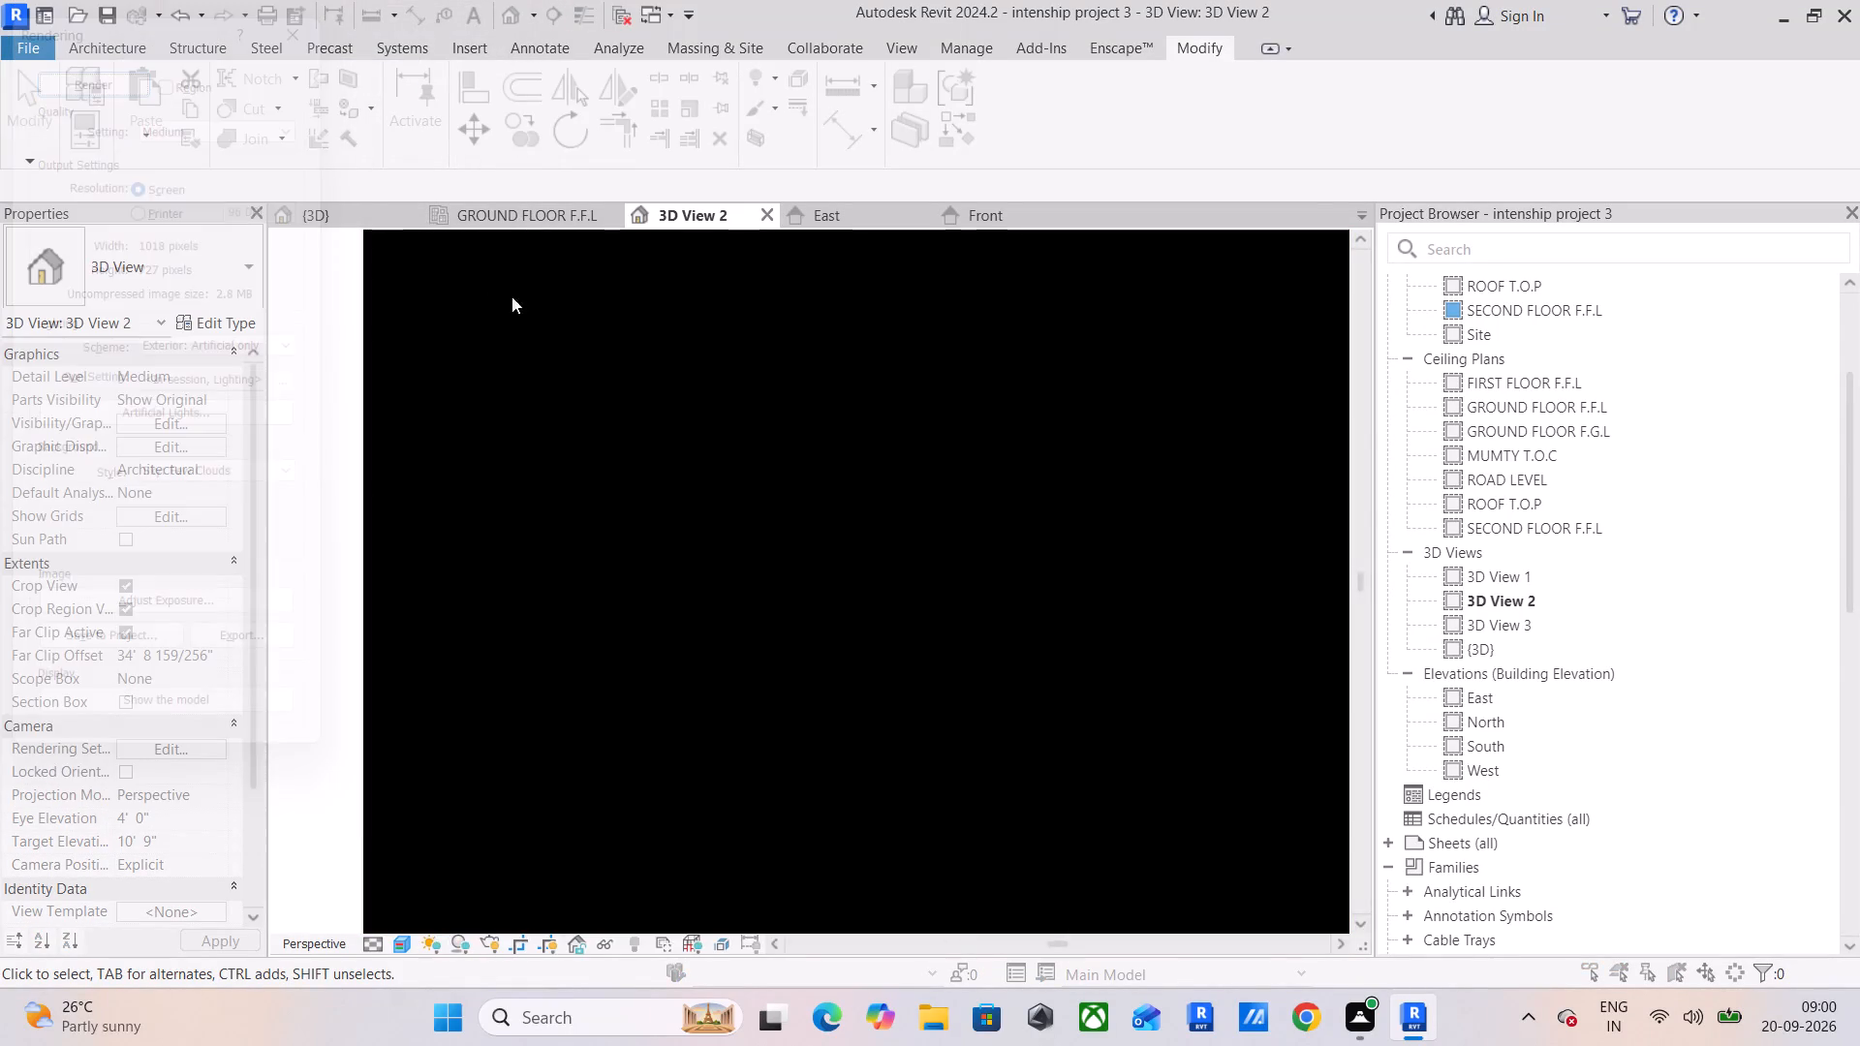
In the GROUND FLOOR F.F.L ceiling plan, ungroup the arrayed celling light at the upper corner of the square ceiling's step.
click(493, 219)
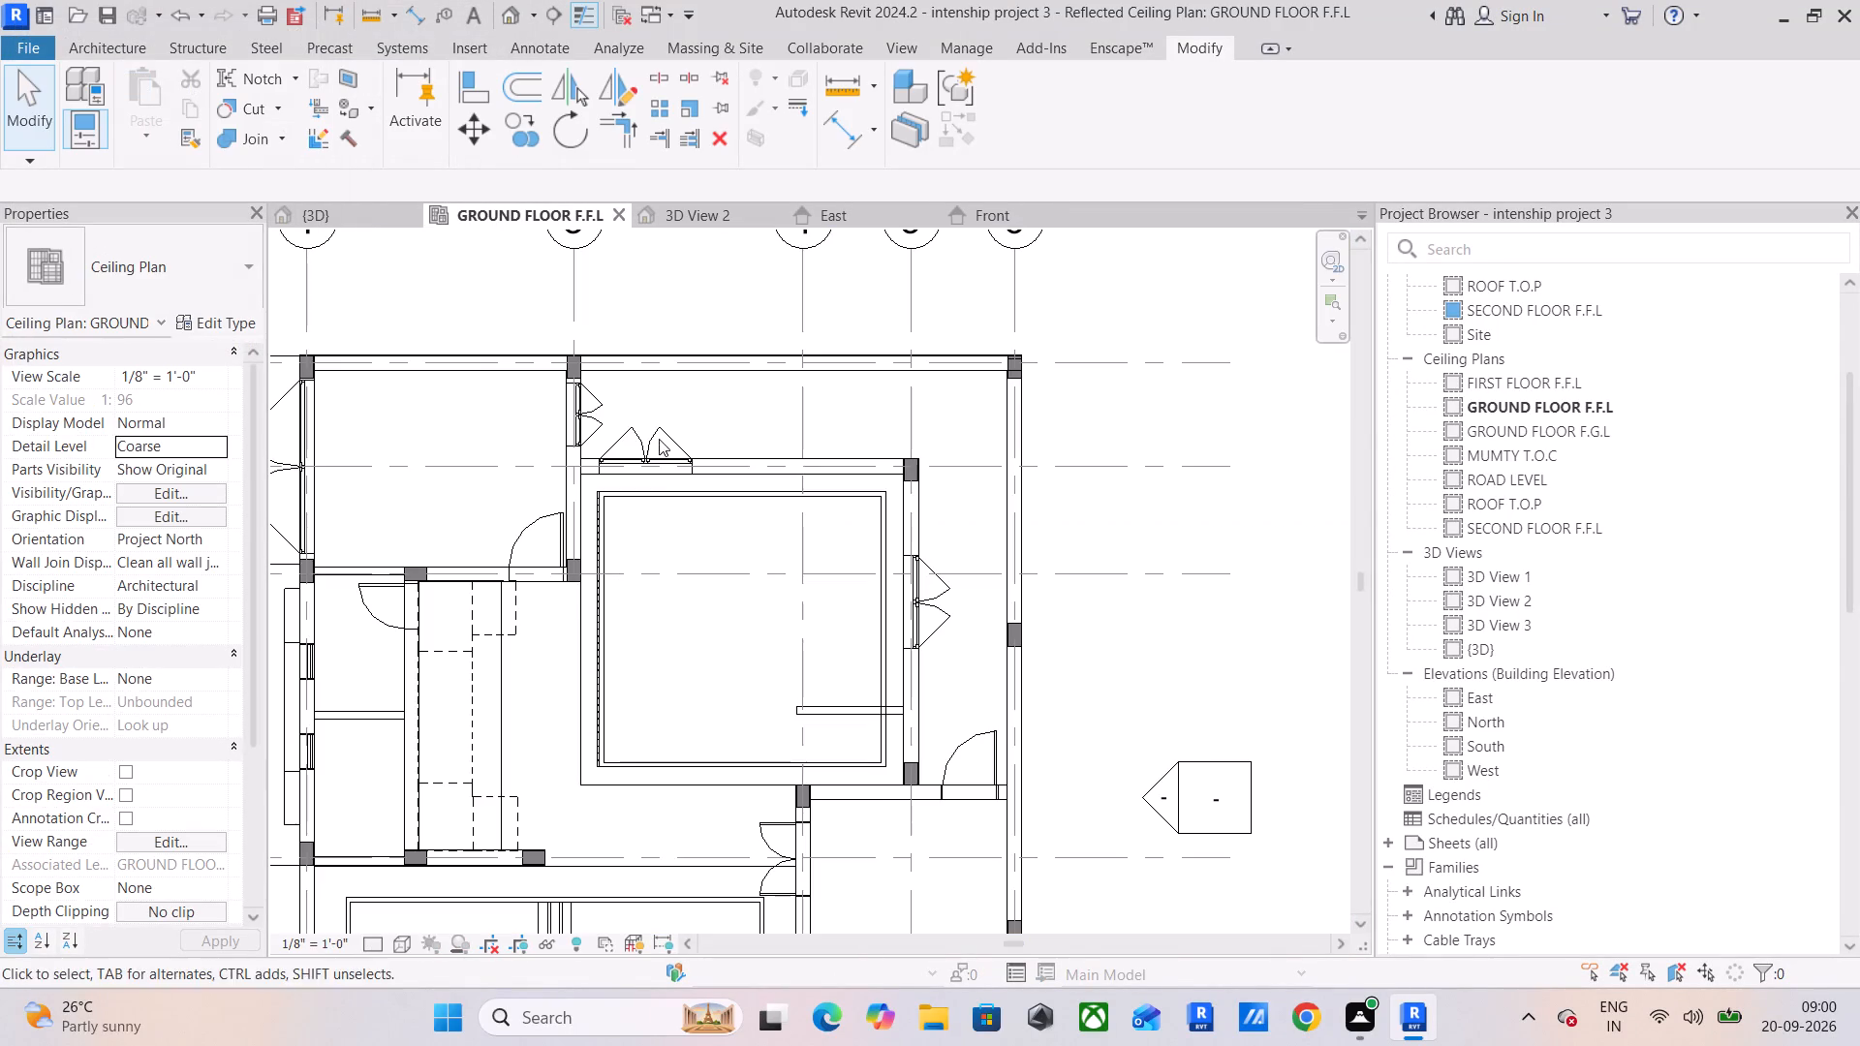
scroll(588, 555, up, 7)
scroll(619, 456, up, 5)
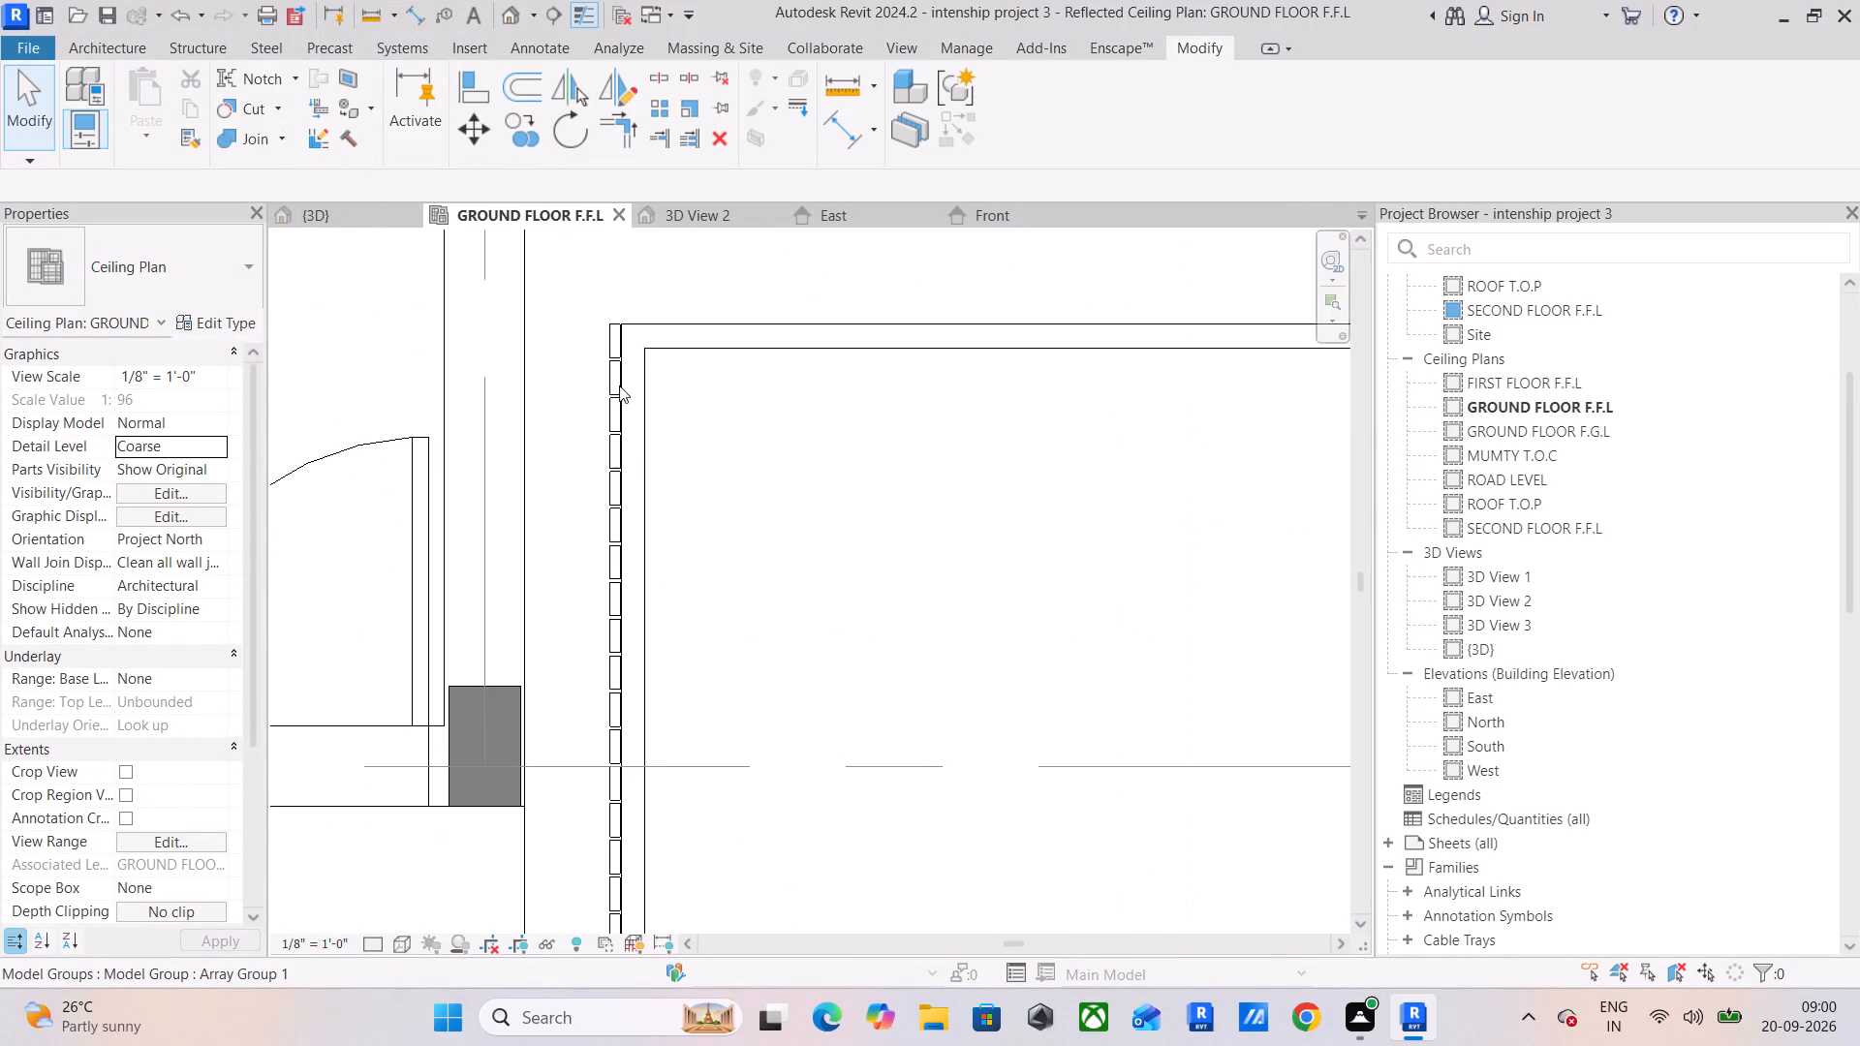
click(607, 344)
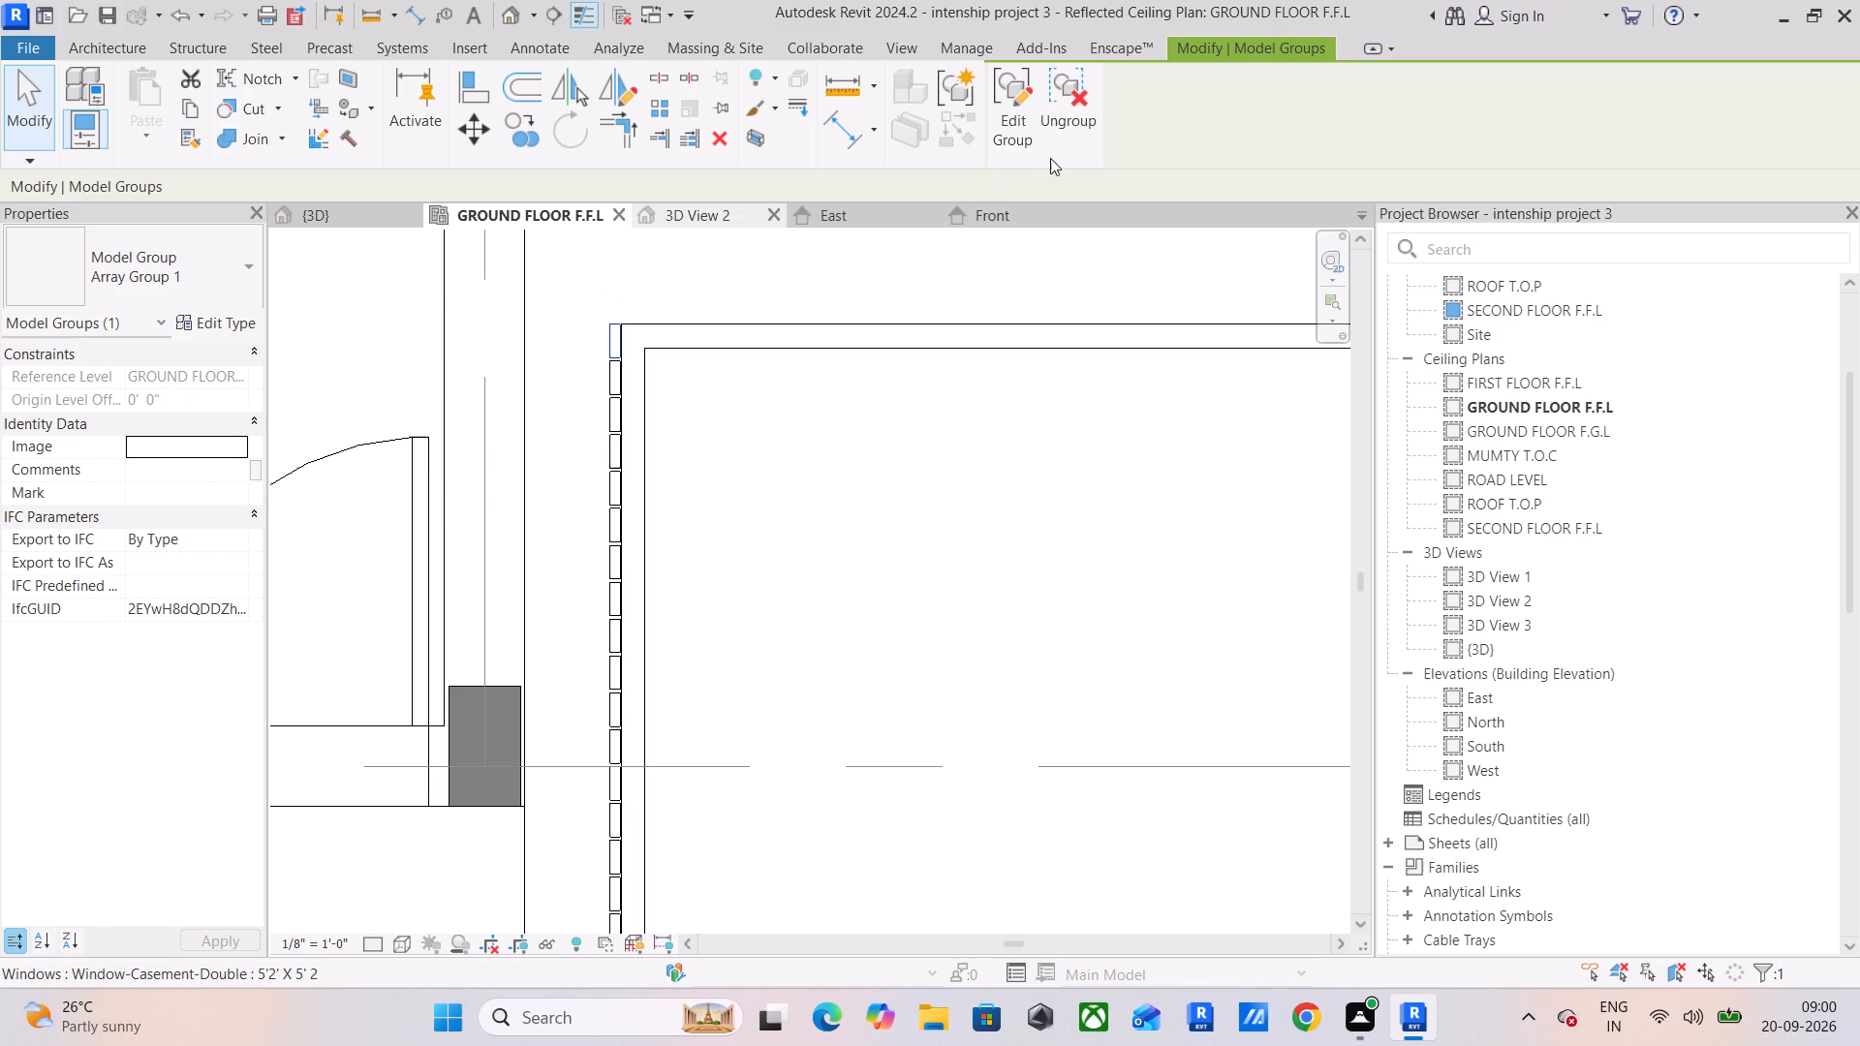
click(1066, 126)
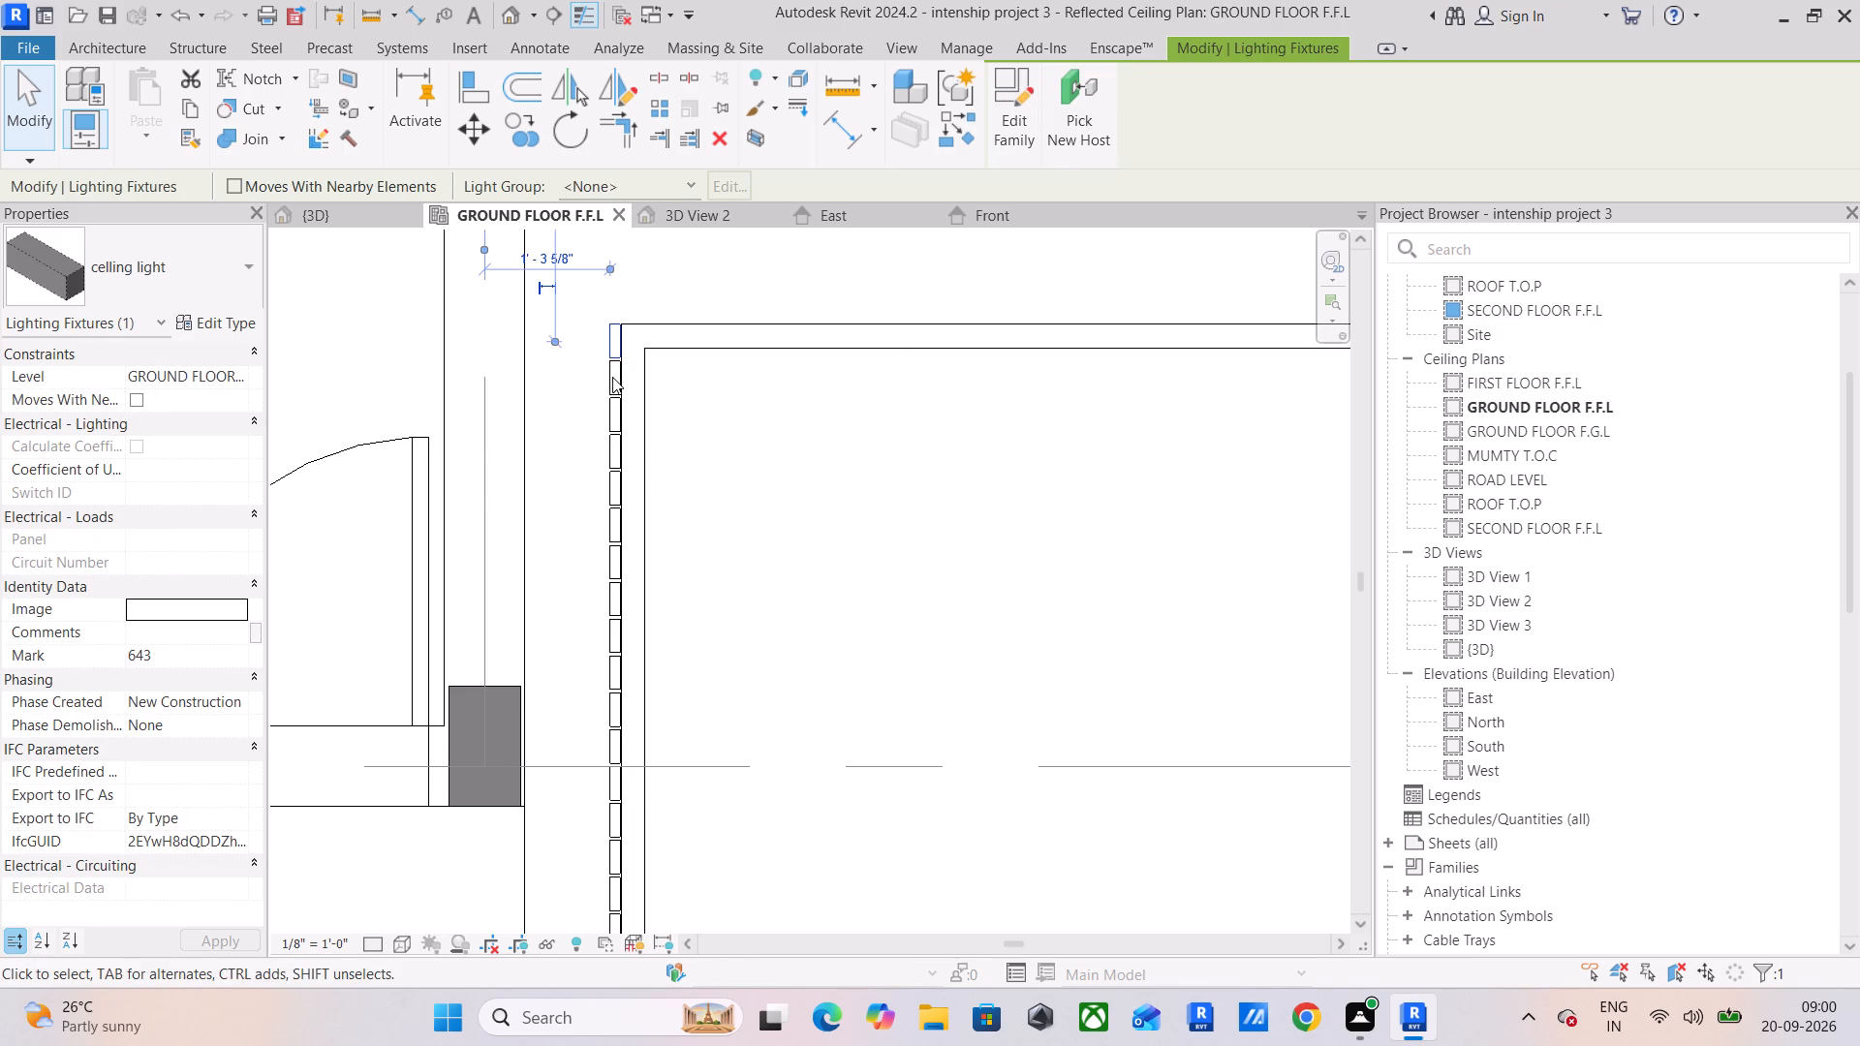
Open the celling light family for editing and change its light source to a spherical light distribution.
click(1024, 106)
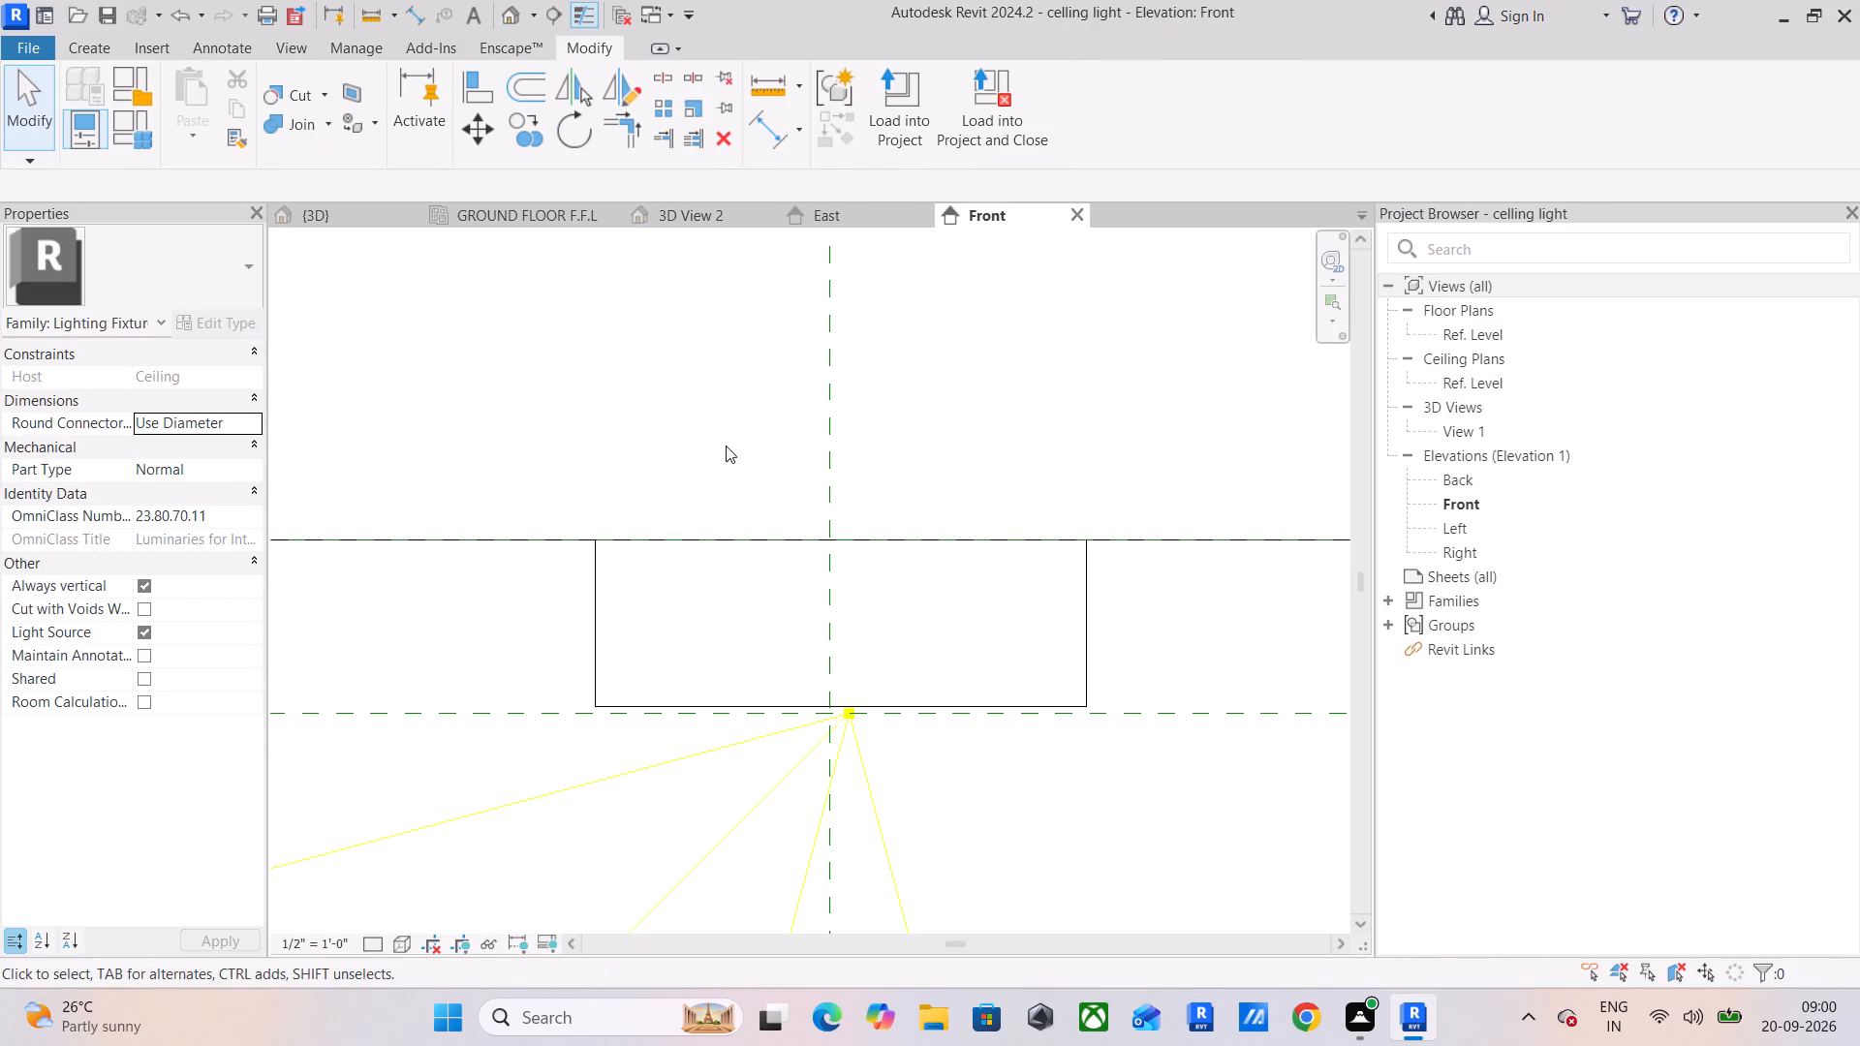
scroll(796, 682, down, 4)
middle_drag(812, 682, 860, 562)
click(867, 604)
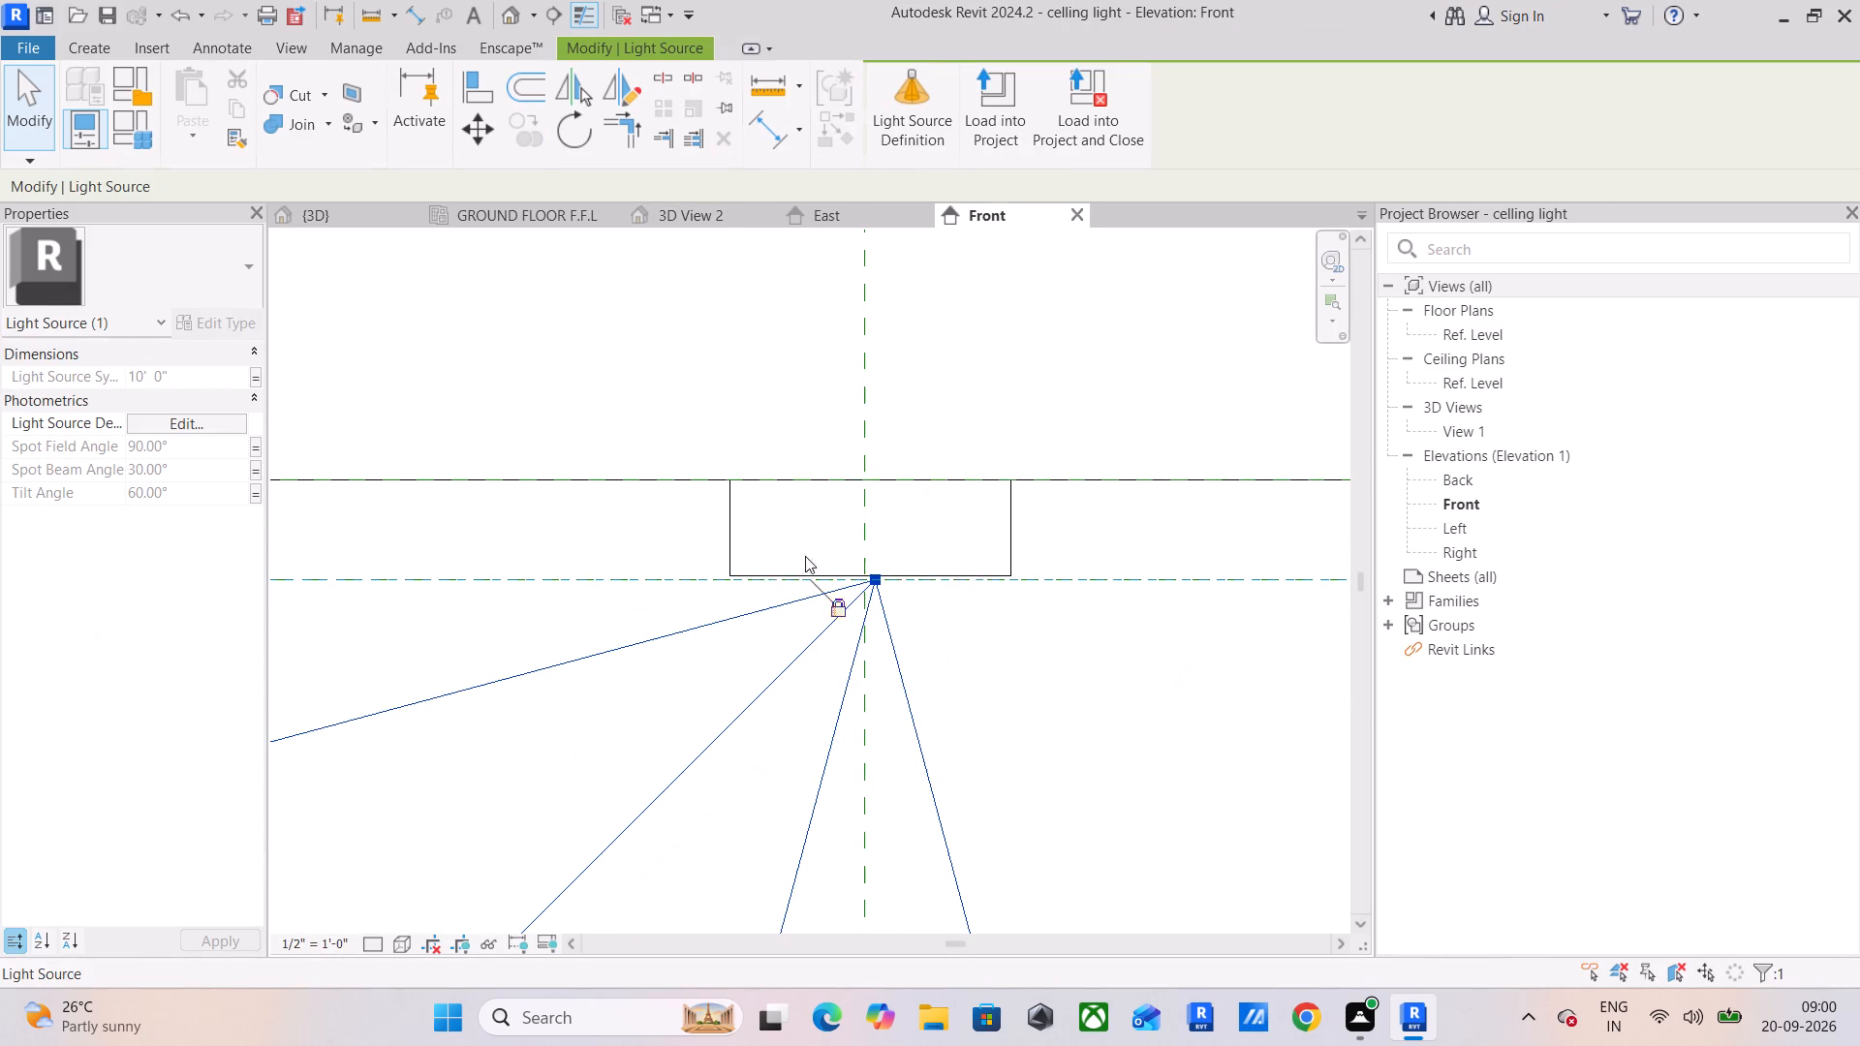
click(215, 424)
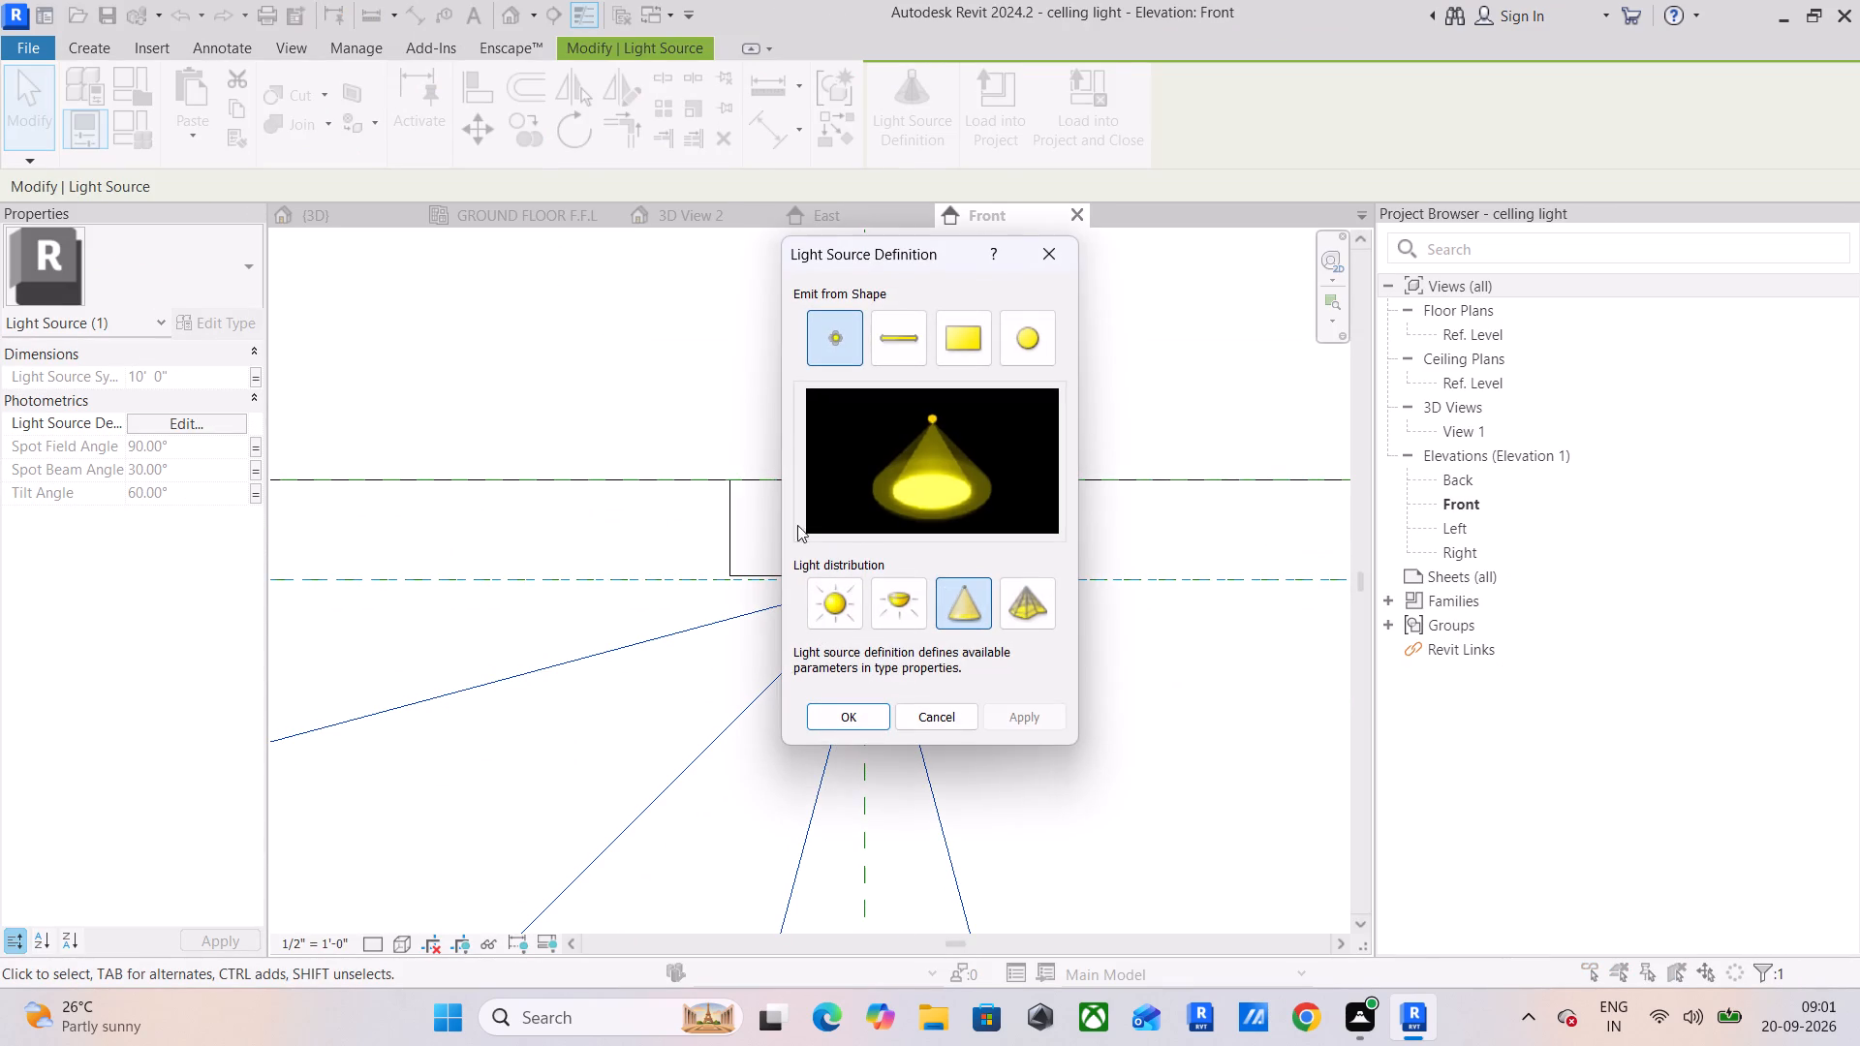
click(829, 598)
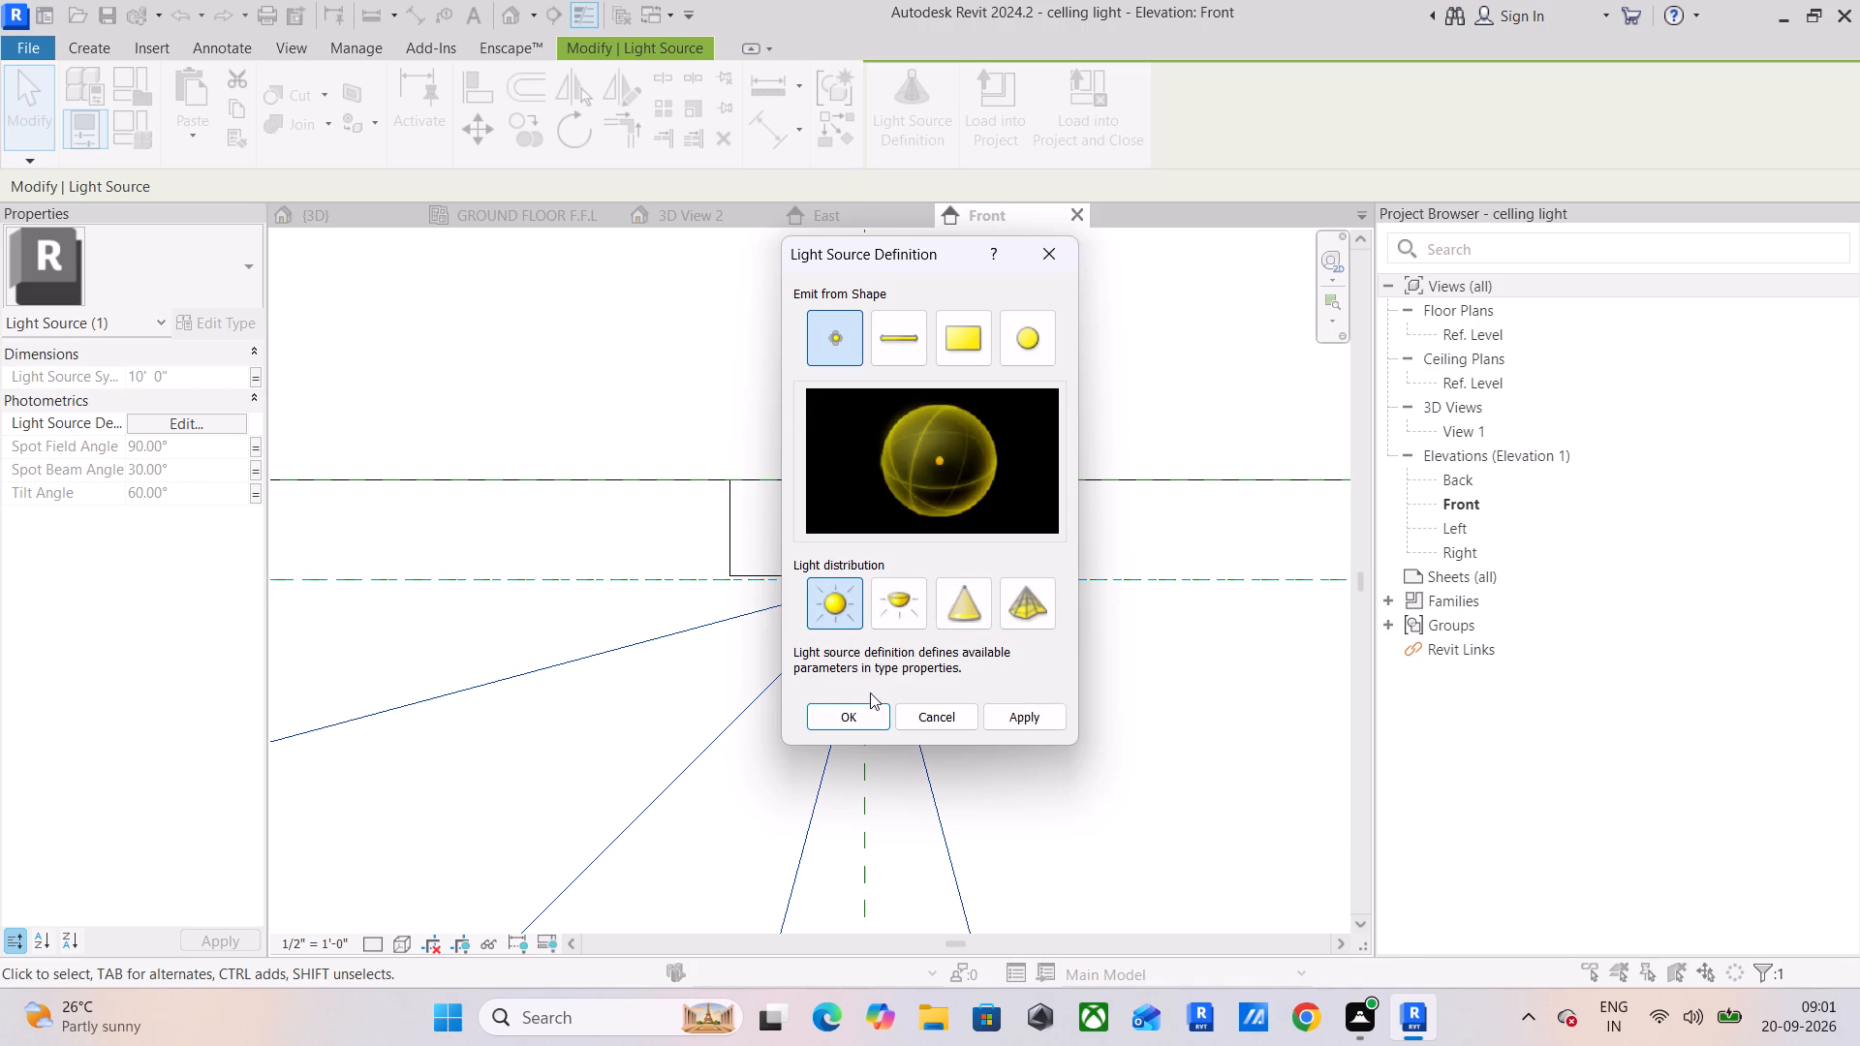
click(1046, 723)
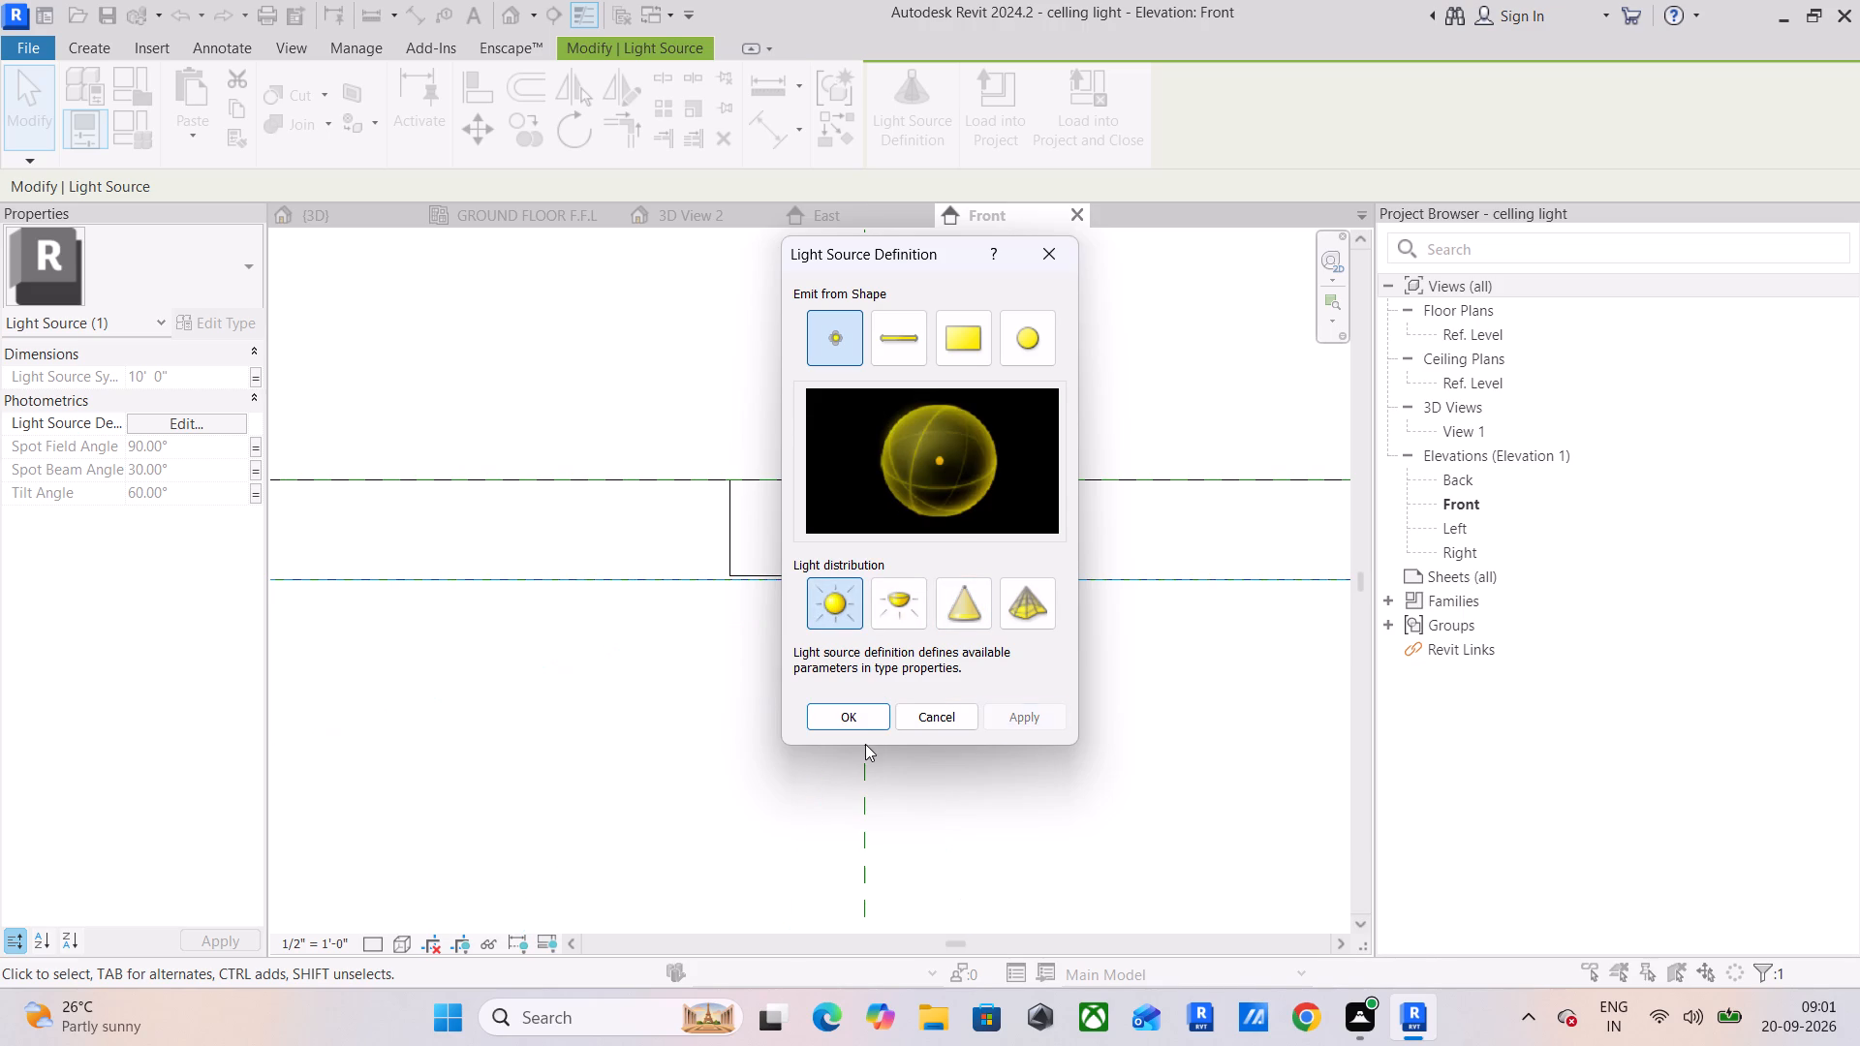
click(863, 722)
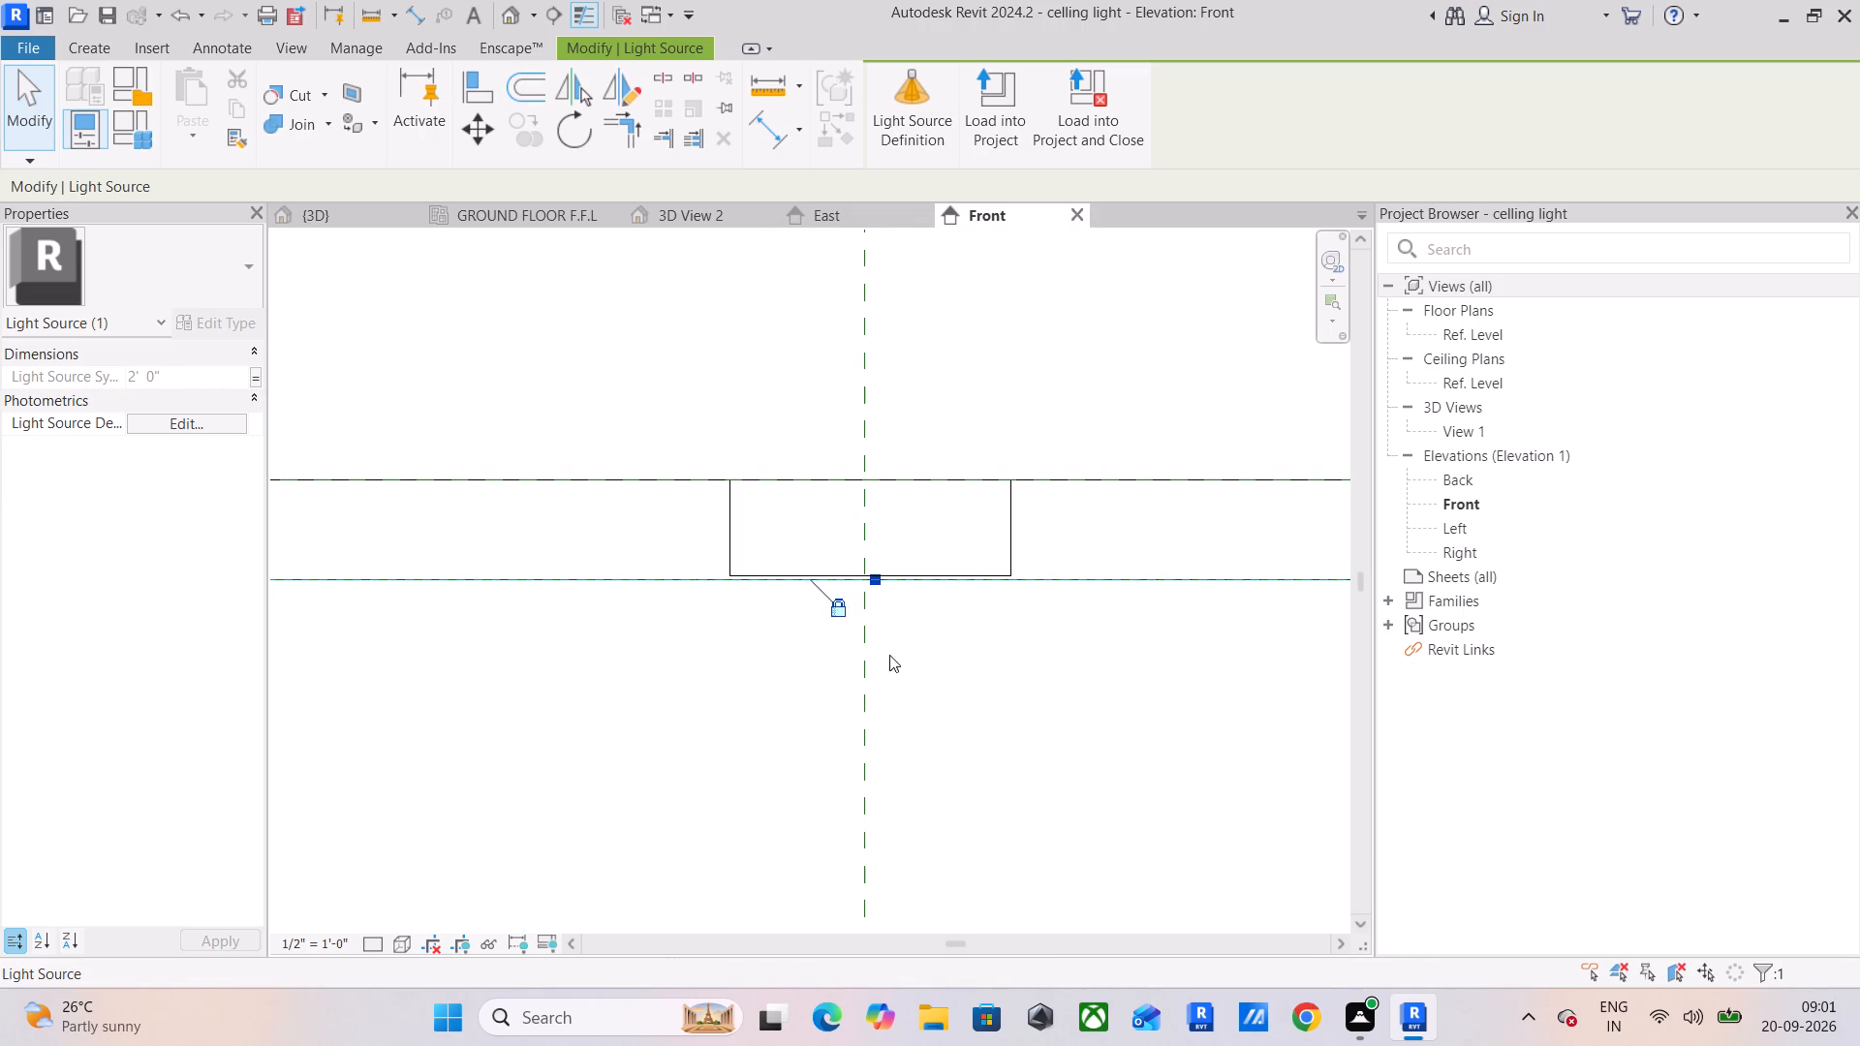
Move the light source in the Front elevation from below the fixture up to the reference plane at the fixture's top.
scroll(882, 599, down, 6)
scroll(882, 599, up, 6)
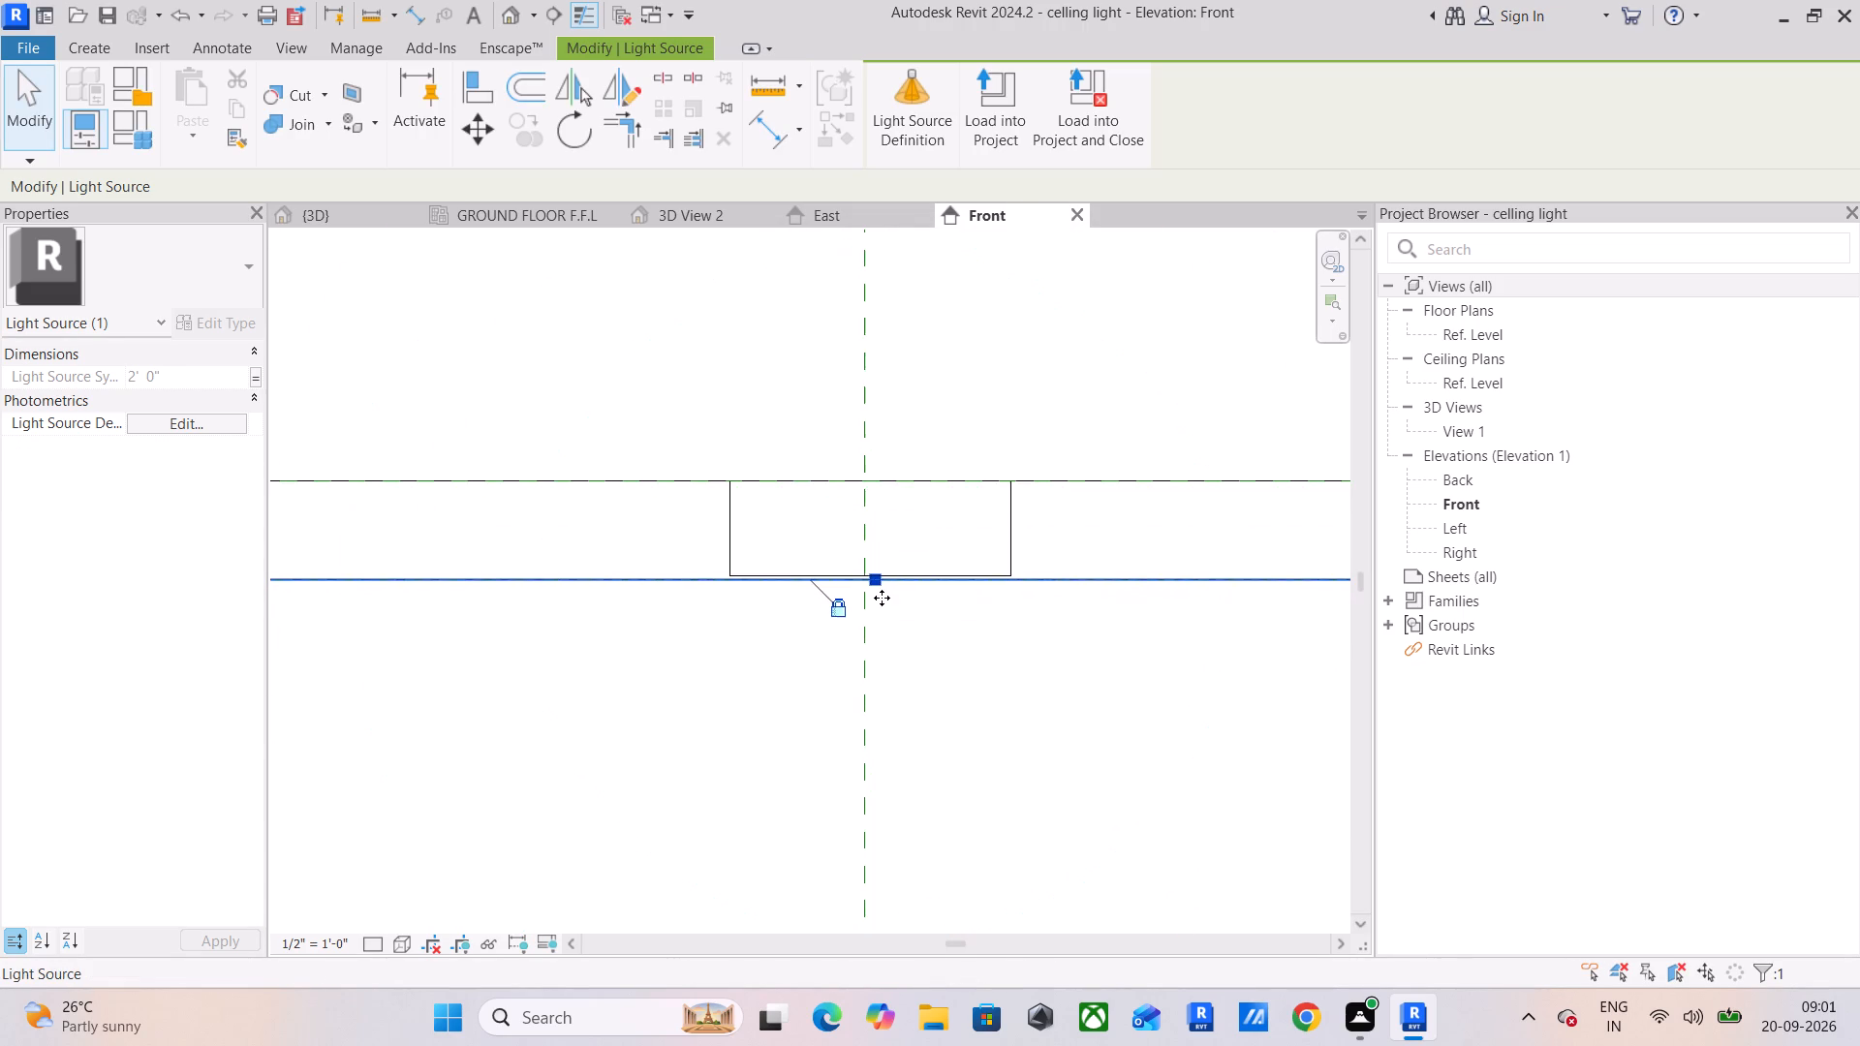
click(1008, 516)
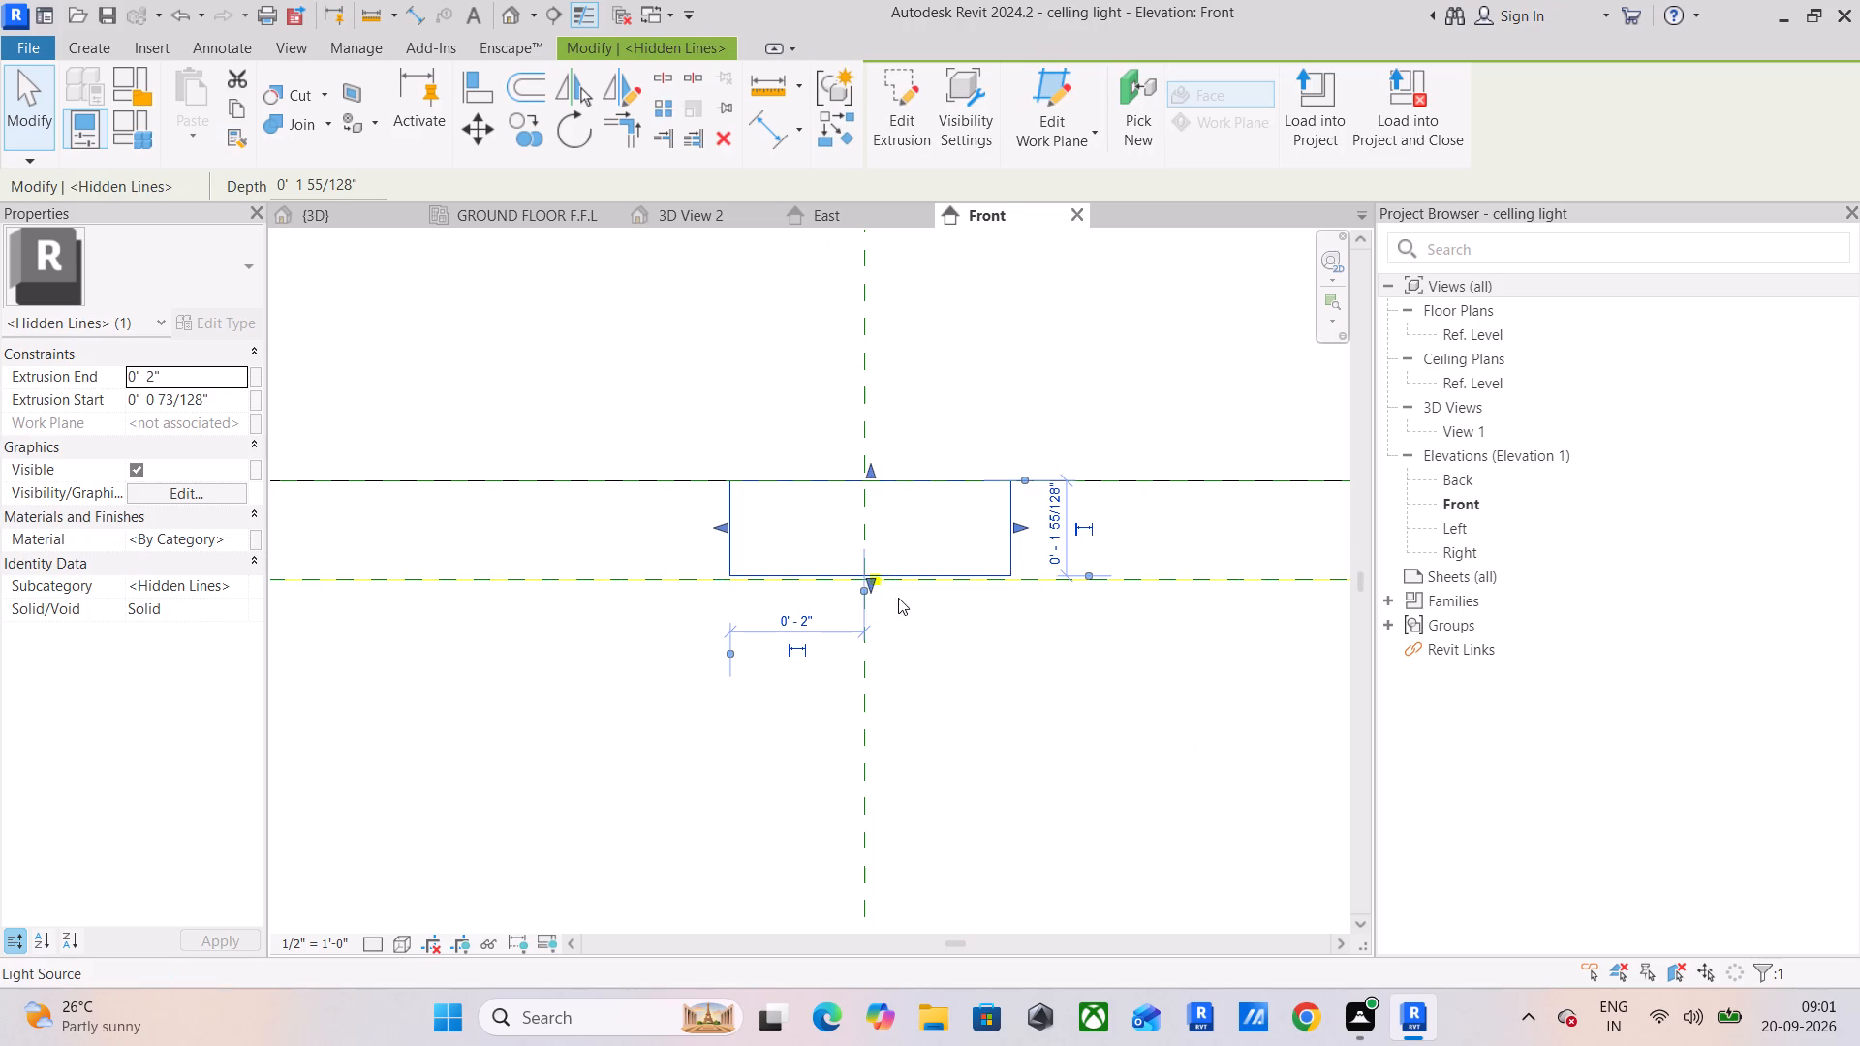
scroll(885, 587, up, 6)
drag(869, 574, 865, 508)
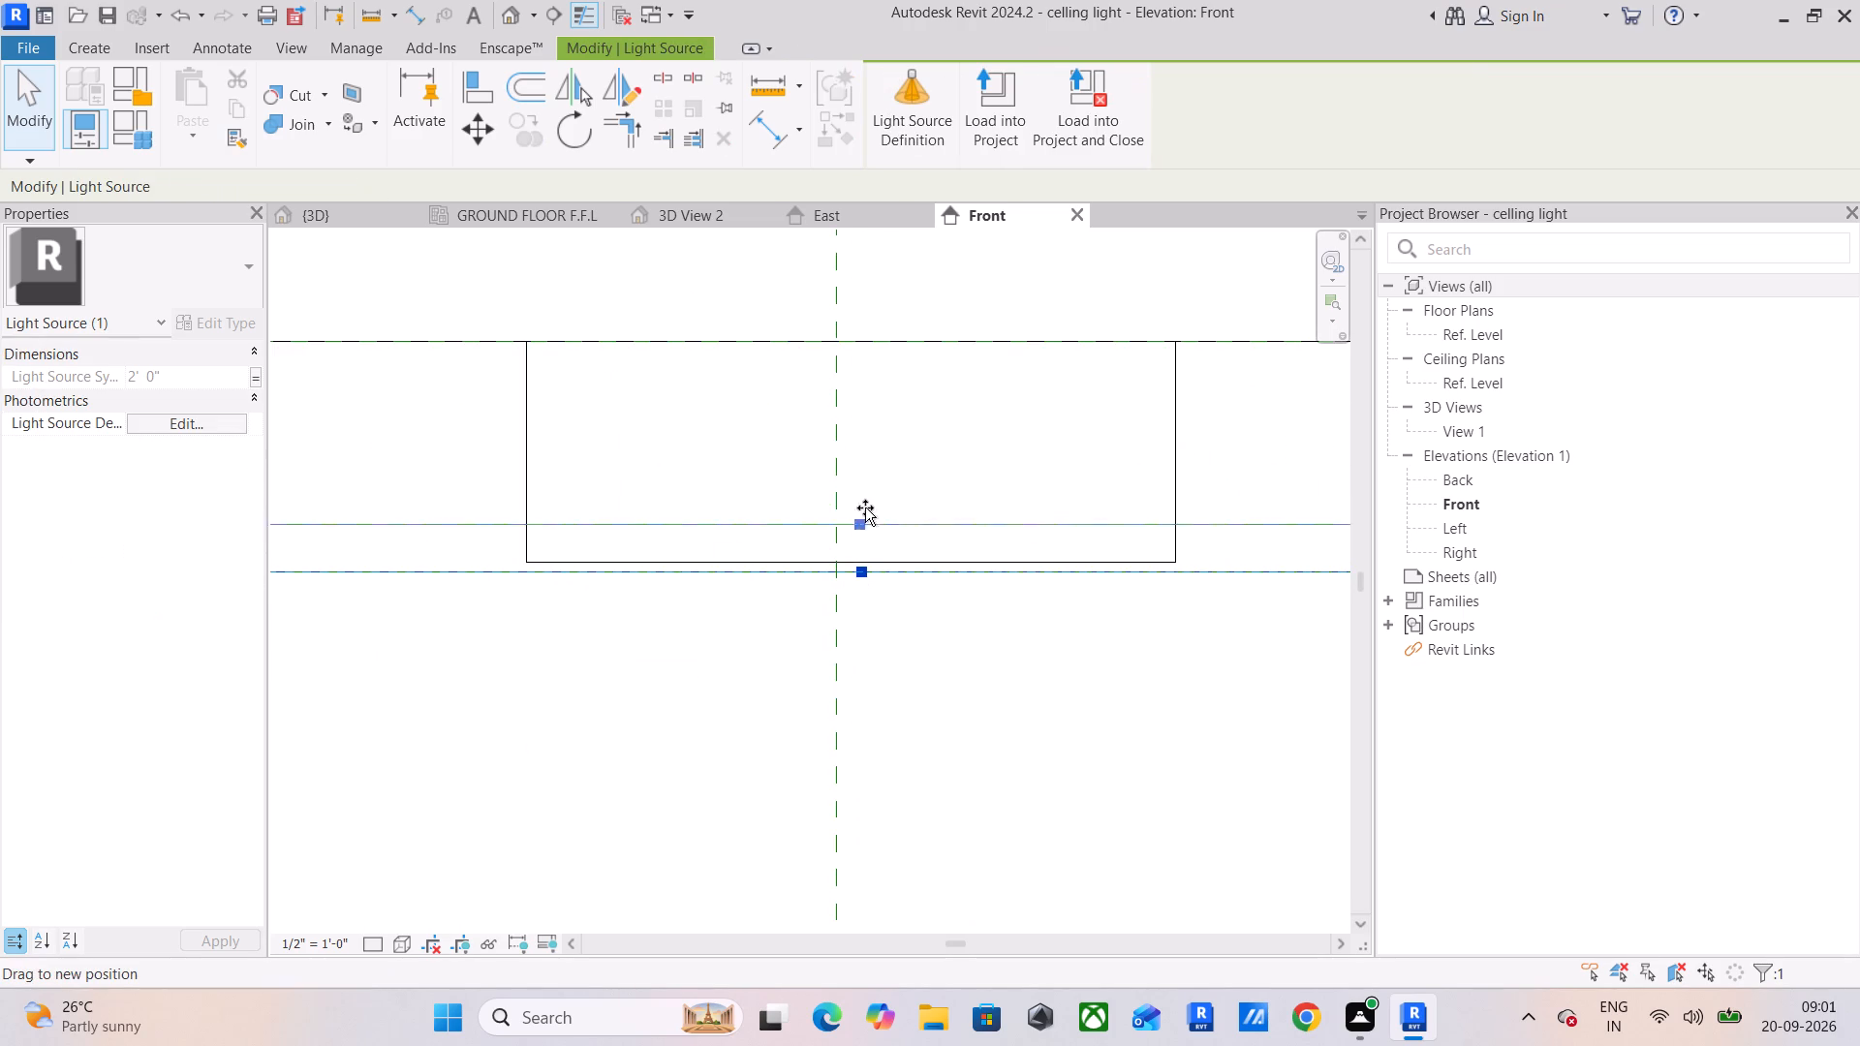
drag(865, 508, 859, 333)
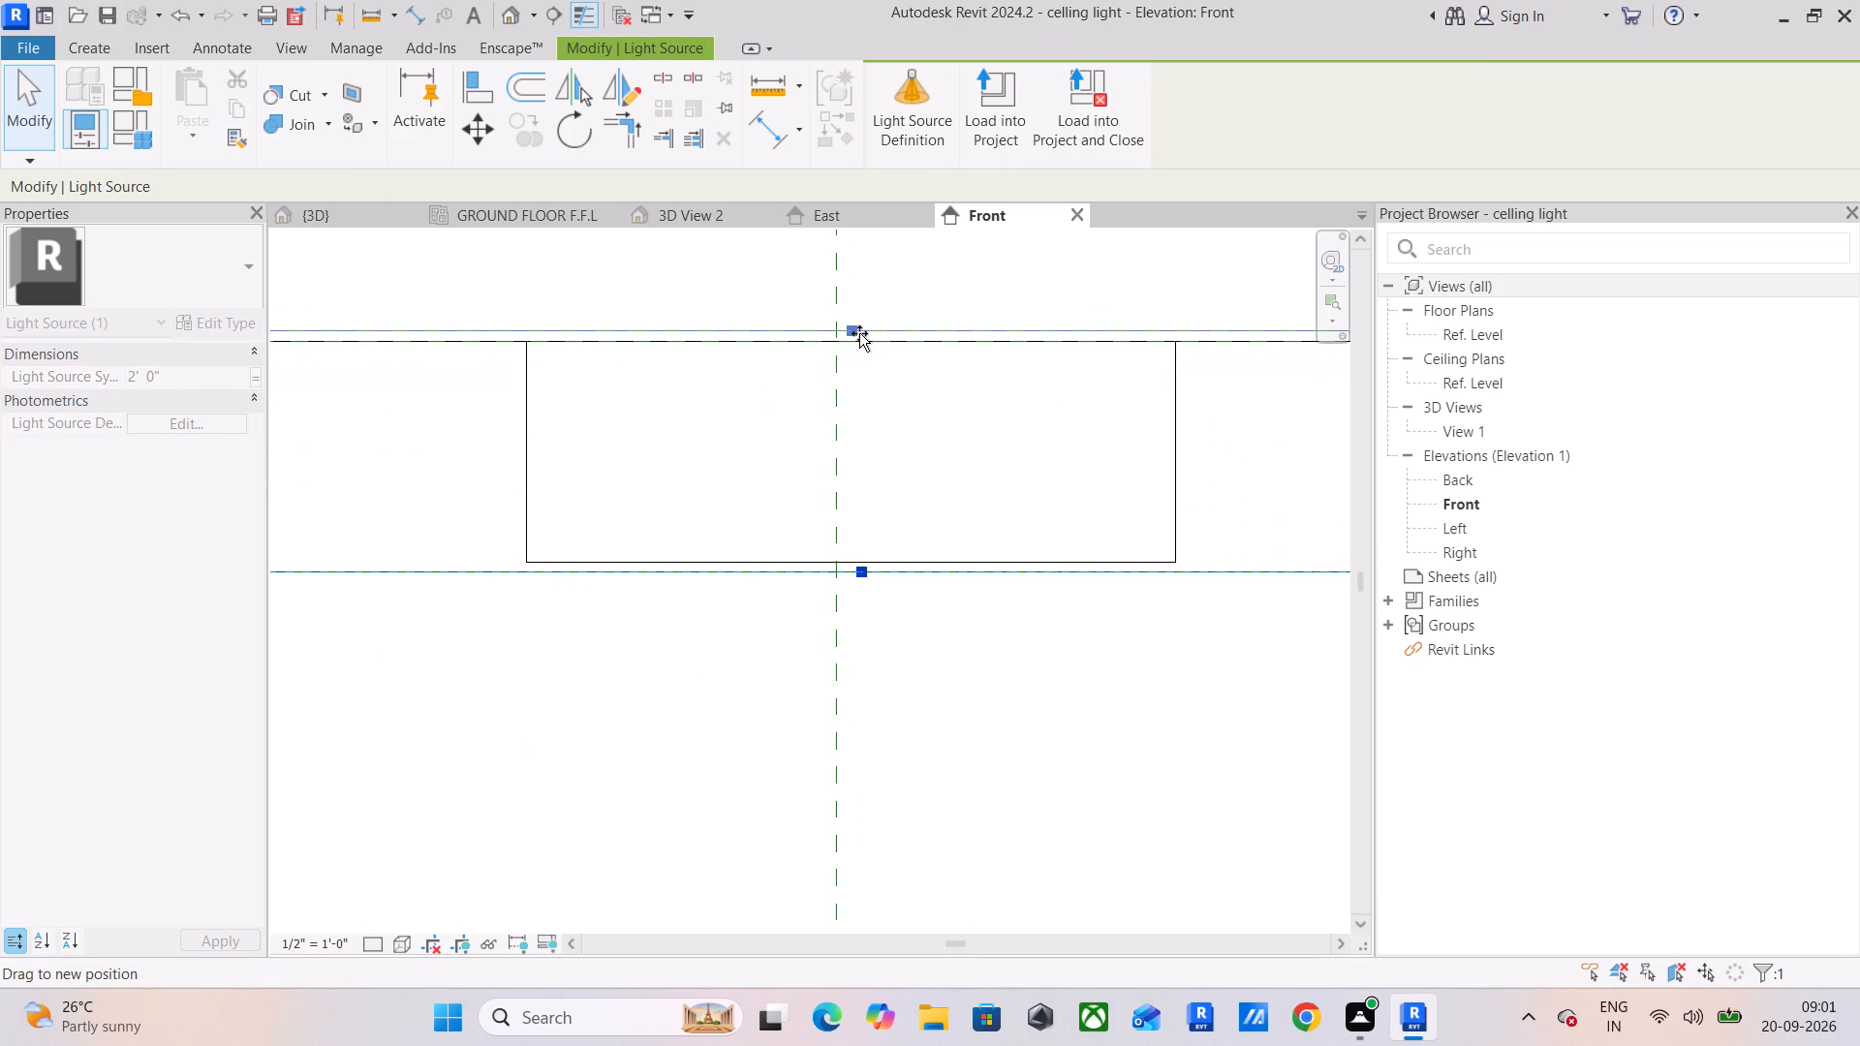
drag(859, 333, 872, 336)
scroll(875, 338, down, 12)
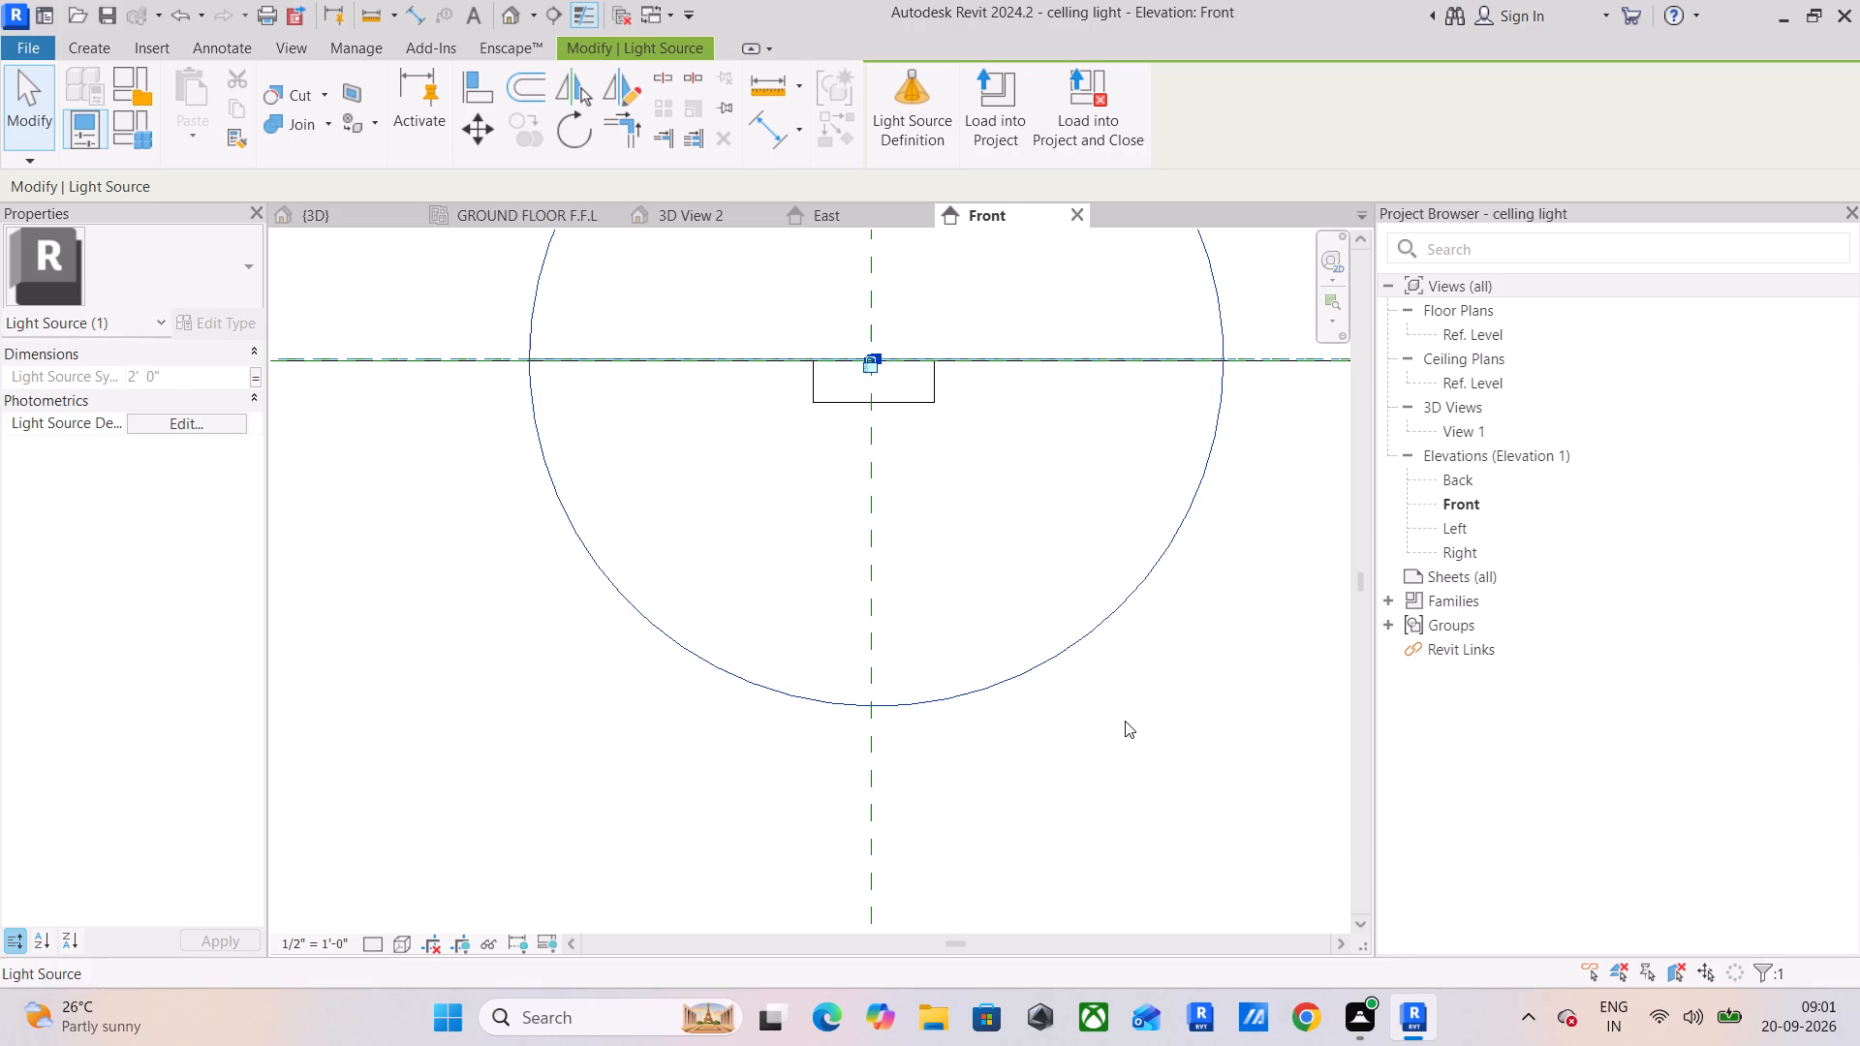
click(1125, 721)
scroll(1097, 653, down, 5)
middle_drag(1097, 650, 956, 767)
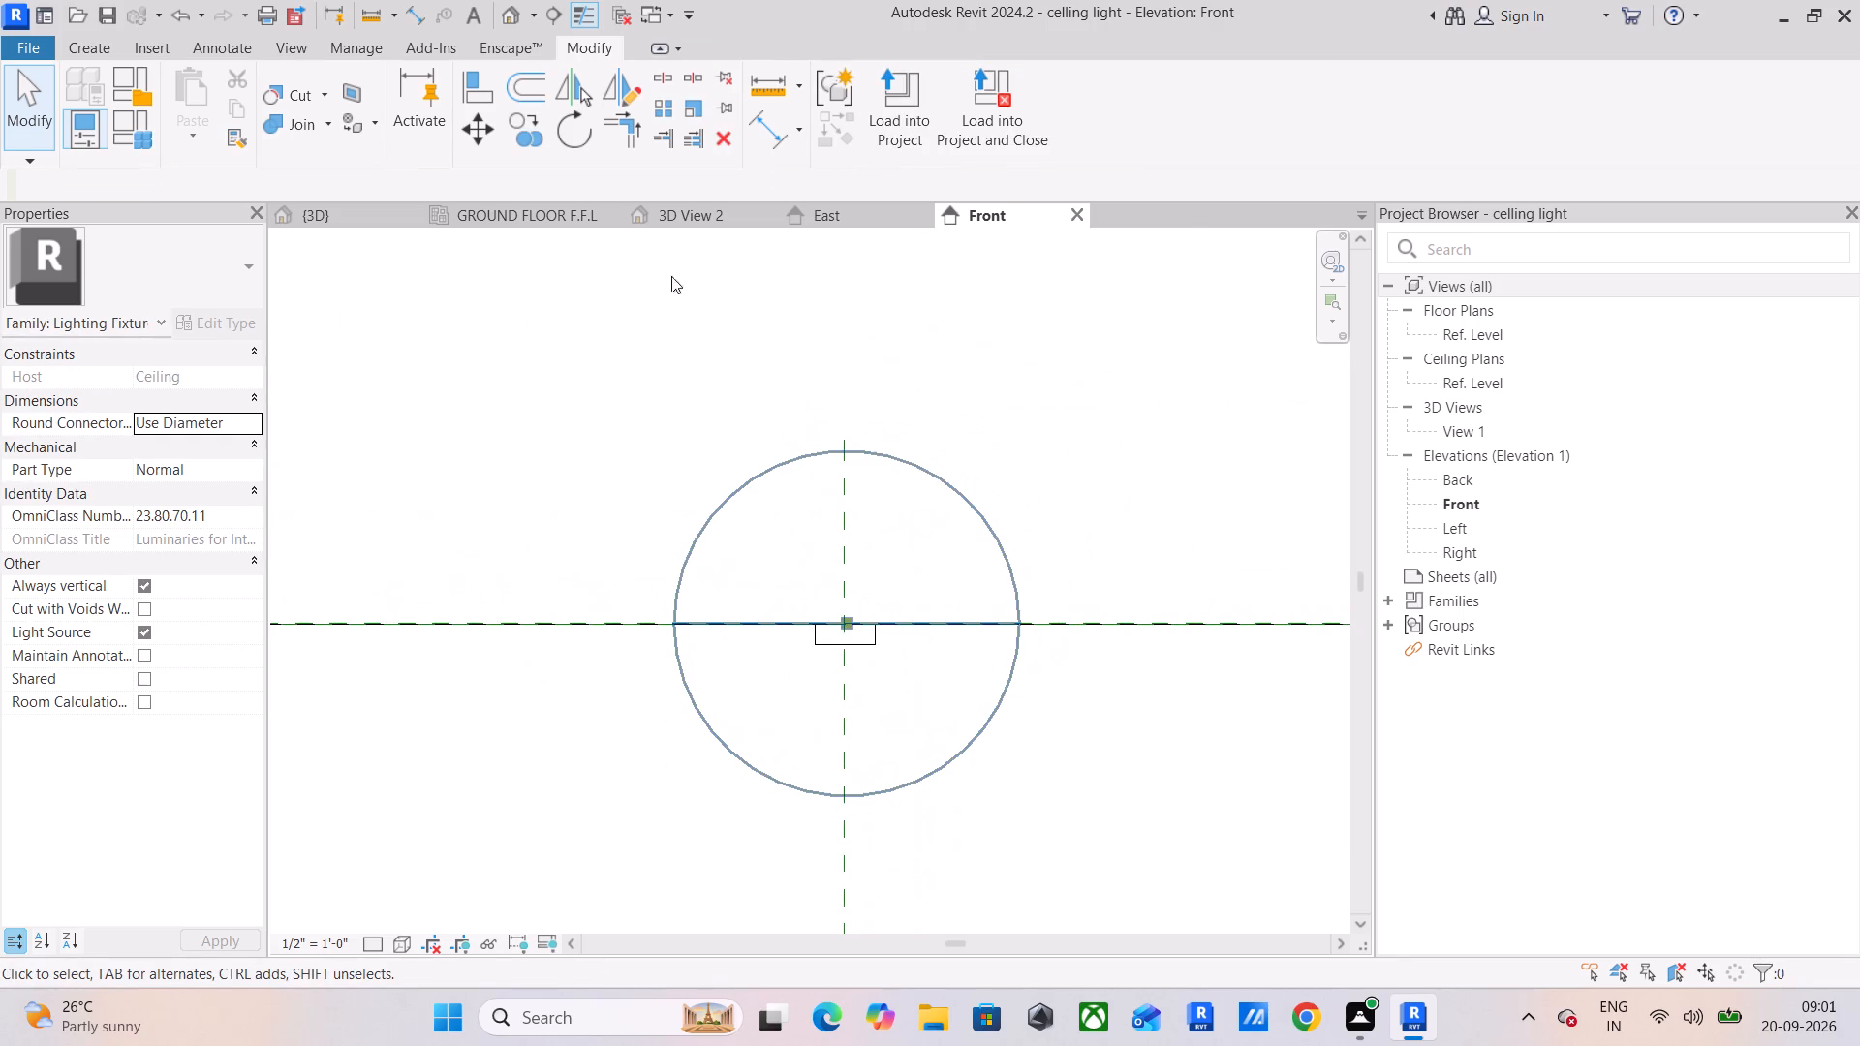
Load the edited celling light family into the project, overwriting the existing version.
click(883, 114)
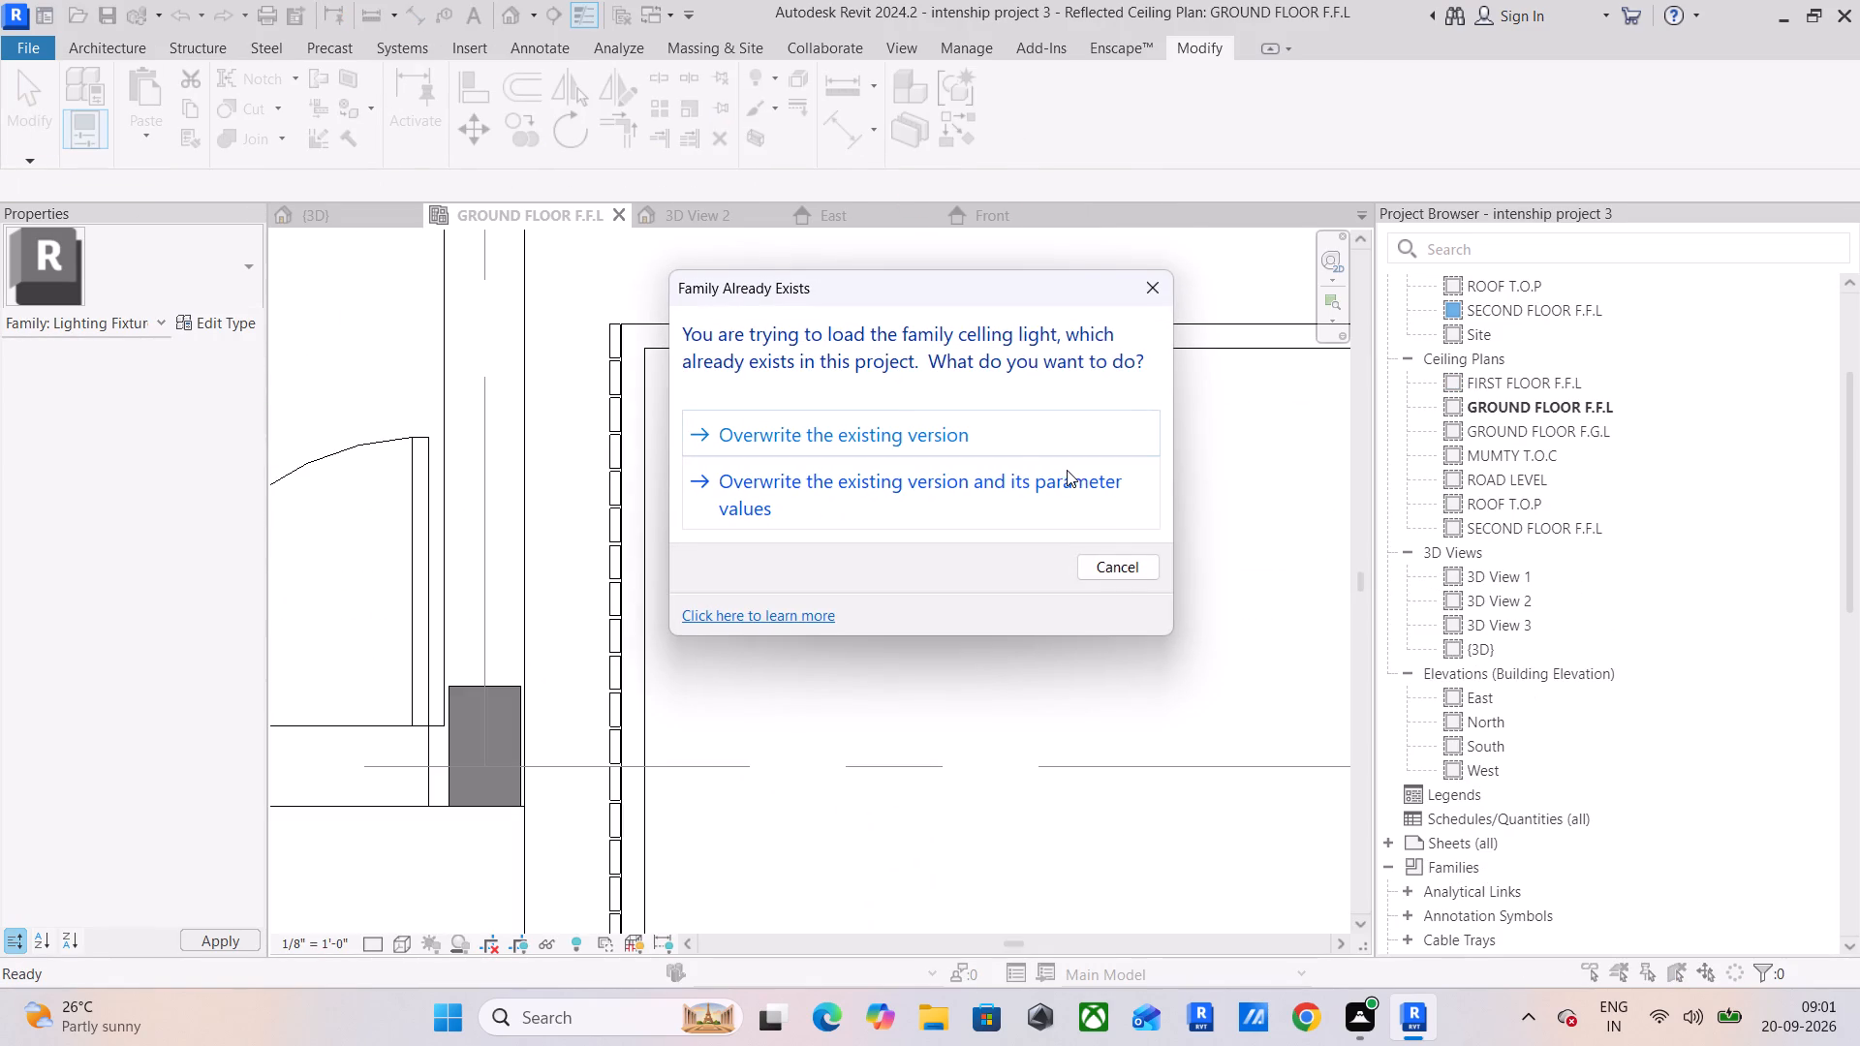
click(906, 446)
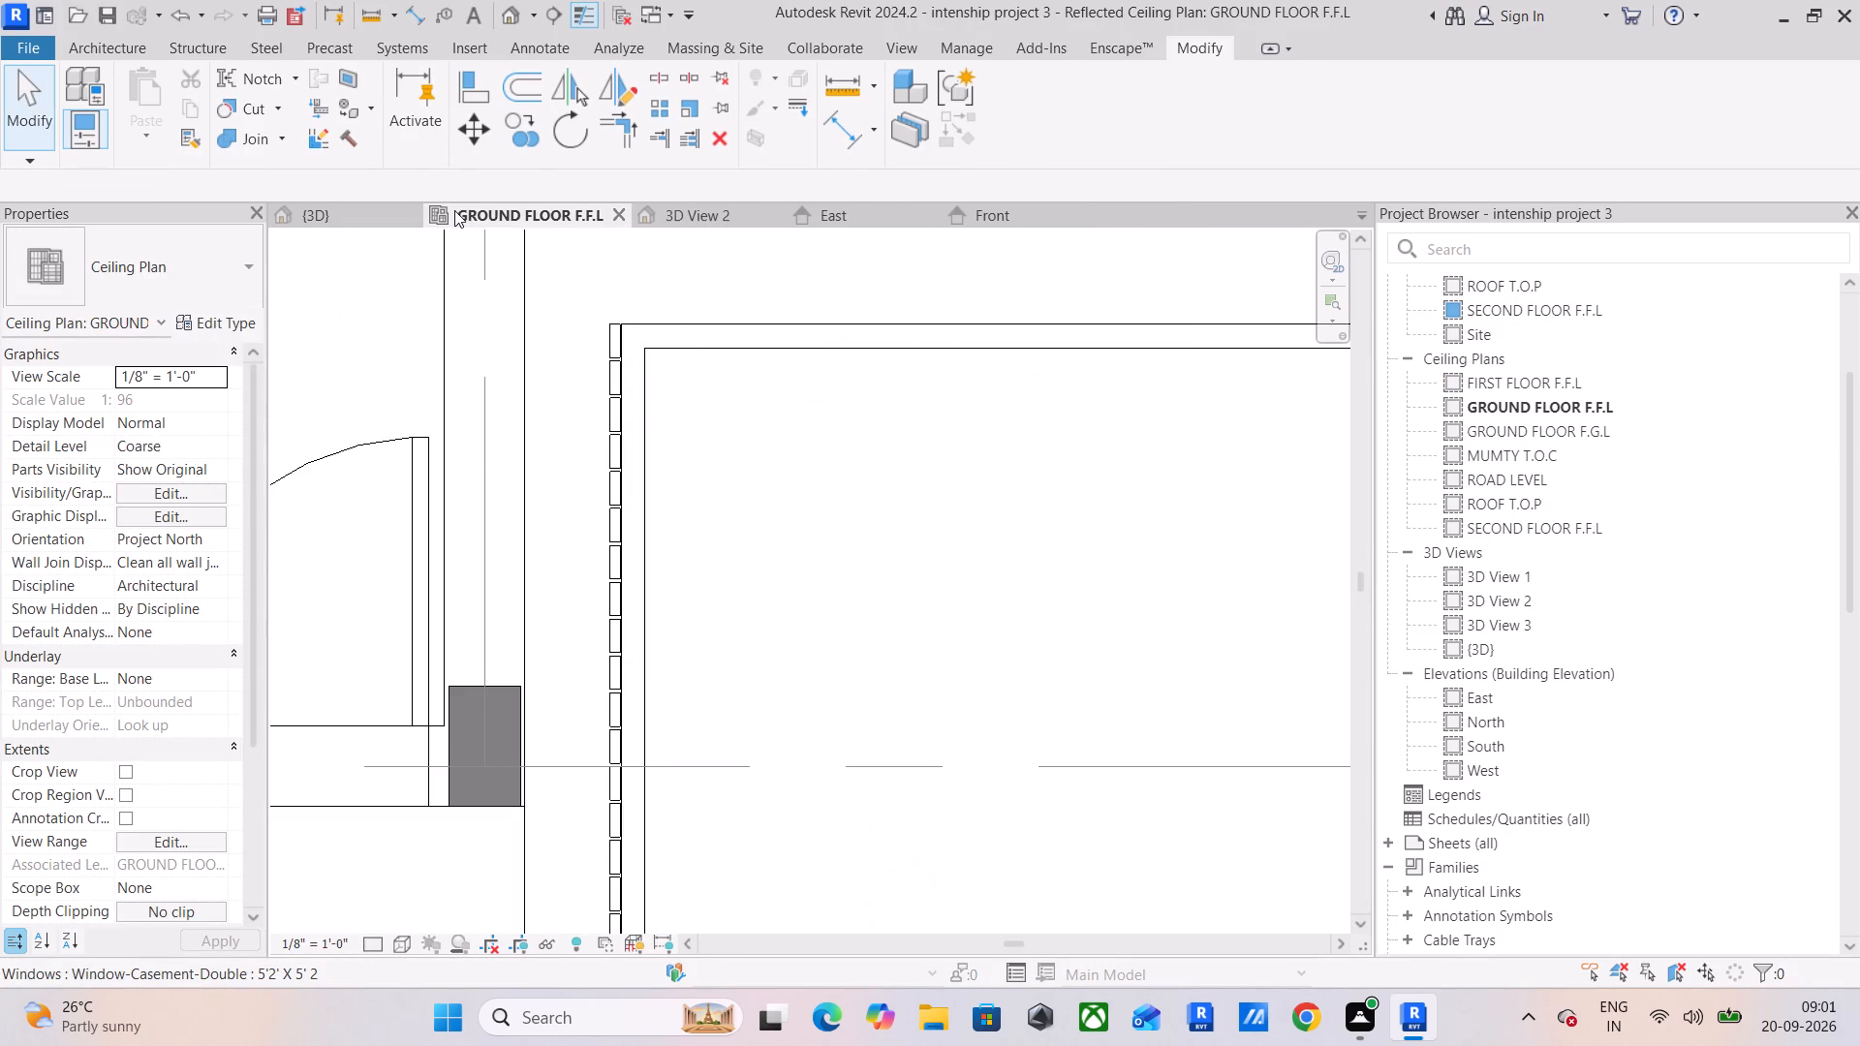
Examine the arrayed celling lights along the ceiling step in the East elevation, from one end of the row to the other.
click(375, 212)
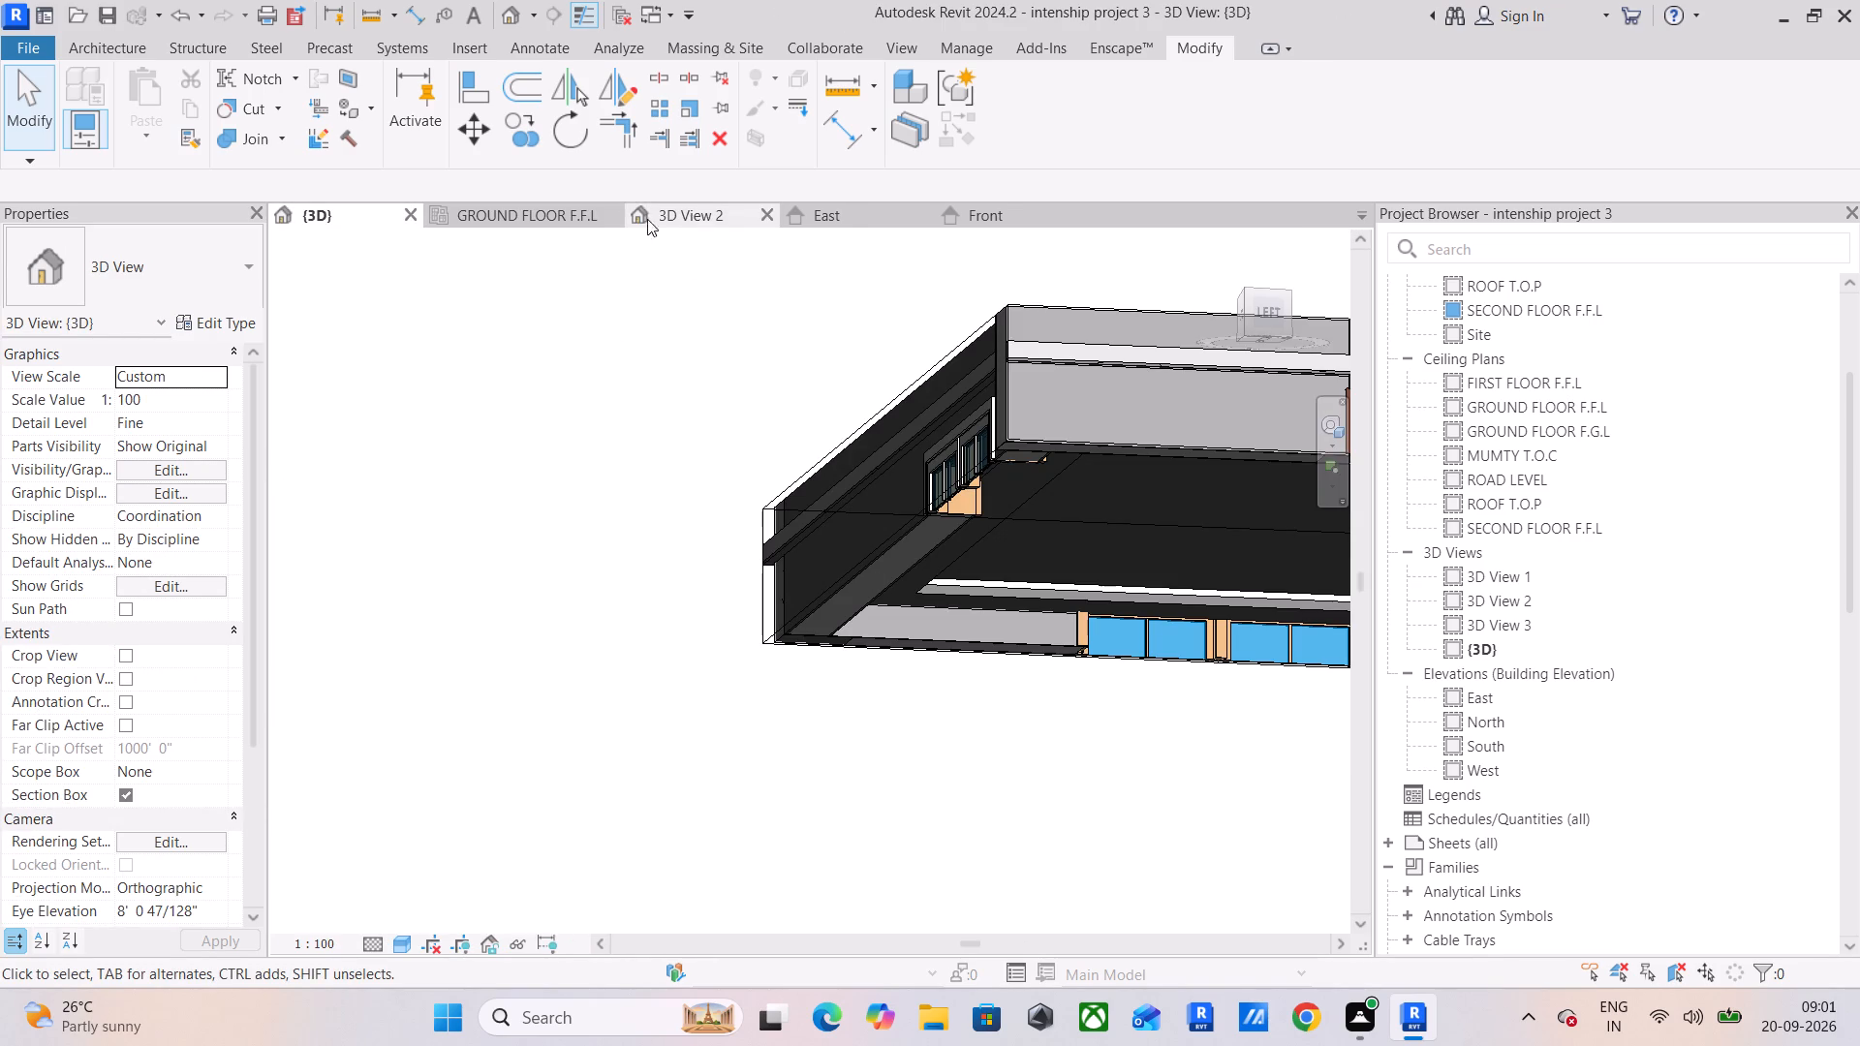
click(542, 216)
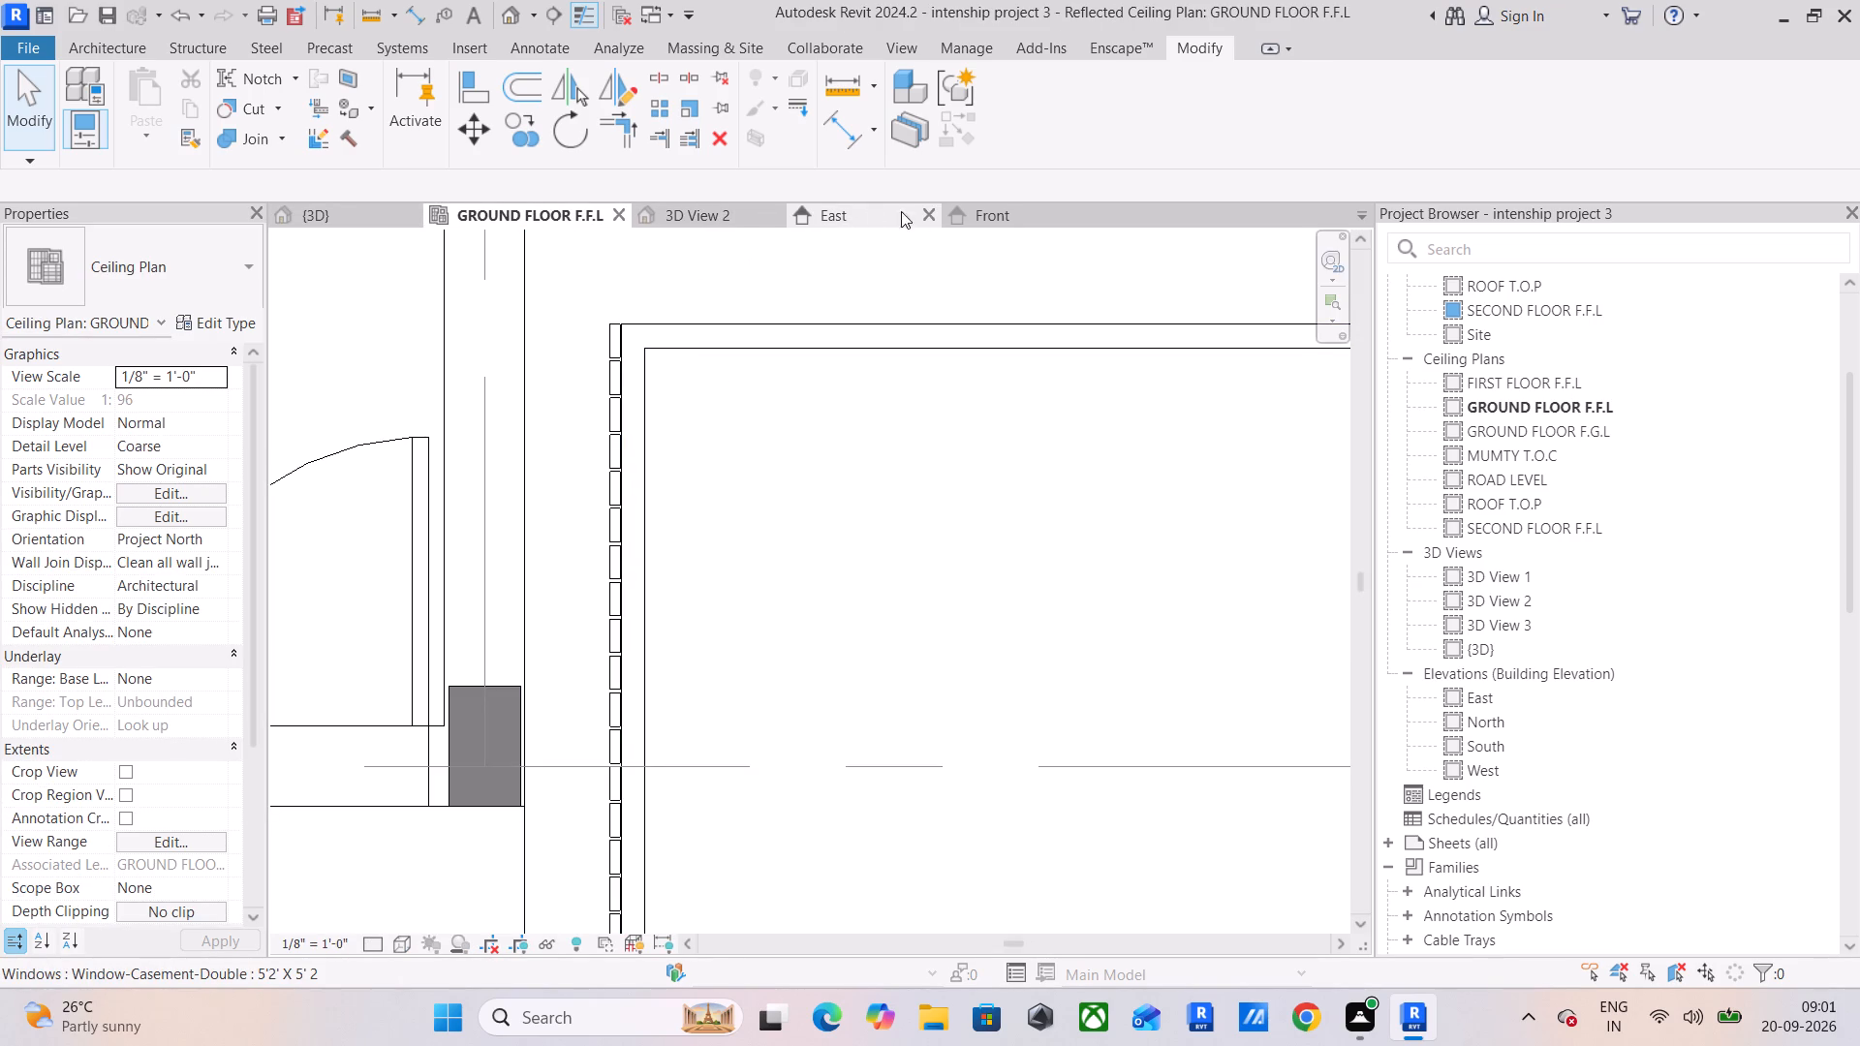
click(874, 218)
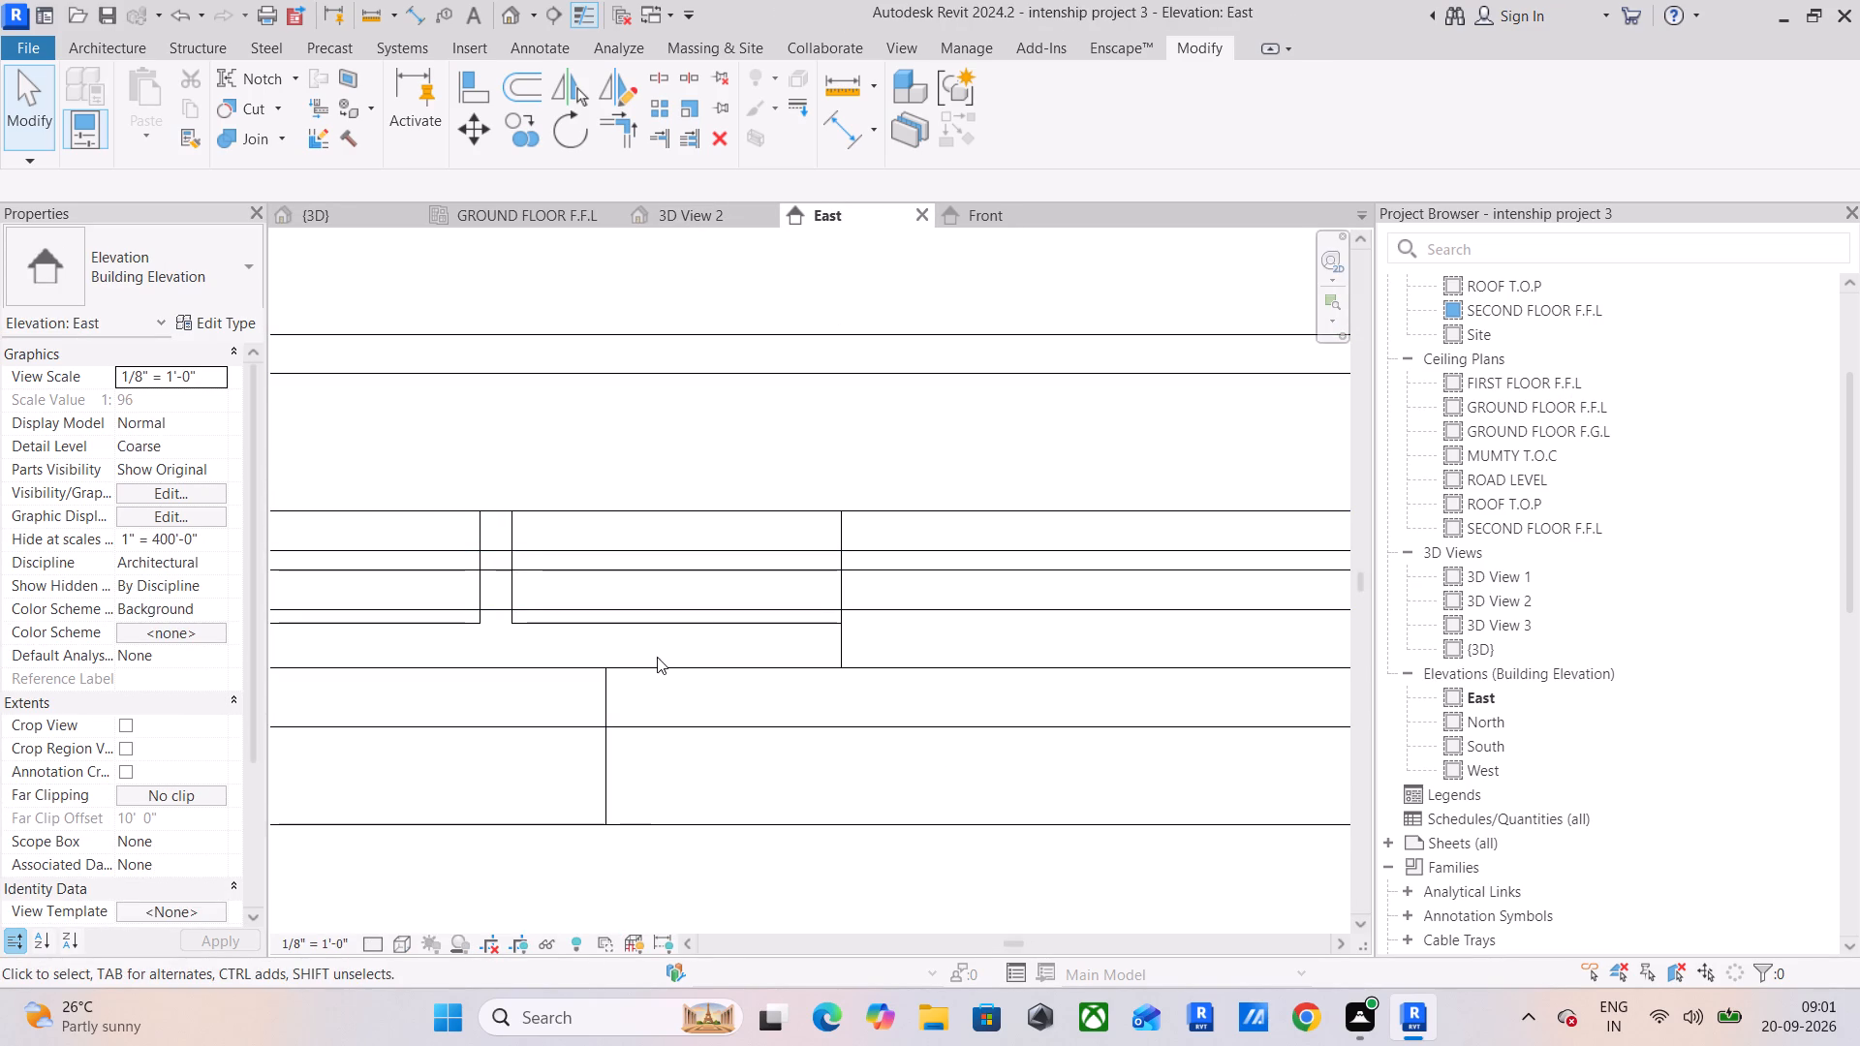
click(684, 624)
scroll(684, 624, down, 11)
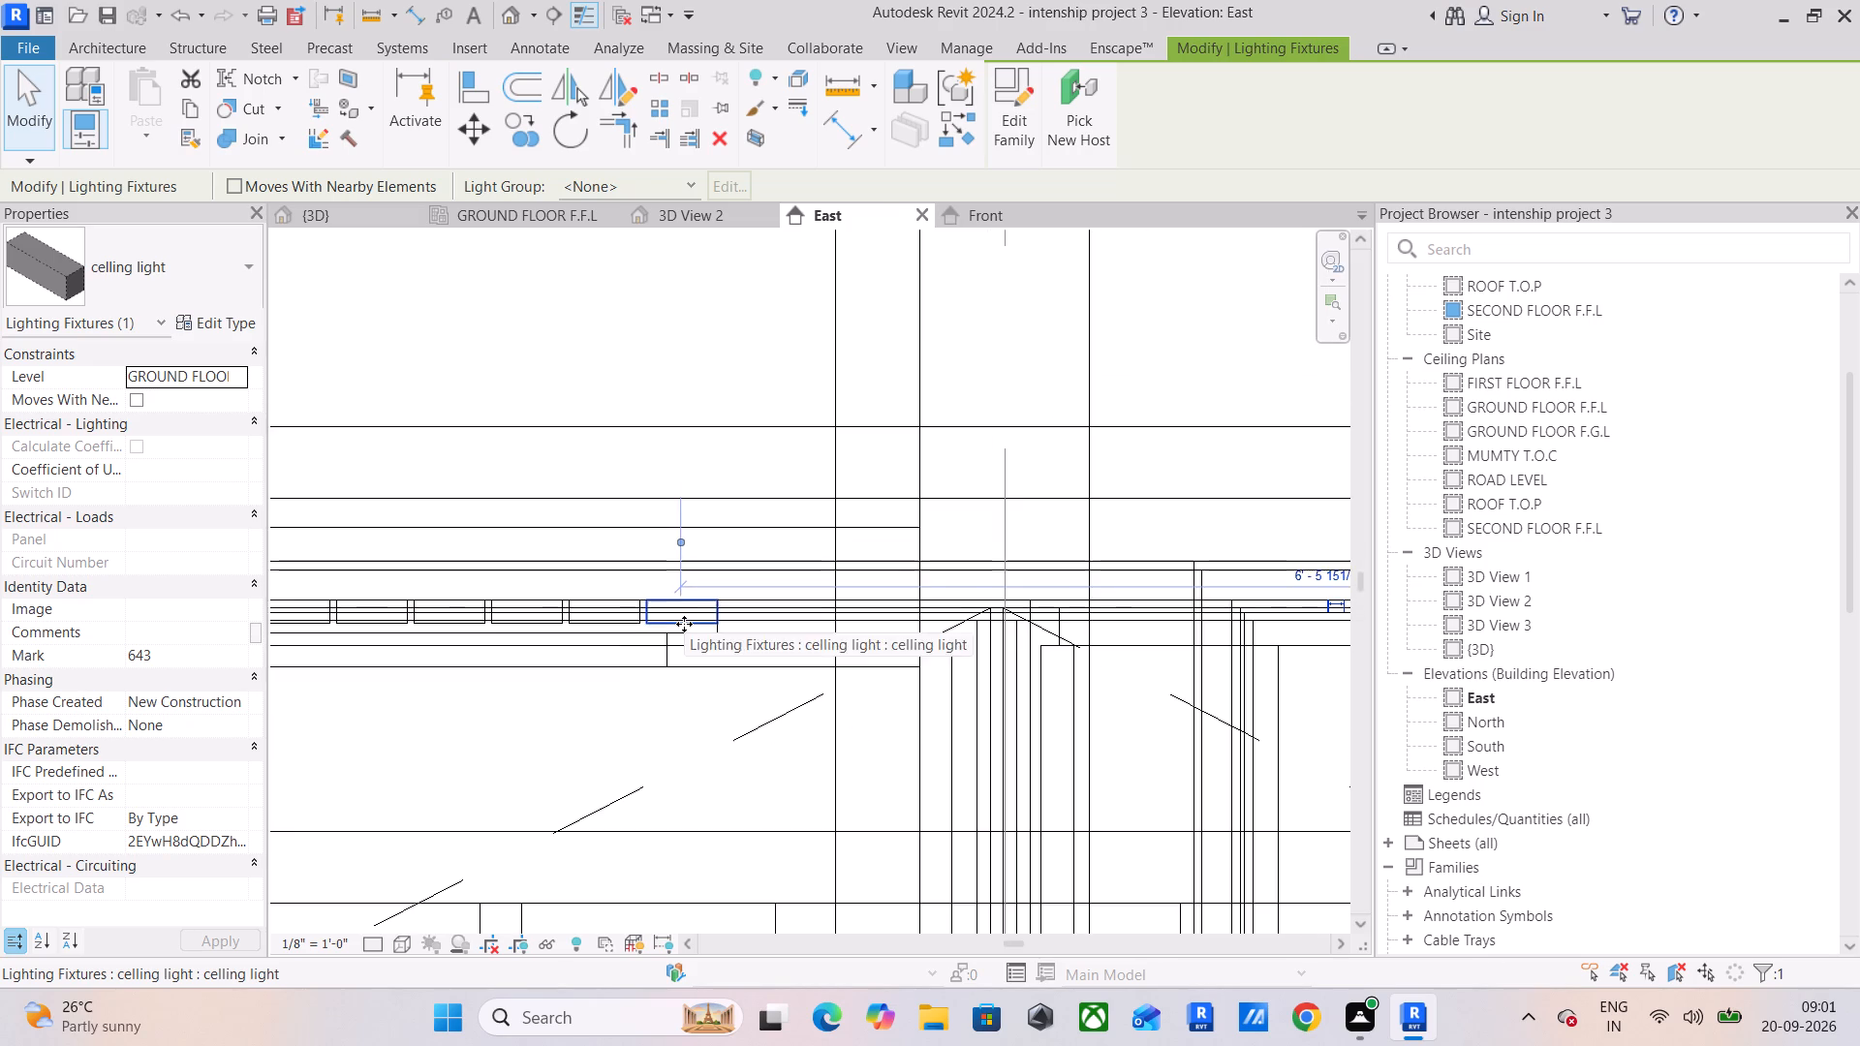
scroll(684, 624, down, 5)
middle_drag(684, 623, 1205, 527)
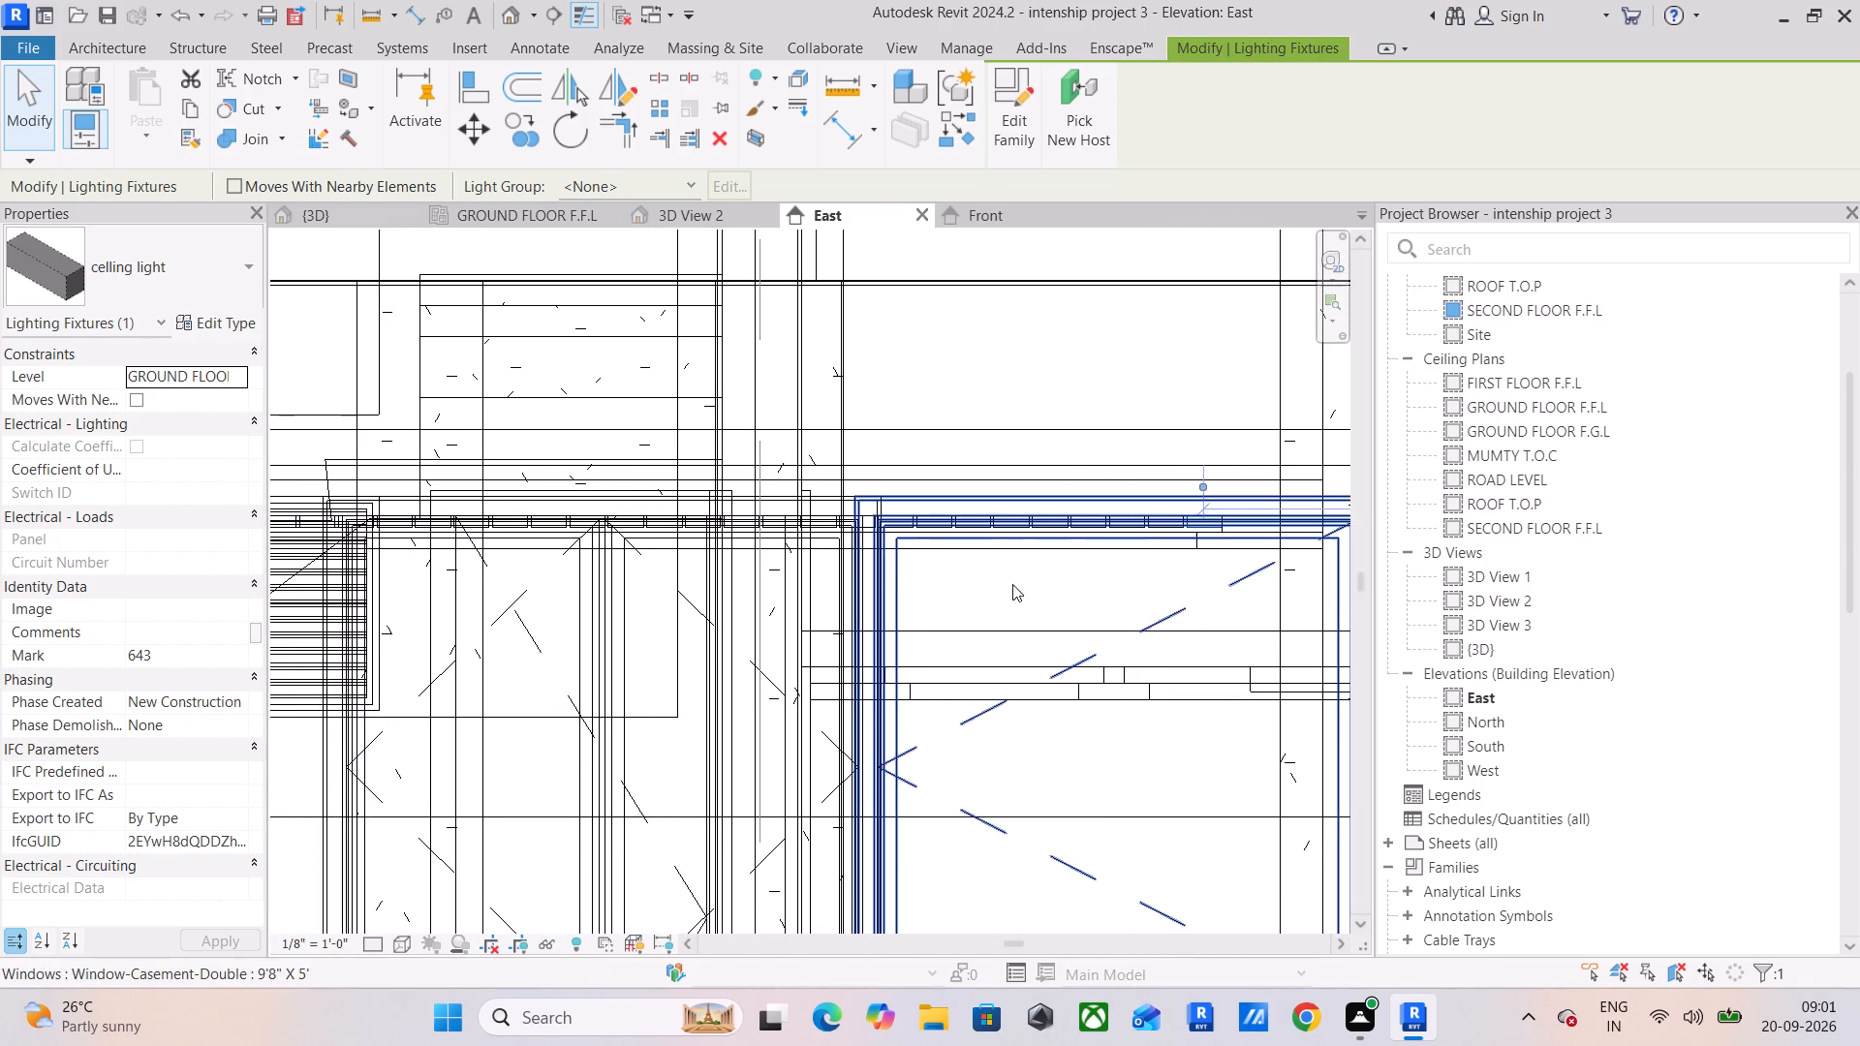
middle_drag(846, 606, 1210, 557)
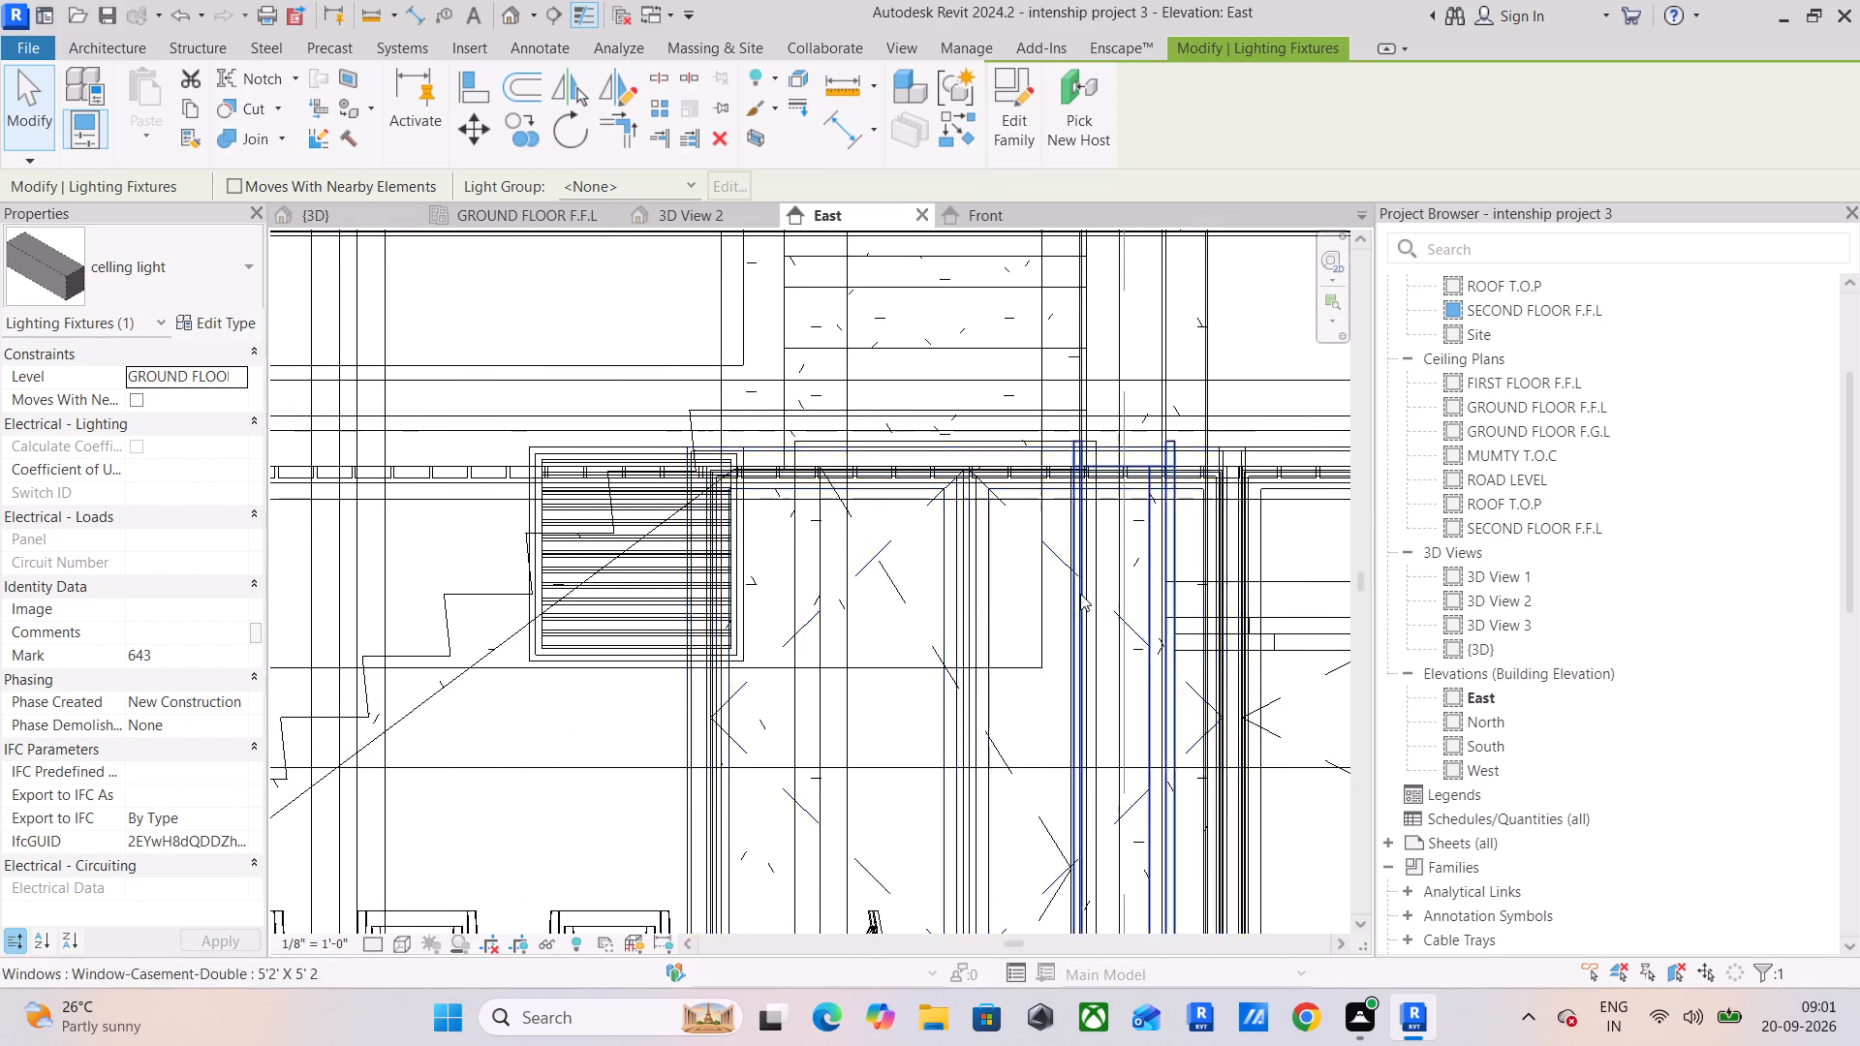
scroll(815, 589, down, 5)
middle_drag(747, 595, 981, 574)
scroll(665, 508, up, 4)
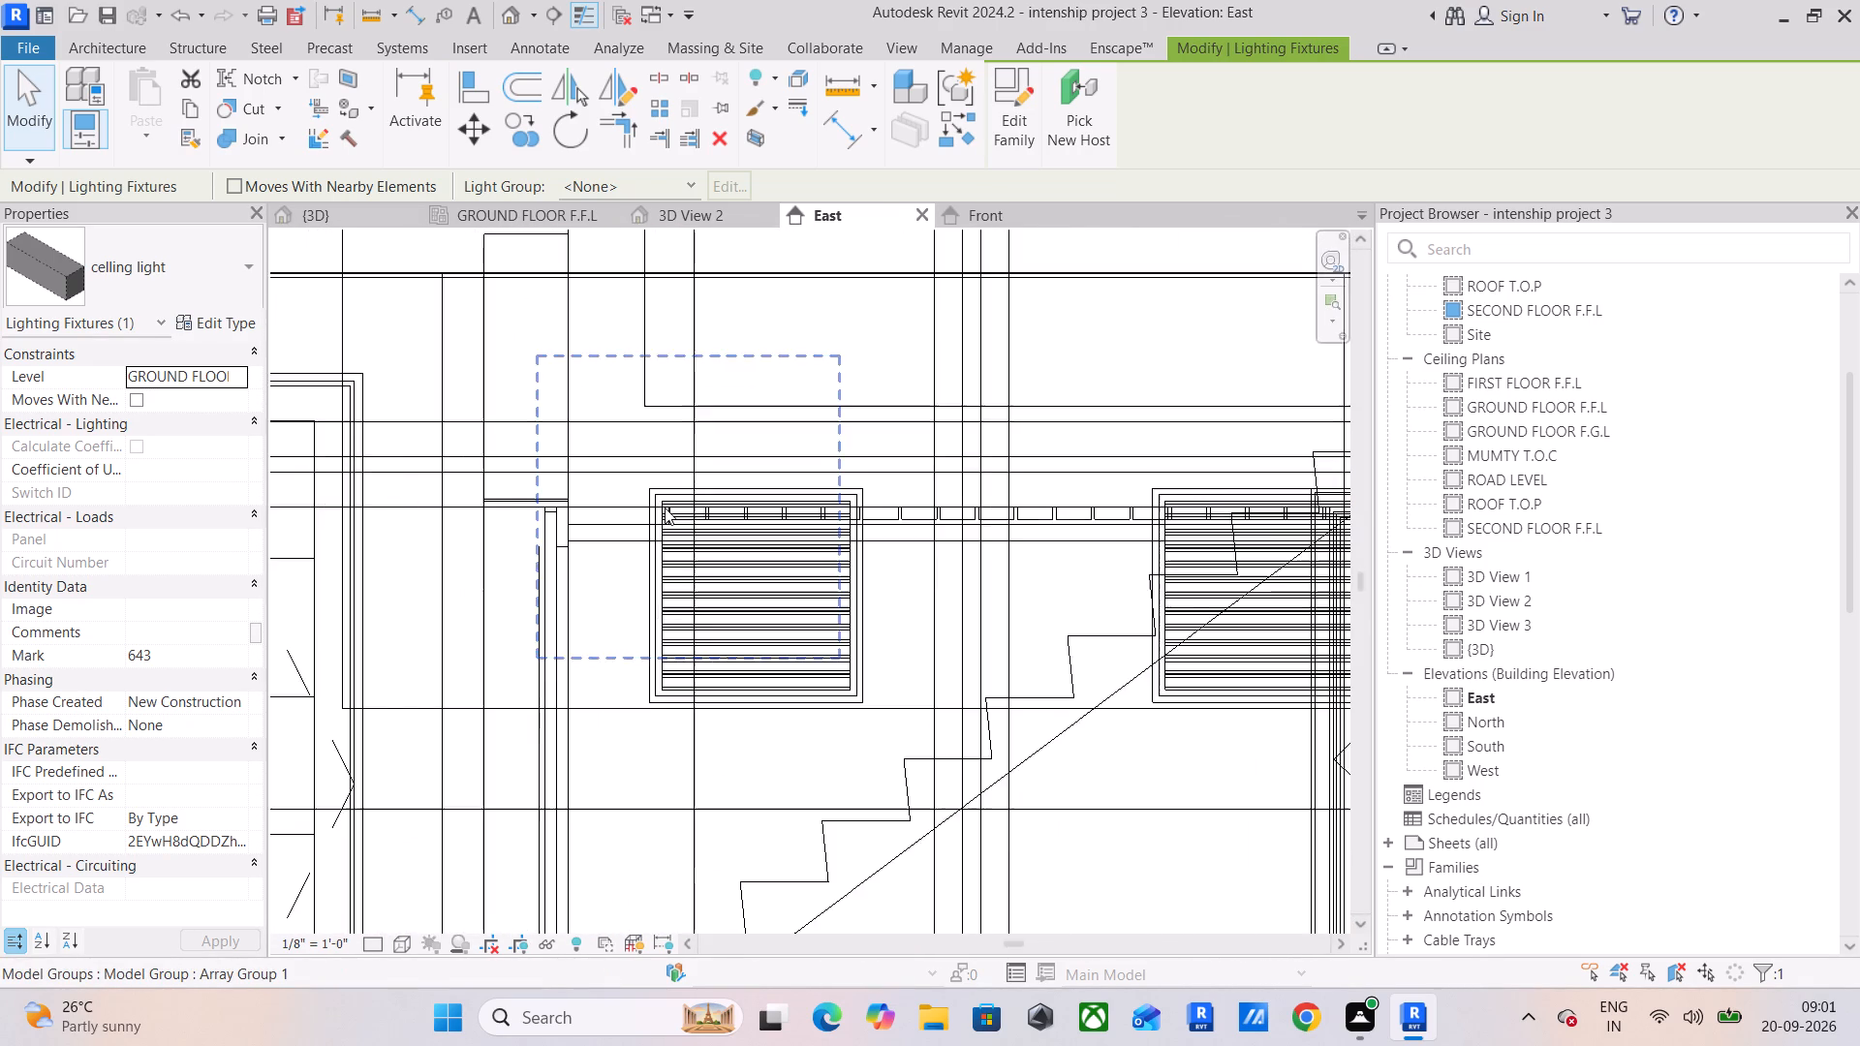
scroll(665, 508, up, 17)
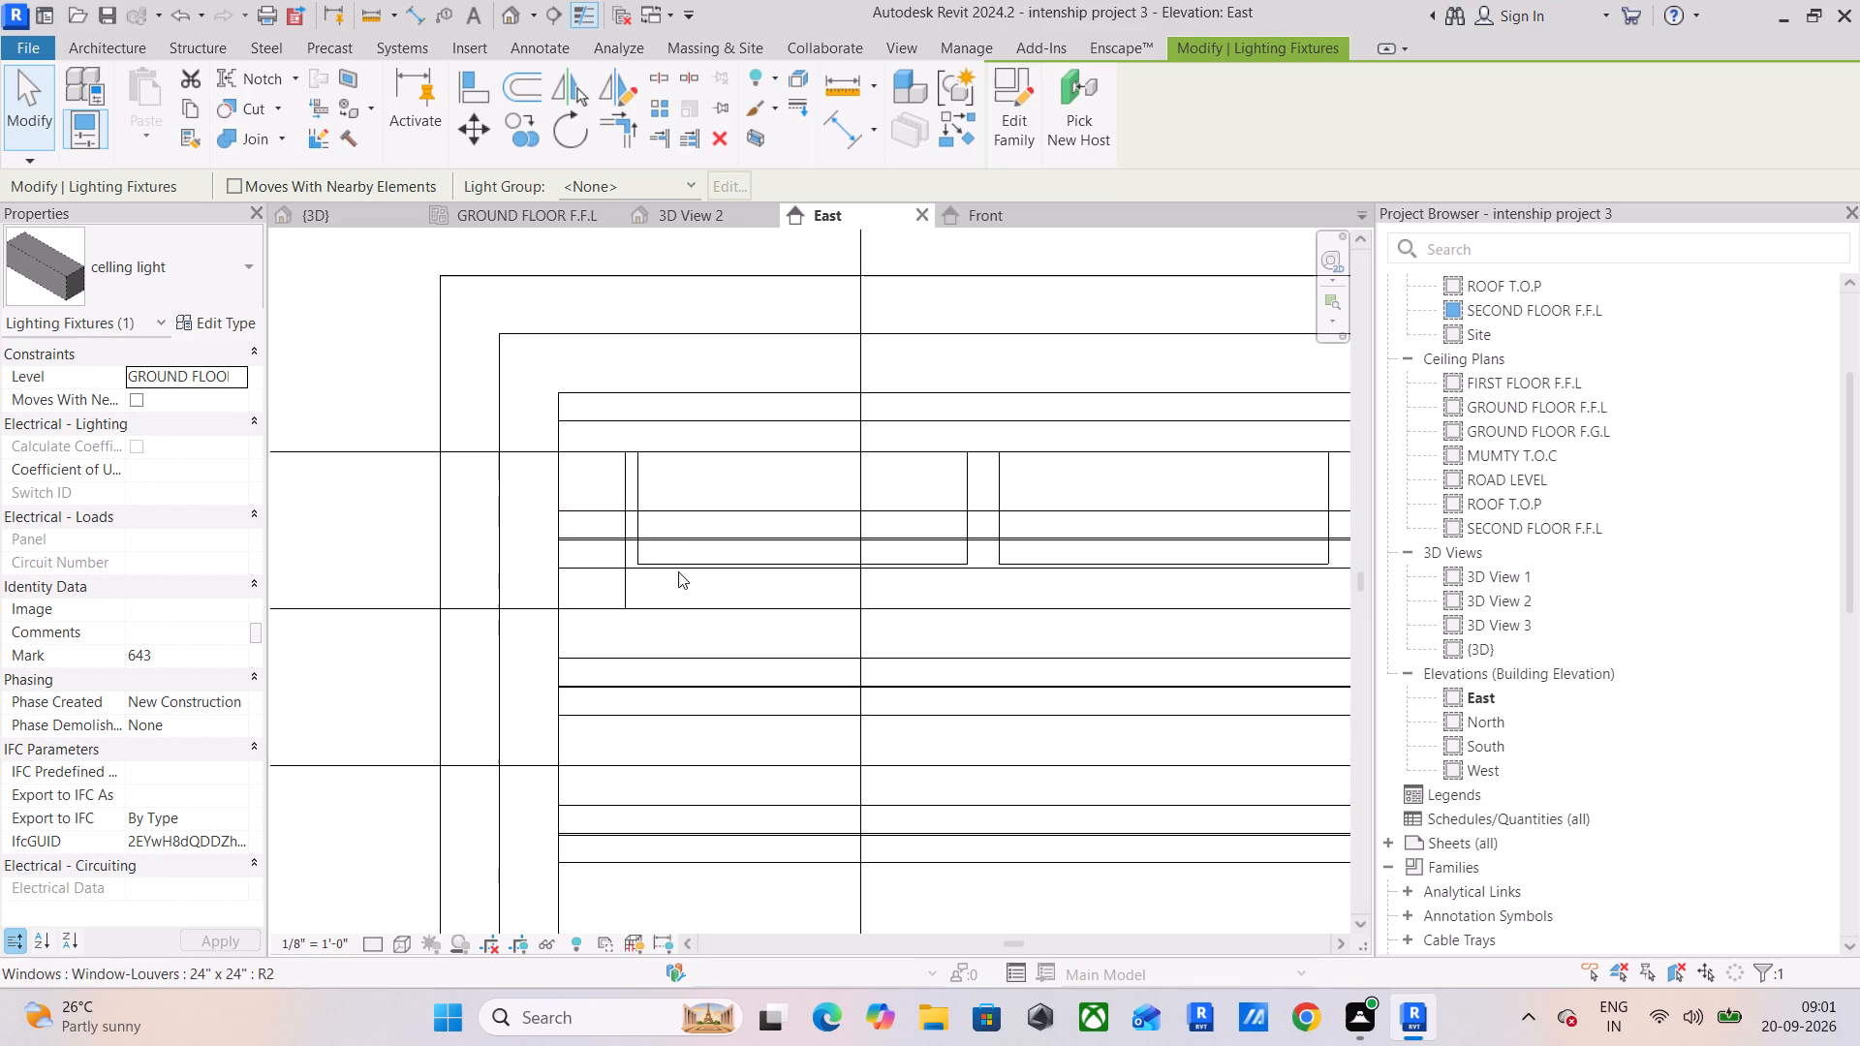
click(639, 483)
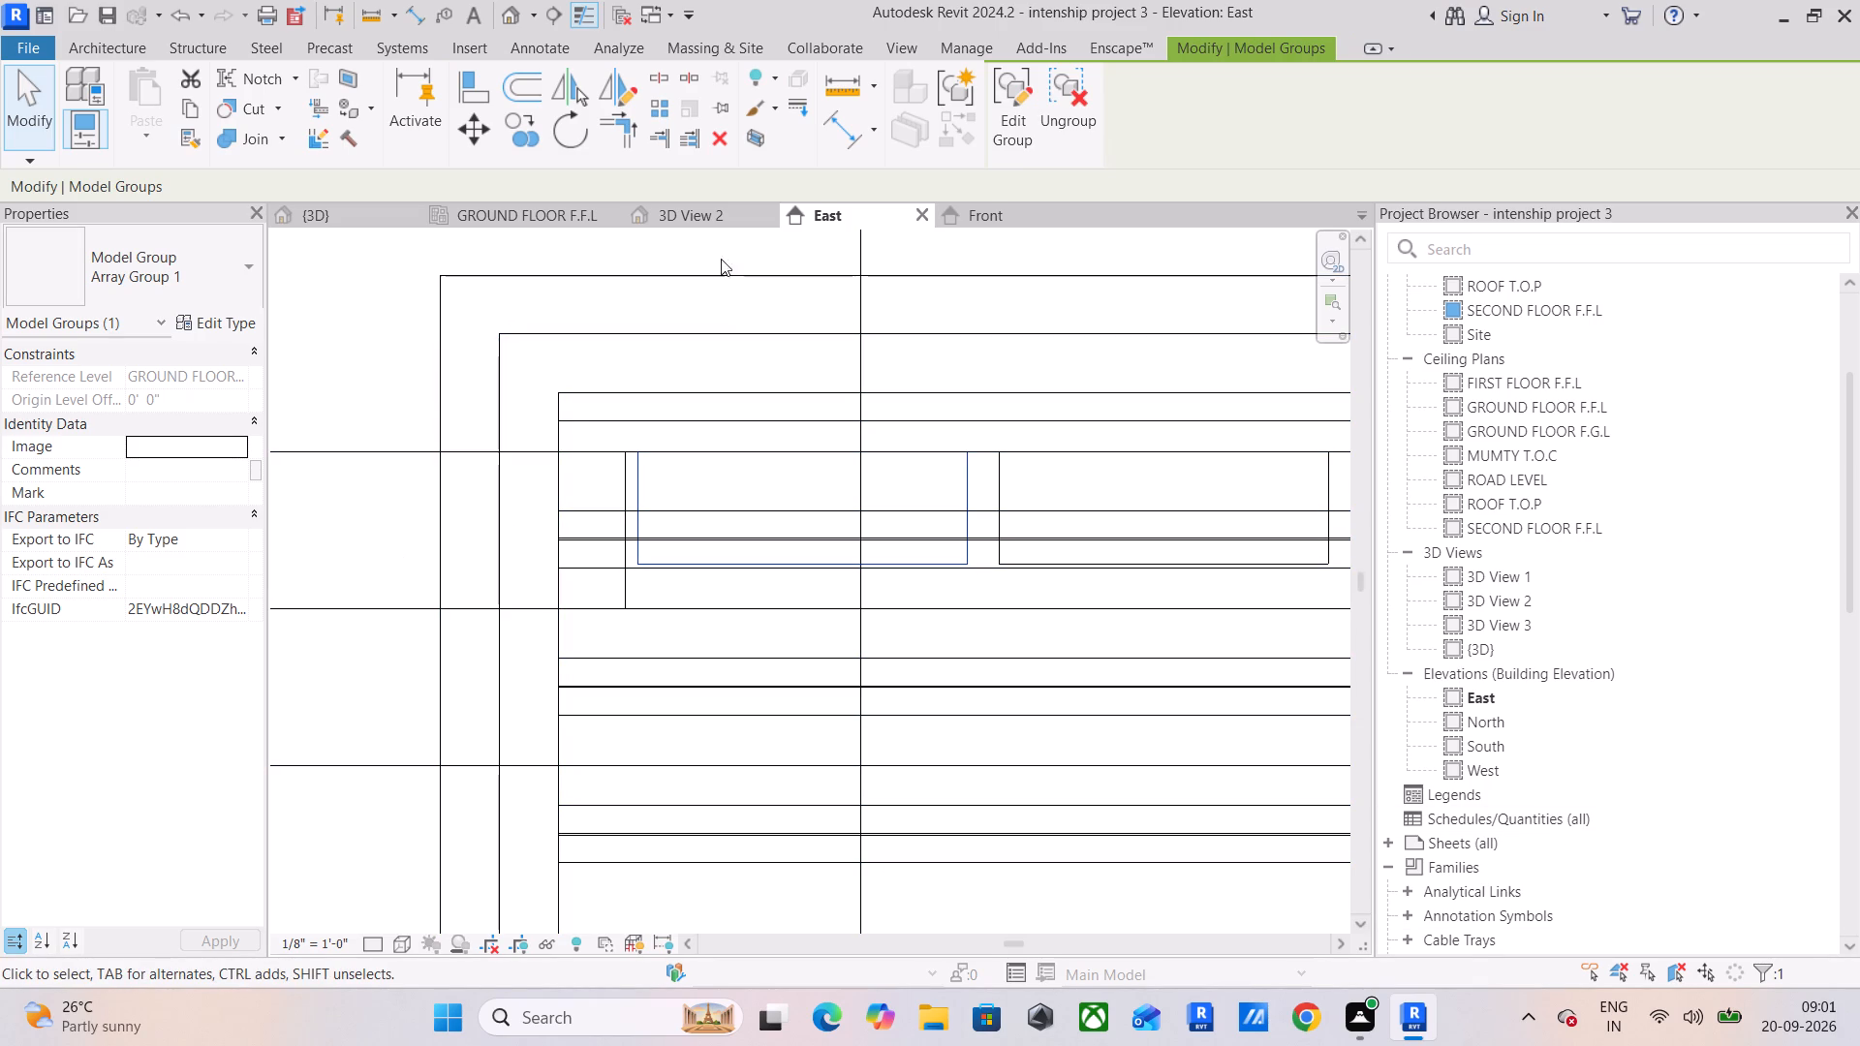
Move the entire row of arrayed celling lights 2 inches horizontally toward the room's interior in the GROUND FLOOR F.F.L ceiling plan.
click(591, 213)
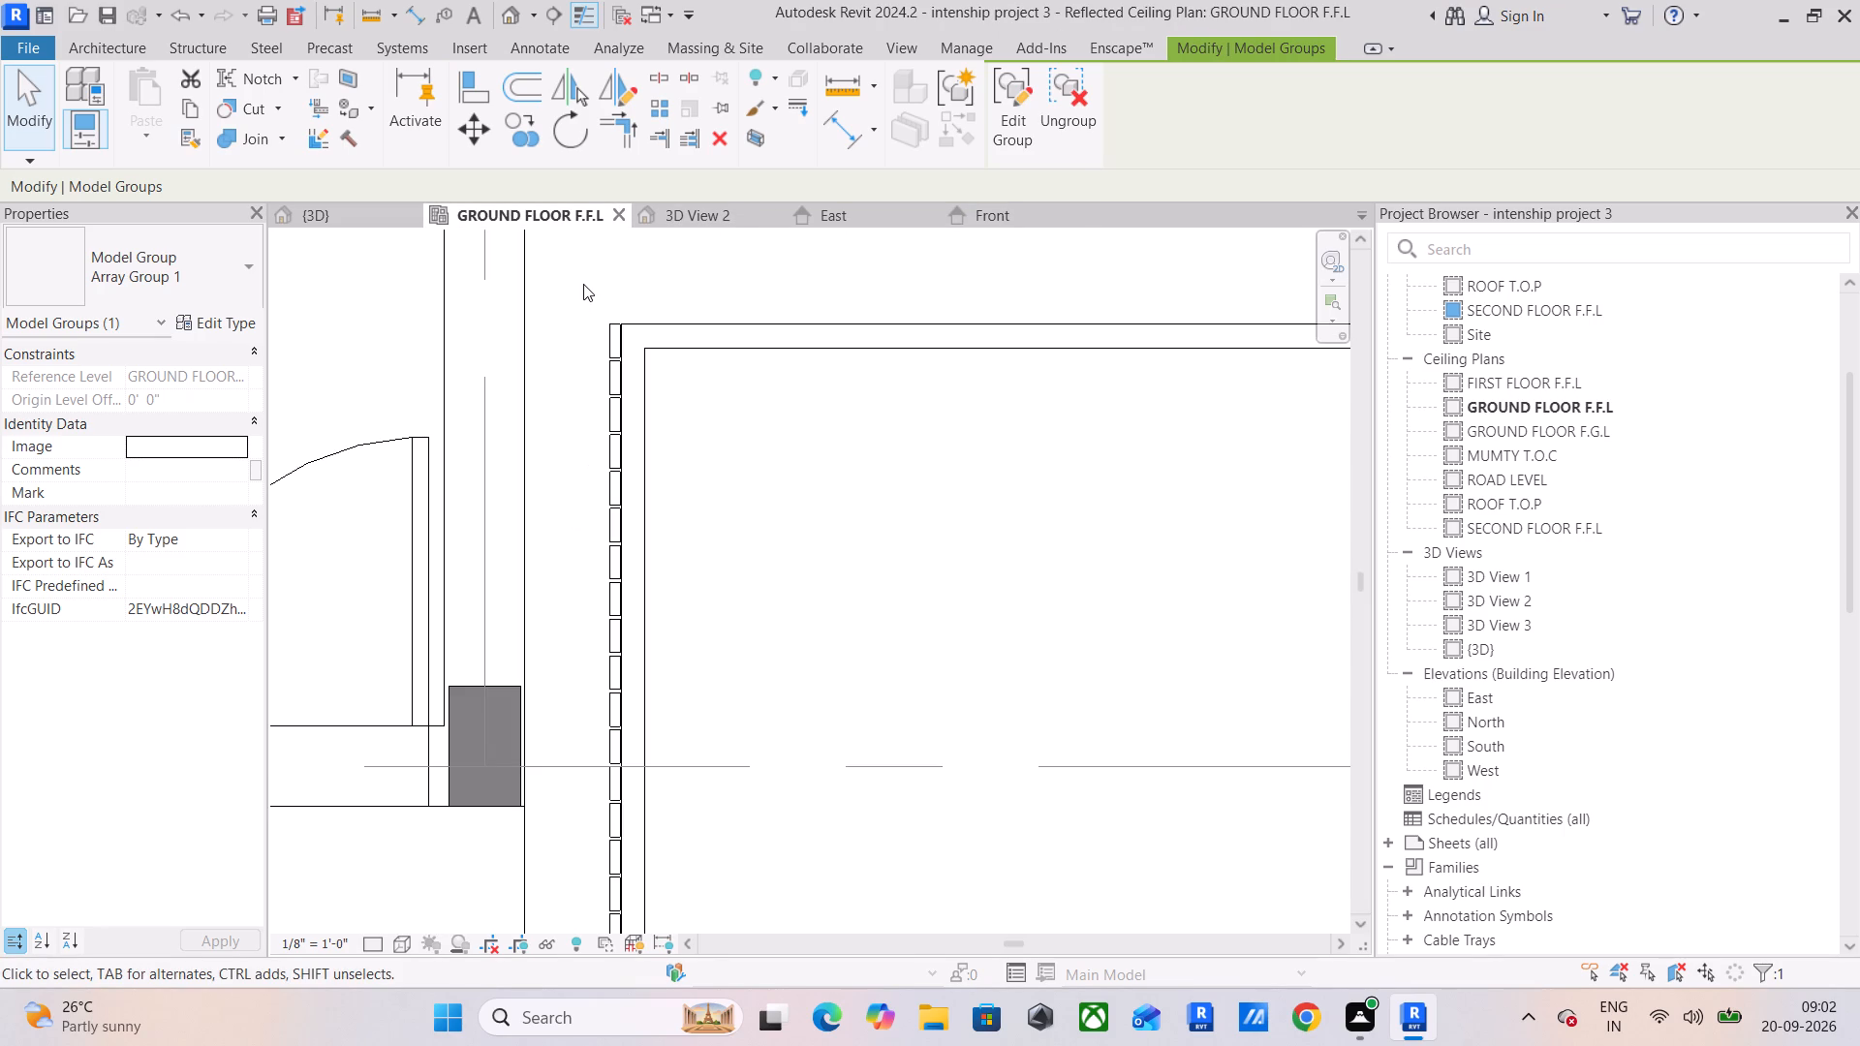
scroll(583, 284, down, 7)
drag(583, 284, 583, 303)
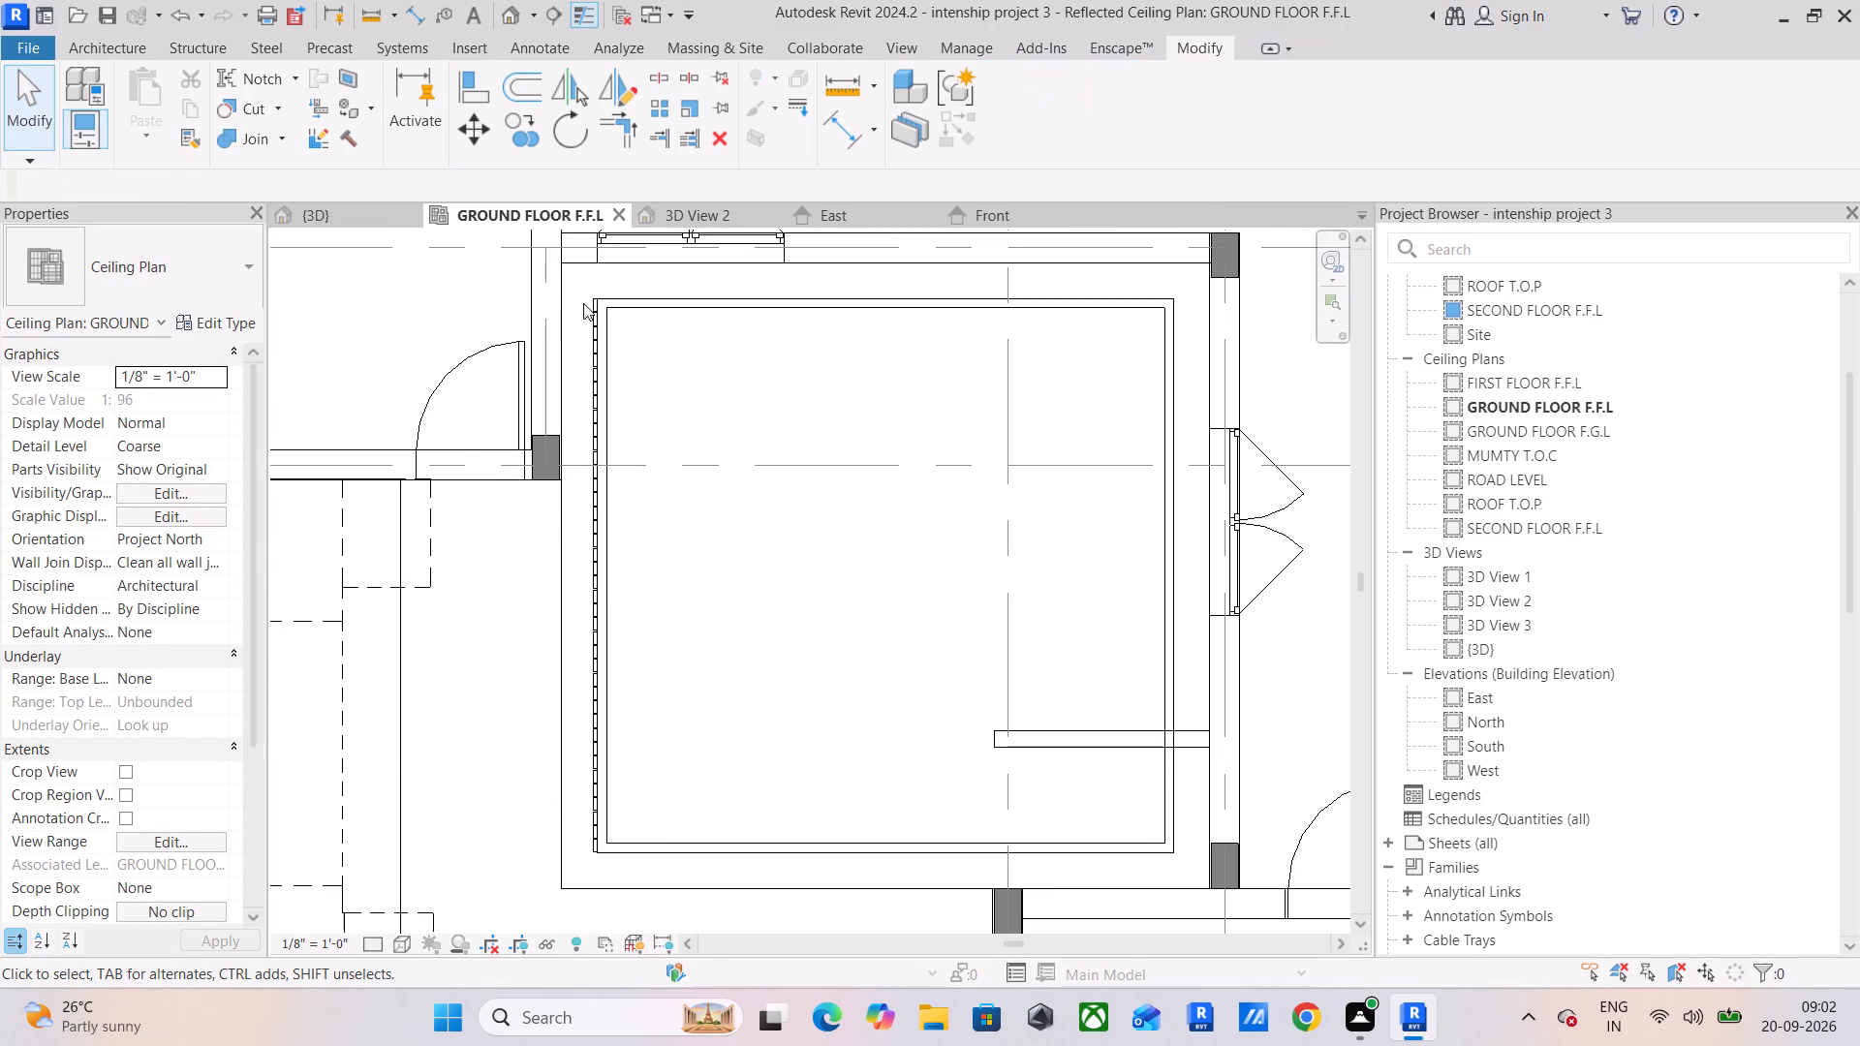
drag(583, 303, 597, 870)
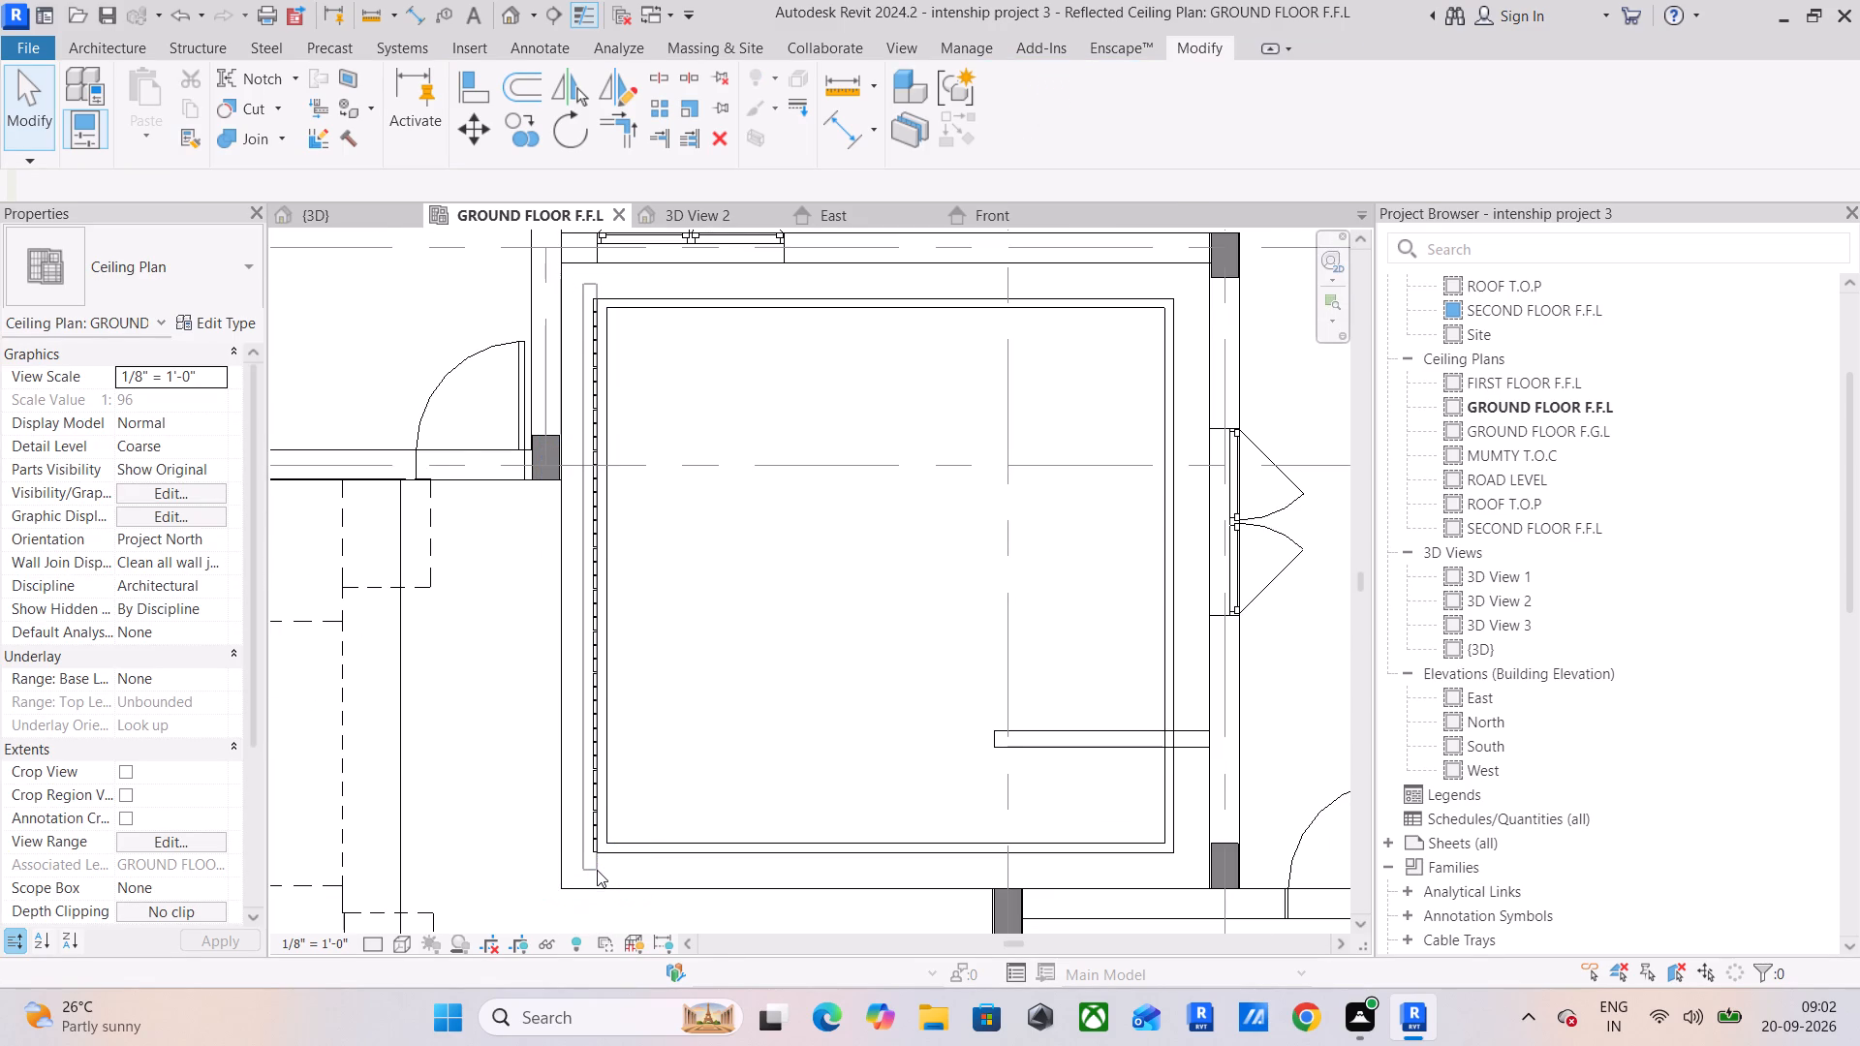
drag(597, 870, 601, 864)
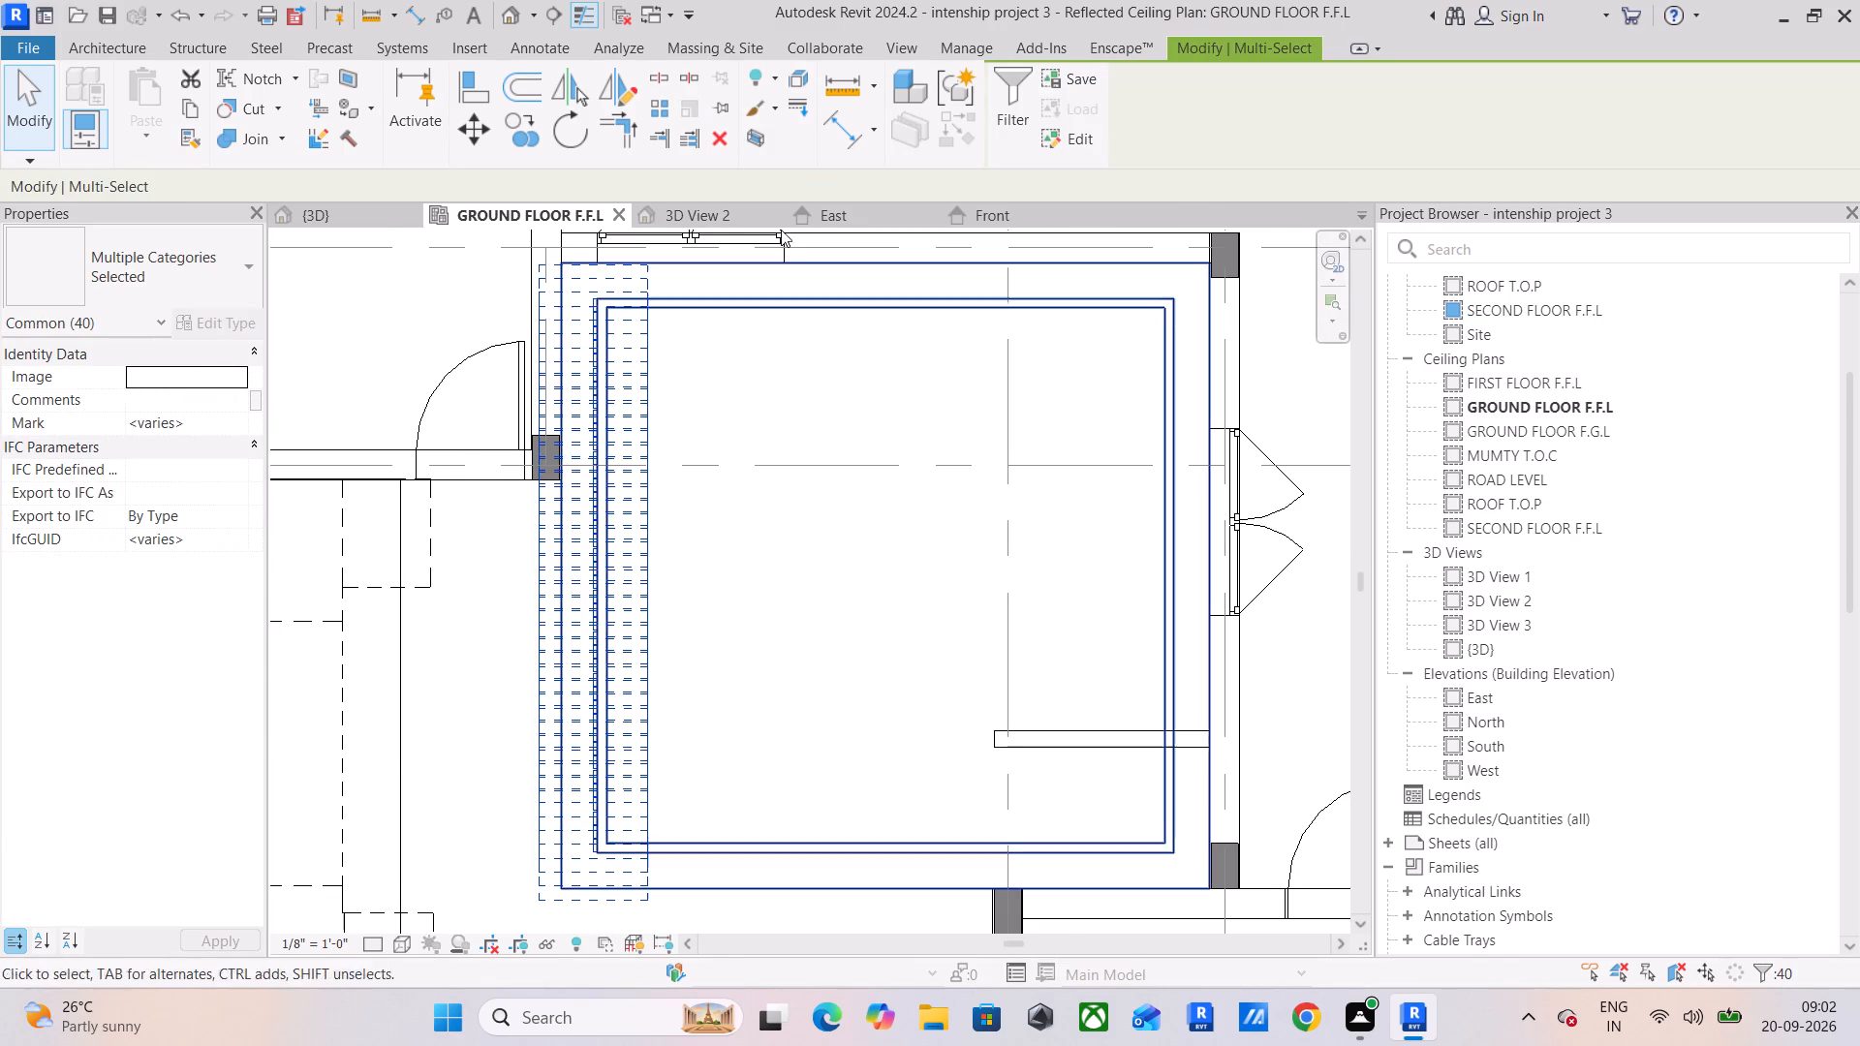
click(484, 125)
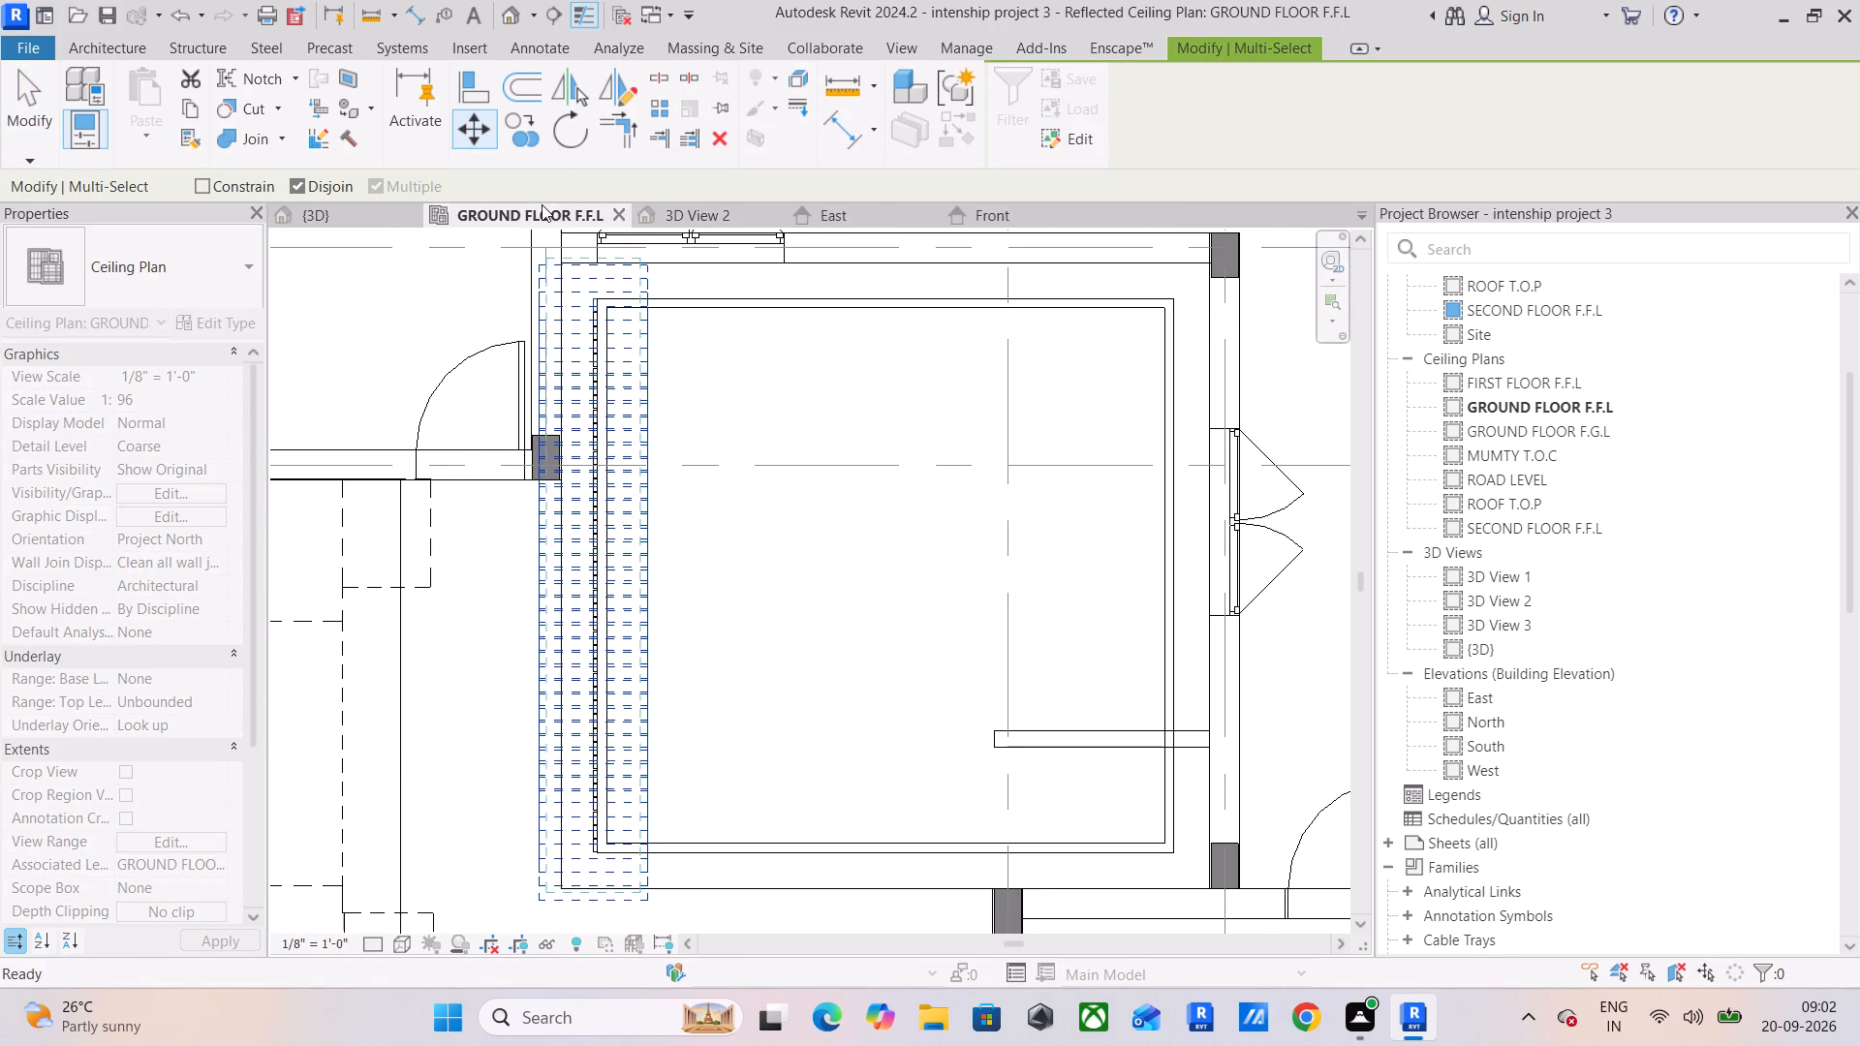
scroll(542, 204, up, 5)
scroll(604, 288, up, 13)
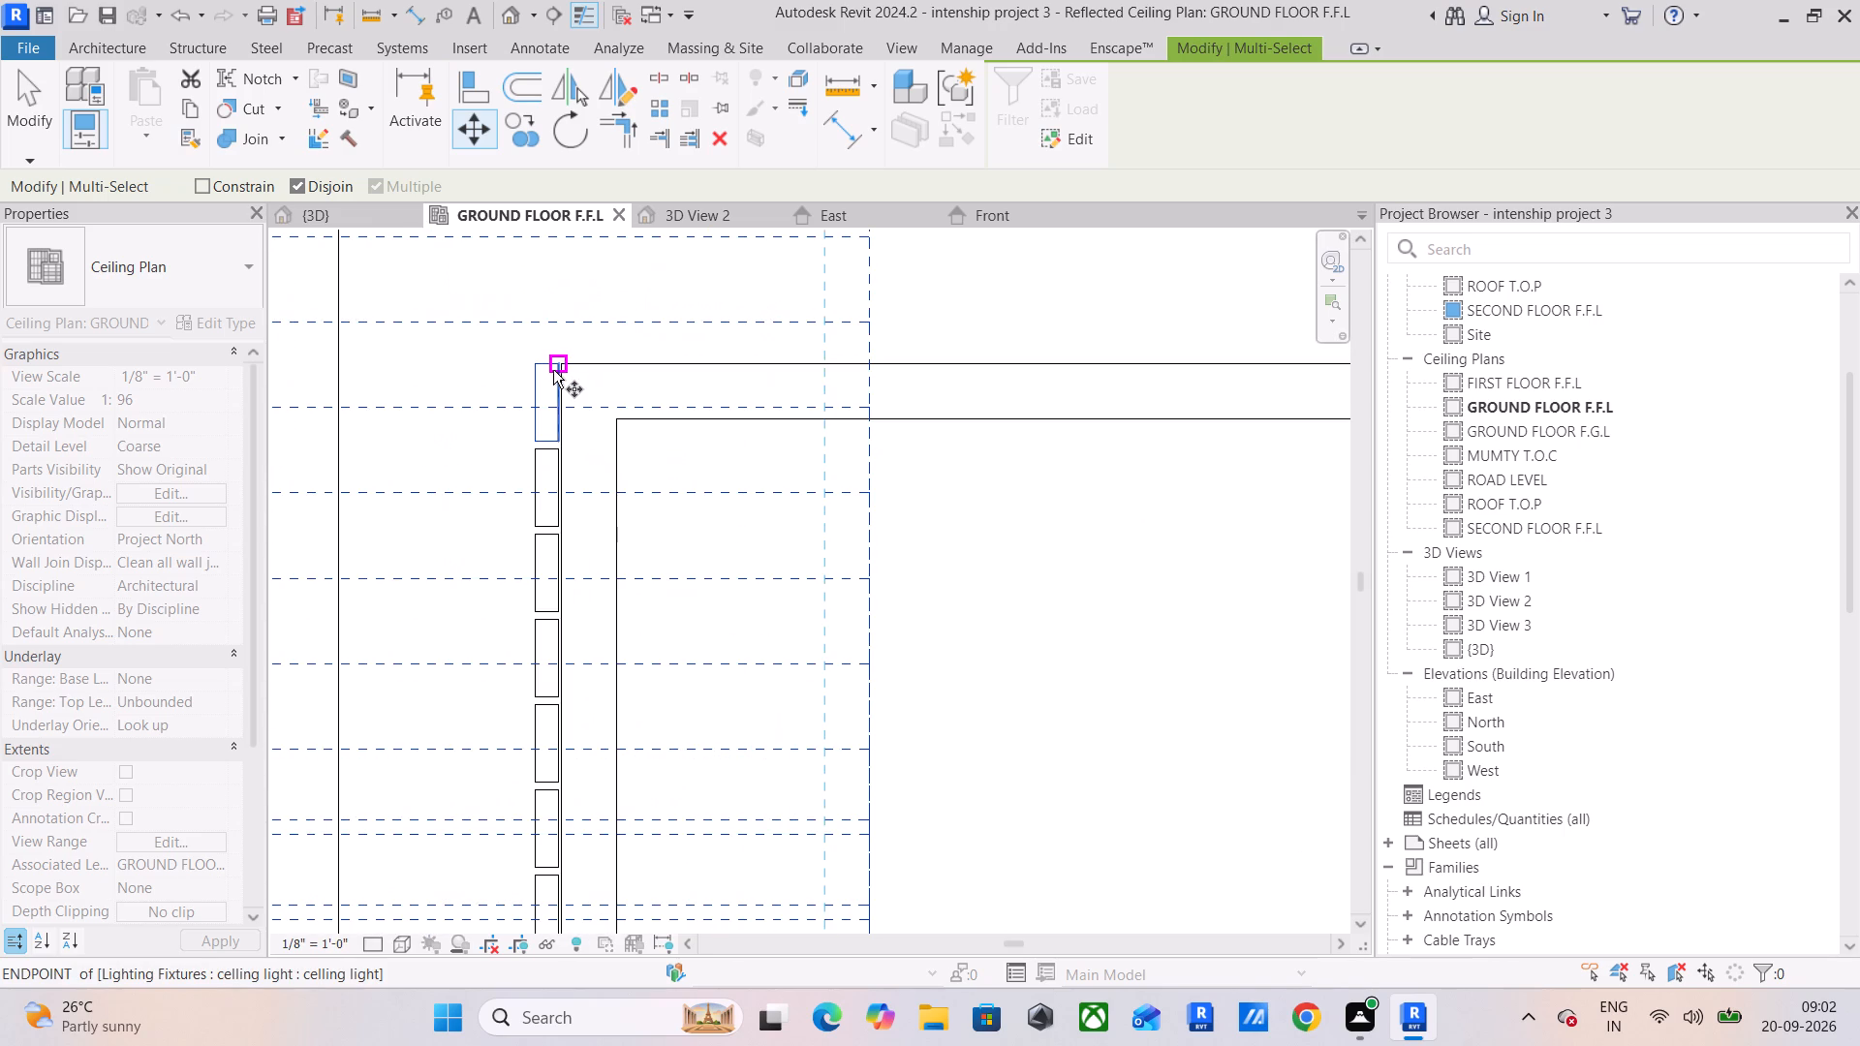
click(553, 370)
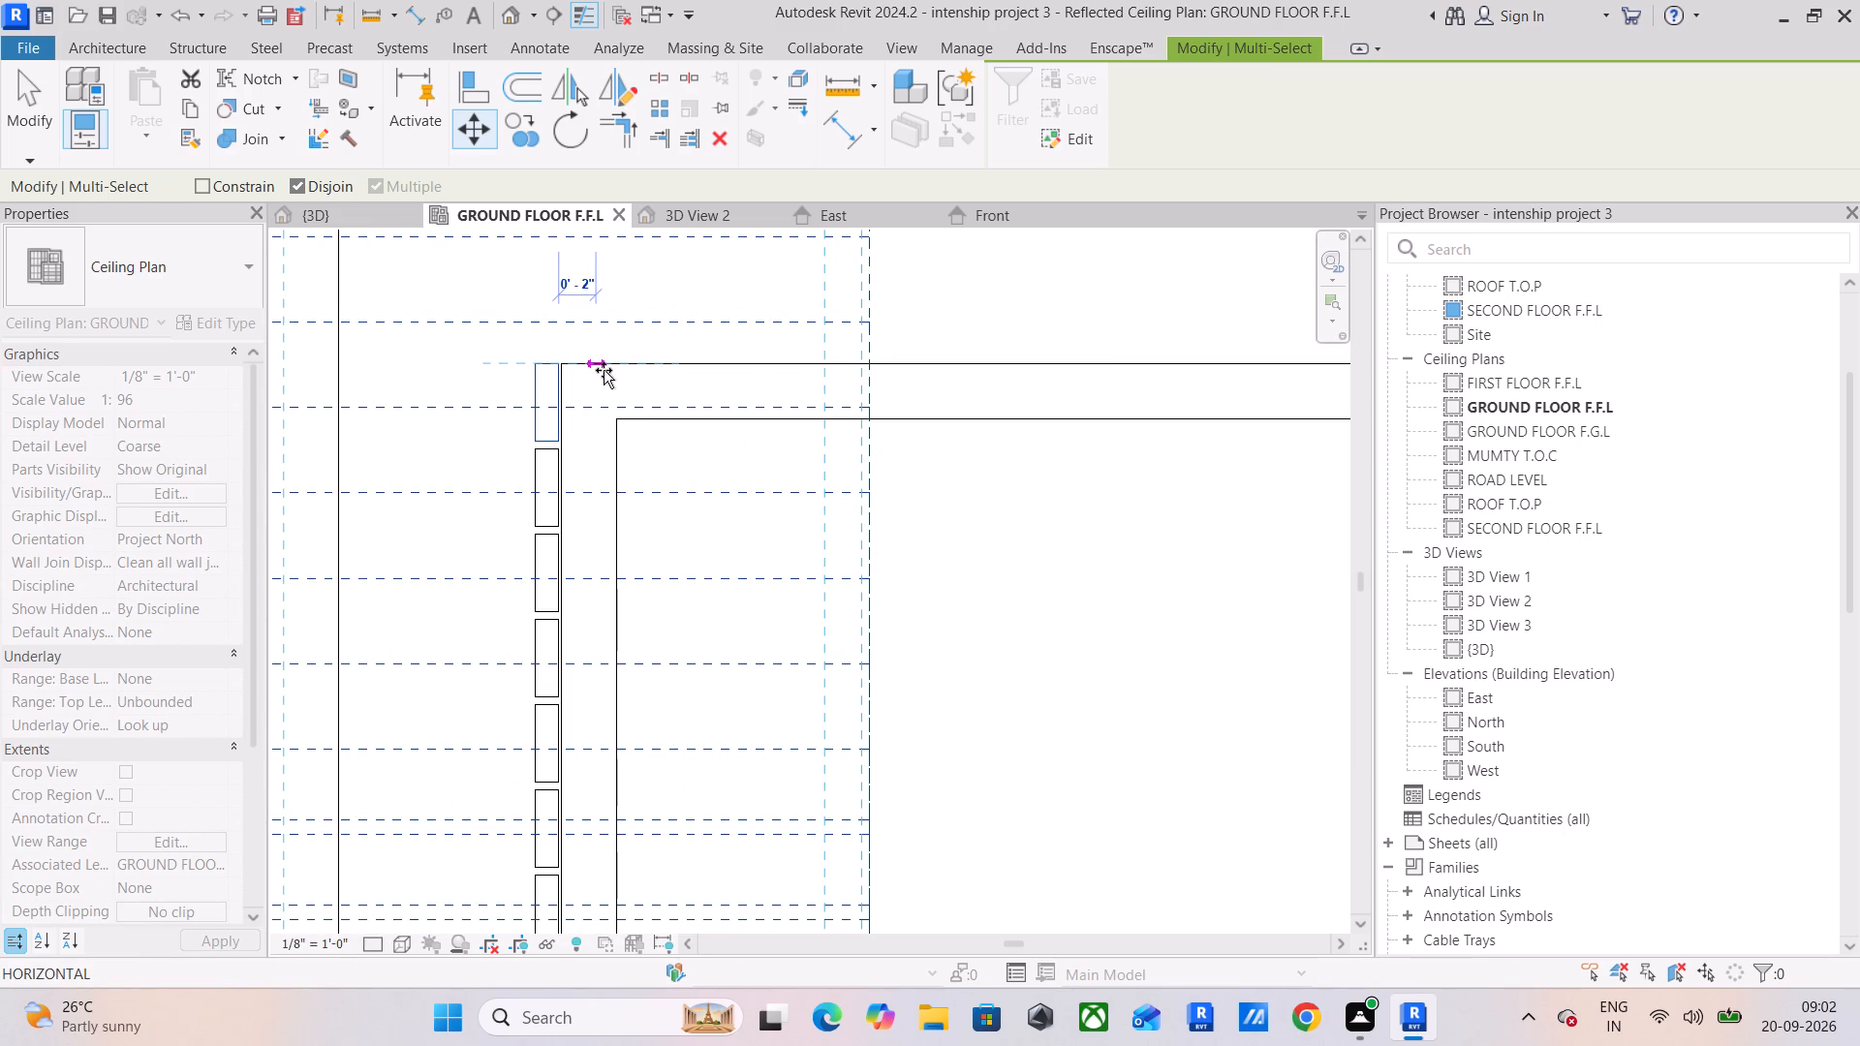
click(604, 370)
scroll(604, 370, down, 11)
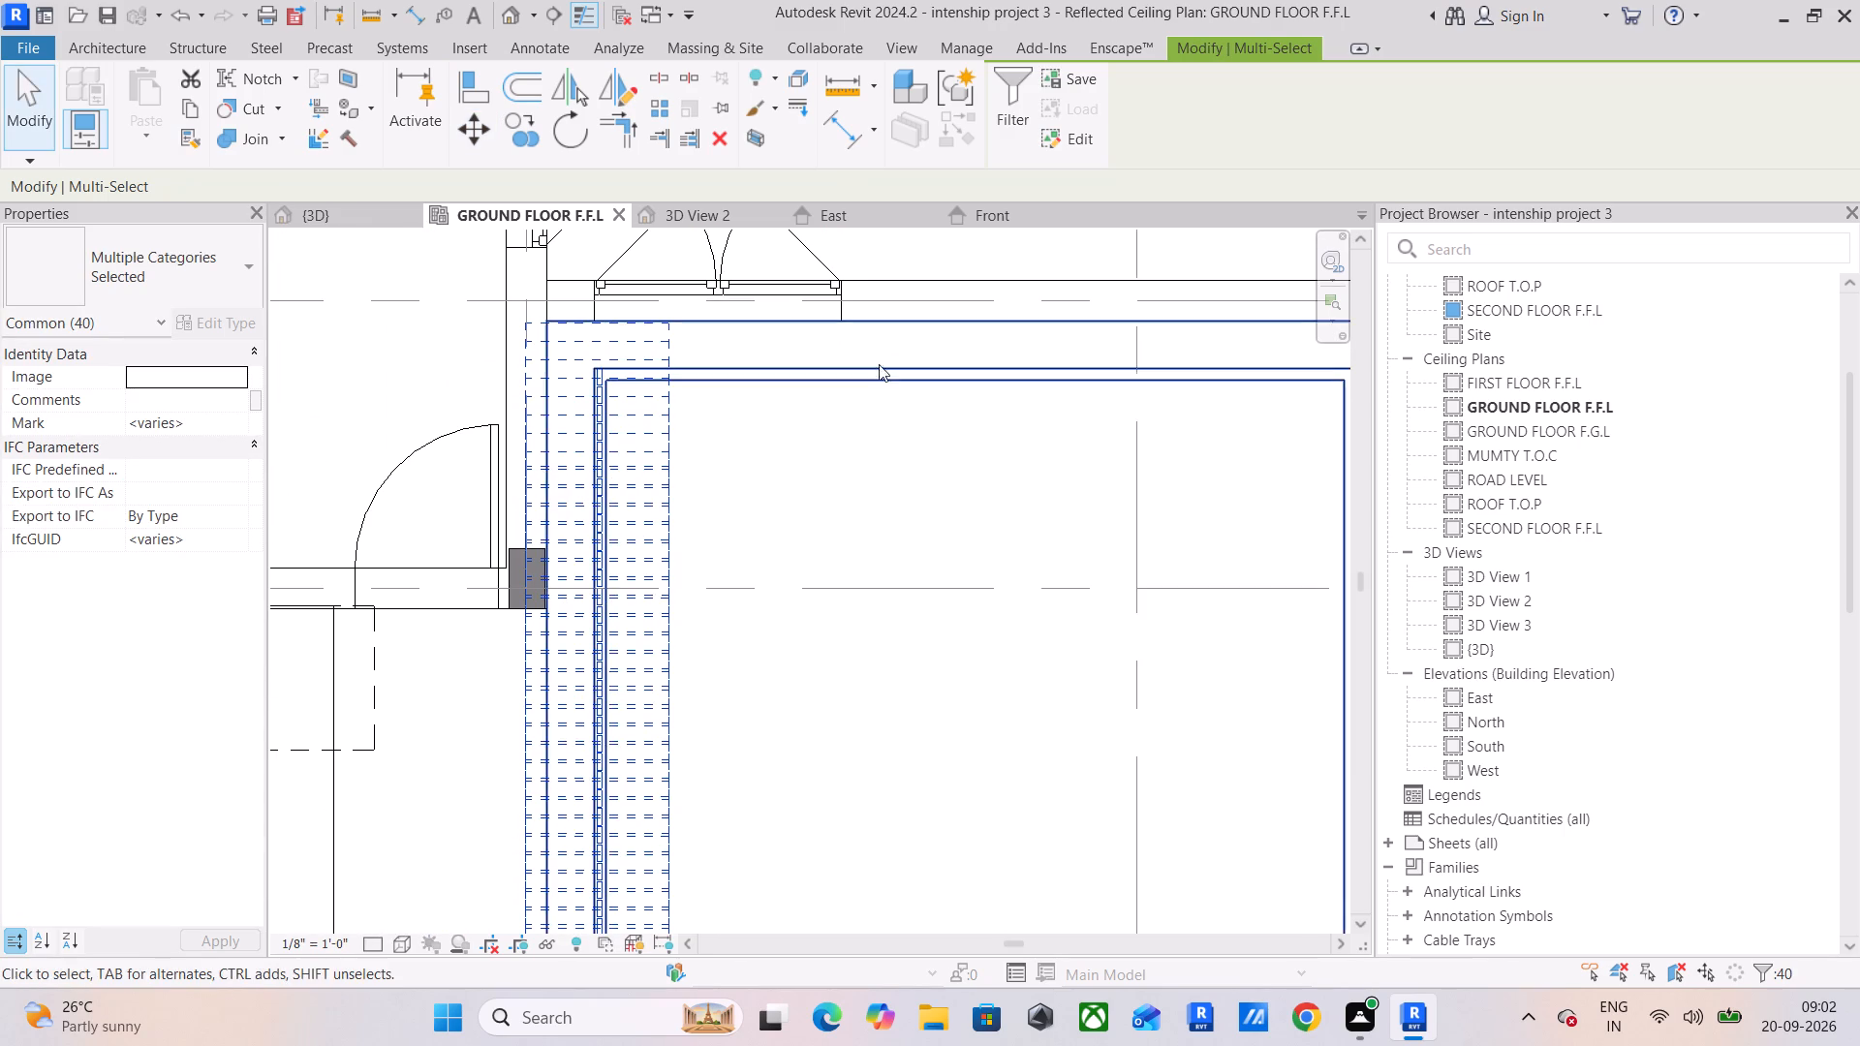
Examine the position of the moved celling light row along the ceiling step in 3D View 2.
click(713, 215)
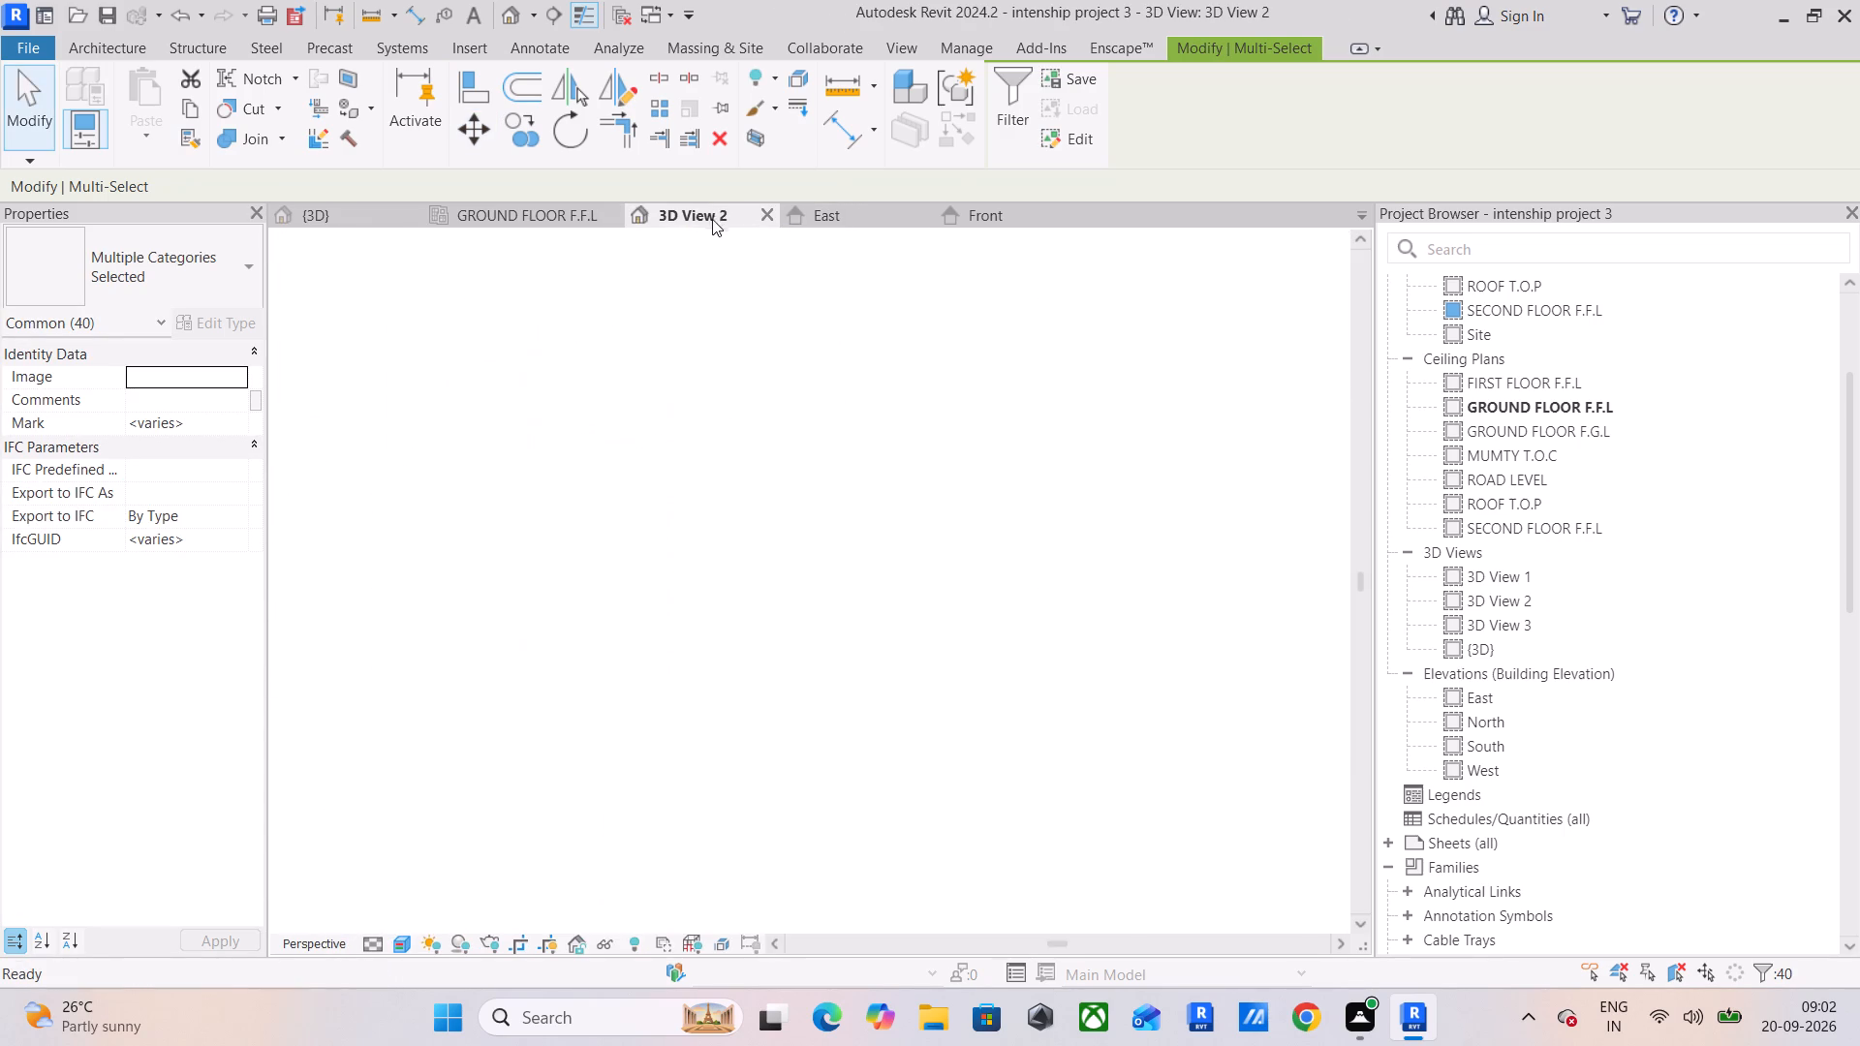
scroll(726, 489, down, 5)
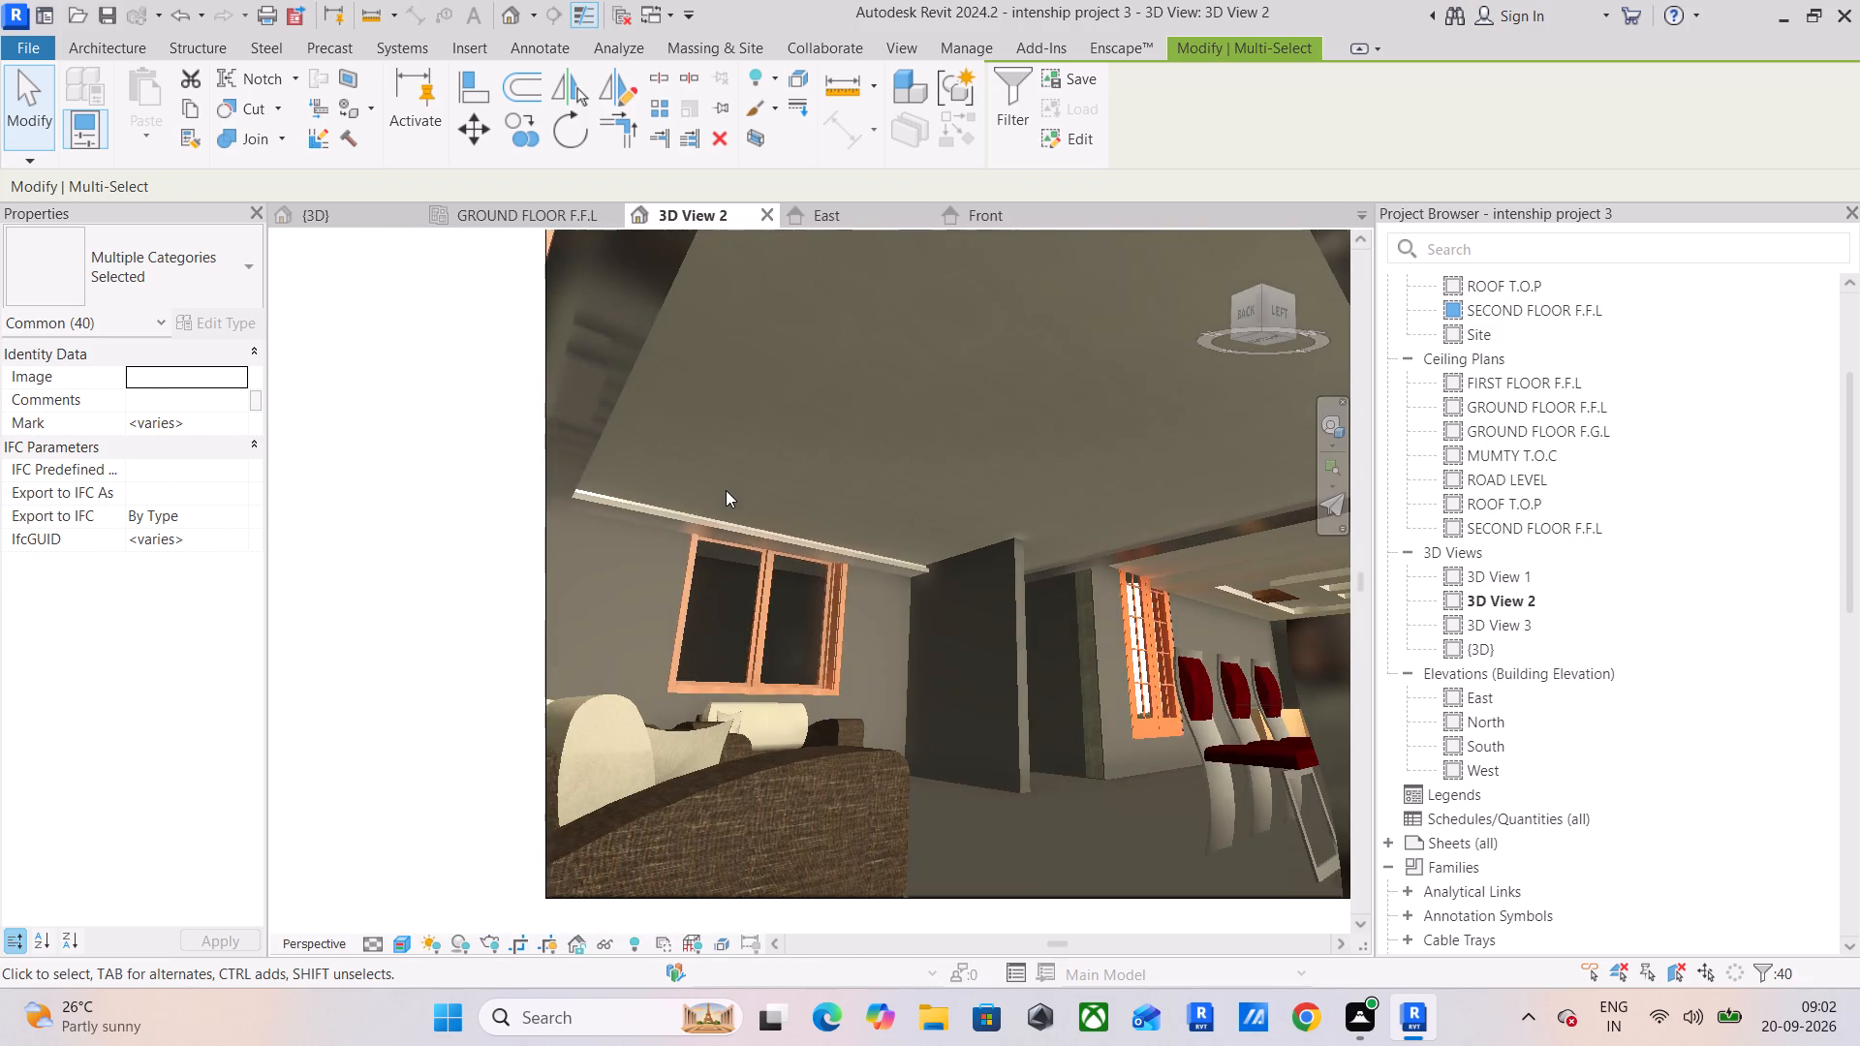
shift+middle_drag(732, 492, 802, 518)
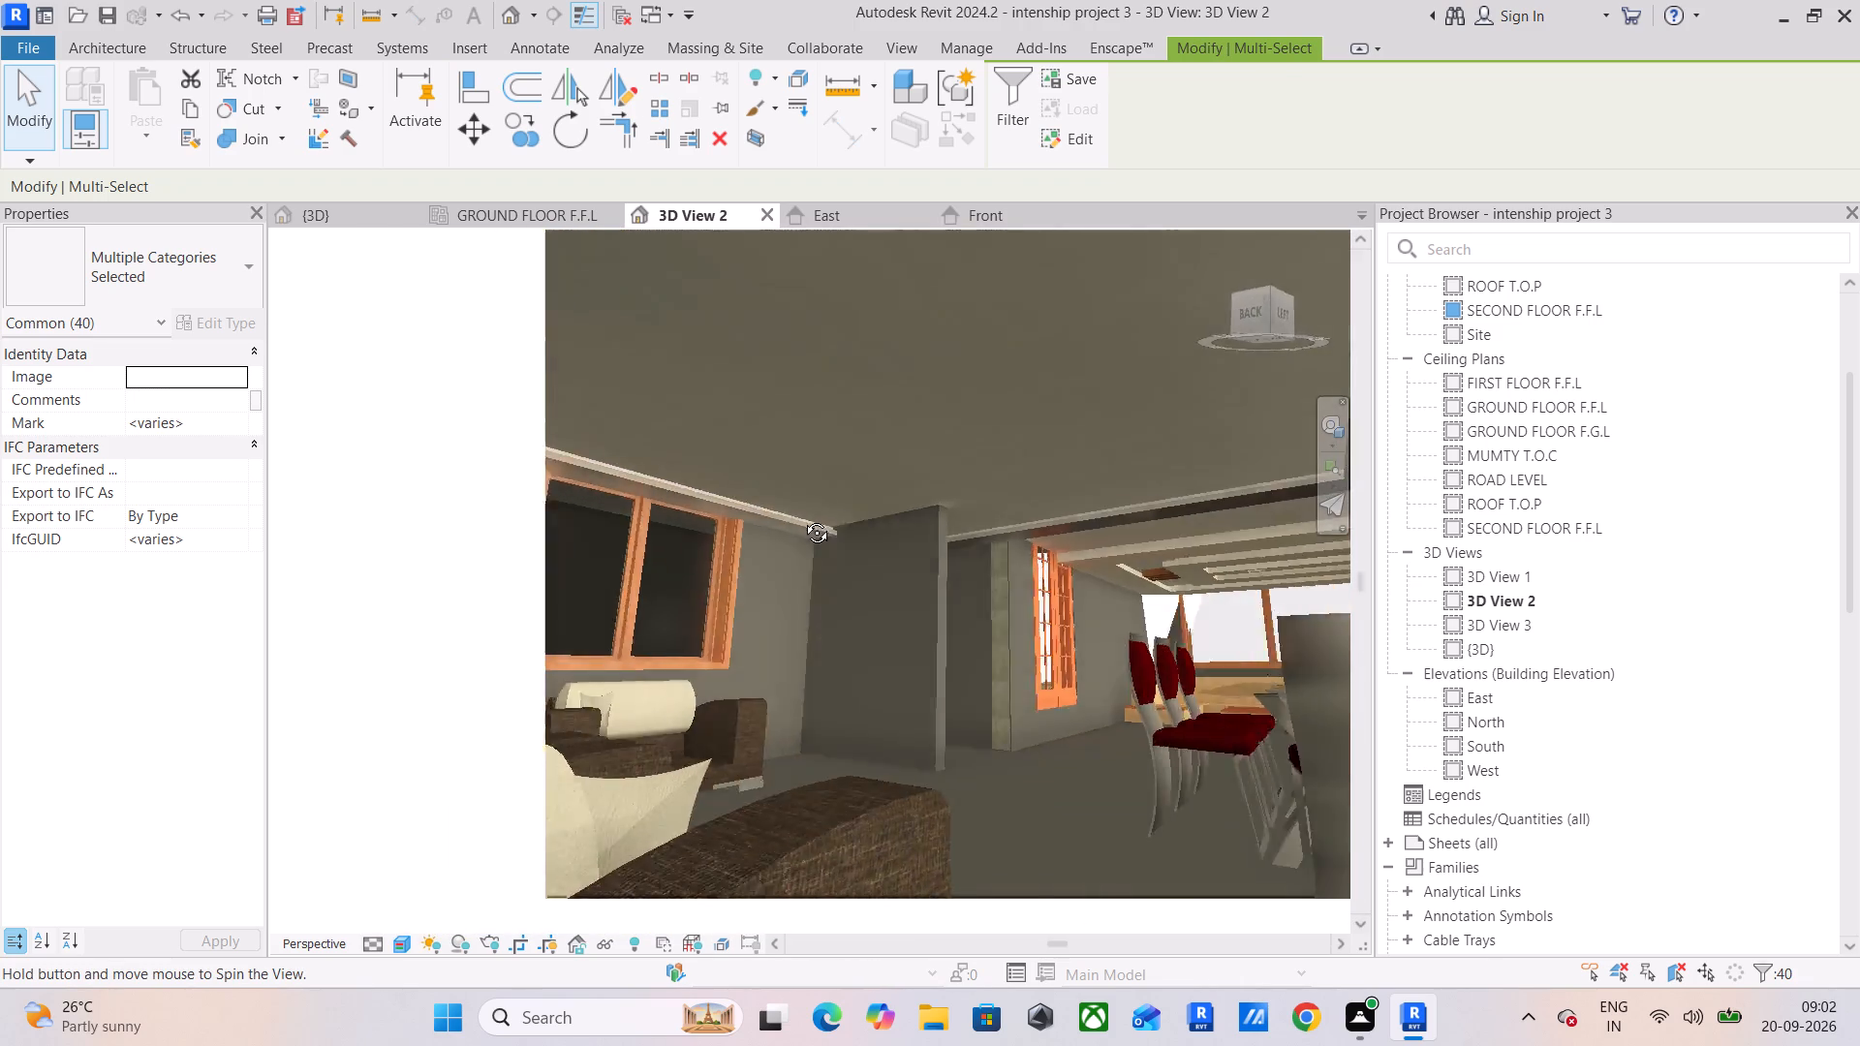
shift+middle_drag(802, 518, 1184, 533)
scroll(1184, 533, down, 5)
middle_drag(1139, 498, 1033, 531)
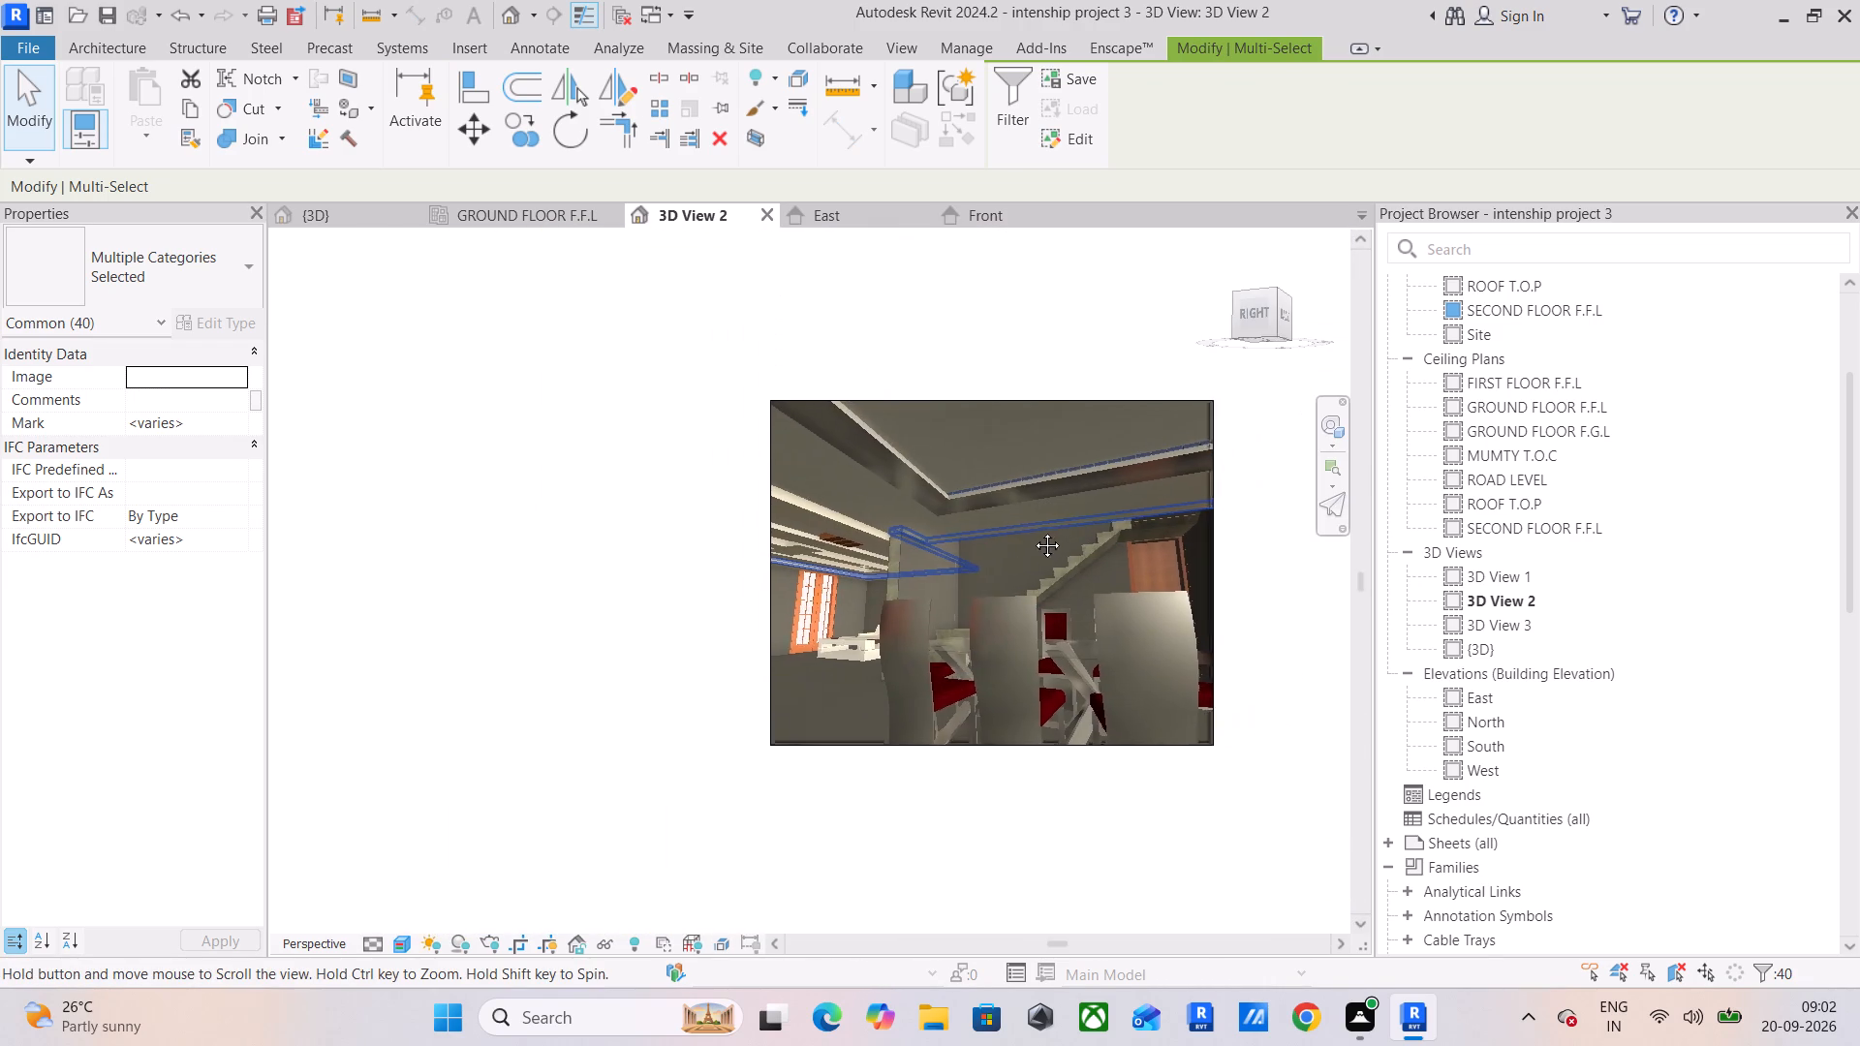
middle_drag(1033, 531, 809, 577)
scroll(771, 548, up, 6)
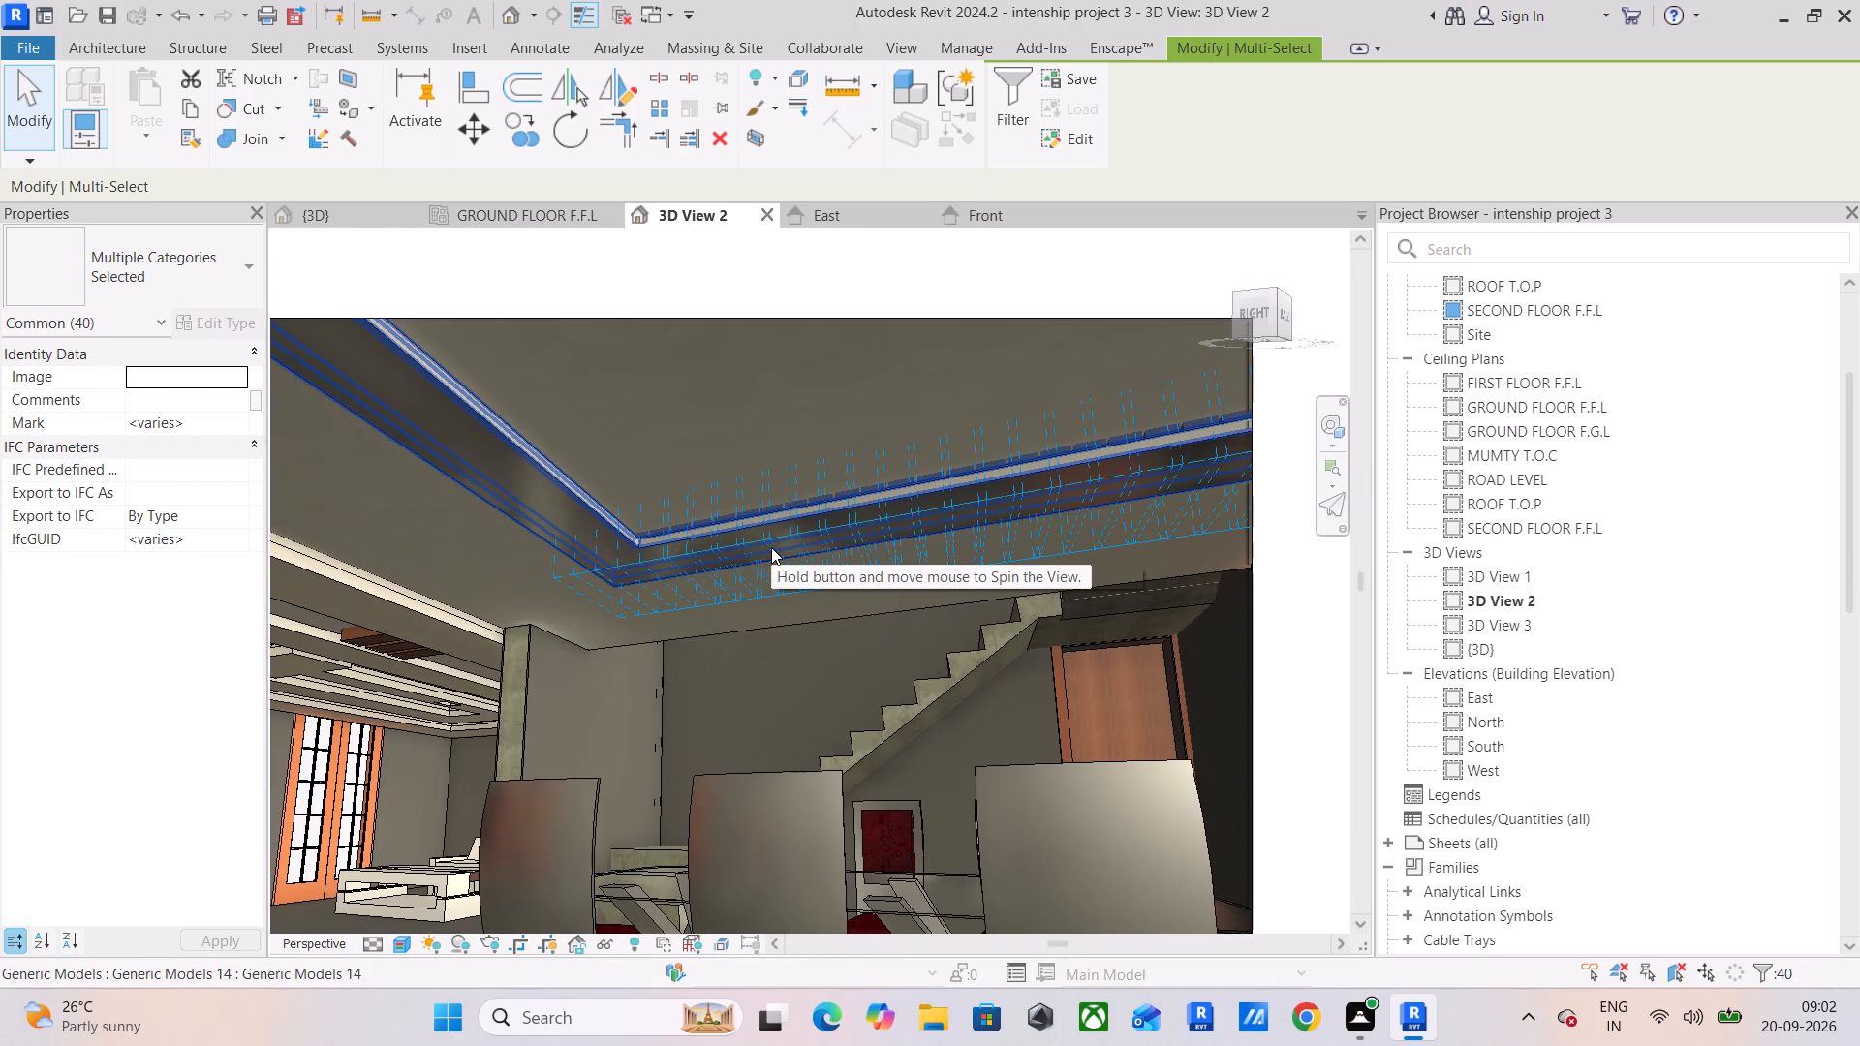
key(Escape)
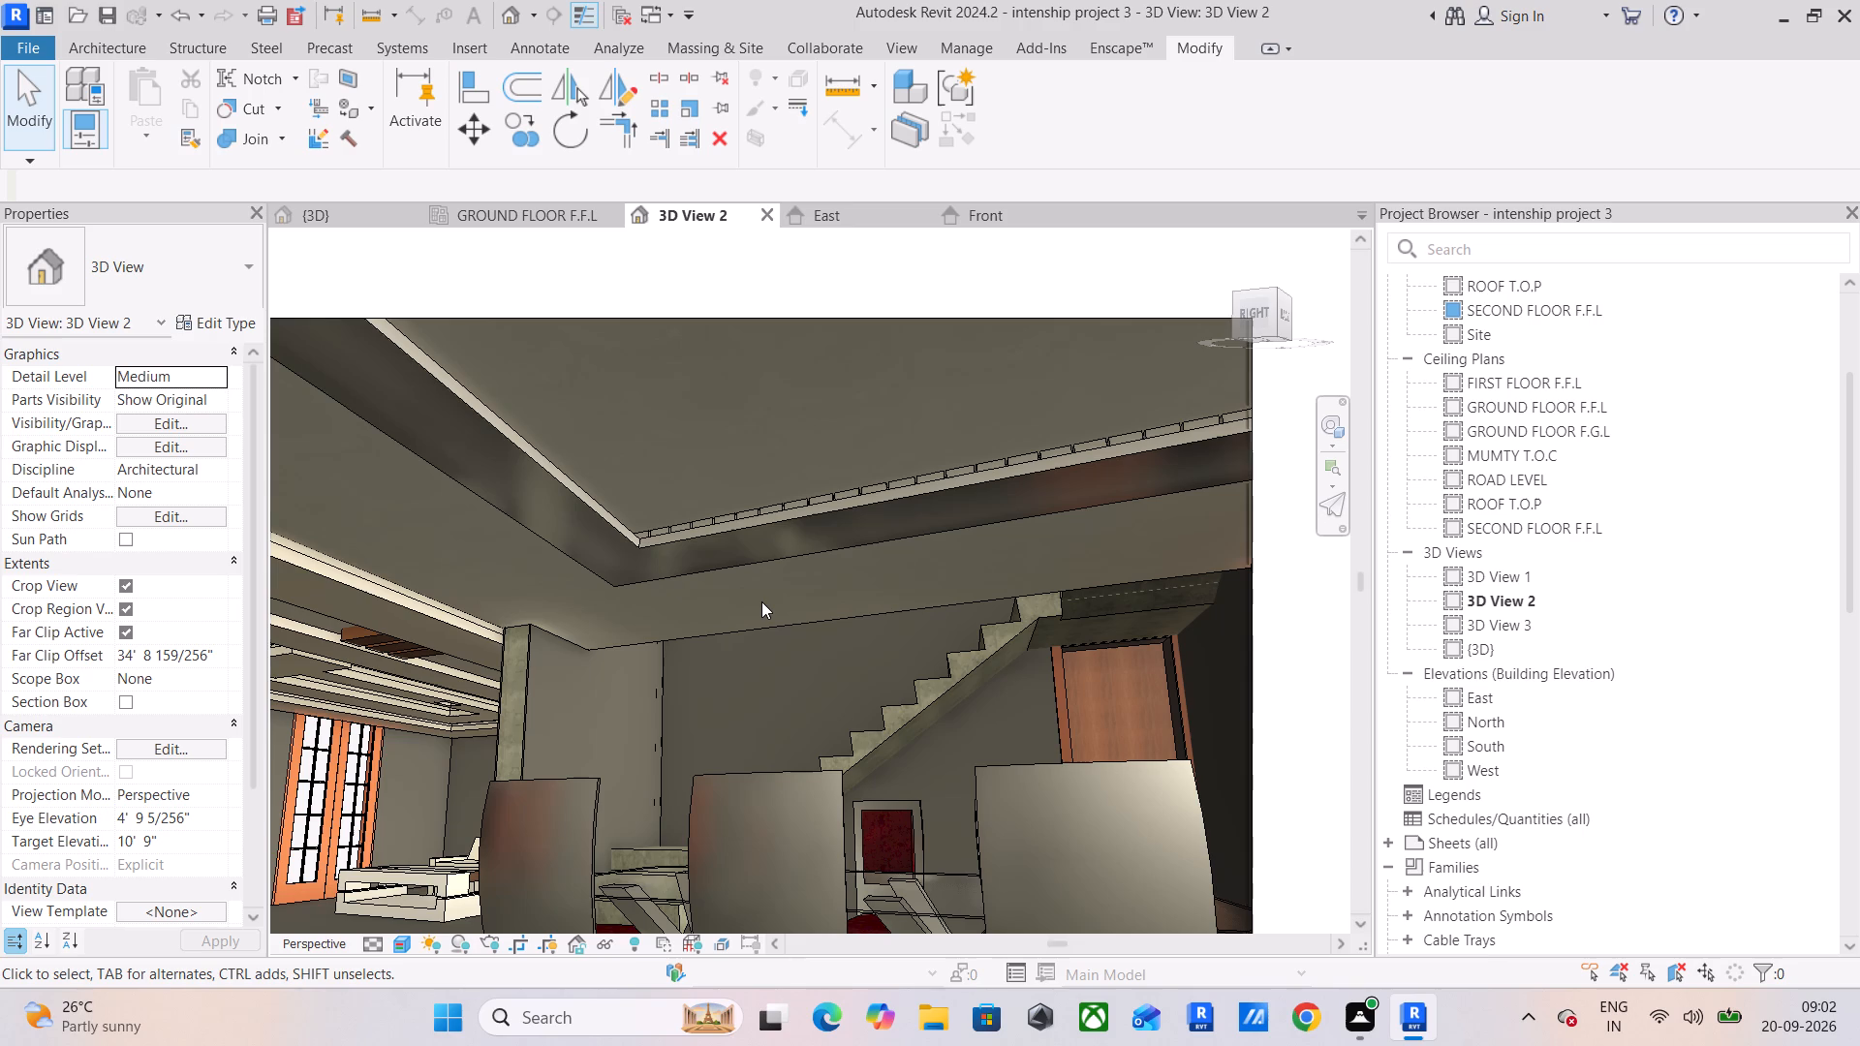
scroll(666, 525, up, 11)
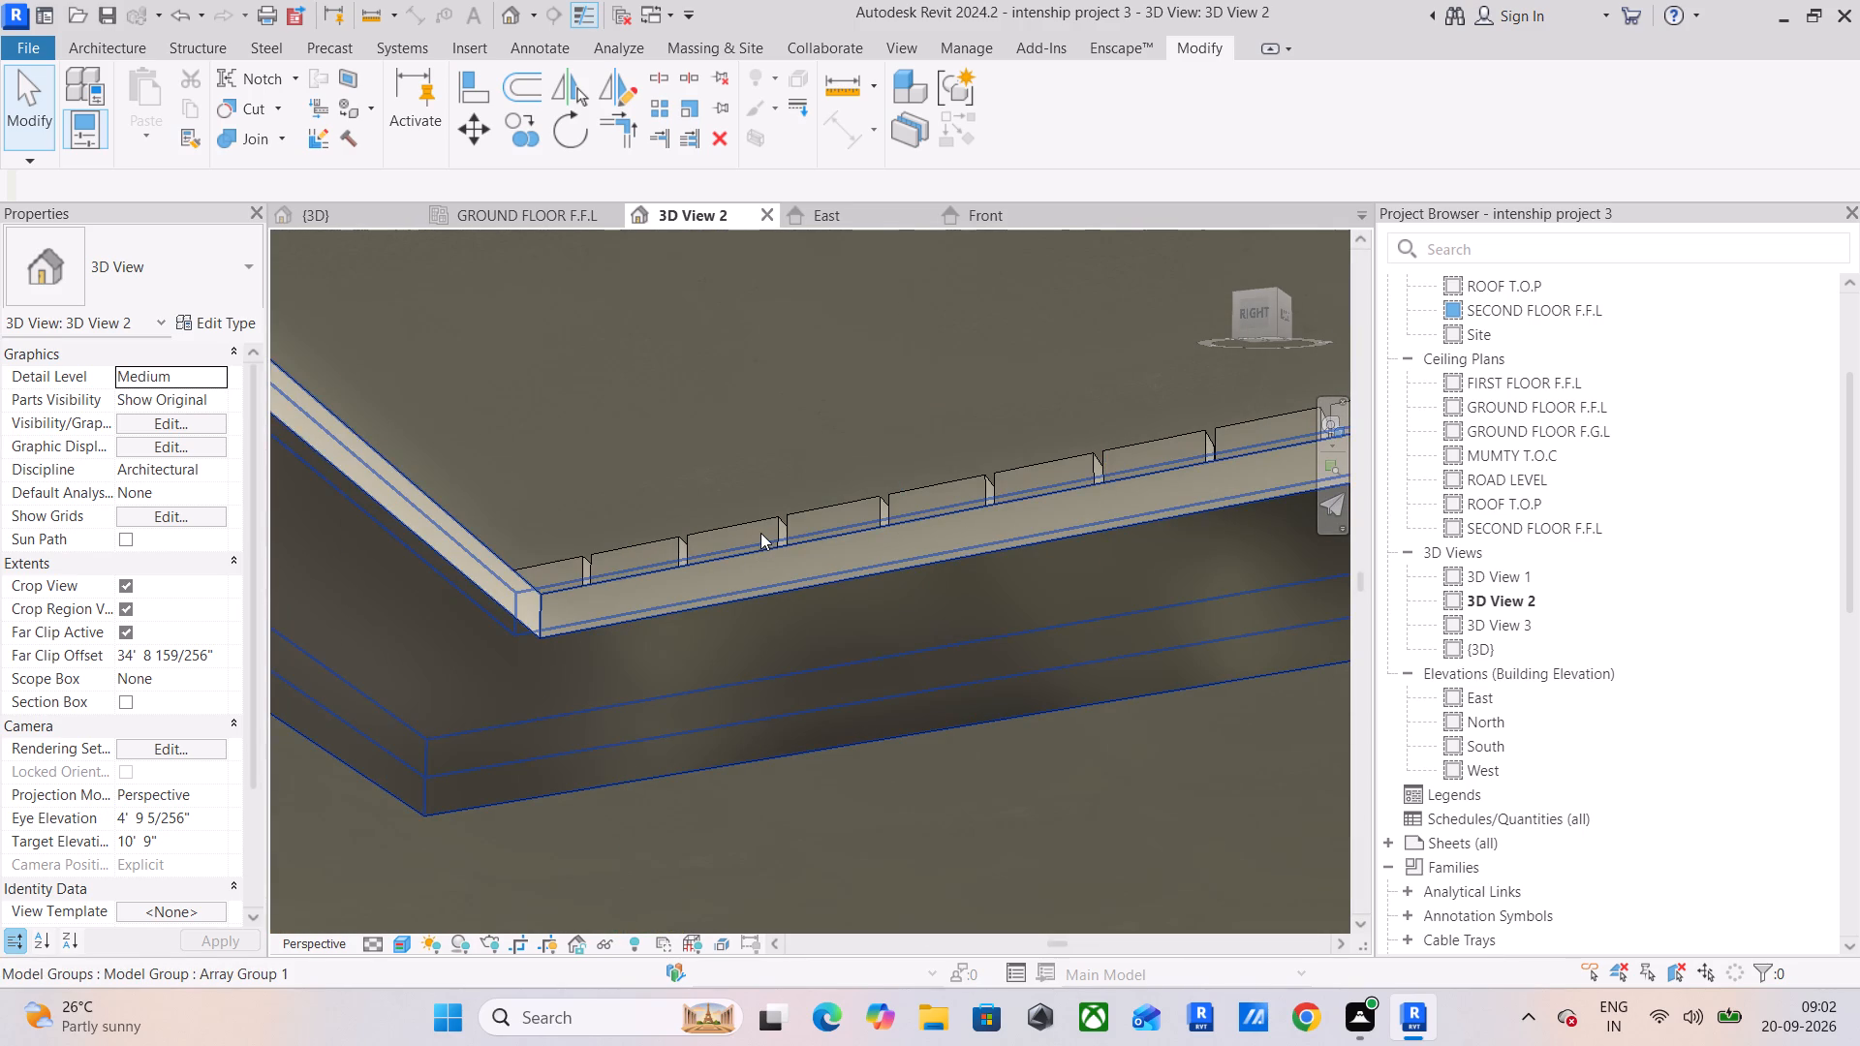
scroll(760, 531, down, 13)
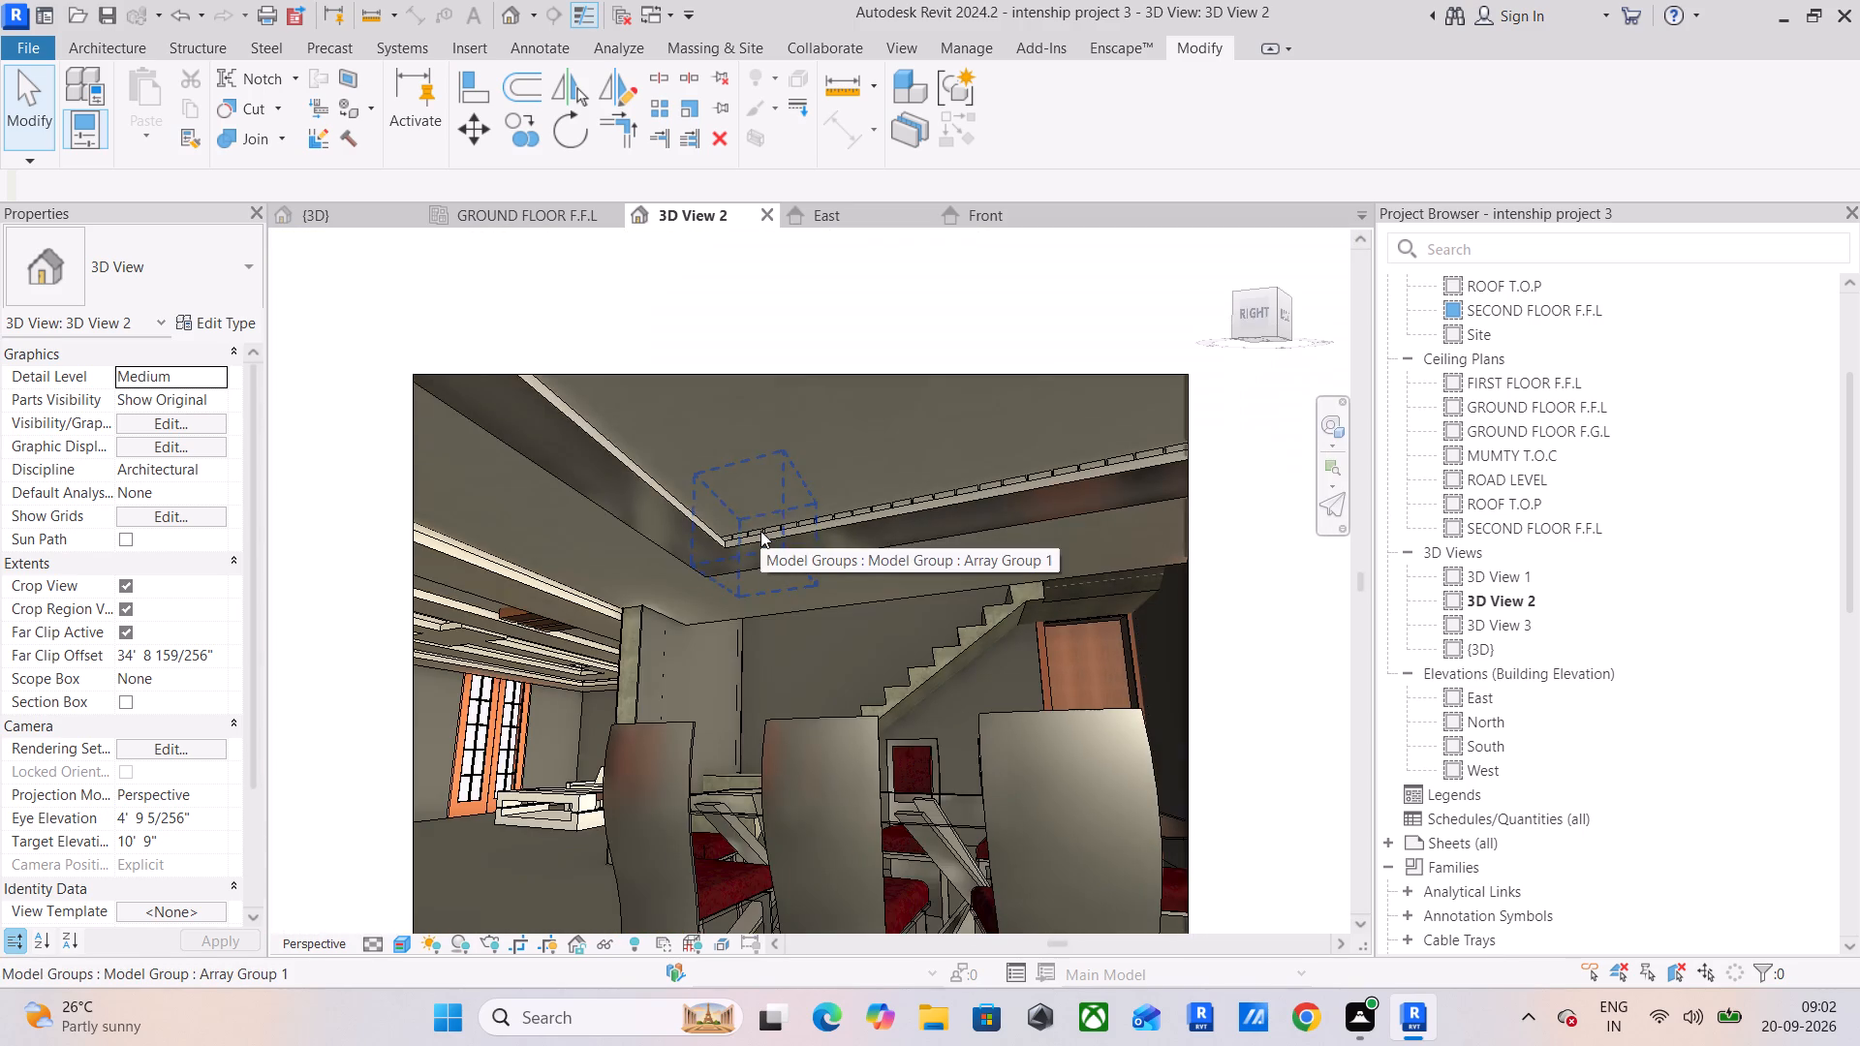
middle_drag(929, 527, 967, 512)
scroll(967, 512, down, 5)
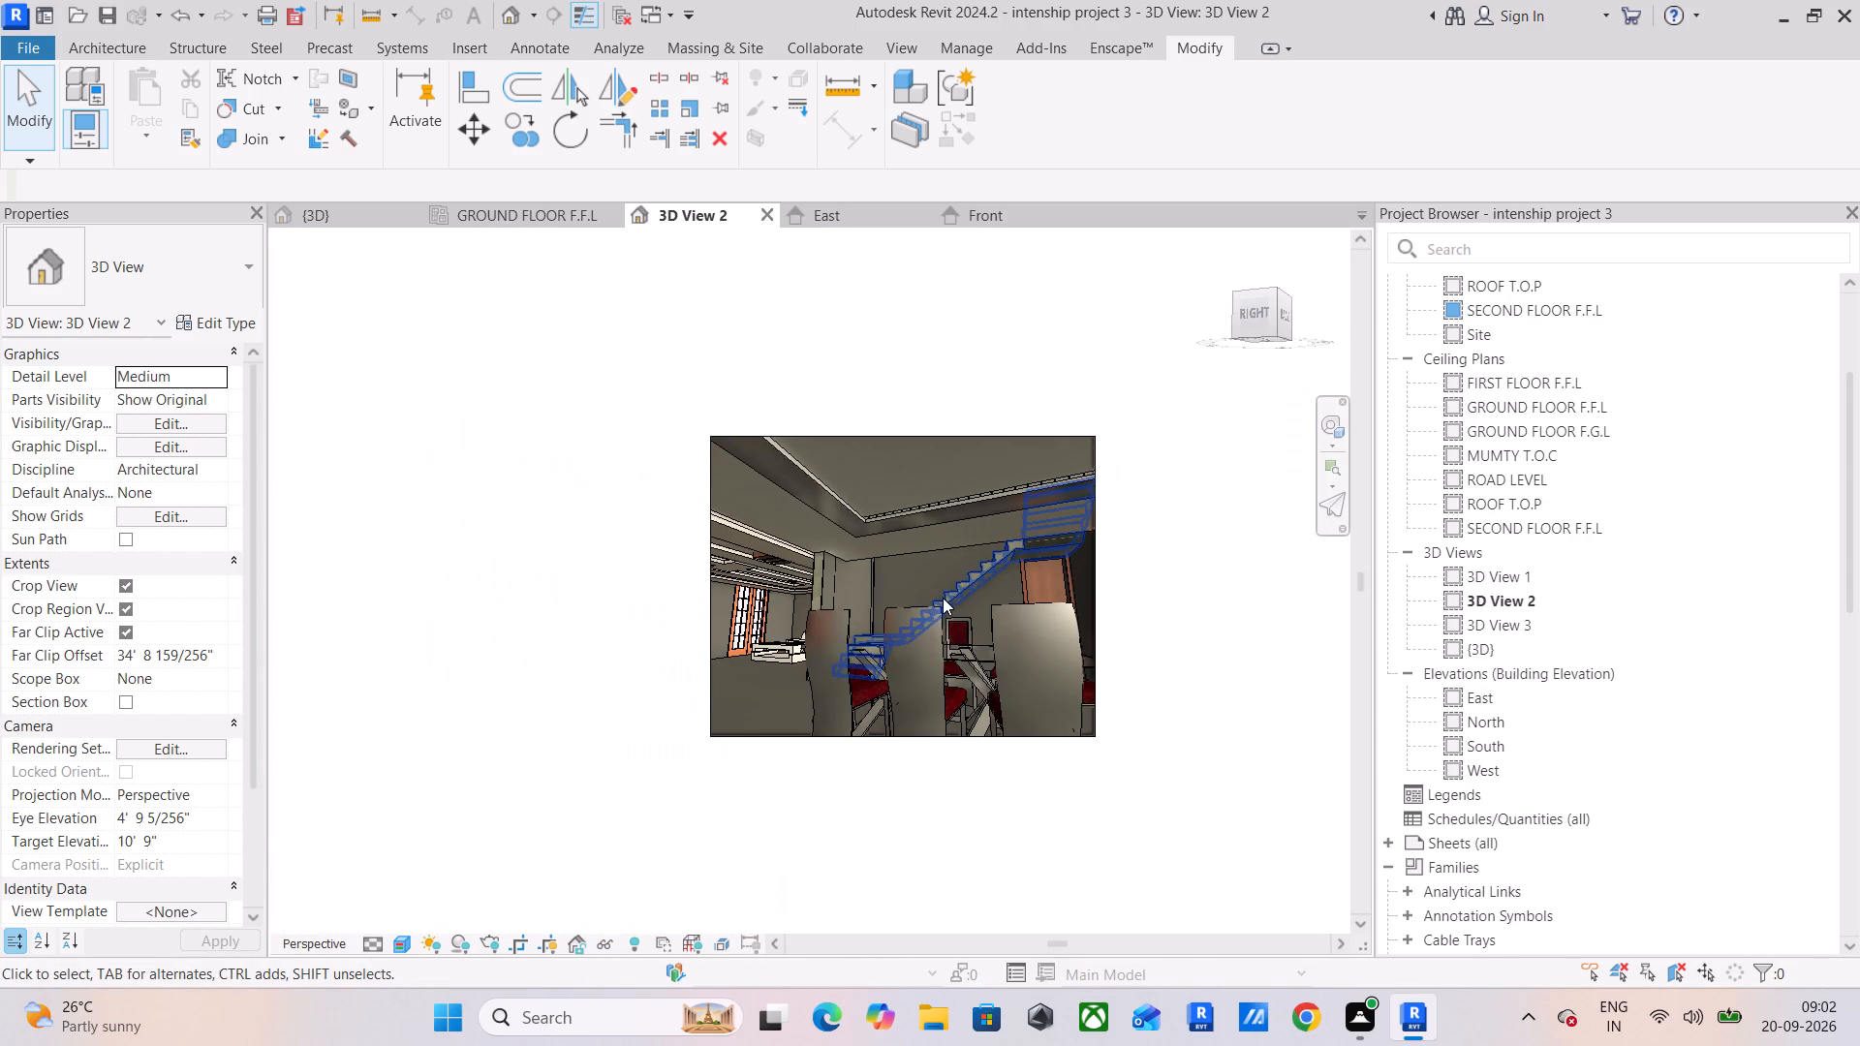
Turn the 3D View 2 camera toward the dining area and staircase, and enlarge its crop region on all four sides.
shift+middle_drag(943, 597, 1038, 617)
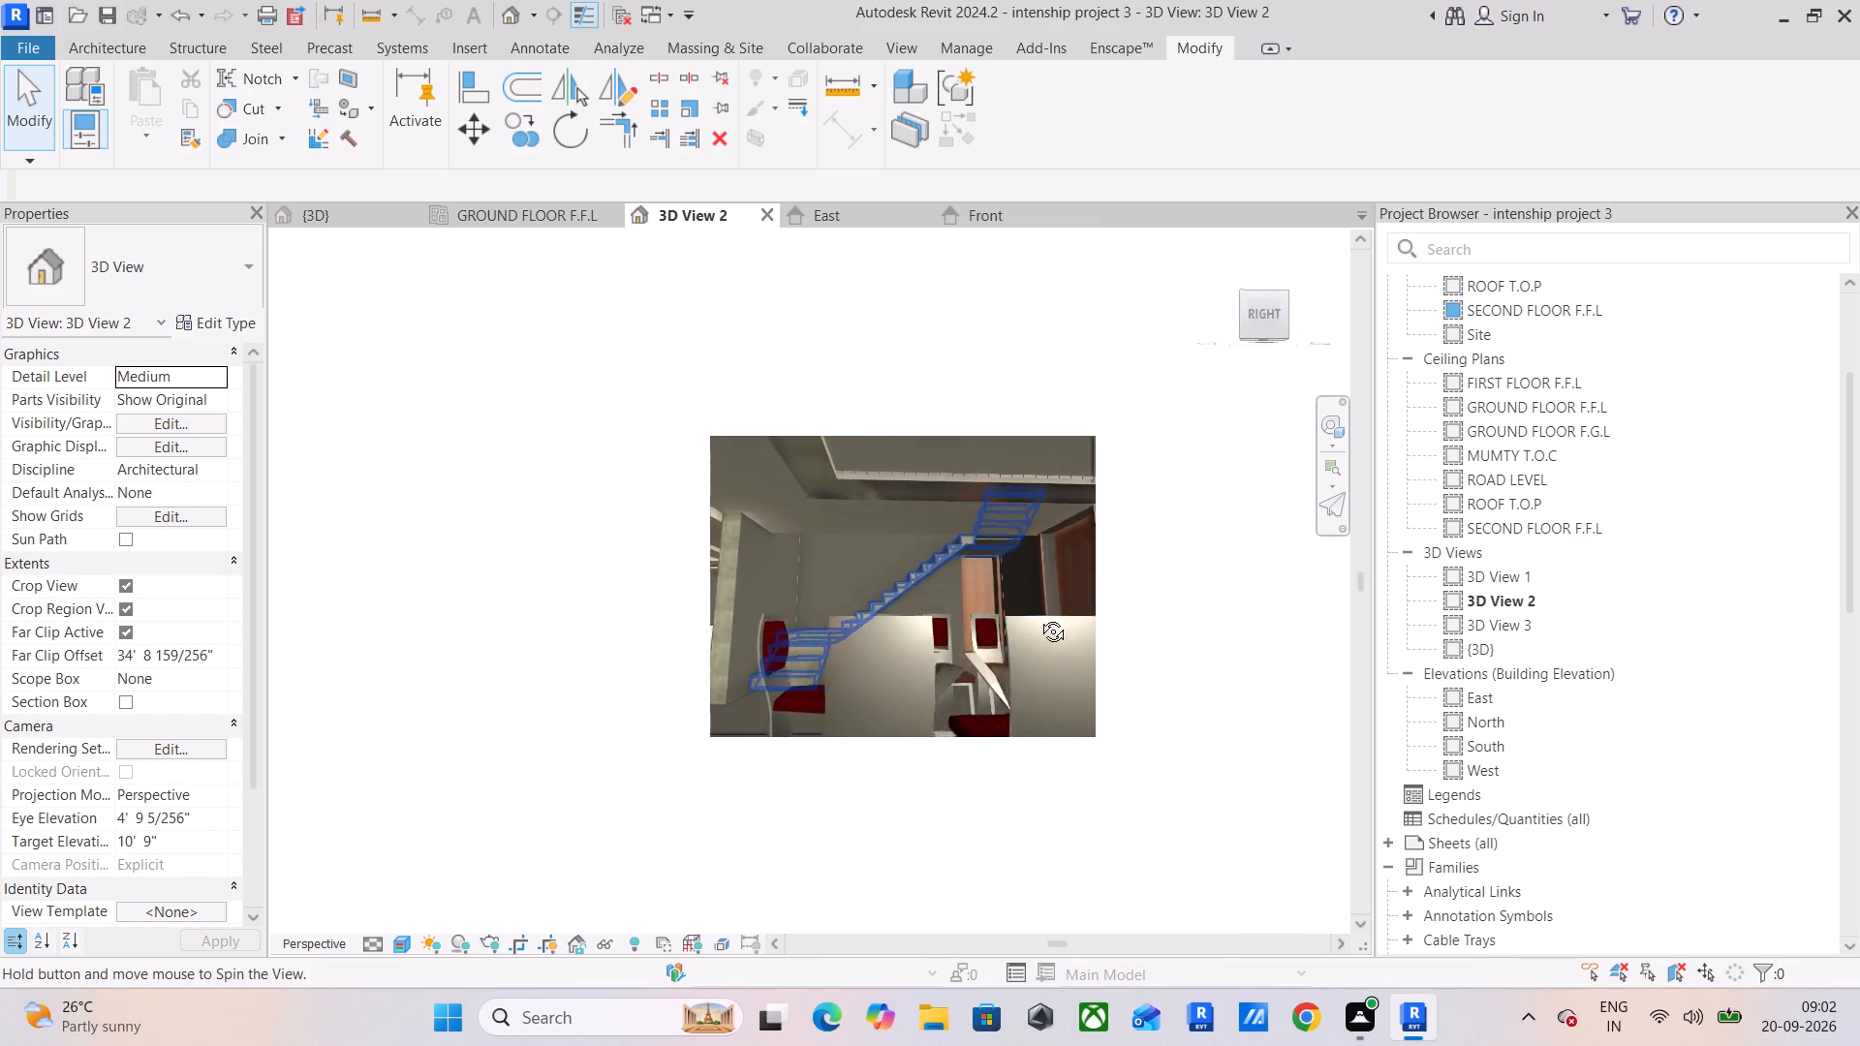
shift+middle_drag(1038, 617, 1070, 679)
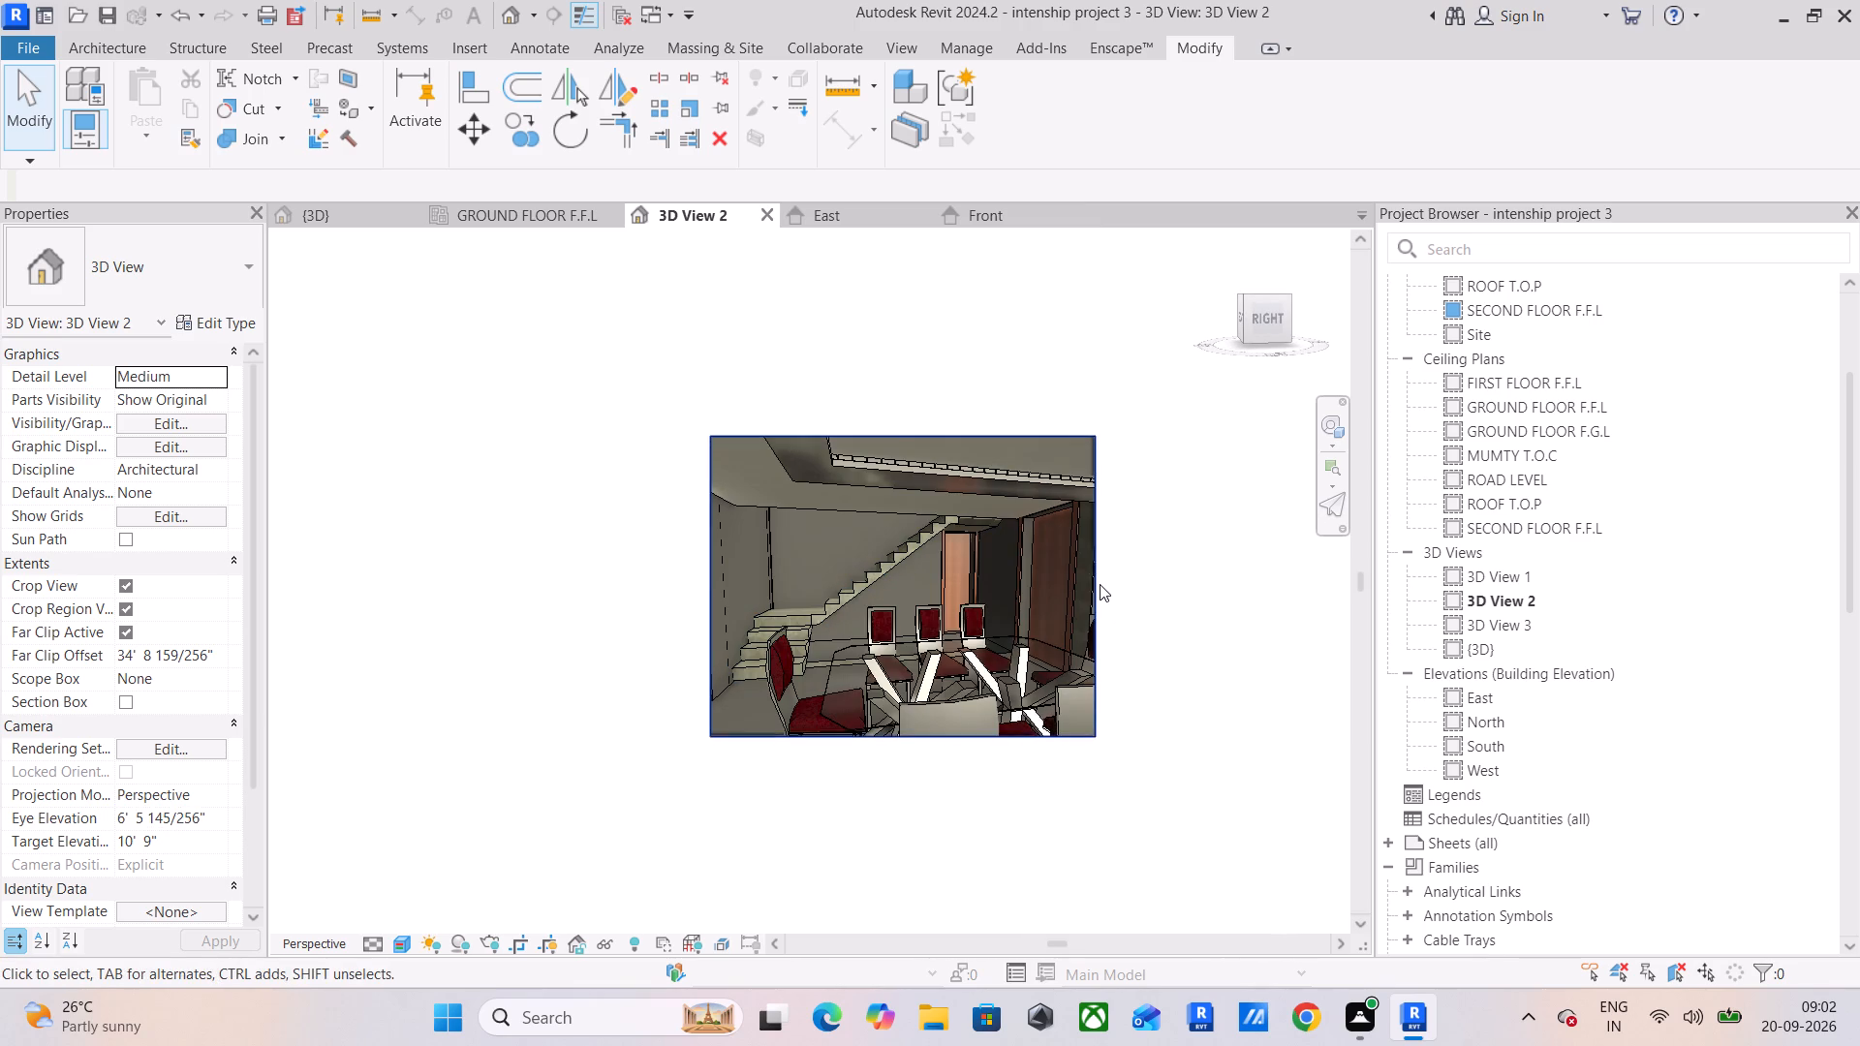
click(1100, 584)
click(1104, 578)
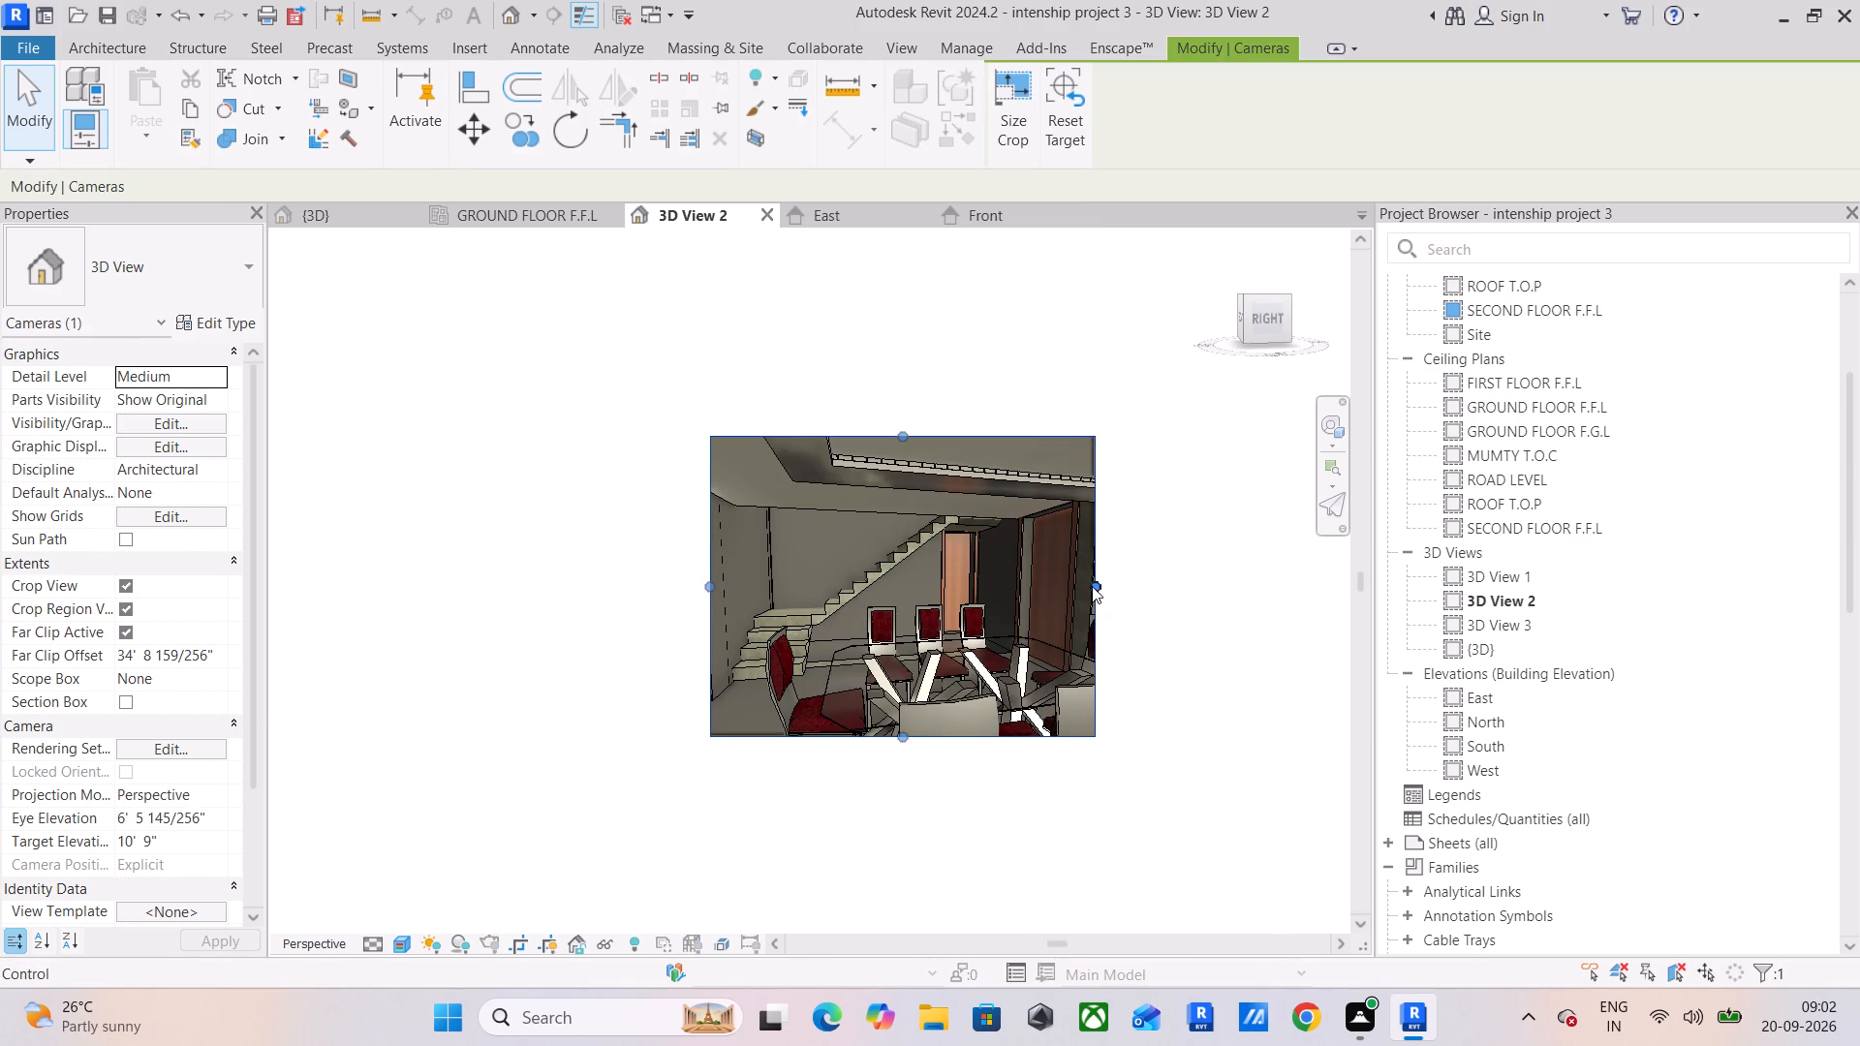
drag(1097, 580, 1247, 623)
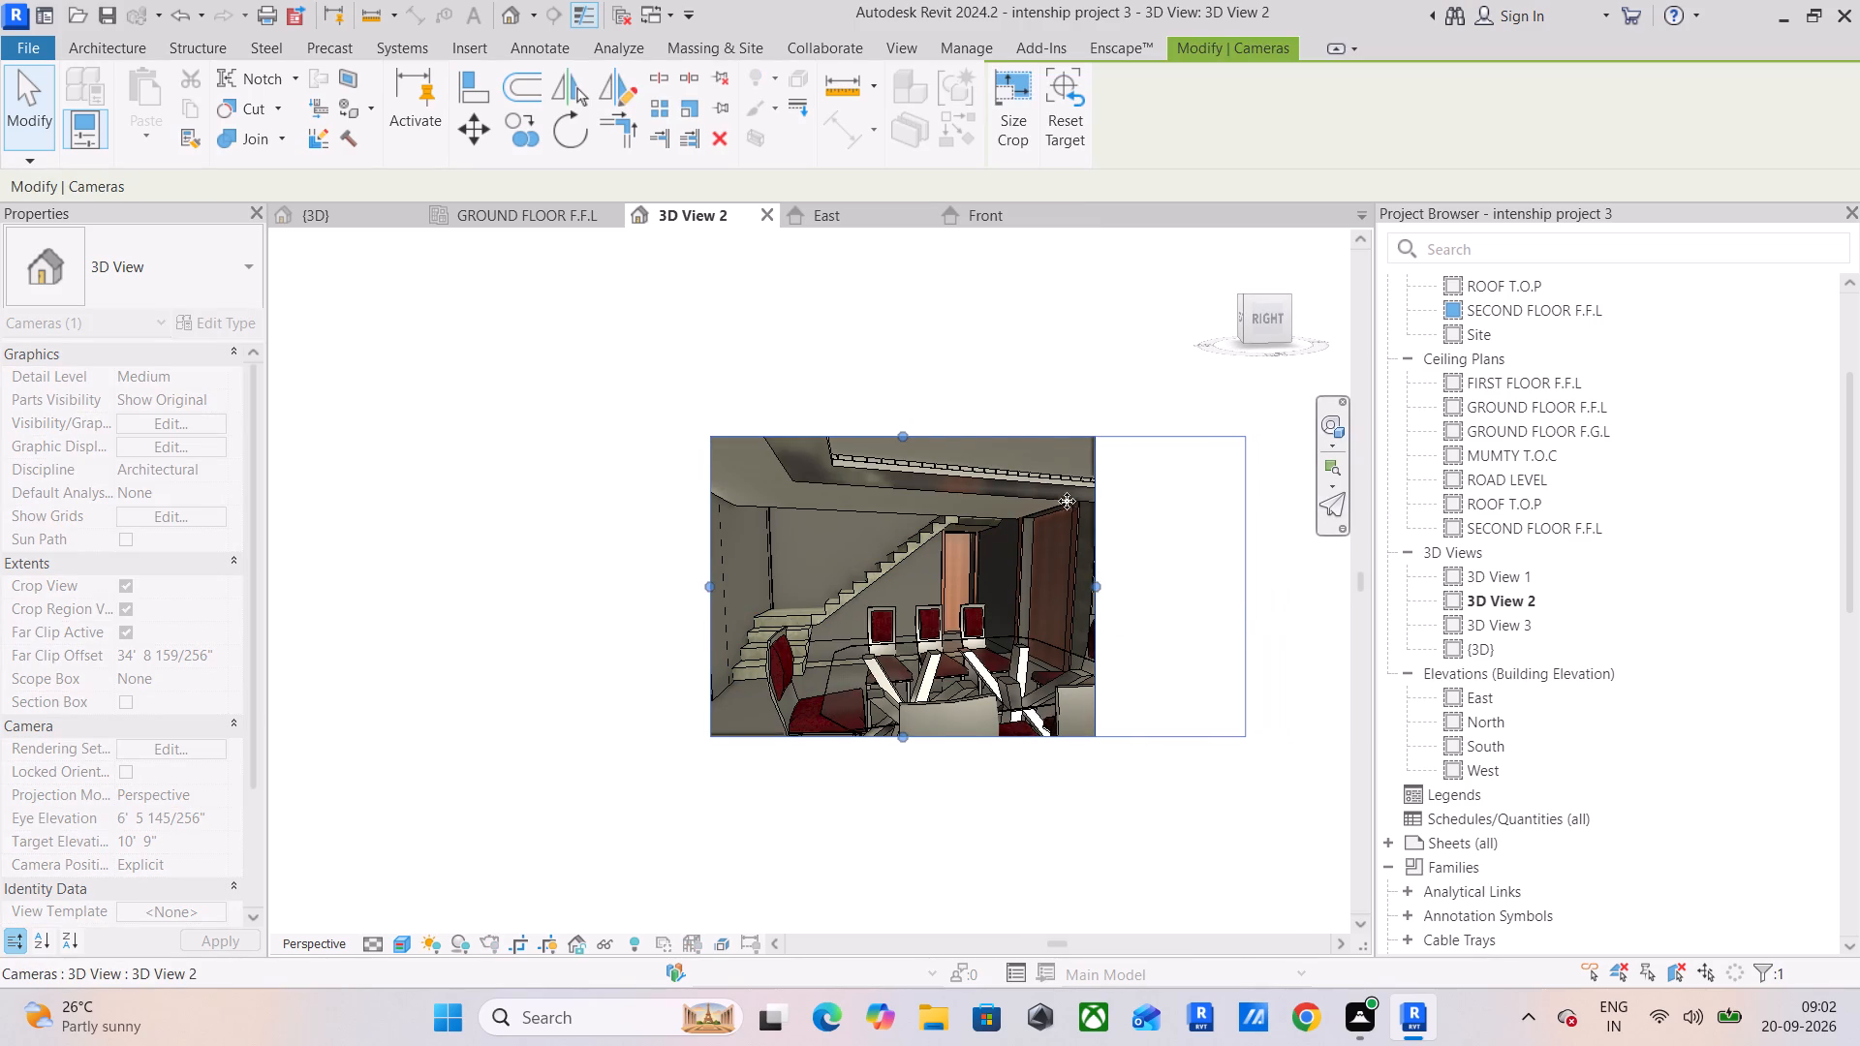
drag(974, 436, 982, 365)
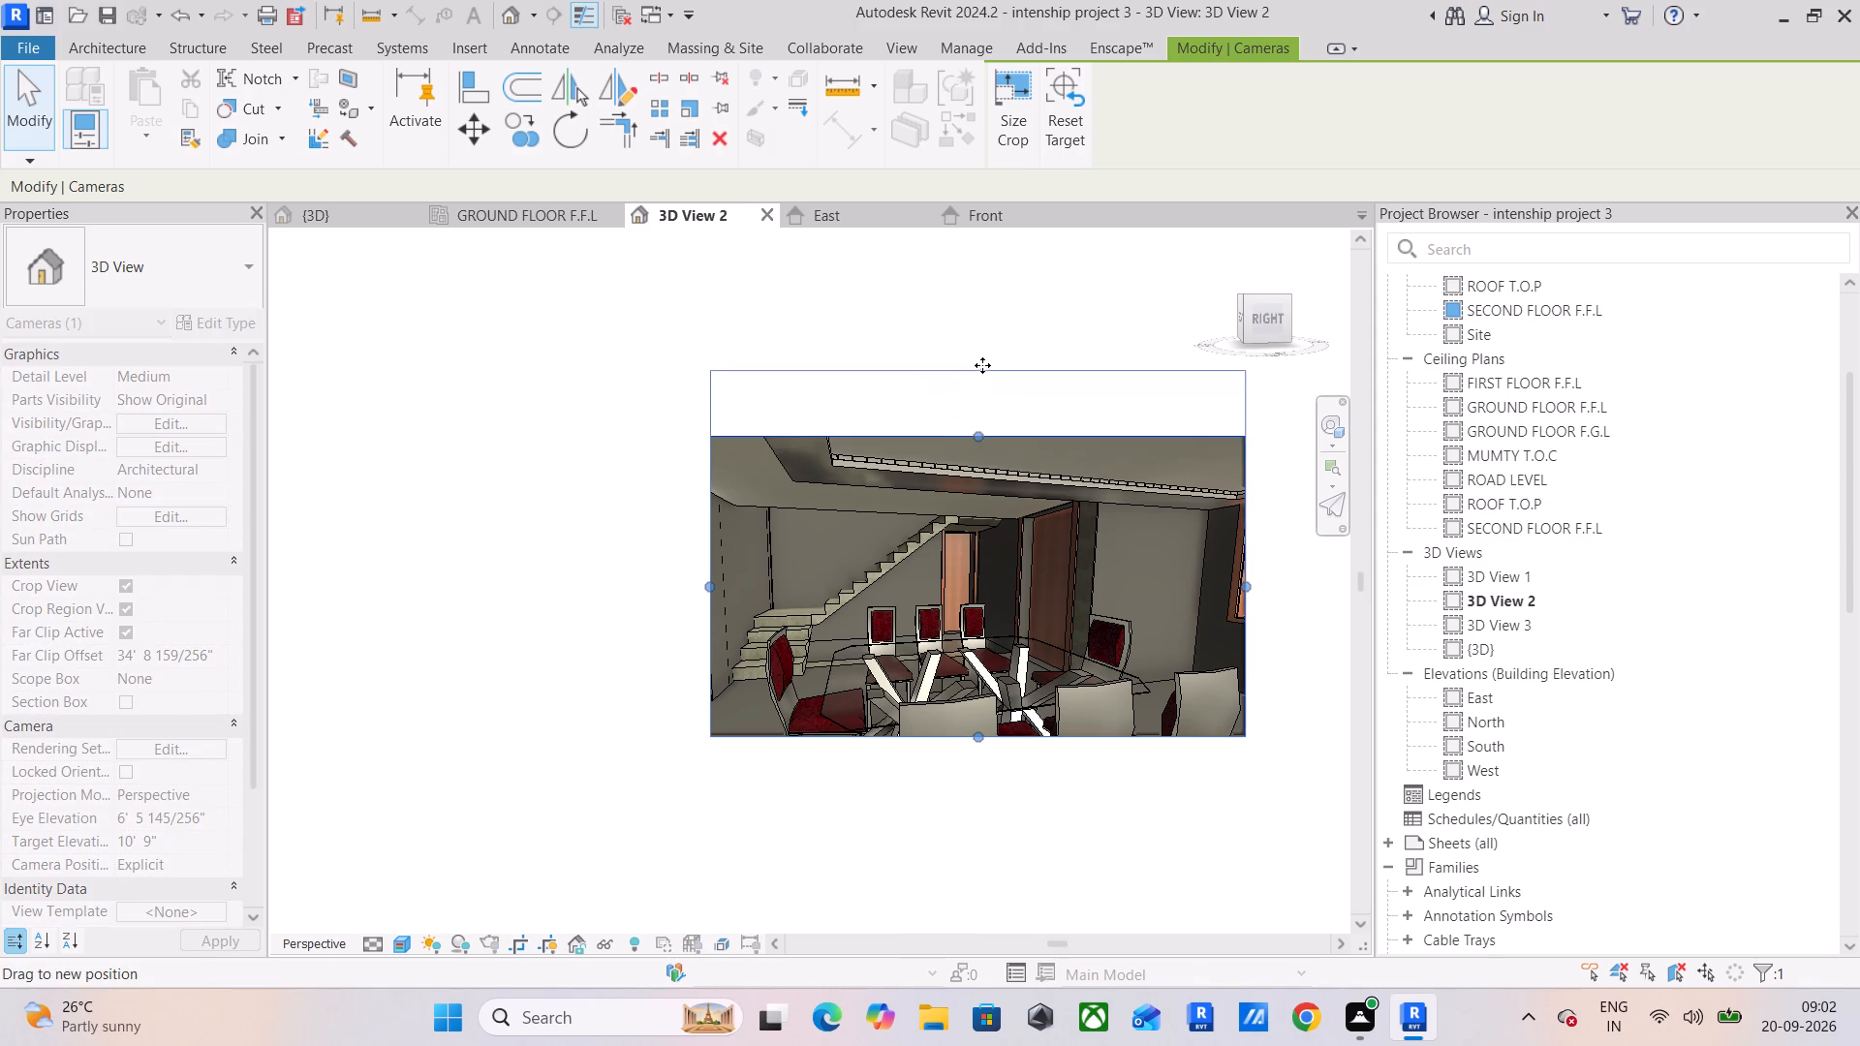
drag(982, 365, 995, 271)
drag(704, 586, 674, 592)
drag(709, 506, 510, 505)
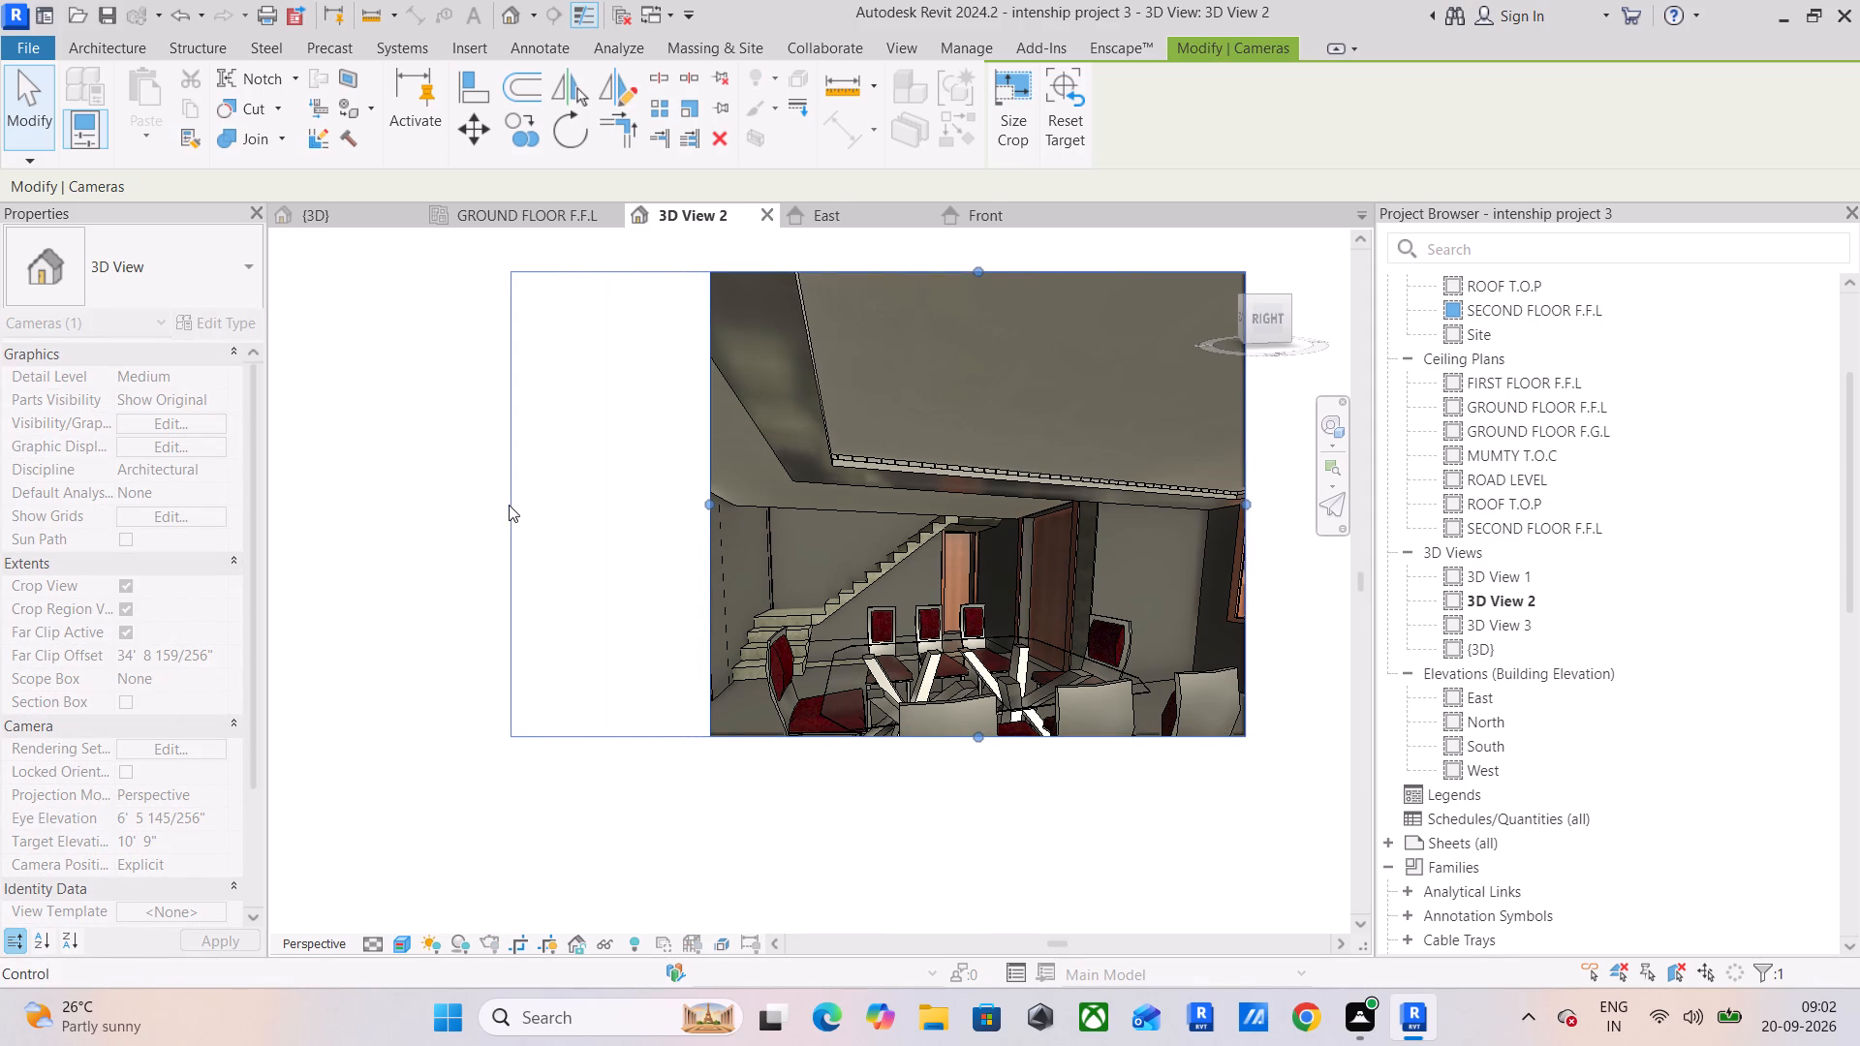
drag(876, 732, 862, 824)
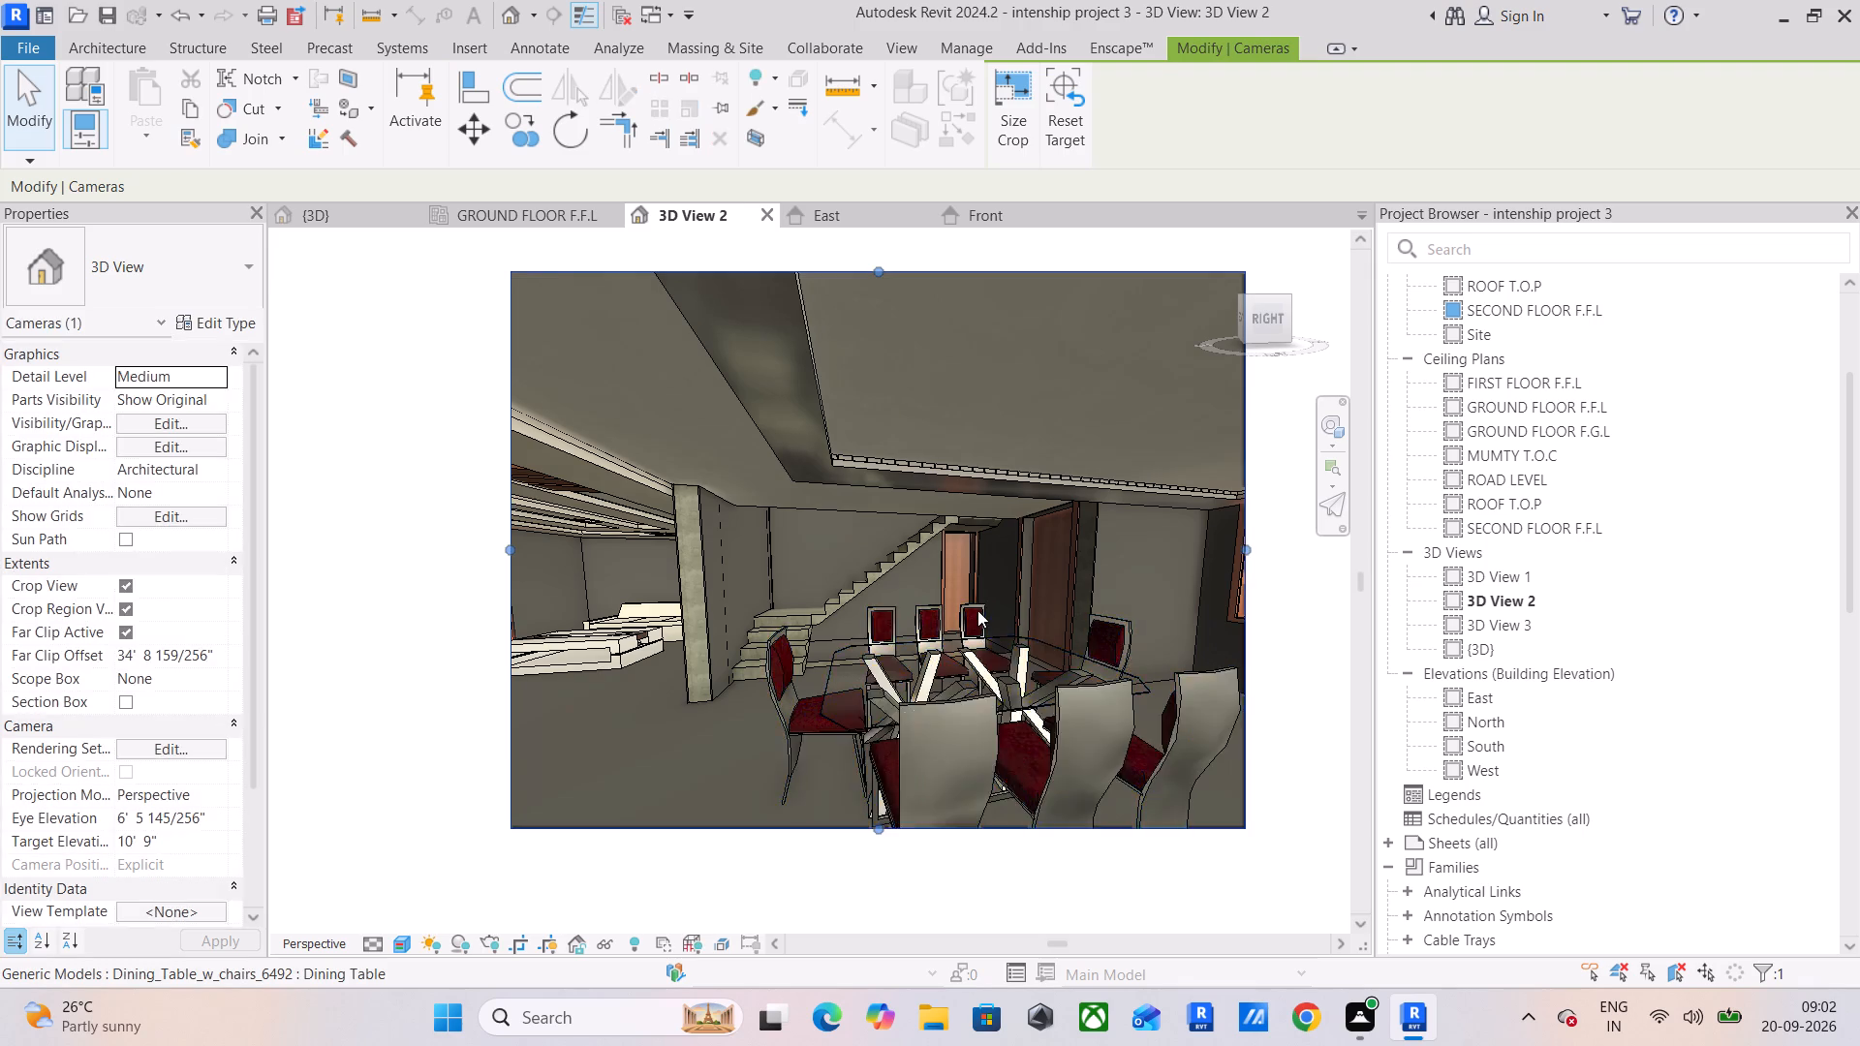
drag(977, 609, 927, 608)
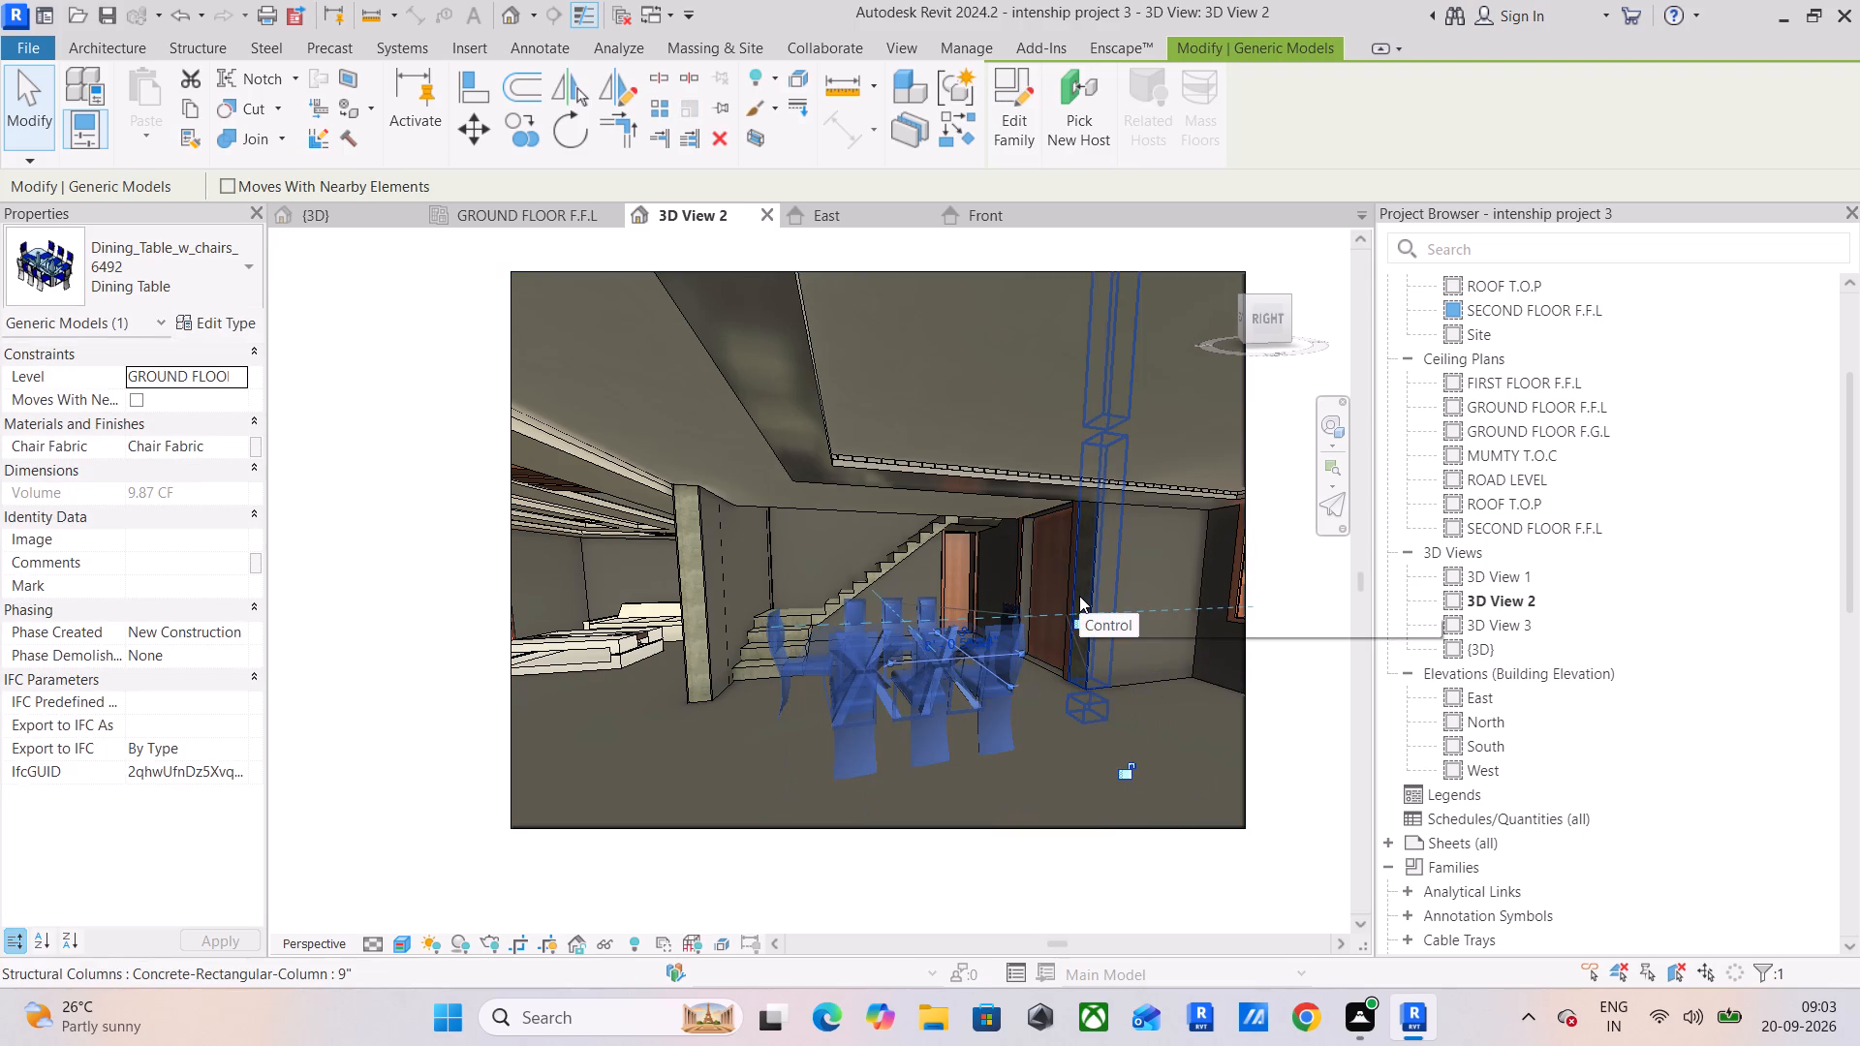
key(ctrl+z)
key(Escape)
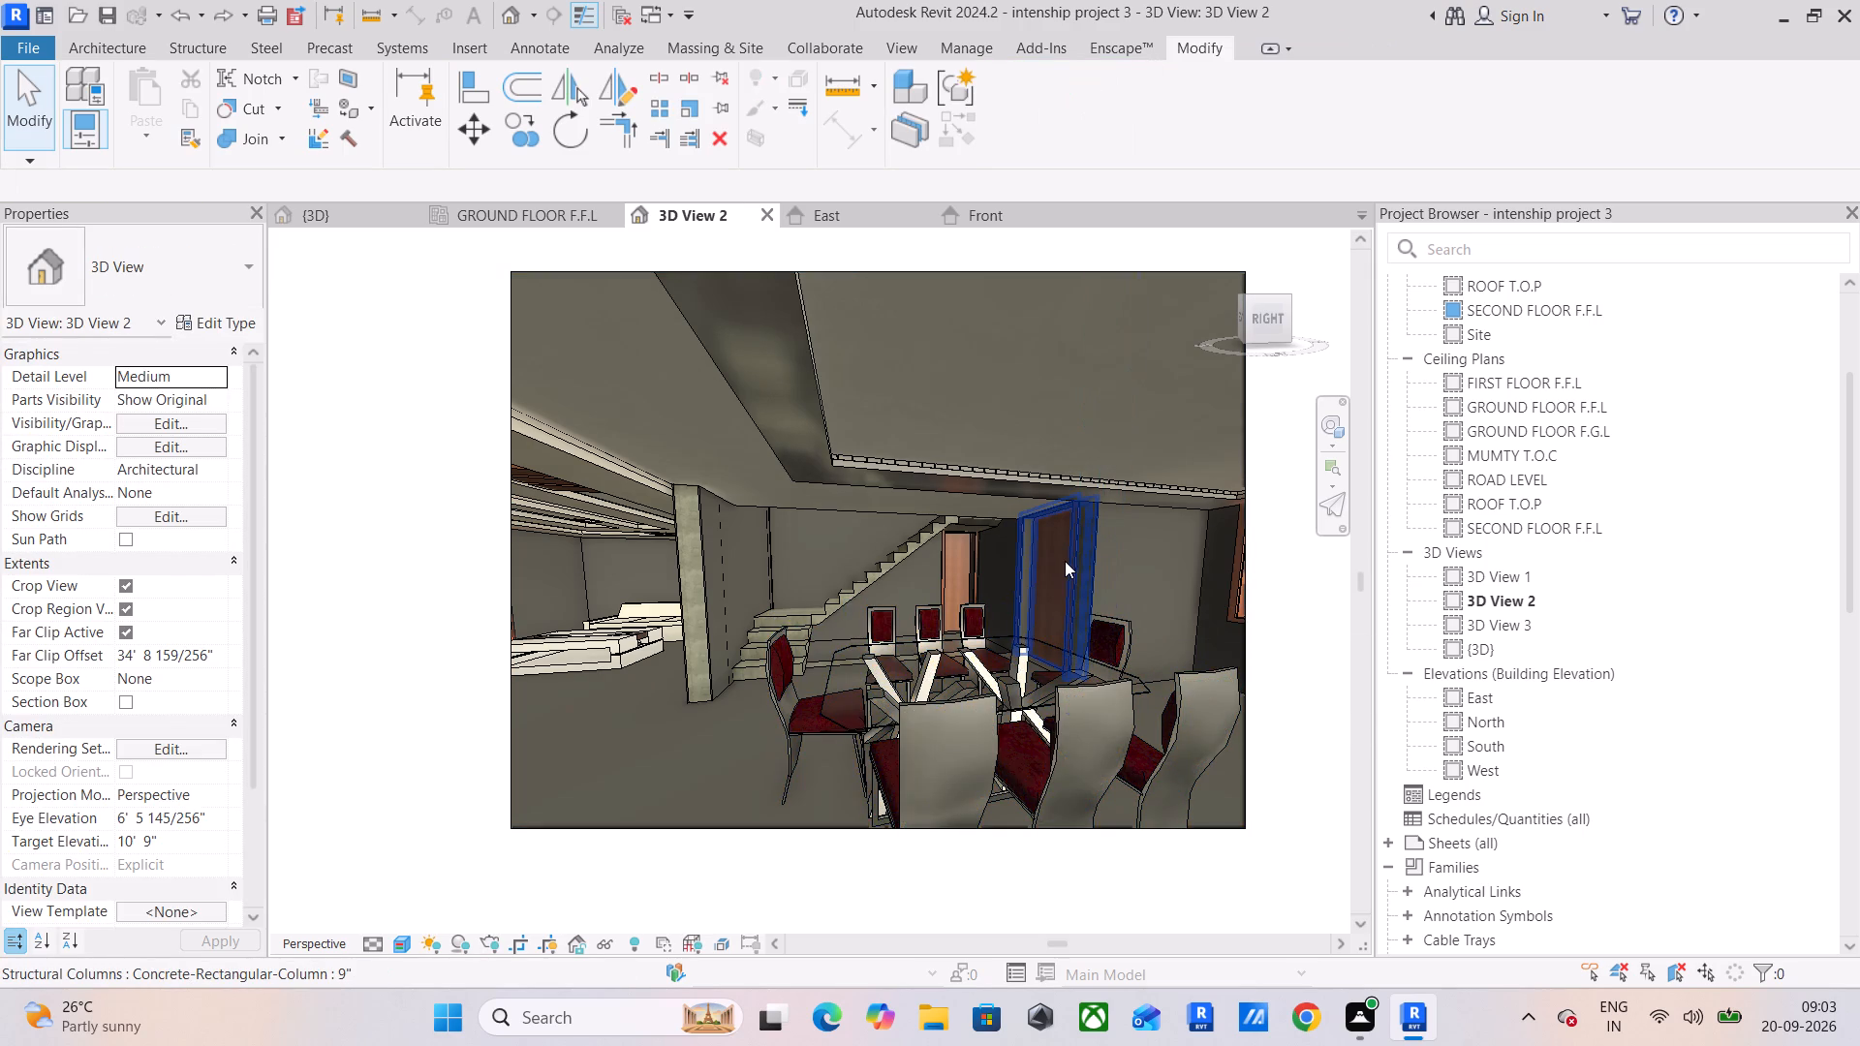
Start a rendering of 3D View 2 that frames the dining table, staircase and celling light row along the ceiling step.
shift+middle_drag(1070, 529, 1136, 531)
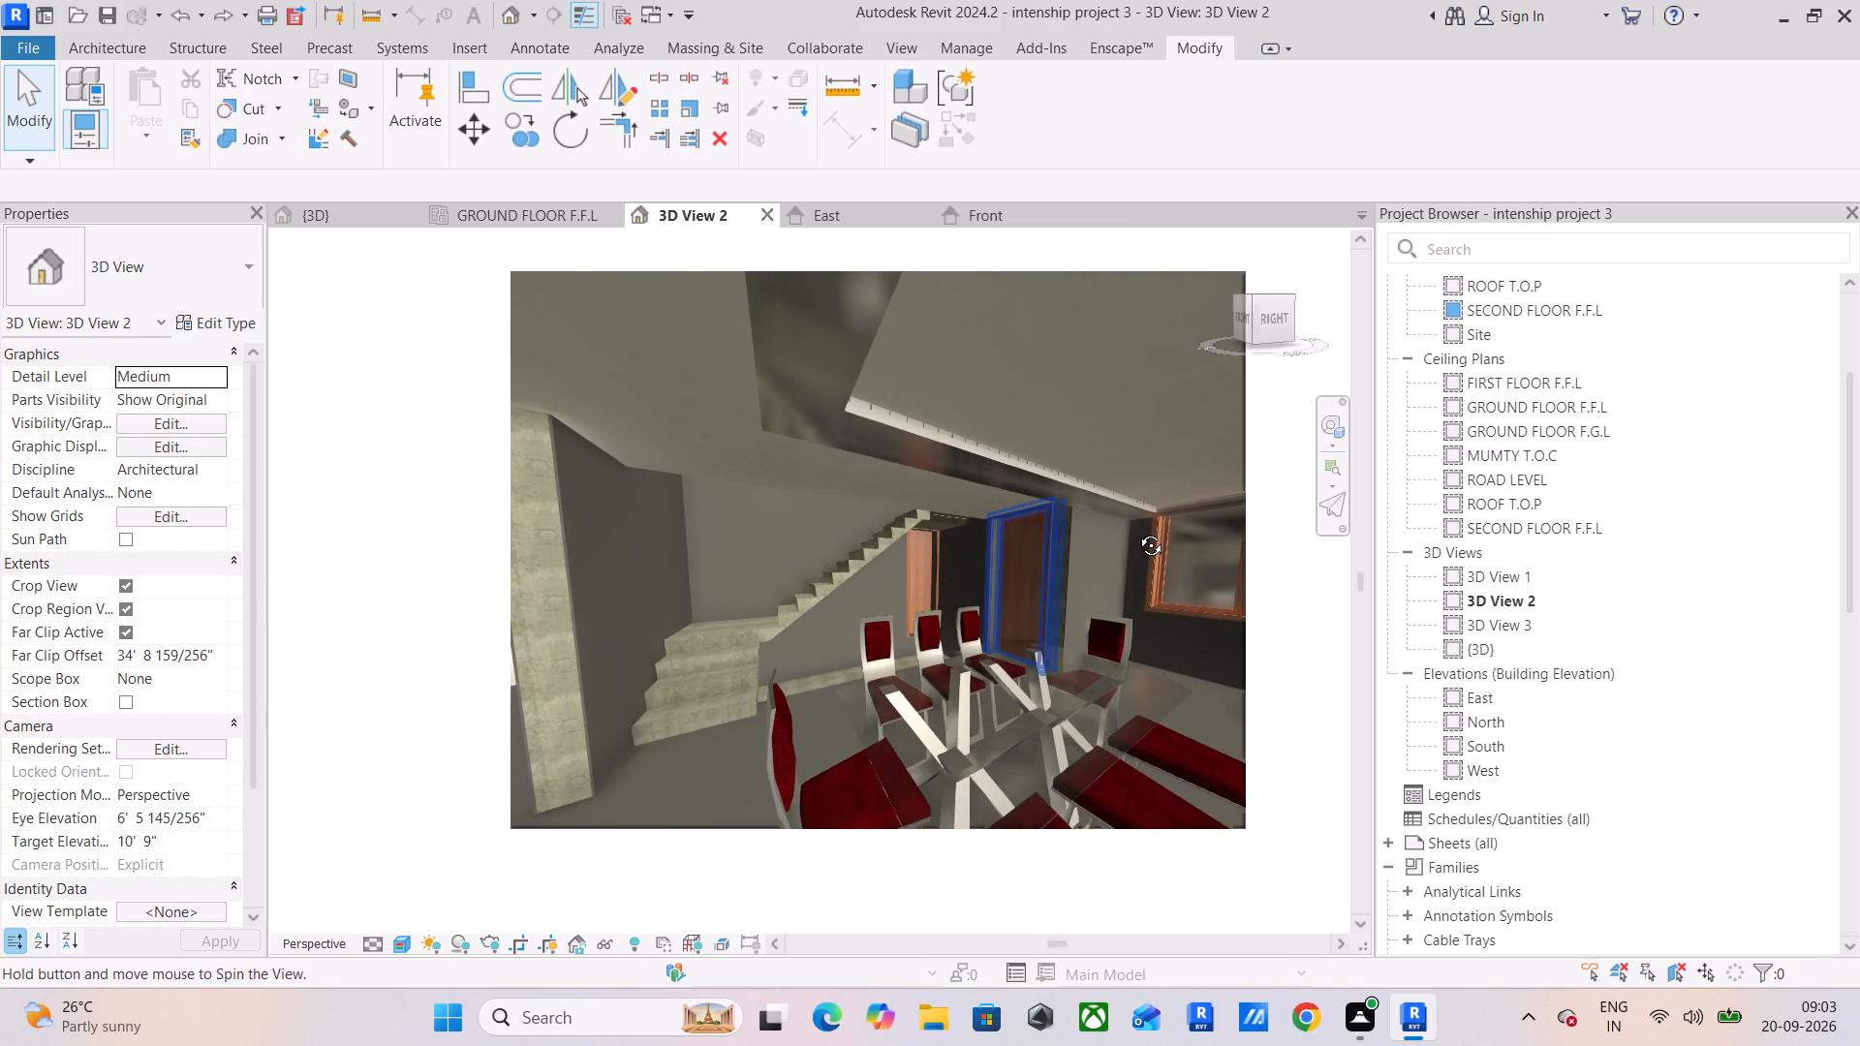
shift+middle_drag(1136, 531, 1090, 583)
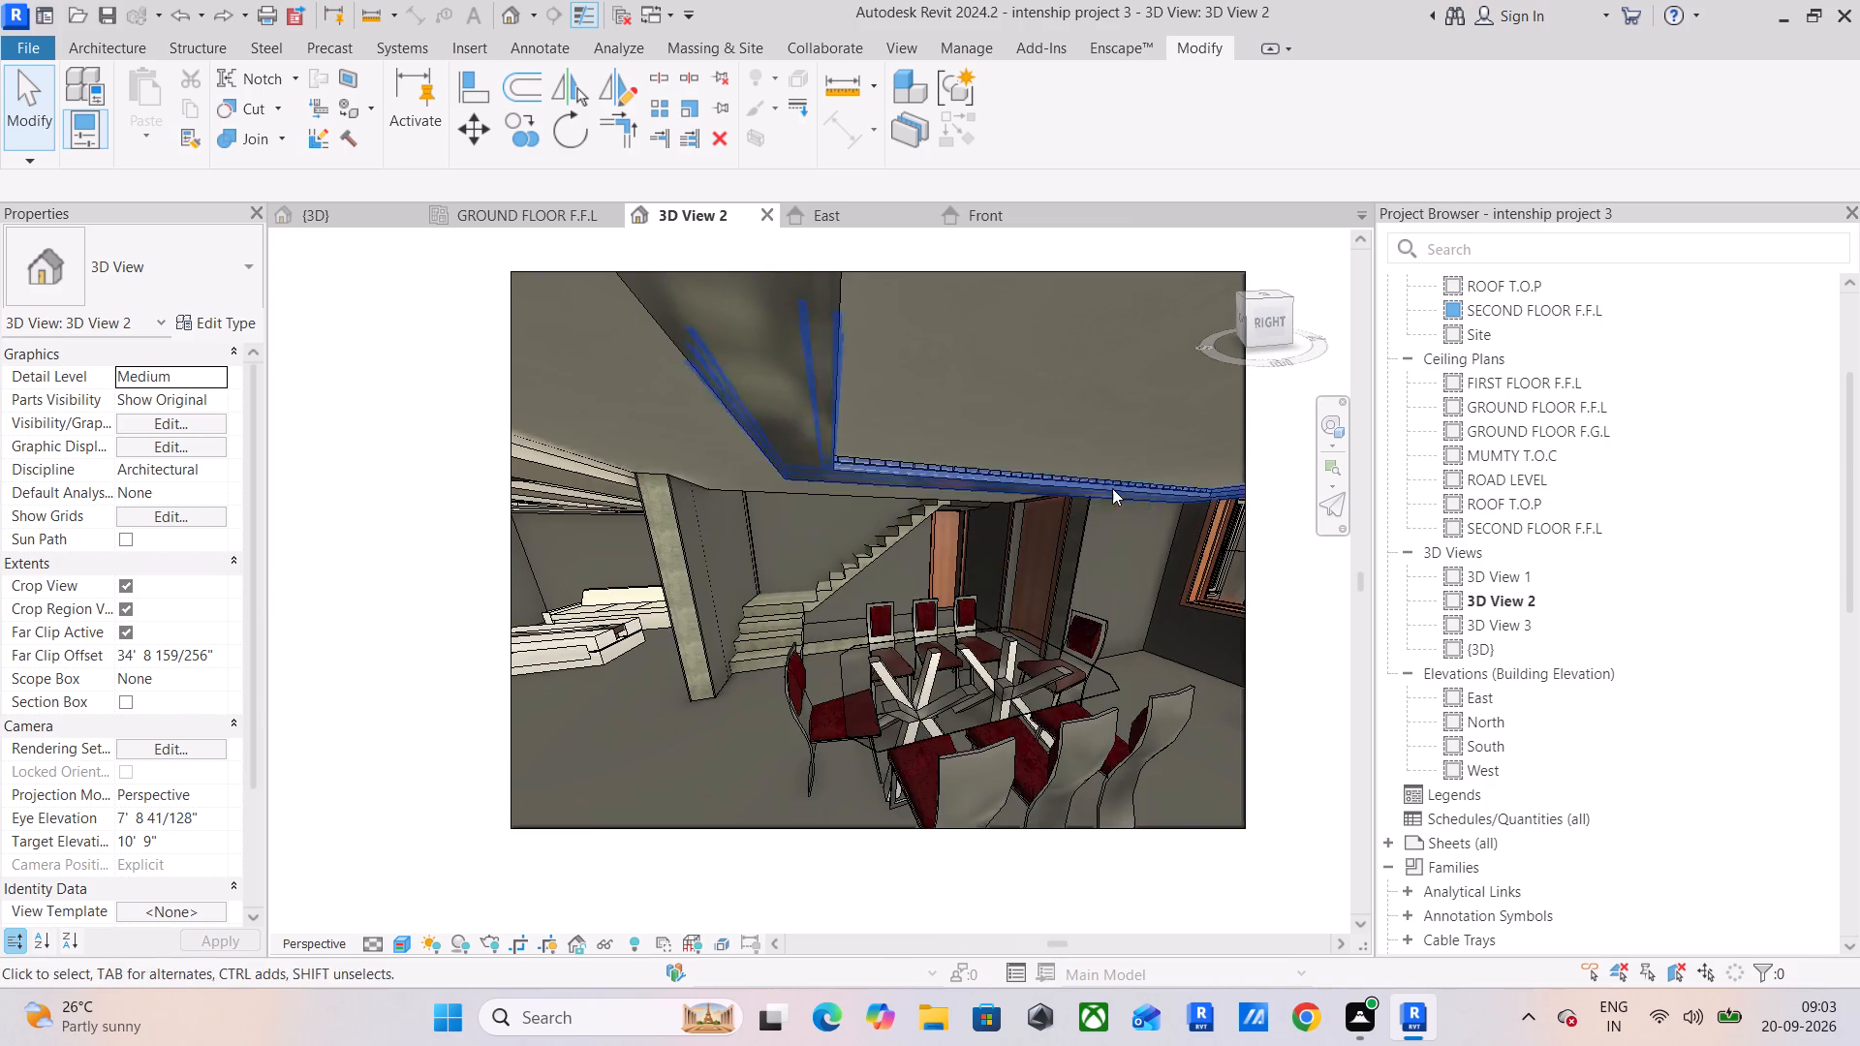
scroll(1103, 434, up, 9)
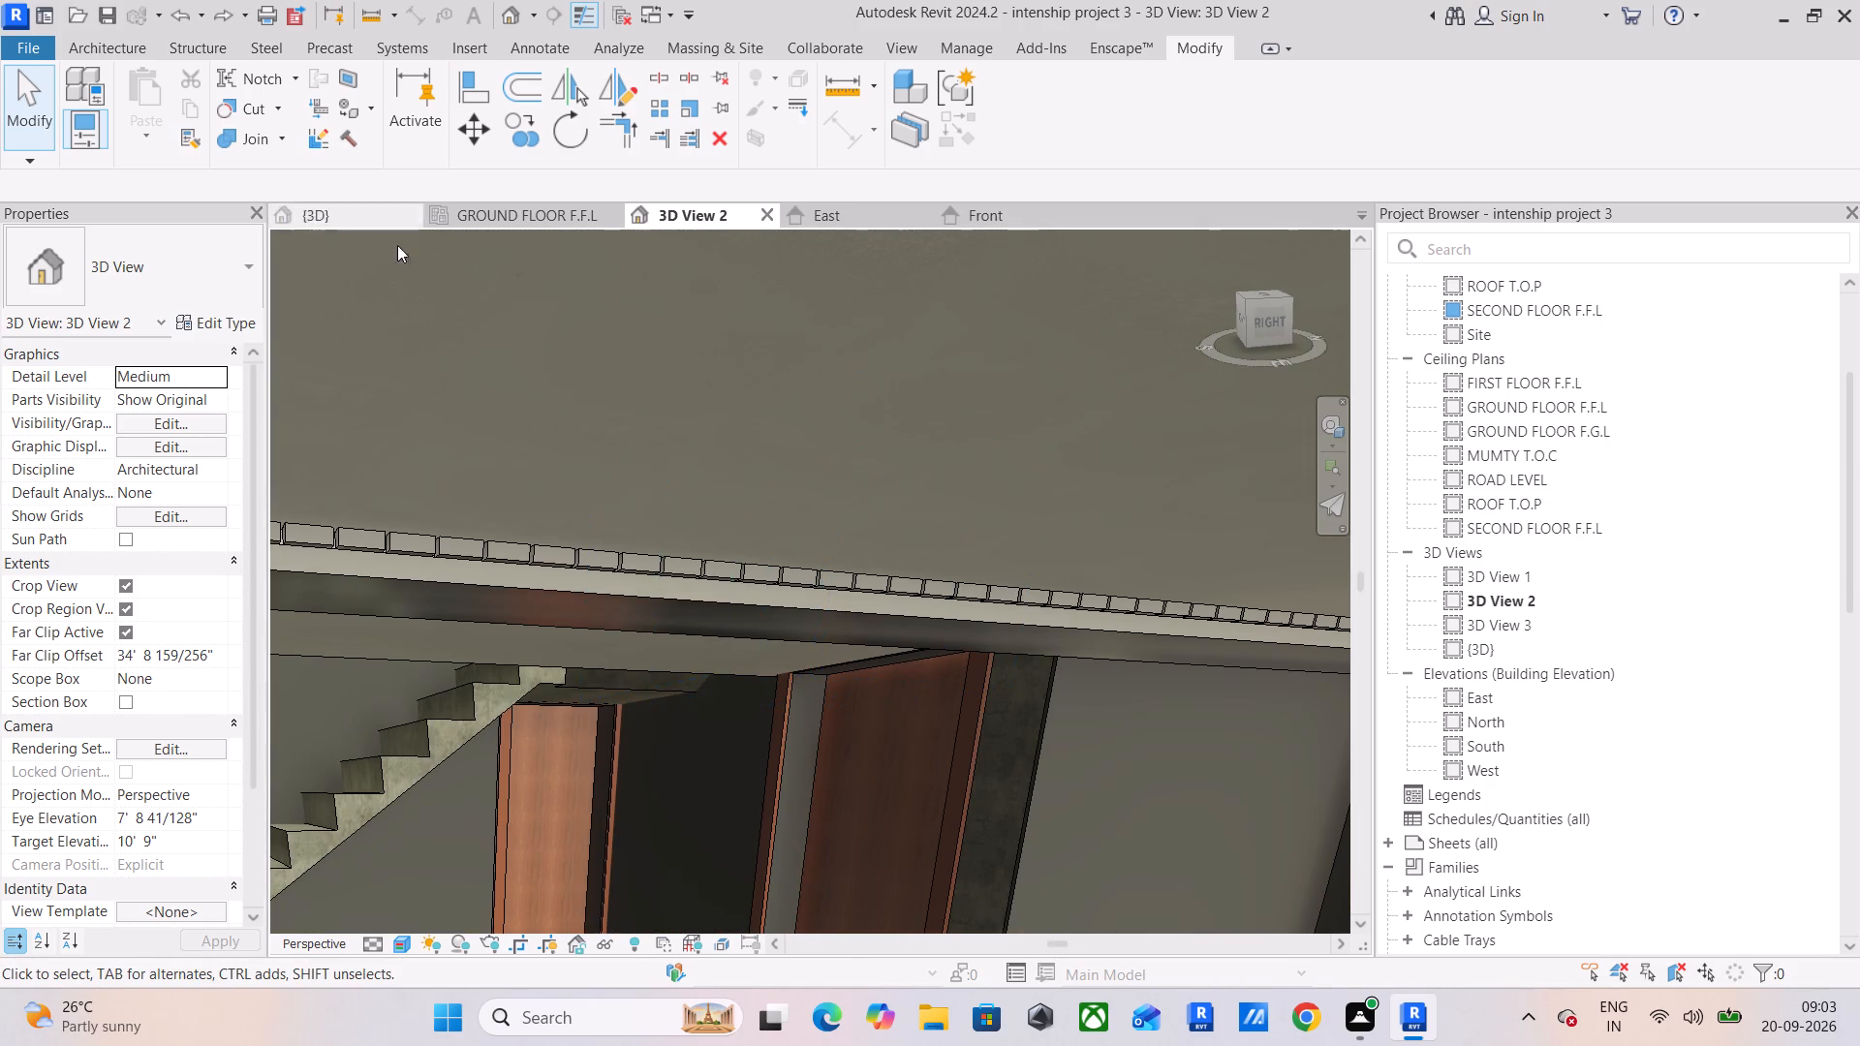
scroll(457, 289, down, 4)
scroll(523, 330, down, 1)
middle_drag(577, 358, 776, 399)
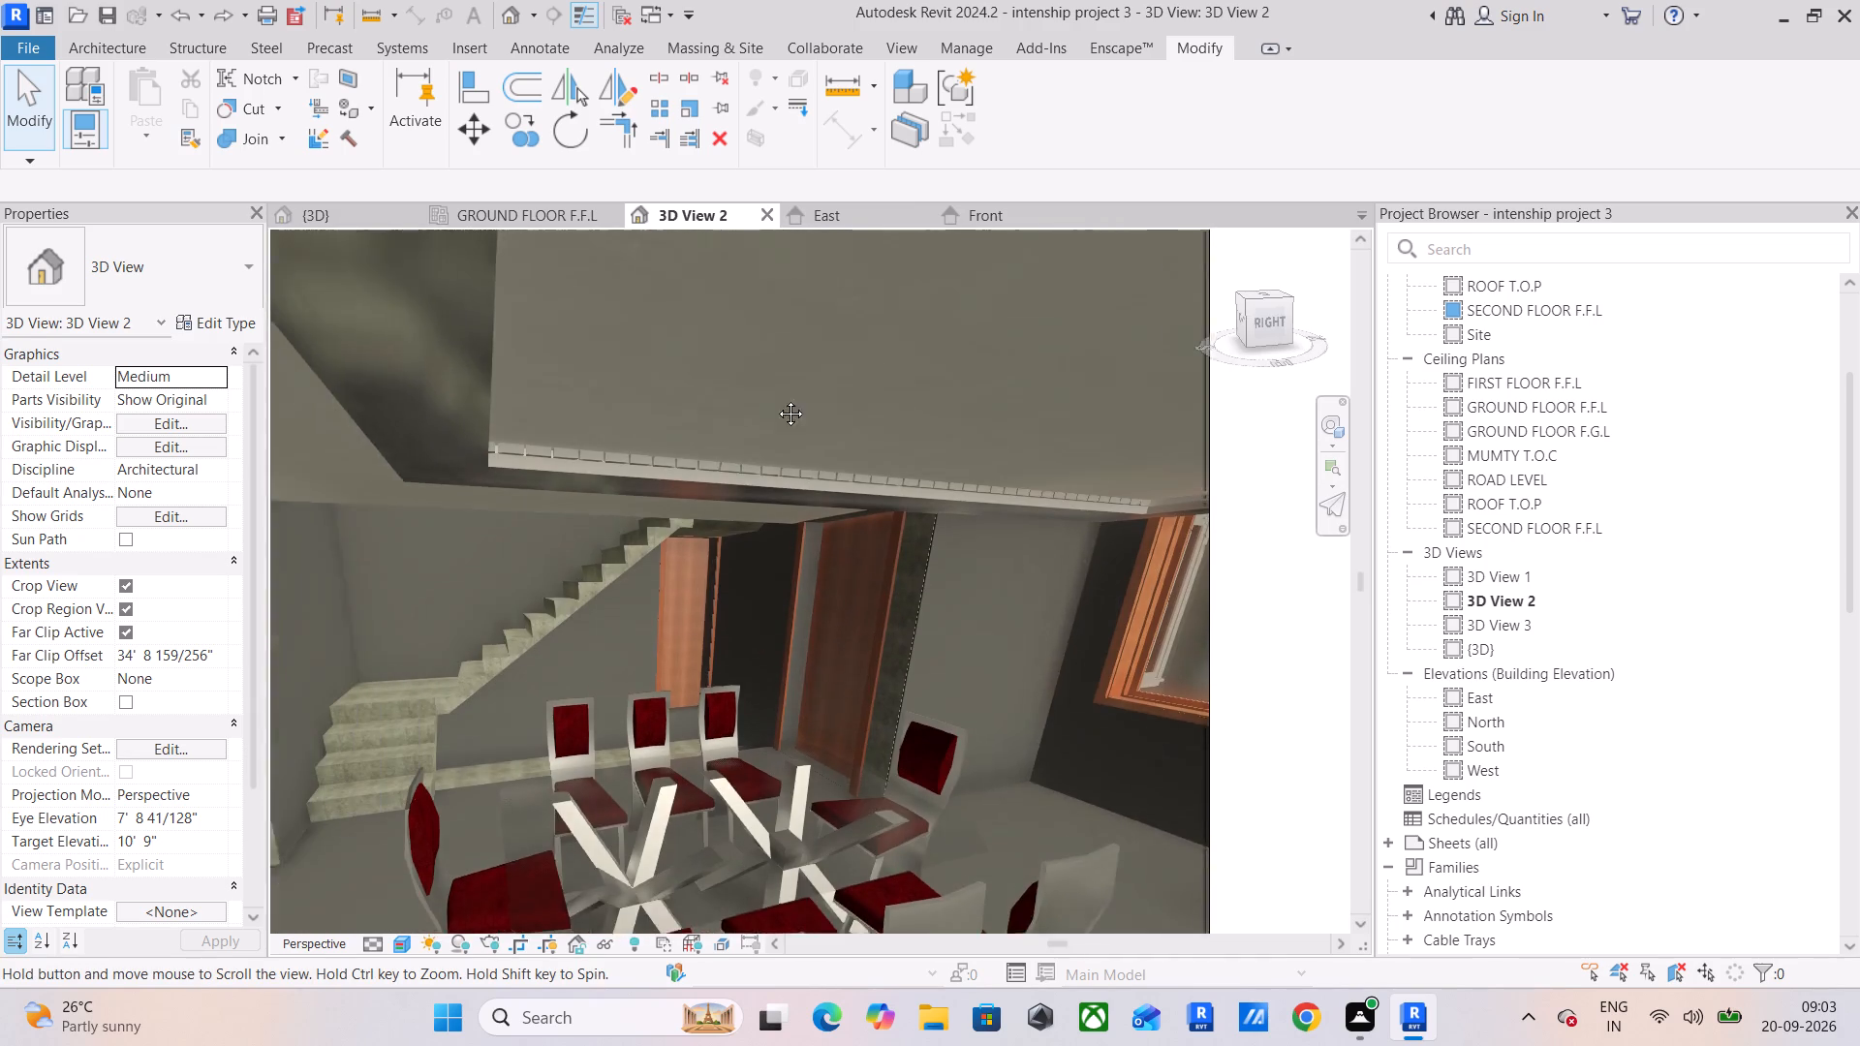
middle_drag(776, 399, 954, 406)
scroll(954, 406, down, 3)
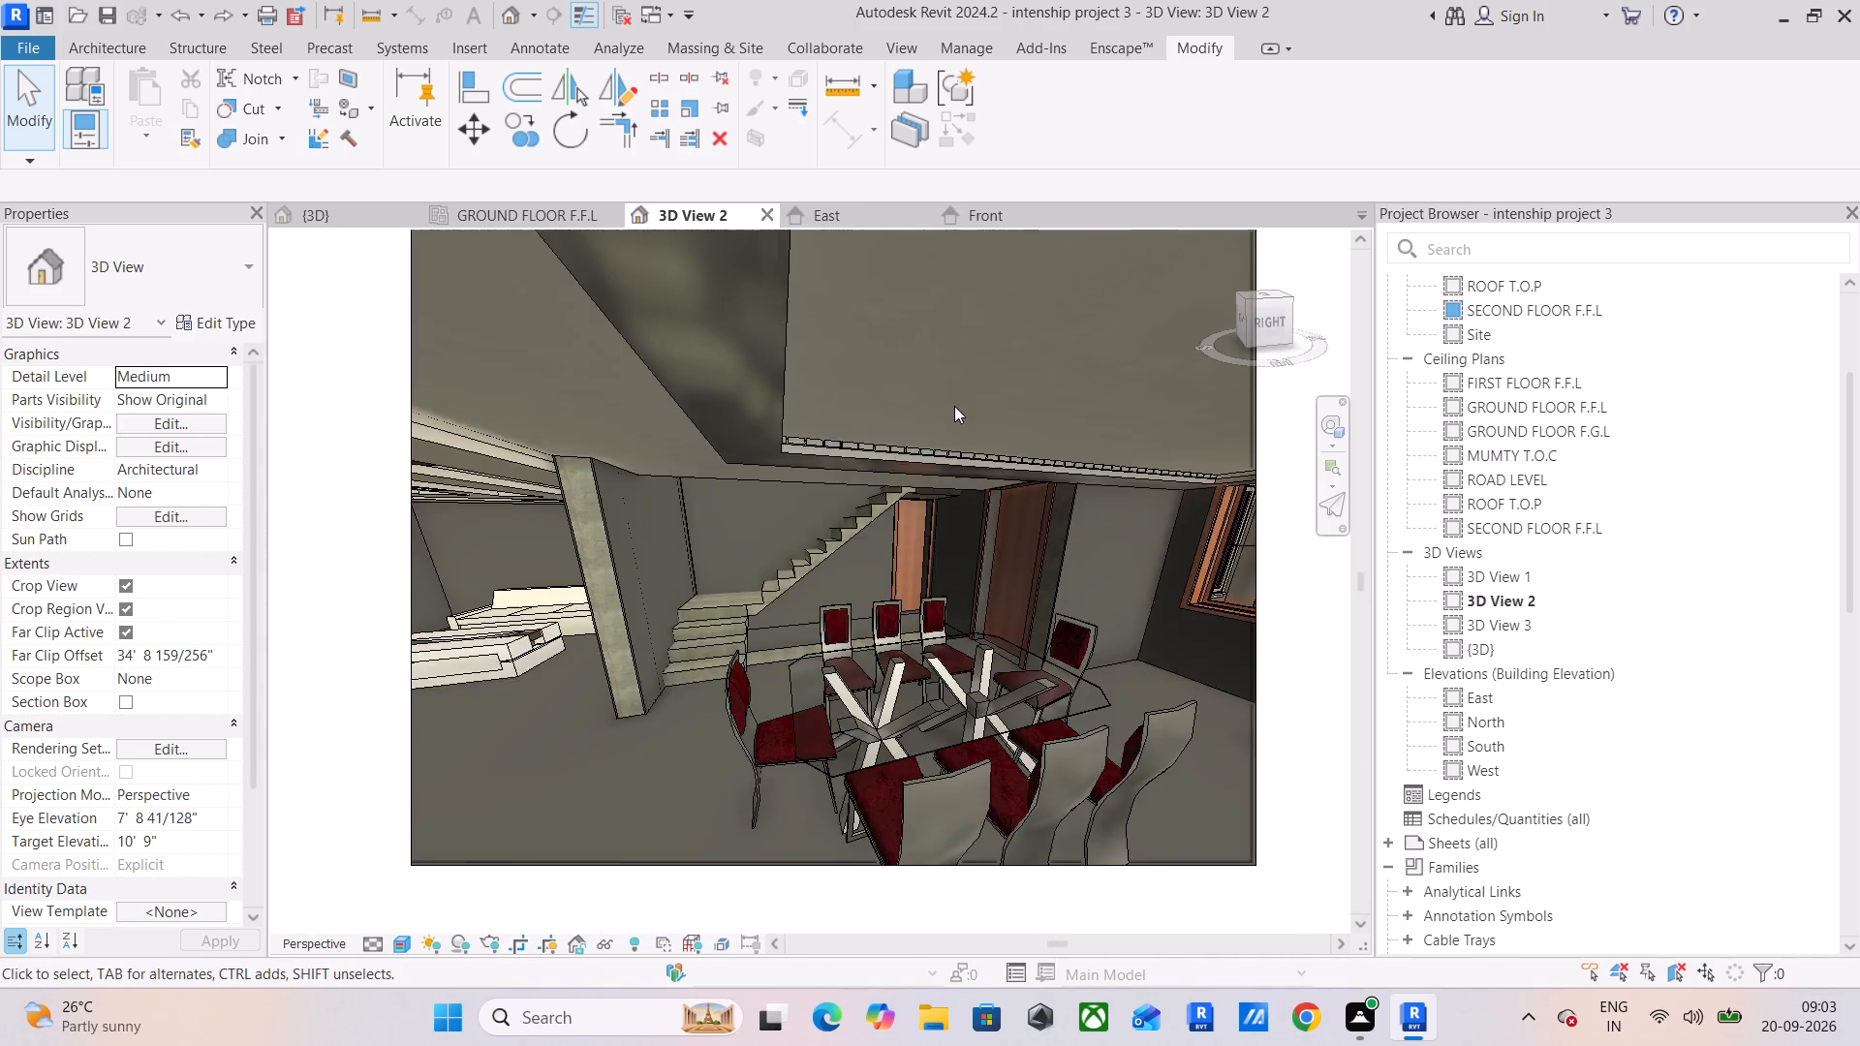
middle_drag(954, 406, 954, 467)
text(RR)
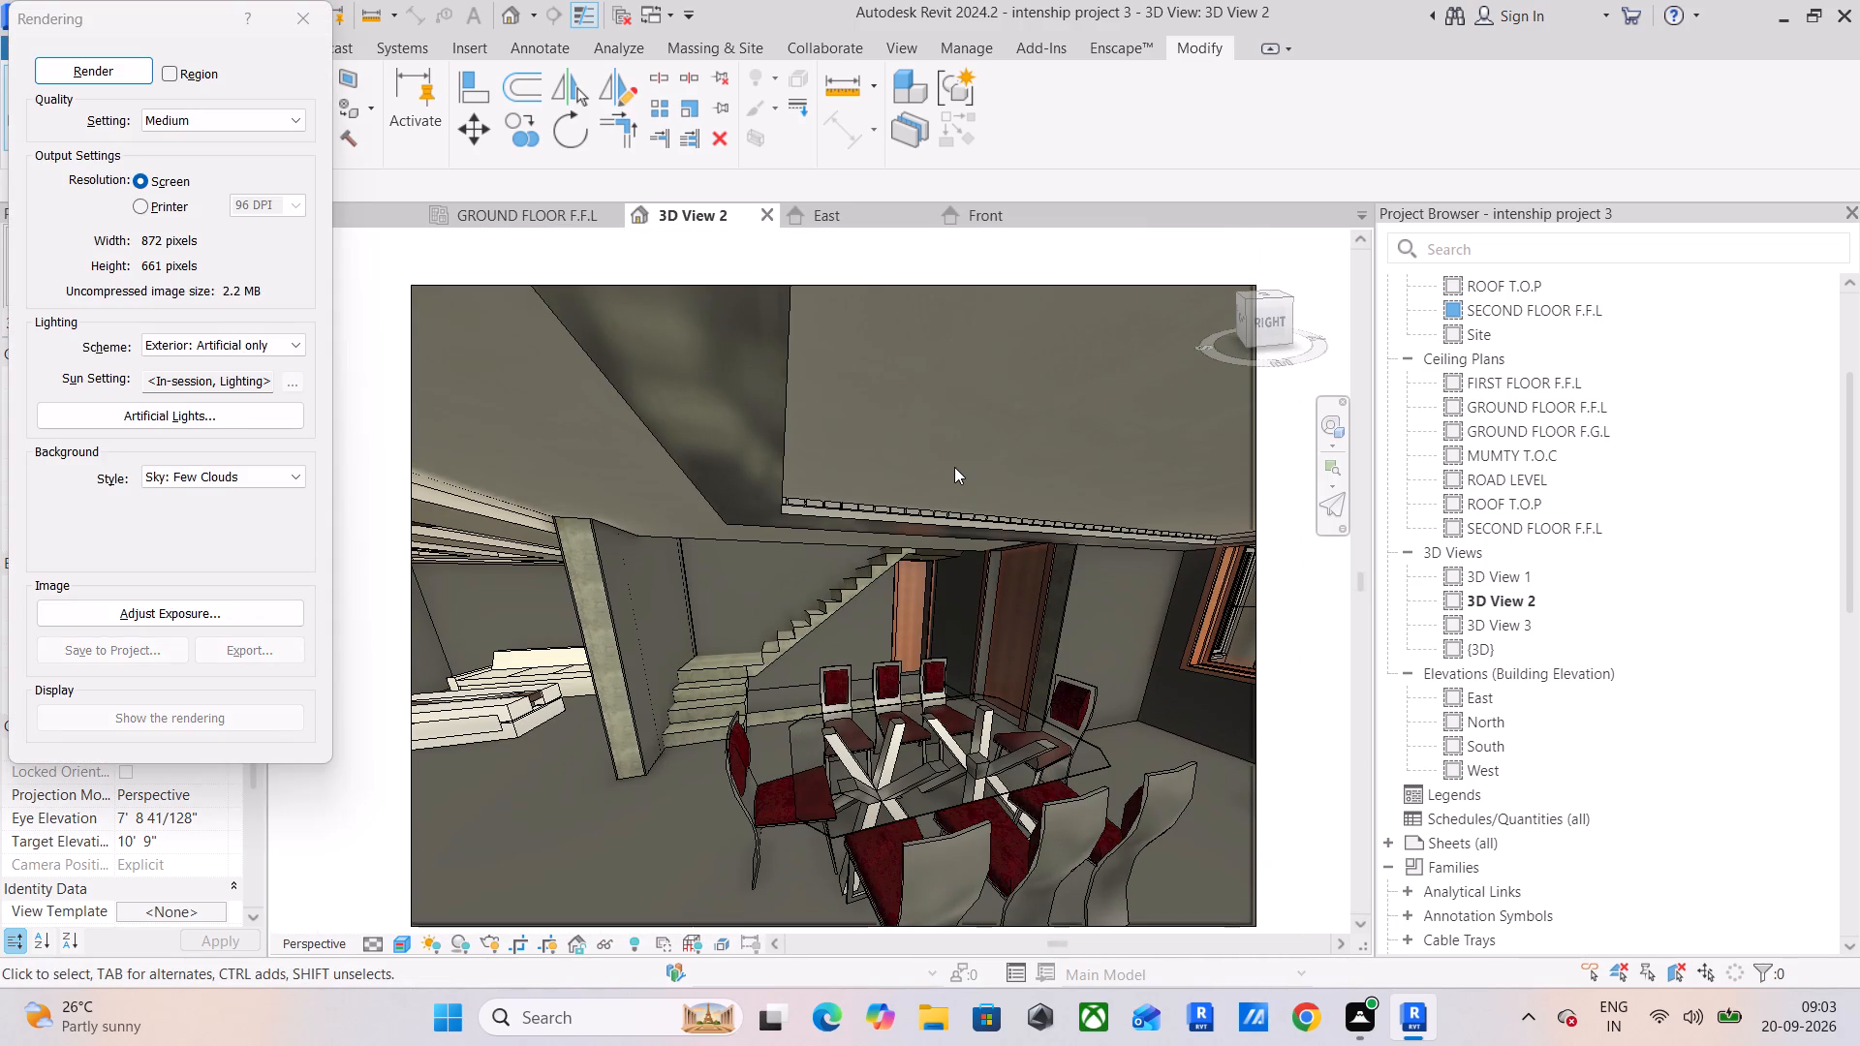
click(82, 70)
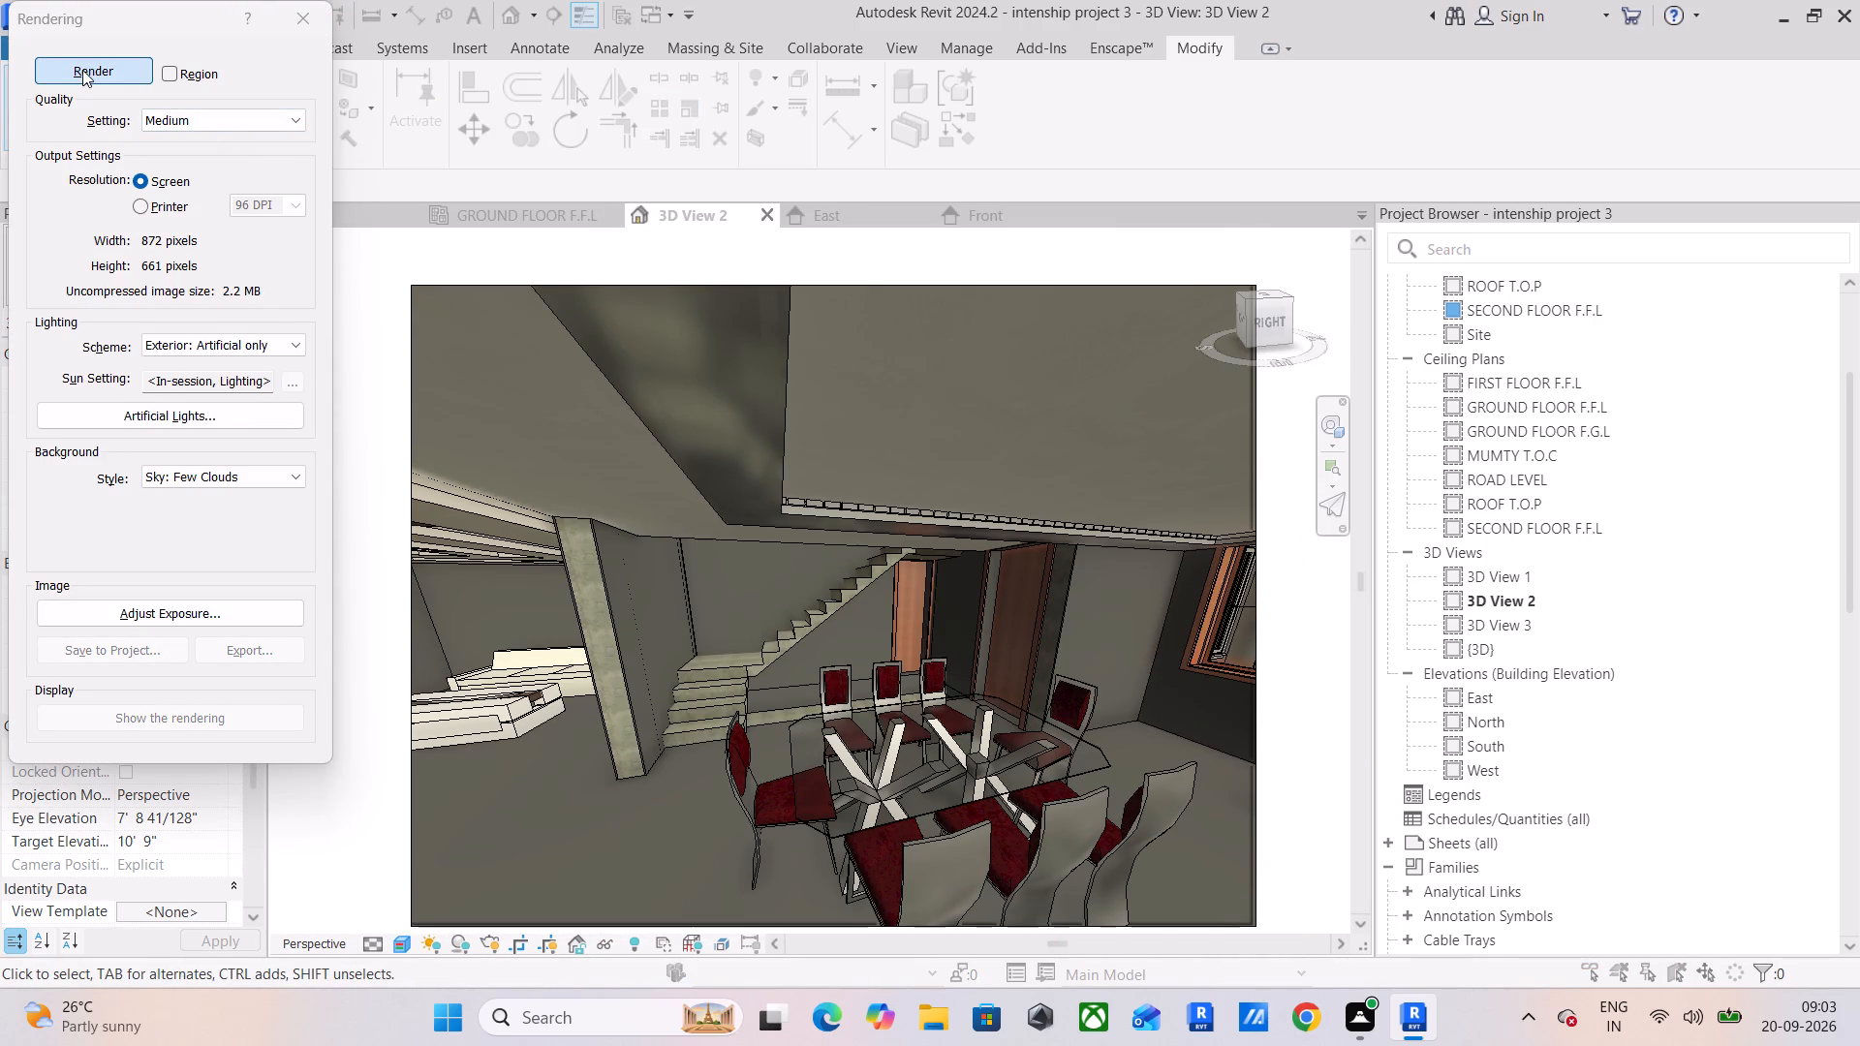
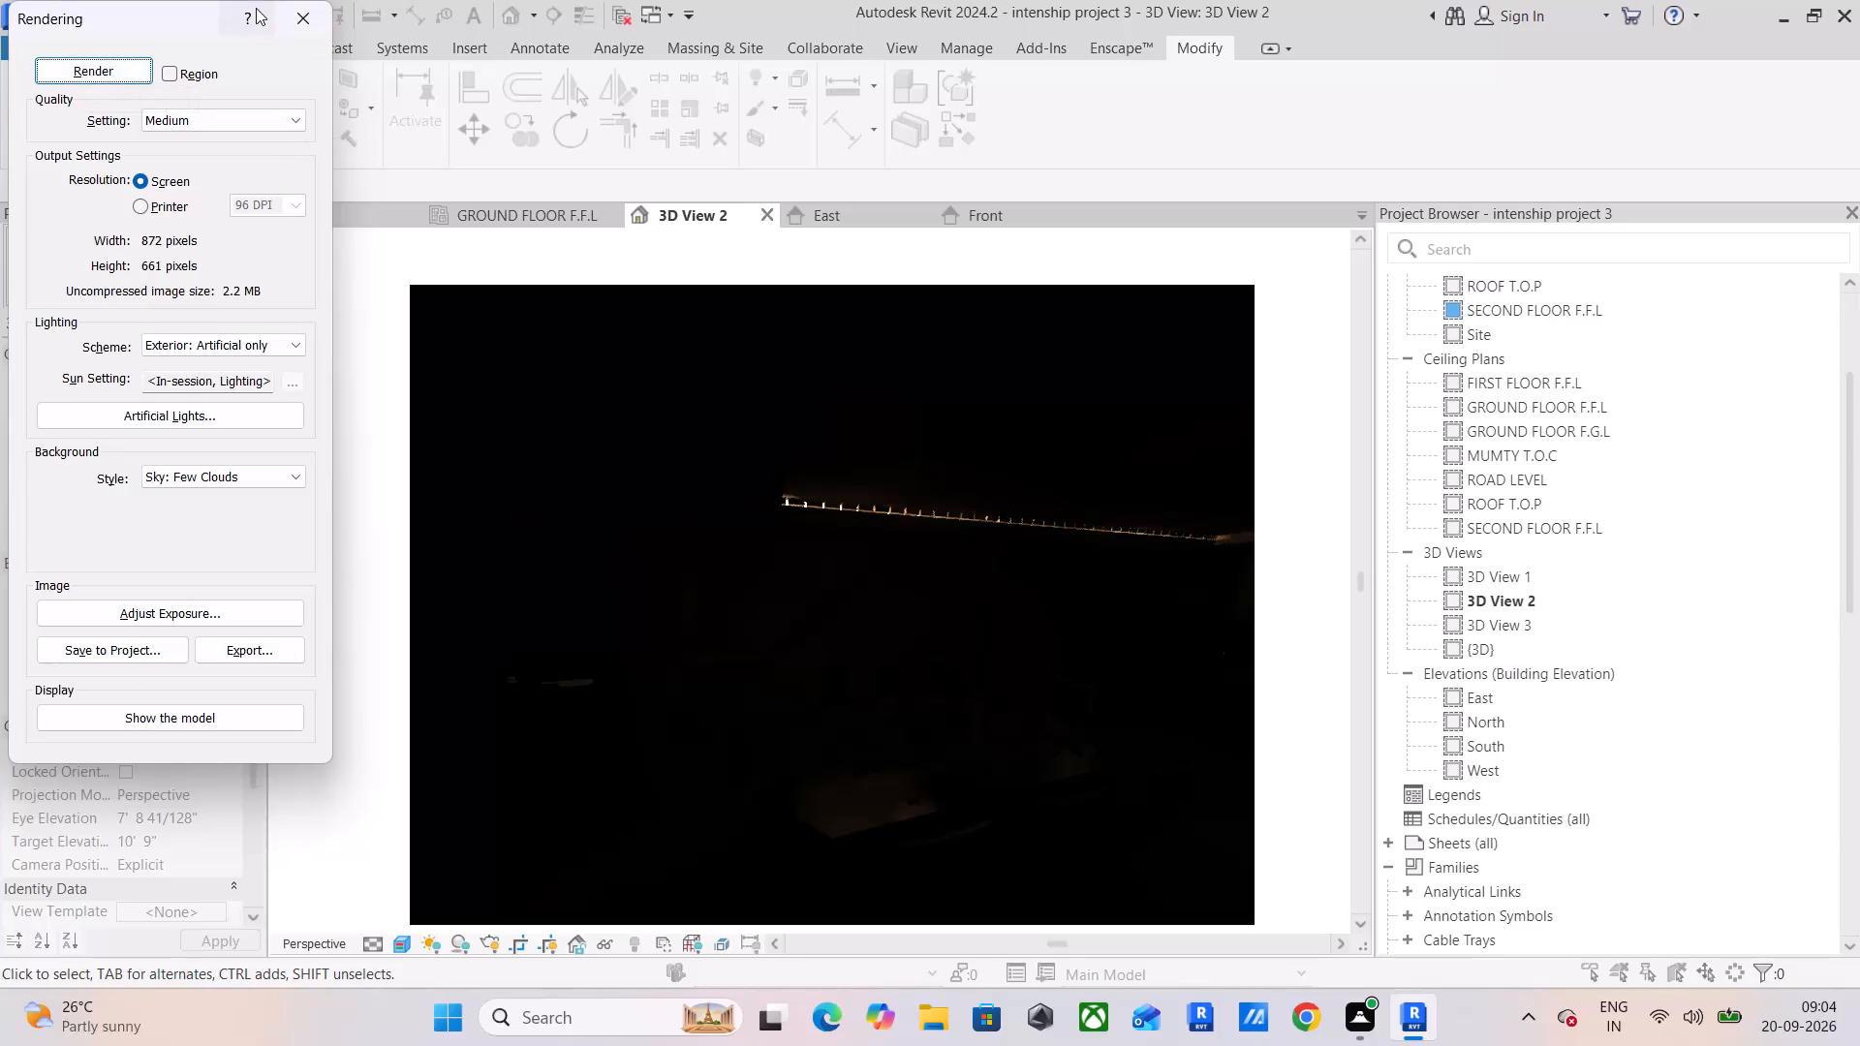
Close the finished rendering and ungroup one arrayed celling light in the row along the ceiling step in 3D View 2.
click(316, 5)
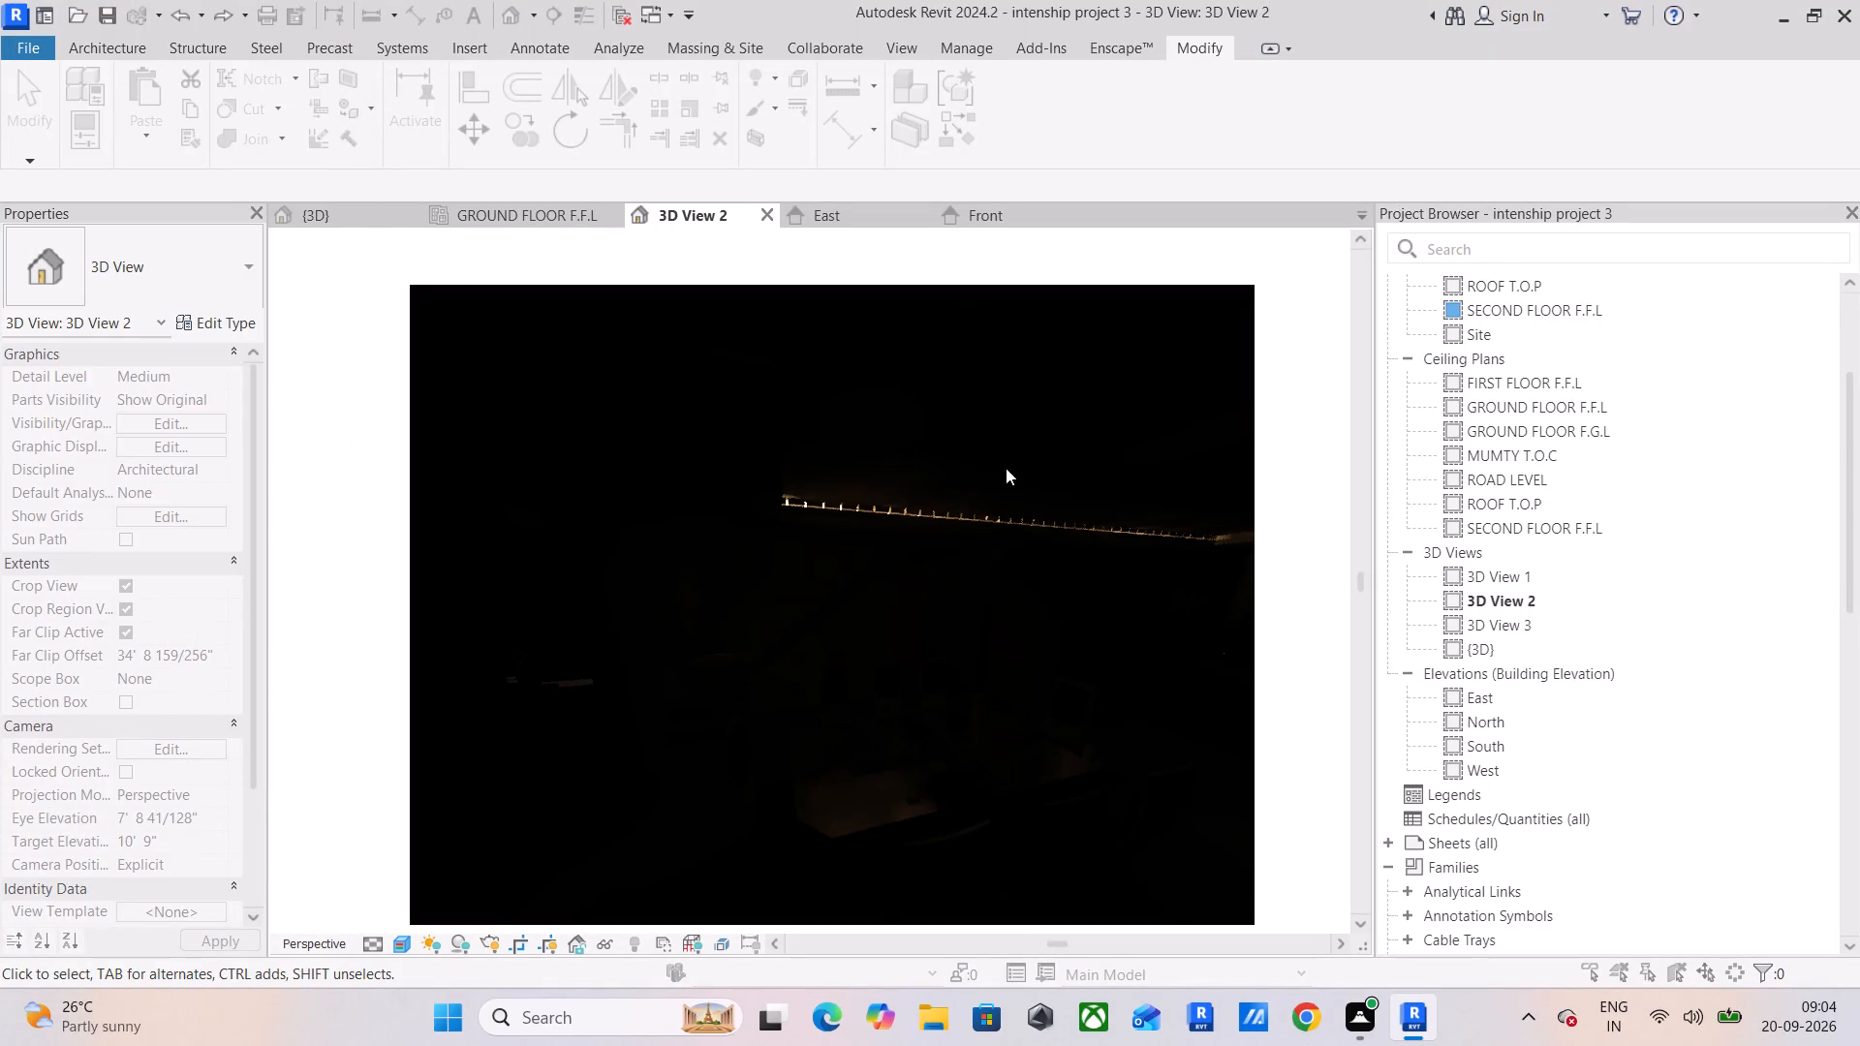
scroll(939, 515, up, 5)
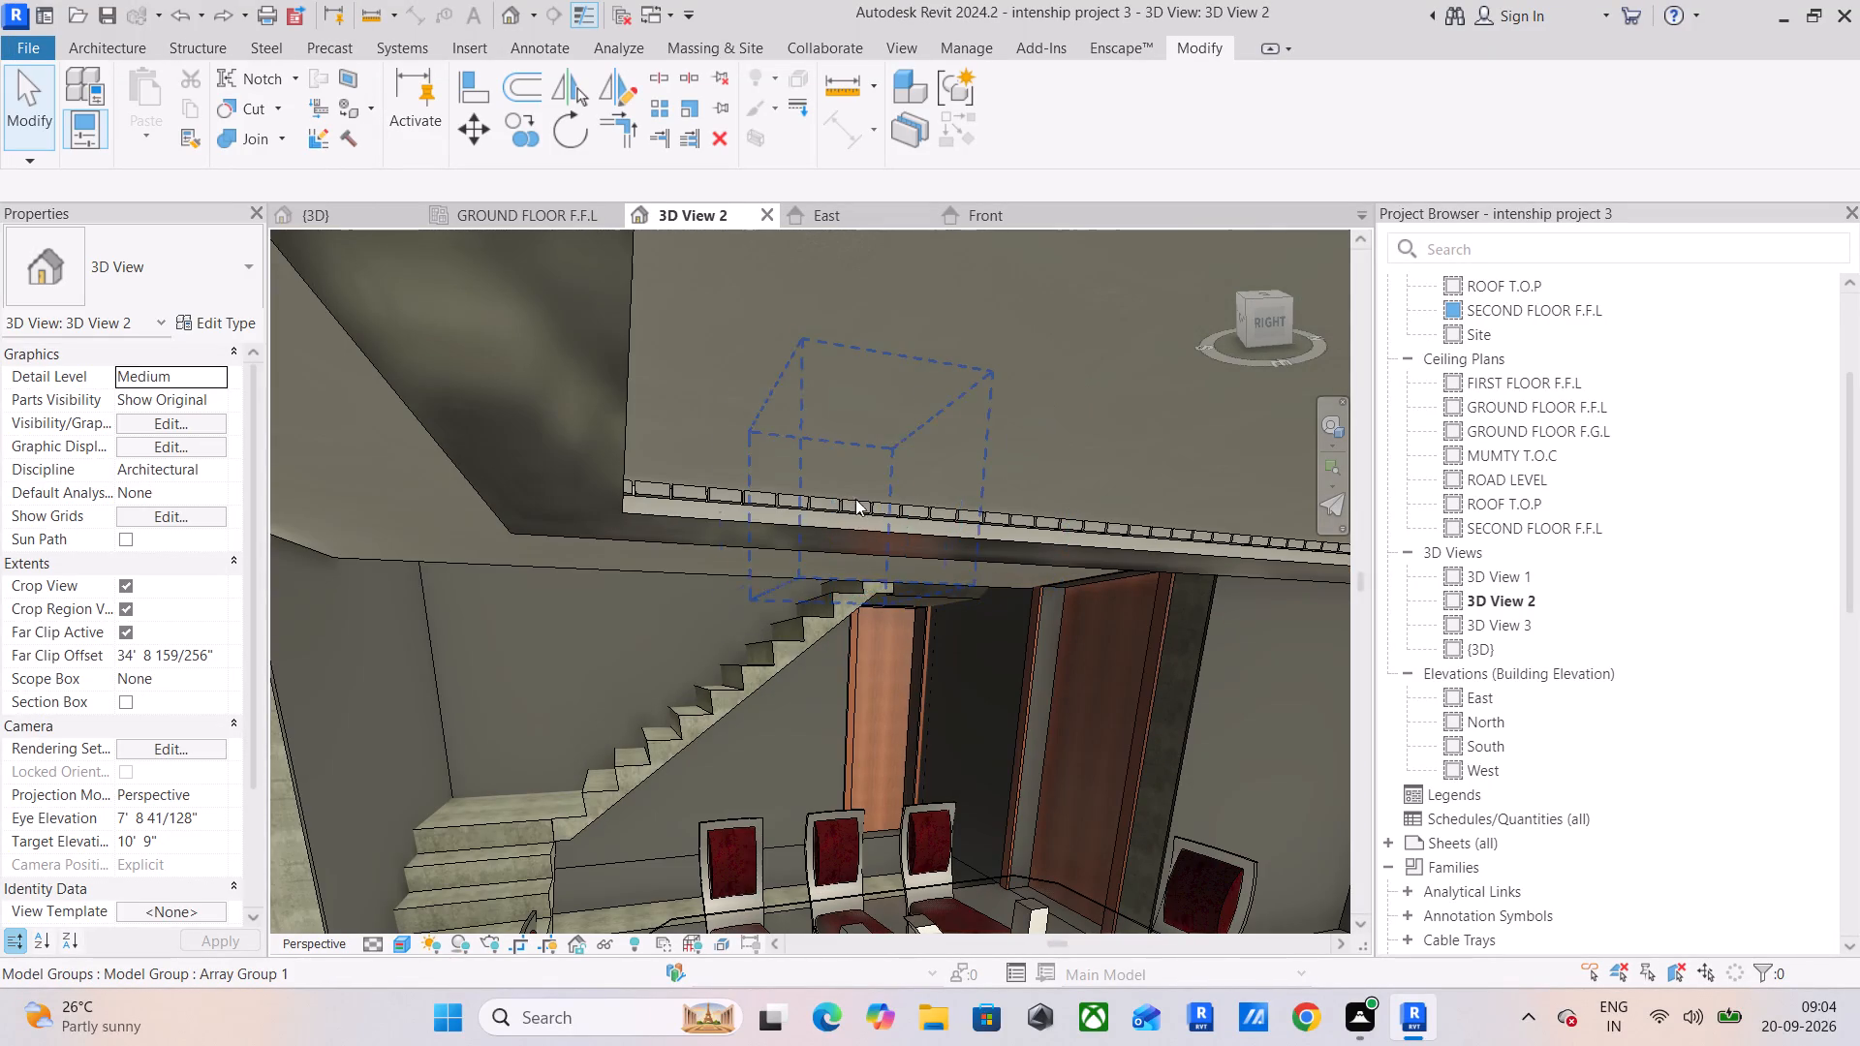
scroll(718, 491, up, 6)
click(718, 491)
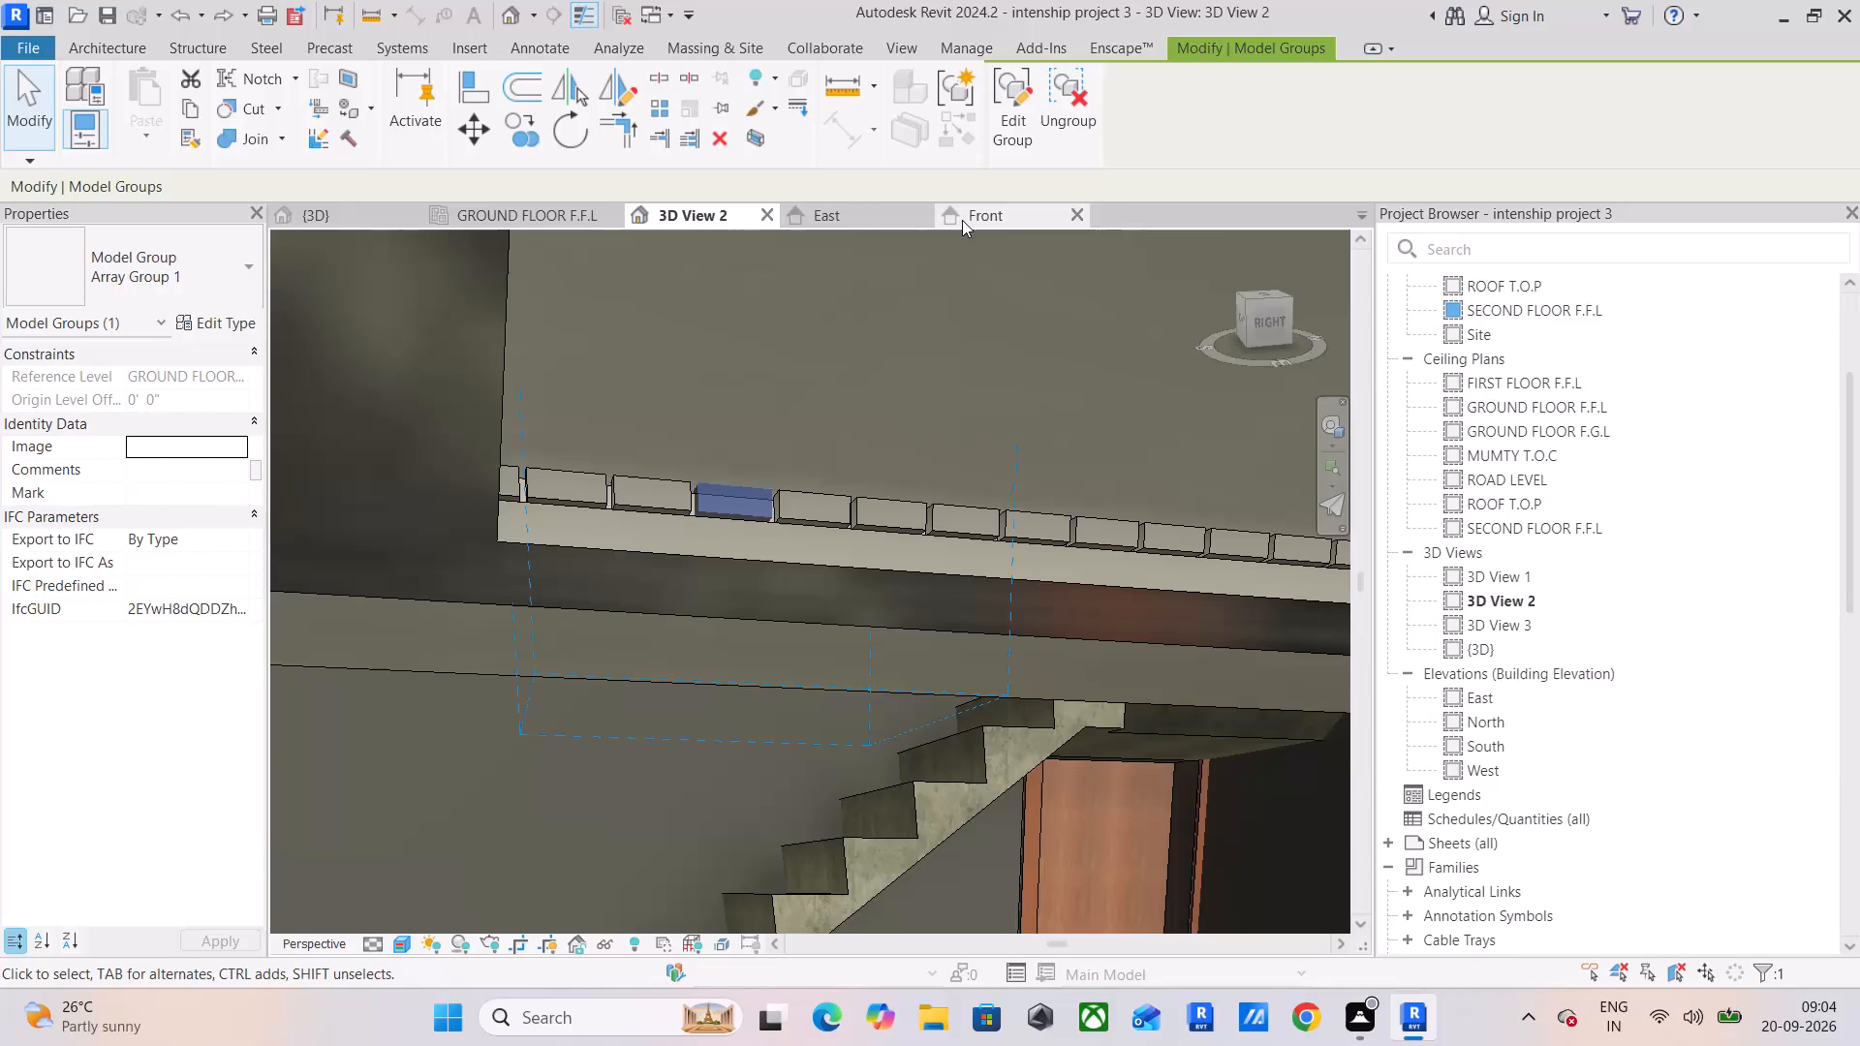
click(1023, 107)
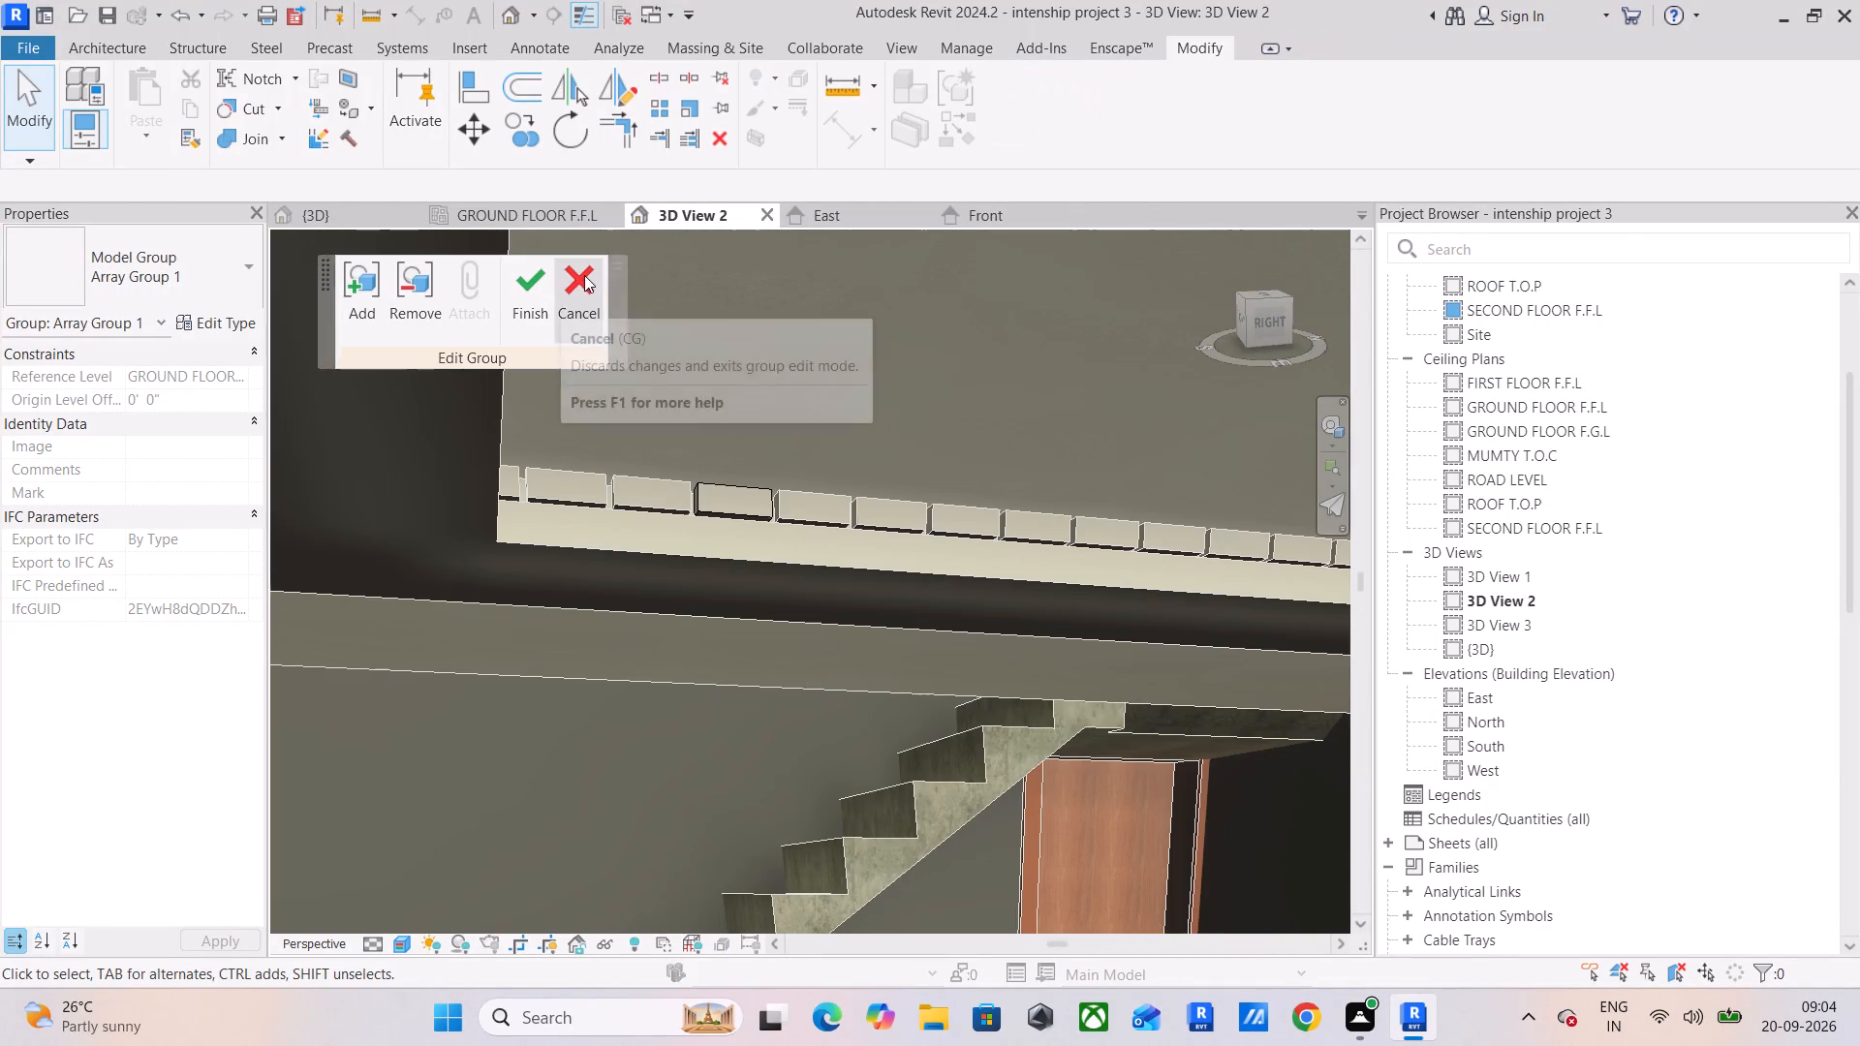
click(584, 275)
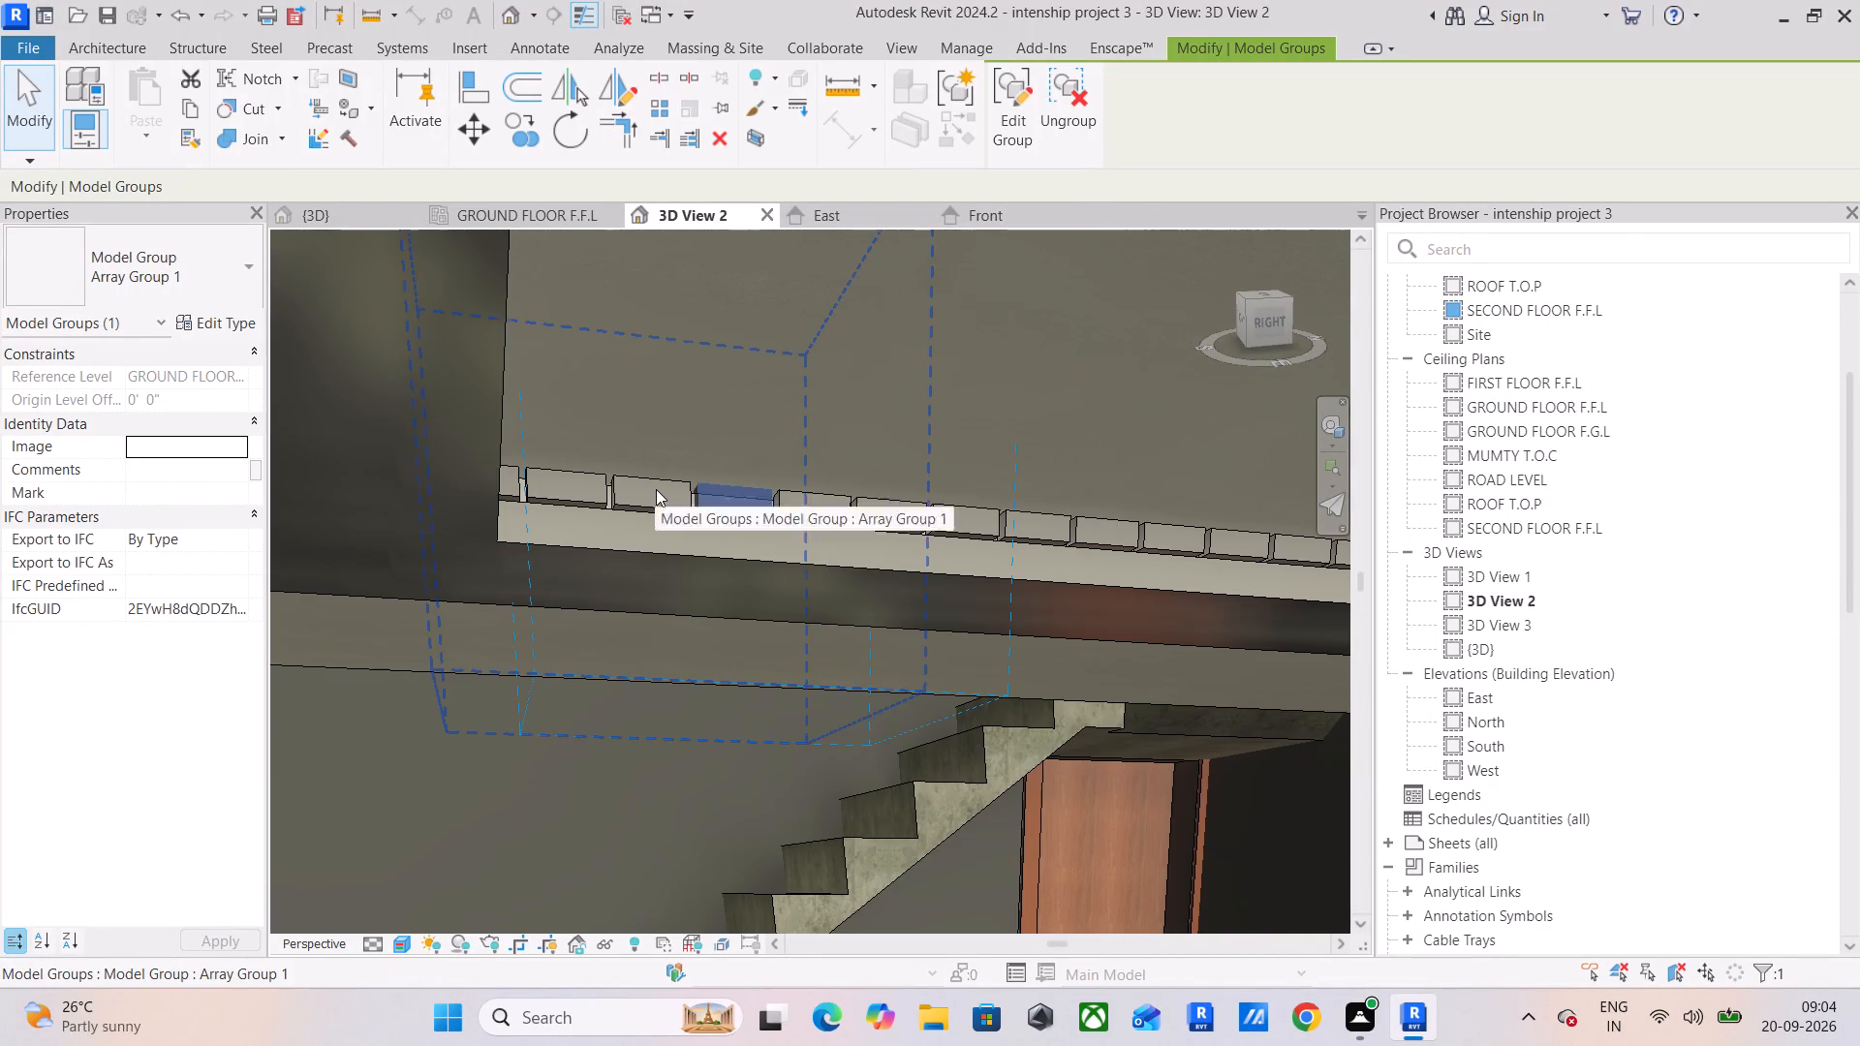
click(1056, 108)
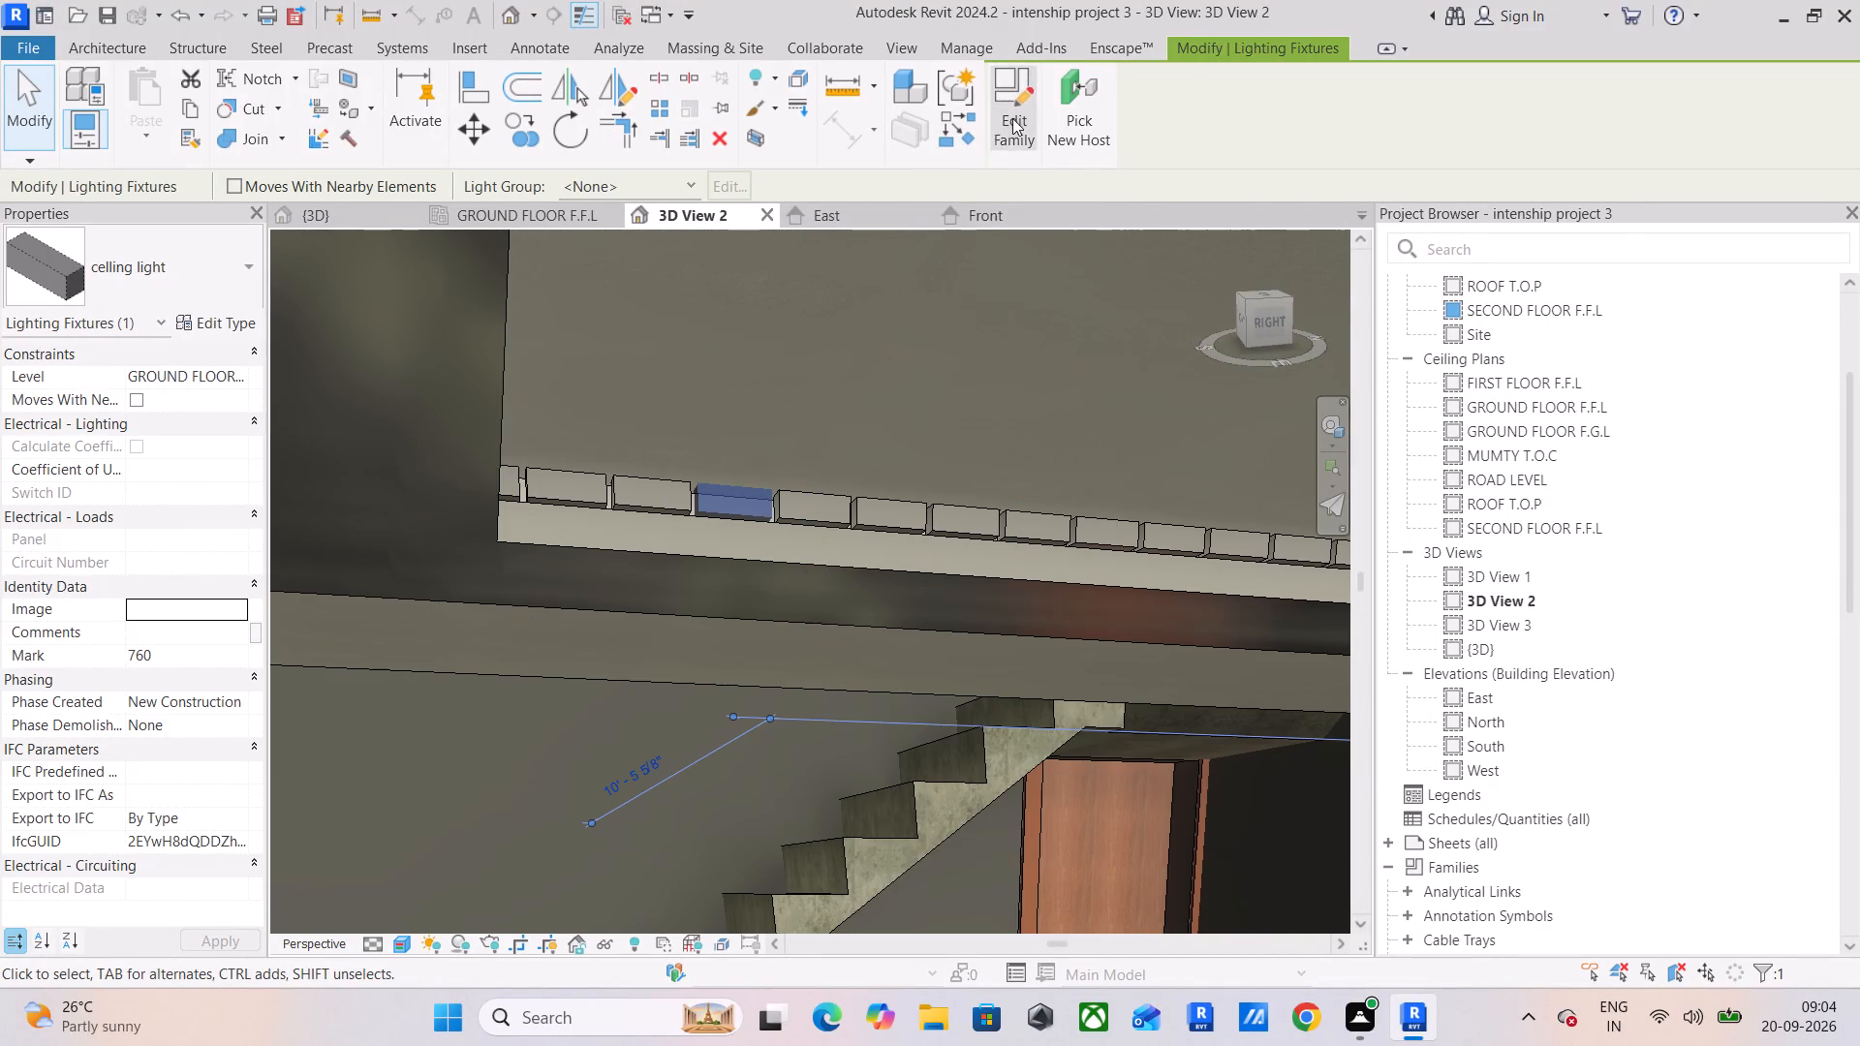
In the celling light family's Front elevation, move the fixture box above the light source plane, its top about 2.2 inches above it.
click(1012, 118)
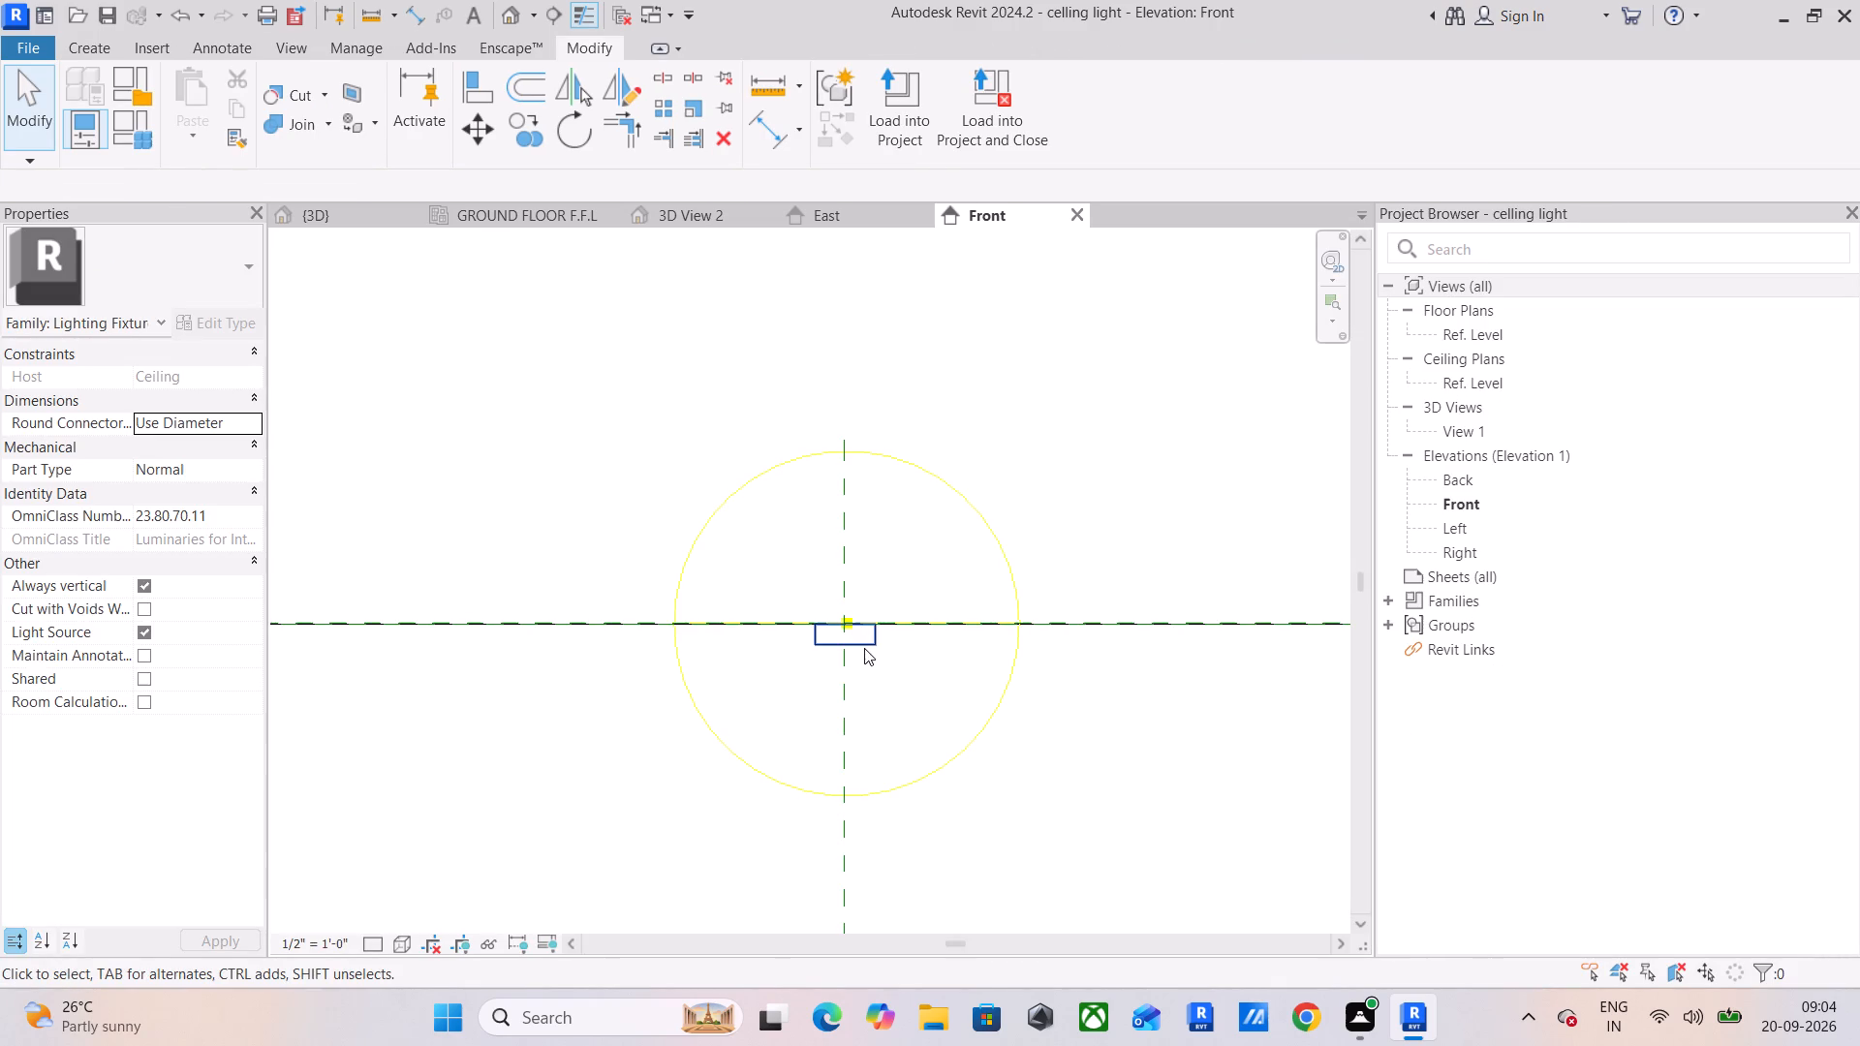
scroll(847, 638, up, 4)
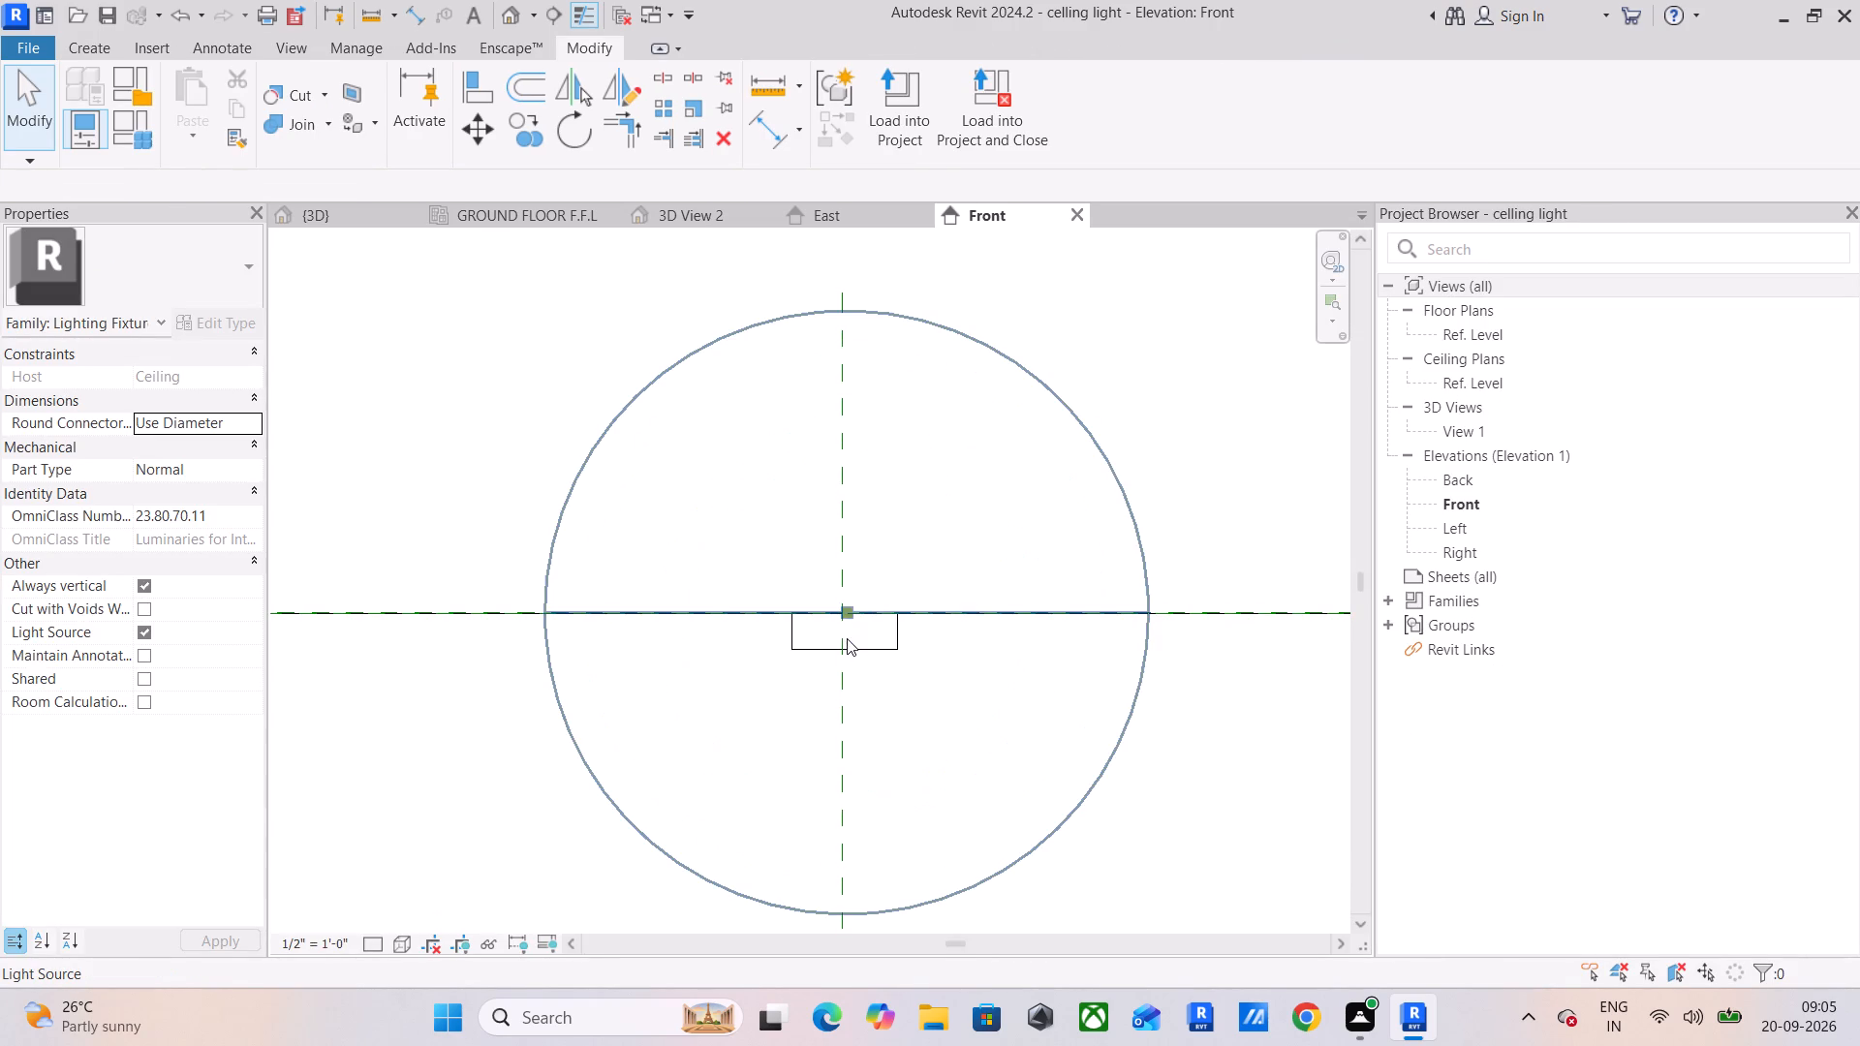
click(862, 642)
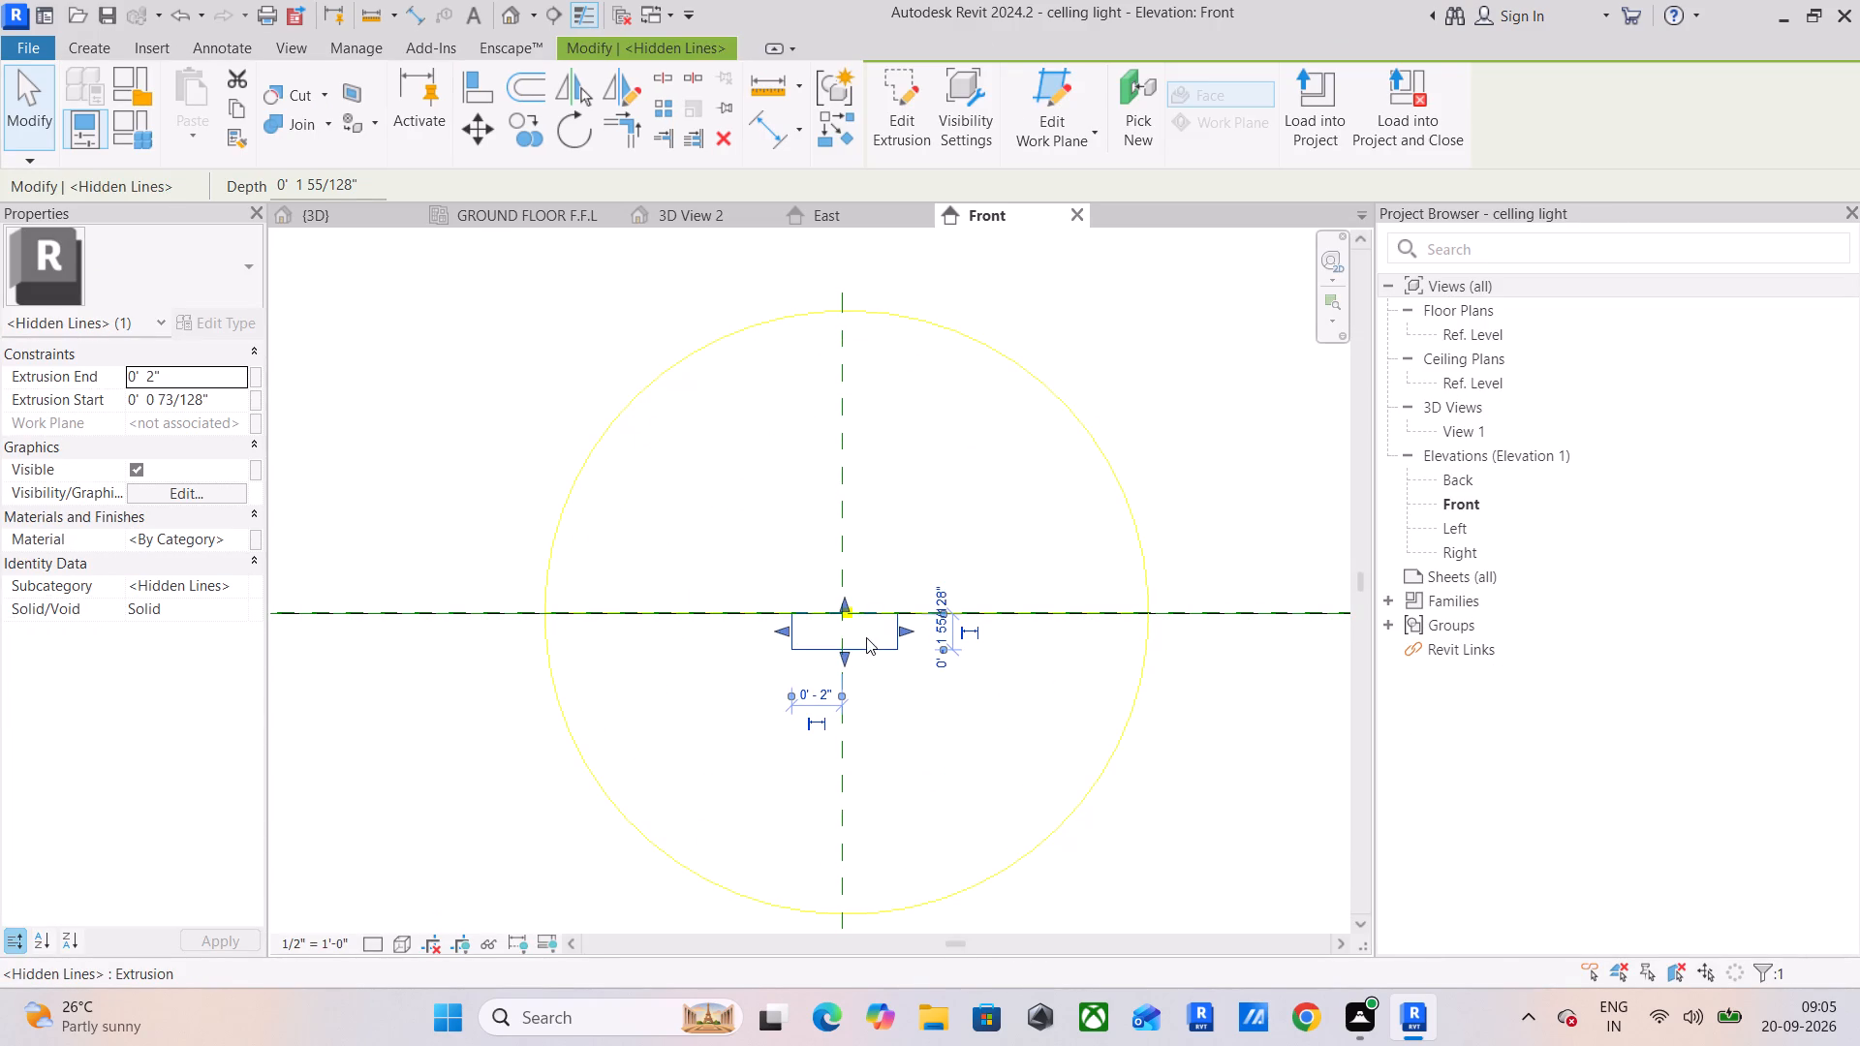
drag(866, 648, 866, 582)
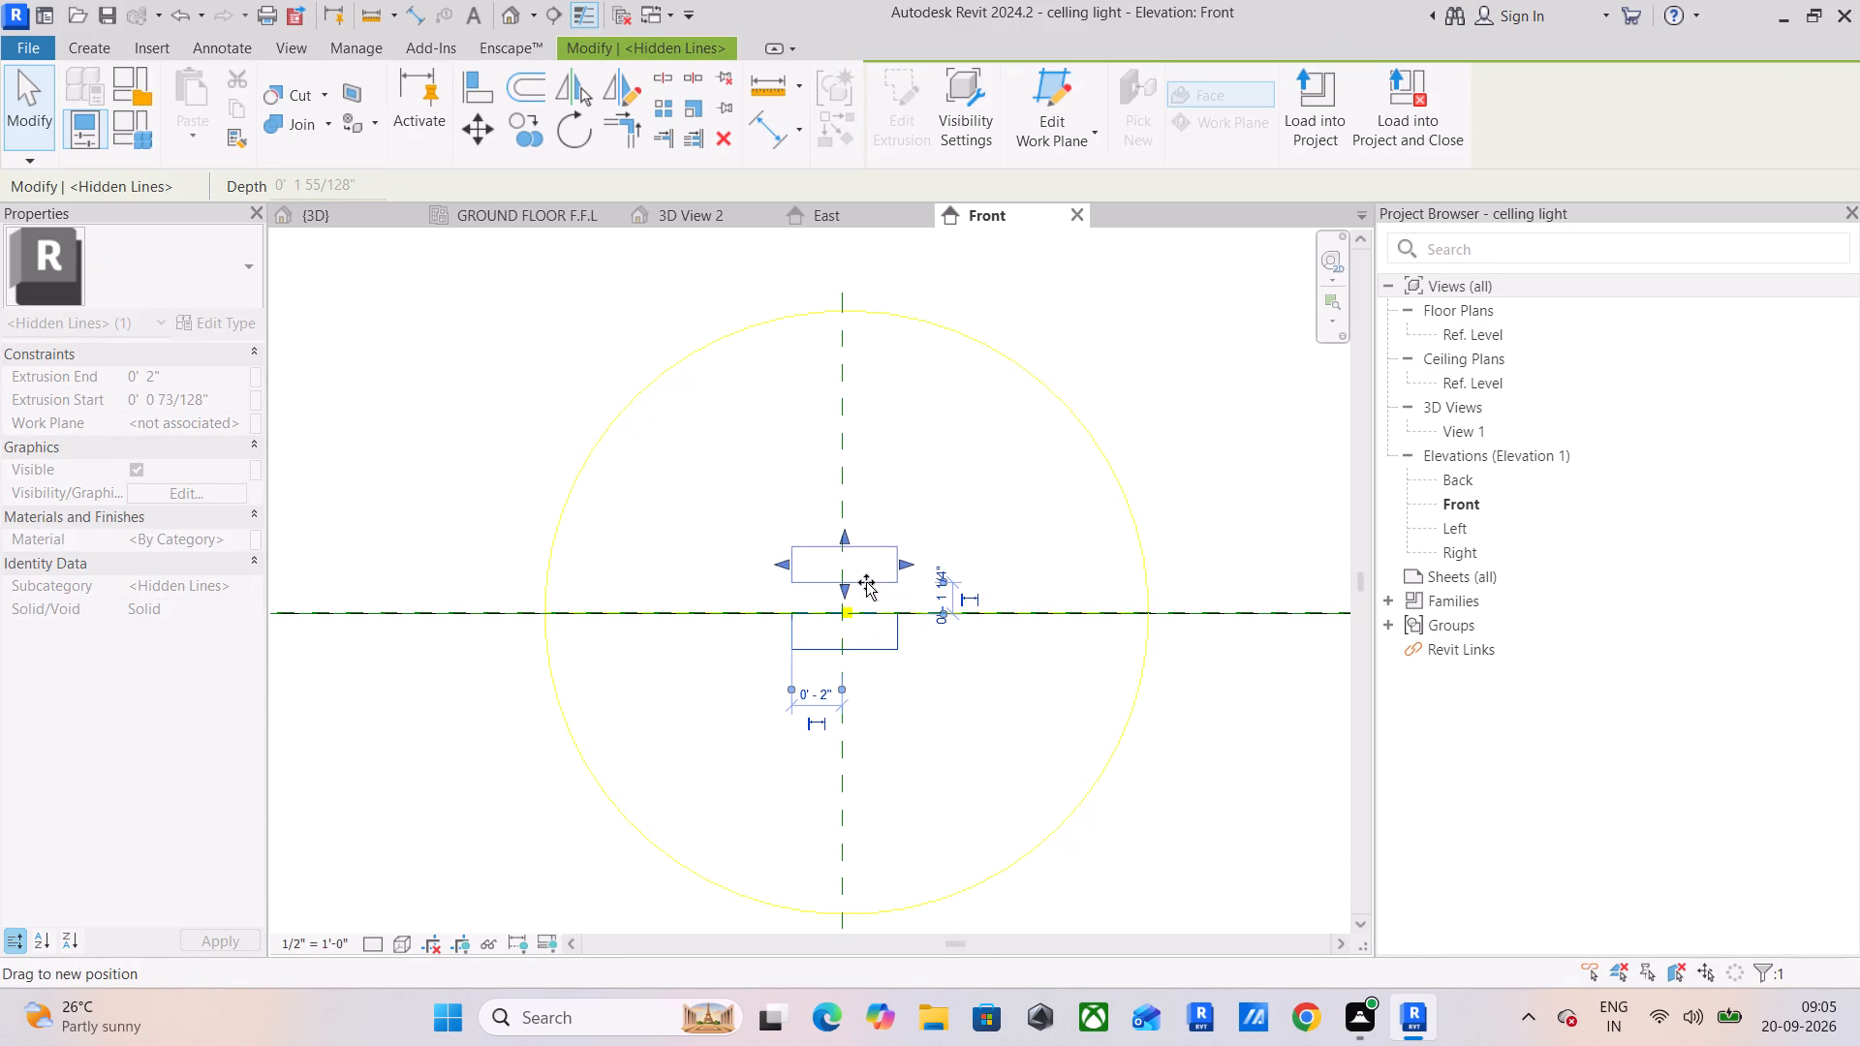
drag(866, 582, 865, 600)
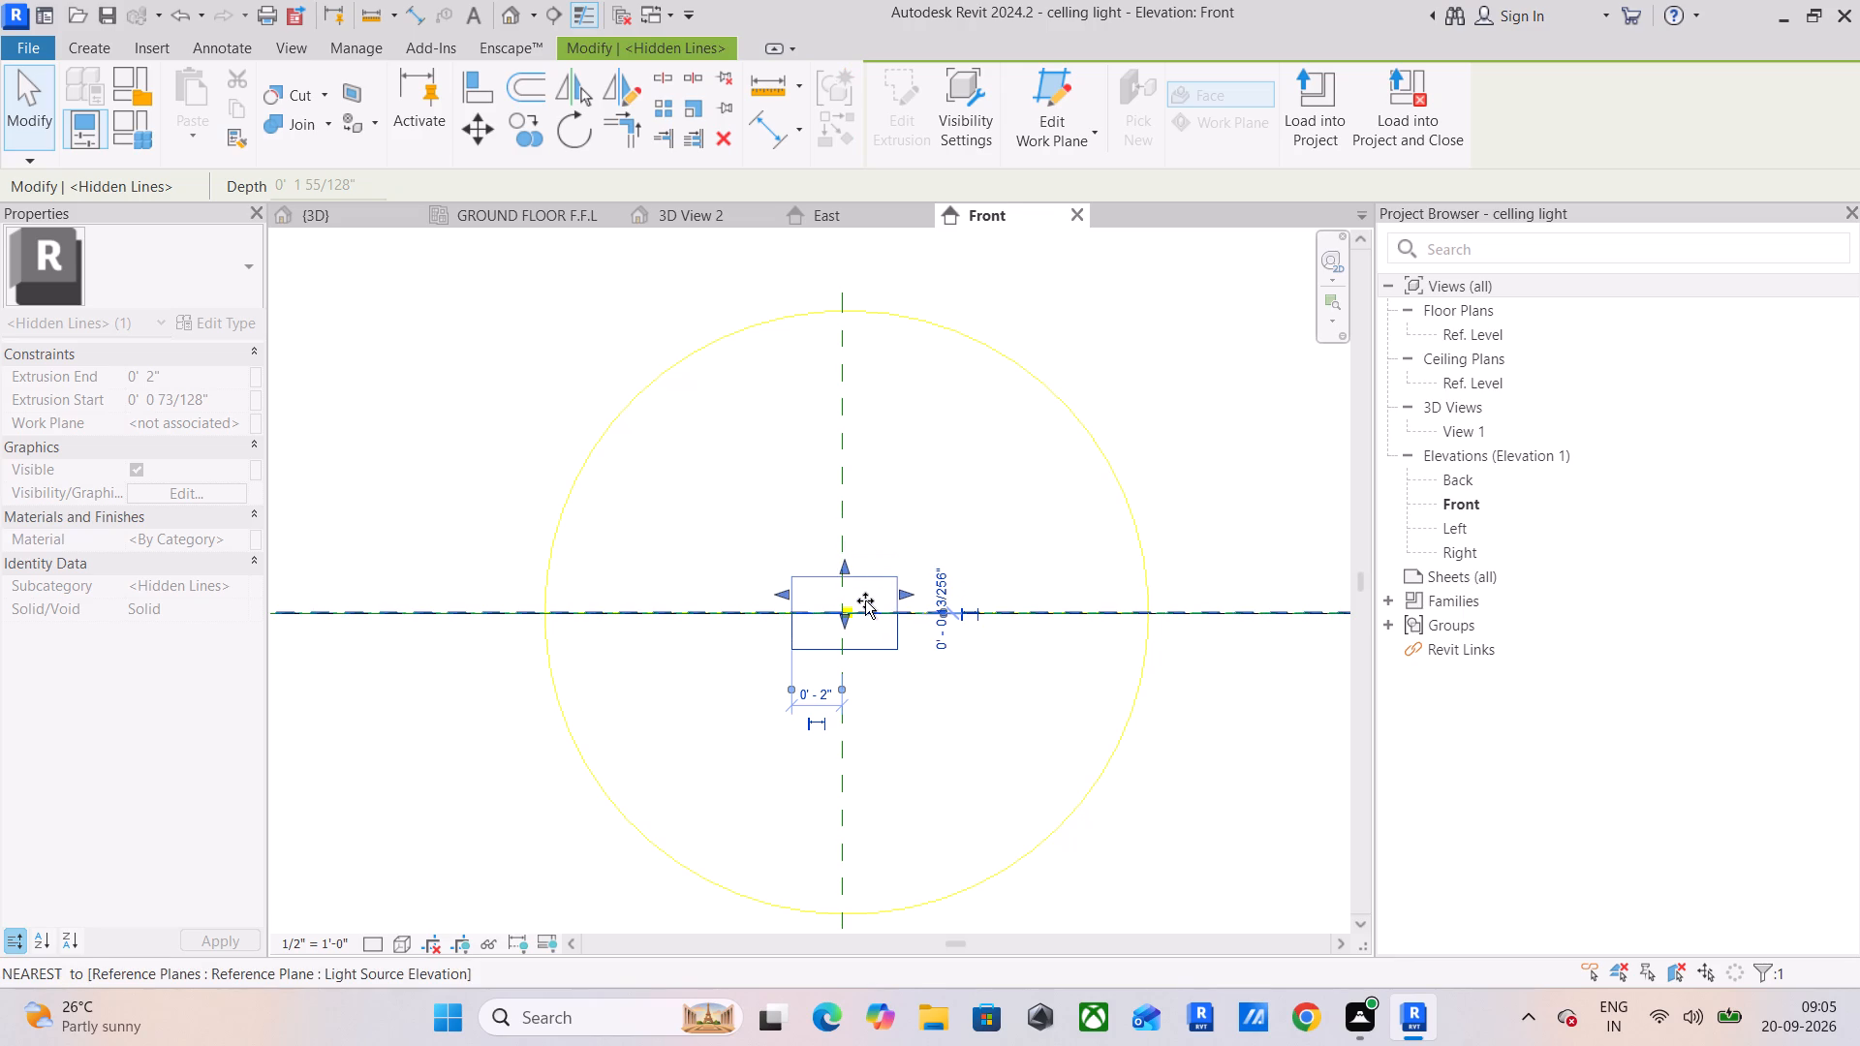
drag(865, 600, 865, 595)
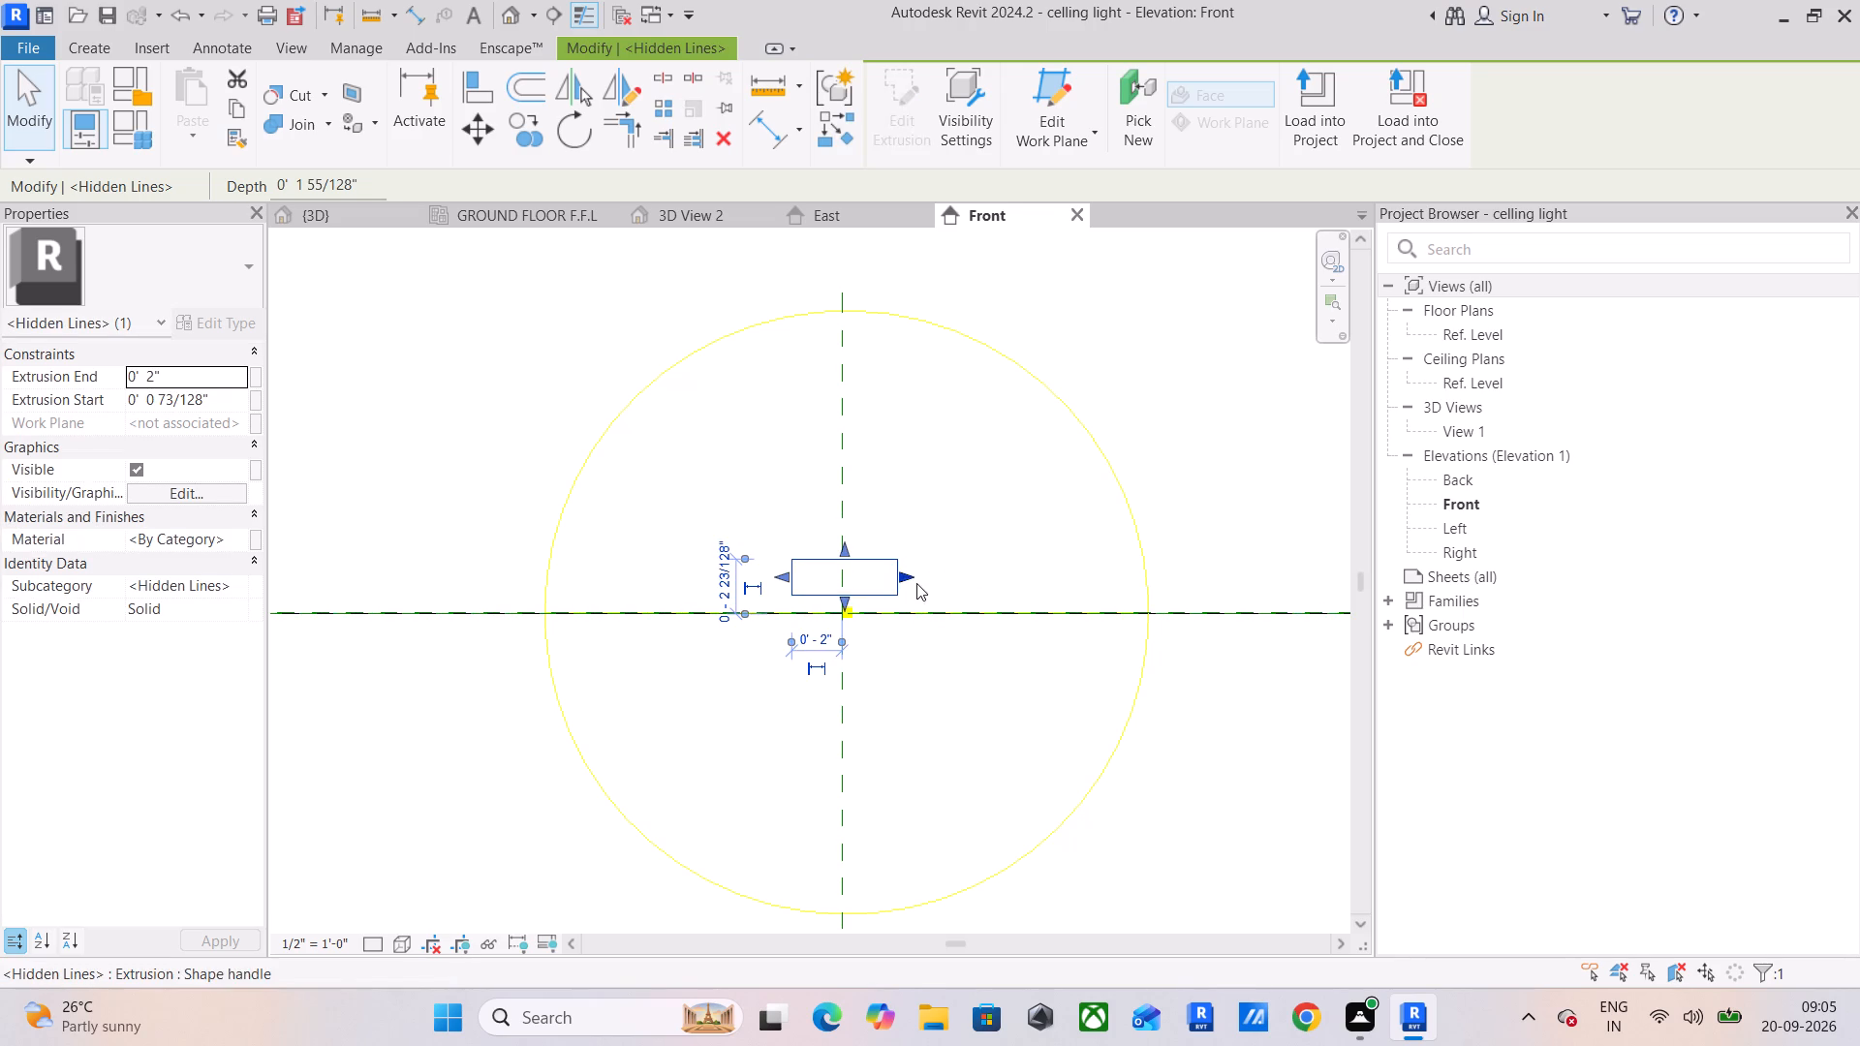
Review the emission shape and light distribution in the celling light family's light source definition.
scroll(834, 557, up, 6)
drag(872, 613, 873, 641)
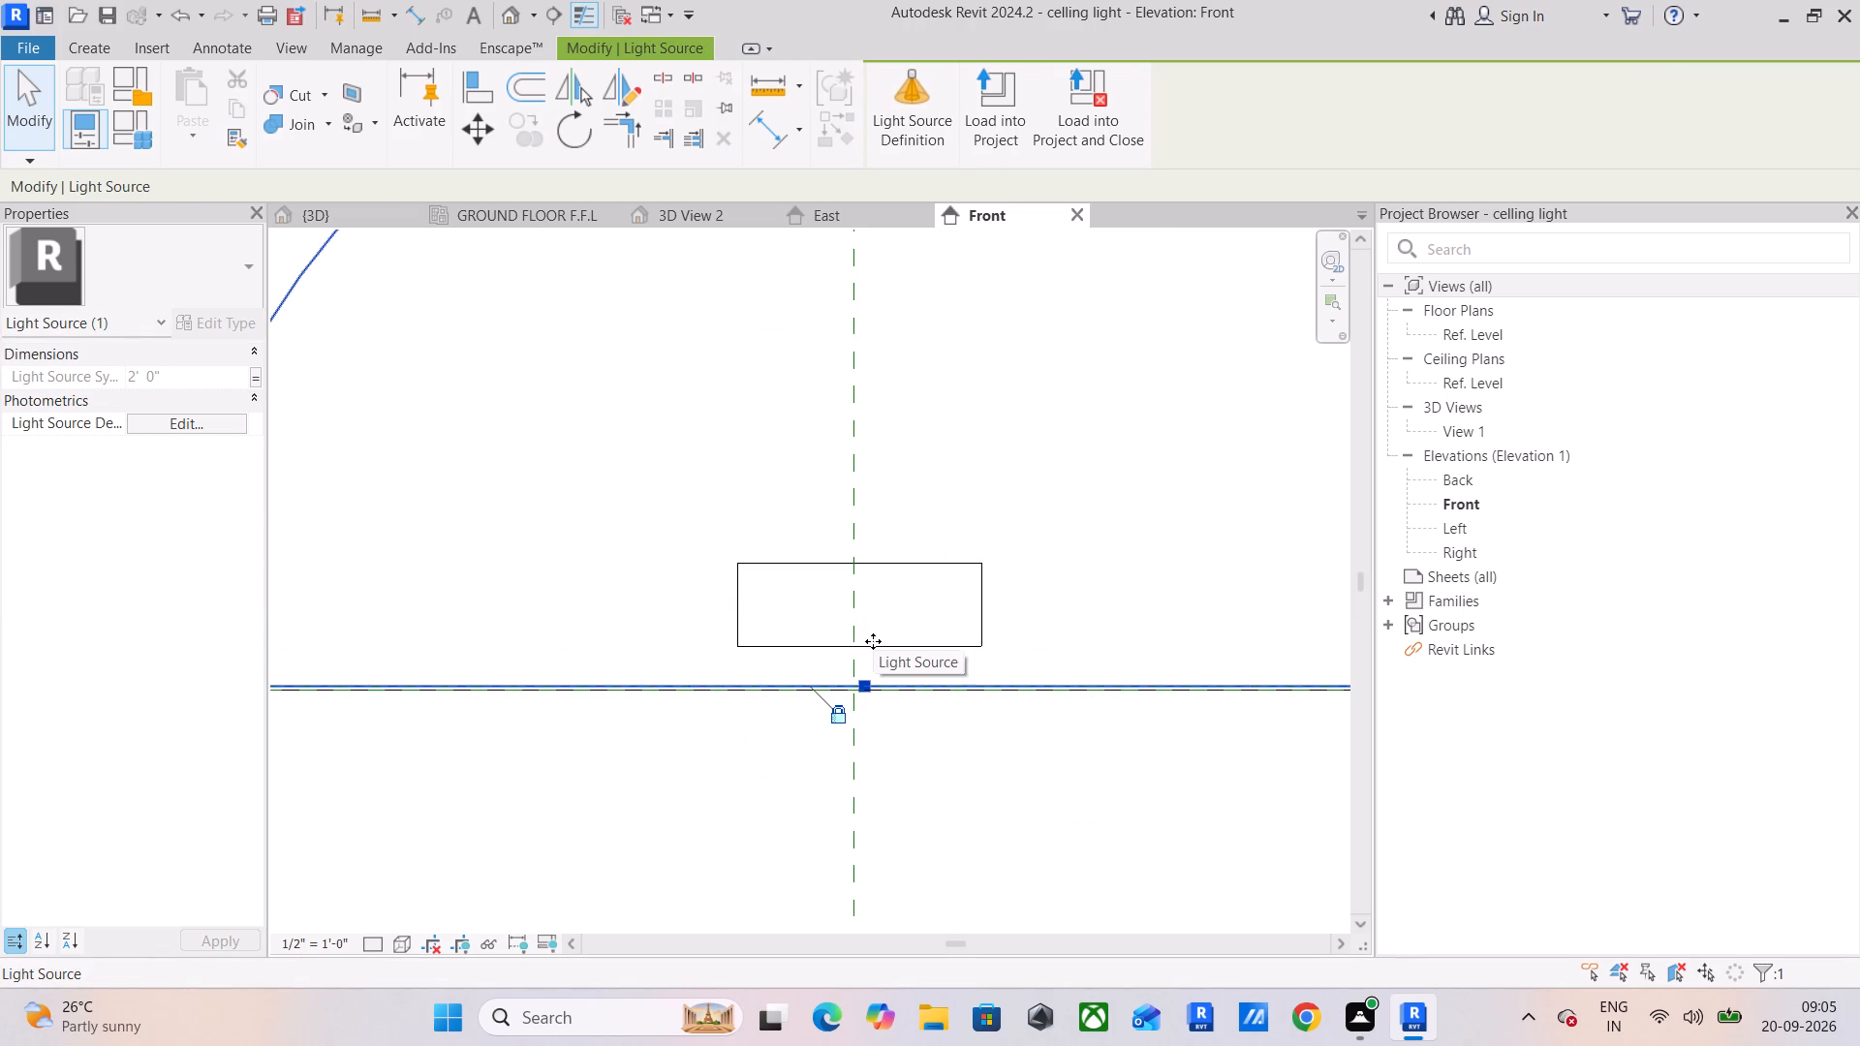
drag(873, 641, 873, 642)
click(191, 419)
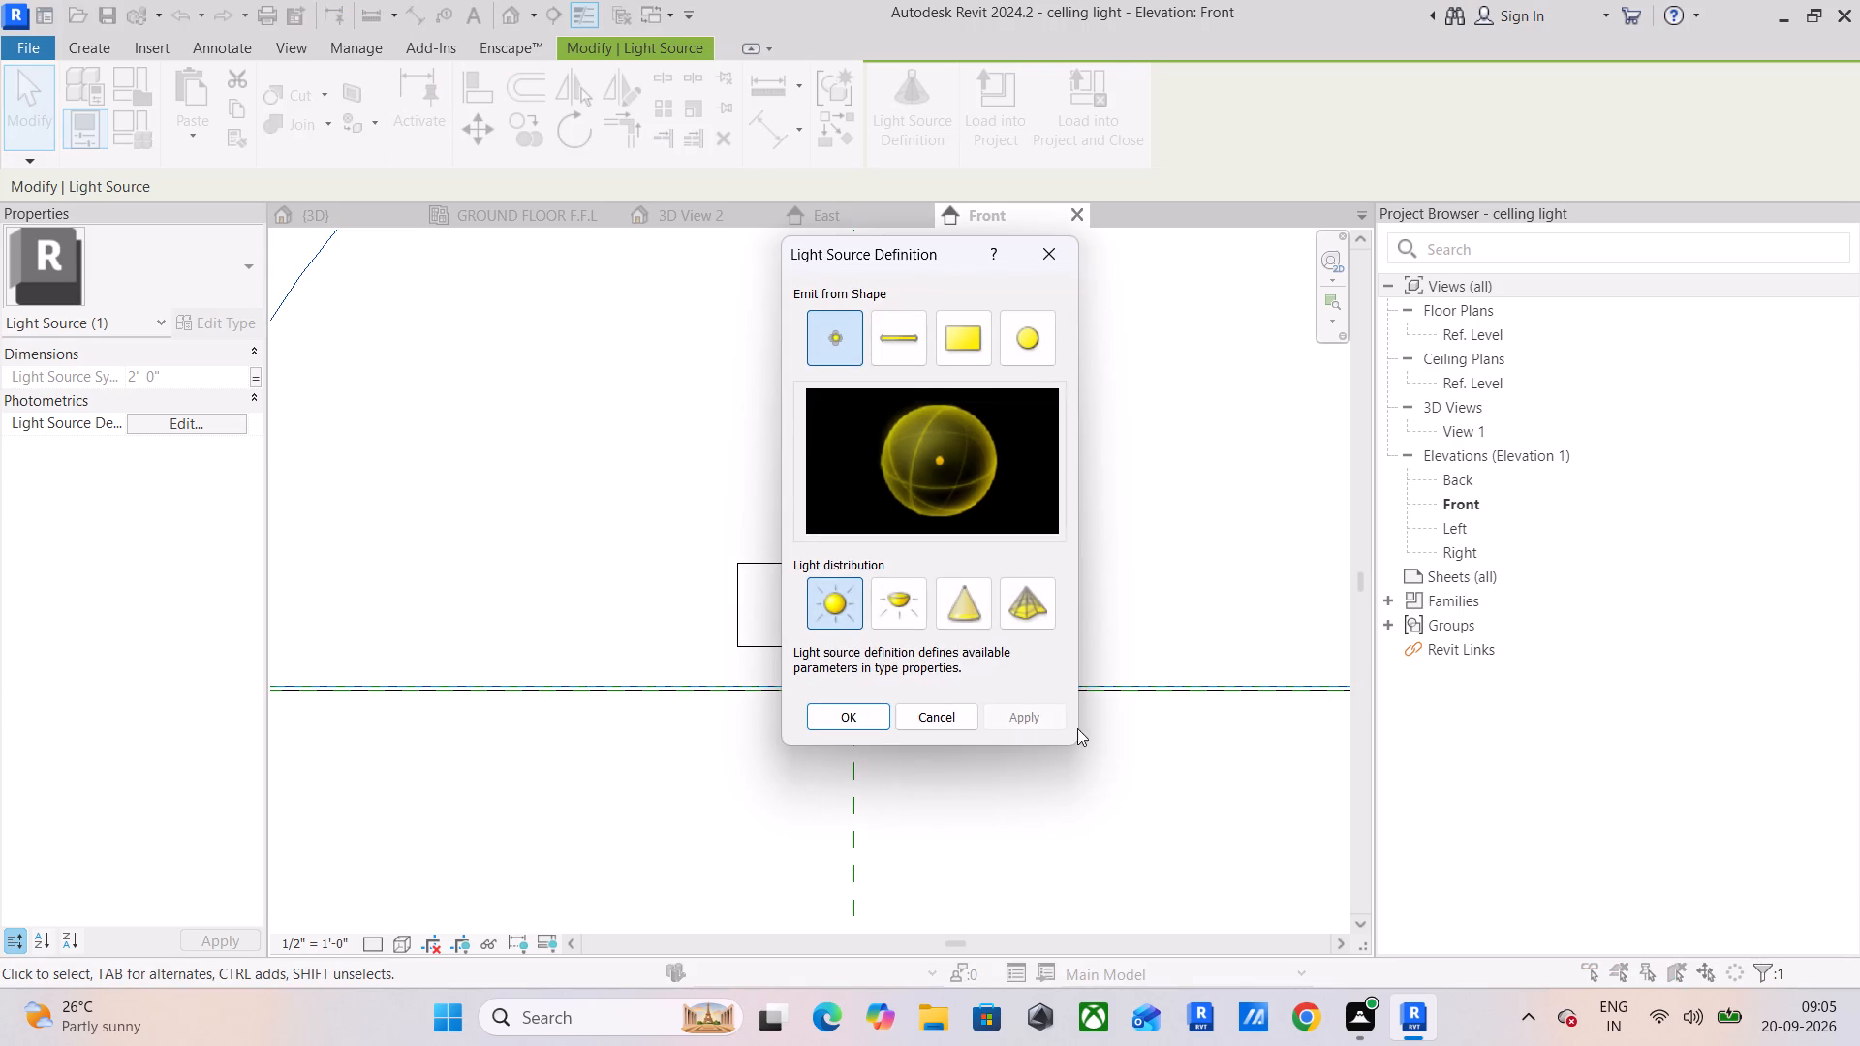
click(1039, 253)
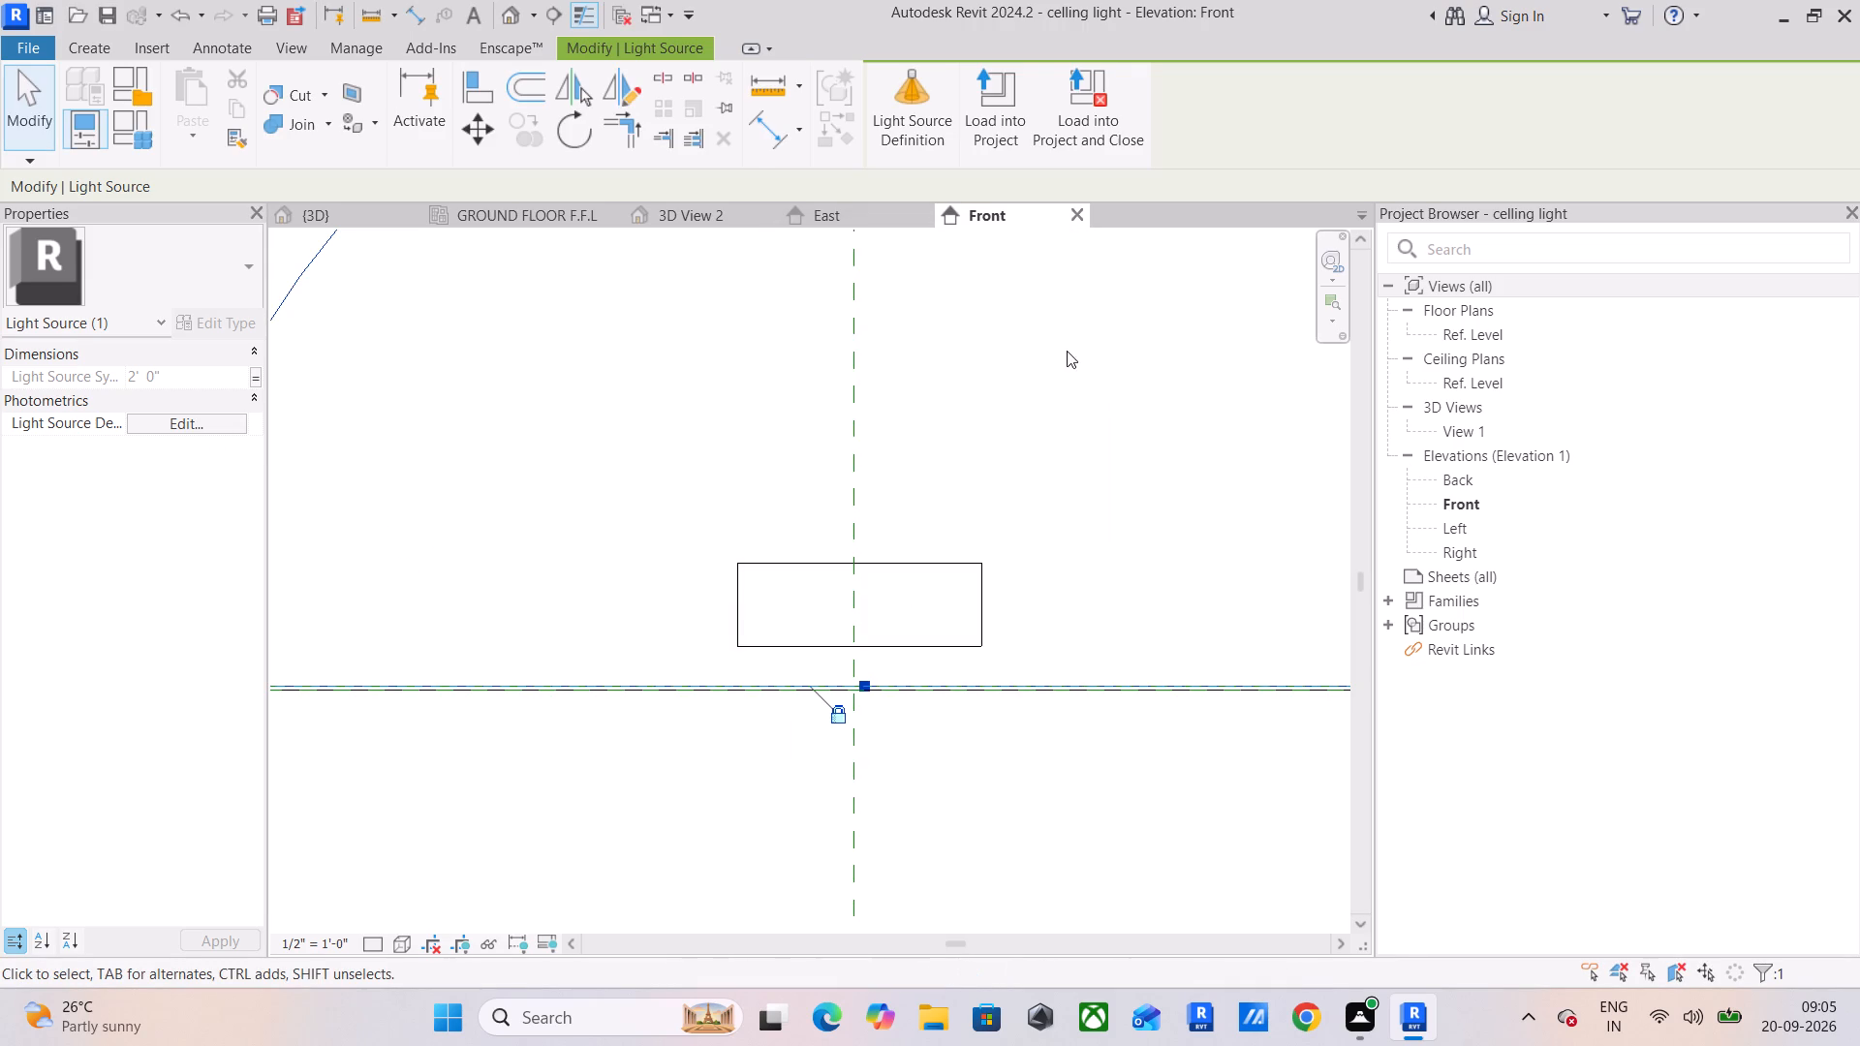
Set the celling light family's initial intensity by wattage to 16 W in its family types.
scroll(816, 674, down, 6)
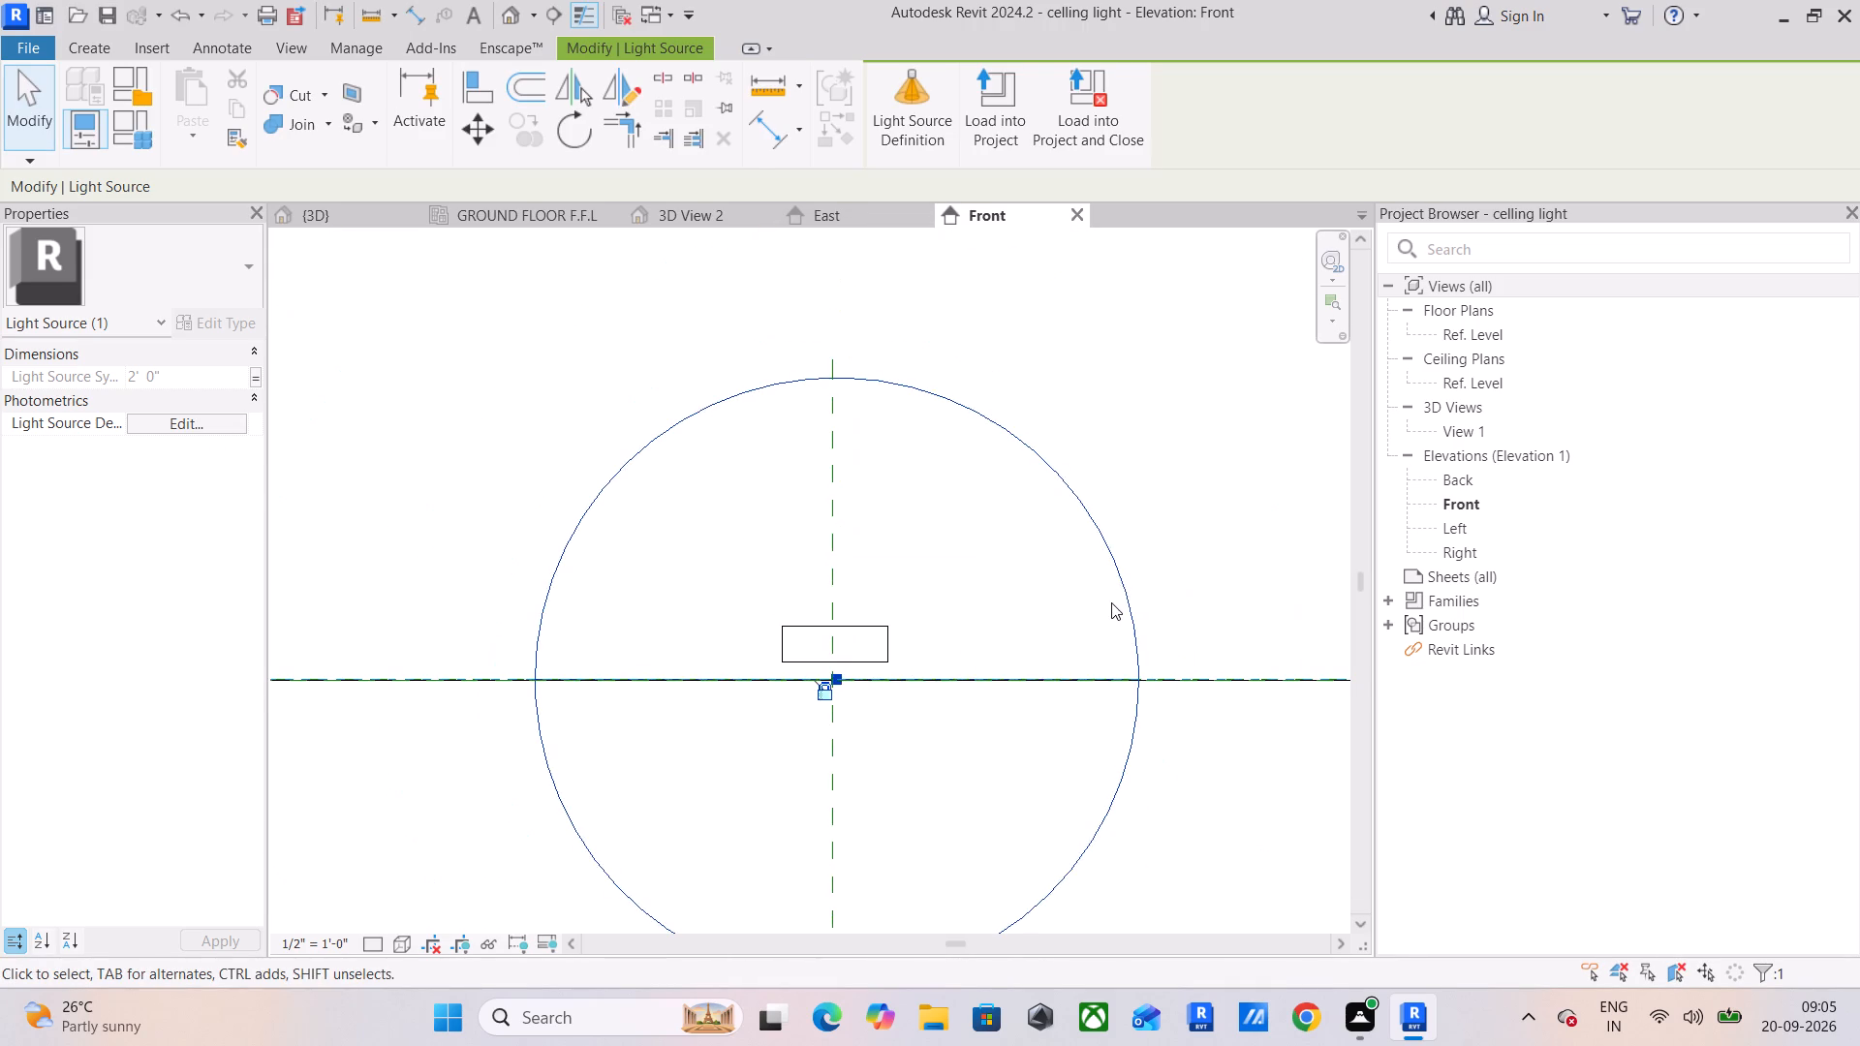
click(1134, 587)
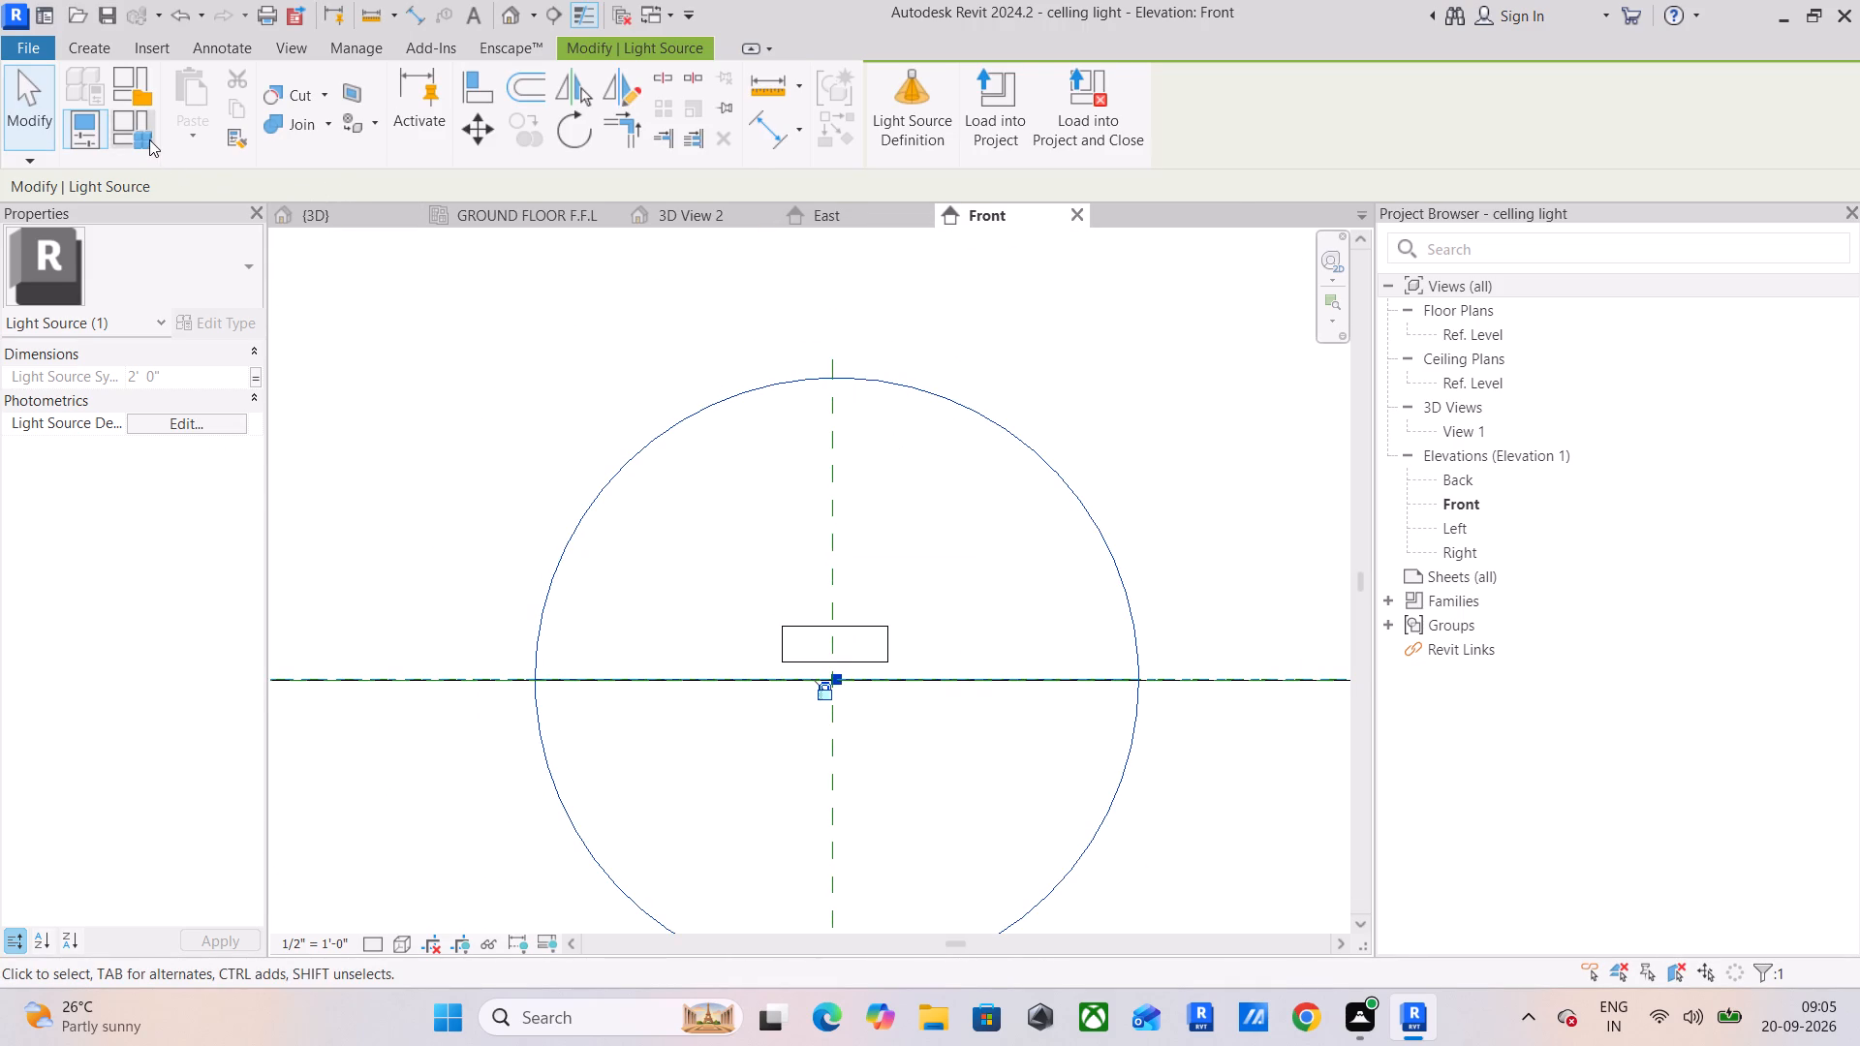
click(149, 139)
scroll(967, 542, down, 8)
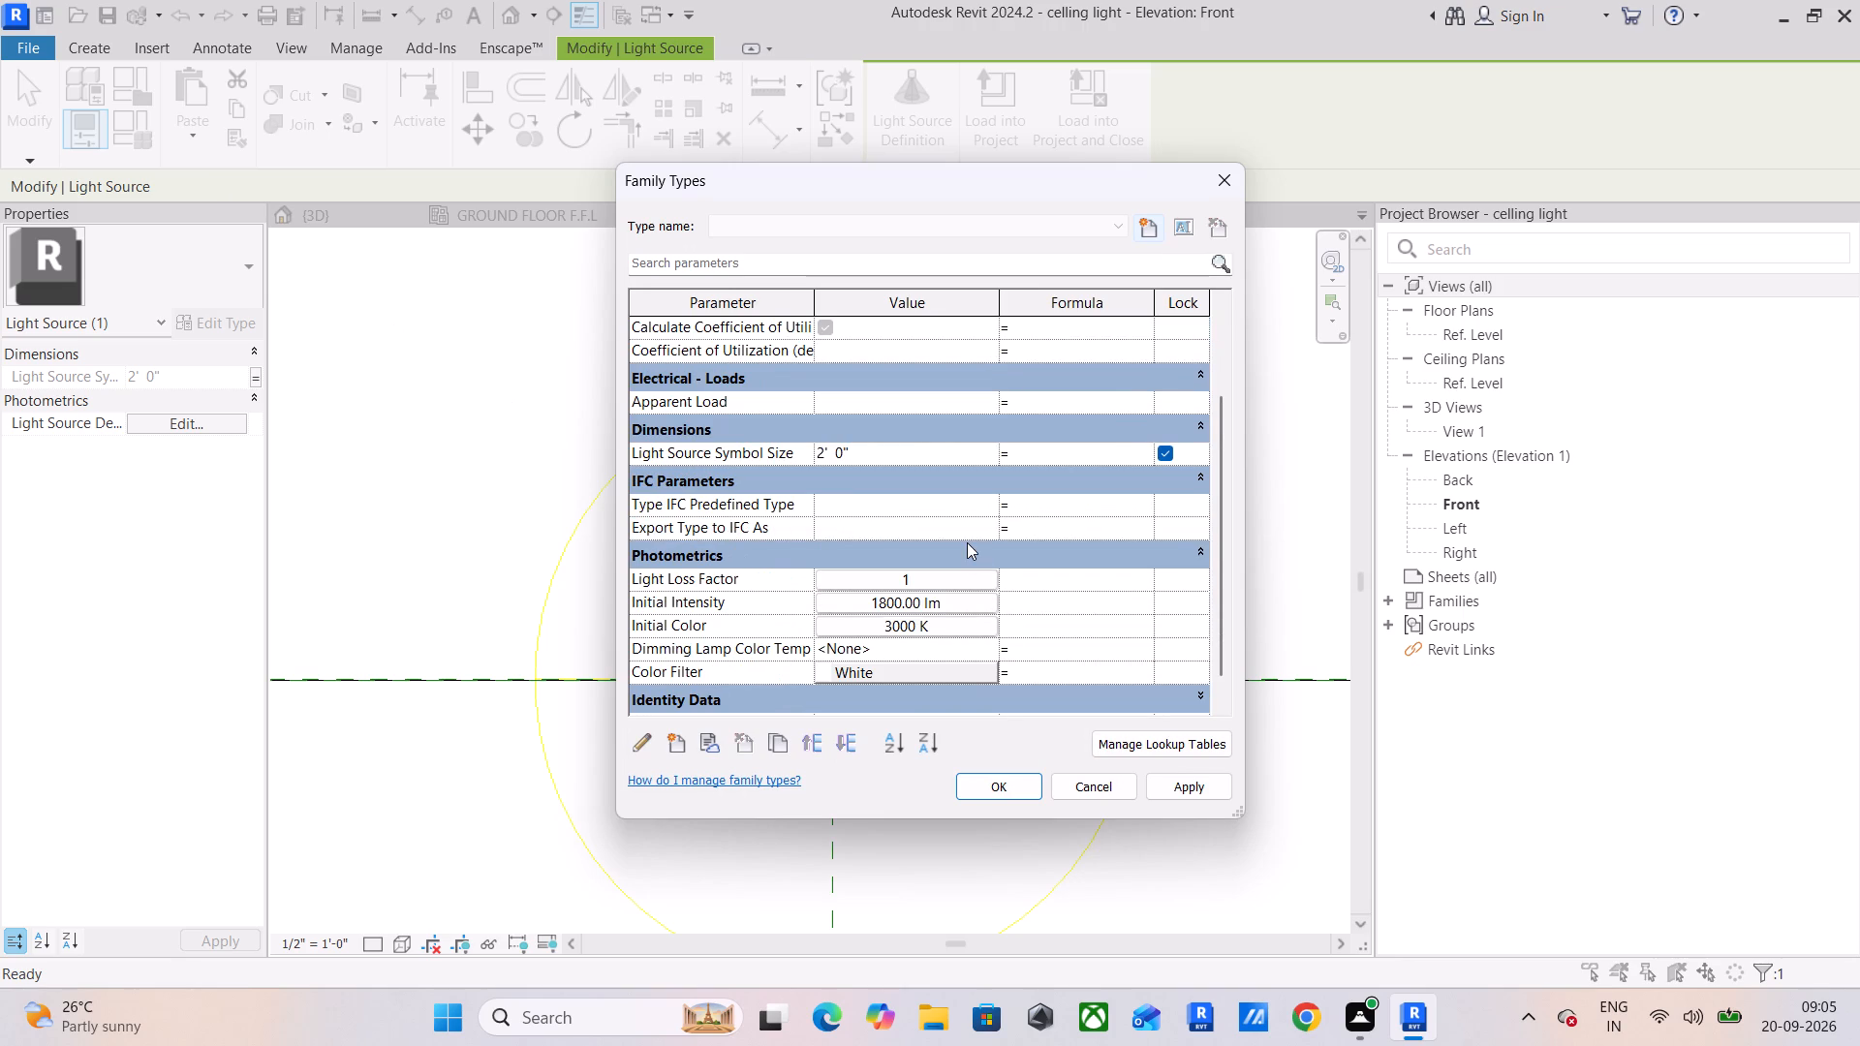
click(960, 573)
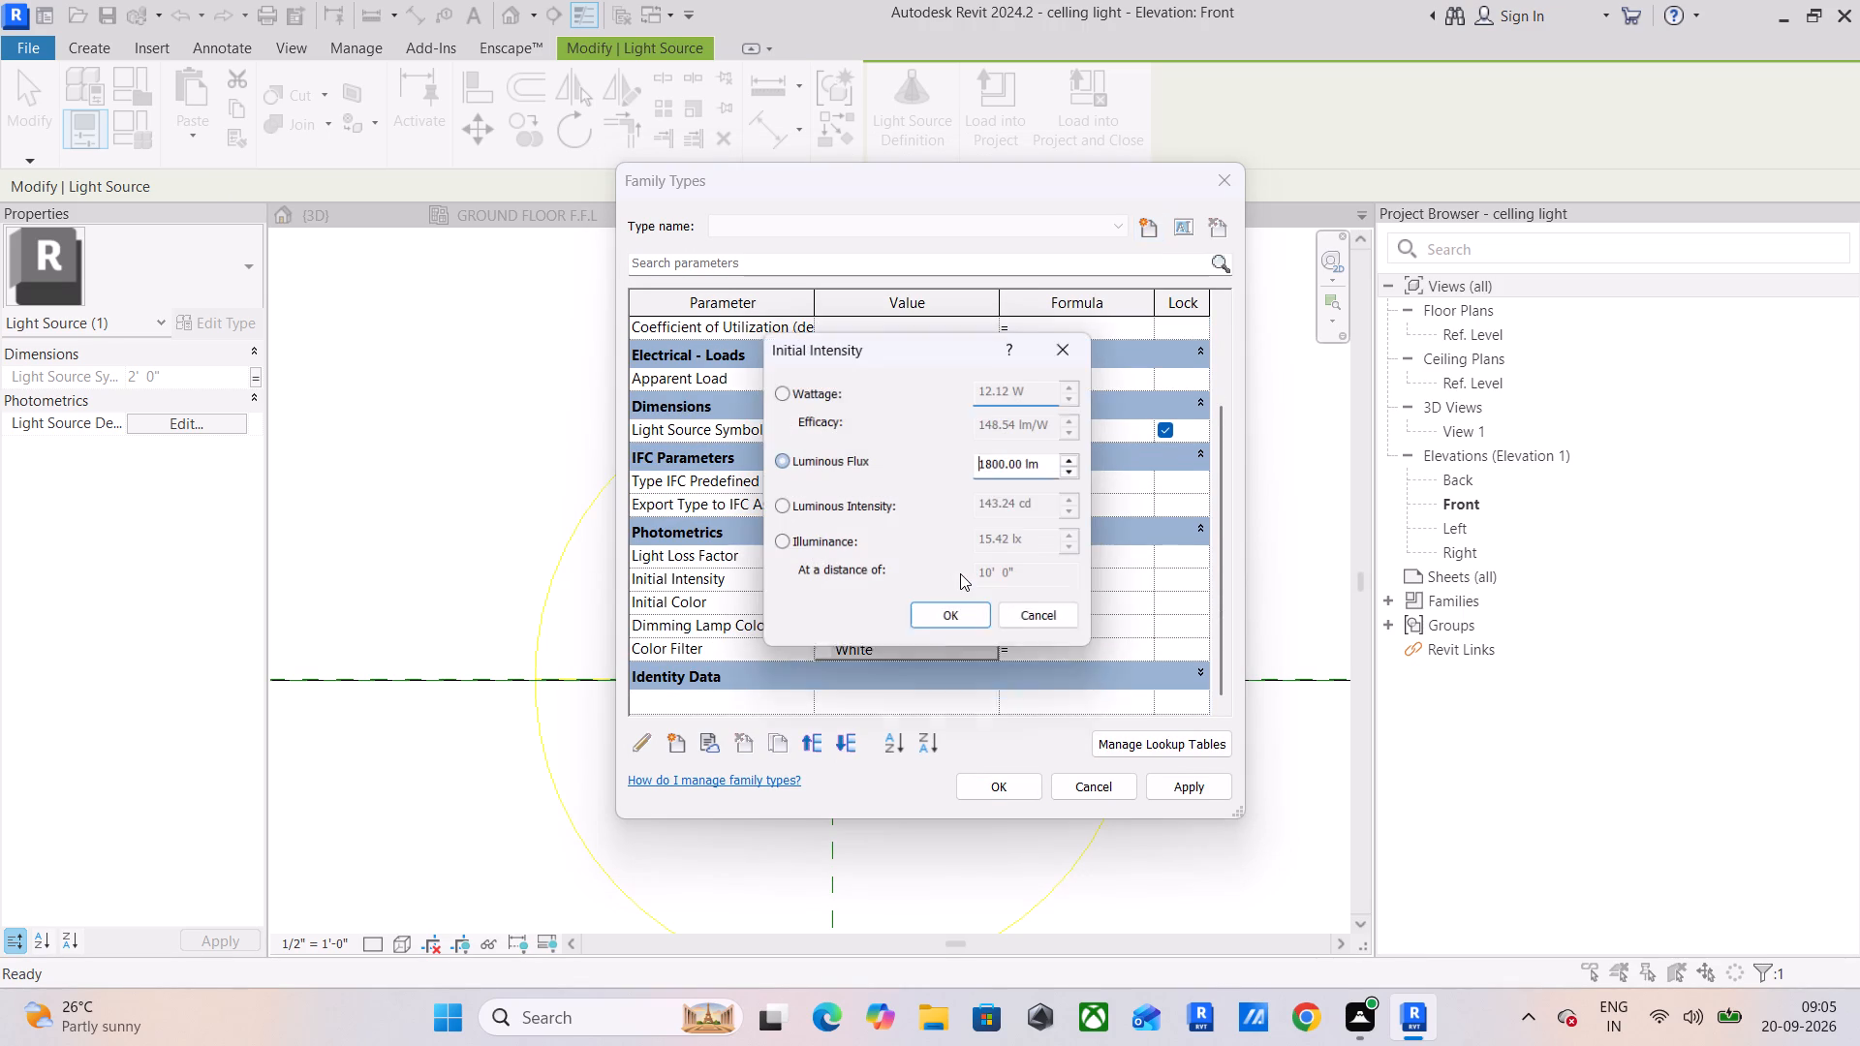
click(791, 386)
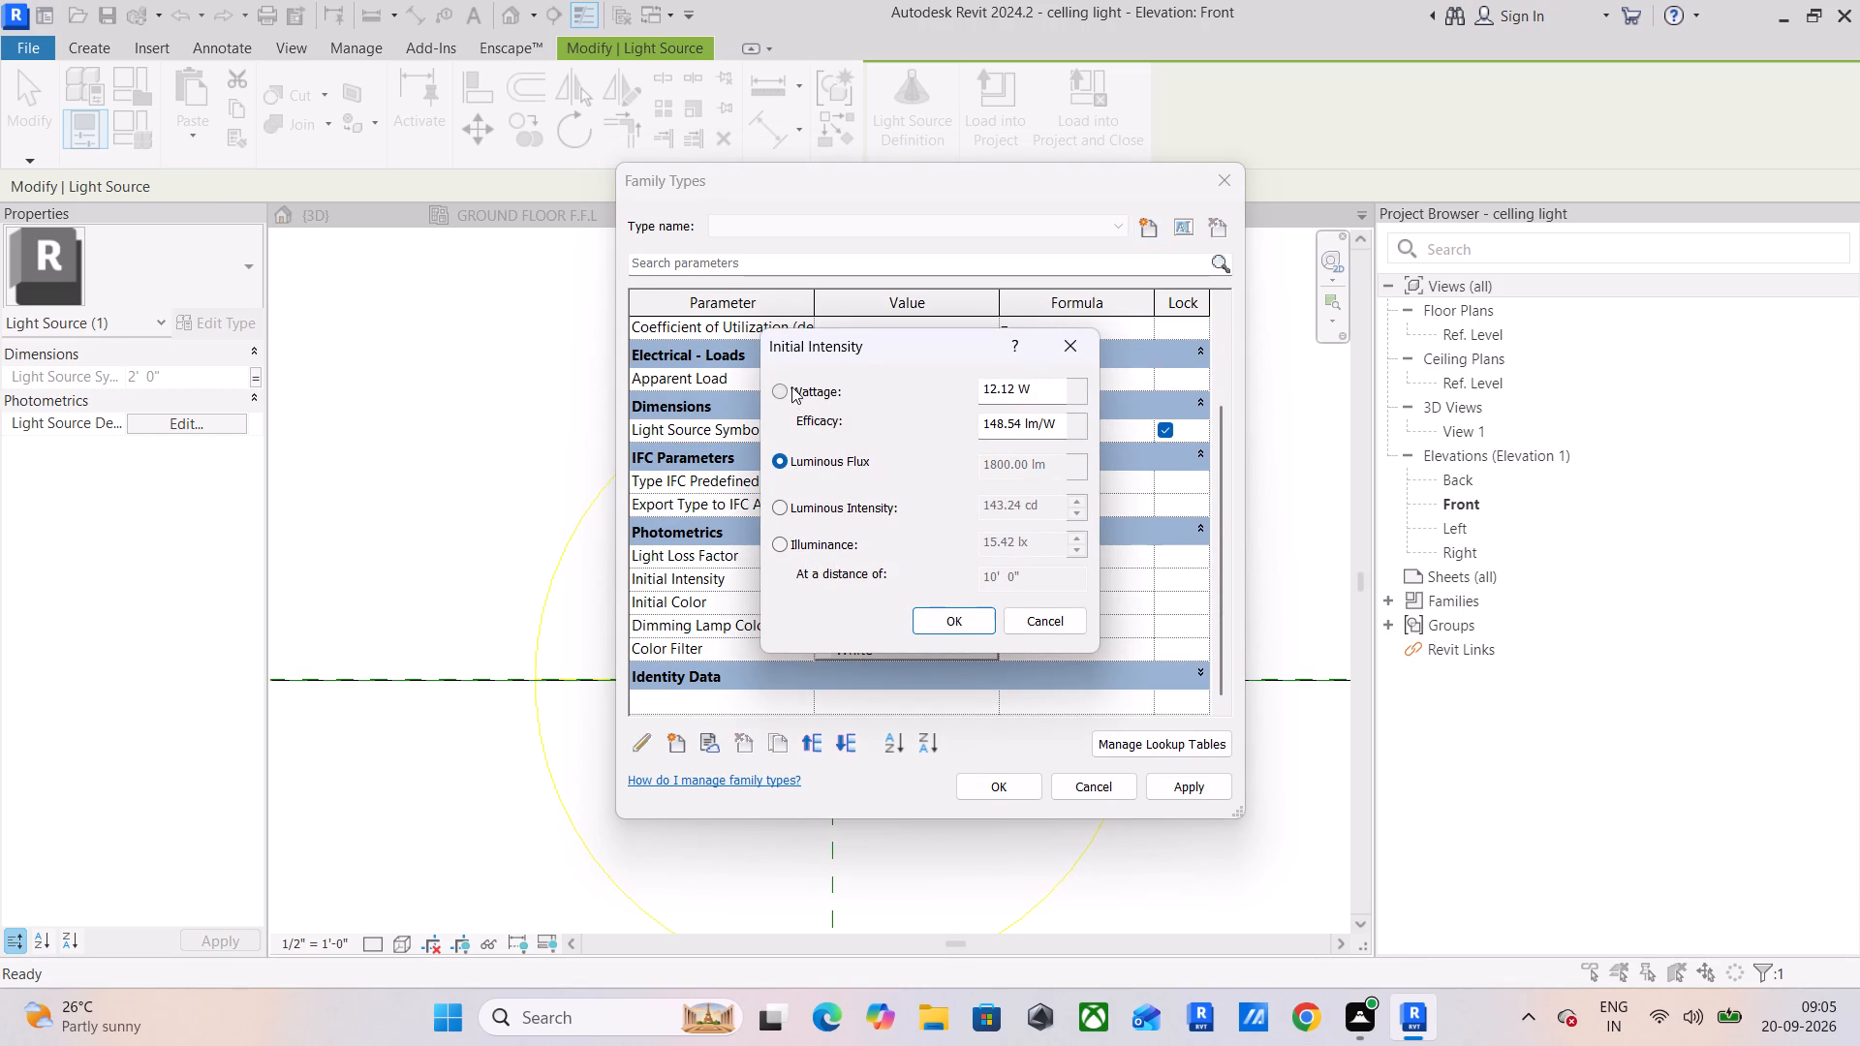
drag(1052, 385, 900, 387)
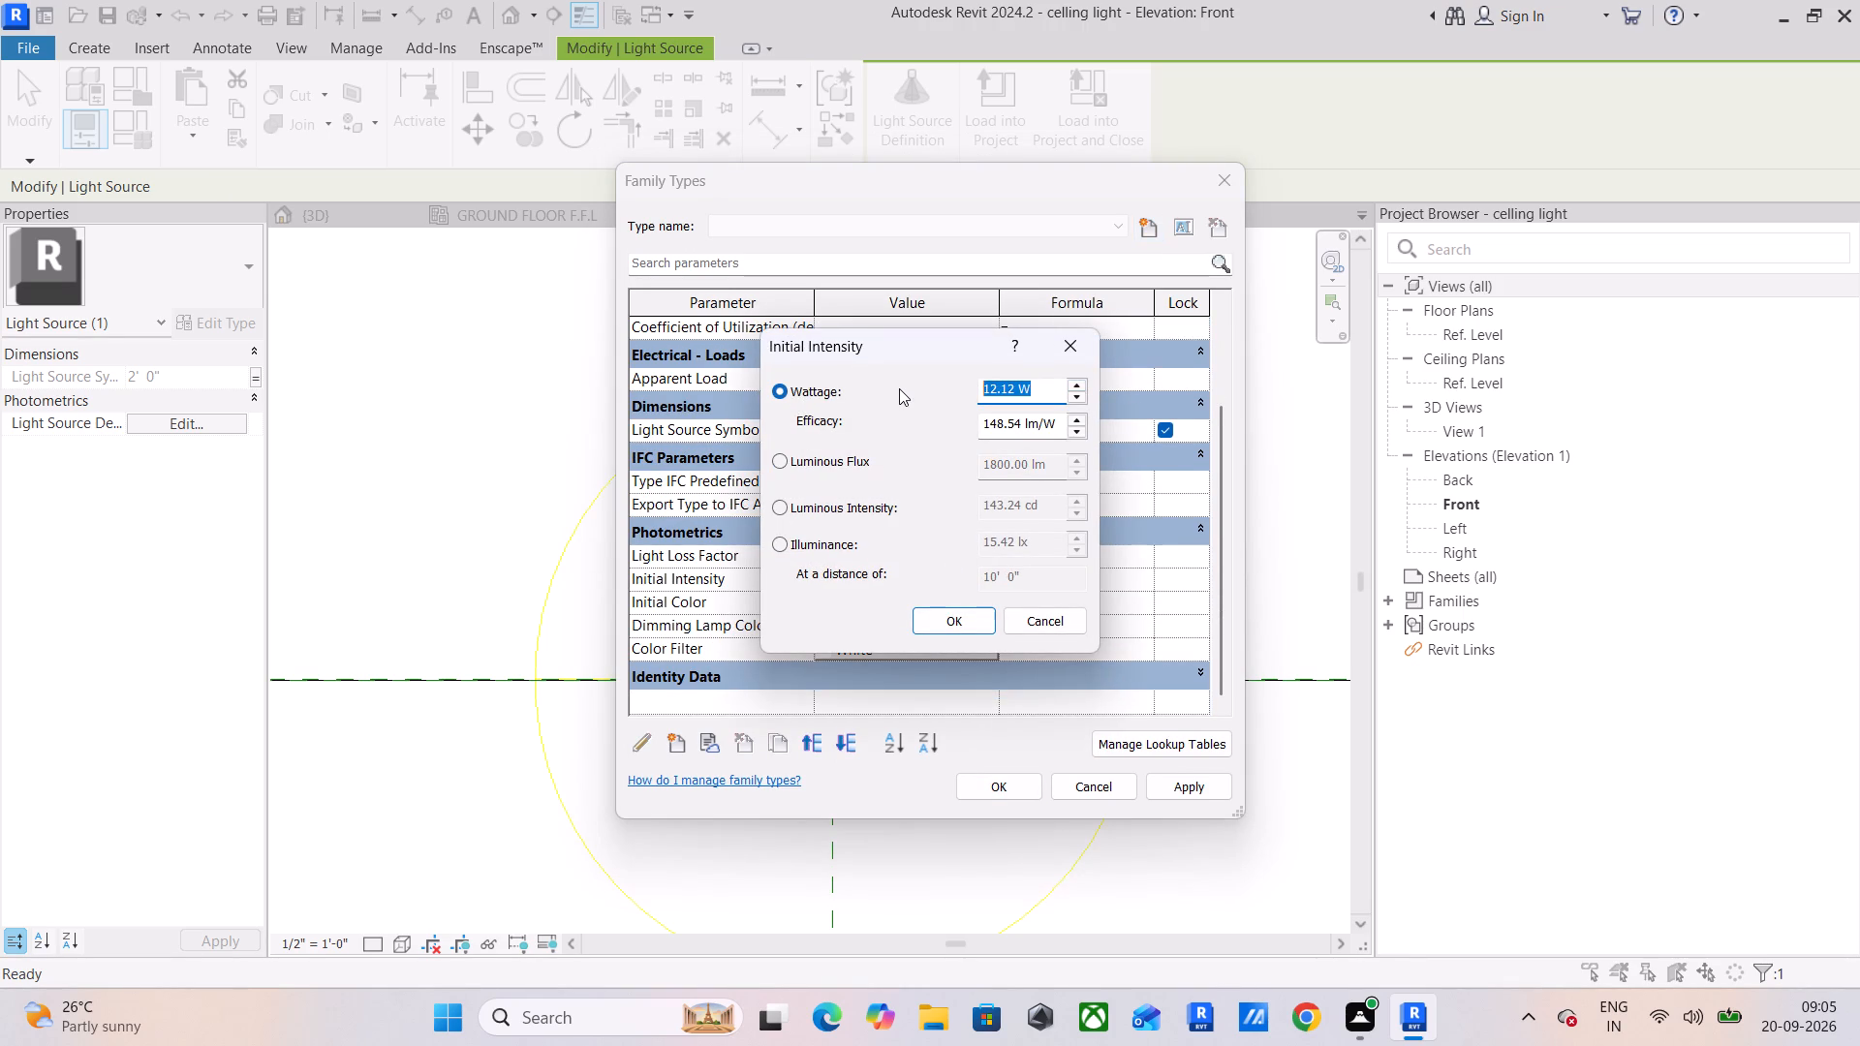
text(16)
key(Return)
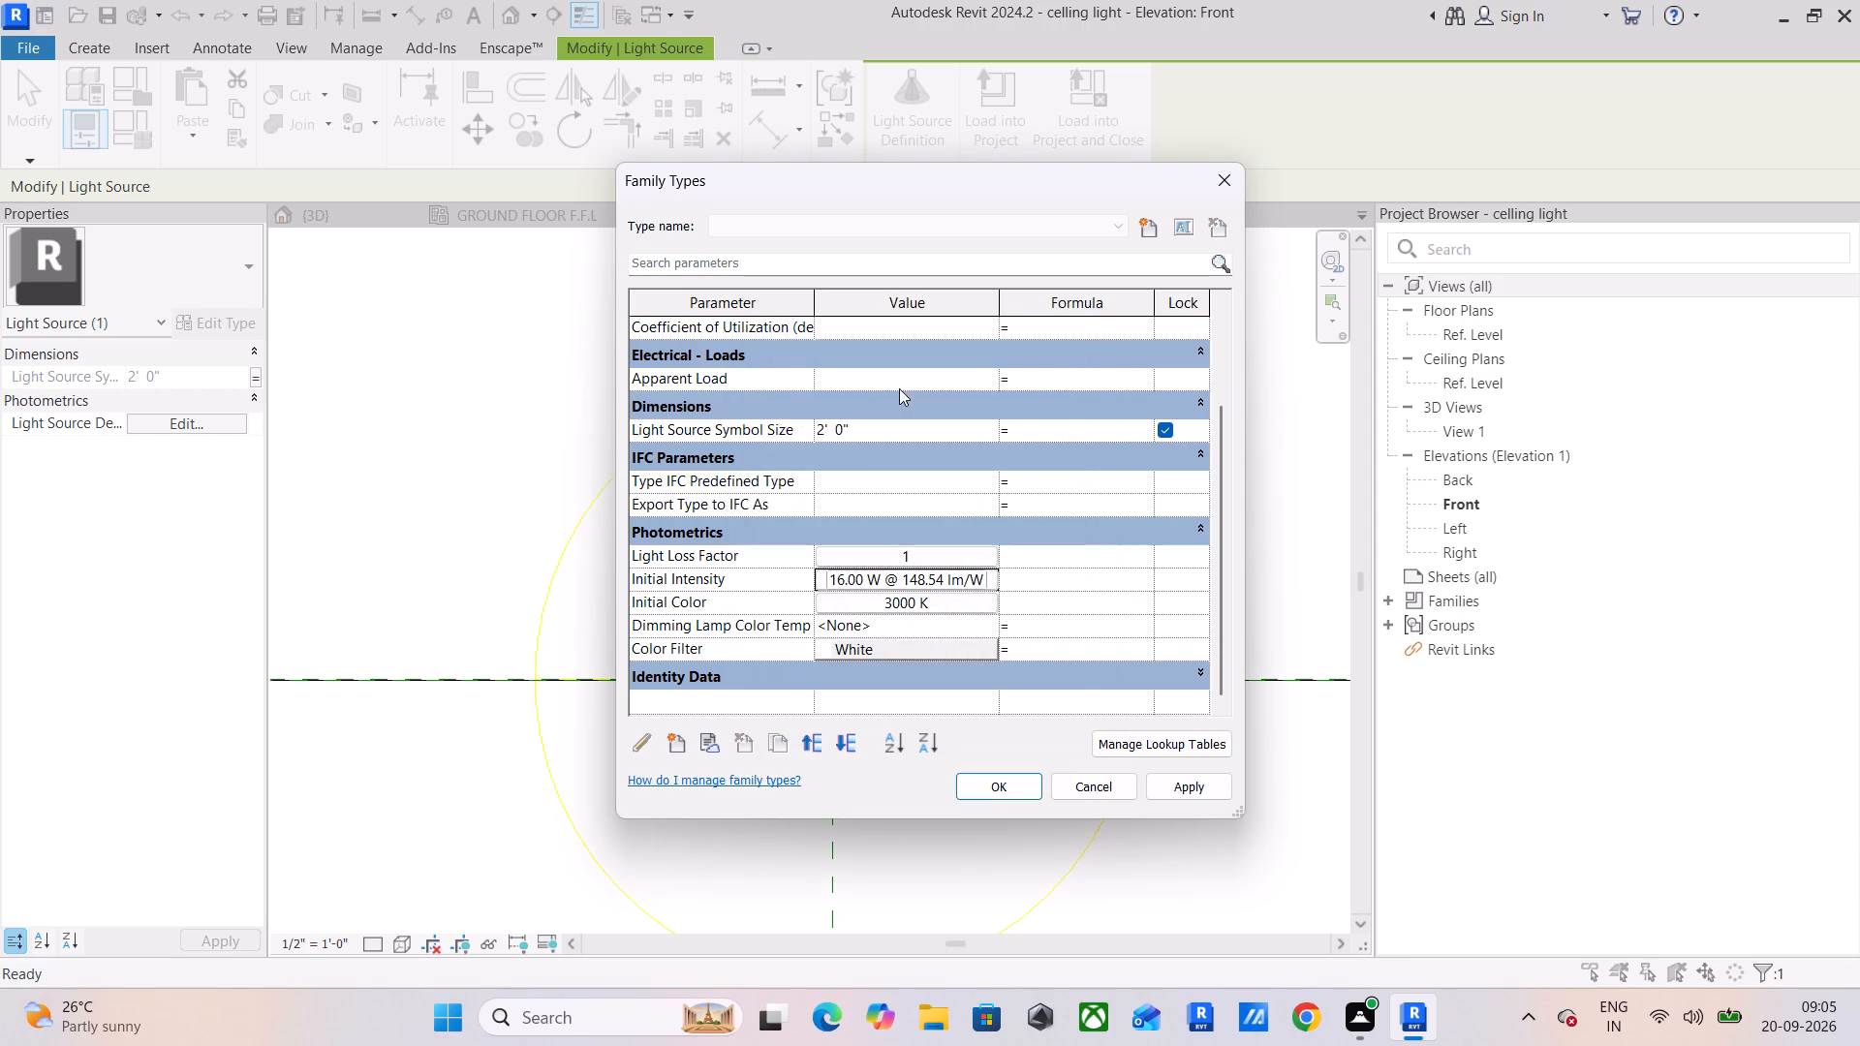
click(1183, 773)
click(1013, 781)
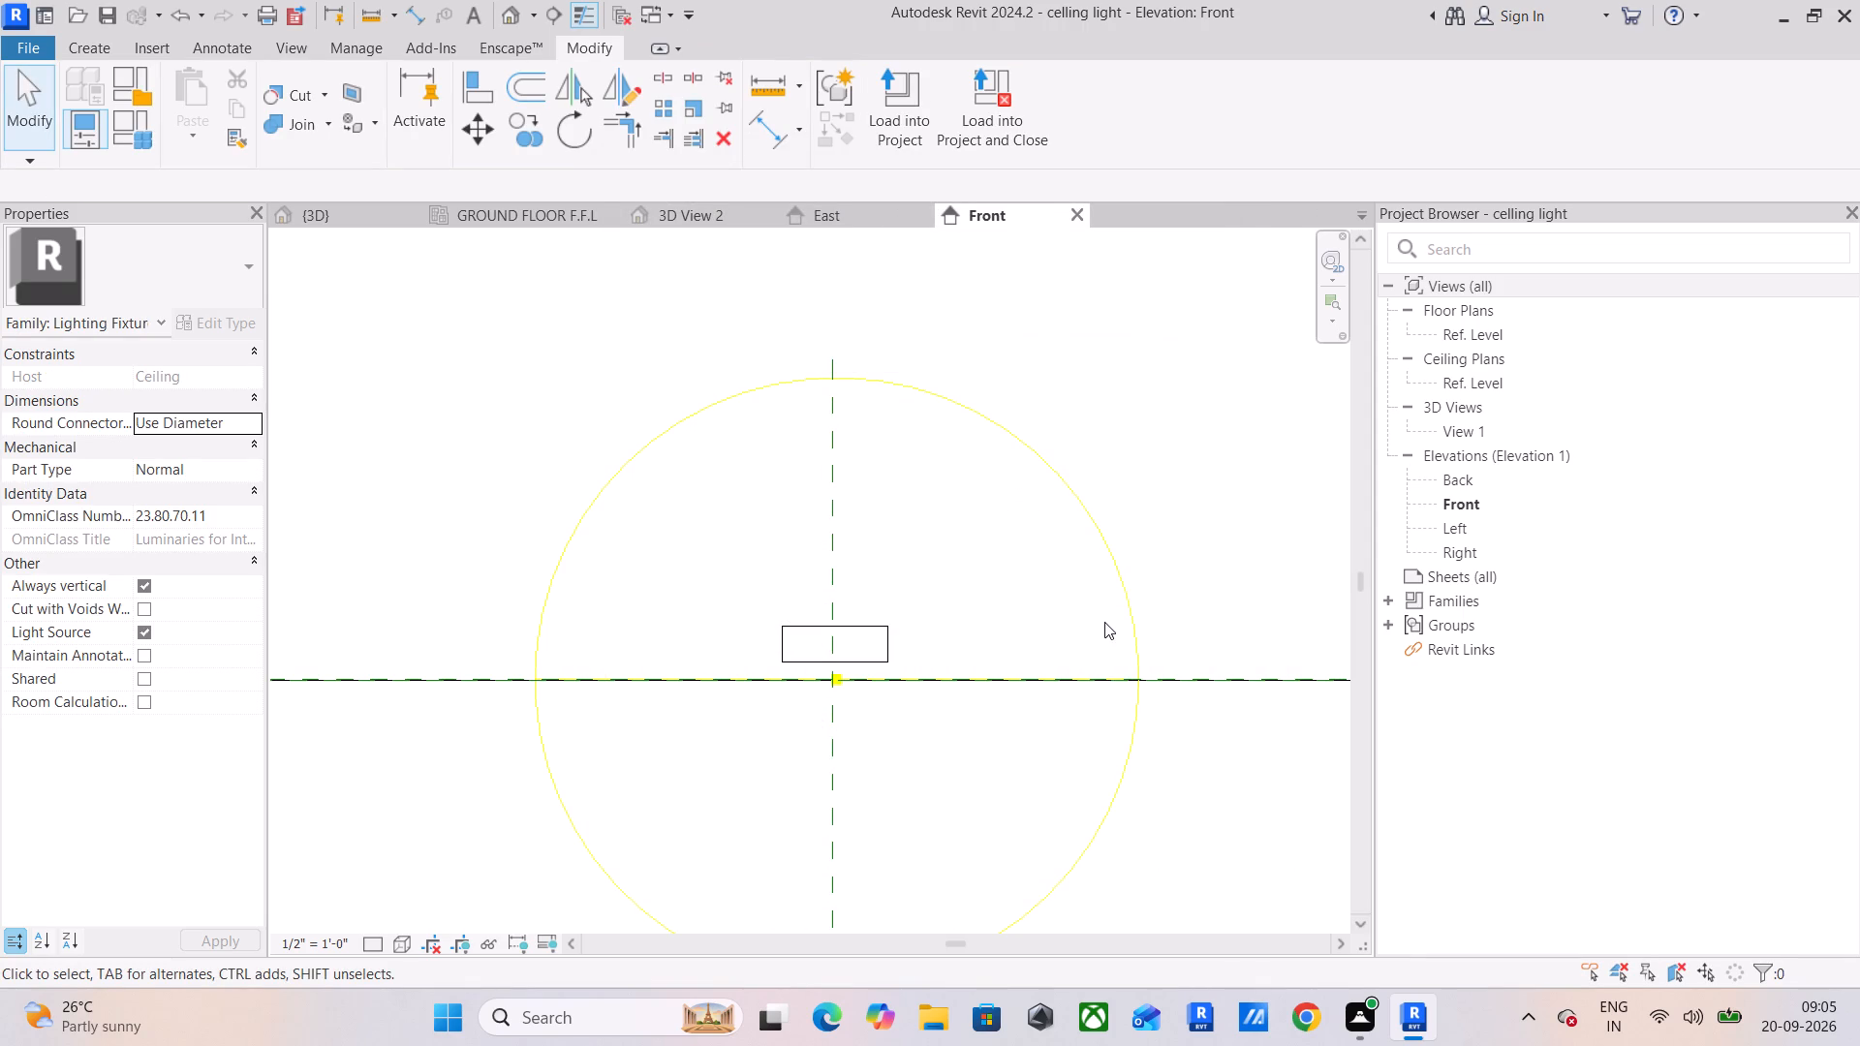
Load the edited celling light family into intenship project 3, overwriting the existing version.
click(934, 114)
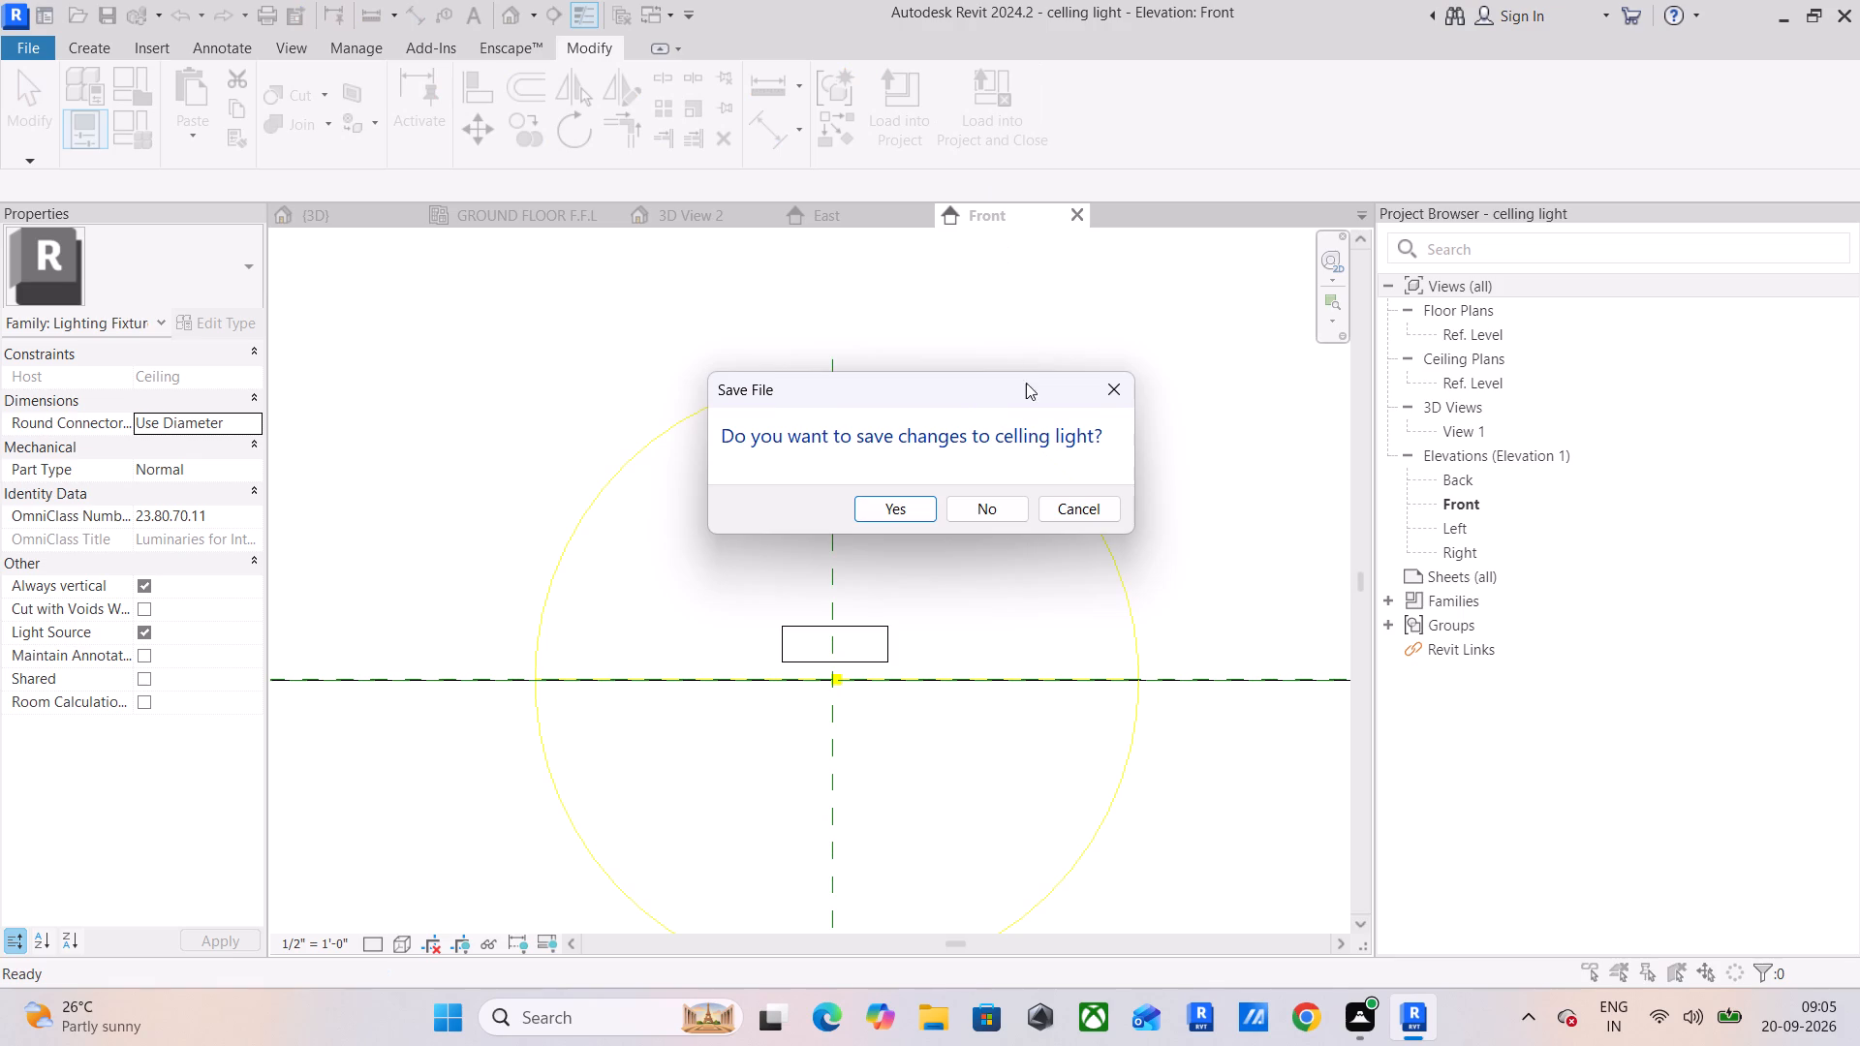
click(1106, 404)
click(926, 97)
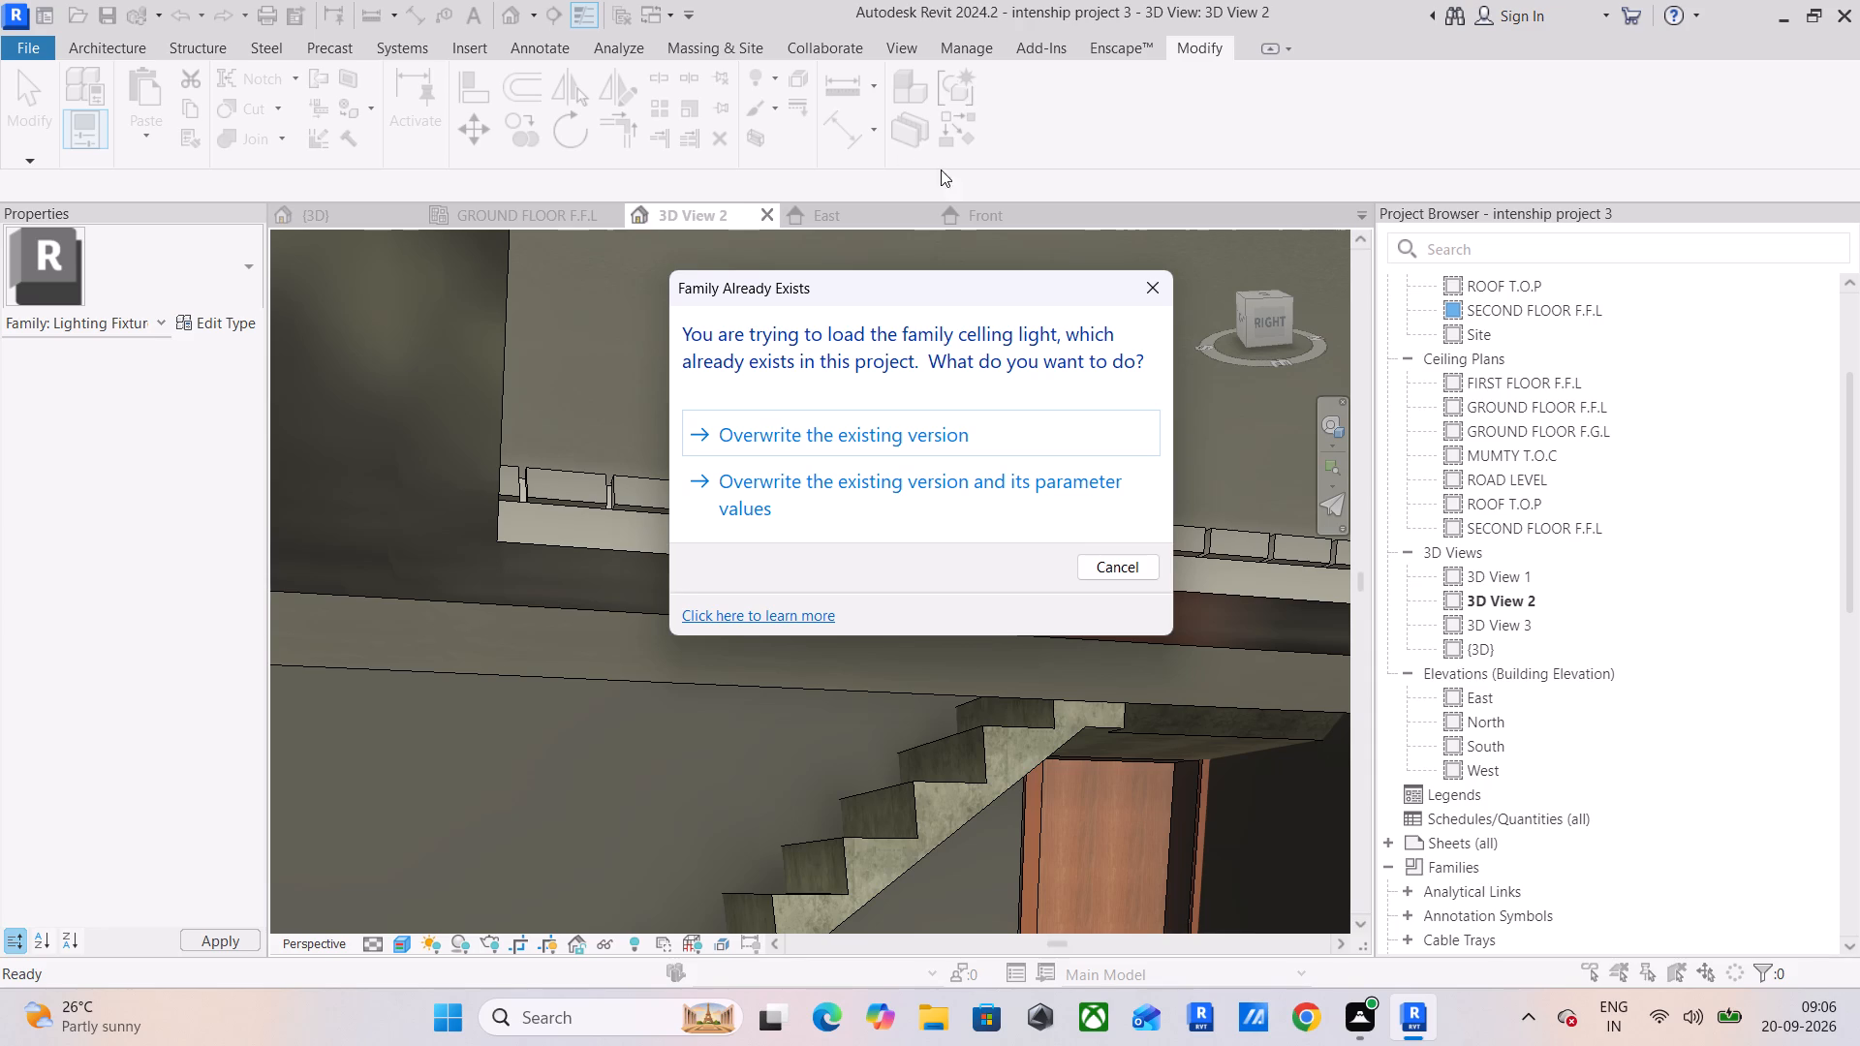
click(832, 442)
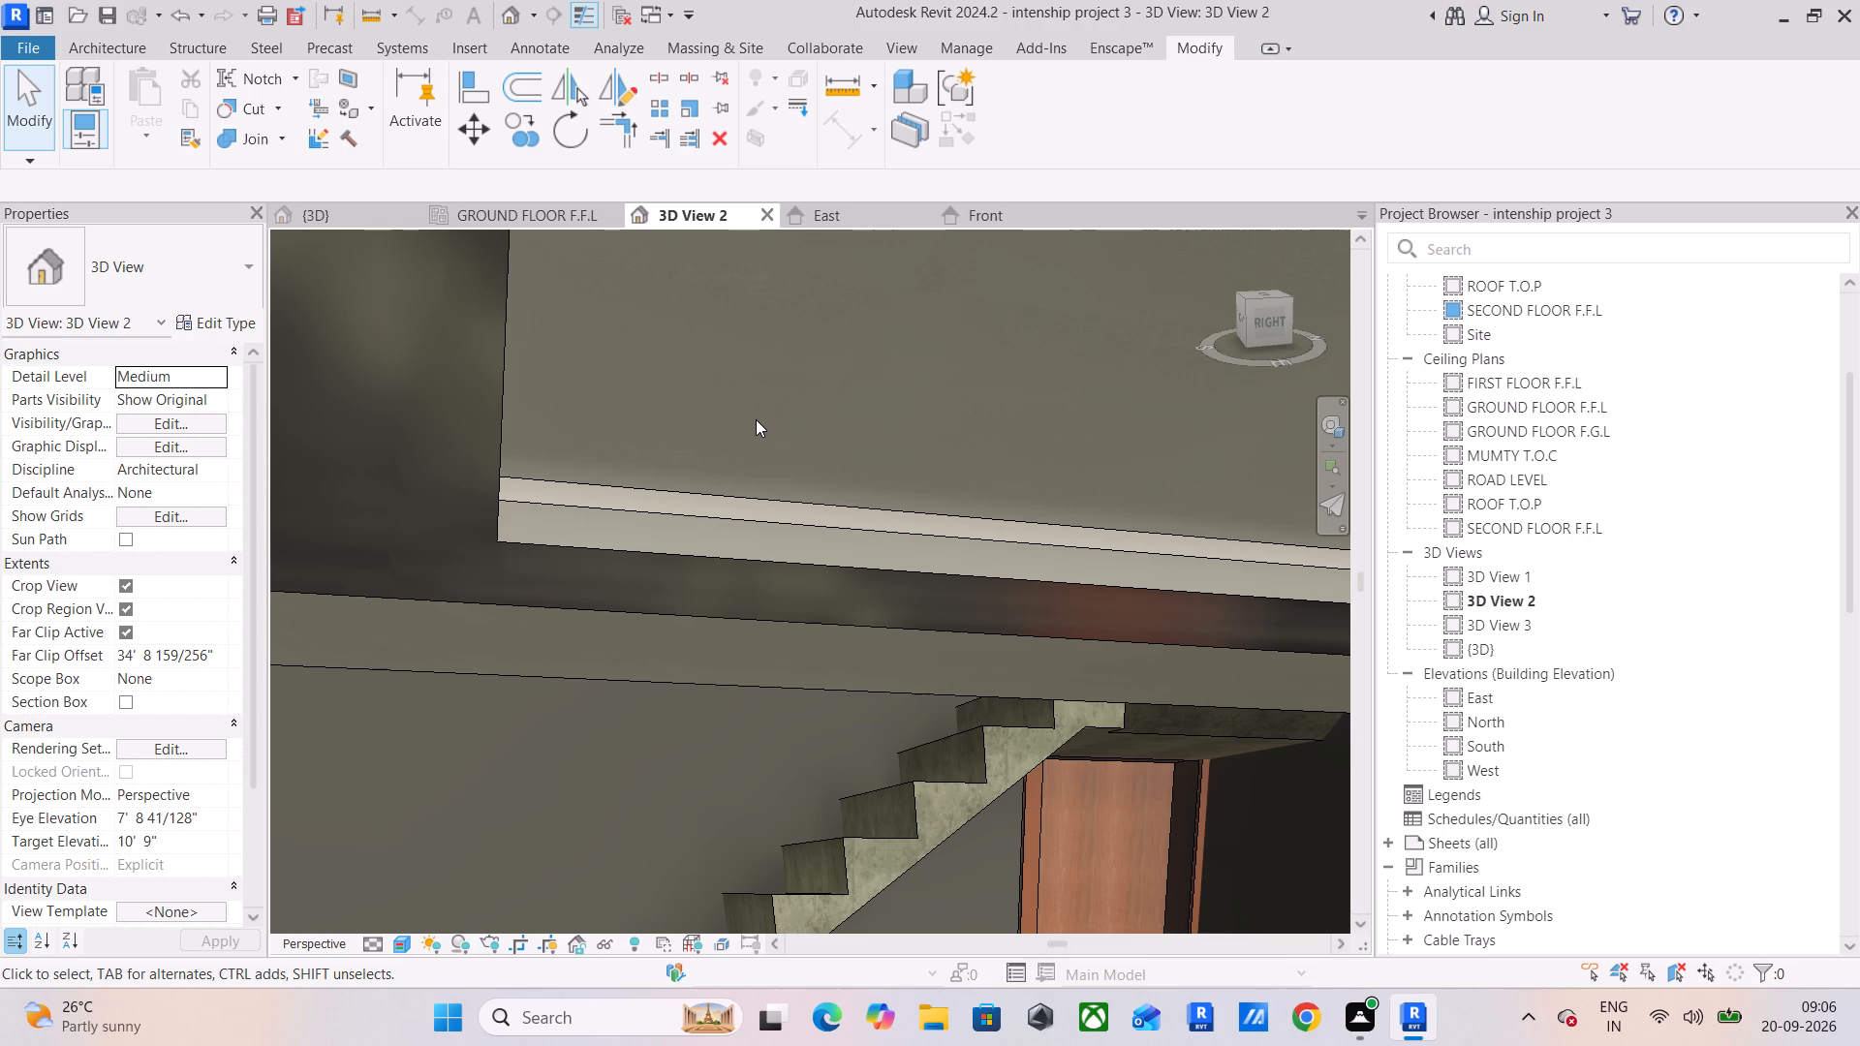
Check the updated celling light row in the GROUND FLOOR F.F.L ceiling plan and along the ceiling step in 3D View 2.
click(551, 212)
scroll(601, 328, up, 5)
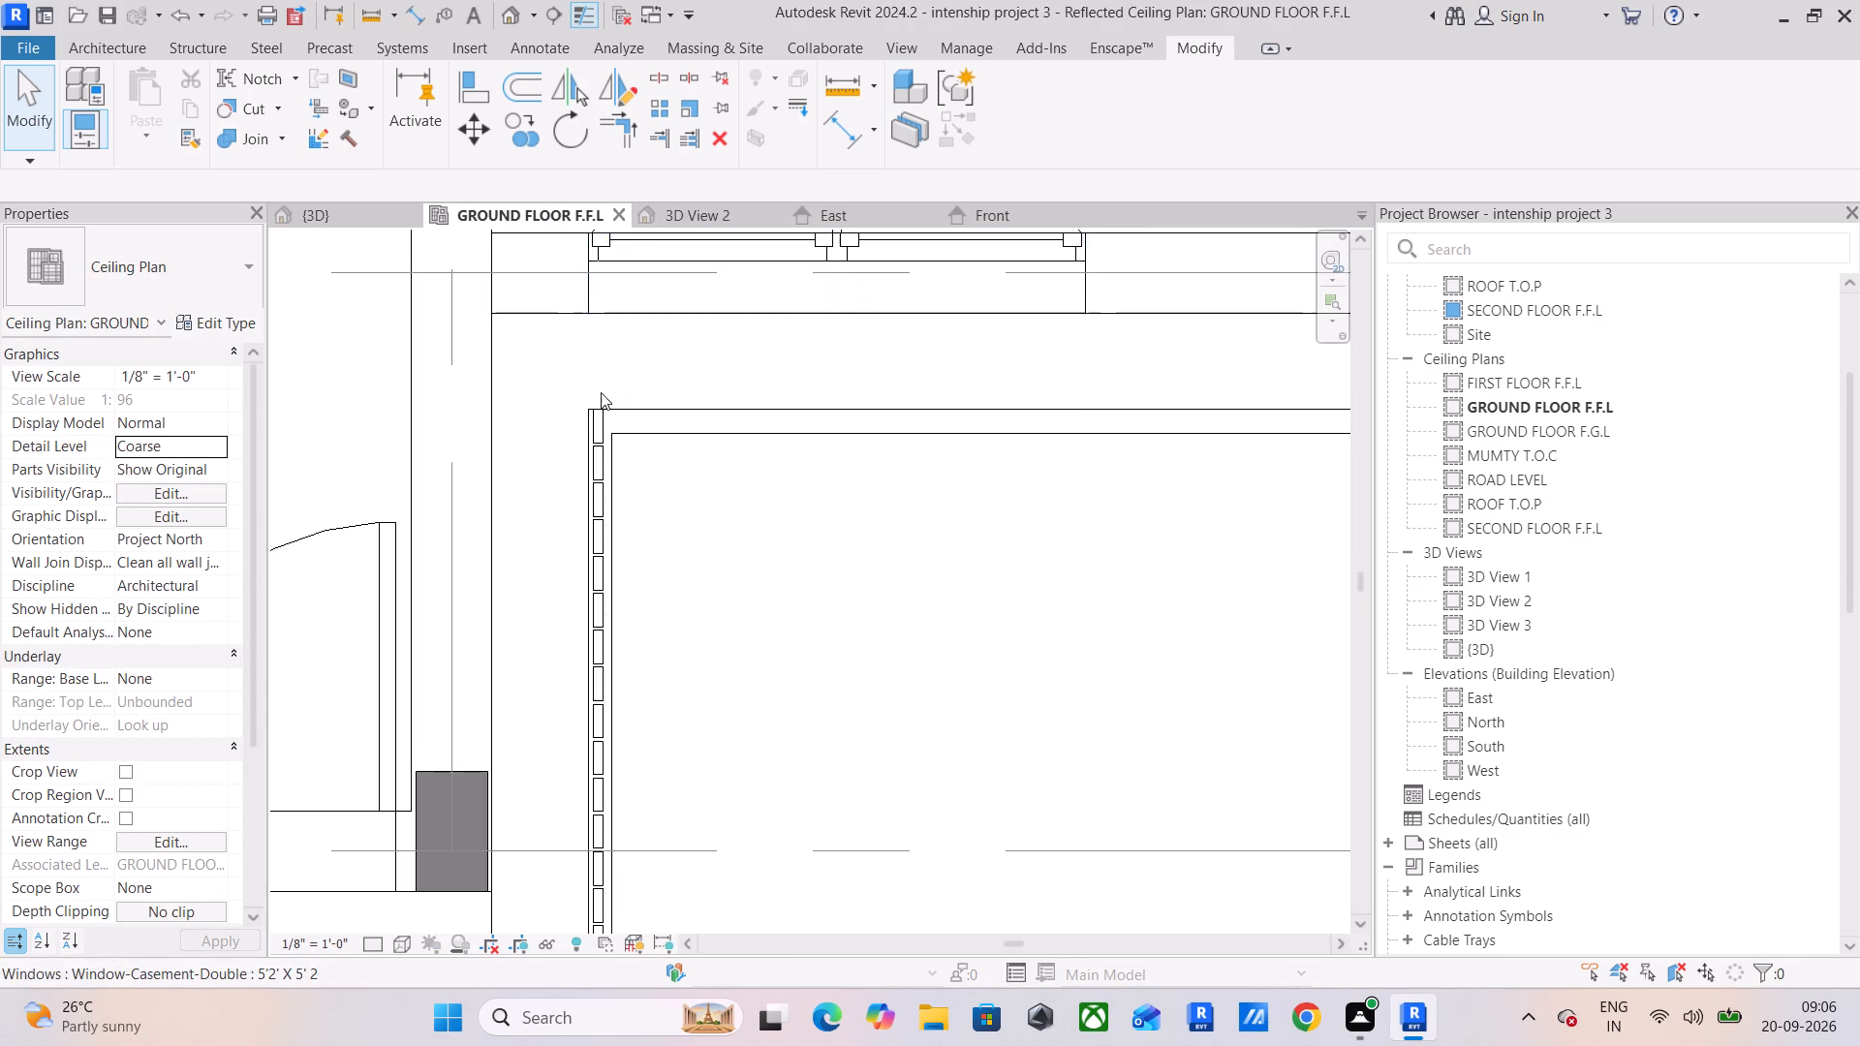
scroll(604, 437, up, 4)
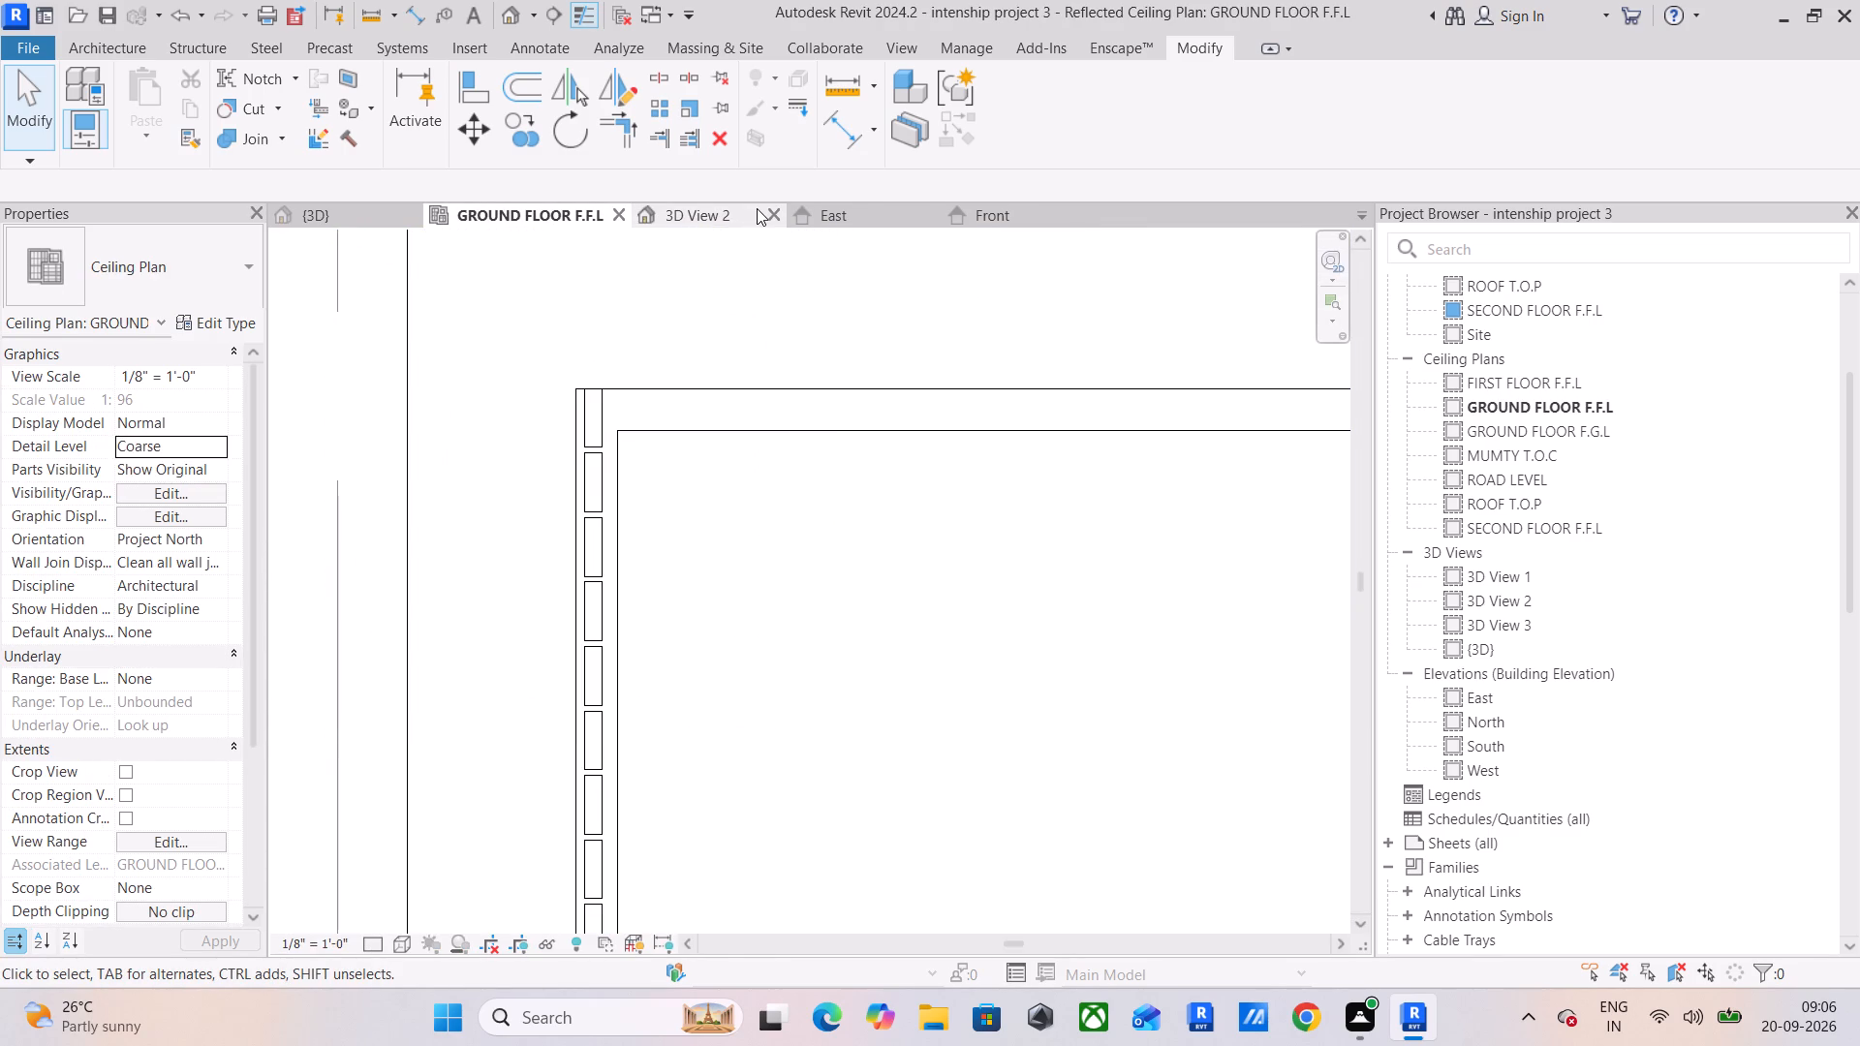
click(757, 208)
scroll(690, 559, down, 6)
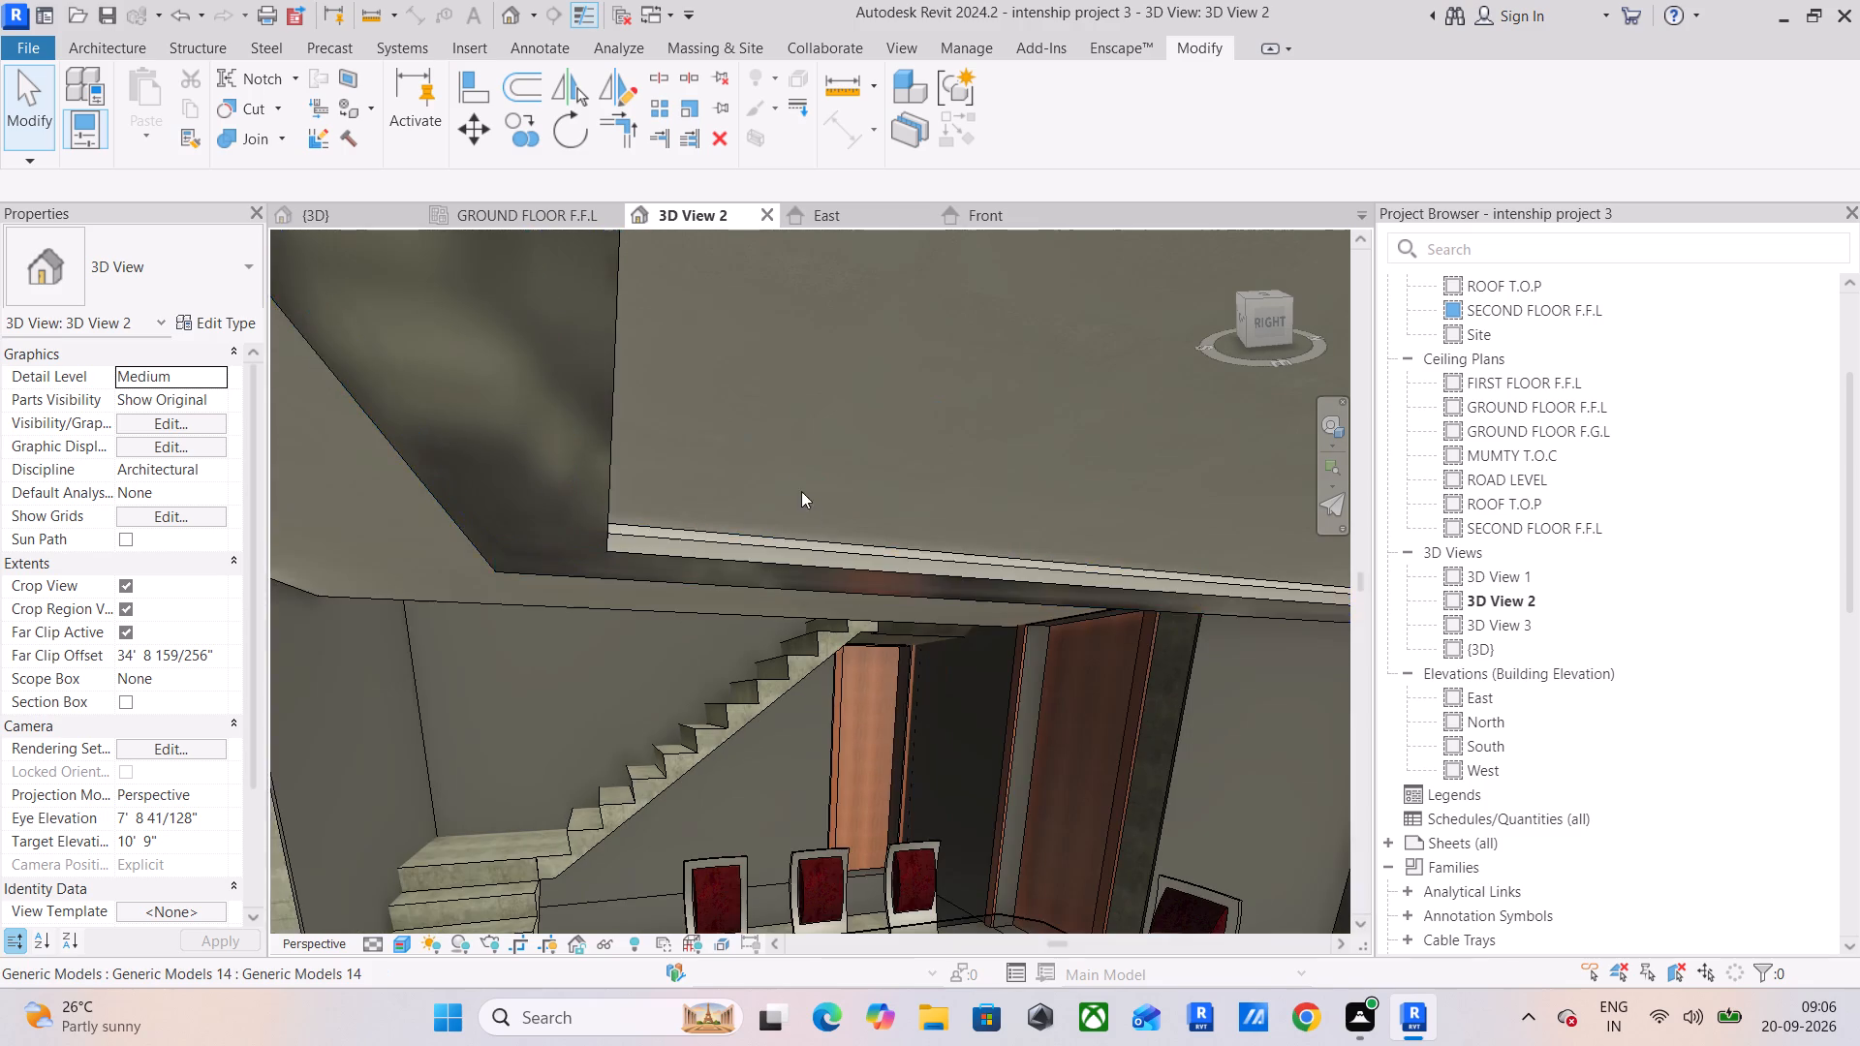
scroll(779, 474, up, 9)
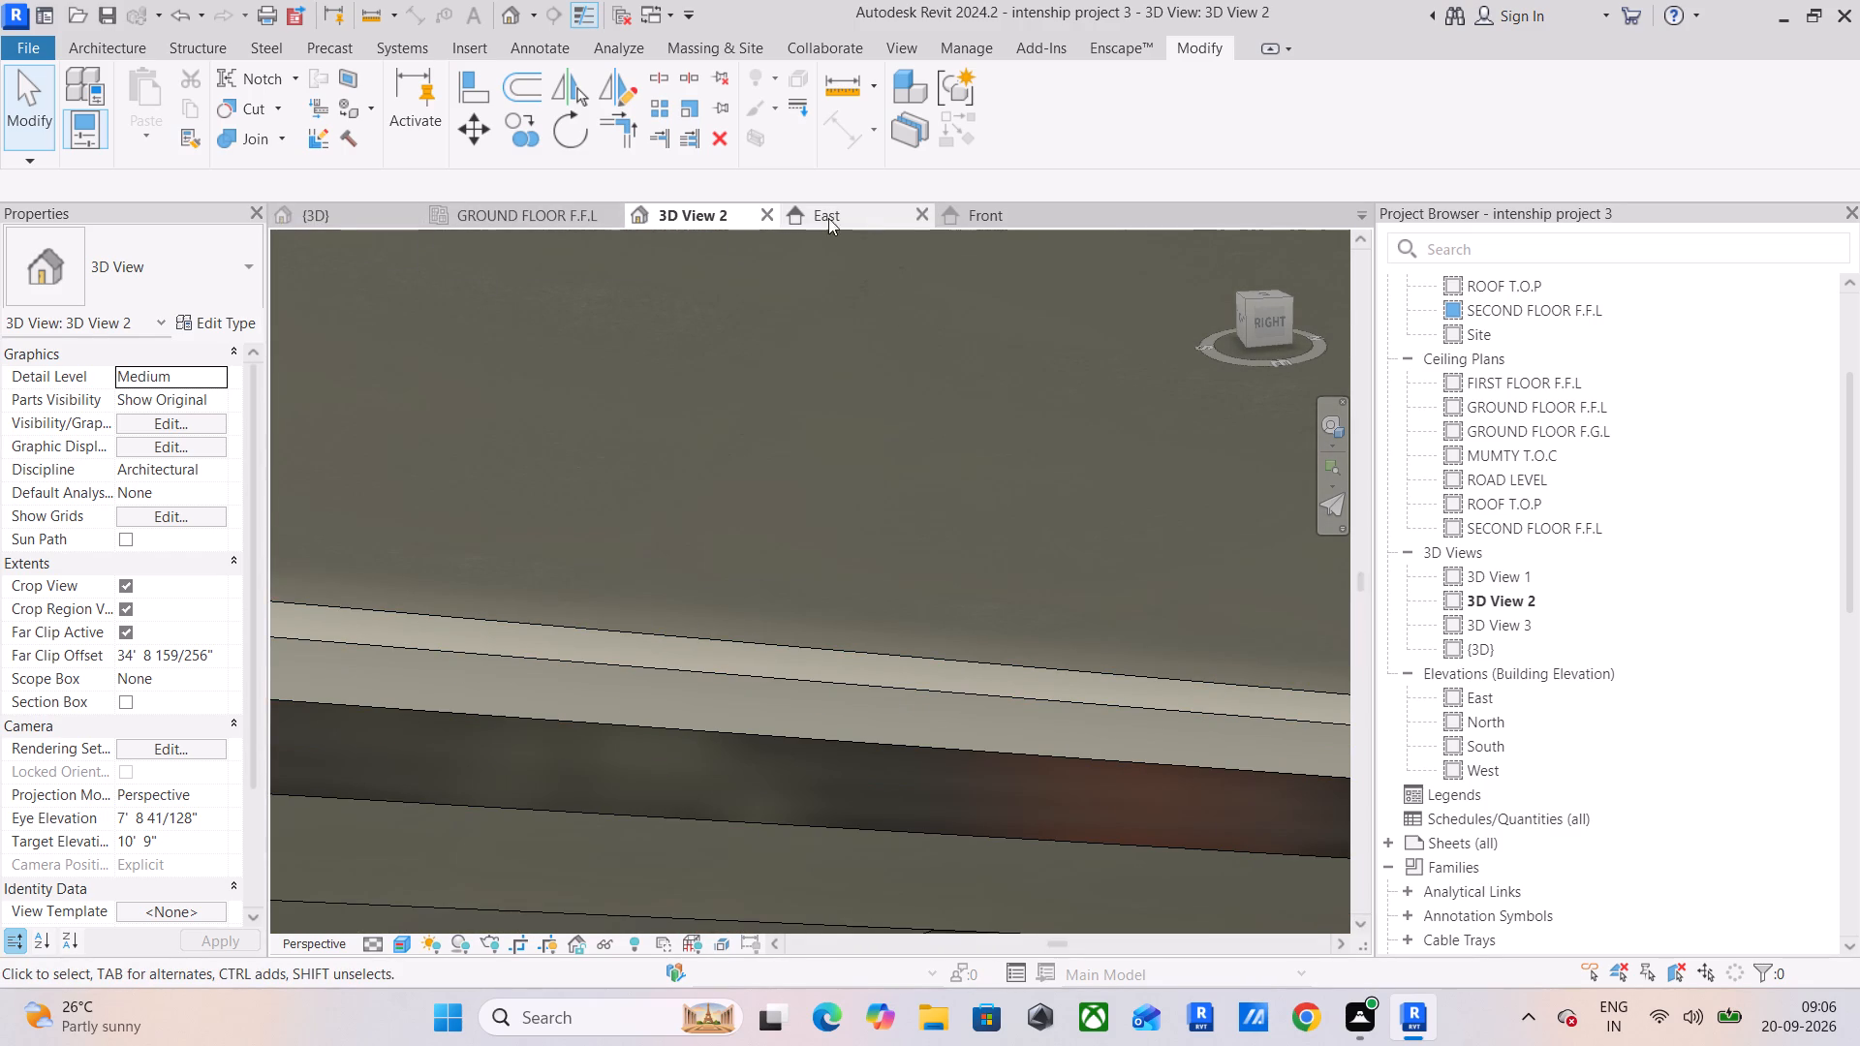
Locate the celling light row along the ground-floor ceiling in the East elevation and select the second-to-last light's array group.
click(867, 210)
scroll(803, 558, down, 6)
middle_drag(803, 558, 418, 515)
middle_drag(1113, 519, 494, 563)
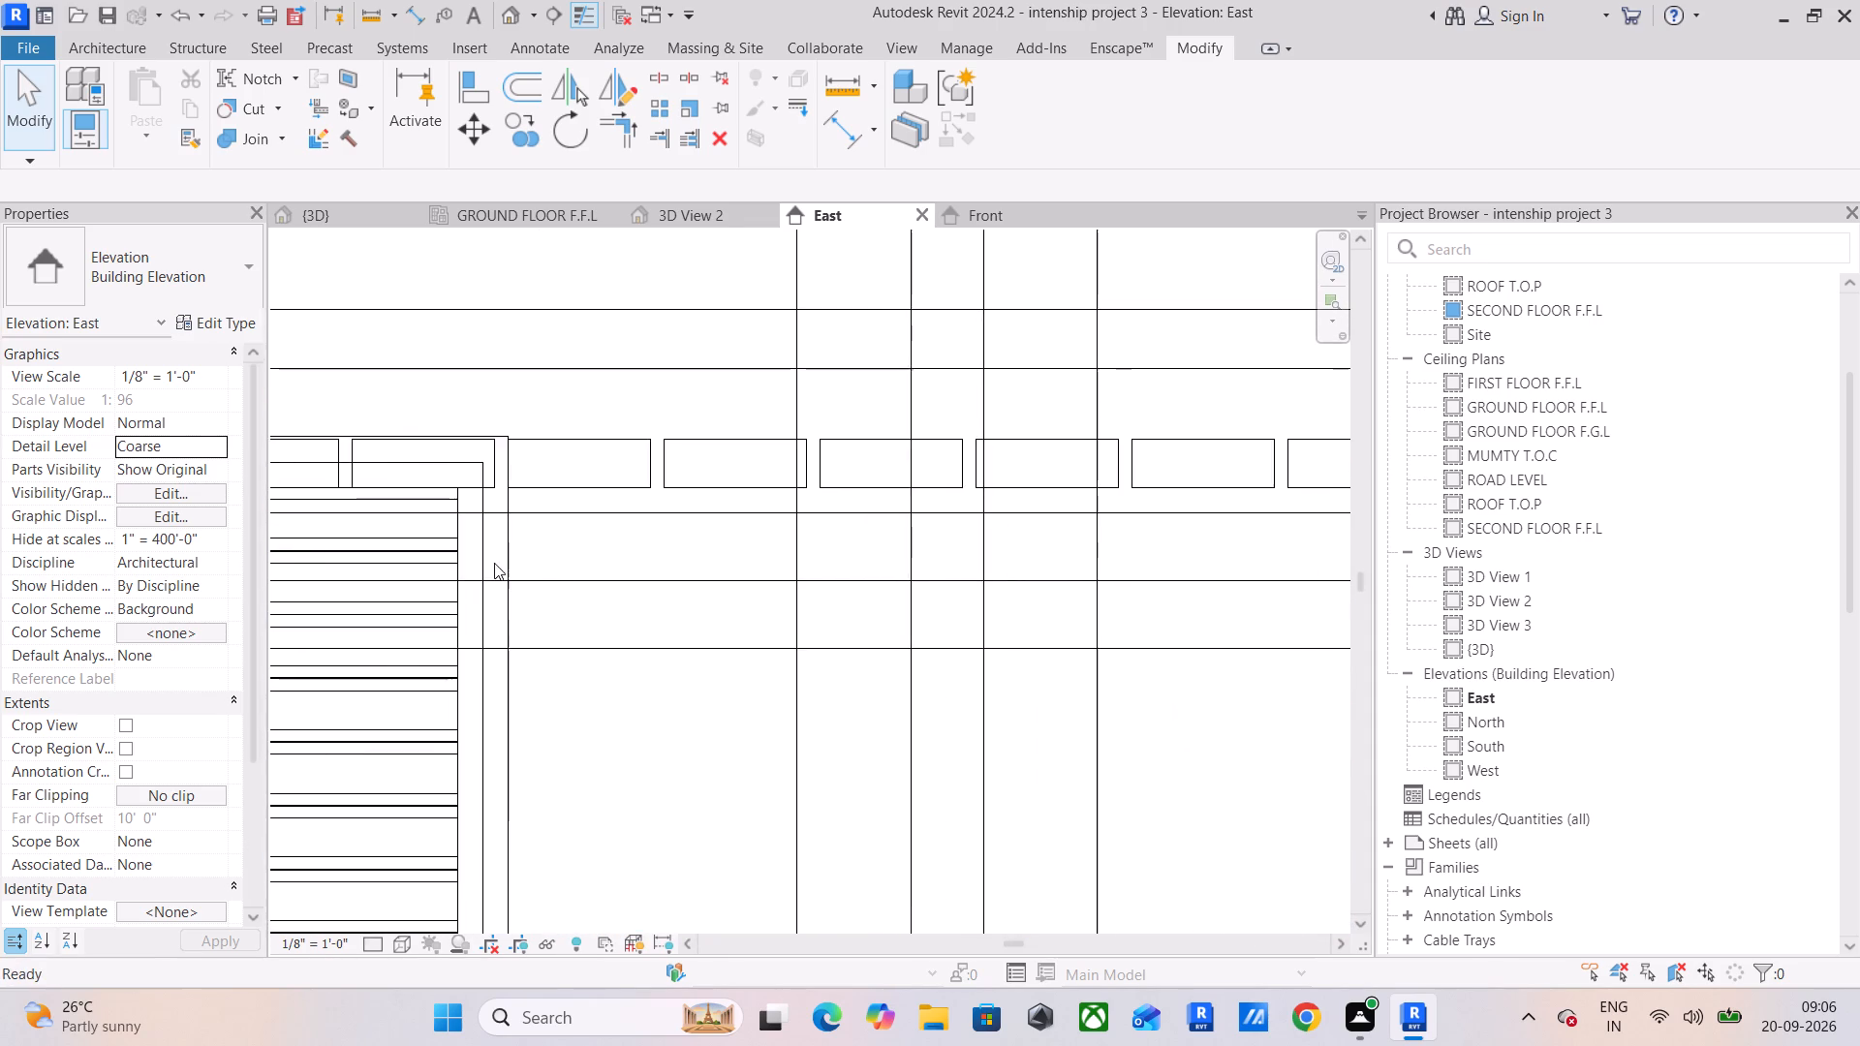
scroll(698, 559, down, 5)
middle_drag(933, 600, 424, 546)
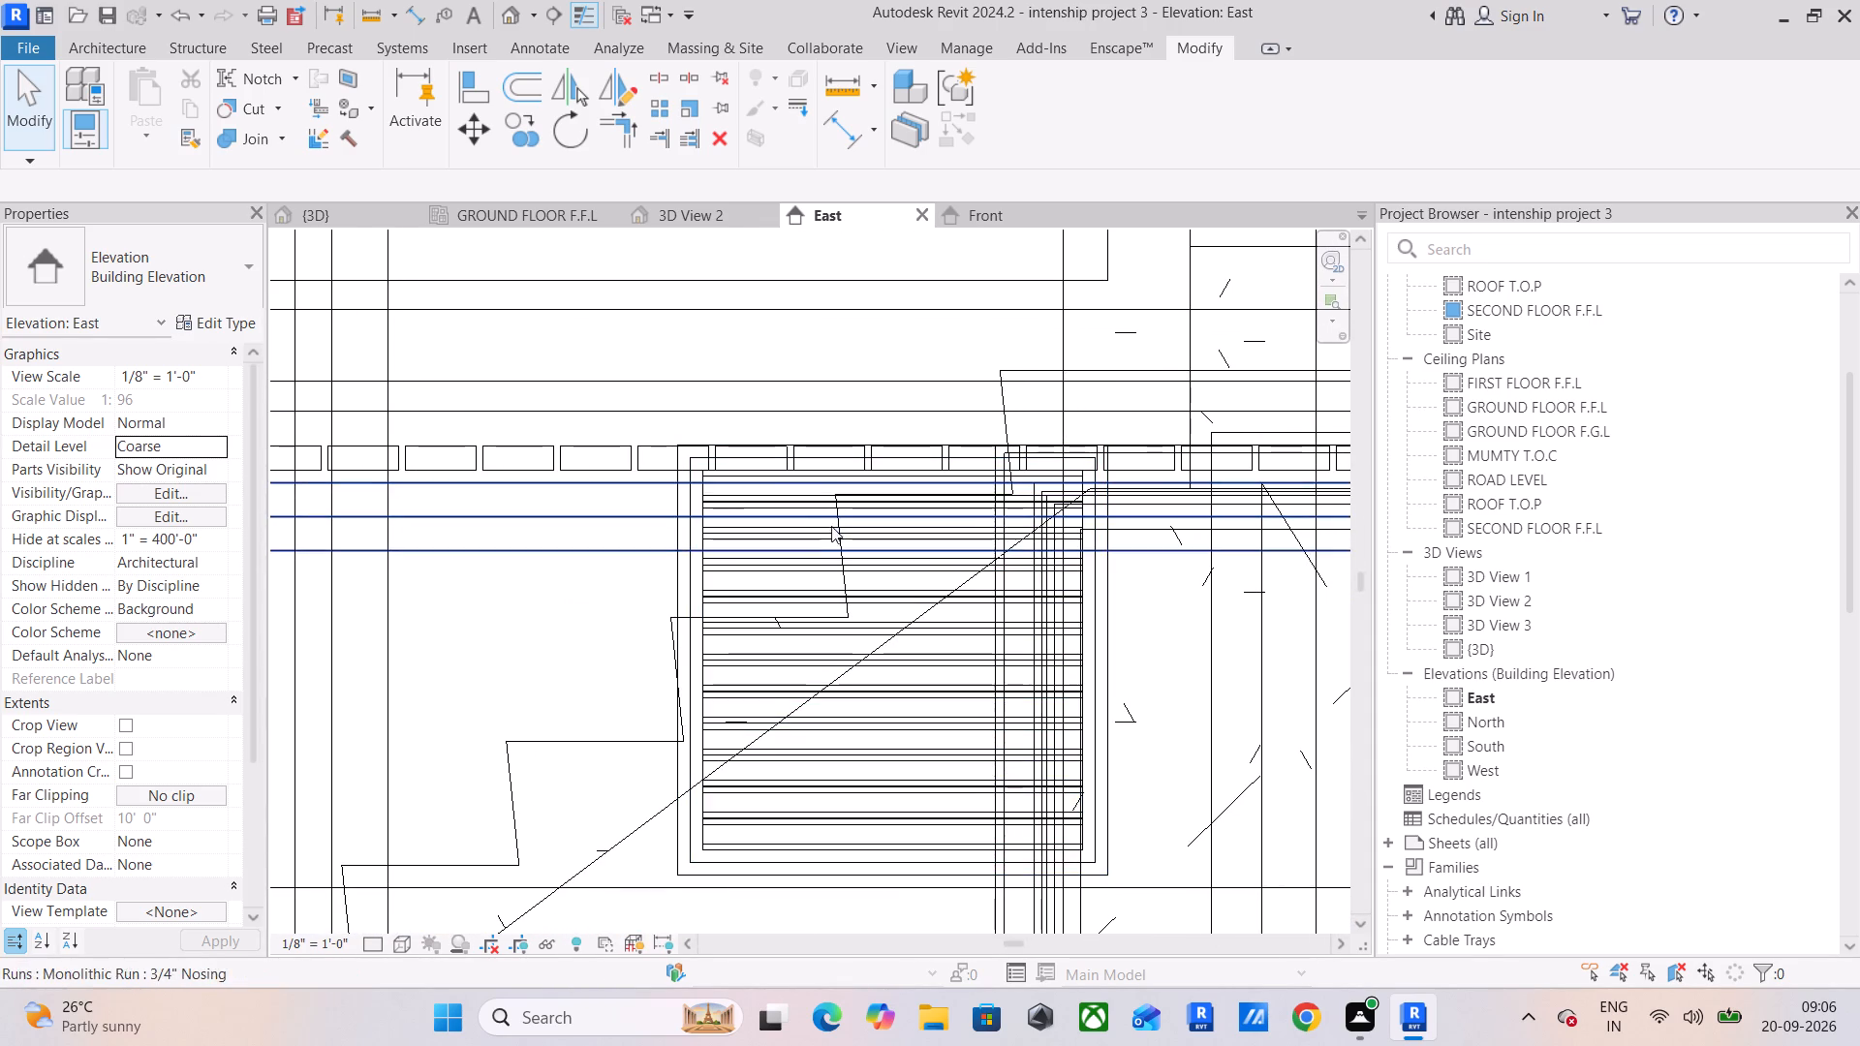
middle_drag(832, 529, 99, 512)
scroll(697, 525, down, 5)
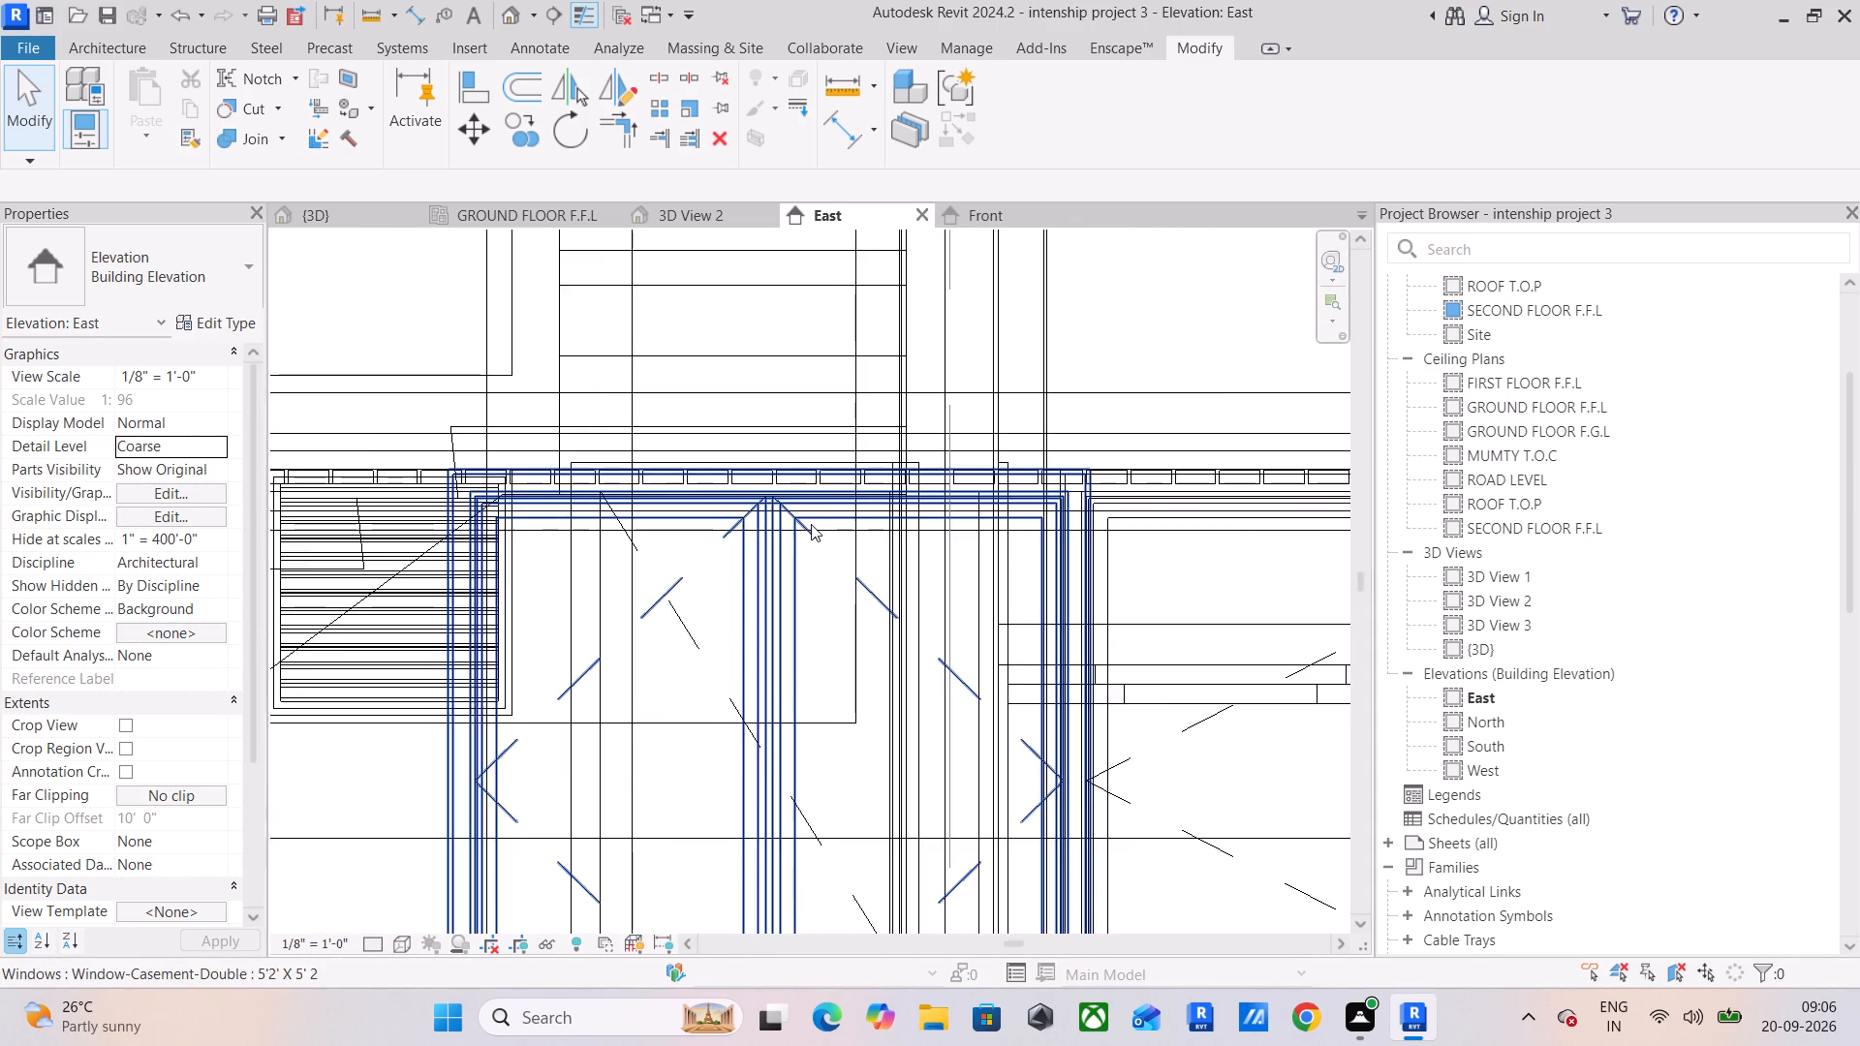
middle_drag(811, 523, 242, 606)
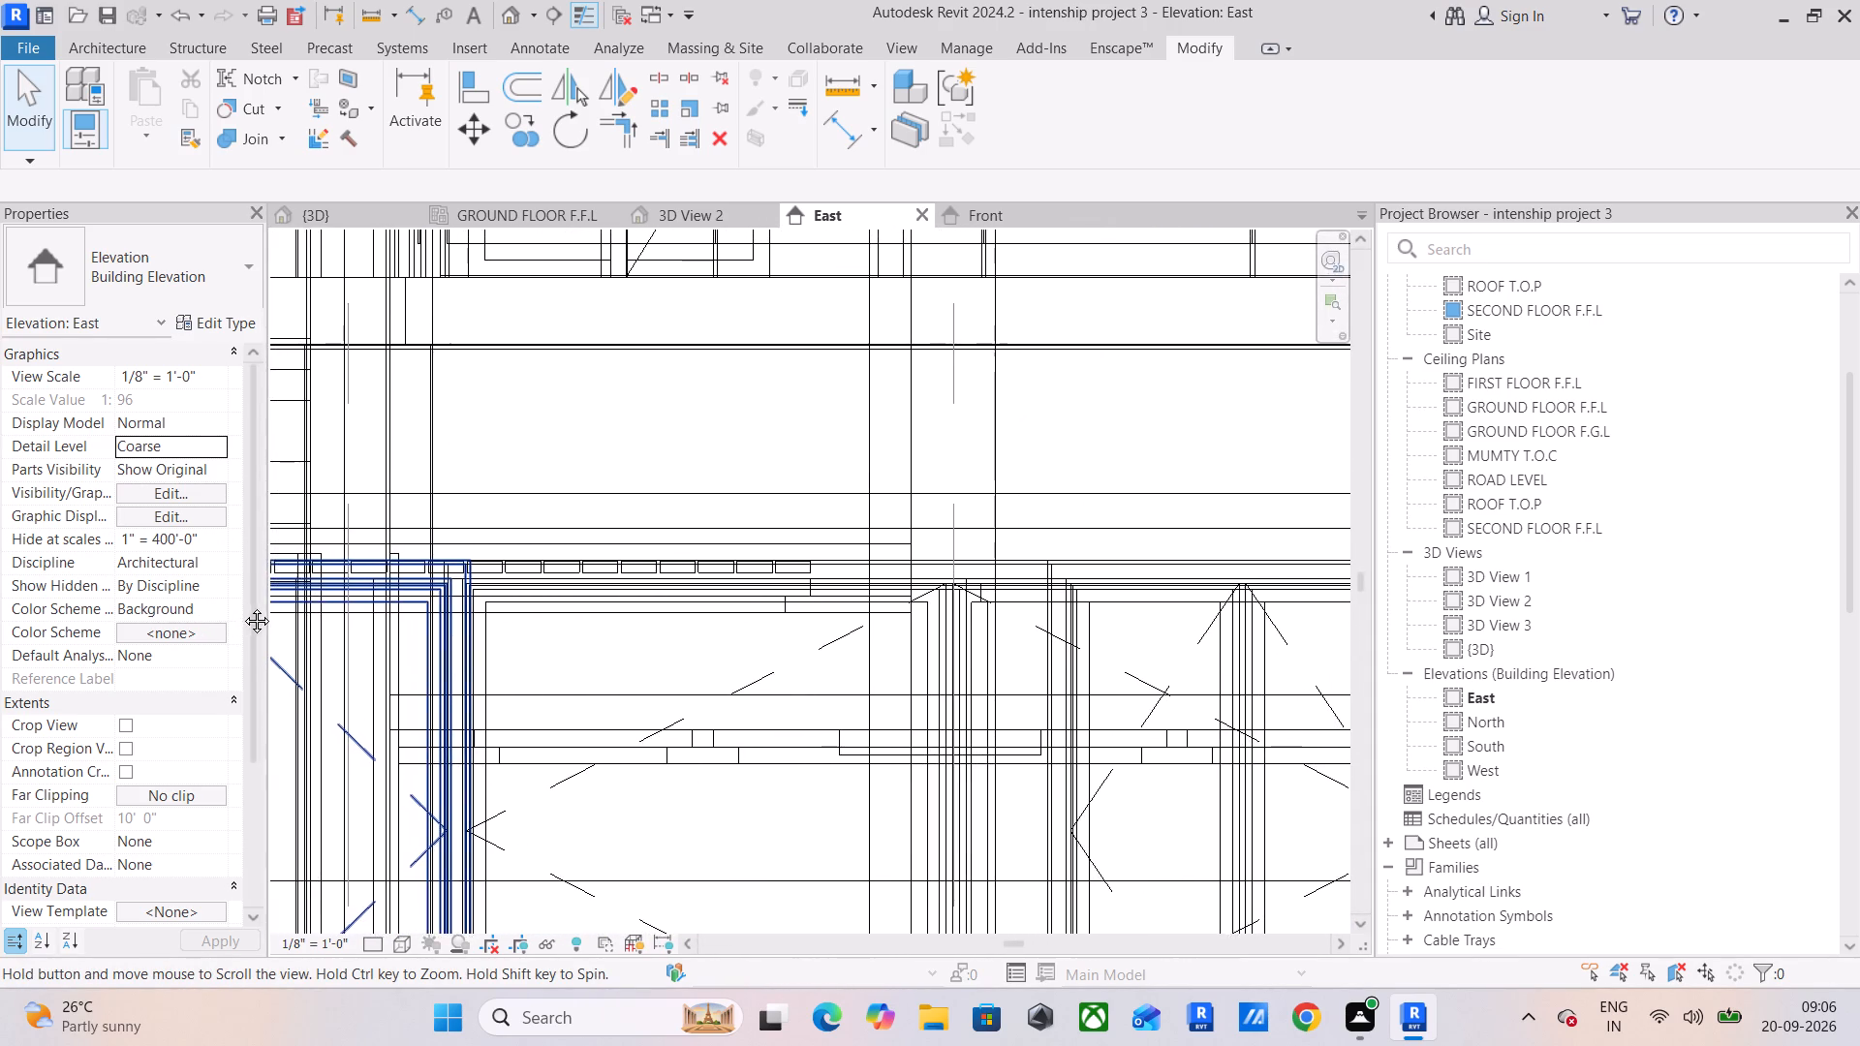
middle_drag(242, 606, 321, 588)
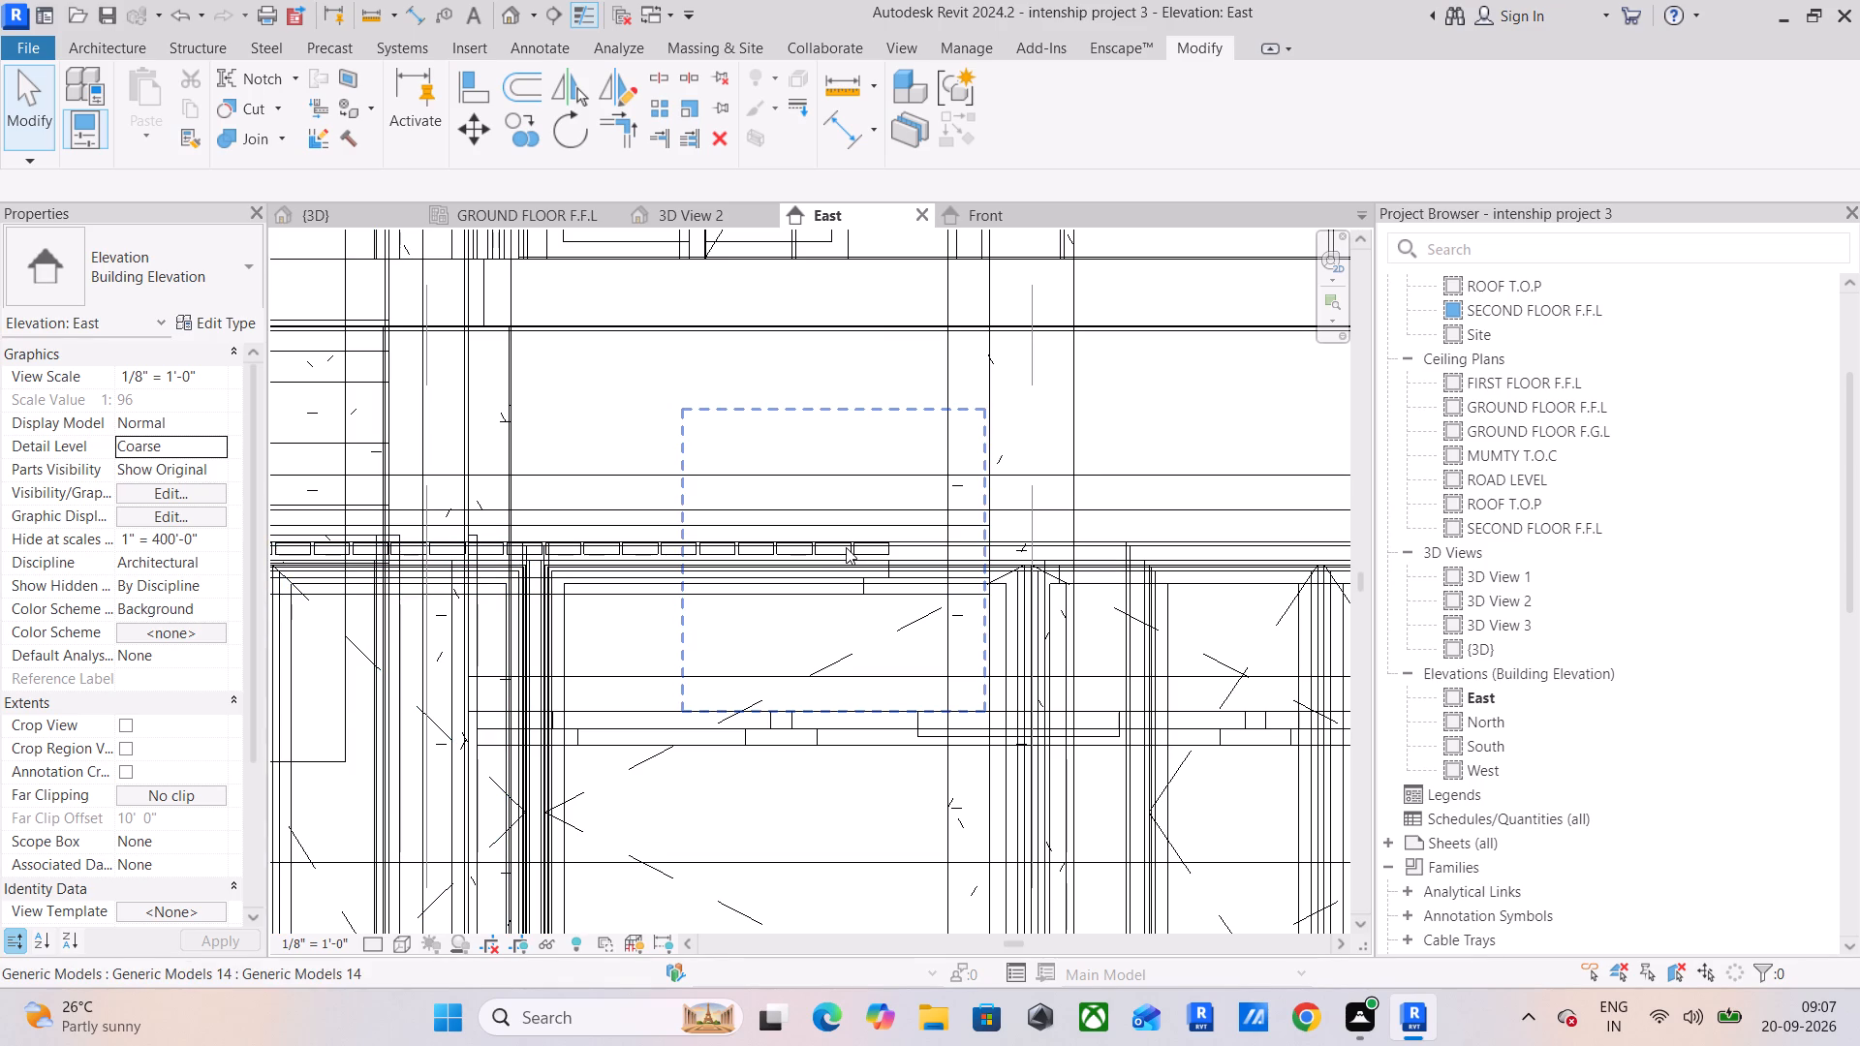
scroll(843, 547, up, 5)
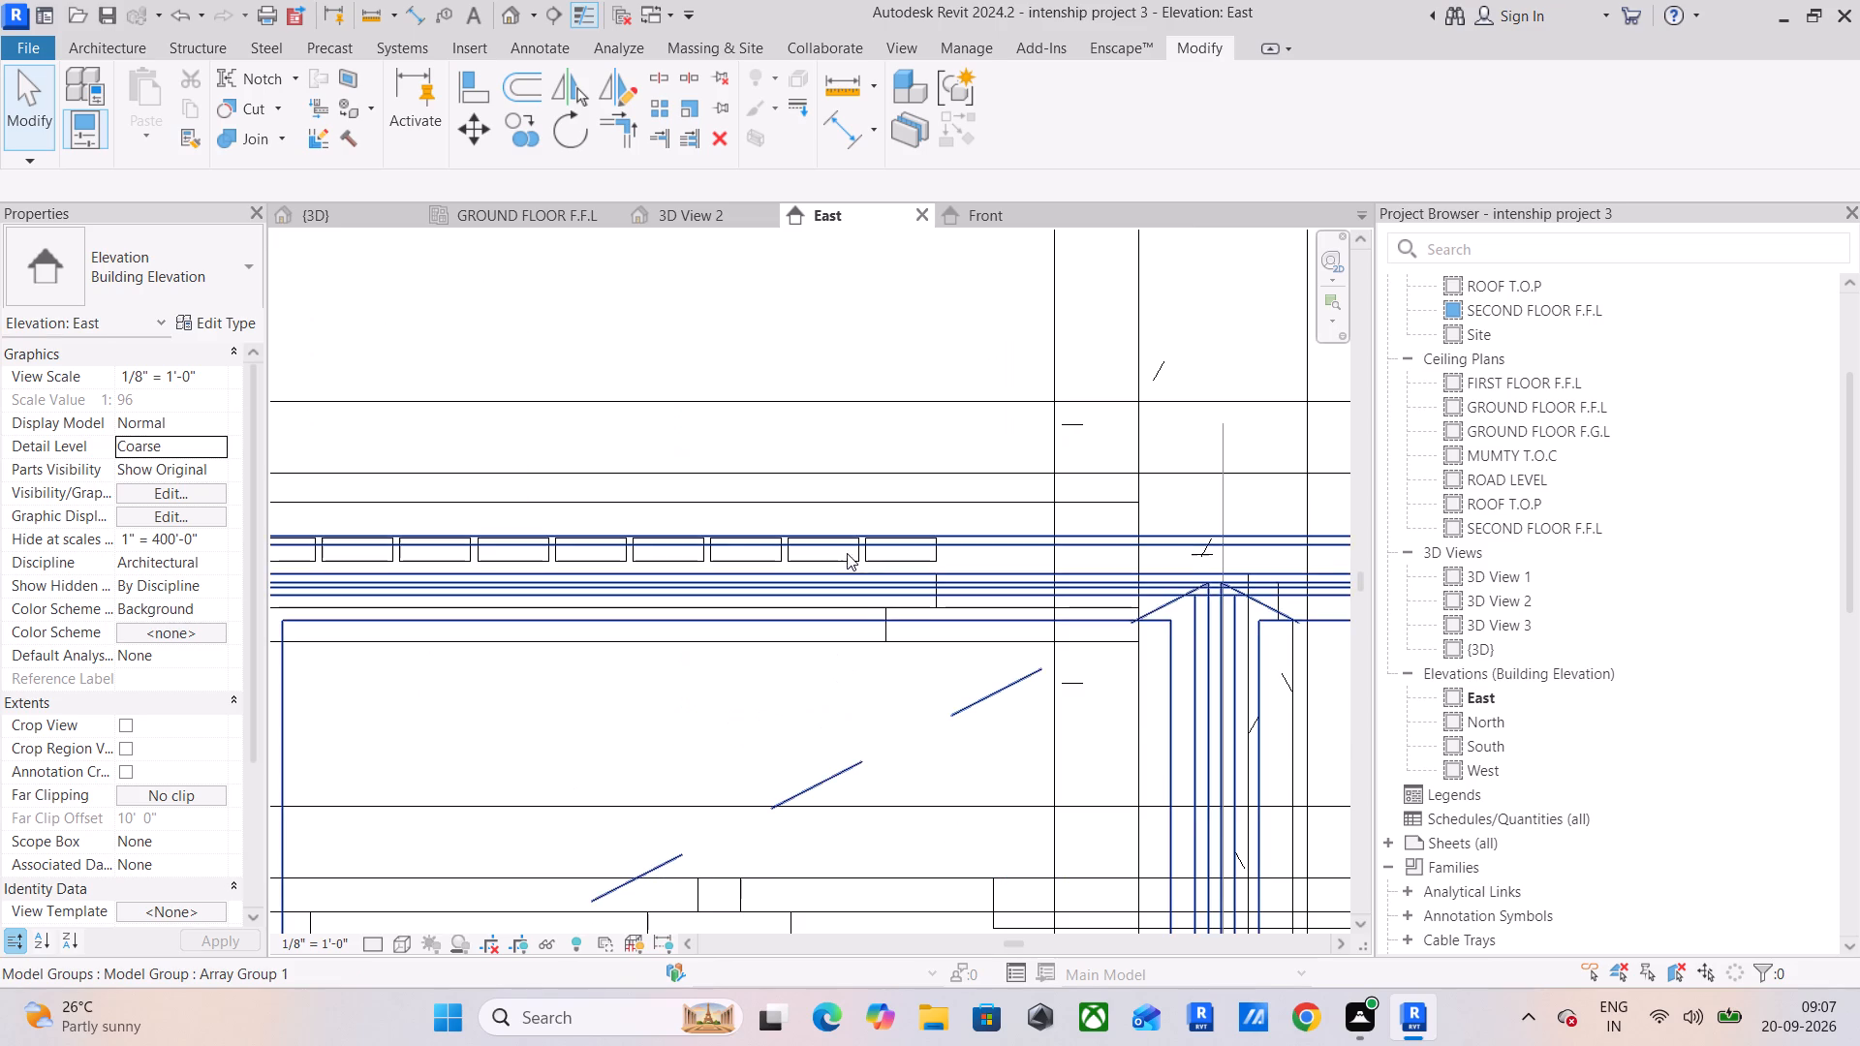
click(846, 556)
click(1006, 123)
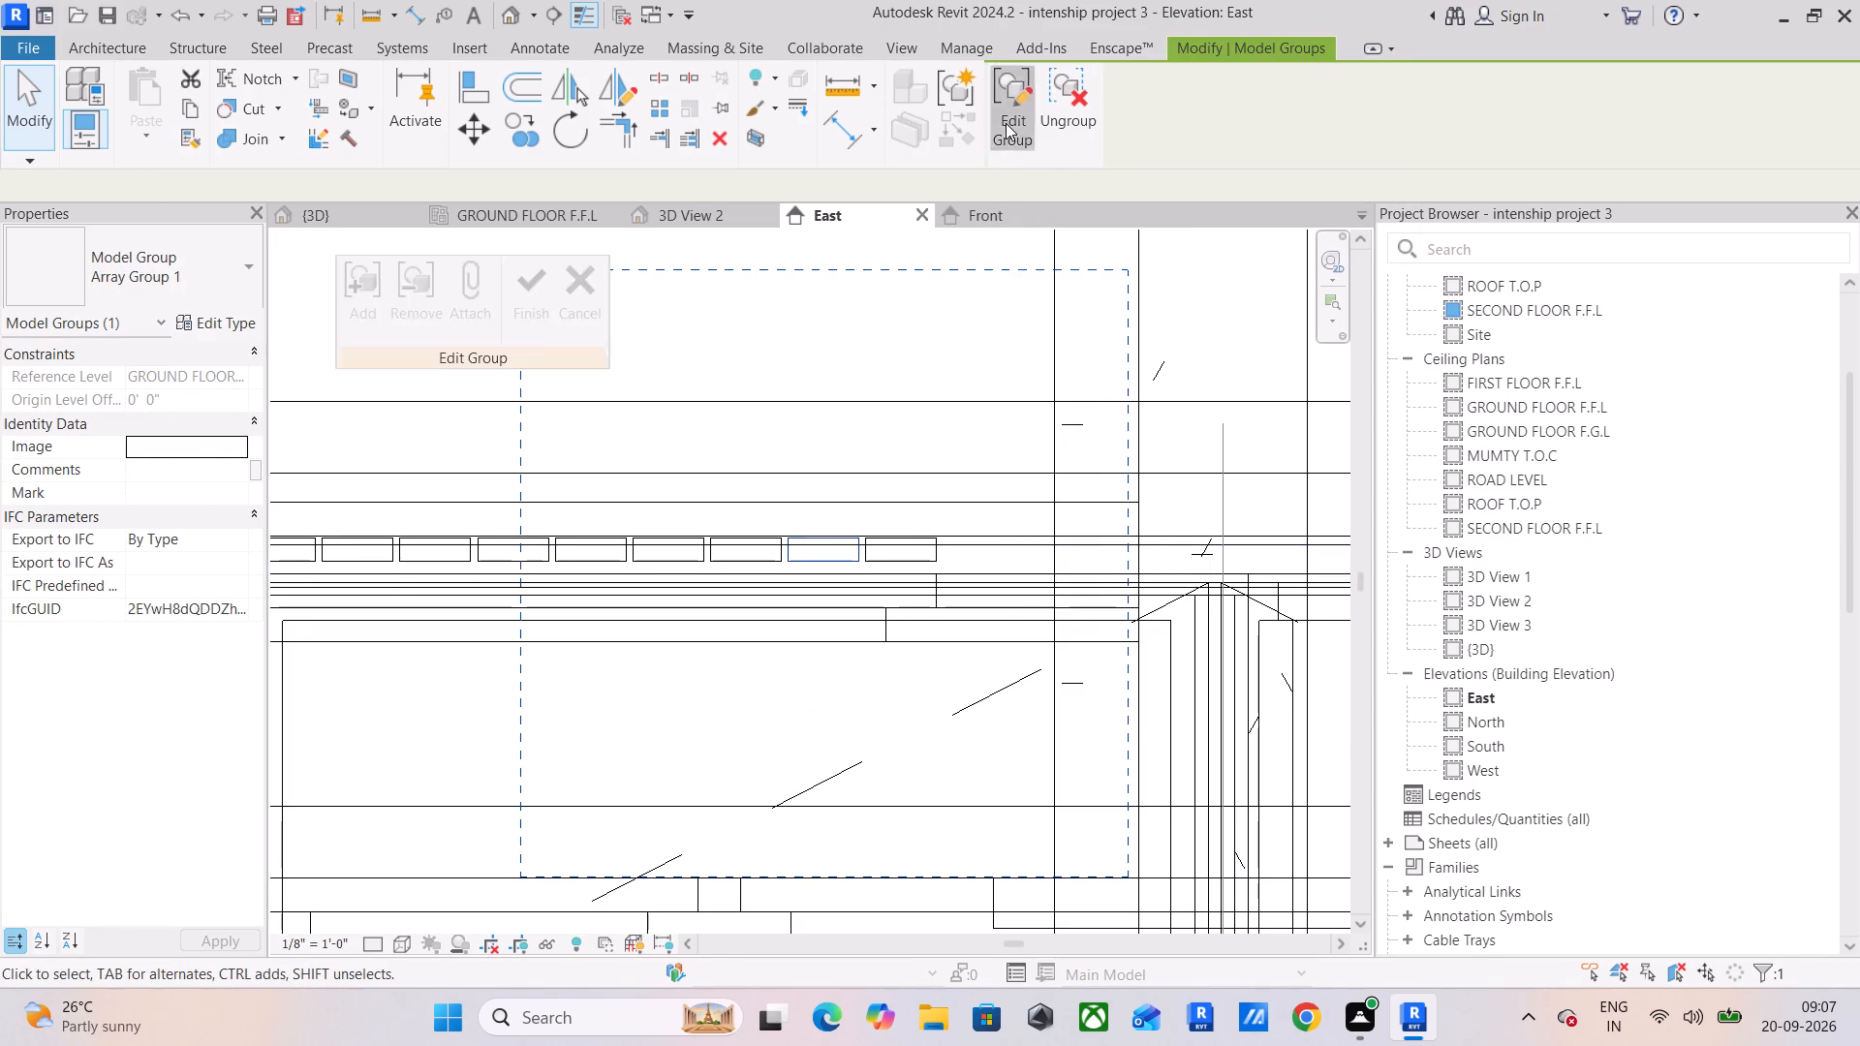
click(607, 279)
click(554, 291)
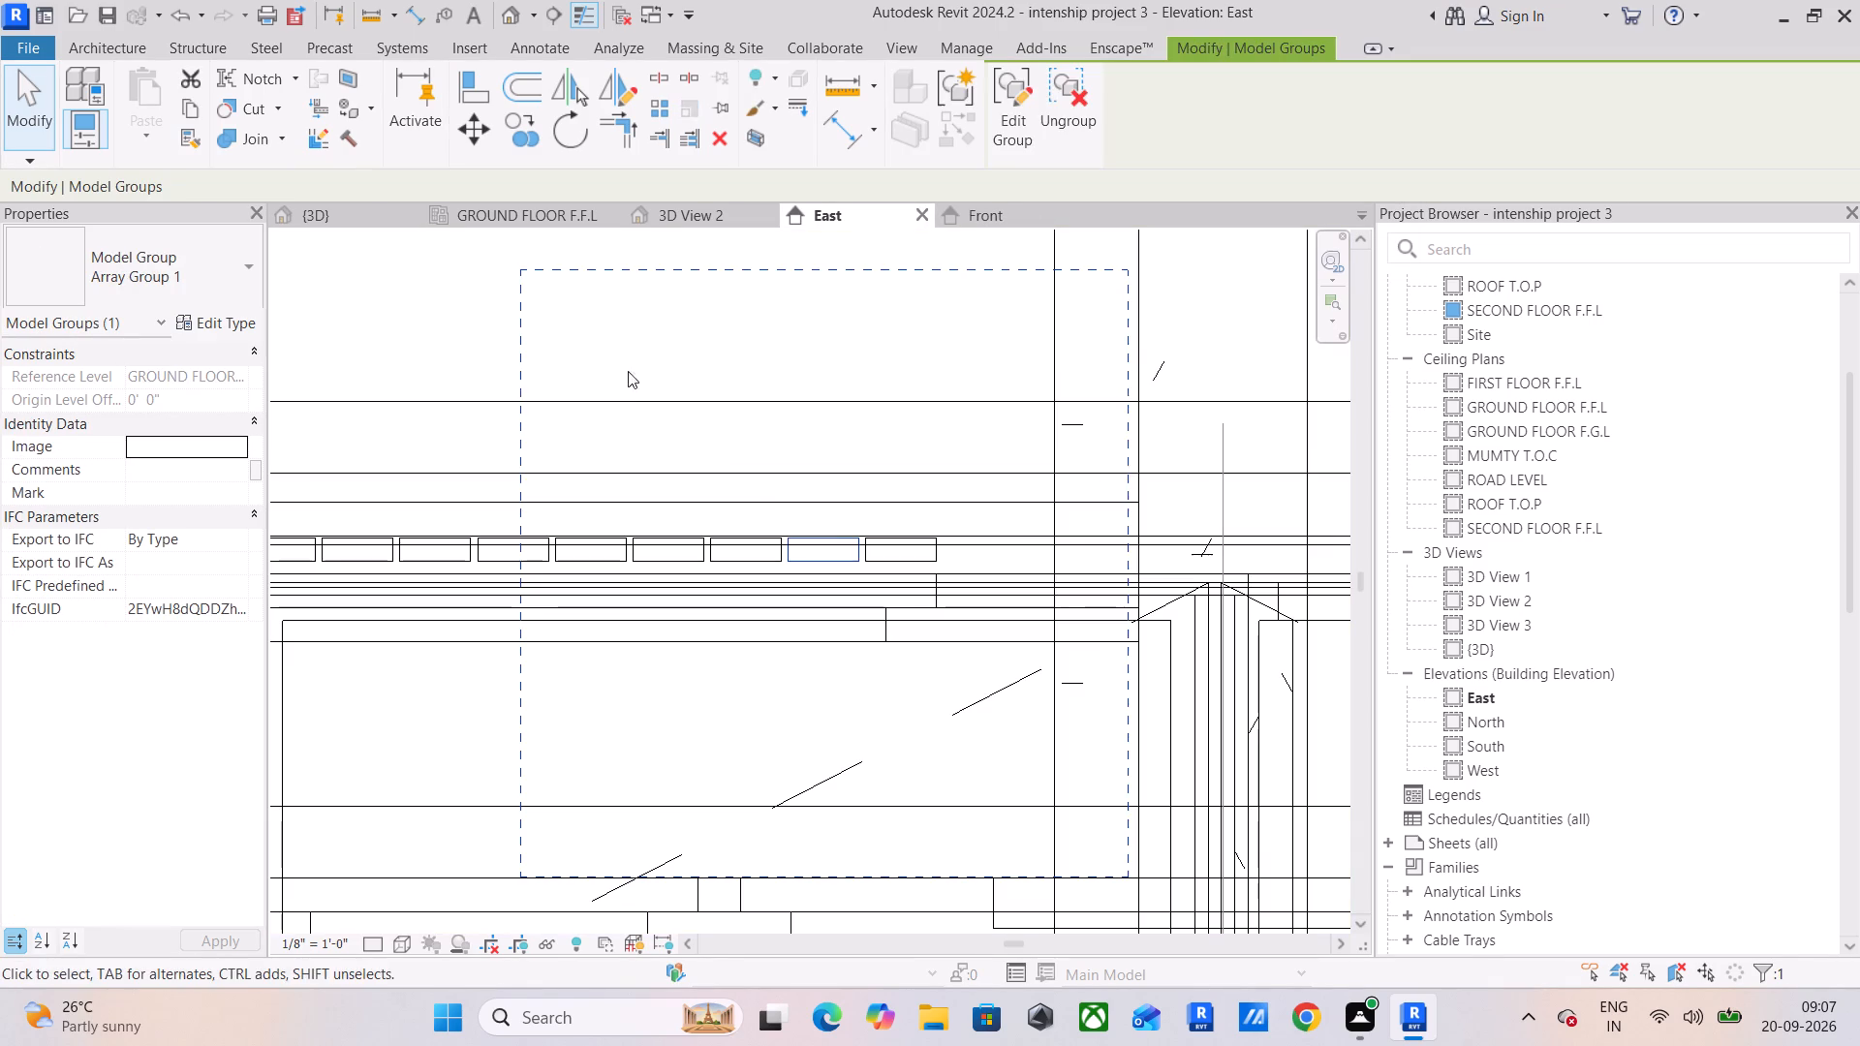
Ungroup the selected array group and open its celling light fixture in the family editor.
click(1071, 85)
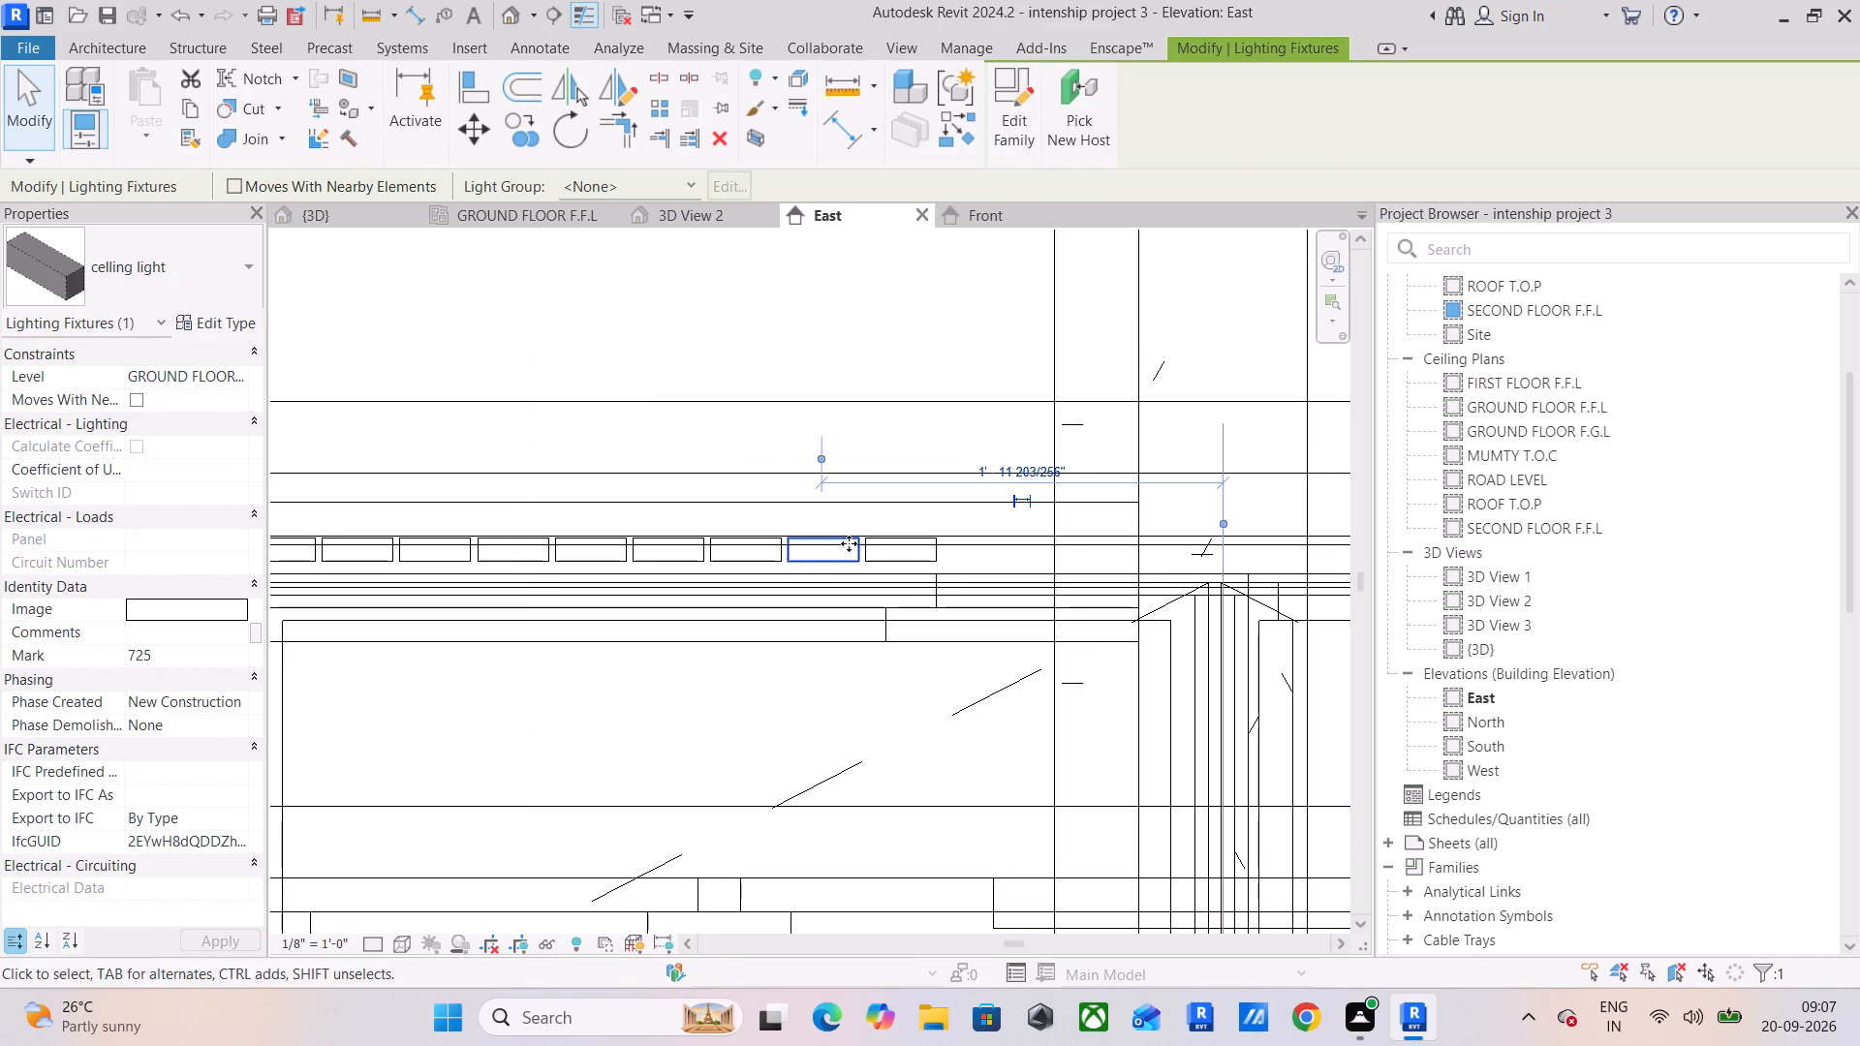
click(822, 557)
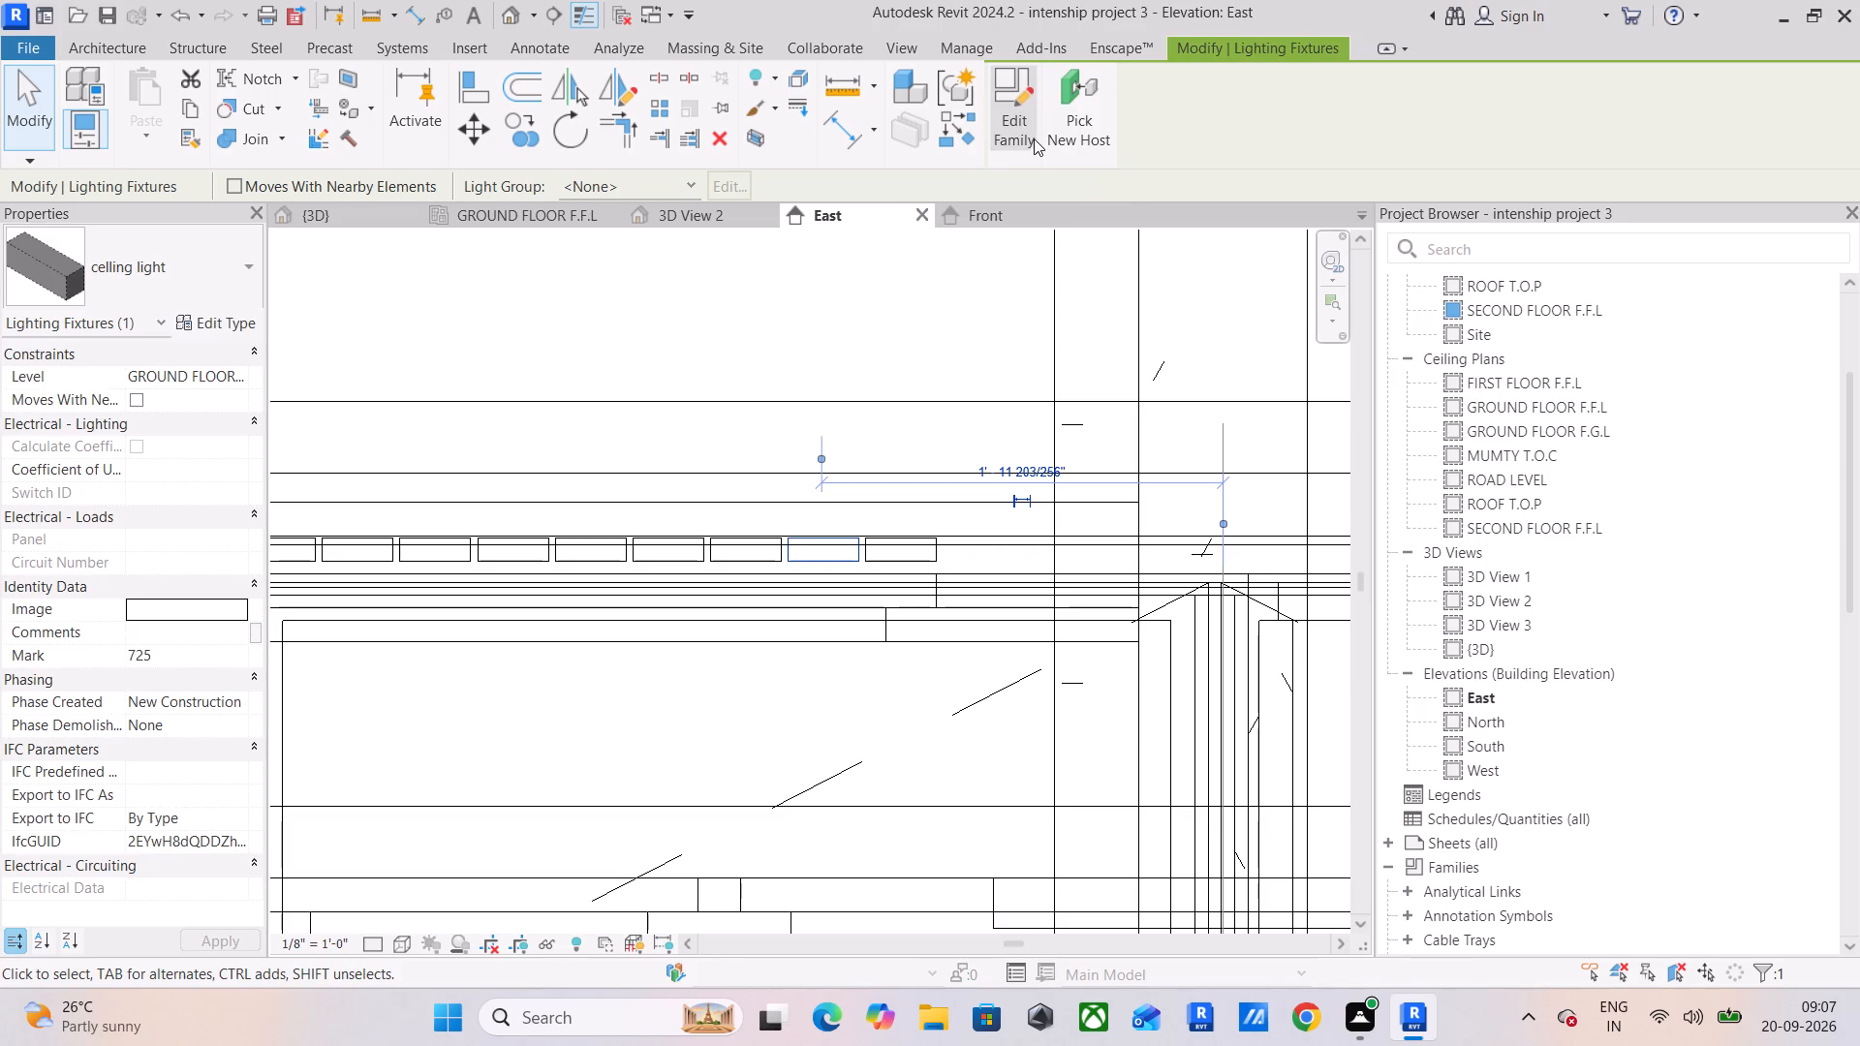
click(1034, 136)
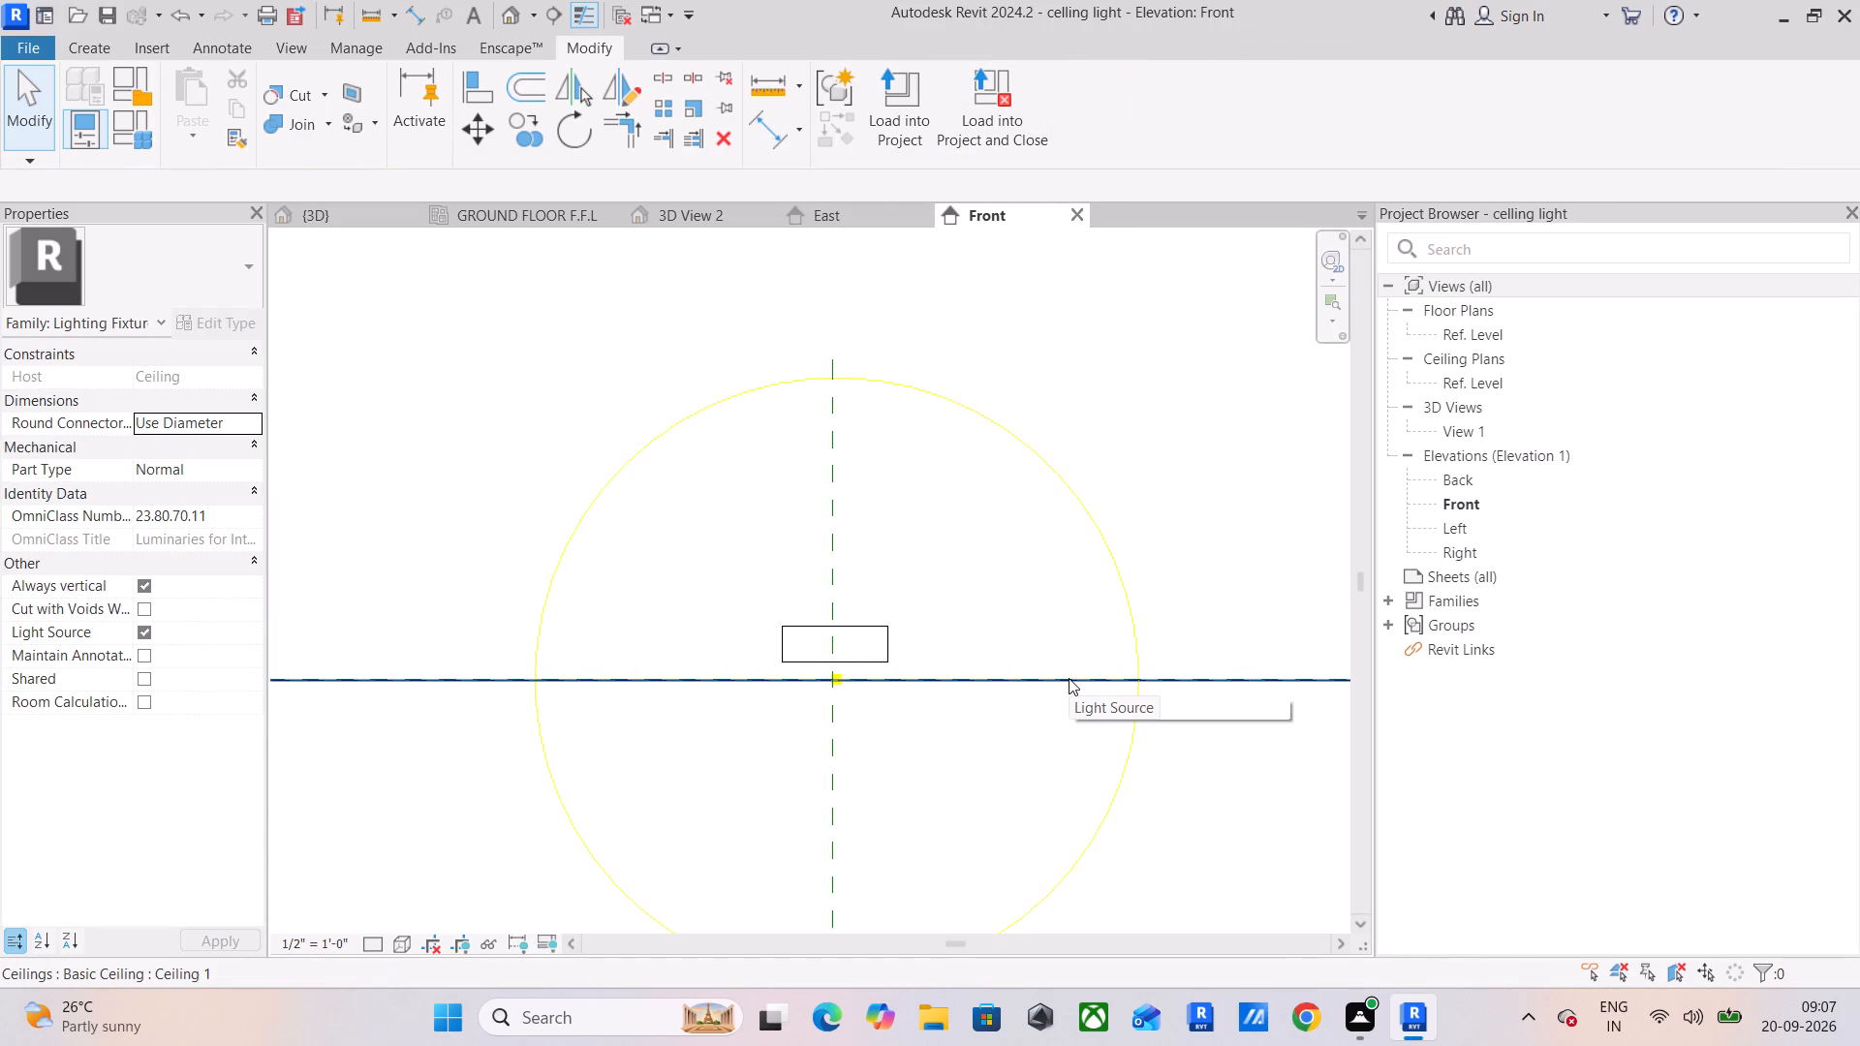
Lower the light source with its reference plane beneath the ceiling line in the family's Front elevation.
scroll(1053, 675, down, 4)
middle_drag(1053, 674, 888, 585)
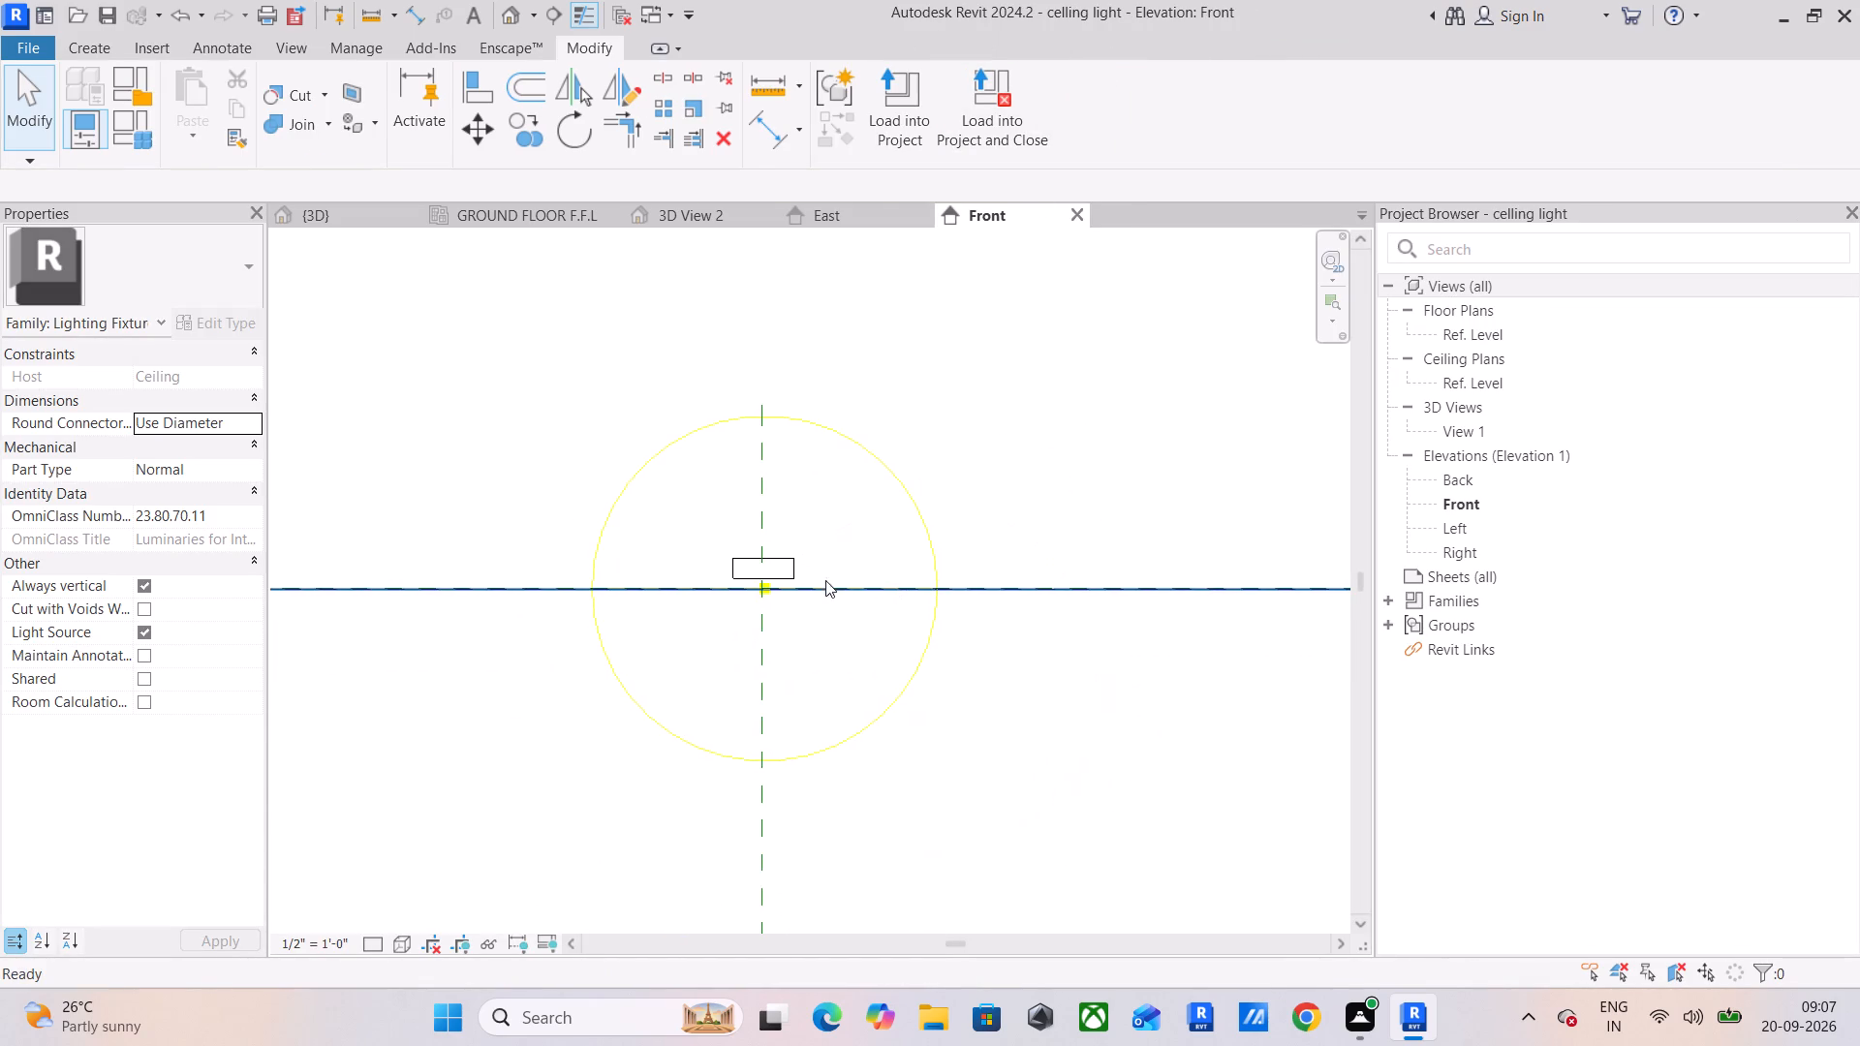
scroll(772, 566, up, 5)
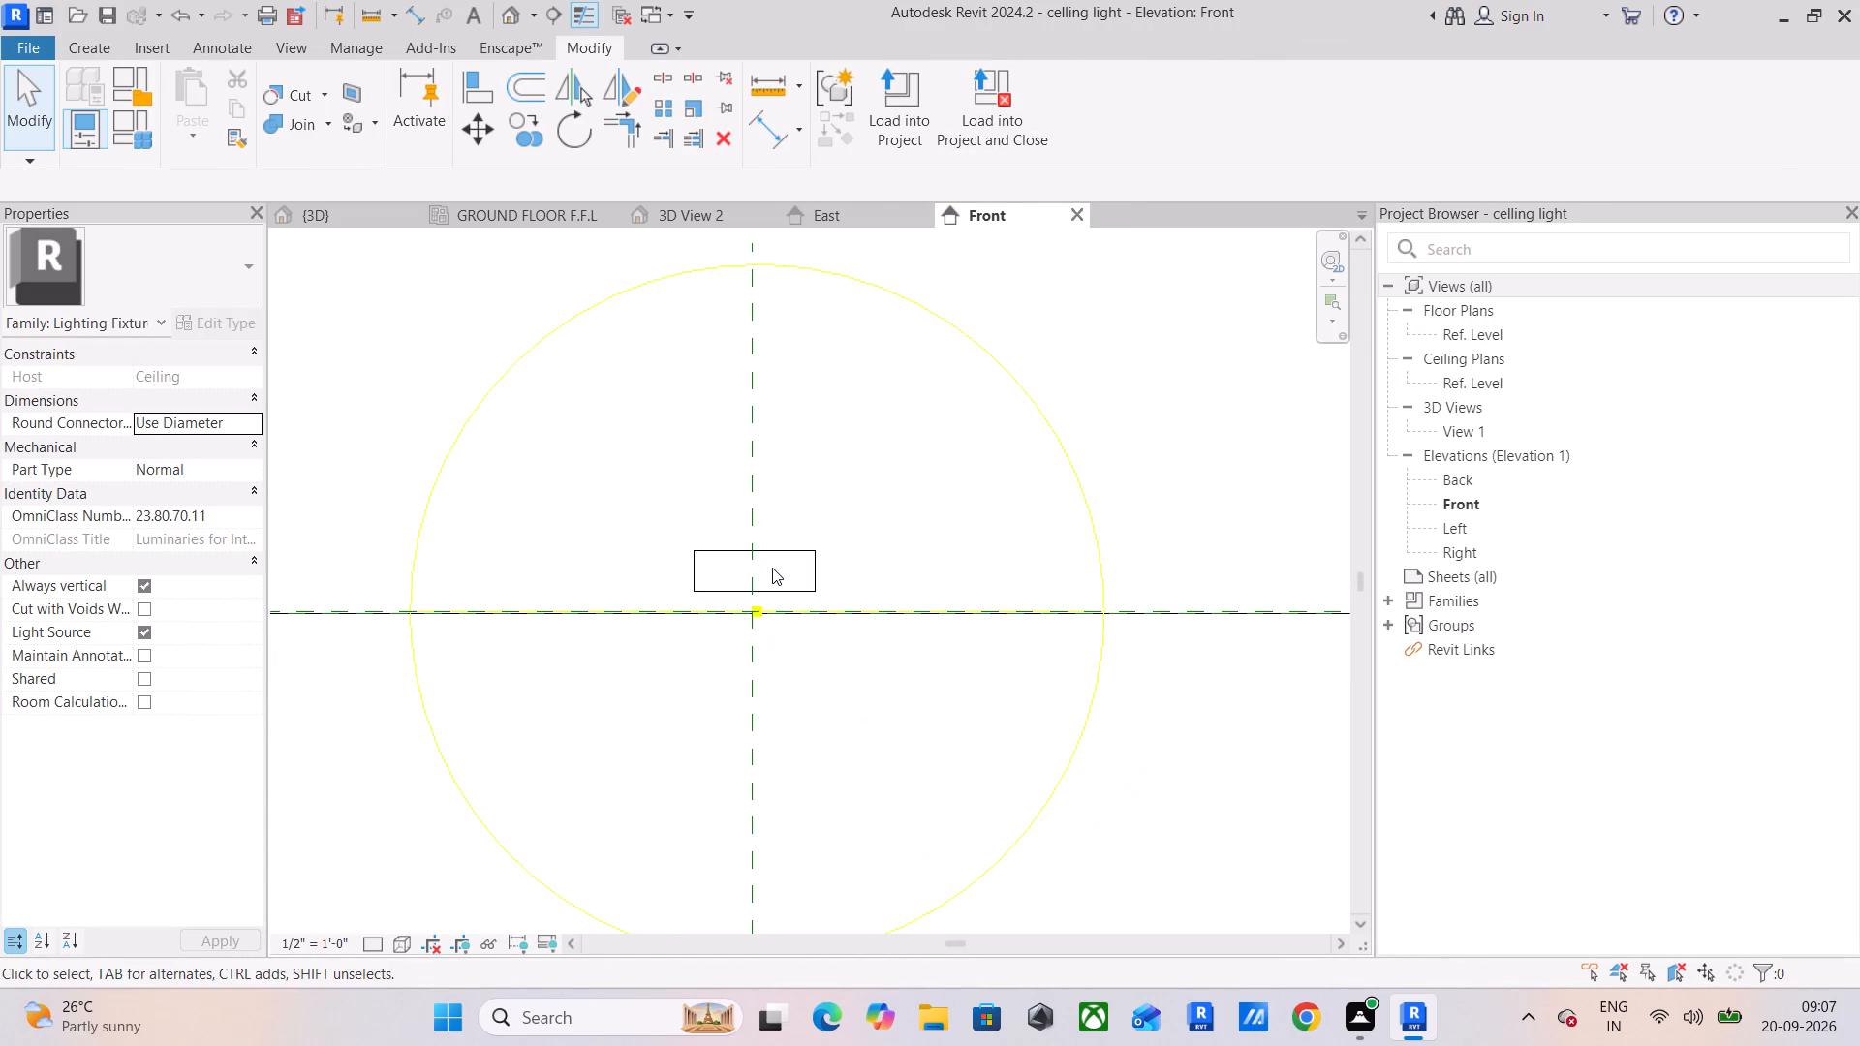
drag(762, 568, 759, 609)
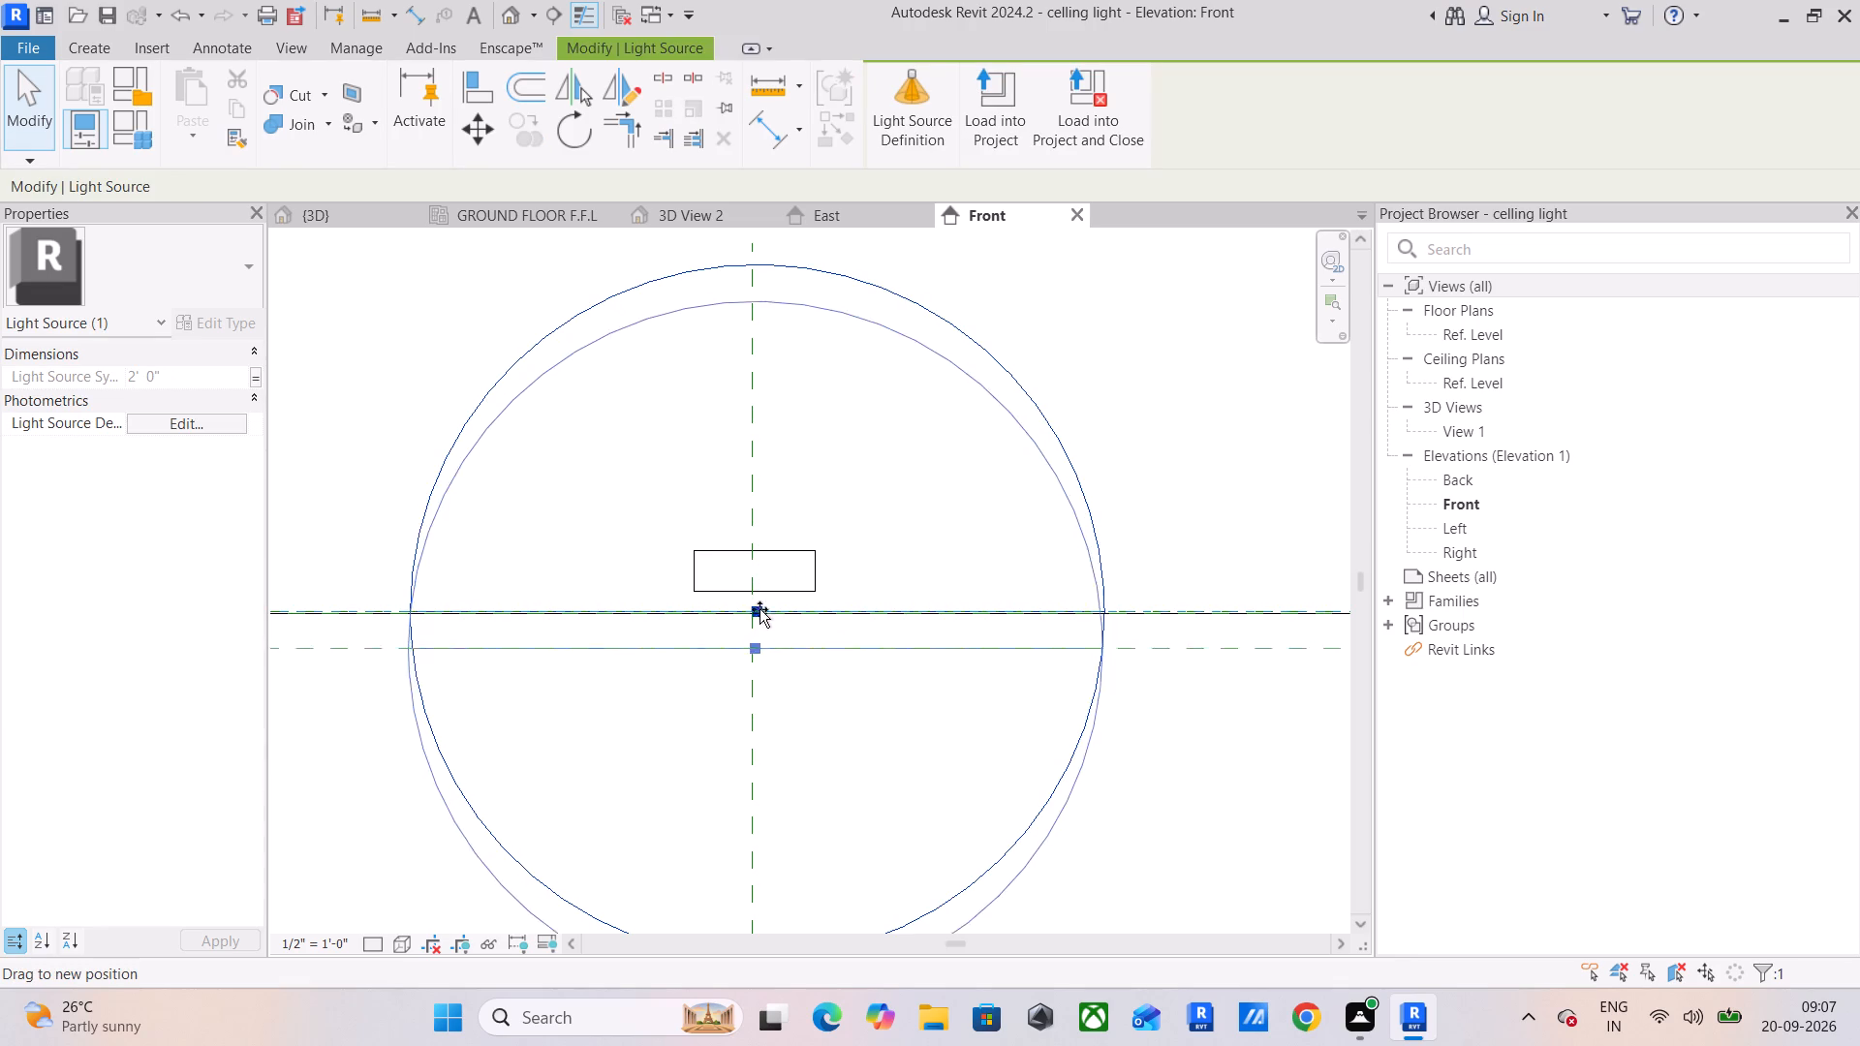
drag(759, 609, 762, 646)
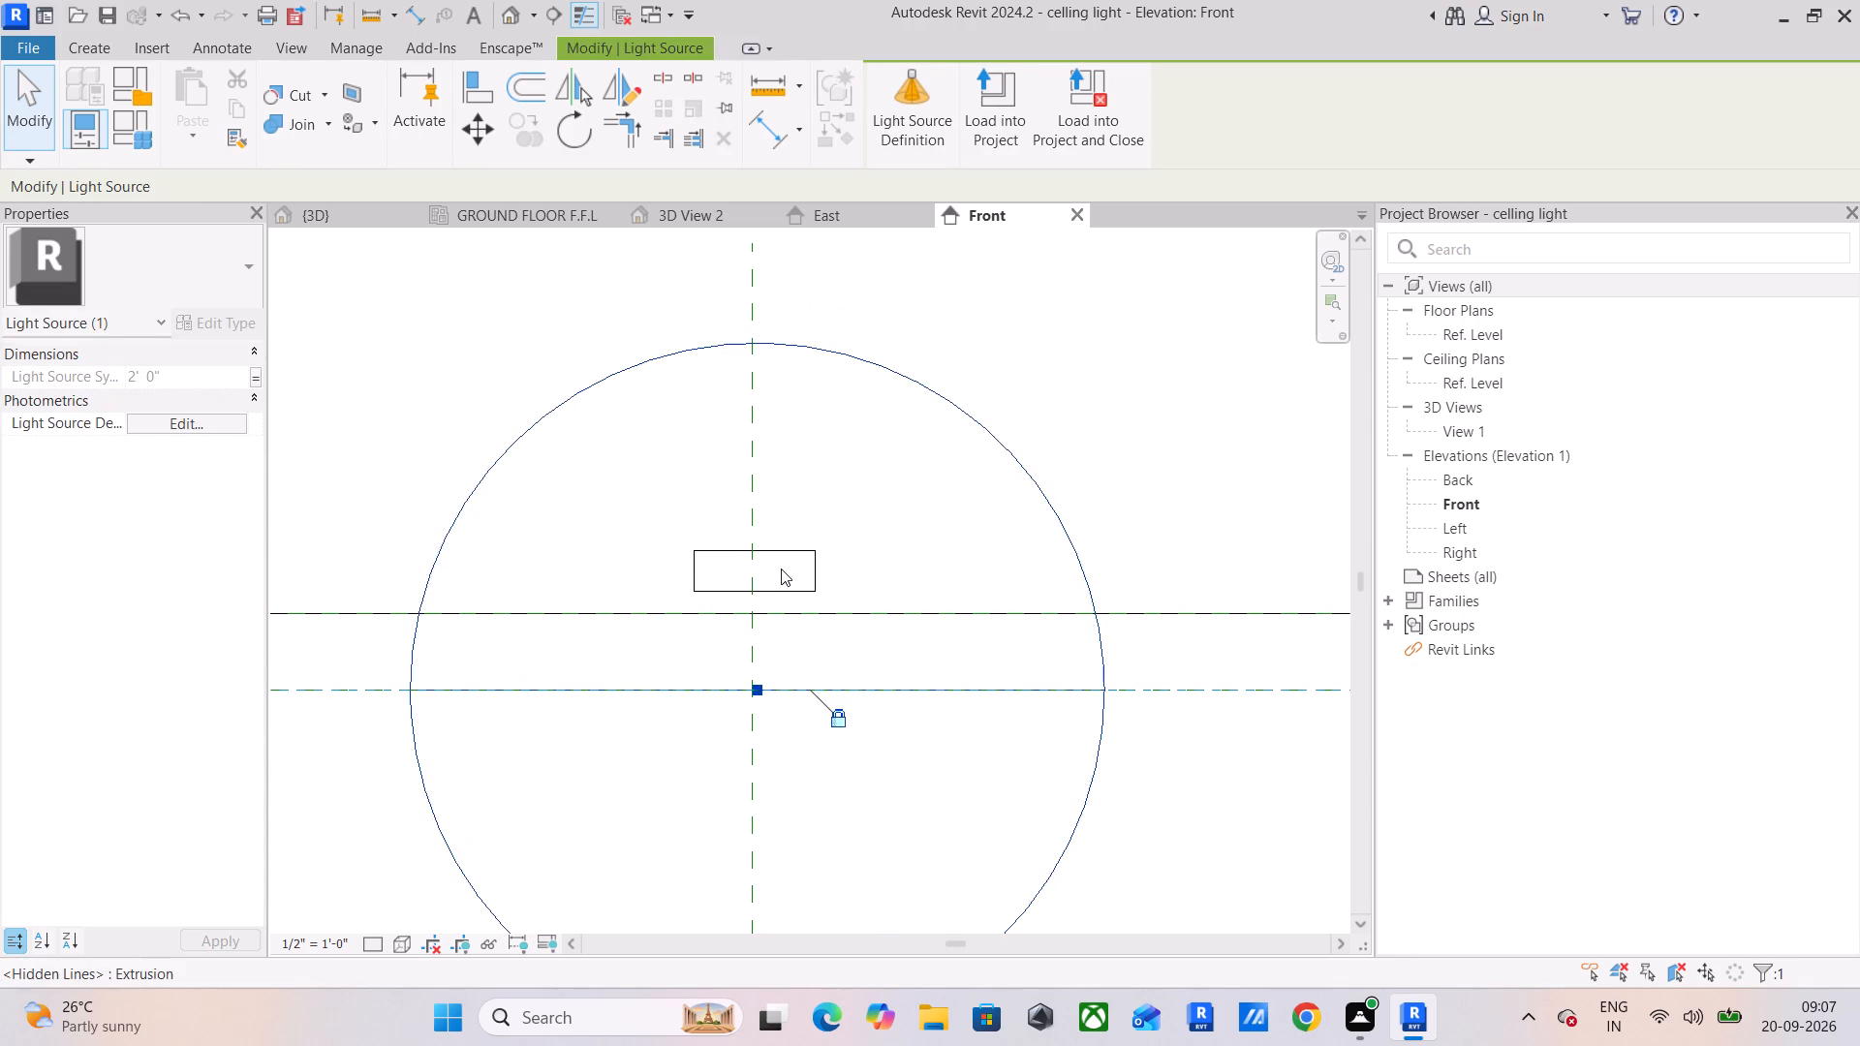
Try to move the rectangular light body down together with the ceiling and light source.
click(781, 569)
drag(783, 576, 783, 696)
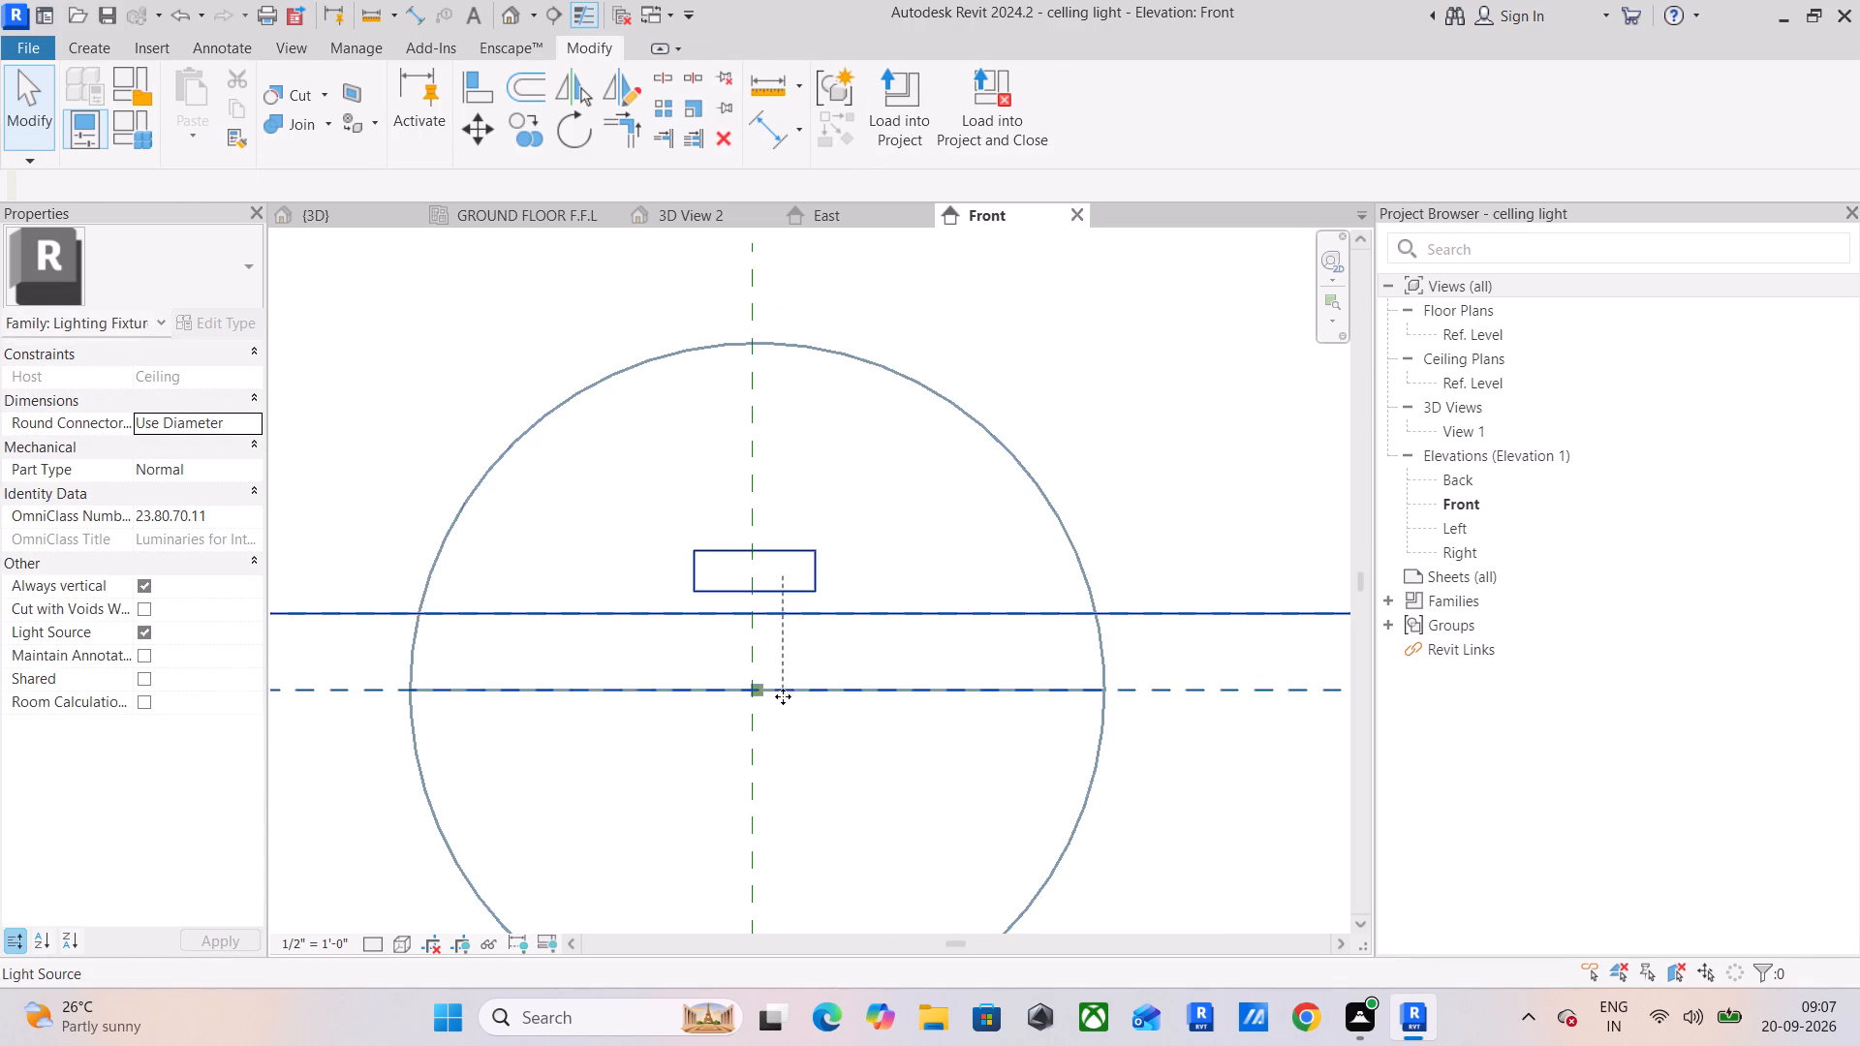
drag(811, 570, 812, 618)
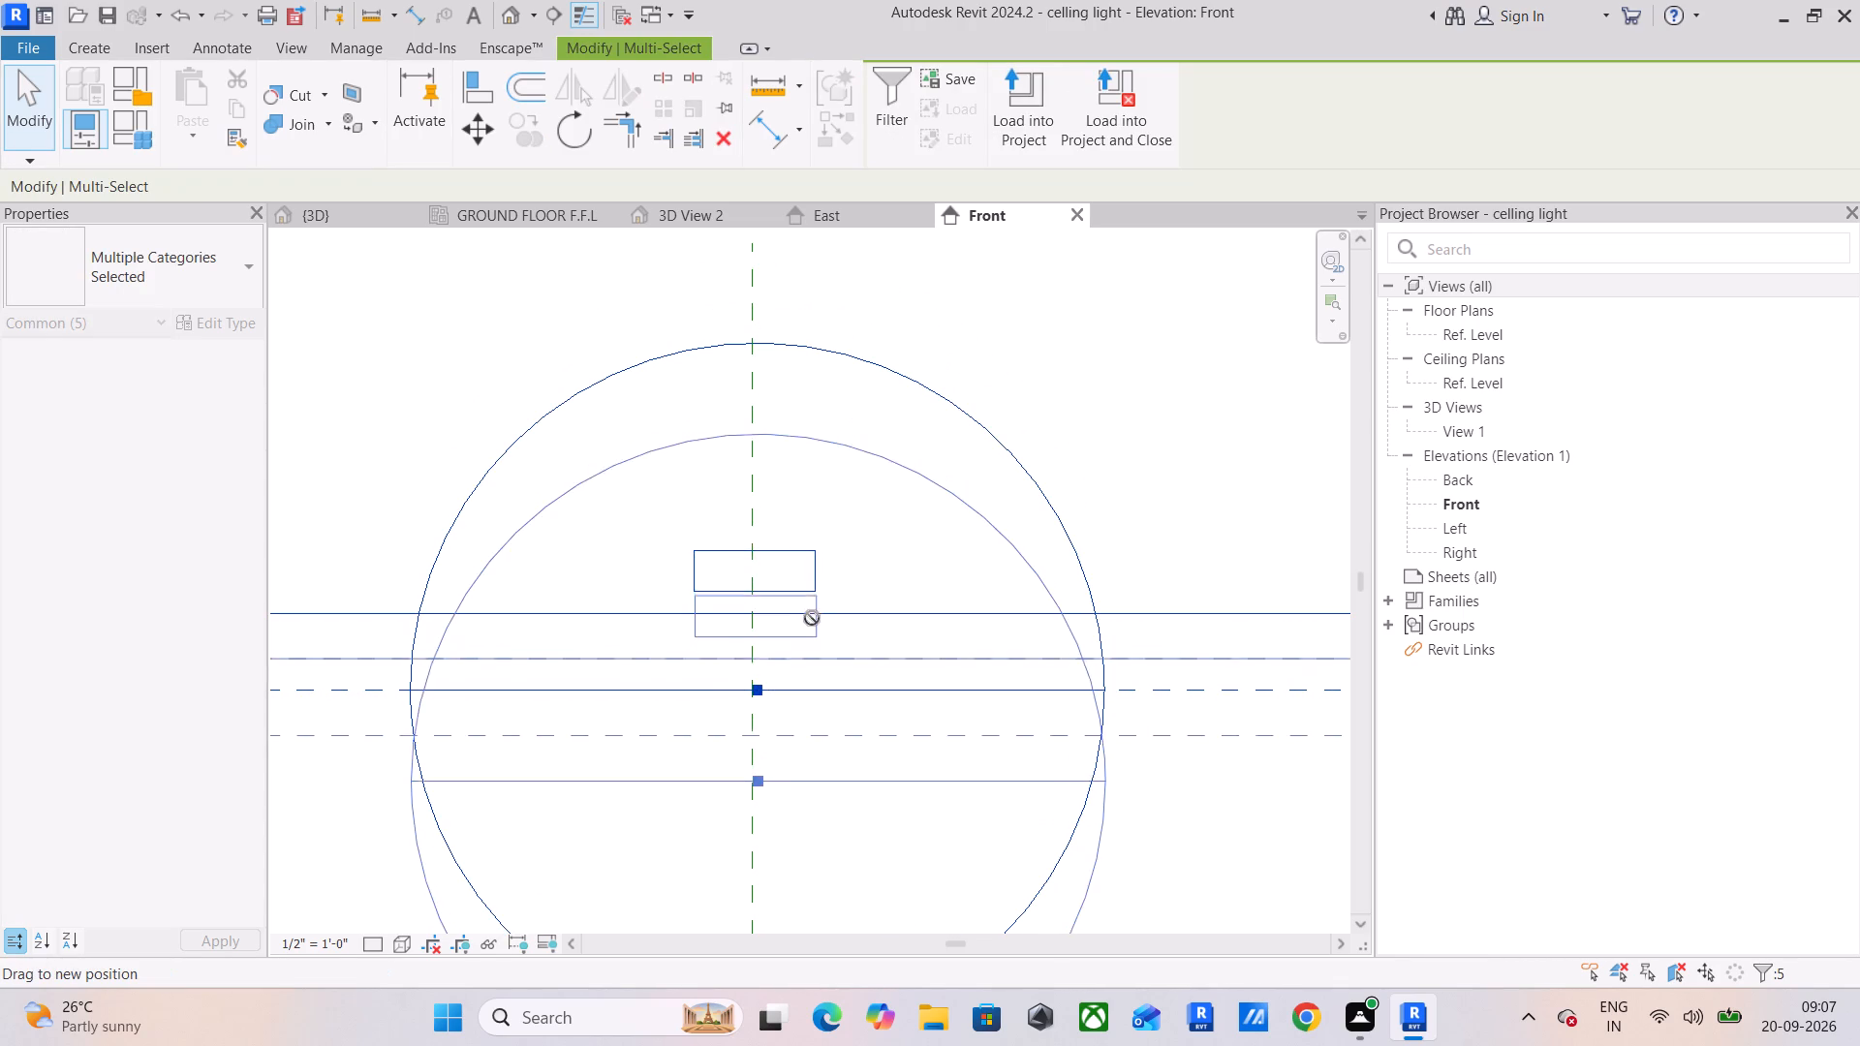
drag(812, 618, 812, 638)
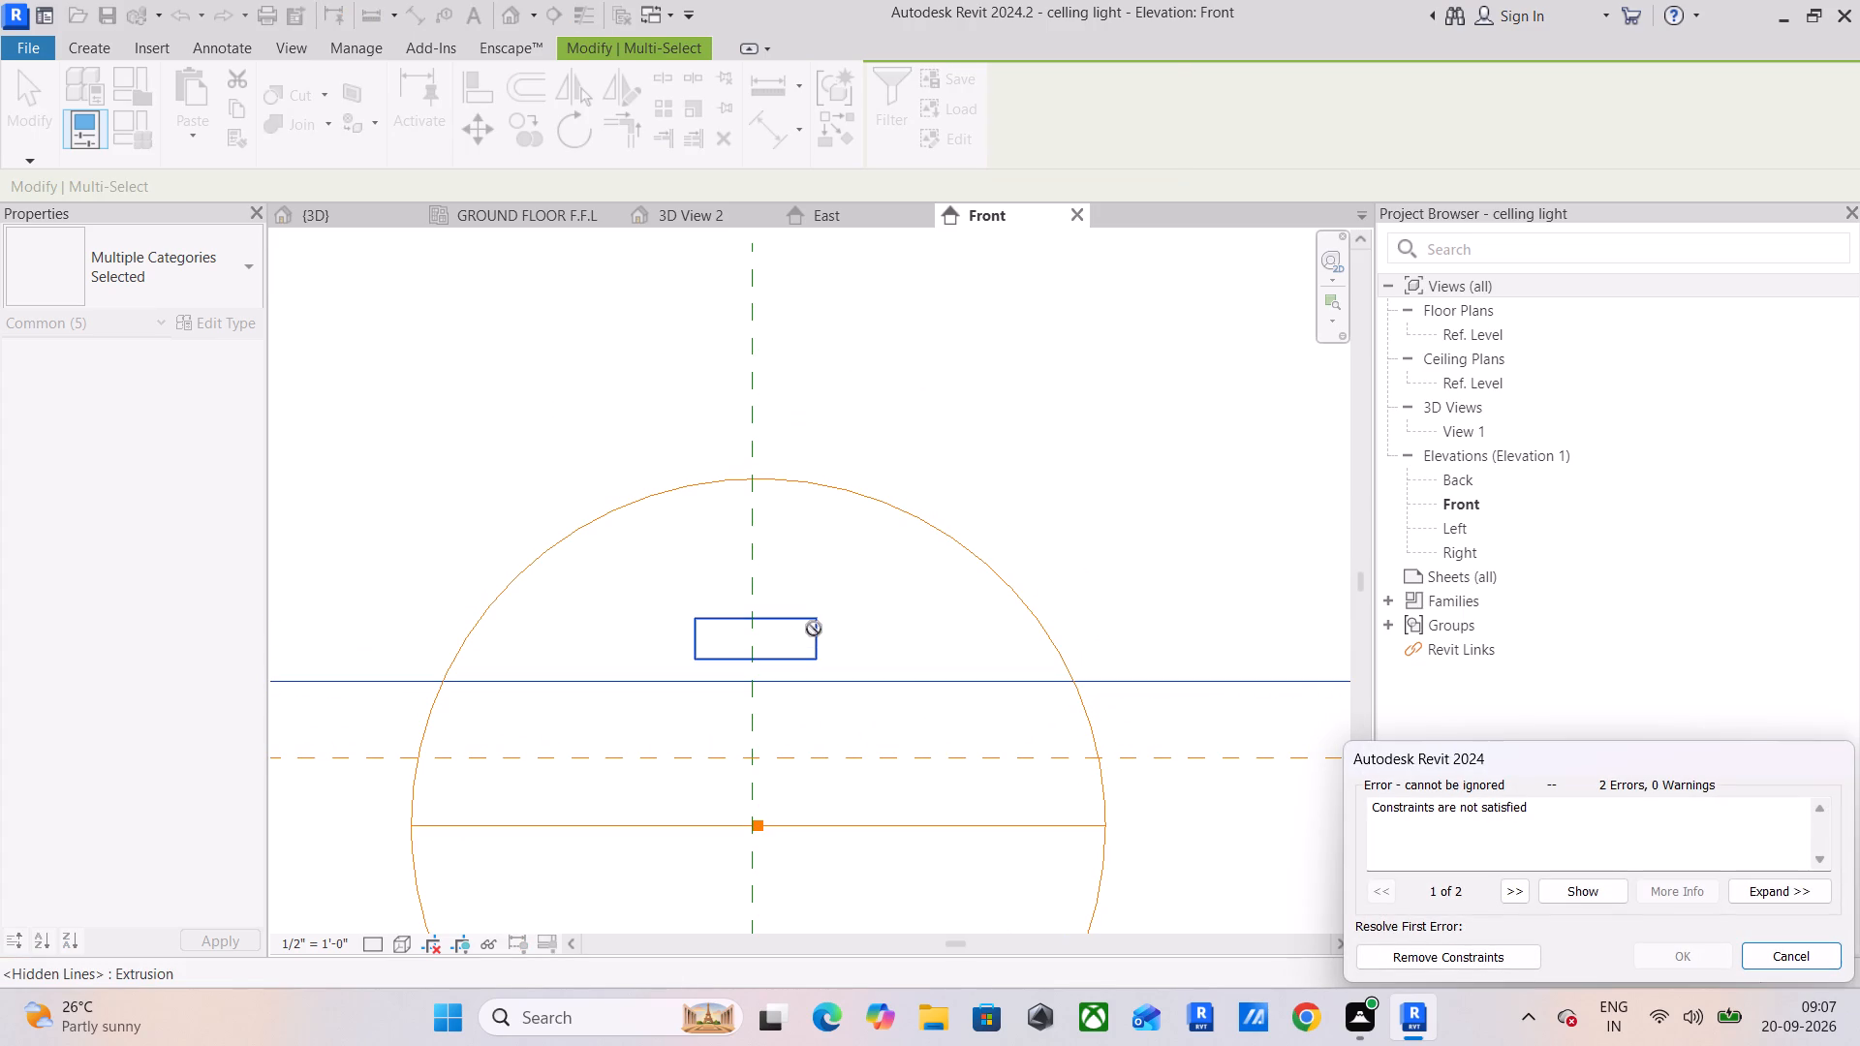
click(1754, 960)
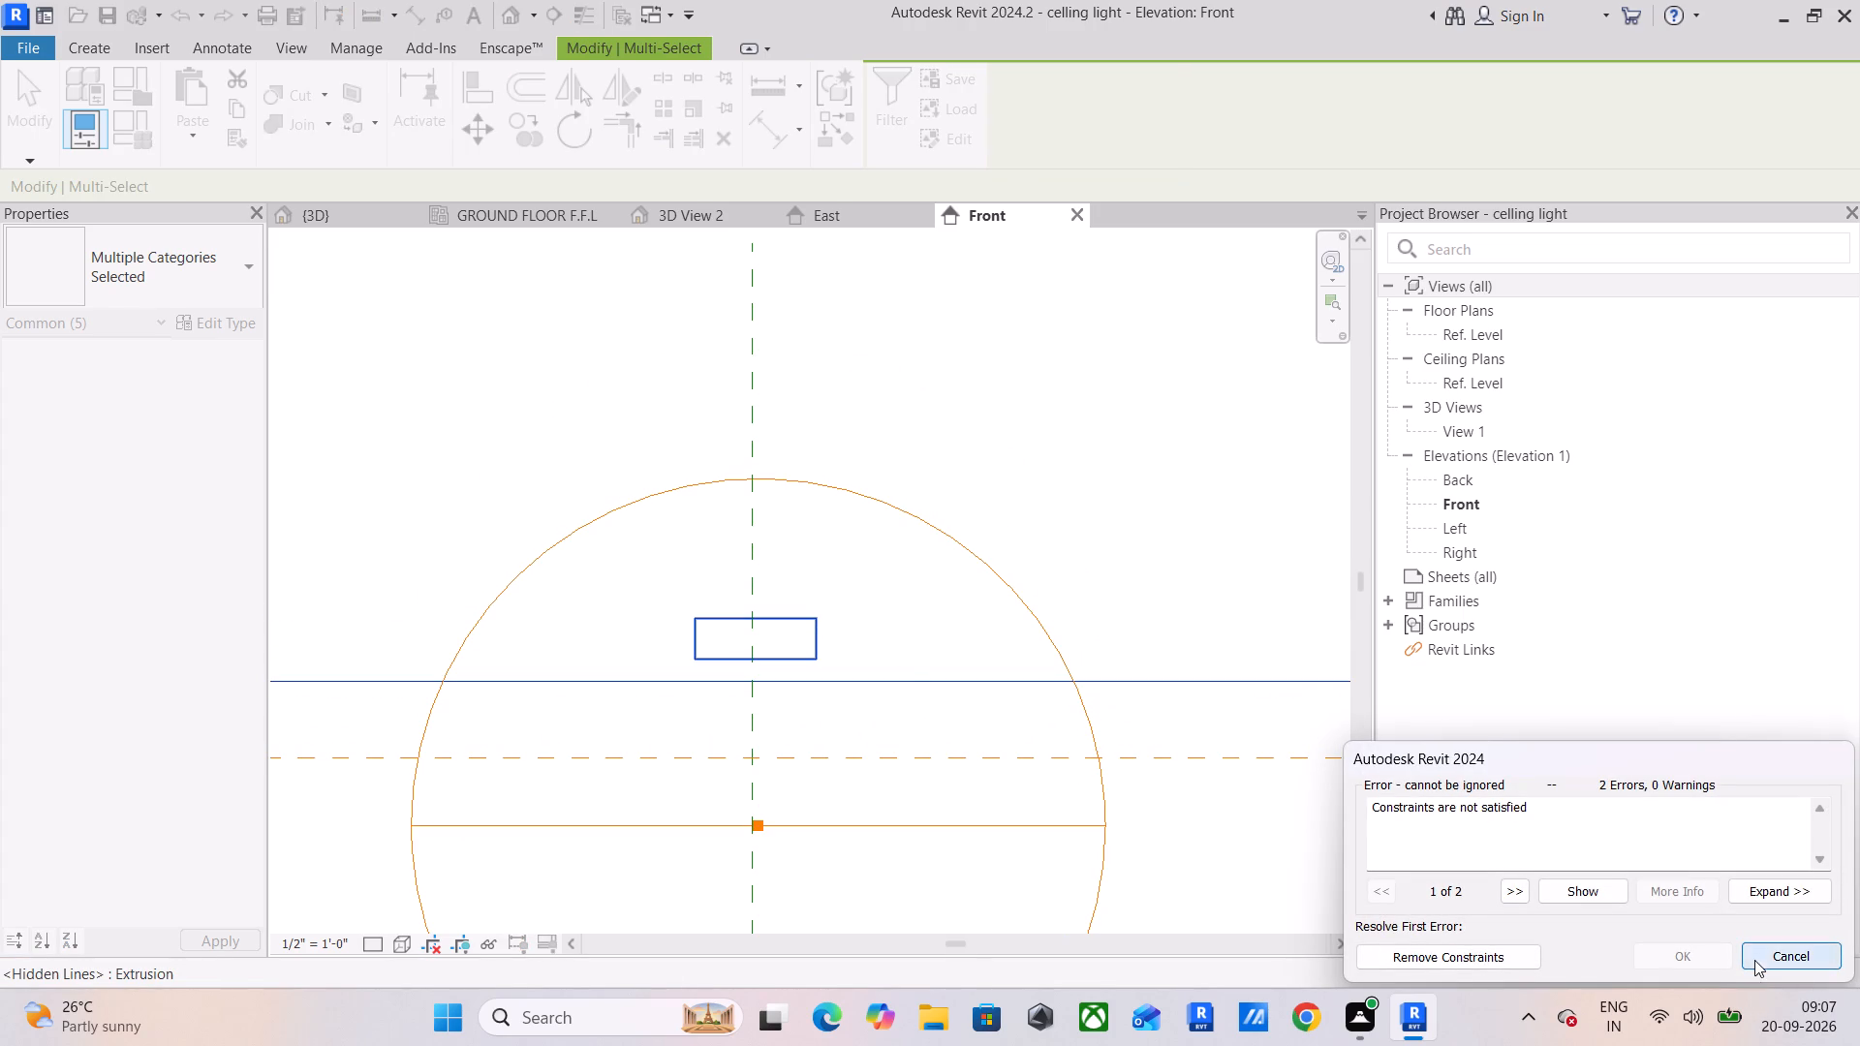
Move the rectangular light extrusion down so its top edge sits 1/2" below the ceiling line.
click(825, 566)
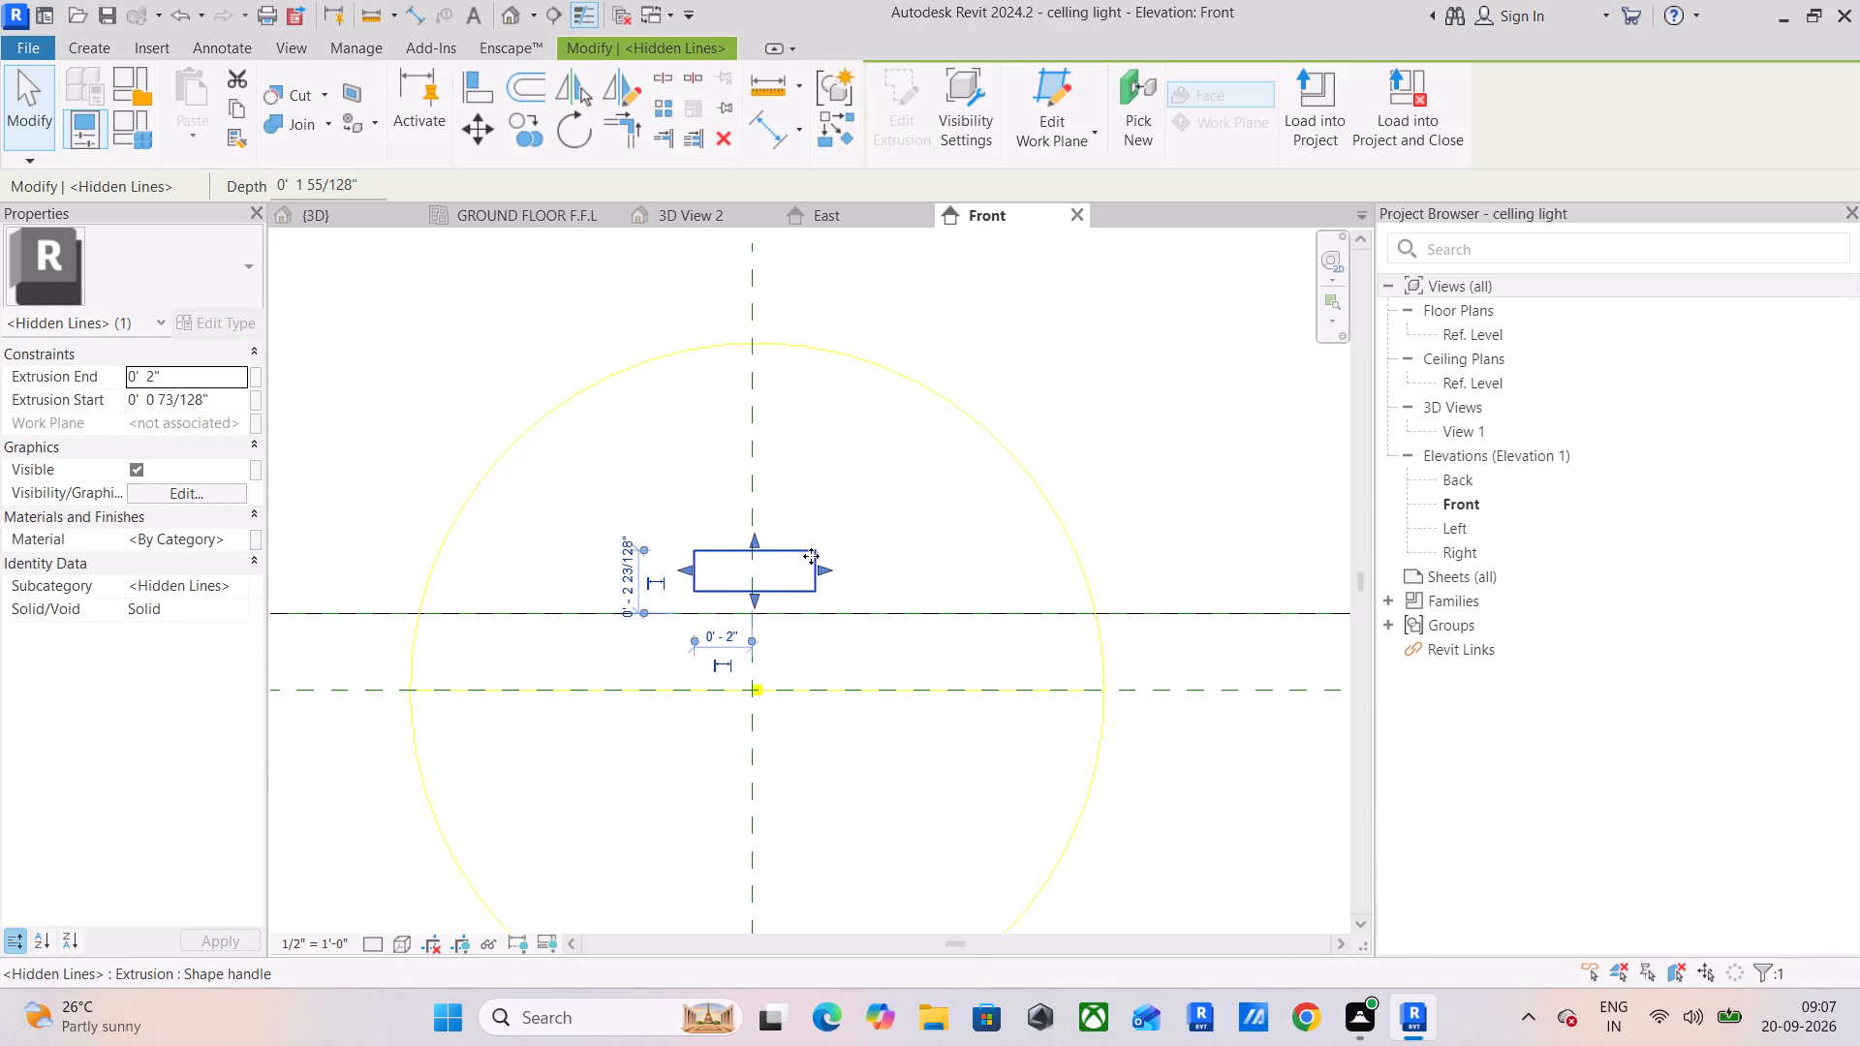
drag(779, 554, 781, 632)
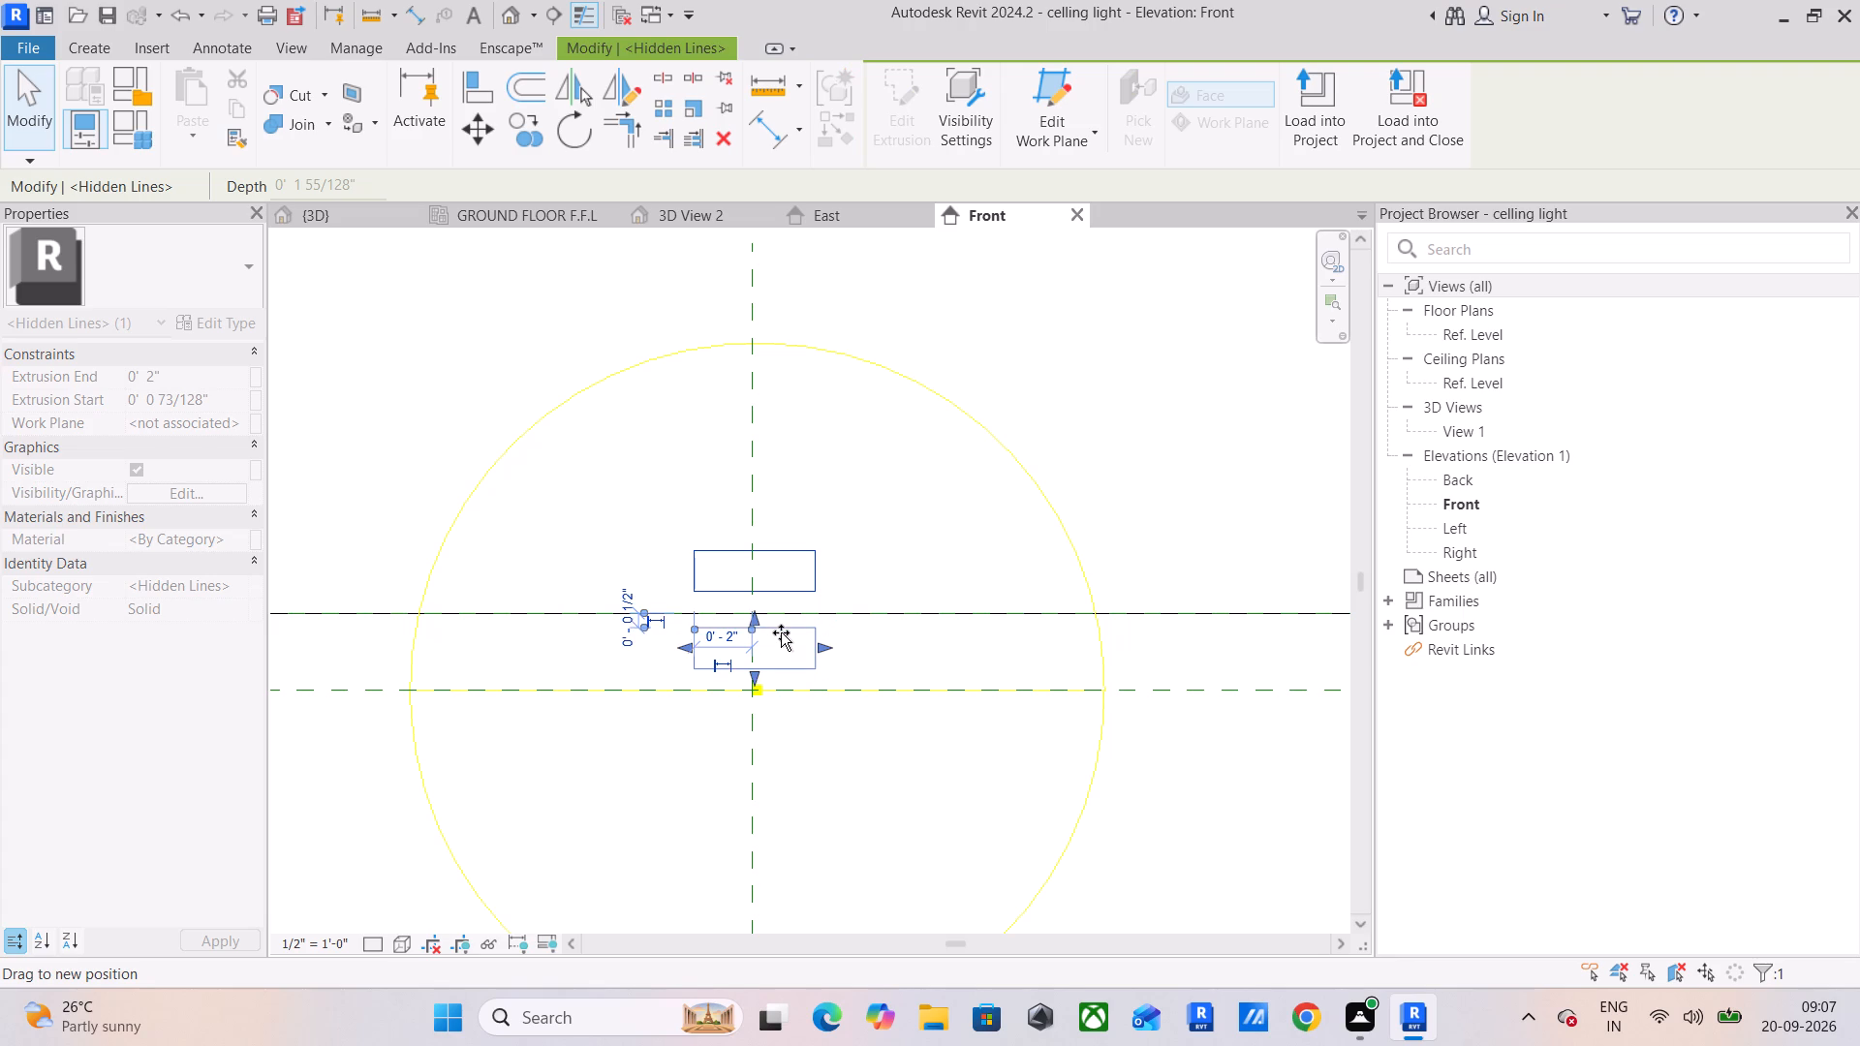
drag(781, 632, 781, 629)
drag(781, 629, 778, 630)
drag(778, 630, 776, 630)
scroll(773, 624, up, 5)
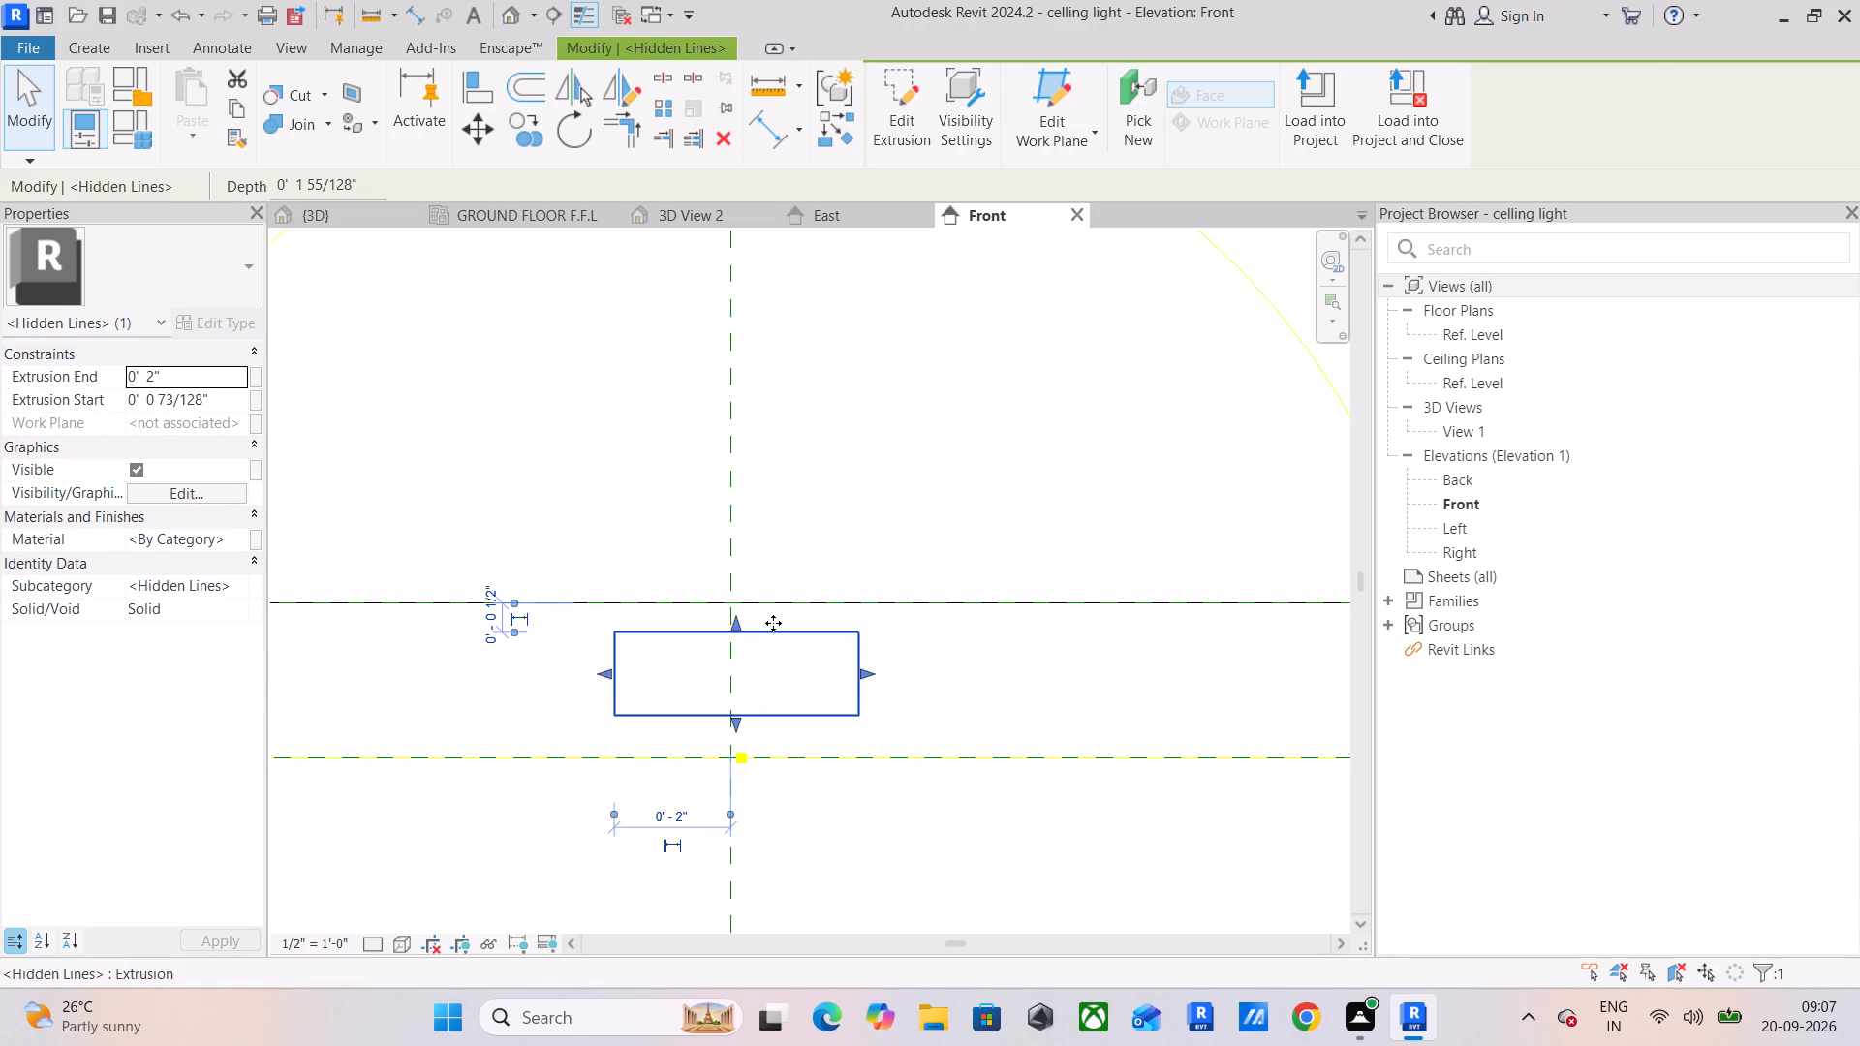
click(934, 455)
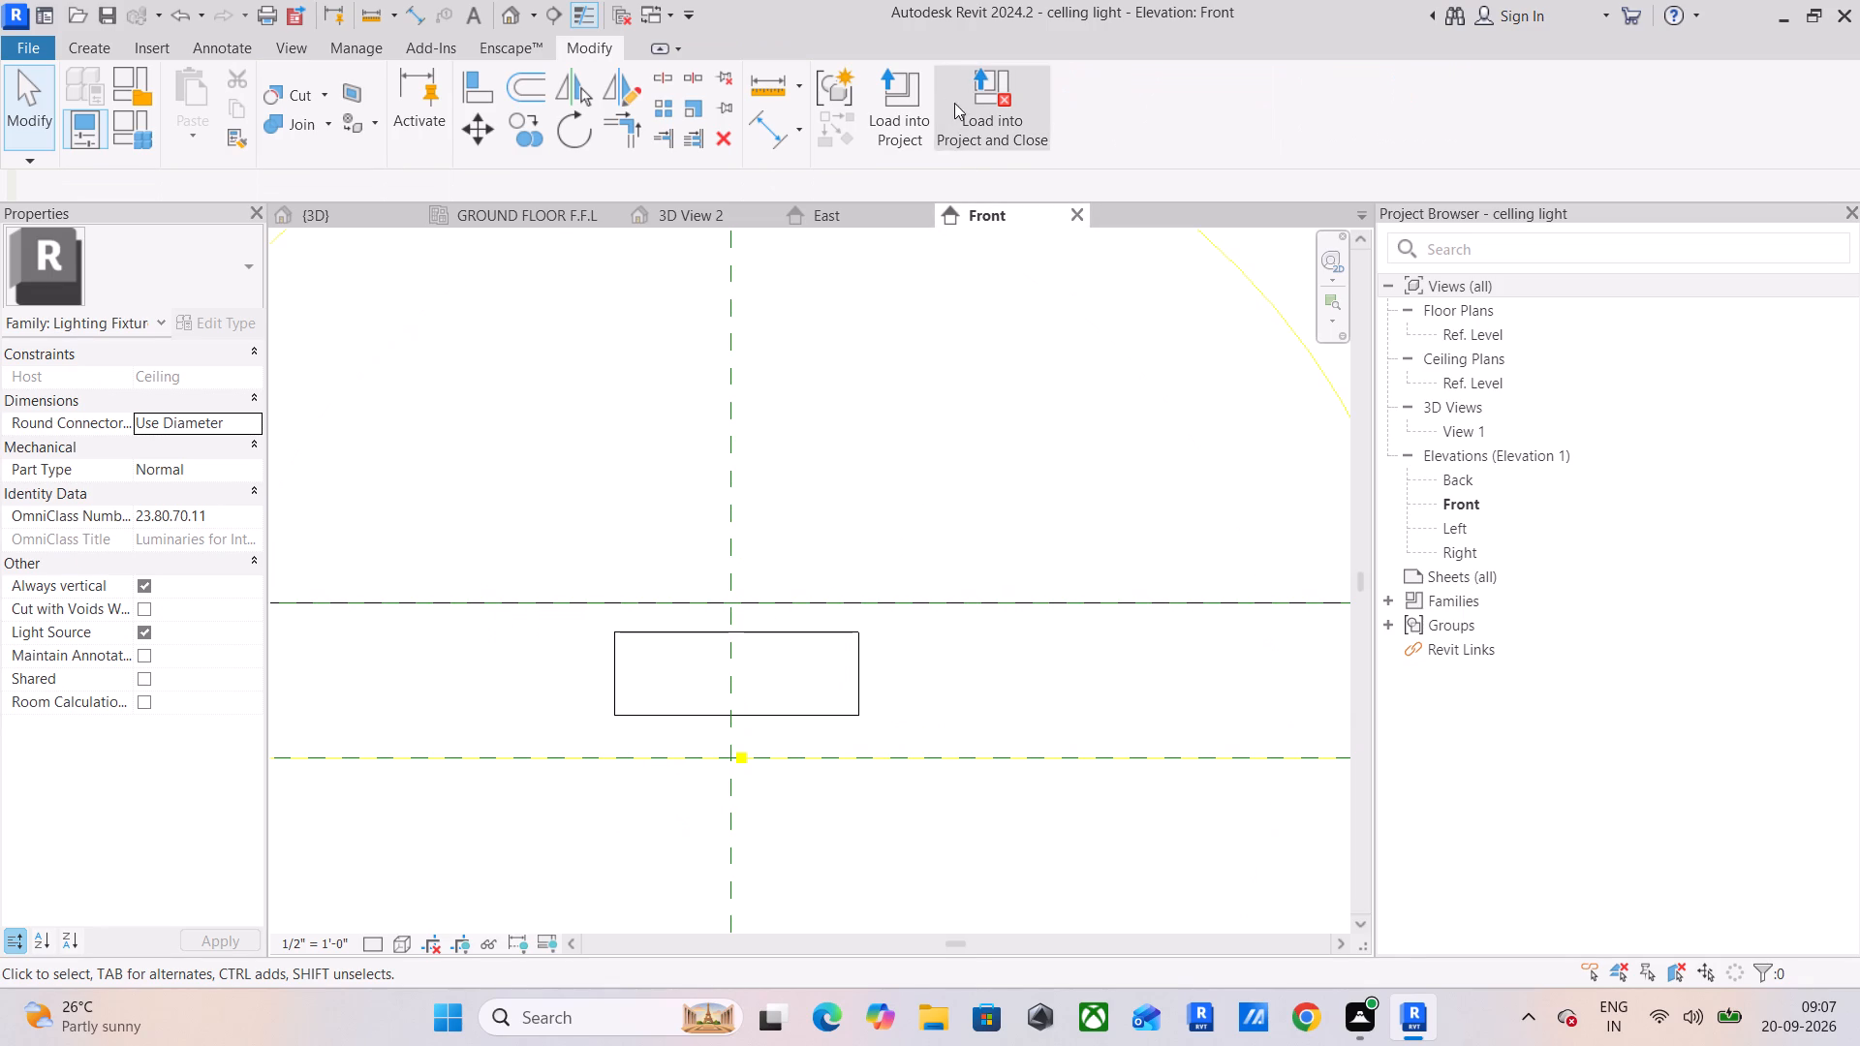
Raise the light source to just beneath the bottom edge of the rectangular light body.
click(734, 758)
scroll(734, 758, up, 6)
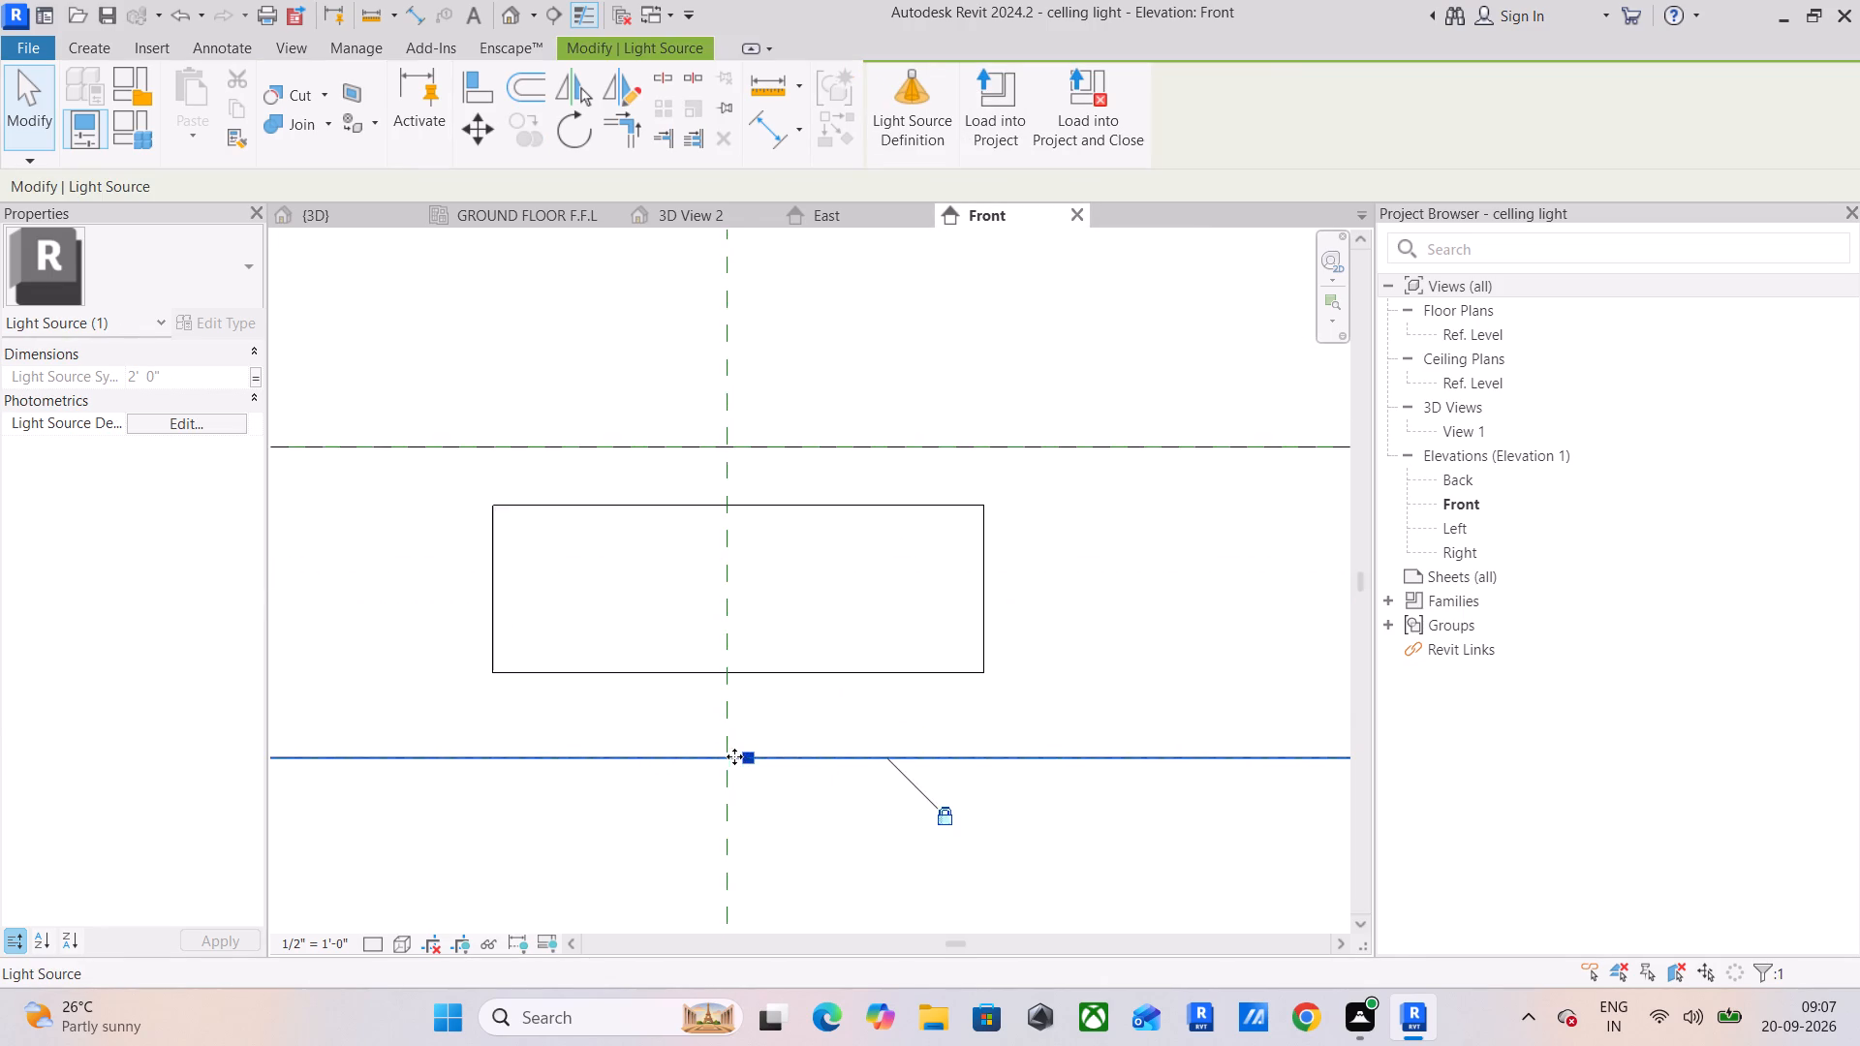
drag(754, 766, 754, 692)
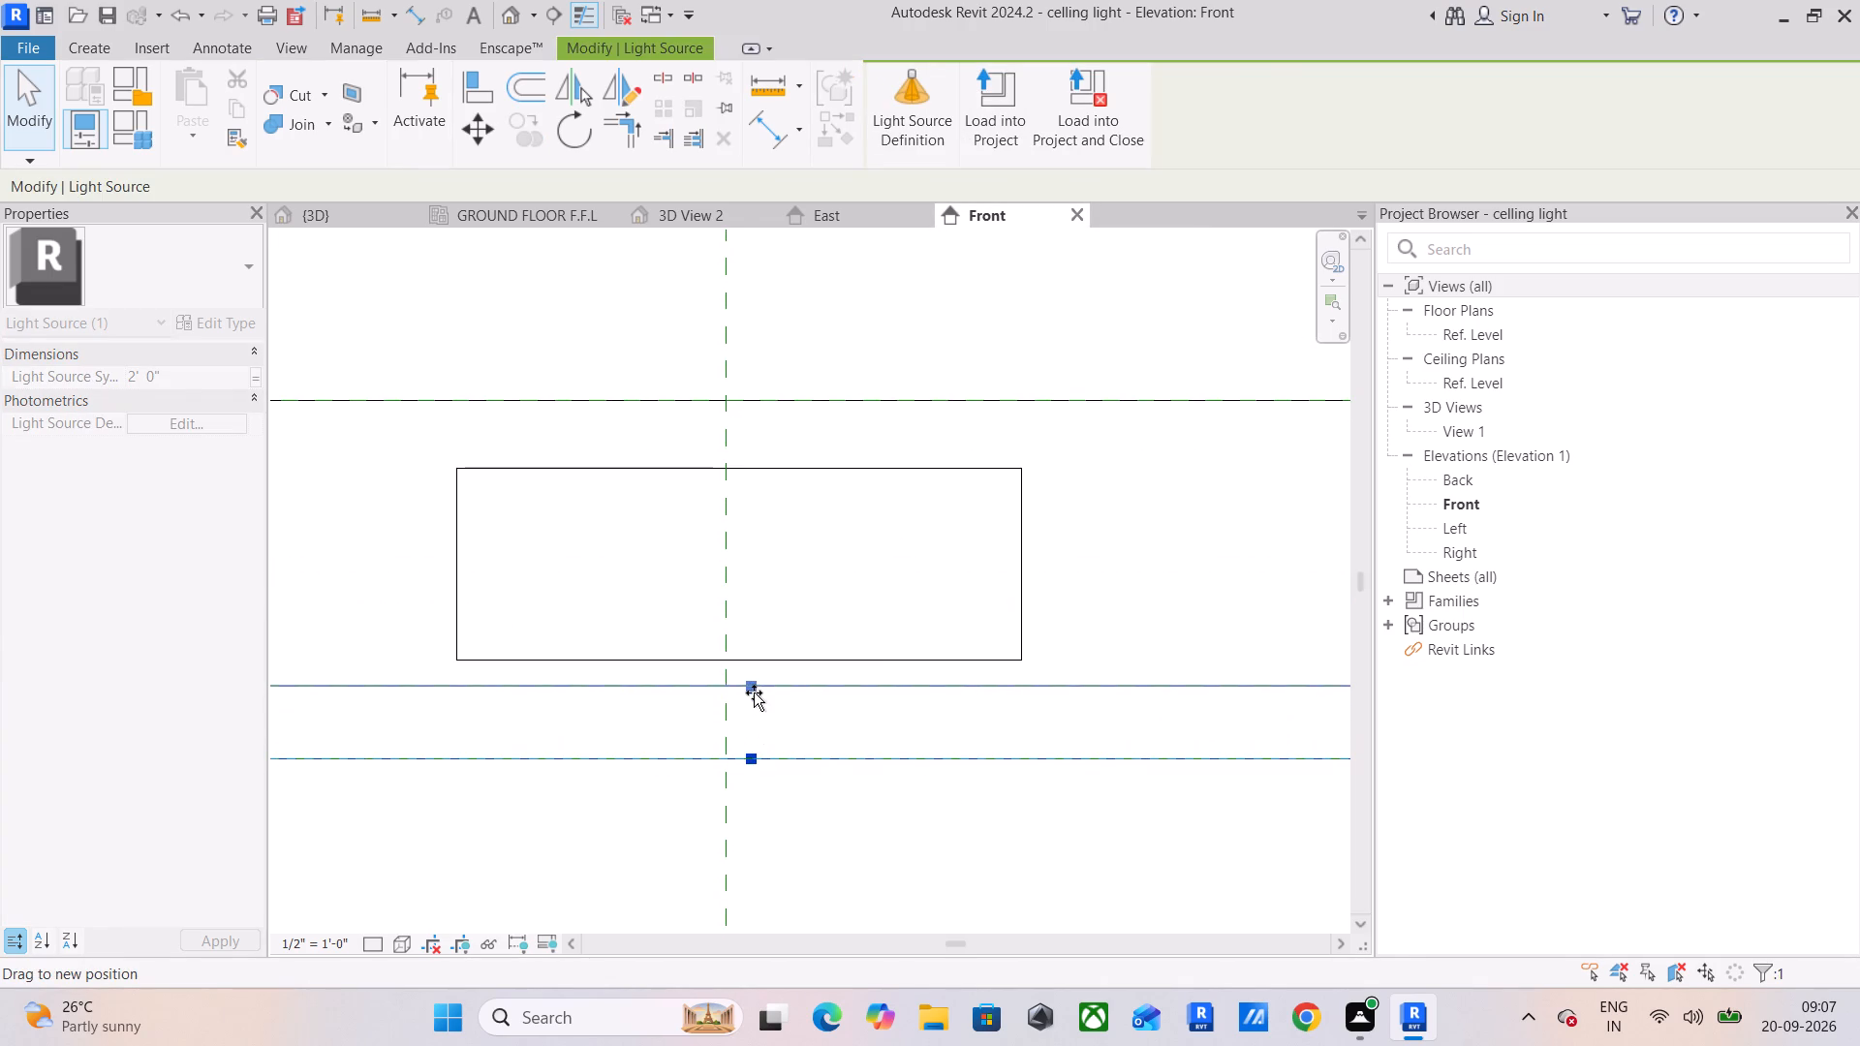
drag(754, 692, 754, 692)
Load the edited celling light family into intenship project 3, overwriting the existing version.
click(985, 113)
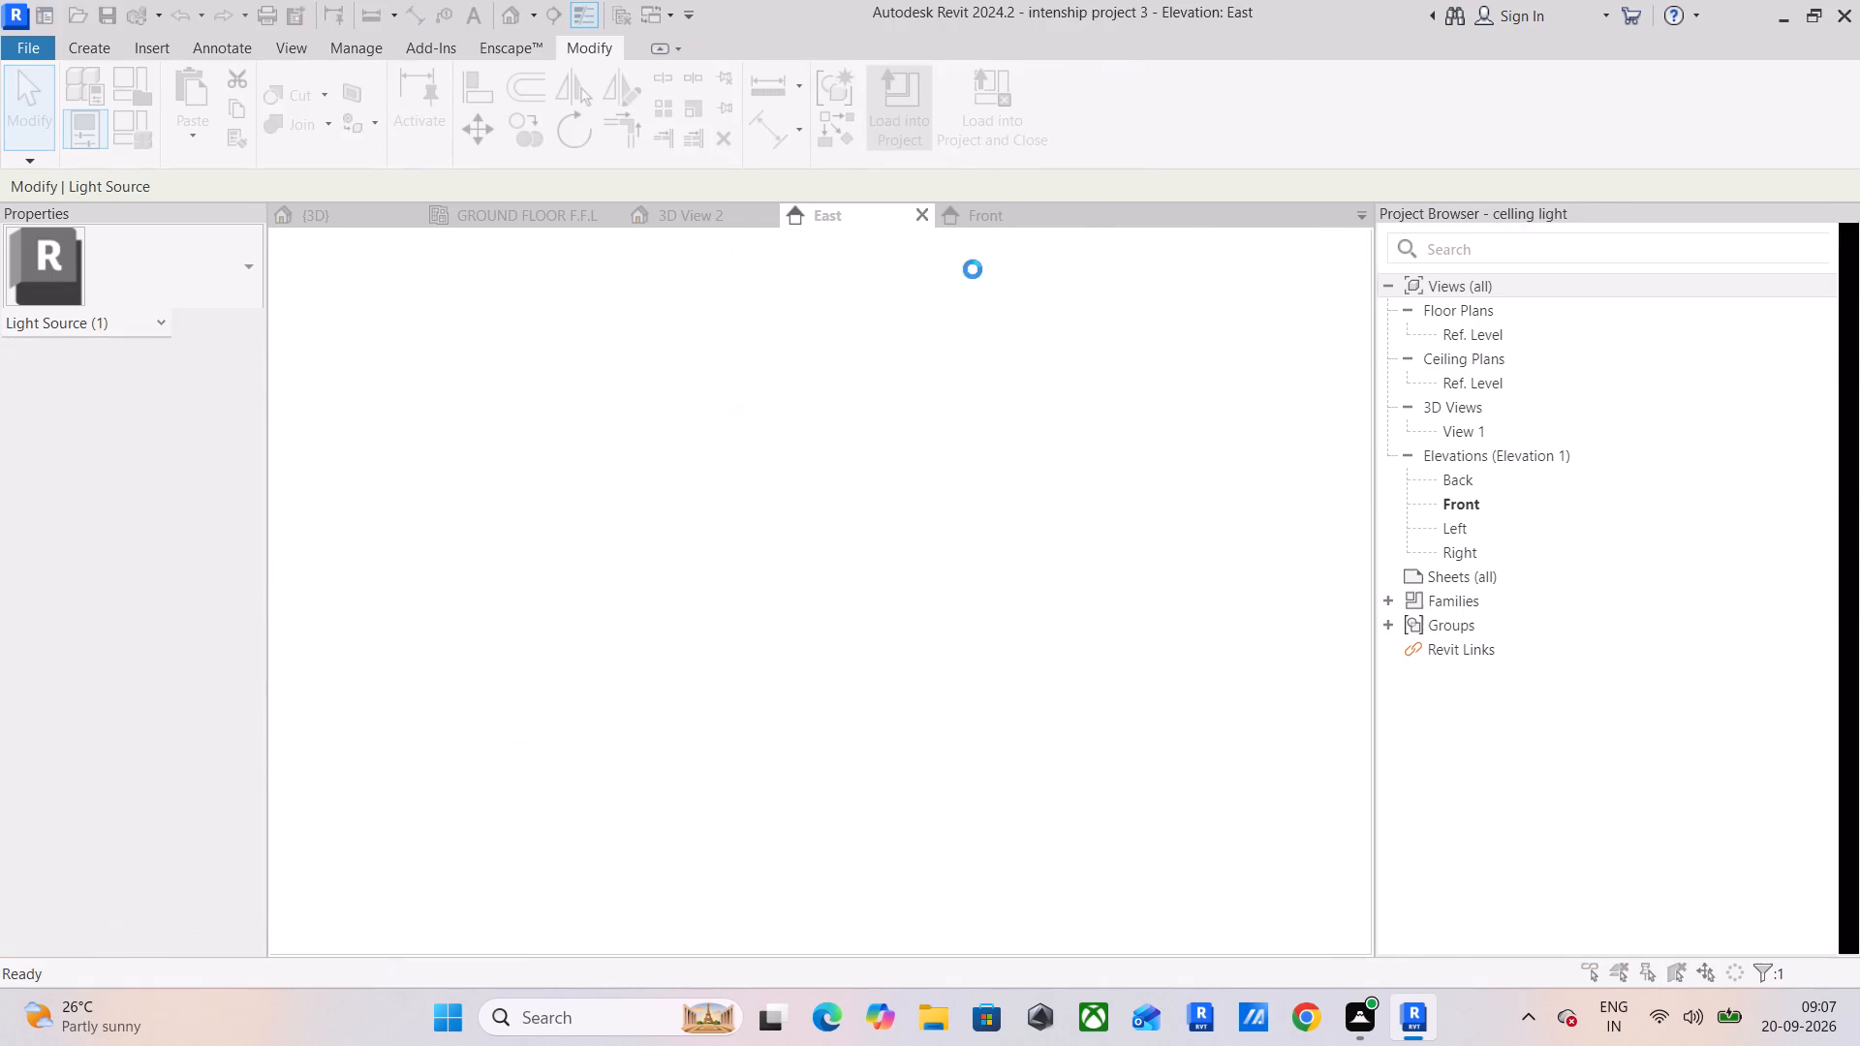
click(864, 442)
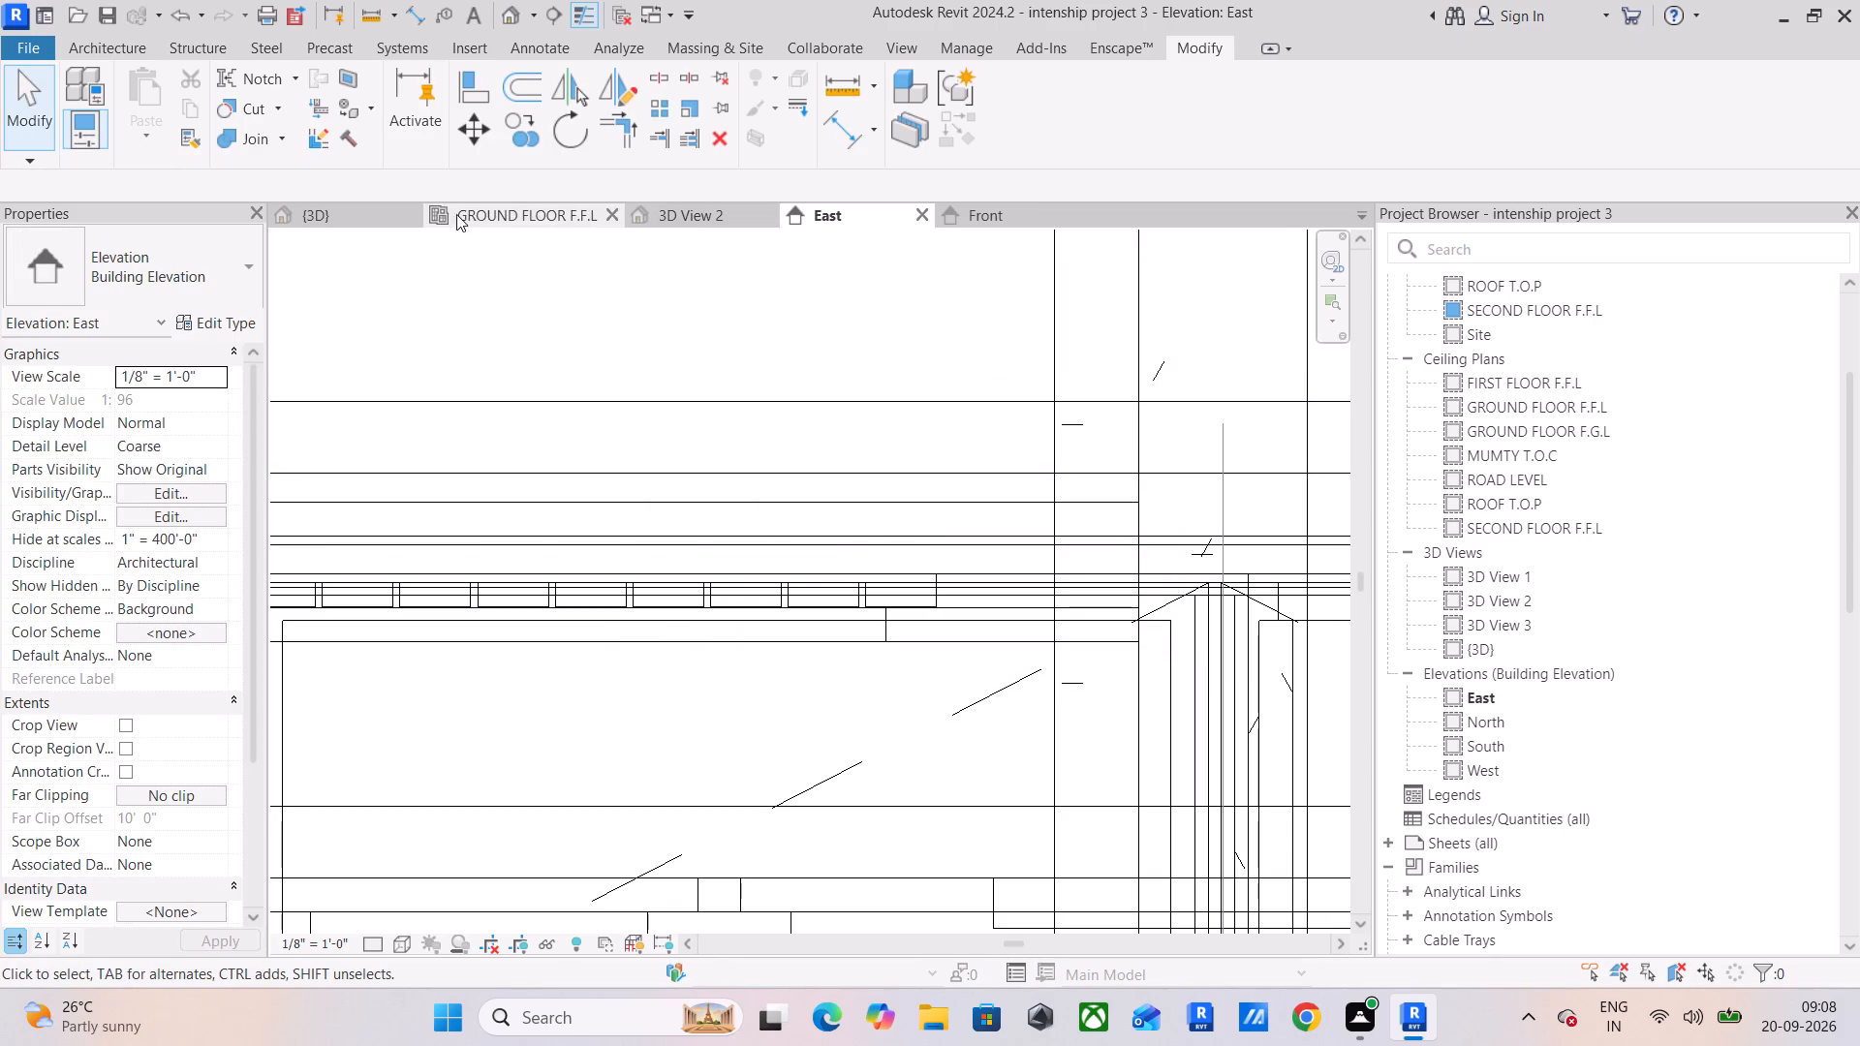
Render 3D View 2 with the existing rendering settings, framing the ceiling step, staircase and dining chairs.
click(672, 209)
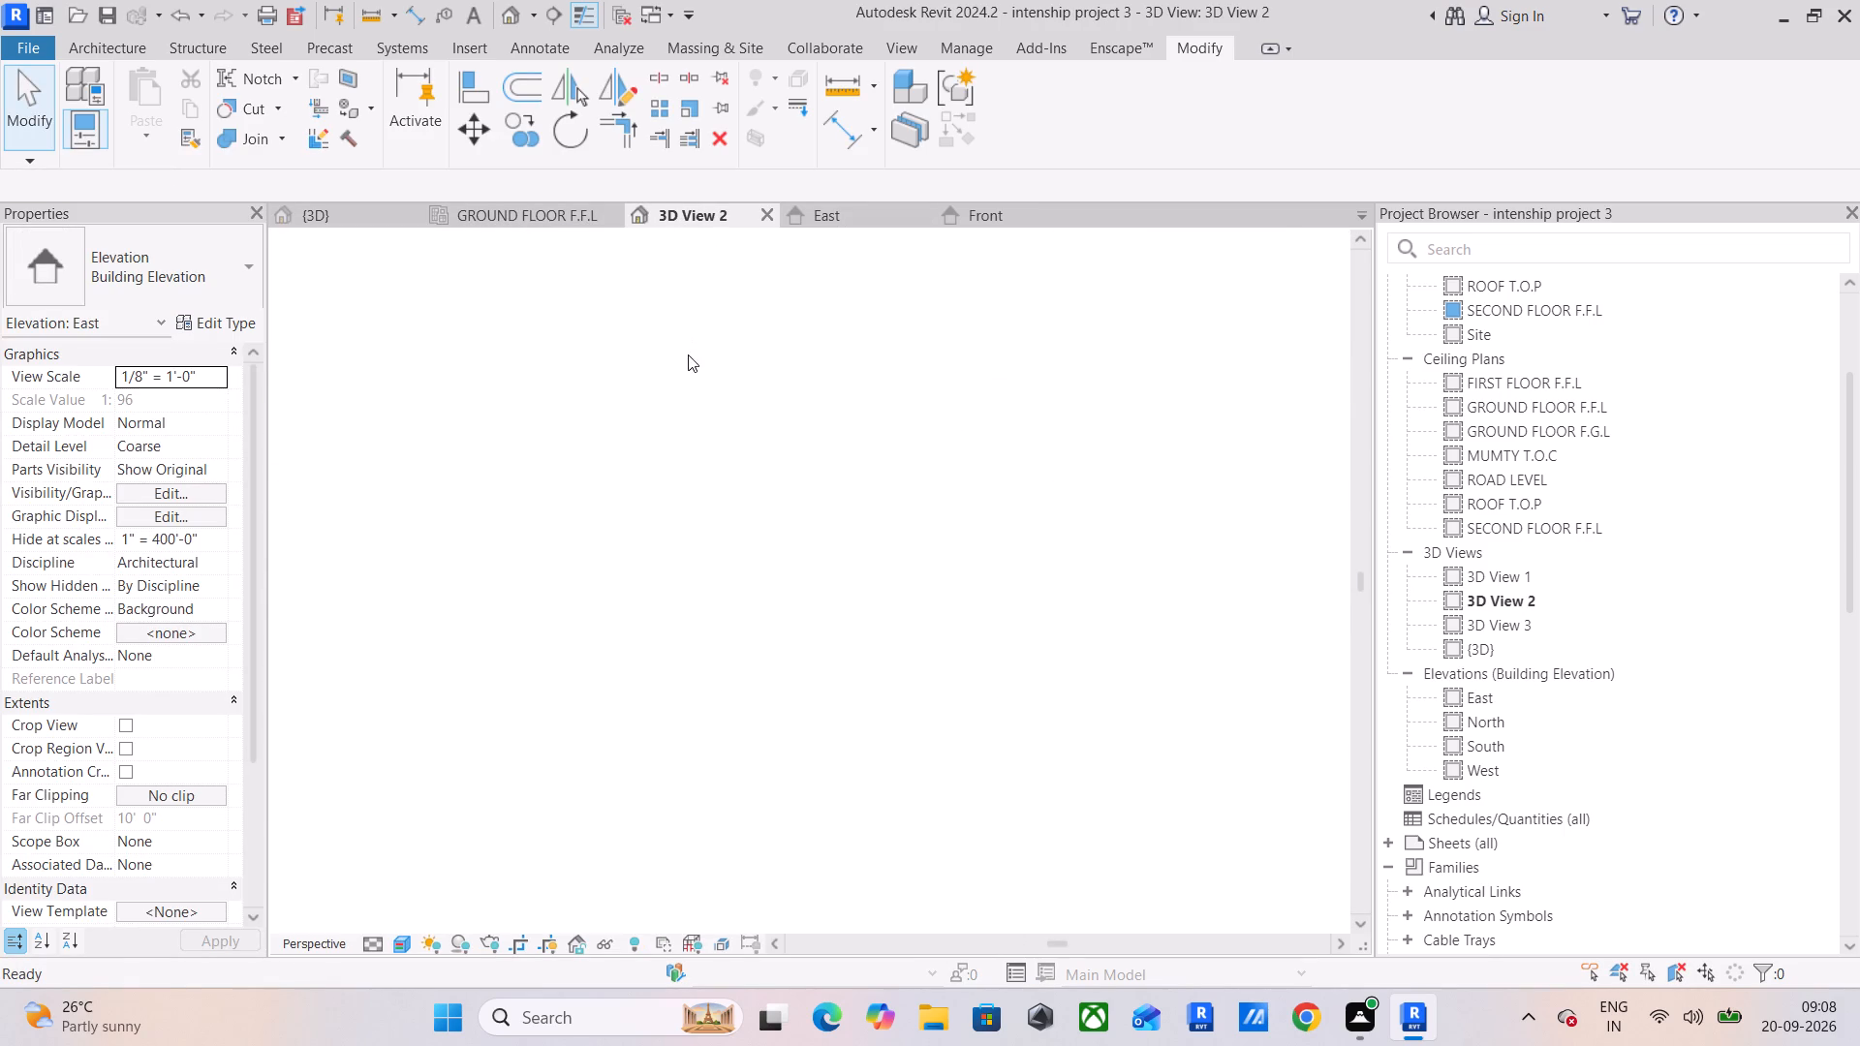
scroll(647, 492, down, 9)
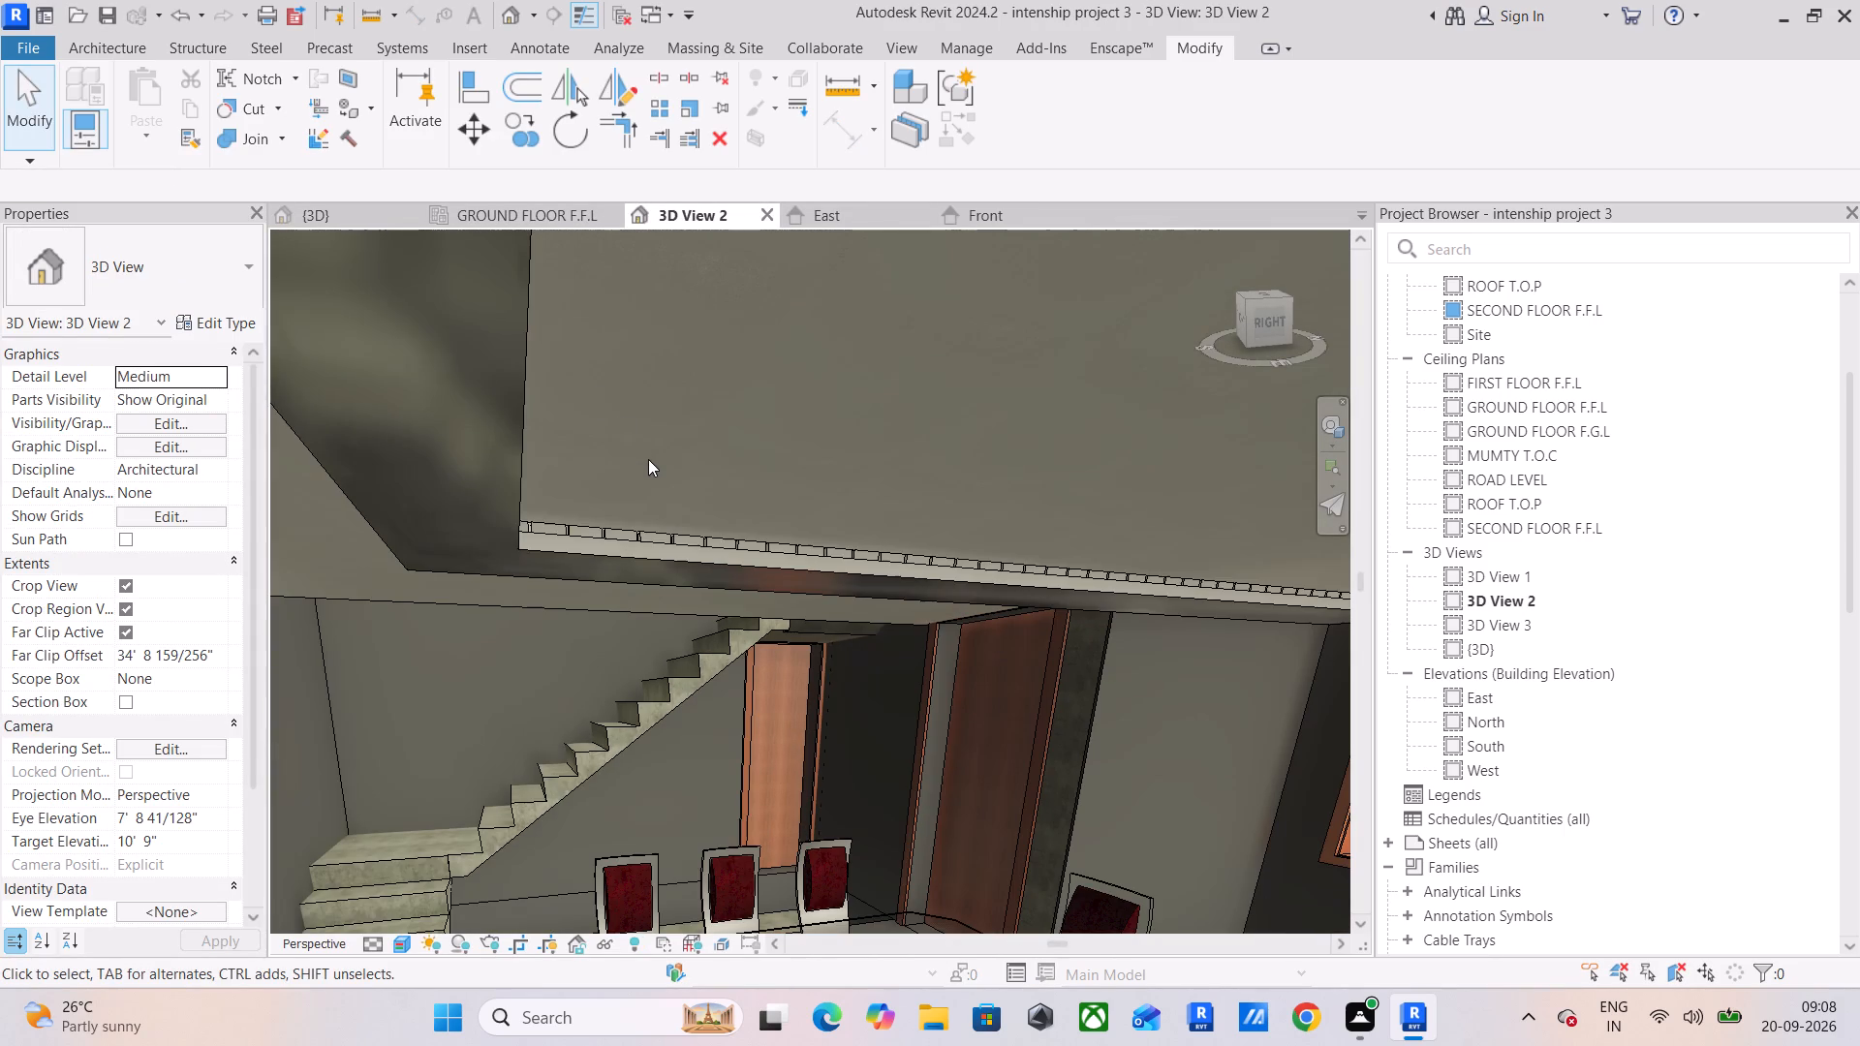
text(RR)
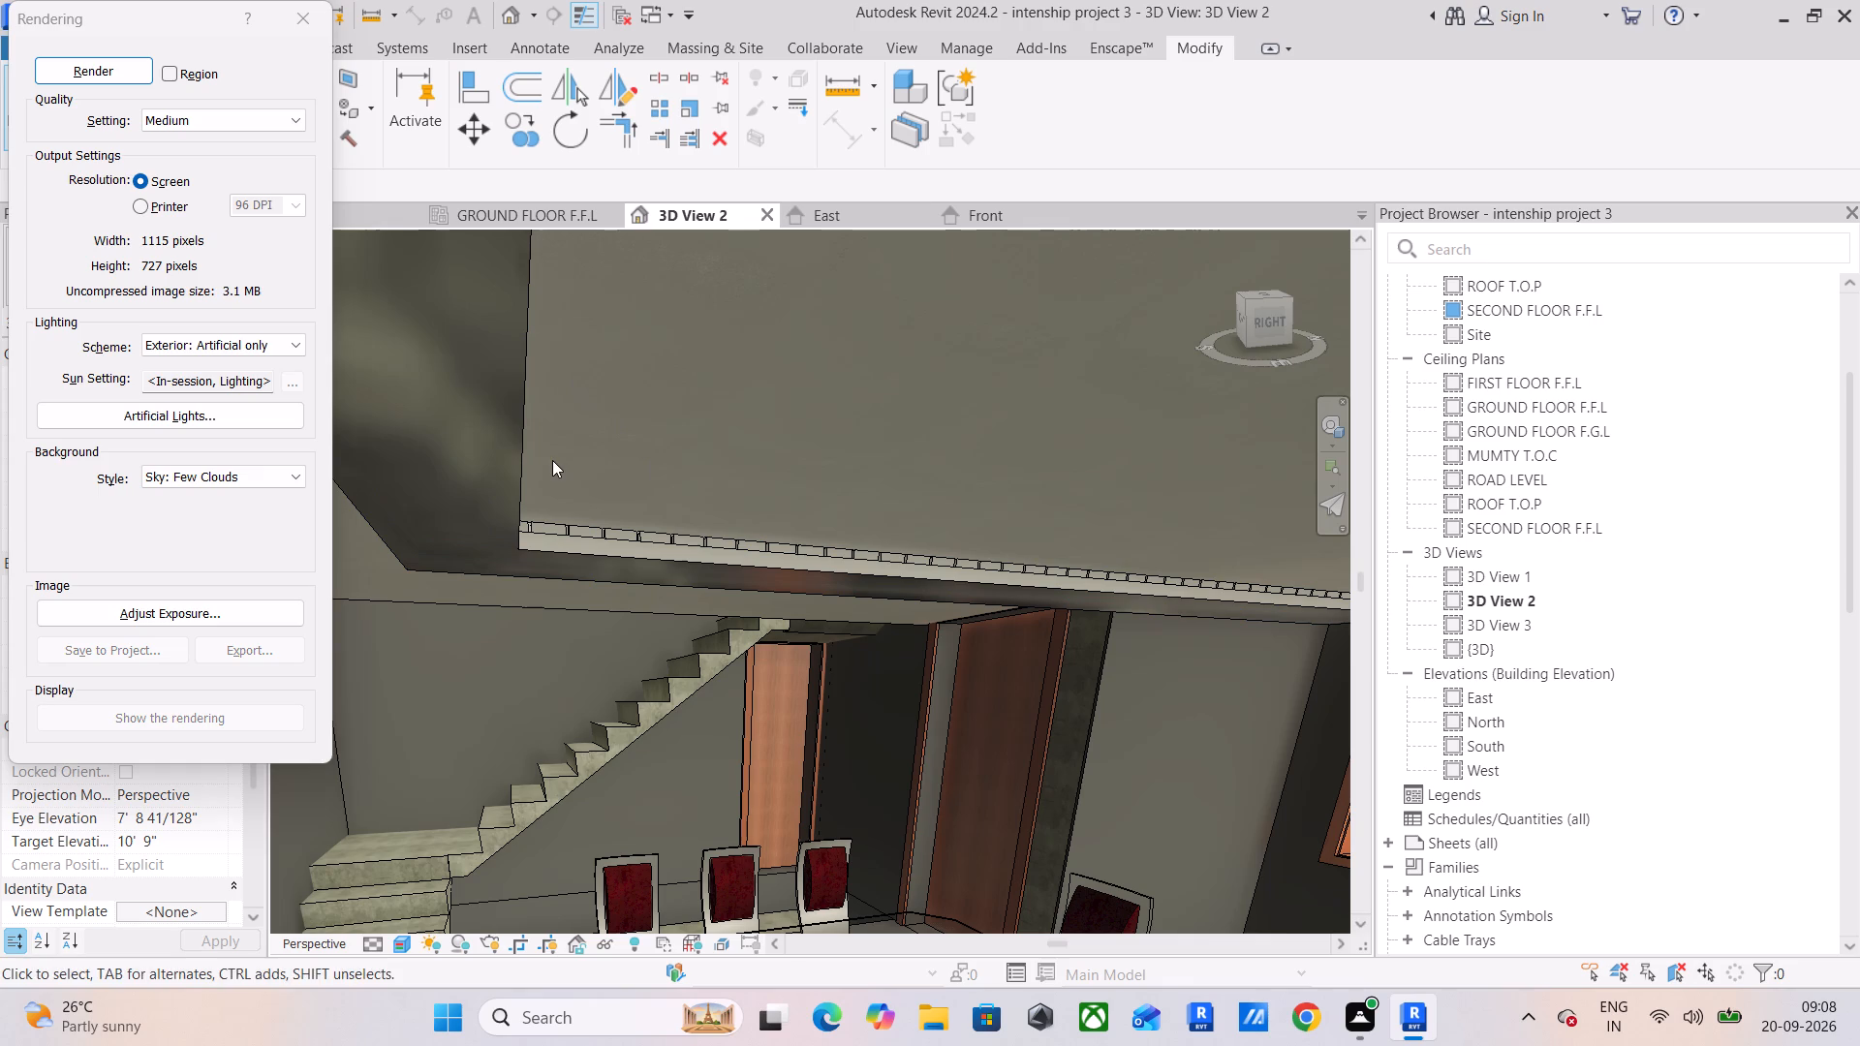
click(83, 68)
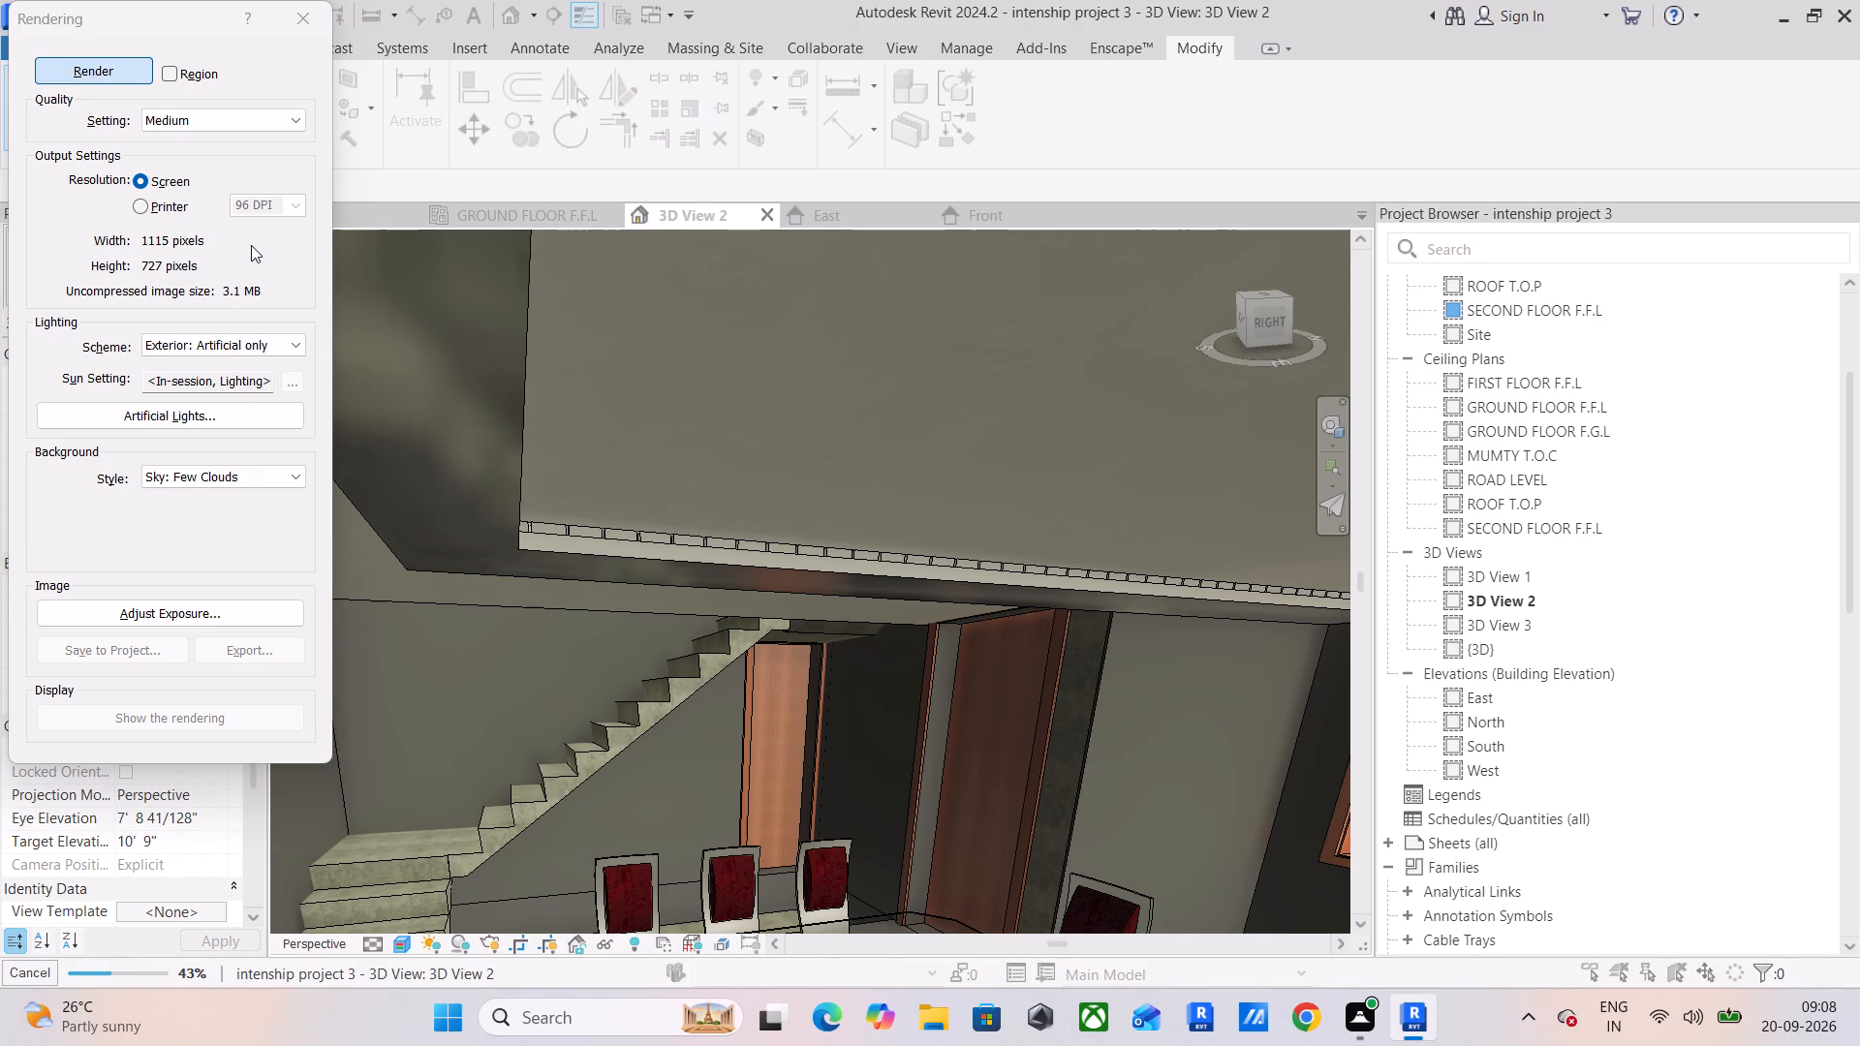
click(55, 66)
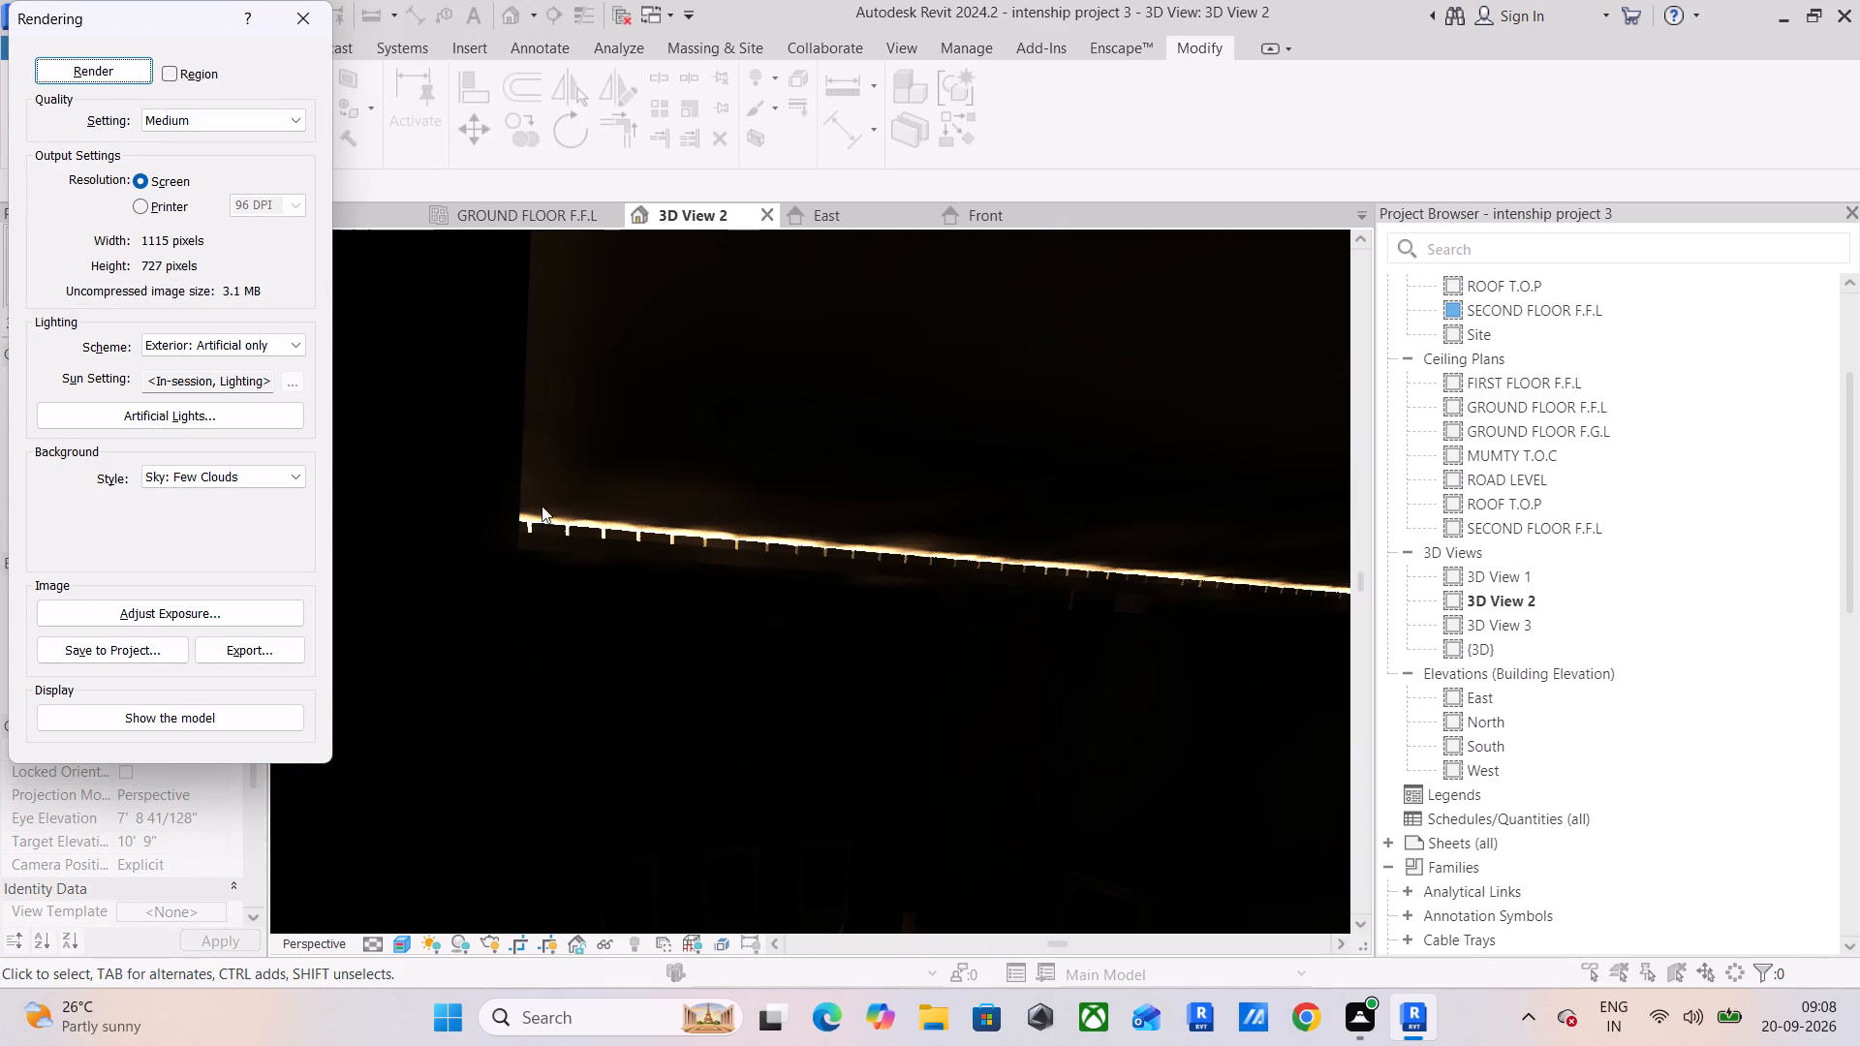
Examine the row of lights along the ceiling step in the rendered image up close, then leave the rendering.
scroll(534, 517, up, 13)
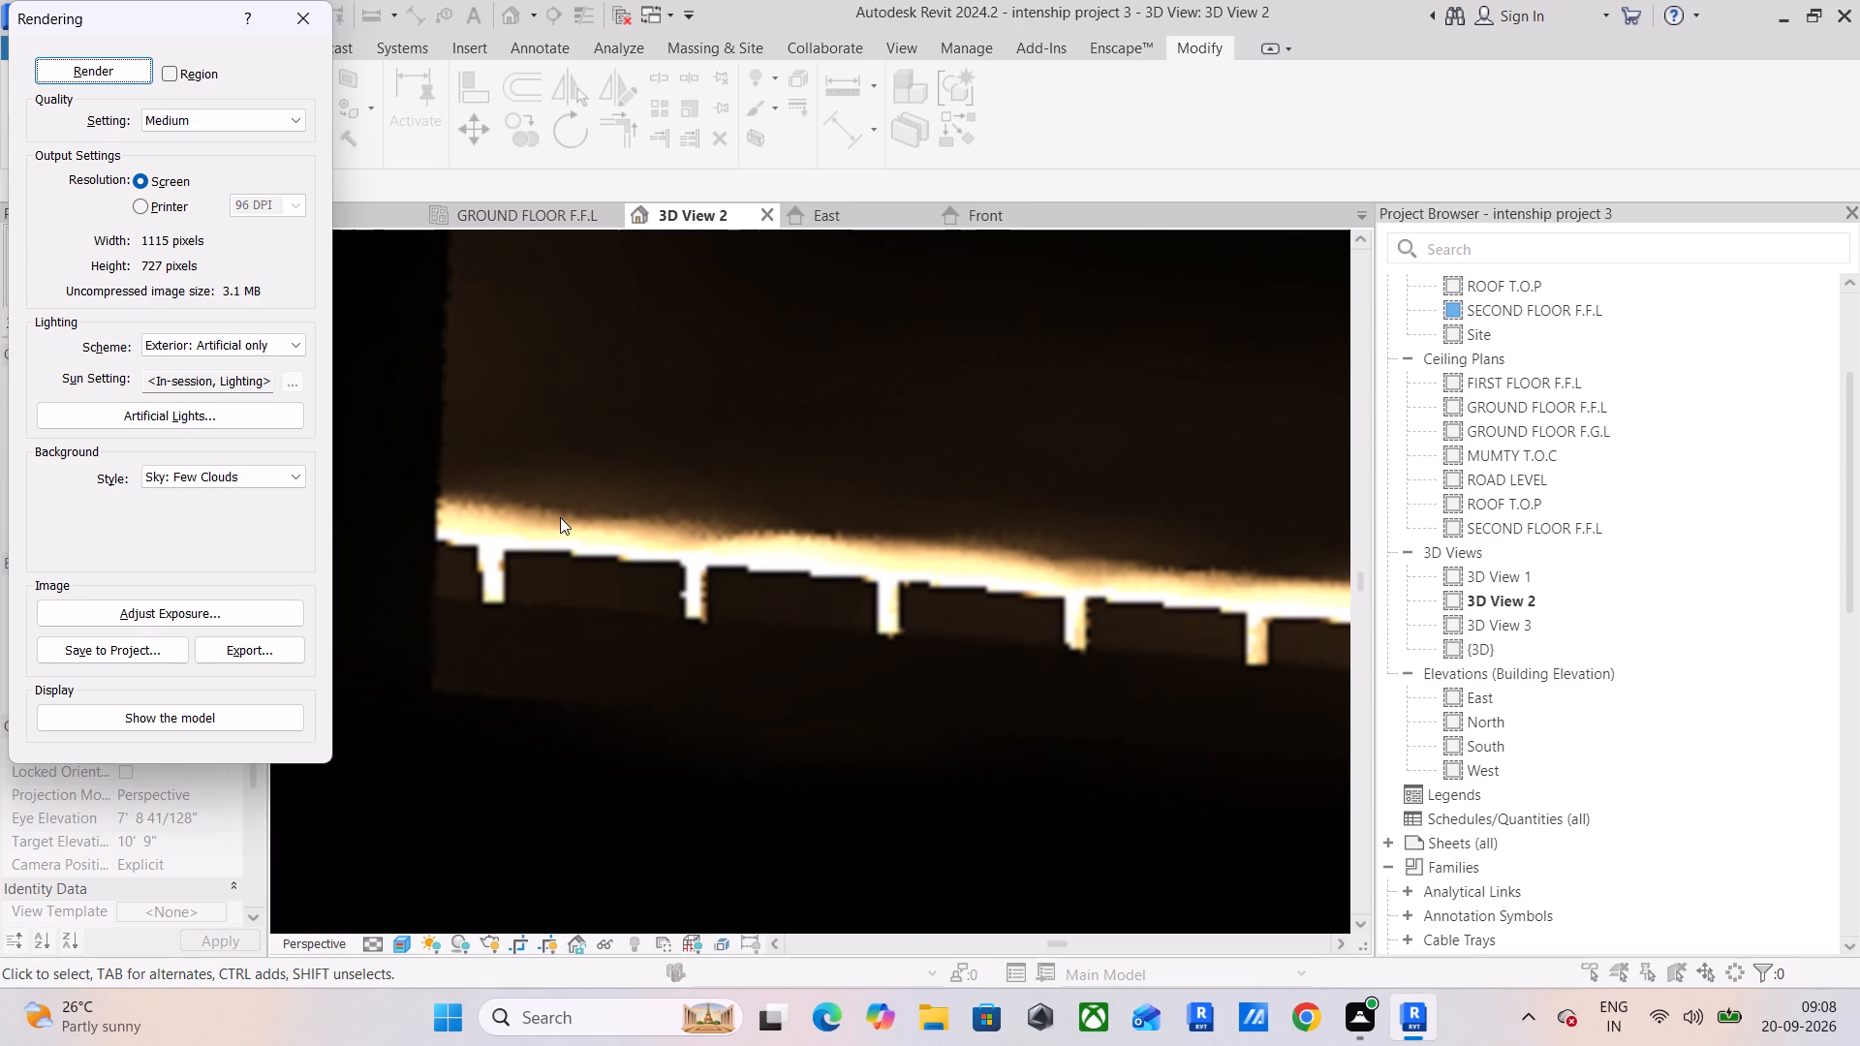
scroll(560, 517, down, 17)
scroll(560, 517, up, 7)
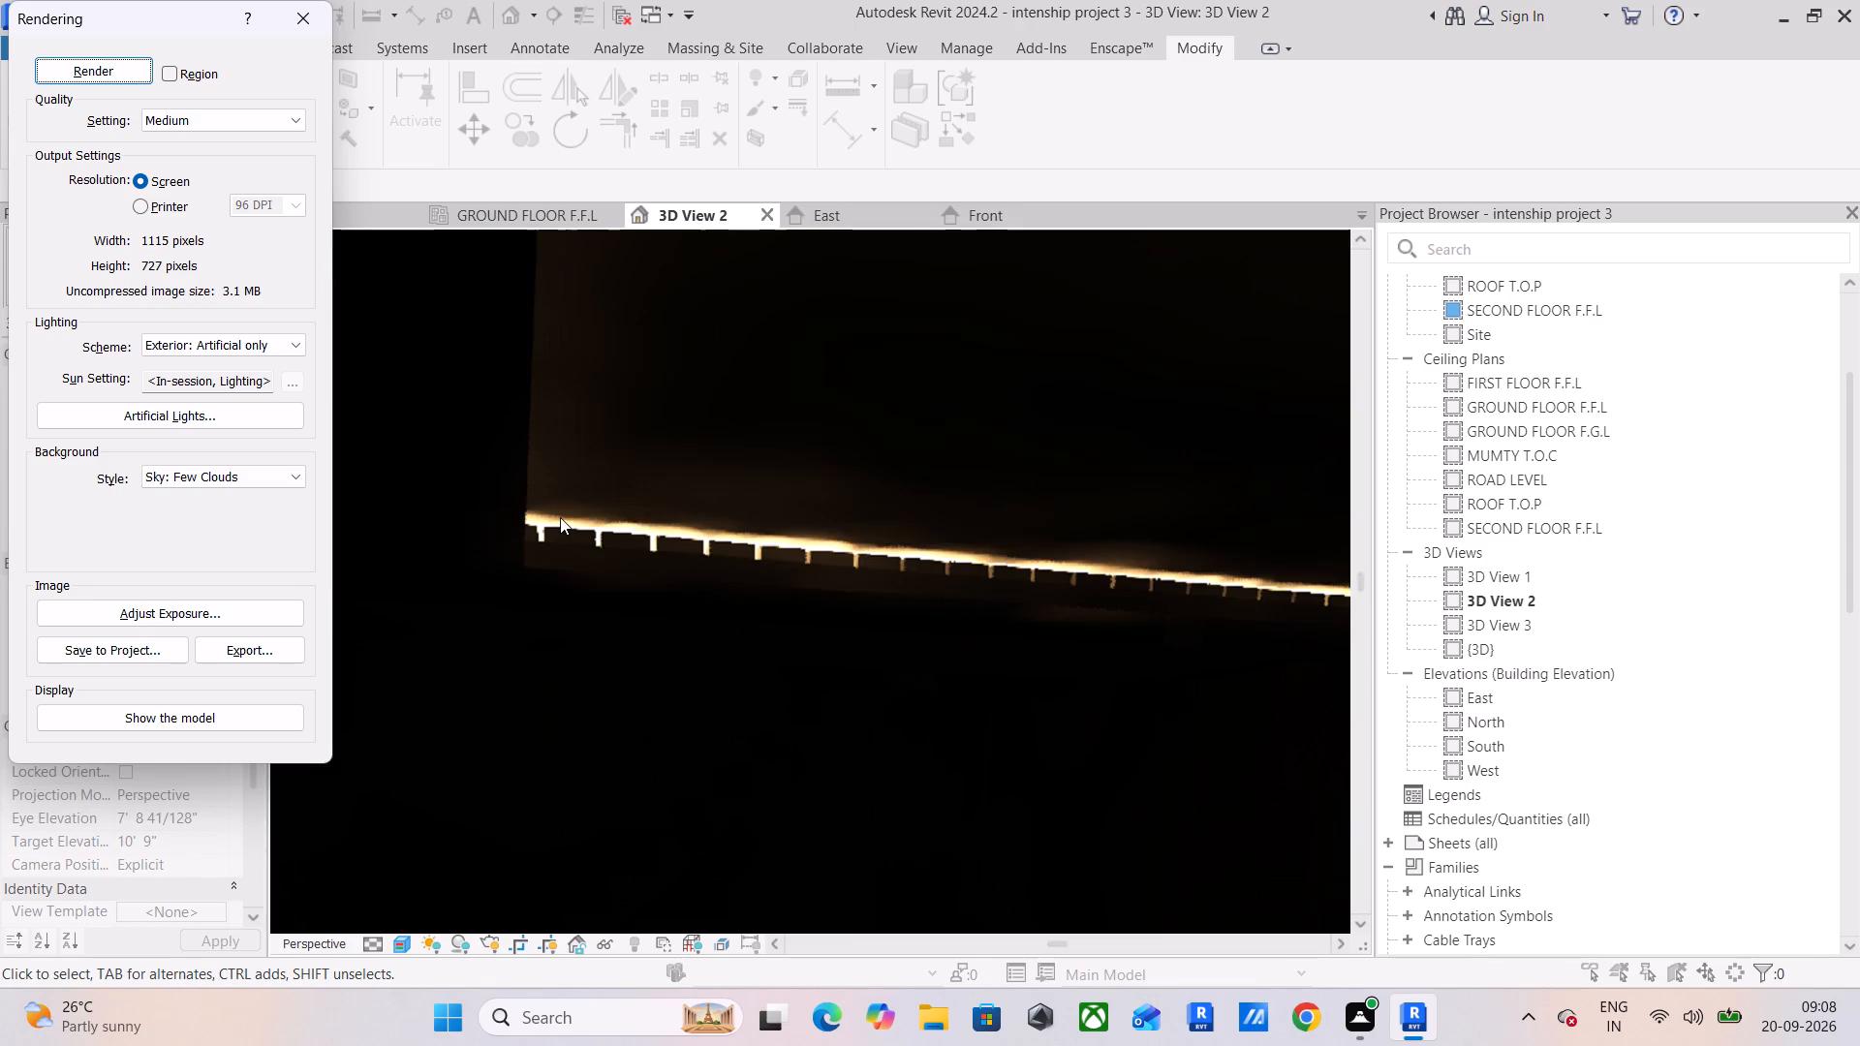
click(303, 11)
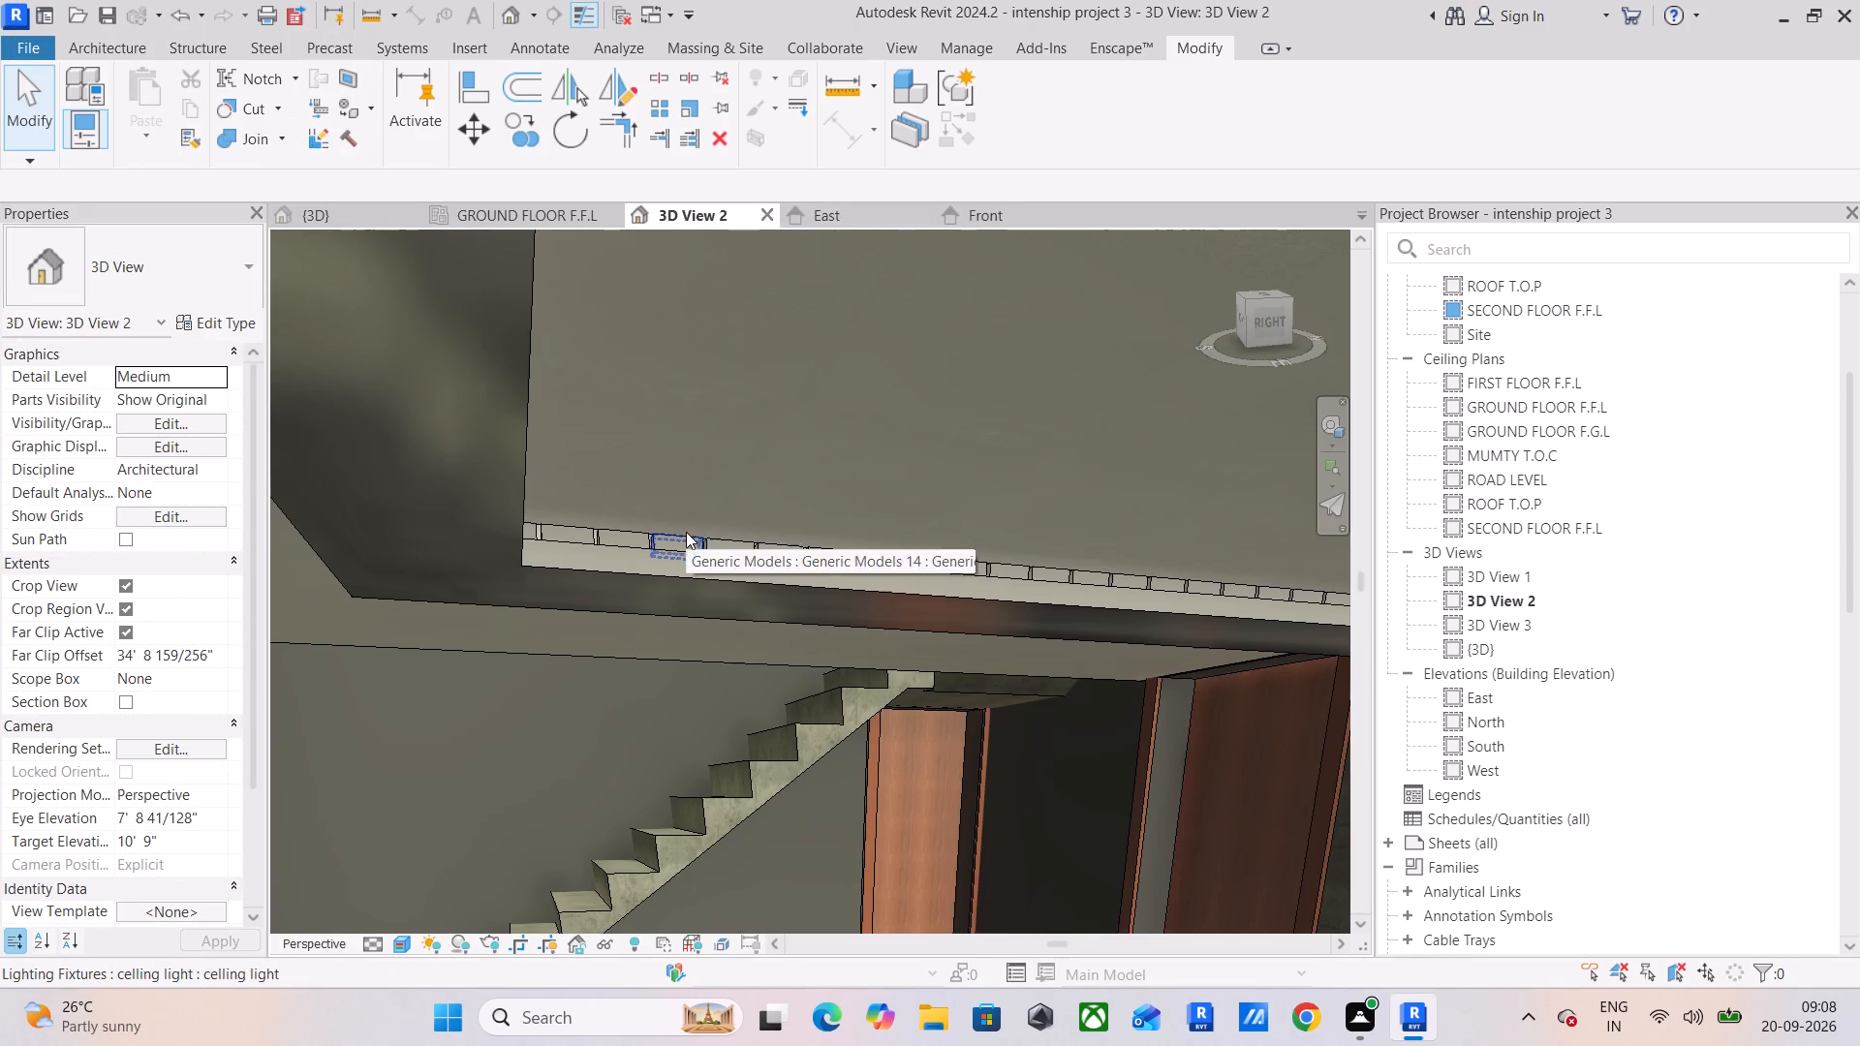
In the celling light family's front elevation, move the light source up to the centre of the rectangular light body.
click(686, 532)
click(999, 121)
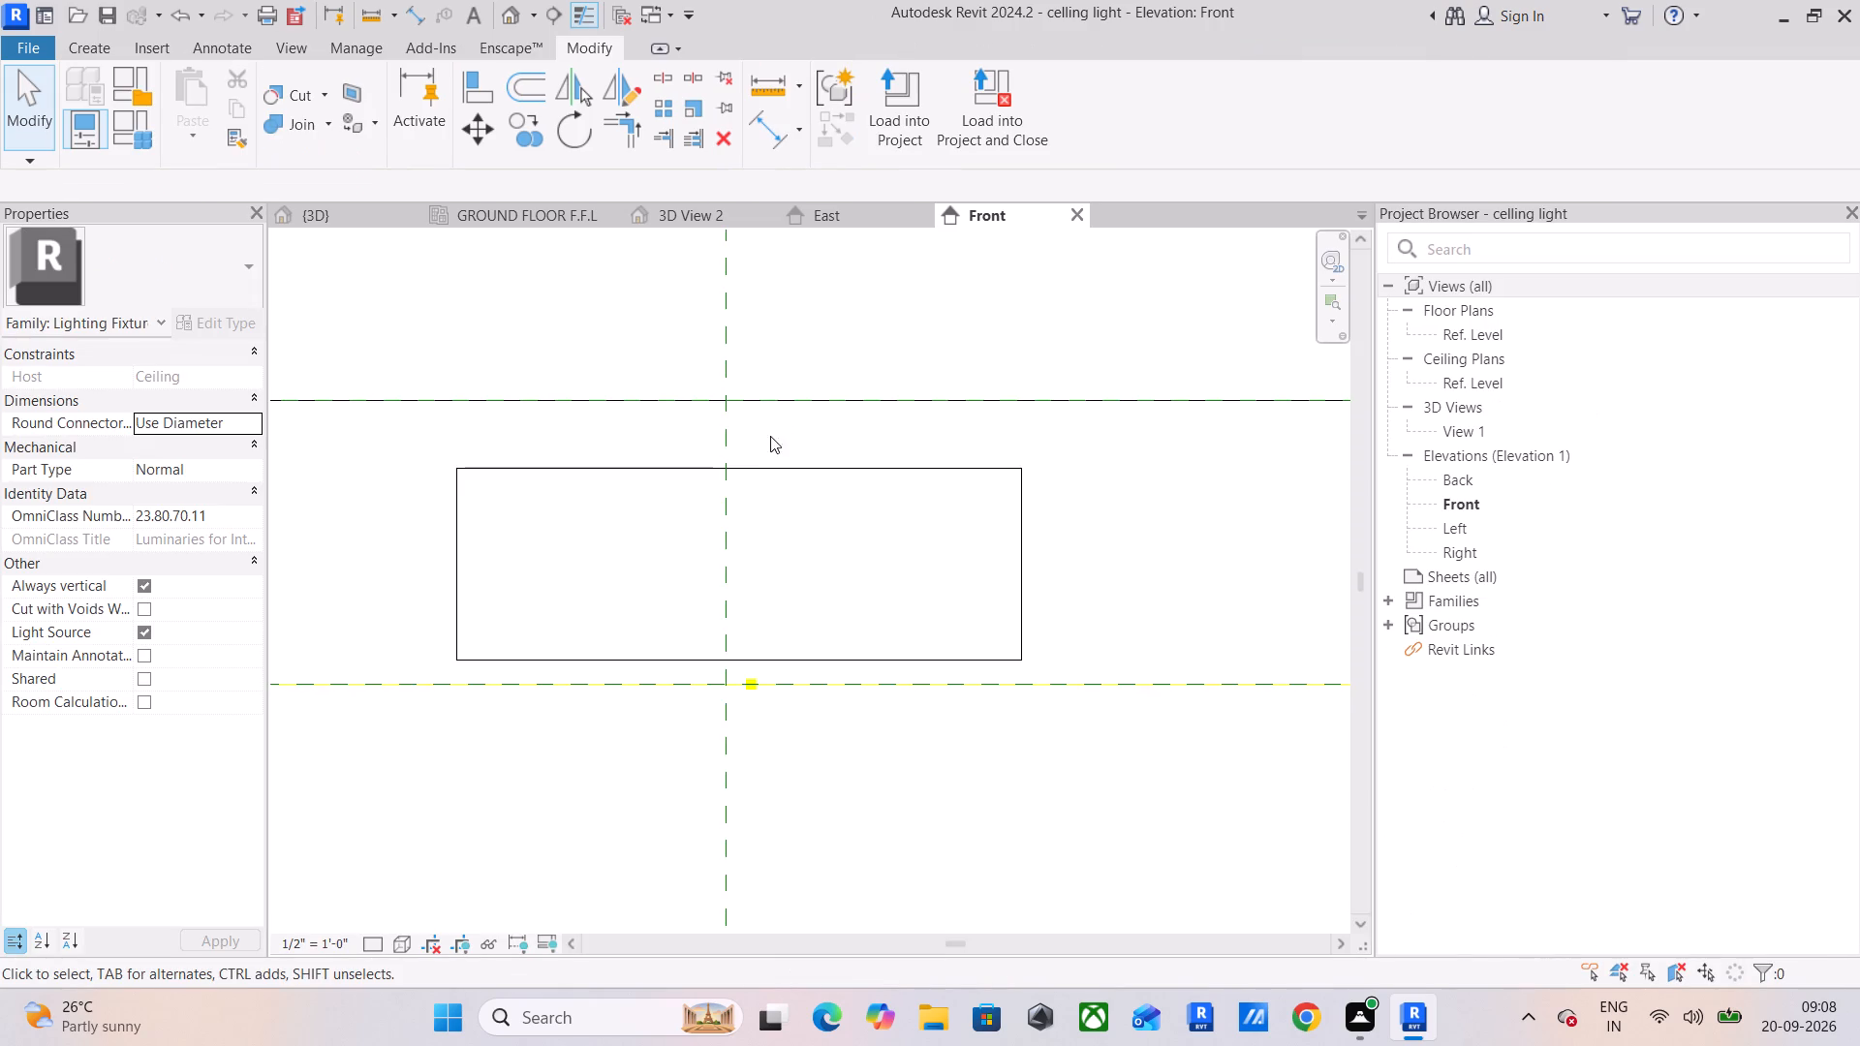
scroll(768, 483, down, 13)
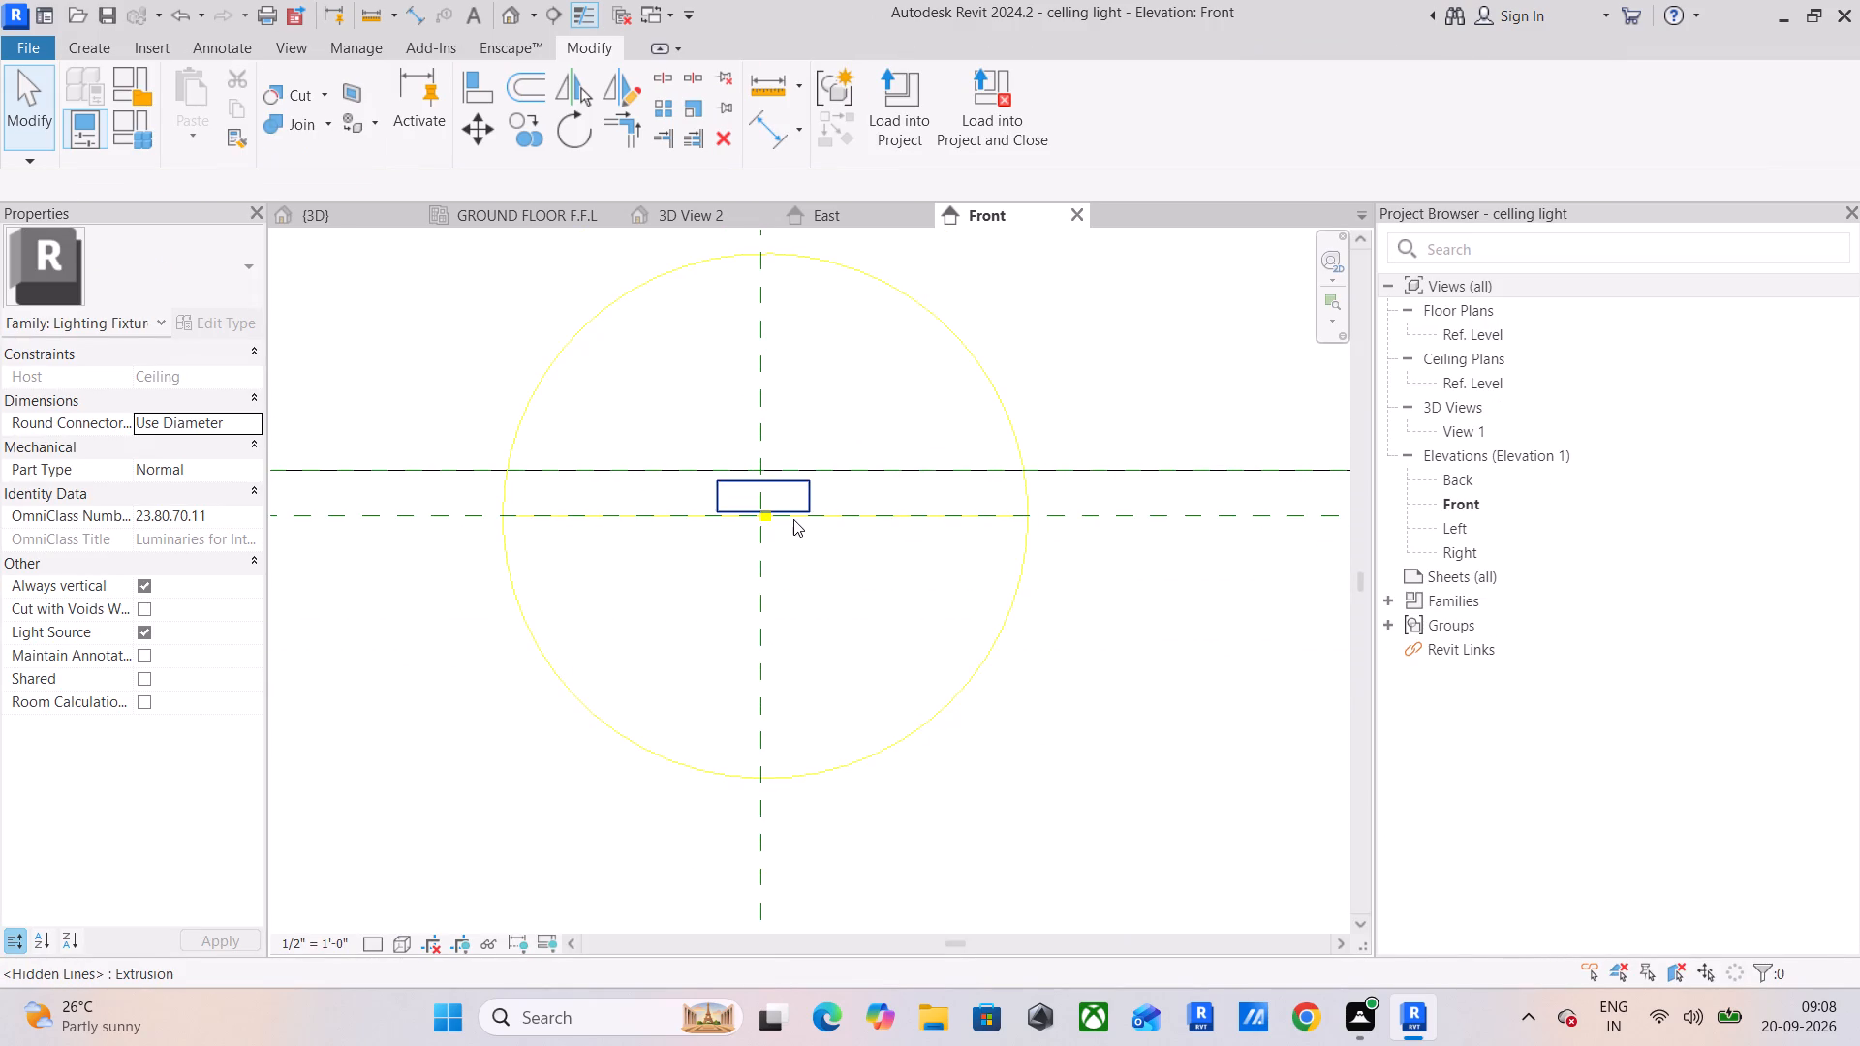
click(761, 515)
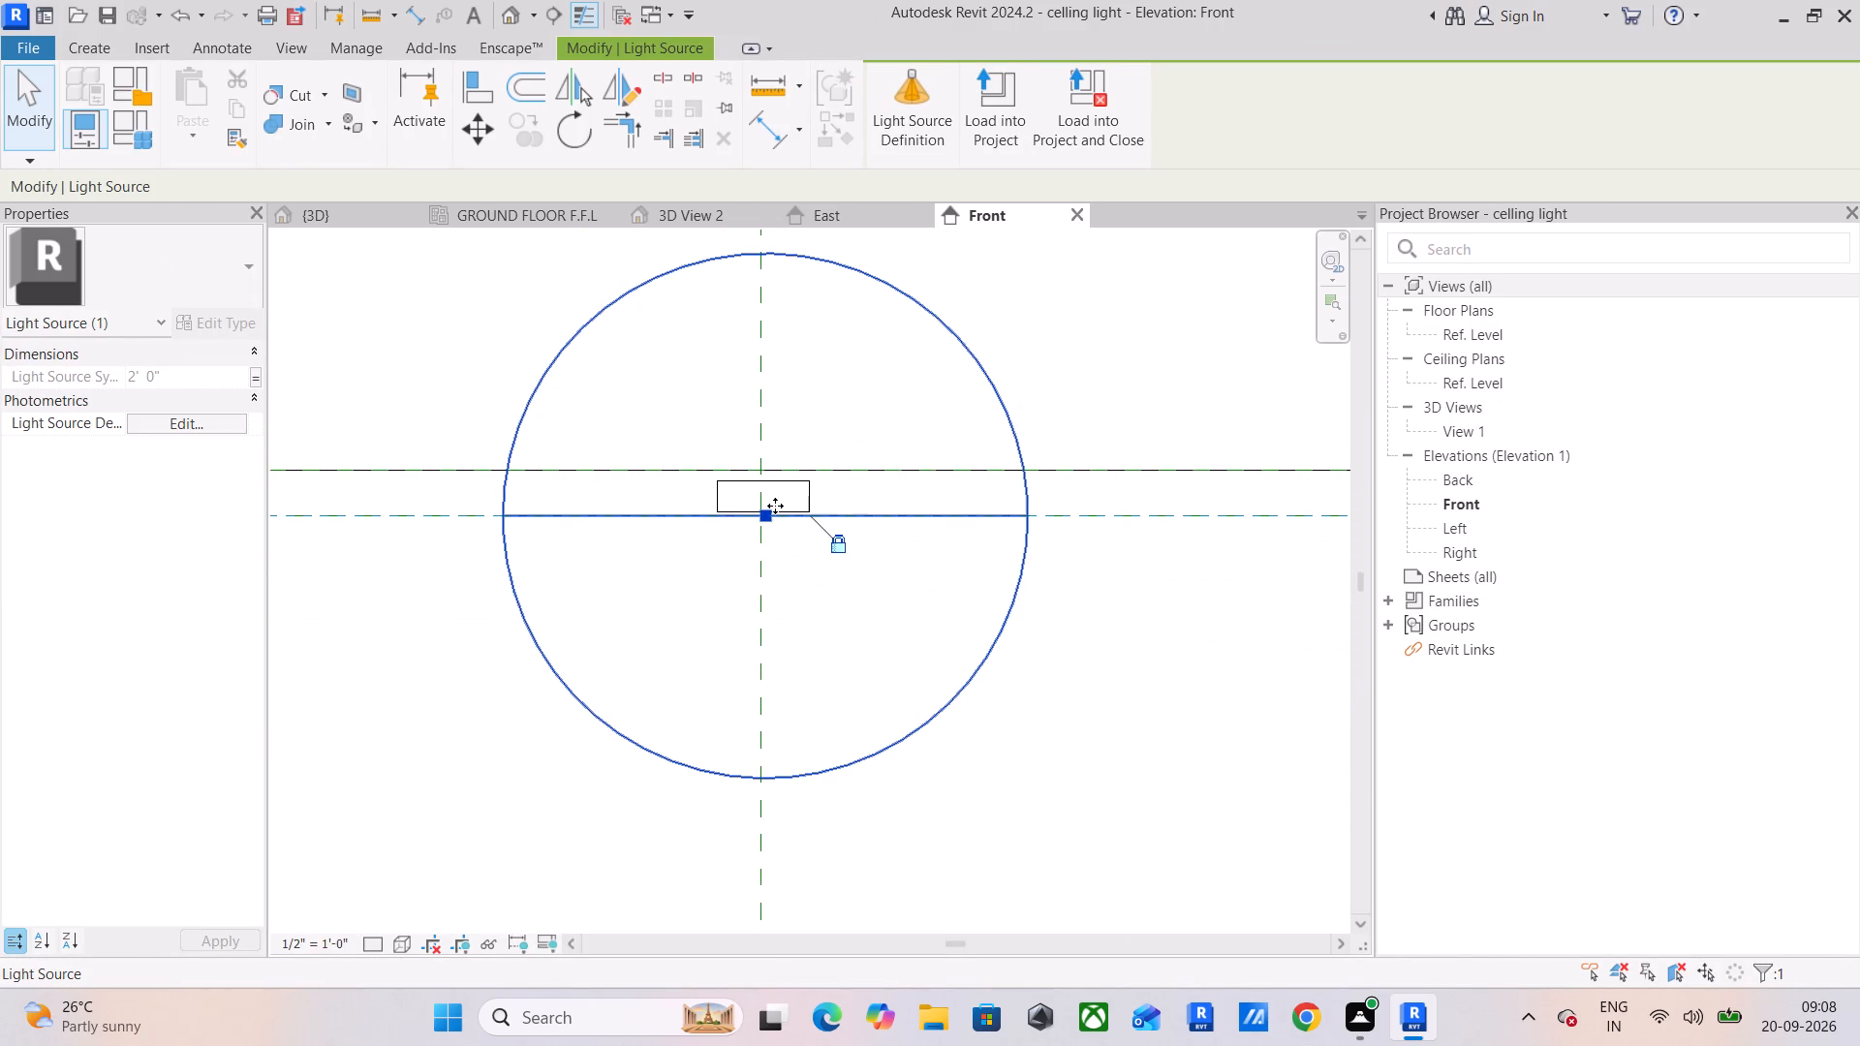
scroll(762, 521, up, 5)
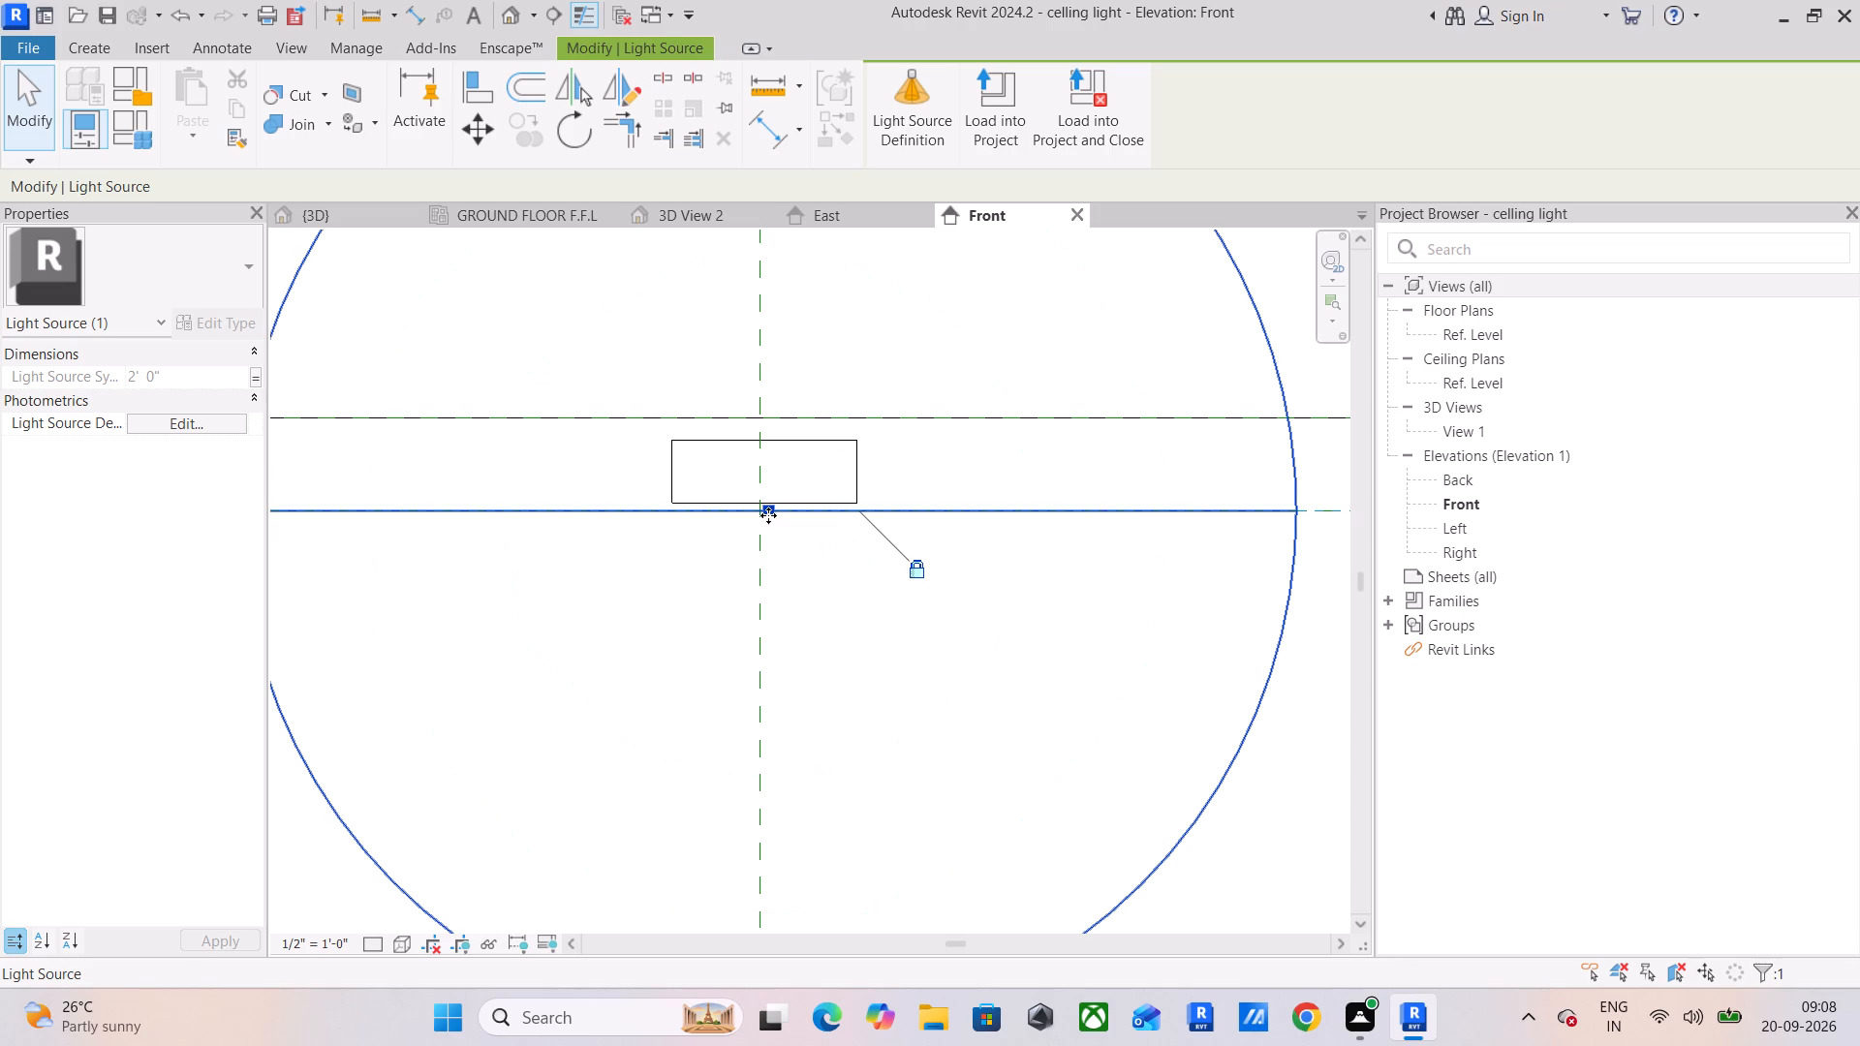
drag(768, 515, 741, 456)
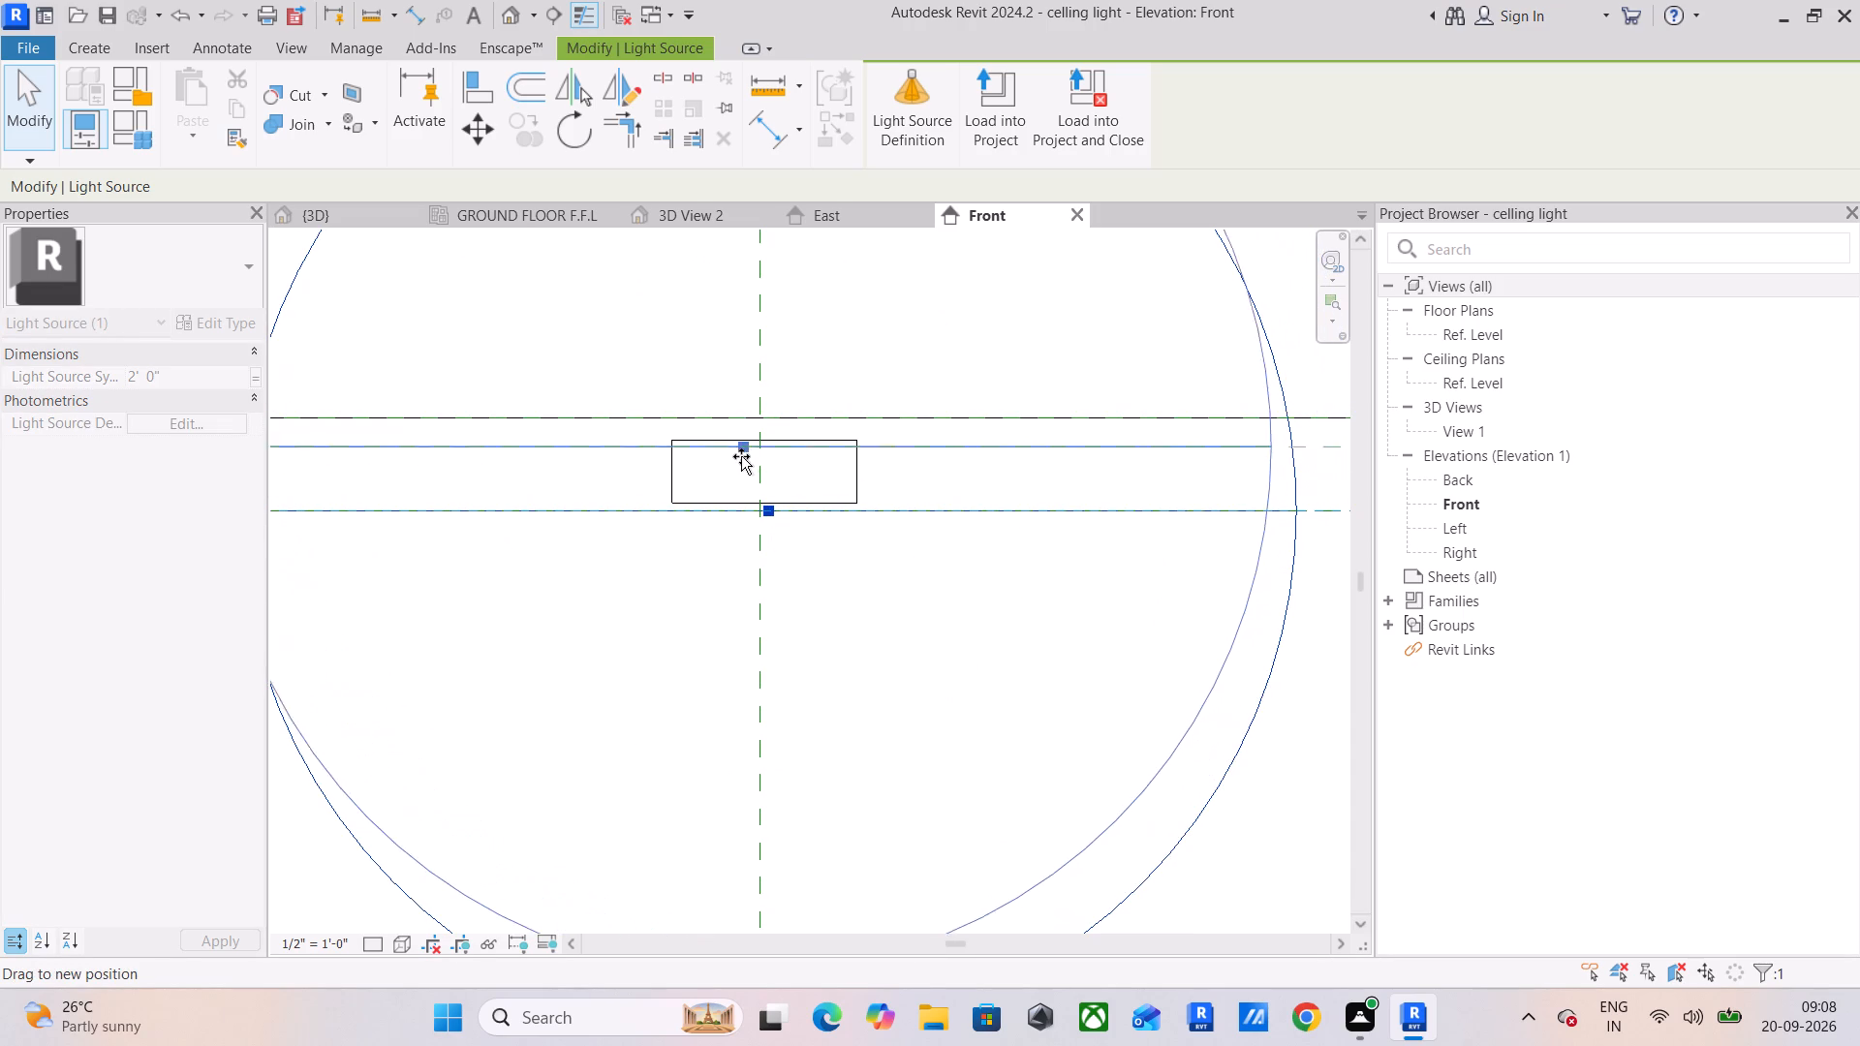
drag(741, 456, 759, 477)
Change the light source definition to a spot (cone) light distribution, keeping the point emission shape.
scroll(773, 508, down, 4)
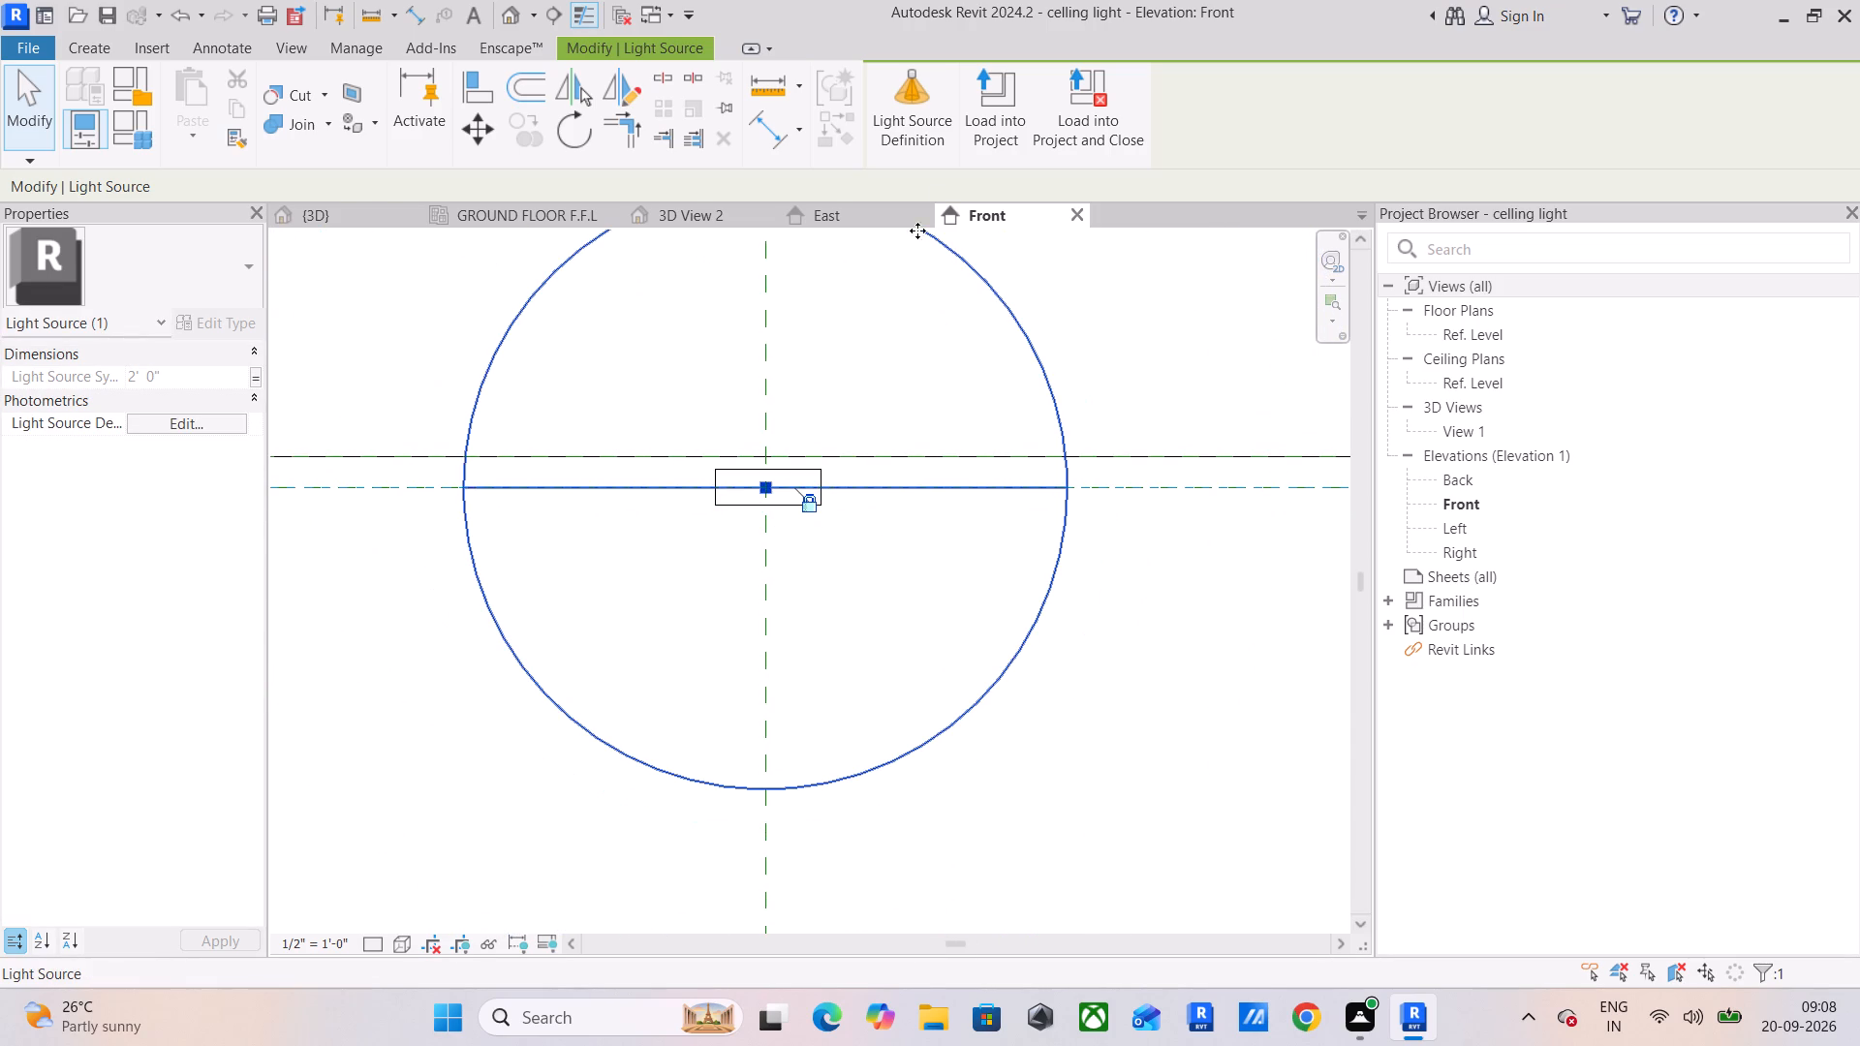
click(945, 118)
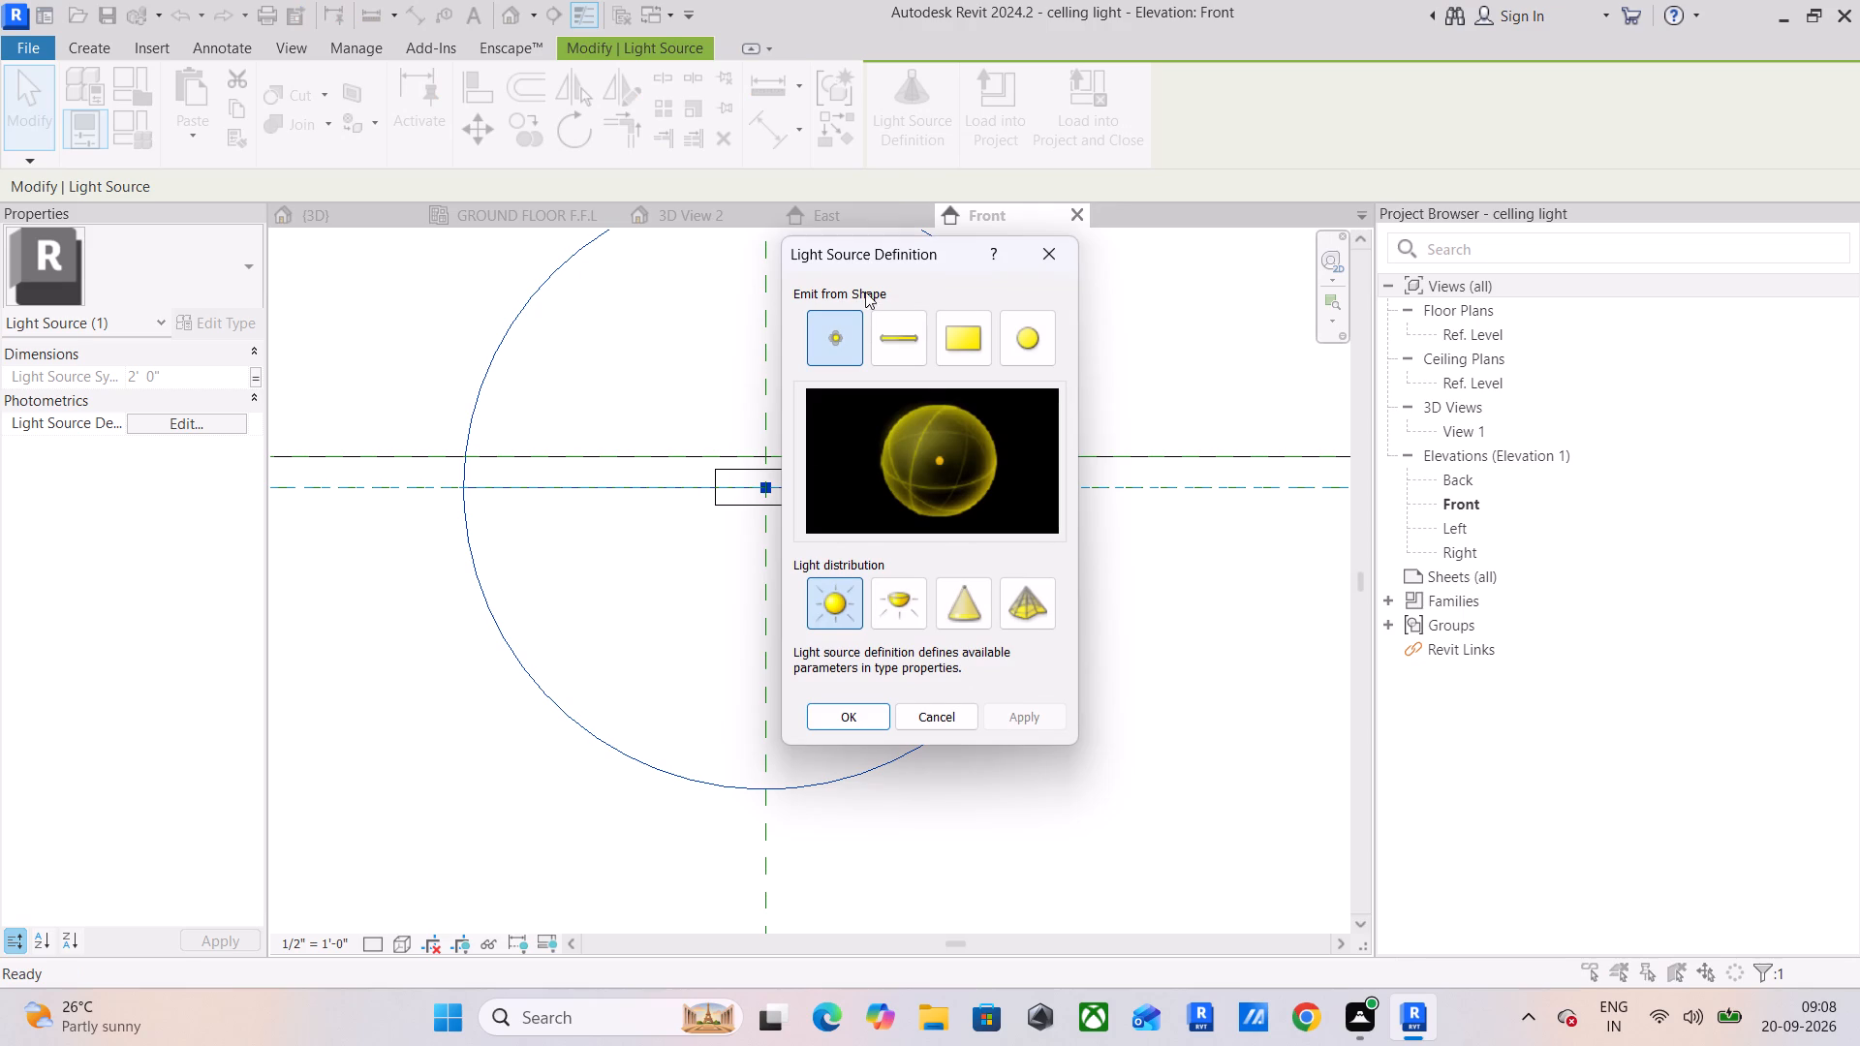
click(885, 601)
click(945, 611)
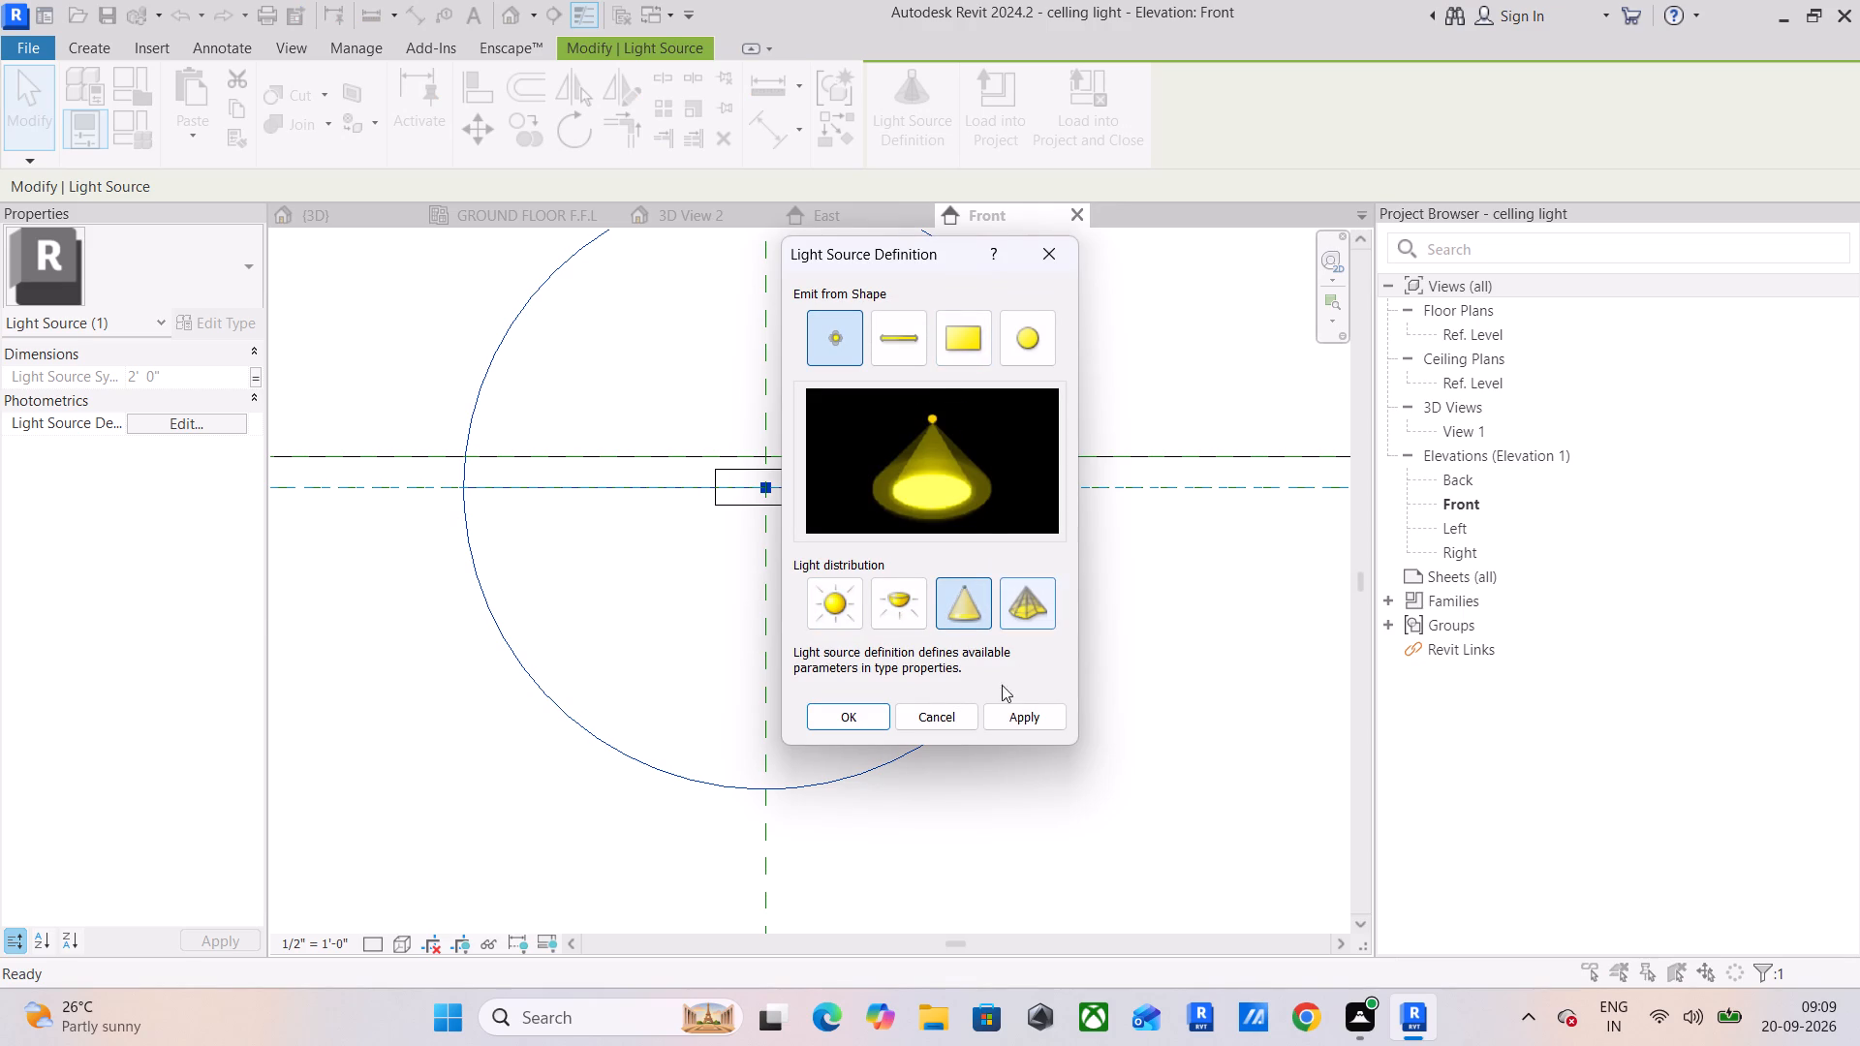
click(1015, 723)
click(855, 720)
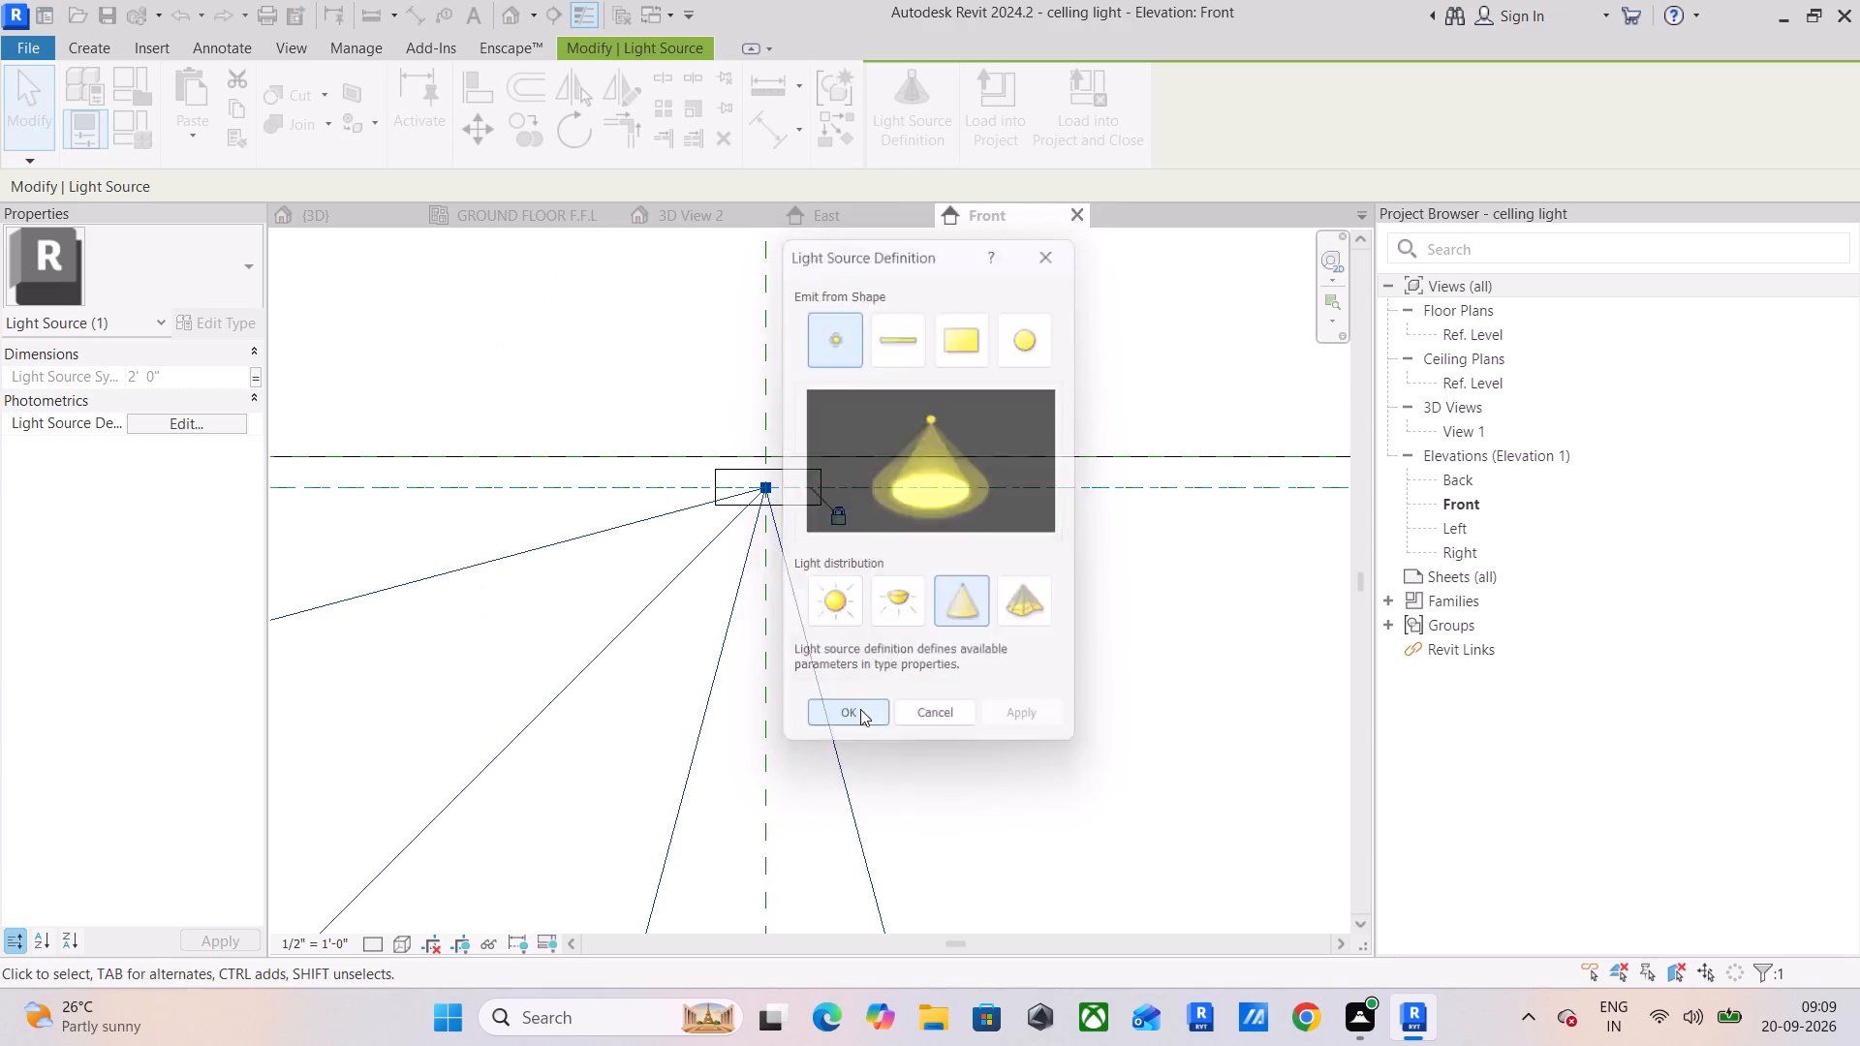
Load the spot-light version of the celling light family into intenship project 3, overwriting the existing version.
click(1017, 105)
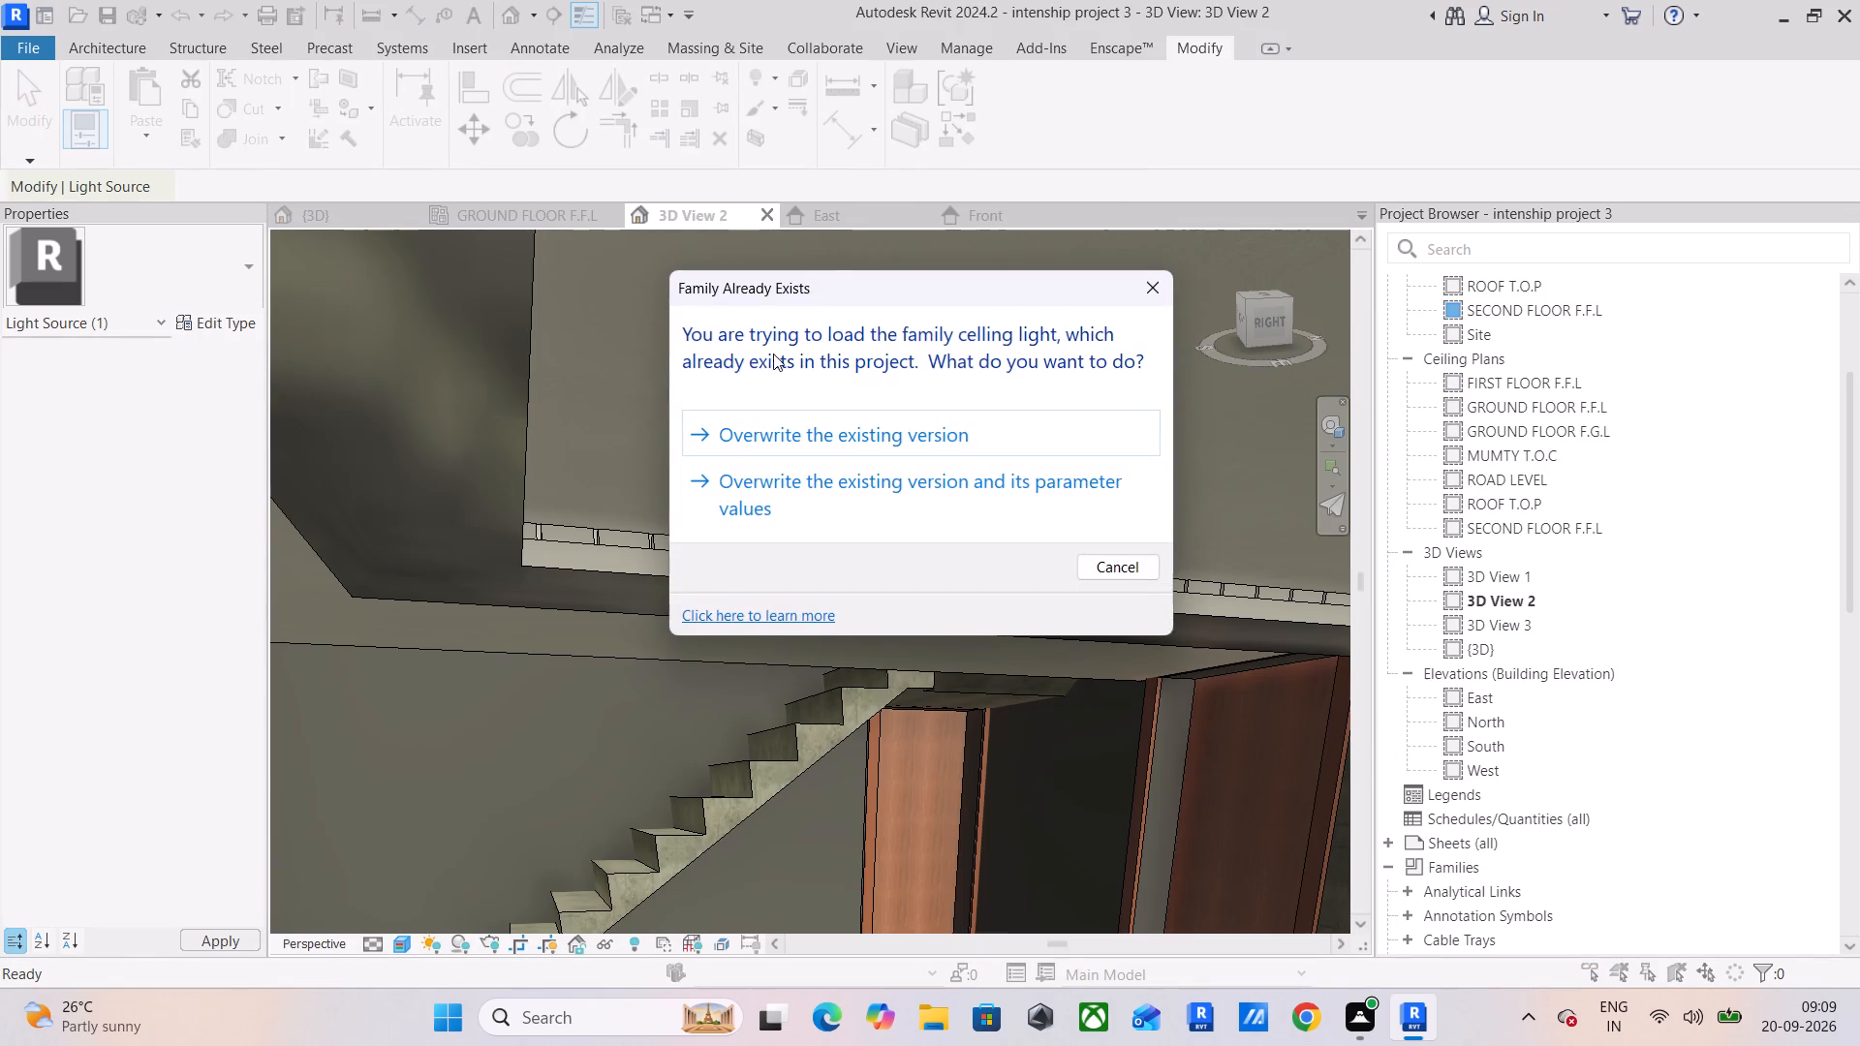
click(803, 435)
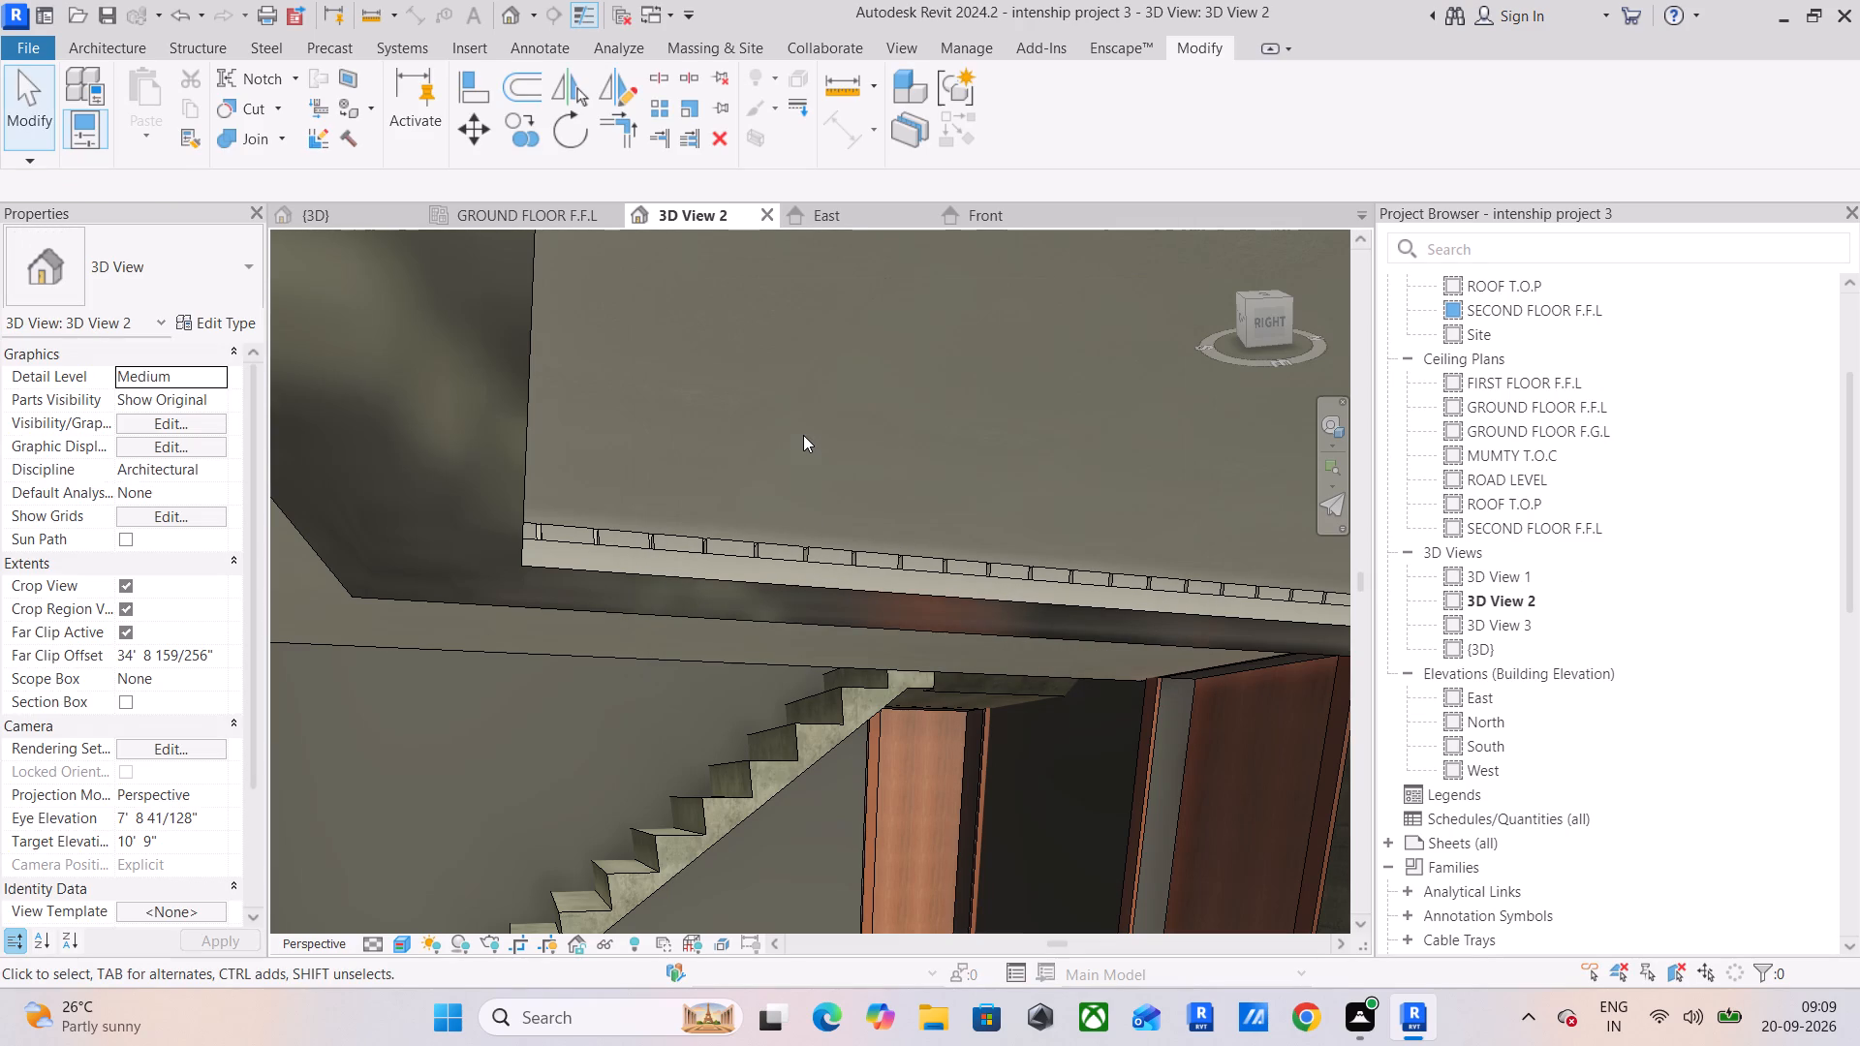
Render 3D View 2 at Medium quality with the Exterior: Artificial only scheme to check the spot distribution.
text(RR)
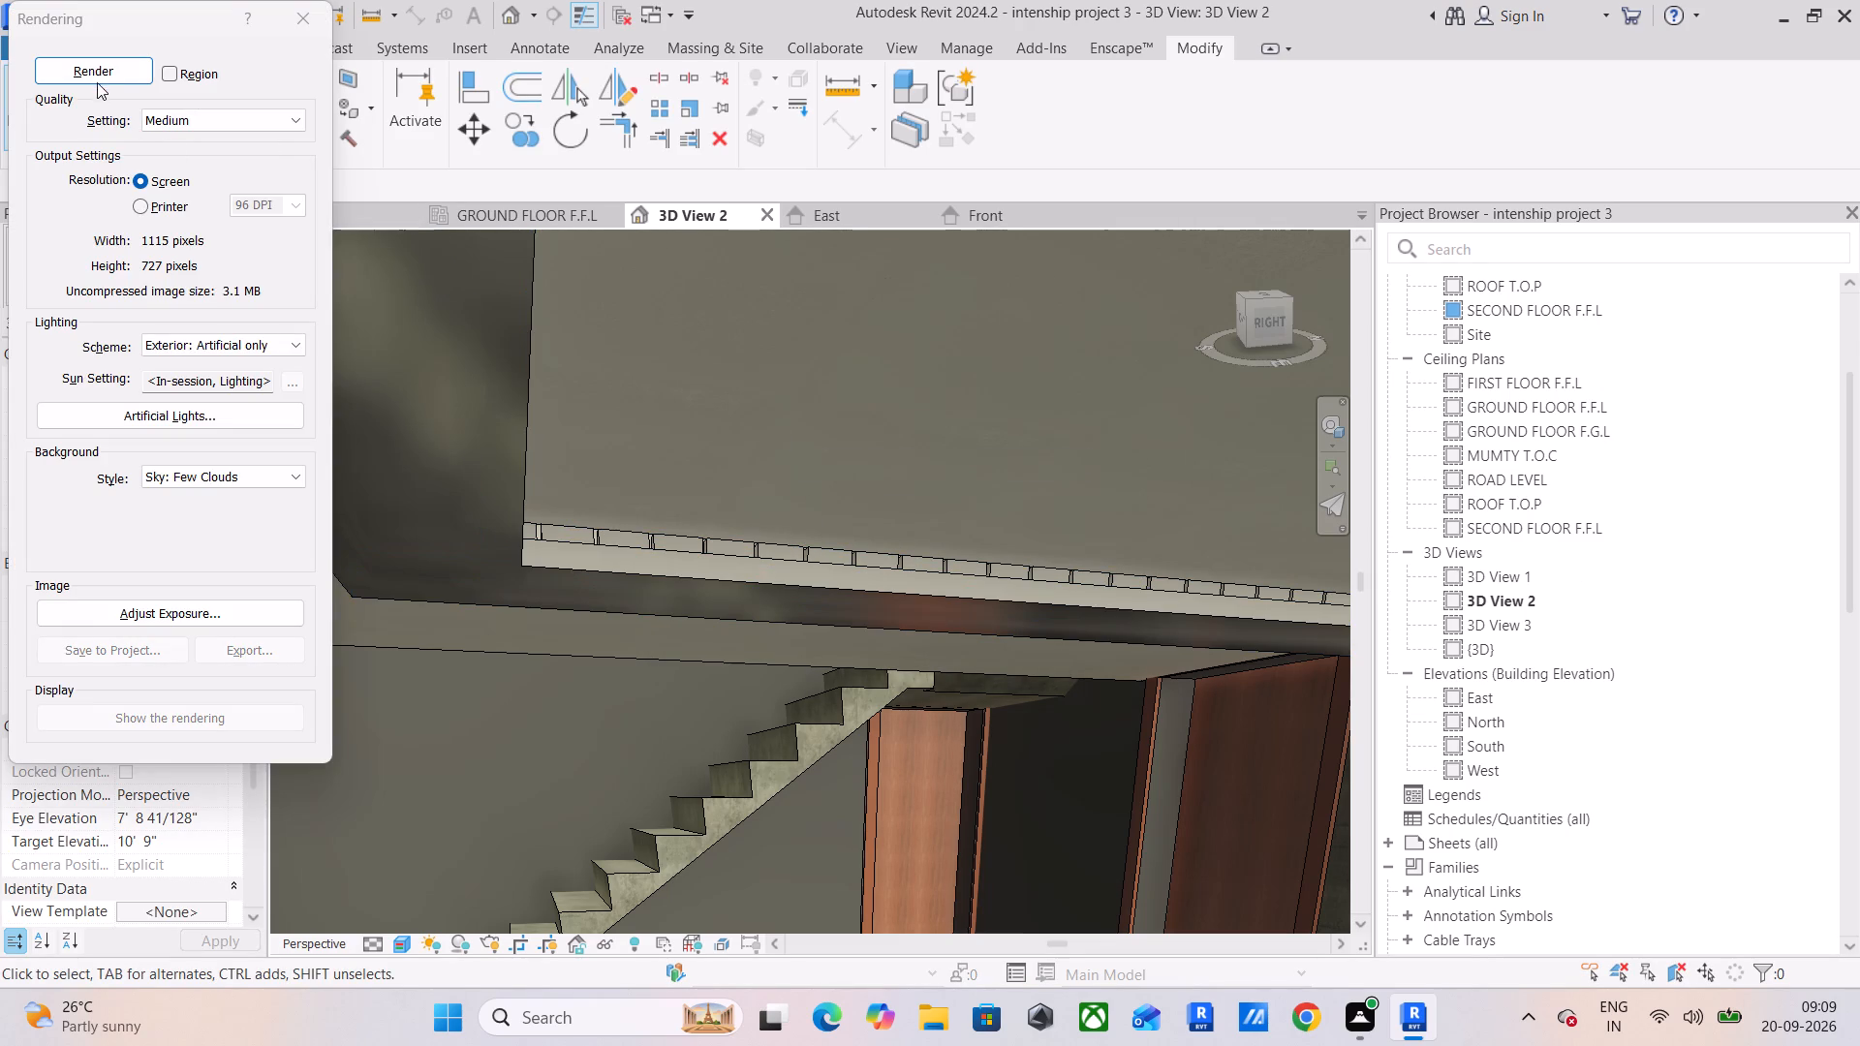
click(99, 74)
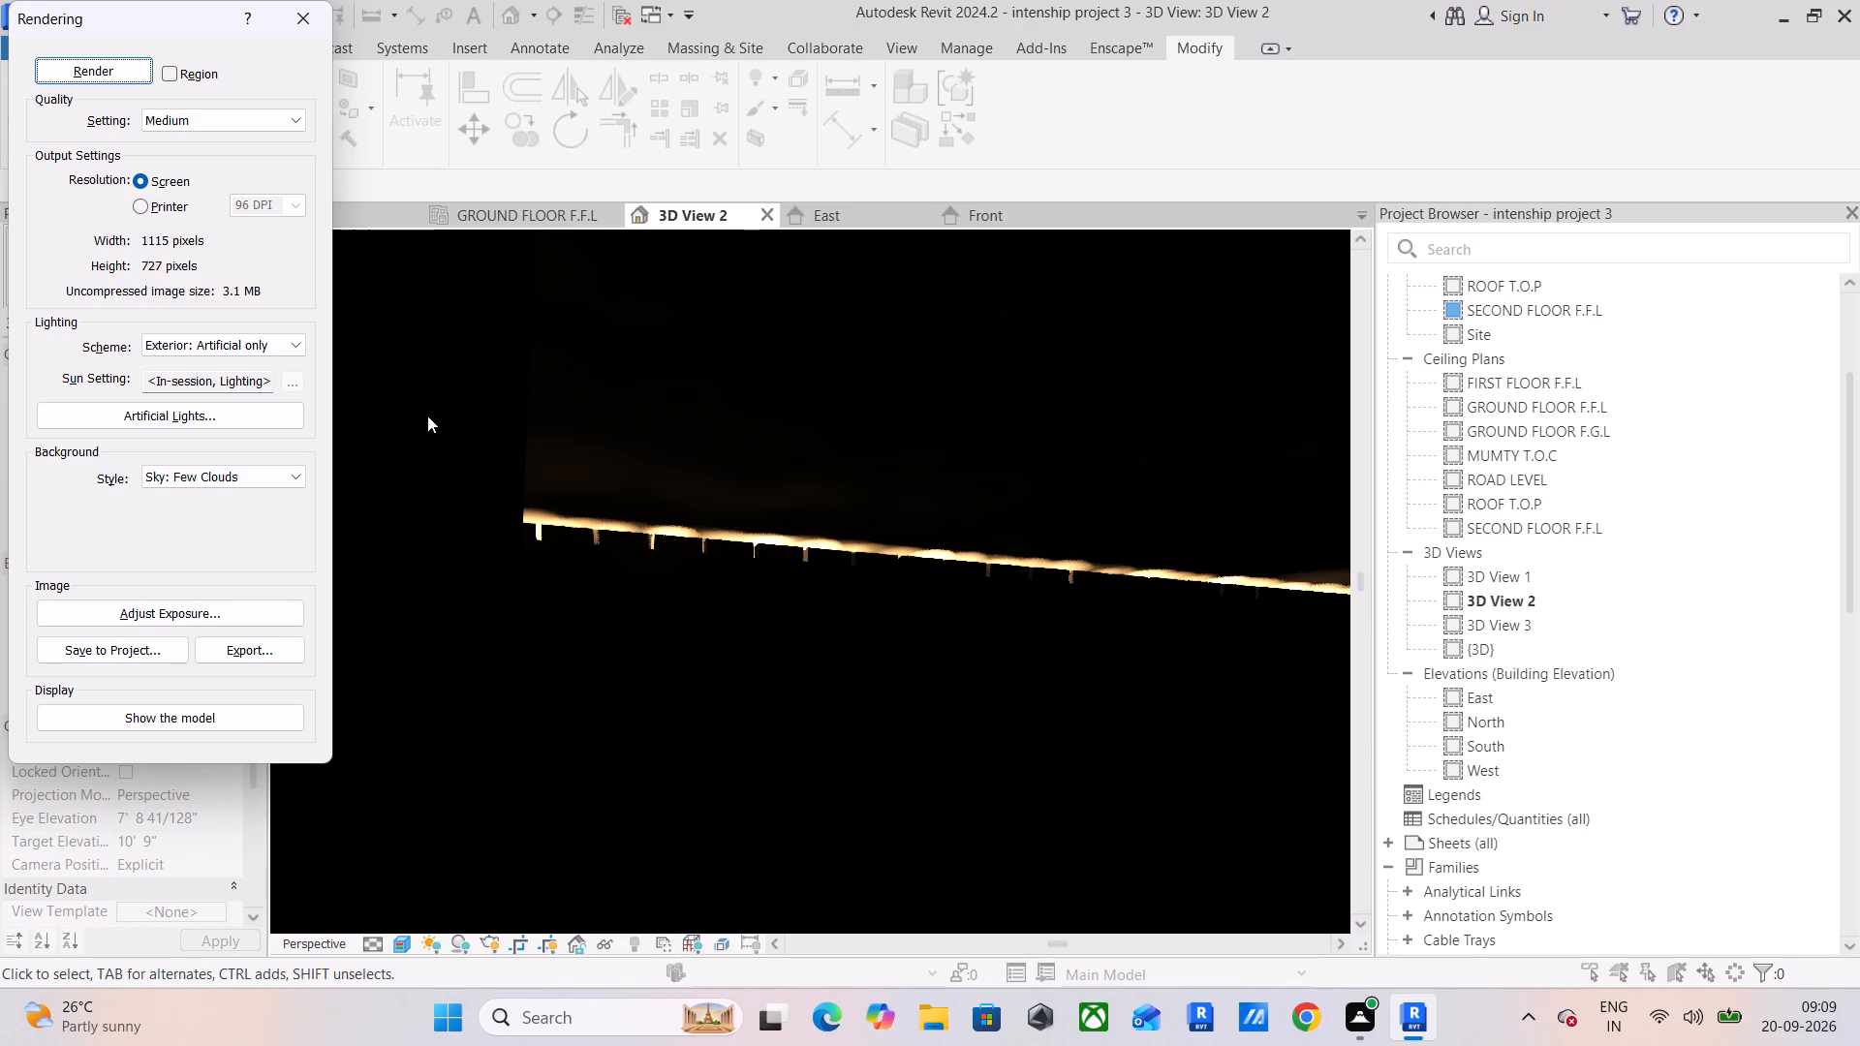
click(292, 33)
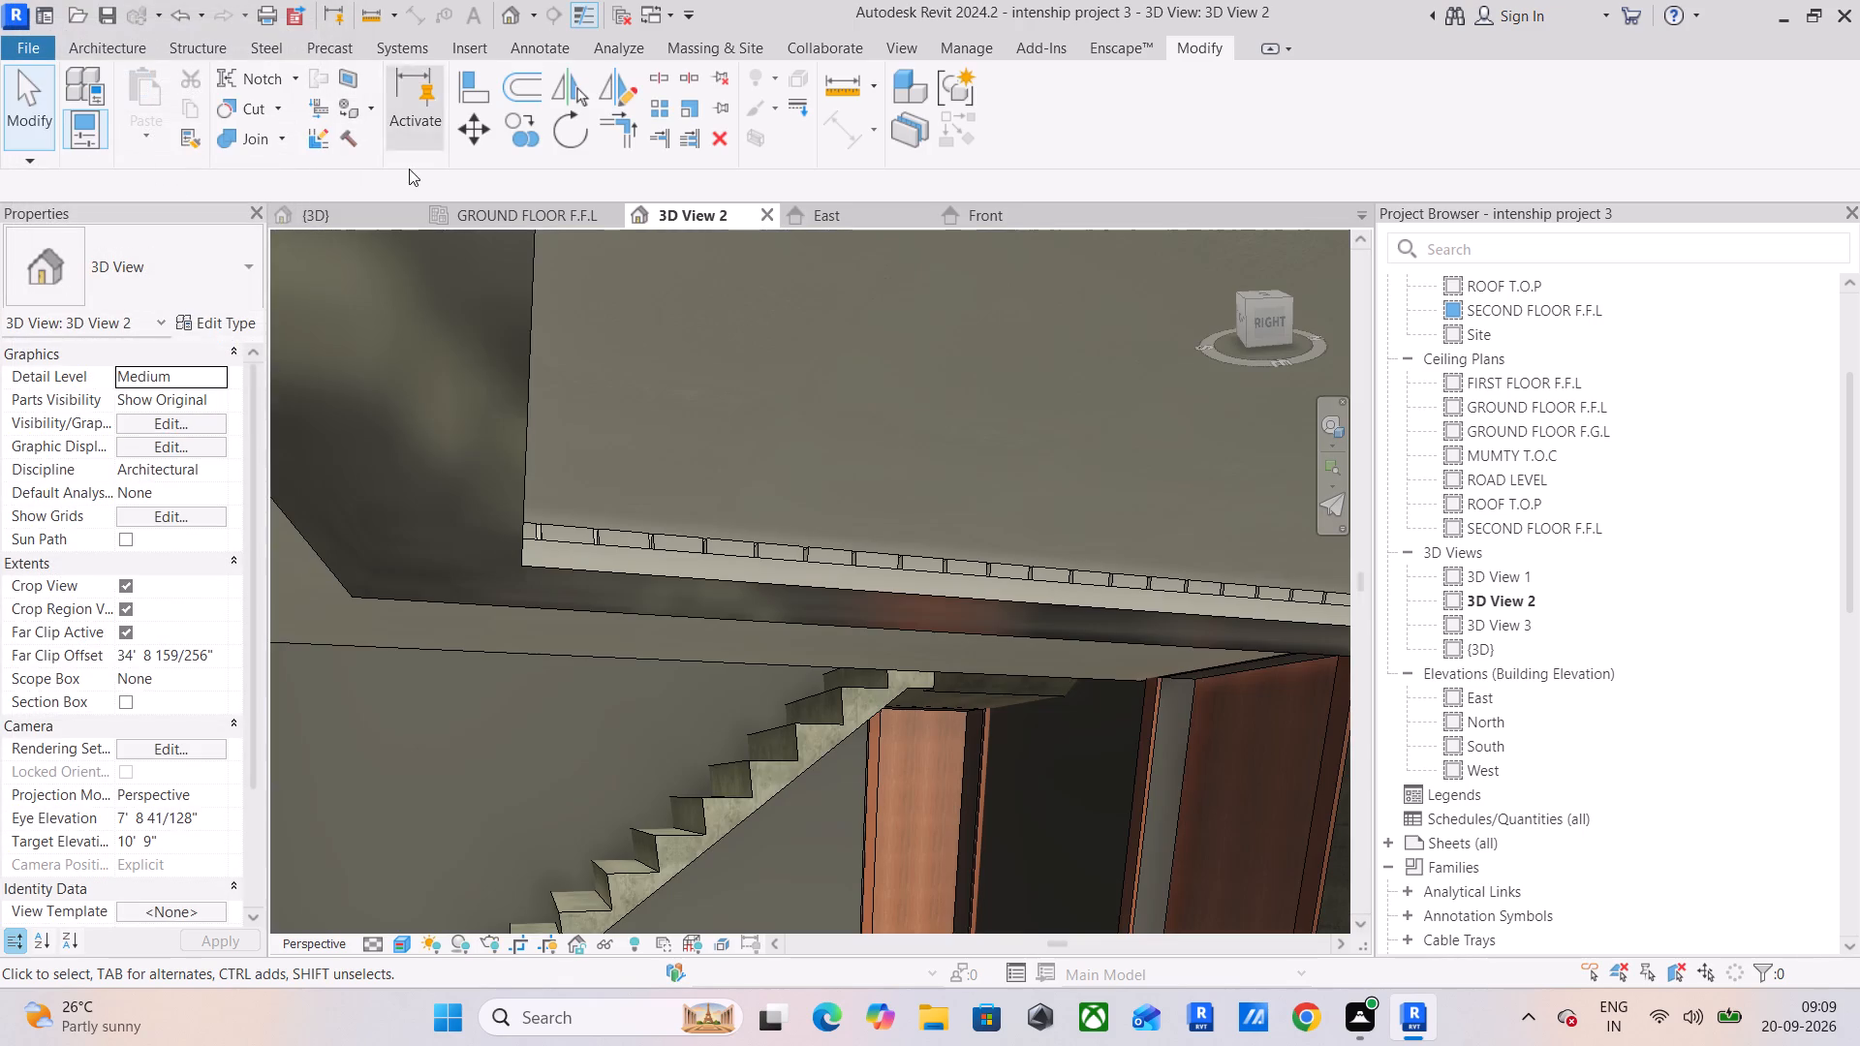
Reopen the celling light family for editing and set its light source Tilt Angle to -90° in the family types.
click(684, 532)
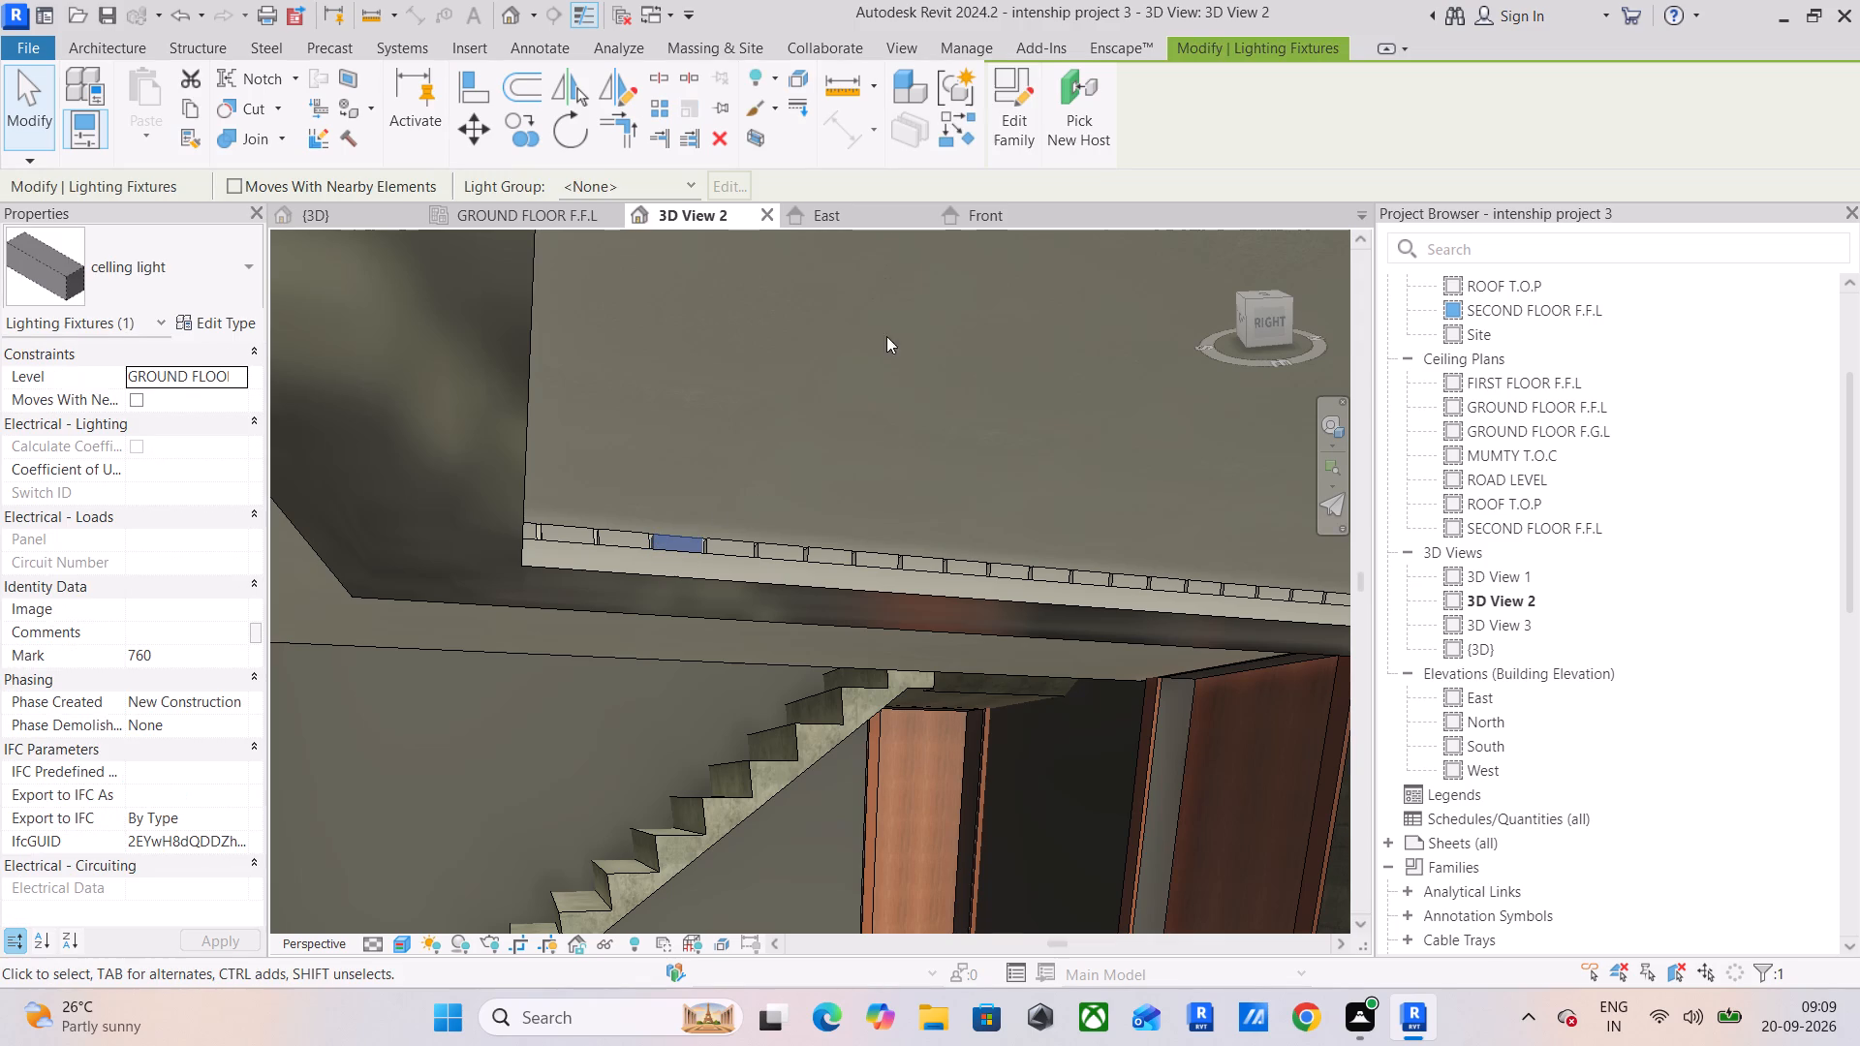
click(1004, 109)
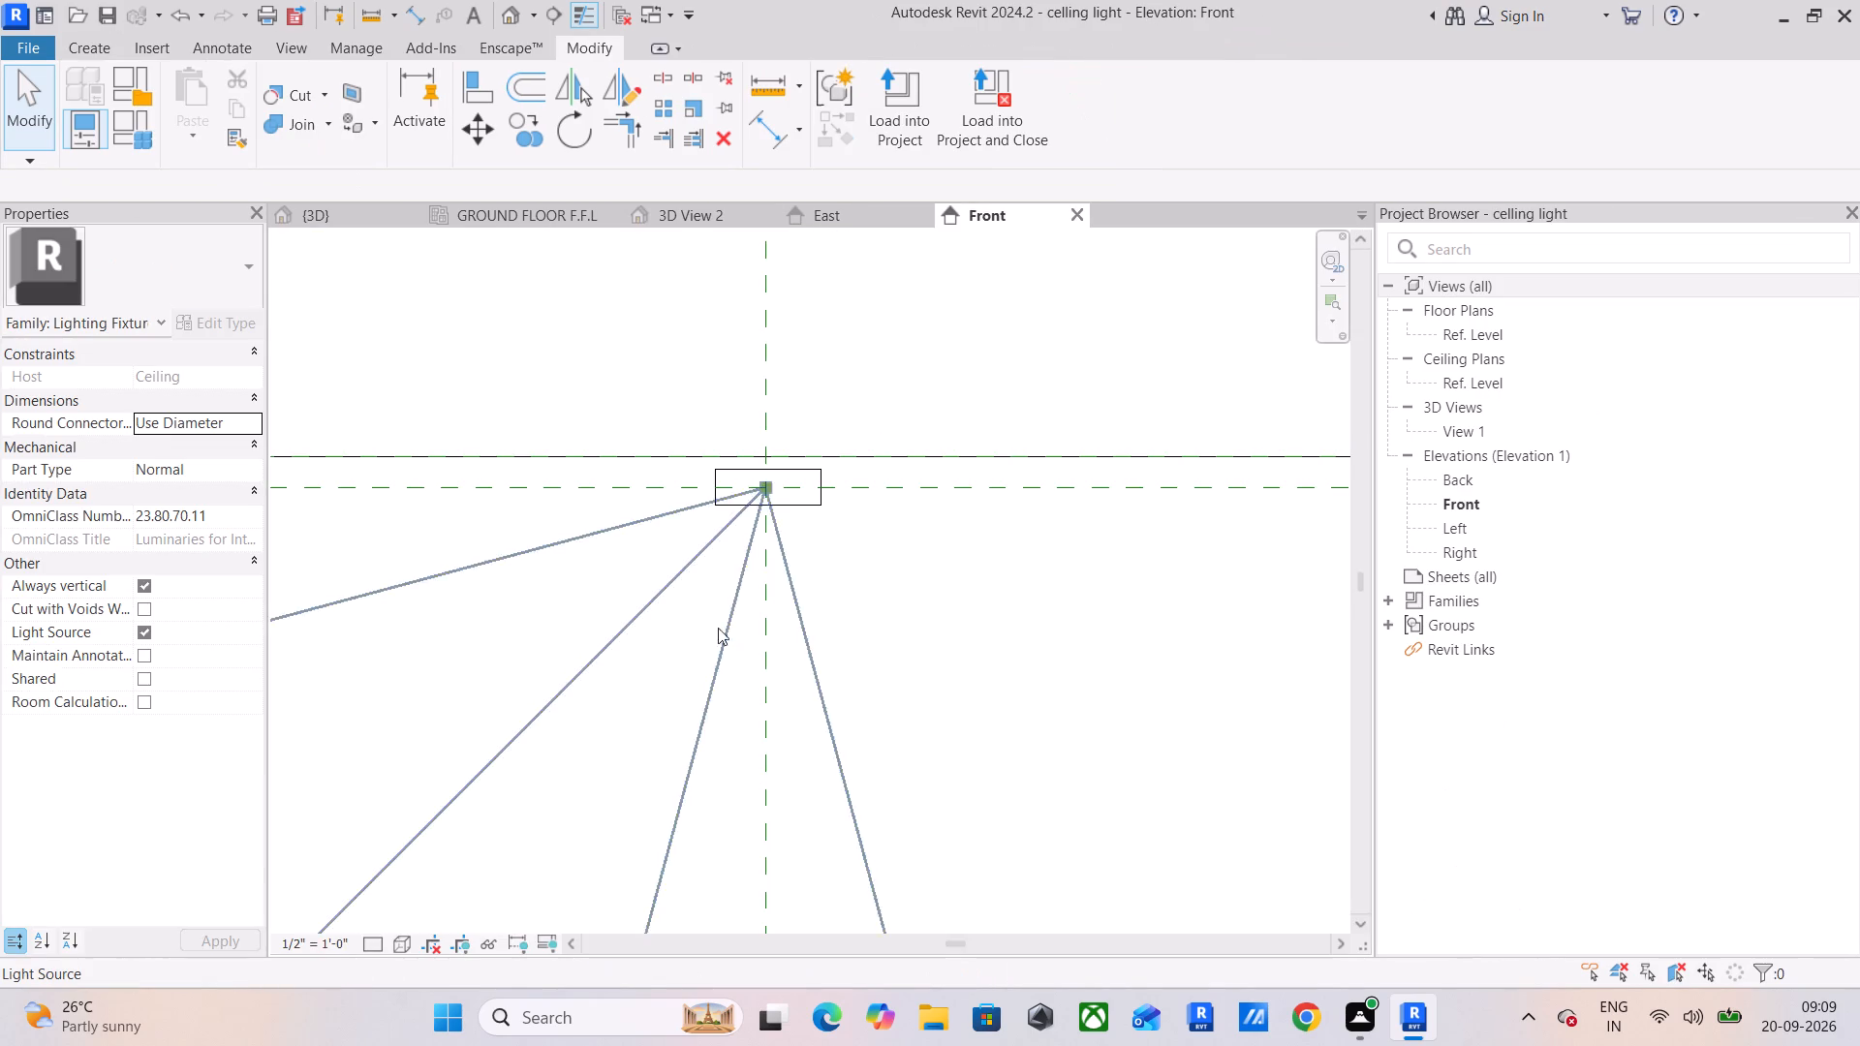
click(791, 589)
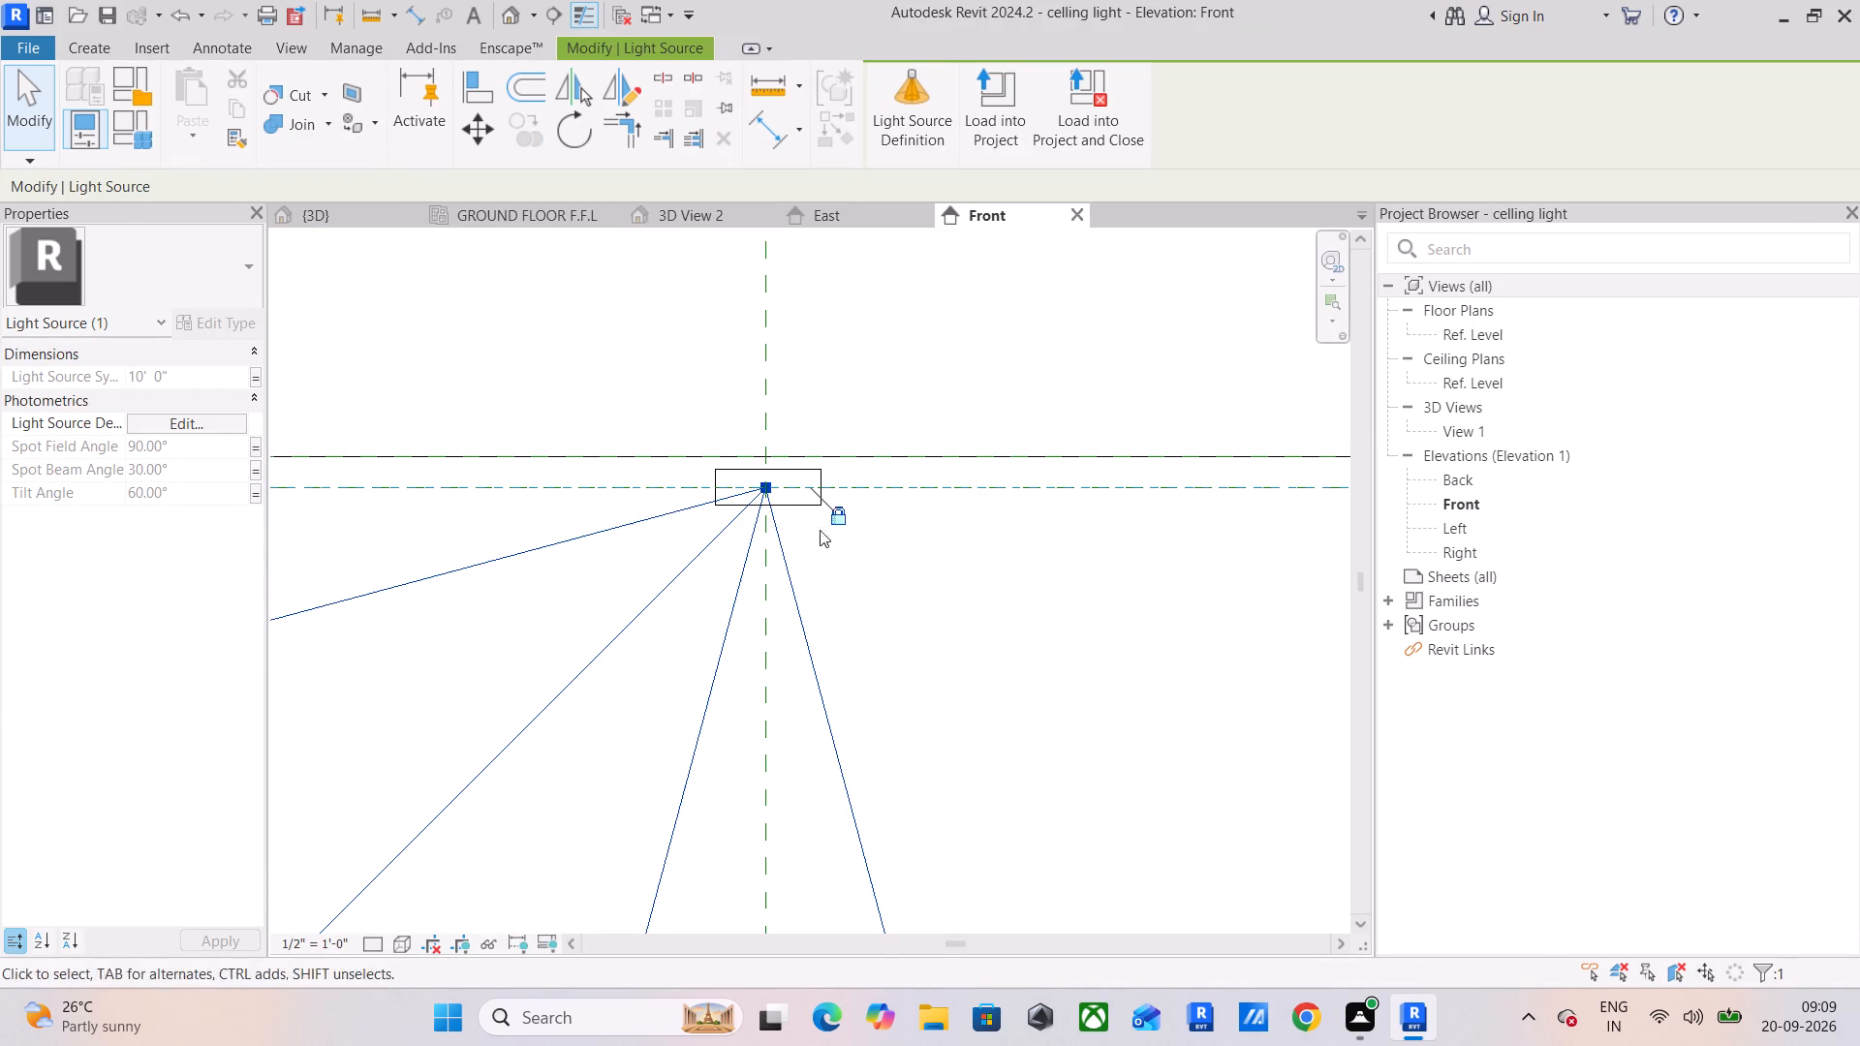
click(138, 145)
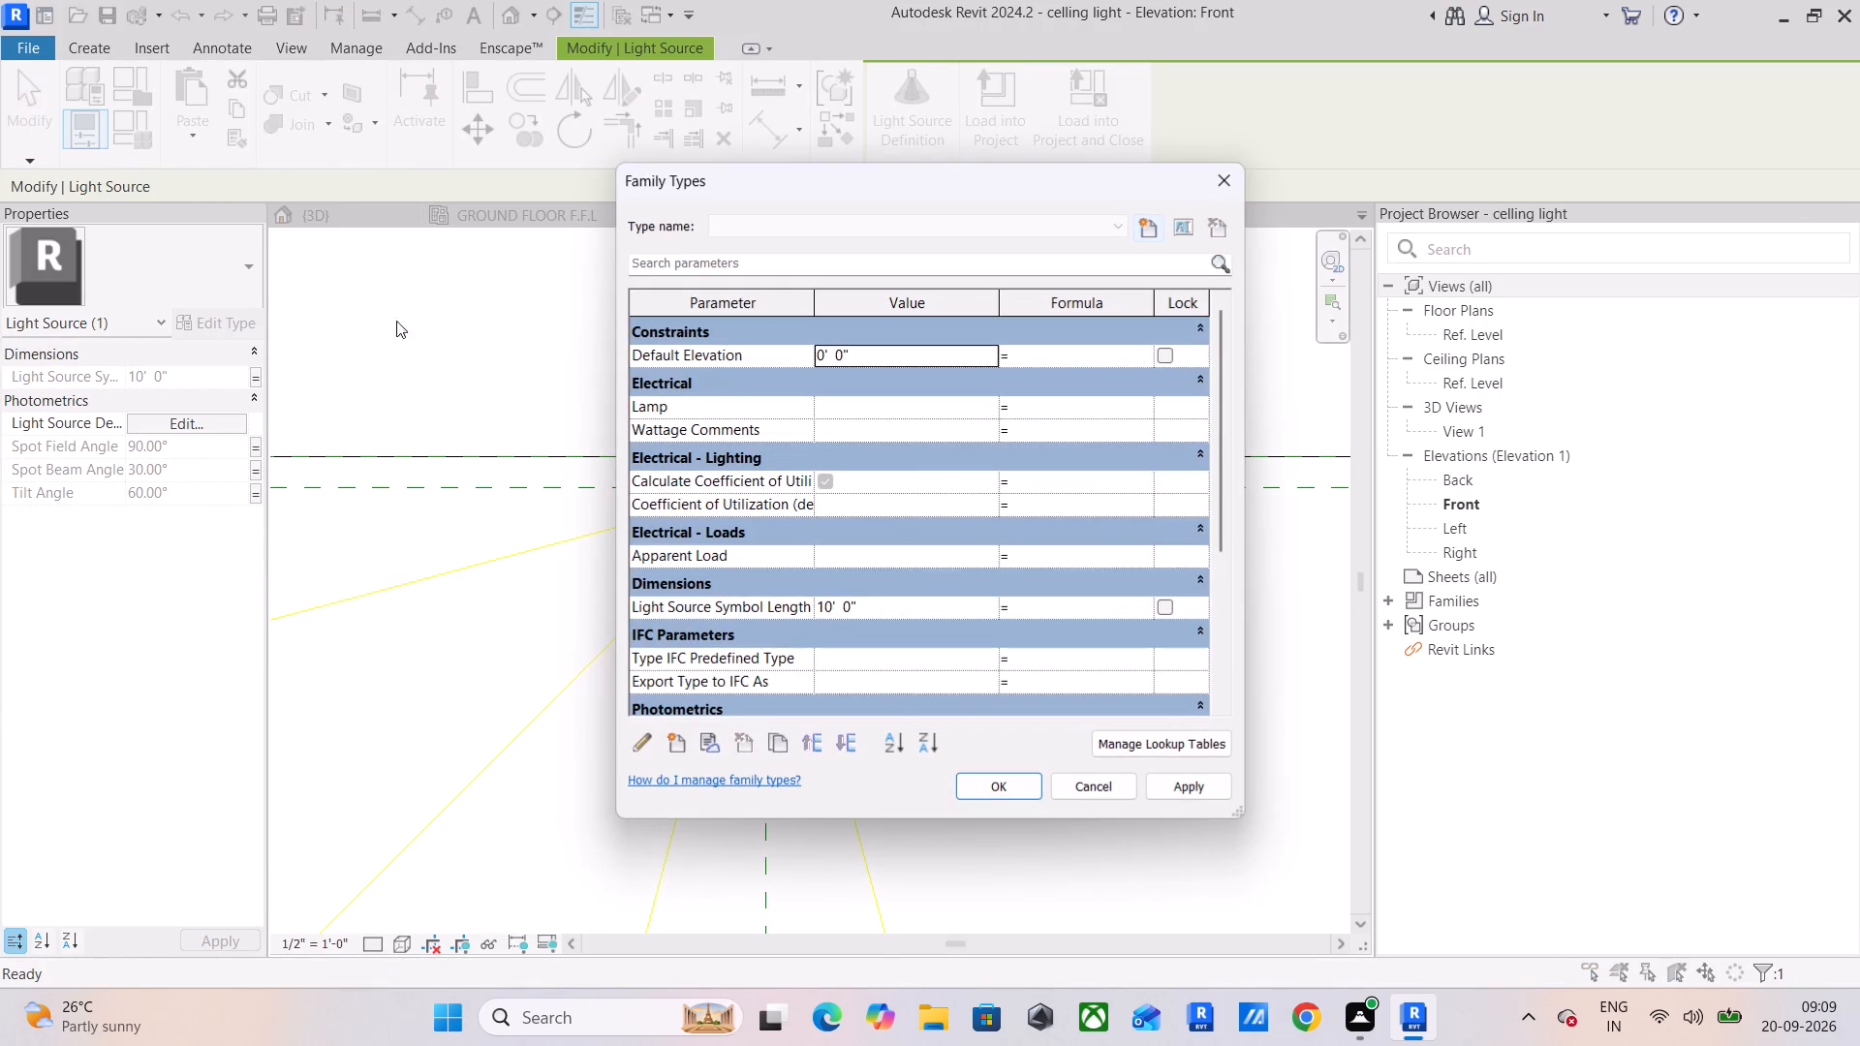
scroll(795, 493, down, 7)
click(873, 637)
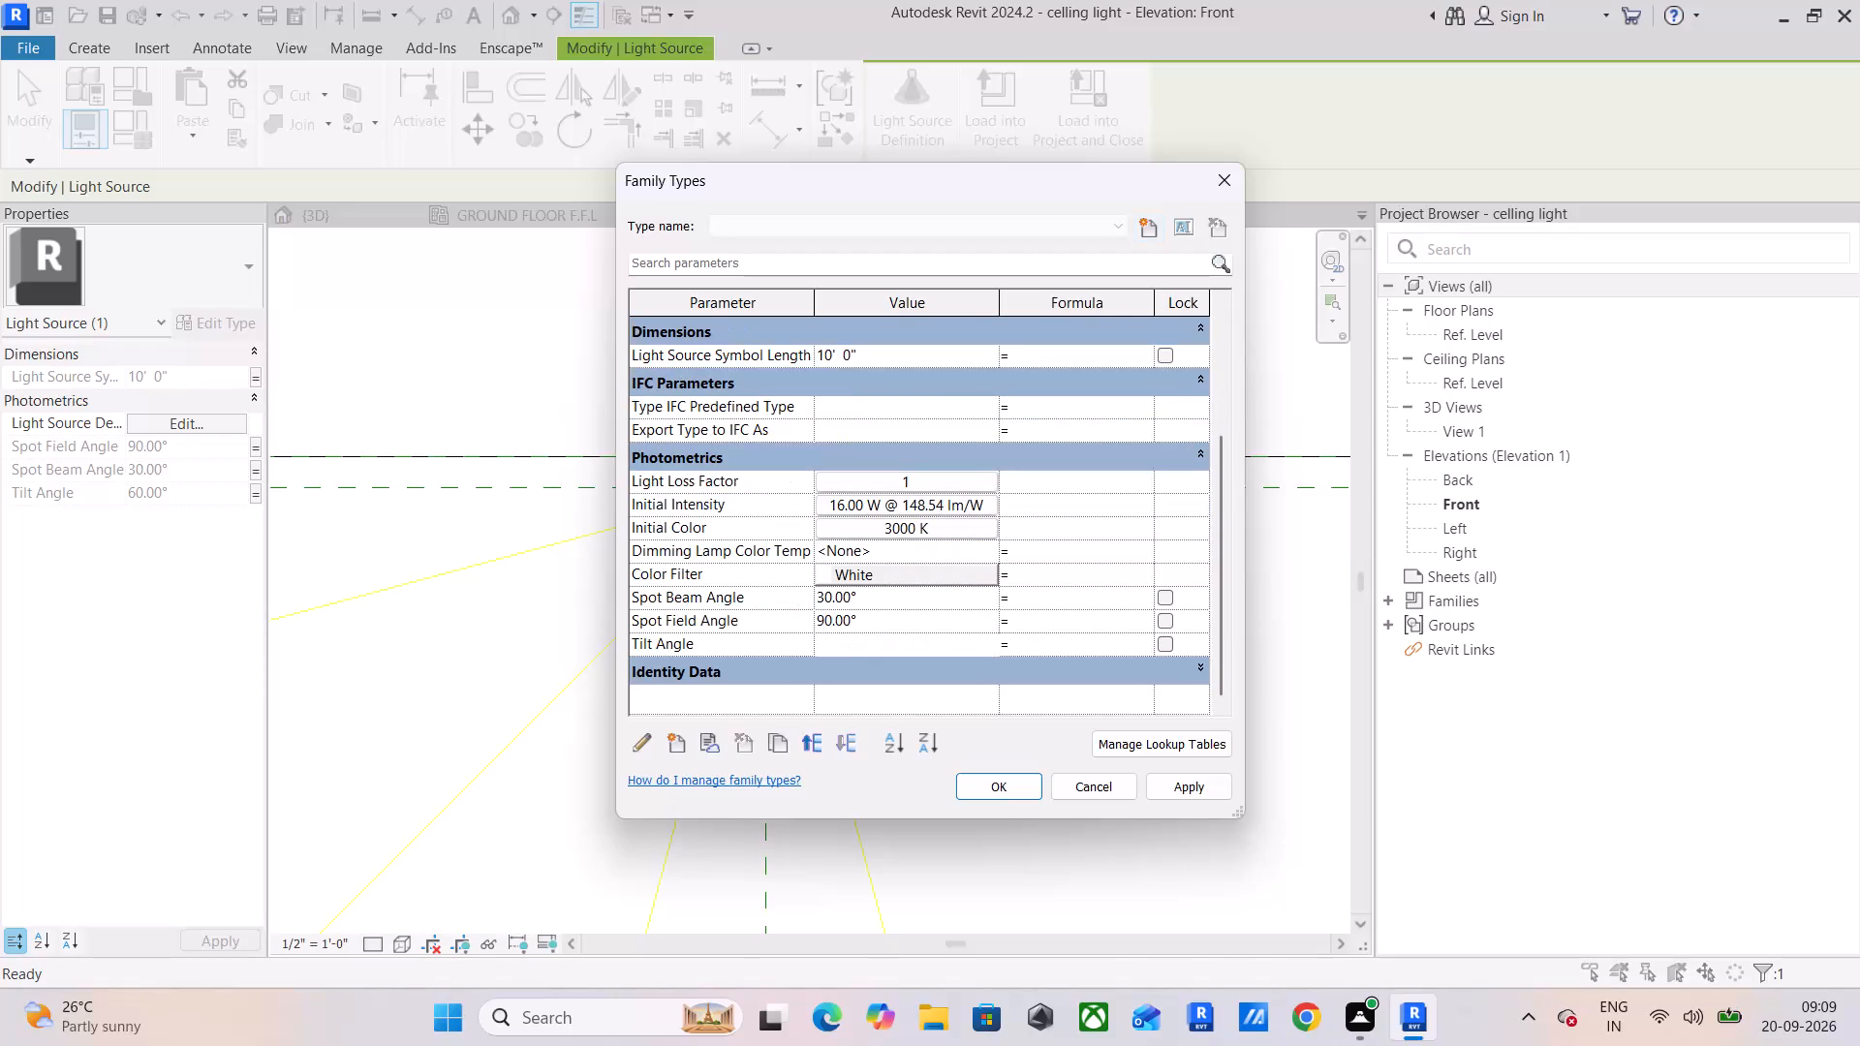
text(-90)
key(Return)
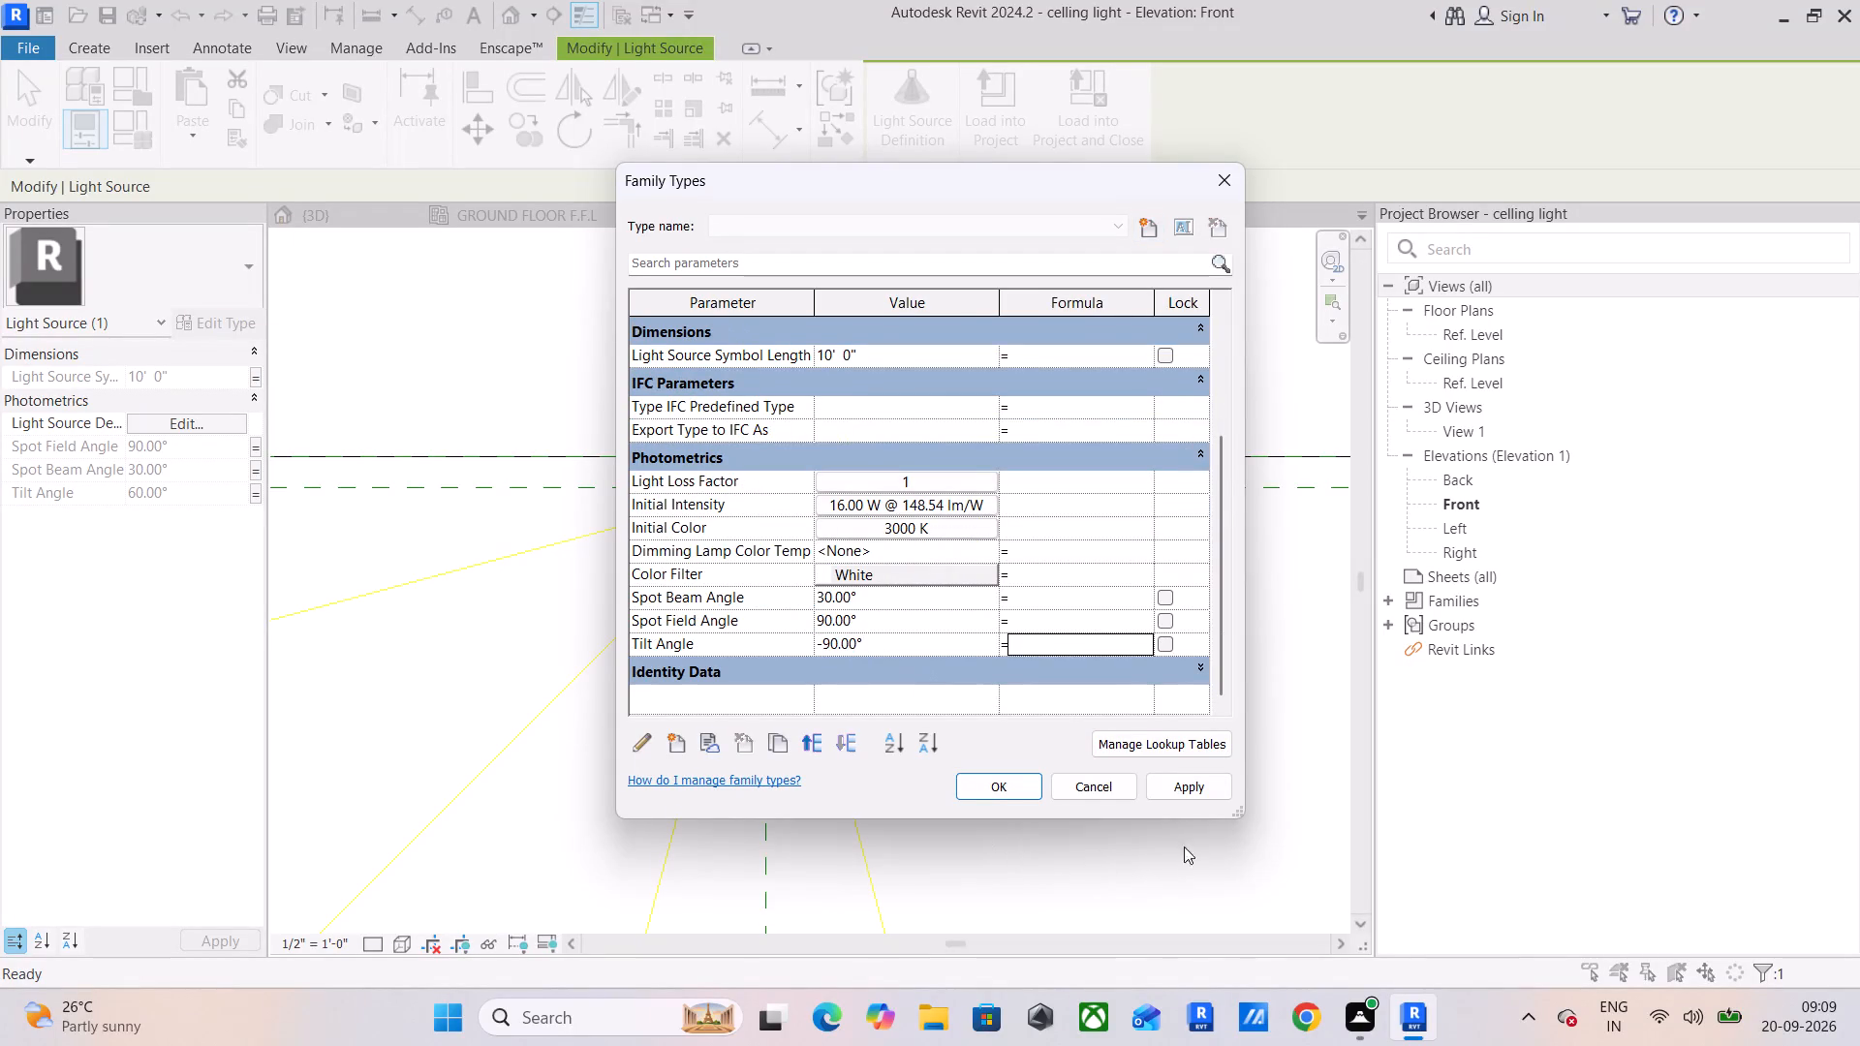
click(1178, 767)
click(1178, 780)
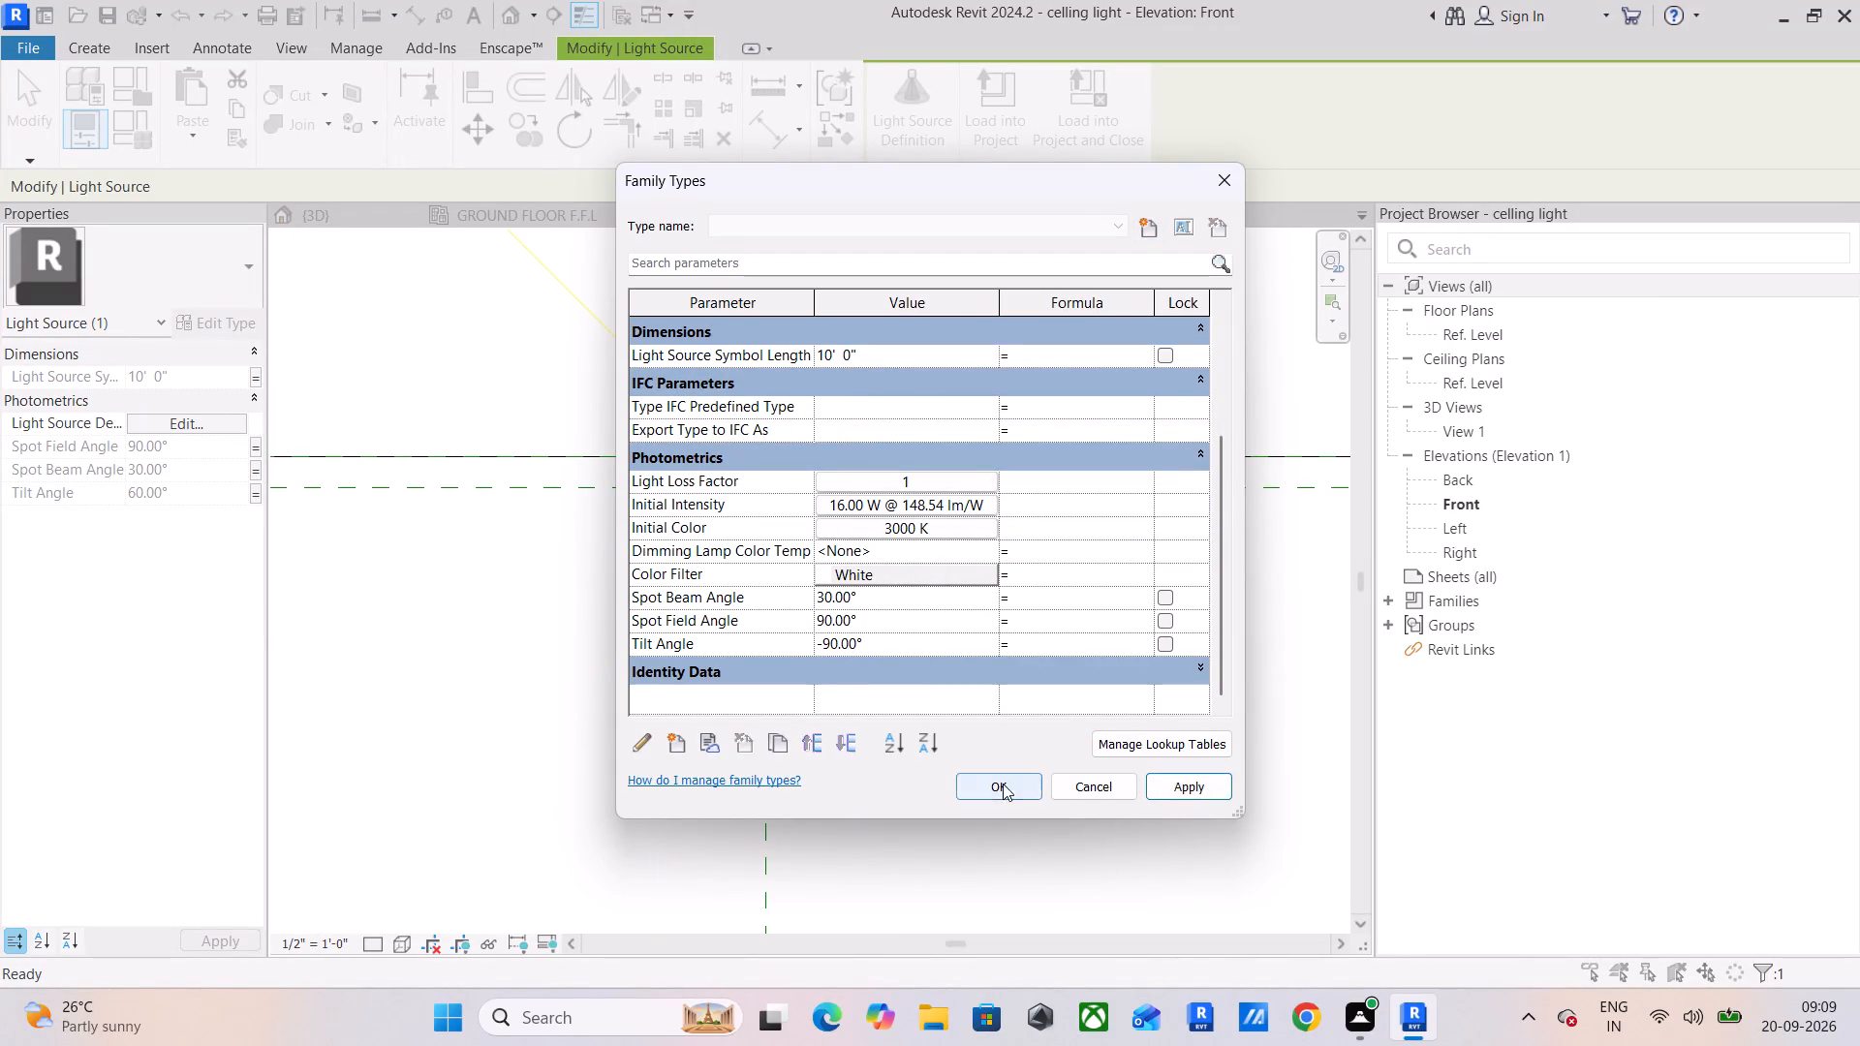
click(1003, 784)
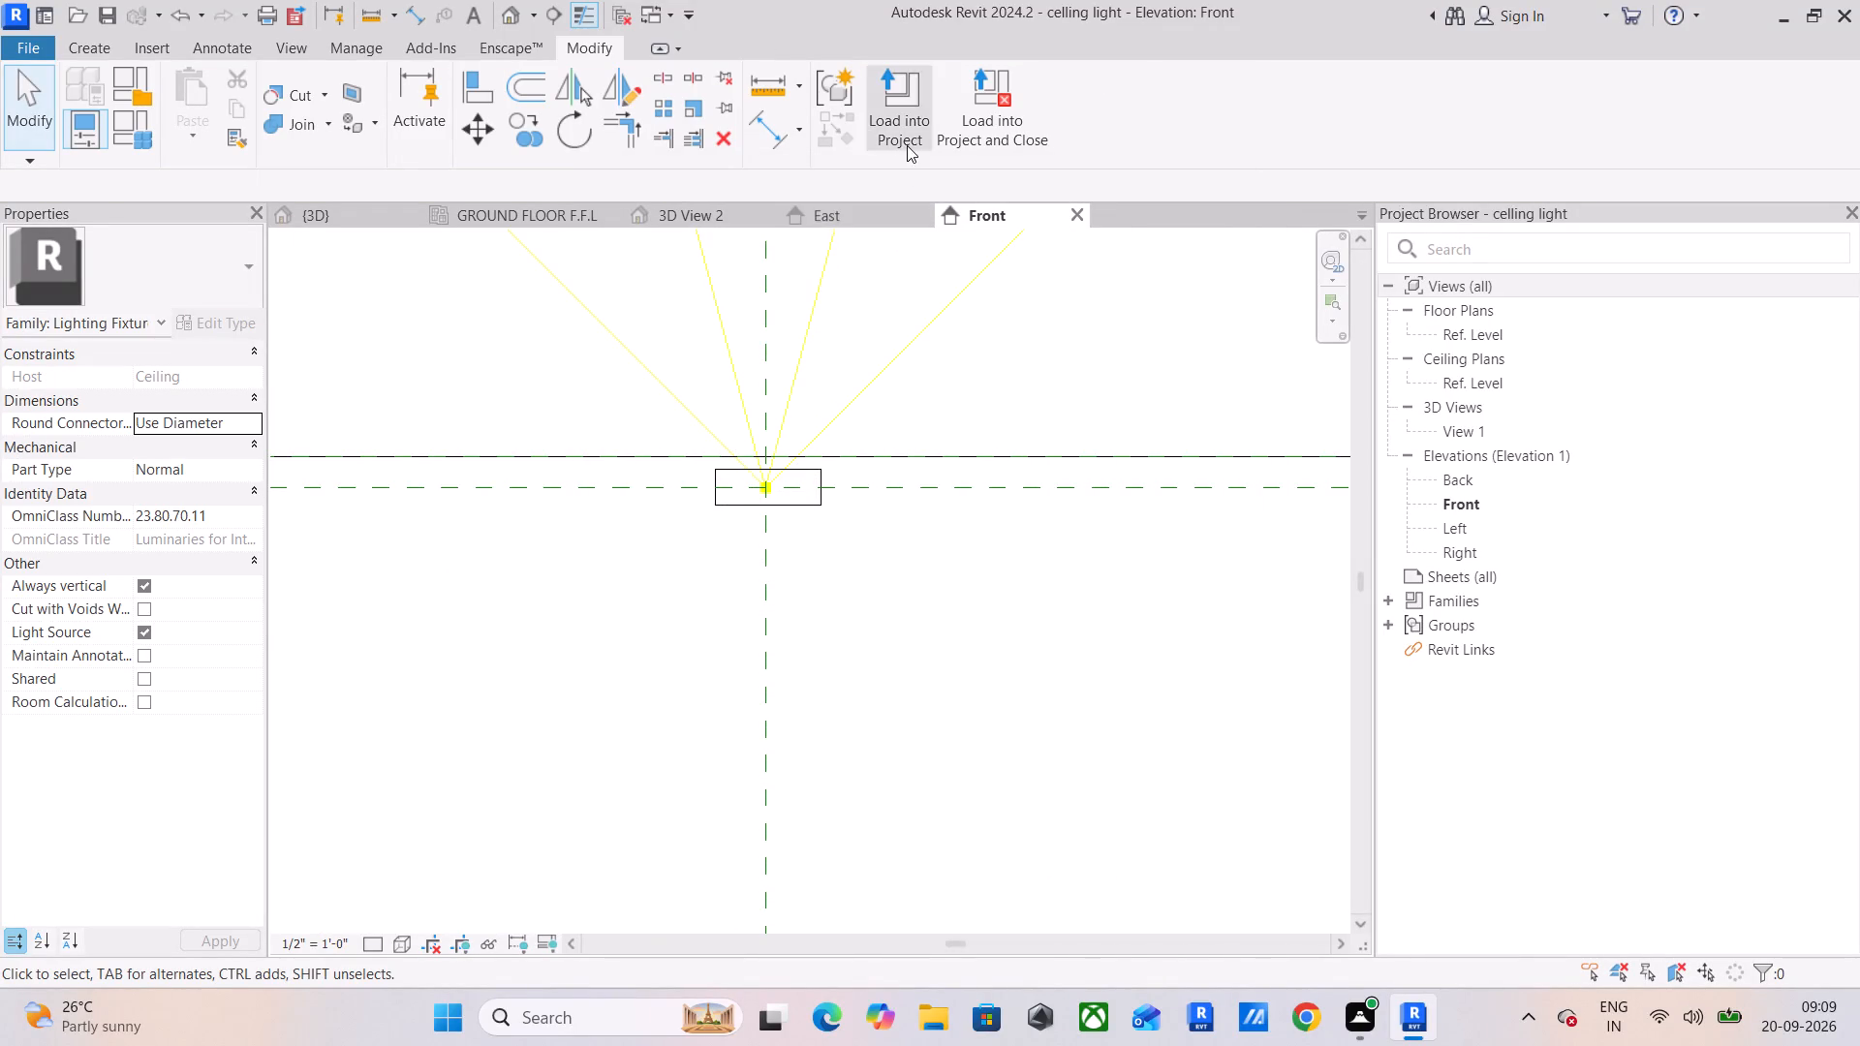
Load the celling light family with the changed tilt into intenship project 3, overwriting the existing version.
click(907, 145)
click(863, 442)
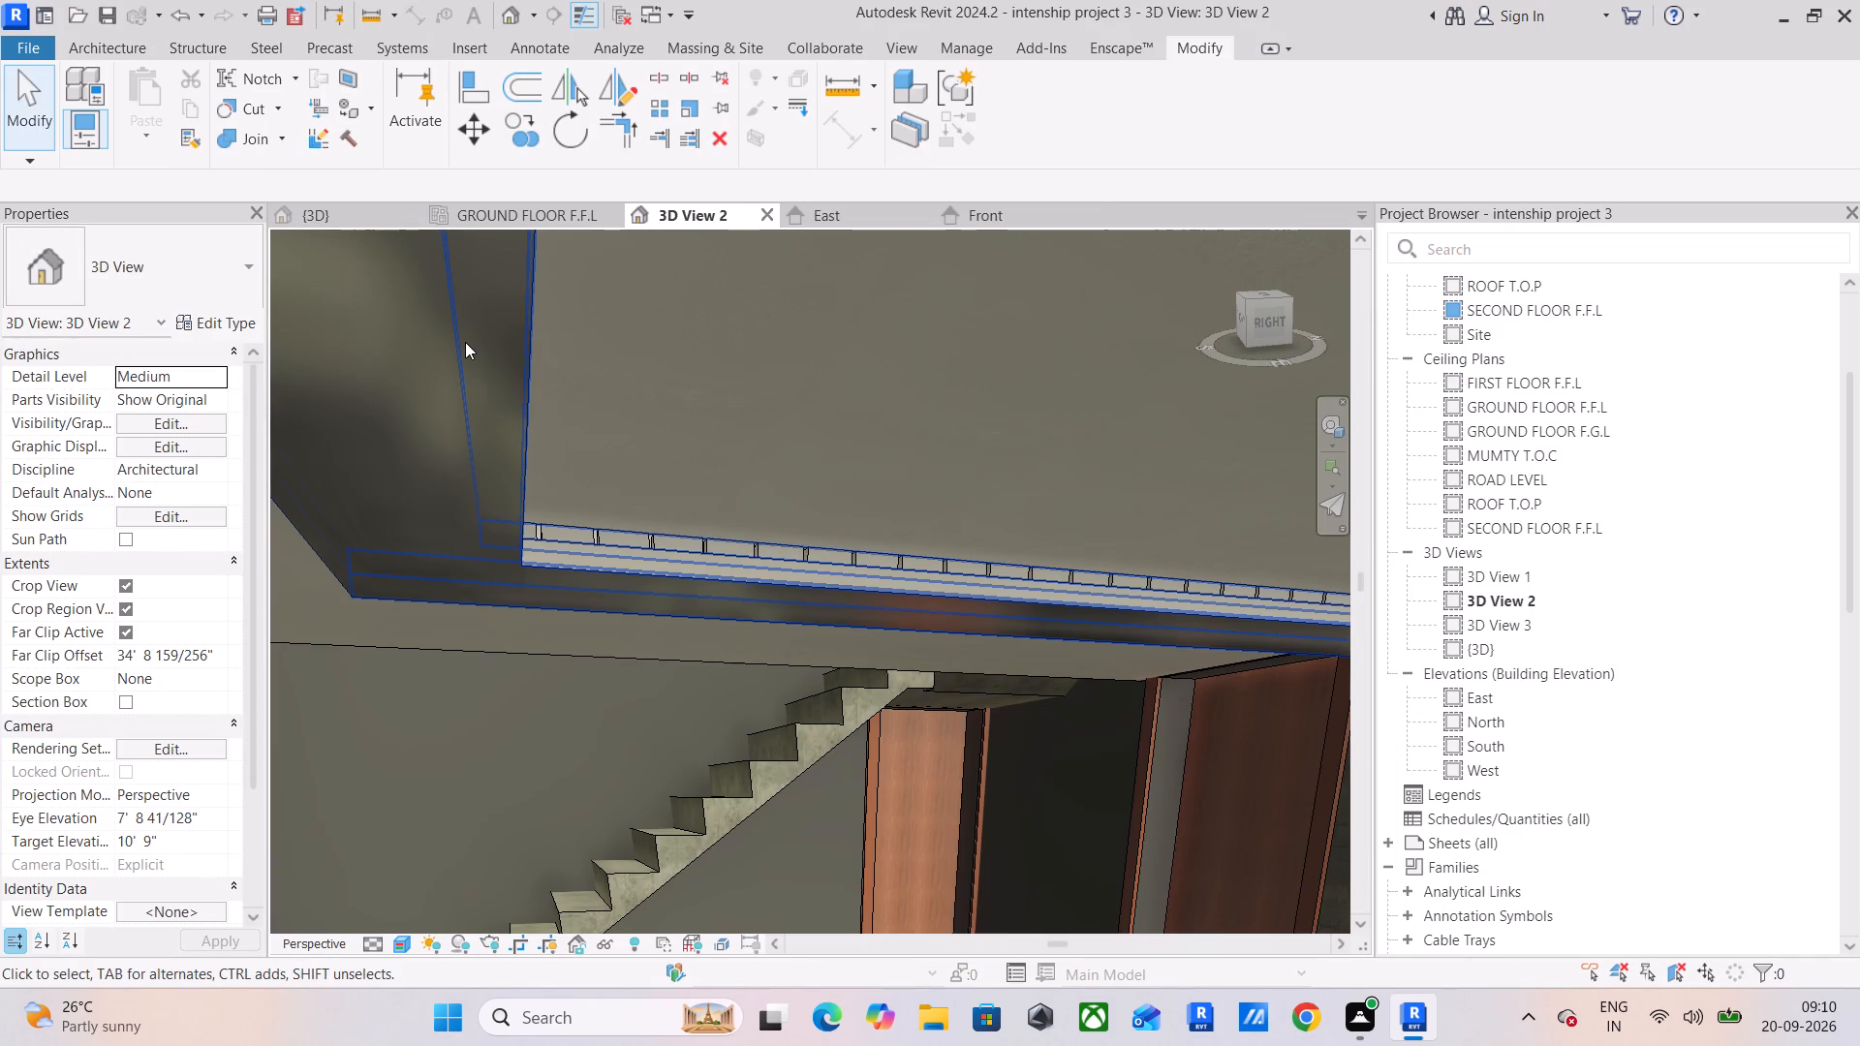
Render 3D View 2 with the existing Medium, artificial-only settings to check the tilted spot lights.
text(RR)
click(84, 77)
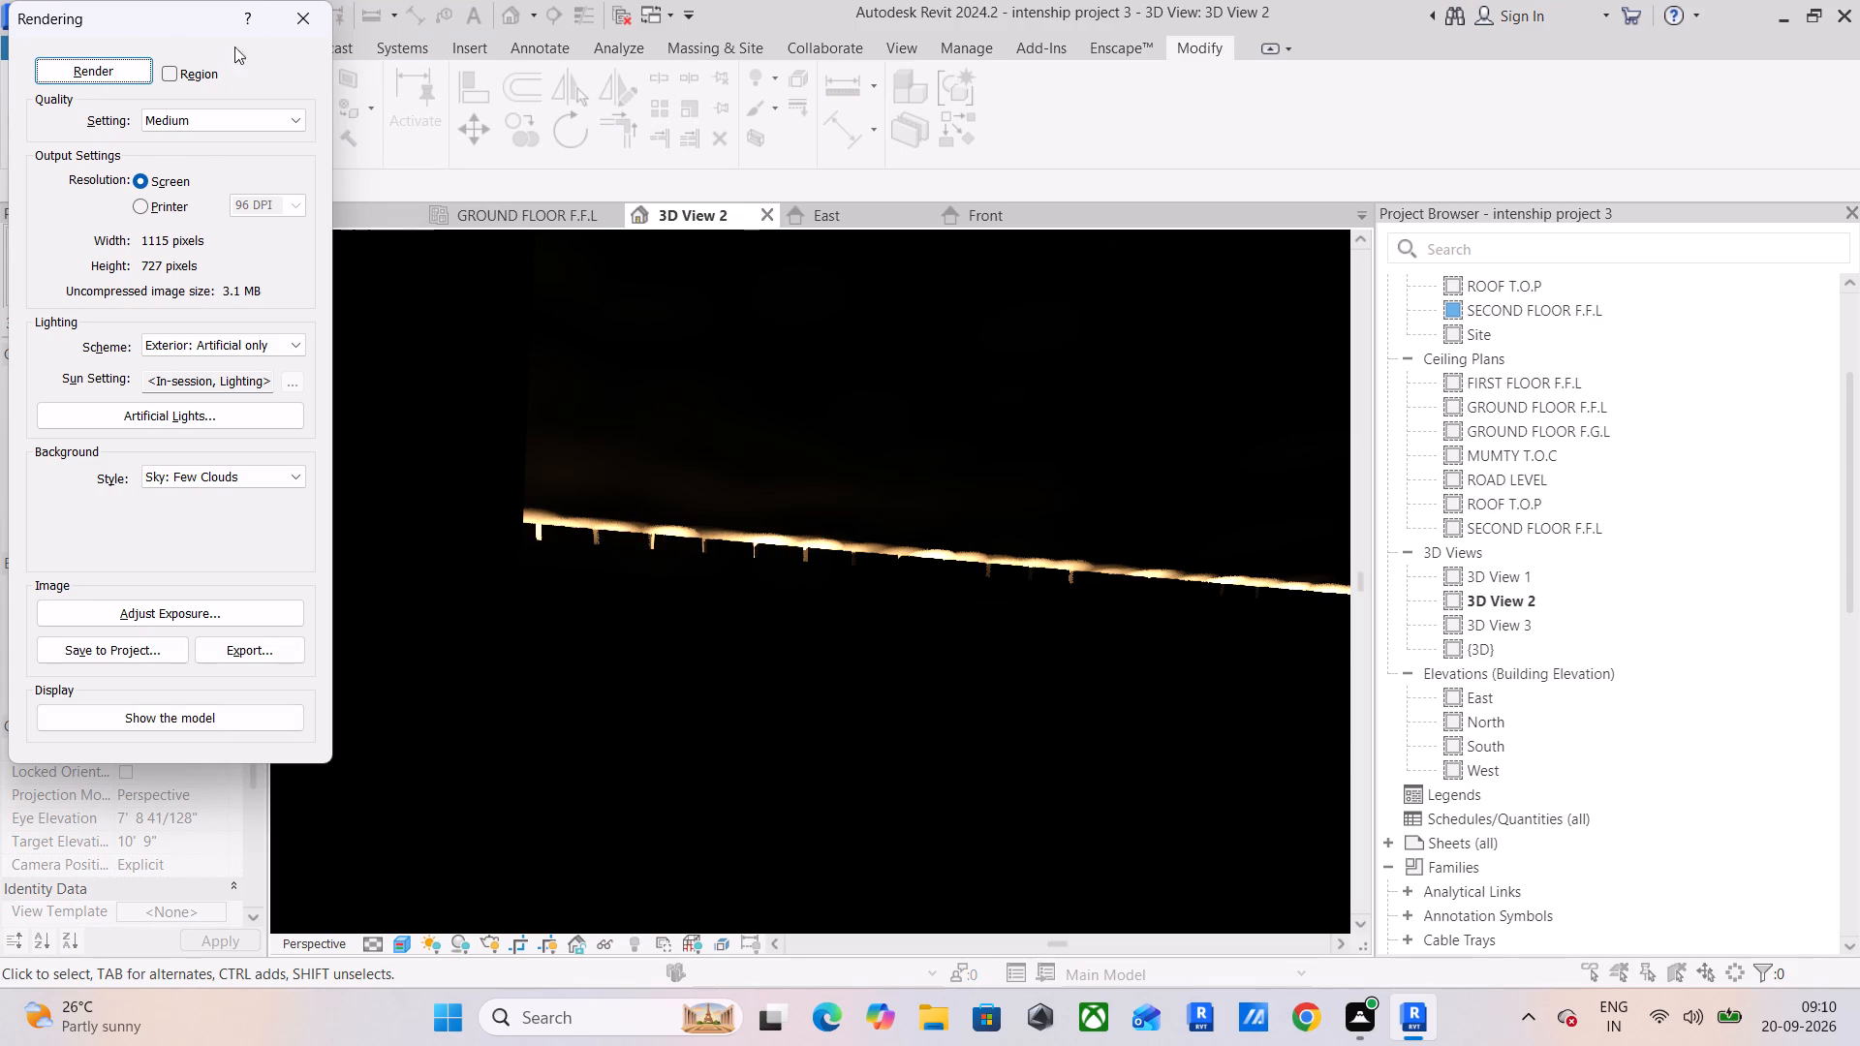
click(307, 18)
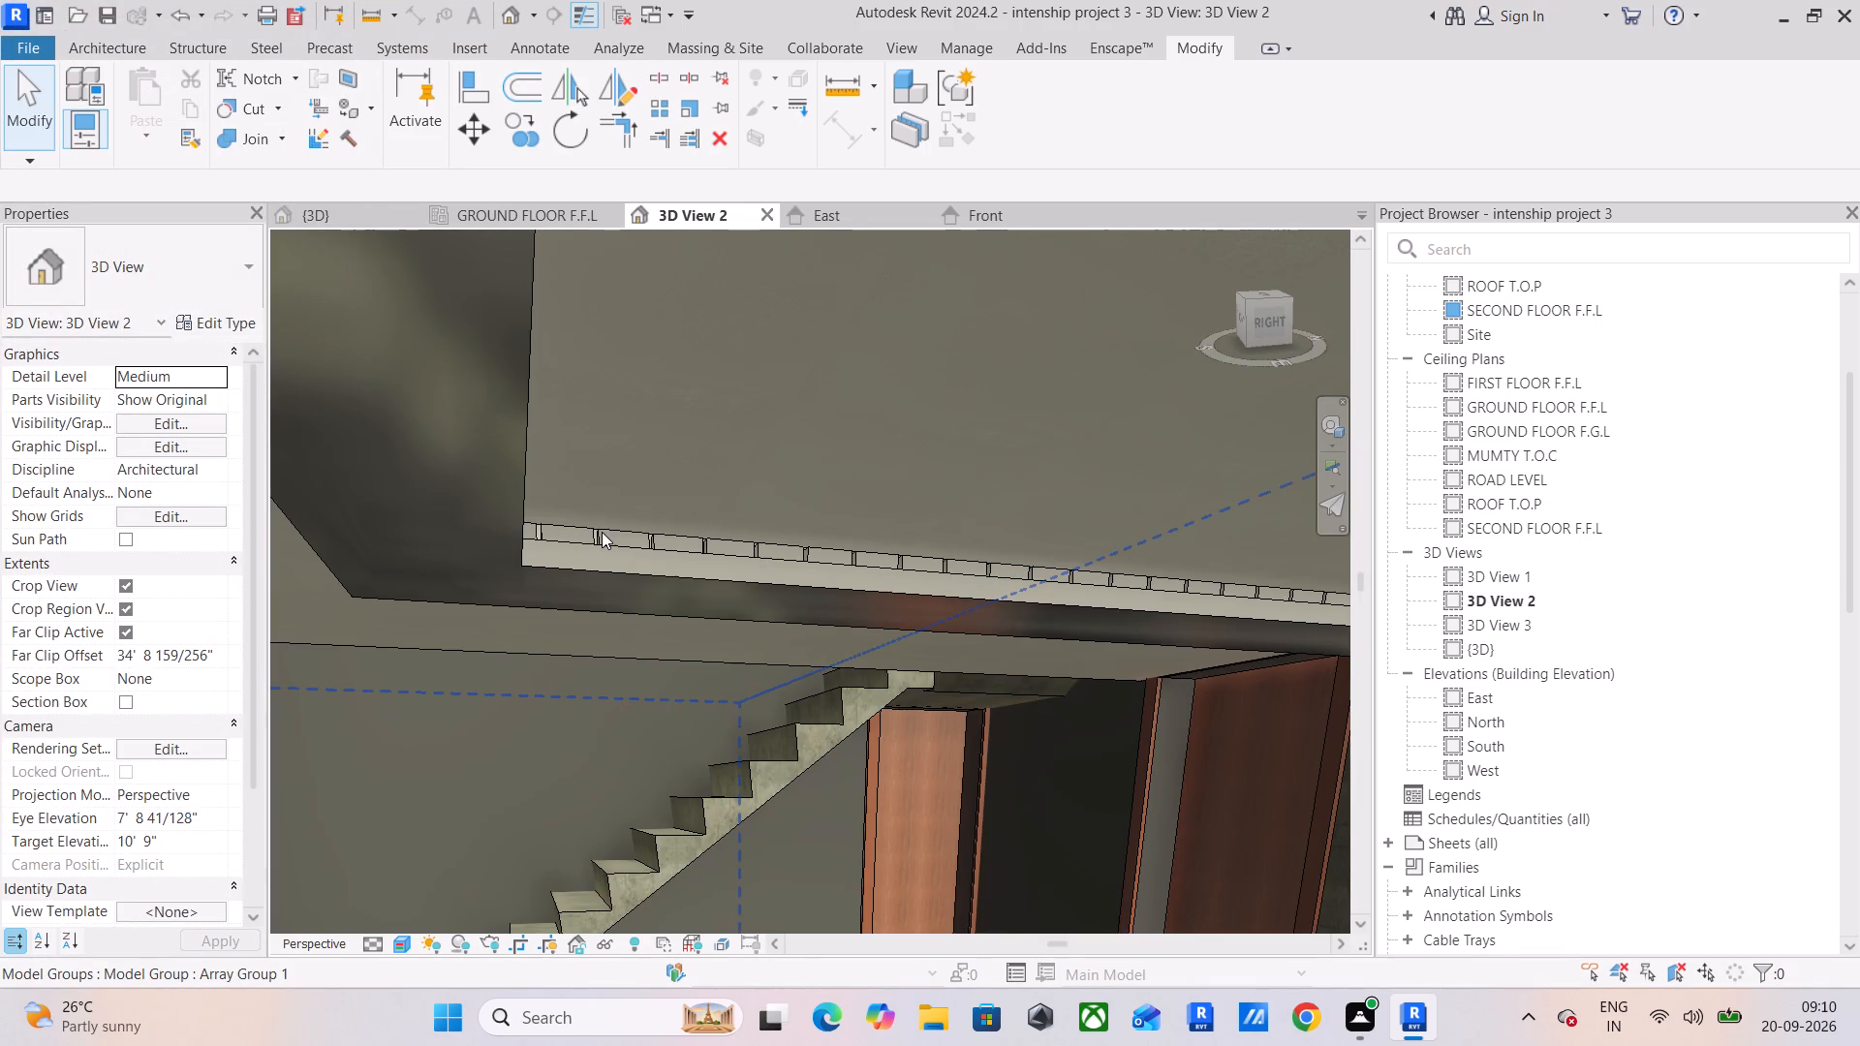
Examine an arrayed ceiling light and its gaps to the neighbouring lights along the ceiling step in 3D View 2.
click(611, 528)
scroll(611, 528, up, 9)
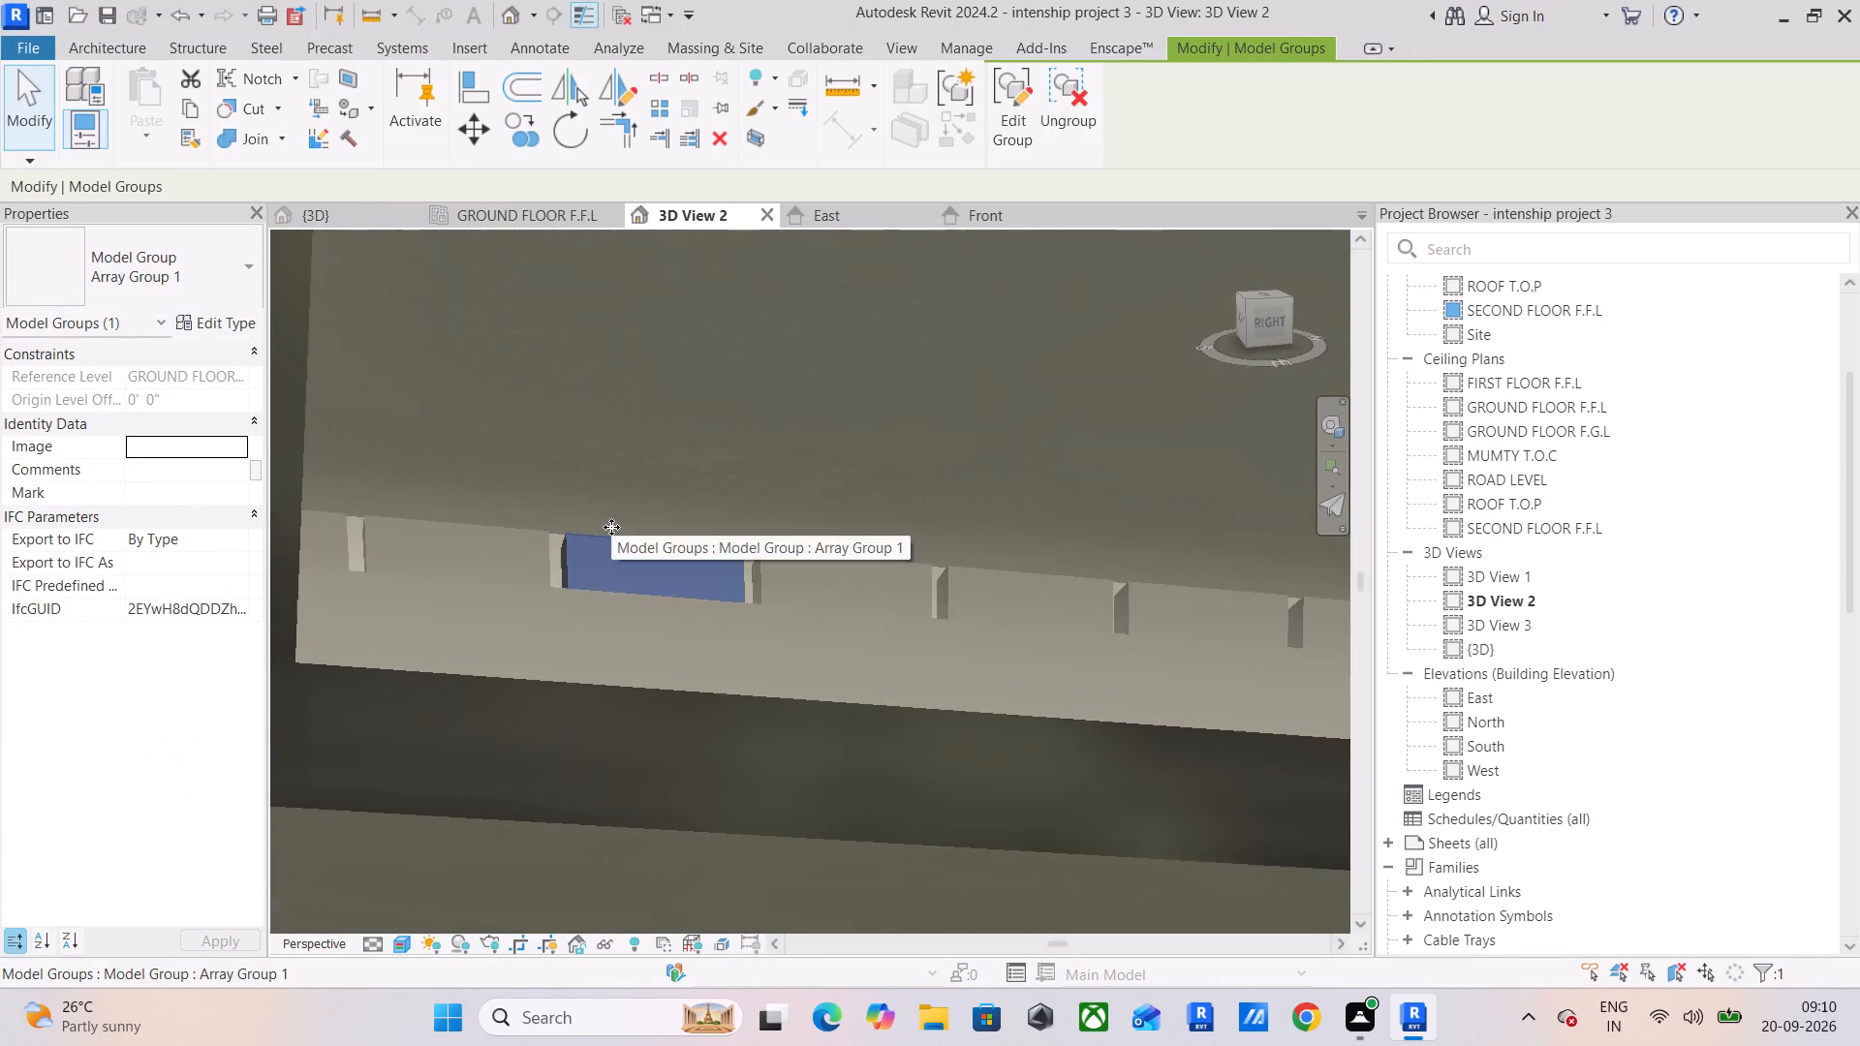
scroll(611, 527, up, 6)
scroll(611, 527, down, 3)
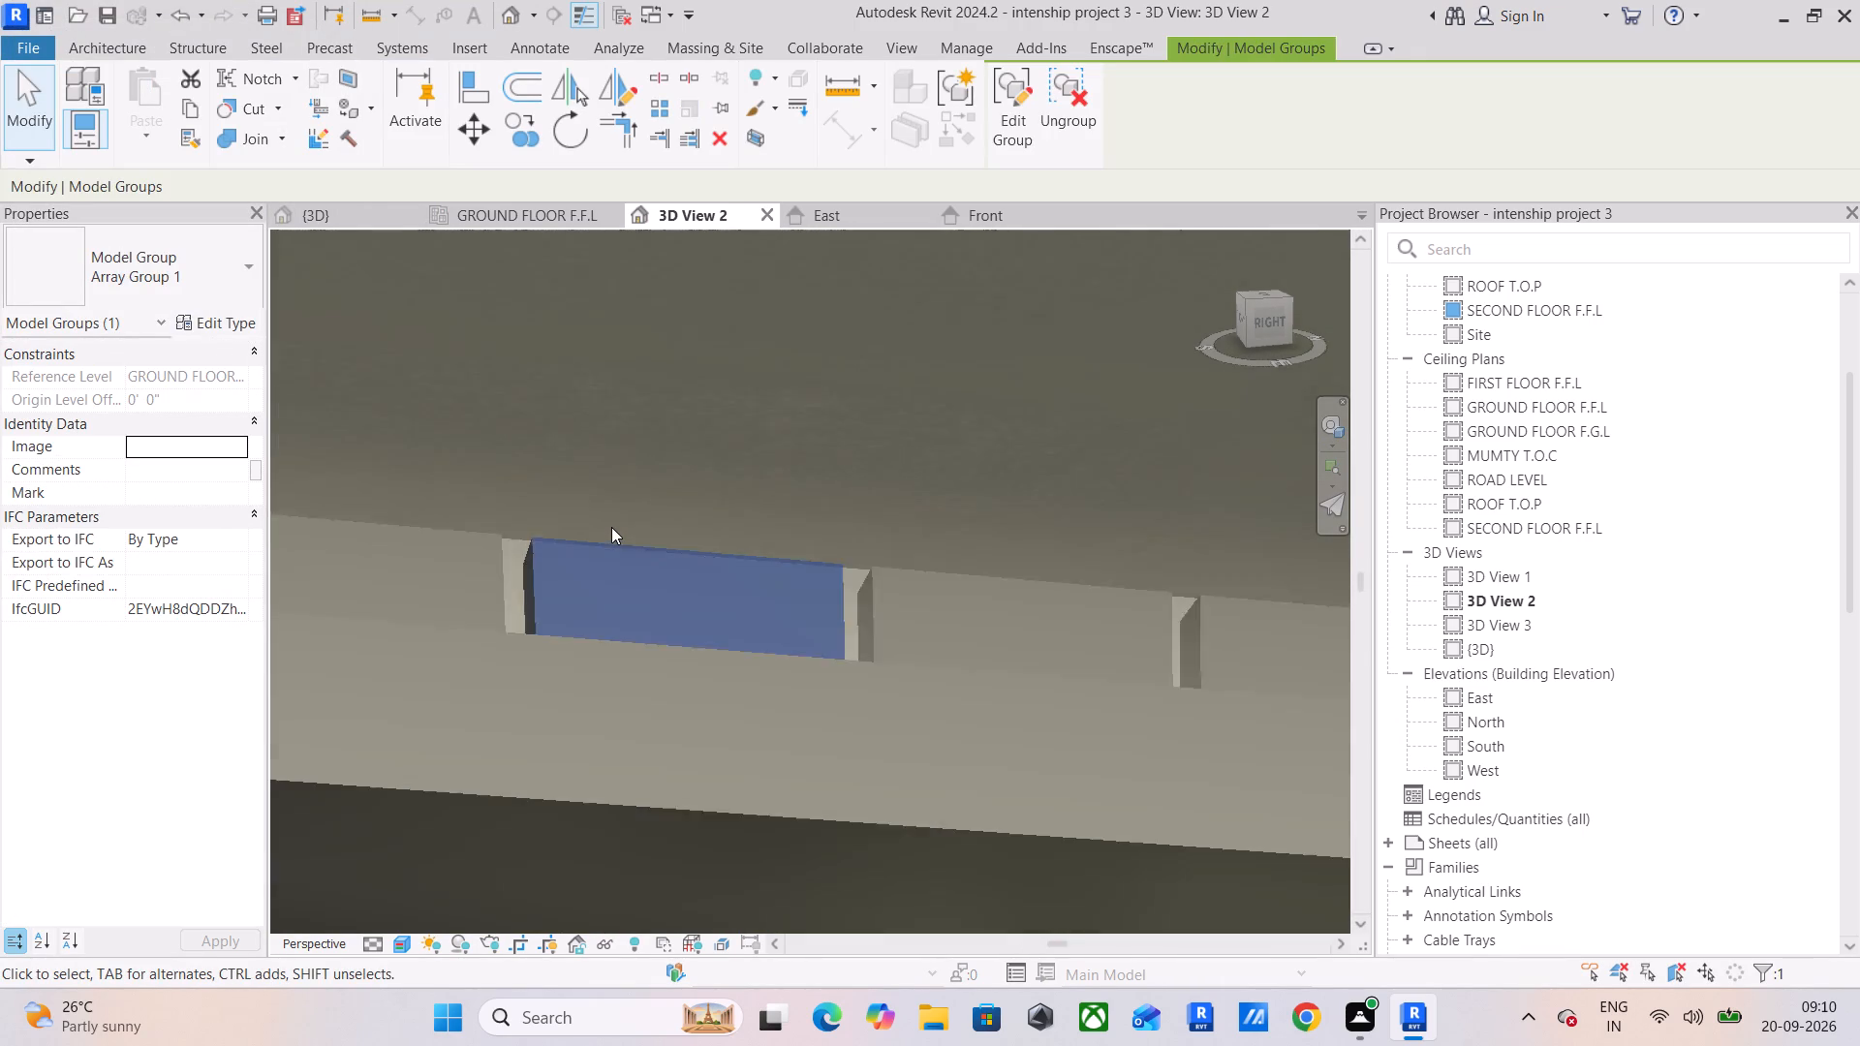
scroll(611, 527, down, 8)
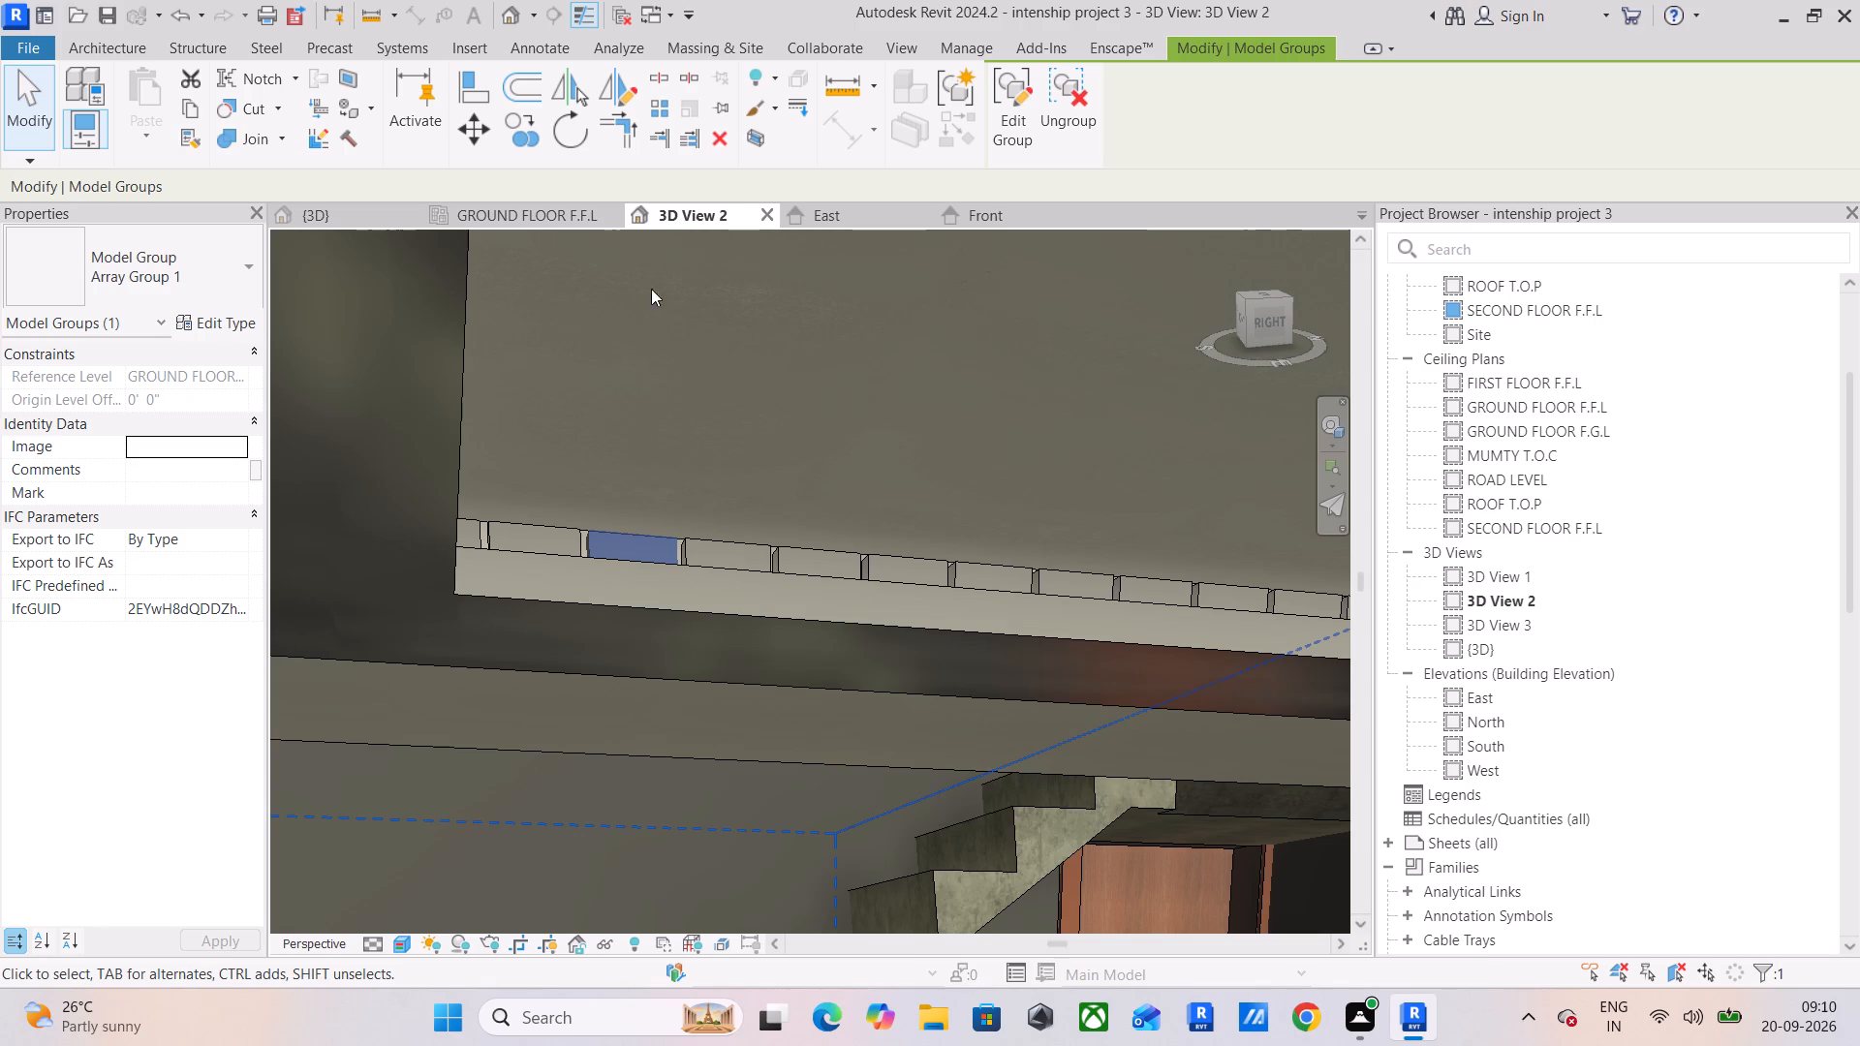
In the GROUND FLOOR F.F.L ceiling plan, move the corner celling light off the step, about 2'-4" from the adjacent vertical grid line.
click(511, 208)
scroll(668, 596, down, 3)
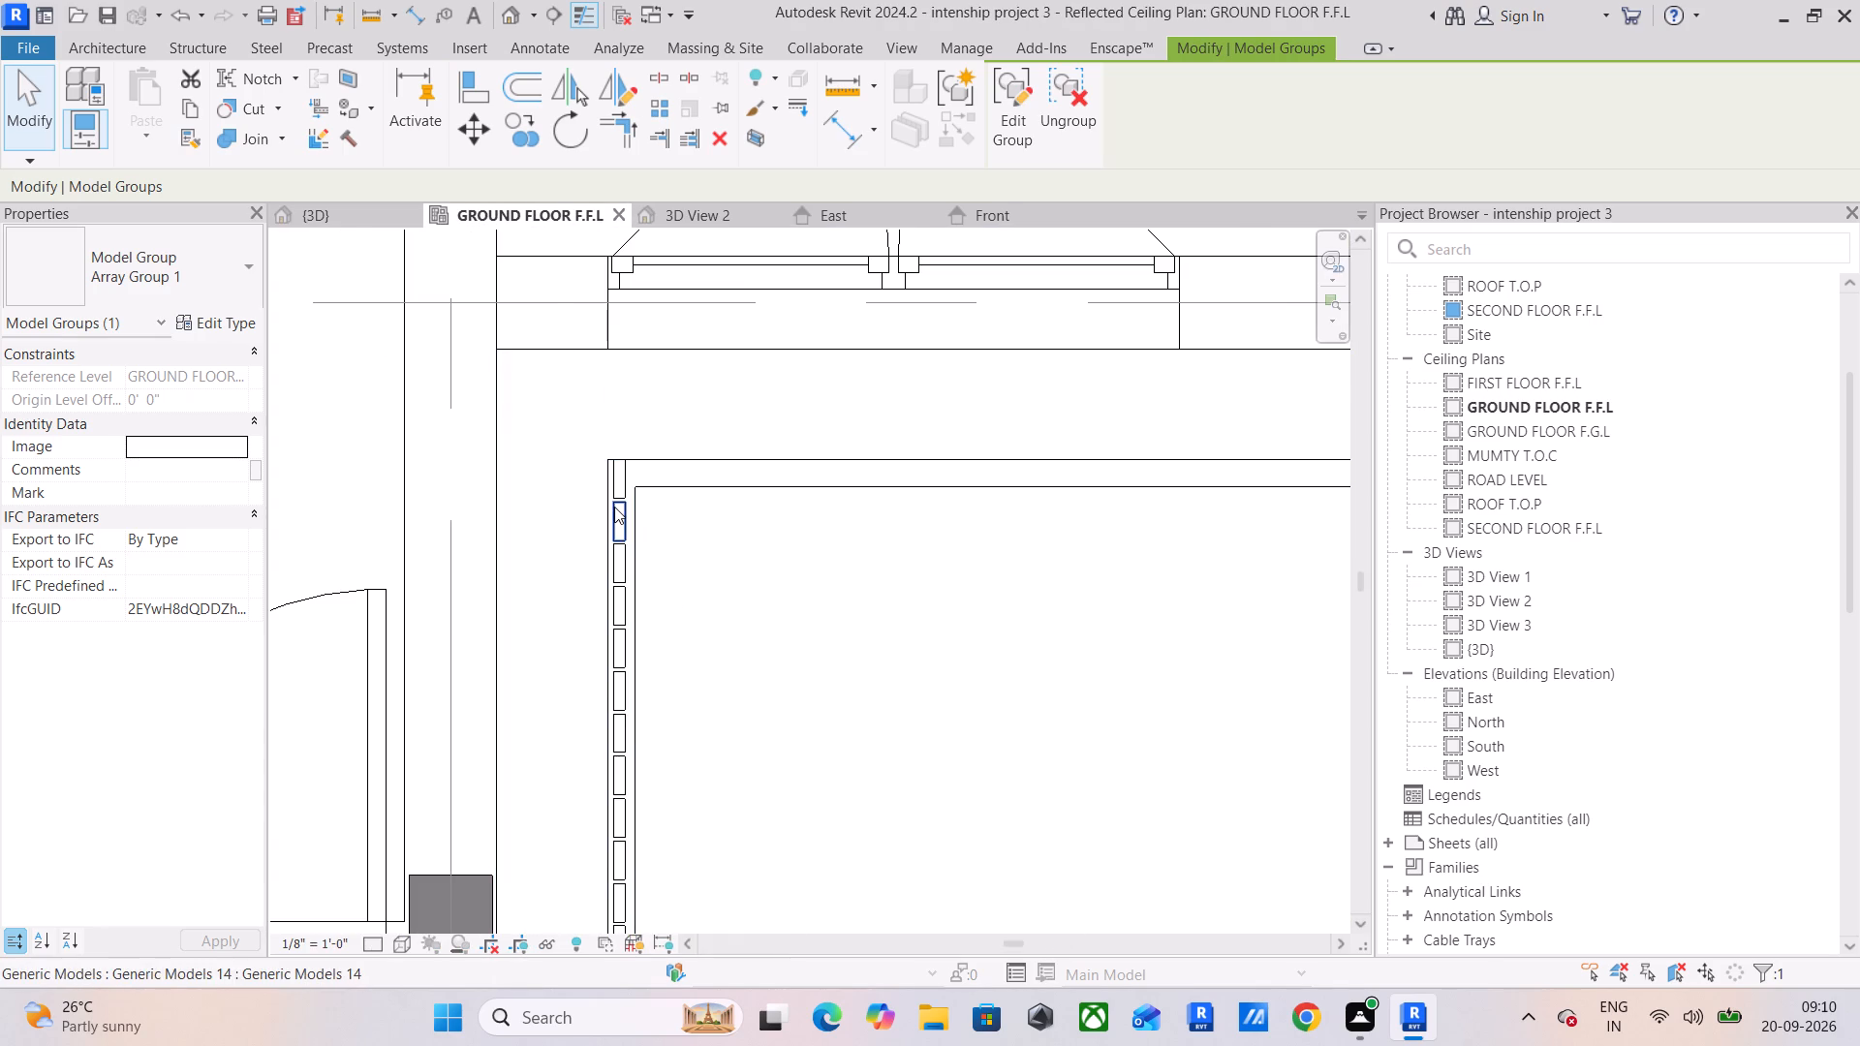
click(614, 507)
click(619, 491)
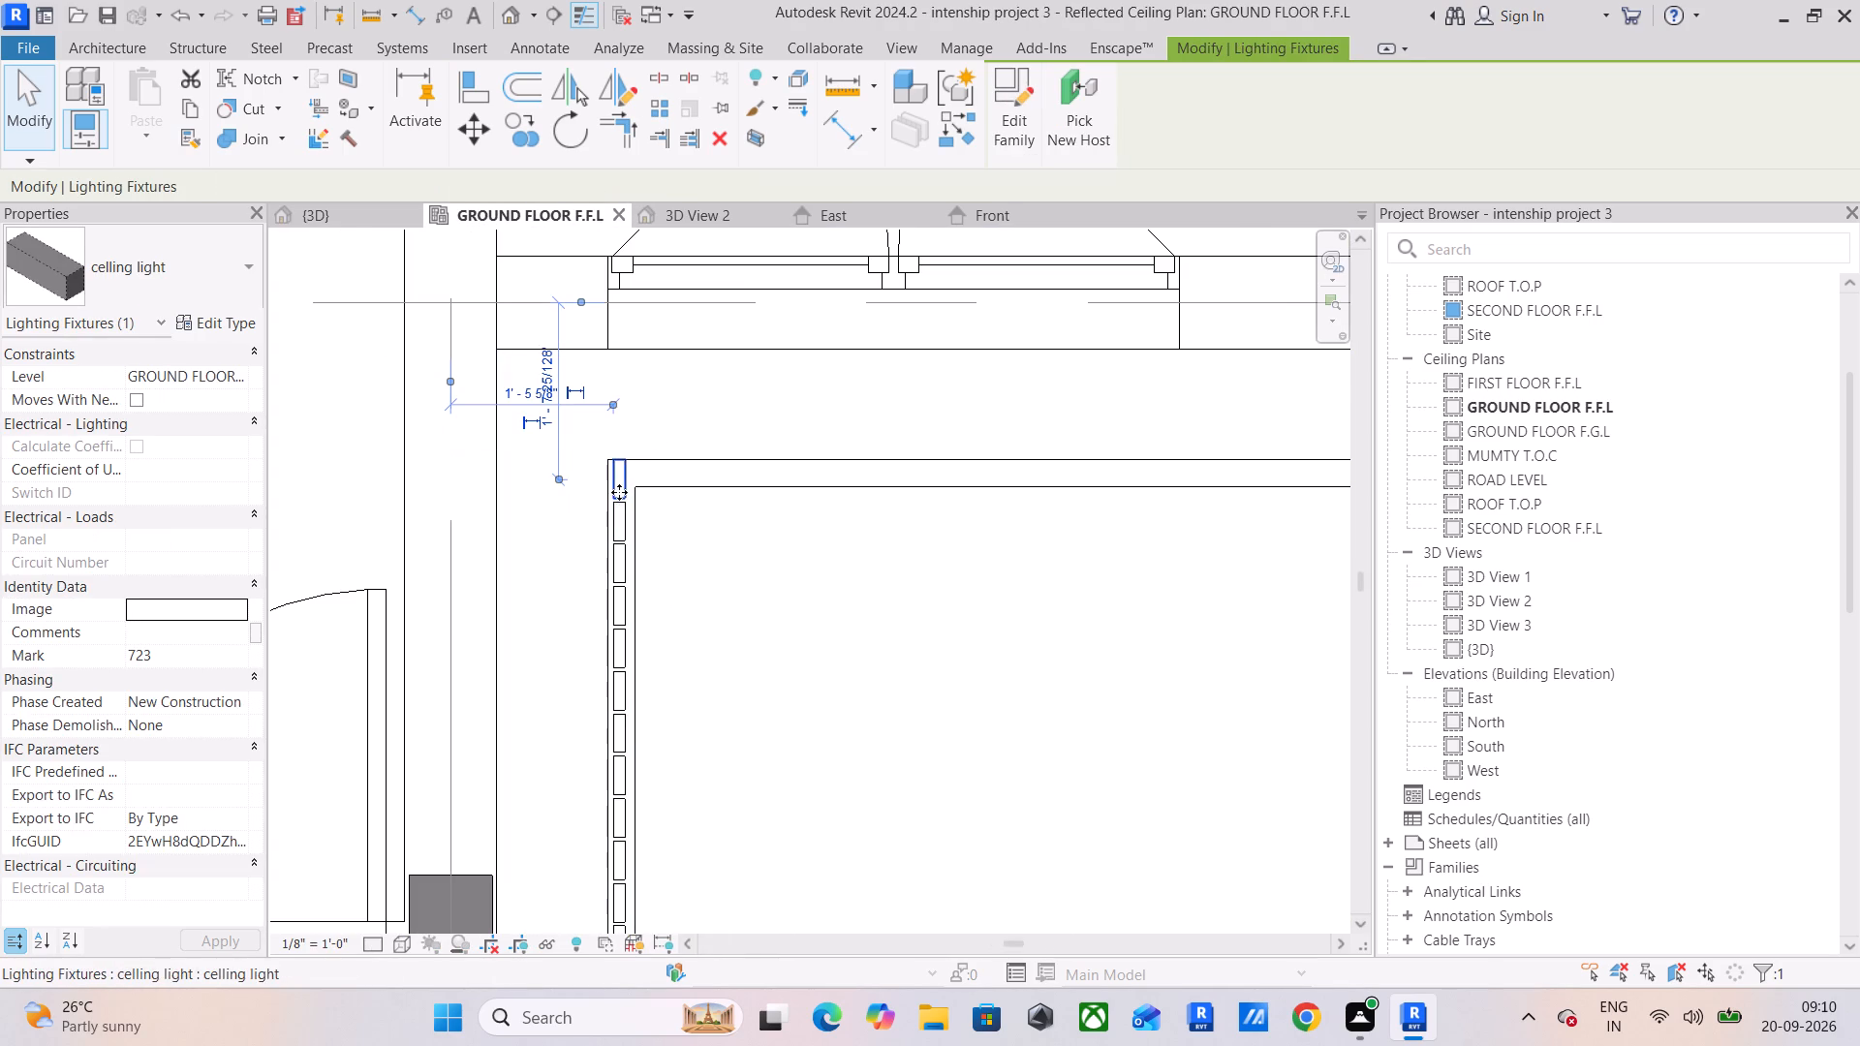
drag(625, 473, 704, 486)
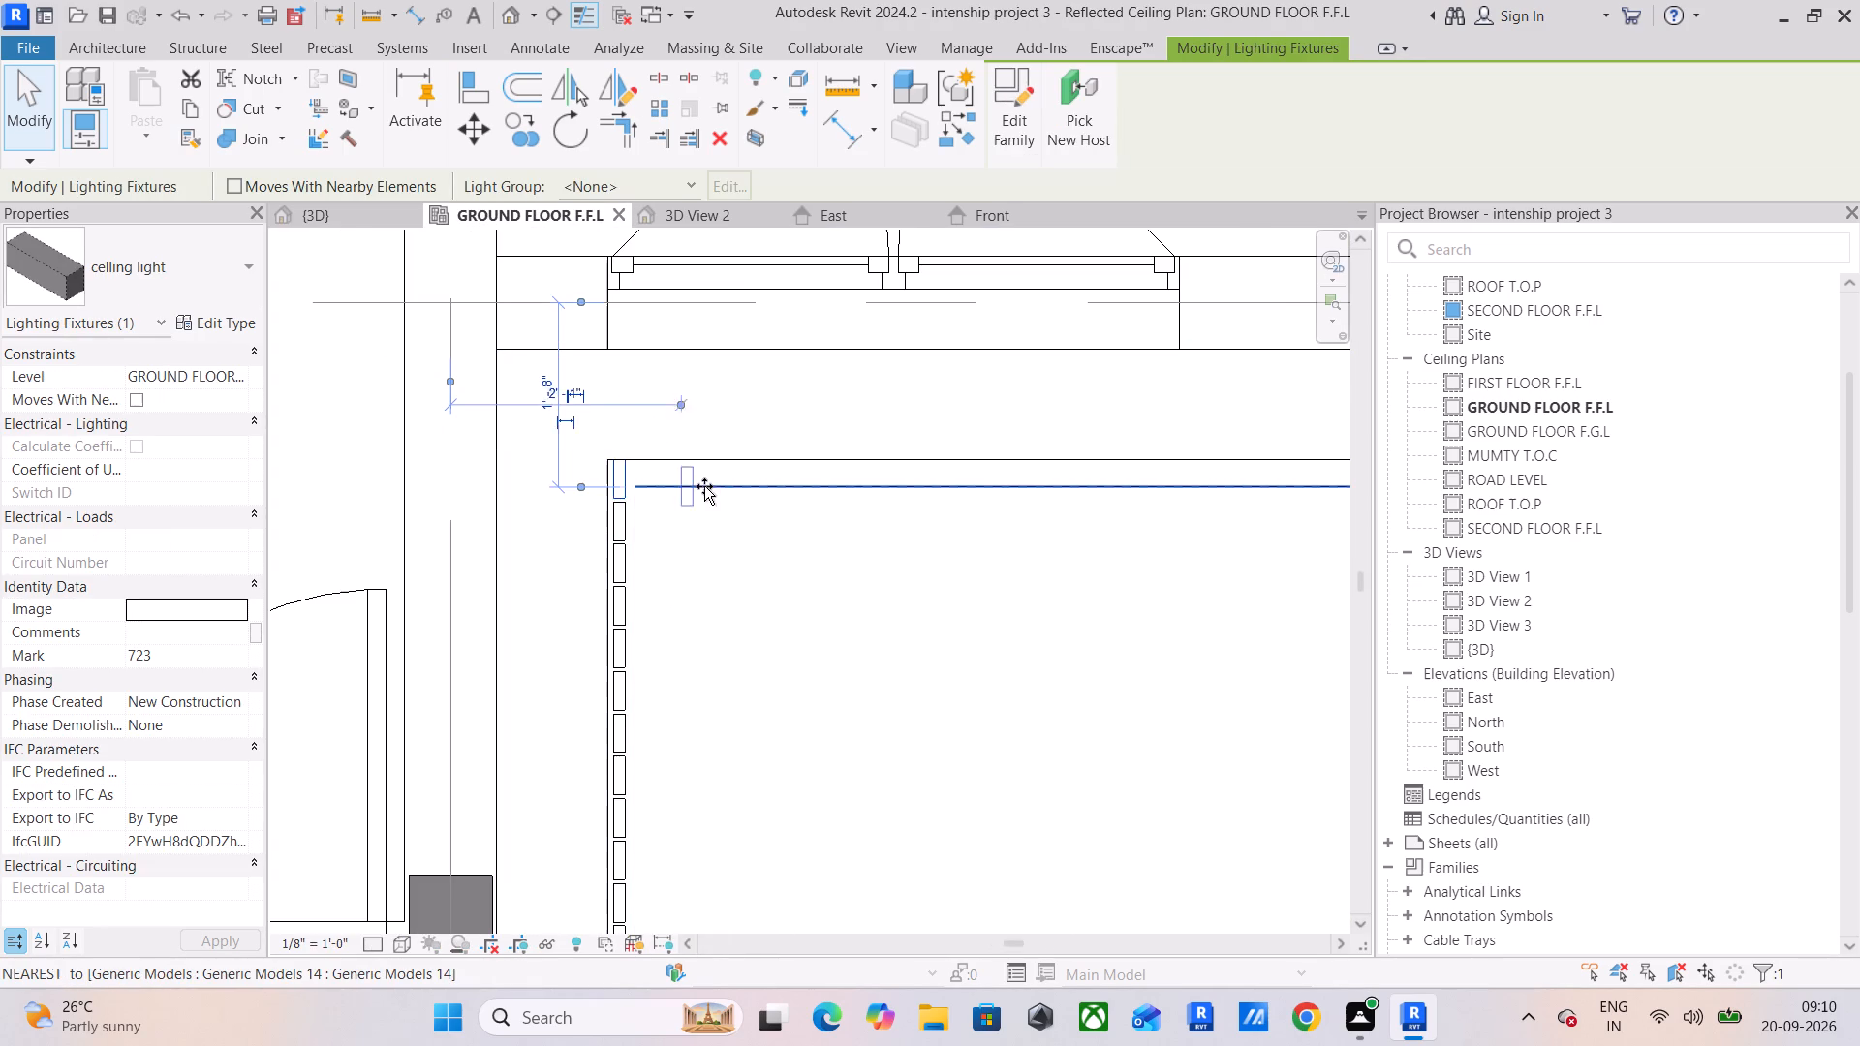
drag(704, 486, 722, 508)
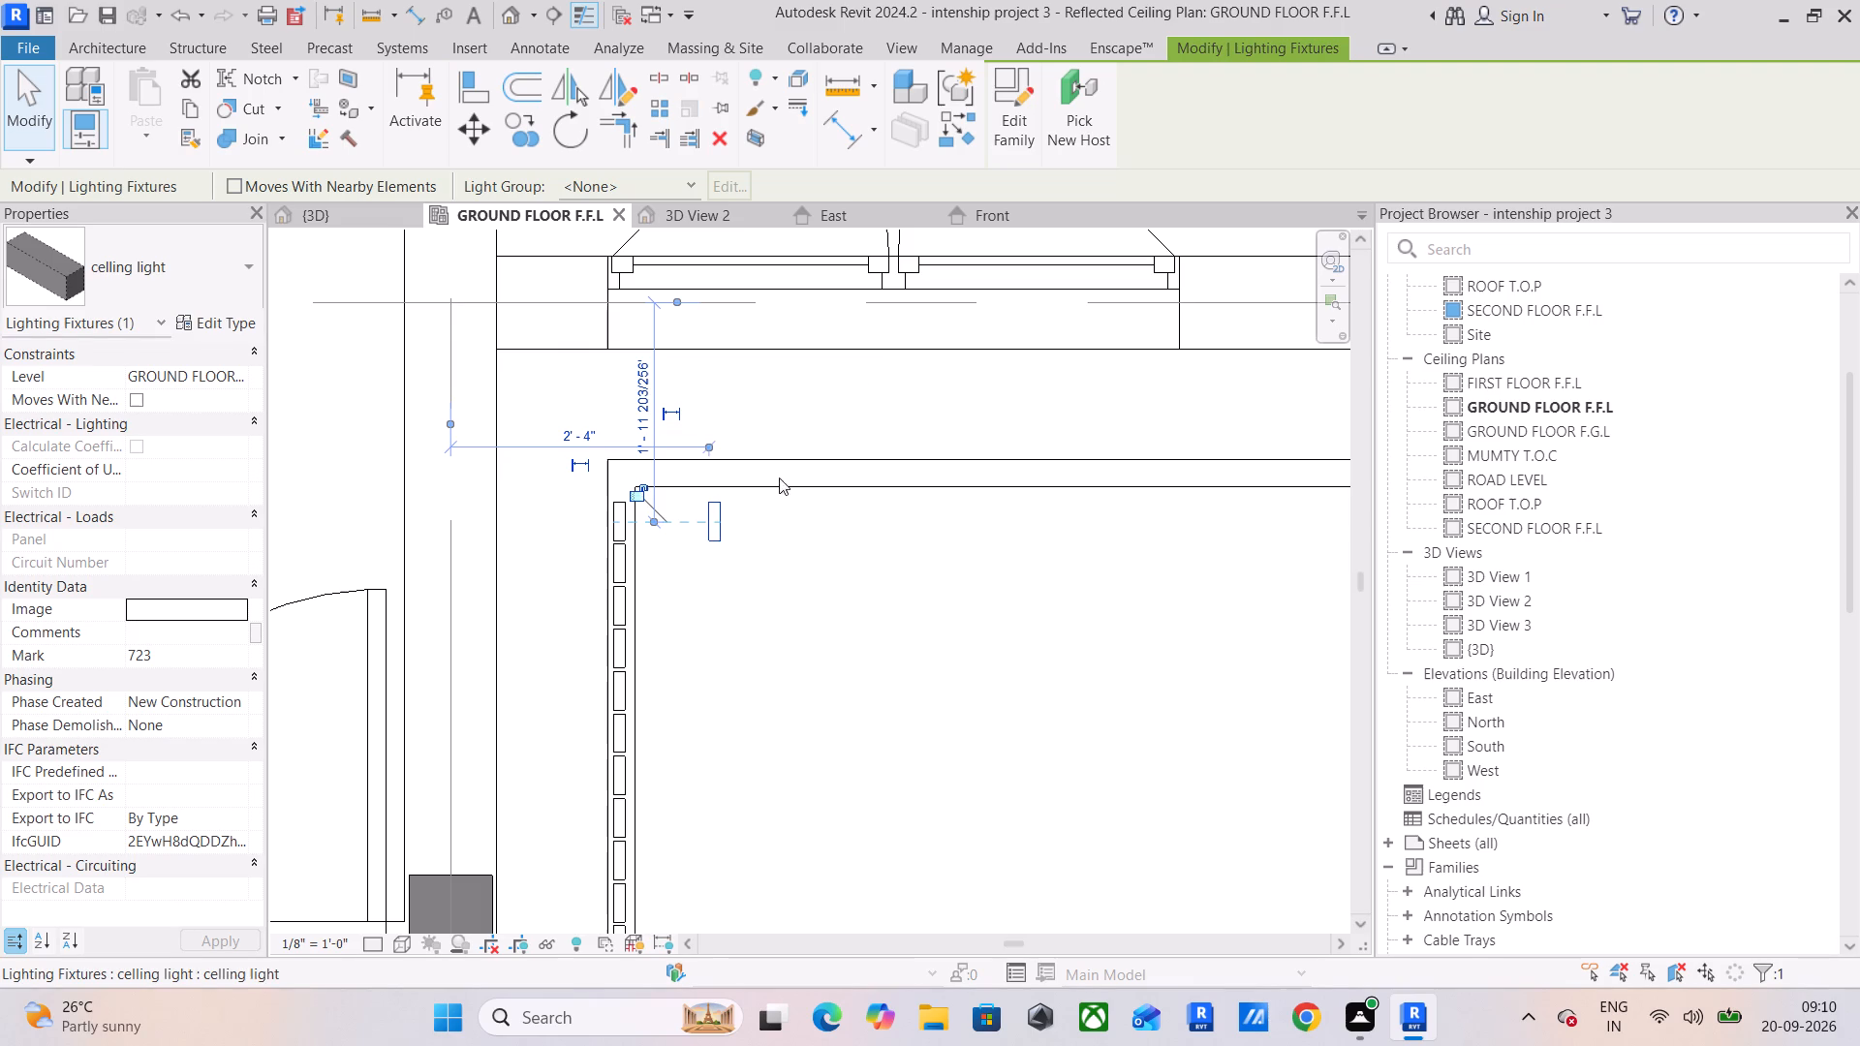
Widen the crop region of 3D View 2 on the window side so it takes in the moved celling light.
click(718, 212)
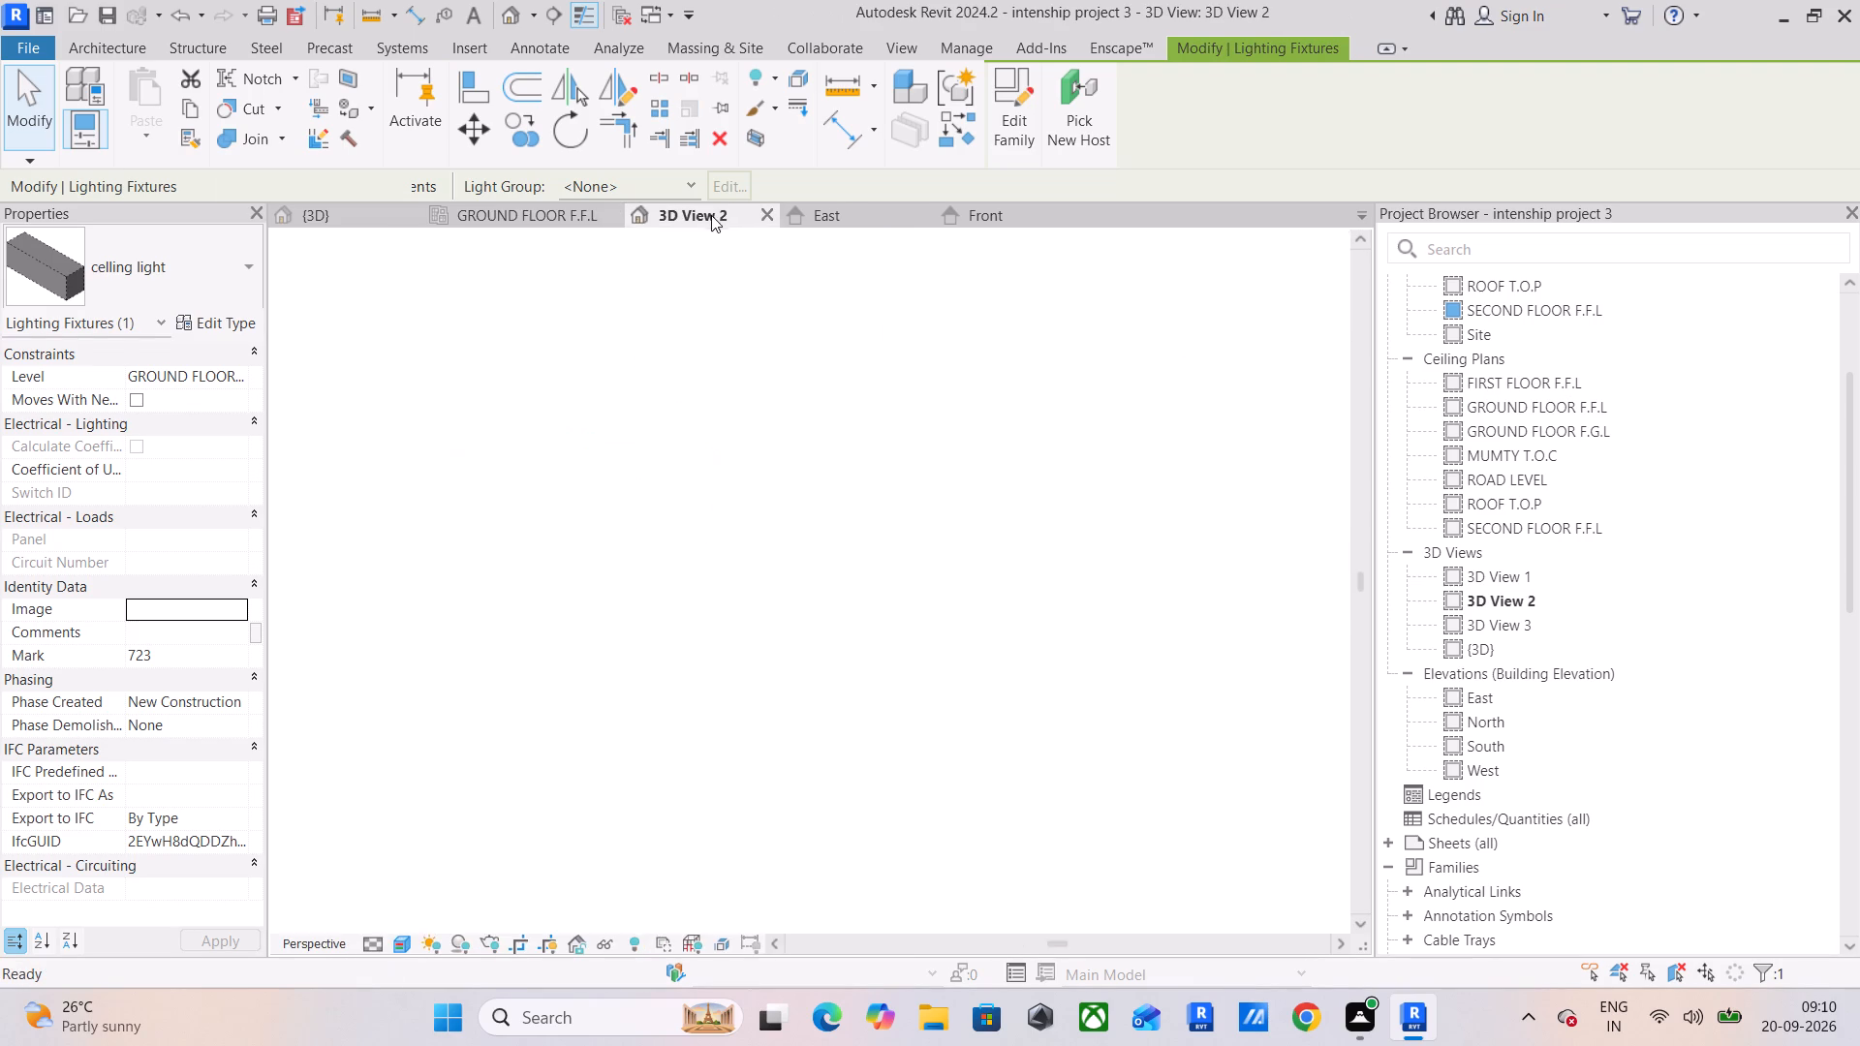
scroll(776, 591, down, 7)
middle_drag(867, 573, 359, 483)
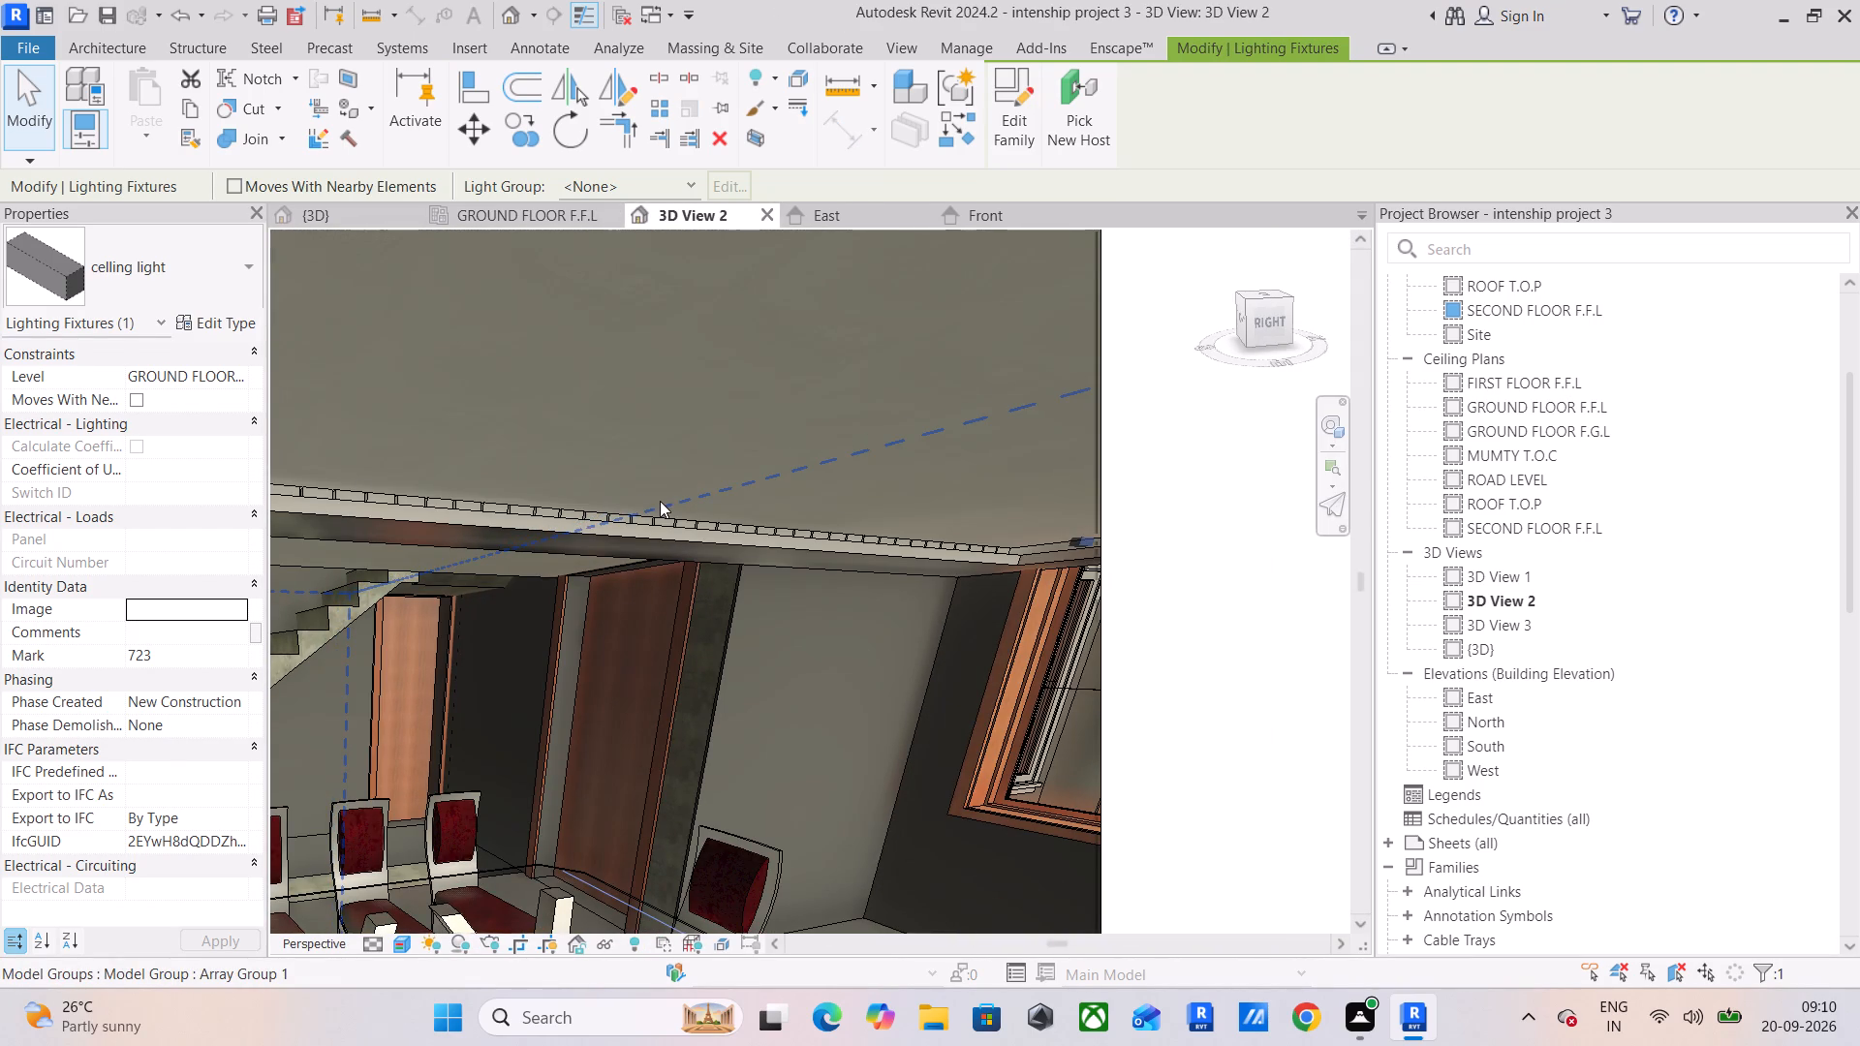
click(1101, 452)
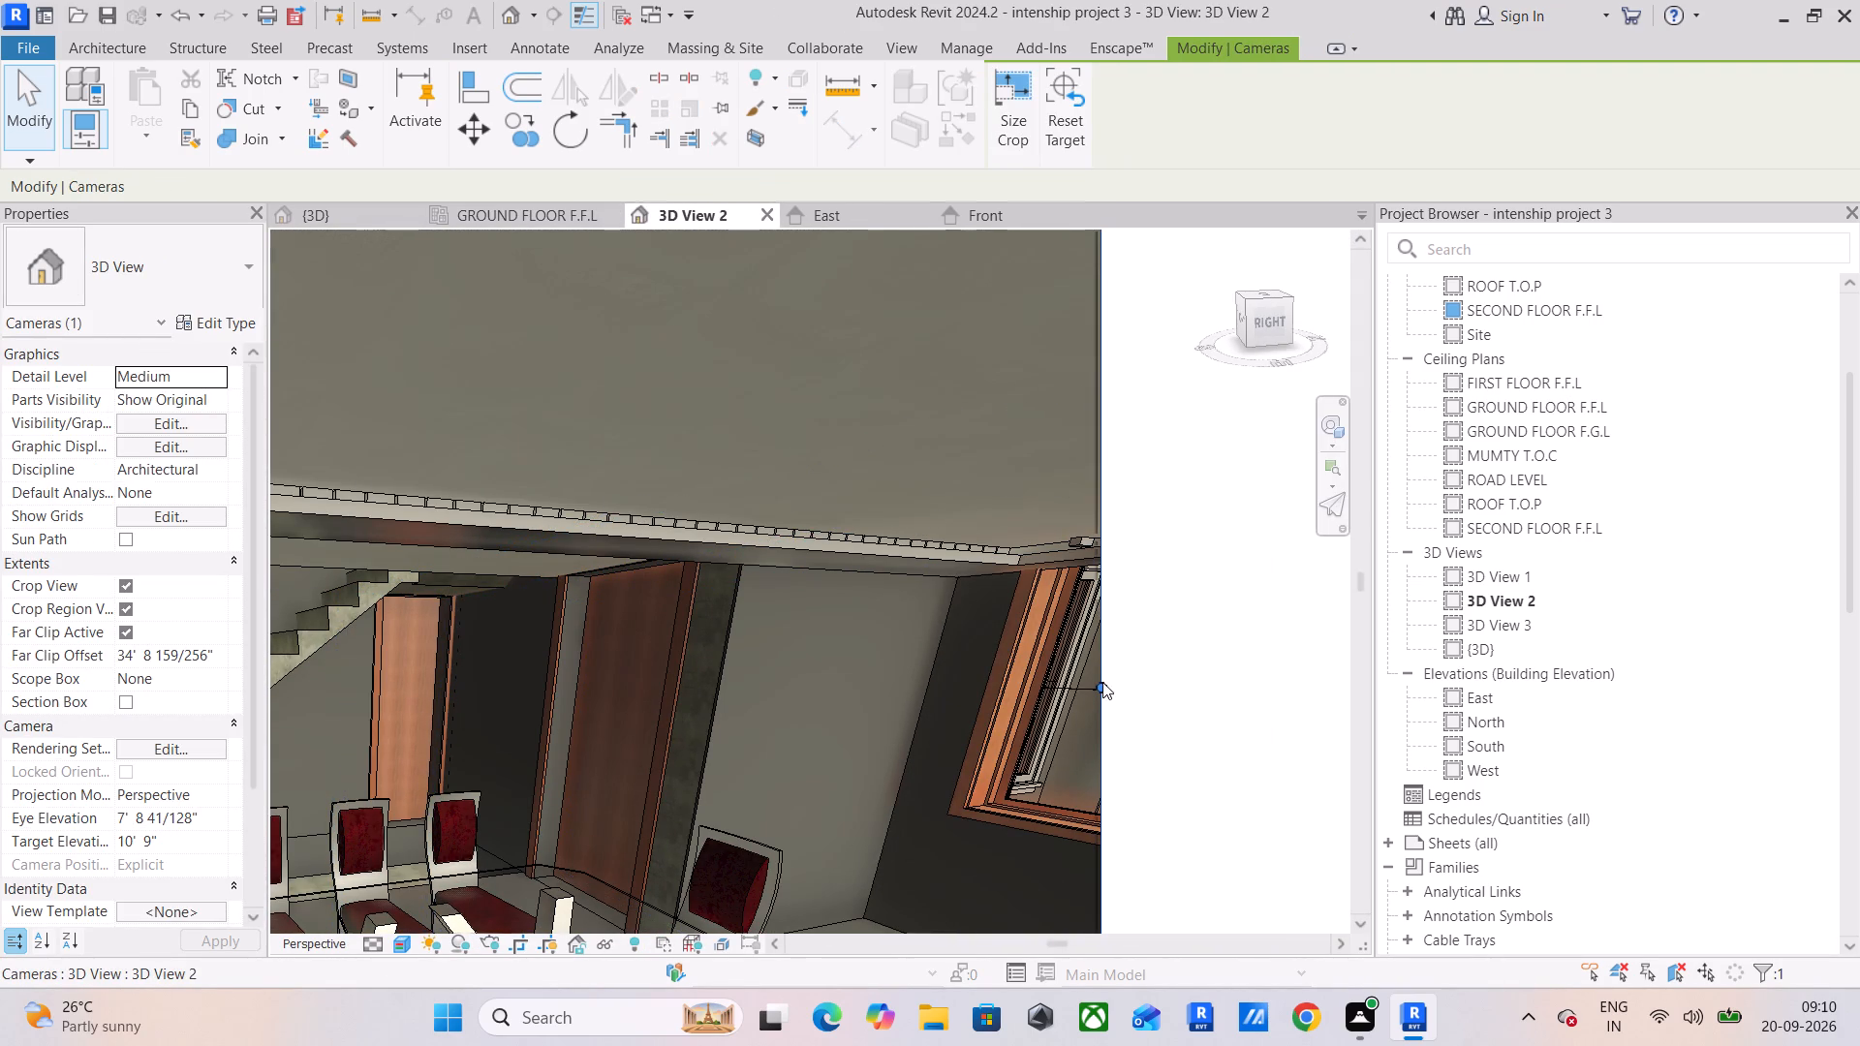
drag(1098, 686, 1188, 687)
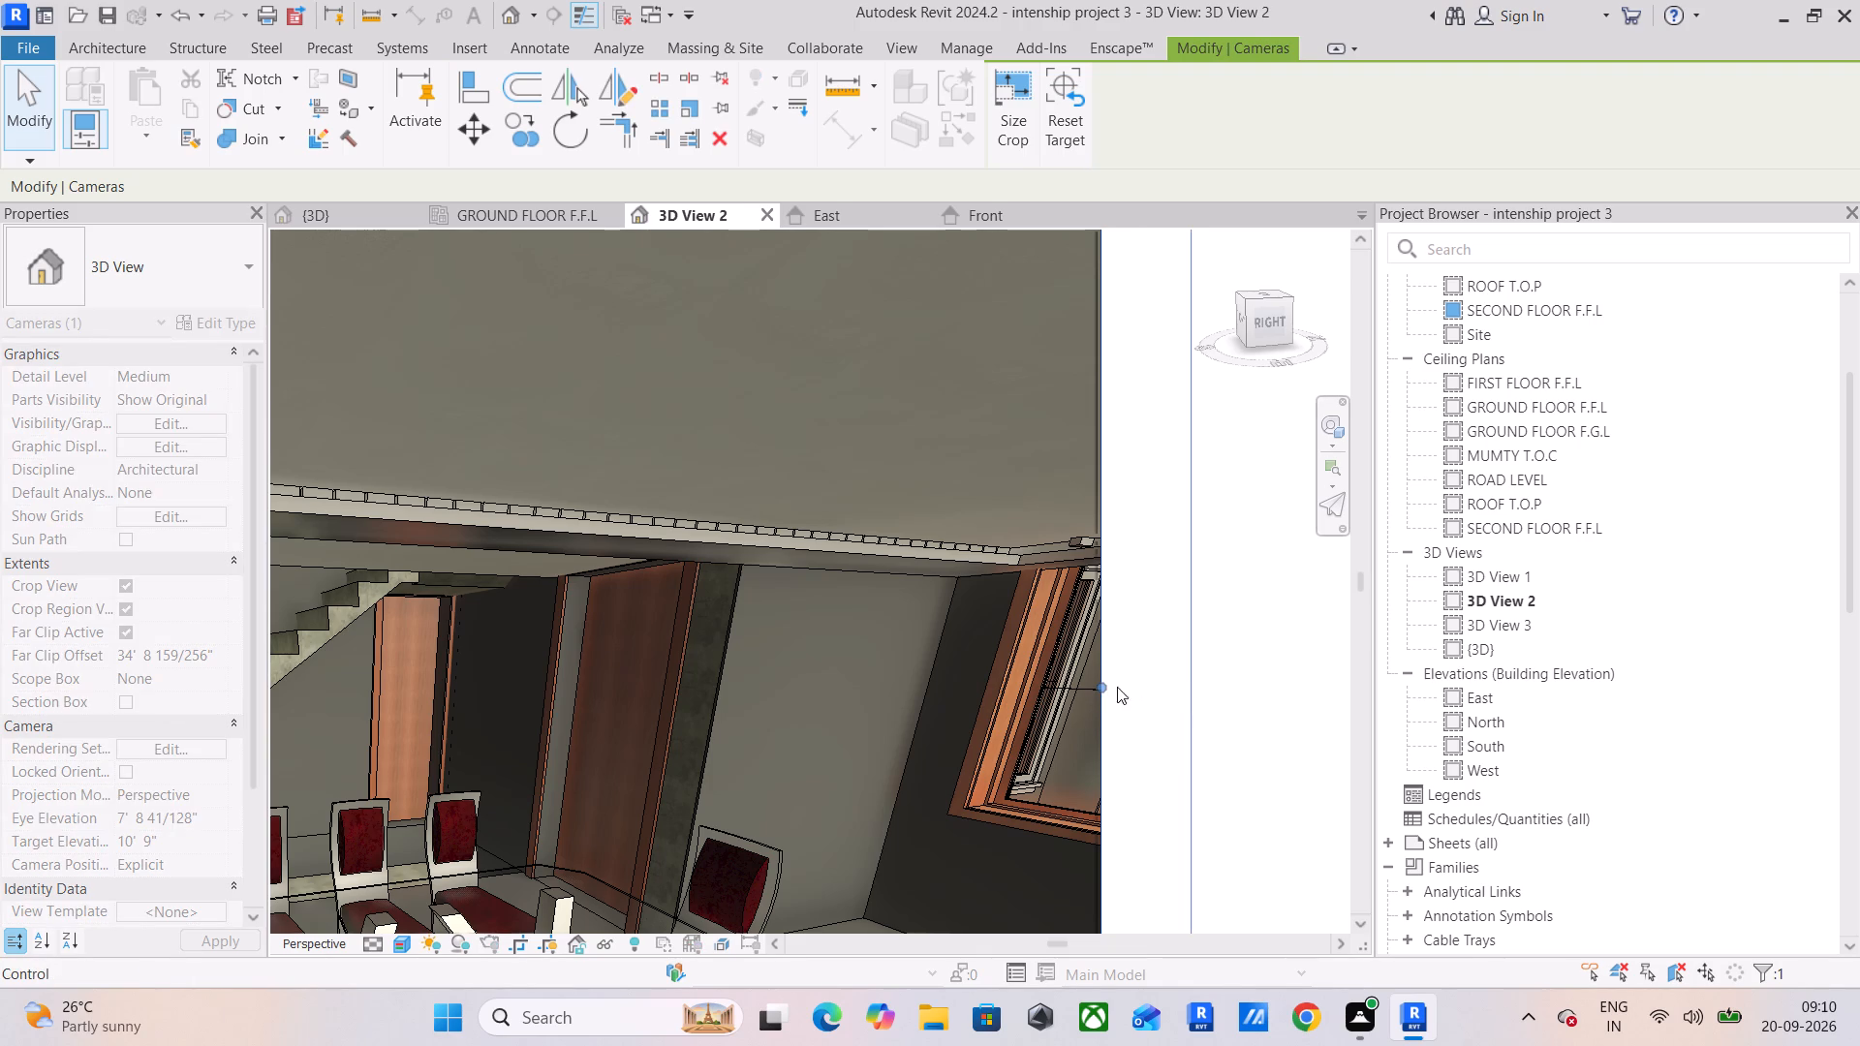
Render 3D View 2 at Medium quality with the Exterior: Artificial only scheme to check the moved light.
text(RR)
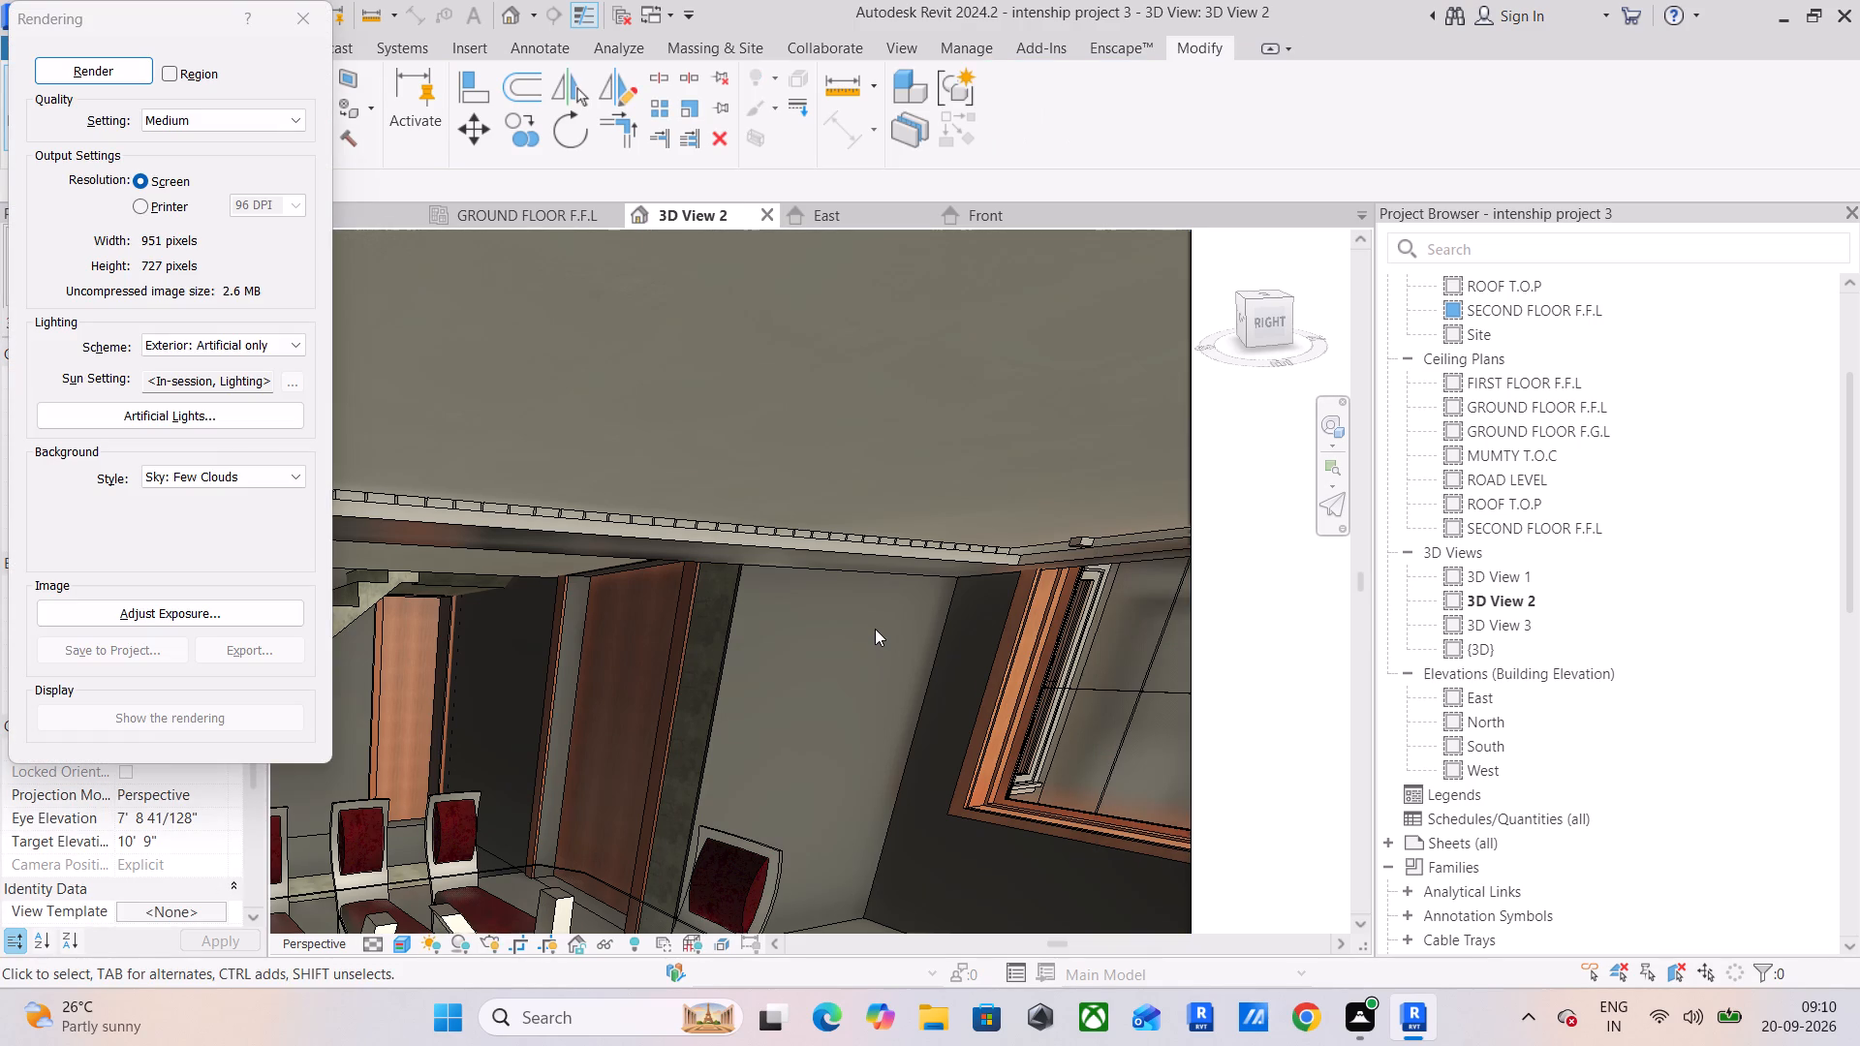
click(108, 63)
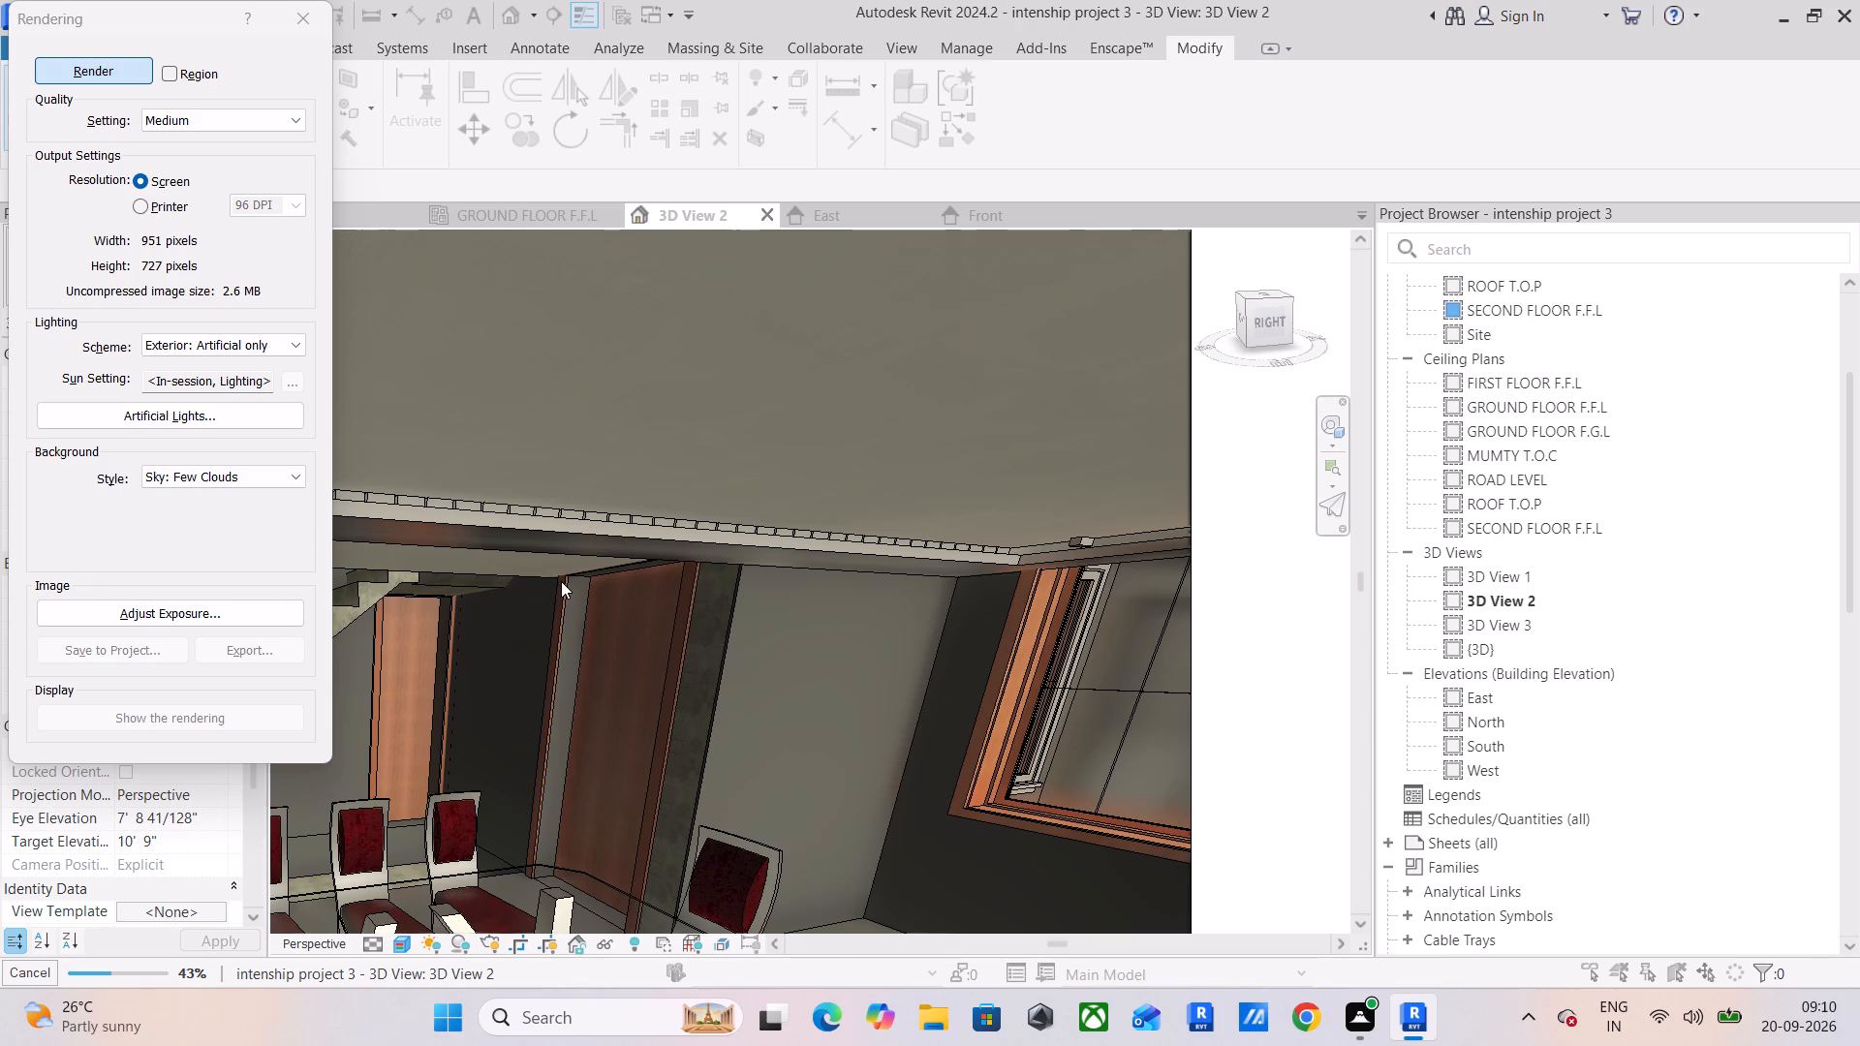
click(98, 72)
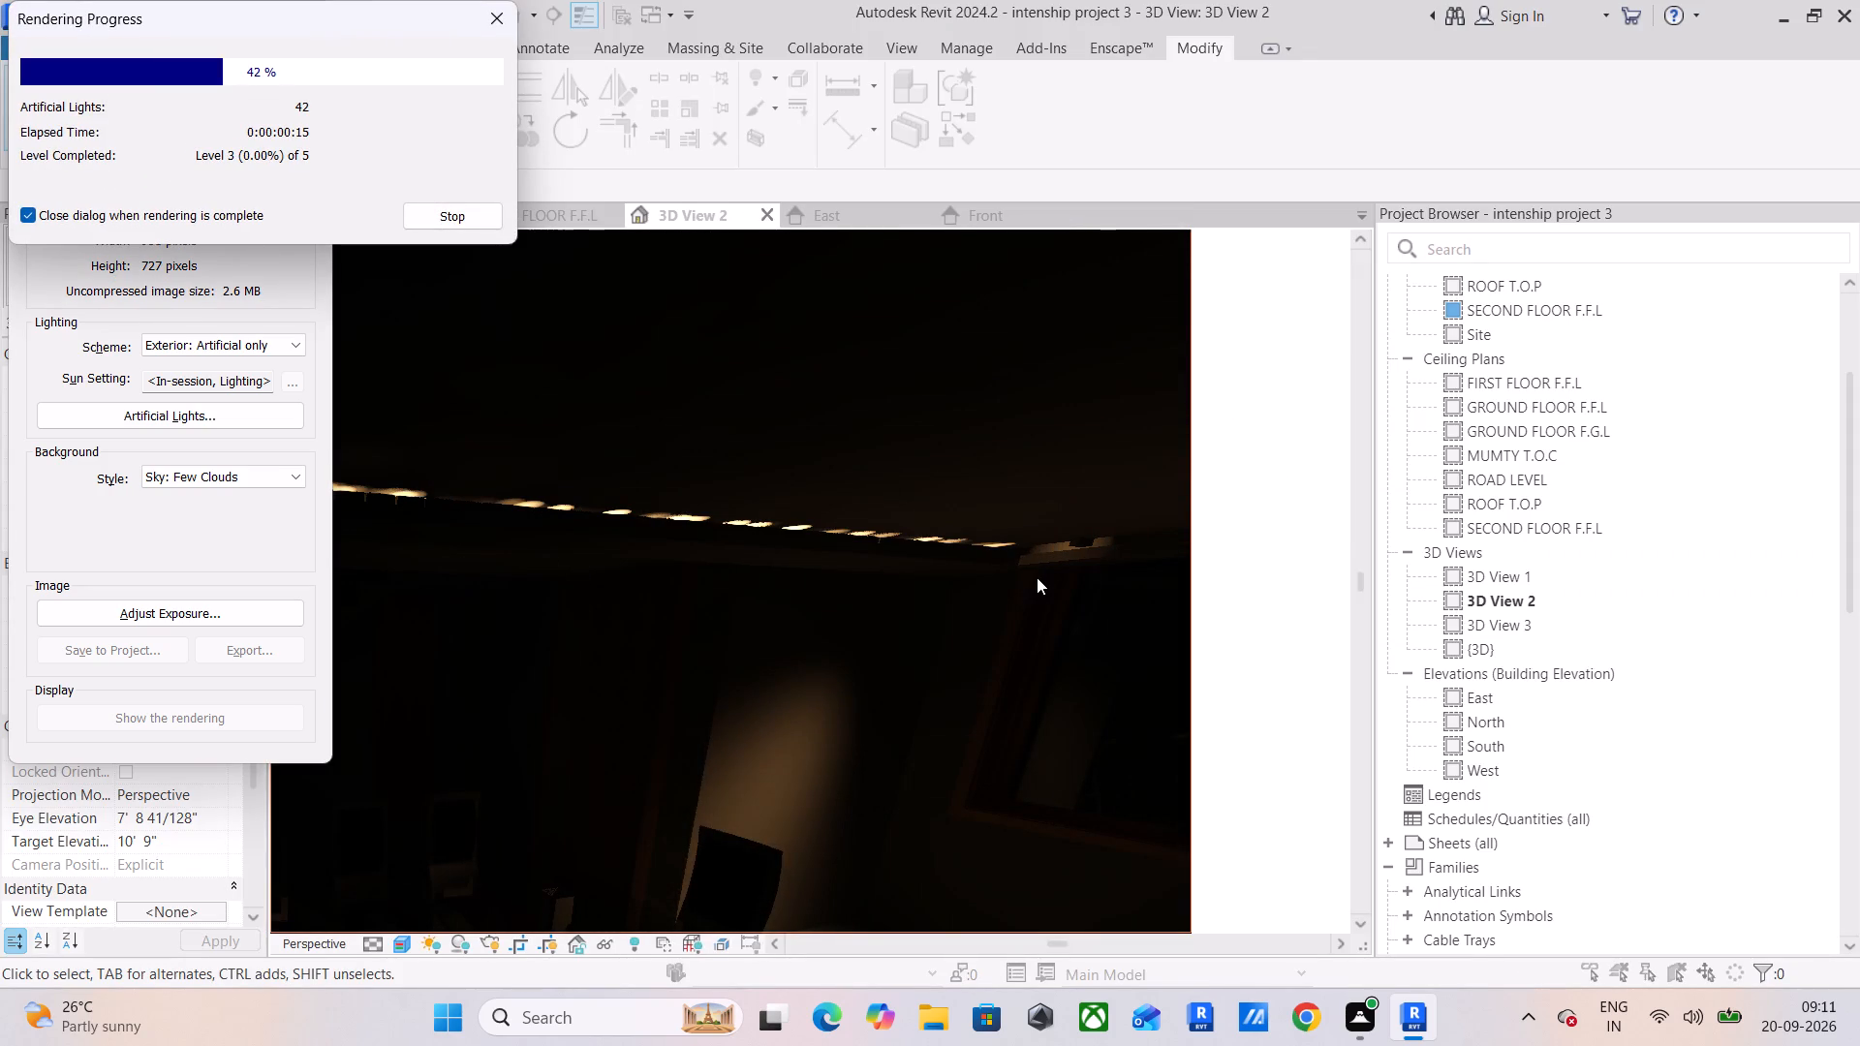
scroll(1078, 541, up, 5)
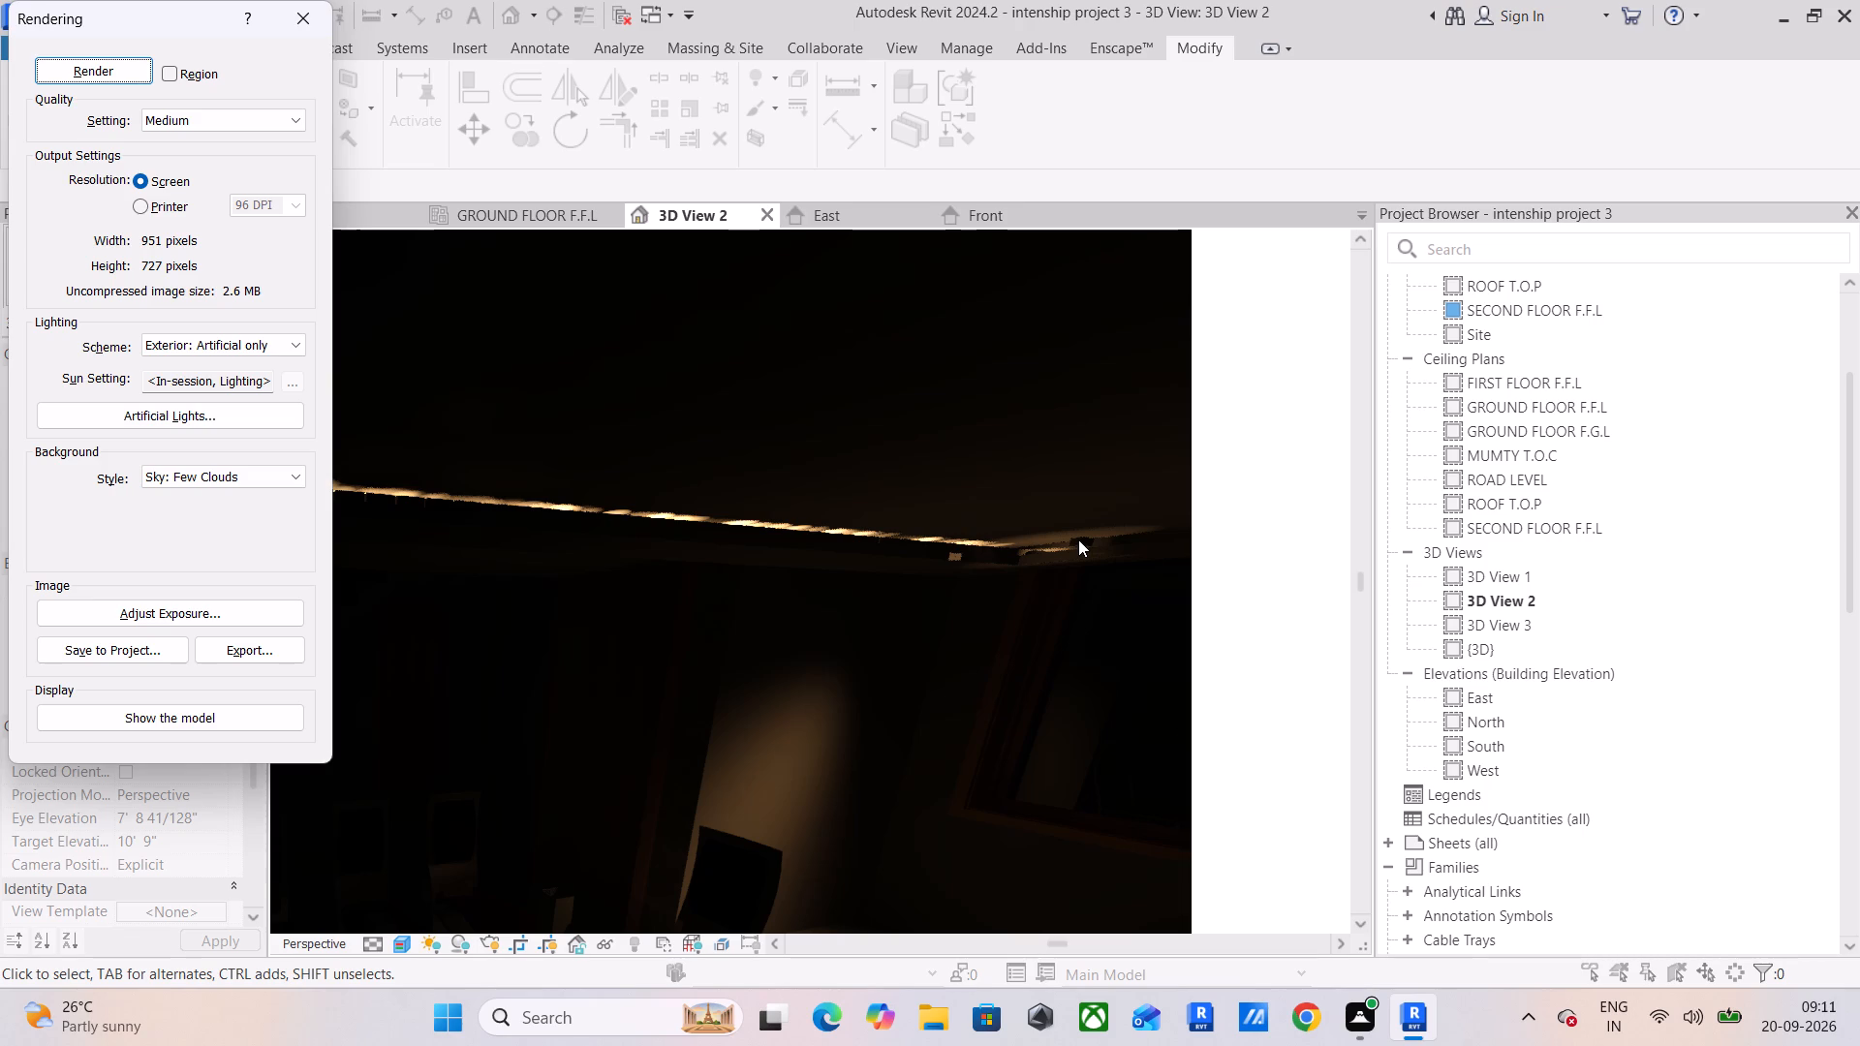
click(299, 24)
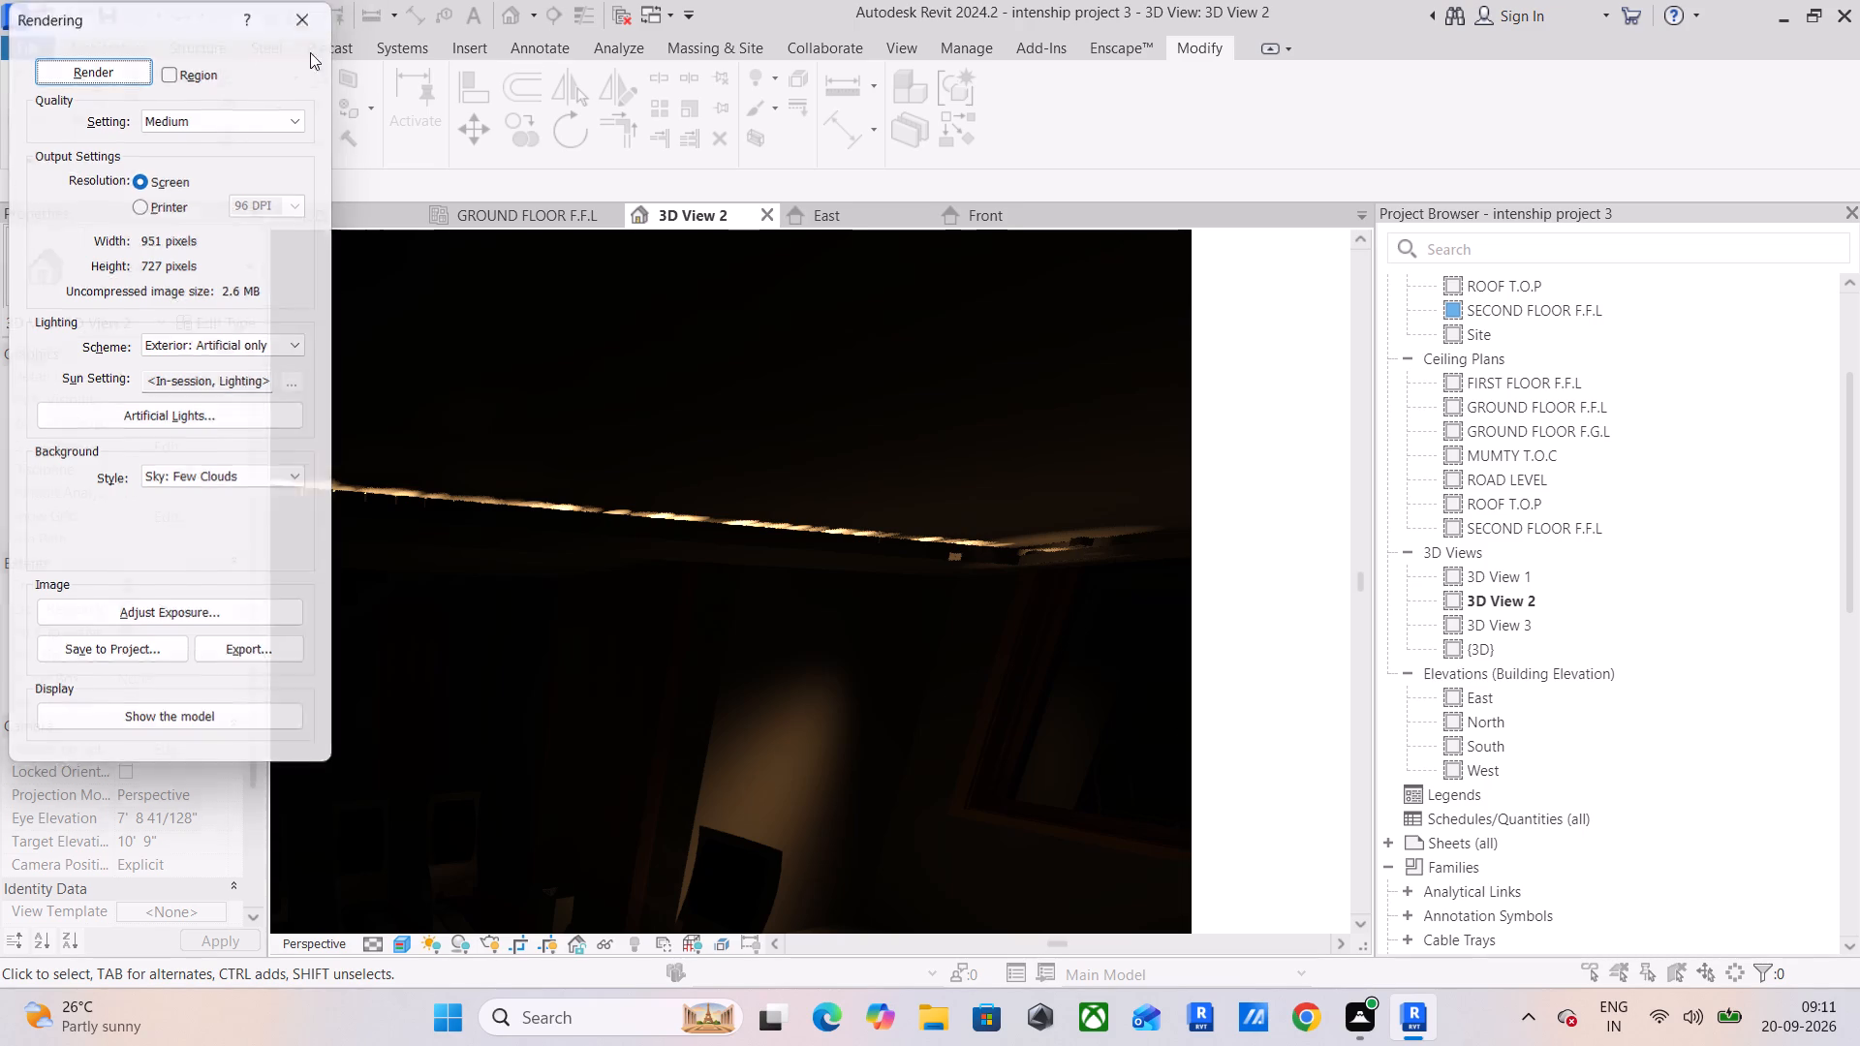
Delete all the ceiling-step lights: the moved celling light, every Array Group 1 instance and the remaining light at the step's corner.
scroll(1027, 519, up, 9)
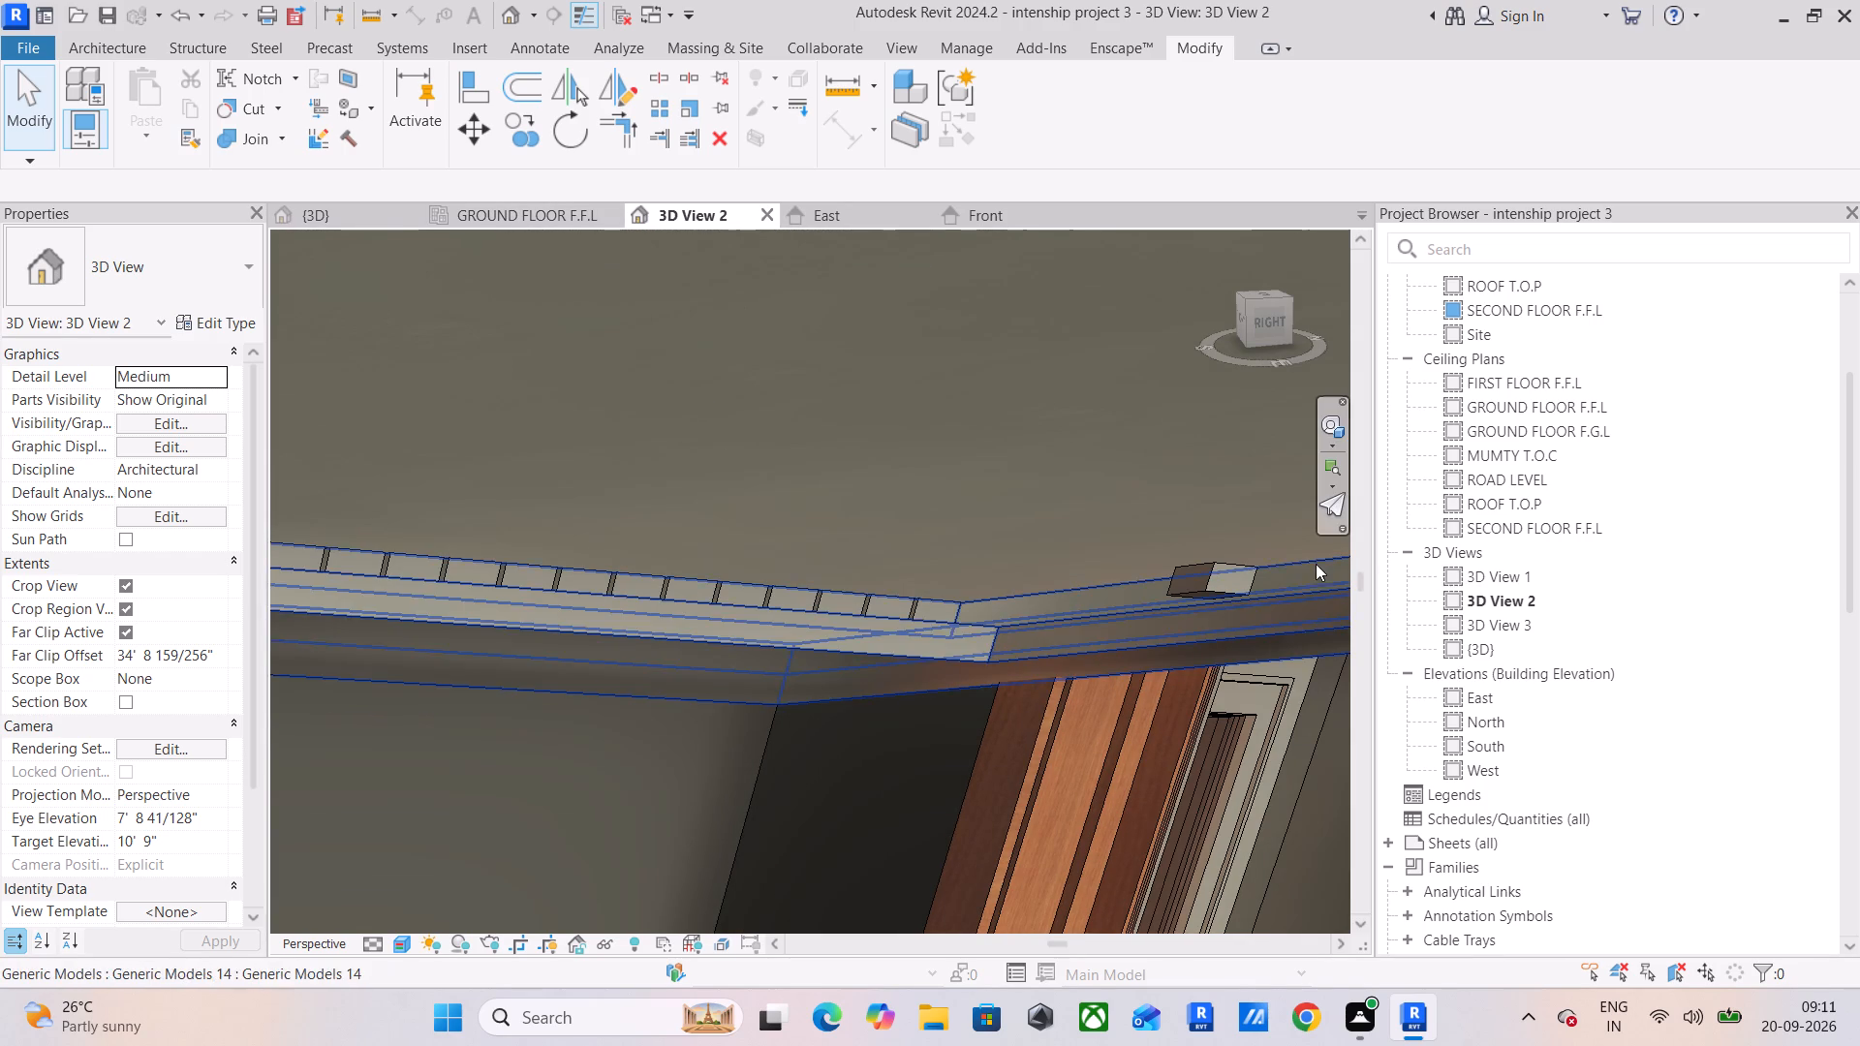
click(1184, 585)
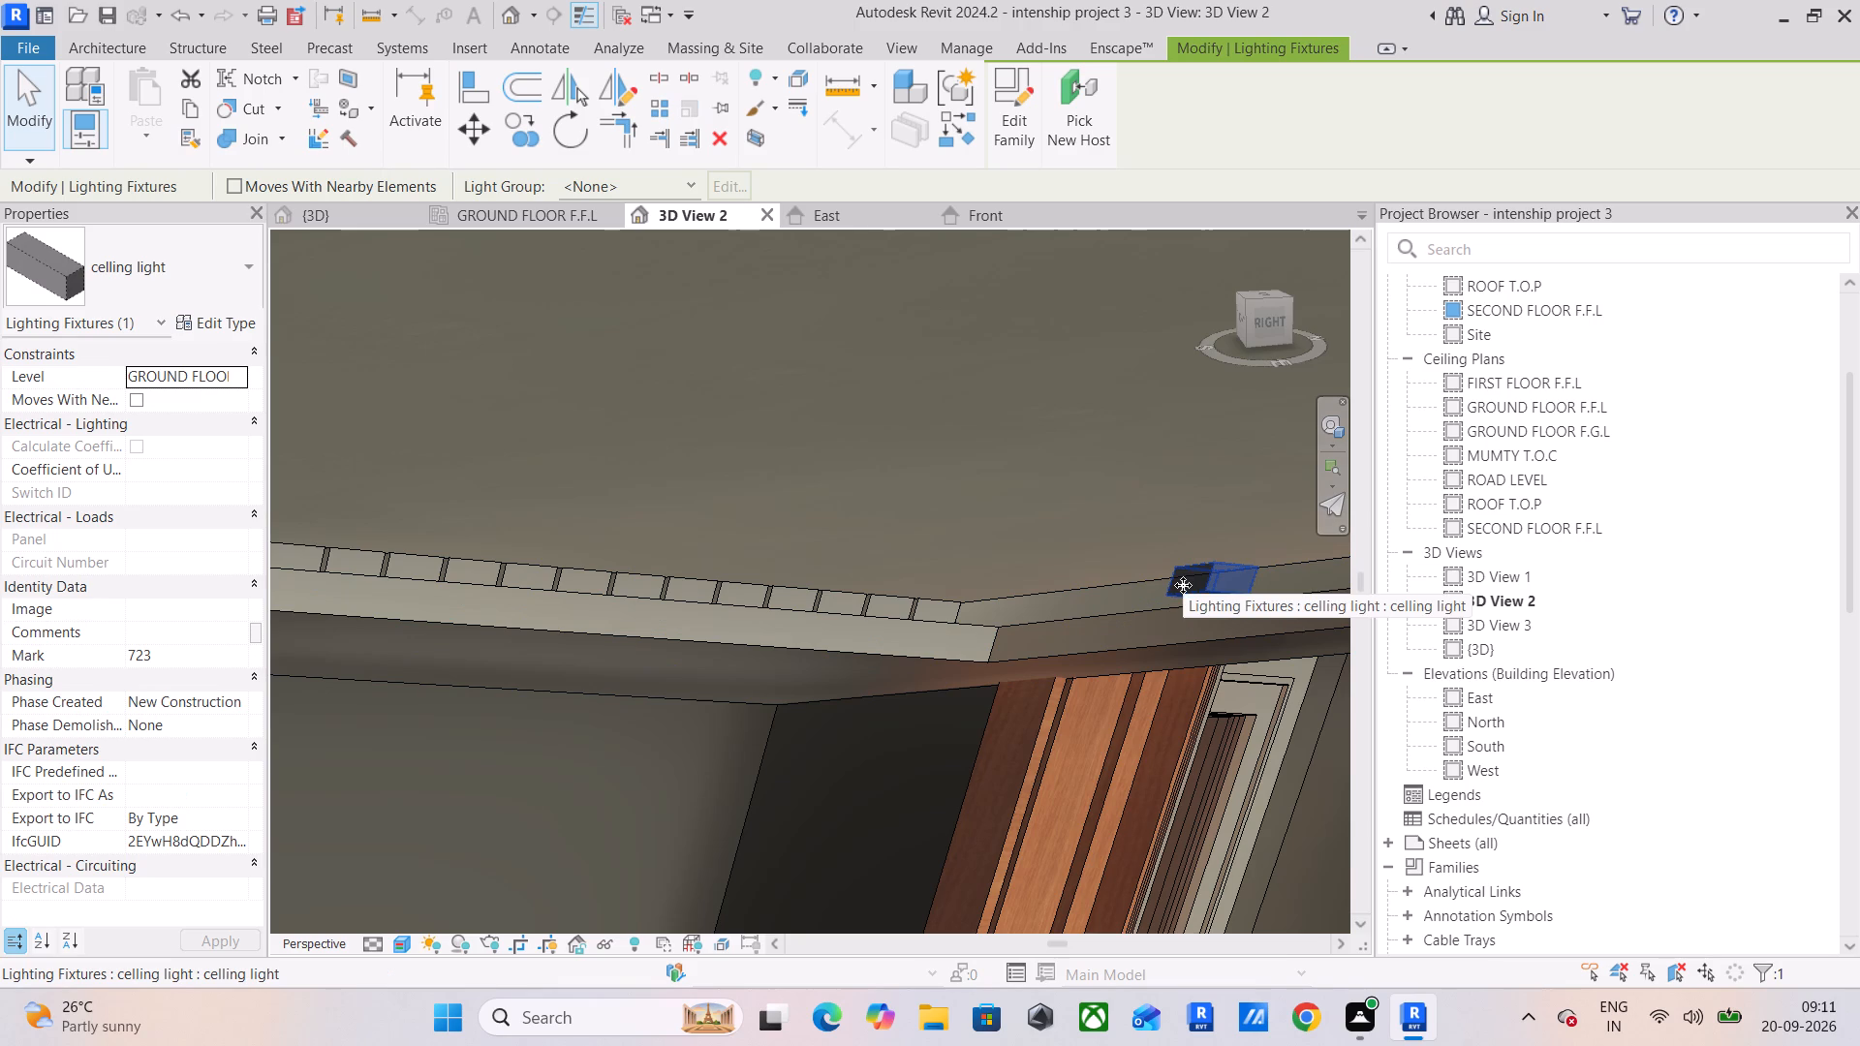
key(Delete)
click(897, 596)
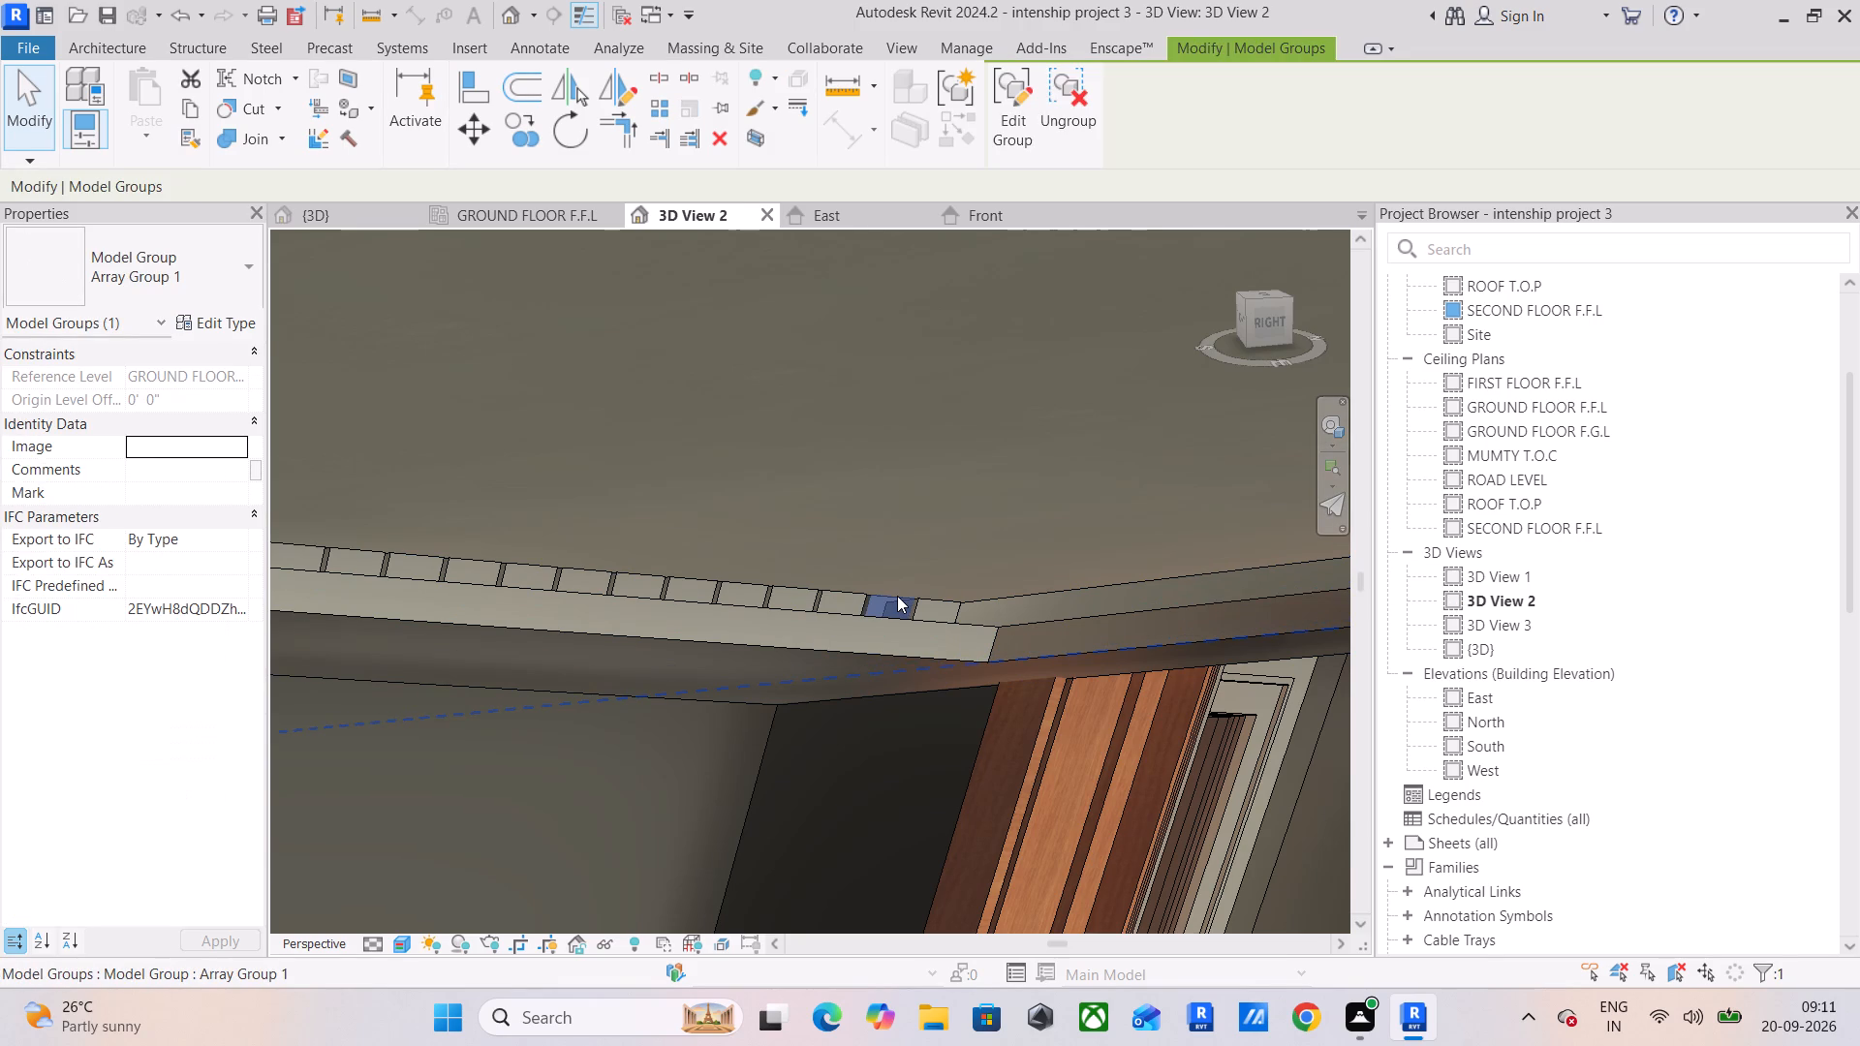
text(SA)
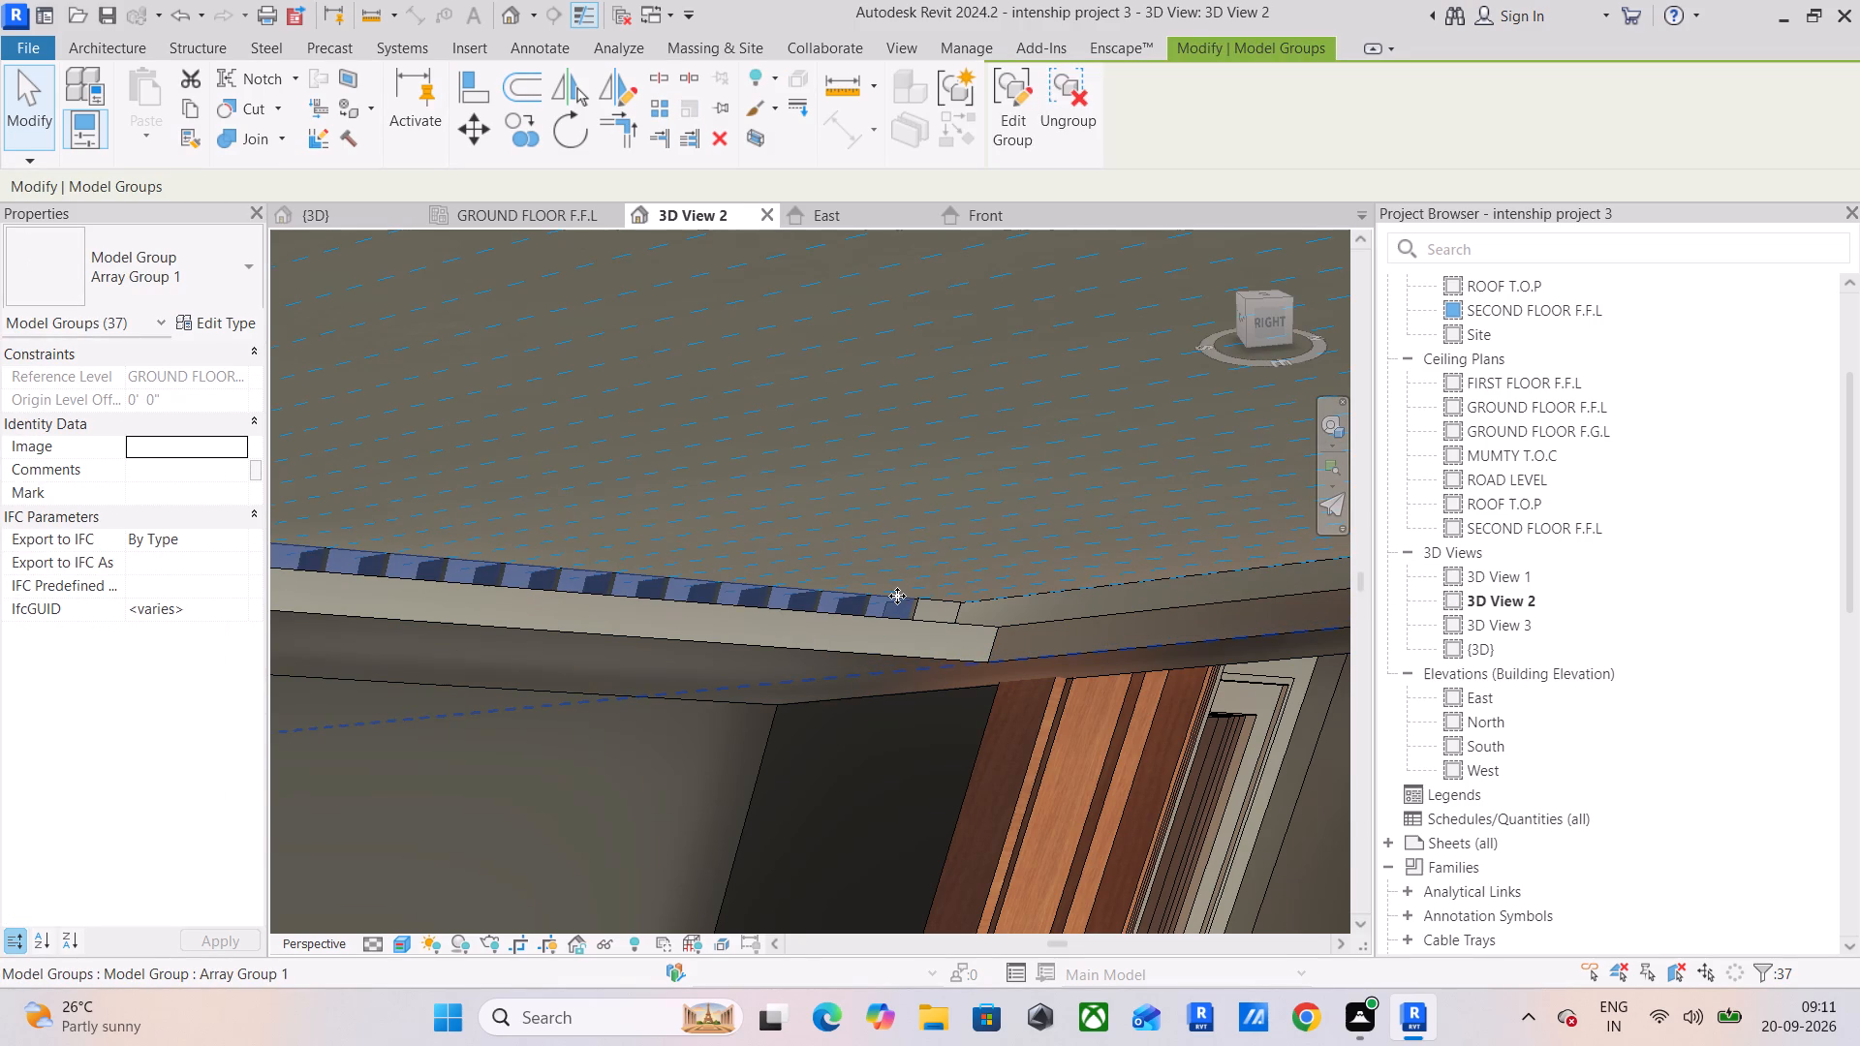
key(Delete)
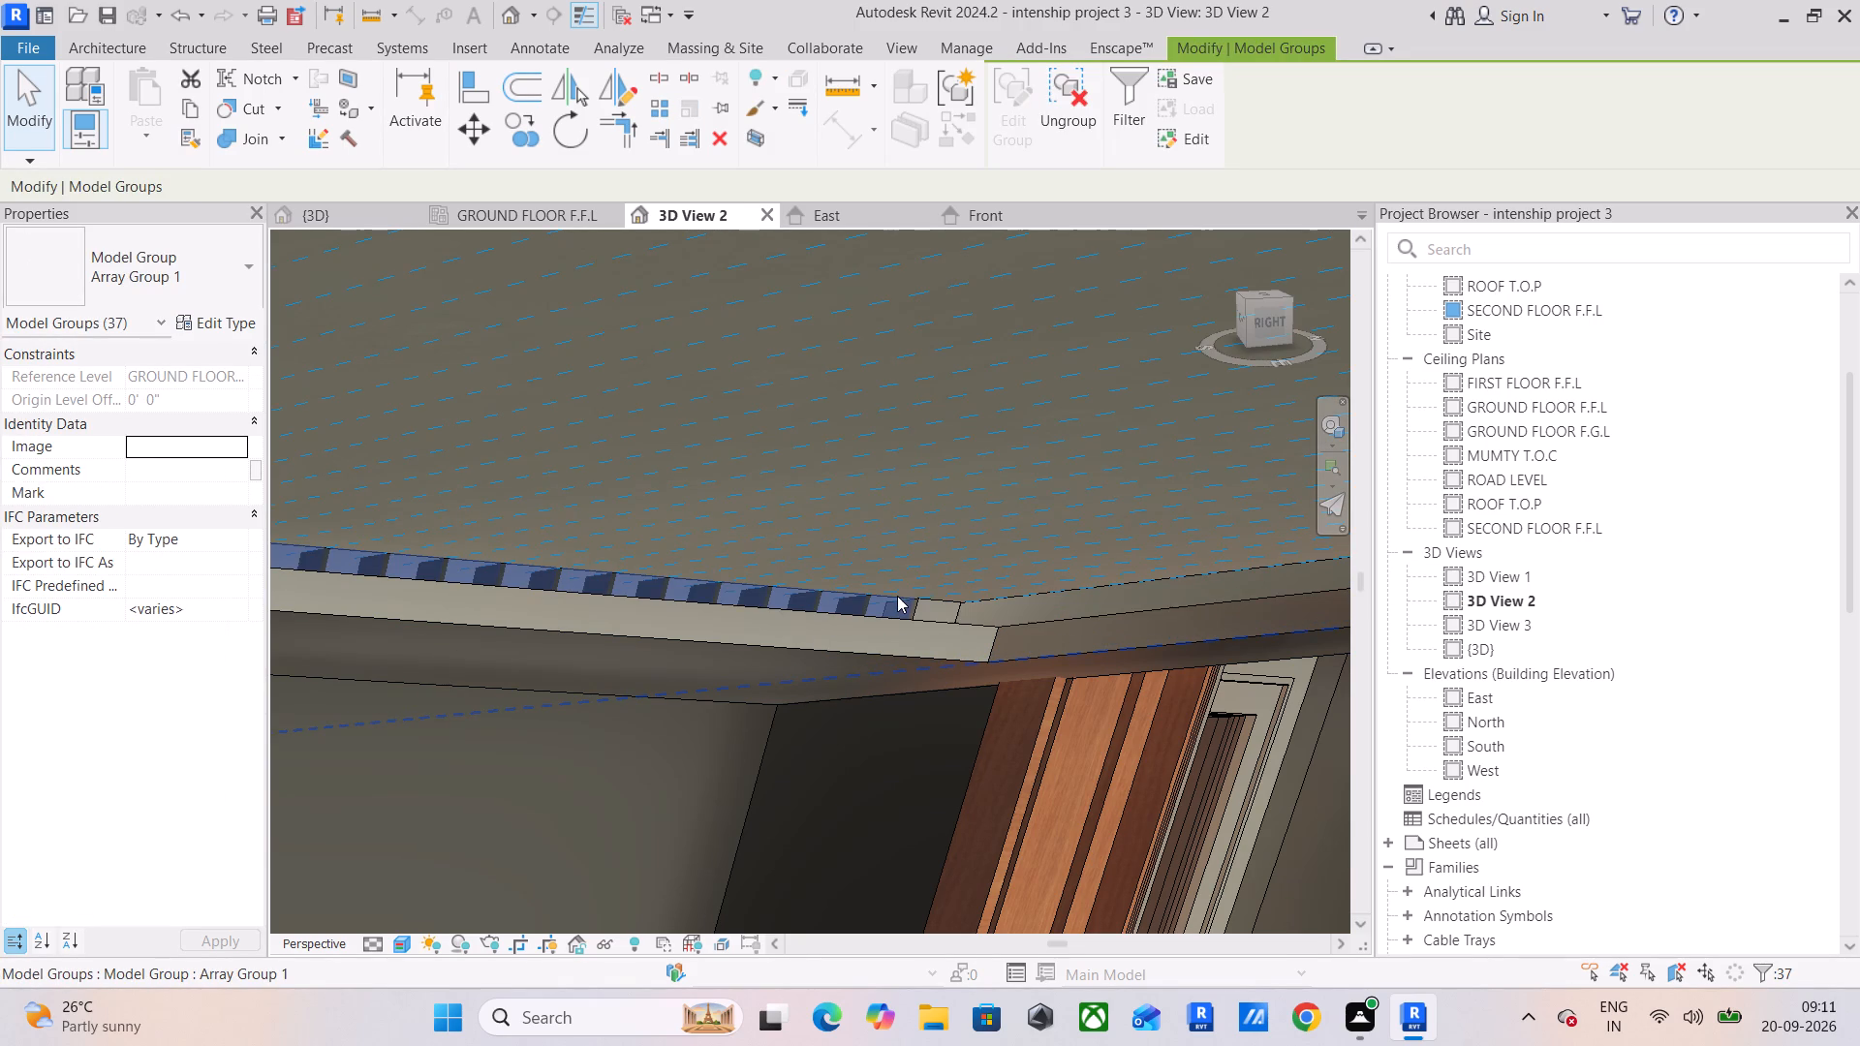
click(916, 603)
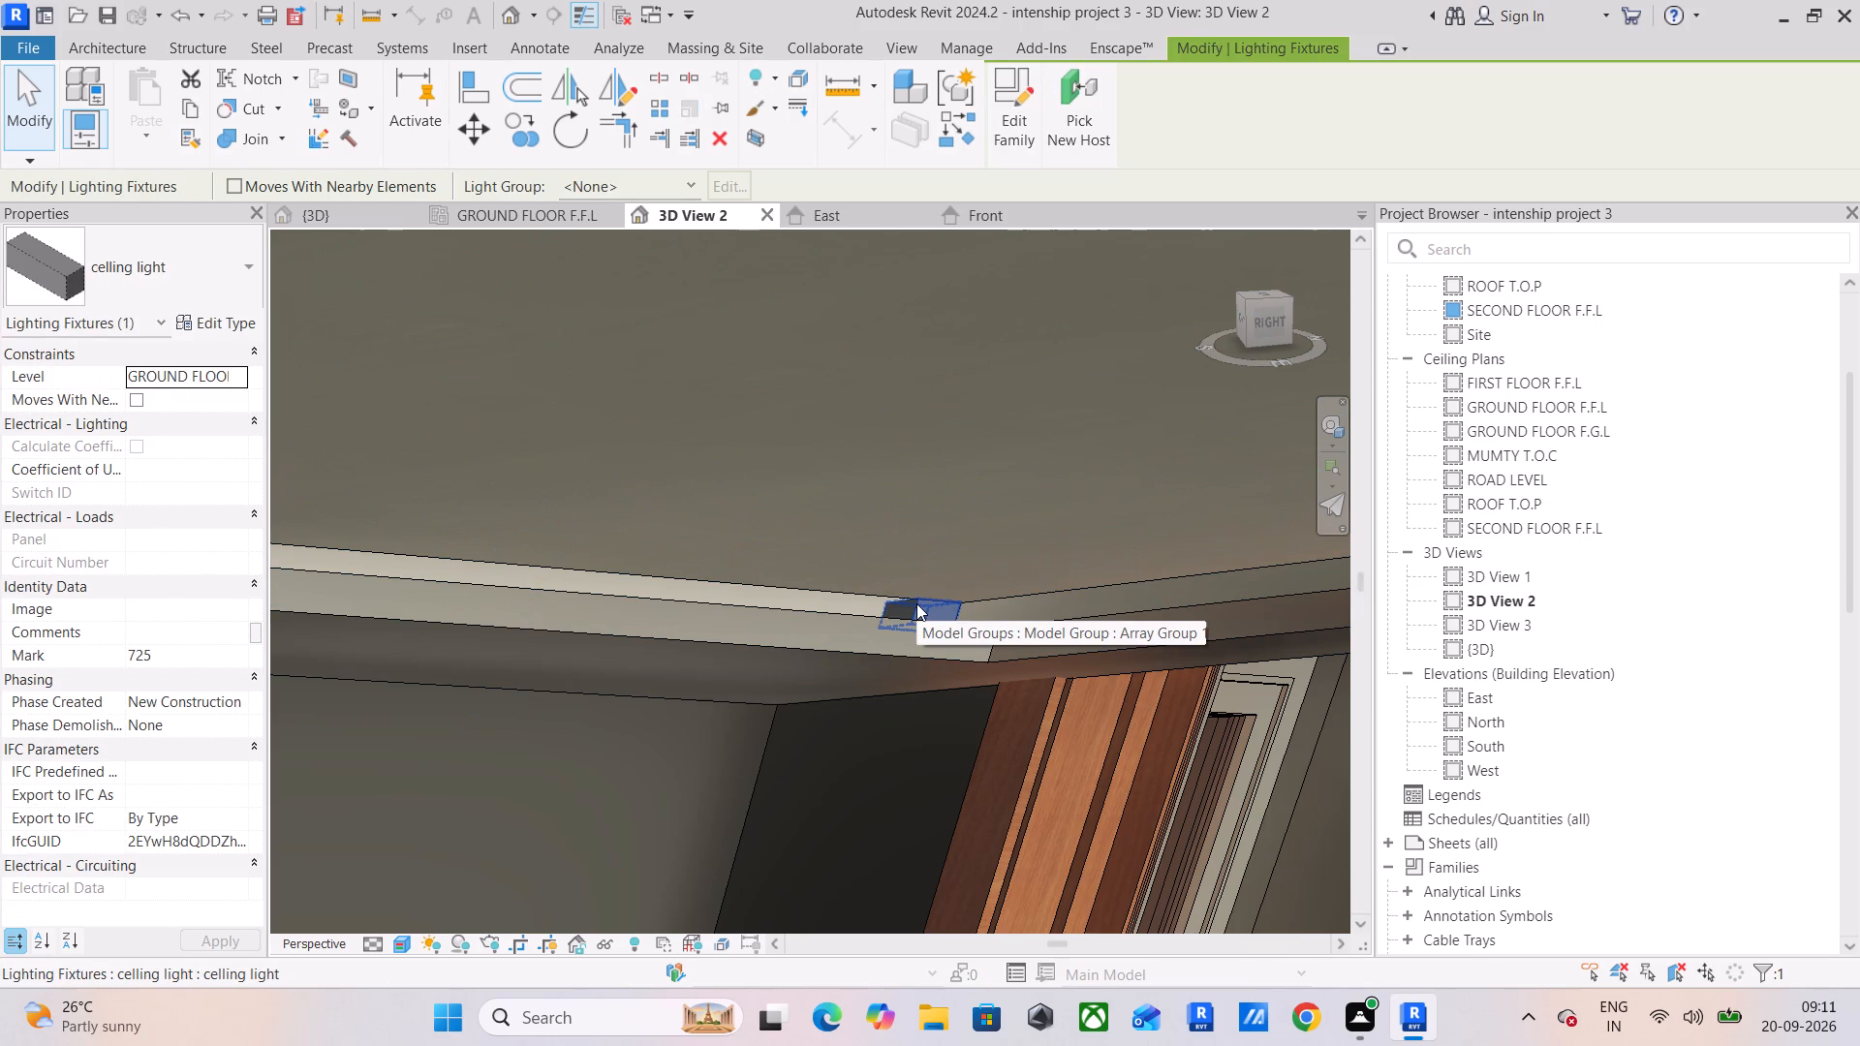
key(Delete)
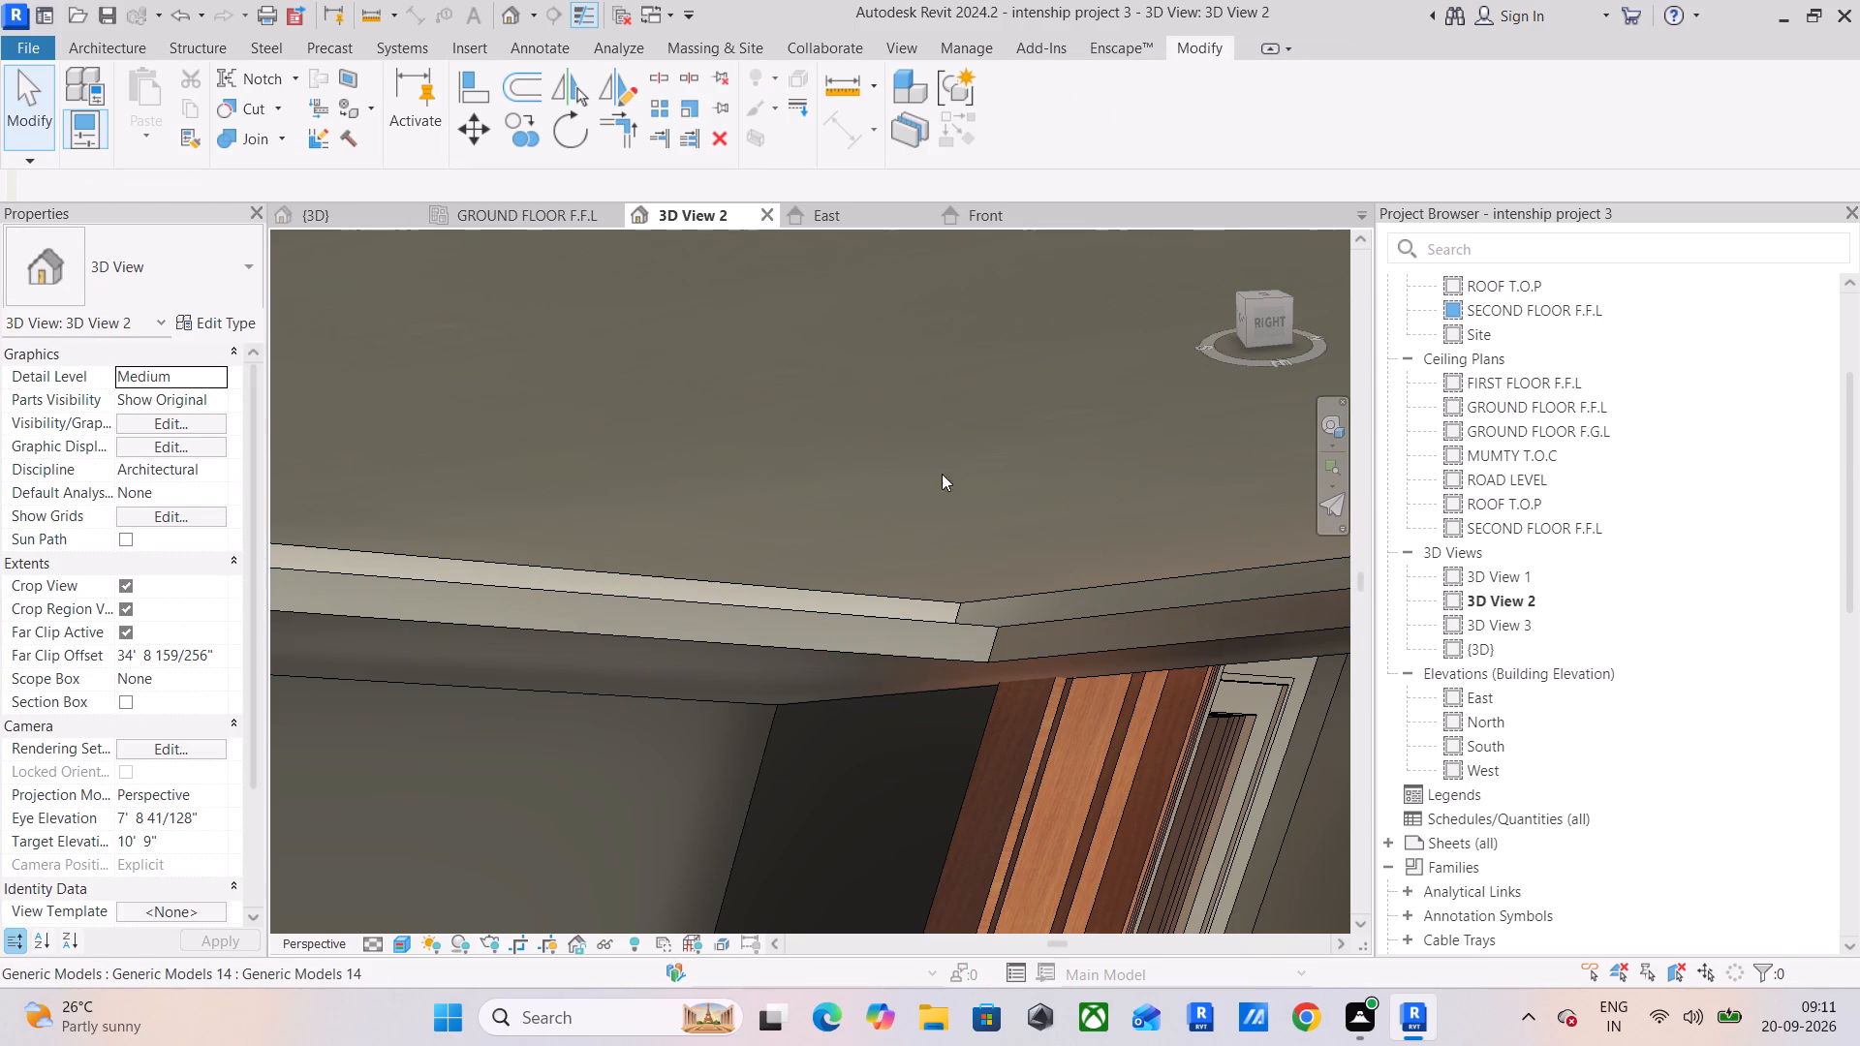
Examine the GROUND FLOOR F.F.L ceiling plan and the section-boxed {3D} view of the model.
click(499, 213)
scroll(744, 595, down, 12)
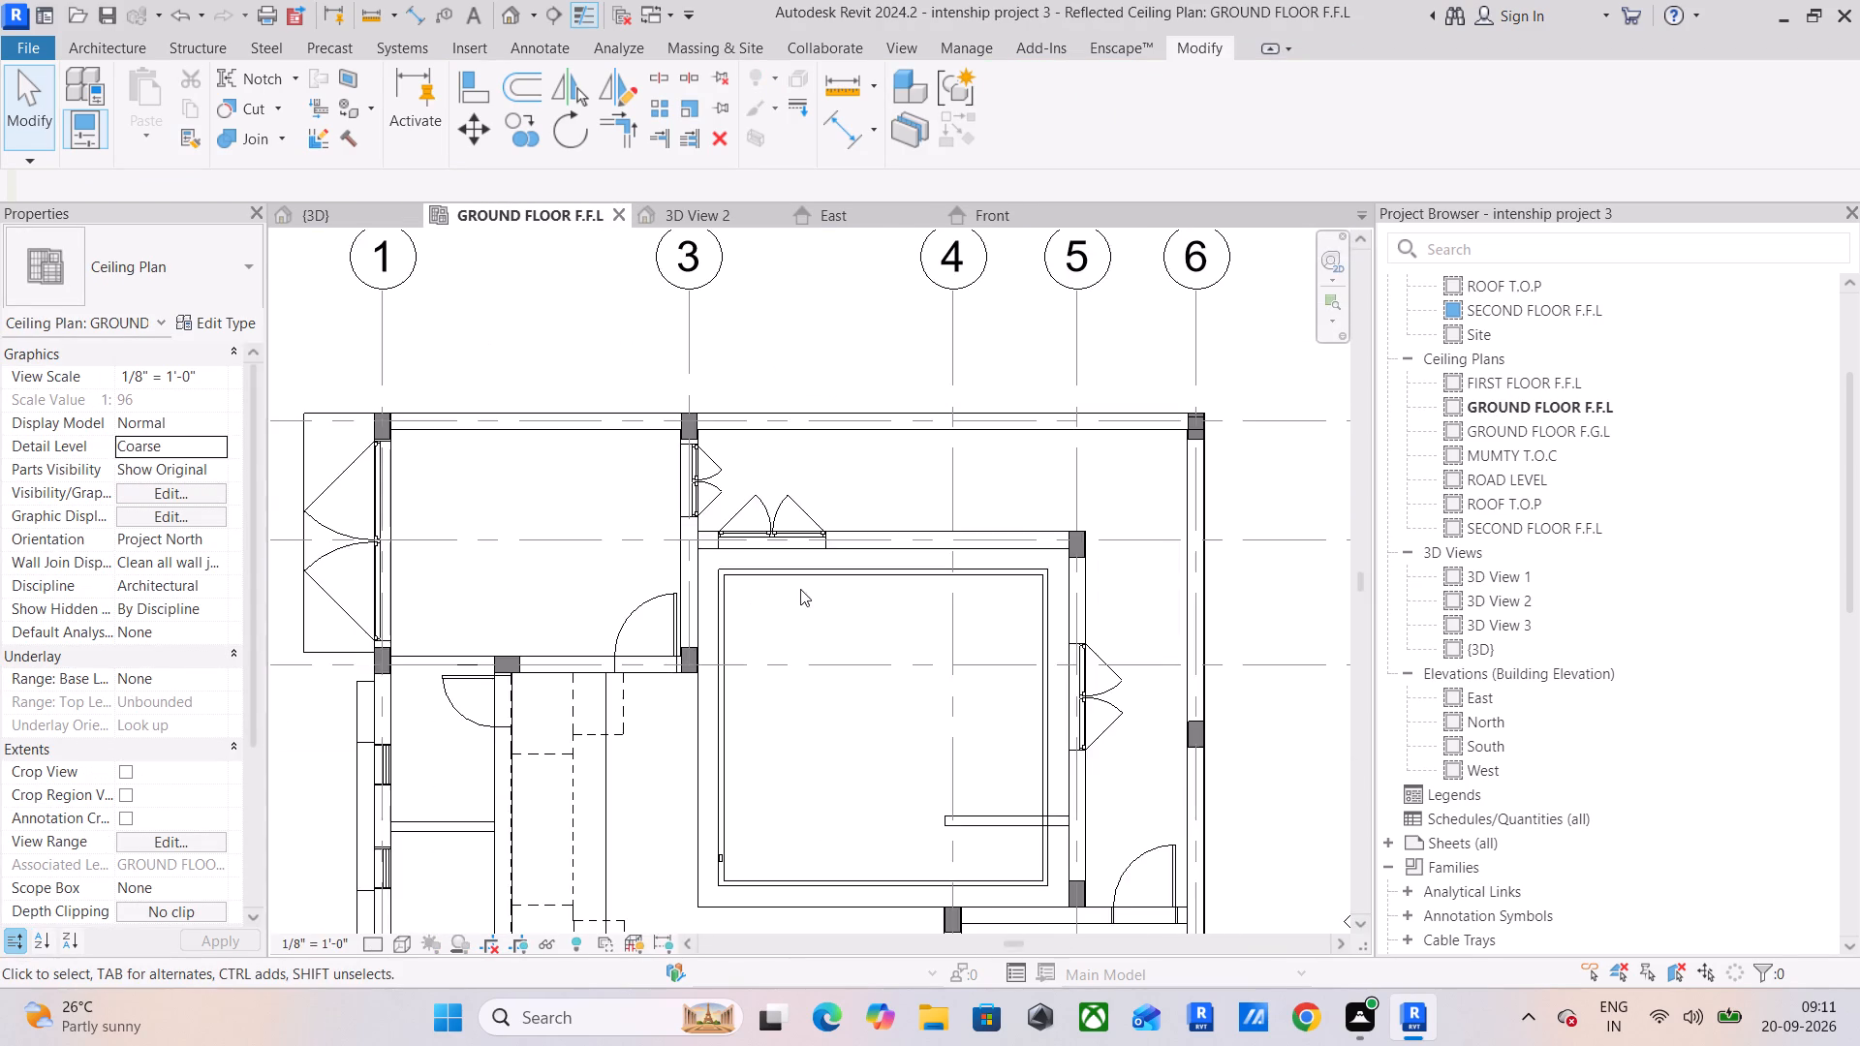
middle_drag(800, 589, 512, 487)
scroll(543, 526, down, 2)
middle_drag(549, 532, 817, 508)
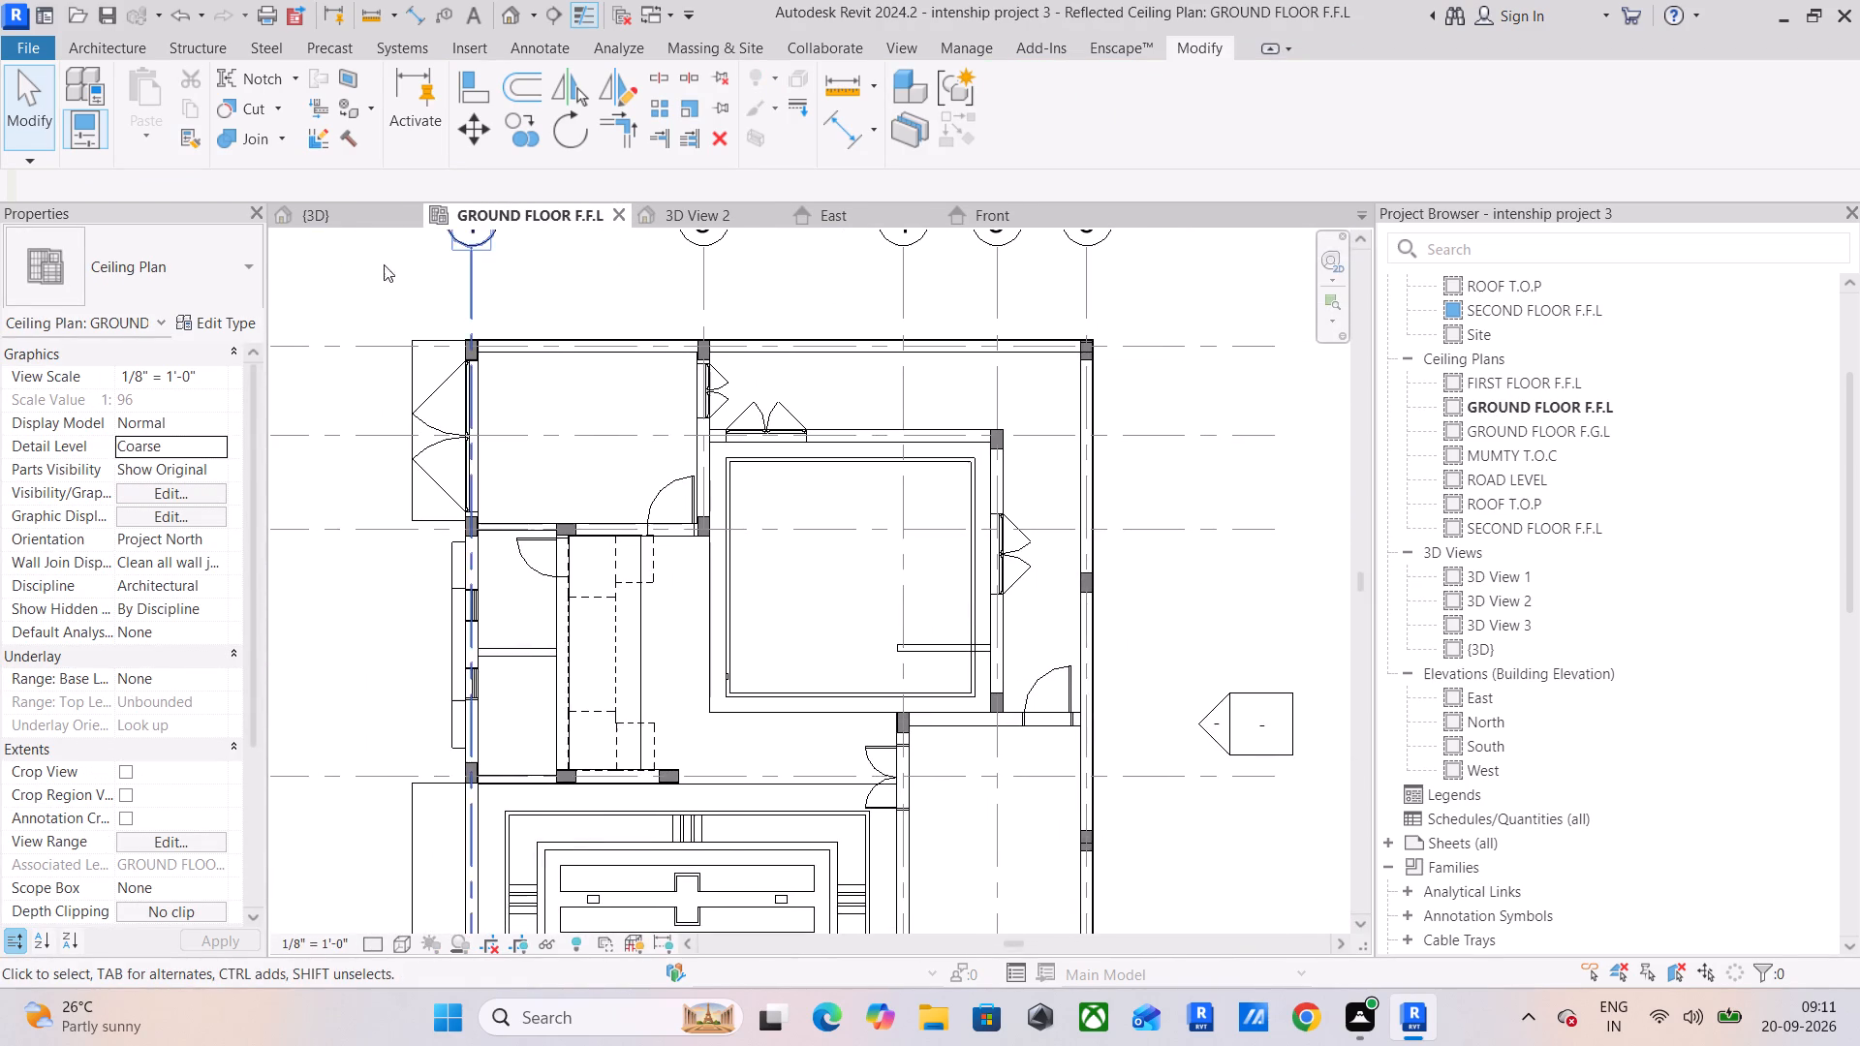
click(315, 219)
scroll(518, 355, down, 6)
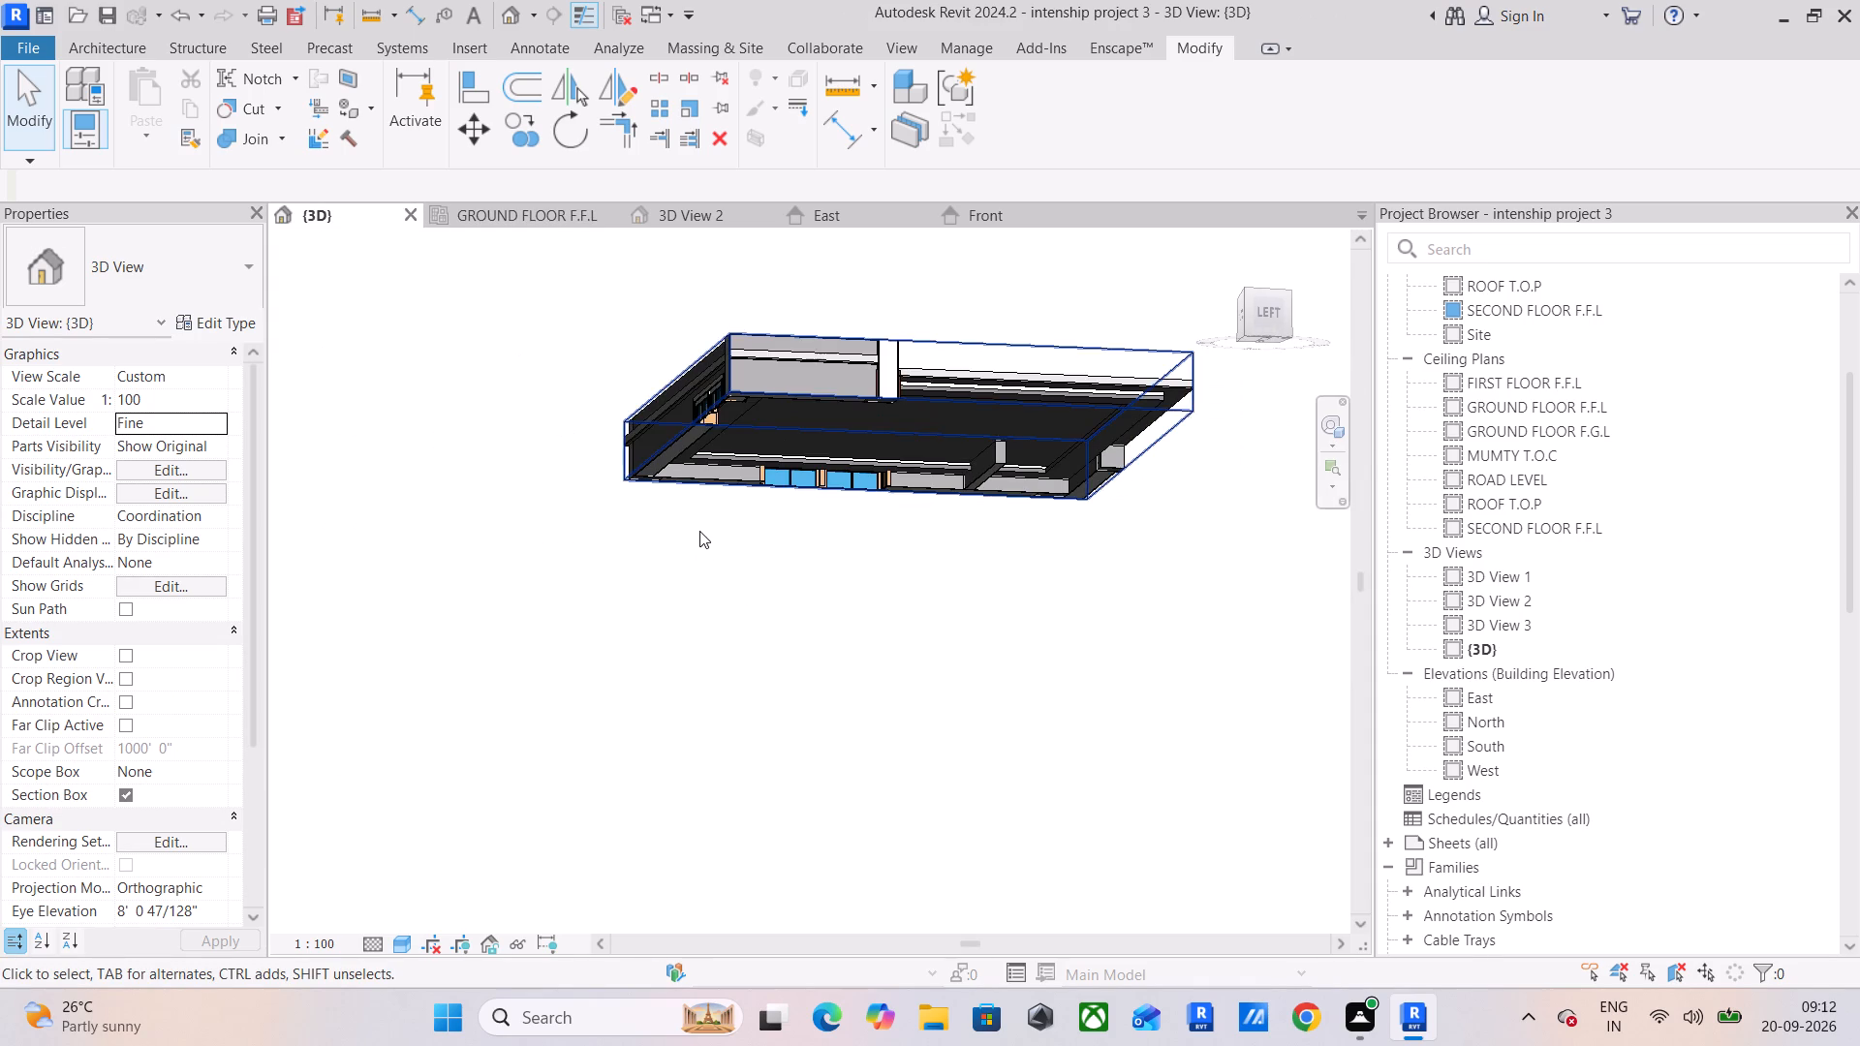
middle_drag(699, 529, 676, 553)
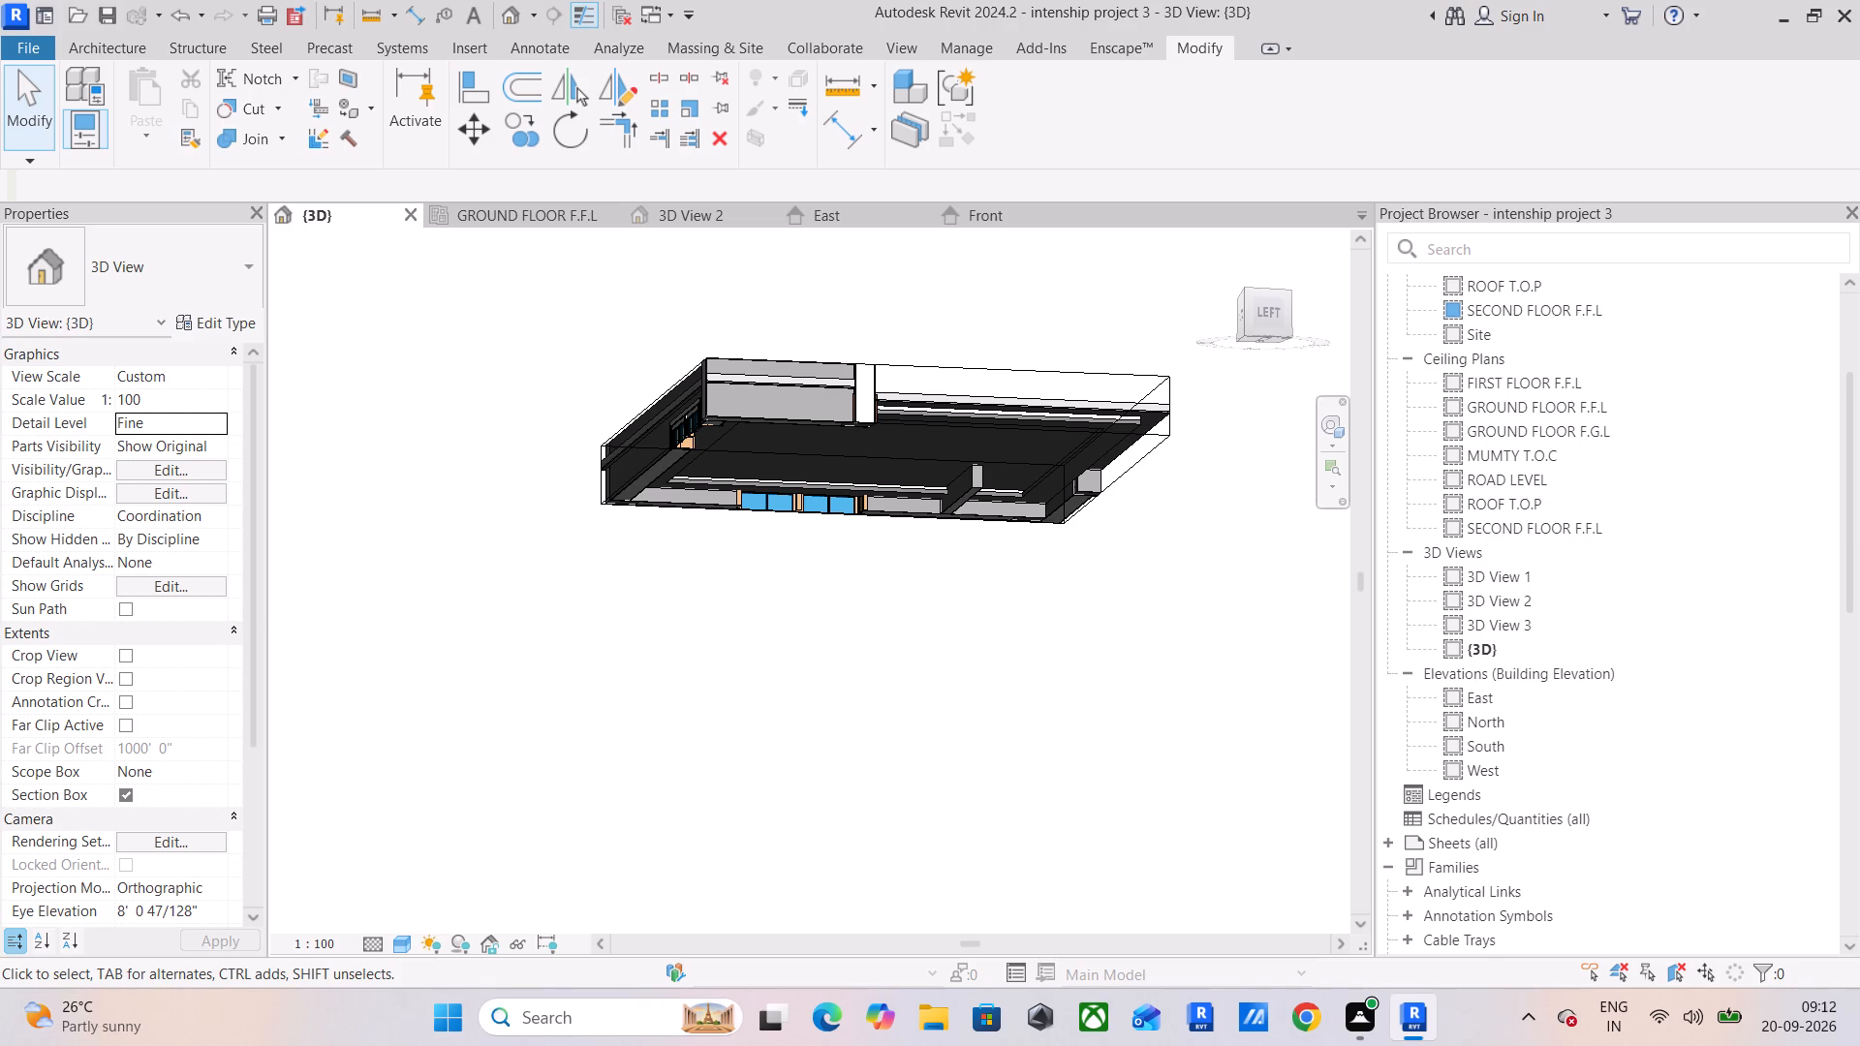
Switch to File Explorer and open the INTENSHIP PRJCT-Model PDF from the Autocad projects pdfs folder on drive D.
click(428, 1024)
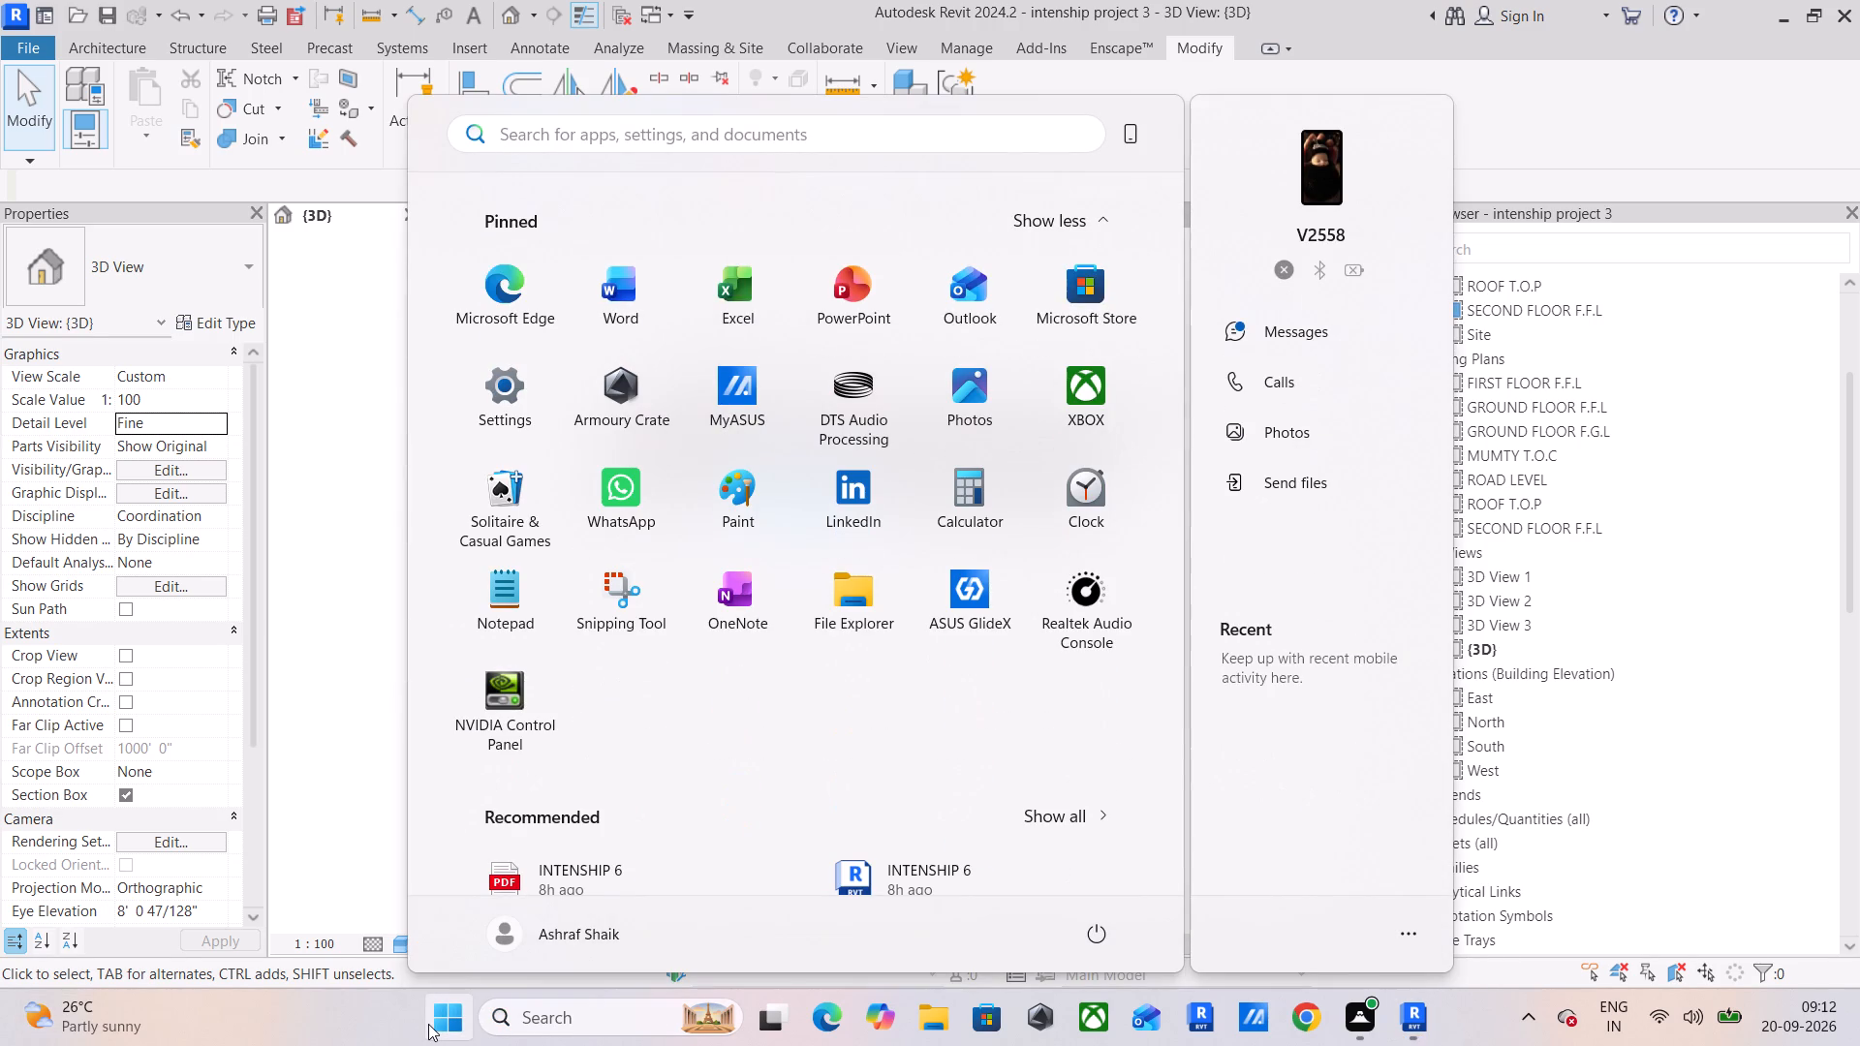
click(288, 601)
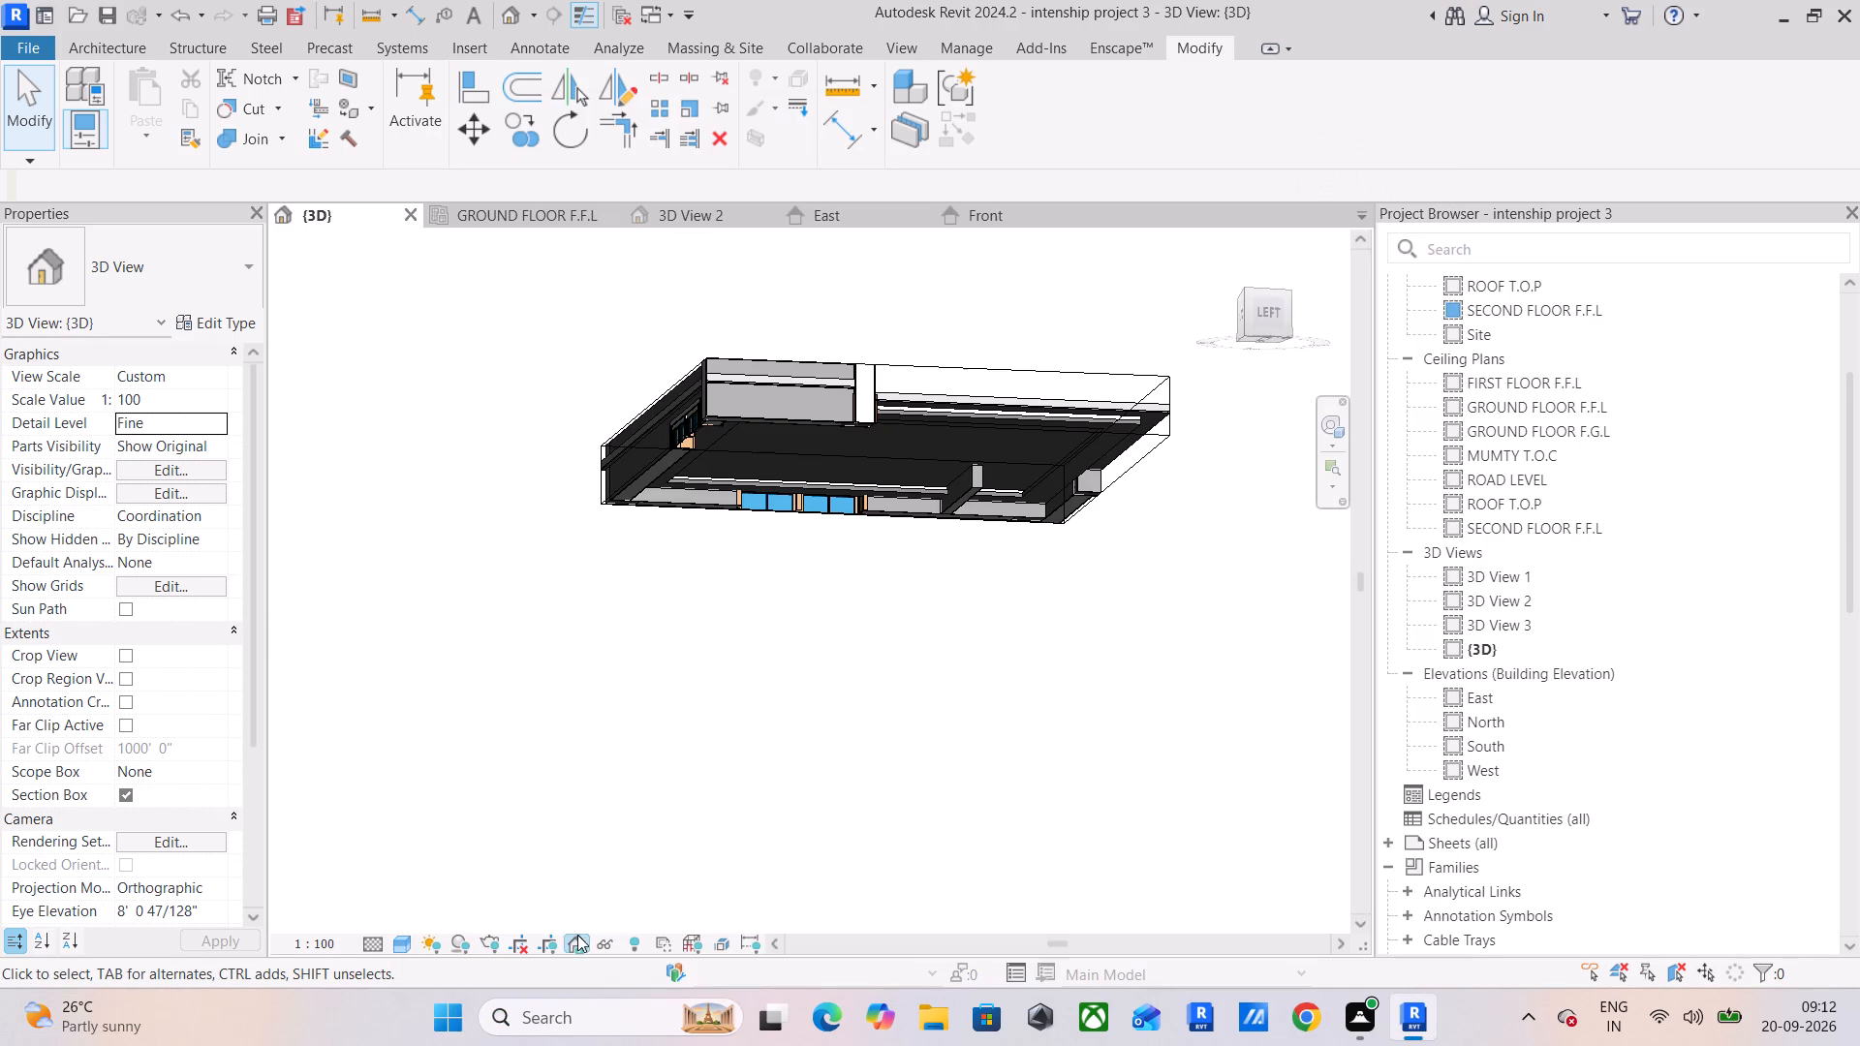
click(939, 1026)
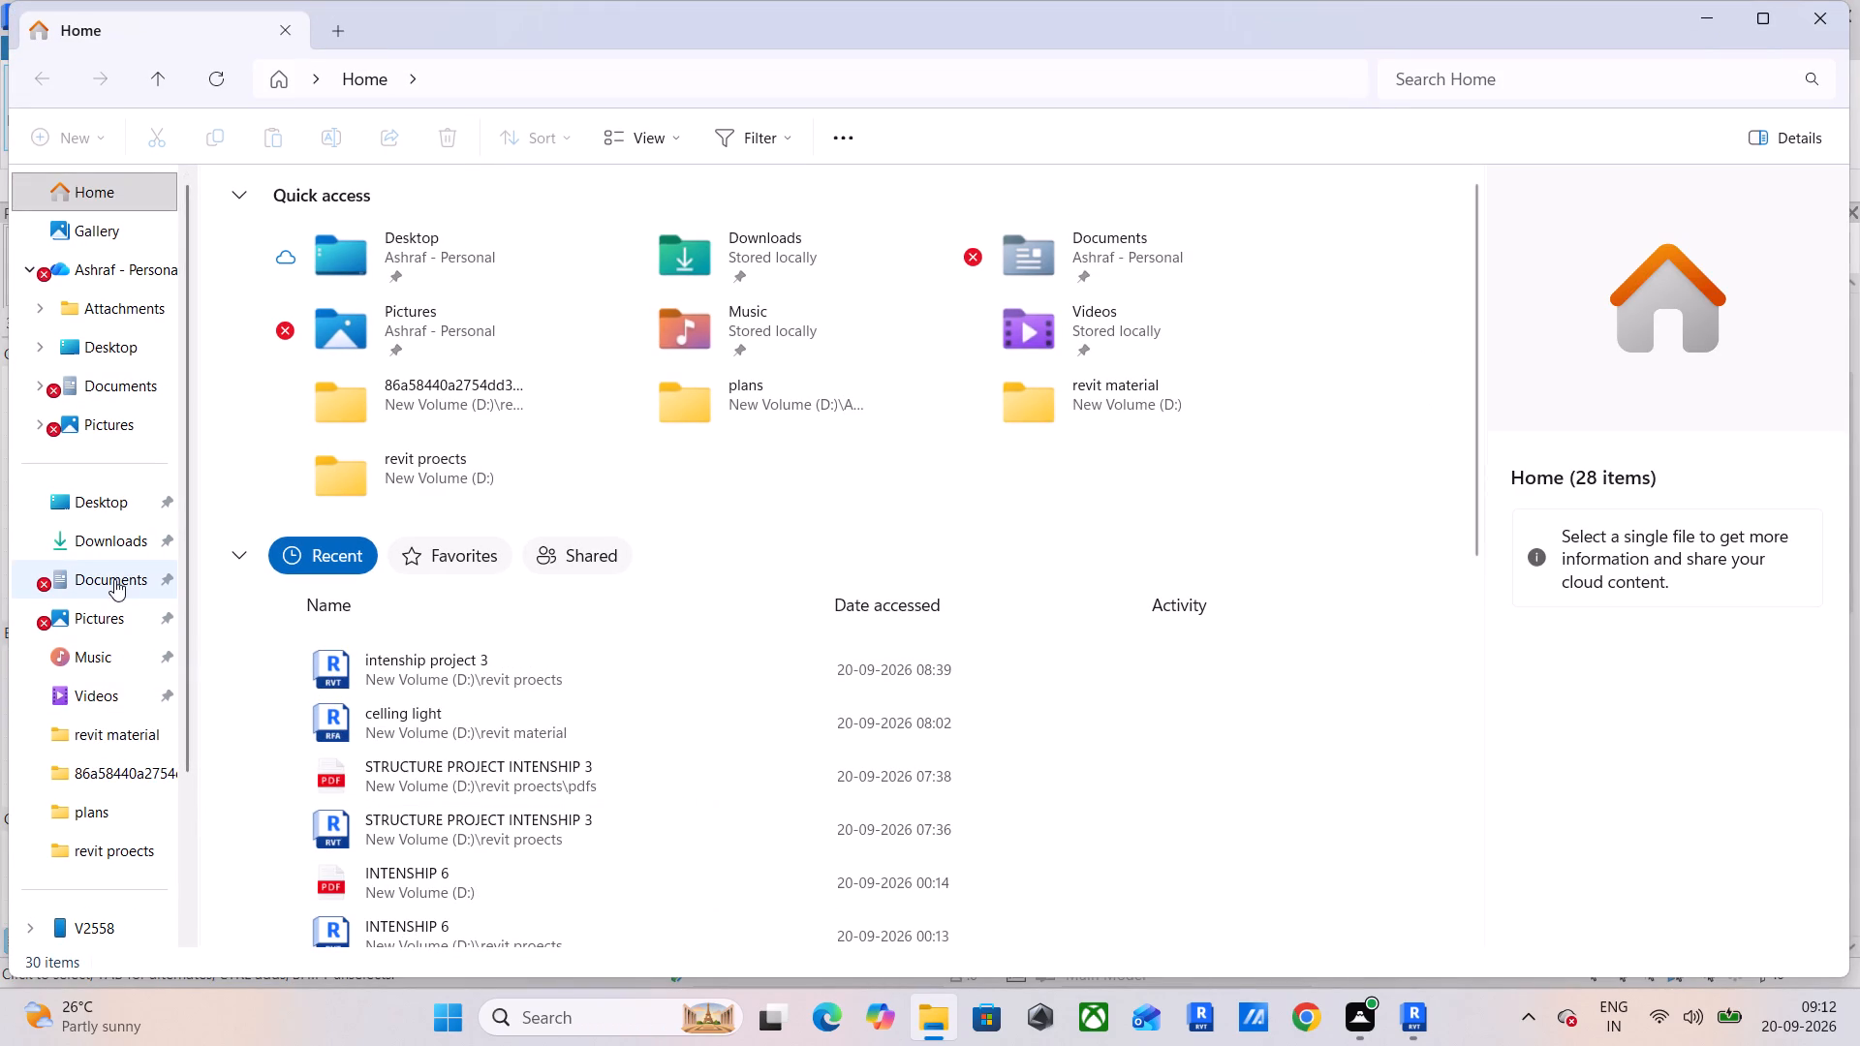
scroll(115, 781, down, 3)
double_click(108, 837)
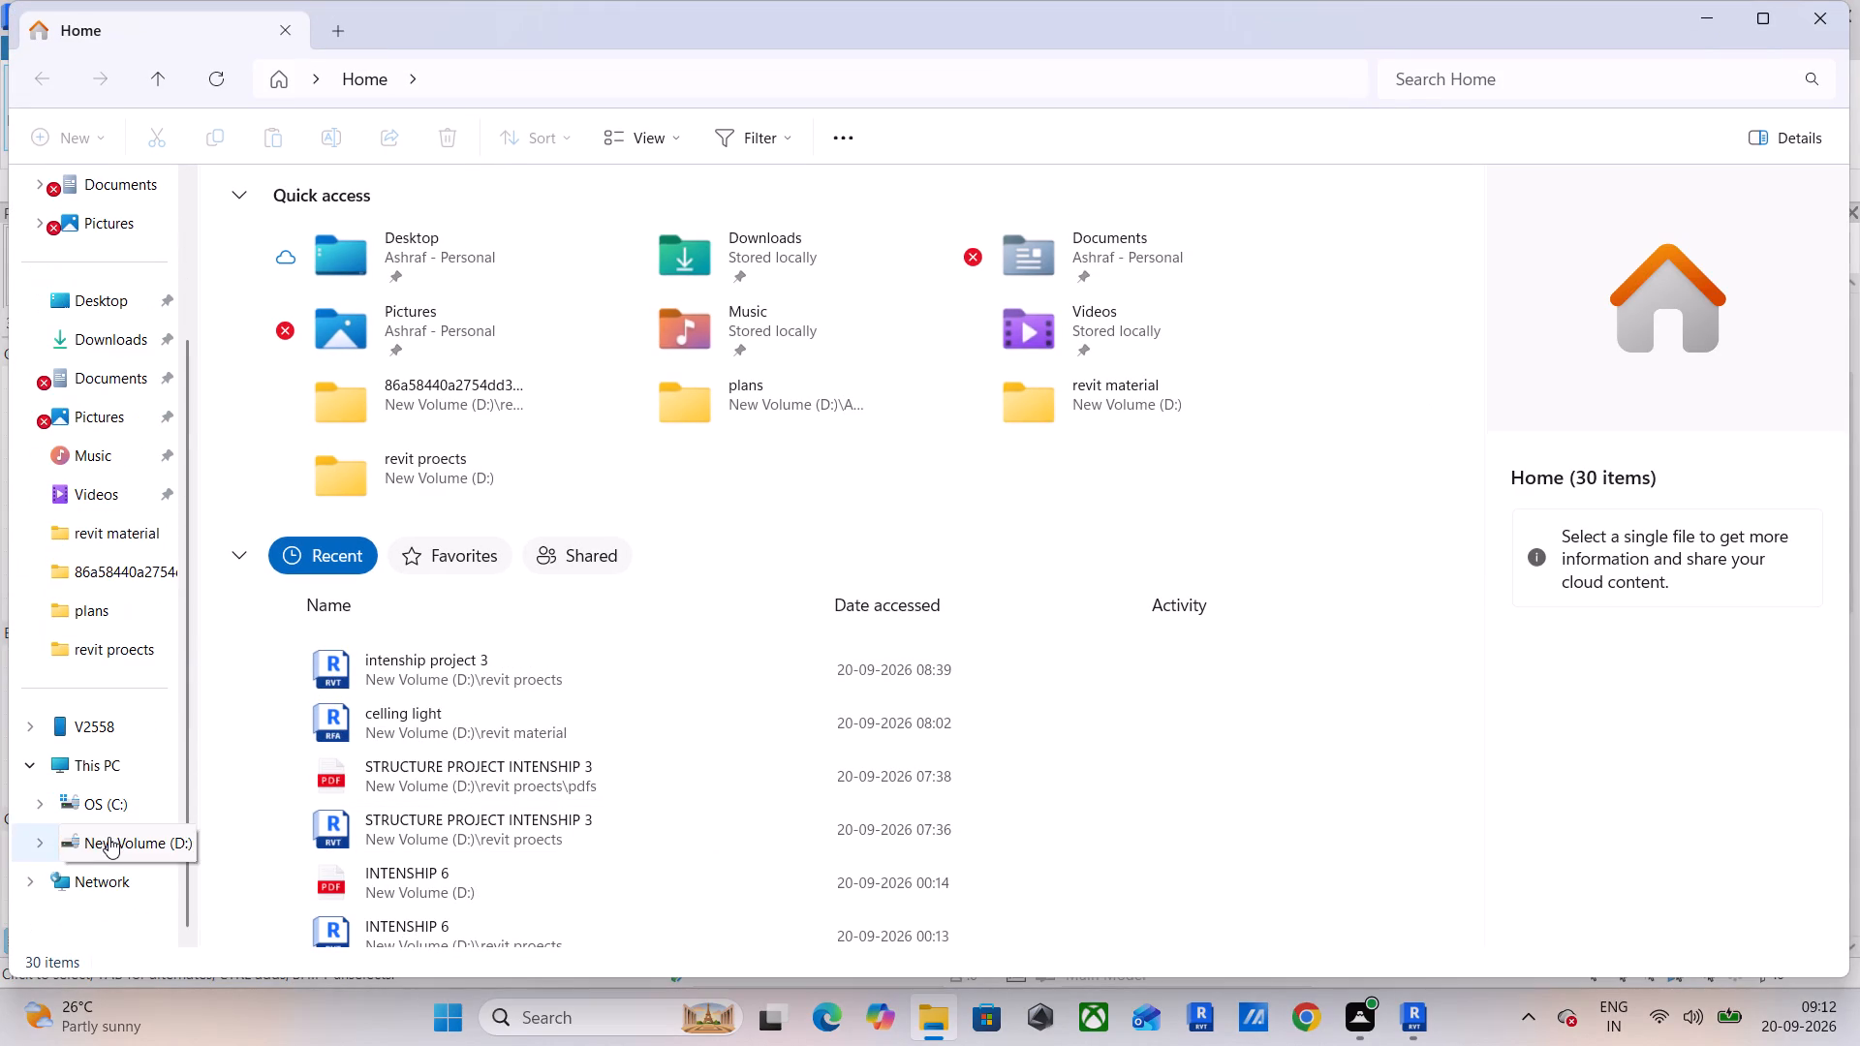
double_click(275, 260)
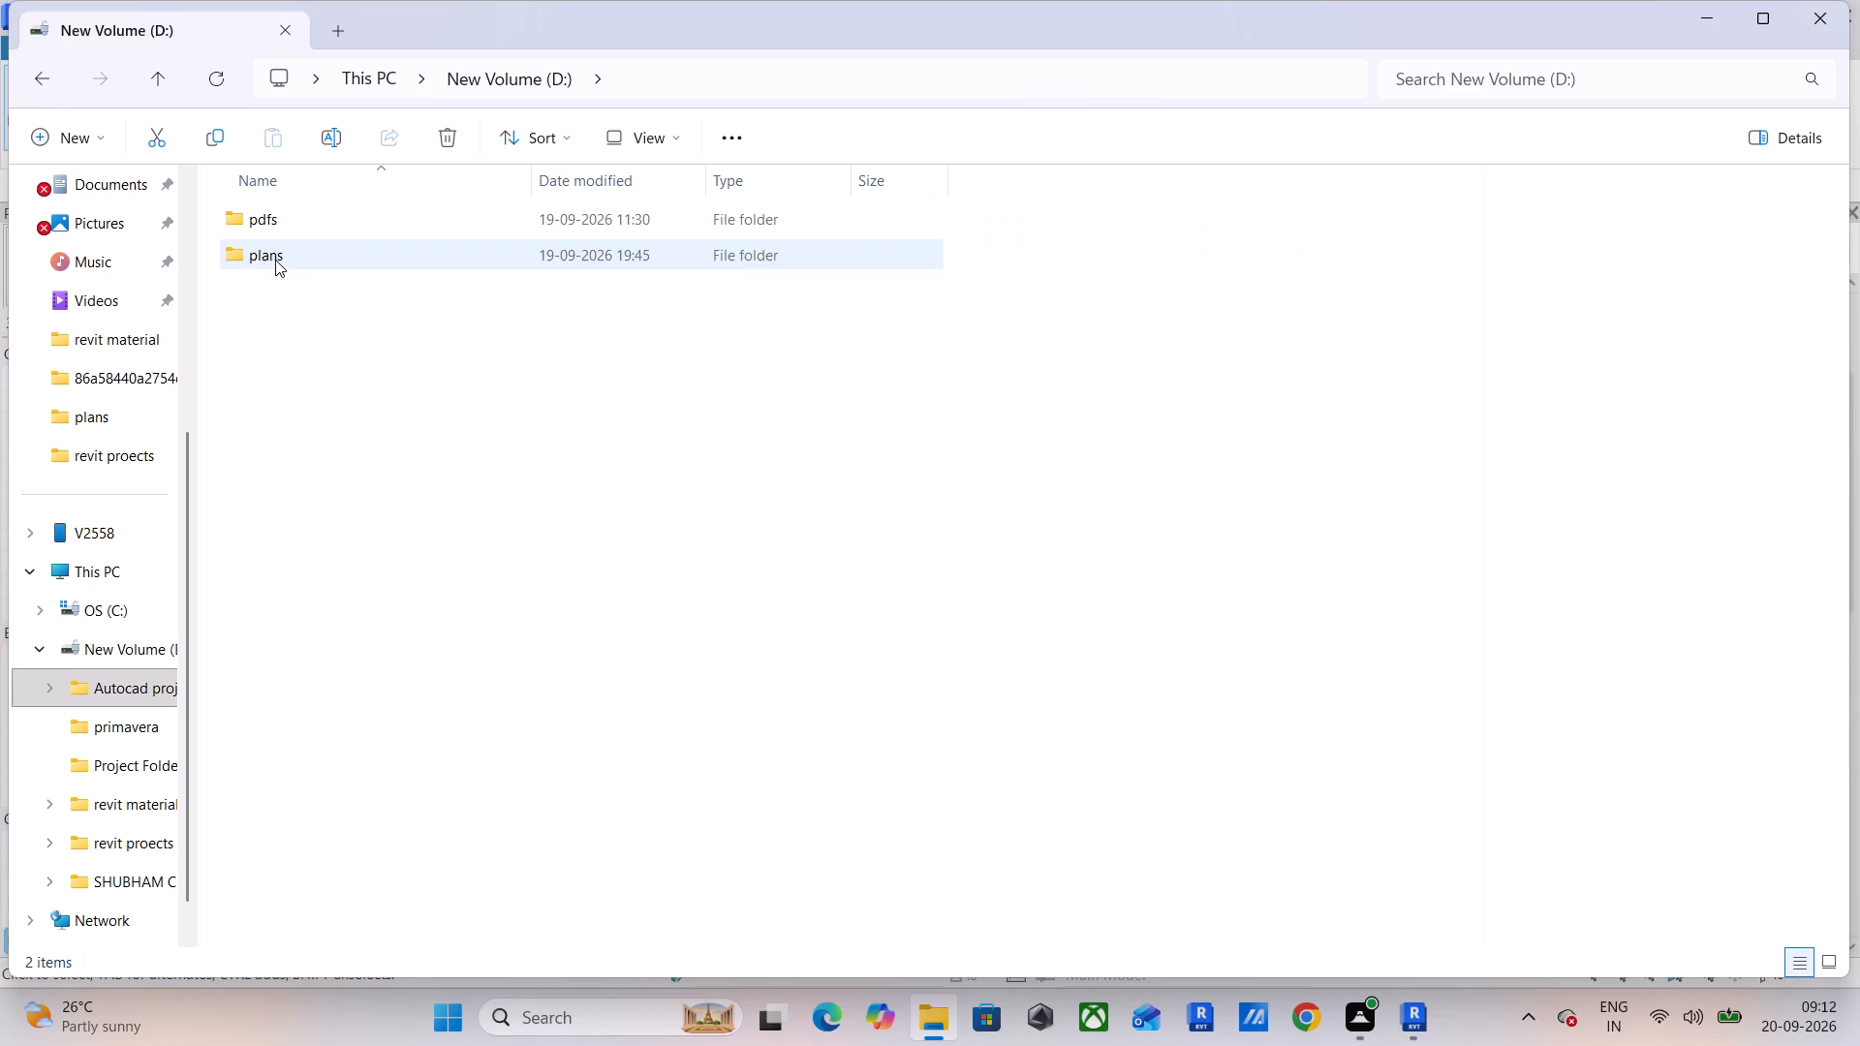
double_click(281, 229)
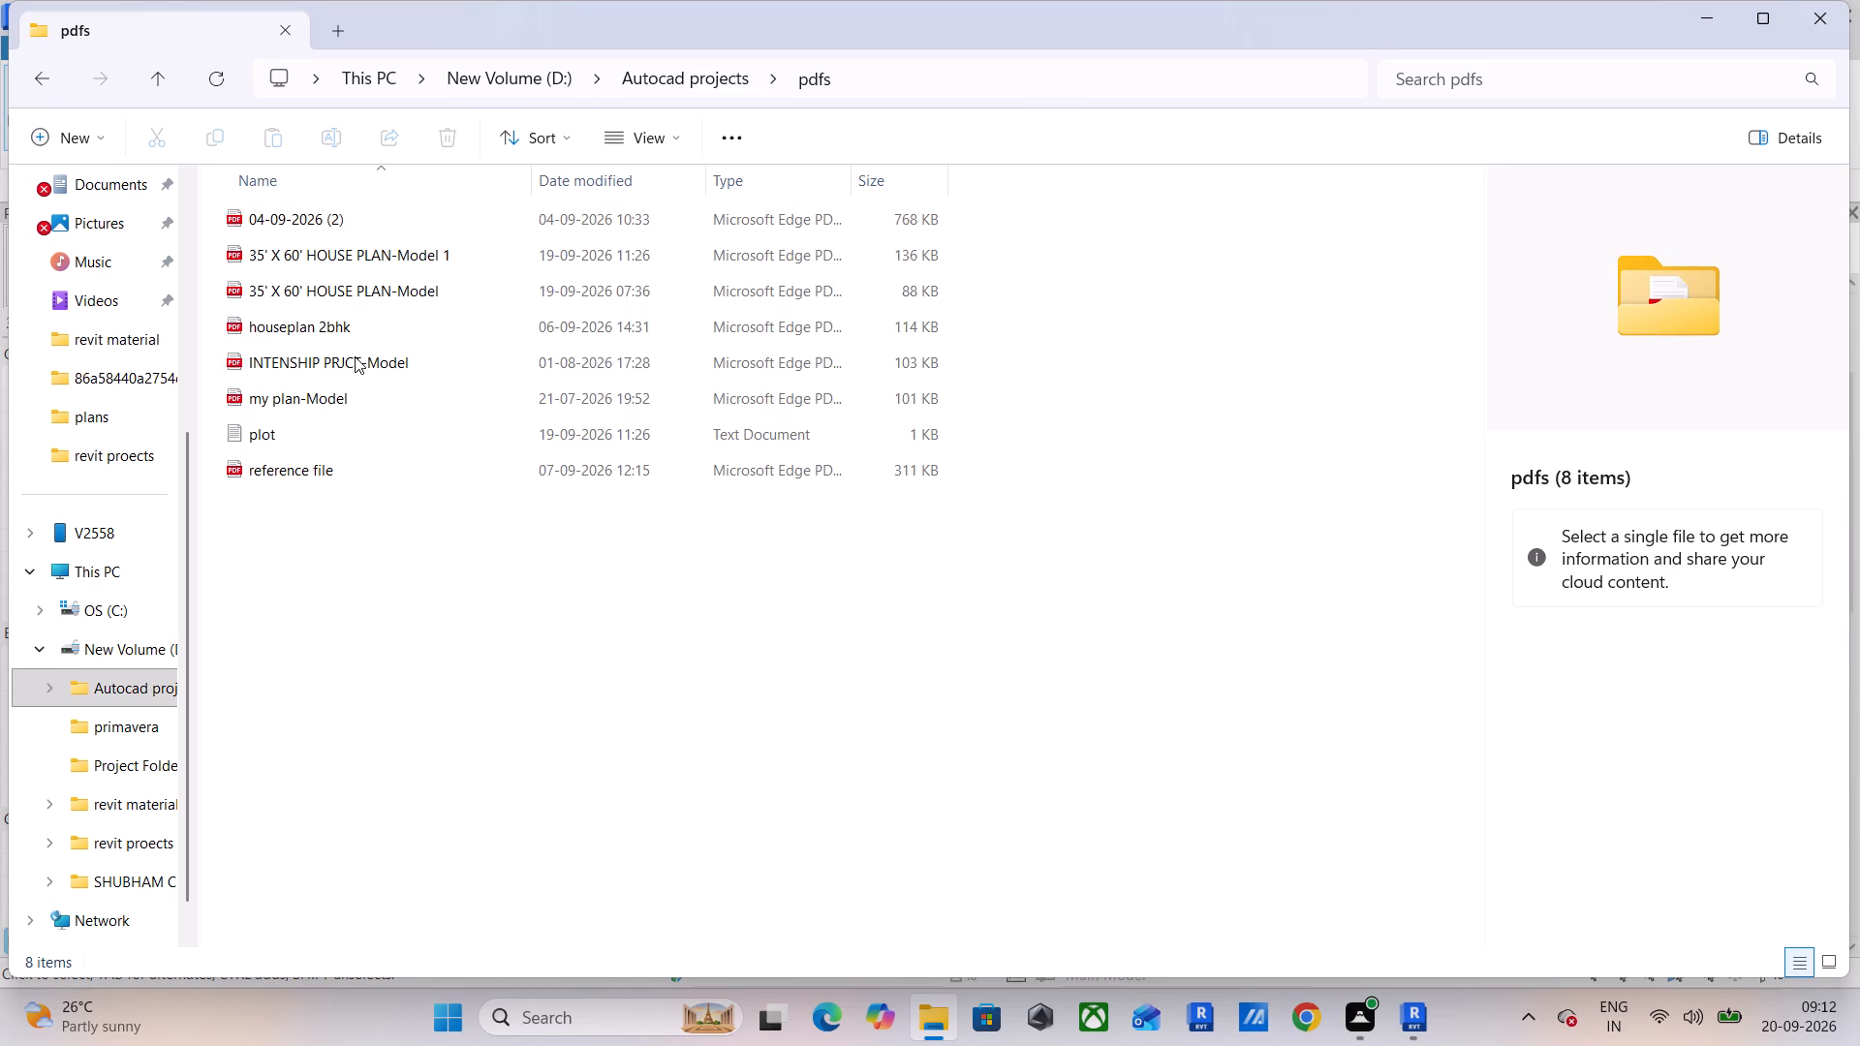
double_click(330, 370)
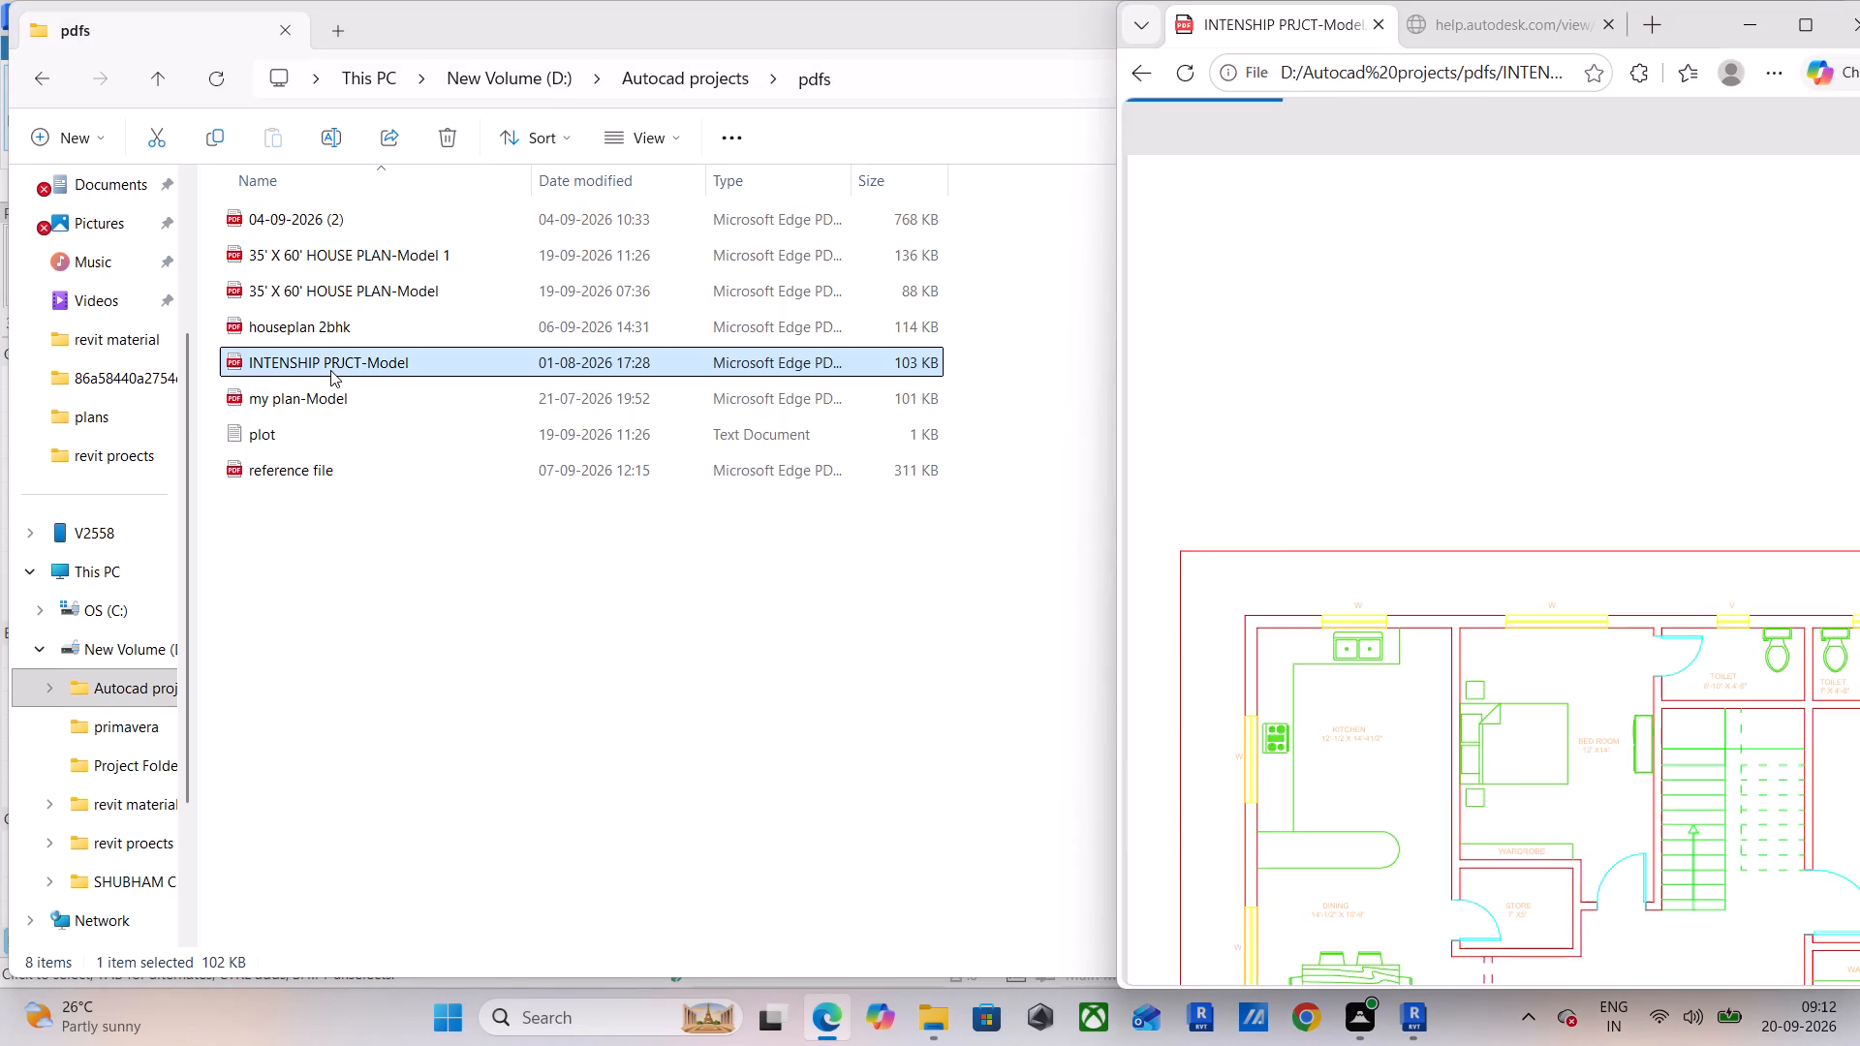
Examine the INTENSHIP PRJCT-Model floor plan closely, including the kitchen, bedroom and living room areas and the overall layout.
scroll(1376, 623, up, 4)
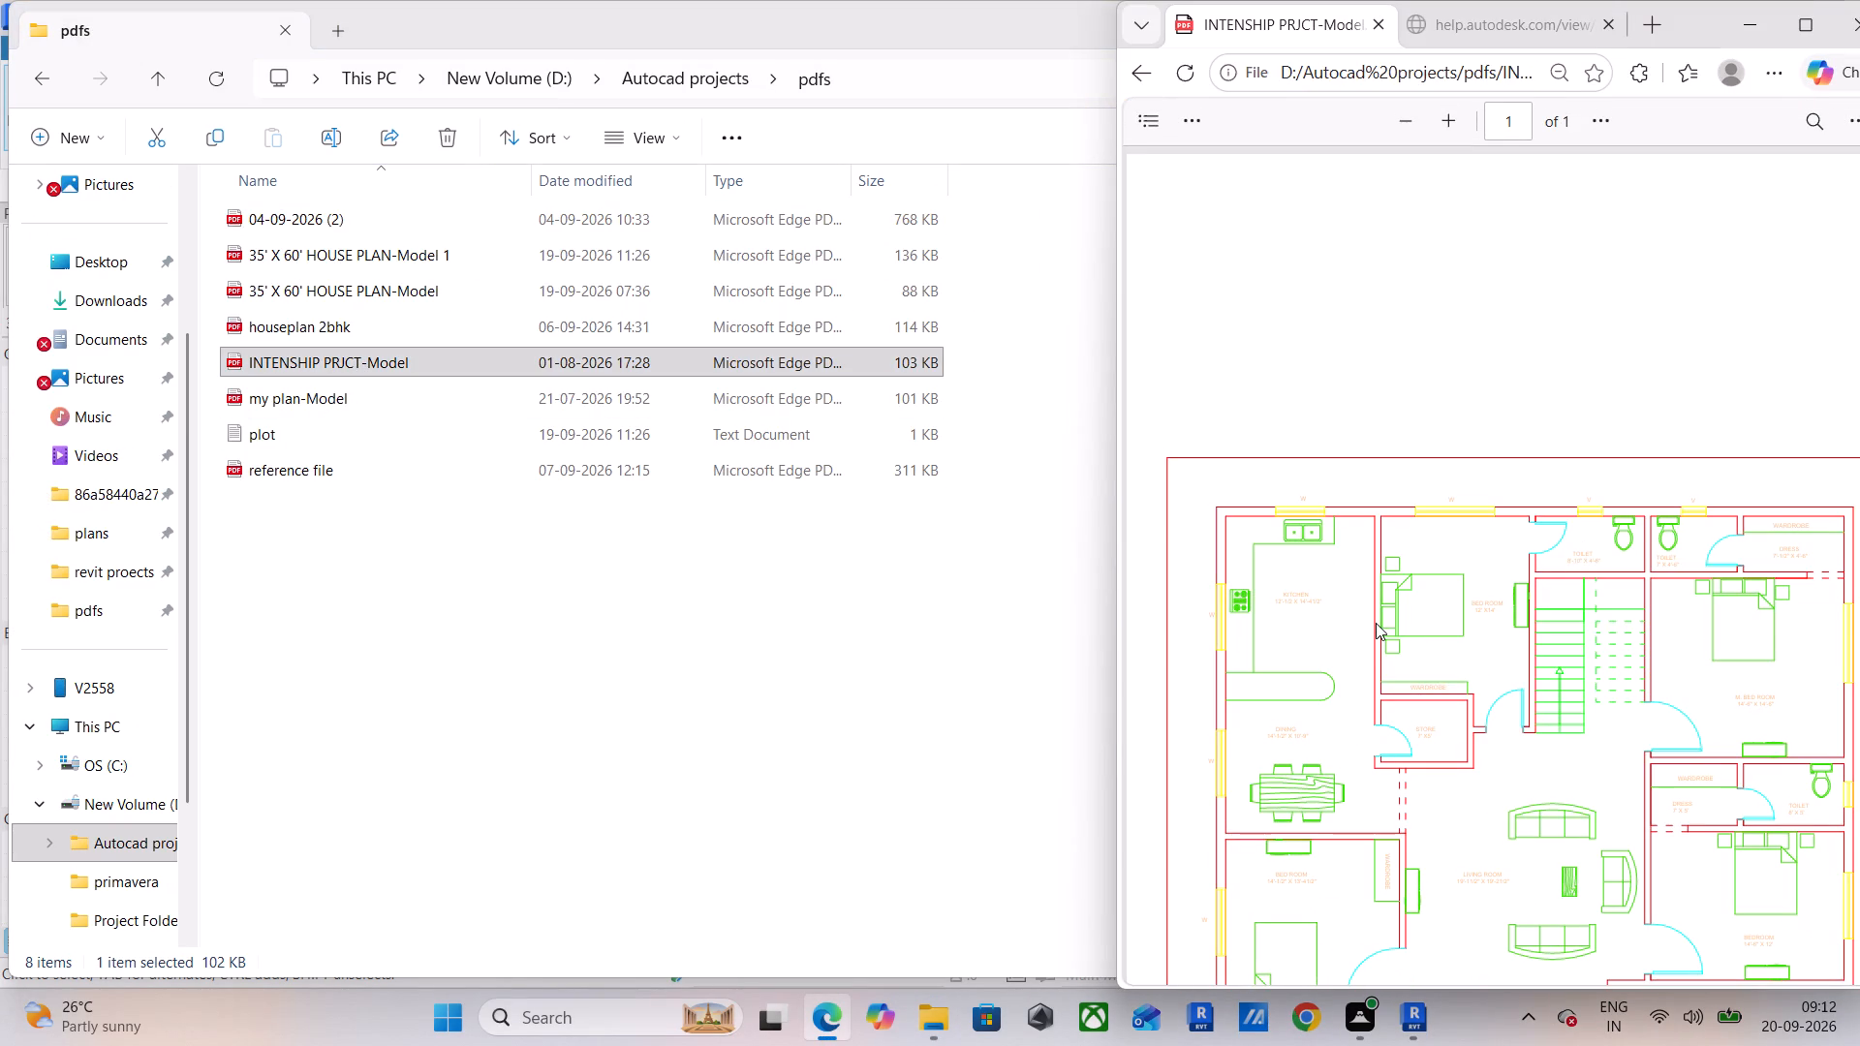
scroll(1376, 623, up, 7)
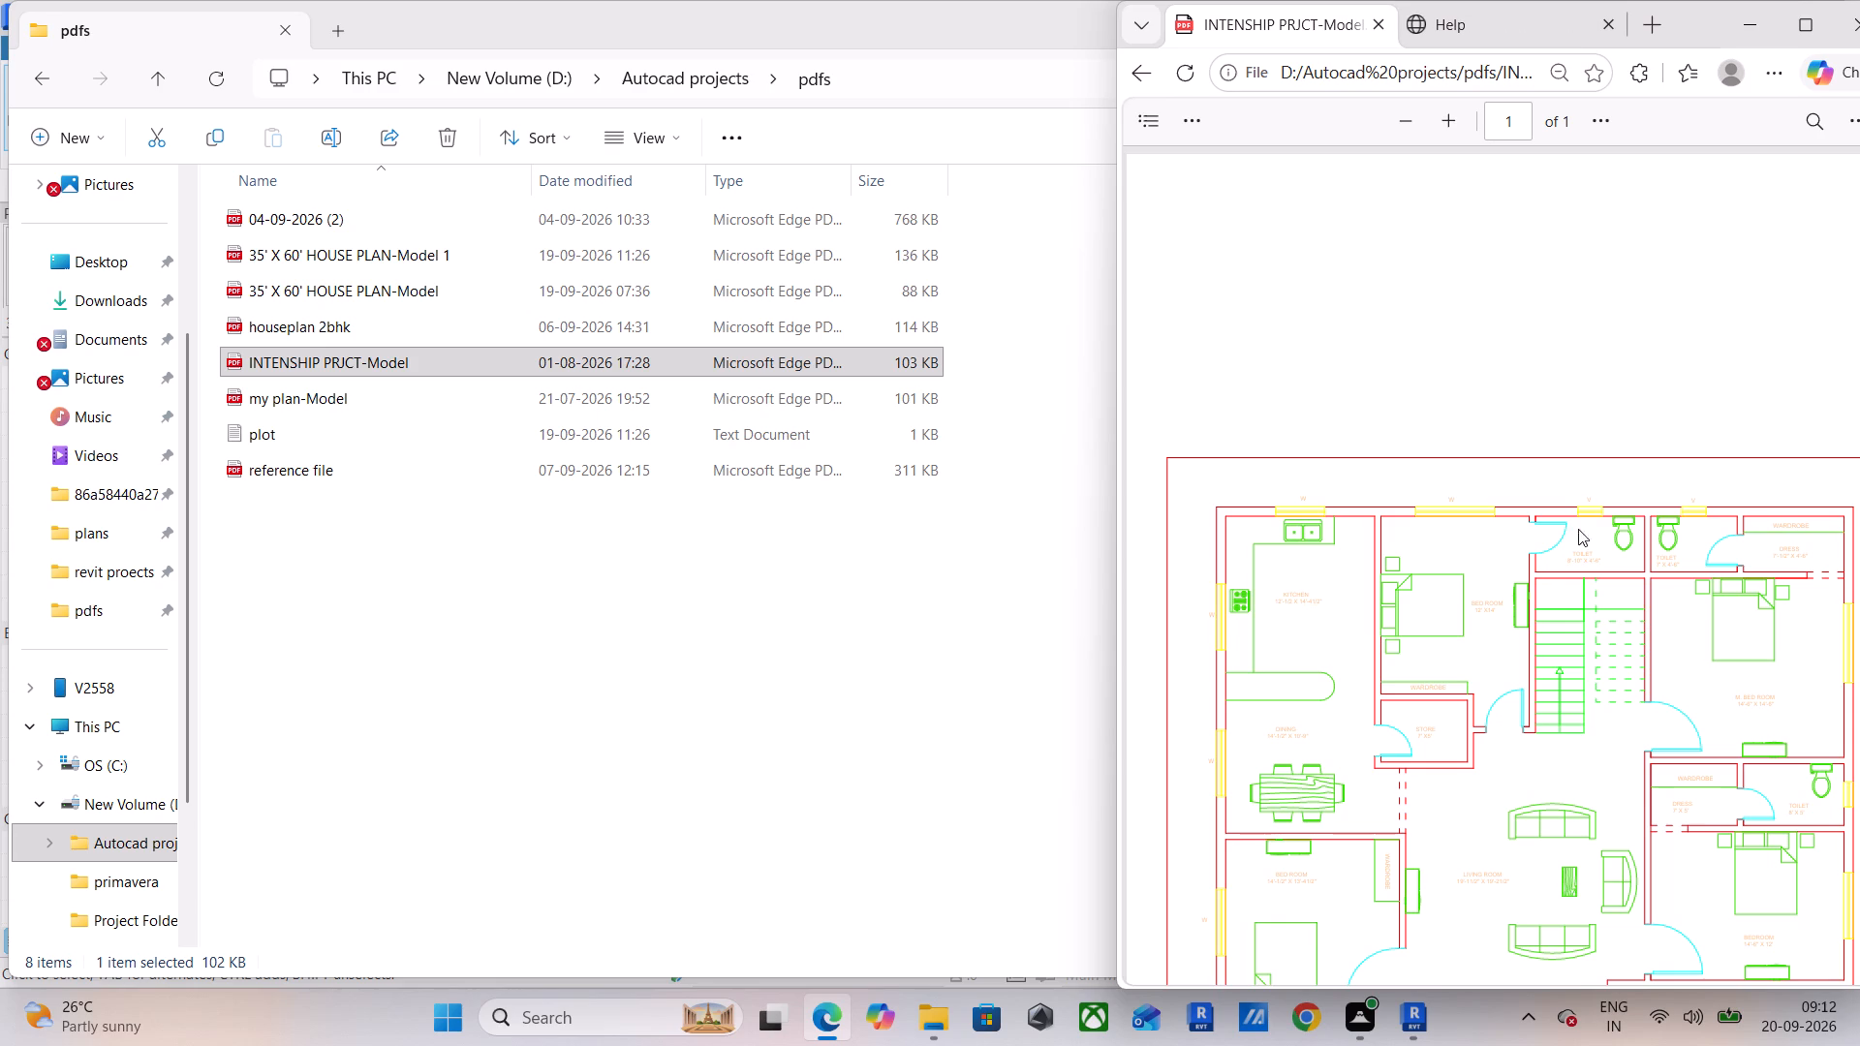
ctrl+scroll(1301, 553, up, 6)
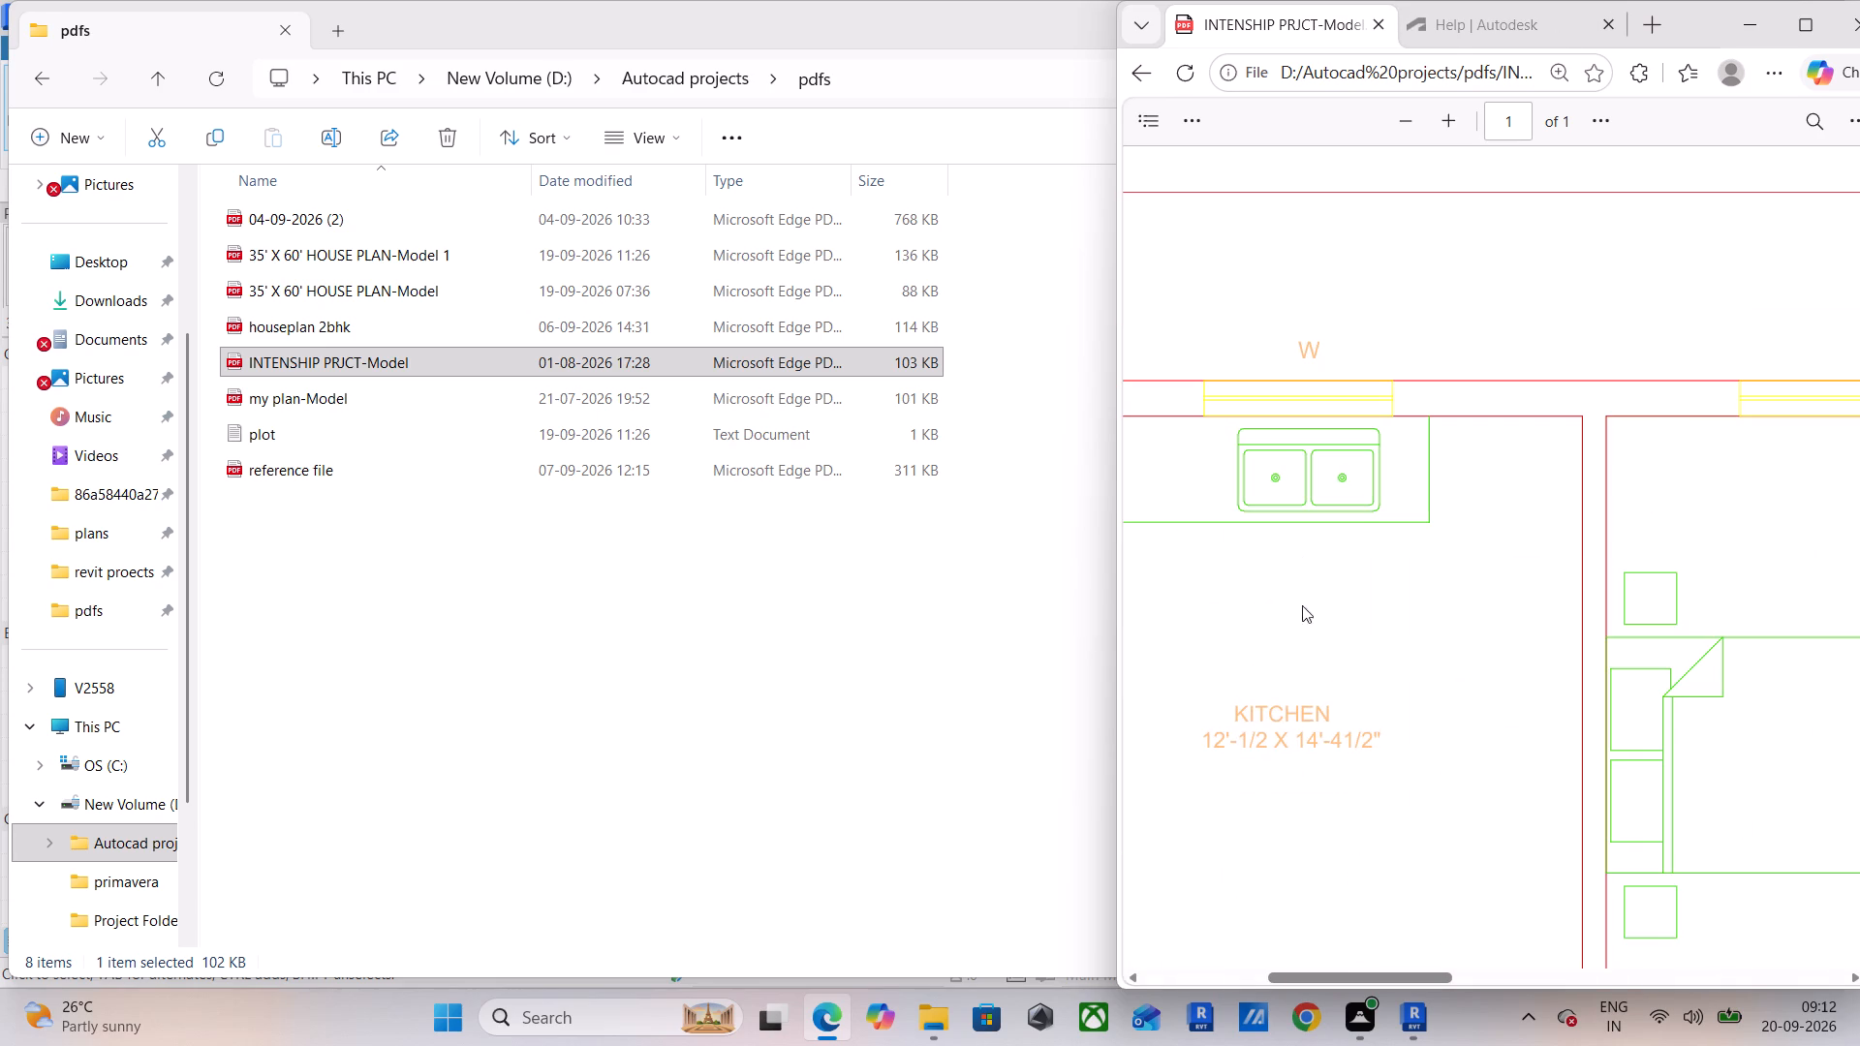
scroll(1304, 637, down, 12)
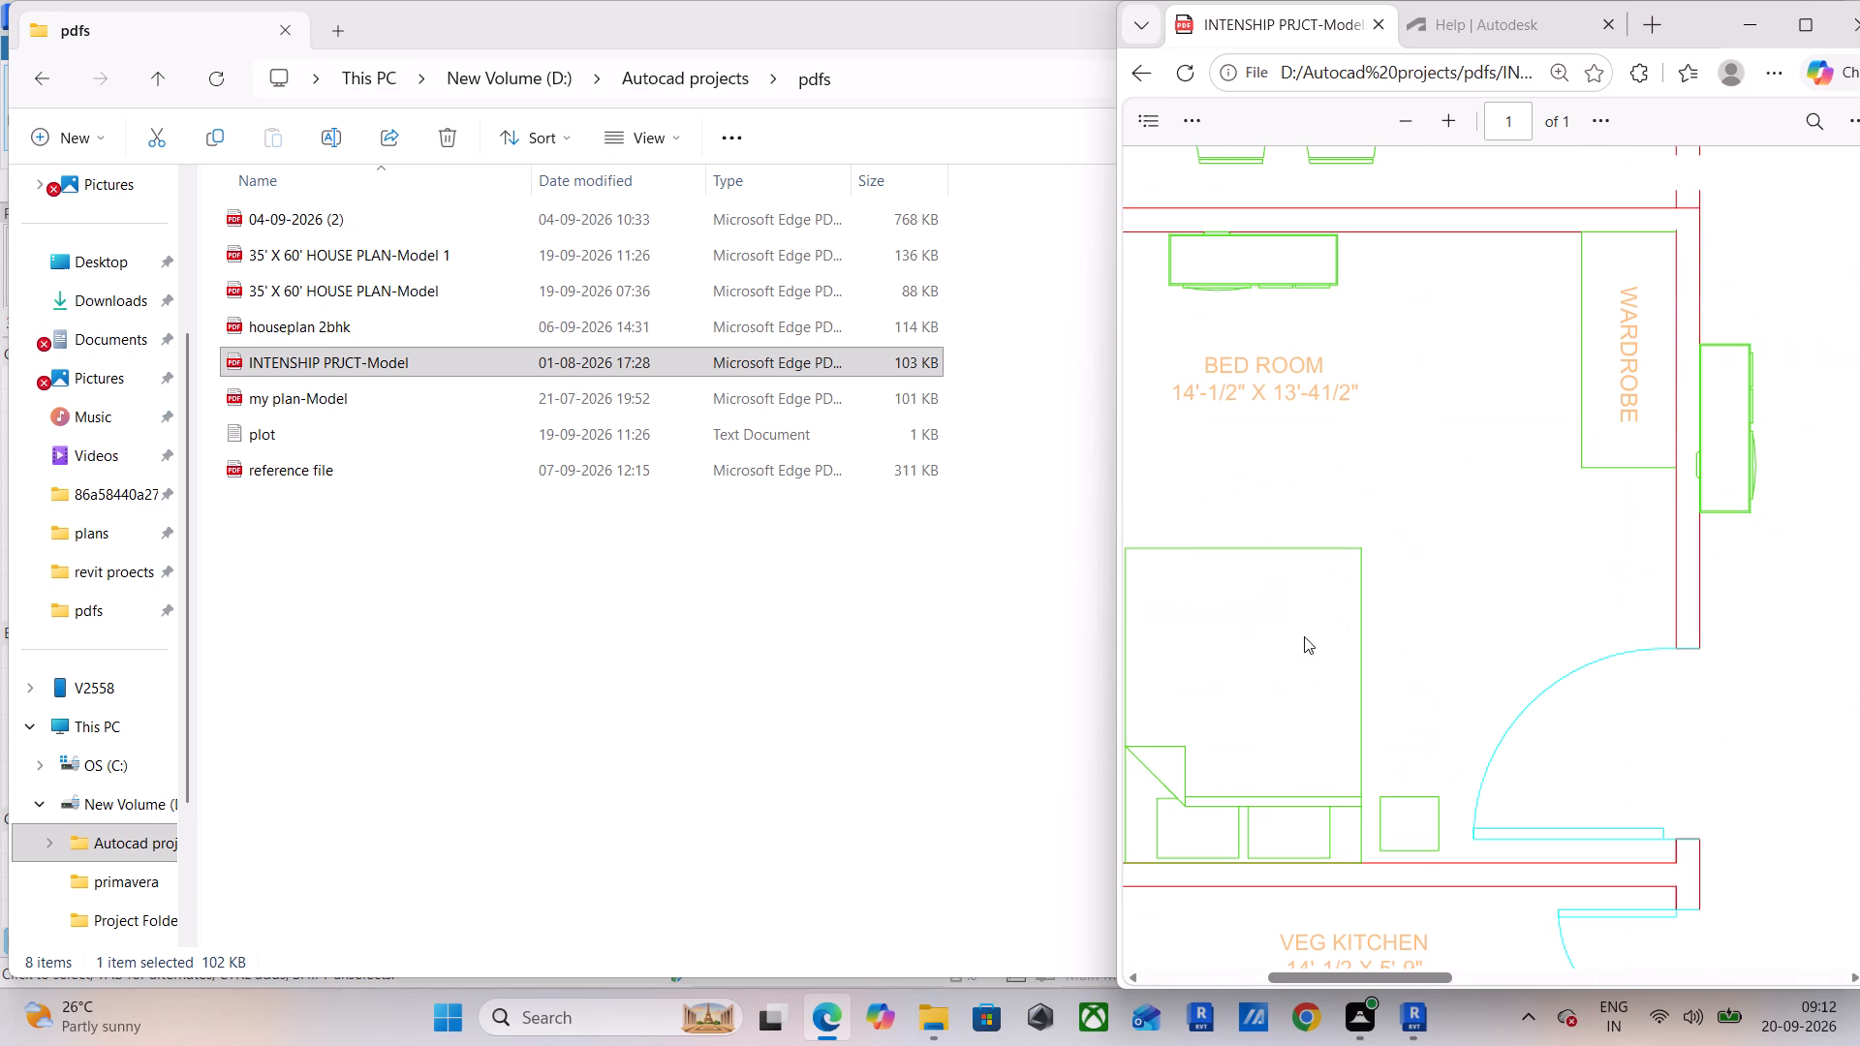
ctrl+scroll(1304, 636, down, 5)
scroll(1497, 661, down, 5)
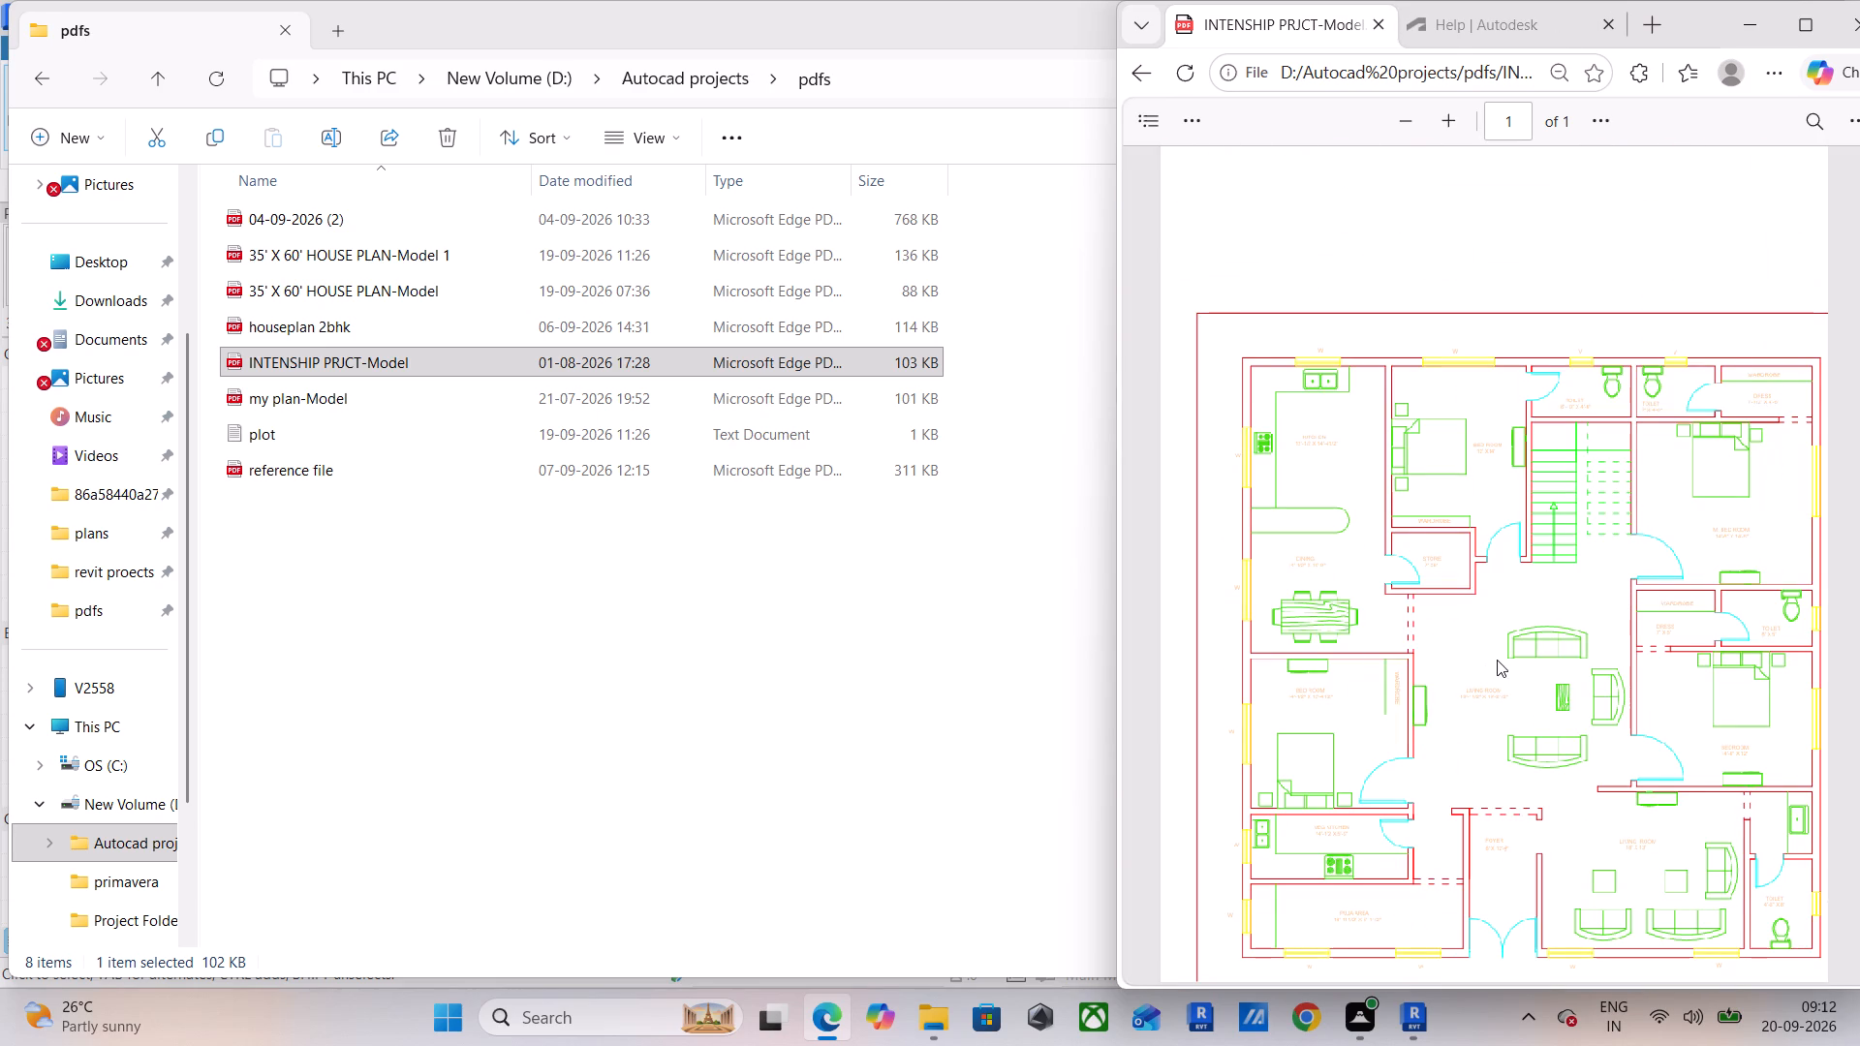
ctrl+scroll(1444, 681, up, 6)
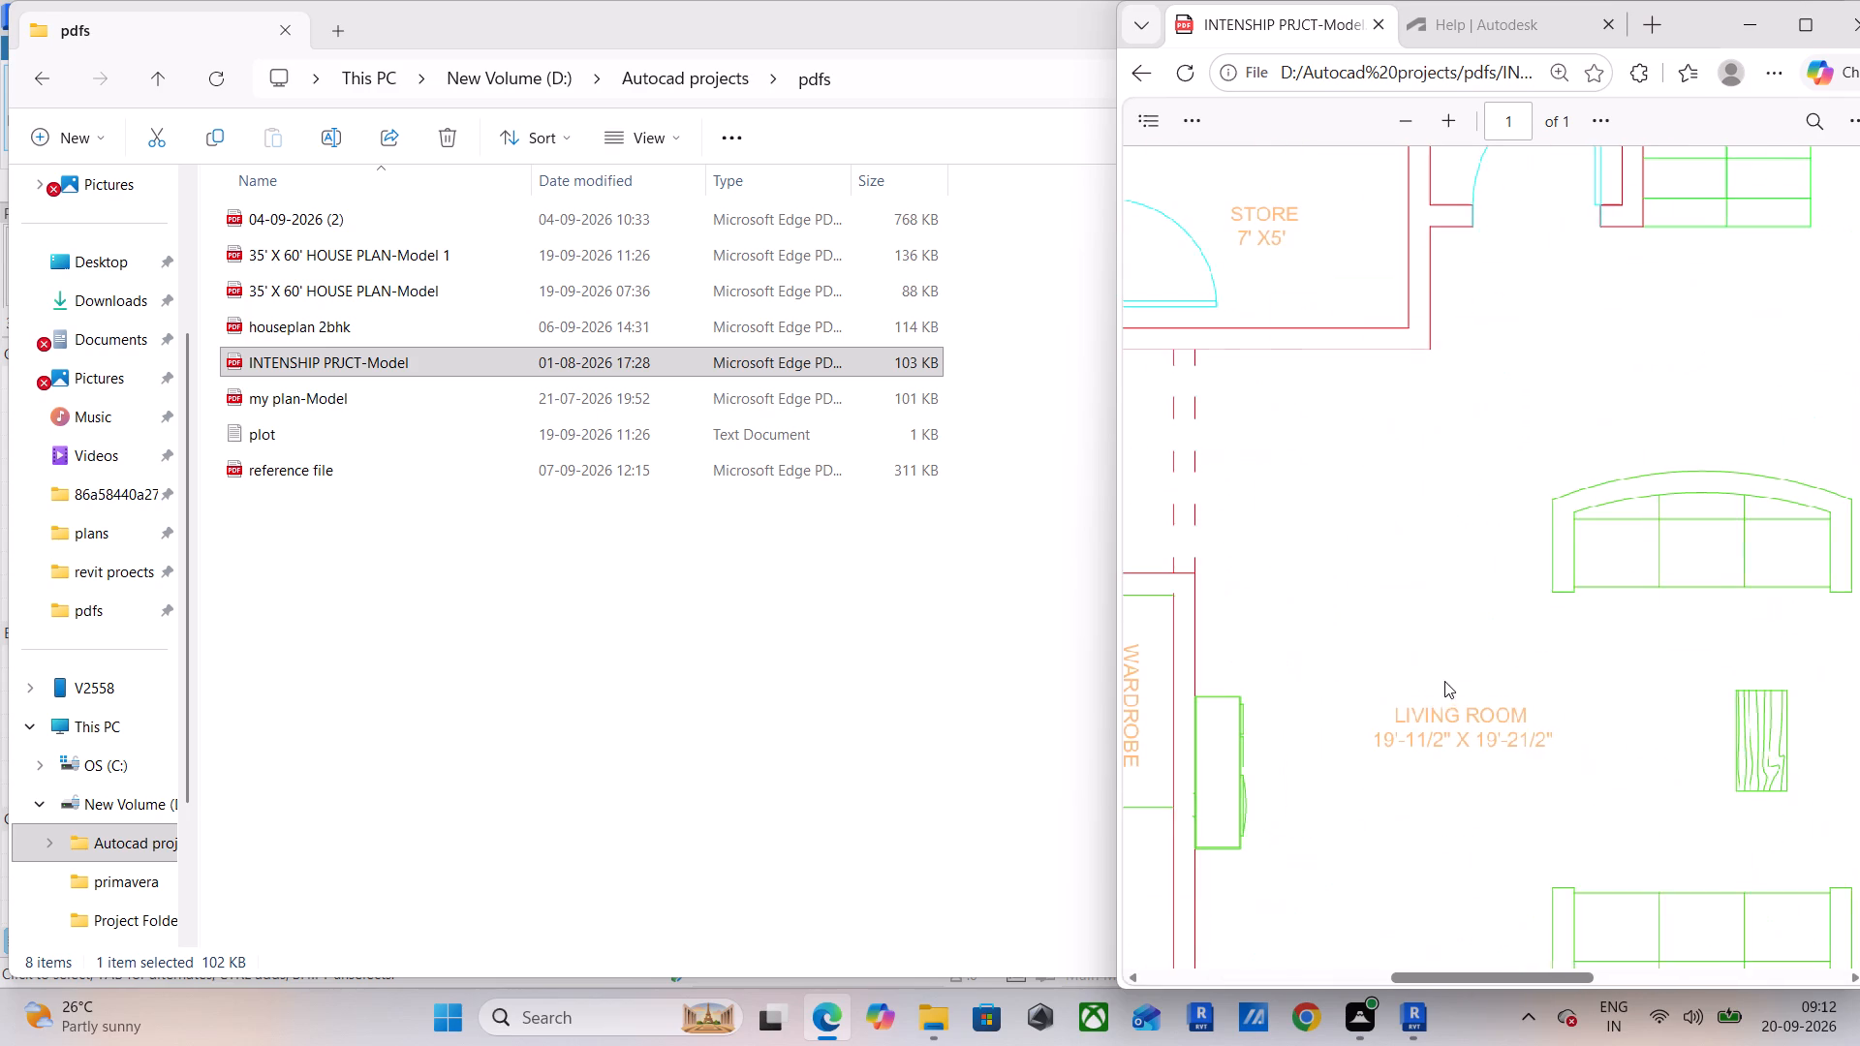
scroll(1400, 709, down, 7)
ctrl+scroll(1400, 709, down, 7)
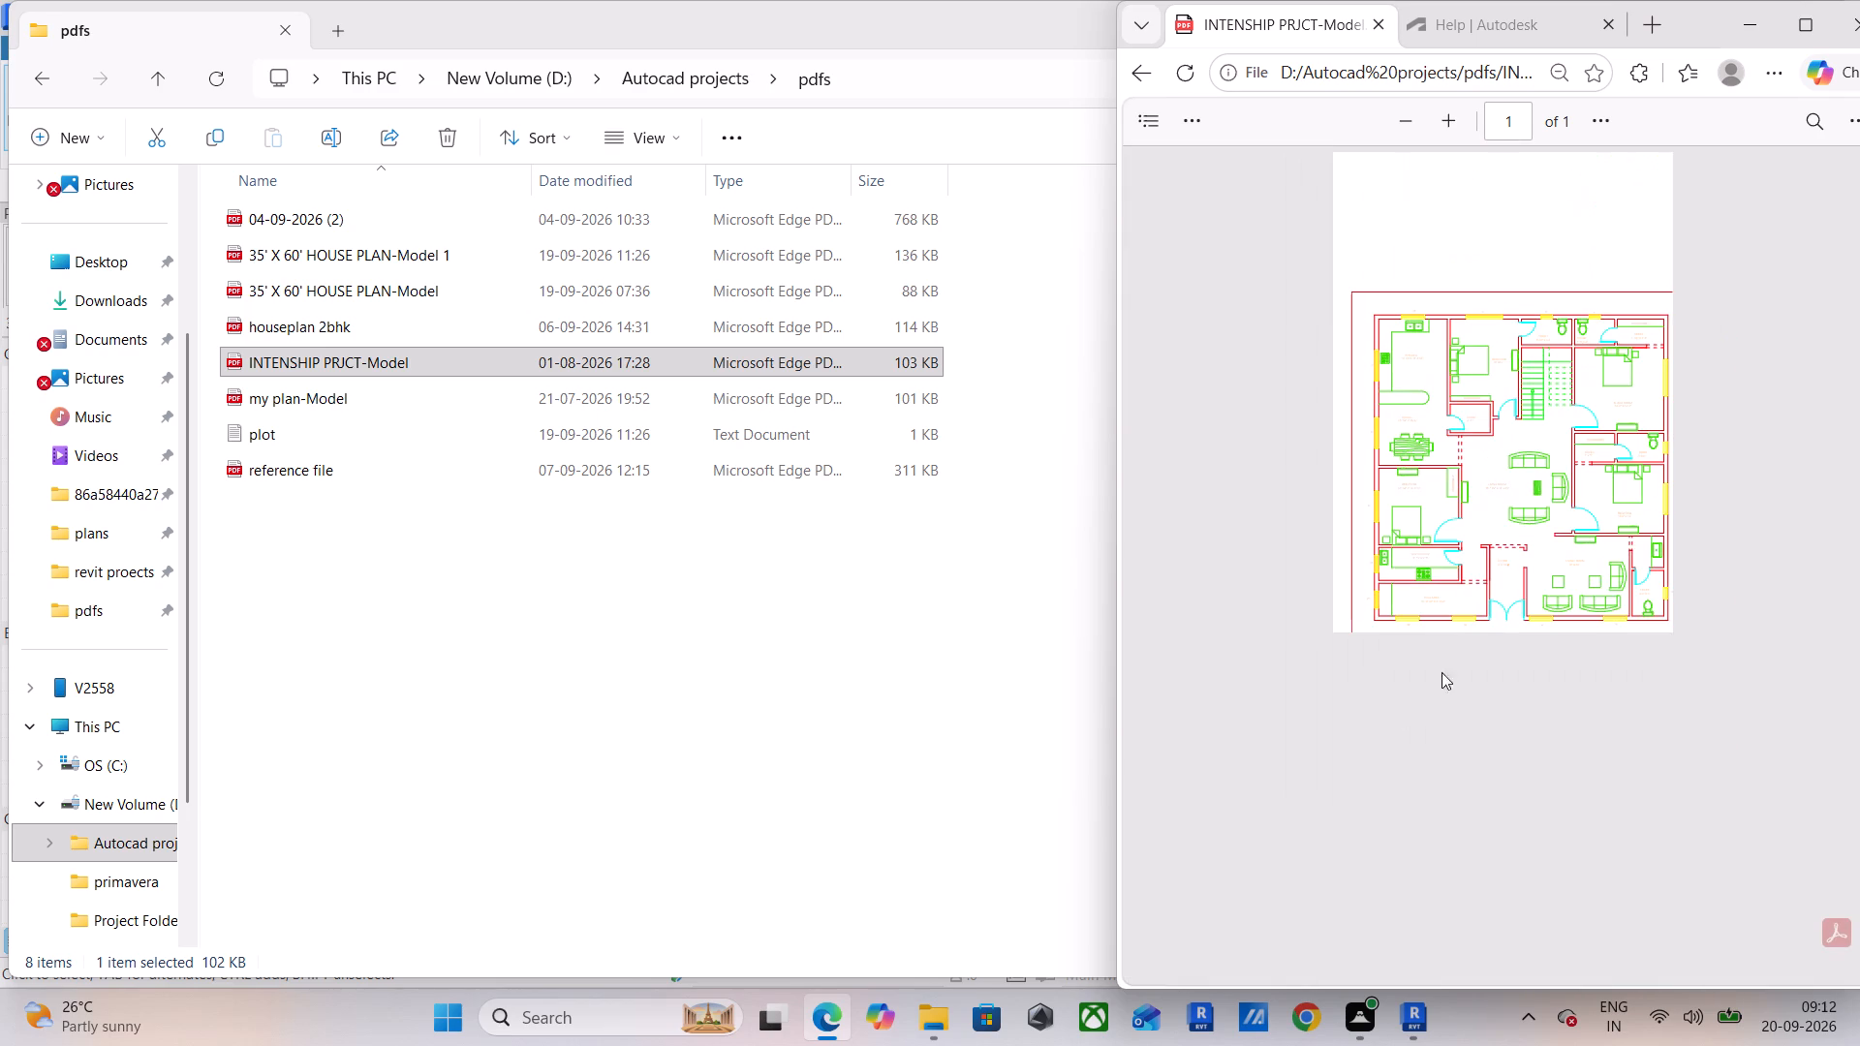
scroll(1622, 441, up, 4)
ctrl+scroll(1531, 408, up, 4)
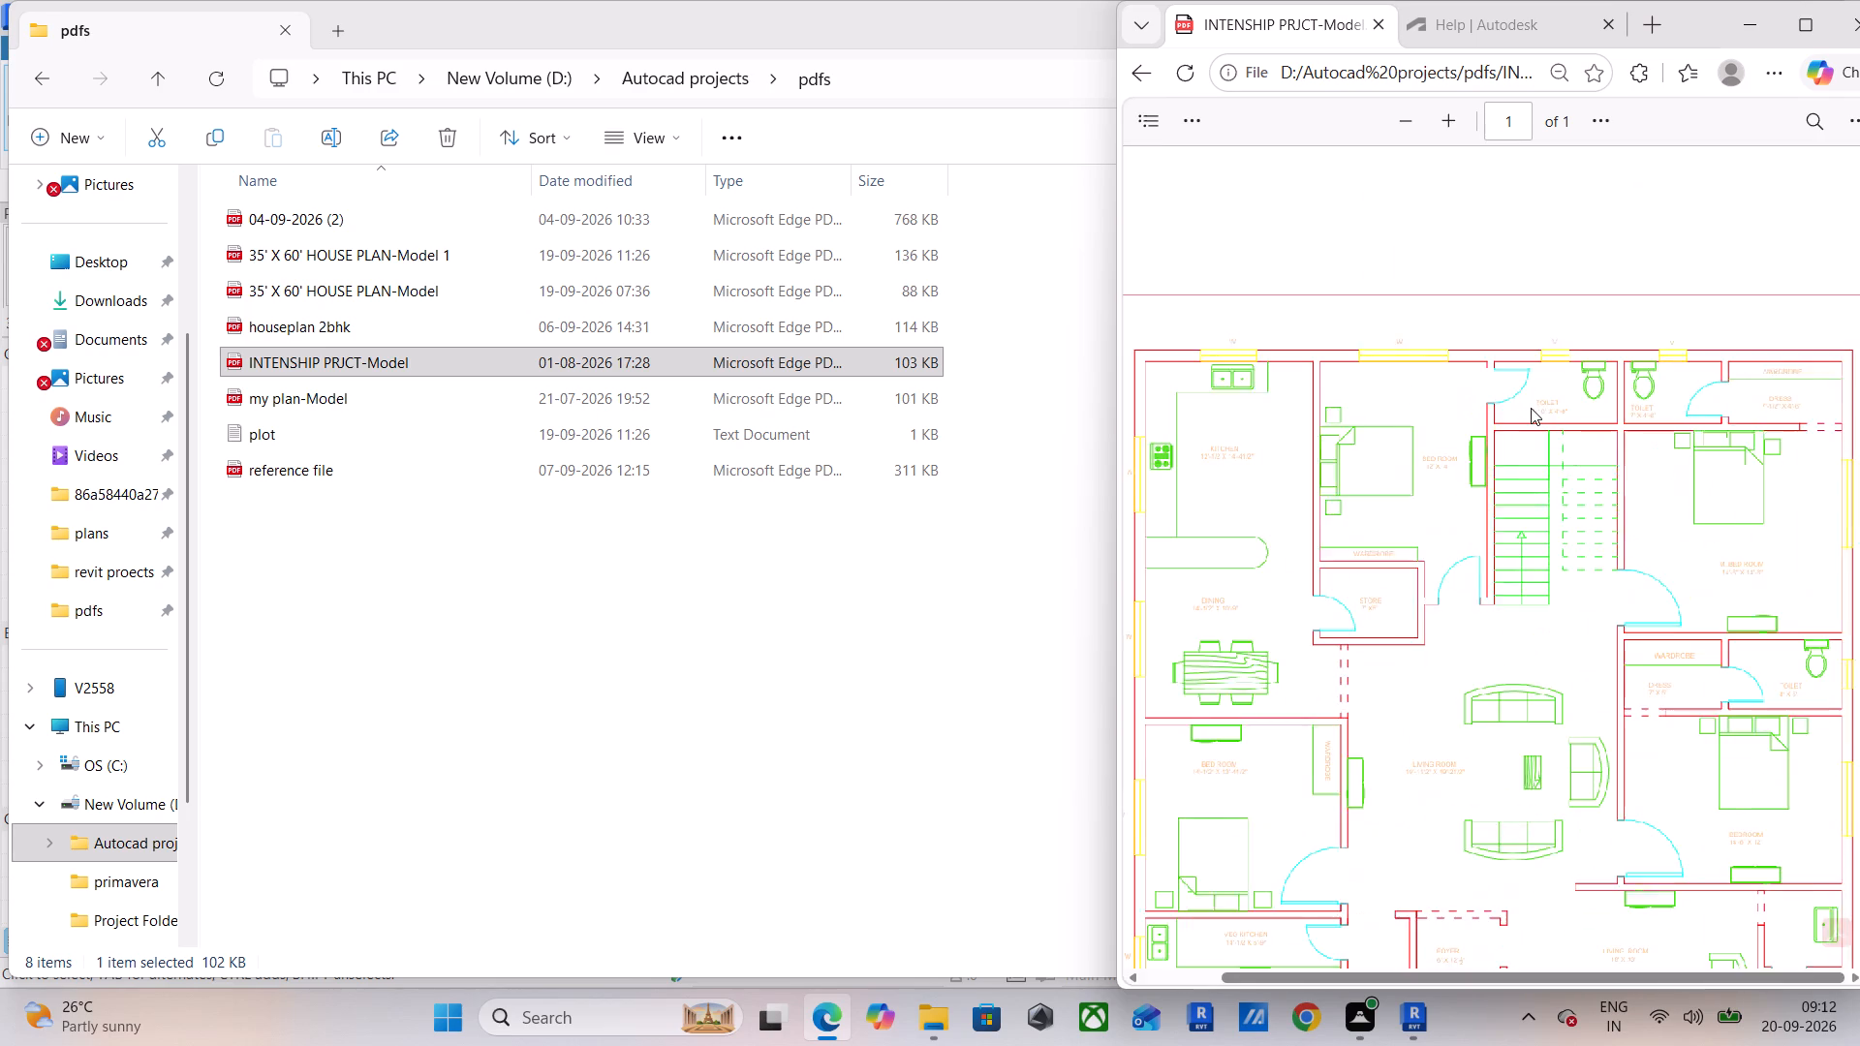
ctrl+scroll(1531, 408, down, 3)
ctrl+scroll(1529, 423, up, 2)
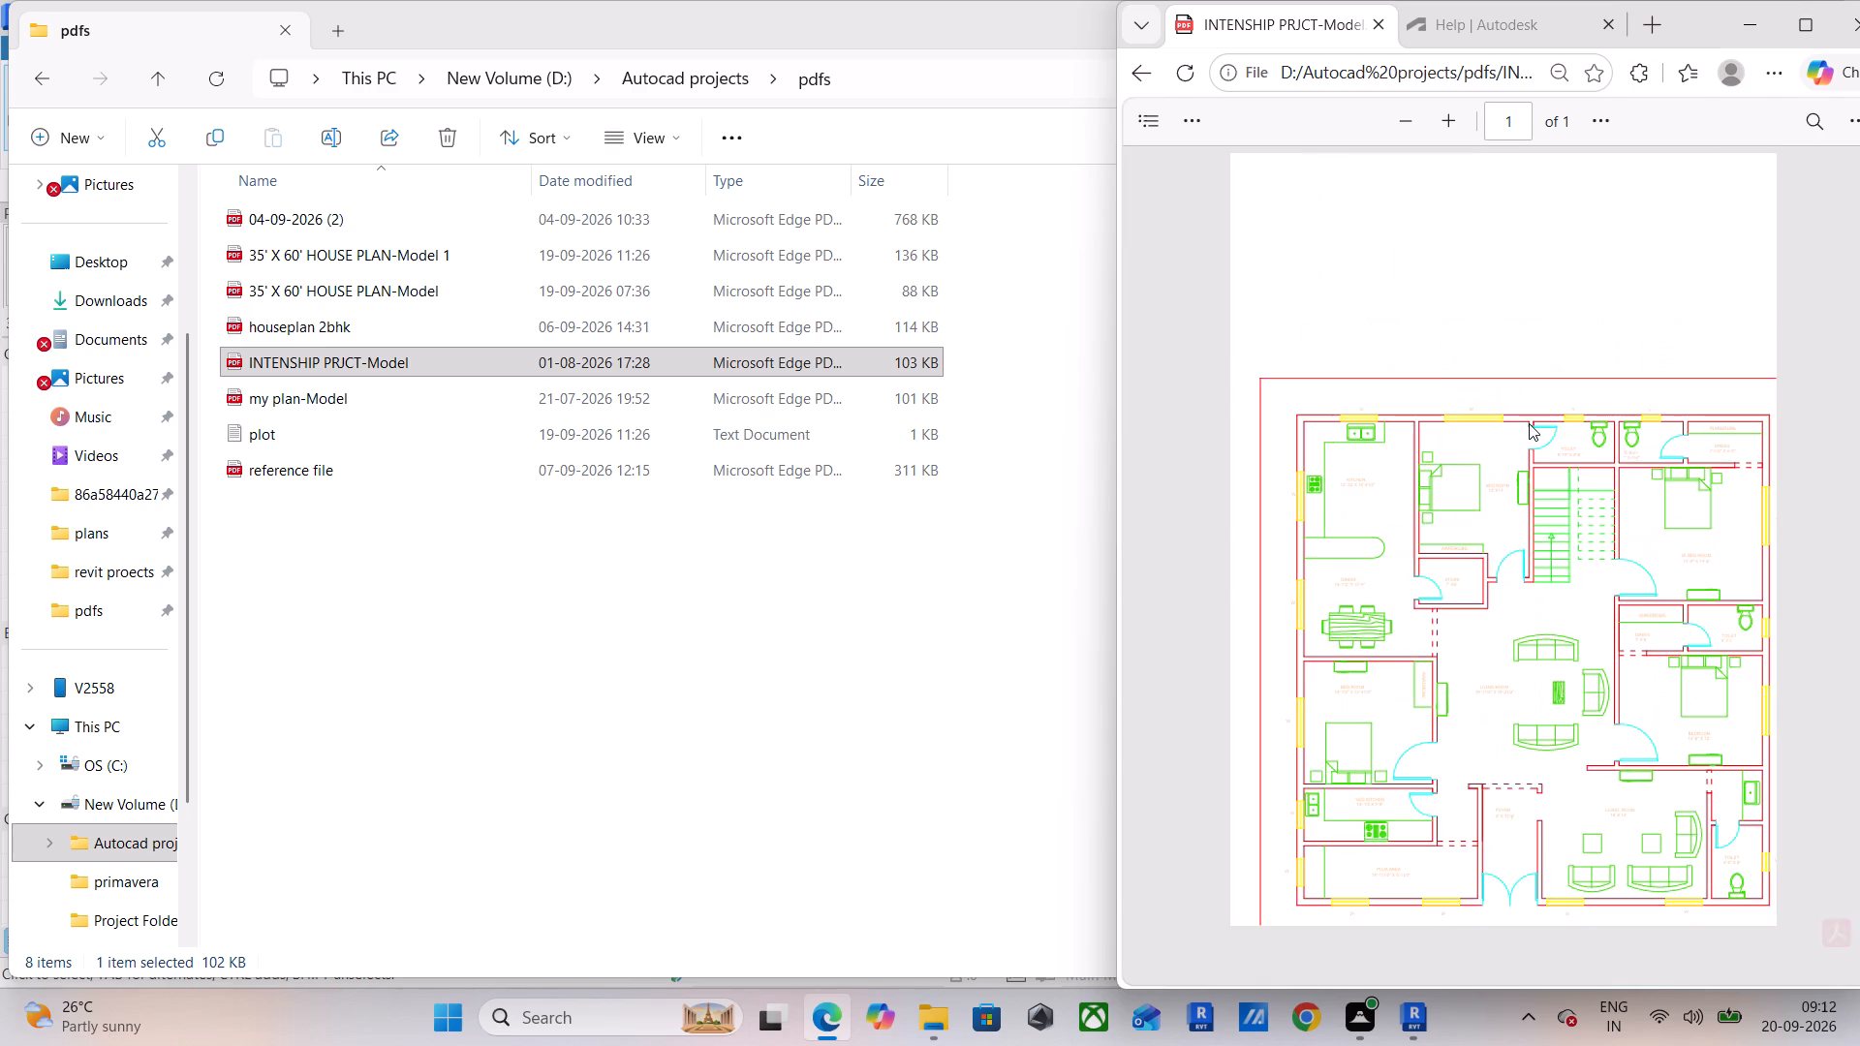
ctrl+scroll(1529, 423, down, 4)
scroll(1616, 437, up, 4)
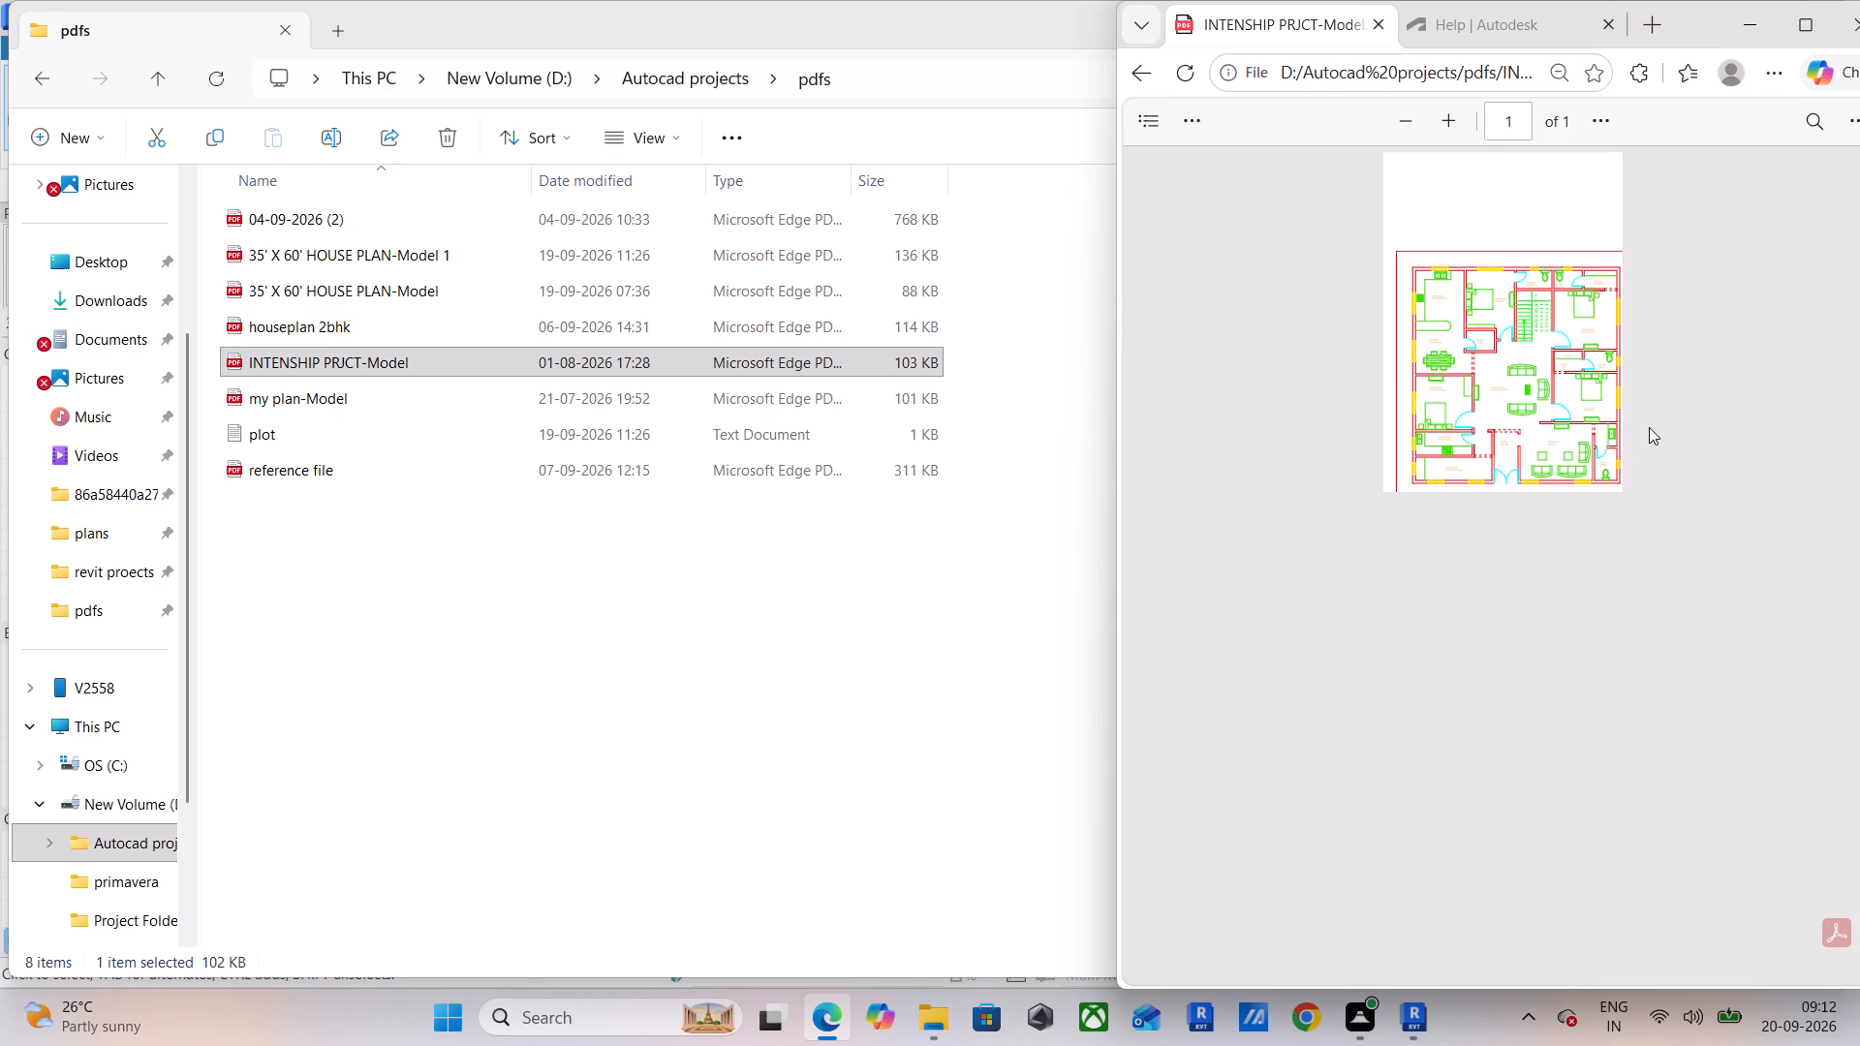
ctrl+scroll(1643, 414, up, 4)
ctrl+scroll(1643, 412, down, 1)
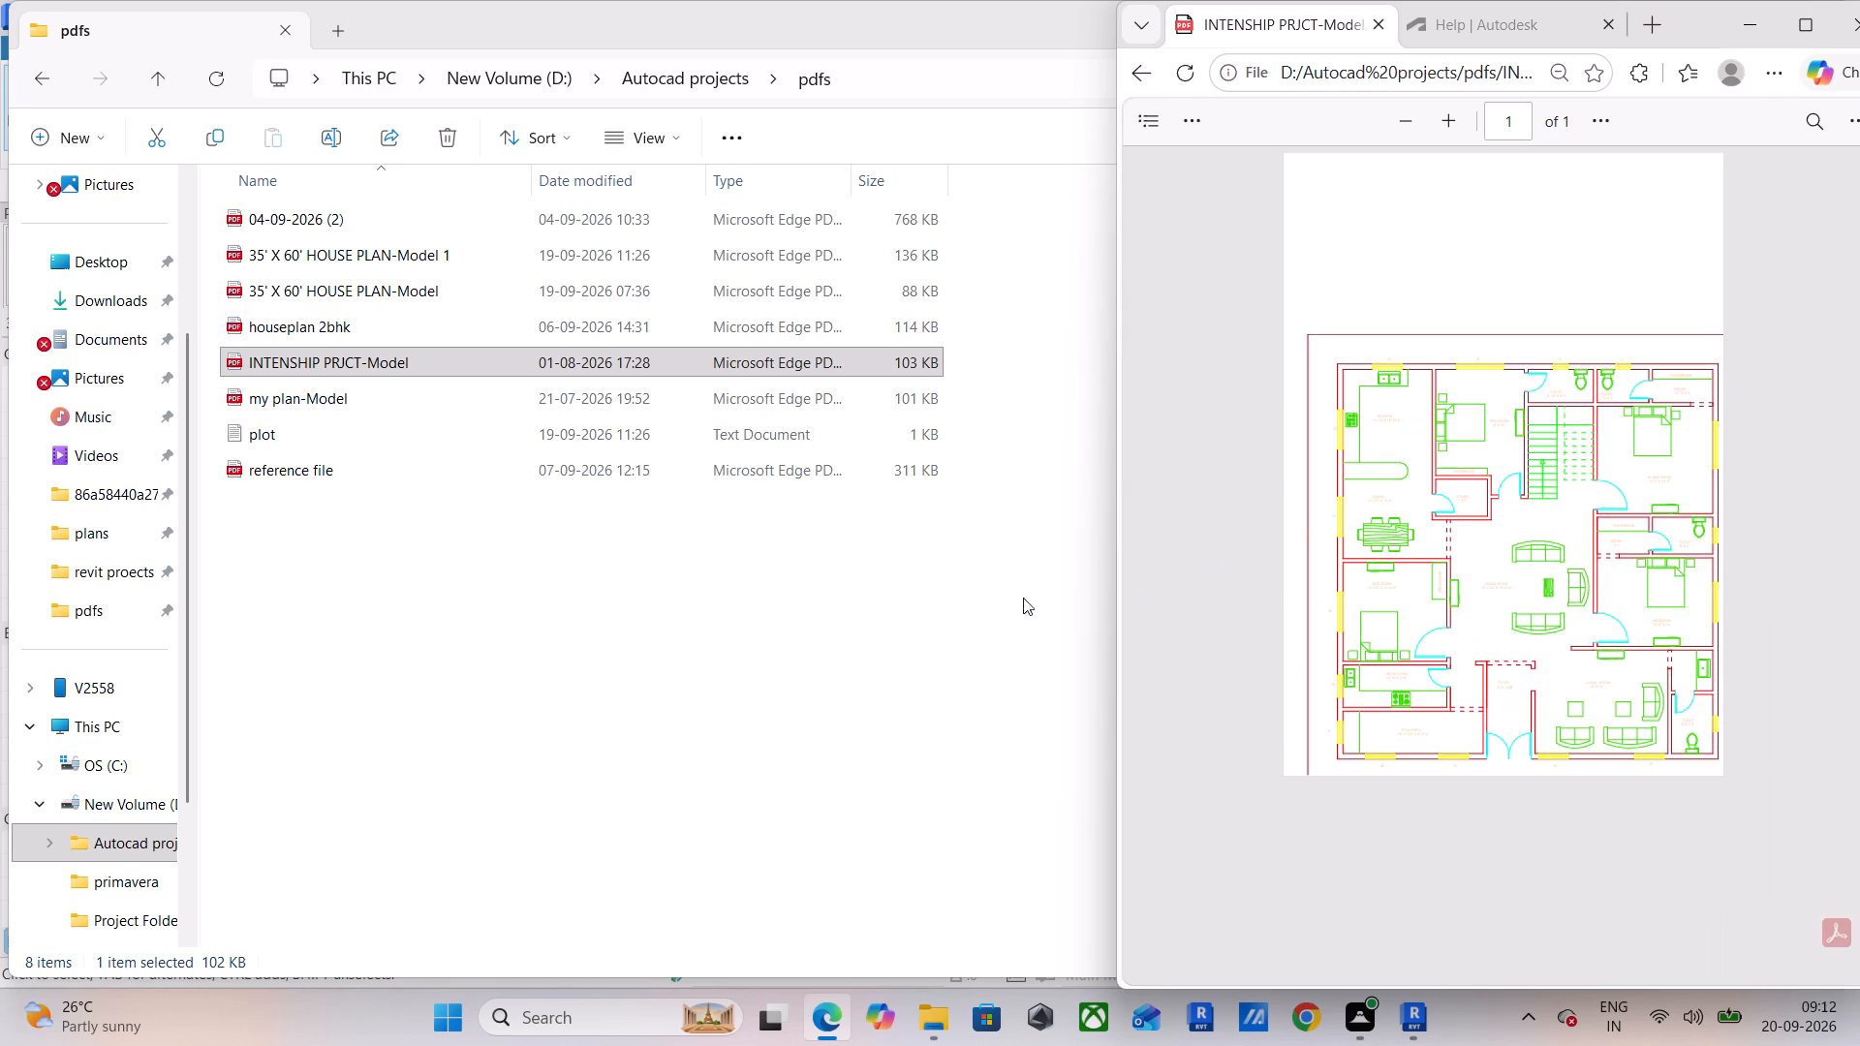
Open the my plan-Model PDF from the pdfs folder and examine its floor plan.
double_click(438, 397)
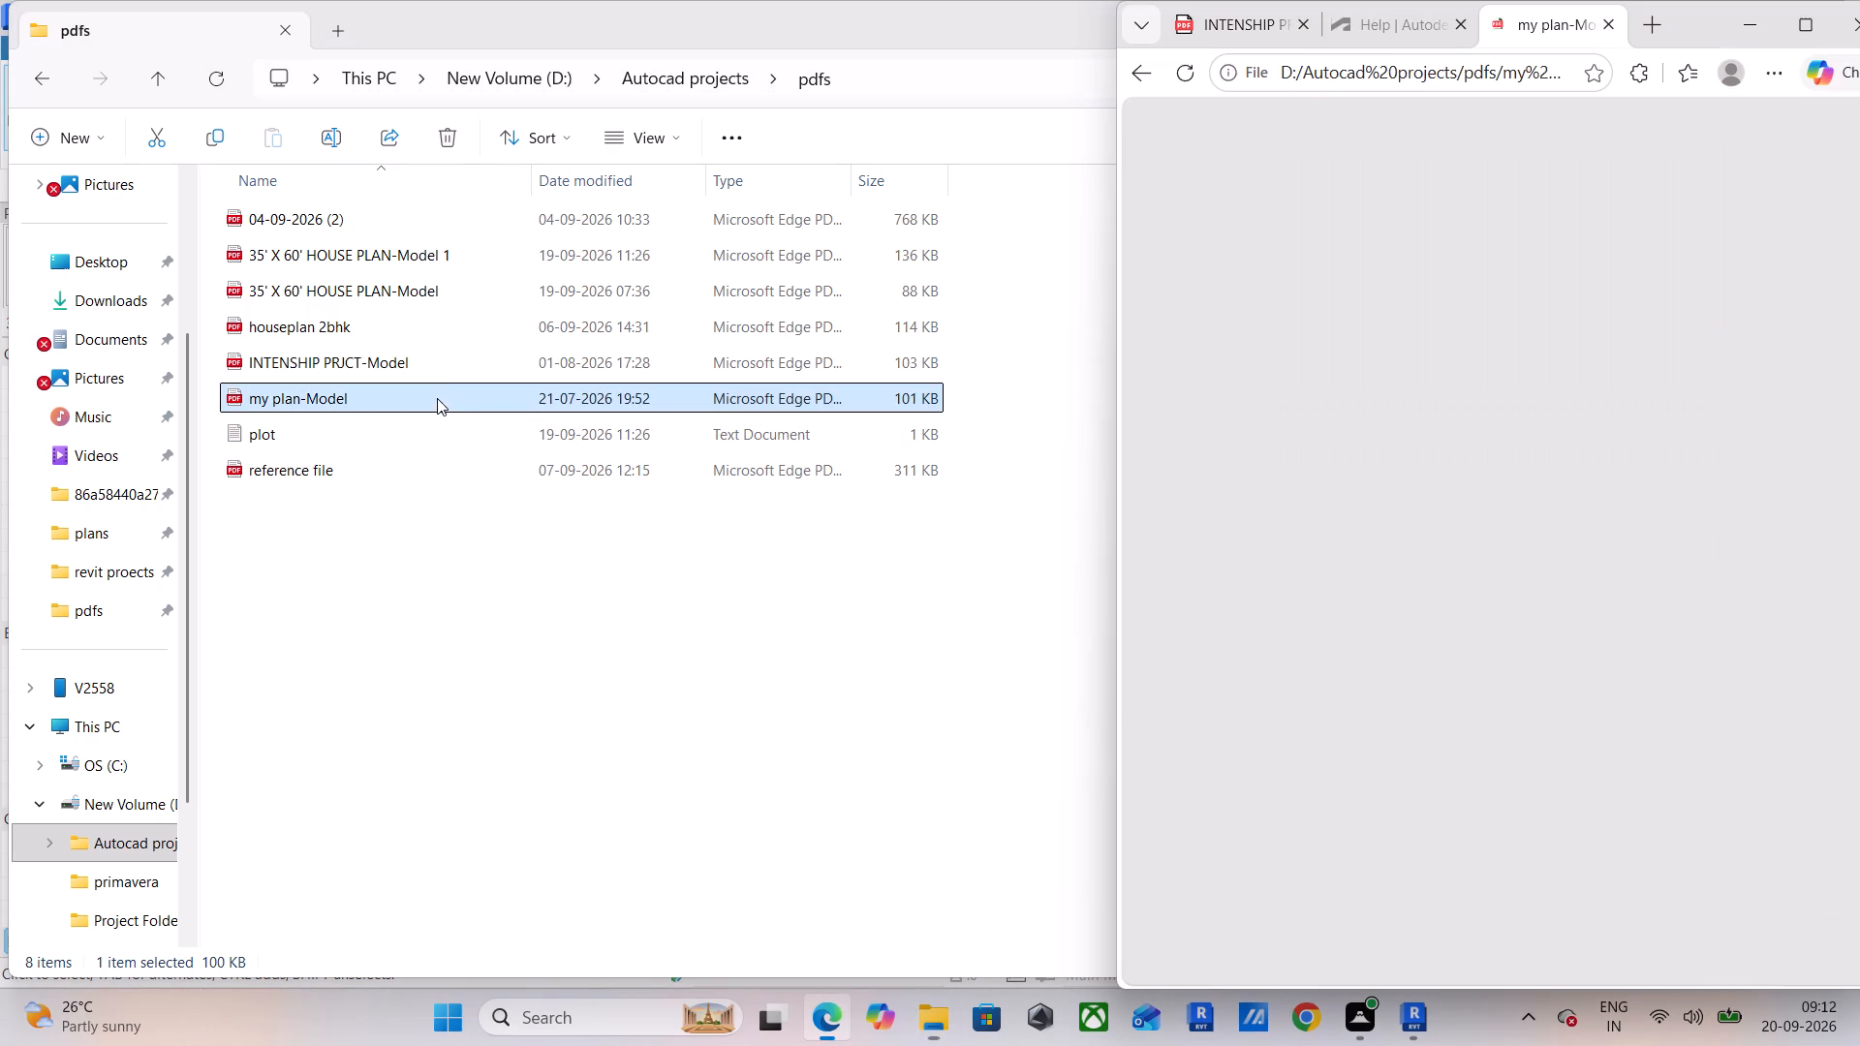
ctrl+scroll(1636, 621, down, 2)
ctrl+scroll(1637, 623, up, 4)
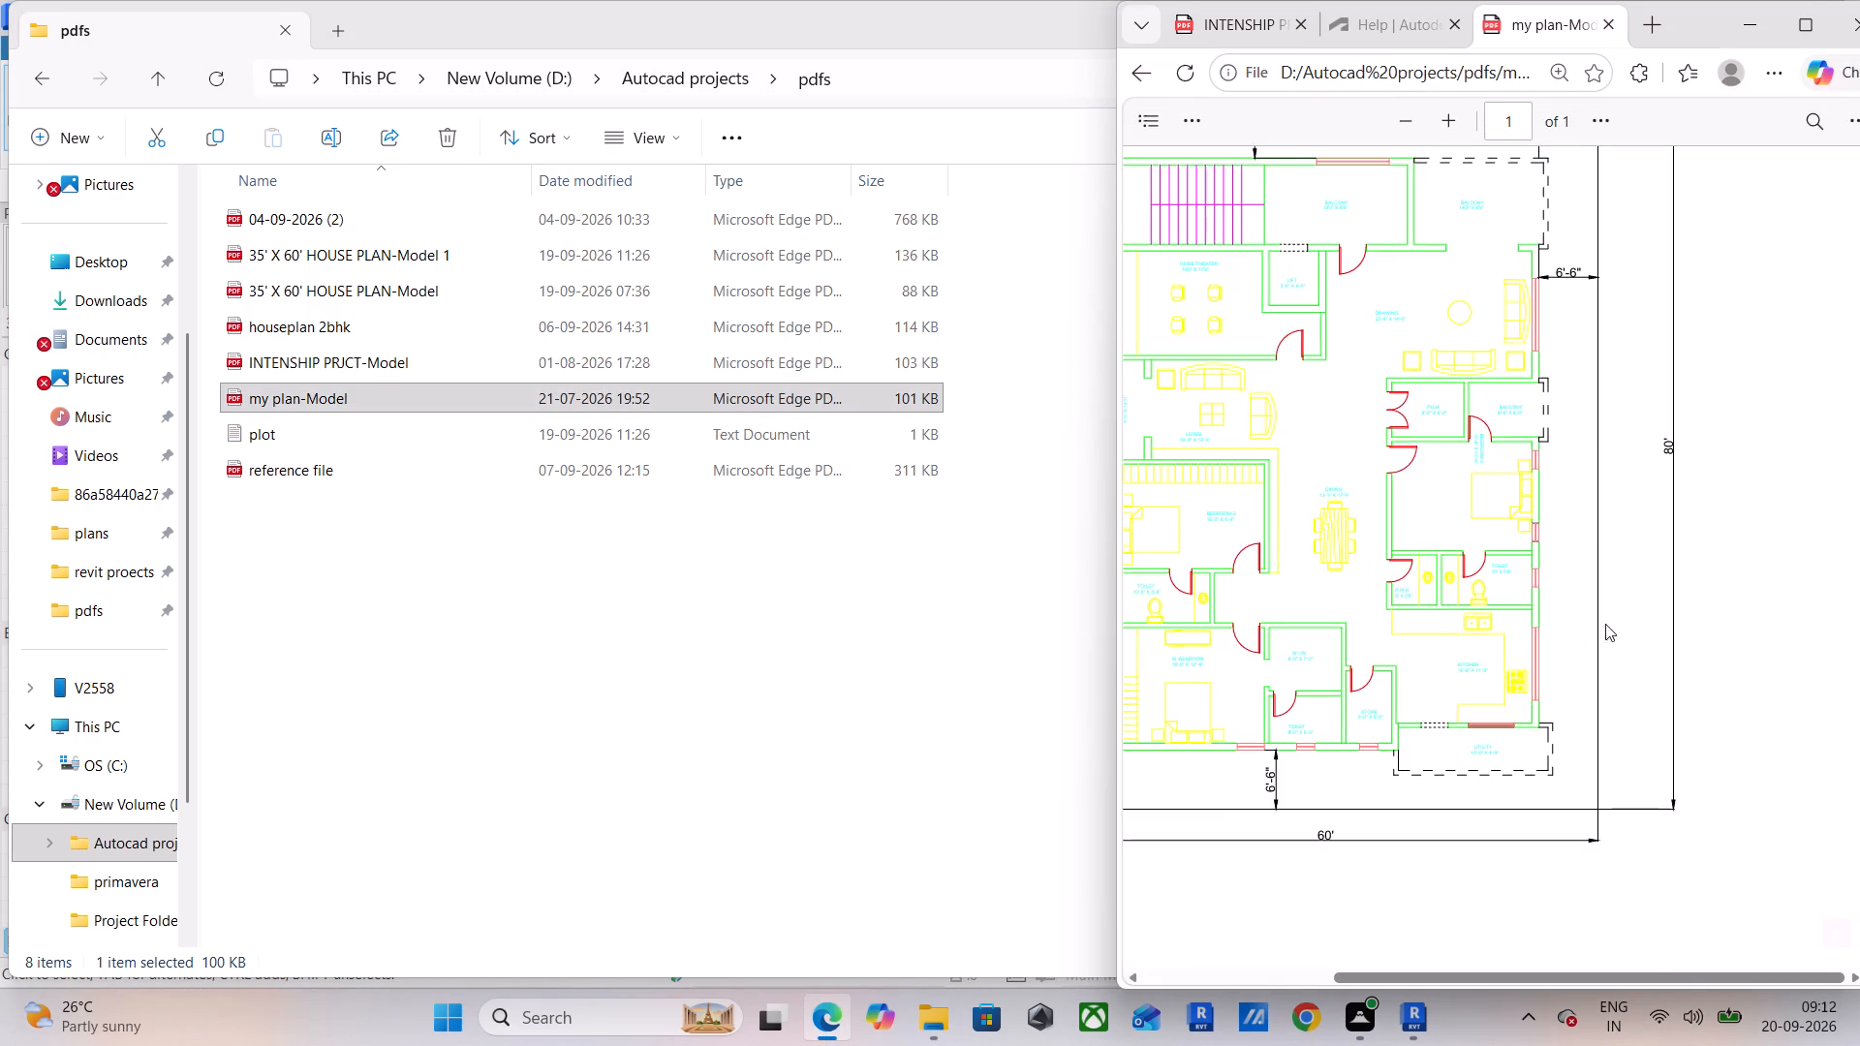
ctrl+scroll(1464, 590, up, 4)
ctrl+scroll(1360, 534, down, 5)
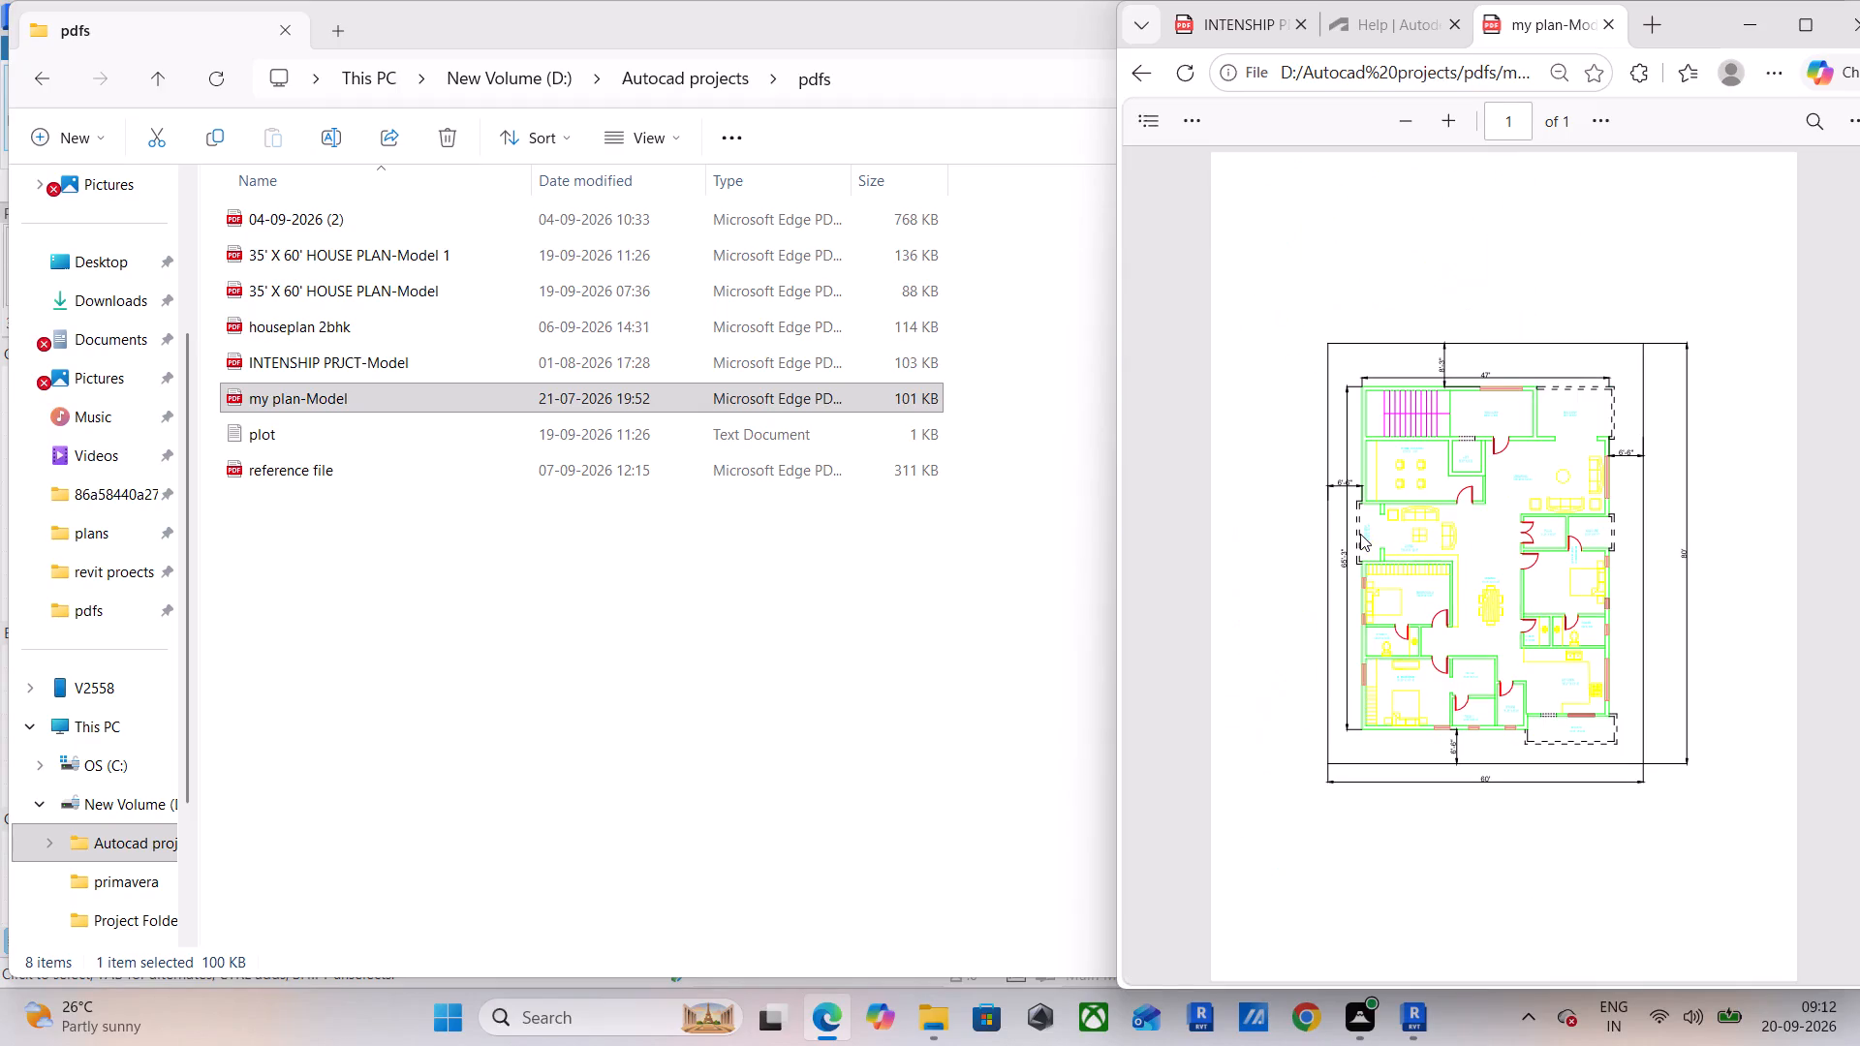
Review the reference file, 35' X 60' HOUSE PLAN-Model, 35' X 60' HOUSE PLAN-Model 1 and 04-09-2026 (2) PDFs, and close the browser.
double_click(314, 470)
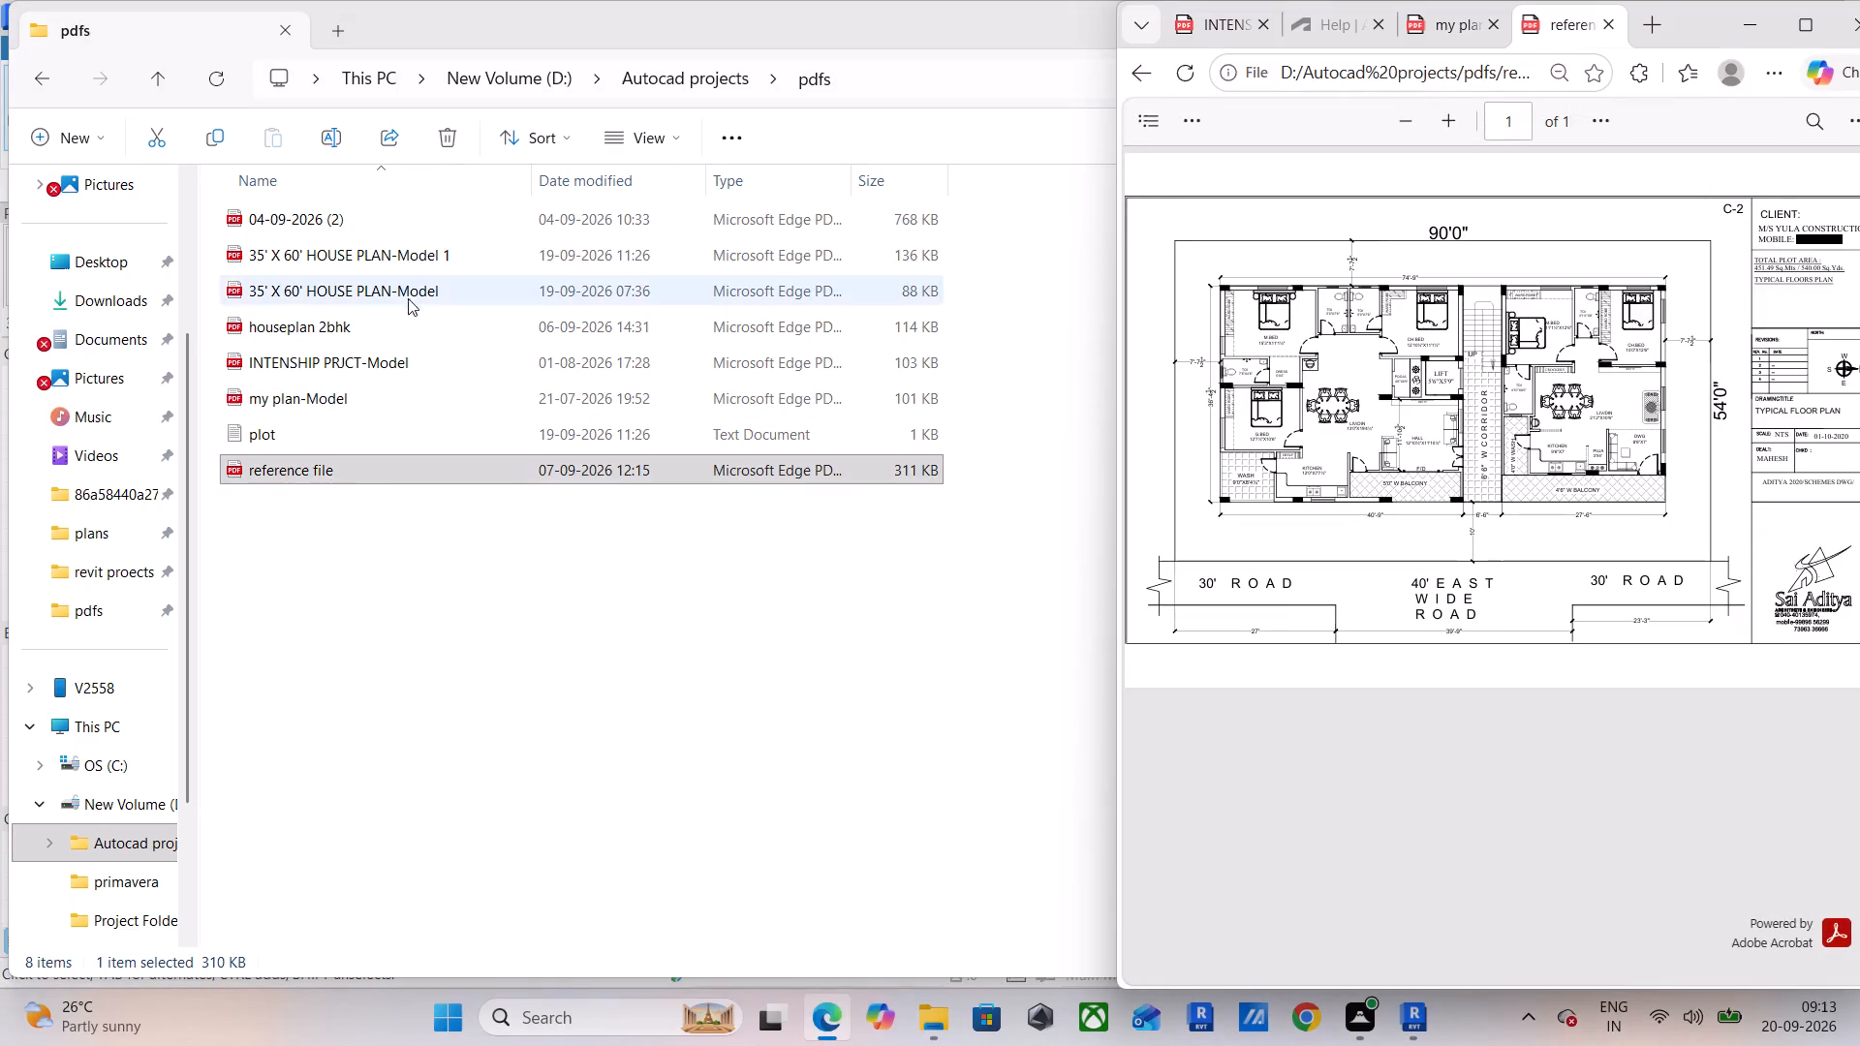
double_click(412, 291)
ctrl+scroll(1400, 531, down, 3)
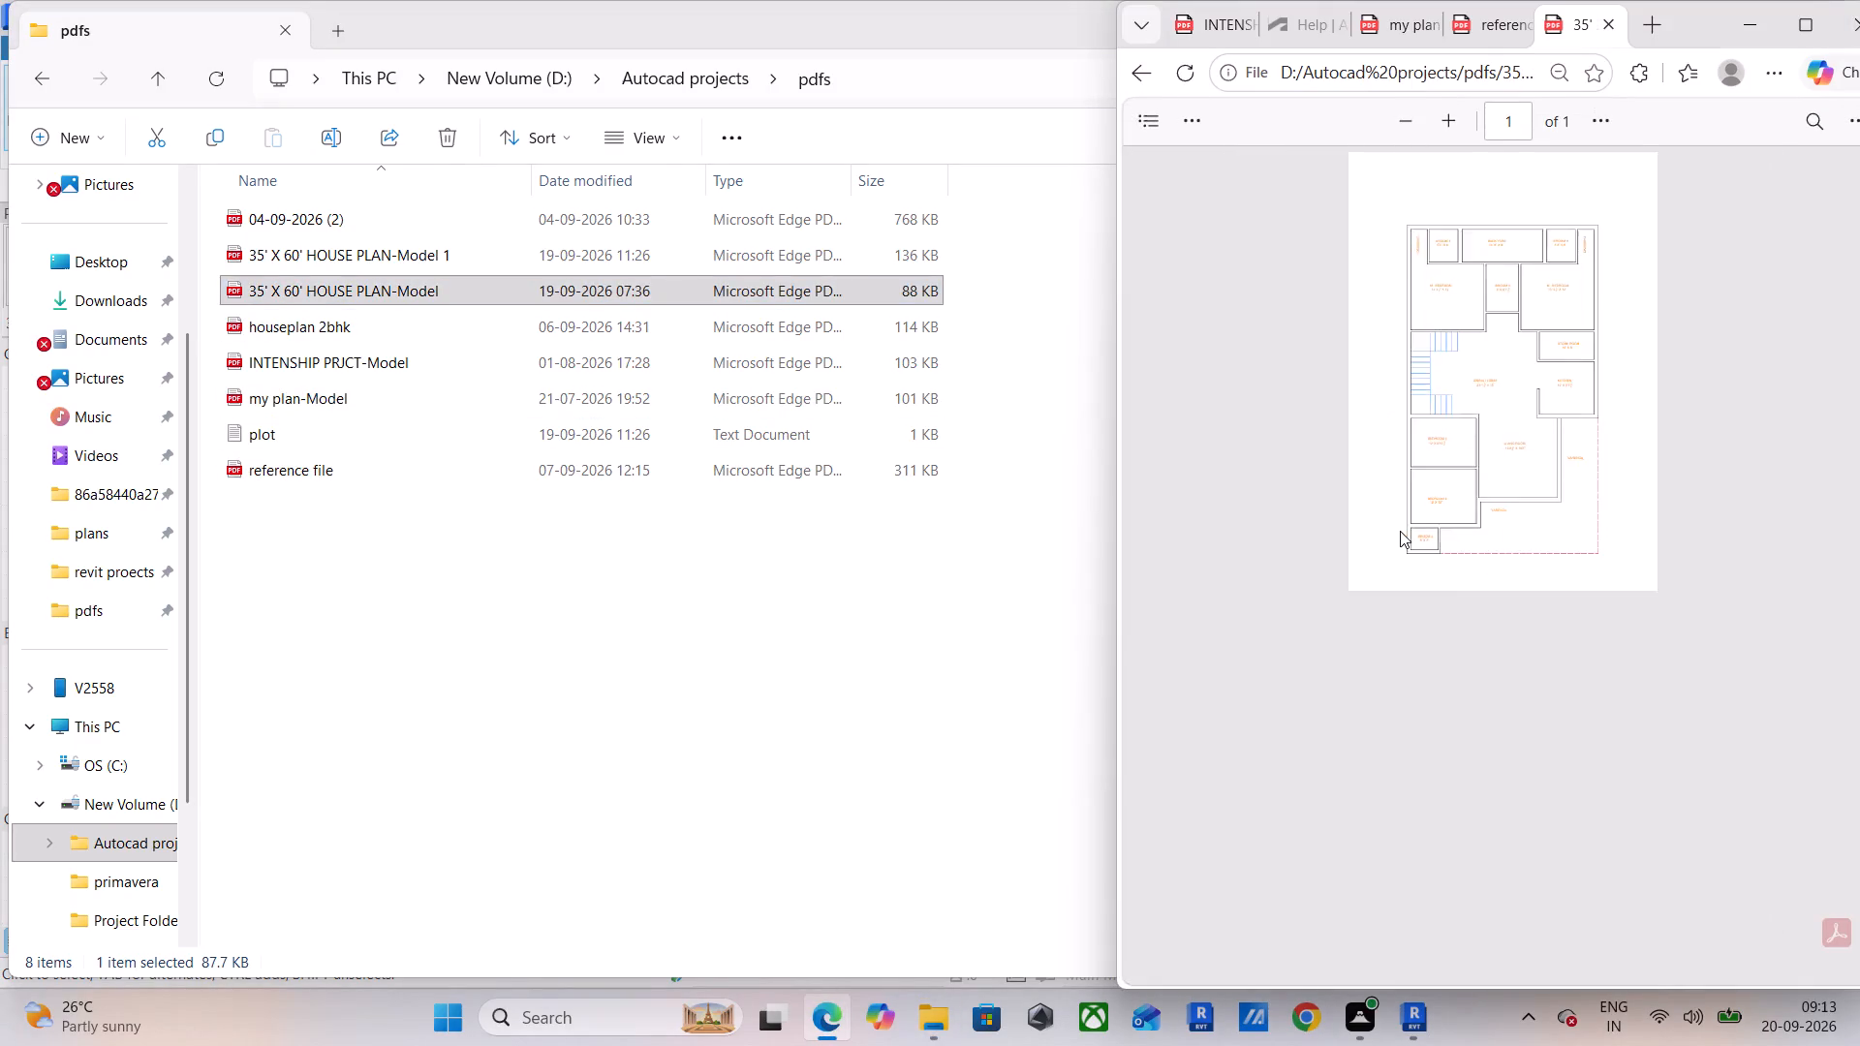
ctrl+scroll(1400, 531, up, 2)
double_click(467, 252)
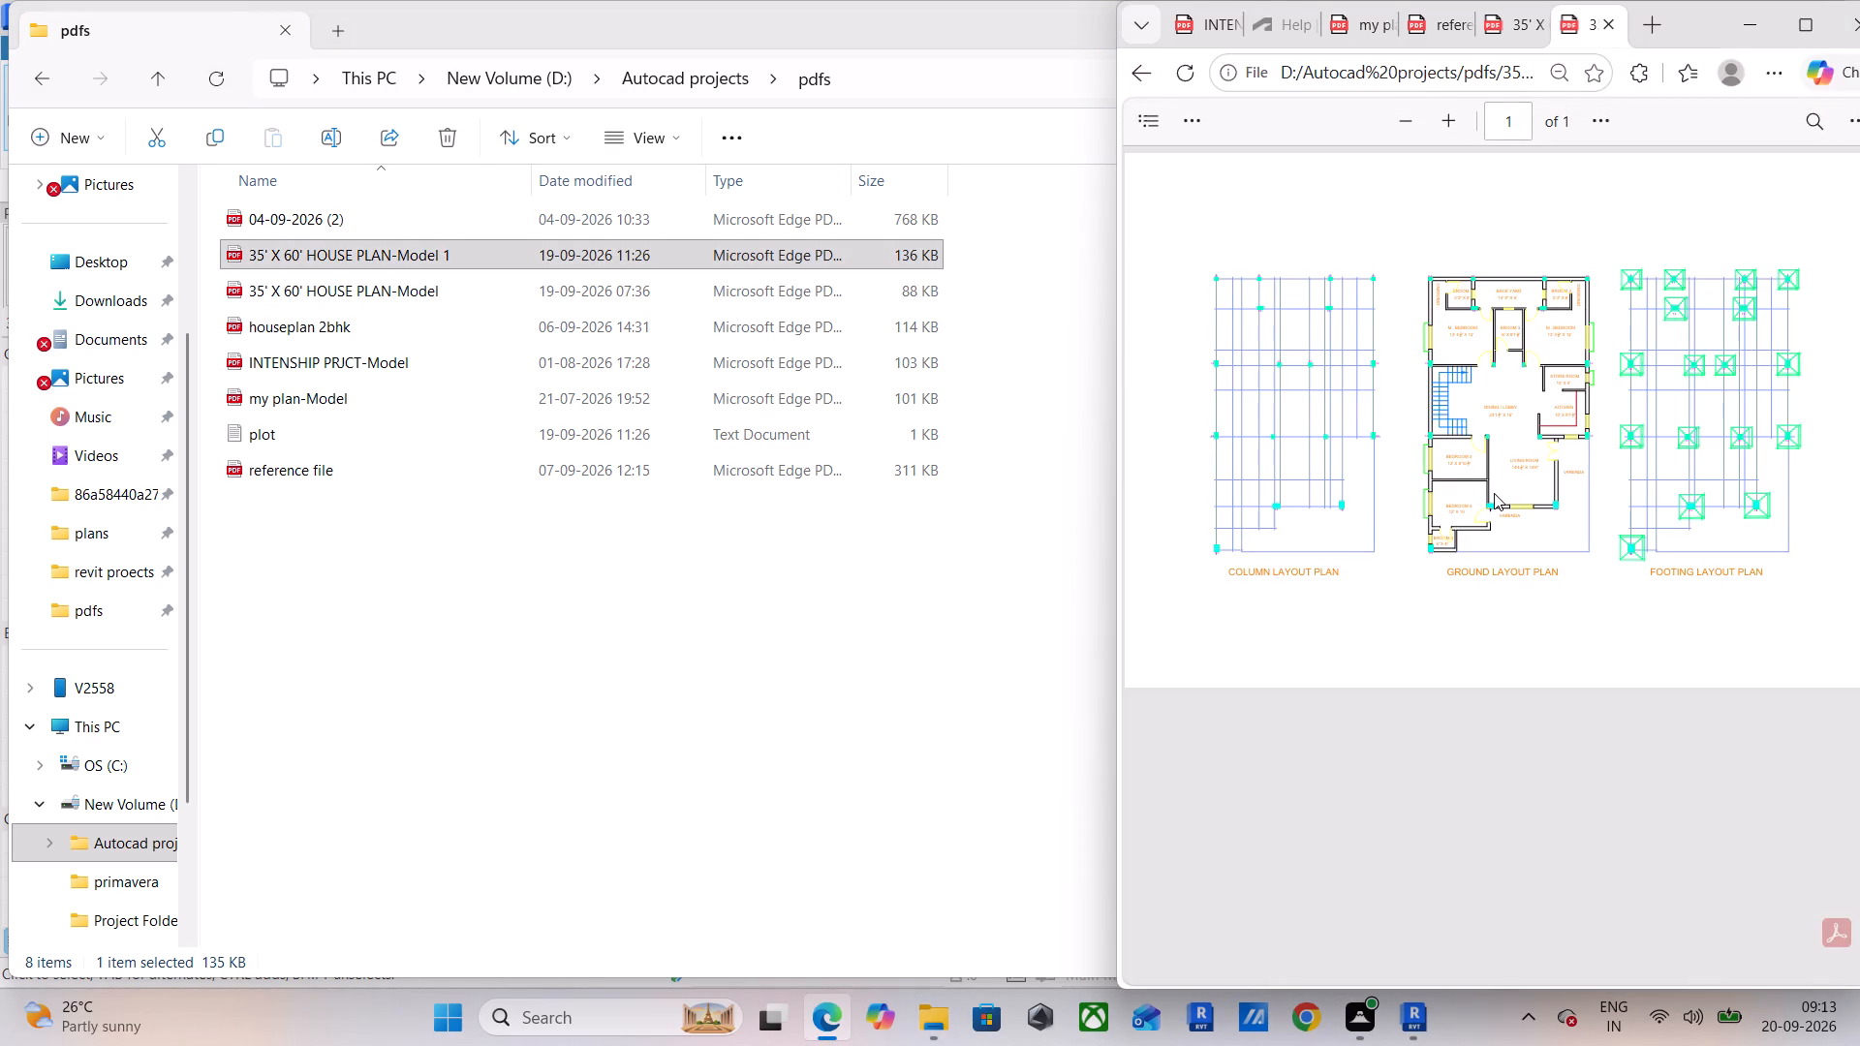
double_click(488, 209)
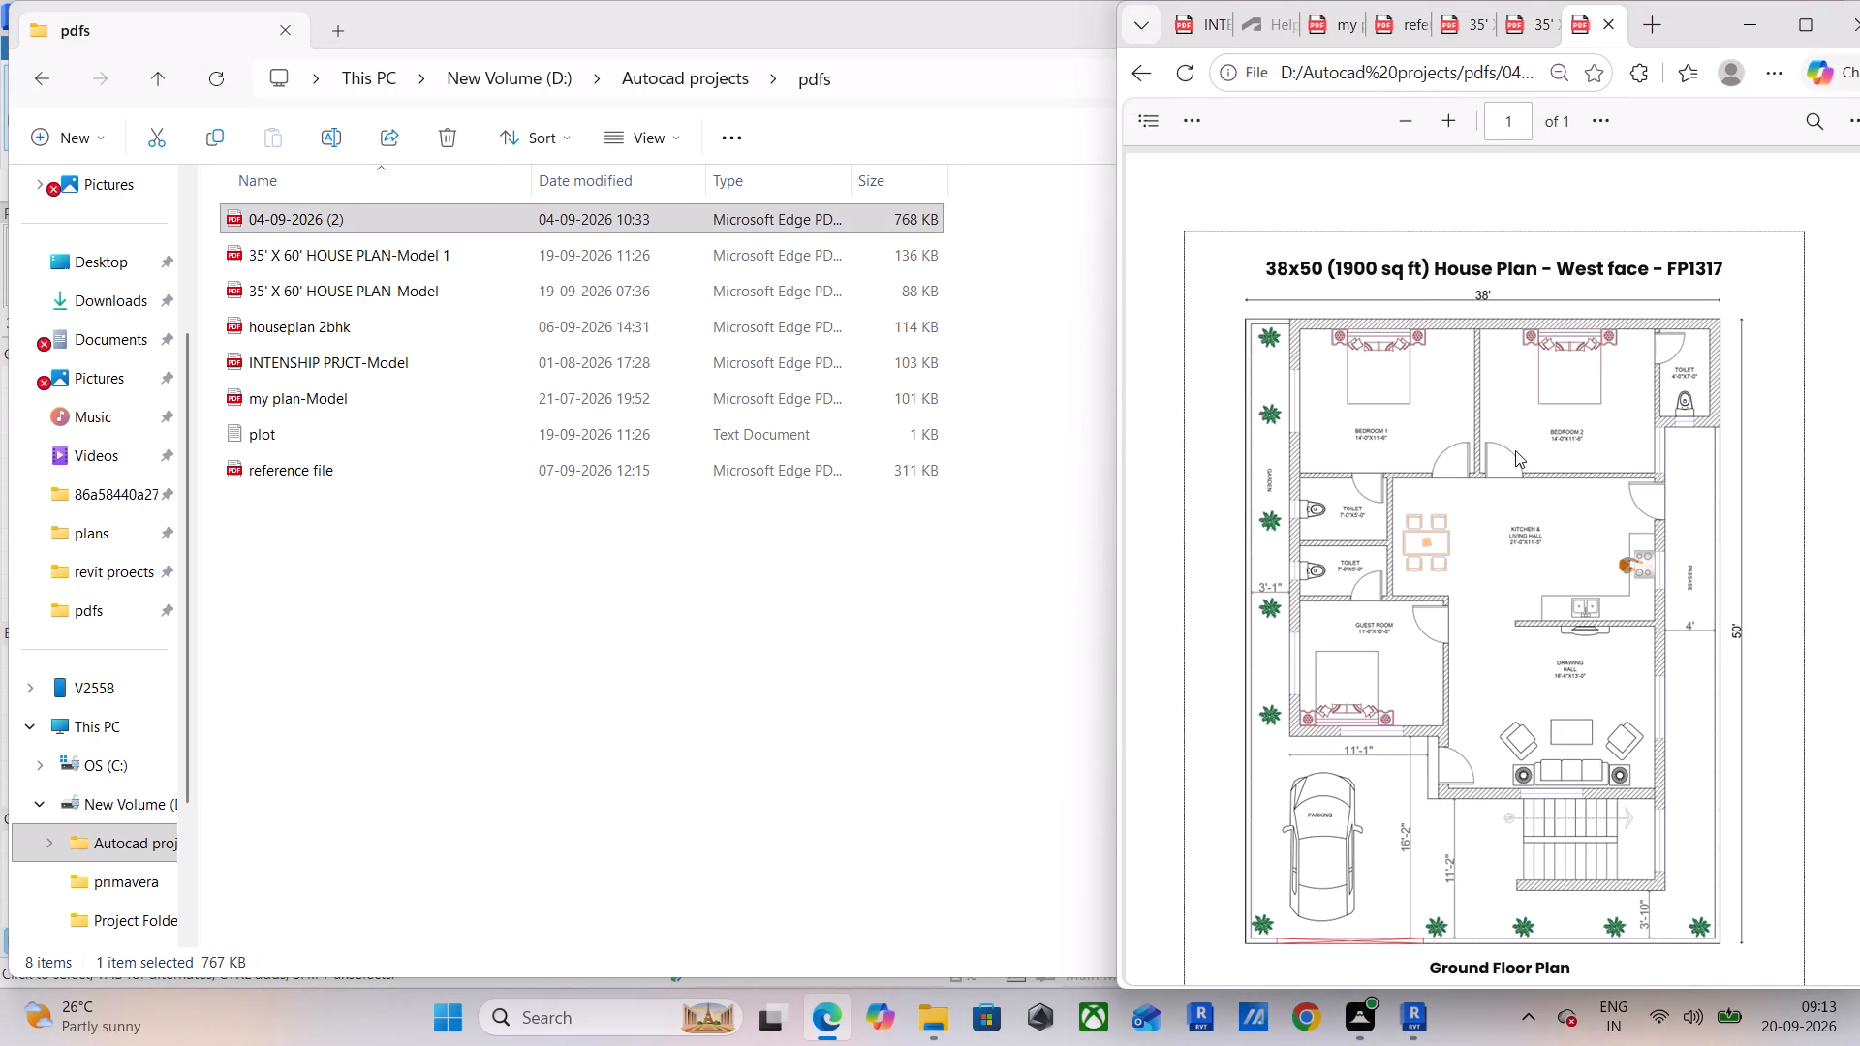
click(1859, 30)
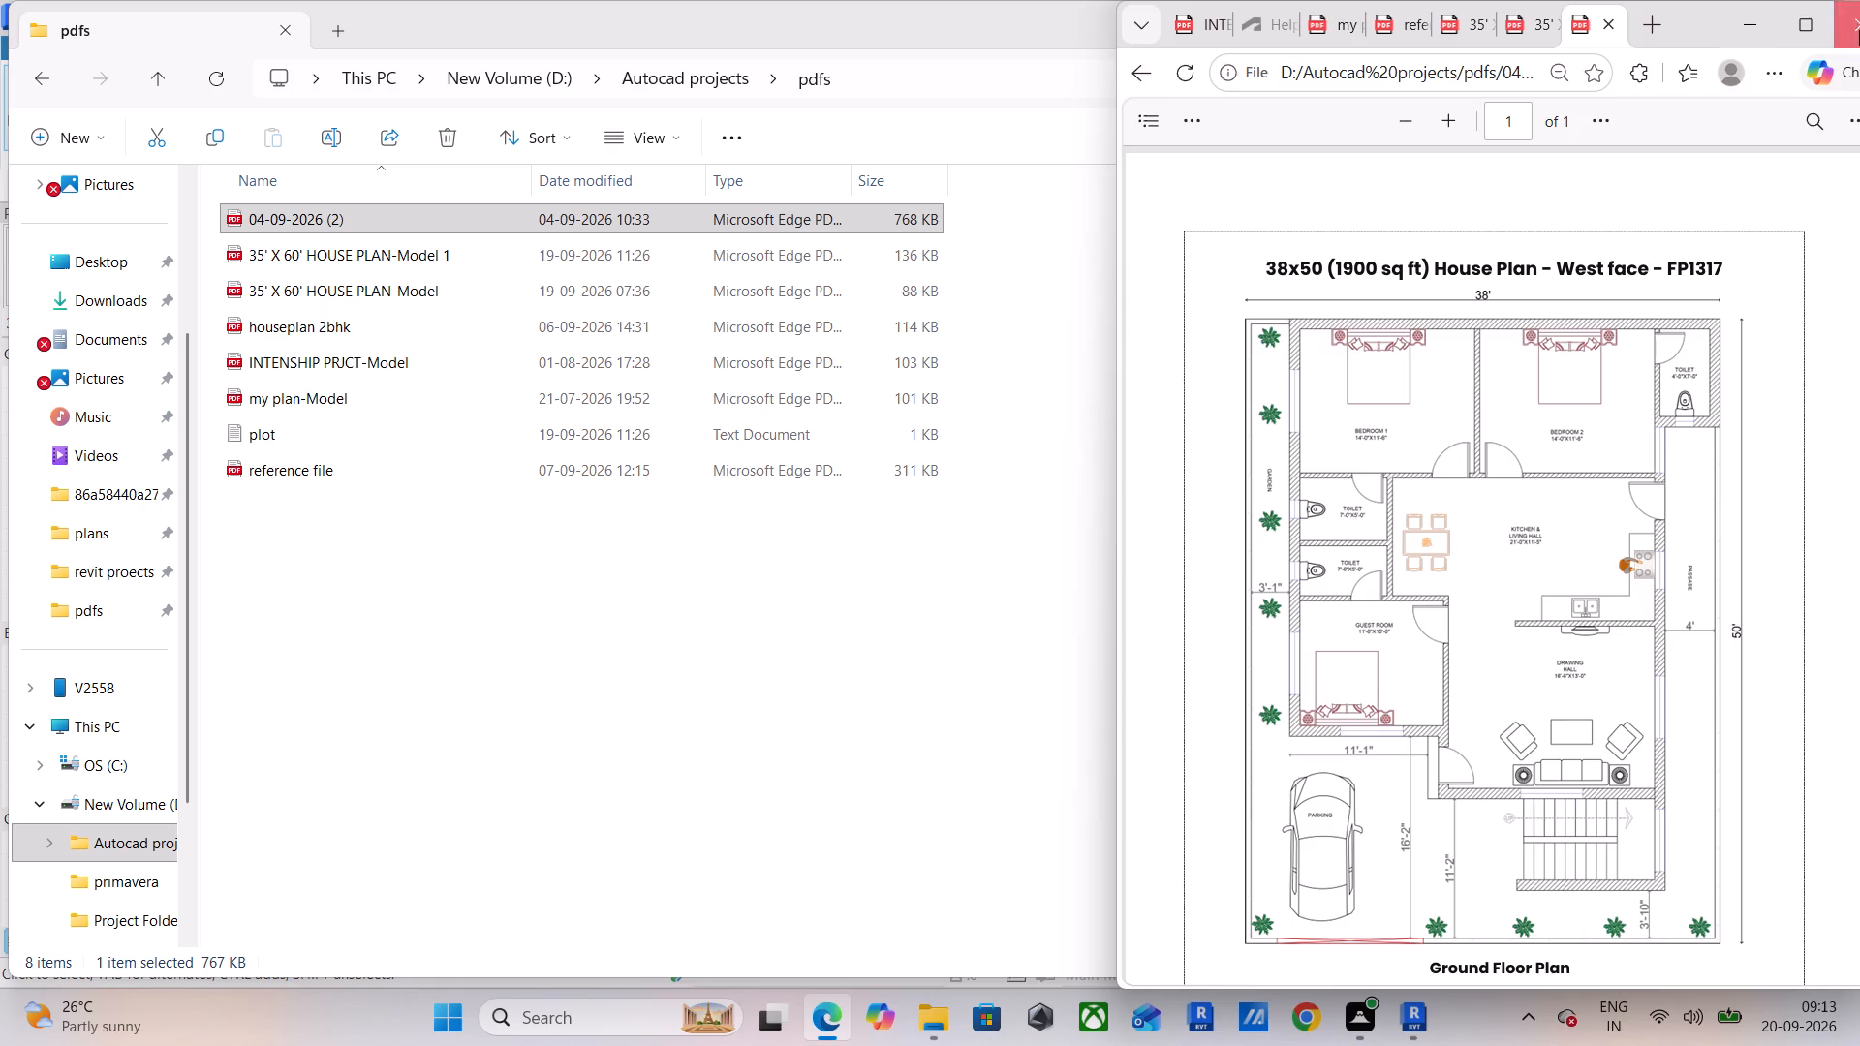
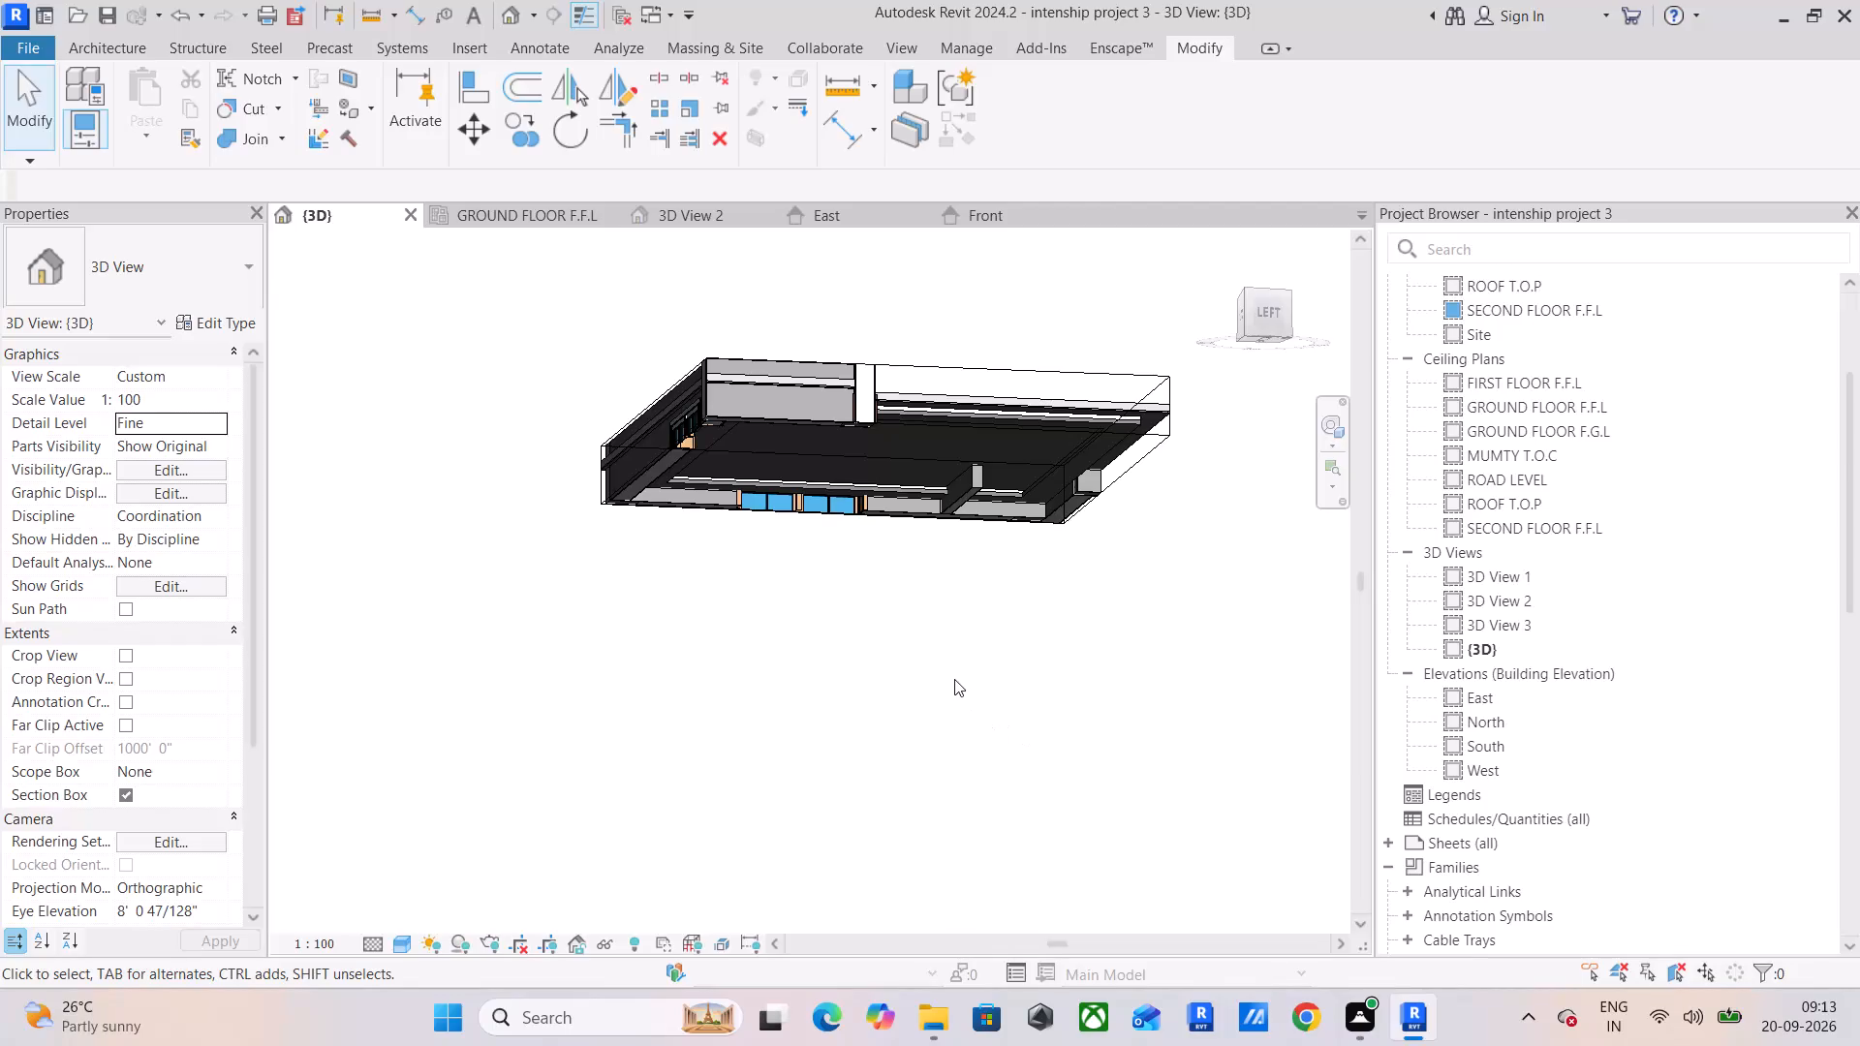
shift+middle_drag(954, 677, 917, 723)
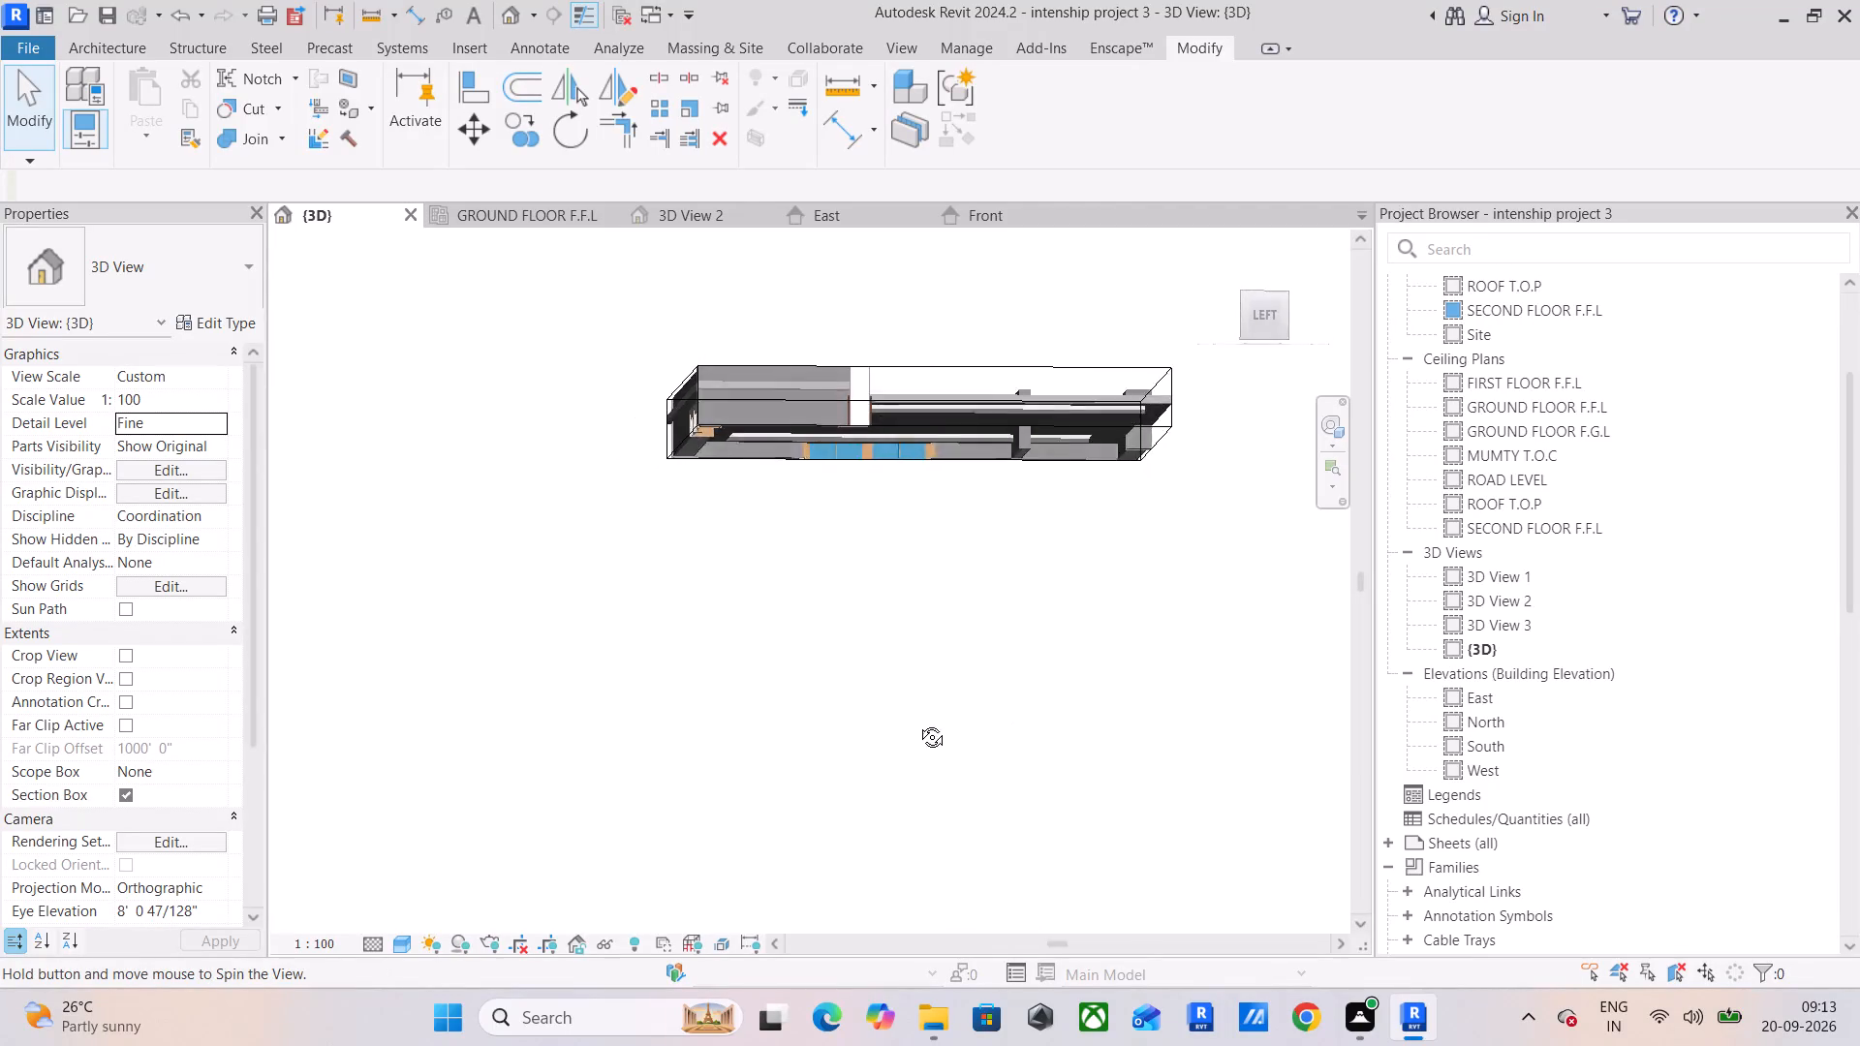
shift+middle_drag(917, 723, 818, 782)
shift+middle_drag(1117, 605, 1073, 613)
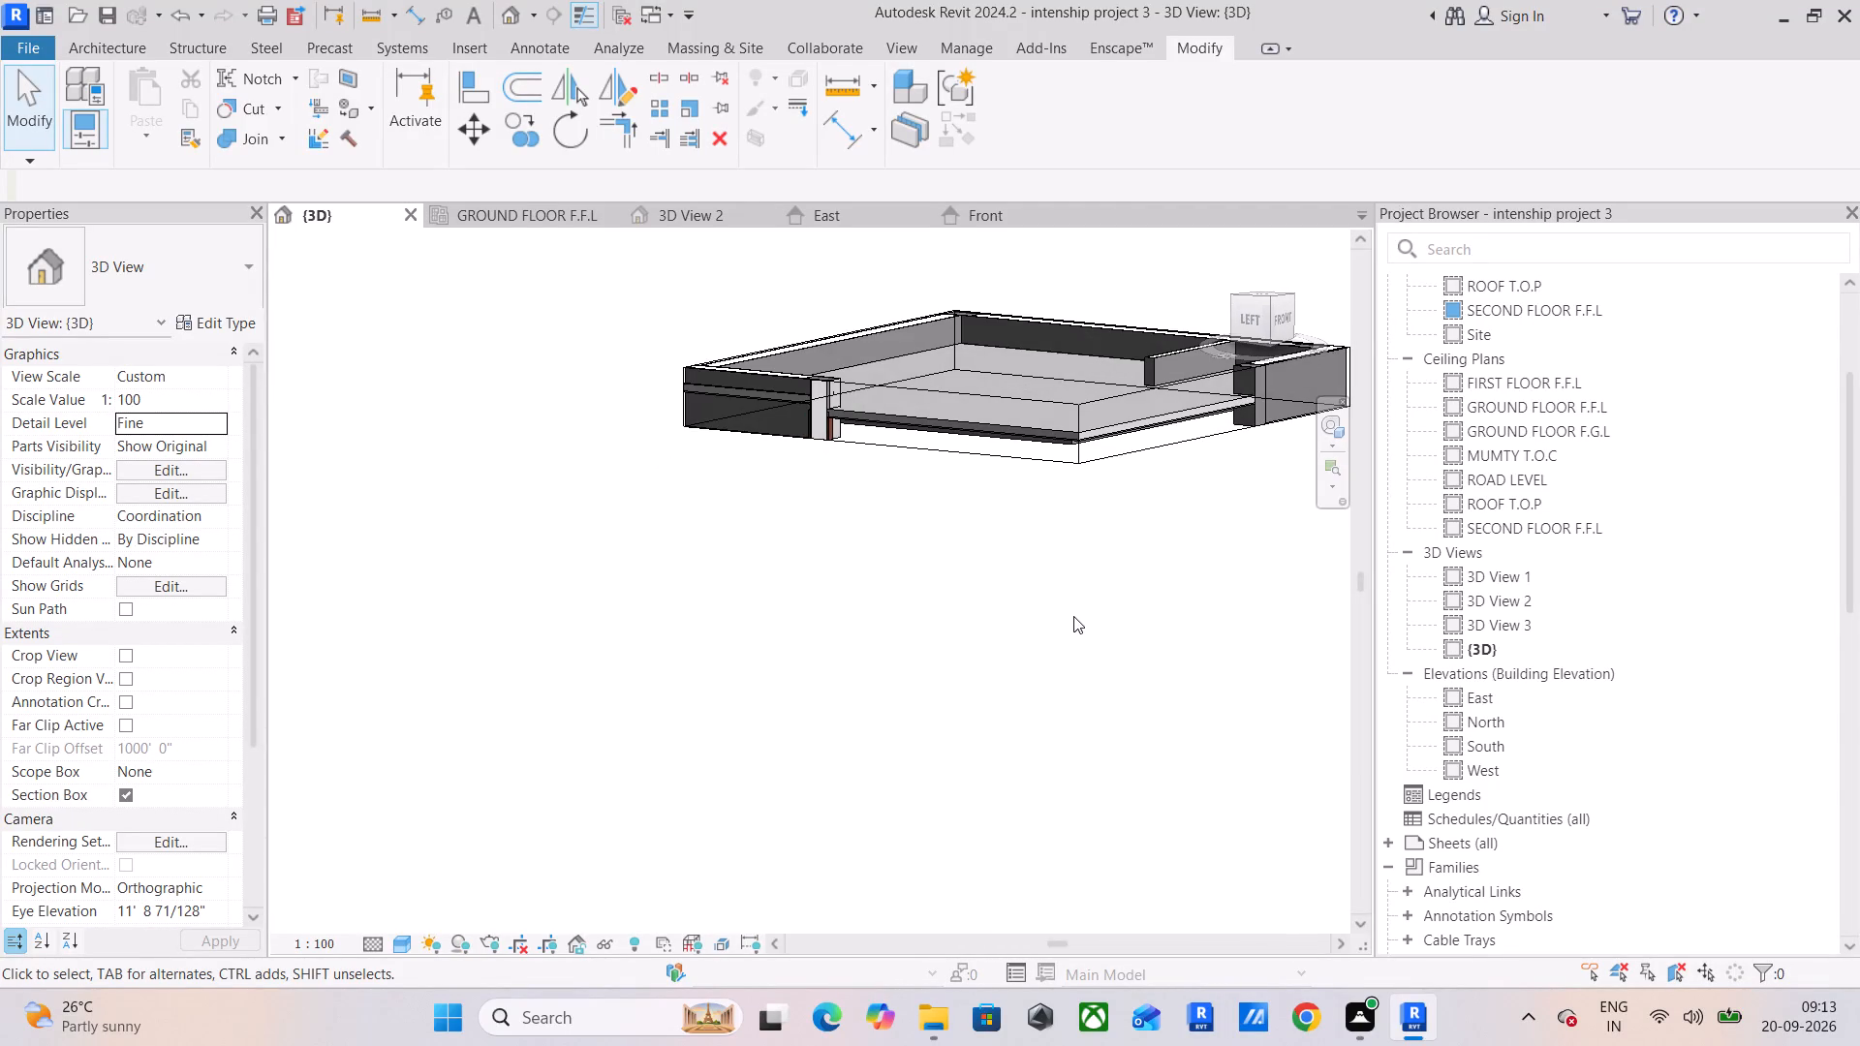
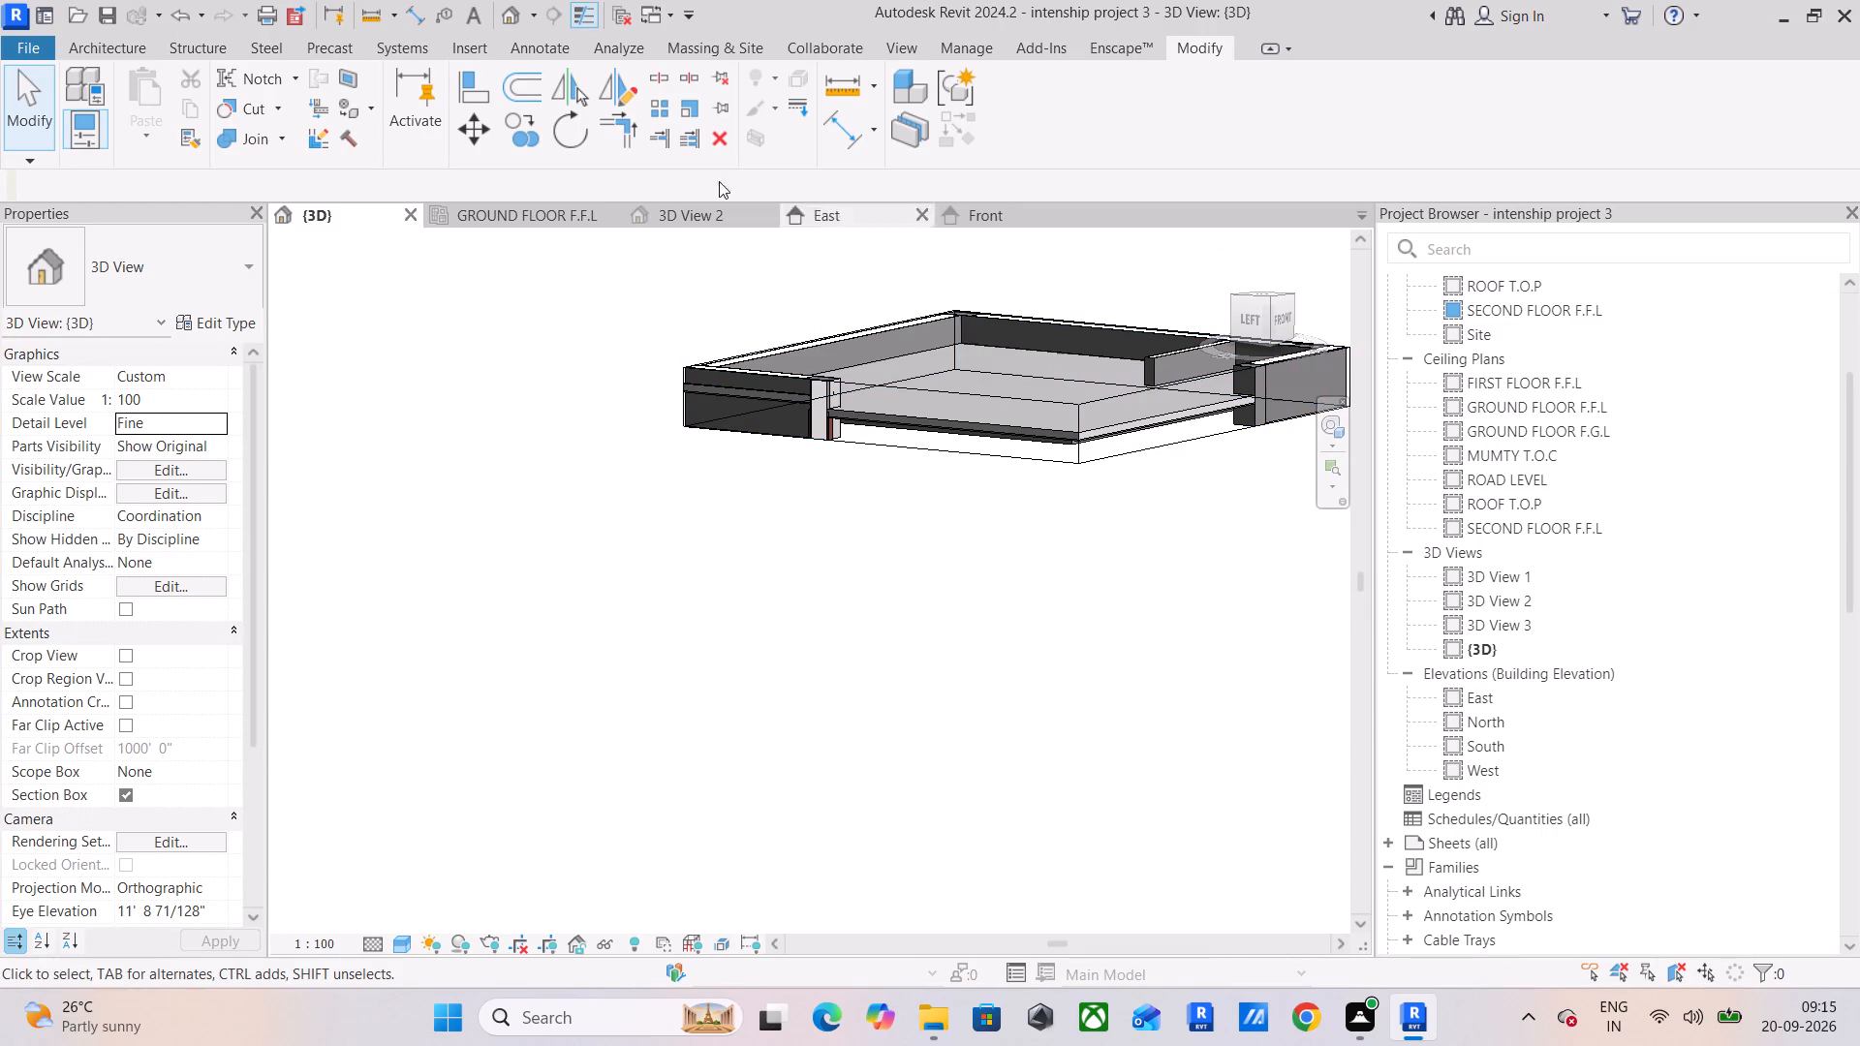
Start a new project and save the open intenship project 3 before leaving it.
click(36, 50)
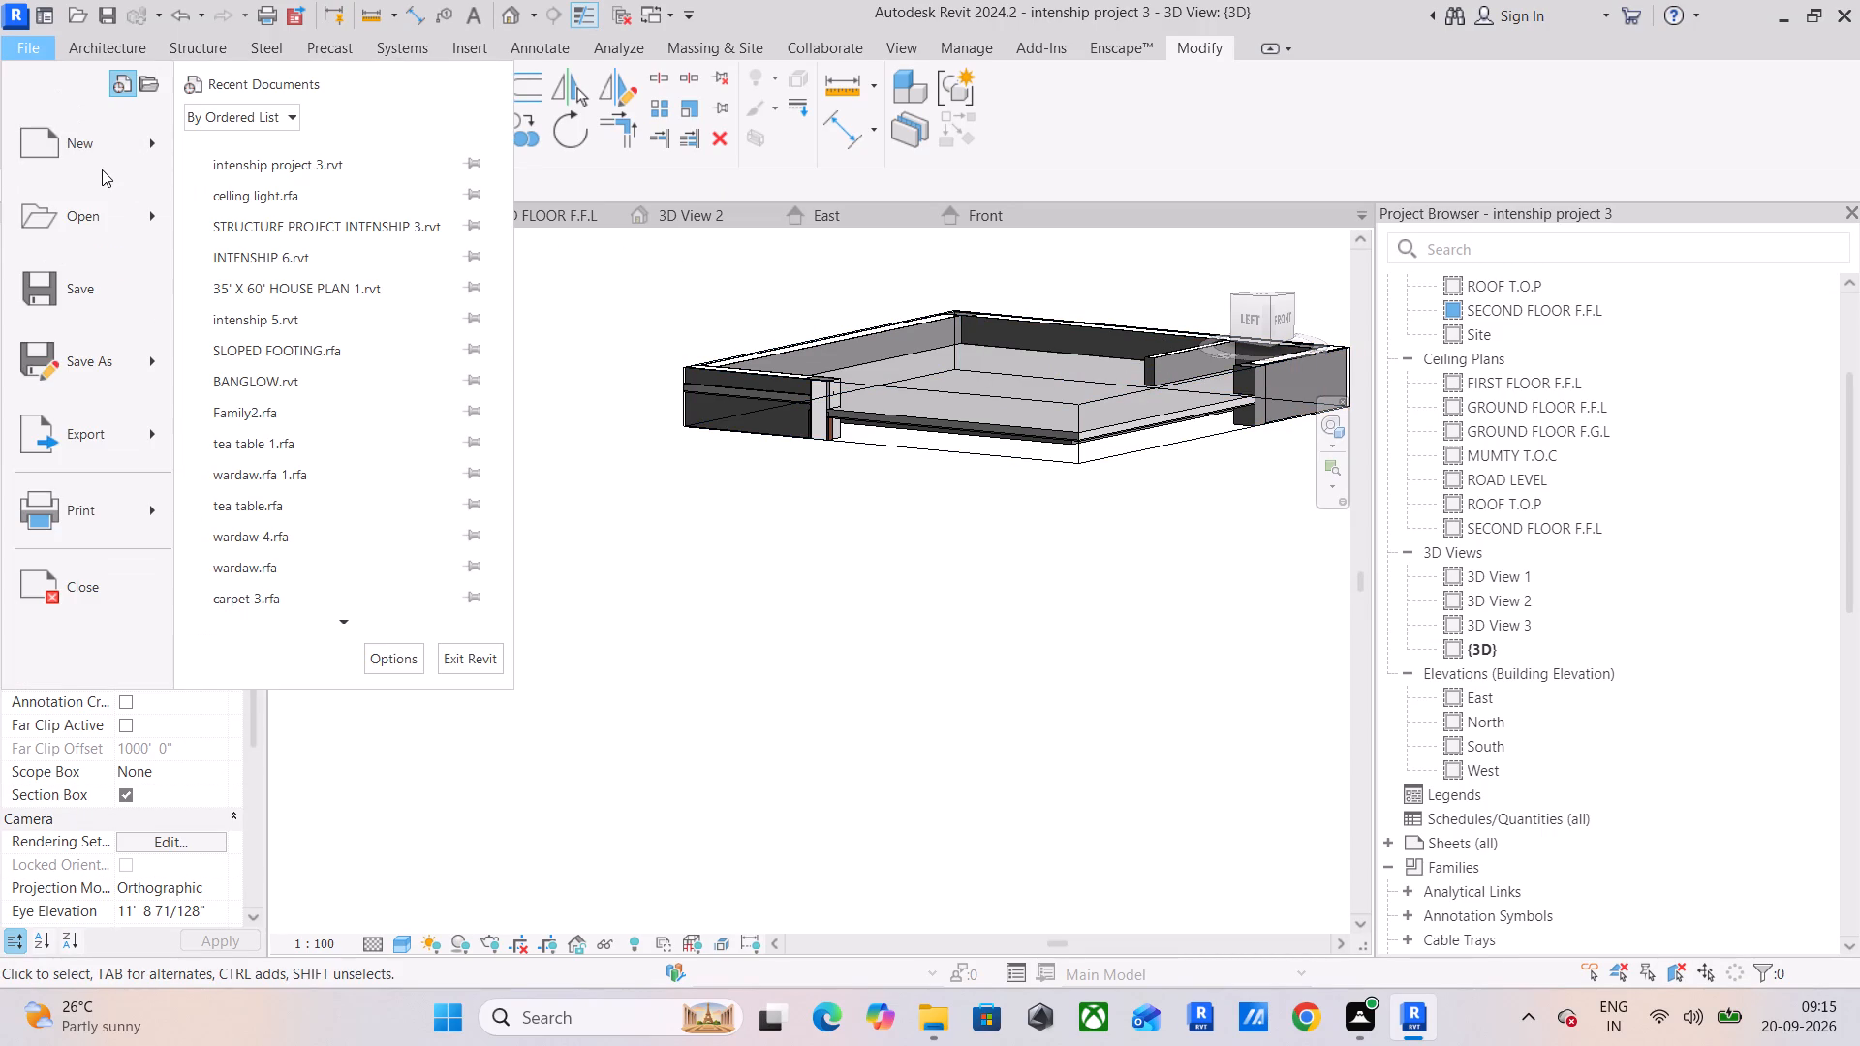
click(237, 155)
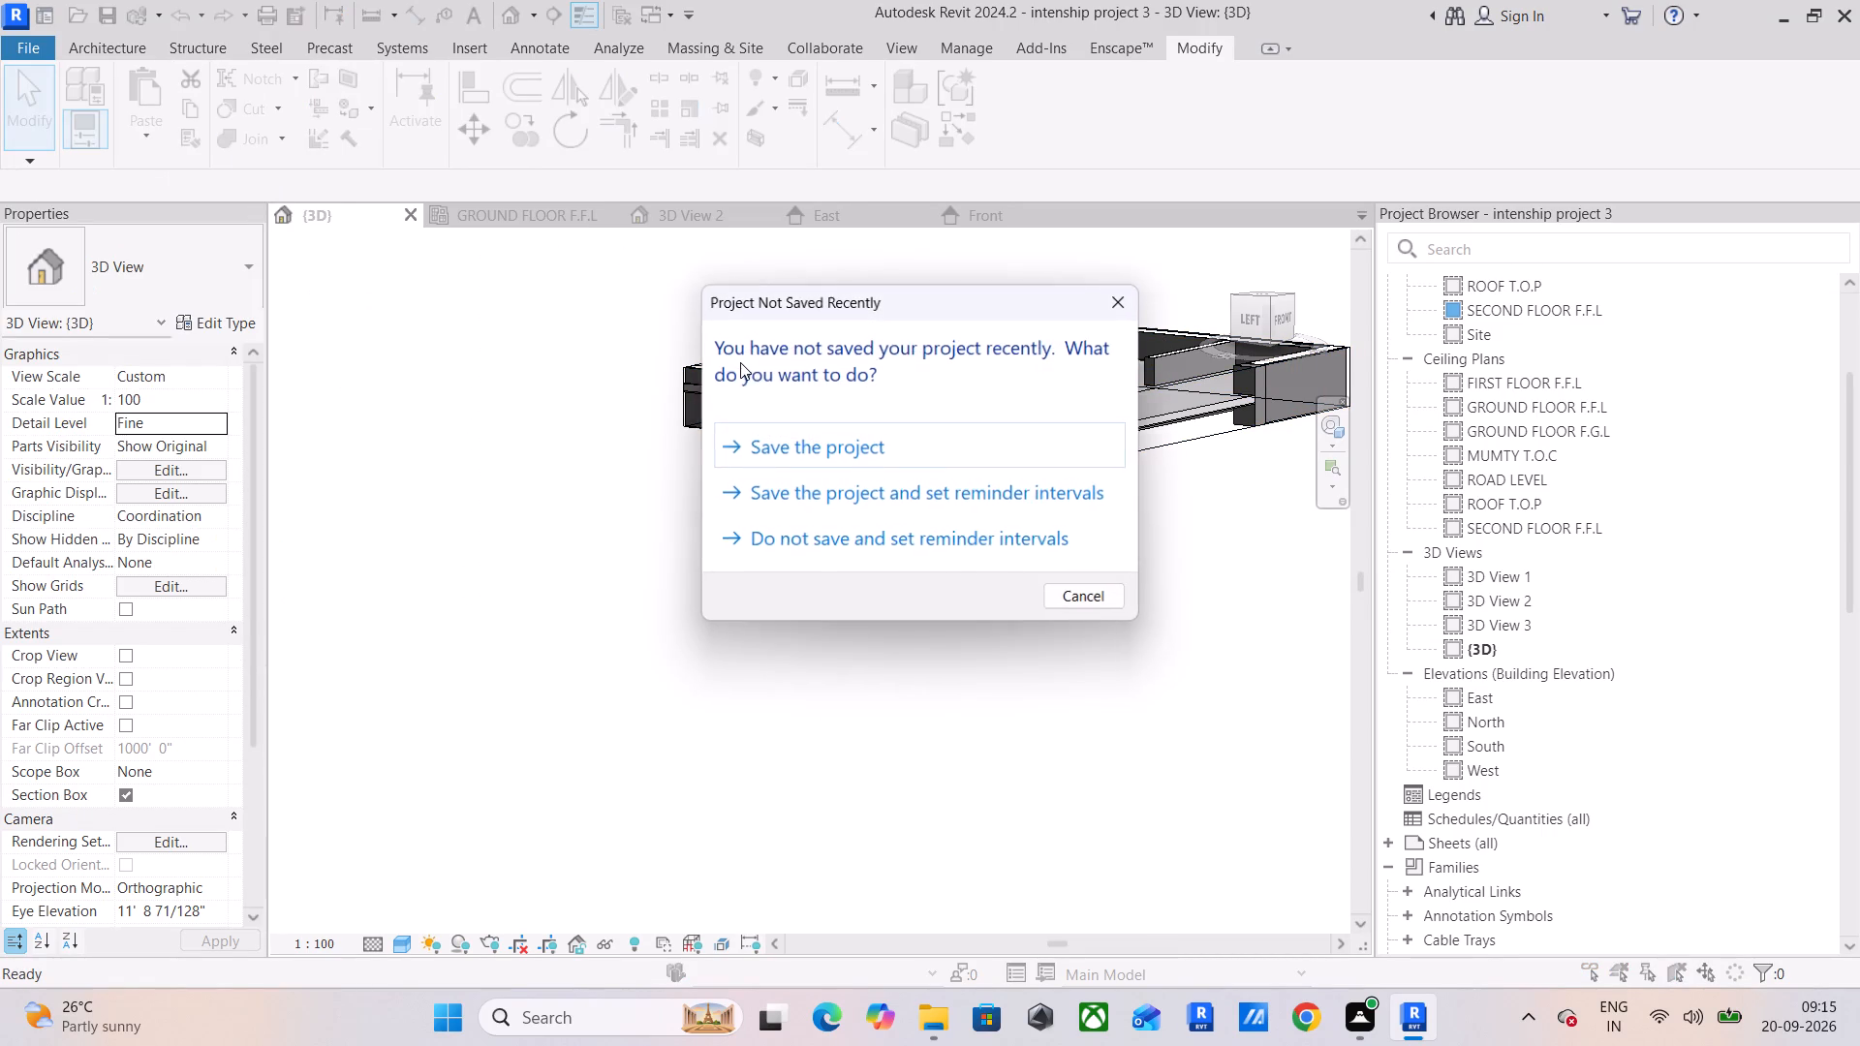
click(847, 446)
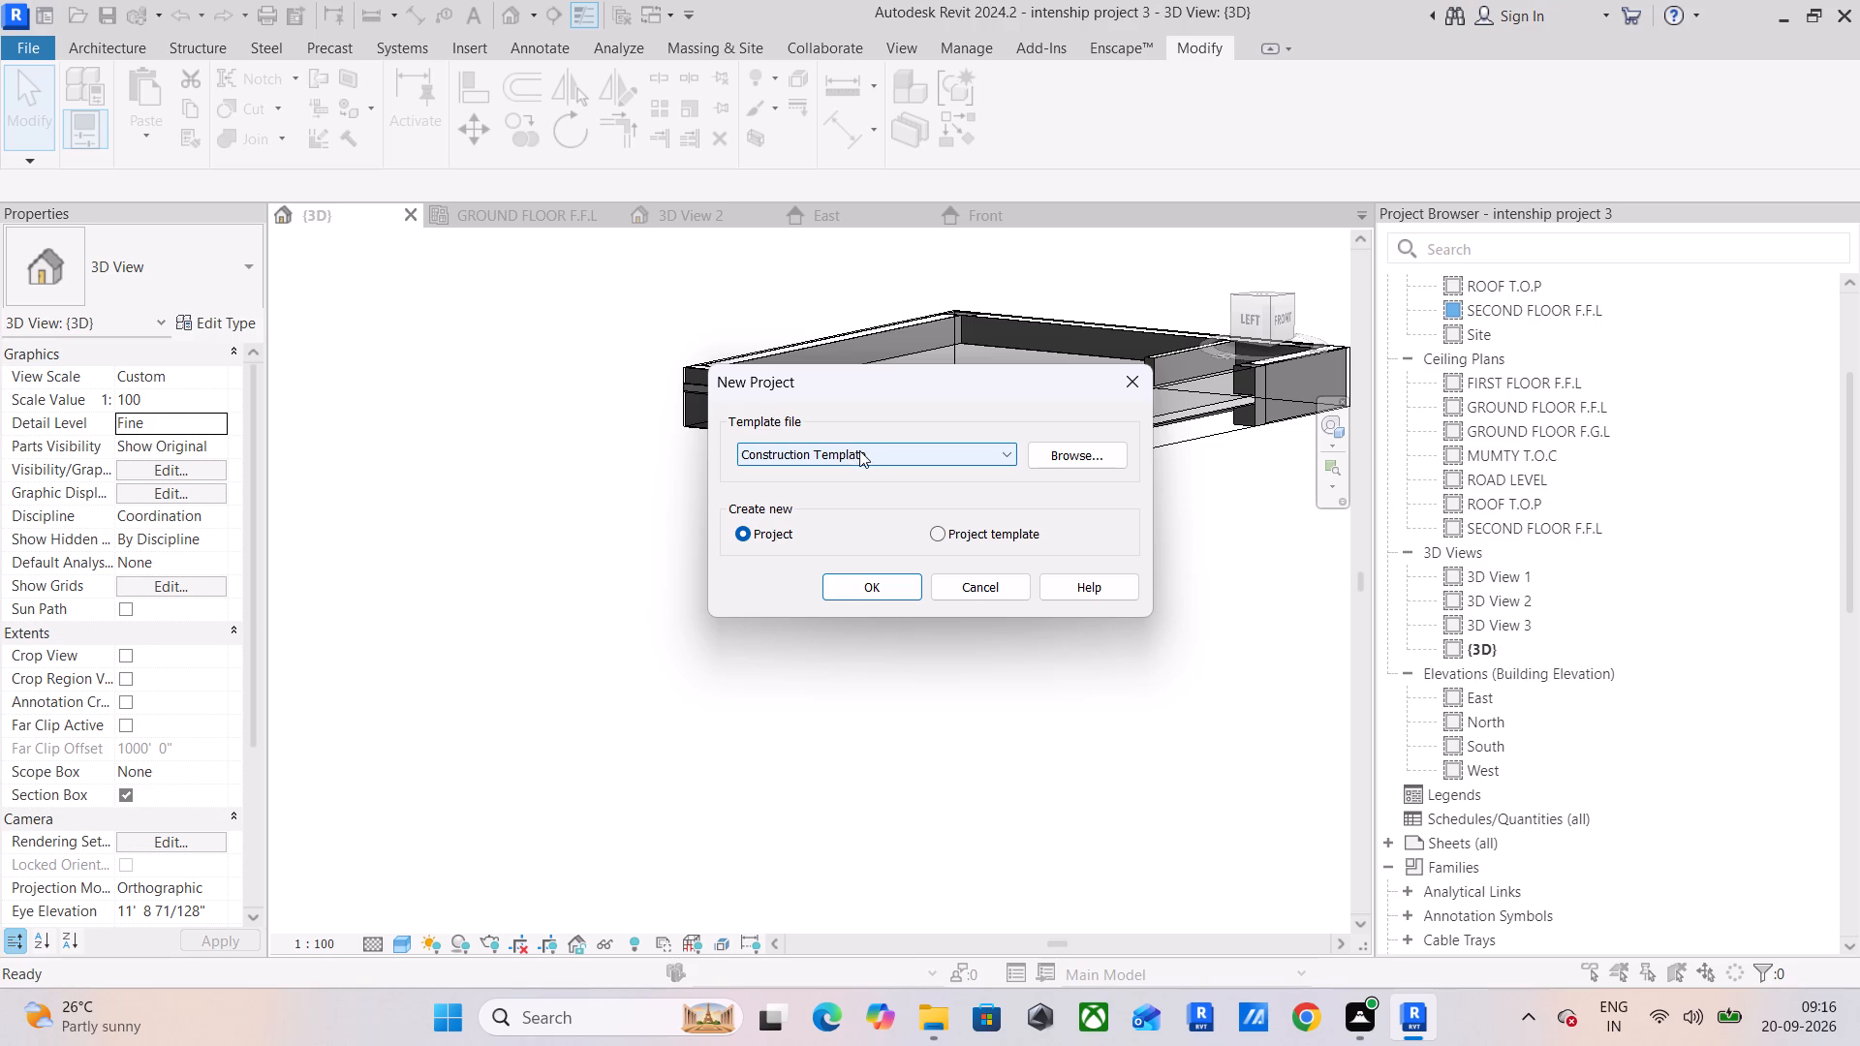
Create the new project from the default.rte template in the English-Imperial template folder.
click(1069, 450)
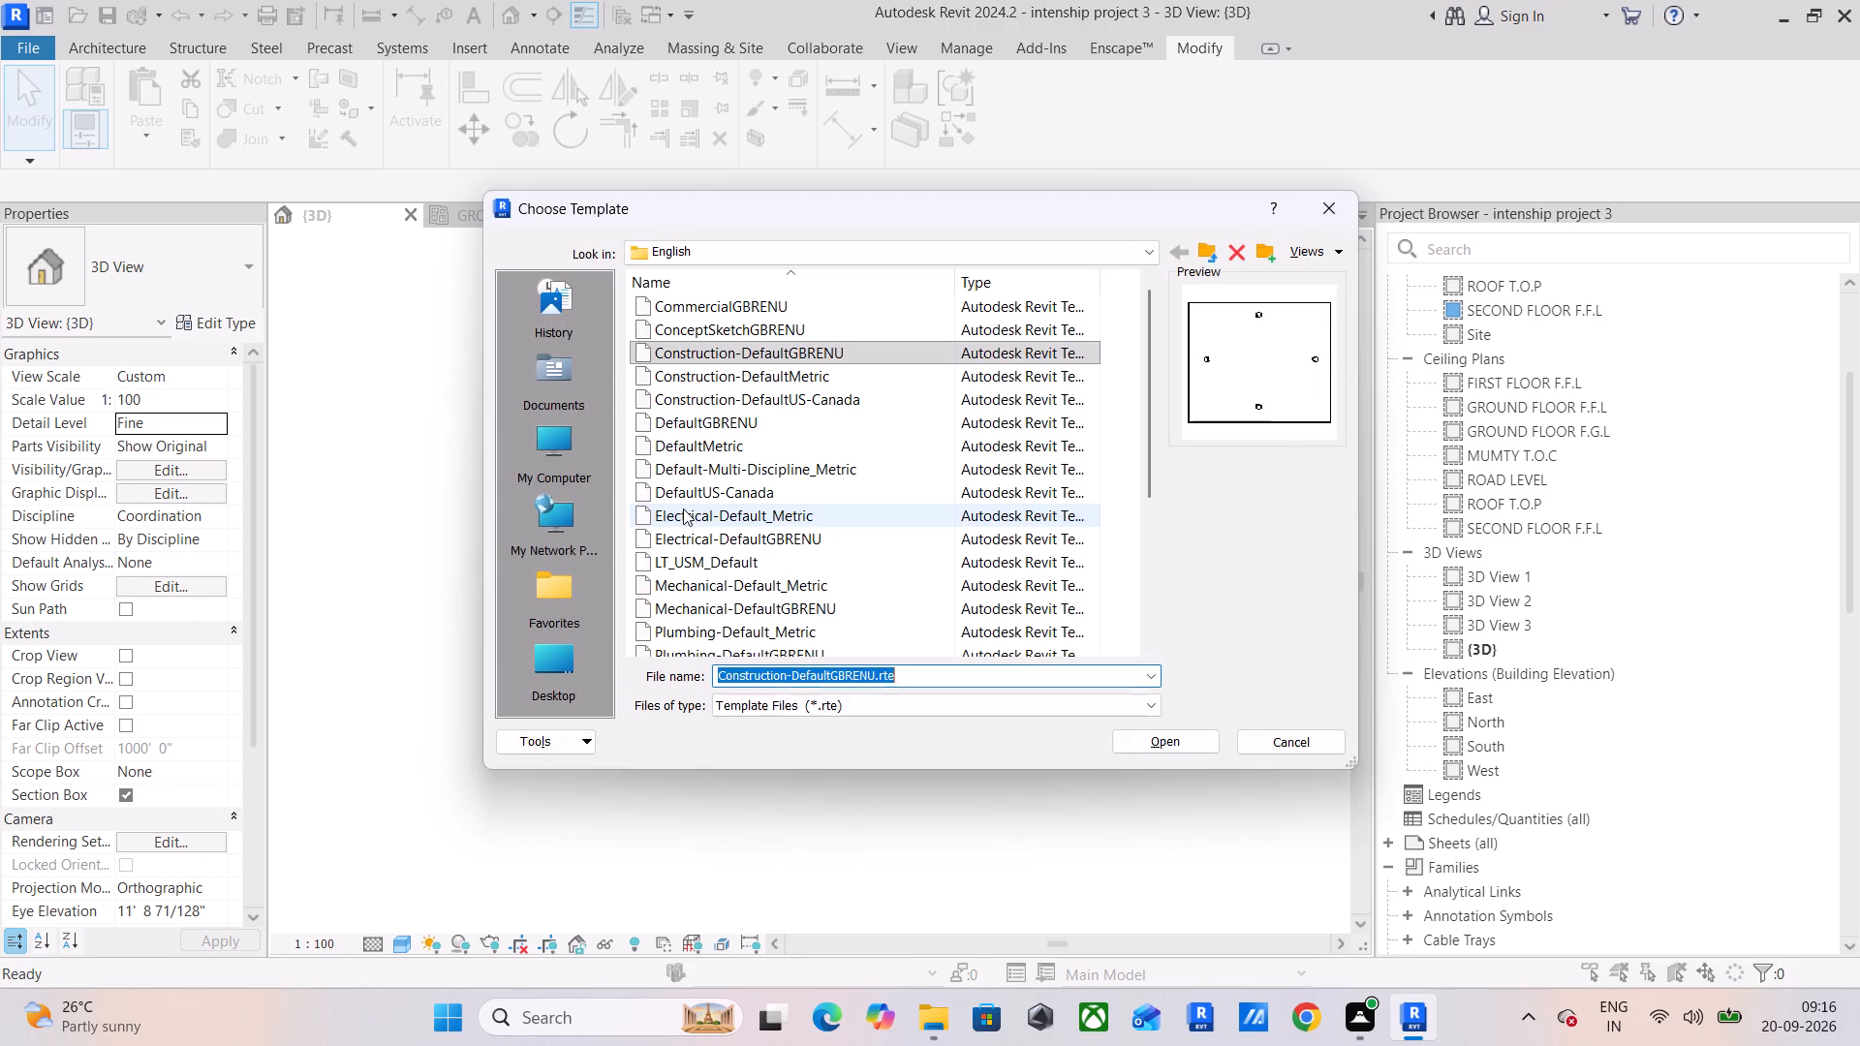
click(736, 244)
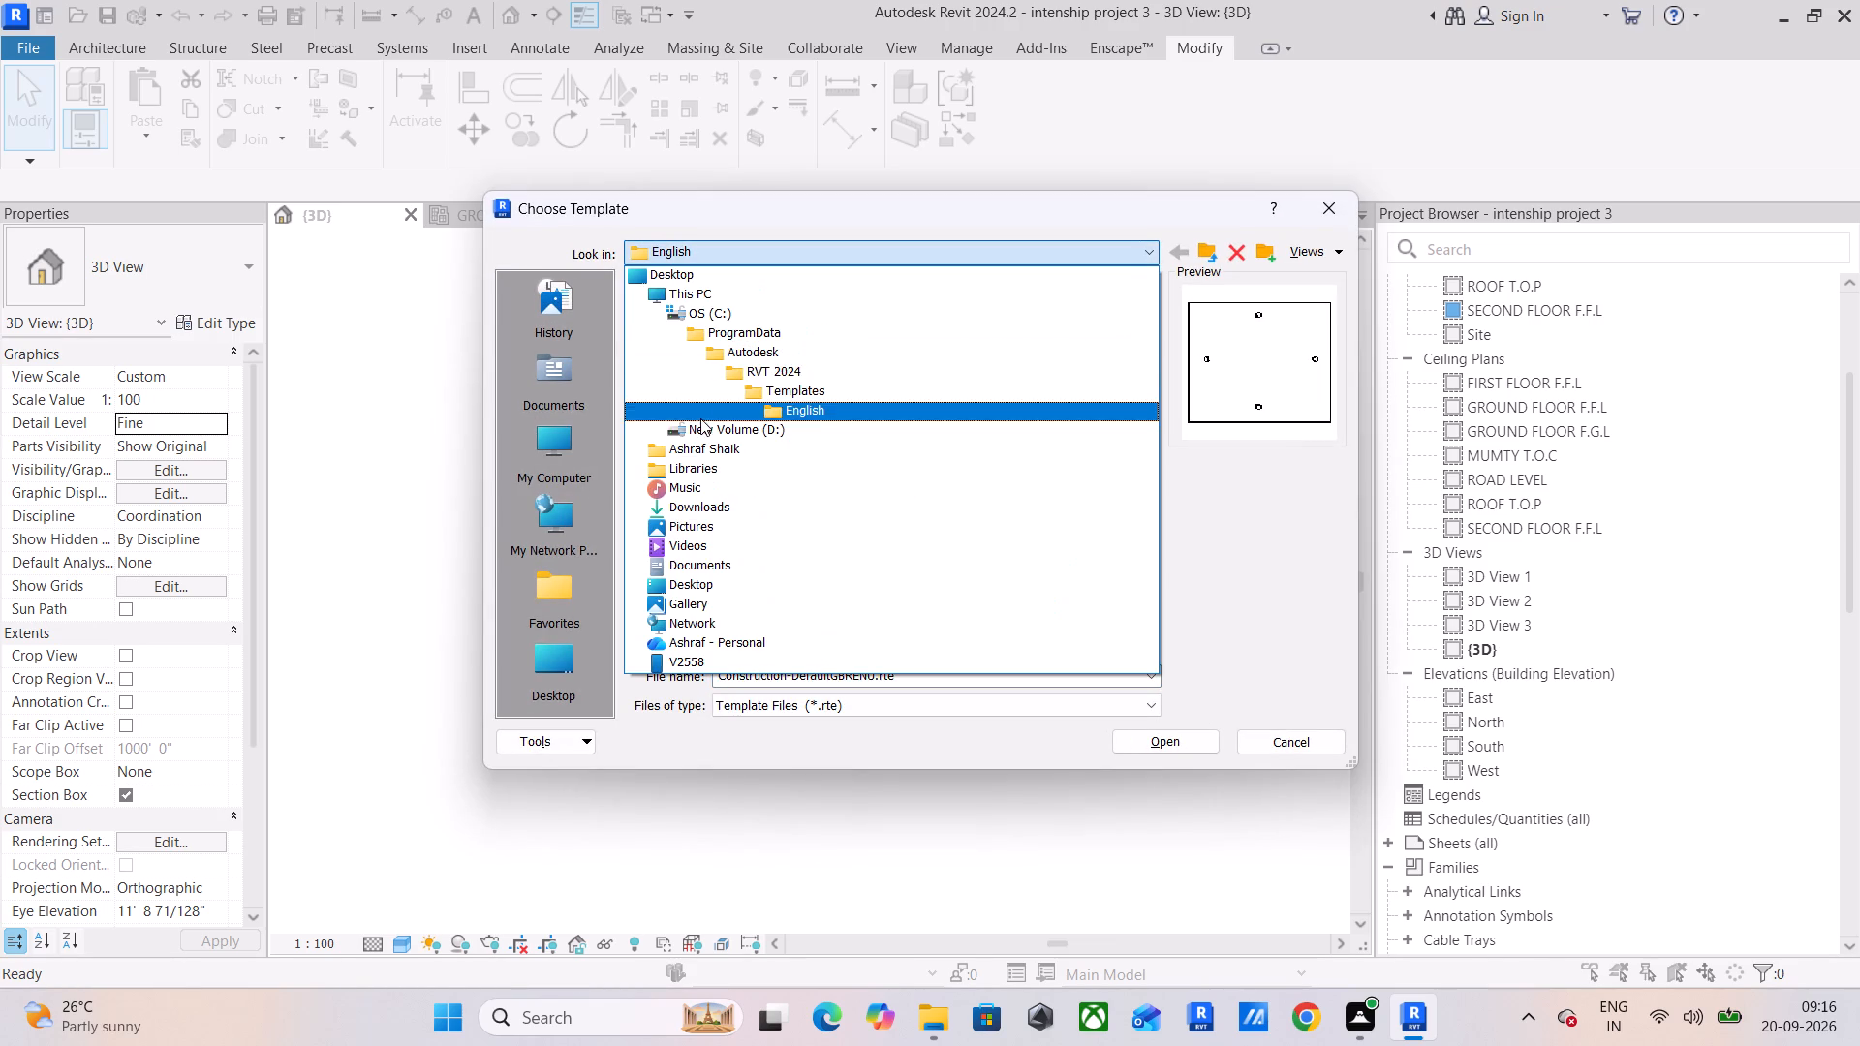
double_click(795, 392)
double_click(716, 372)
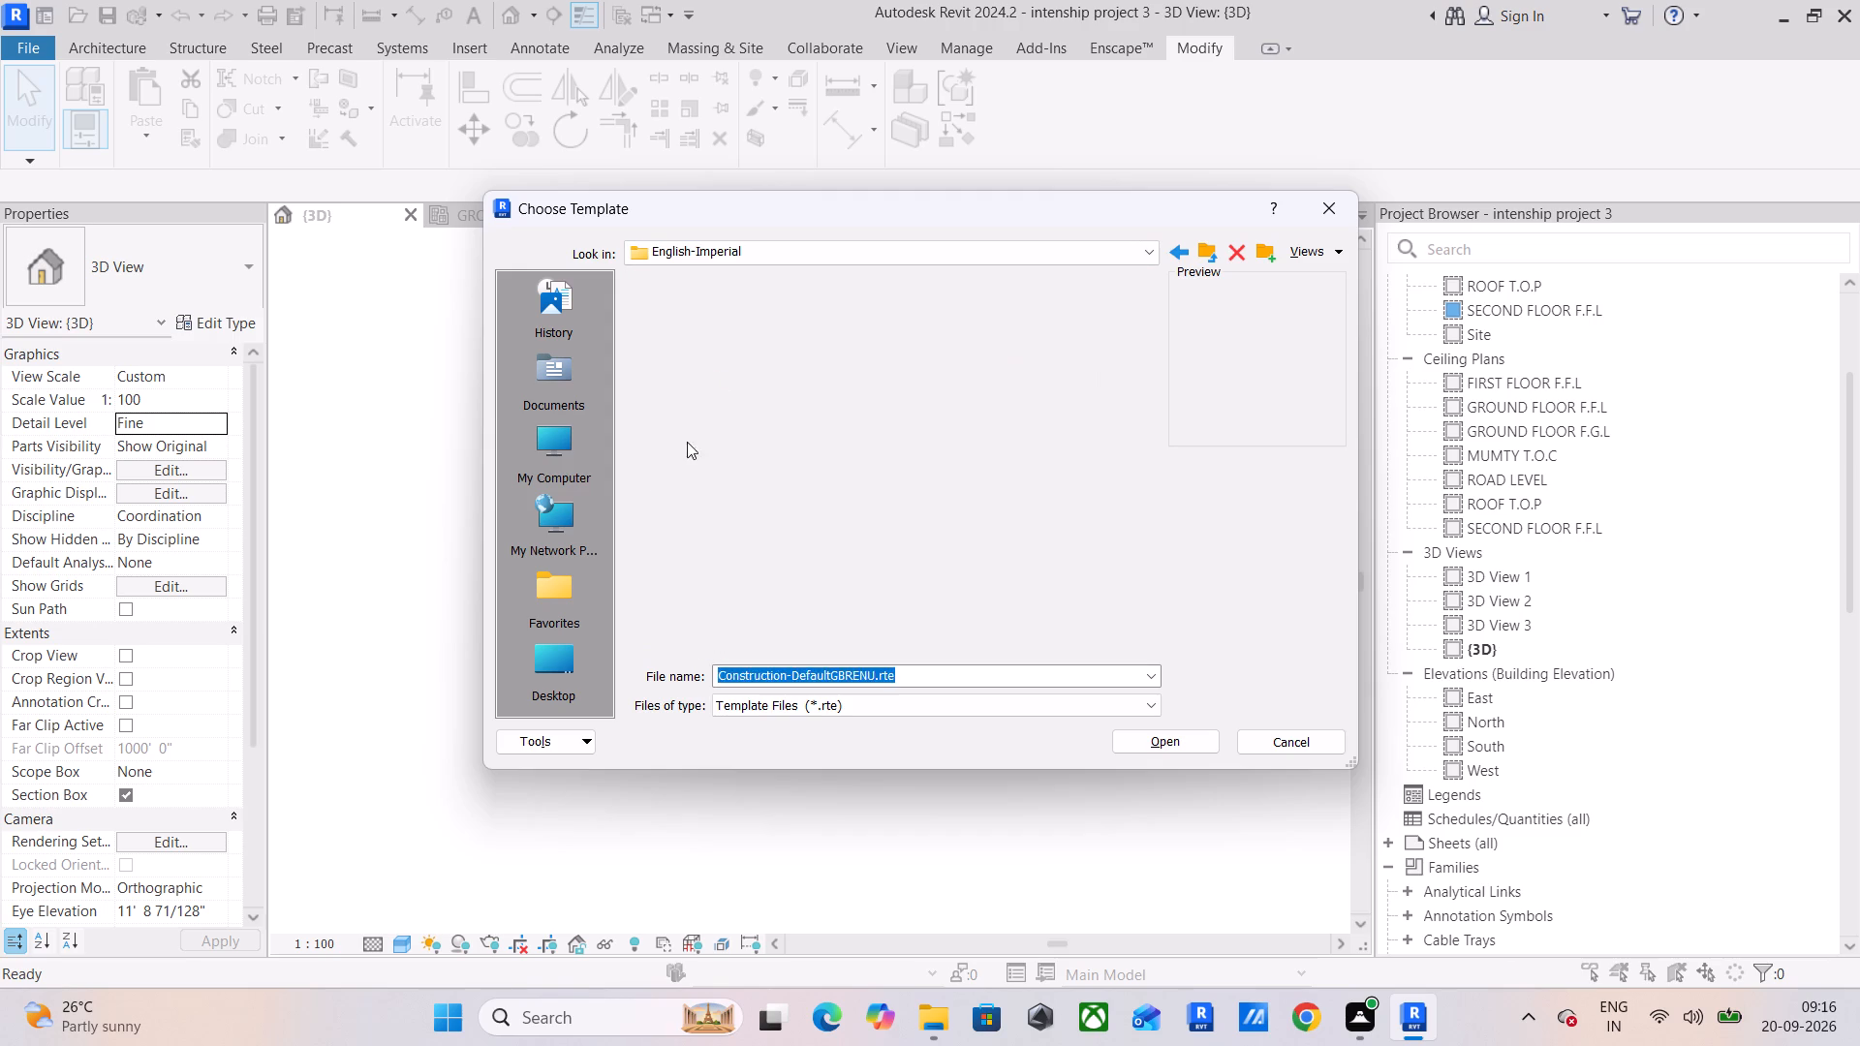
click(743, 361)
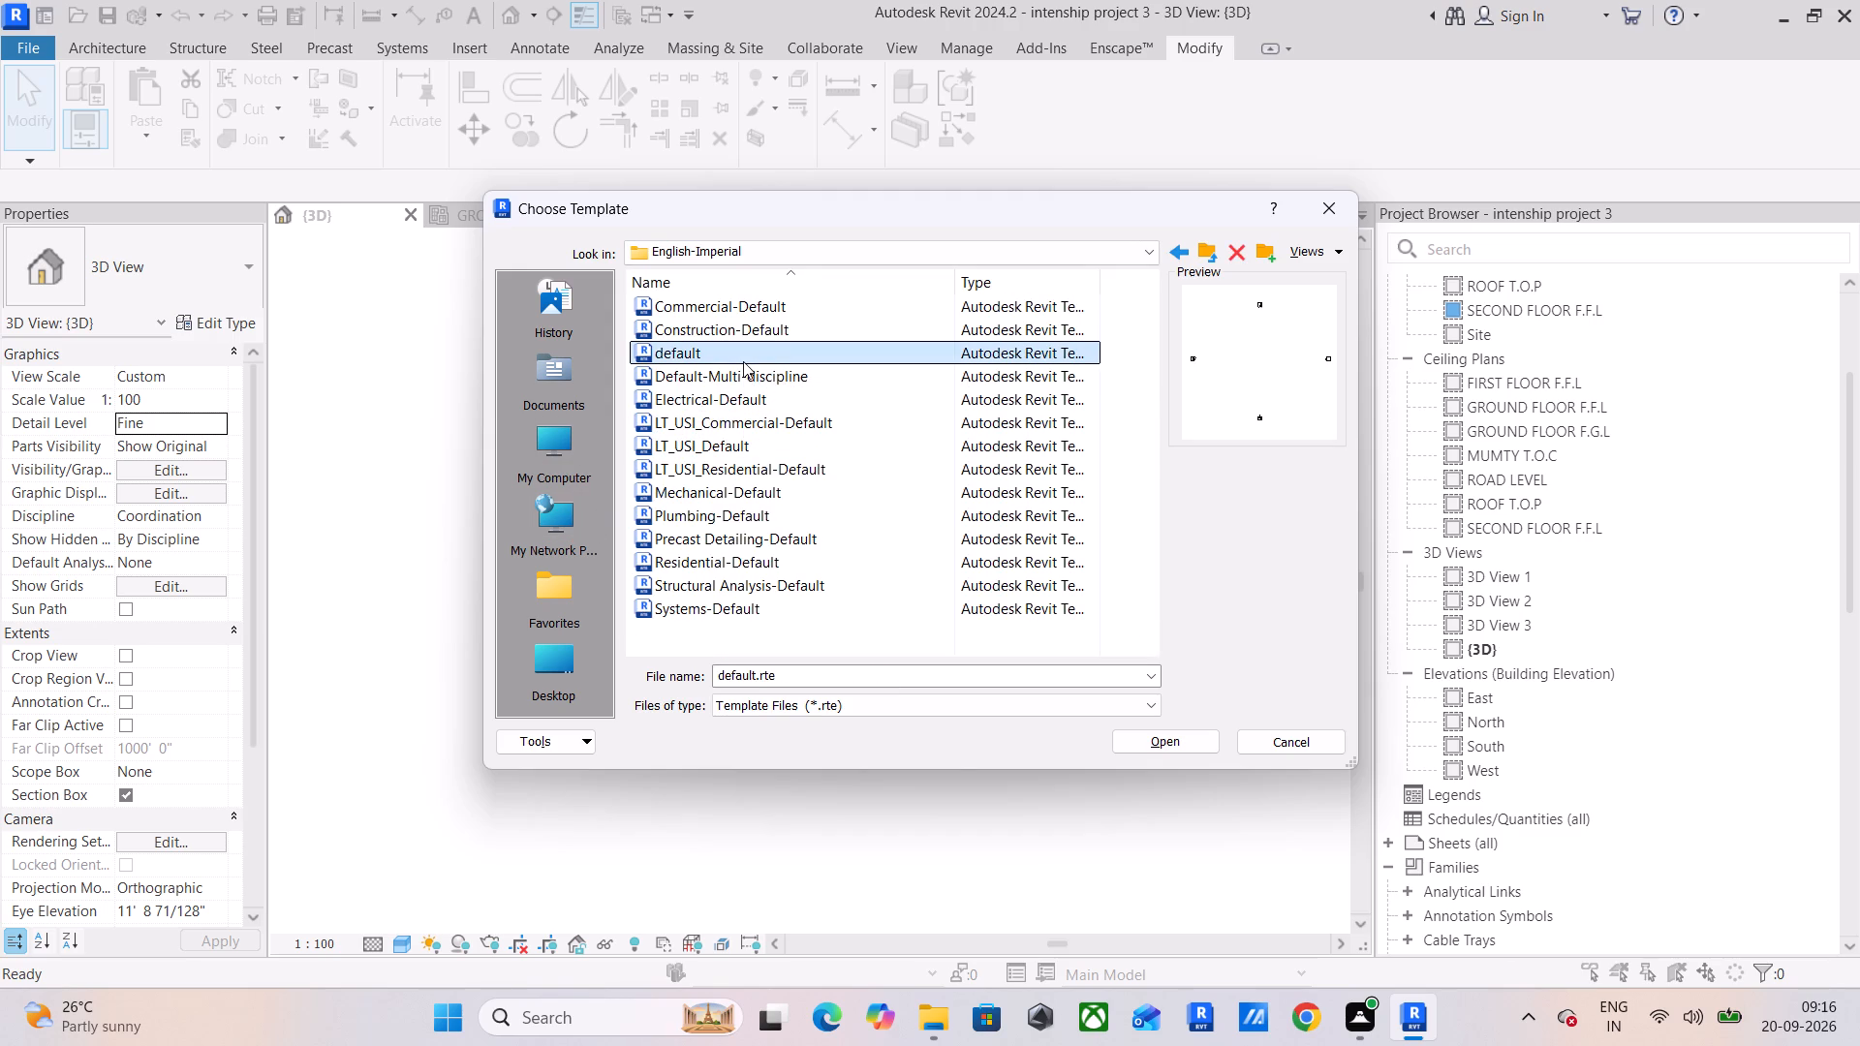
click(1141, 745)
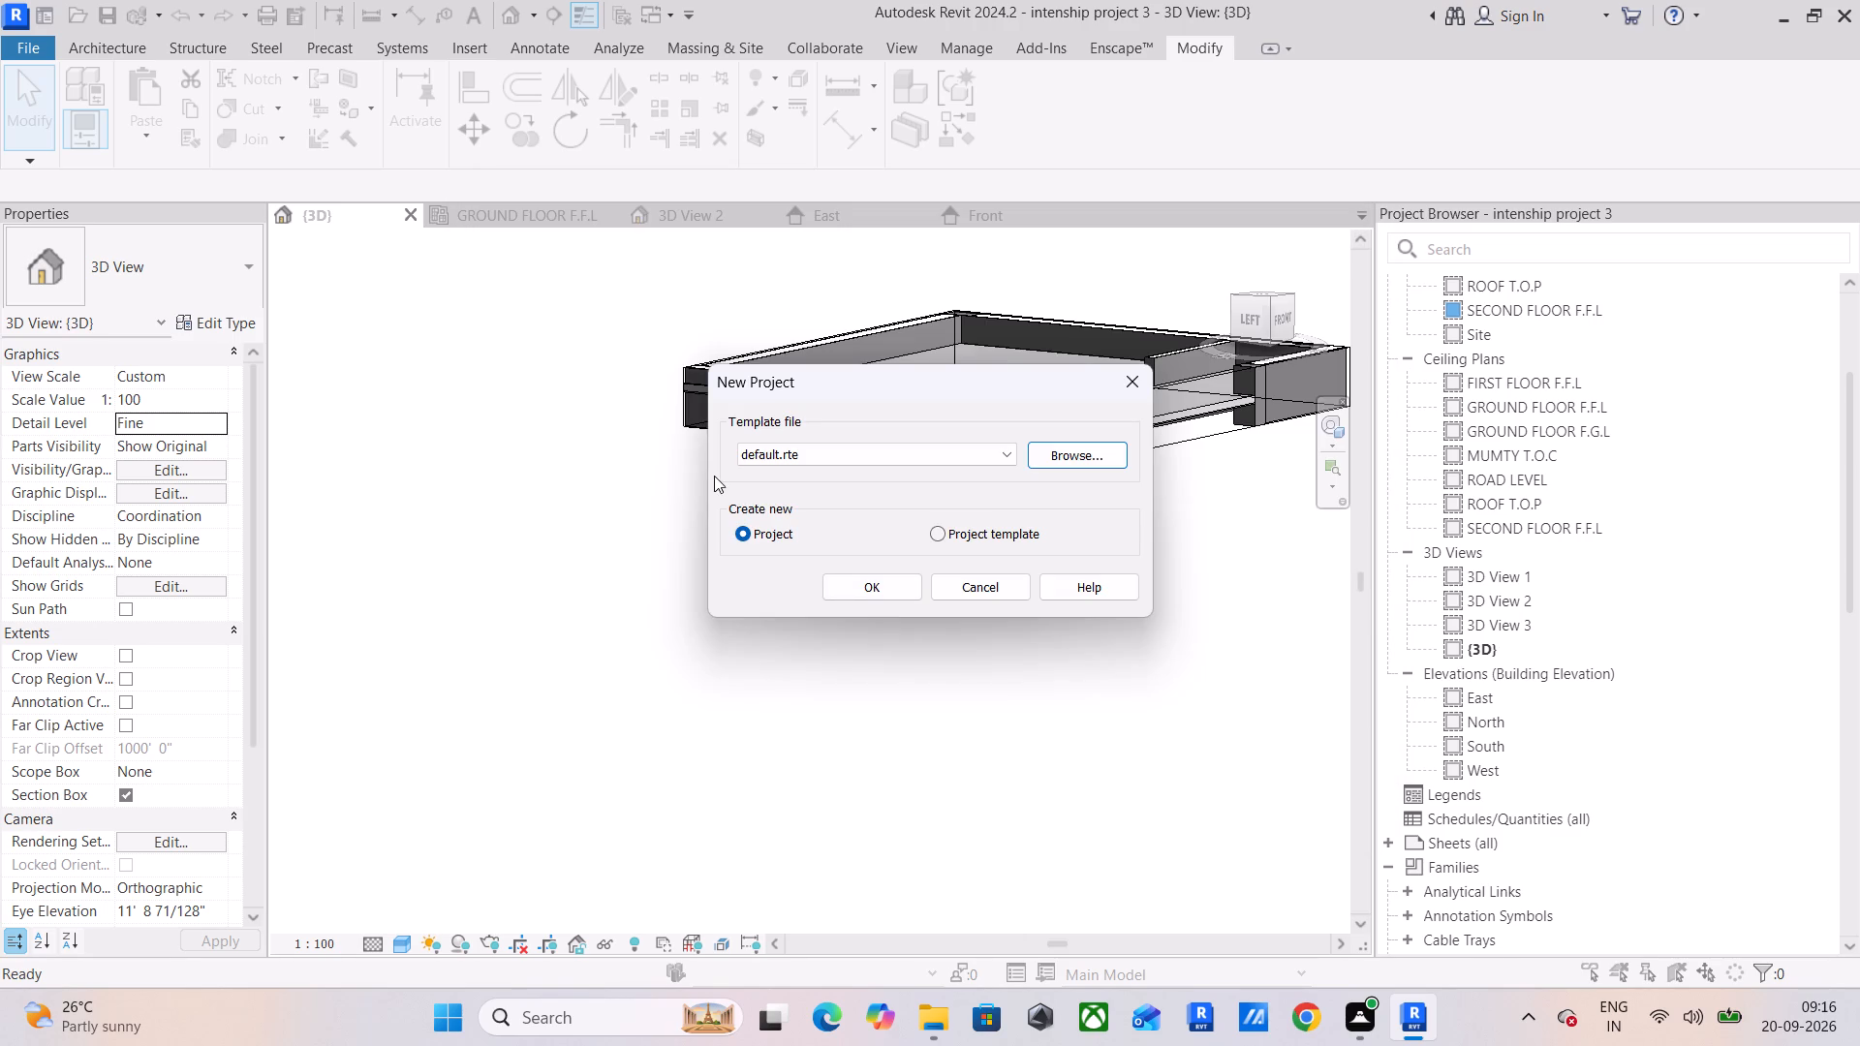
click(849, 592)
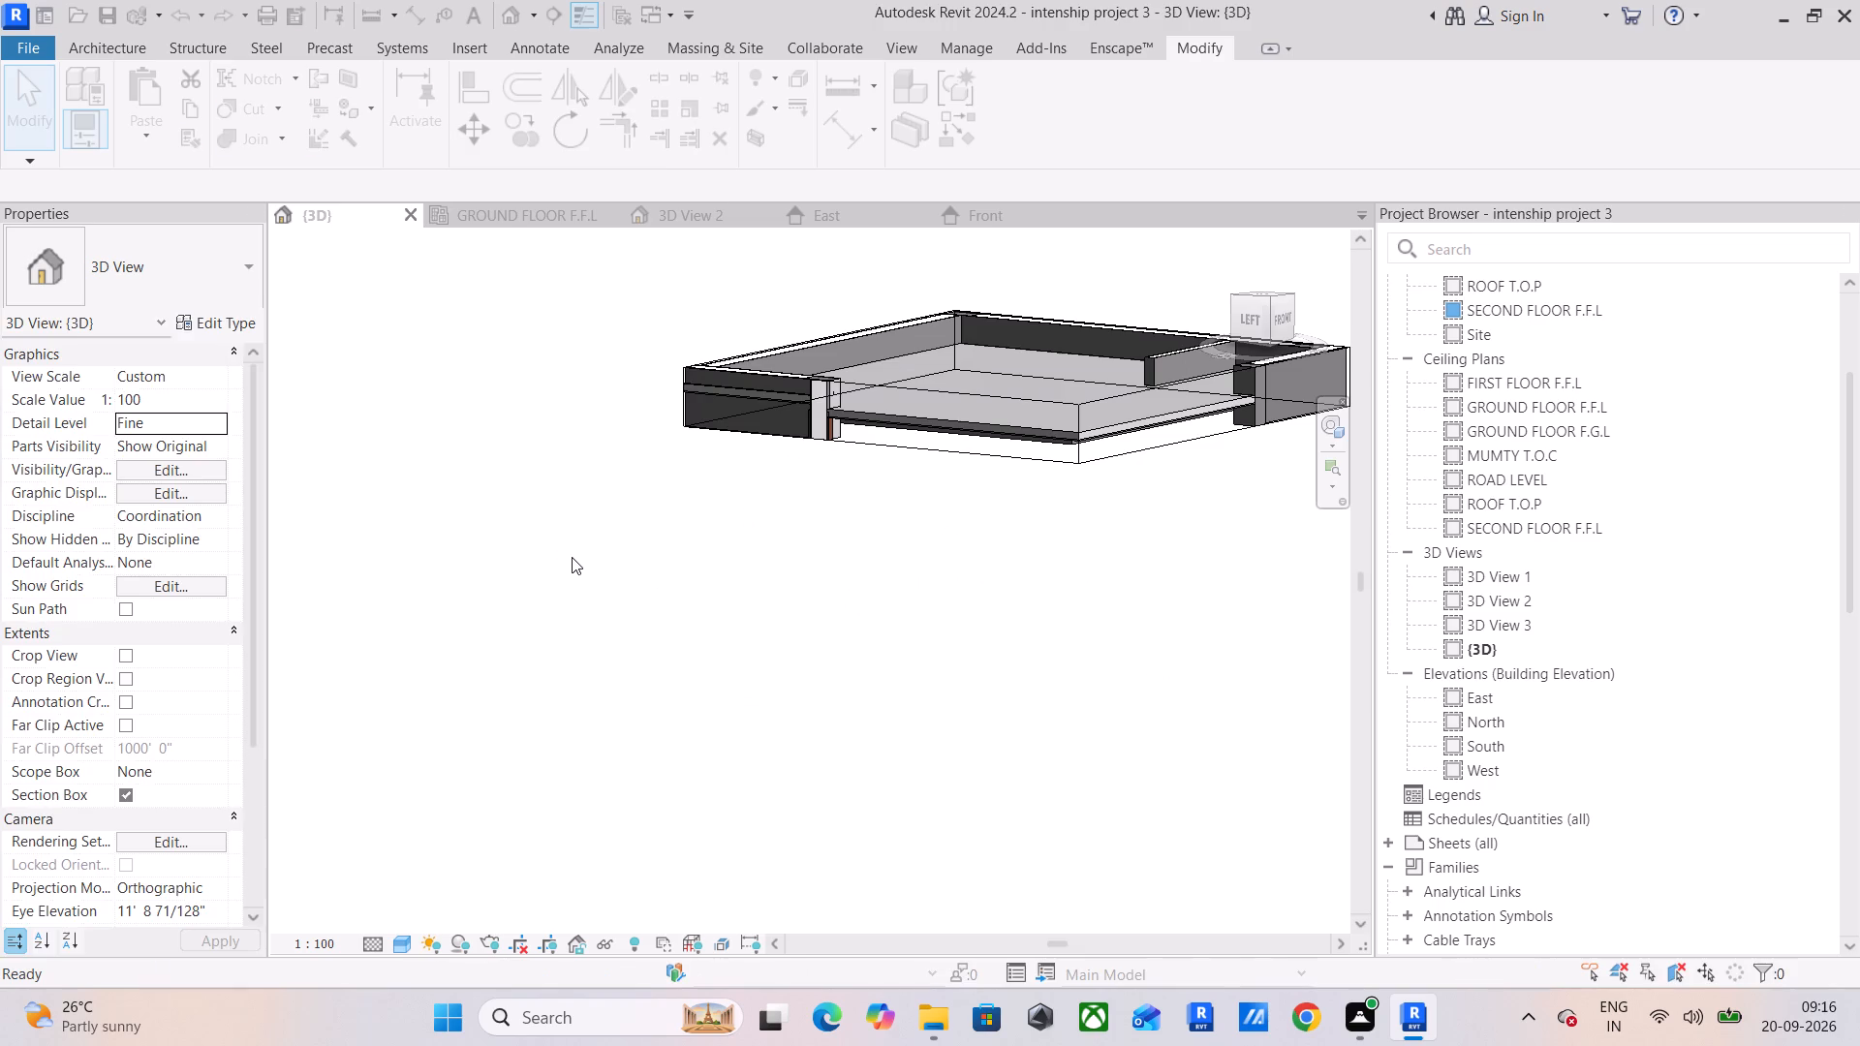
Draw a closed square of Generic - 8" walls, about 10' per side, in the Level 1 floor plan.
scroll(659, 521, down, 2)
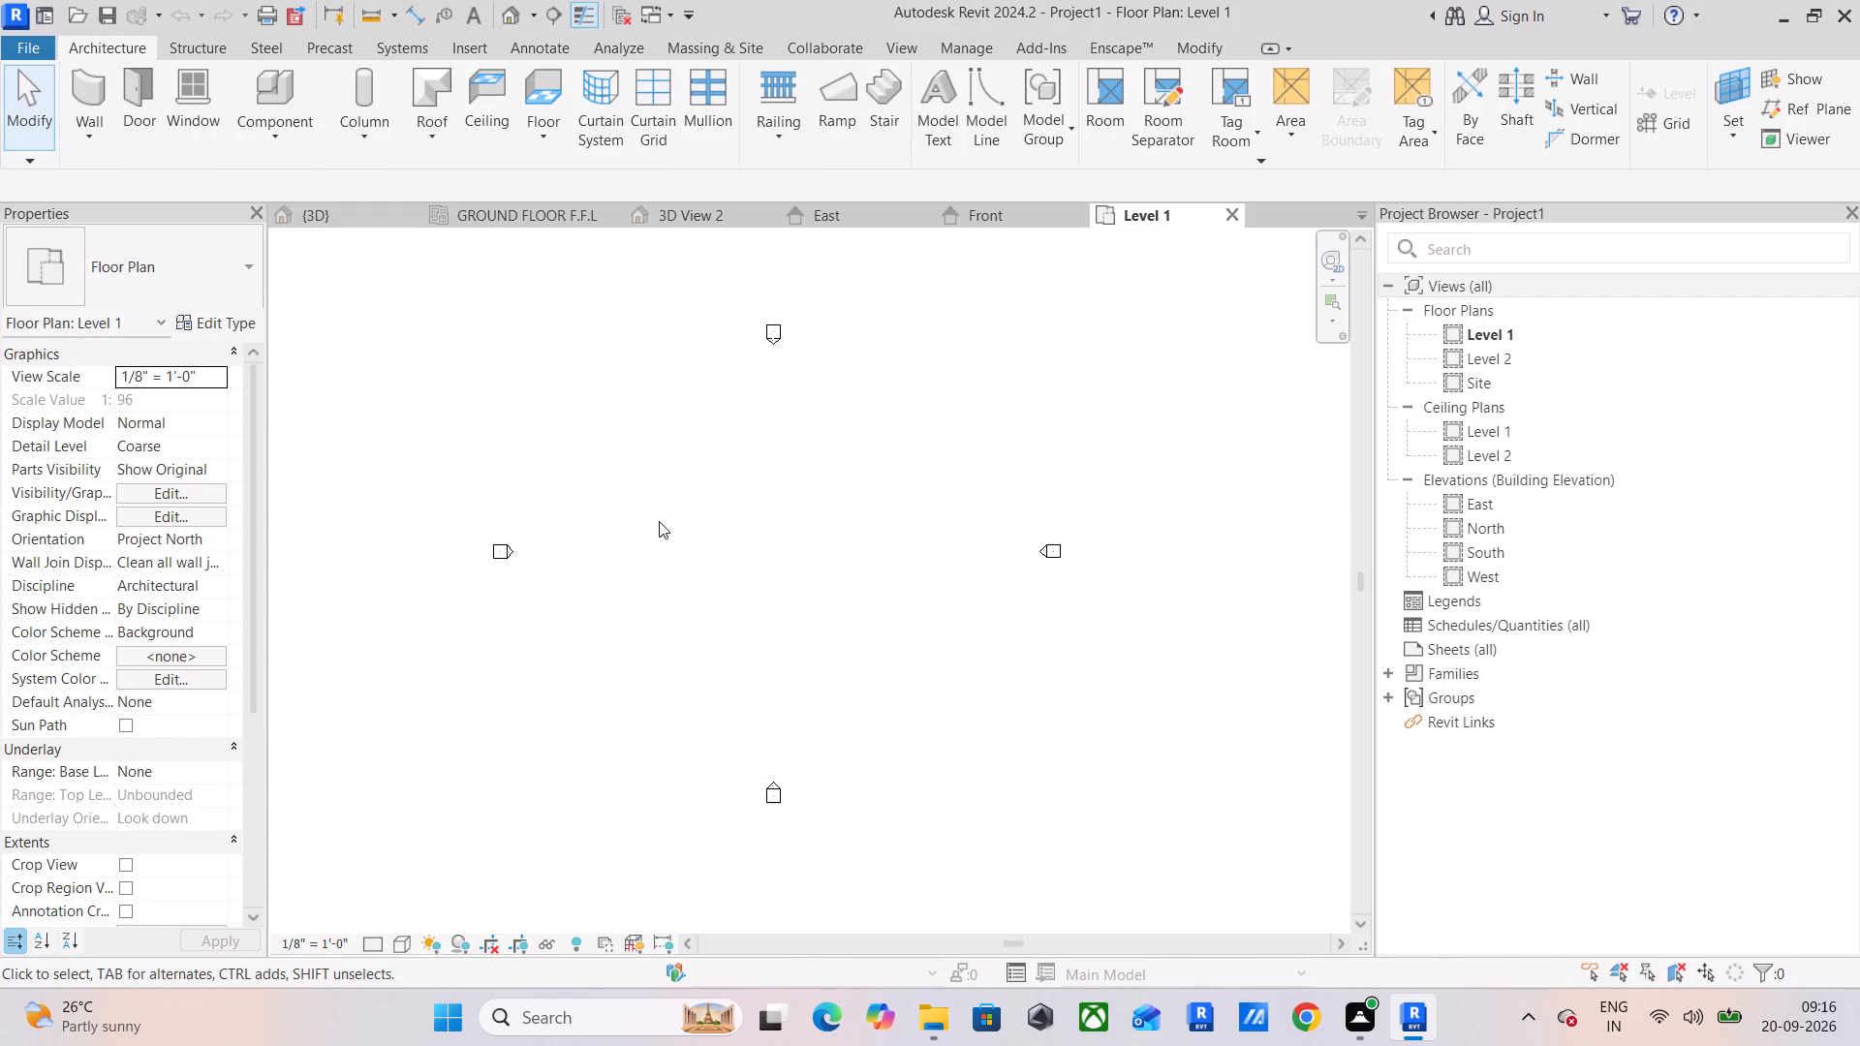
middle_drag(662, 519, 651, 553)
click(204, 284)
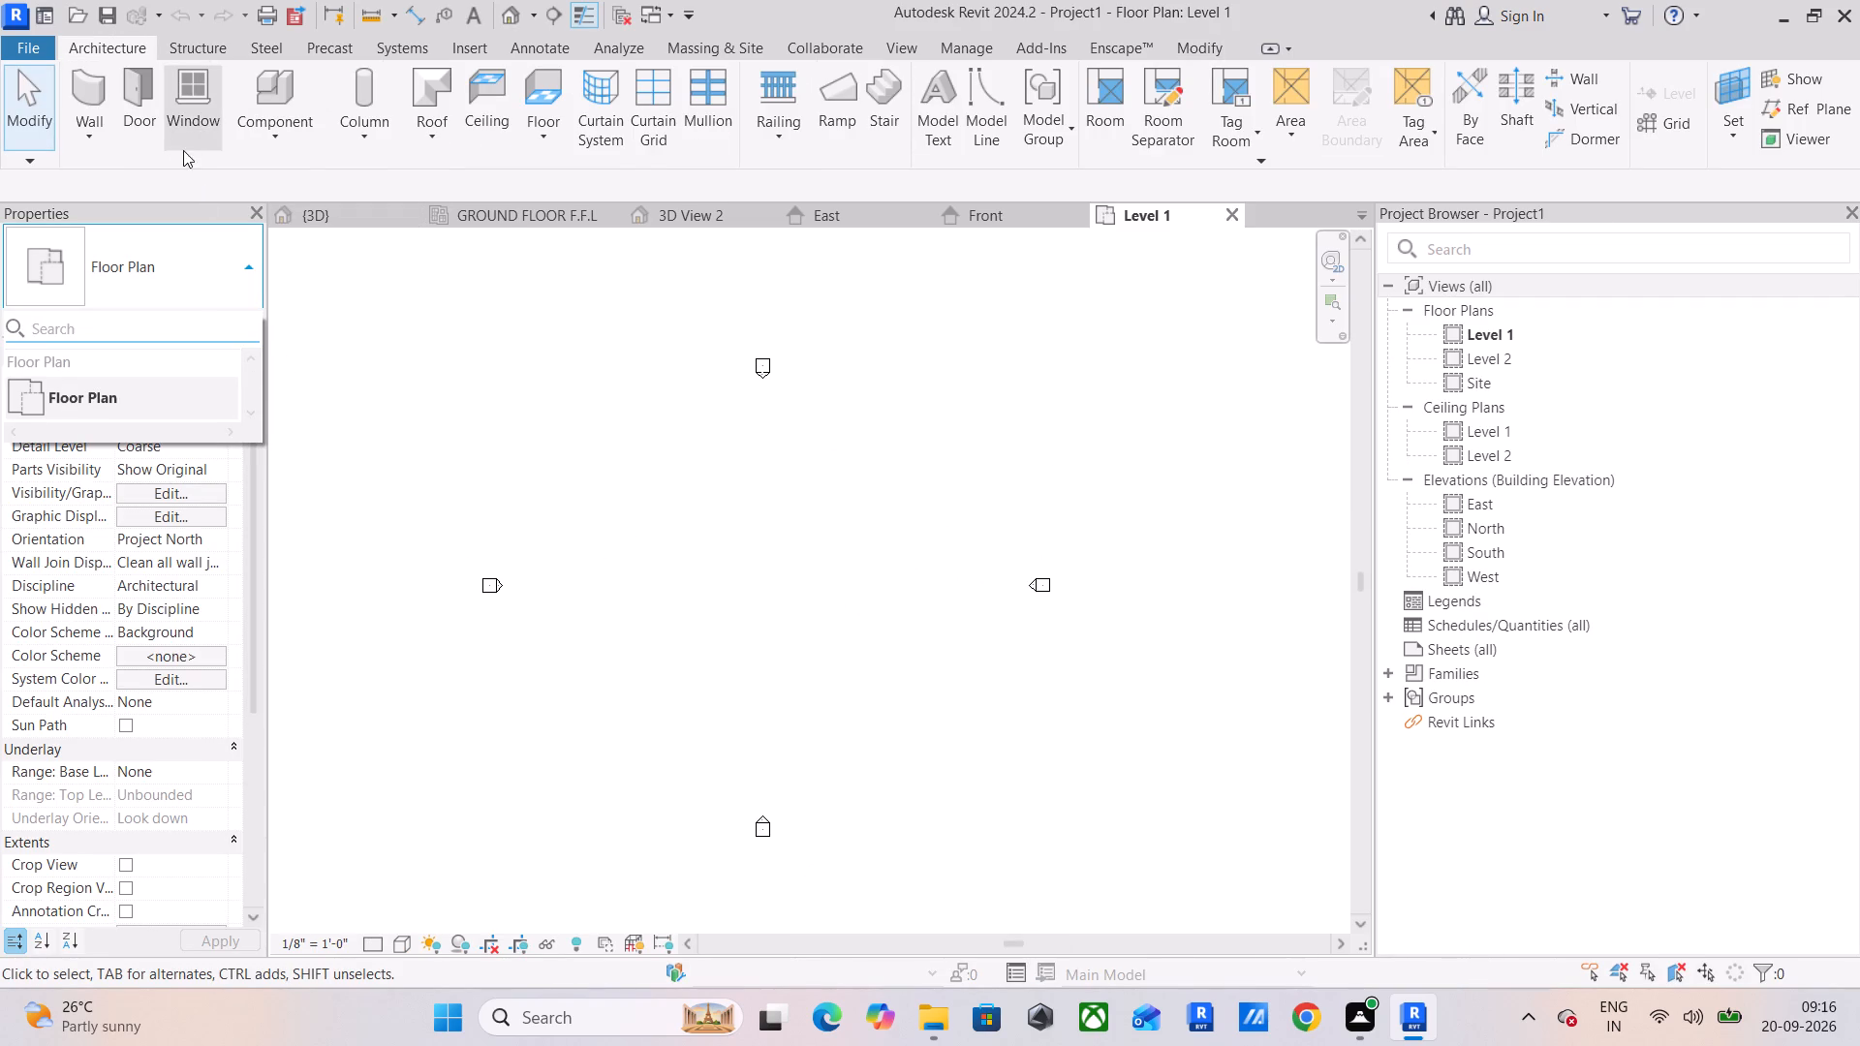
click(88, 95)
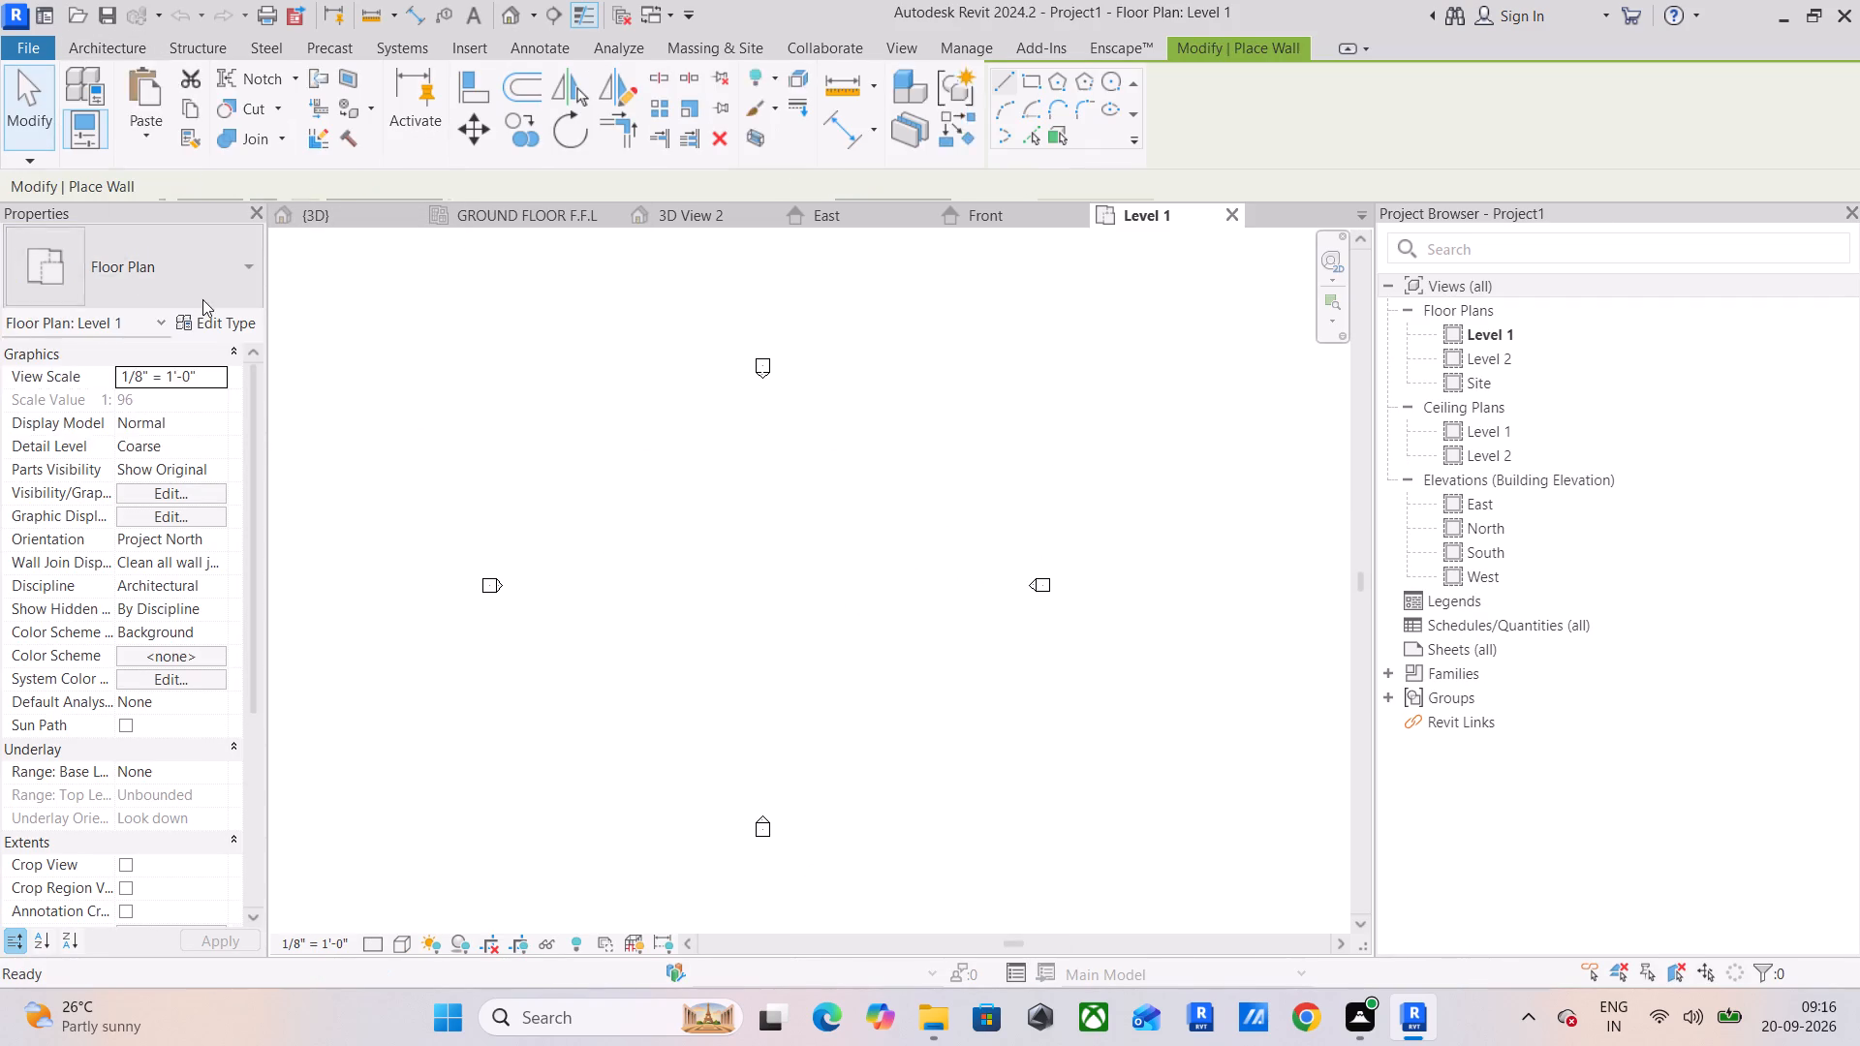
click(211, 261)
click(167, 368)
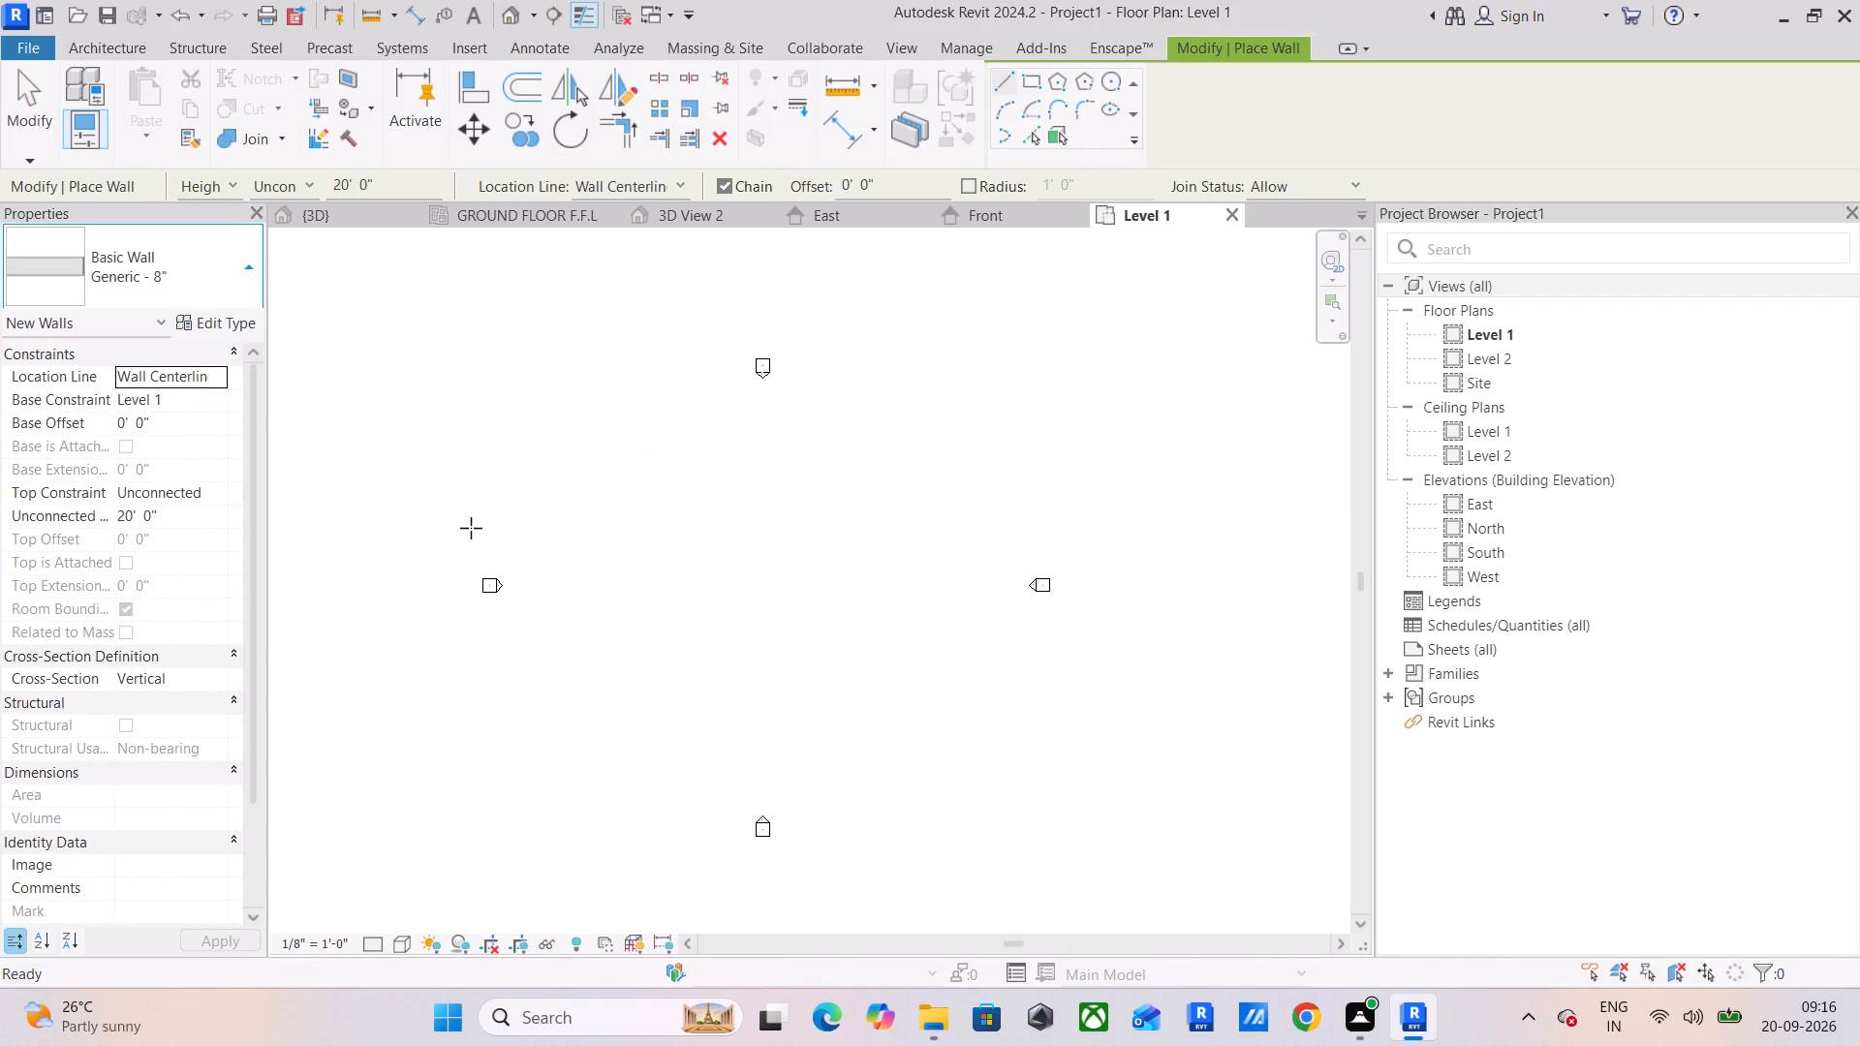
click(649, 519)
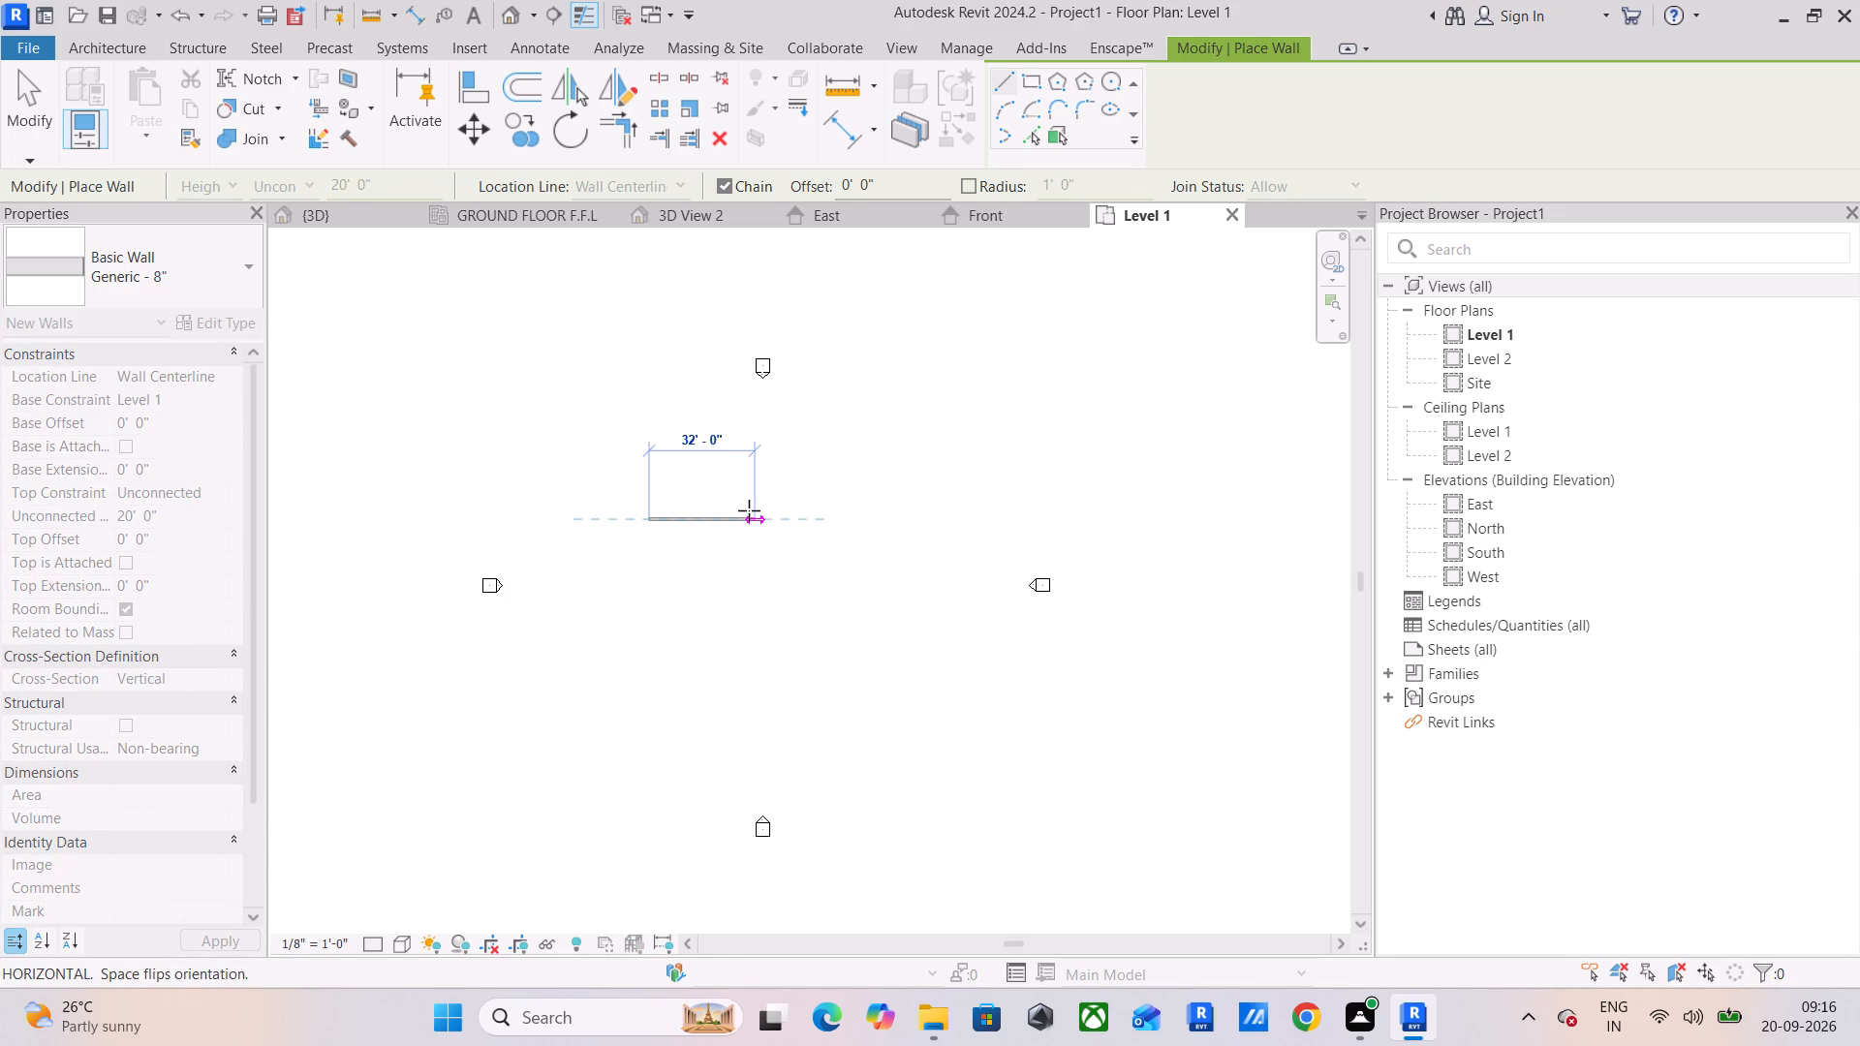
scroll(708, 510, up, 10)
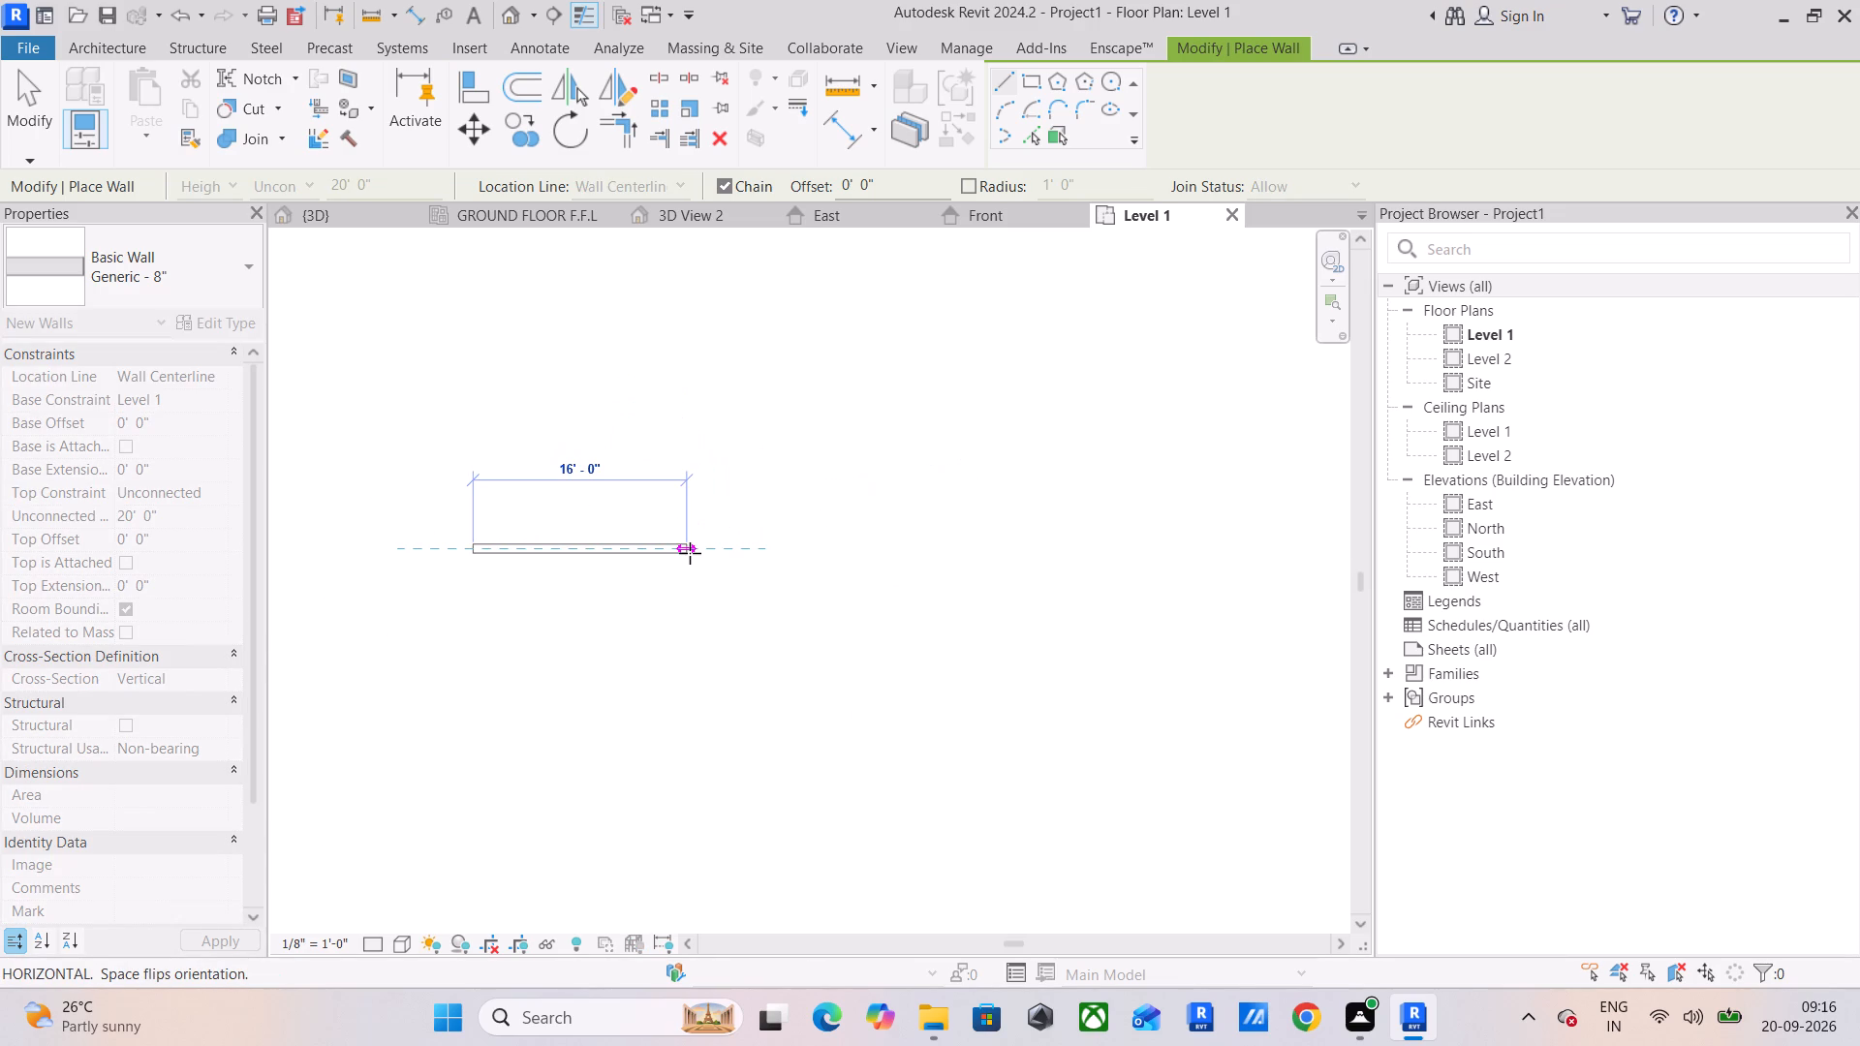
click(609, 557)
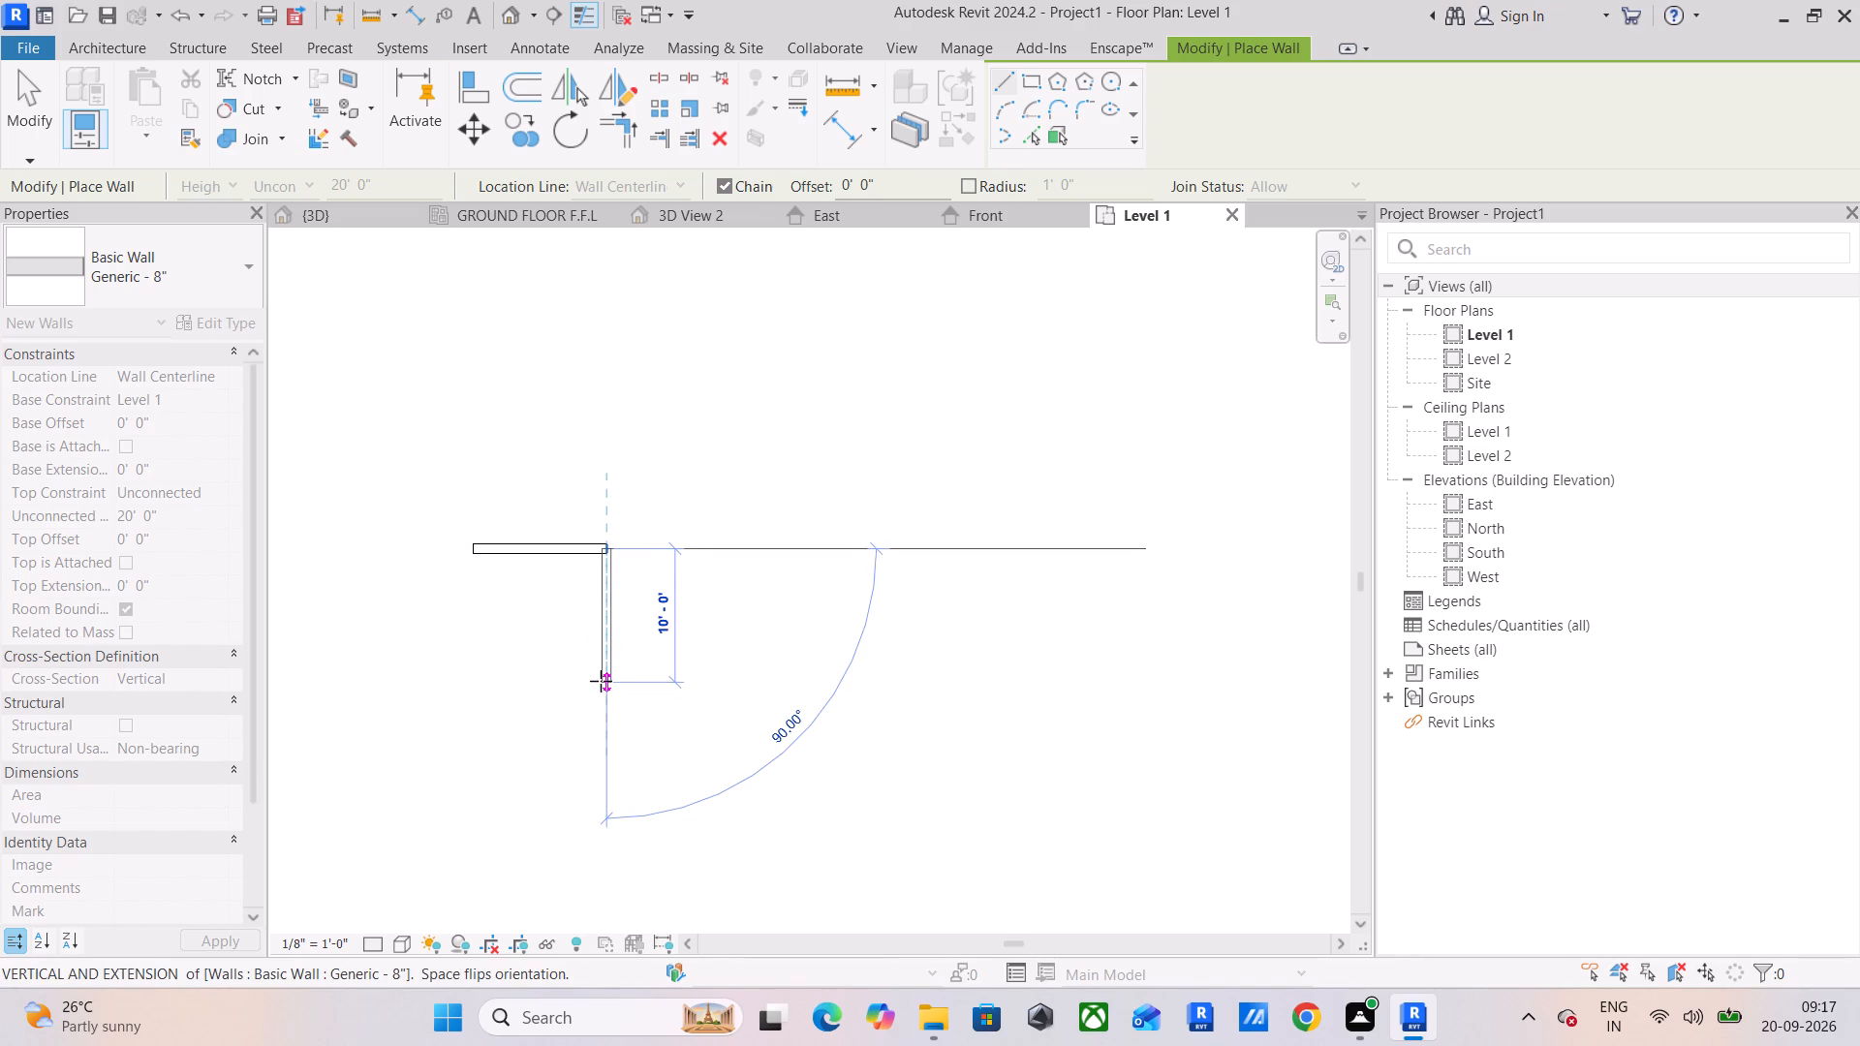
click(601, 682)
click(470, 692)
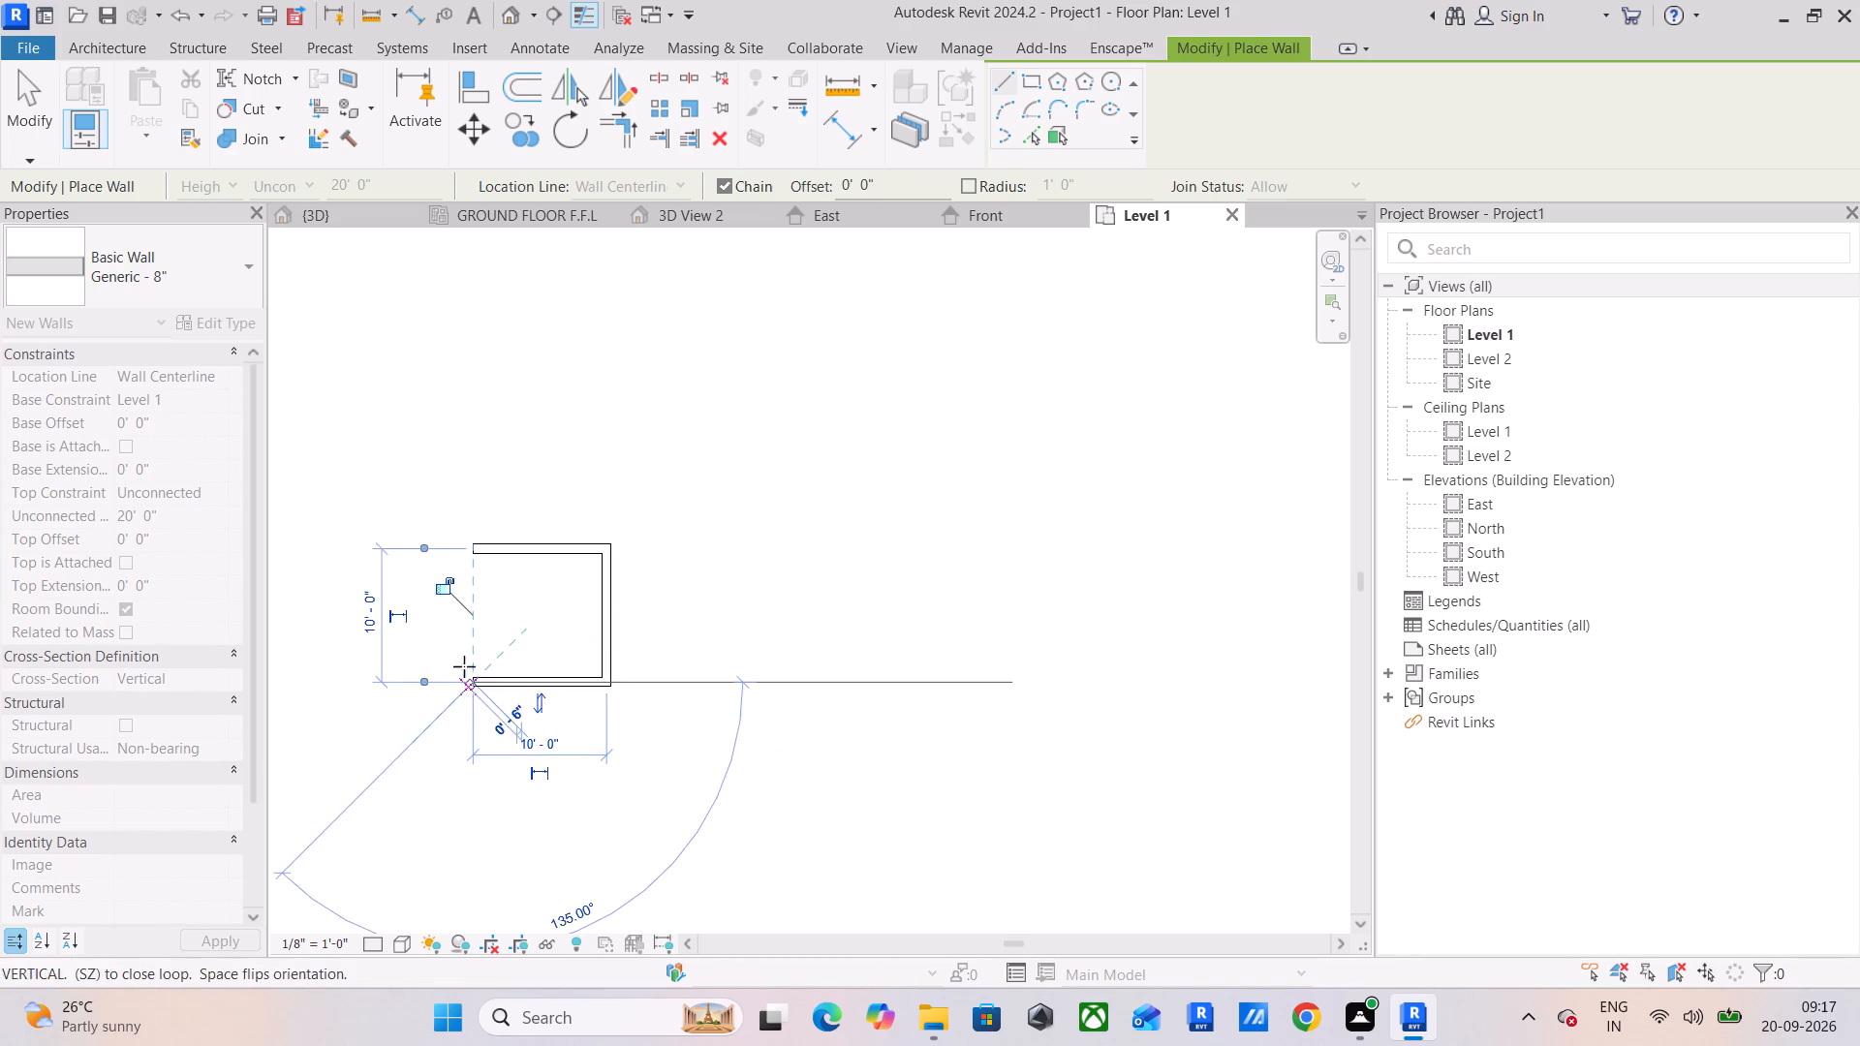
click(471, 560)
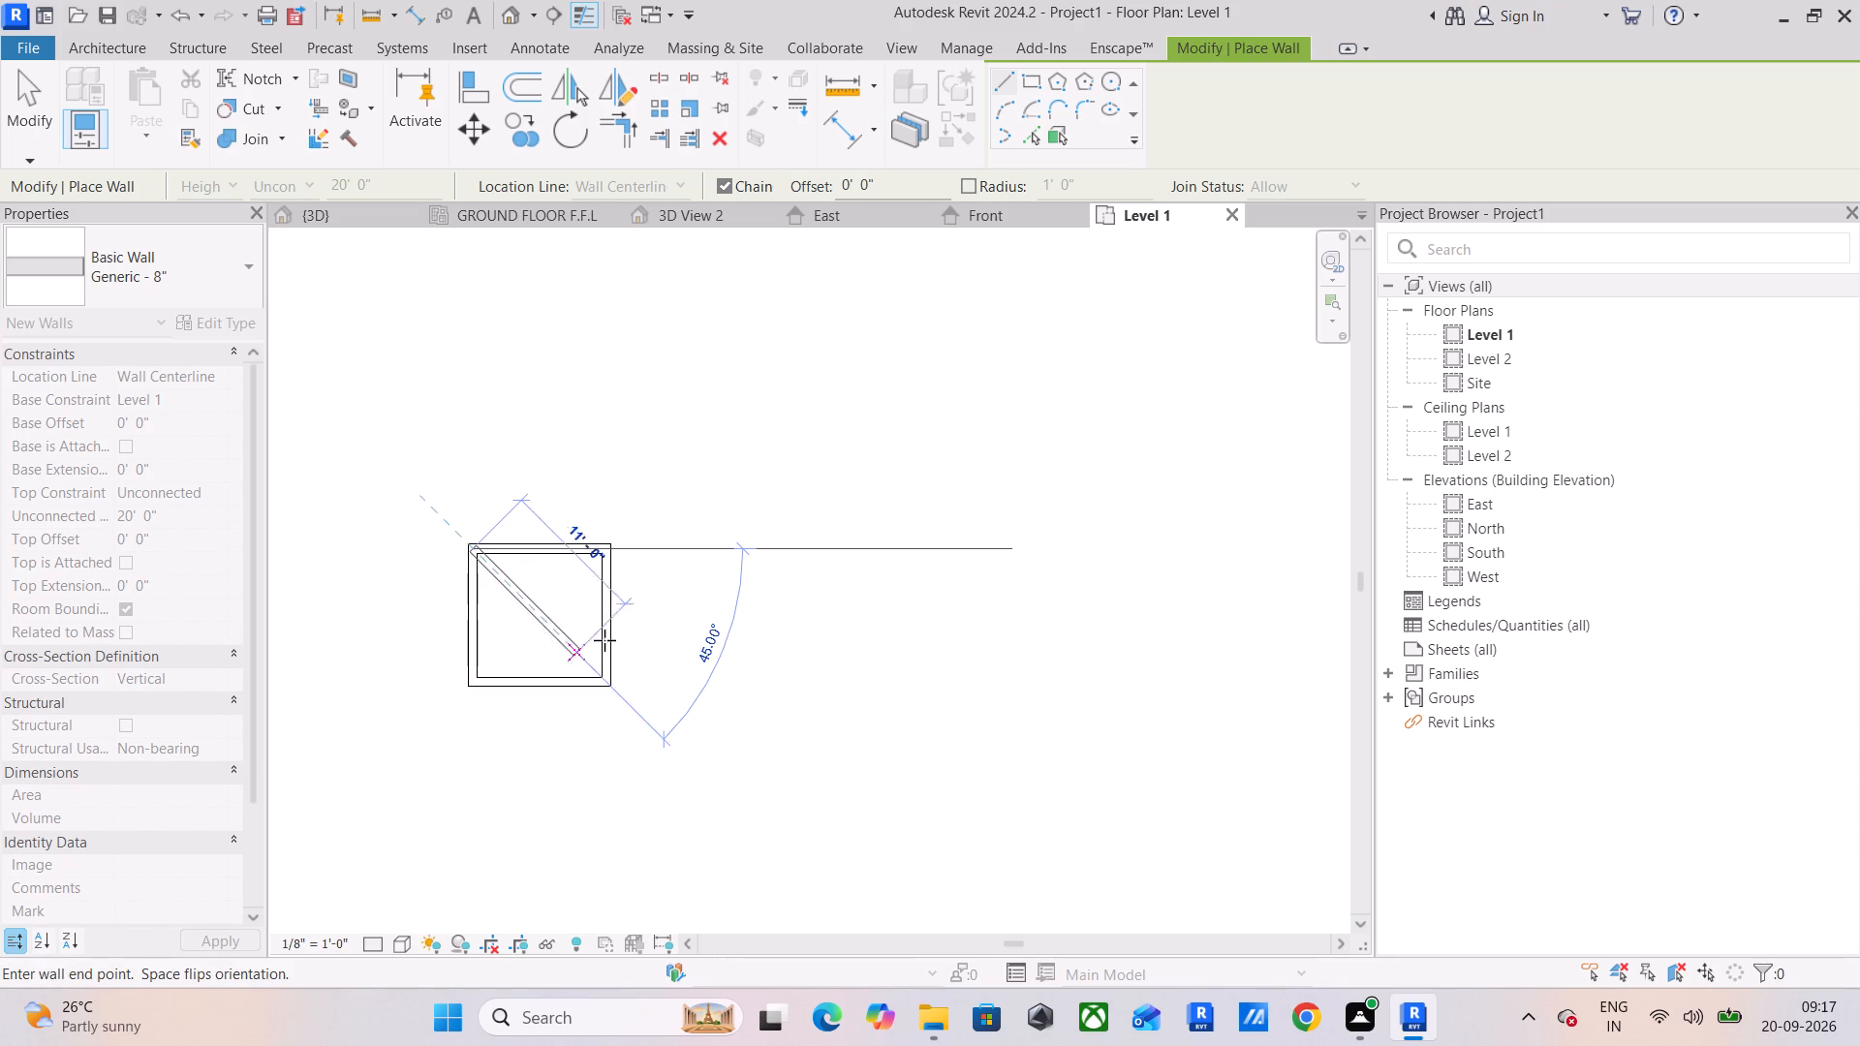
key(Escape)
key(Escape)
key(Escape)
Open the Level 2 reflected ceiling plan, with the square wall enclosure in view.
middle_drag(519, 574, 734, 553)
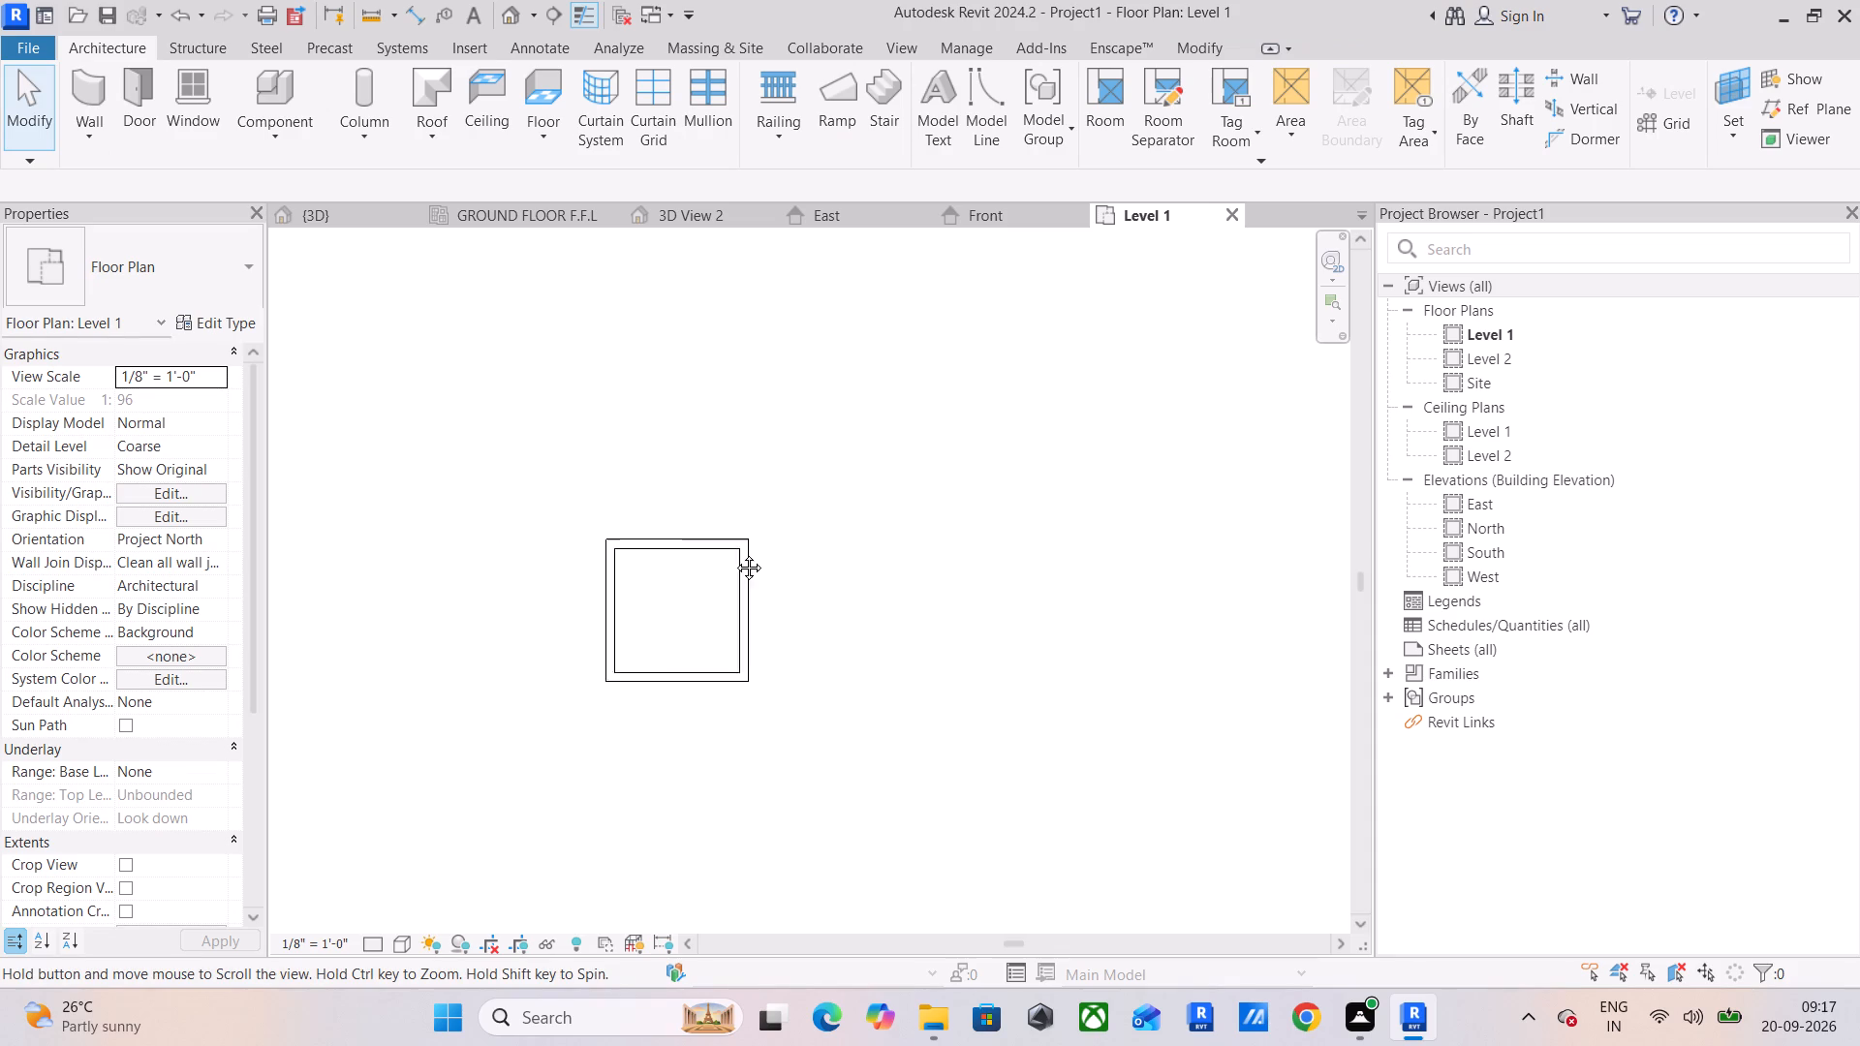
middle_drag(734, 553, 891, 506)
scroll(869, 523, up, 3)
middle_drag(868, 522, 739, 553)
scroll(776, 534, up, 3)
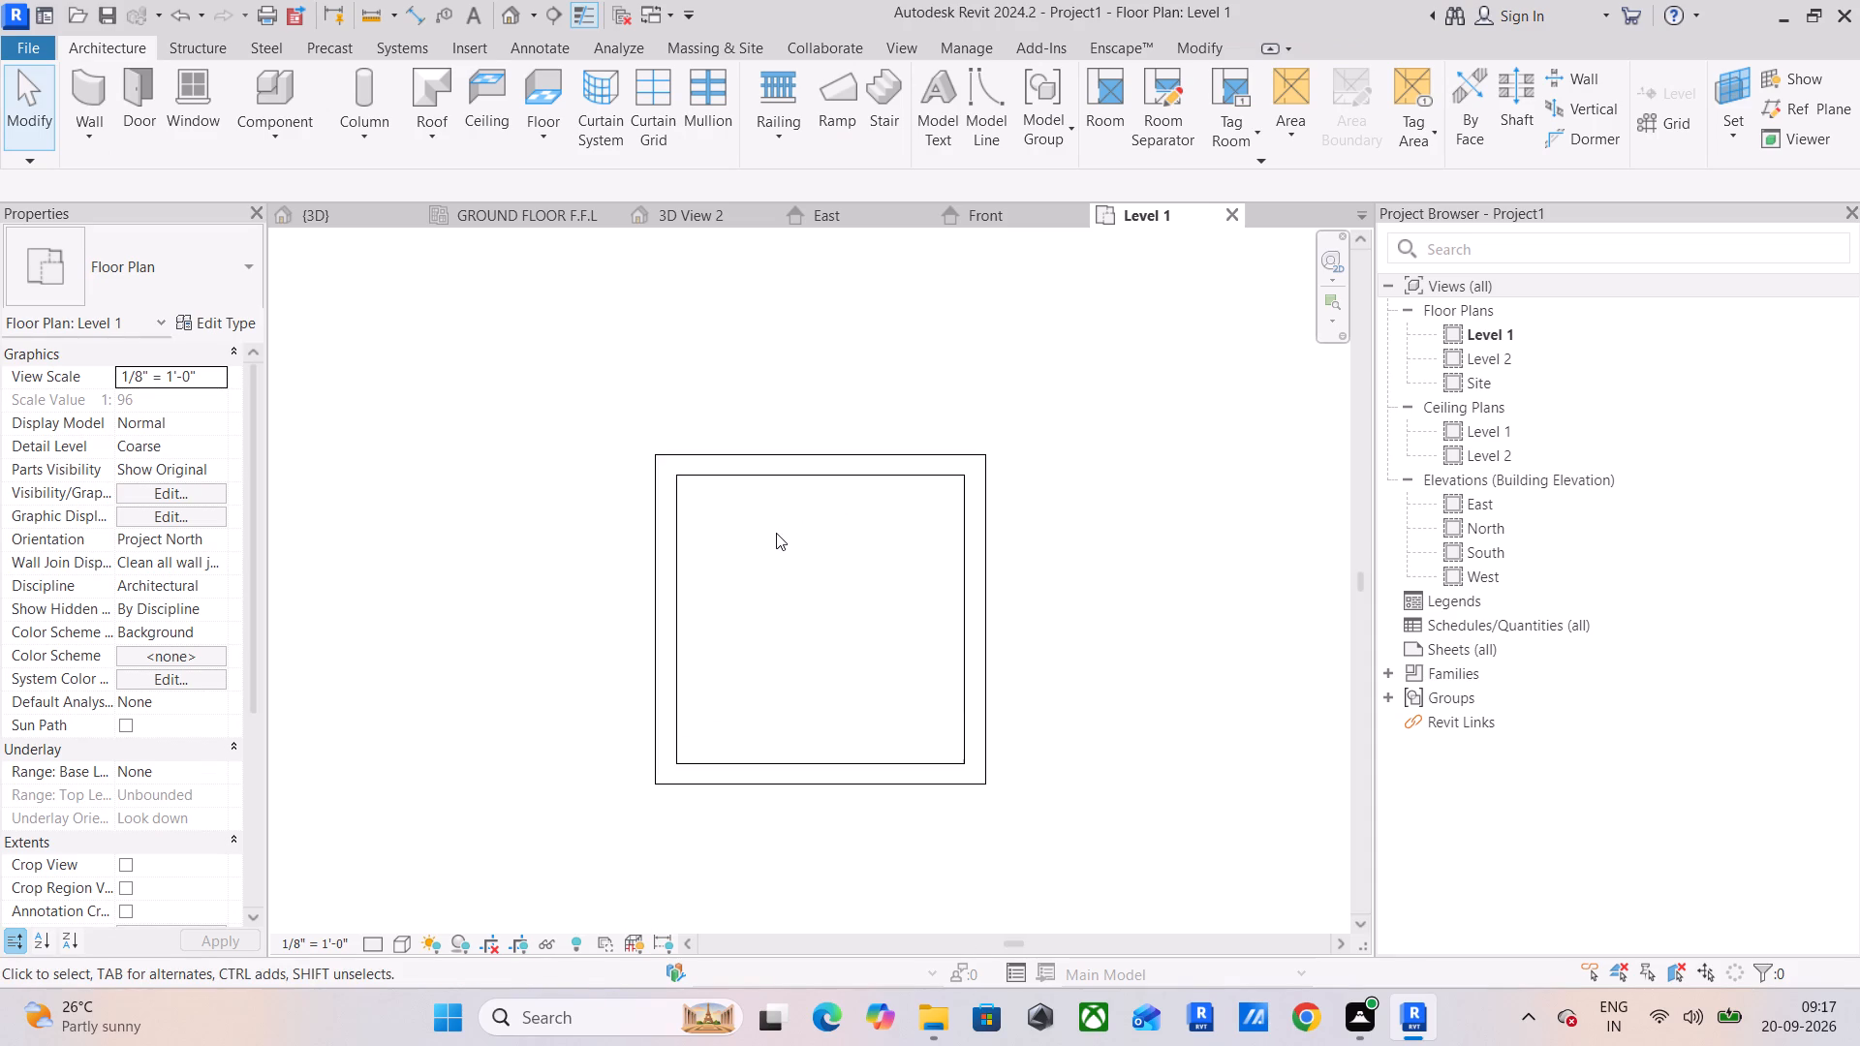
middle_drag(776, 532, 645, 515)
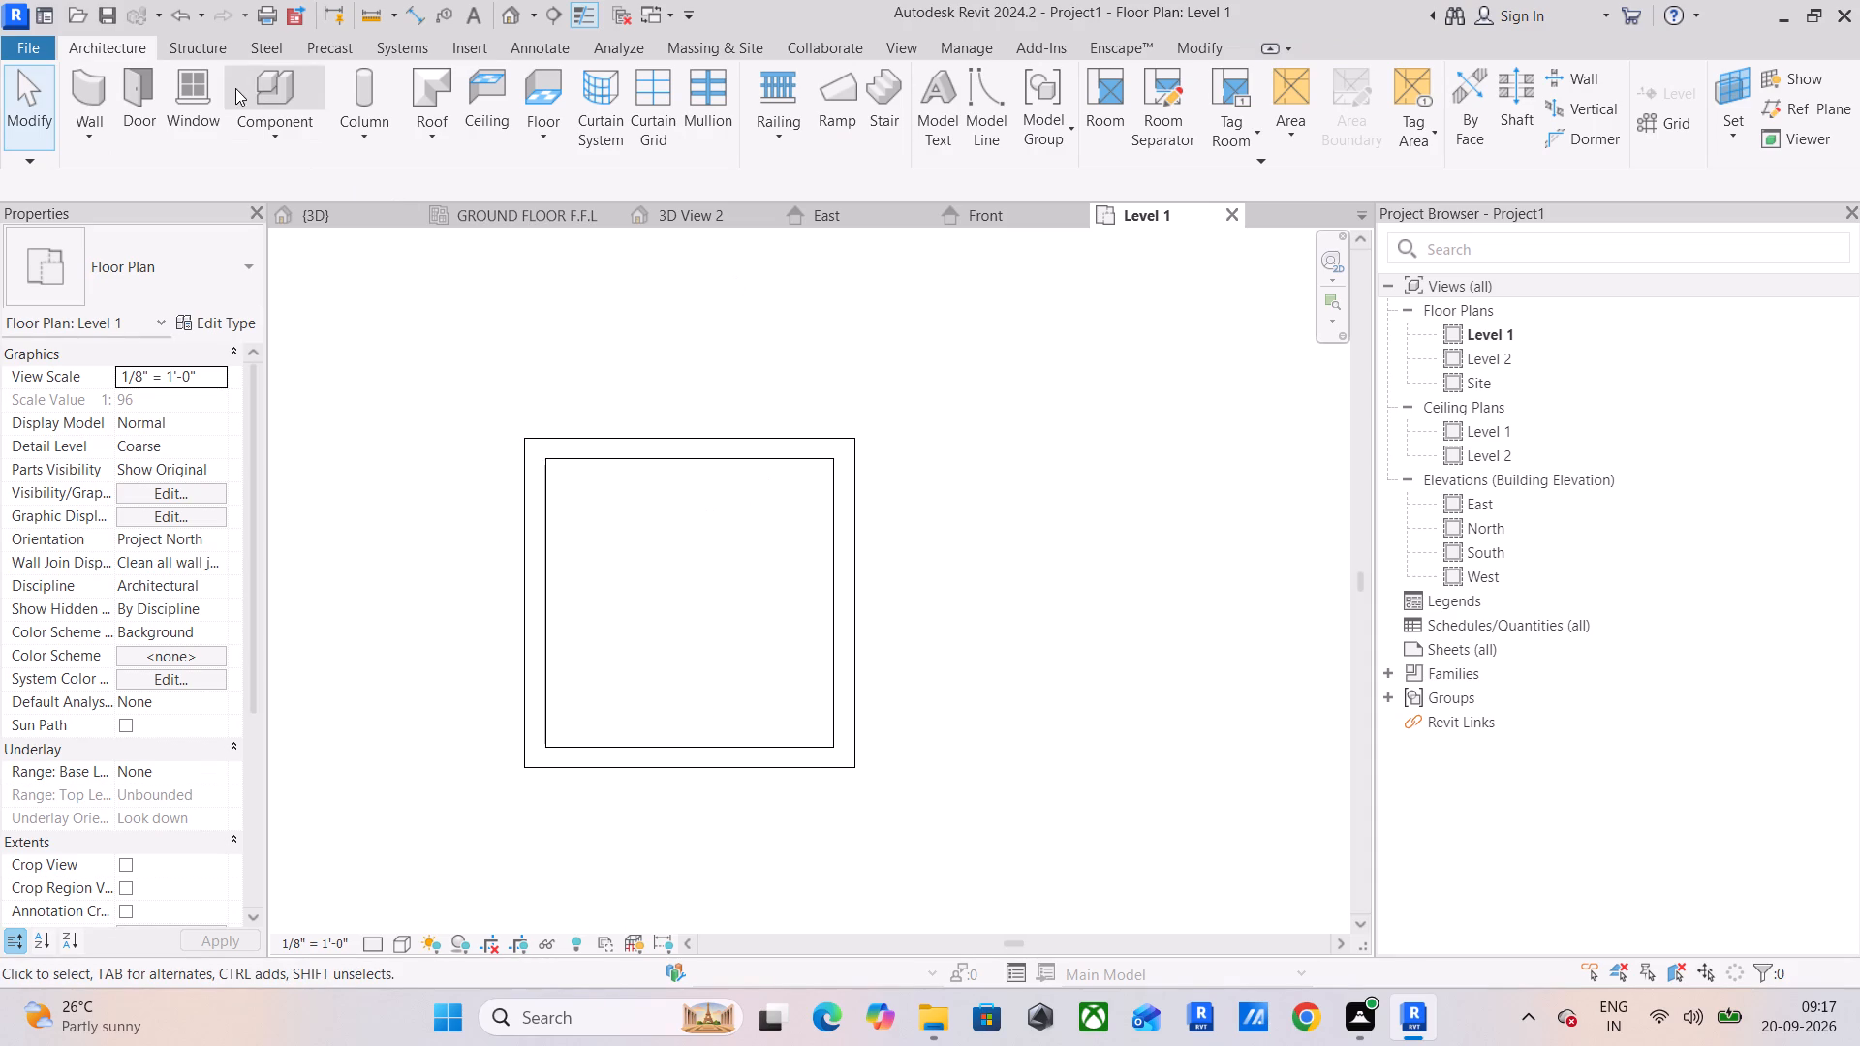
double_click(1504, 433)
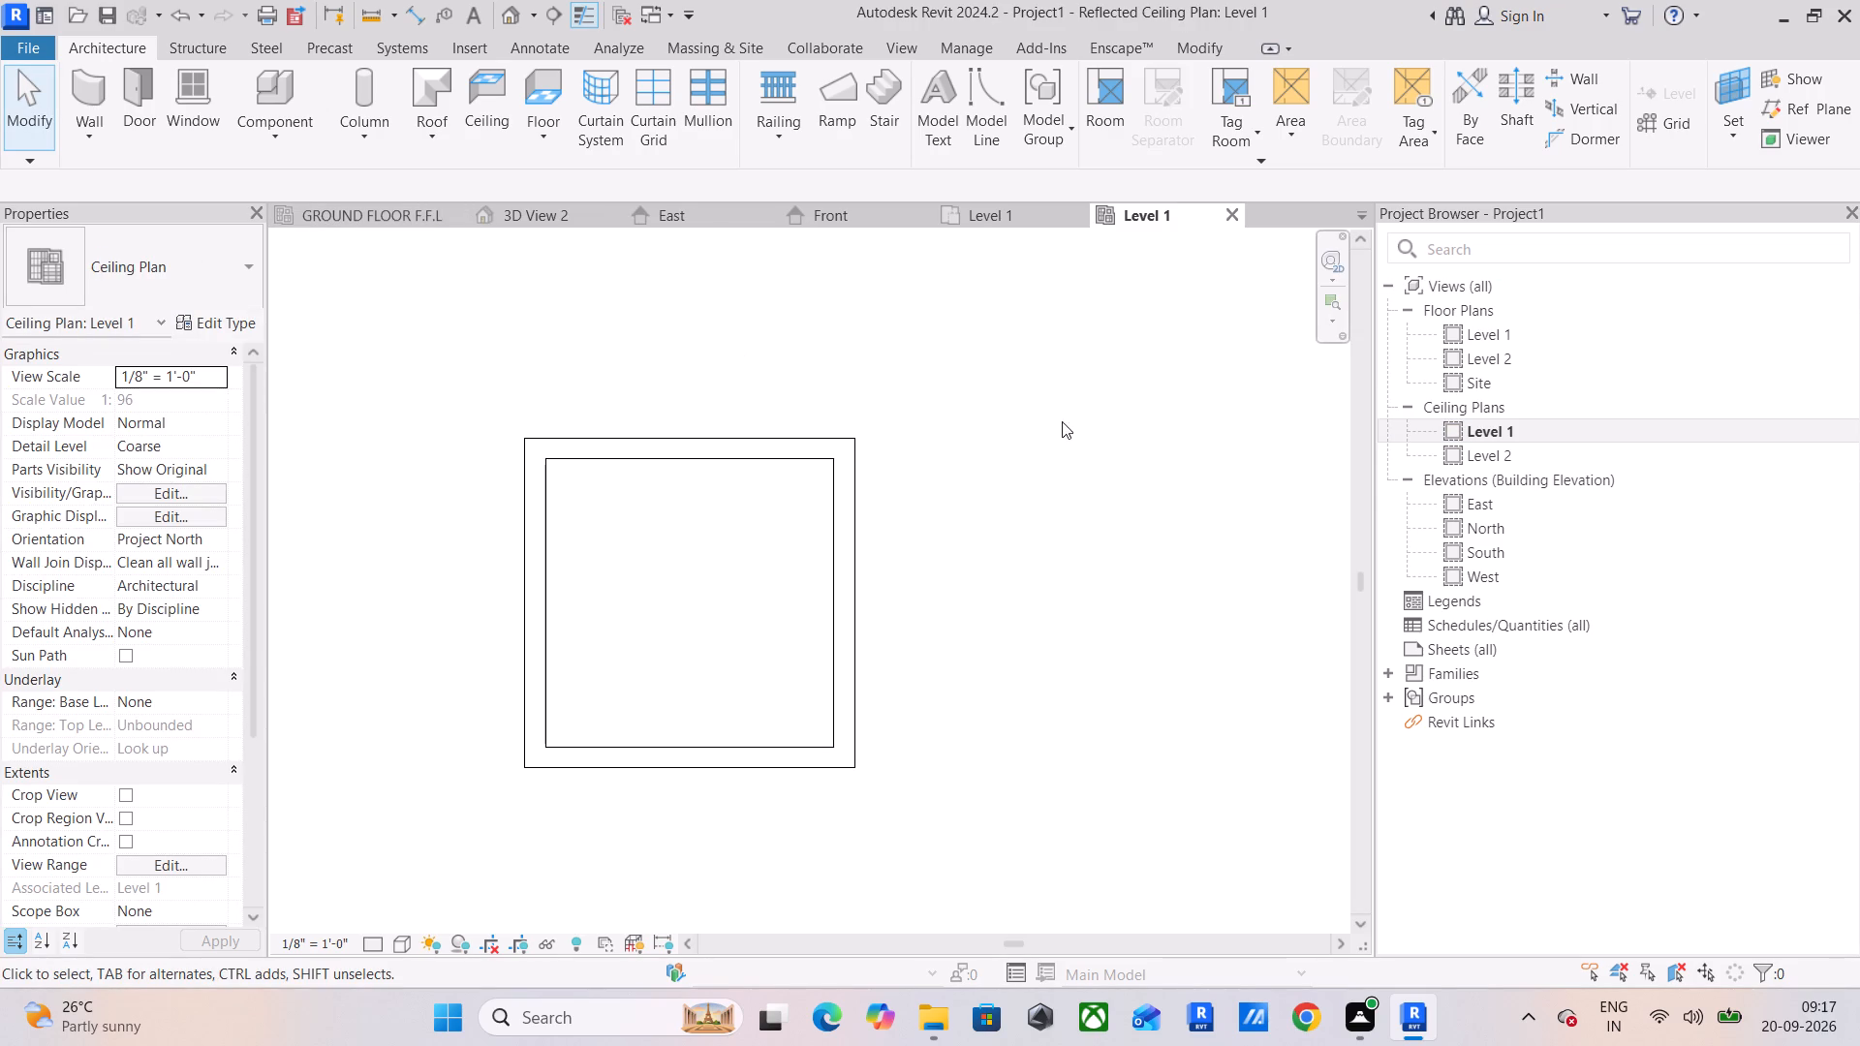
double_click(1456, 448)
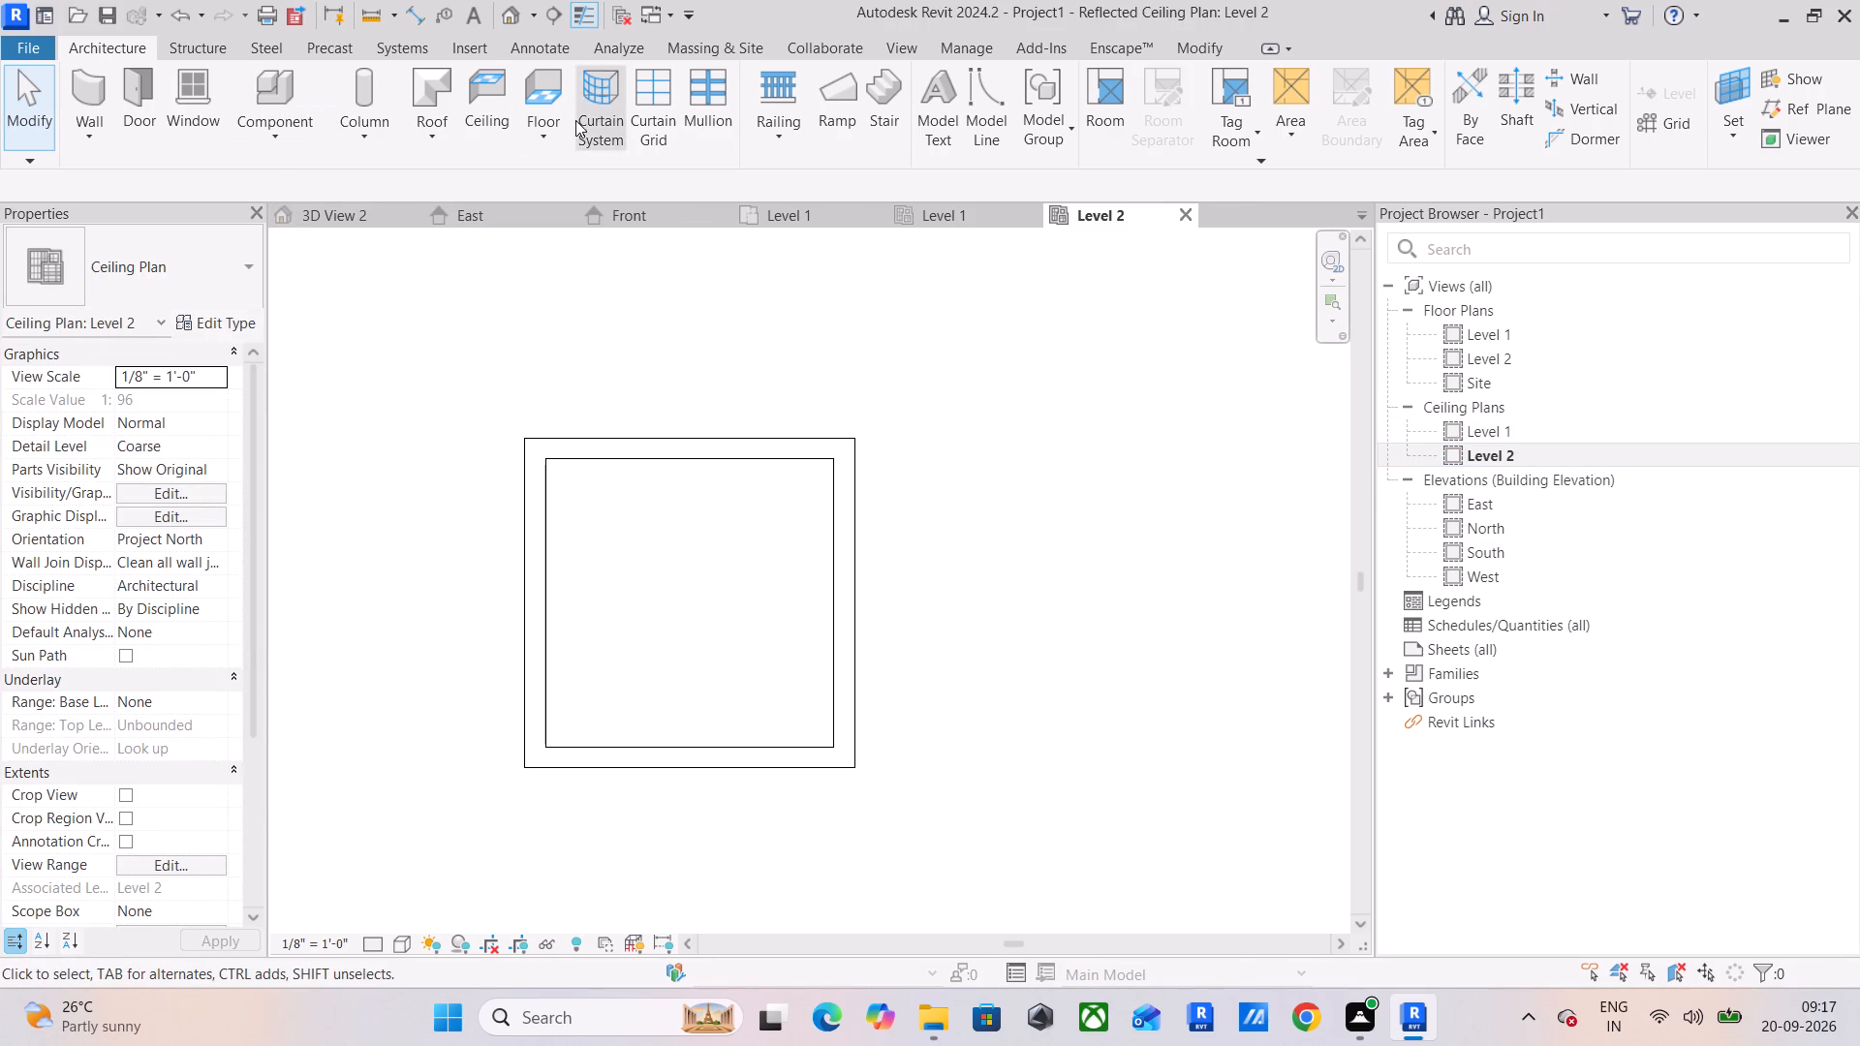
Create a Generic - 12" floor on Level 2 with a rectangular boundary along the walls' outer faces, about 10'-8" per side.
click(549, 114)
click(611, 167)
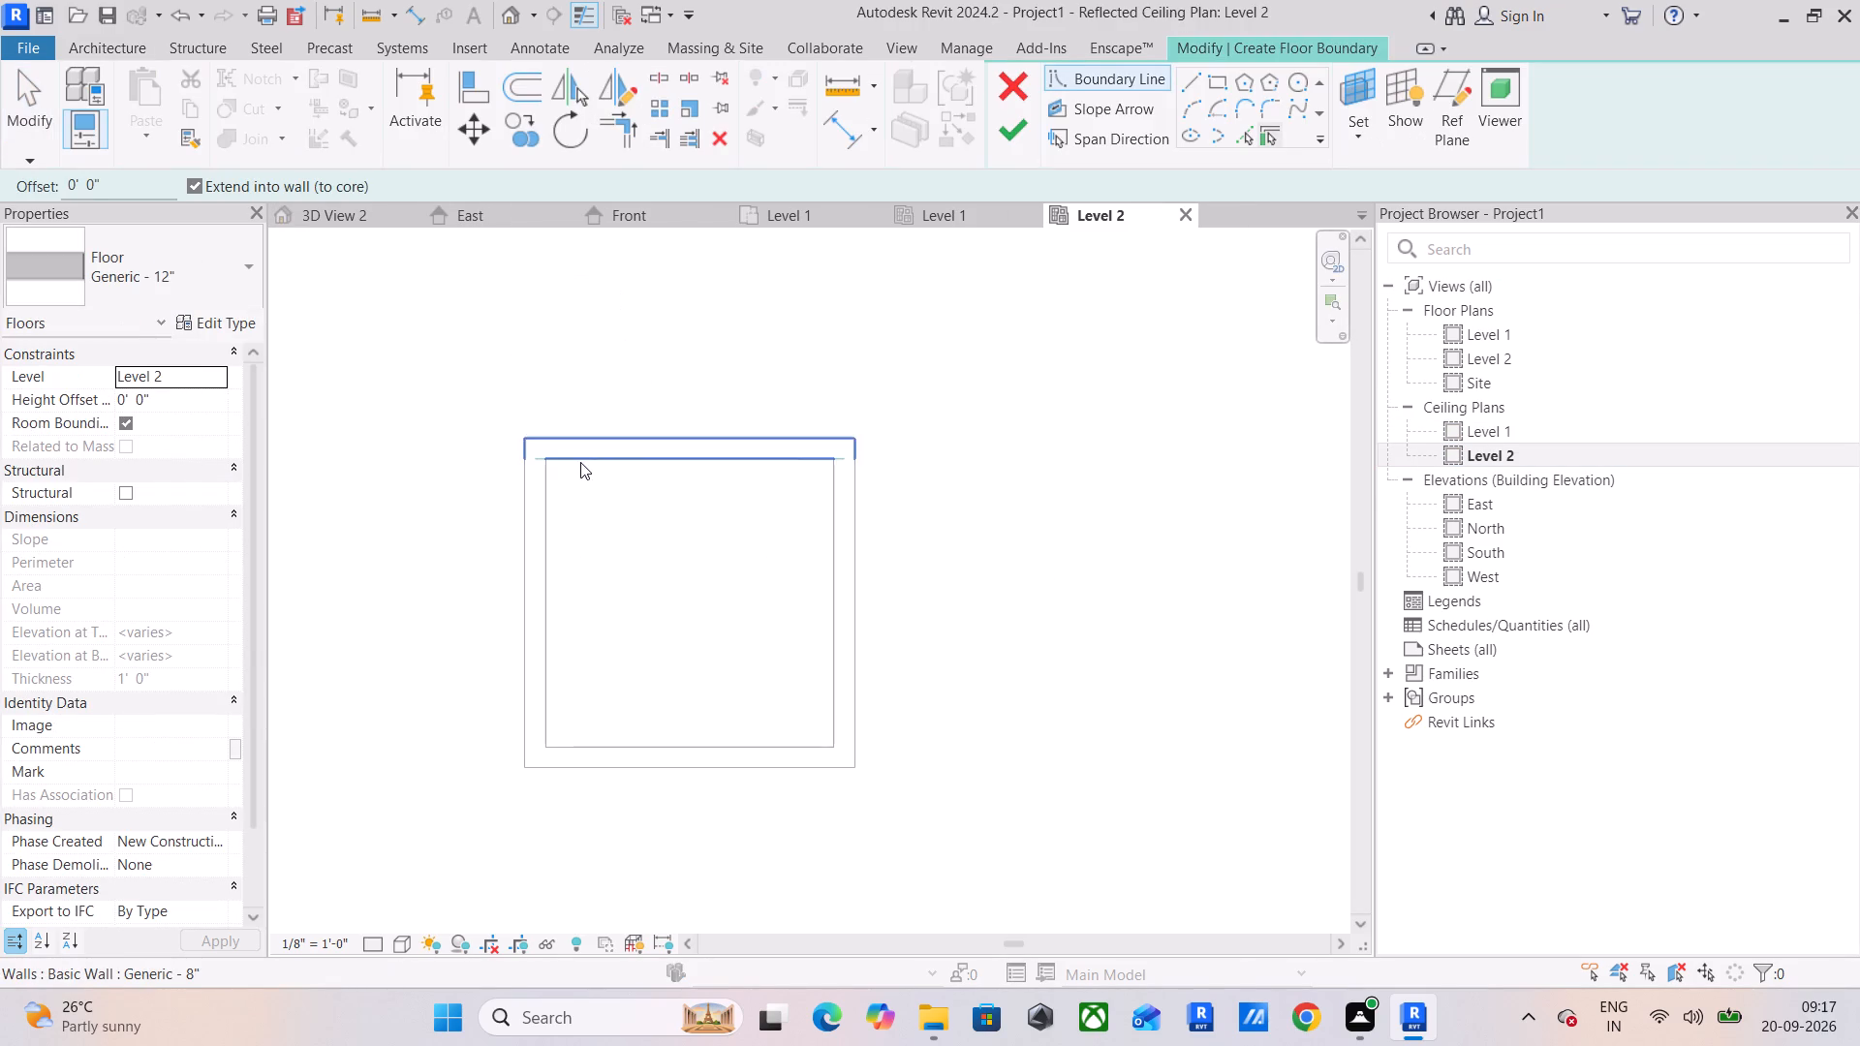
click(1213, 81)
click(525, 440)
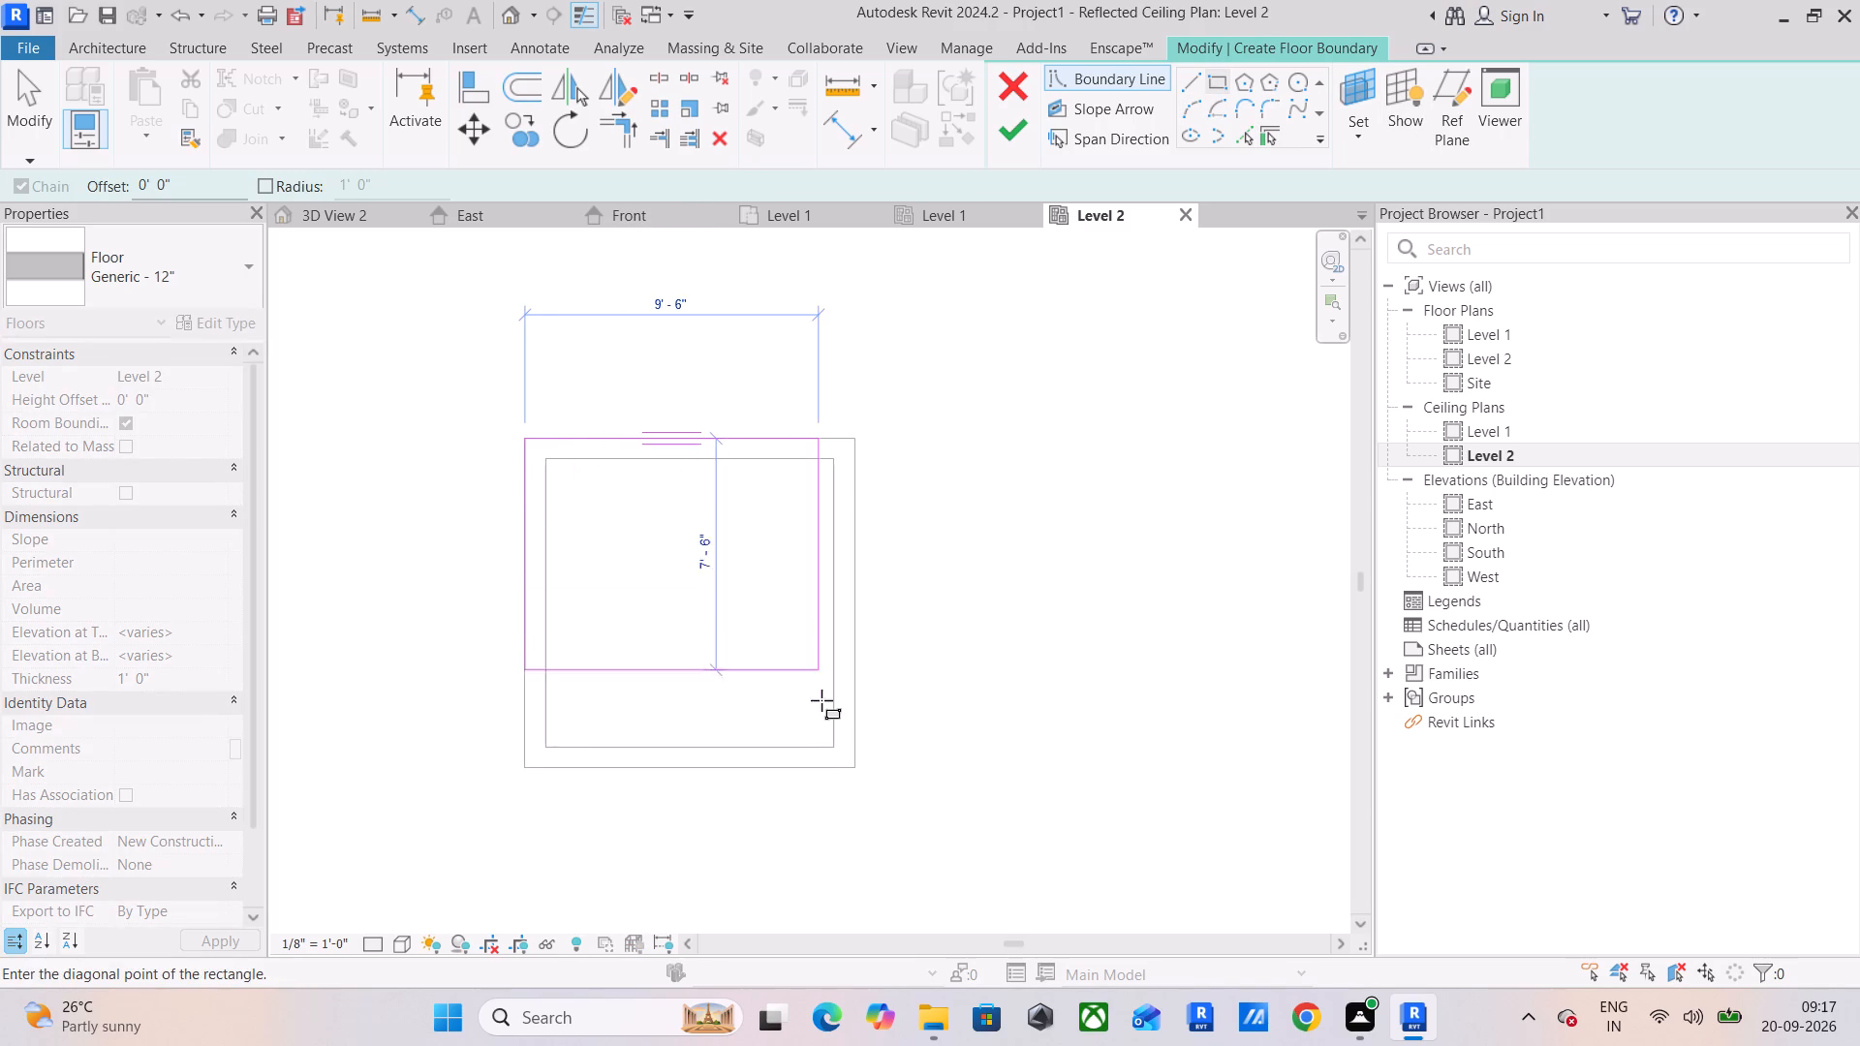
click(855, 764)
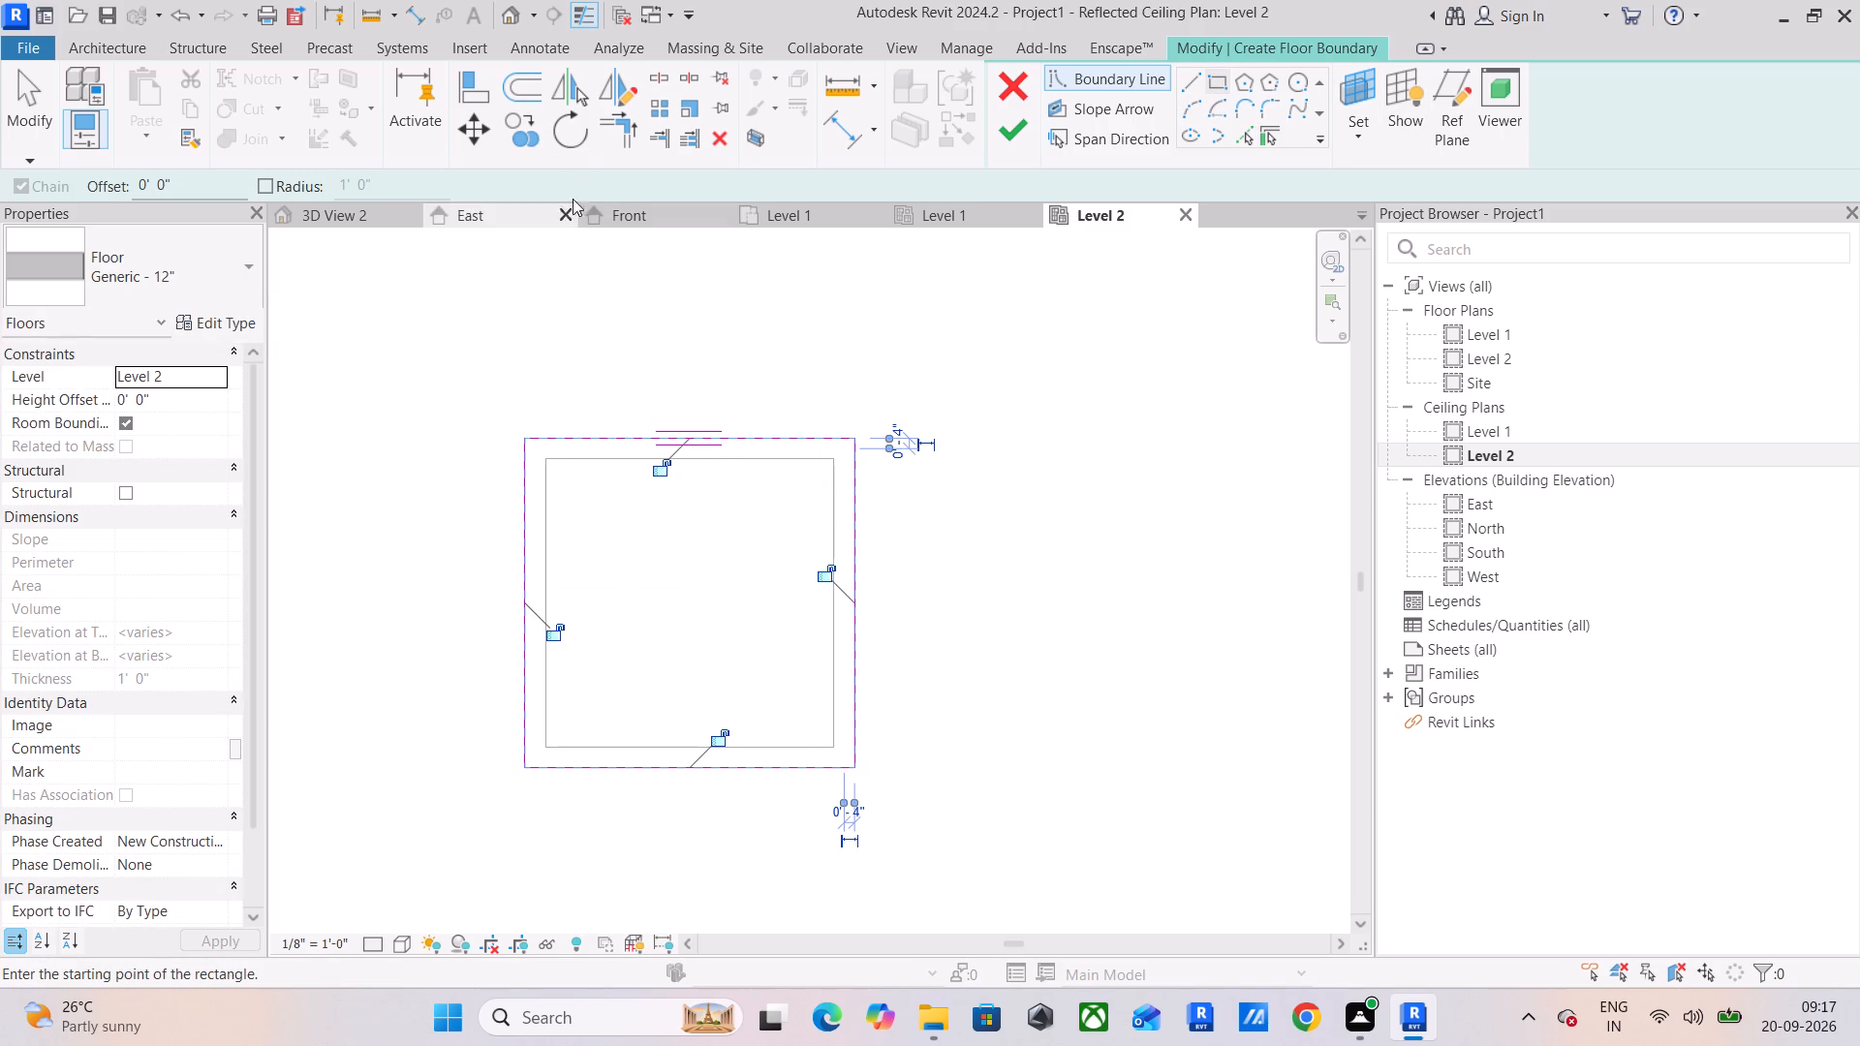
click(516, 6)
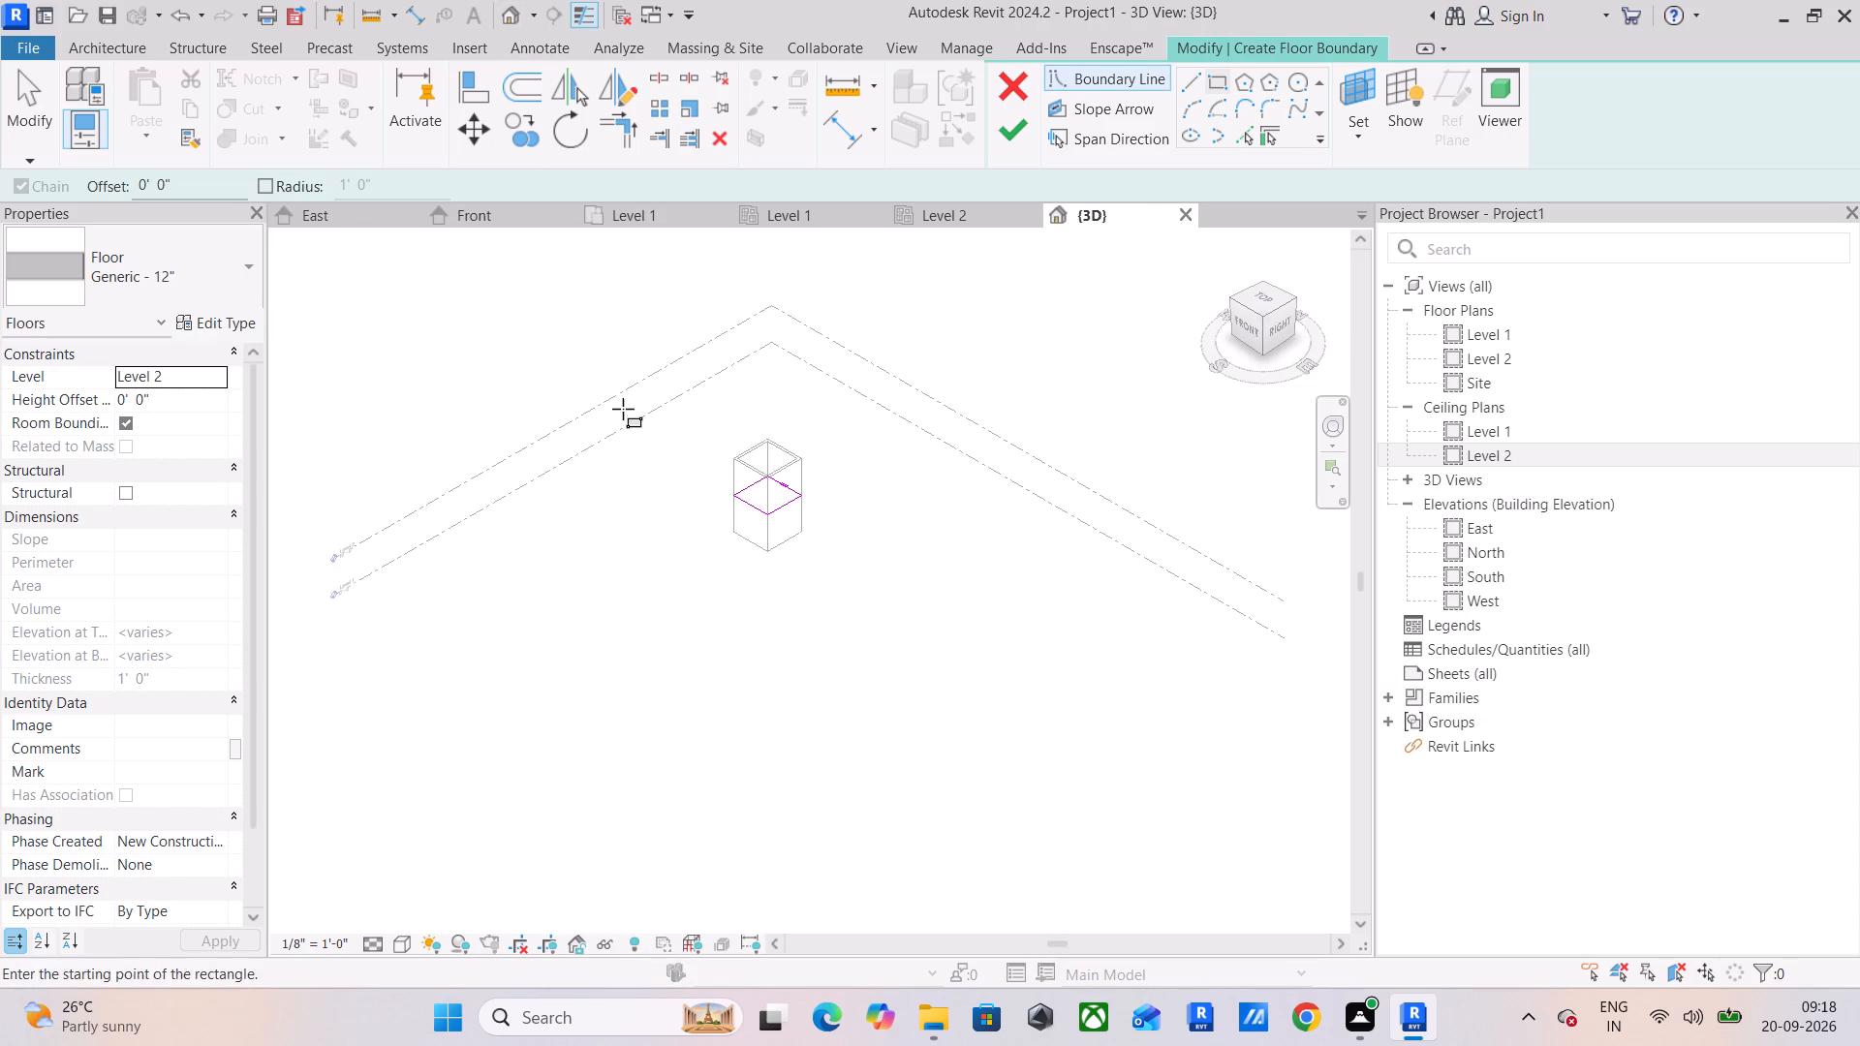
shift+middle_drag(662, 480, 792, 335)
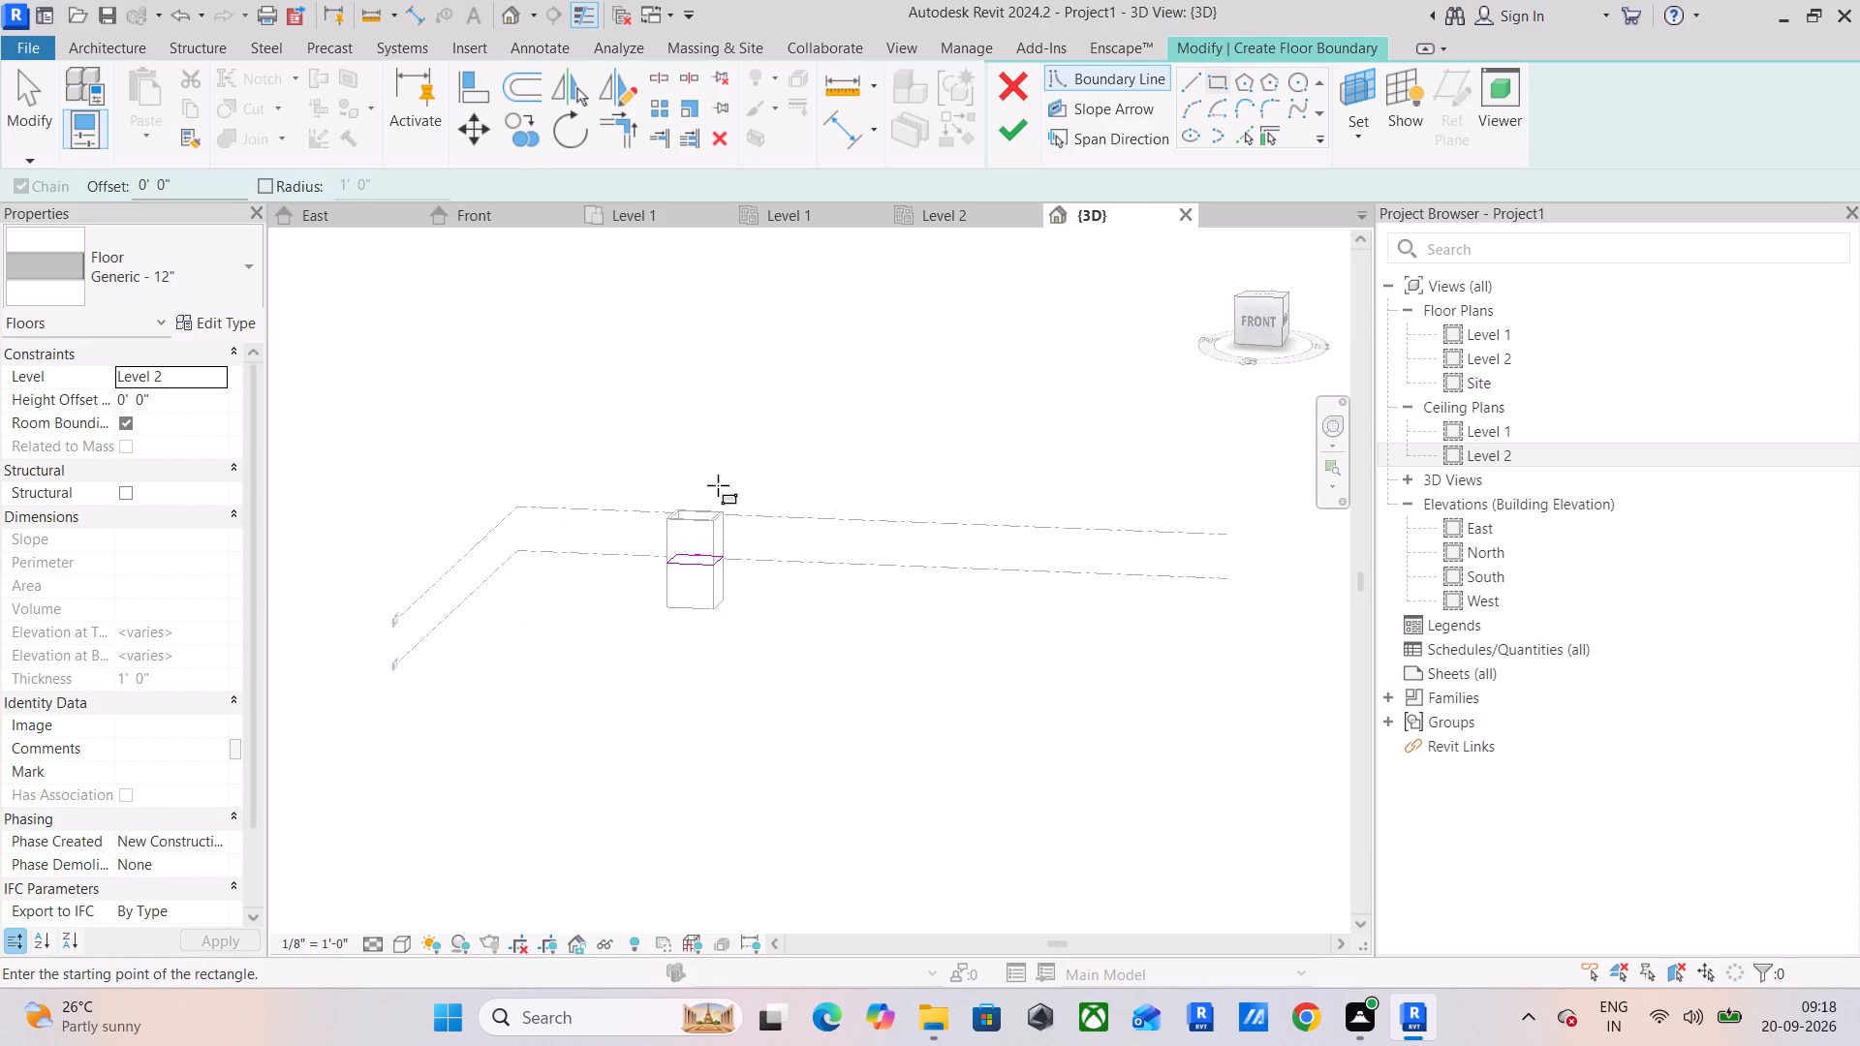
scroll(699, 514, up, 11)
key(Escape)
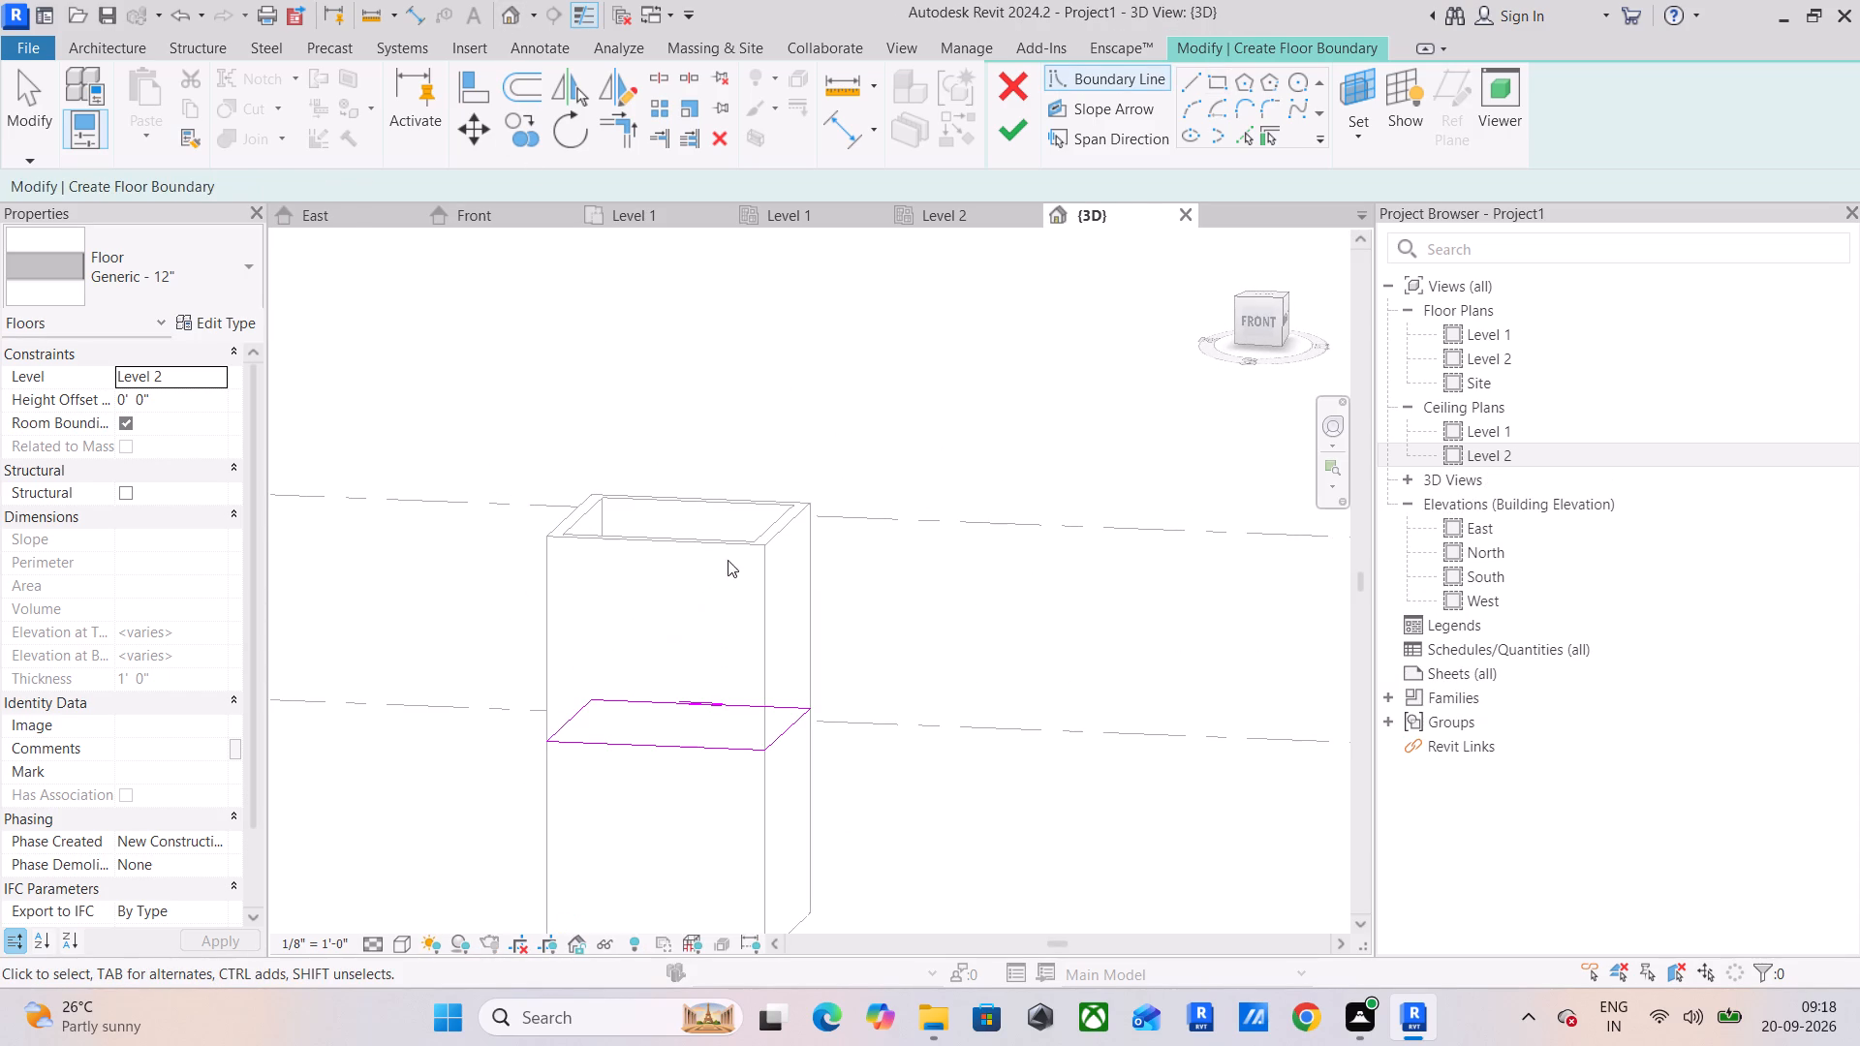
click(745, 546)
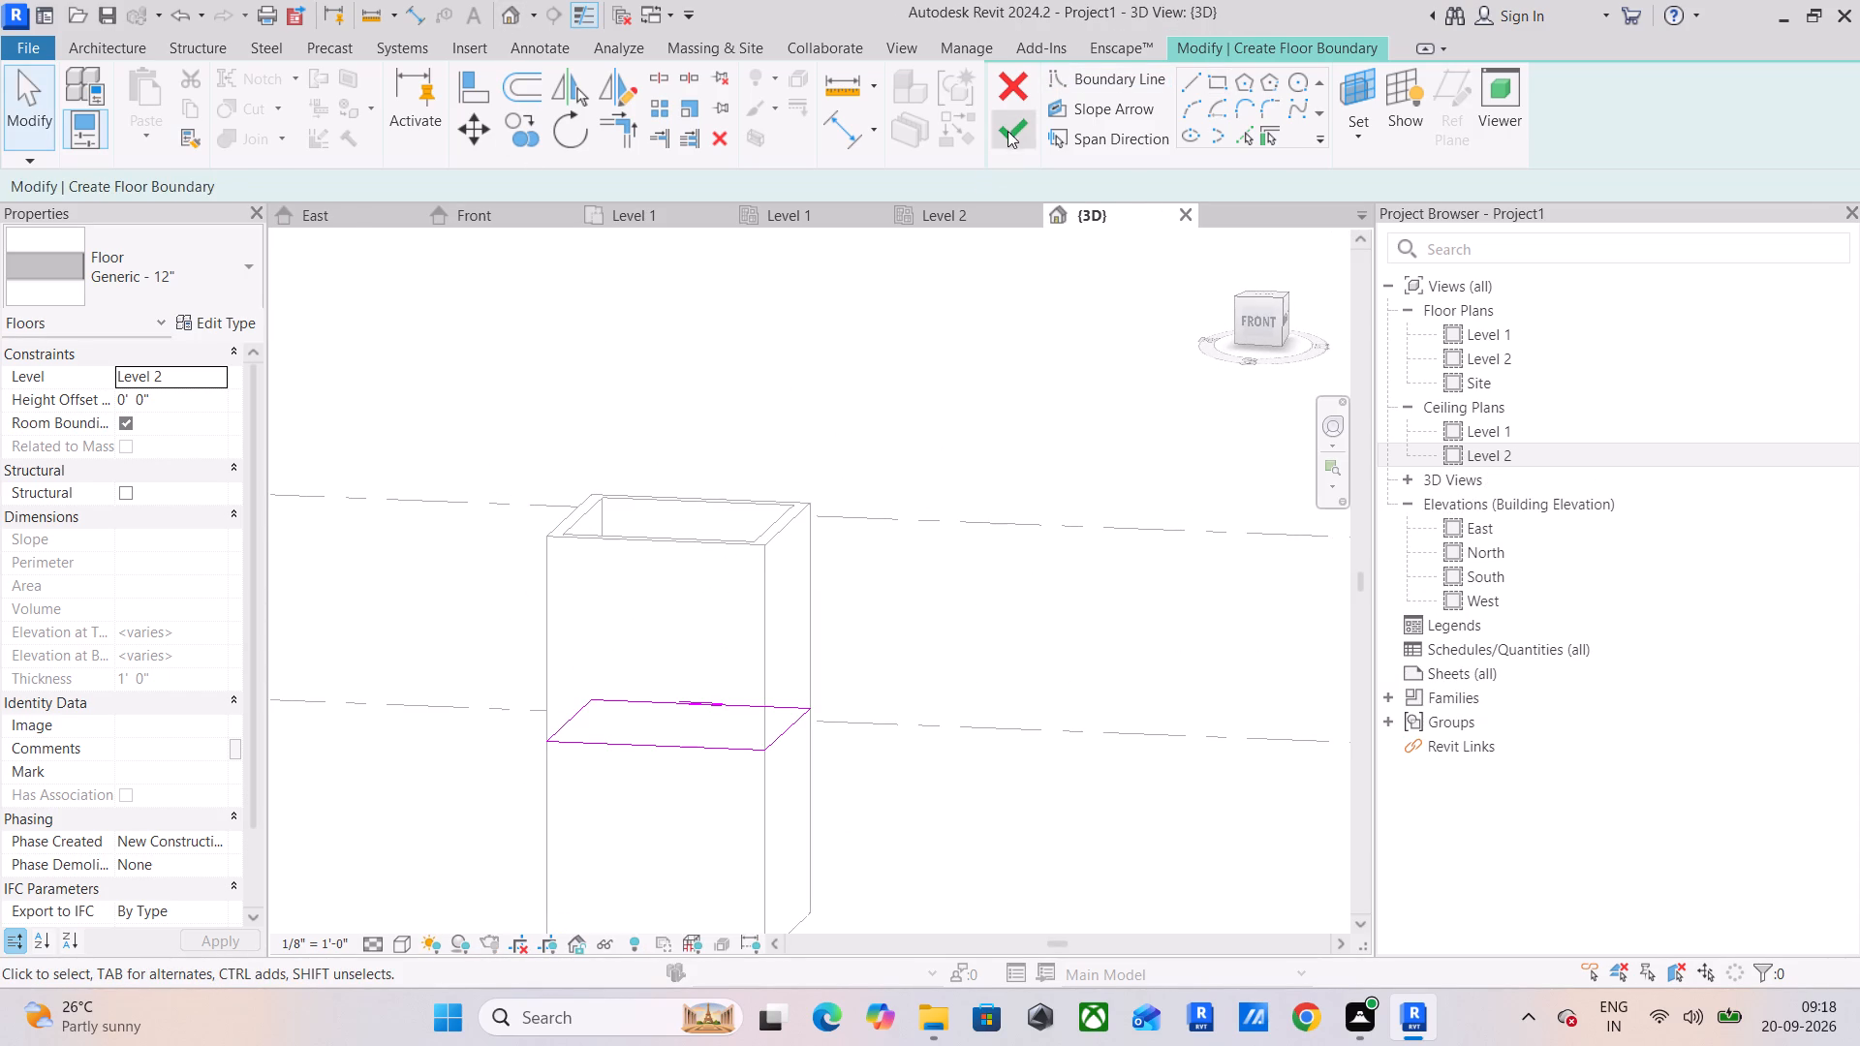
click(1011, 125)
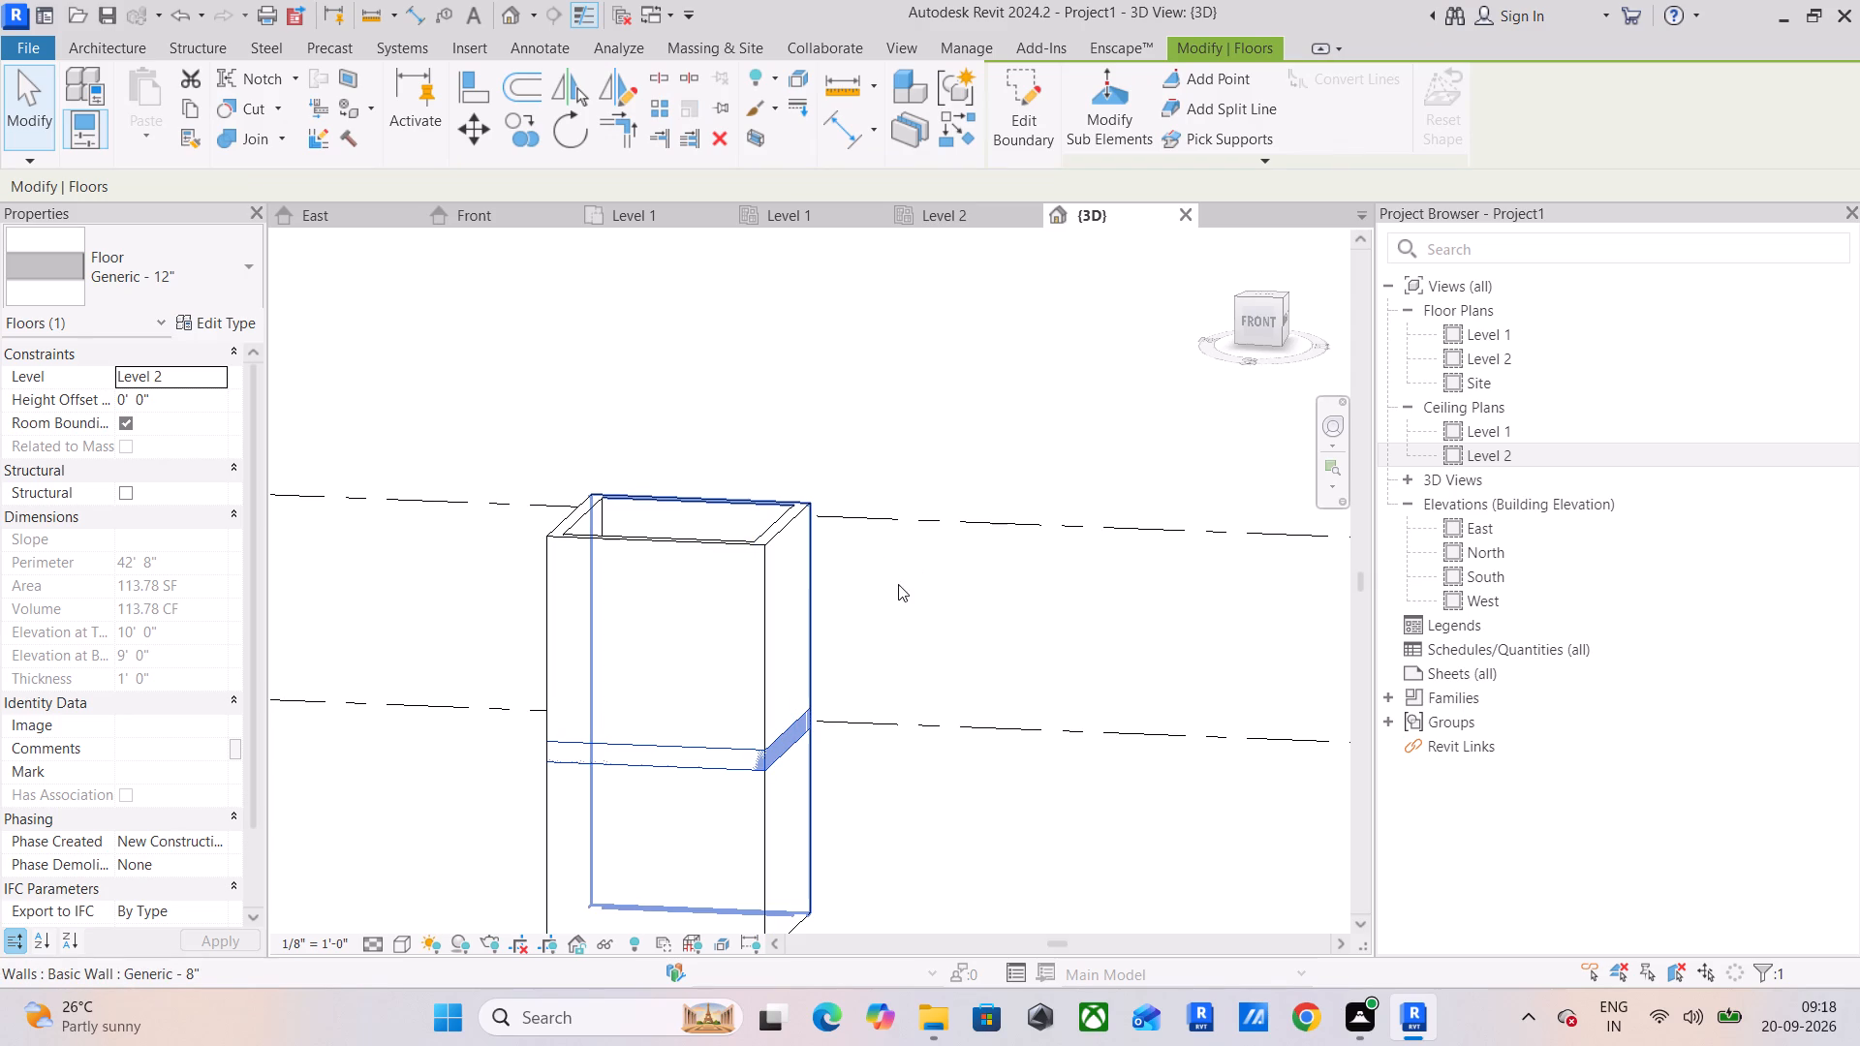
In the front 3D view, constrain the top of the front Generic - 8" wall up to Level 2.
click(1259, 322)
scroll(945, 469, down, 8)
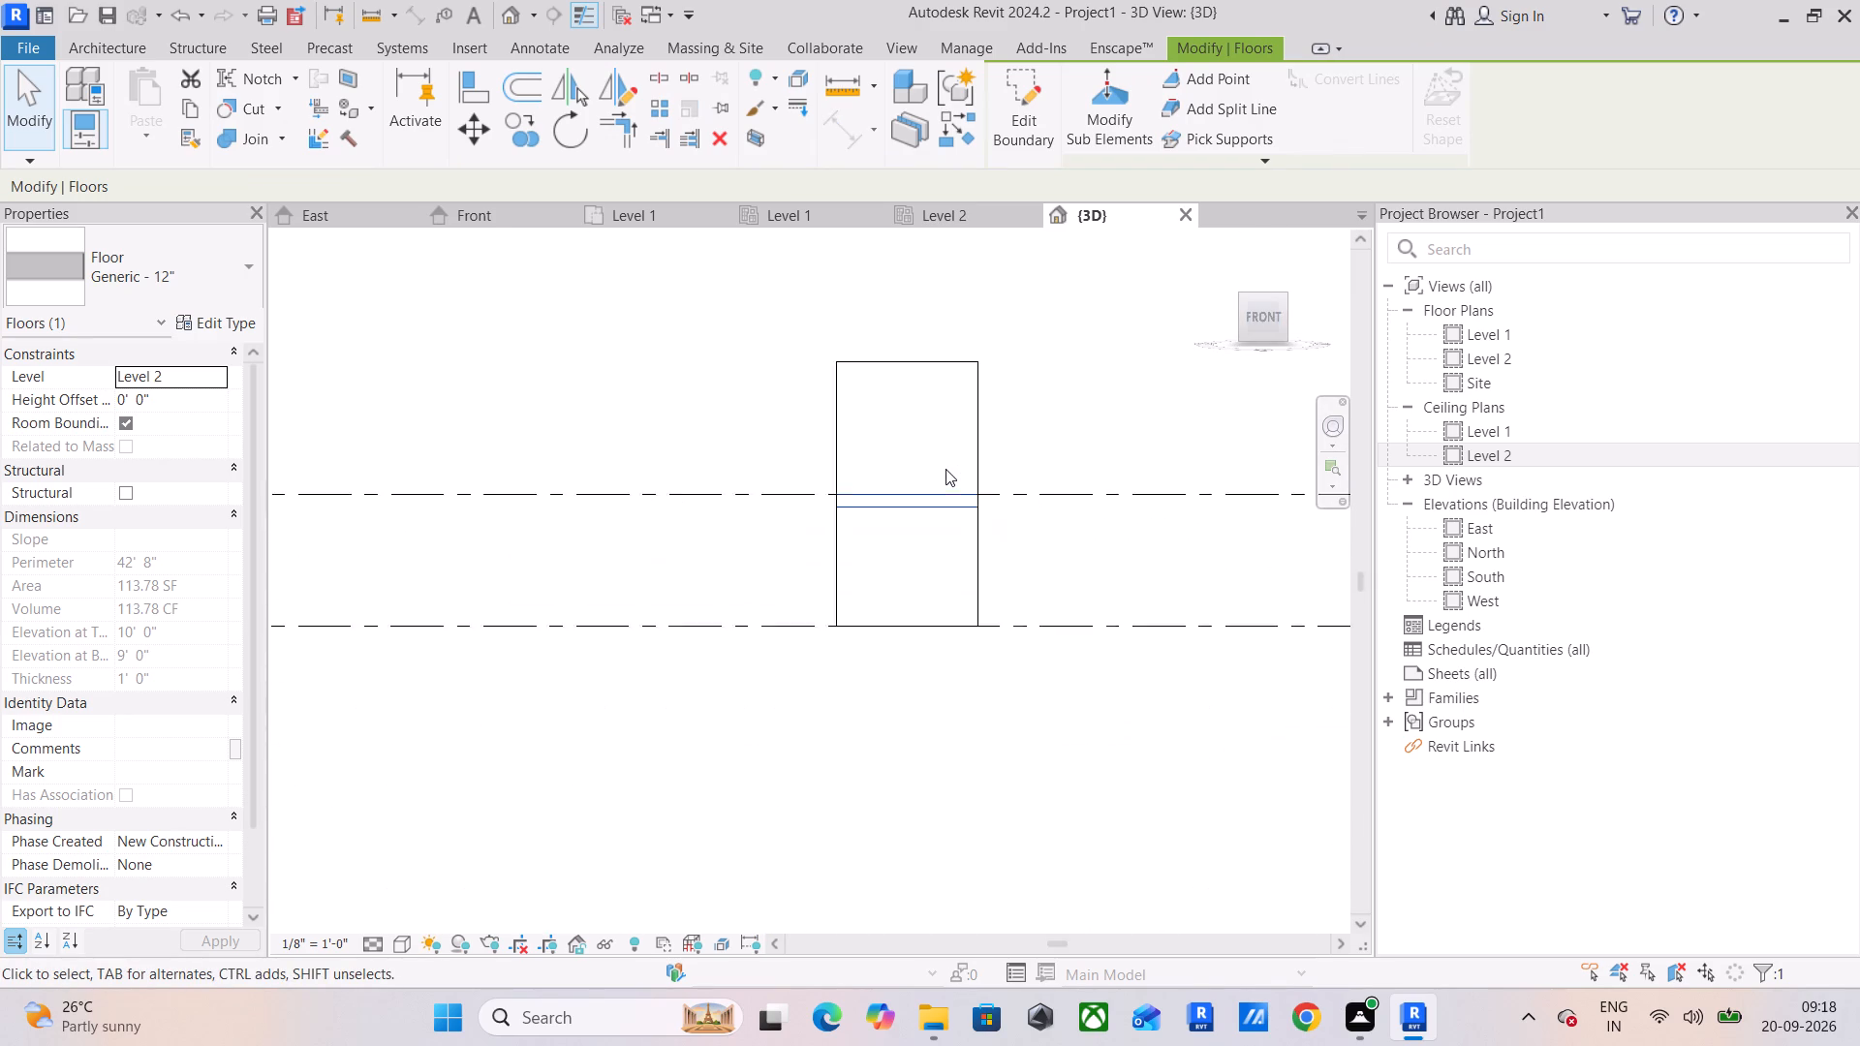
scroll(945, 469, down, 2)
middle_drag(945, 469, 852, 604)
click(852, 508)
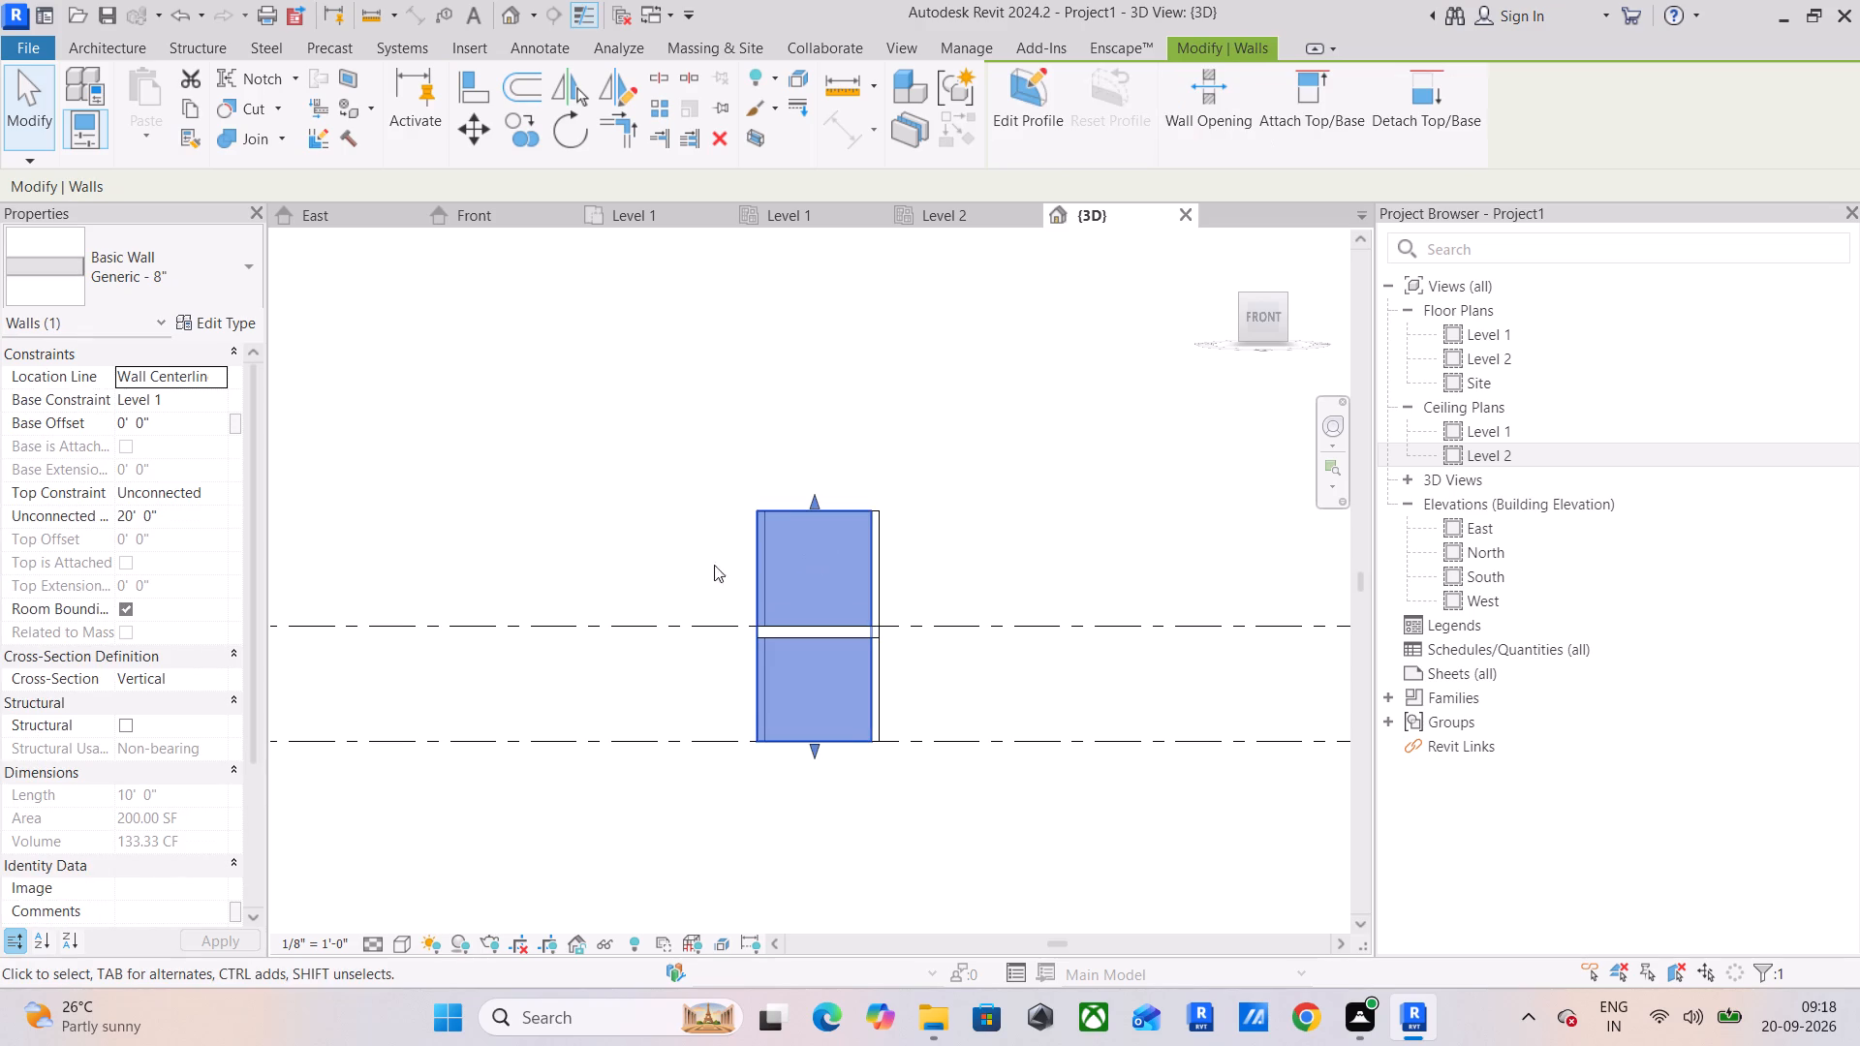
click(206, 499)
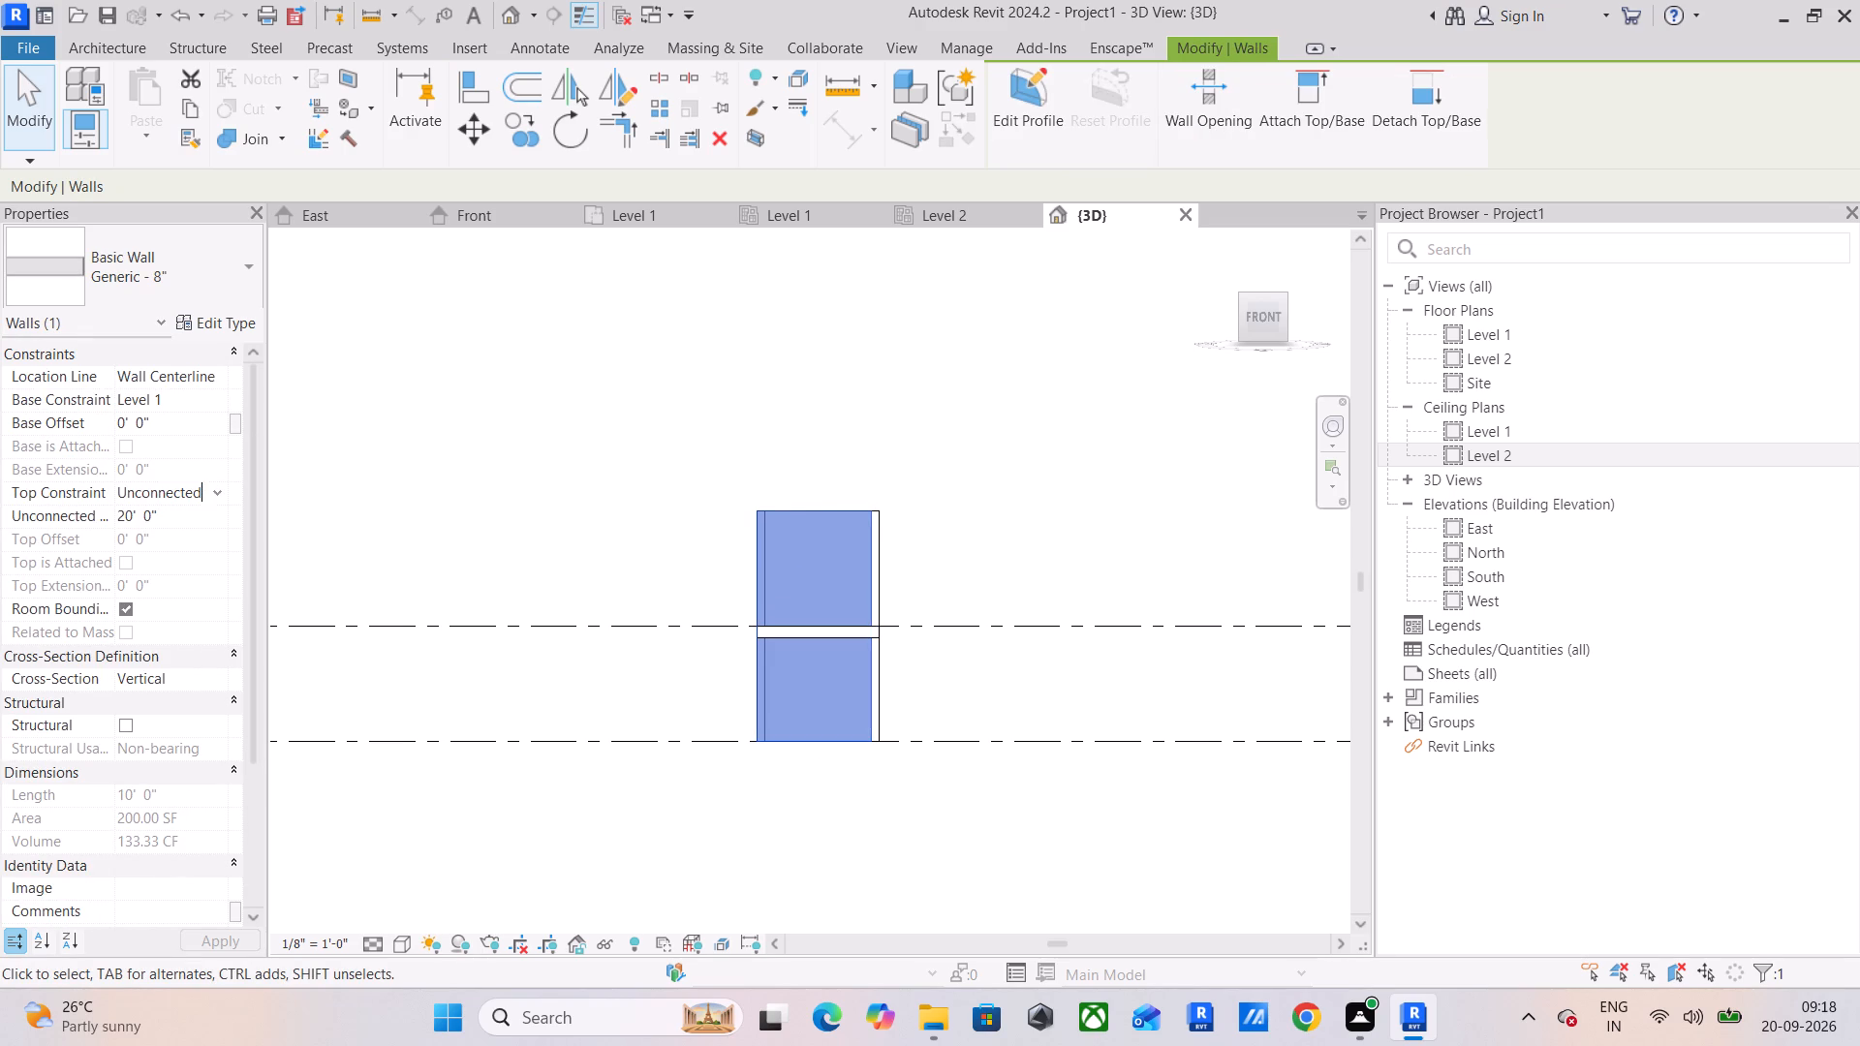
click(219, 492)
click(209, 533)
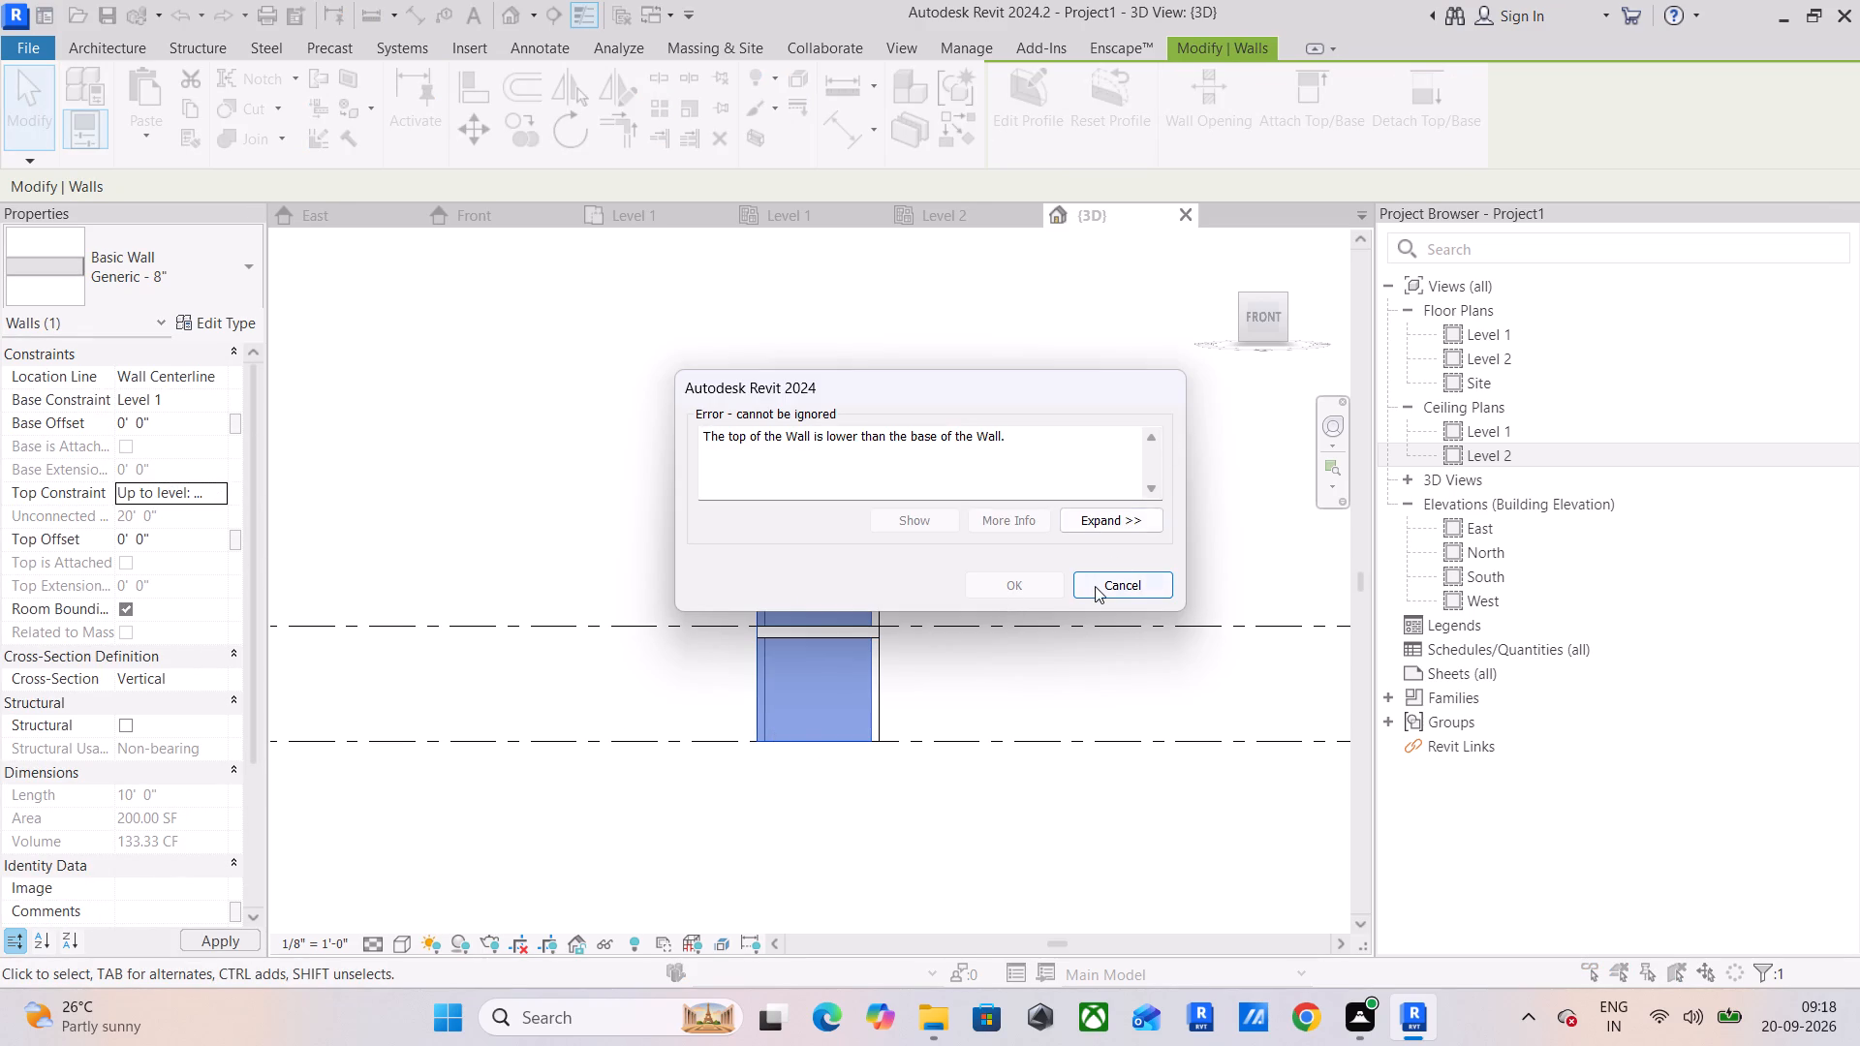
click(1095, 586)
click(209, 501)
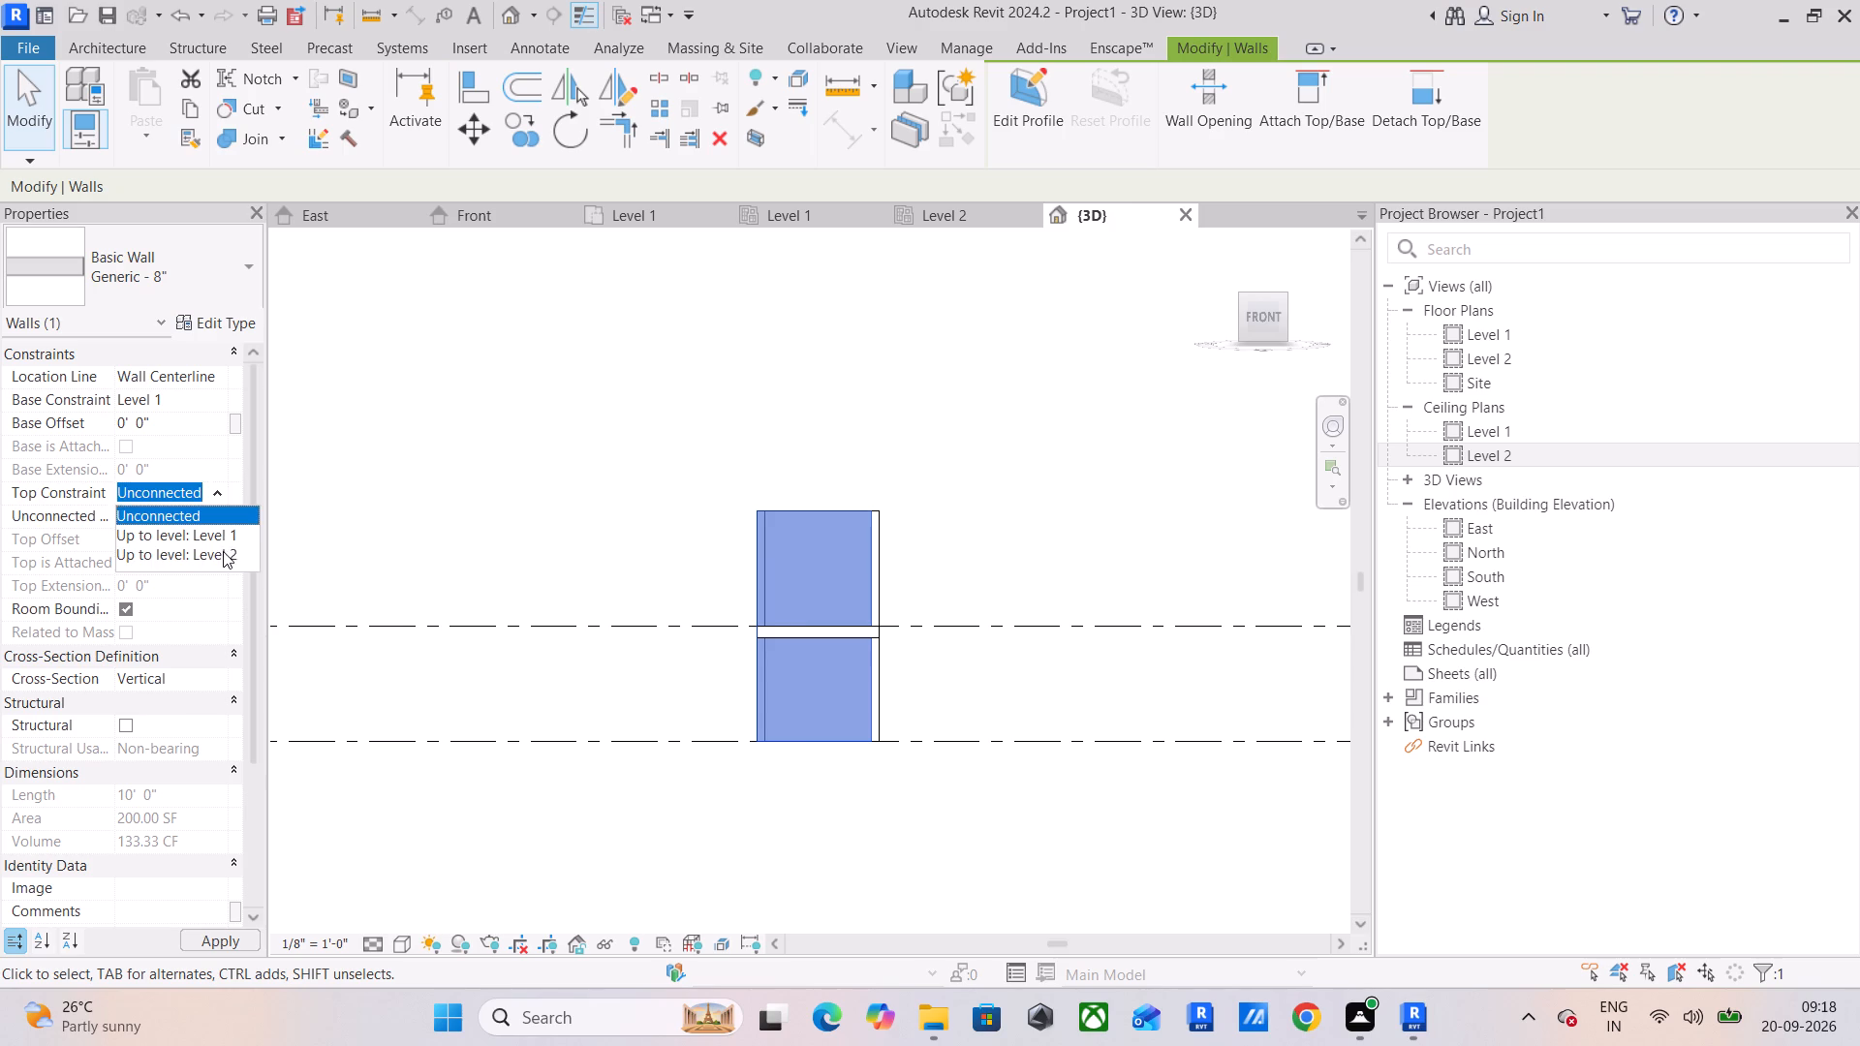
click(223, 551)
scroll(857, 554, up, 4)
key(Escape)
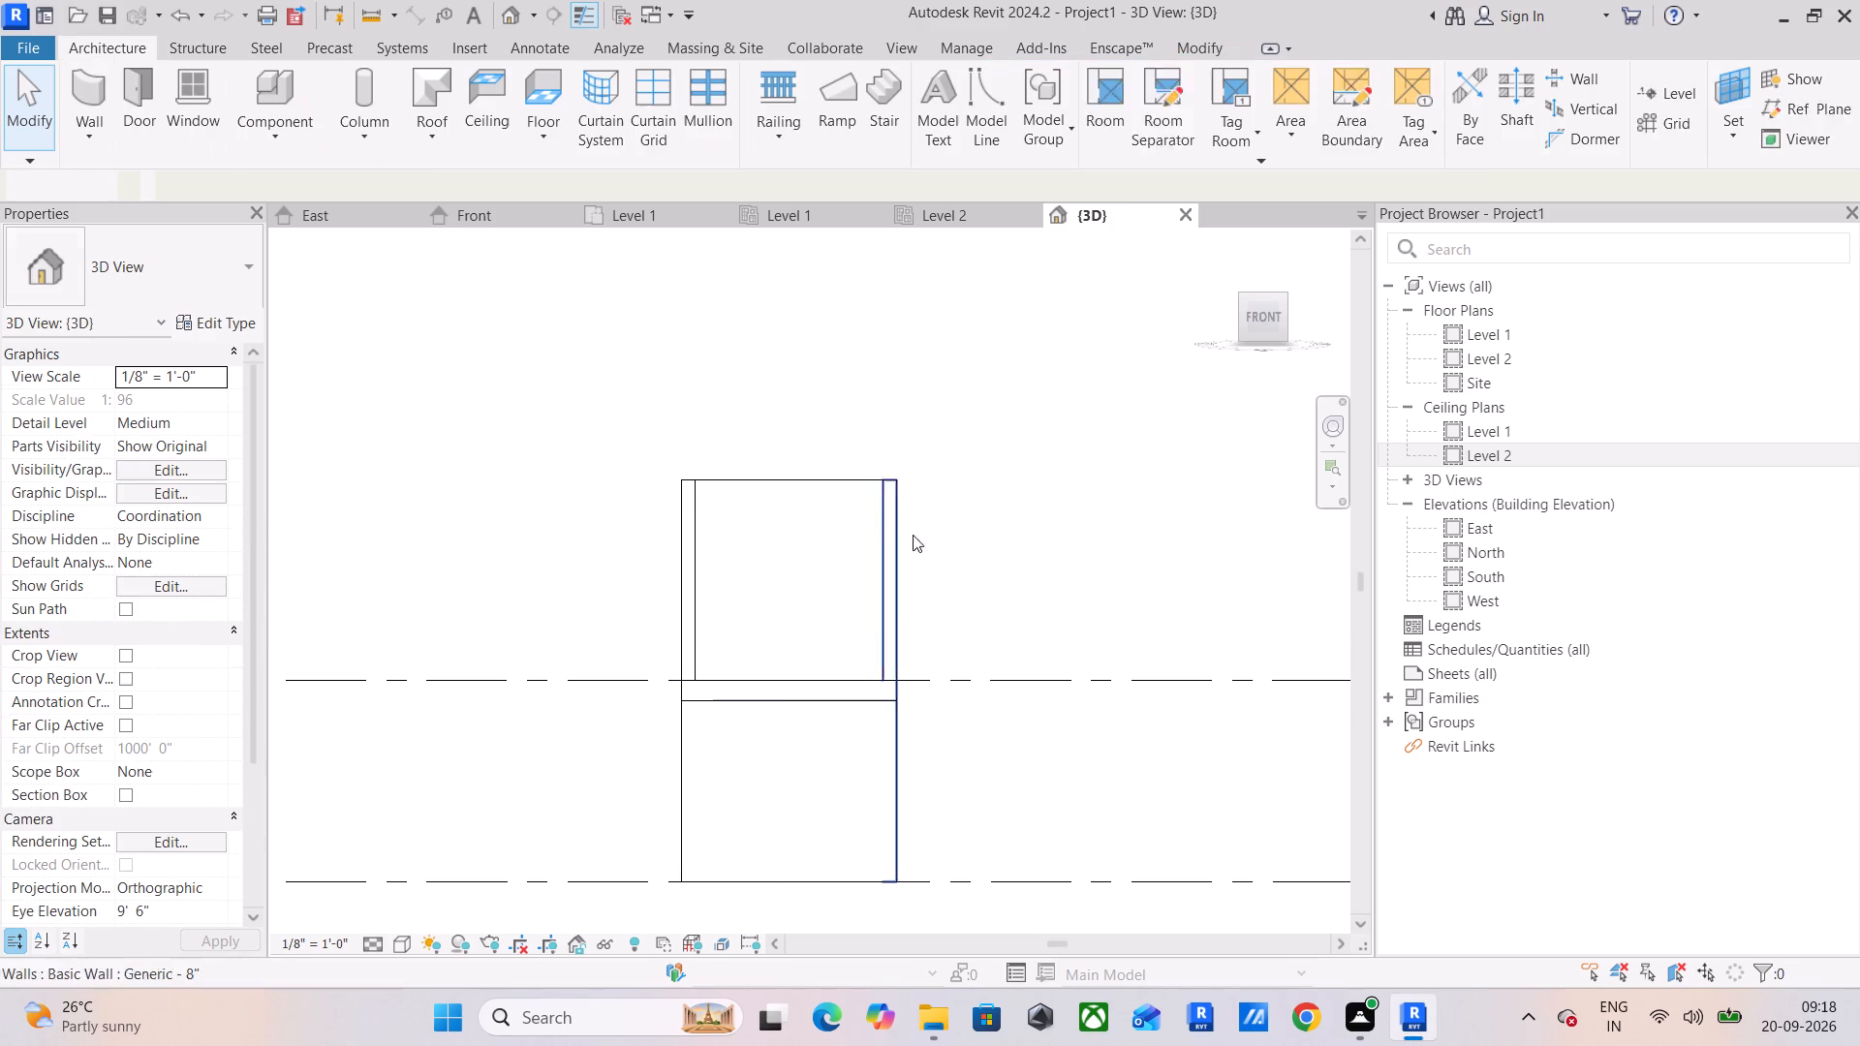
Constrain the tops of the three remaining Generic - 8" walls up to Level 2.
drag(968, 463, 621, 549)
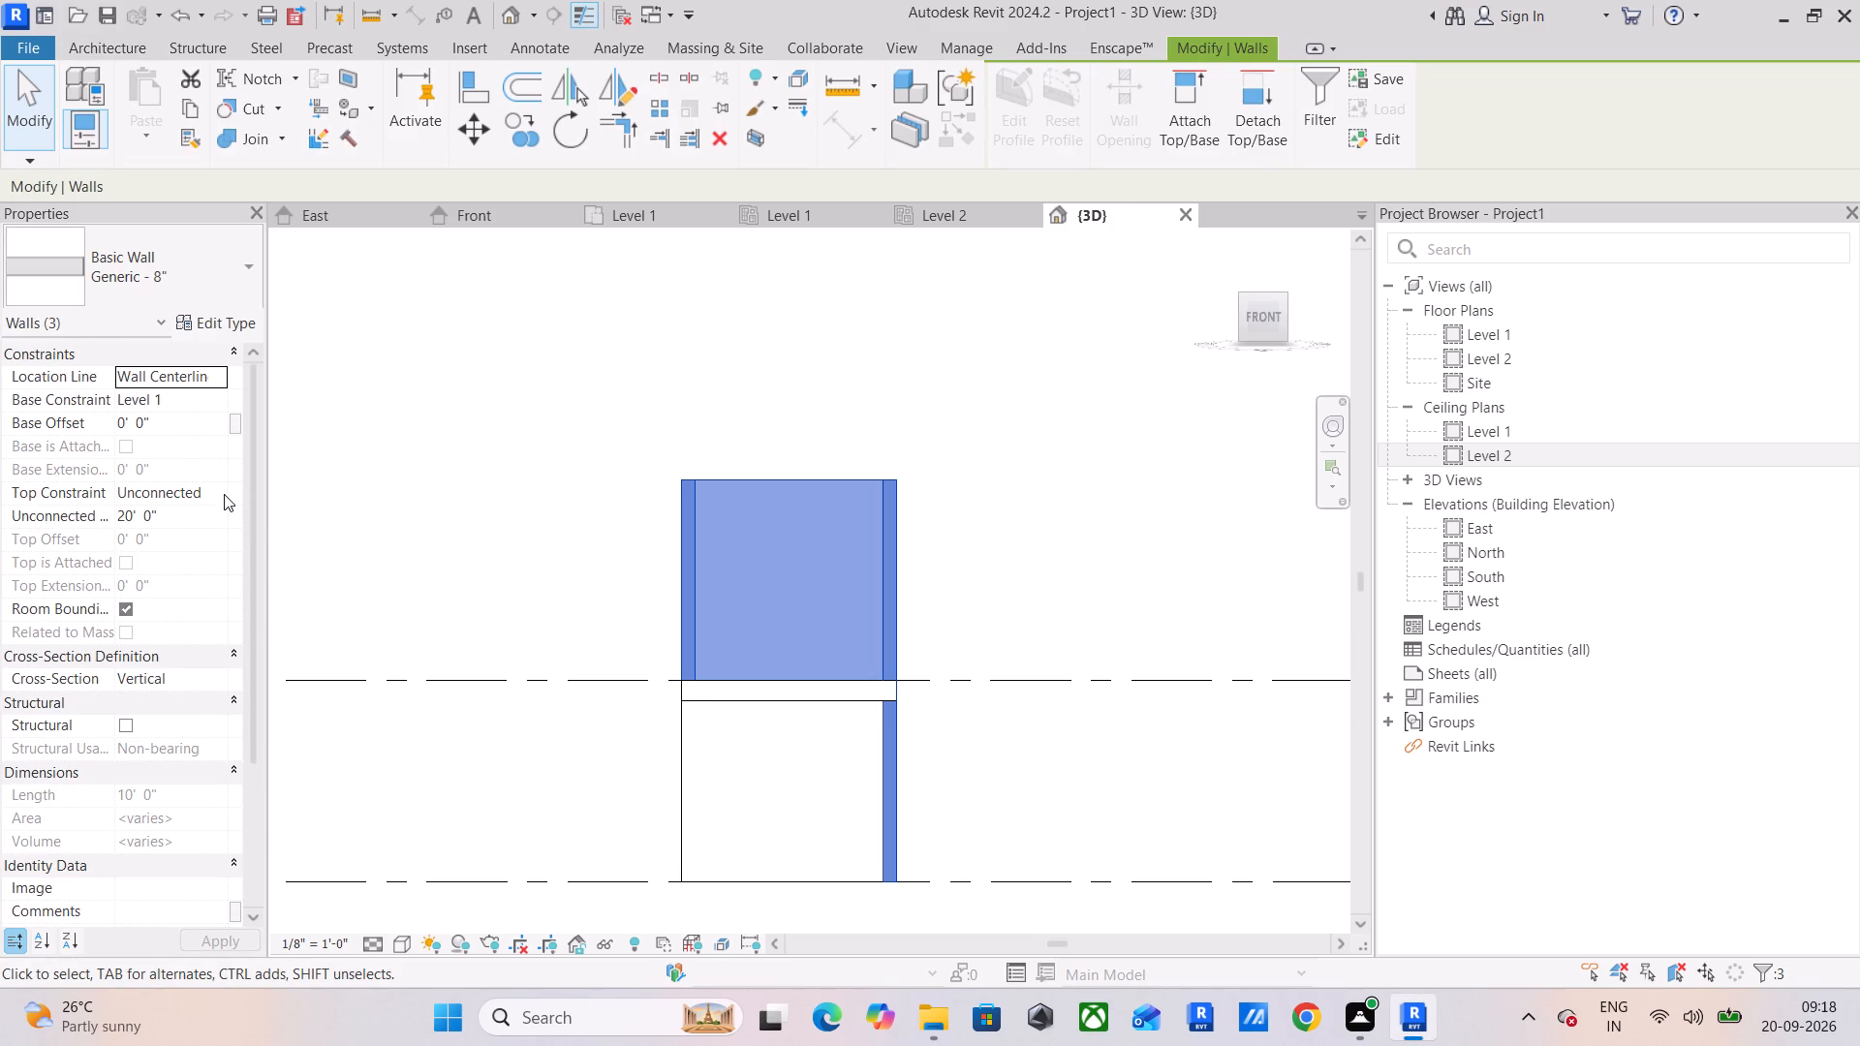
click(223, 493)
click(219, 556)
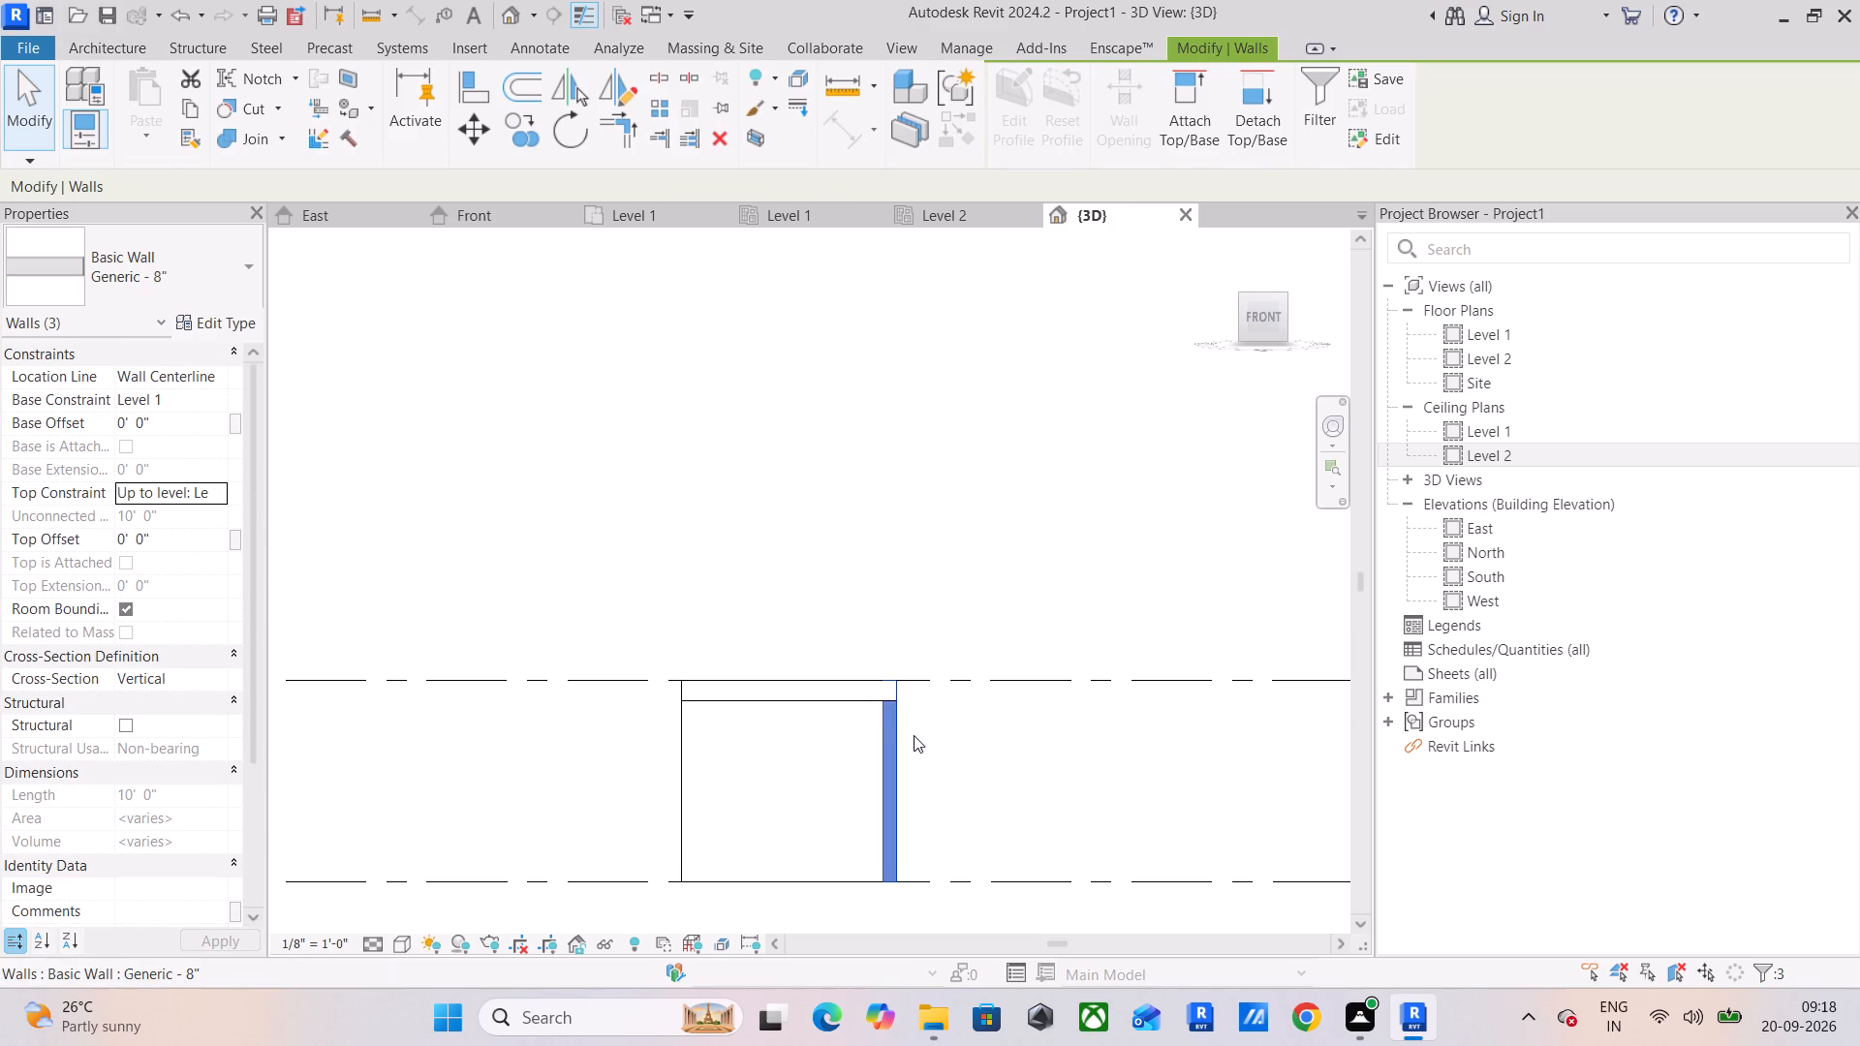
key(Escape)
Set the structure layer thickness of the Level 2 floor's Generic - 12" type to 6".
click(836, 707)
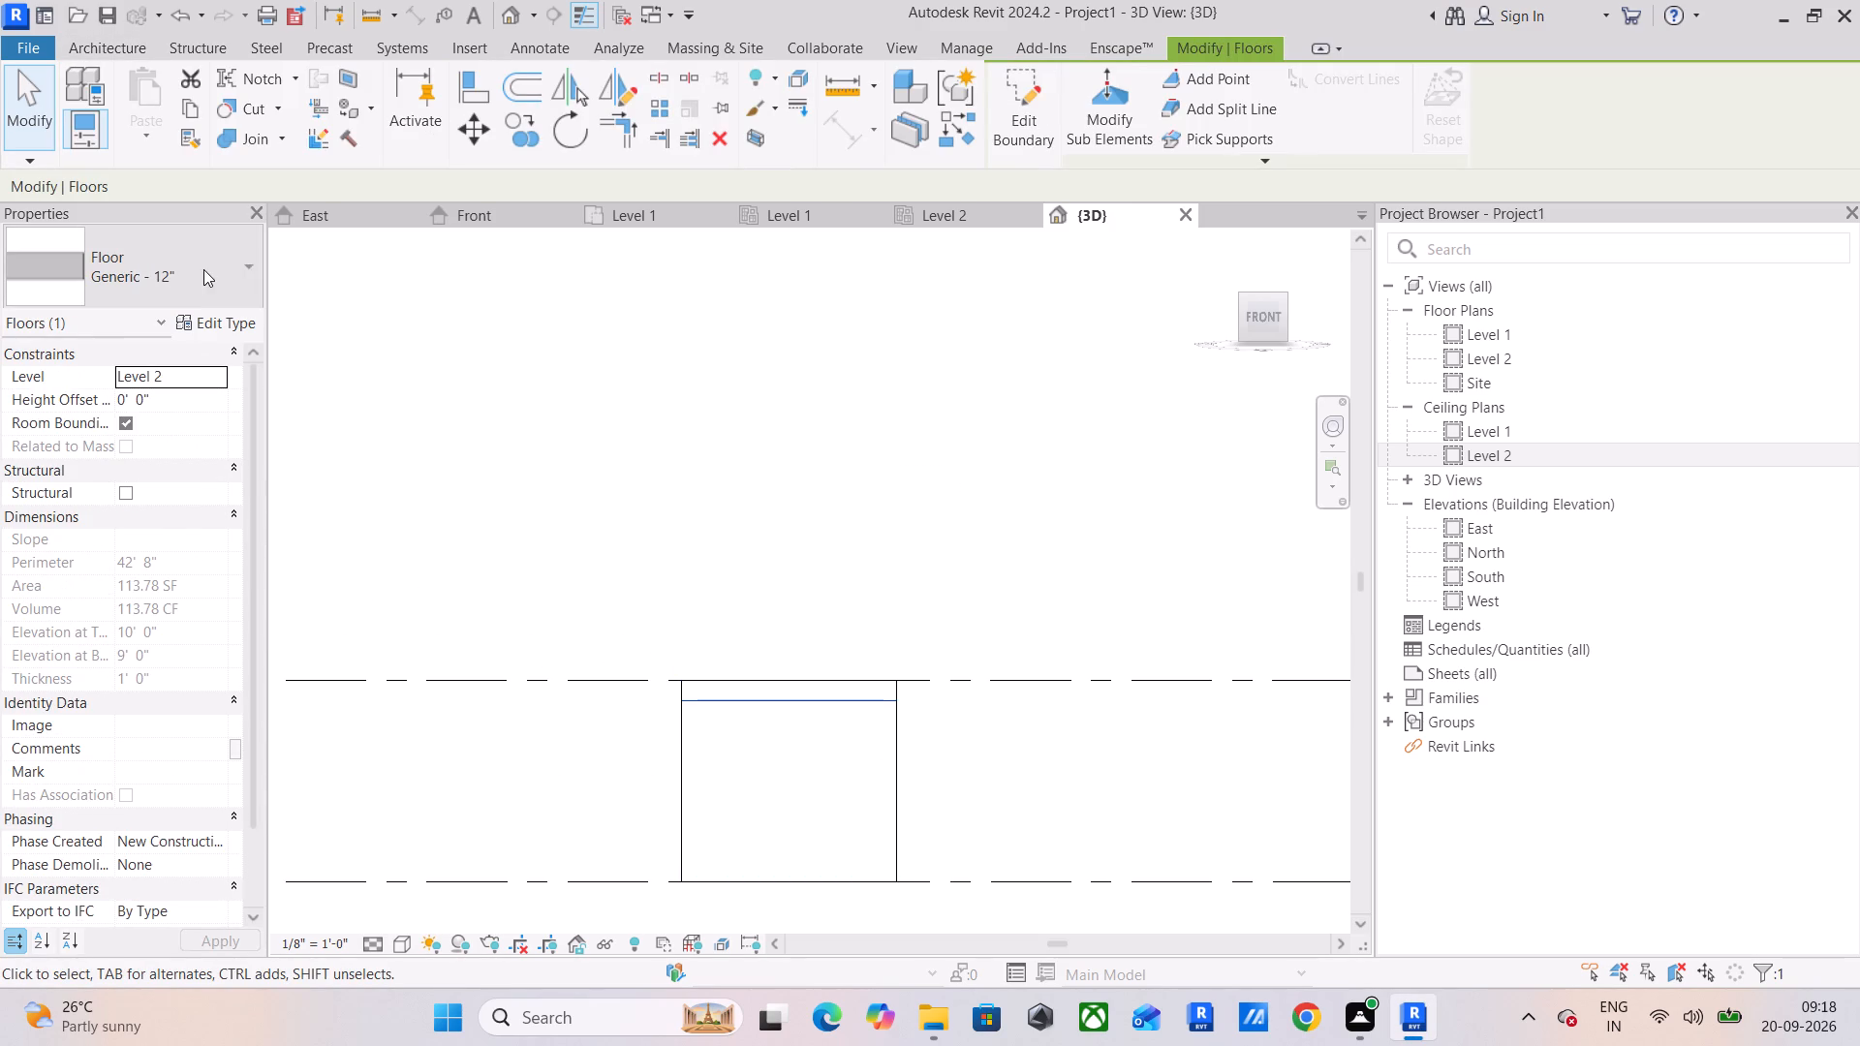
click(203, 267)
click(408, 304)
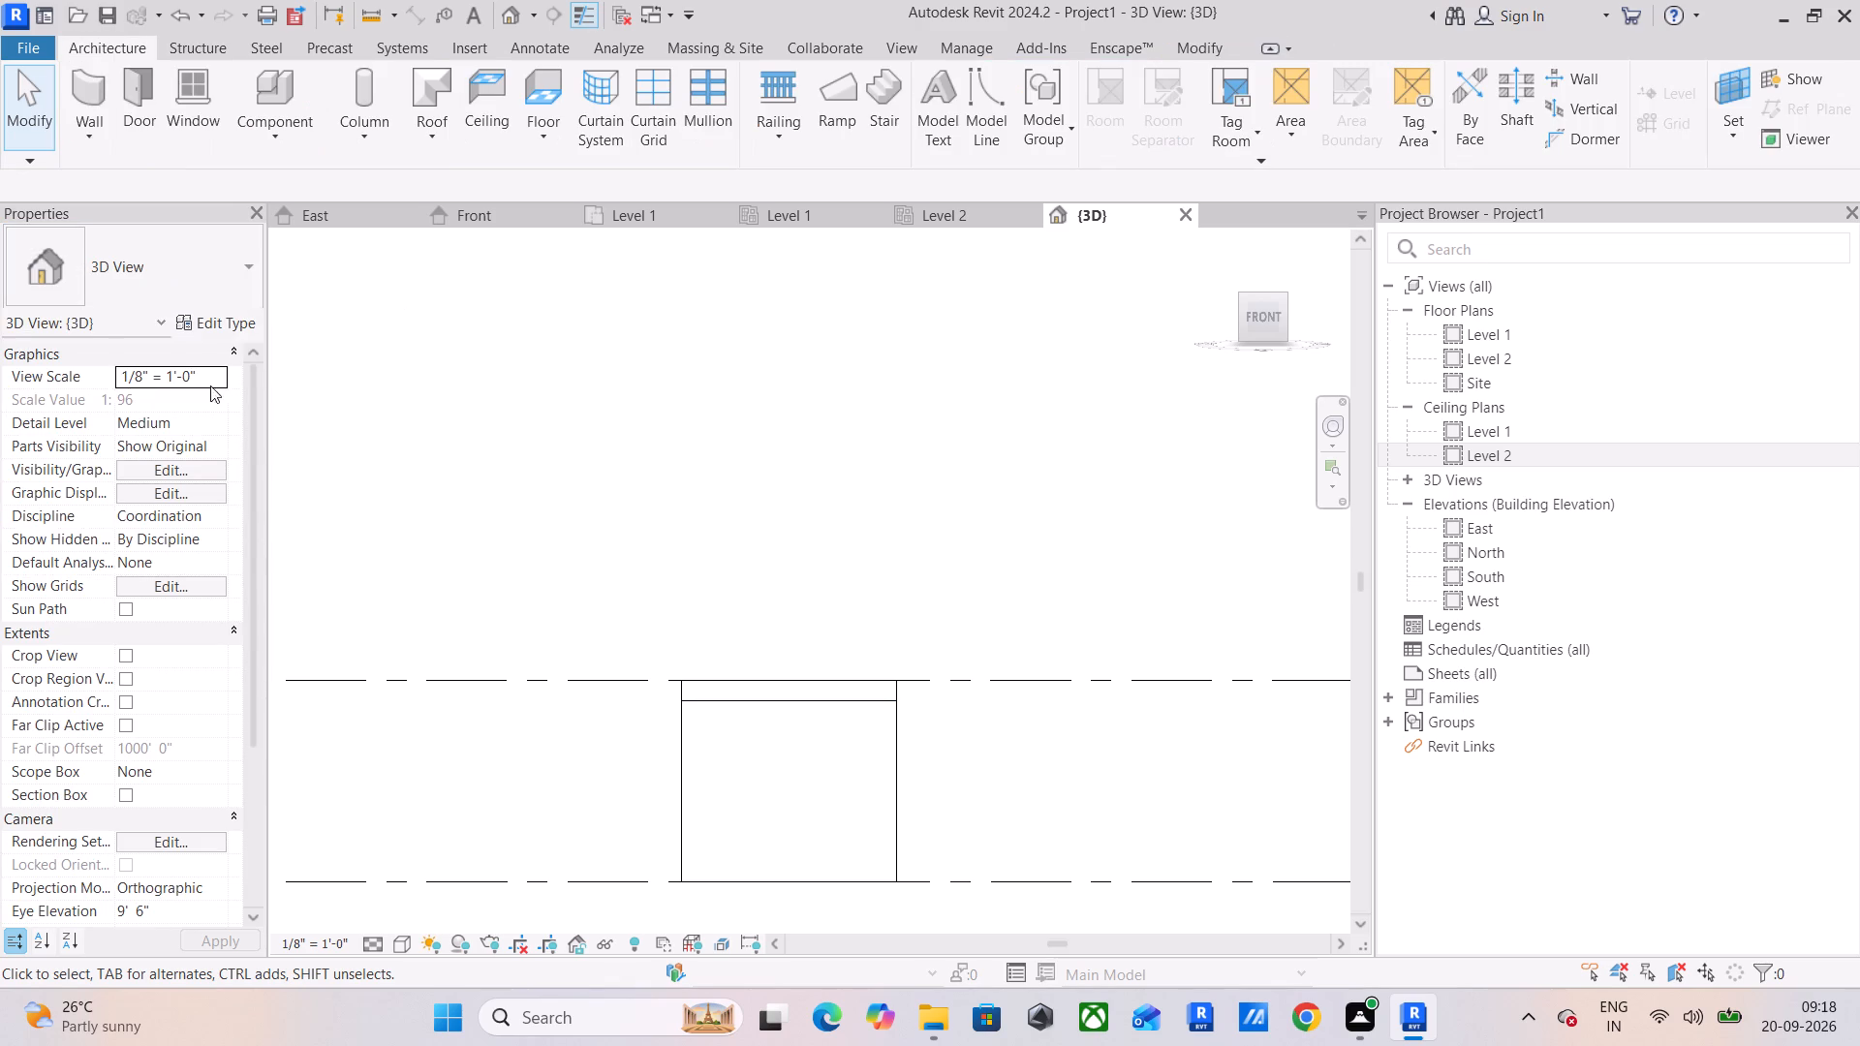
click(765, 696)
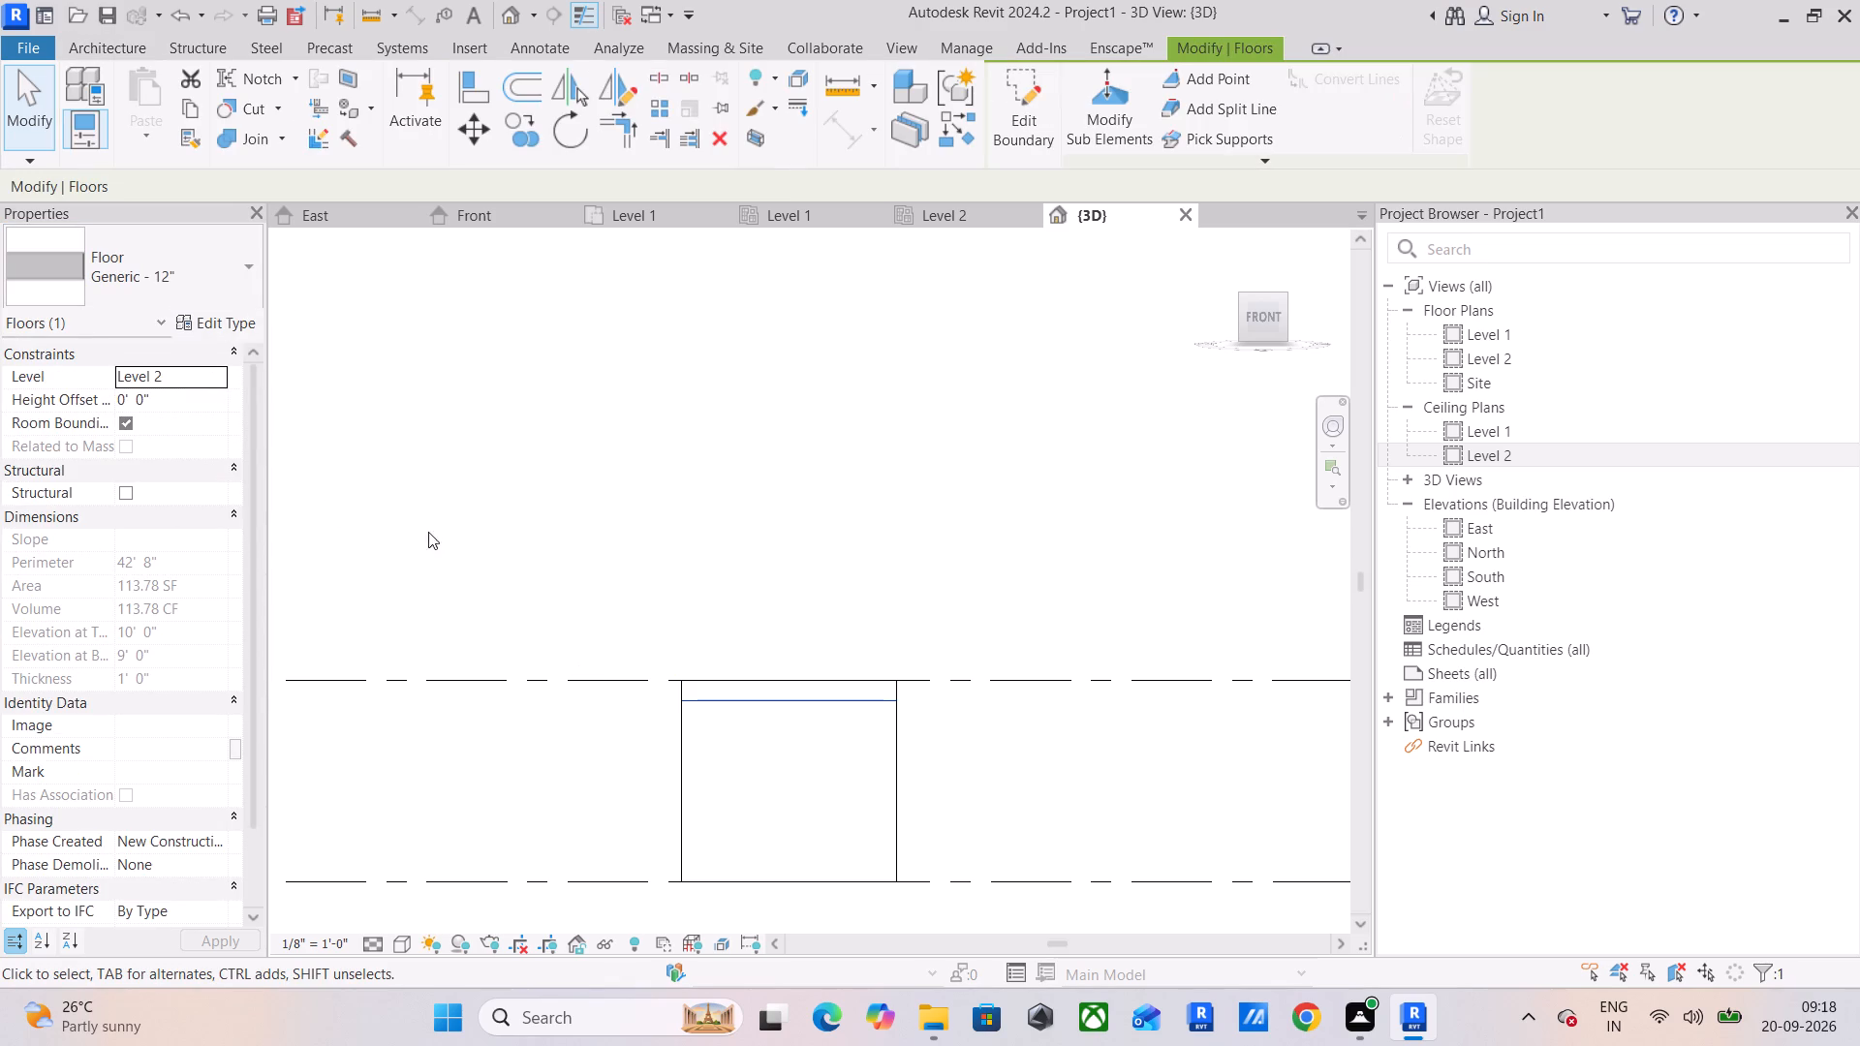
click(231, 329)
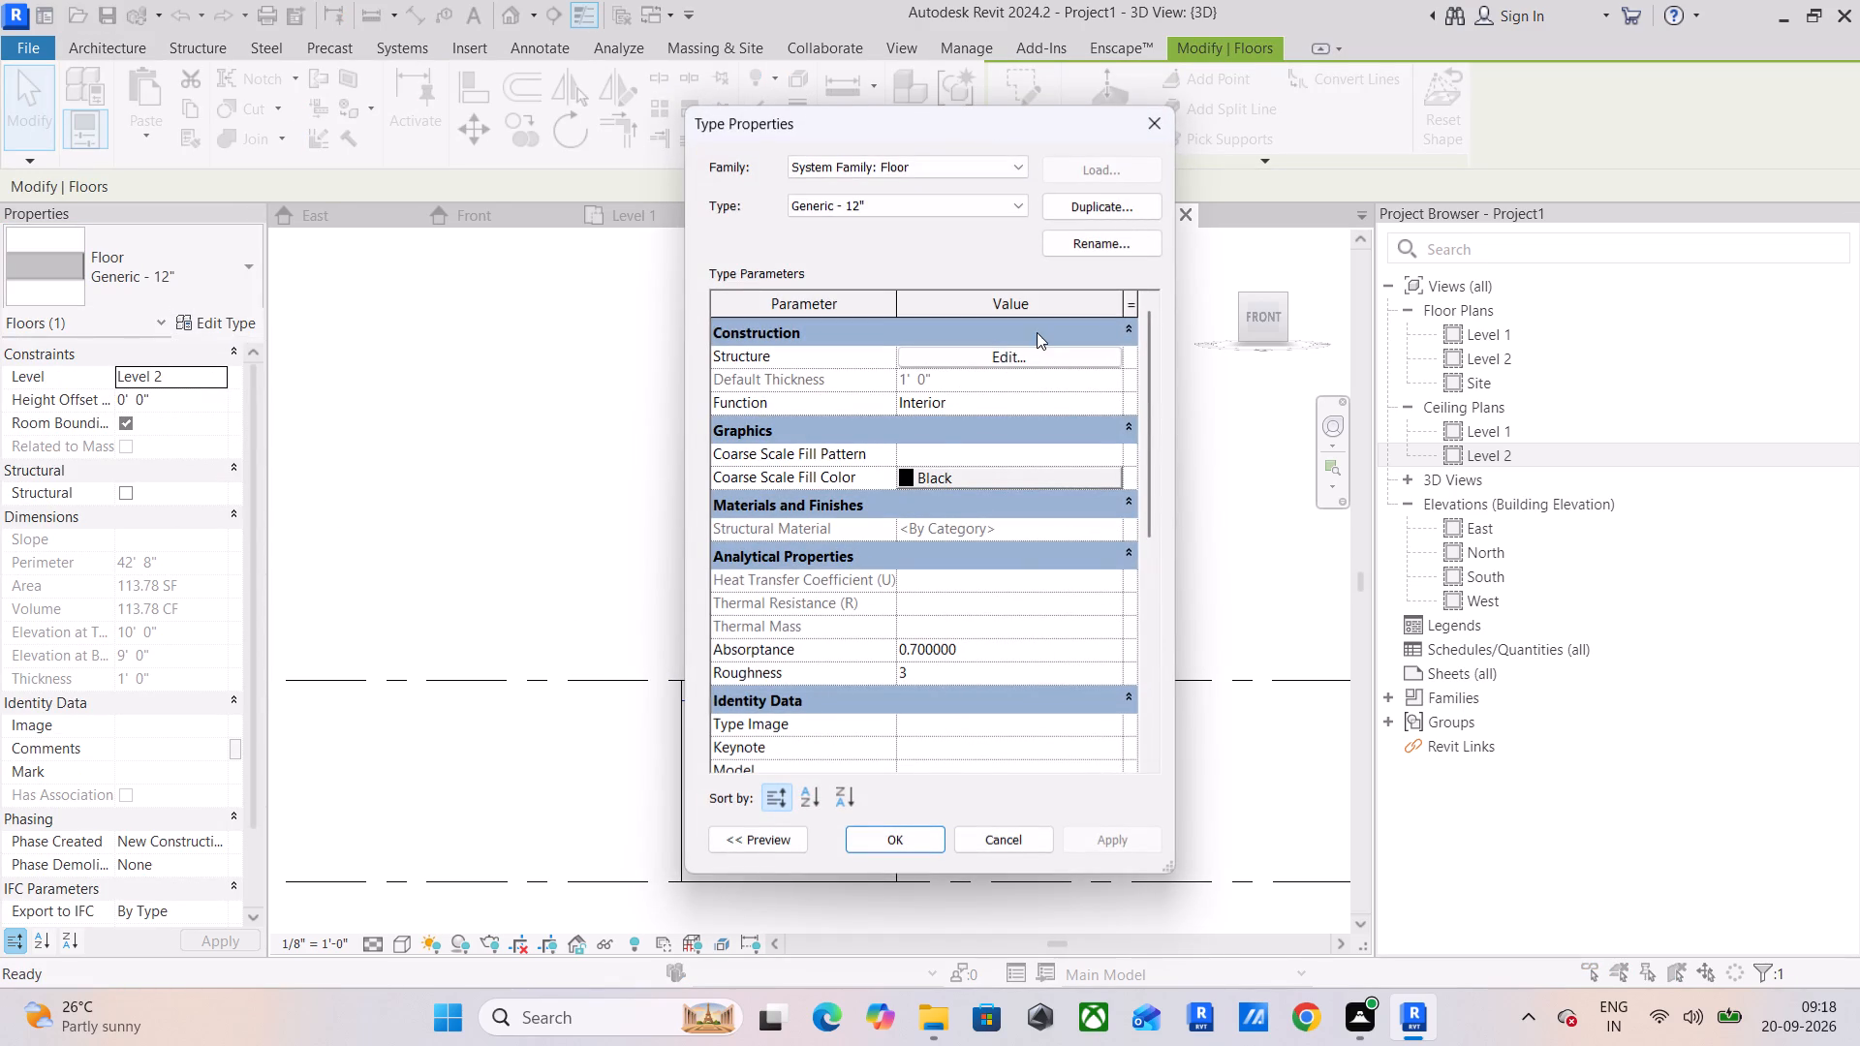
click(1030, 354)
click(950, 371)
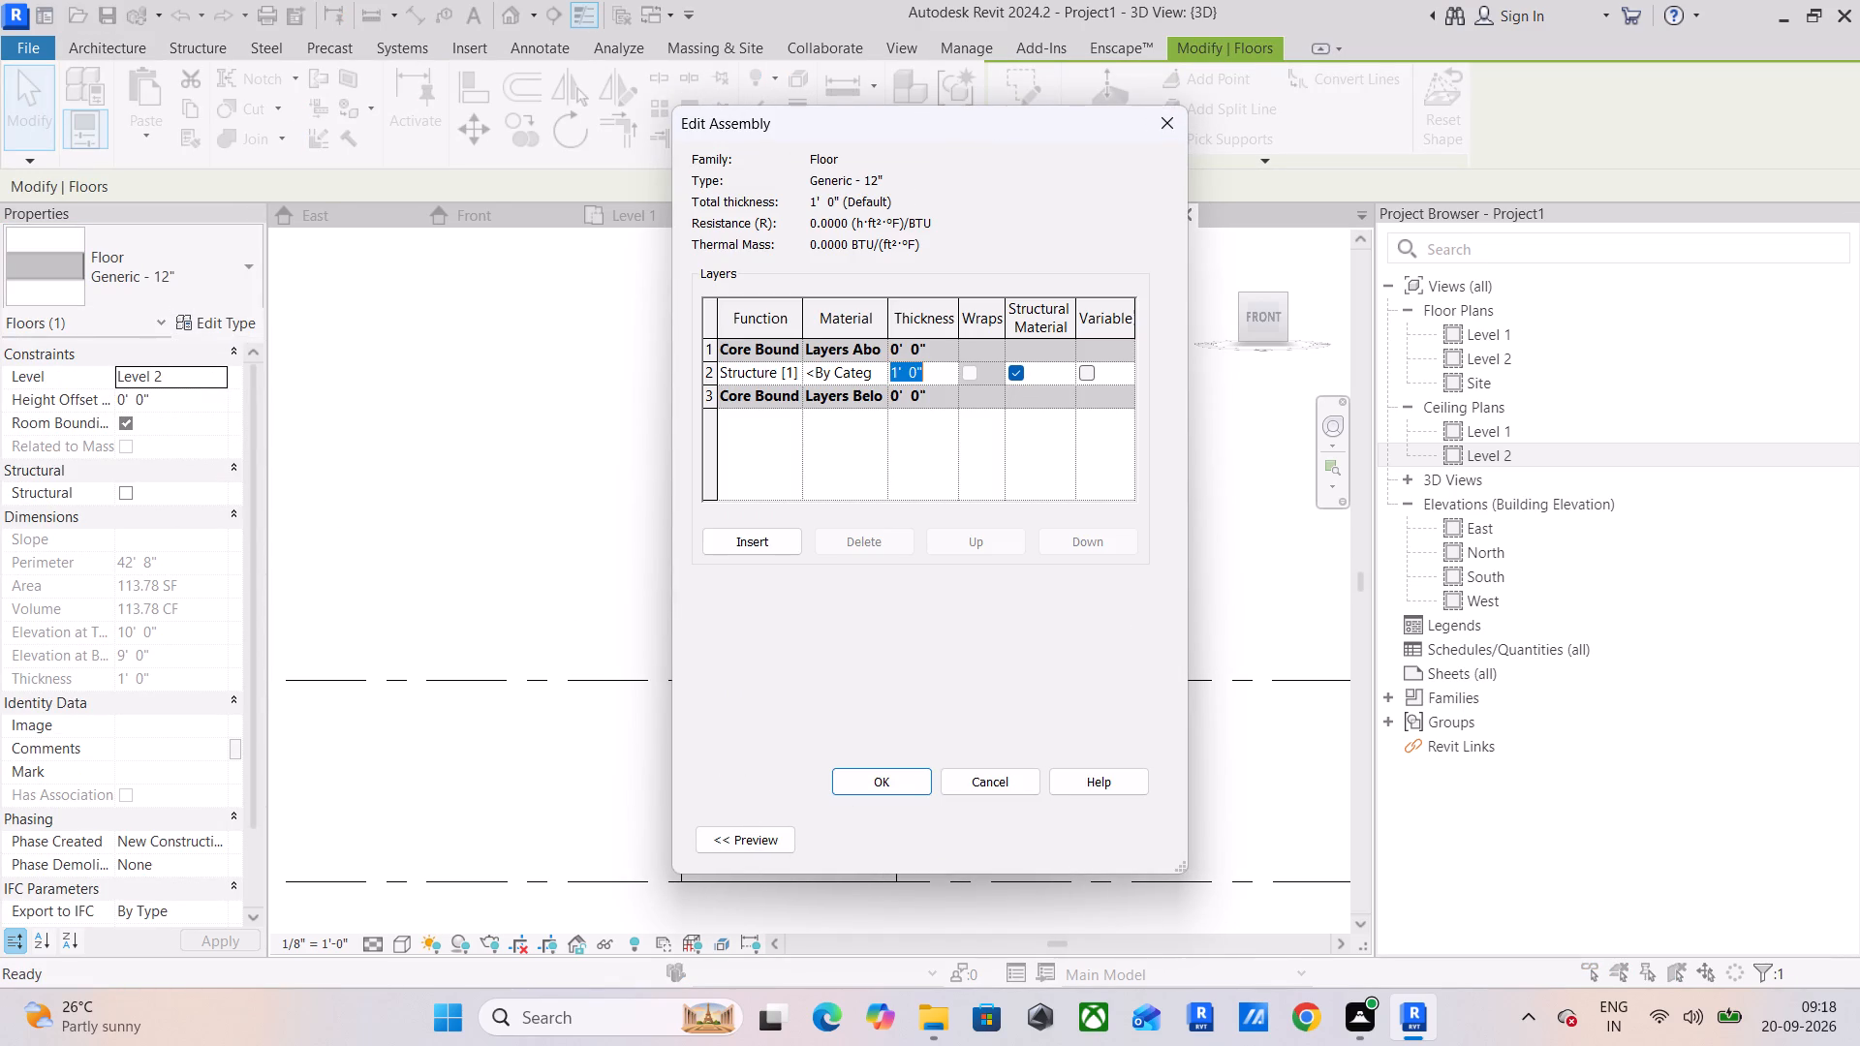
key(6)
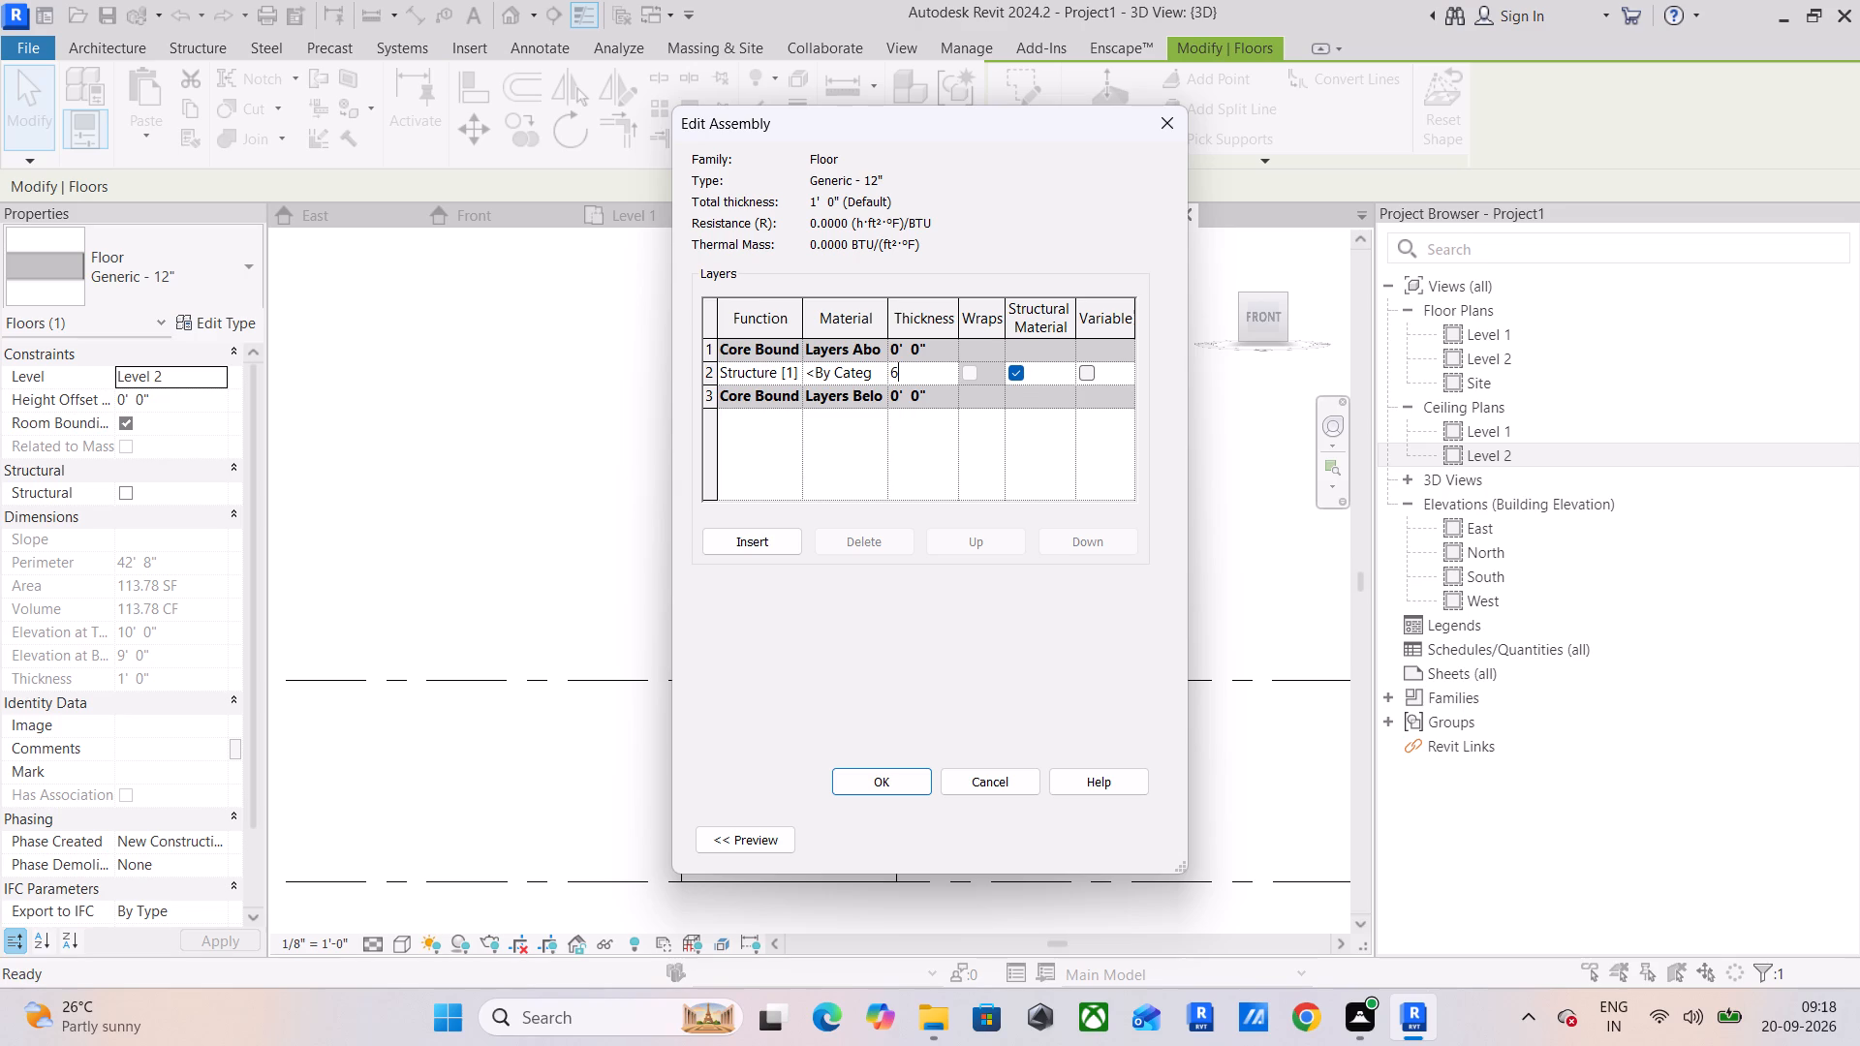
key(shift+quotedbl)
key(Return)
click(857, 775)
click(1121, 851)
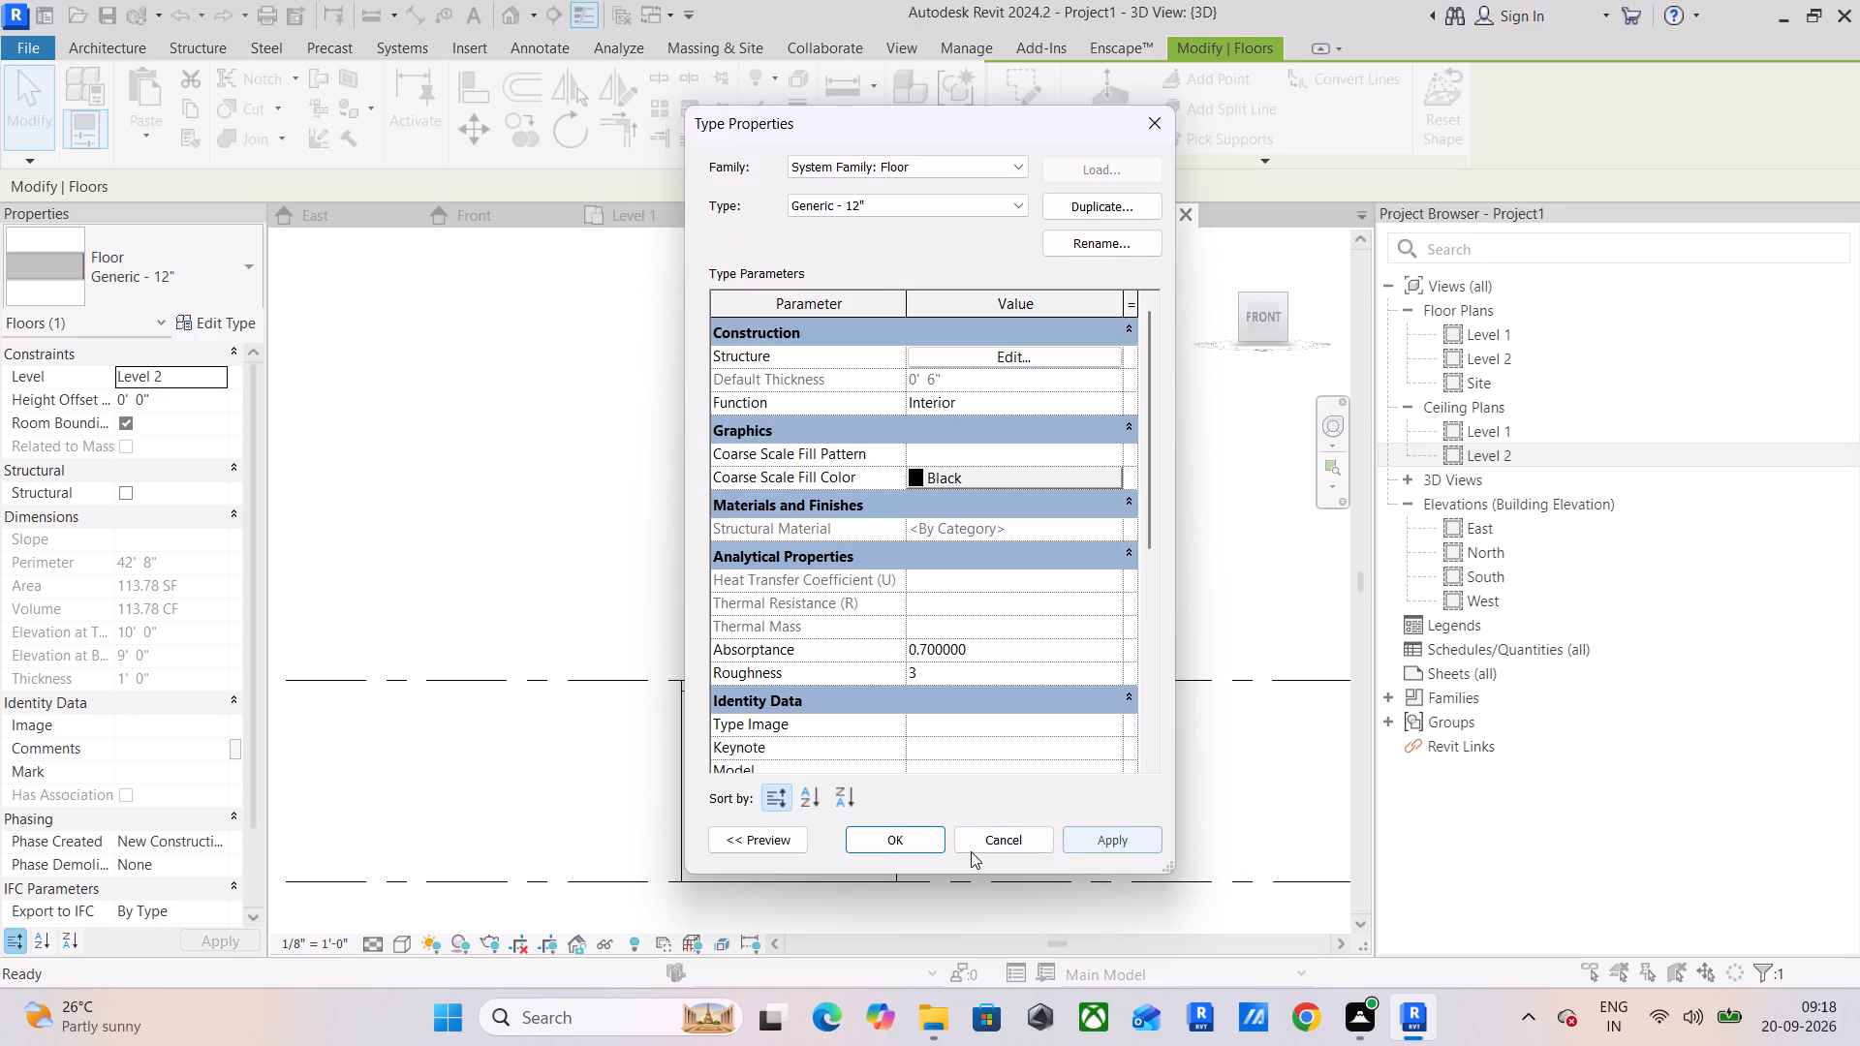
click(897, 850)
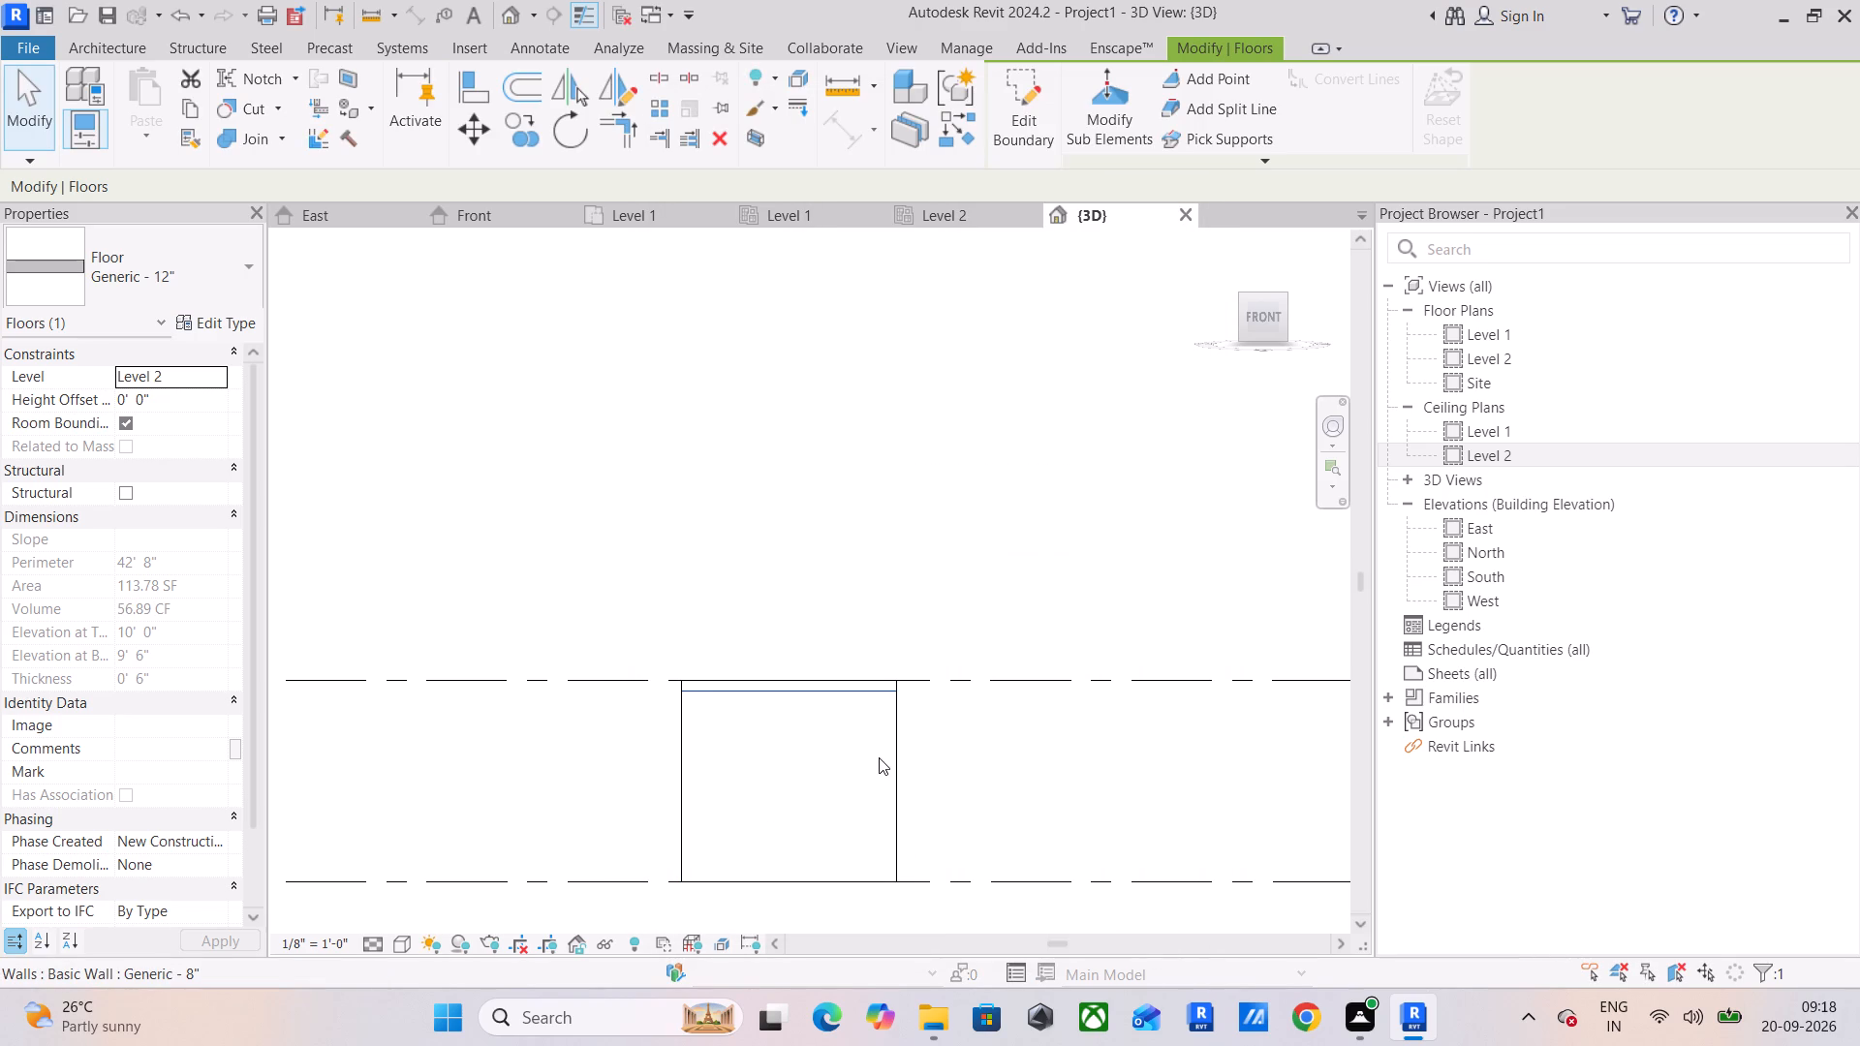
Examine how the floor and walls sit against Level 1 and Level 2 in the front 3D view.
scroll(478, 682, down, 2)
middle_drag(478, 682, 575, 661)
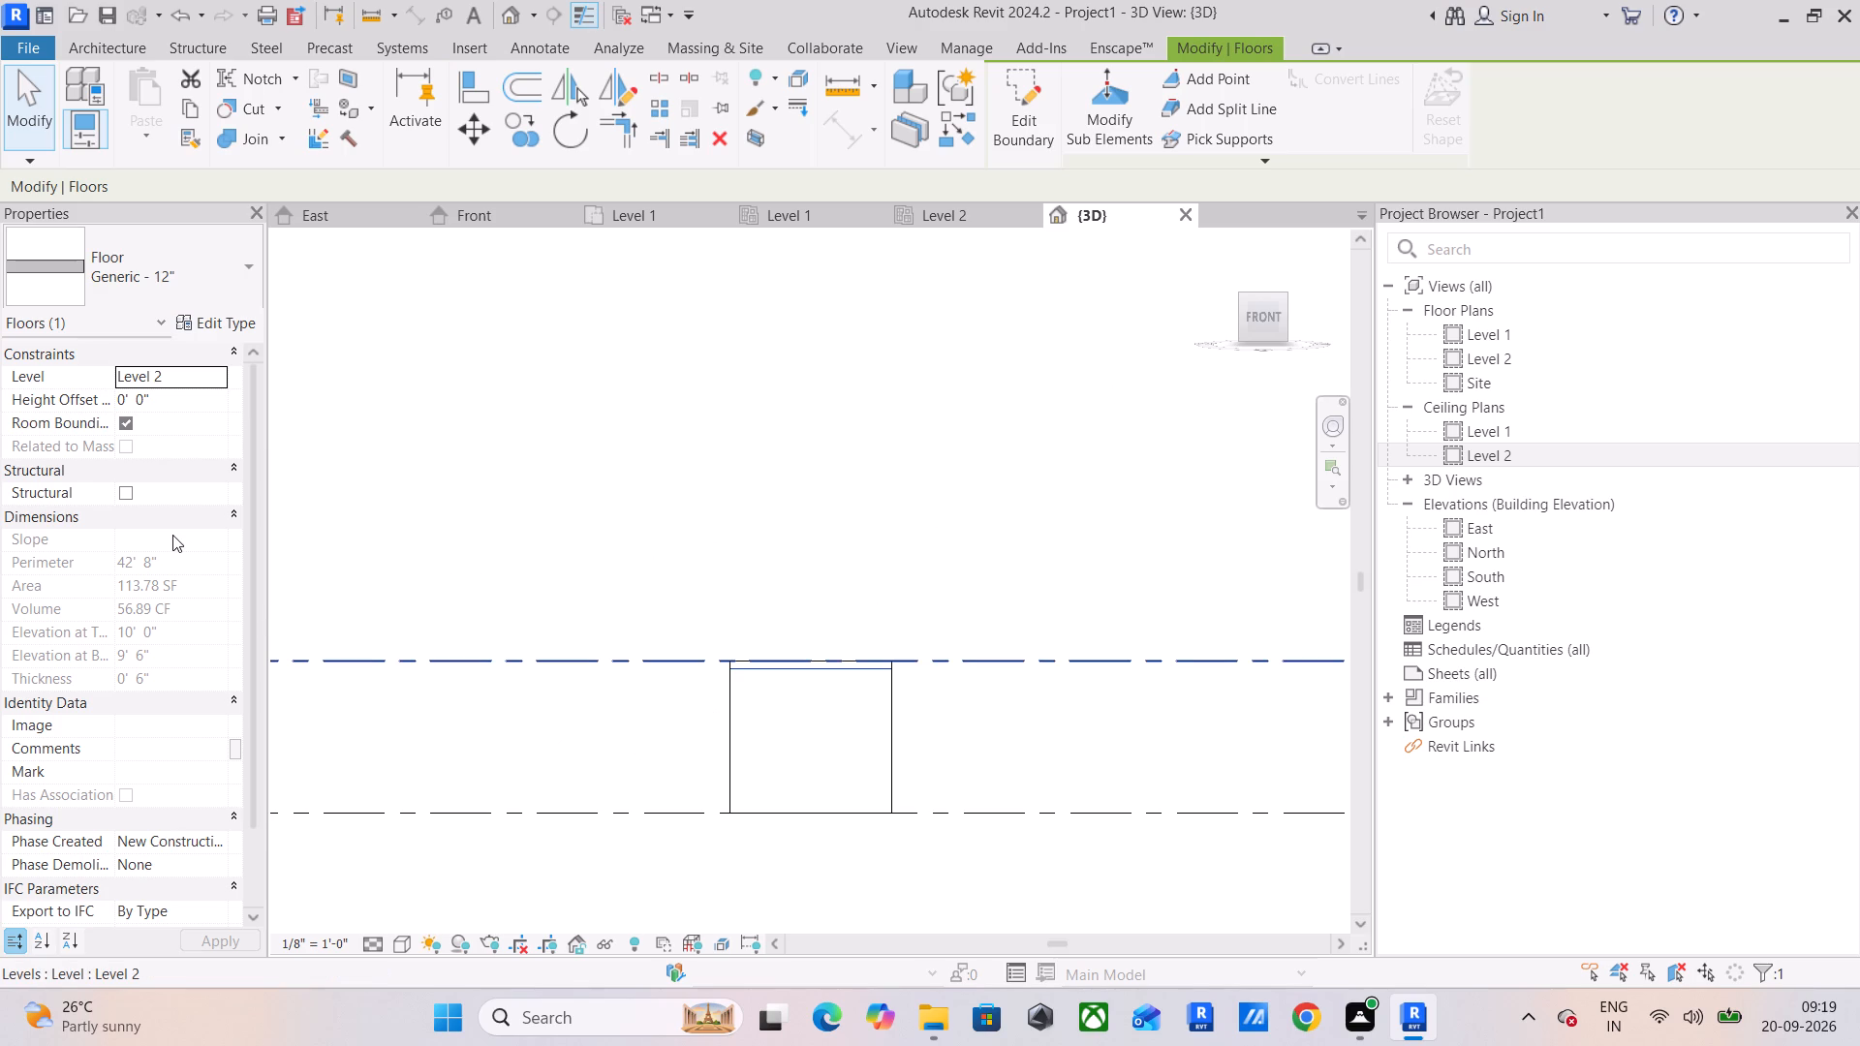
click(803, 545)
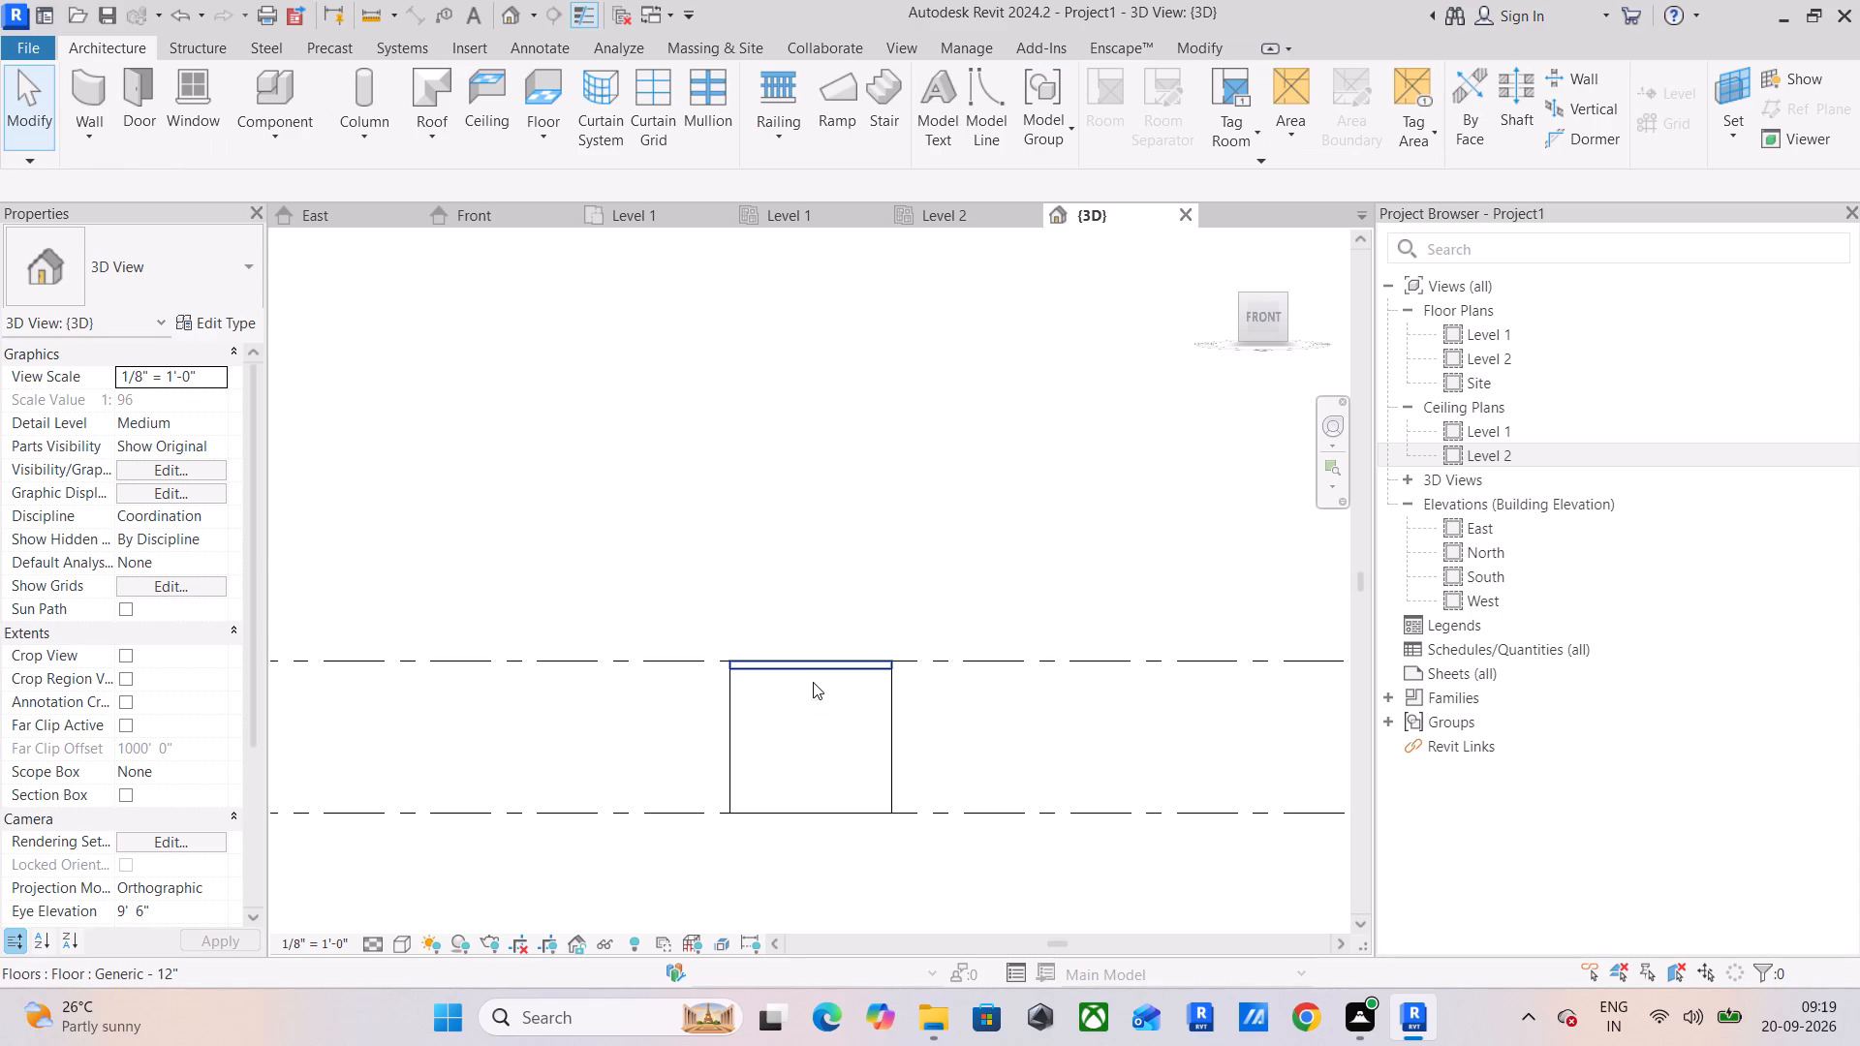
scroll(992, 476, down, 3)
middle_drag(992, 473, 828, 502)
scroll(817, 597, up, 4)
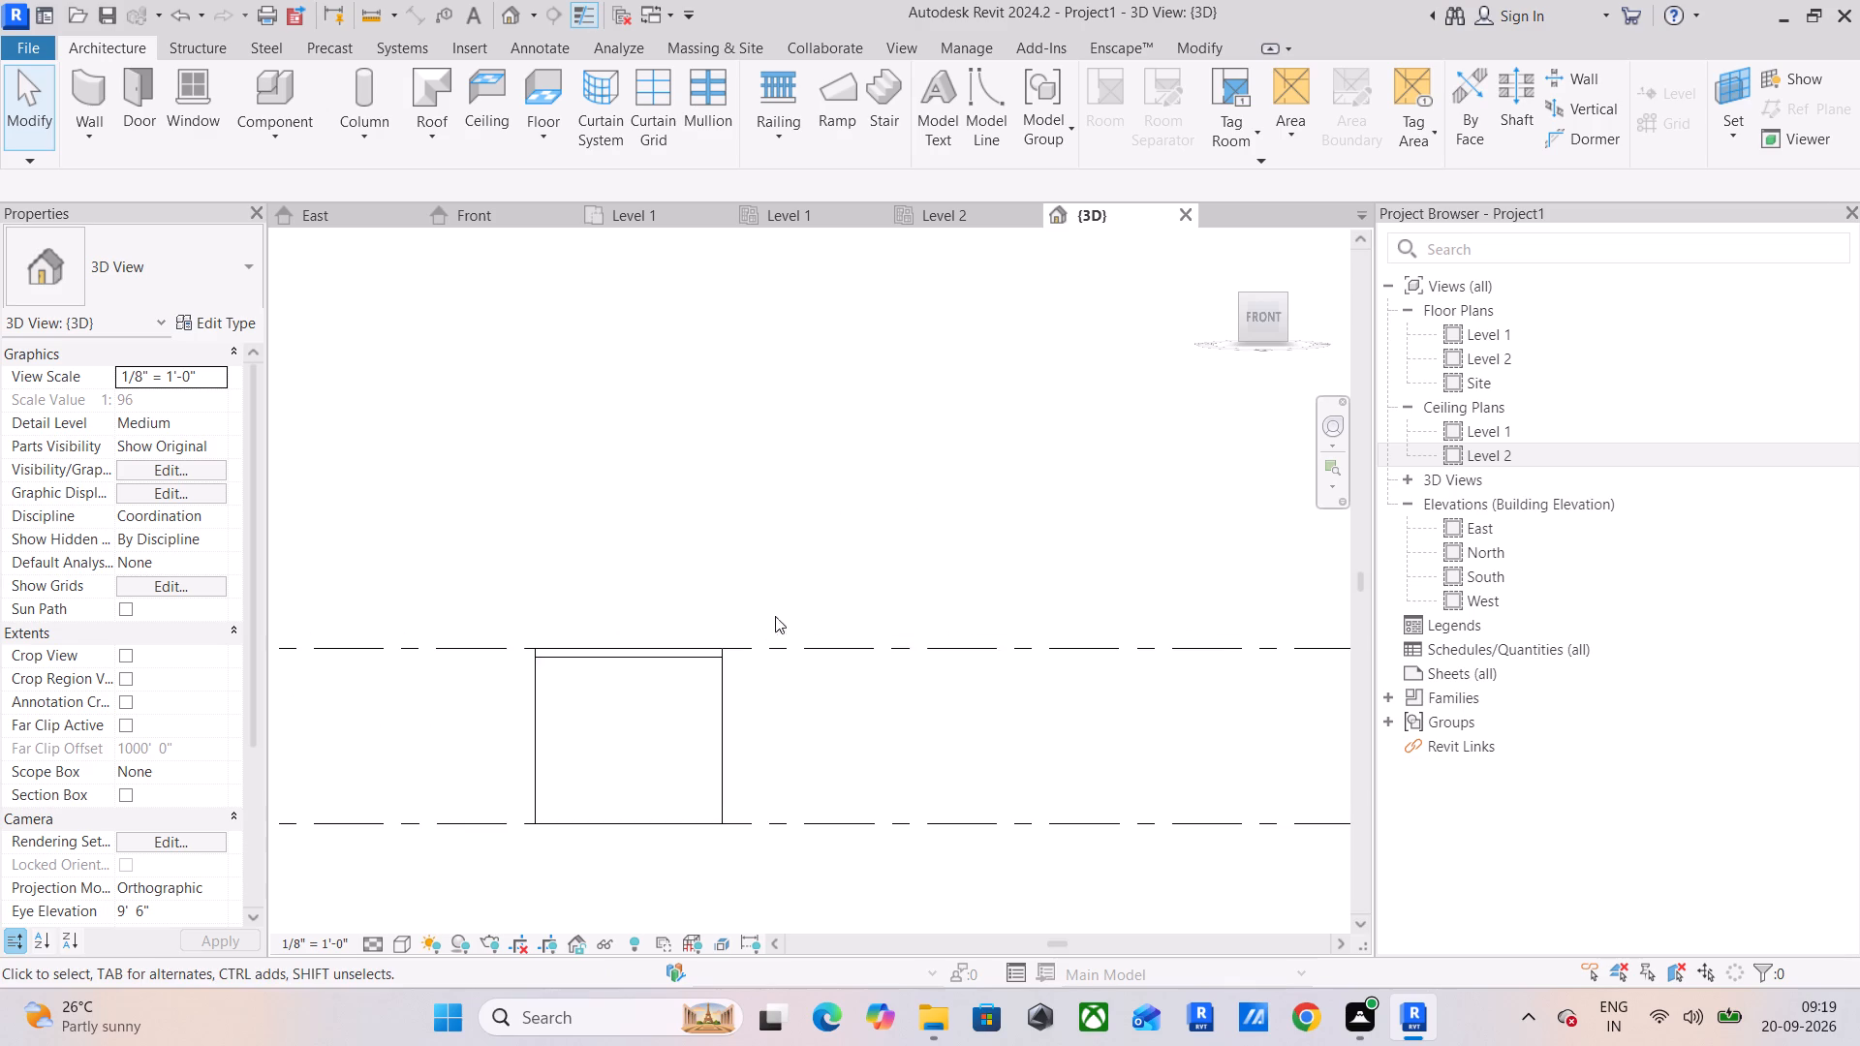
scroll(603, 652, up, 5)
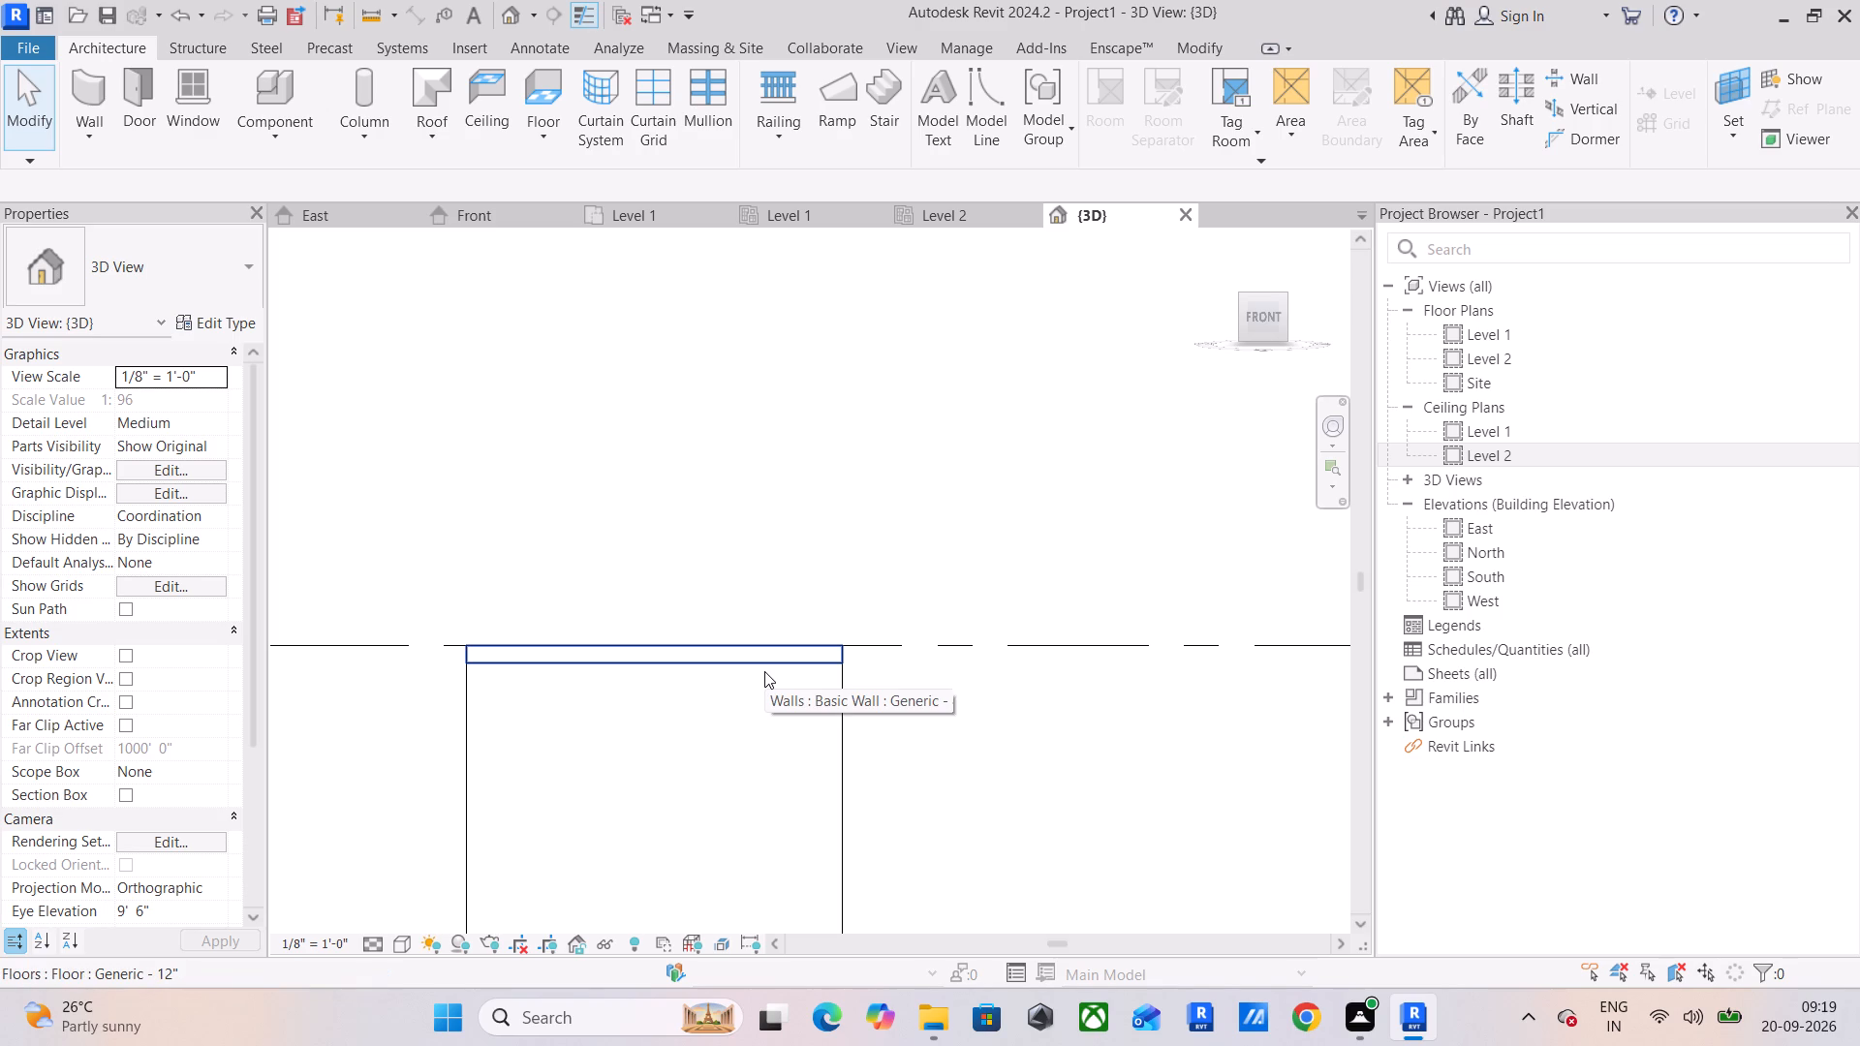
scroll(764, 670, down, 4)
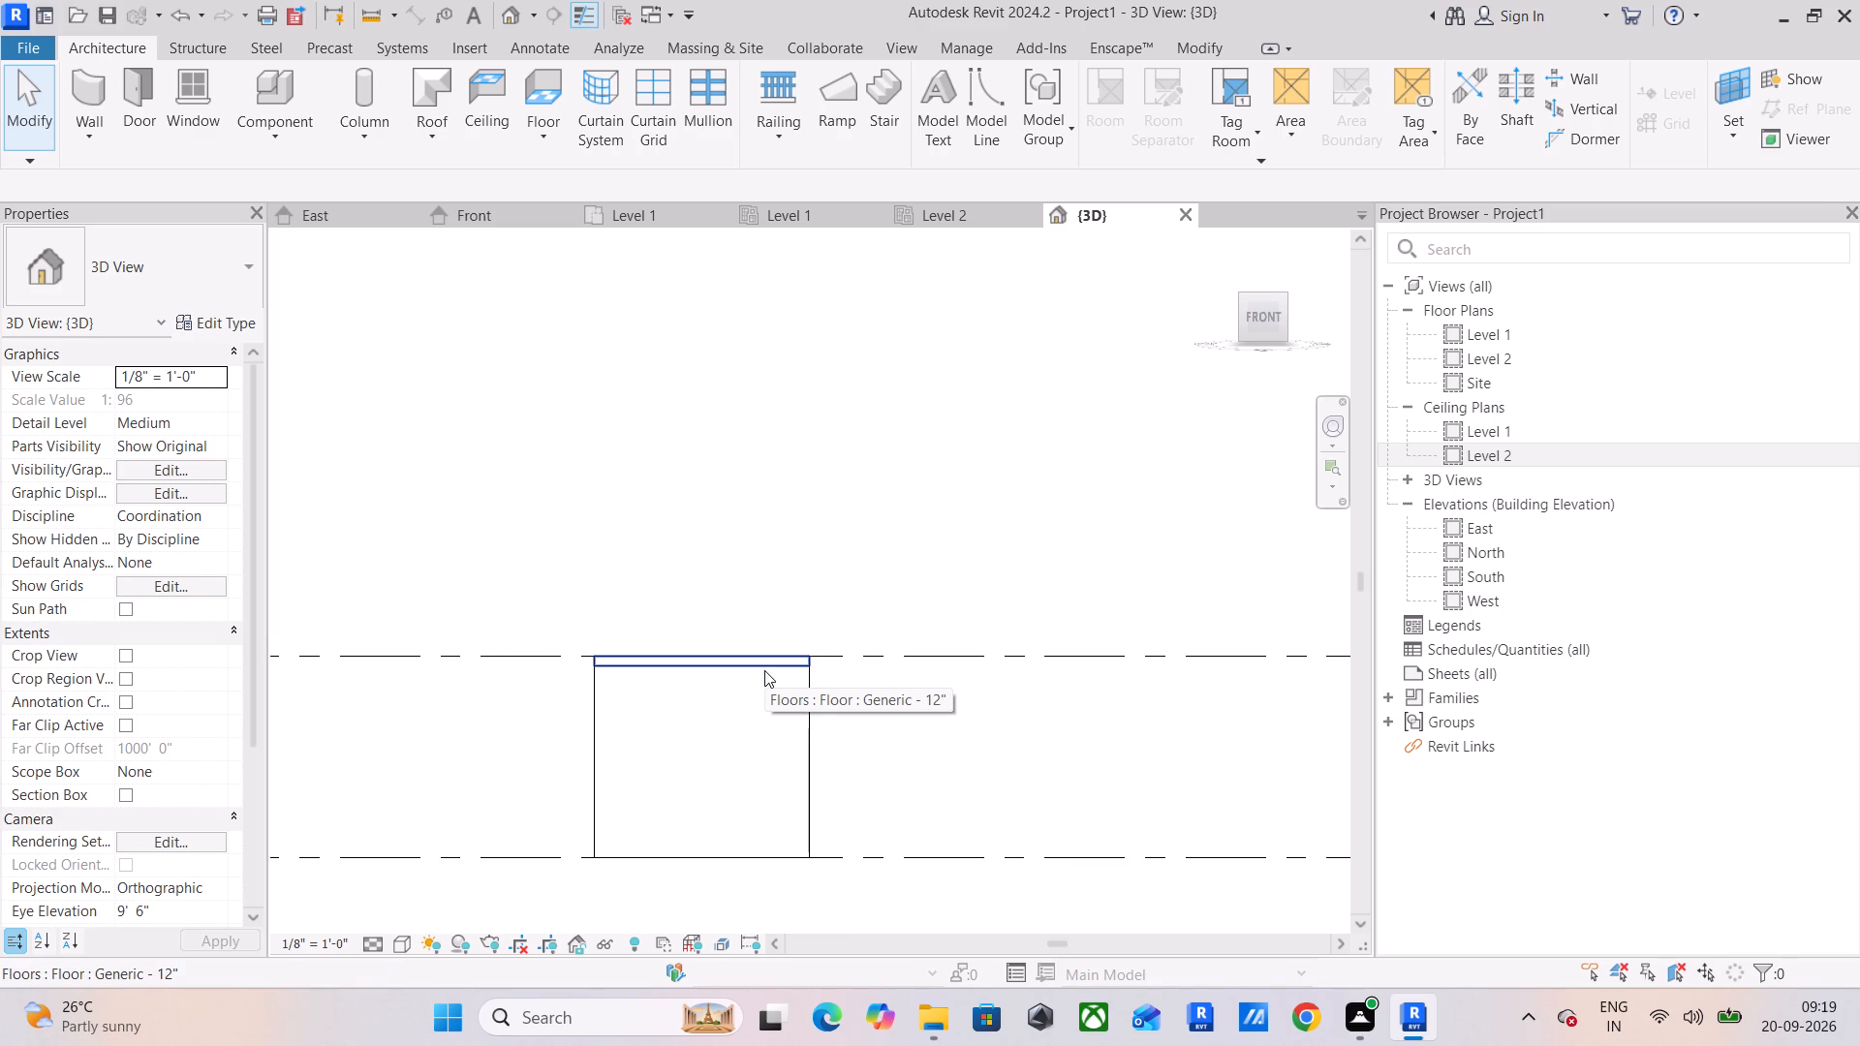
scroll(764, 669, down, 3)
middle_drag(764, 668, 658, 595)
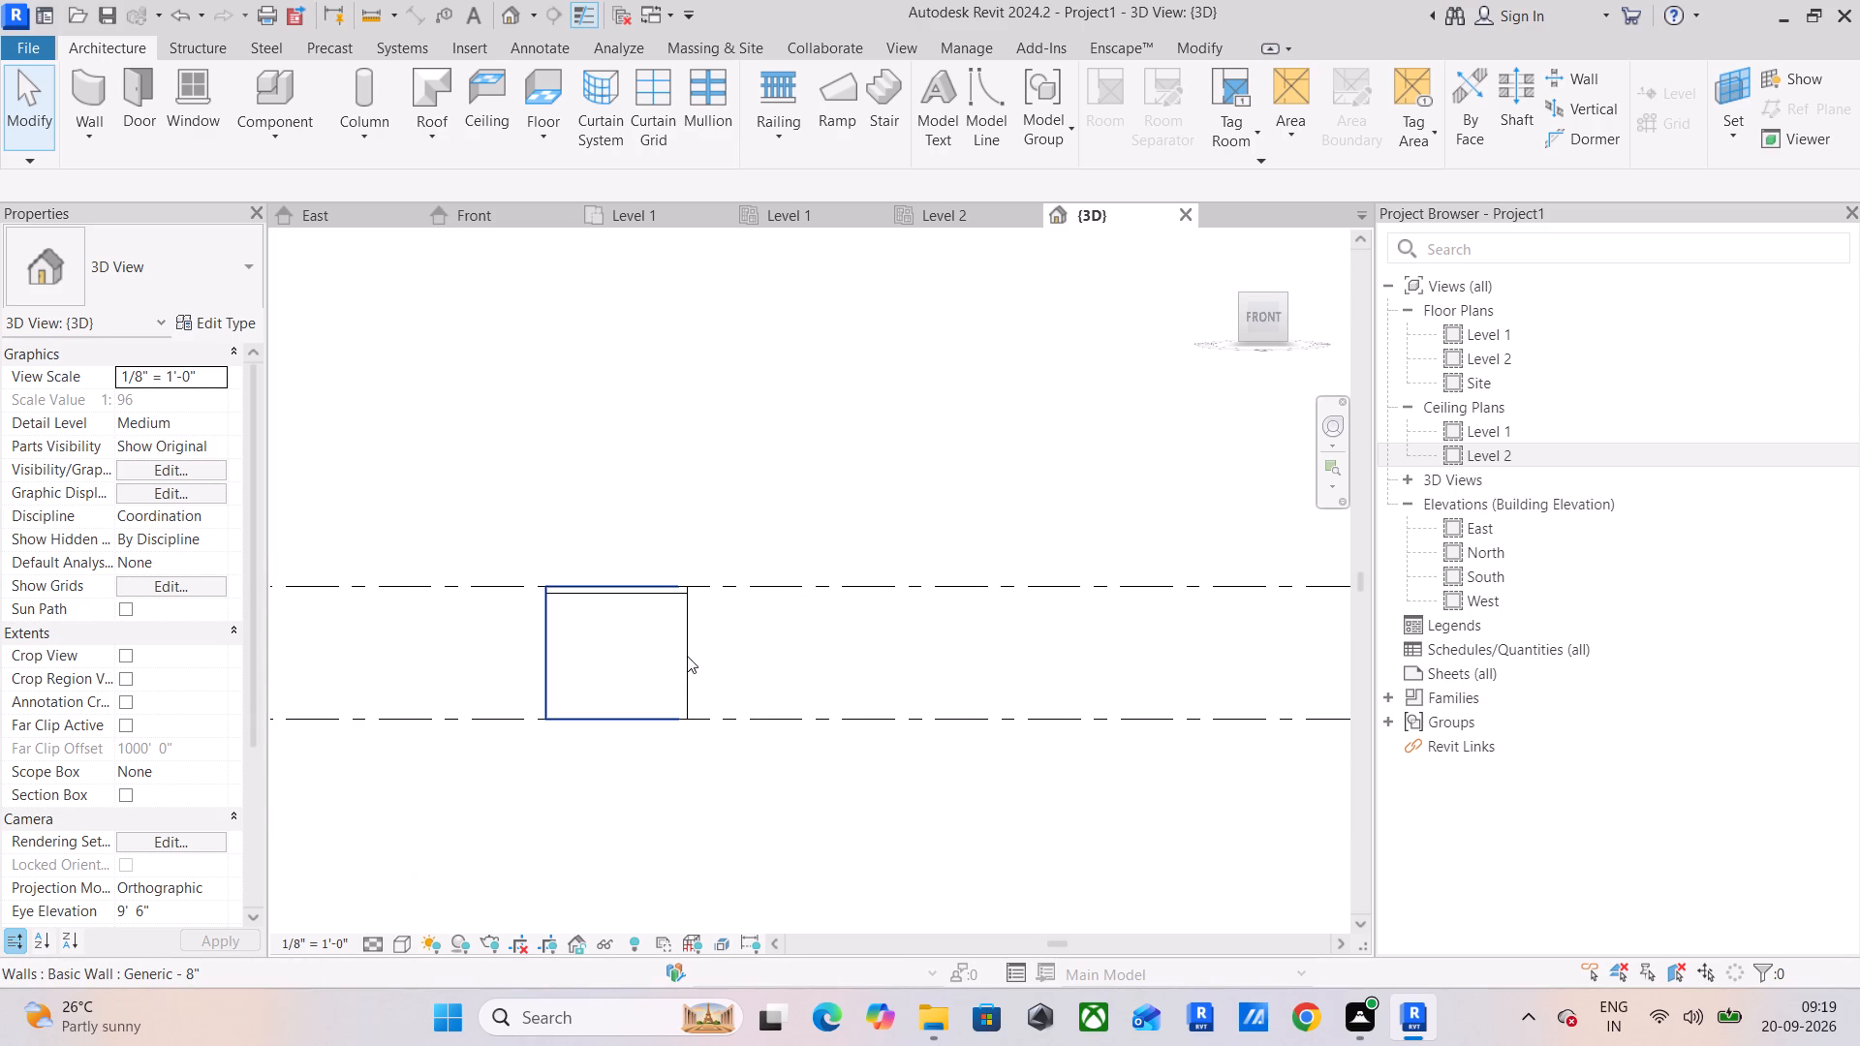
scroll(761, 718, down, 4)
middle_drag(789, 718, 848, 741)
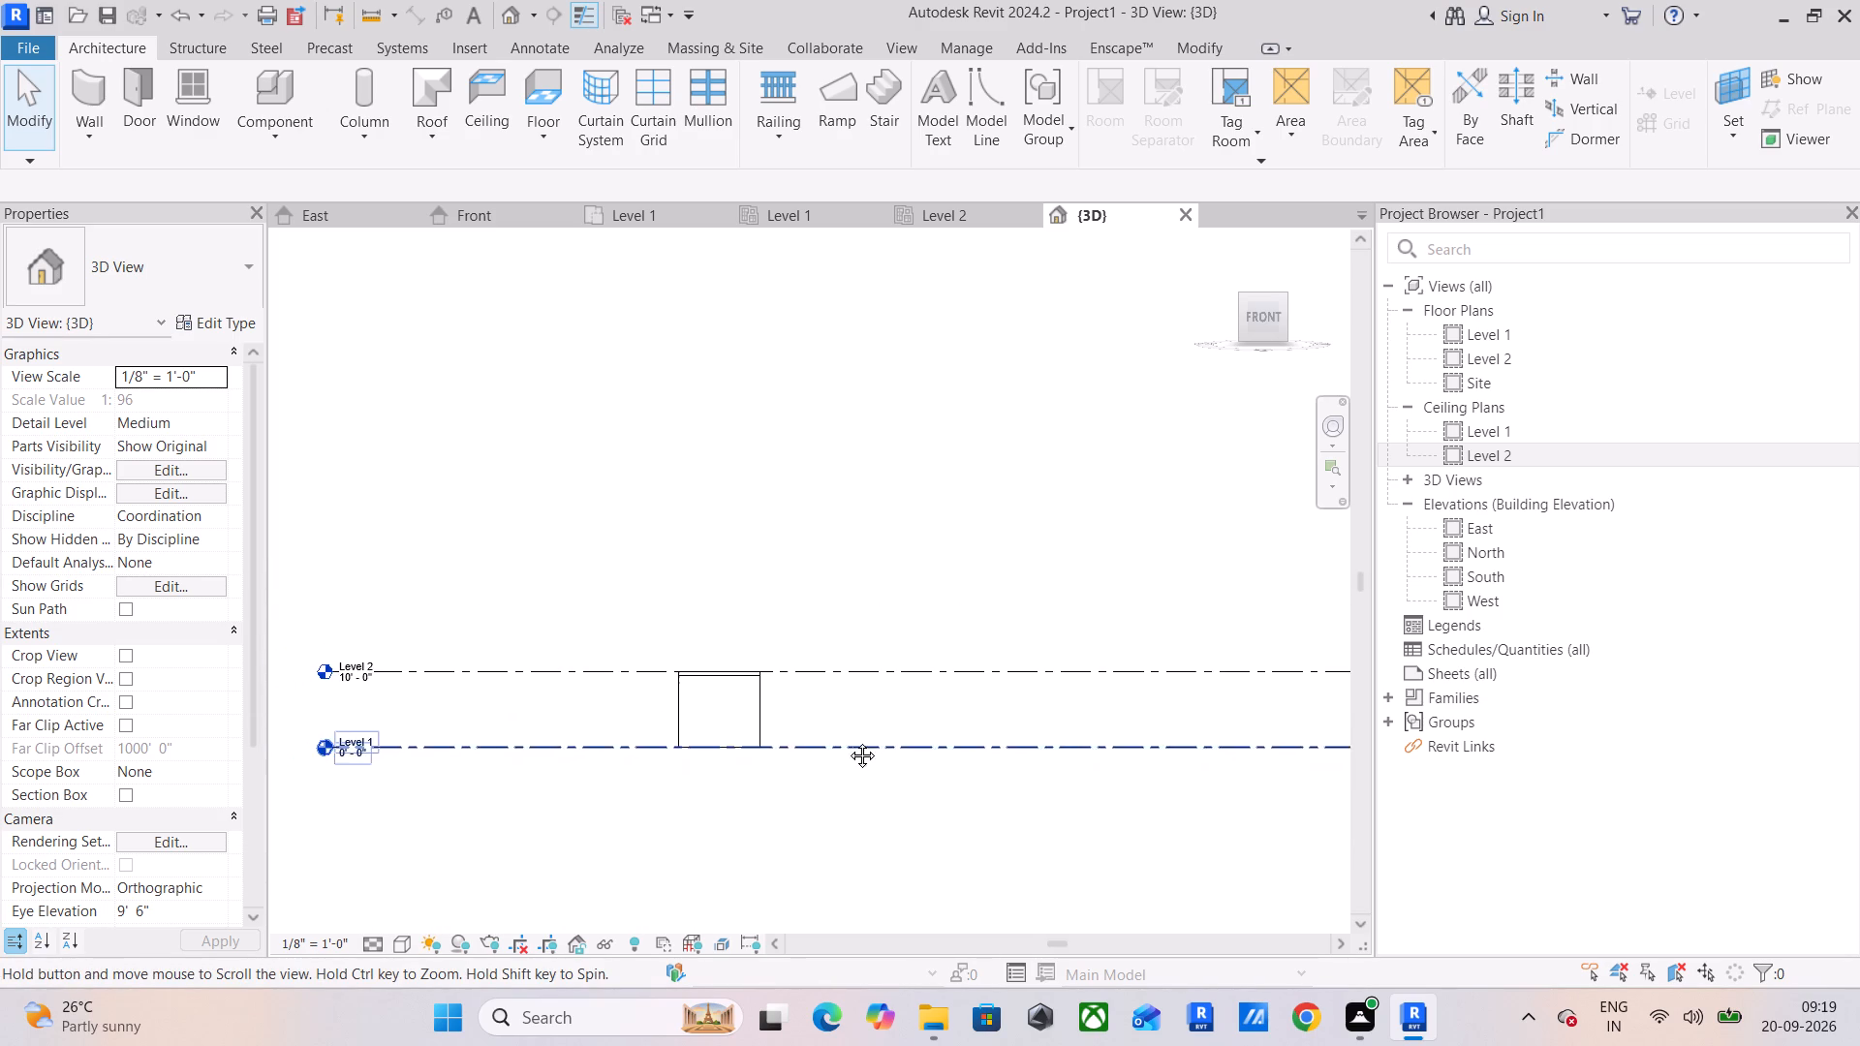
middle_drag(848, 741, 894, 716)
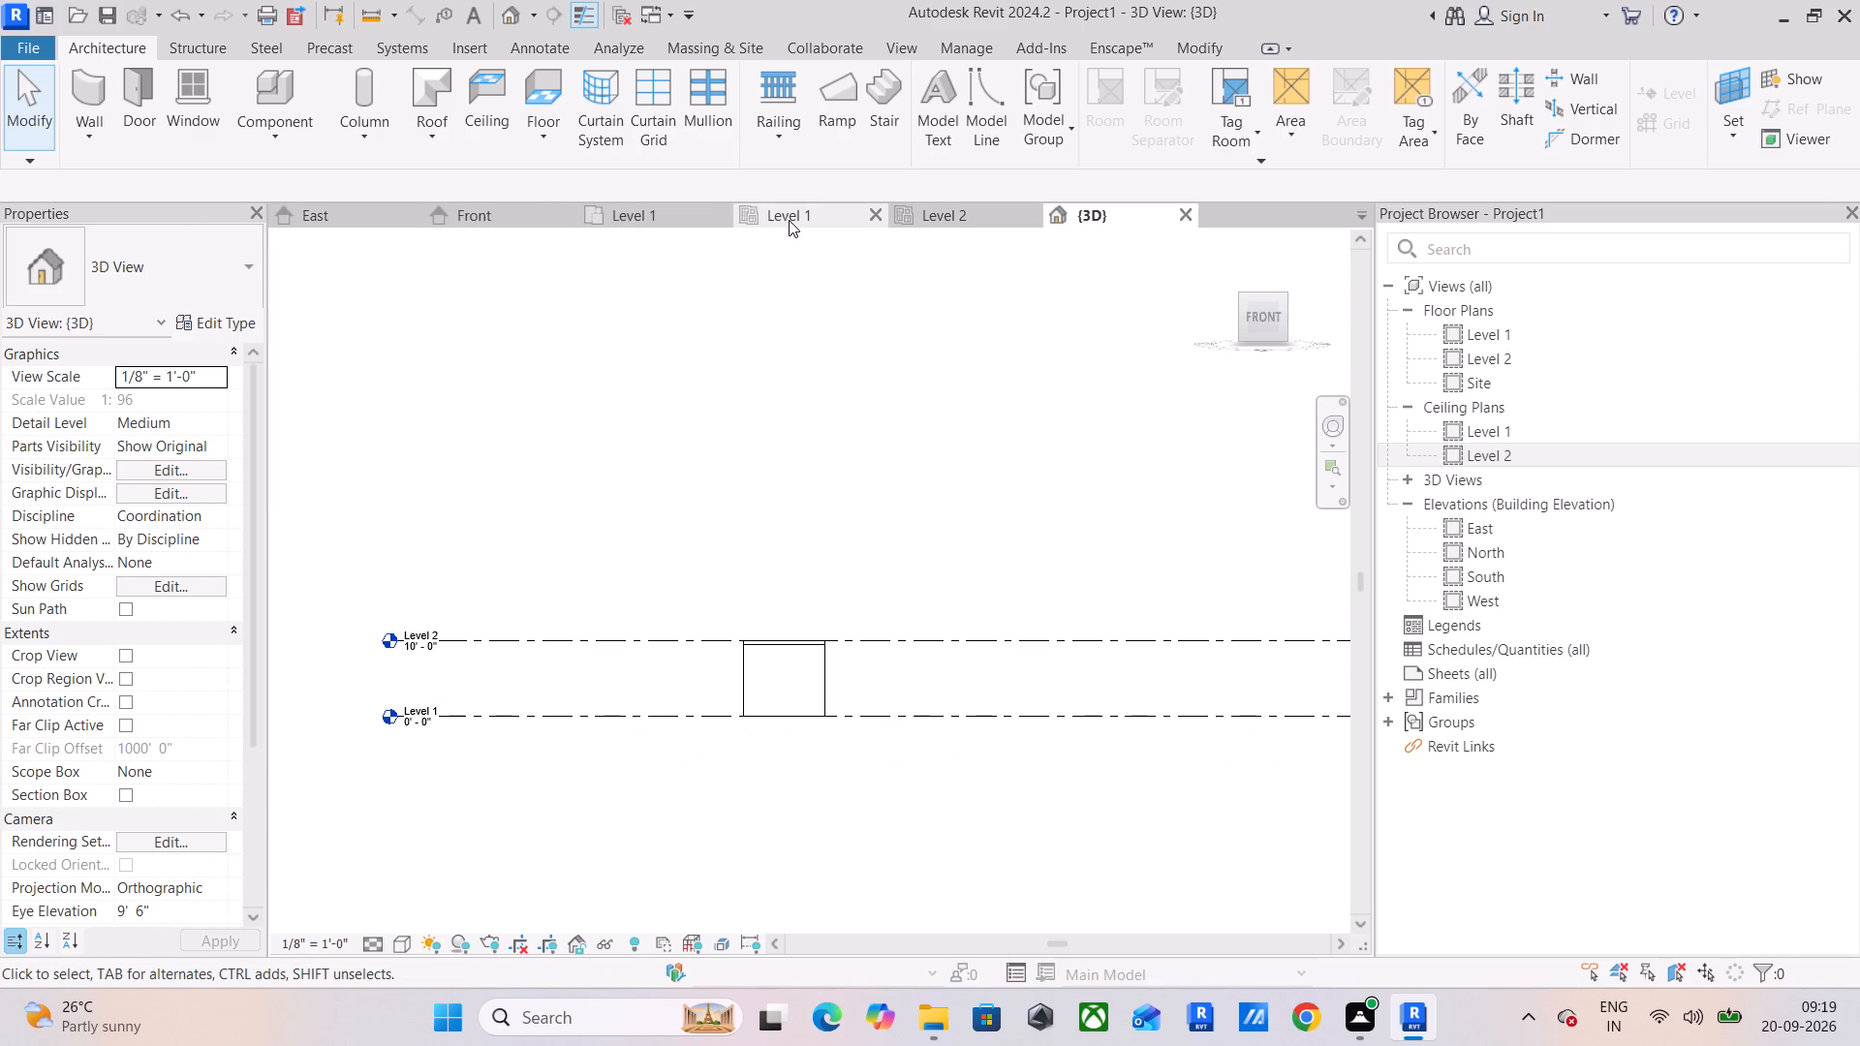
Place an automatic 2' x 4' ACT System ceiling inside the walls in the Level 1 reflected ceiling plan.
click(964, 214)
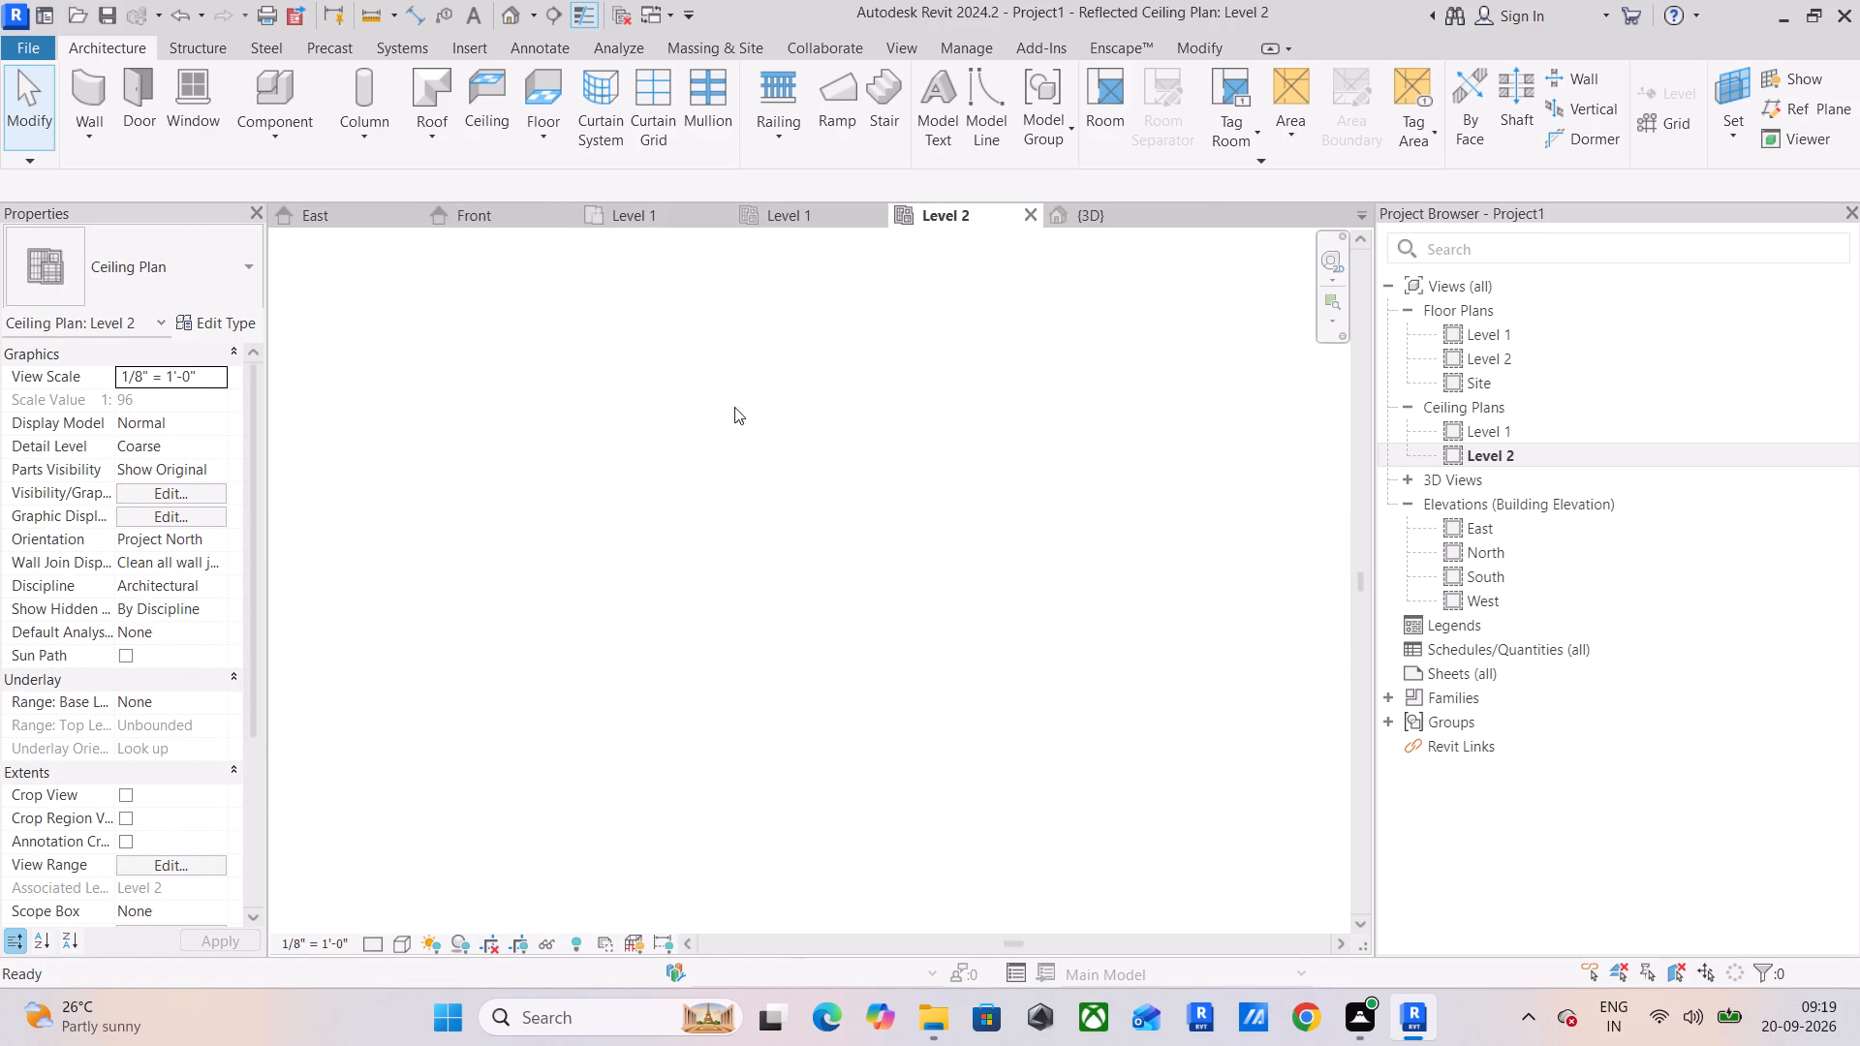
click(821, 214)
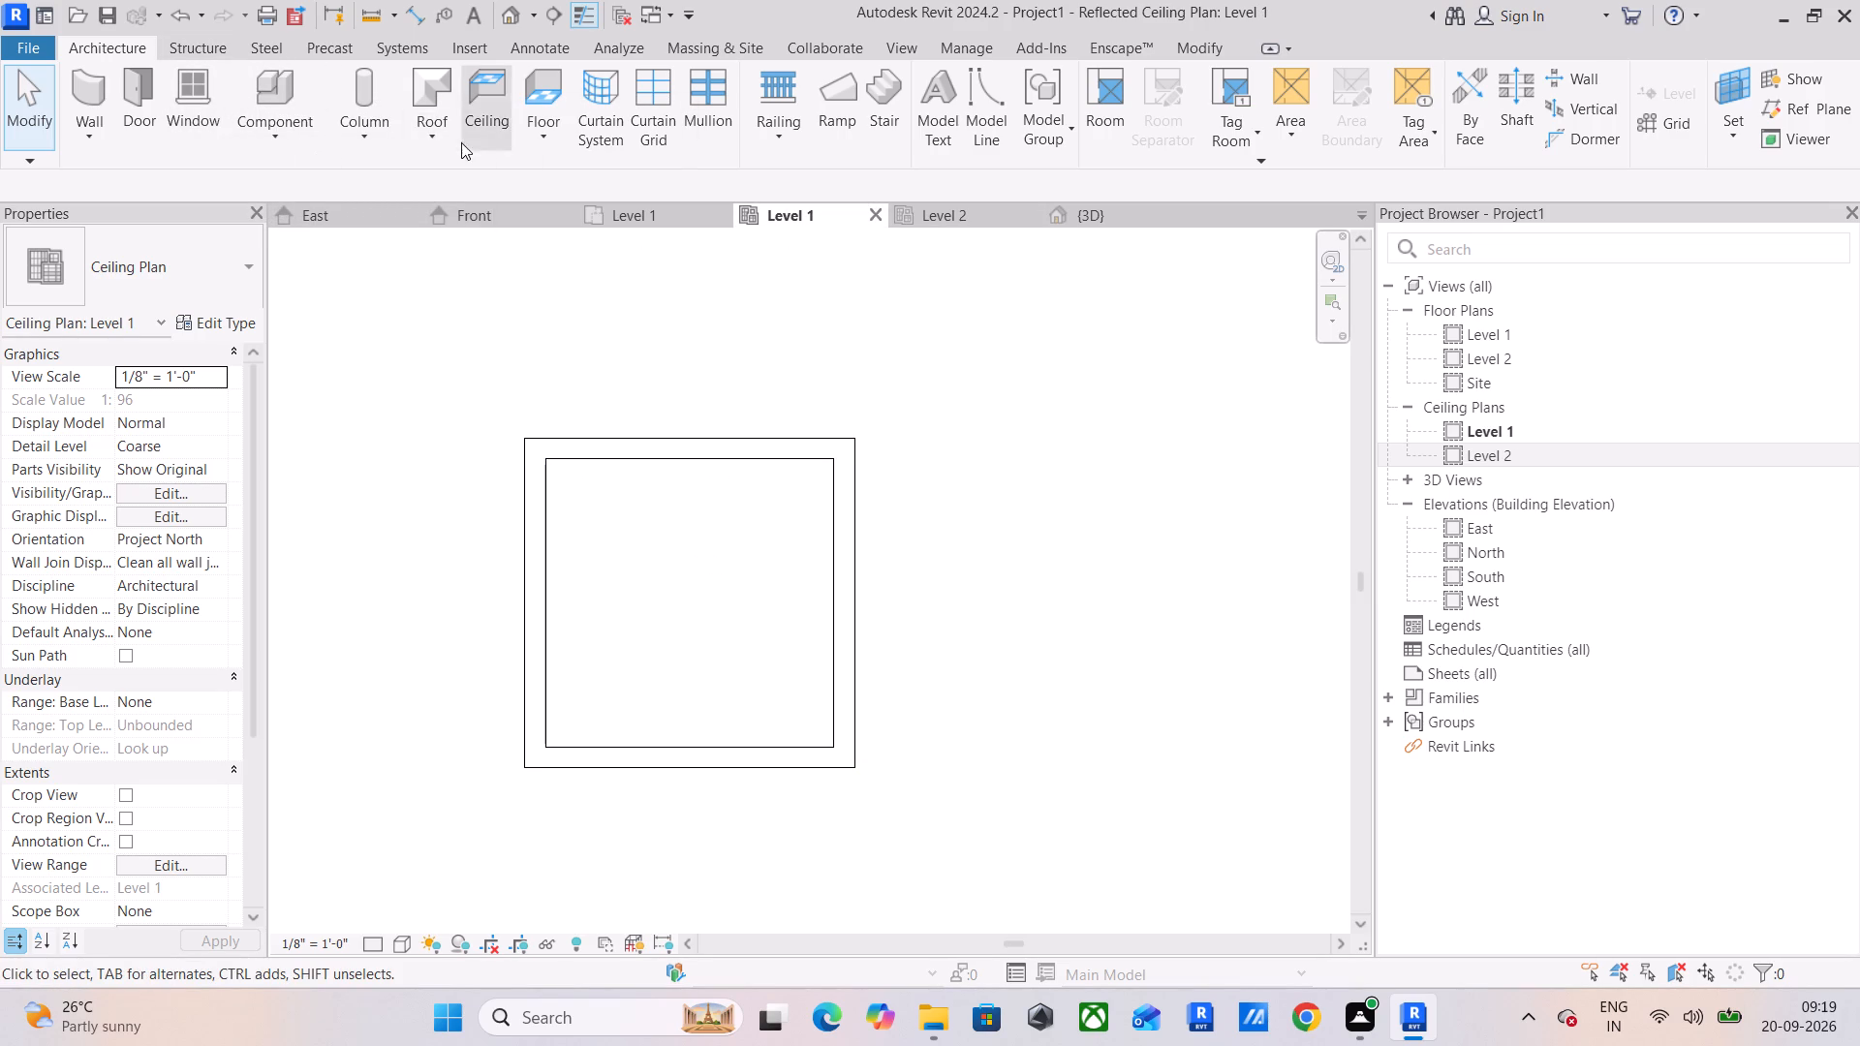
click(475, 112)
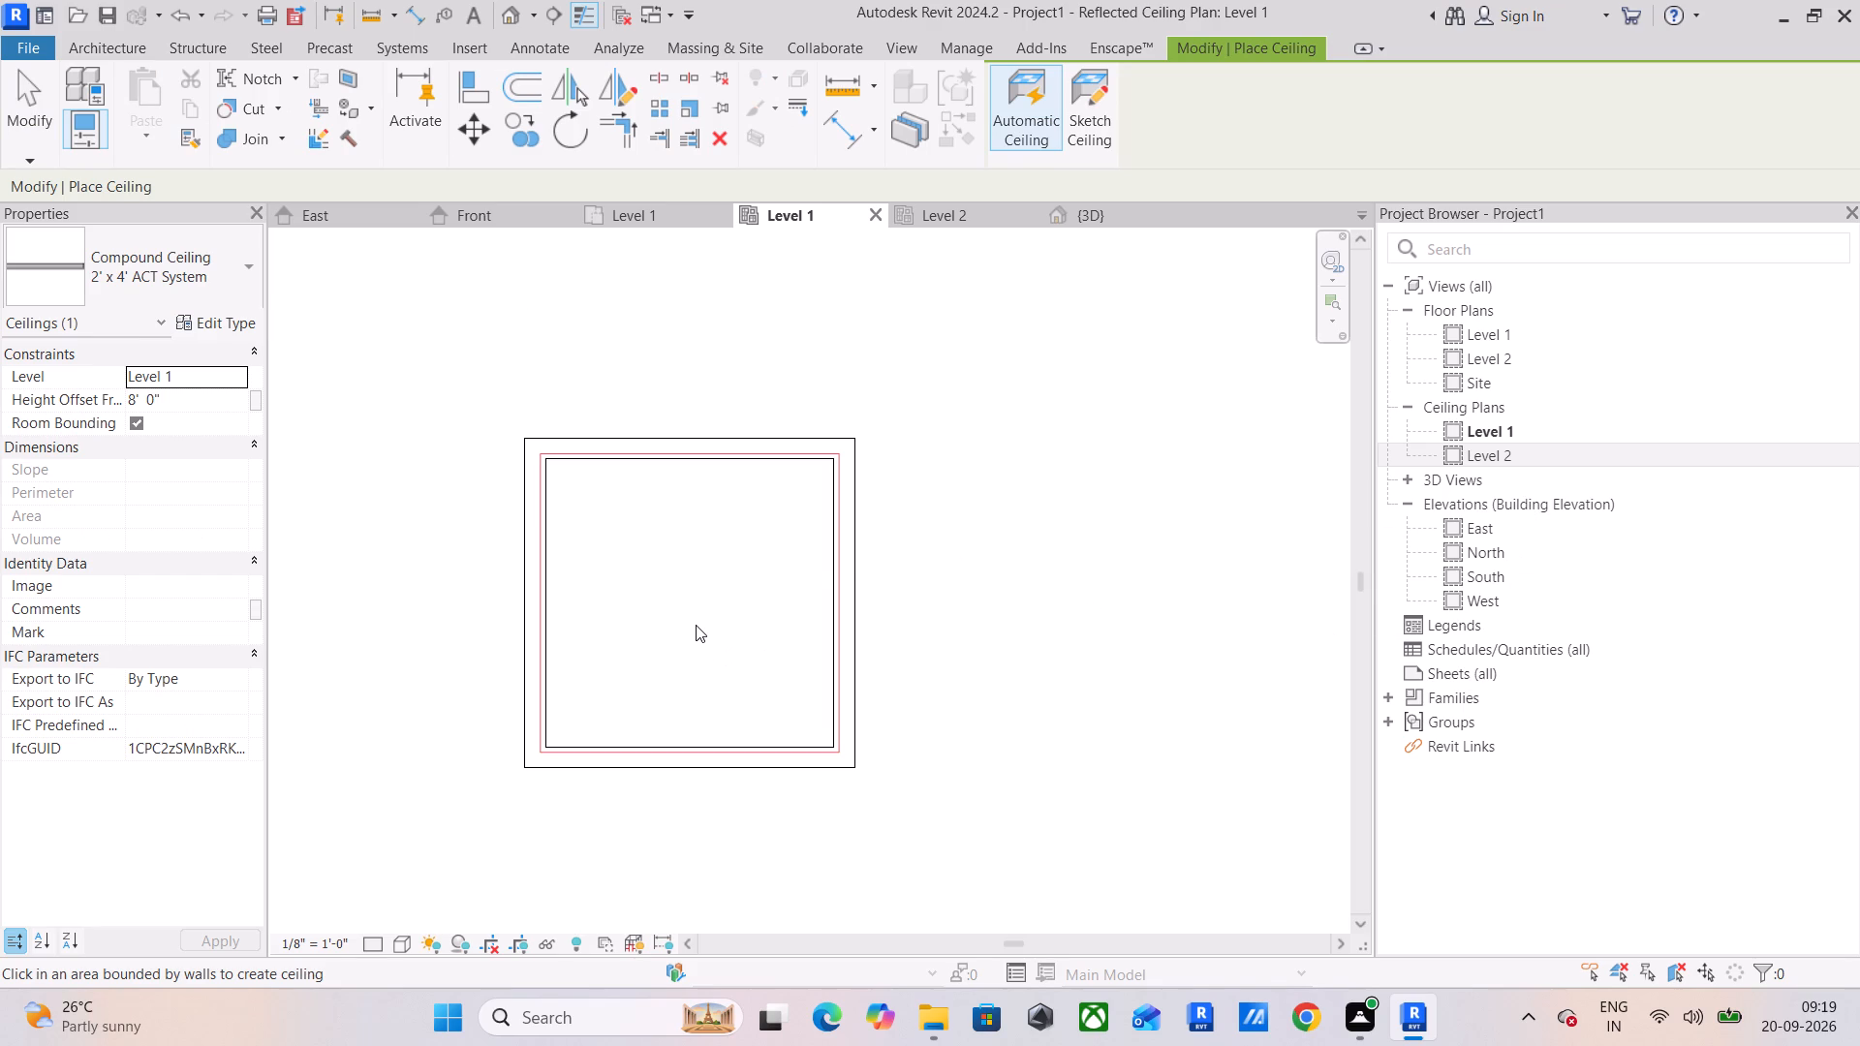
double_click(1487, 431)
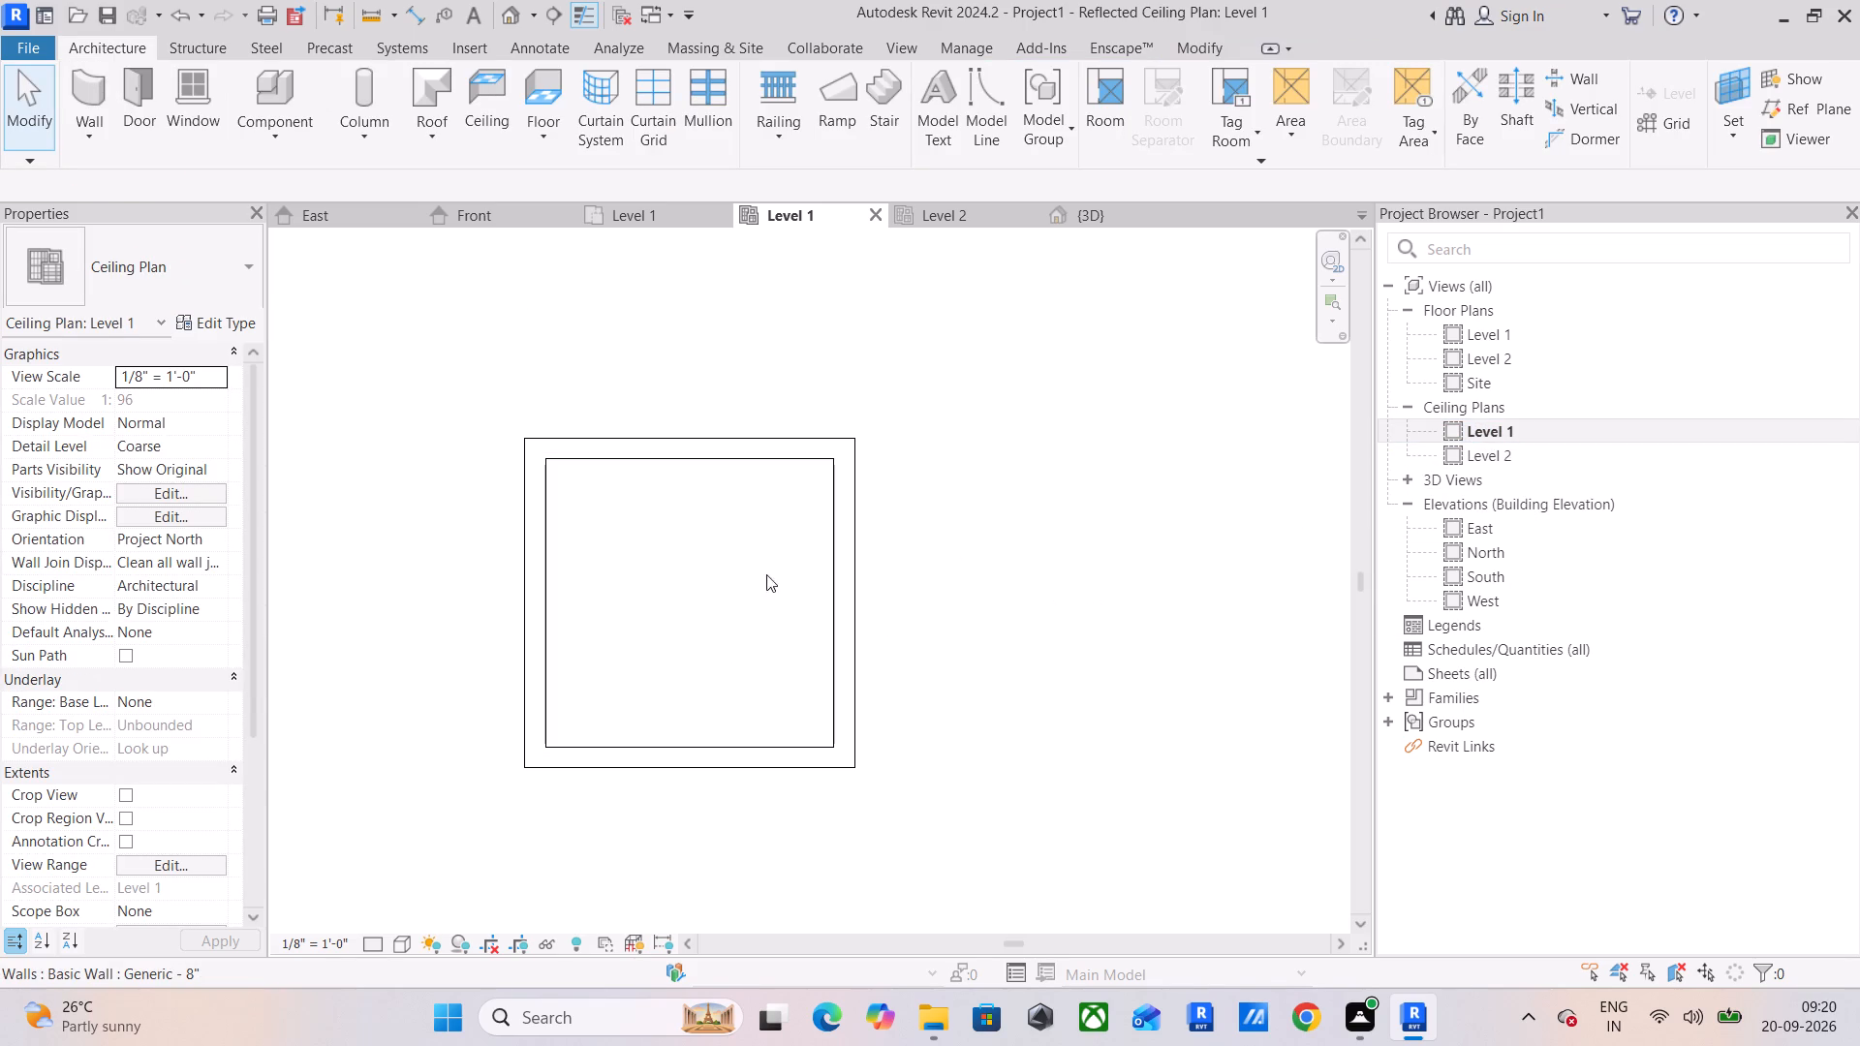
click(461, 110)
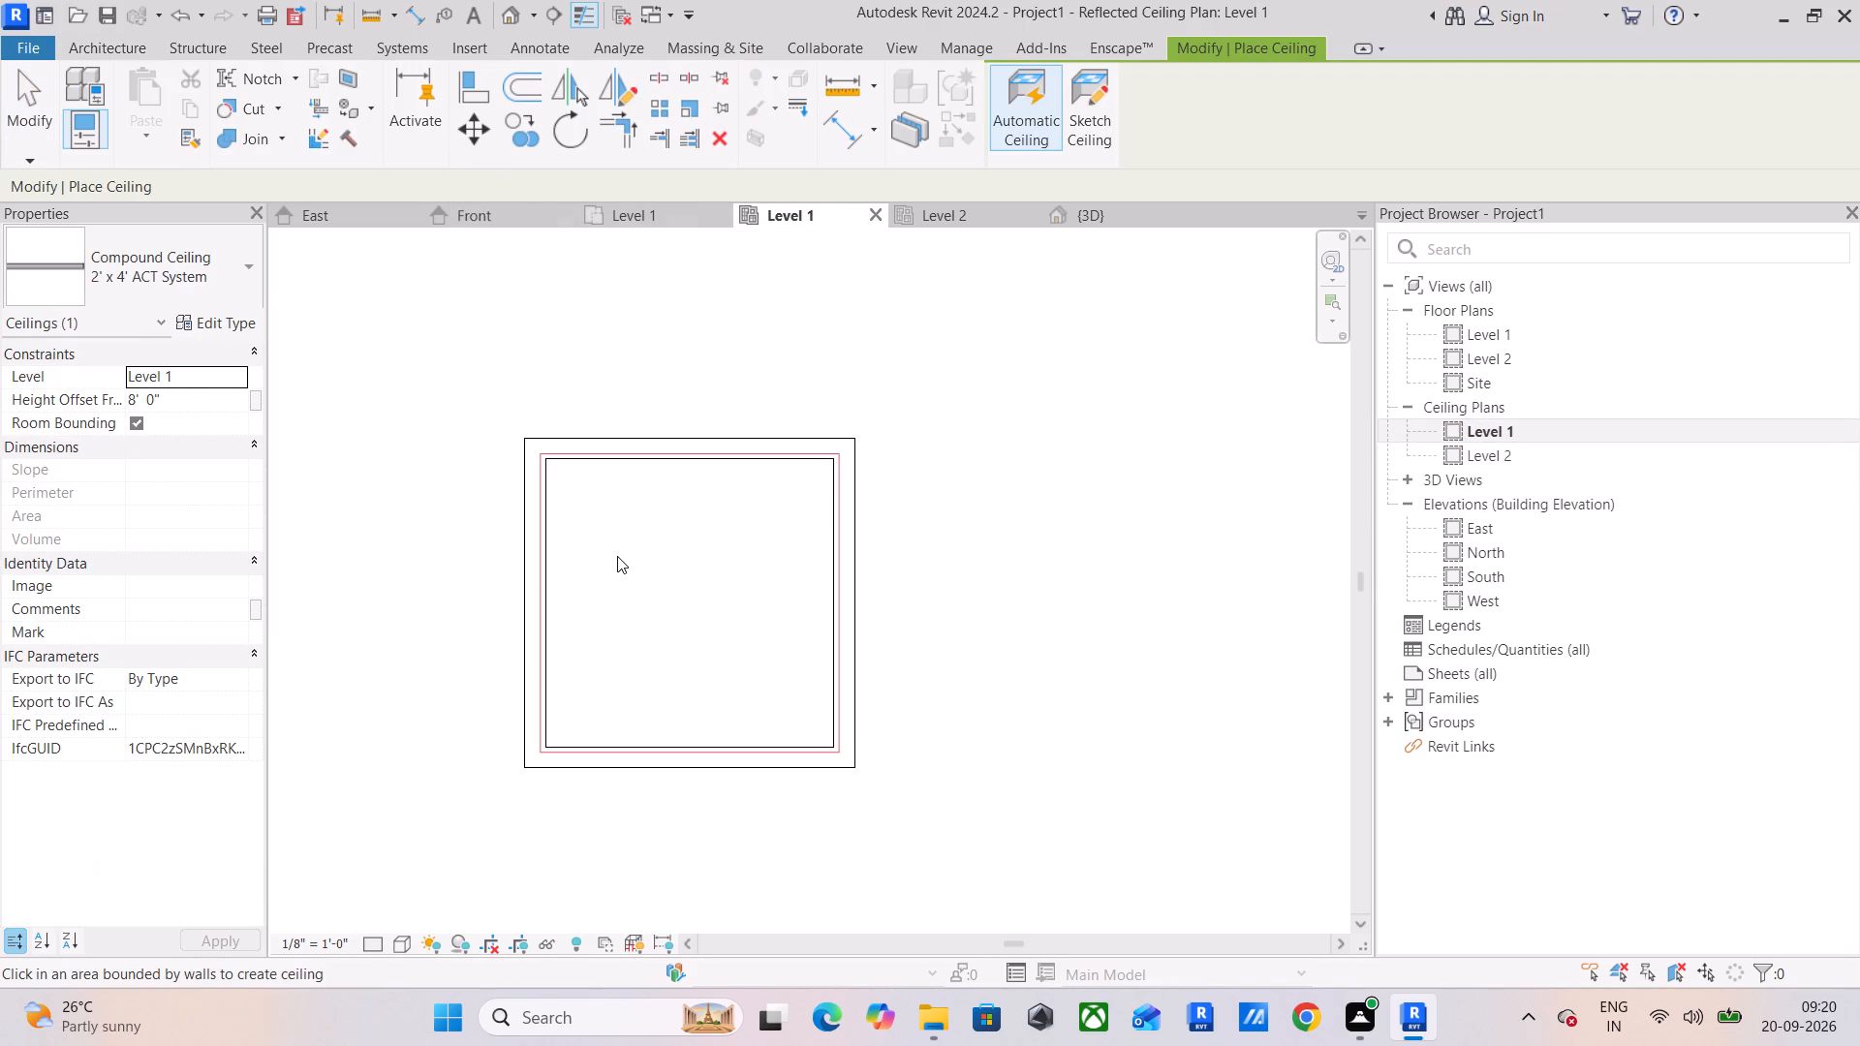
click(617, 559)
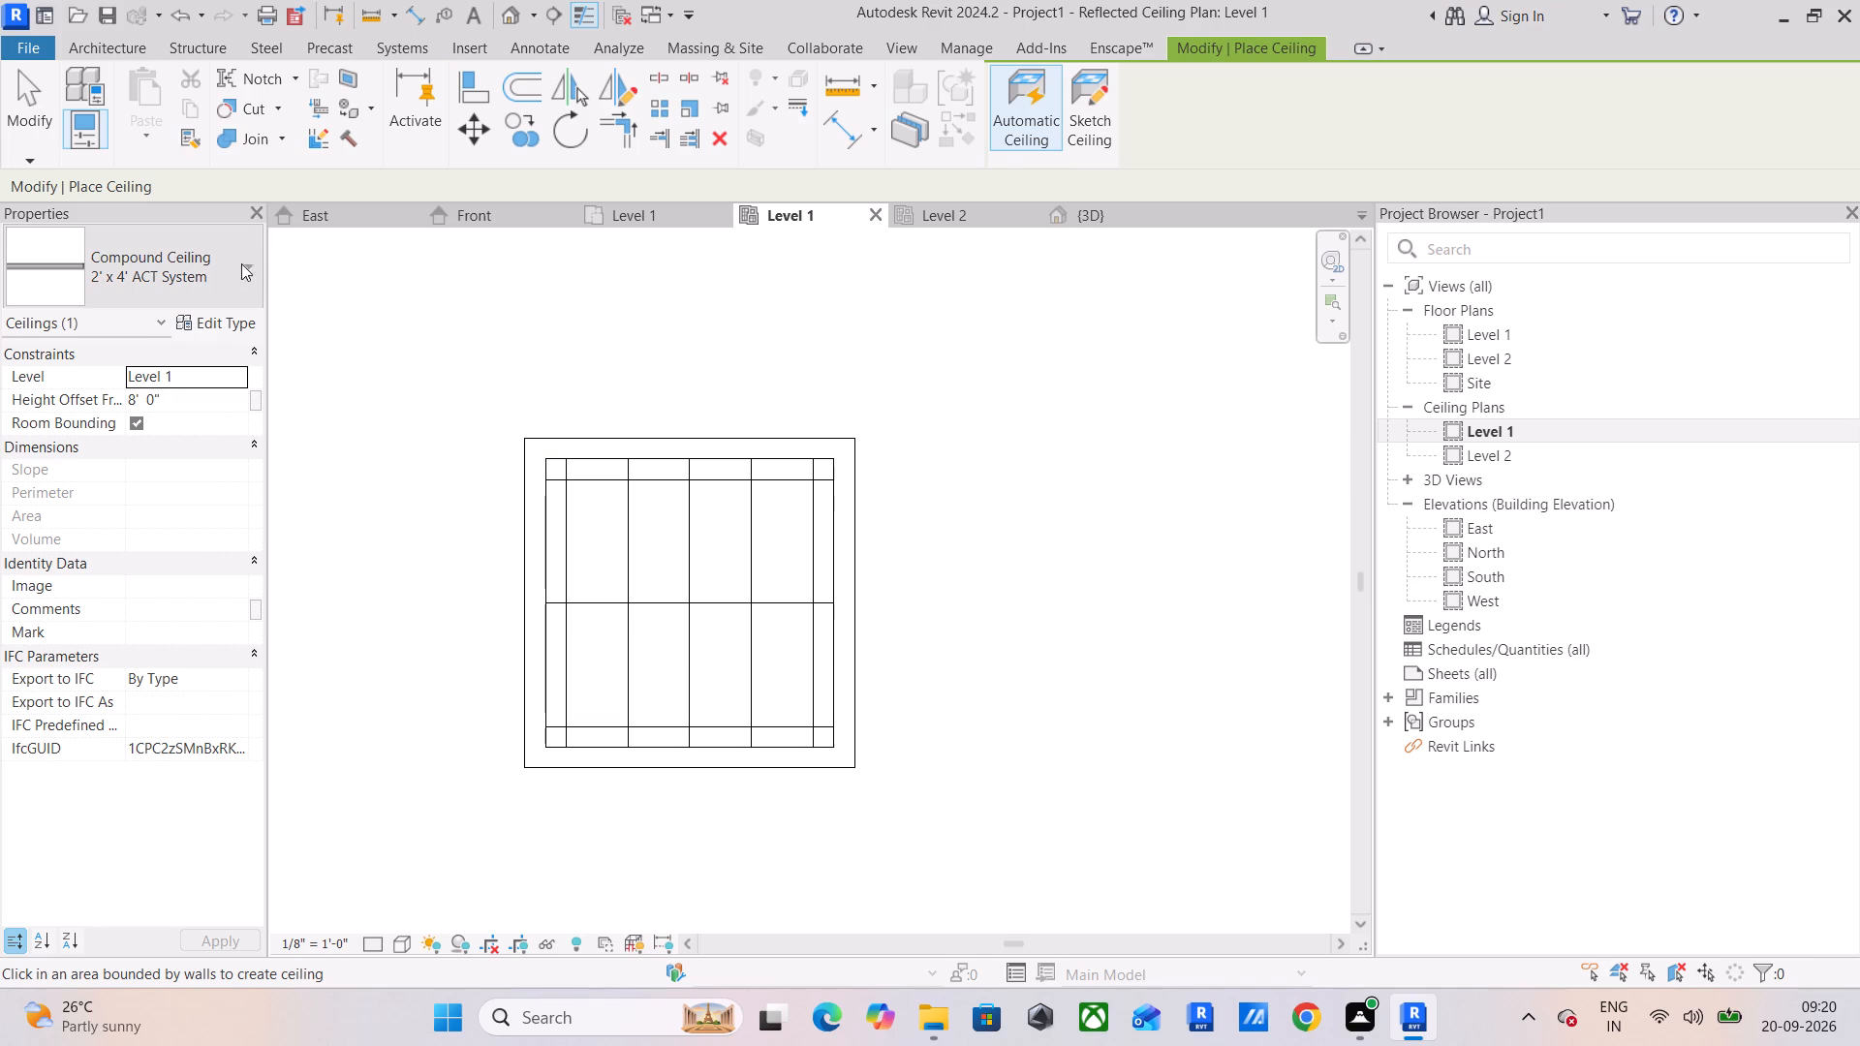
Place an automatic GWB on Mtl. Stud ceiling within the same walled room on Level 1.
click(235, 265)
click(138, 566)
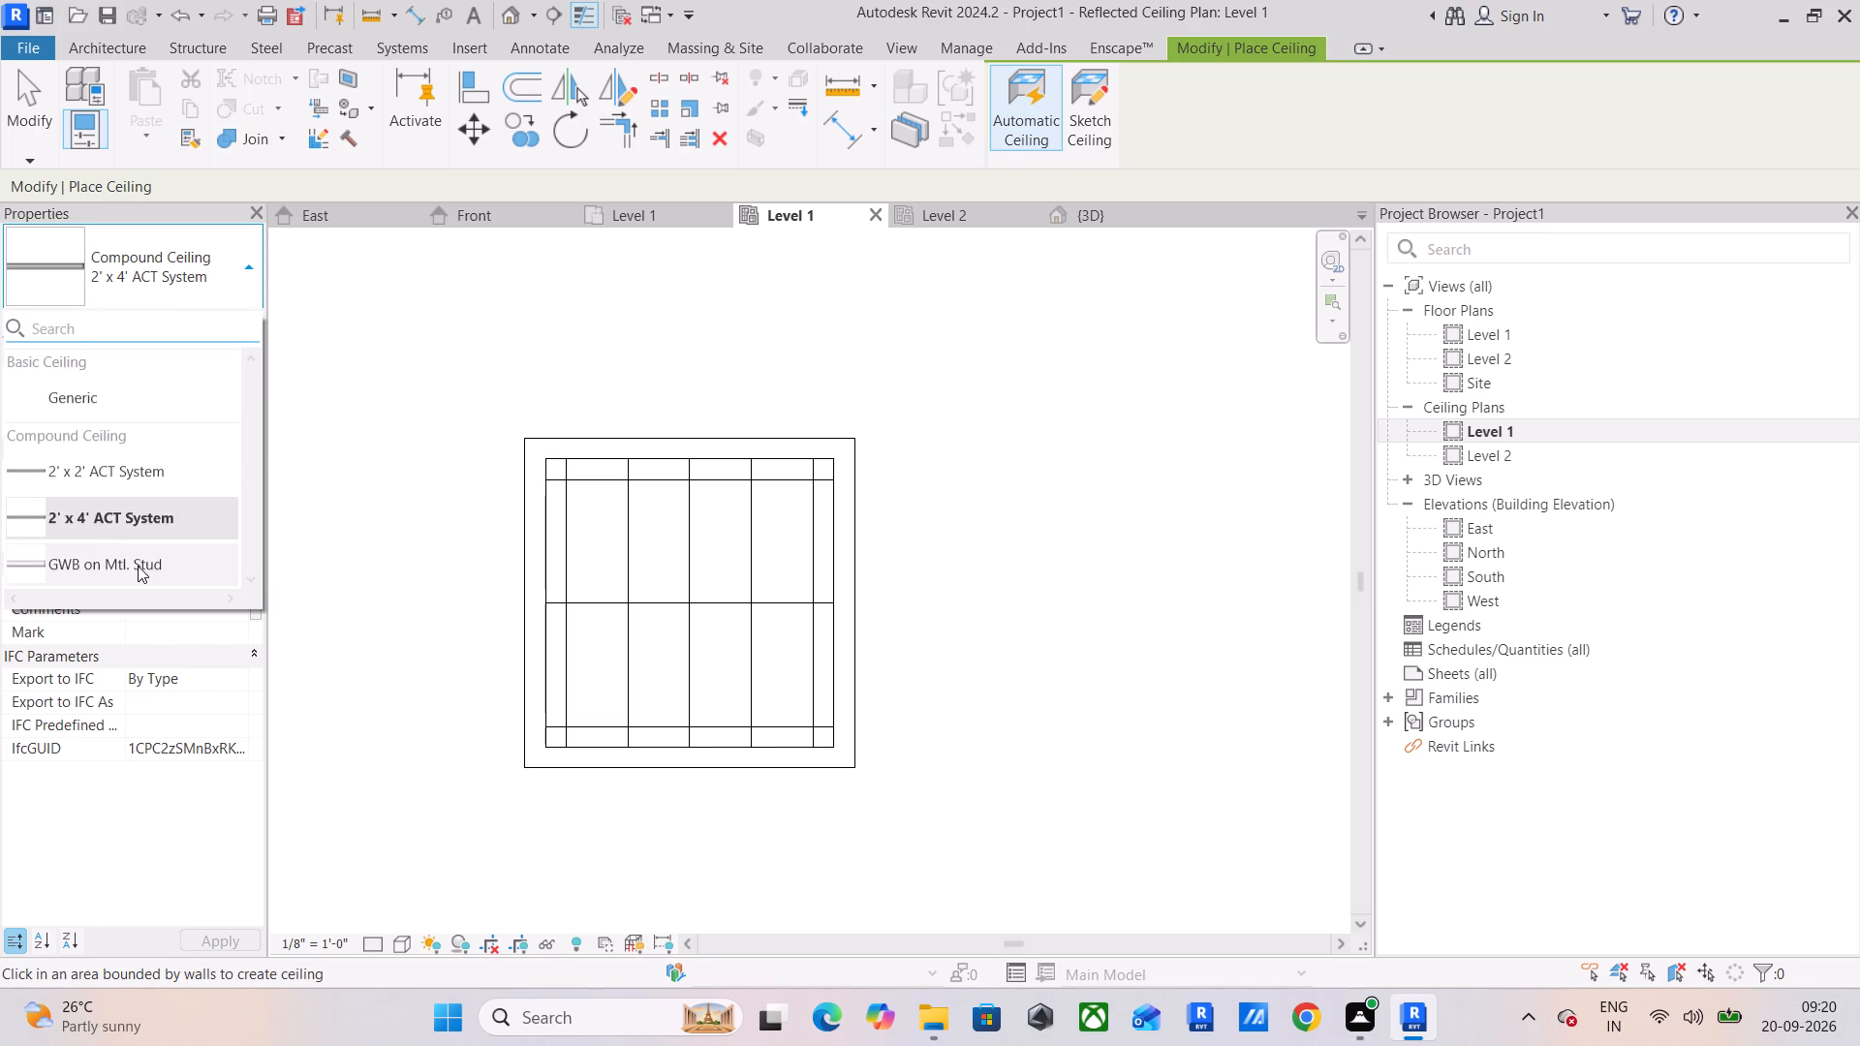
click(625, 536)
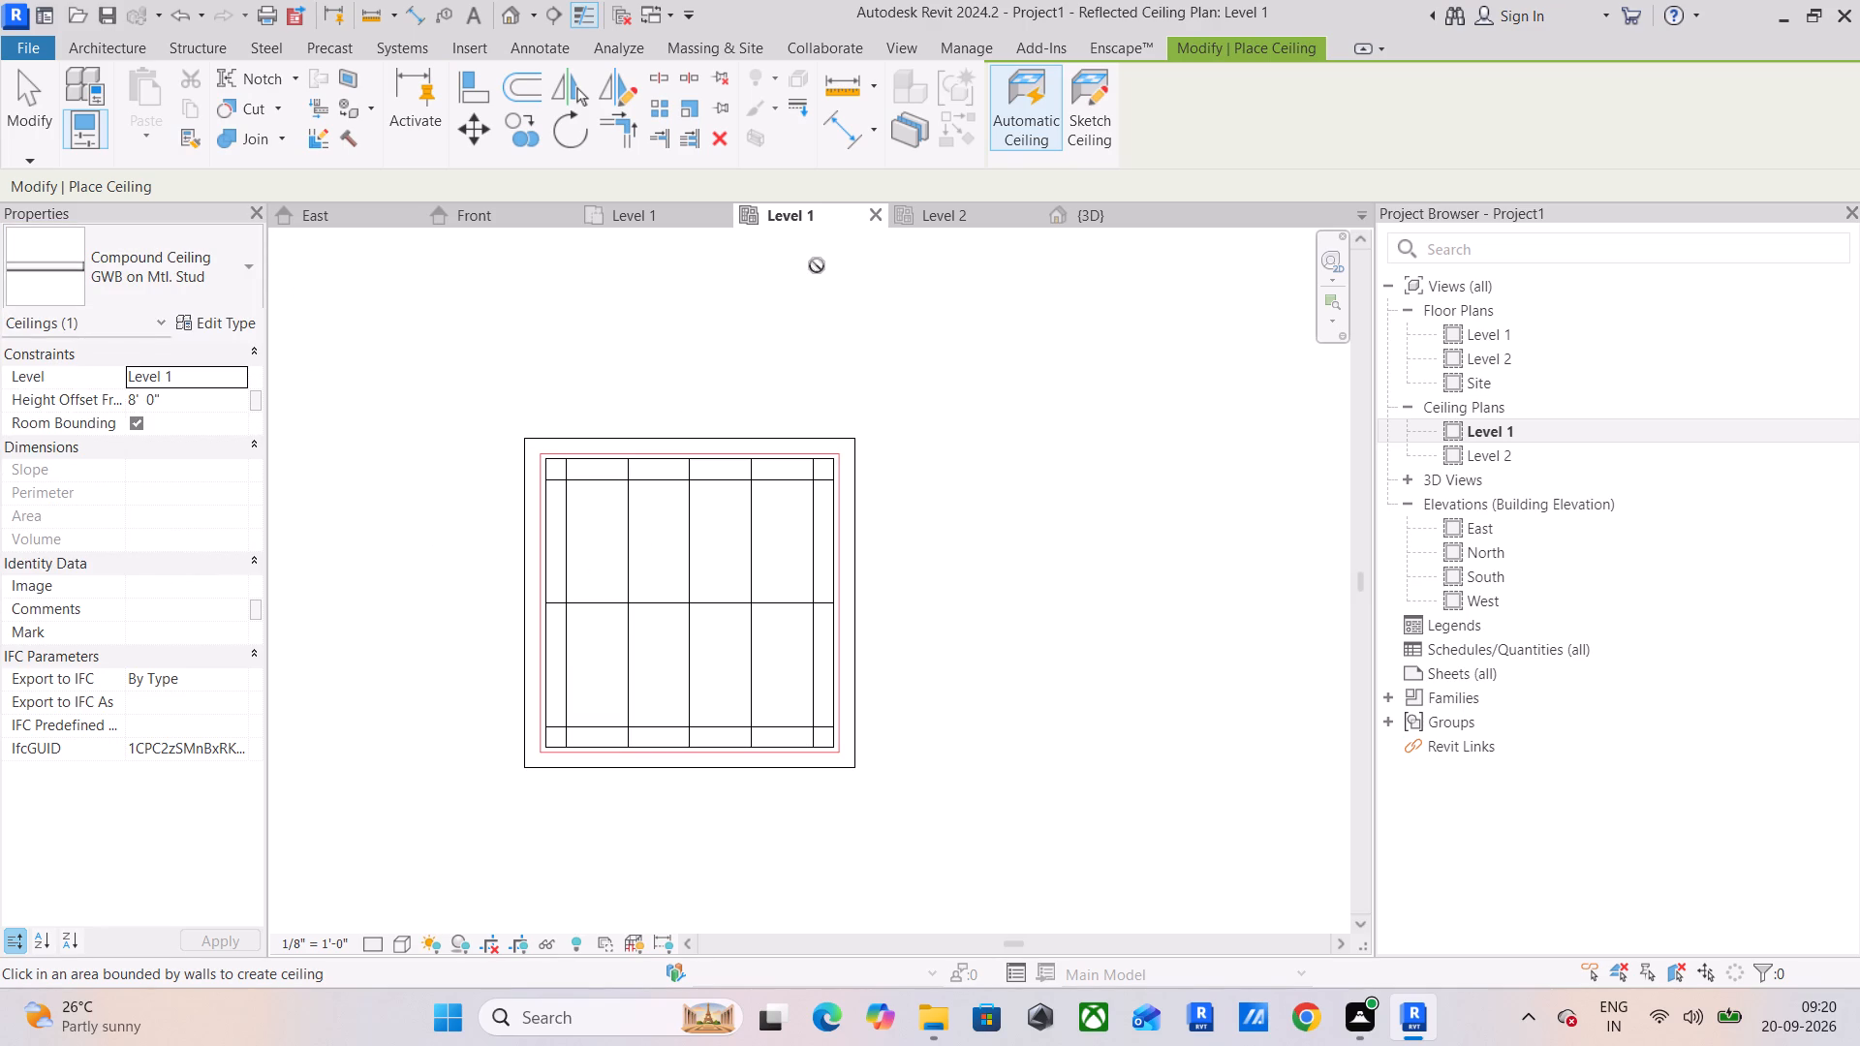
key(Escape)
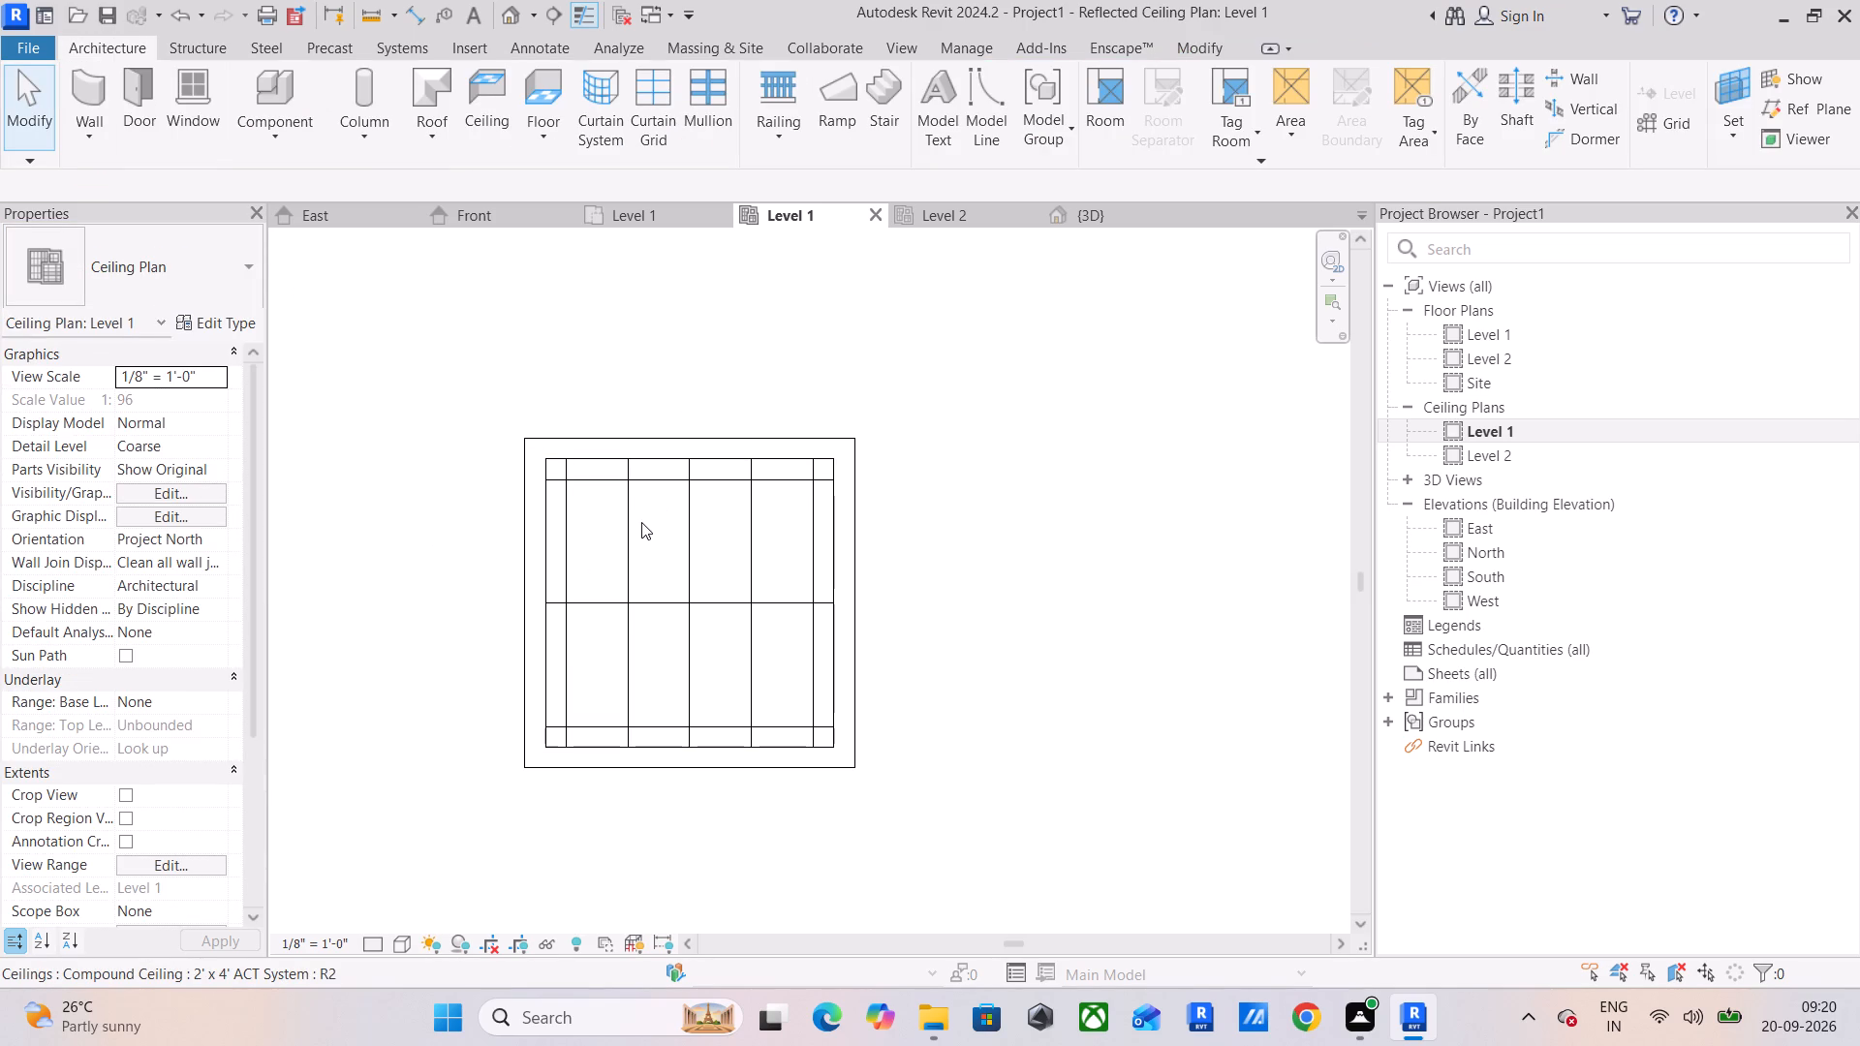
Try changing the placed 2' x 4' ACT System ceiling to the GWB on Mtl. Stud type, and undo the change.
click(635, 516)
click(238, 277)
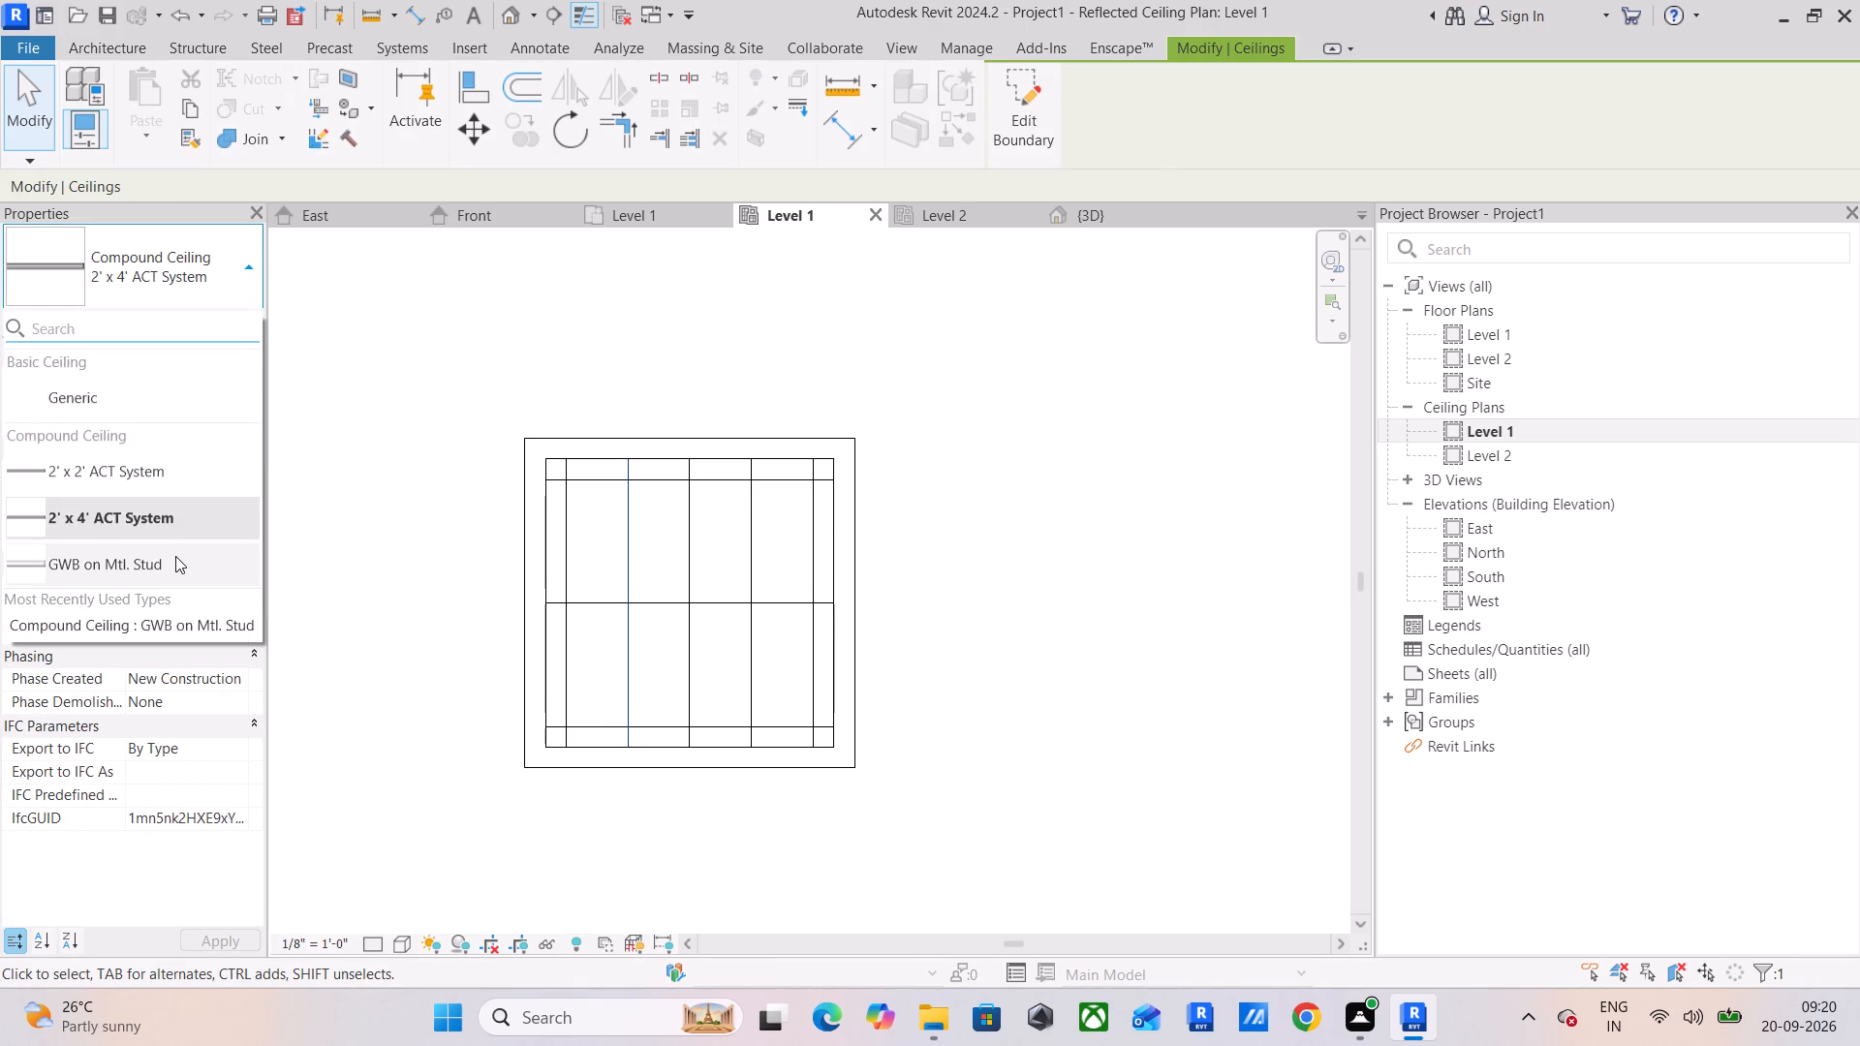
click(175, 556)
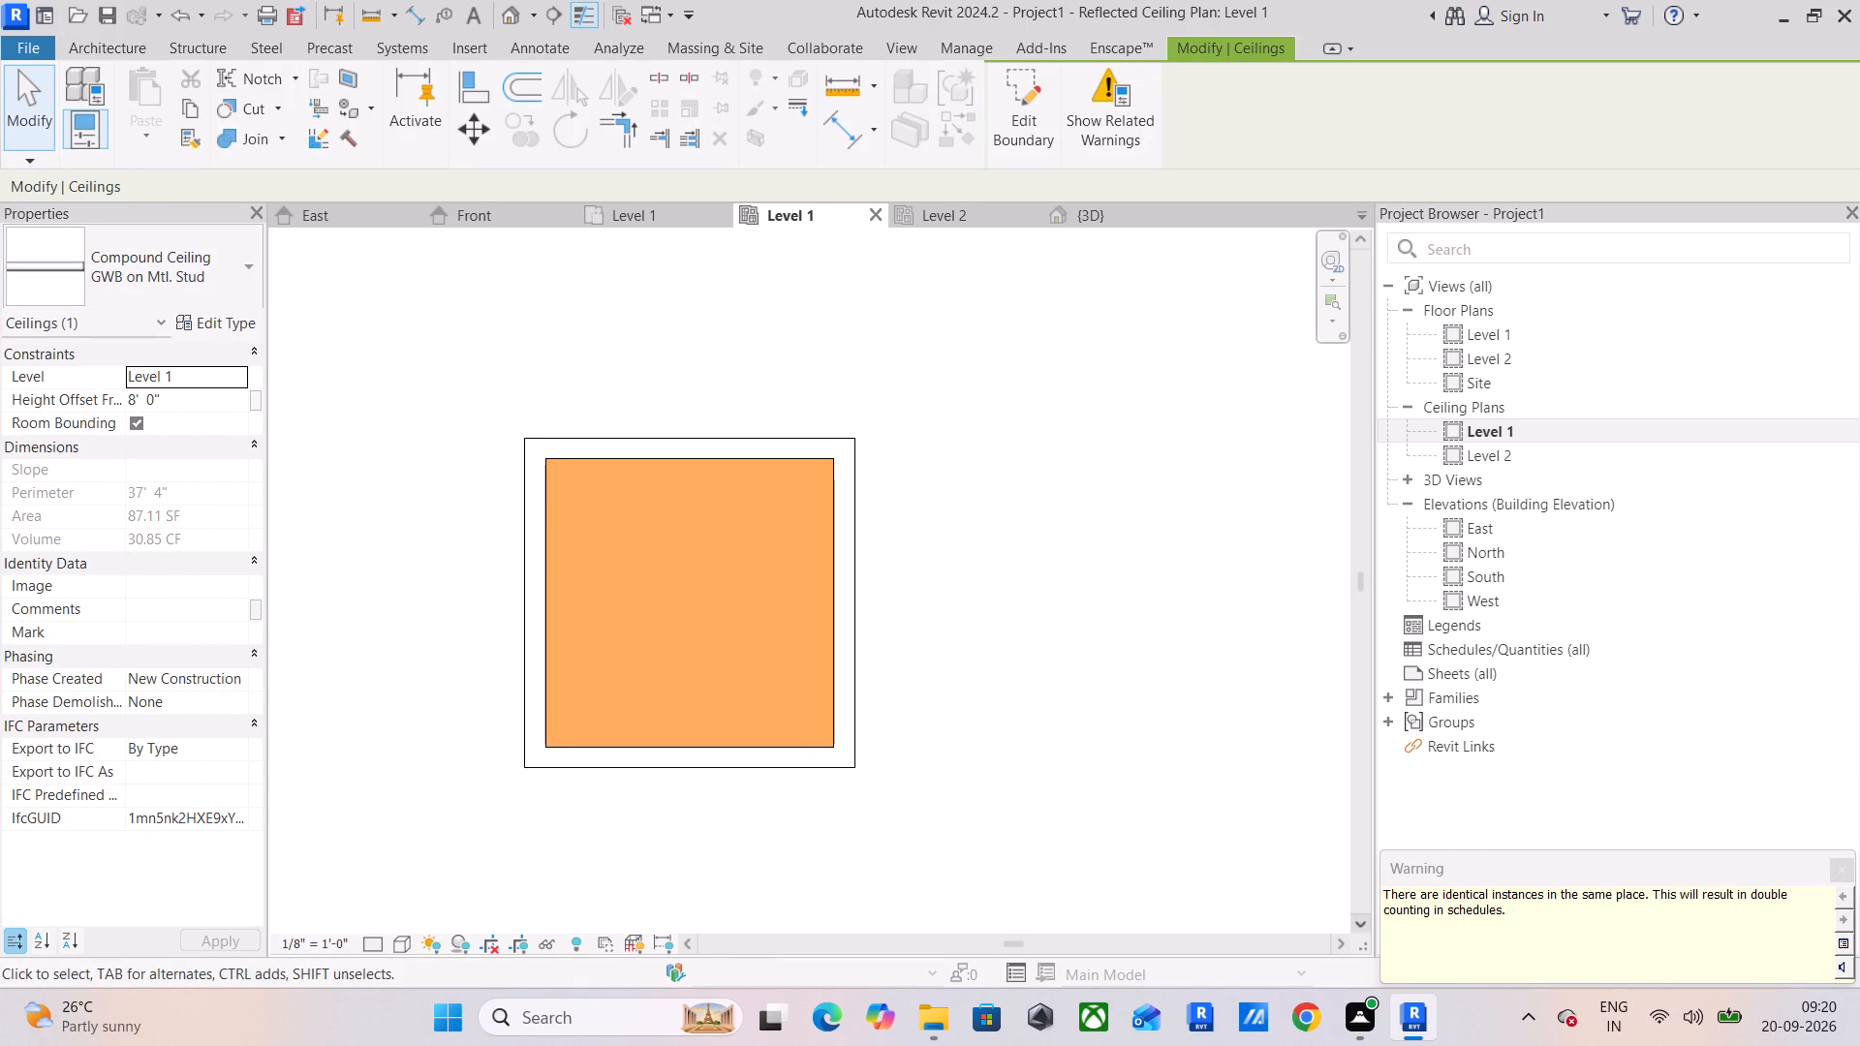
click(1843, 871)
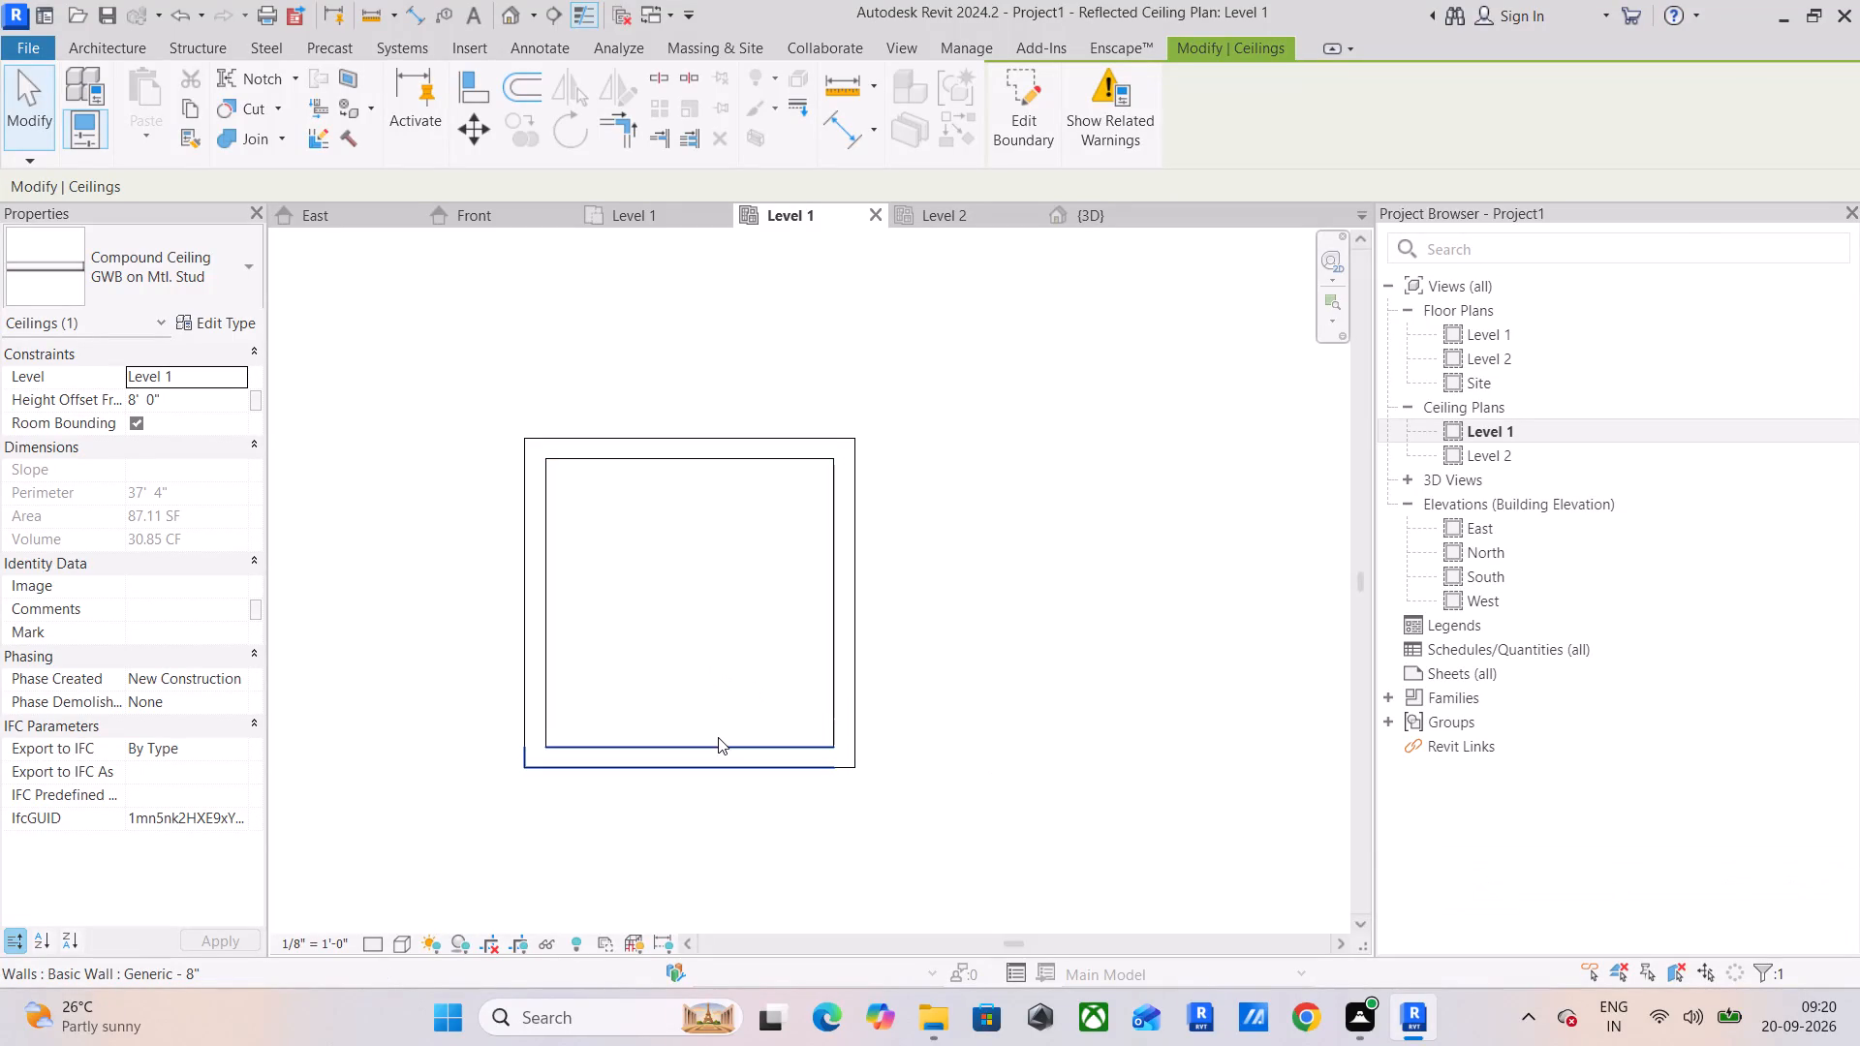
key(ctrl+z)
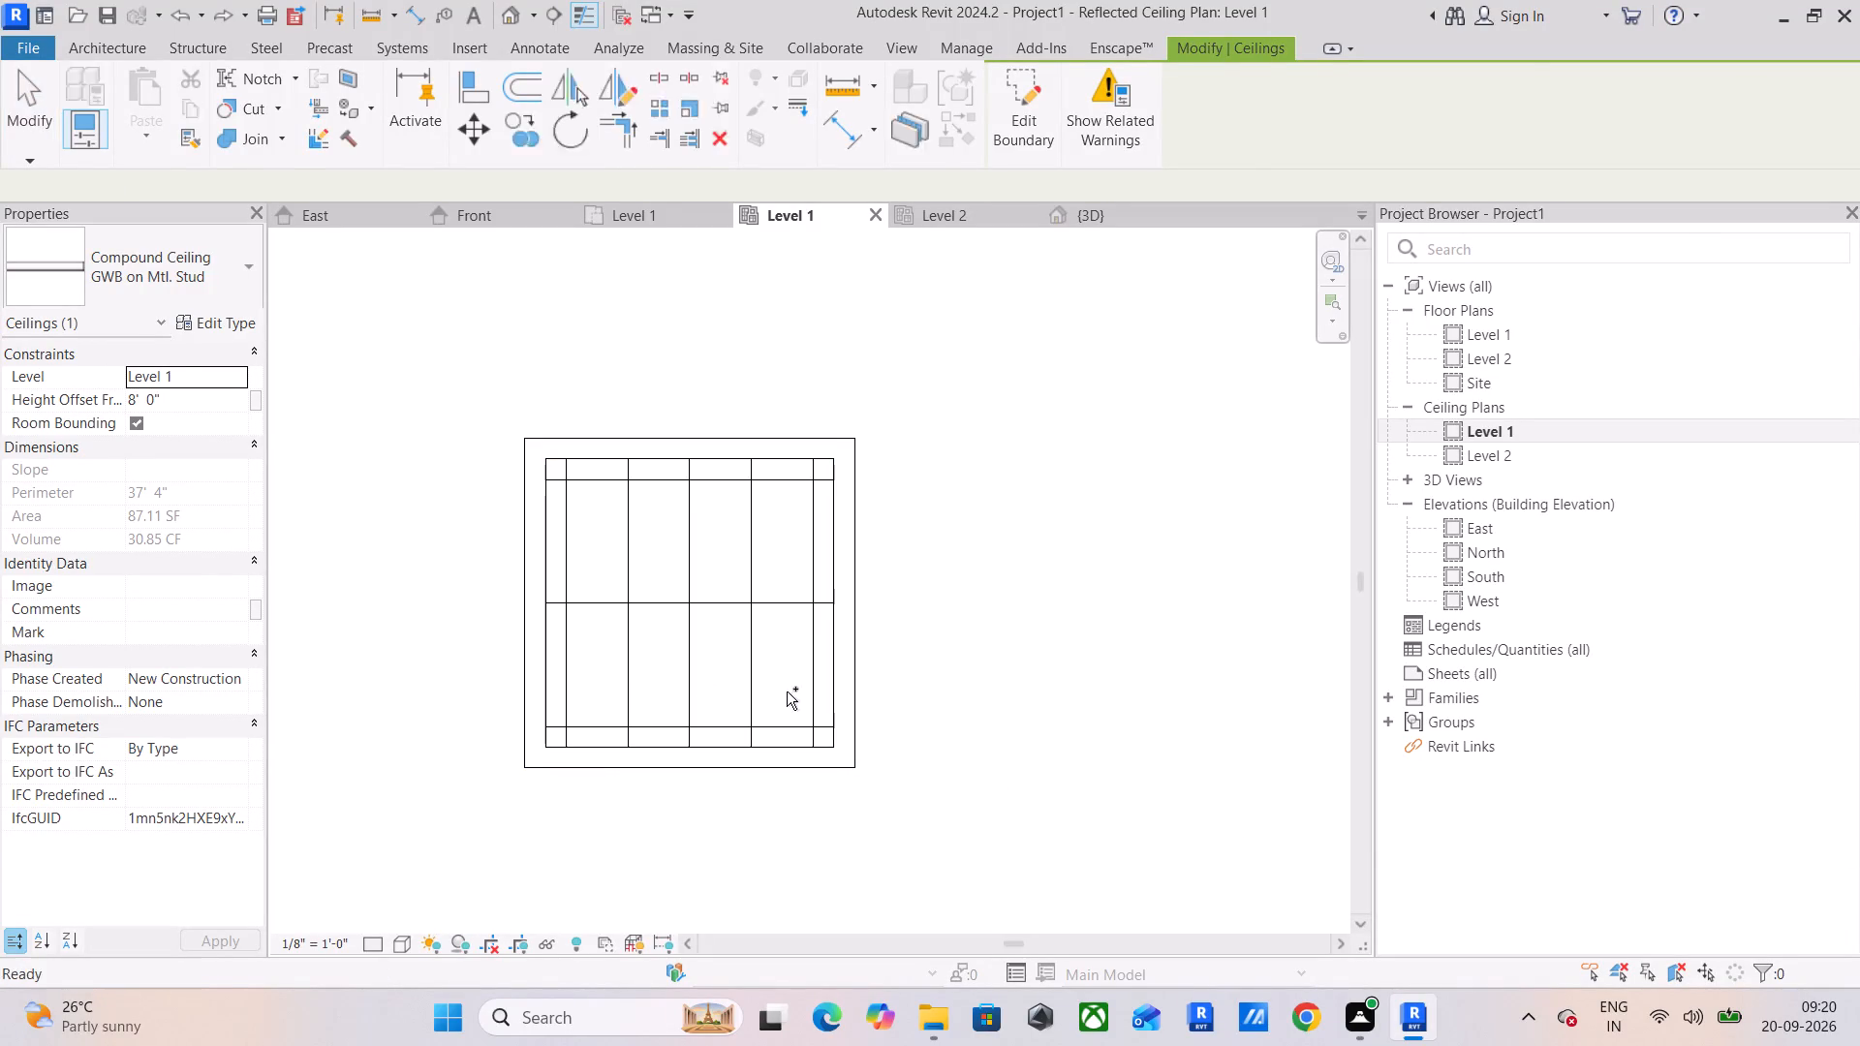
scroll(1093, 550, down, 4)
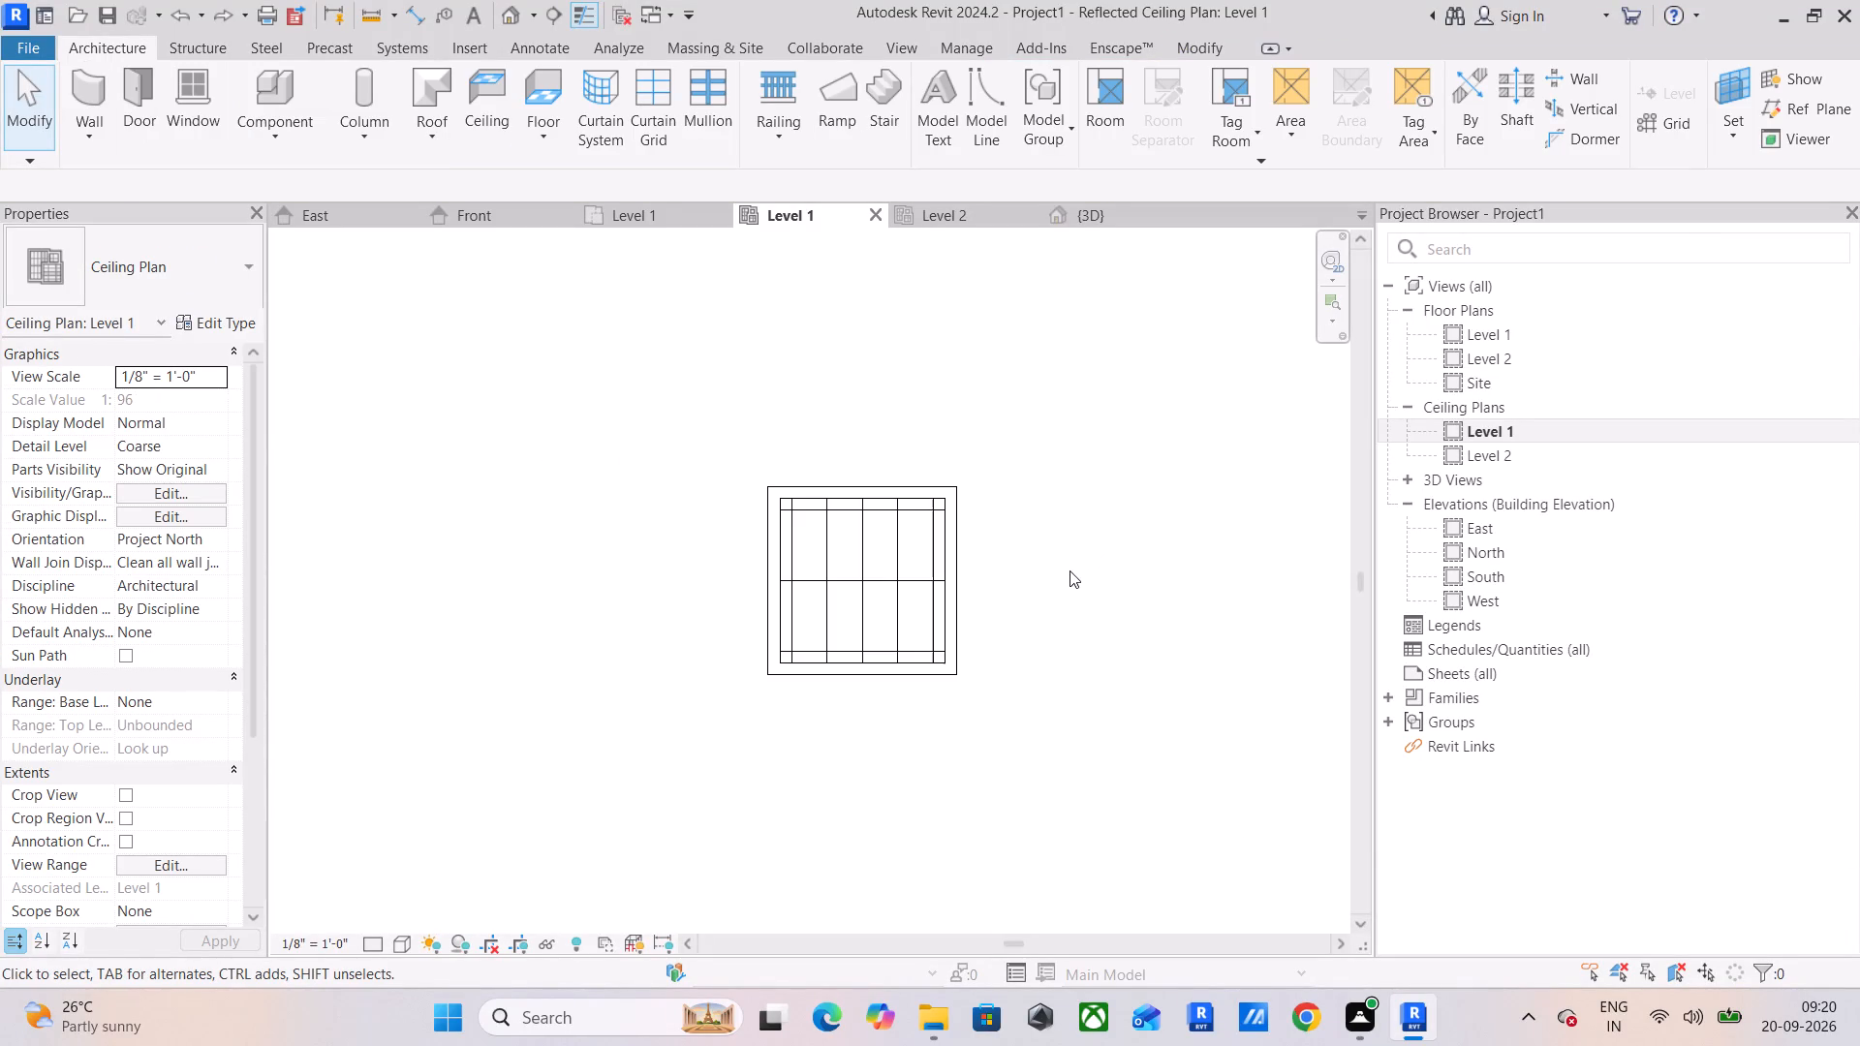
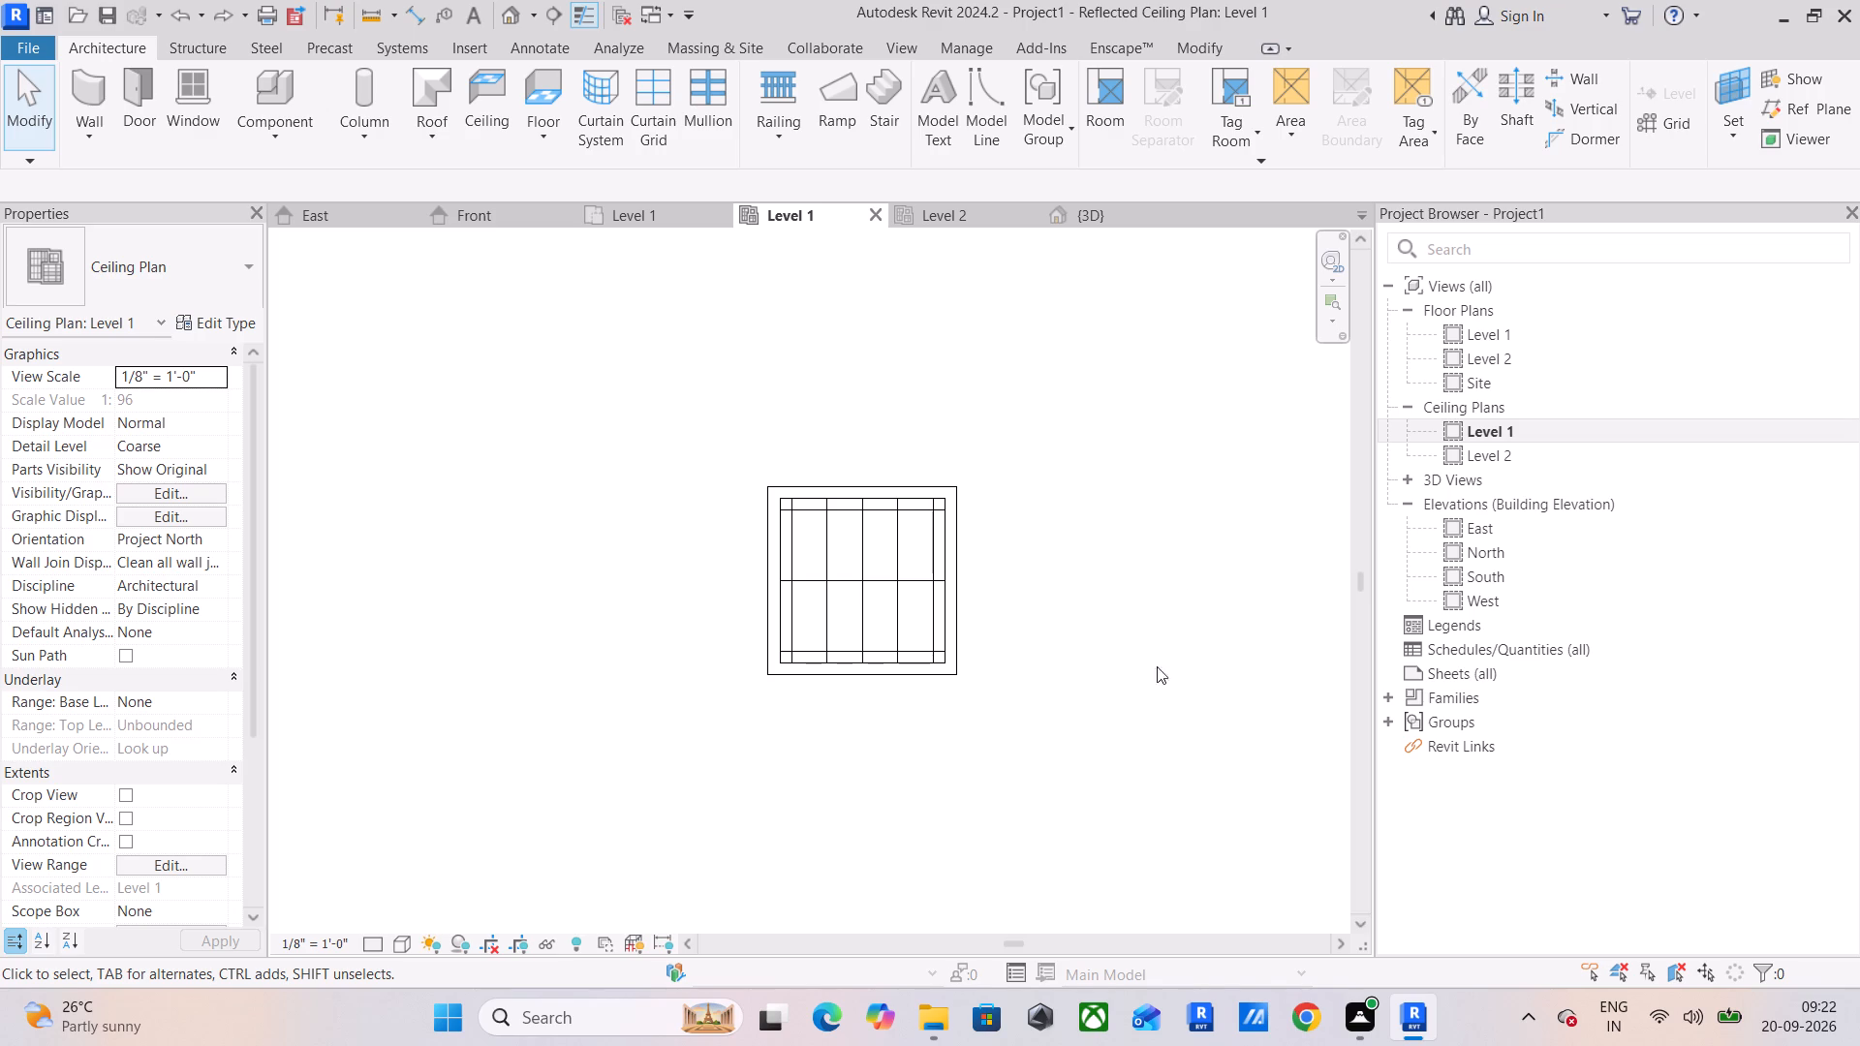
Start an in-place component in the Generic Models category from the Level 1 ceiling plan, keeping the default name.
scroll(889, 535, up, 5)
middle_drag(884, 536, 881, 533)
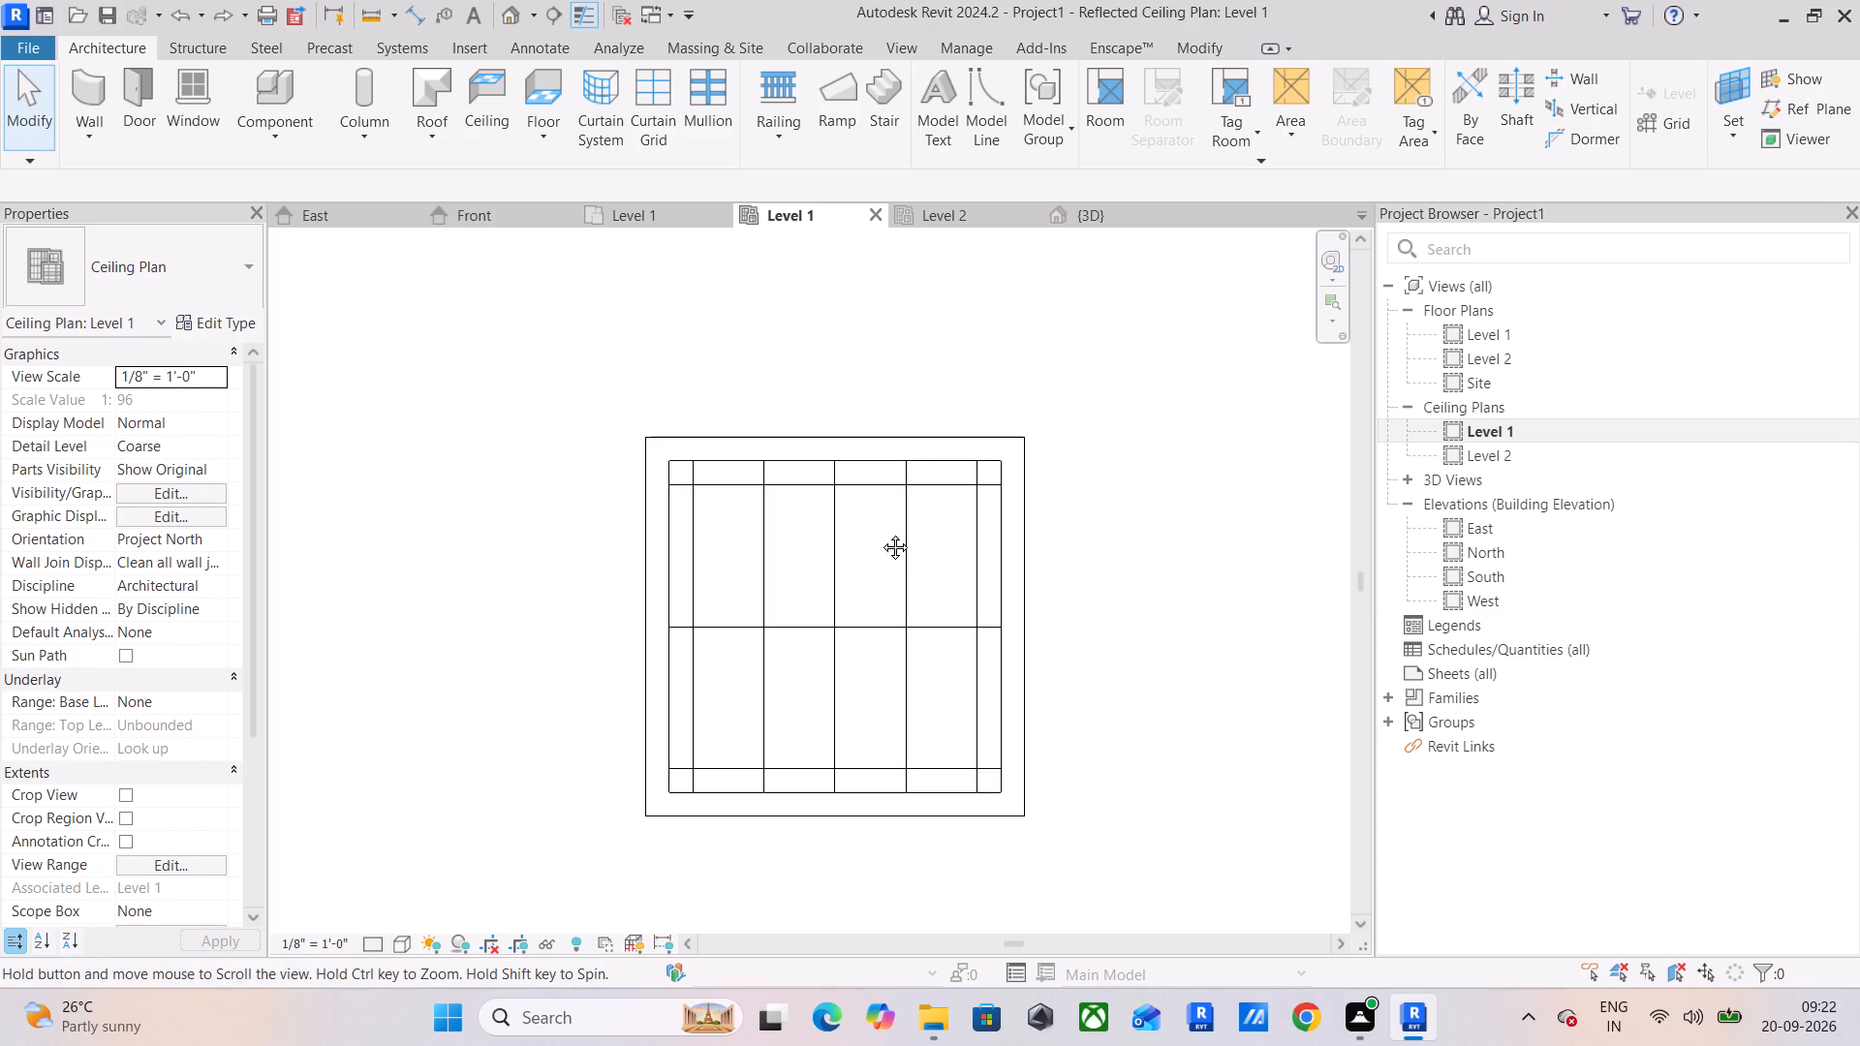
middle_drag(881, 533, 745, 482)
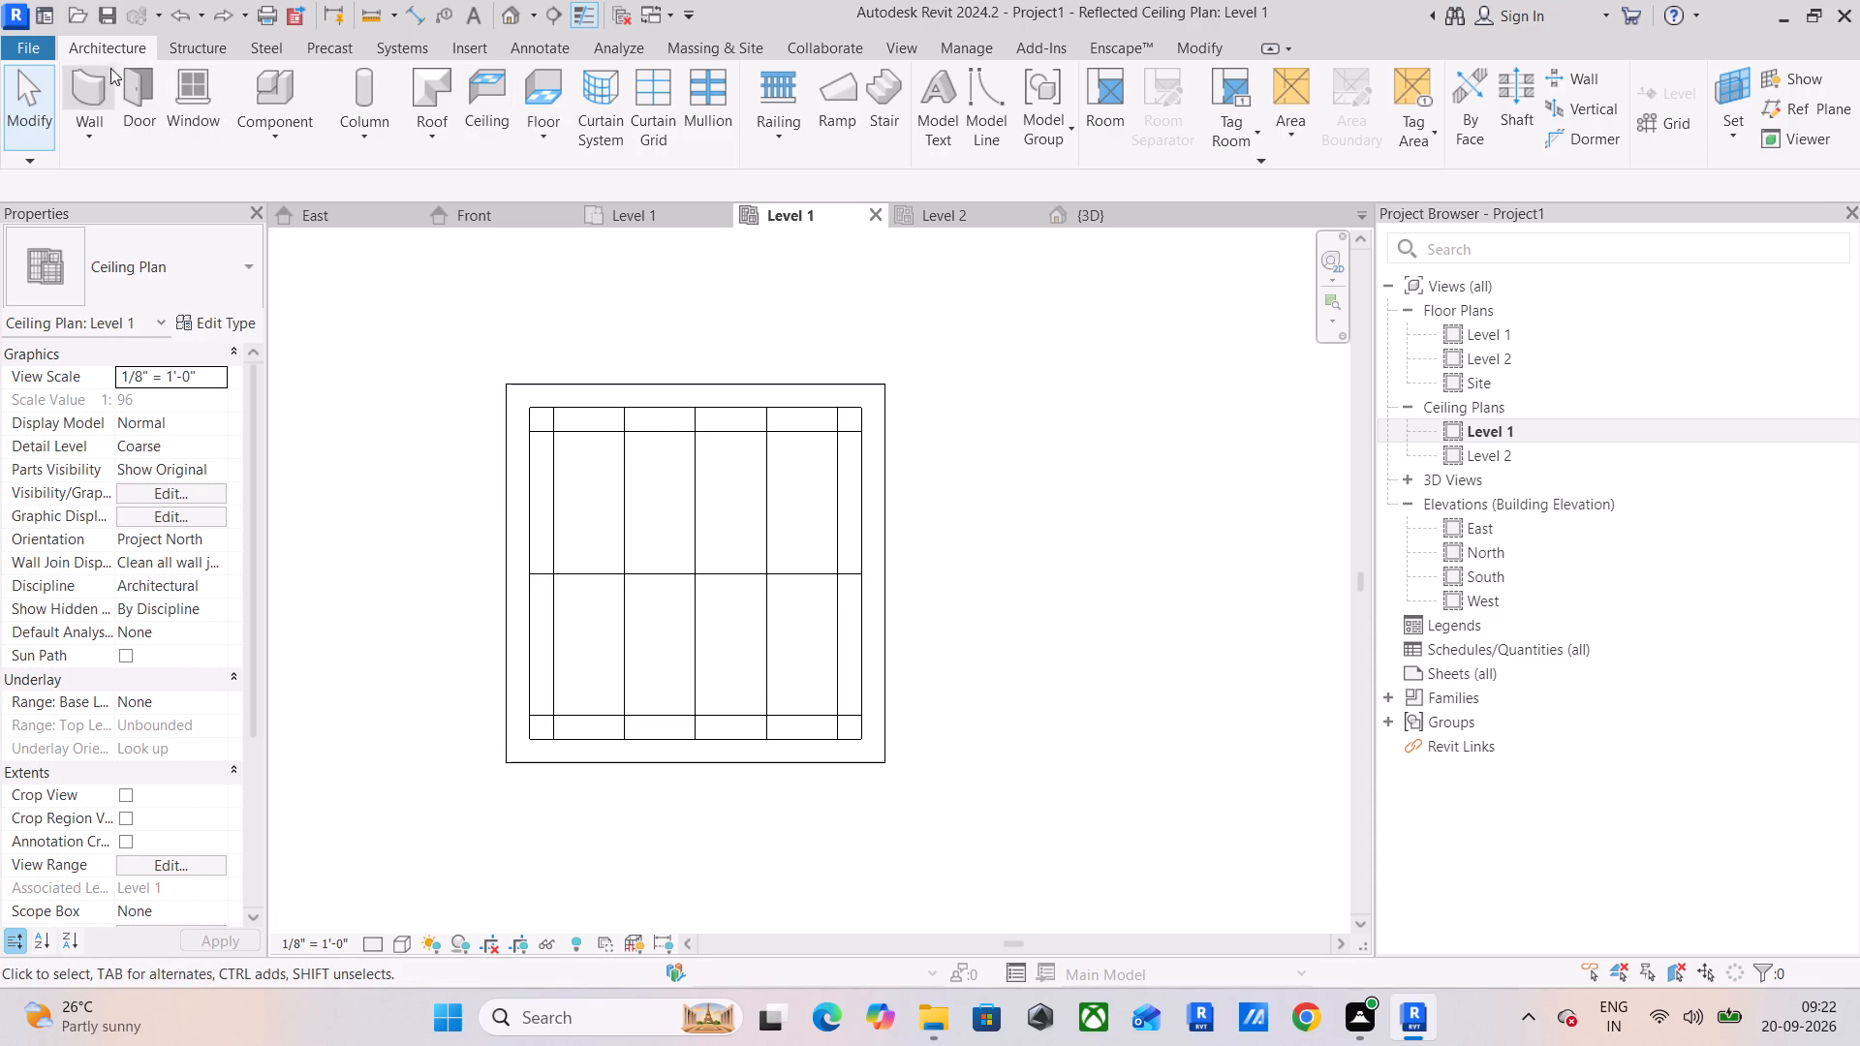
click(206, 48)
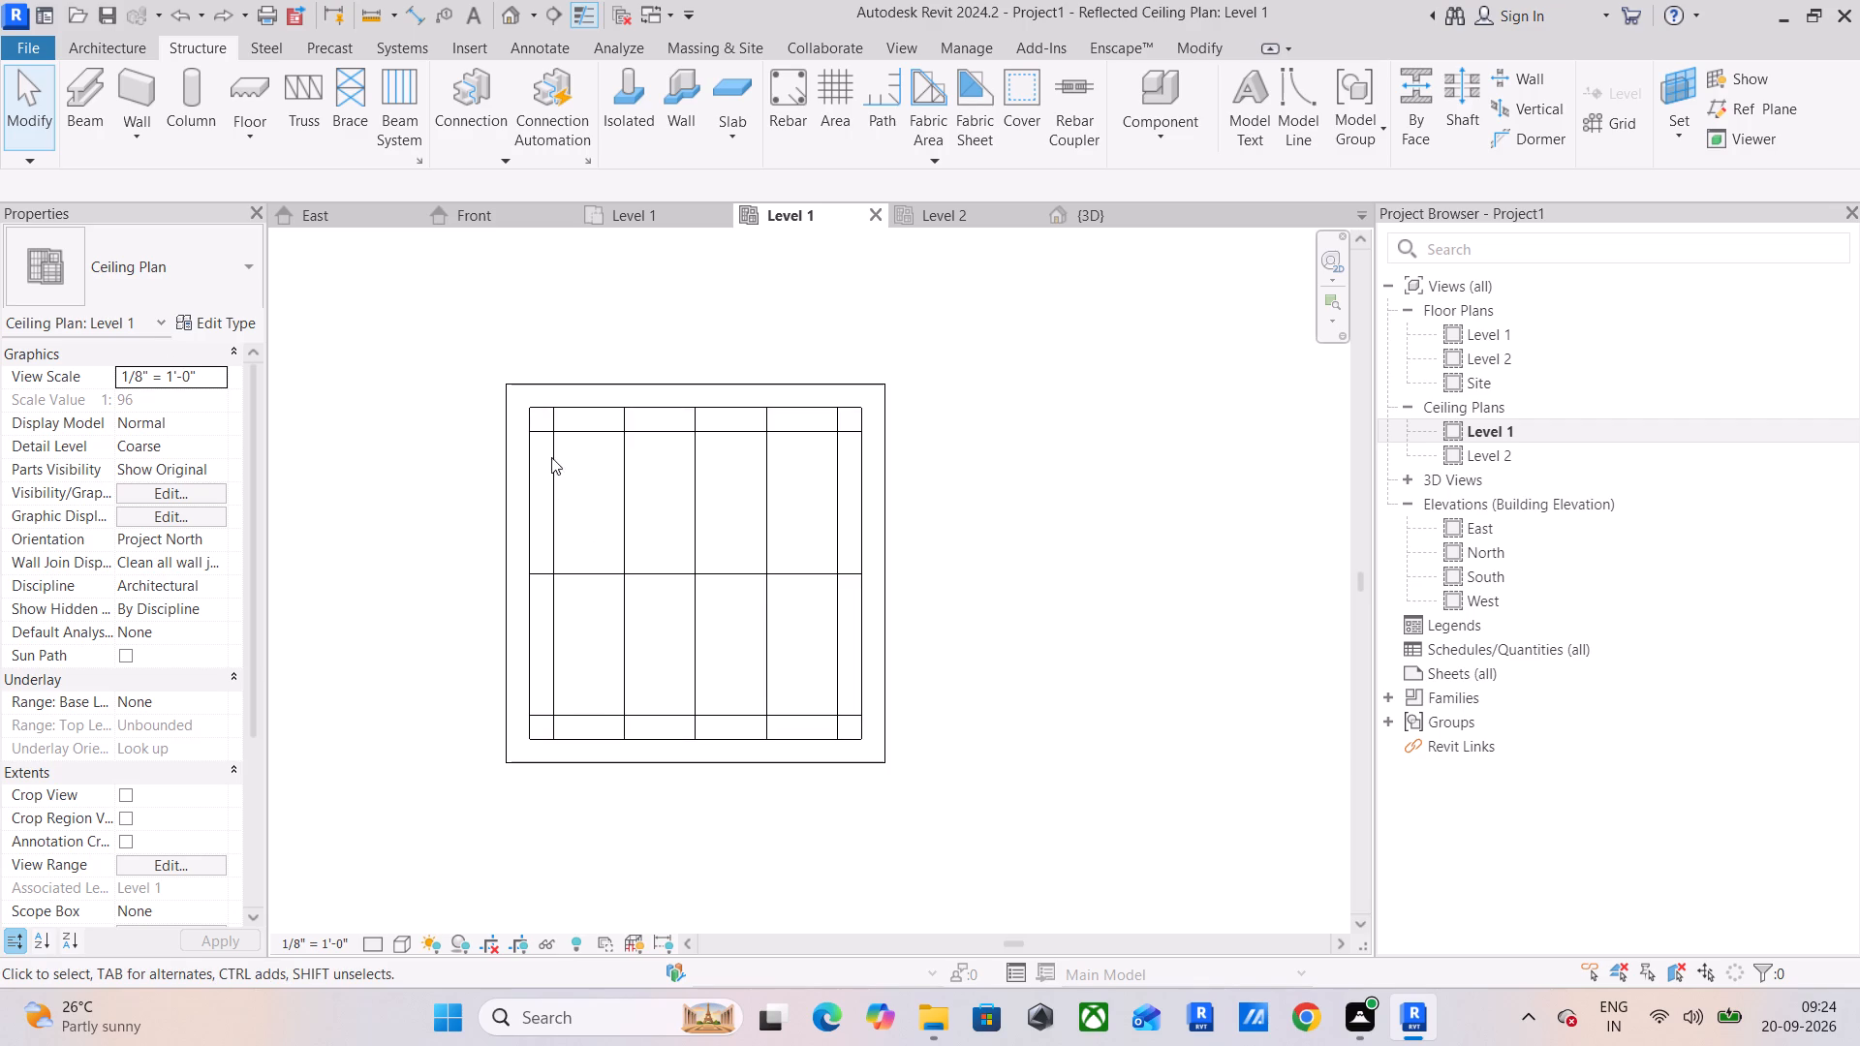
click(619, 486)
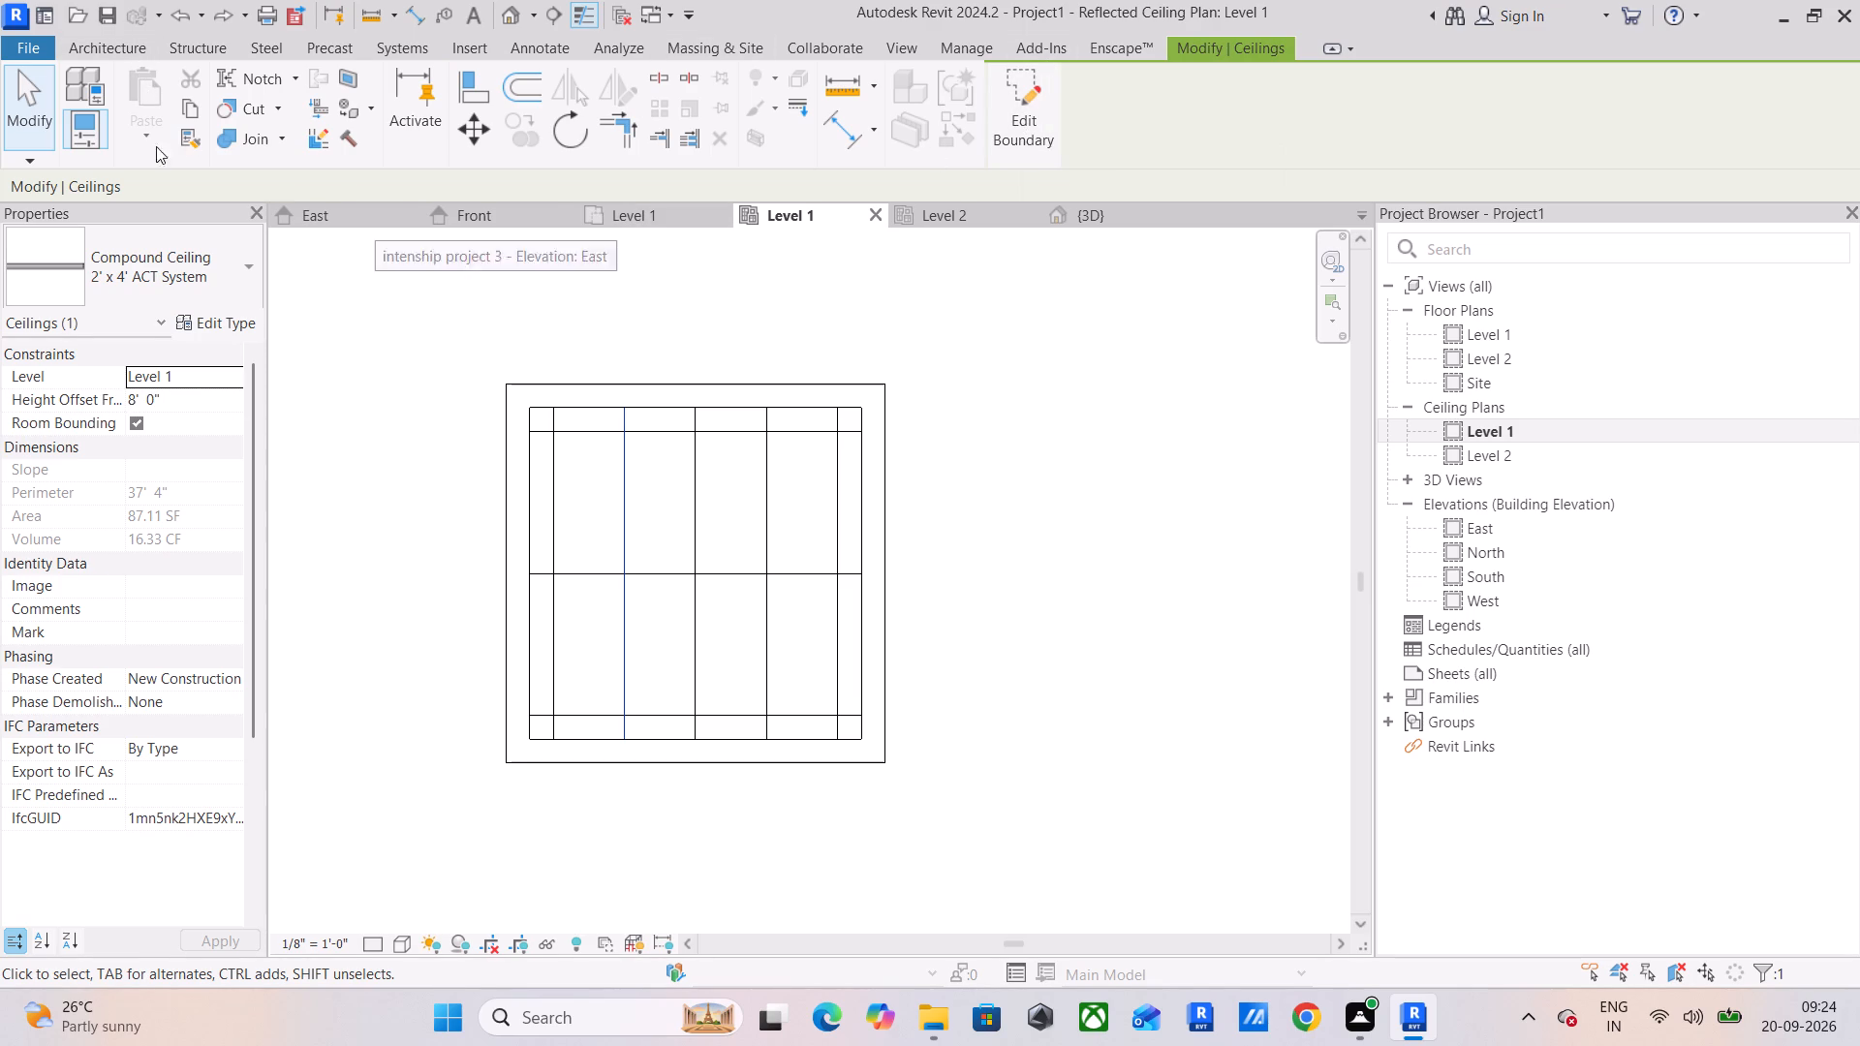
click(117, 46)
click(265, 131)
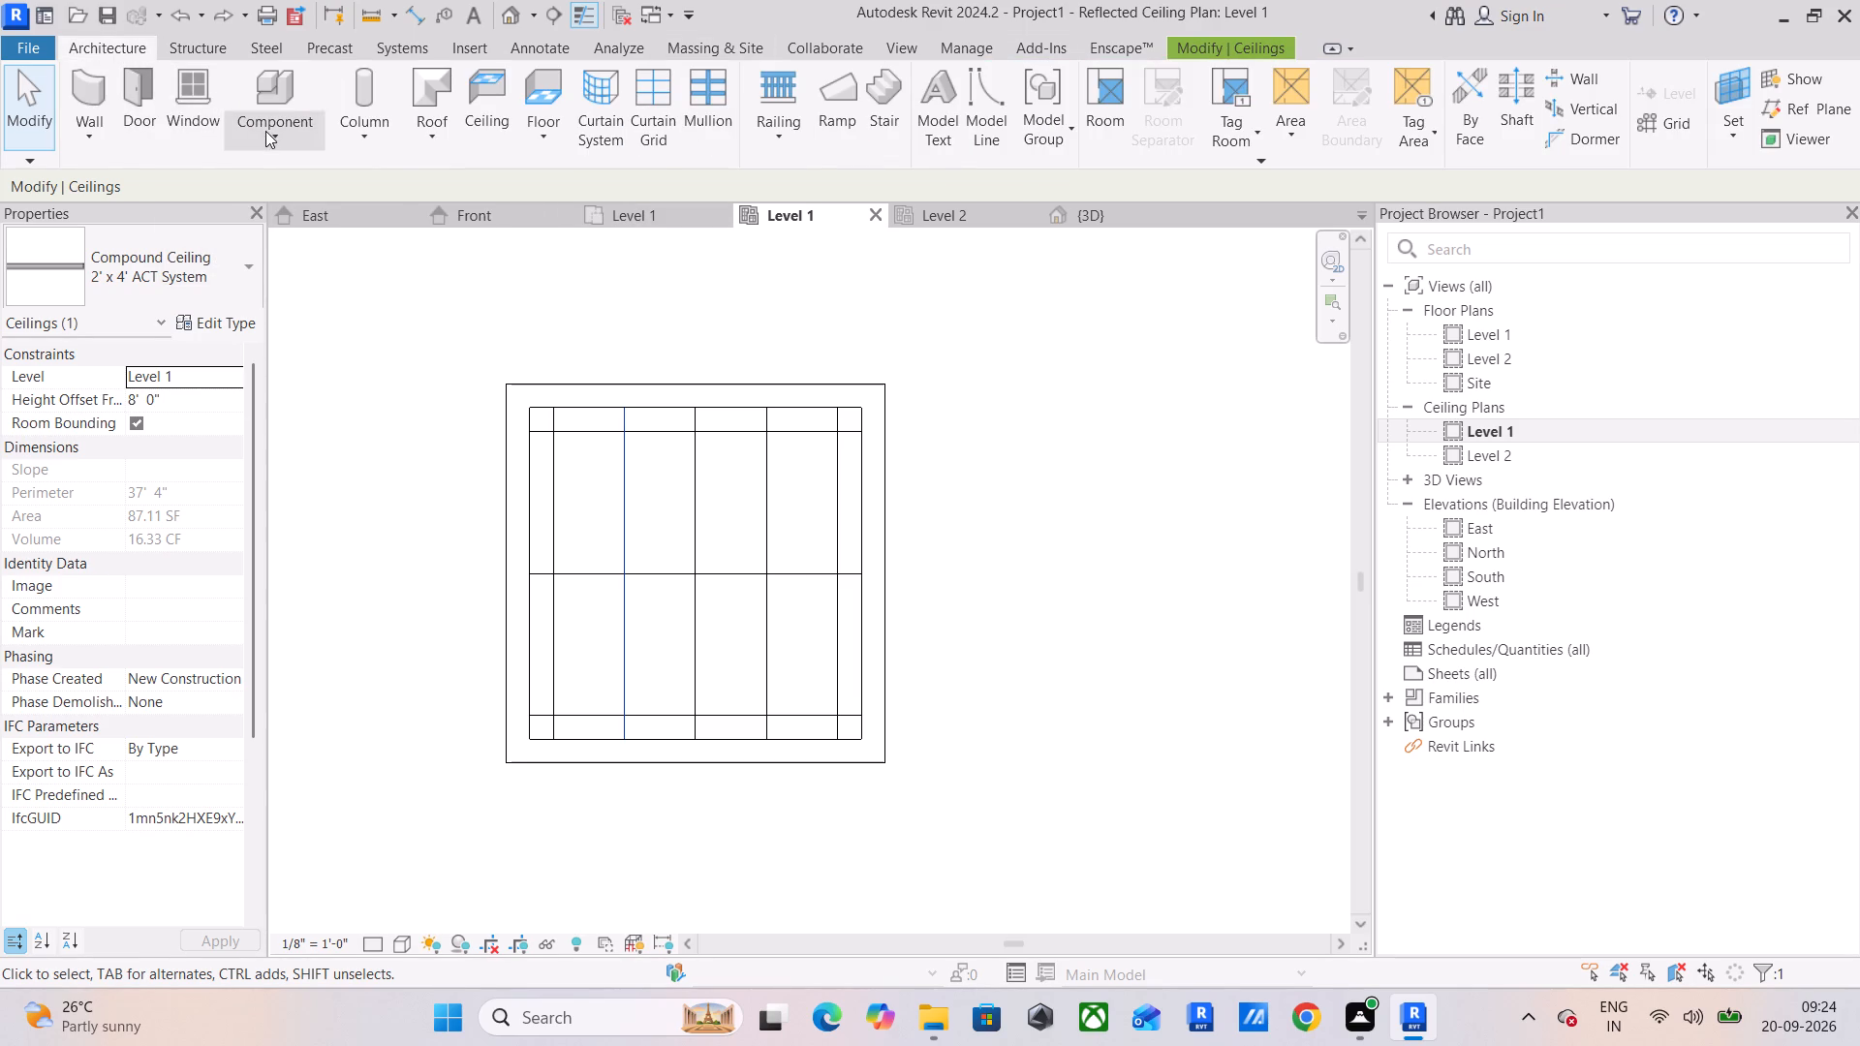
click(336, 225)
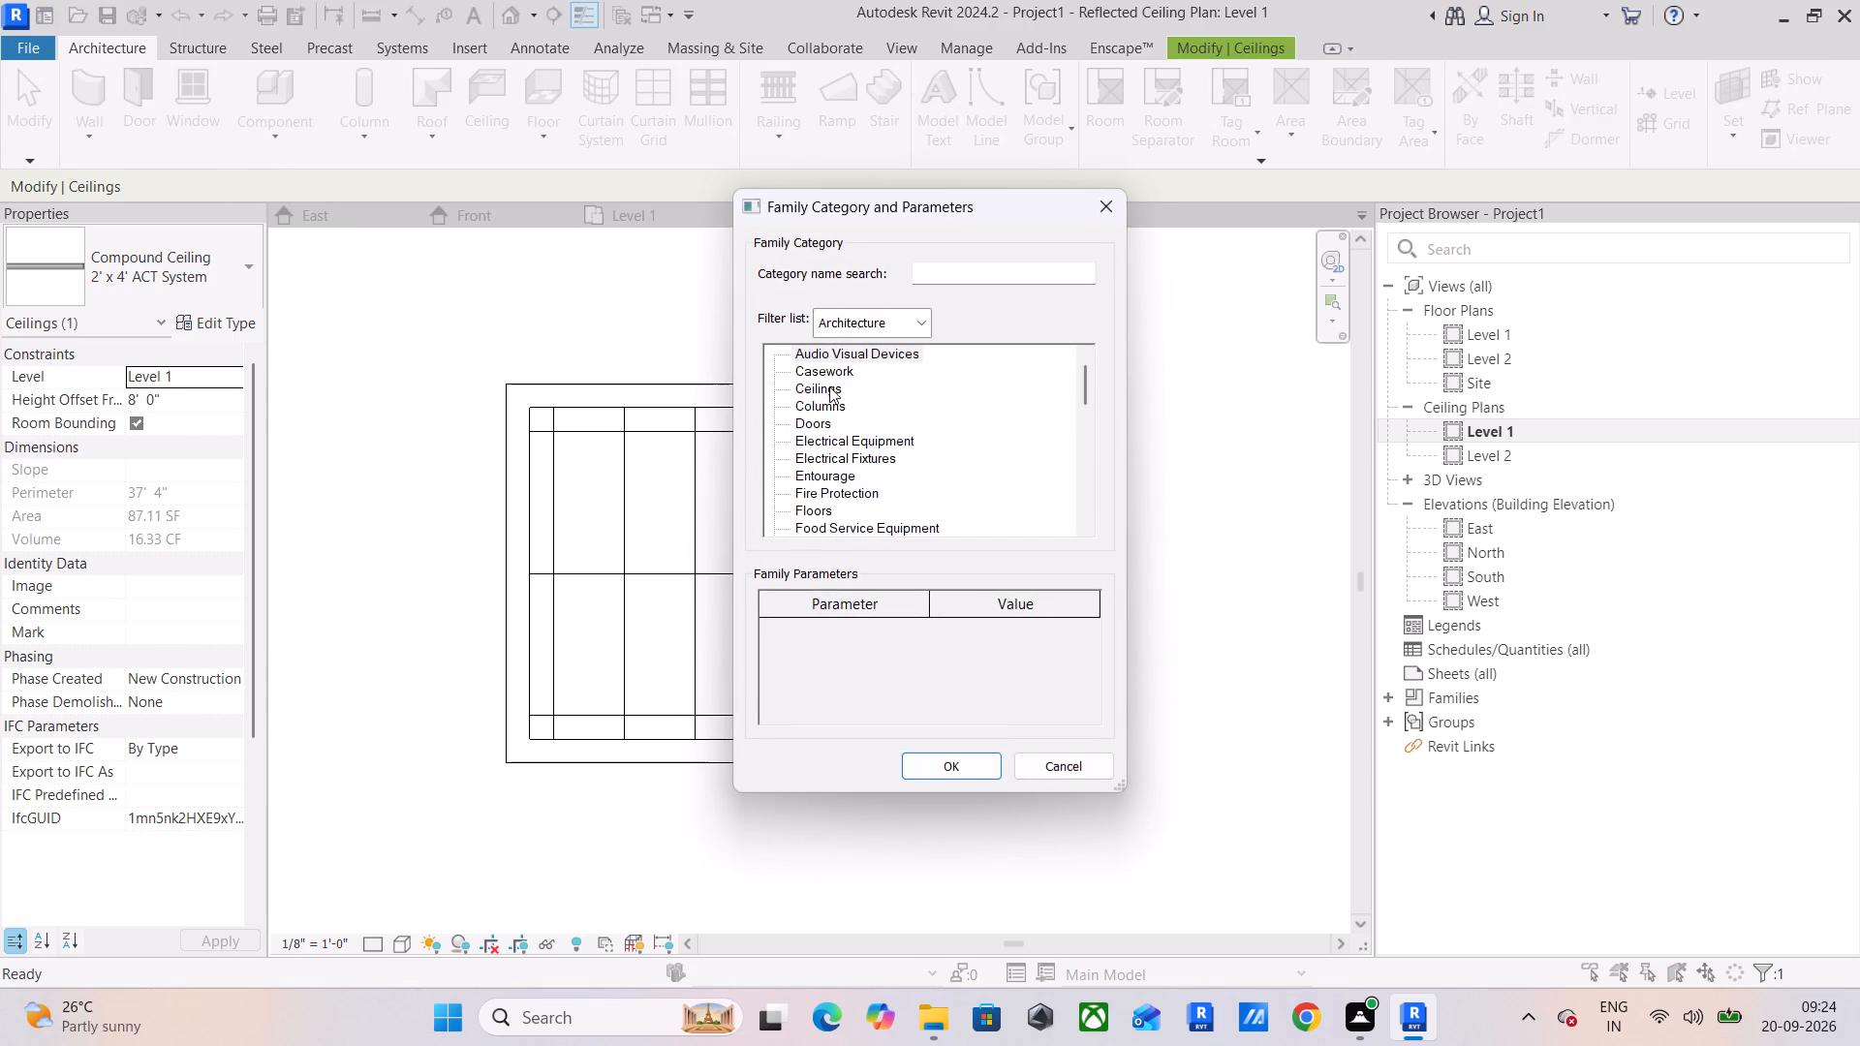
scroll(829, 385, down, 4)
click(836, 514)
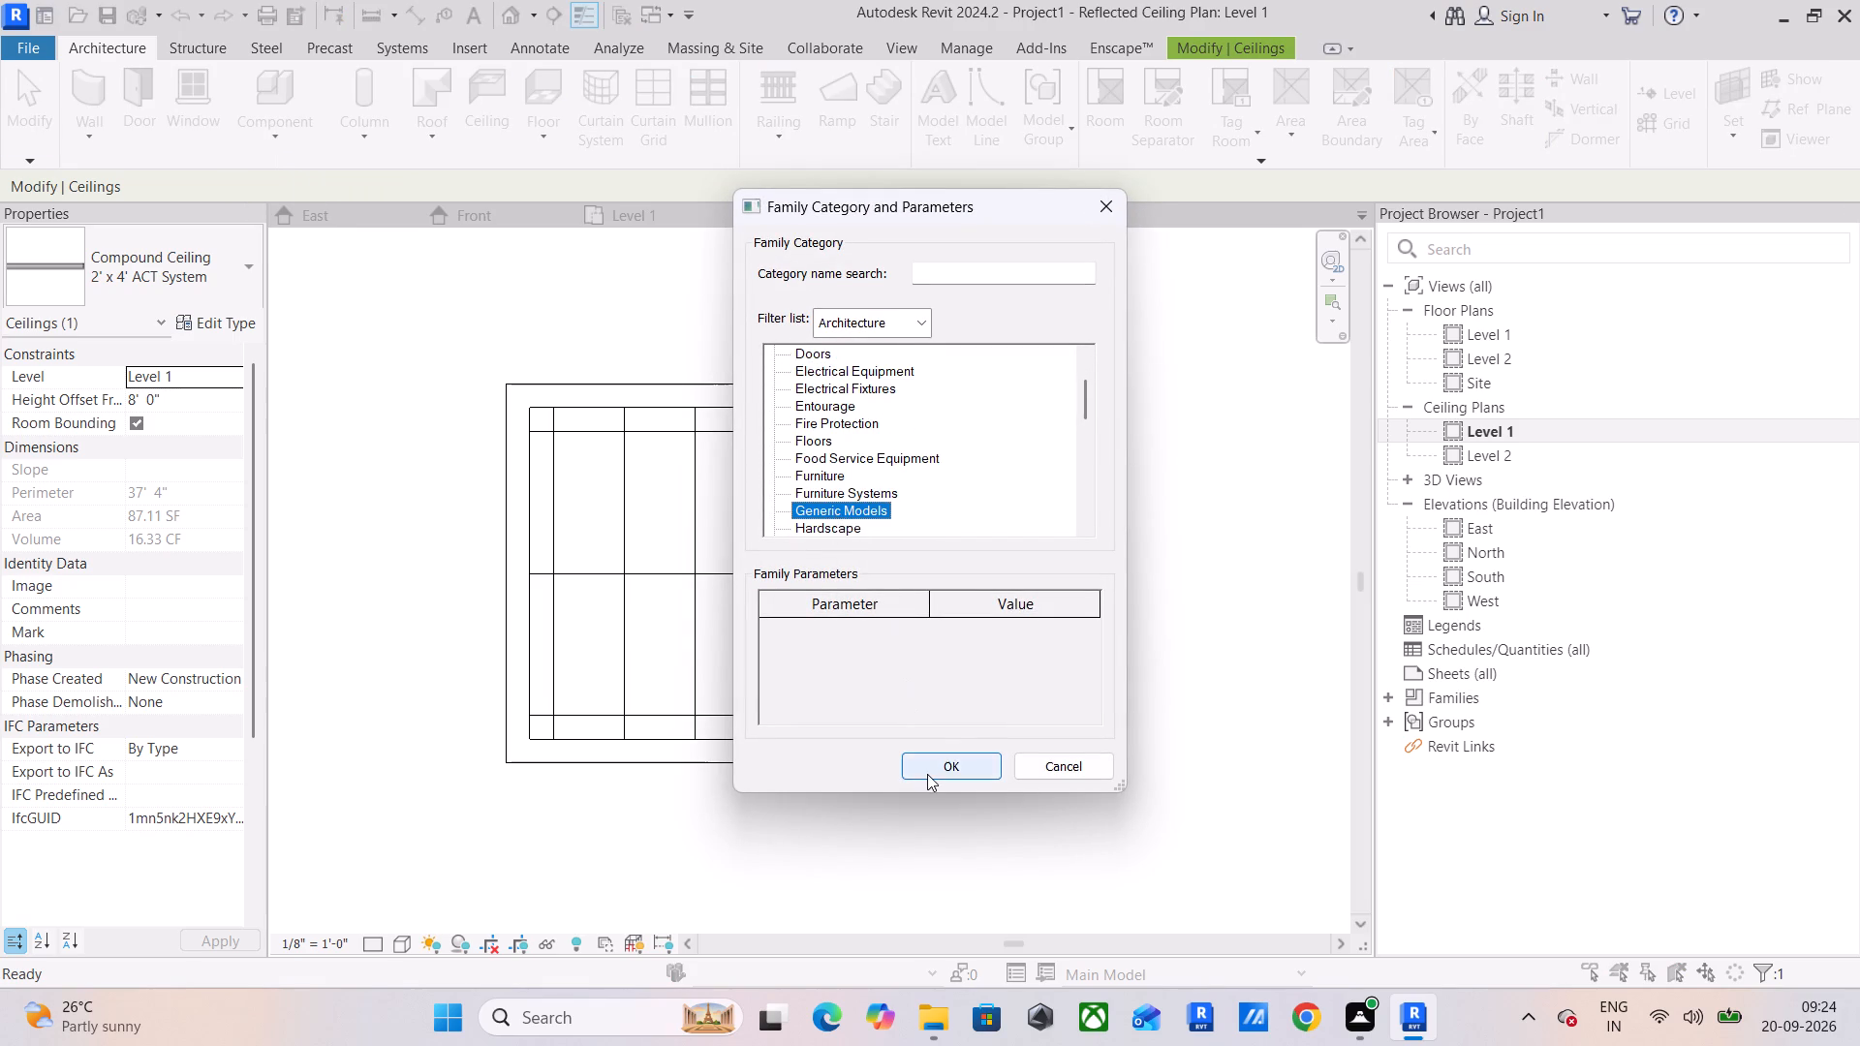
click(927, 774)
click(914, 539)
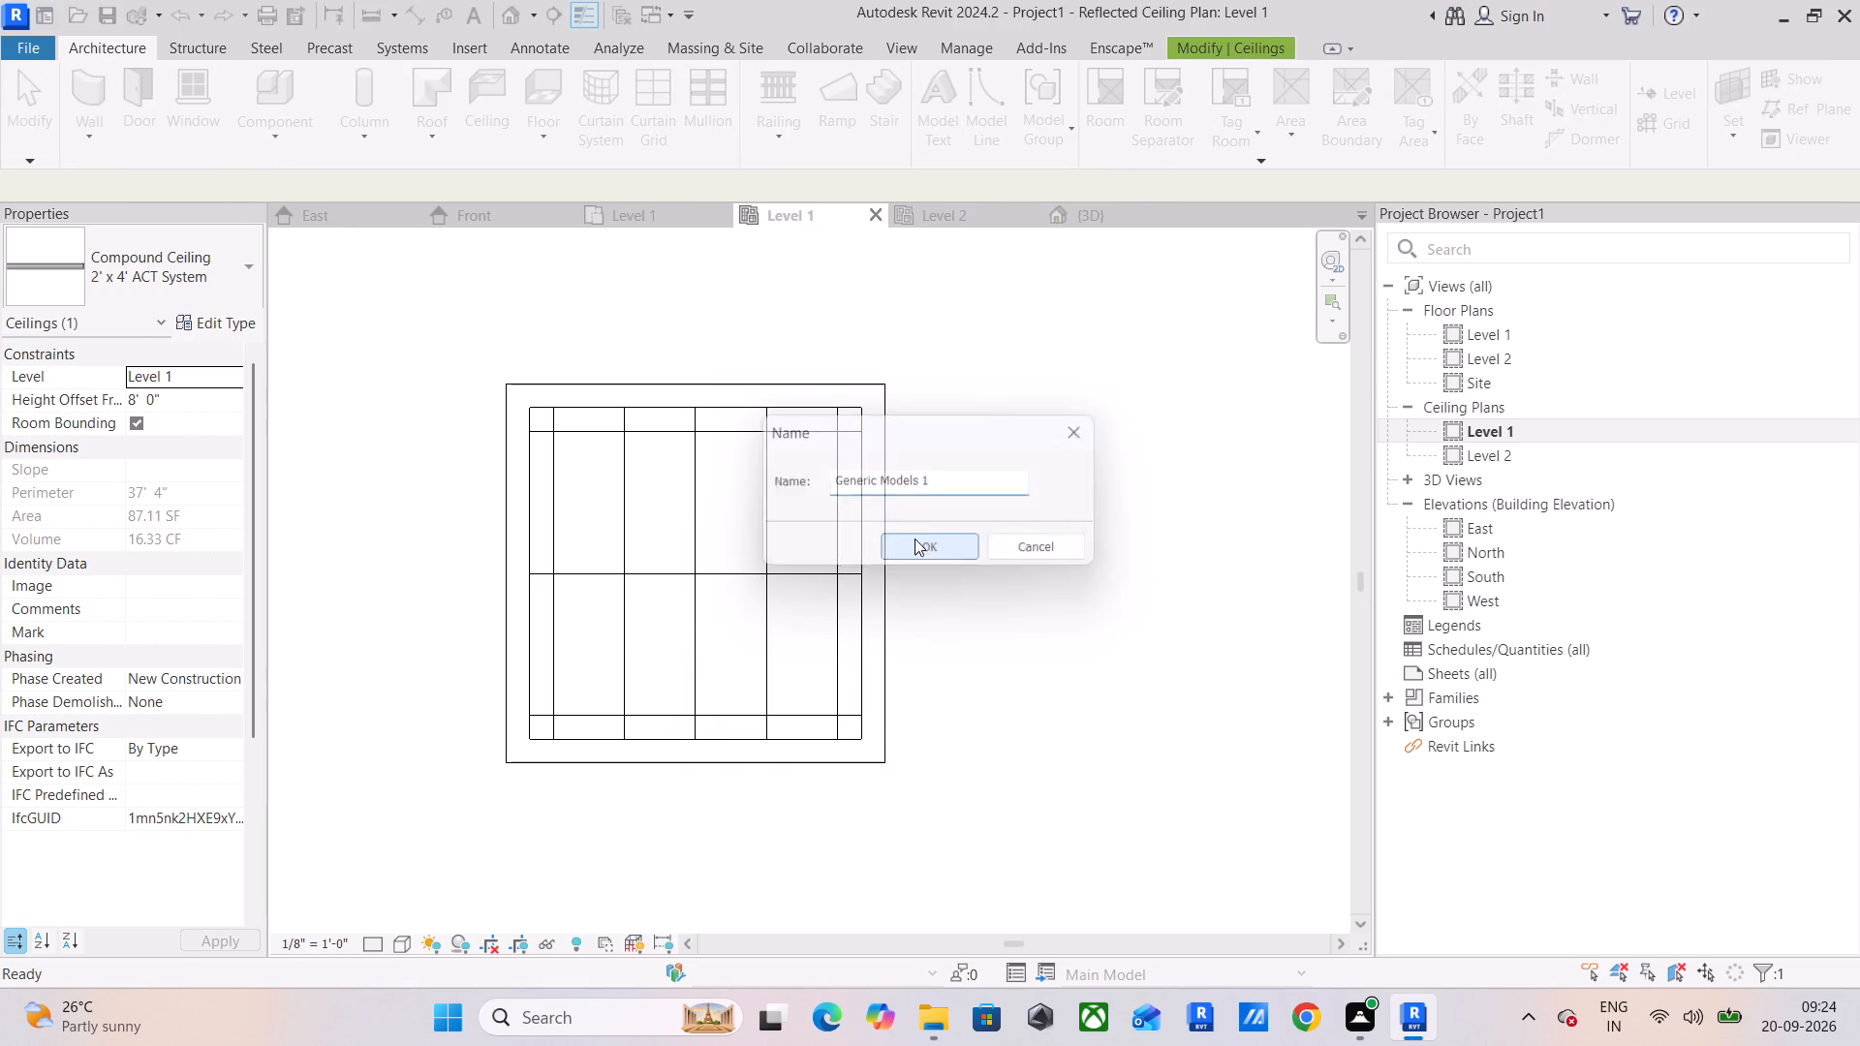
Start an extrusion on the ceiling's plane and sketch a 9'-4" square along the inner faces of the walls.
click(191, 105)
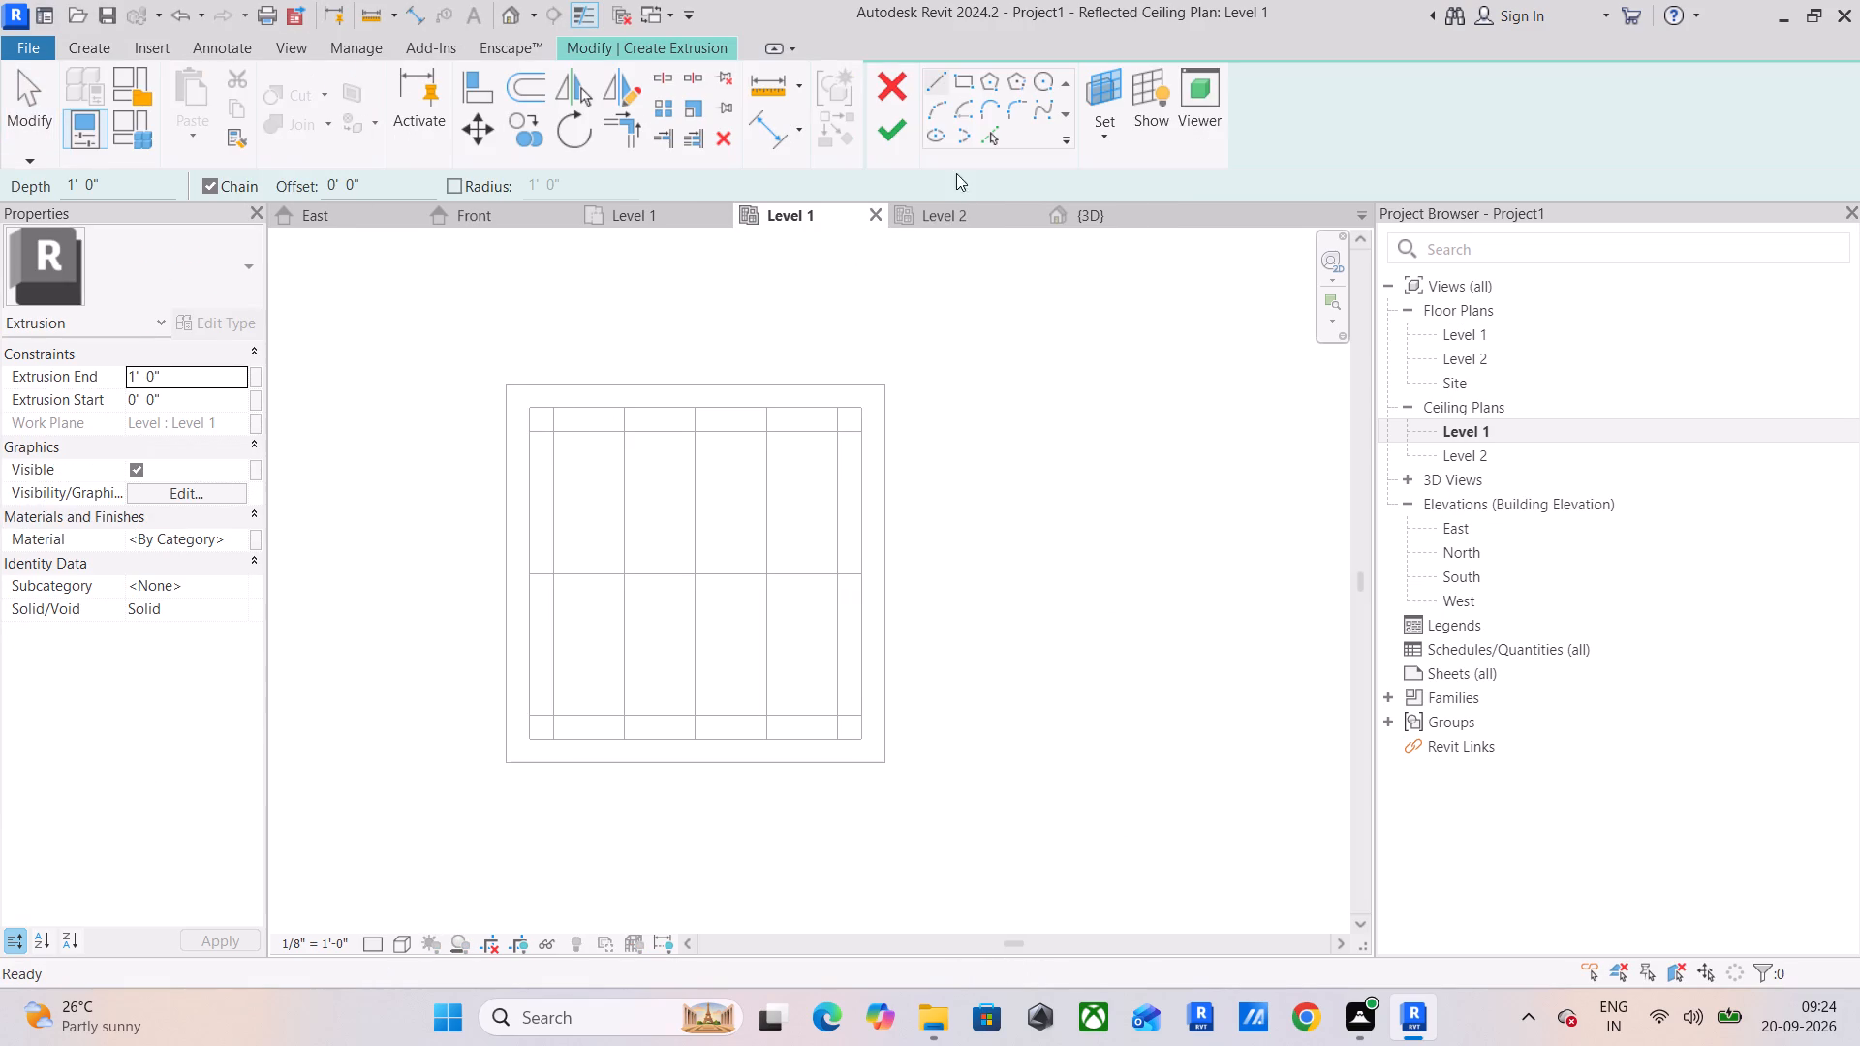
click(970, 80)
click(1098, 138)
click(1119, 216)
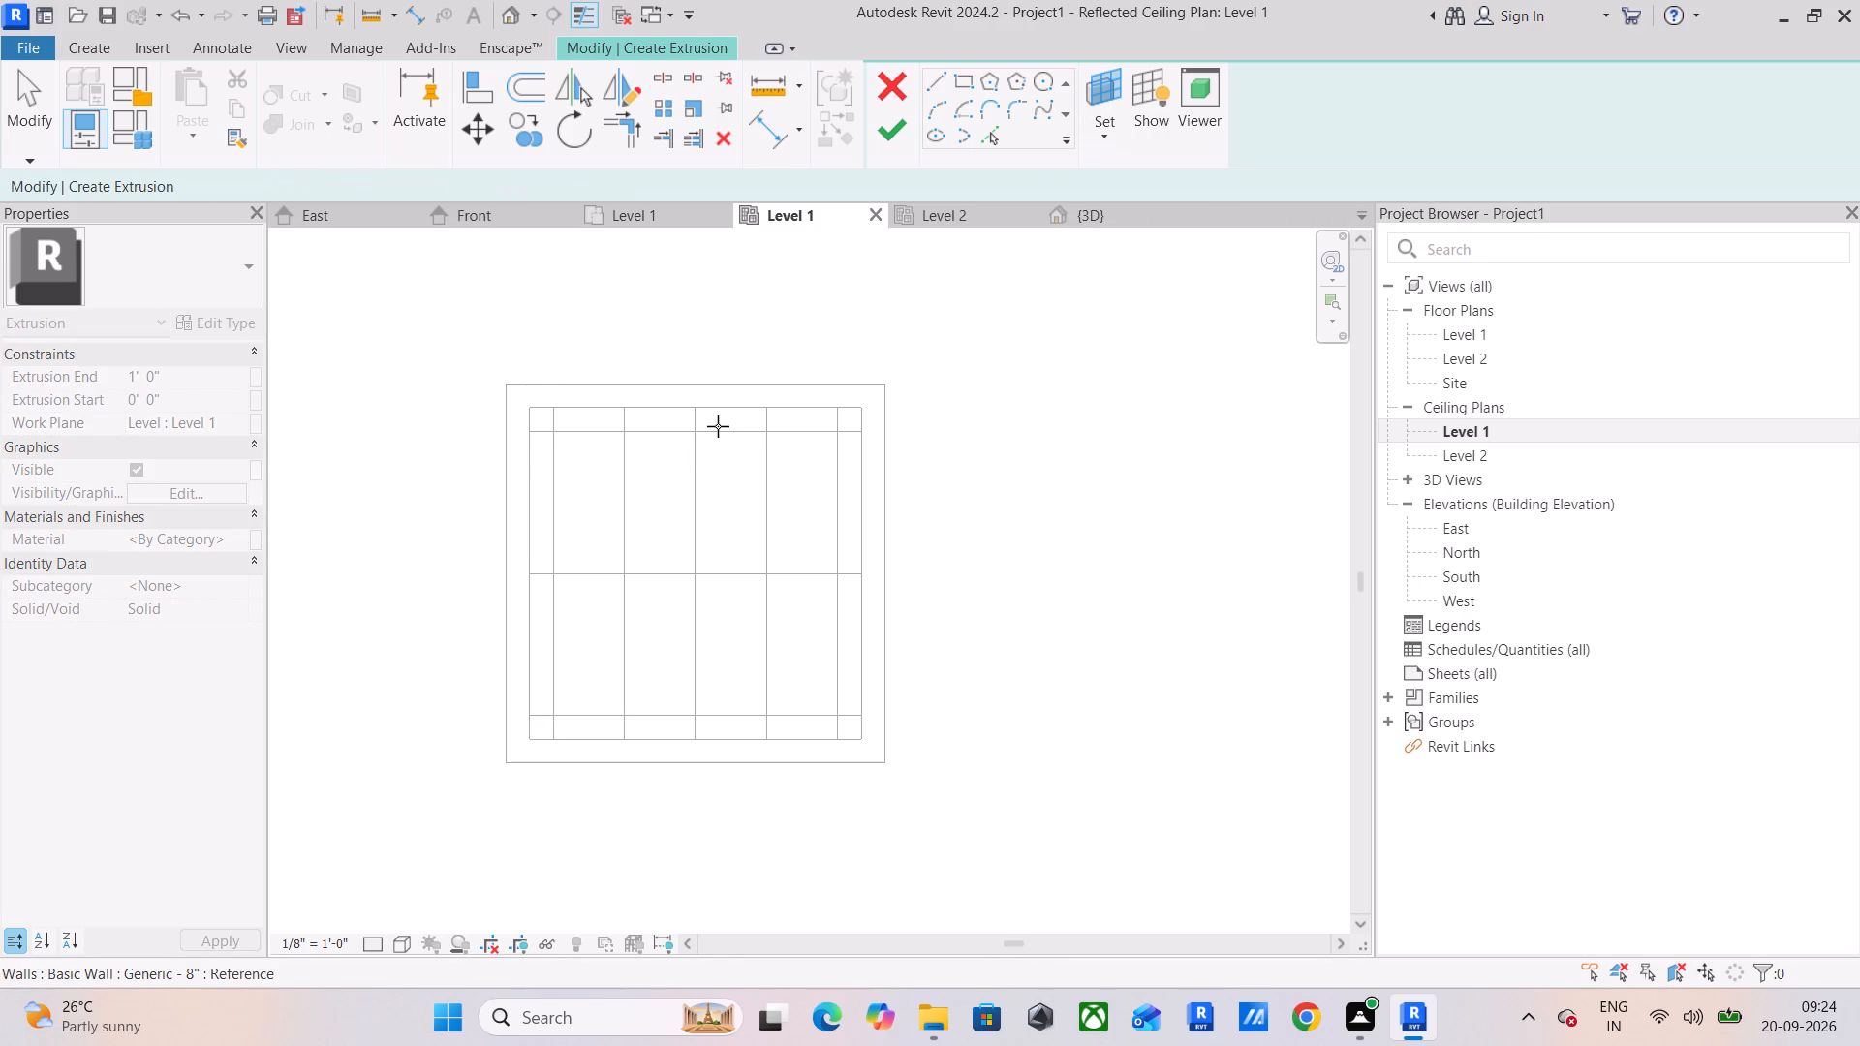
click(718, 426)
click(971, 78)
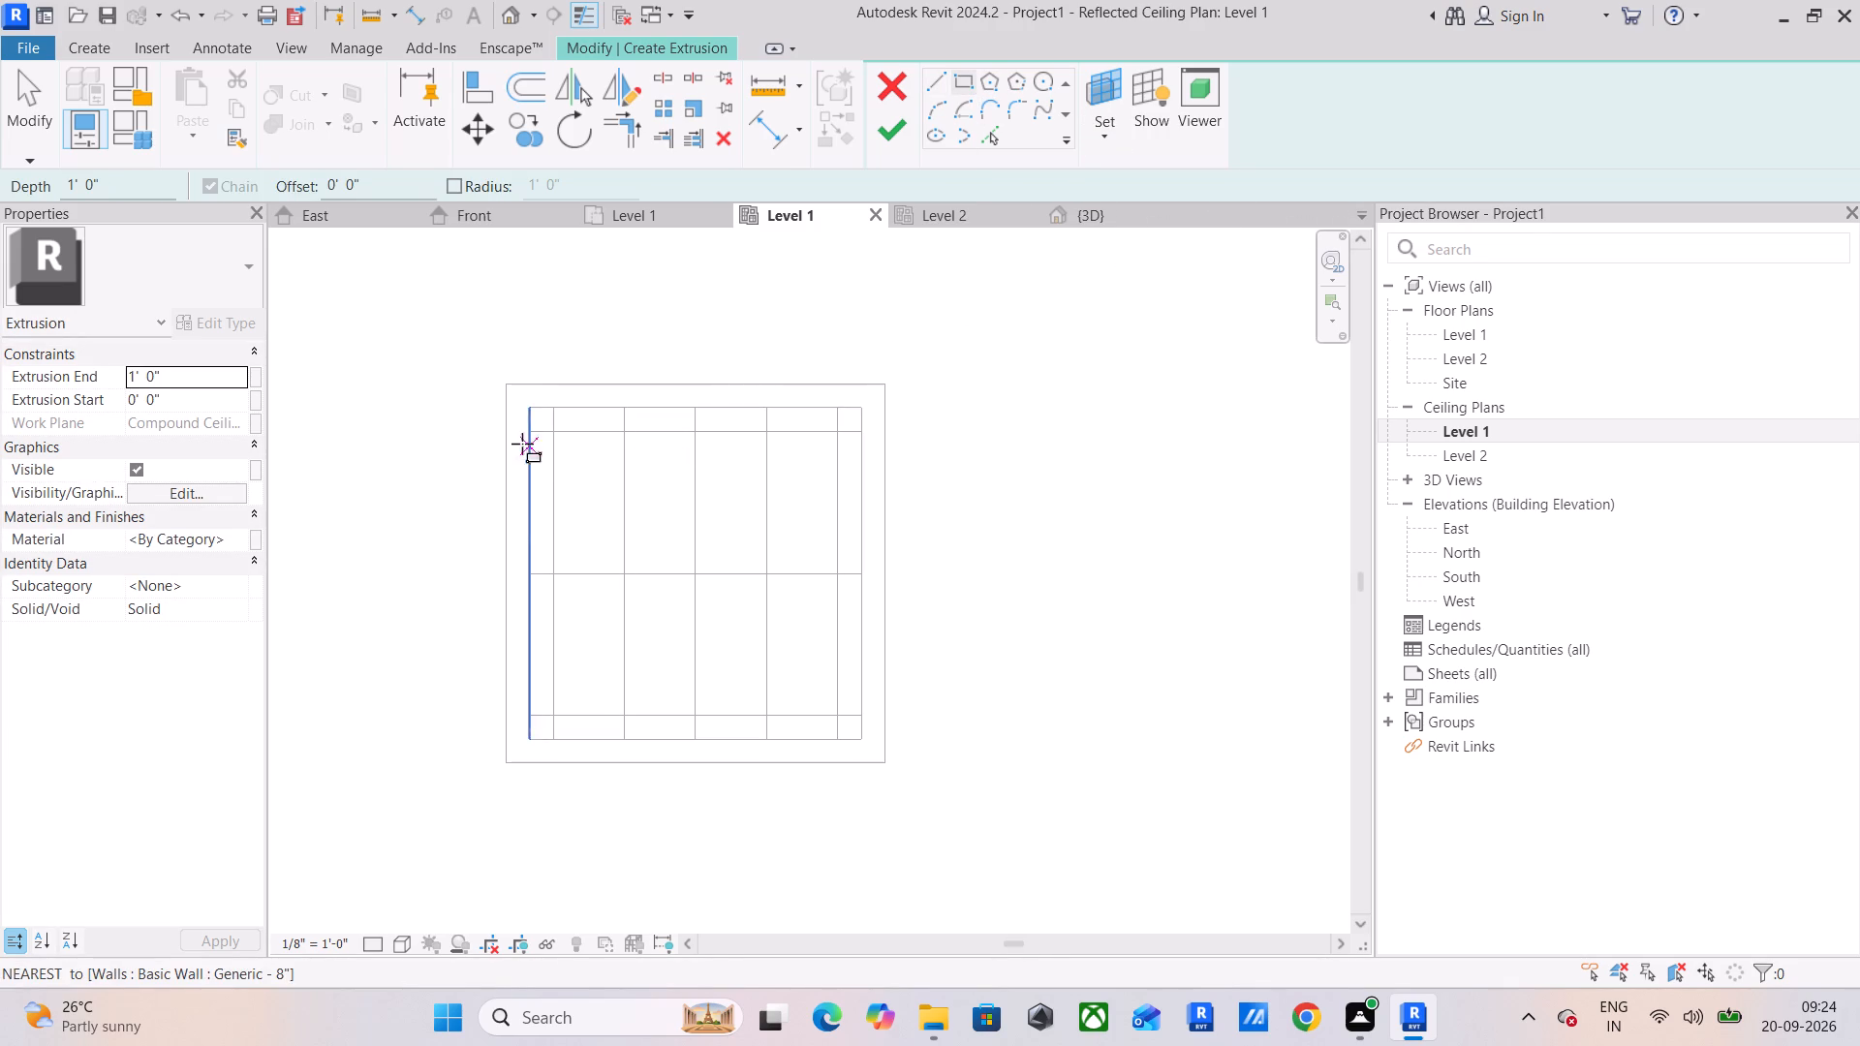
click(533, 407)
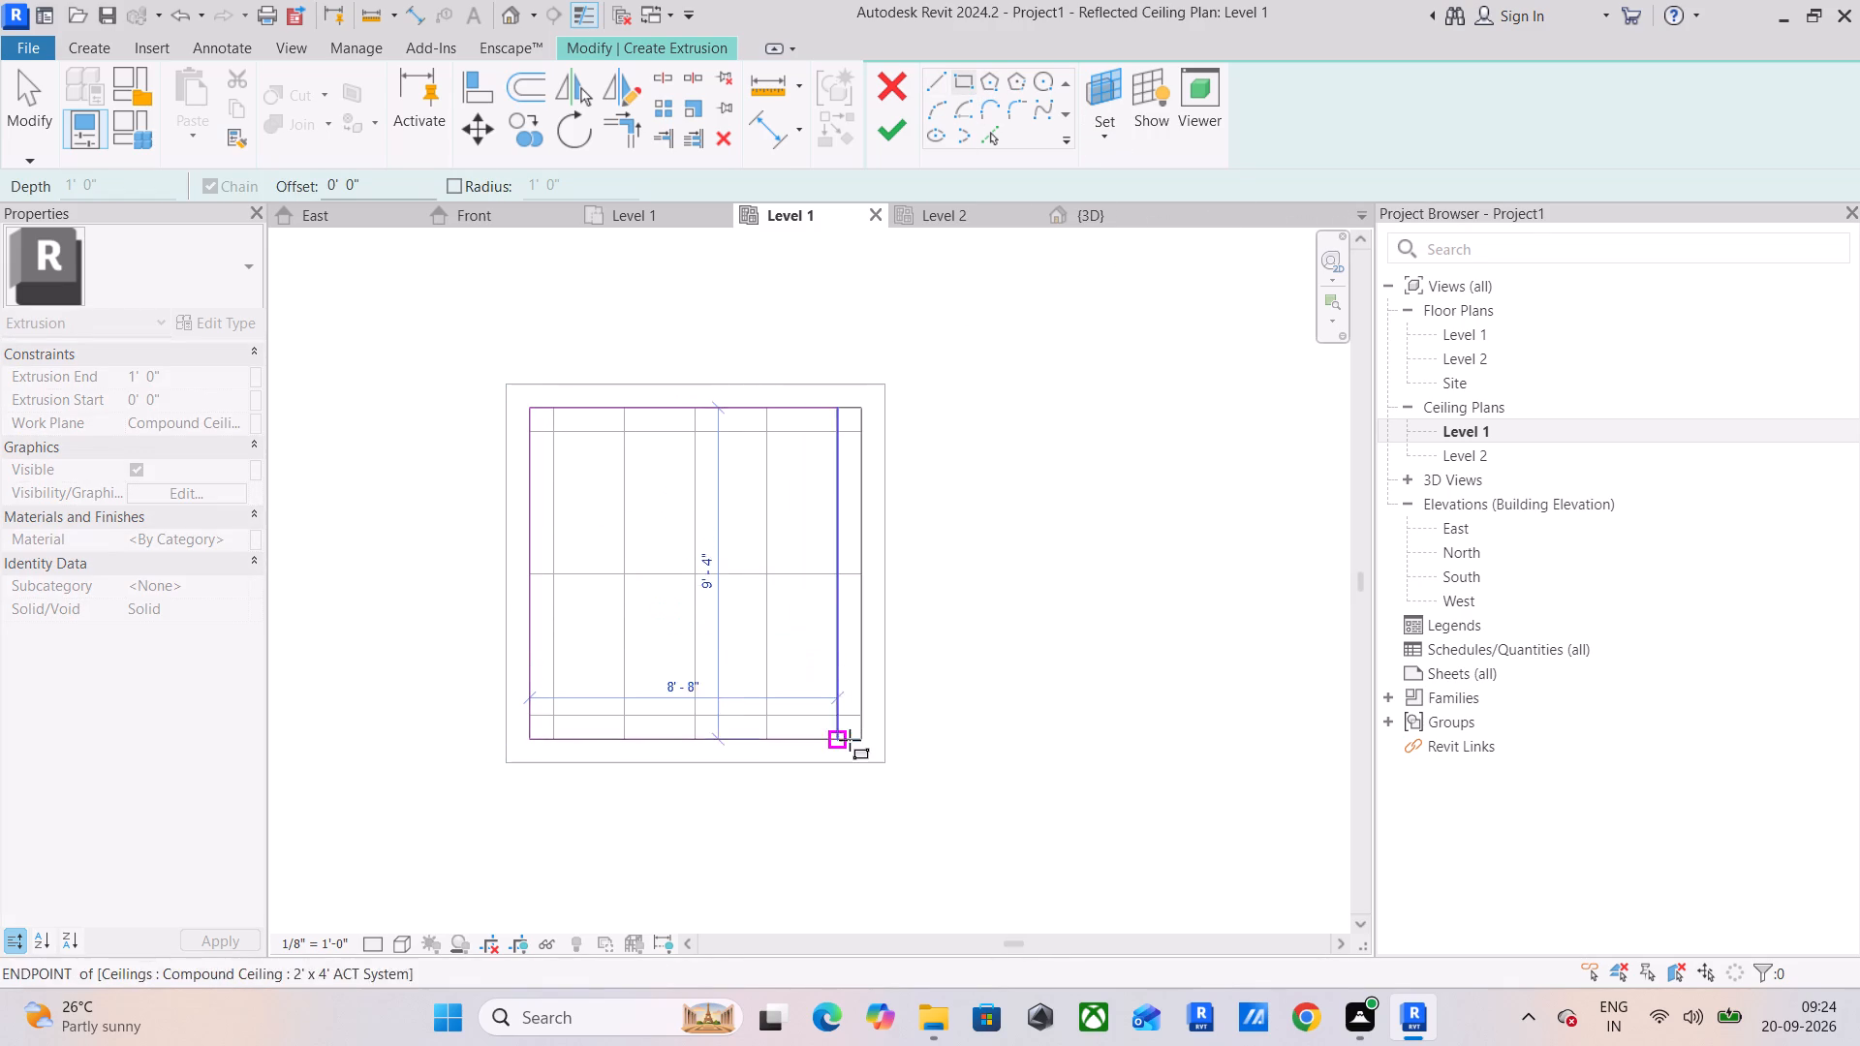
click(852, 743)
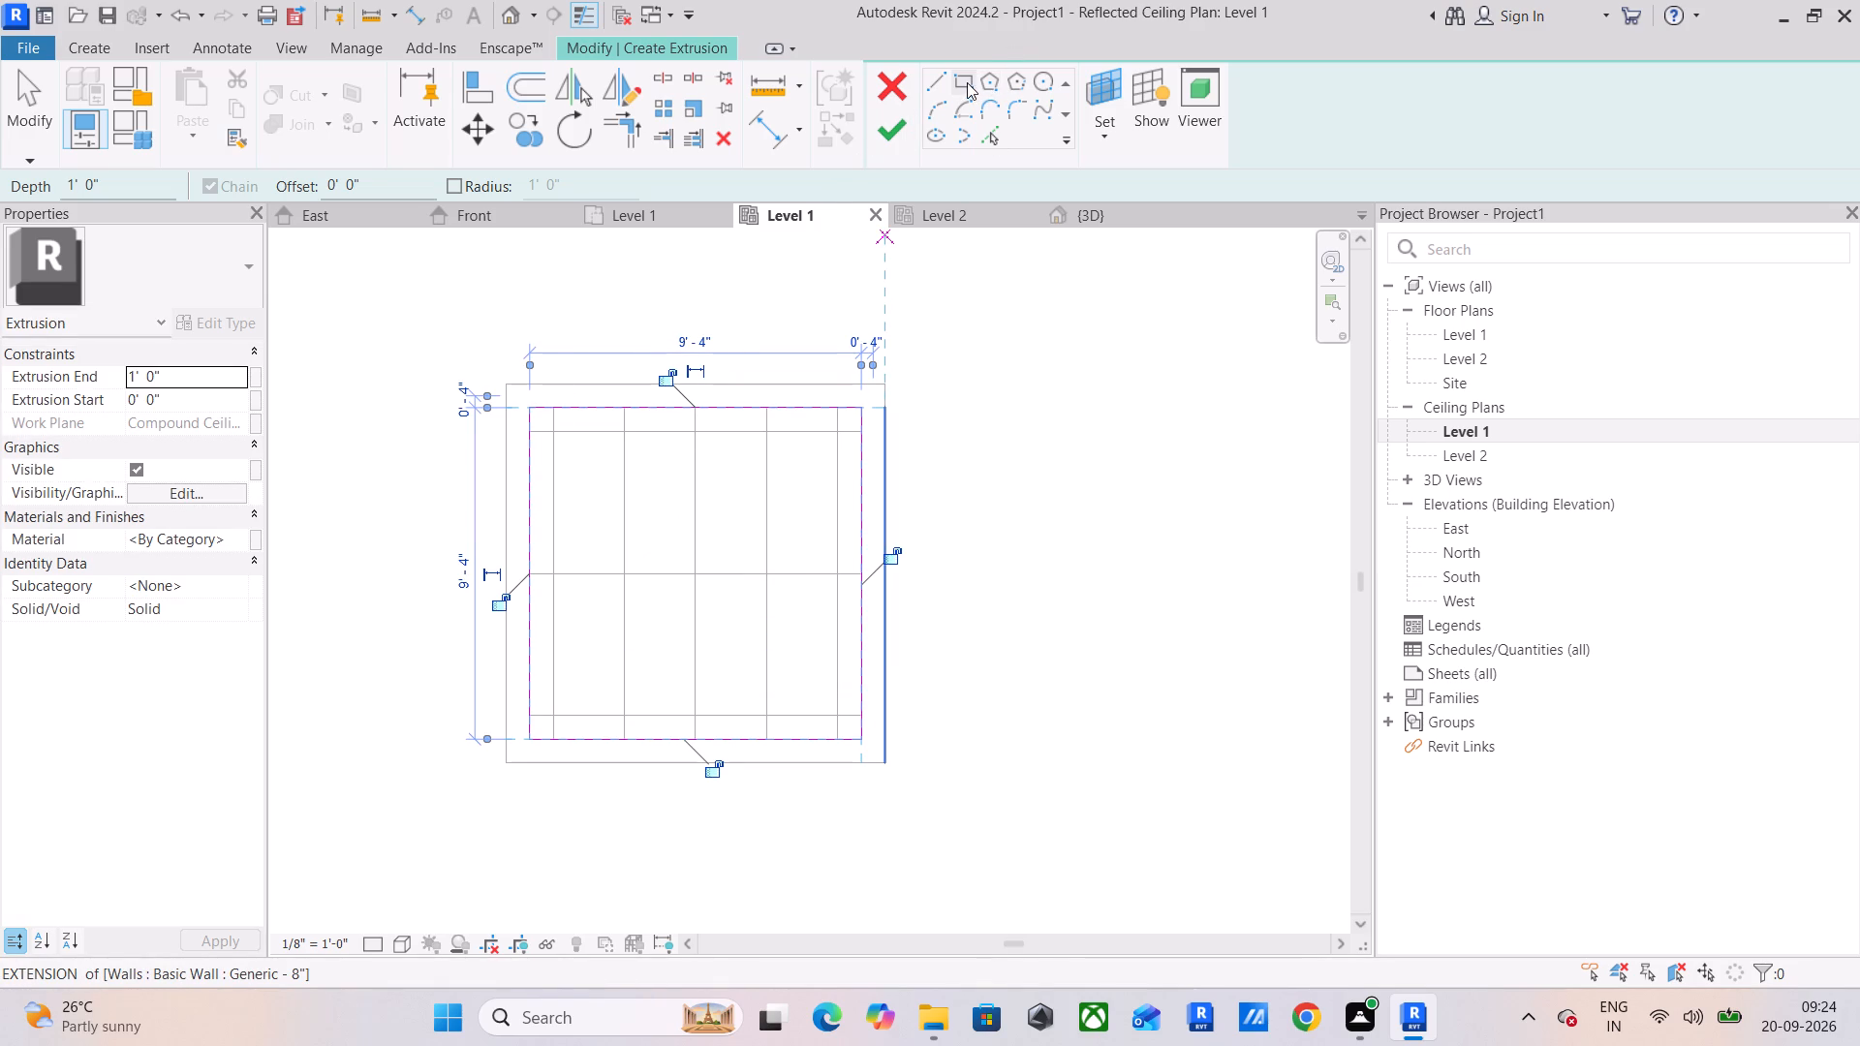
Sketch a second rectangle with a 1' offset inside the first one, forming a 7'-4" square inner loop.
drag(370, 173, 248, 182)
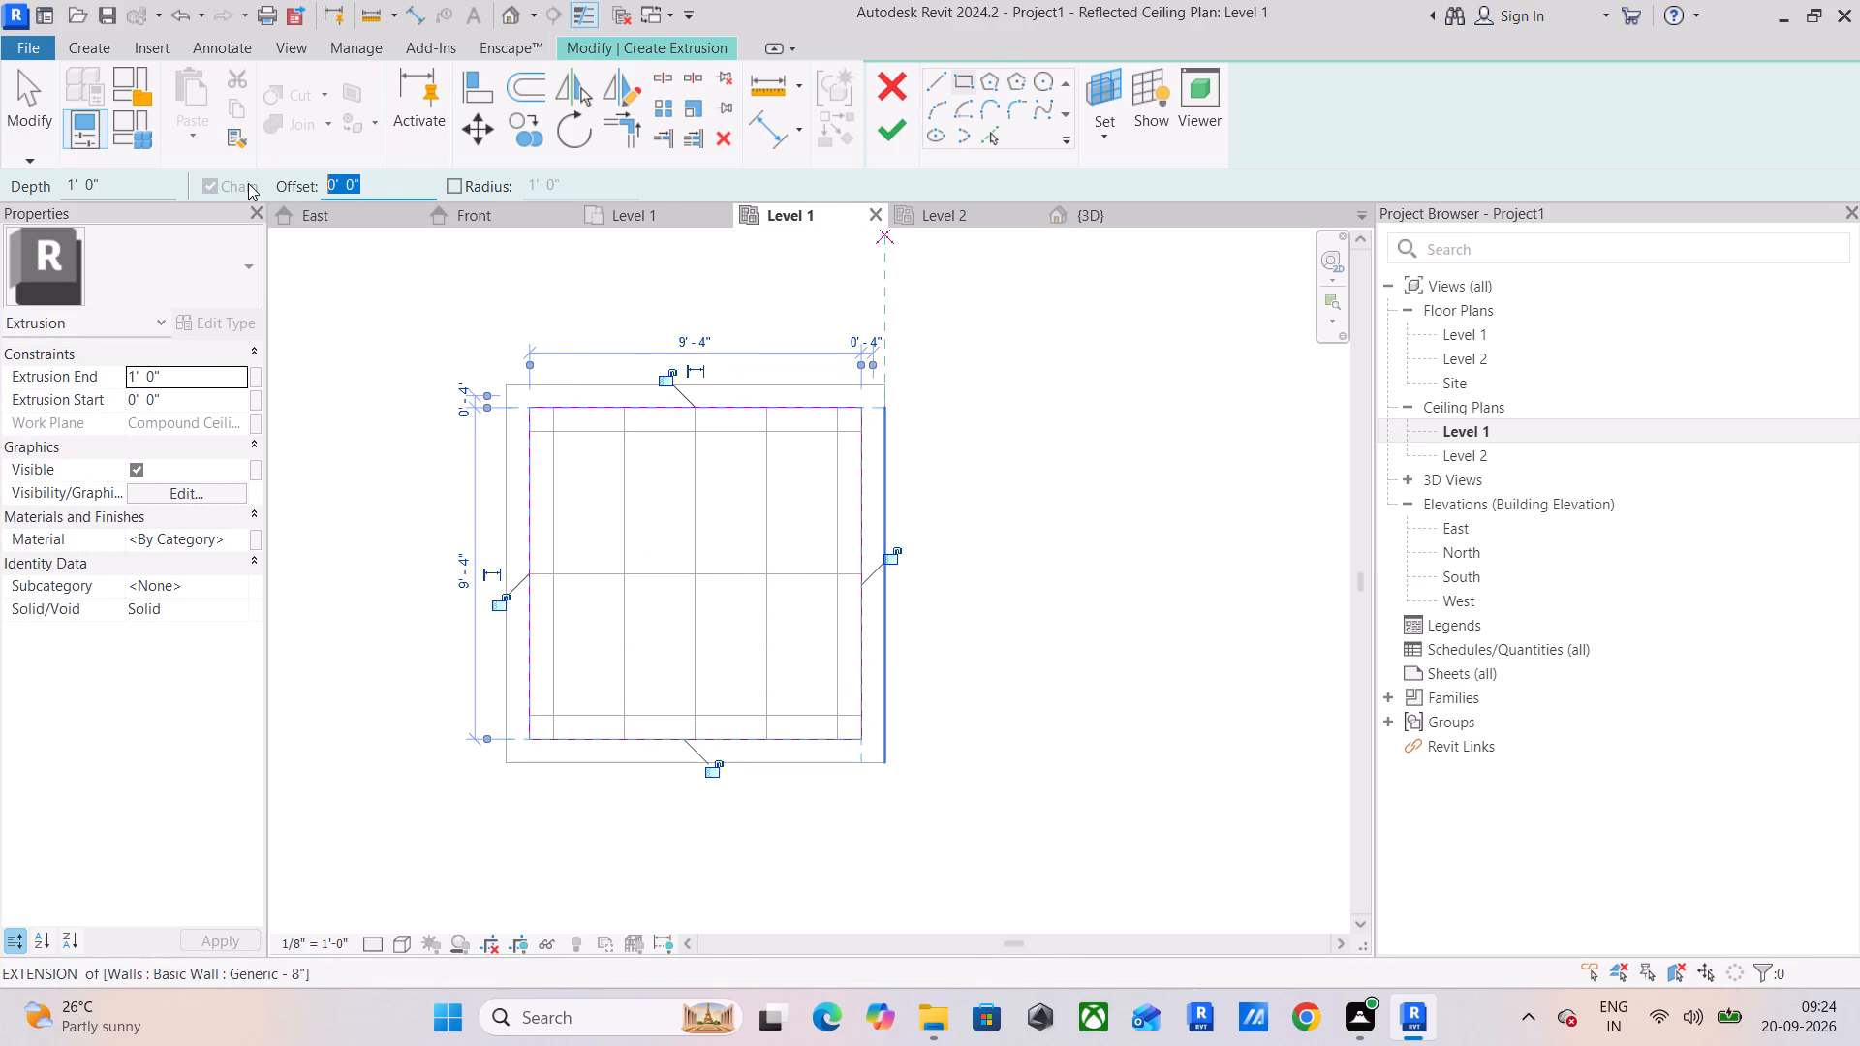
text(1')
key(Return)
click(534, 414)
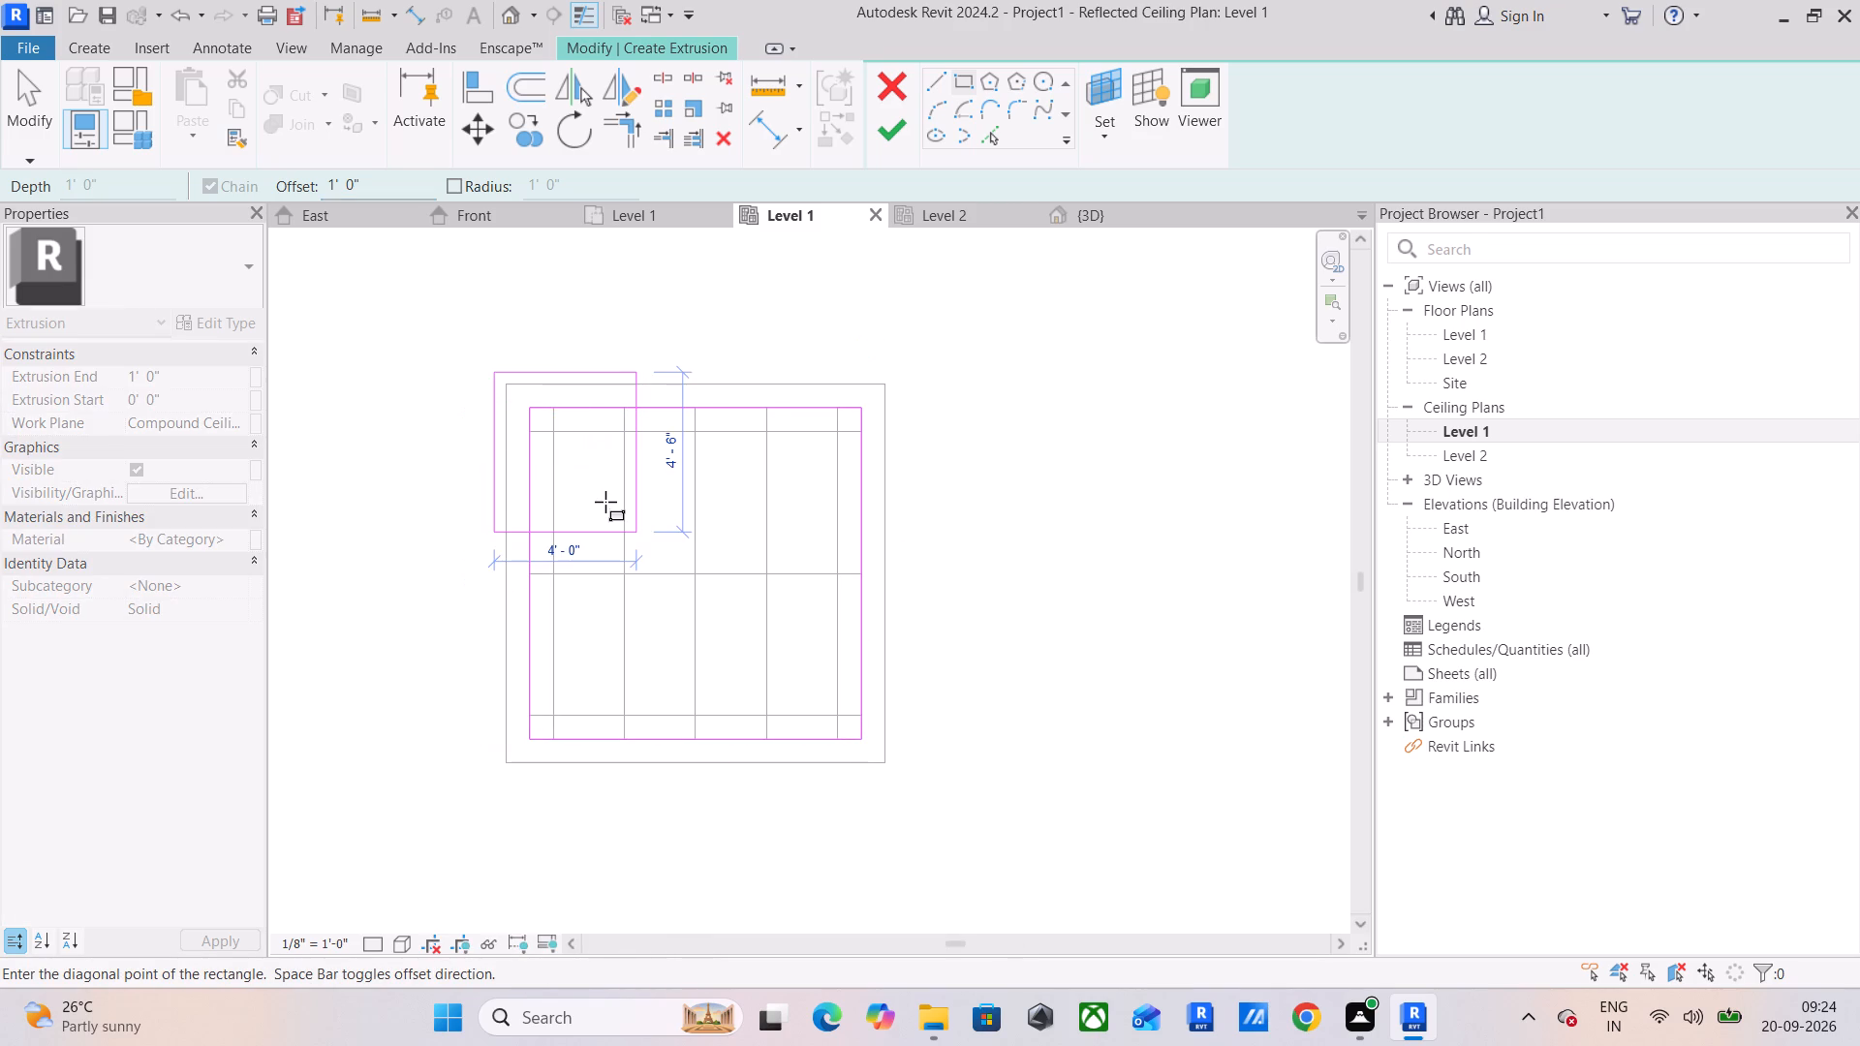
key(space)
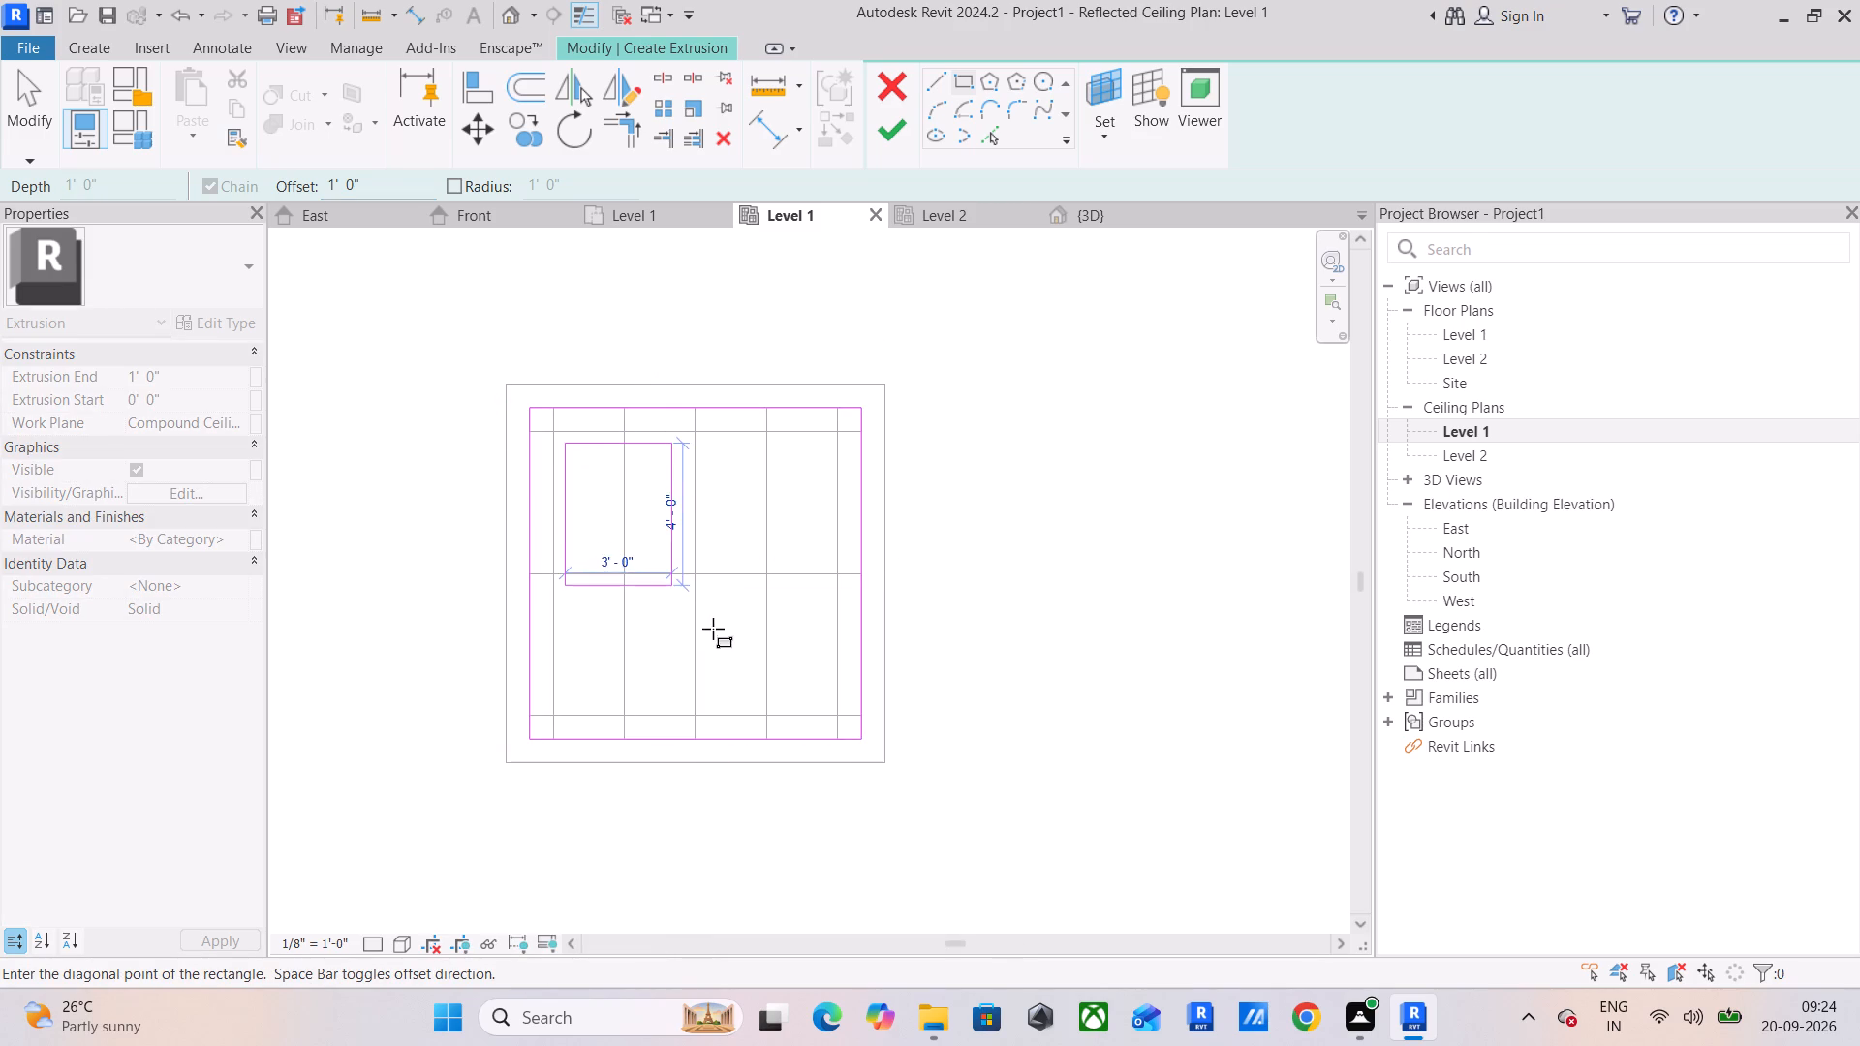
click(854, 734)
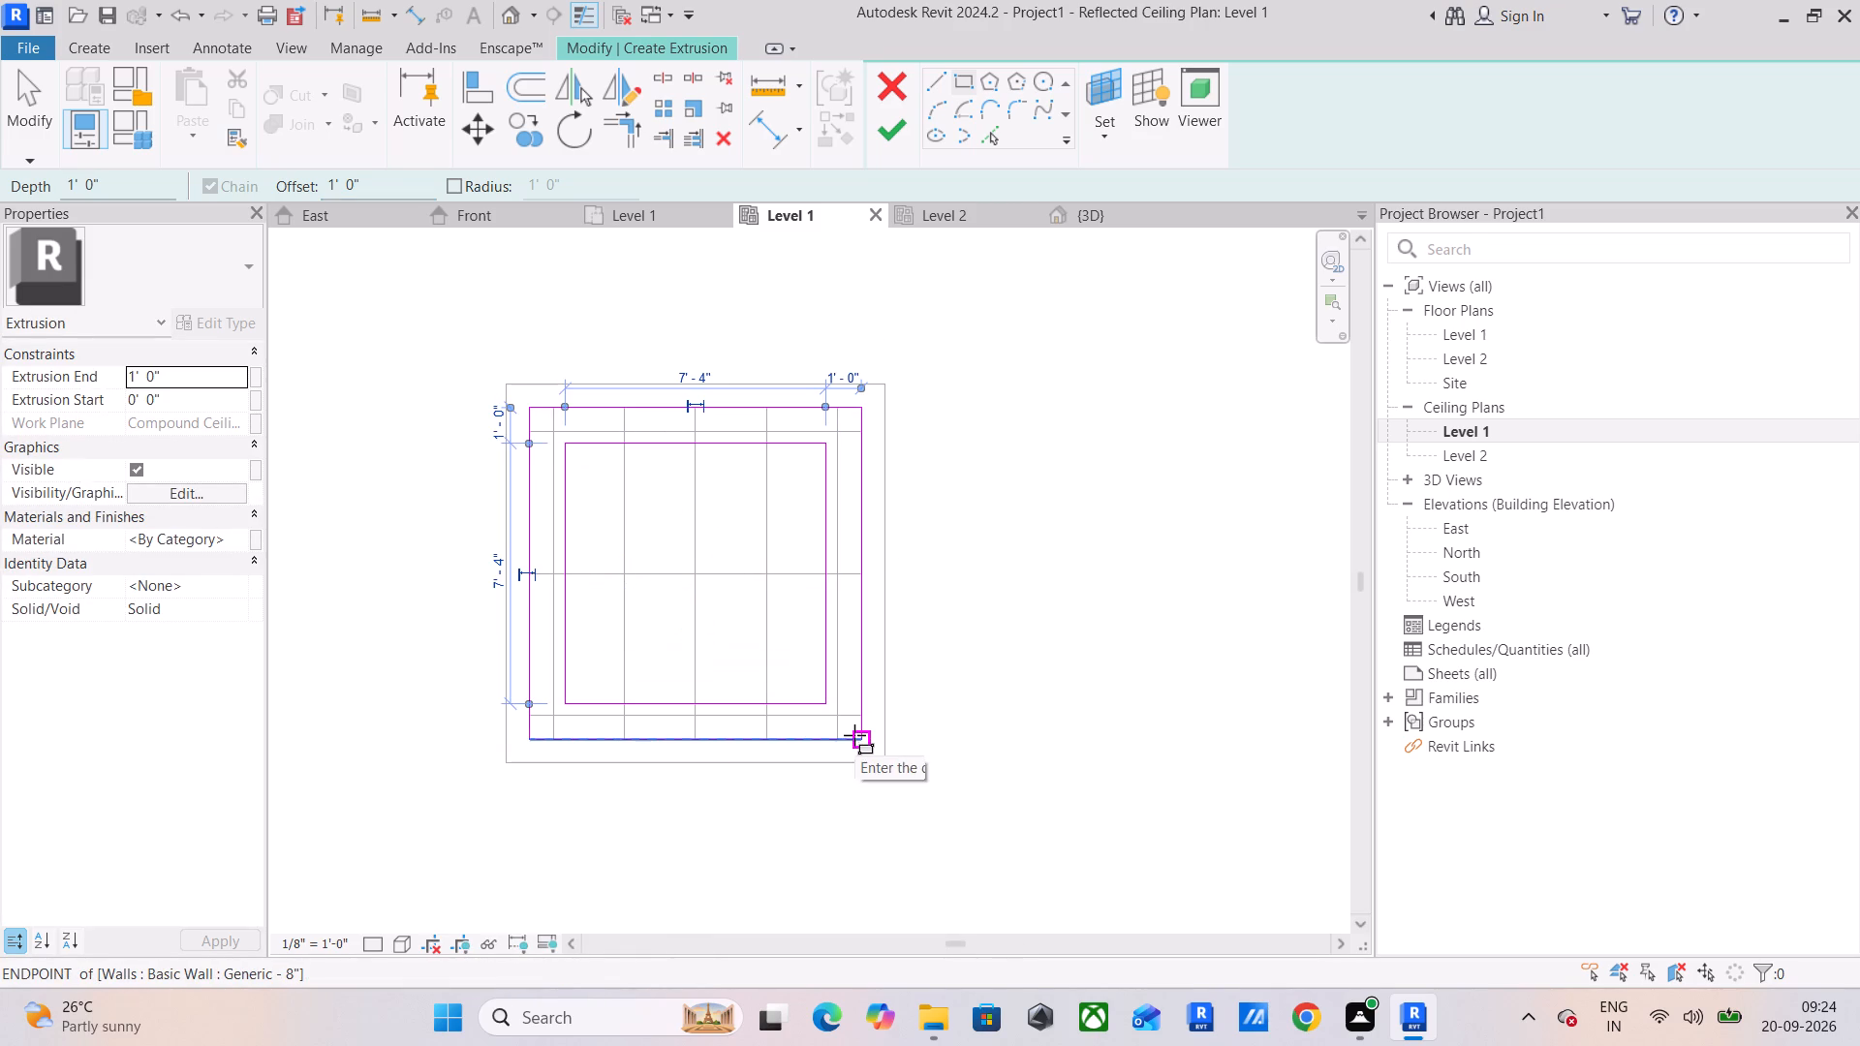
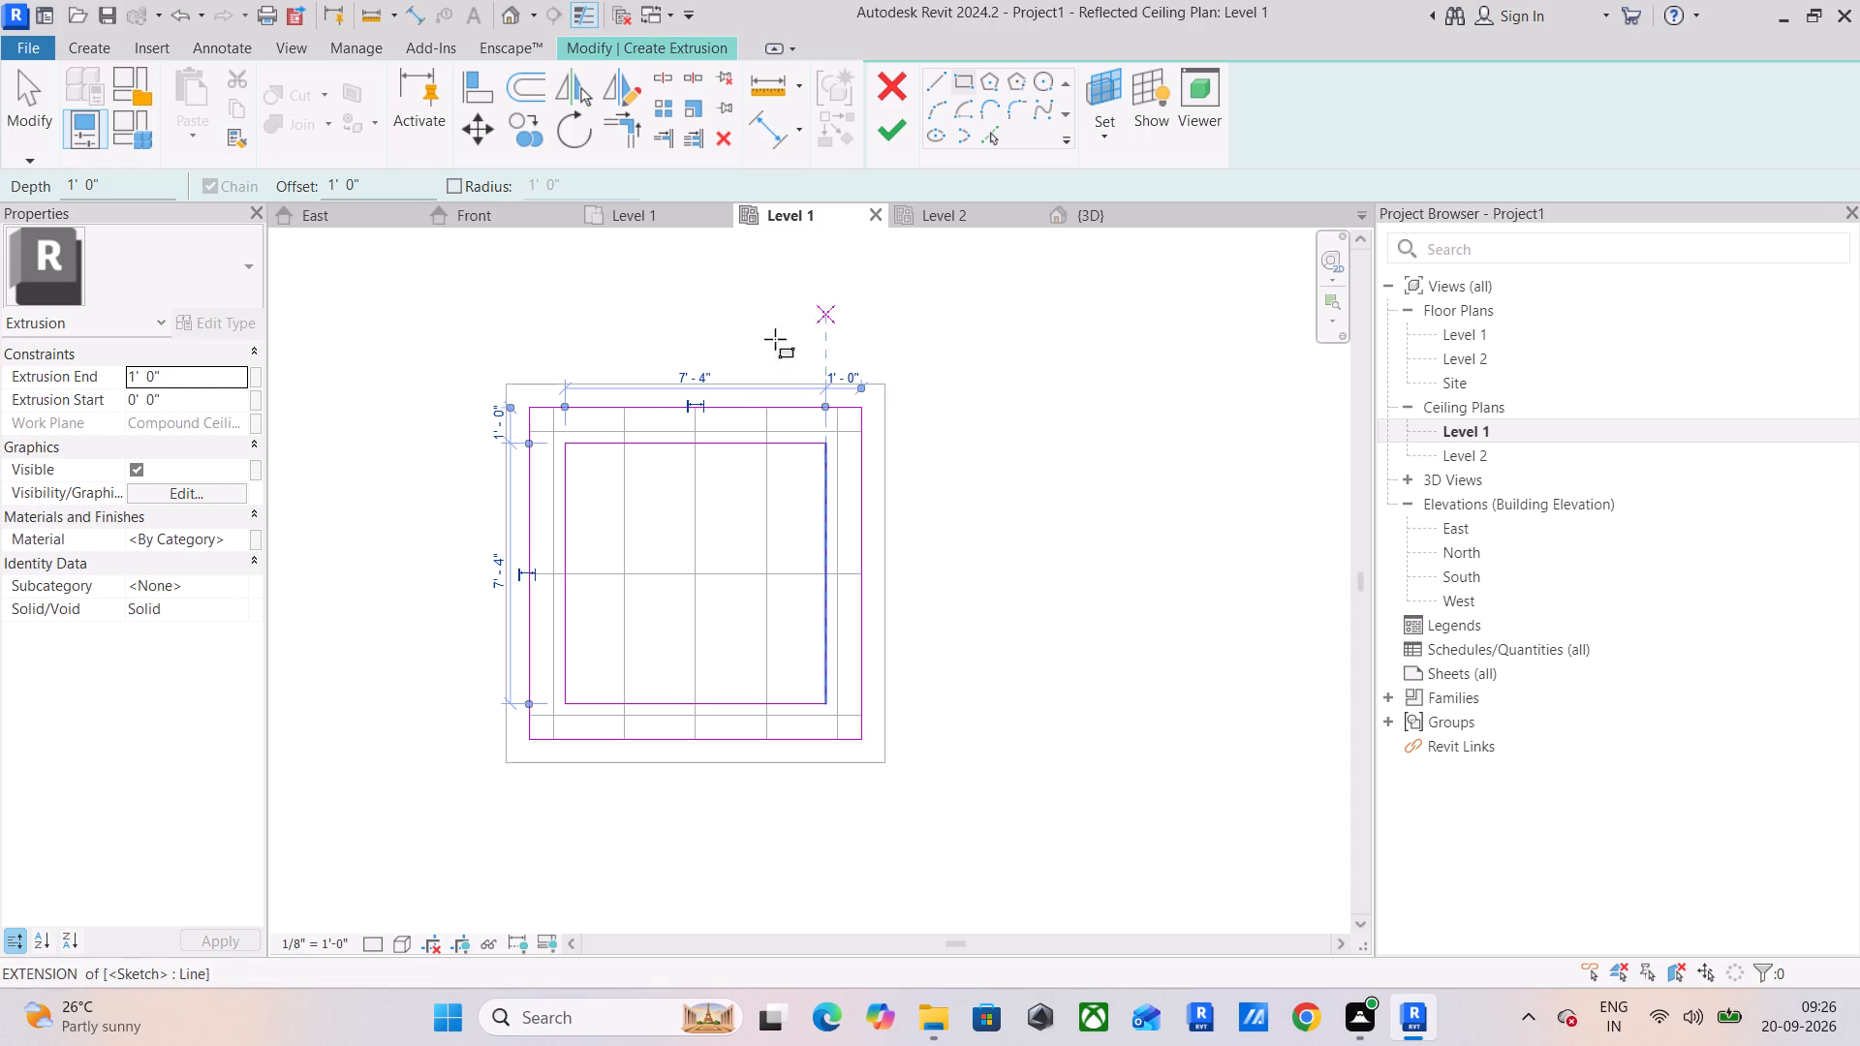
Finish the extrusion sketch, forming a 1' deep square border between the two loops.
click(903, 127)
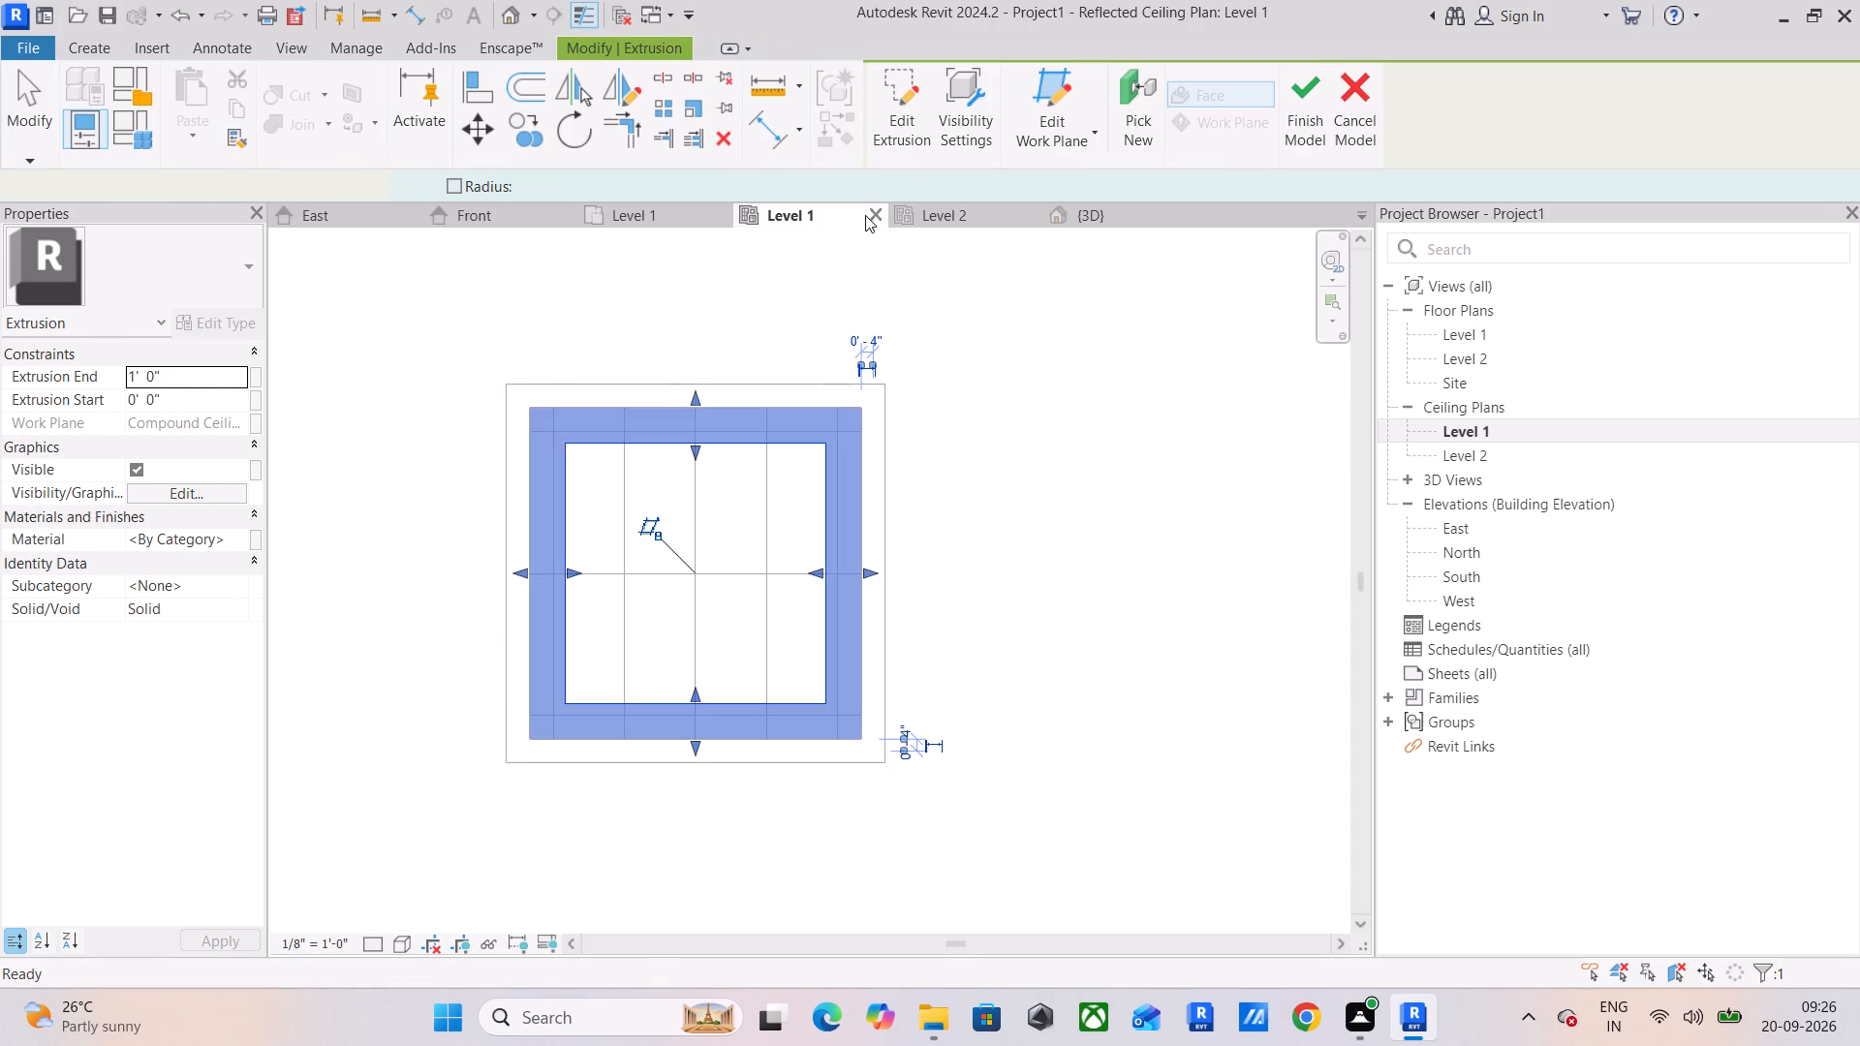
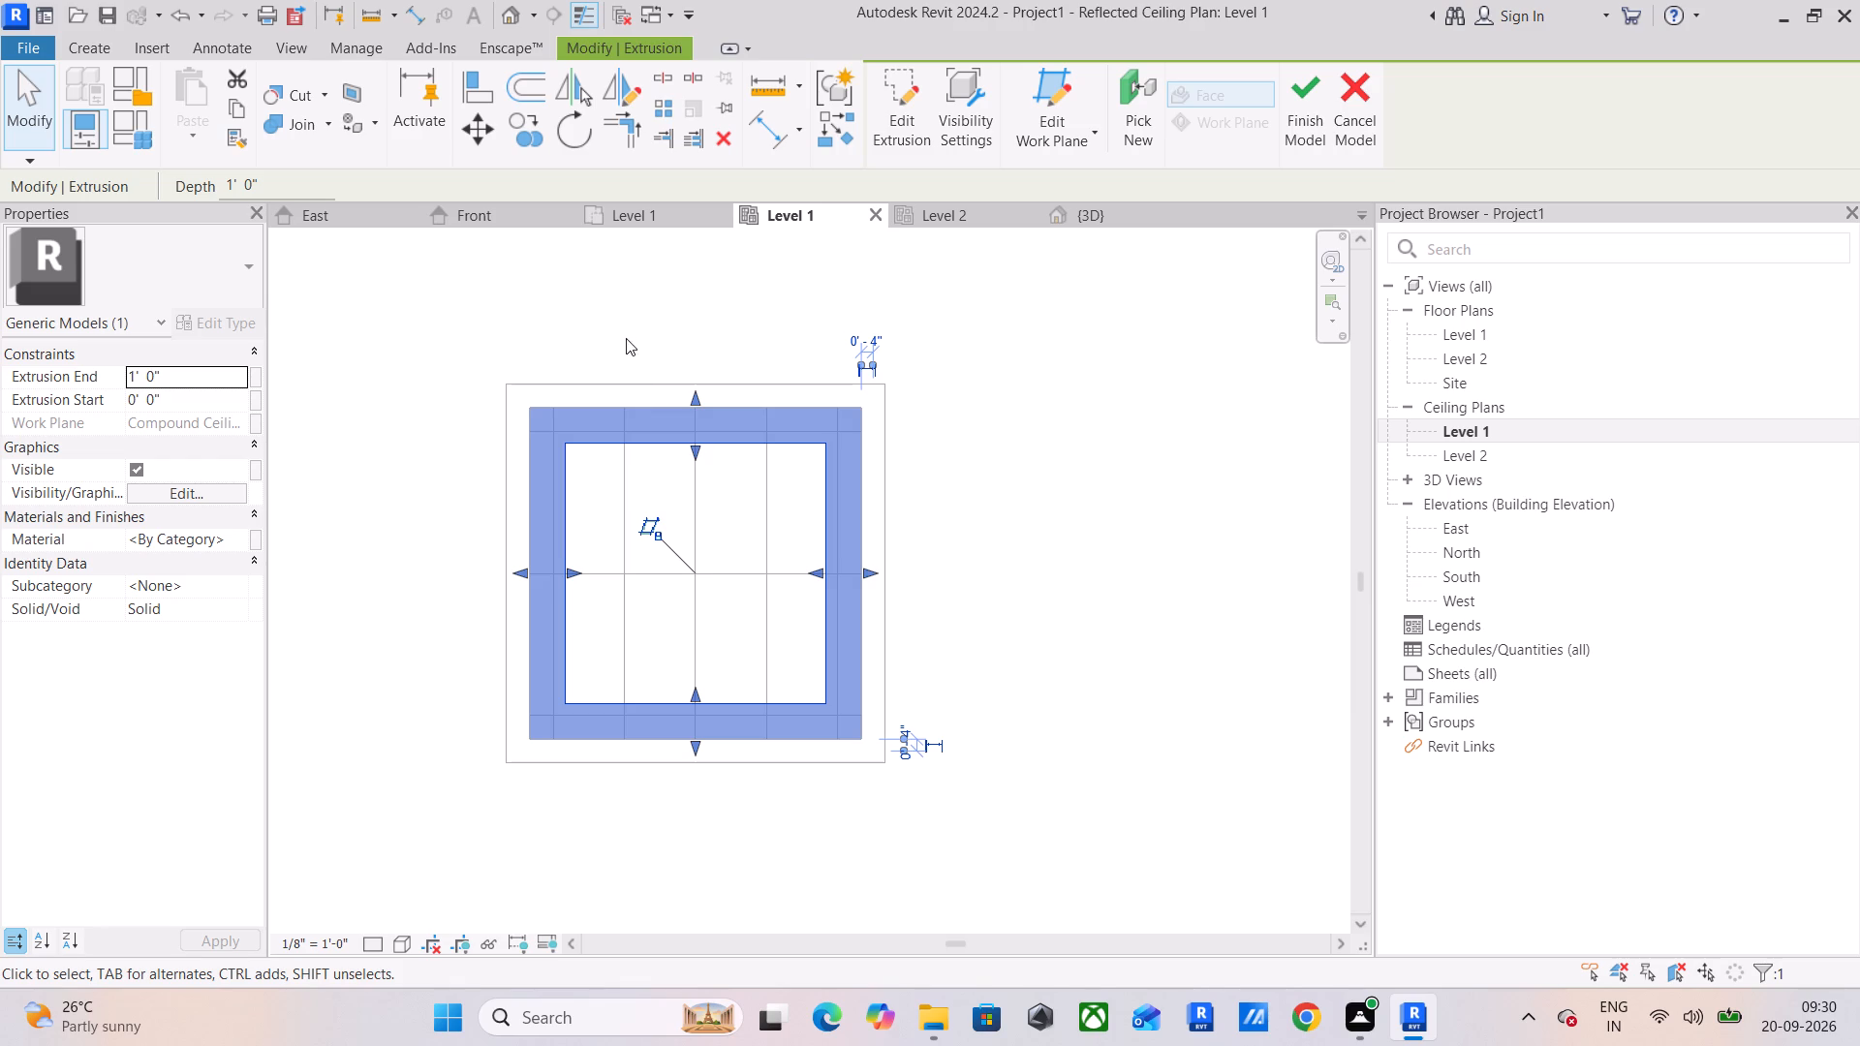
Finish the in-place model of the first ceiling border.
click(1307, 86)
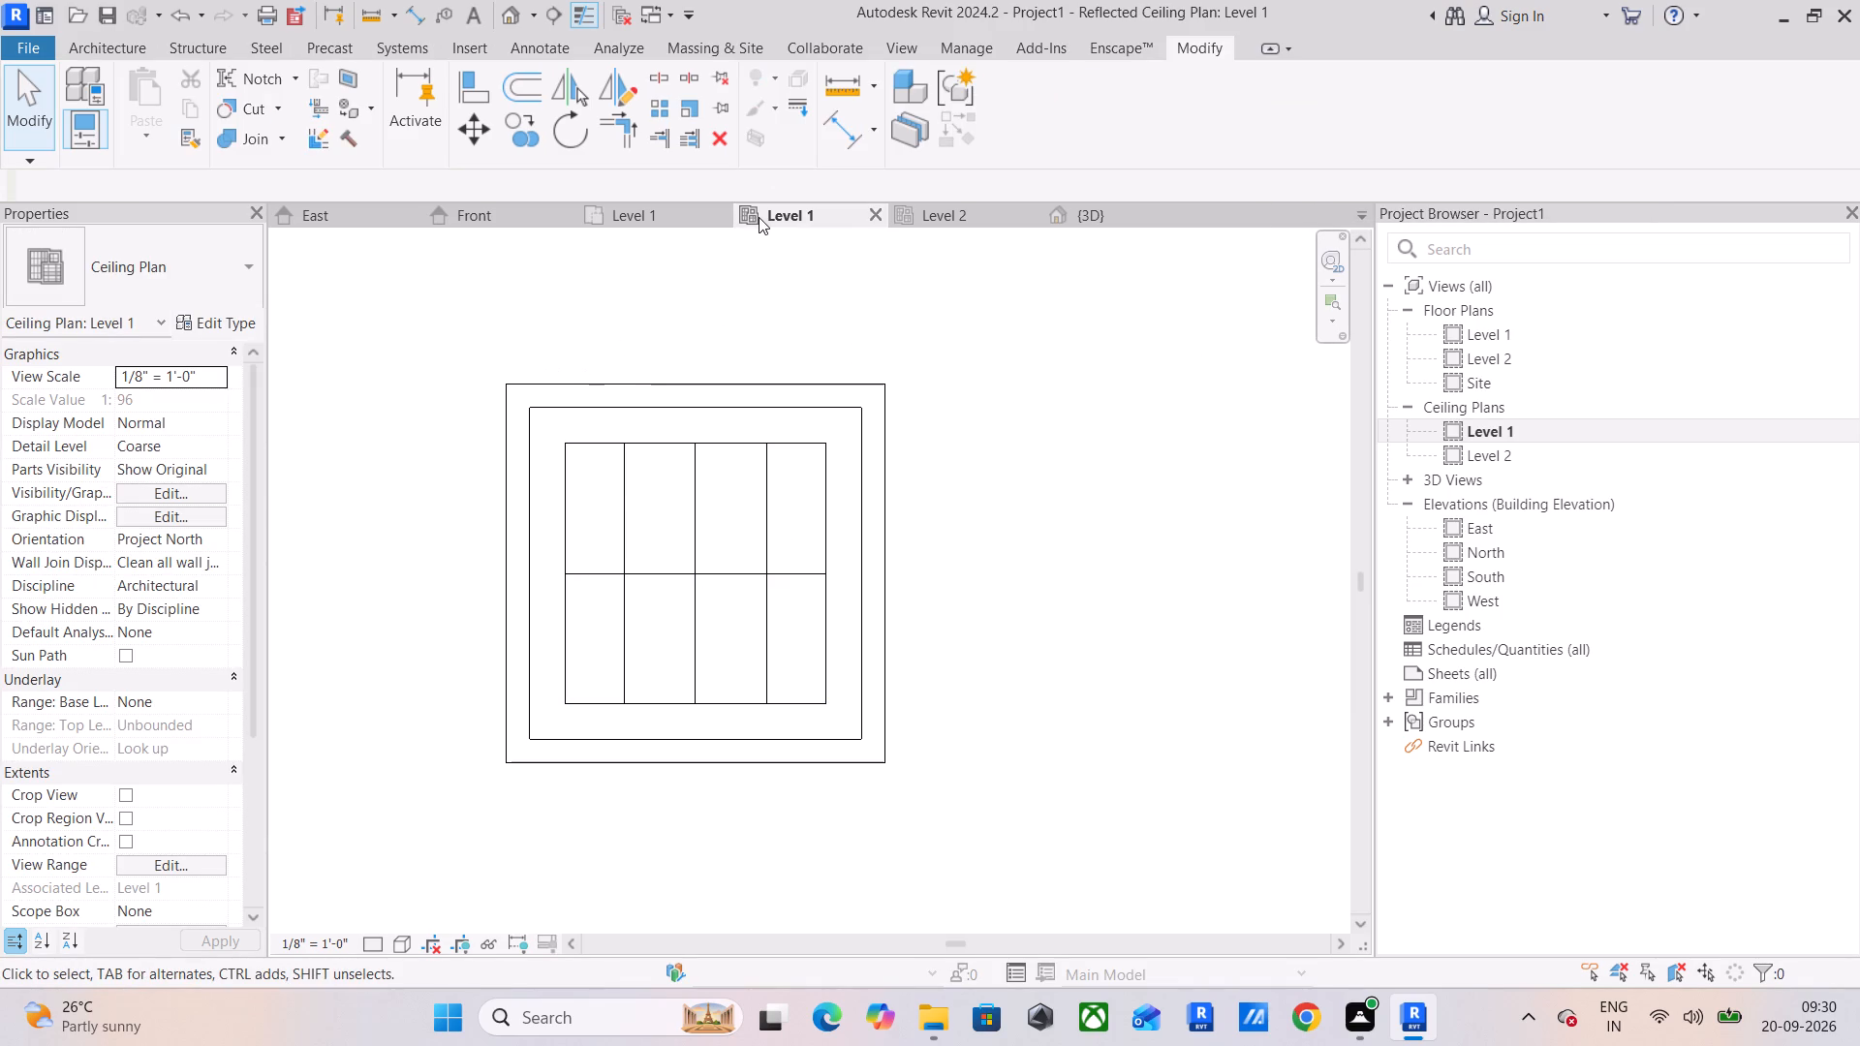
click(659, 446)
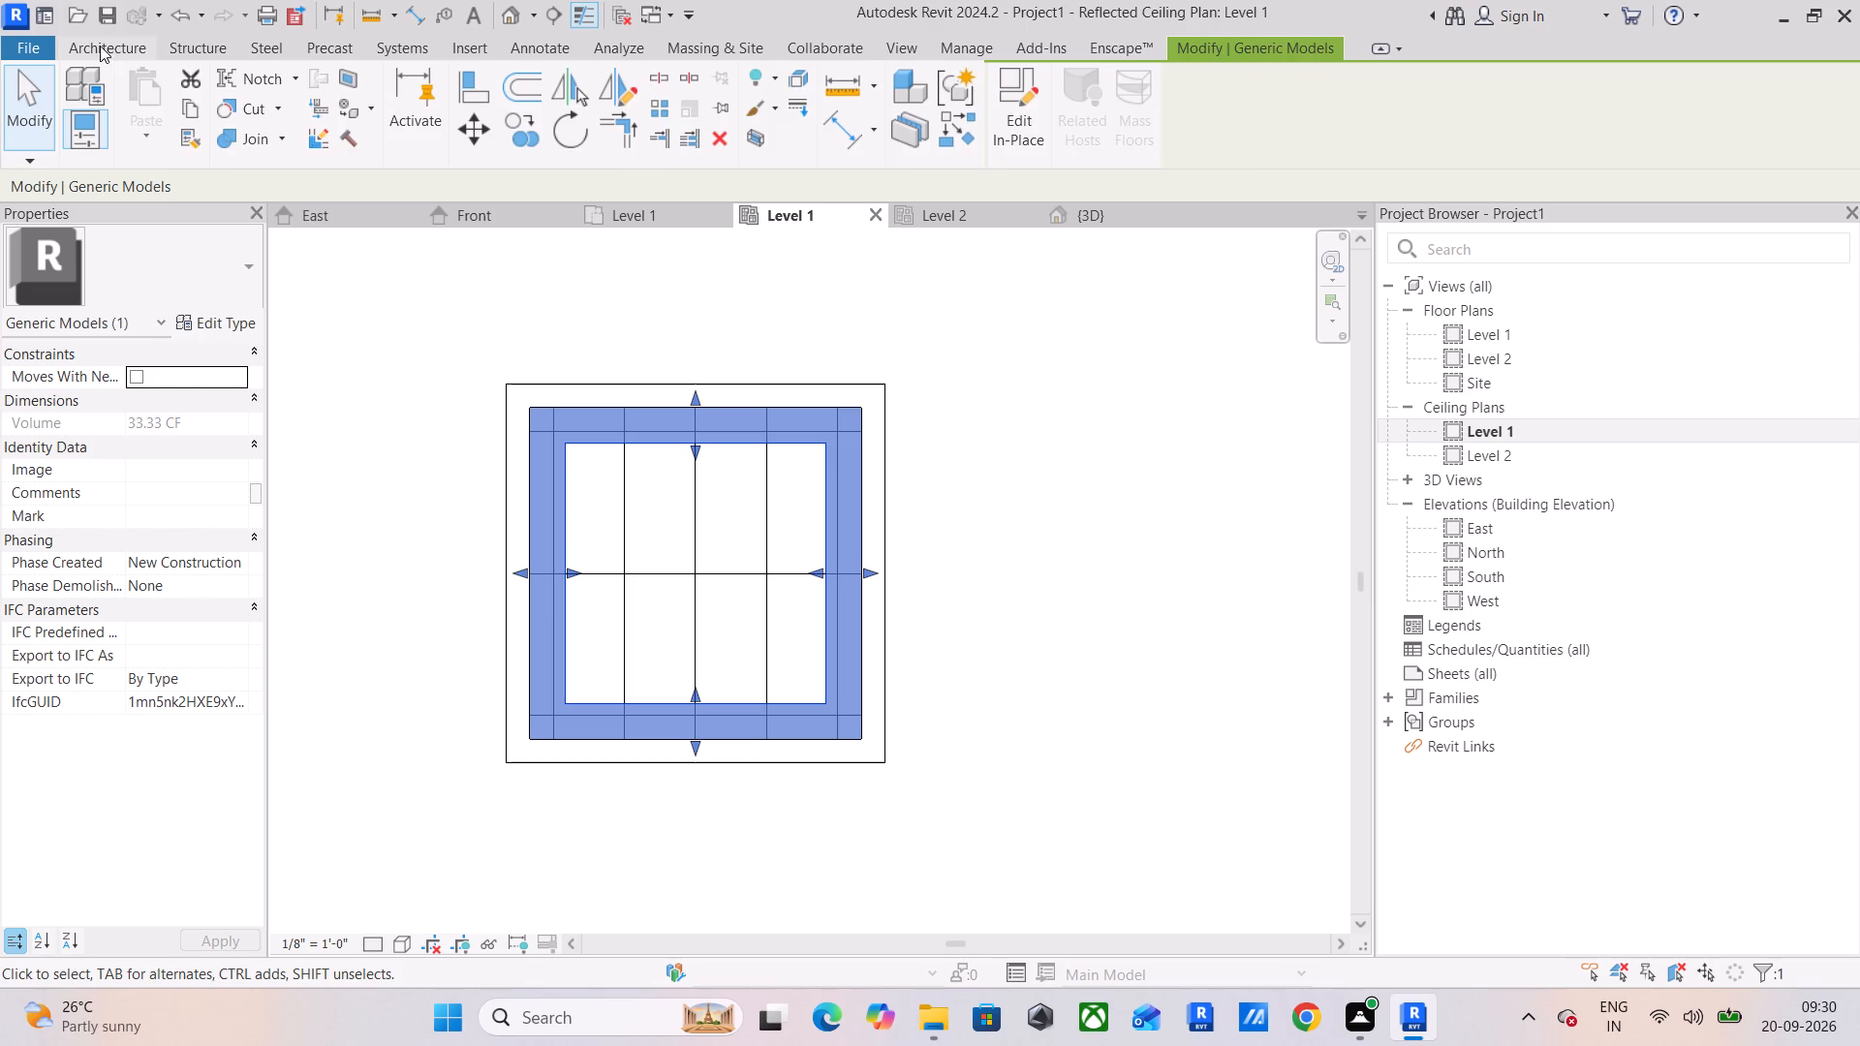
Create a new in-place component in the Generic Models category, keeping the suggested name Generic Models 2.
click(100, 46)
click(263, 140)
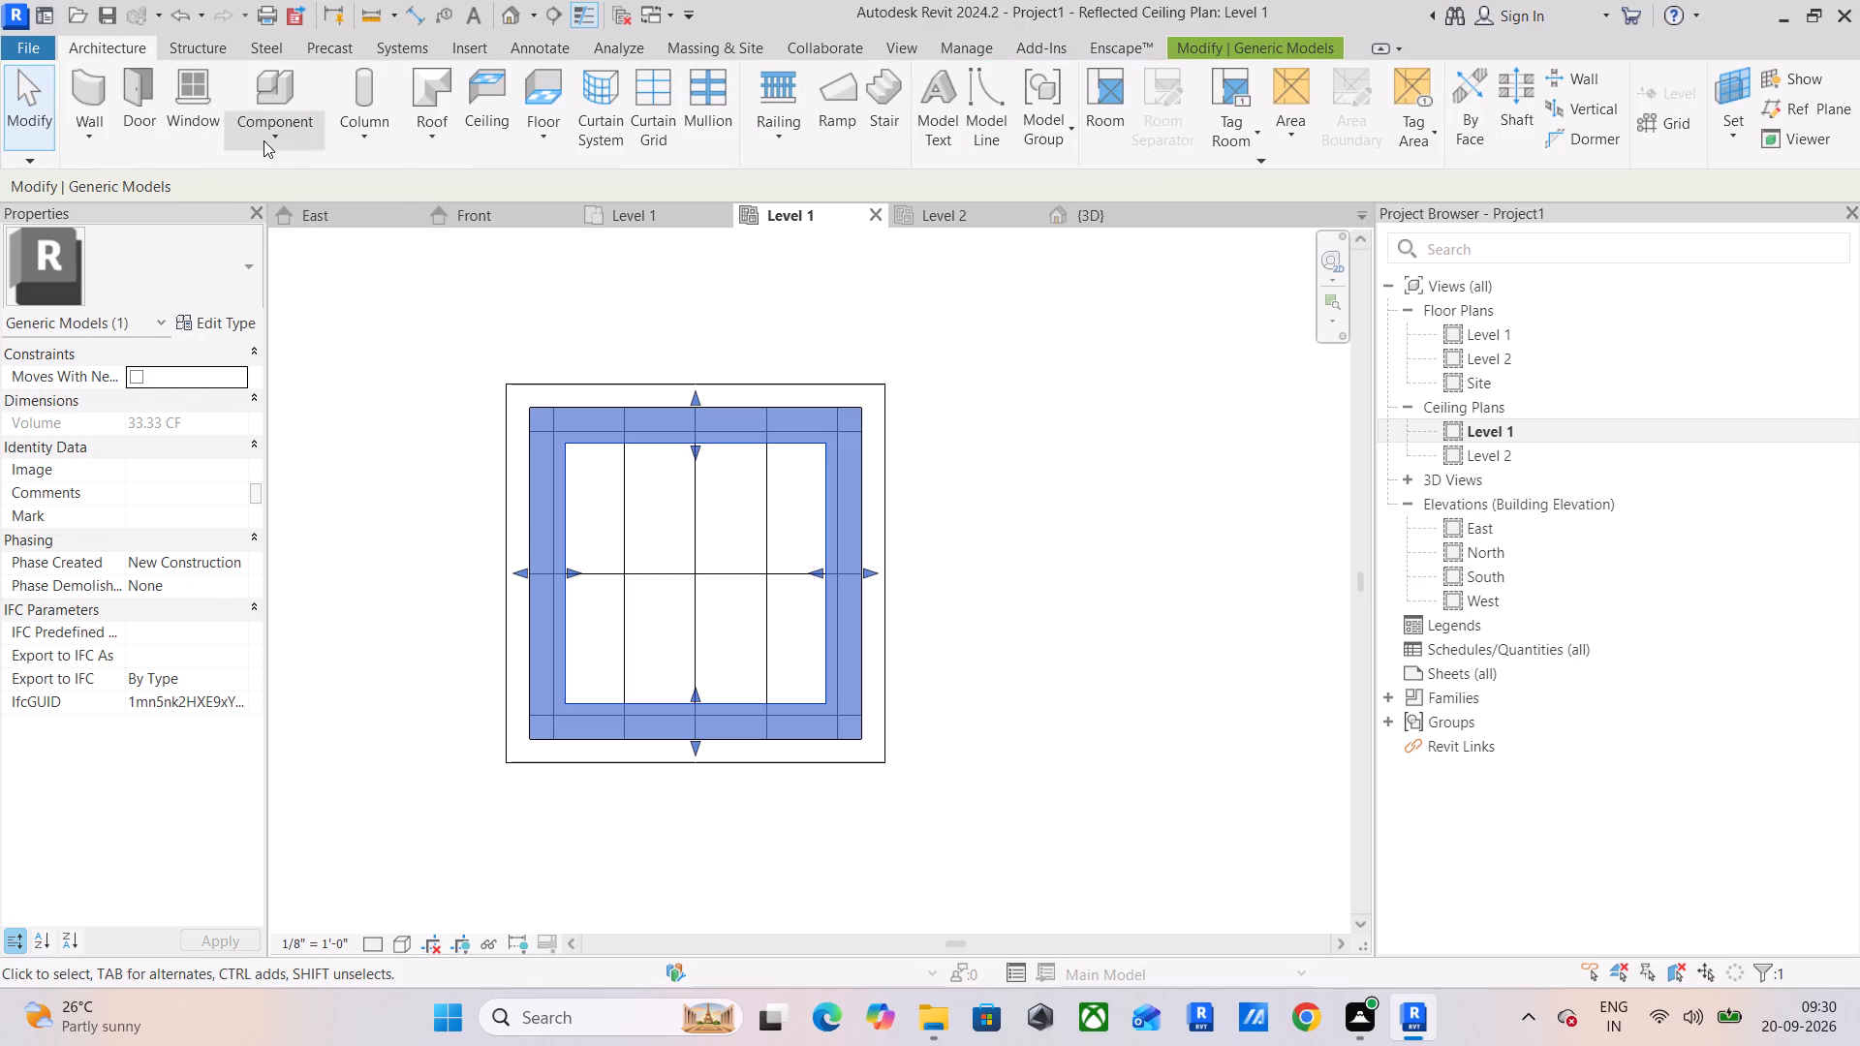
click(305, 223)
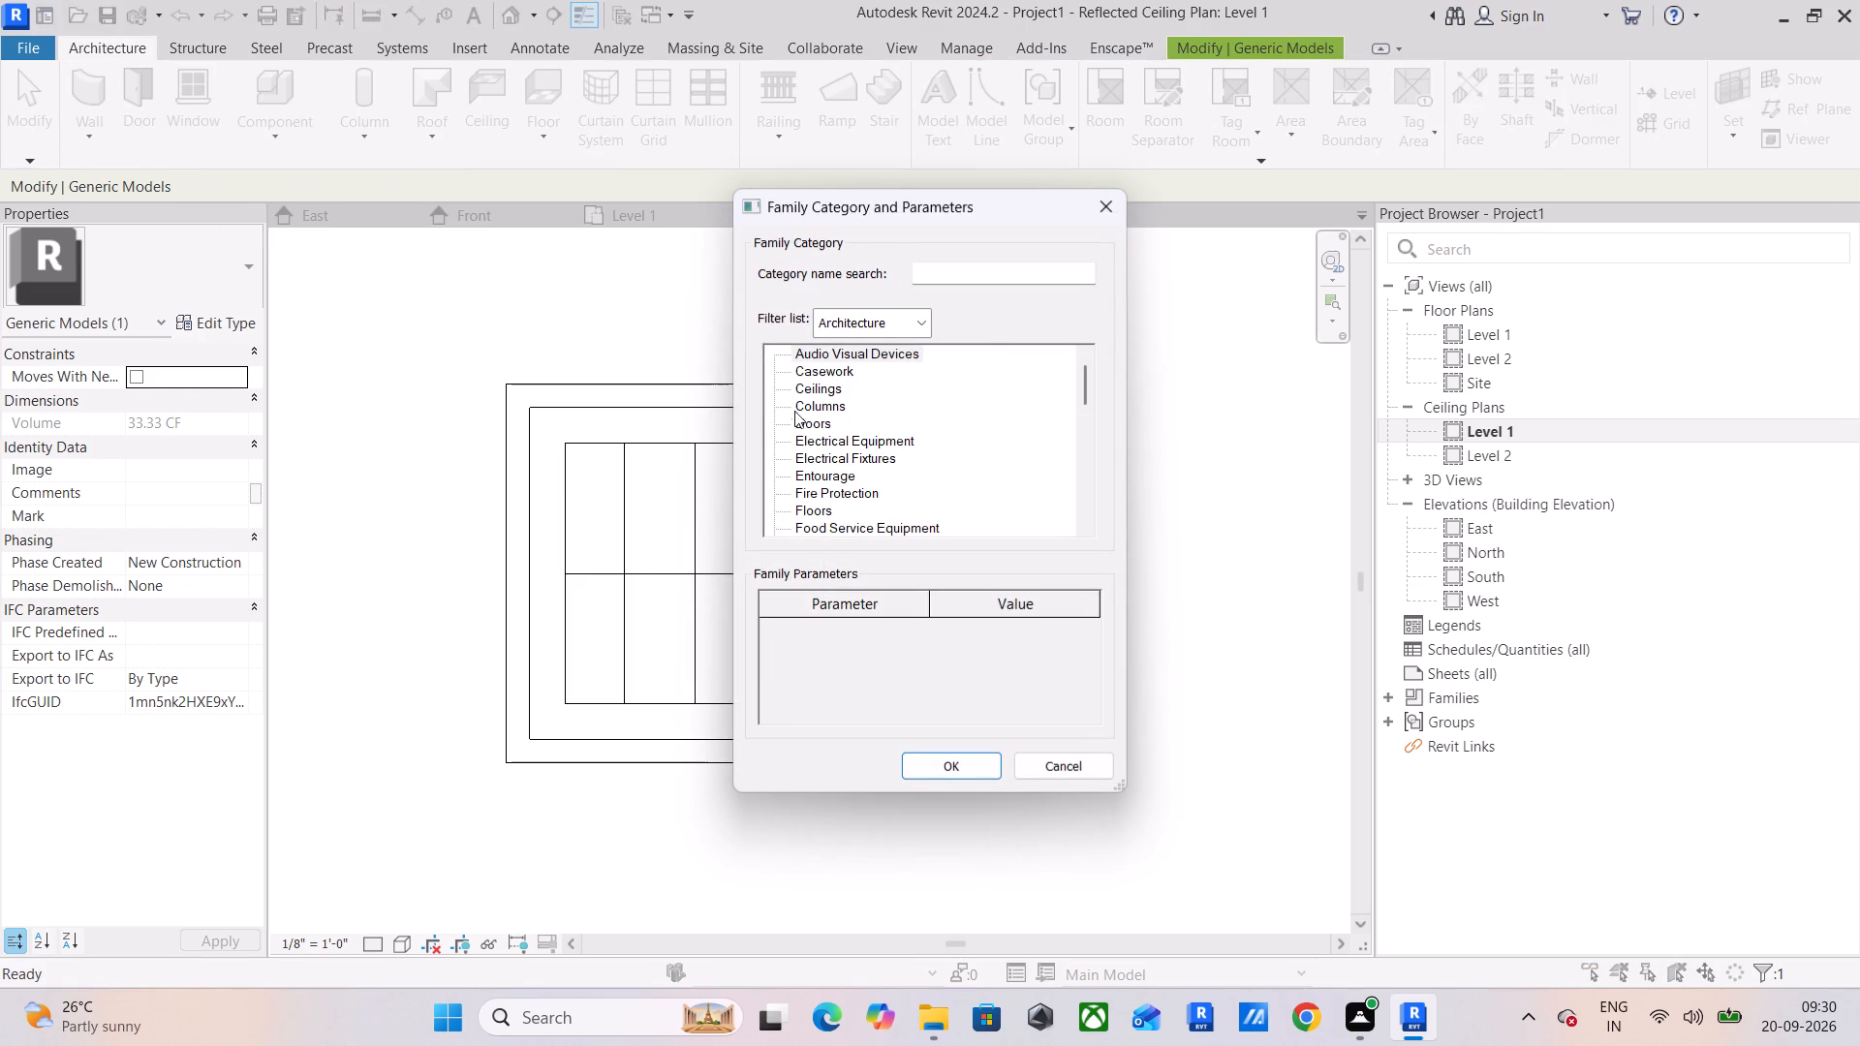
click(818, 388)
scroll(834, 468, down, 2)
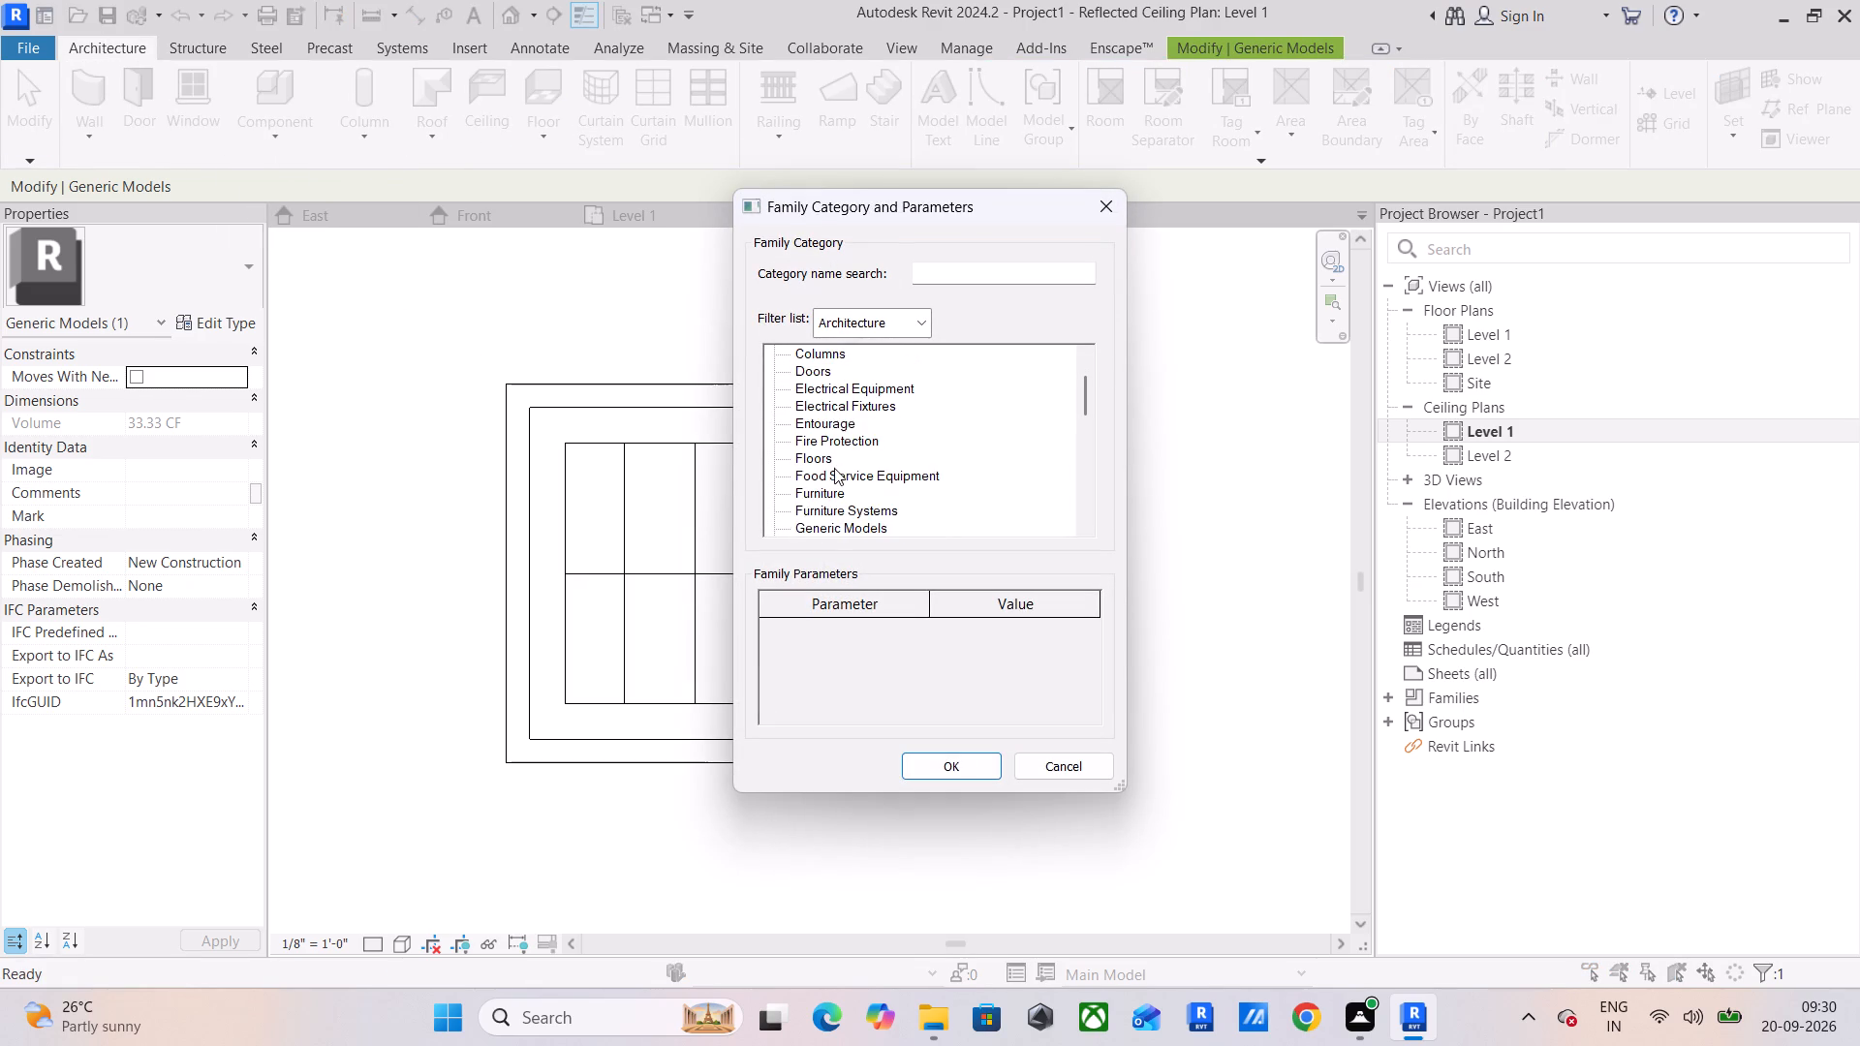
scroll(834, 468, down, 2)
double_click(832, 510)
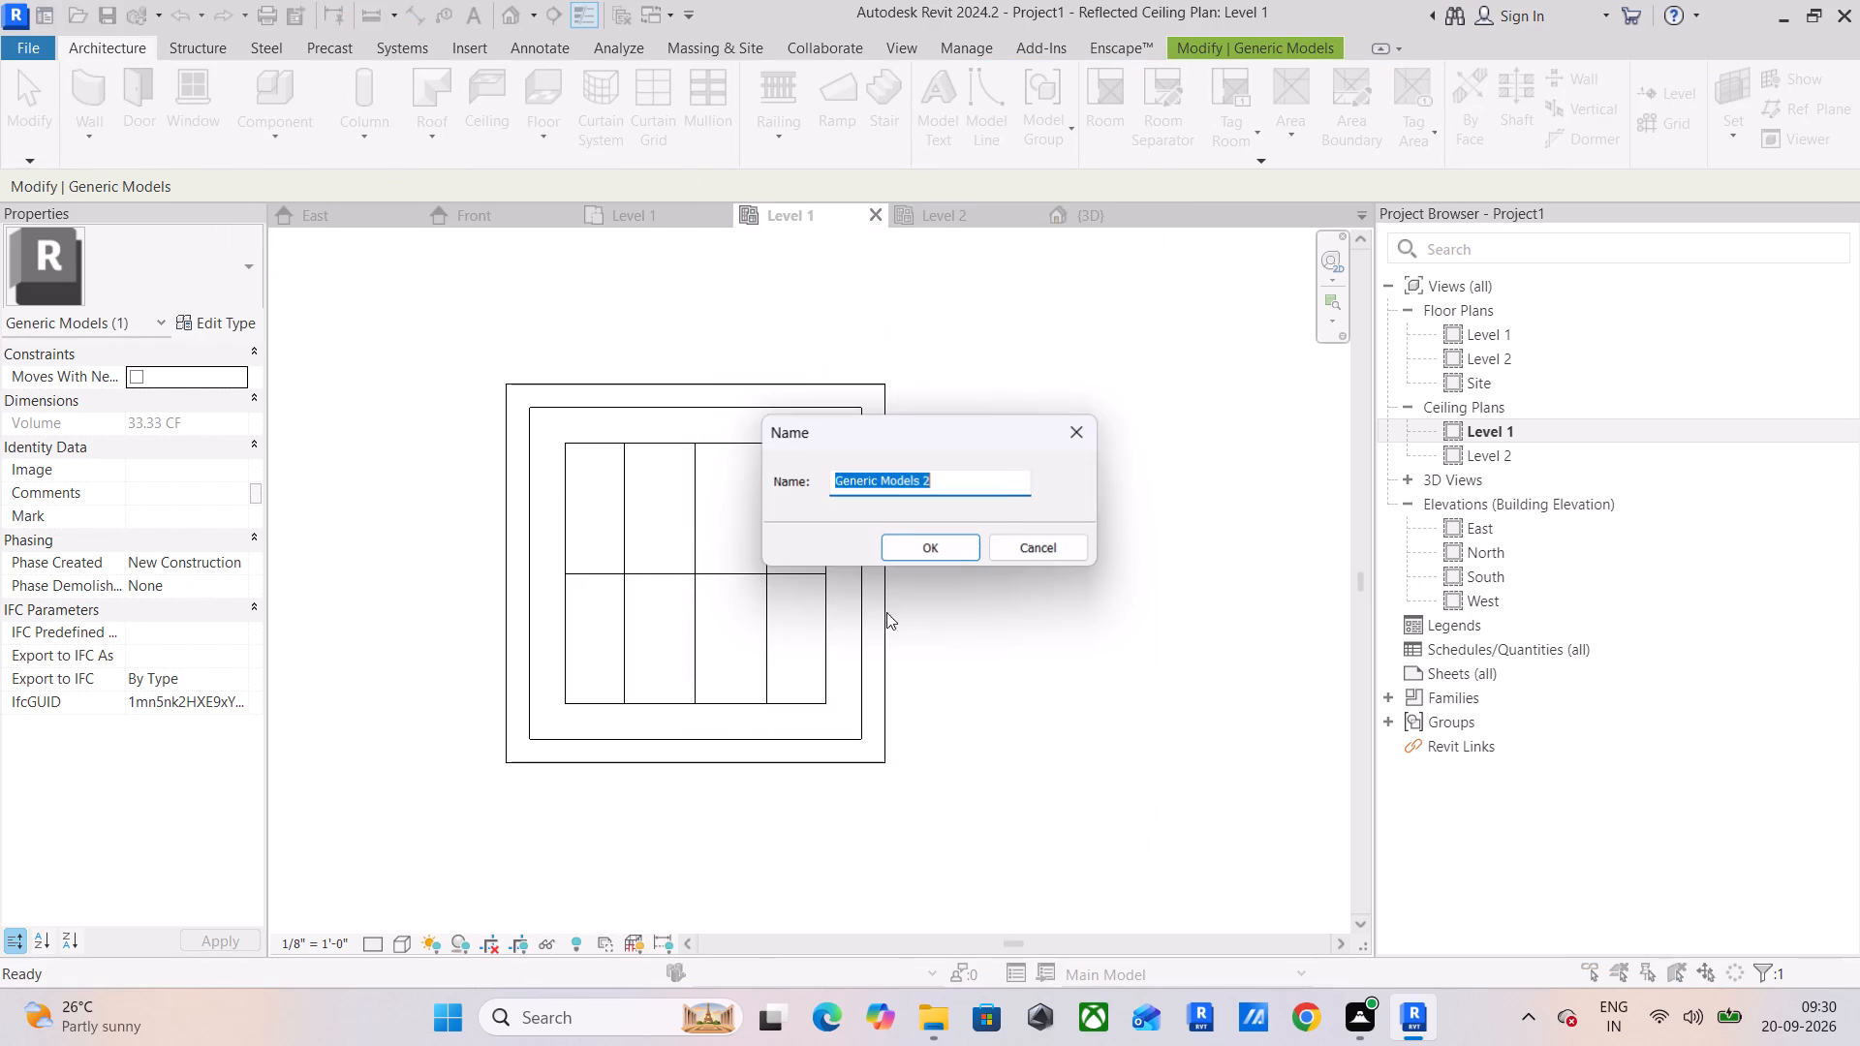
click(949, 553)
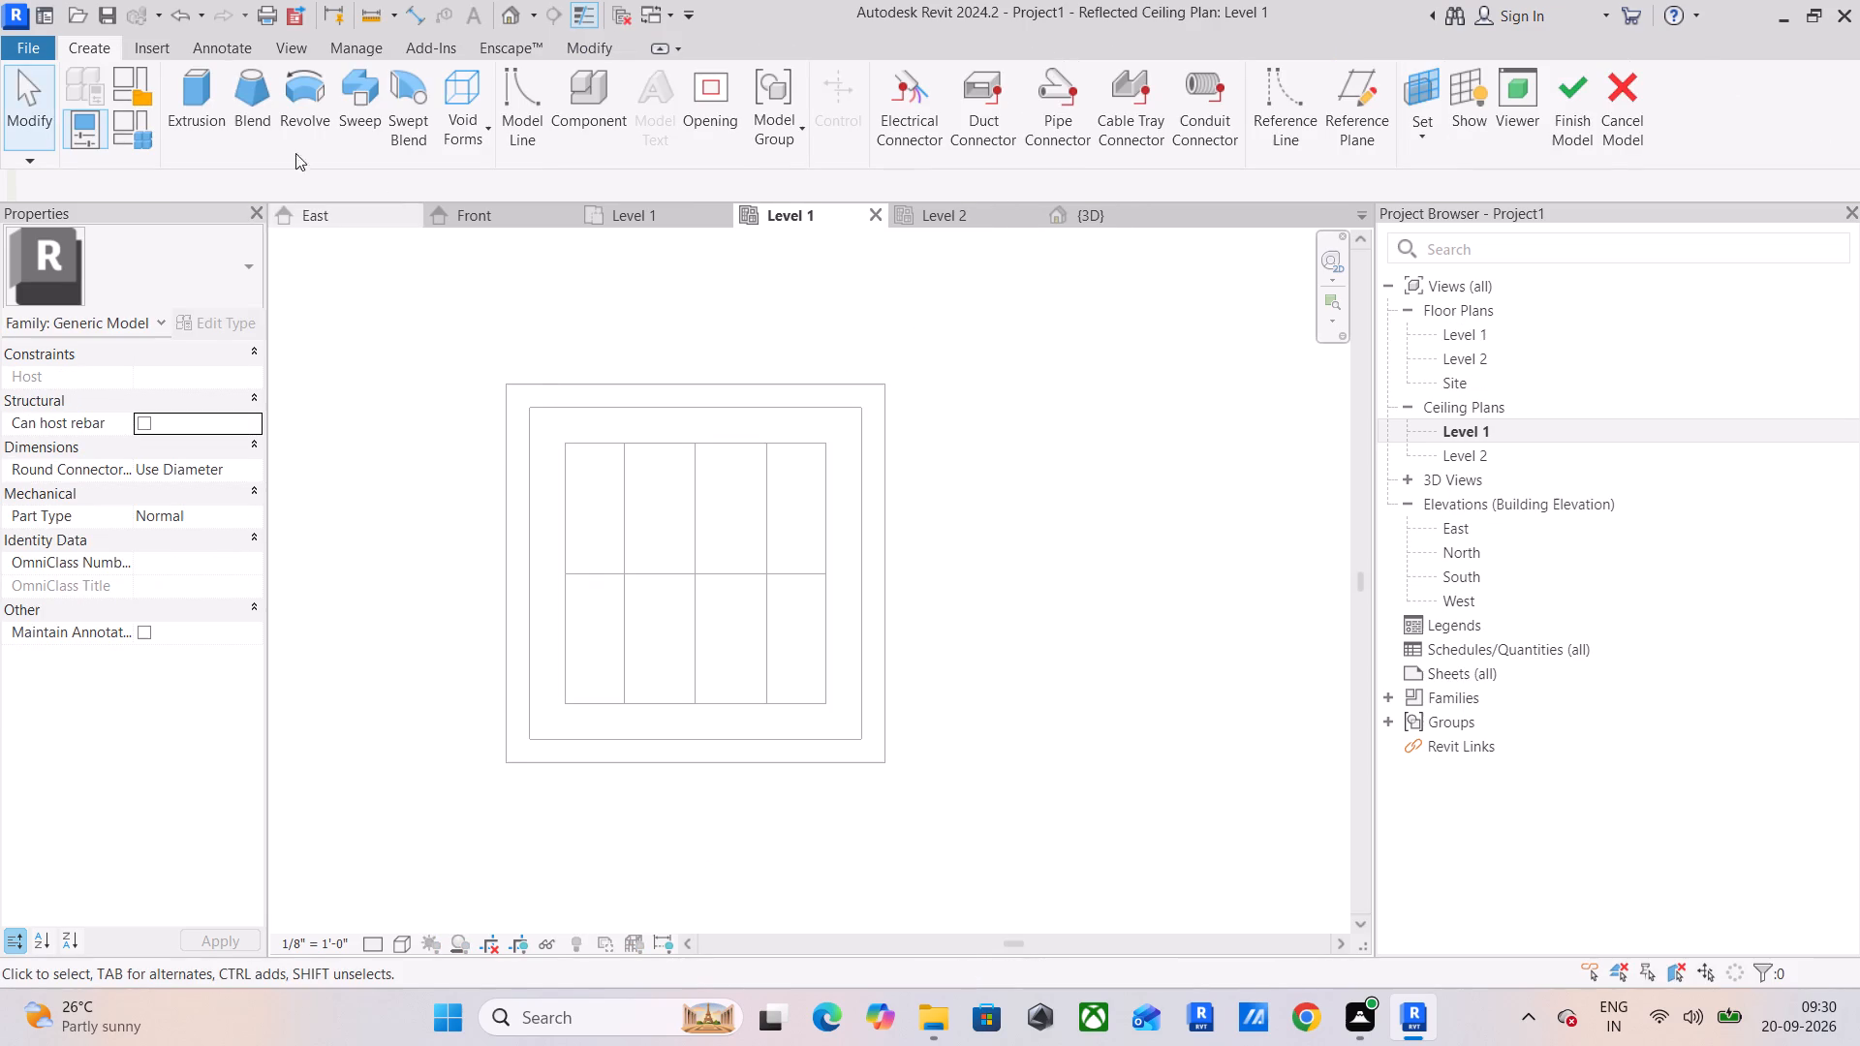
Start an extrusion and set its work plane to the compound ceiling by picking it.
click(208, 98)
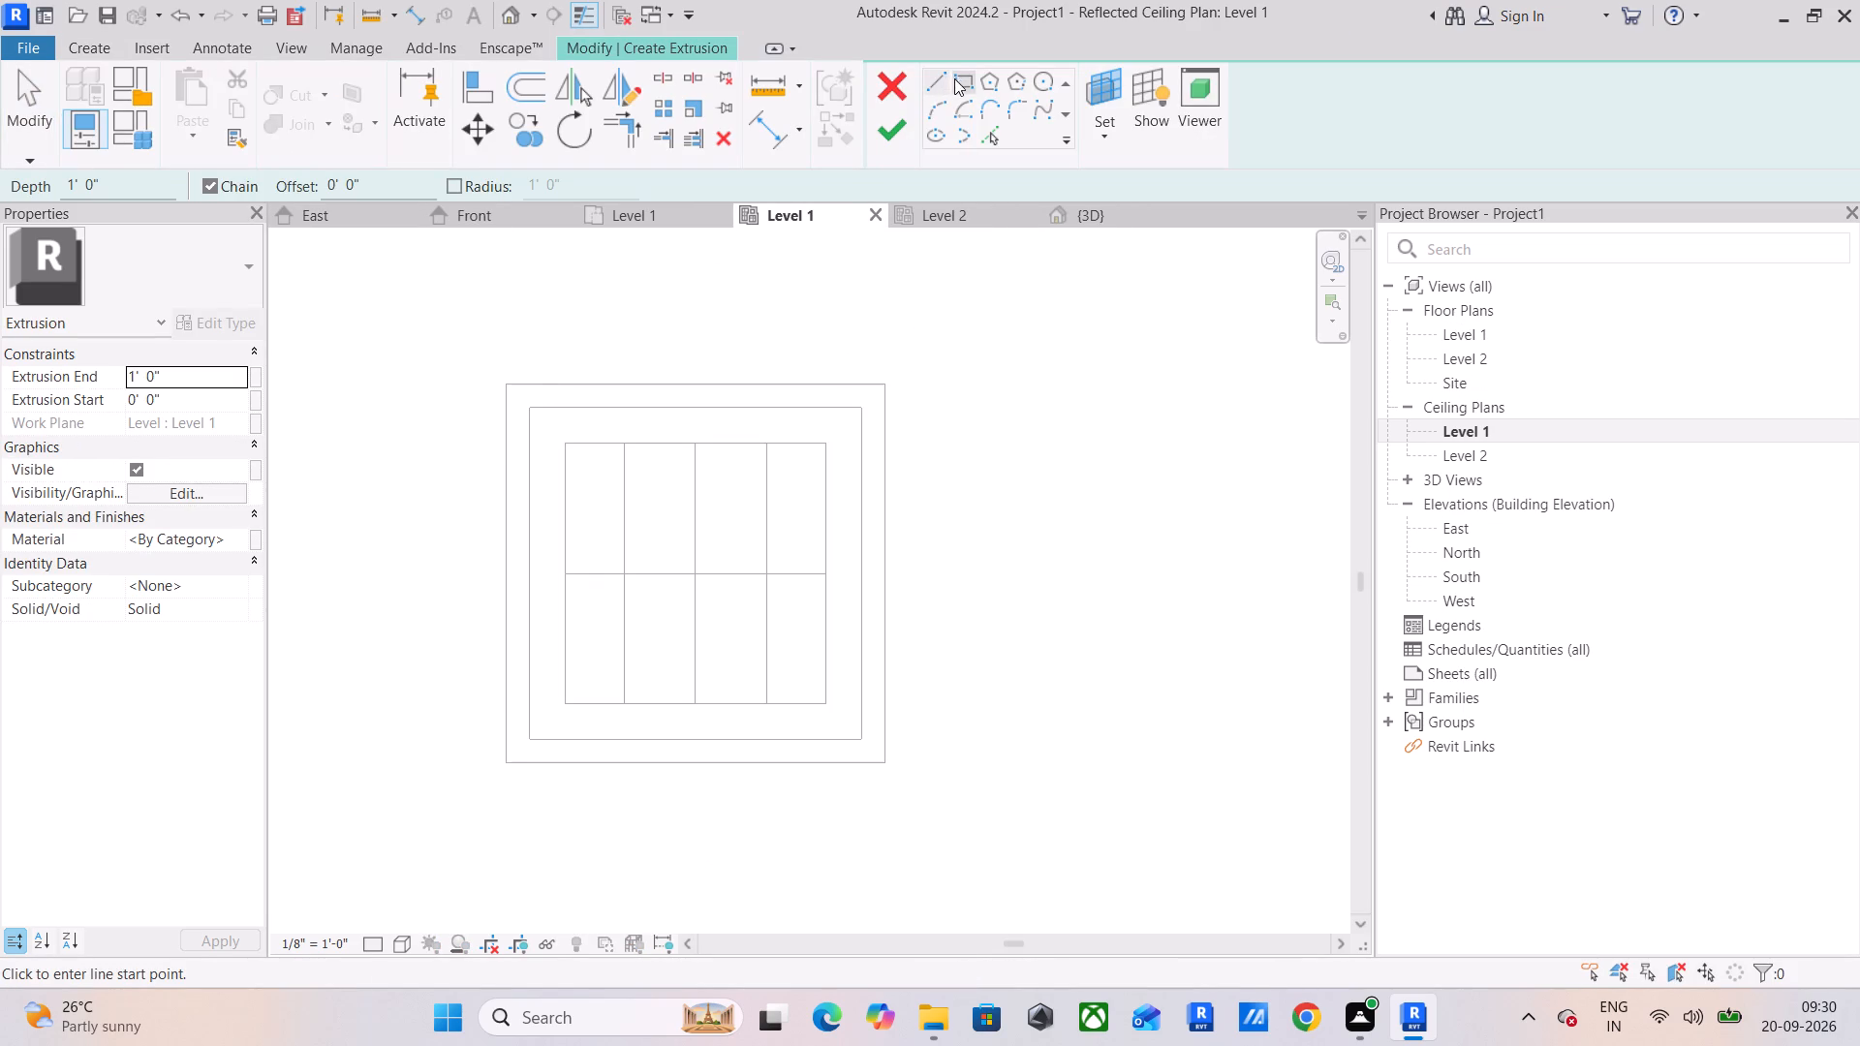
click(957, 80)
click(1094, 132)
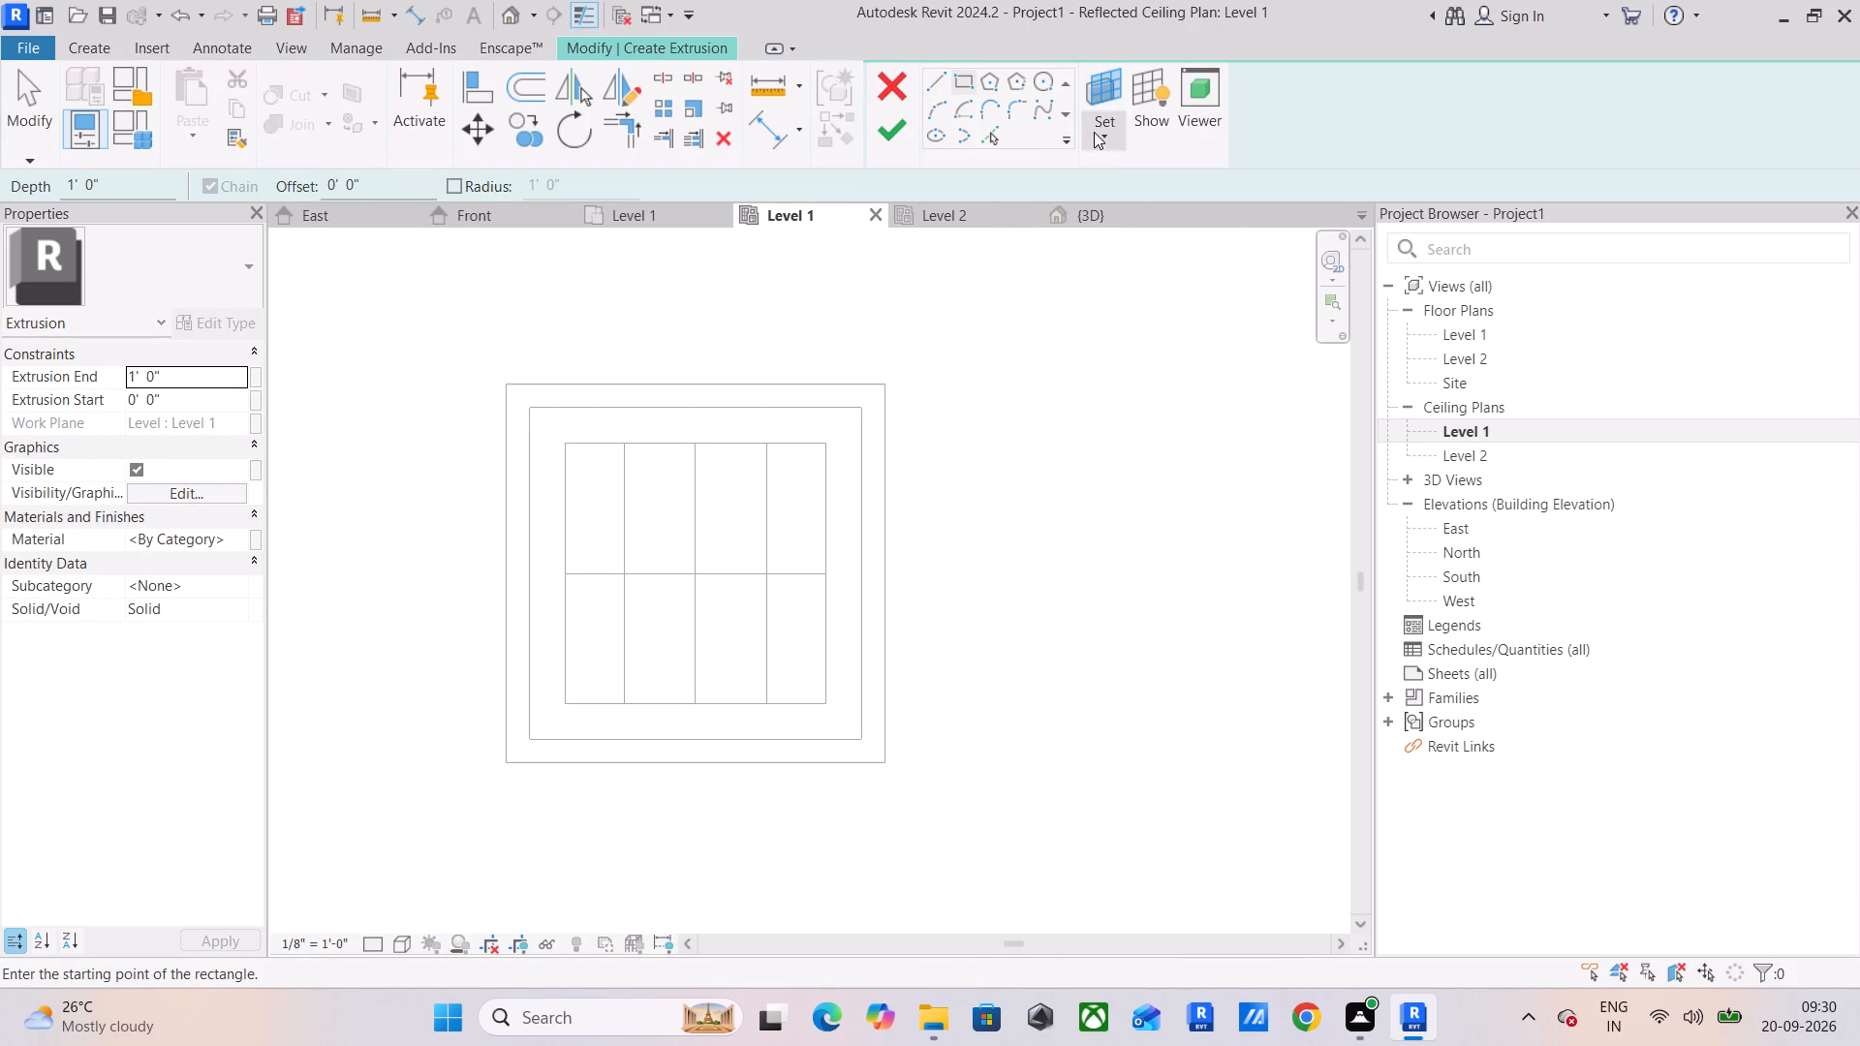
click(1105, 209)
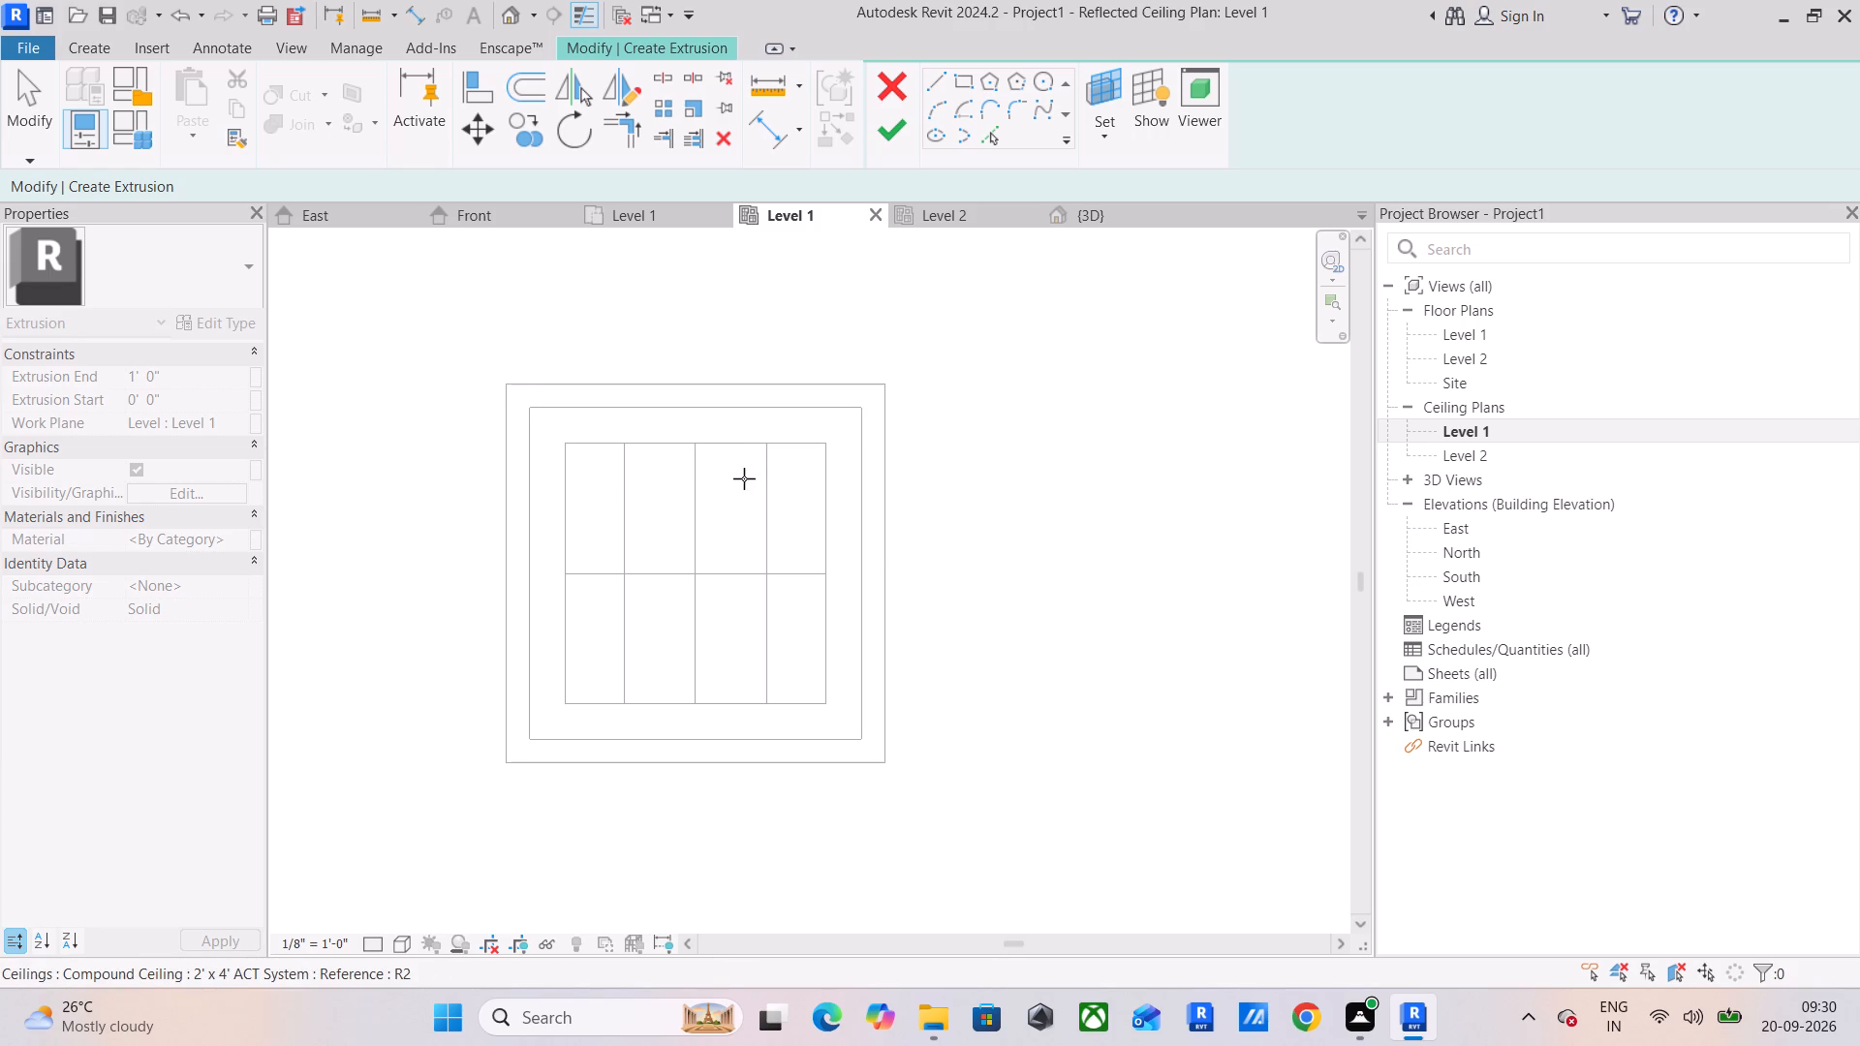
click(692, 607)
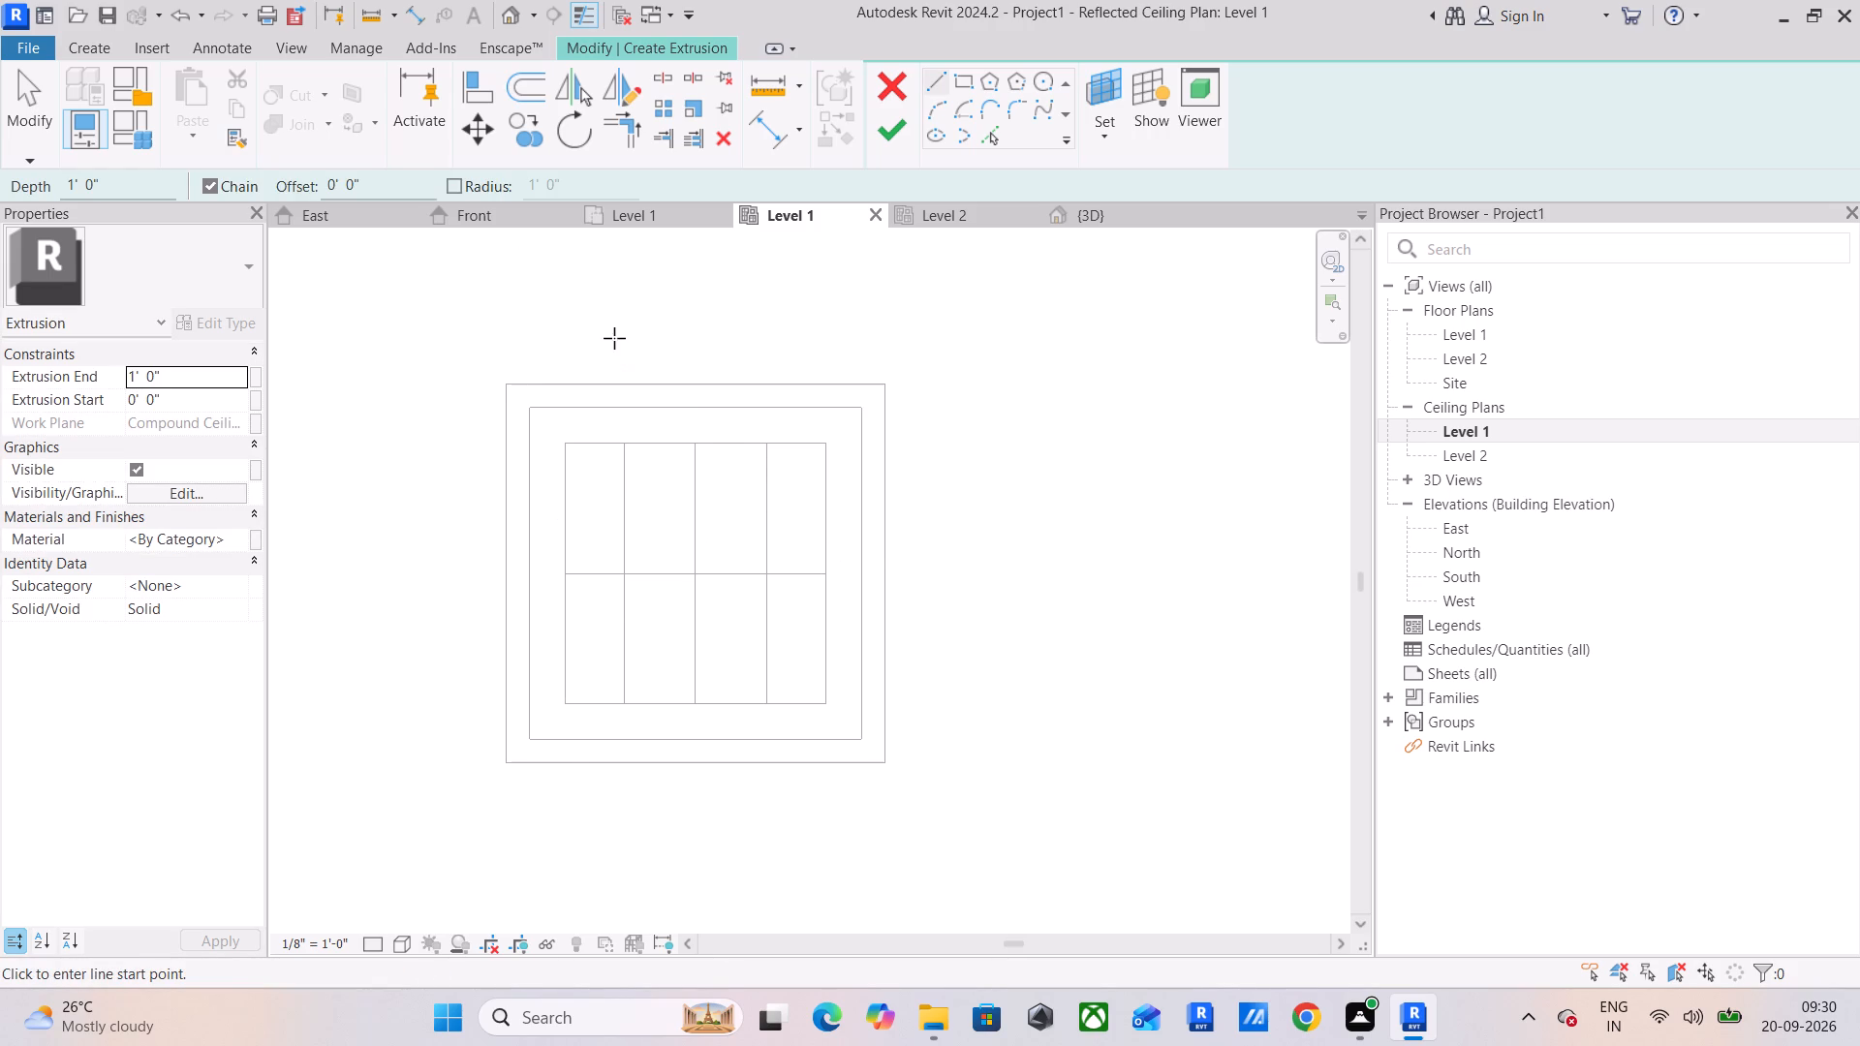
Sketch a 9'-4" square rectangle along the inner faces of the room's walls.
click(954, 82)
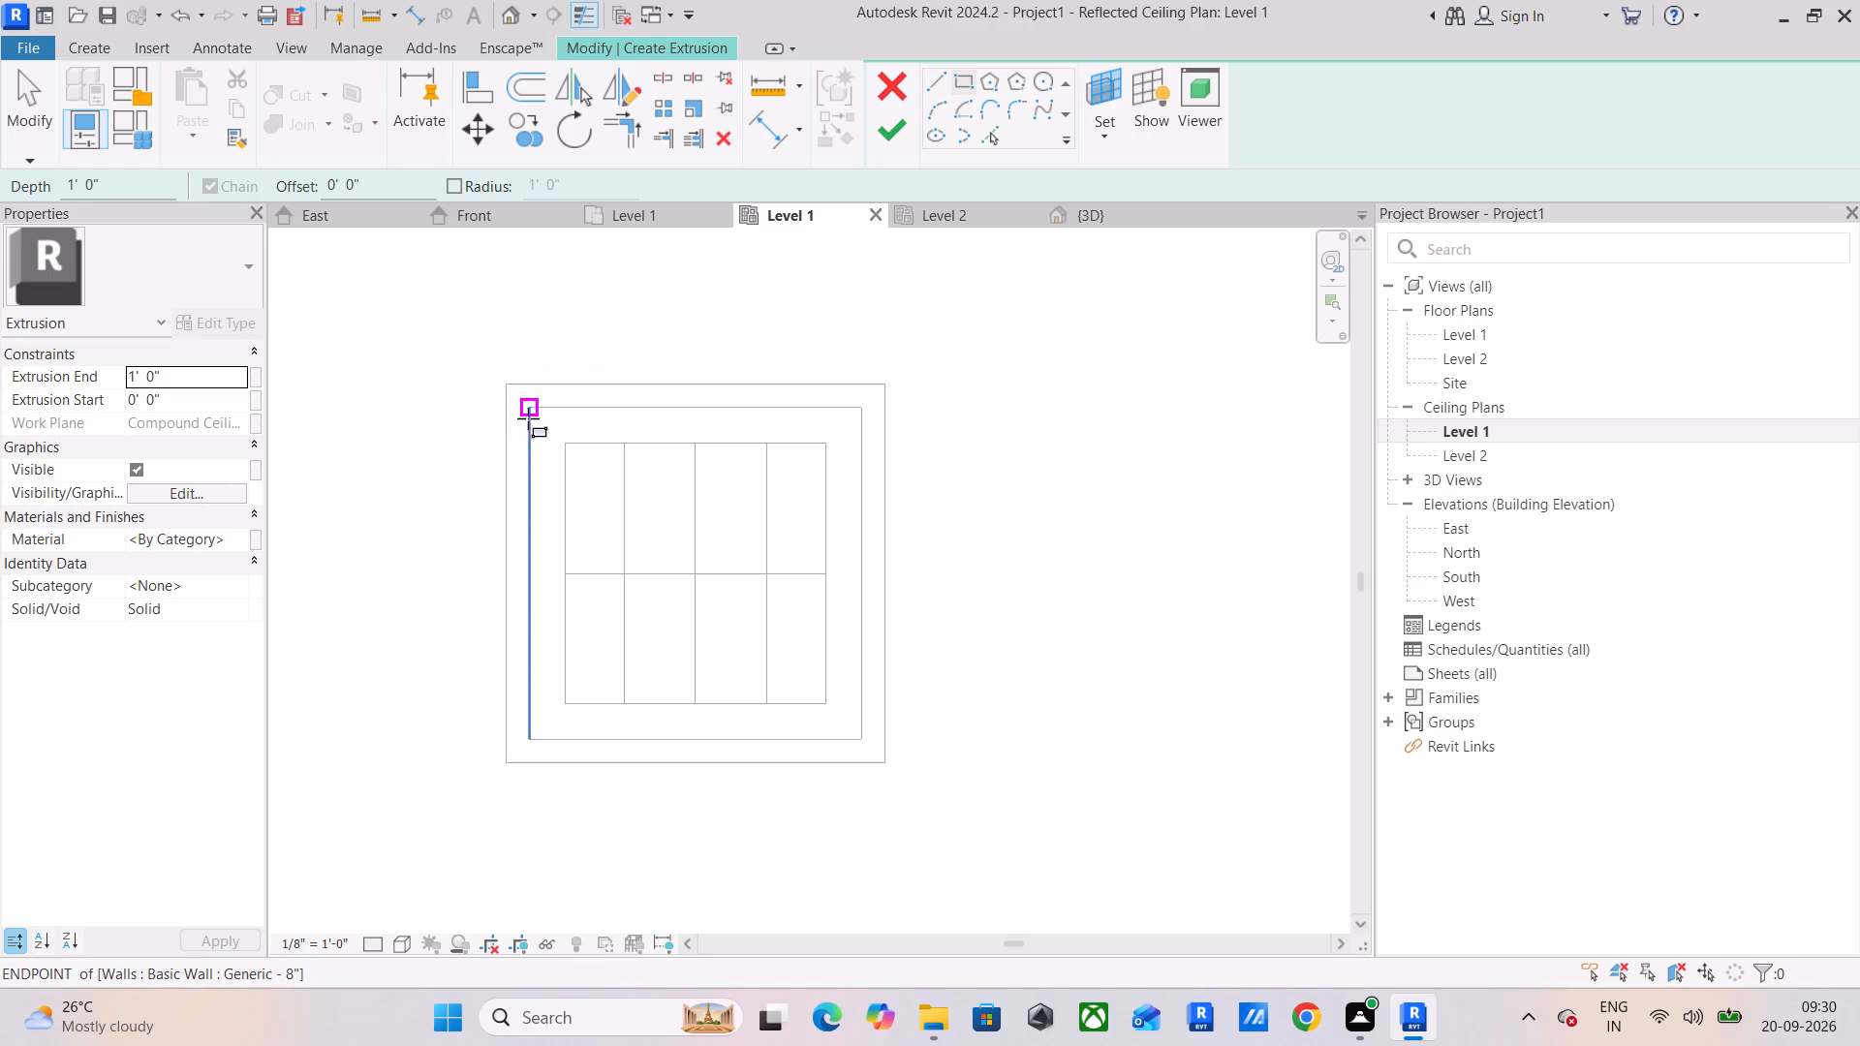
click(530, 418)
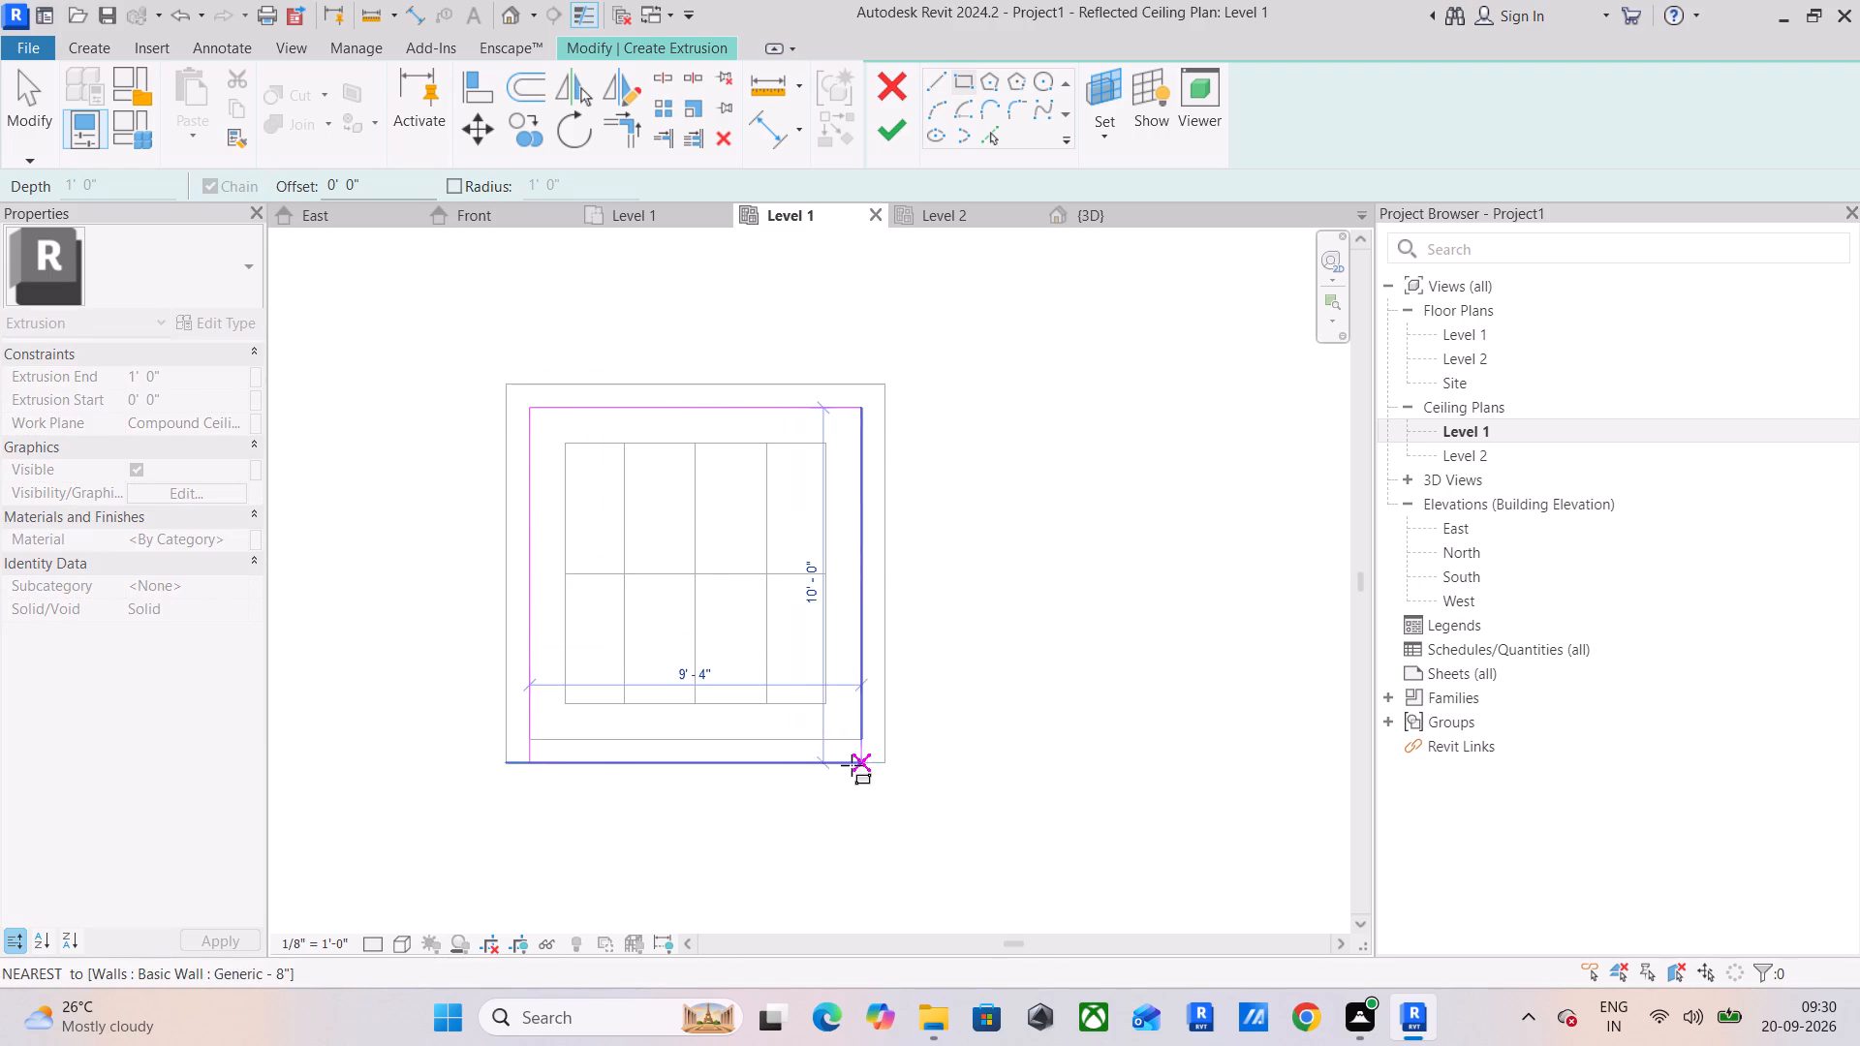
click(860, 742)
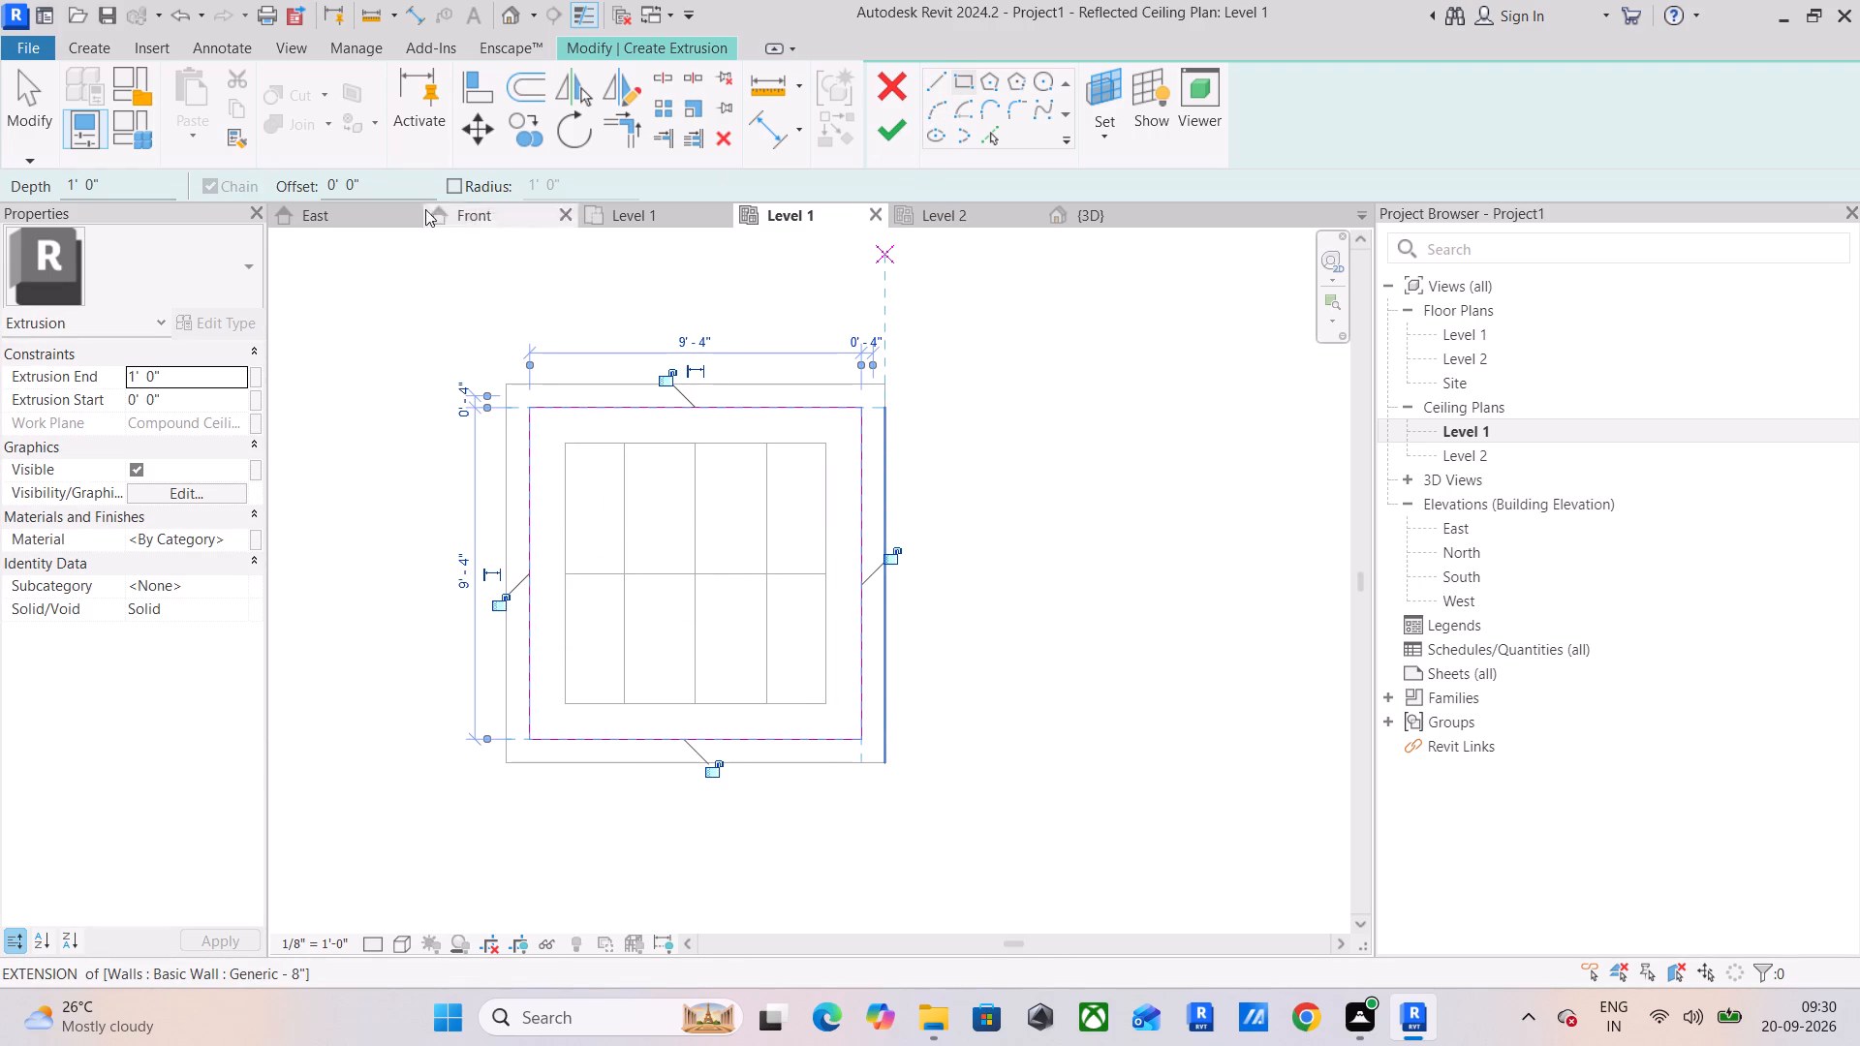
Sketch a 6'-10" square inner rectangle, offset 3" inward from the inner edge of the existing border.
drag(373, 180, 244, 185)
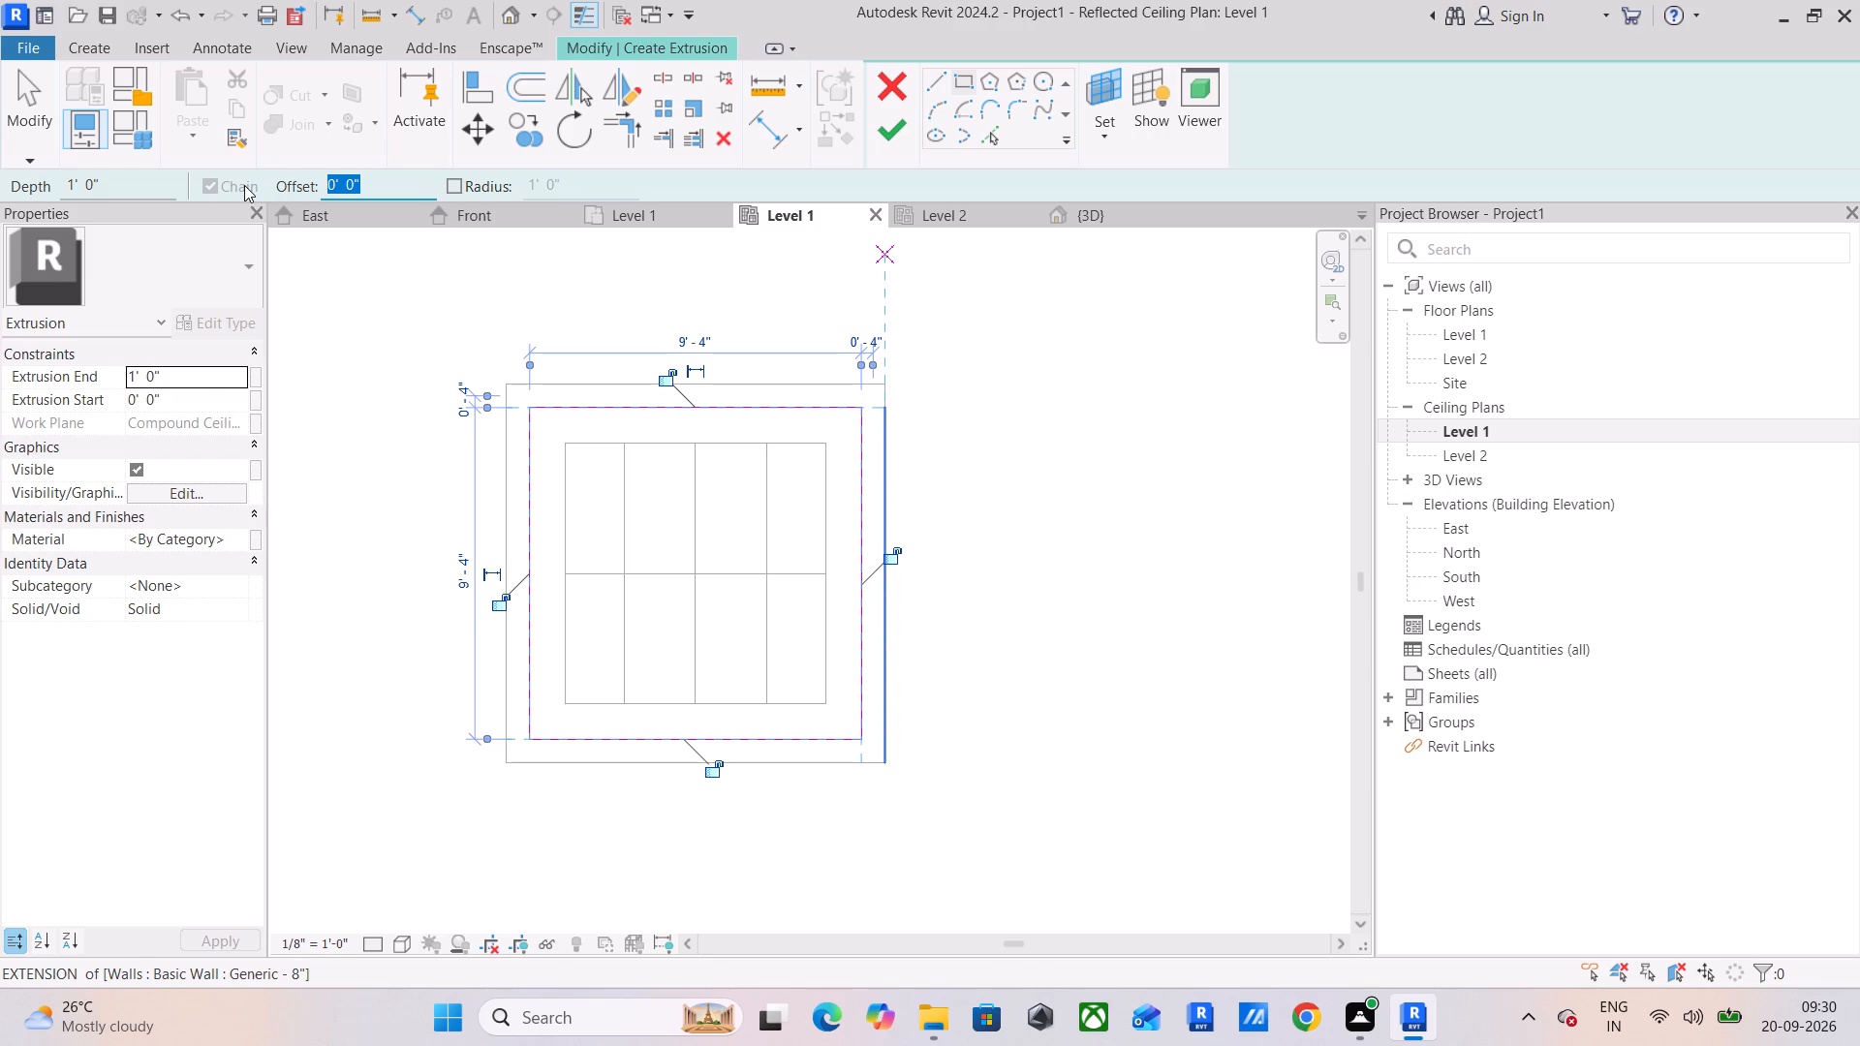
key(3)
key(shift+quotedbl)
key(Return)
click(565, 446)
key(space)
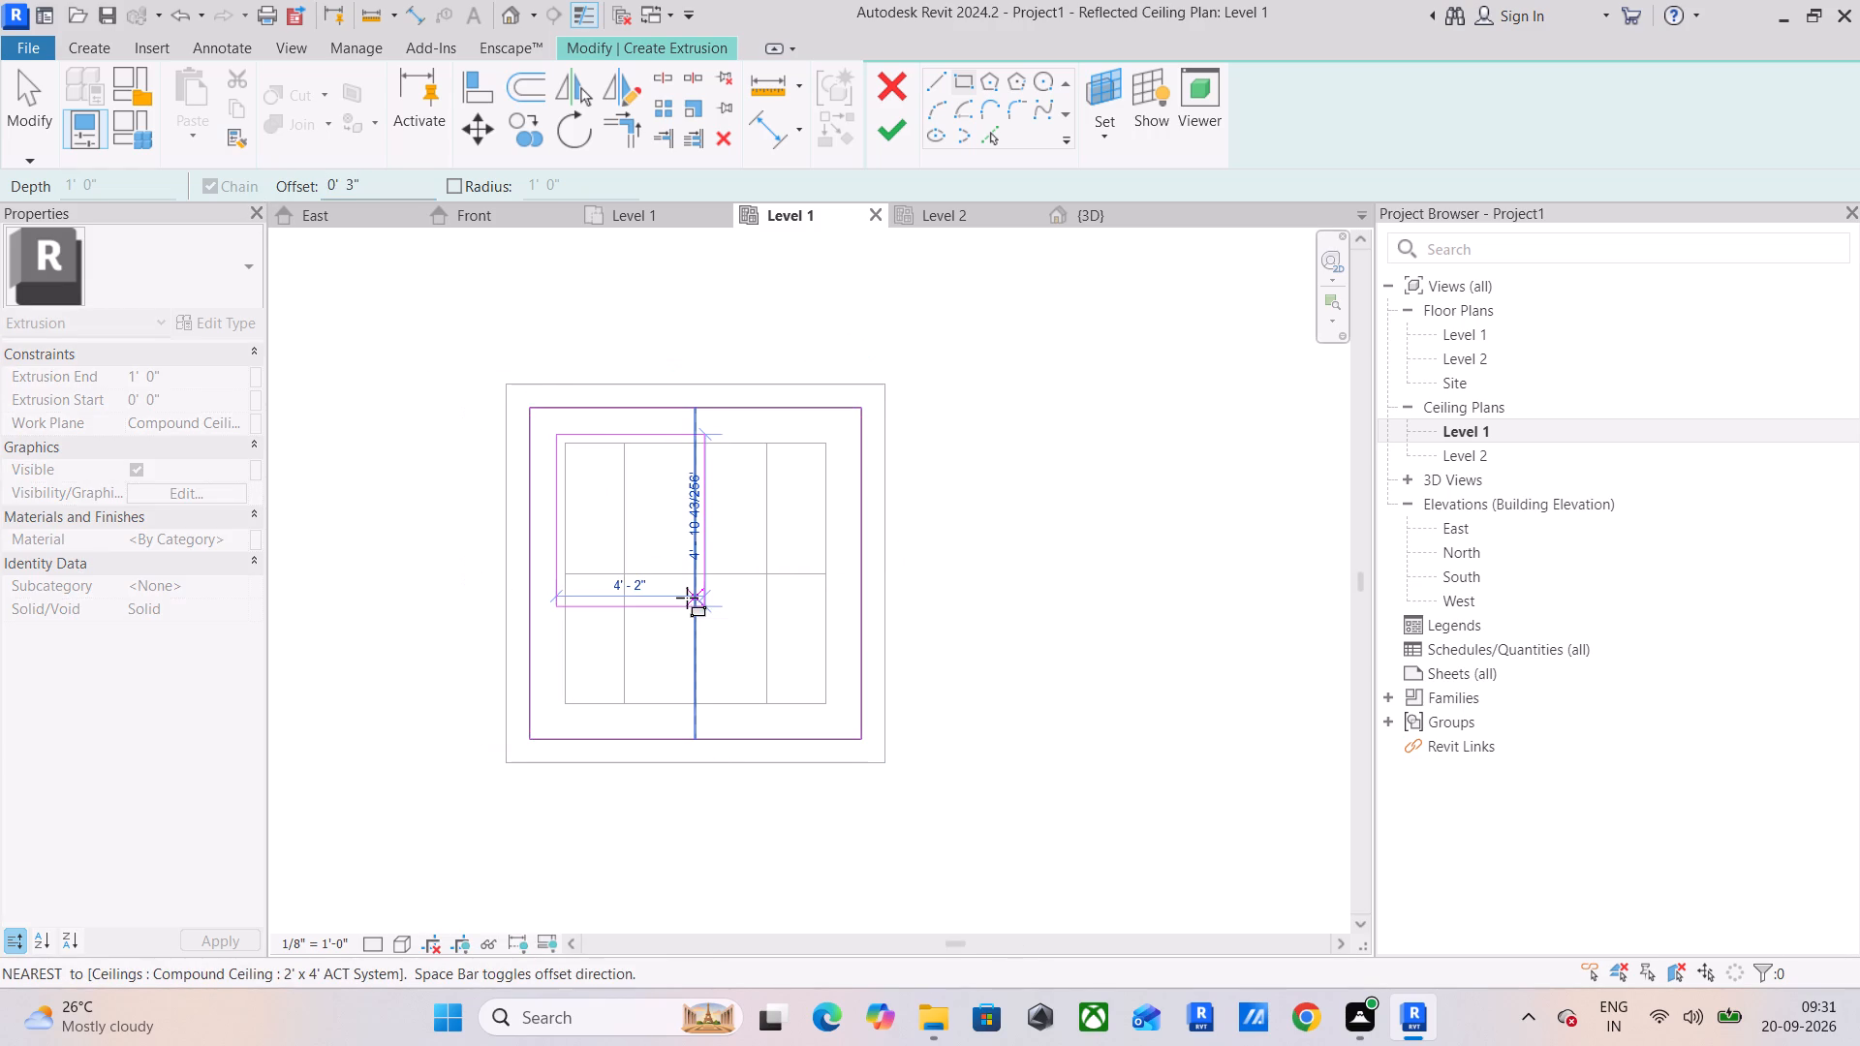
click(818, 704)
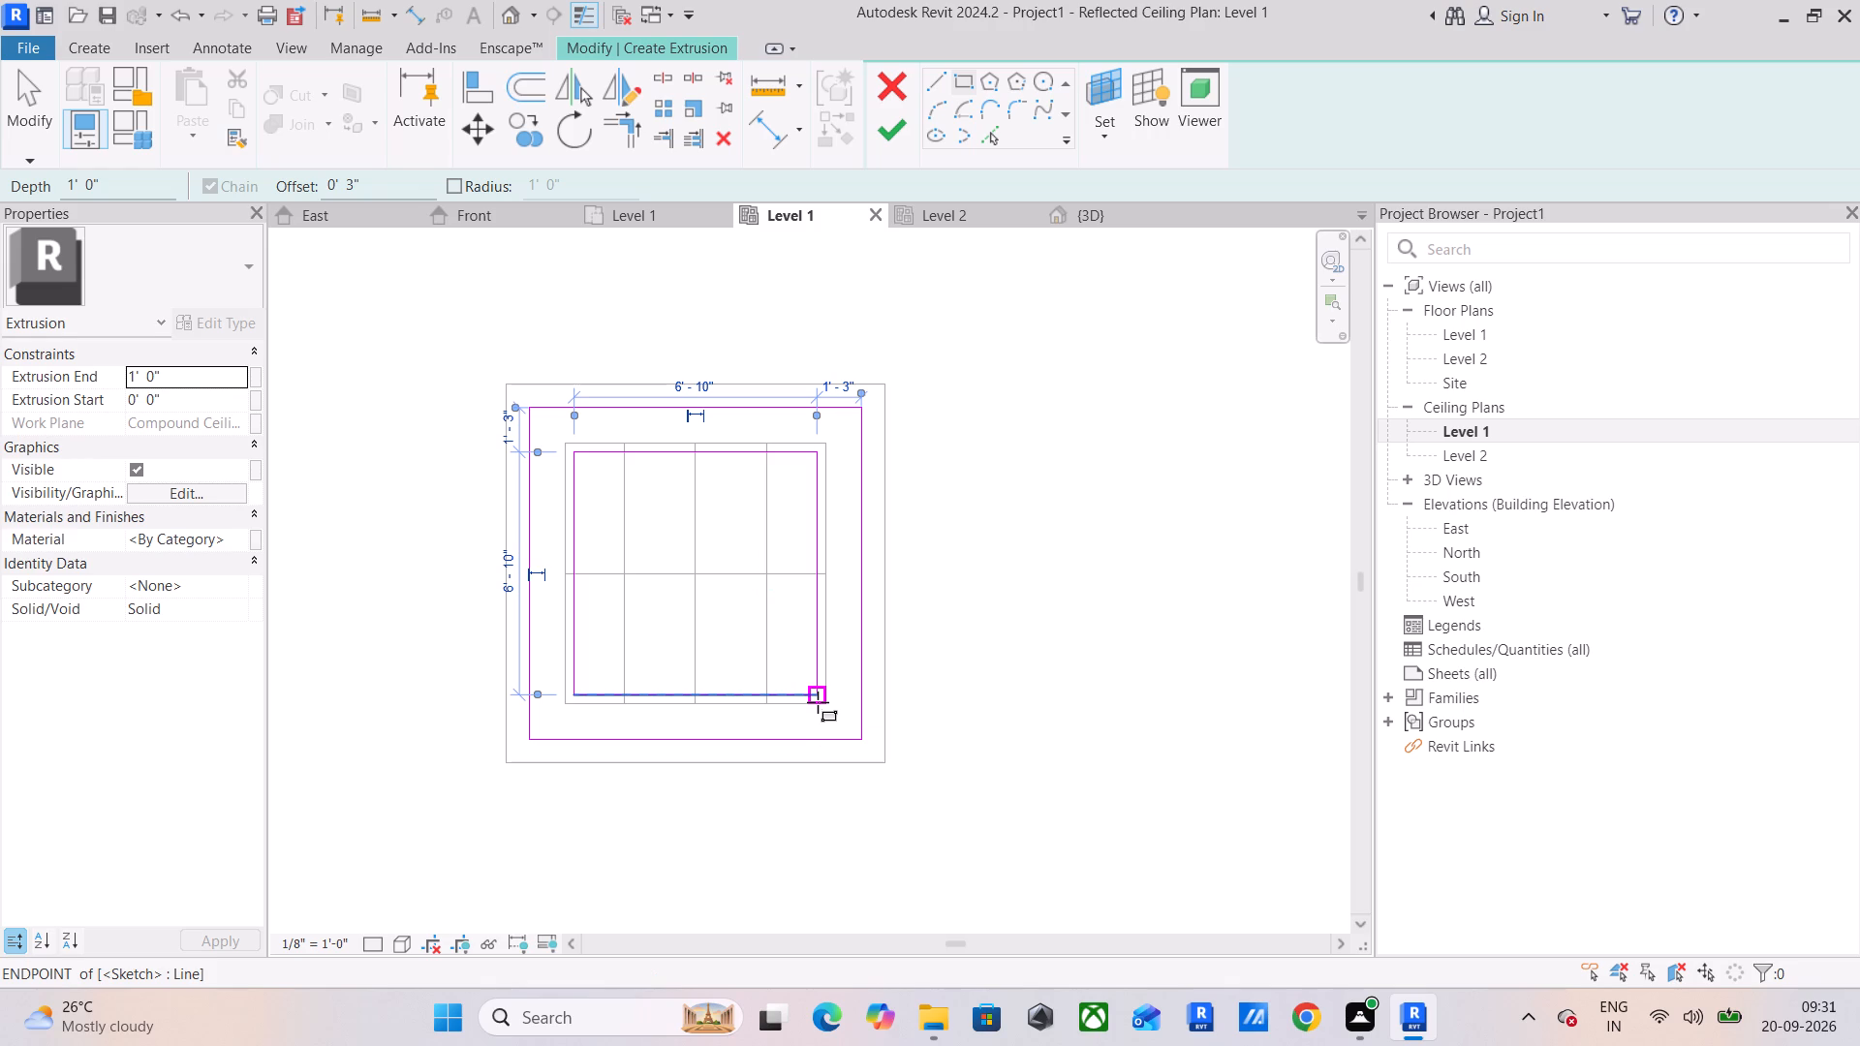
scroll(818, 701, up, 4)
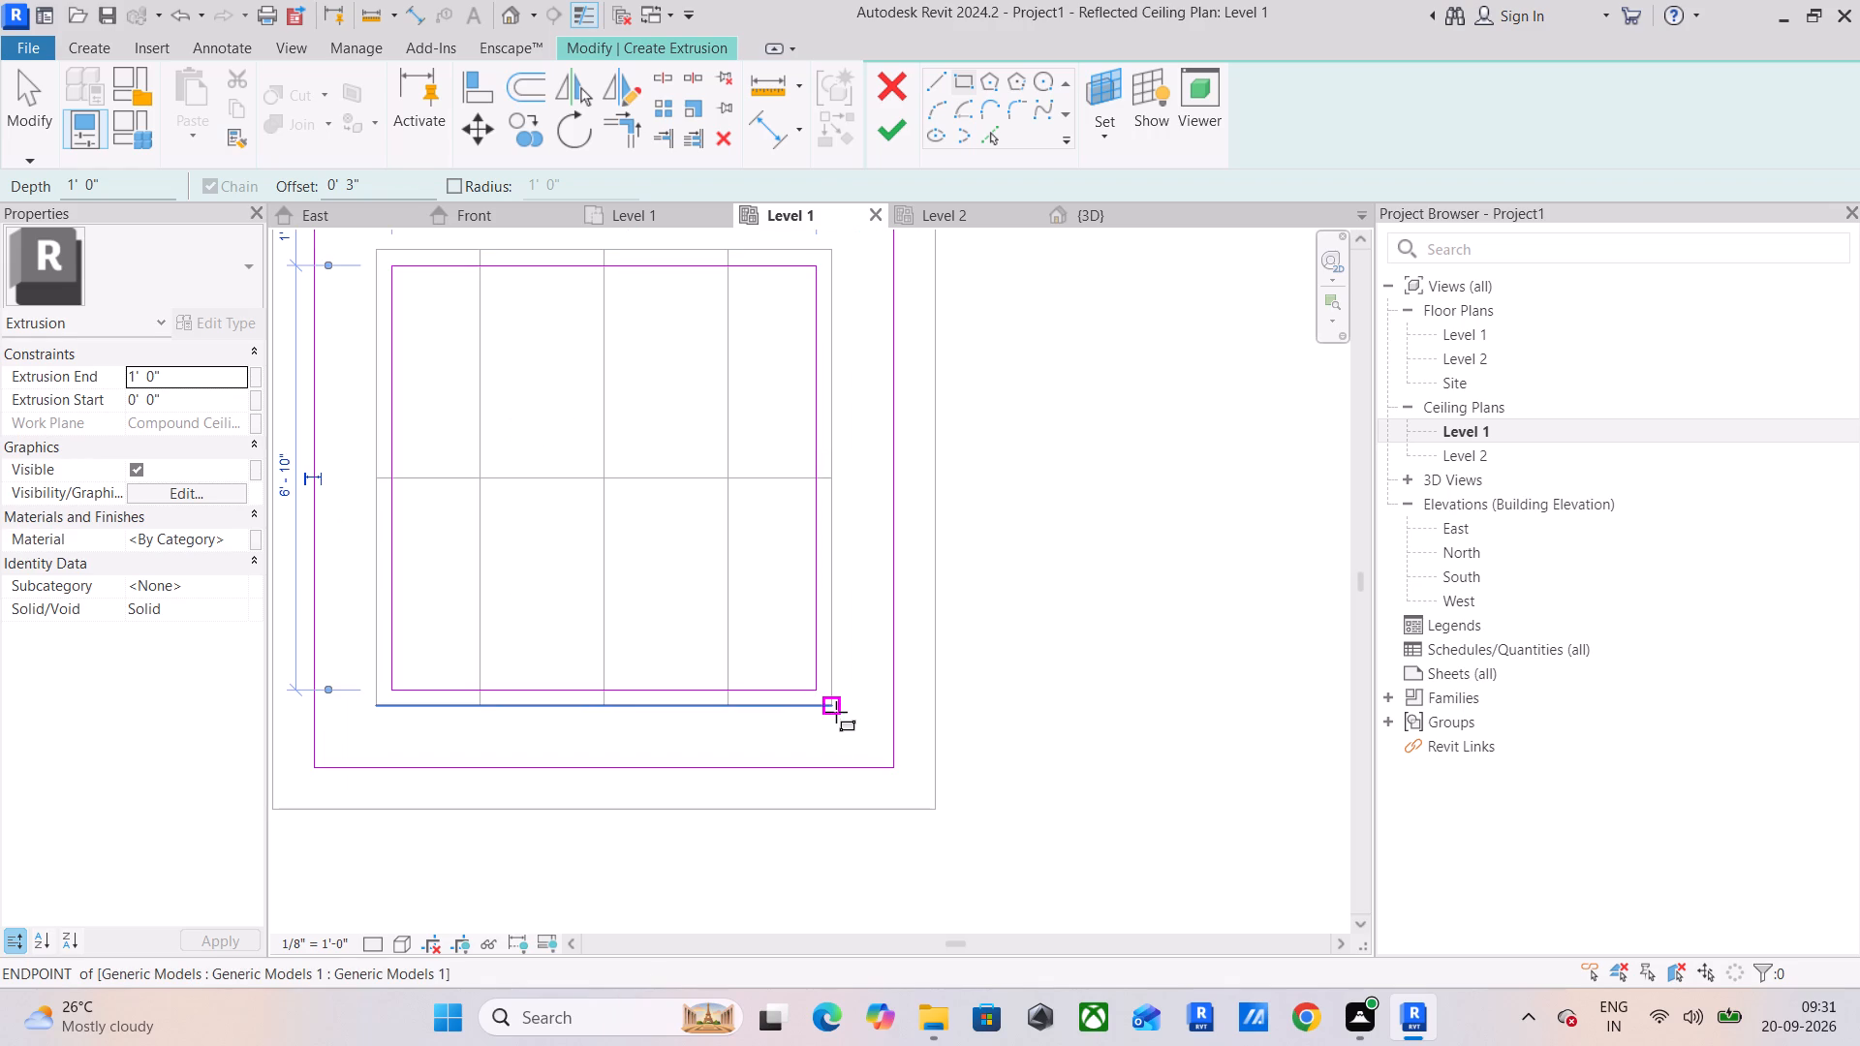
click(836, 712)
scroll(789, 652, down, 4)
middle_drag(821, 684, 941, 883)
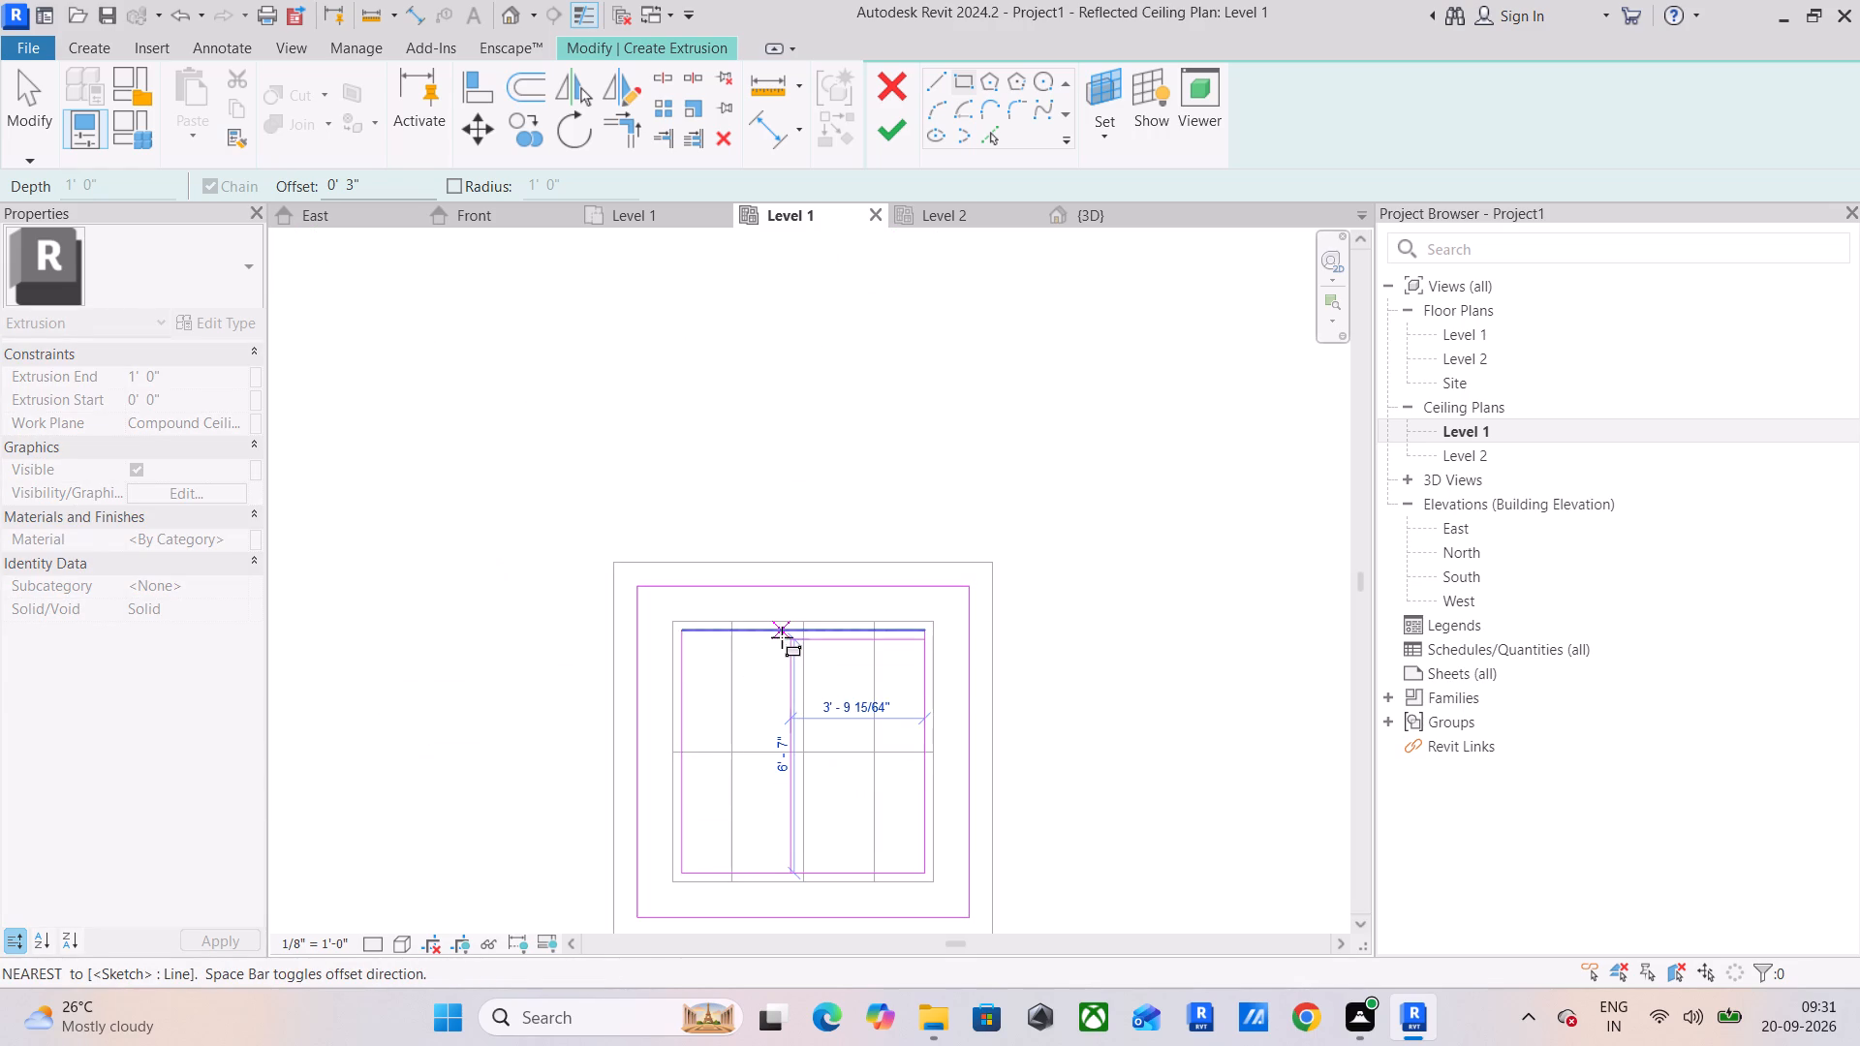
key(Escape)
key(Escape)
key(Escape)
Finish the extrusion sketch with the outer and inner square loops.
scroll(856, 717, down, 3)
middle_drag(889, 732, 922, 752)
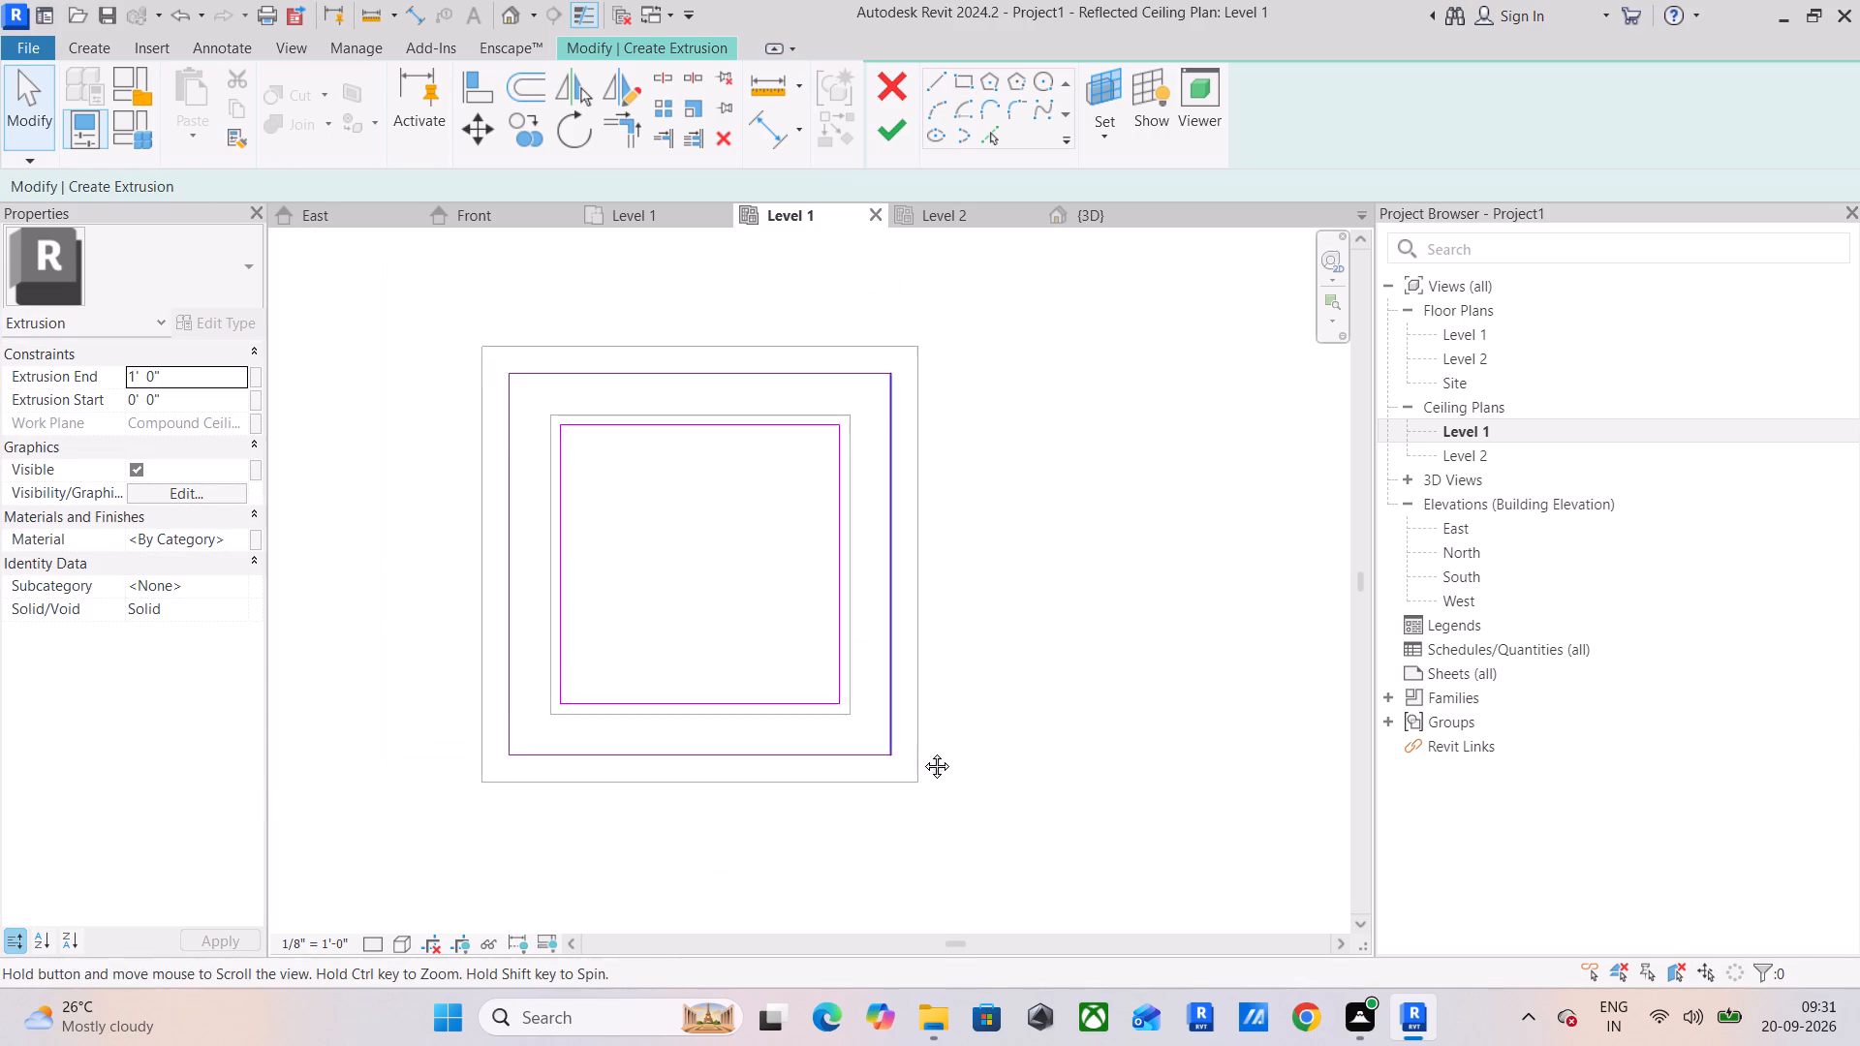
middle_drag(922, 752, 994, 807)
click(897, 145)
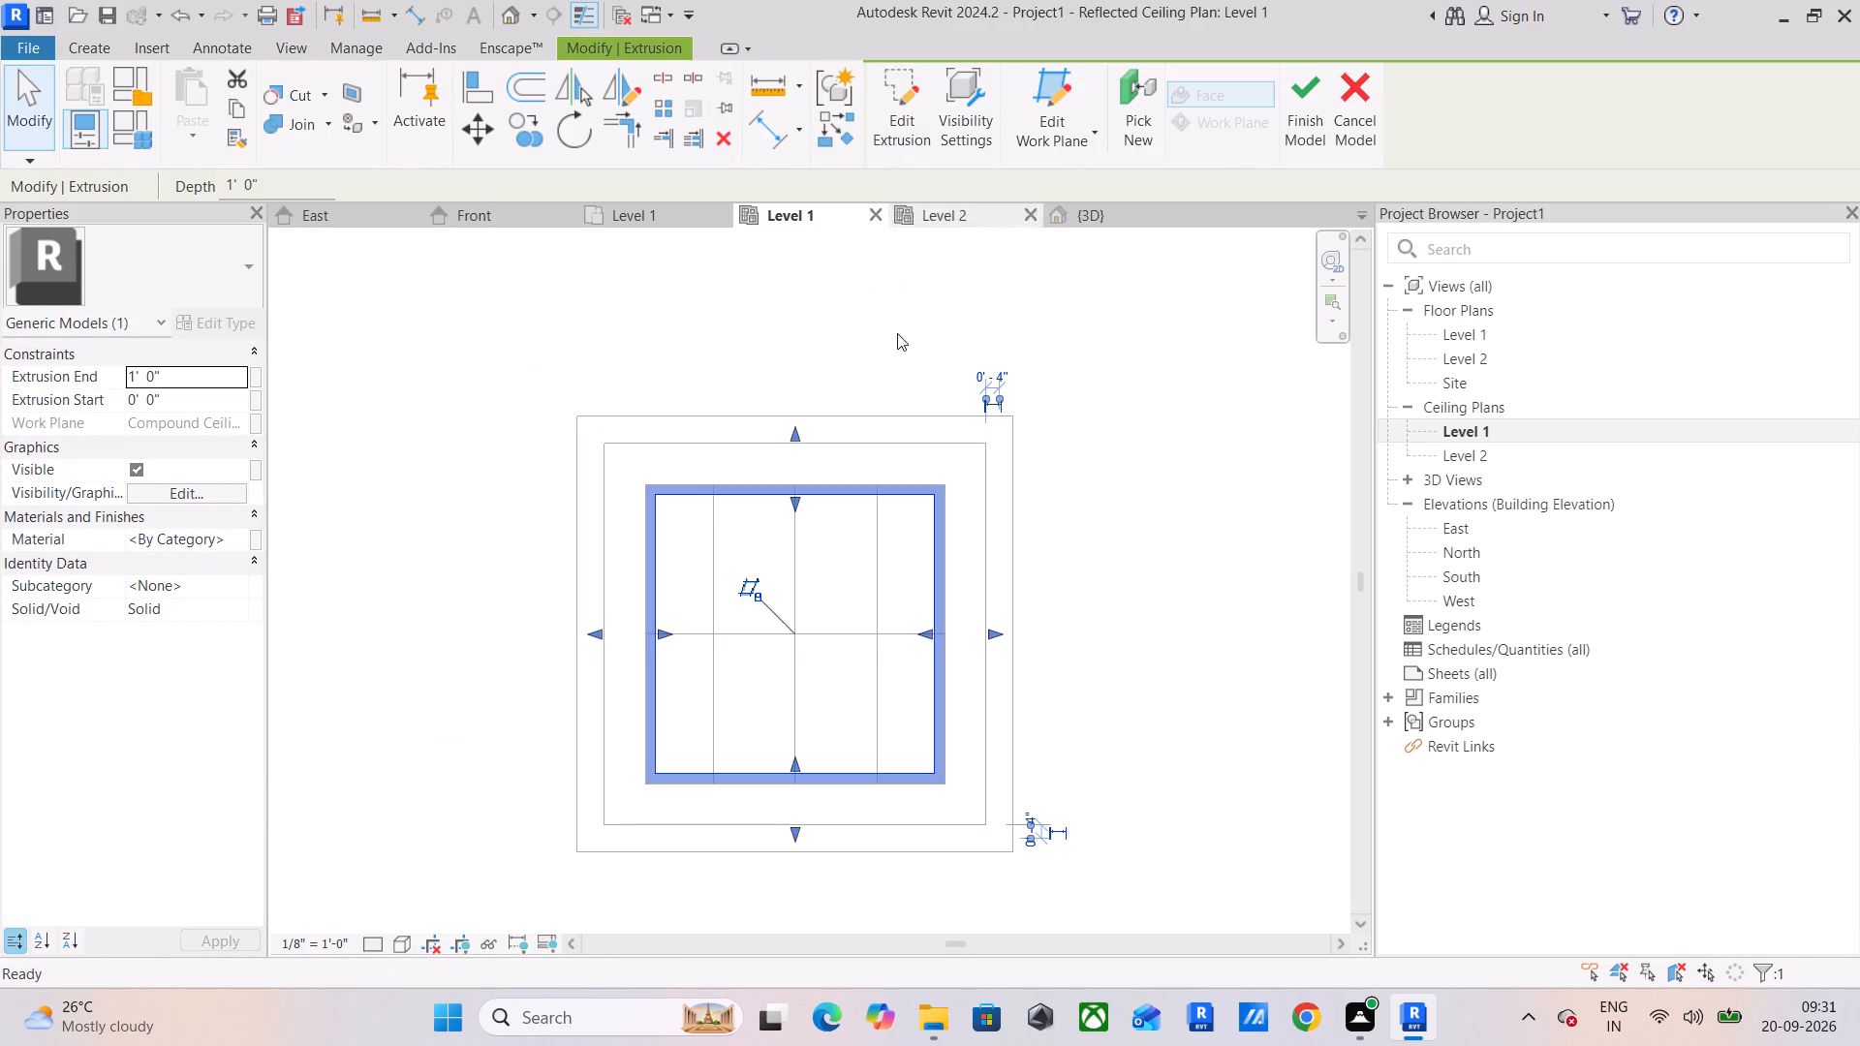
Set the new extrusion's start to 2" and its end to 4".
click(643, 446)
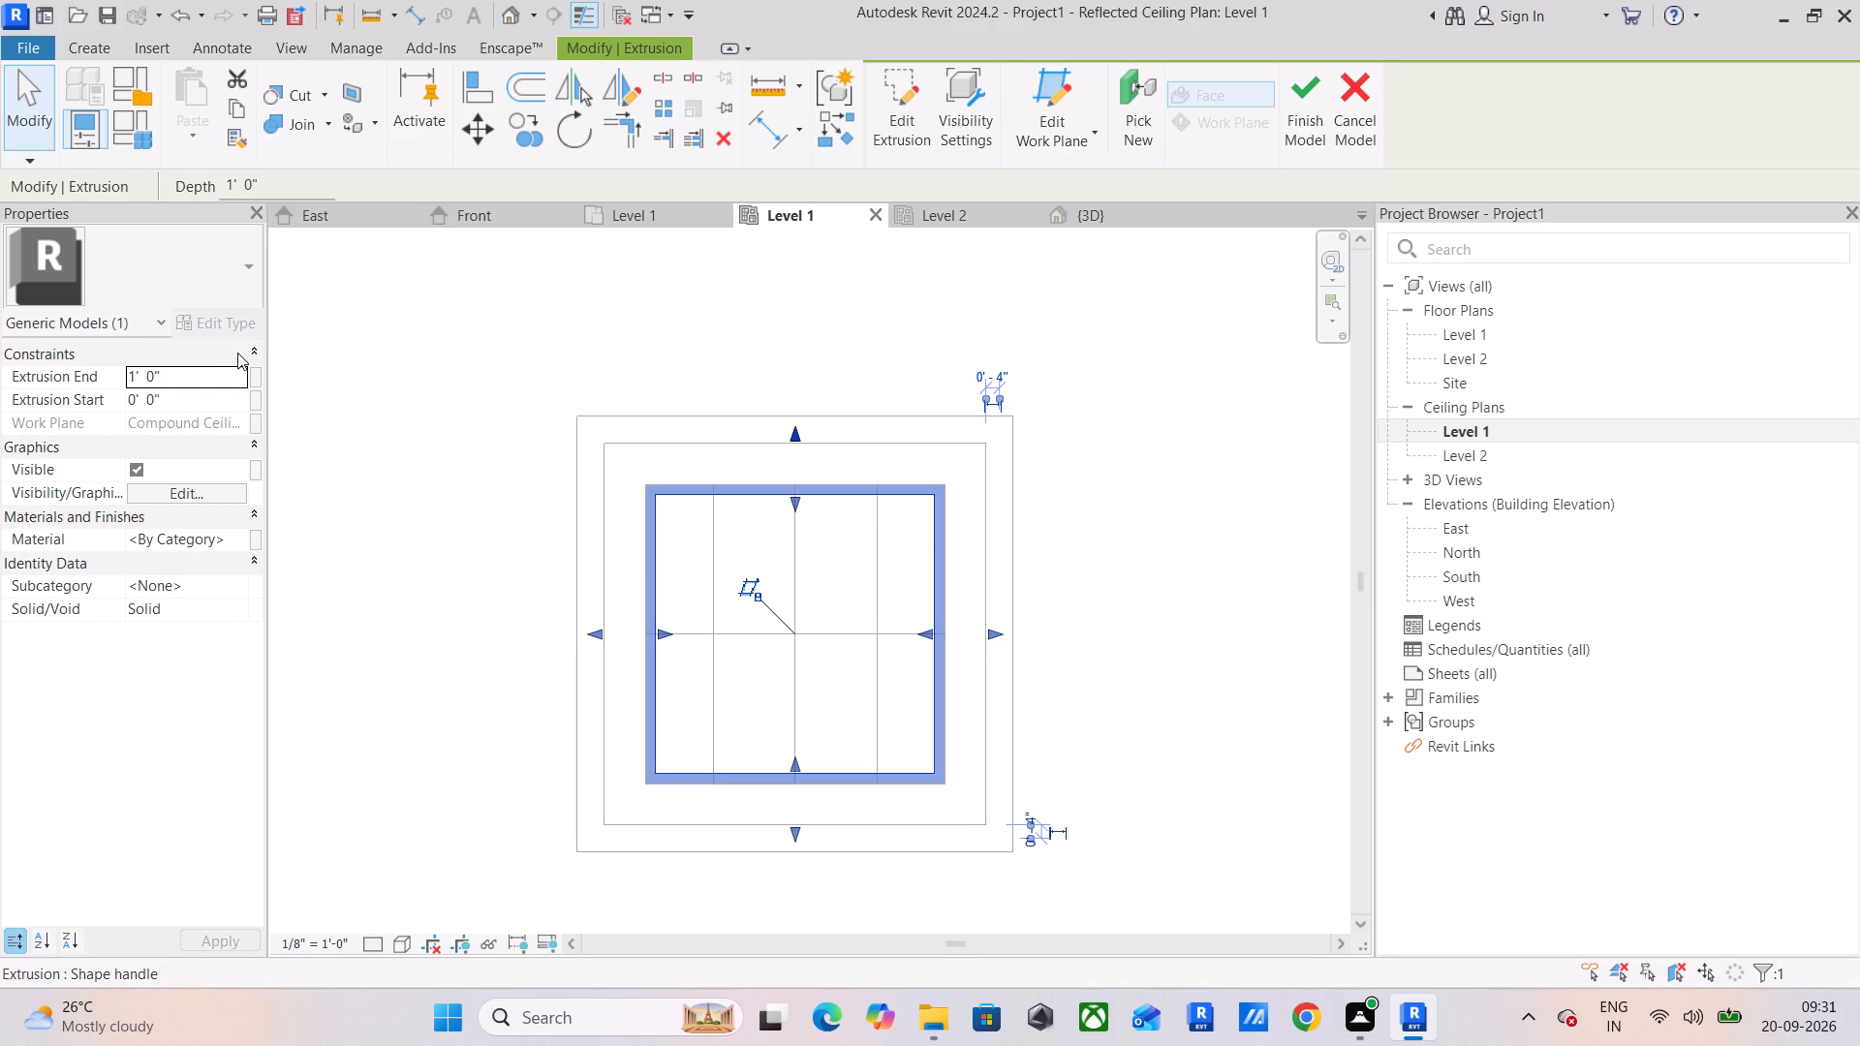
click(168, 407)
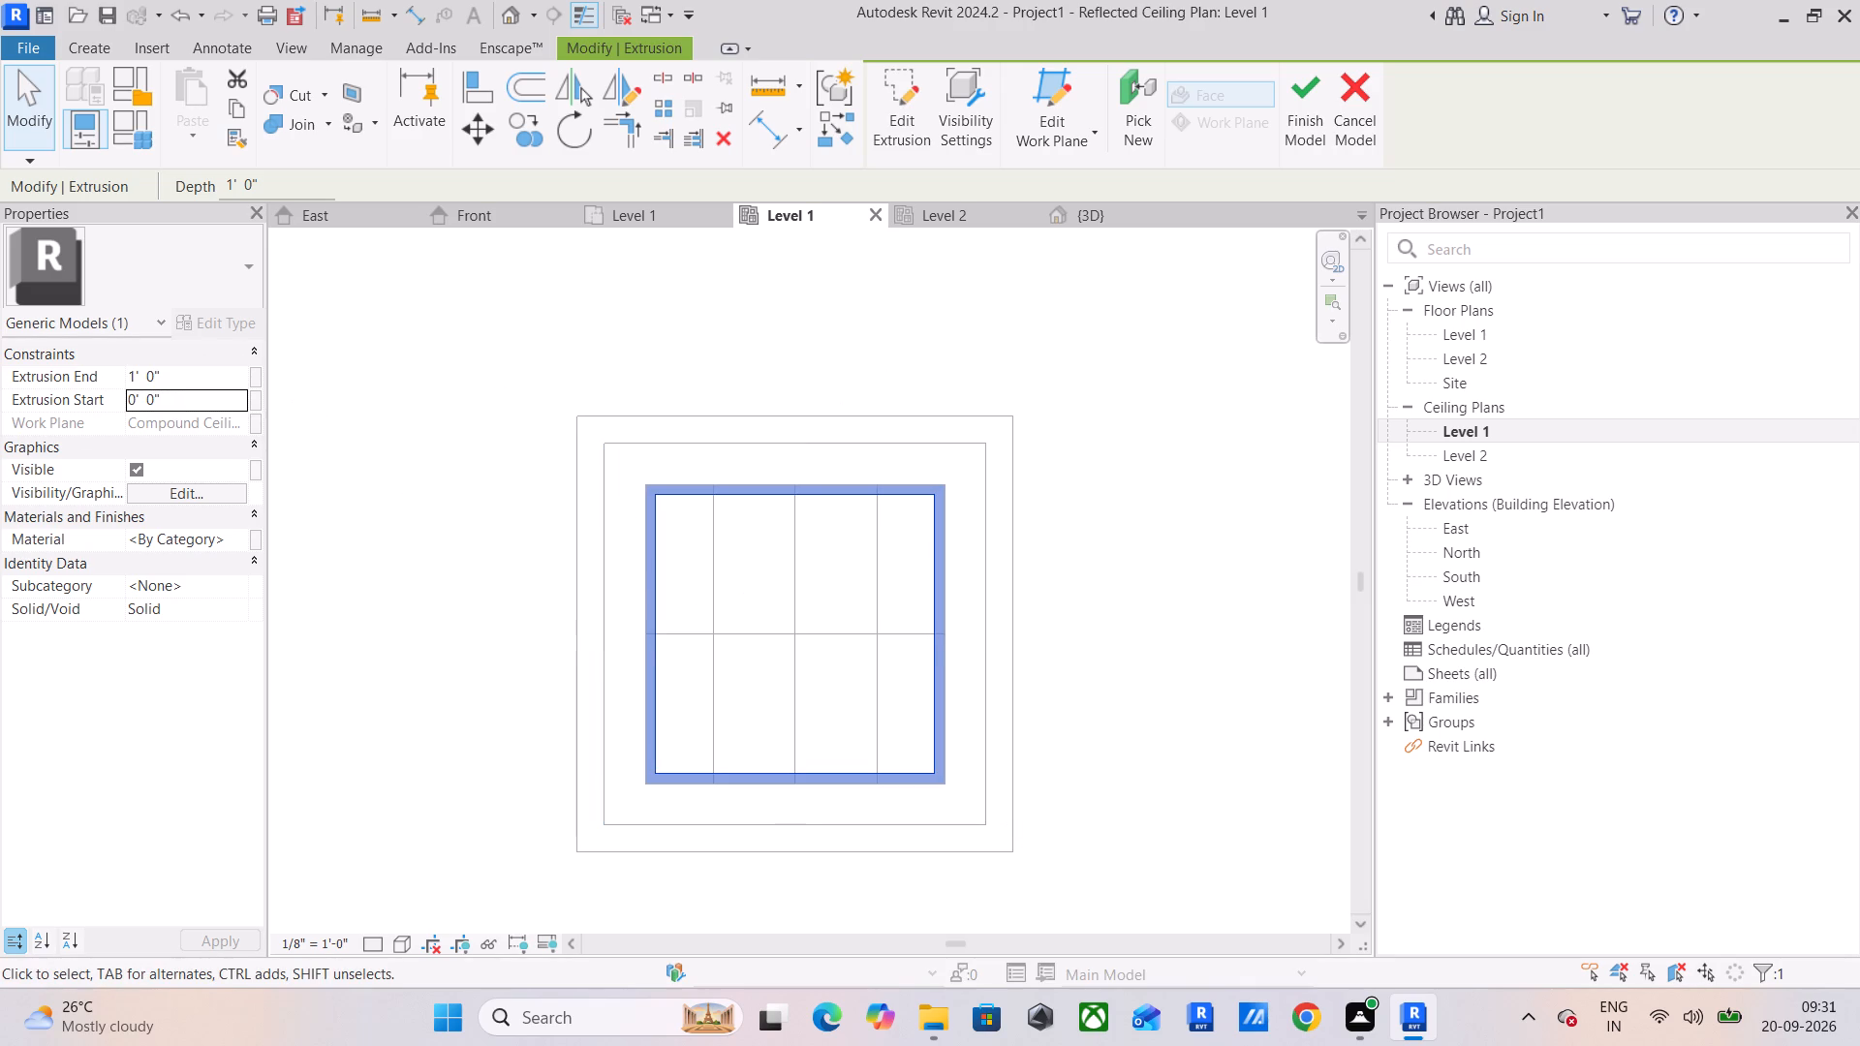
drag(168, 405, 98, 395)
key(2)
key(shift+quotedbl)
key(Return)
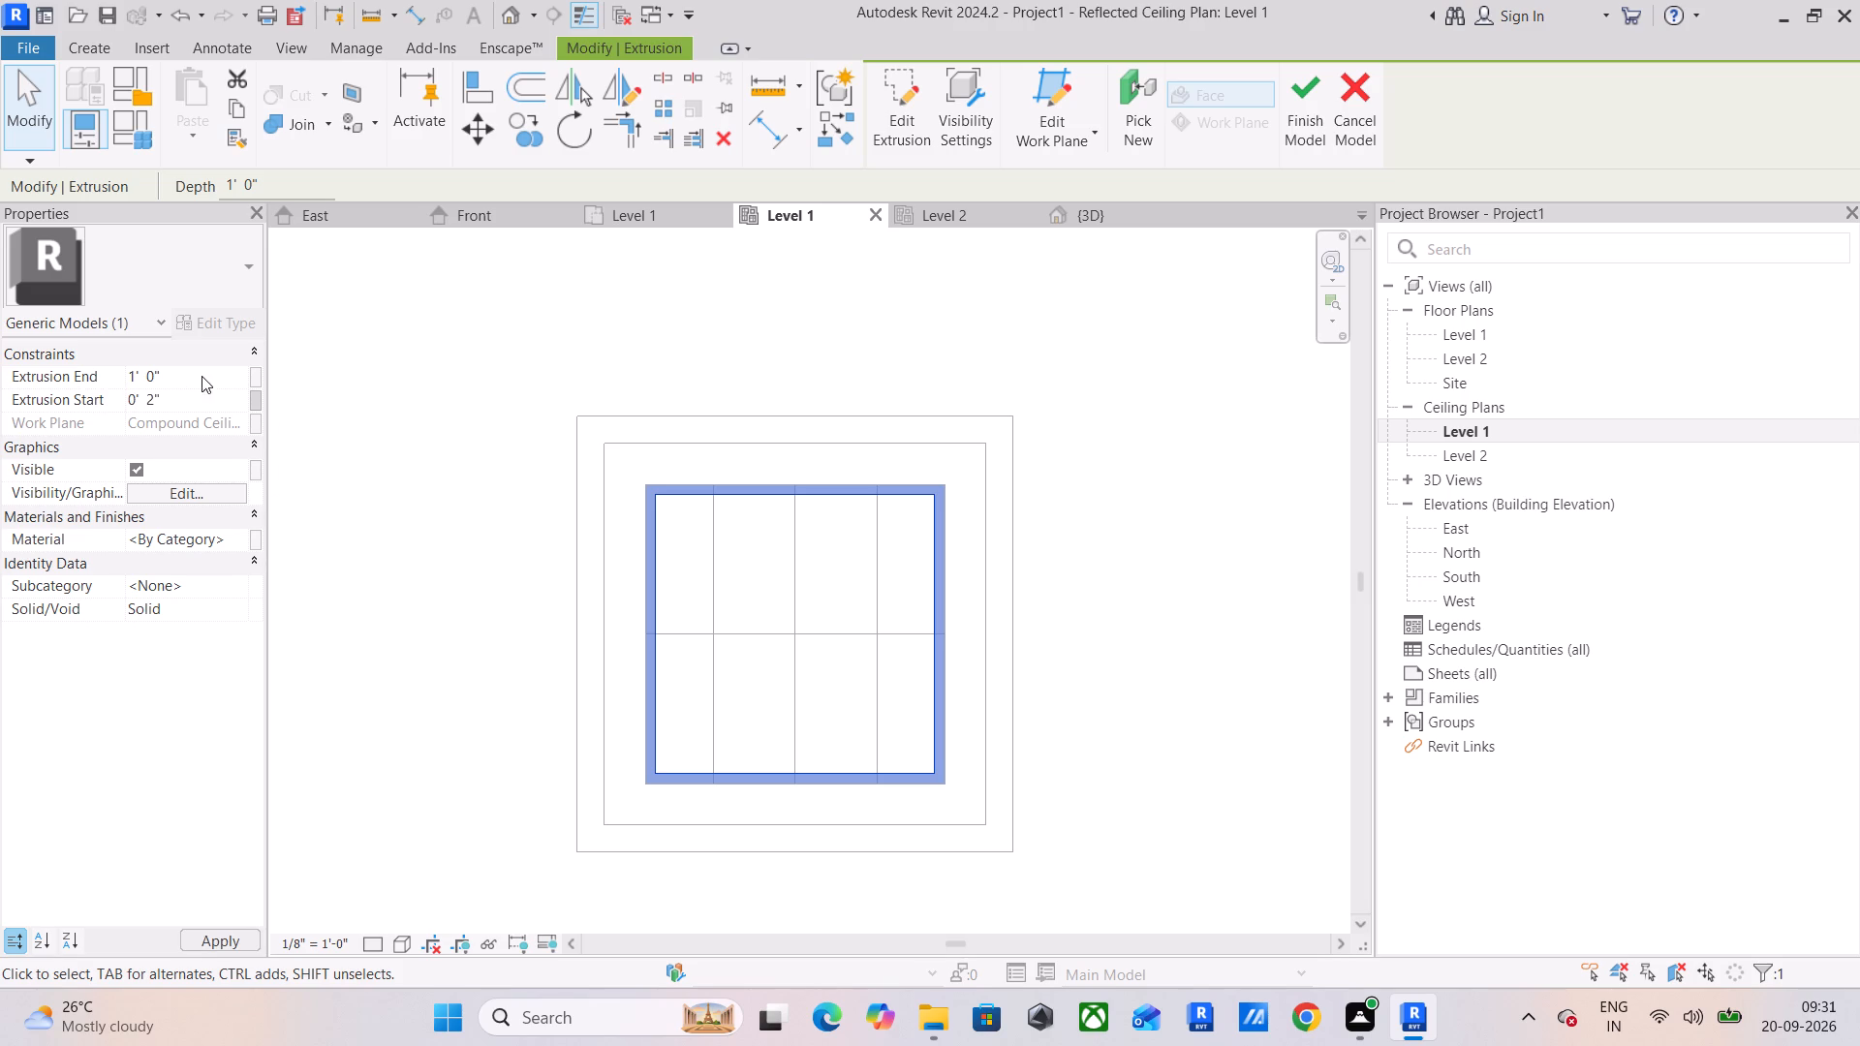
click(207, 375)
text(4")
key(Return)
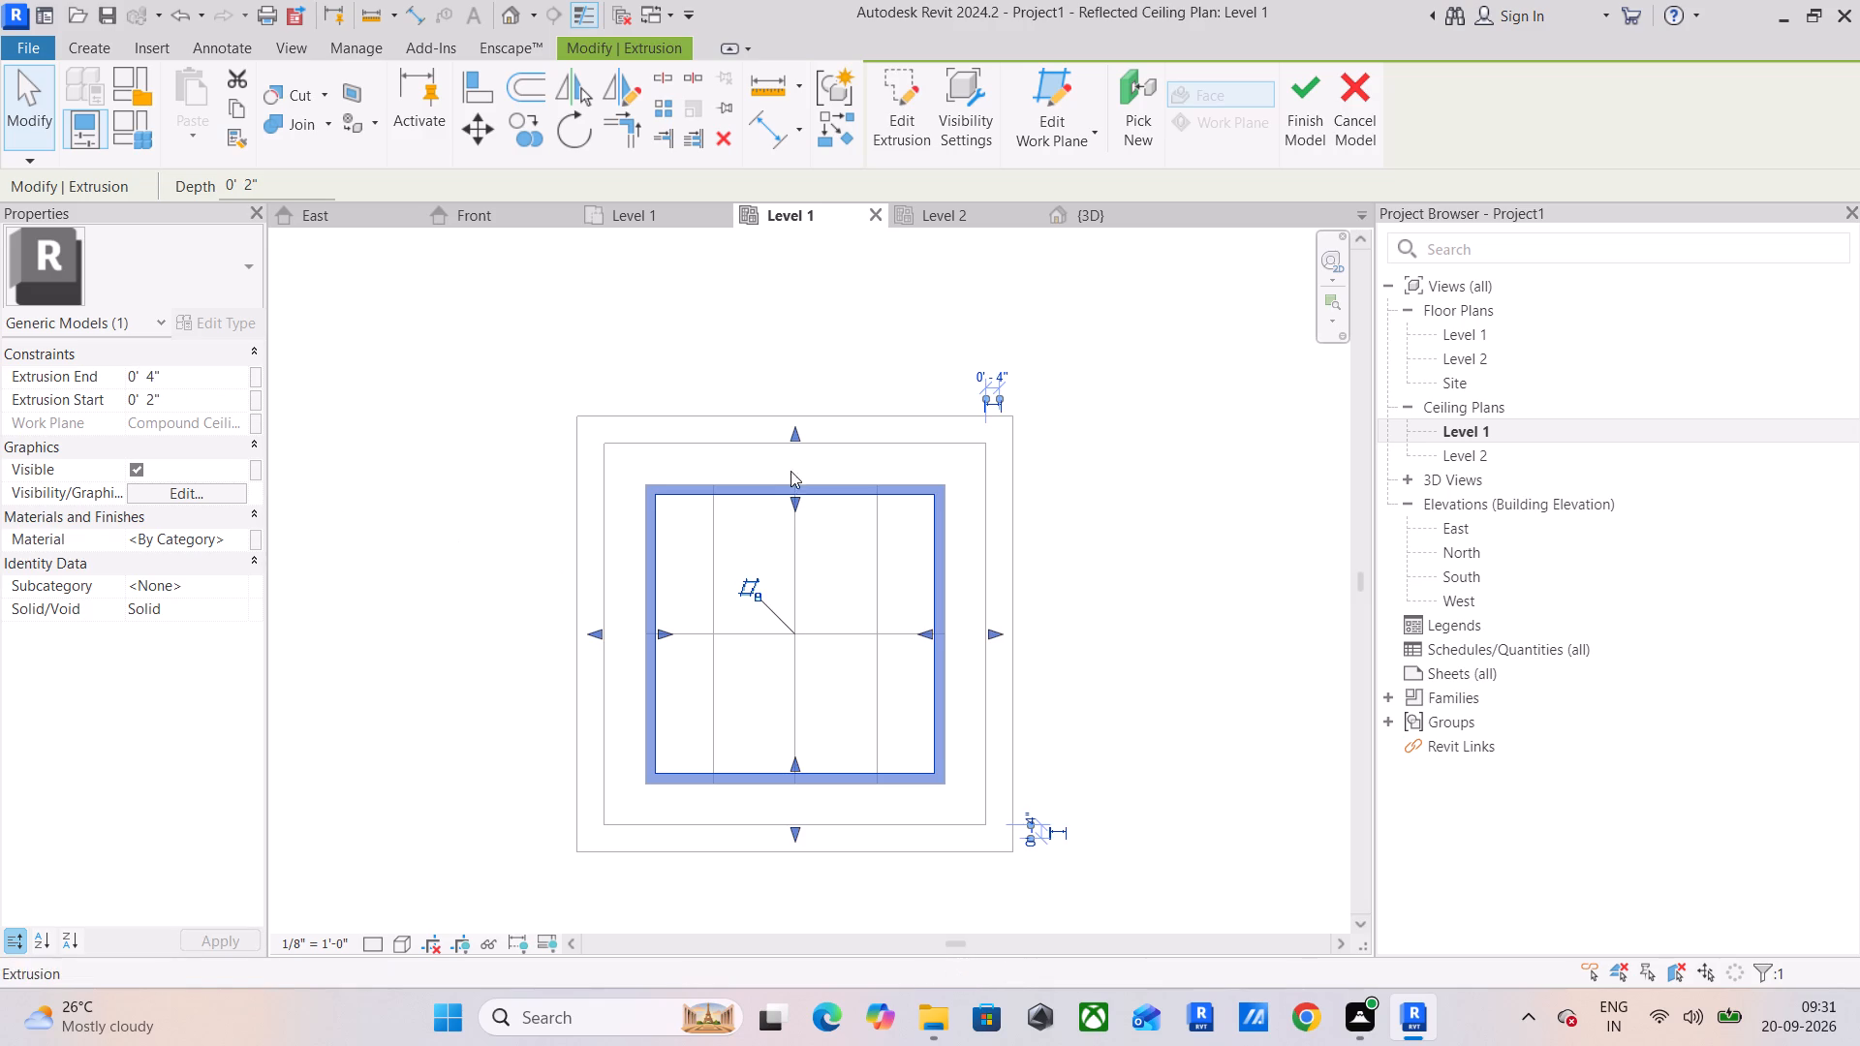
Finish the in-place model of the second ceiling border.
click(1306, 89)
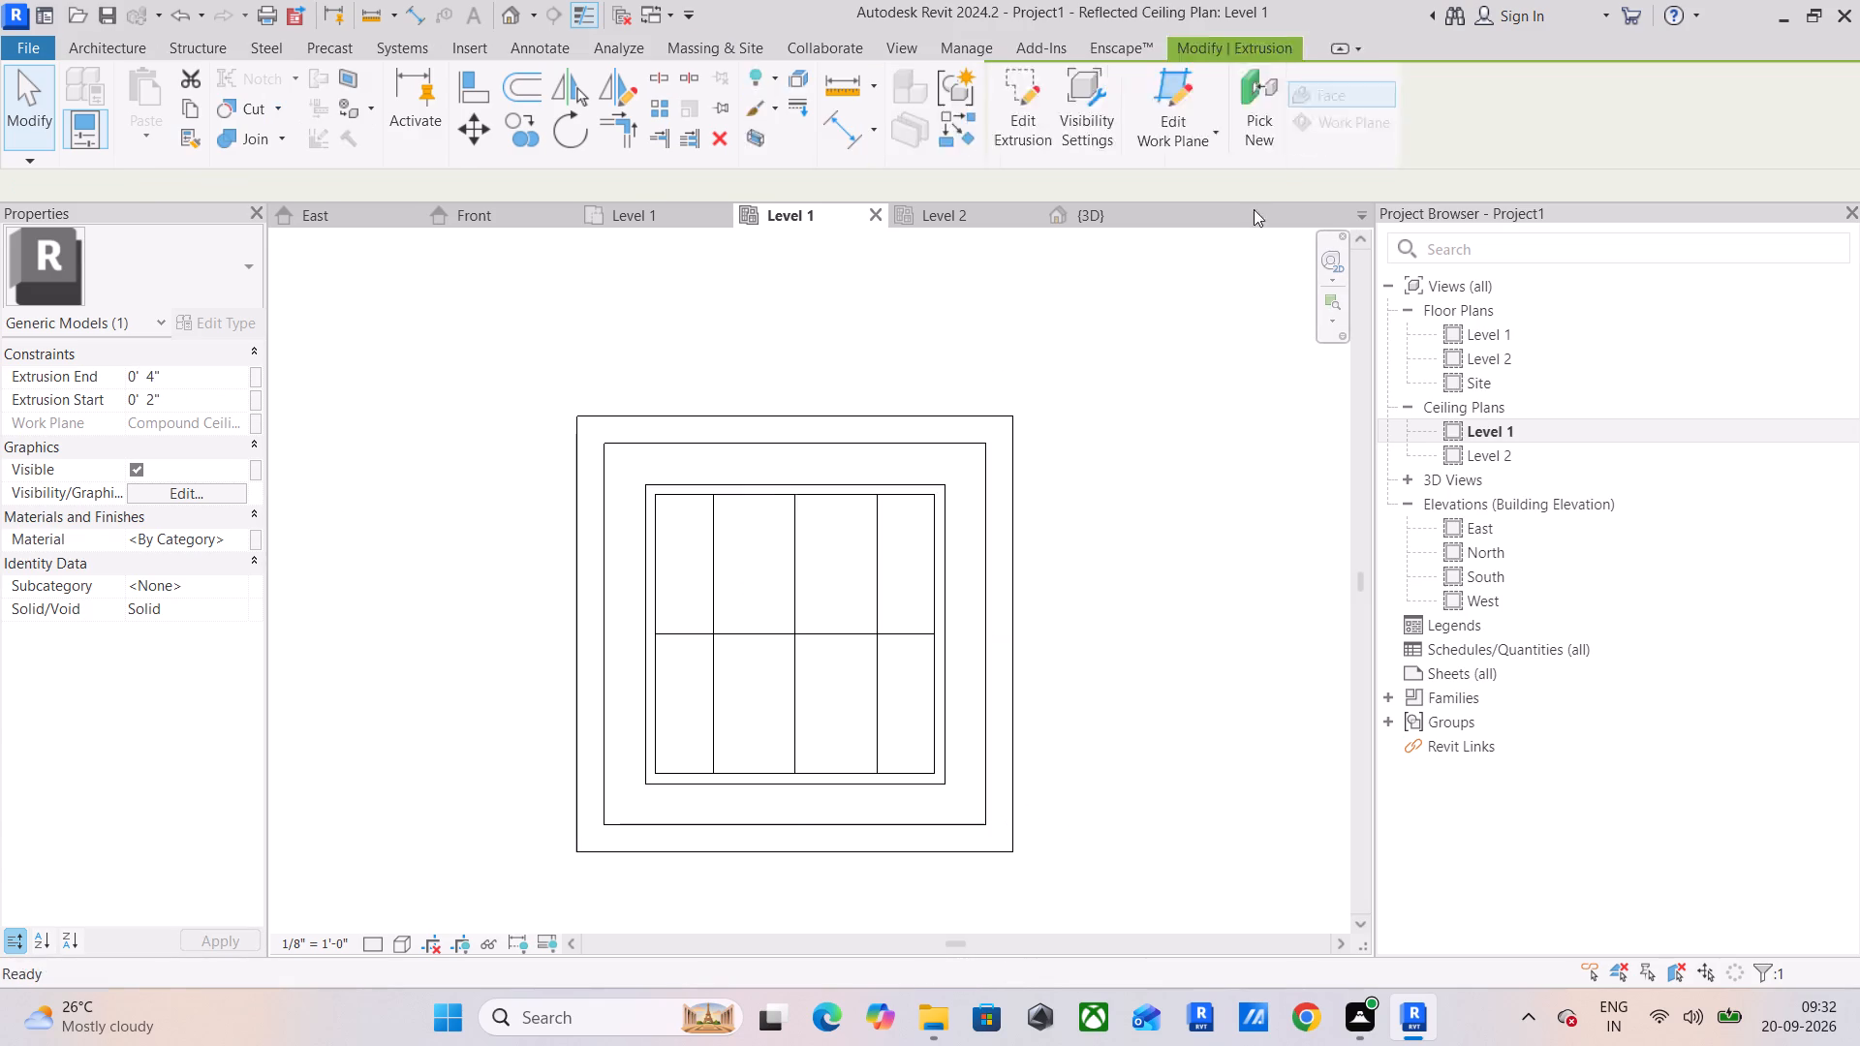
Edit the first ceiling border in place, set its extrusion end to 2", and finish the model.
click(776, 477)
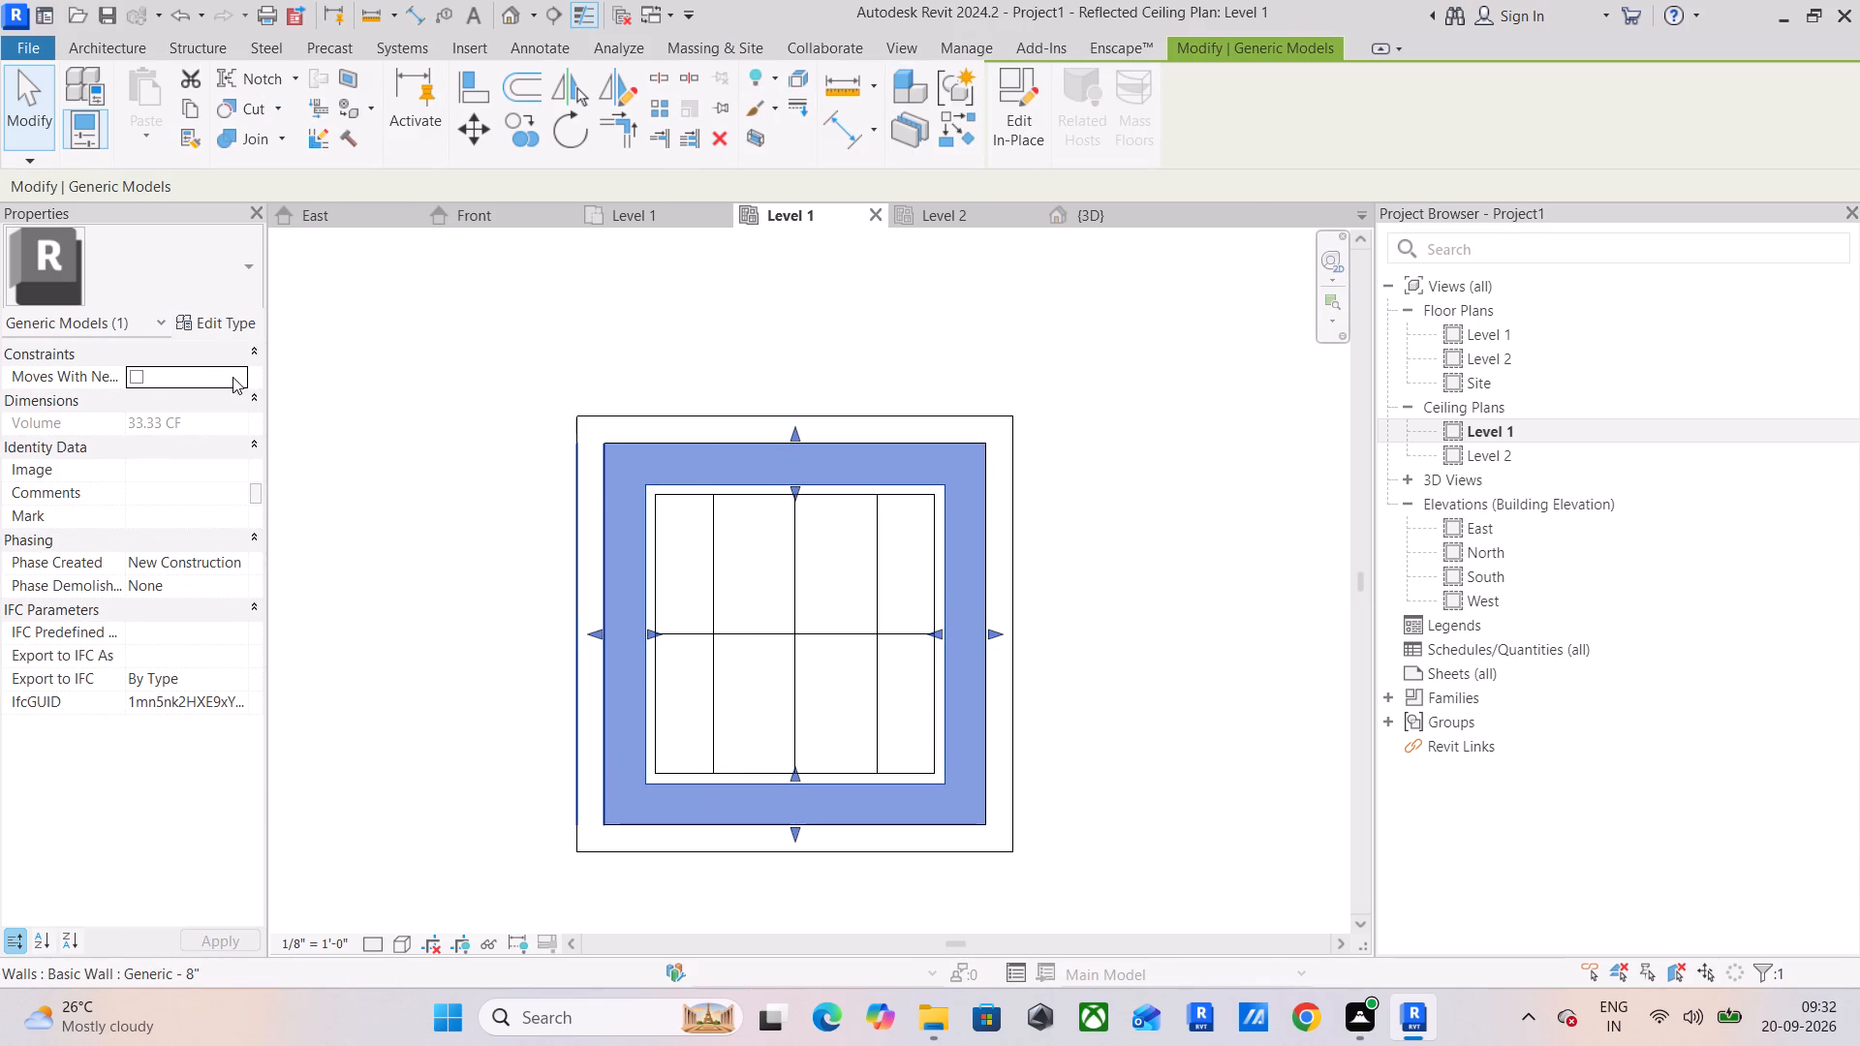
click(1006, 112)
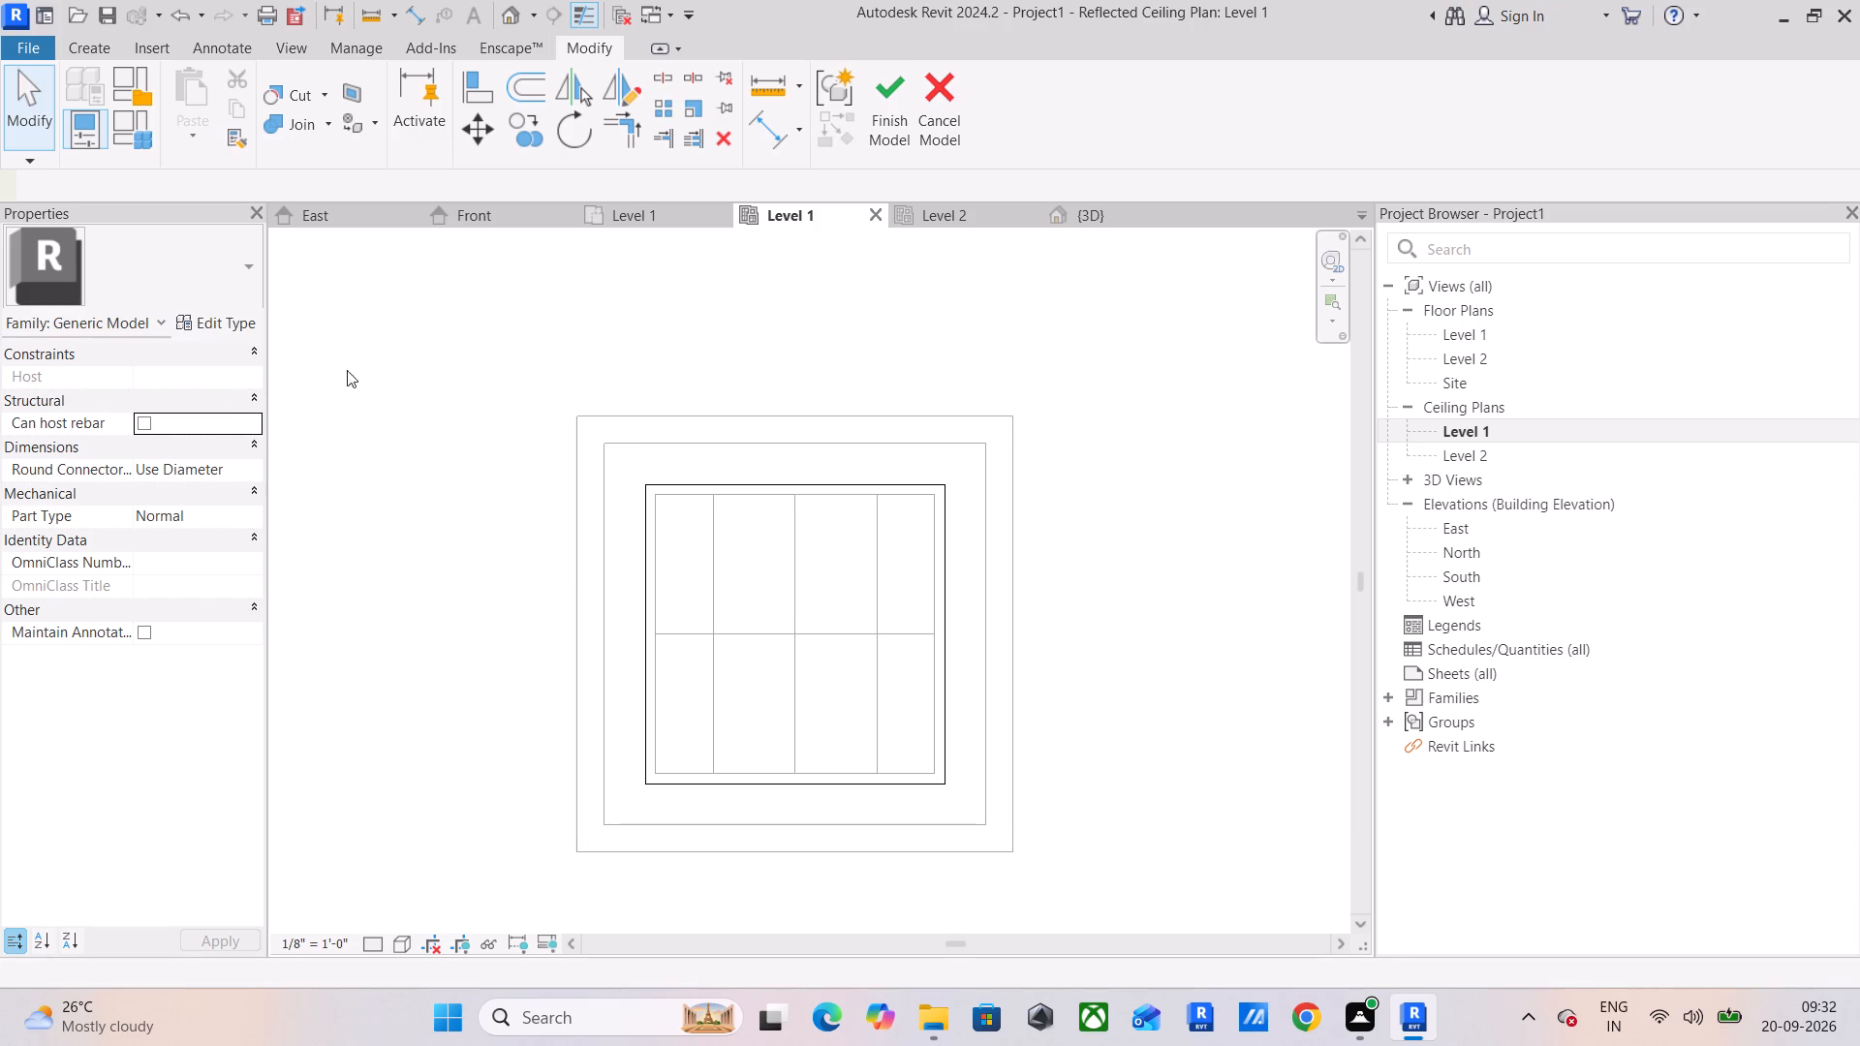
click(682, 479)
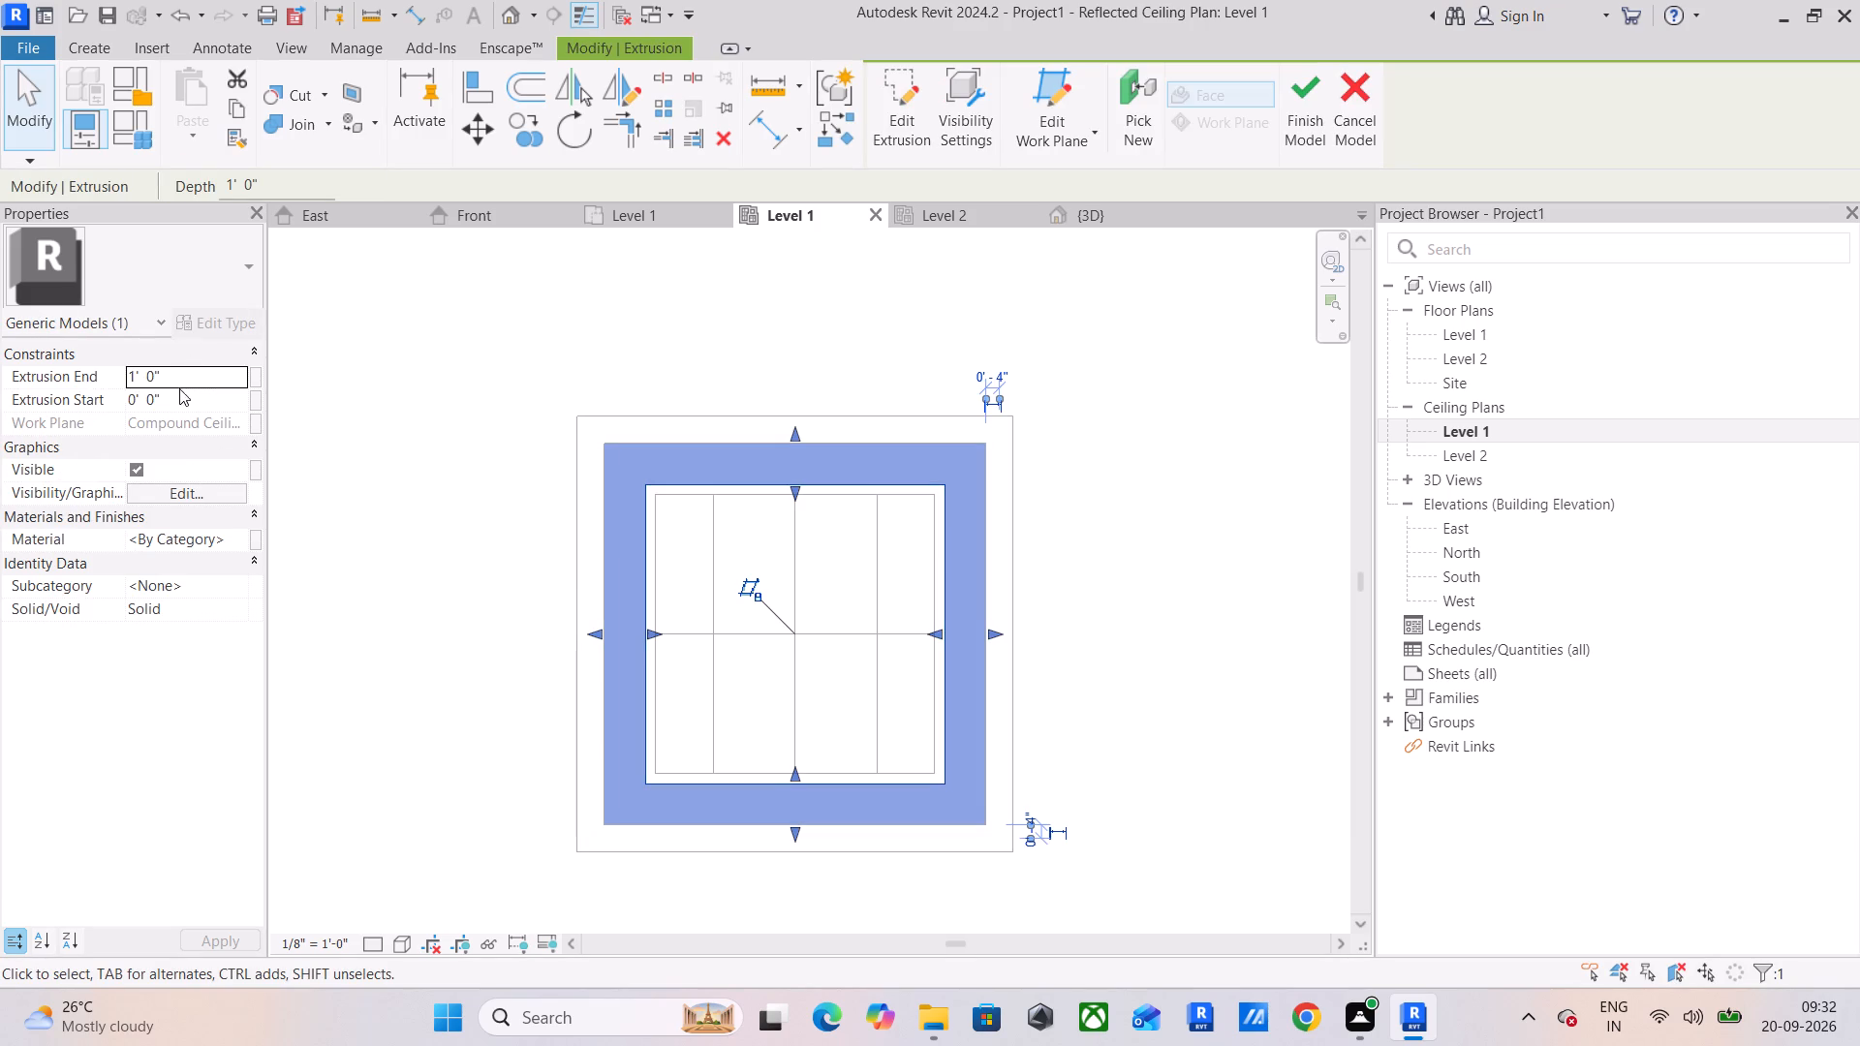
click(182, 393)
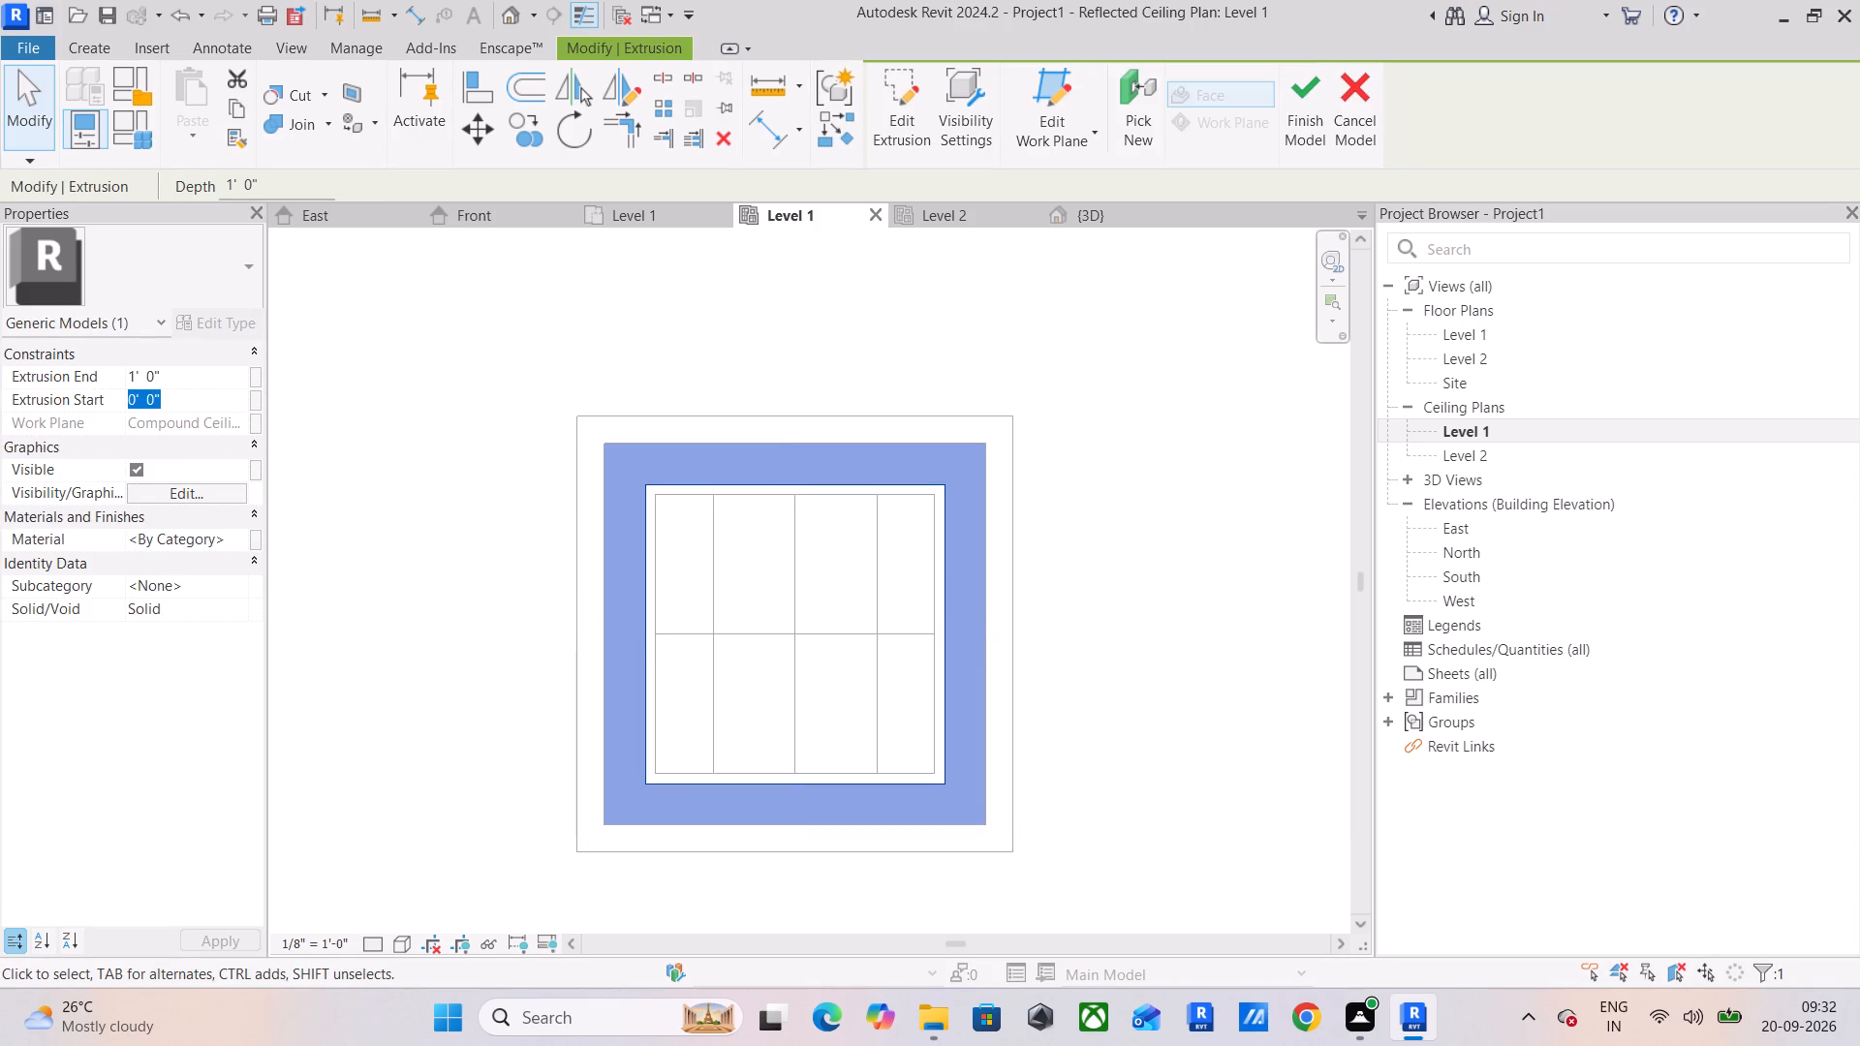
click(187, 384)
key(2)
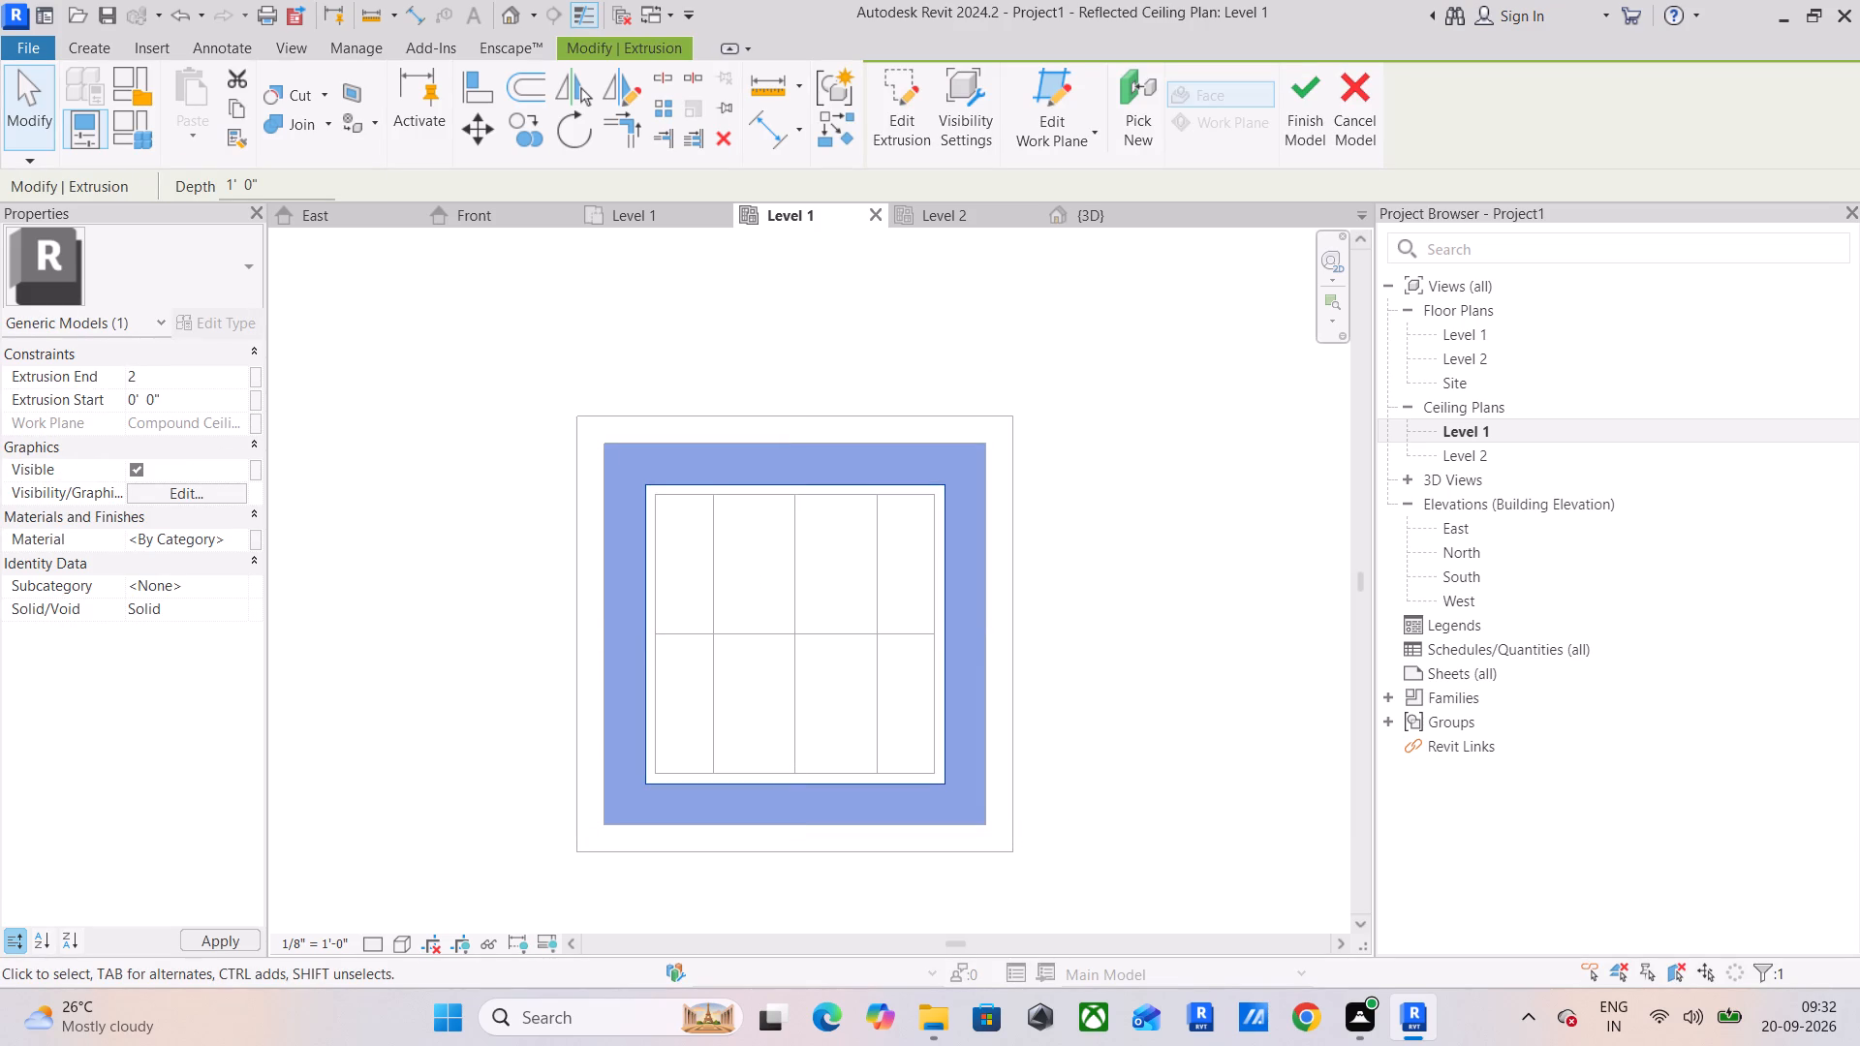
key(shift+quotedbl)
key(Return)
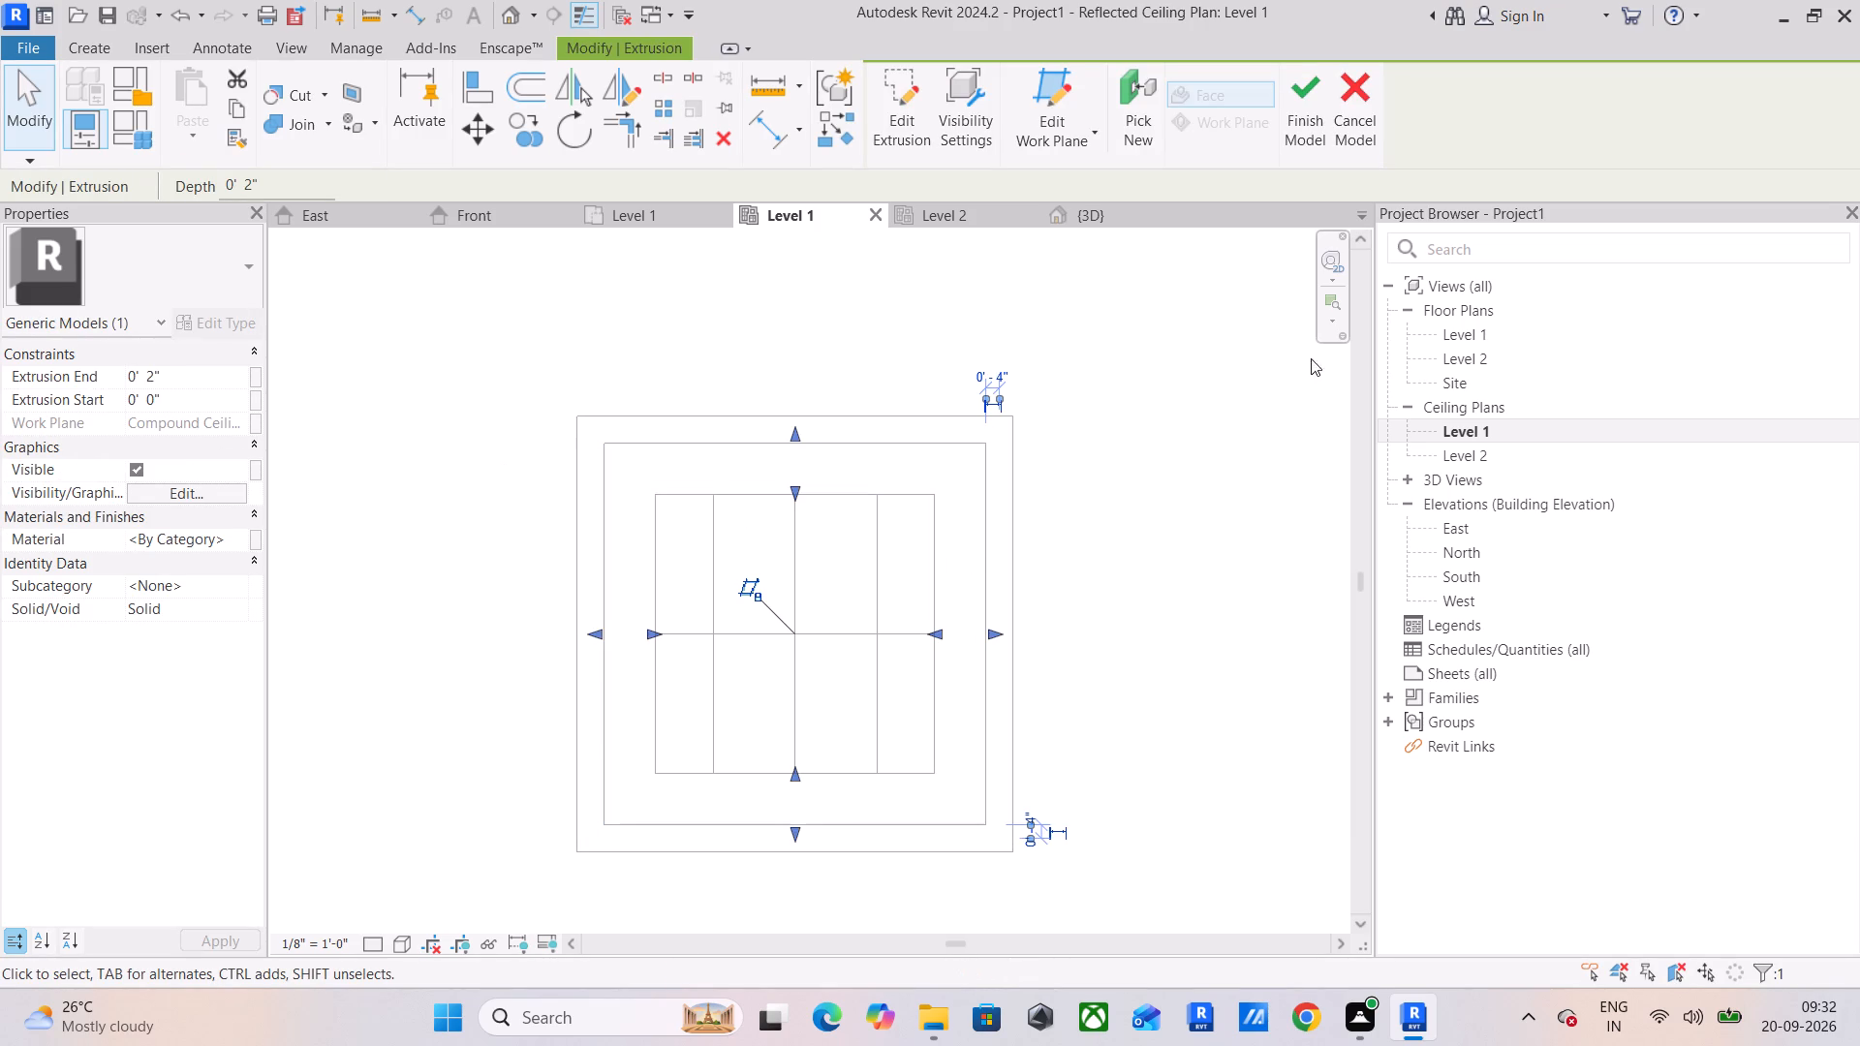
click(1300, 105)
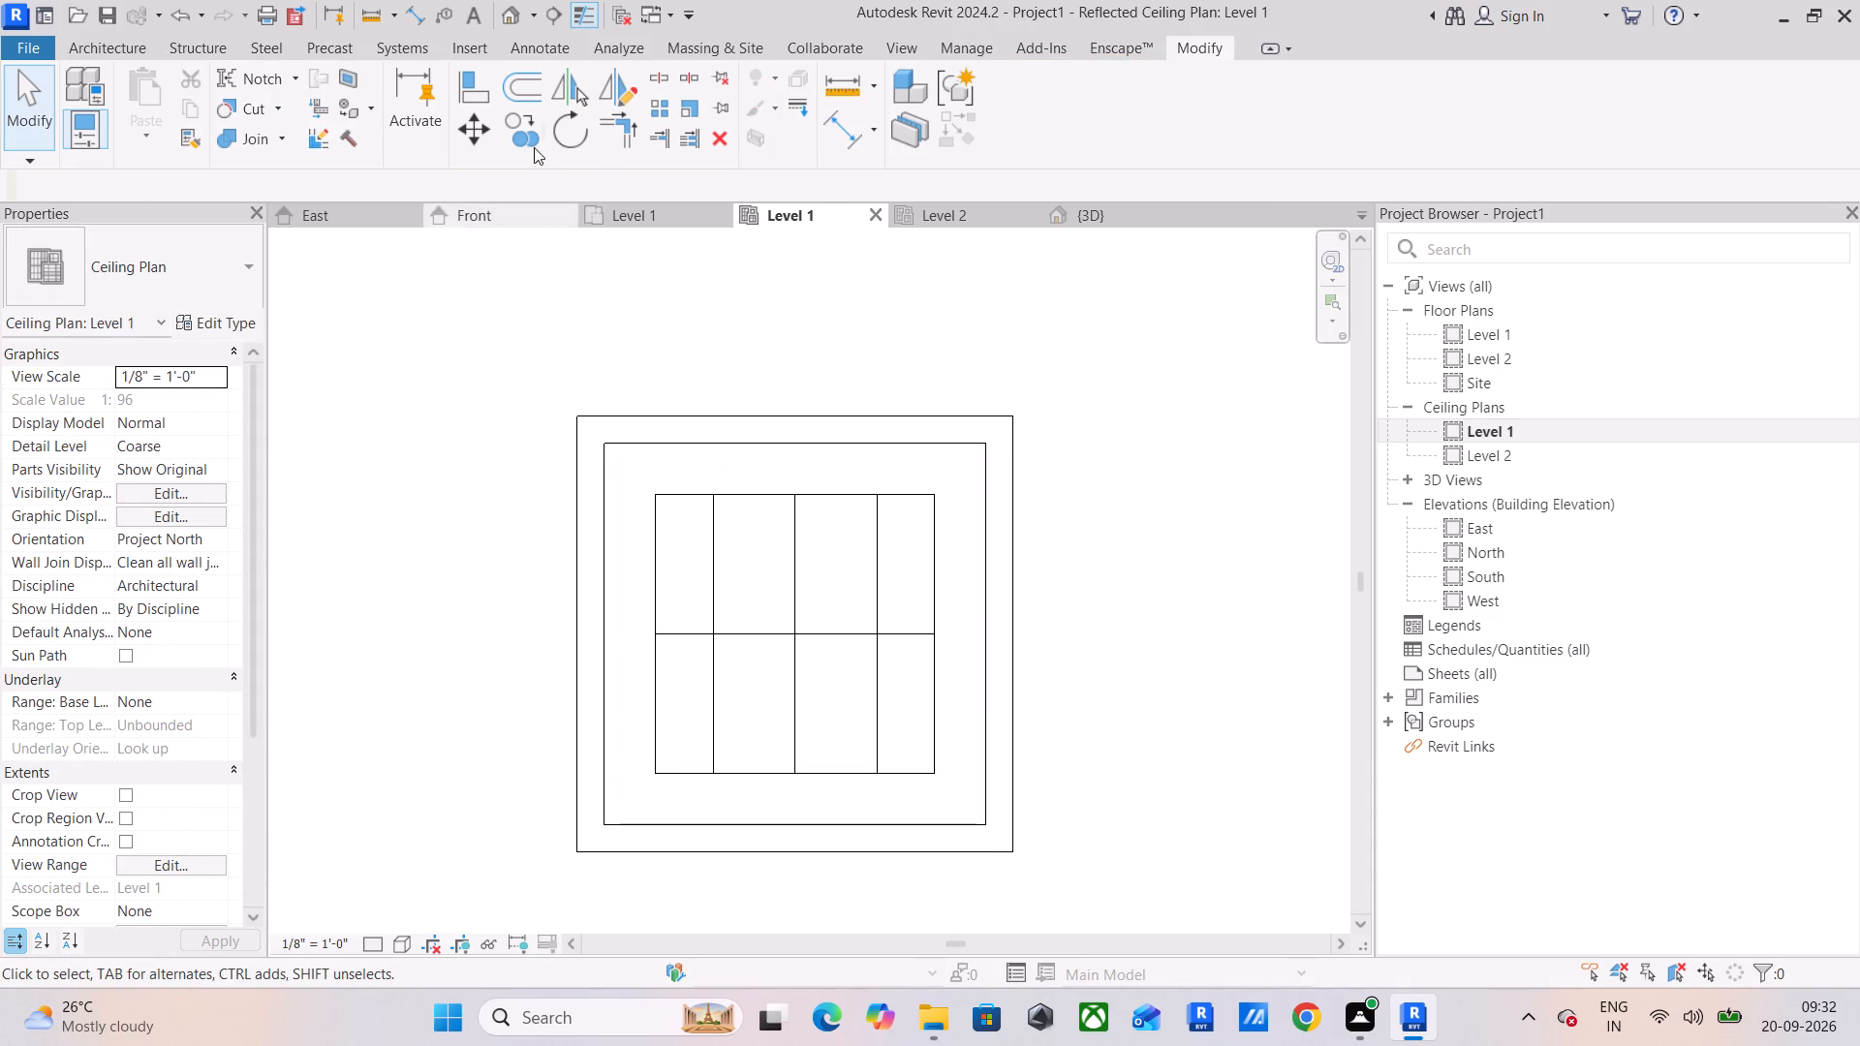
Show the room in the default 3D view with the Shaded visual style.
click(508, 0)
click(507, 8)
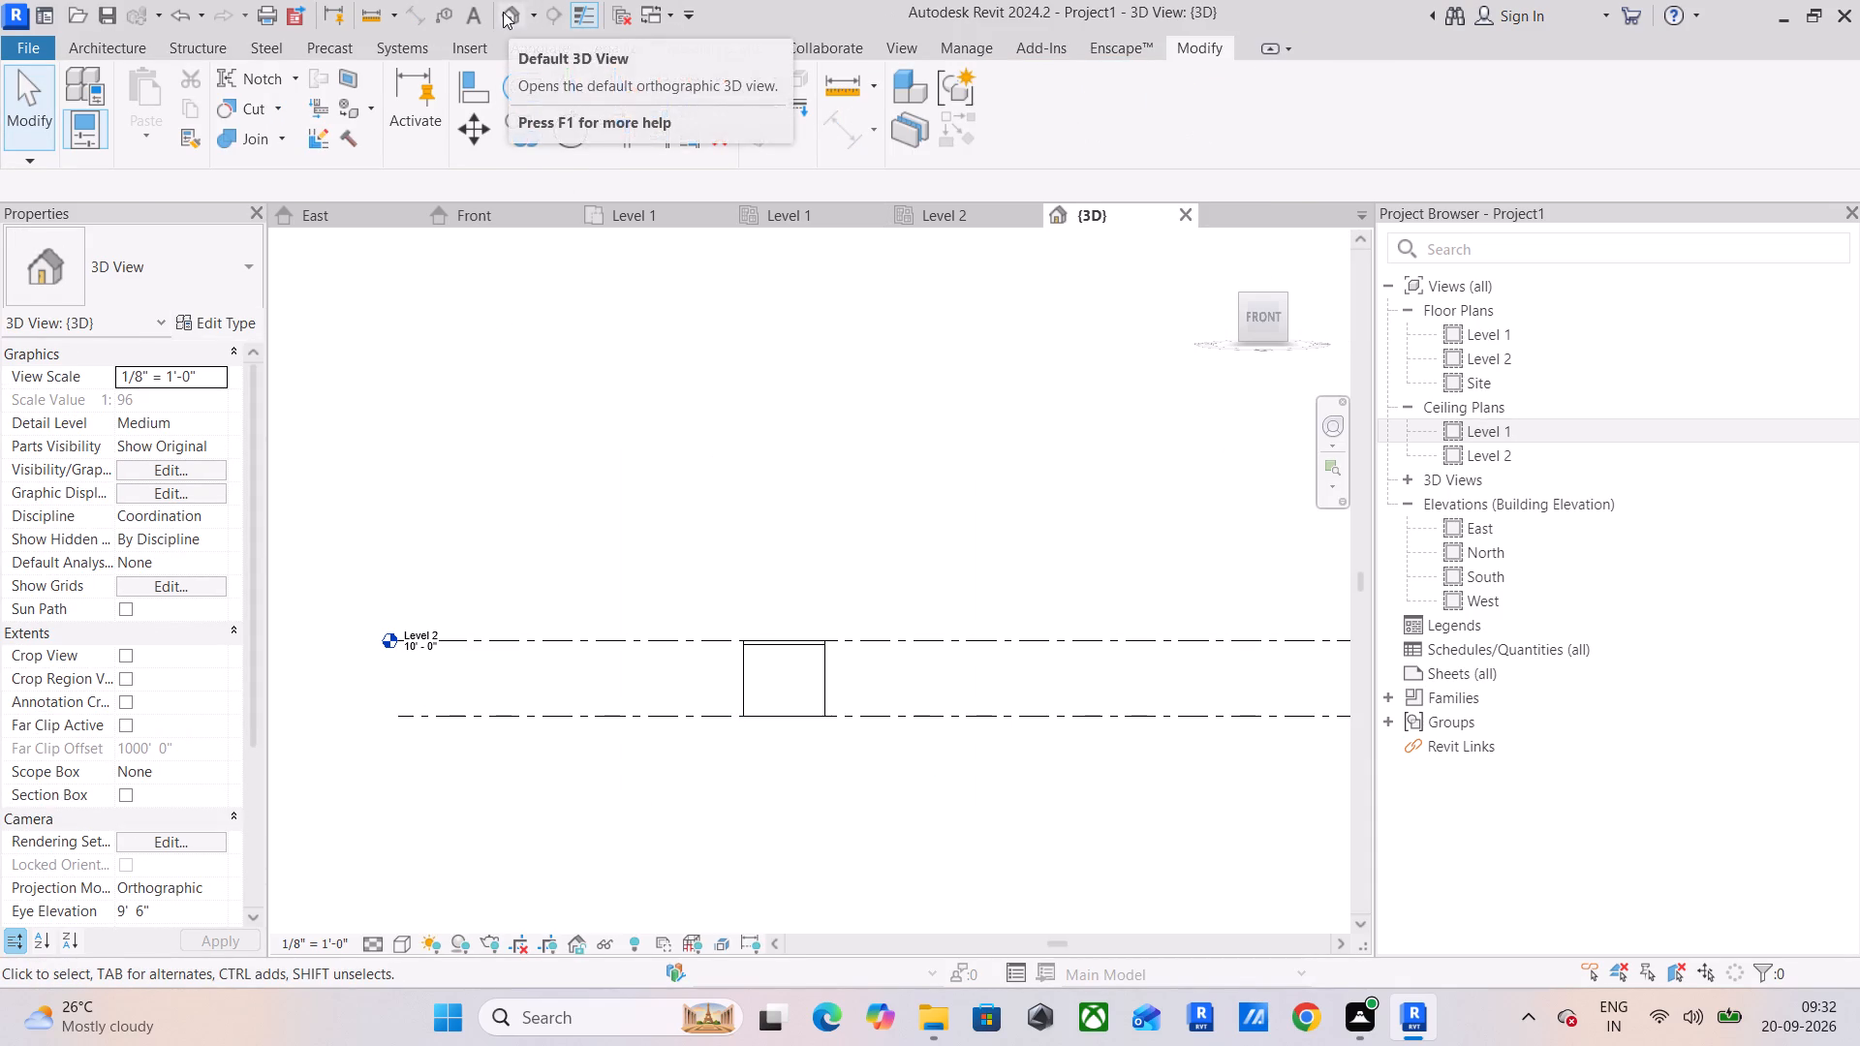
scroll(836, 737, up, 5)
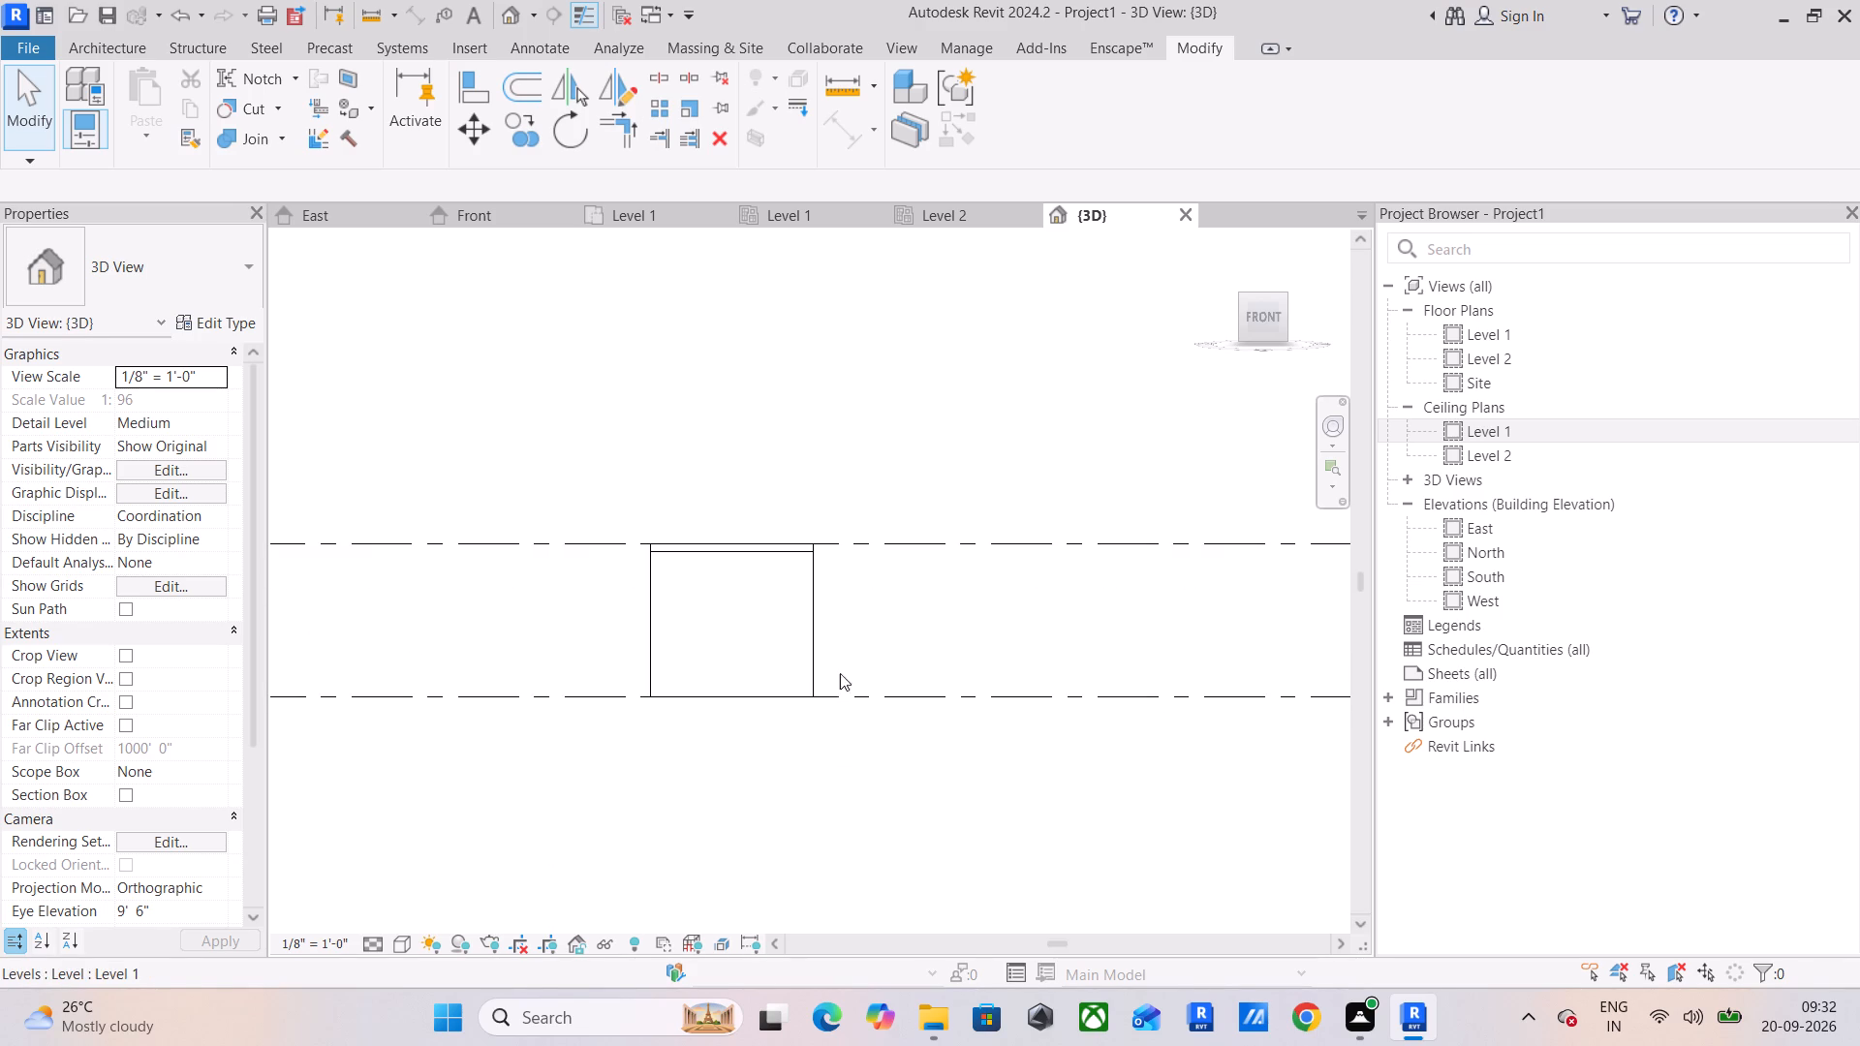
shift+middle_drag(866, 647, 705, 690)
scroll(742, 538, up, 4)
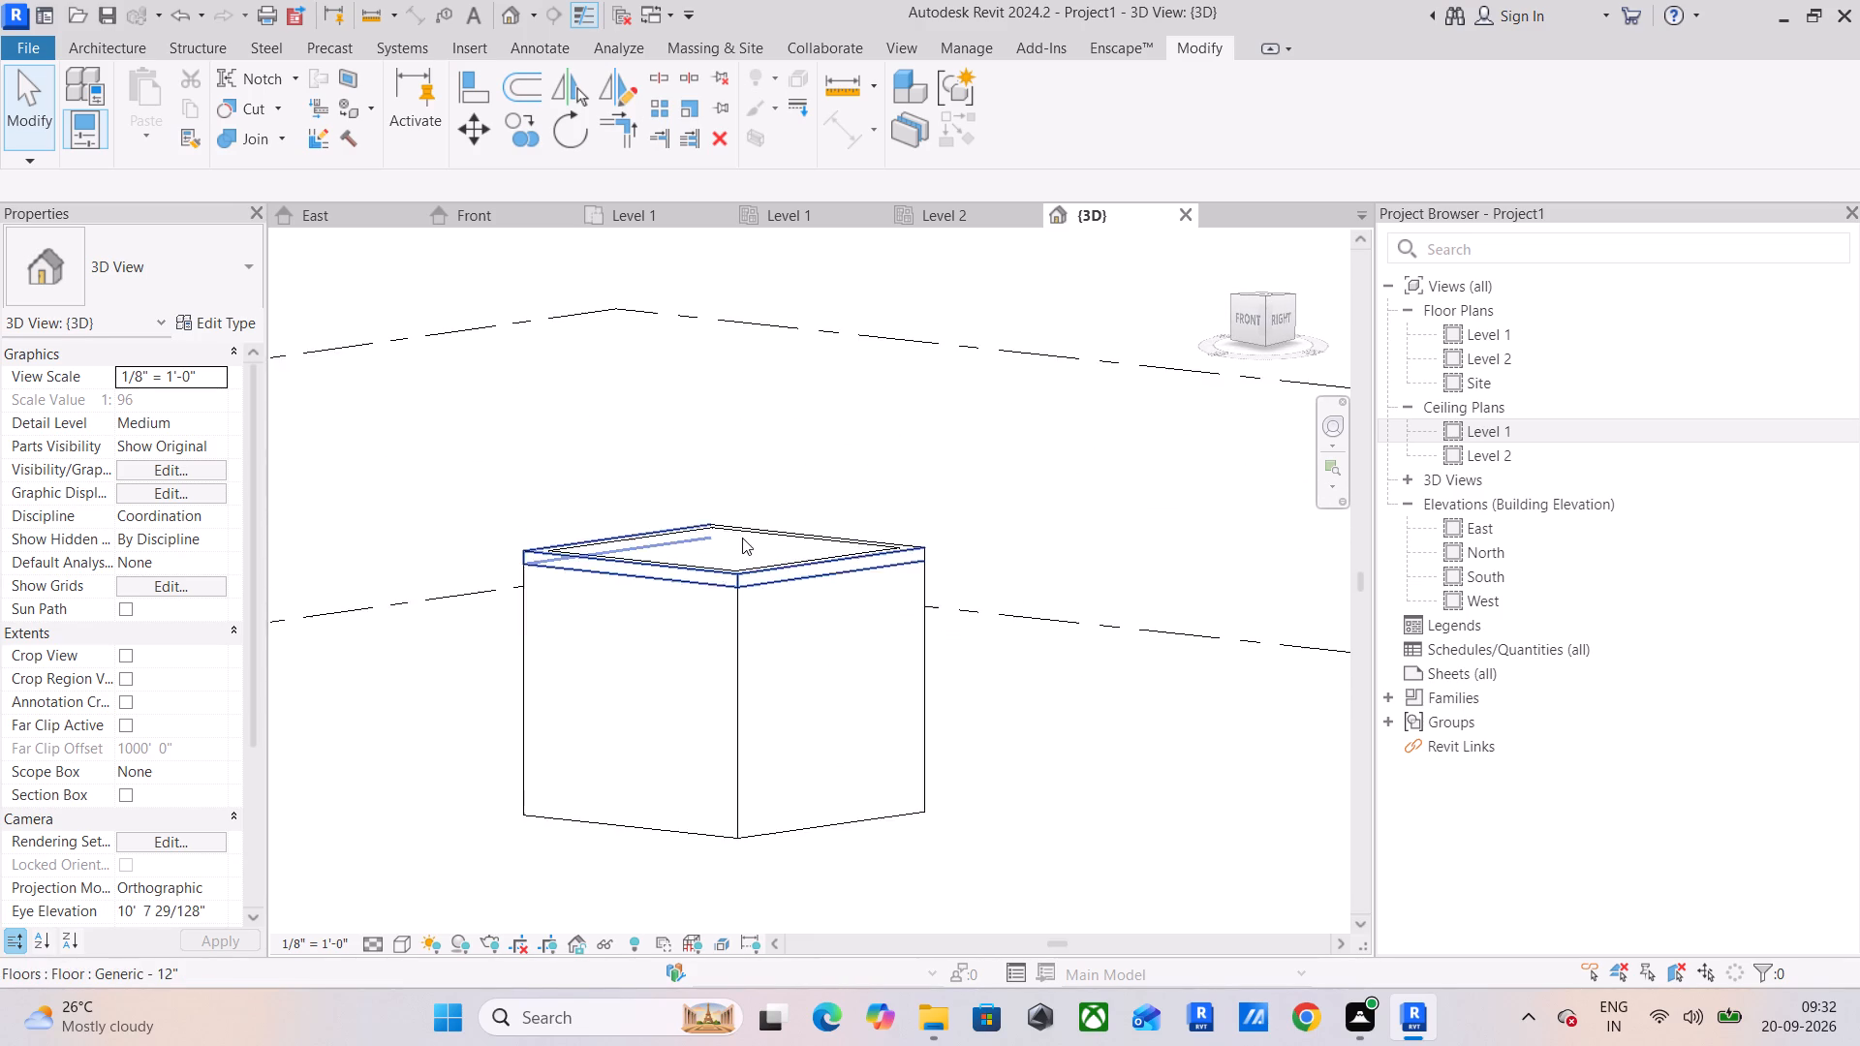
scroll(742, 538, up, 6)
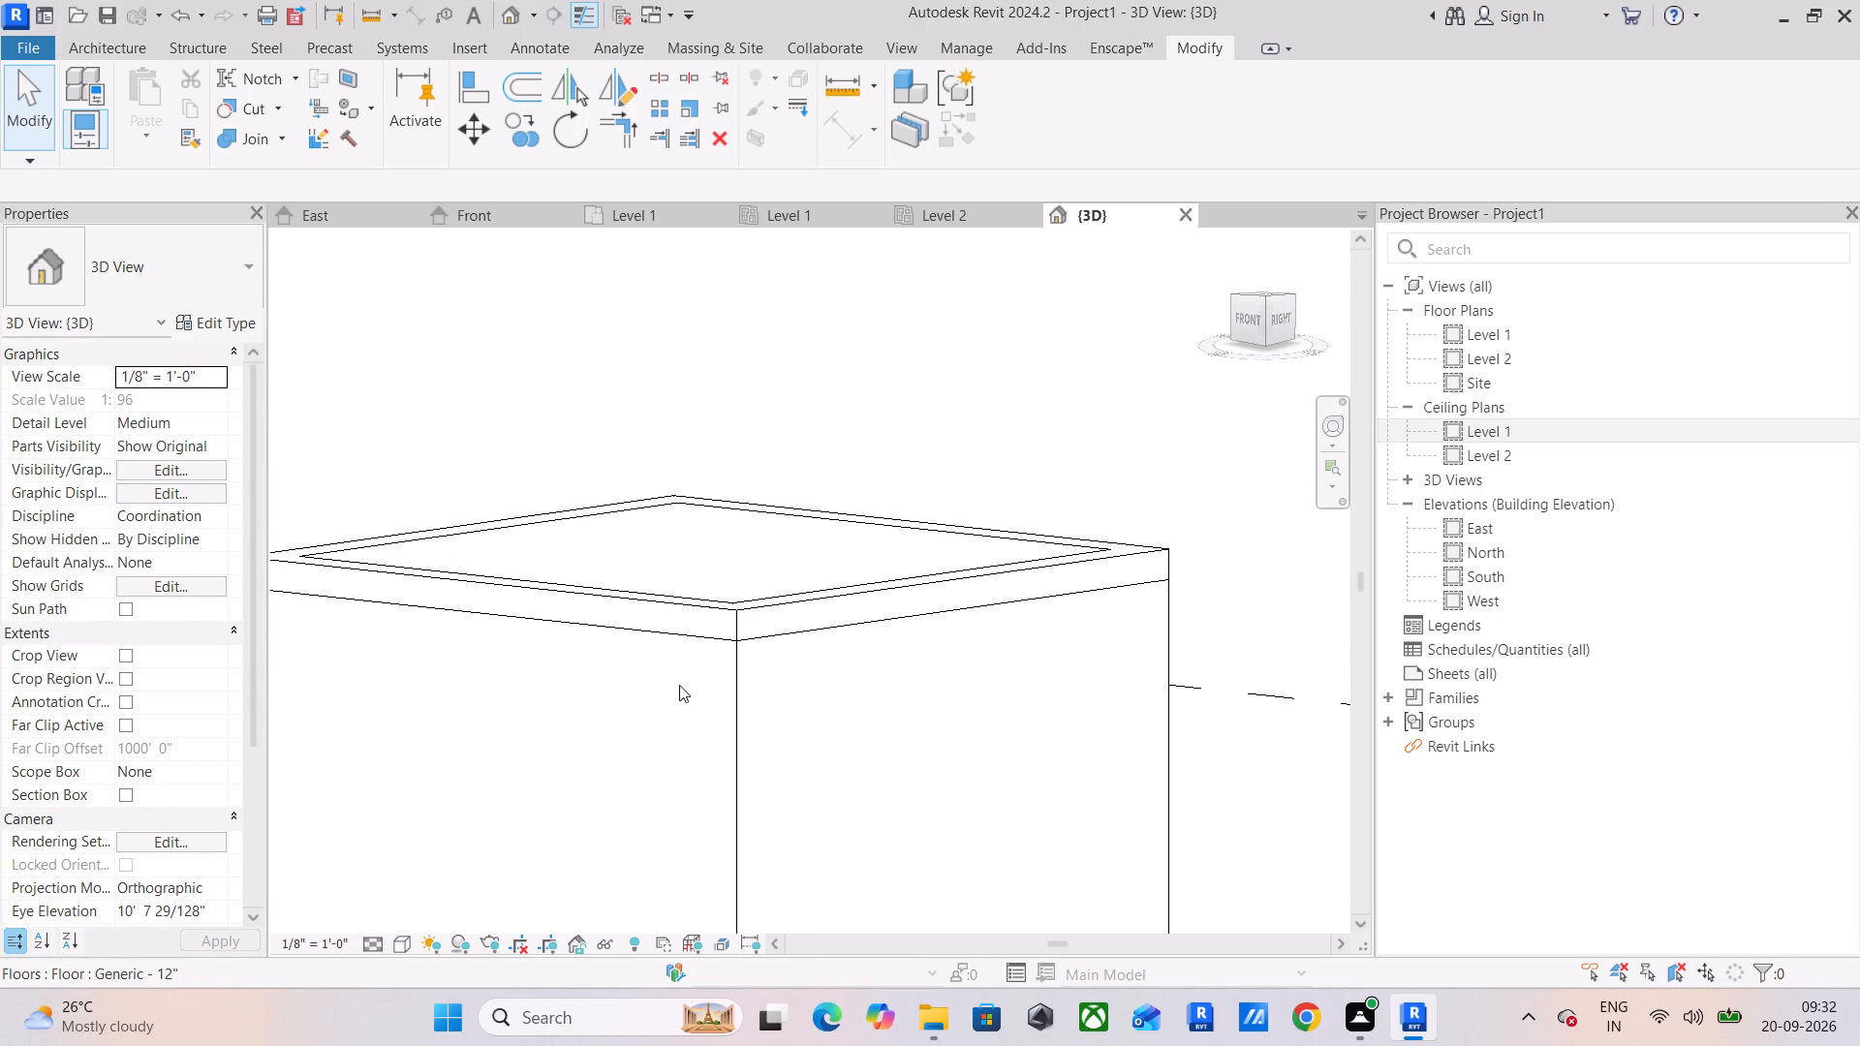
click(403, 951)
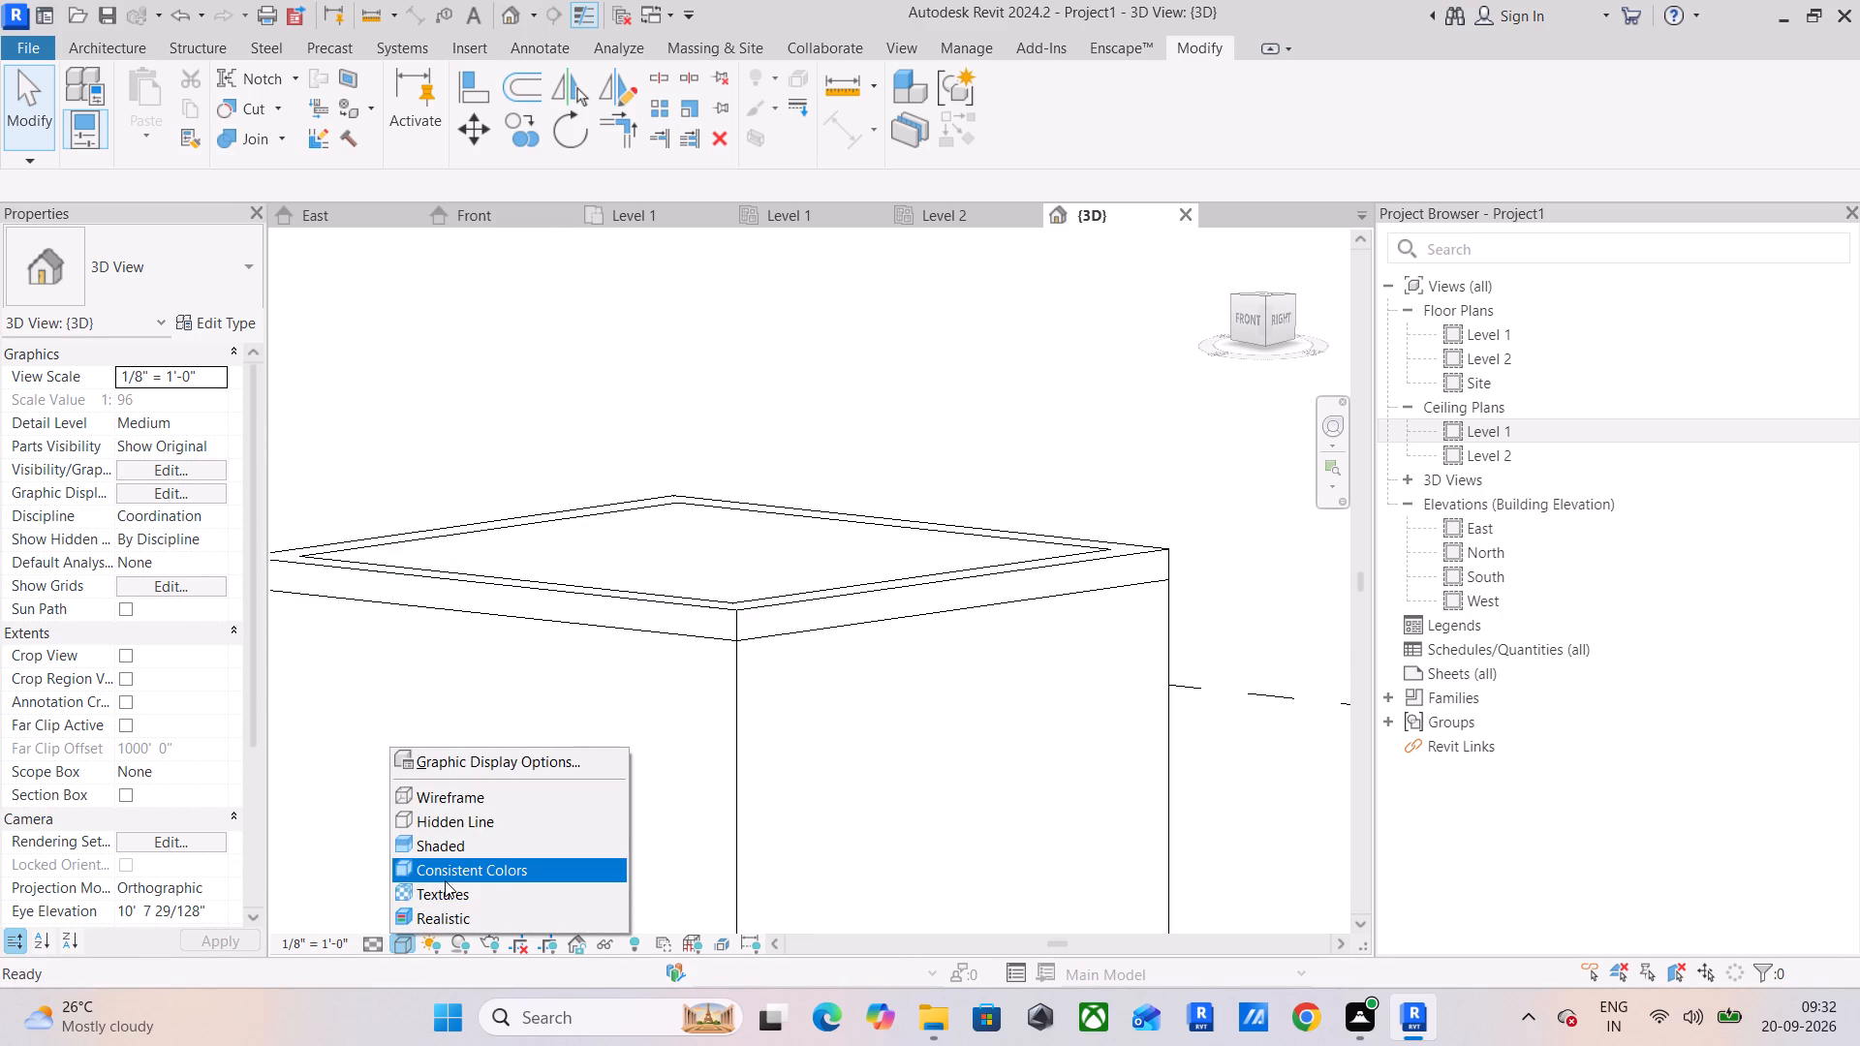
click(450, 854)
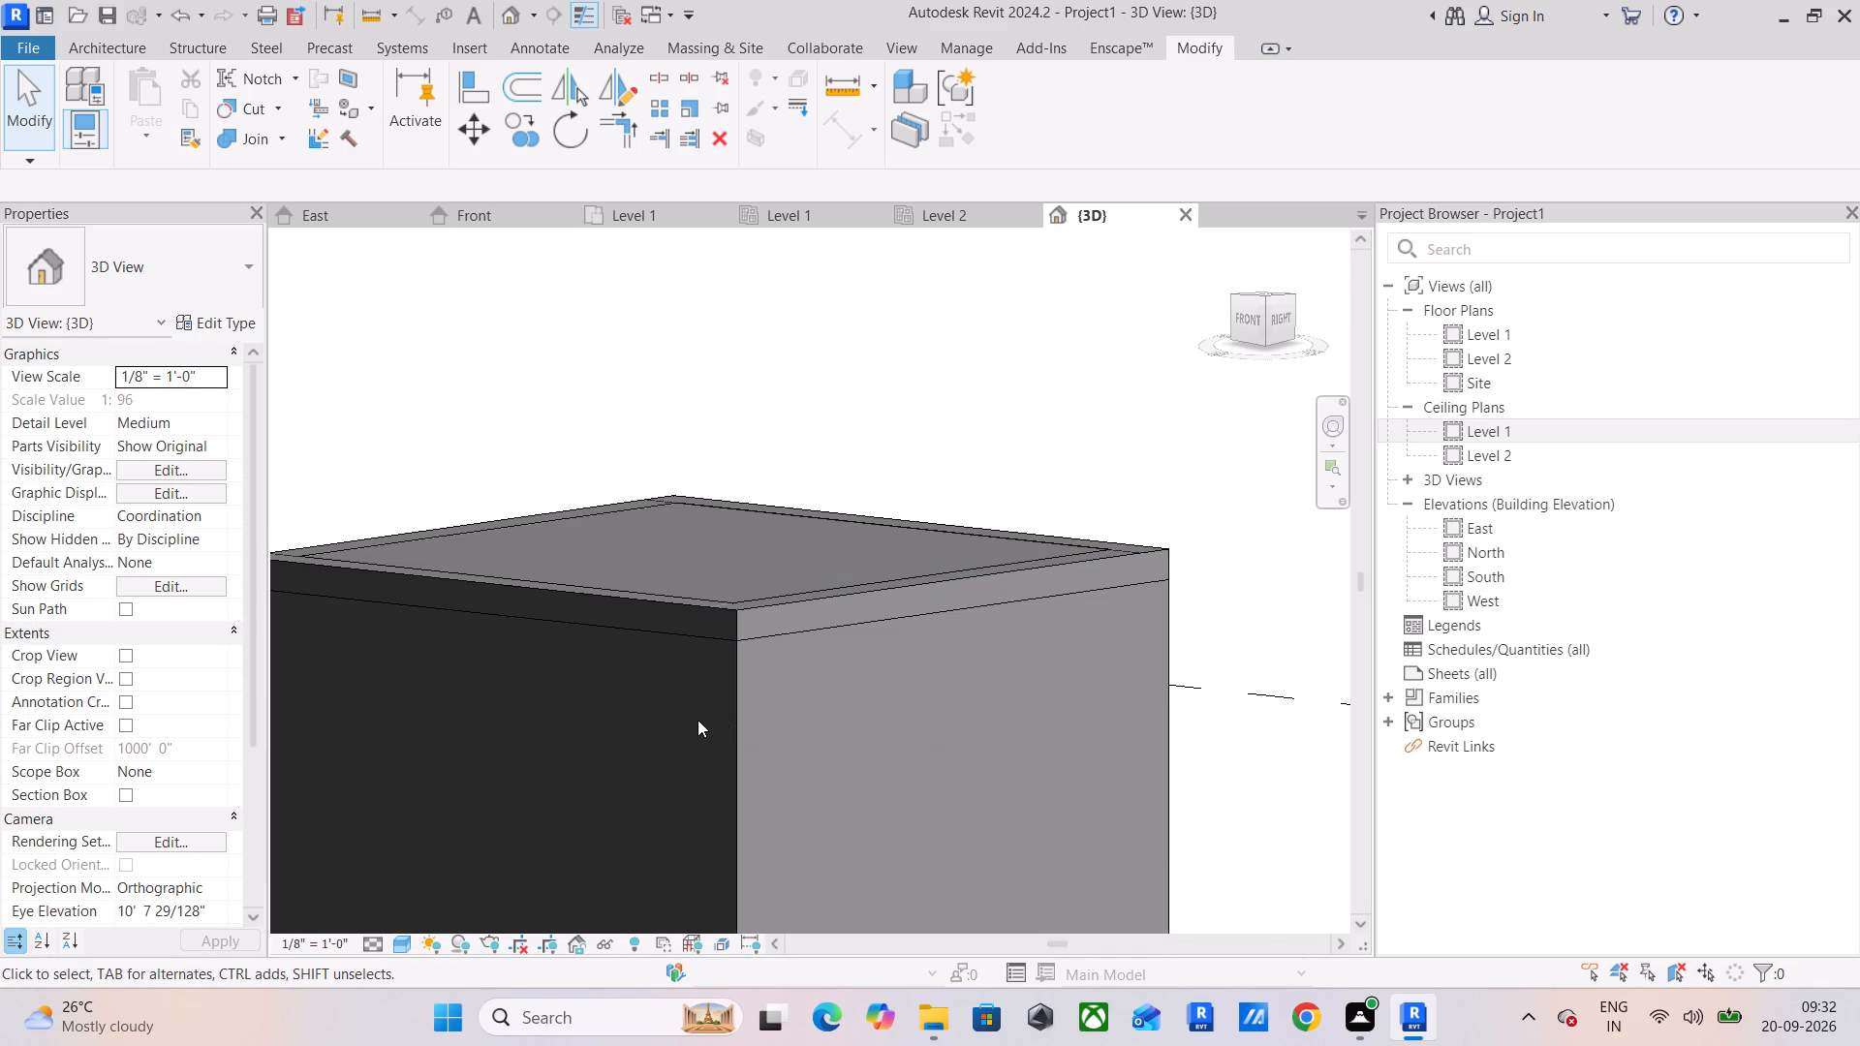
Temporarily hide the room's right-side wall in the 3D view.
click(738, 727)
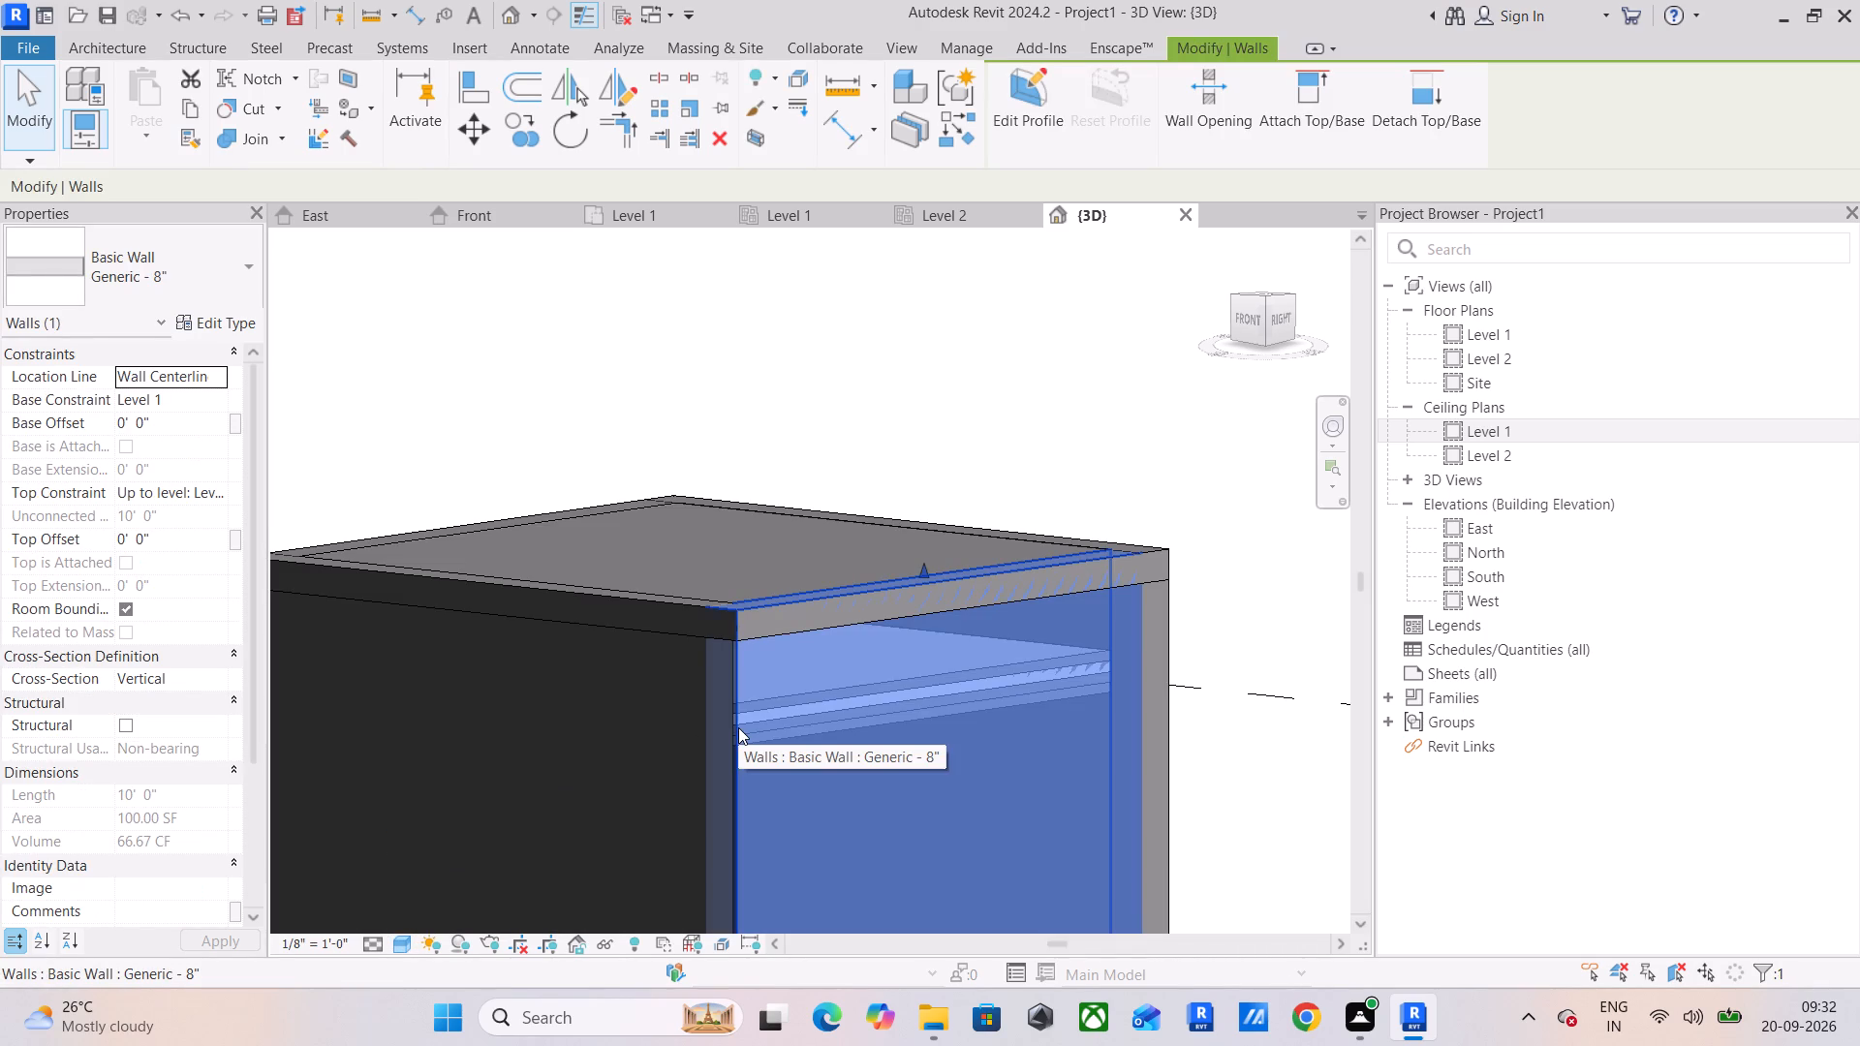
text(HH)
Set the GWB on Mtl. Stud ceiling's height offset from Level 1 to 8' 6".
shift+middle_drag(893, 824, 866, 790)
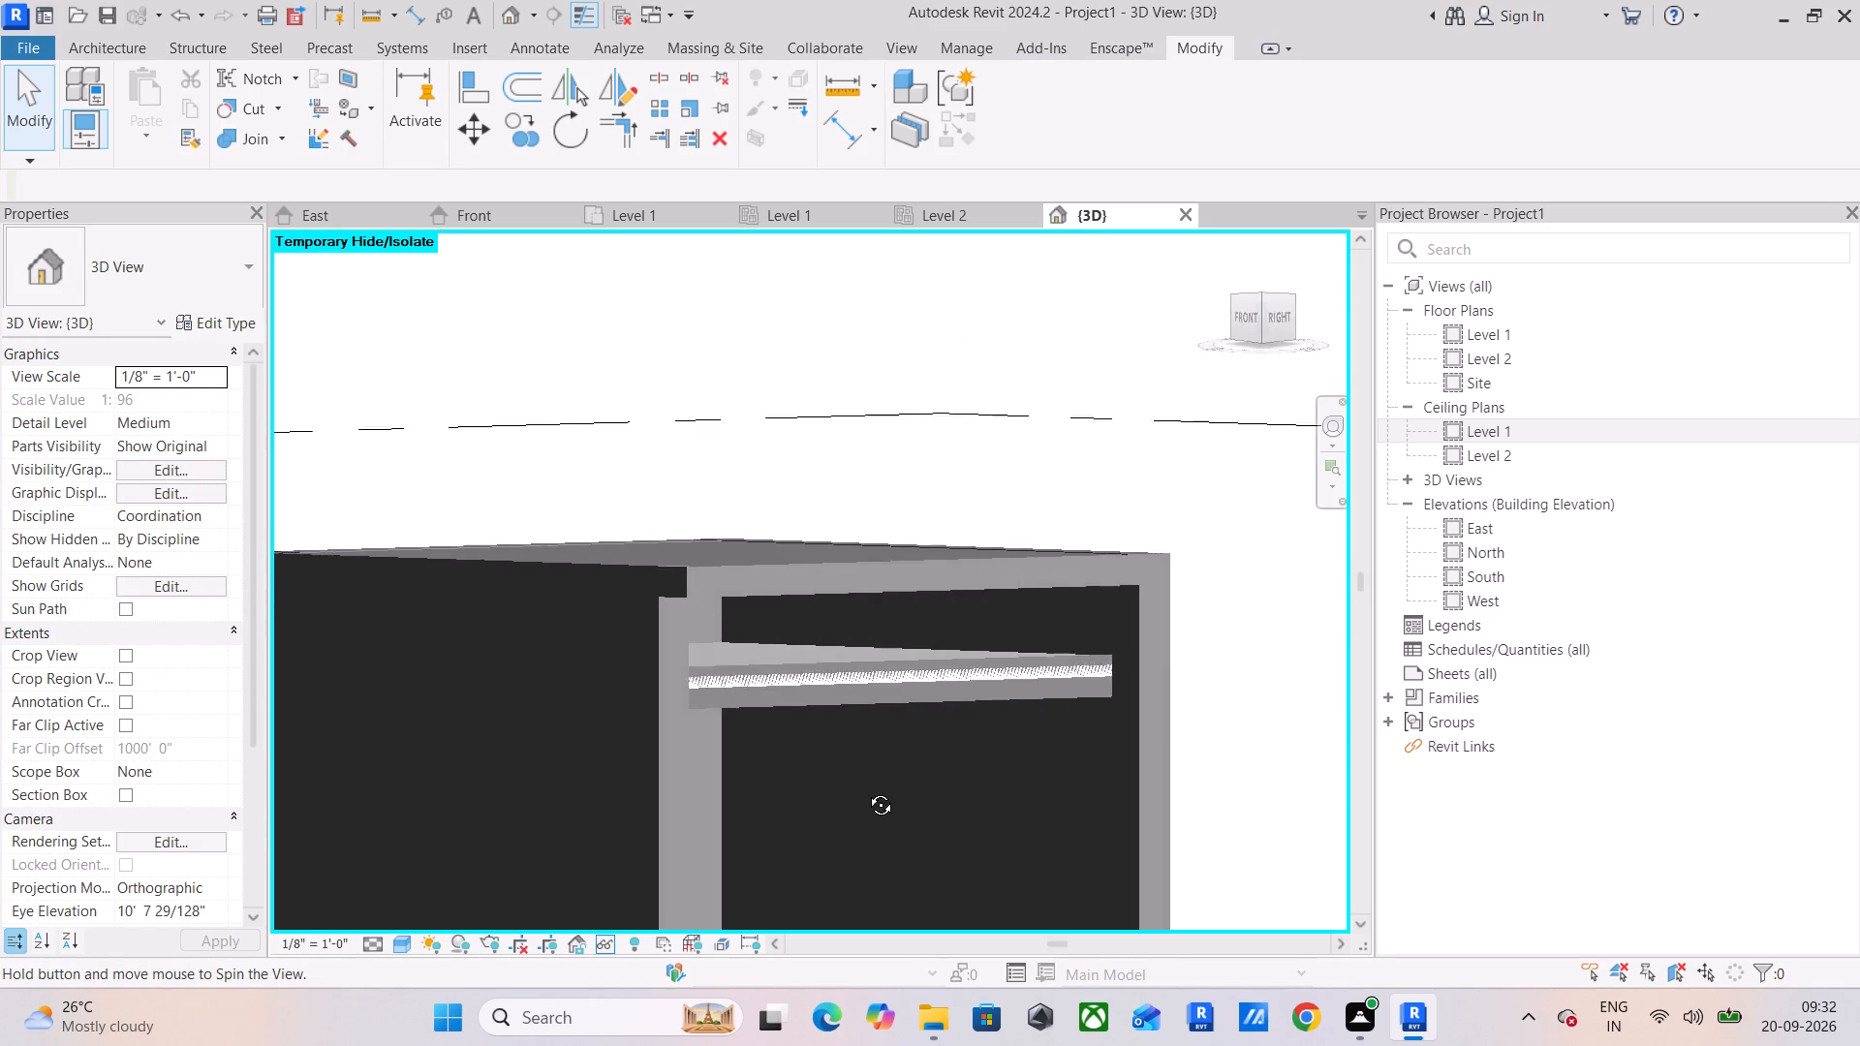
shift+middle_drag(866, 790, 787, 787)
scroll(667, 716, up, 5)
shift+middle_drag(691, 706, 594, 668)
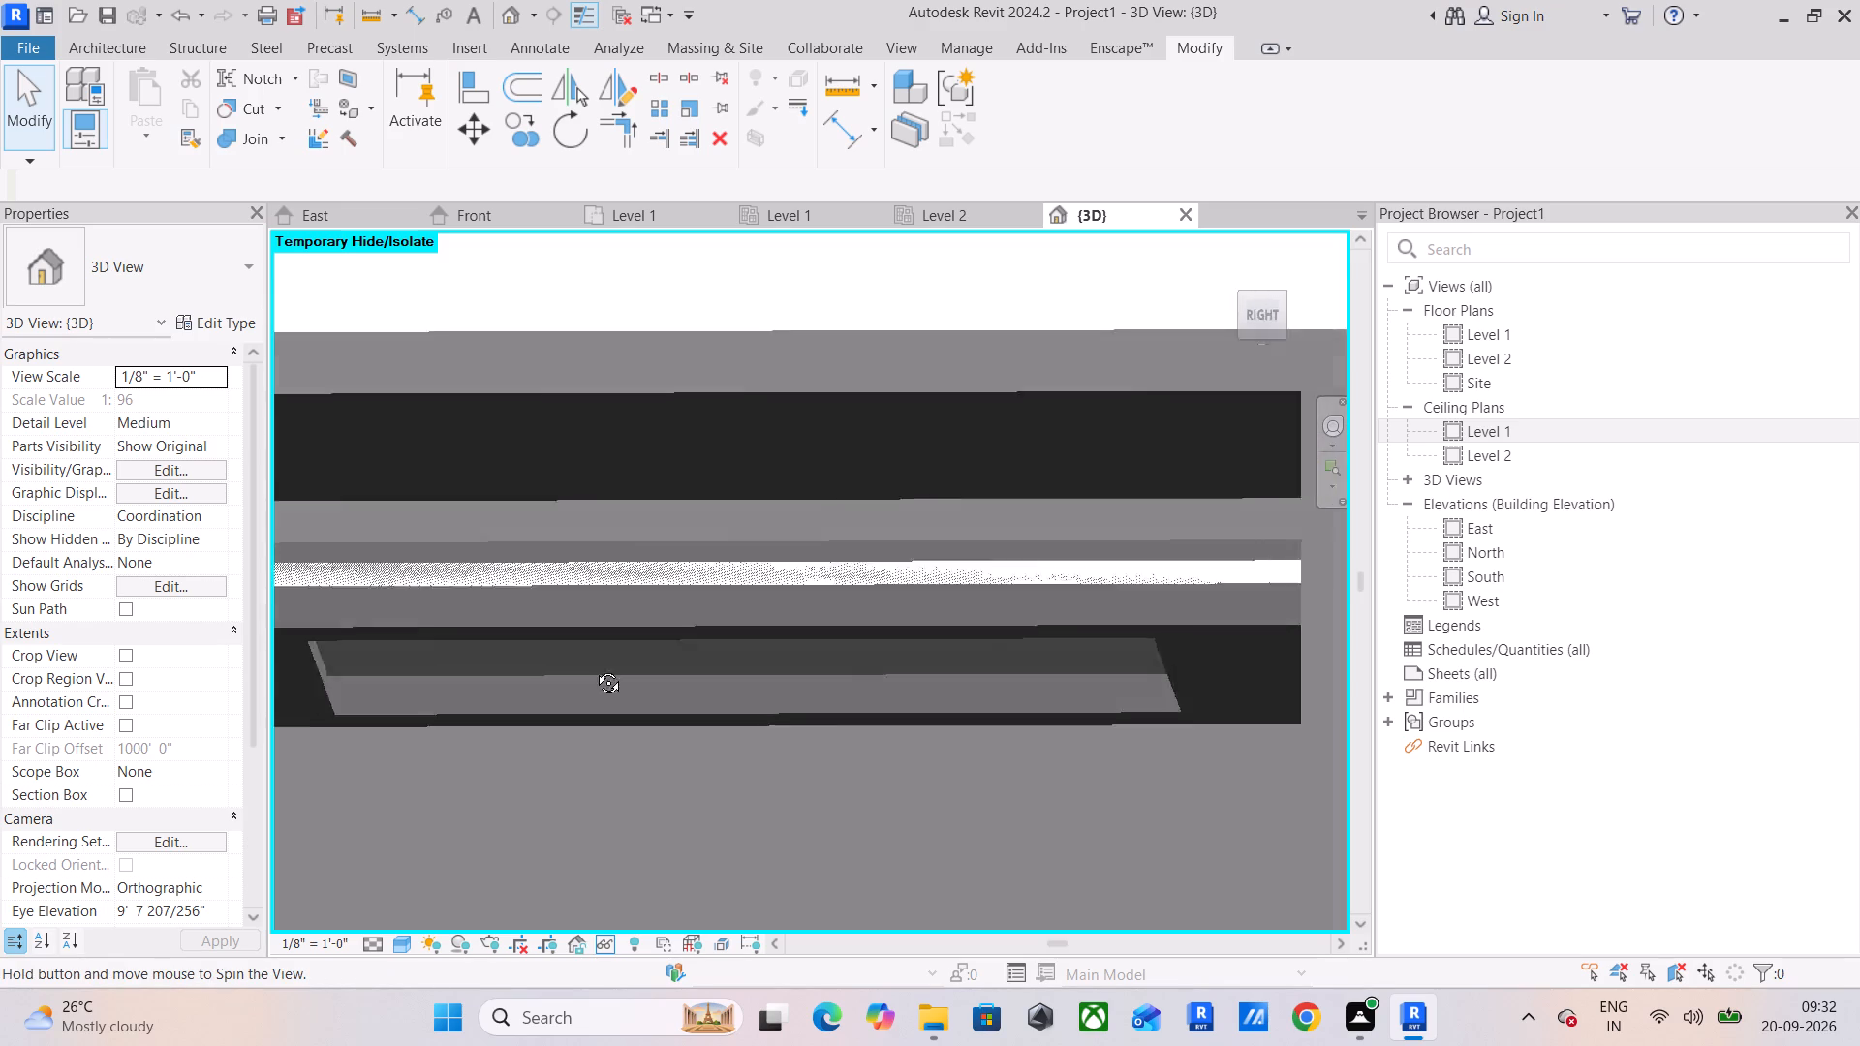
shift+middle_drag(594, 668, 463, 666)
middle_drag(454, 667, 852, 745)
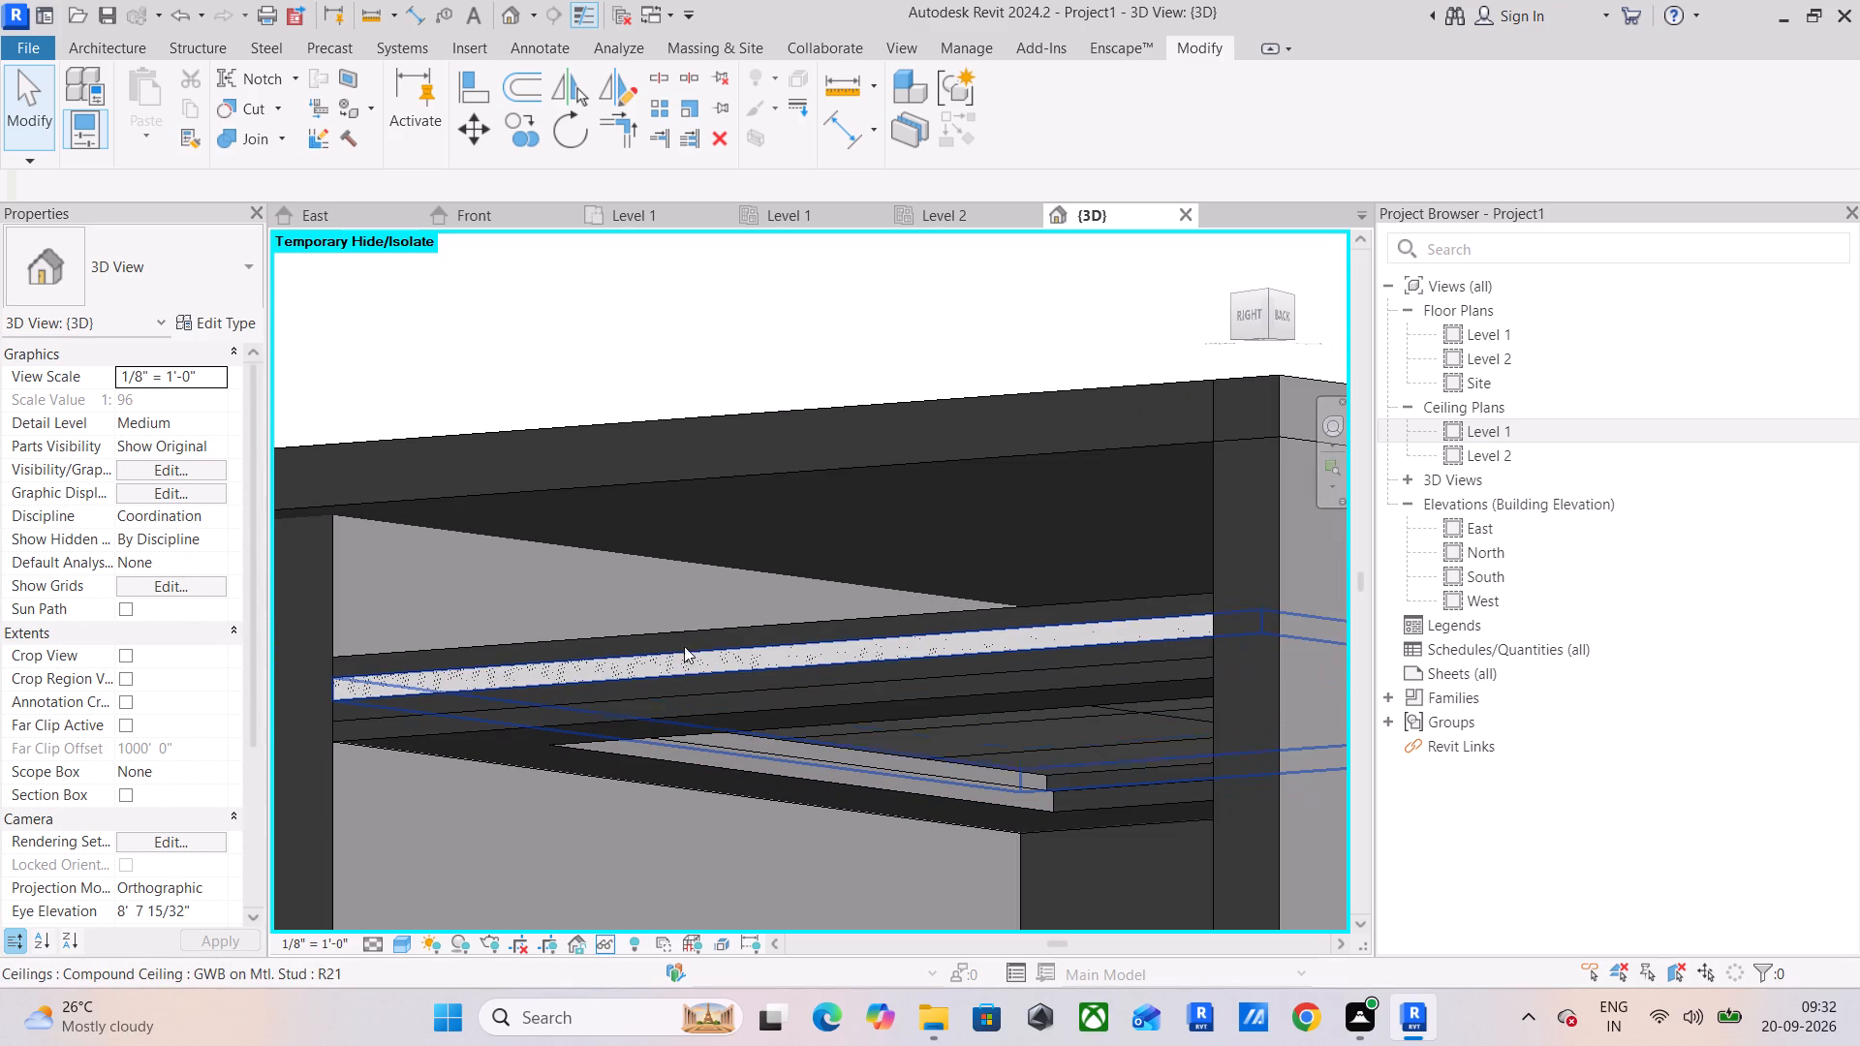
click(697, 628)
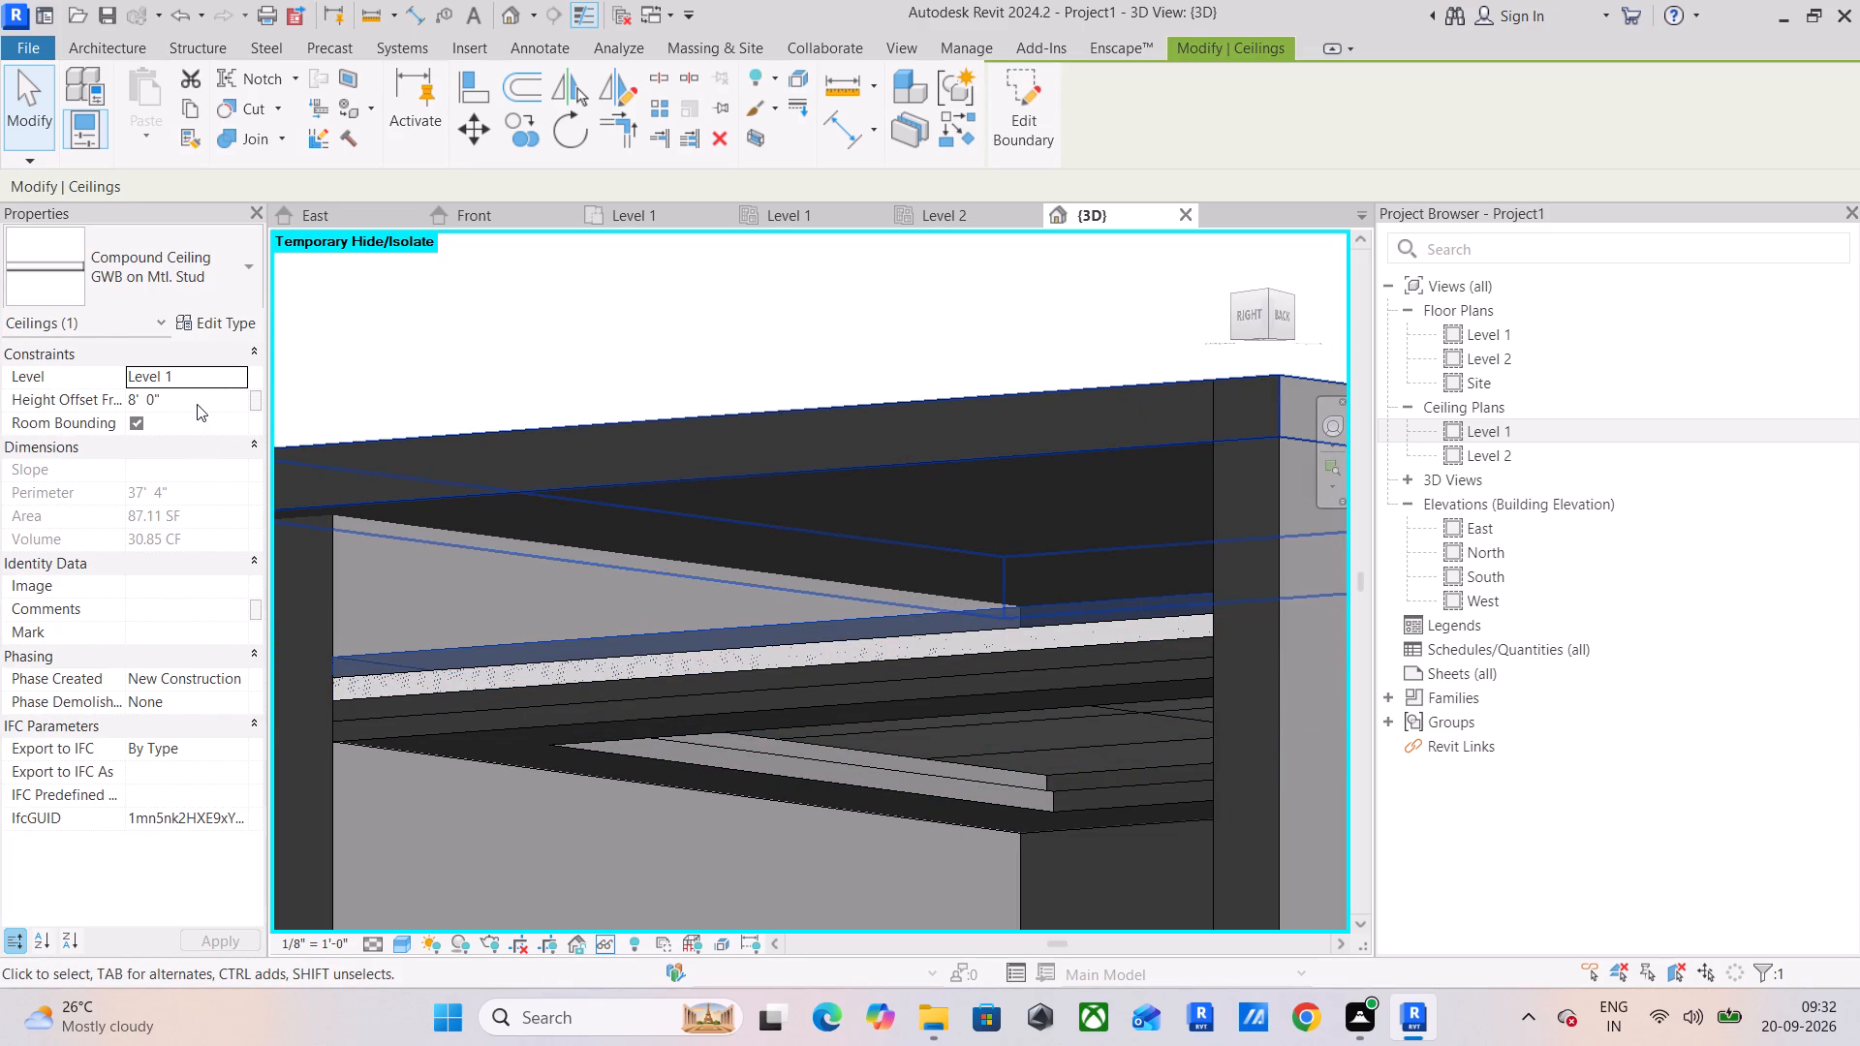
click(201, 397)
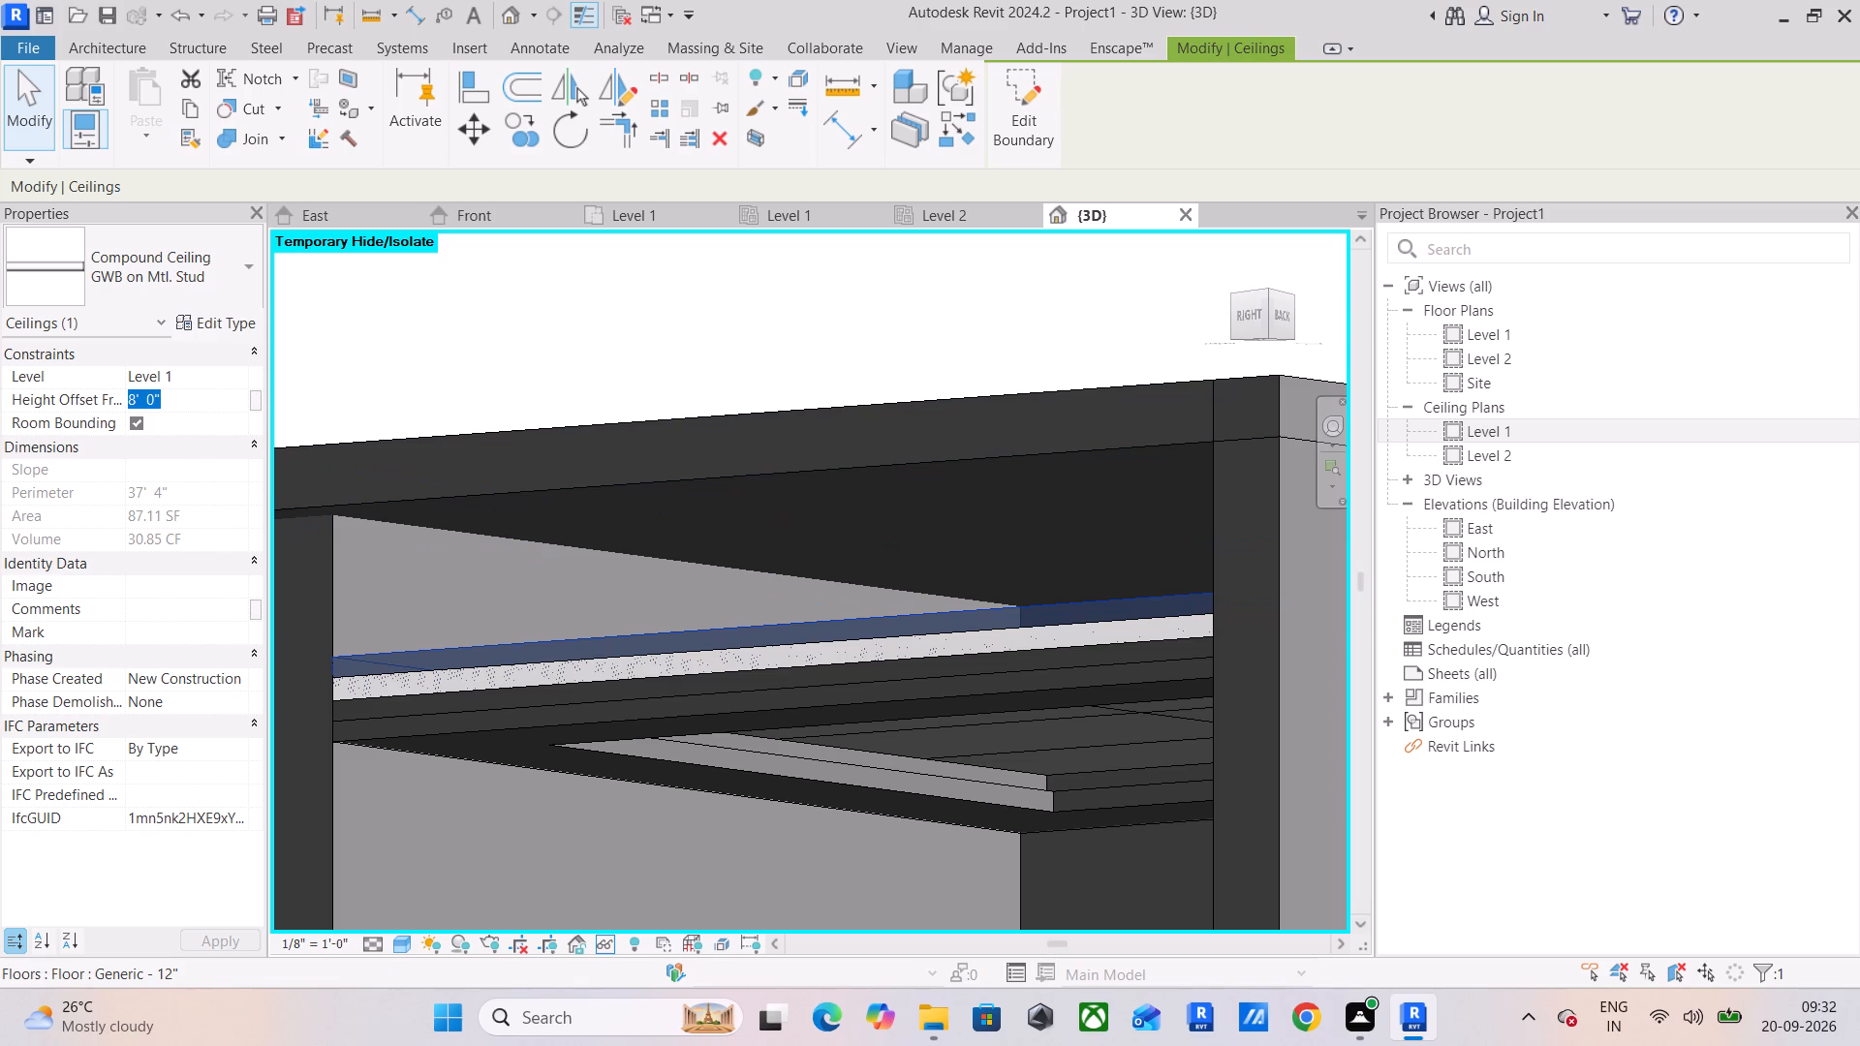
text(8')
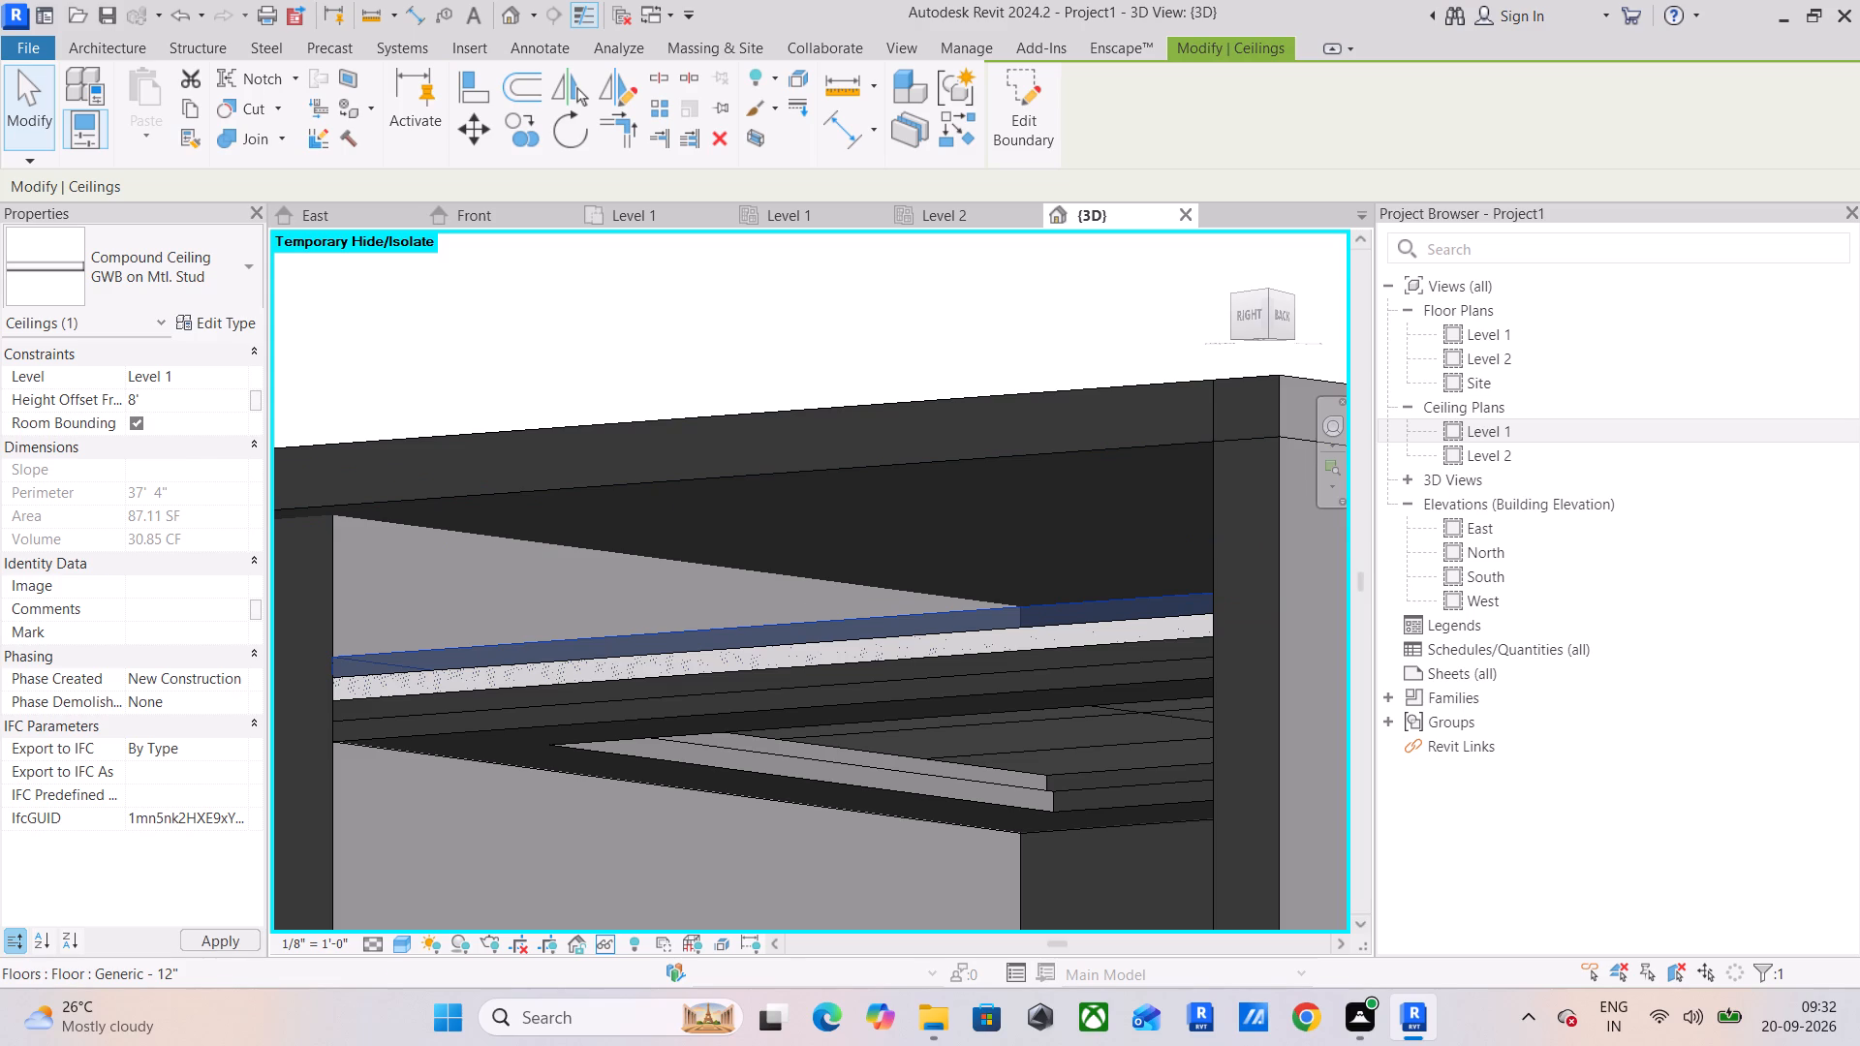
key(6)
key(shift+quotedbl)
key(Return)
Set the 2' x 4' ACT System ceiling's height offset from Level 1 to 8' 6".
click(495, 666)
click(487, 790)
click(501, 671)
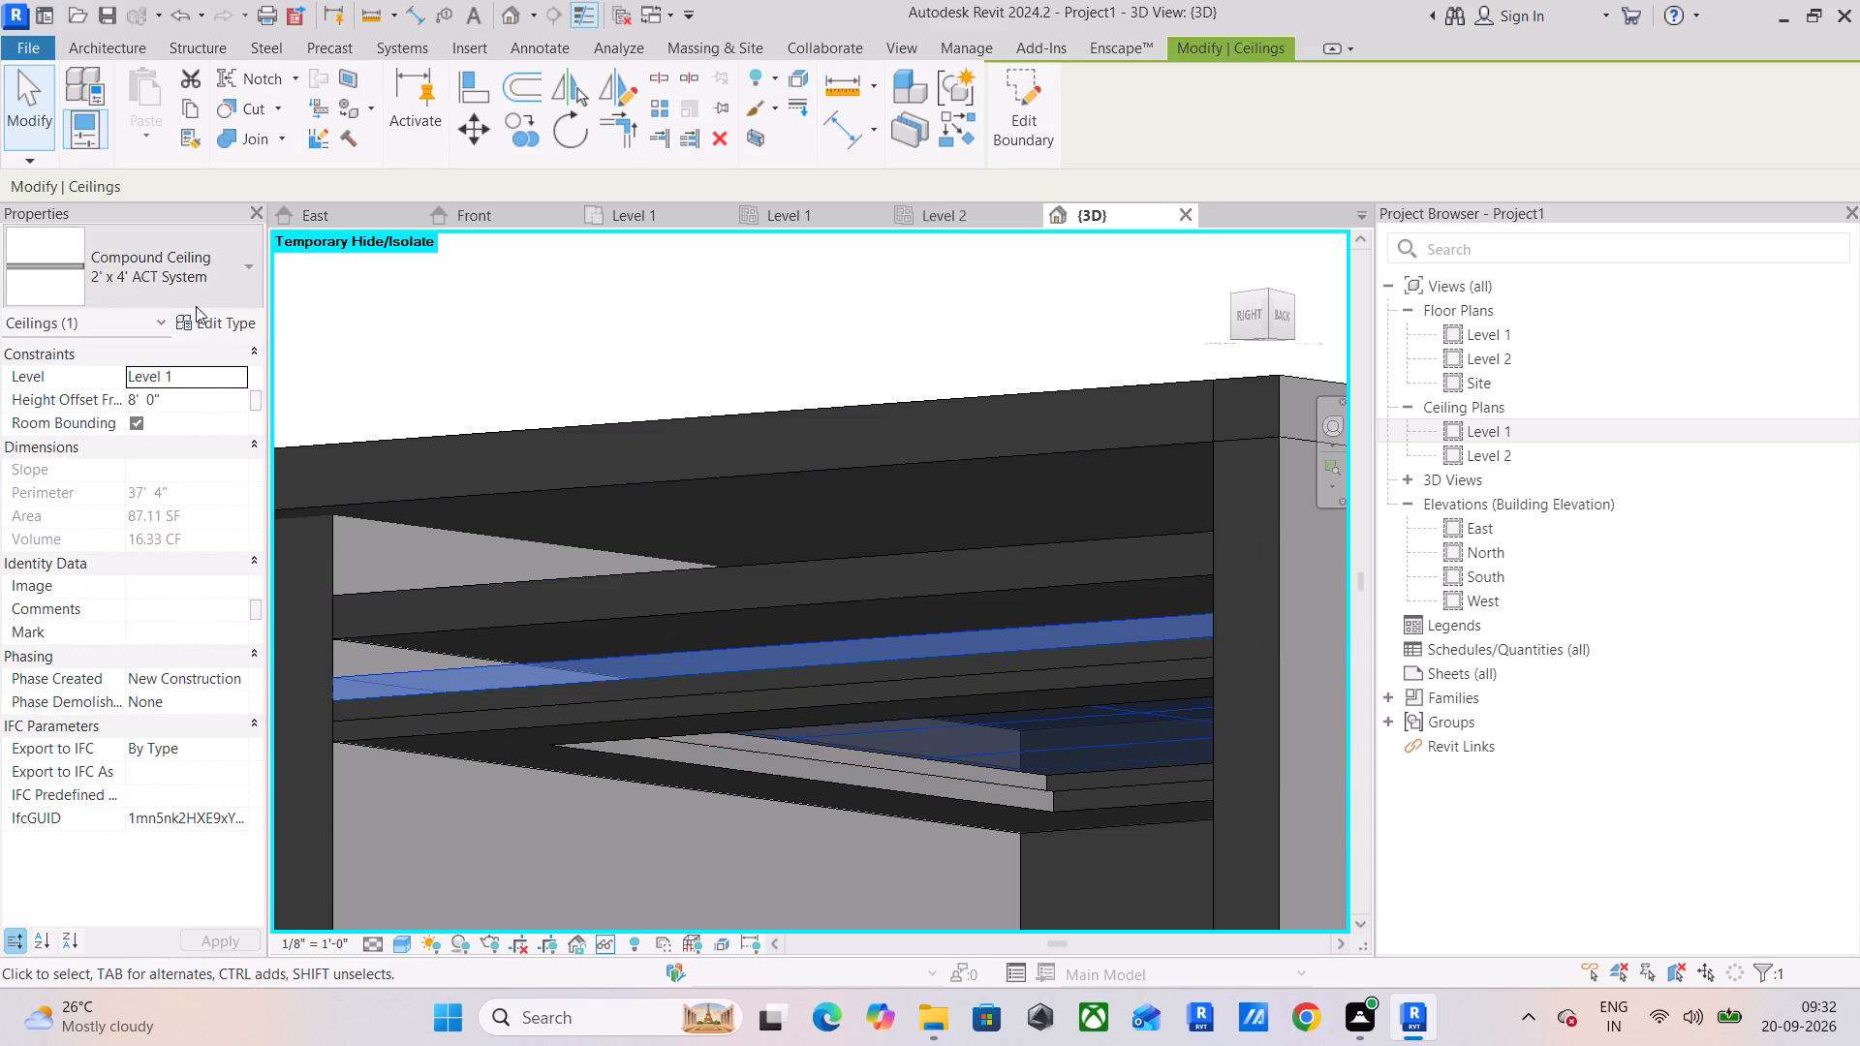
click(193, 392)
click(386, 815)
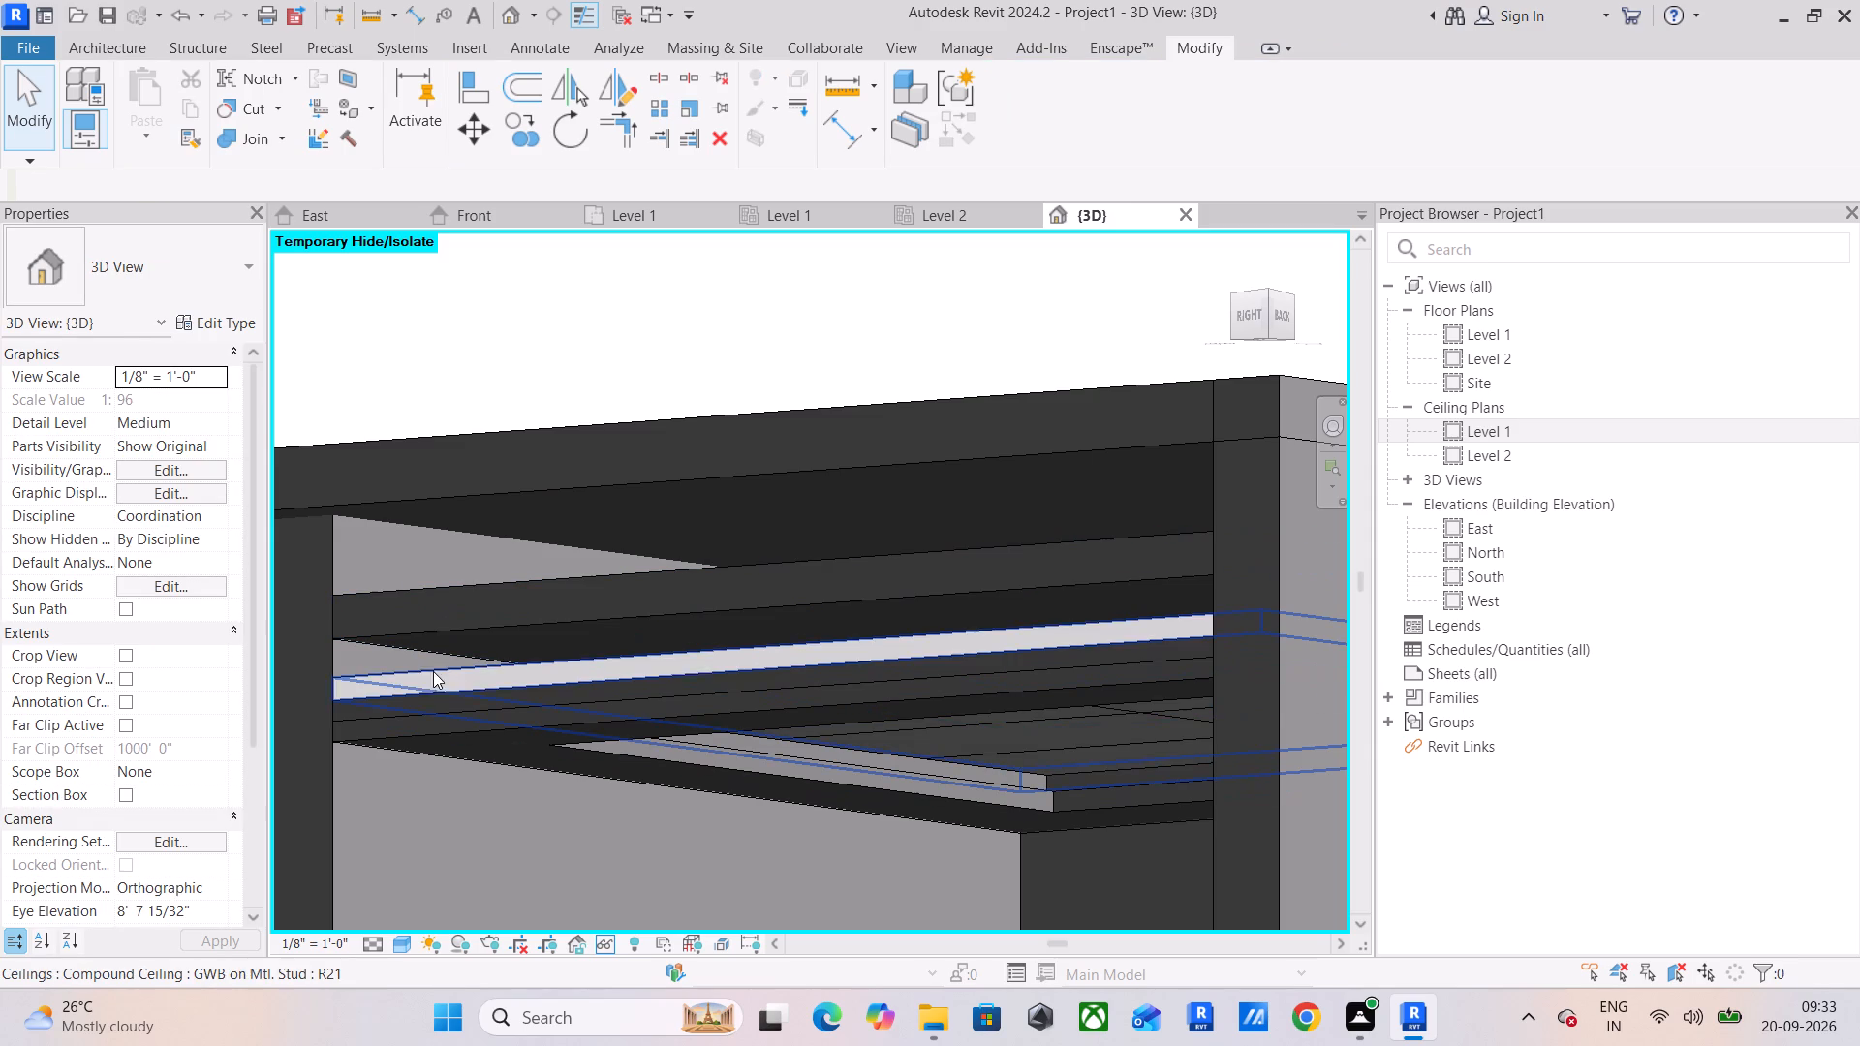
click(432, 675)
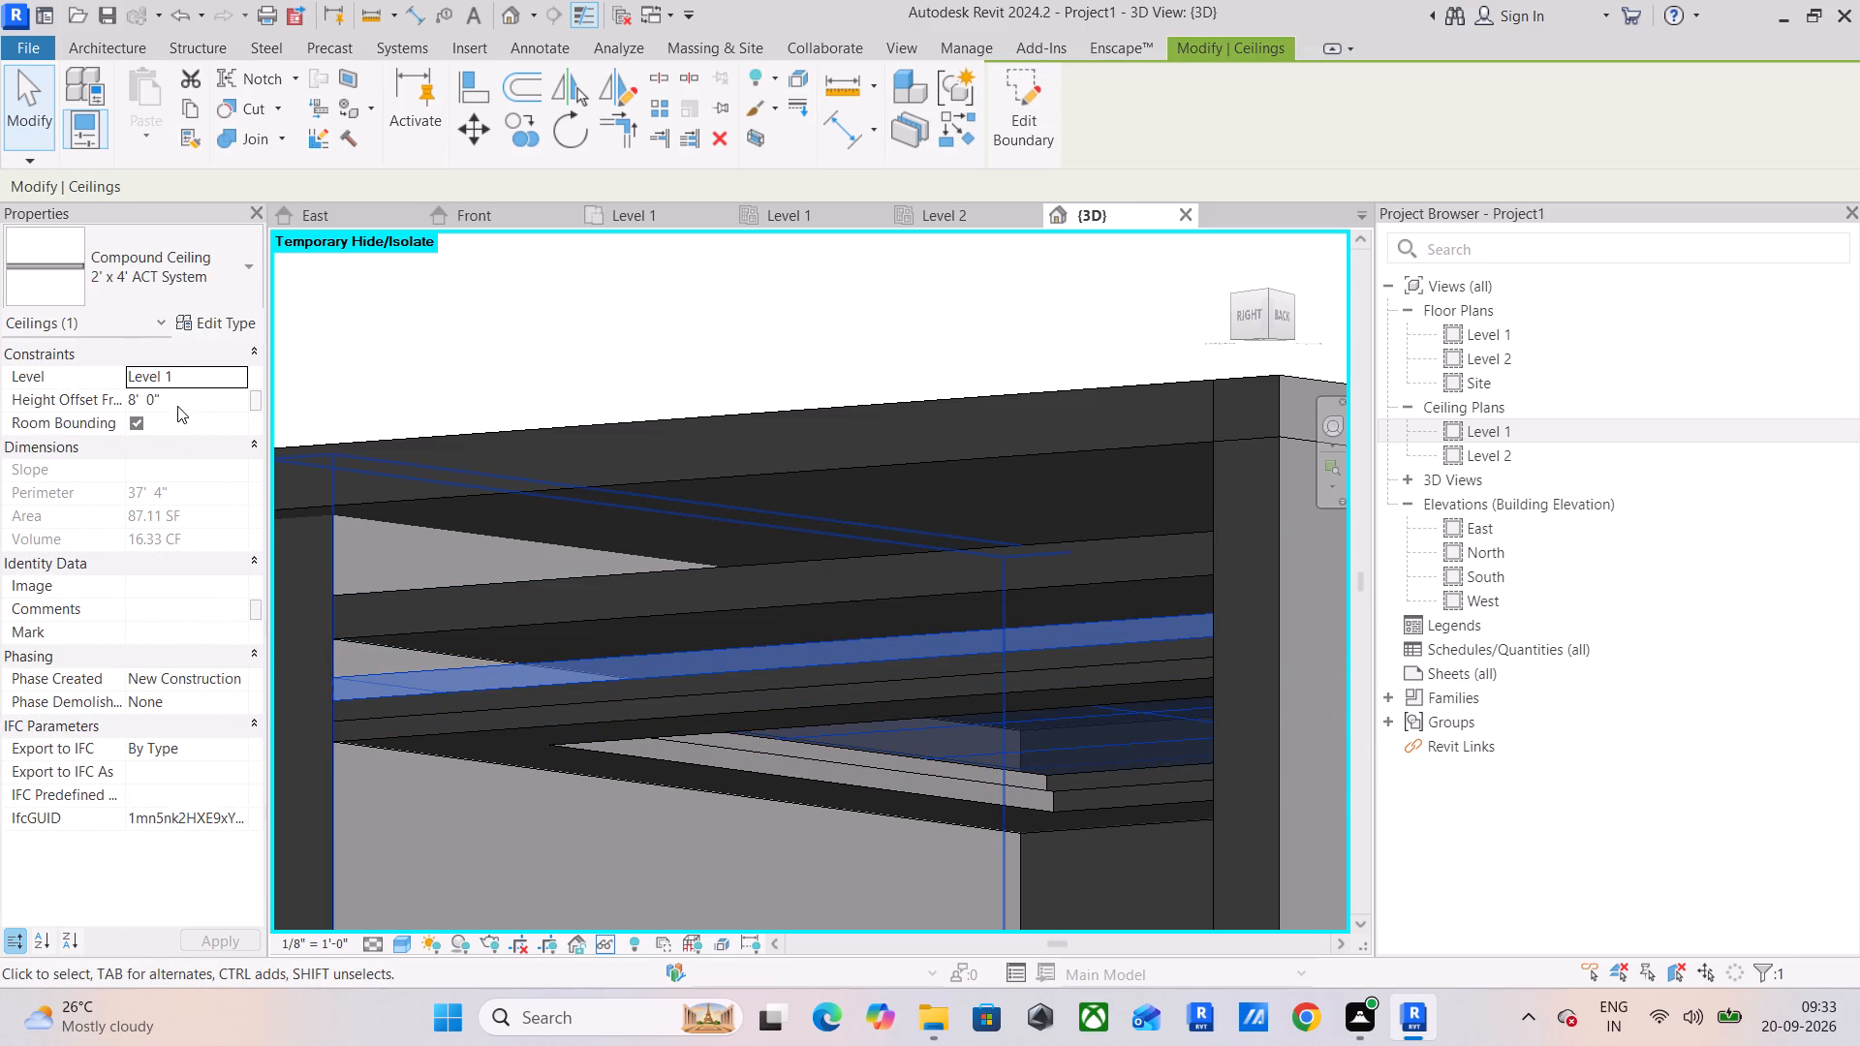
click(177, 406)
text(8'6')
key(Return)
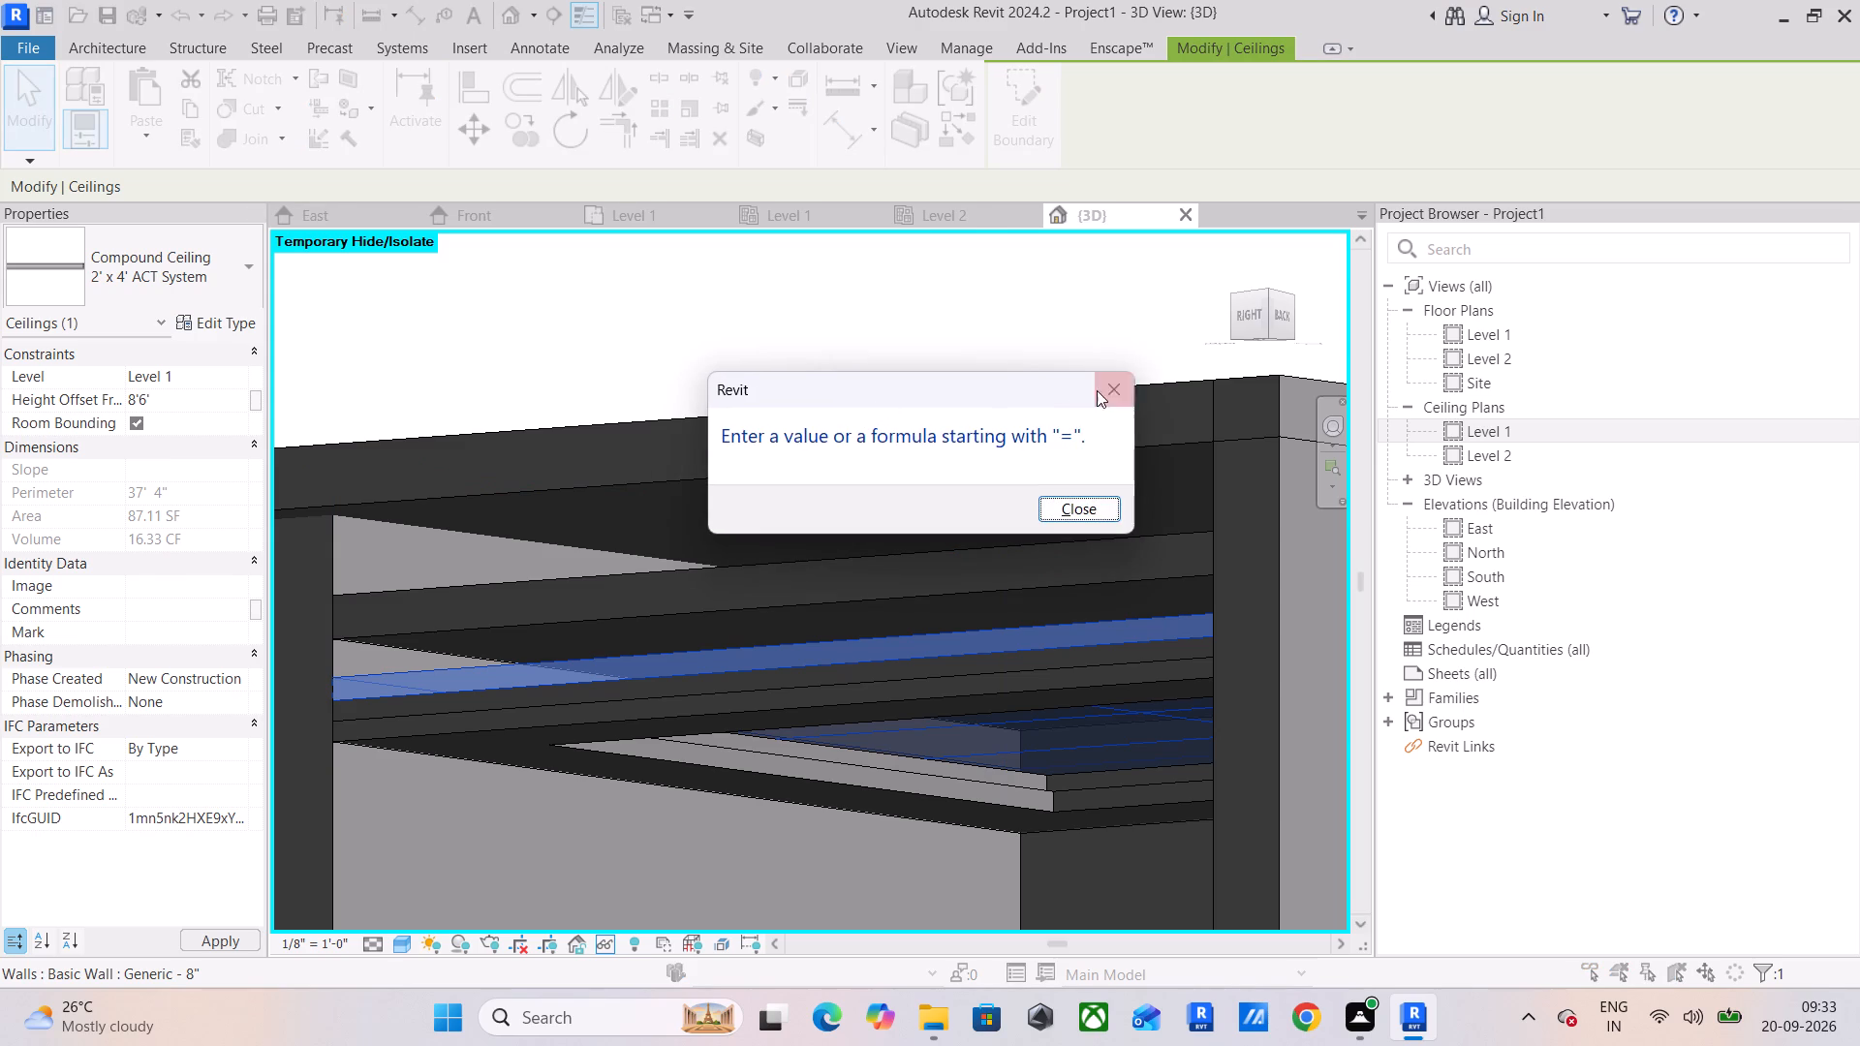
click(1101, 389)
click(201, 403)
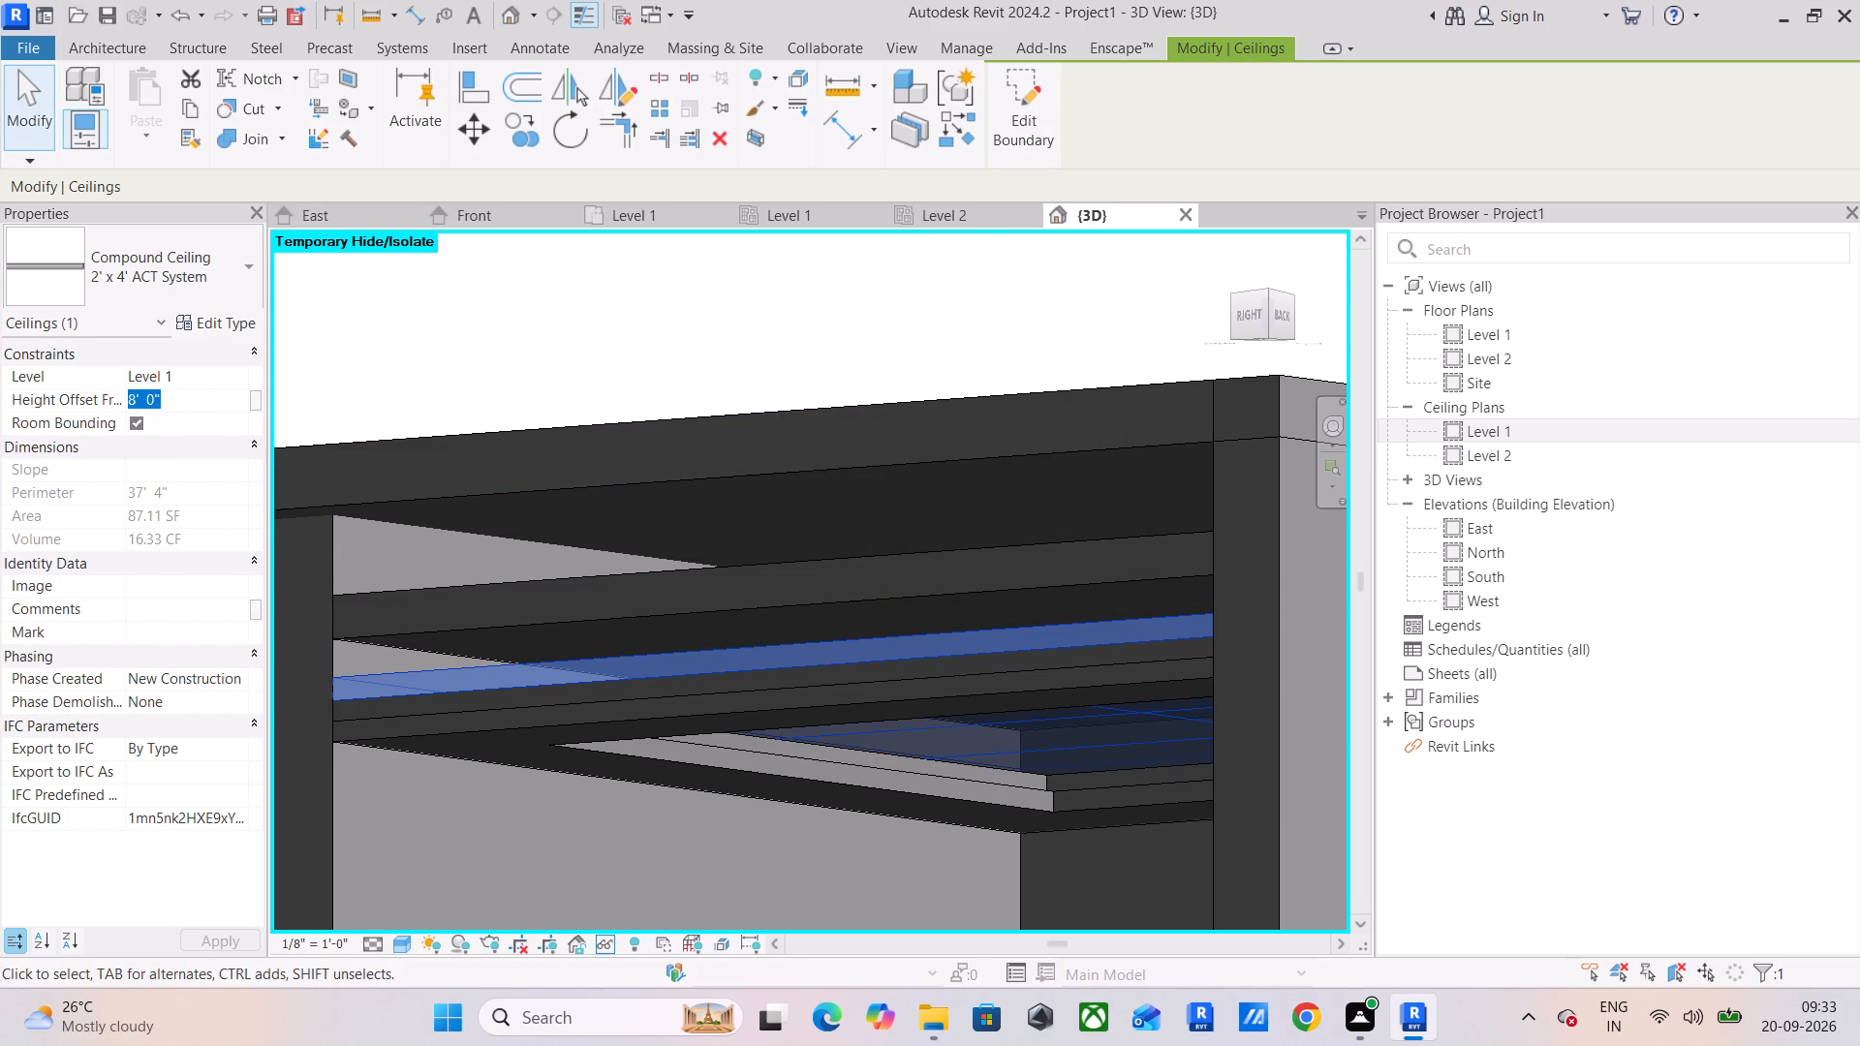
text(8'6)
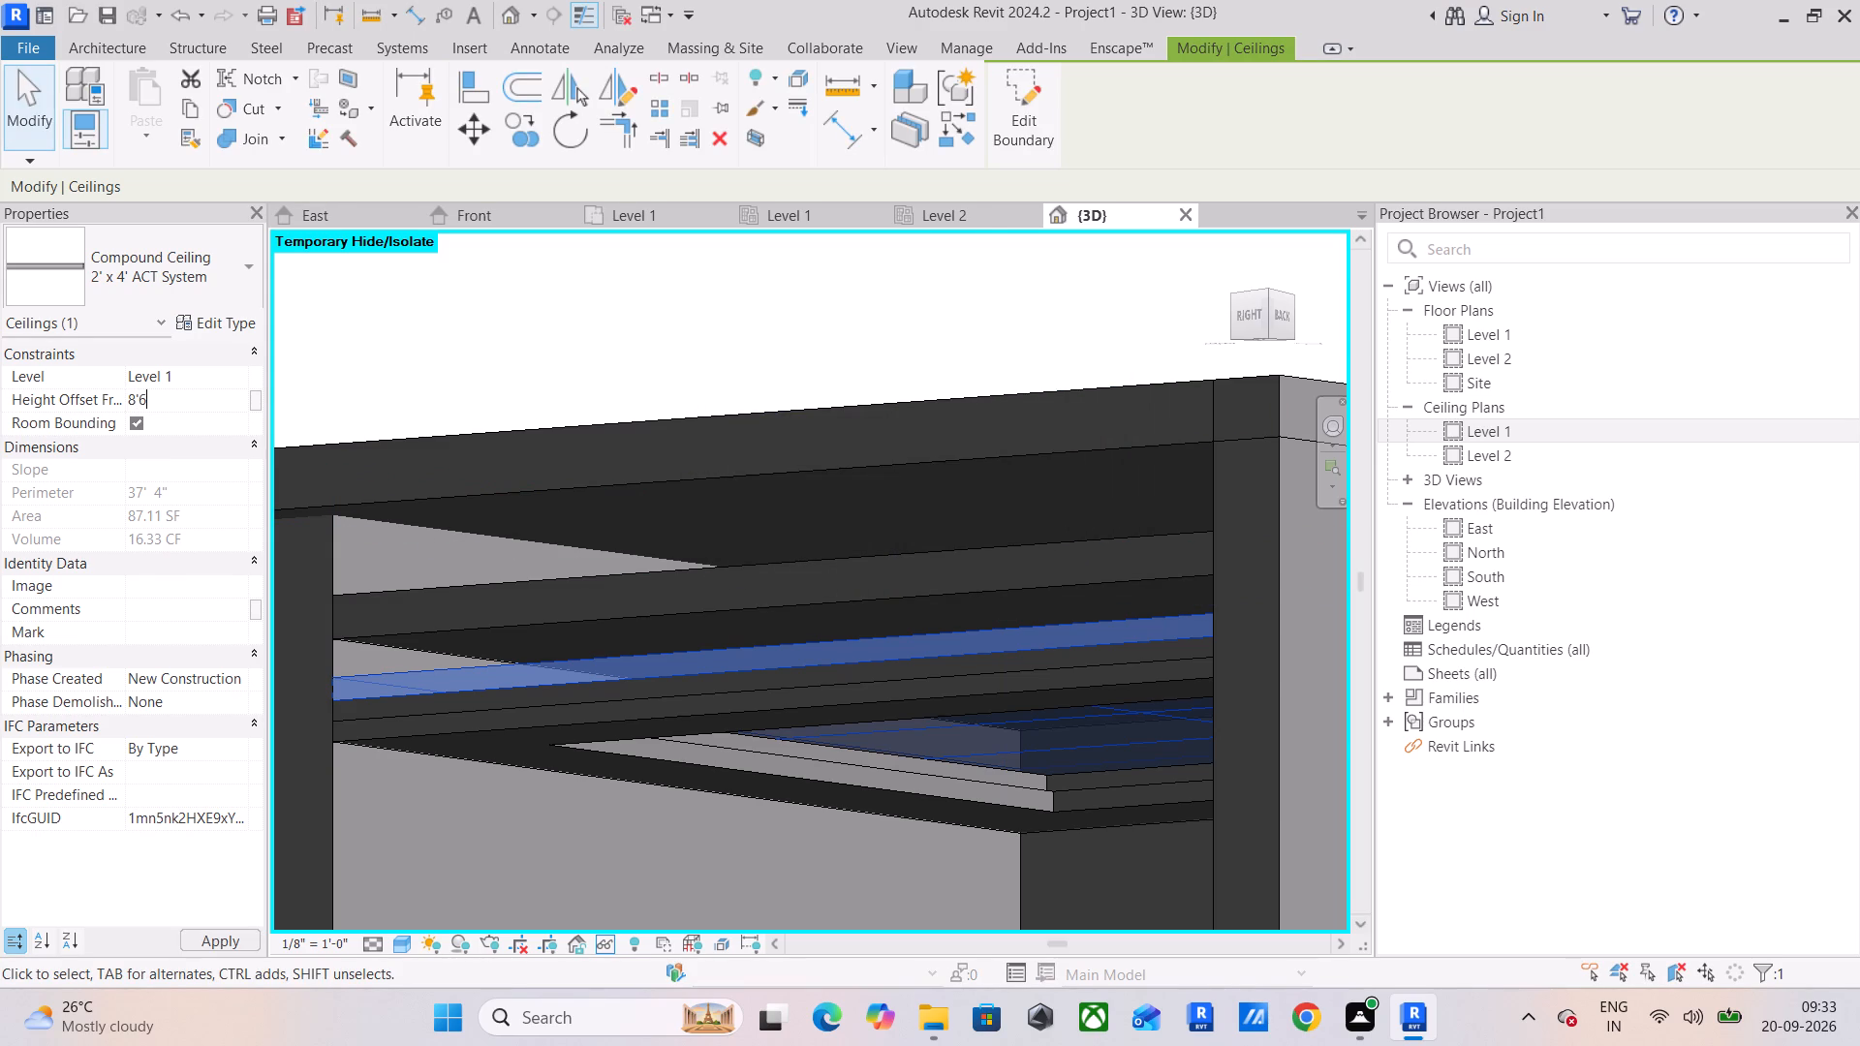
key(shift+quotedbl)
key(Return)
Update the upper and lower in-place borders to the raised ceiling by opening each for in-place editing and finishing its model.
click(570, 691)
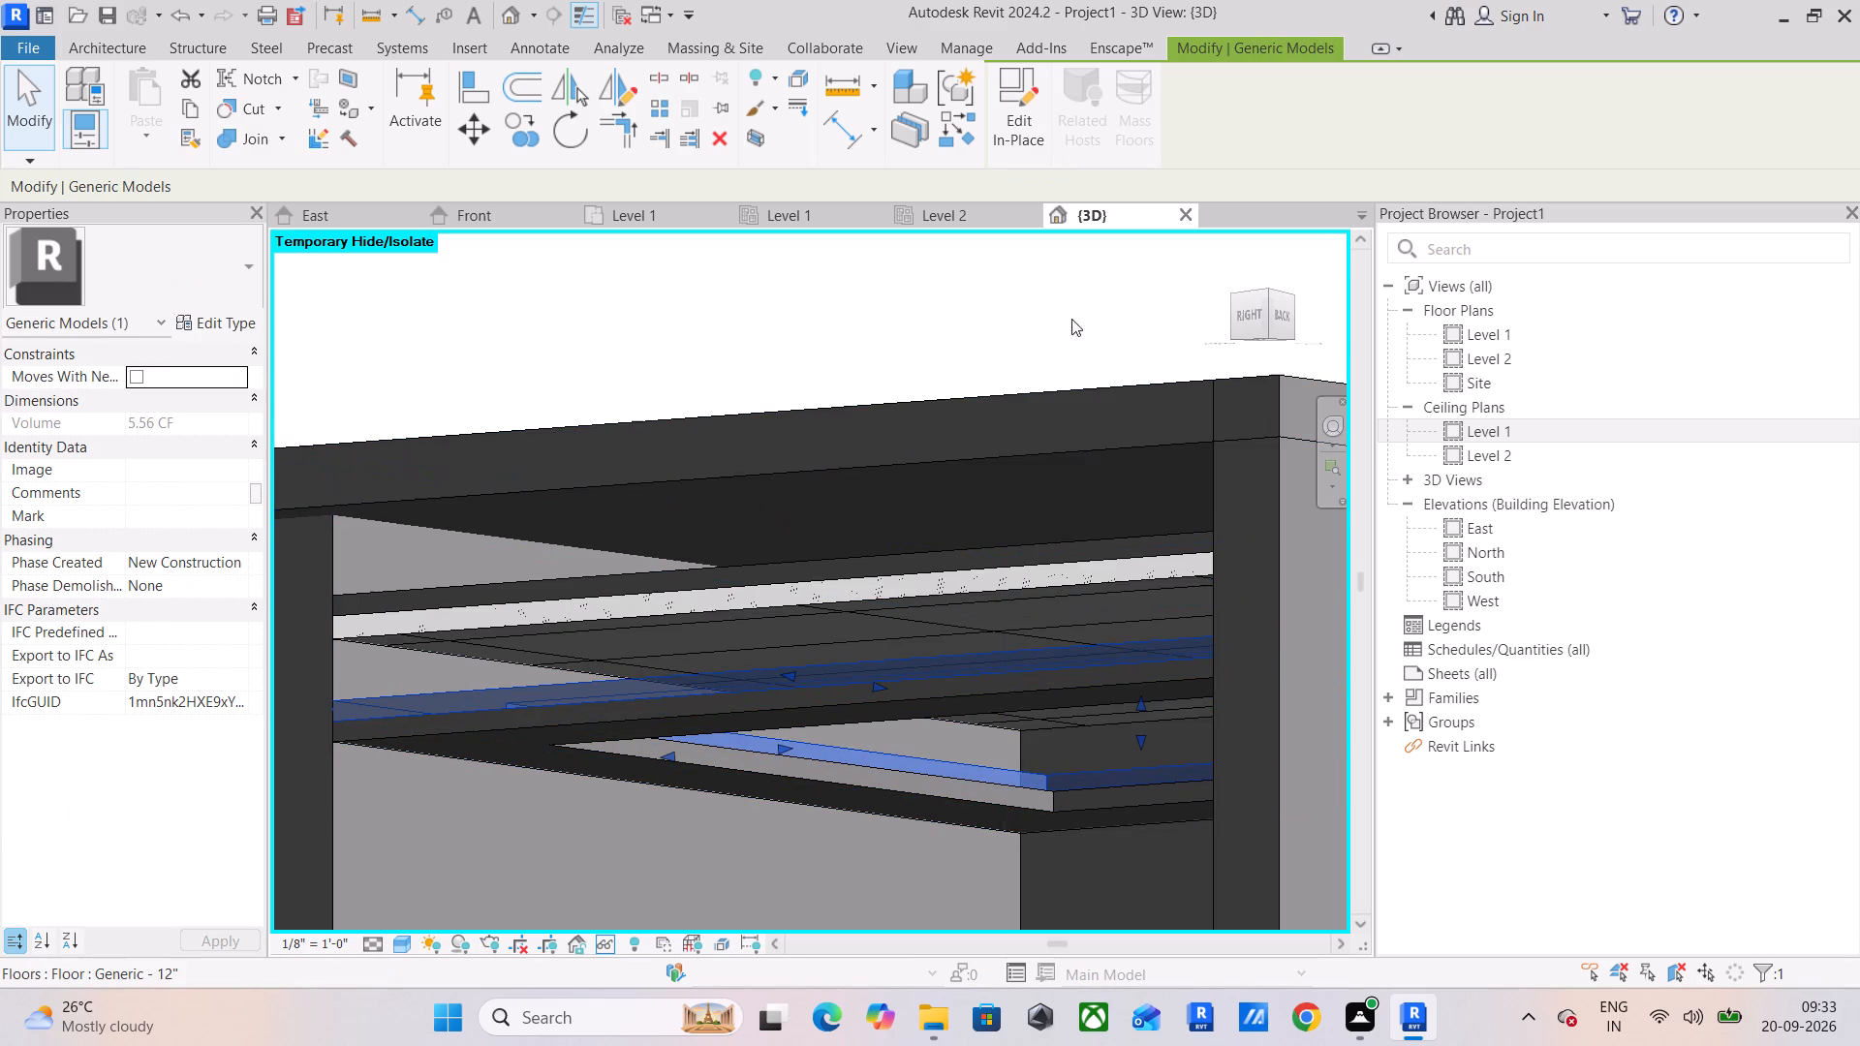
click(1027, 105)
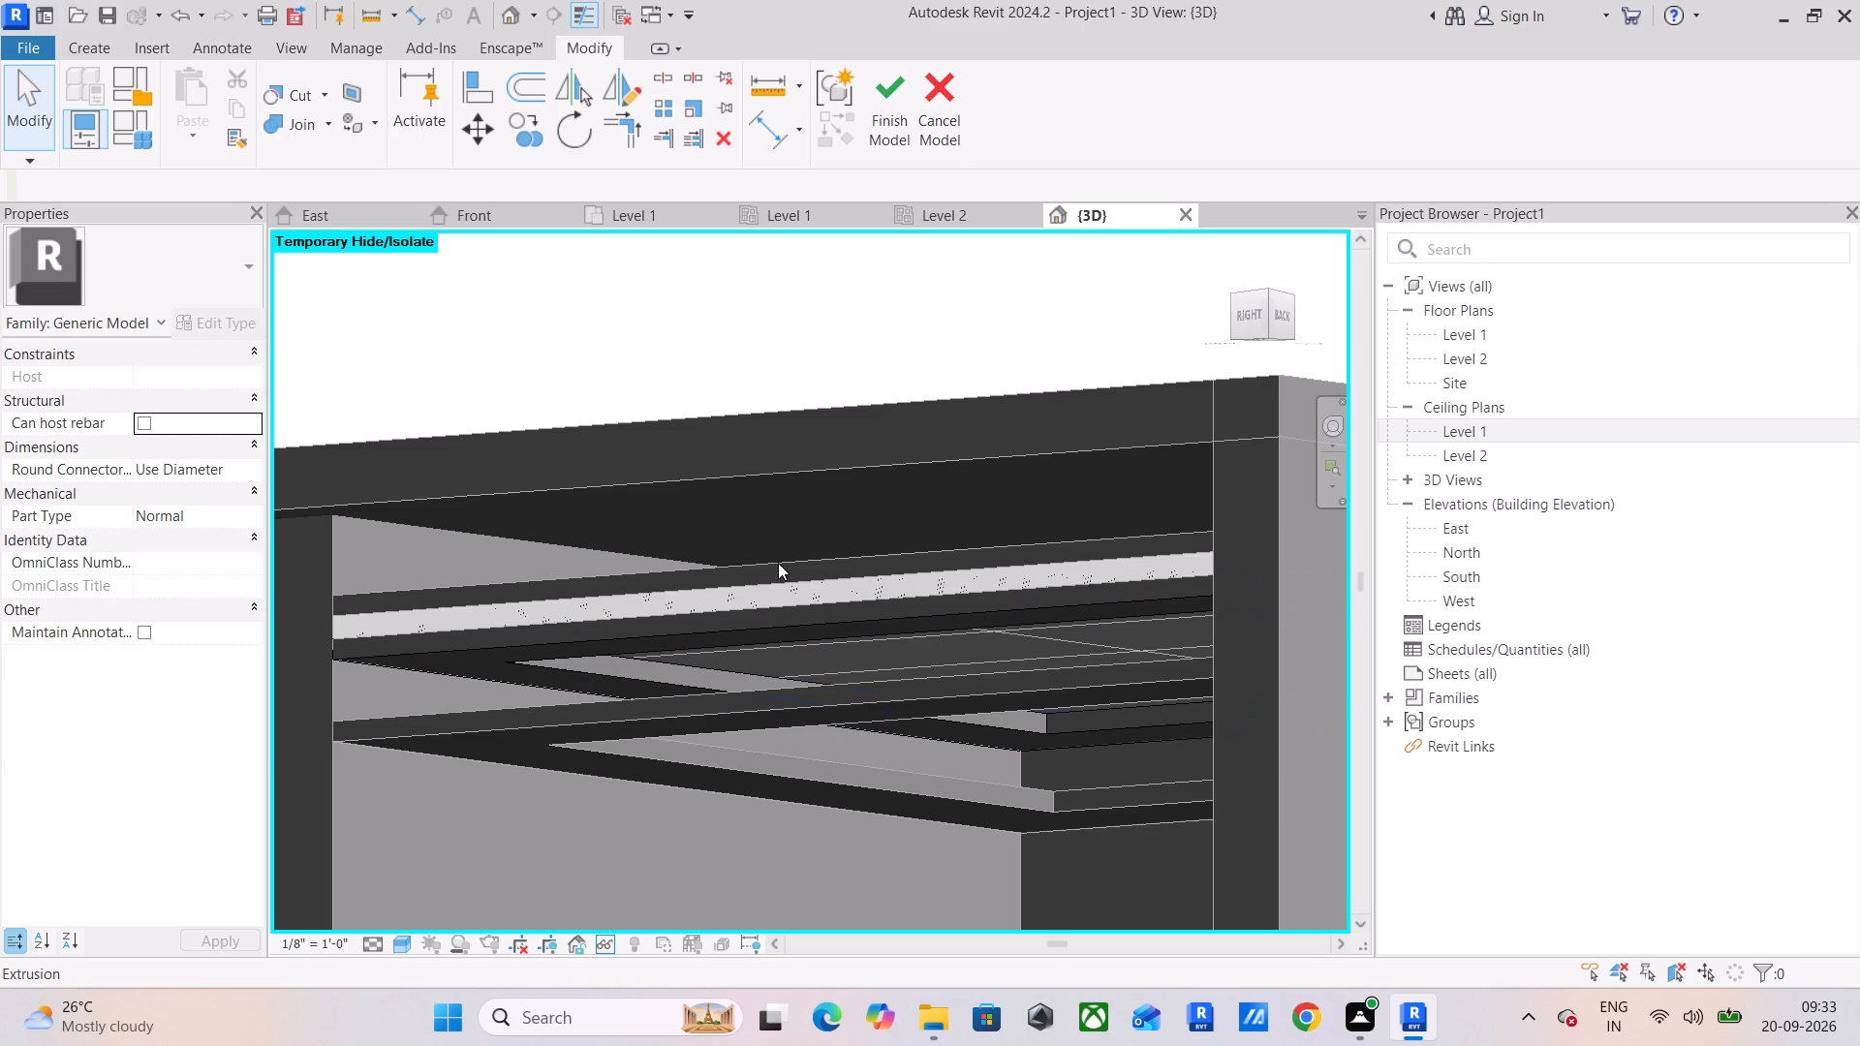
click(887, 106)
click(671, 698)
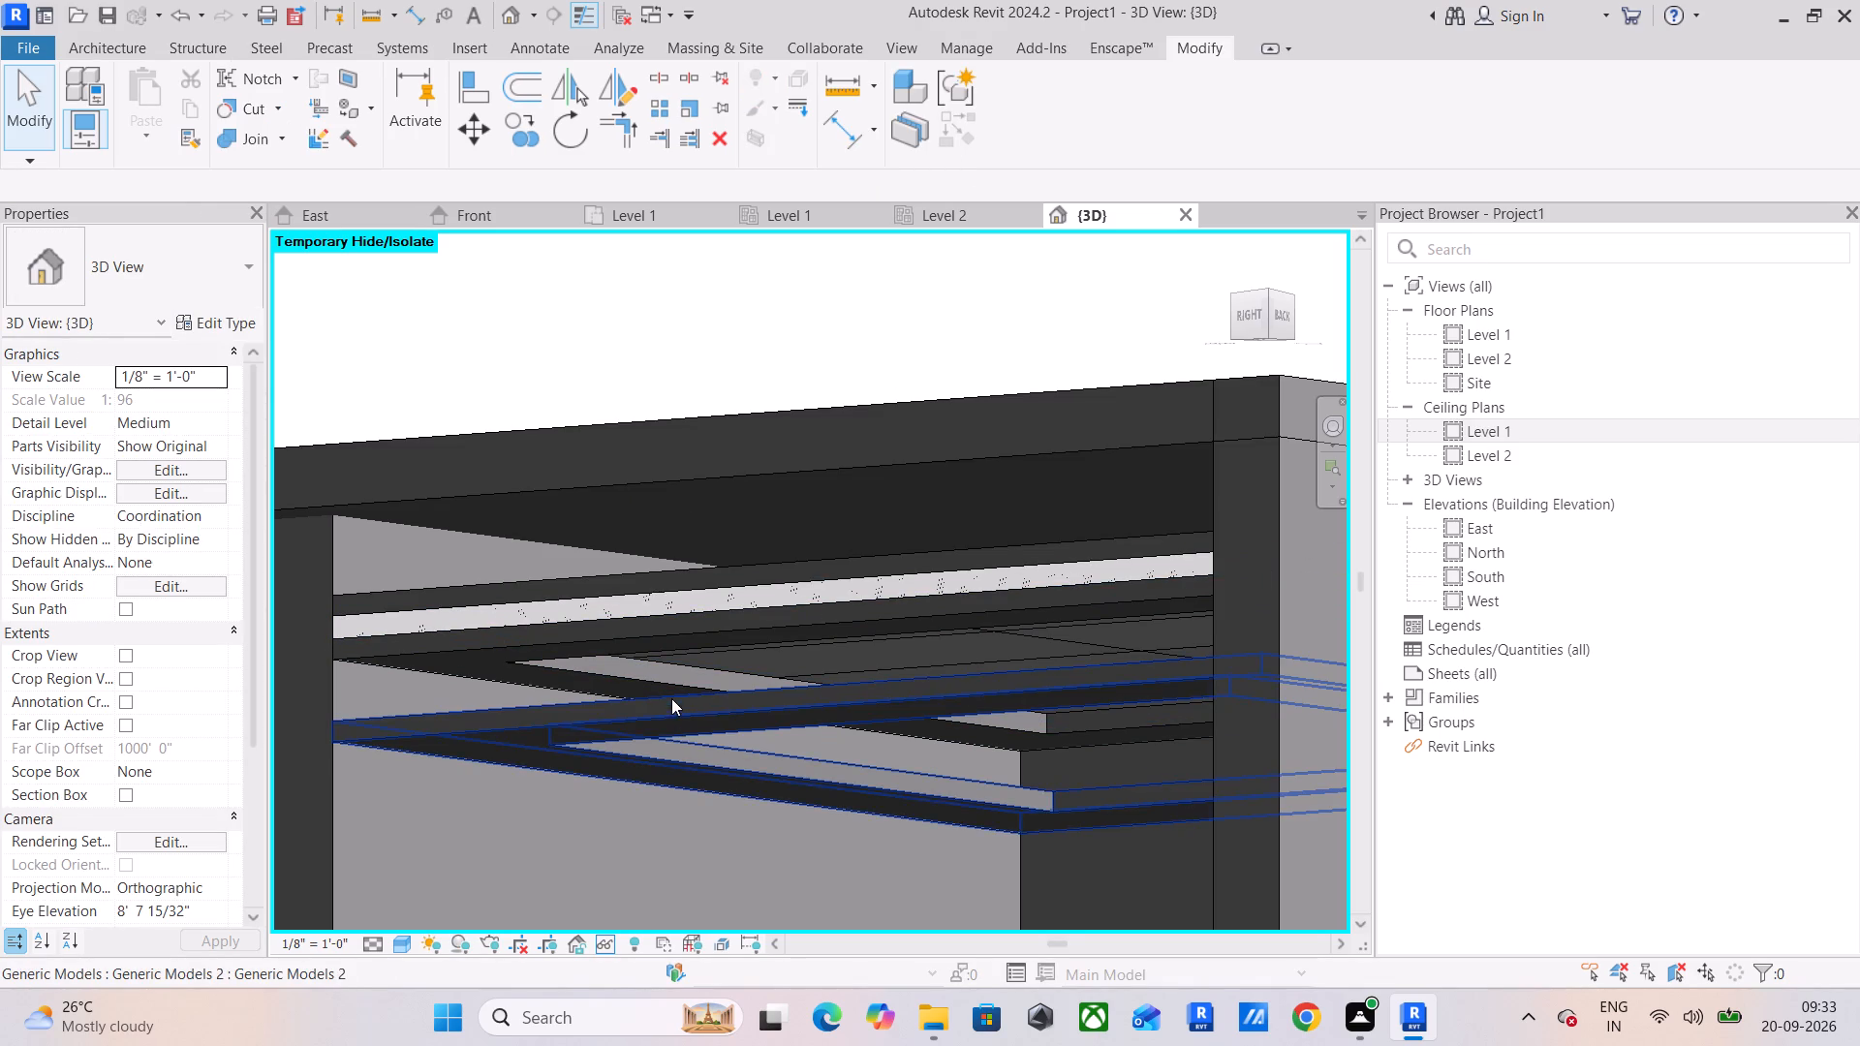
click(1010, 135)
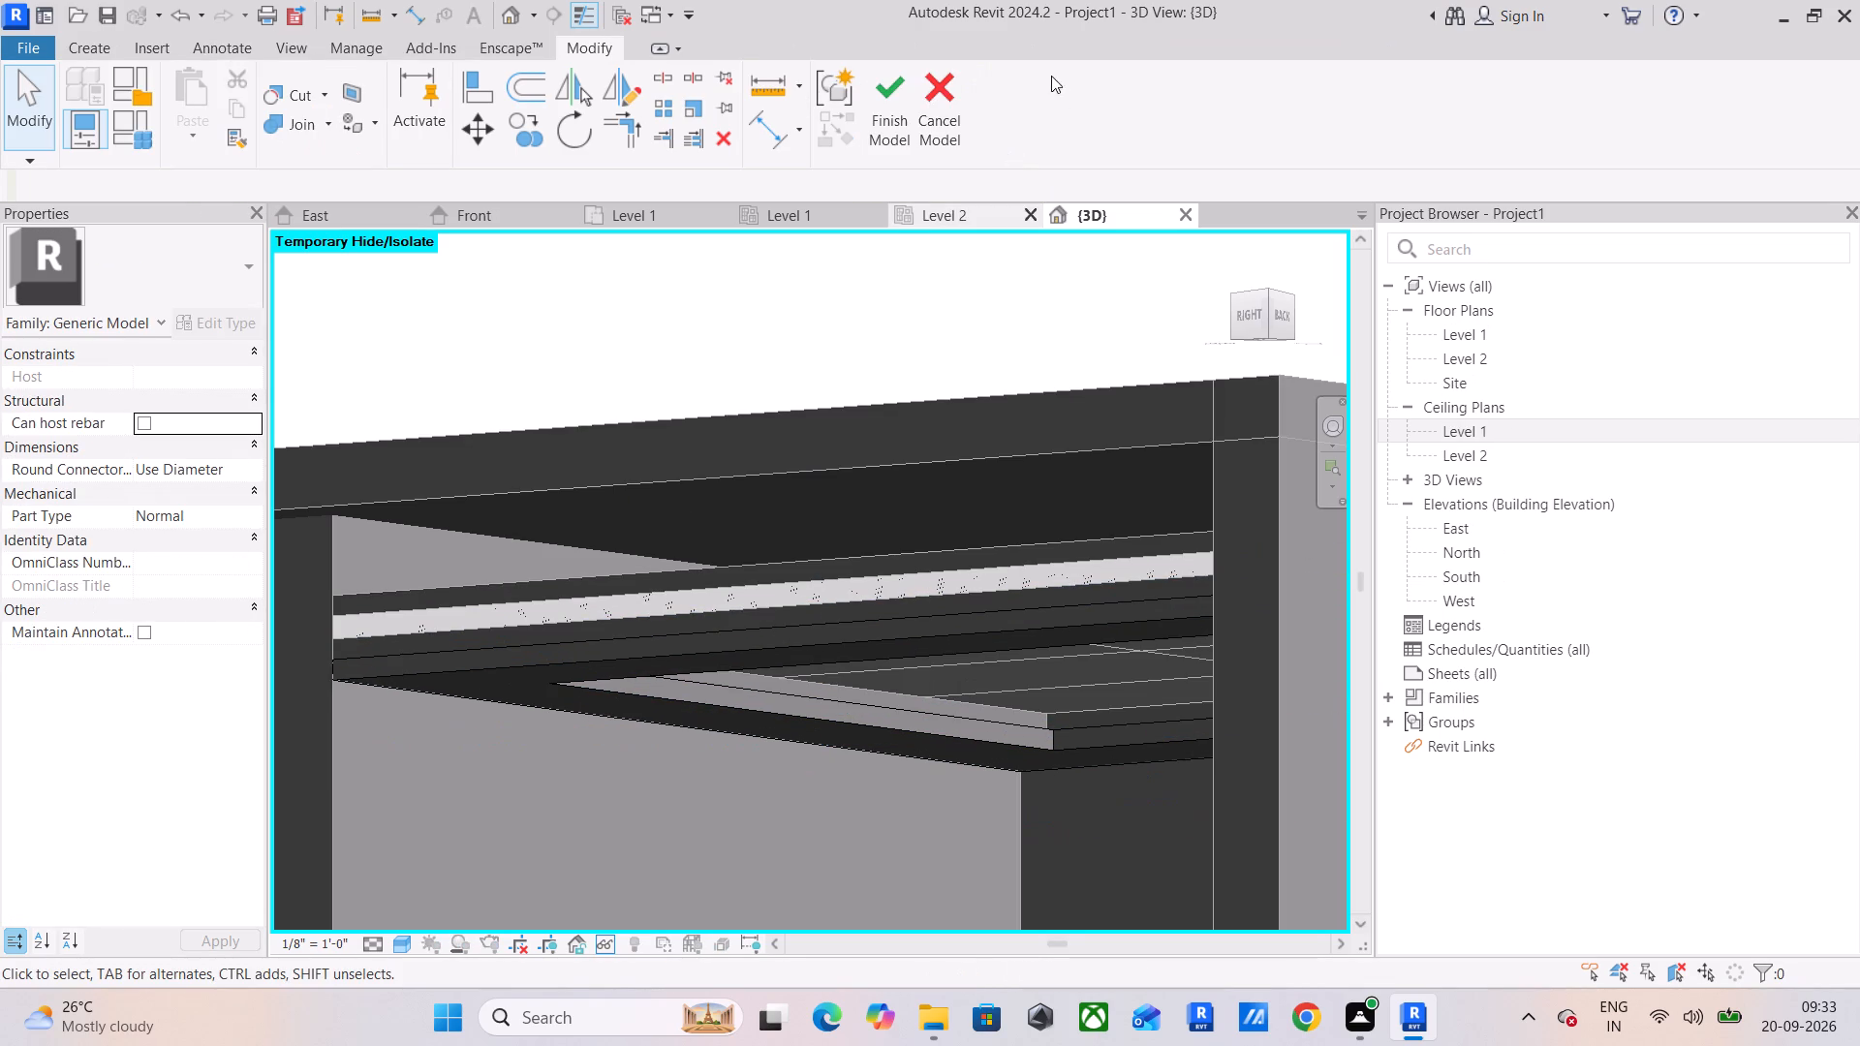
click(901, 99)
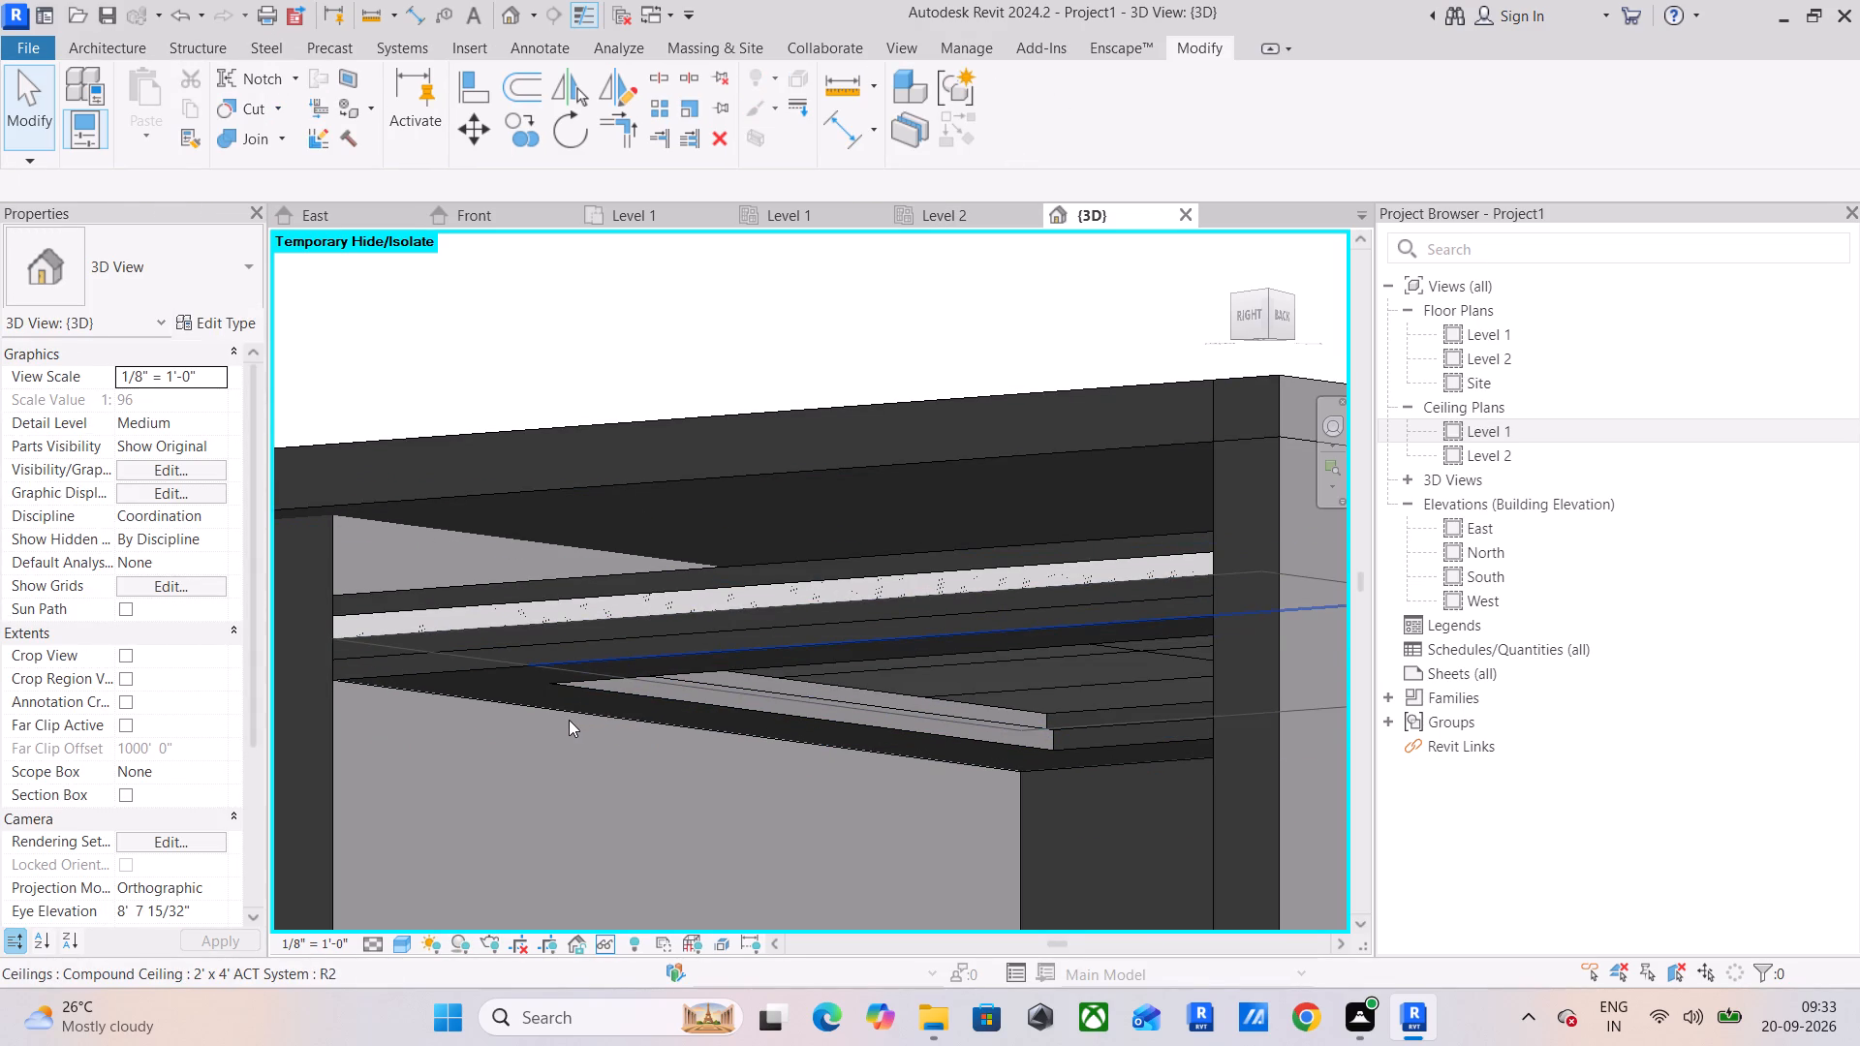
shift+middle_drag(563, 742, 632, 729)
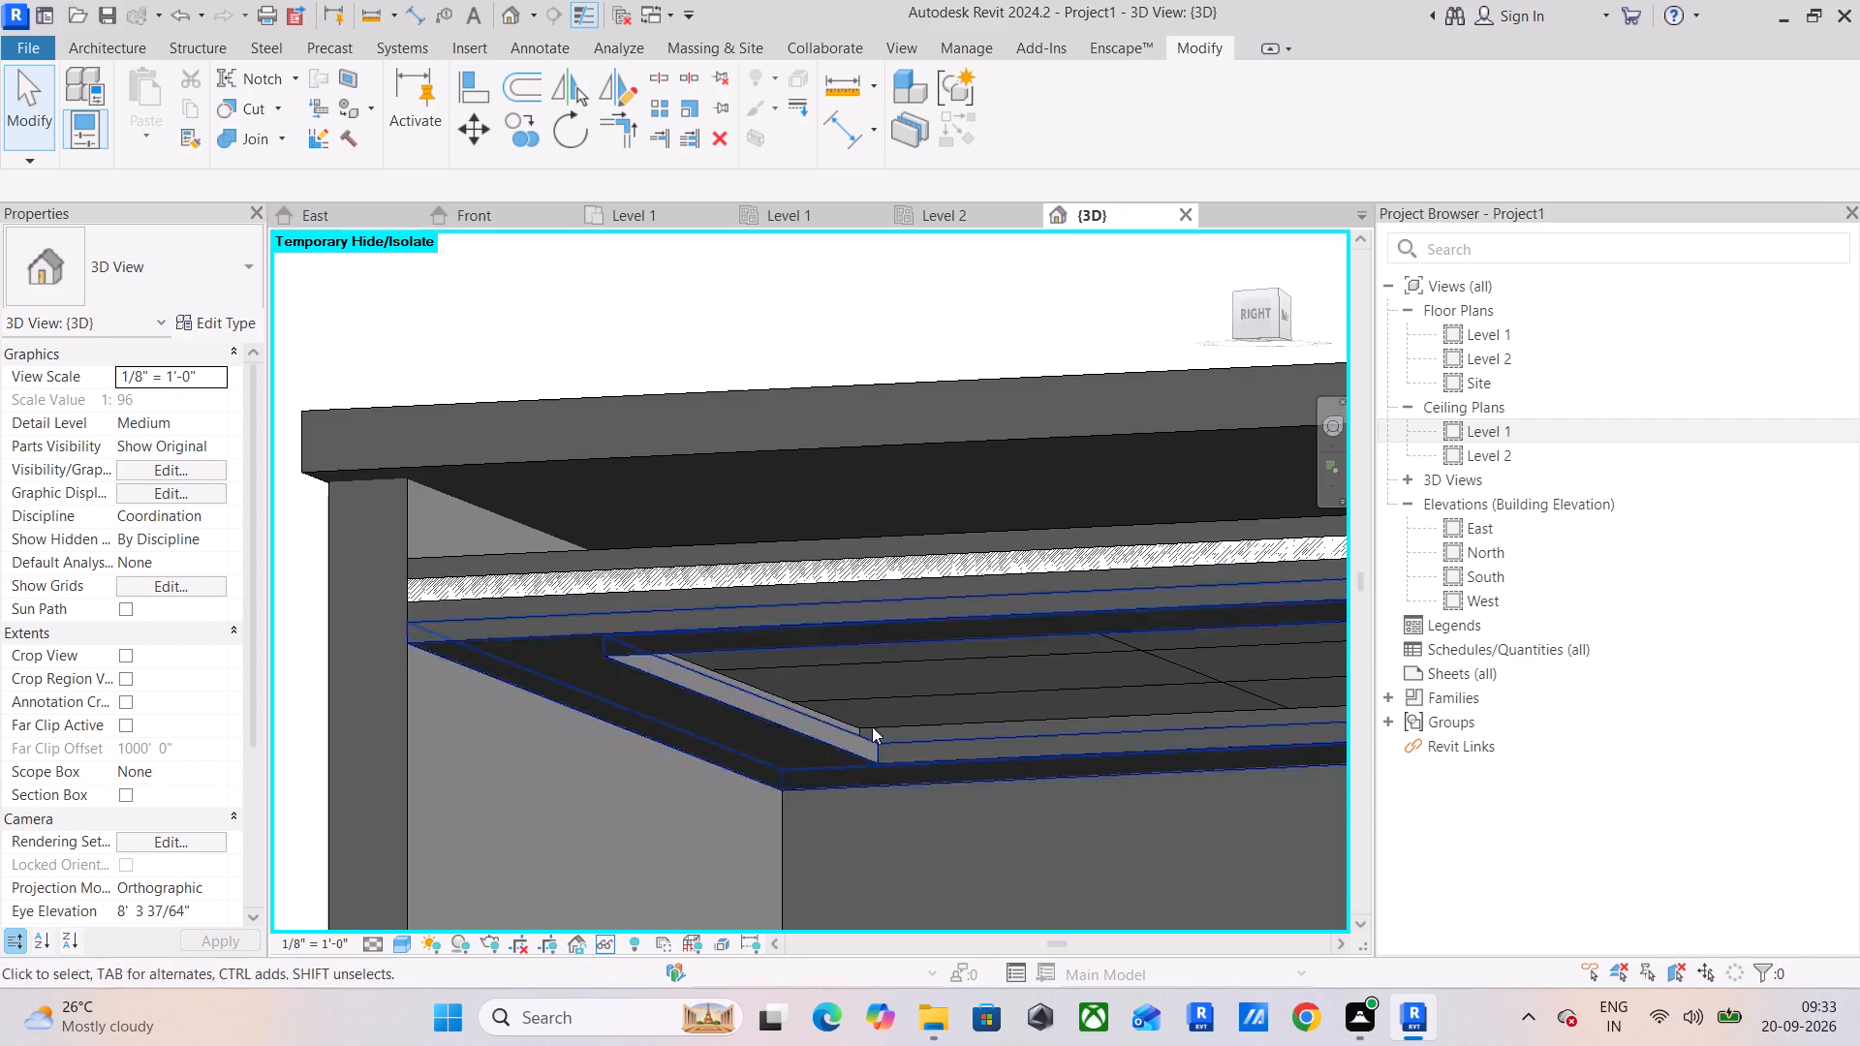
Open the upper in-place border's extrusion for a material change and create a new material named LIGHT.
scroll(920, 720, up, 5)
click(818, 741)
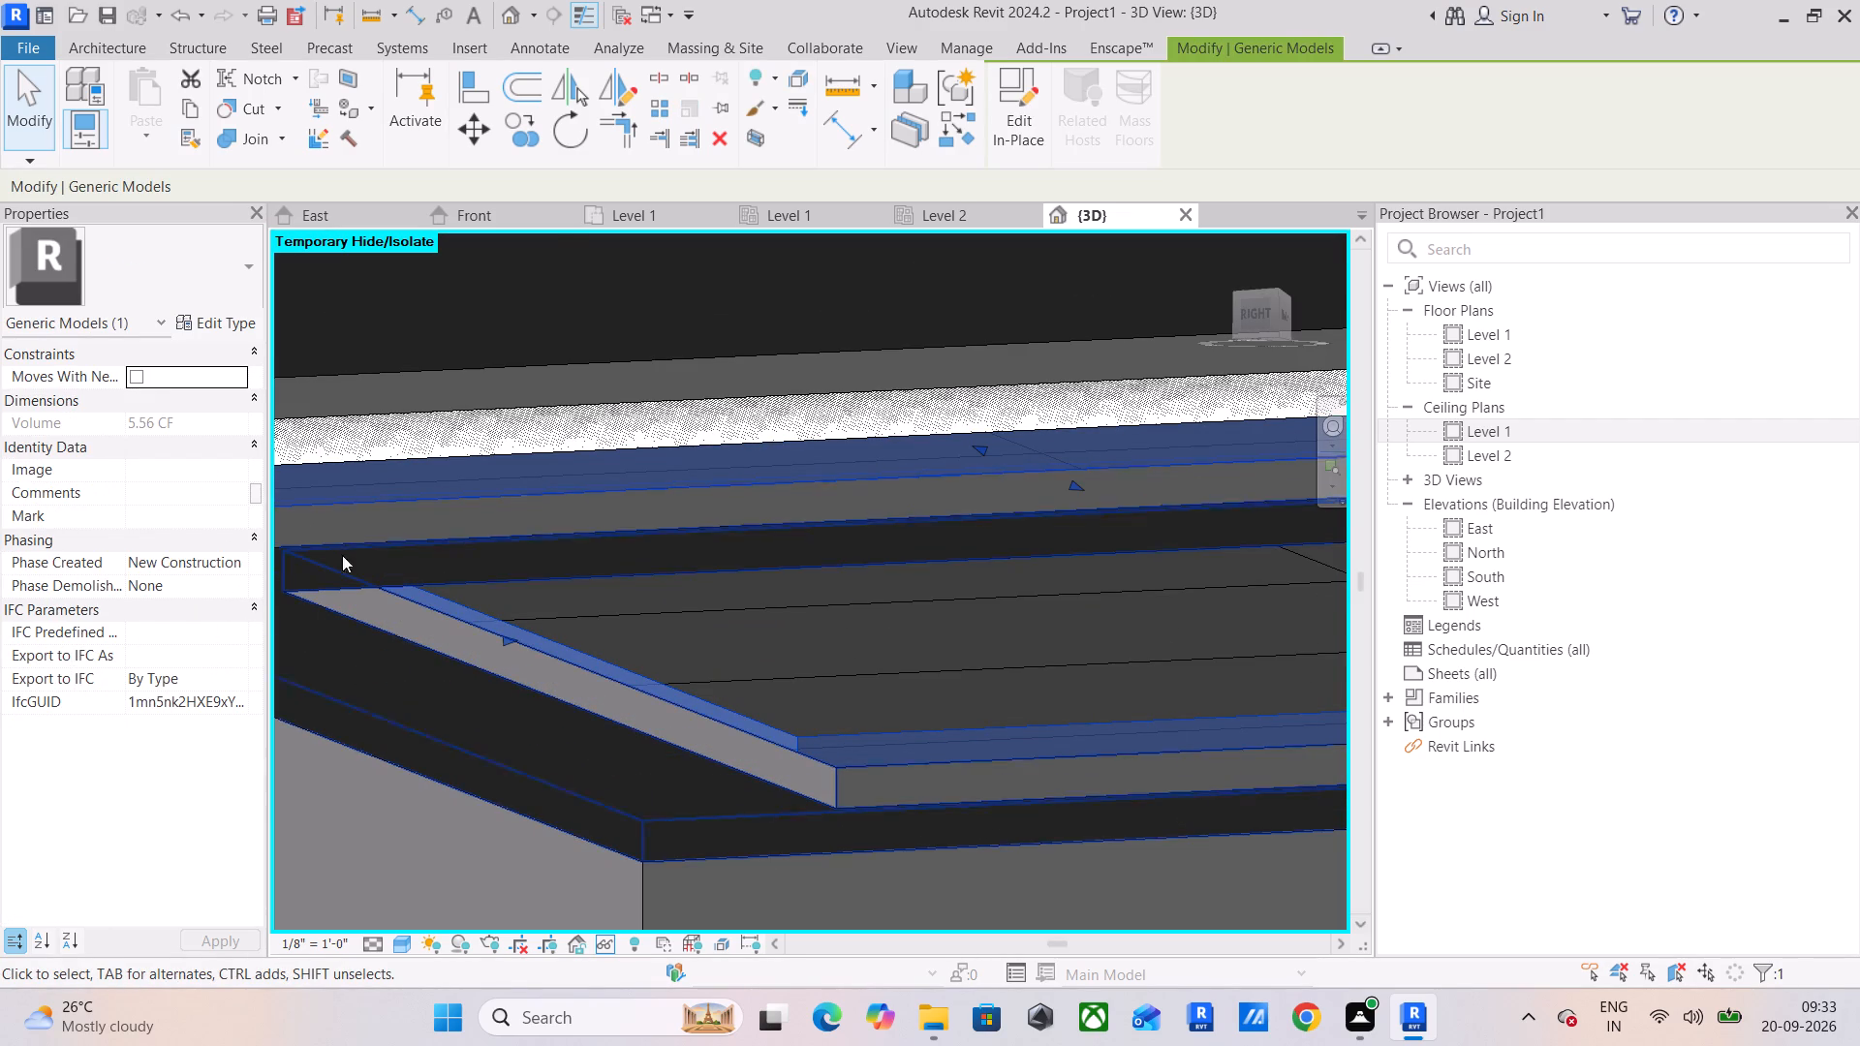
click(1036, 106)
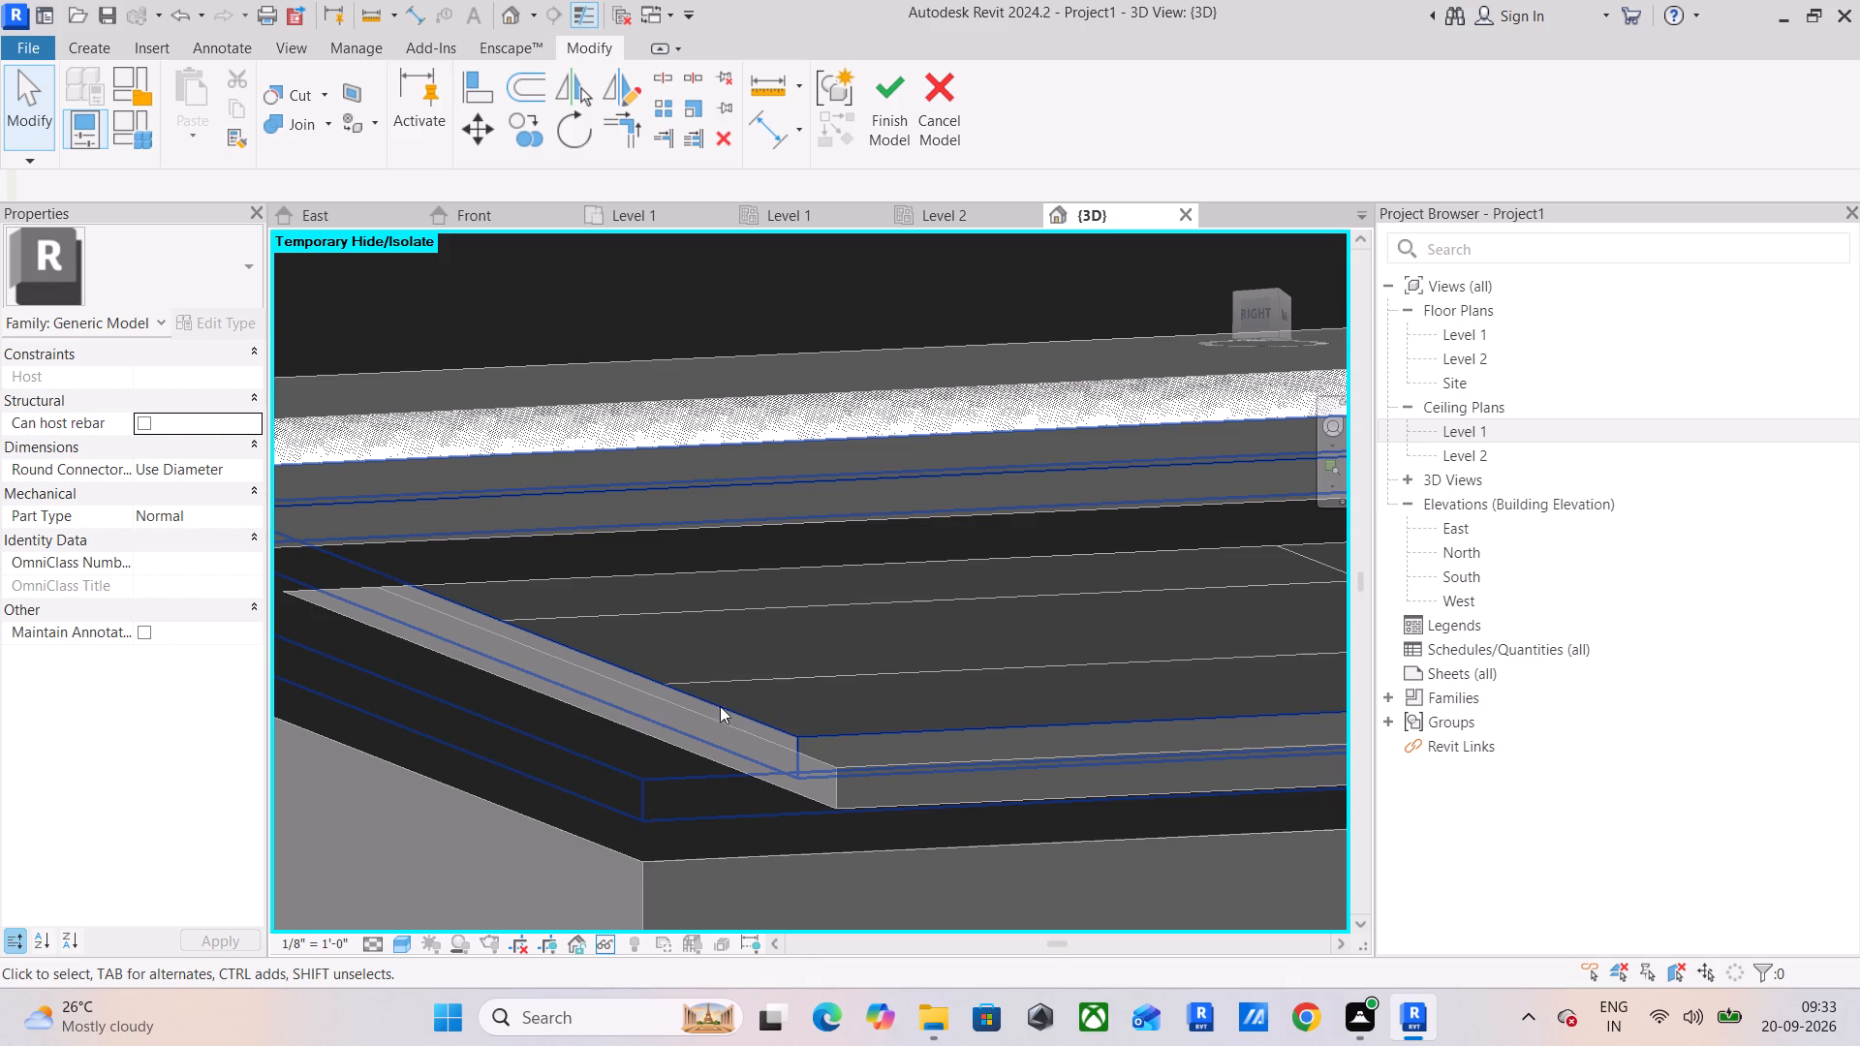
click(765, 724)
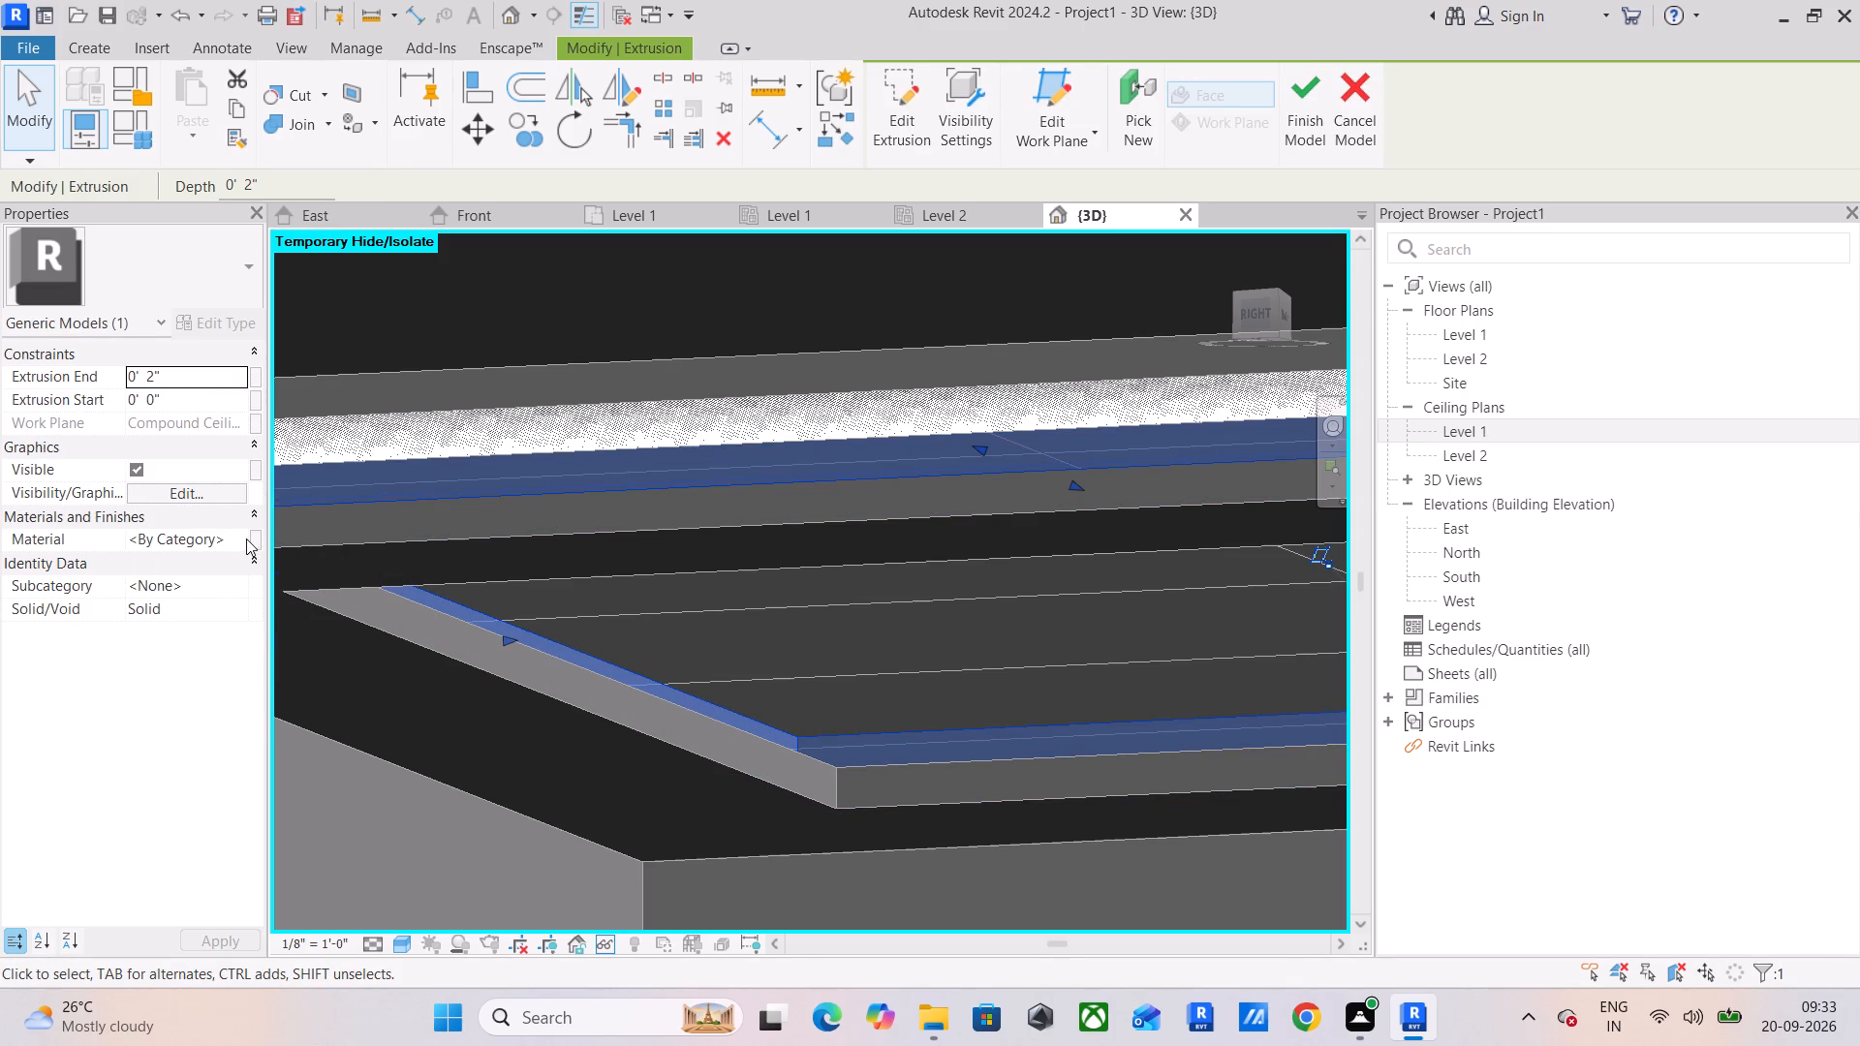
click(241, 539)
scroll(241, 539, down, 2)
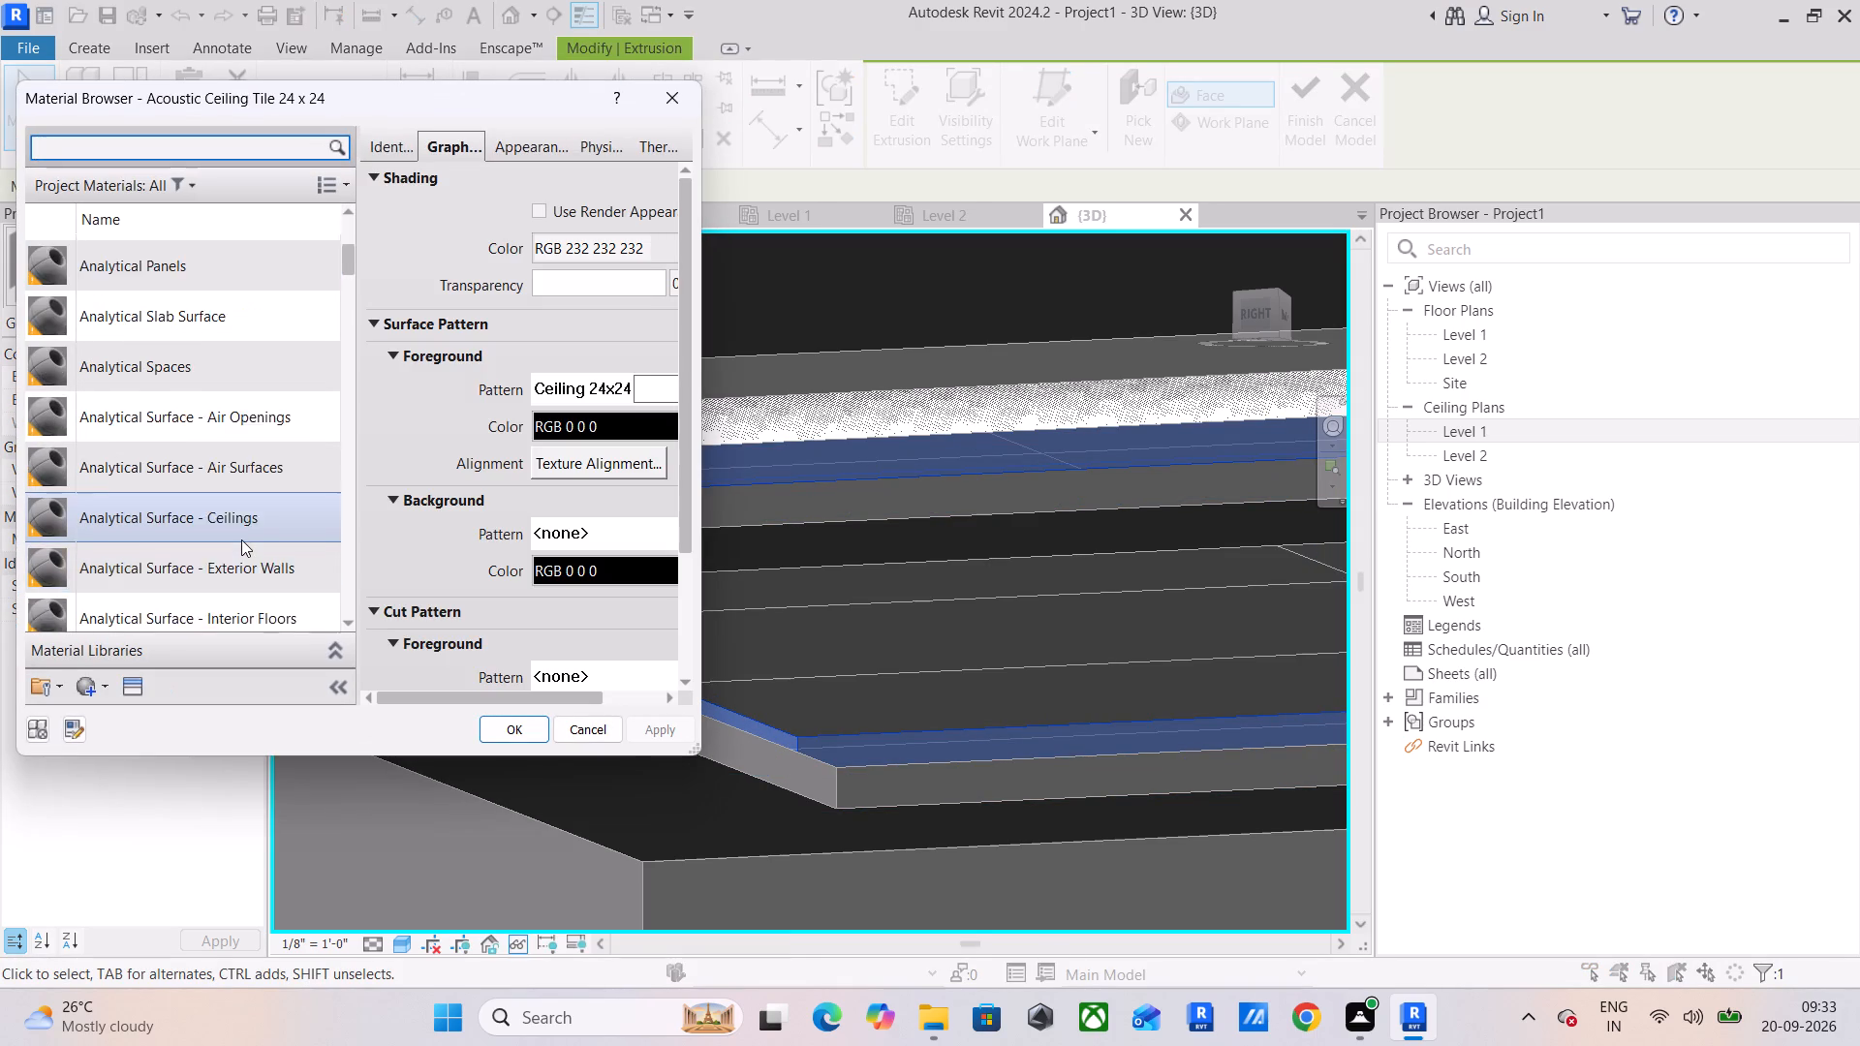
scroll(241, 539, down, 5)
click(77, 682)
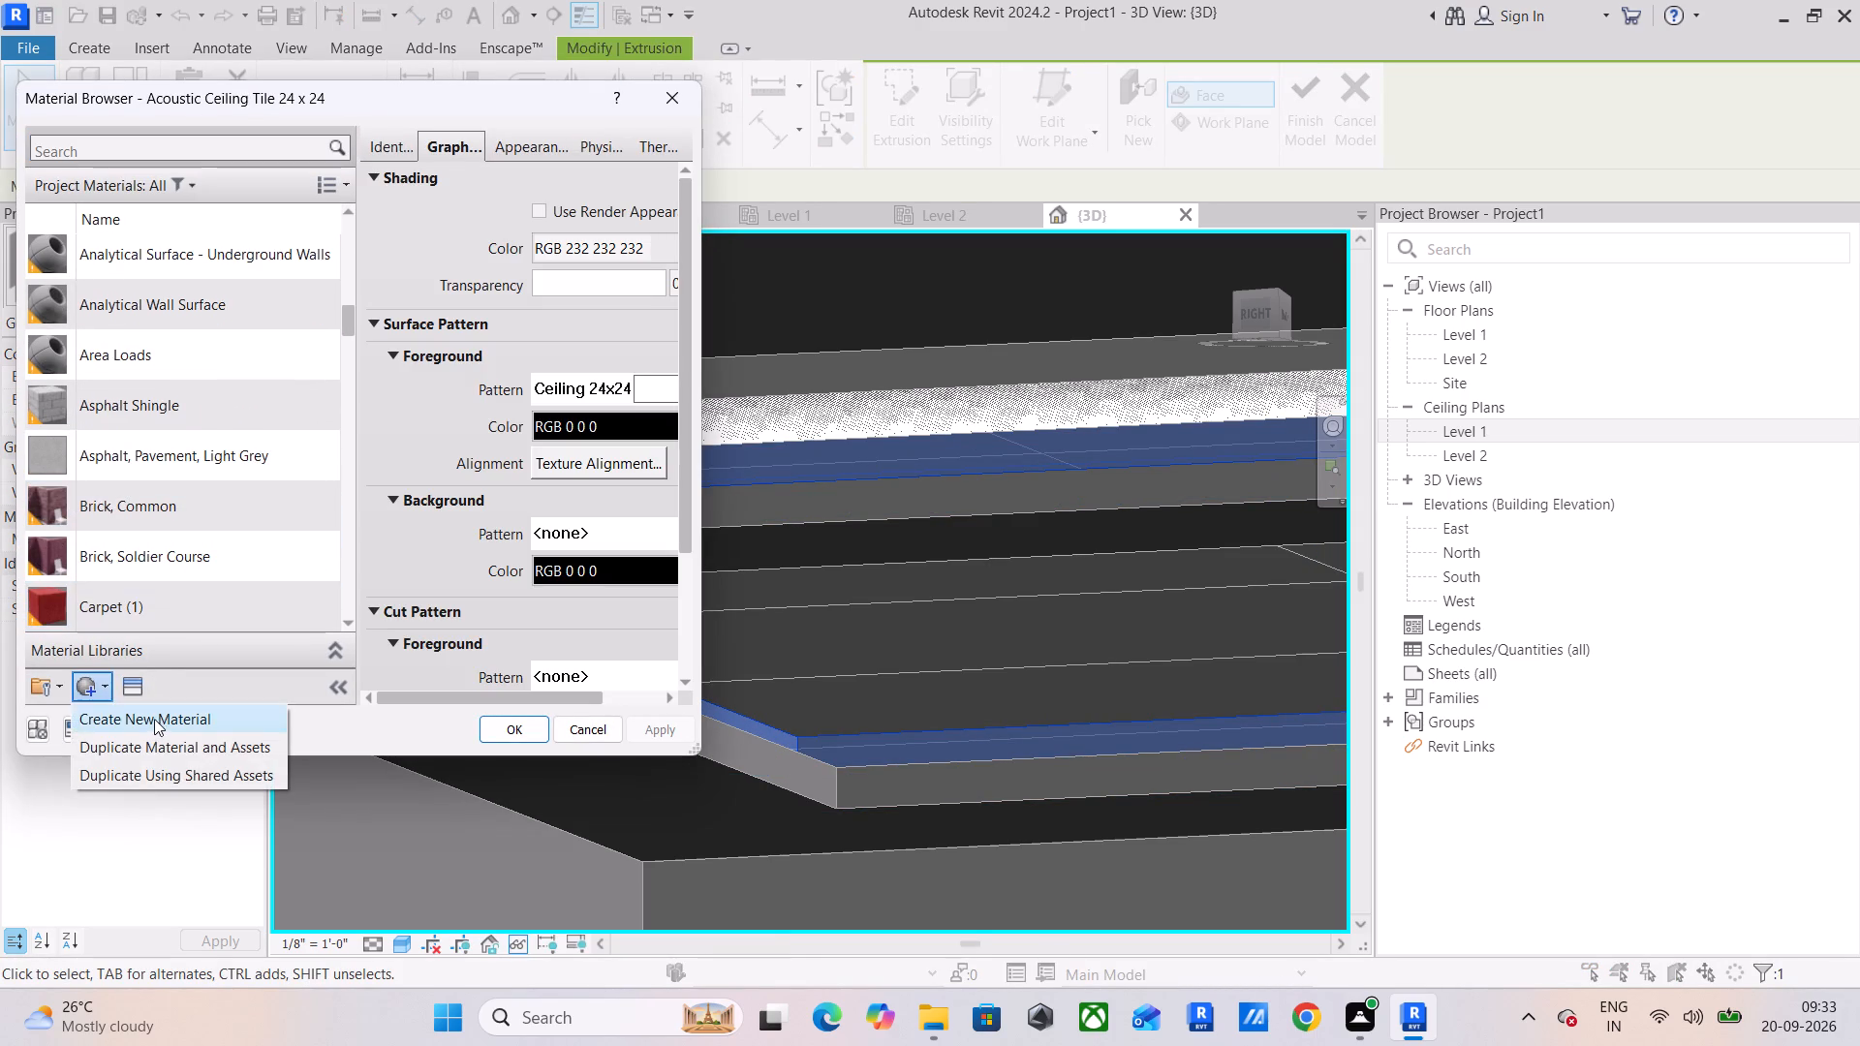
click(154, 720)
right_click(182, 411)
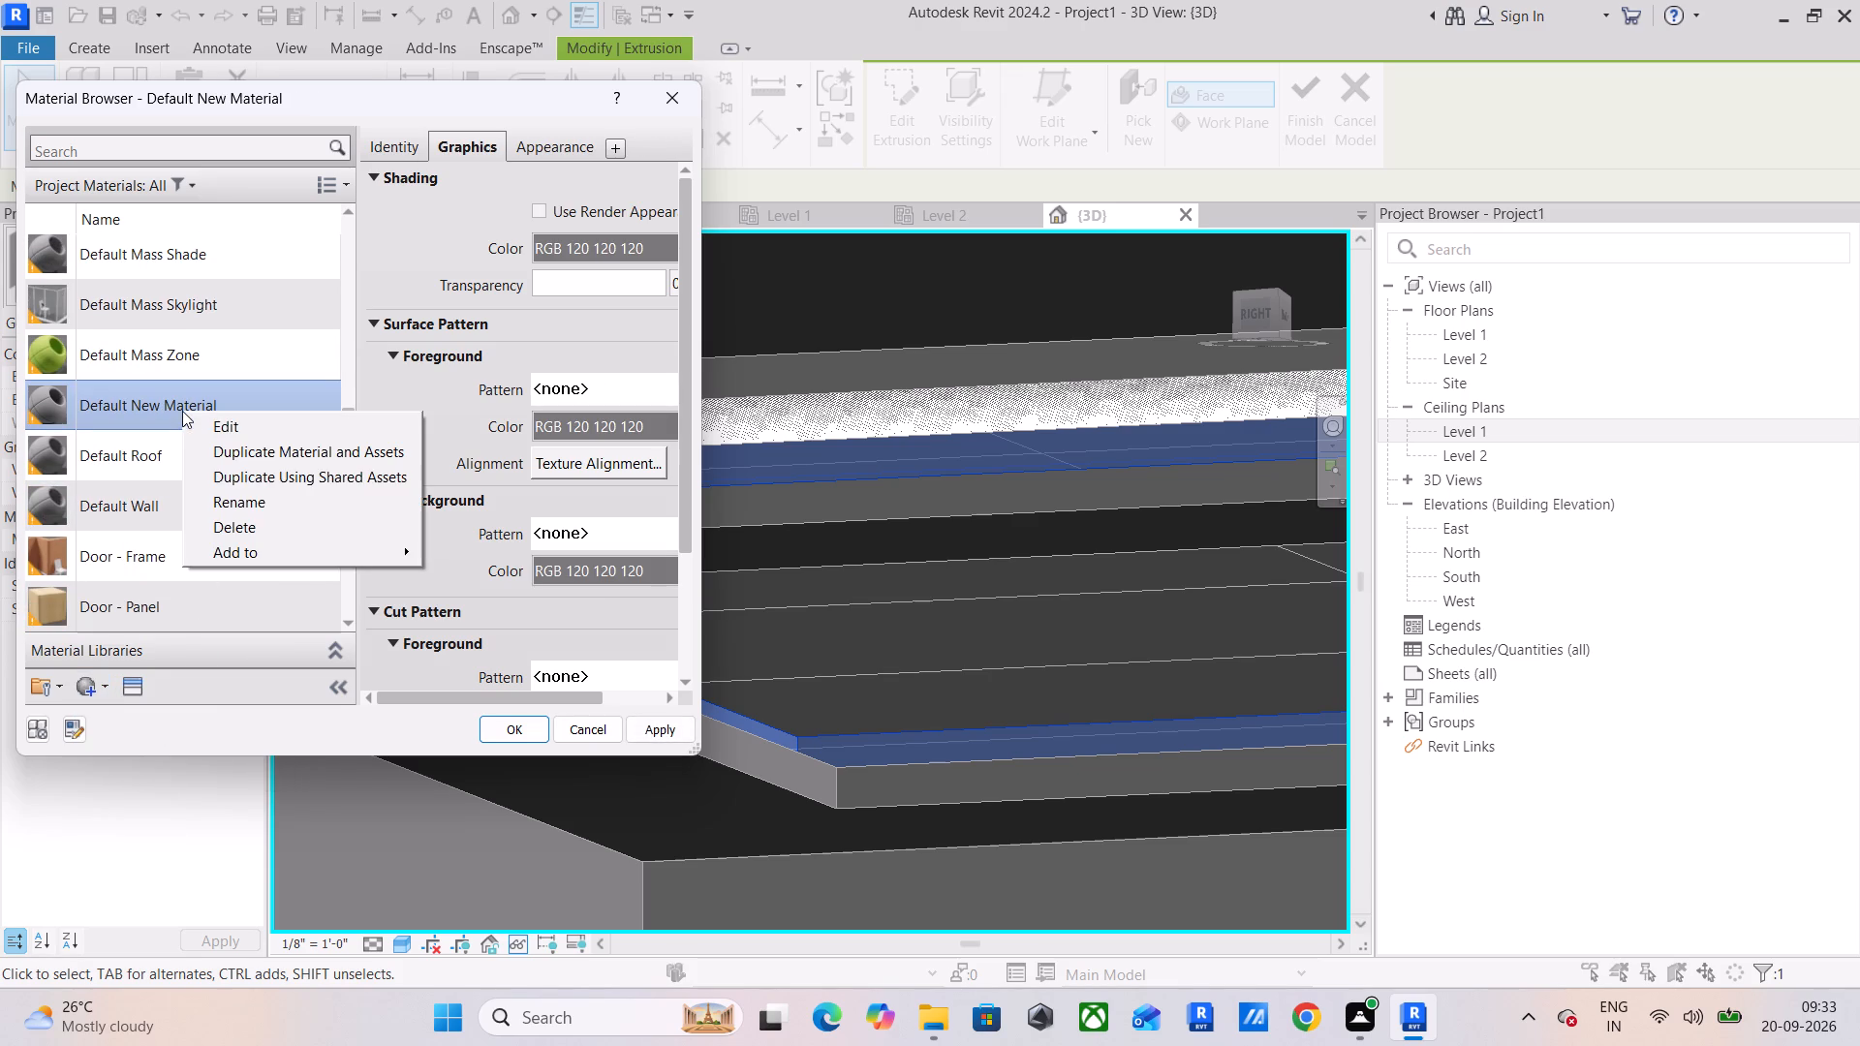
click(264, 500)
text(LIGHT)
key(Return)
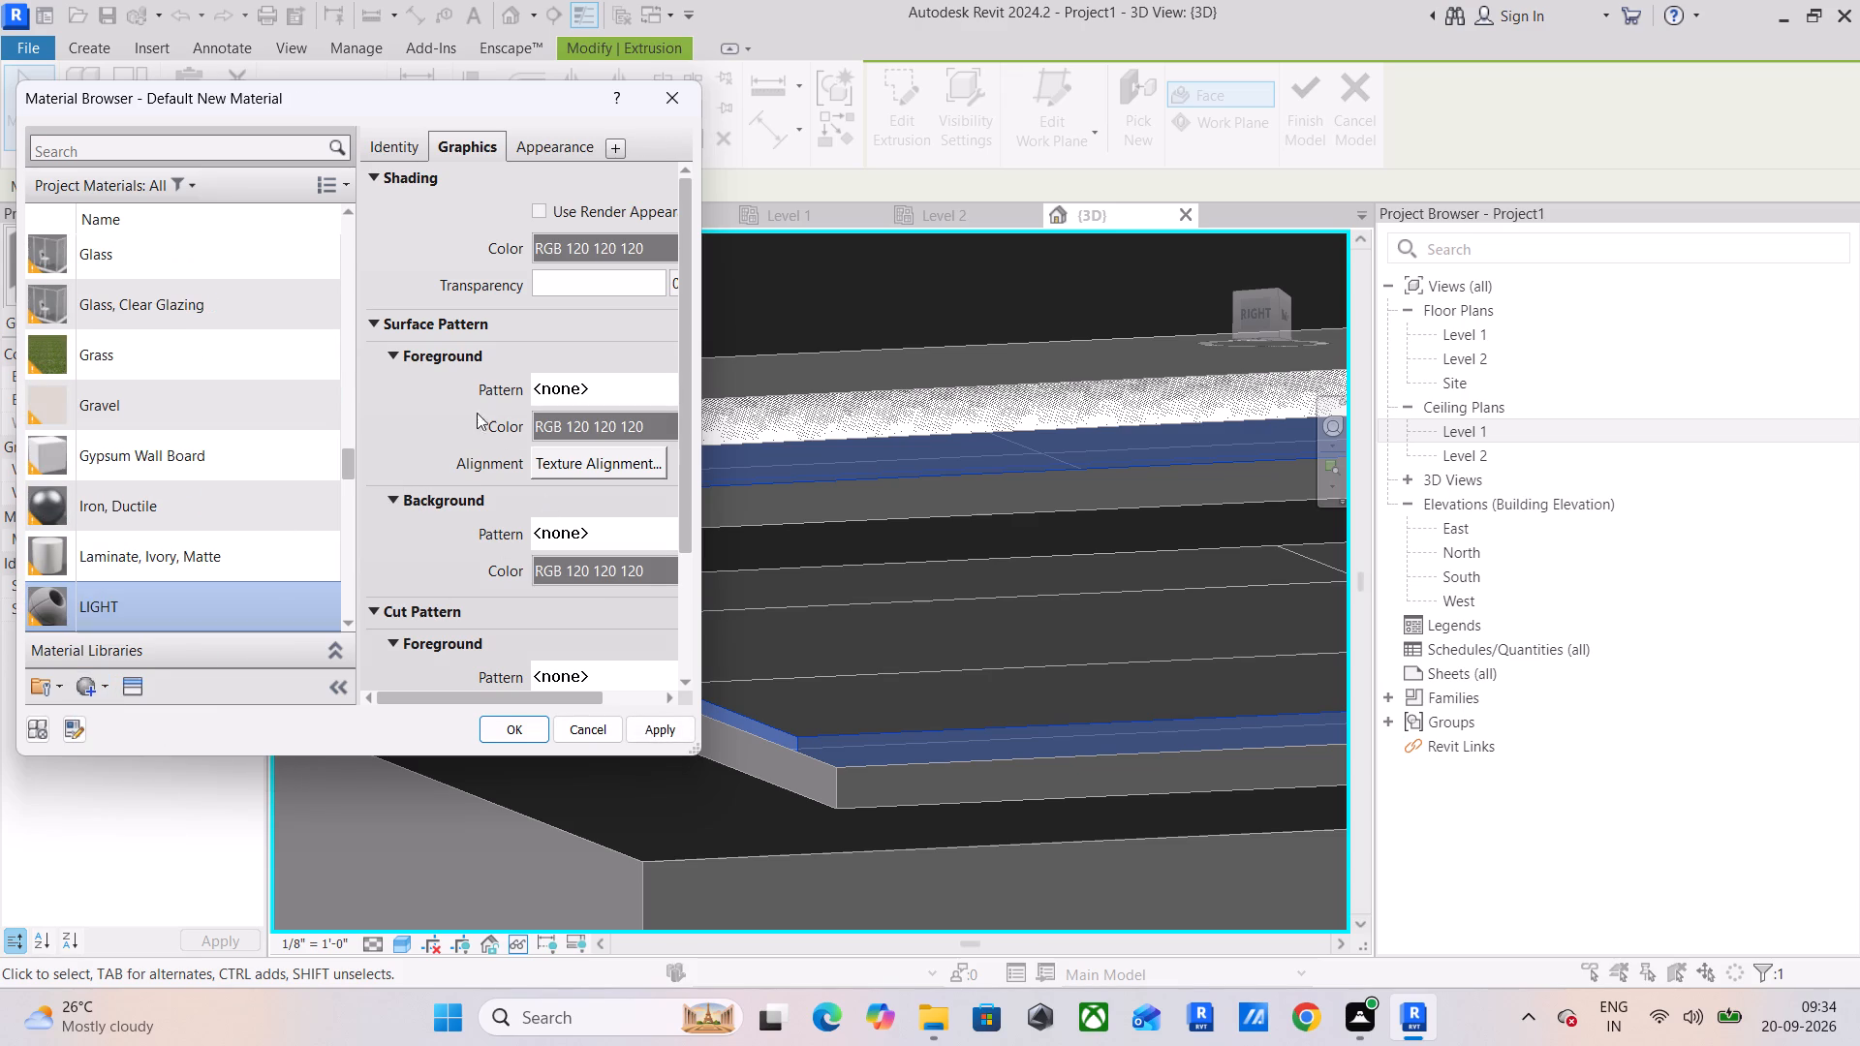
Replace the LIGHT material's appearance with the PVC - White asset from the Appearance Library's Plastic category.
click(106, 686)
click(130, 689)
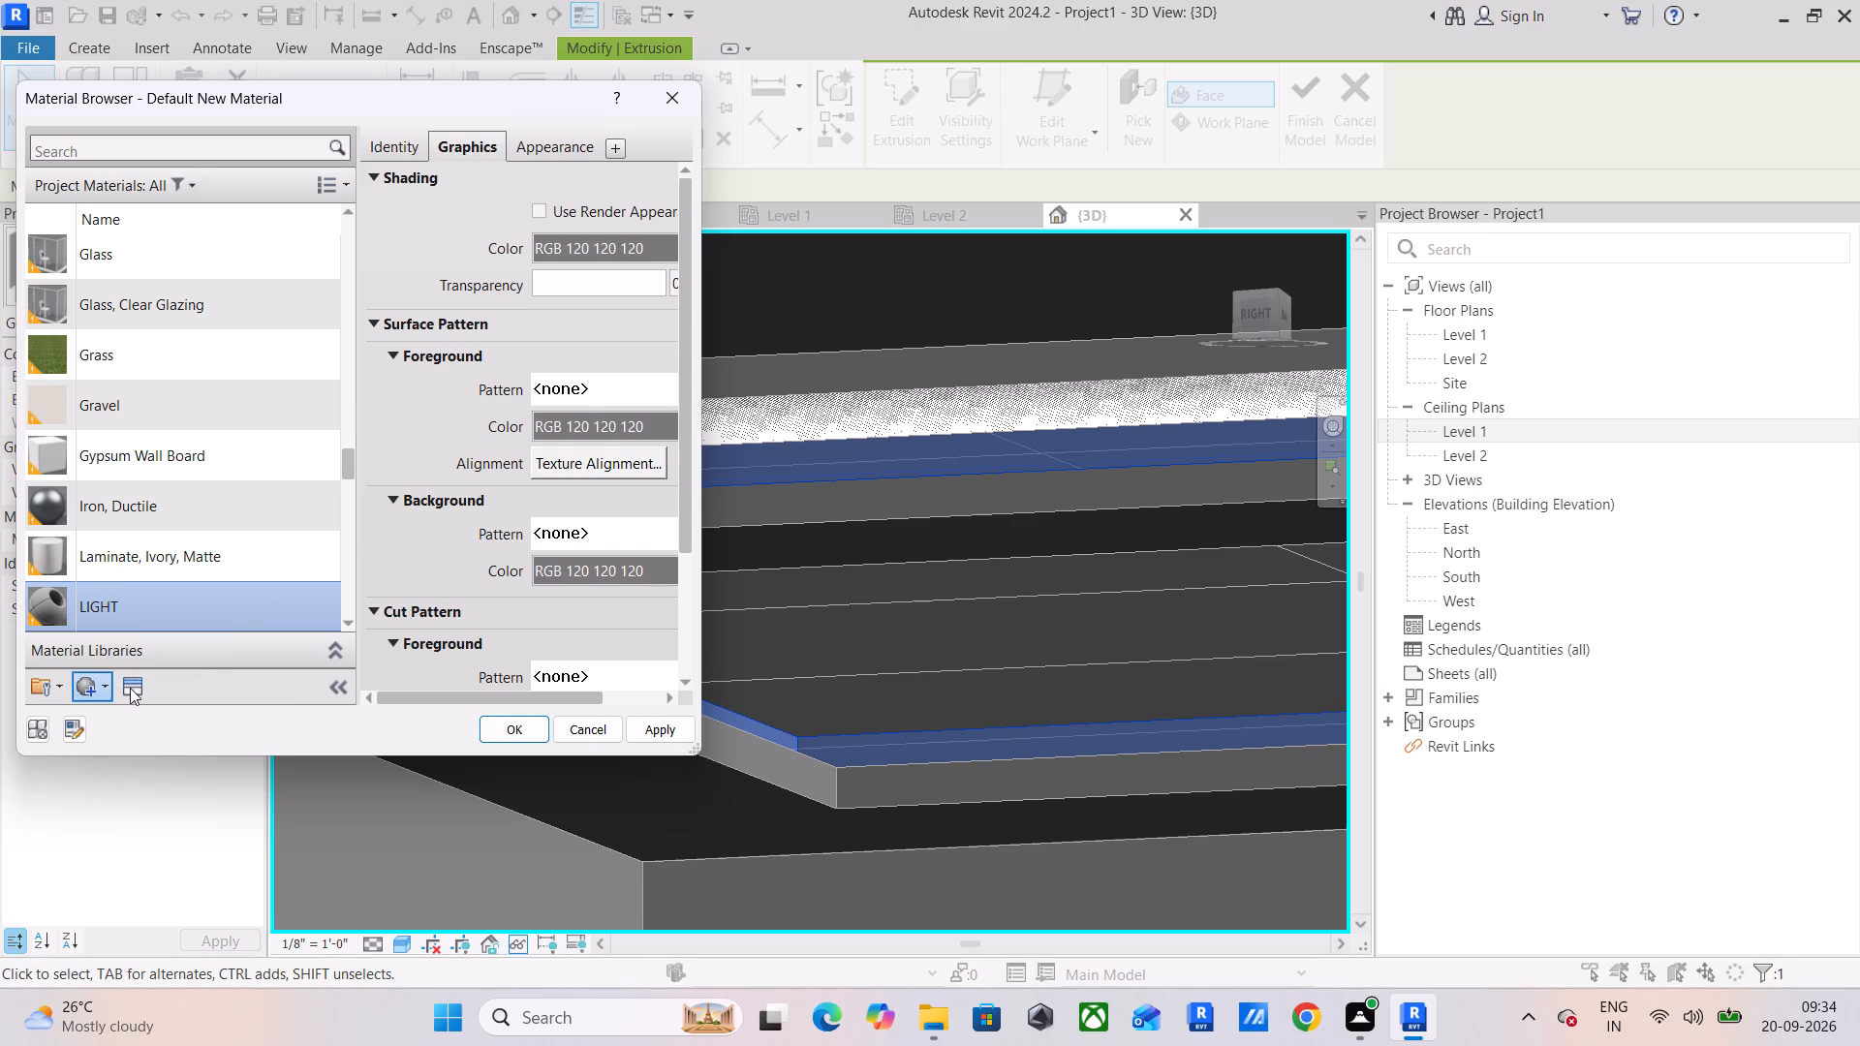
click(130, 688)
double_click(860, 261)
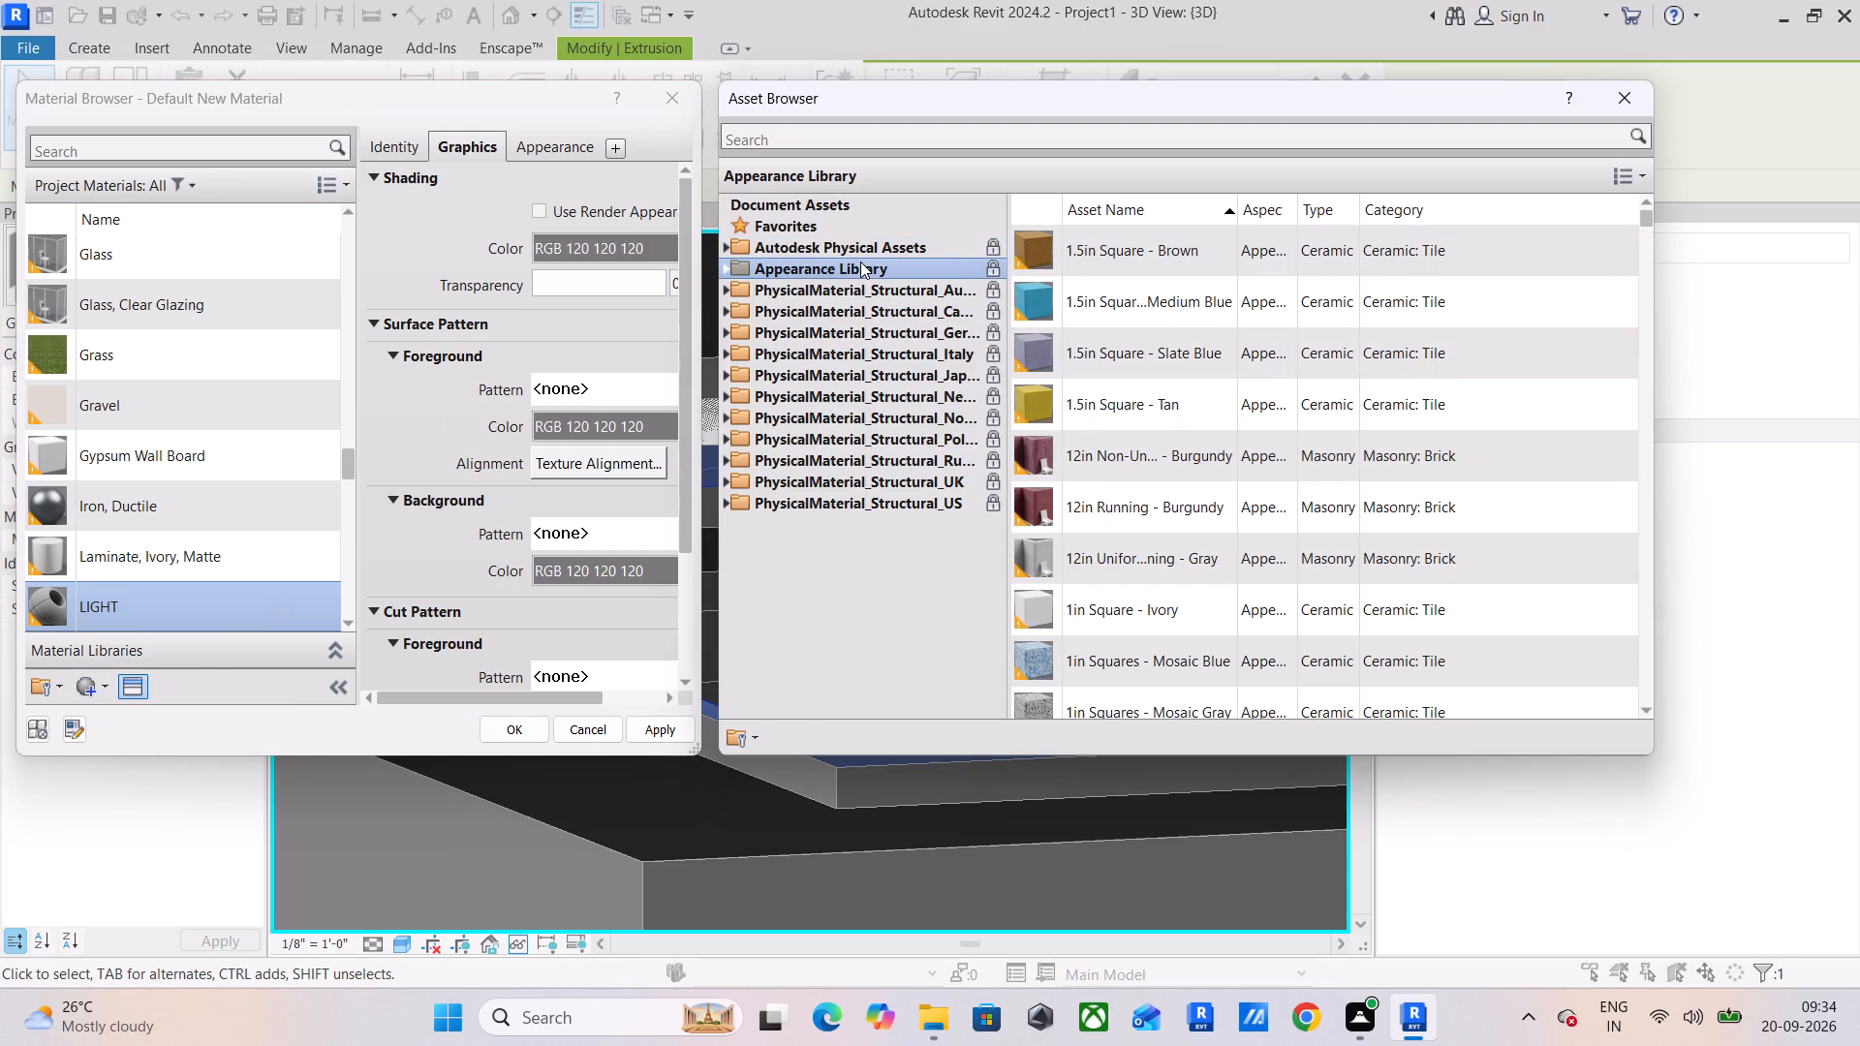
scroll(946, 495, down, 1)
scroll(890, 587, down, 1)
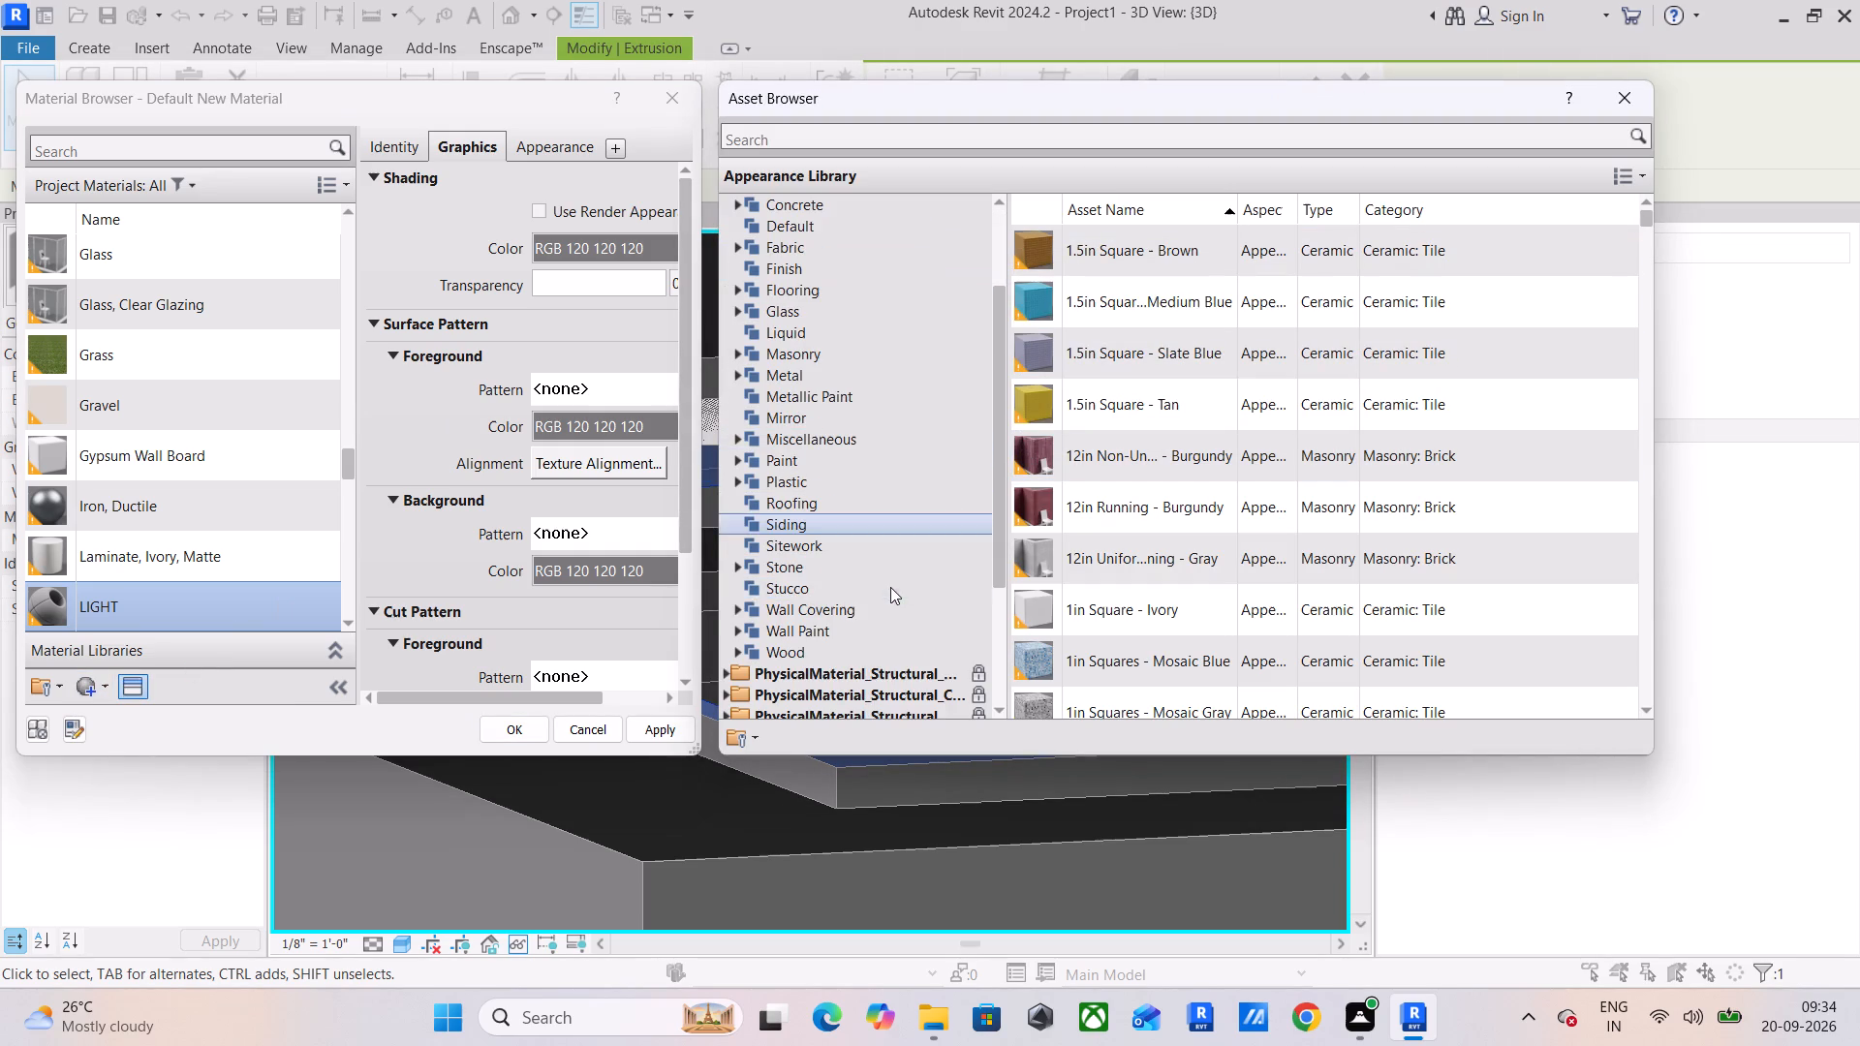
double_click(841, 481)
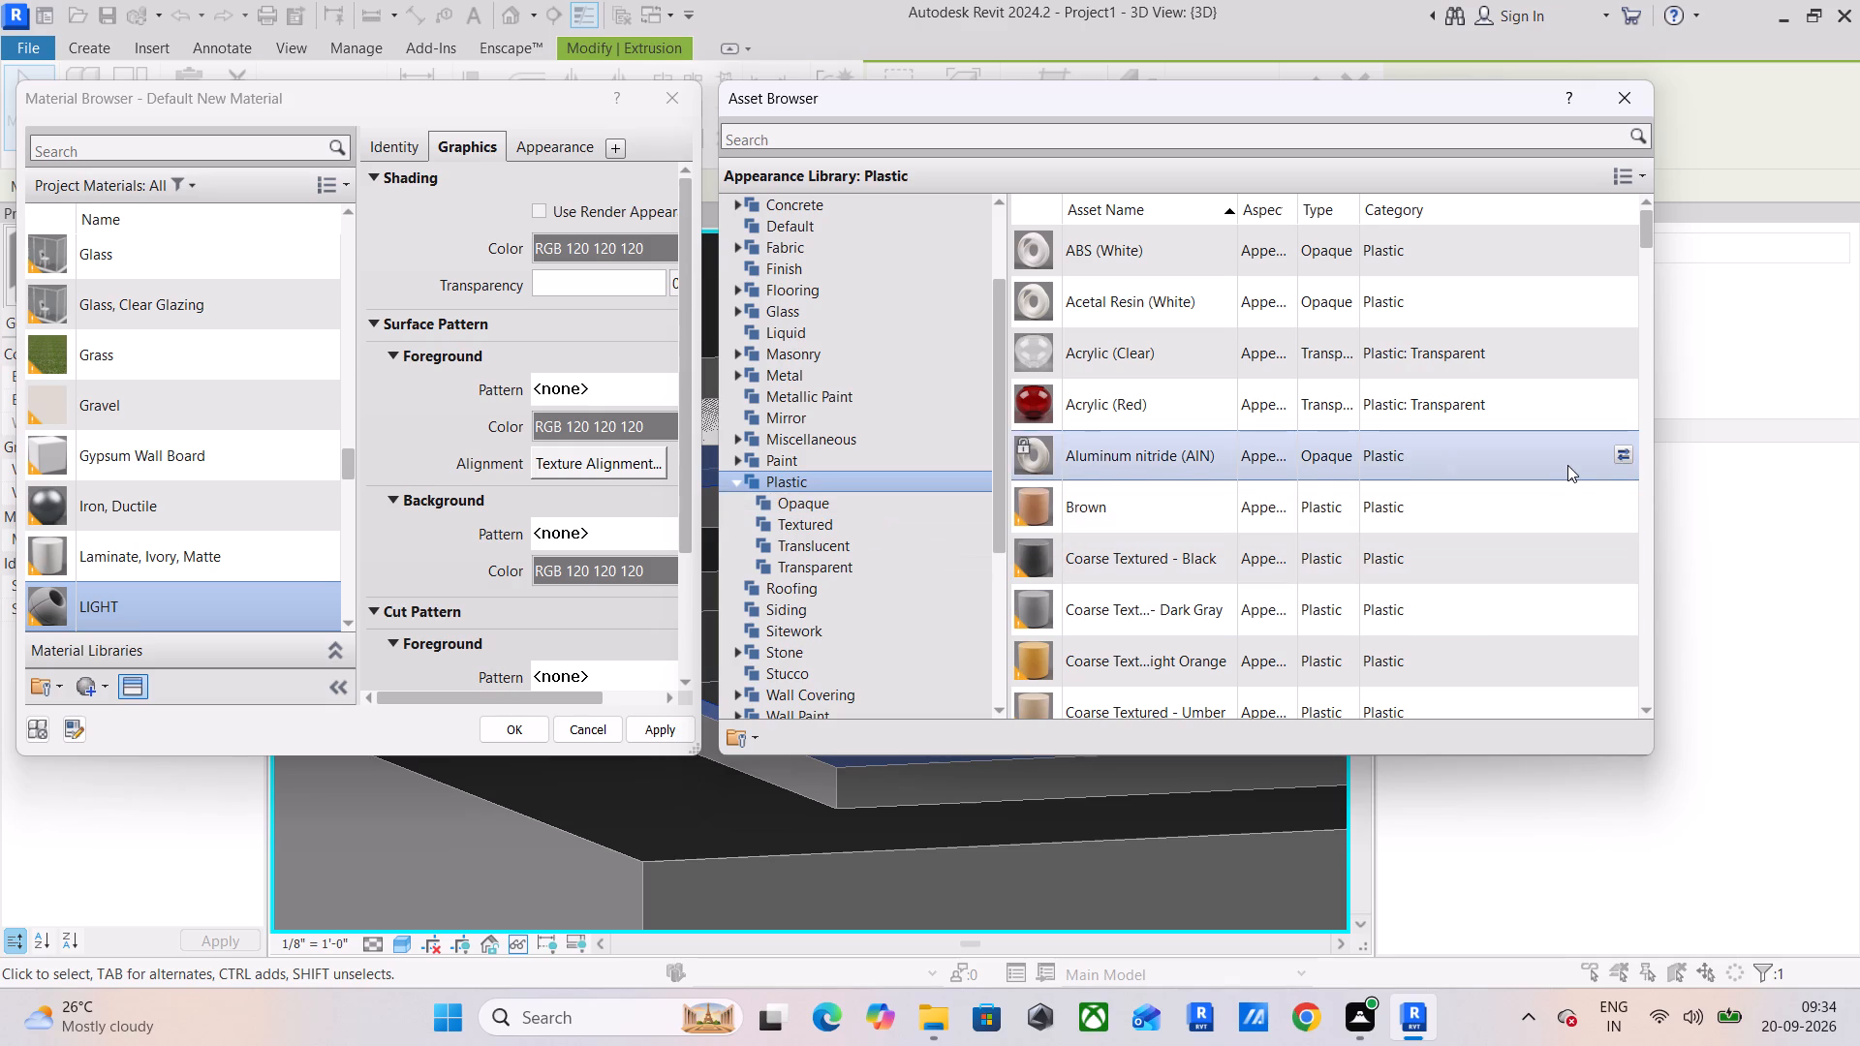
scroll(1568, 464, down, 4)
scroll(1467, 477, down, 7)
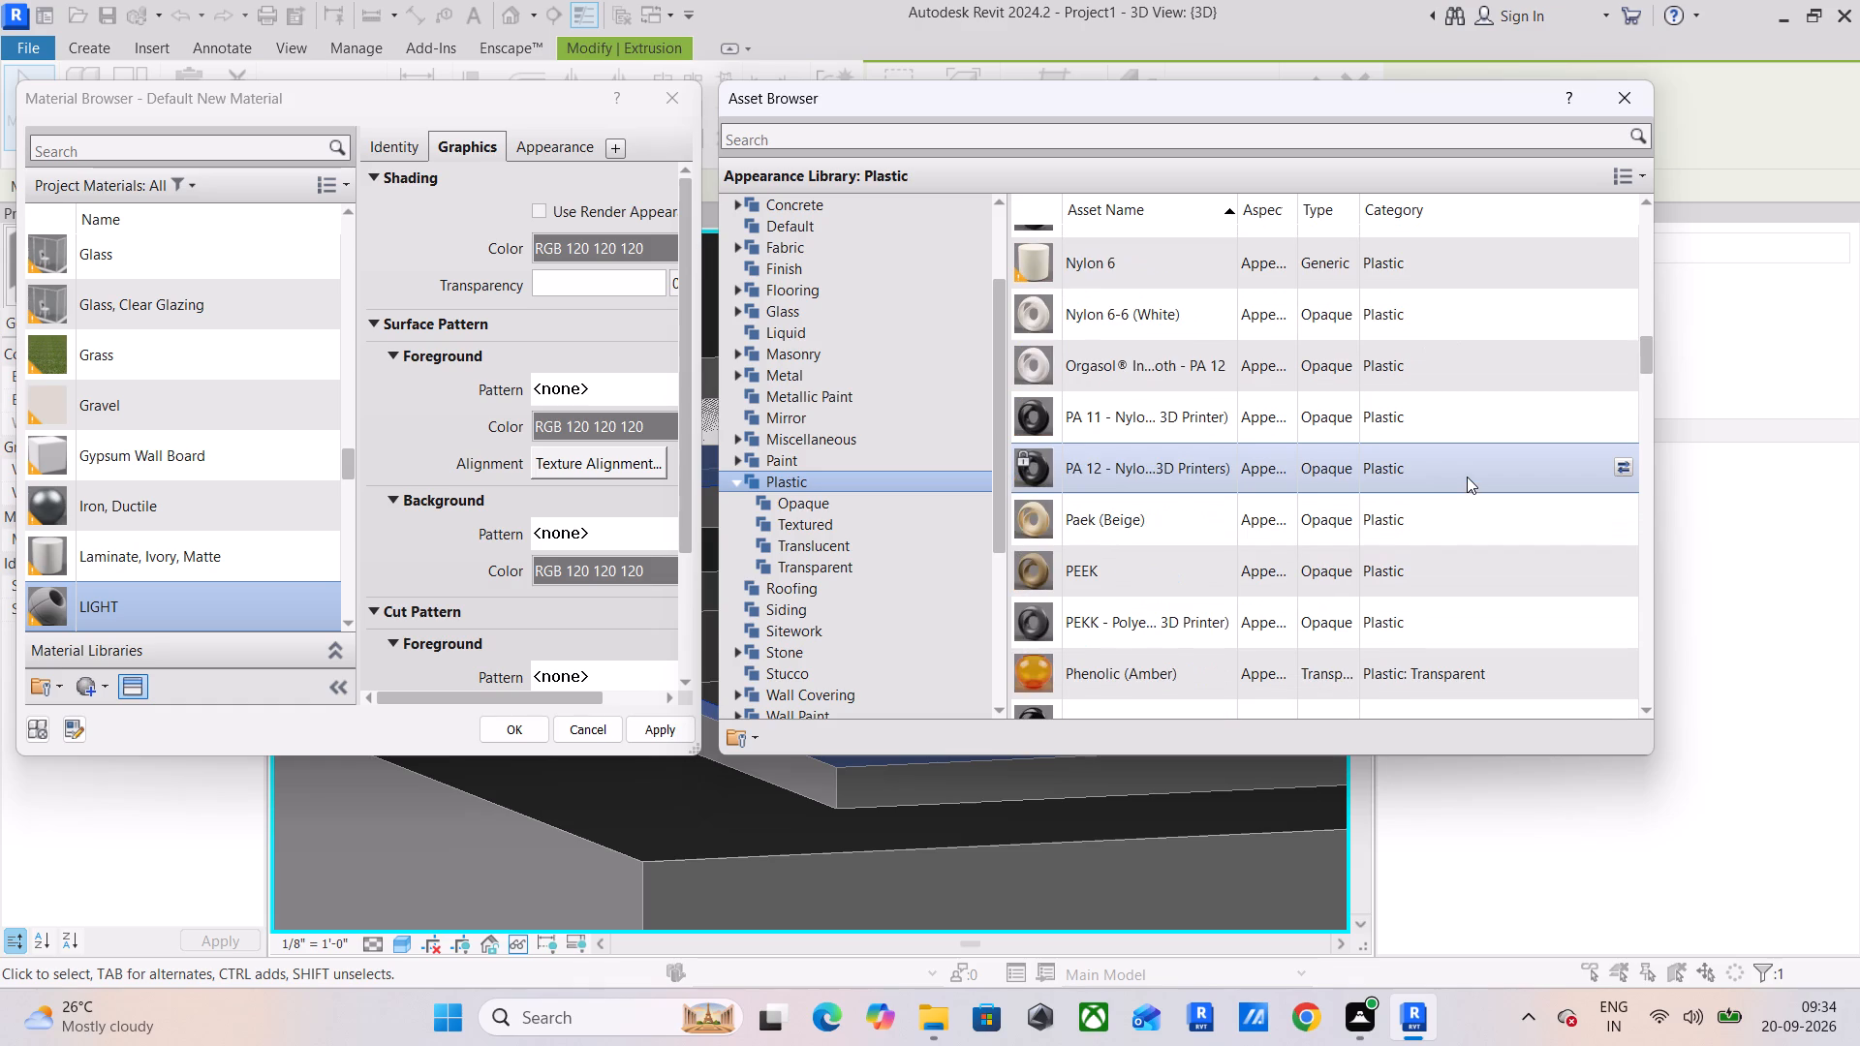
scroll(1467, 477, down, 8)
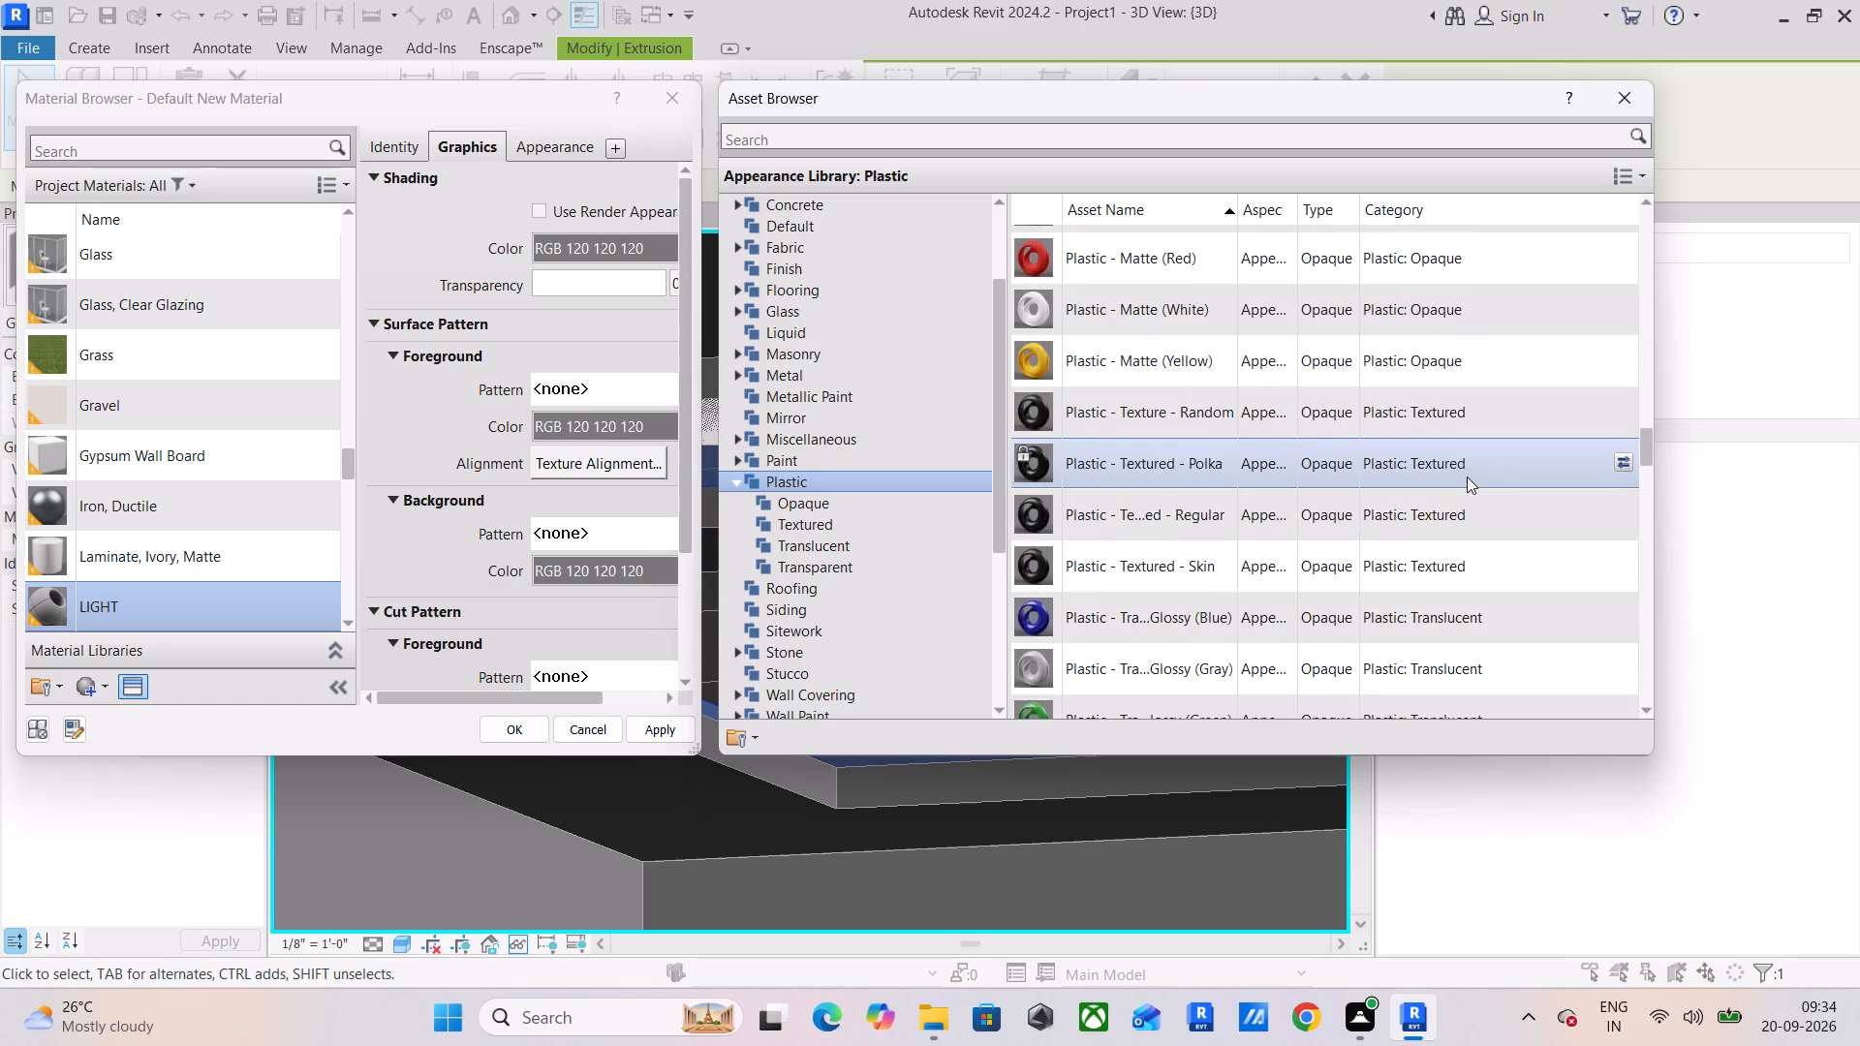
scroll(1467, 477, down, 9)
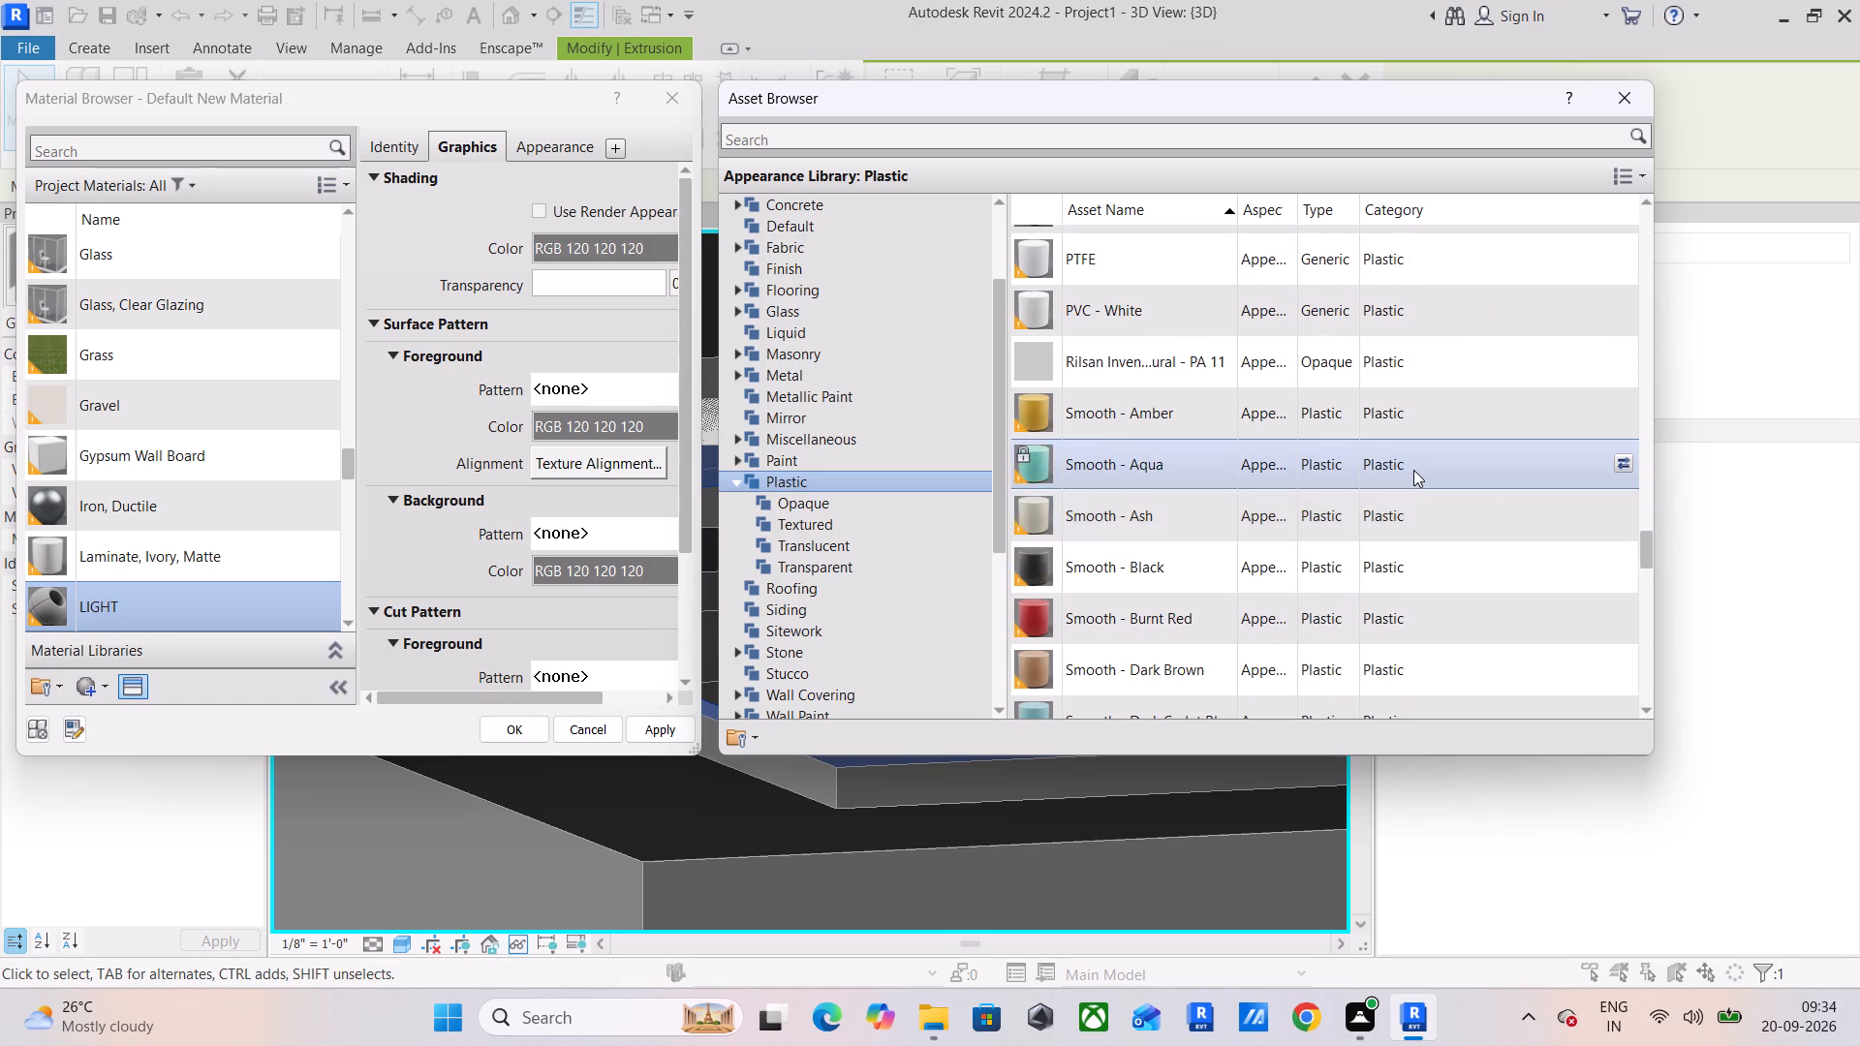
scroll(1412, 470, down, 4)
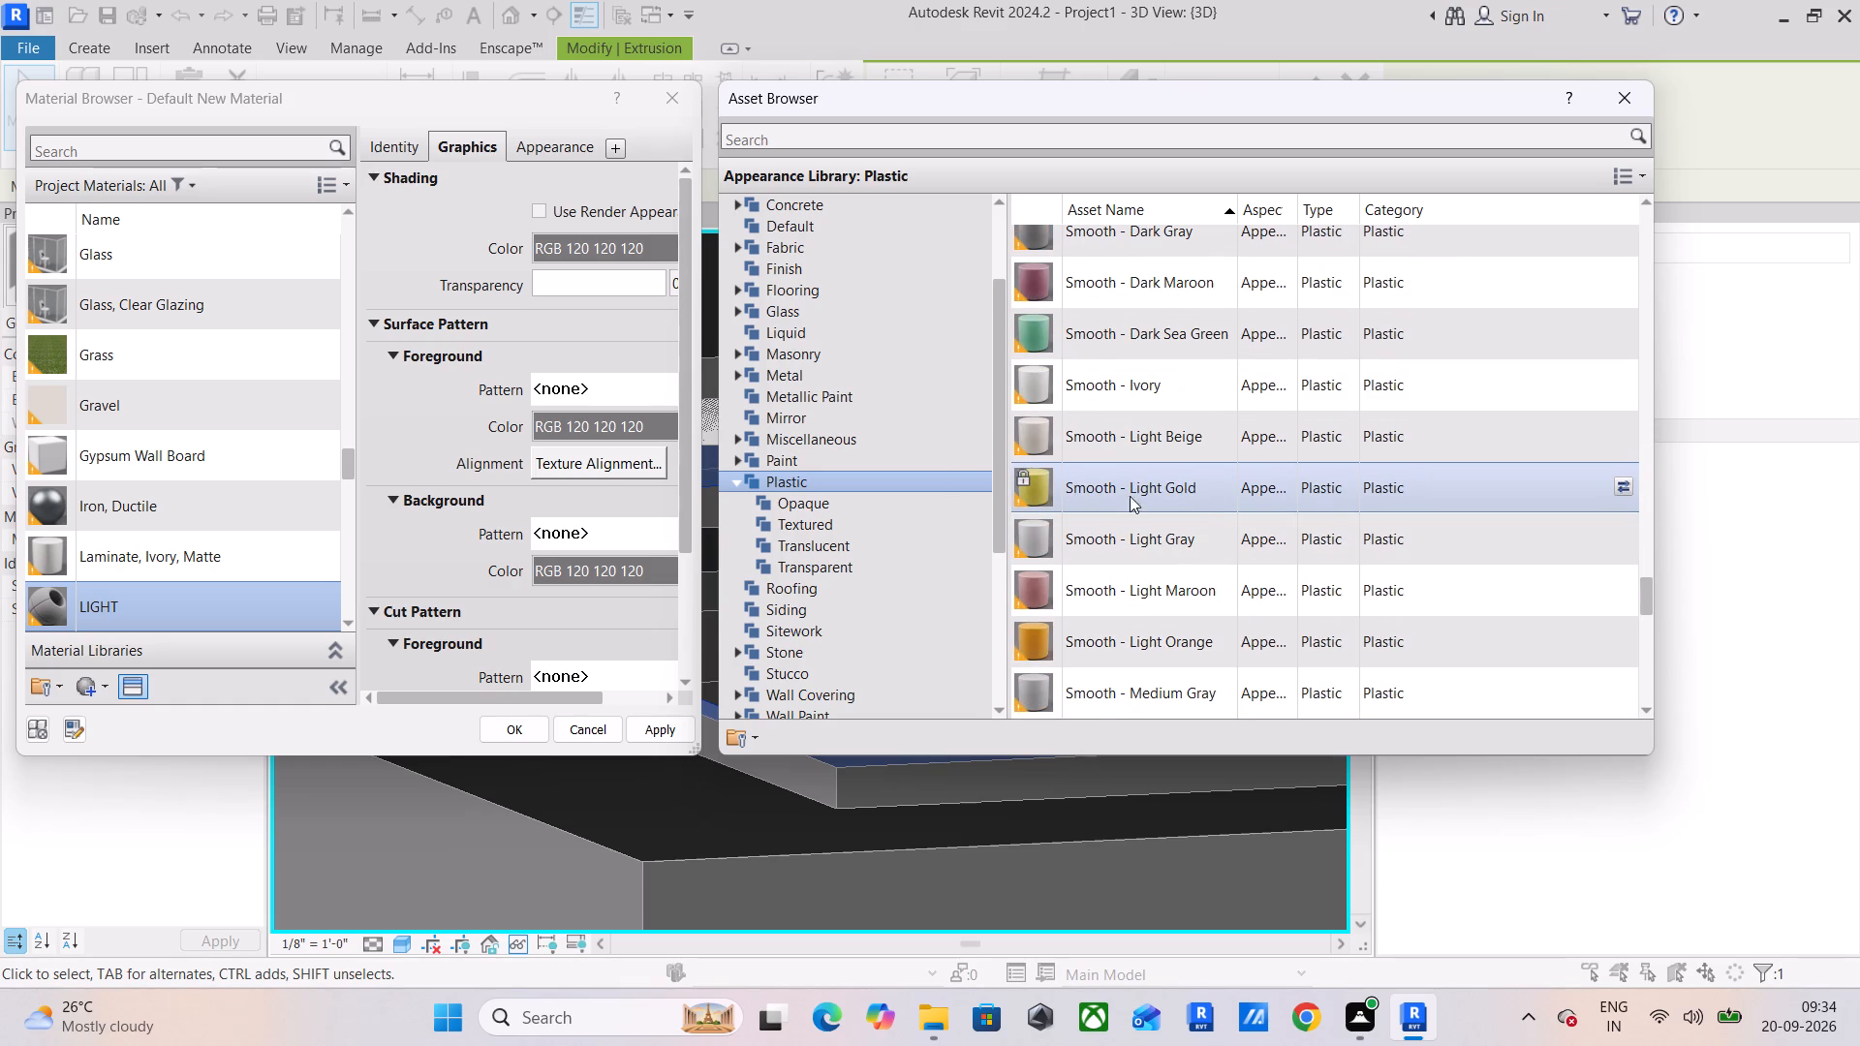
scroll(1451, 452, up, 2)
scroll(1451, 452, down, 7)
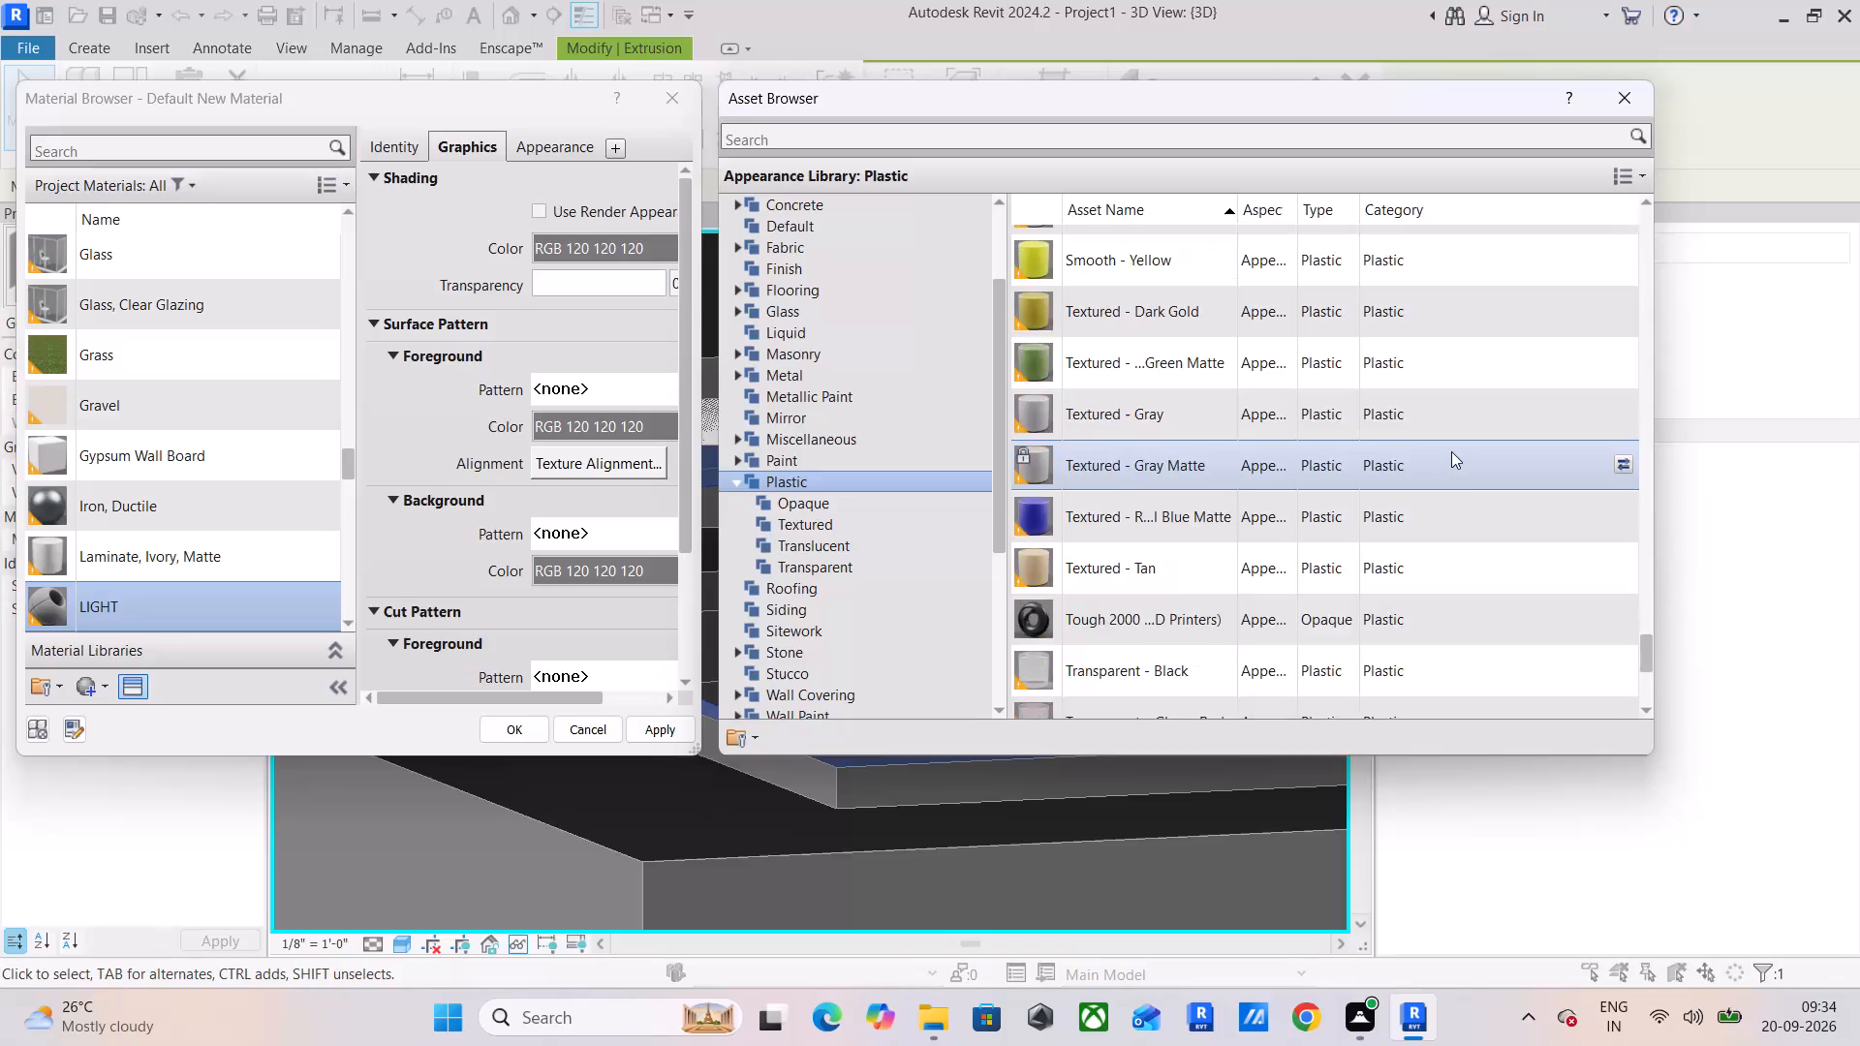
scroll(1451, 450, down, 11)
scroll(1451, 449, up, 15)
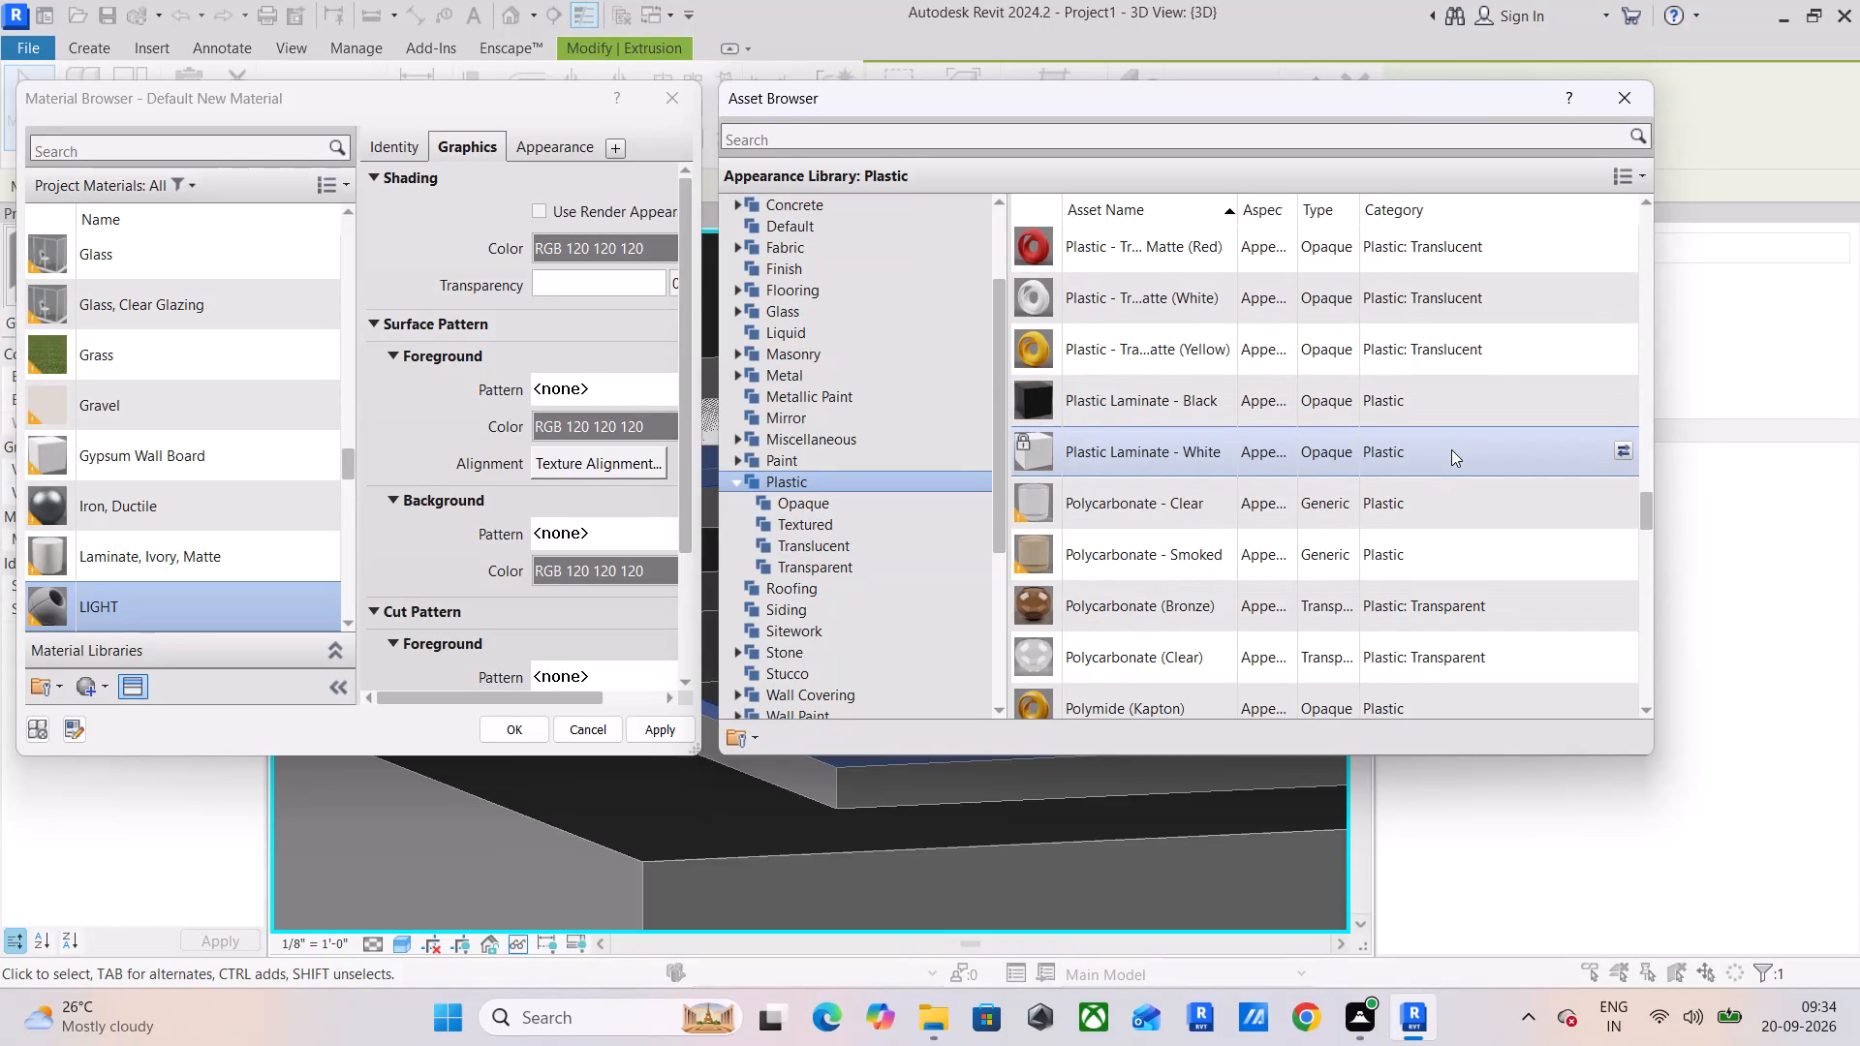
scroll(1451, 449, down, 1)
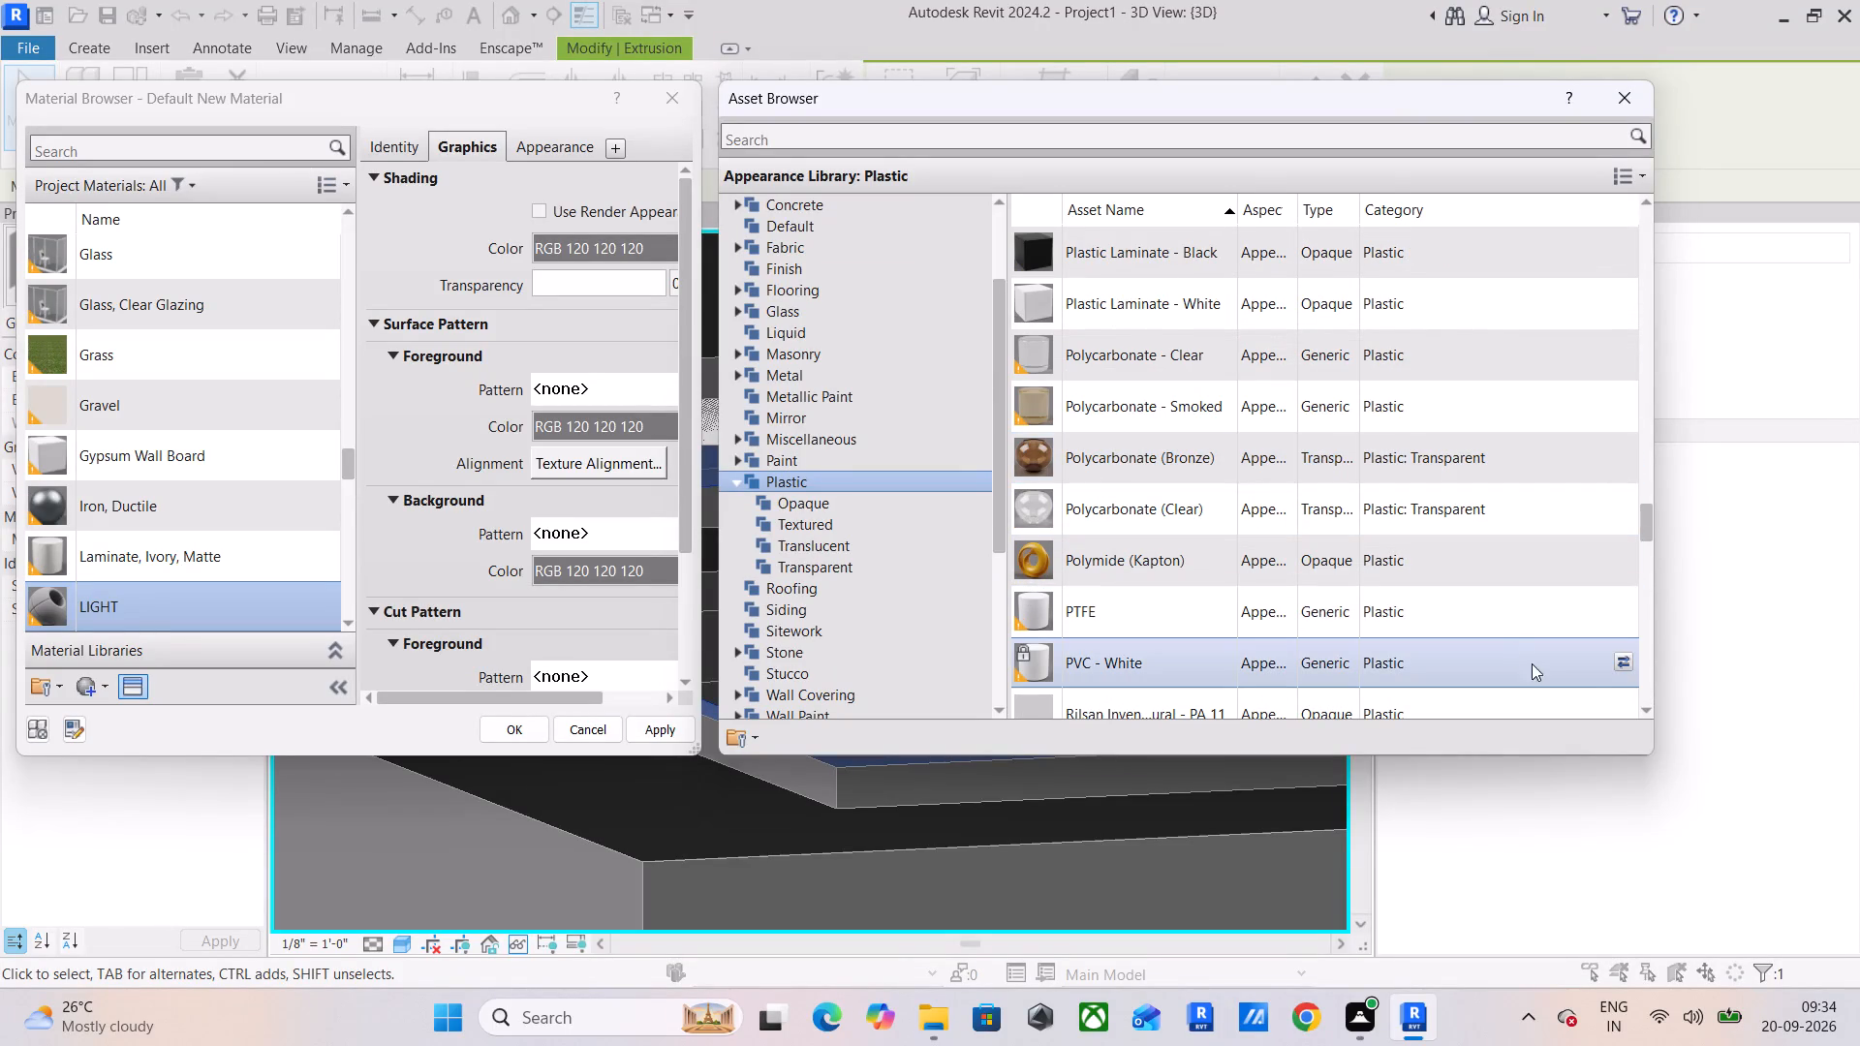
click(1620, 658)
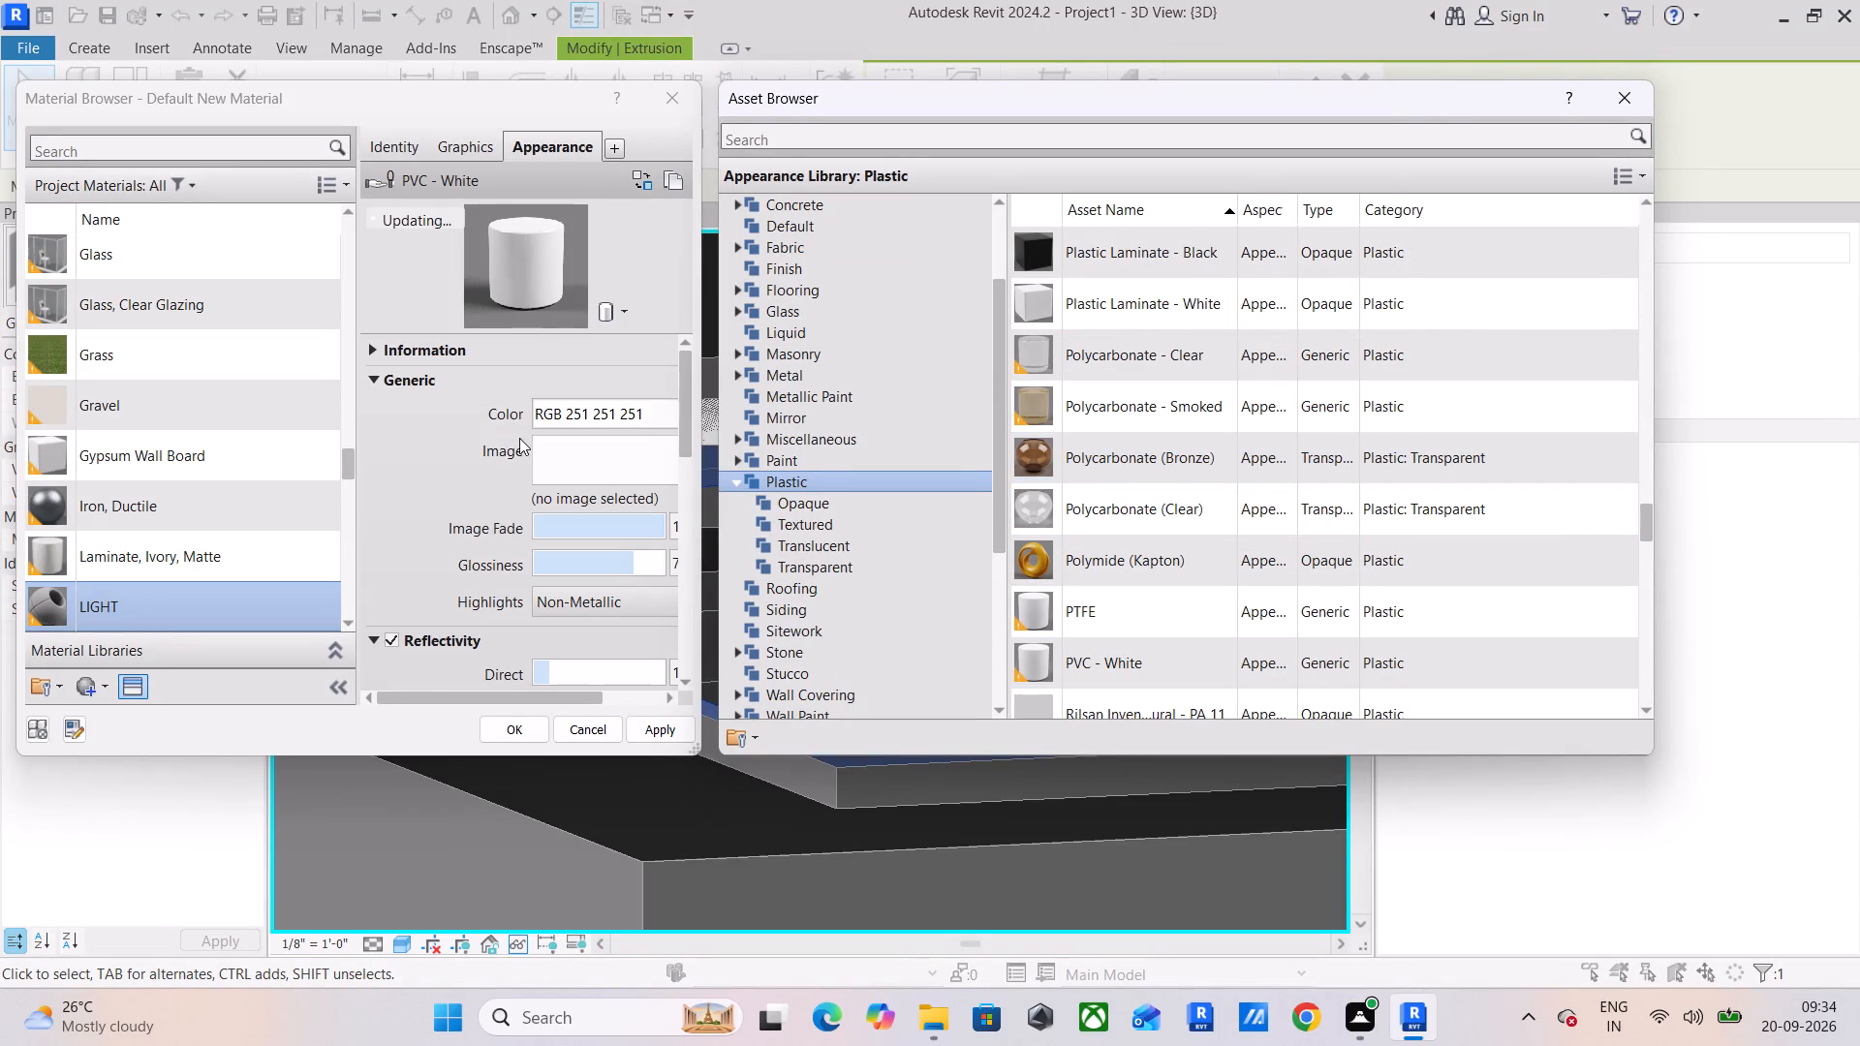
In the LIGHT appearance, enable Transparency and Tint, turn off Bump, and set the tint color to white, RGB 255 255 255.
scroll(390, 431, down, 5)
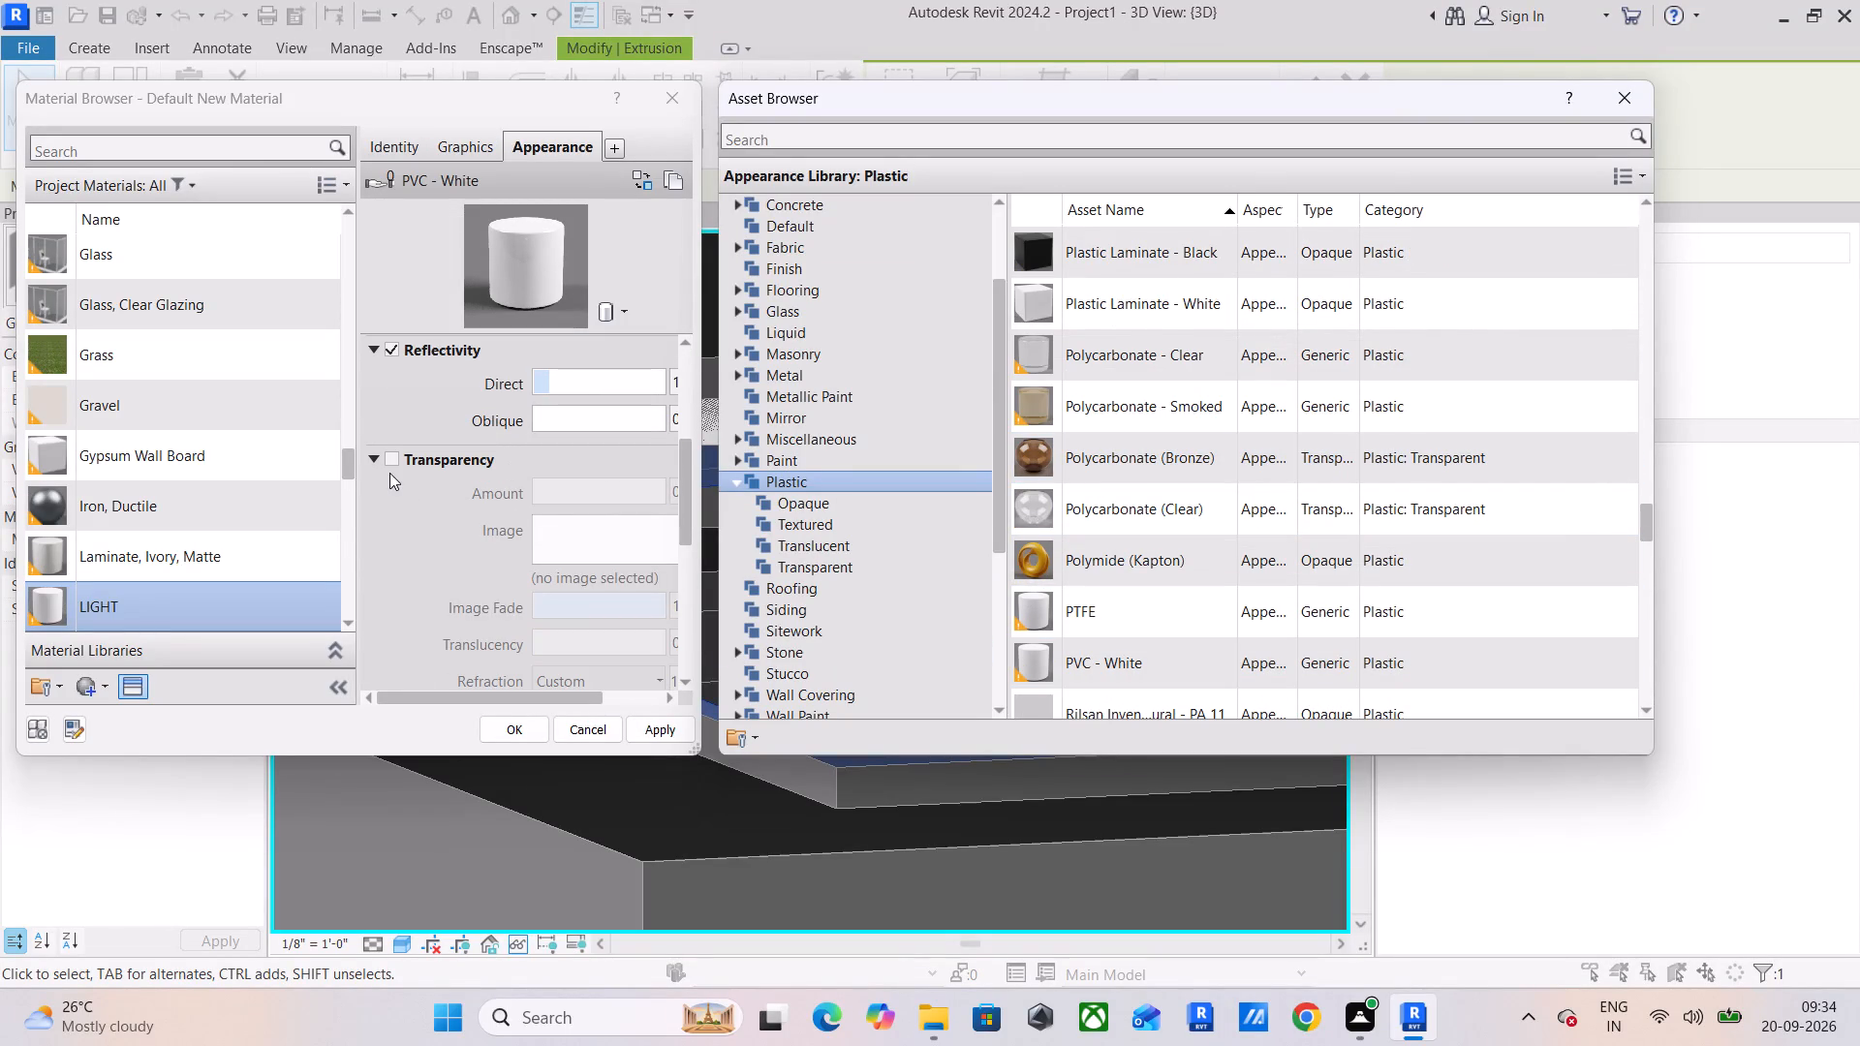
click(392, 350)
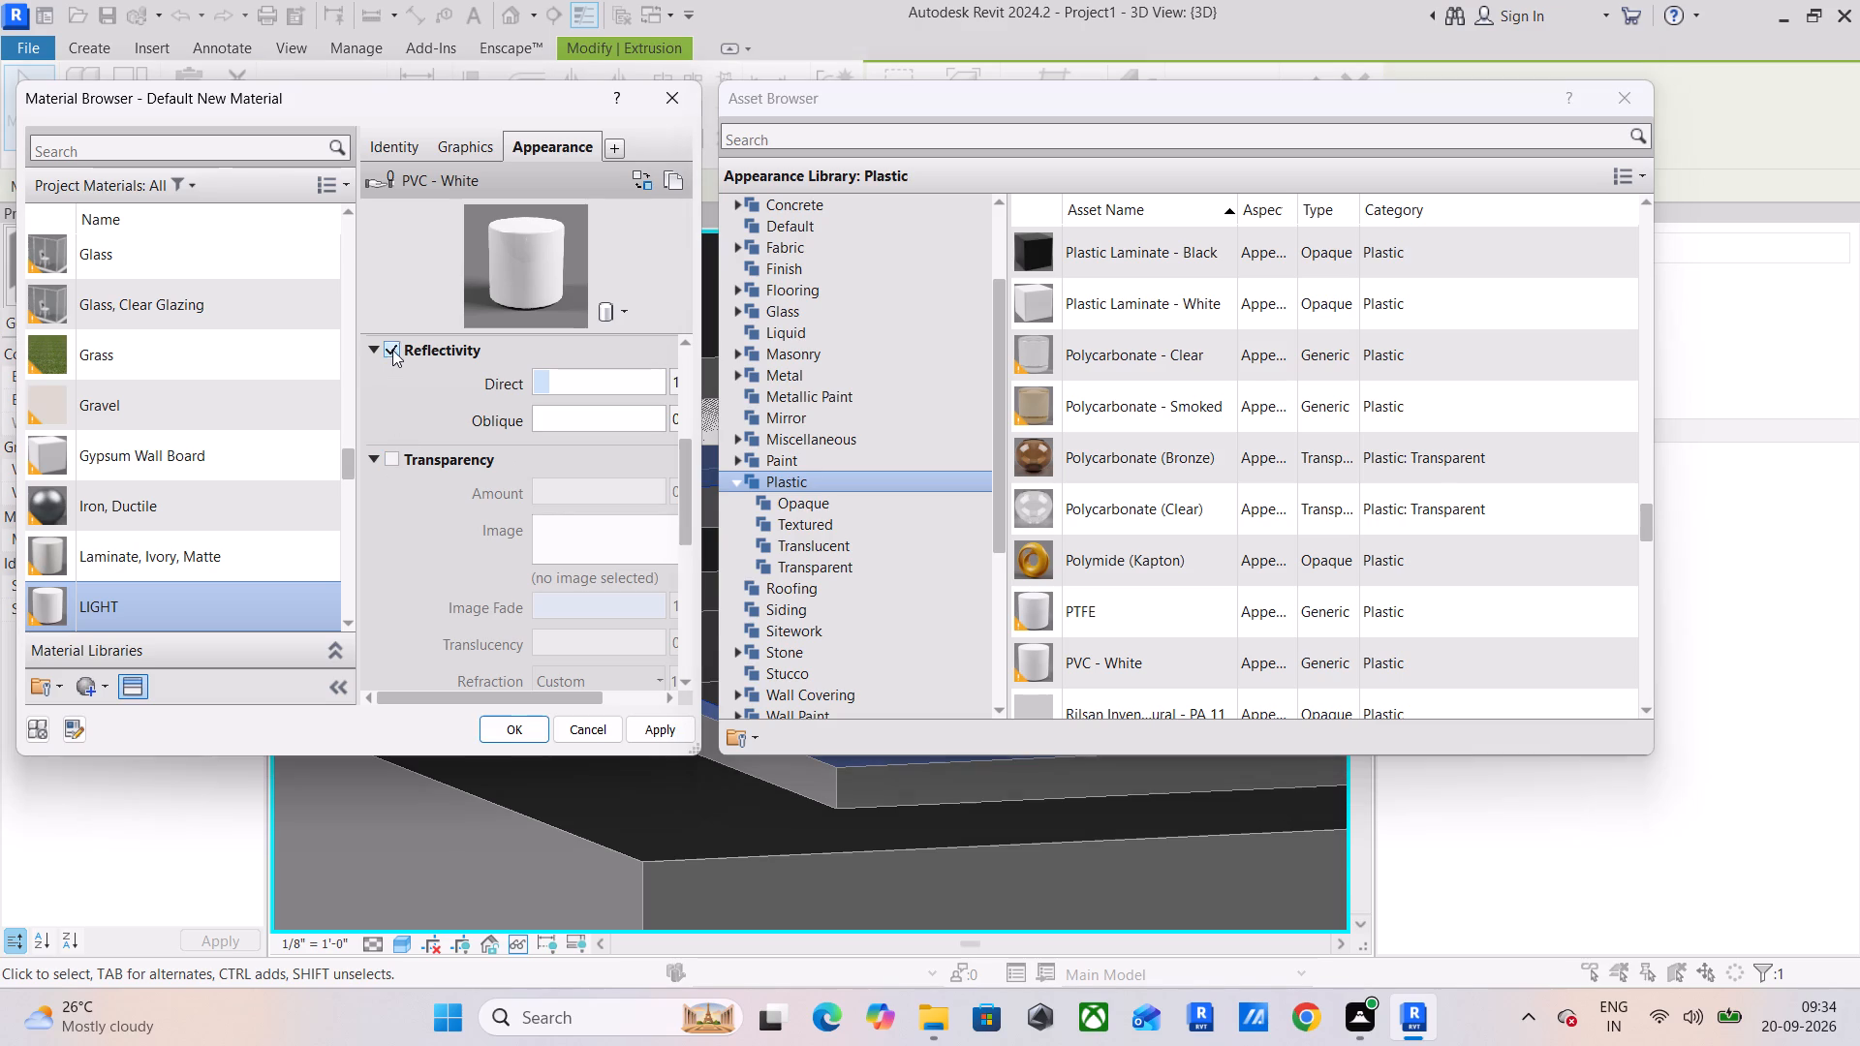
click(389, 463)
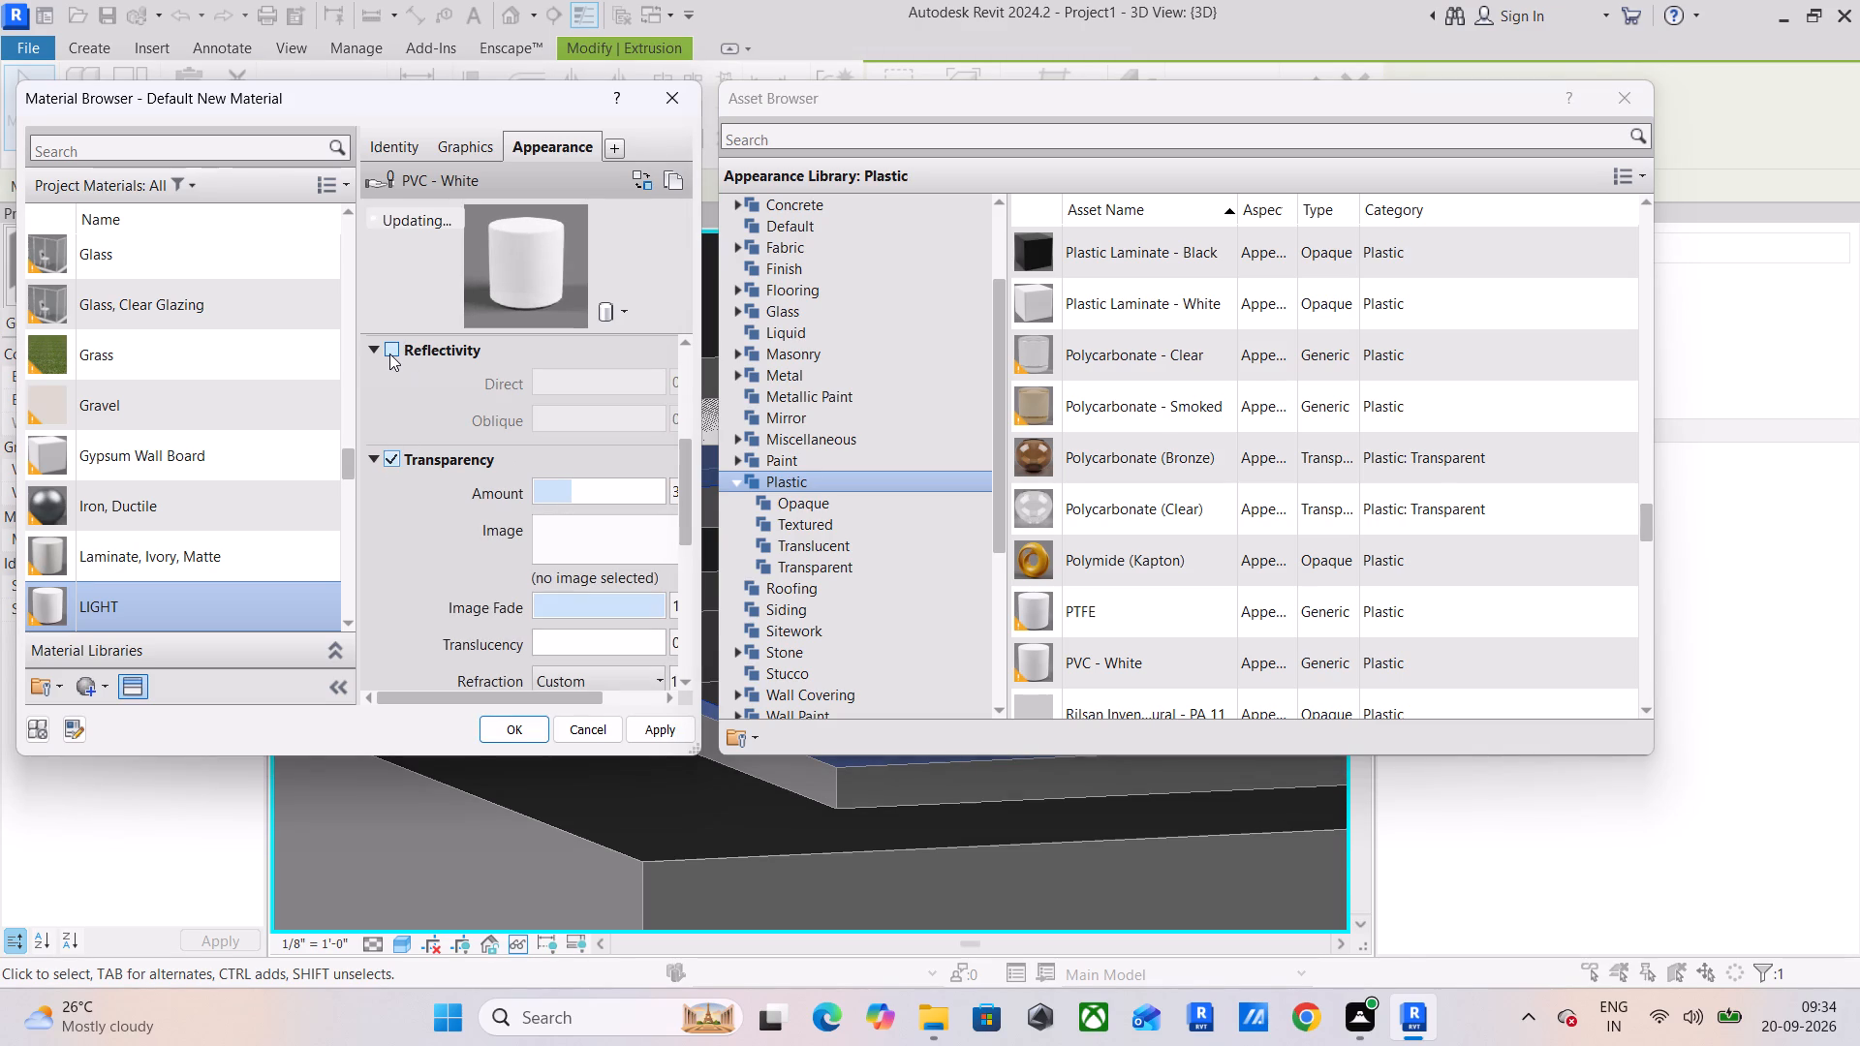
click(389, 354)
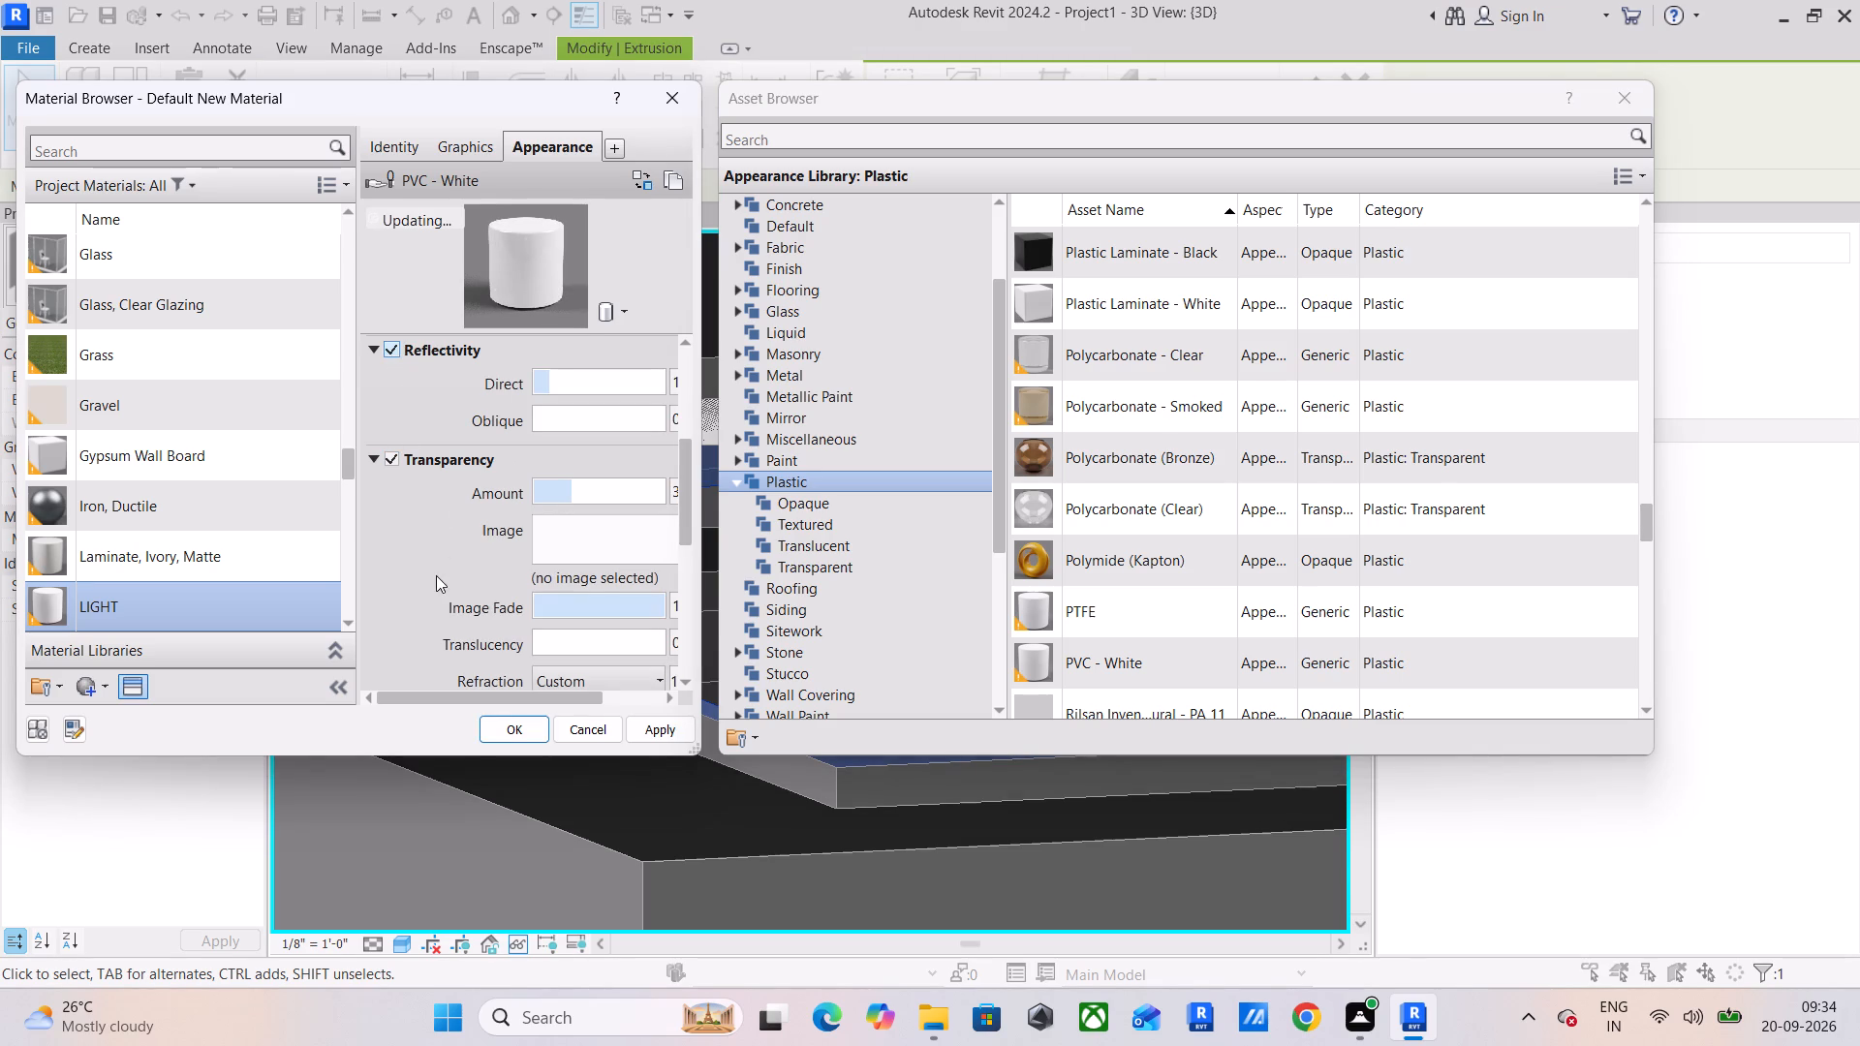
scroll(395, 474, down, 9)
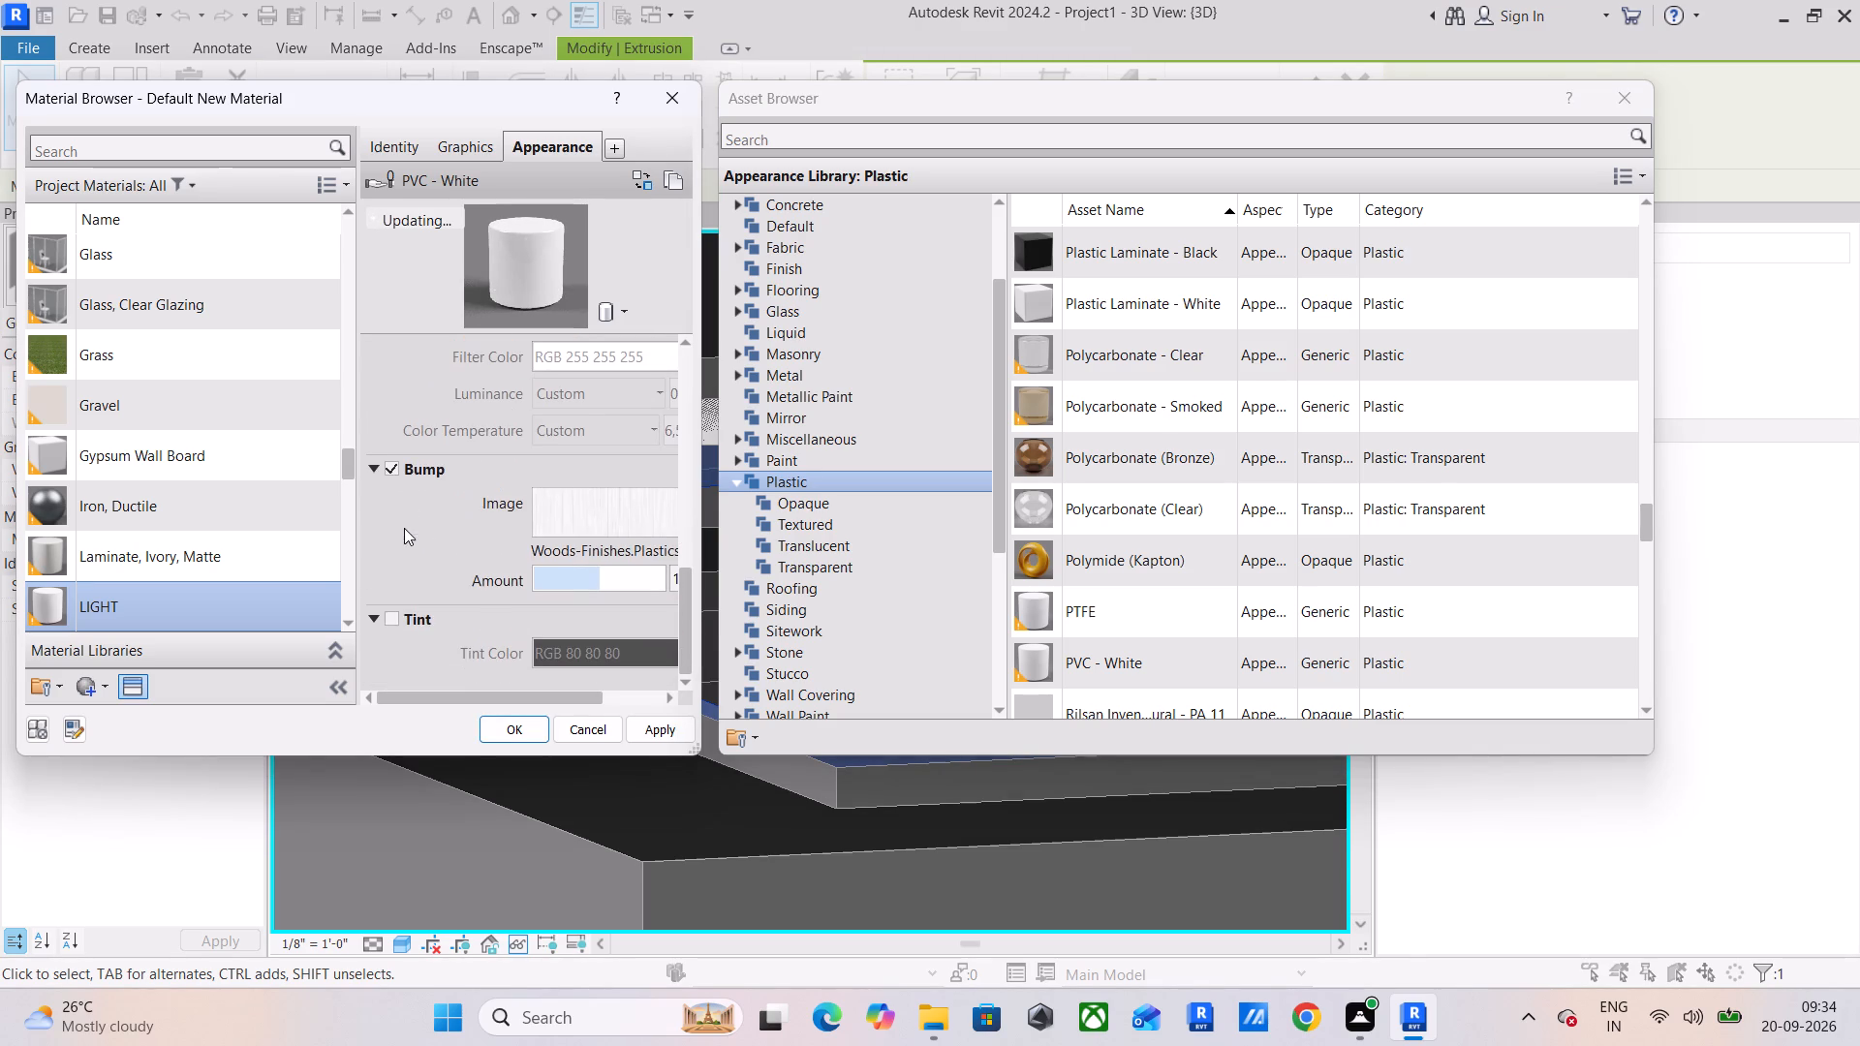
click(392, 617)
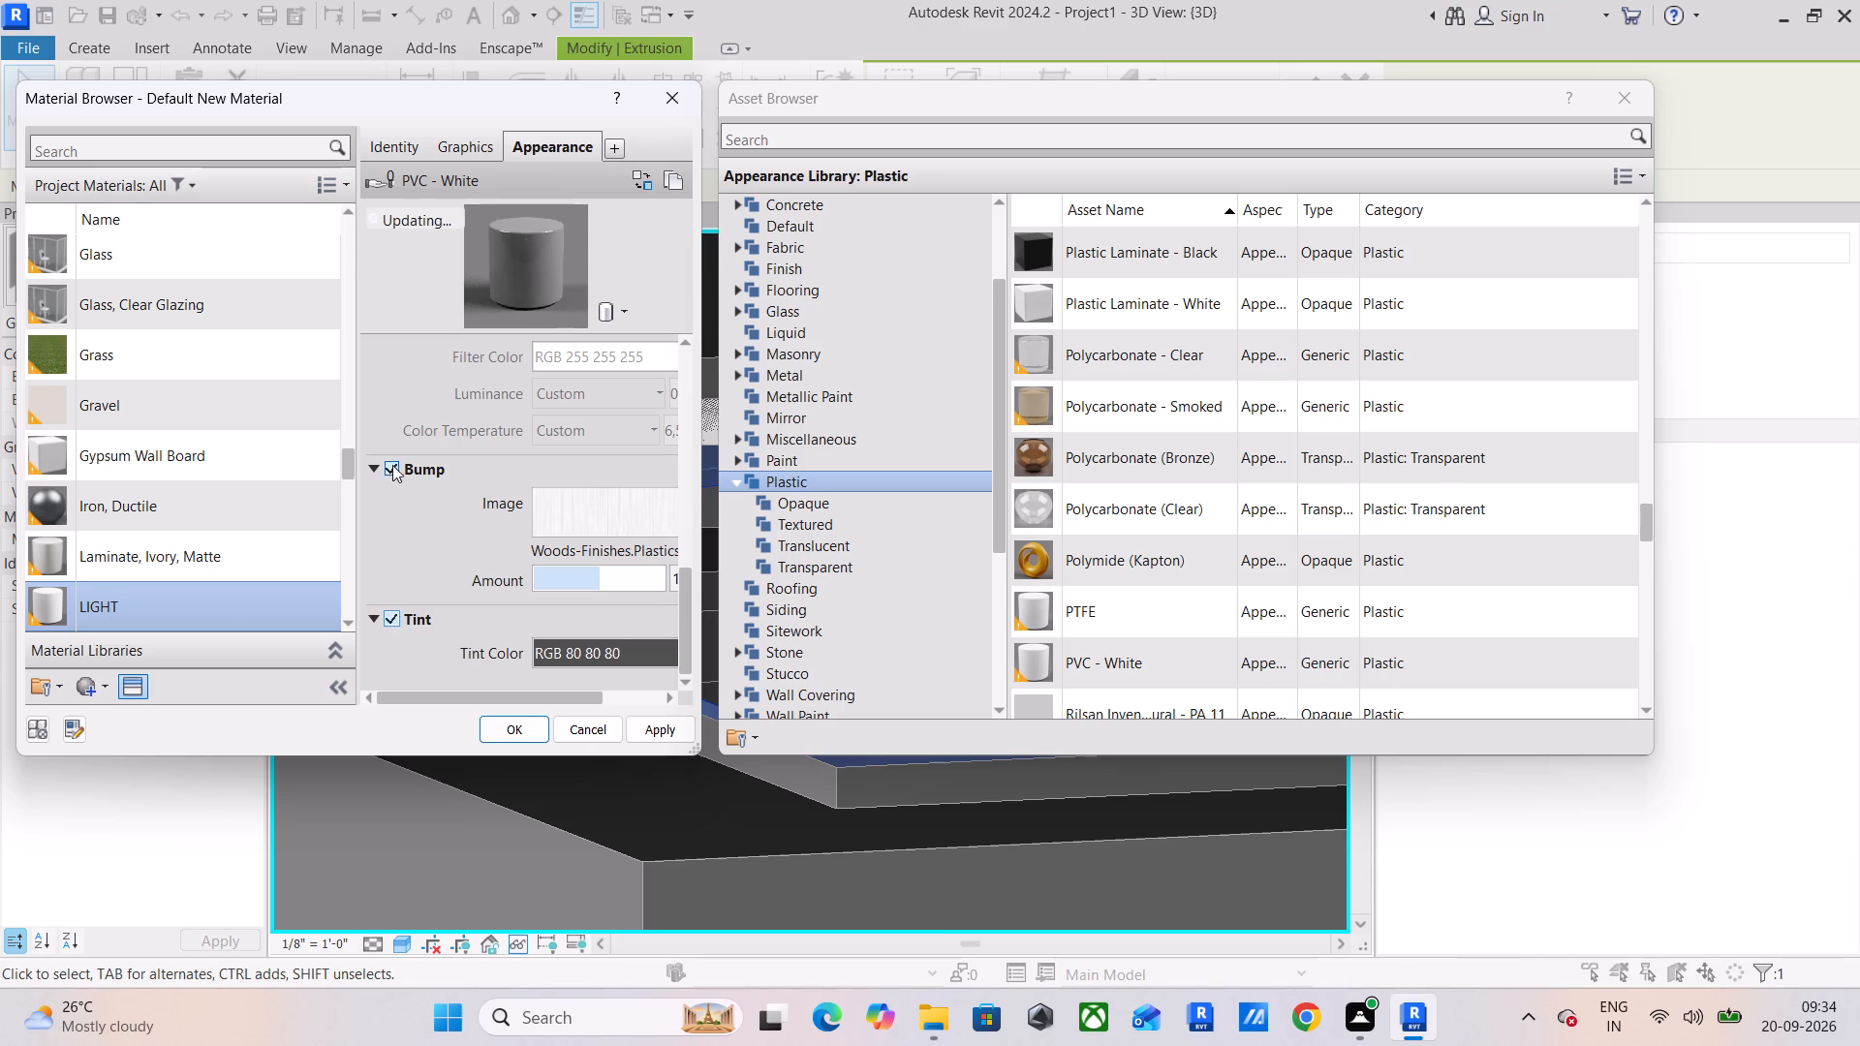
click(392, 463)
click(618, 647)
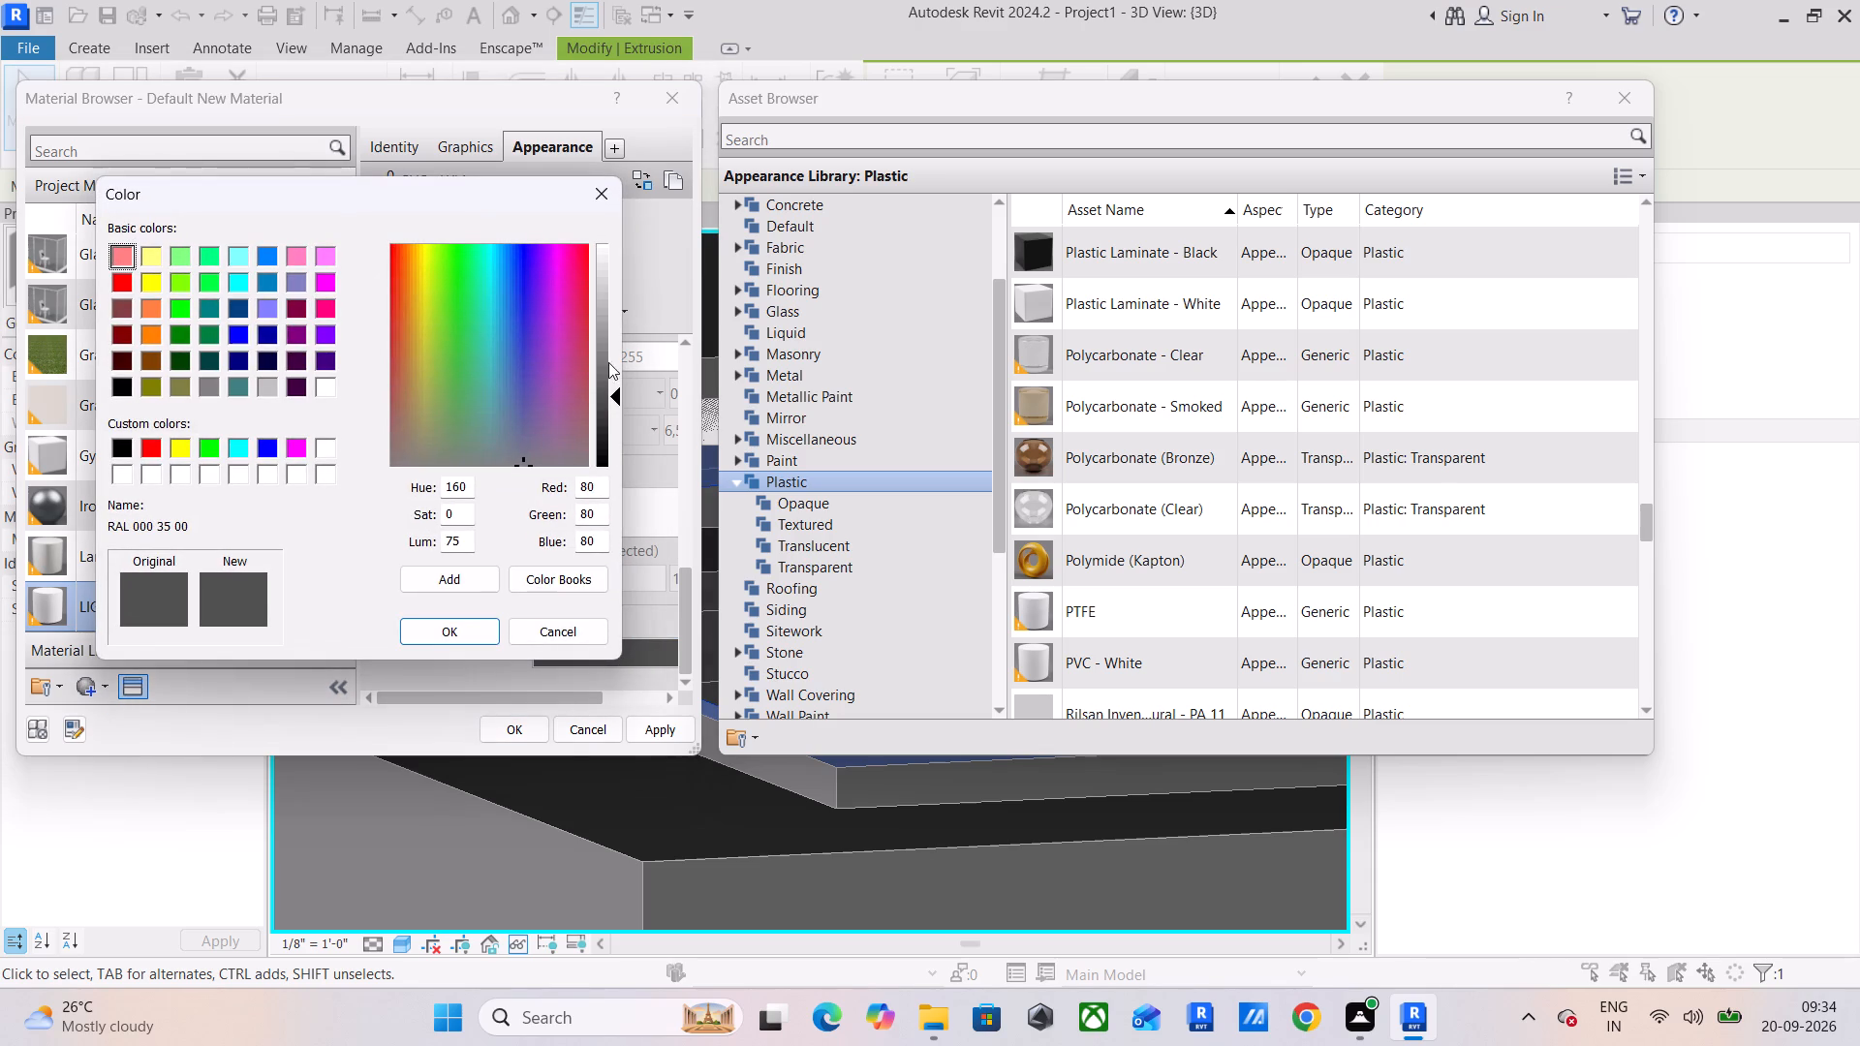
click(332, 385)
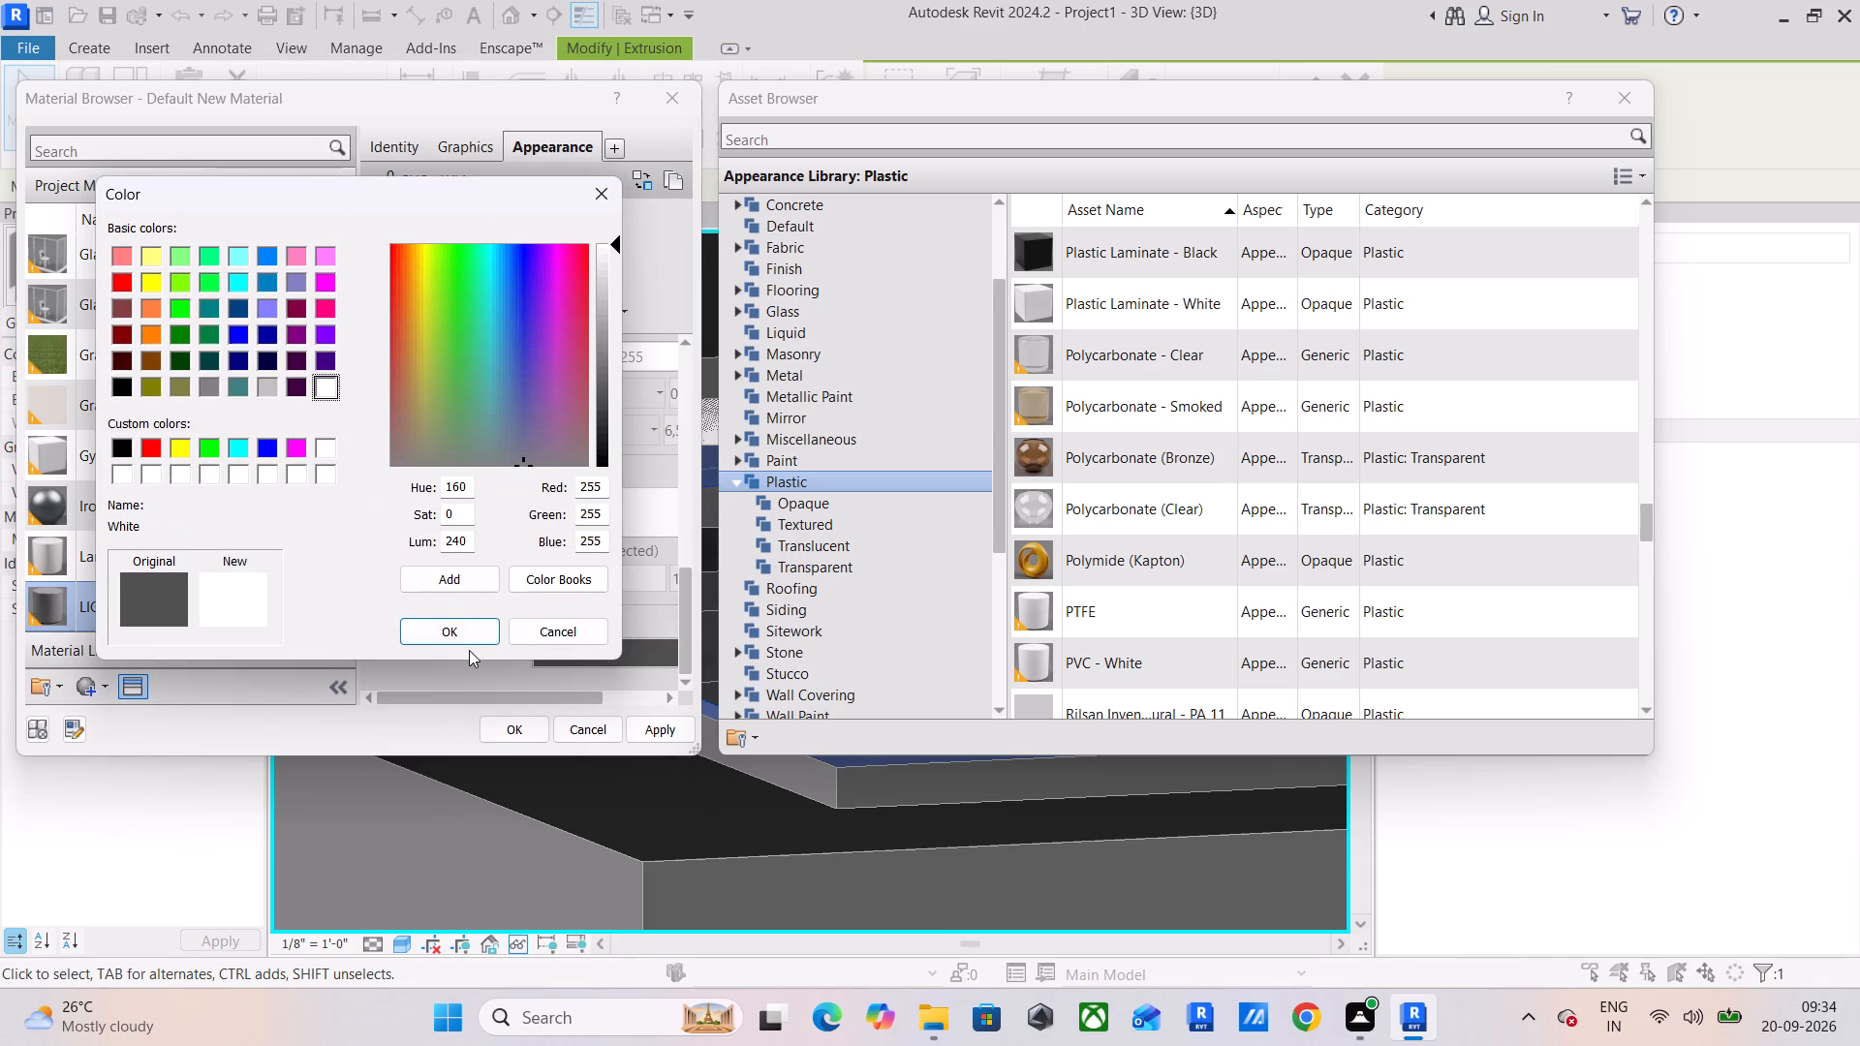
click(469, 619)
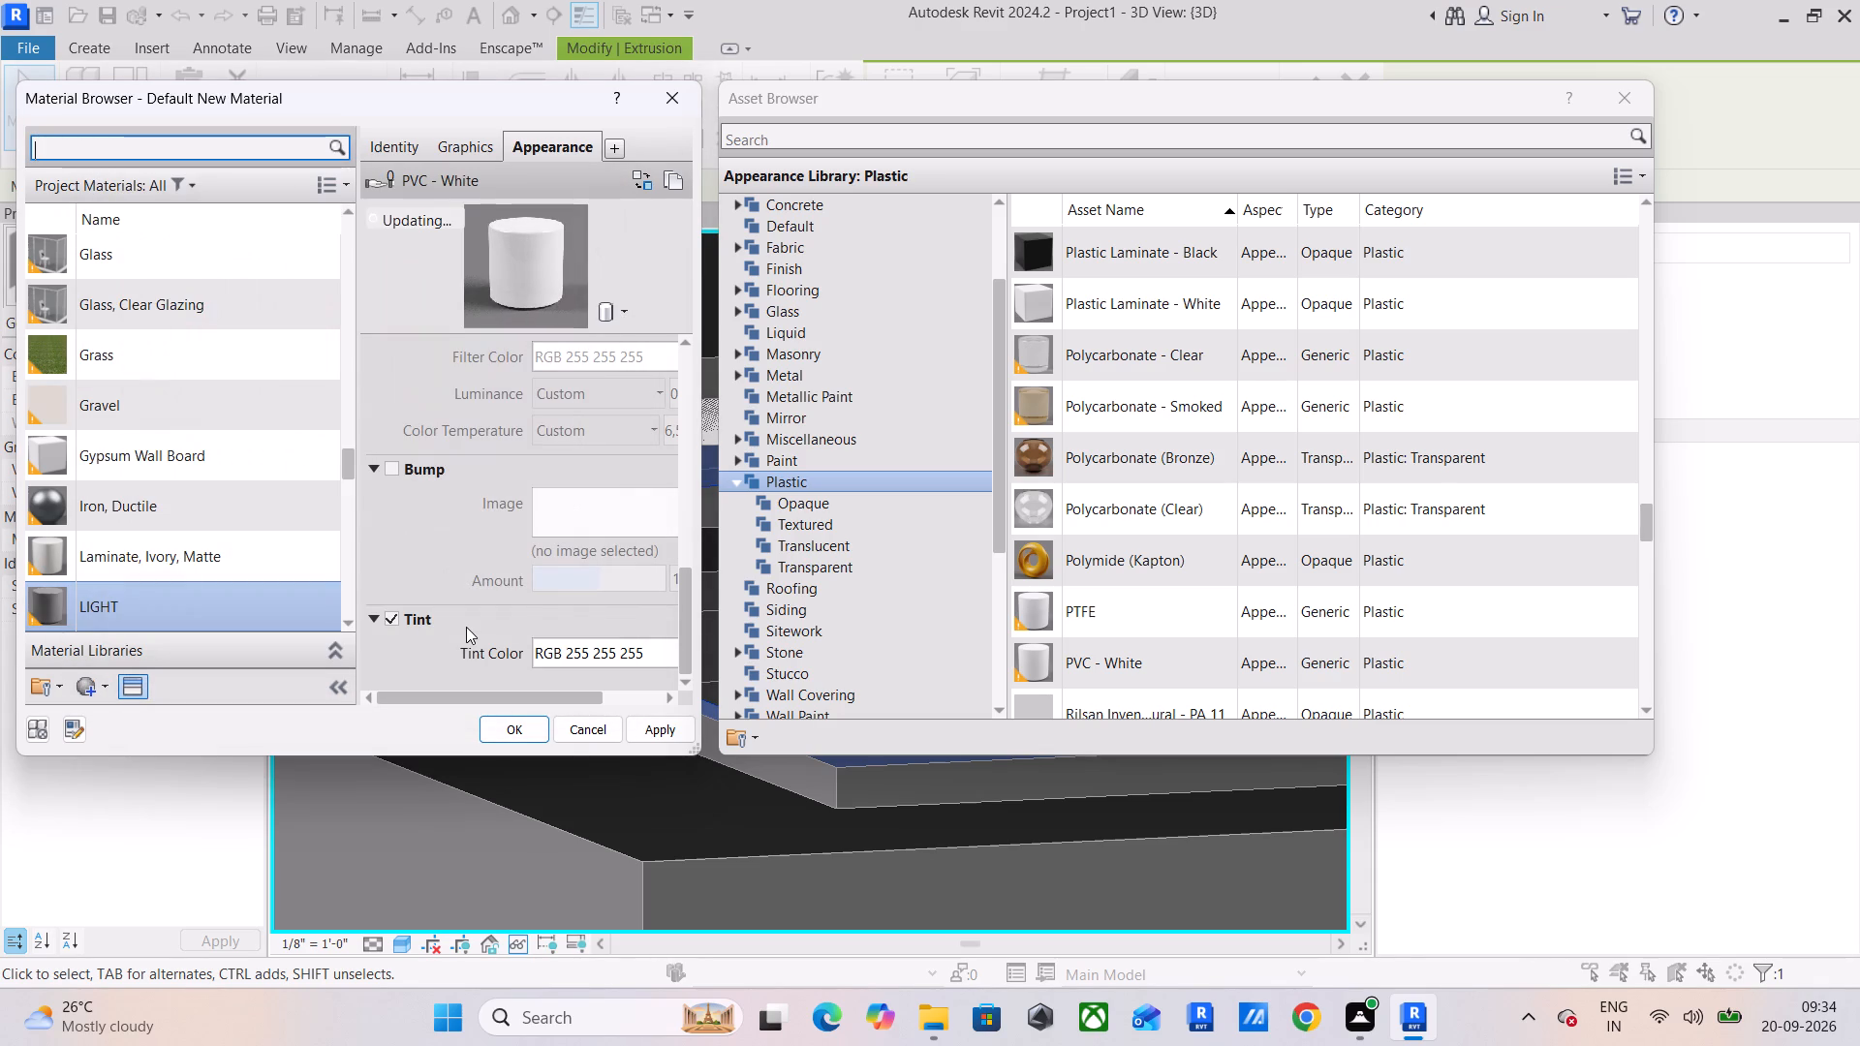
Assign the LIGHT material to the upper border's extrusion and finish the in-place model.
click(641, 730)
click(506, 730)
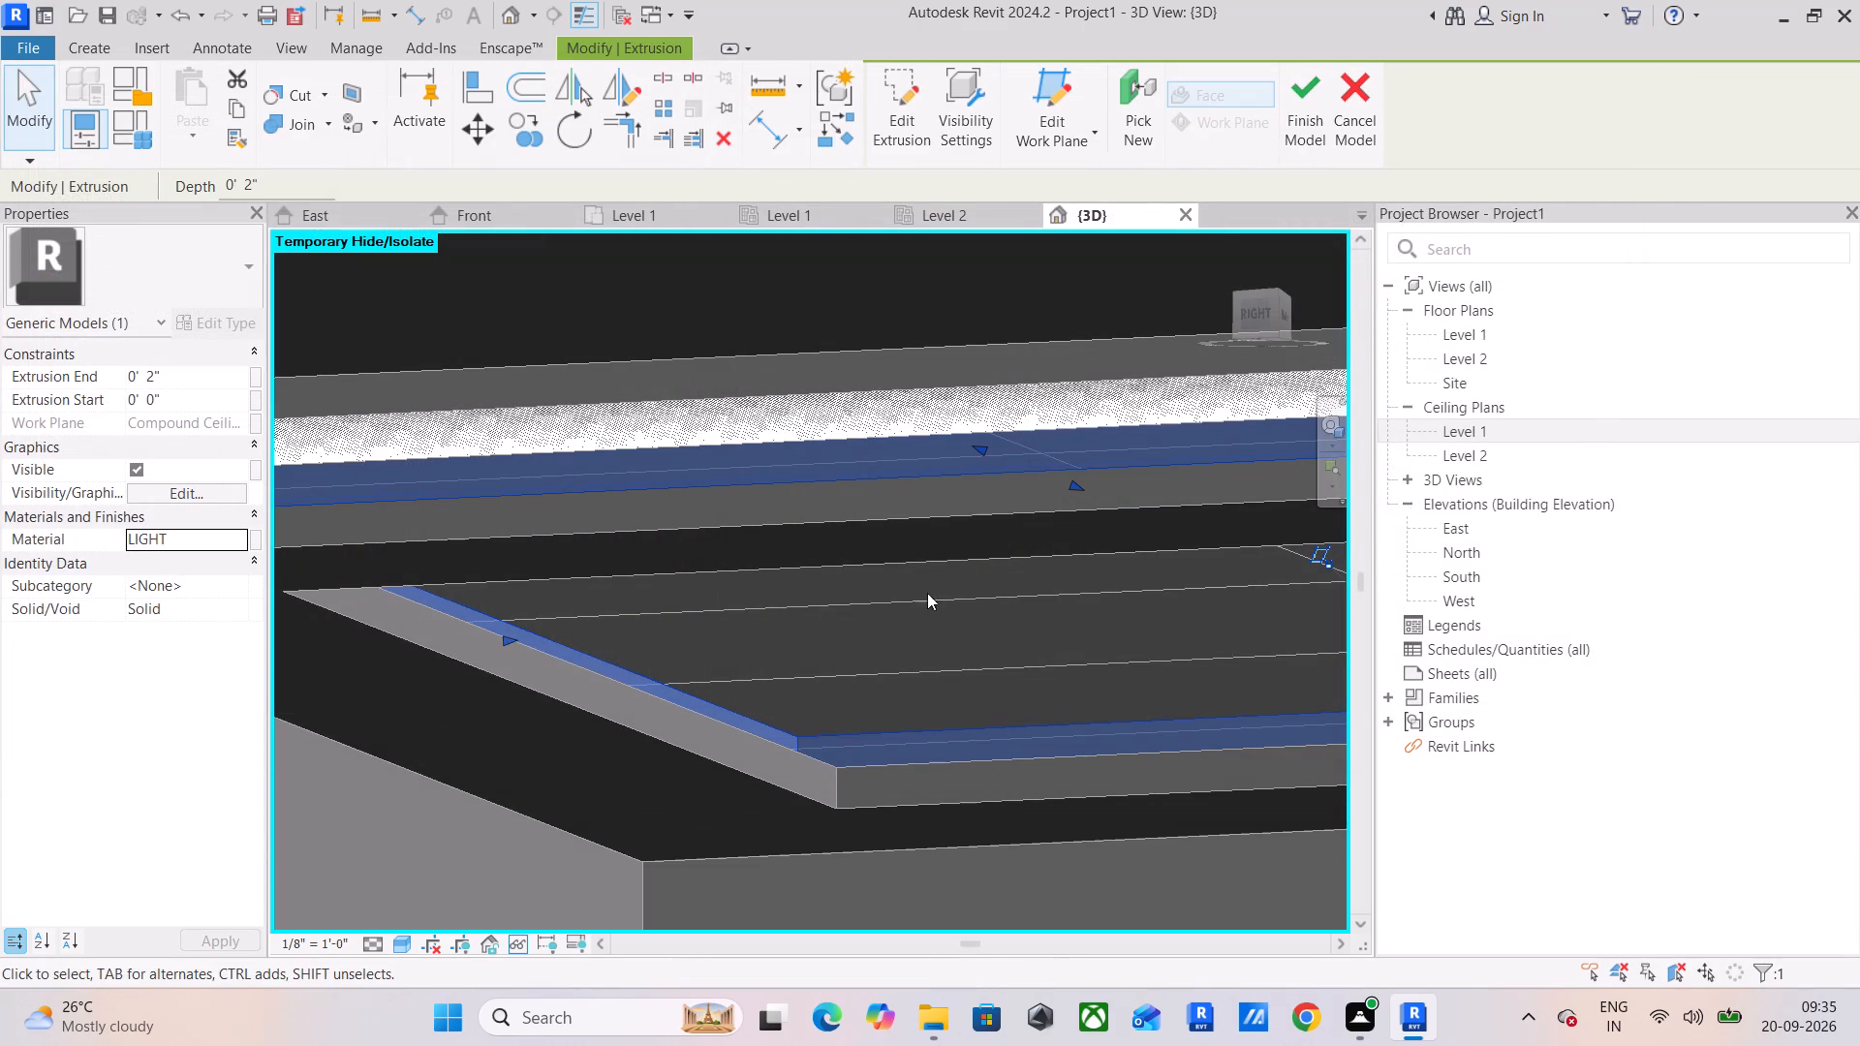
click(1300, 106)
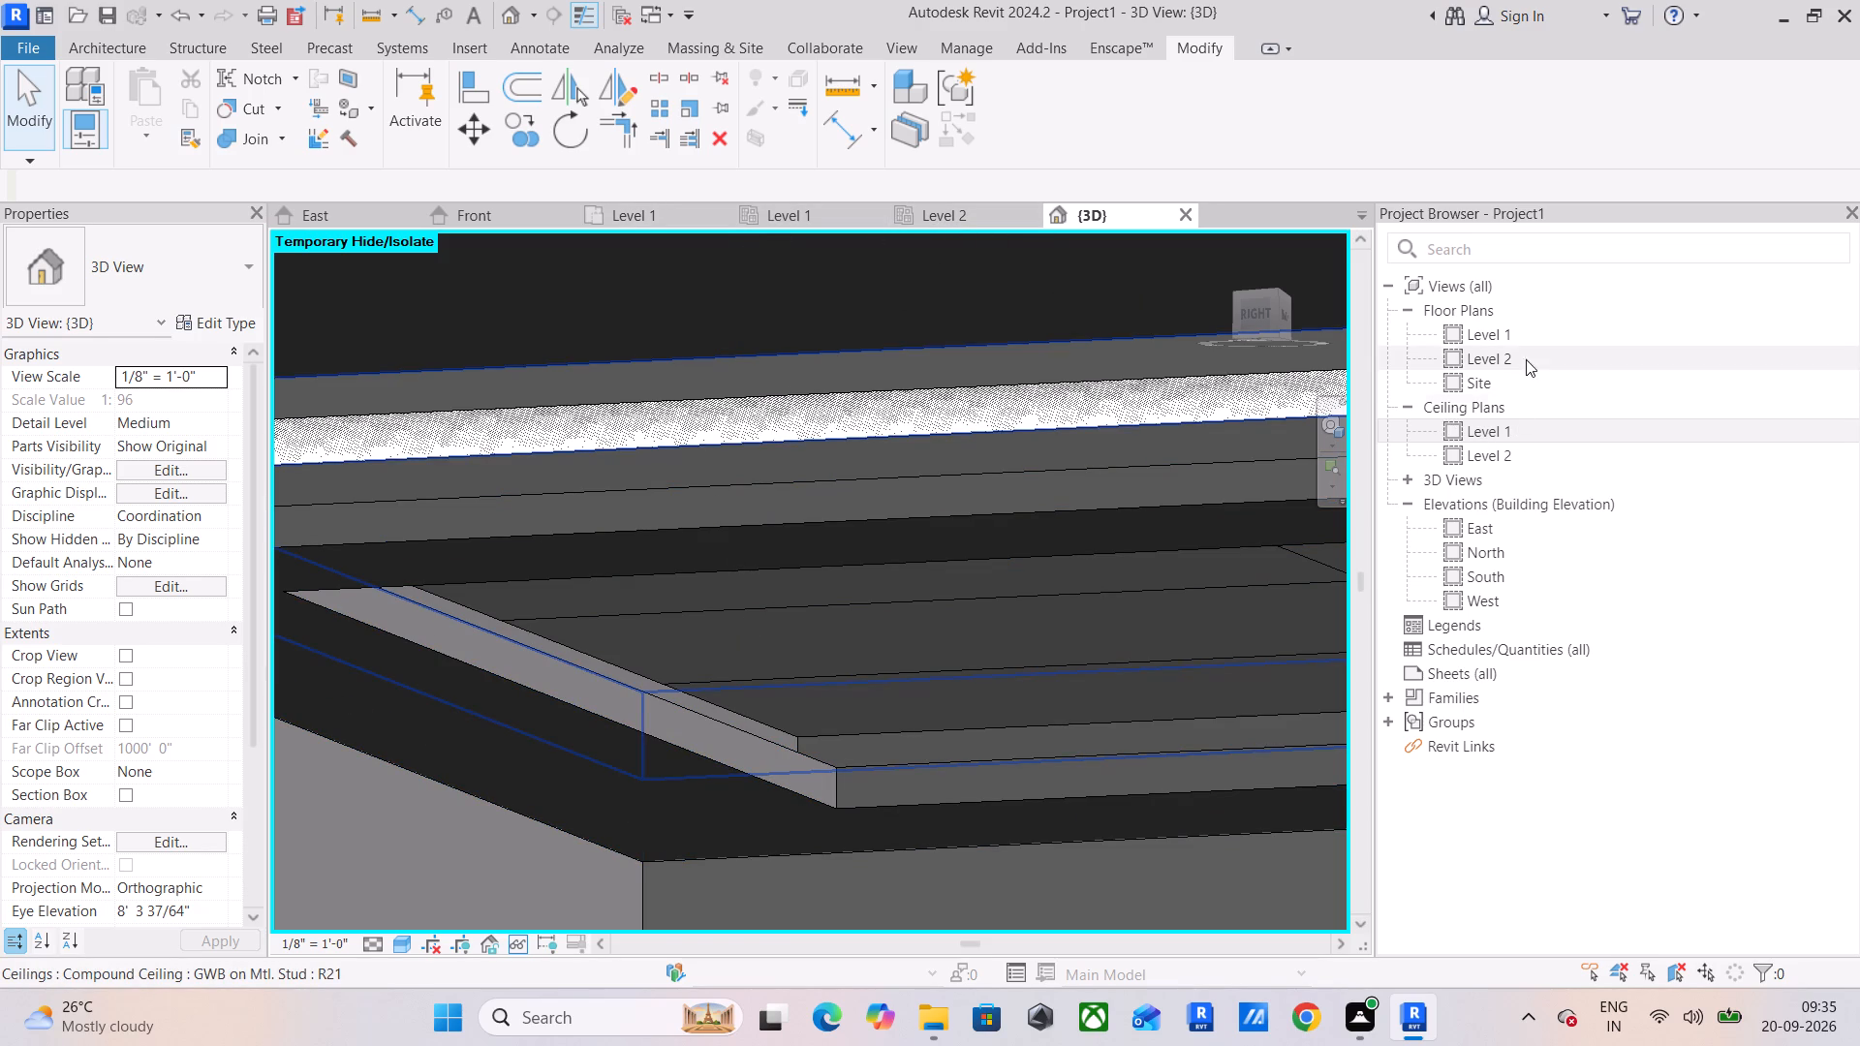
Open the Level 1 ceiling plan, select the lower in-place border, and set the view's visual style to Wireframe.
double_click(1515, 427)
scroll(644, 477, up, 4)
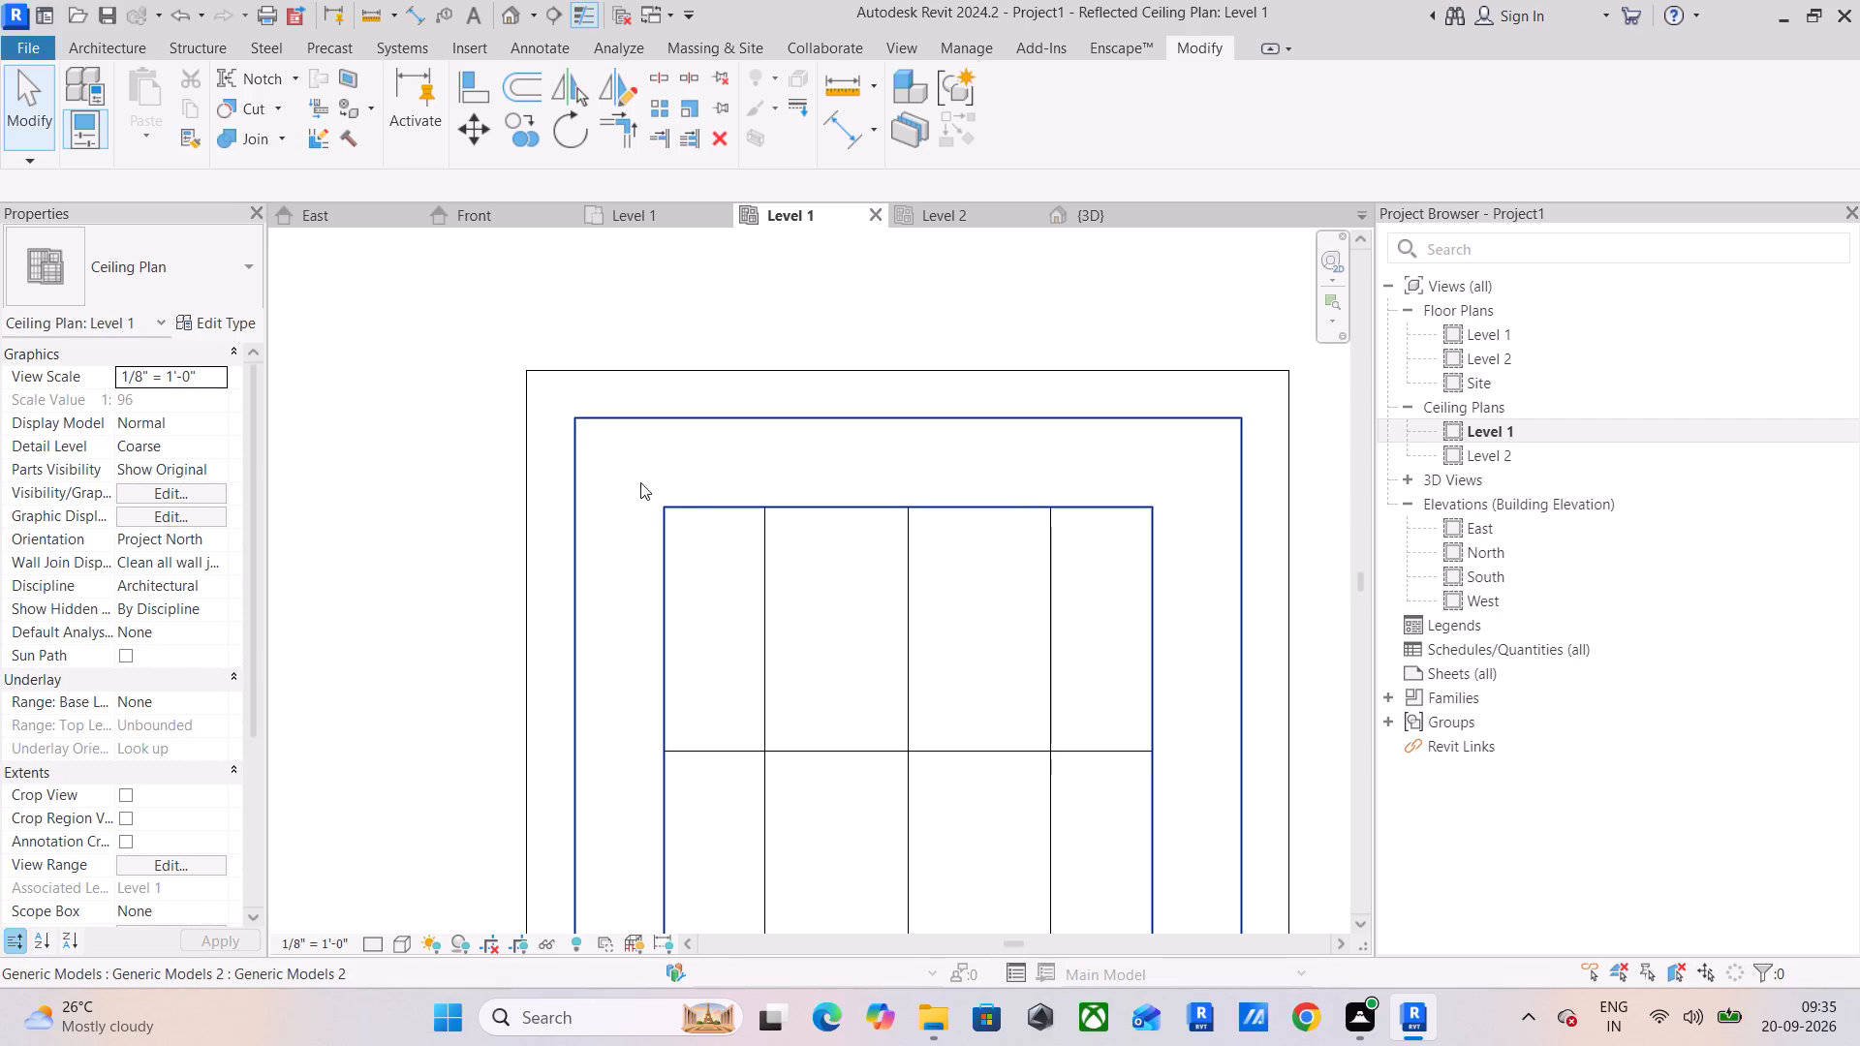
click(700, 505)
scroll(619, 499, up, 8)
click(413, 941)
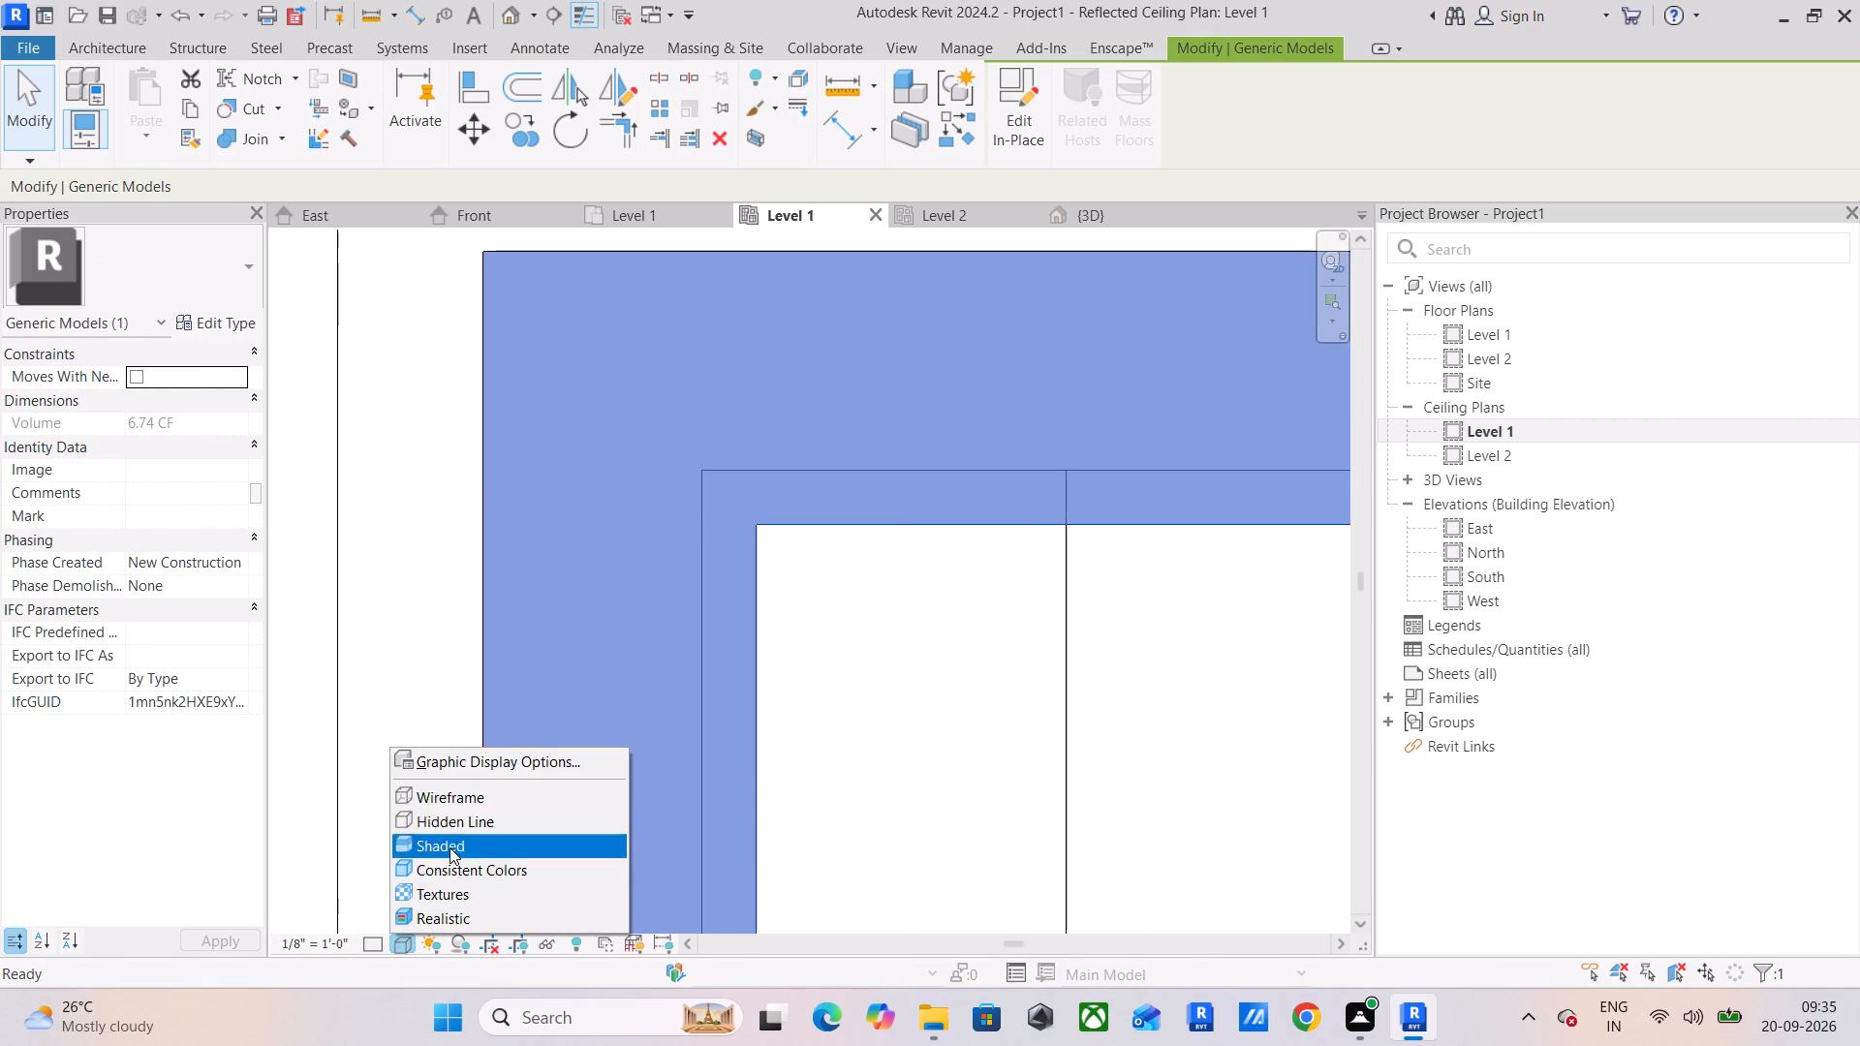
click(458, 794)
scroll(852, 693, down, 5)
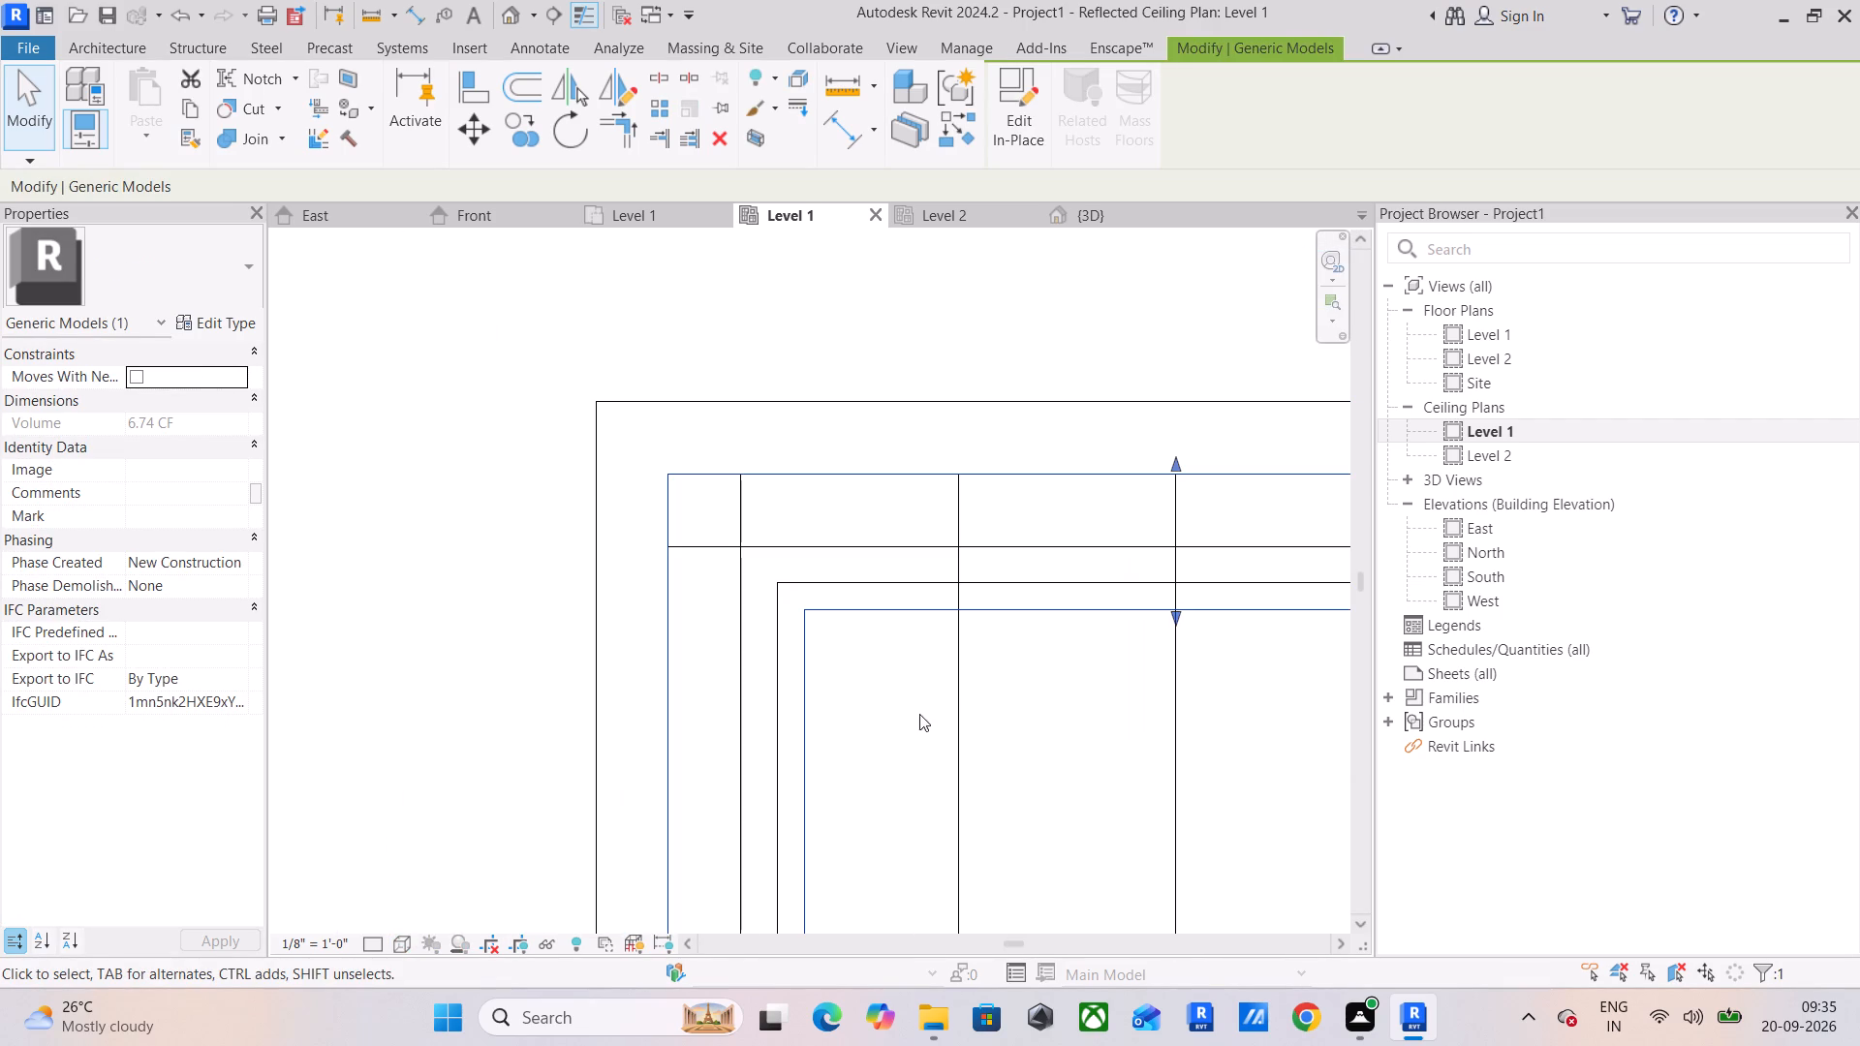
middle_drag(919, 714, 837, 622)
scroll(837, 622, down, 3)
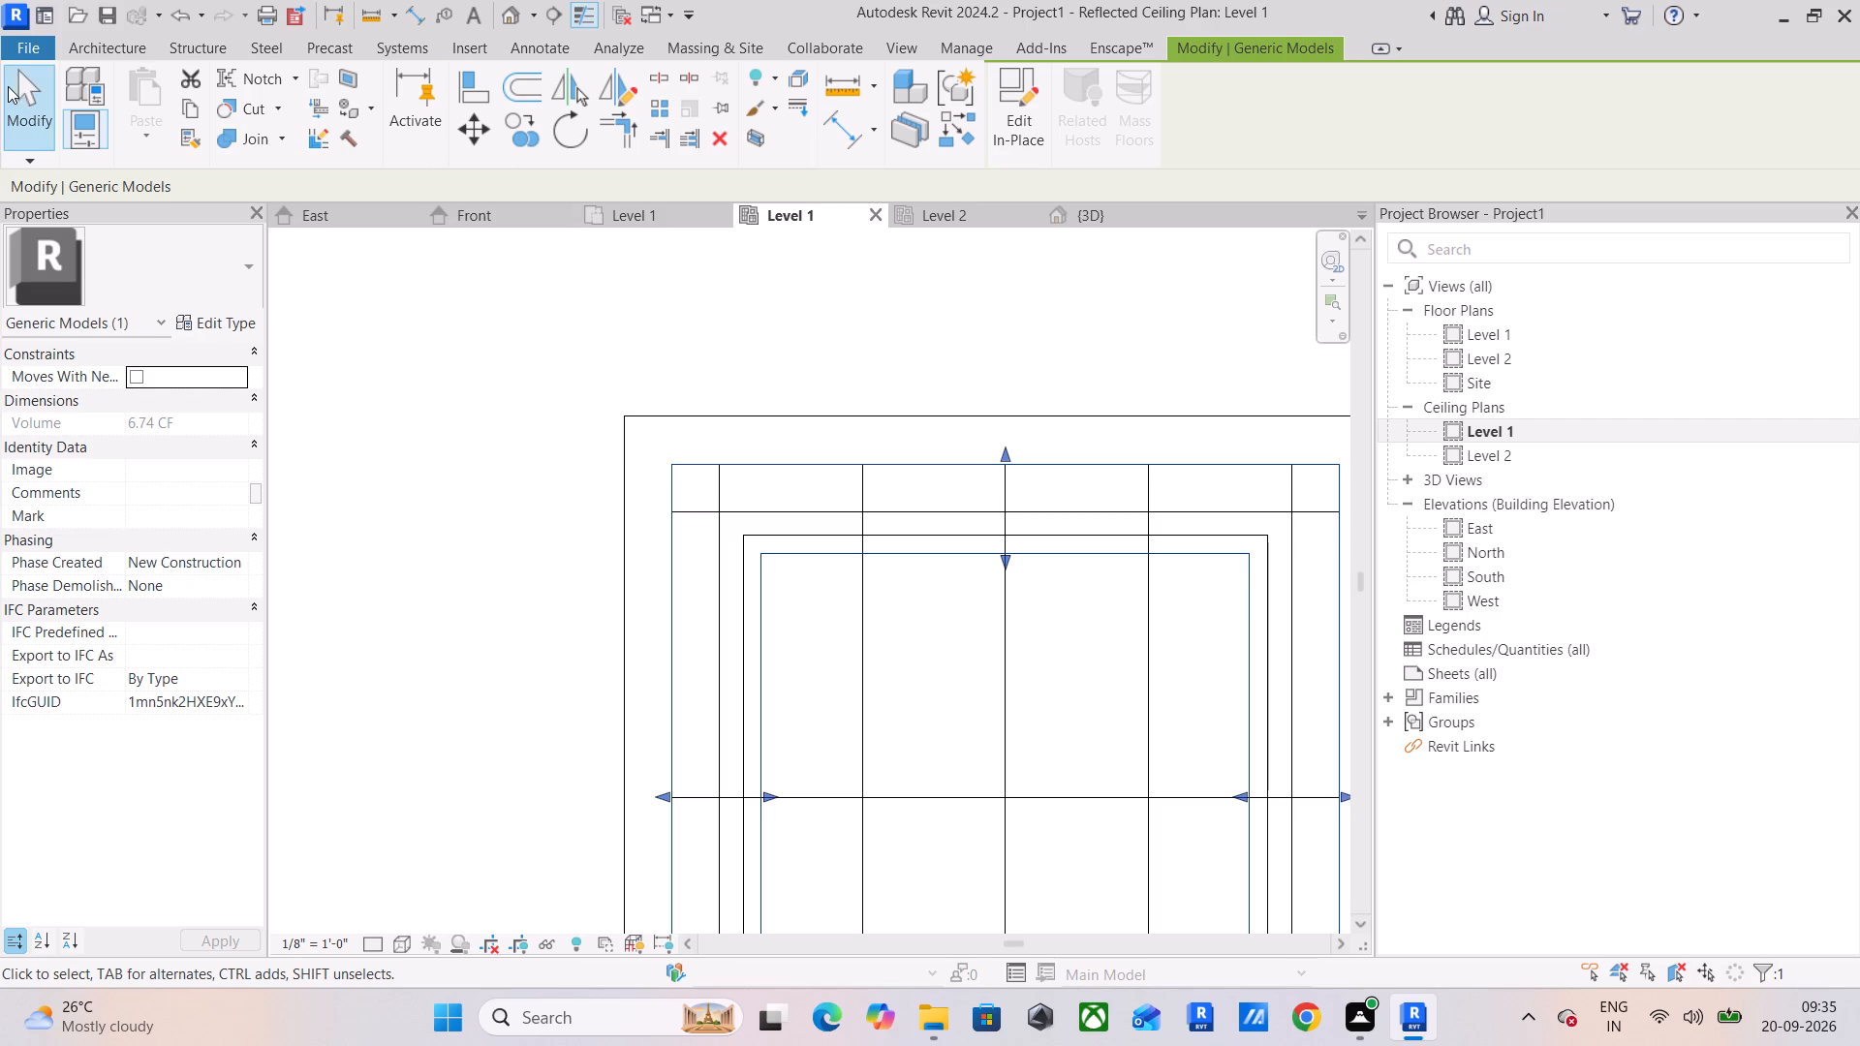
Start a new family and browse to the English-Imperial folder of the family templates.
click(21, 48)
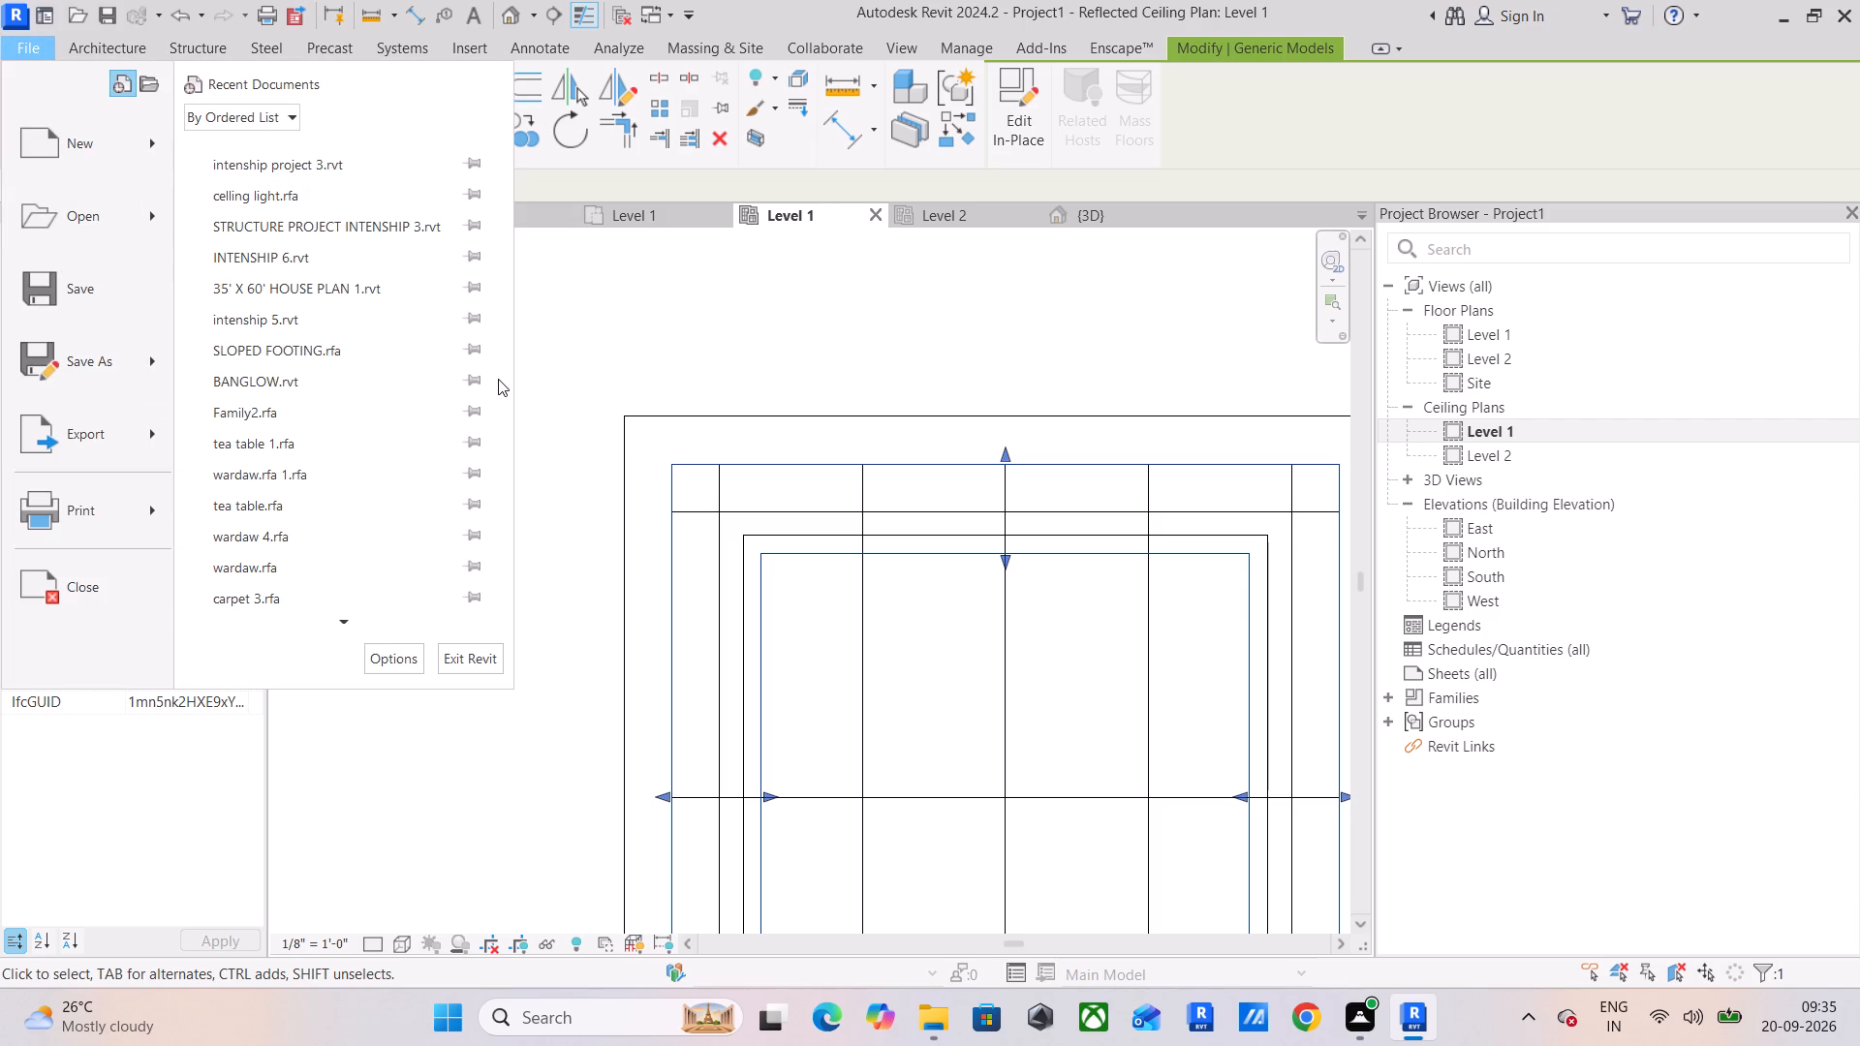
click(148, 148)
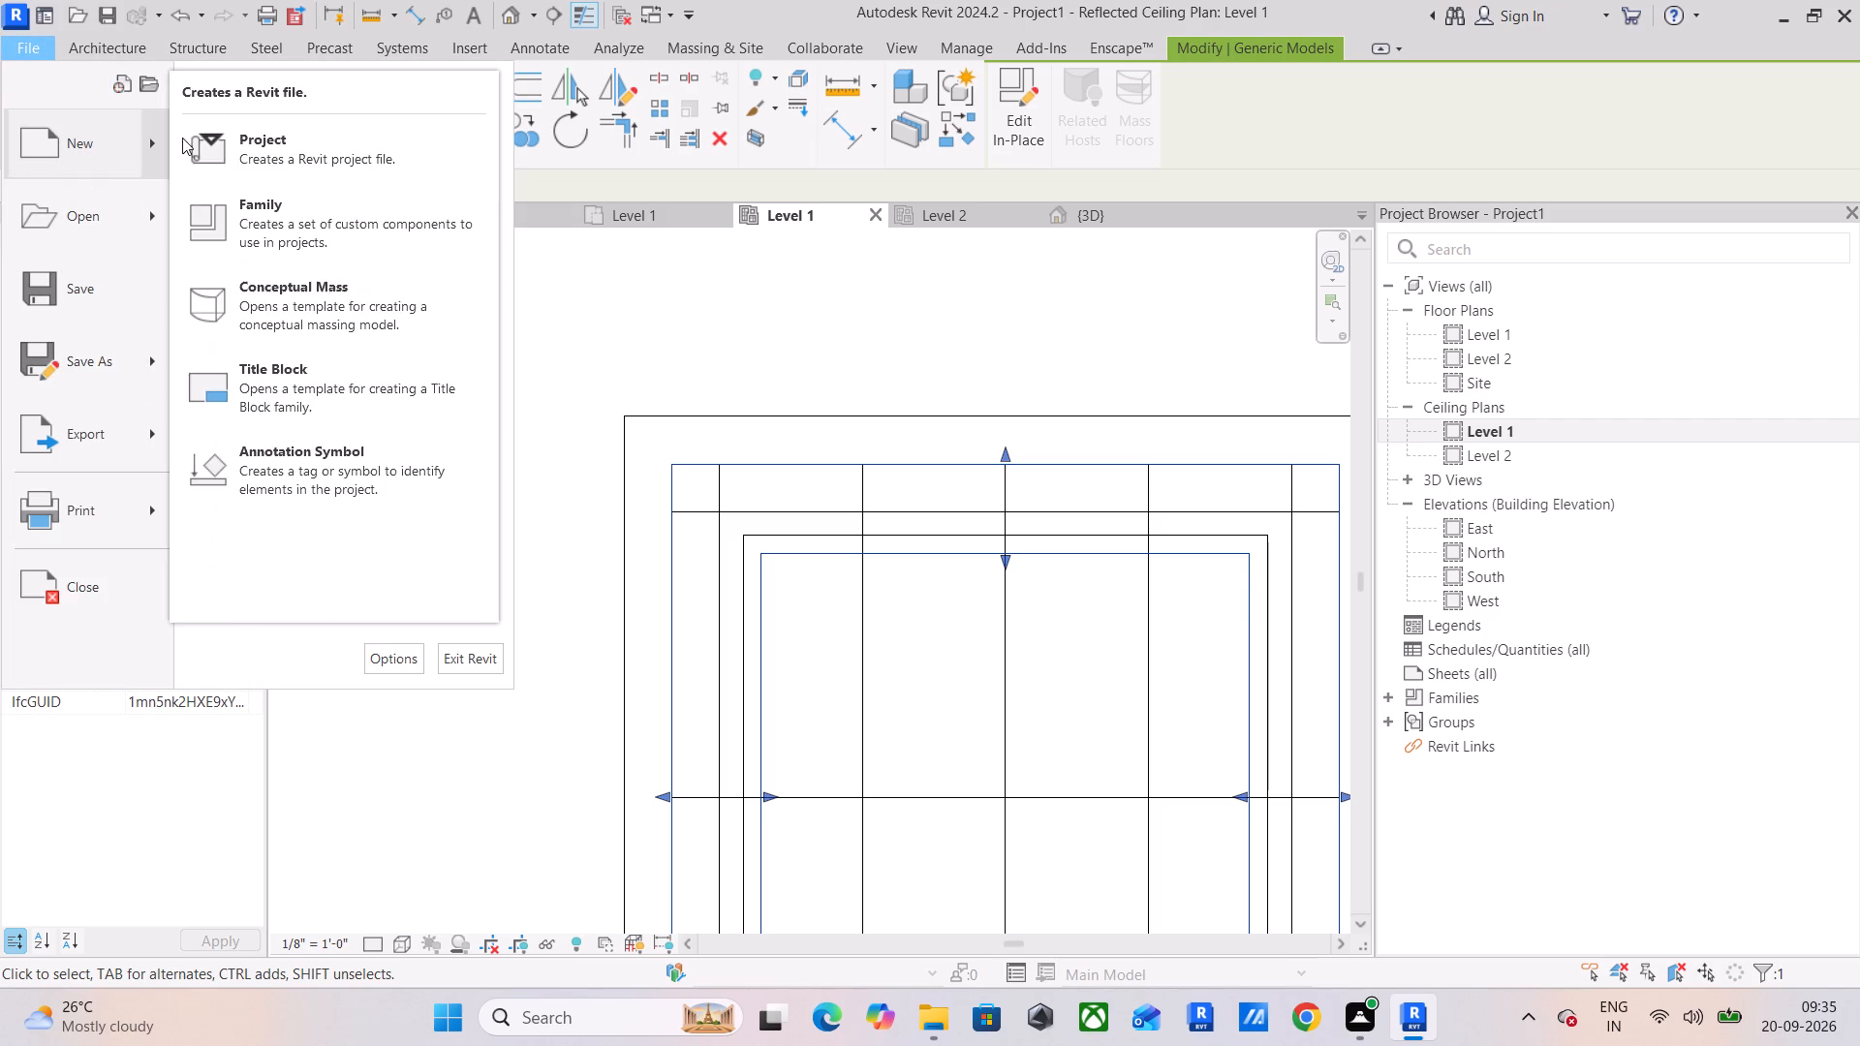
click(216, 194)
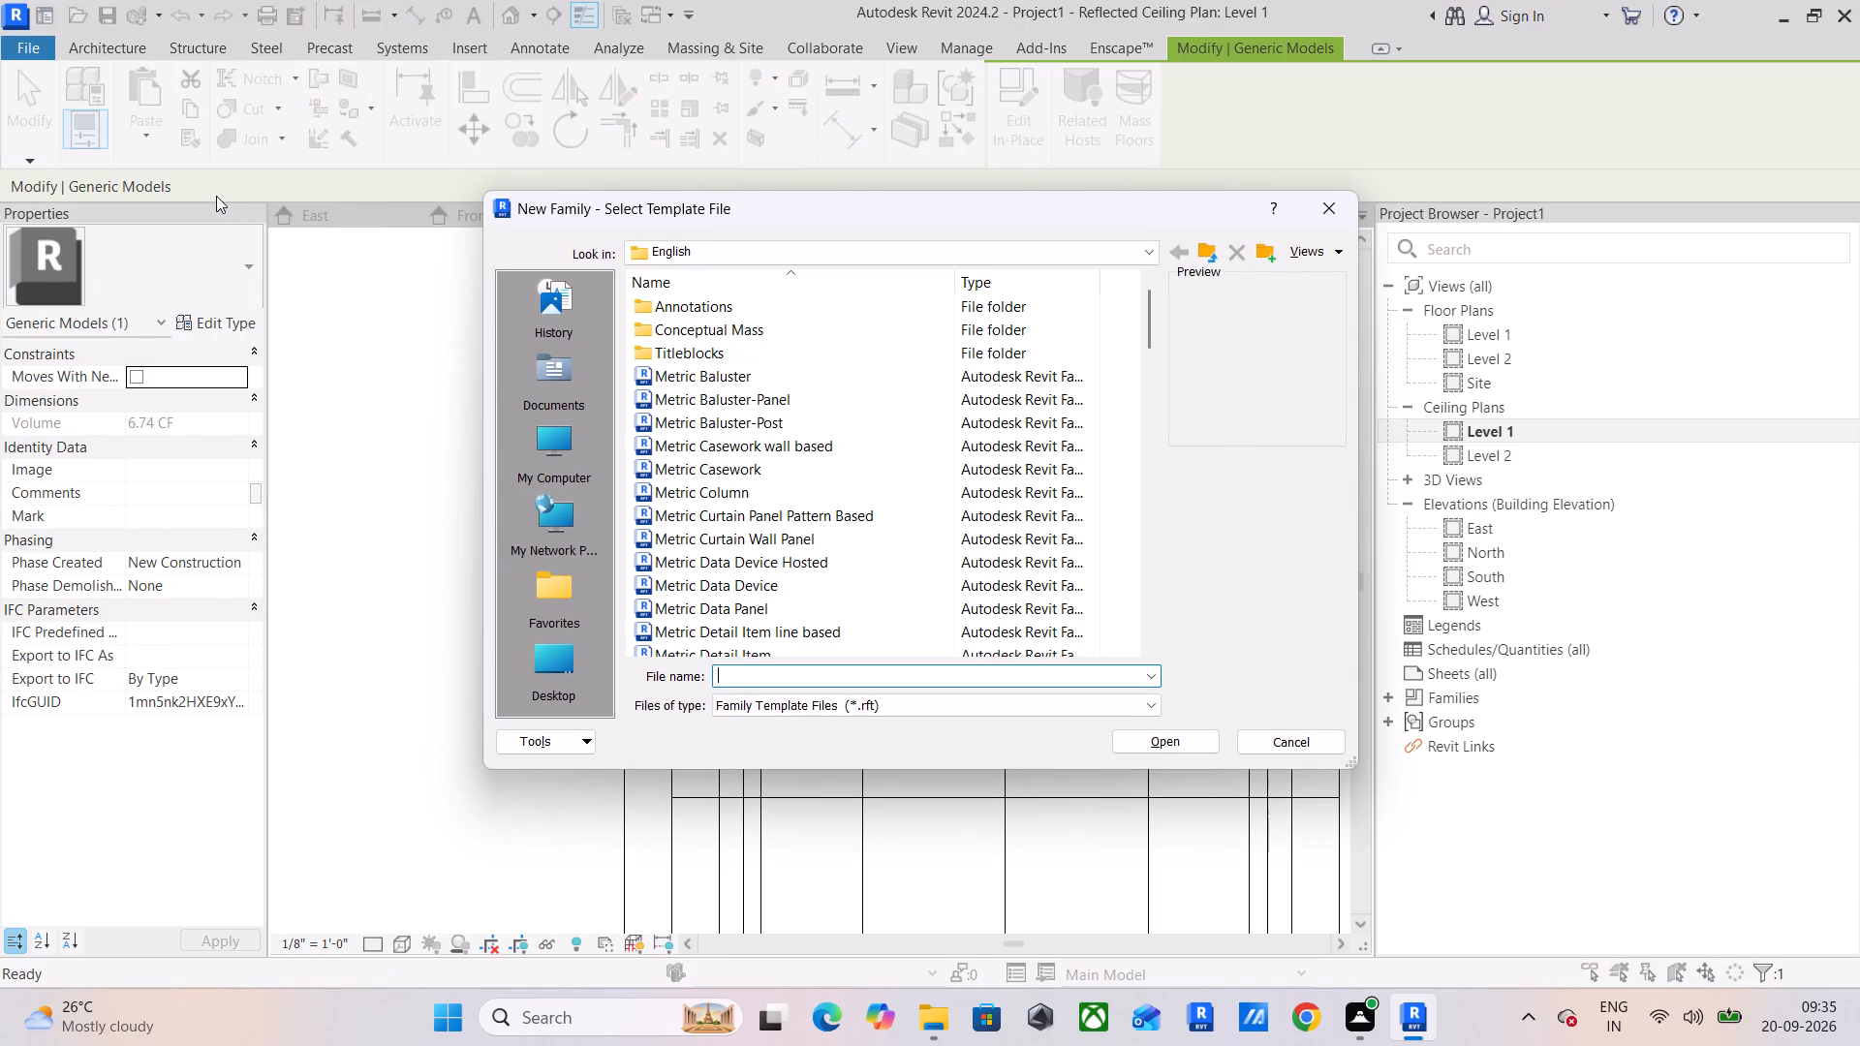
click(846, 244)
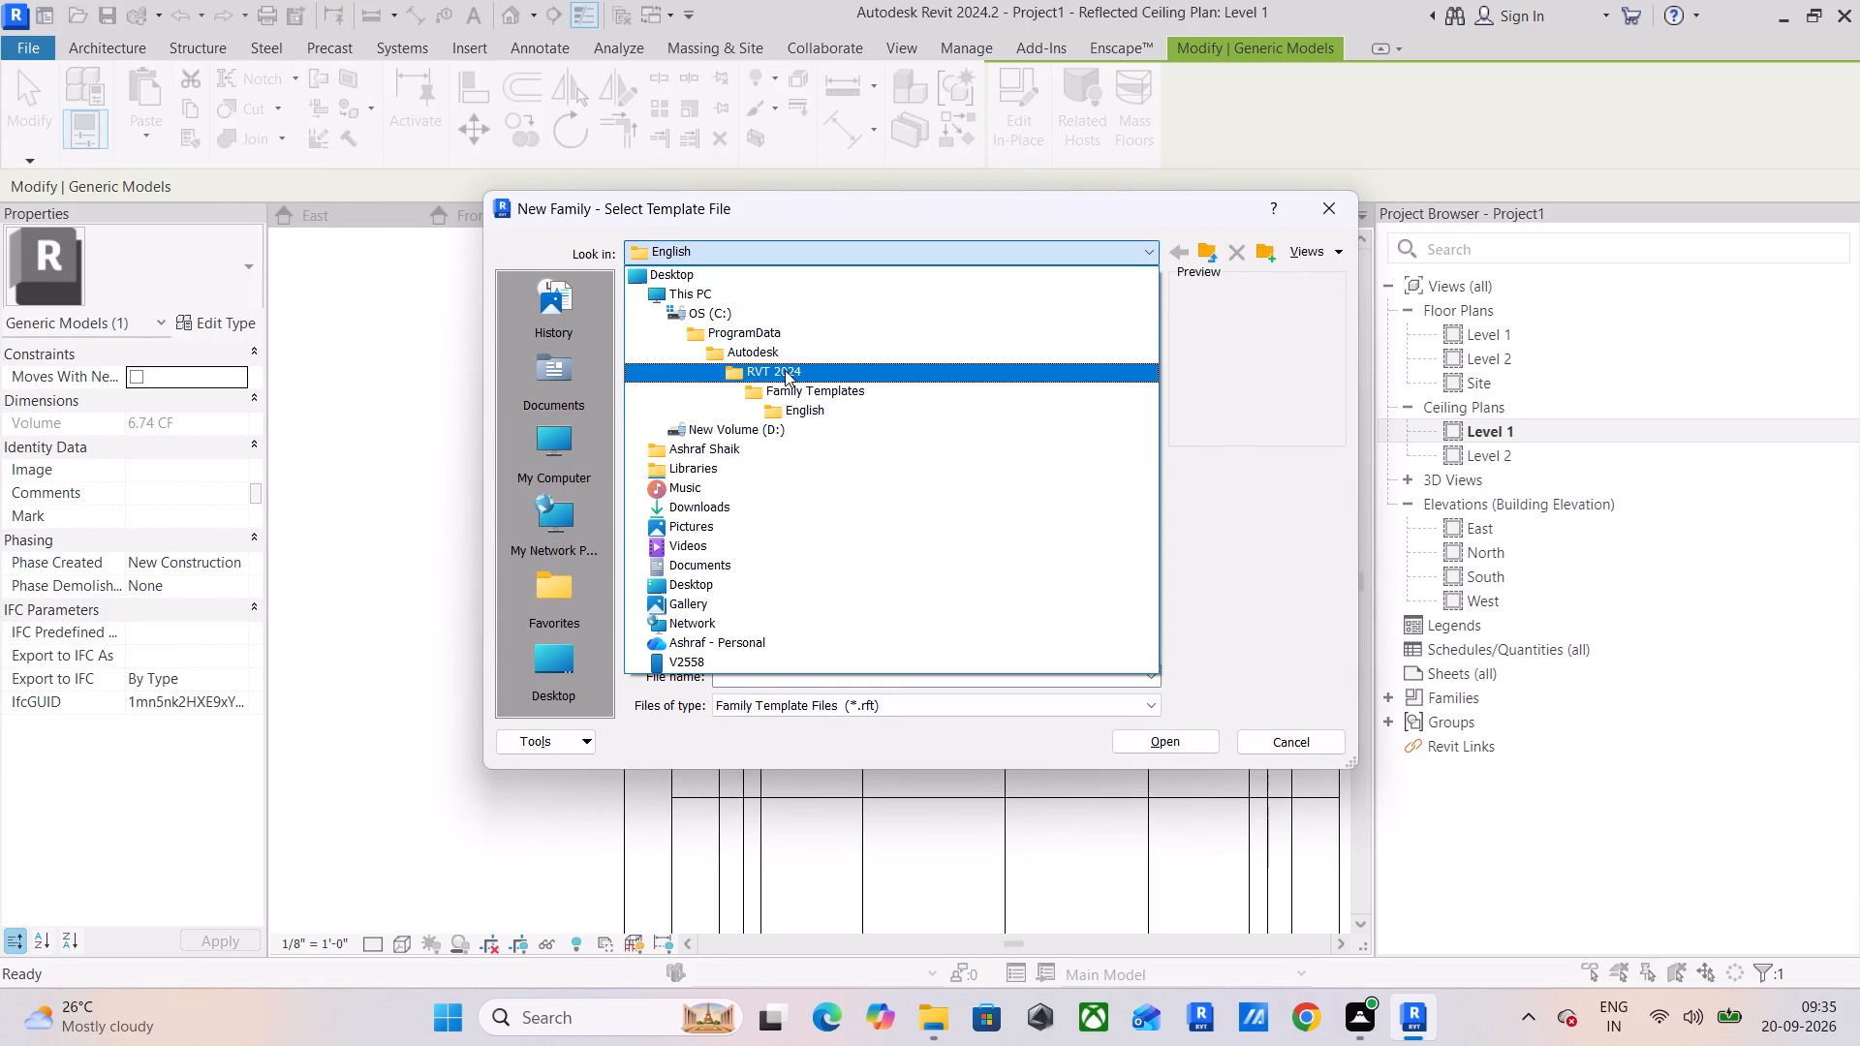
click(790, 382)
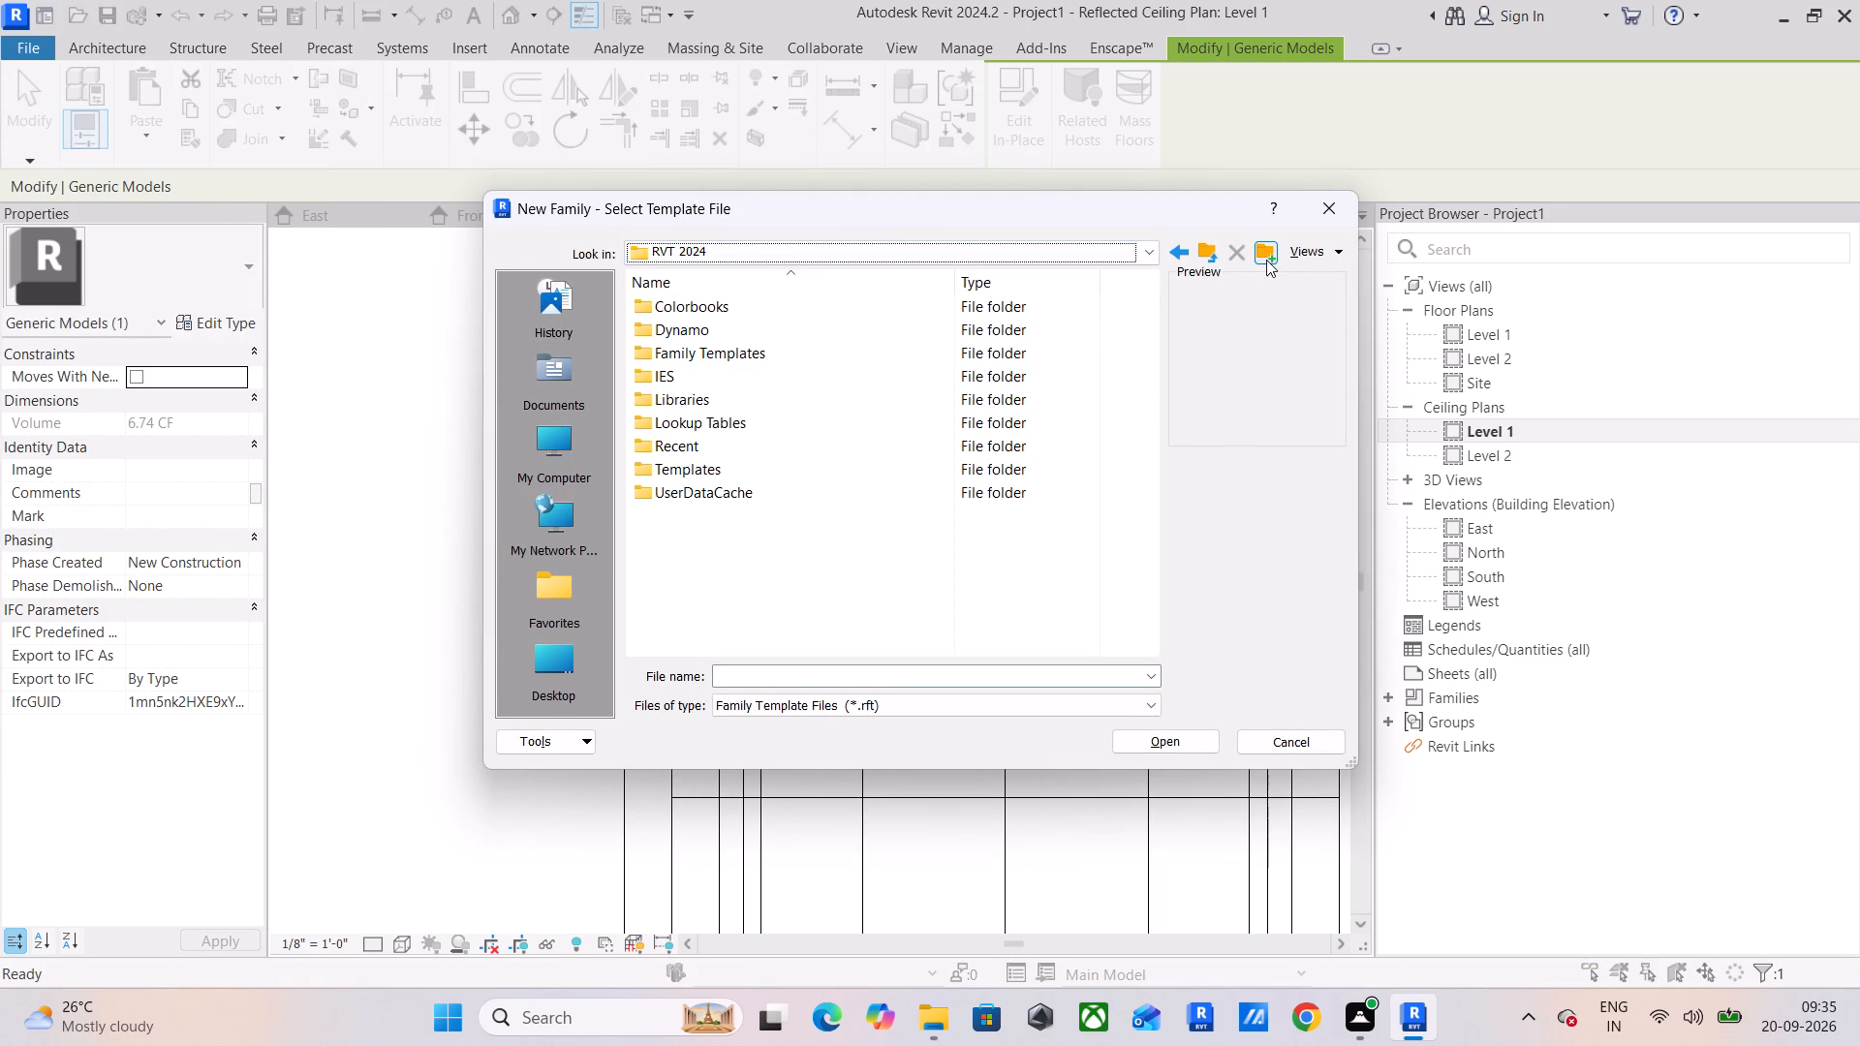
click(1206, 251)
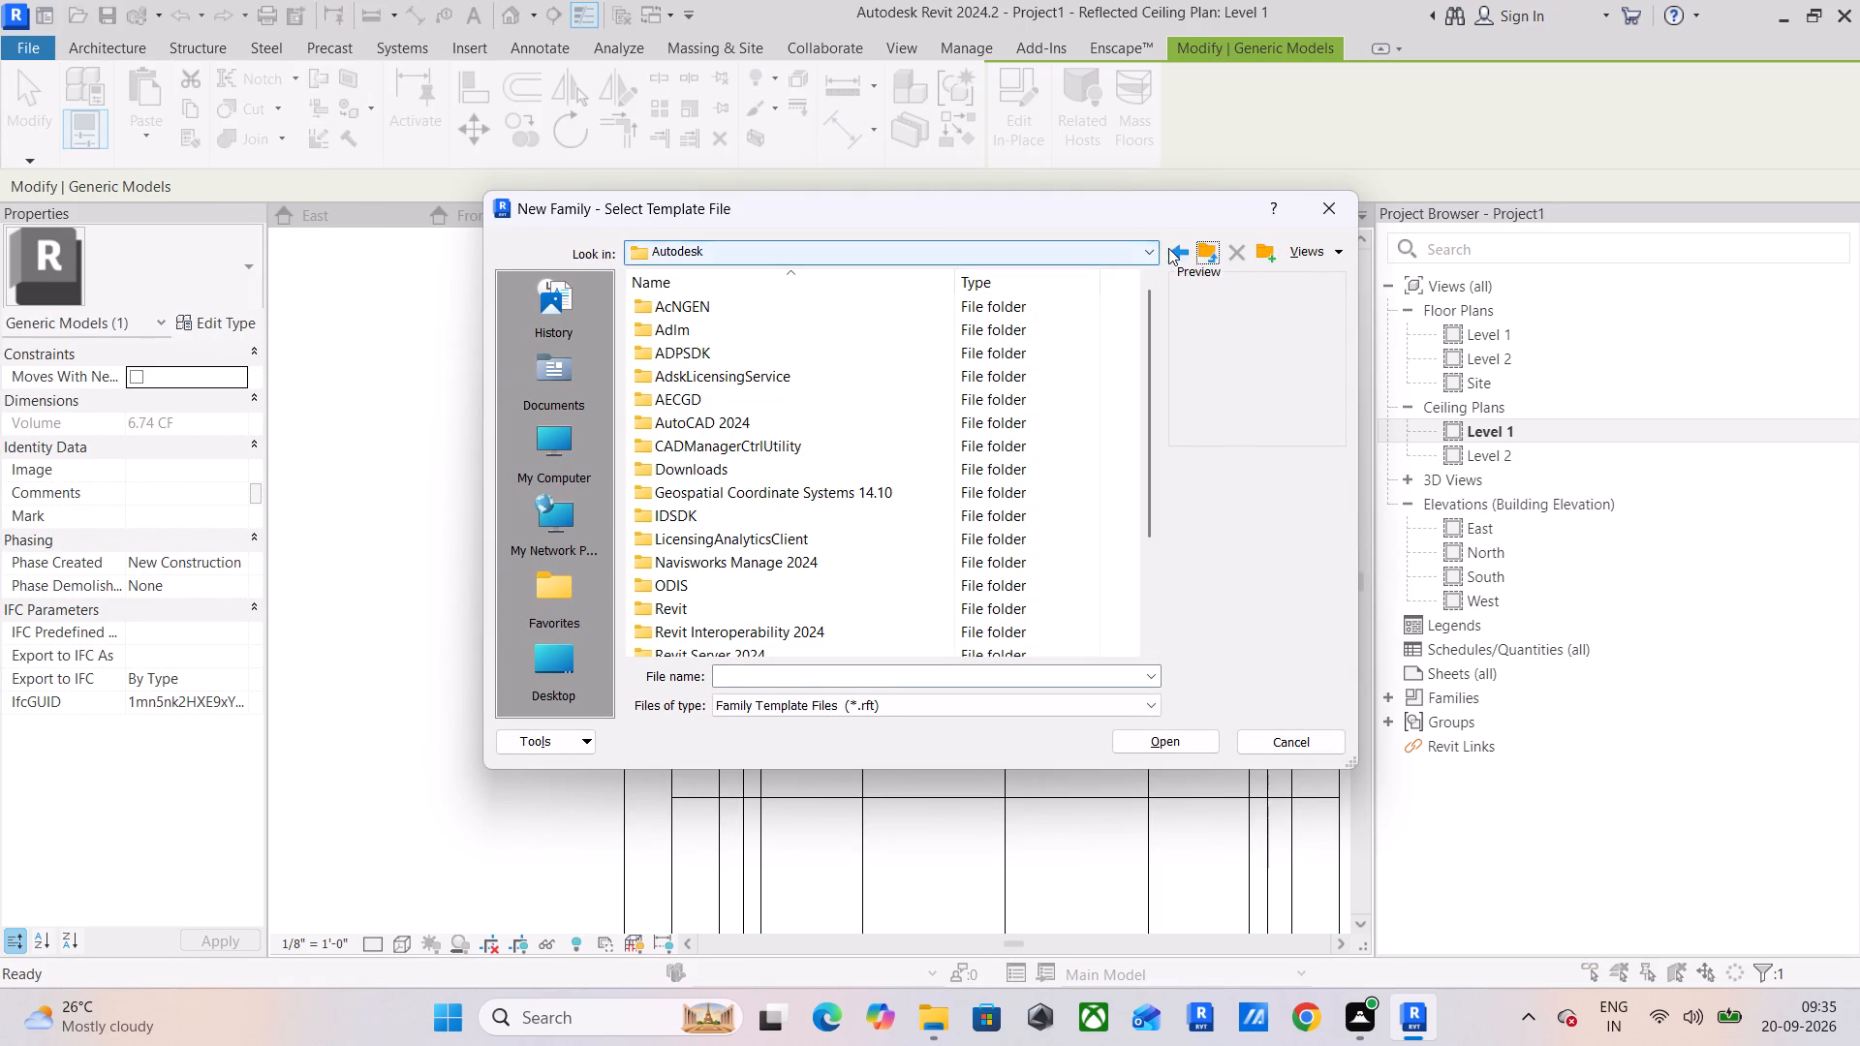
click(1168, 248)
click(1169, 248)
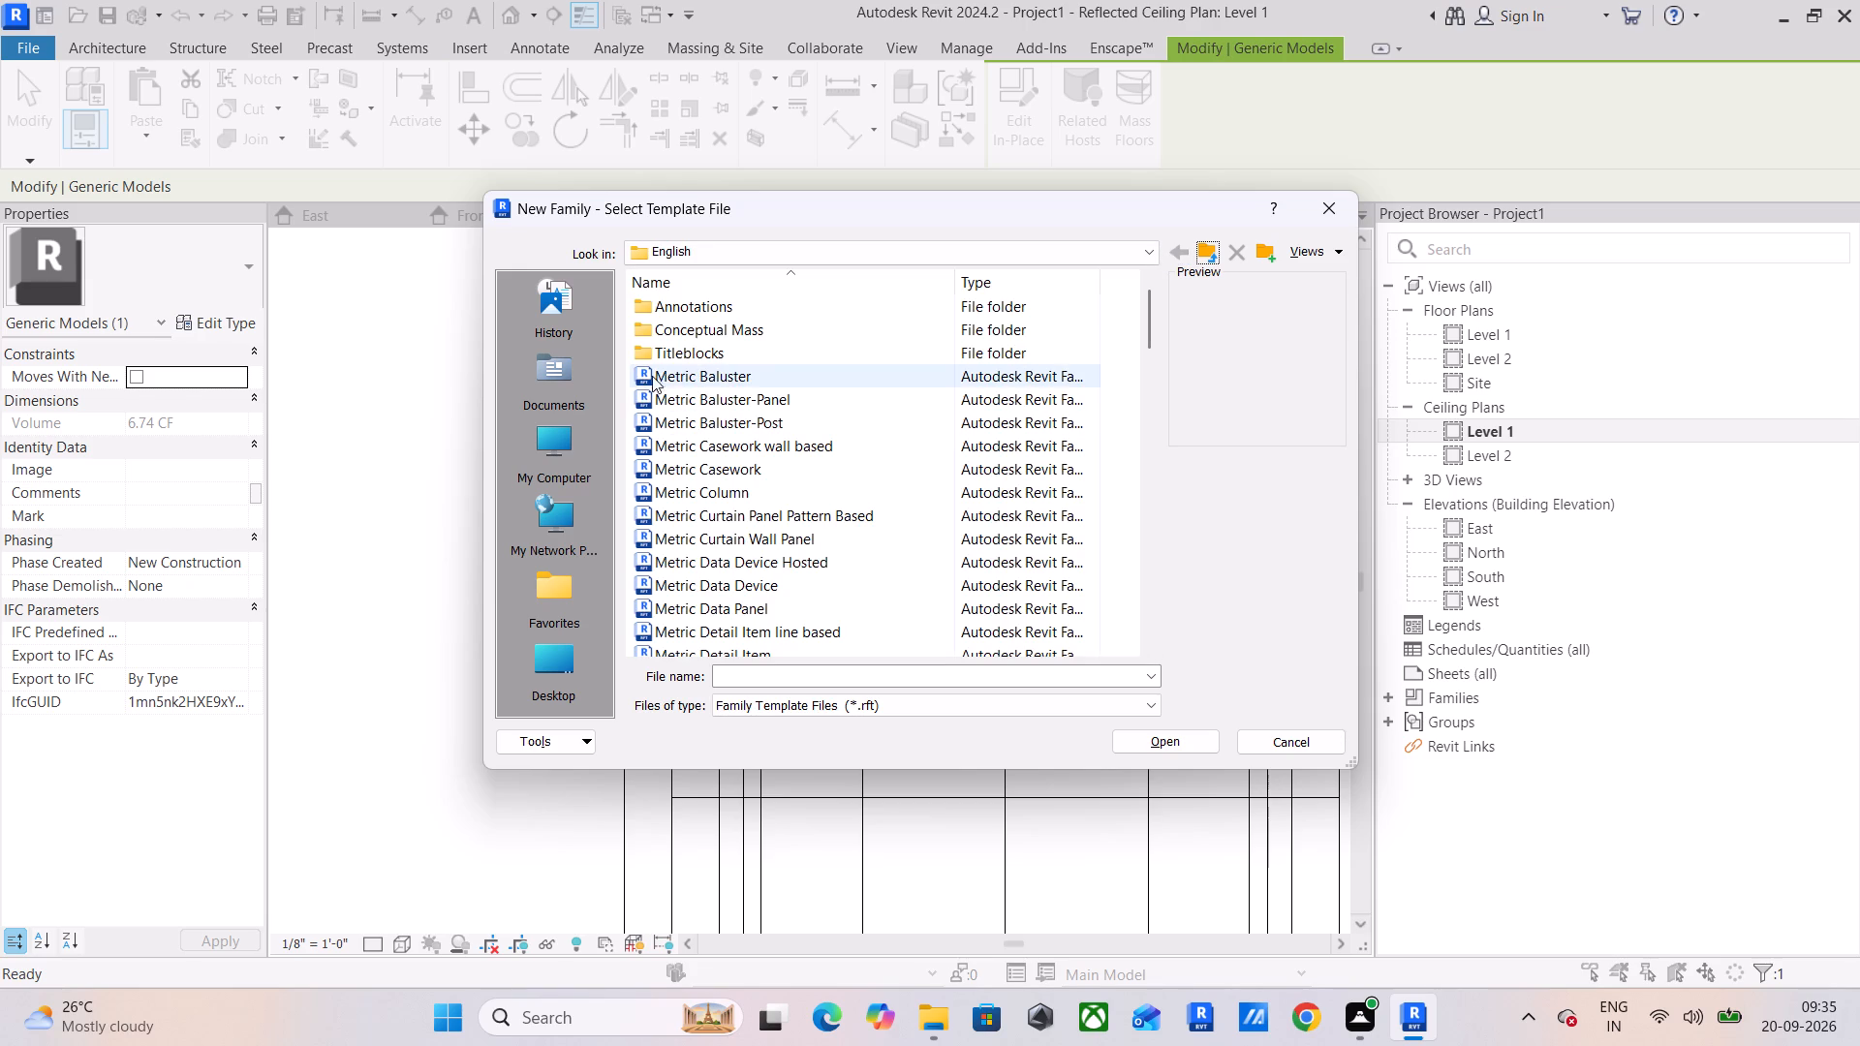
click(727, 249)
click(818, 398)
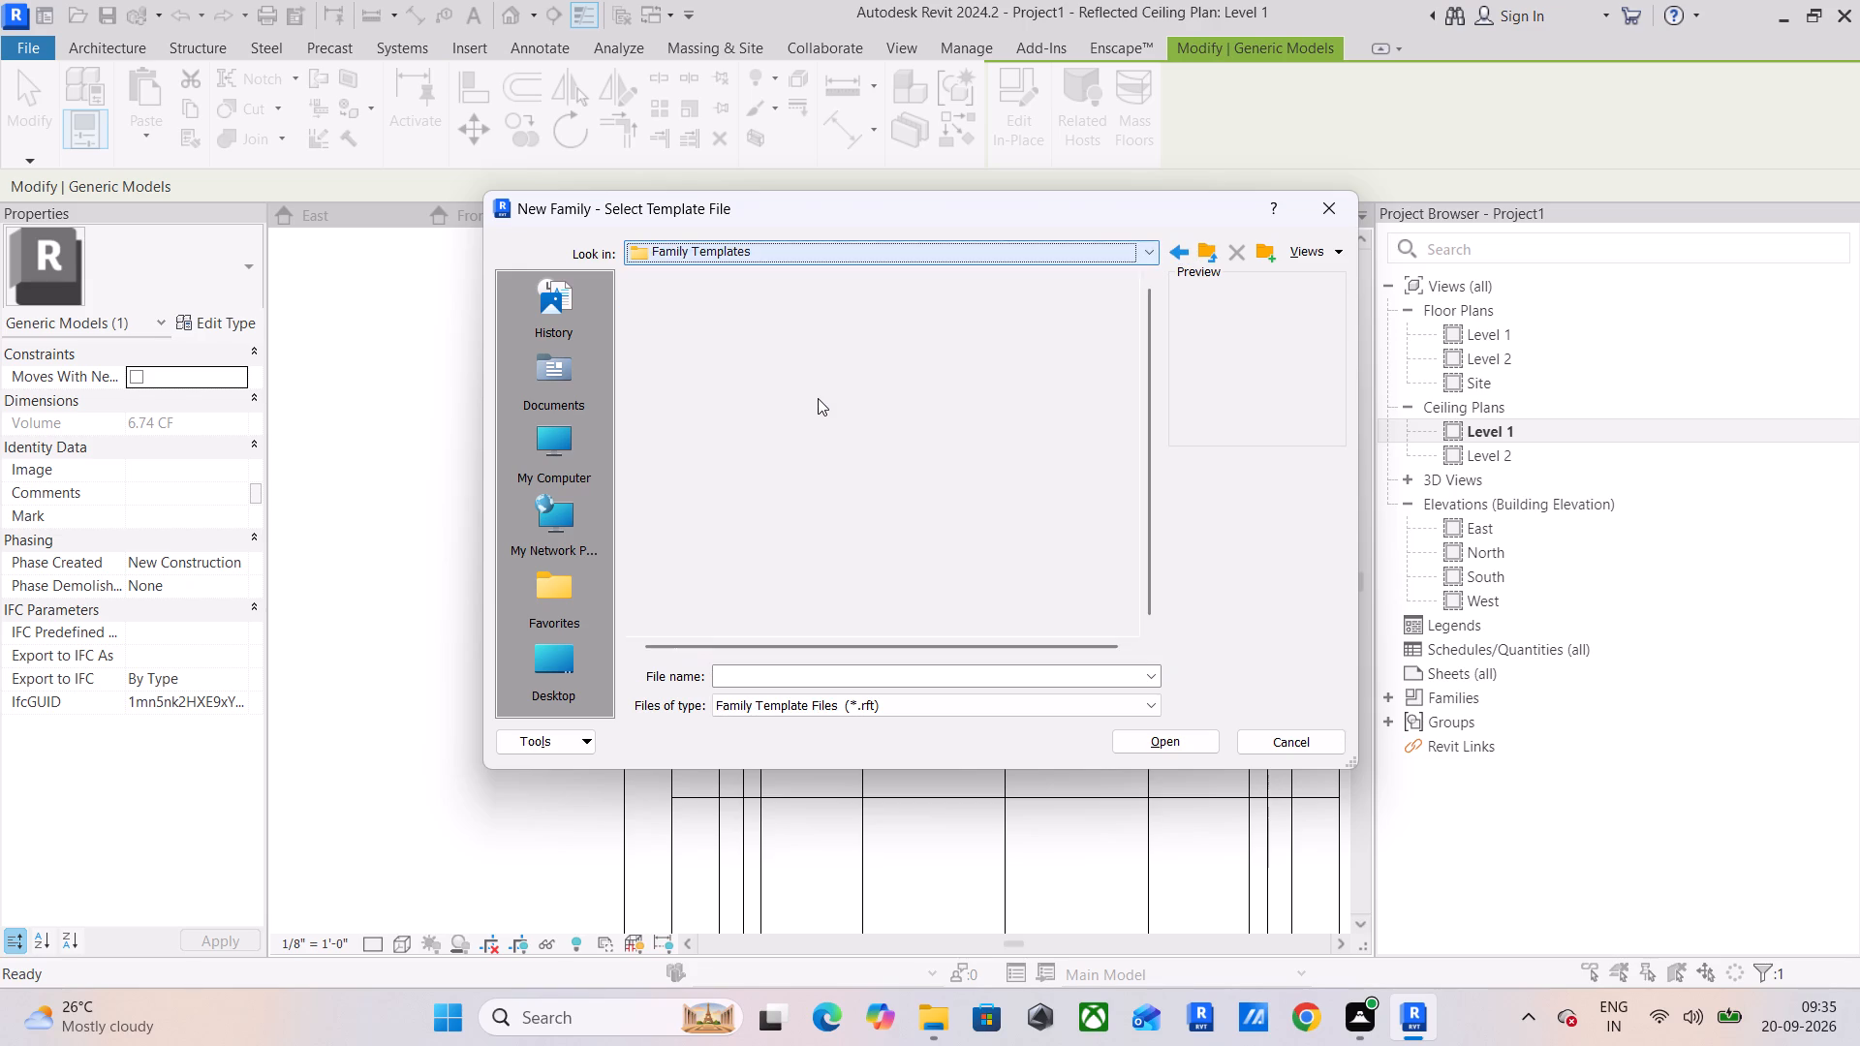
double_click(752, 381)
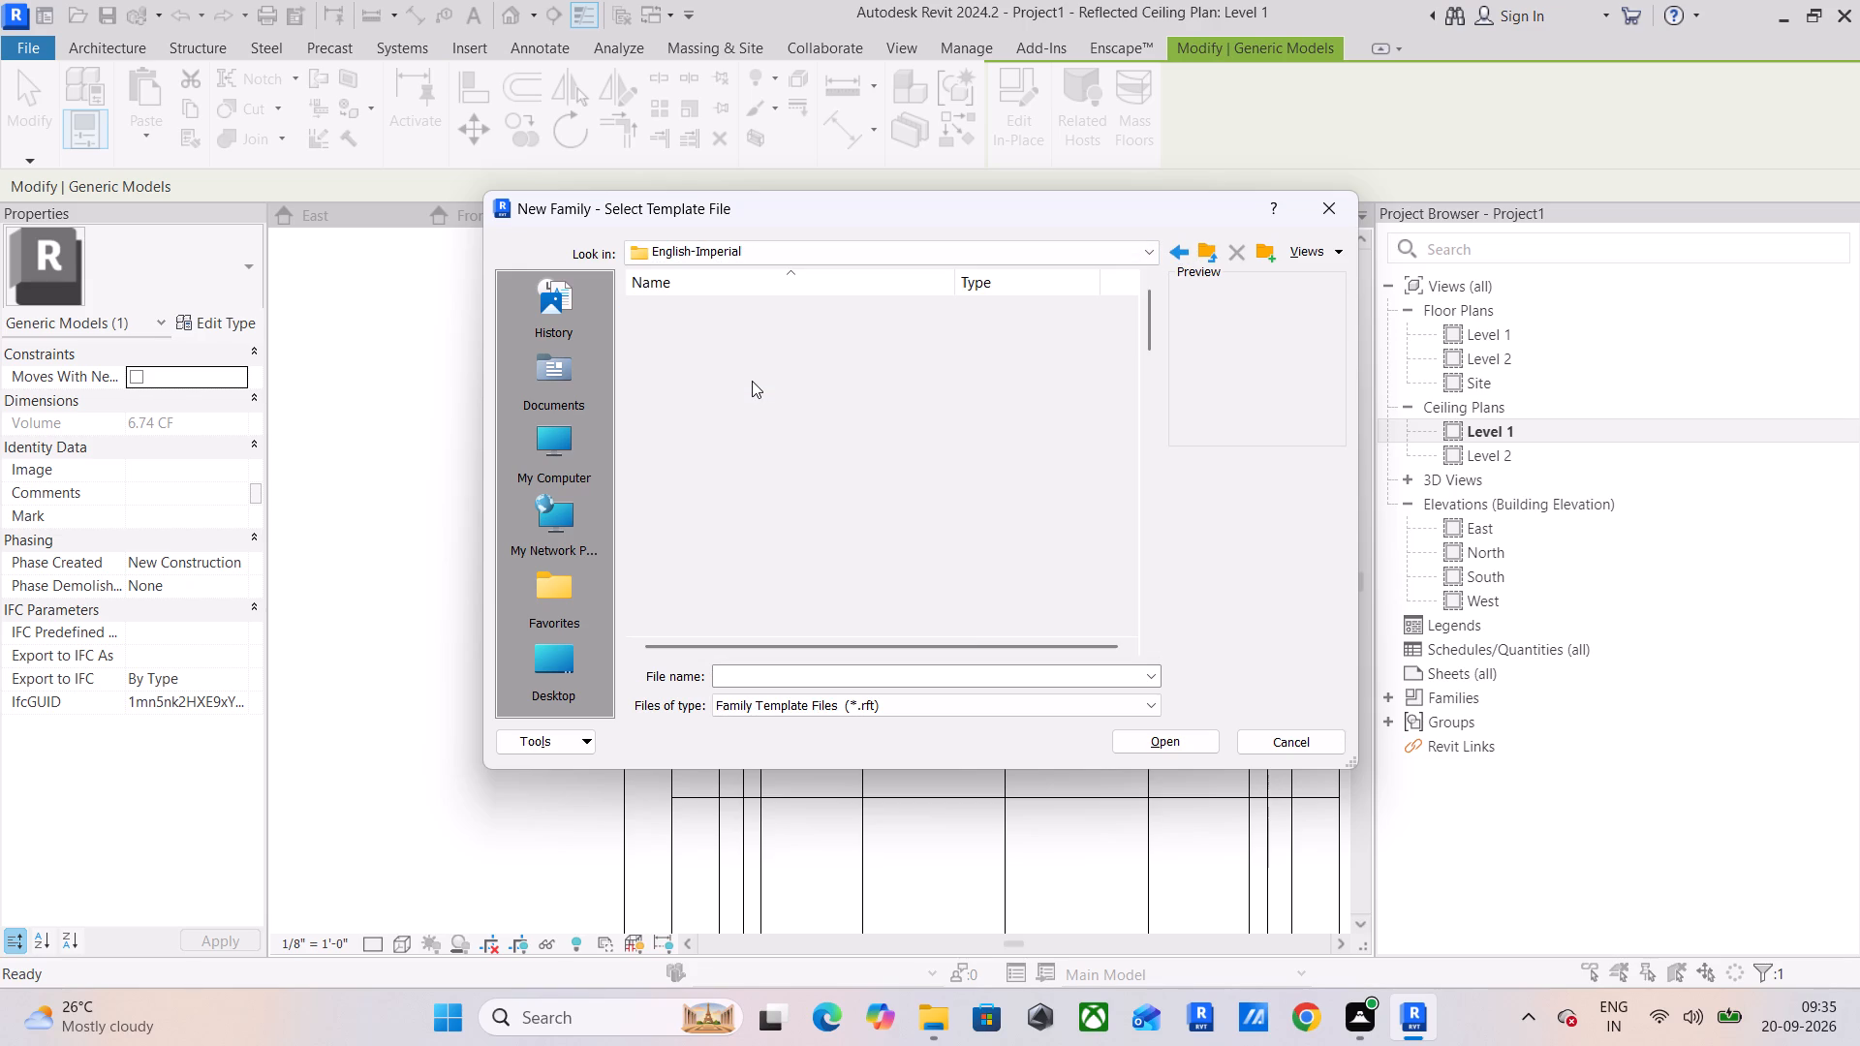
Create the new family from the Lighting Fixture template.
scroll(752, 381, down, 12)
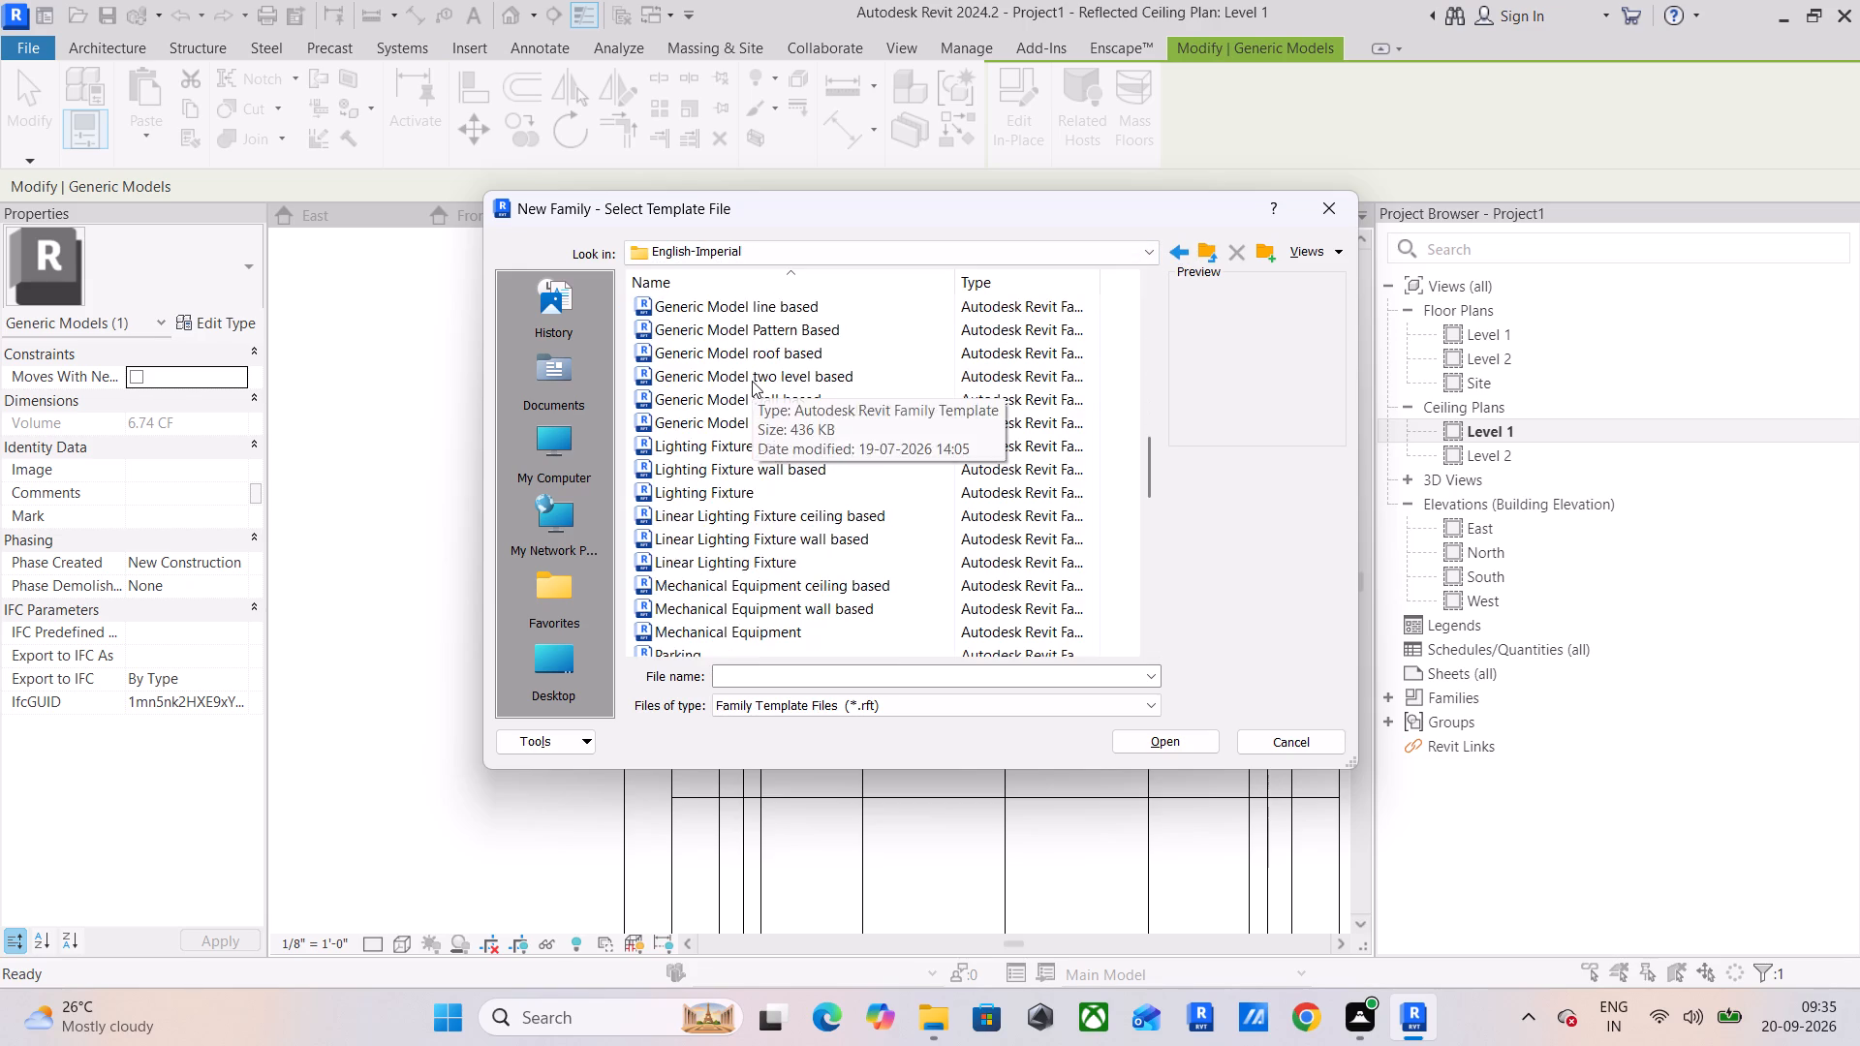
scroll(752, 381, down, 13)
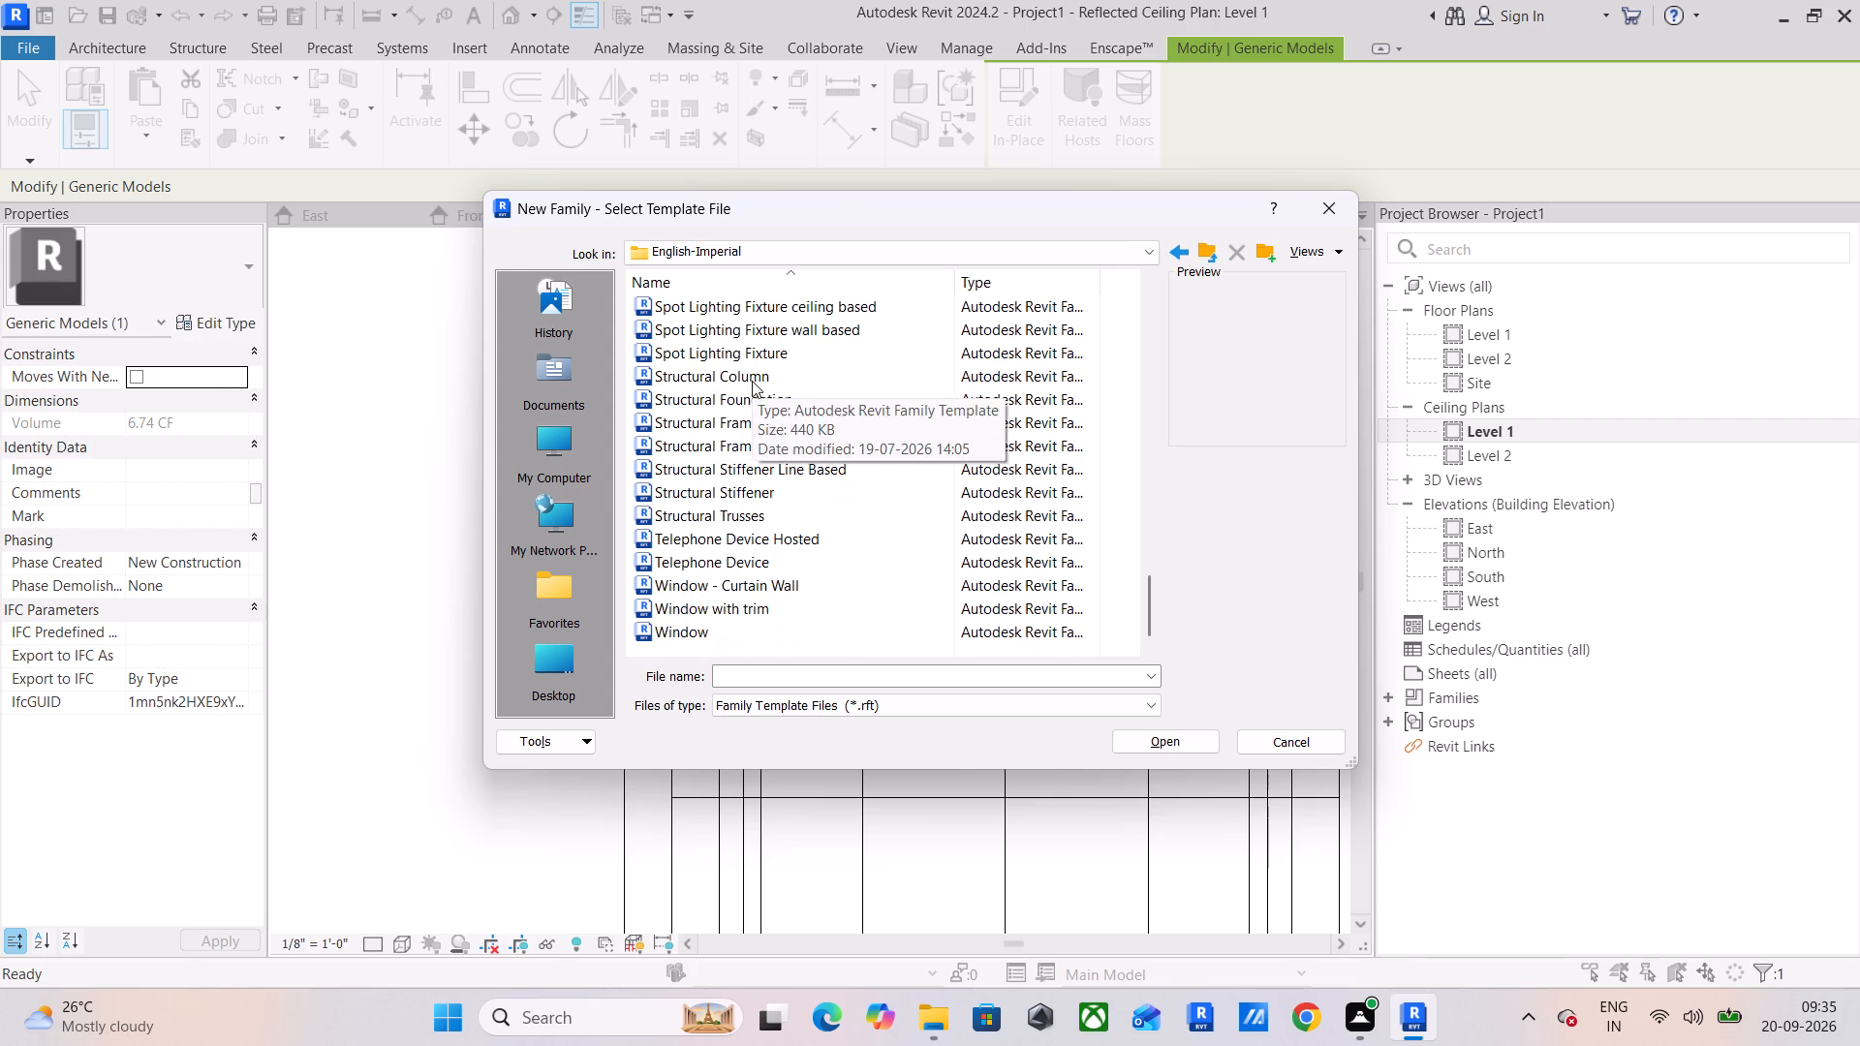
scroll(752, 381, up, 9)
click(761, 324)
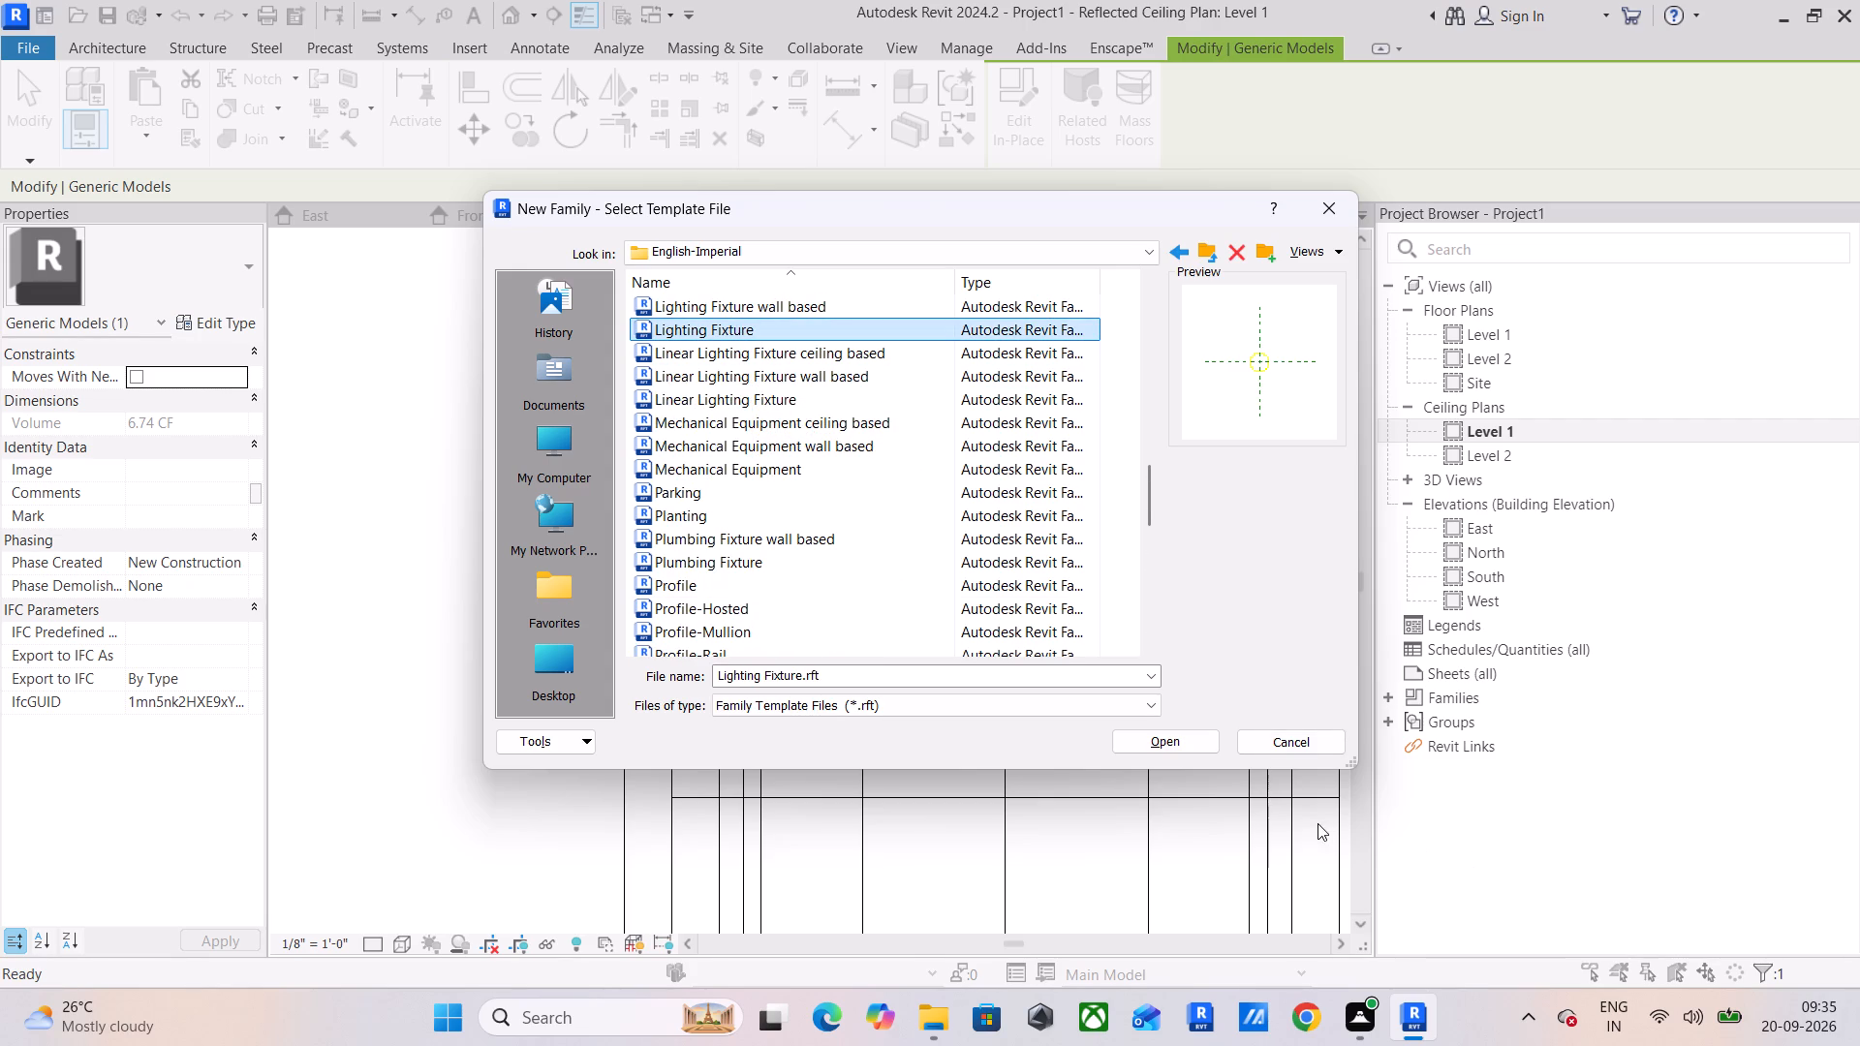
click(1200, 740)
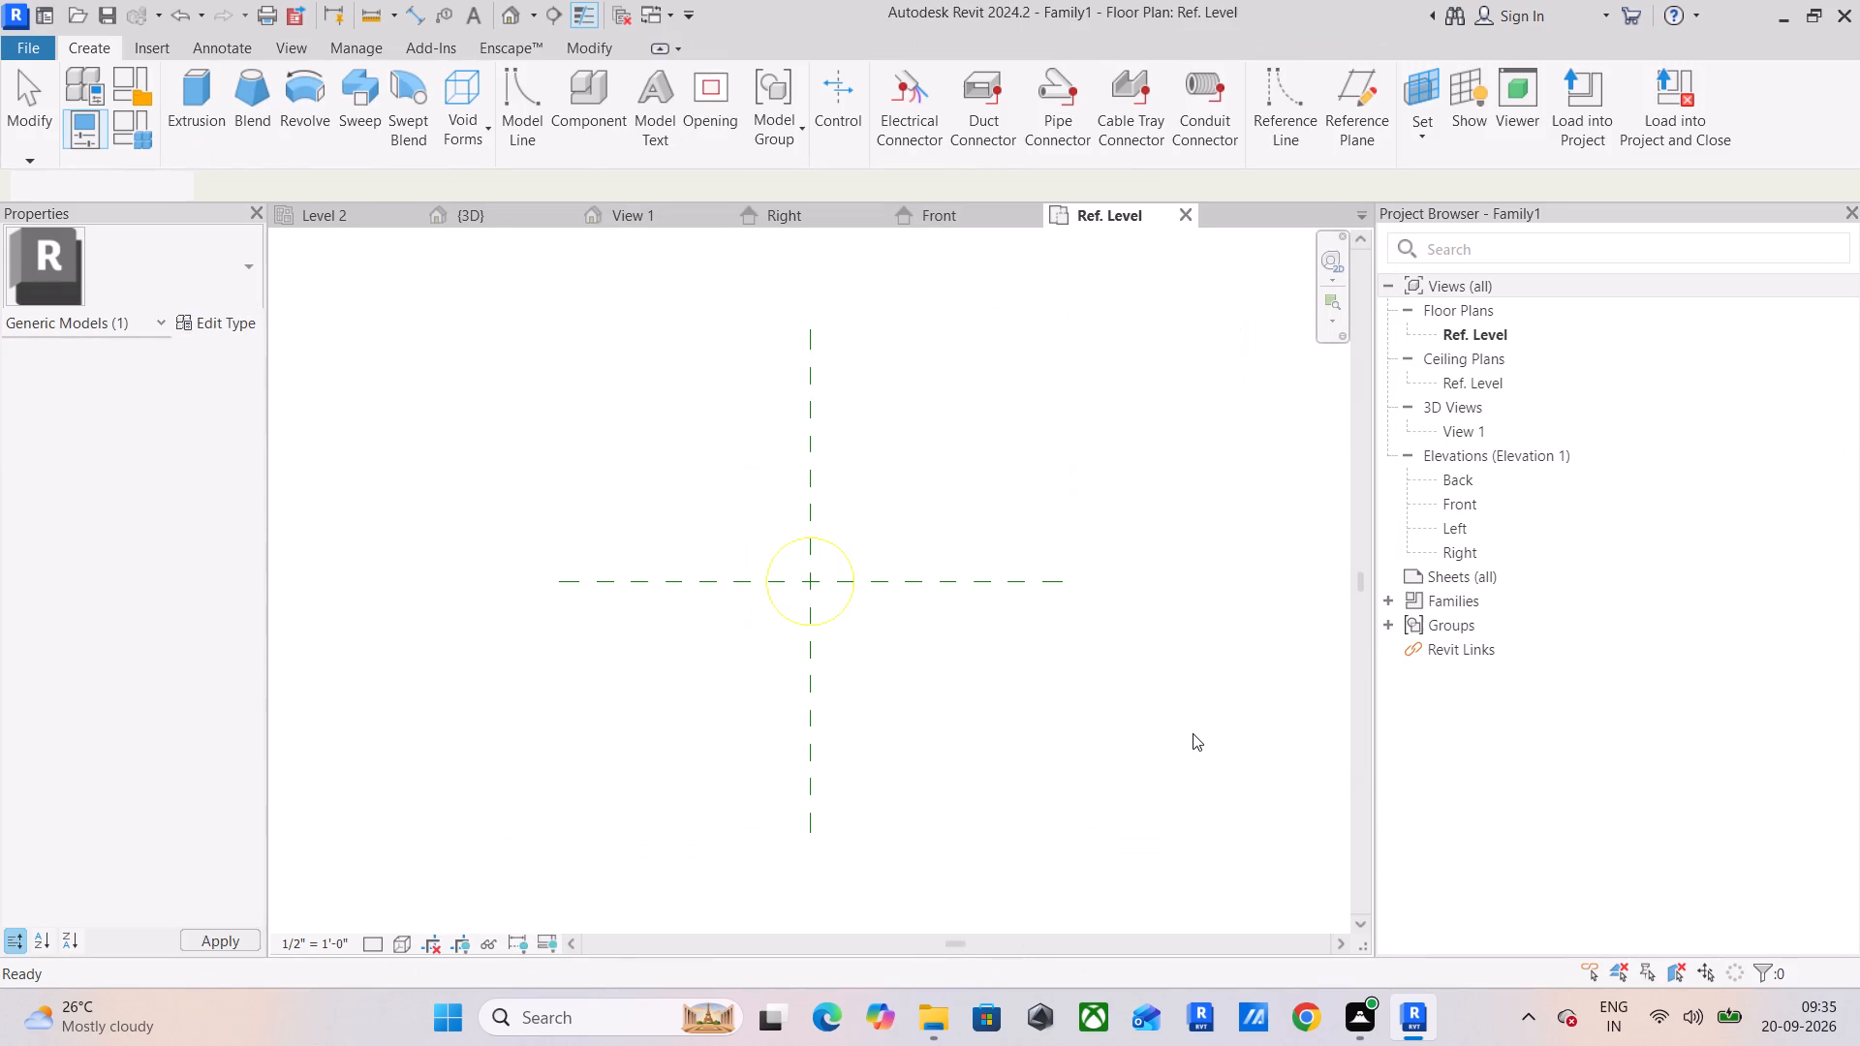
In the family's Front elevation, set the Light Source Elevation reference plane to 8' 6" above Ref. Level.
scroll(772, 615, up, 10)
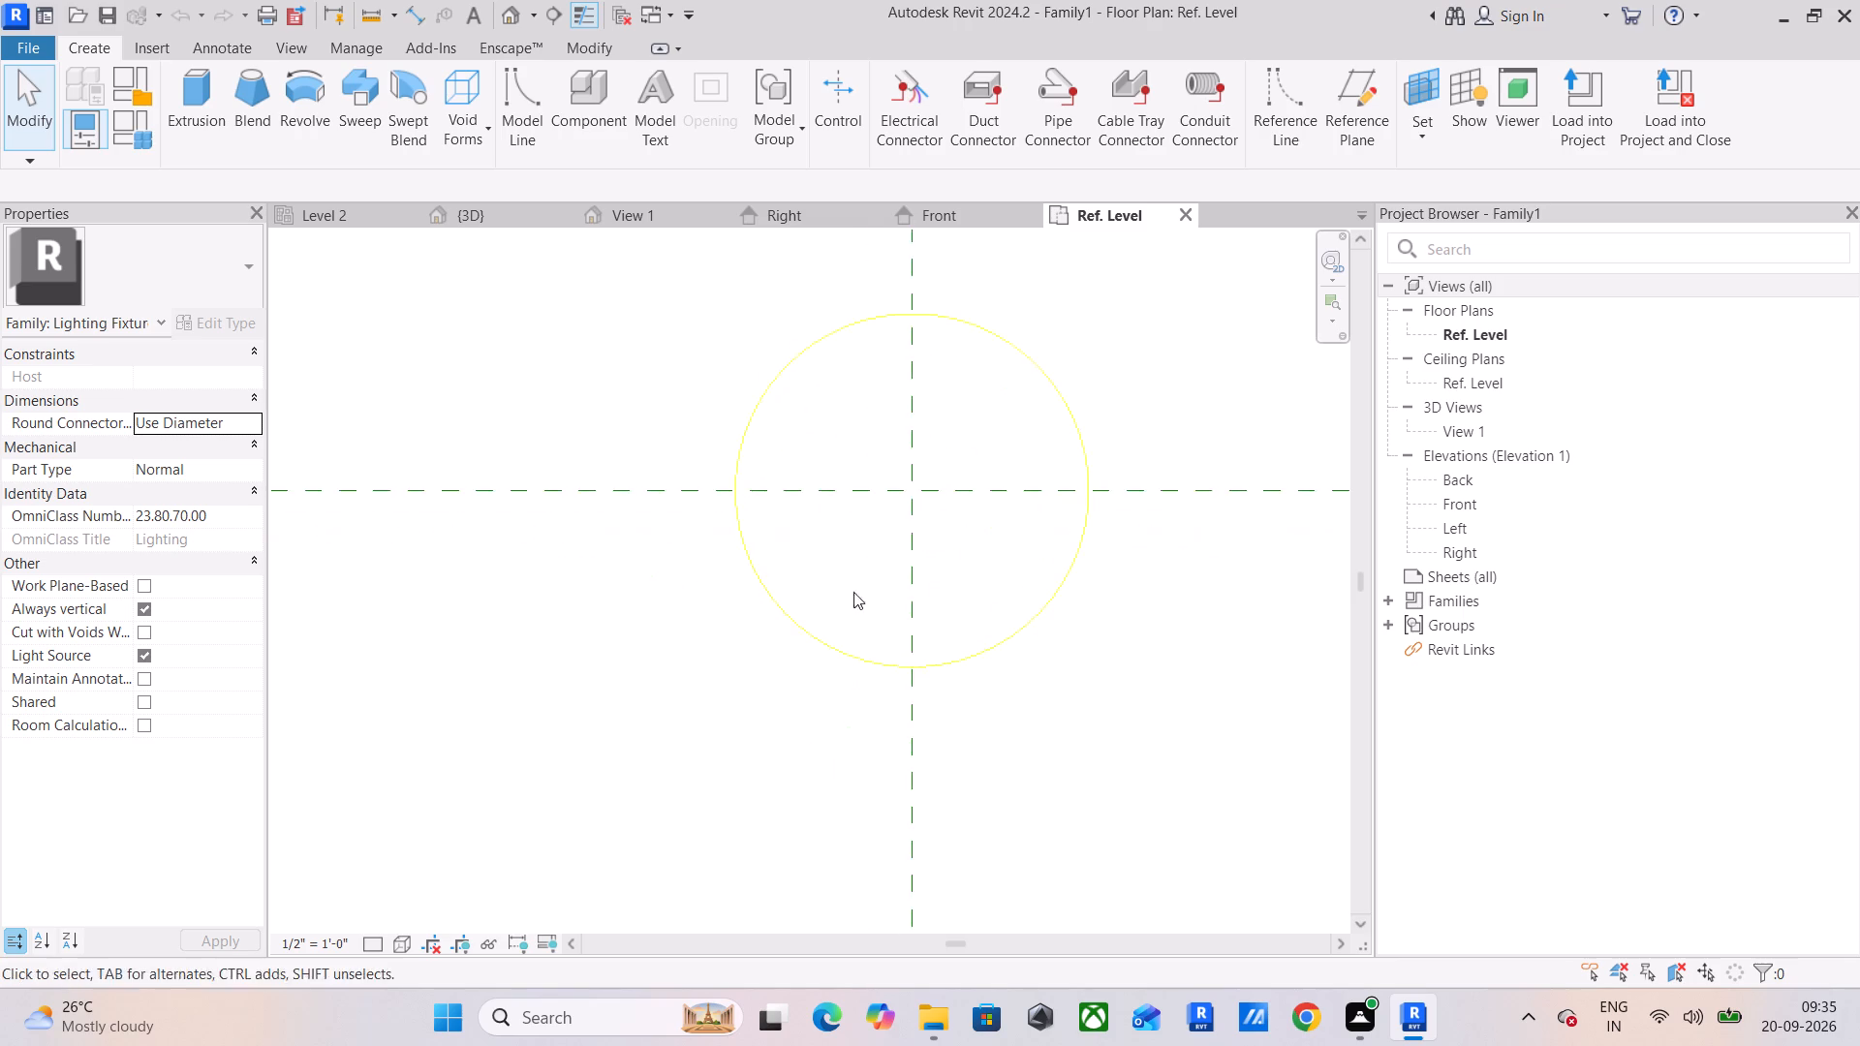
scroll(998, 581, down, 5)
double_click(1451, 511)
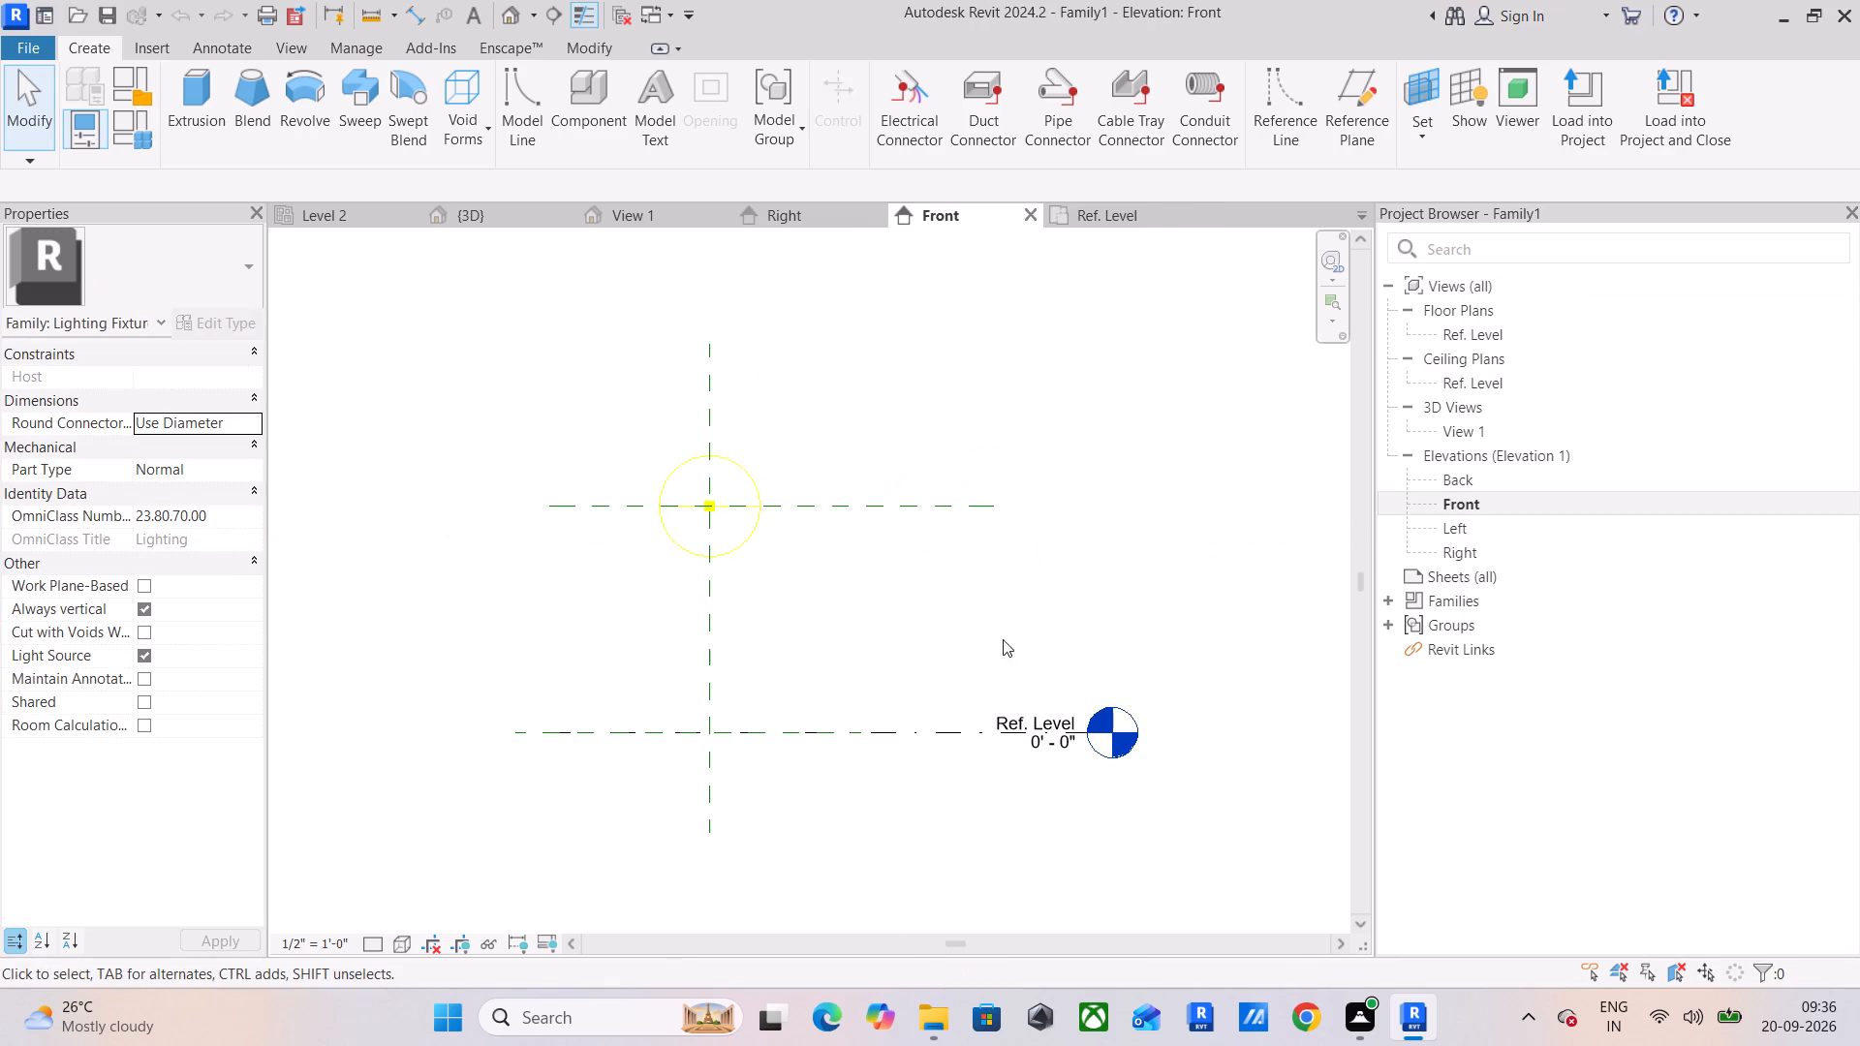
click(840, 509)
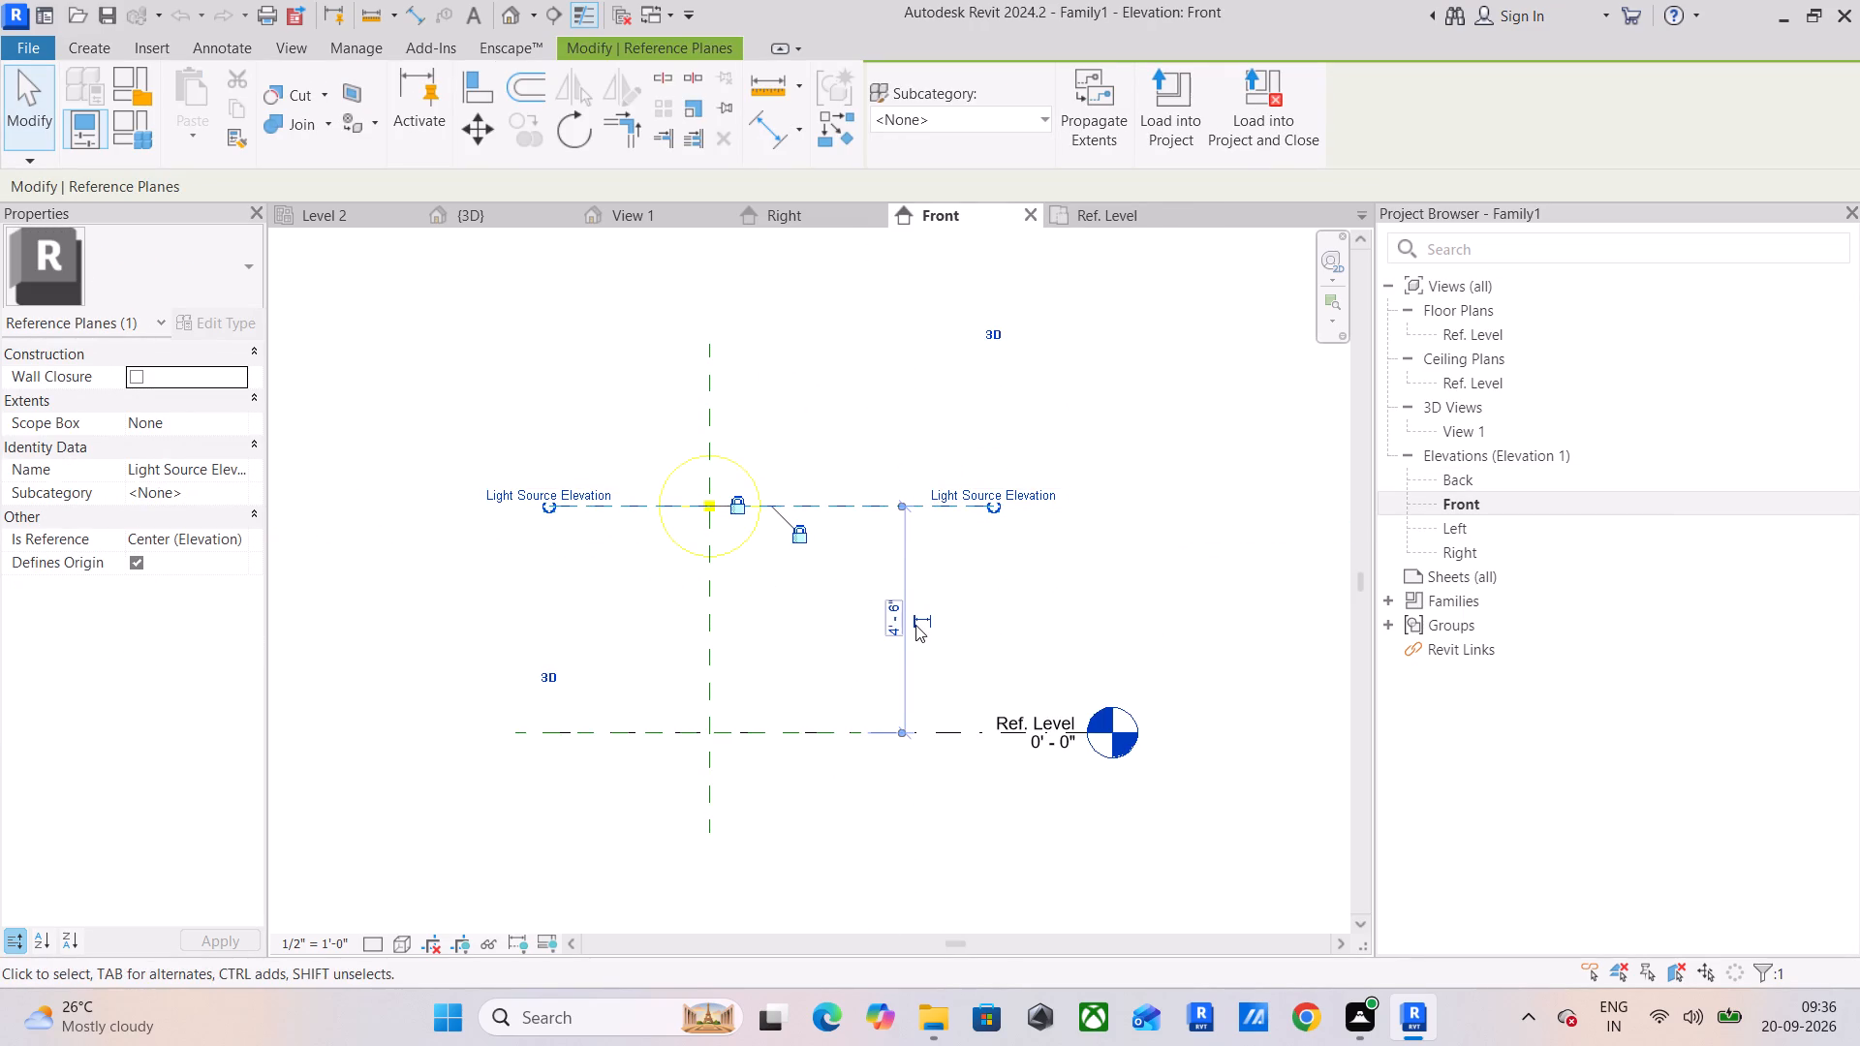
click(880, 633)
key(8)
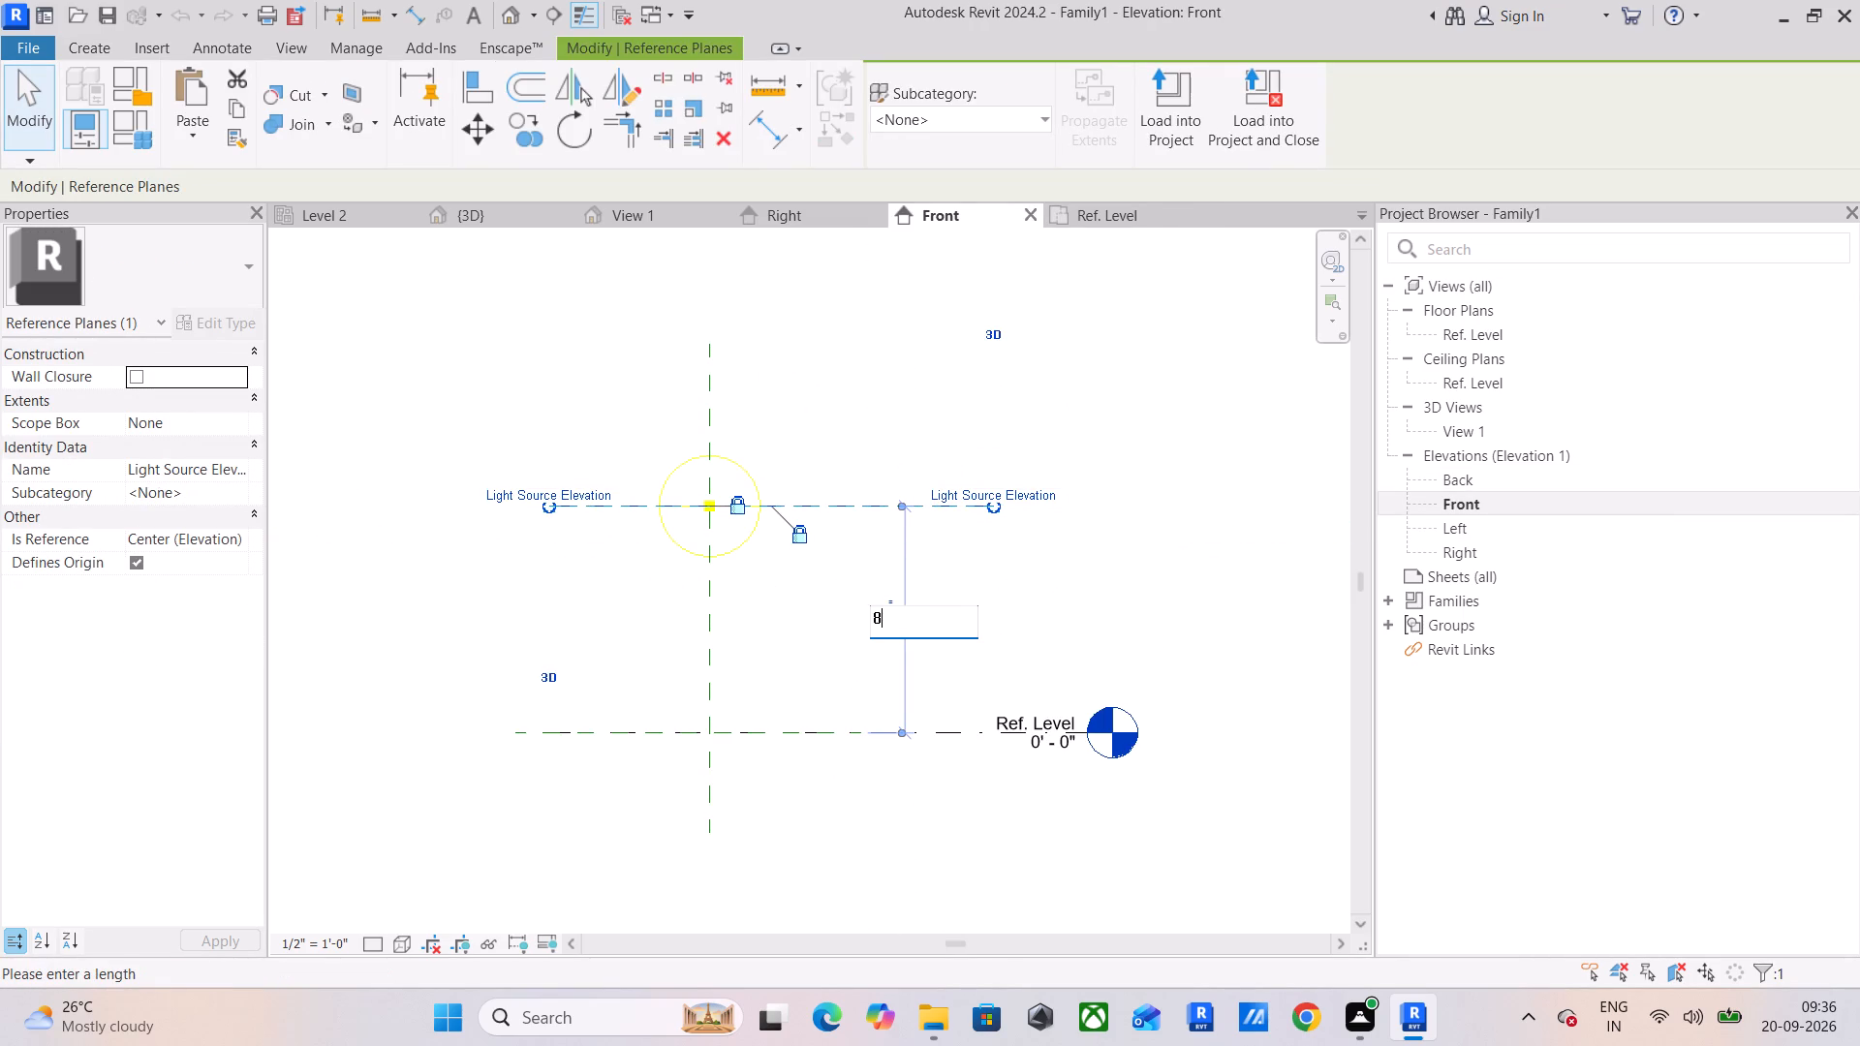
key(apostrophe)
key(6)
key(shift+quotedbl)
key(Return)
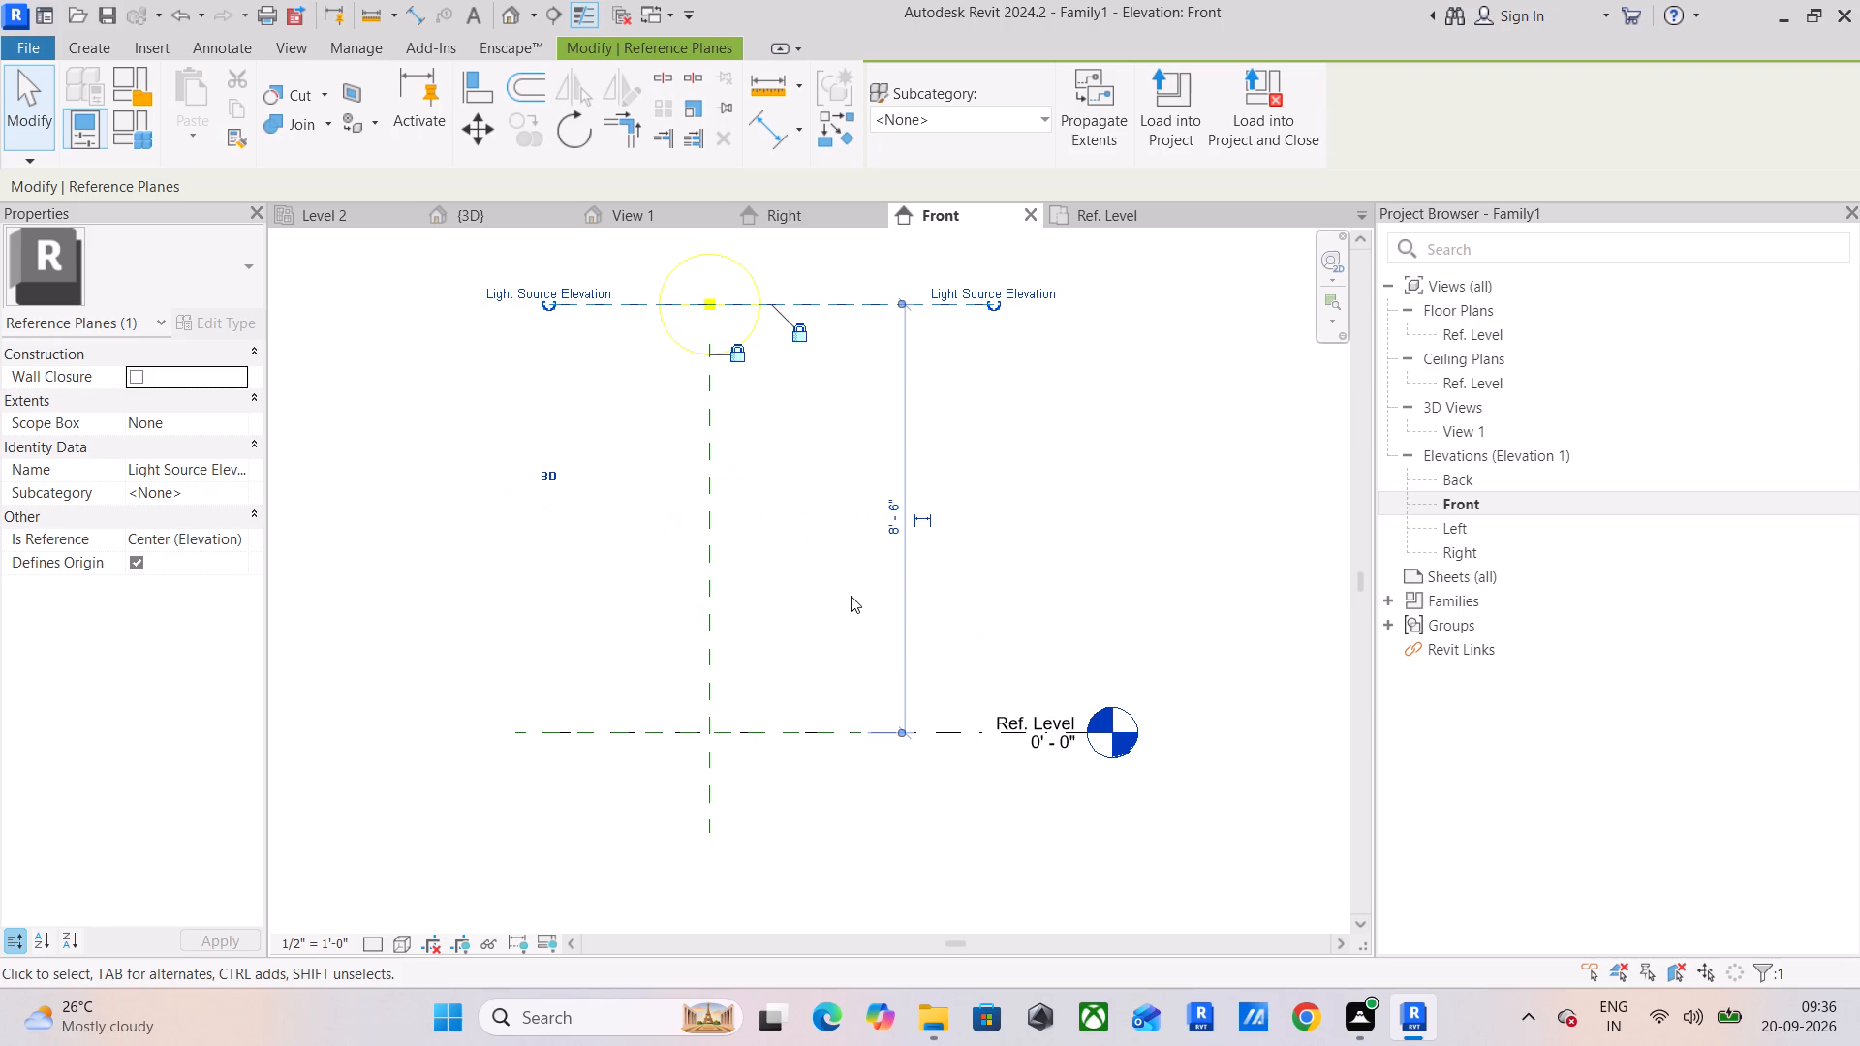
Start an extrusion in the Front elevation and sketch a rectangle about 1 1/4" wide by 3/4" high around the light source point.
middle_drag(983, 598, 826, 846)
scroll(545, 542, up, 4)
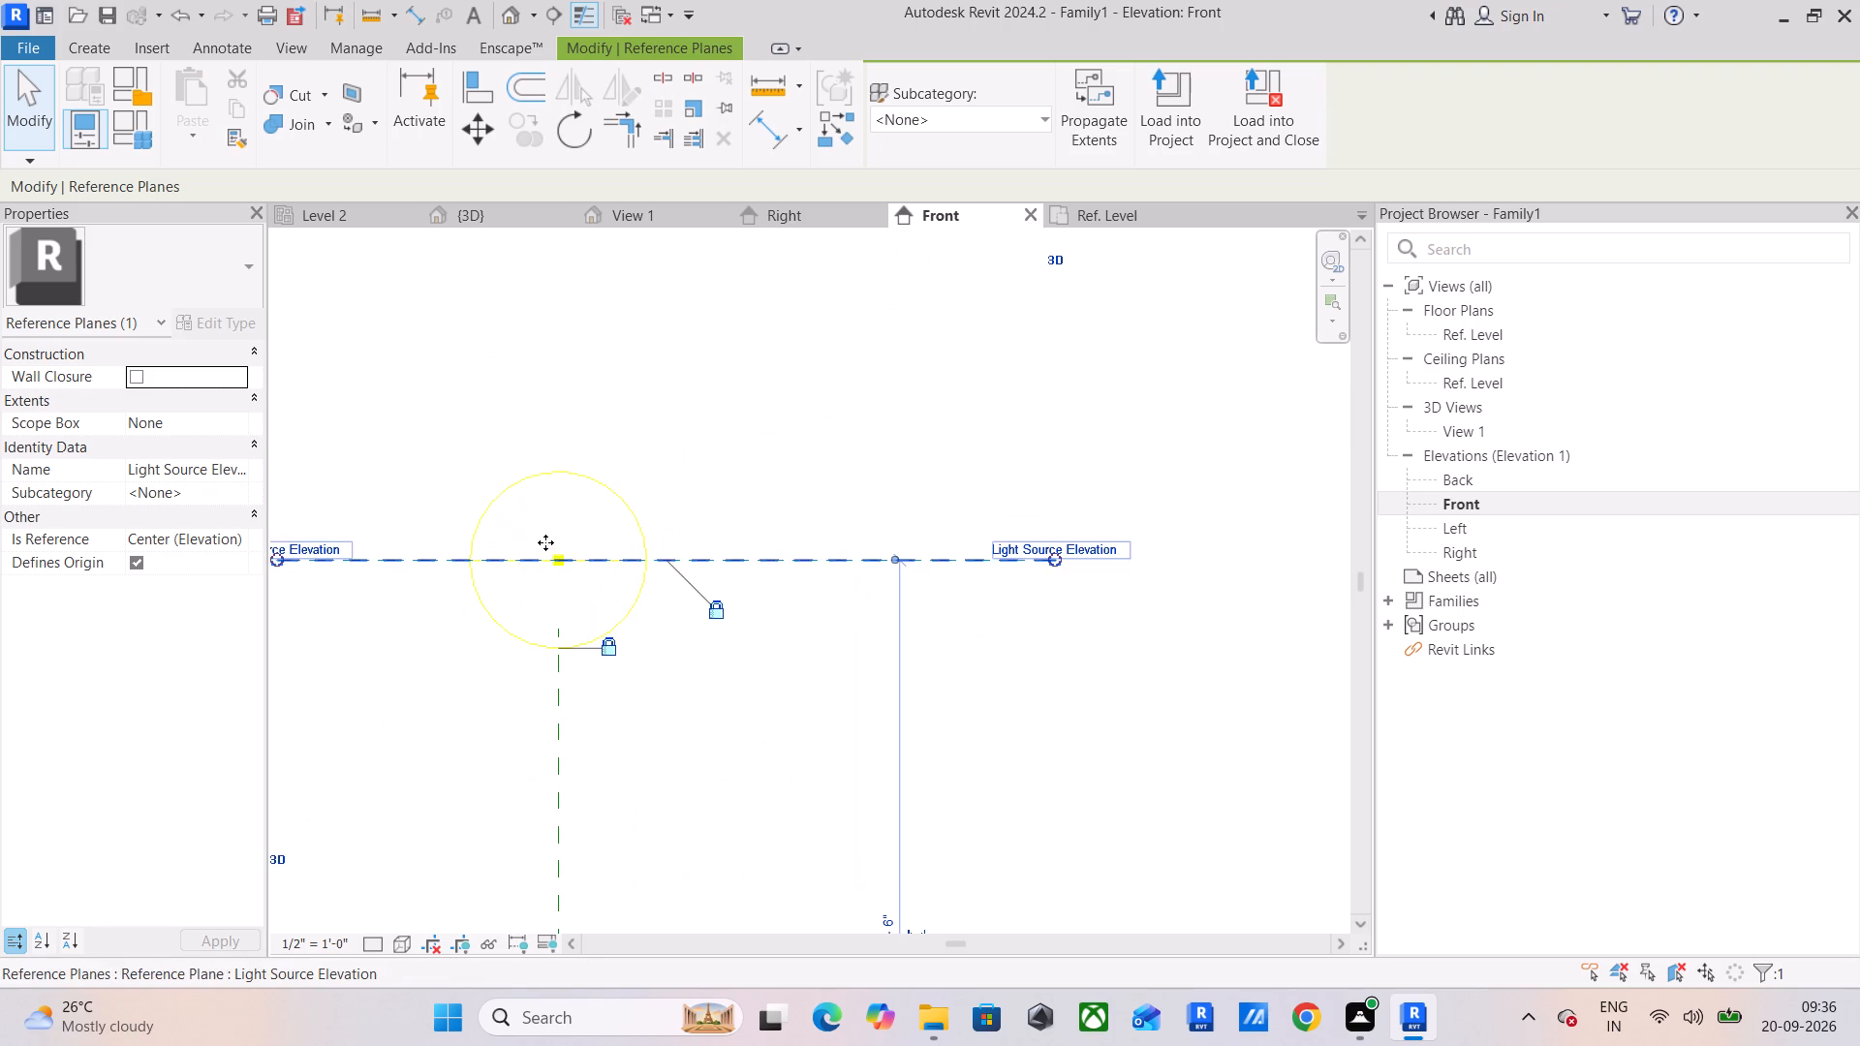
click(1171, 785)
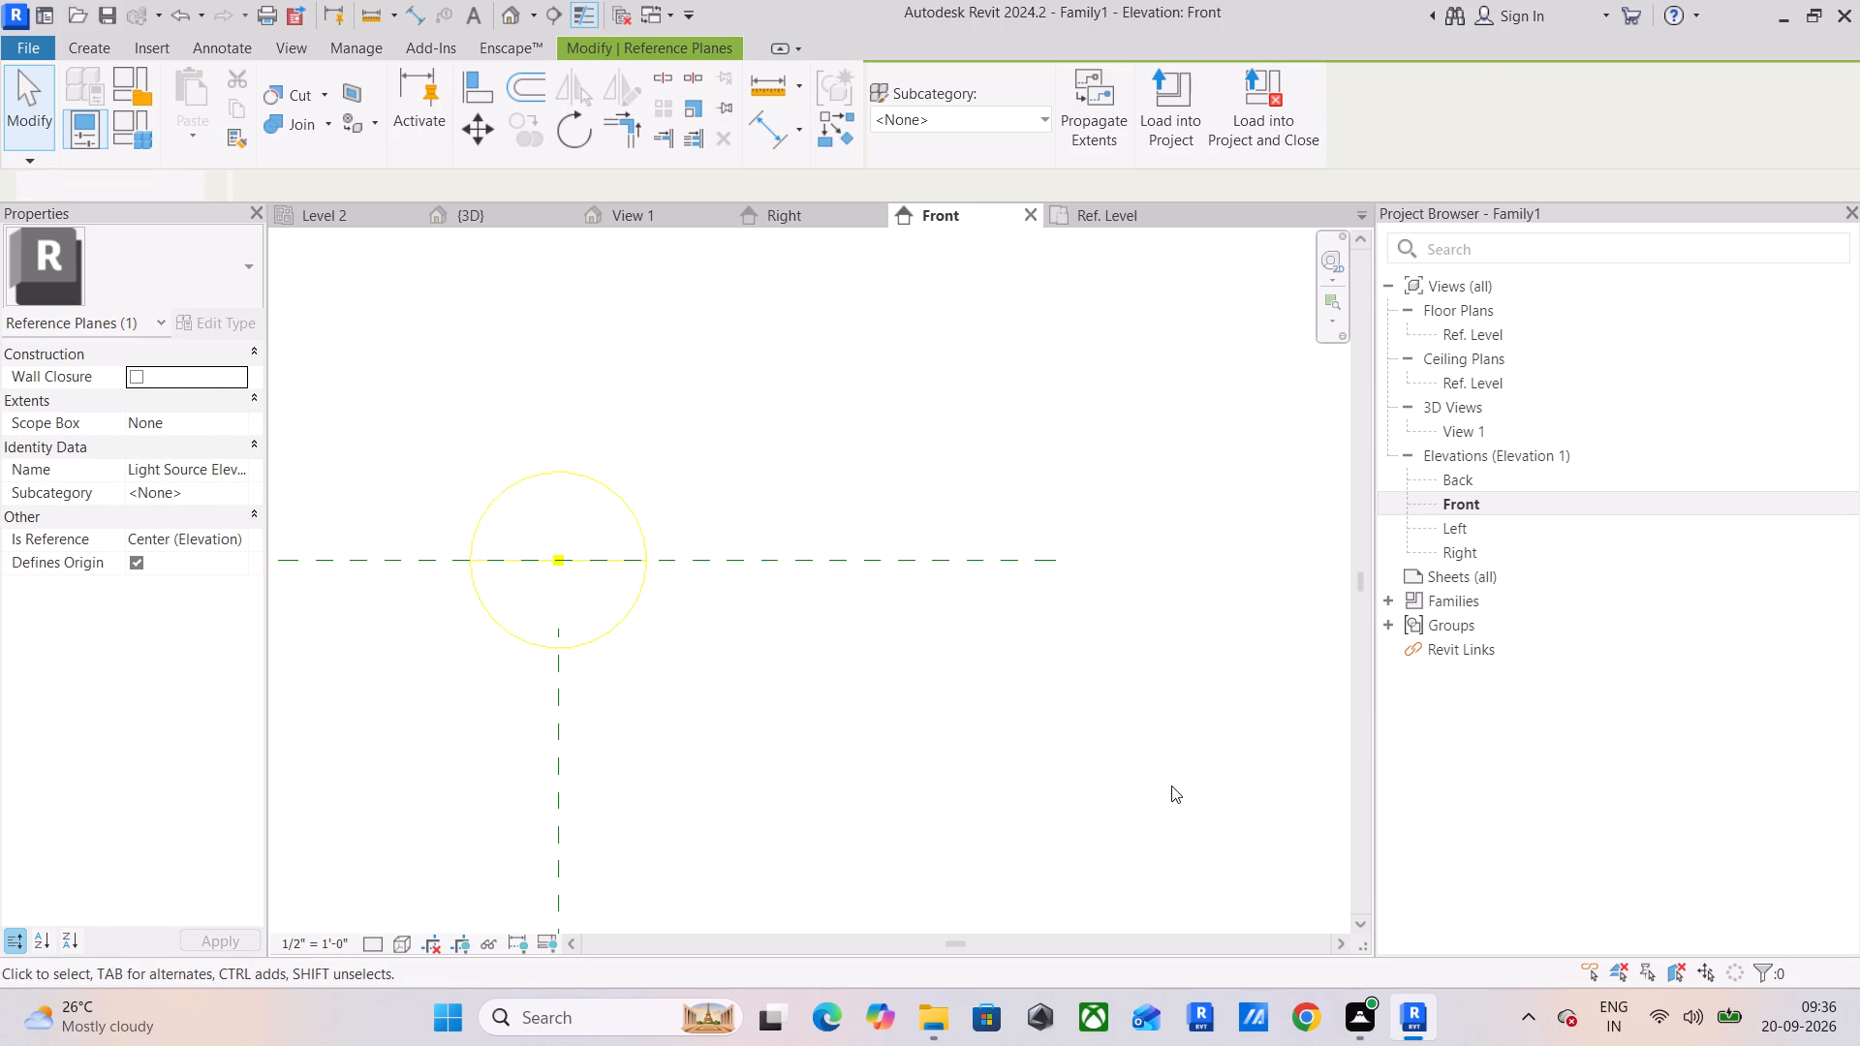
scroll(748, 559, down, 3)
middle_drag(751, 562, 801, 580)
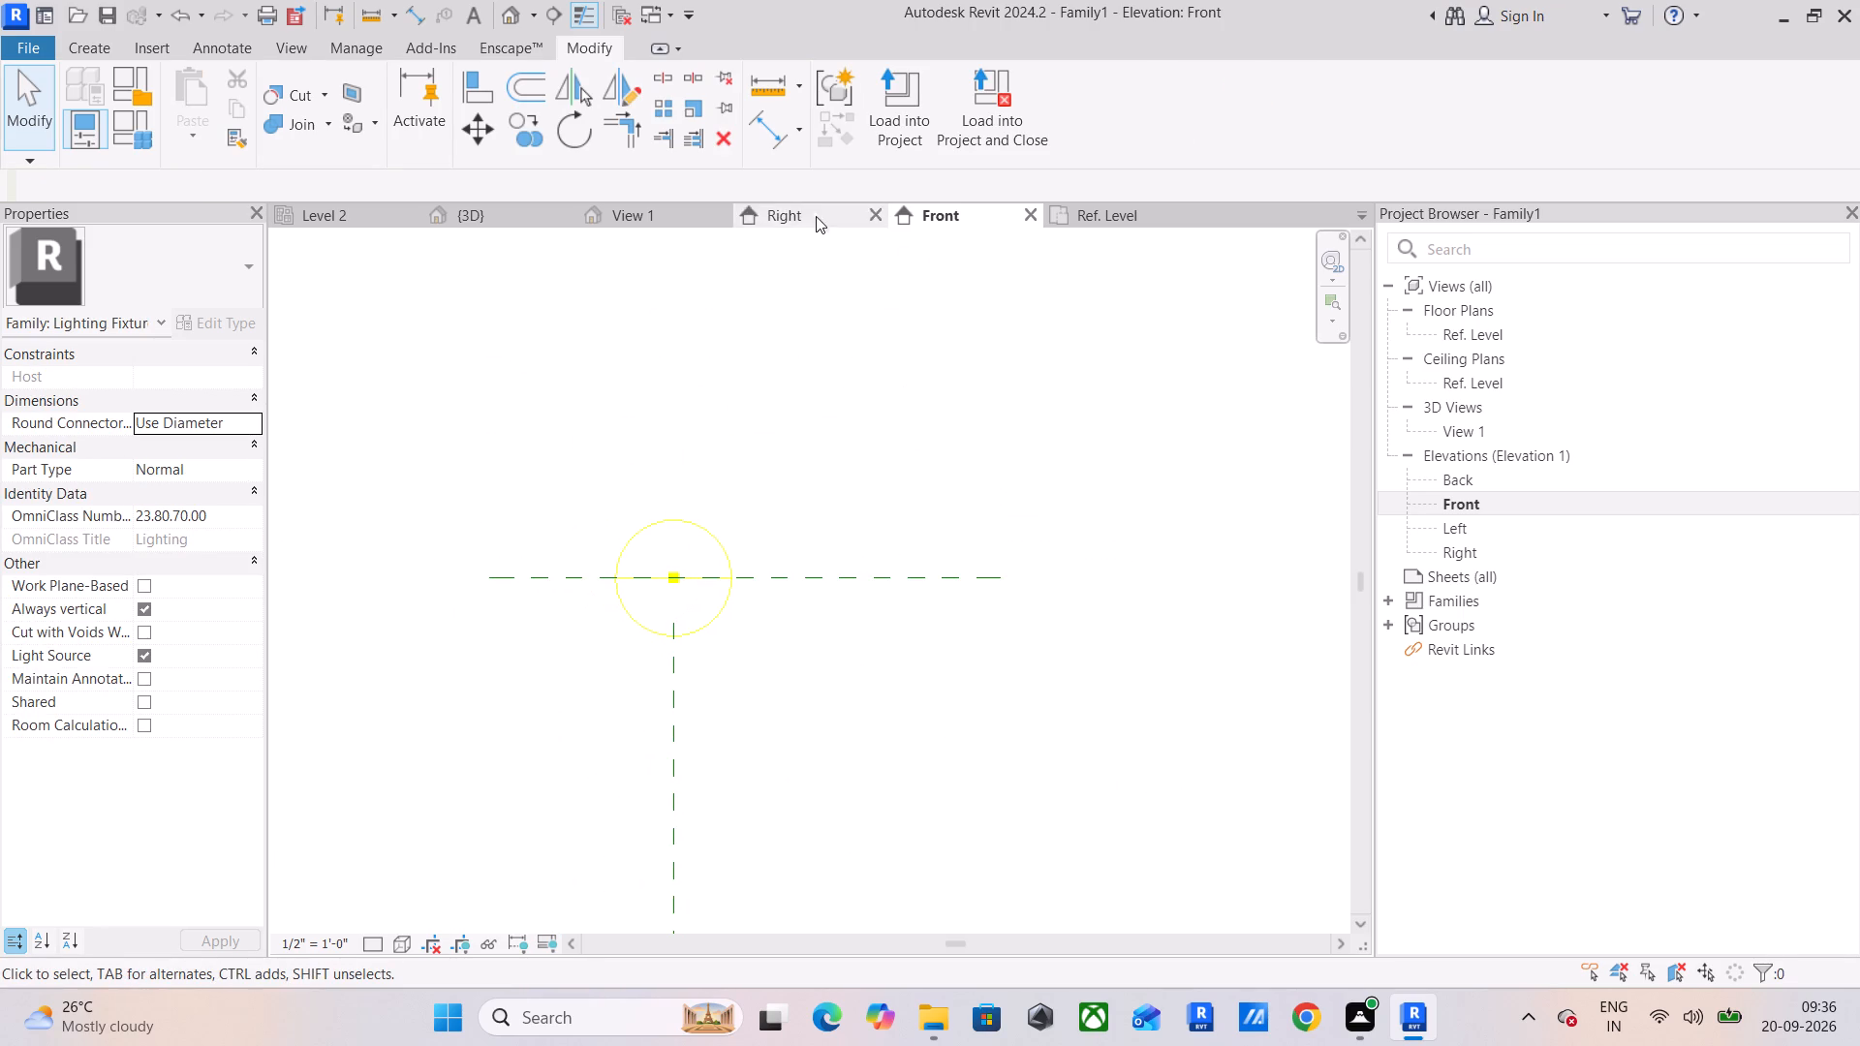
click(98, 39)
click(217, 87)
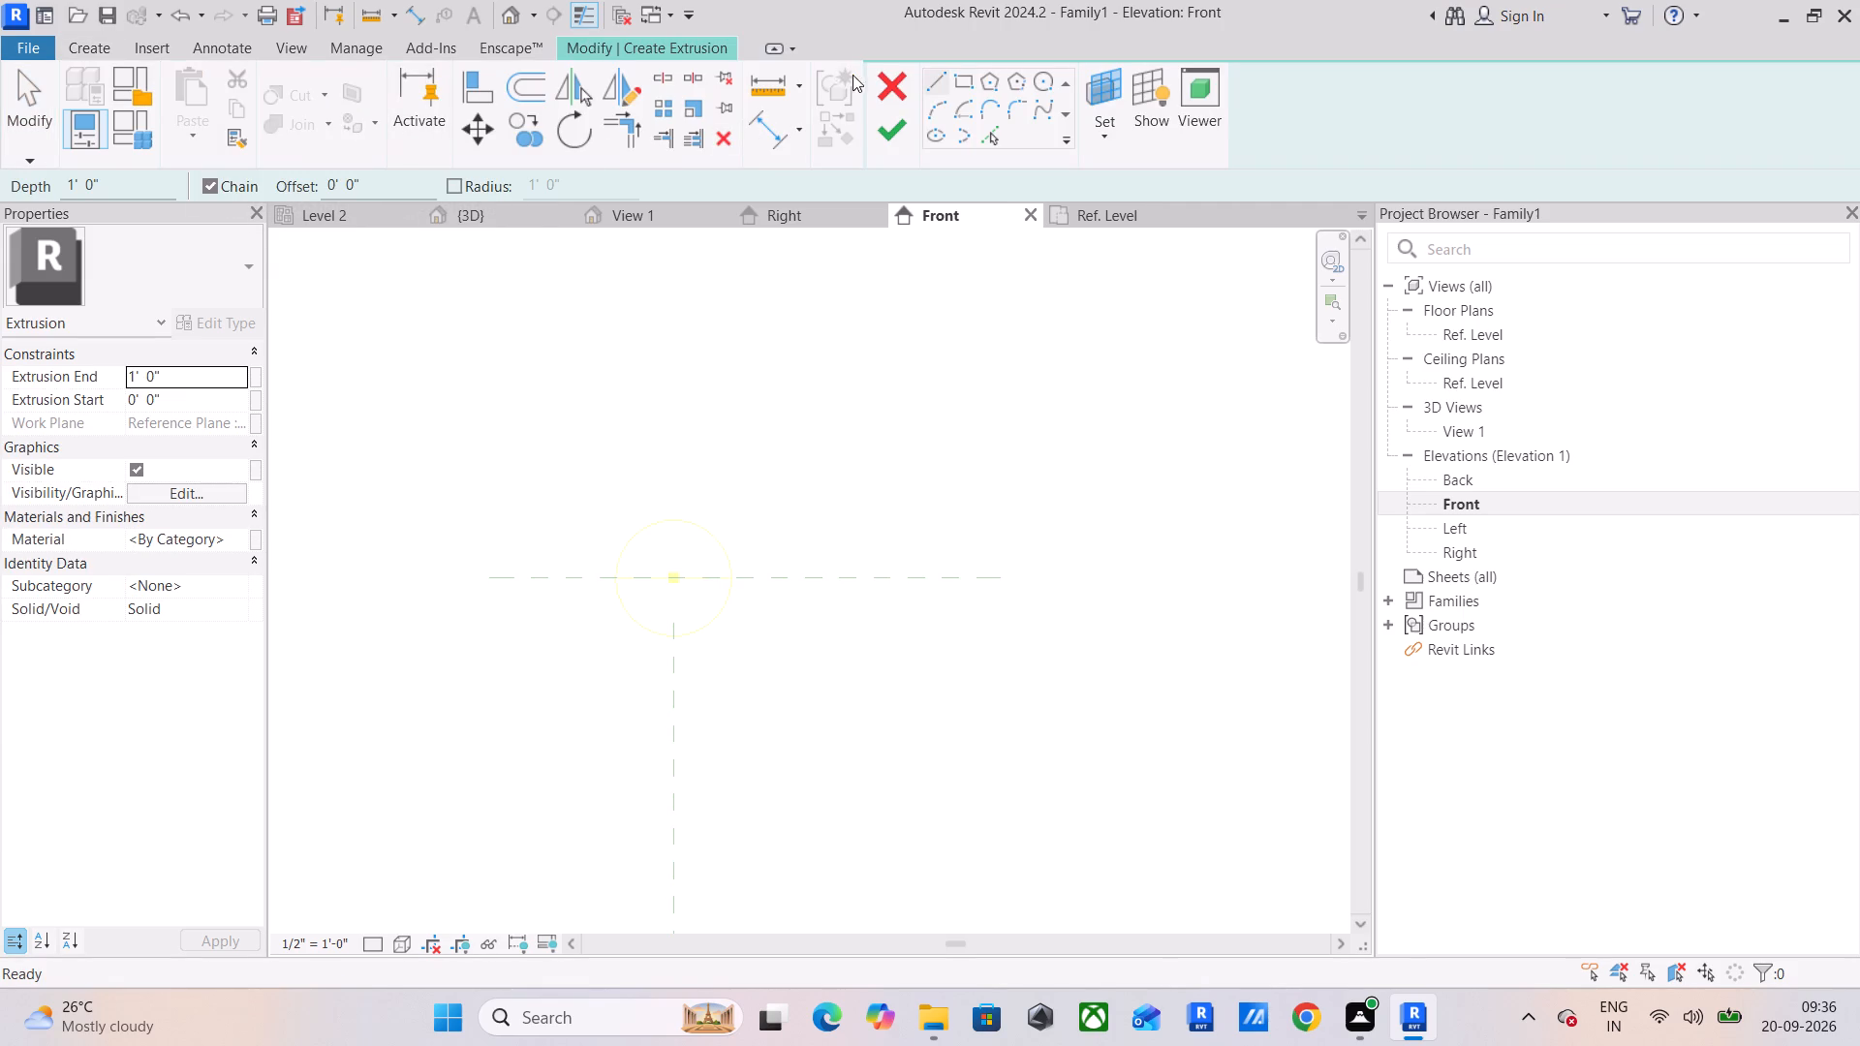
click(961, 83)
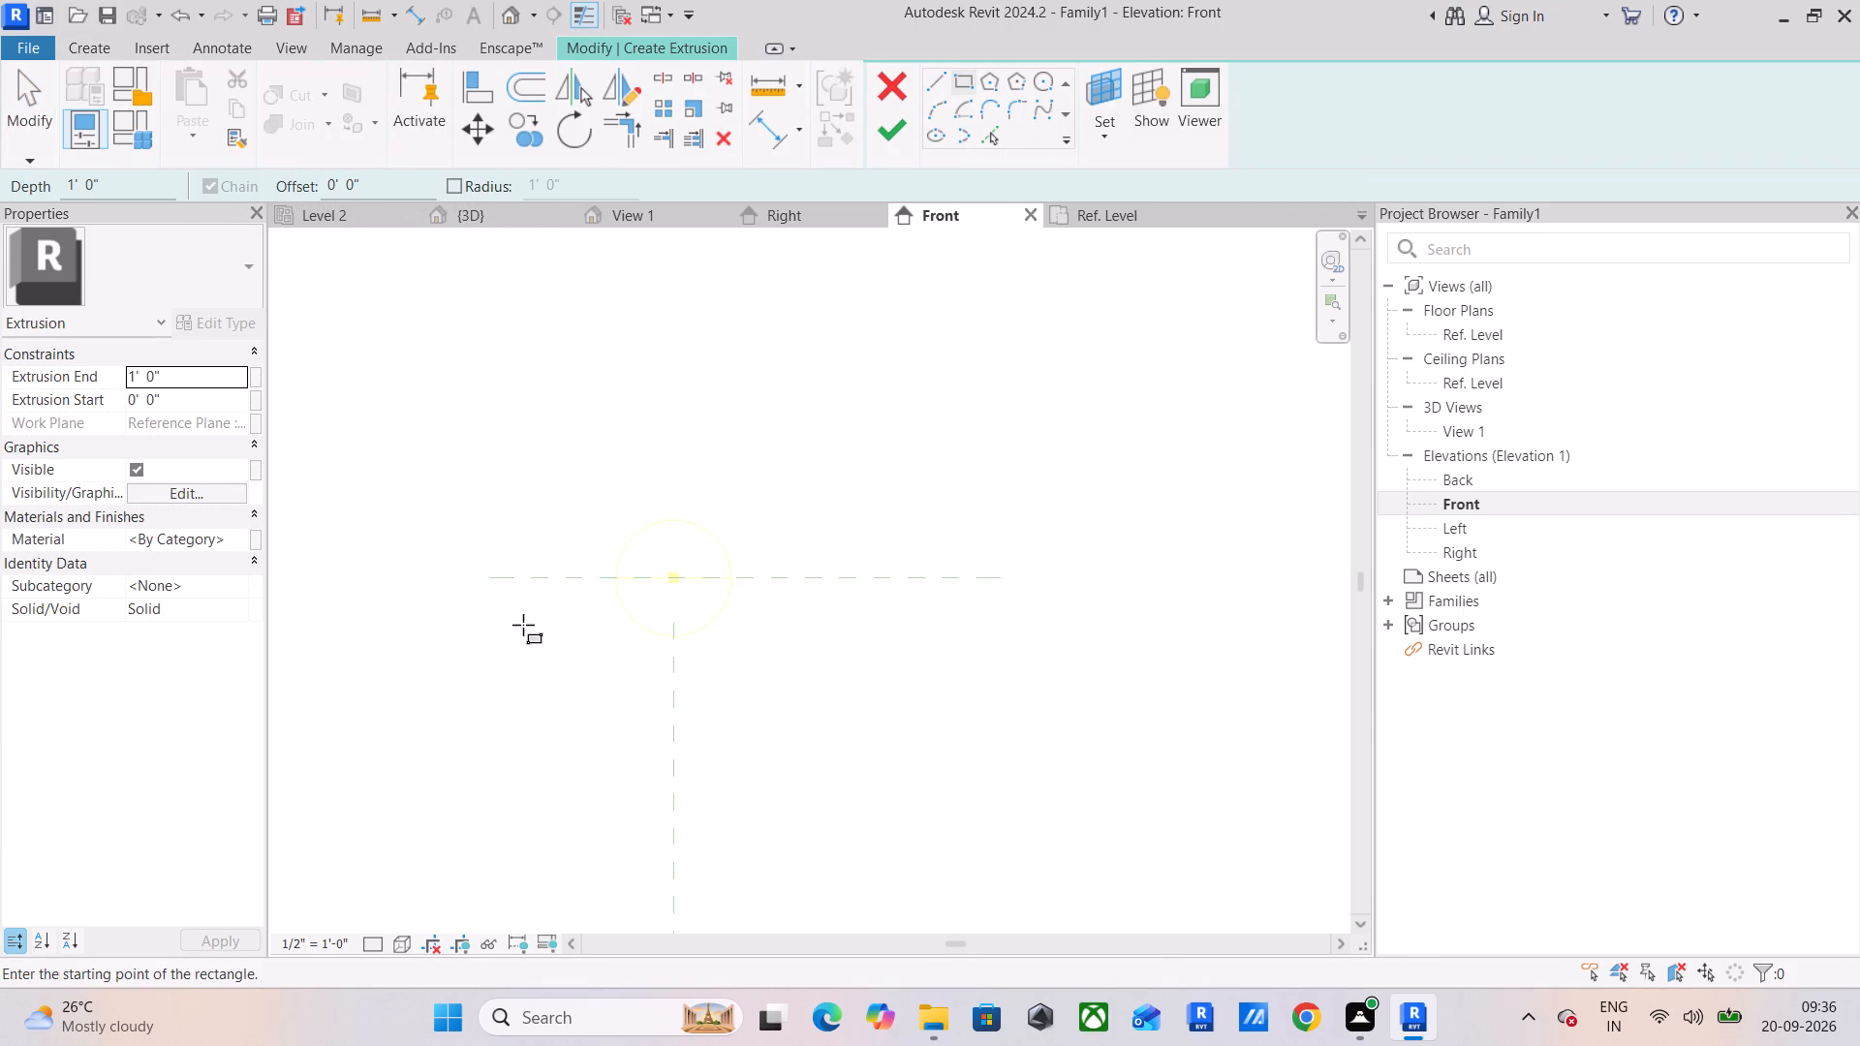
scroll(664, 556, up, 17)
middle_drag(686, 591, 635, 379)
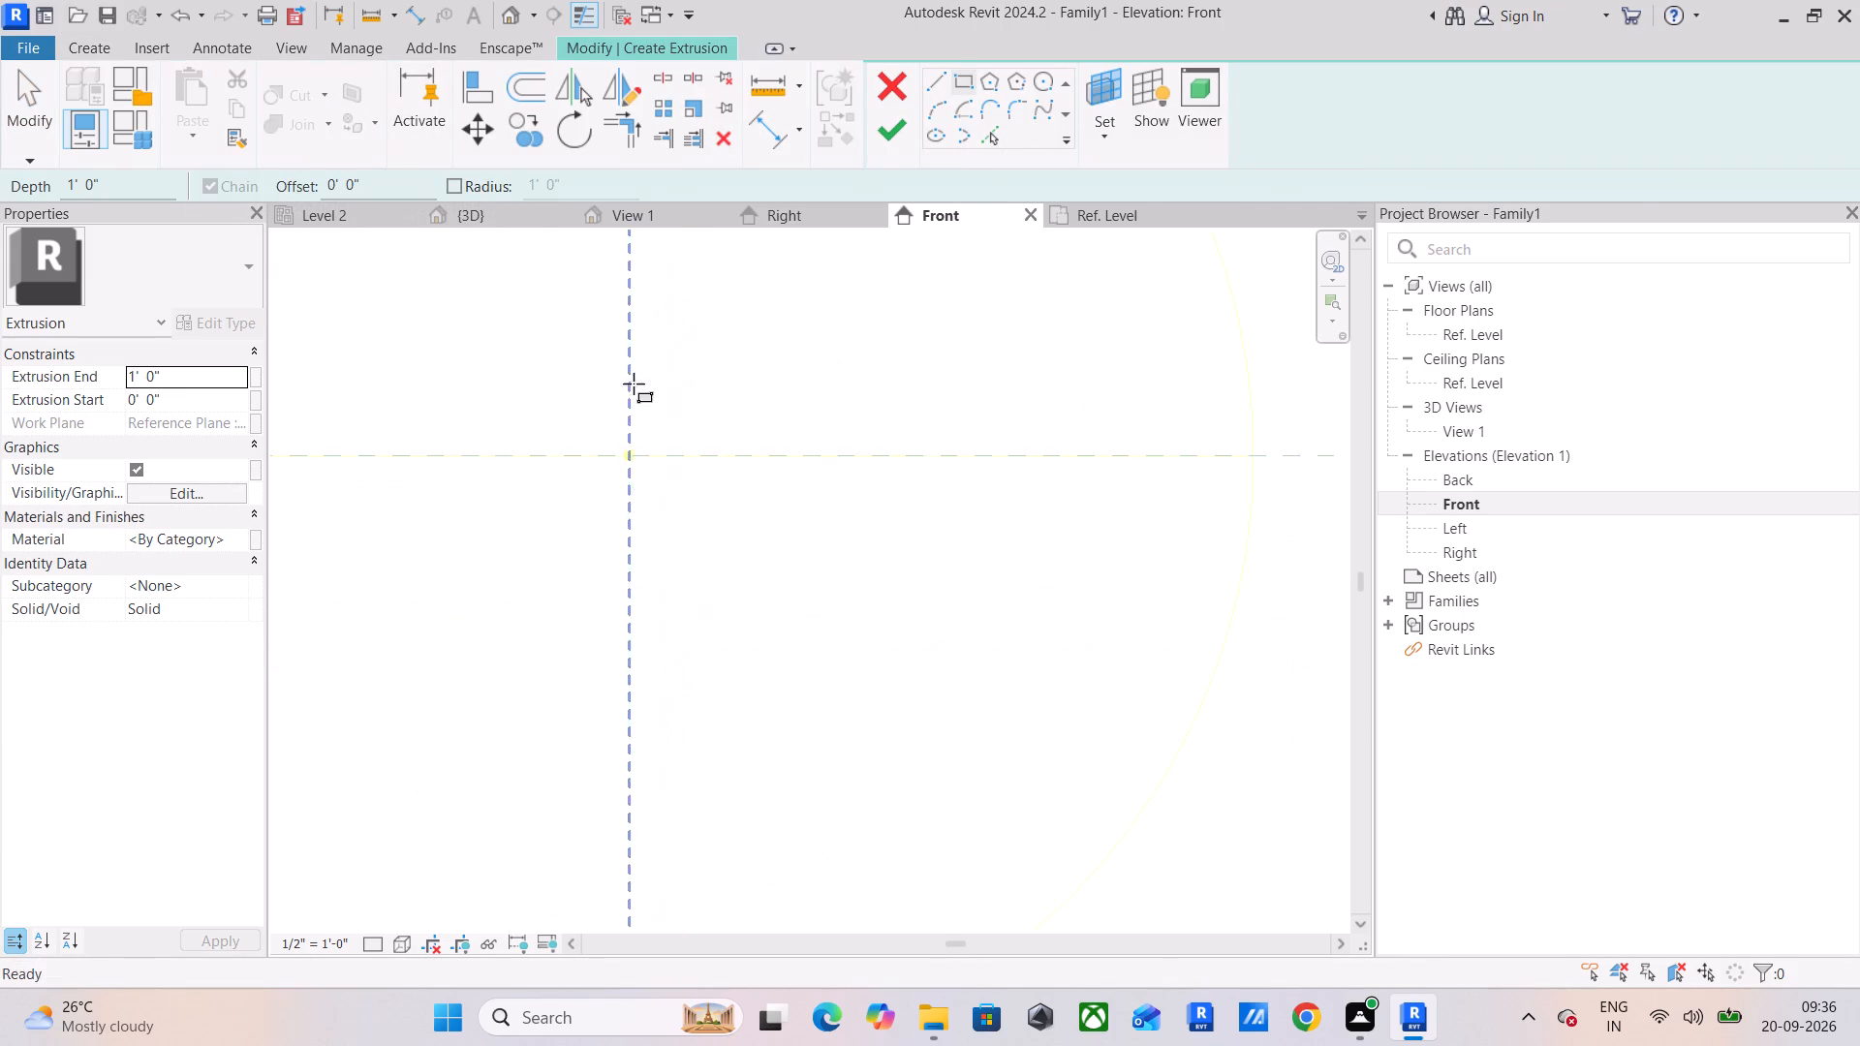
scroll(538, 429, up, 5)
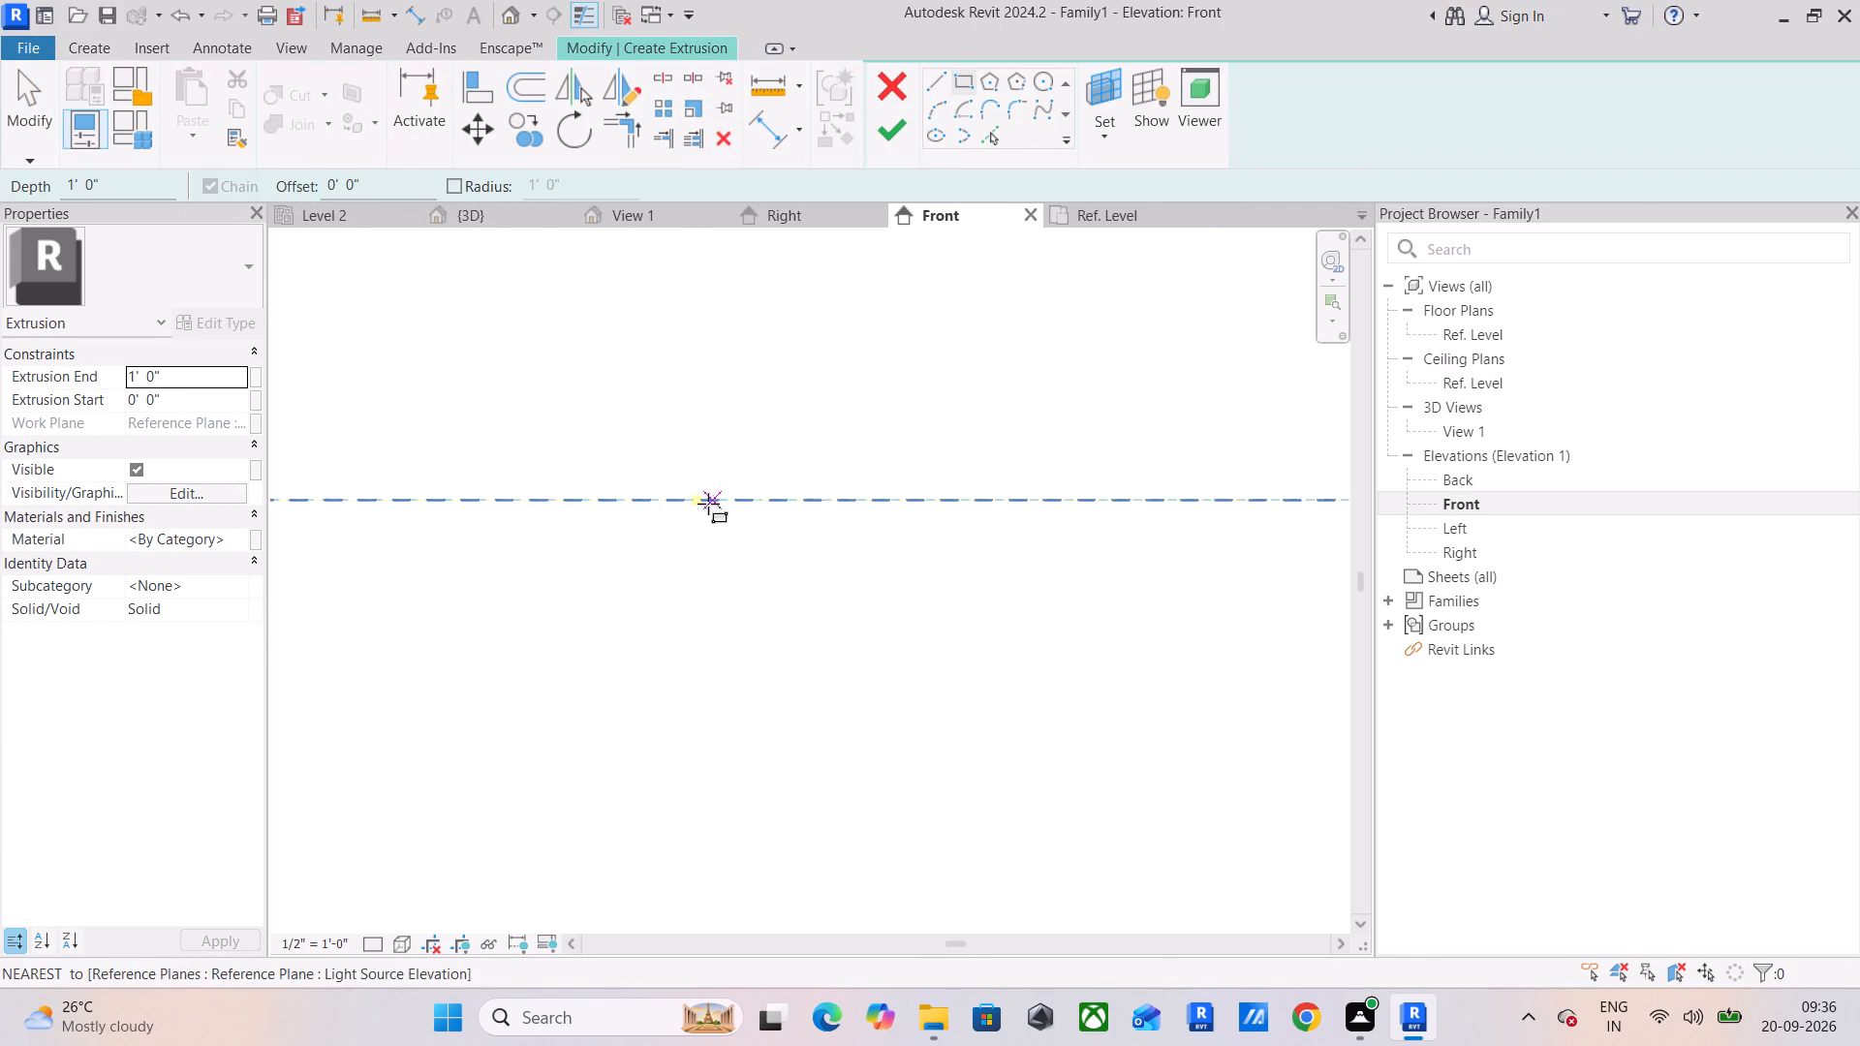
click(628, 474)
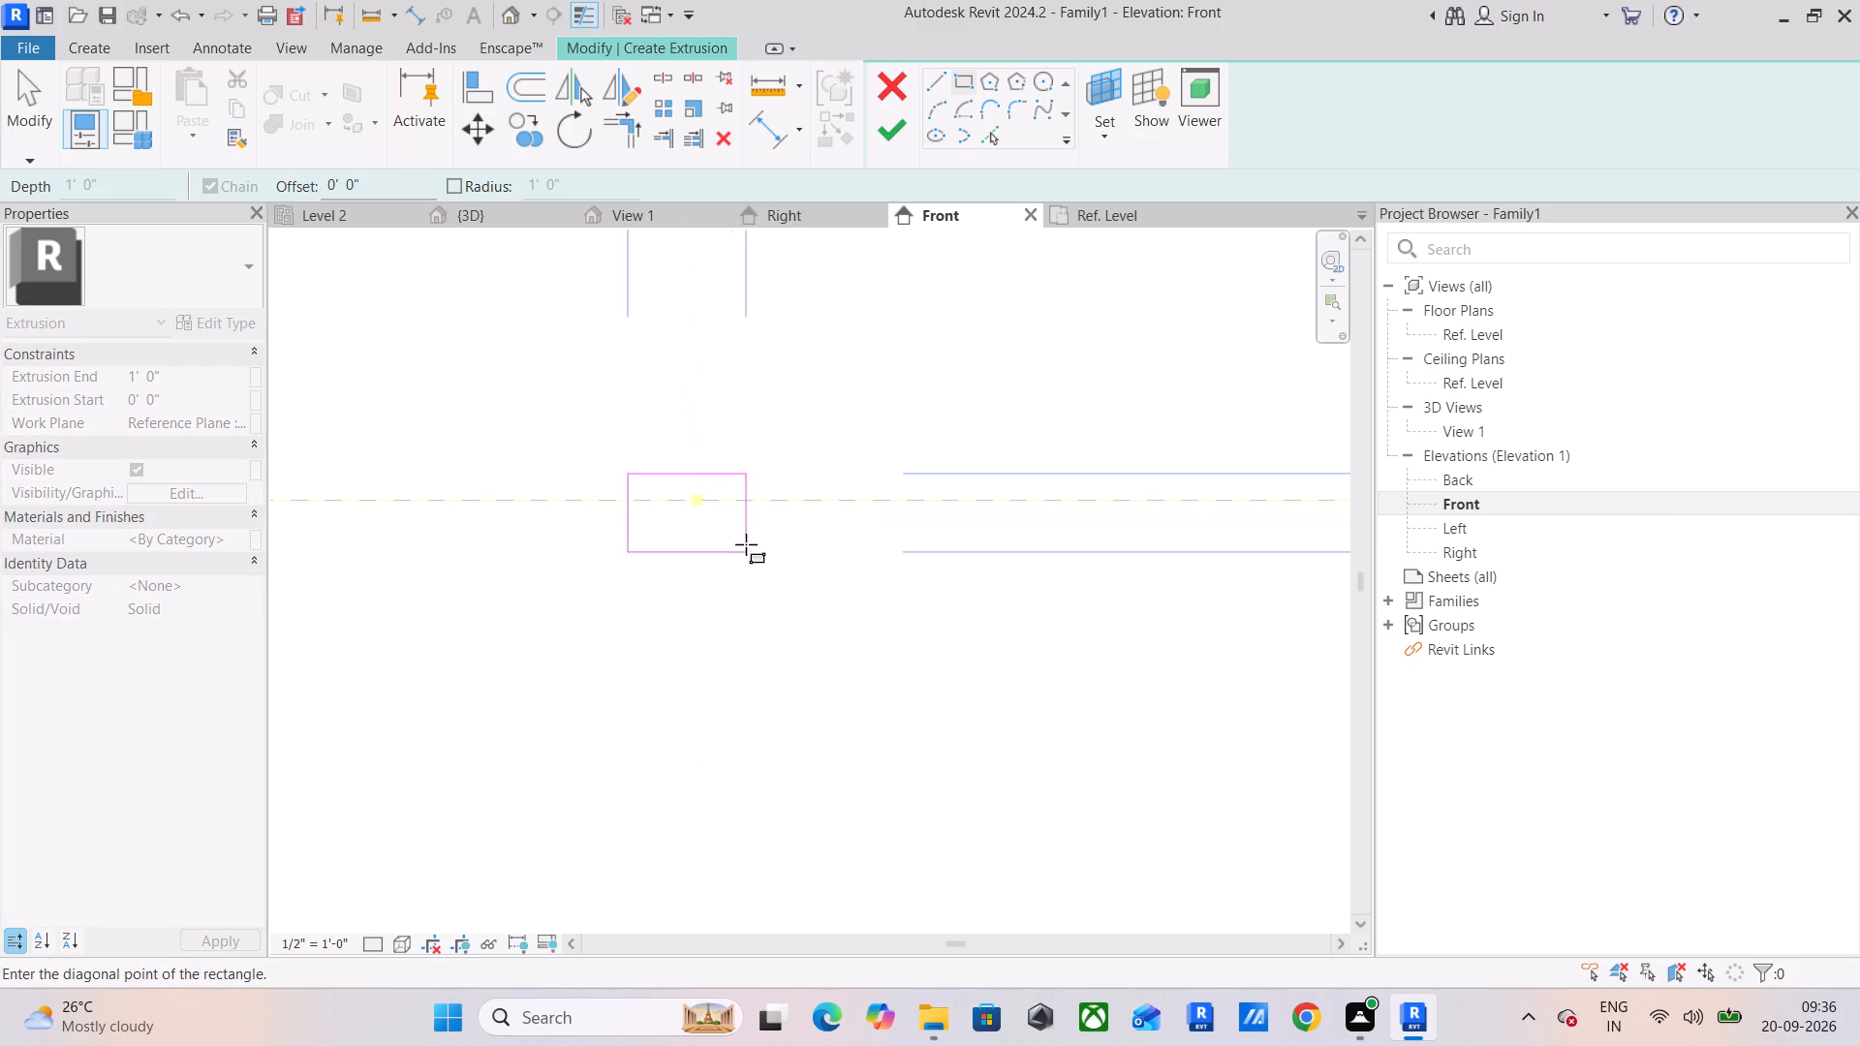
click(754, 544)
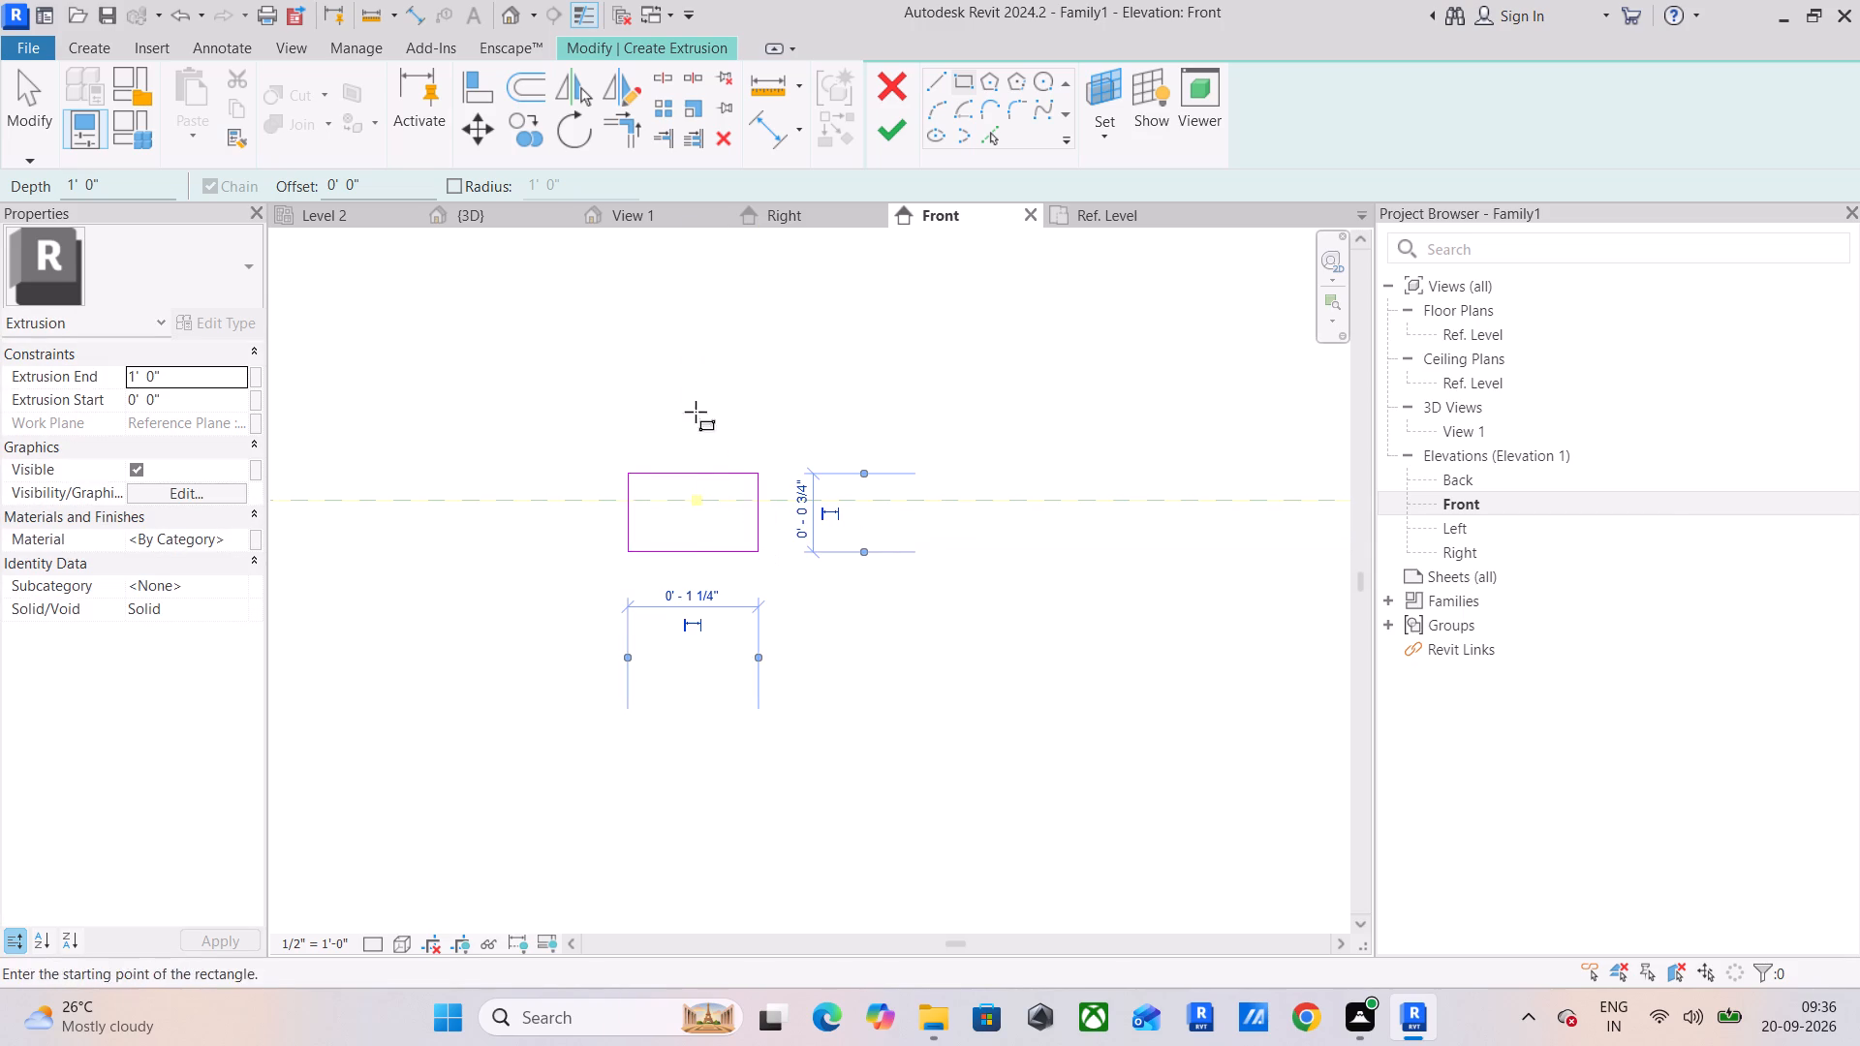
click(37, 109)
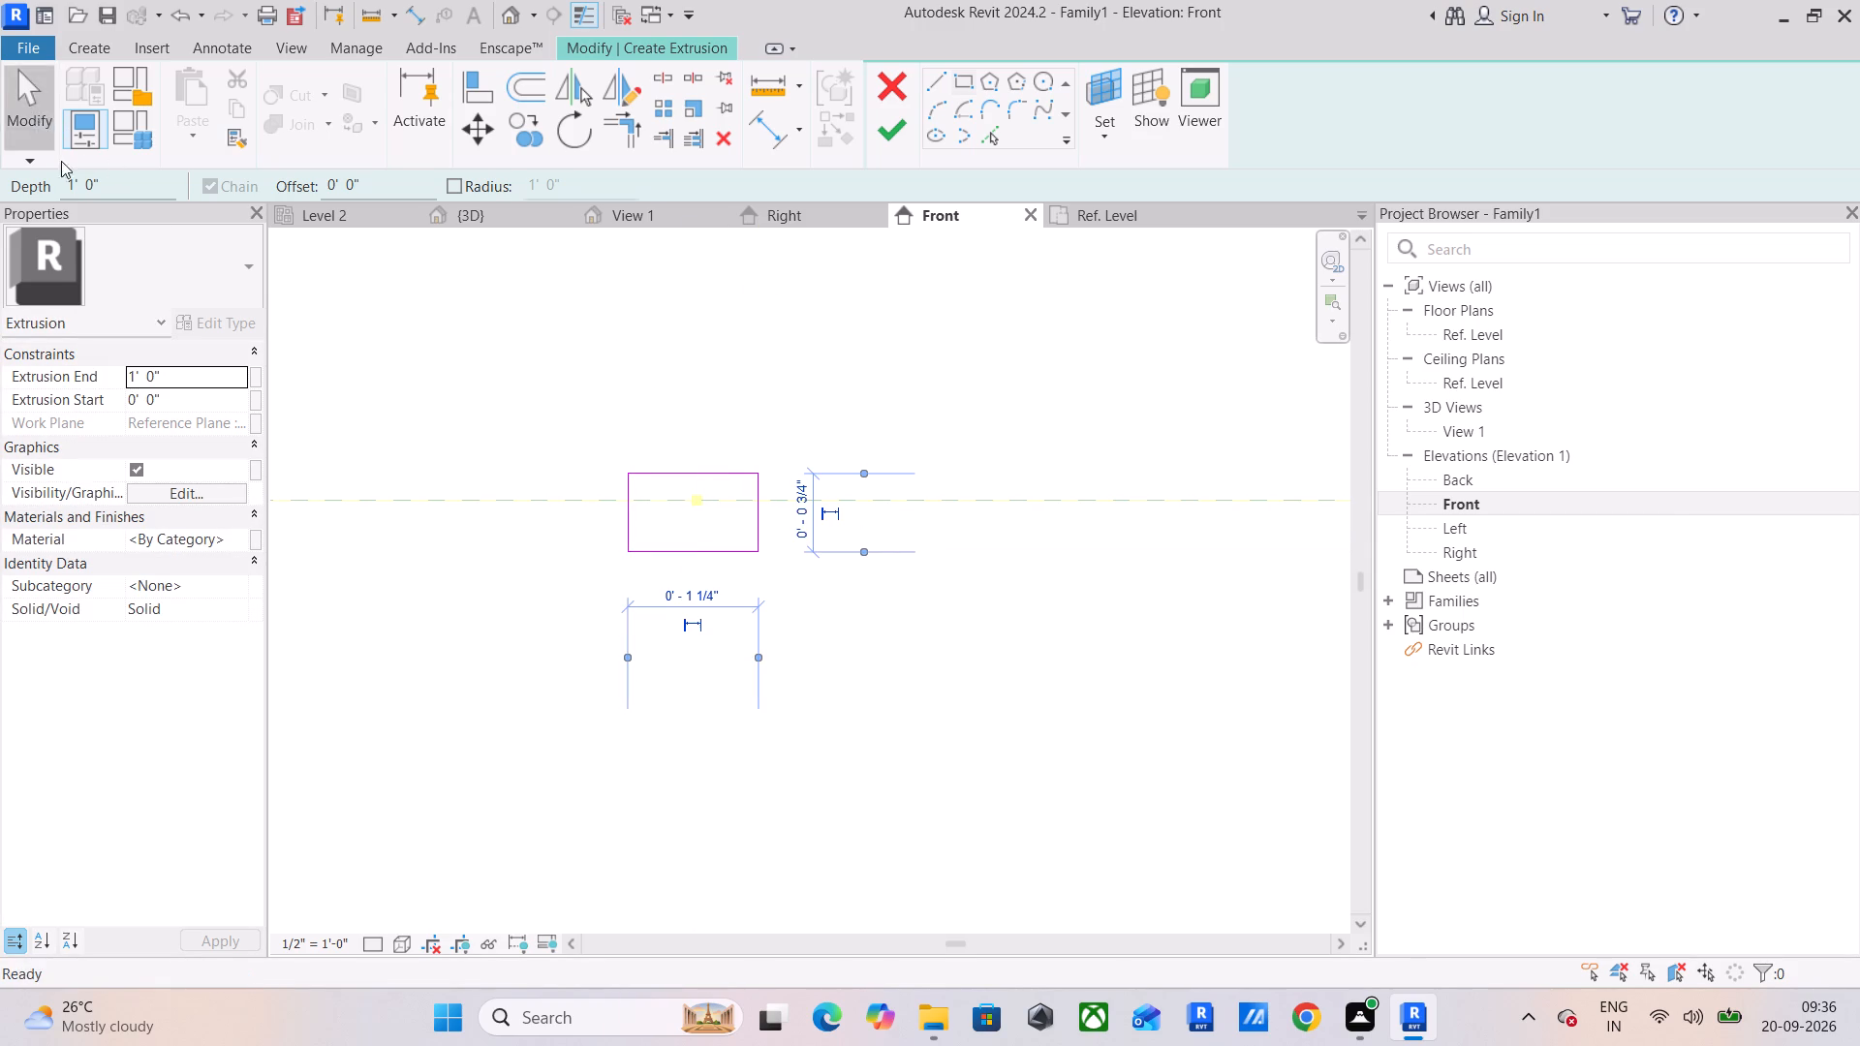
Set the sketched rectangle's width to 0.5".
click(752, 517)
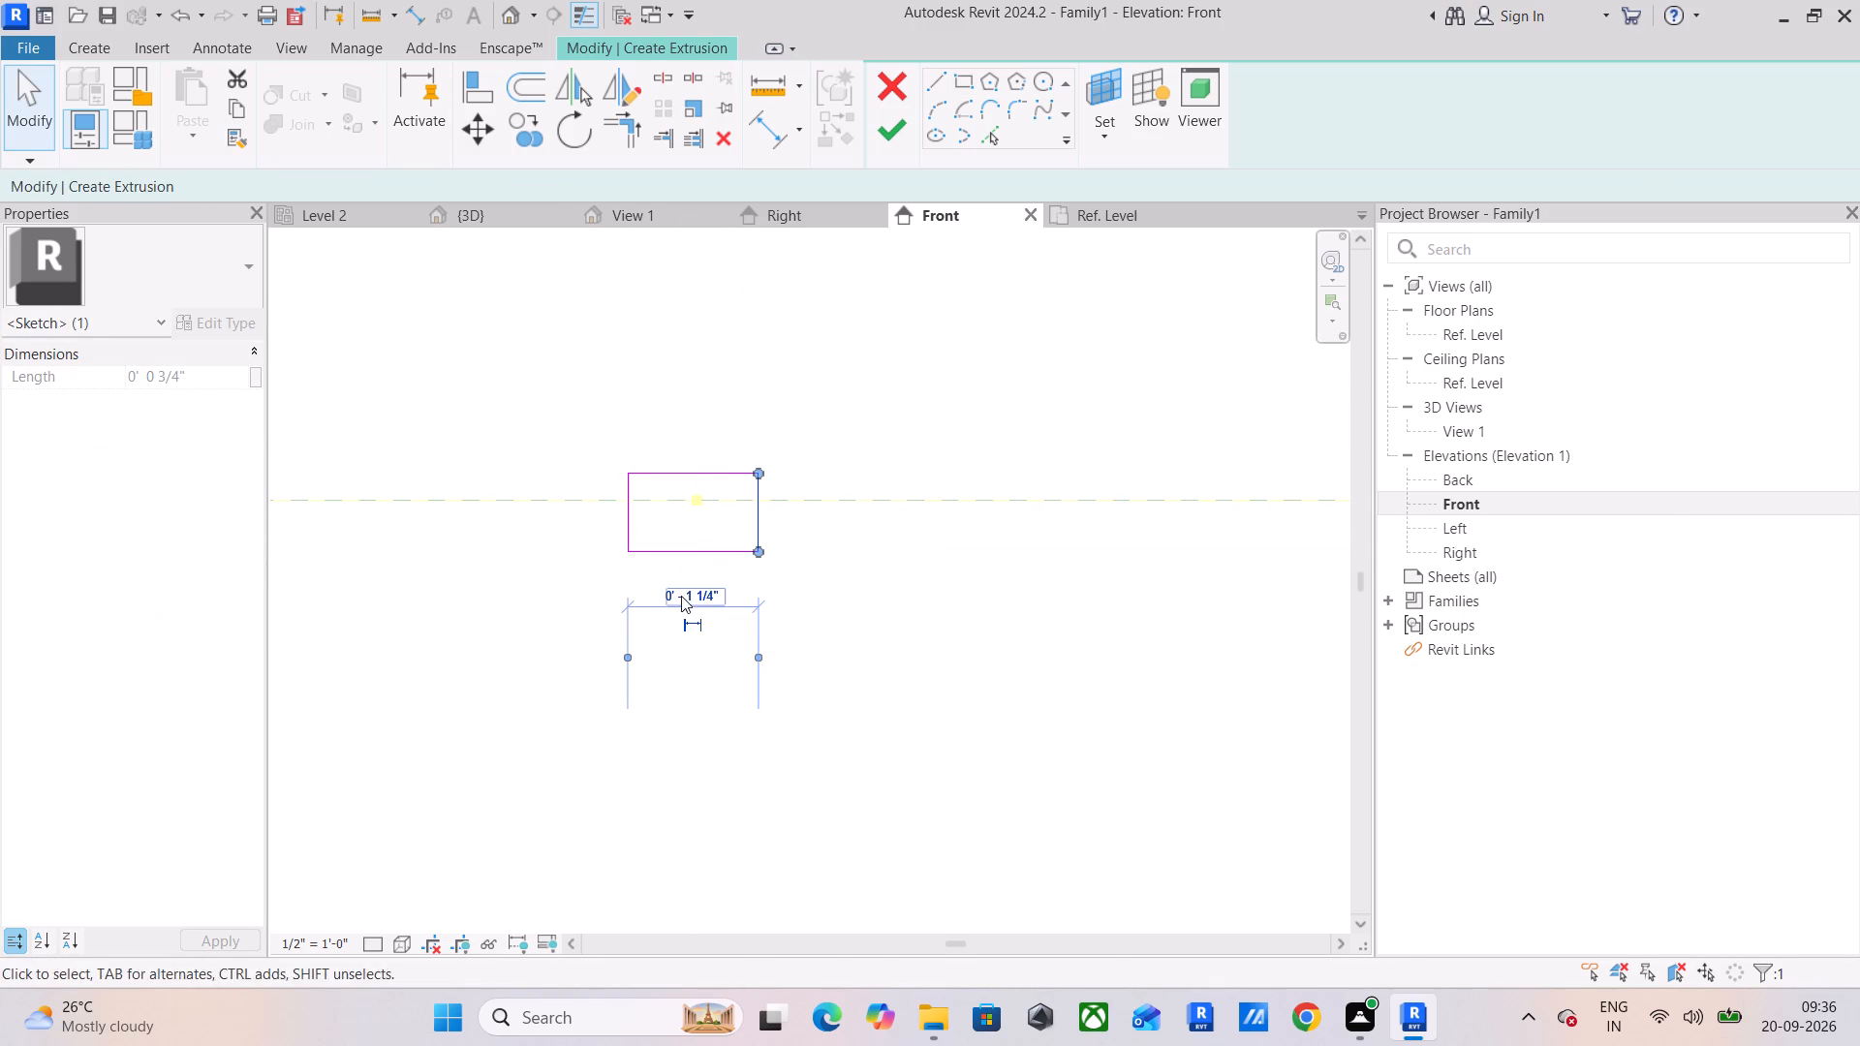
click(681, 596)
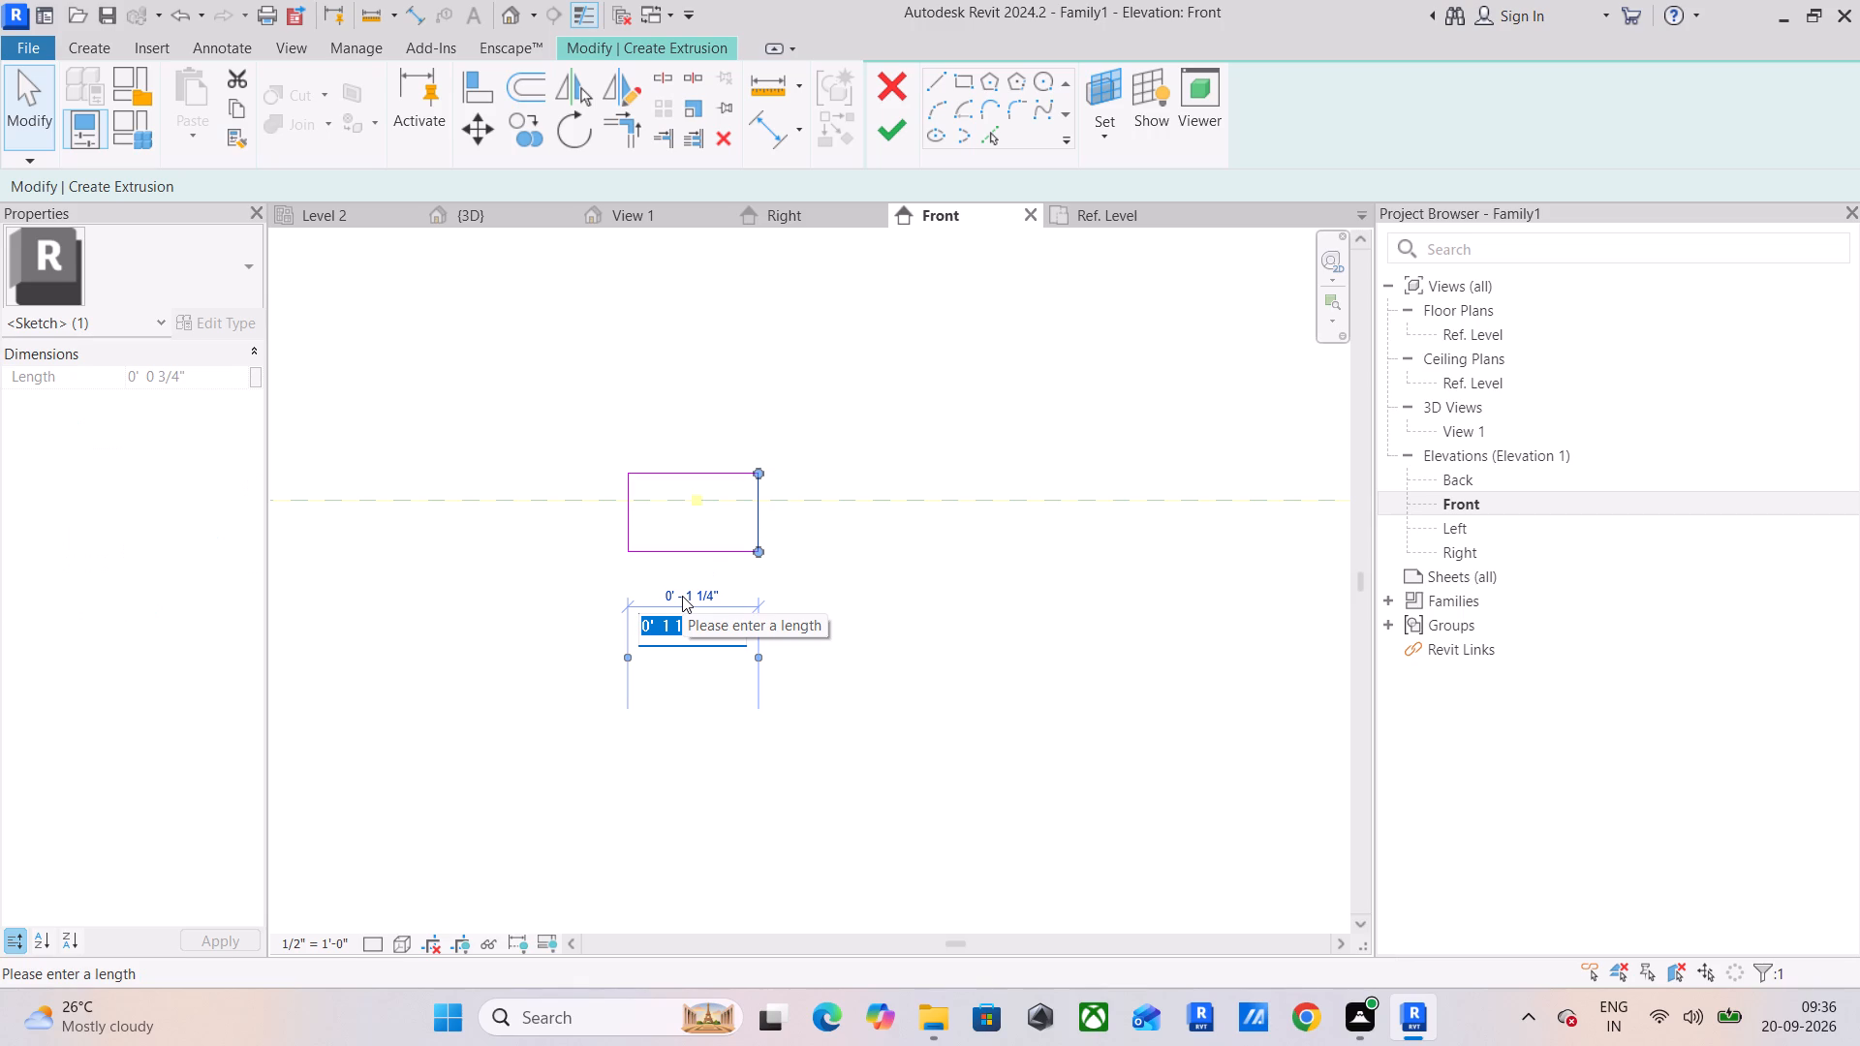
text(.5)
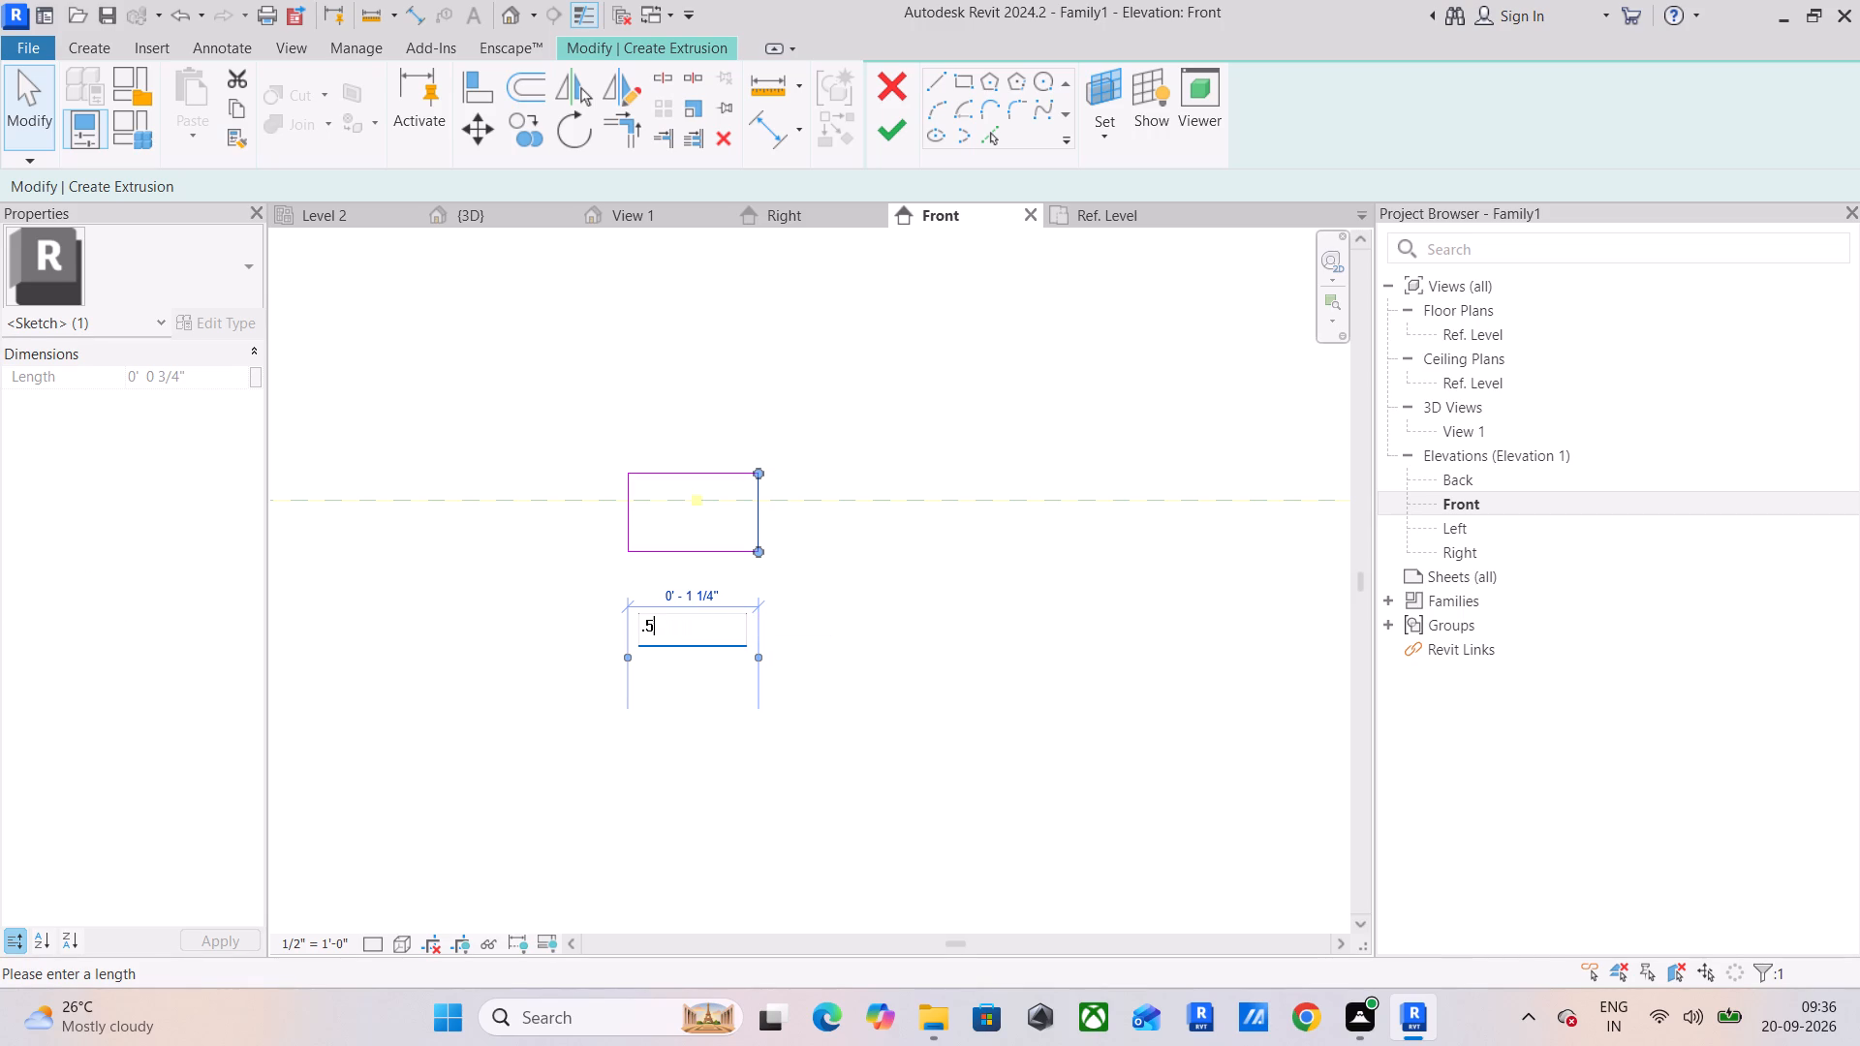
key(shift+quotedbl)
key(Return)
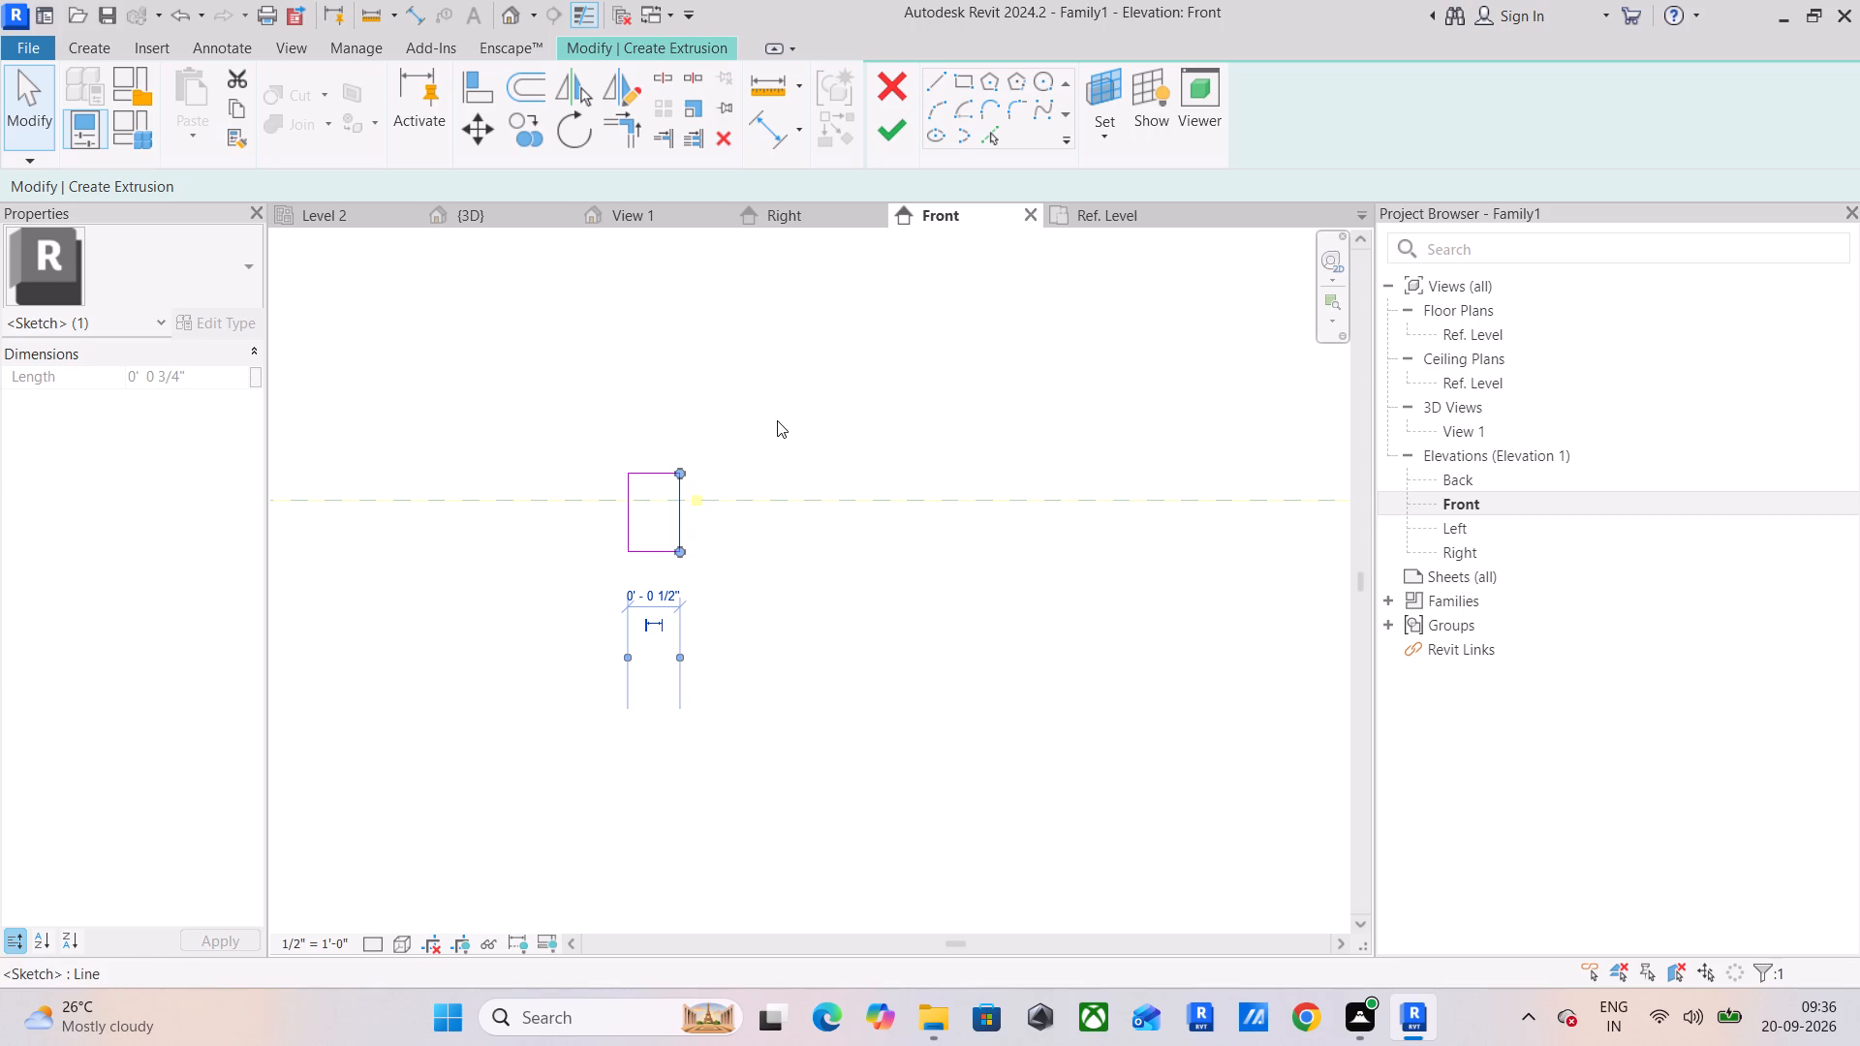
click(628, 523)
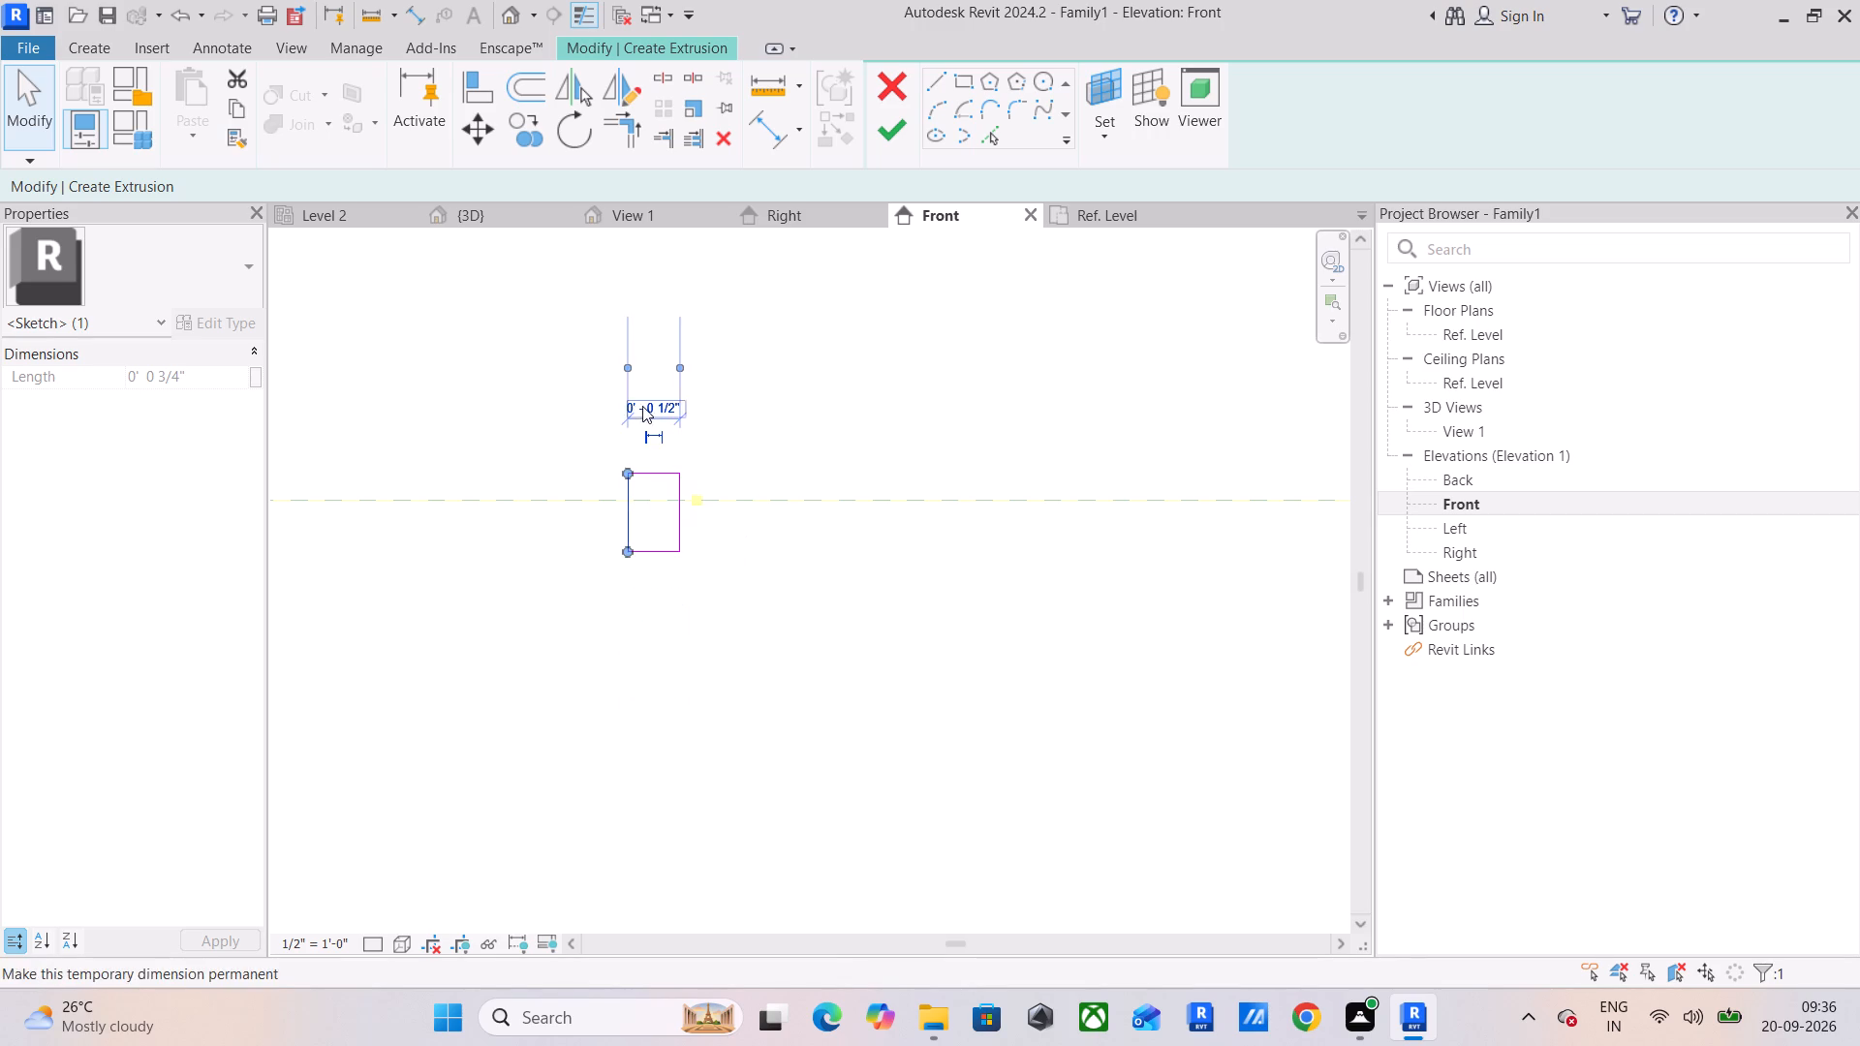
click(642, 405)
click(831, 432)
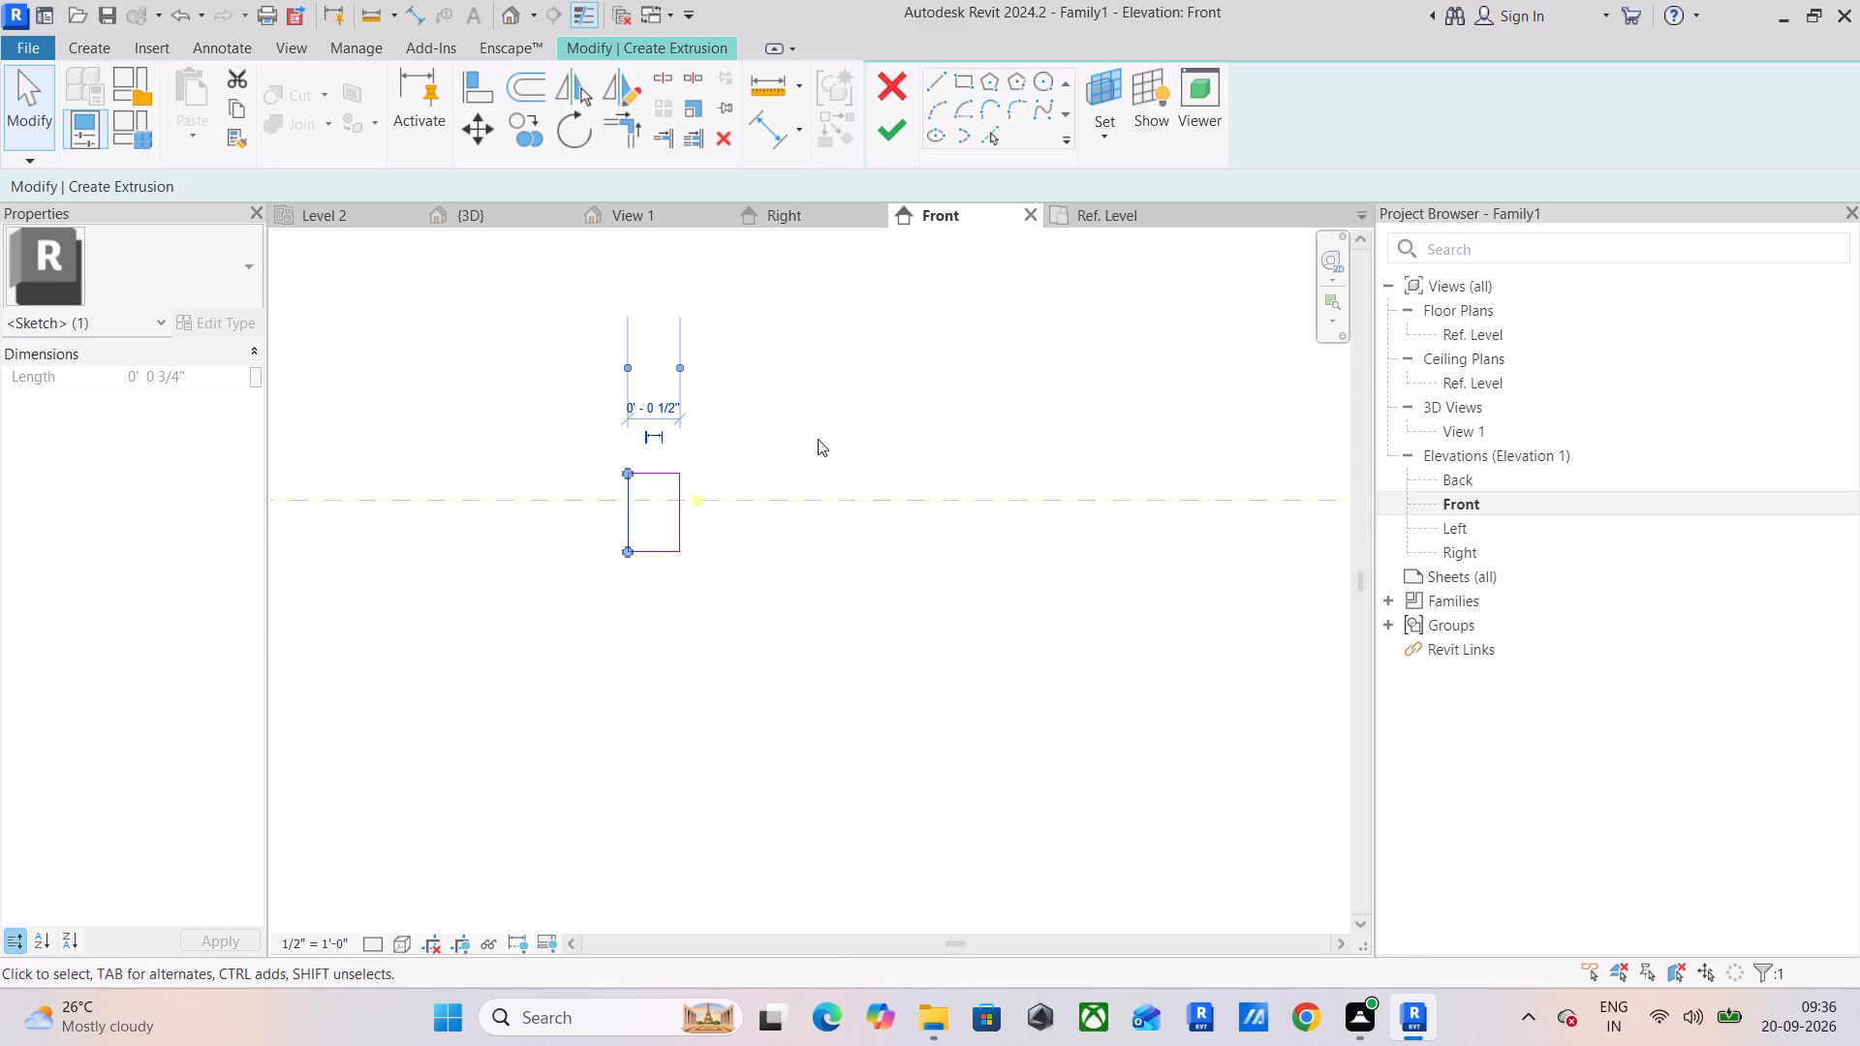
Set the sketched rectangle's height to 0.5".
click(661, 467)
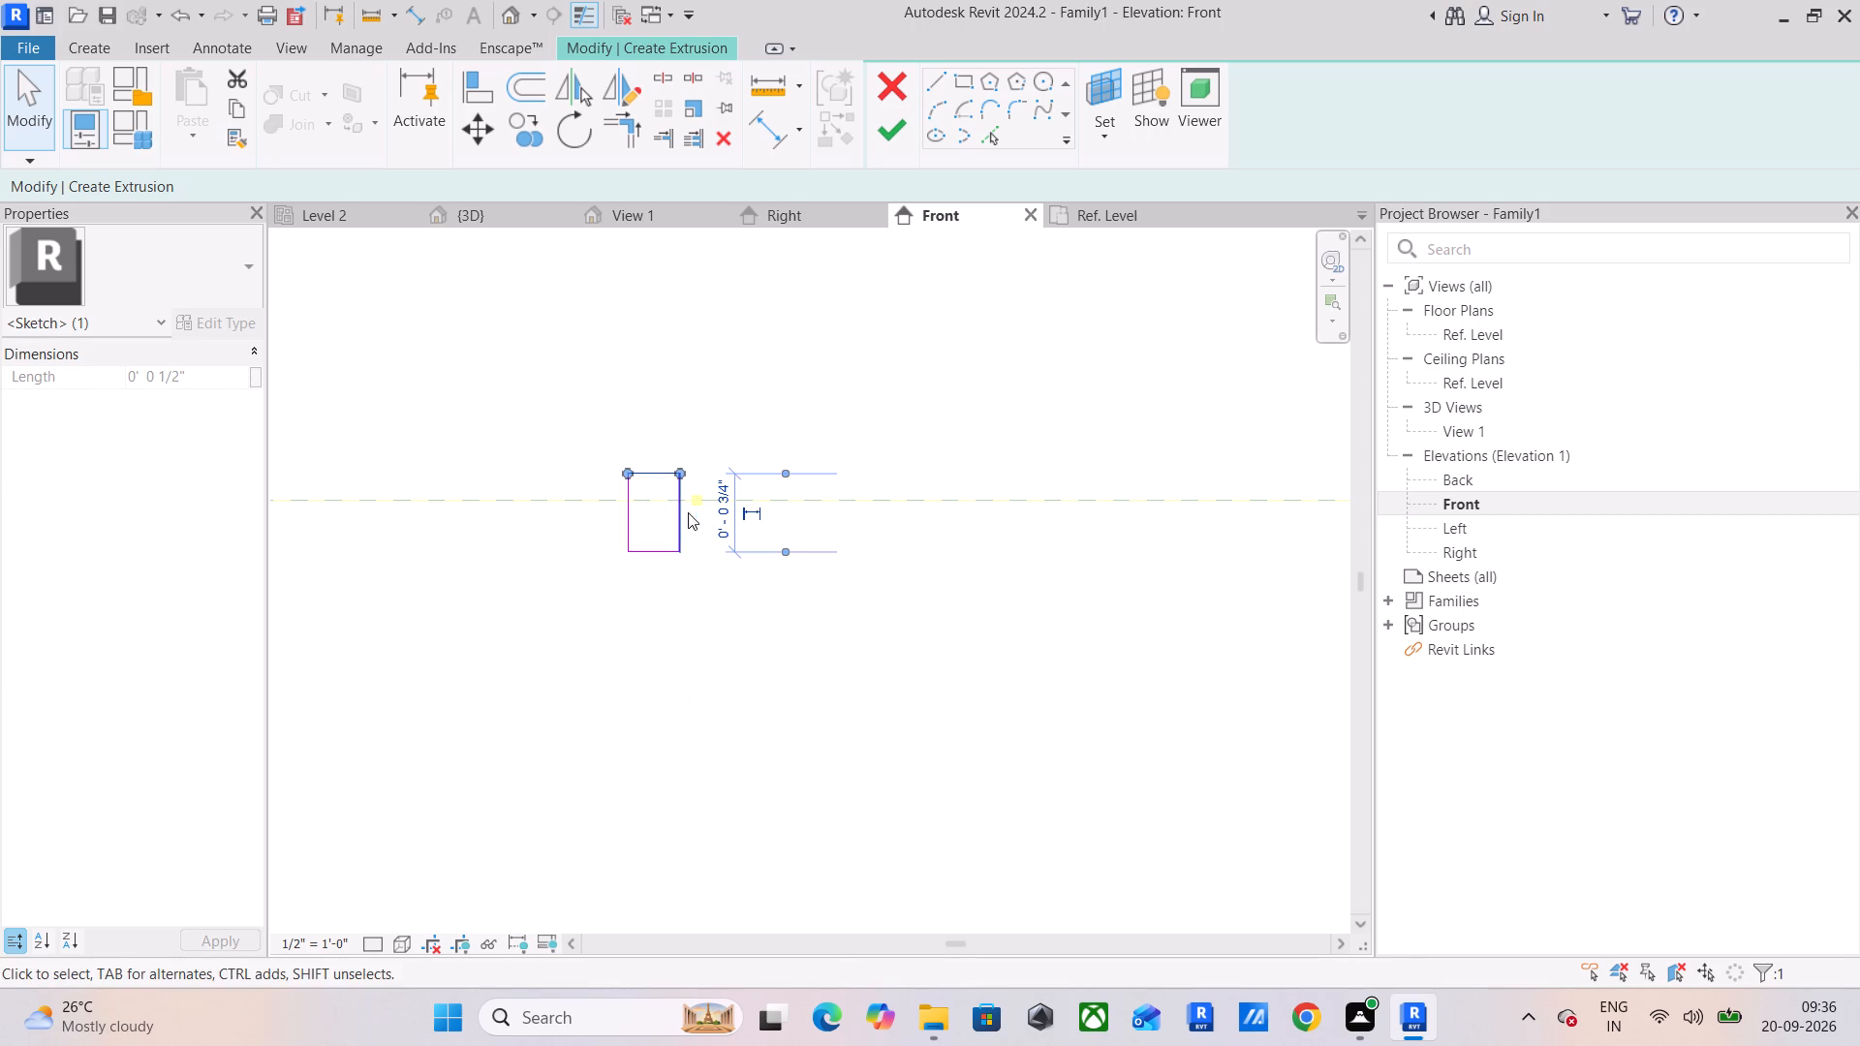
click(719, 523)
text(.5")
key(Return)
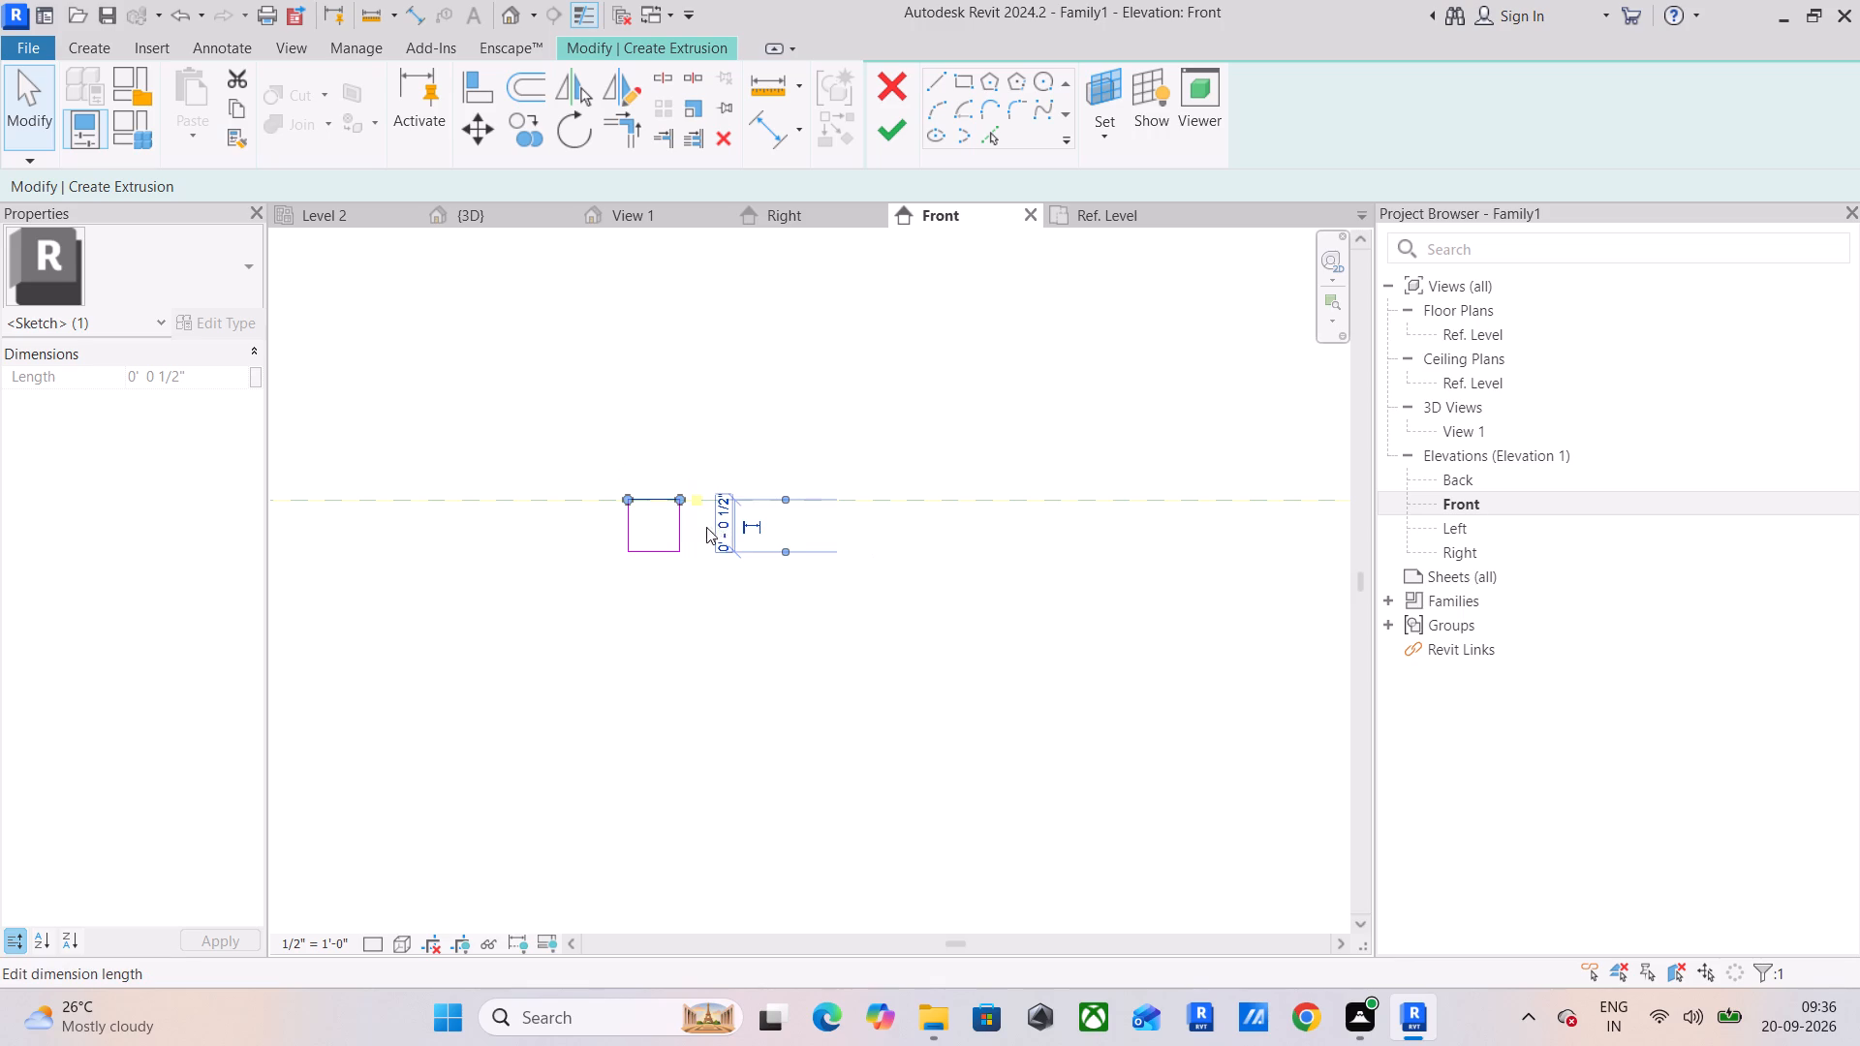
Move the whole 1/2" square sketch so it is centred on the light source point, and finish the extrusion.
click(617, 591)
drag(580, 435, 762, 670)
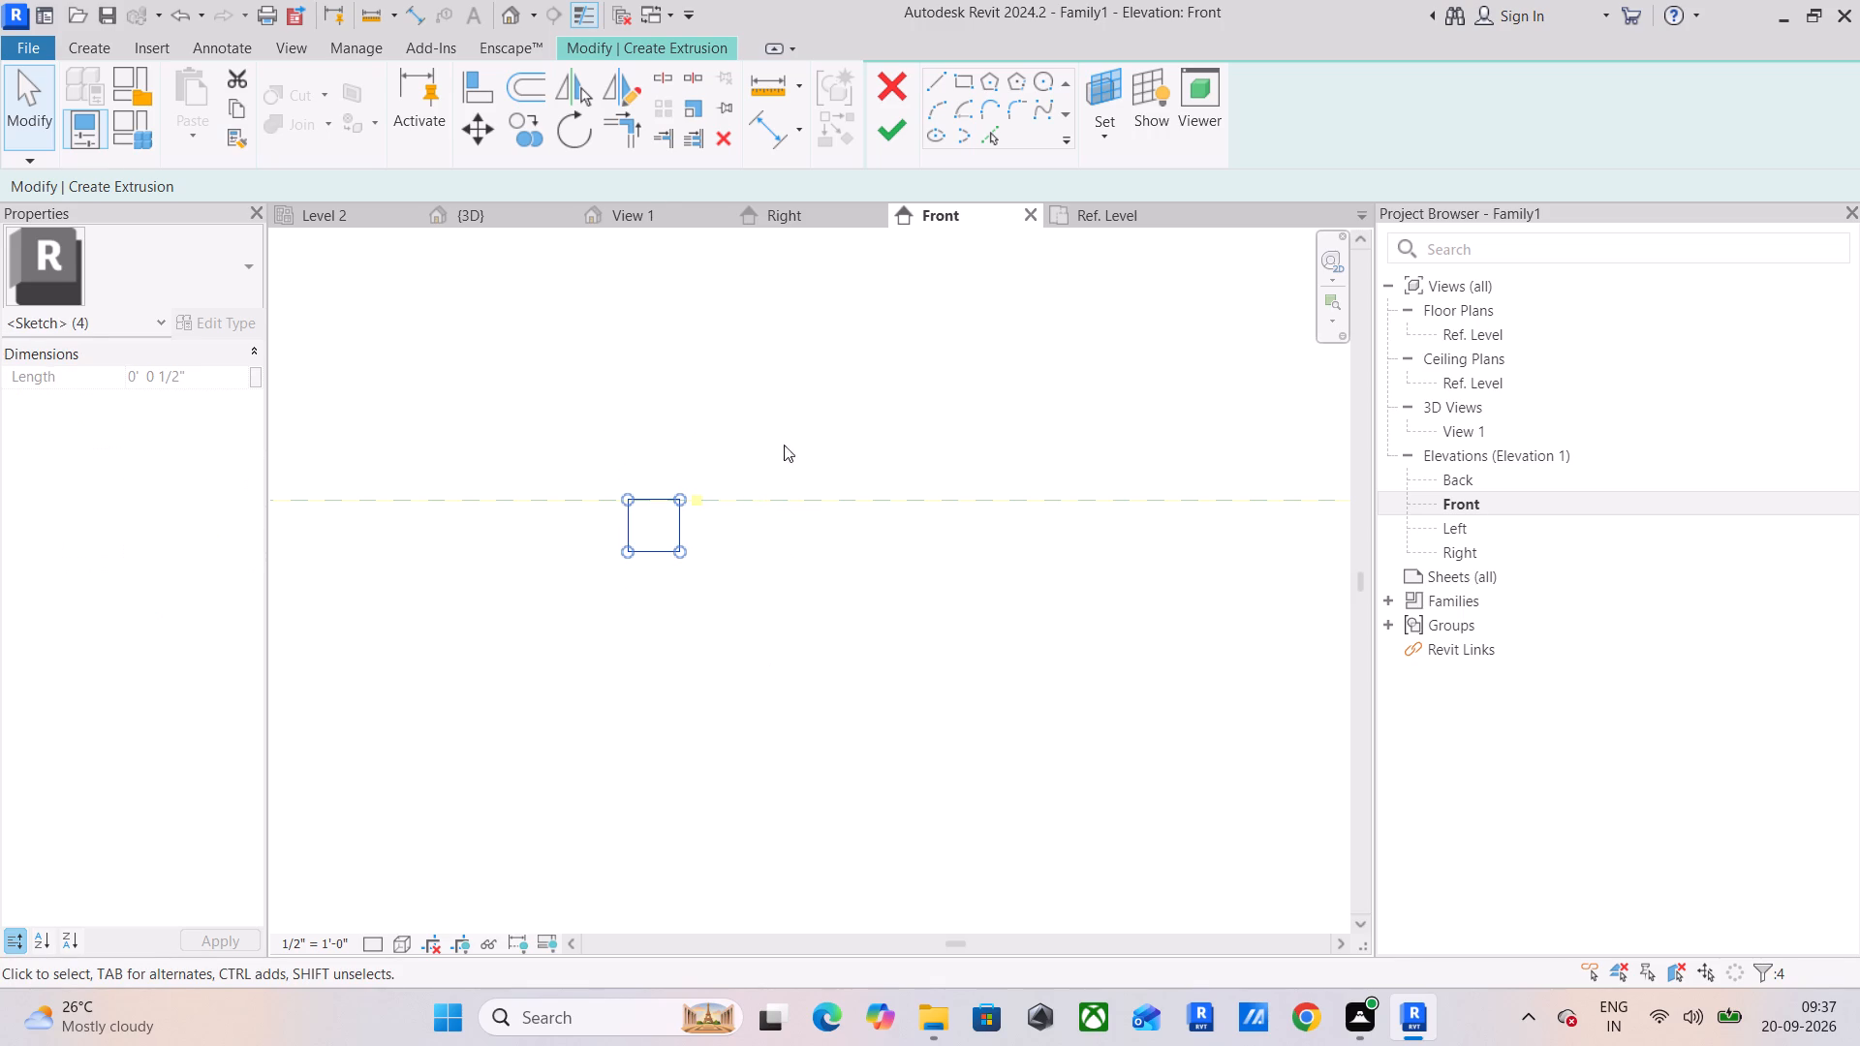
click(484, 143)
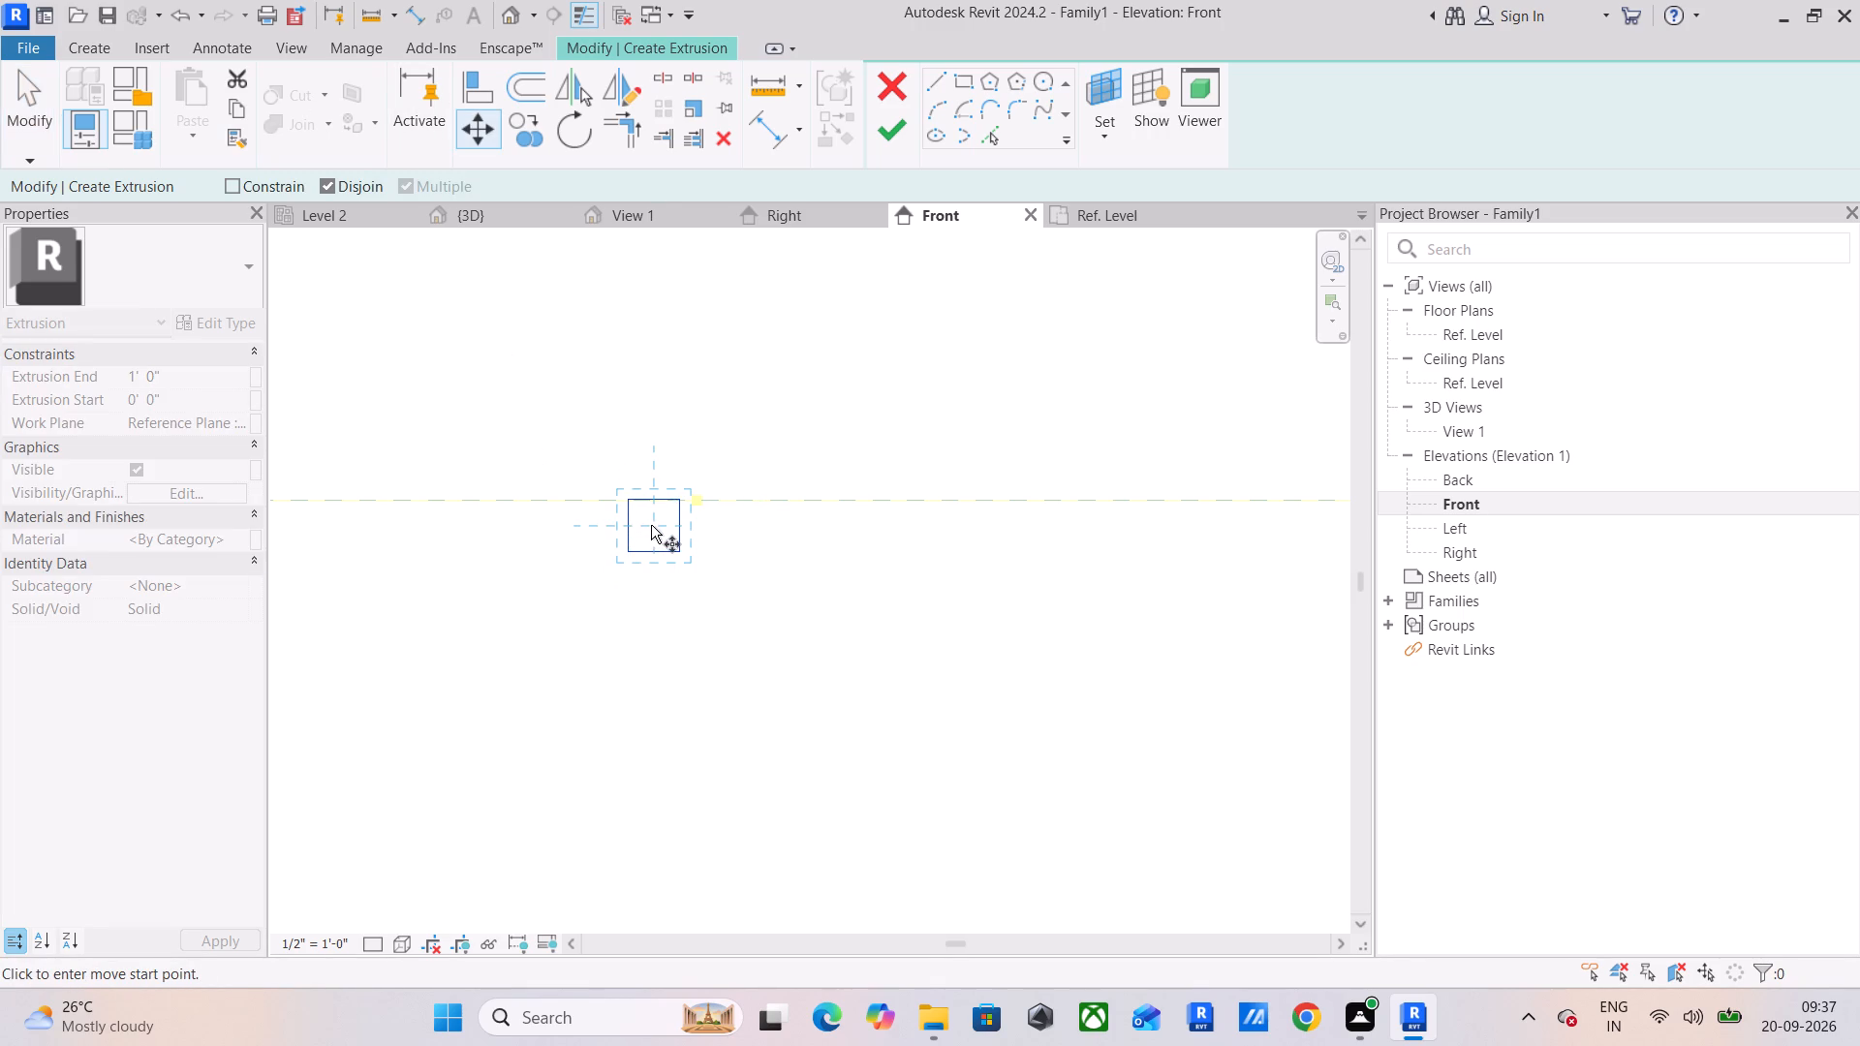
scroll(649, 522, up, 5)
click(606, 526)
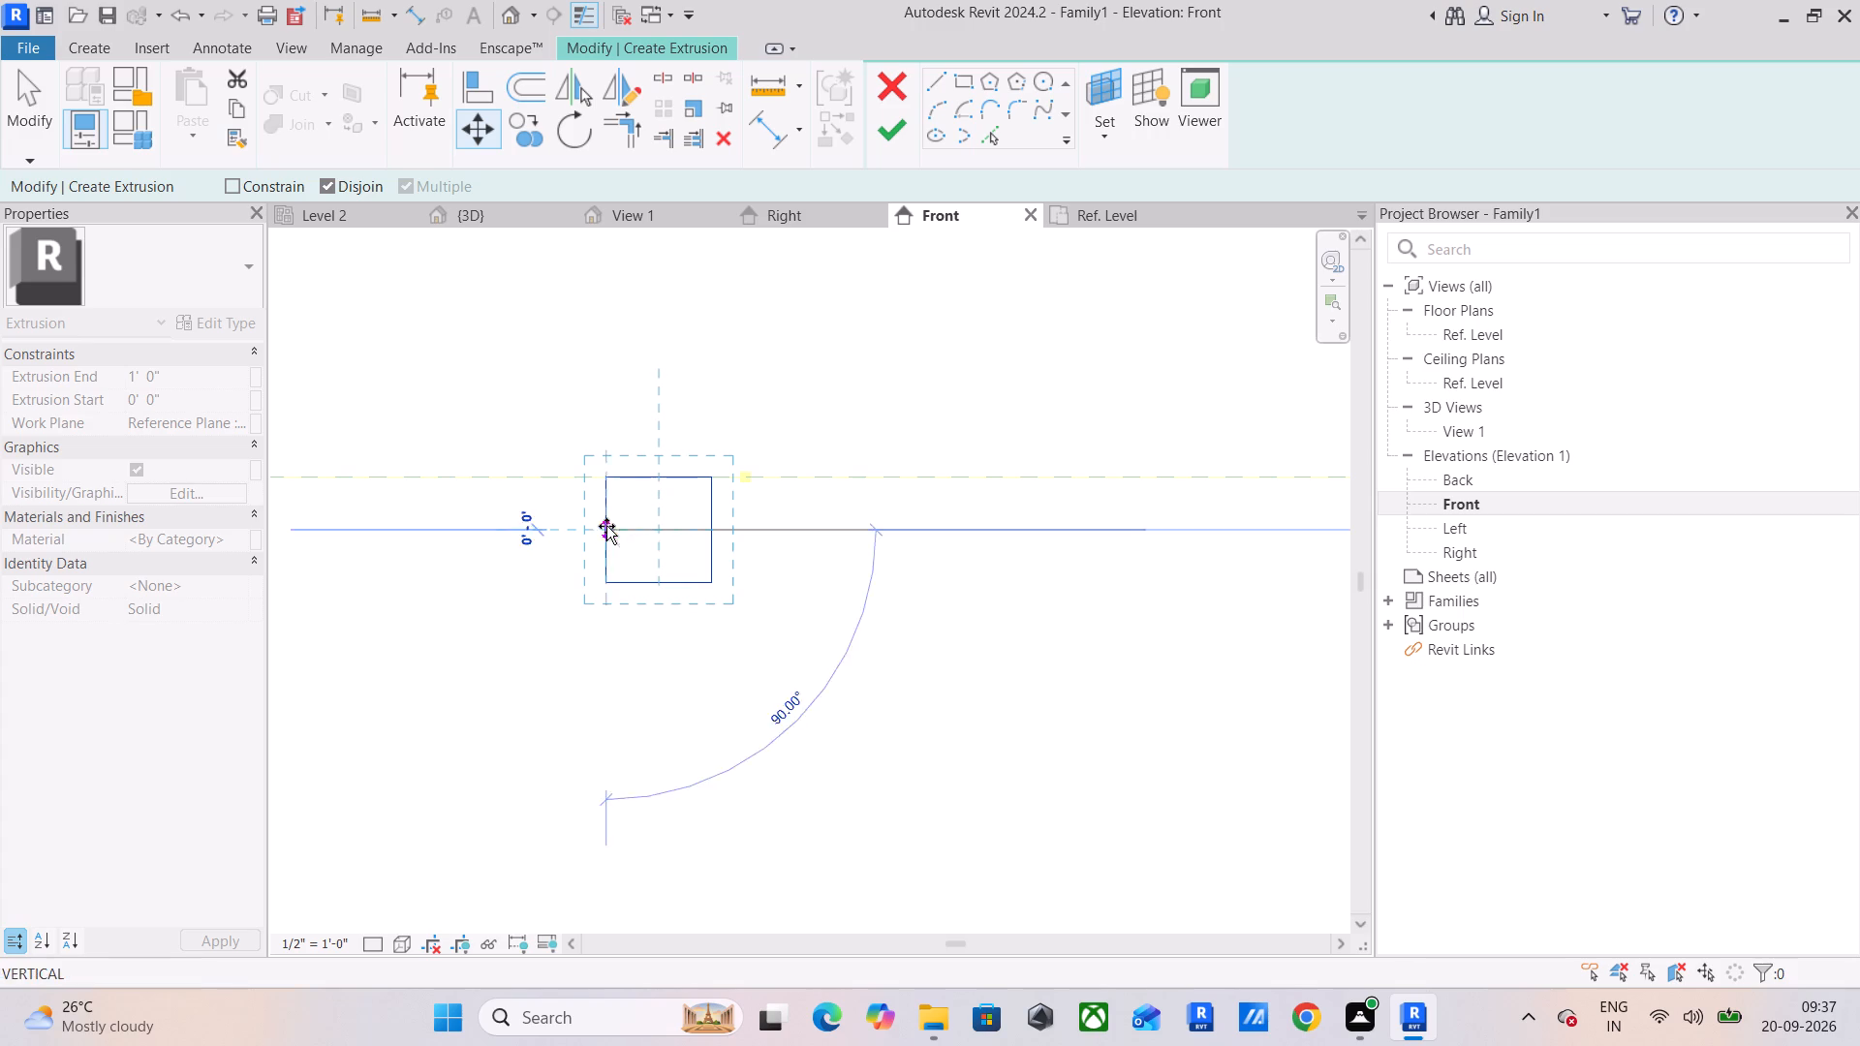
click(607, 473)
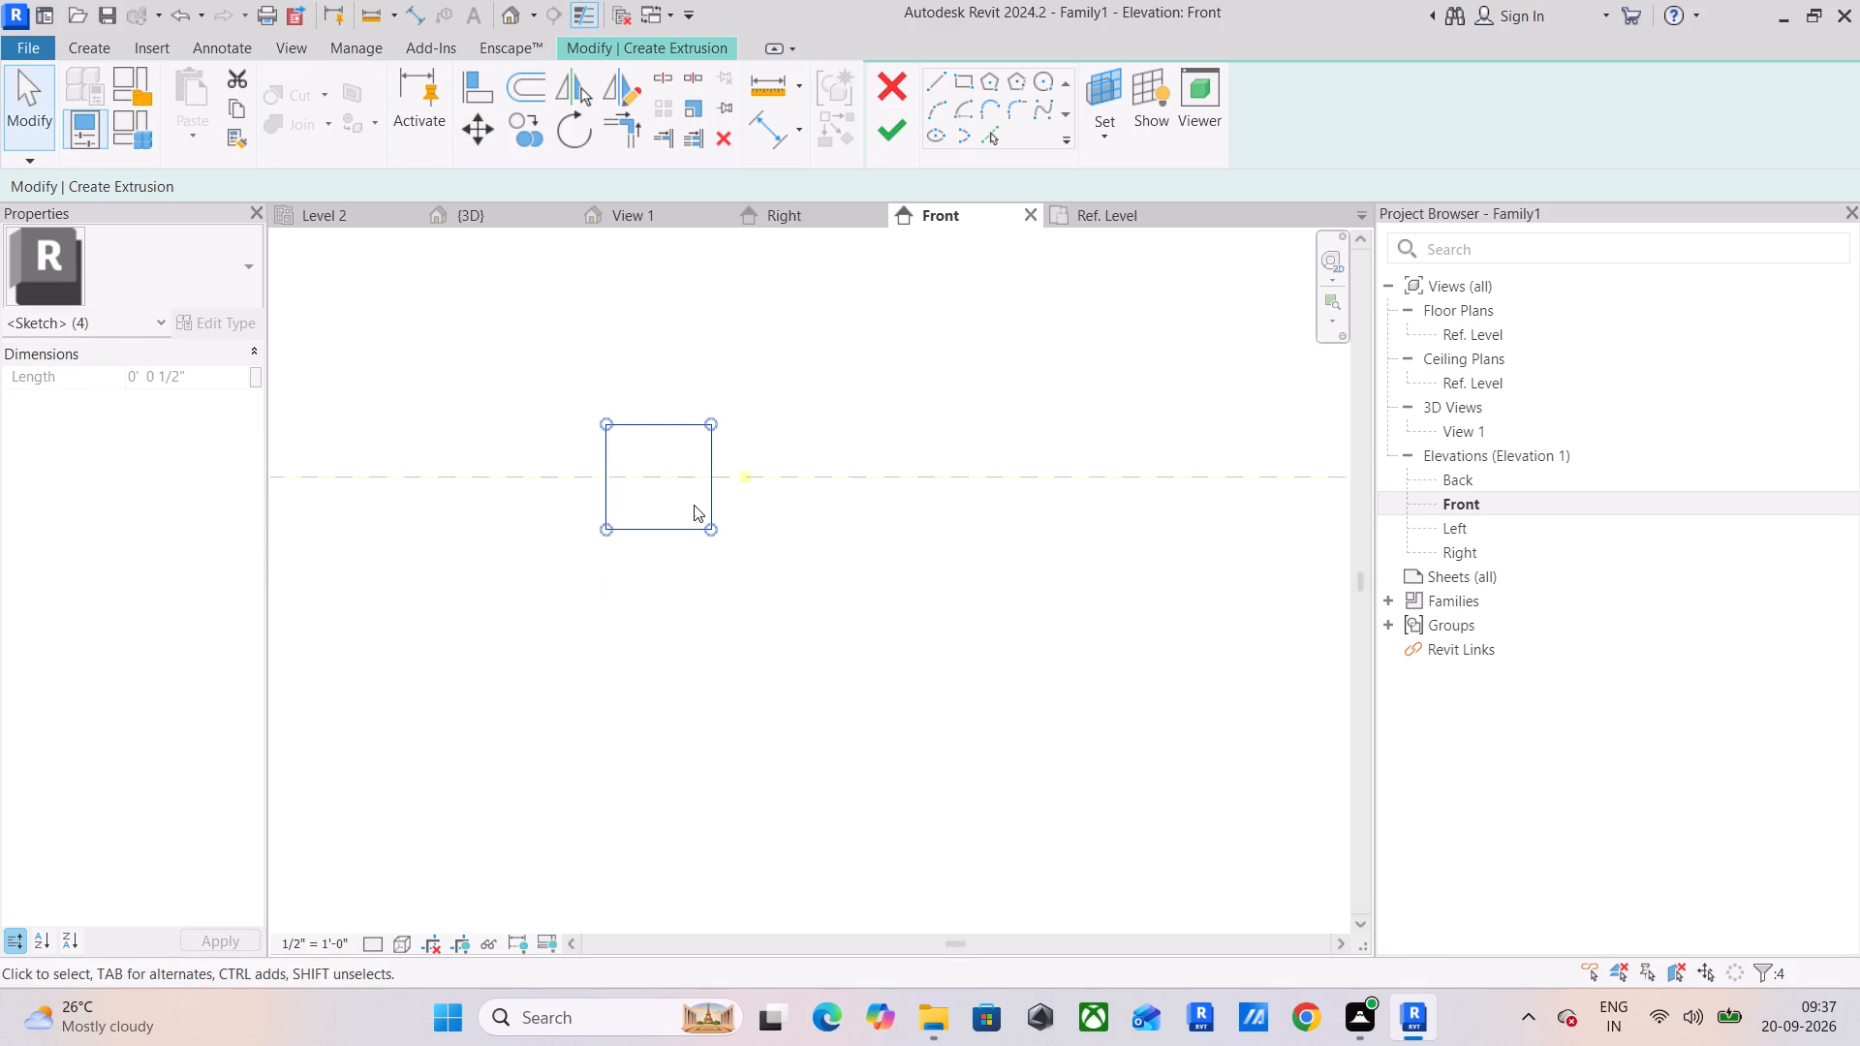
click(480, 127)
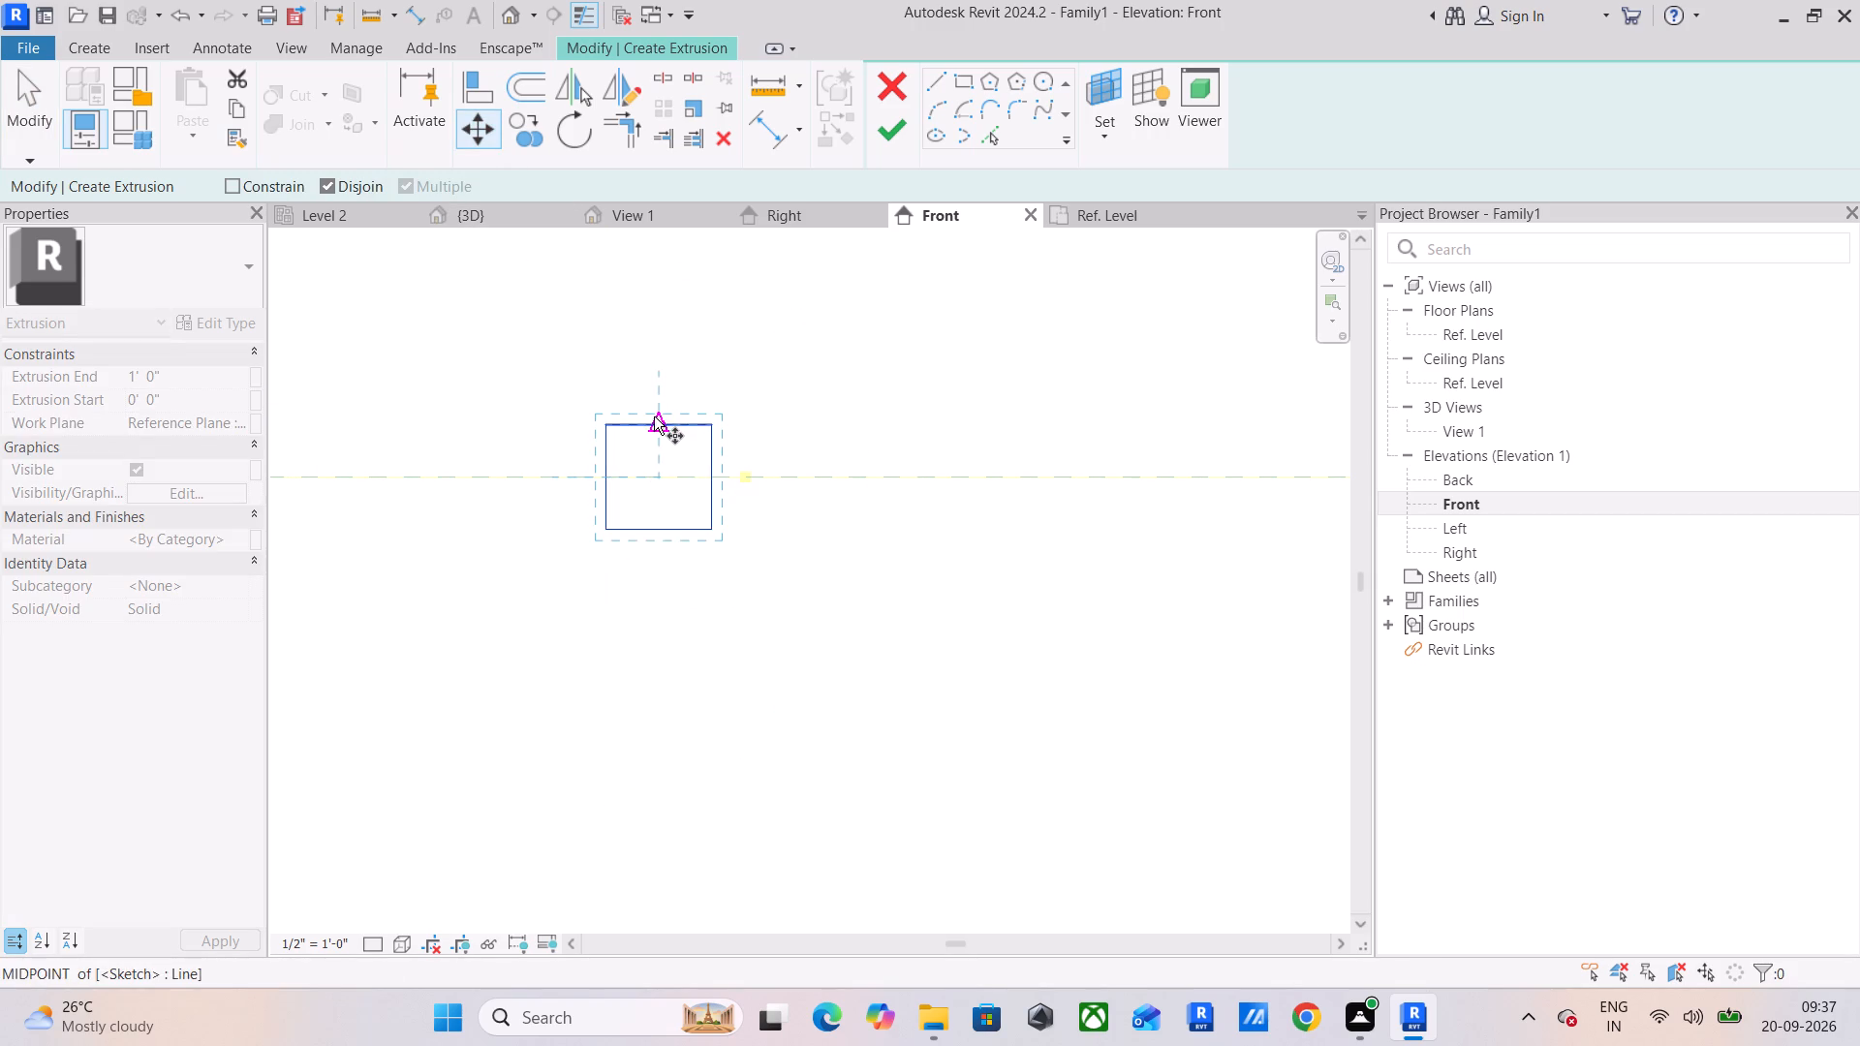
click(655, 414)
click(738, 412)
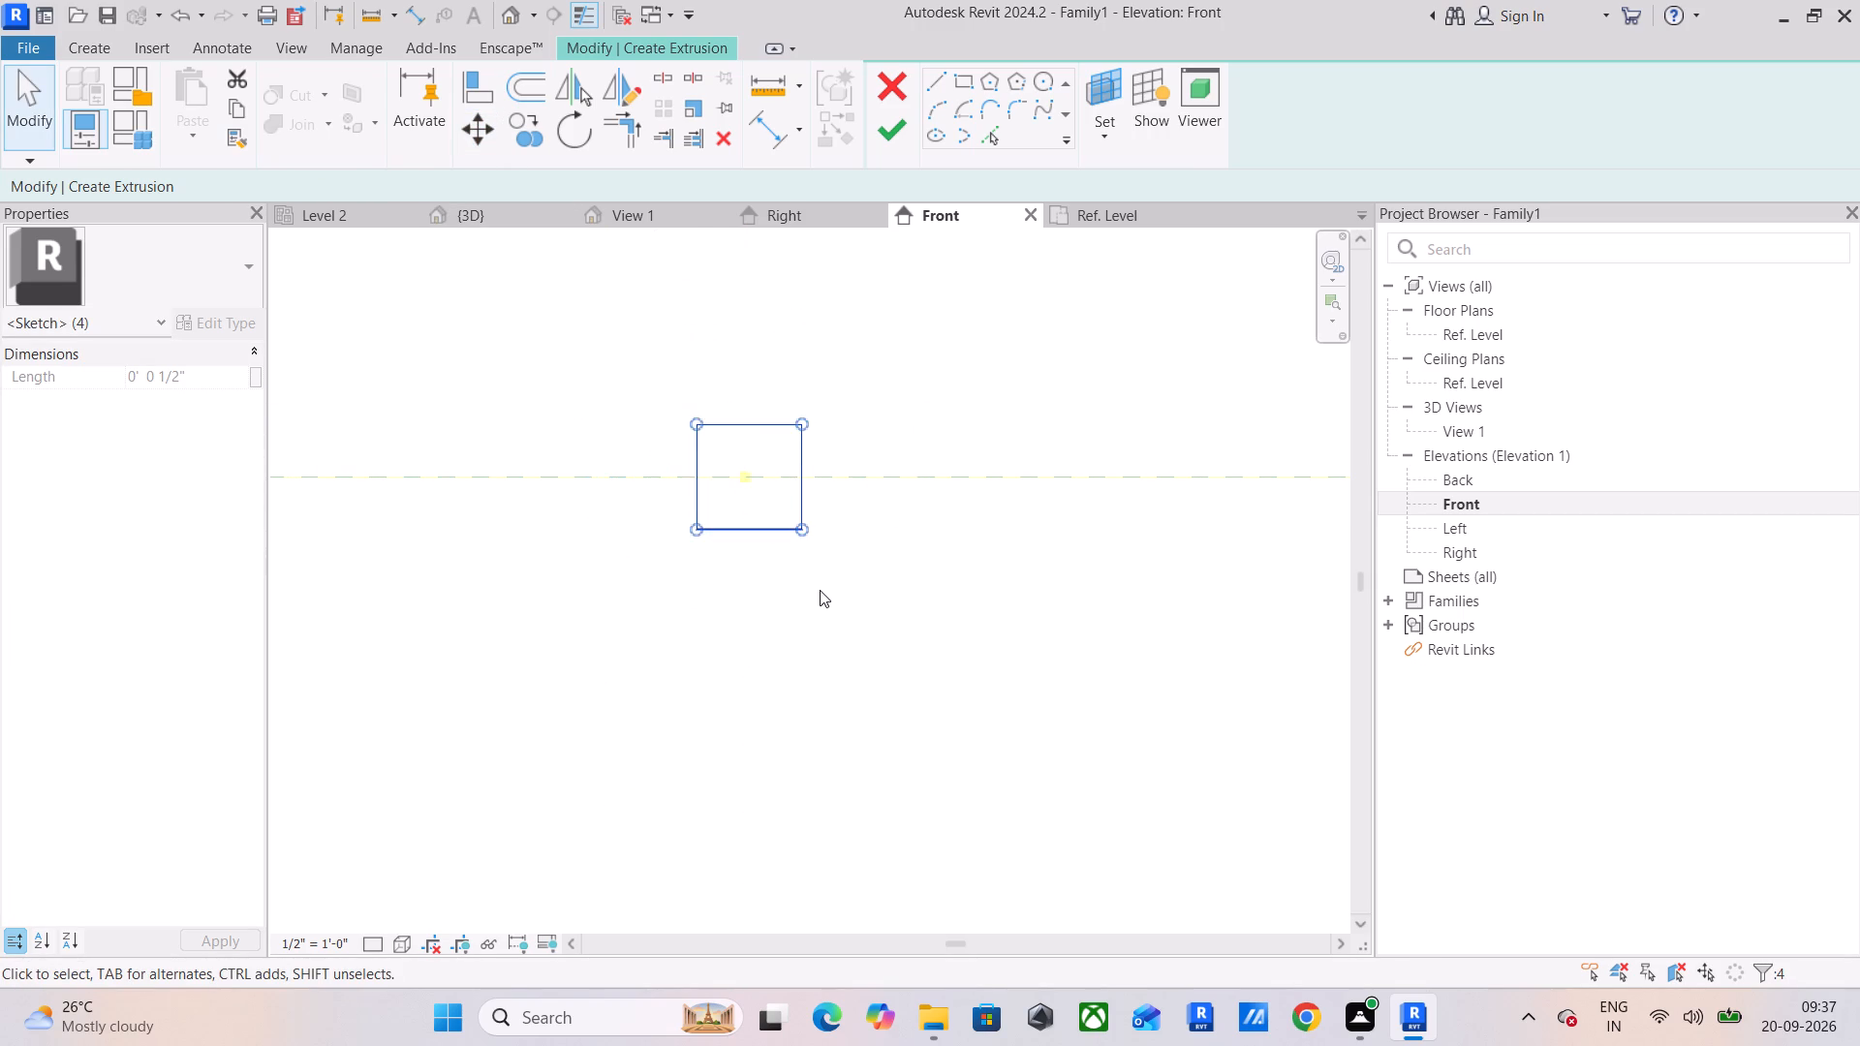
scroll(820, 590, down, 3)
click(875, 642)
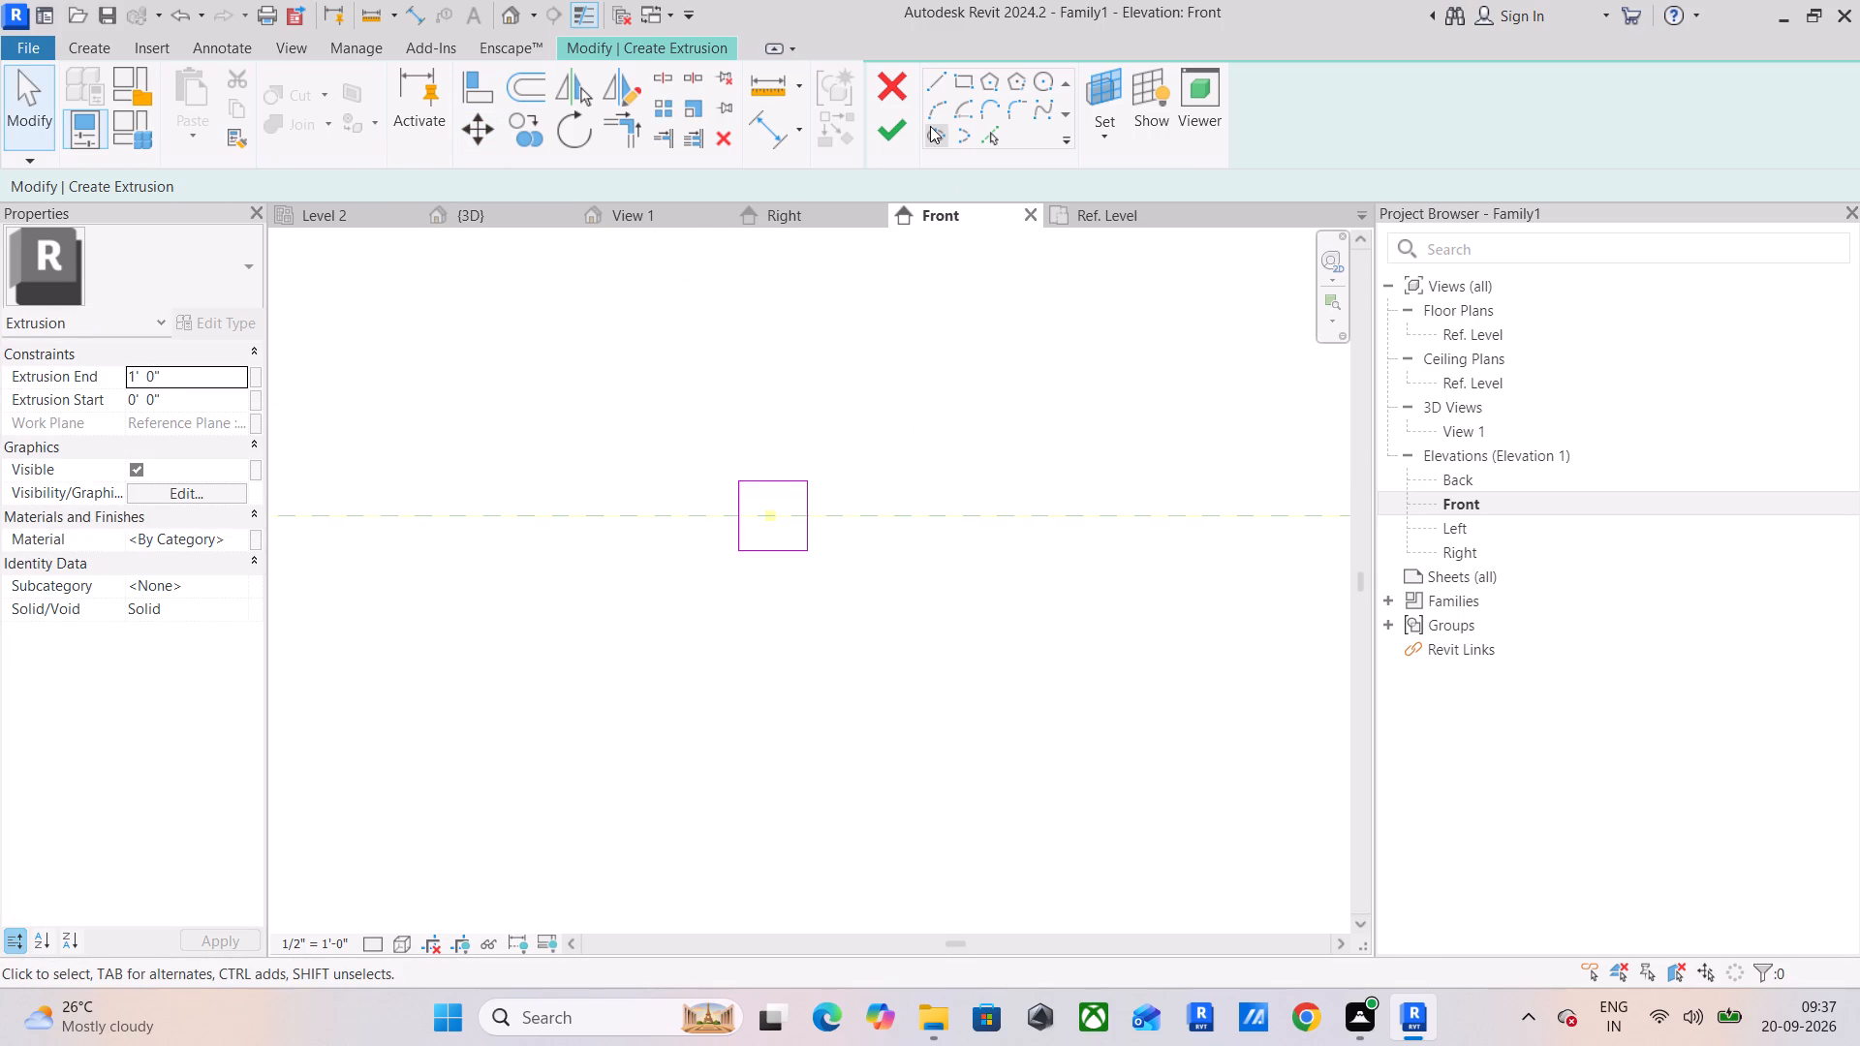
click(910, 129)
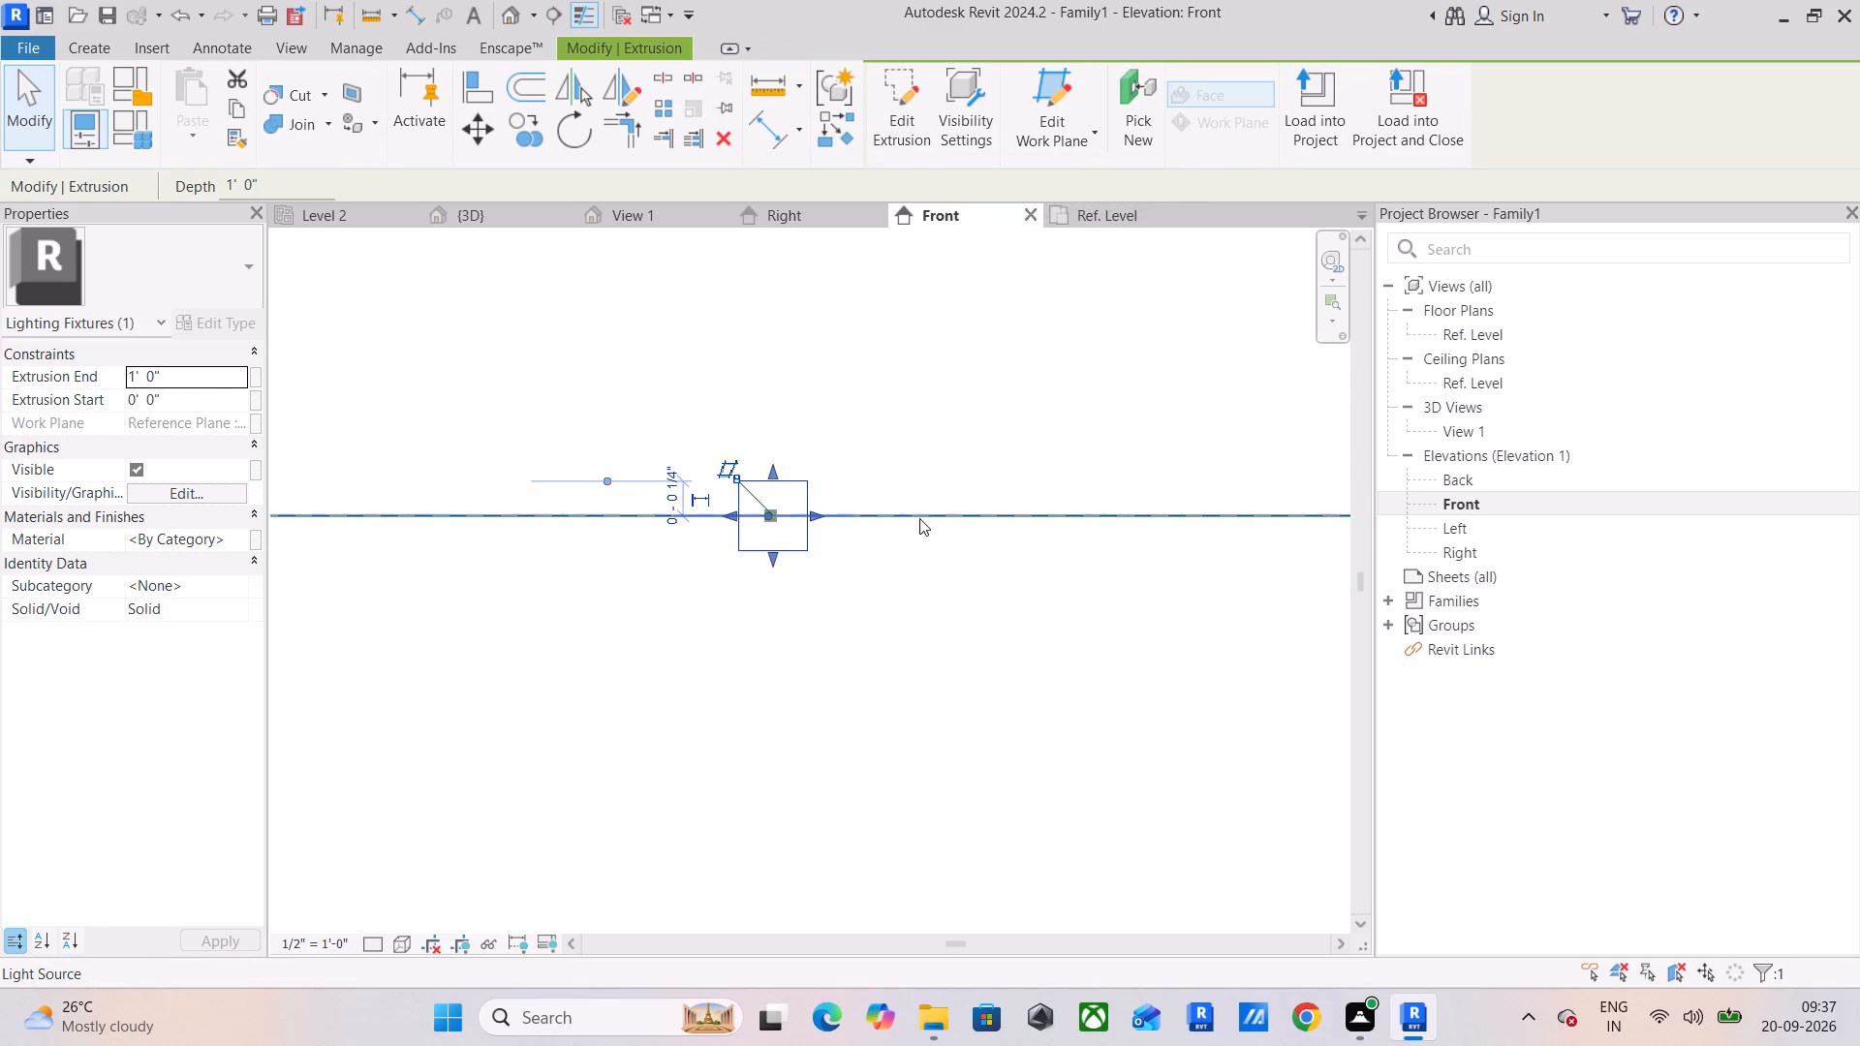
click(838, 645)
Review the light source's definition, checking its emit shape and light distribution.
click(768, 512)
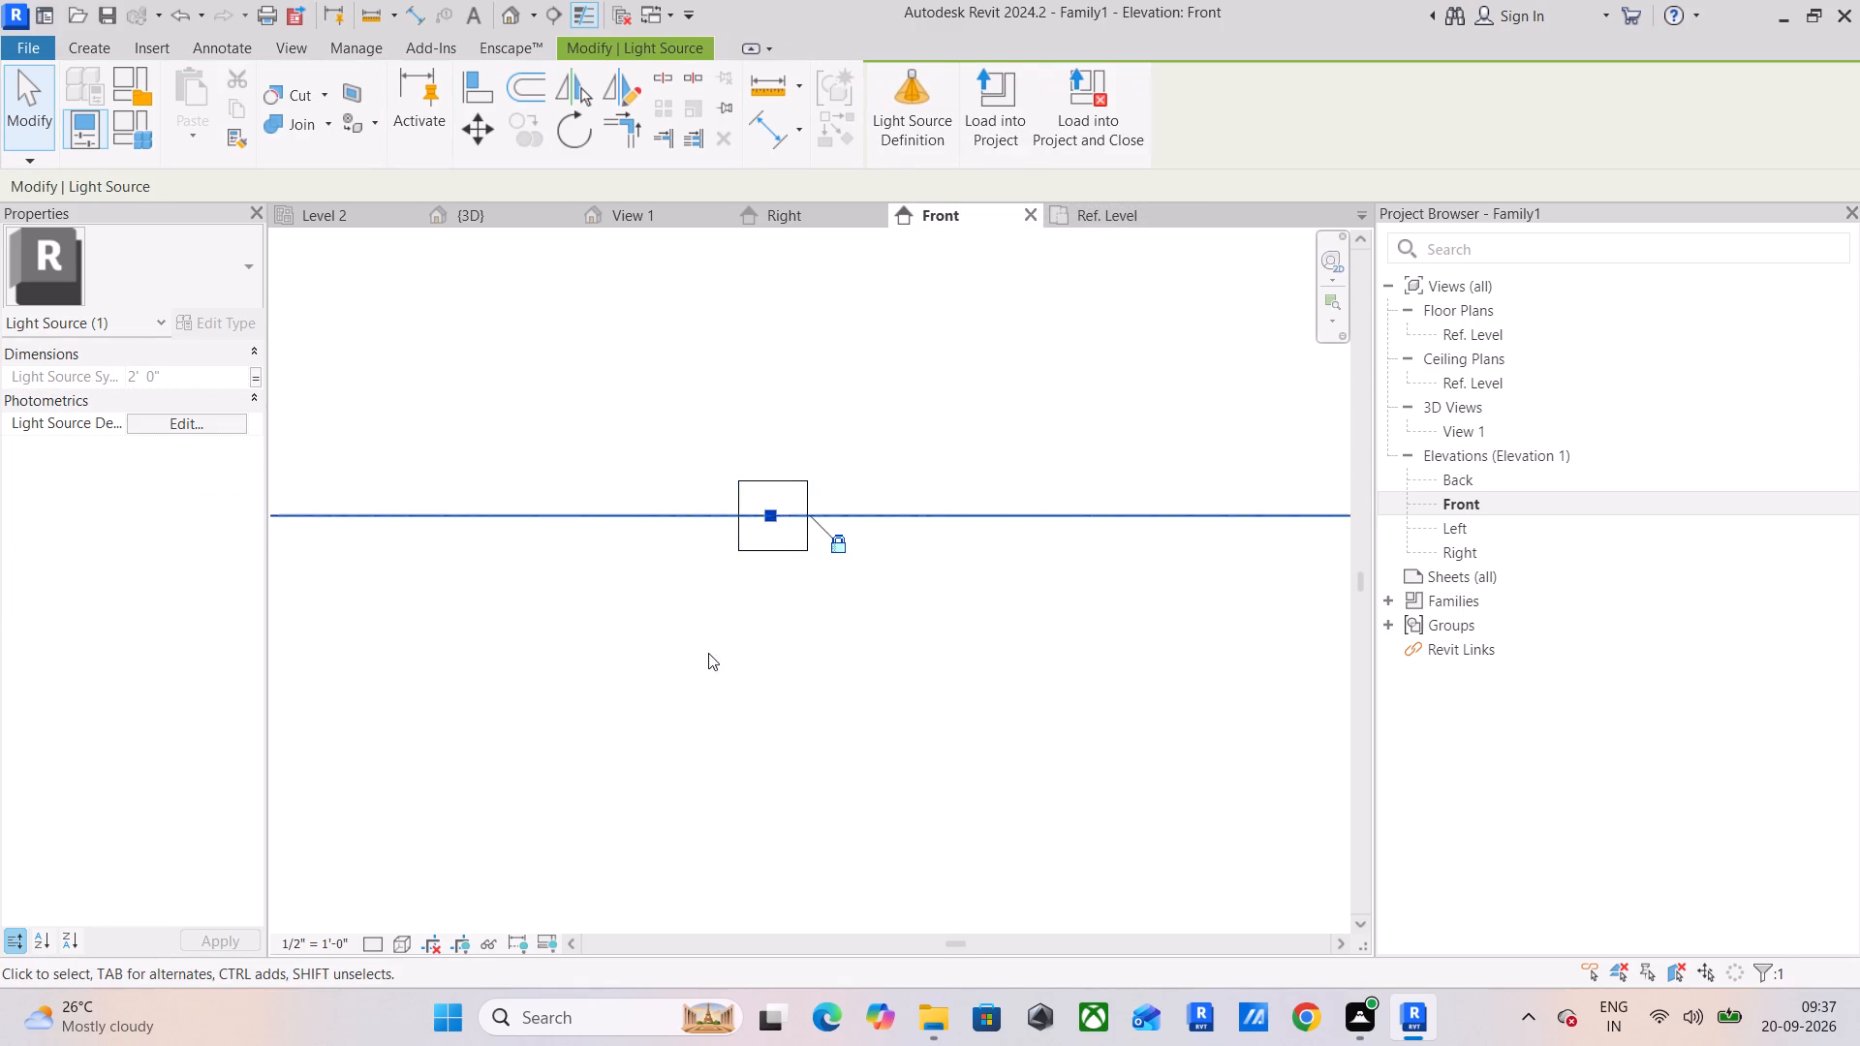
scroll(631, 580, down, 11)
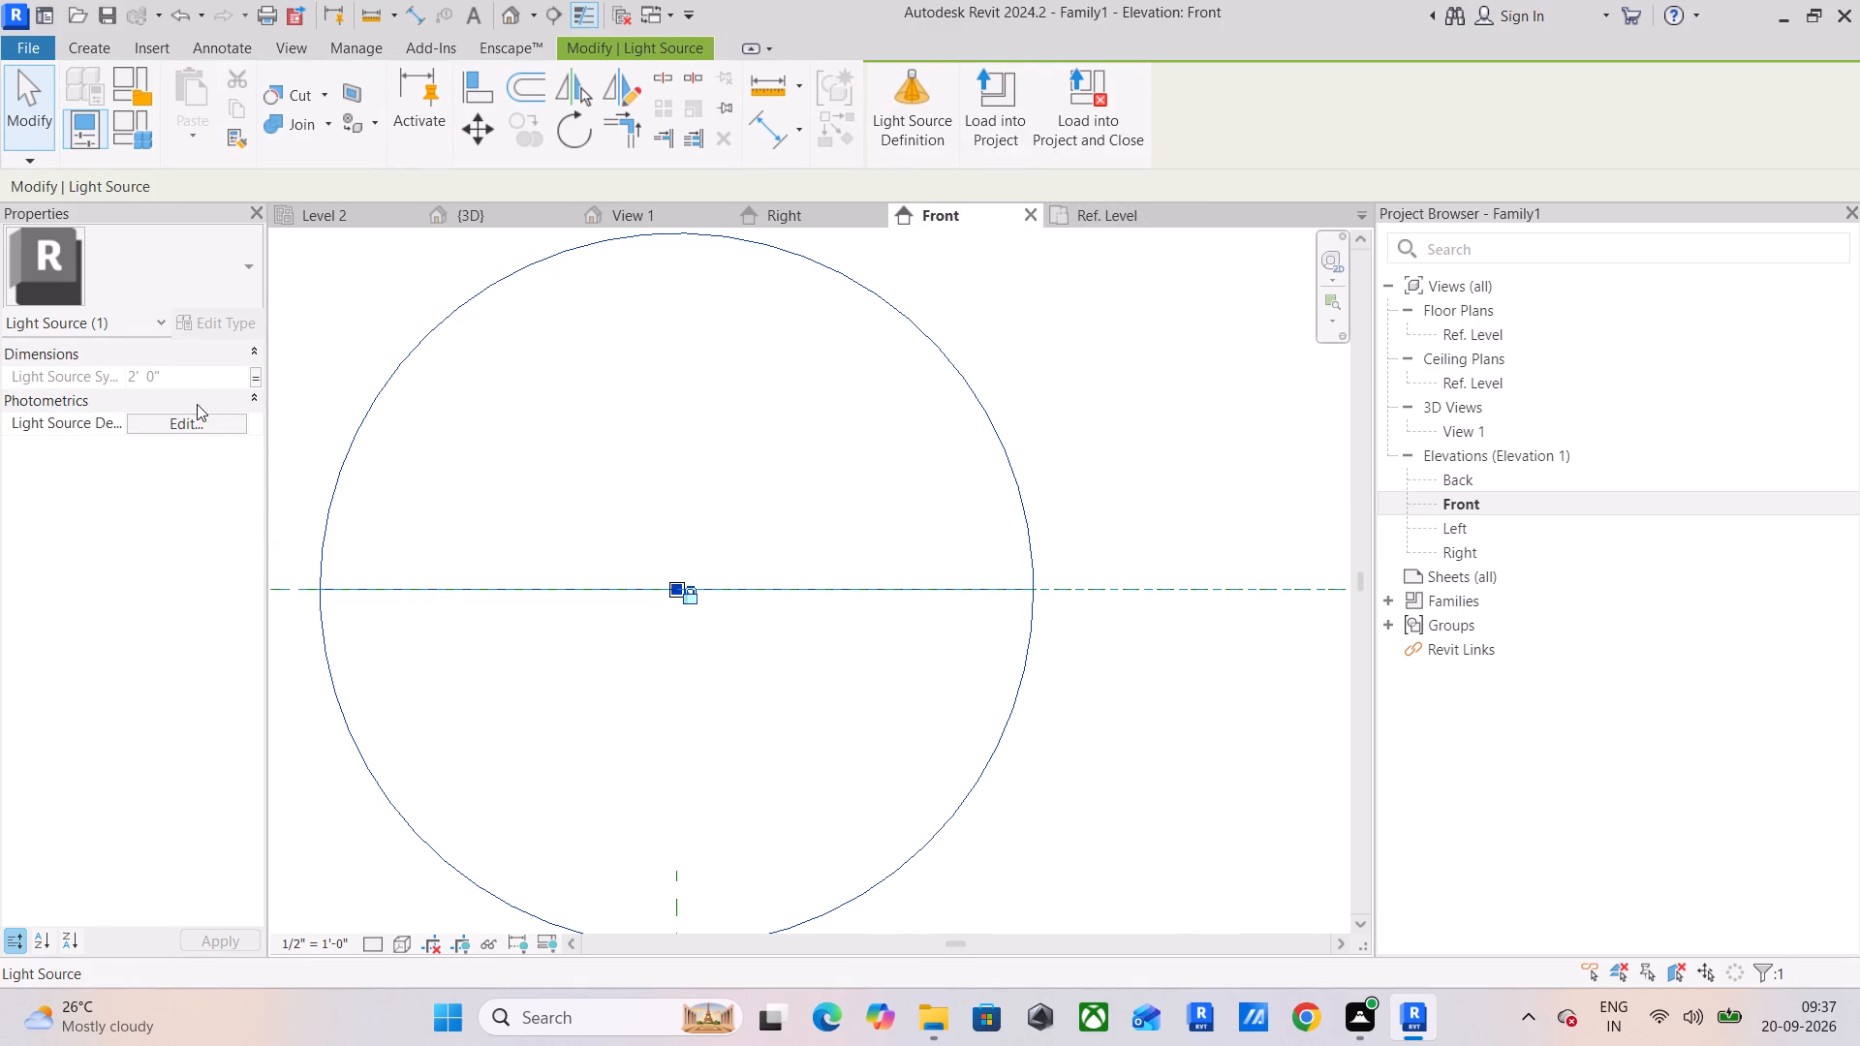
click(191, 414)
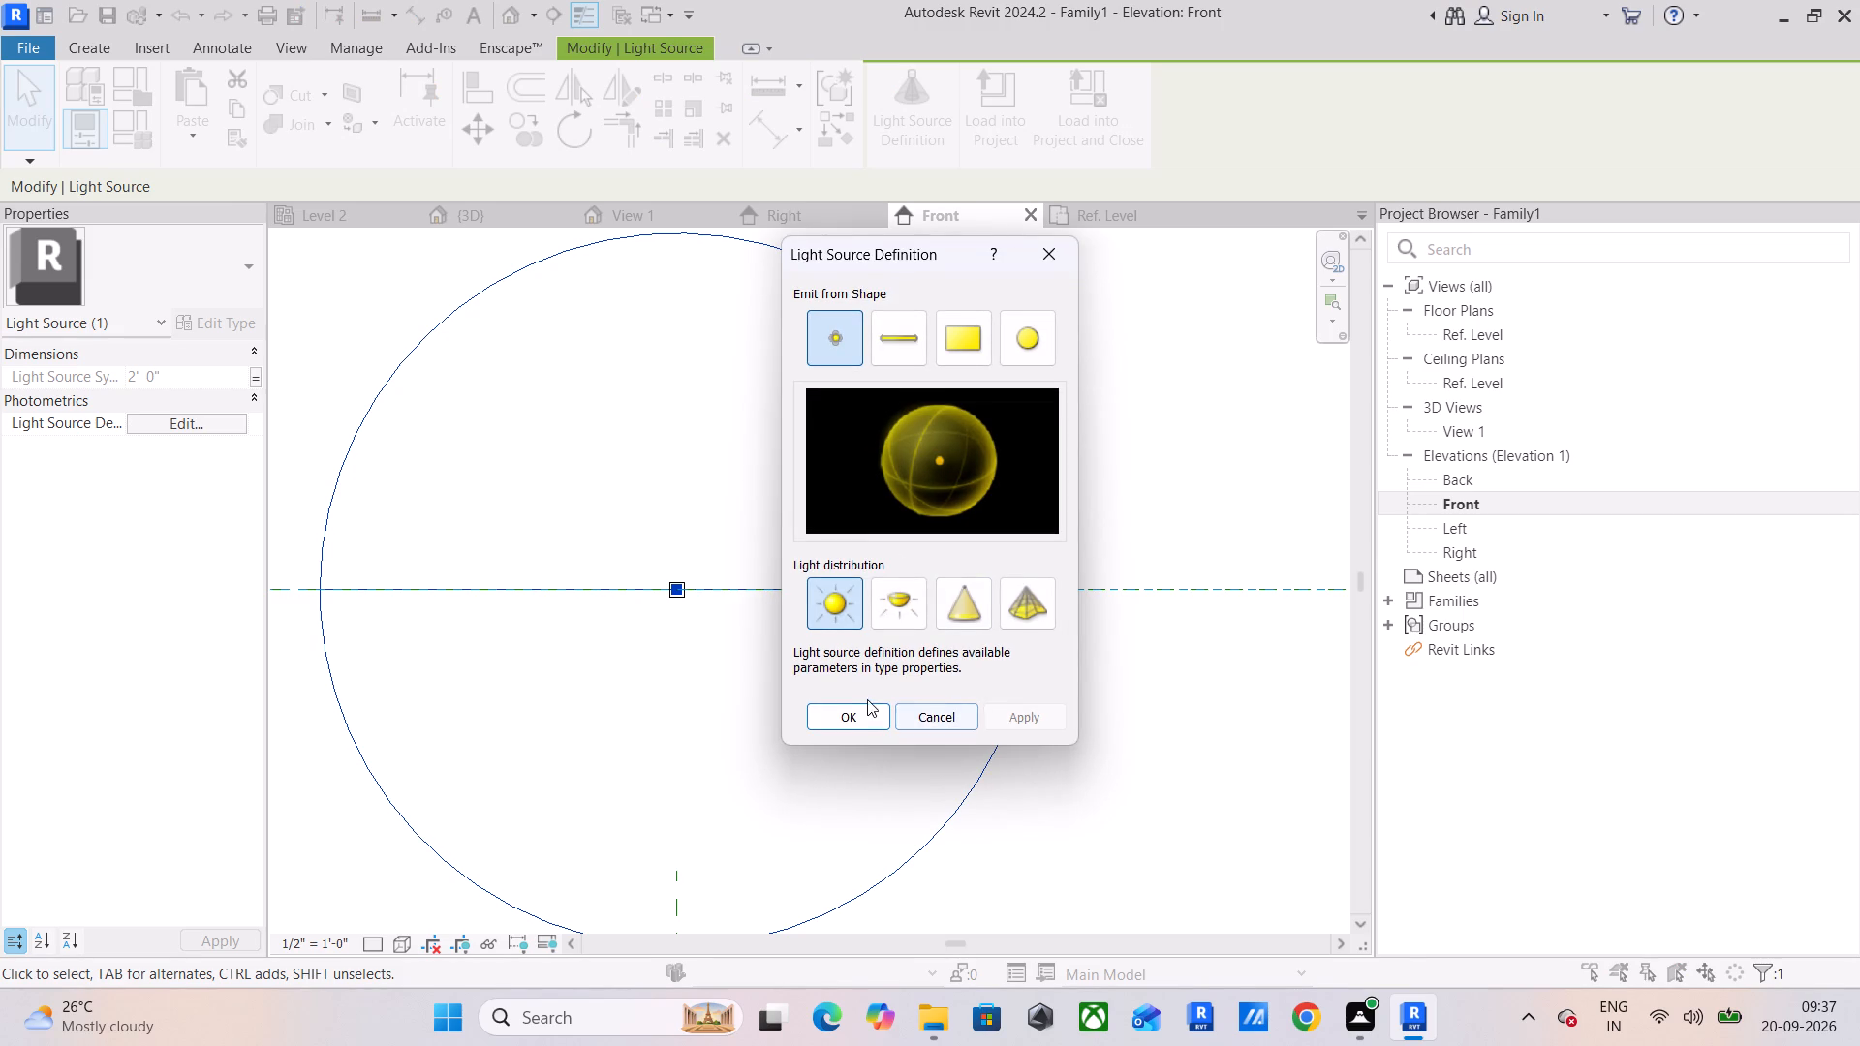
click(846, 713)
In the family types, define the Initial Intensity by wattage and set it to 15 W.
click(138, 133)
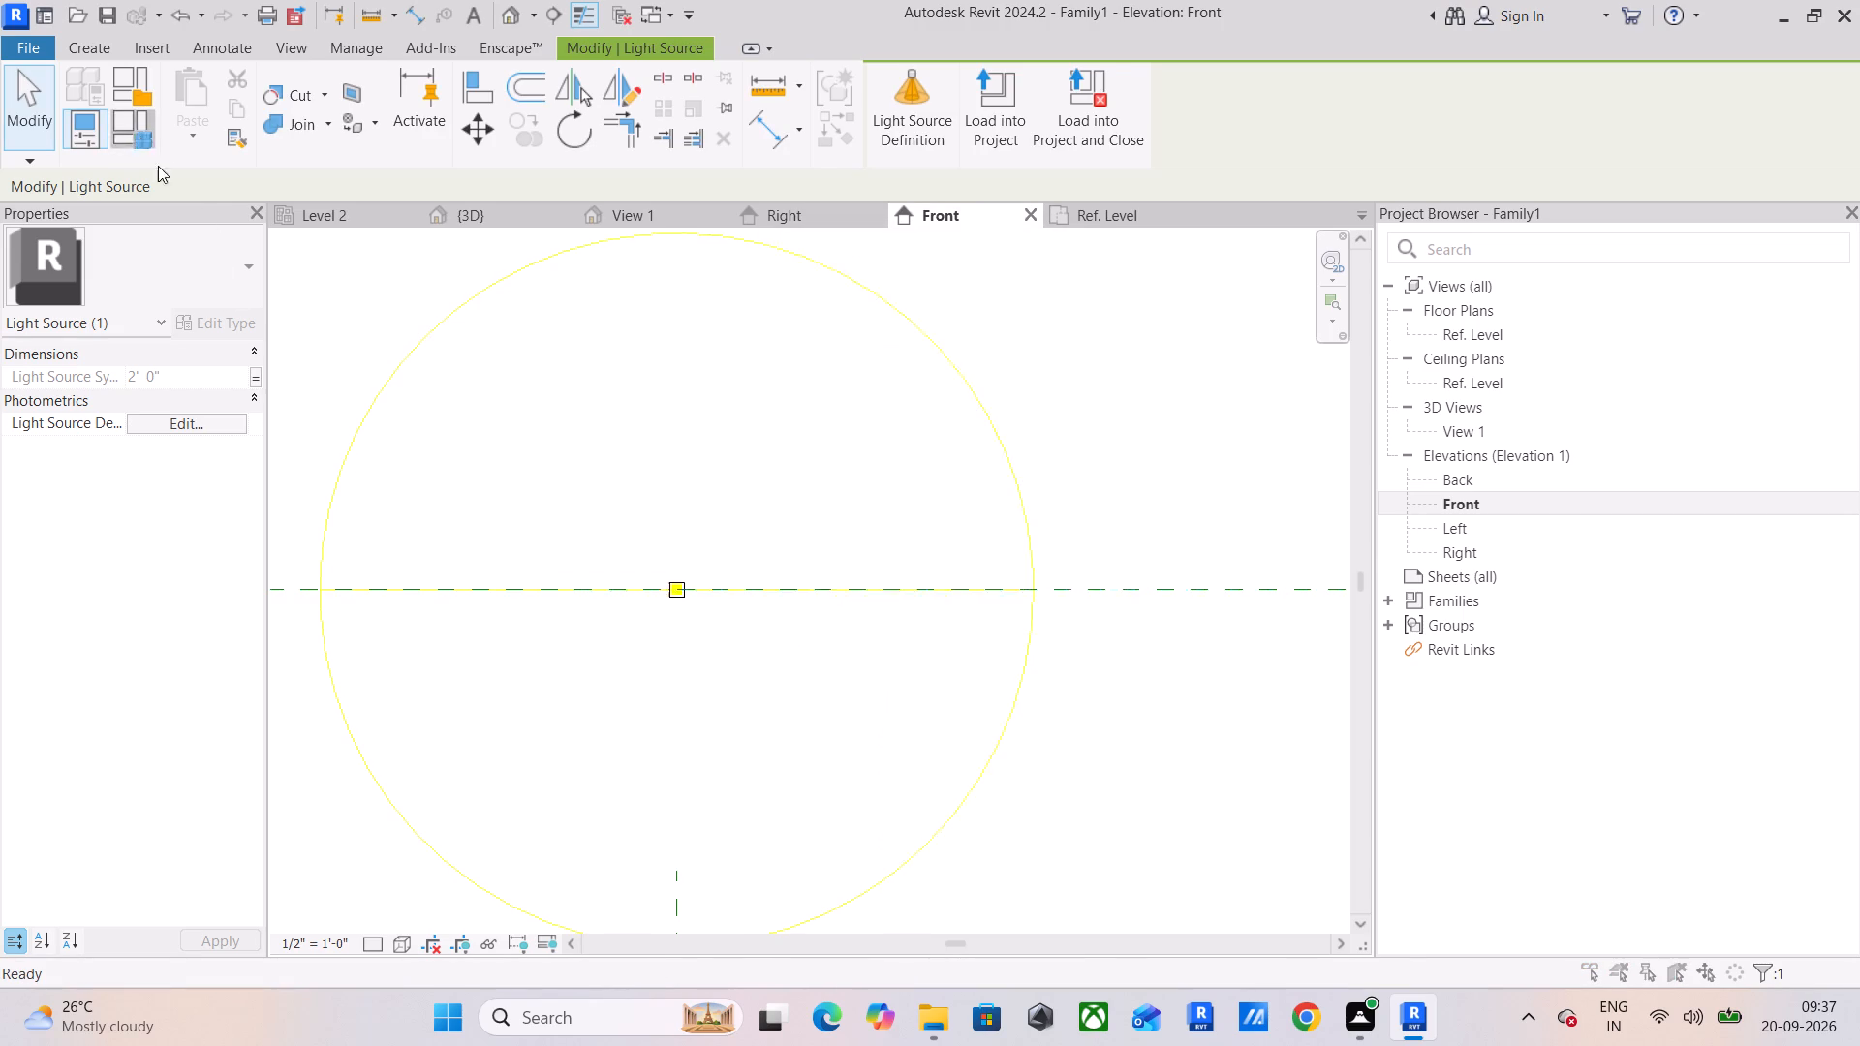
scroll(816, 626, down, 6)
click(936, 577)
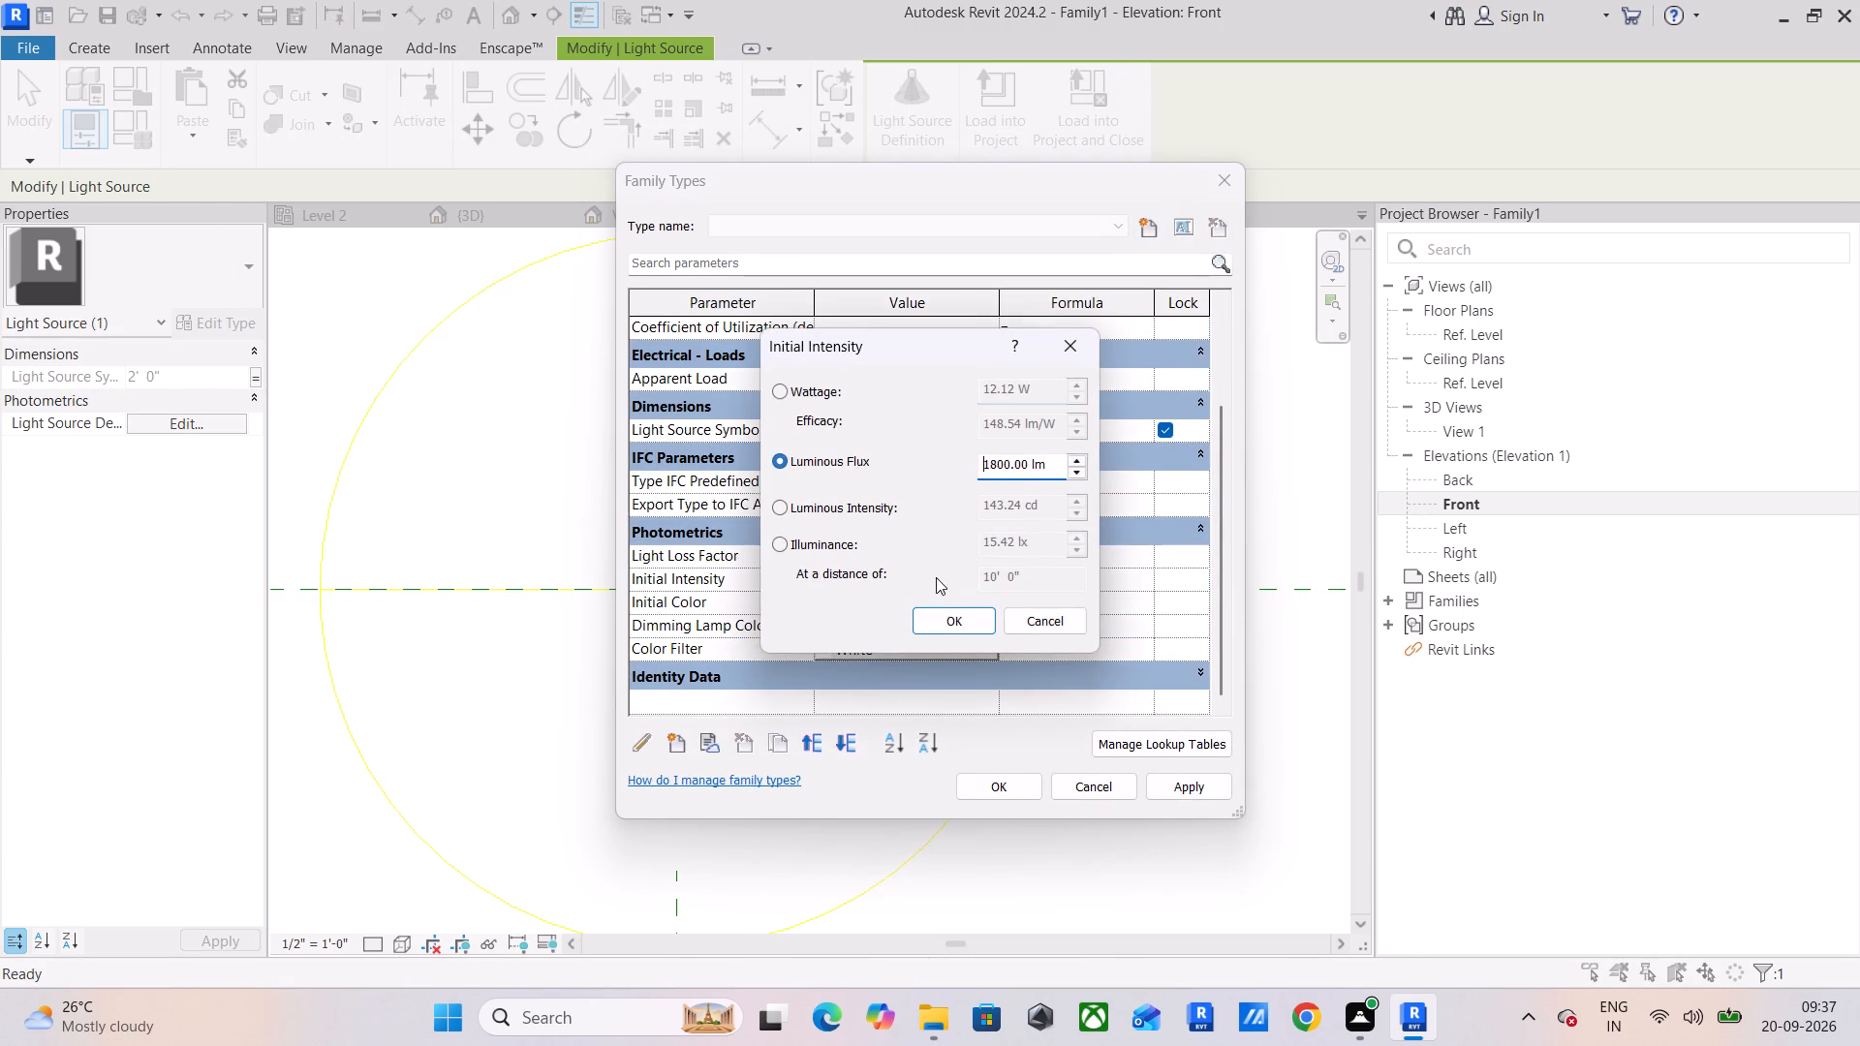
click(809, 386)
drag(1051, 392, 1051, 391)
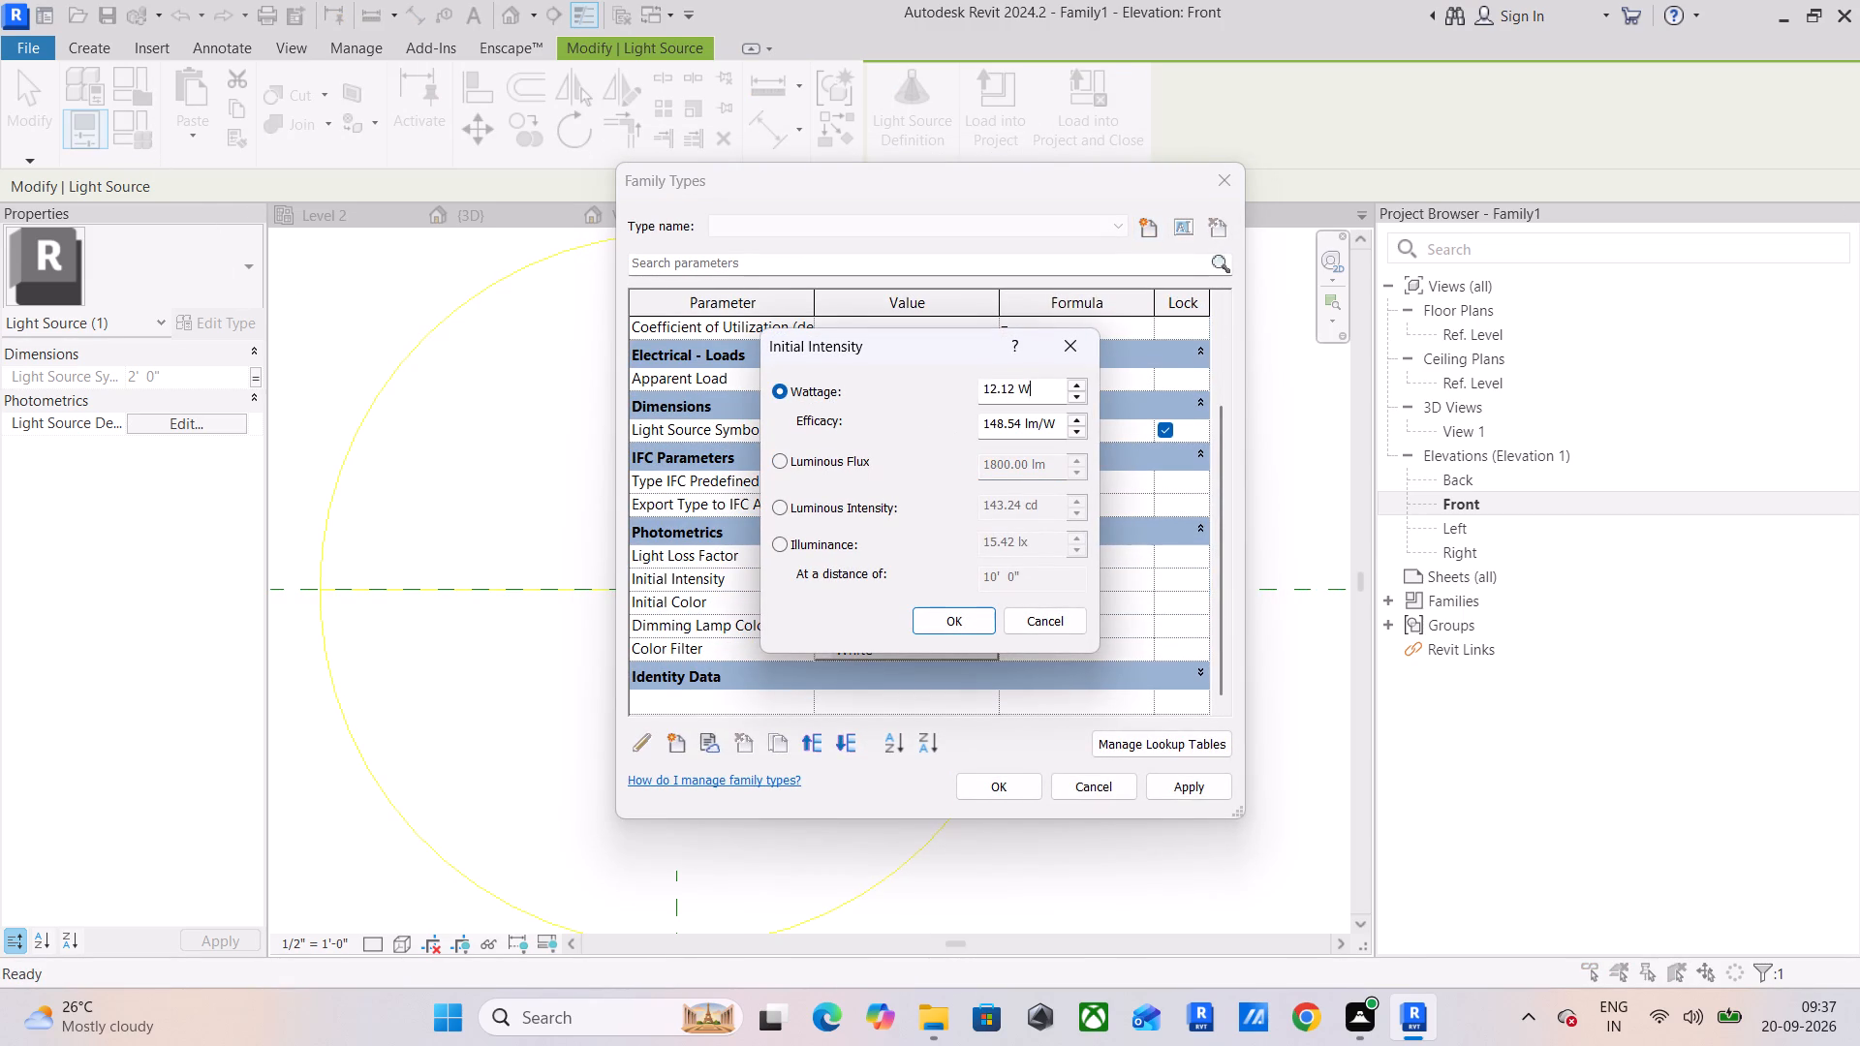
drag(1051, 391, 884, 391)
text(15)
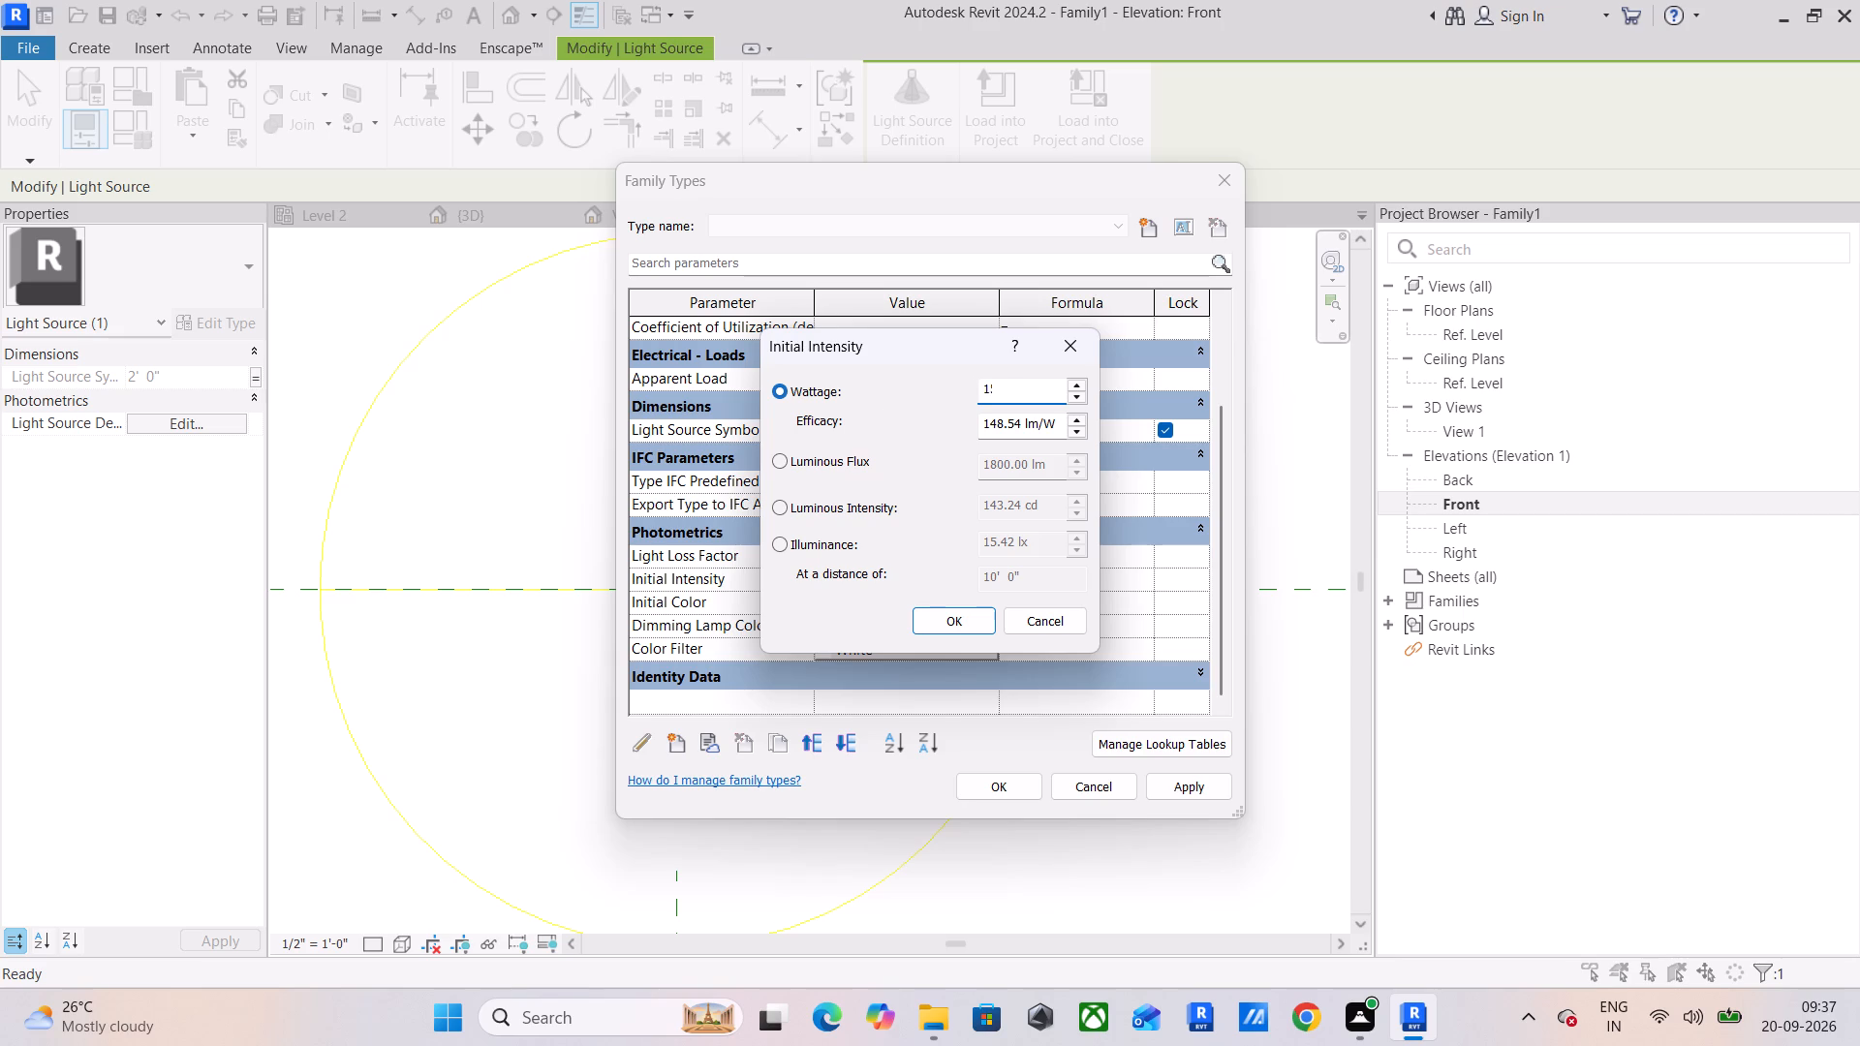
key(shift+quotedbl)
key(BackSpace)
key(Return)
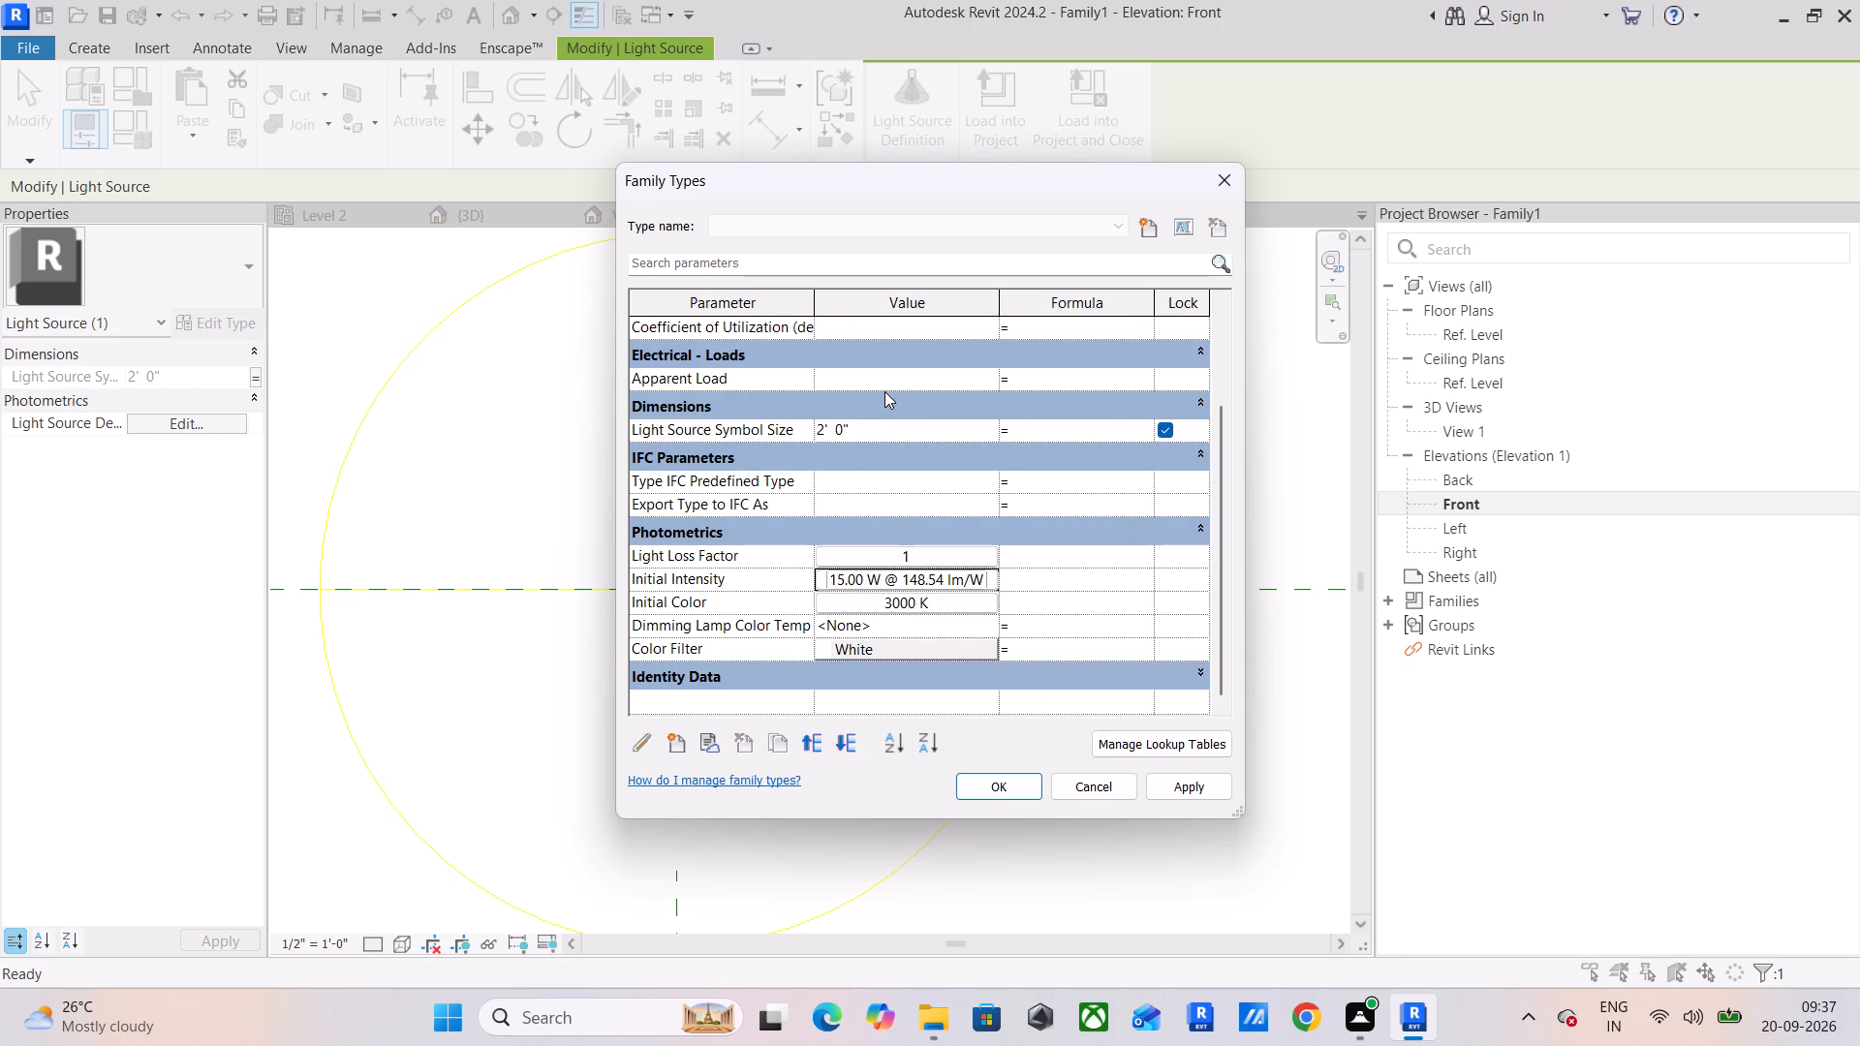
Set the light's Color Filter to a pale warm yellow, RGB 238-237-191, and apply it.
click(953, 651)
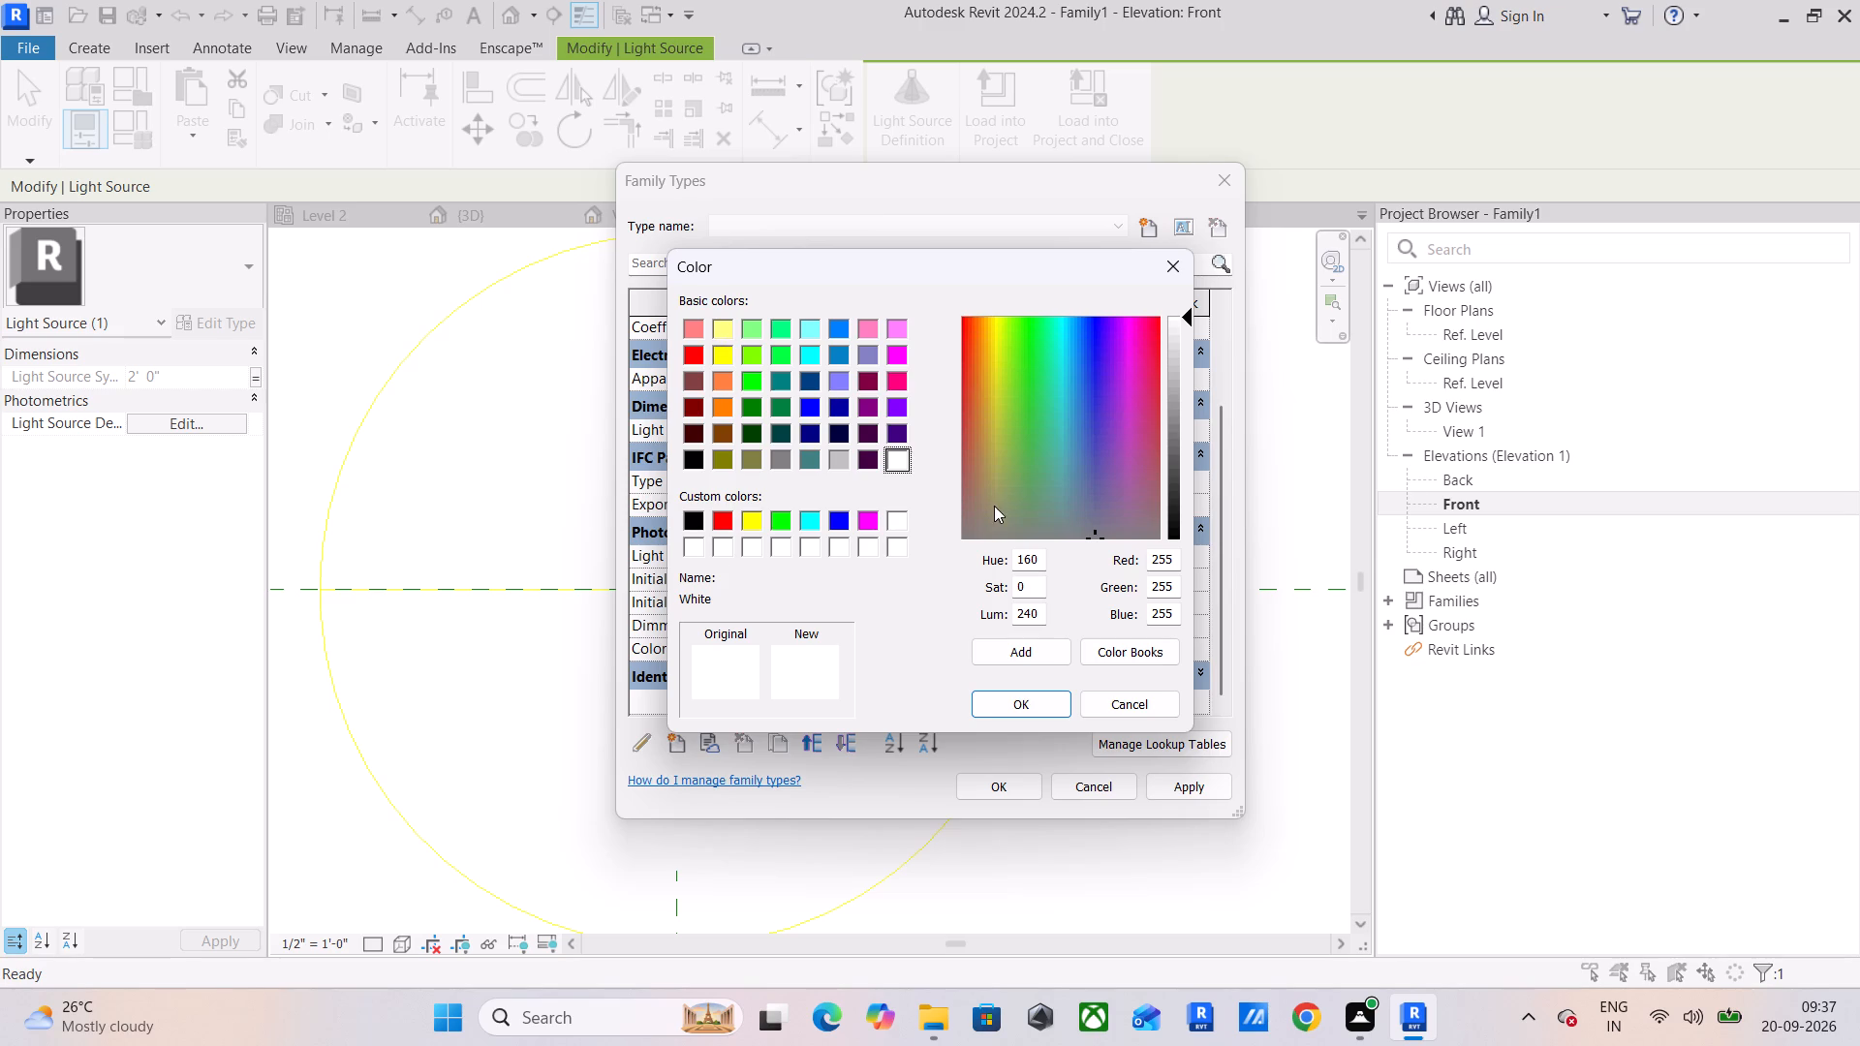
click(995, 413)
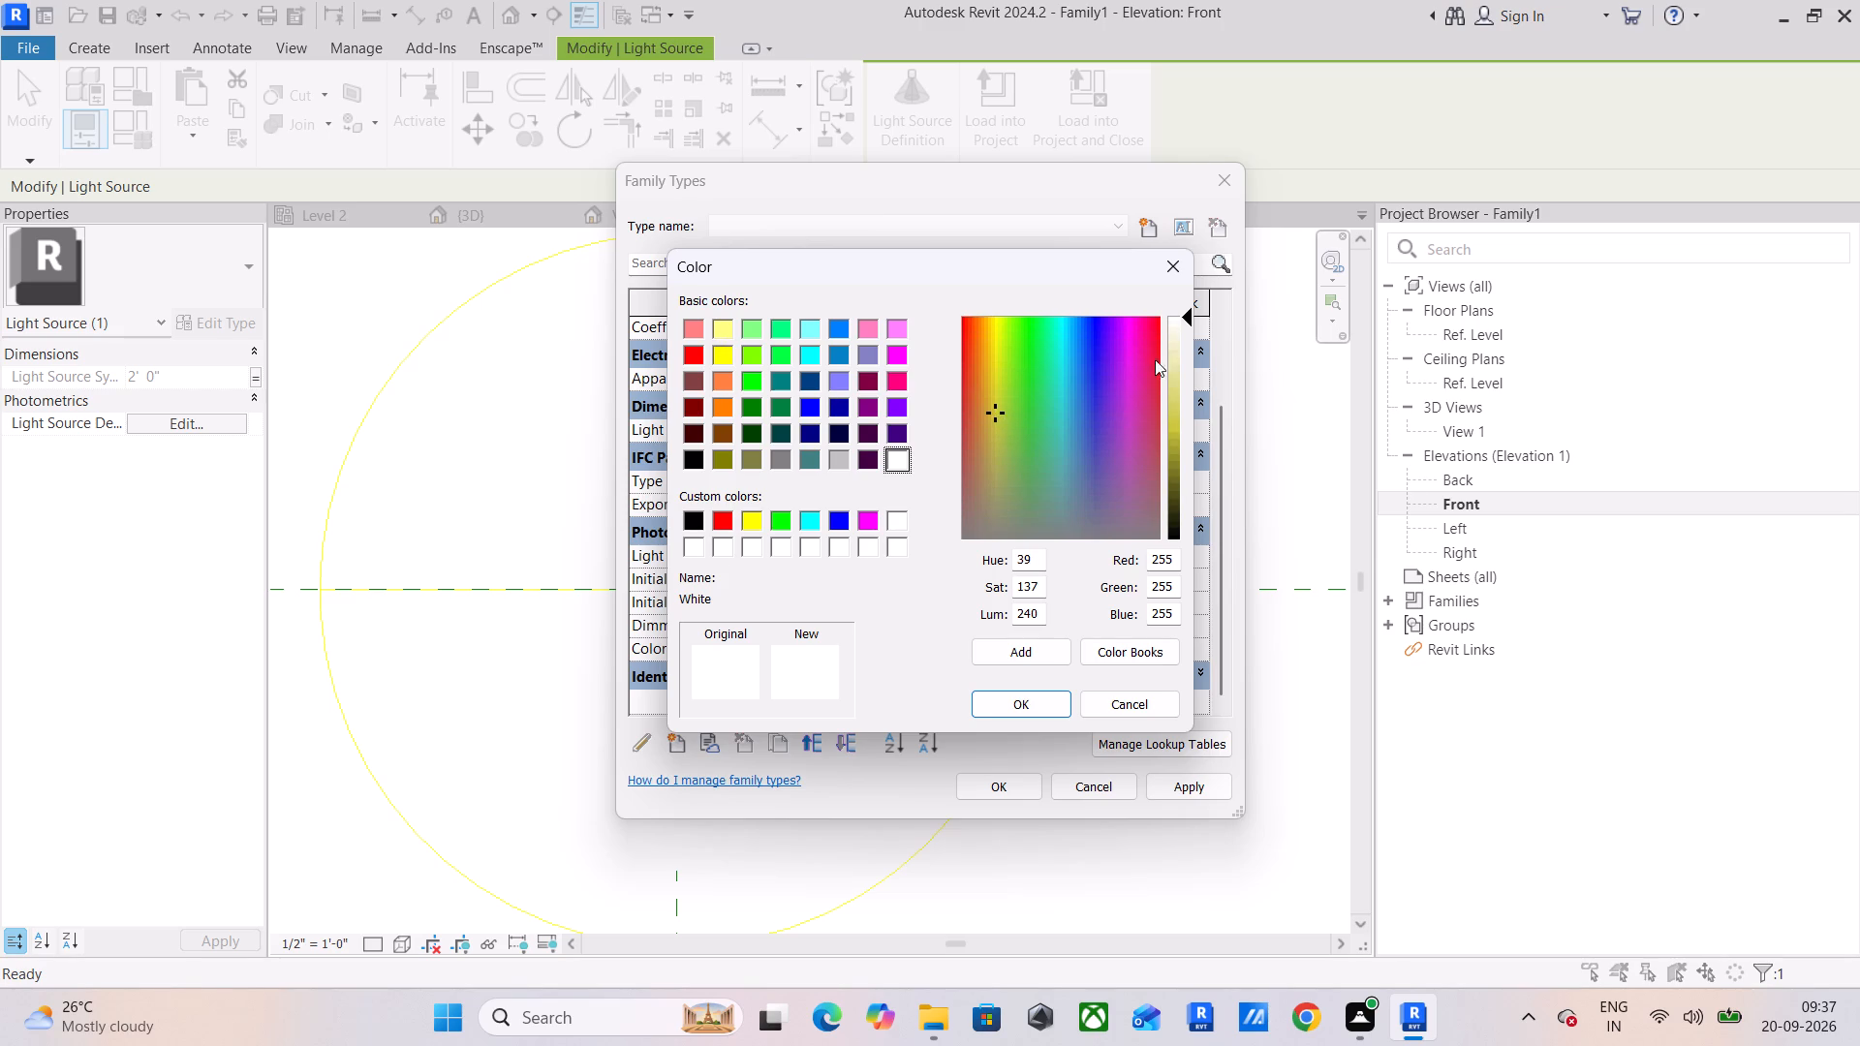
drag(1191, 316, 1190, 338)
drag(1187, 312, 1178, 346)
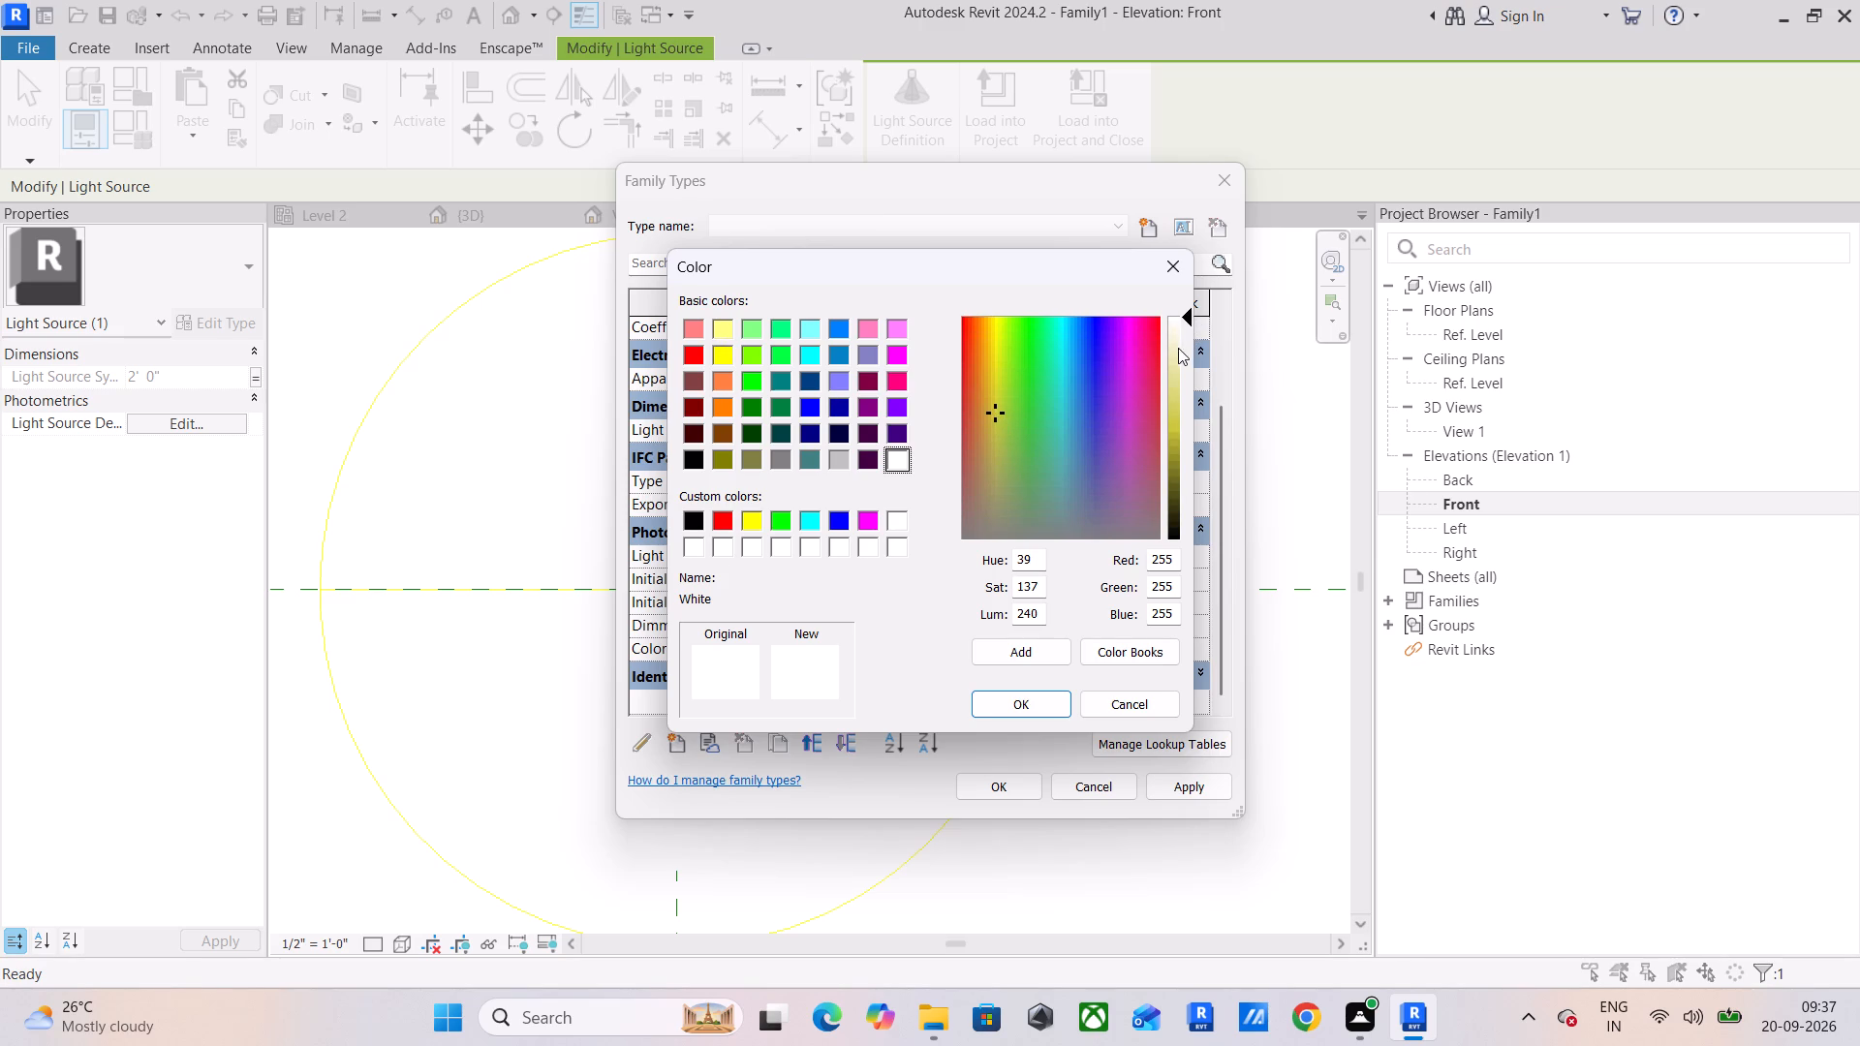
click(1174, 364)
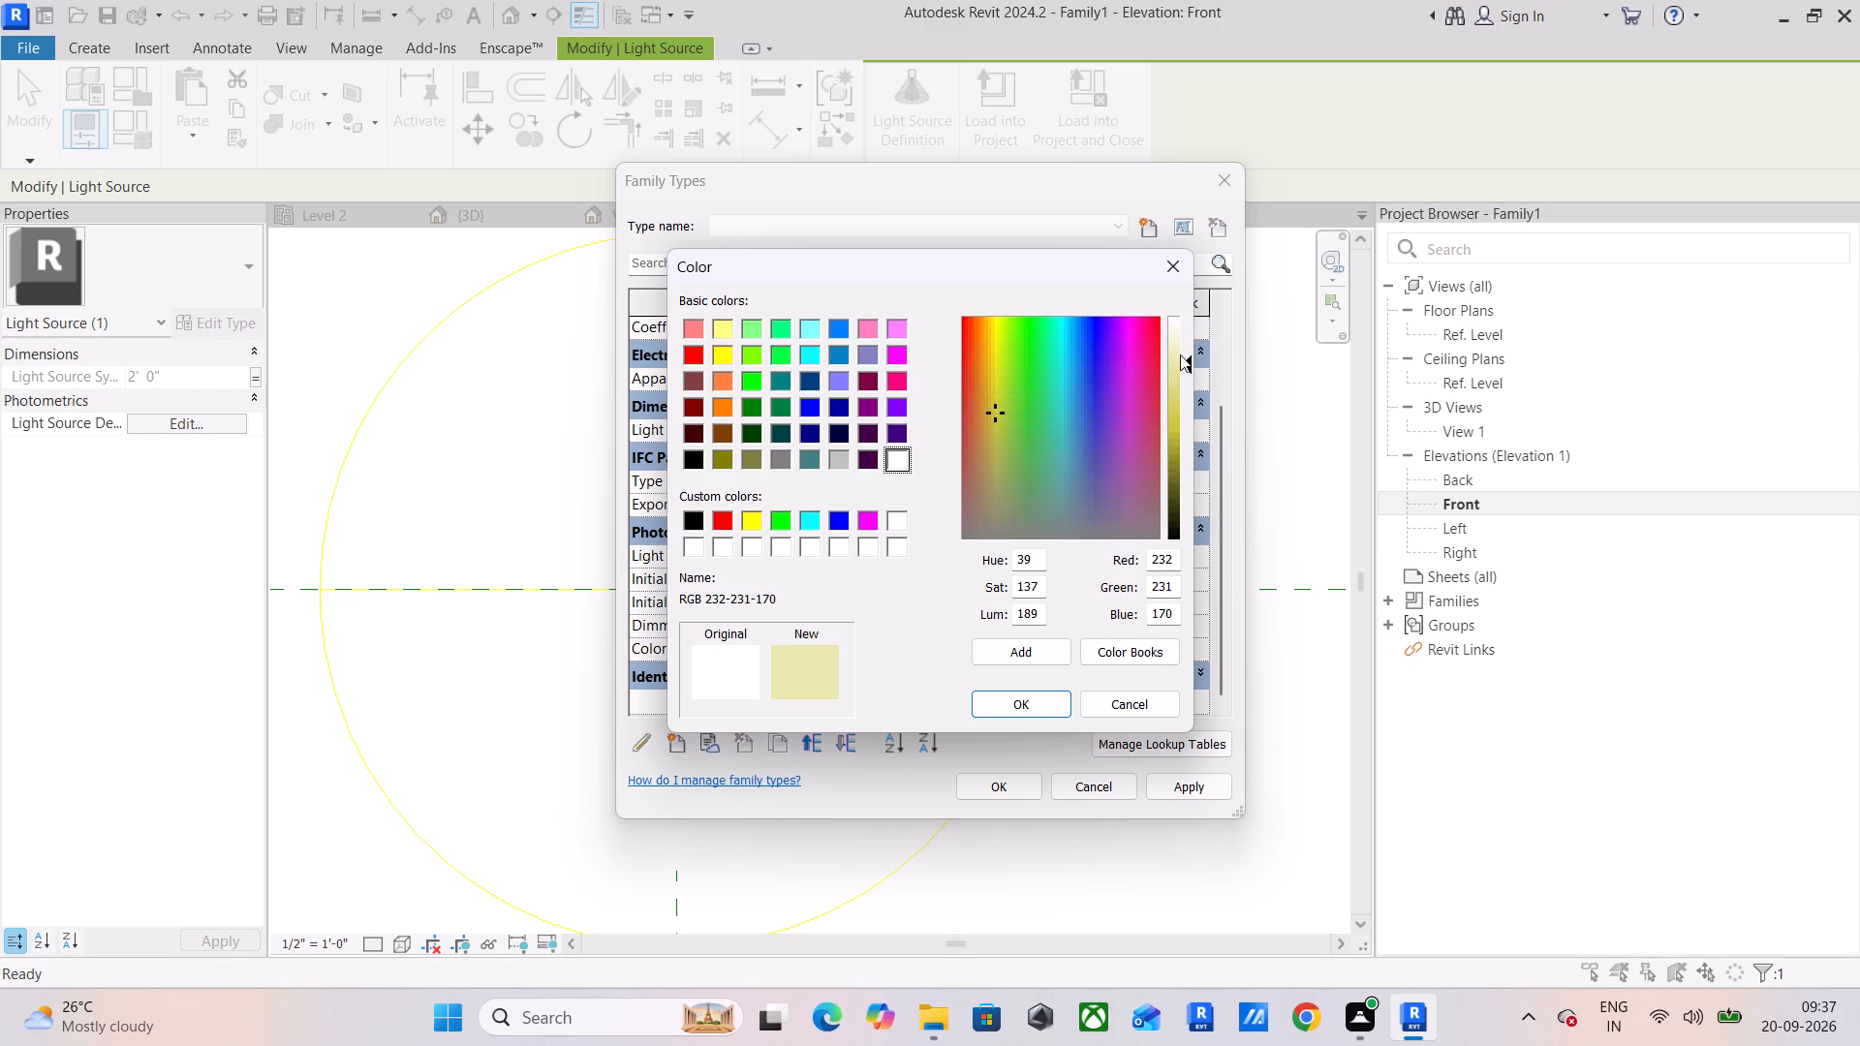
click(1173, 339)
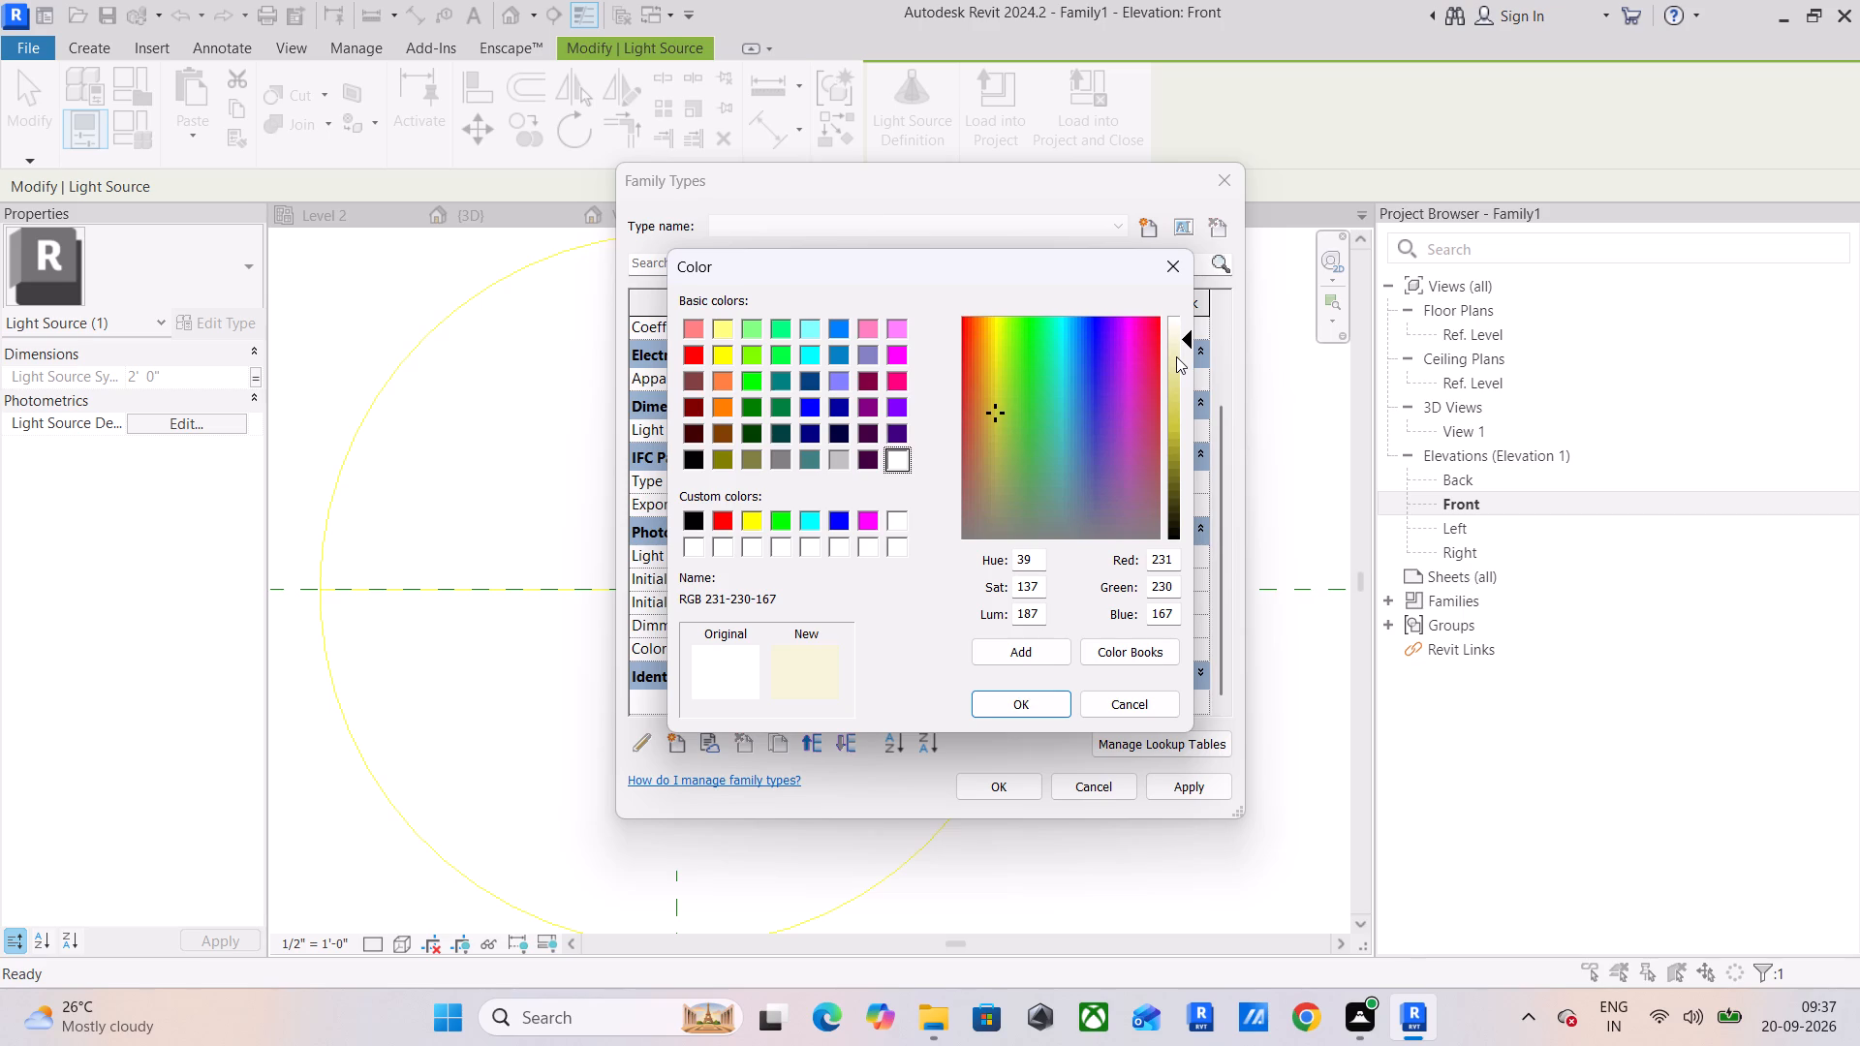
drag(1170, 353, 1180, 353)
click(1028, 703)
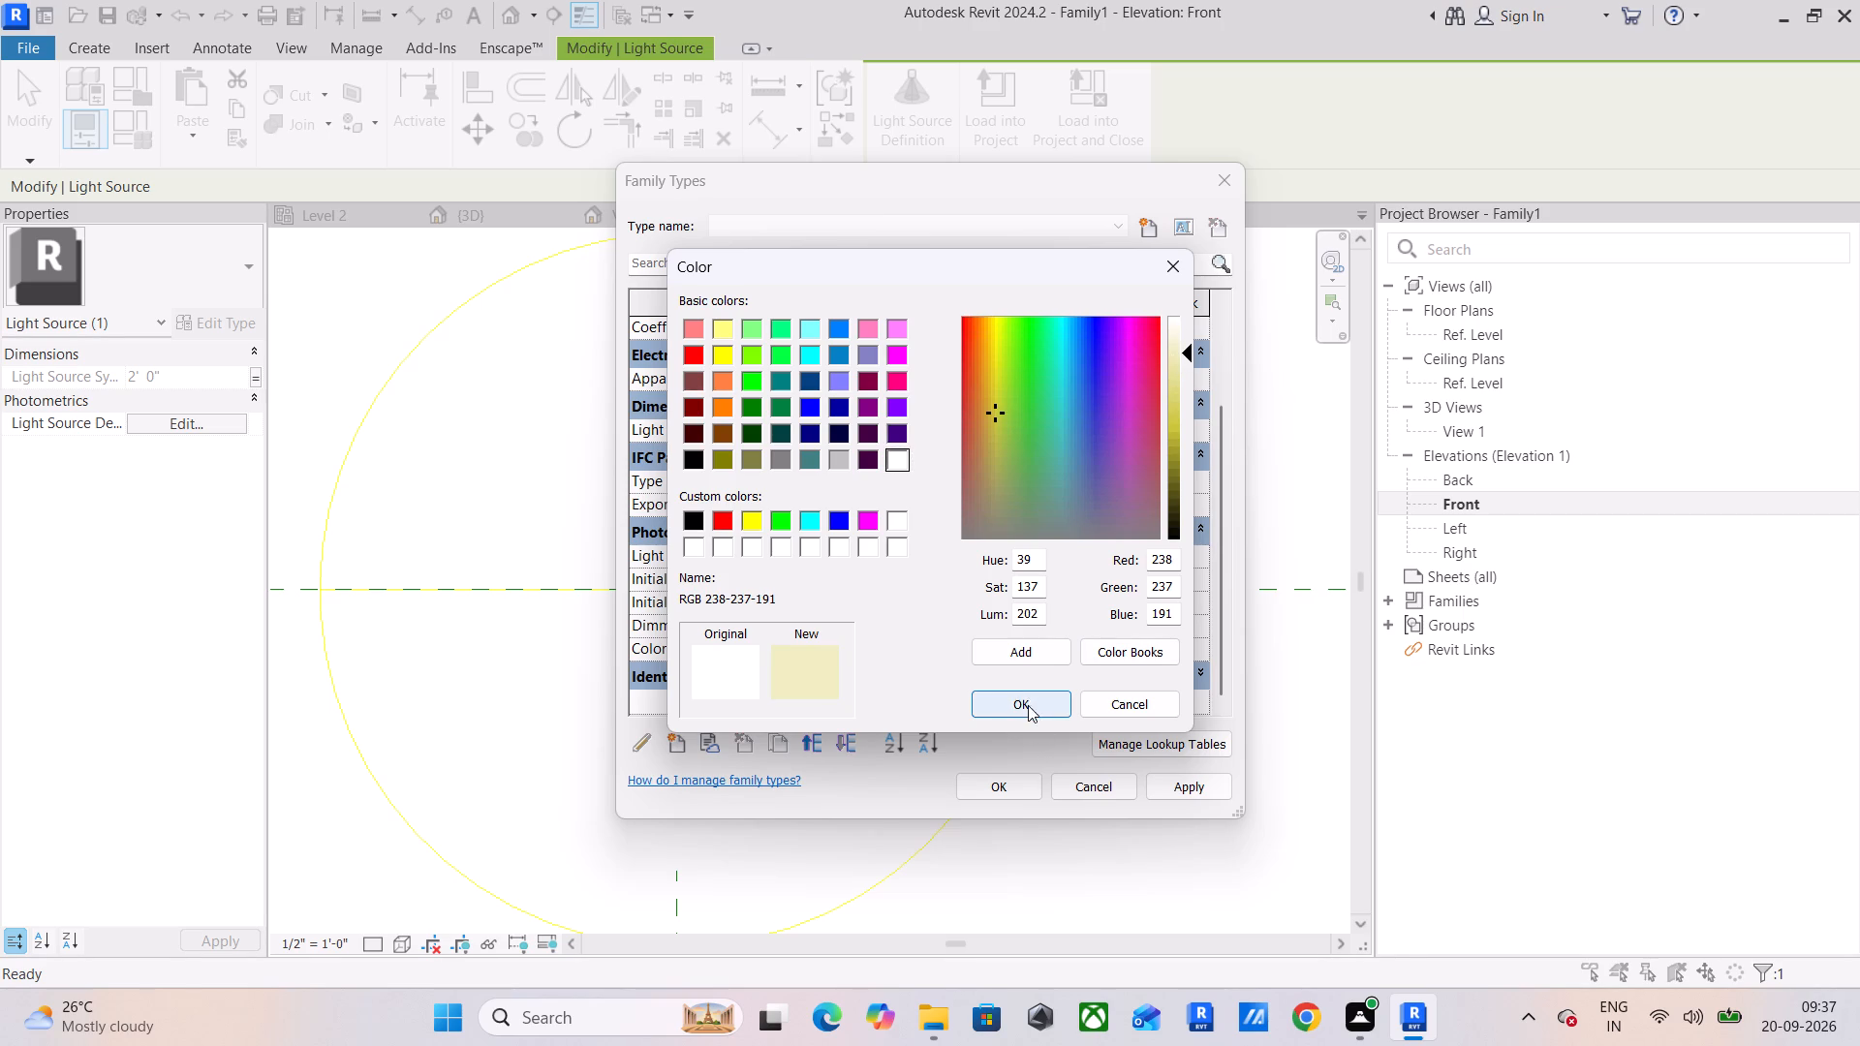
click(1178, 797)
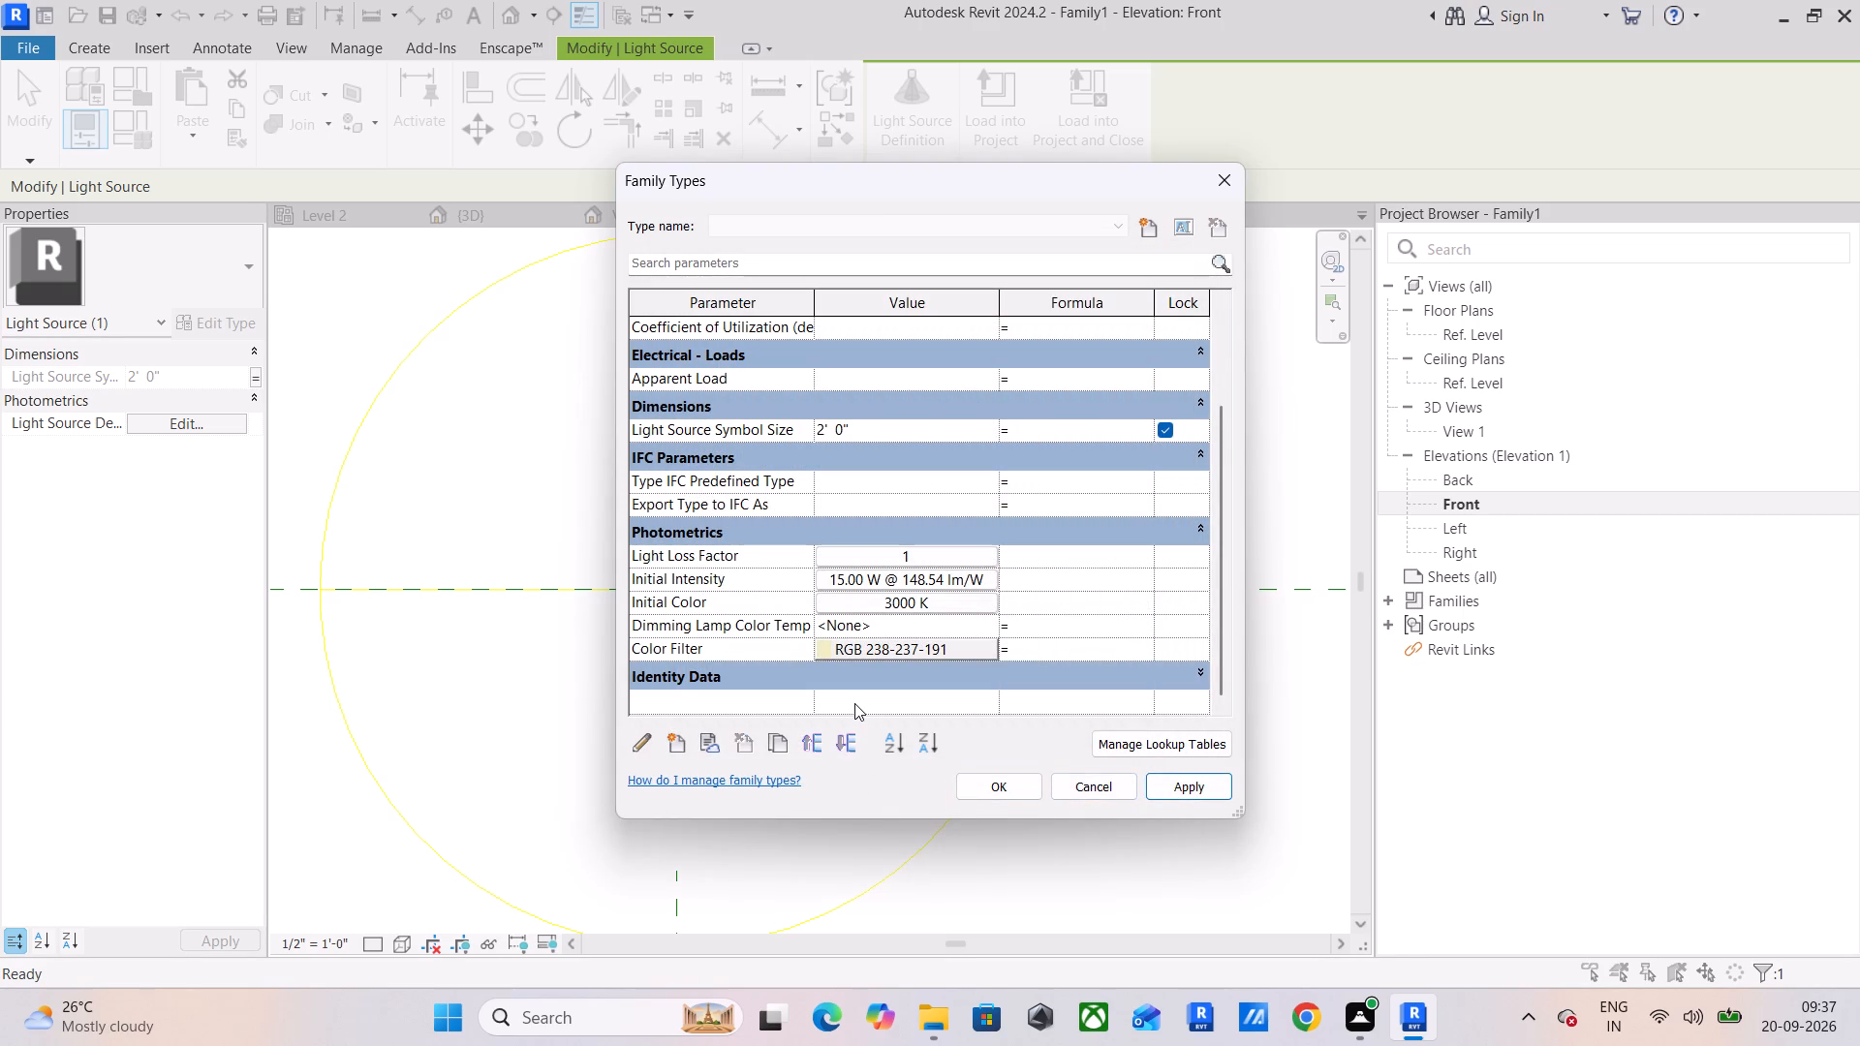
Keep the Dimming Lamp Color Temp parameter at <None> and accept the family type settings.
click(929, 627)
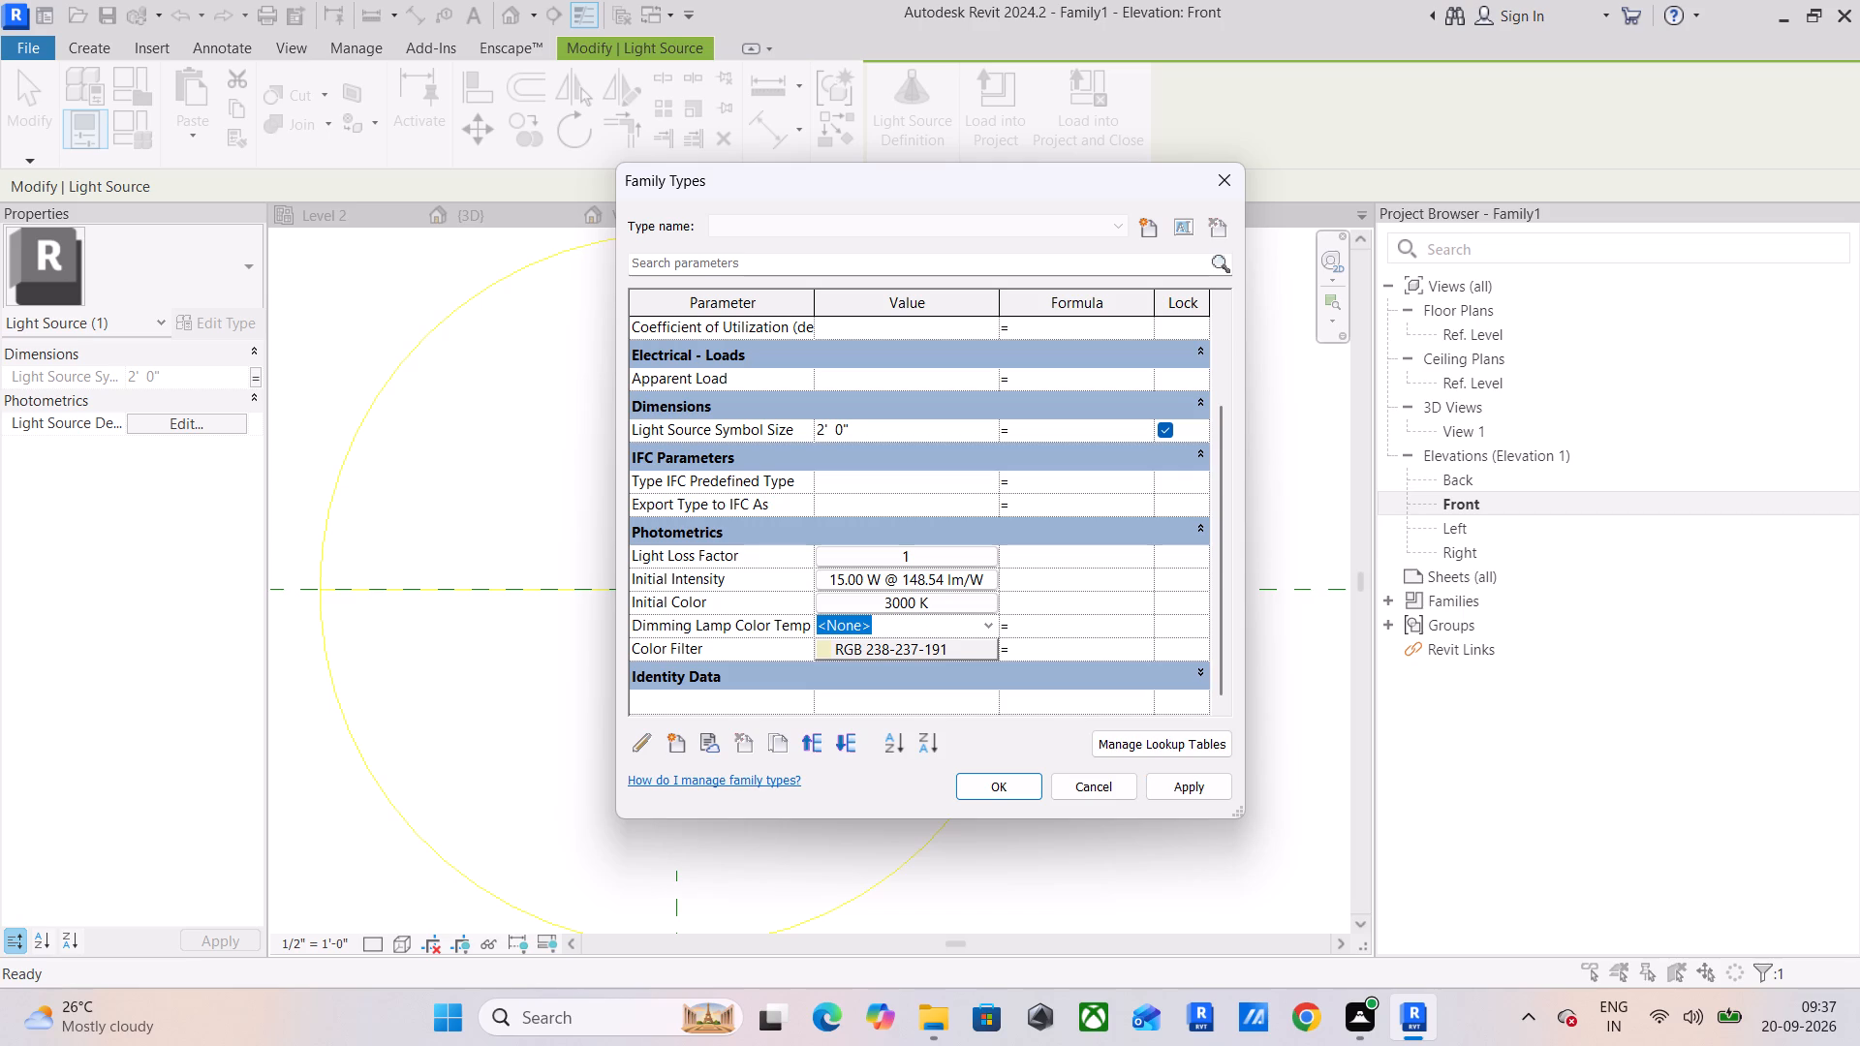
click(990, 629)
click(987, 630)
click(1193, 788)
click(980, 794)
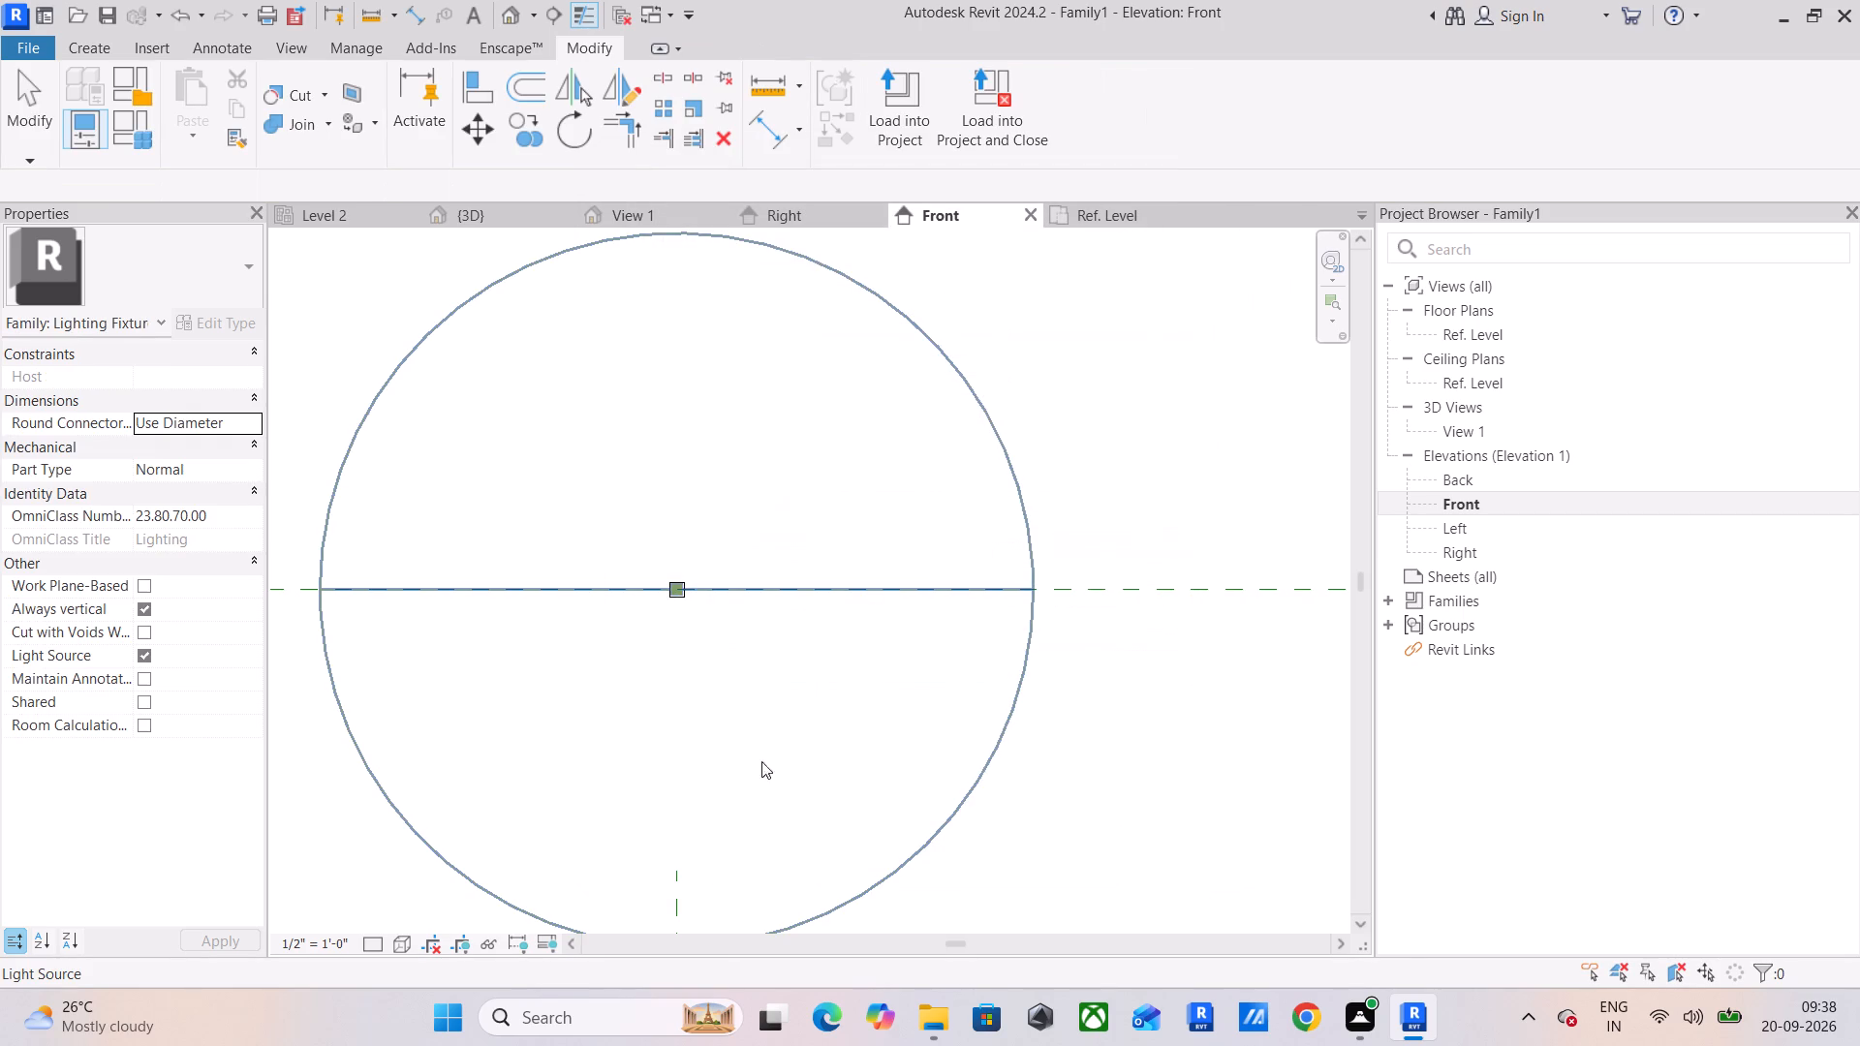
Load the lighting fixture family into both intenship project 3.rvt and Project1.
scroll(681, 711, down, 3)
middle_drag(752, 695, 896, 694)
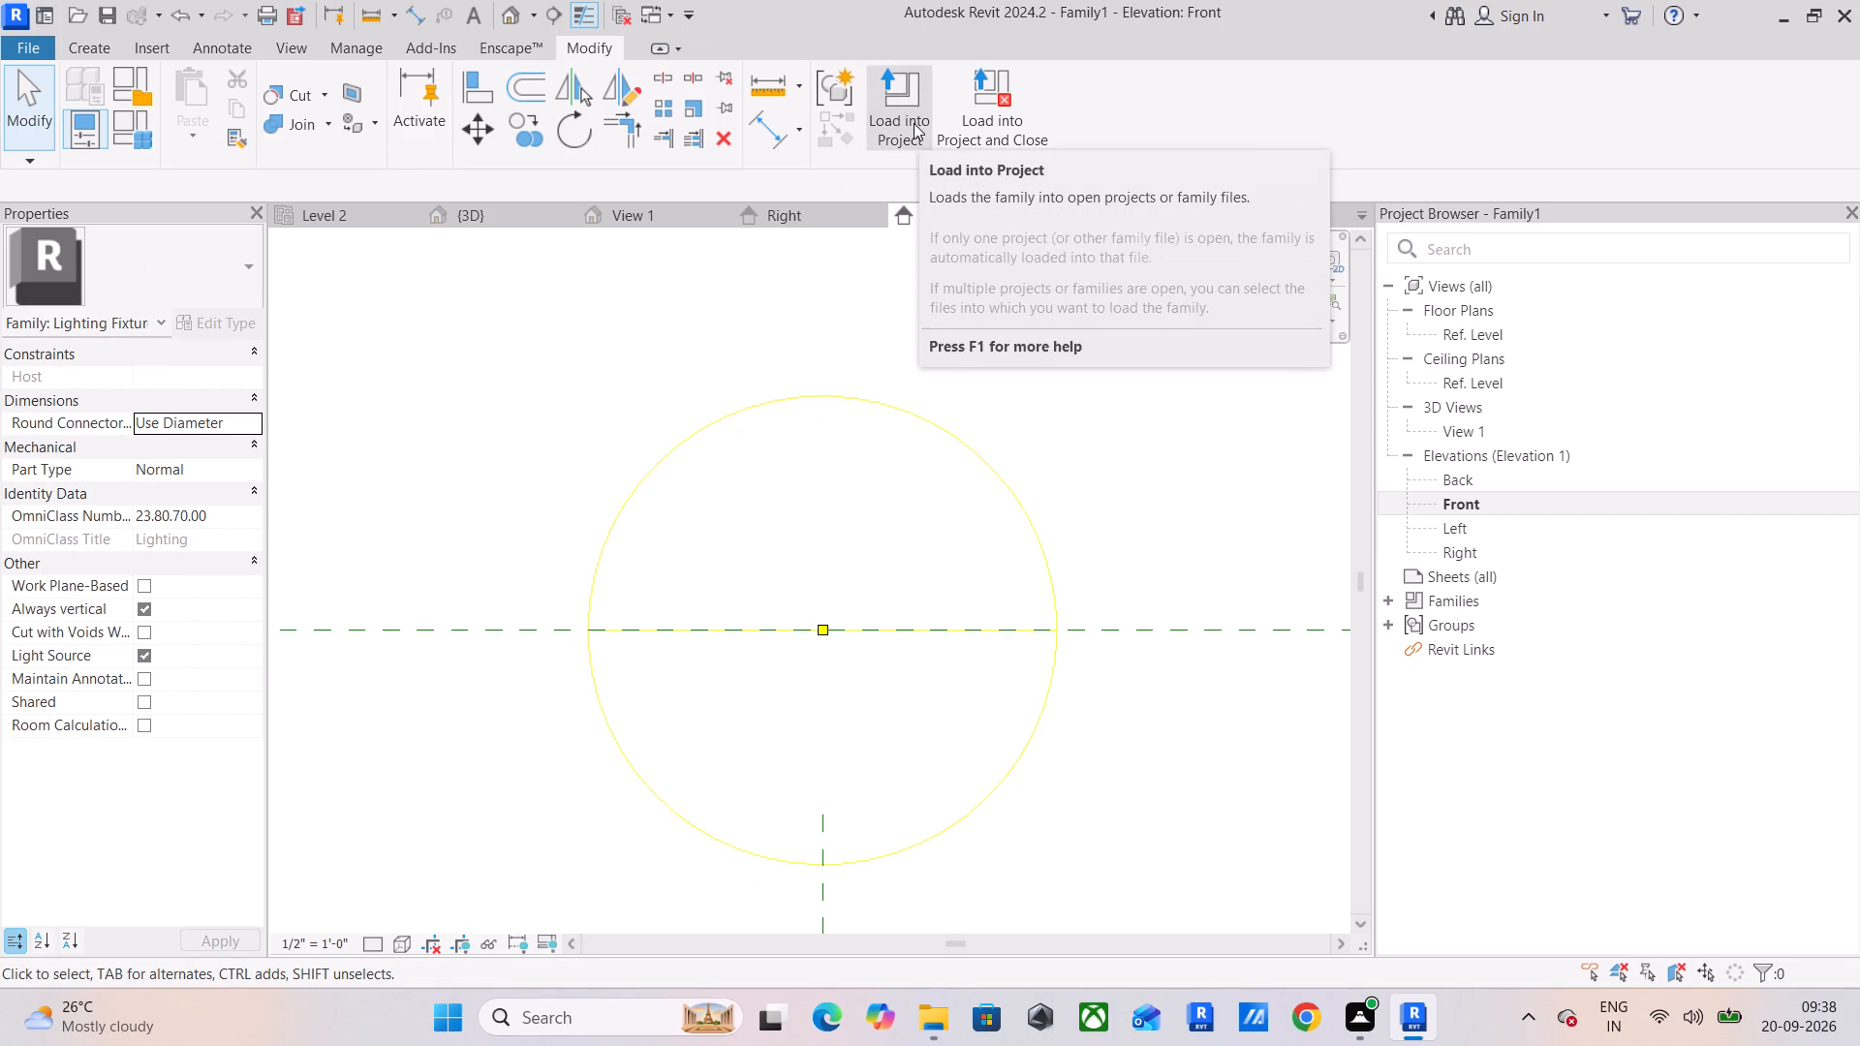
scroll(810, 635, up, 10)
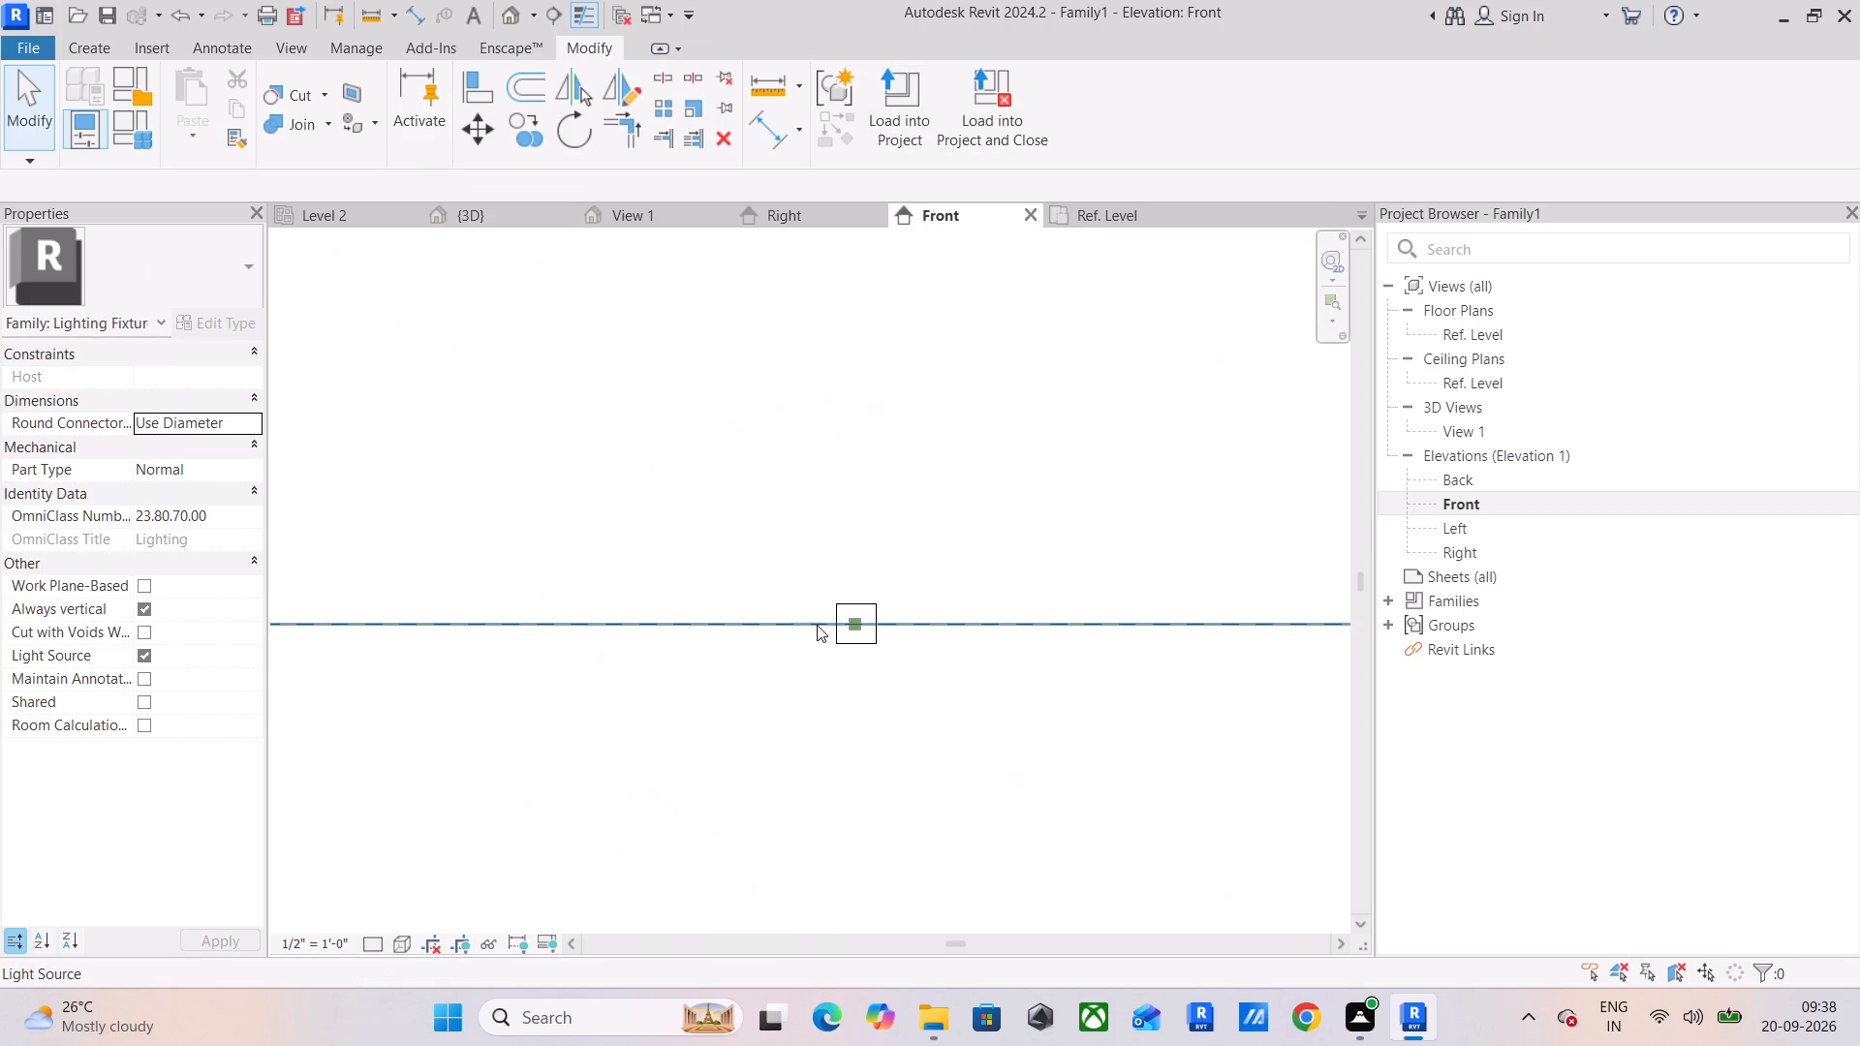
scroll(819, 623, down, 3)
scroll(825, 617, up, 5)
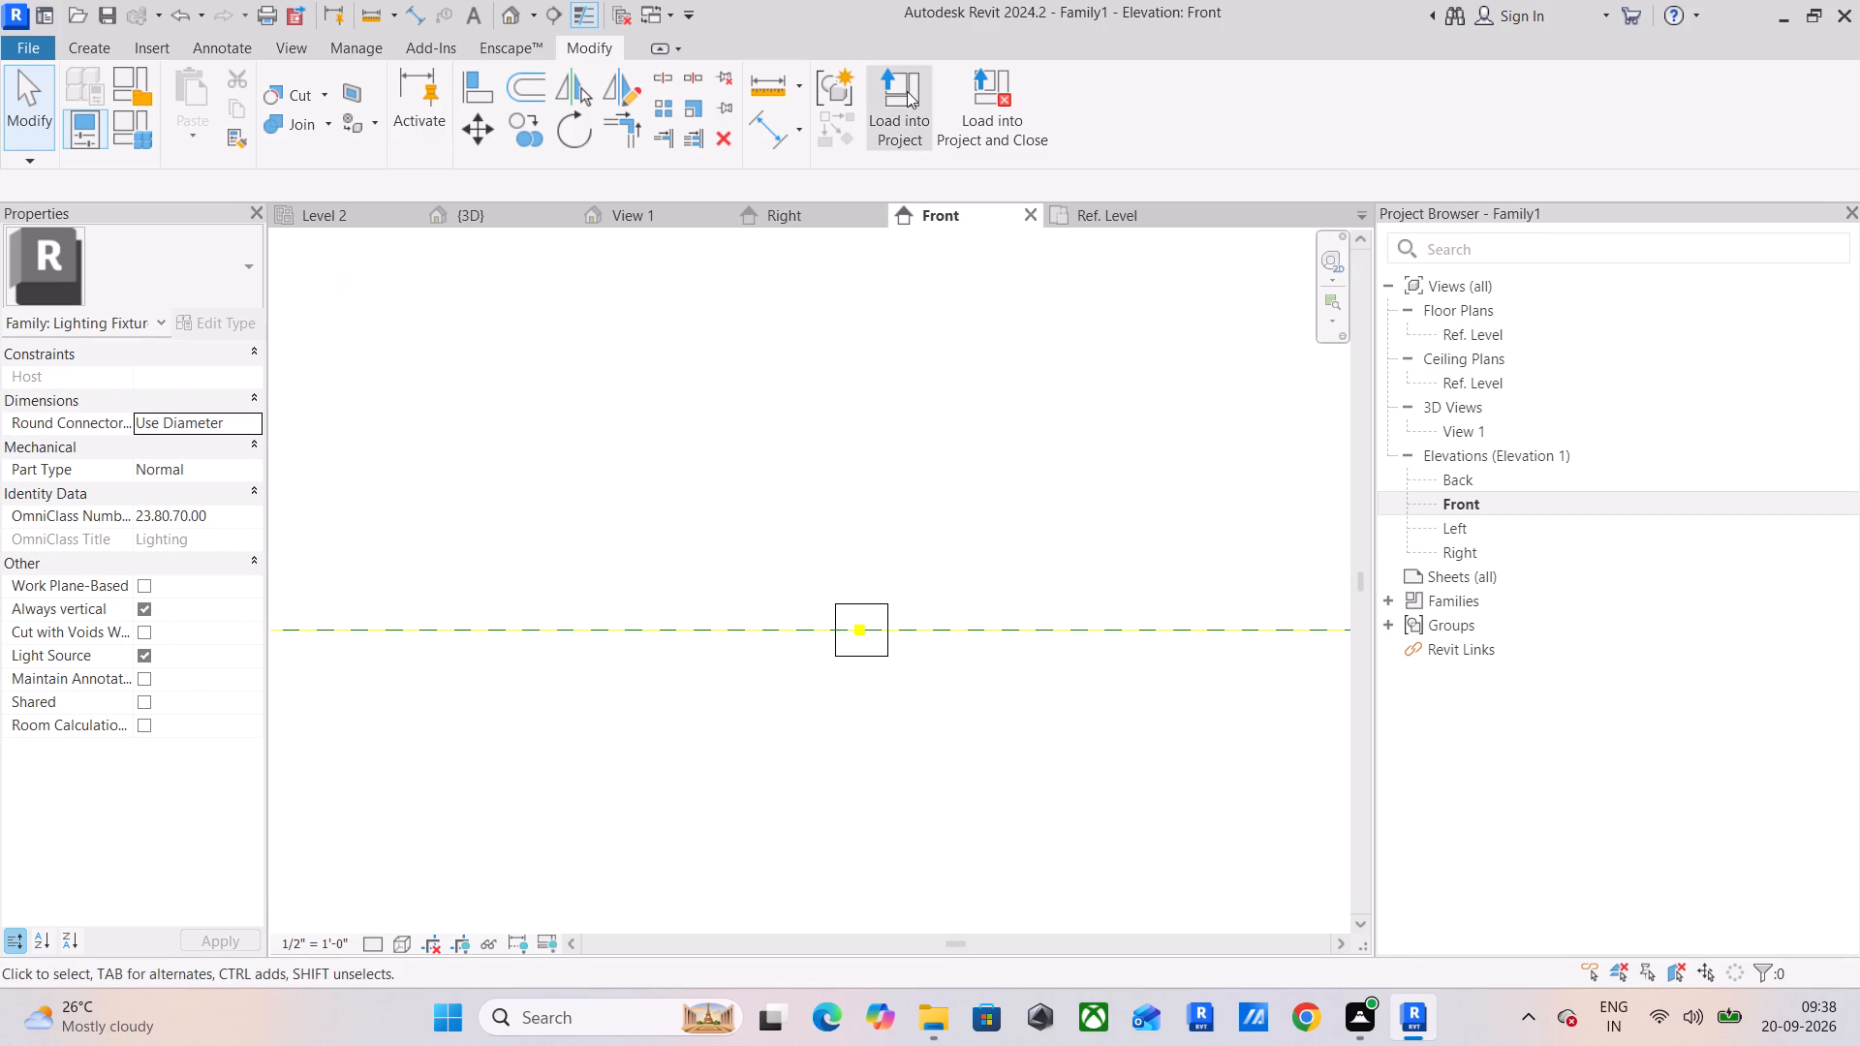
click(889, 113)
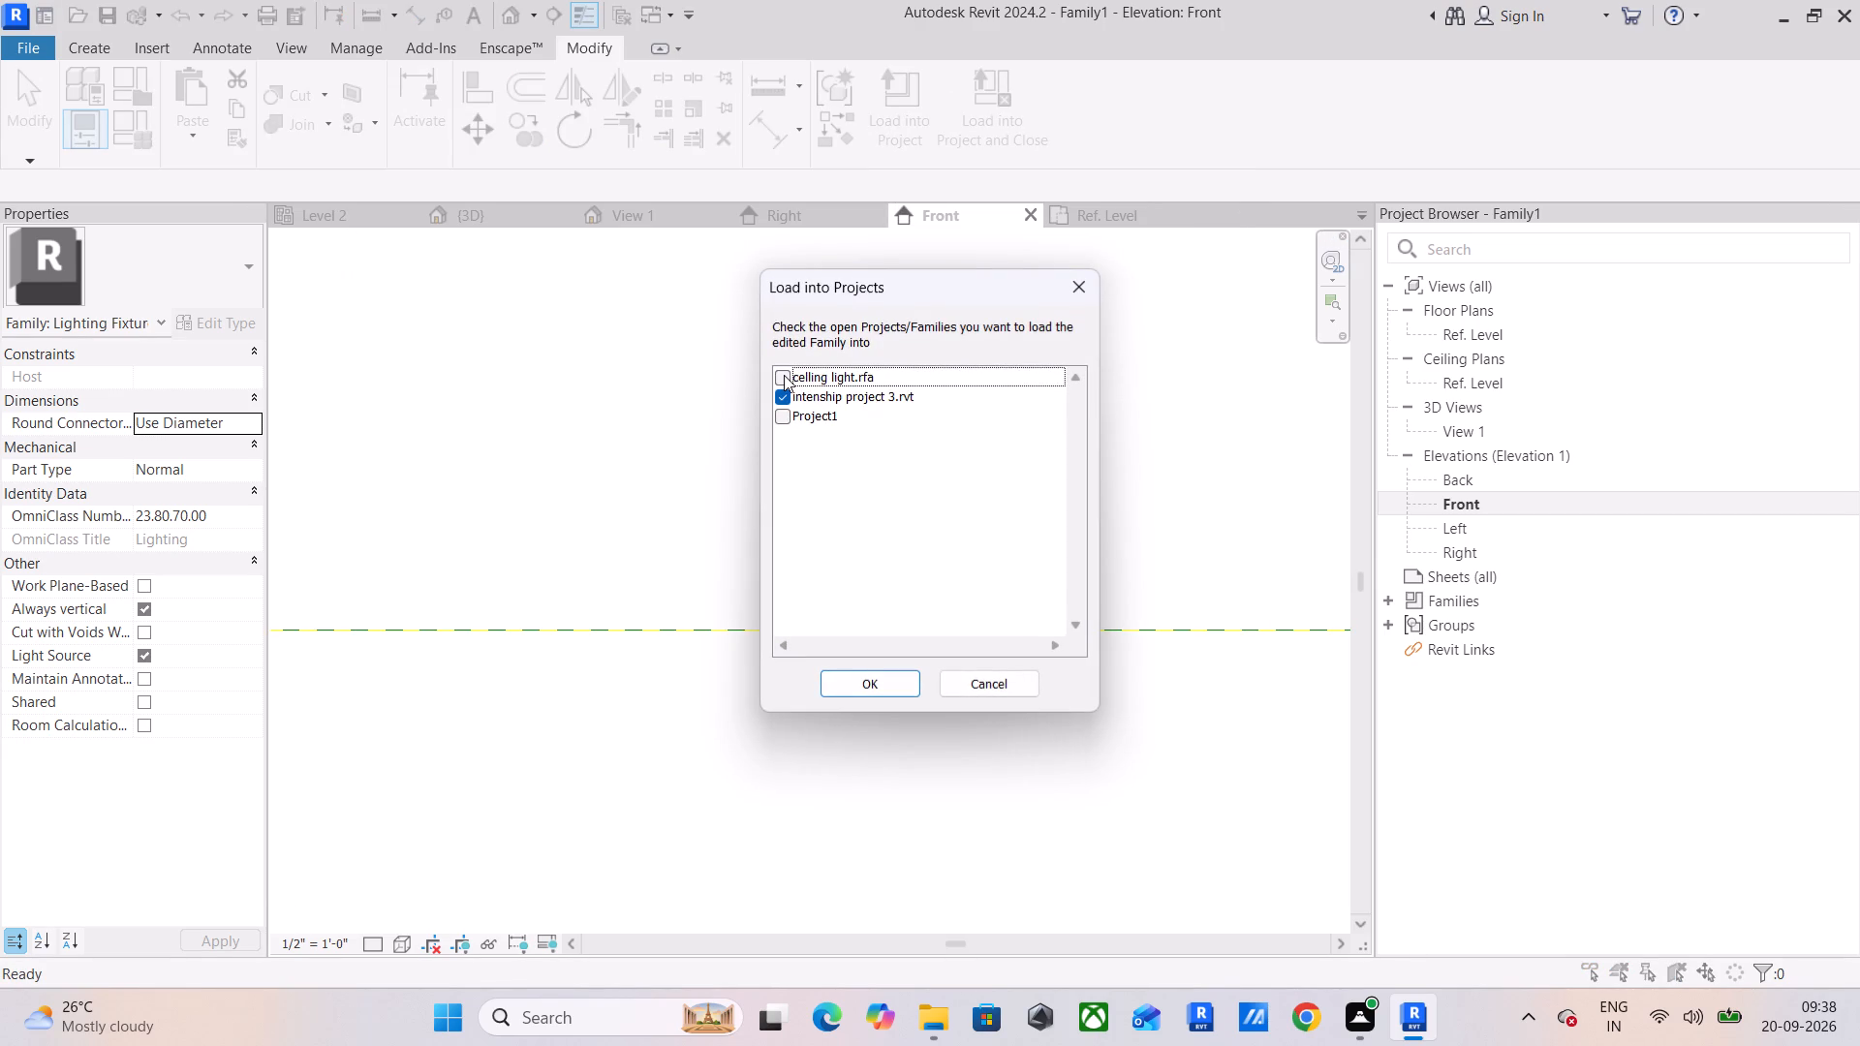
click(783, 415)
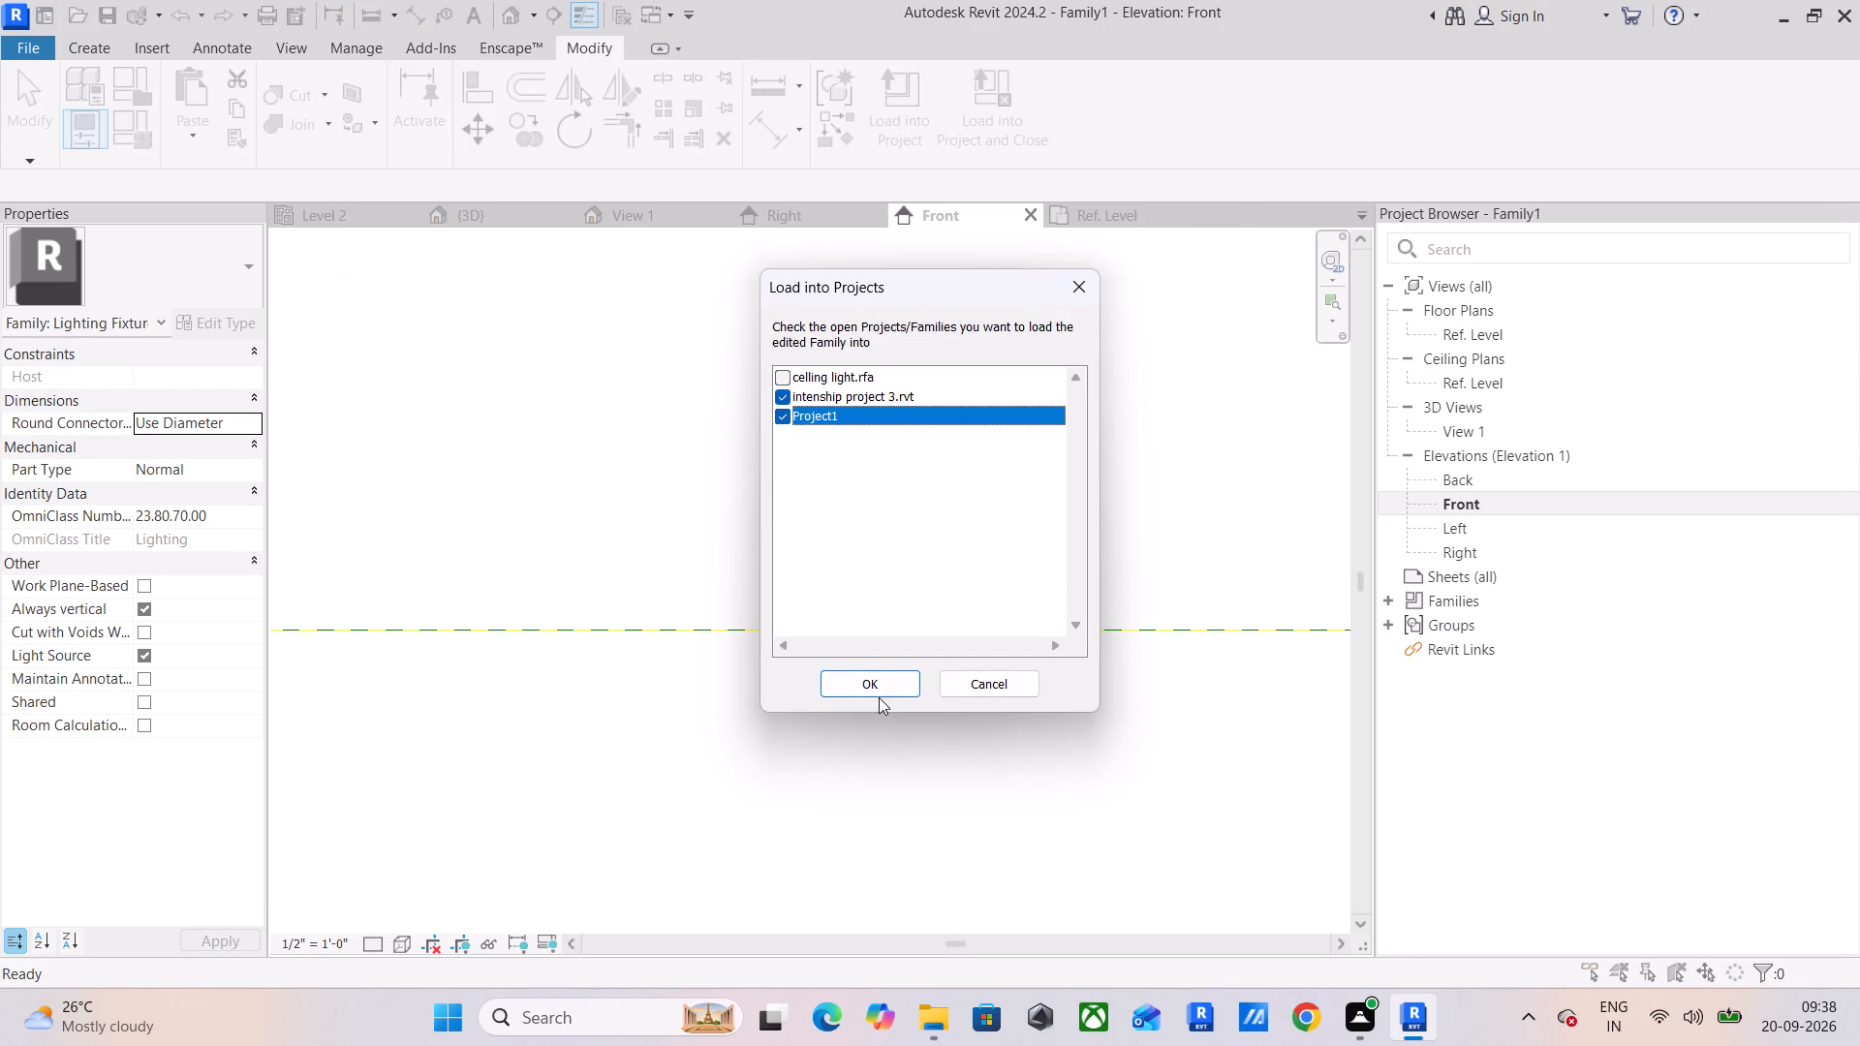
click(880, 677)
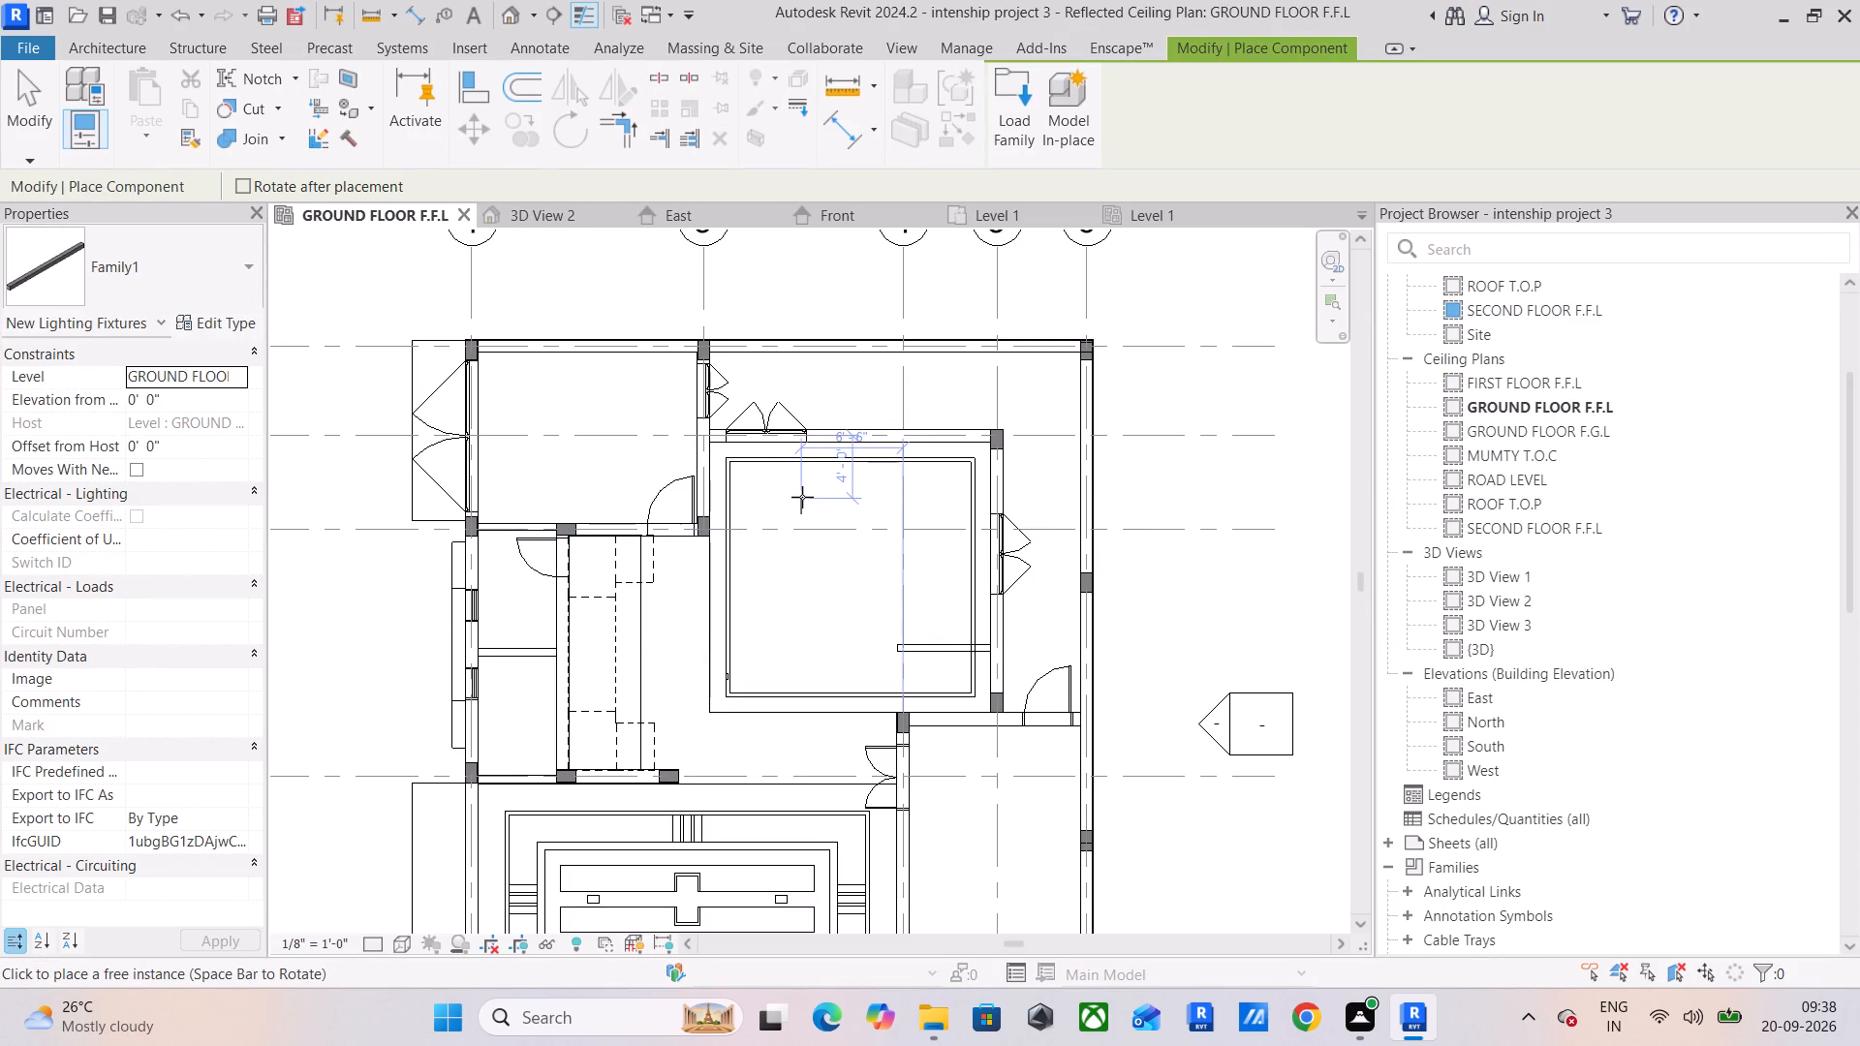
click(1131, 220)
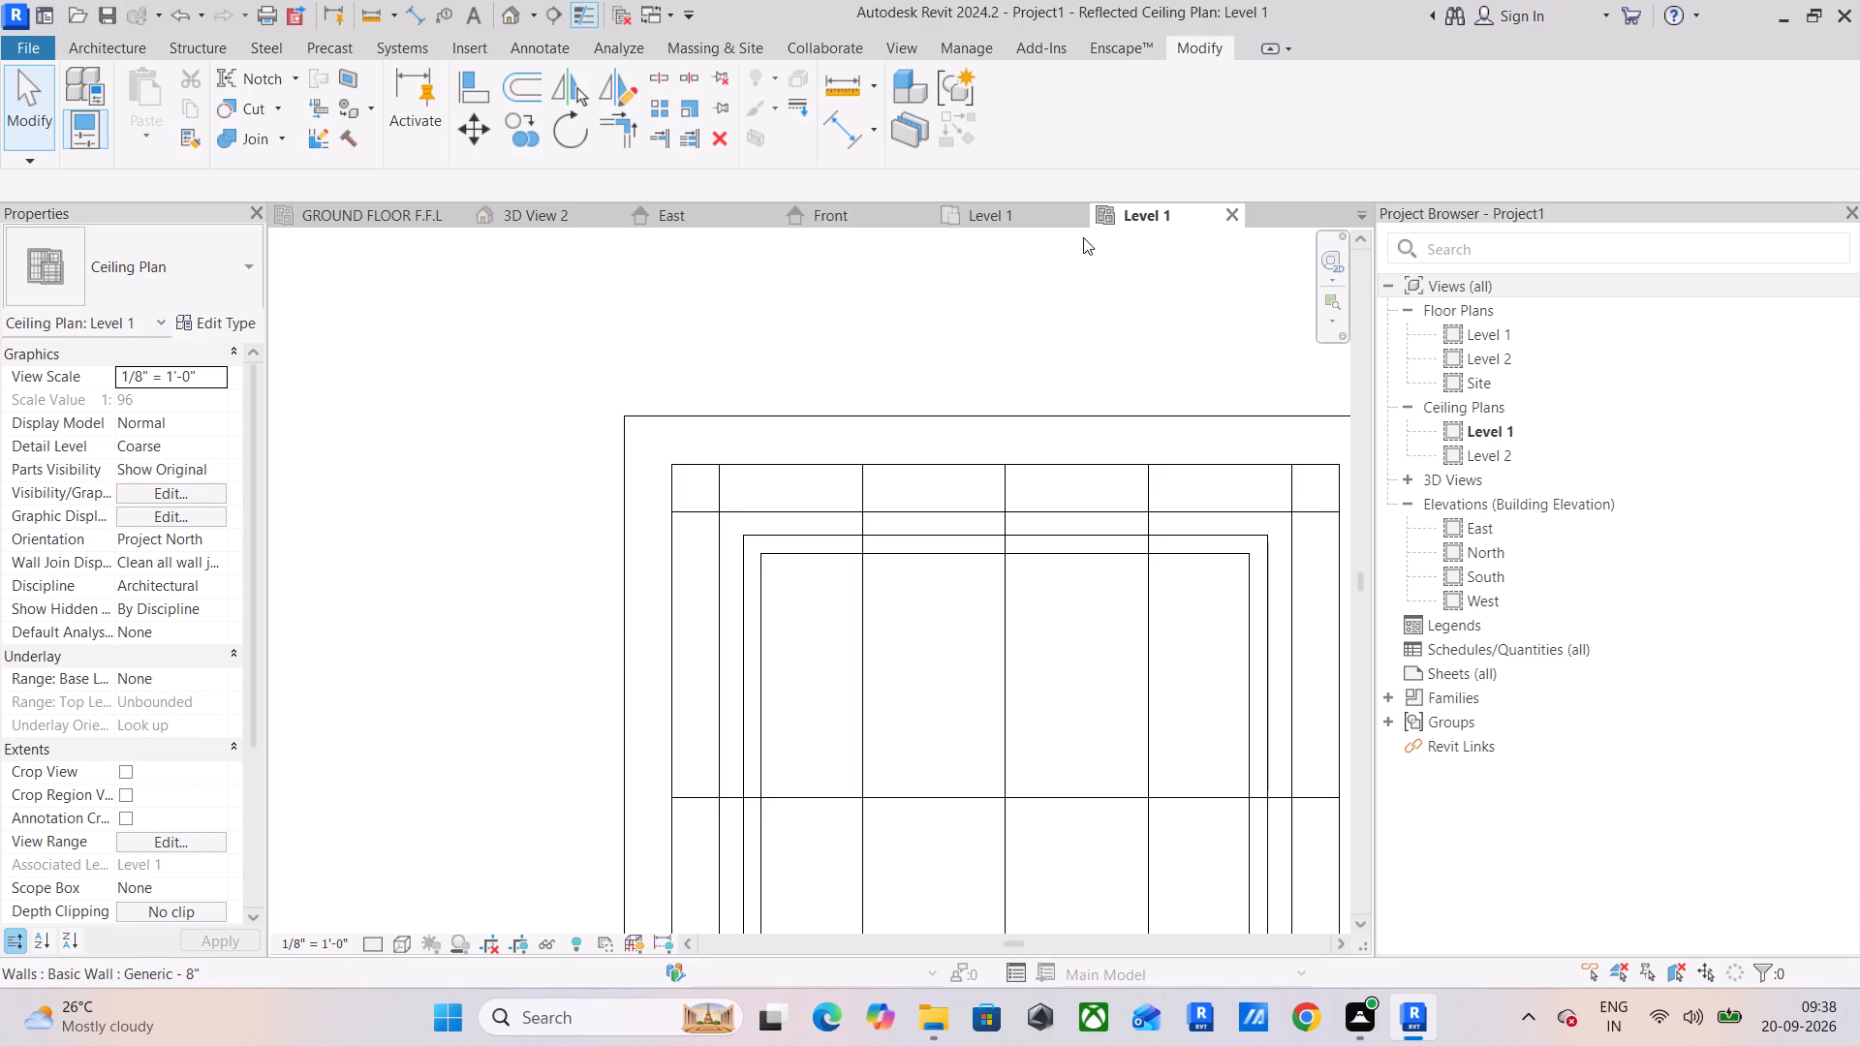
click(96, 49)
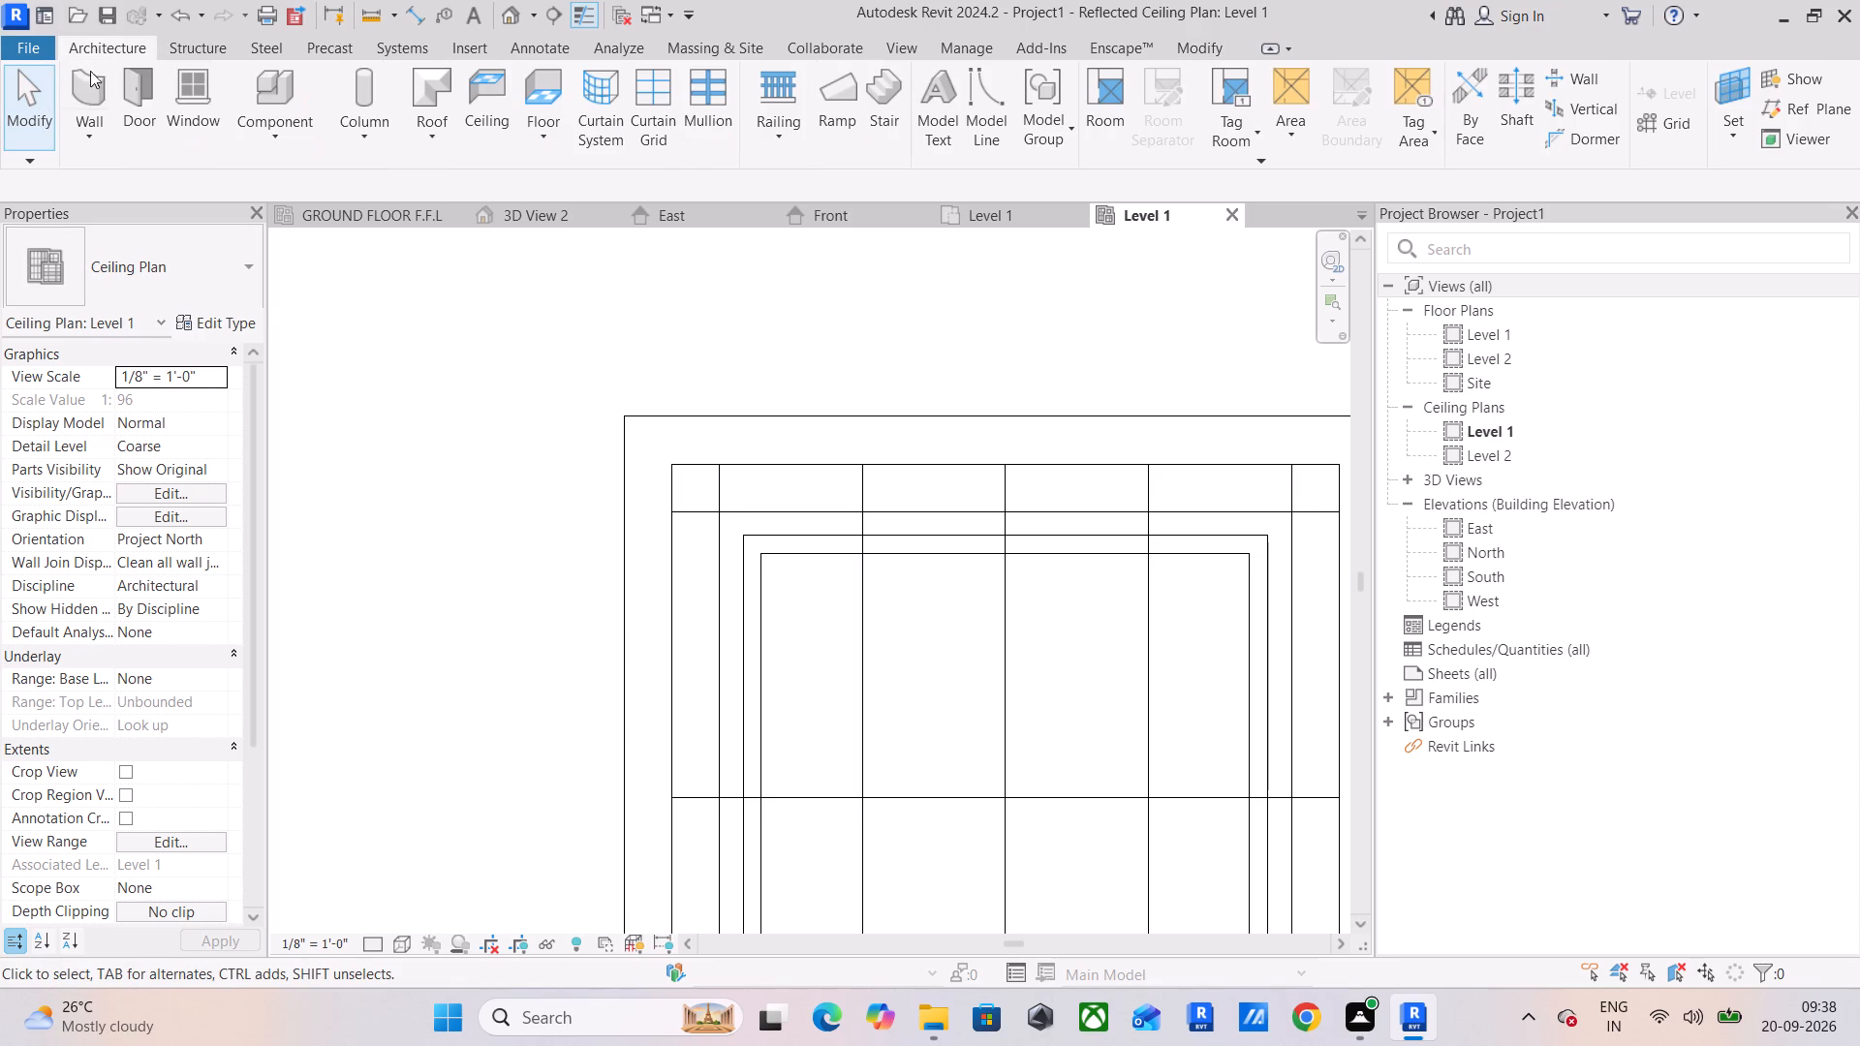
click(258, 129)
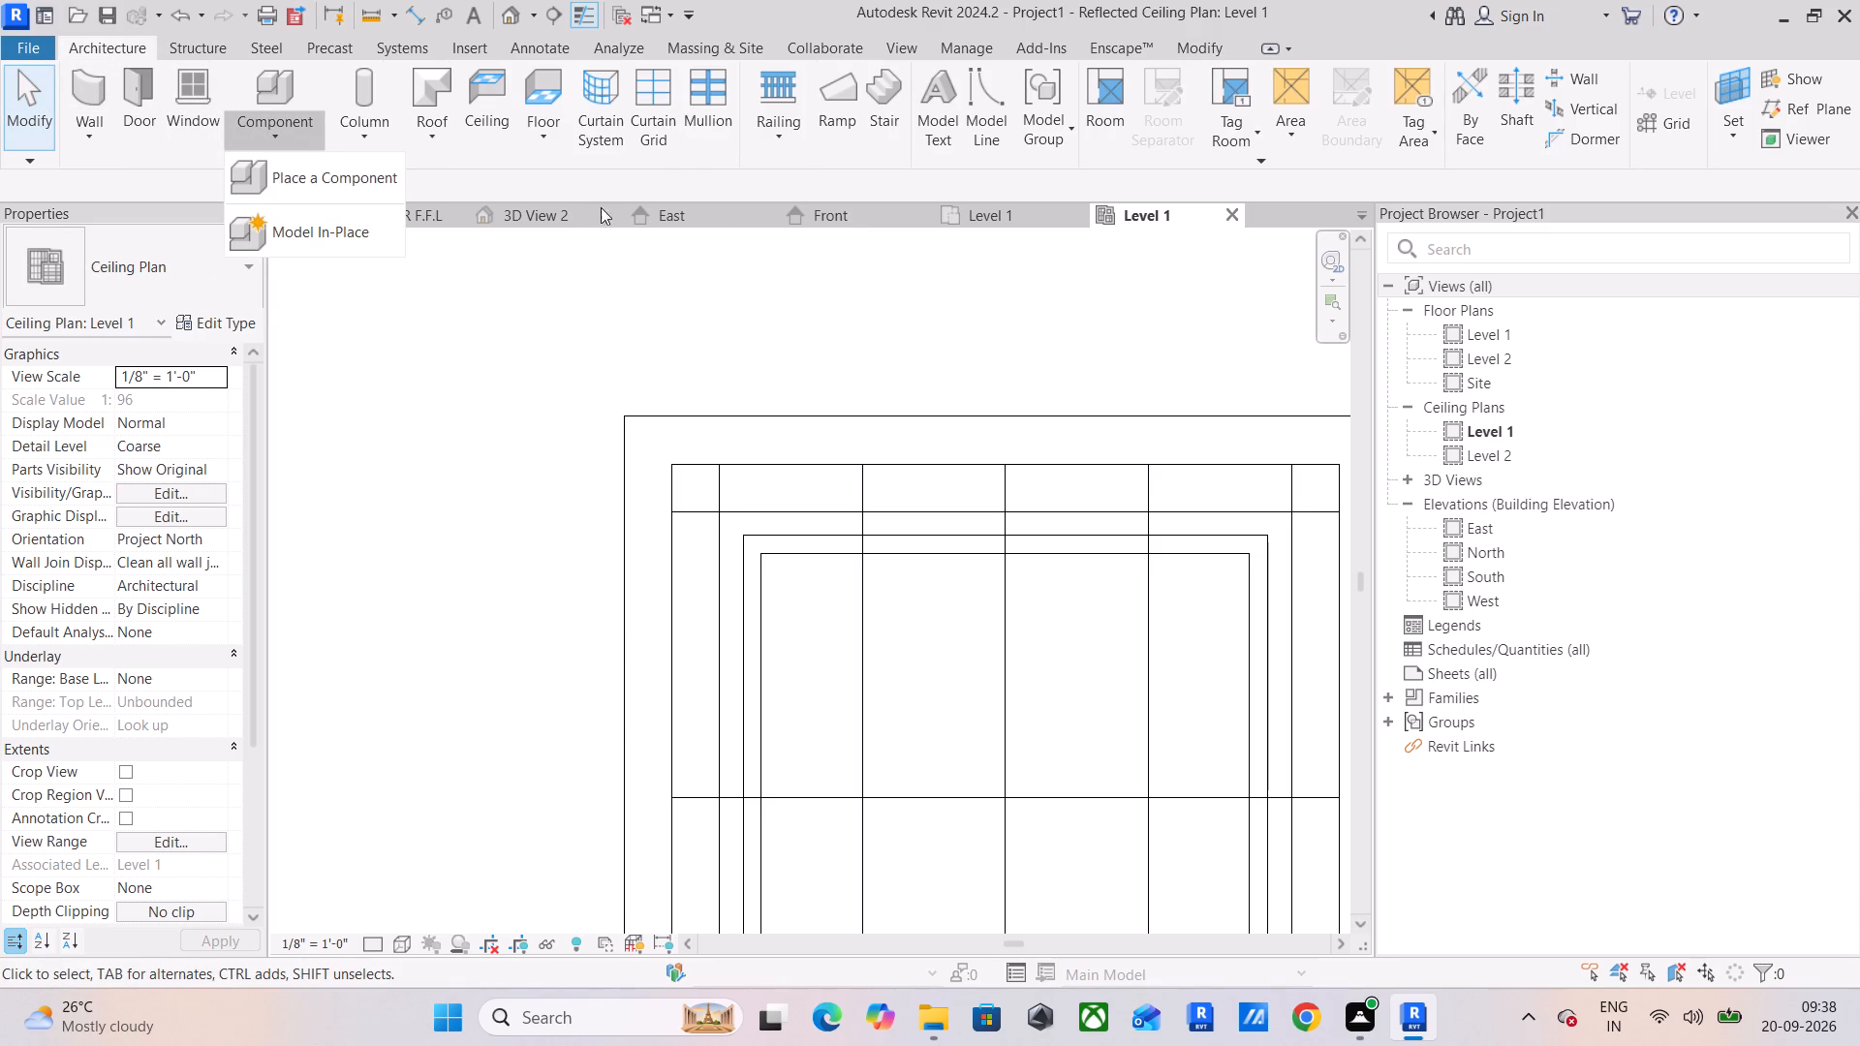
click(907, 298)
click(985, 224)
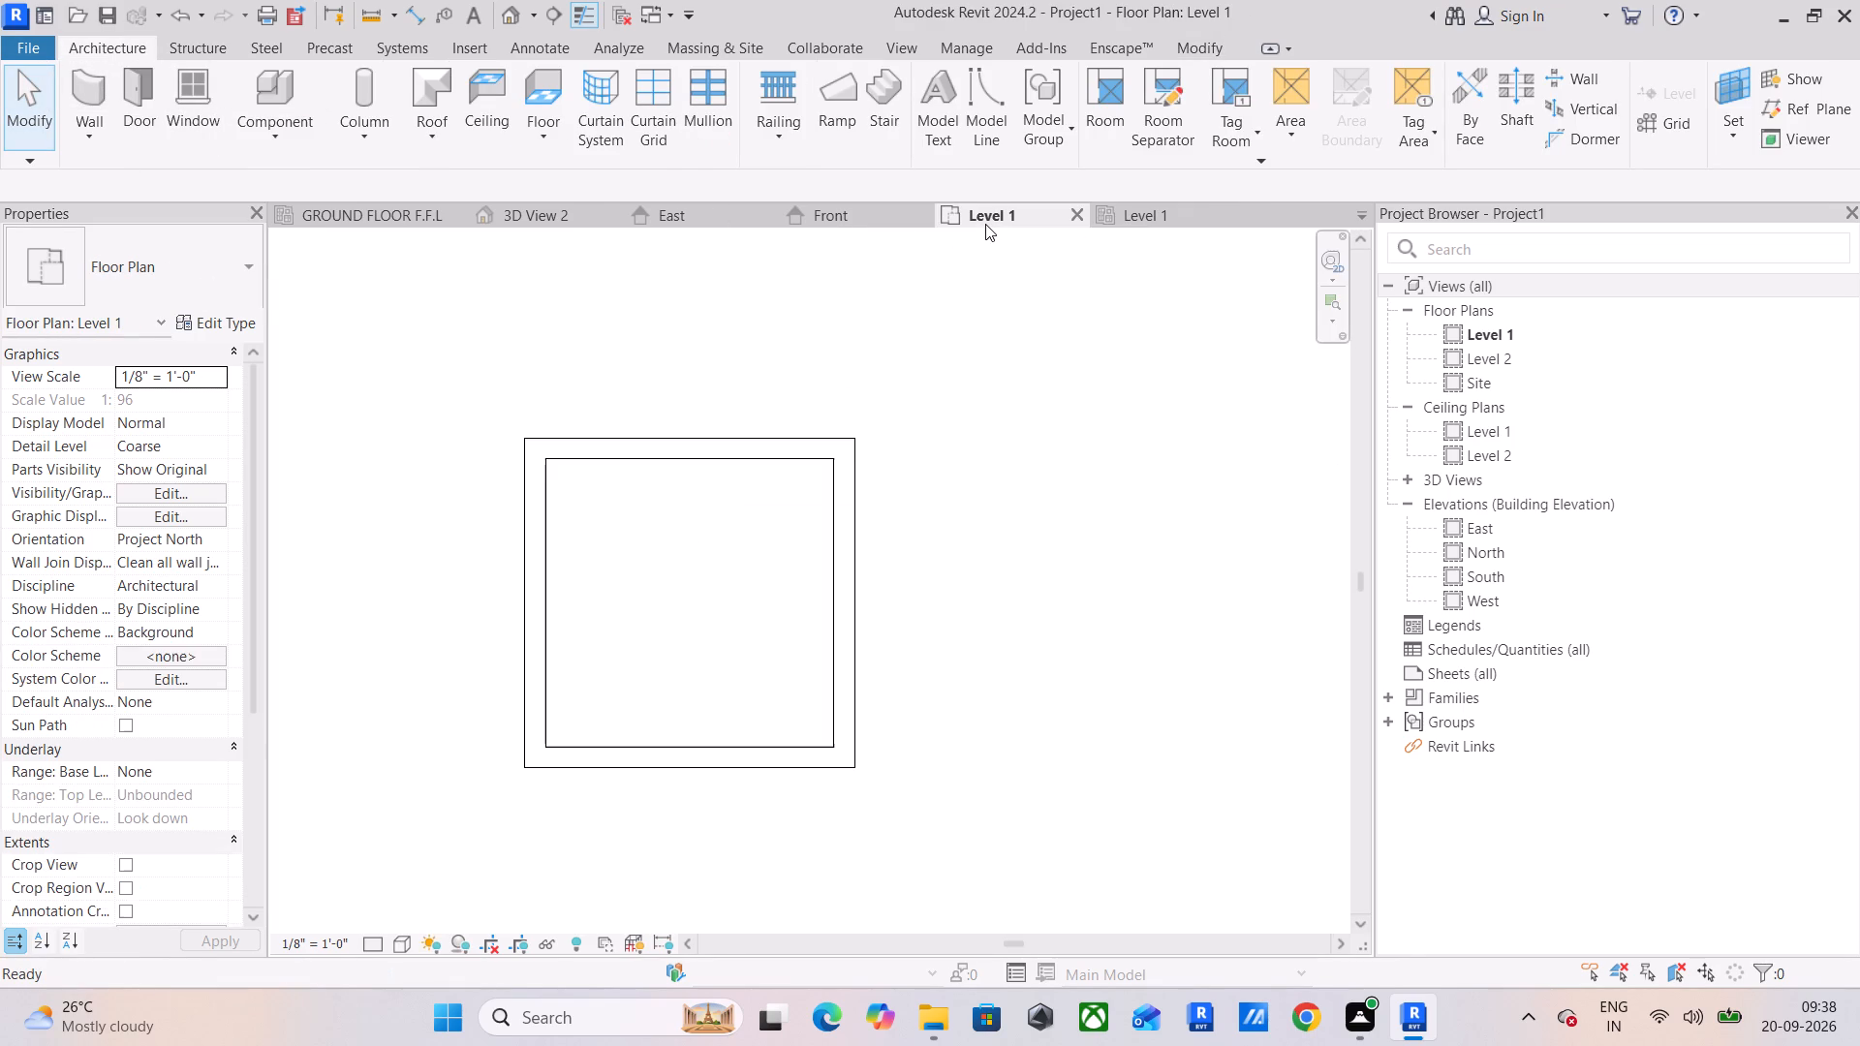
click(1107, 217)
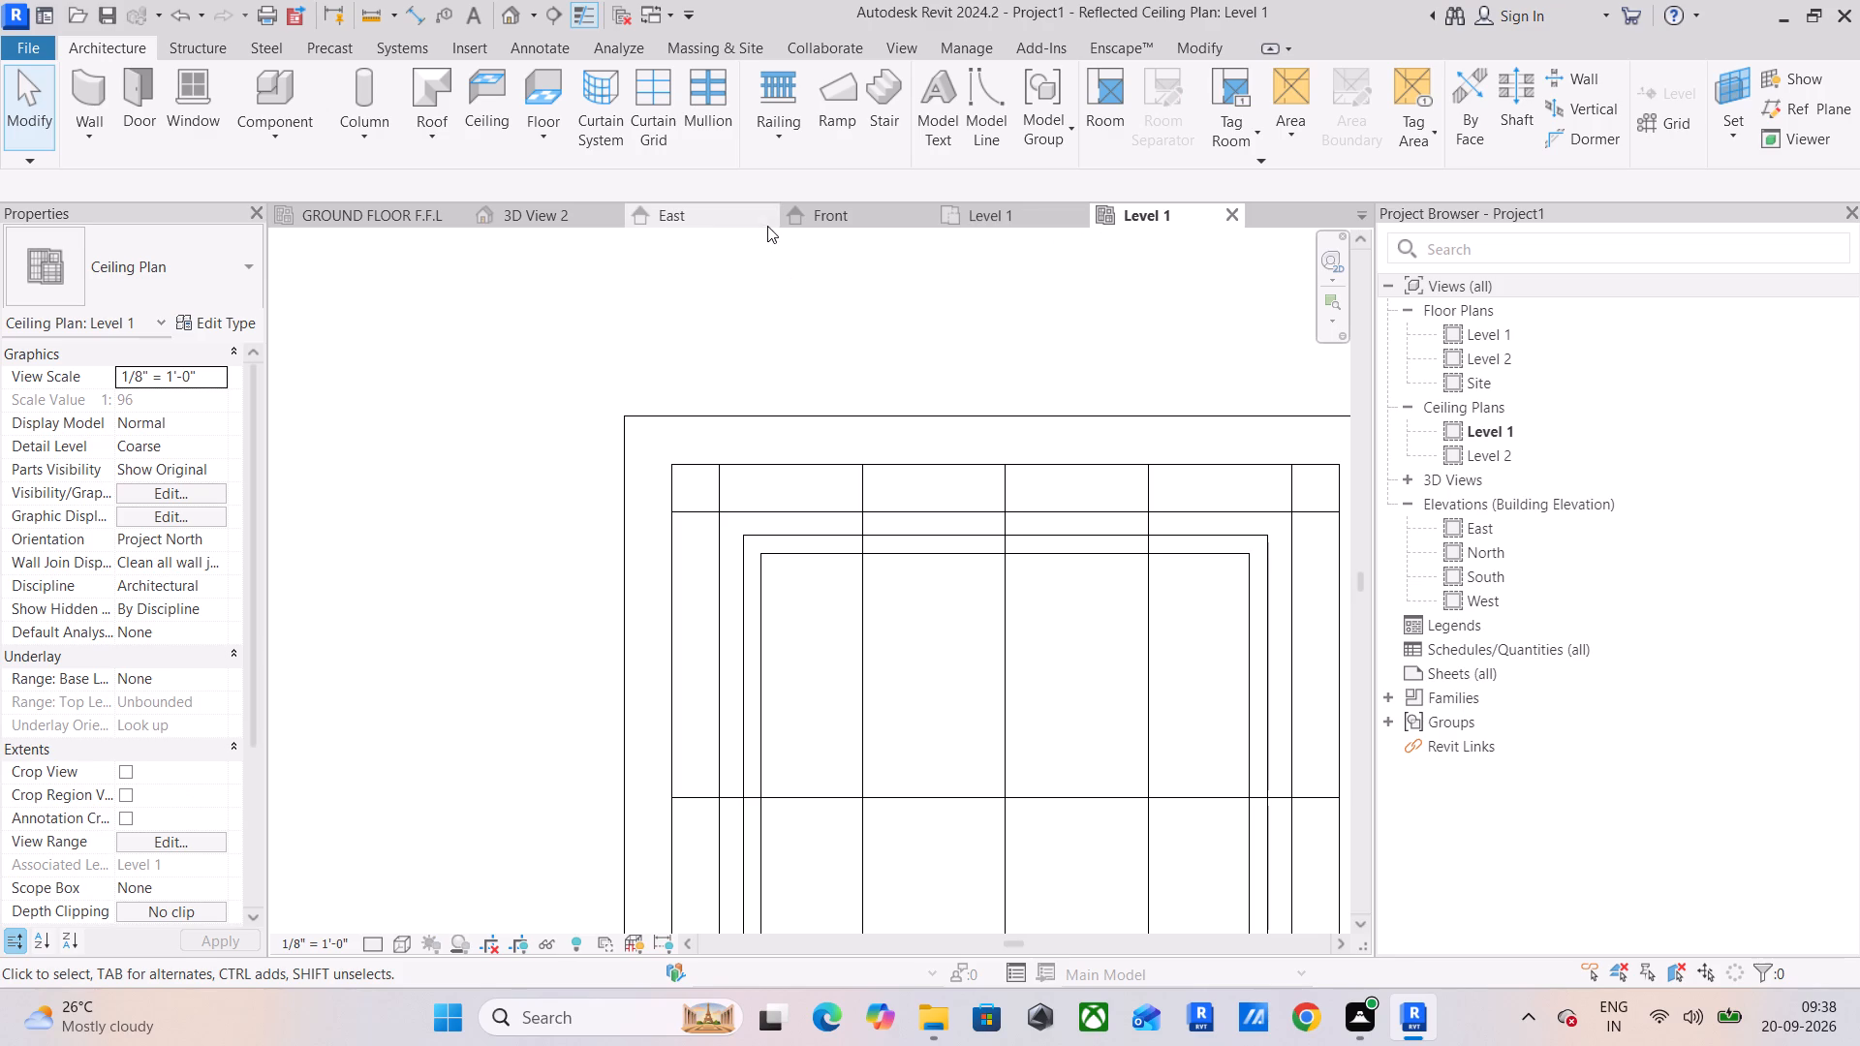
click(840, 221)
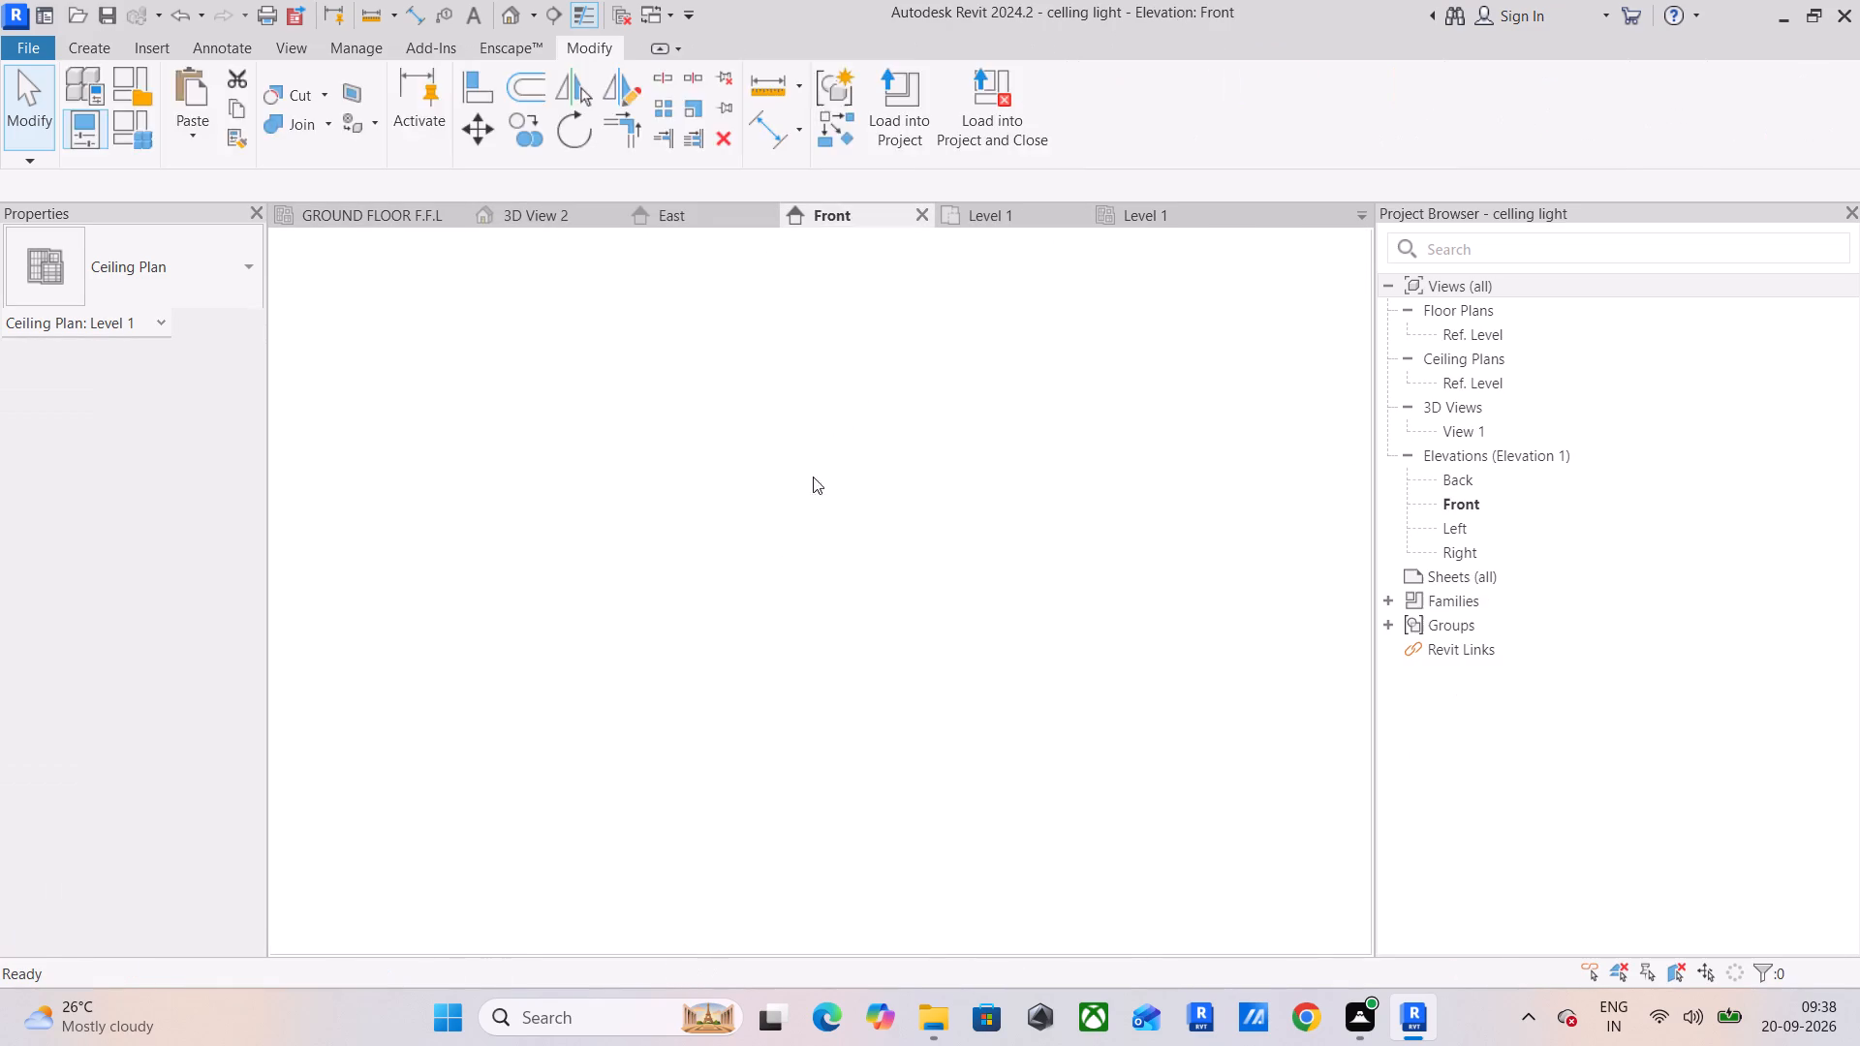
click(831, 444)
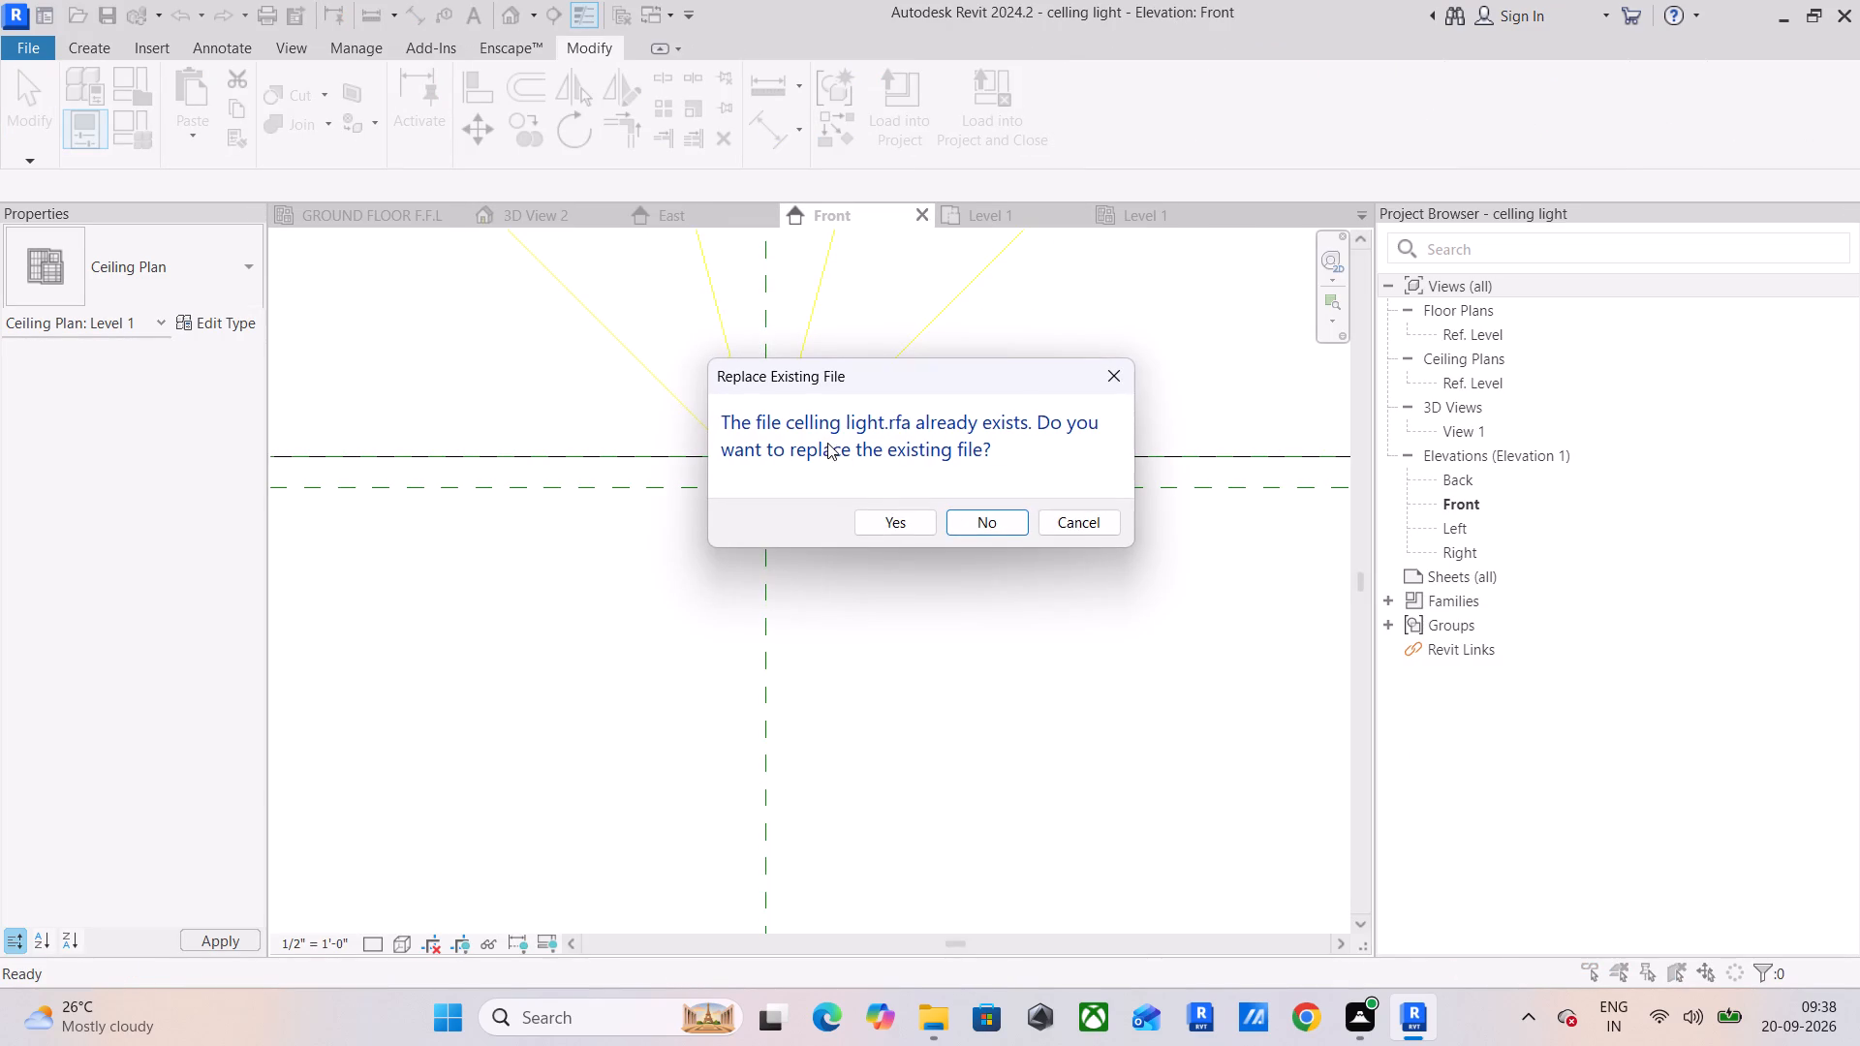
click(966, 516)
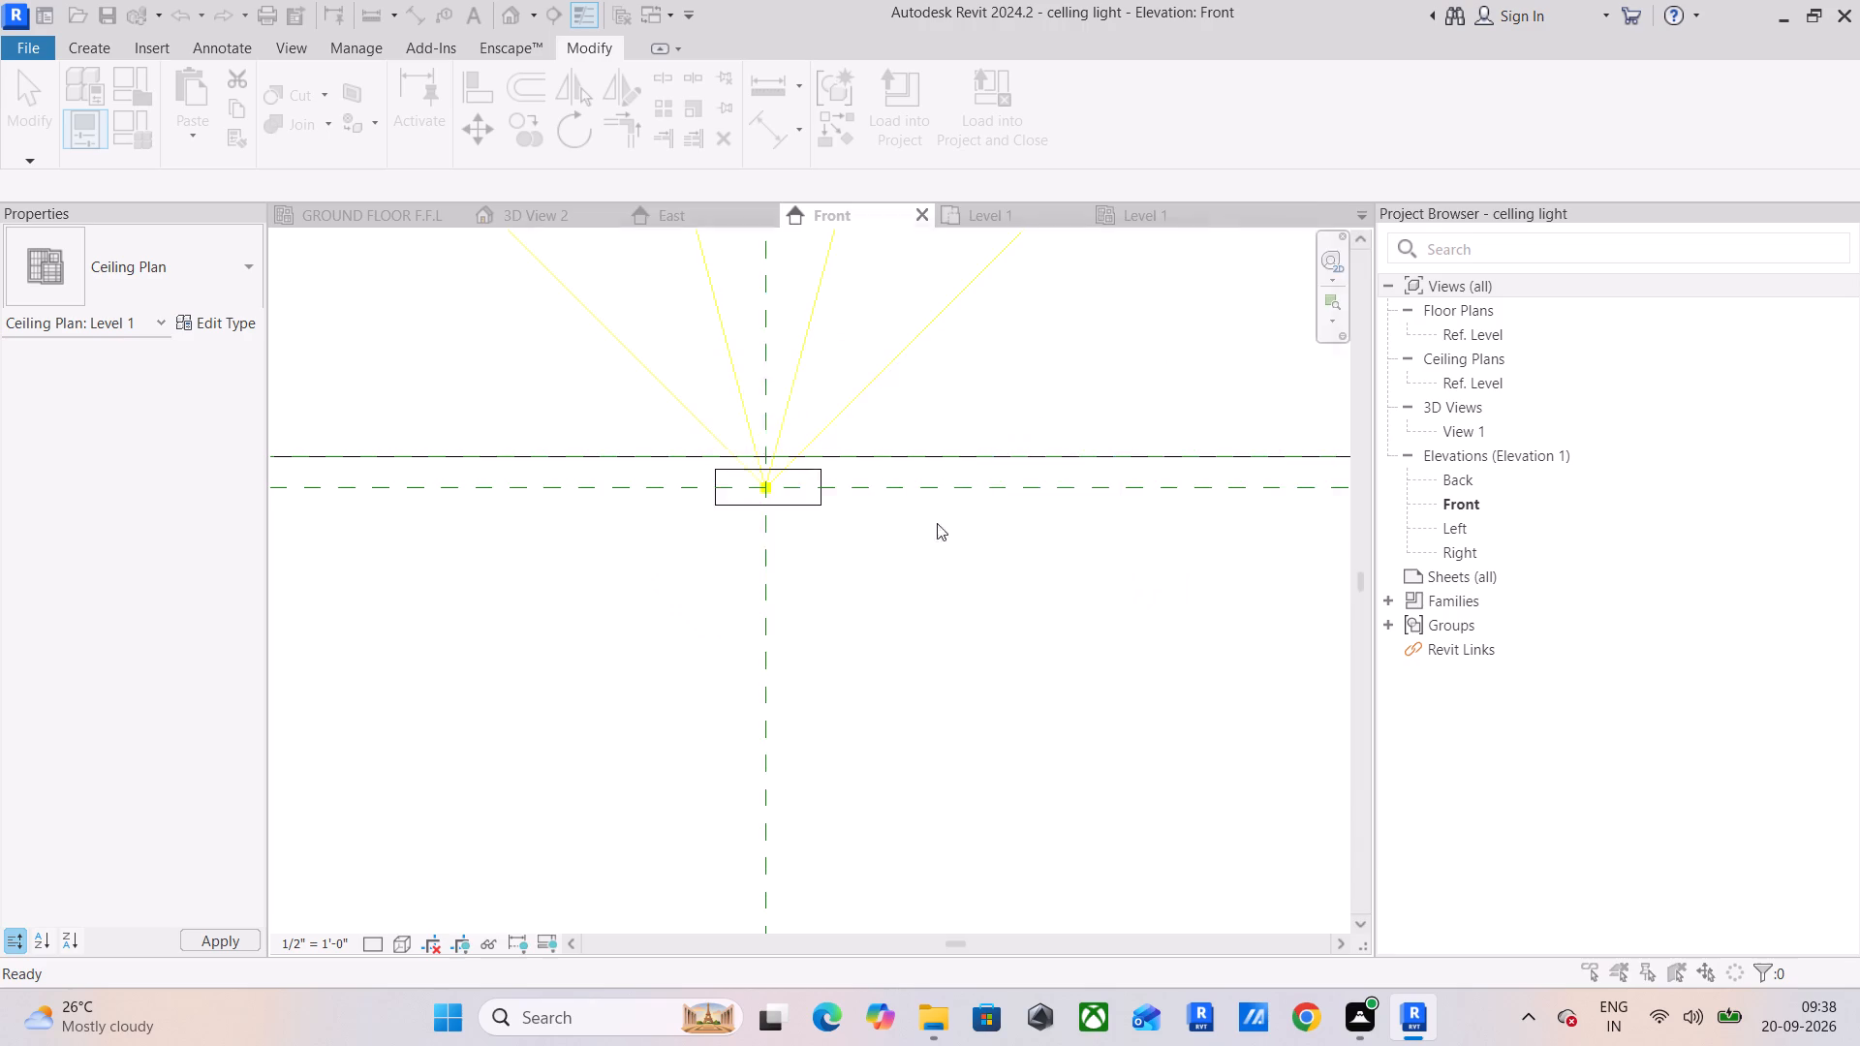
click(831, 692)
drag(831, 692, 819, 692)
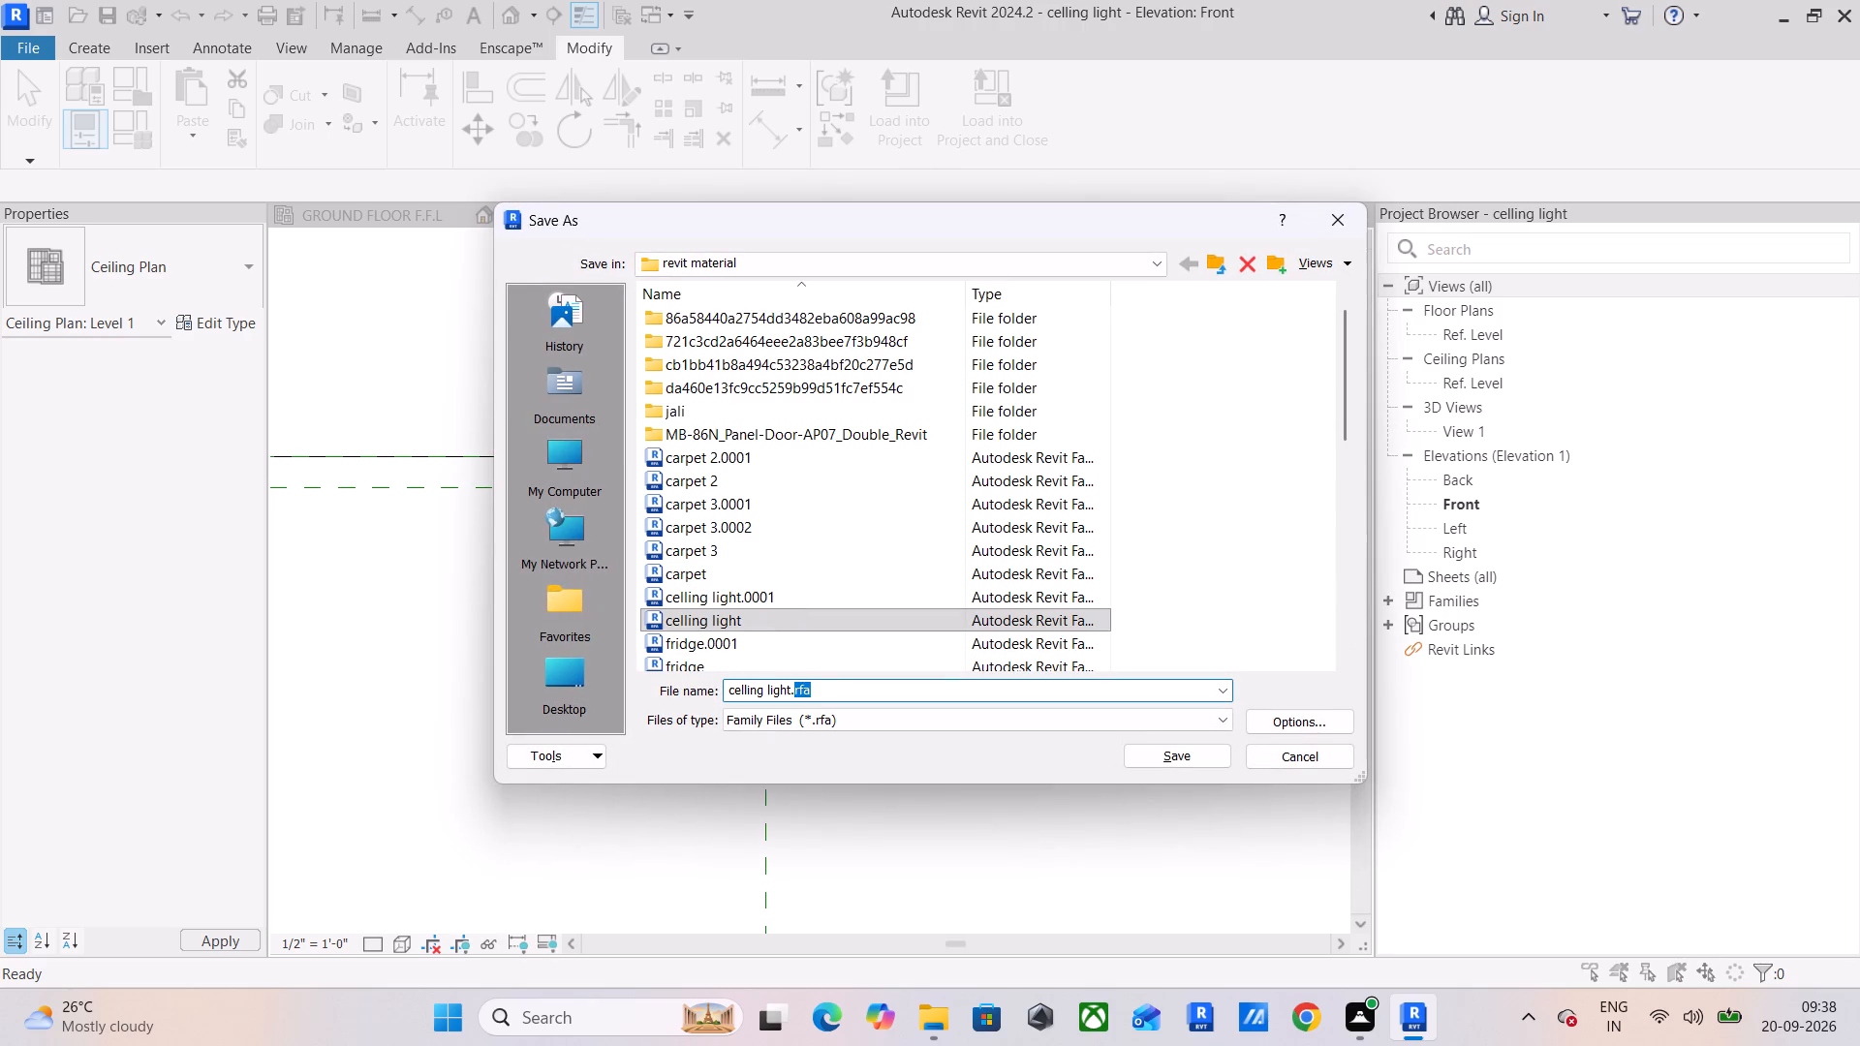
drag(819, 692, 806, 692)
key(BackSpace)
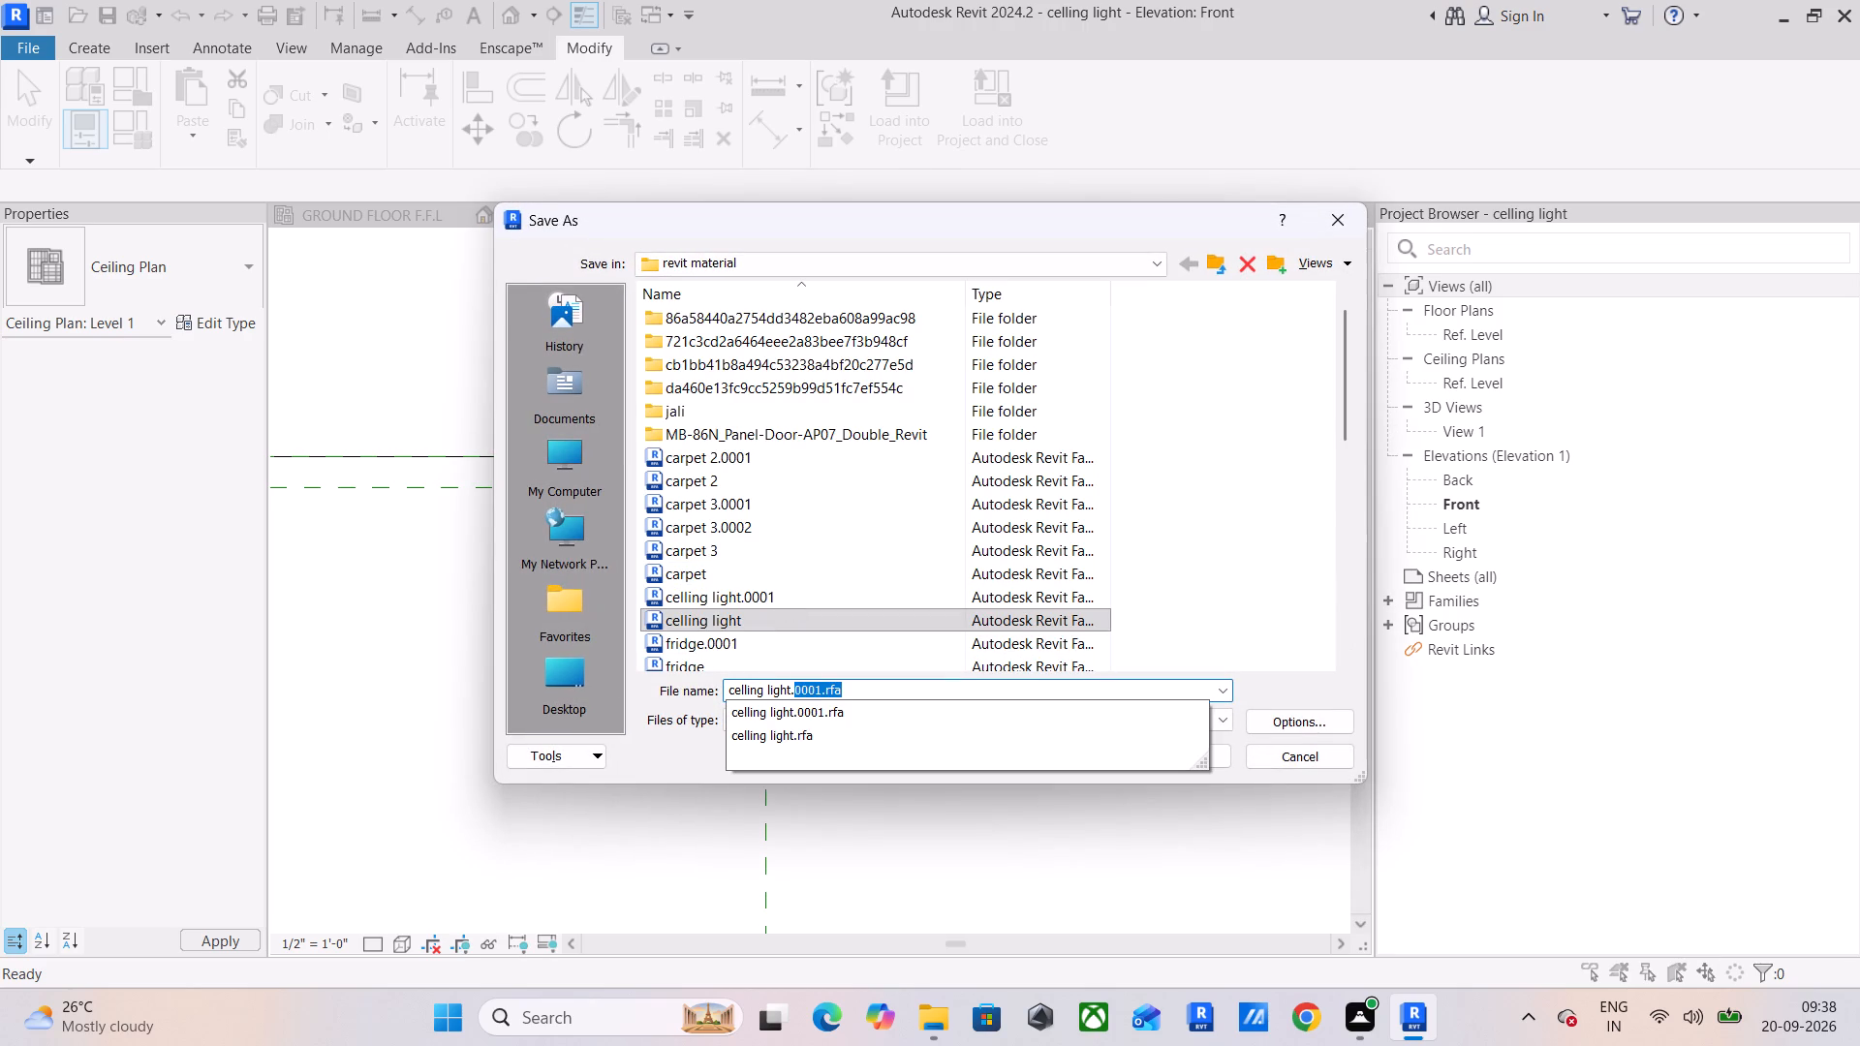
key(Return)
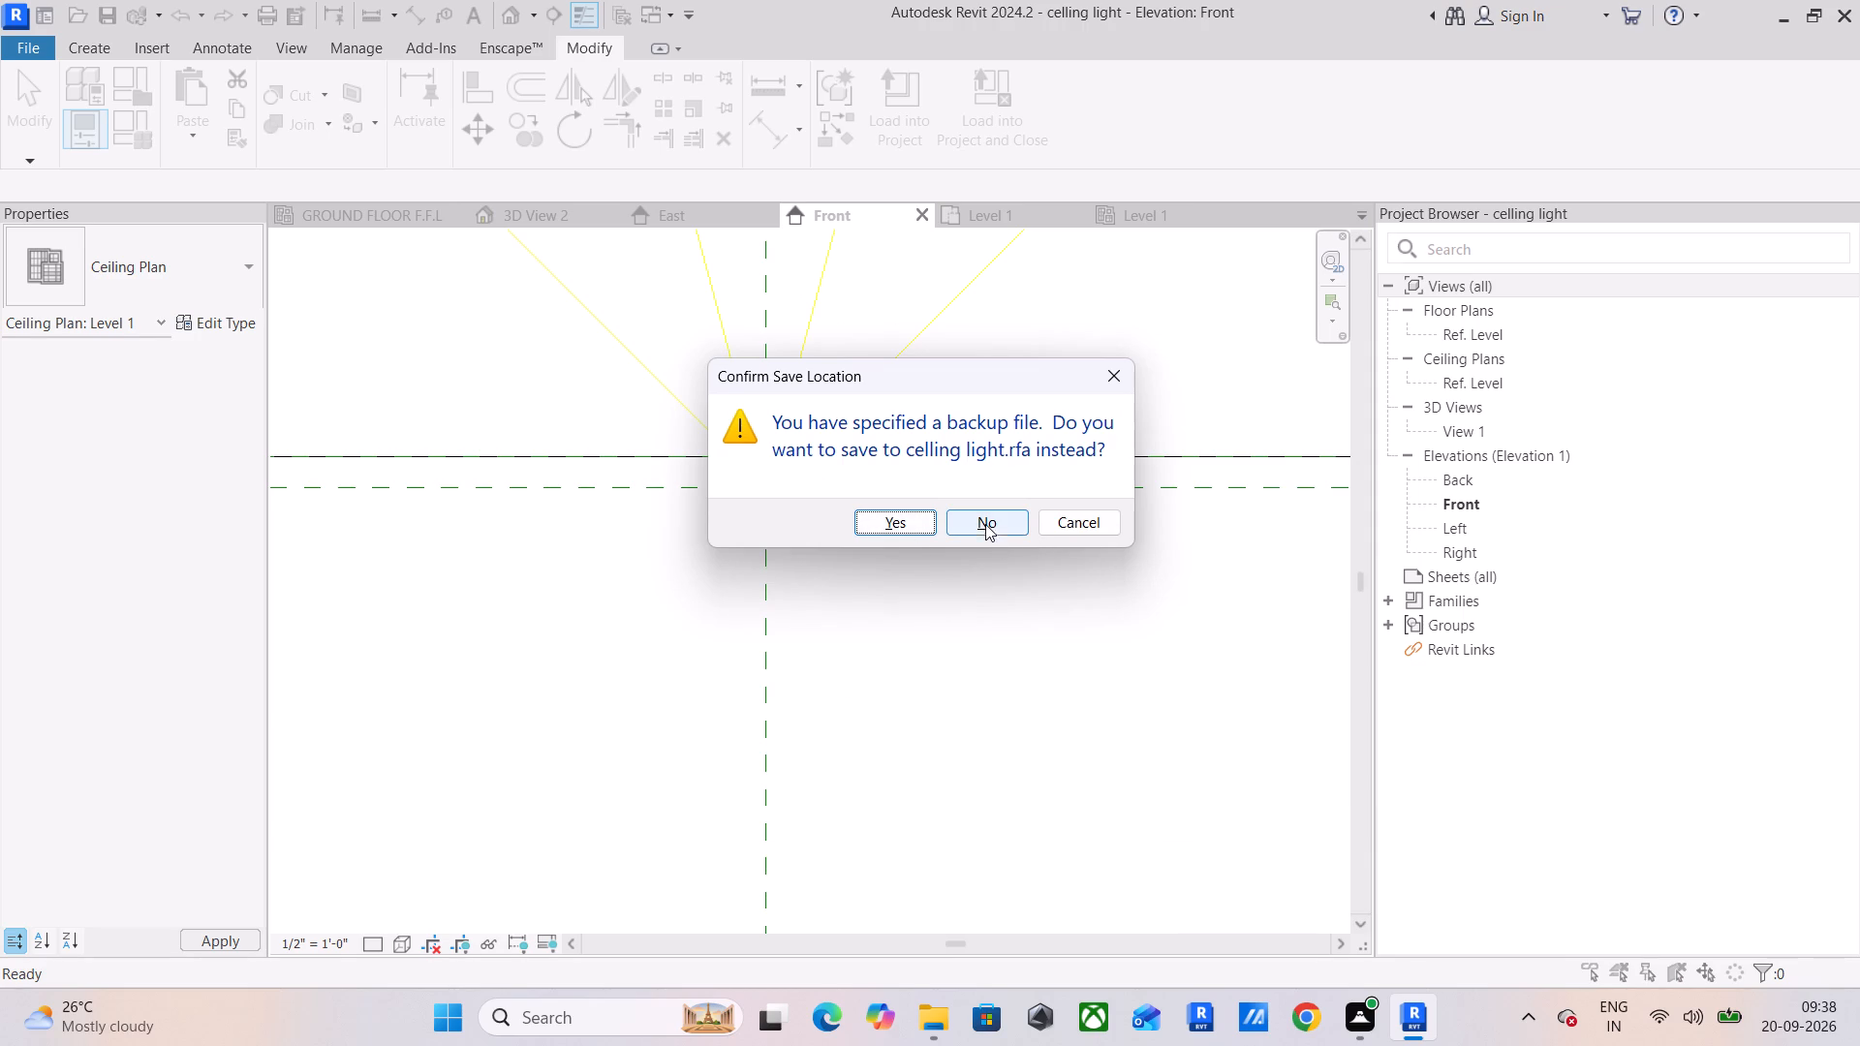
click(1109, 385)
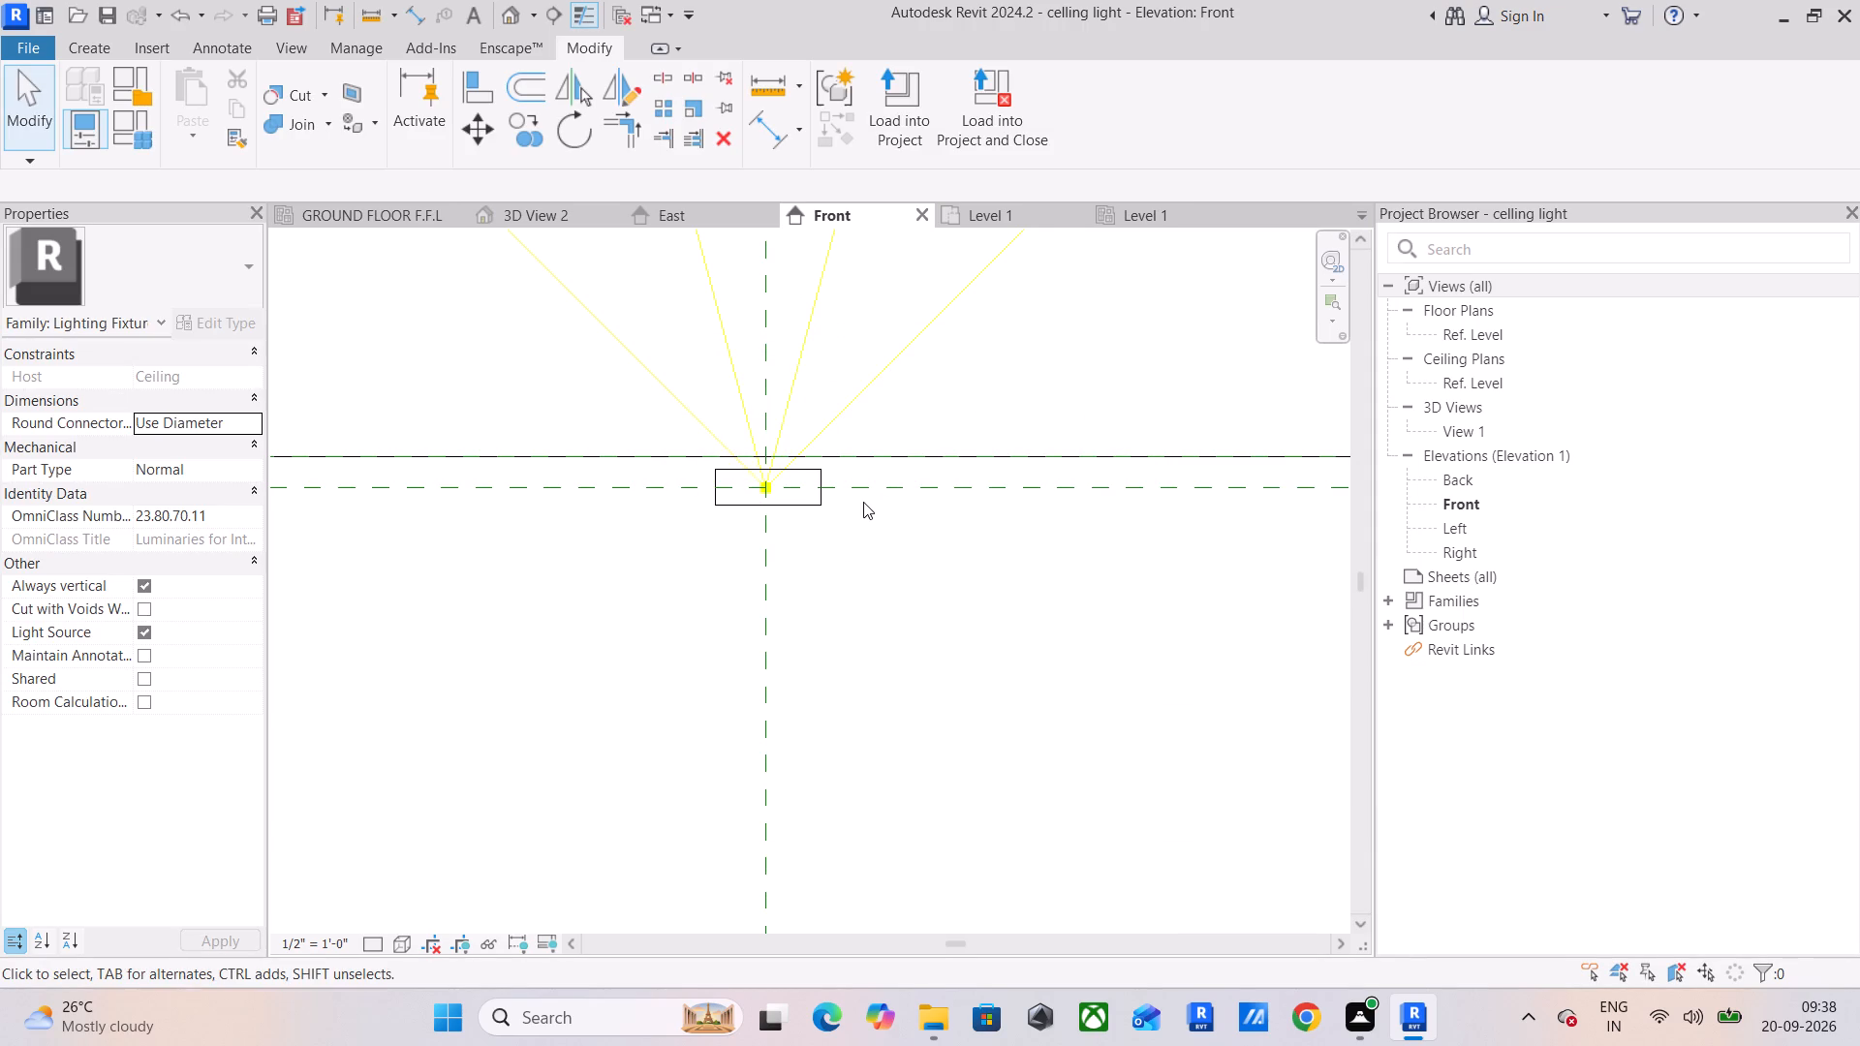
Undo the recent edits in the celling light family back to before its rectangular fixture body was added.
scroll(772, 573, down, 5)
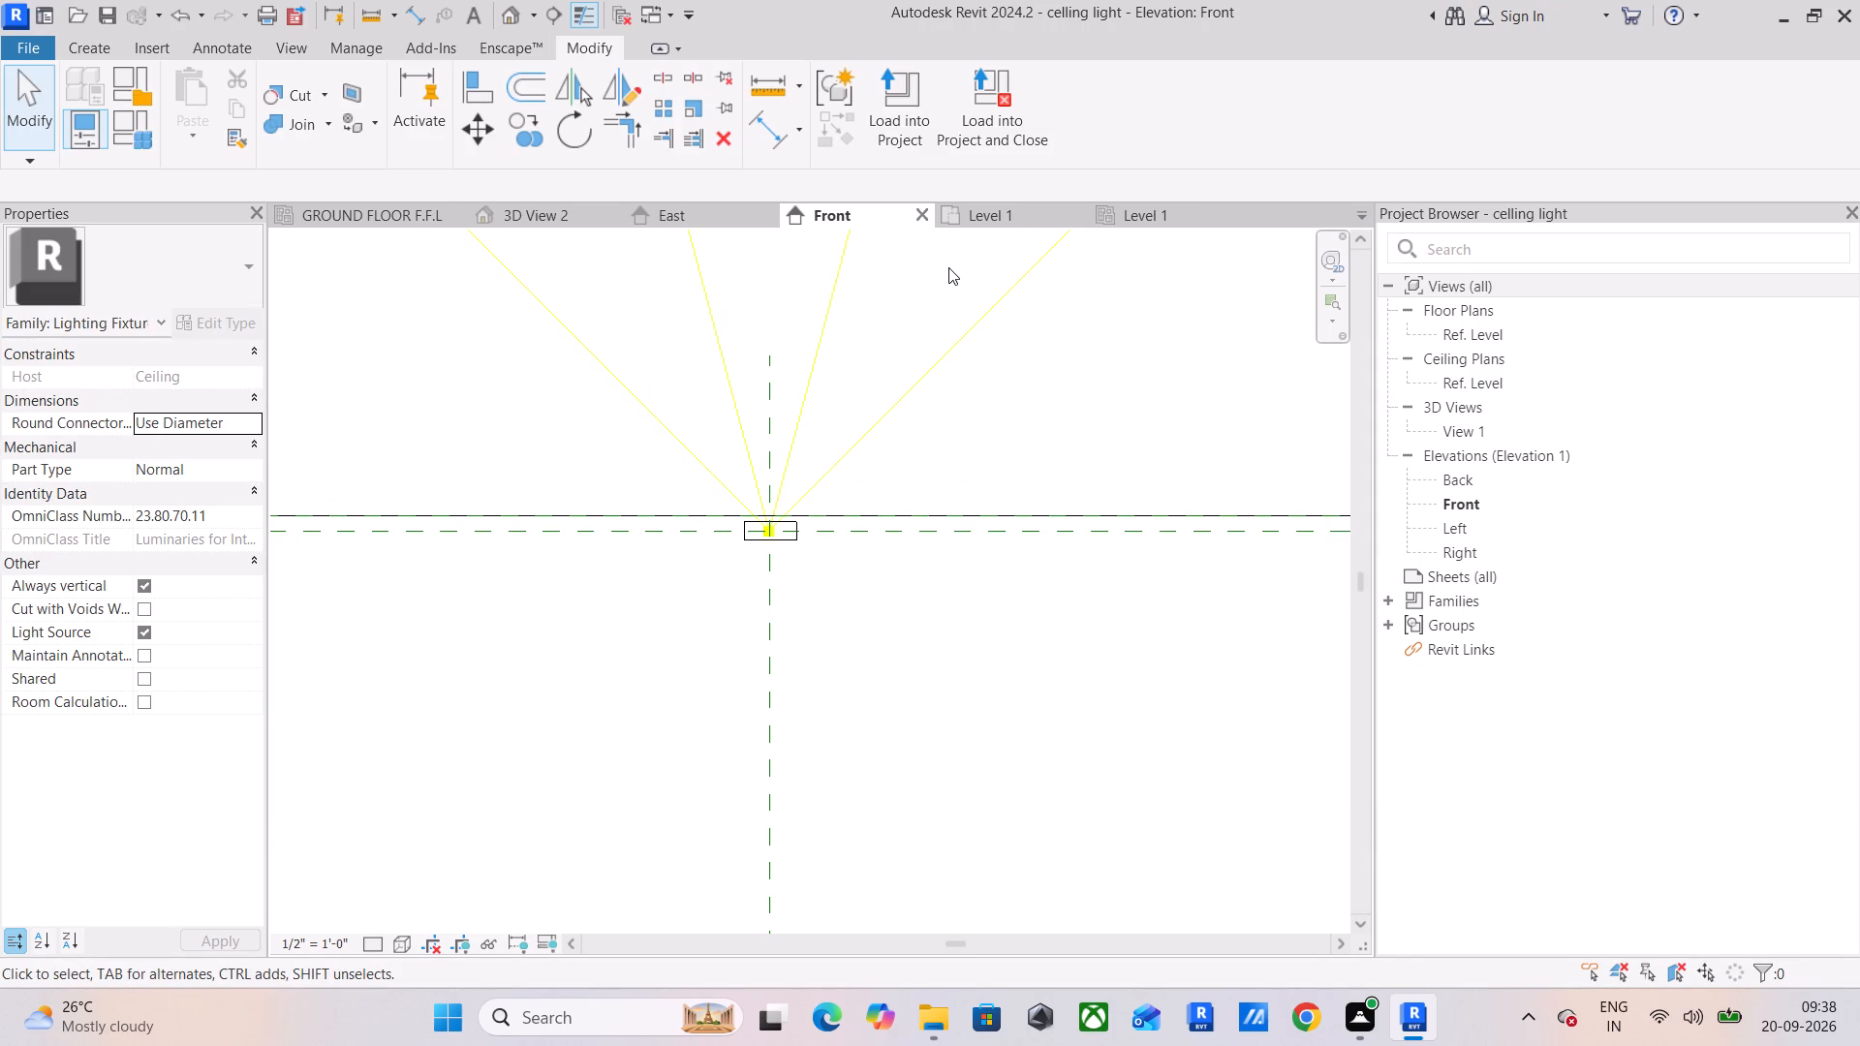
key(ctrl+z)
key(ctrl+z)
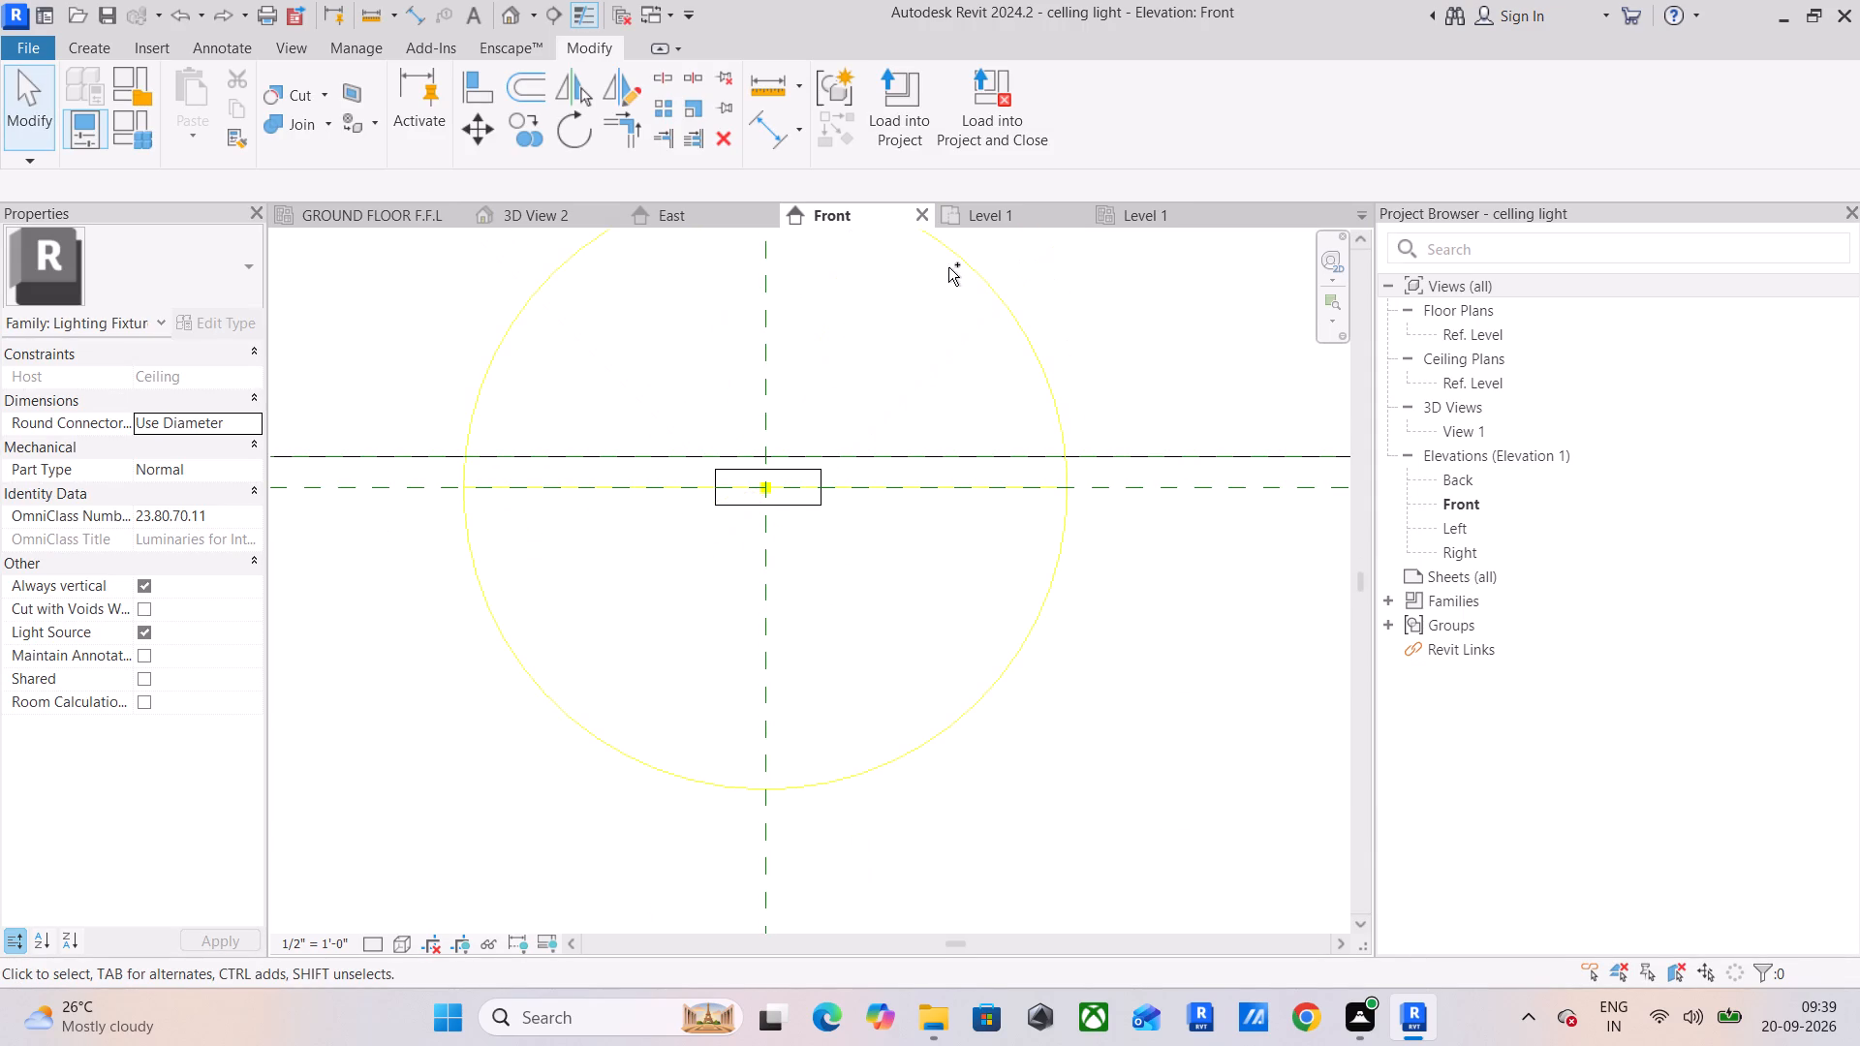
key(ctrl+z)
key(ctrl+z)
key(ctrl+z)
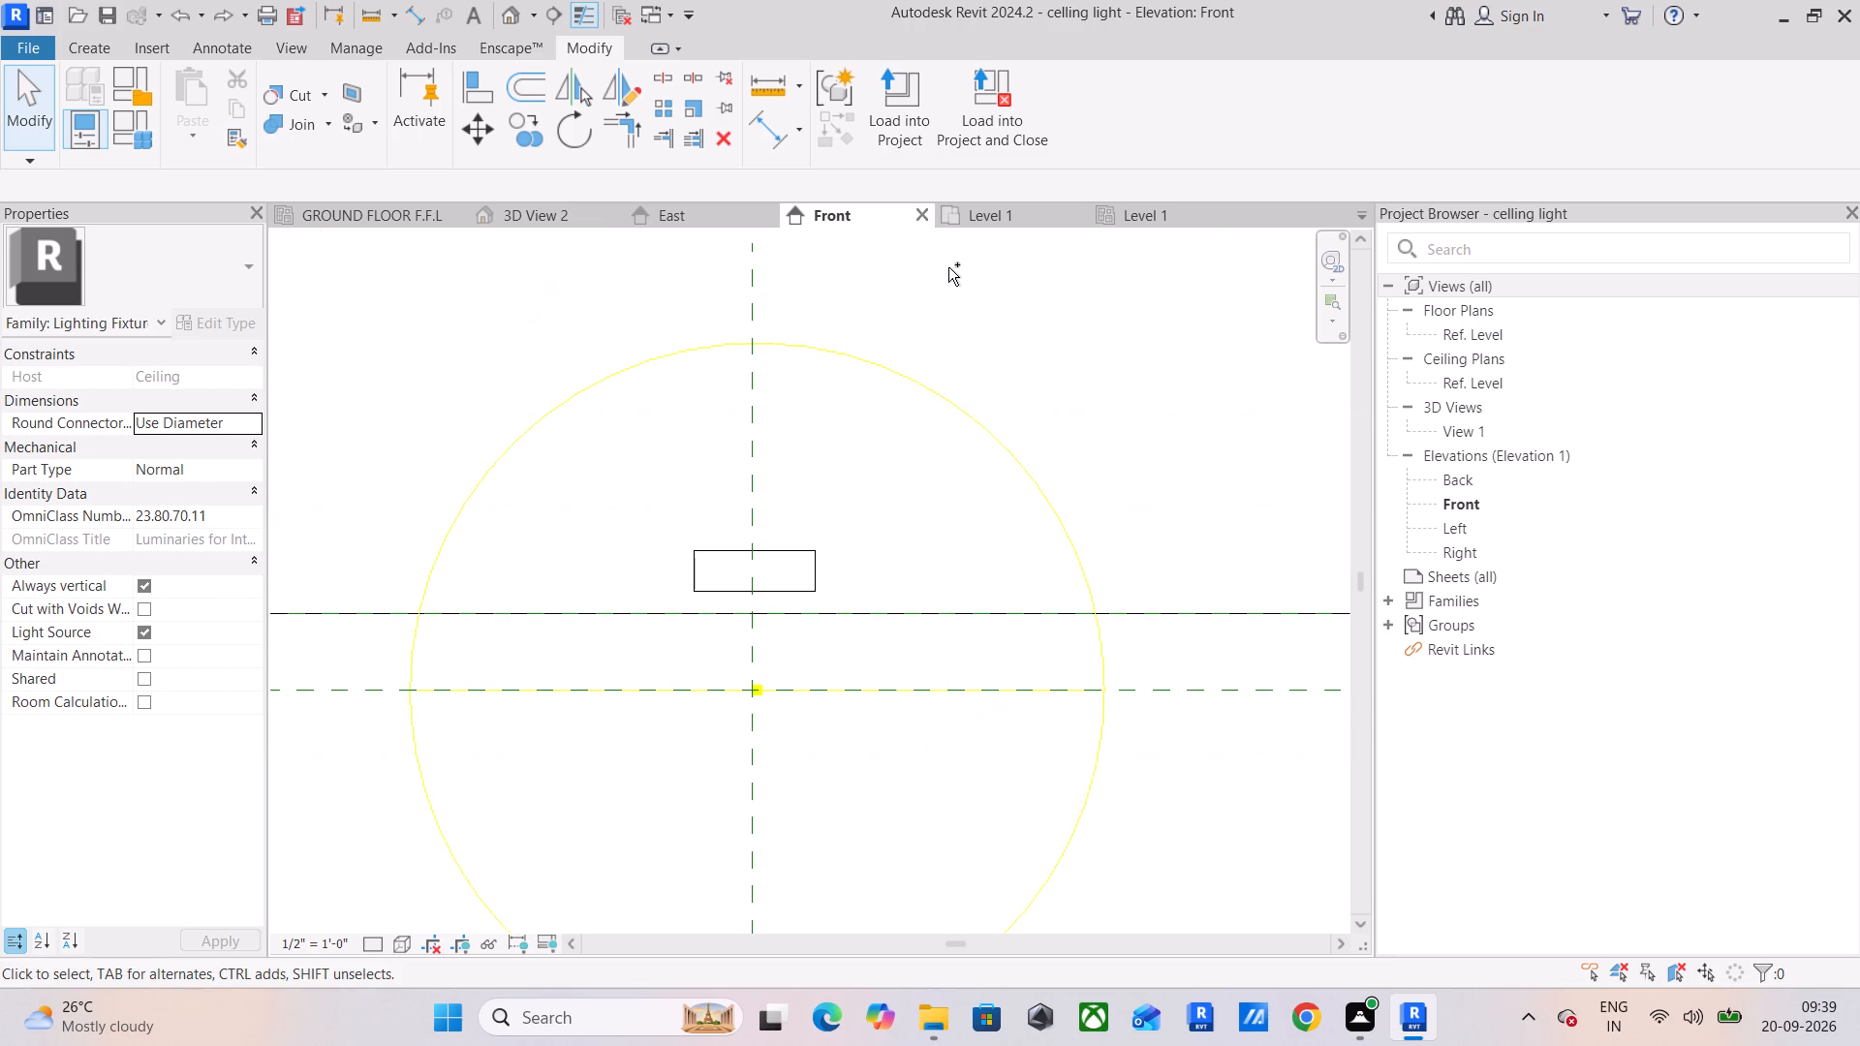
key(ctrl+z)
key(ctrl+z)
key(ctrl+z)
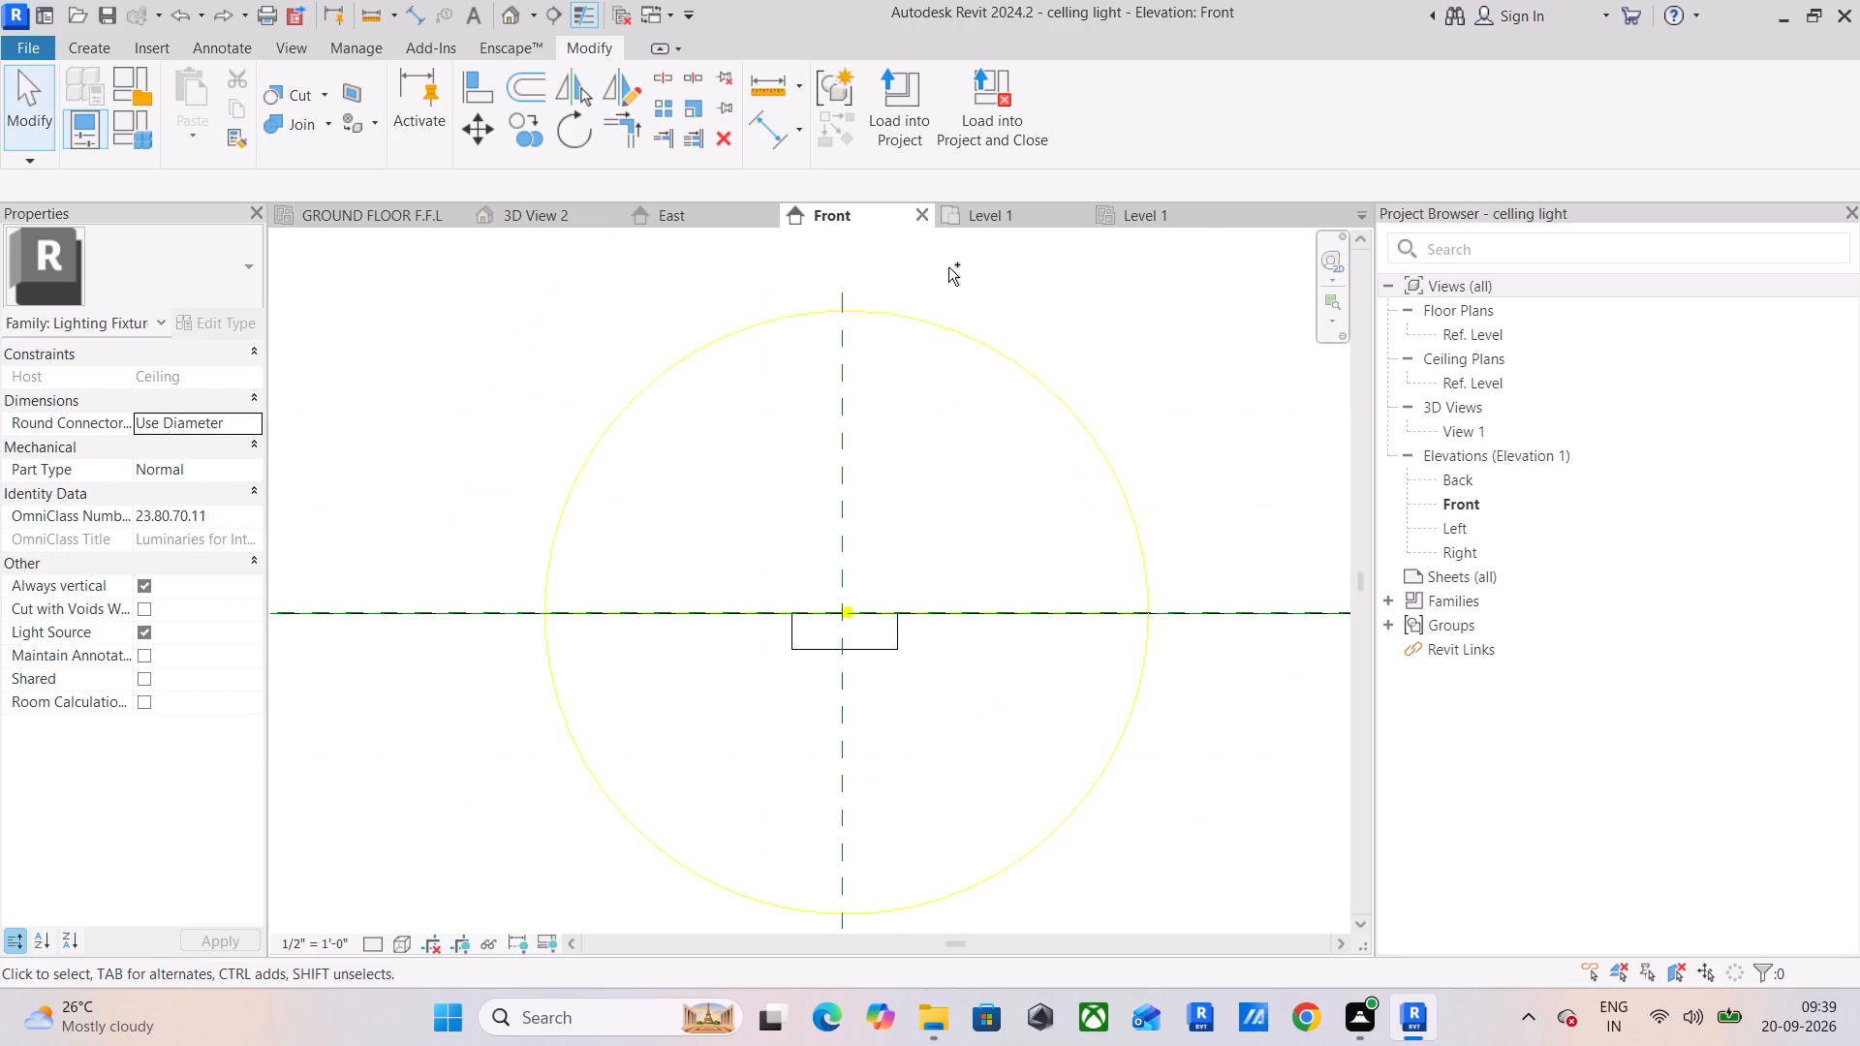
key(ctrl+z)
key(ctrl+z)
key(ctrl+z)
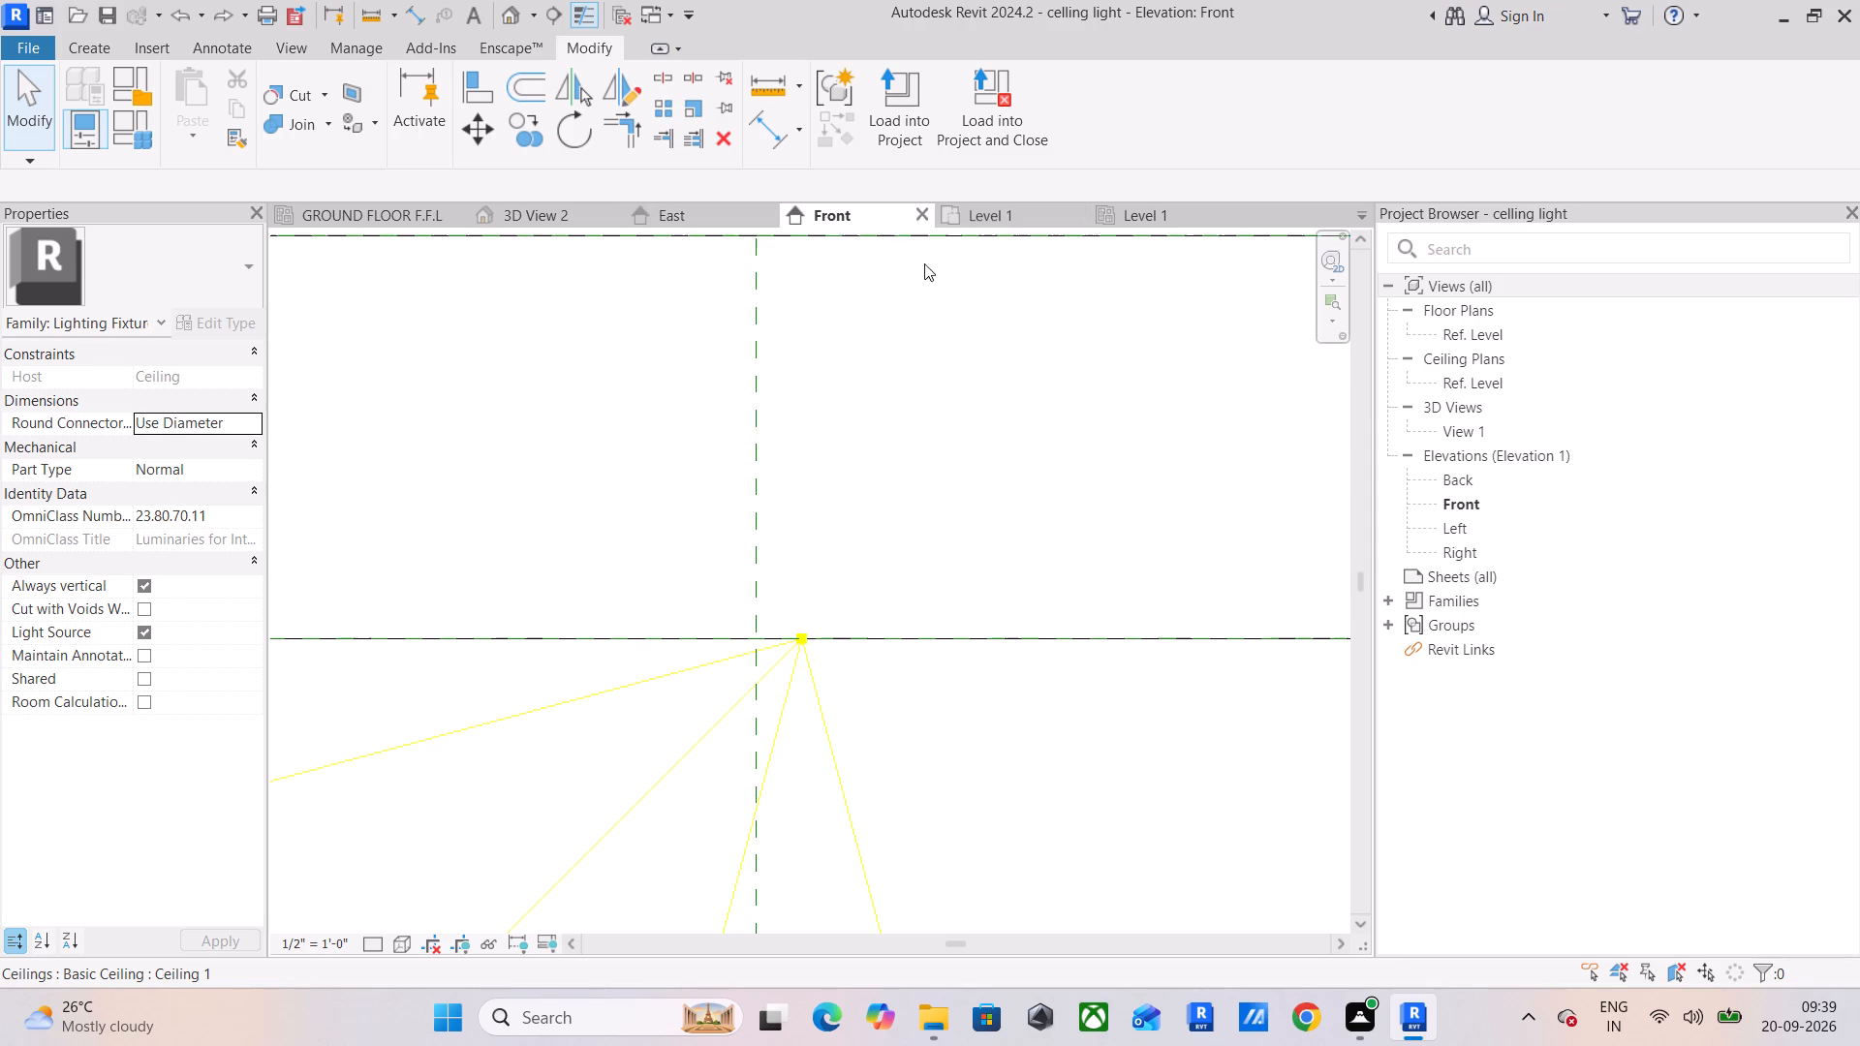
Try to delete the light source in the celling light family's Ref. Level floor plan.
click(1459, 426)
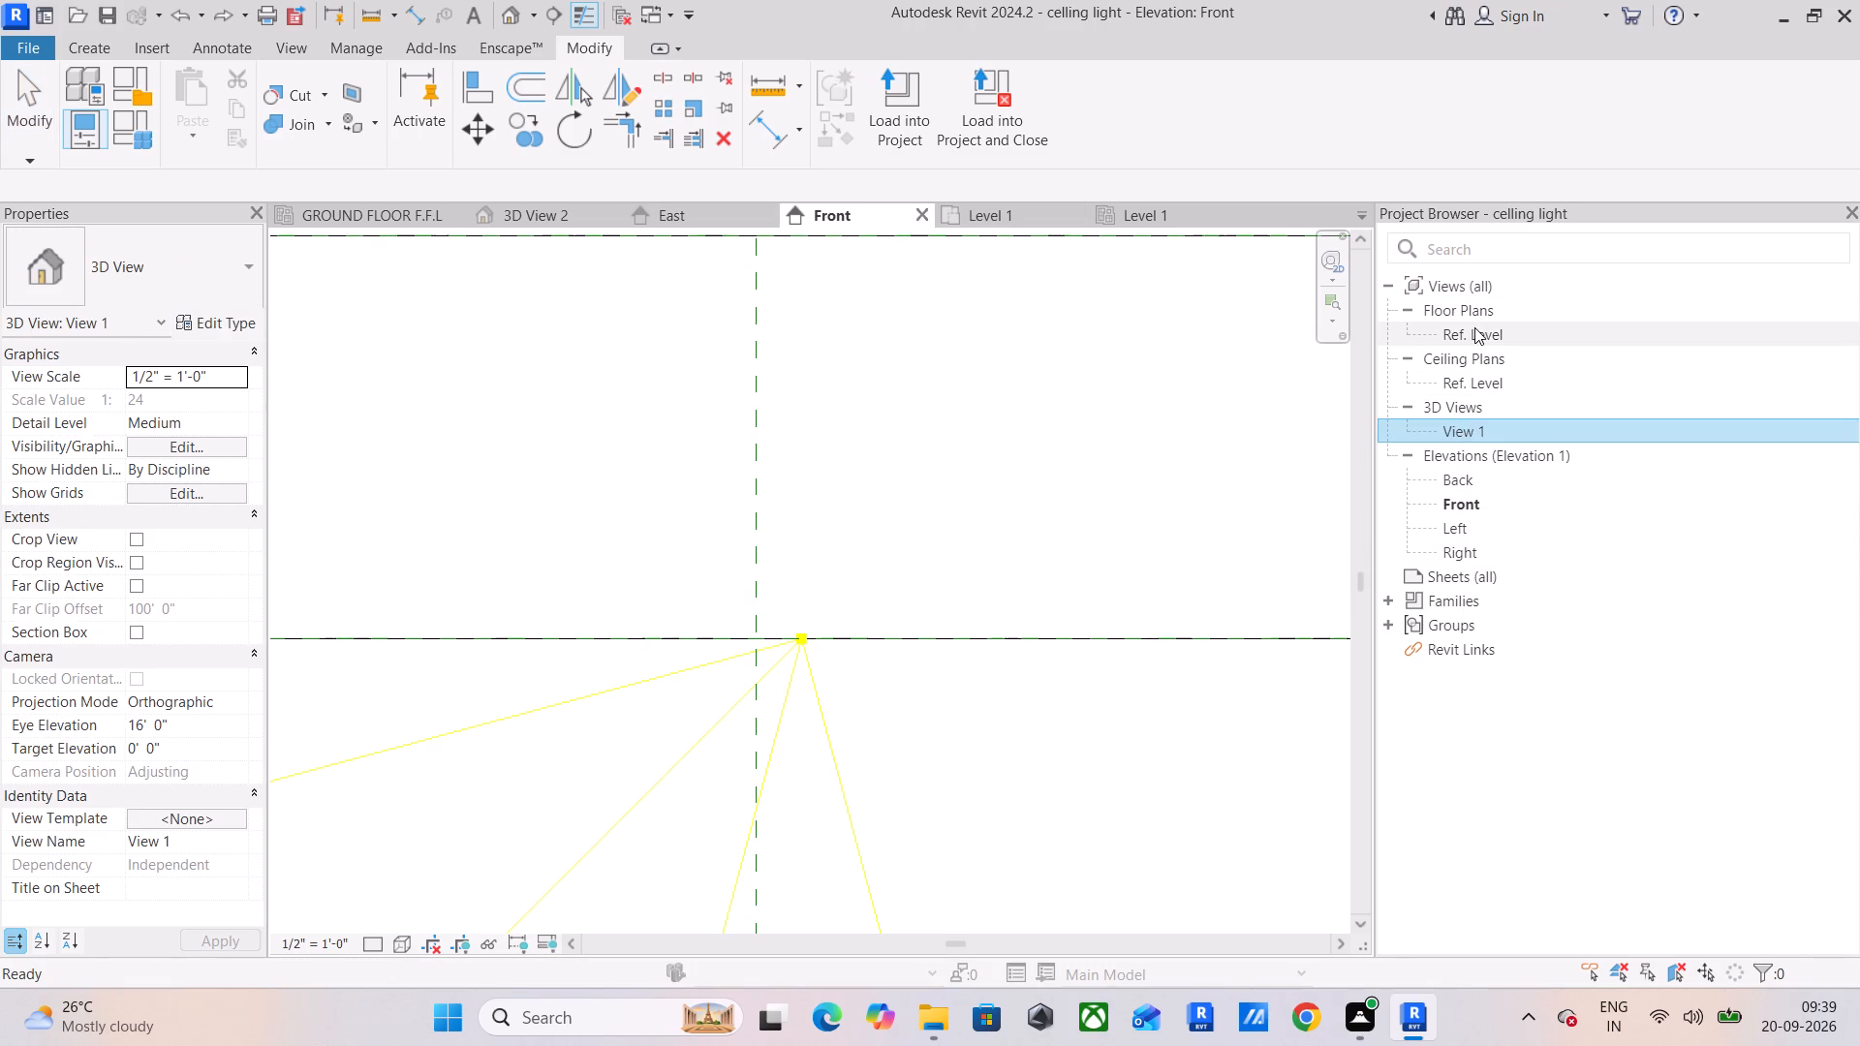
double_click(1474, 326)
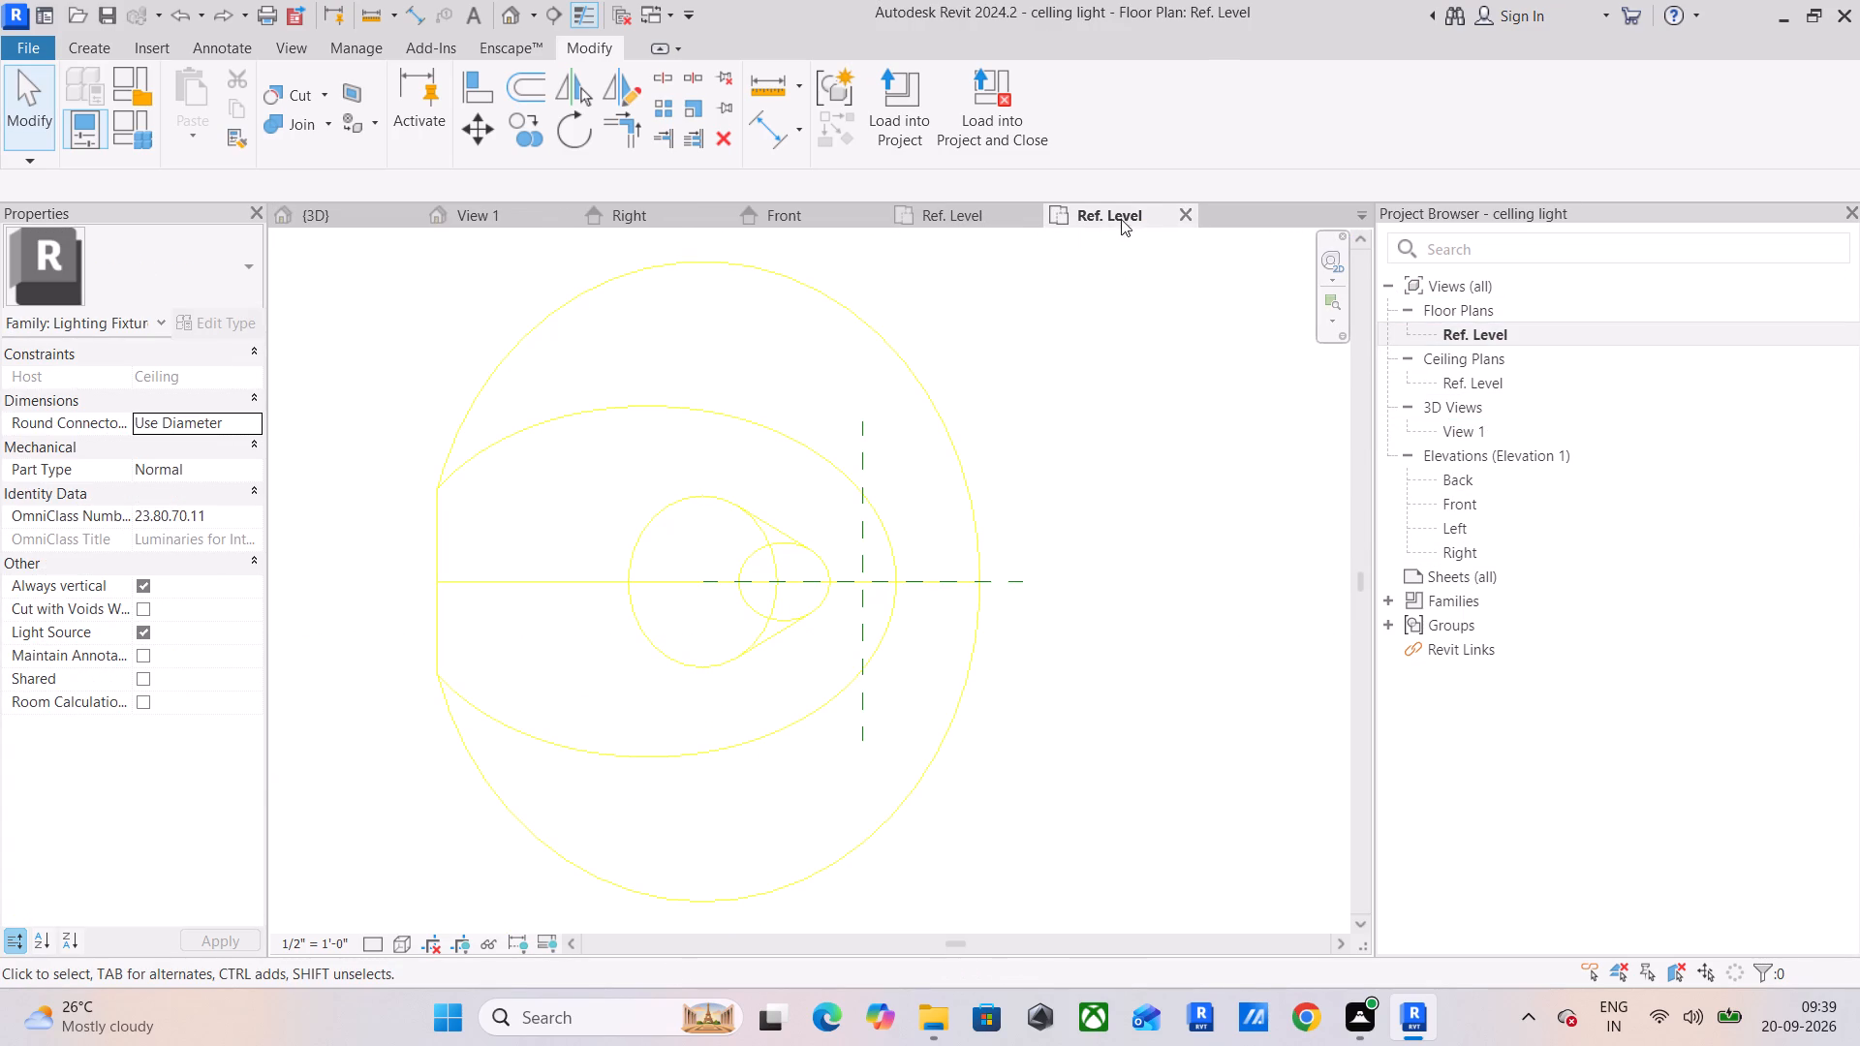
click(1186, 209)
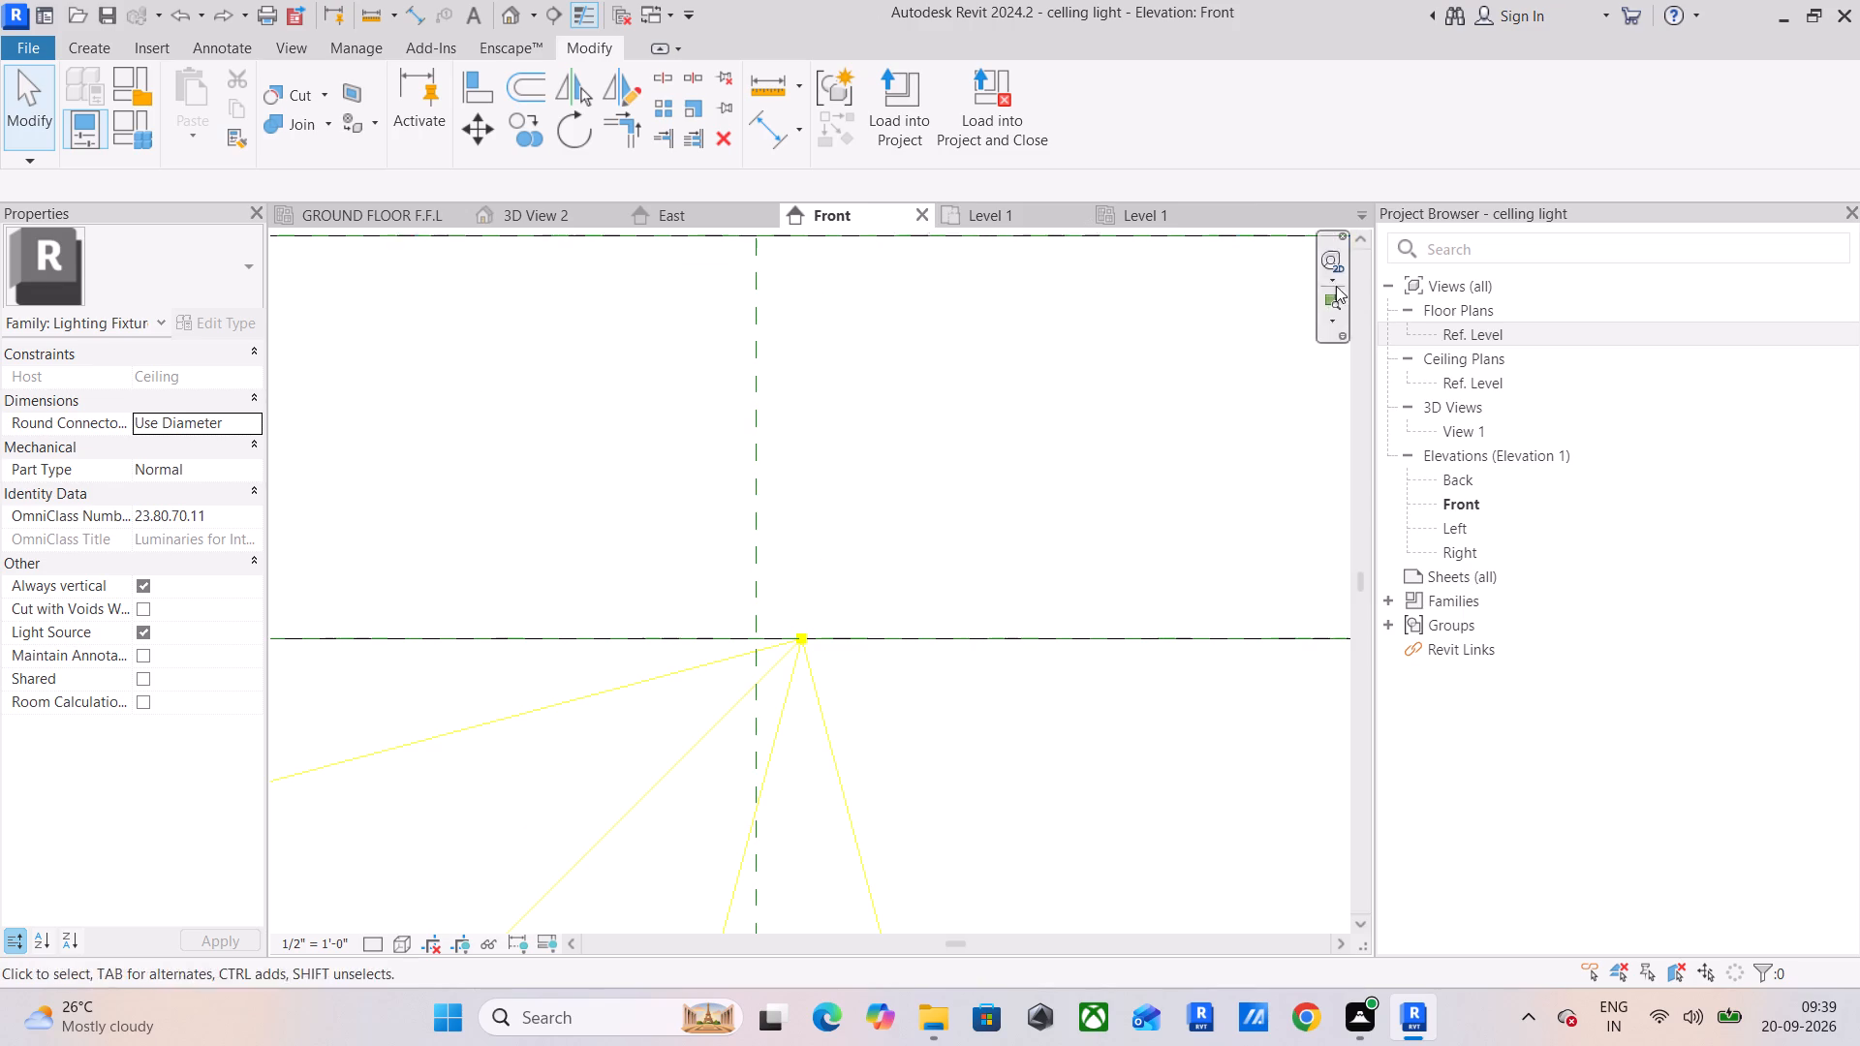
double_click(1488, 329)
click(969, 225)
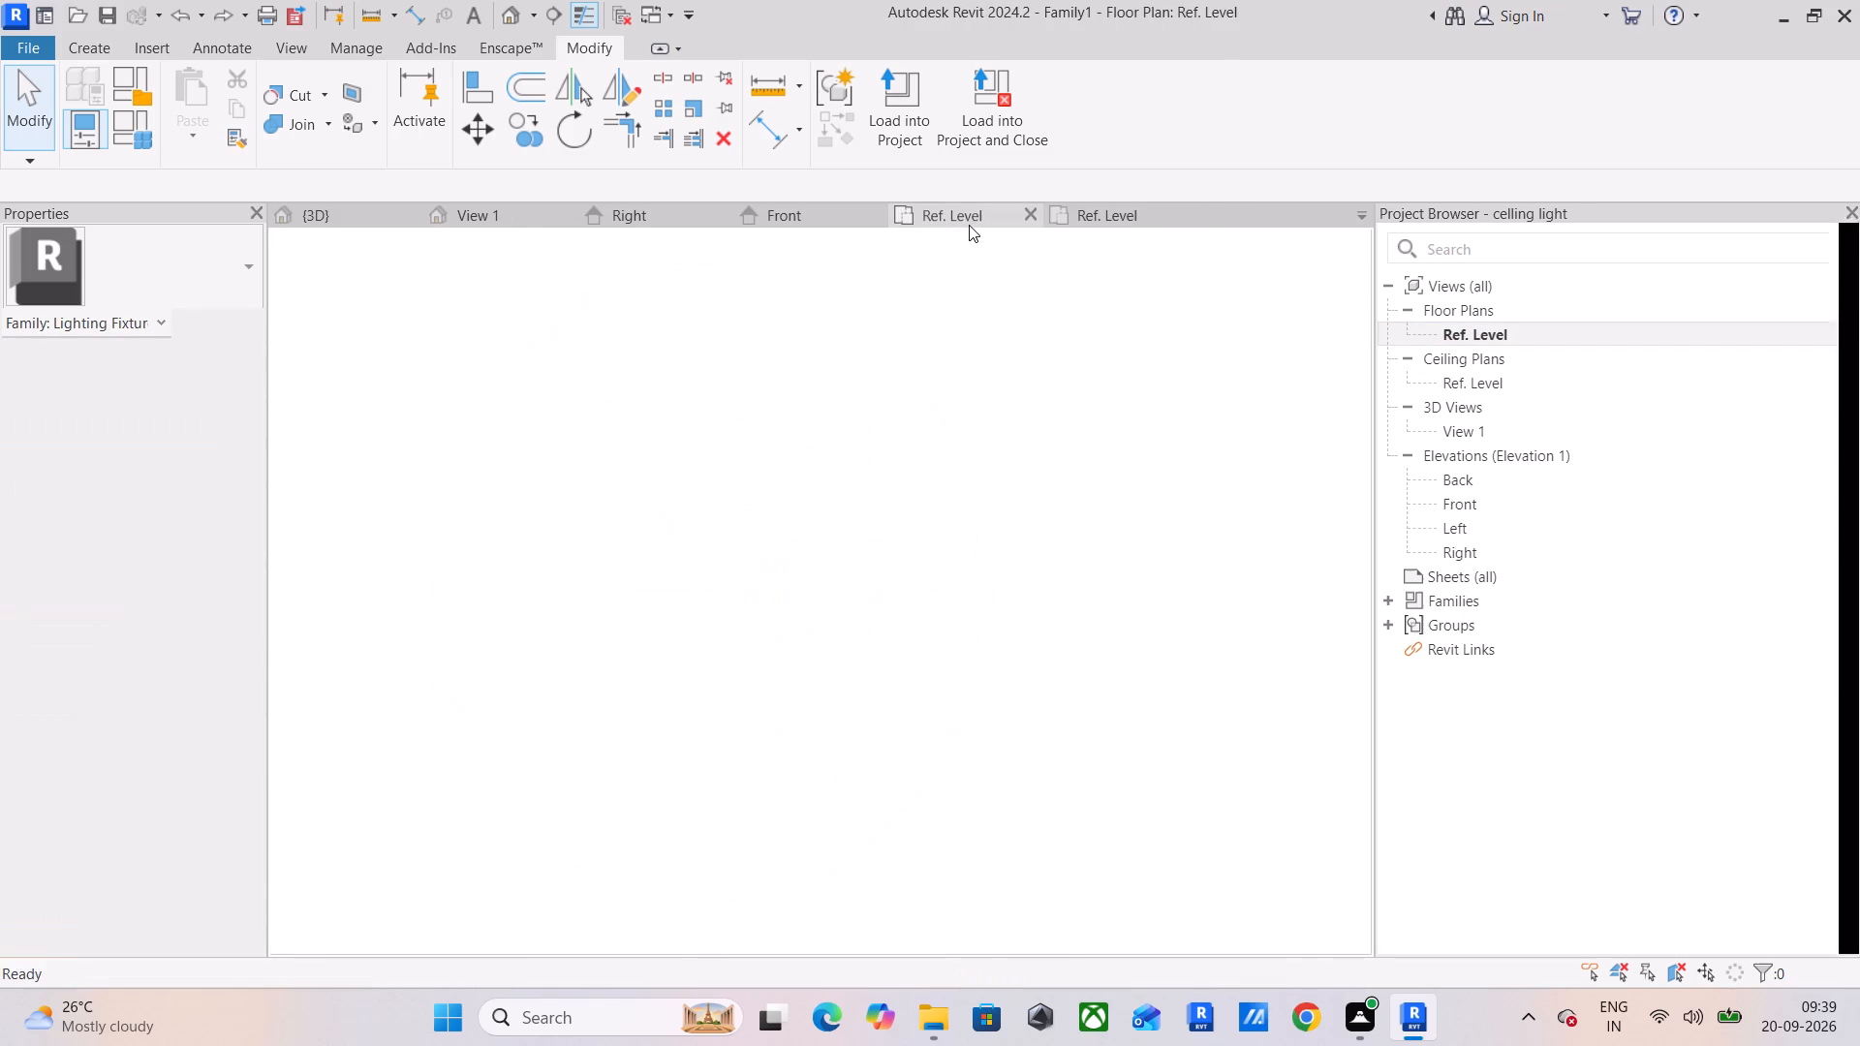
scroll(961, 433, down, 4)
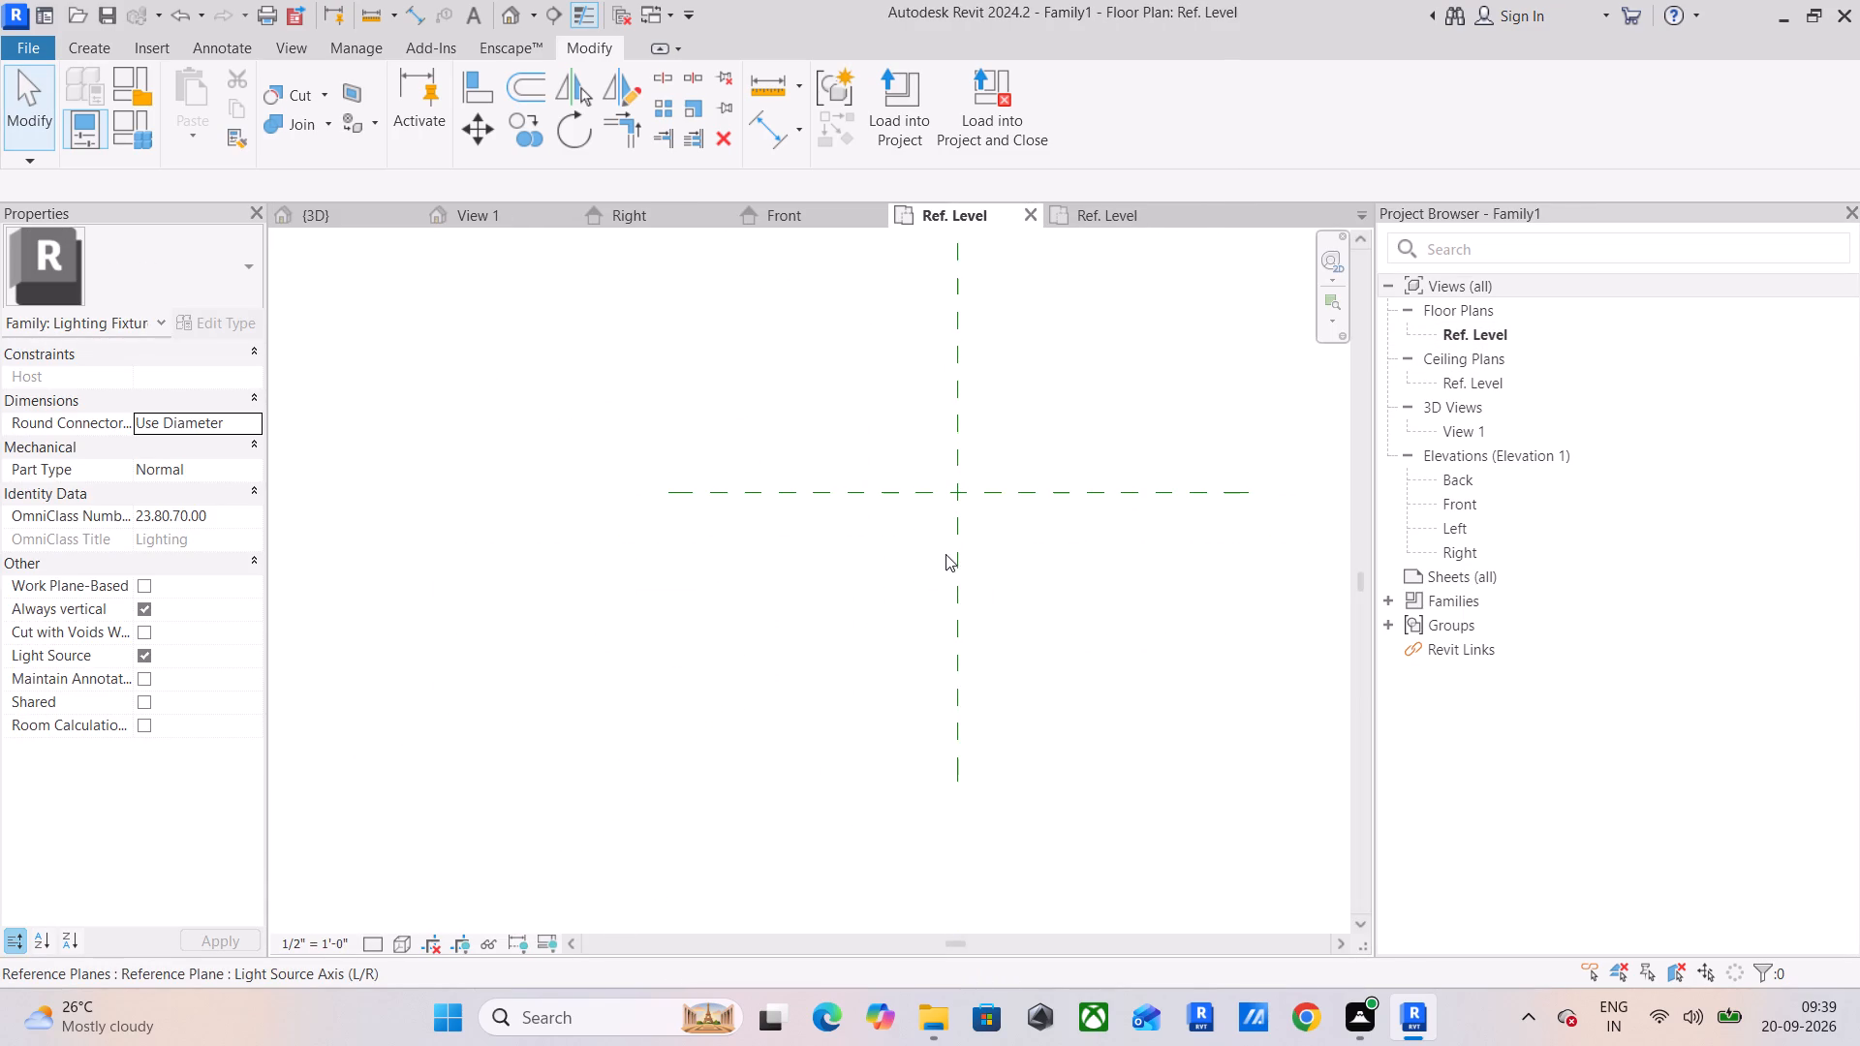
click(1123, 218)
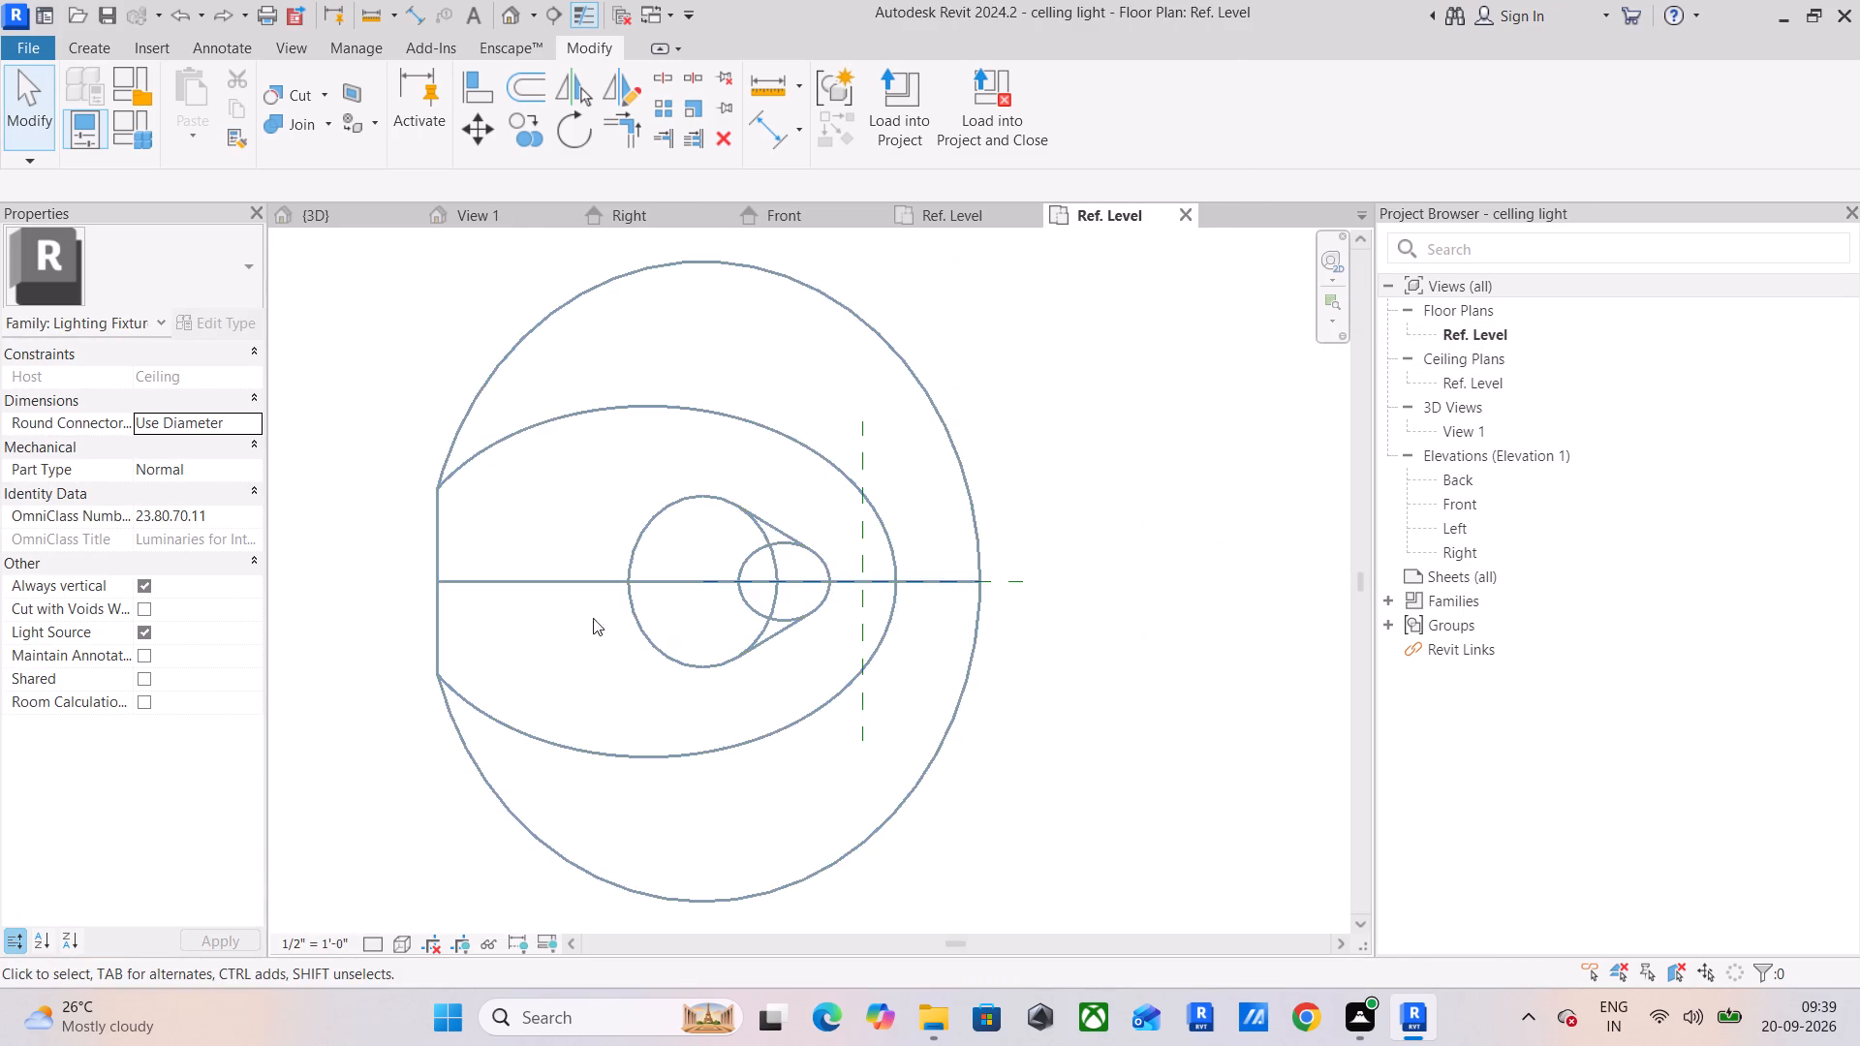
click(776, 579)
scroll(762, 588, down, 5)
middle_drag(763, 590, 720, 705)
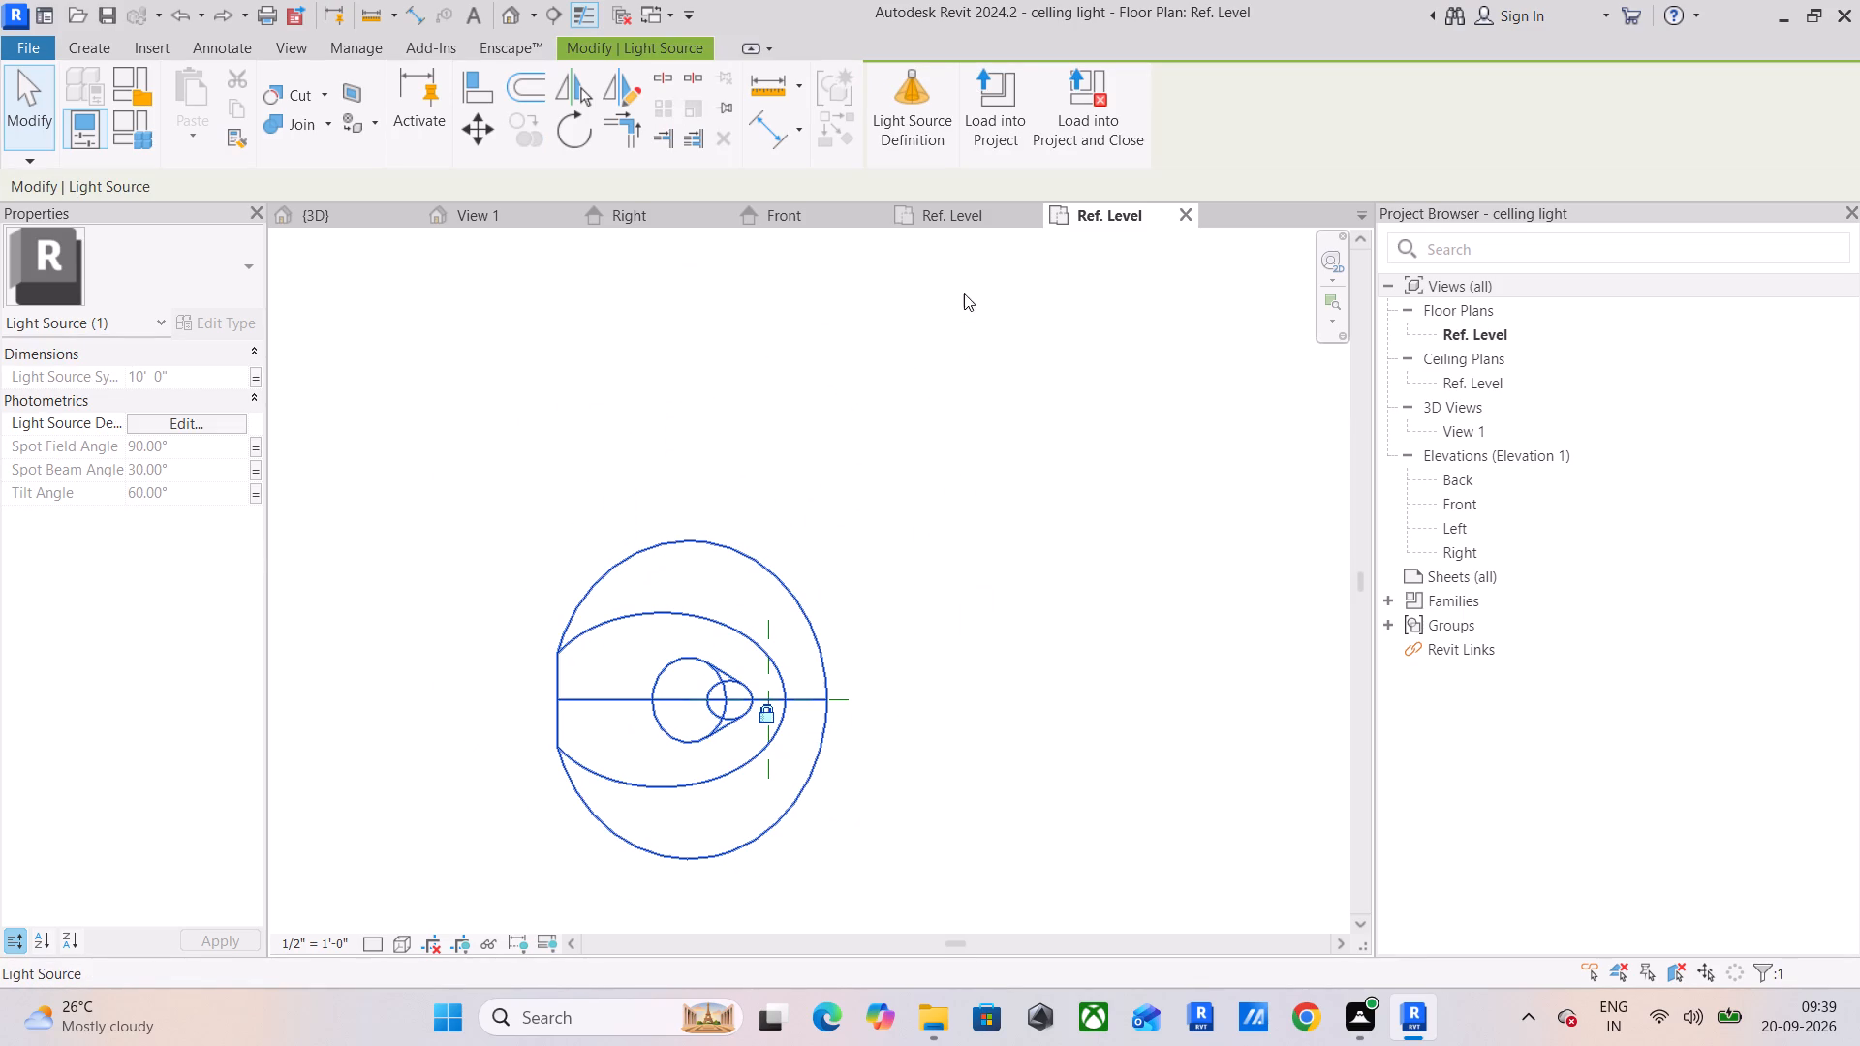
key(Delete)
Keep Family1's Front elevation open and close the Ref. Level, Right and View 1 views.
click(778, 204)
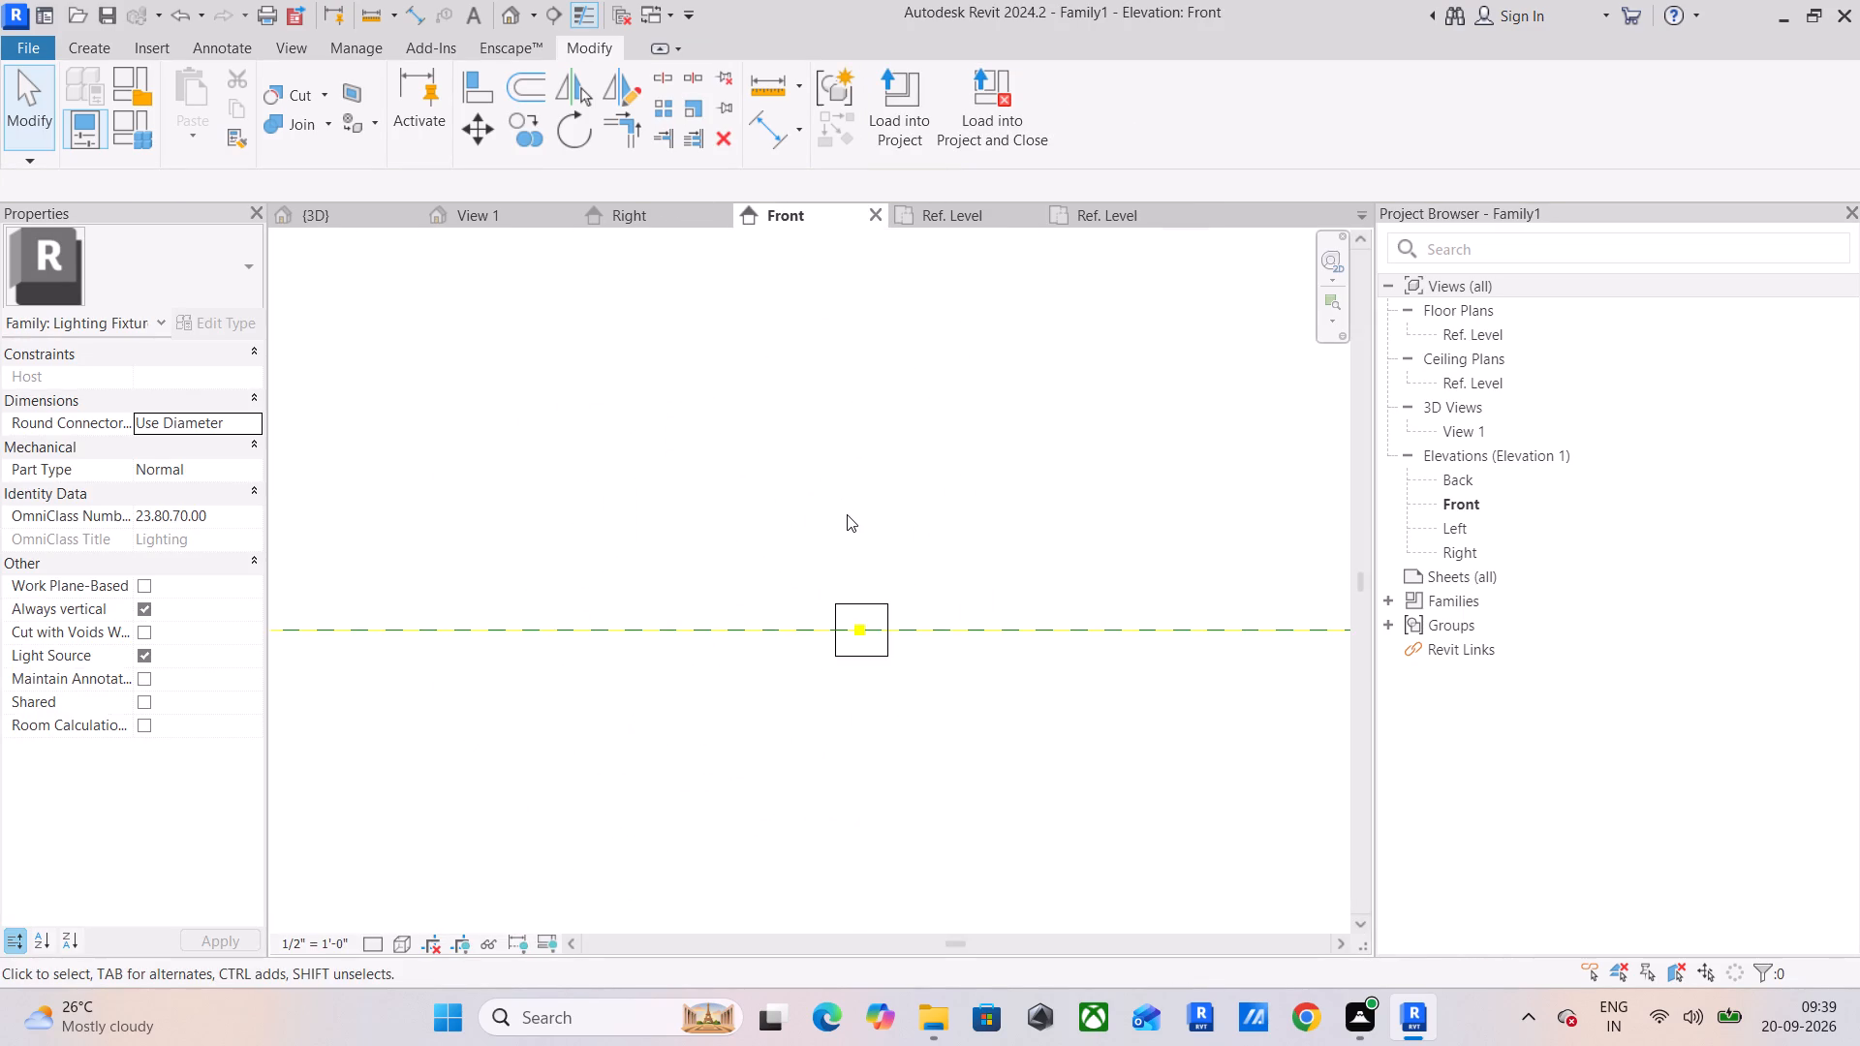
scroll(847, 514, down, 18)
middle_drag(931, 657, 799, 600)
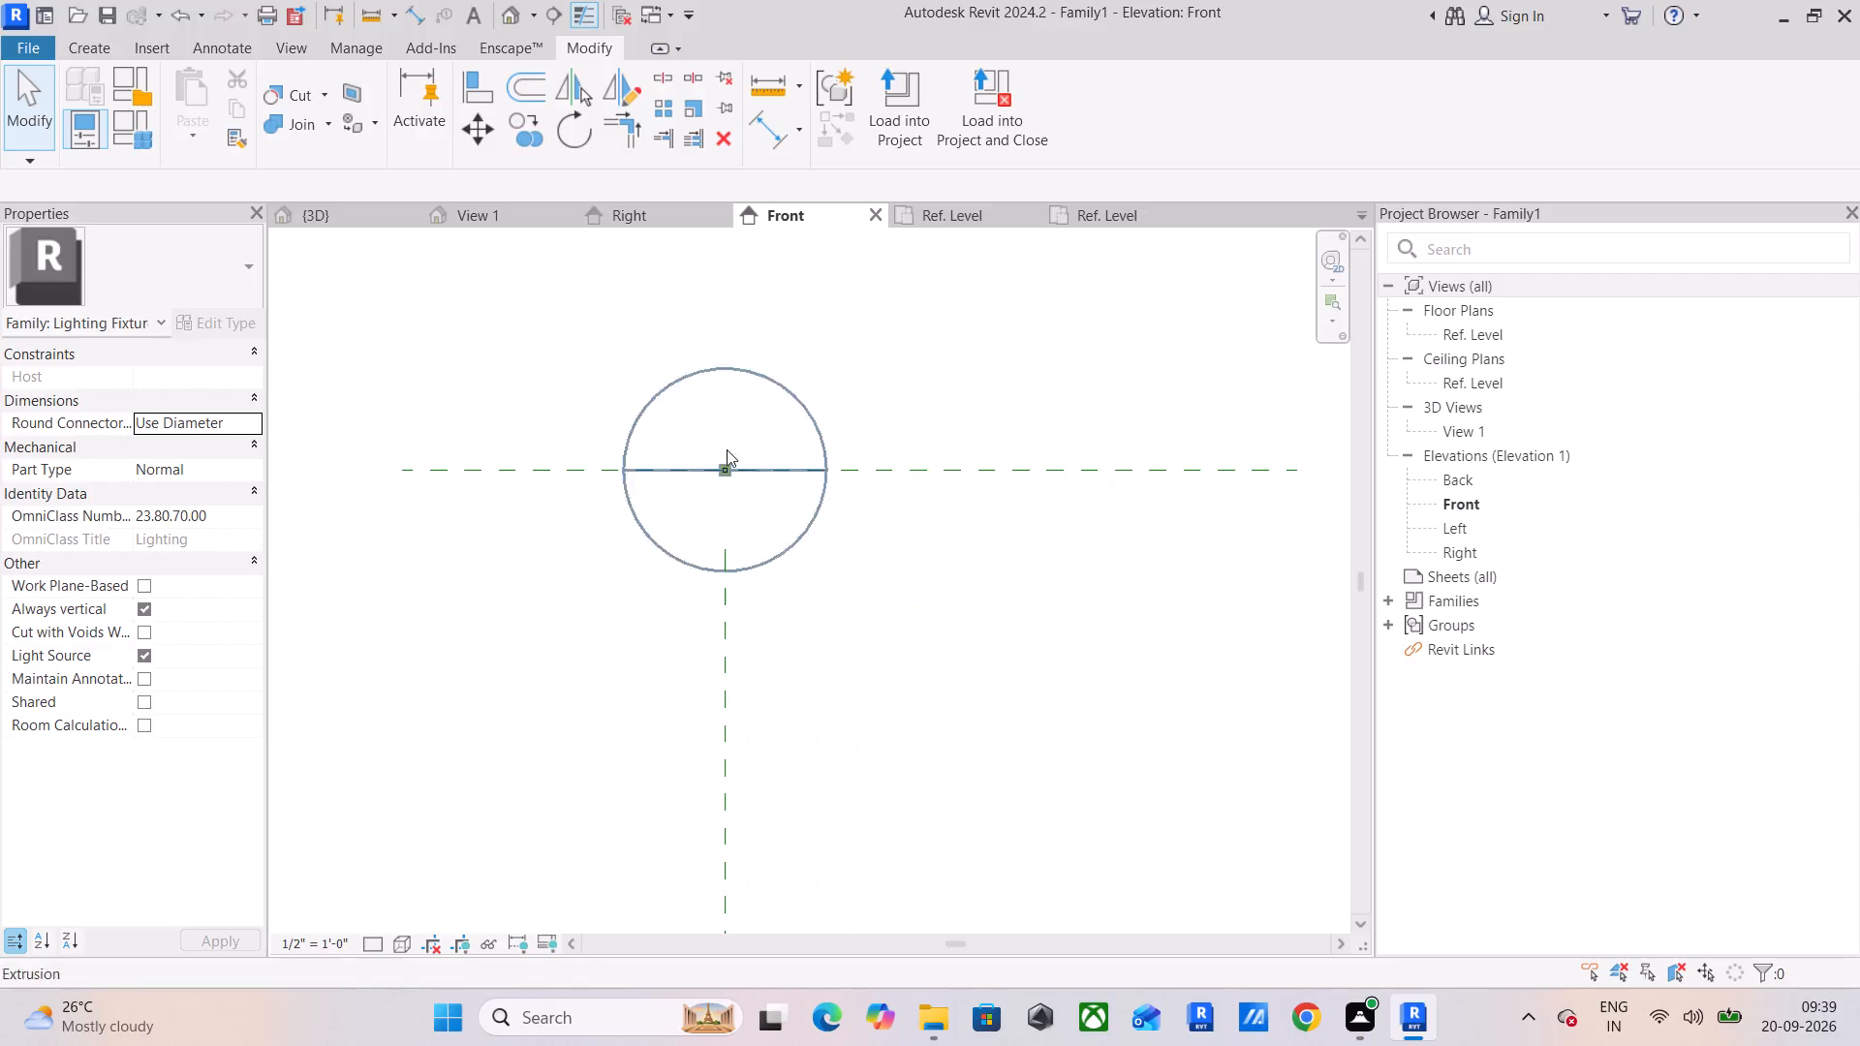
scroll(727, 449, up, 12)
scroll(700, 538, up, 6)
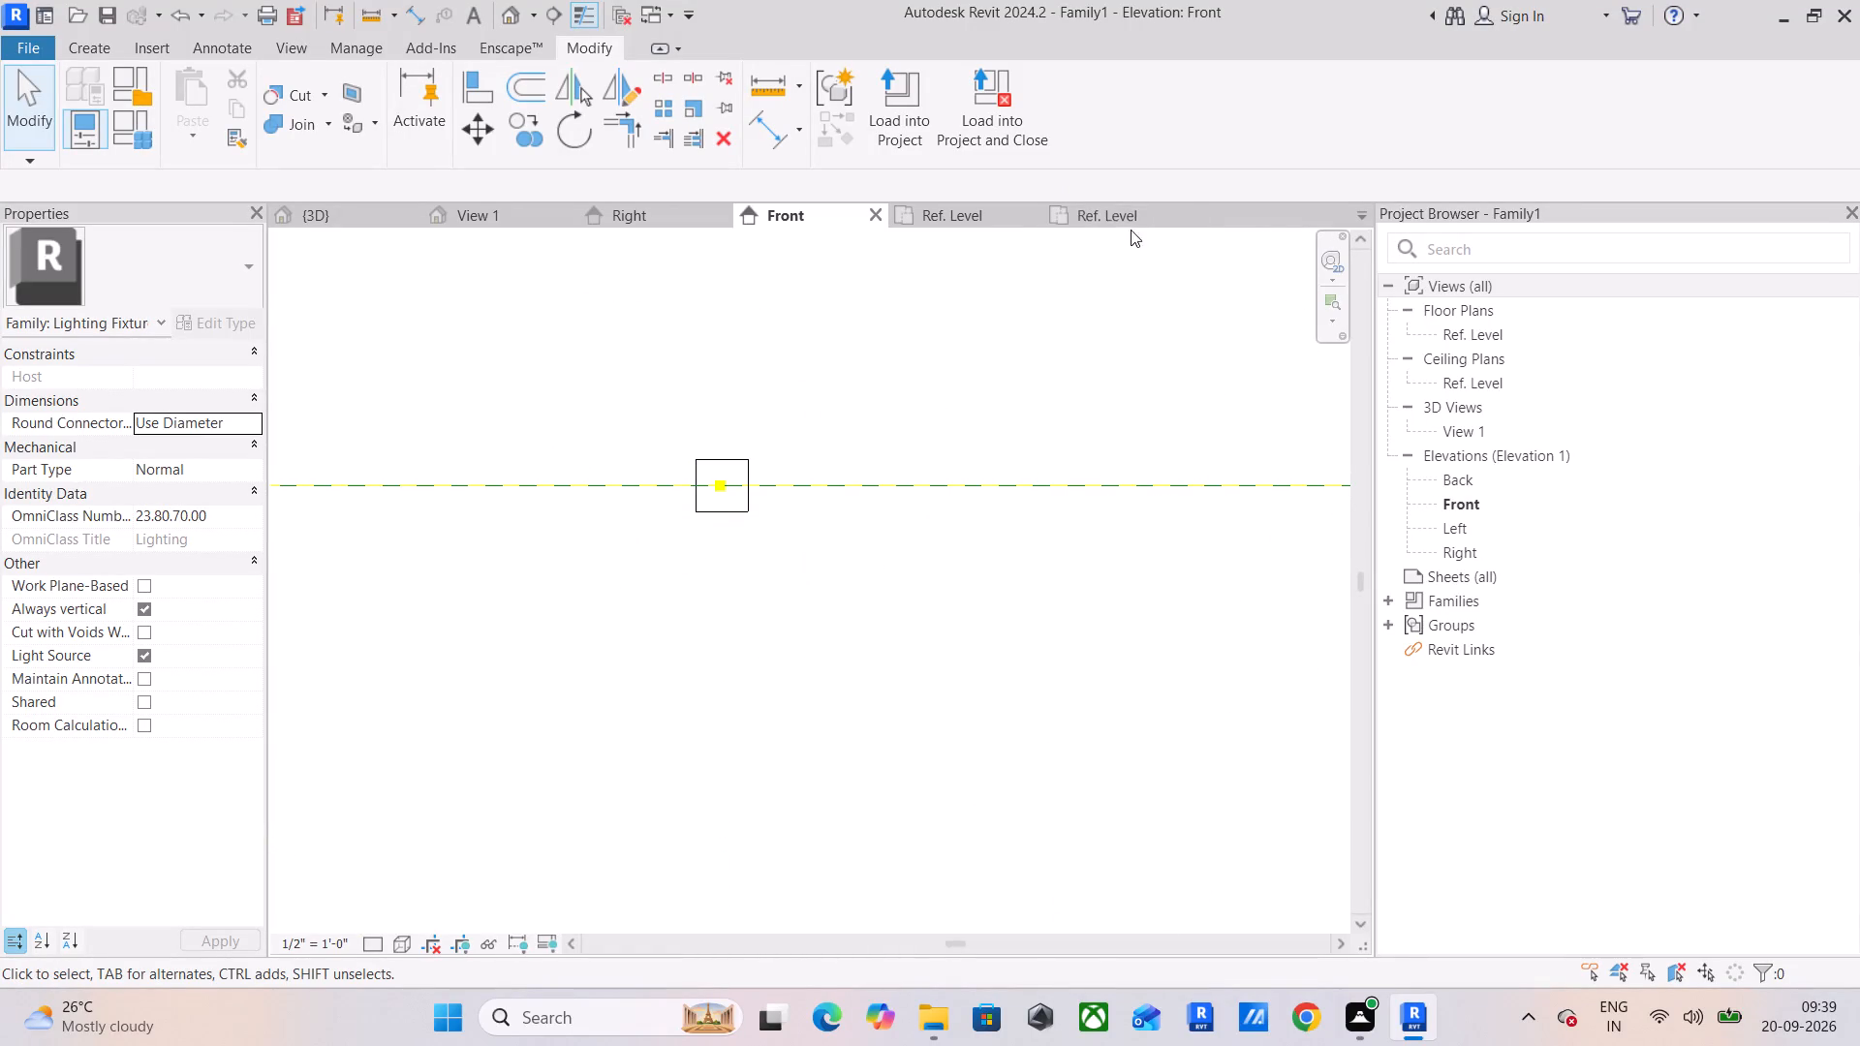
click(1184, 211)
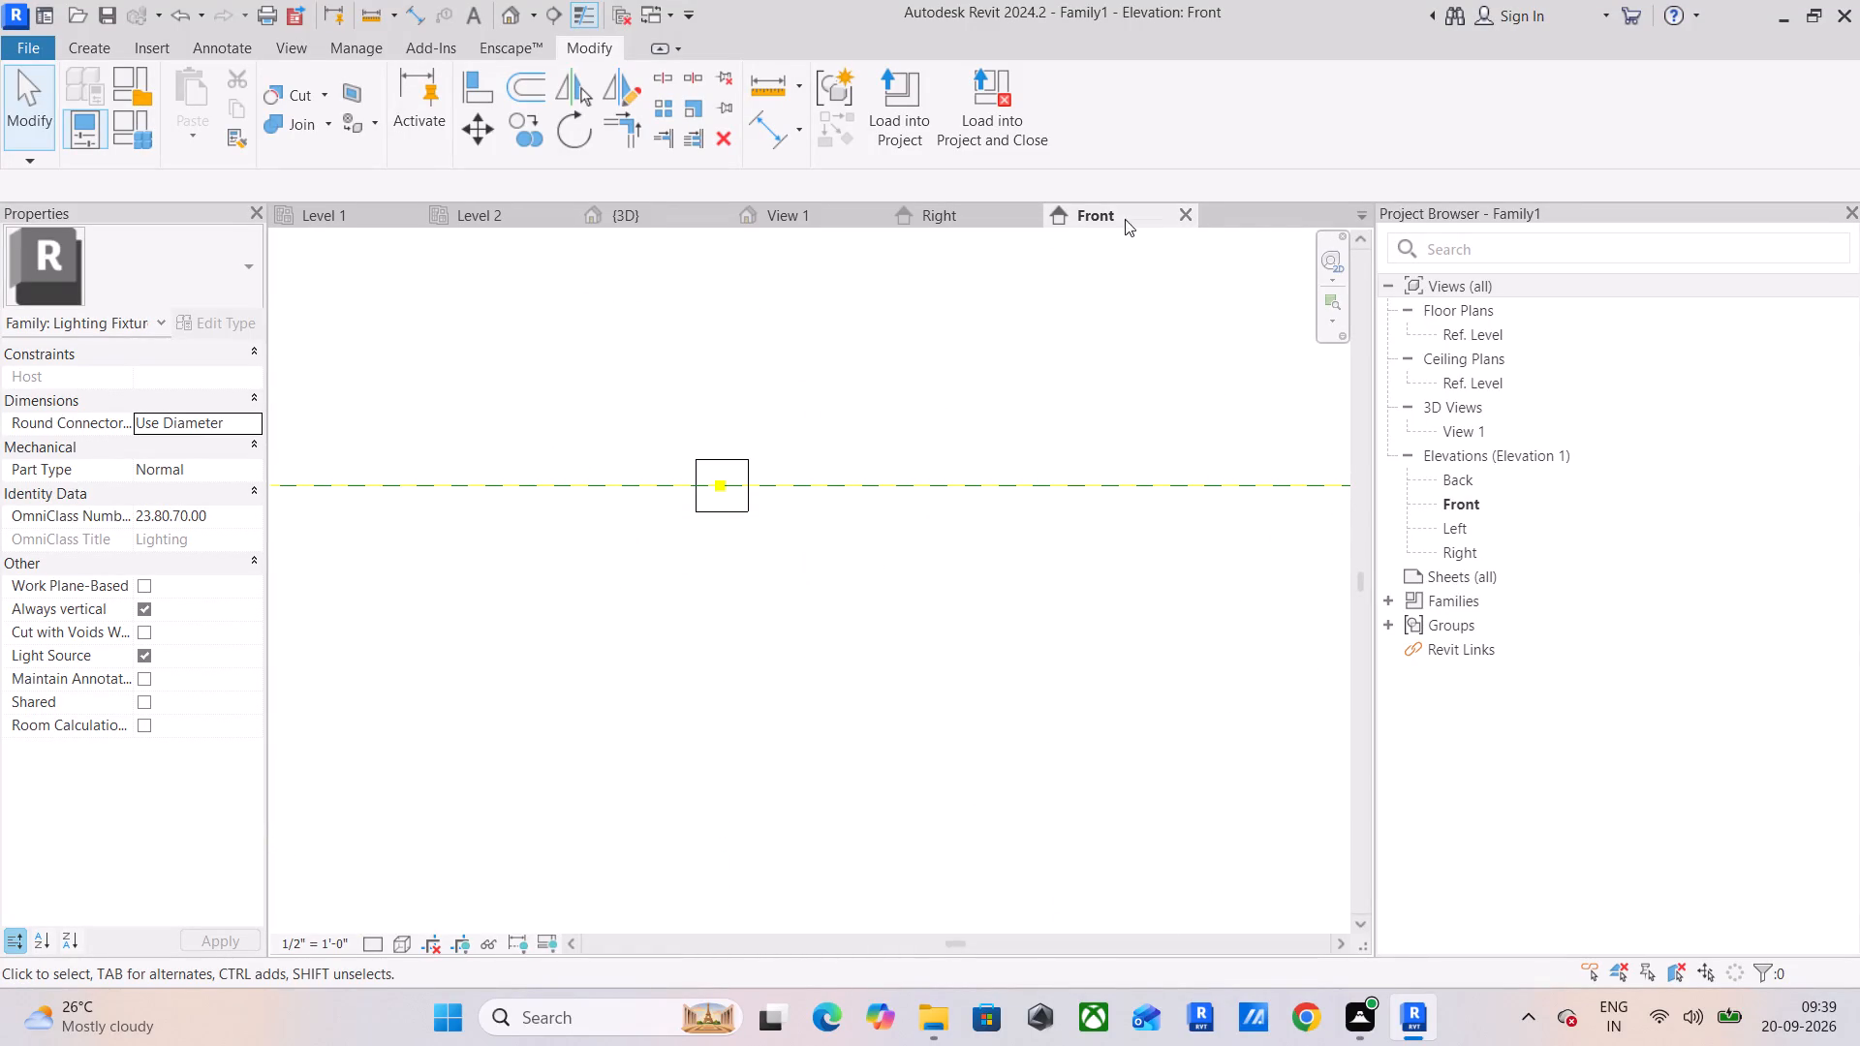
click(1030, 216)
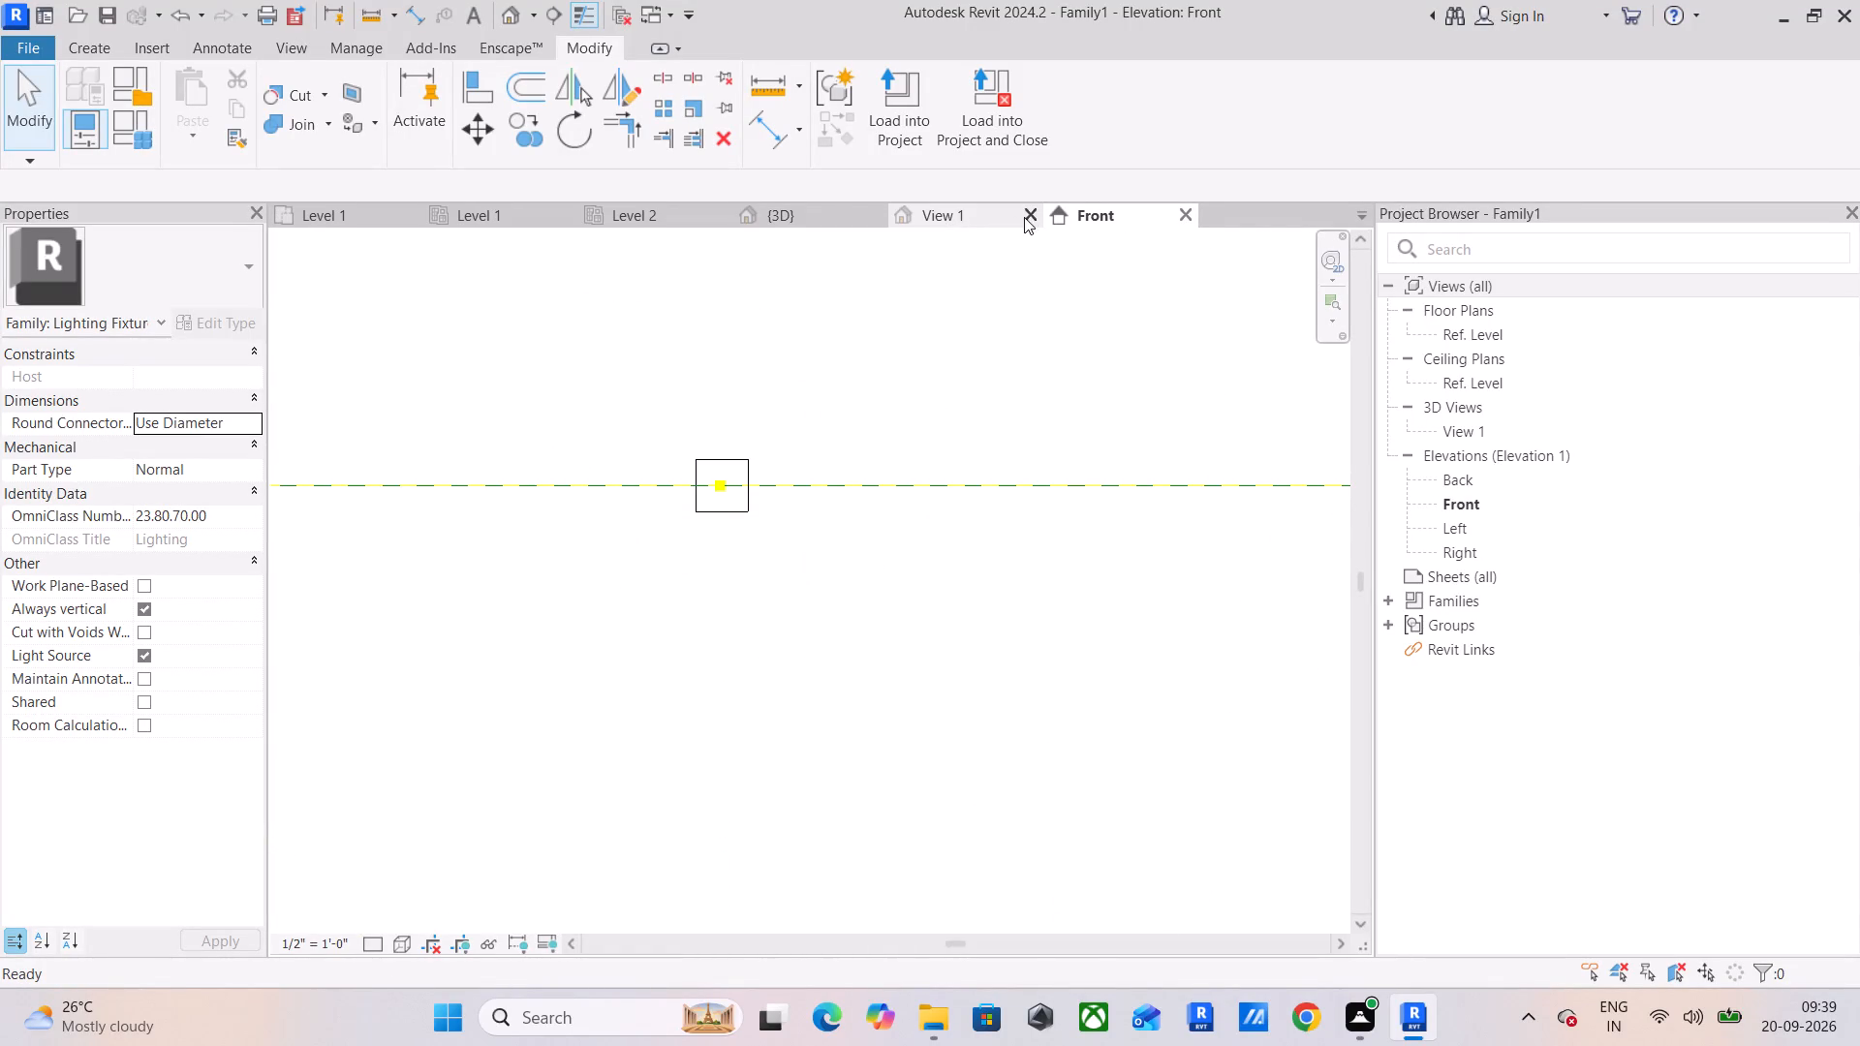
click(1033, 212)
Save the new lighting fixture family as LIGHT FAMILY CEILING in the revit material folder.
click(736, 510)
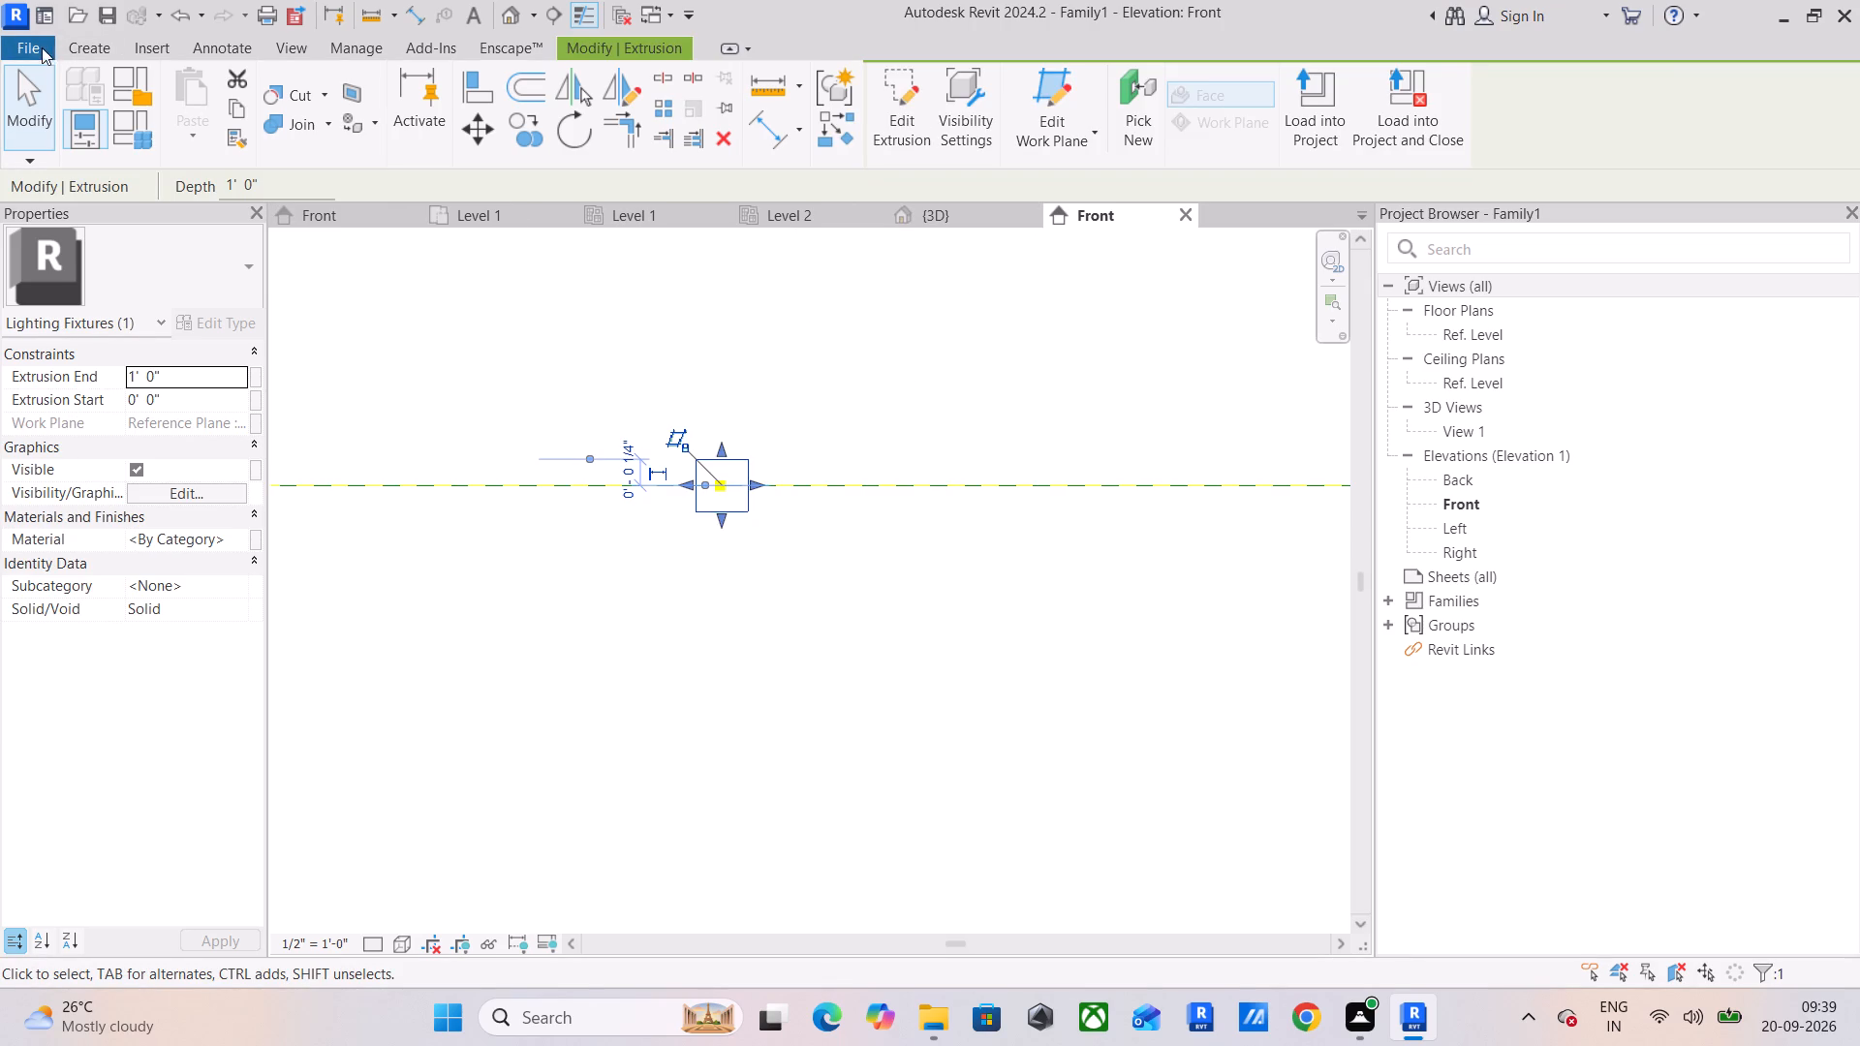
click(15, 20)
click(15, 23)
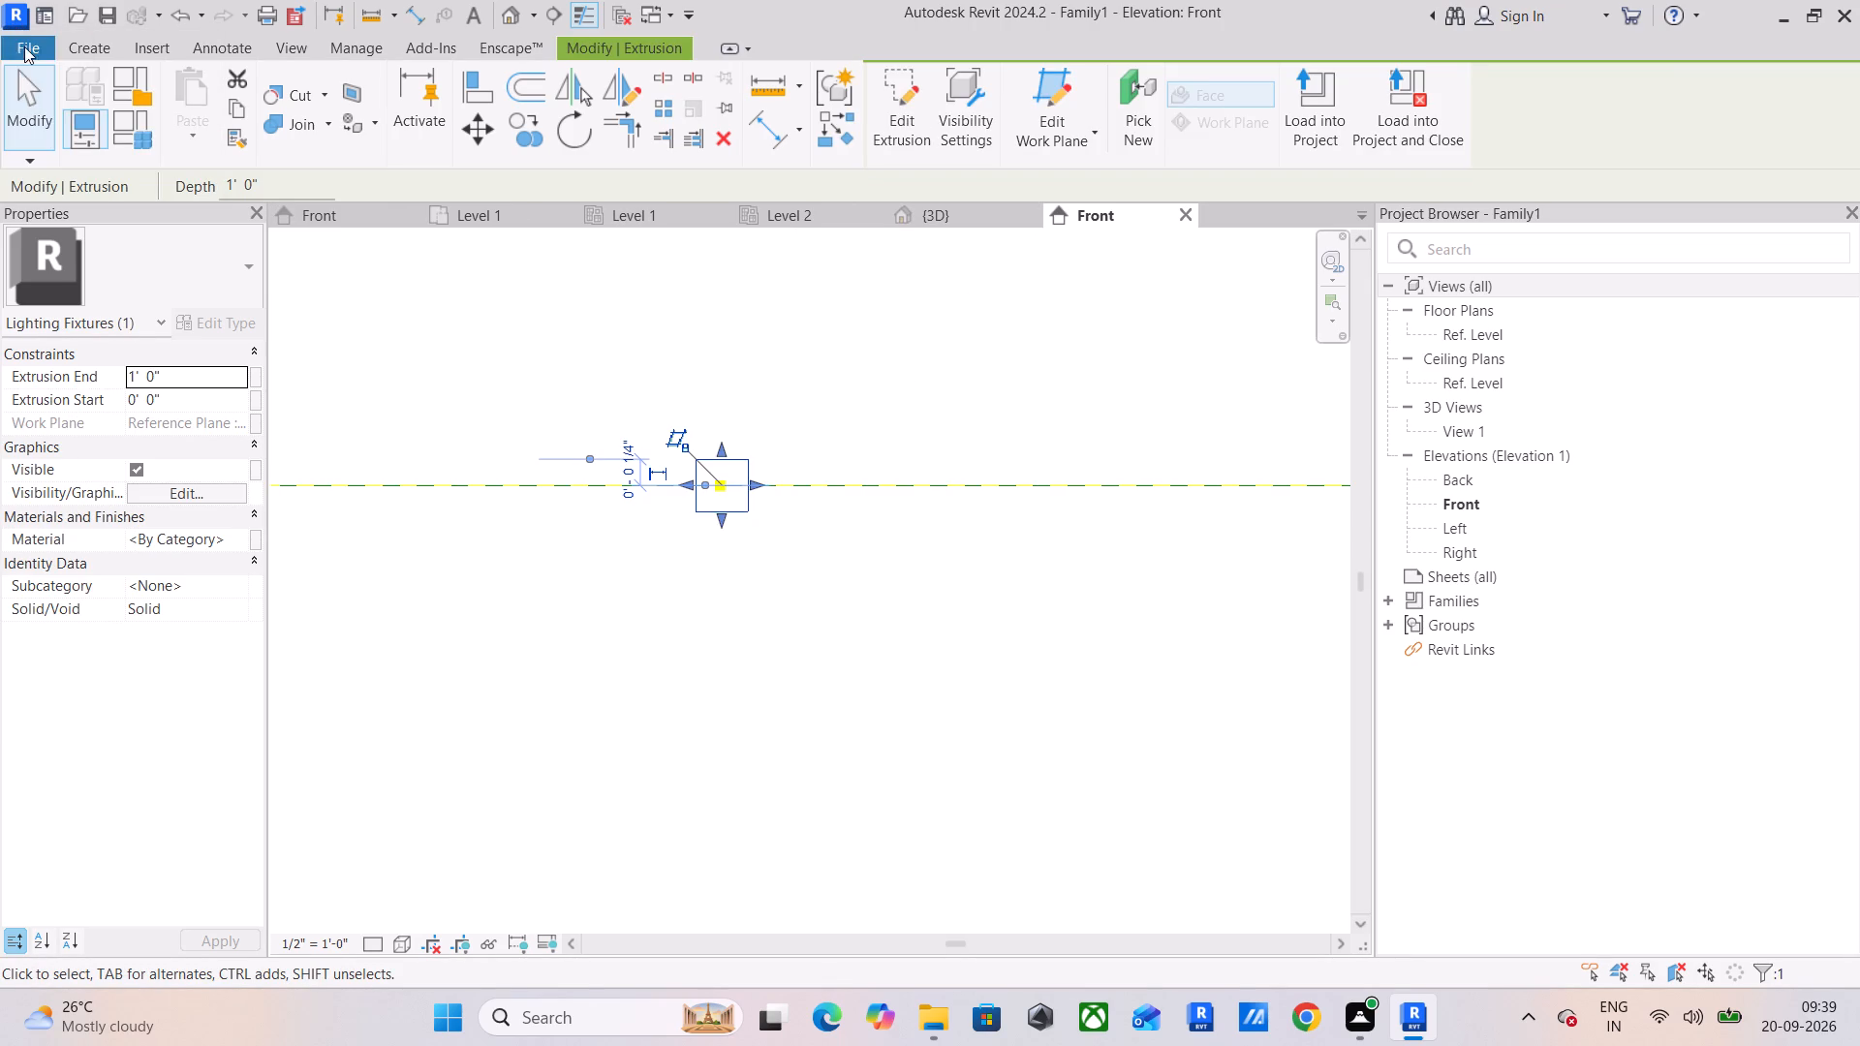
click(25, 49)
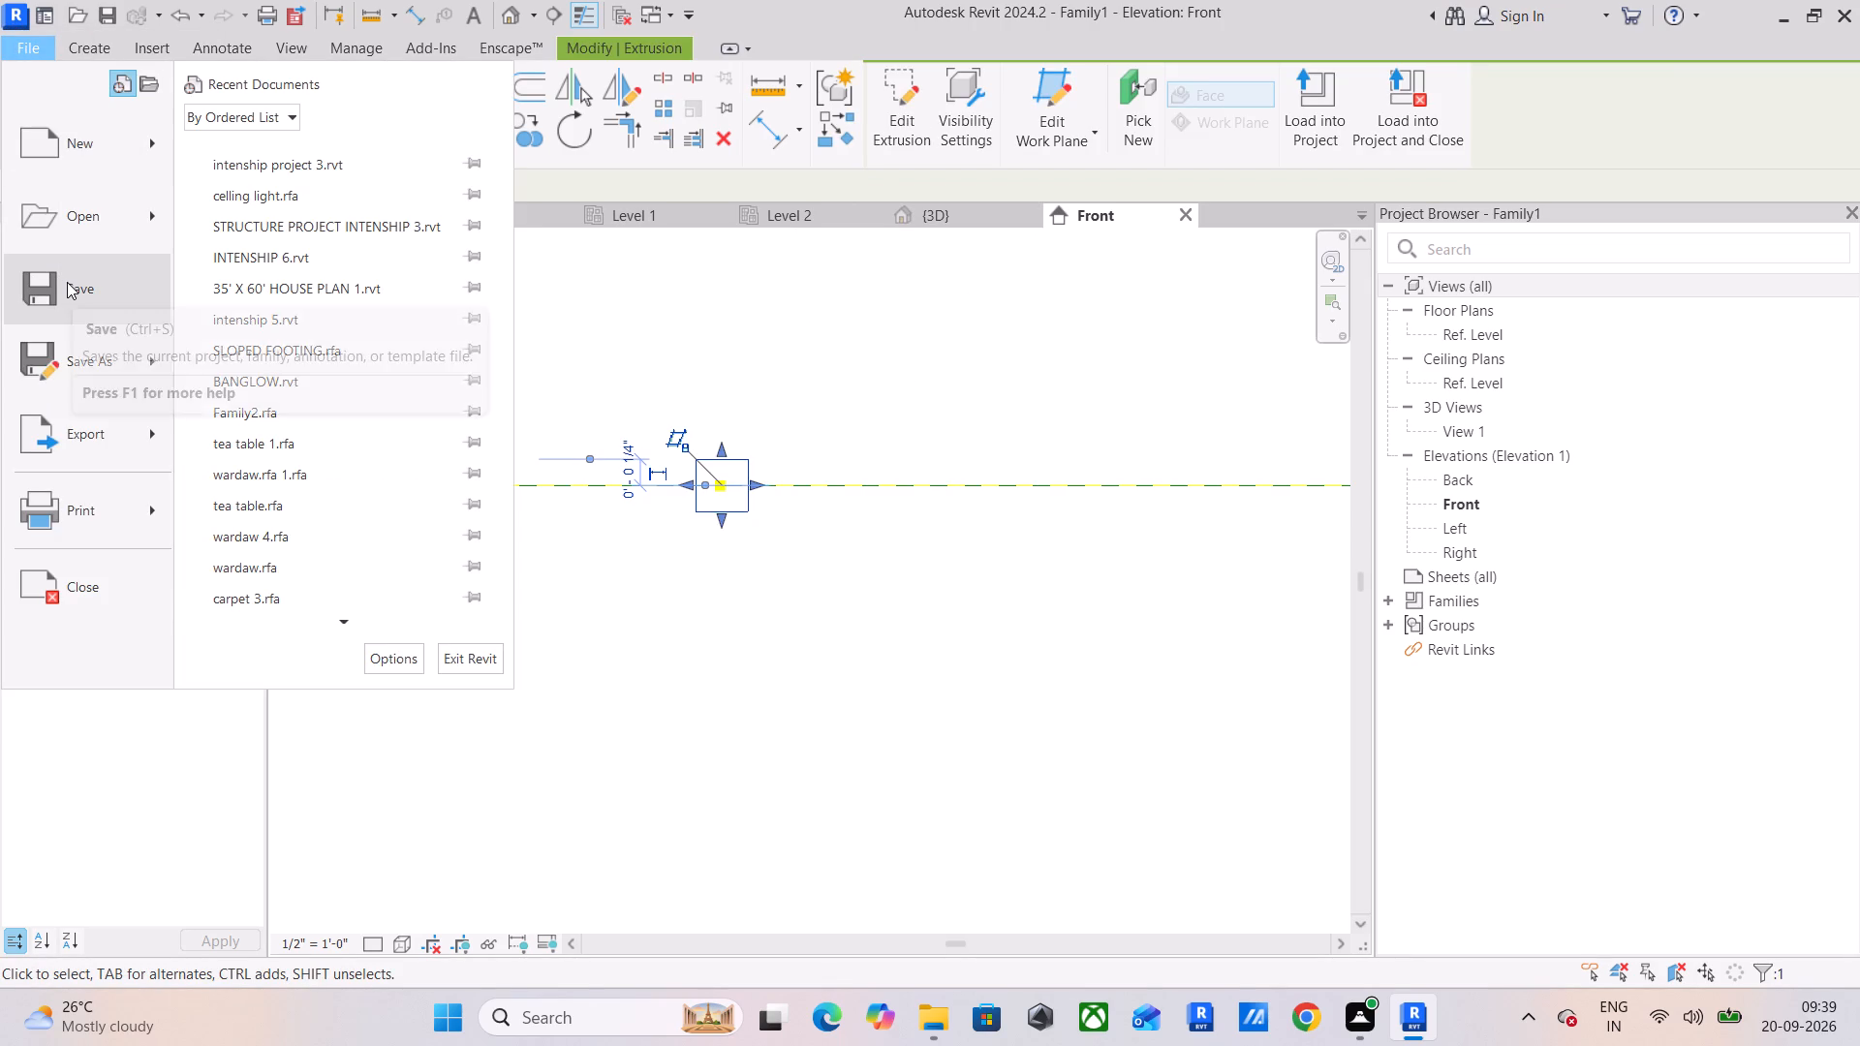
click(67, 282)
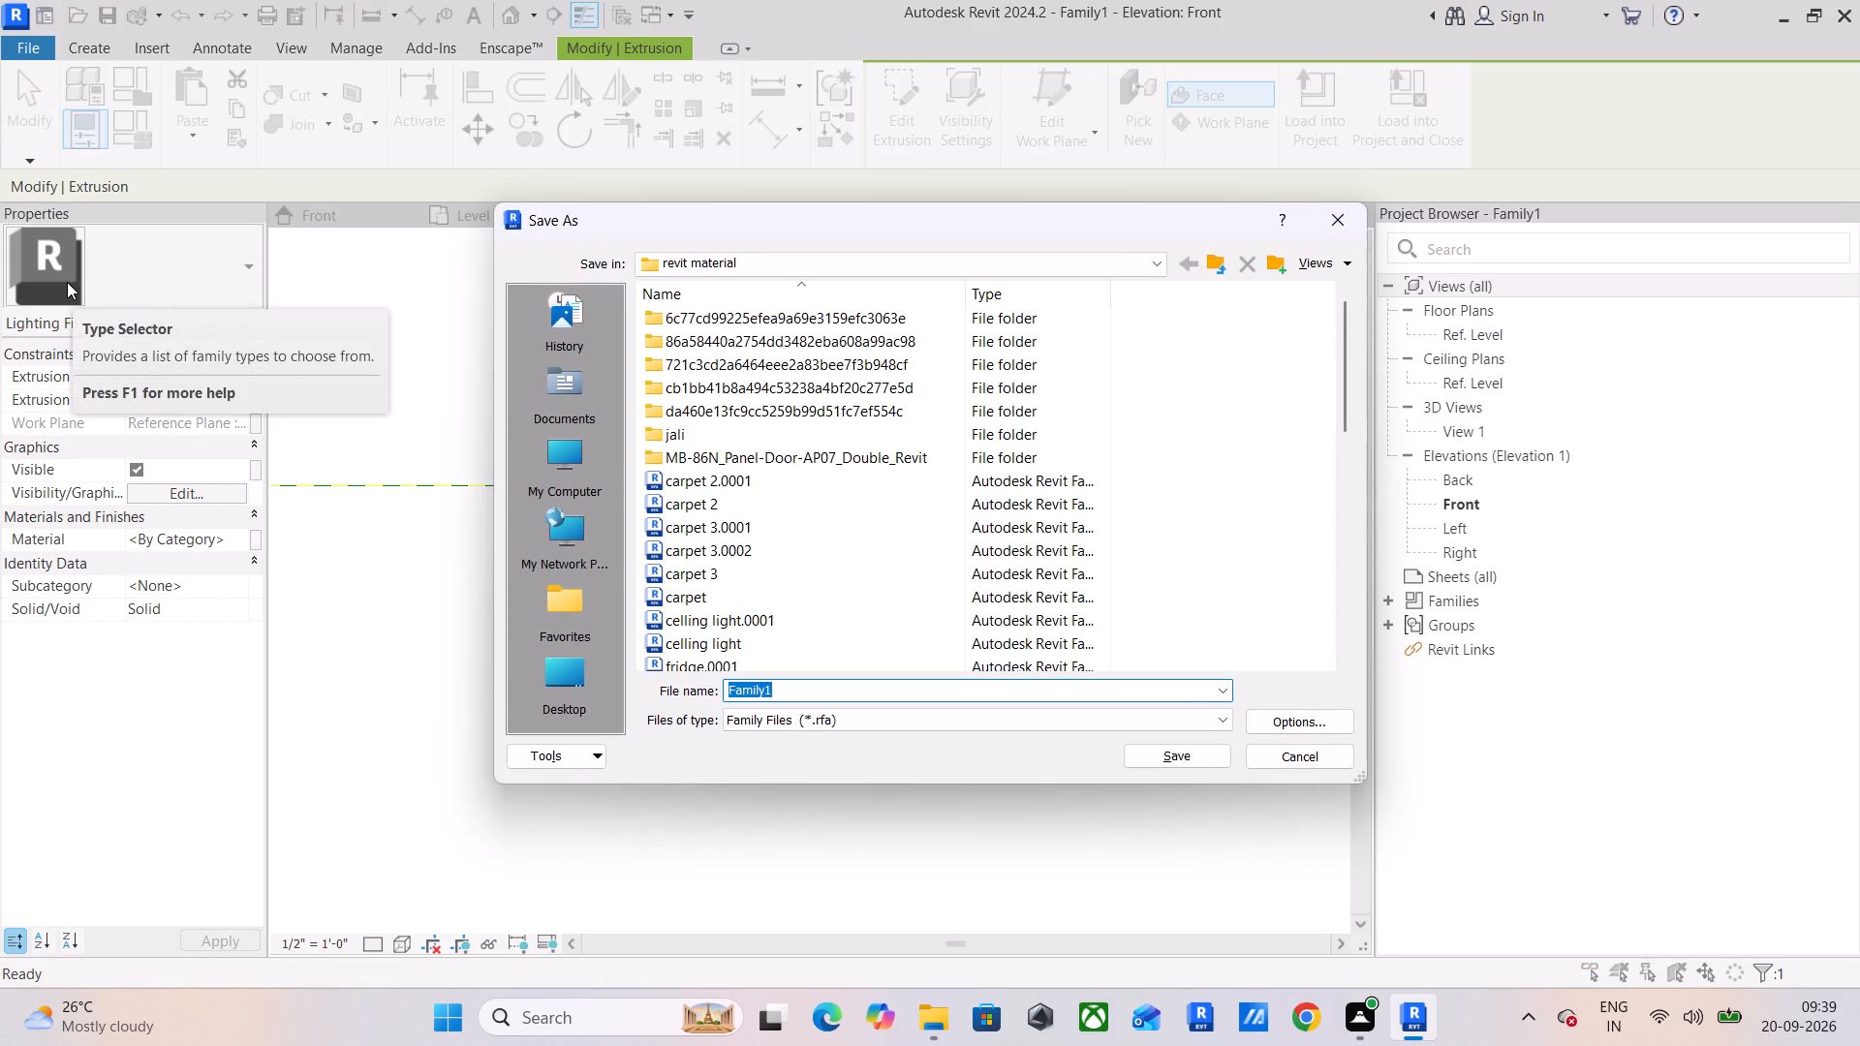
text(LIGHT)
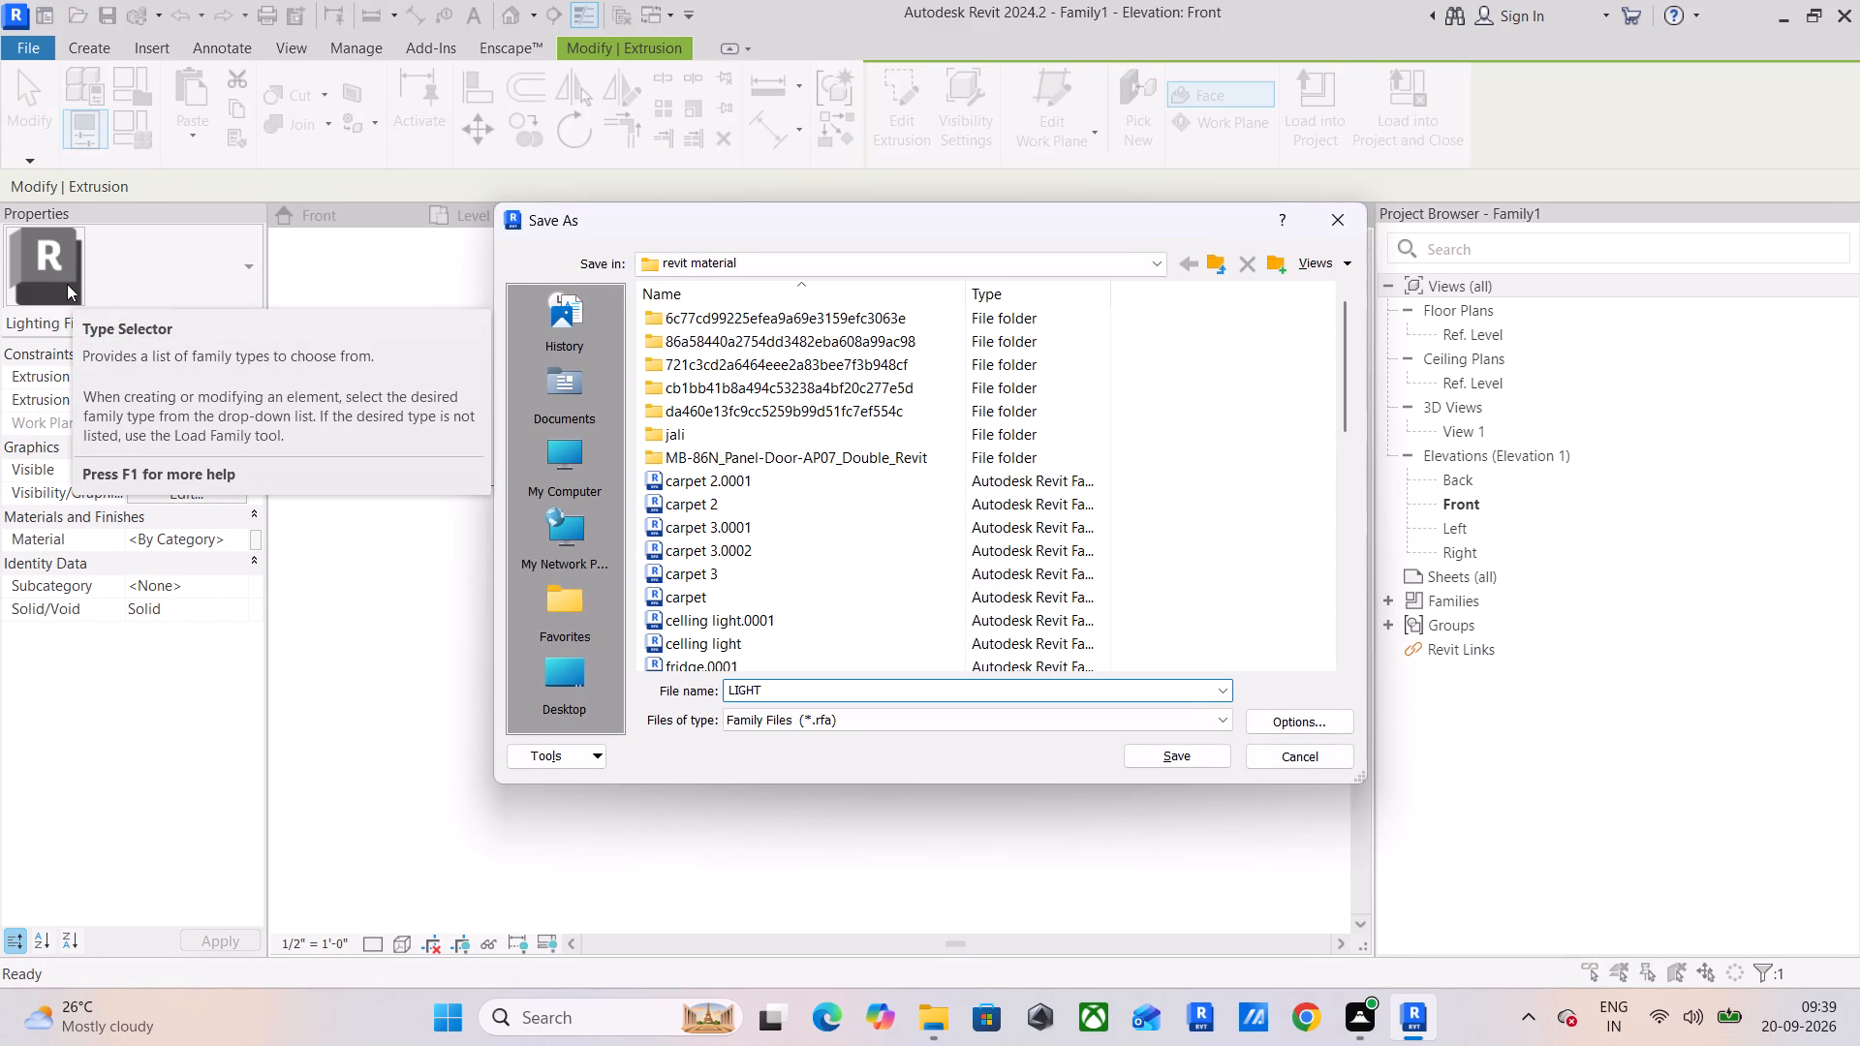
key(space)
text(FAMILY CELLI)
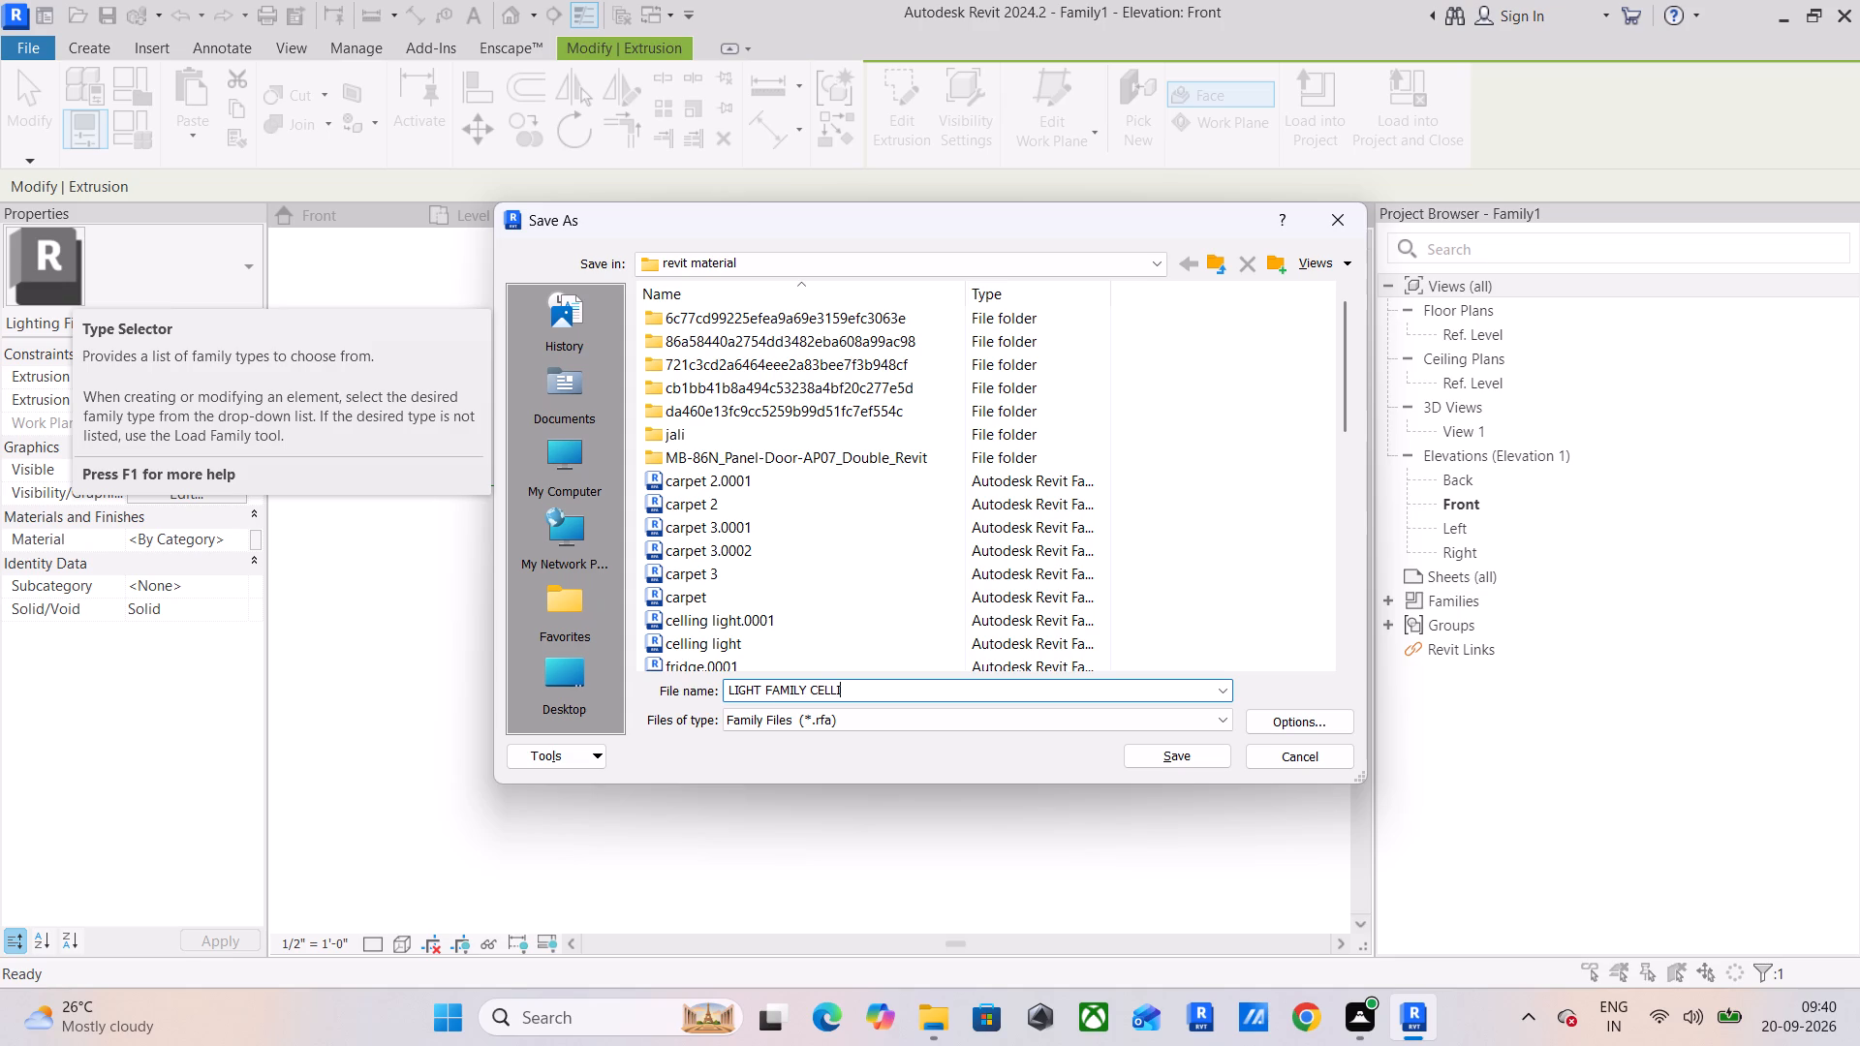
key(BackSpace)
key(BackSpace)
key(BackSpace)
key(BackSpace)
text(EILING)
key(Return)
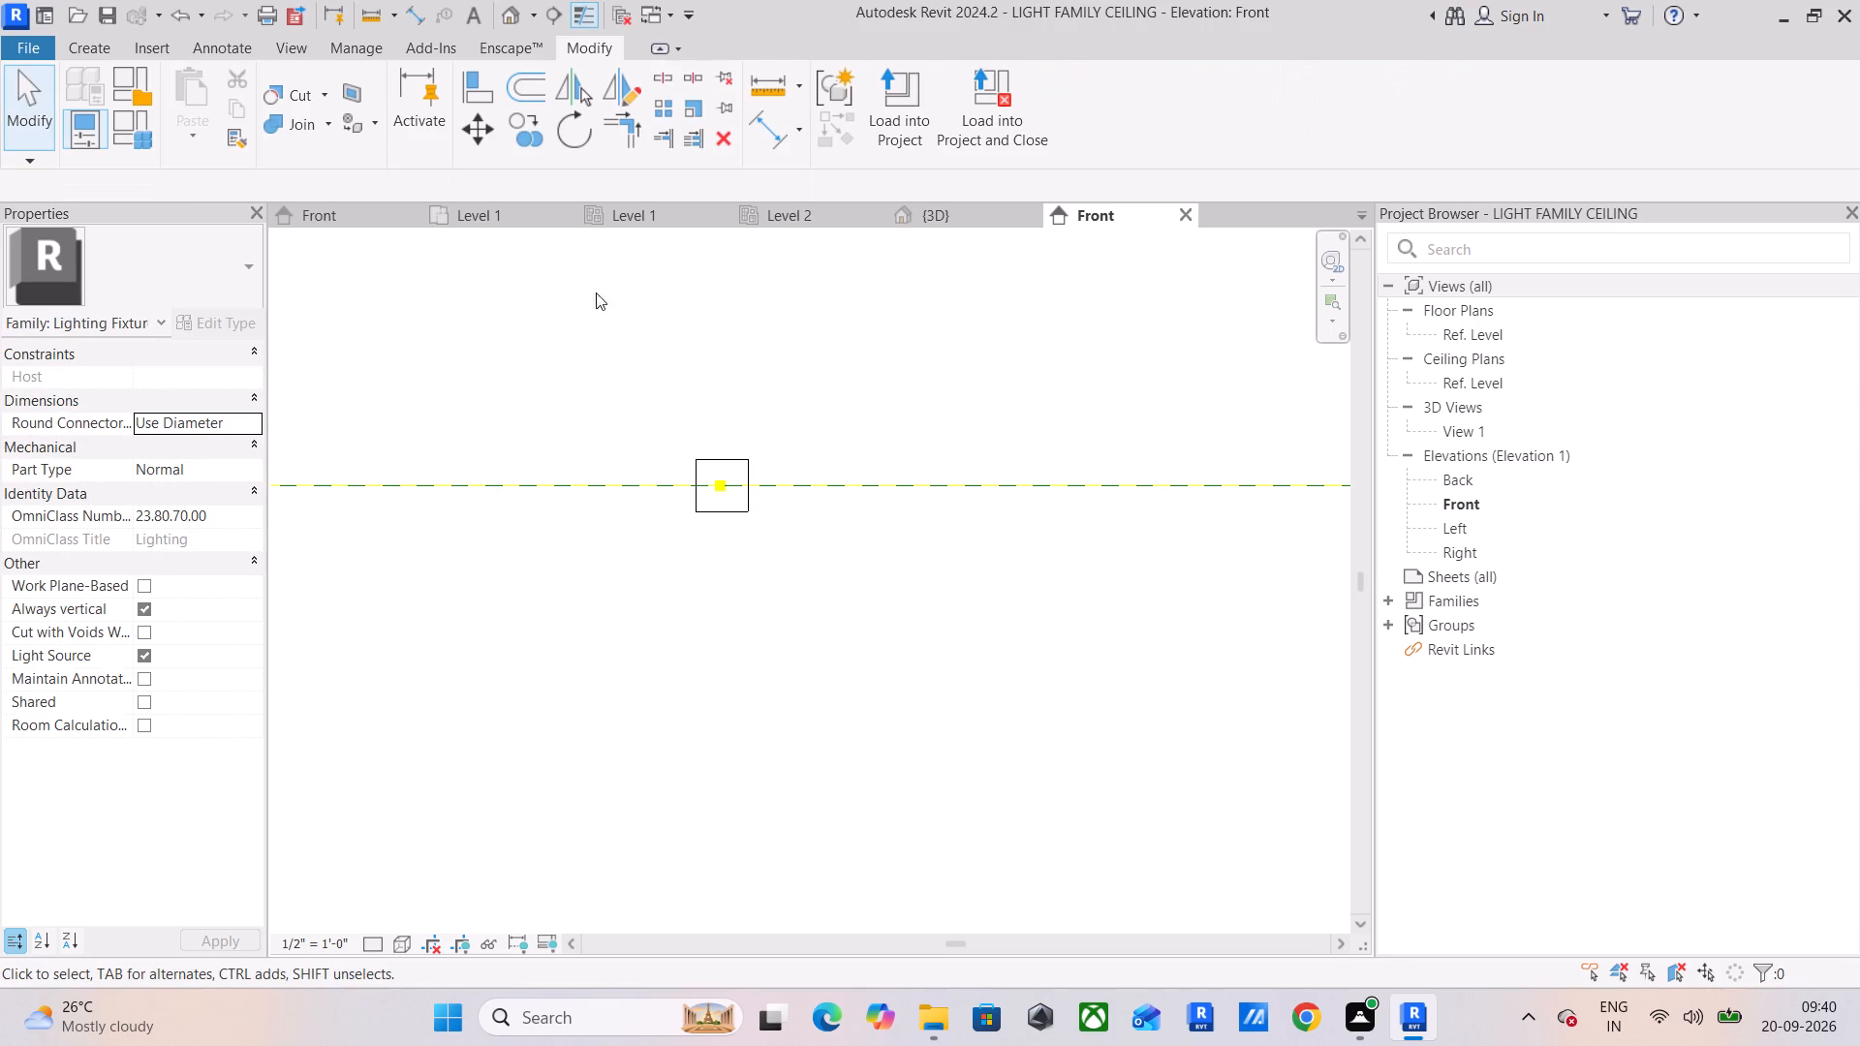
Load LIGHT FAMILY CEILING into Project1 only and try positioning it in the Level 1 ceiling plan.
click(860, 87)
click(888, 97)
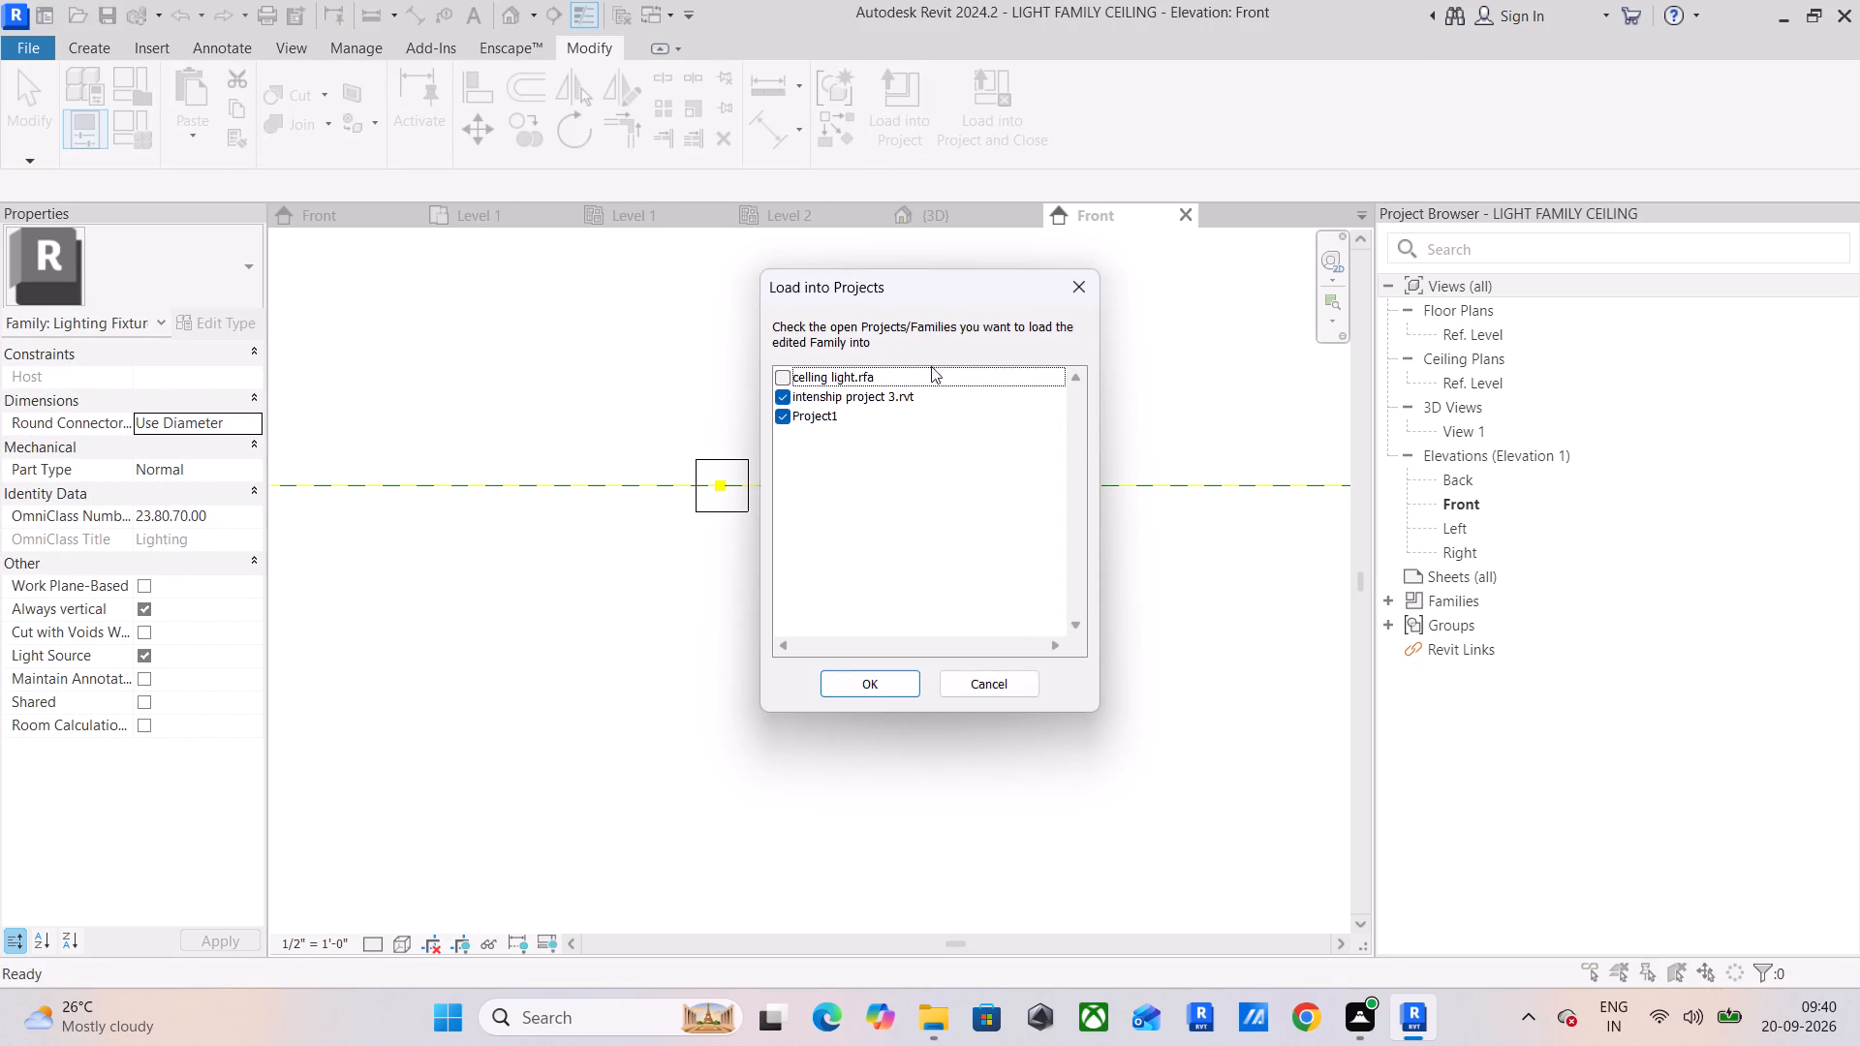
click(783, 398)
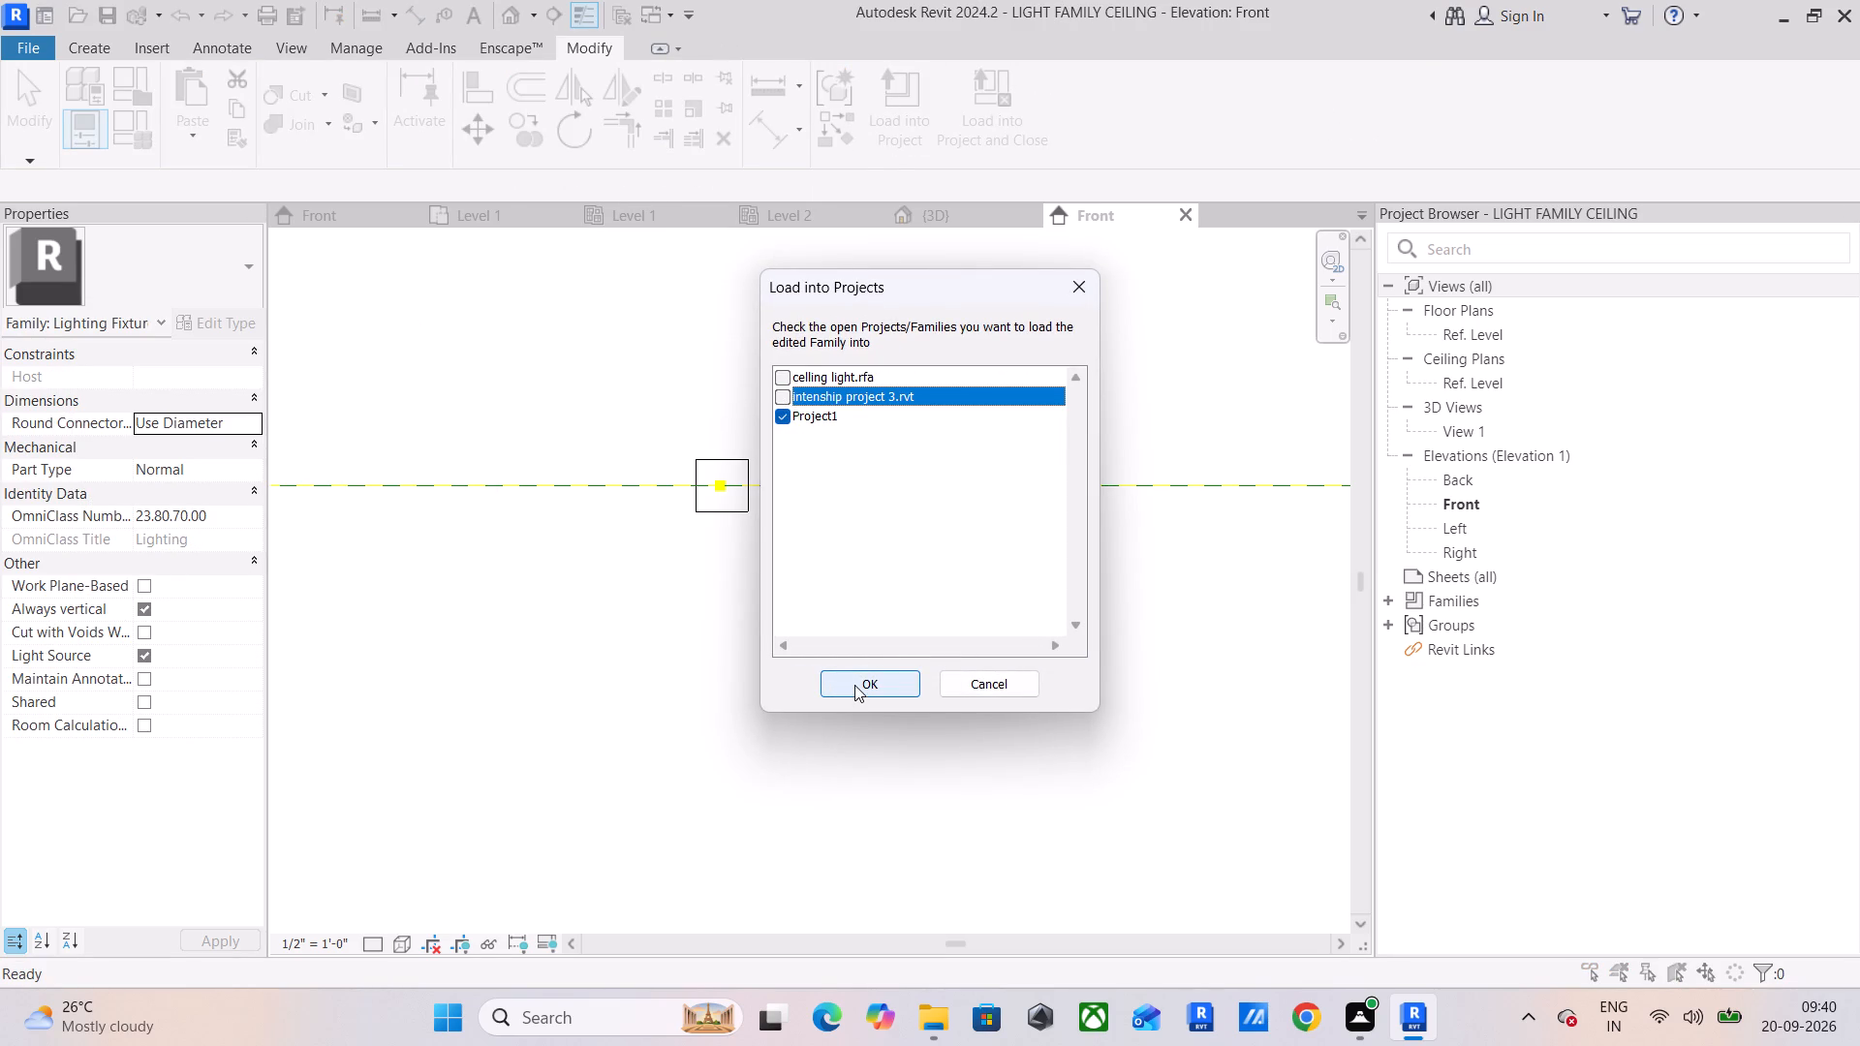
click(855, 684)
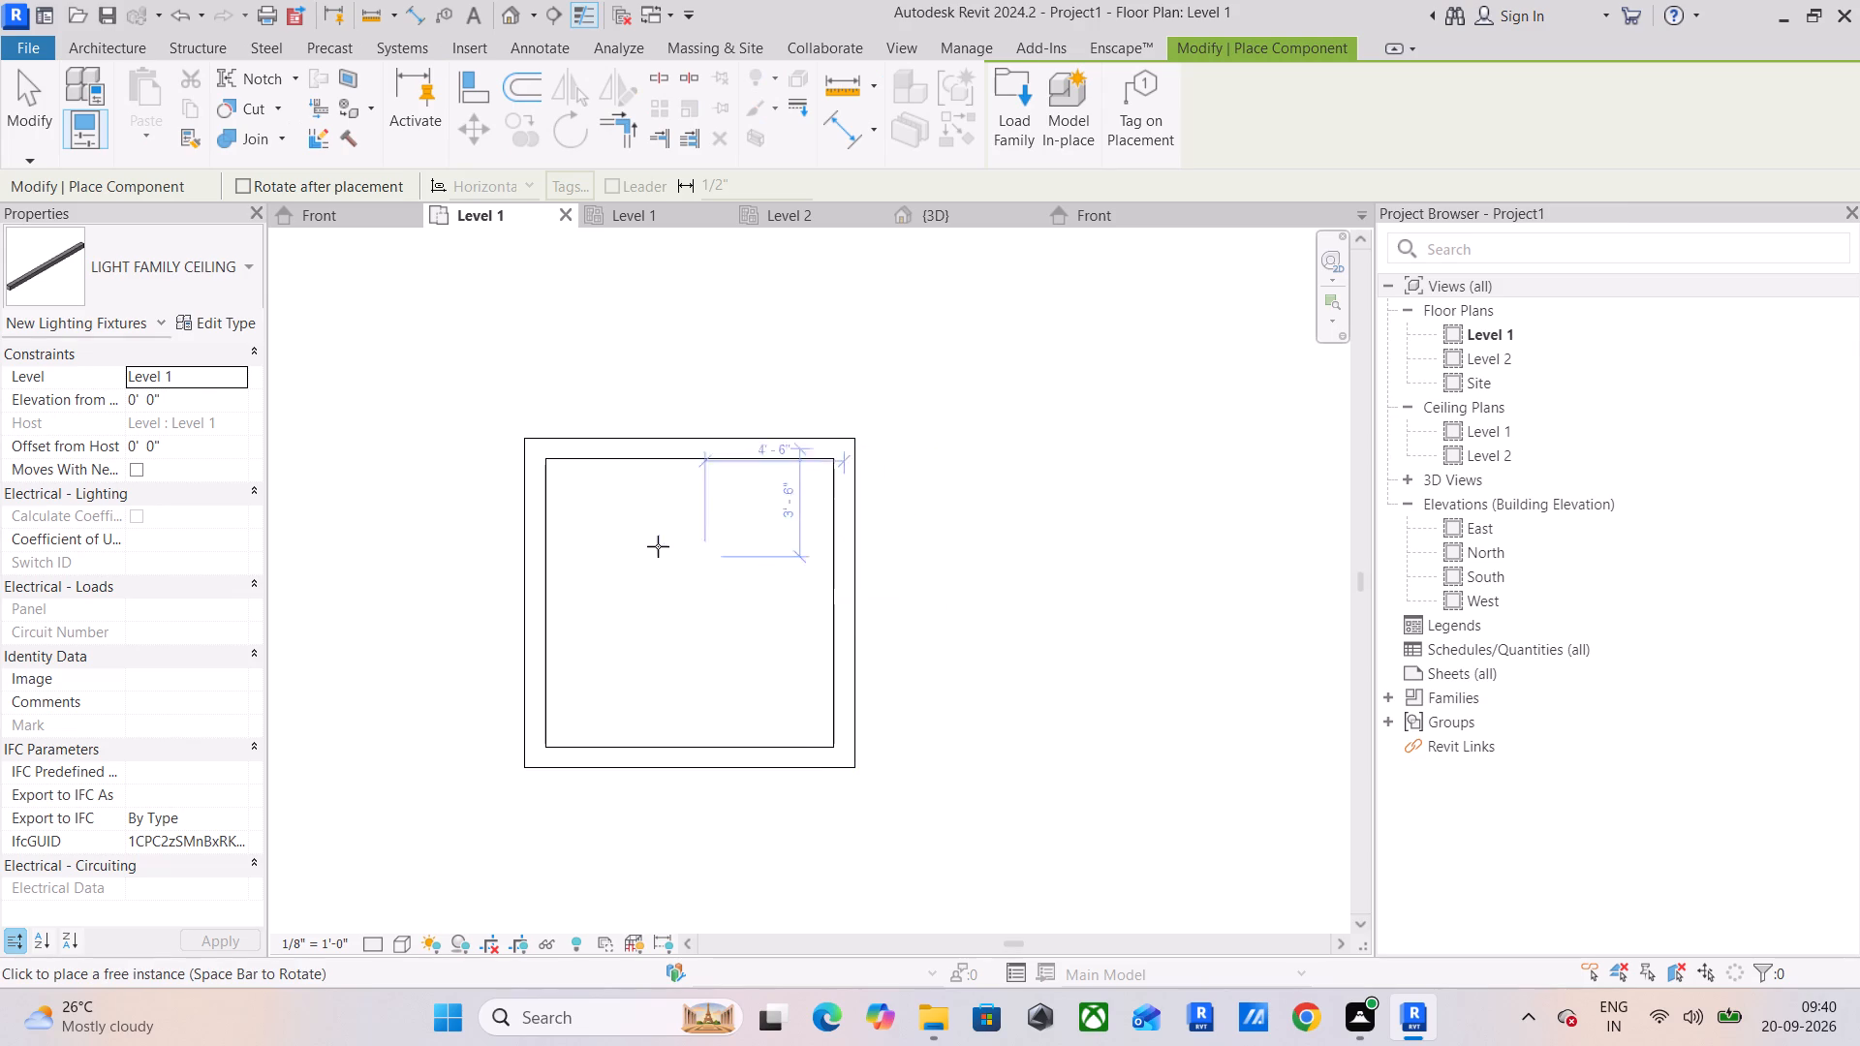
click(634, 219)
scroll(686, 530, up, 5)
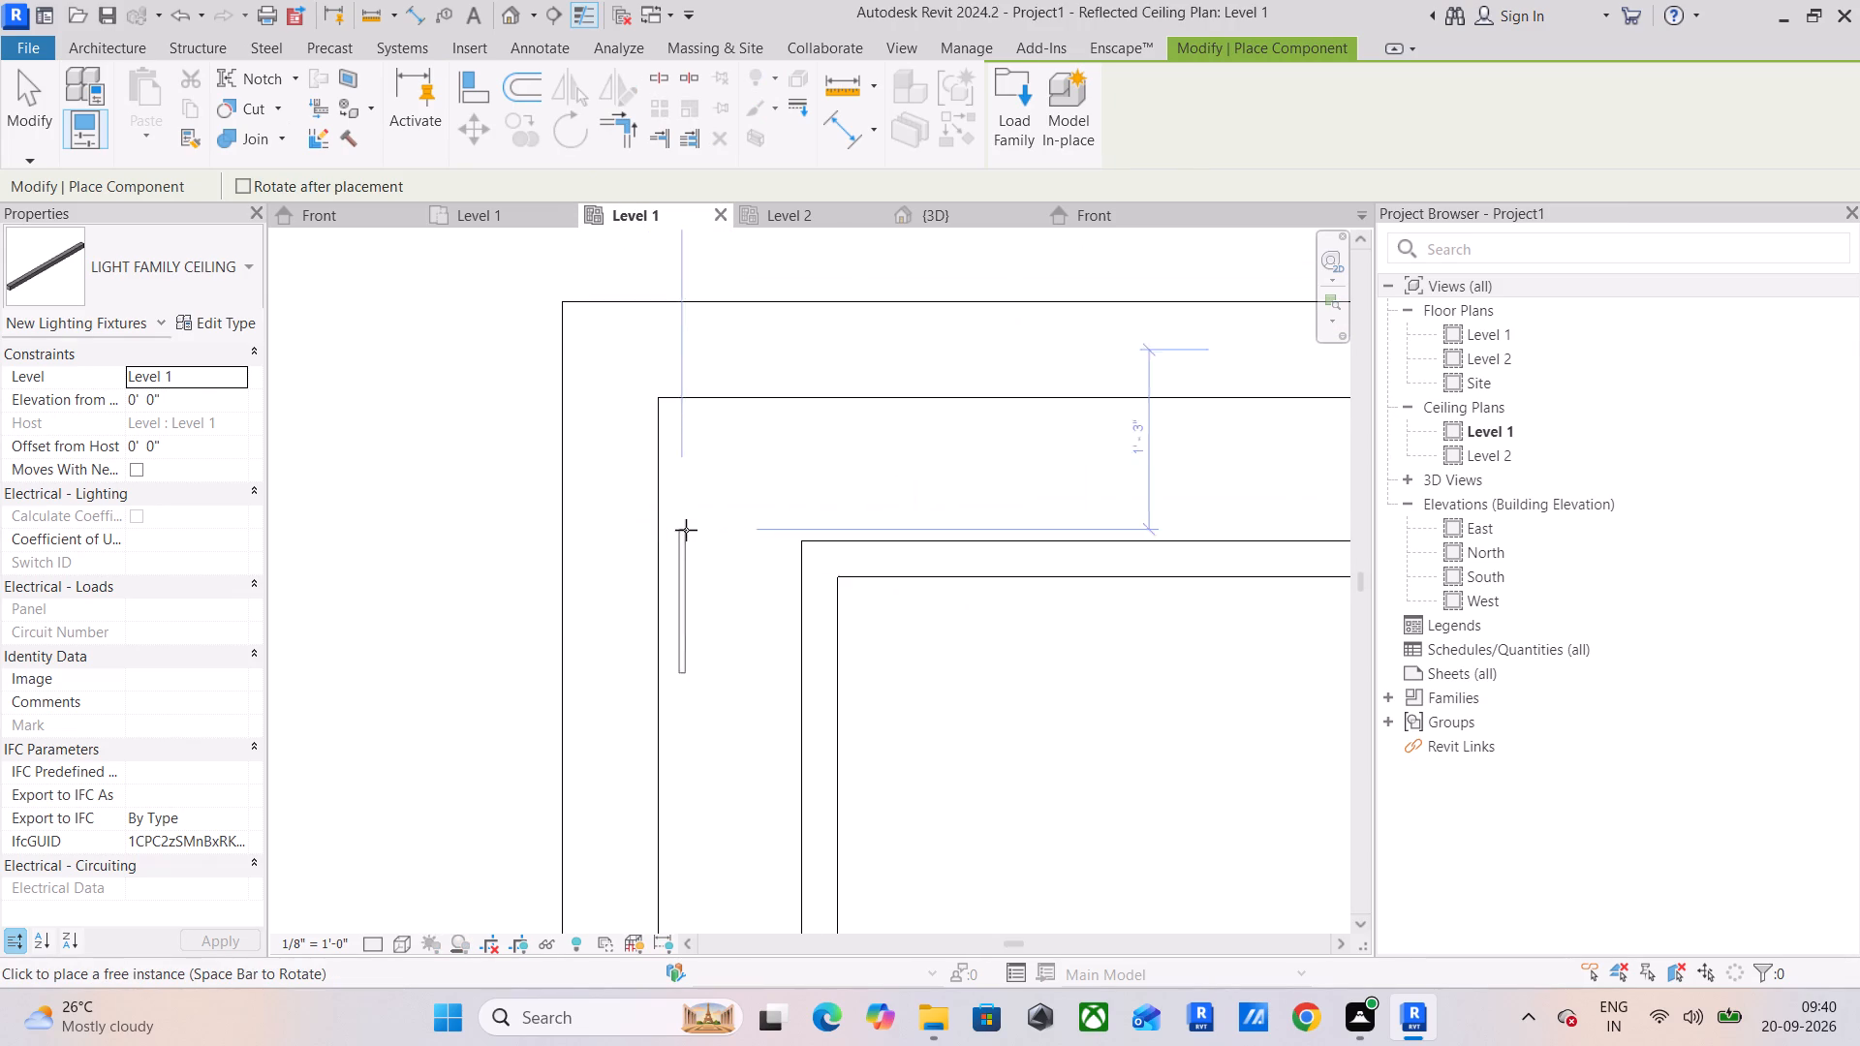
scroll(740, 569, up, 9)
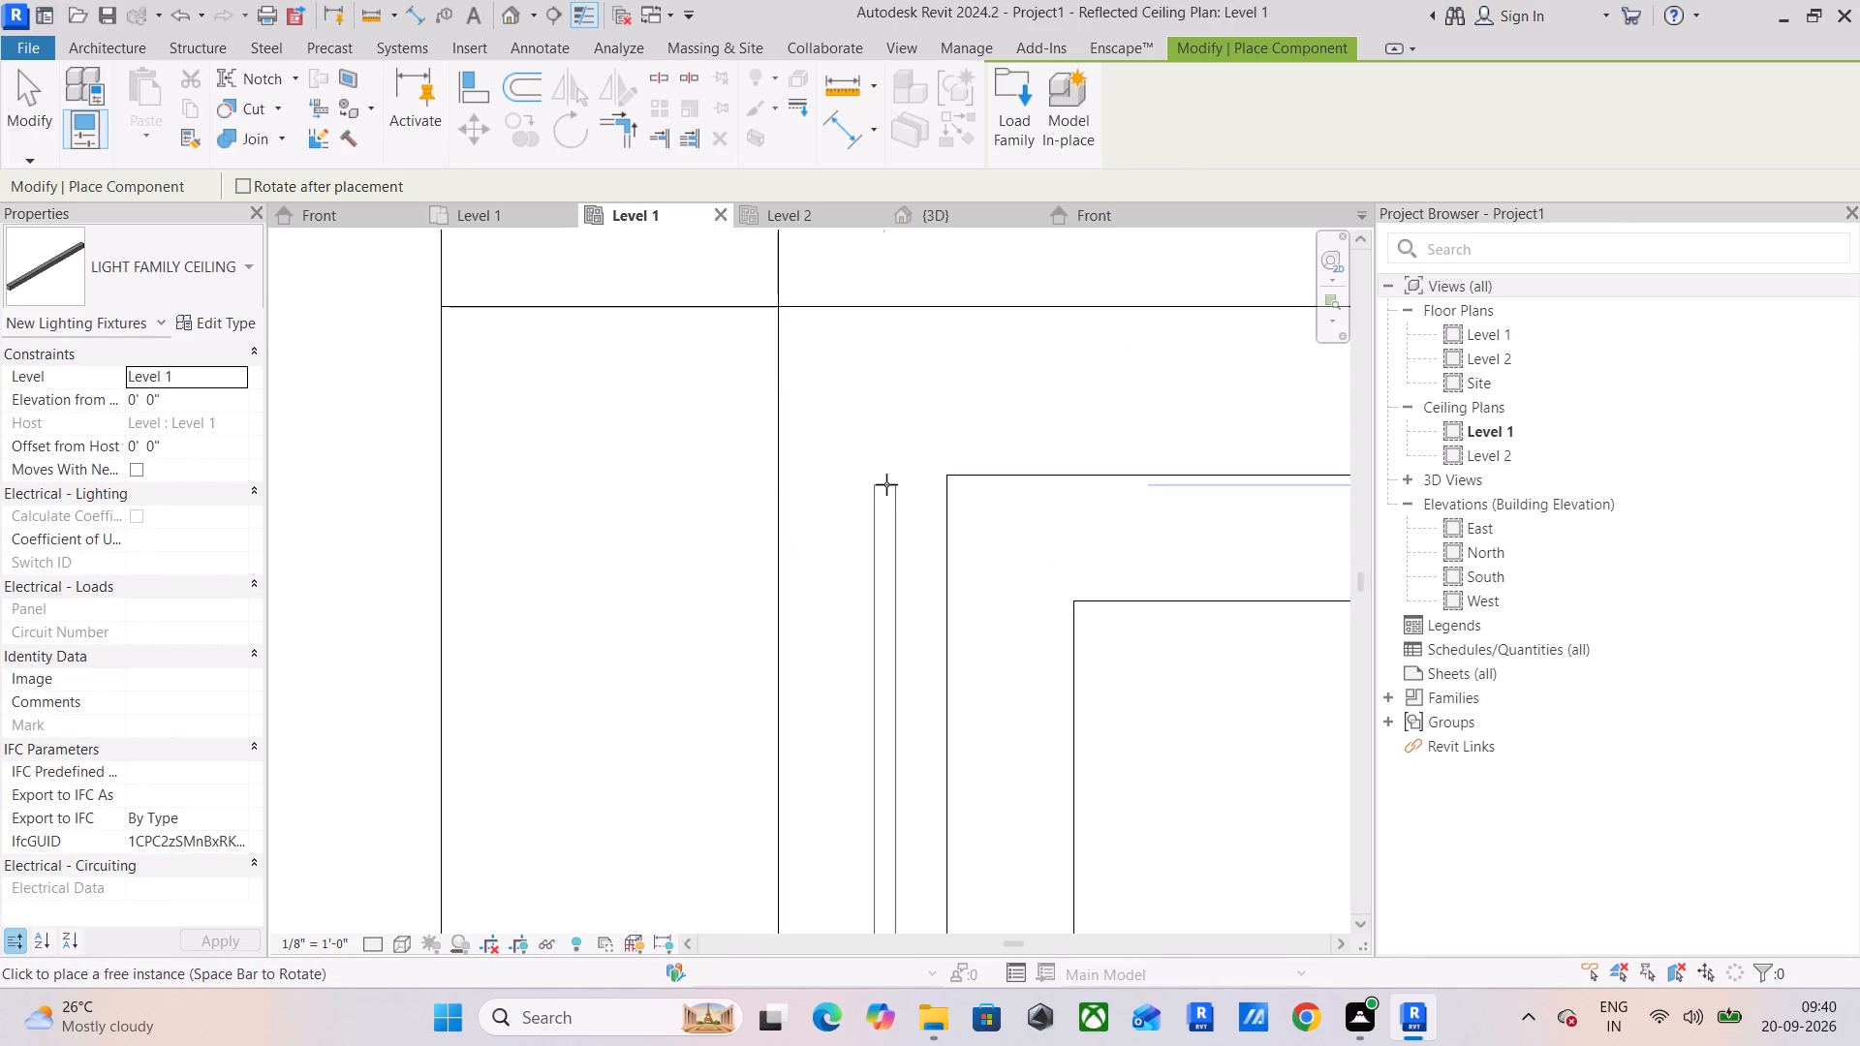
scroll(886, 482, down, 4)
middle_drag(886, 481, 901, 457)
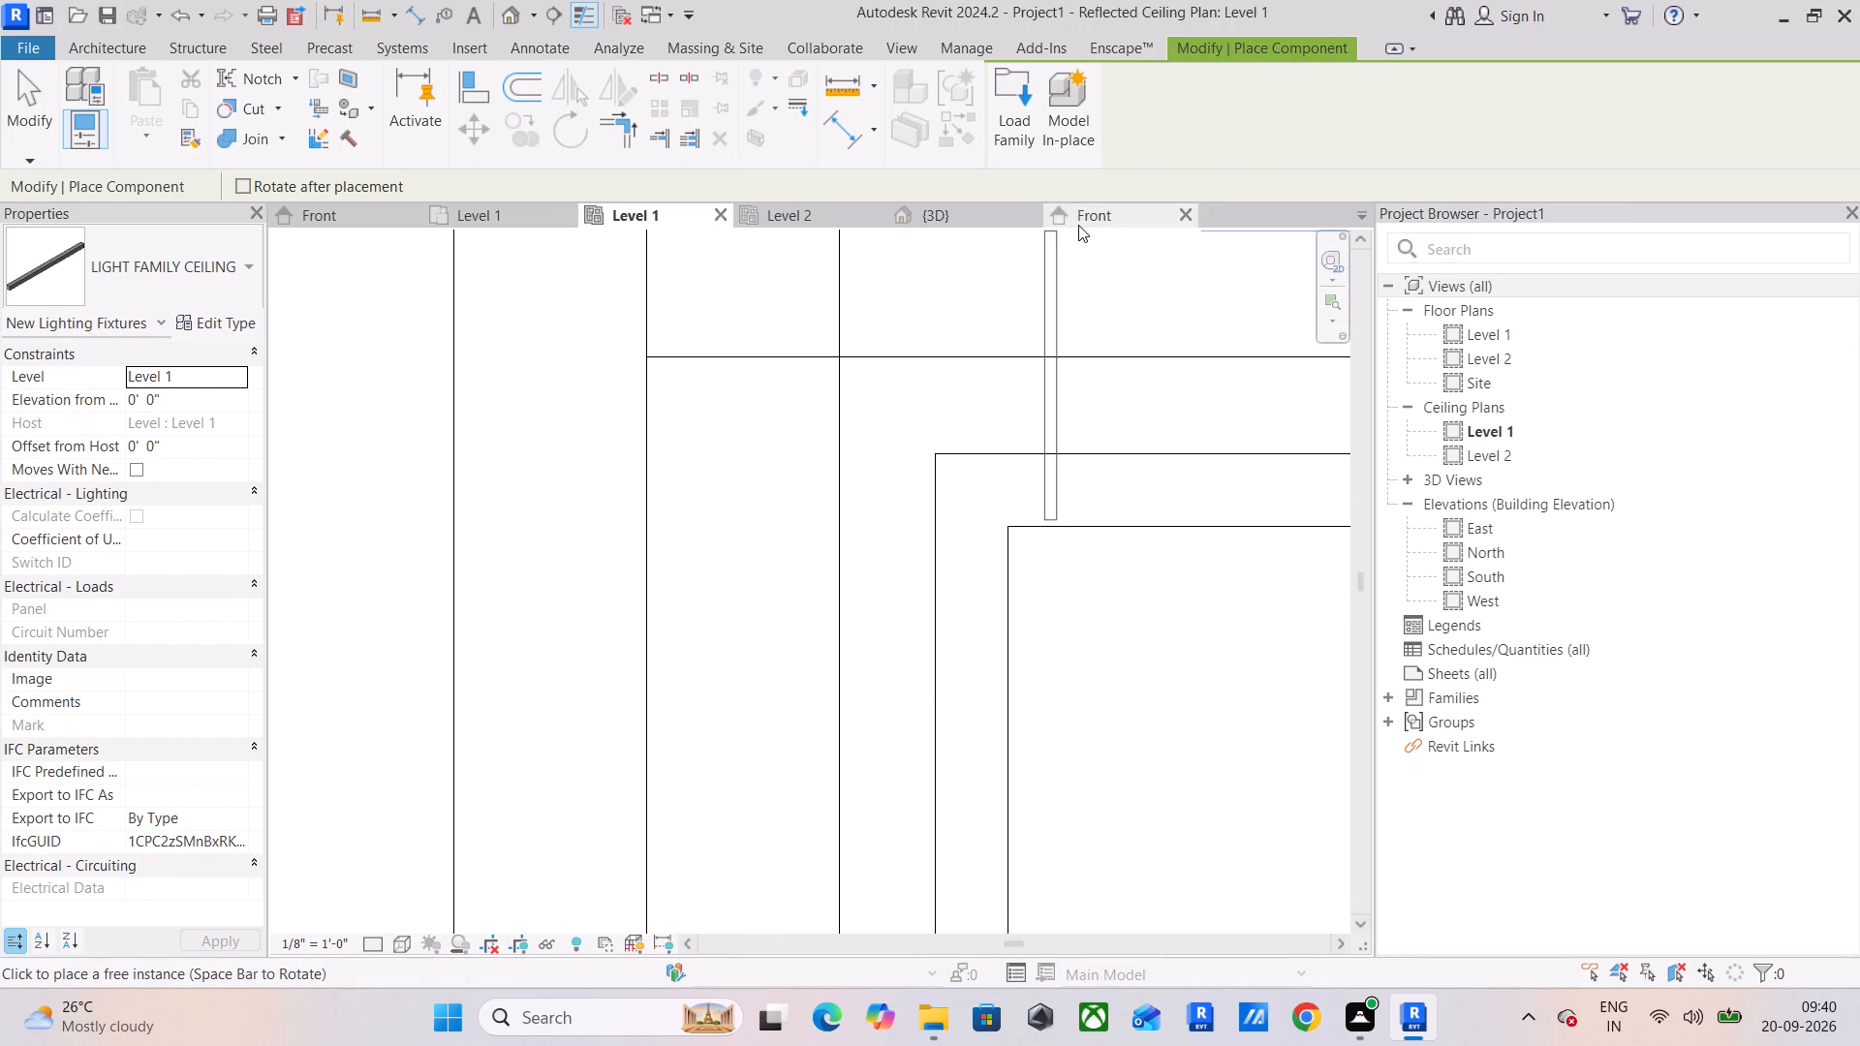
In the LIGHT FAMILY CEILING family's 3D view, shorten the fixture's long extrusion to a small cube-like block at the light source.
click(1078, 225)
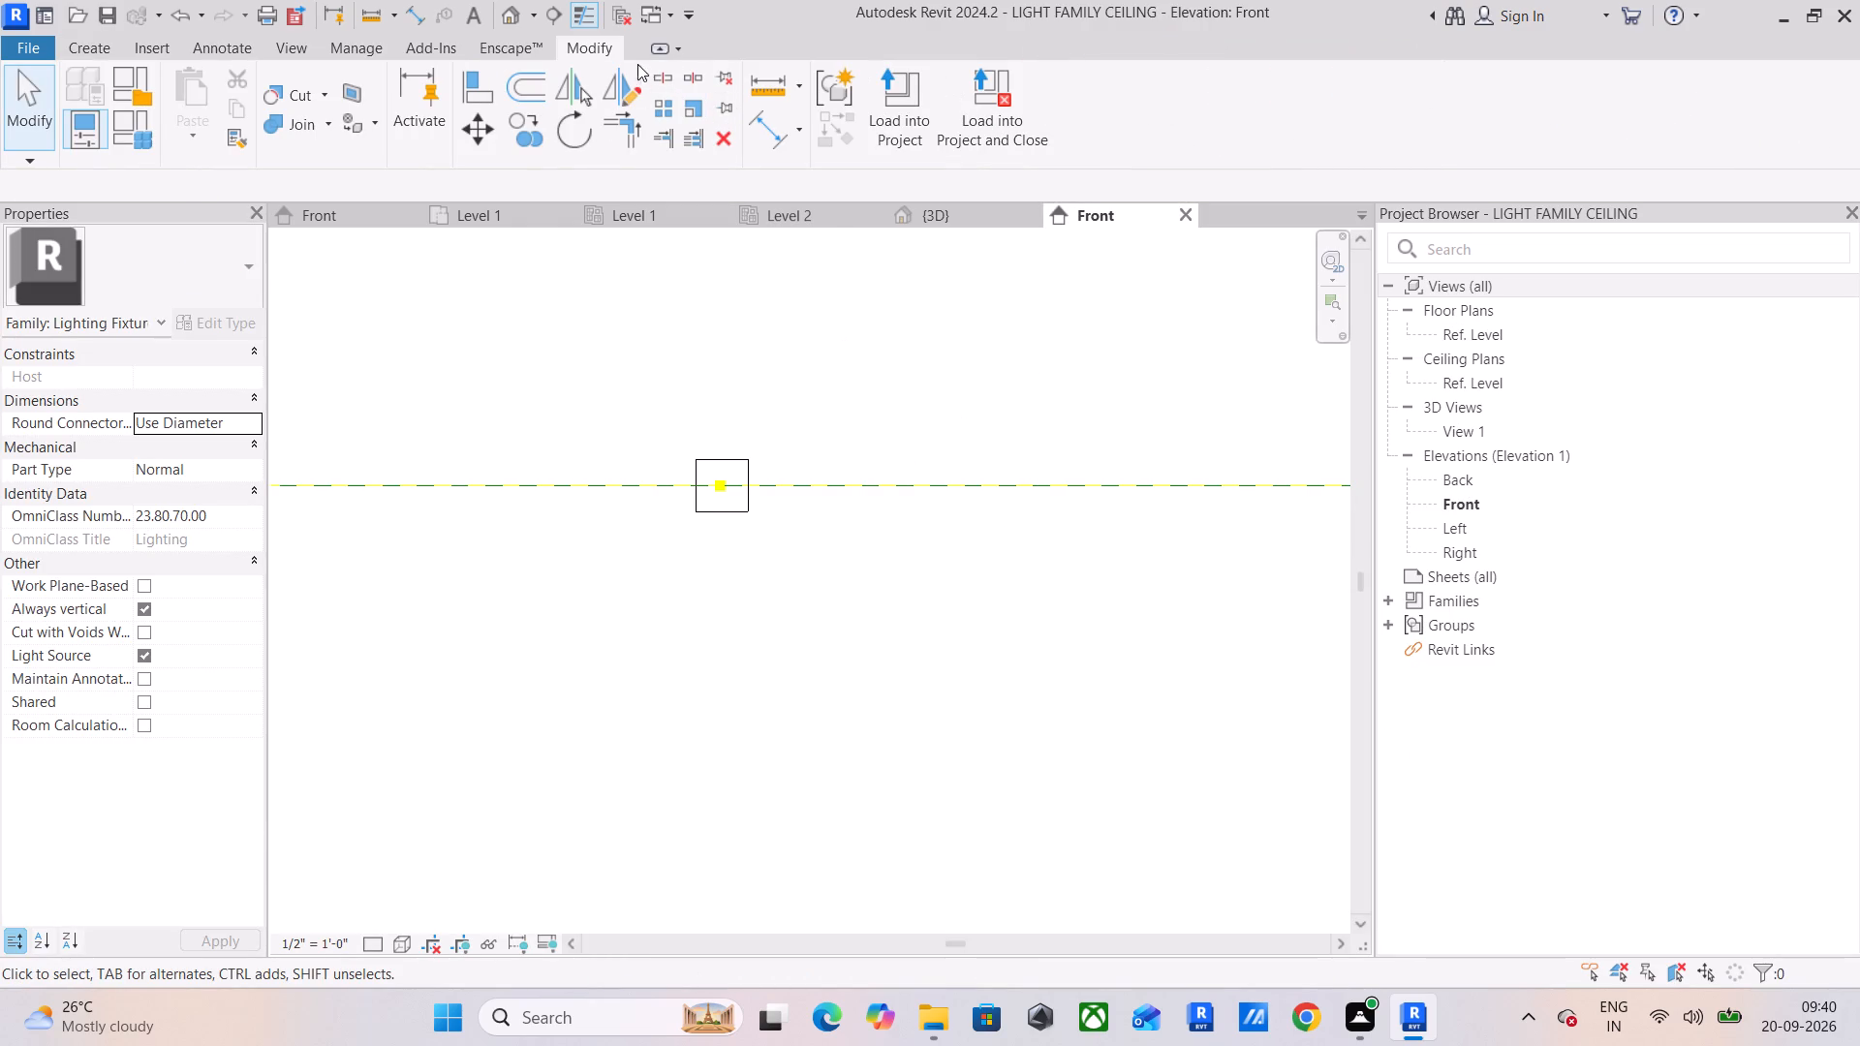
click(518, 17)
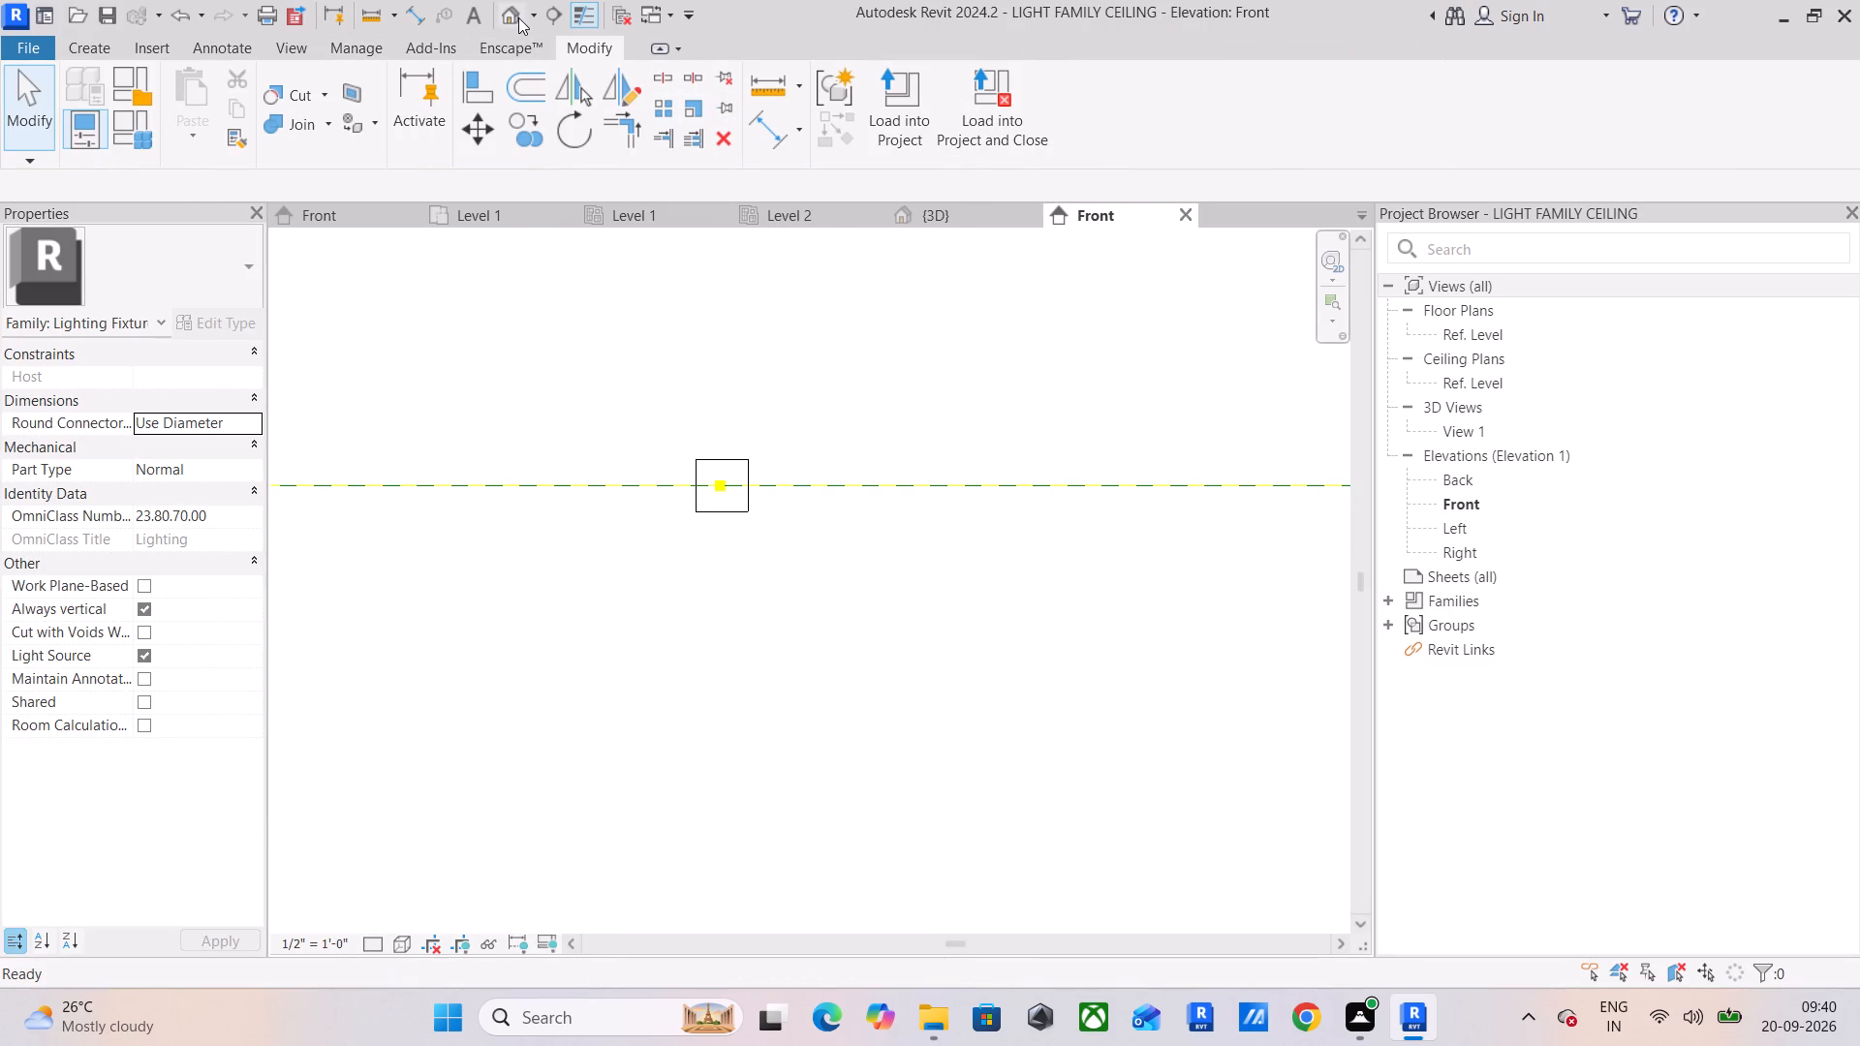
click(768, 595)
scroll(777, 592, up, 5)
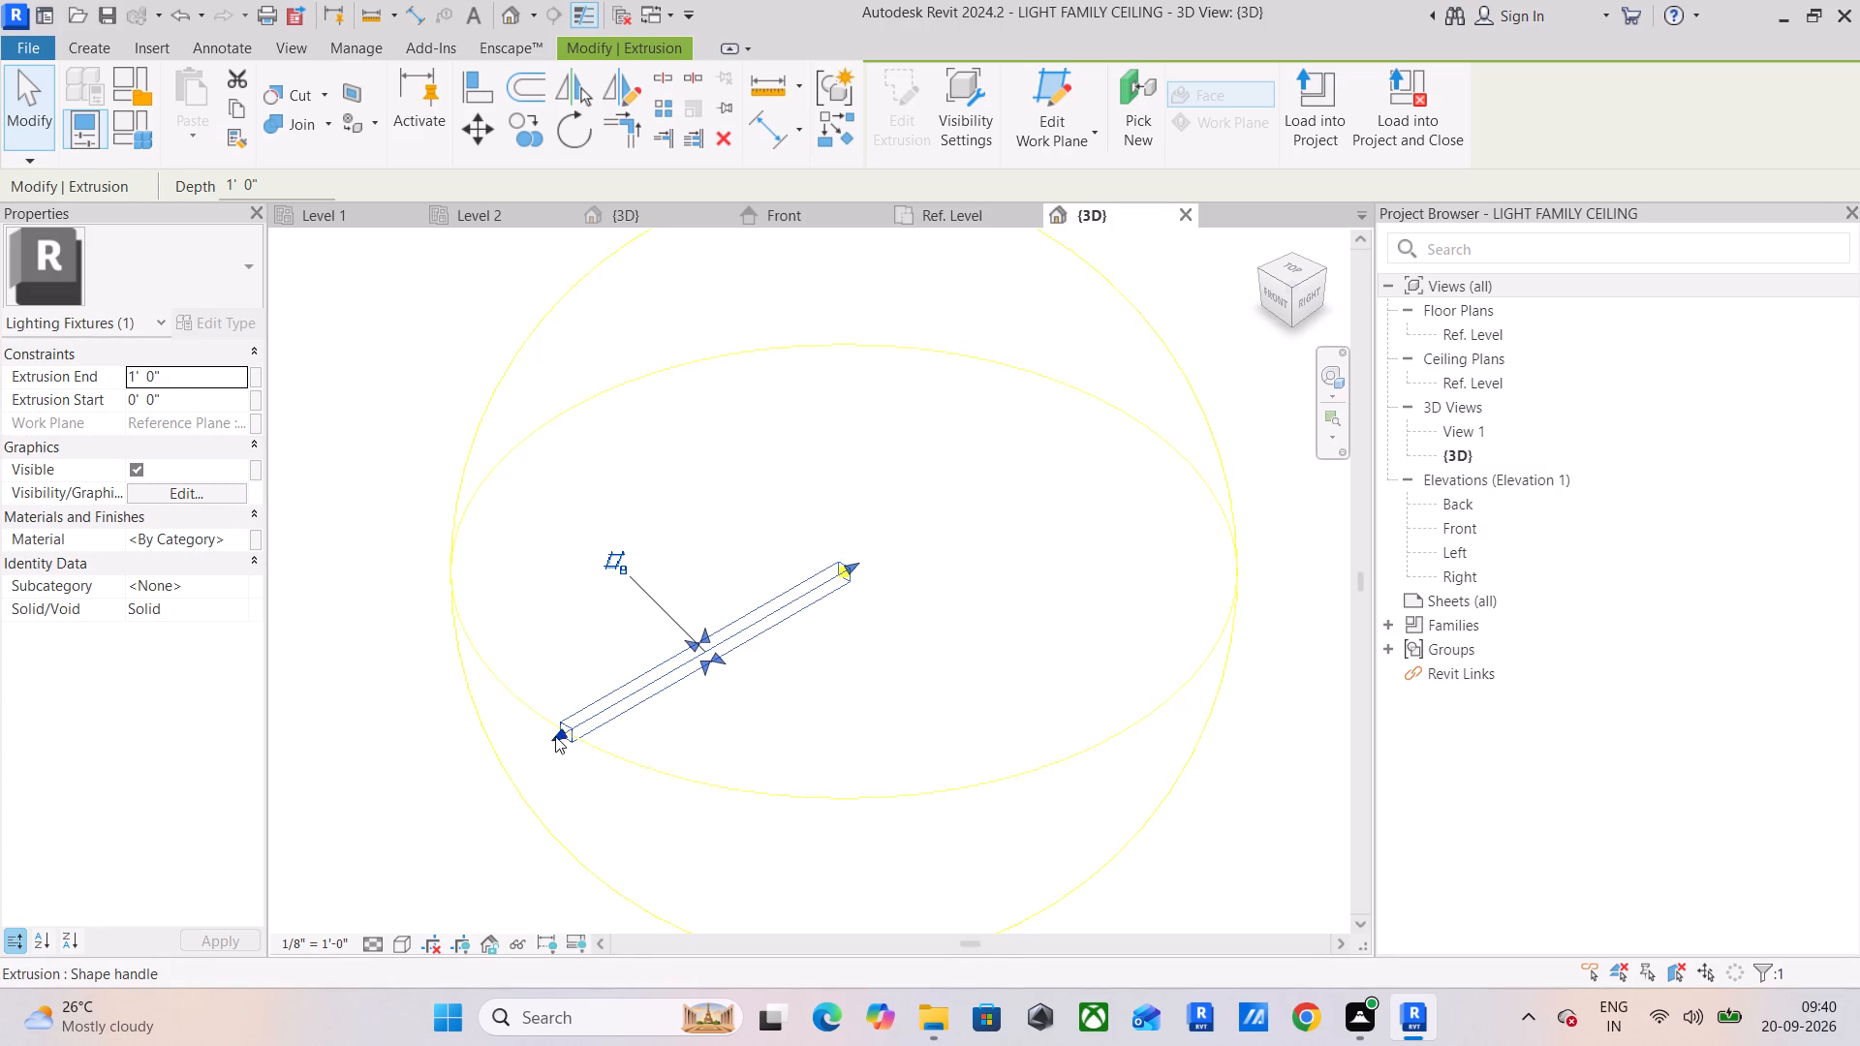
drag(555, 735, 846, 589)
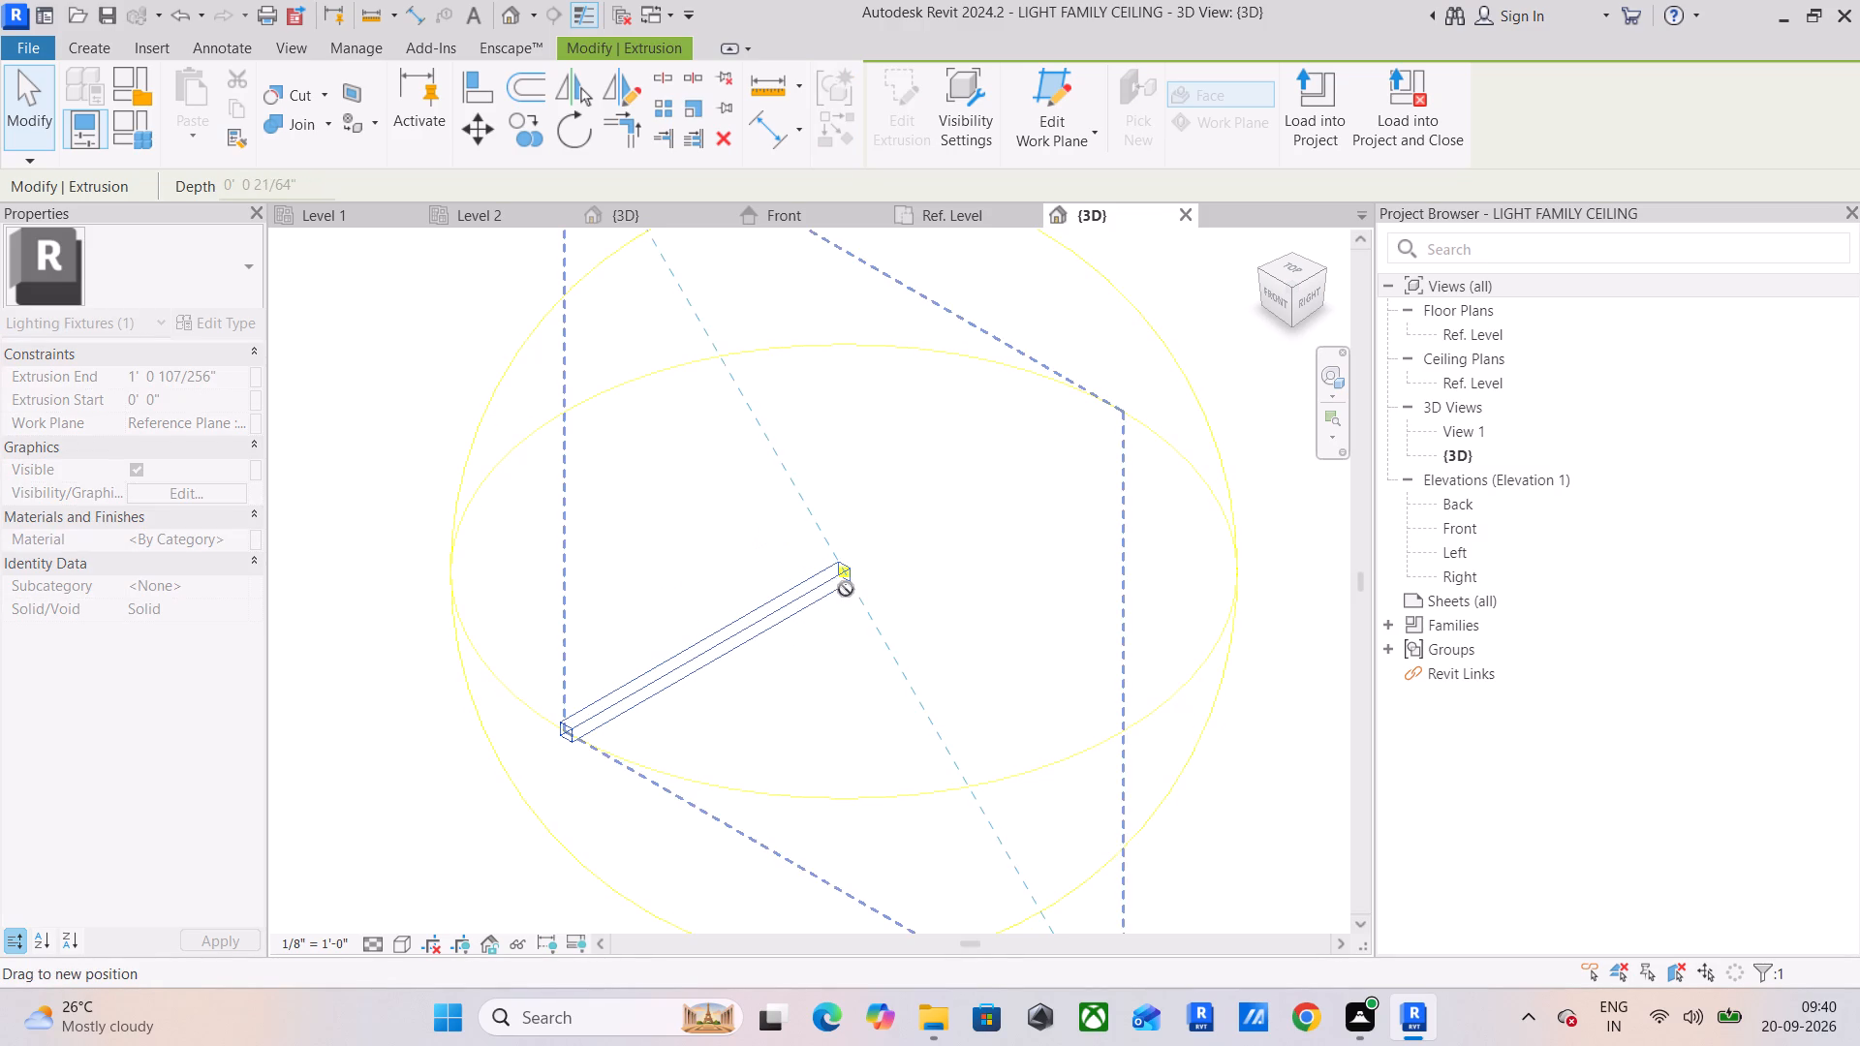
drag(846, 589, 839, 593)
click(859, 645)
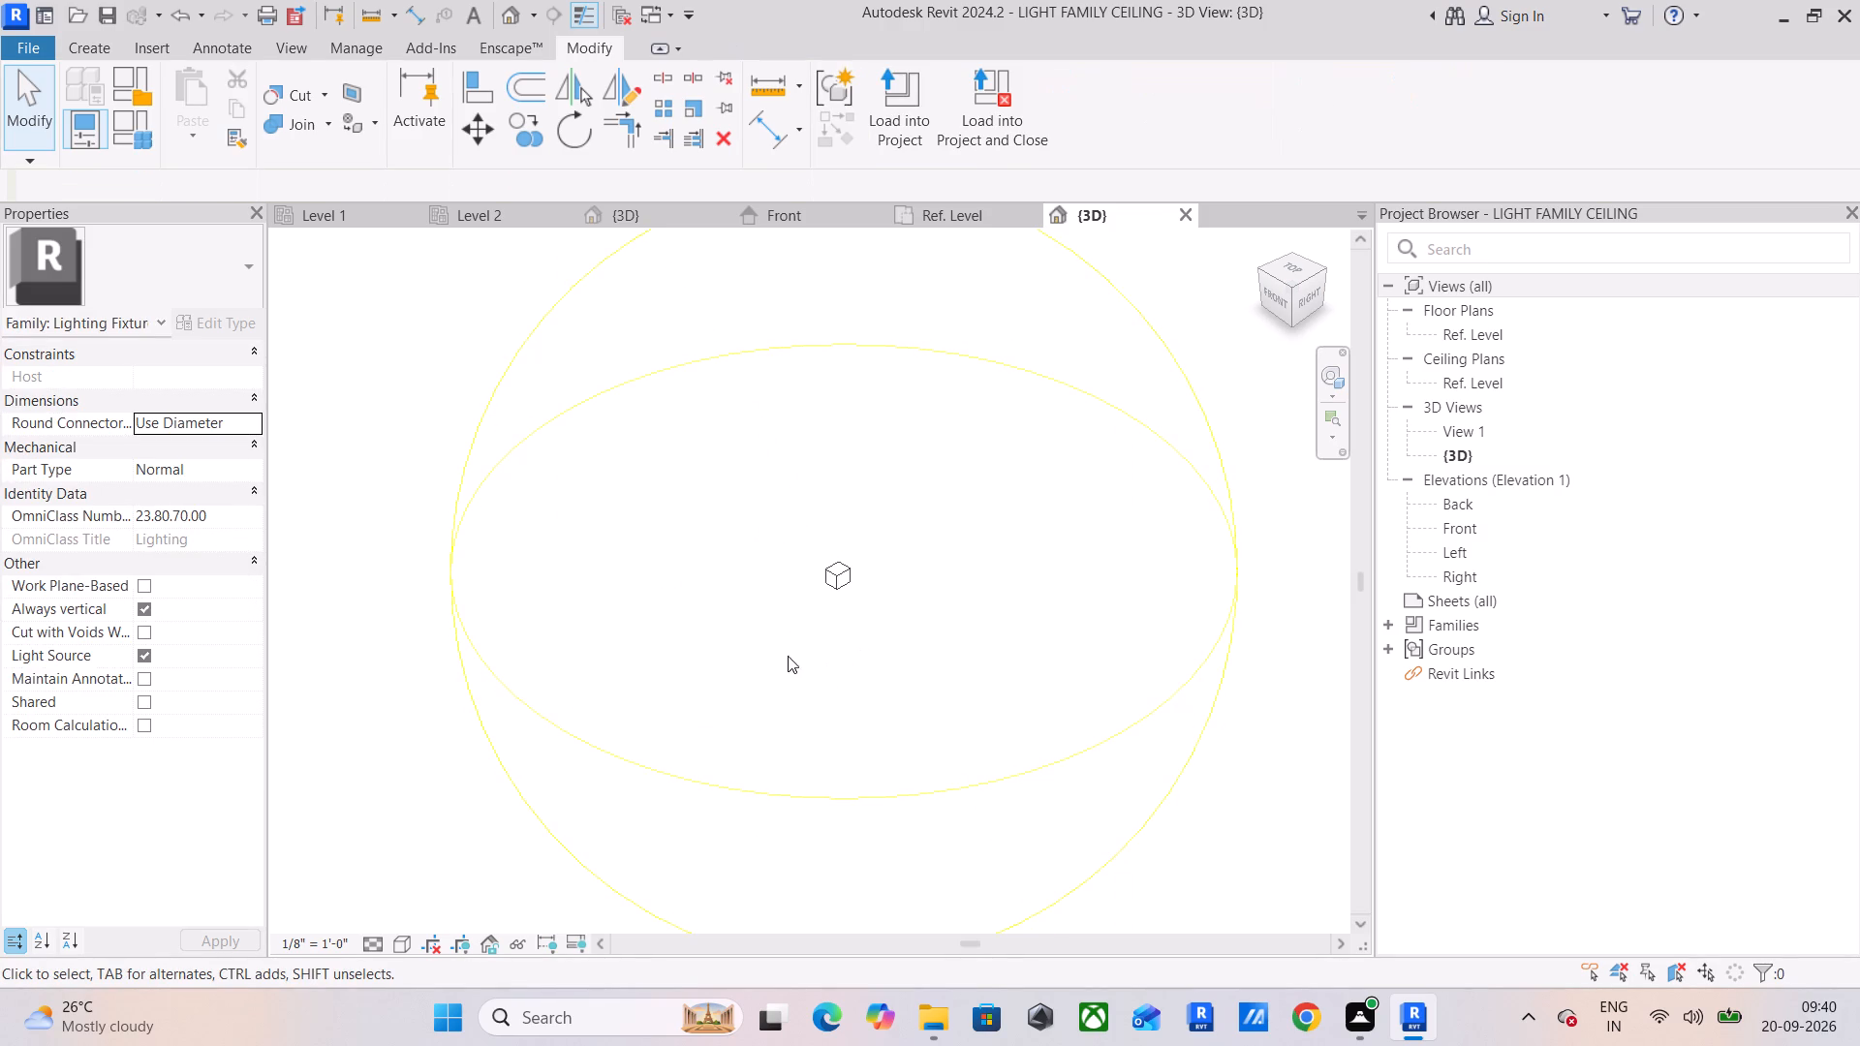
Reload LIGHT FAMILY CEILING into Project1, overwriting the existing version without its parameter values.
click(908, 137)
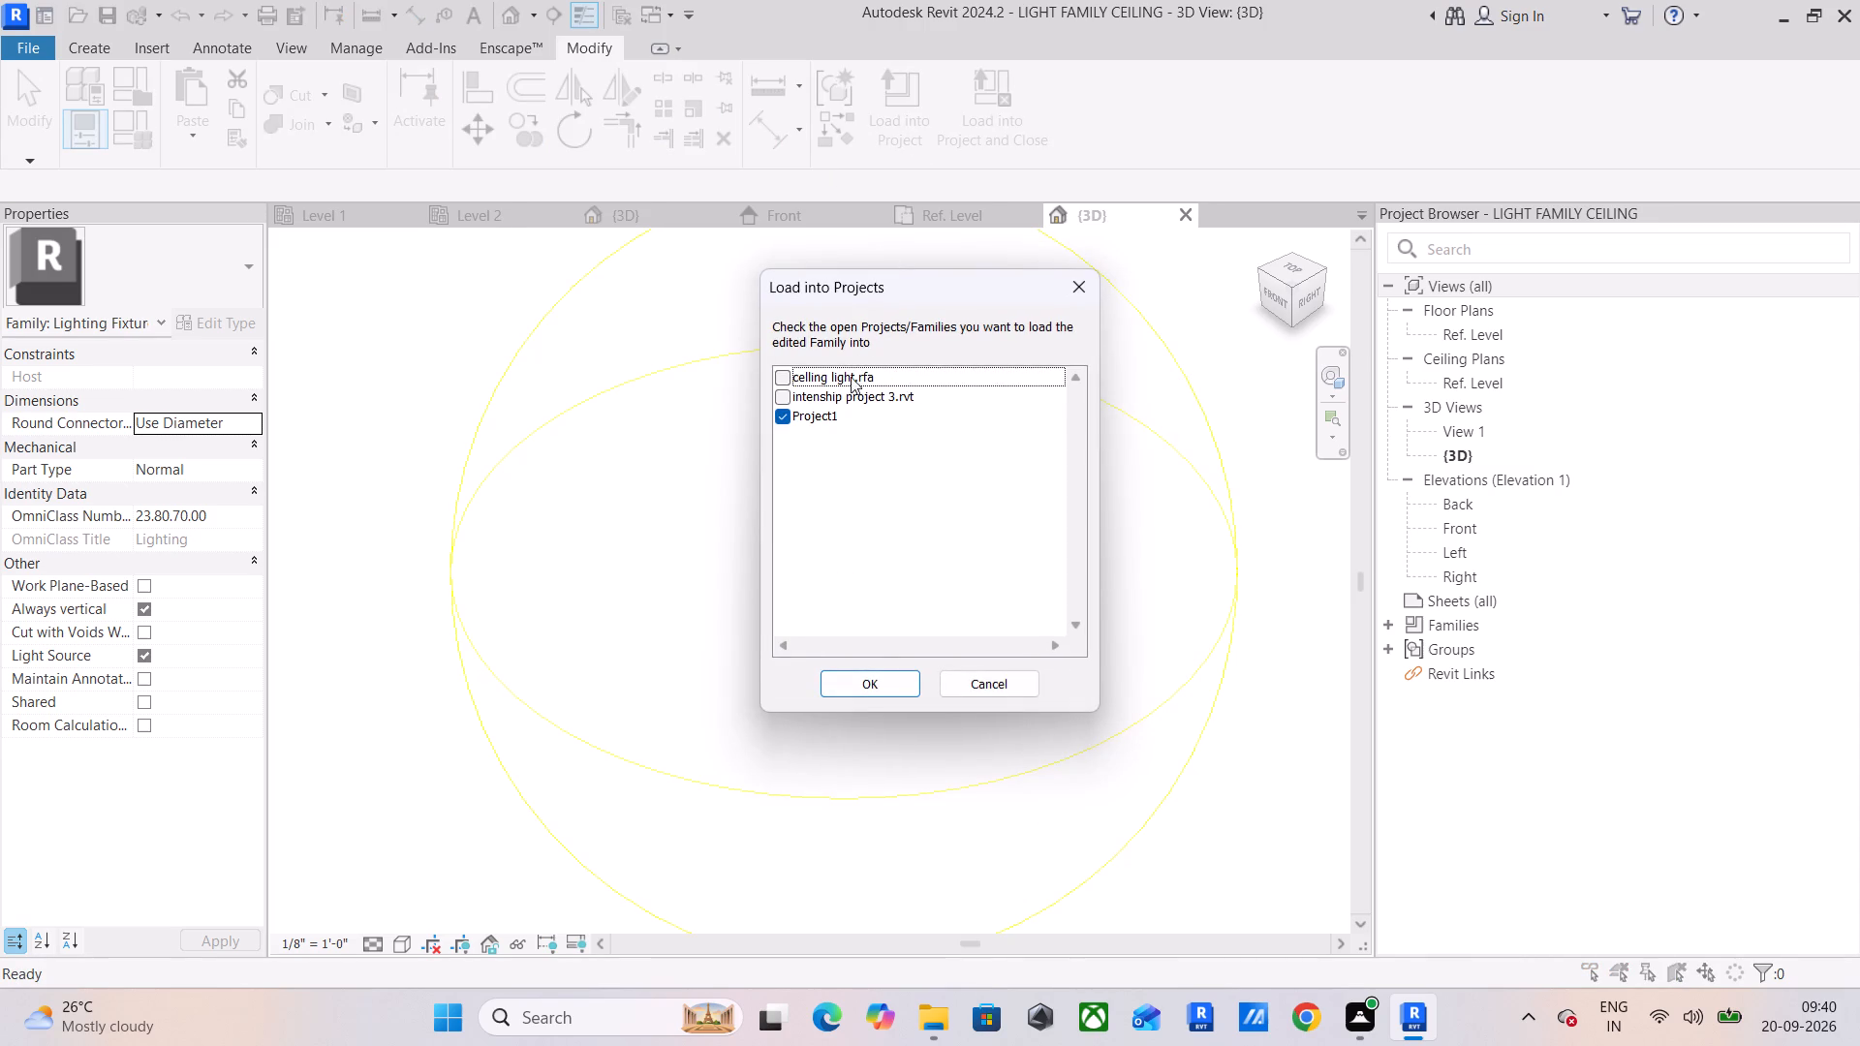
click(871, 685)
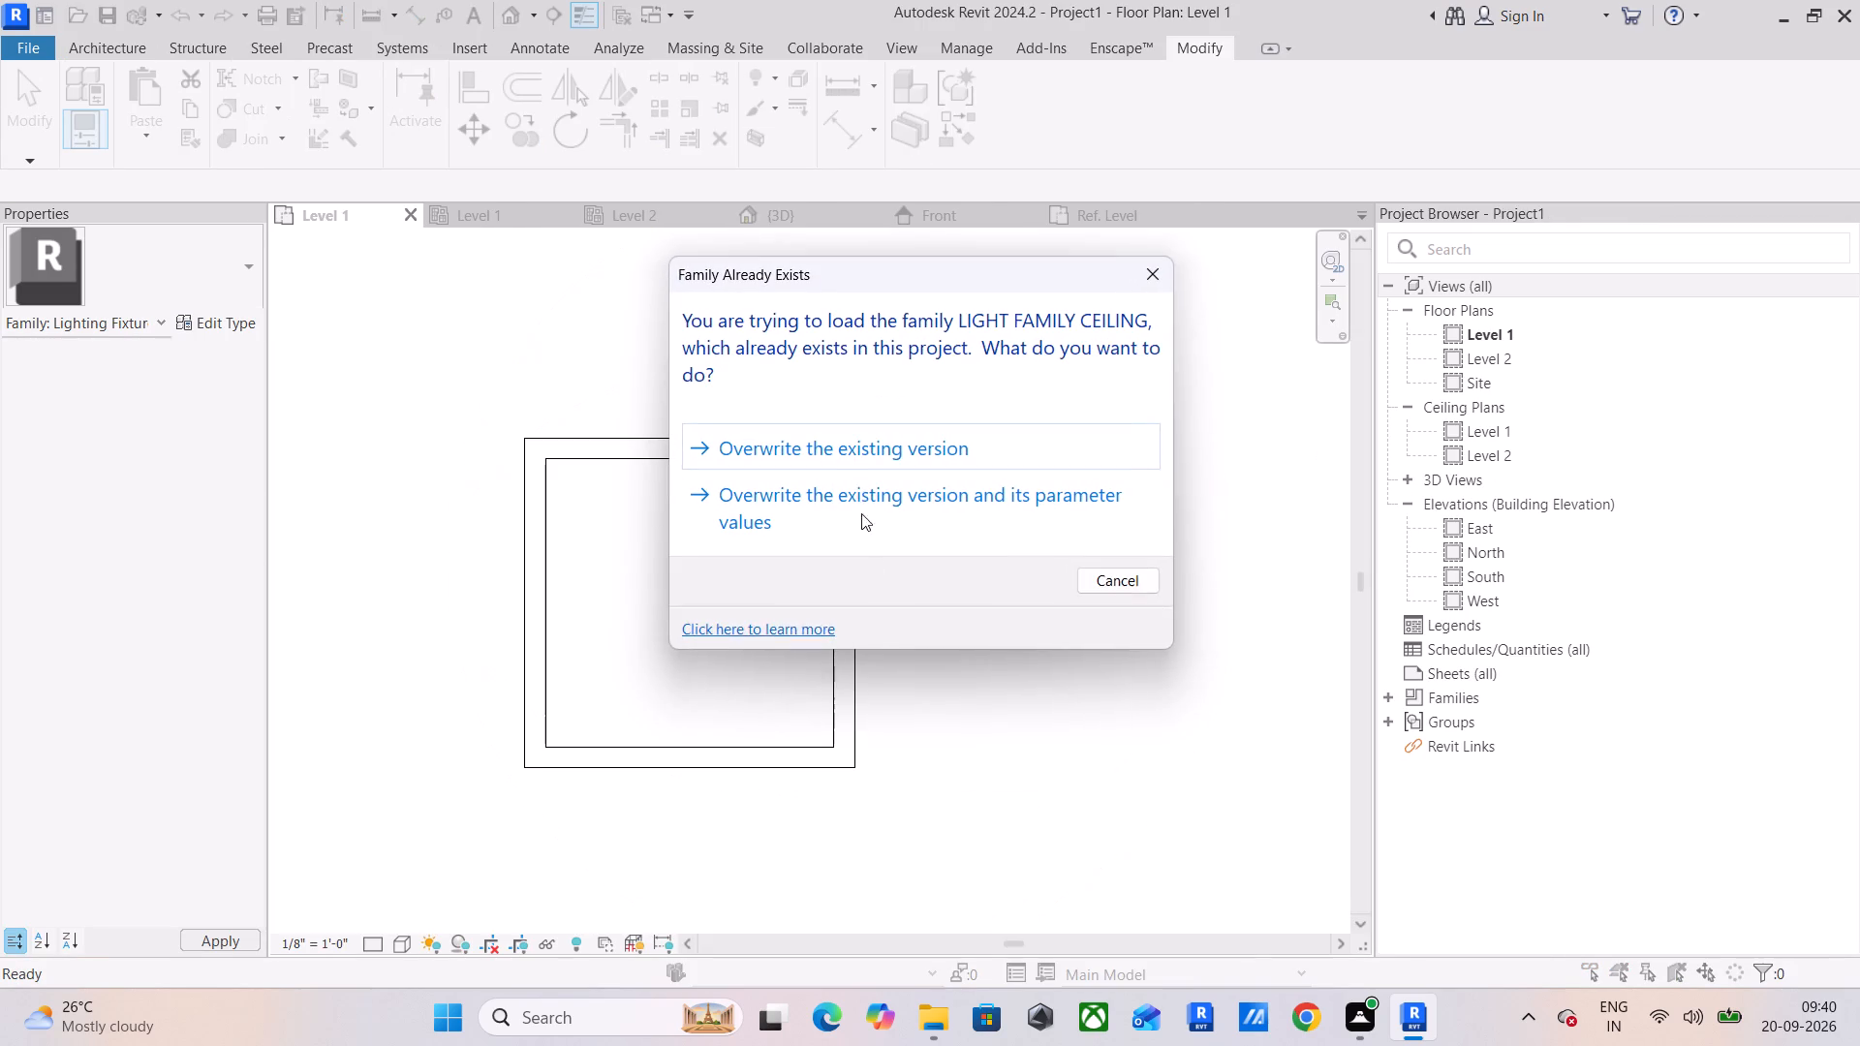
click(830, 453)
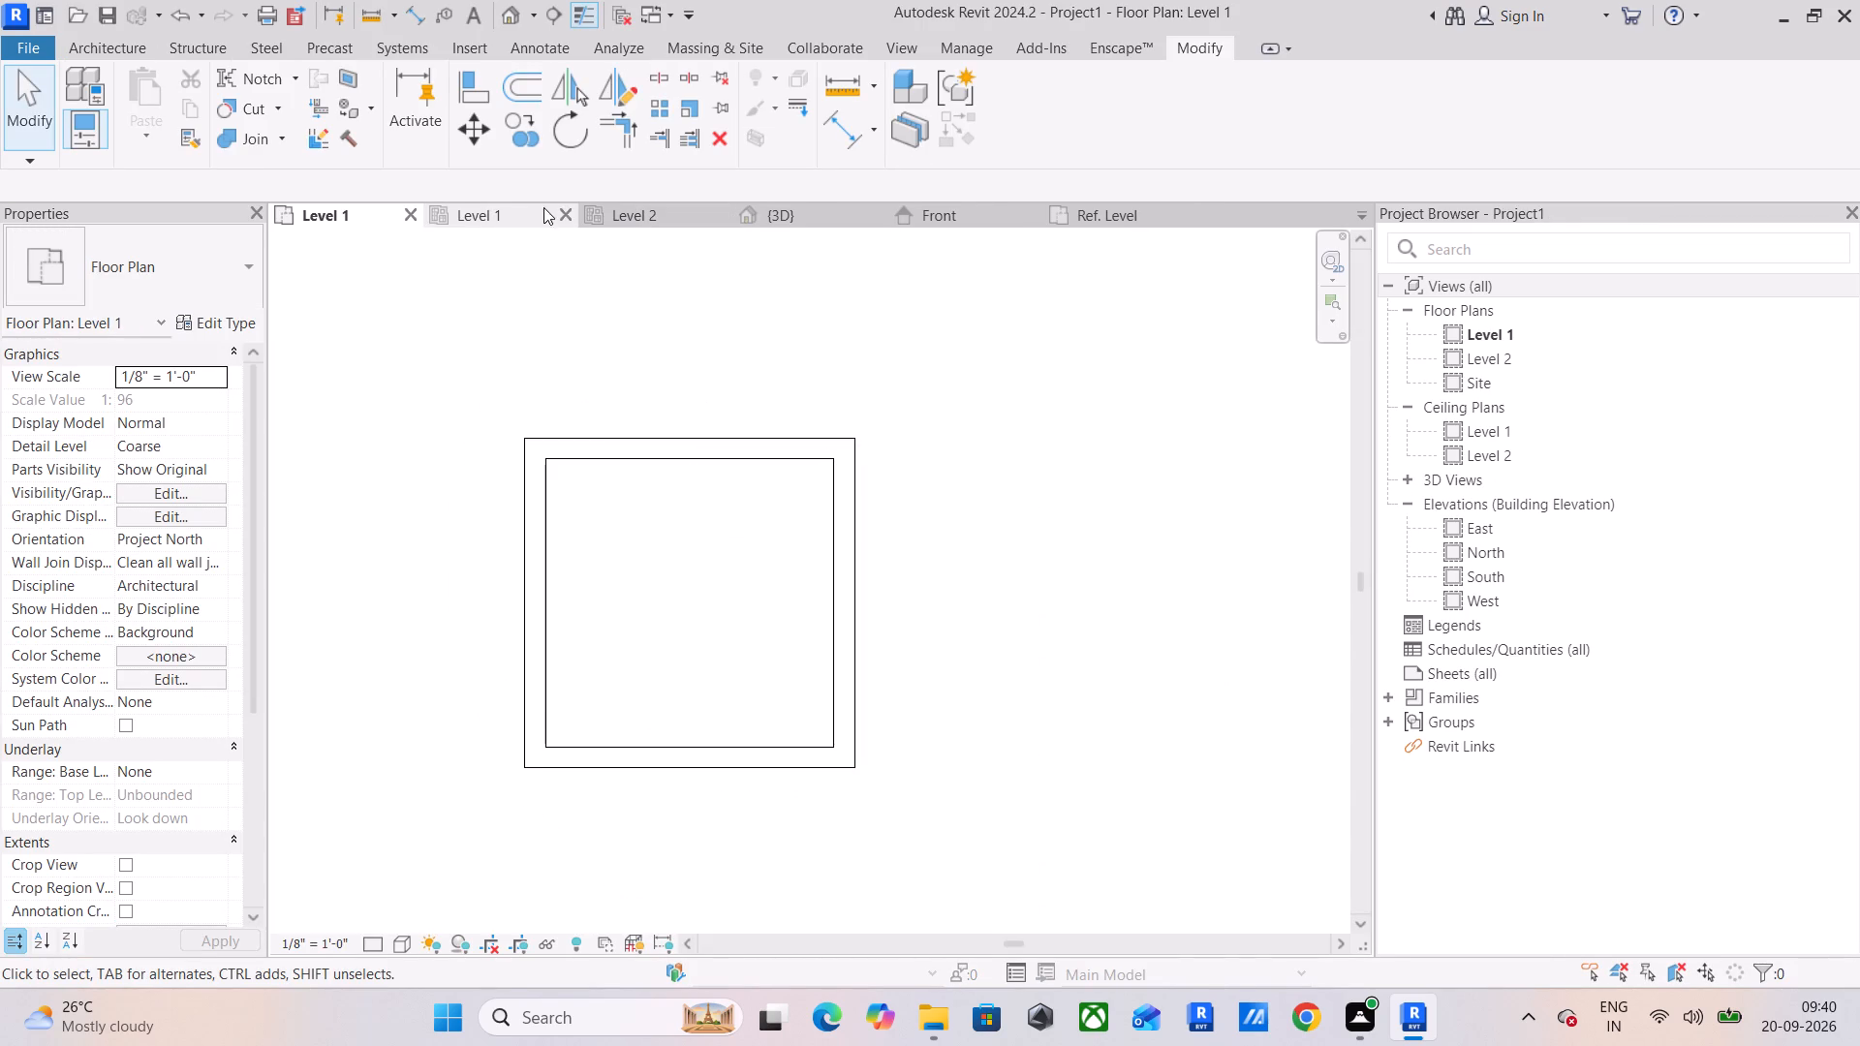
Place one LIGHT FAMILY CEILING fixture in the Level 1 ceiling plan, just outside the upper-left corner of the inner stepped border.
click(522, 207)
scroll(633, 430, down, 5)
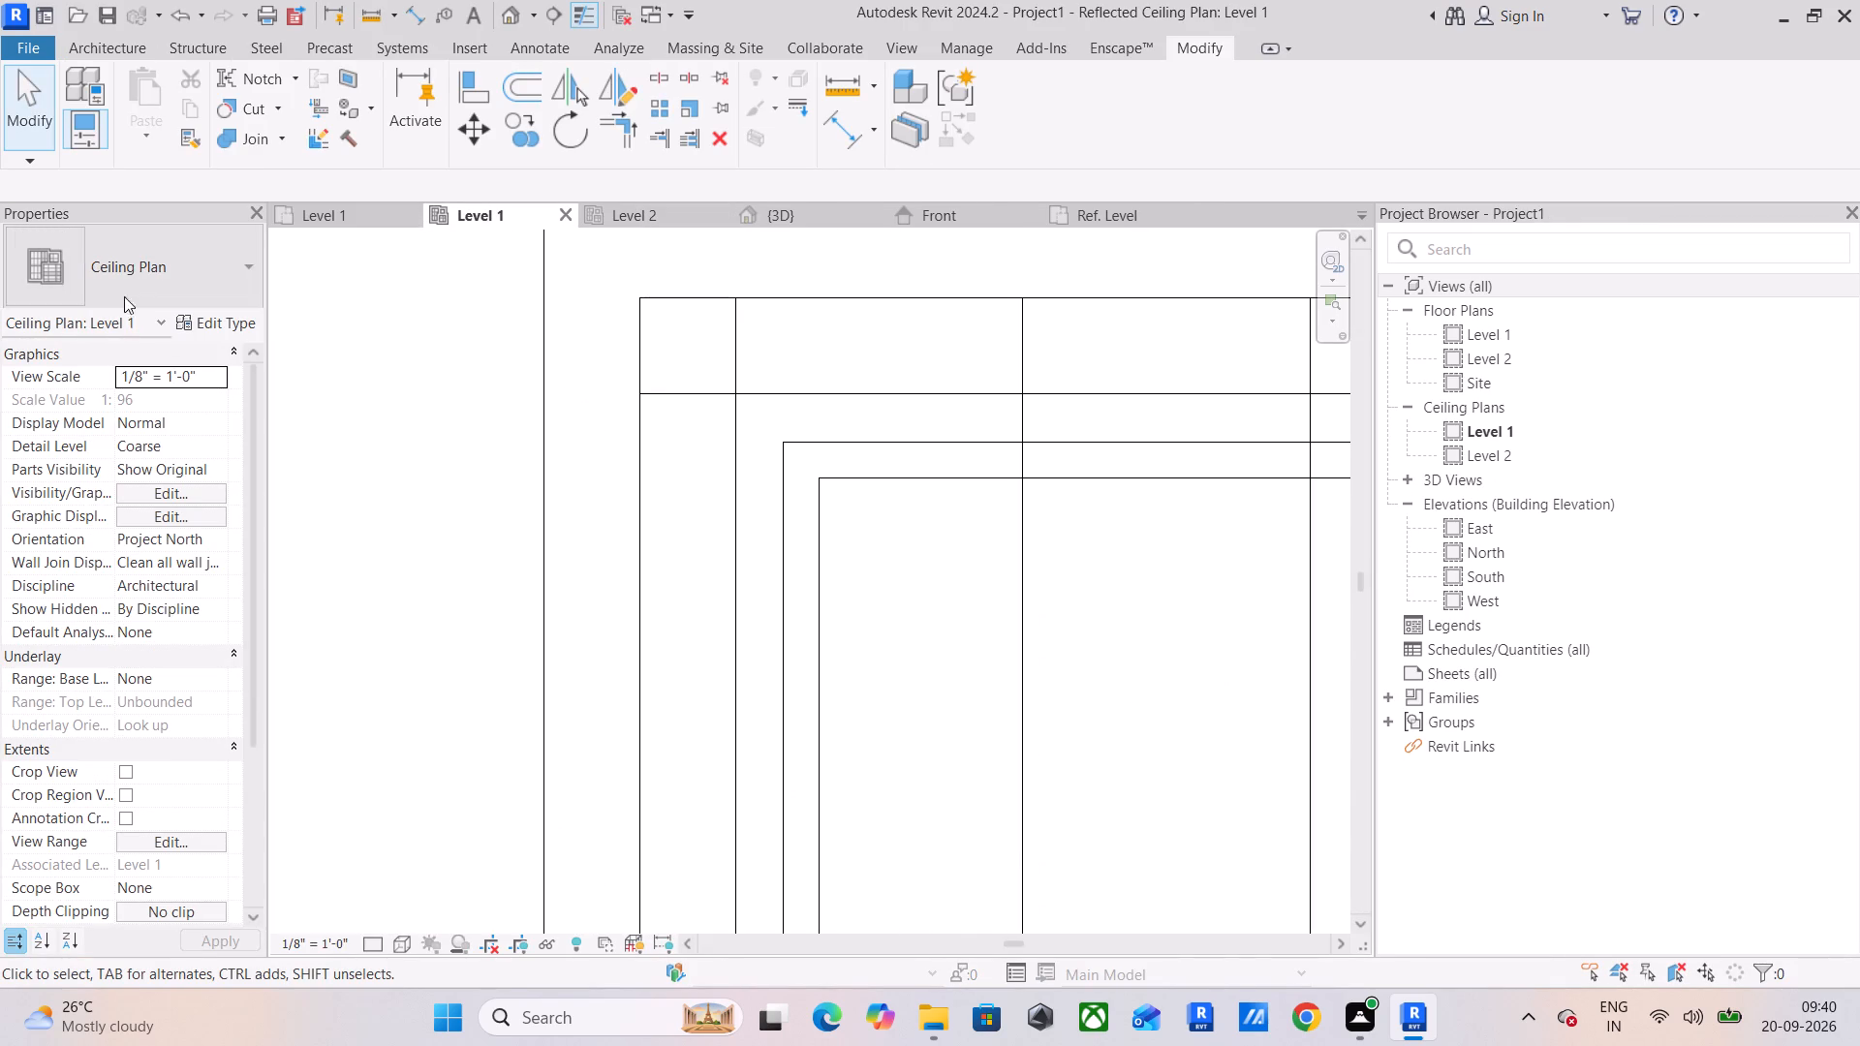
click(108, 52)
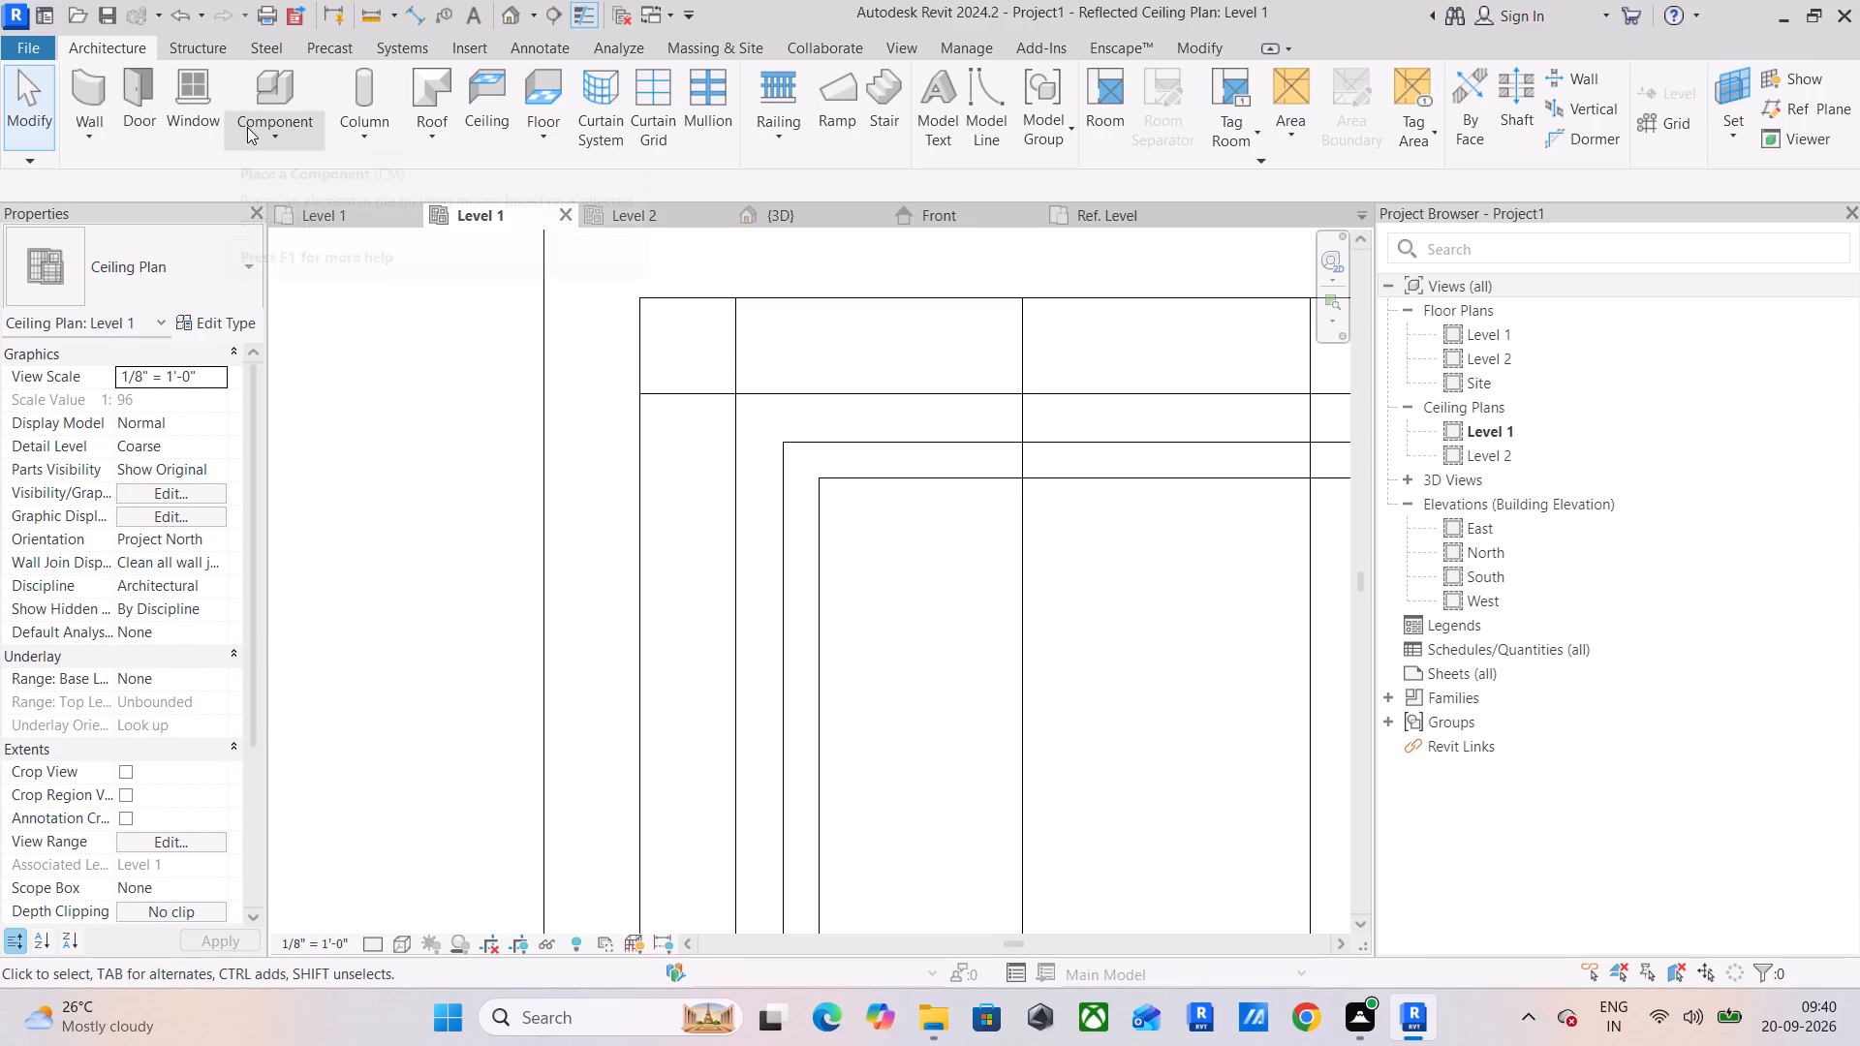
click(248, 127)
click(286, 187)
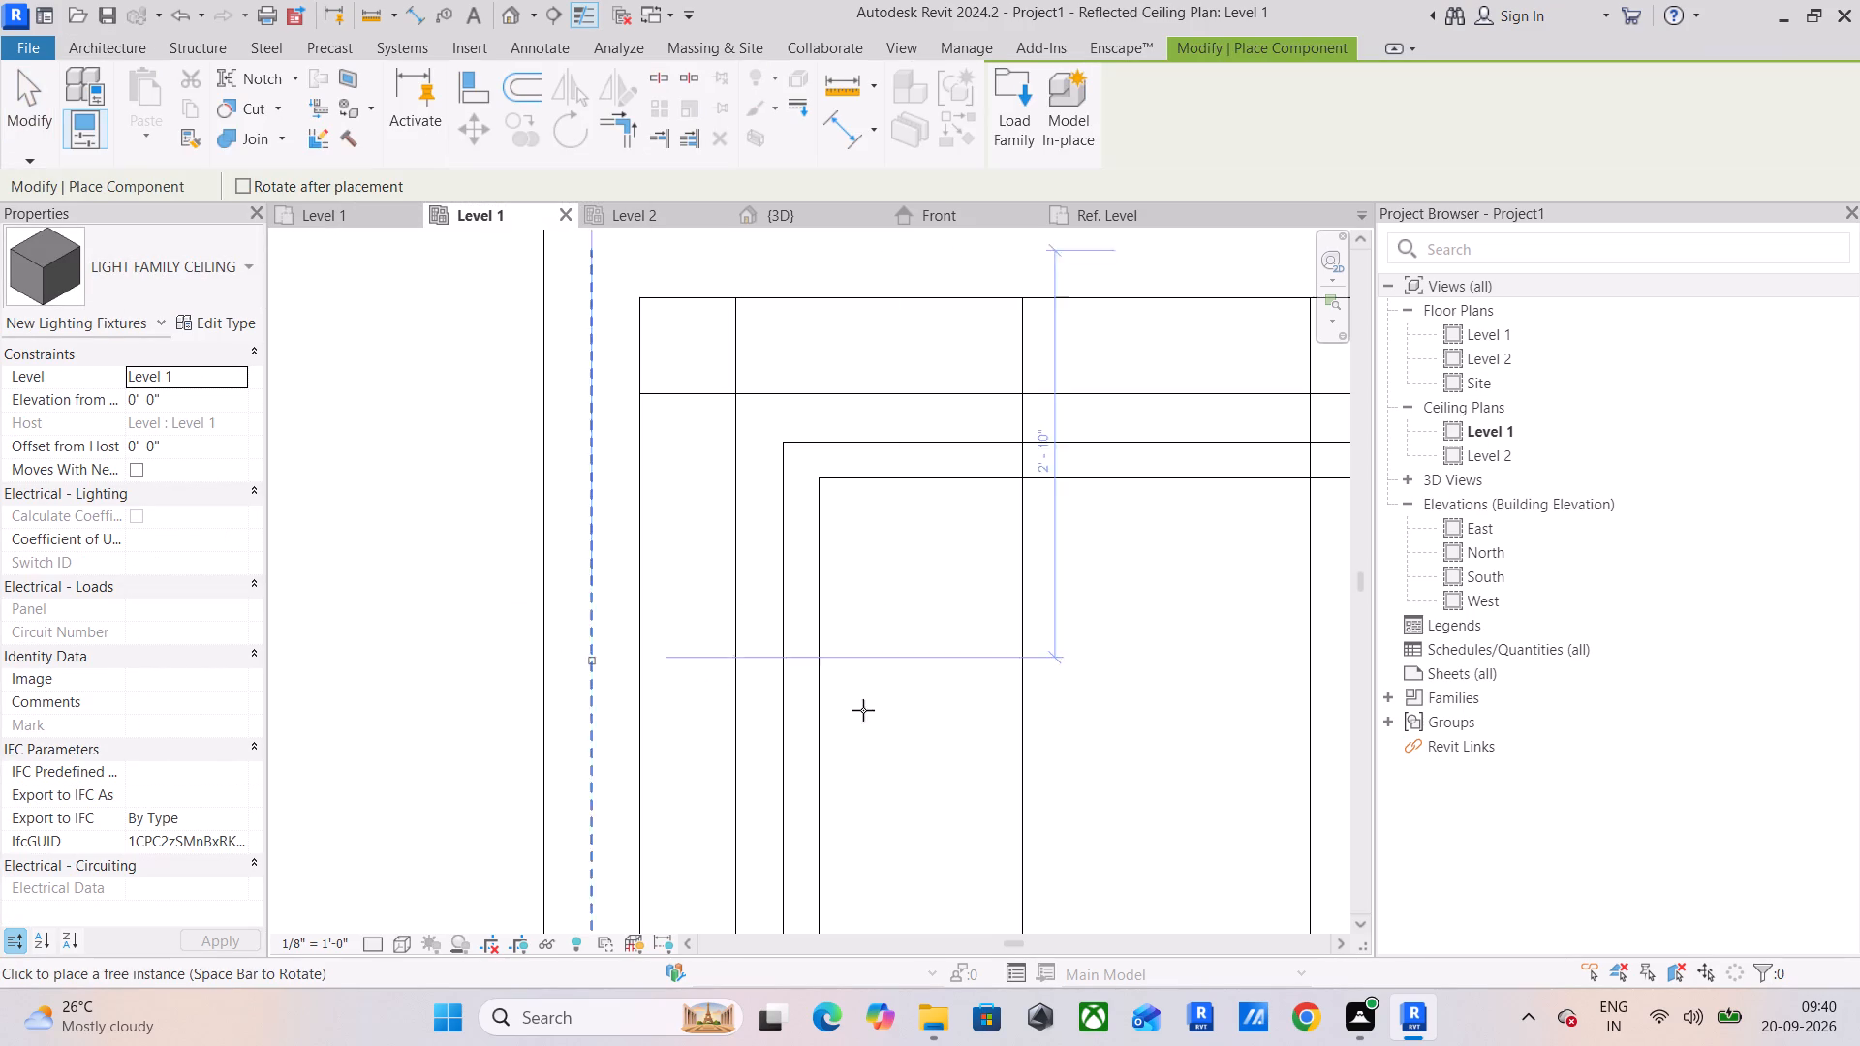
scroll(765, 507, up, 6)
middle_drag(765, 506, 715, 759)
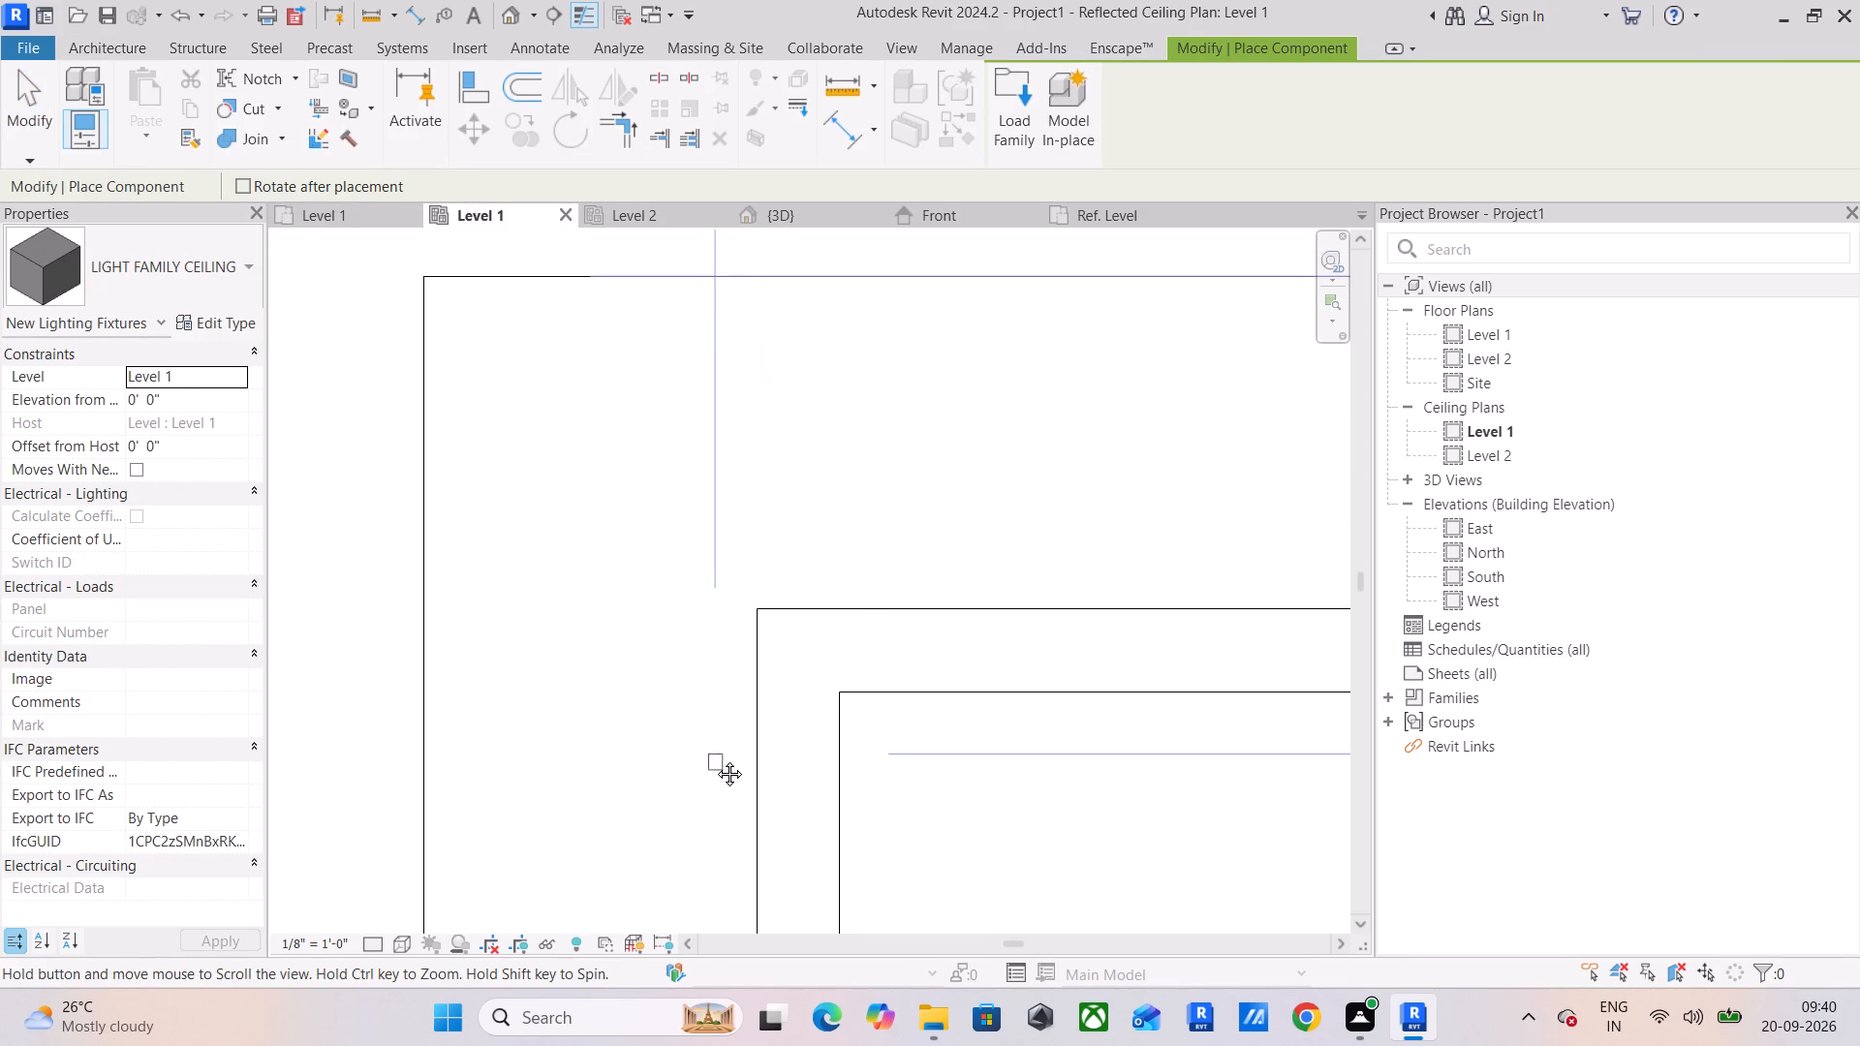
middle_drag(715, 759, 715, 760)
scroll(734, 619, up, 5)
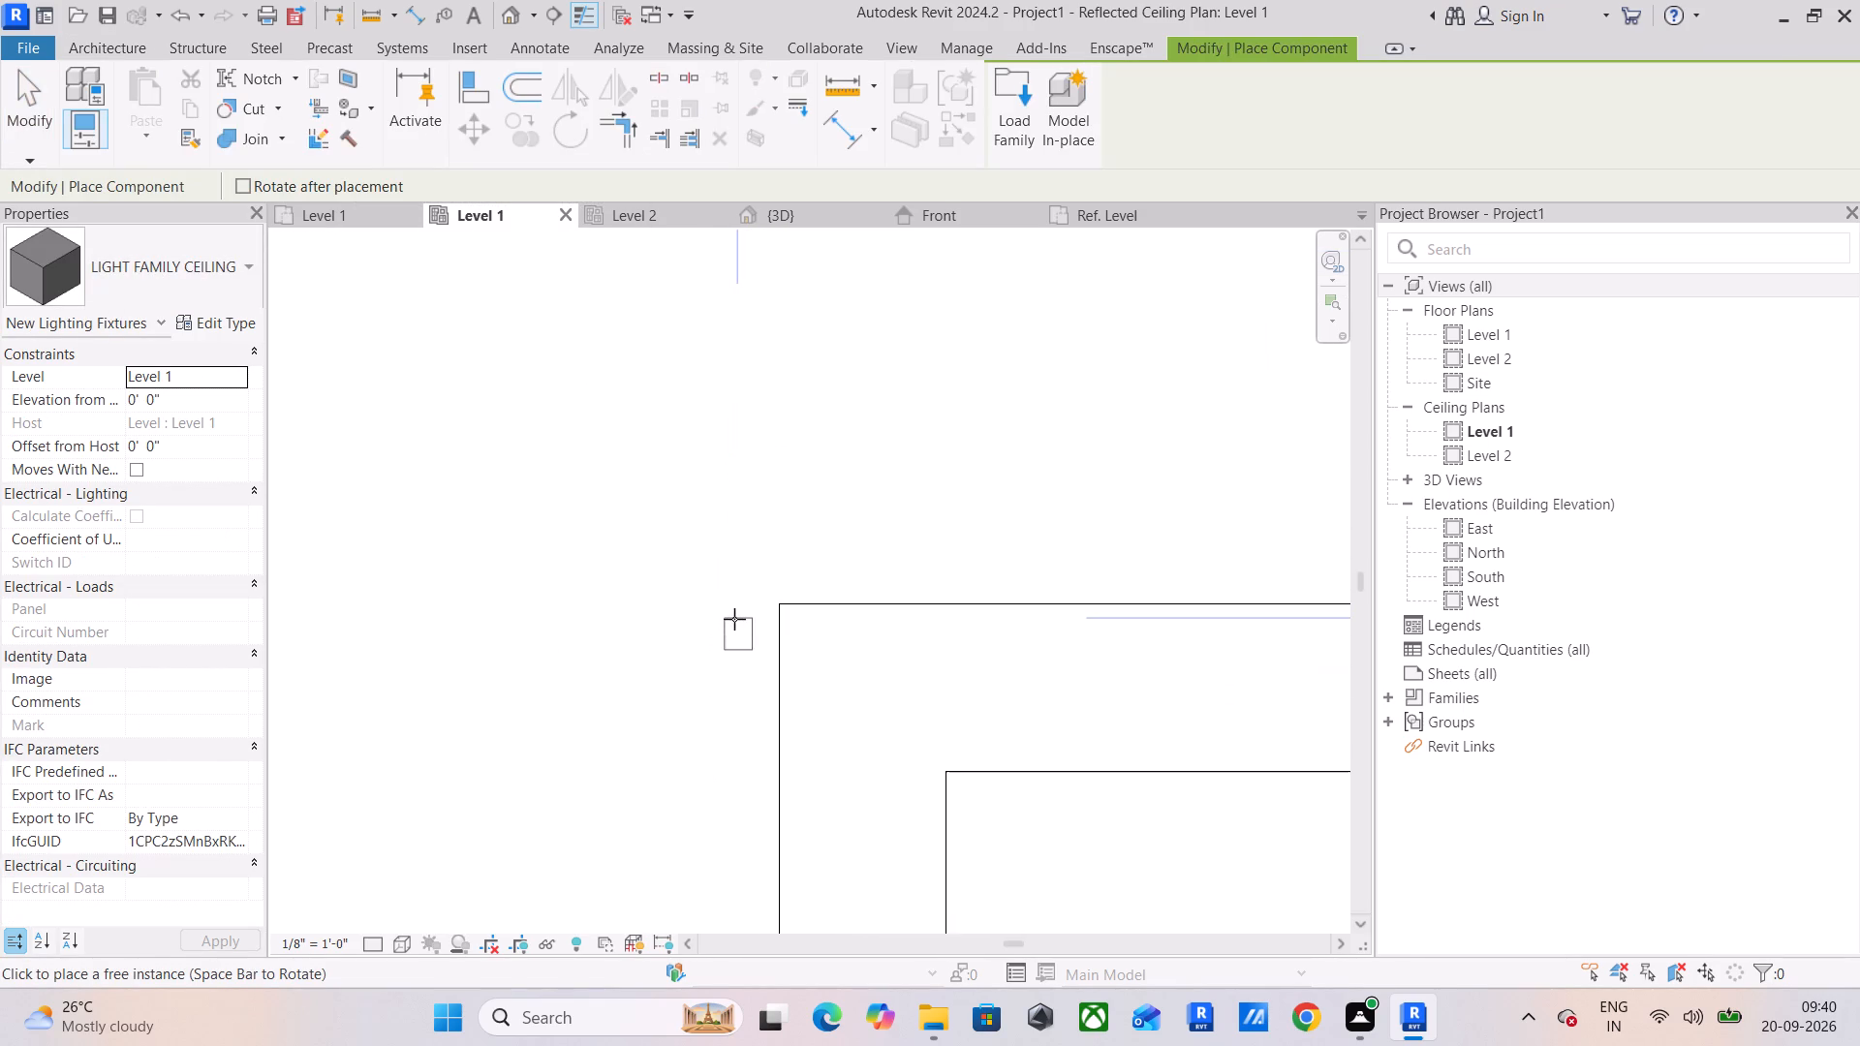
scroll(734, 619, up, 4)
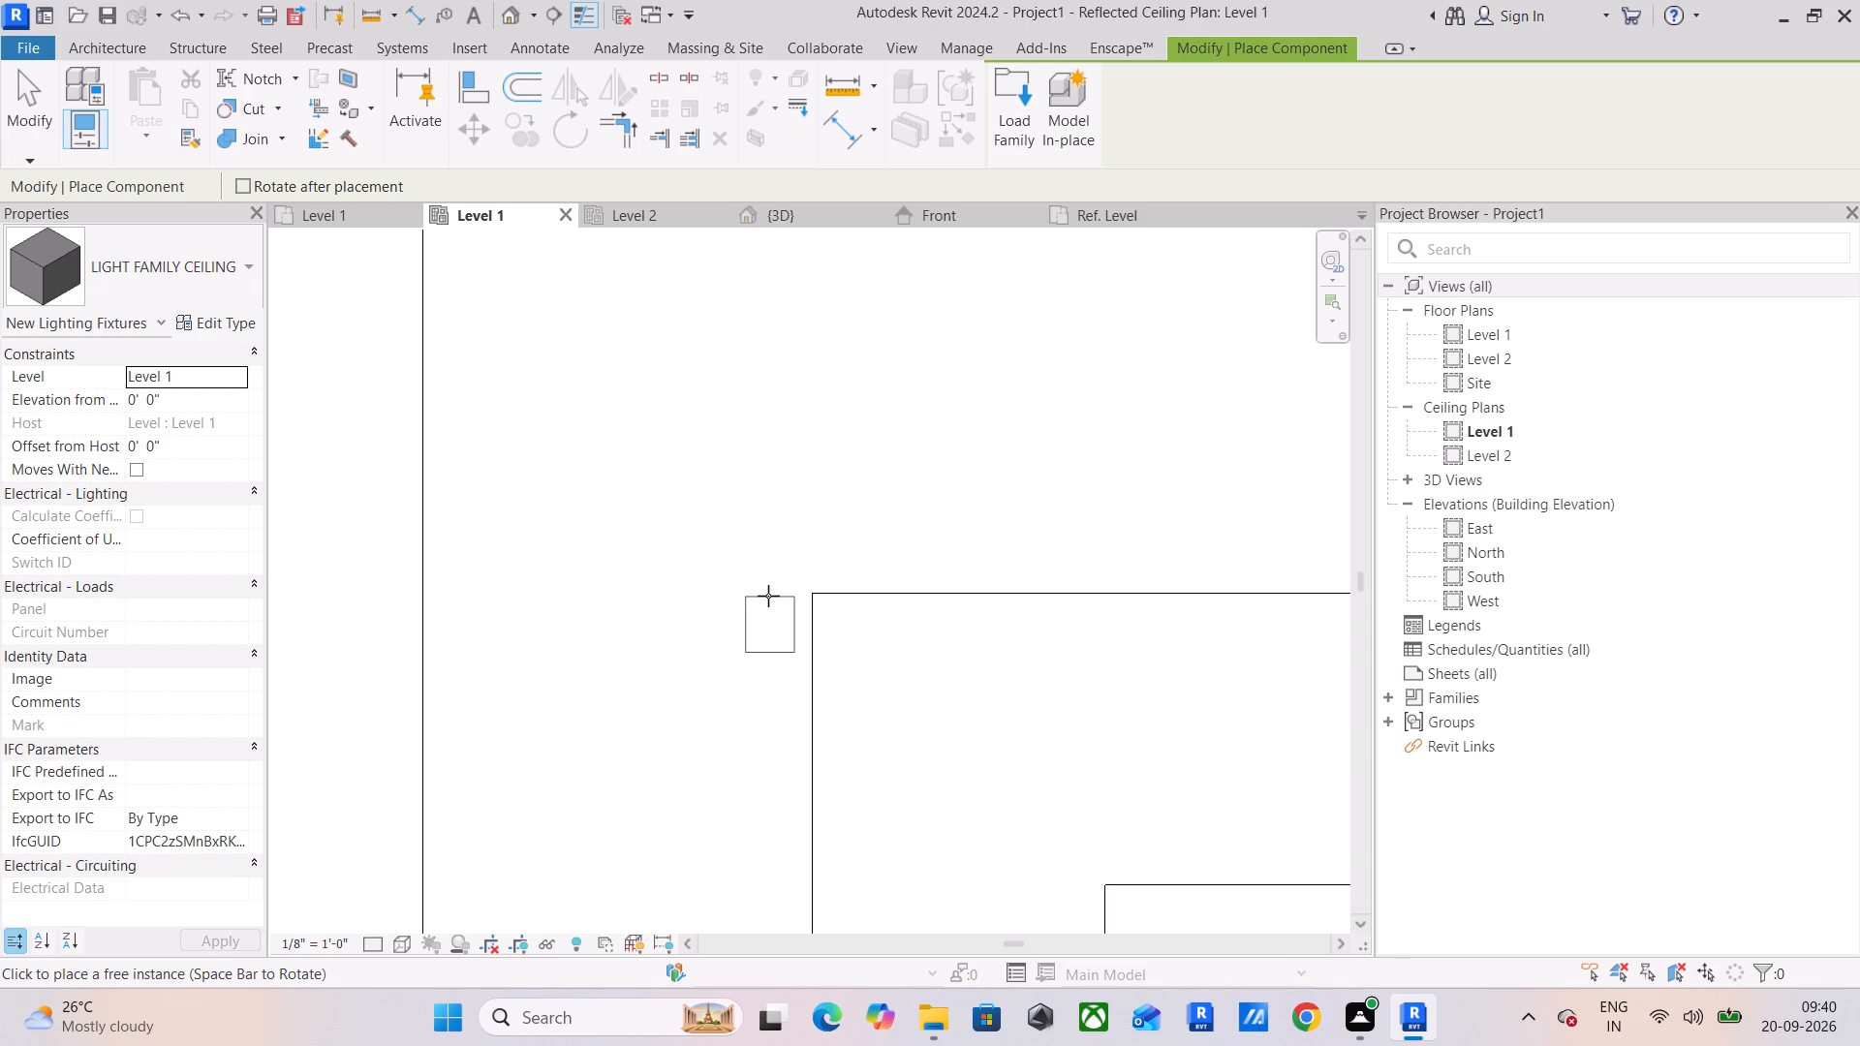
click(768, 594)
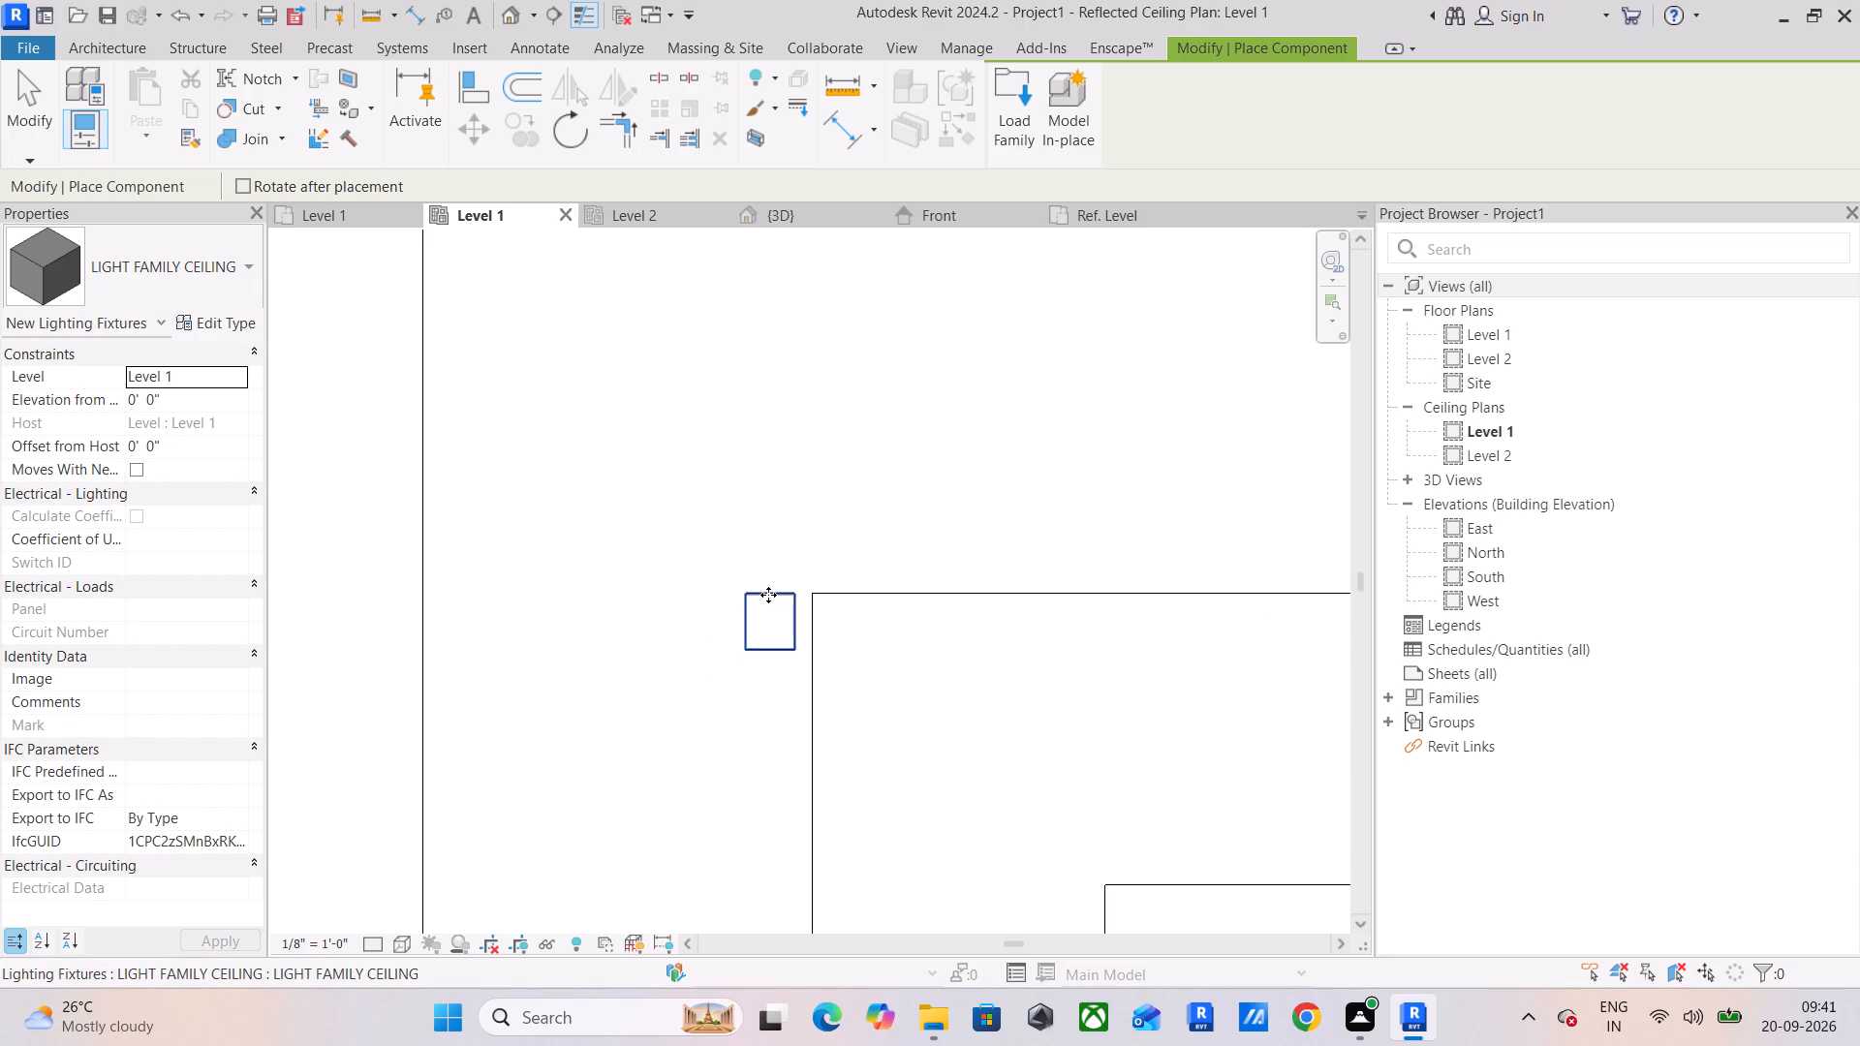
scroll(768, 595, down, 6)
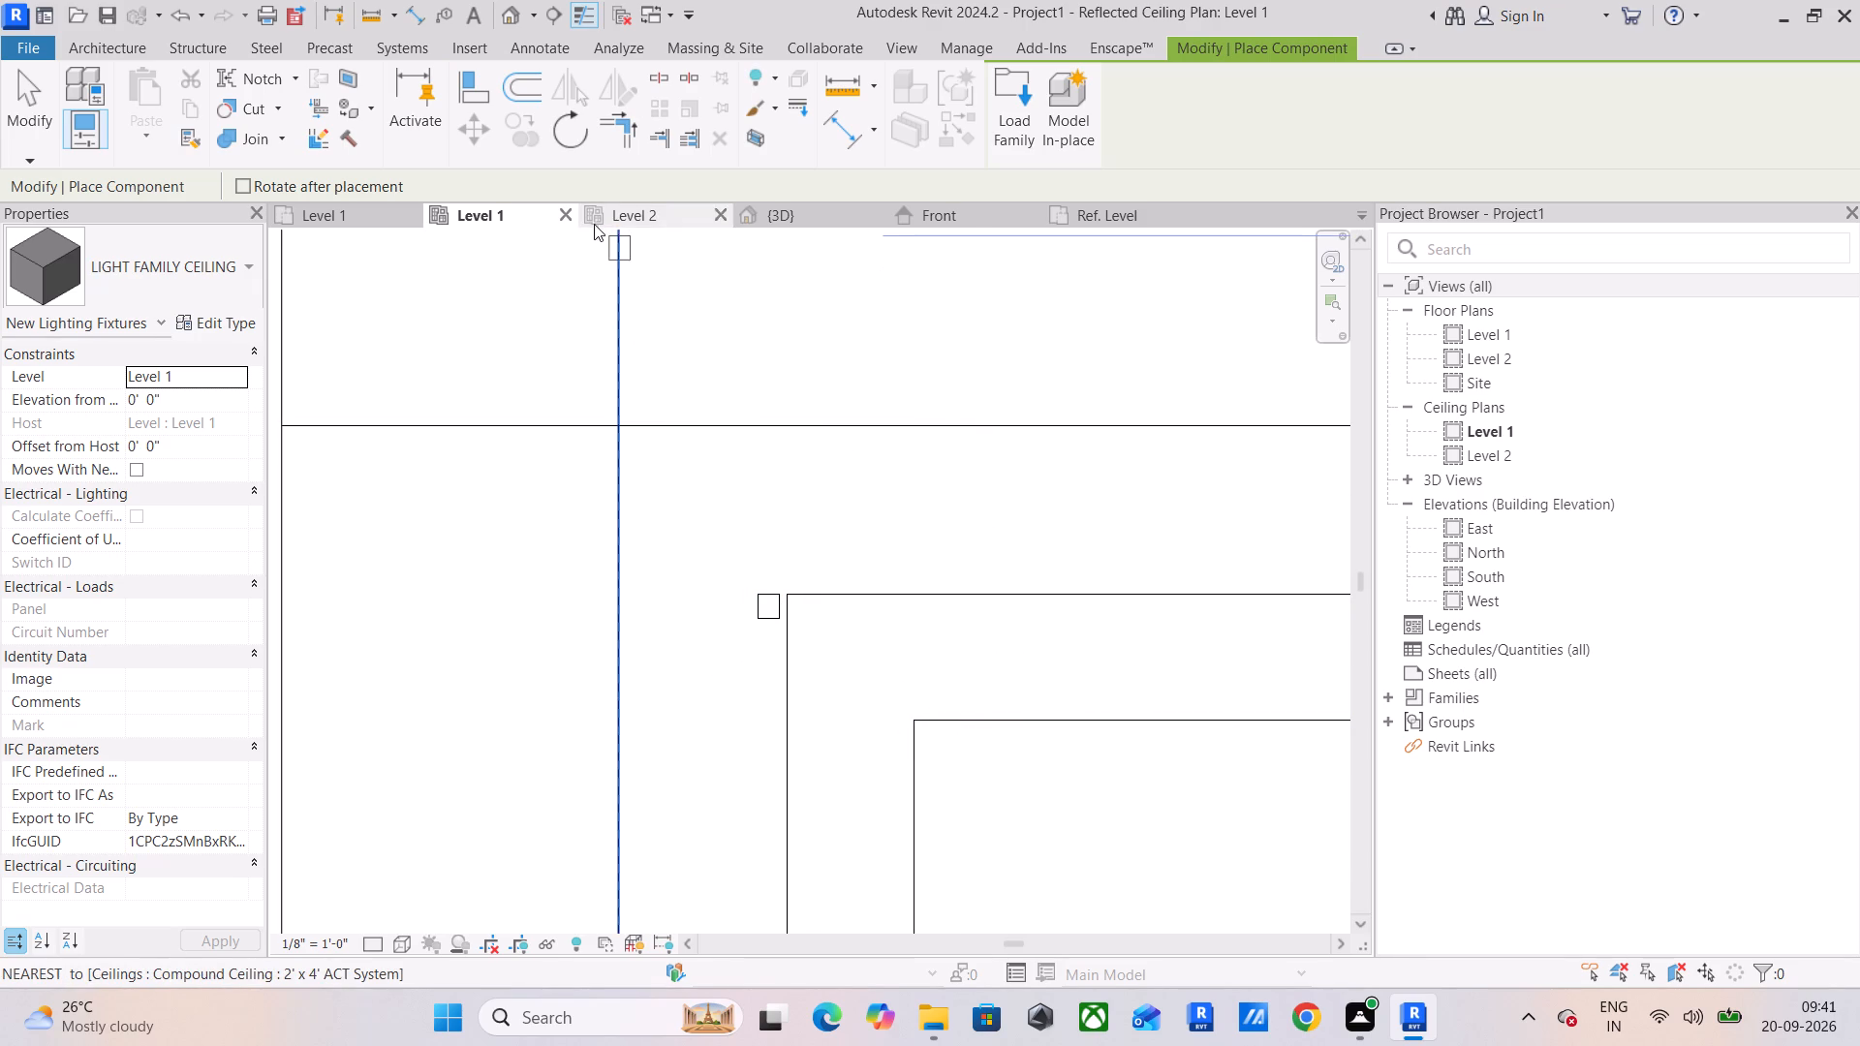
key(Escape)
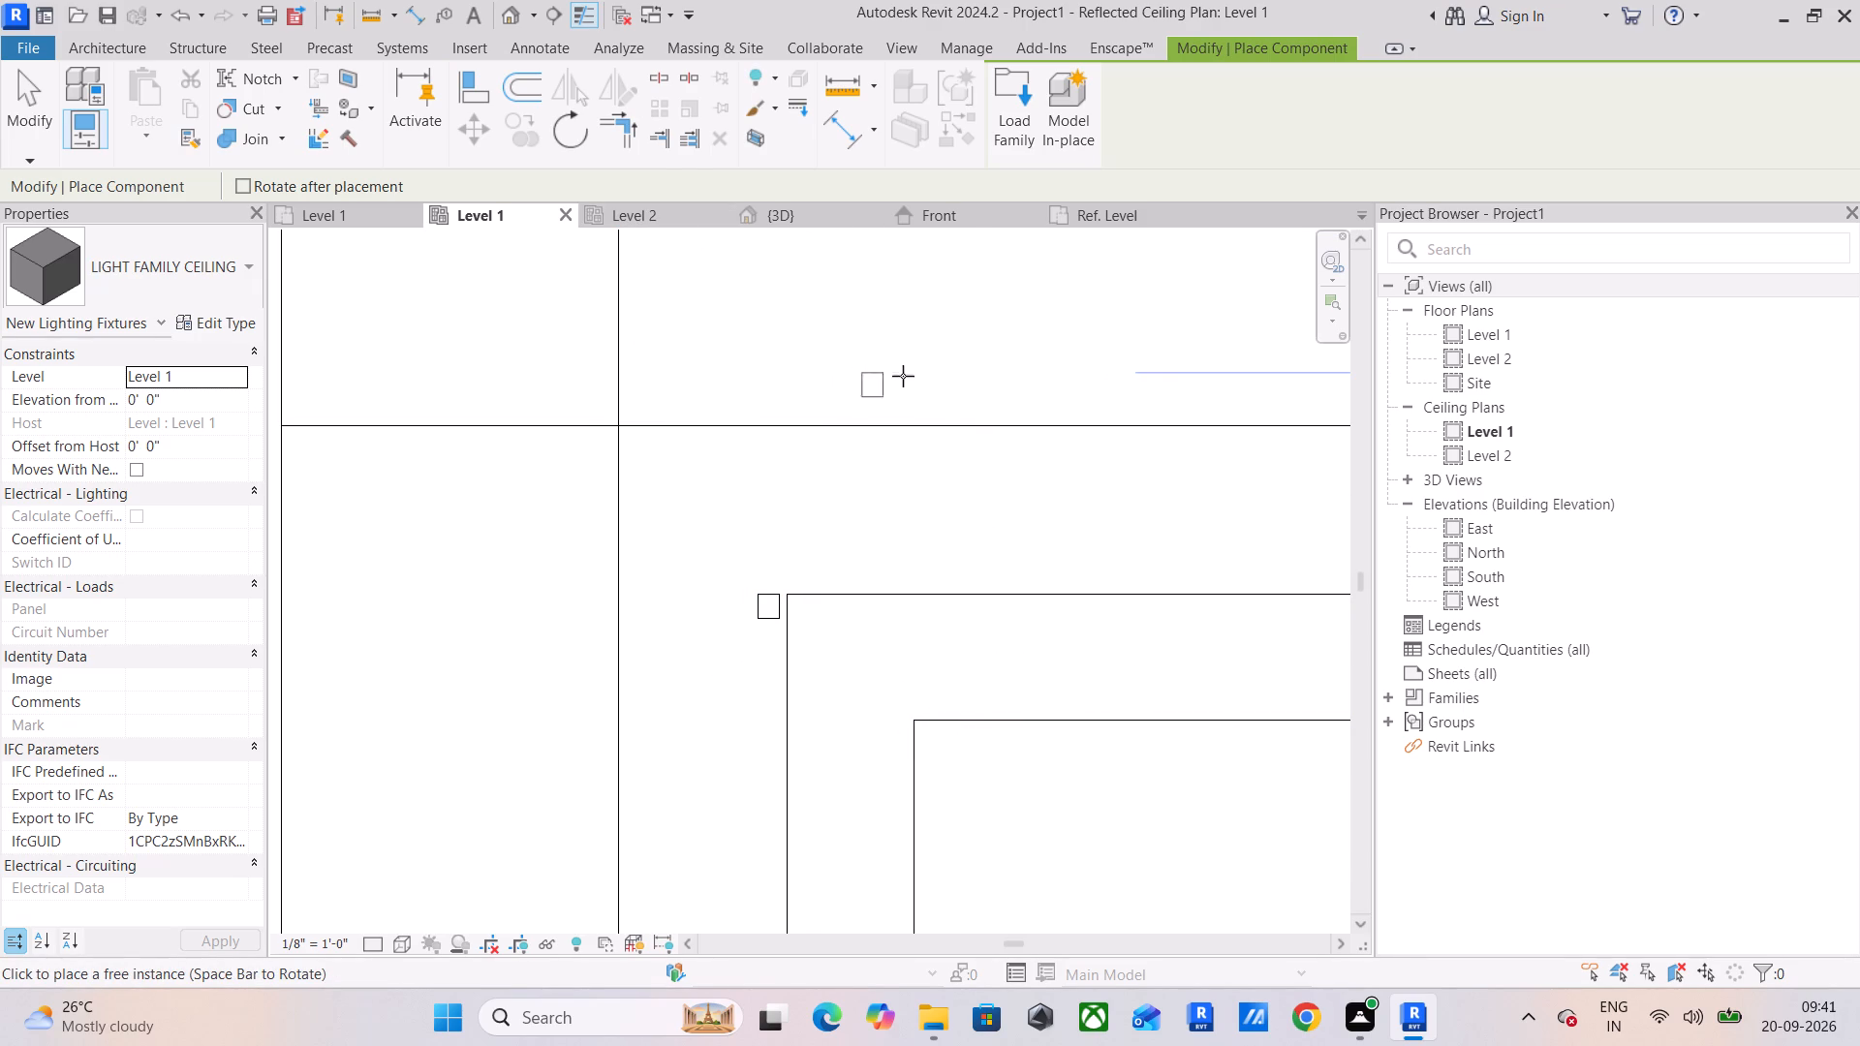
key(Escape)
key(Escape)
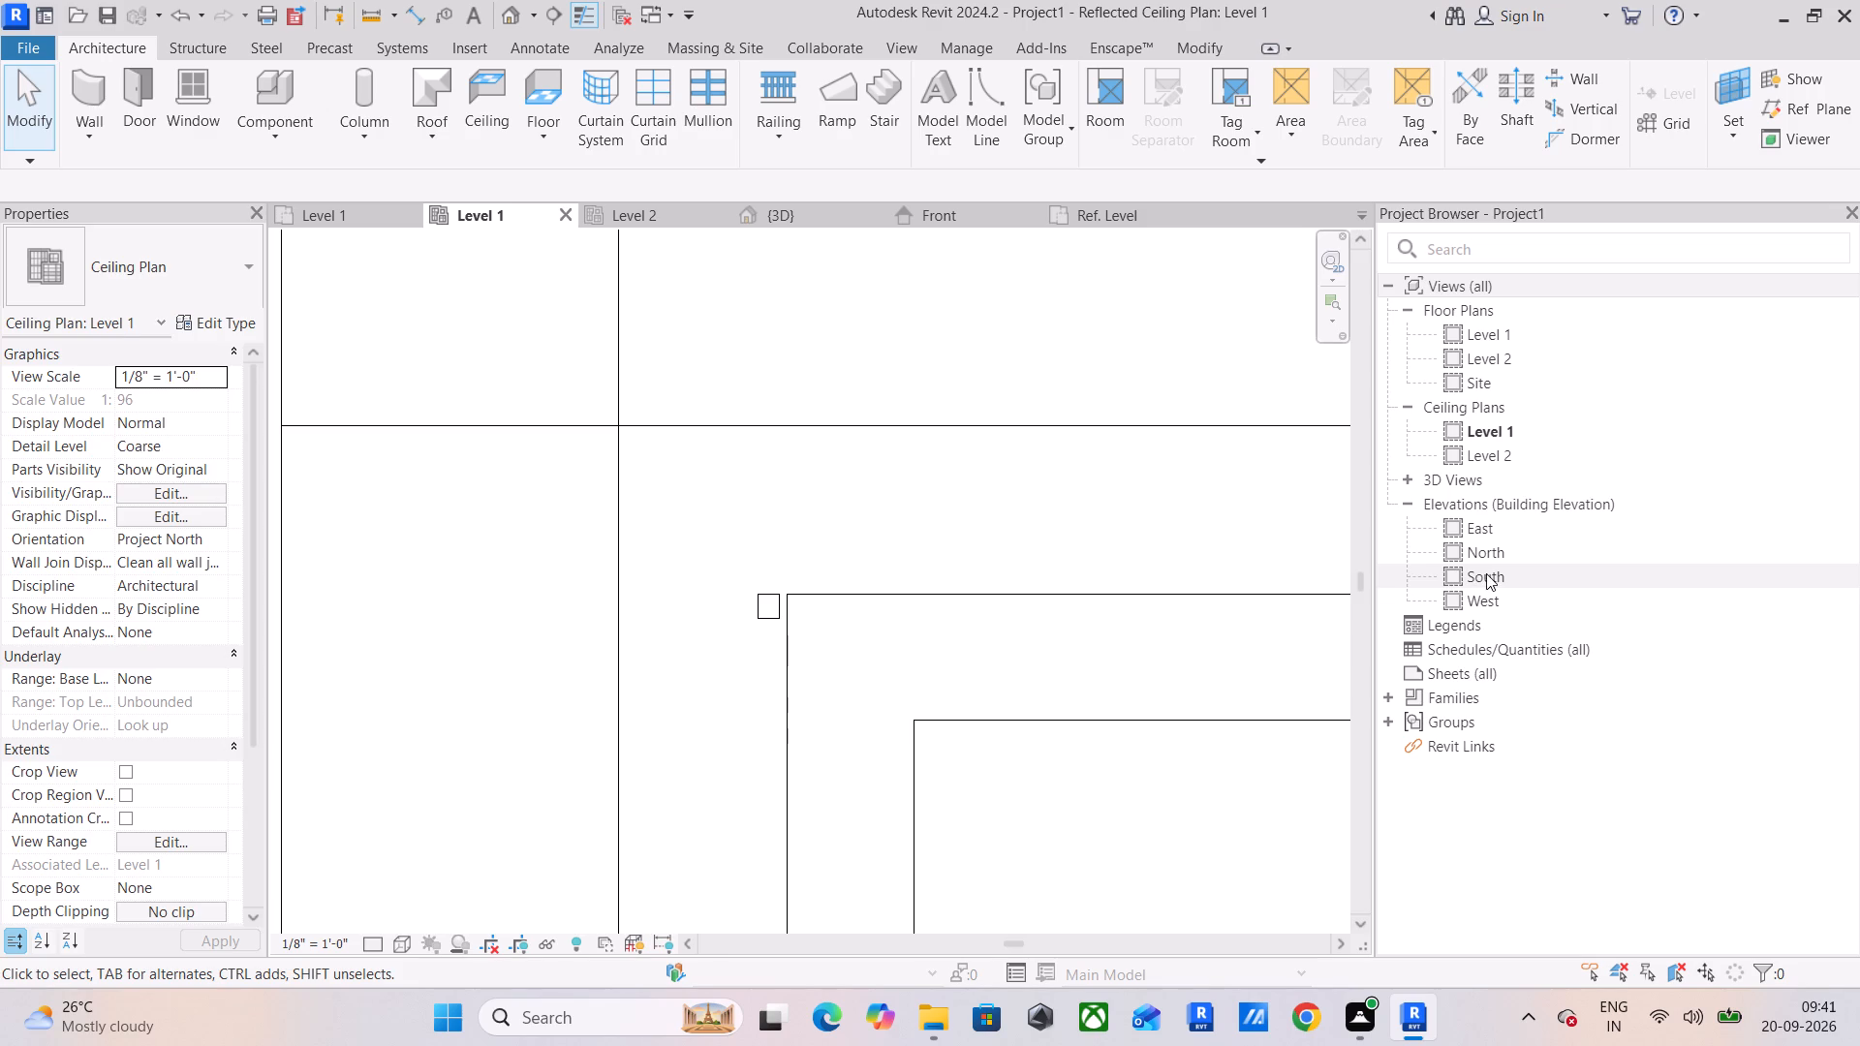
Open the South elevation and close the extra {3D} view and the Ref. Level view.
double_click(1487, 571)
scroll(601, 535, up, 6)
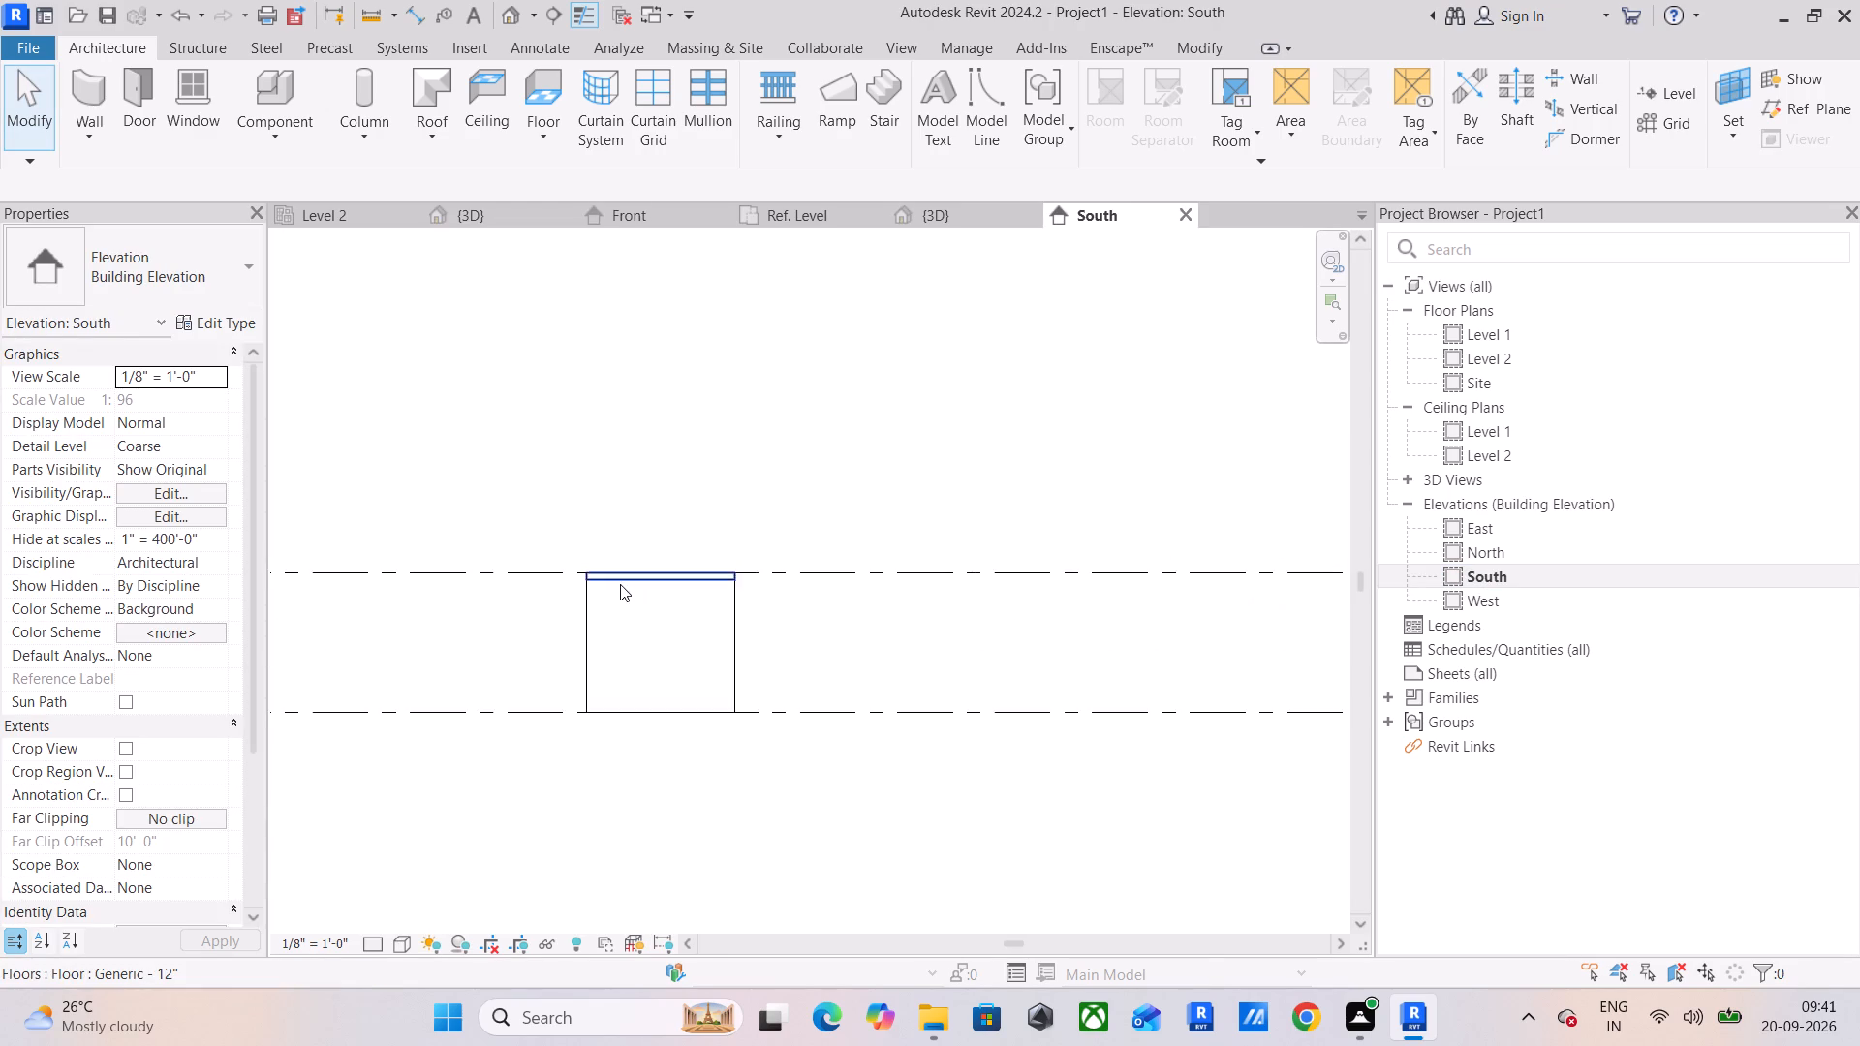
scroll(620, 584, up, 5)
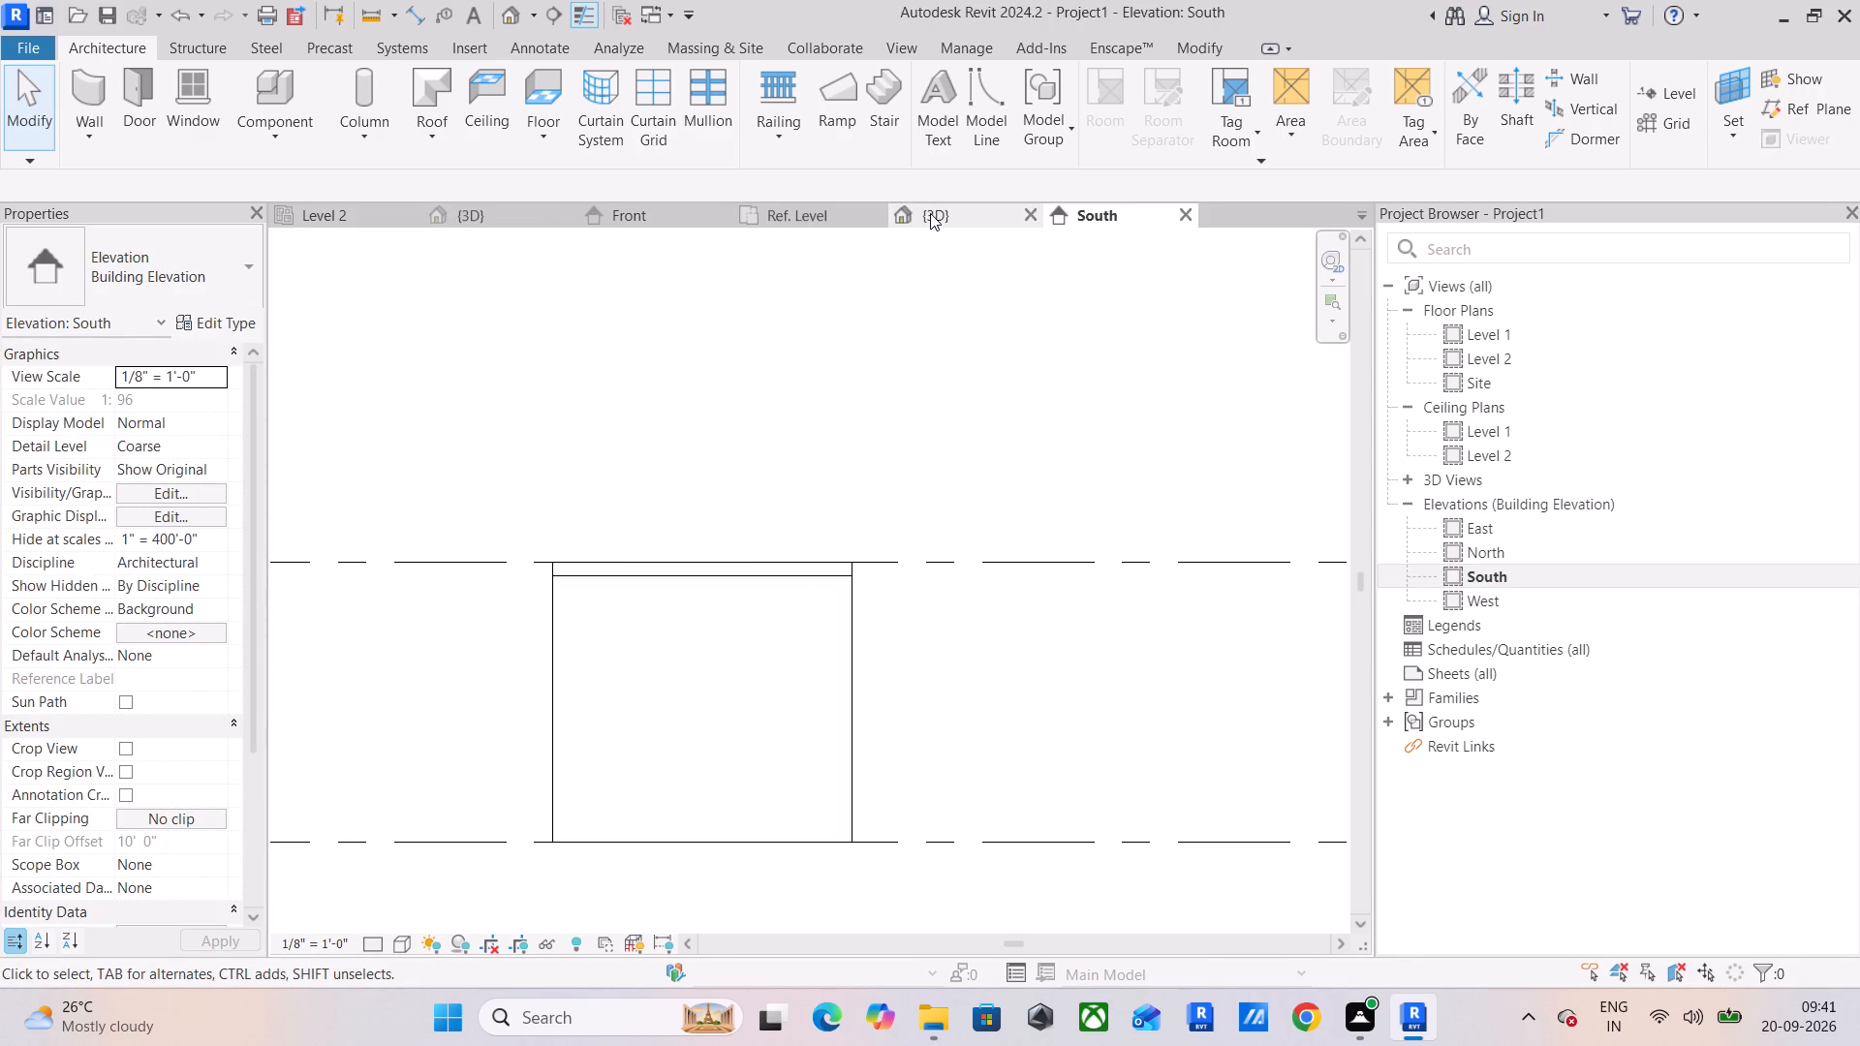
click(1026, 213)
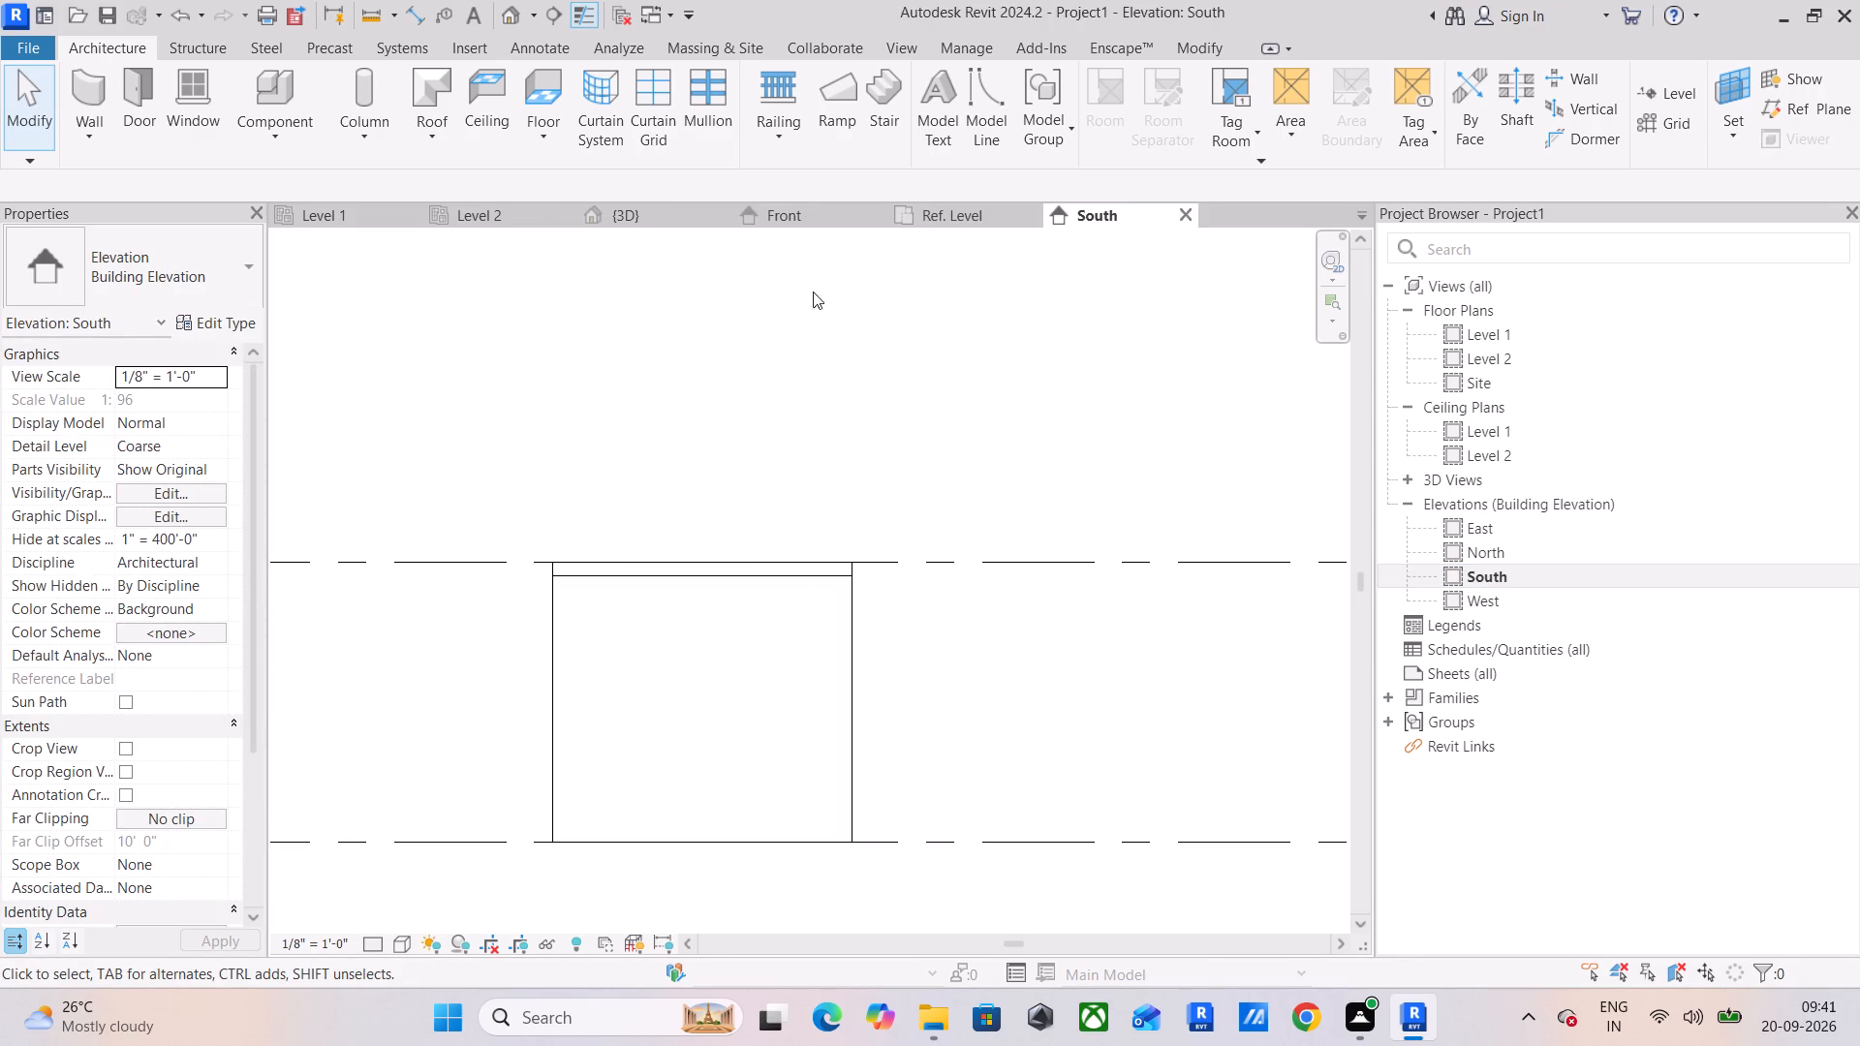
click(1032, 215)
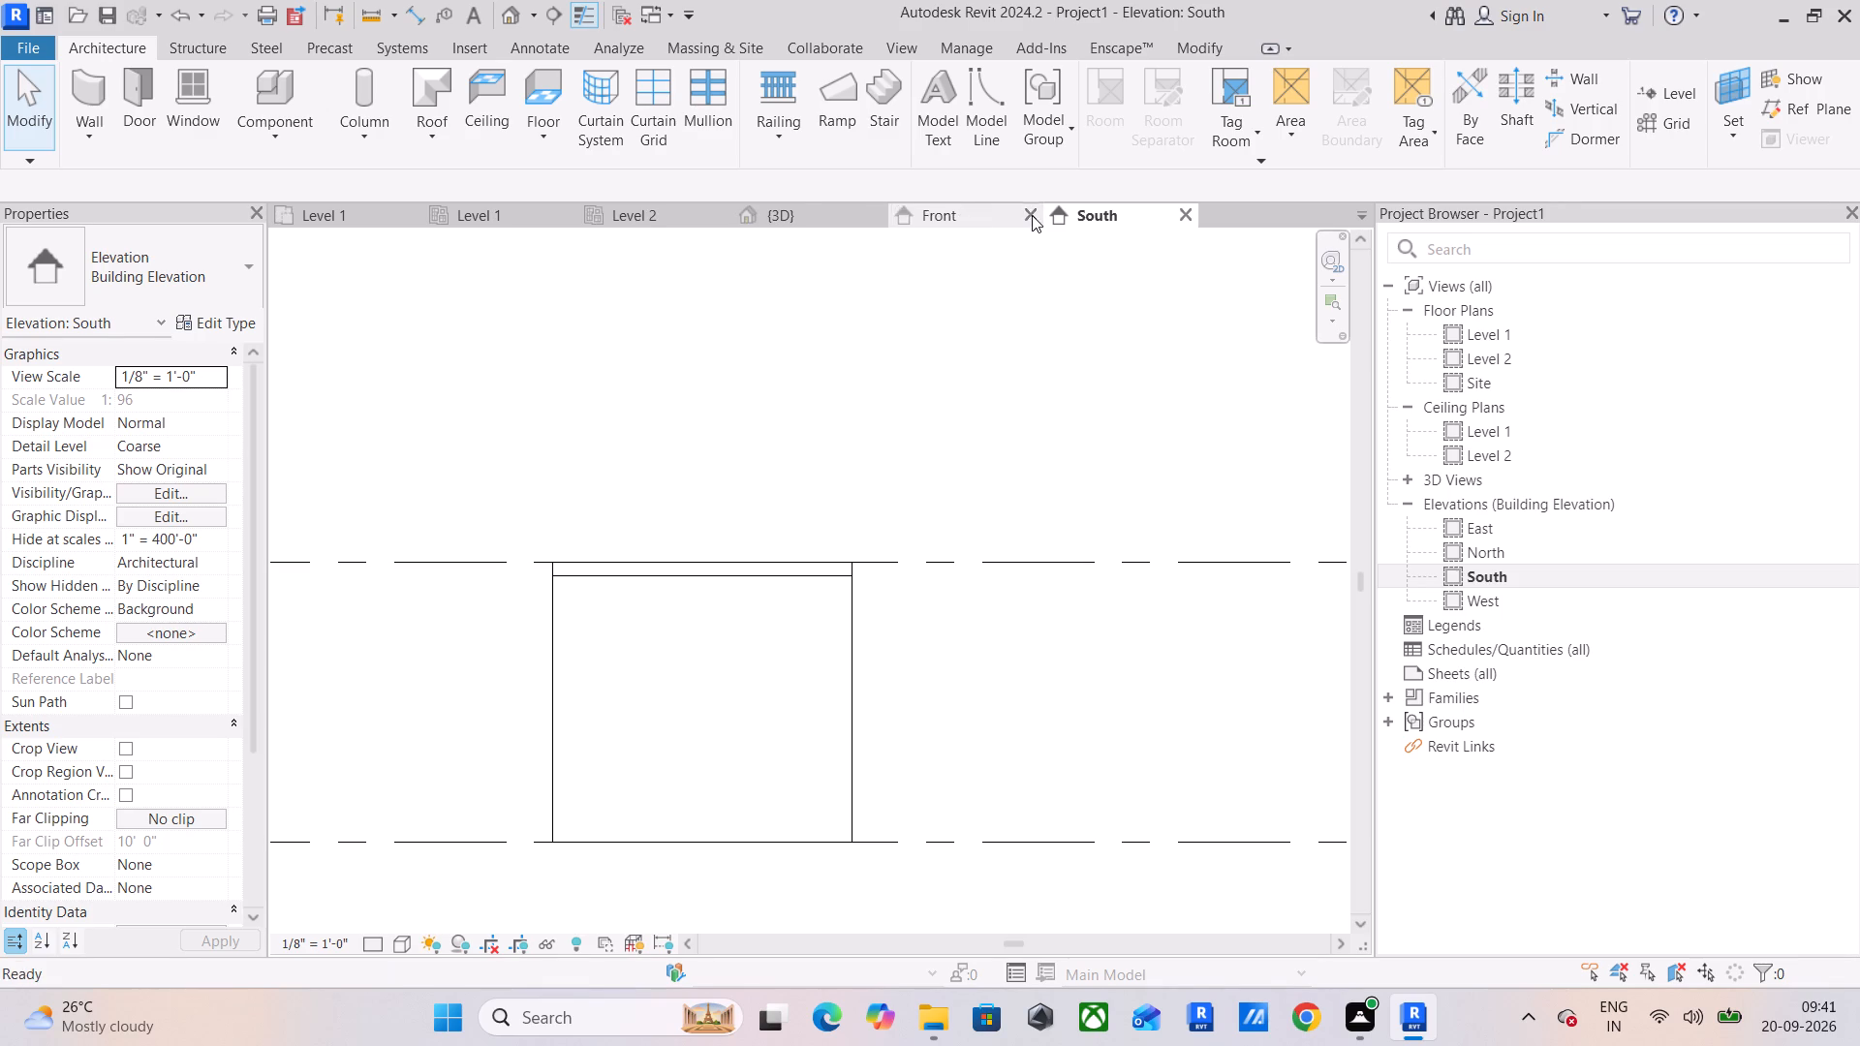
Select the LIGHT FAMILY CEILING fixture in the Level 1 ceiling plan and display the South elevation in Wireframe.
click(461, 212)
click(759, 596)
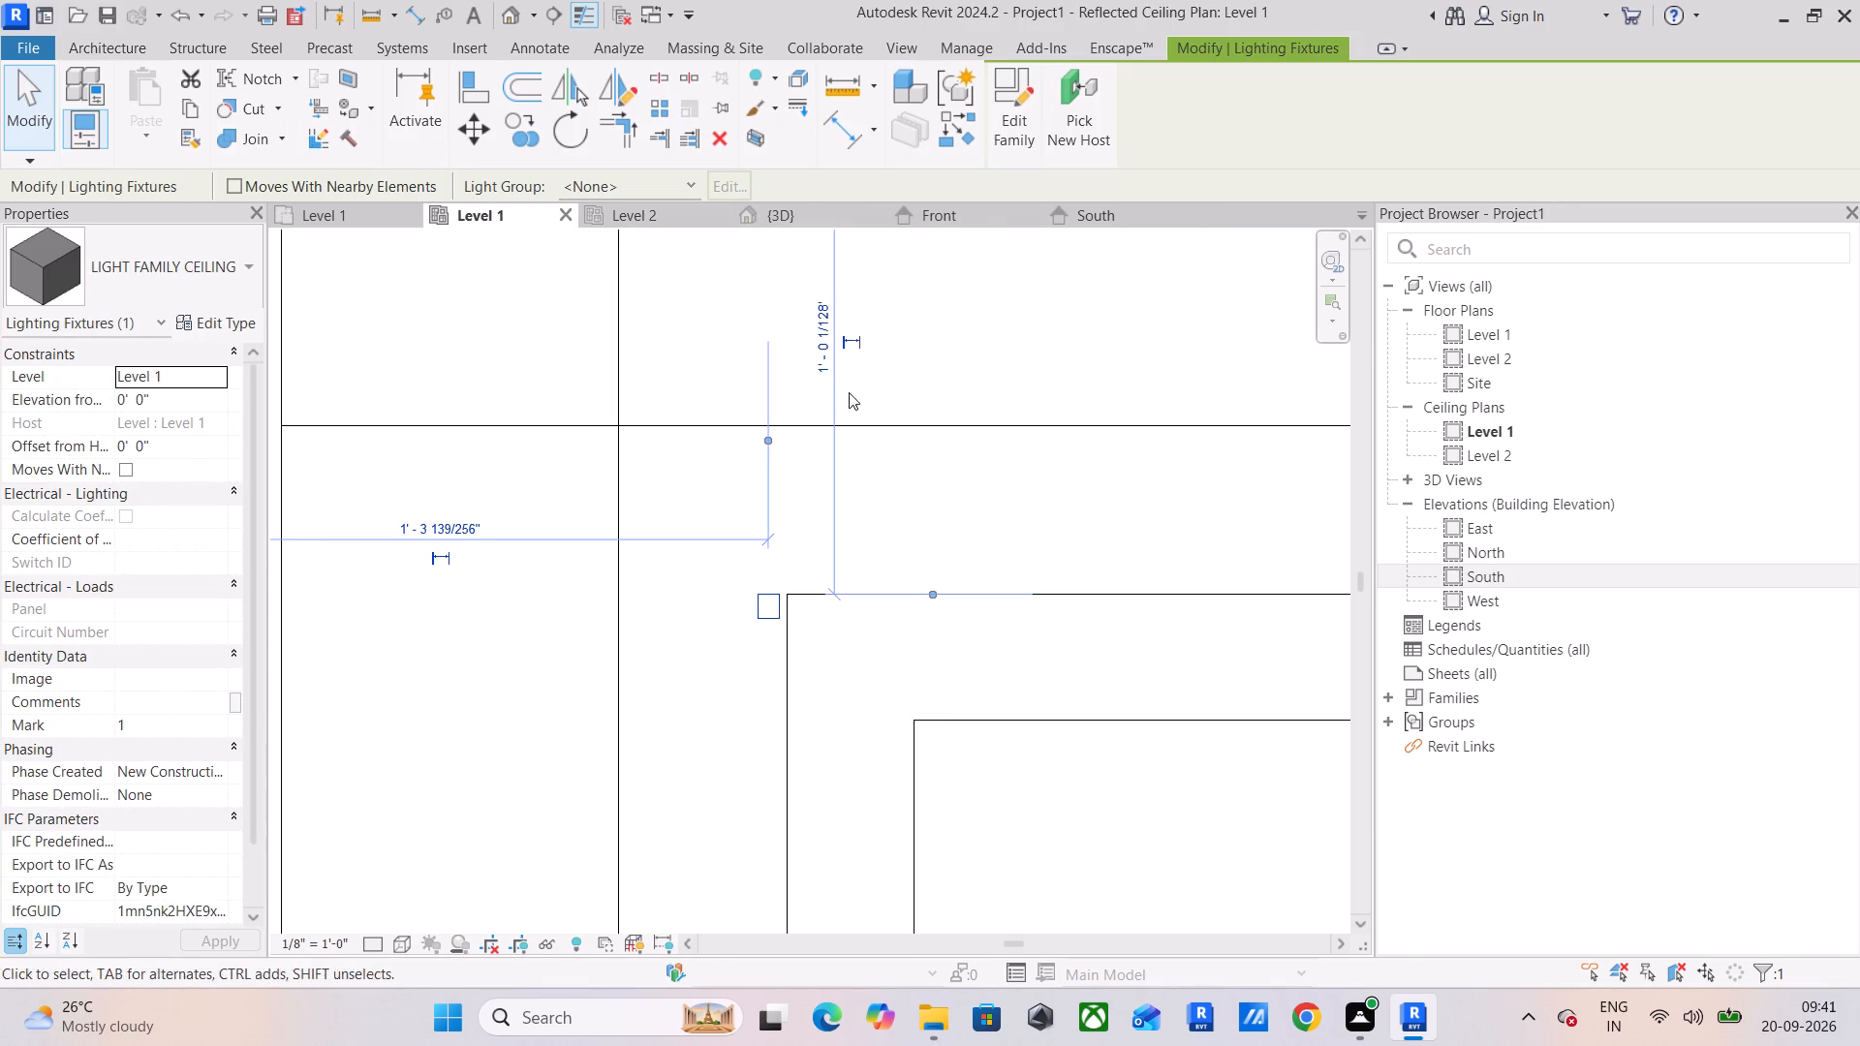
click(1097, 221)
scroll(701, 564, up, 5)
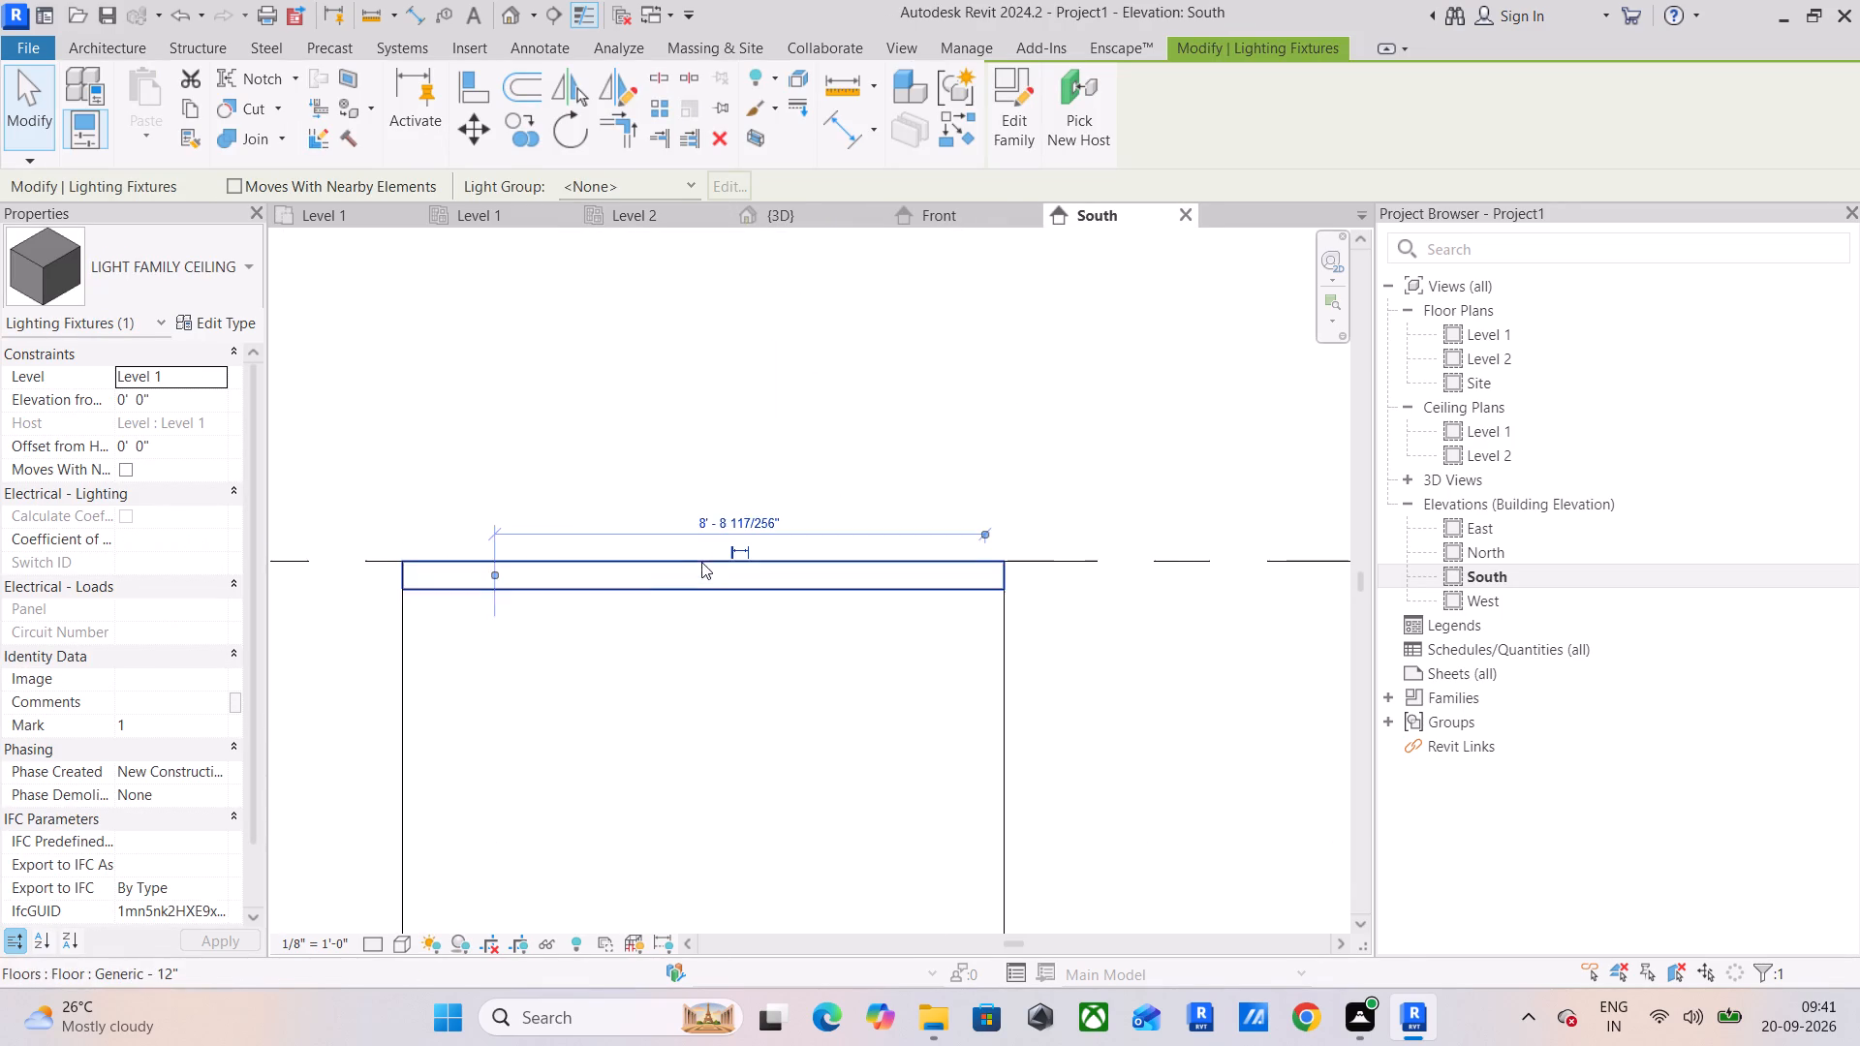
scroll(621, 574, up, 5)
scroll(777, 630, down, 4)
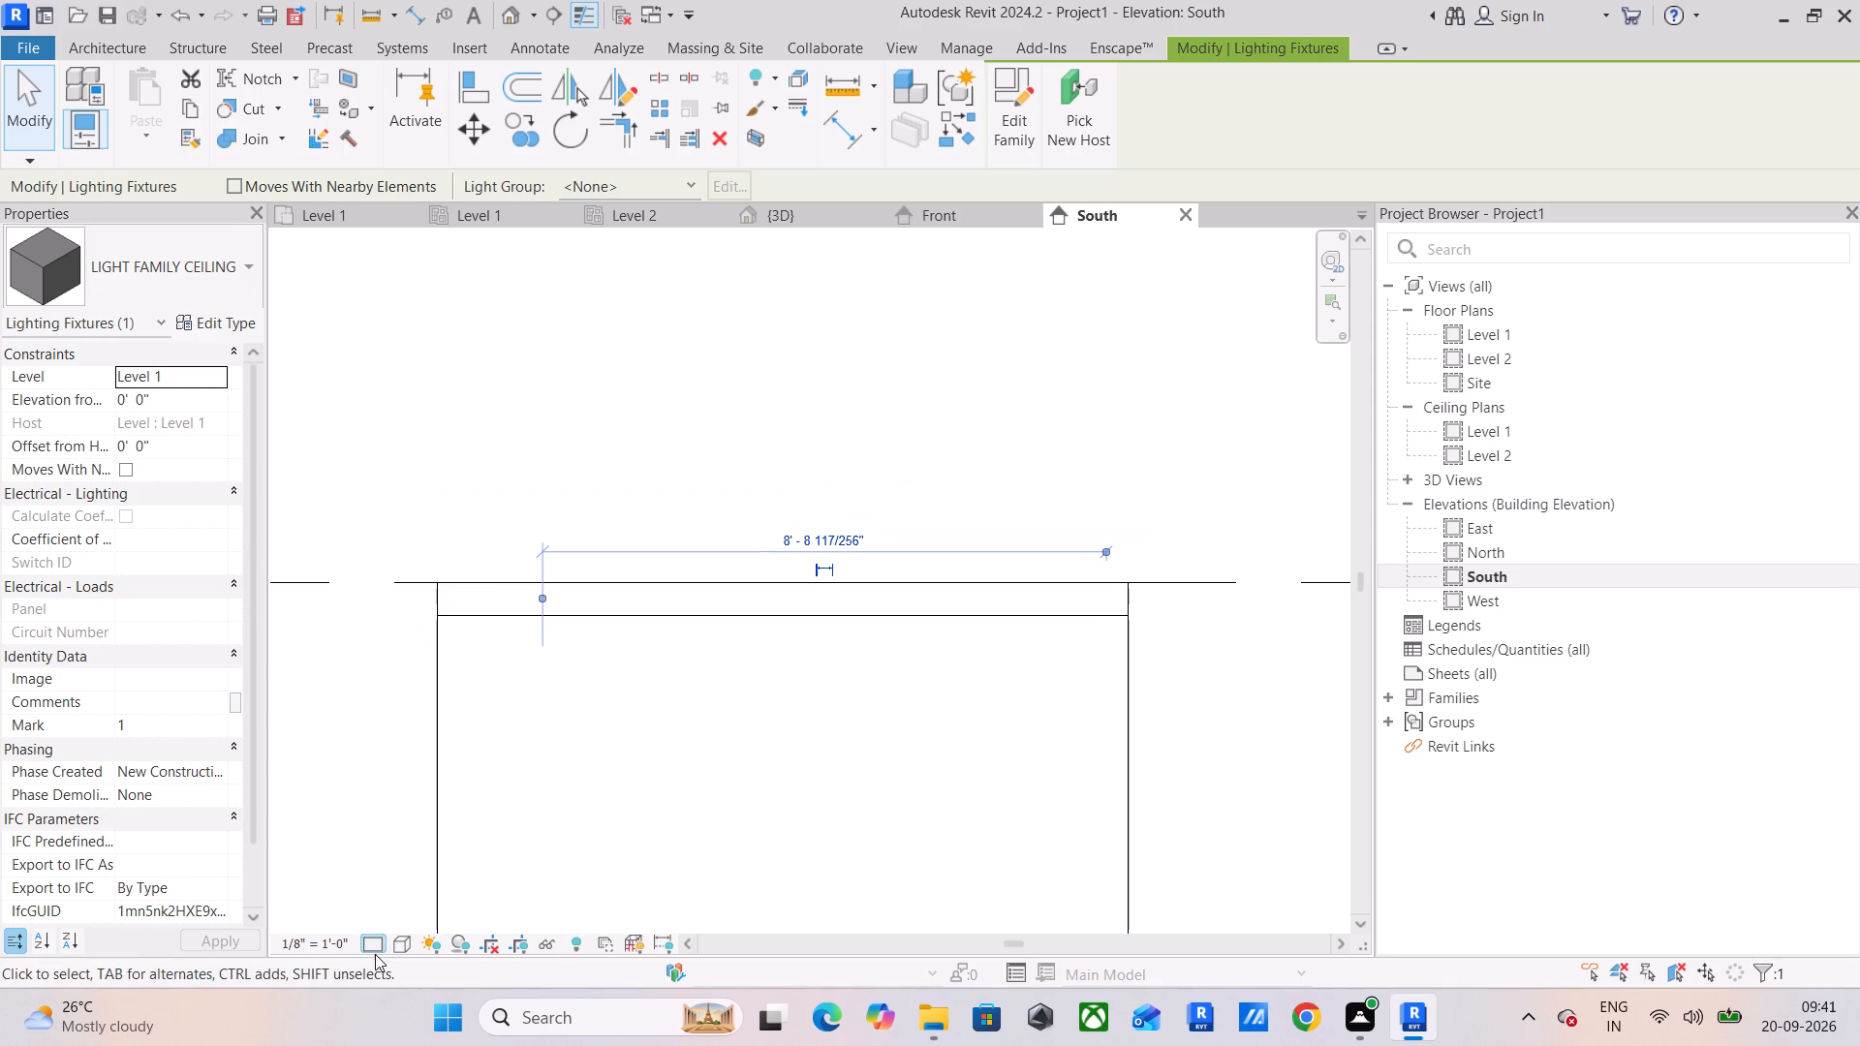
click(402, 935)
click(446, 806)
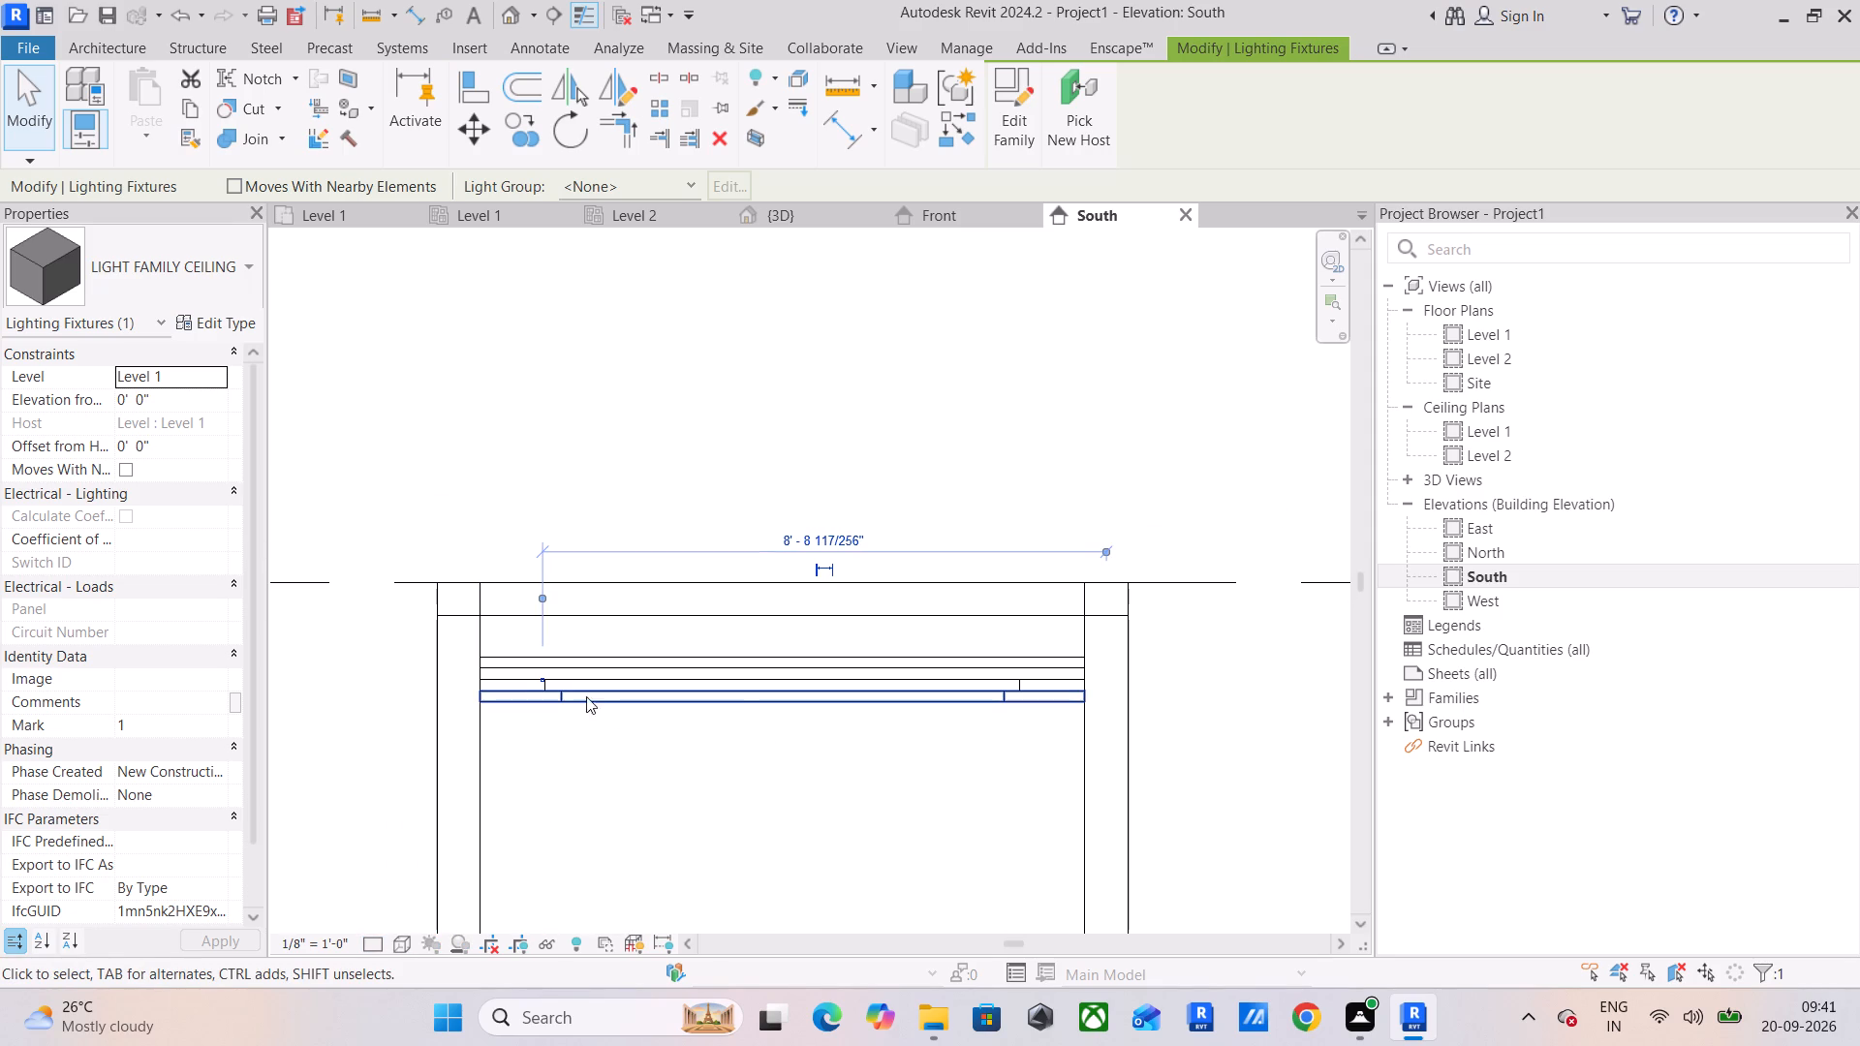
In the South elevation, lower the fixture to about 1" below Level 1 offset zero, just outside the stepped border's vertical edge.
scroll(548, 706, up, 11)
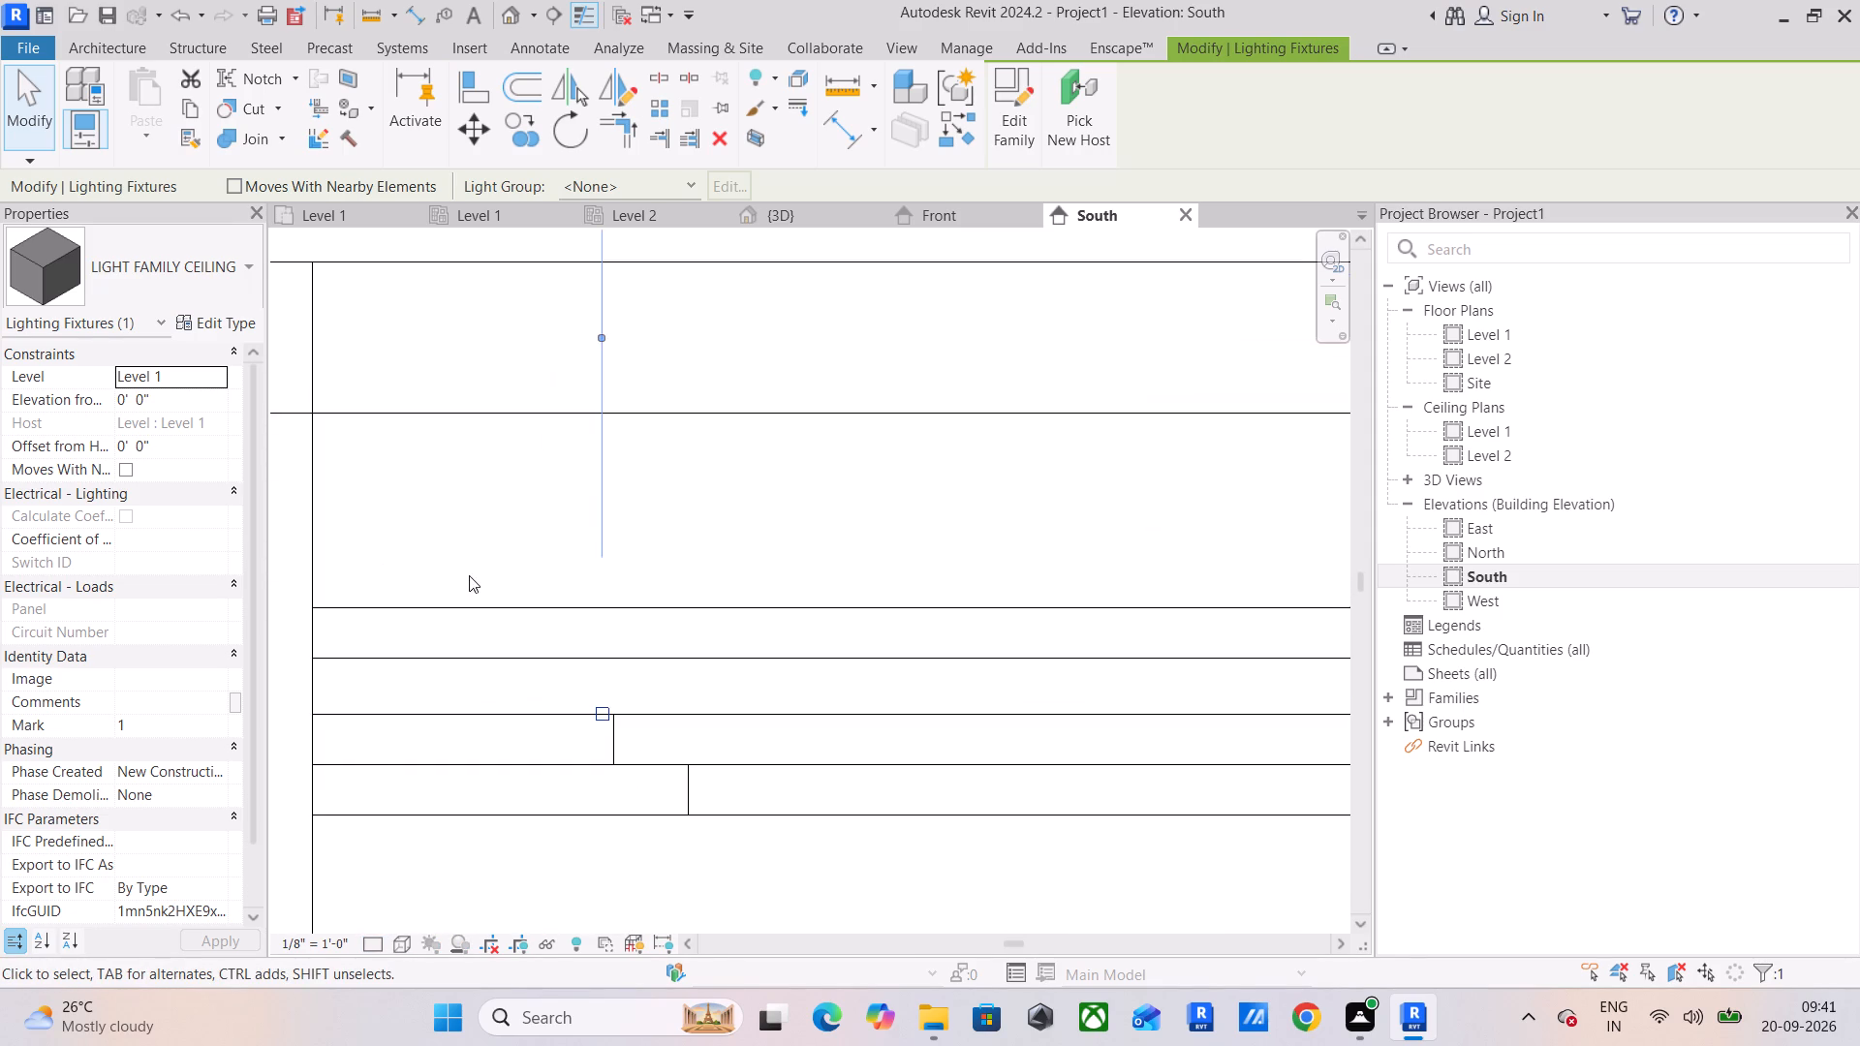
scroll(516, 631, up, 5)
middle_drag(591, 806, 614, 633)
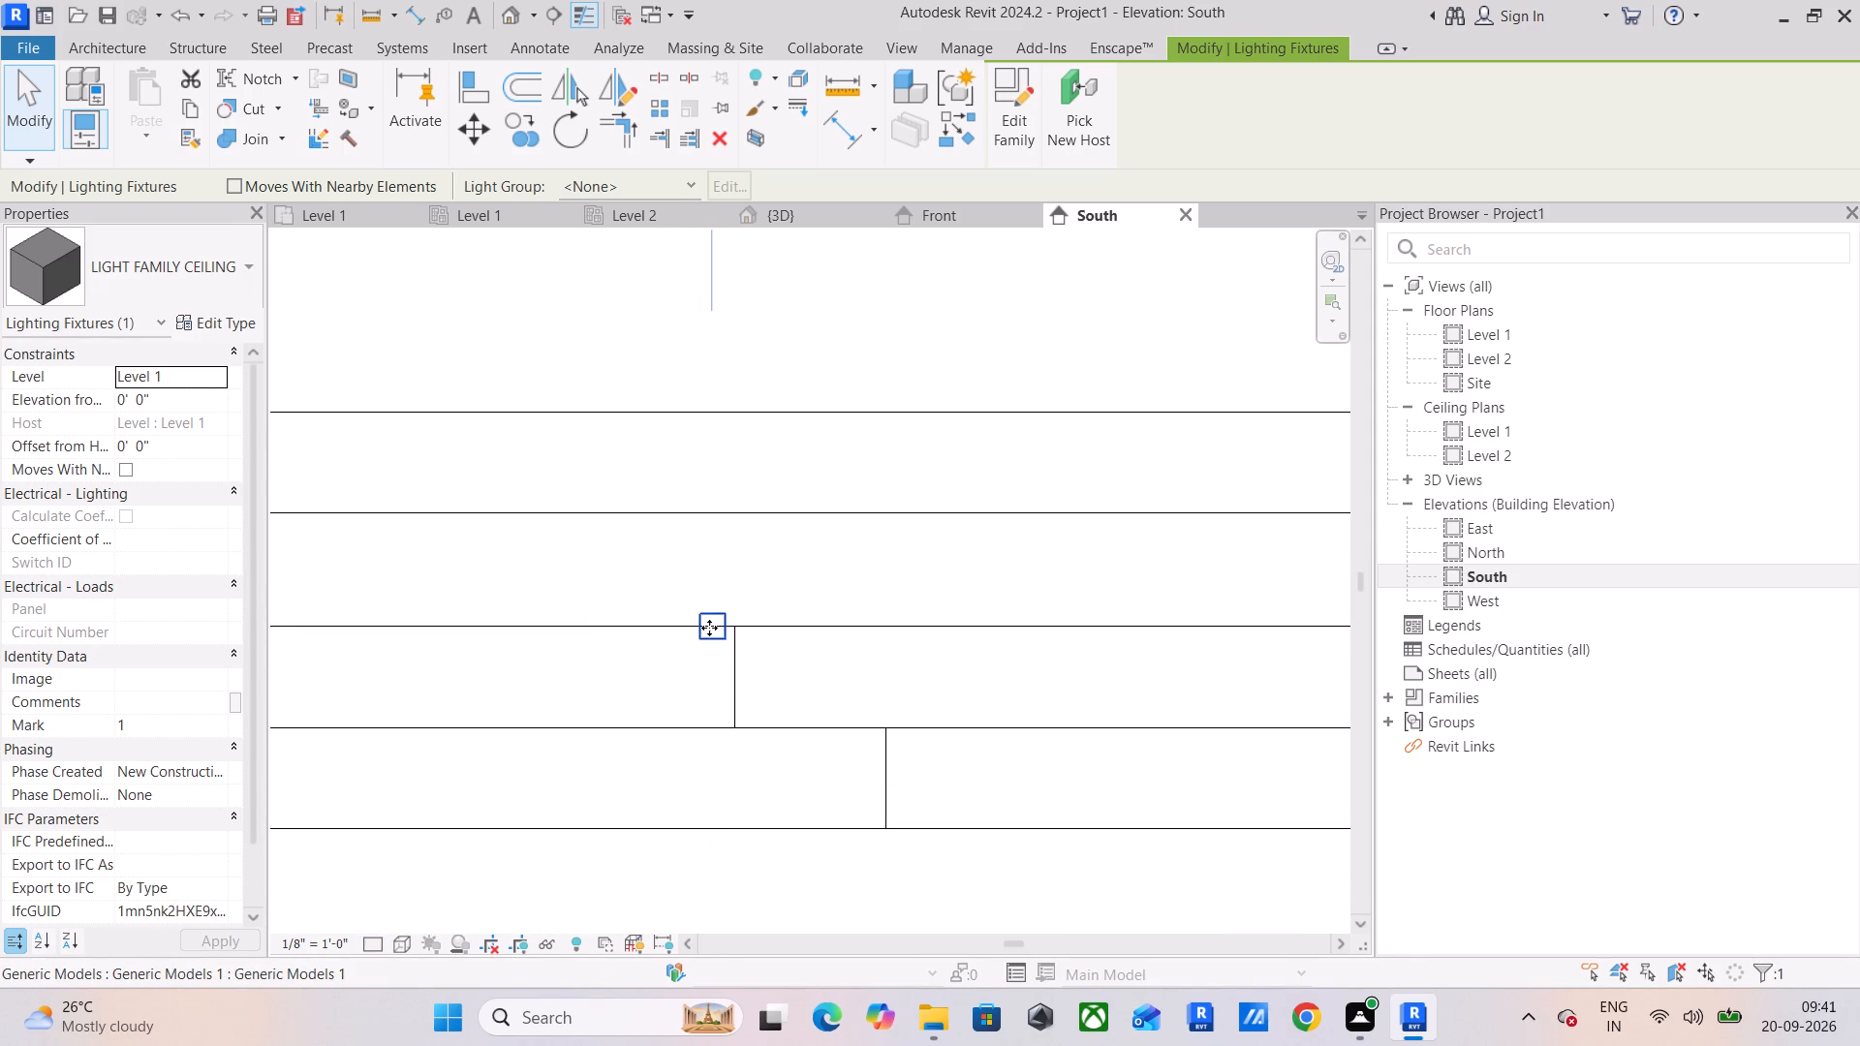
click(710, 634)
drag(710, 635, 710, 663)
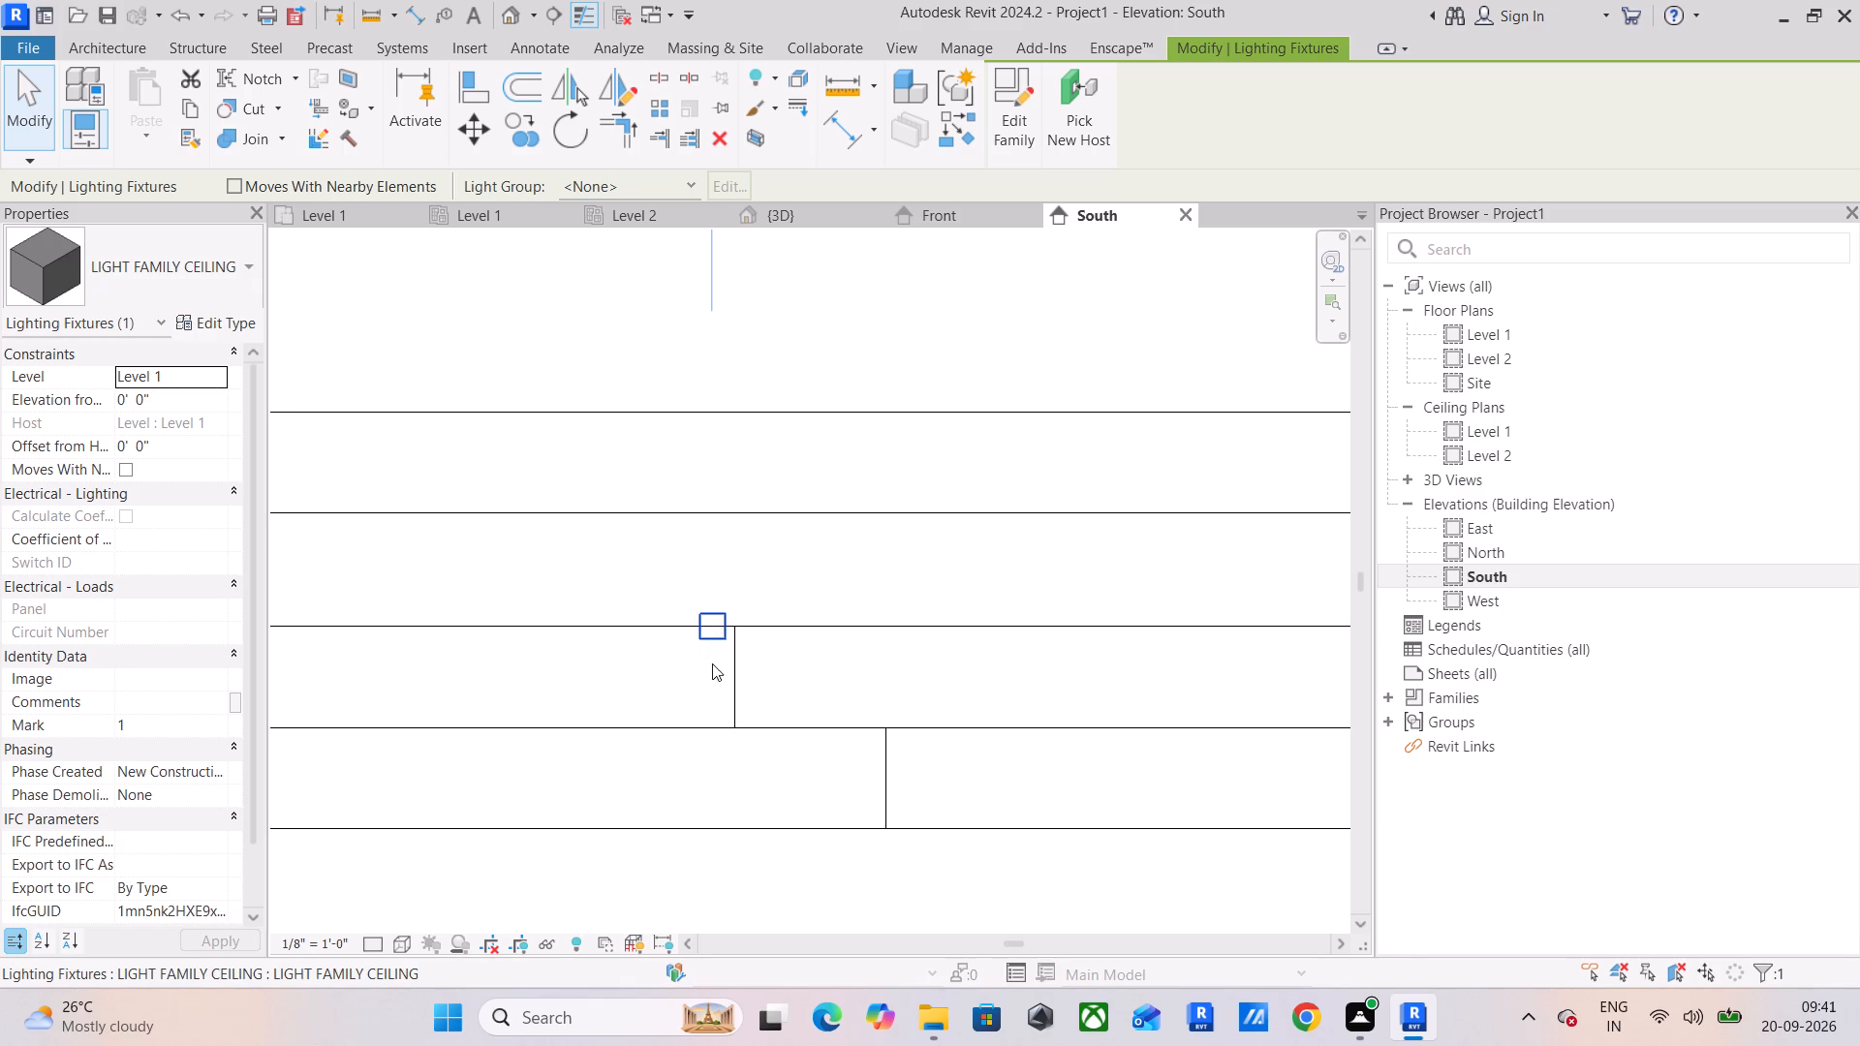
drag(717, 637, 722, 668)
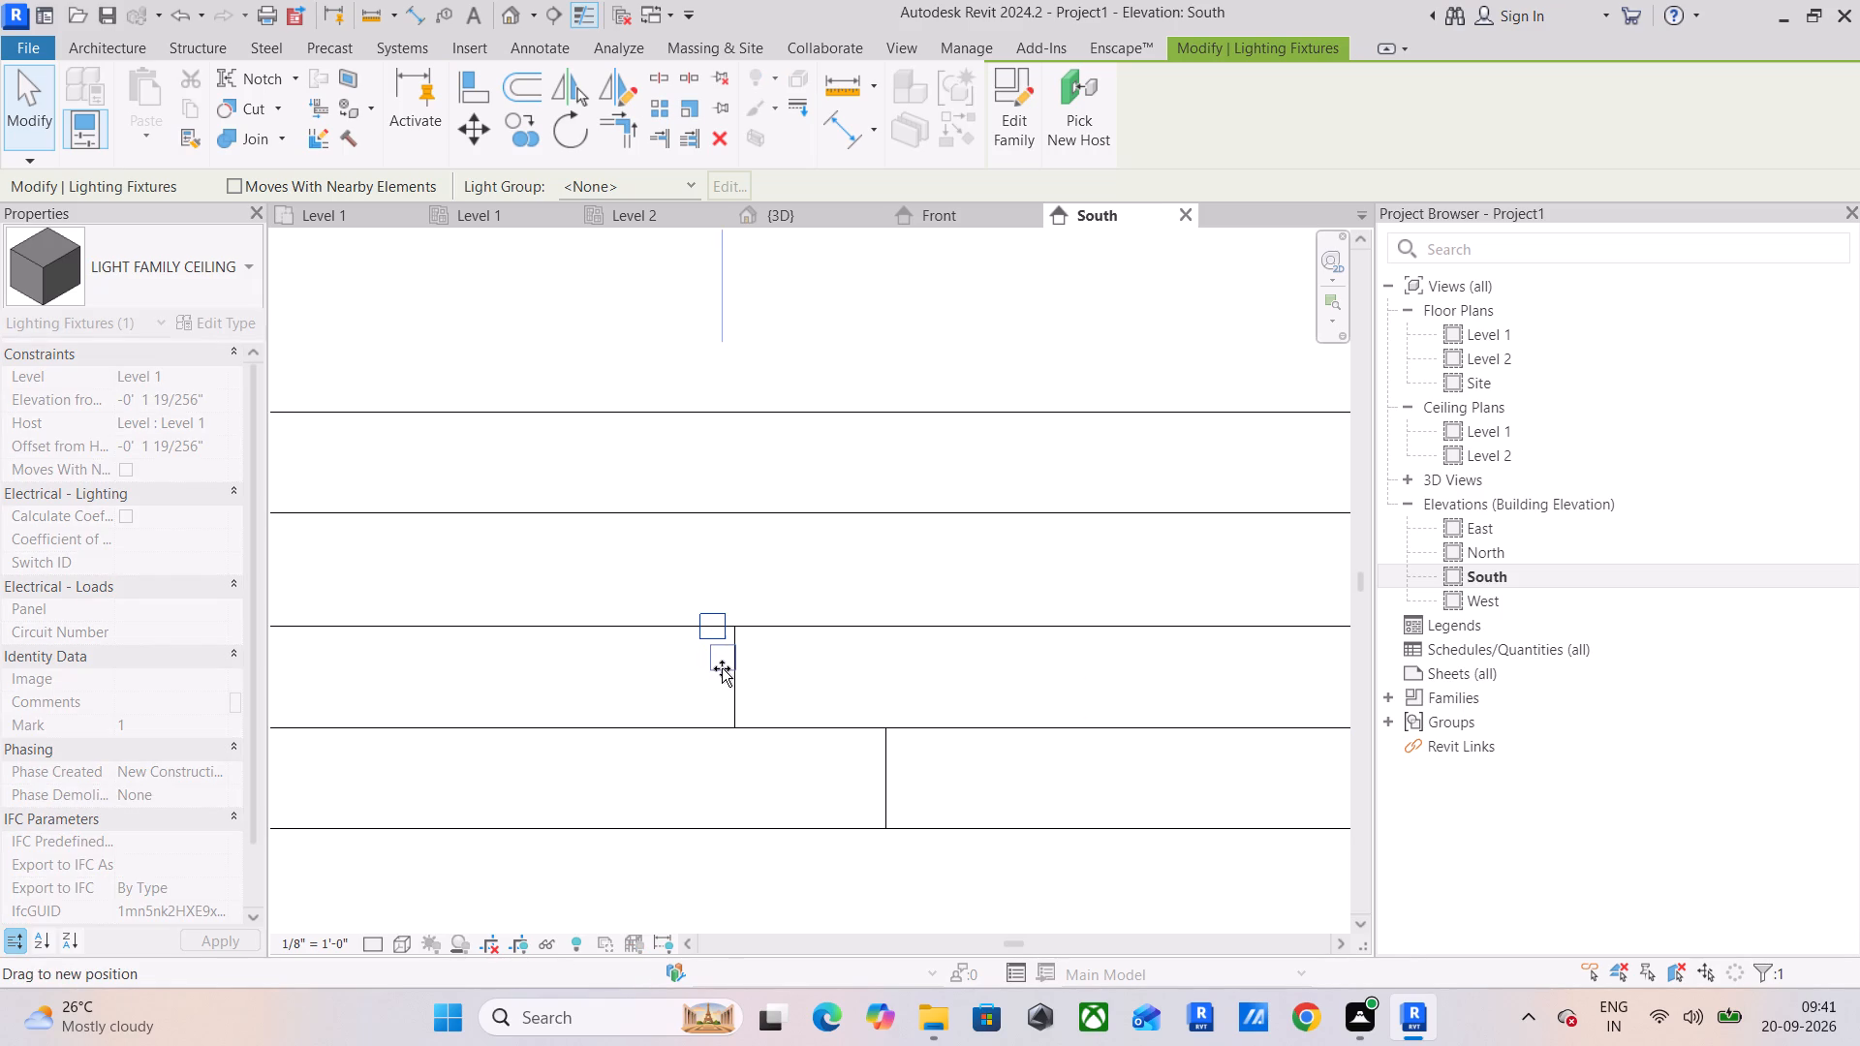
drag(722, 668, 717, 670)
scroll(717, 671, up, 4)
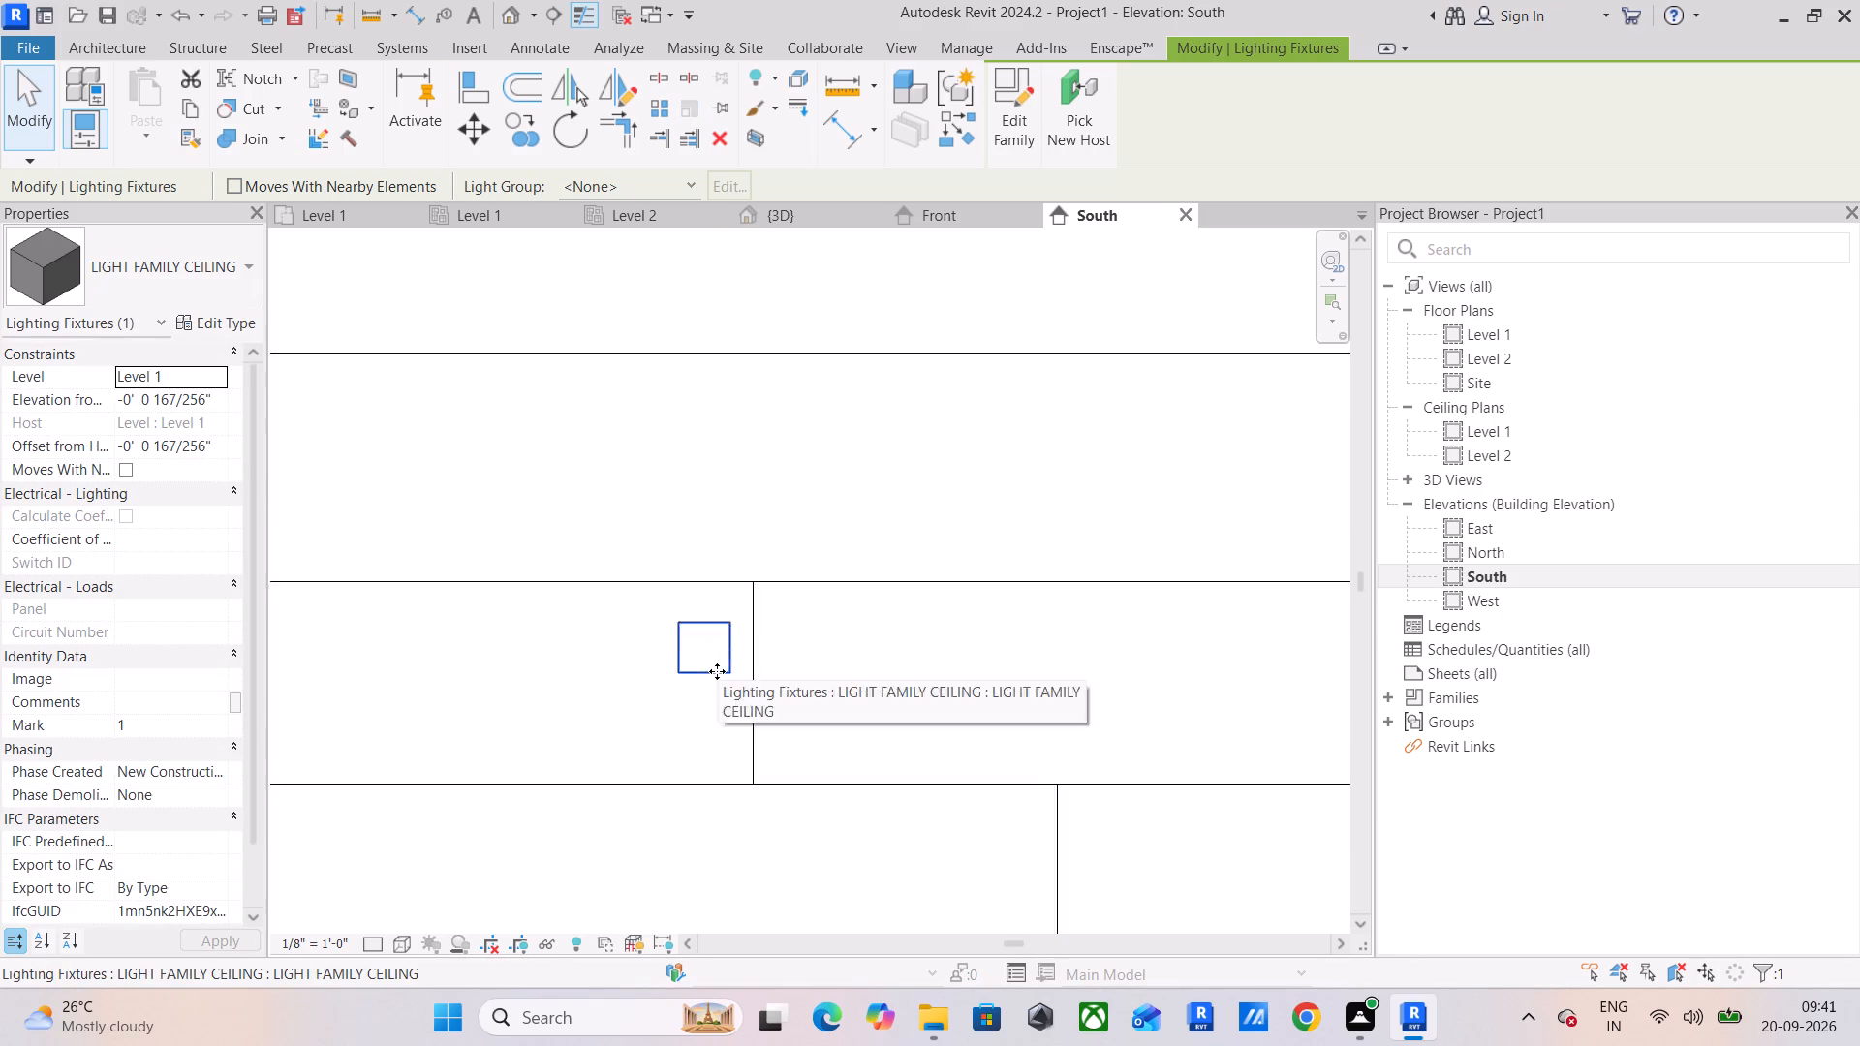
scroll(717, 671, up, 2)
click(713, 661)
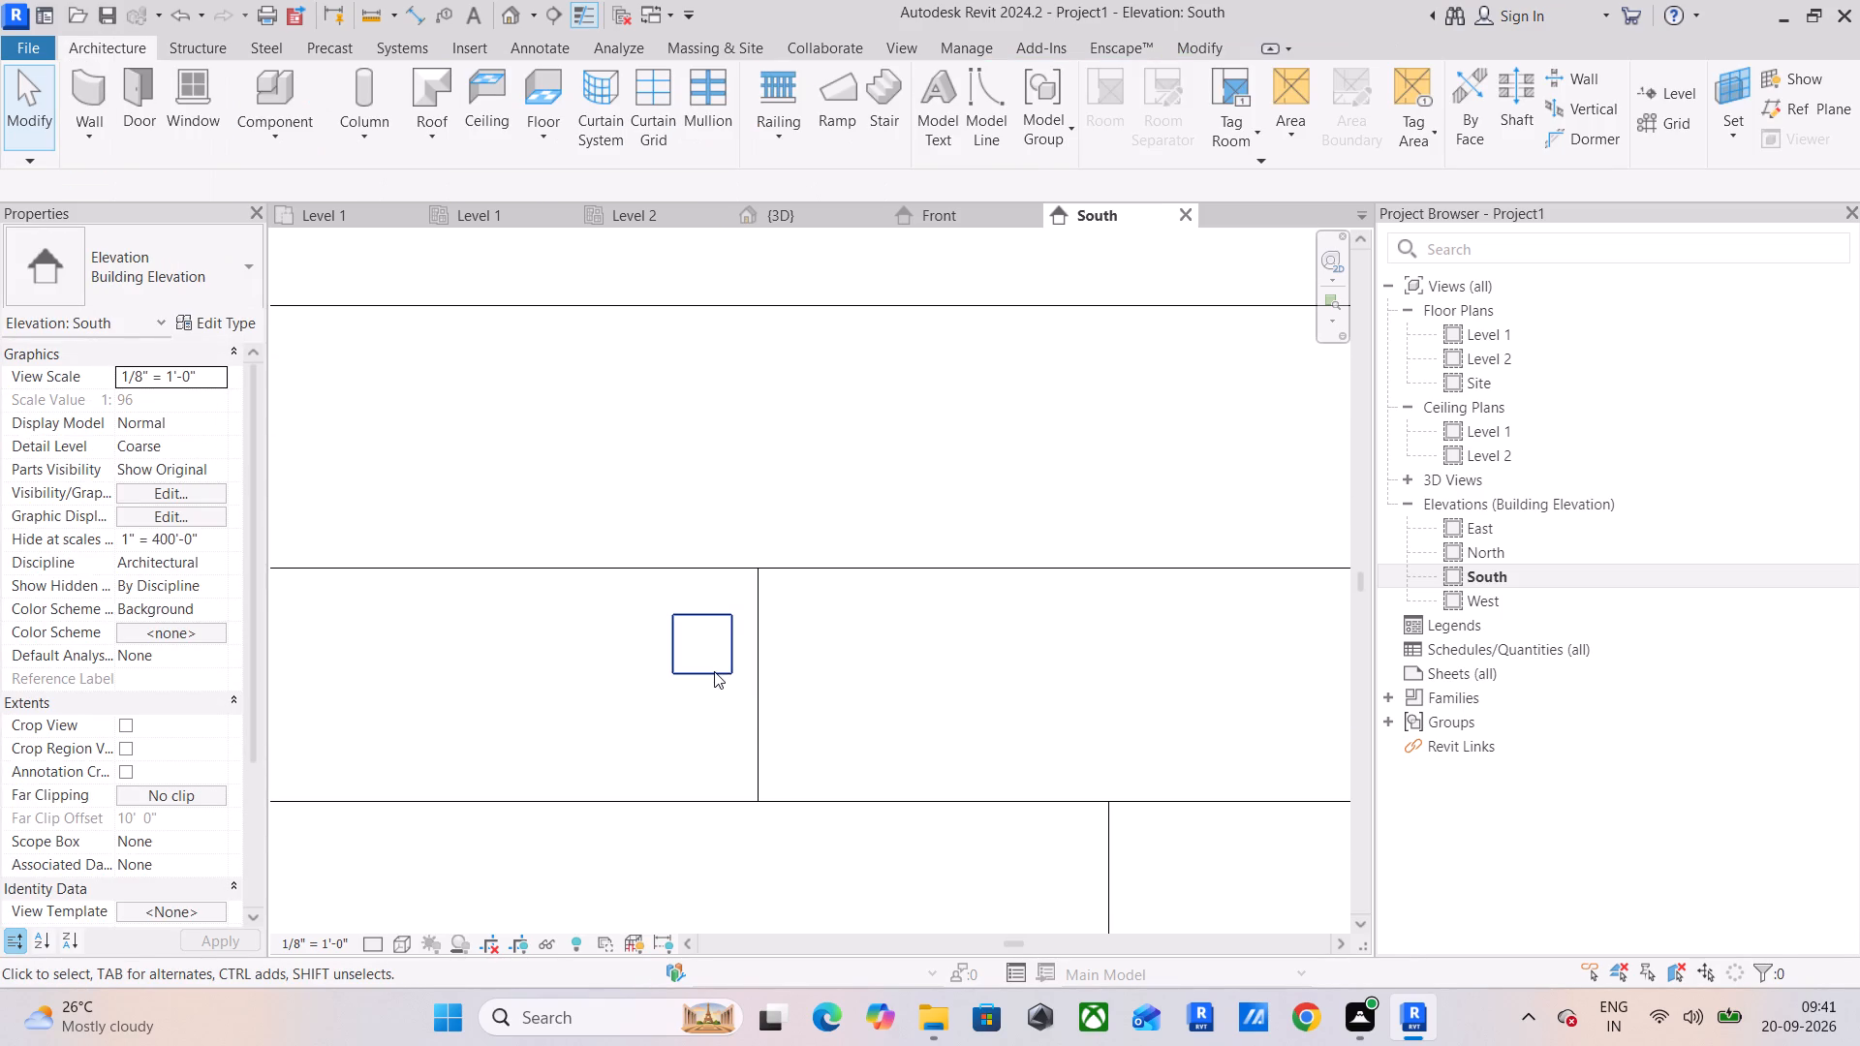
drag(713, 668, 728, 704)
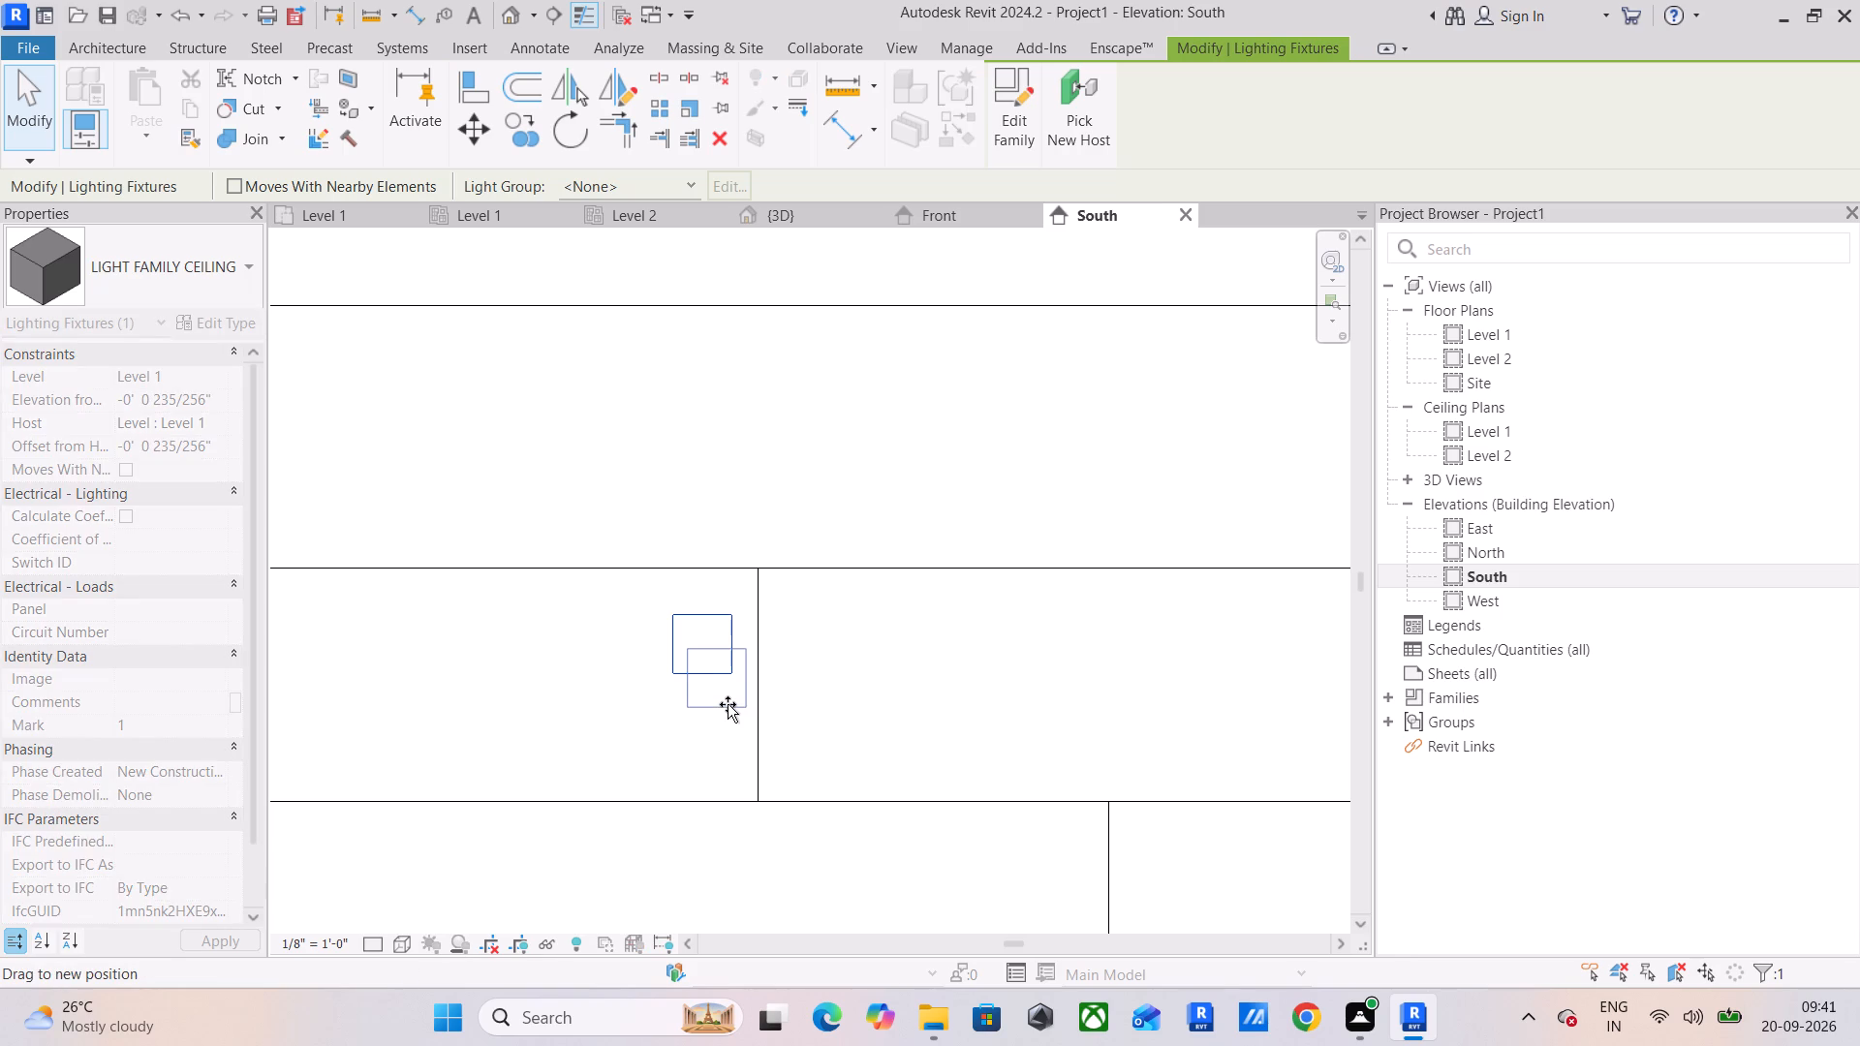
drag(728, 704, 725, 712)
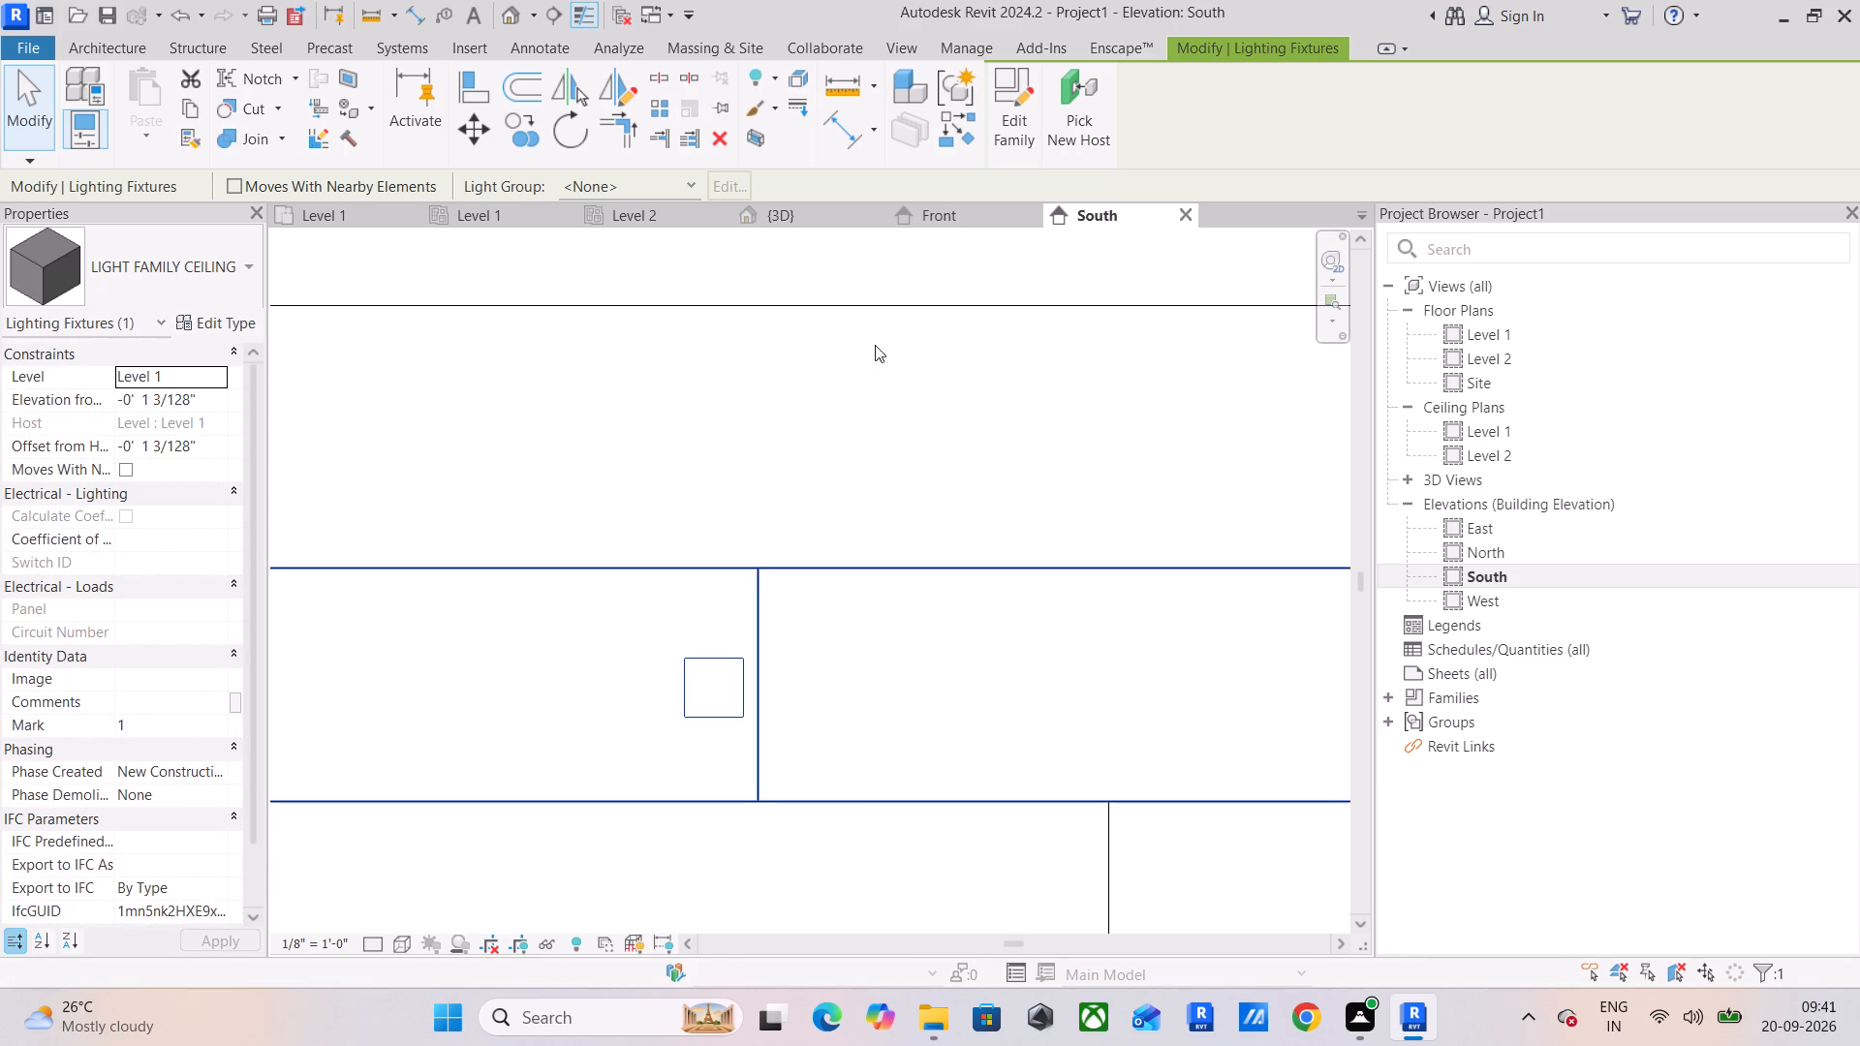
scroll(862, 343, down, 6)
middle_drag(942, 398, 754, 522)
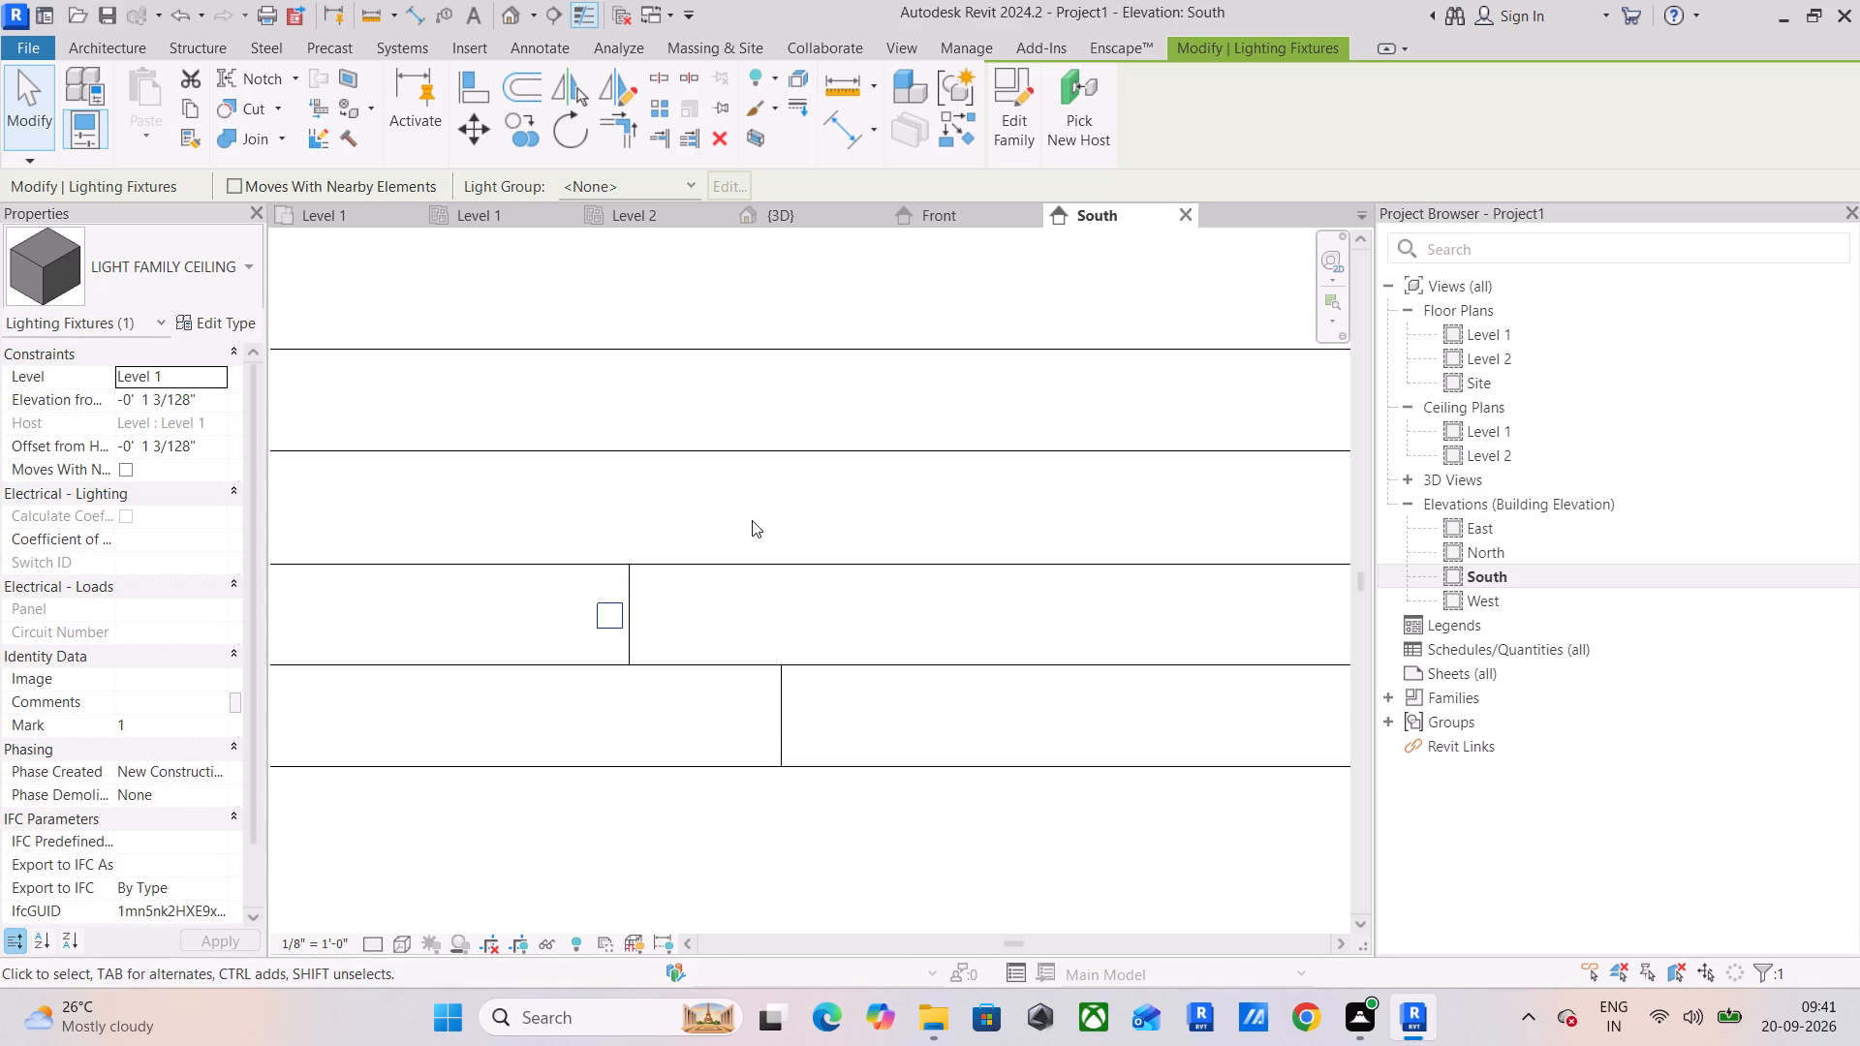
scroll(750, 505, down, 5)
middle_drag(750, 503, 729, 529)
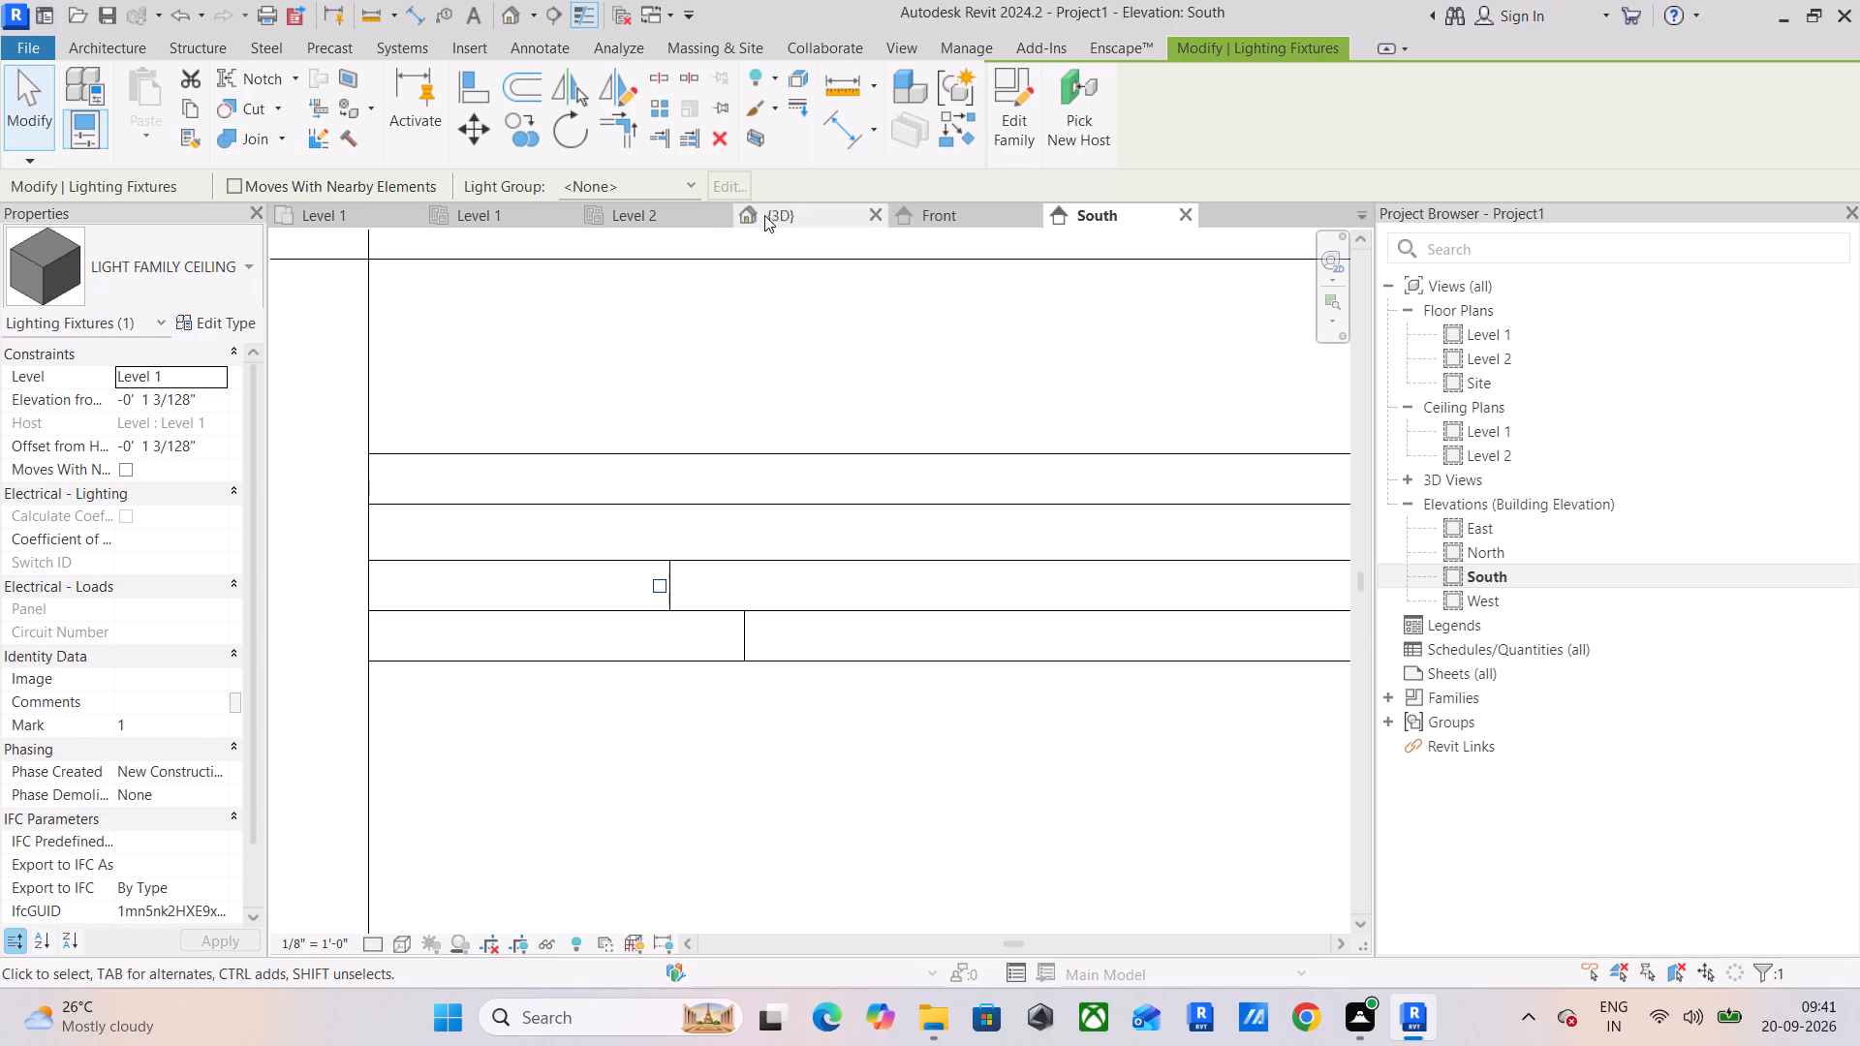
In the Level 1 ceiling plan, array the fixture as a linear group down the border's left side, ending at its lower-left corner.
click(383, 215)
click(513, 218)
scroll(813, 636, up, 5)
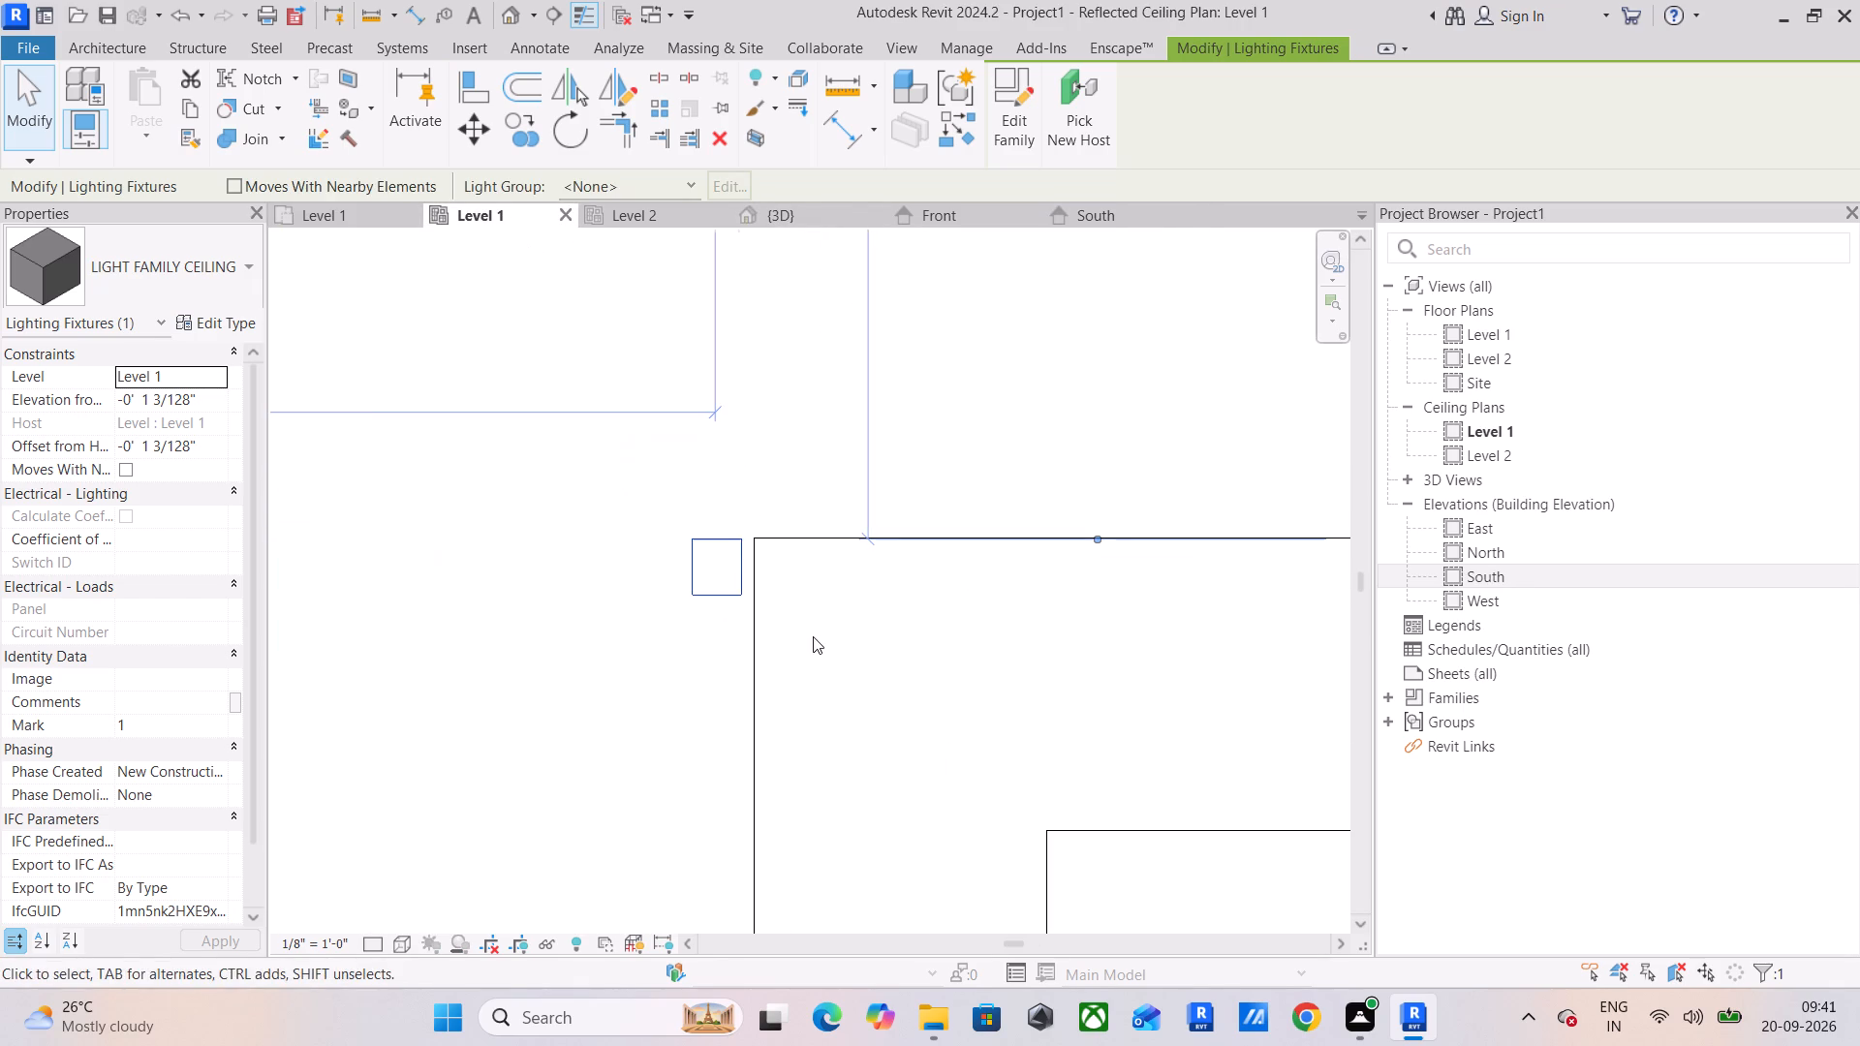
scroll(813, 636, up, 1)
click(711, 598)
scroll(711, 598, down, 5)
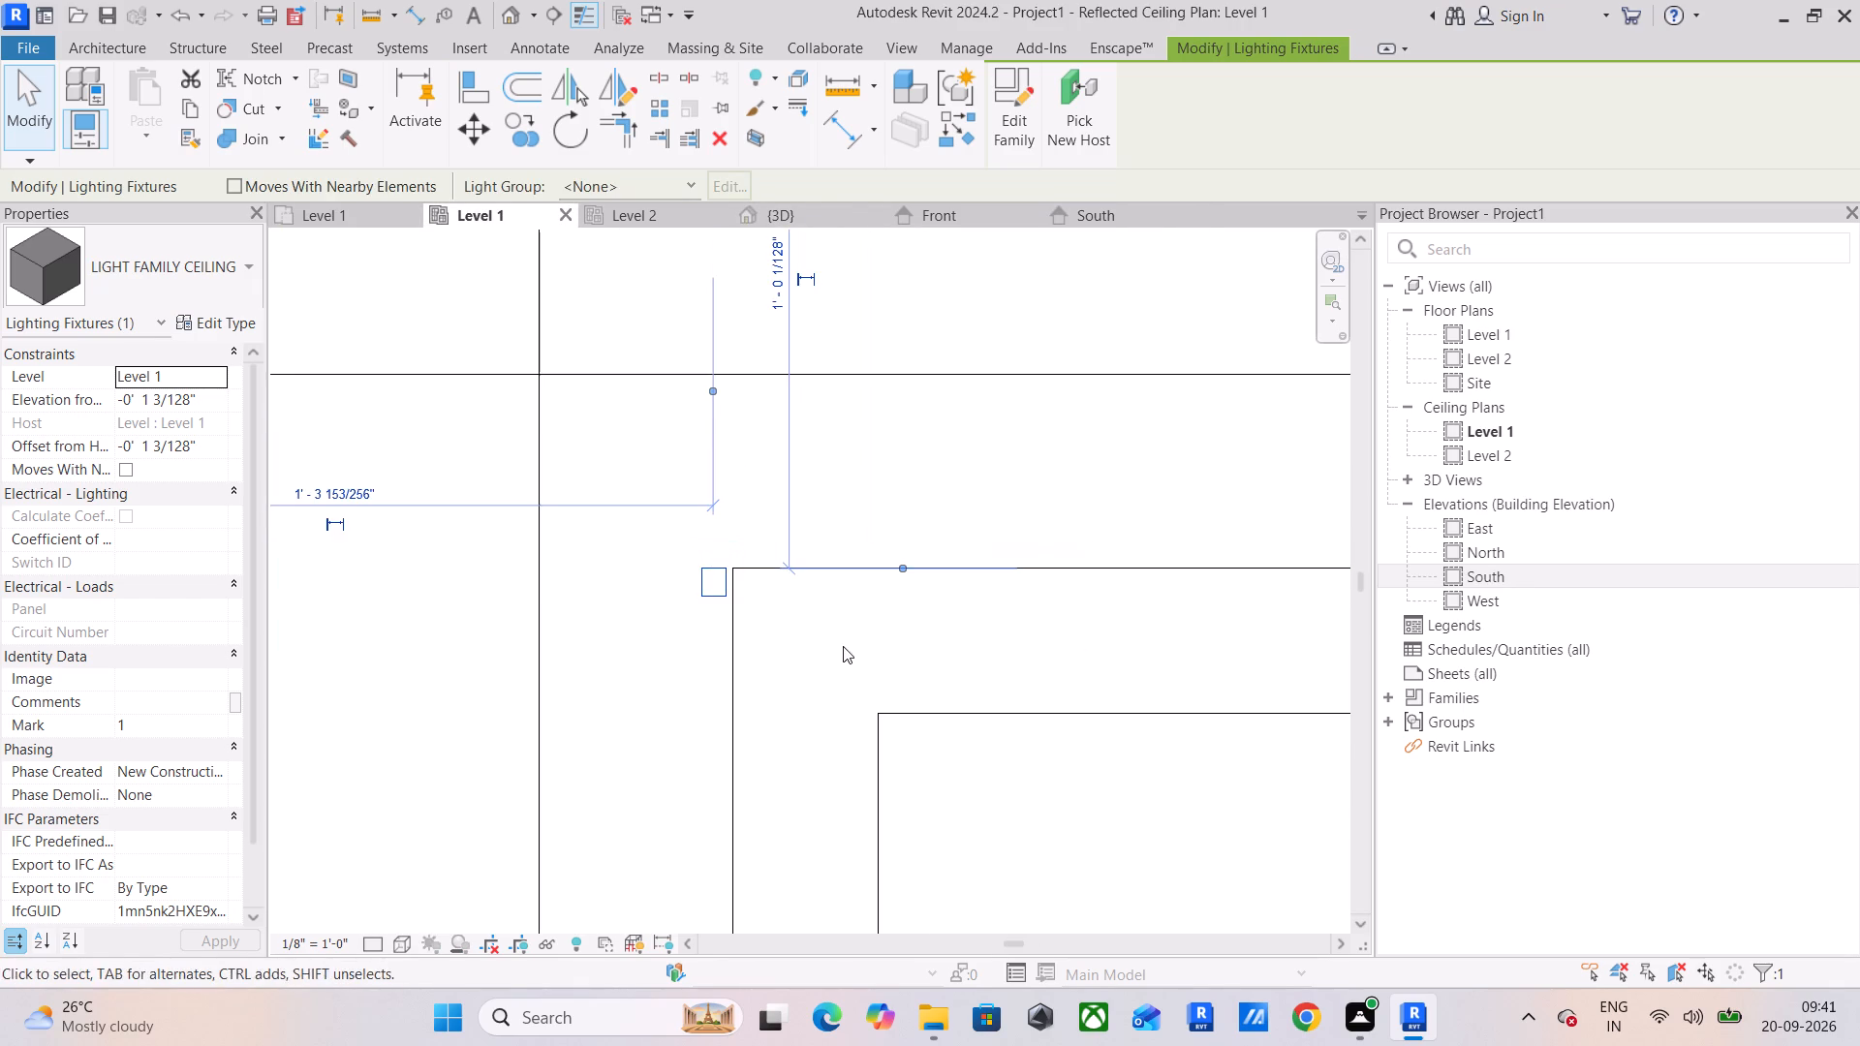
middle_drag(844, 646, 819, 619)
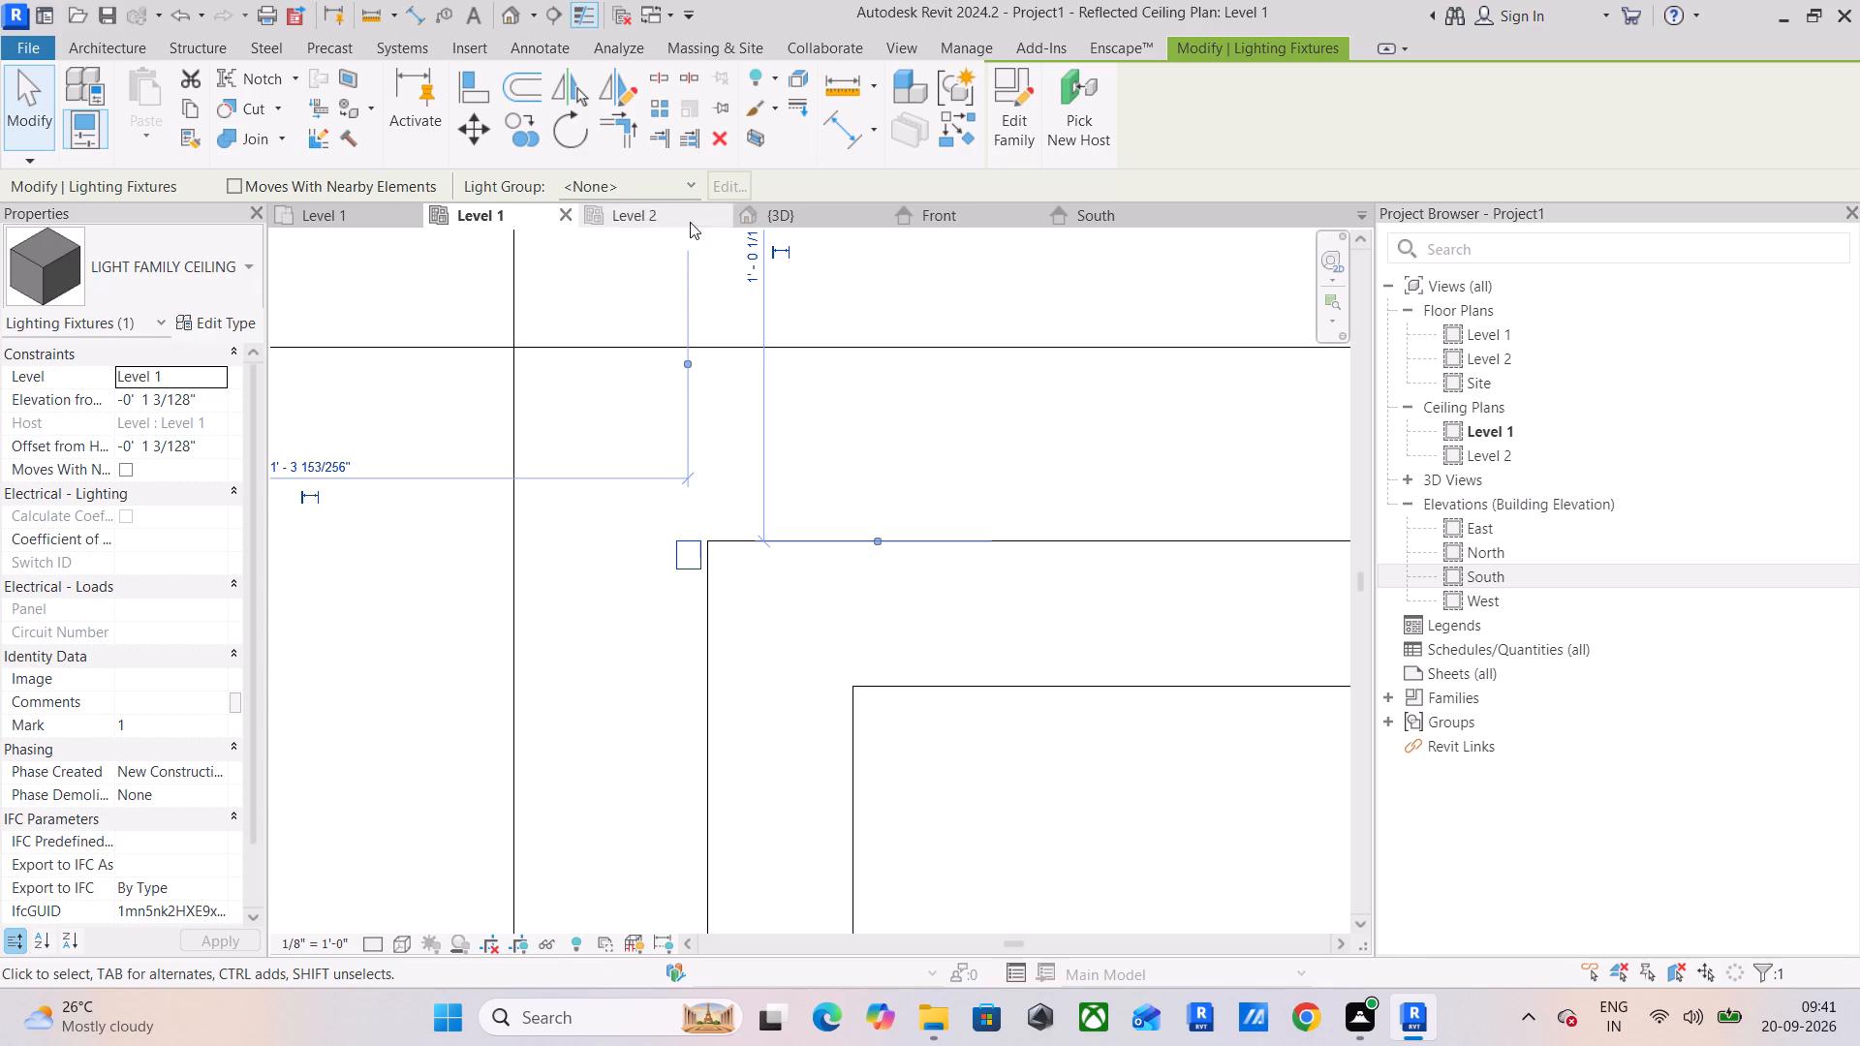
click(669, 107)
scroll(720, 323, down, 6)
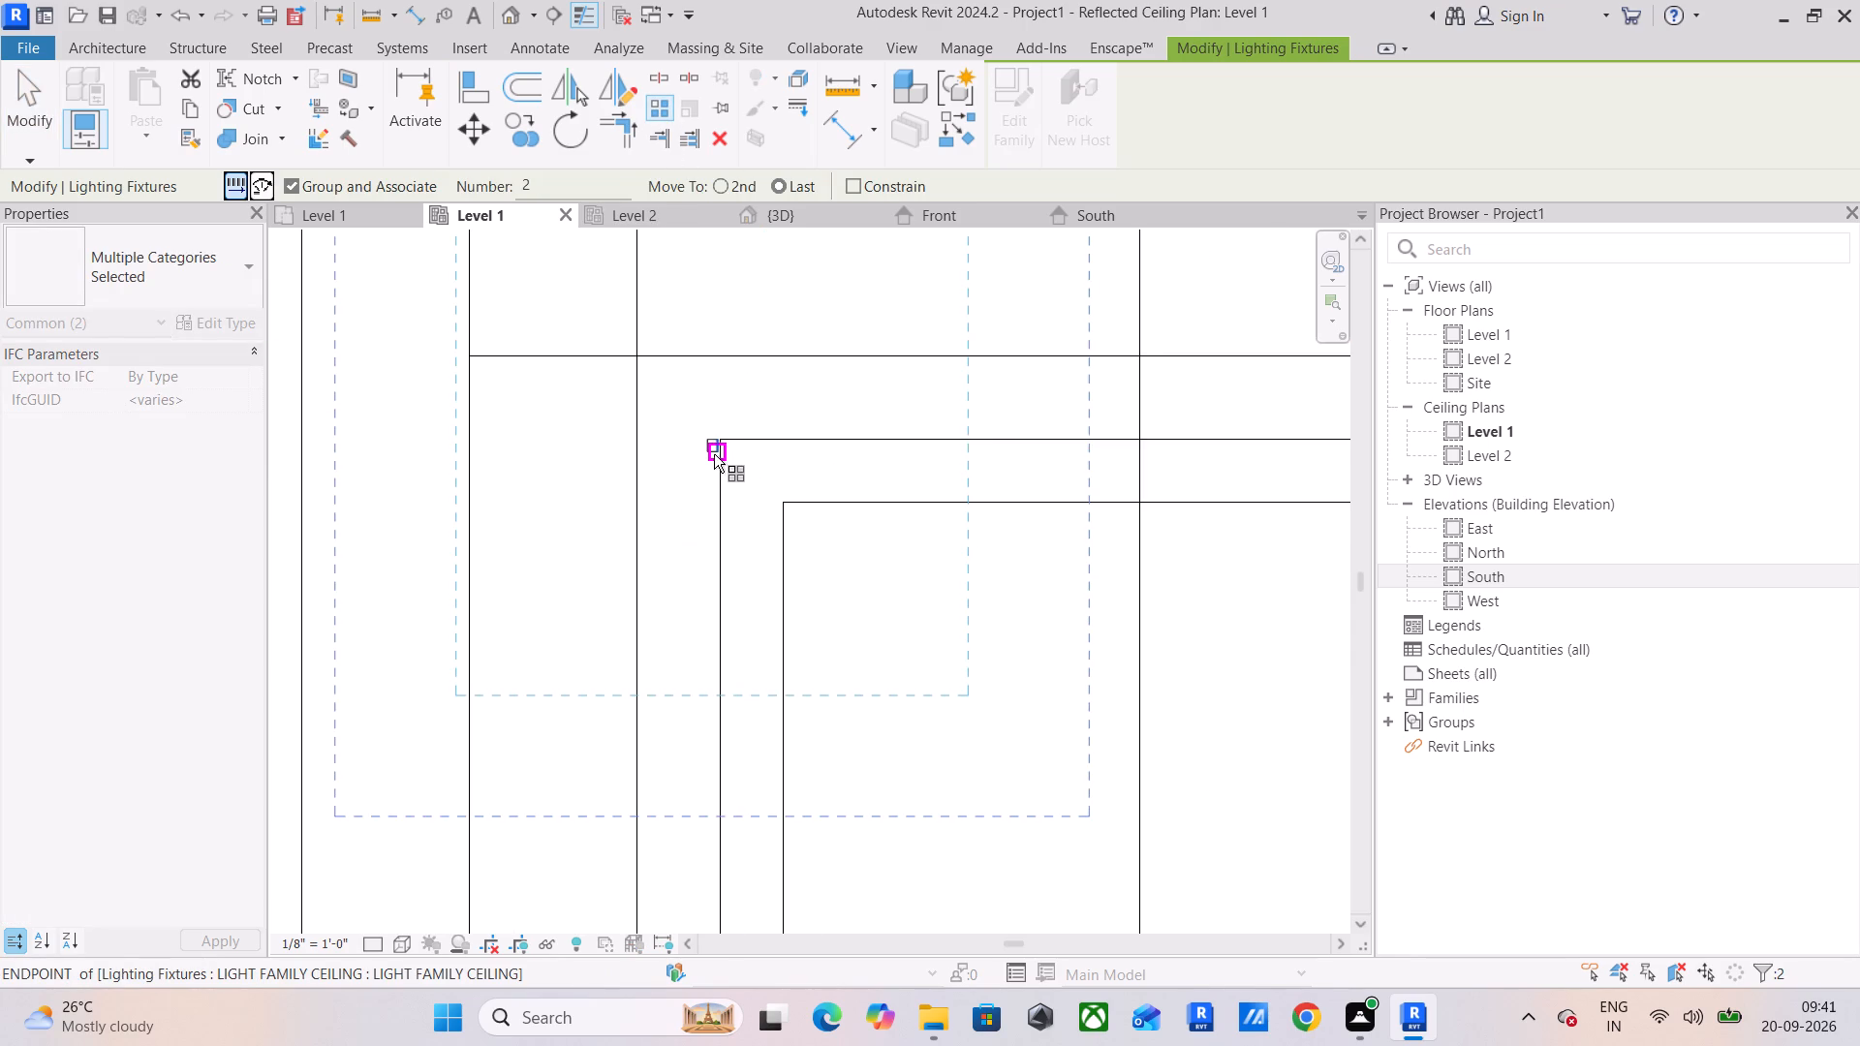
scroll(713, 454, up, 6)
click(728, 446)
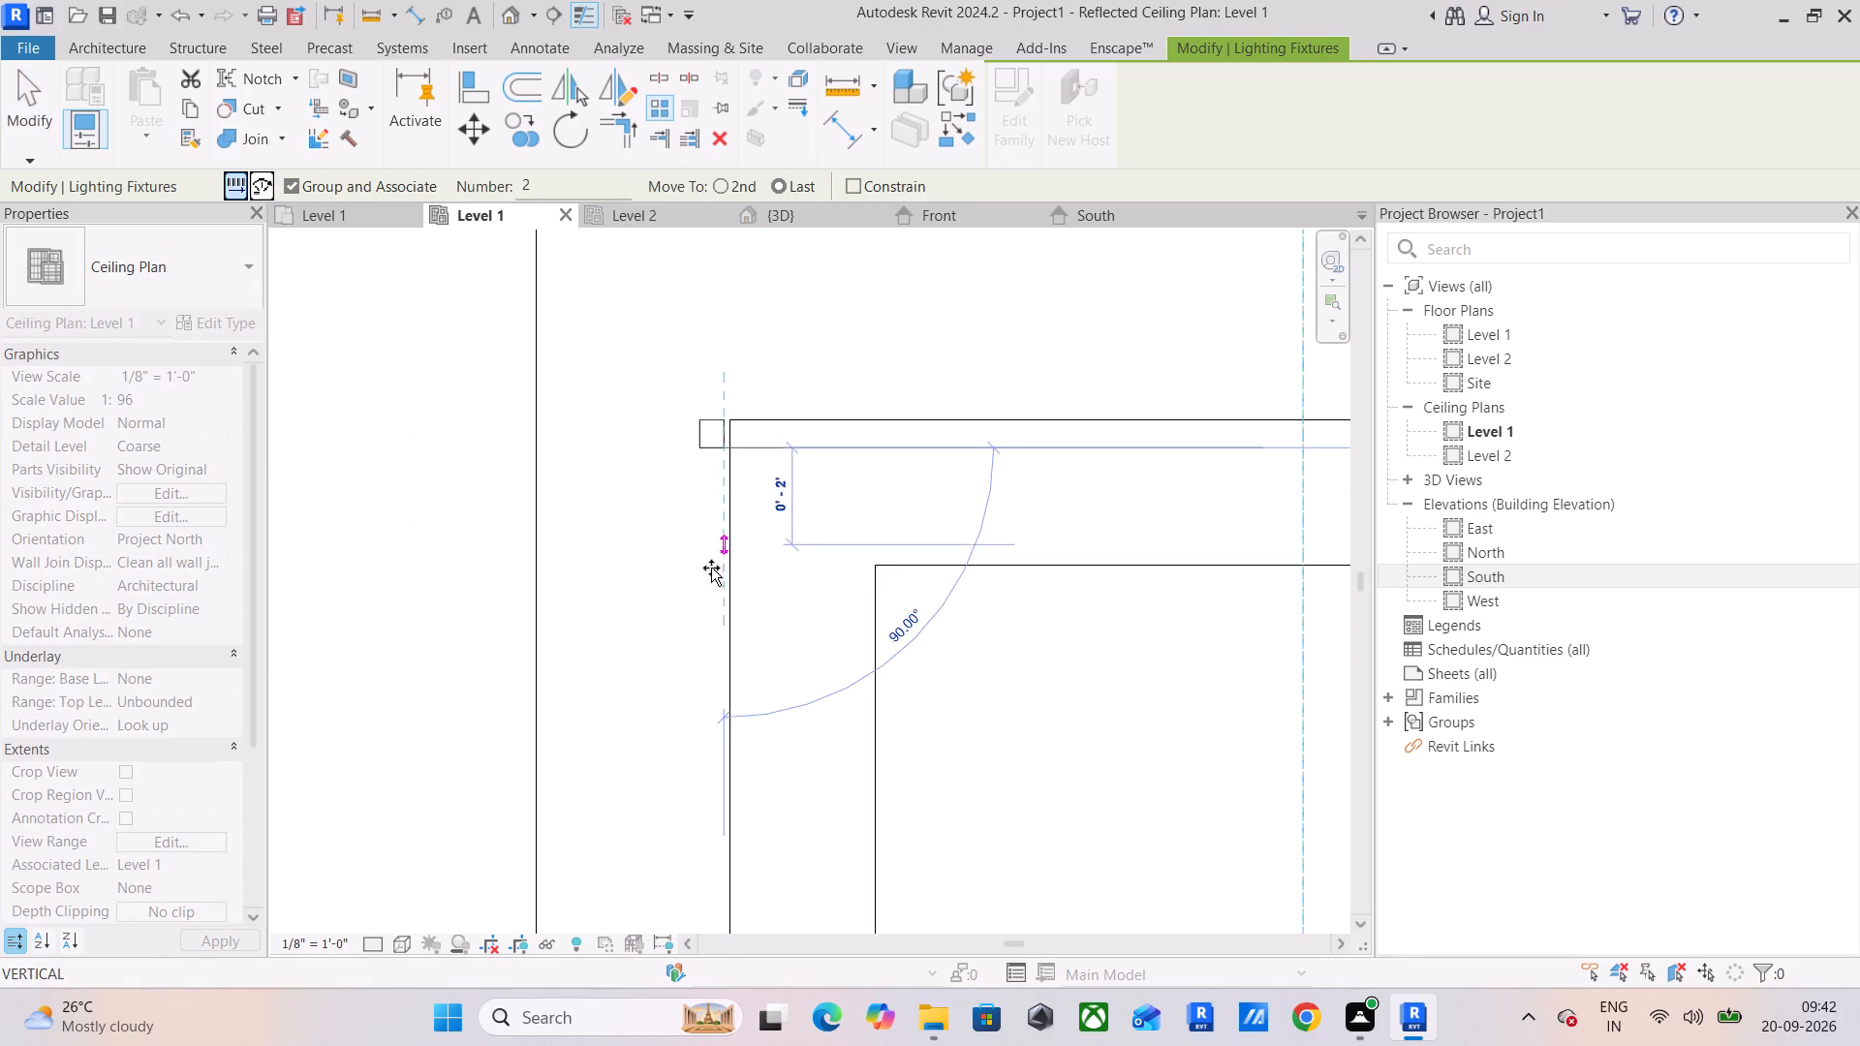
scroll(709, 589, down, 8)
middle_drag(716, 631, 780, 267)
scroll(754, 492, down, 6)
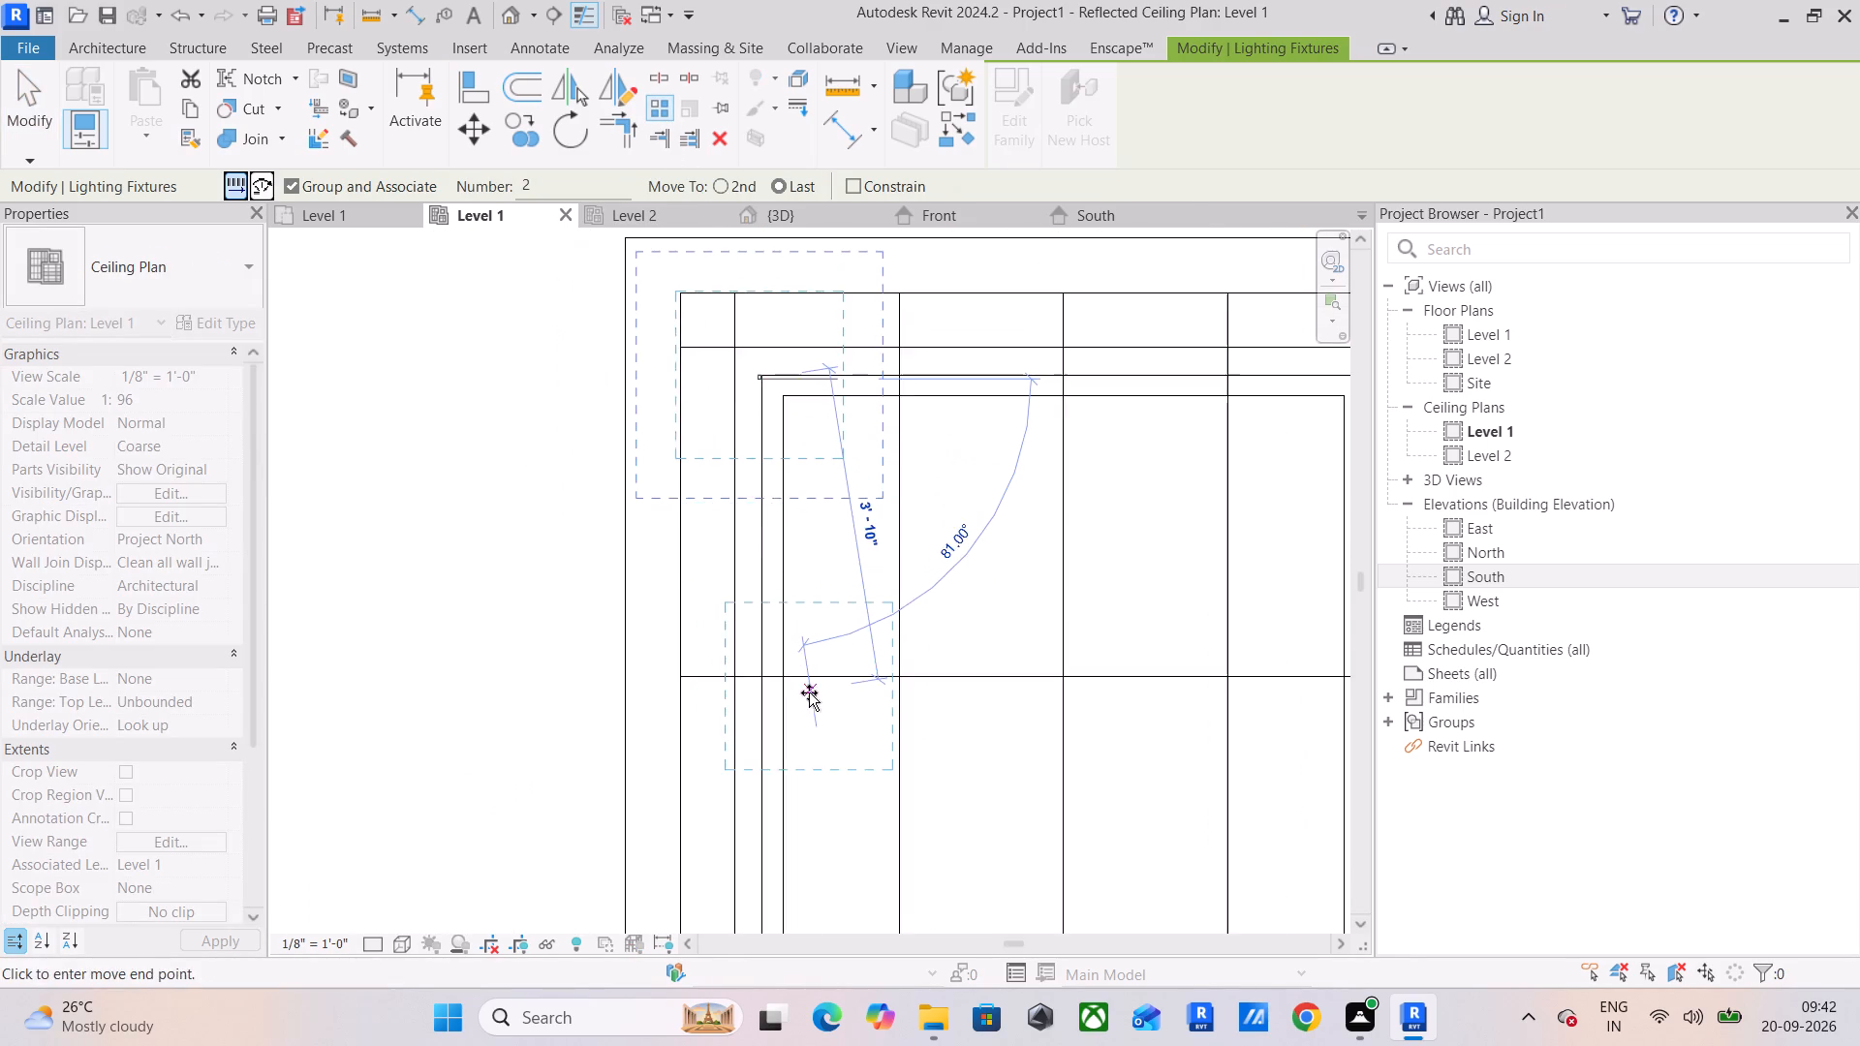
middle_drag(809, 692, 810, 314)
scroll(756, 593, up, 13)
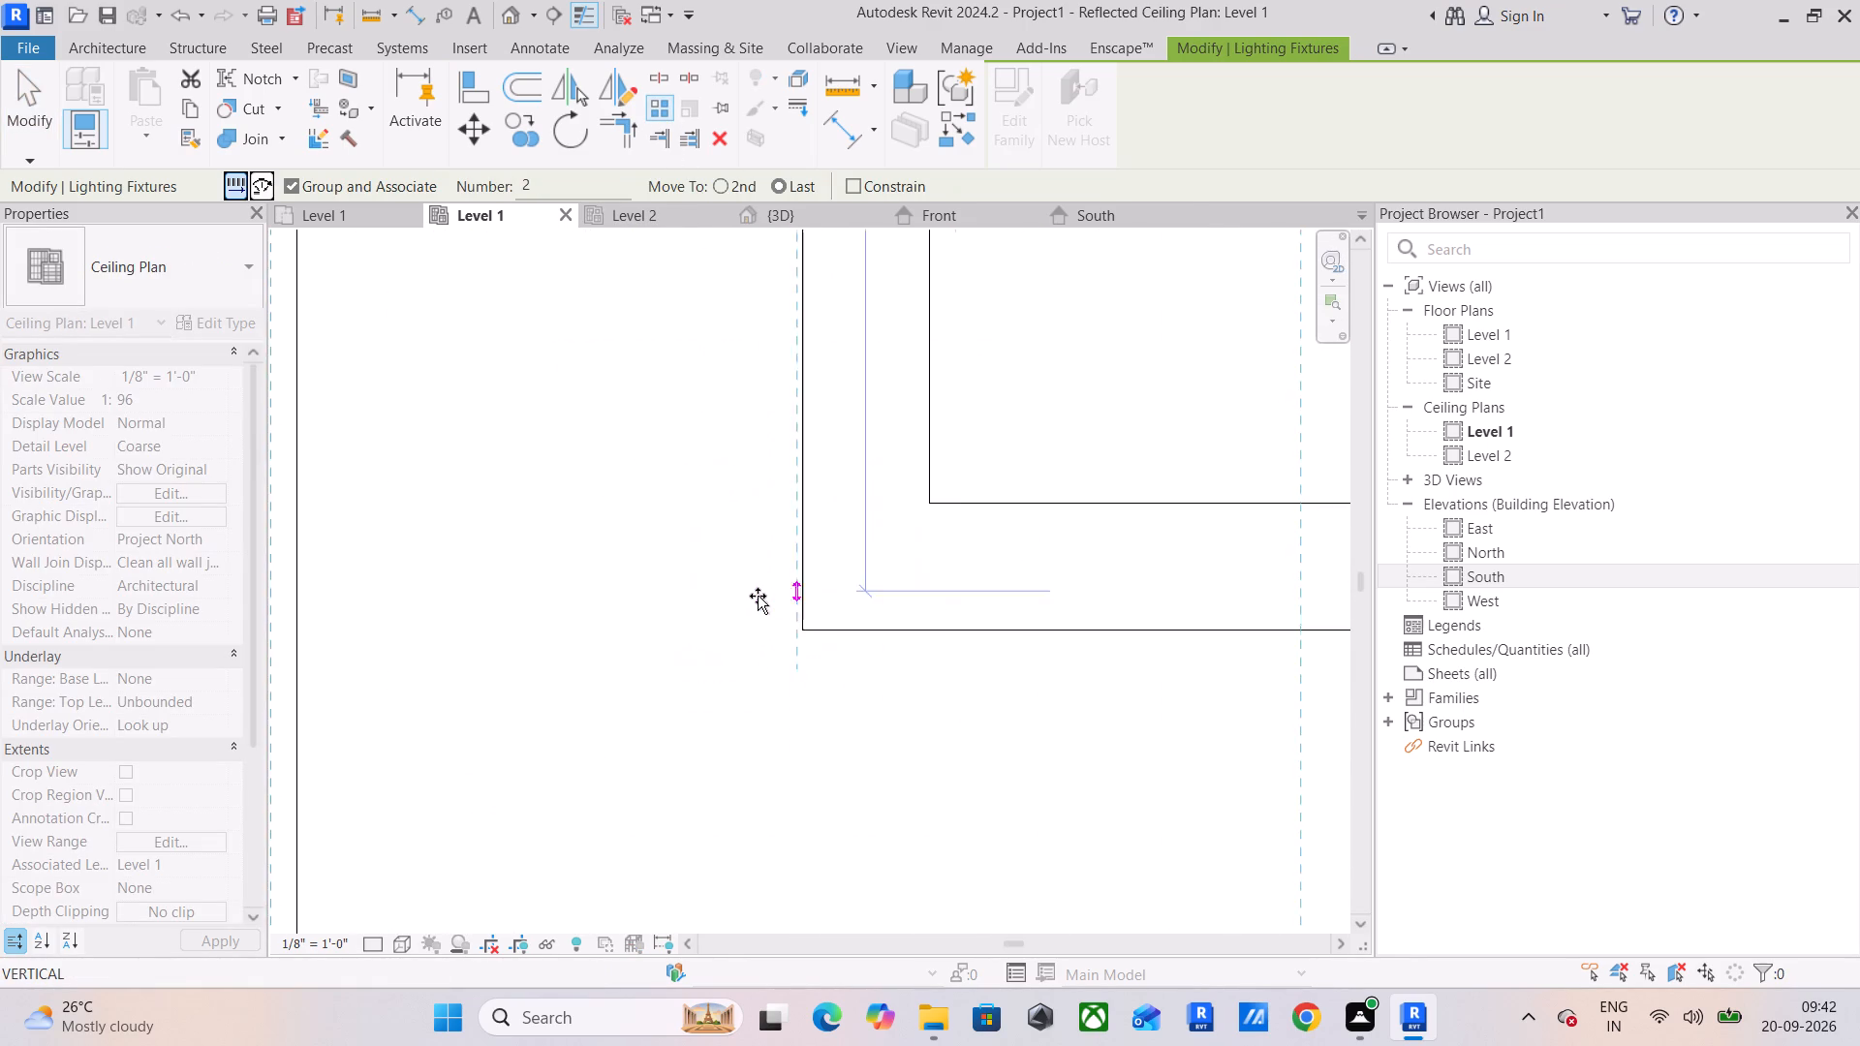
scroll(766, 600, up, 6)
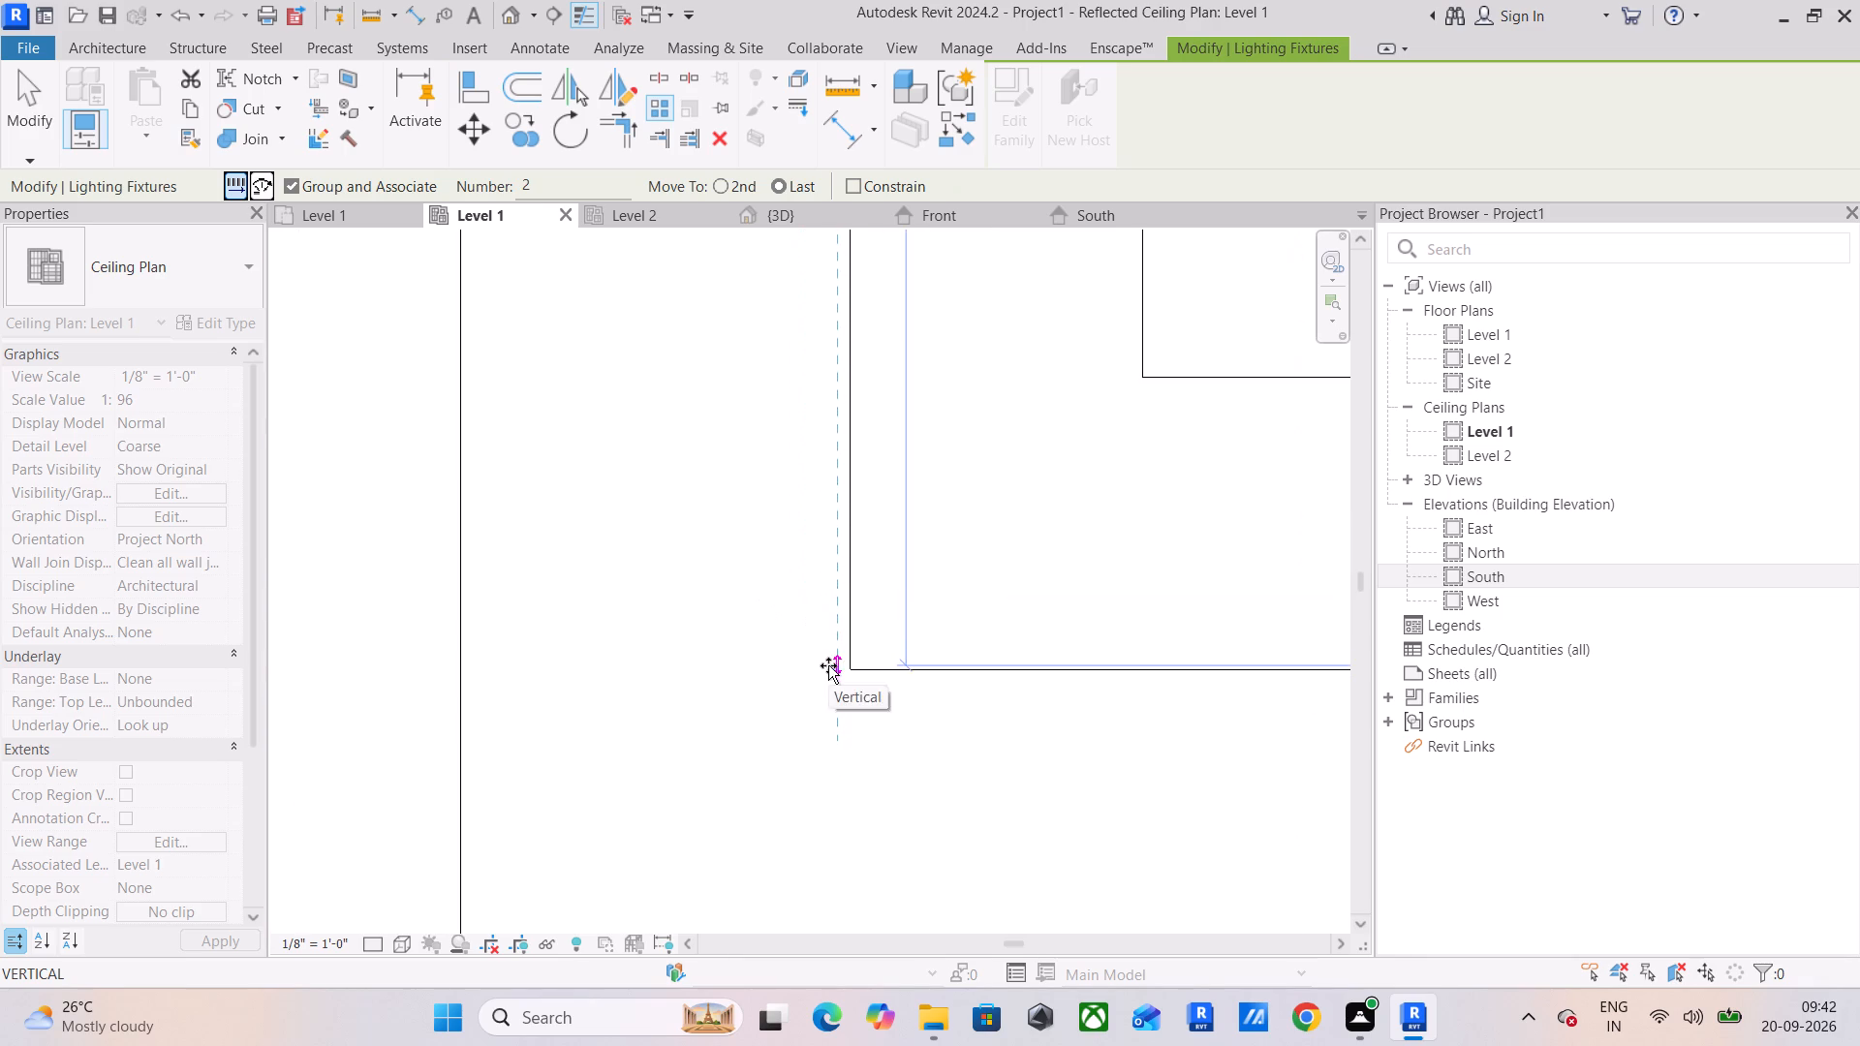
click(828, 664)
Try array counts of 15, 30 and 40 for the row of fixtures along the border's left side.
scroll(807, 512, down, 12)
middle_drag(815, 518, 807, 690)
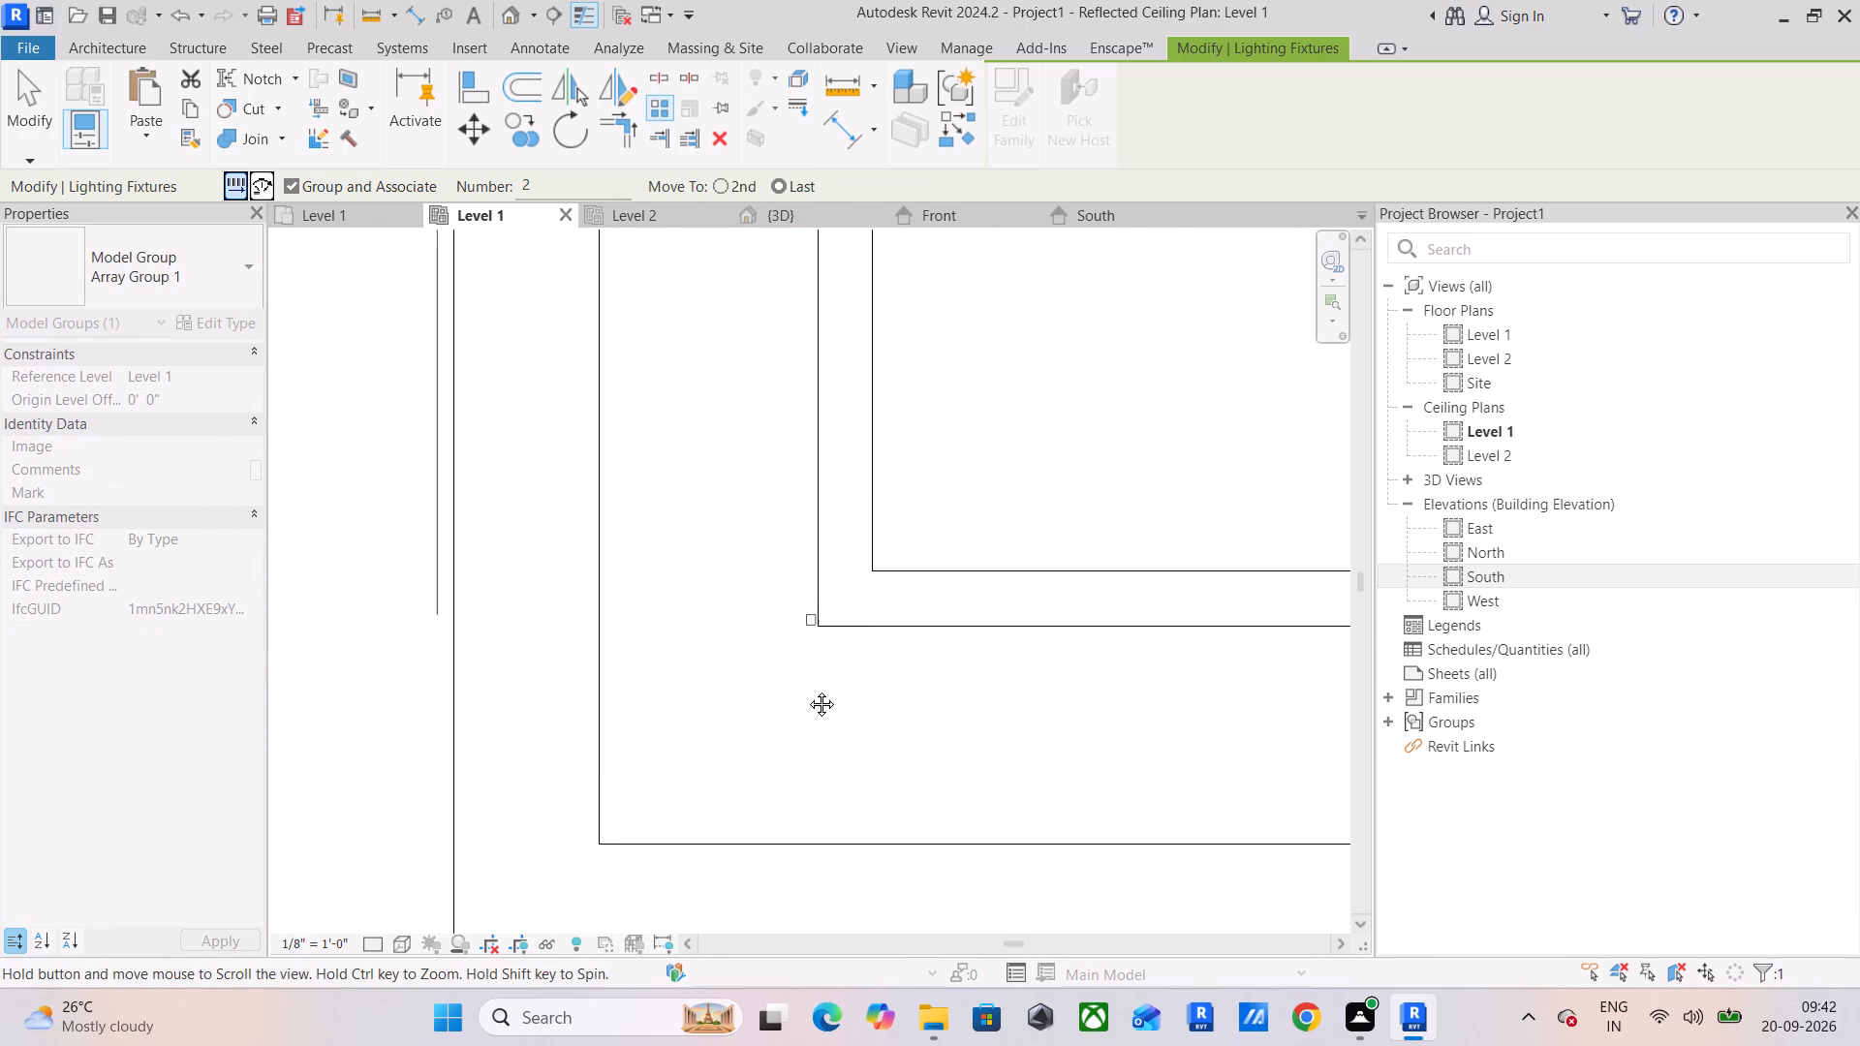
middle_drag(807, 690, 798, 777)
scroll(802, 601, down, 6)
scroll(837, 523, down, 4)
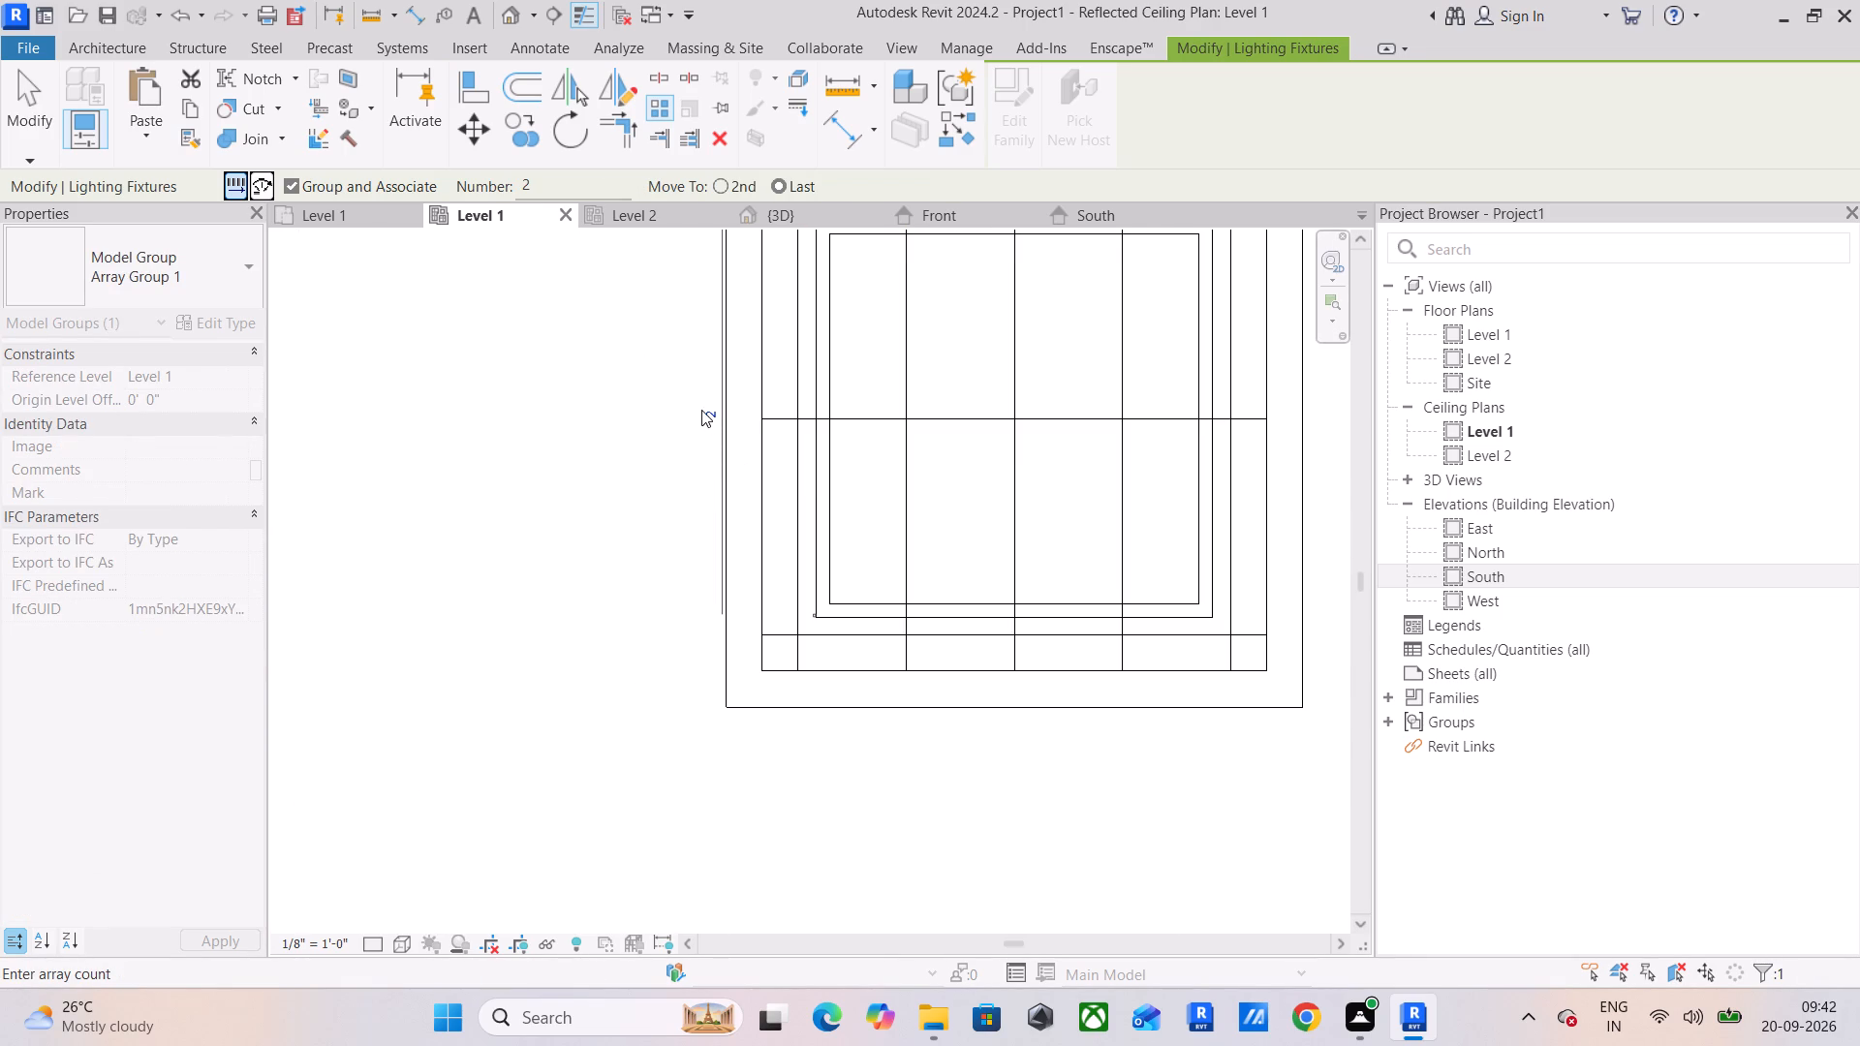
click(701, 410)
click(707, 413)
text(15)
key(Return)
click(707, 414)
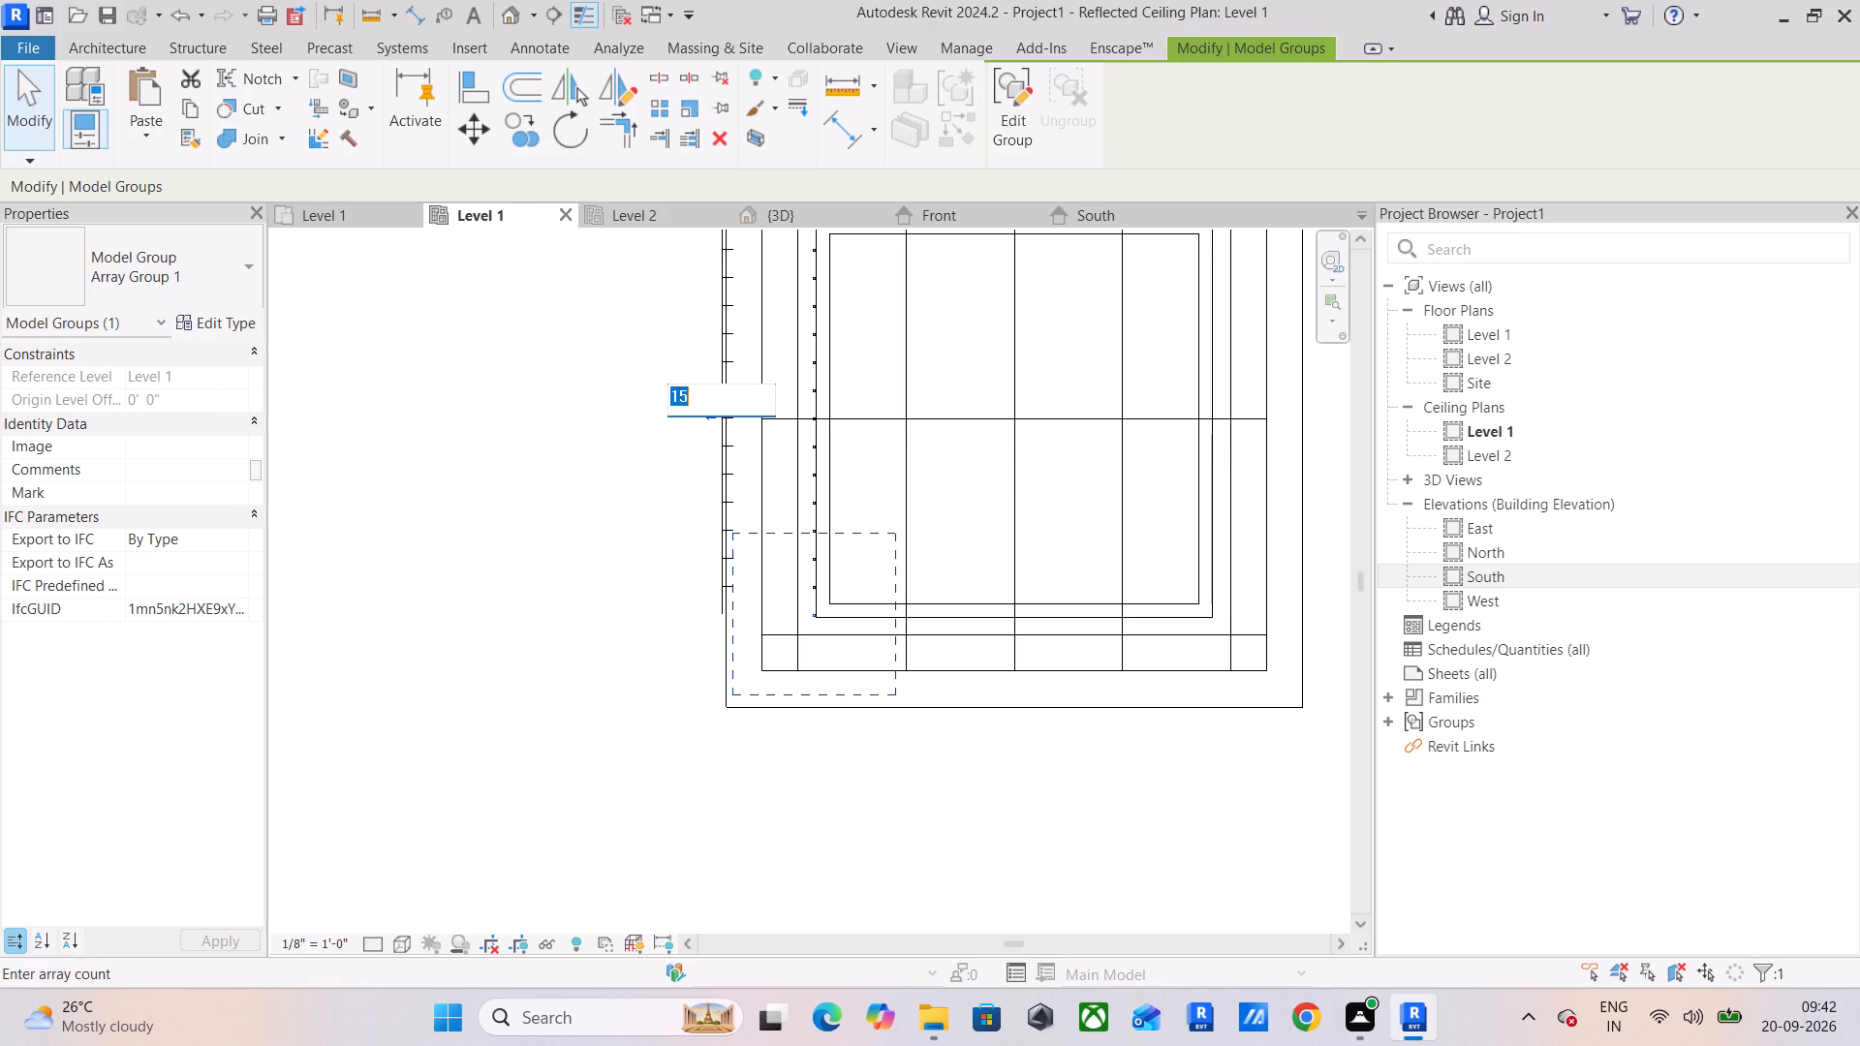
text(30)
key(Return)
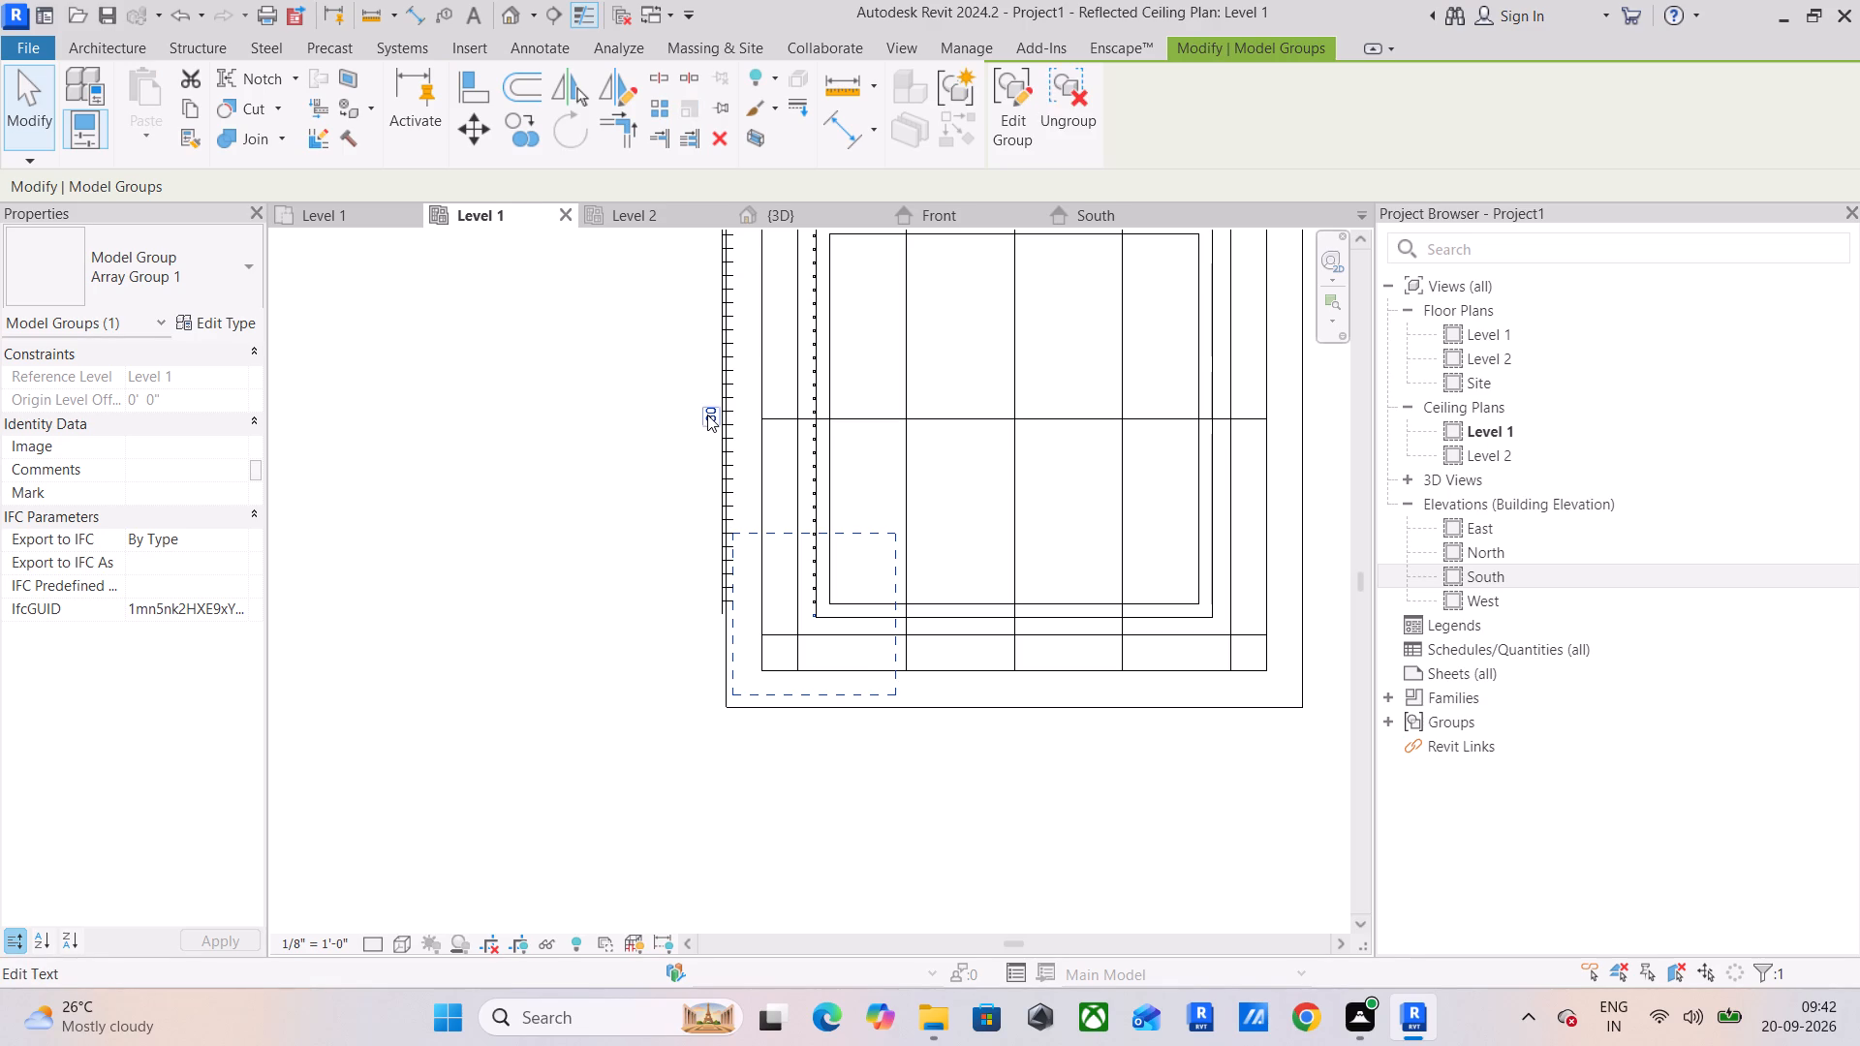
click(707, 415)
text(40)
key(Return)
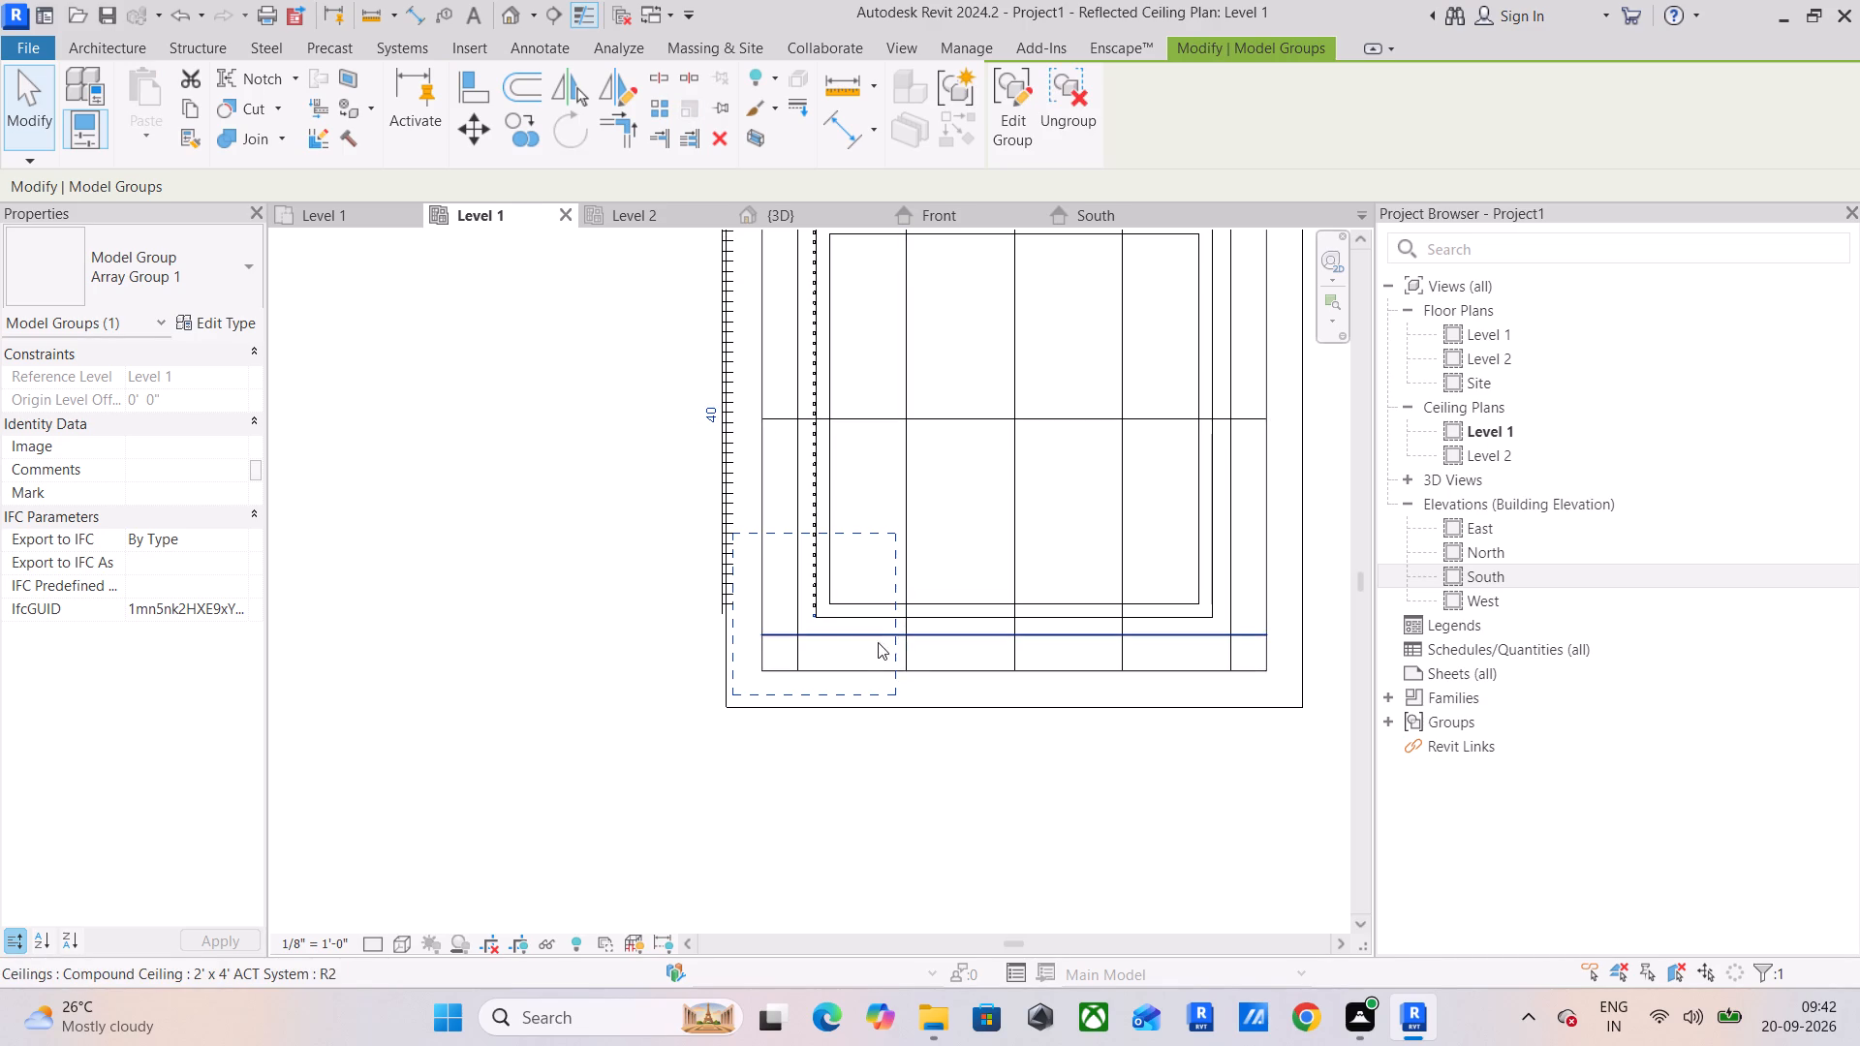
Set the array count of the fixtures along the border's left side to 60.
scroll(891, 579, up, 6)
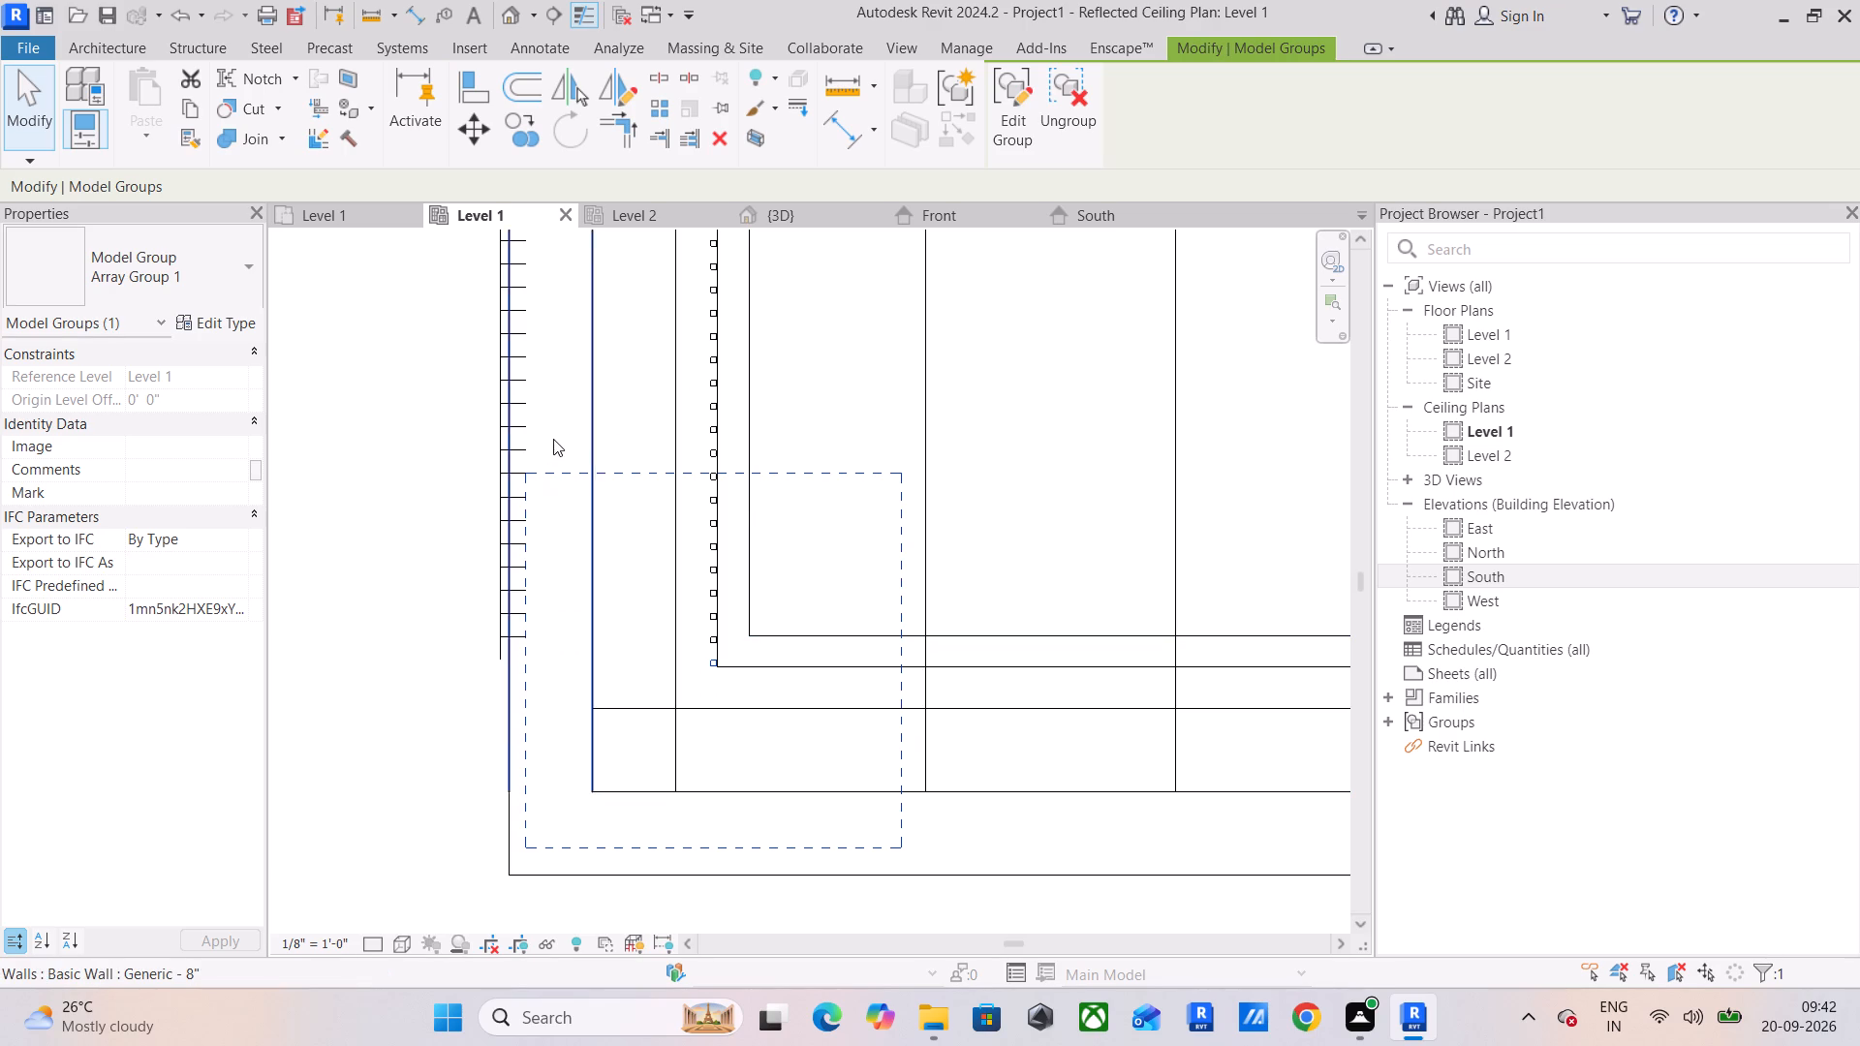
scroll(553, 439, down, 7)
click(515, 351)
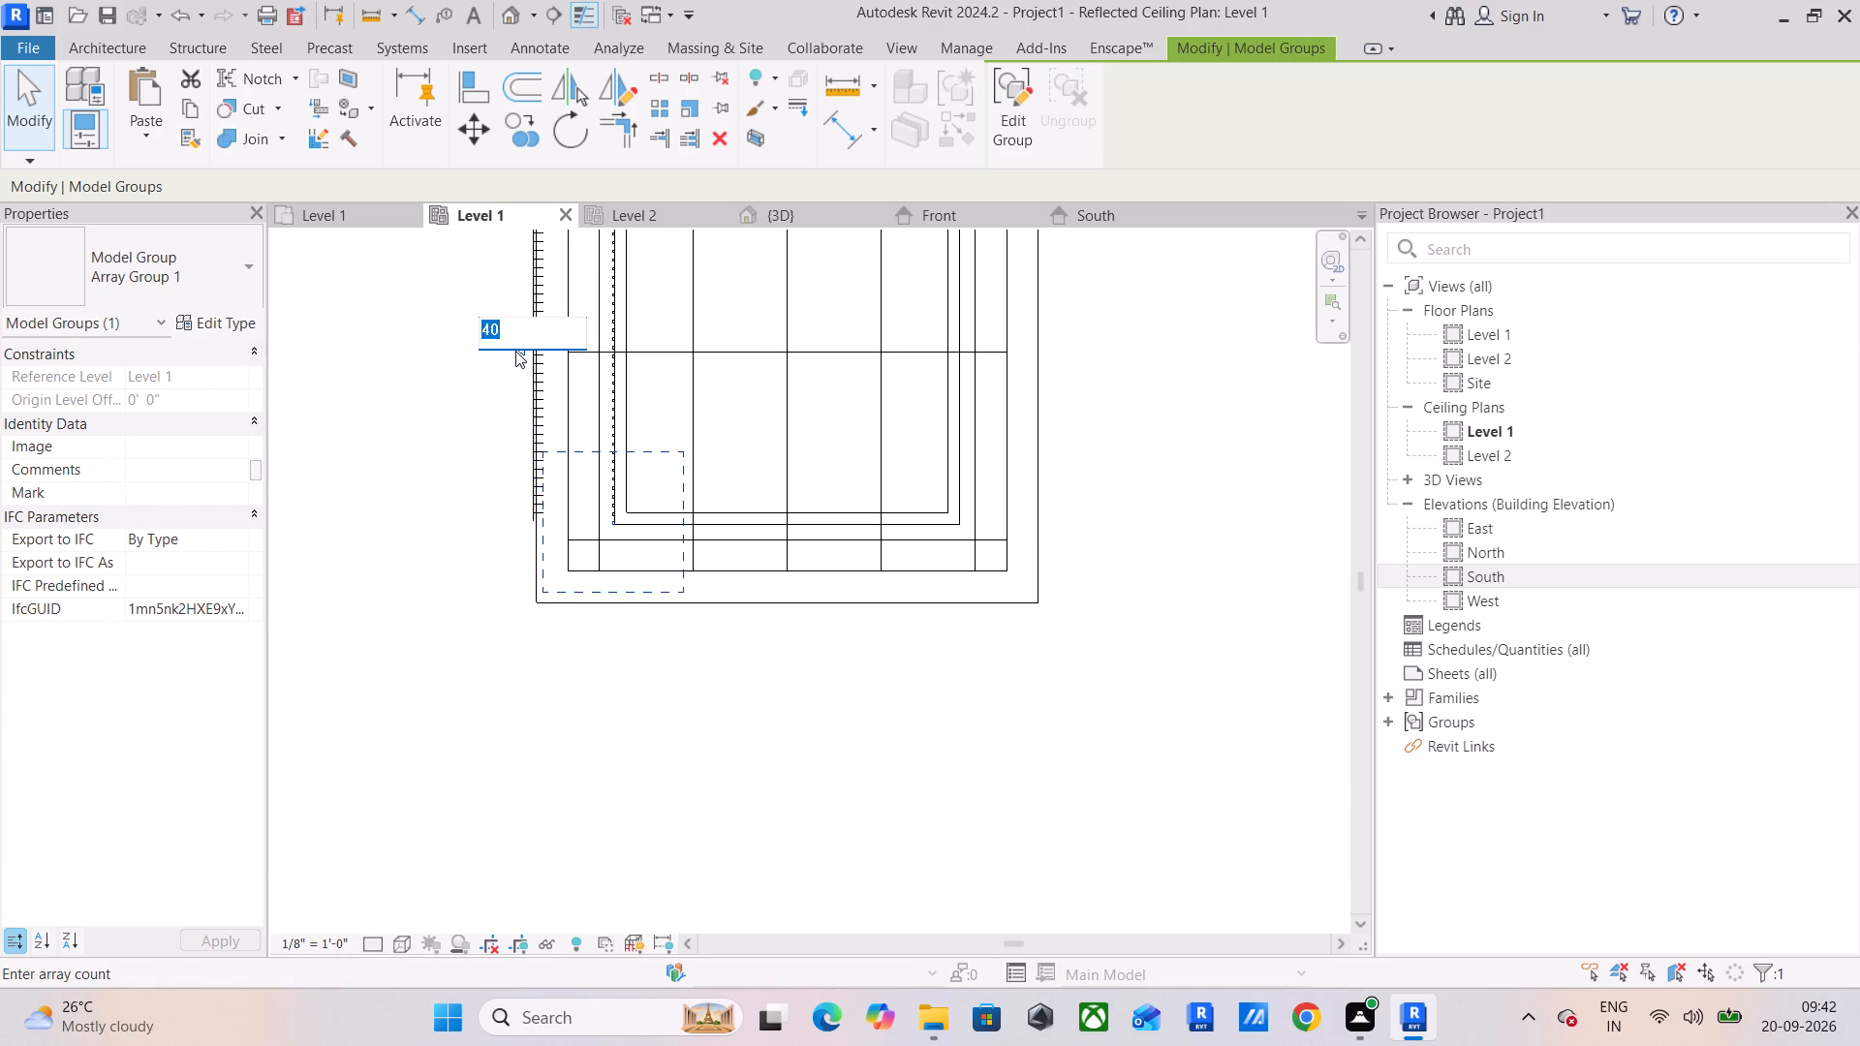
text(60)
key(Return)
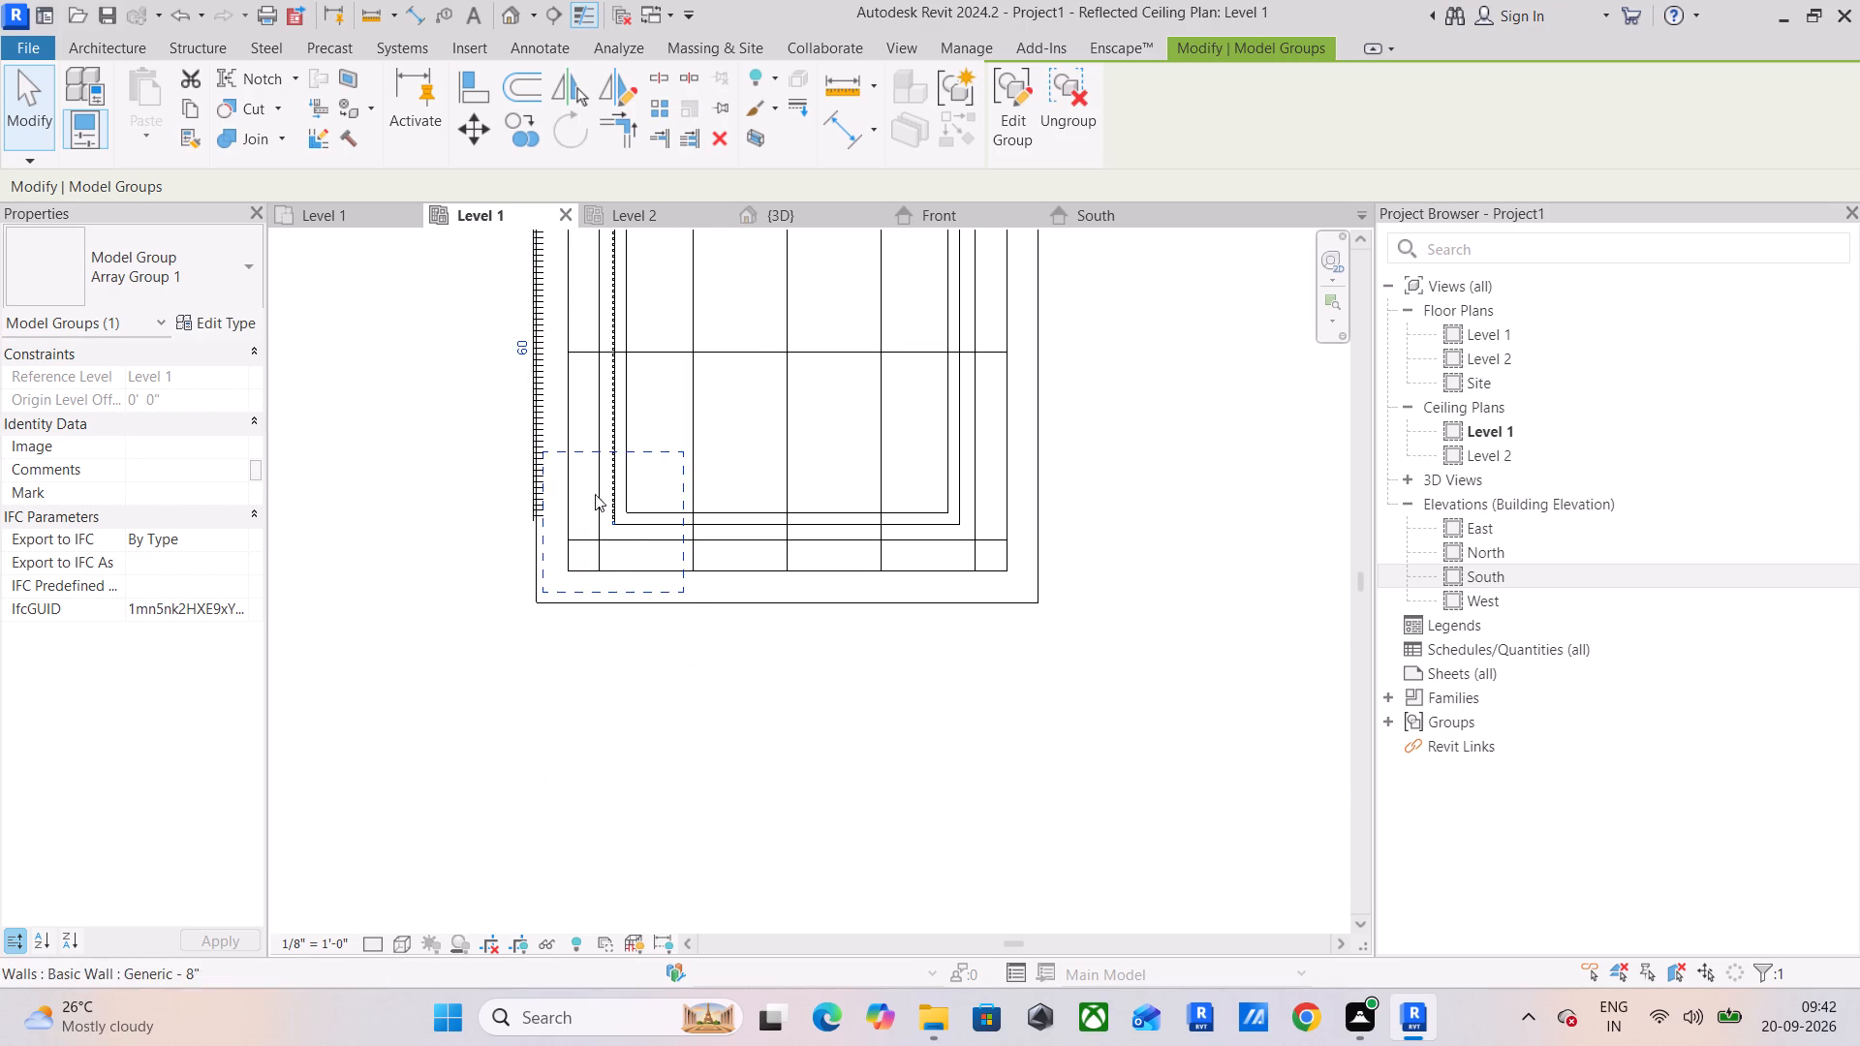
scroll(624, 513, up, 6)
scroll(456, 354, down, 5)
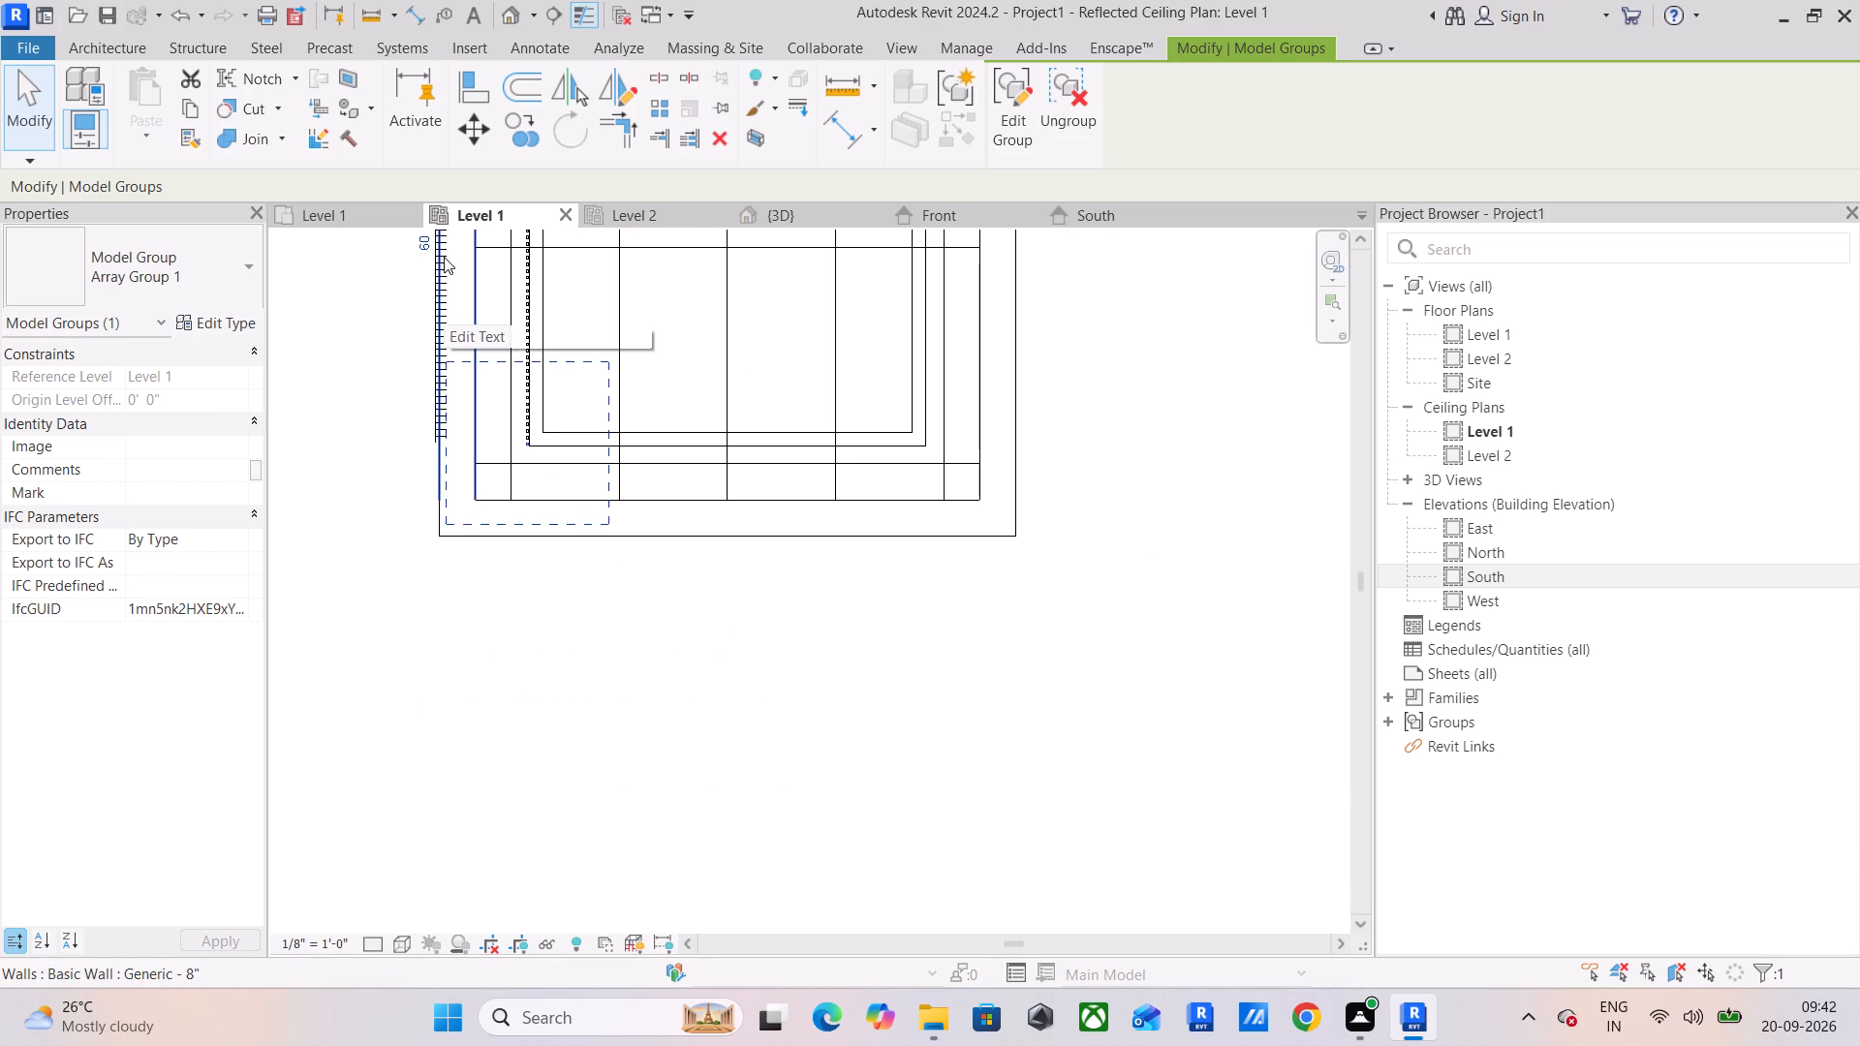
Set the array count of the fixtures along the border's left side to 80.
click(426, 245)
text(80)
key(Return)
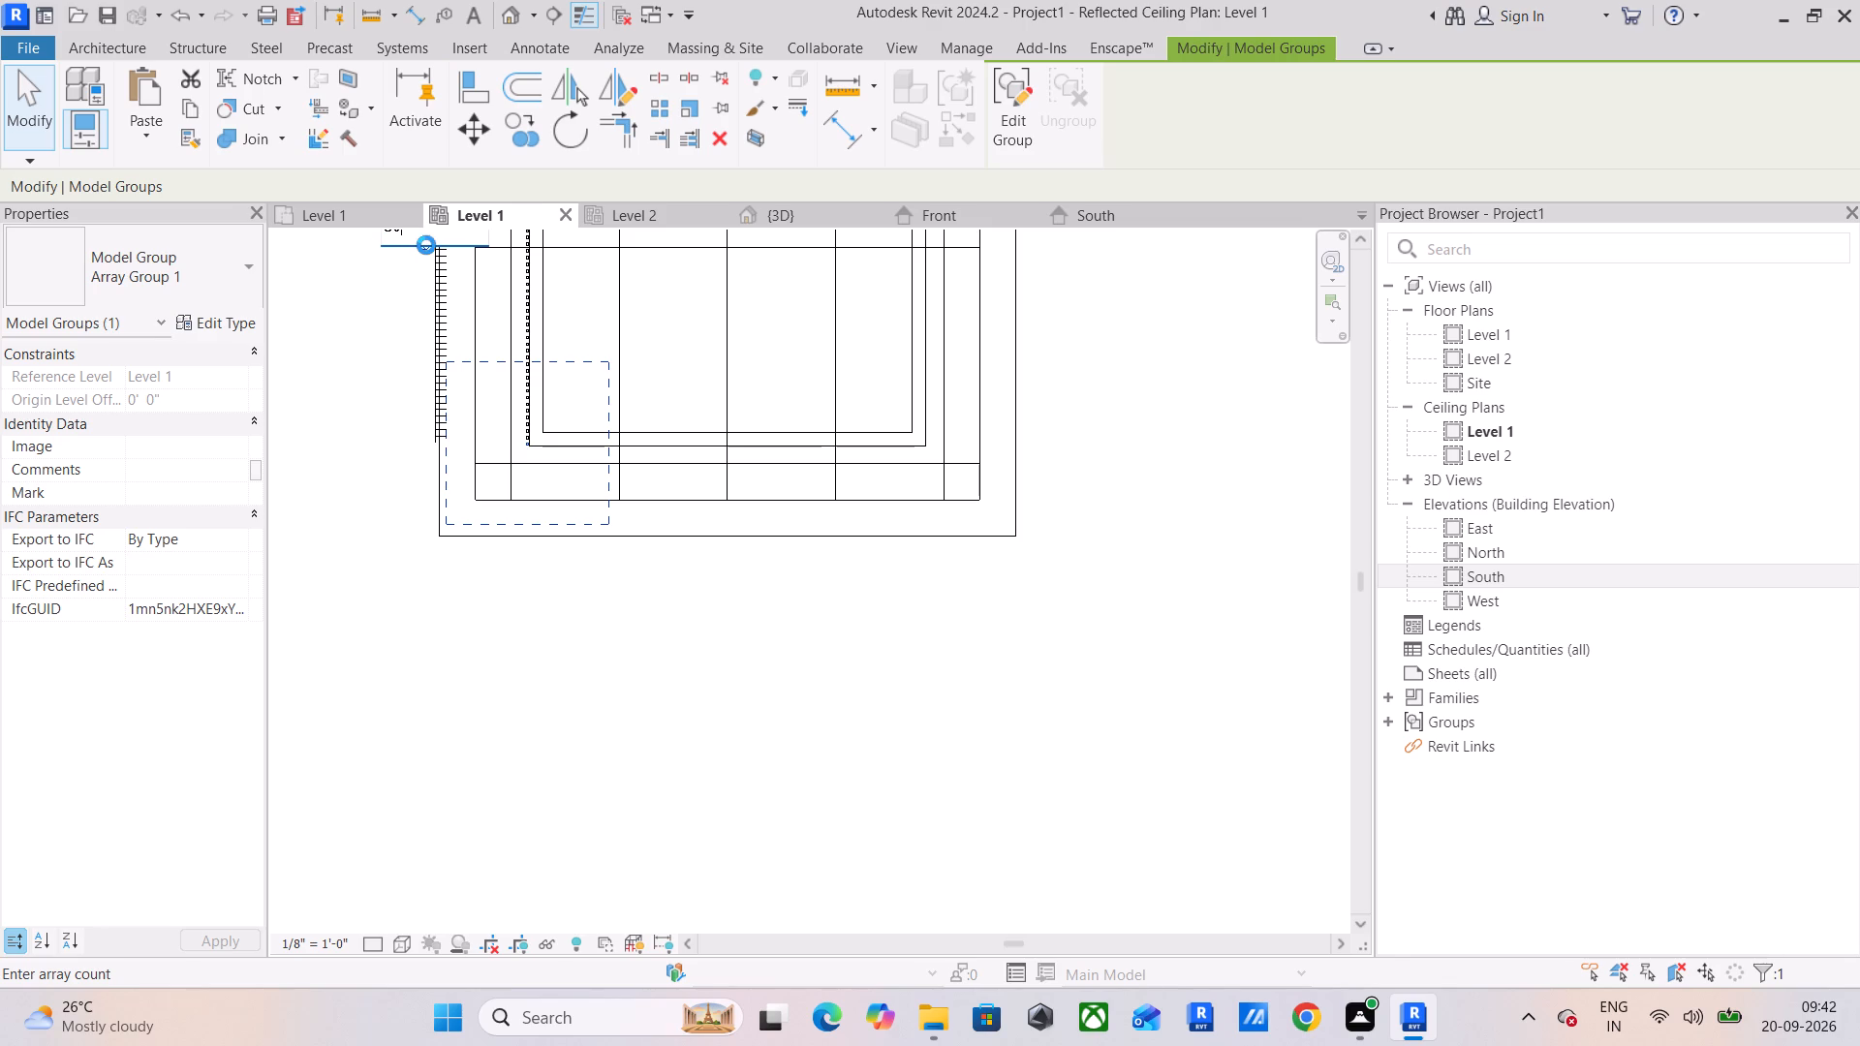
scroll(524, 493, up, 7)
middle_drag(539, 406, 539, 421)
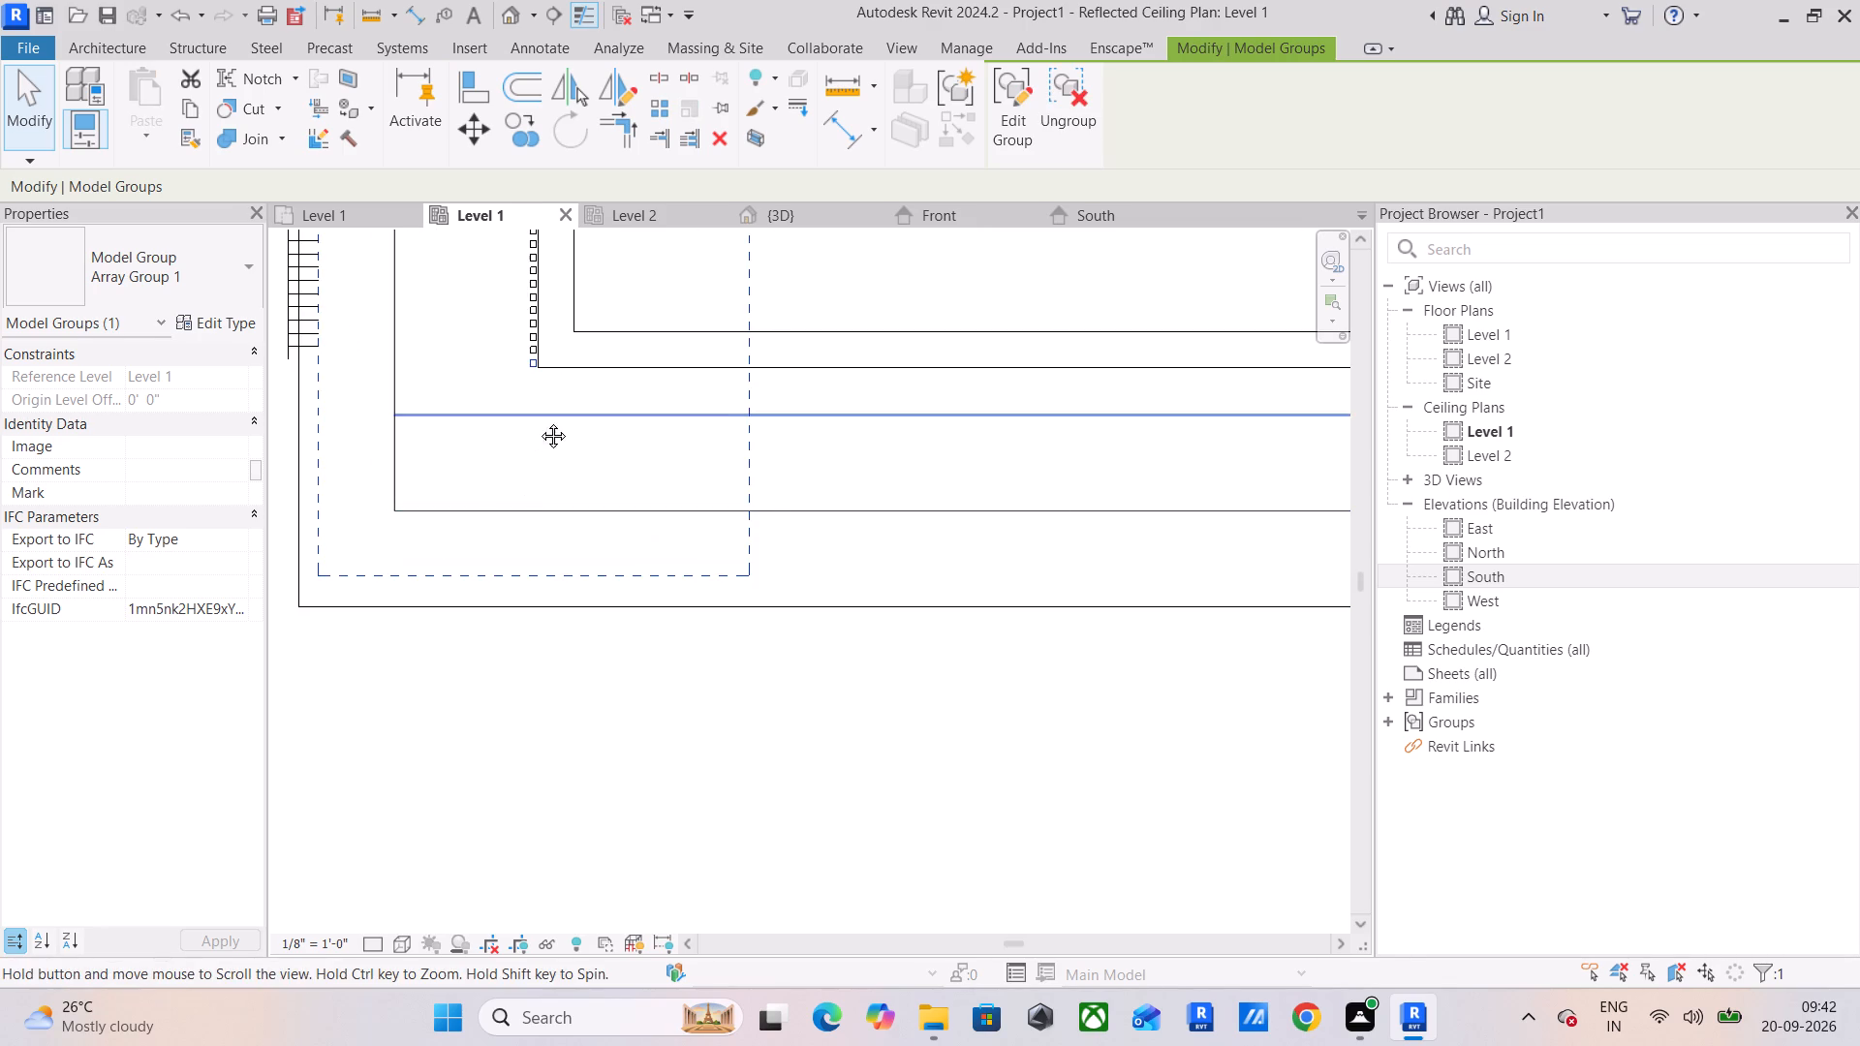
middle_drag(539, 421, 522, 550)
scroll(528, 577, down, 6)
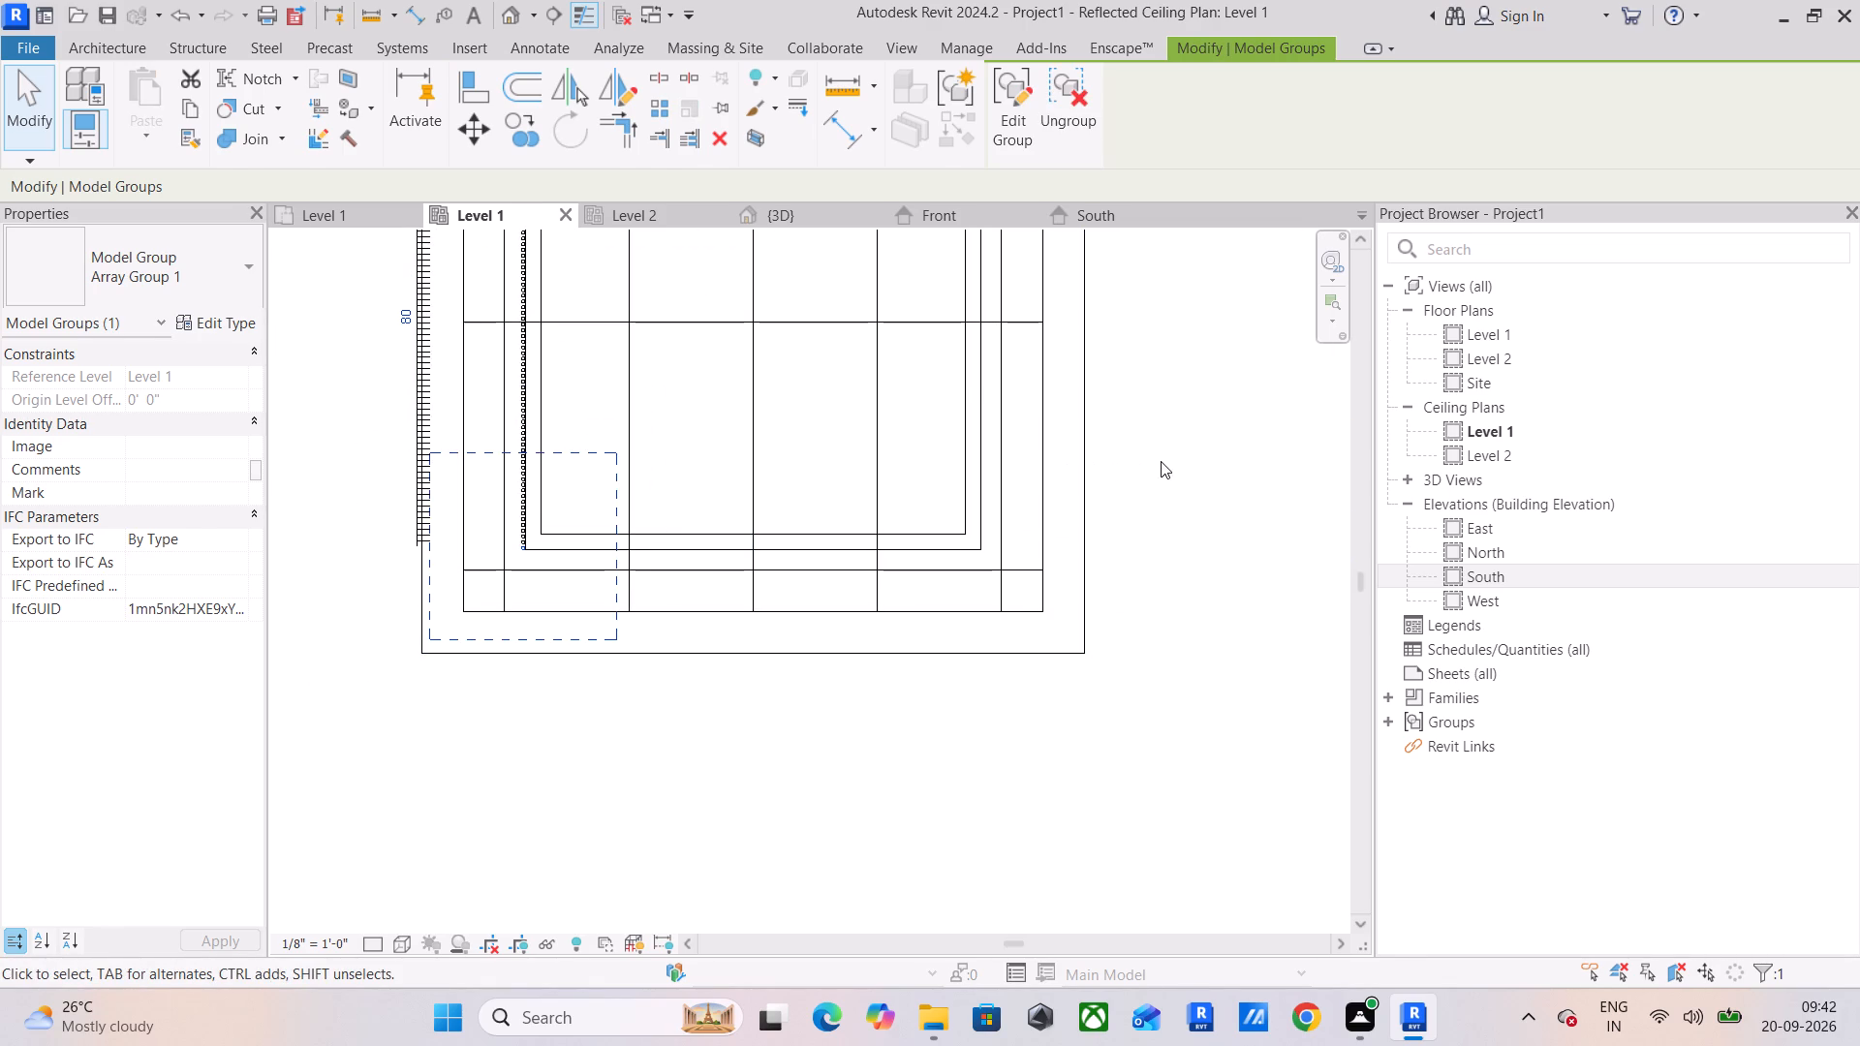
click(1162, 460)
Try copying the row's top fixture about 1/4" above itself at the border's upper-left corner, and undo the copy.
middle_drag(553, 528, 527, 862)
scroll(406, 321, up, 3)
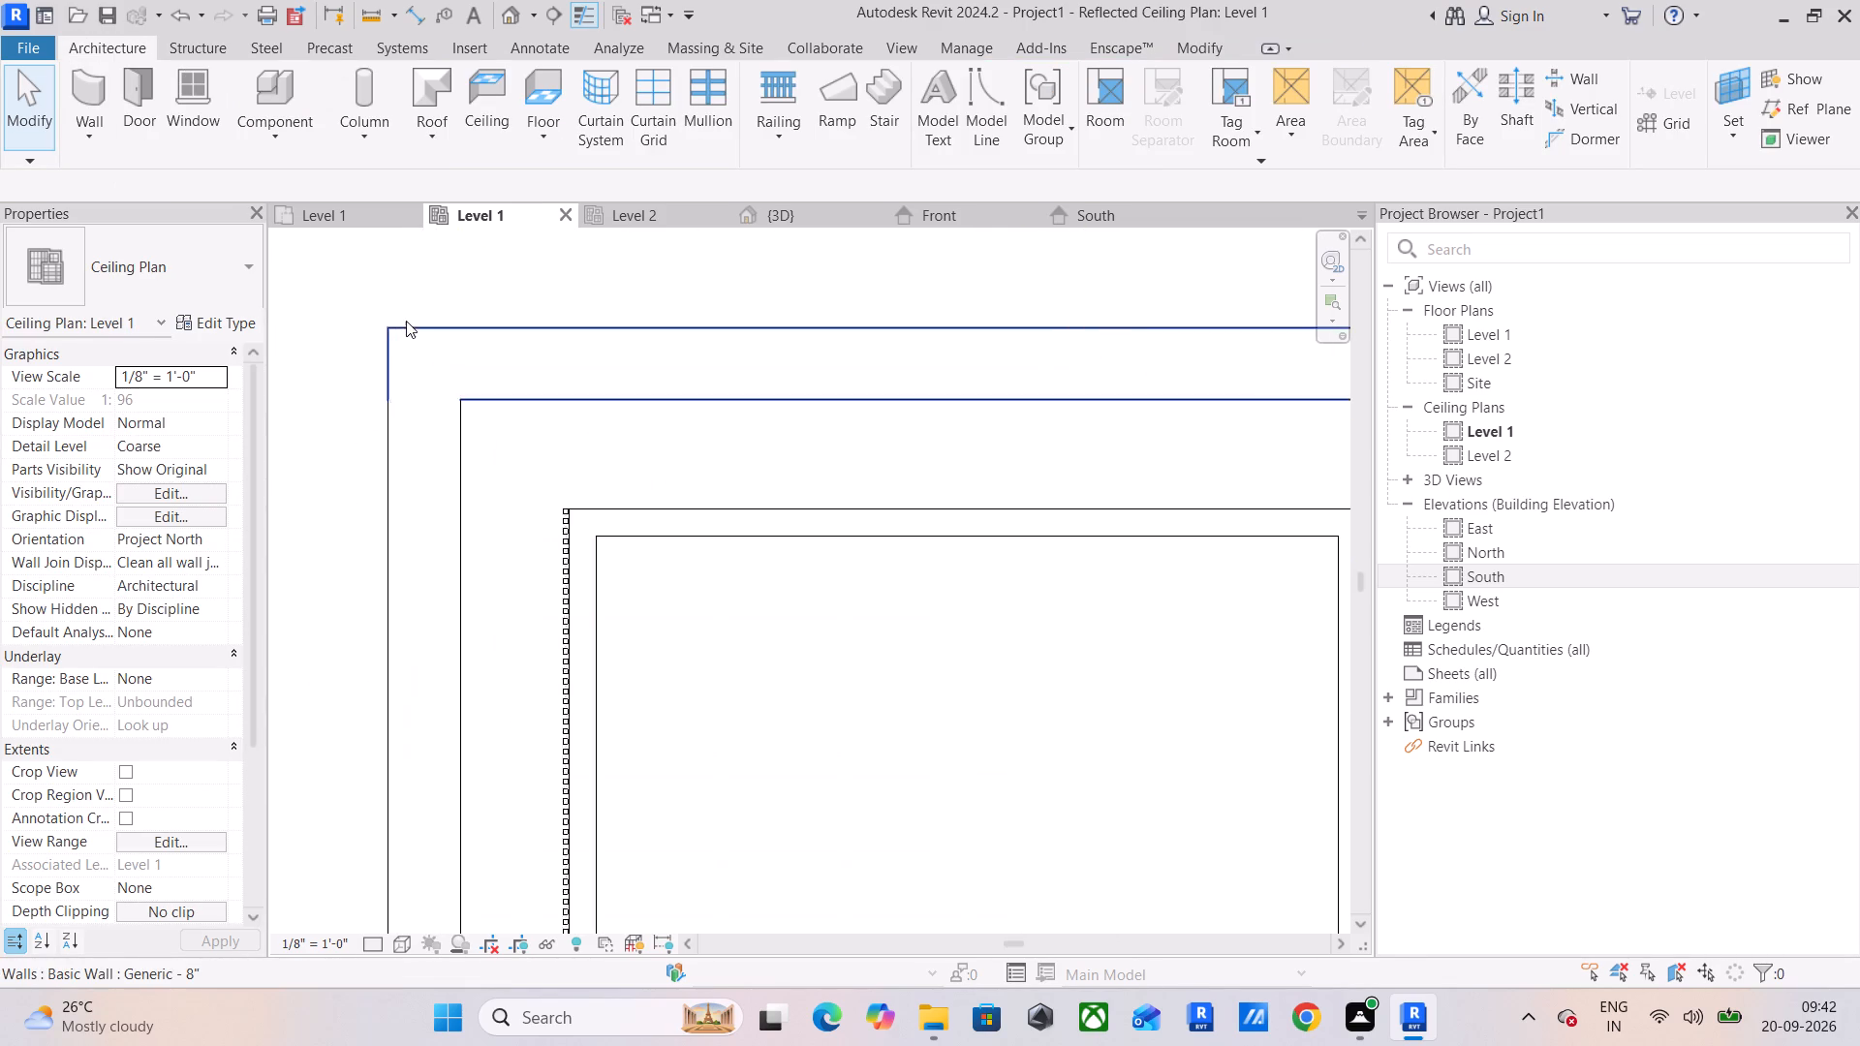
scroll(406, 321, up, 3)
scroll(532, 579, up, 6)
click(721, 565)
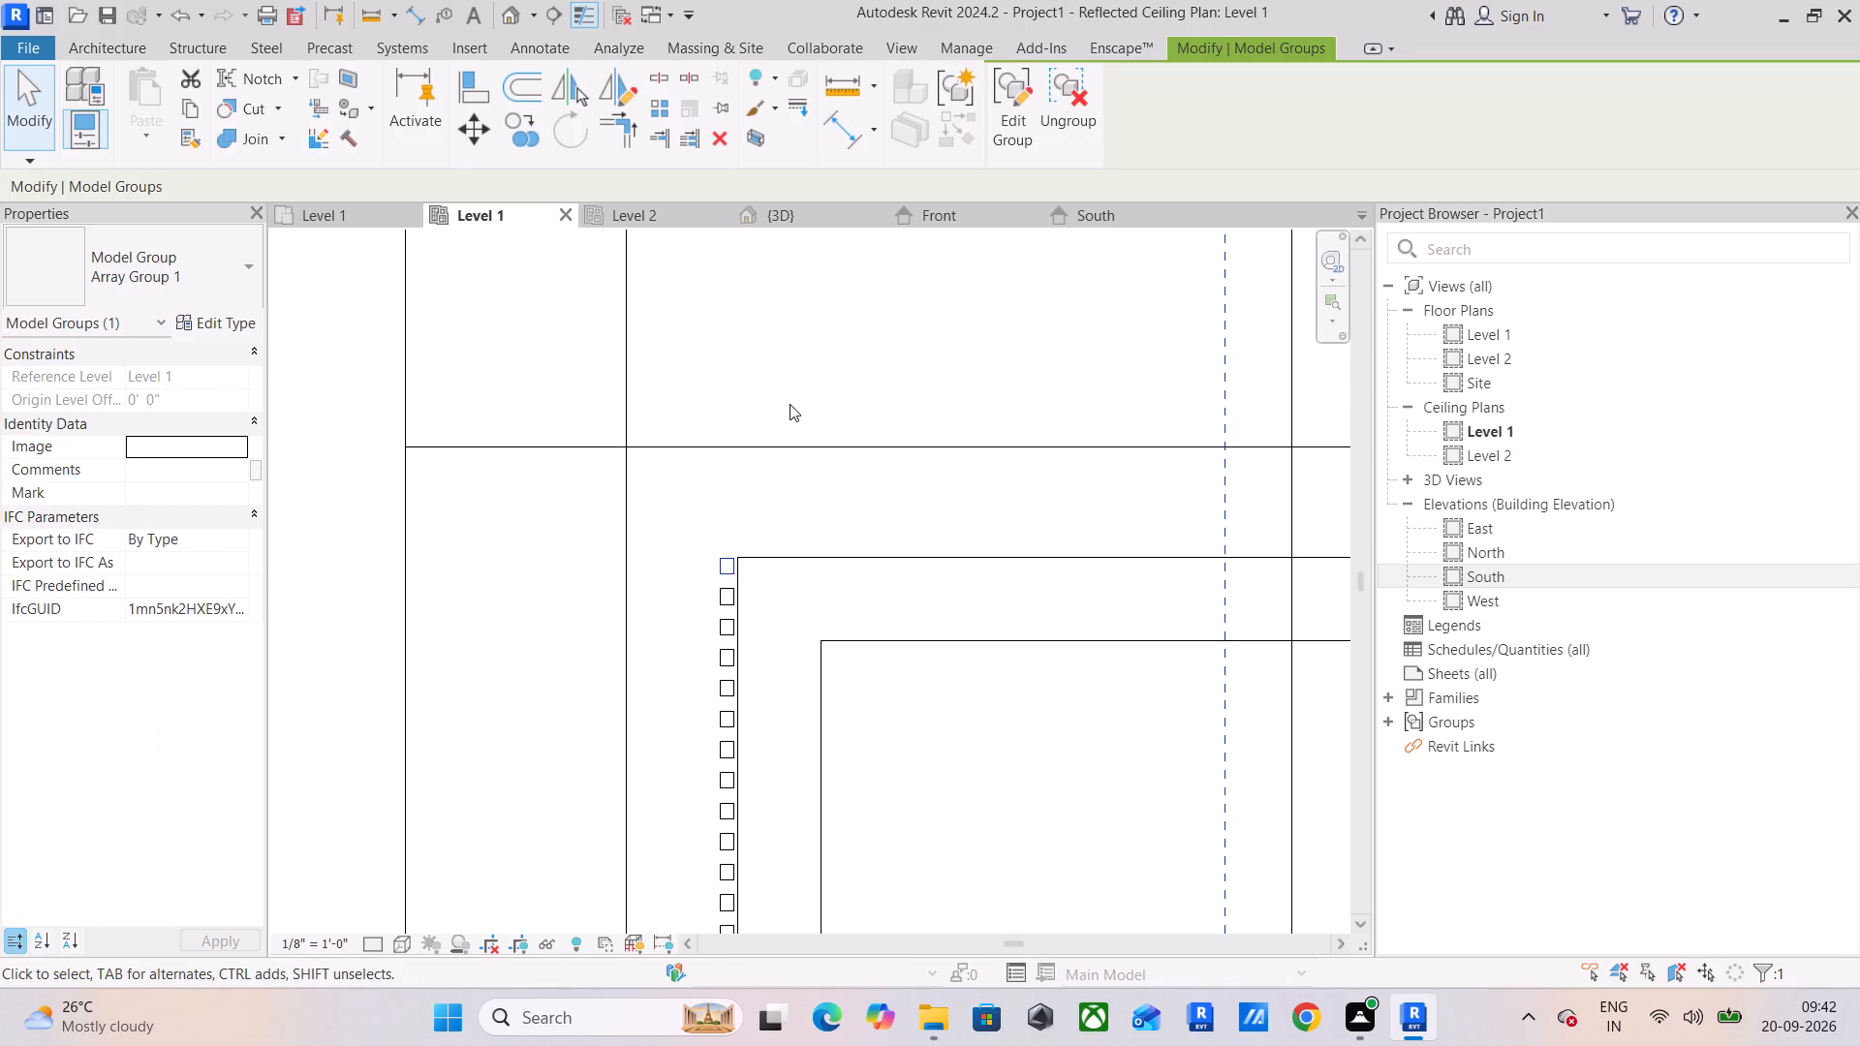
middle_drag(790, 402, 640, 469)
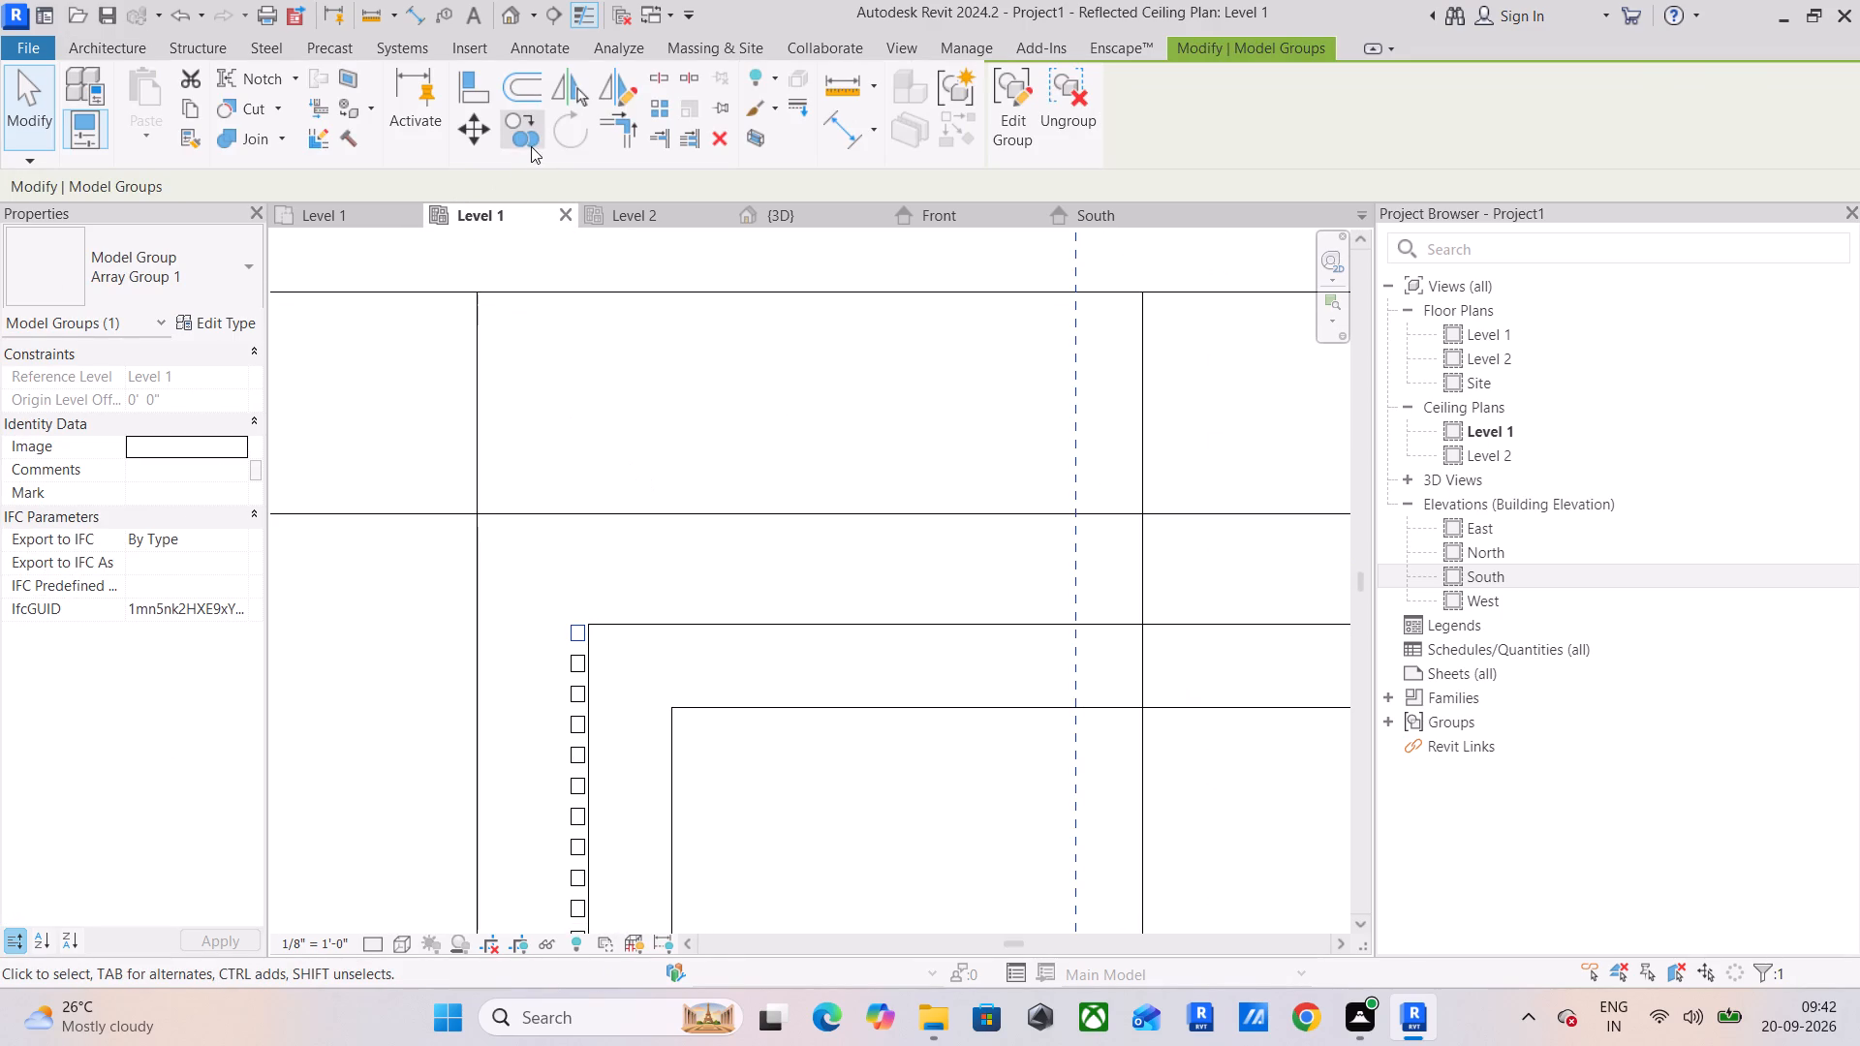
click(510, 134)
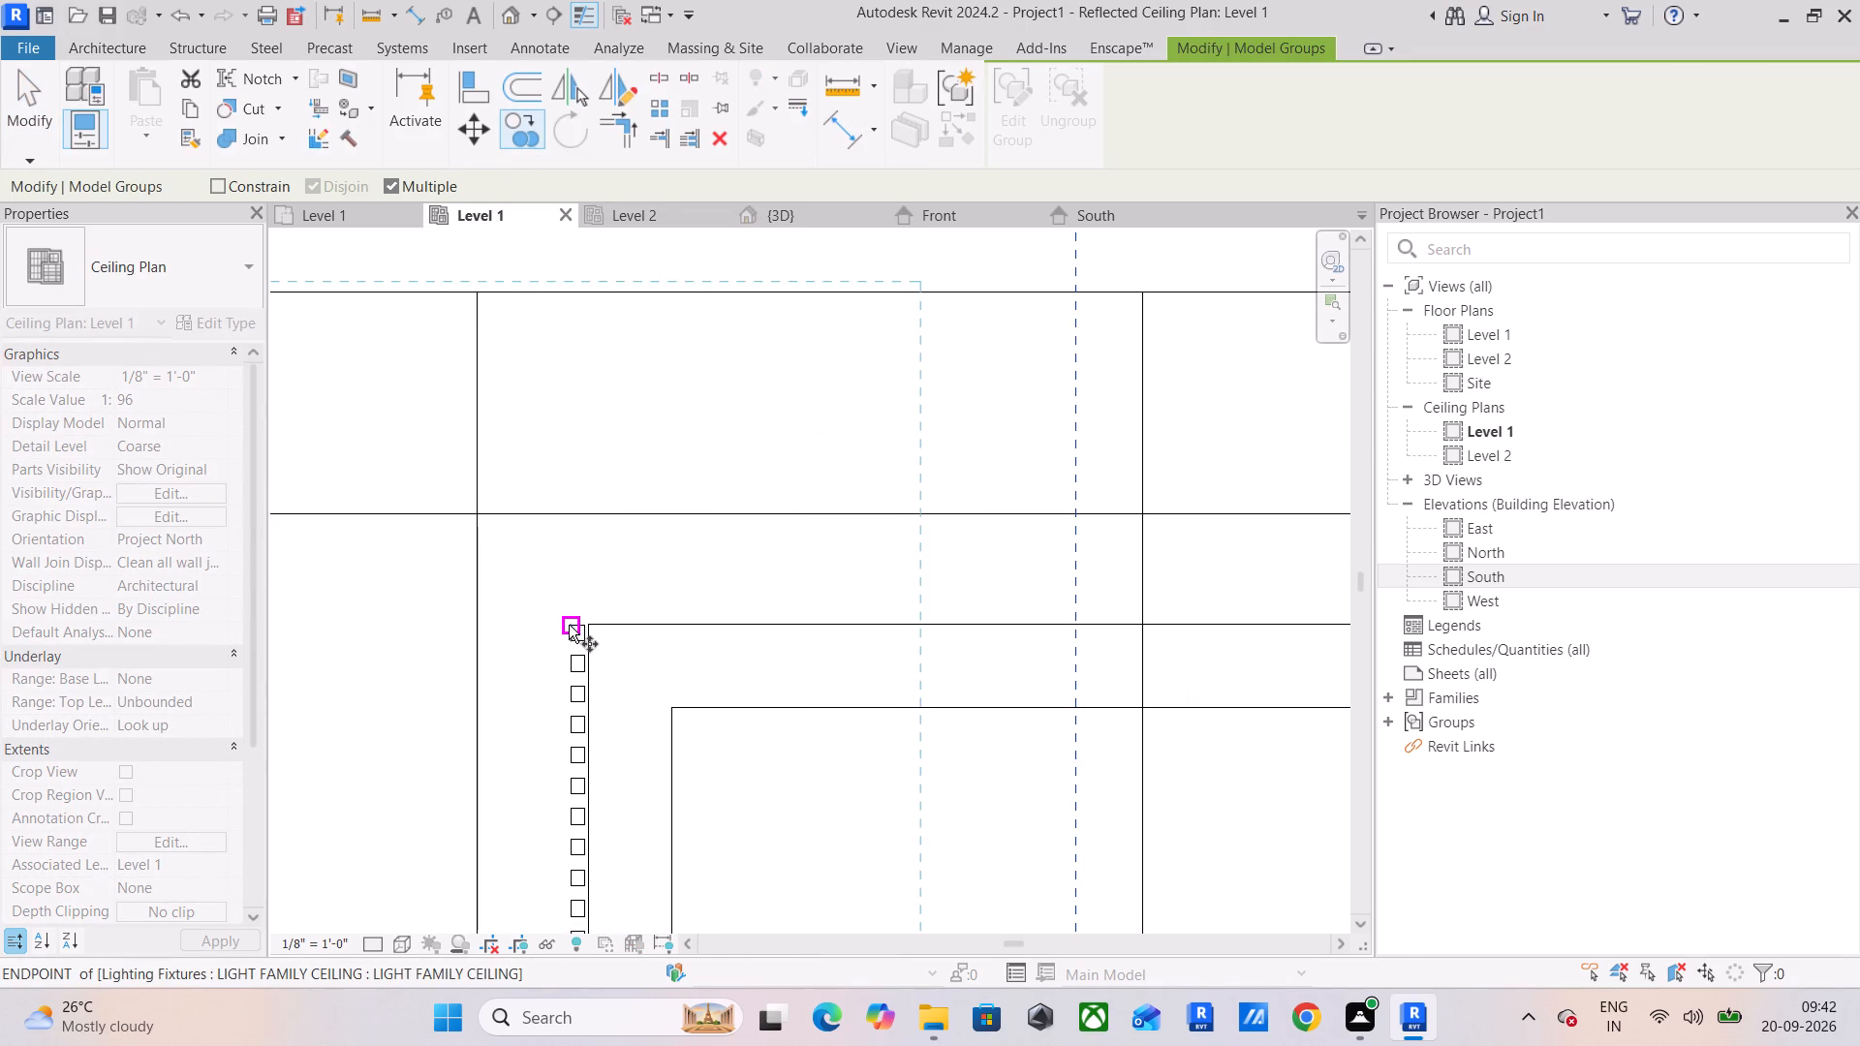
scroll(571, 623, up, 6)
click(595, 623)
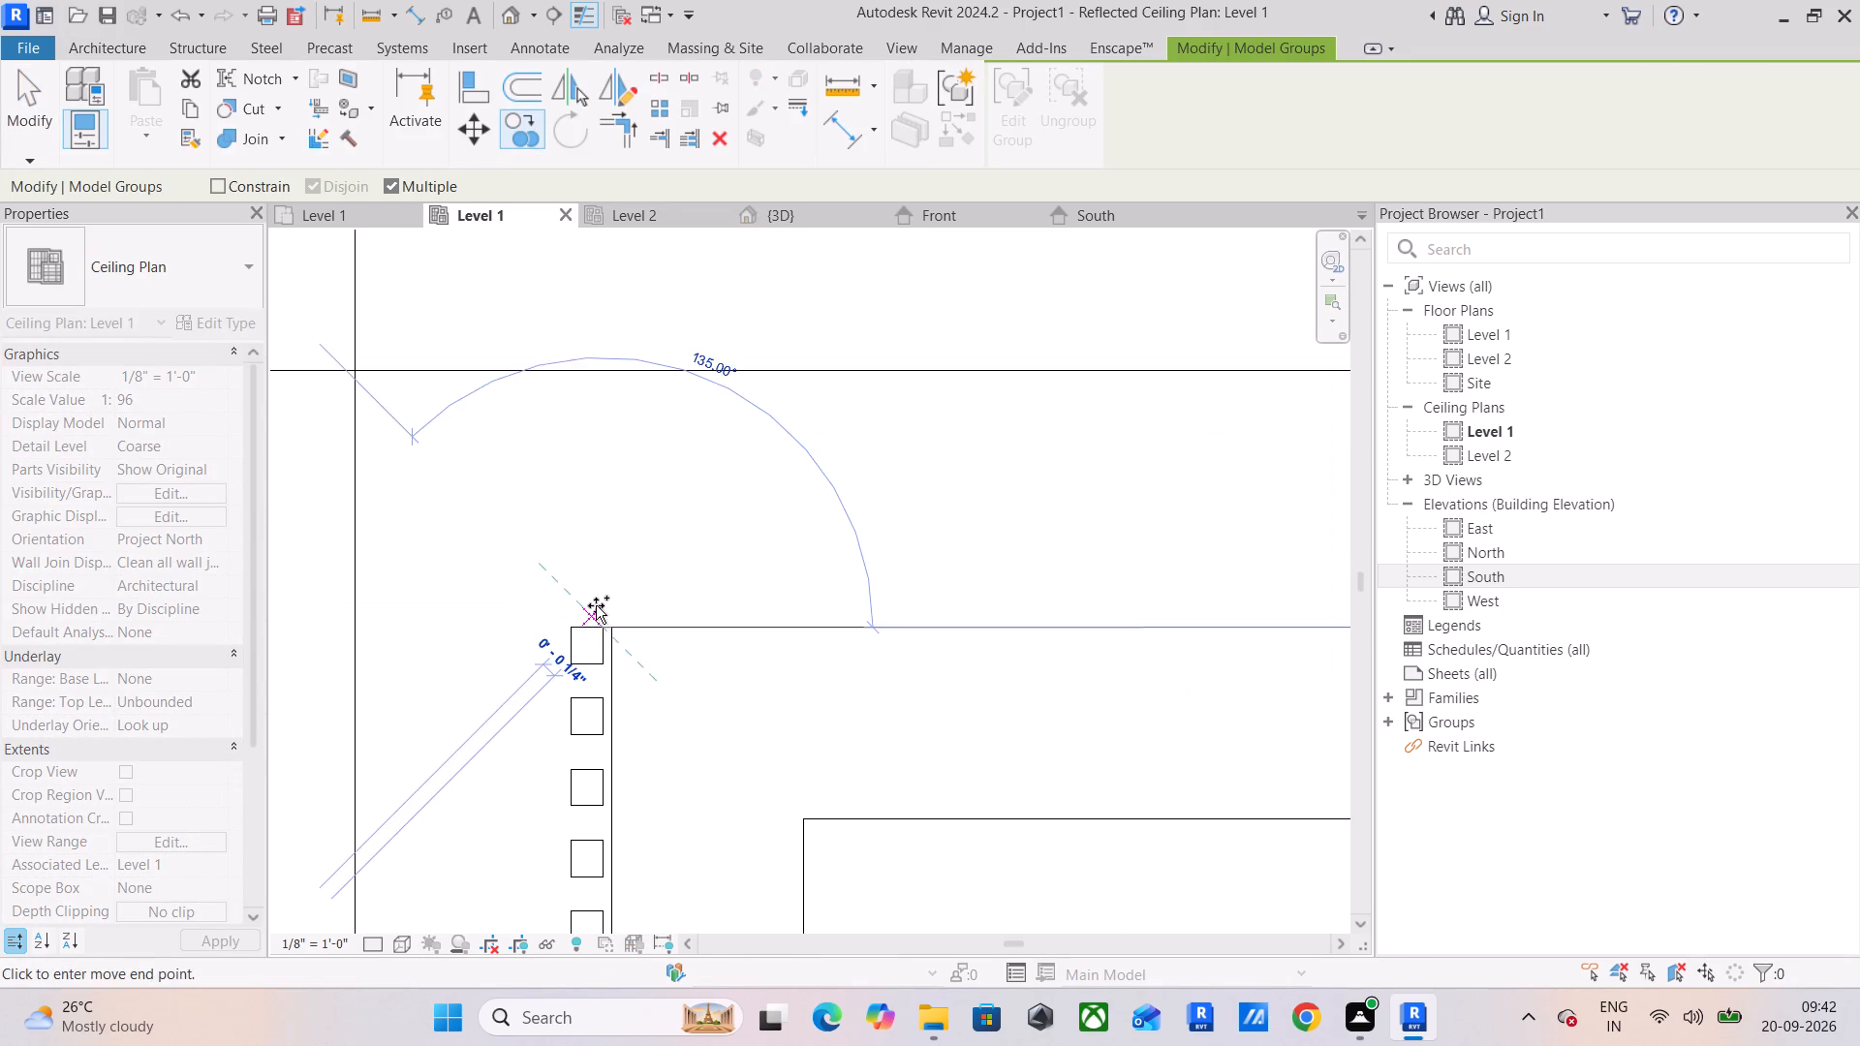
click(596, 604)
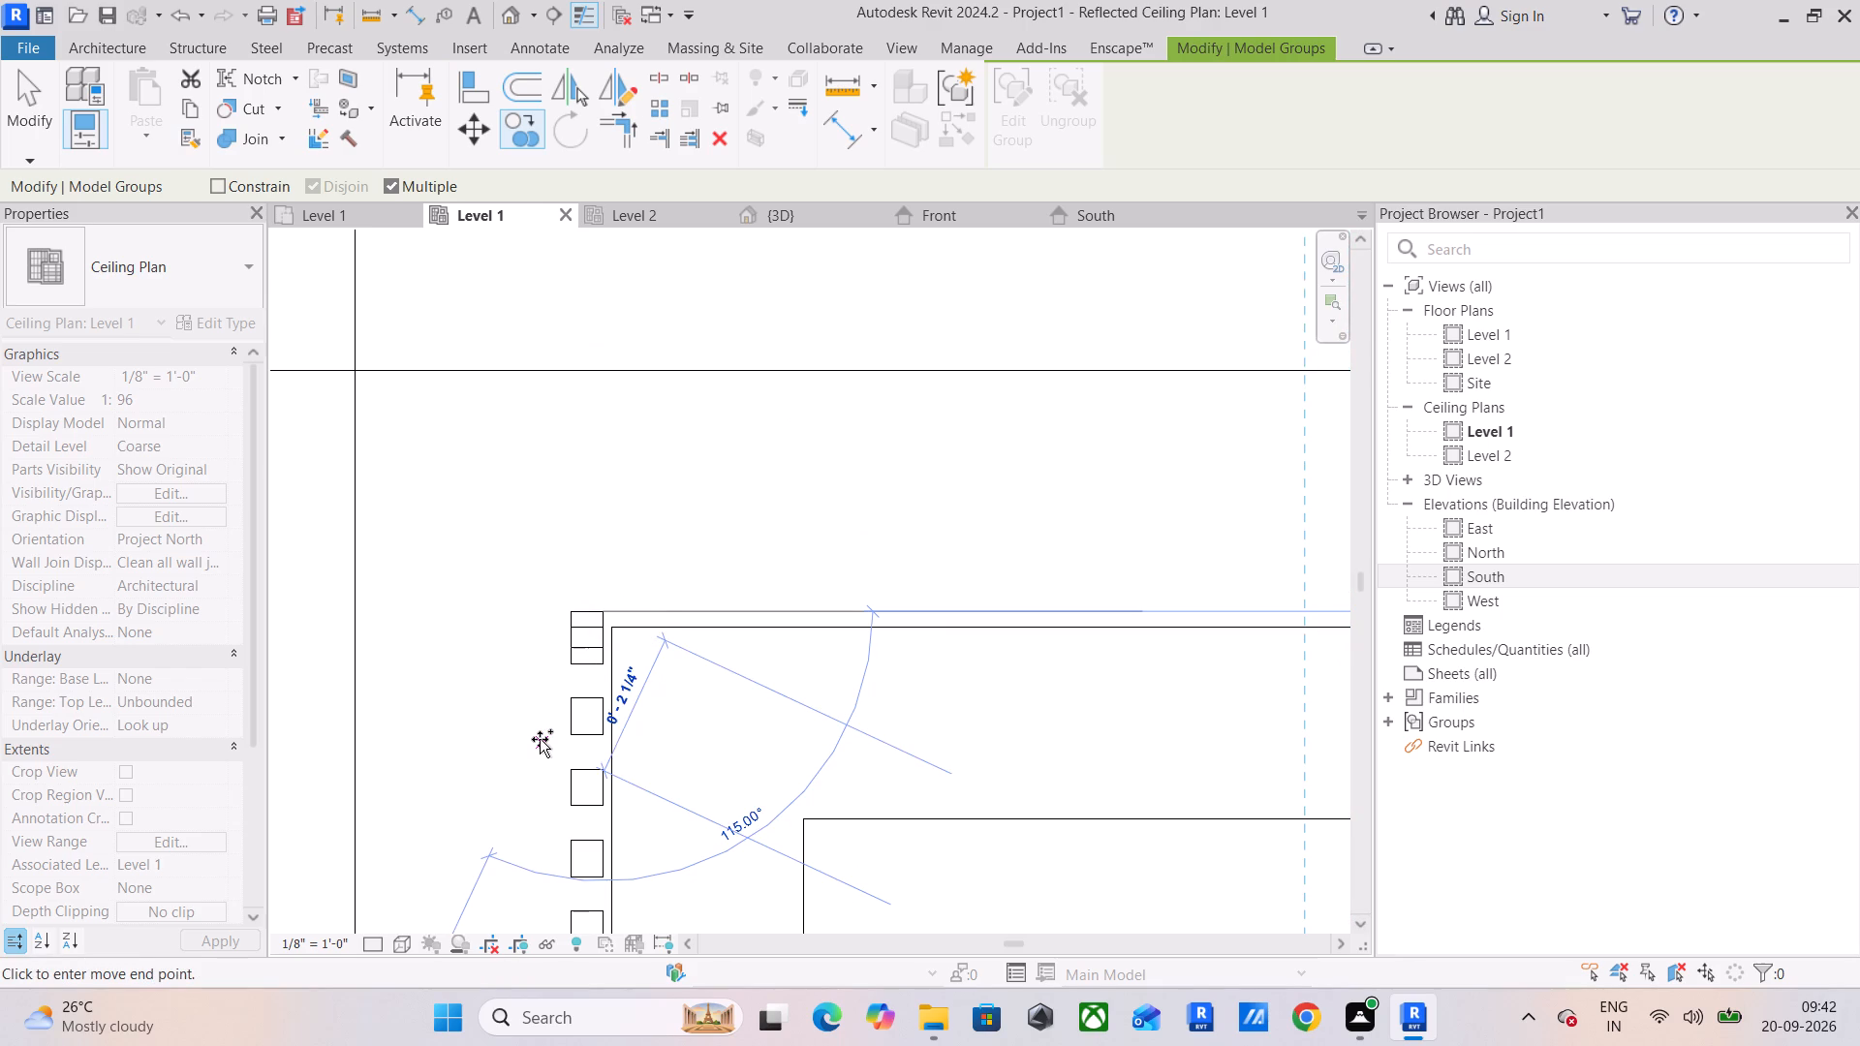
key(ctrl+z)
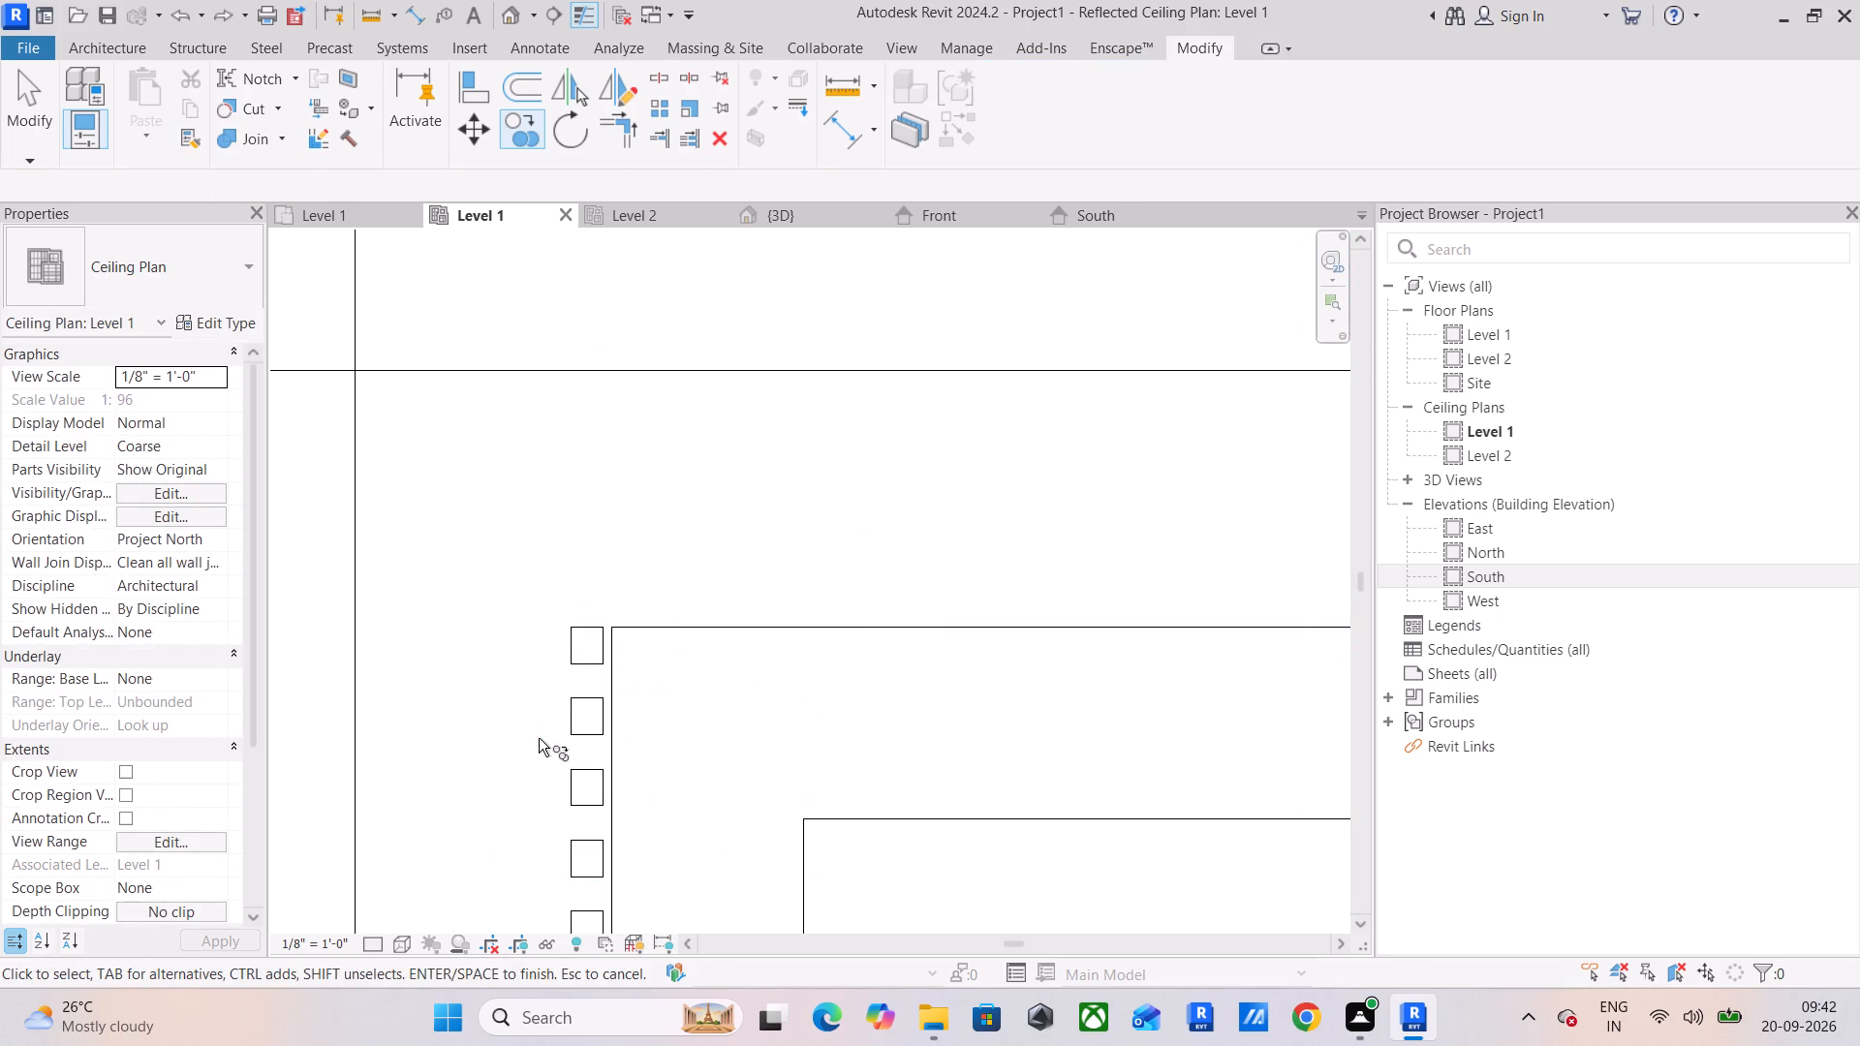
Copy the row's top fixture straight up by one fixture spacing, beyond the border's upper-left corner.
click(587, 663)
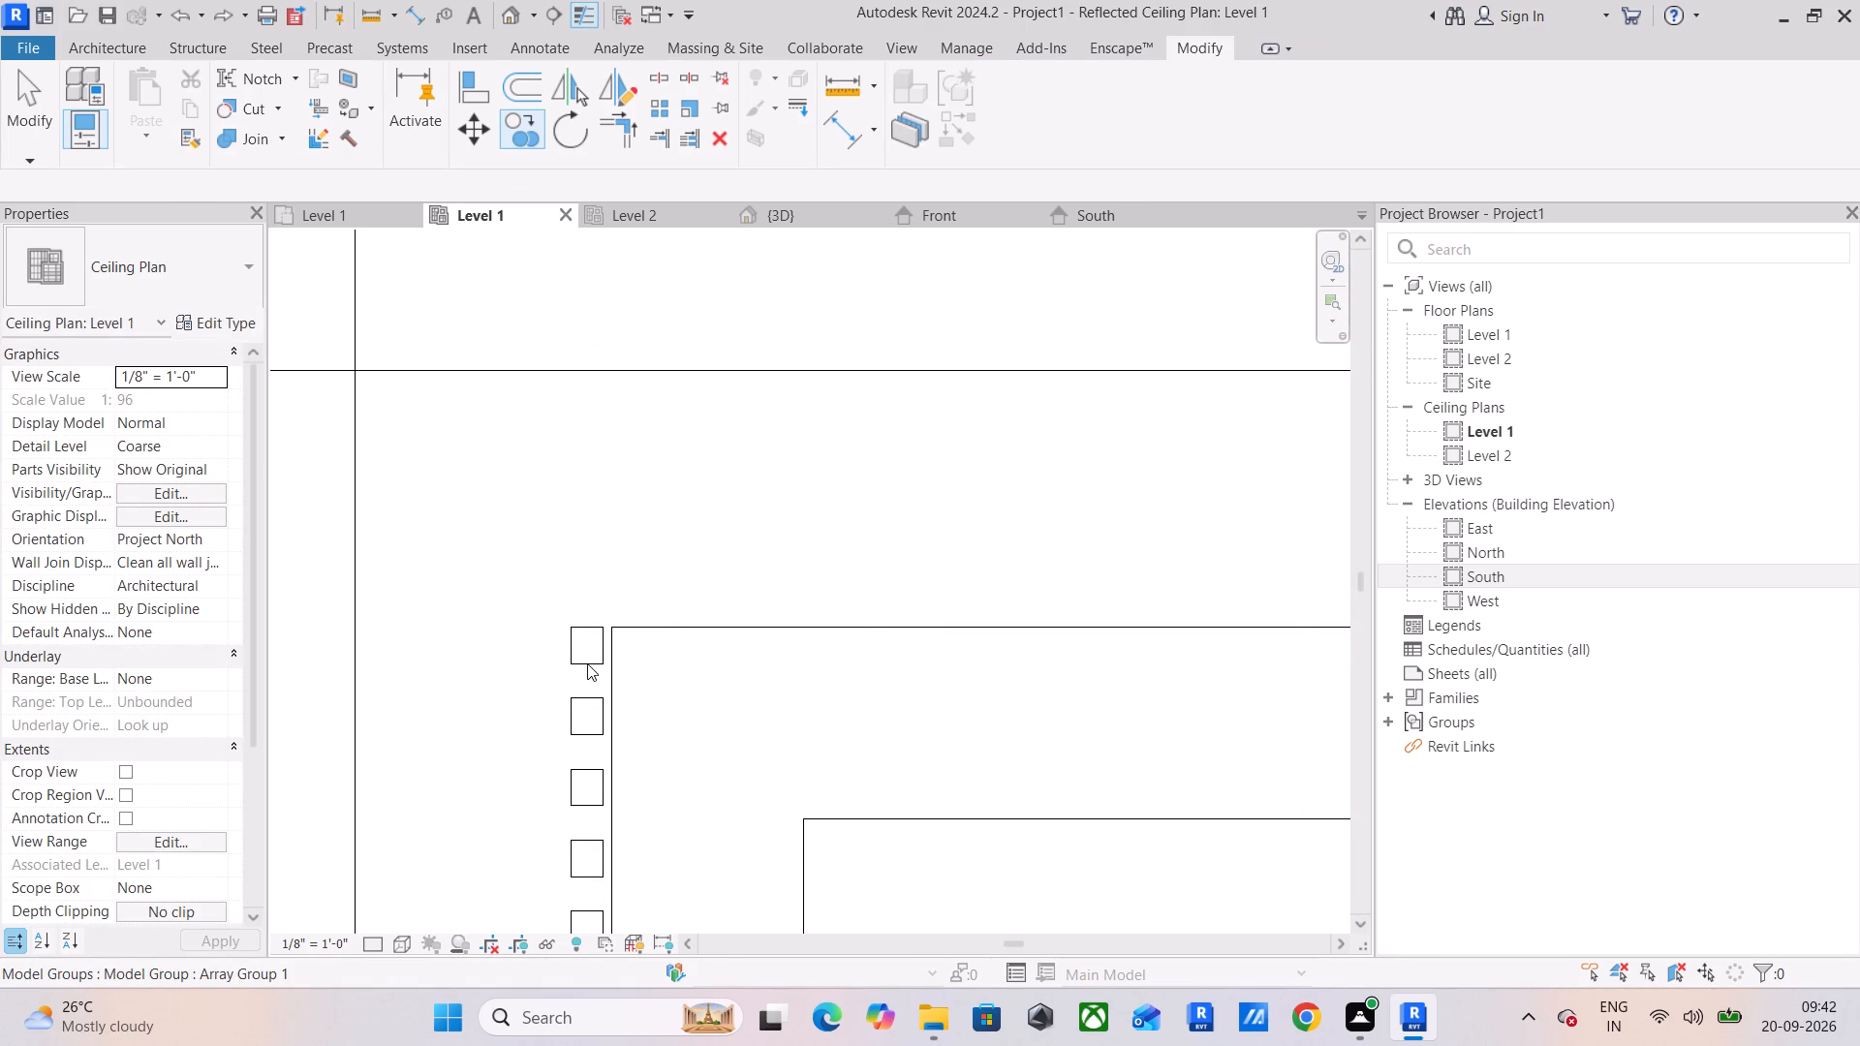
key(Escape)
key(Escape)
click(588, 662)
click(522, 143)
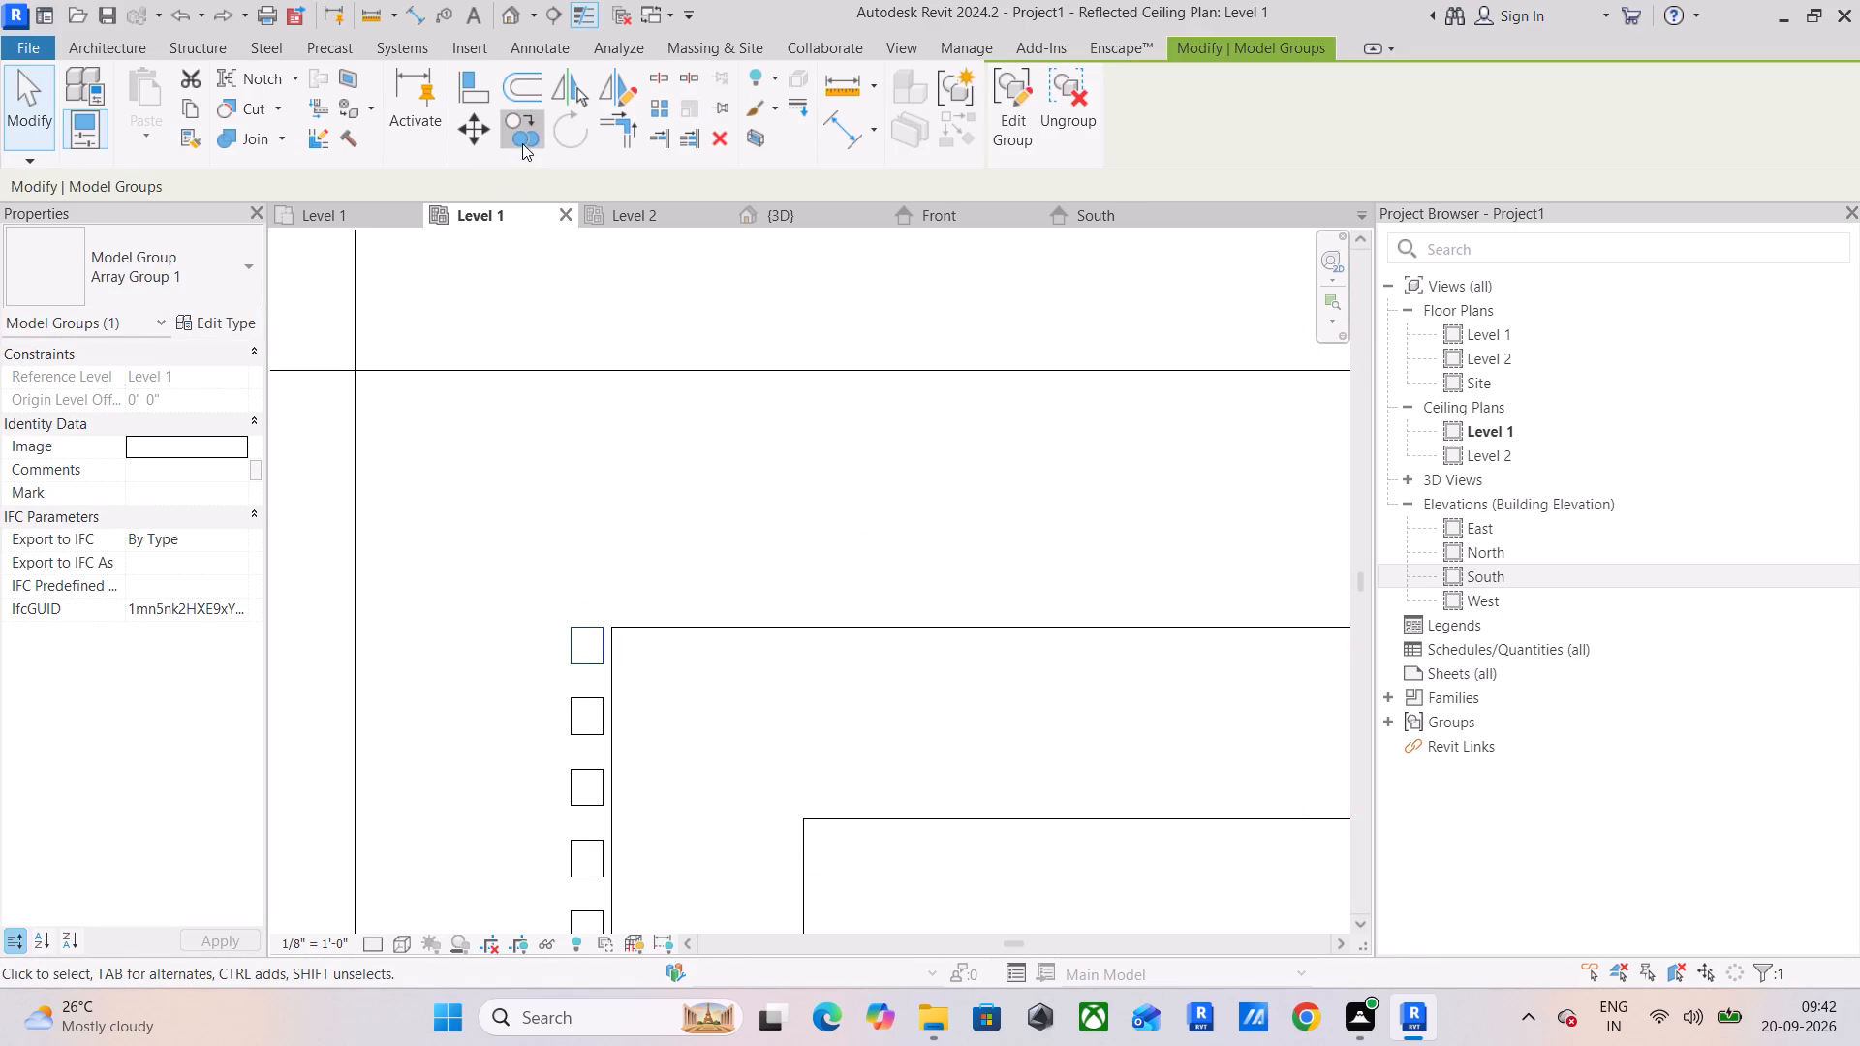
click(603, 730)
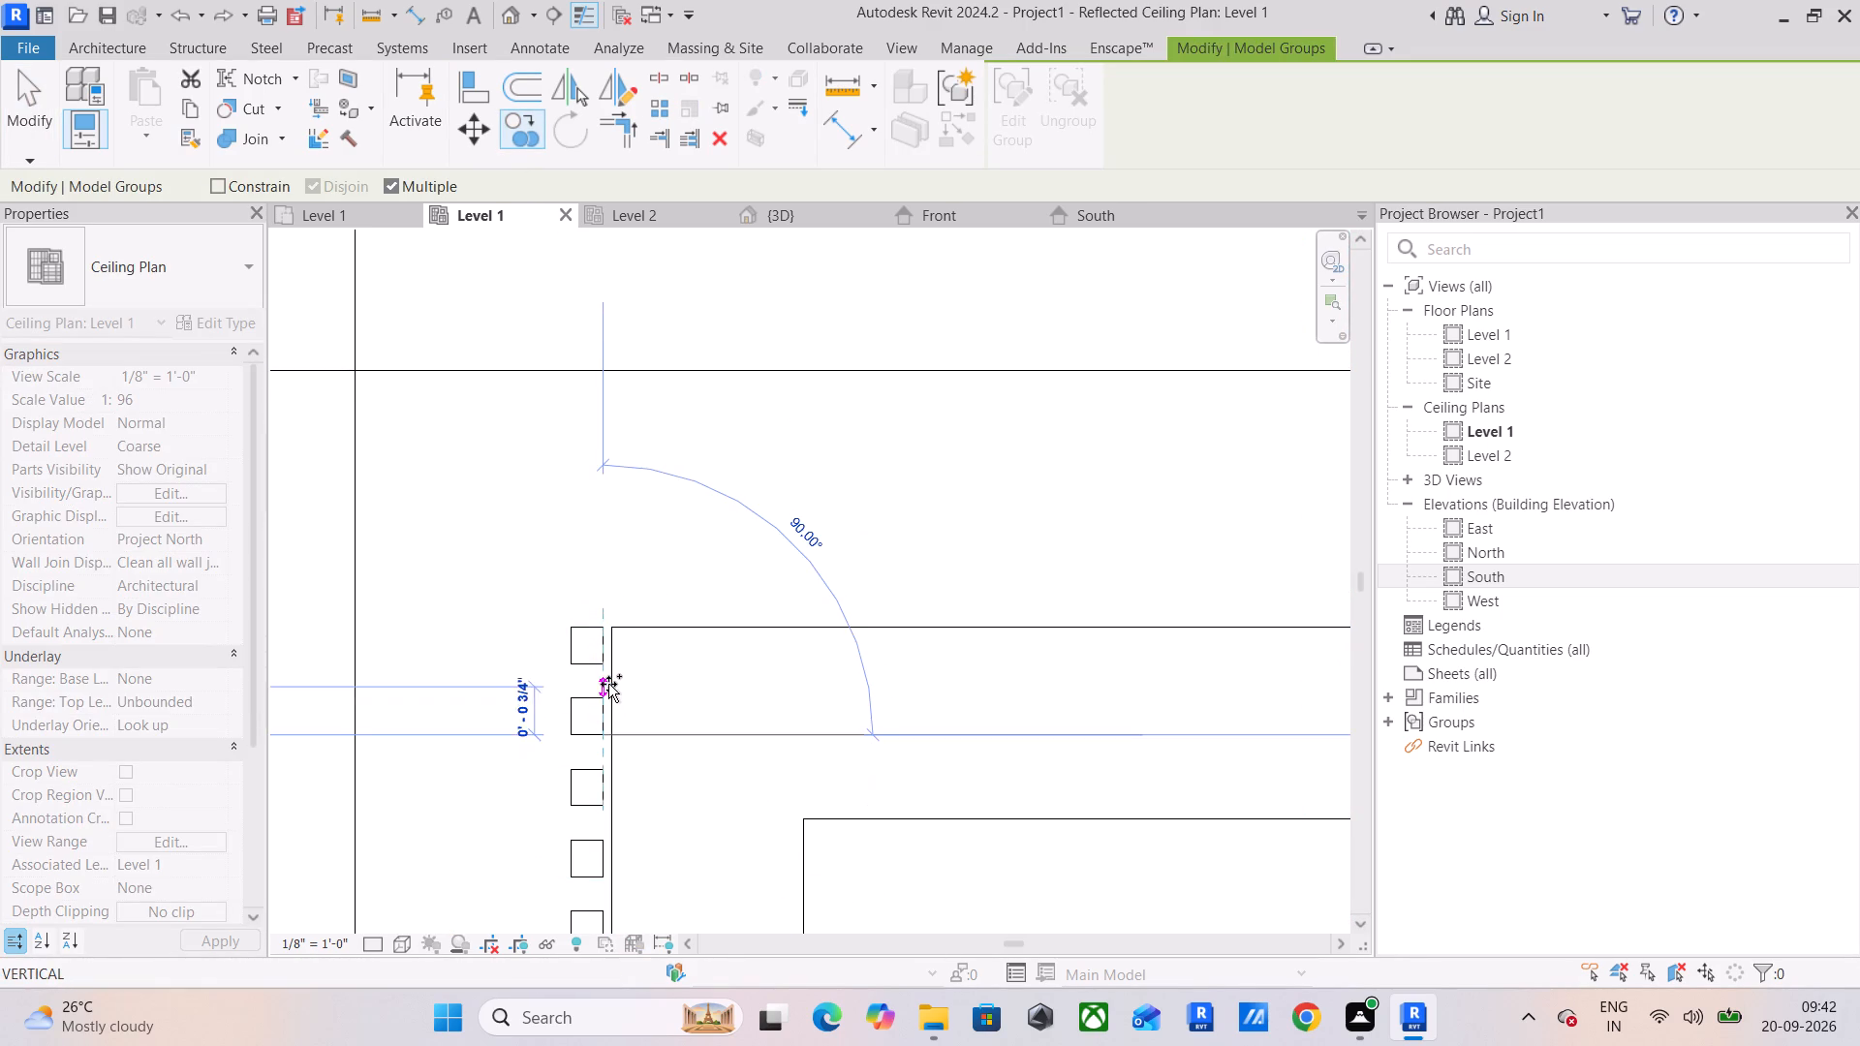
click(603, 671)
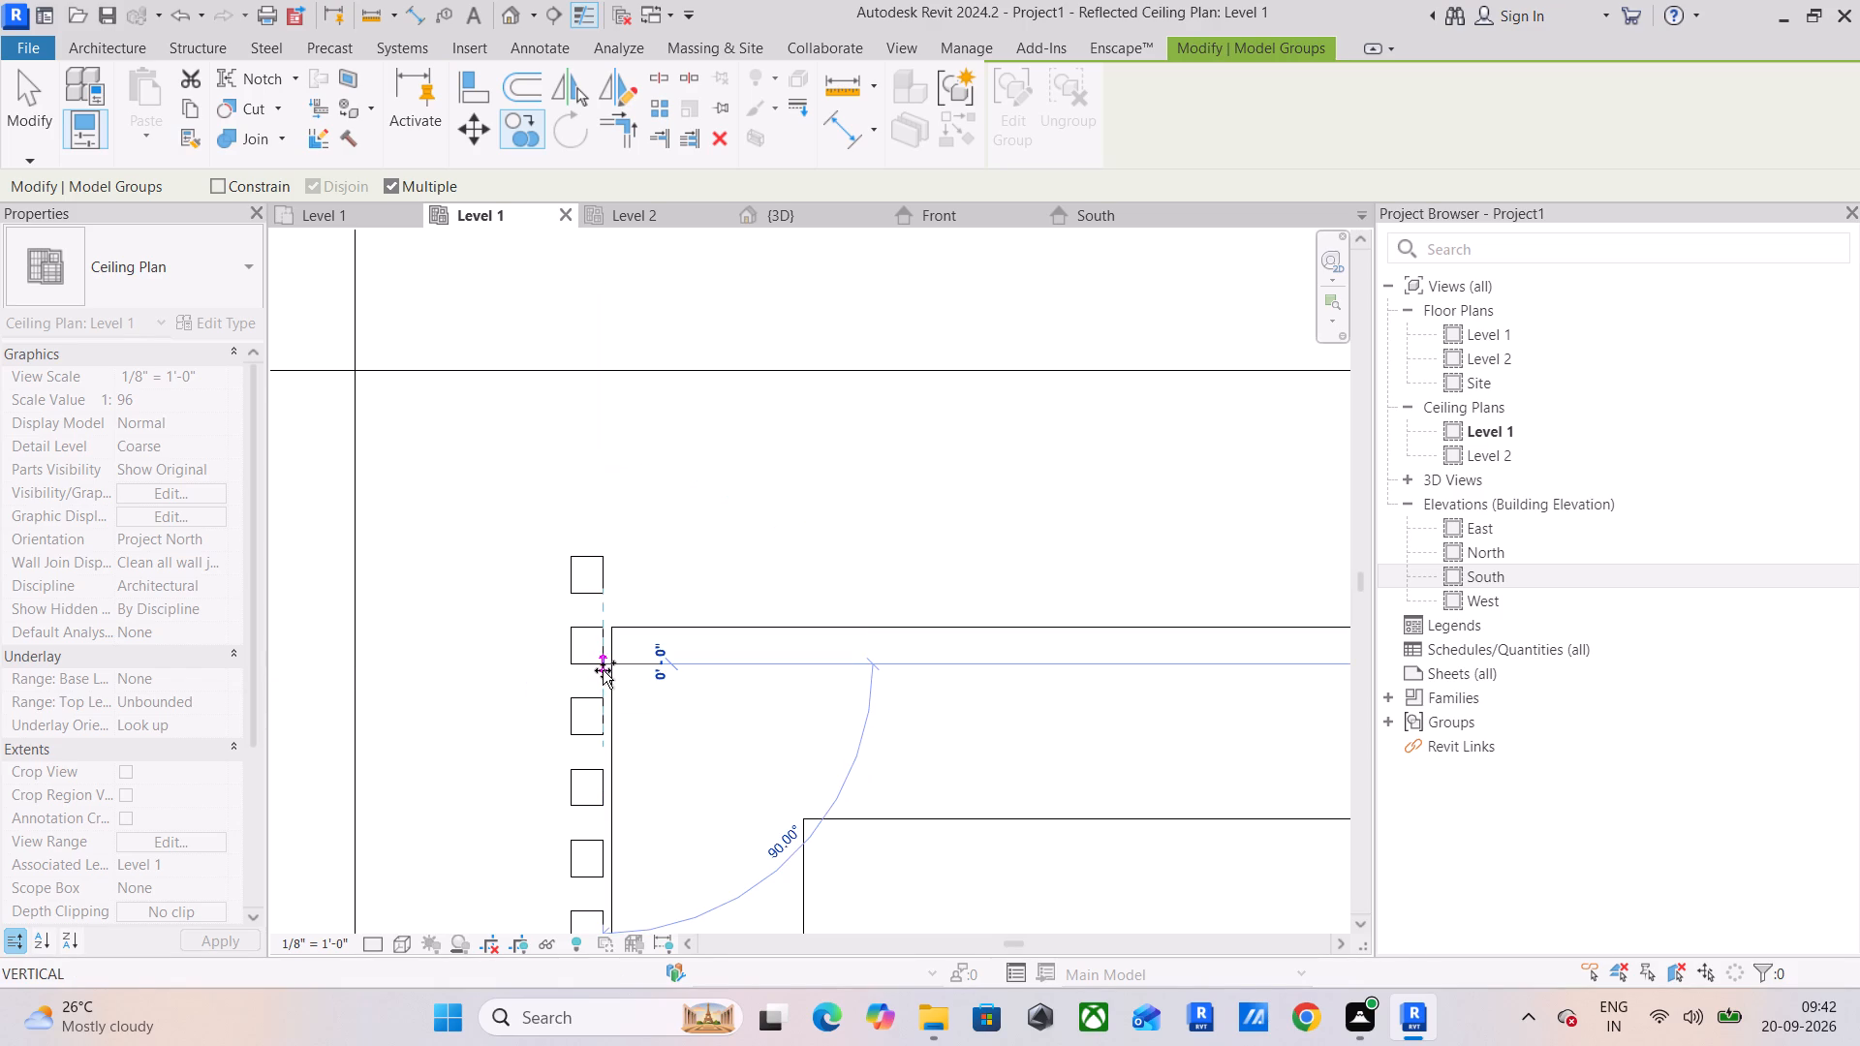
key(Escape)
click(618, 540)
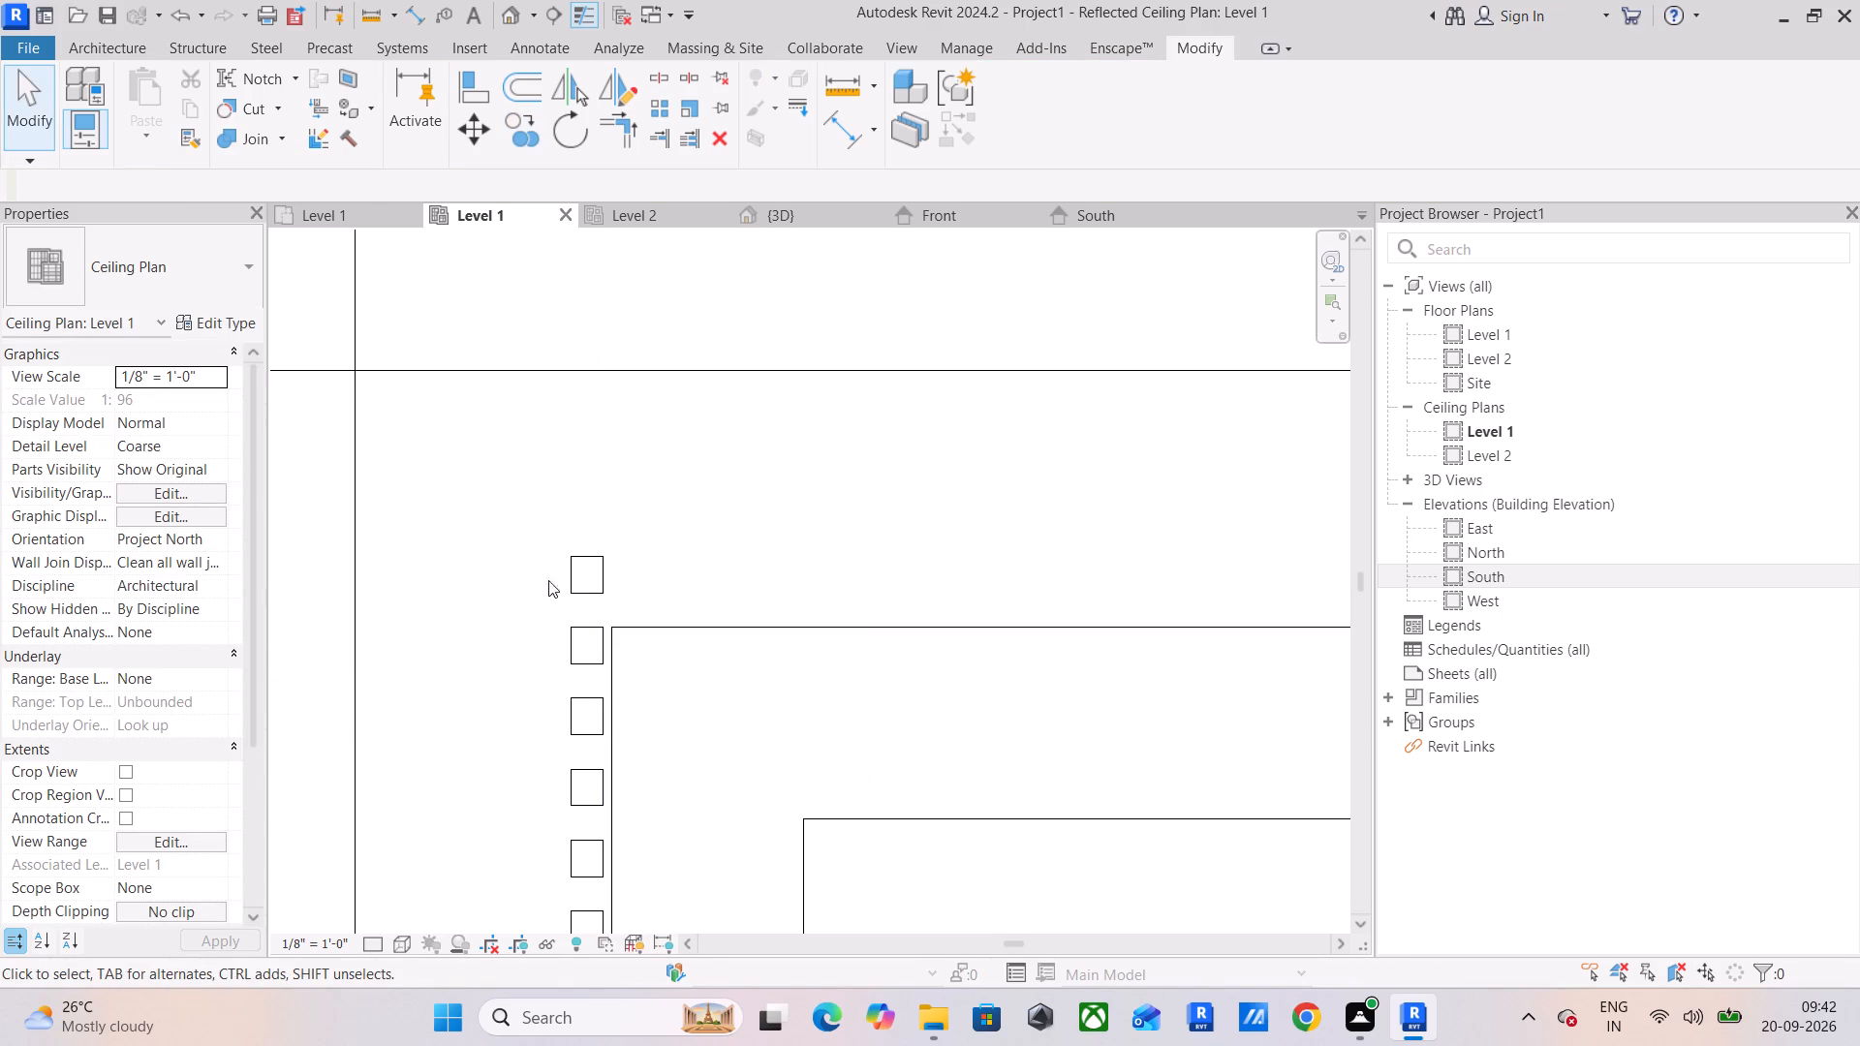
Move the copied fixture straight down about 1/4" towards the row's top fixture.
drag(662, 518, 528, 600)
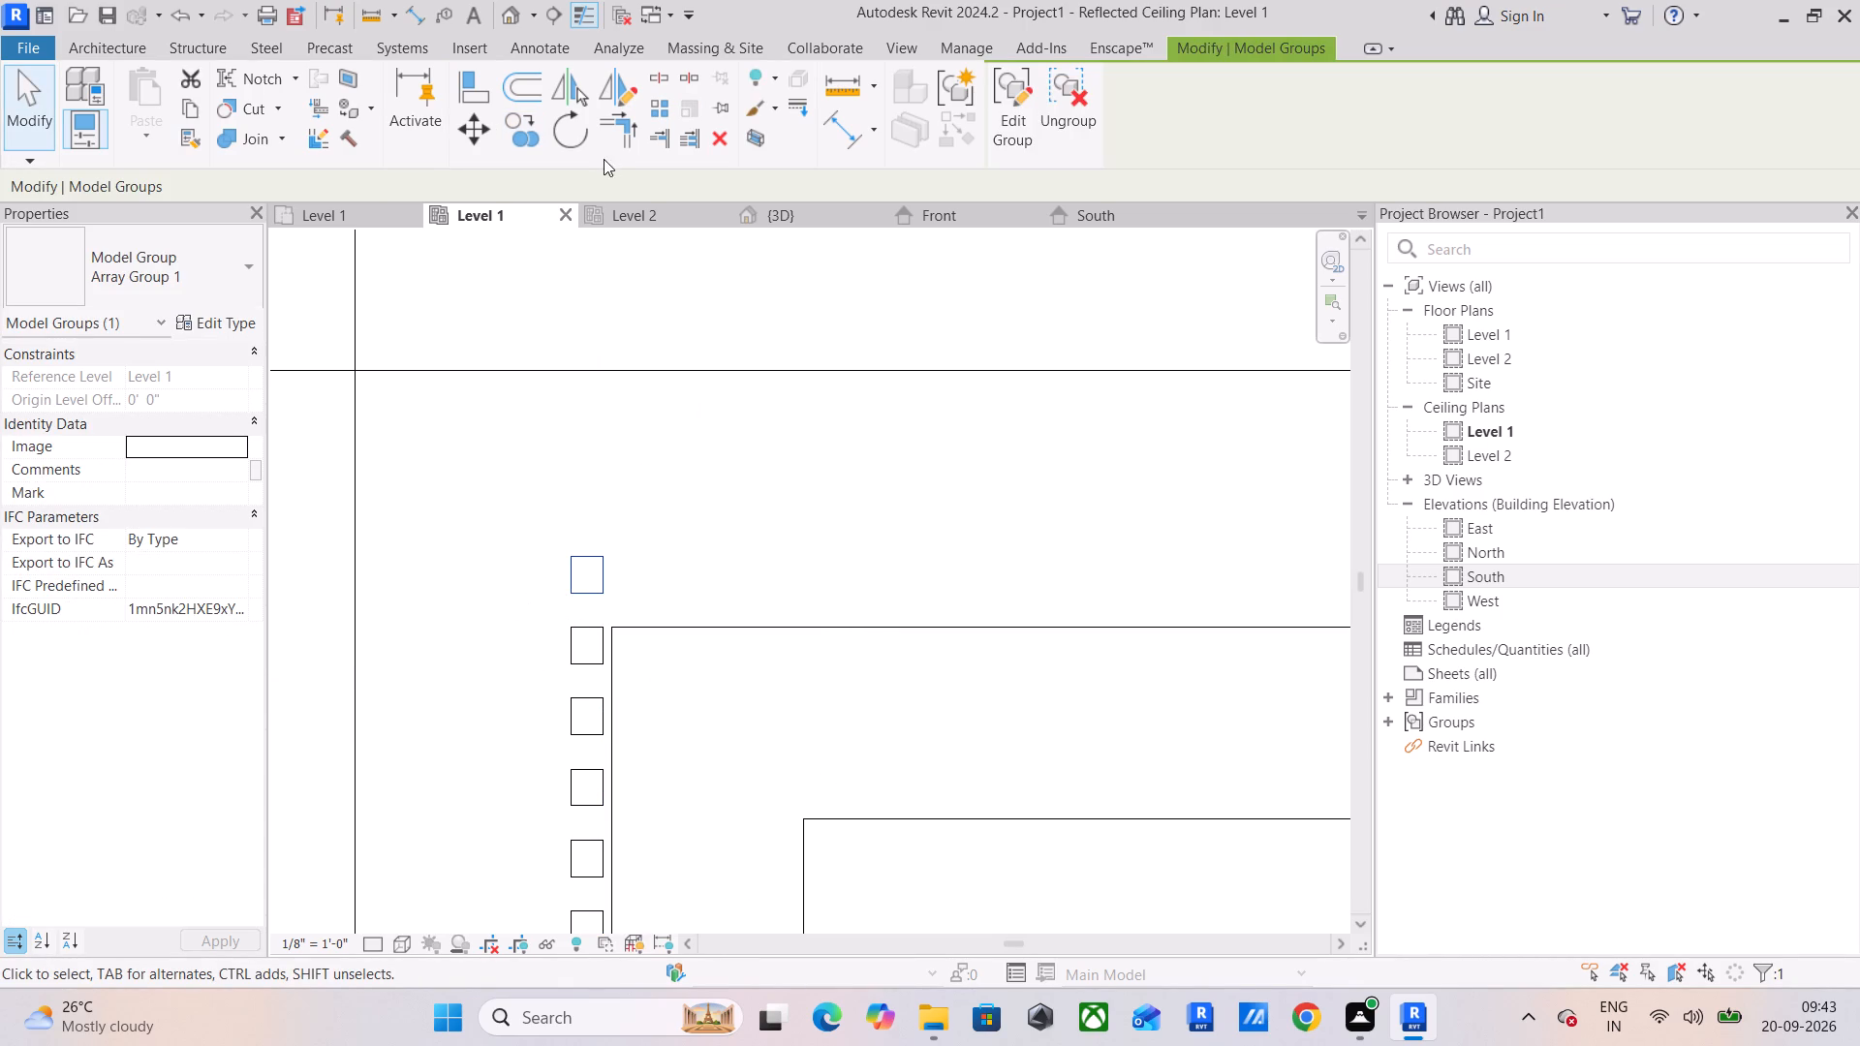
click(469, 117)
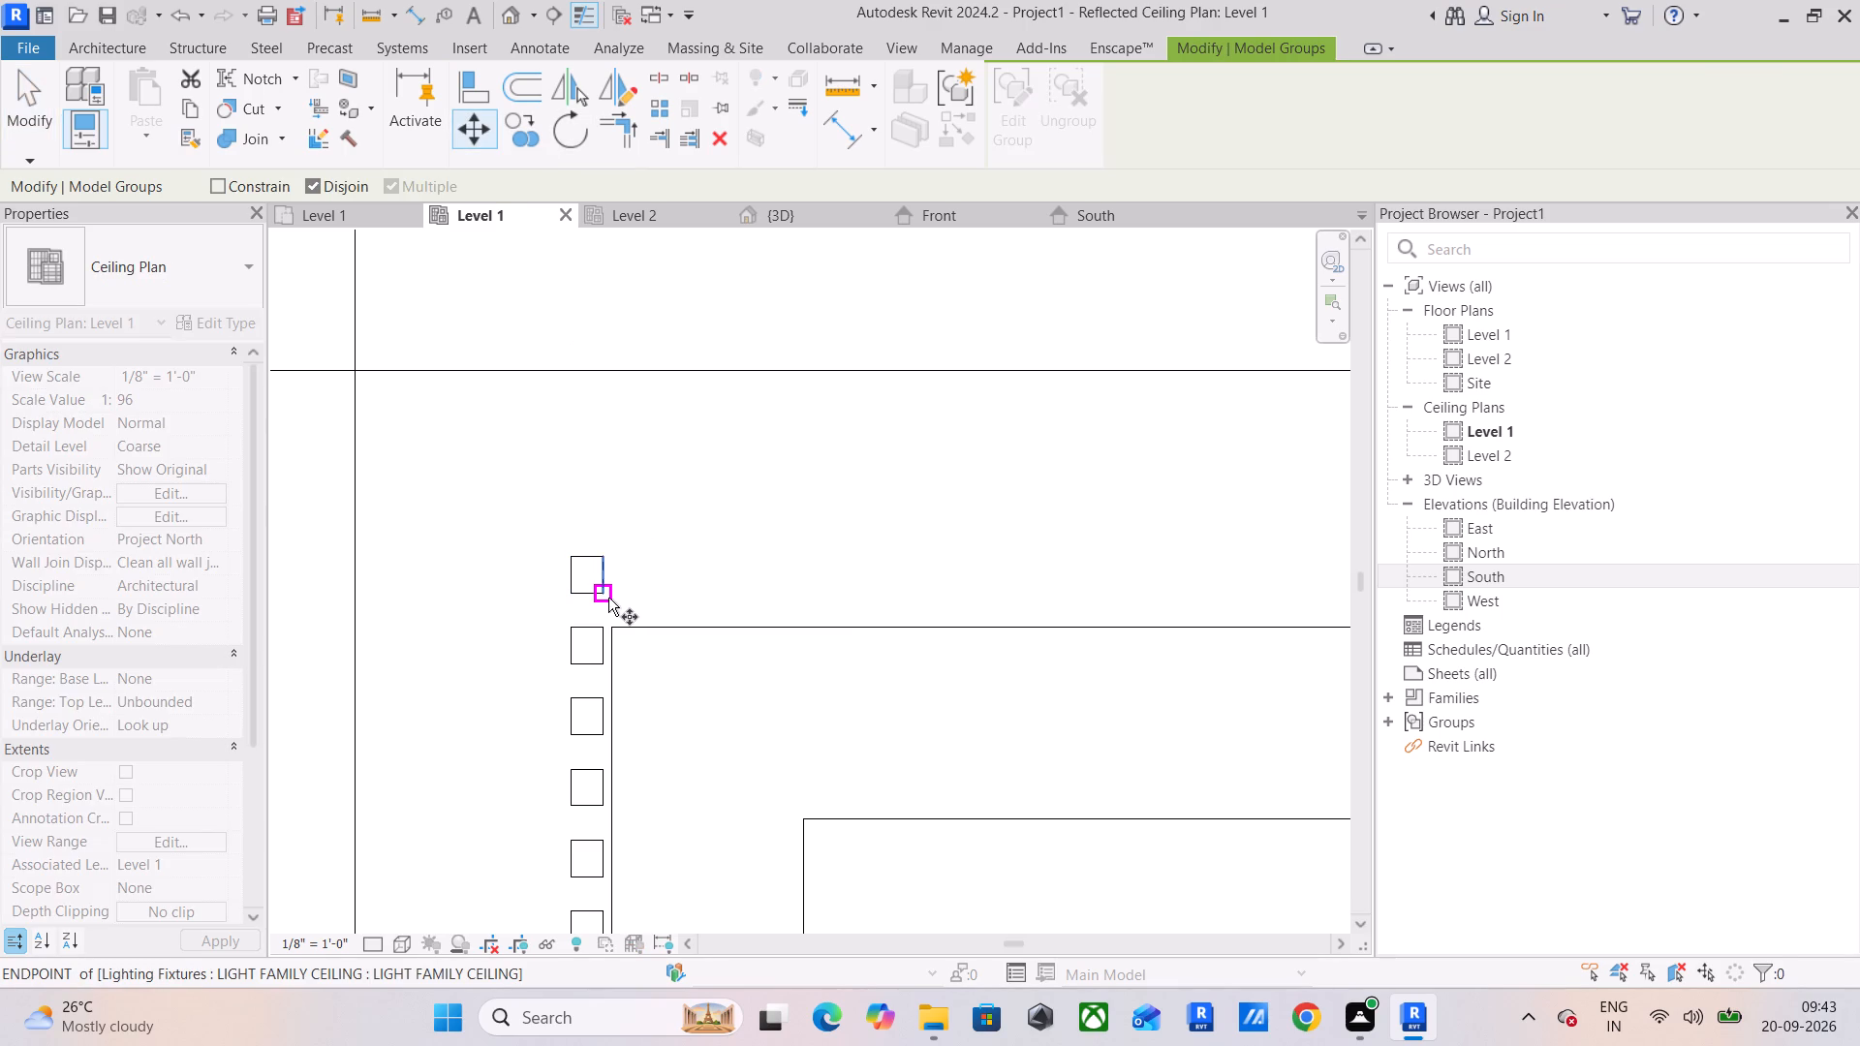
scroll(608, 598, up, 4)
click(600, 583)
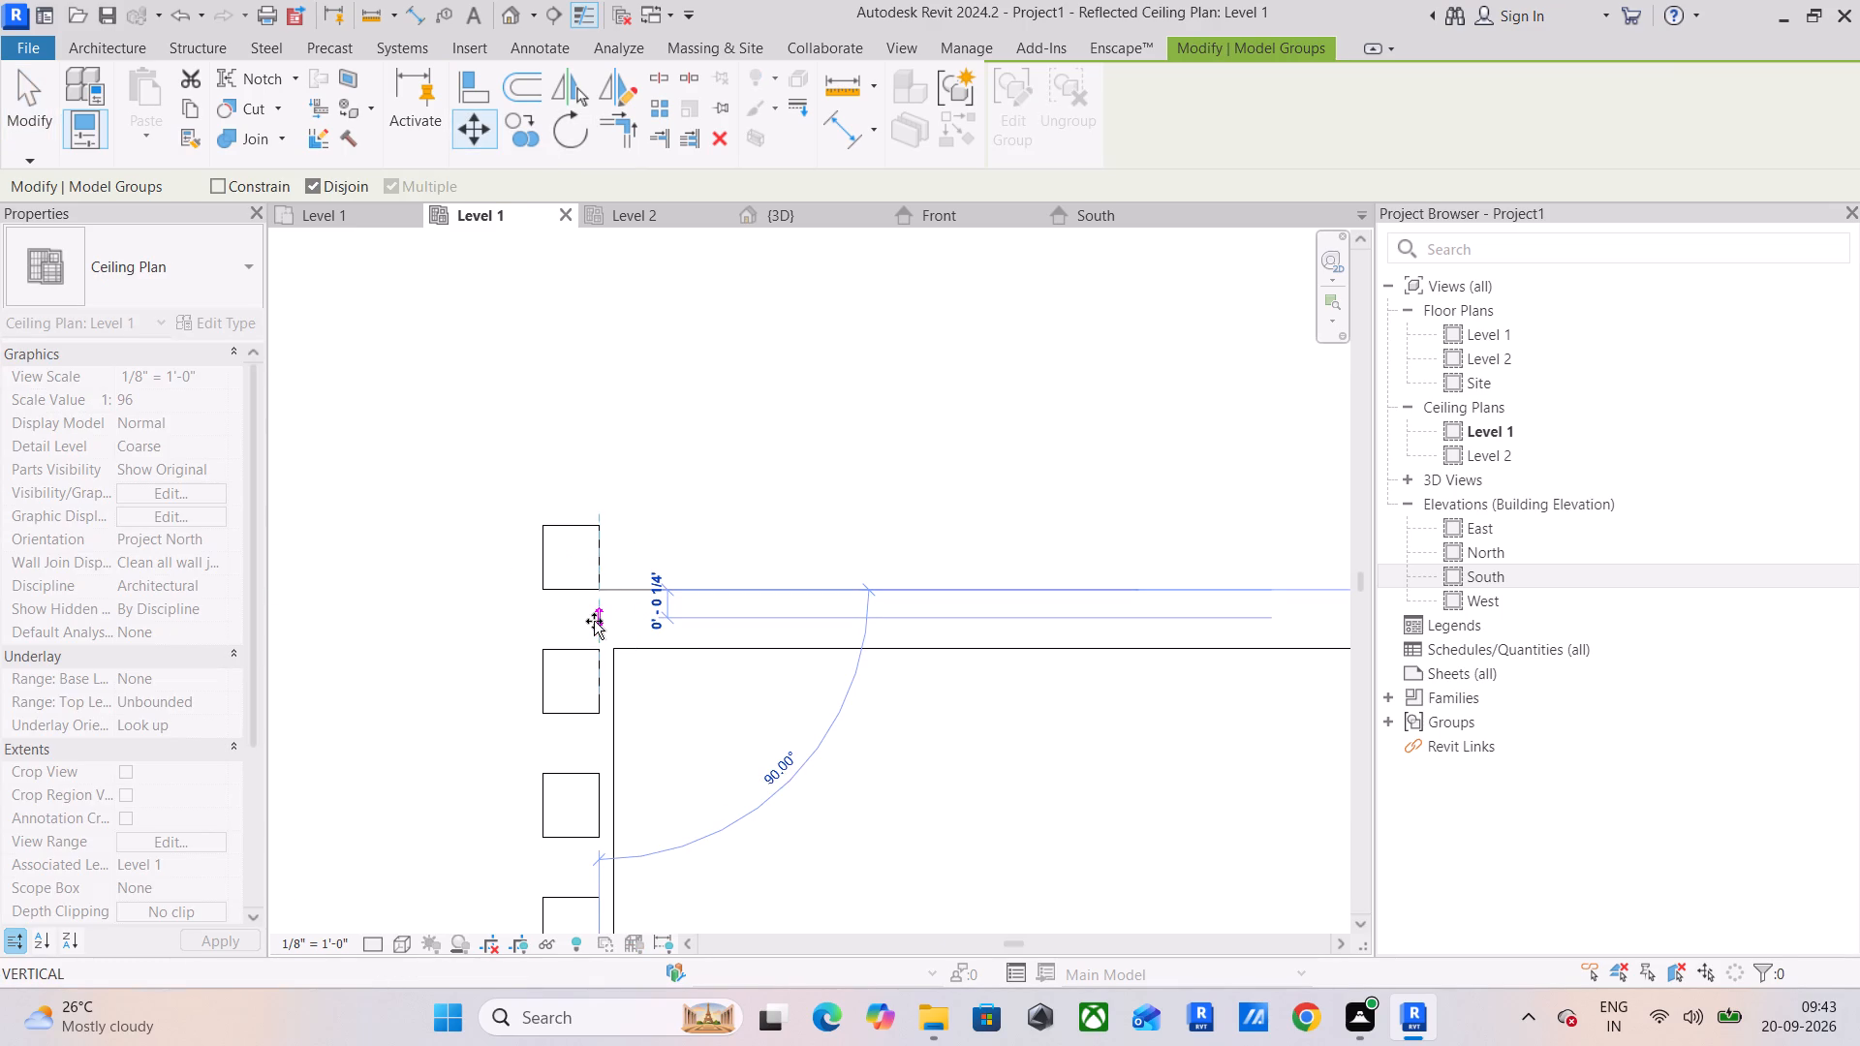
click(594, 628)
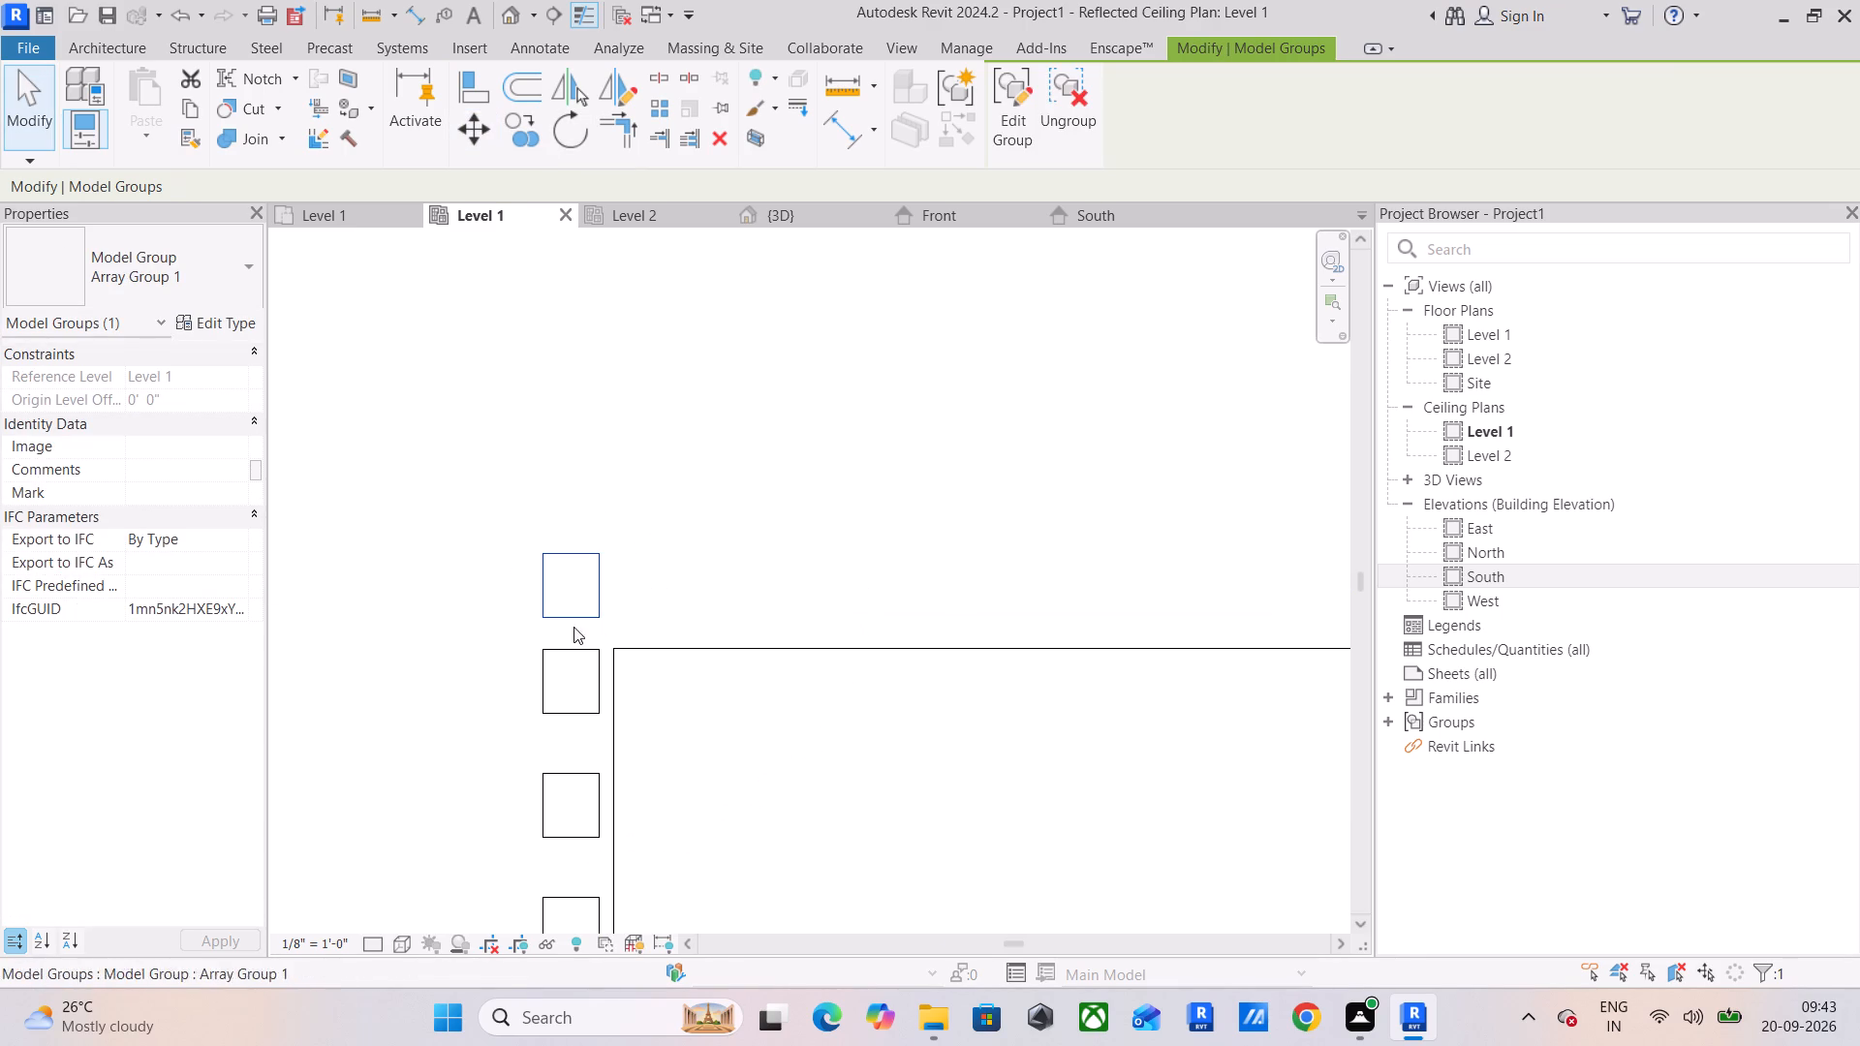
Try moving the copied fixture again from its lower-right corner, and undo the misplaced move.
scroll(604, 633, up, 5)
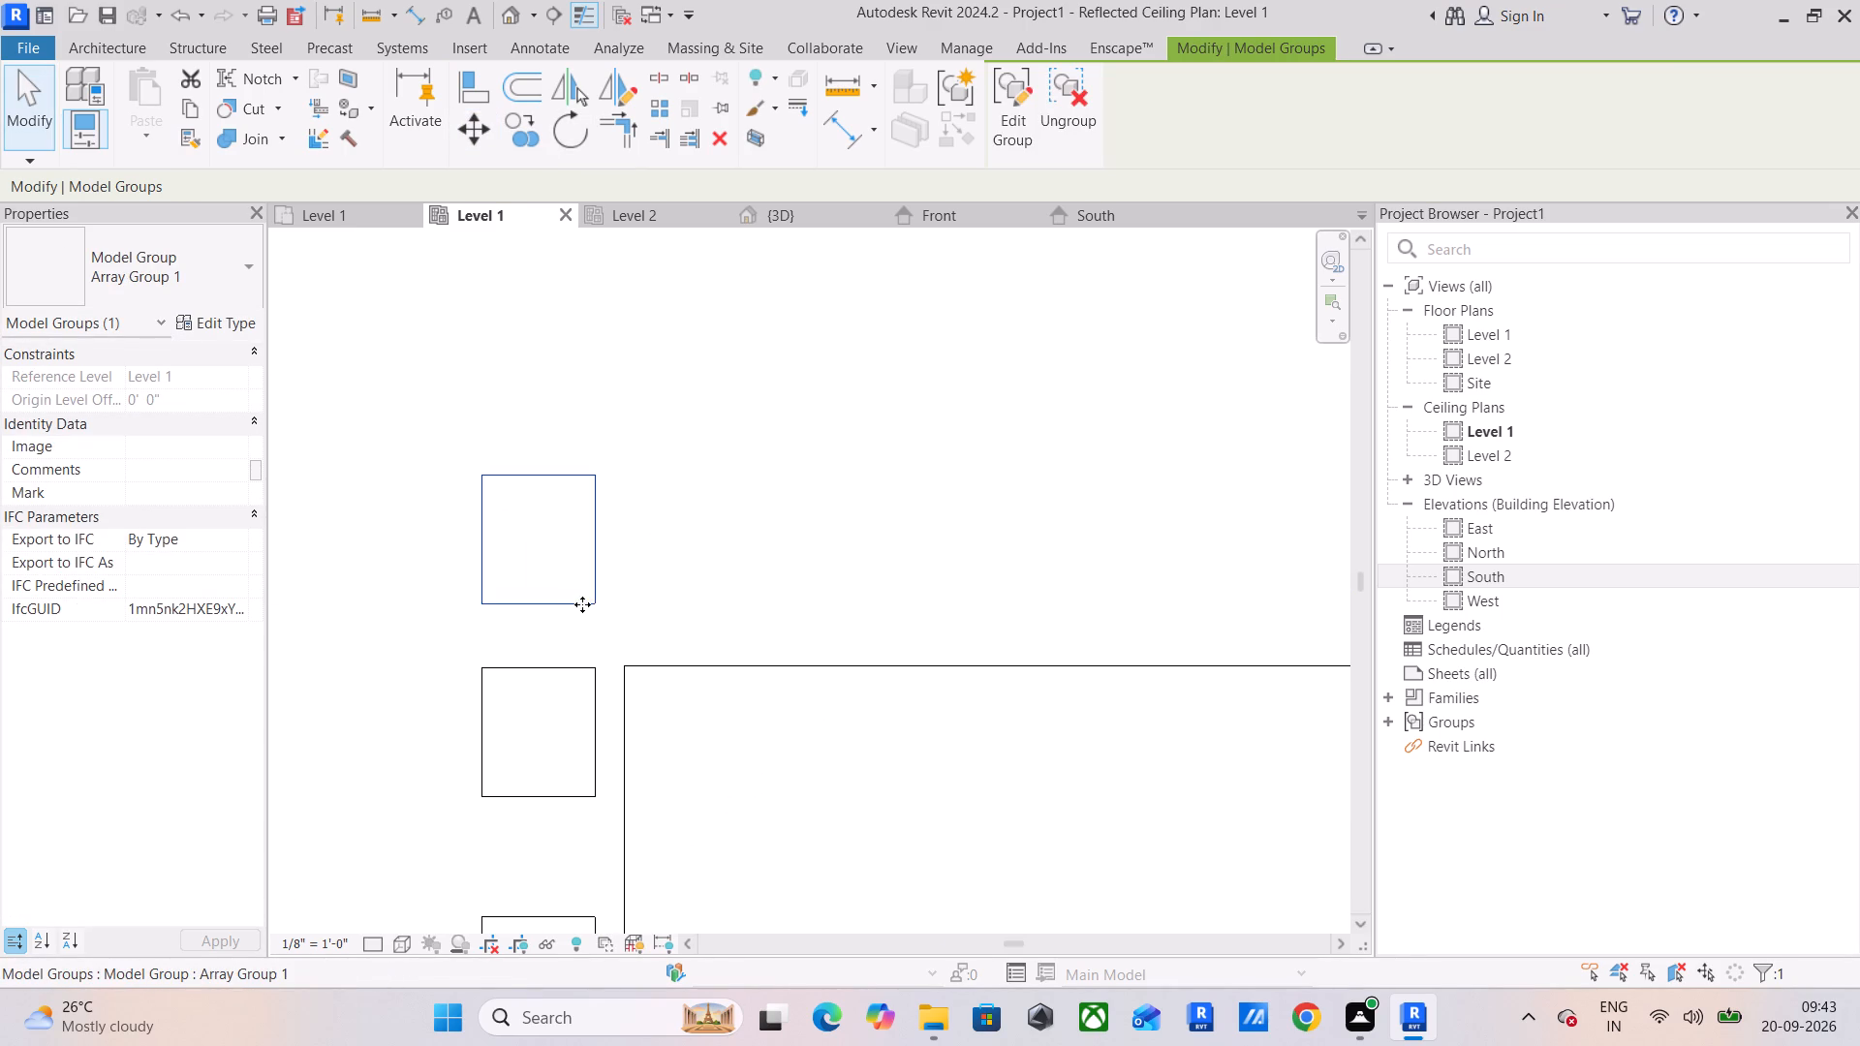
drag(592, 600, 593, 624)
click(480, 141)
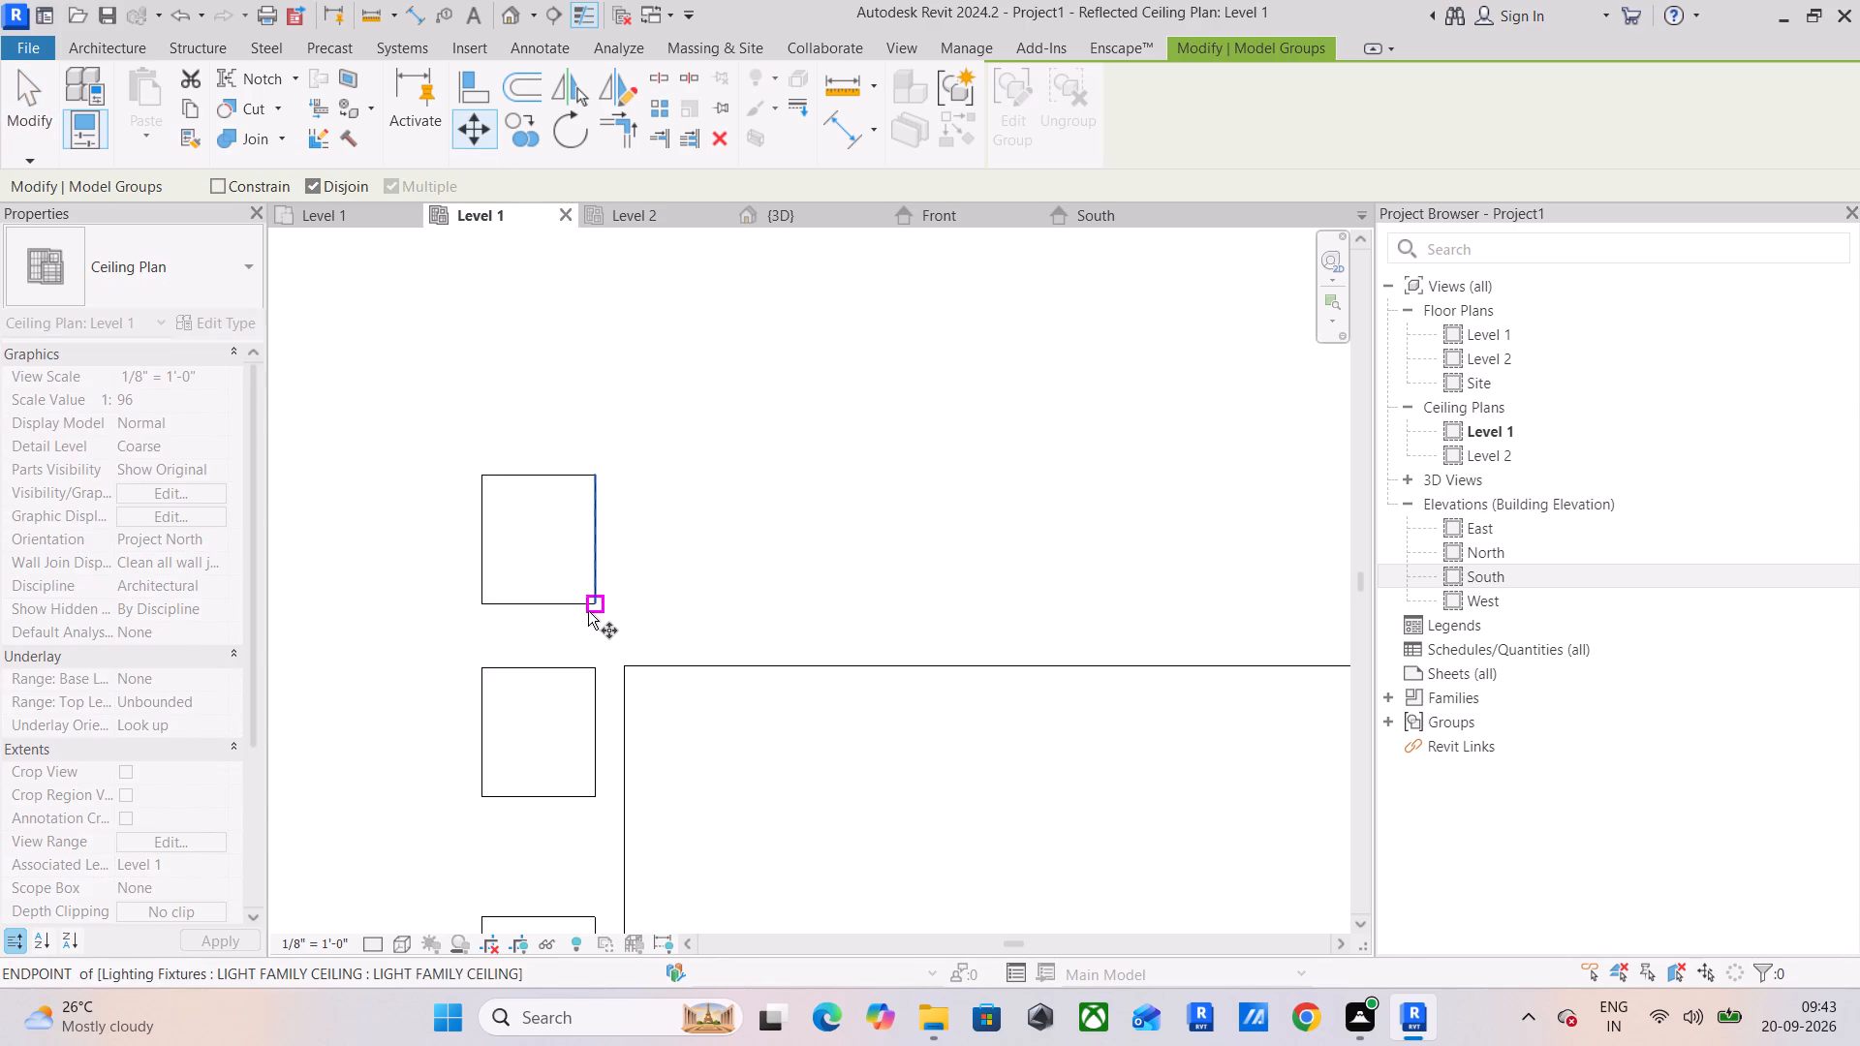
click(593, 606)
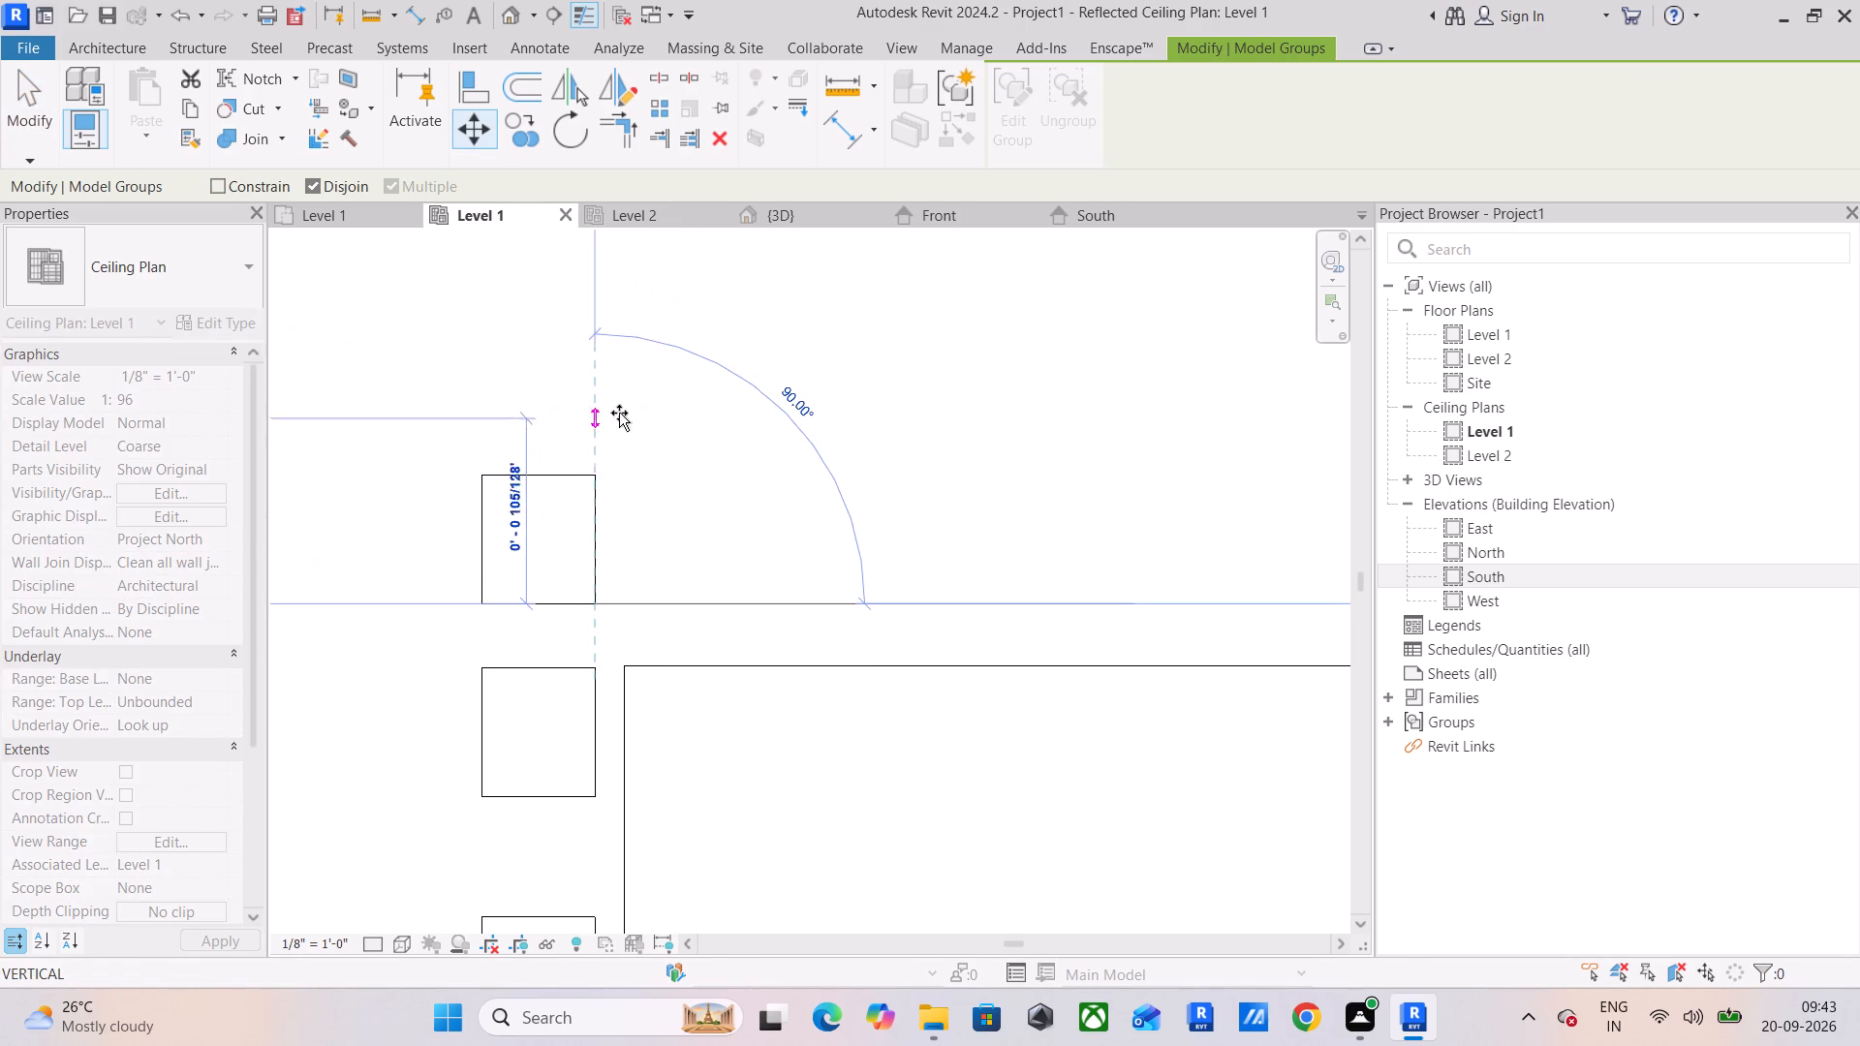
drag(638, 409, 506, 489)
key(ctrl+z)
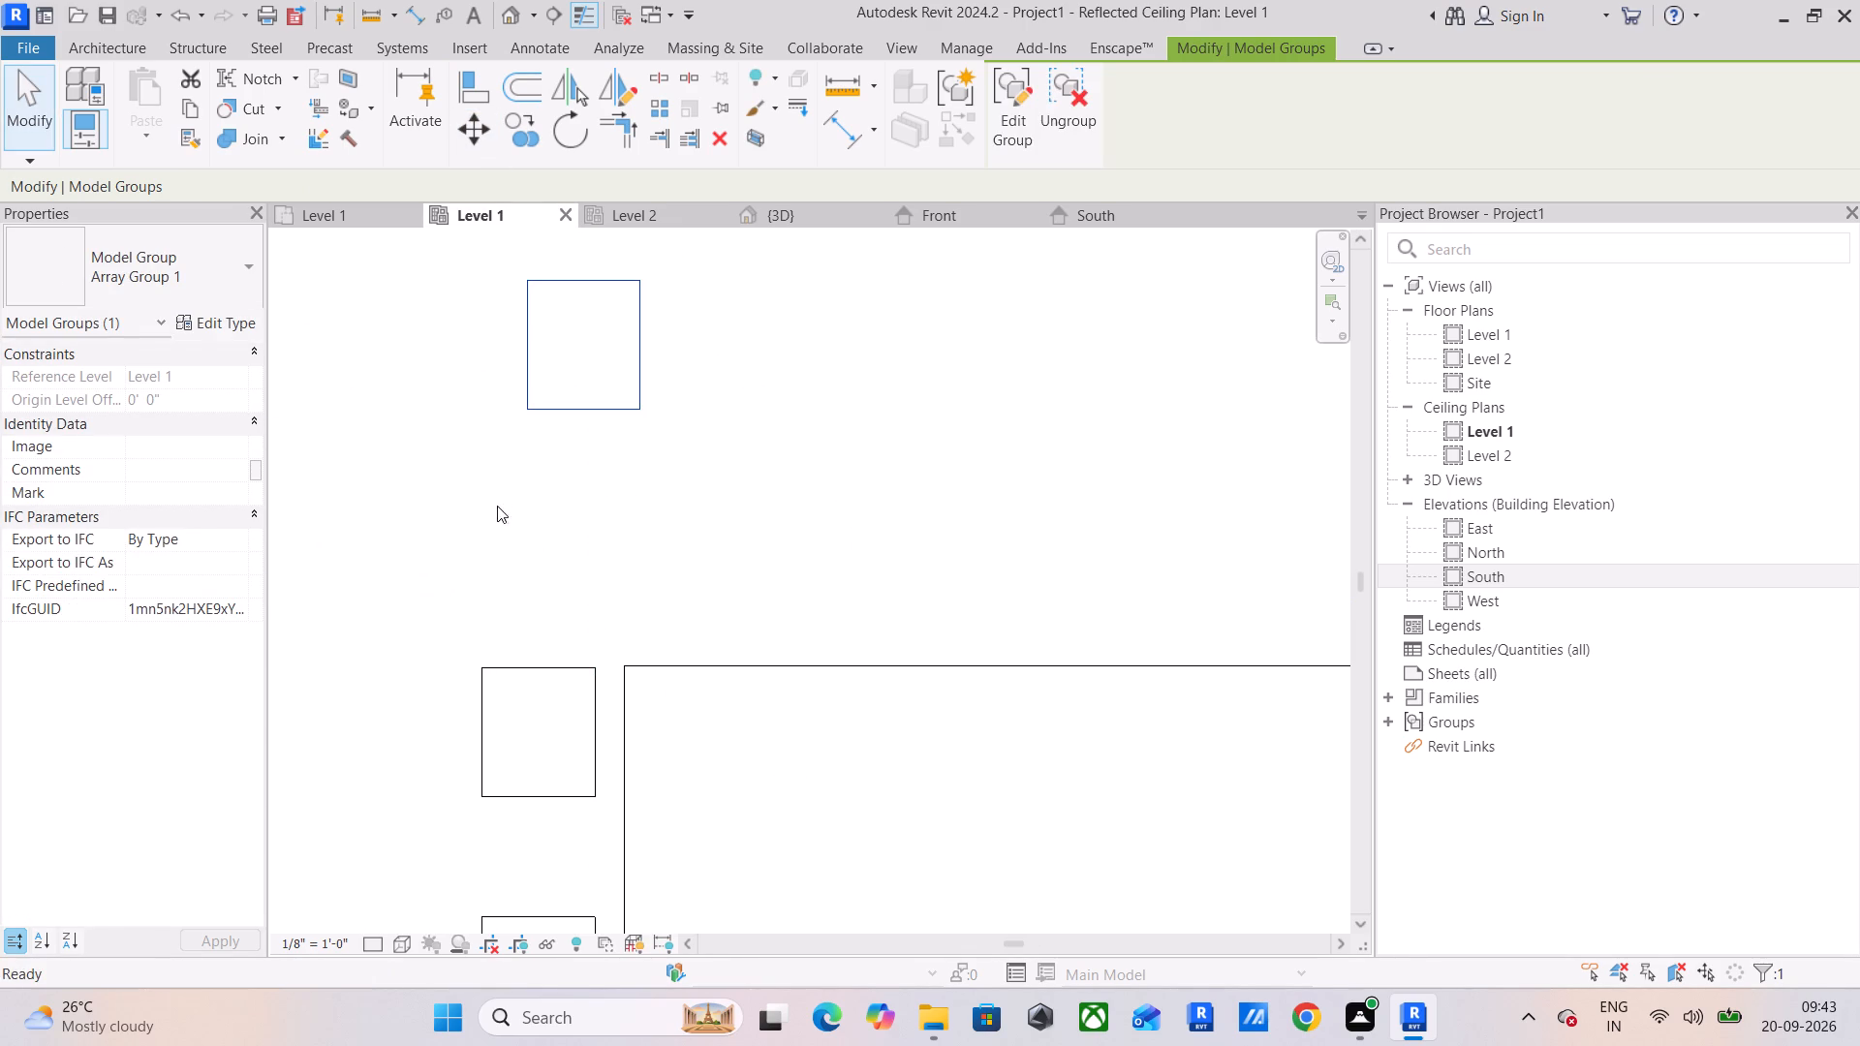
Move the copied fixture straight down about 5/32" further, leaving a small gap above the row's top fixture.
drag(468, 428, 619, 637)
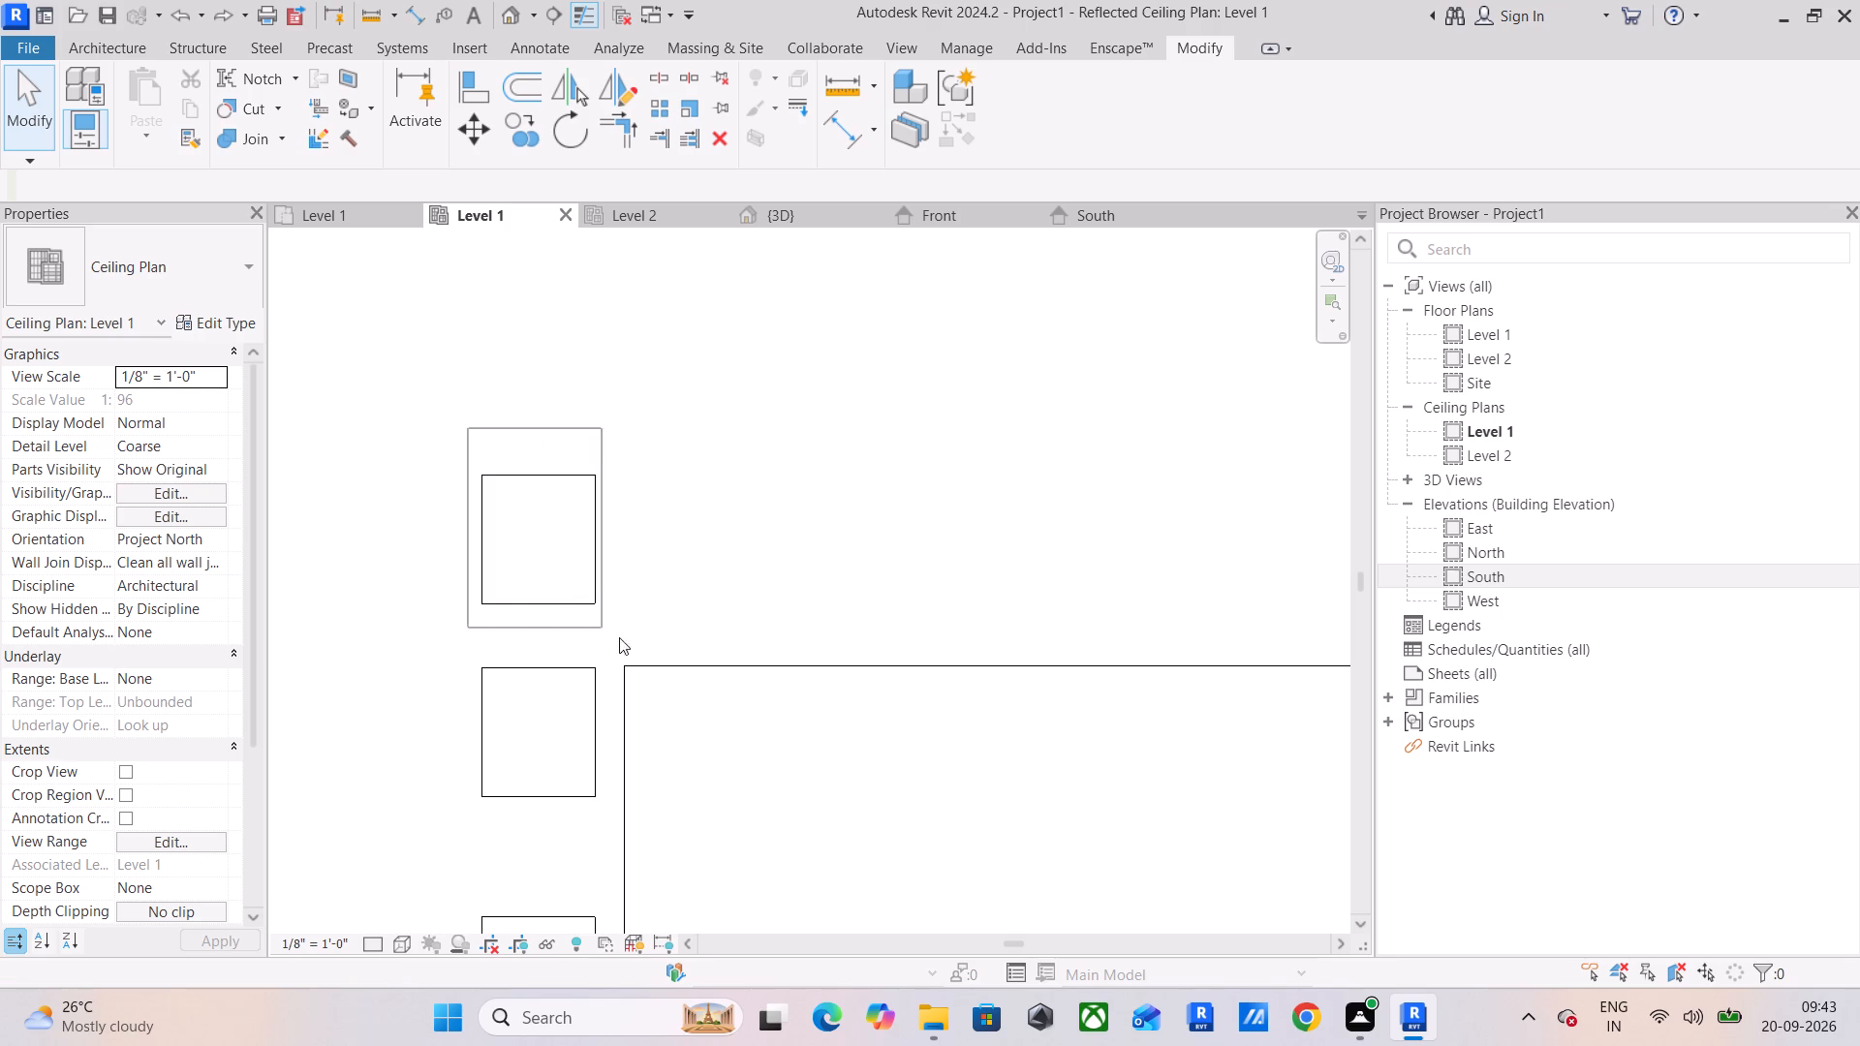
drag(619, 637, 642, 646)
click(485, 124)
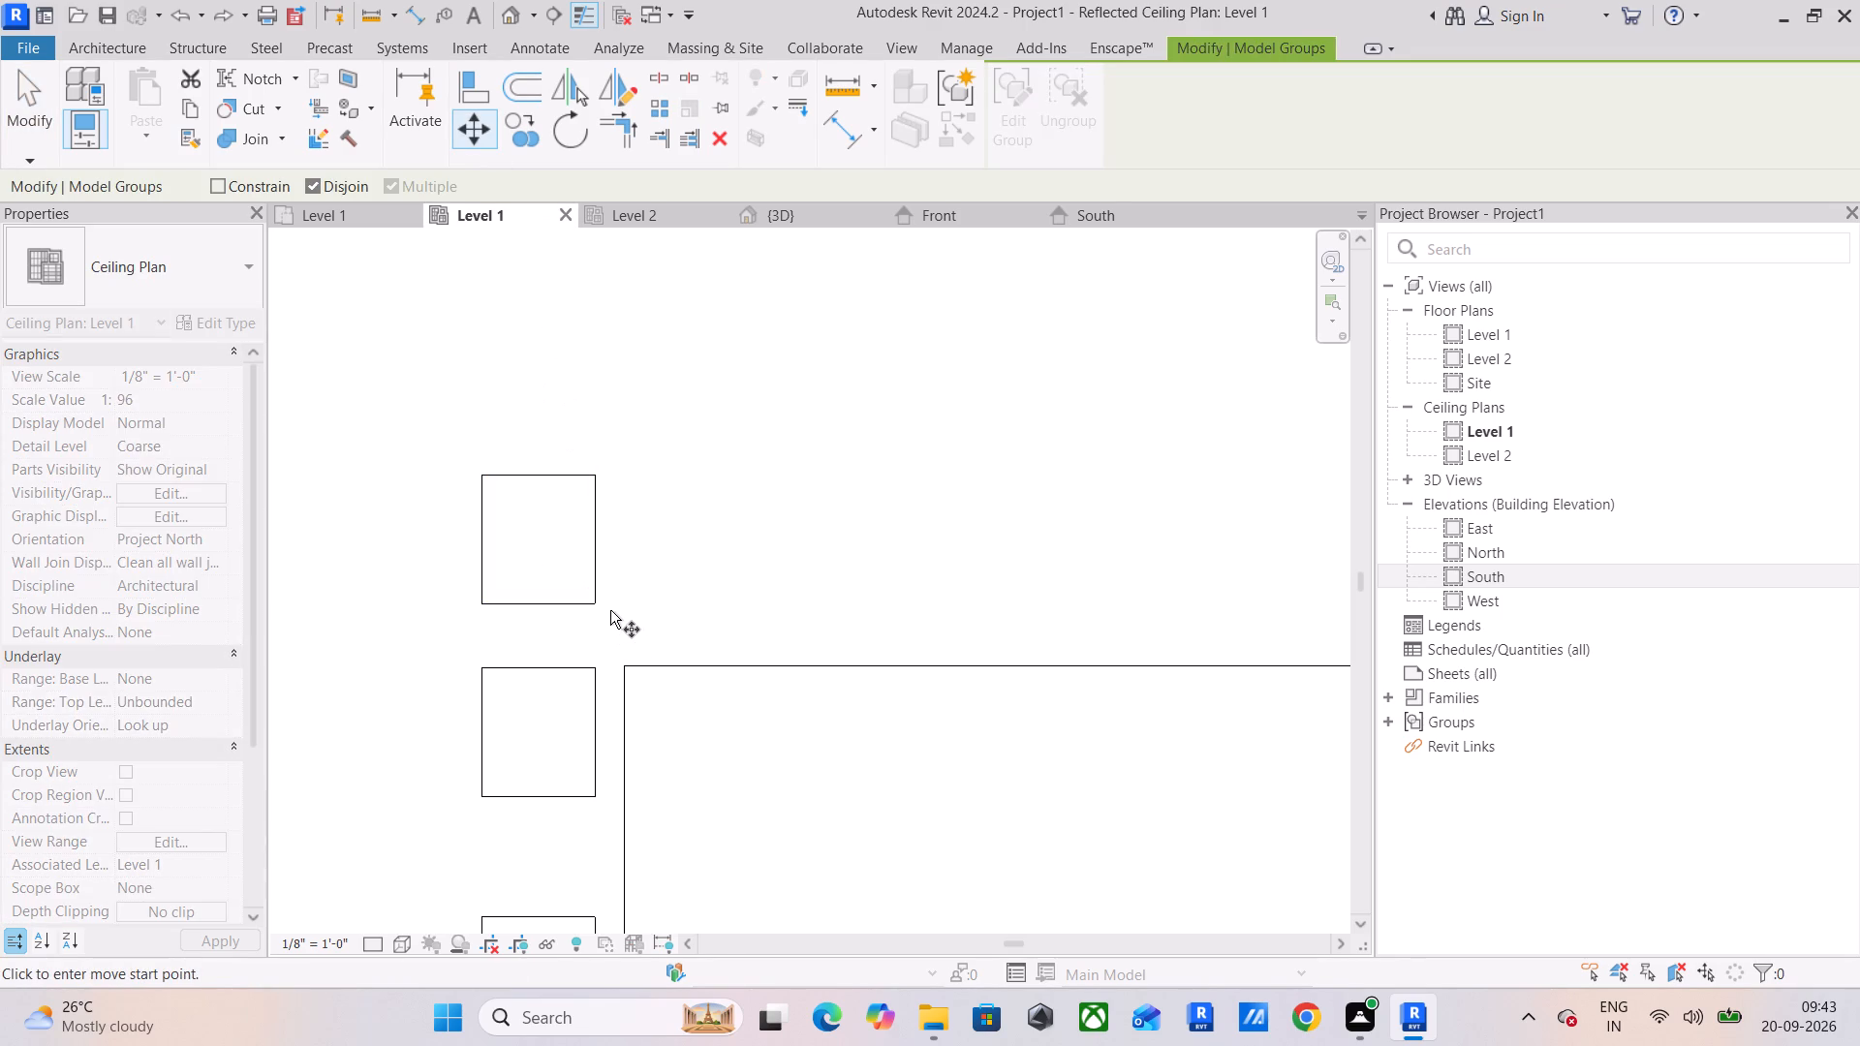
click(602, 604)
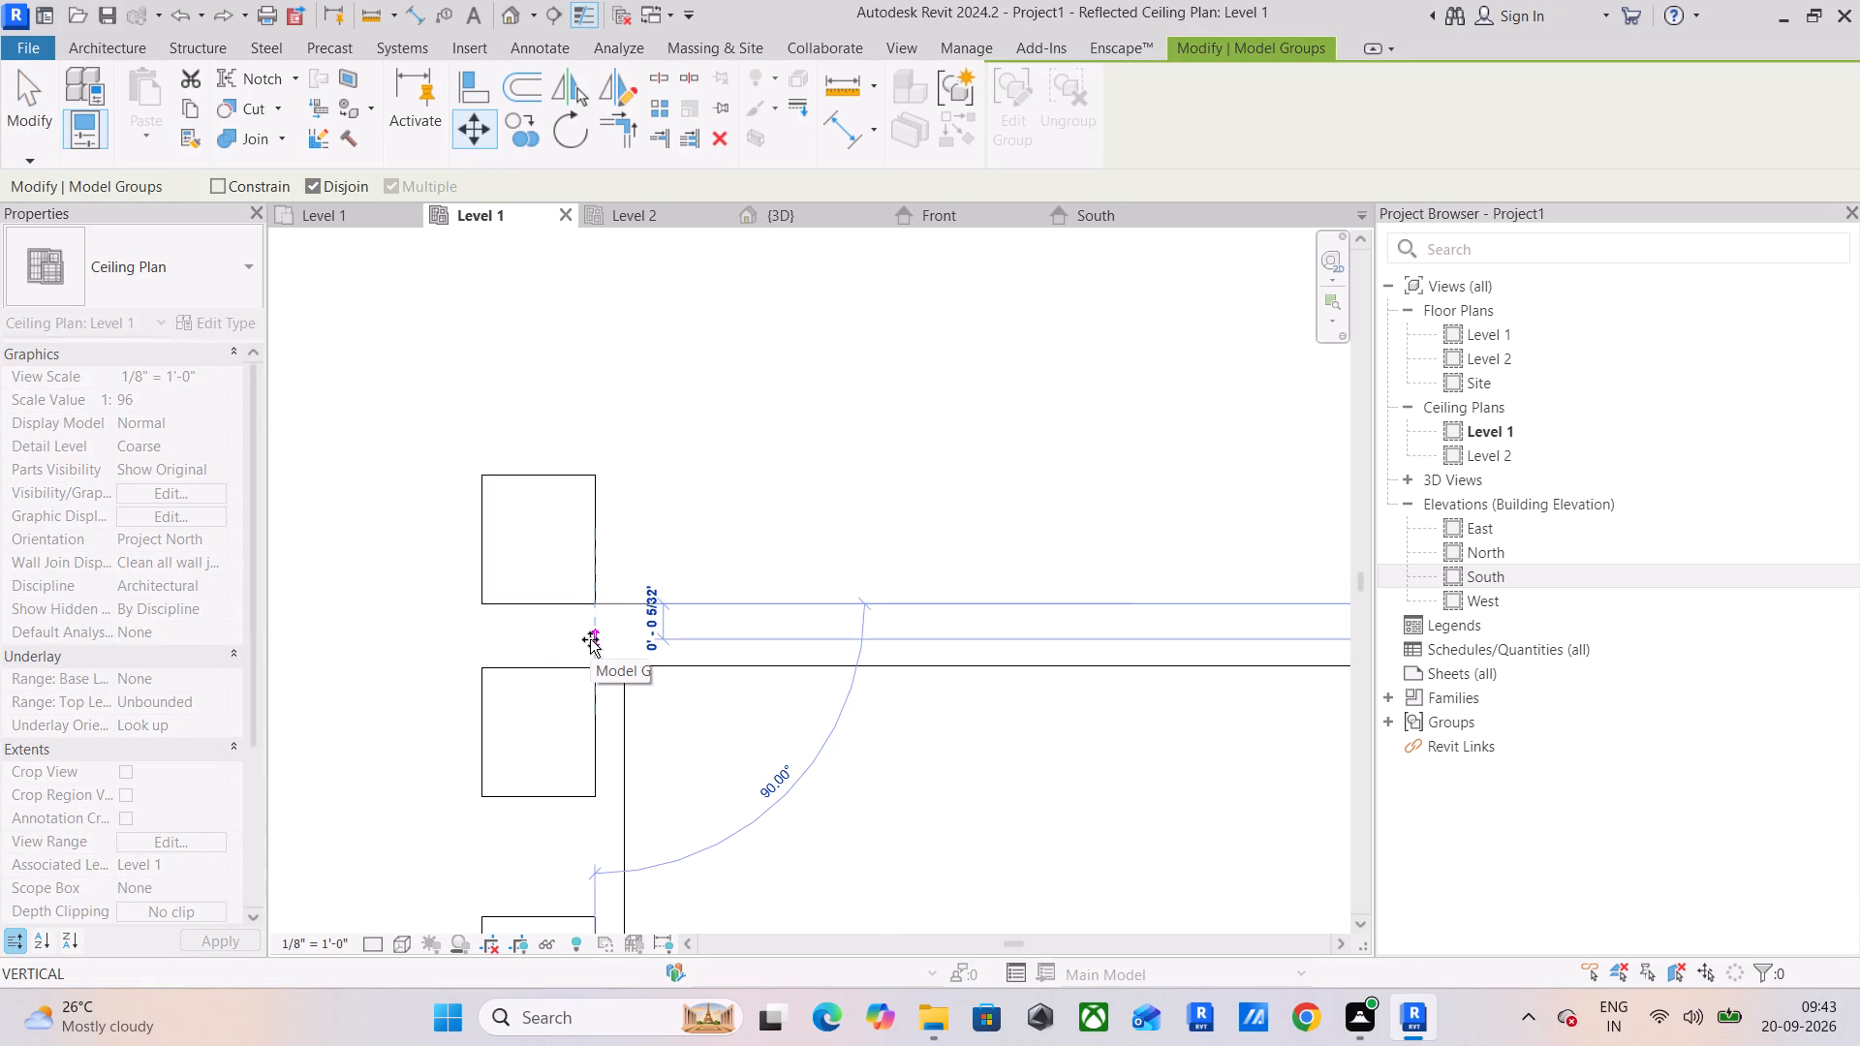
click(590, 635)
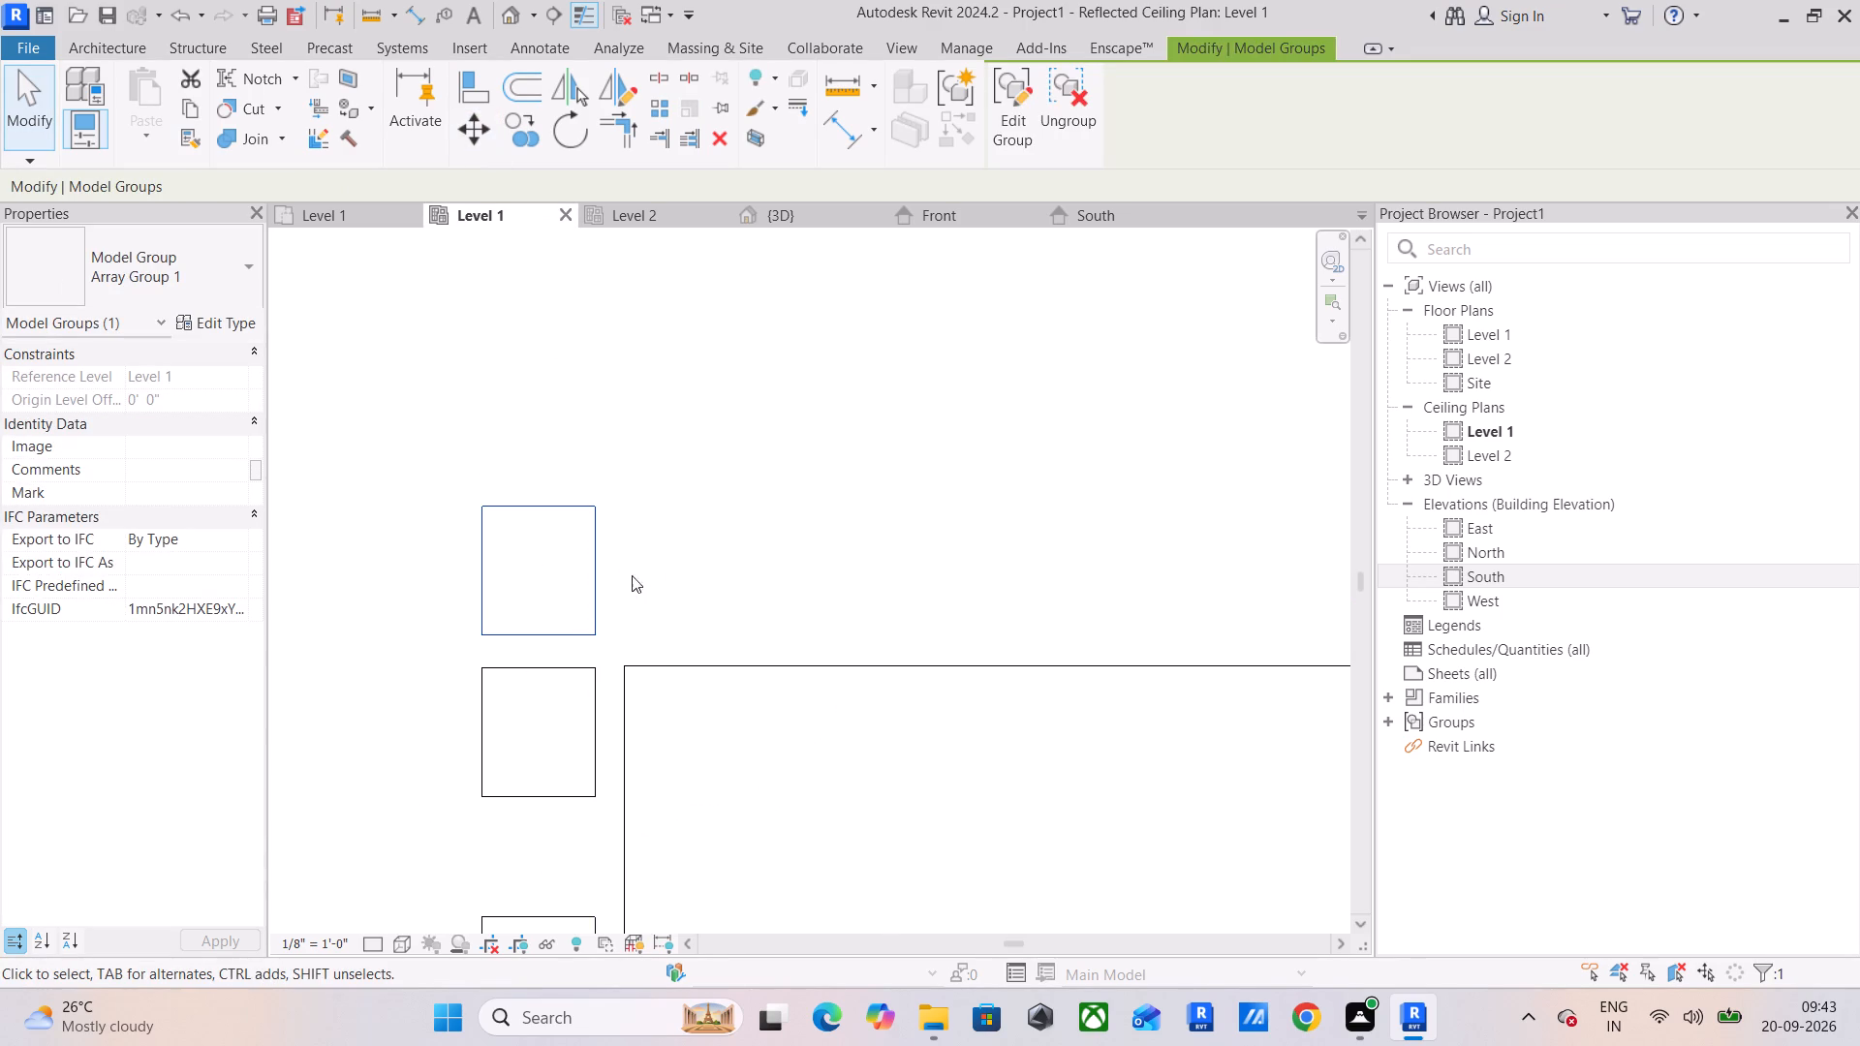
Examine the extended fixture row along the border's left side against the whole ceiling layout.
scroll(619, 441, down, 14)
middle_drag(707, 472, 397, 590)
scroll(415, 576, down, 6)
scroll(856, 488, down, 6)
middle_drag(920, 551, 876, 582)
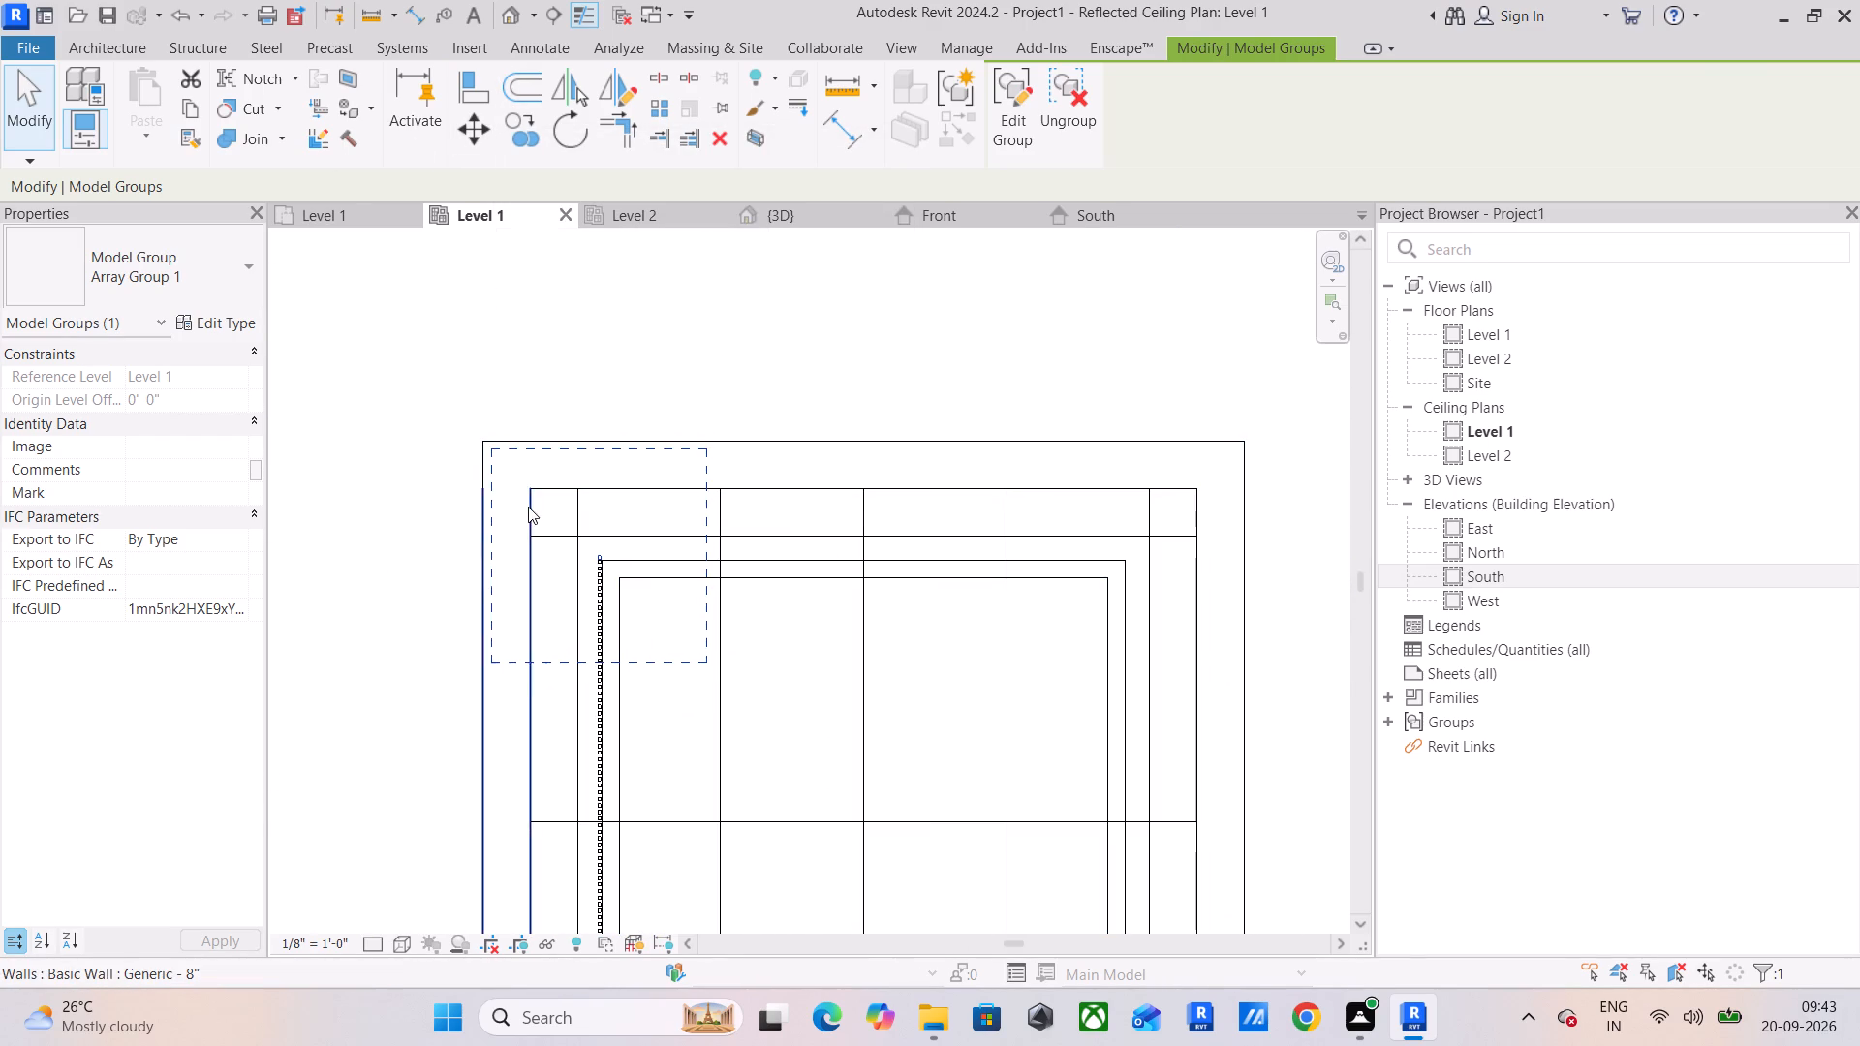
scroll(528, 507, up, 6)
middle_drag(610, 554, 575, 228)
middle_drag(621, 499, 635, 279)
scroll(644, 489, down, 9)
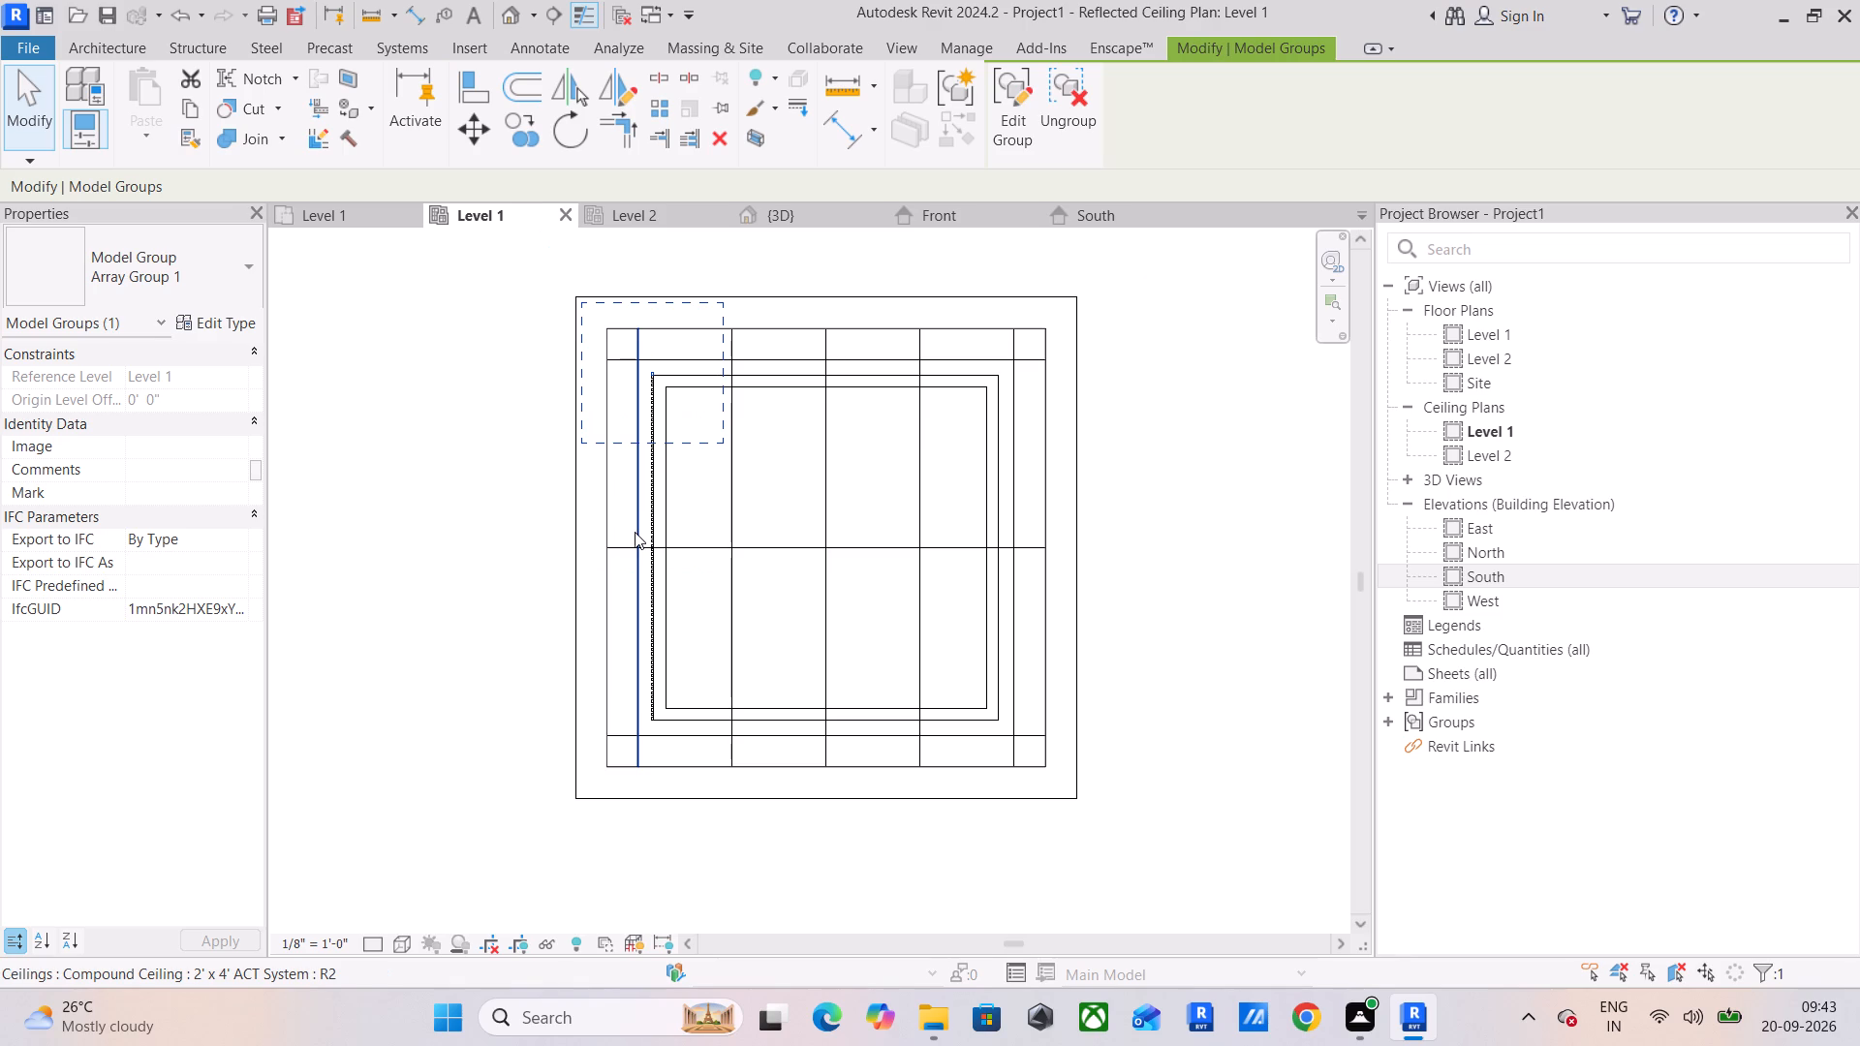
click(494, 526)
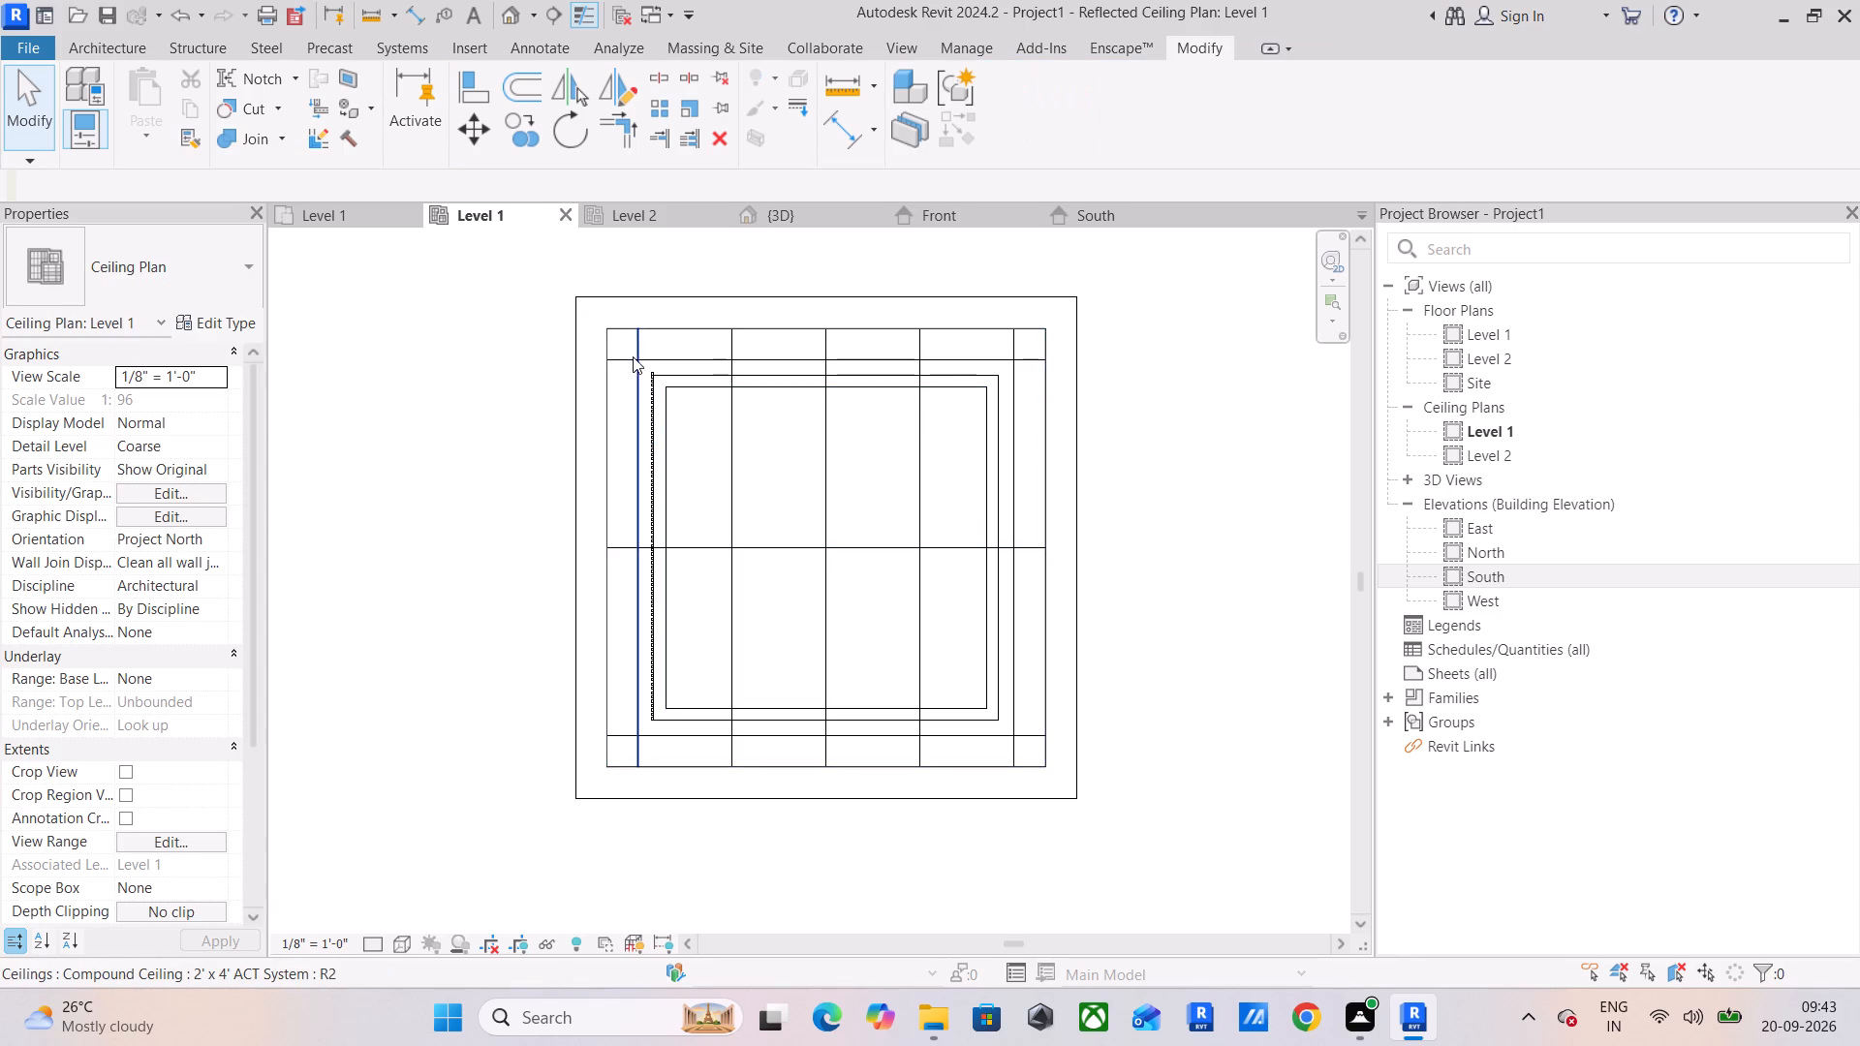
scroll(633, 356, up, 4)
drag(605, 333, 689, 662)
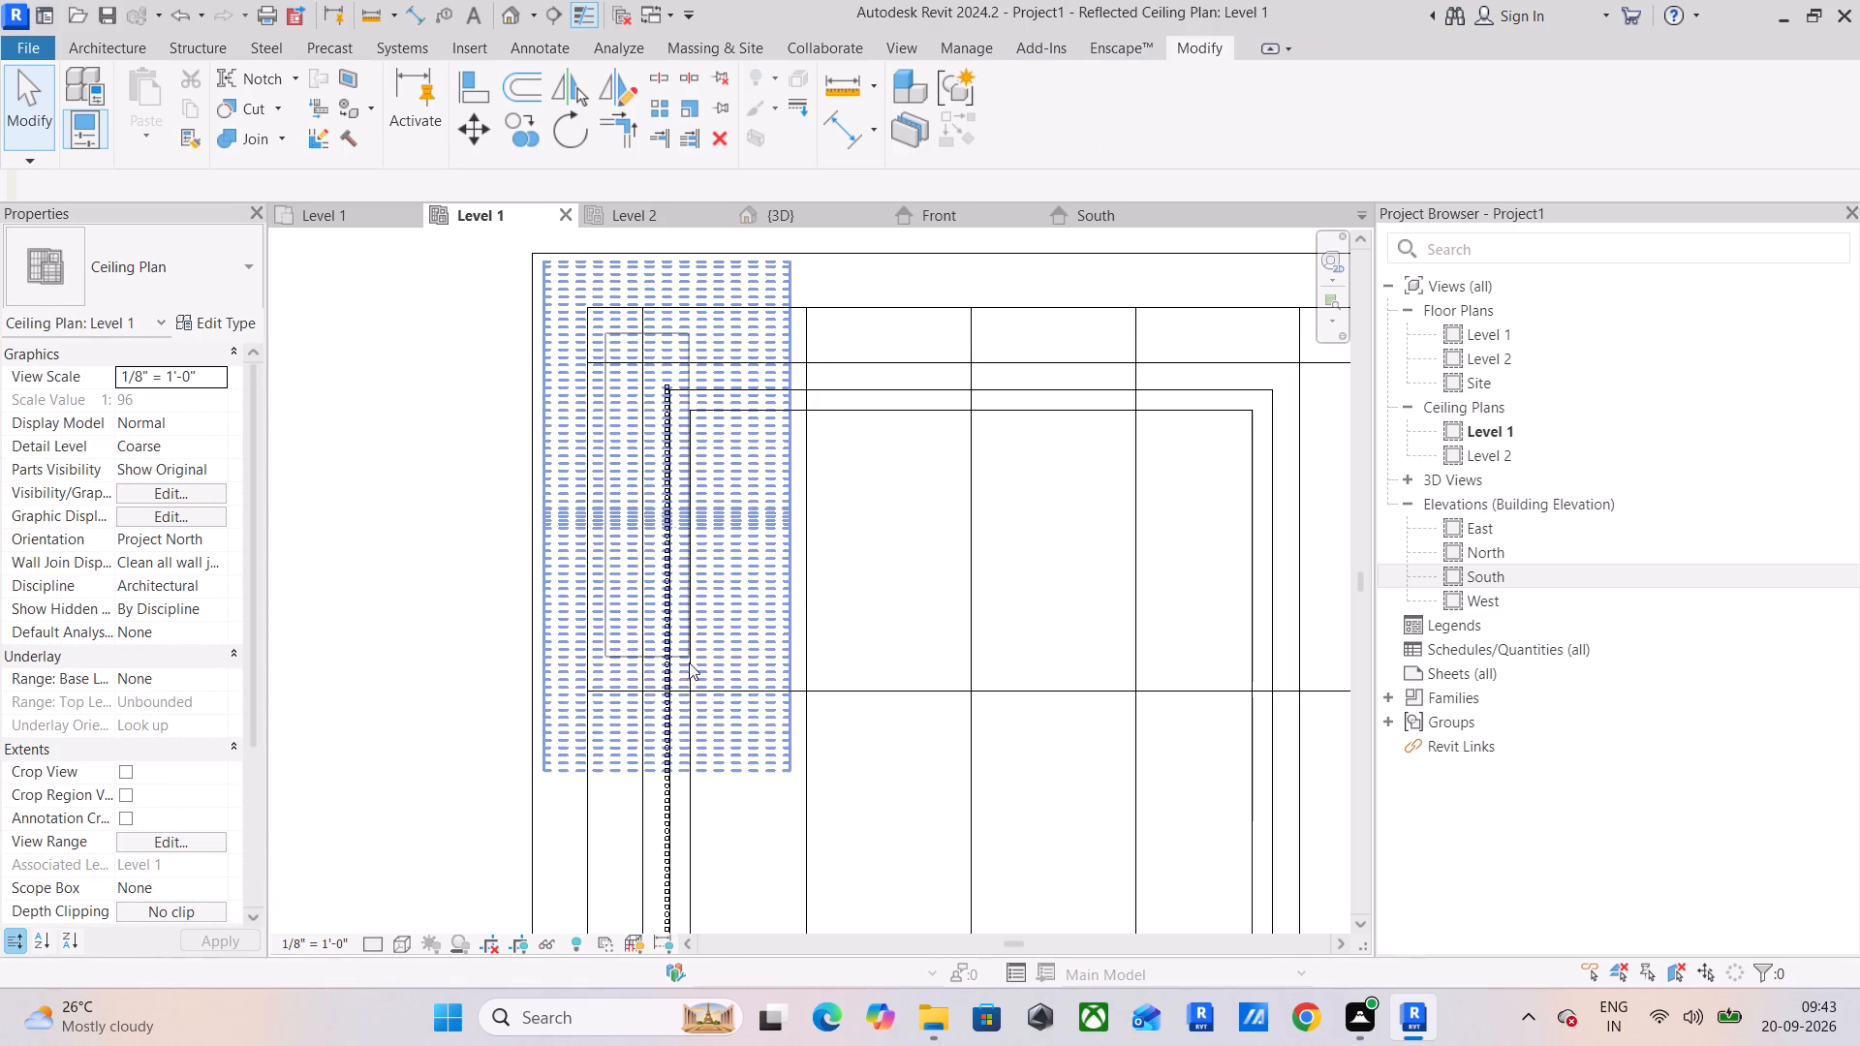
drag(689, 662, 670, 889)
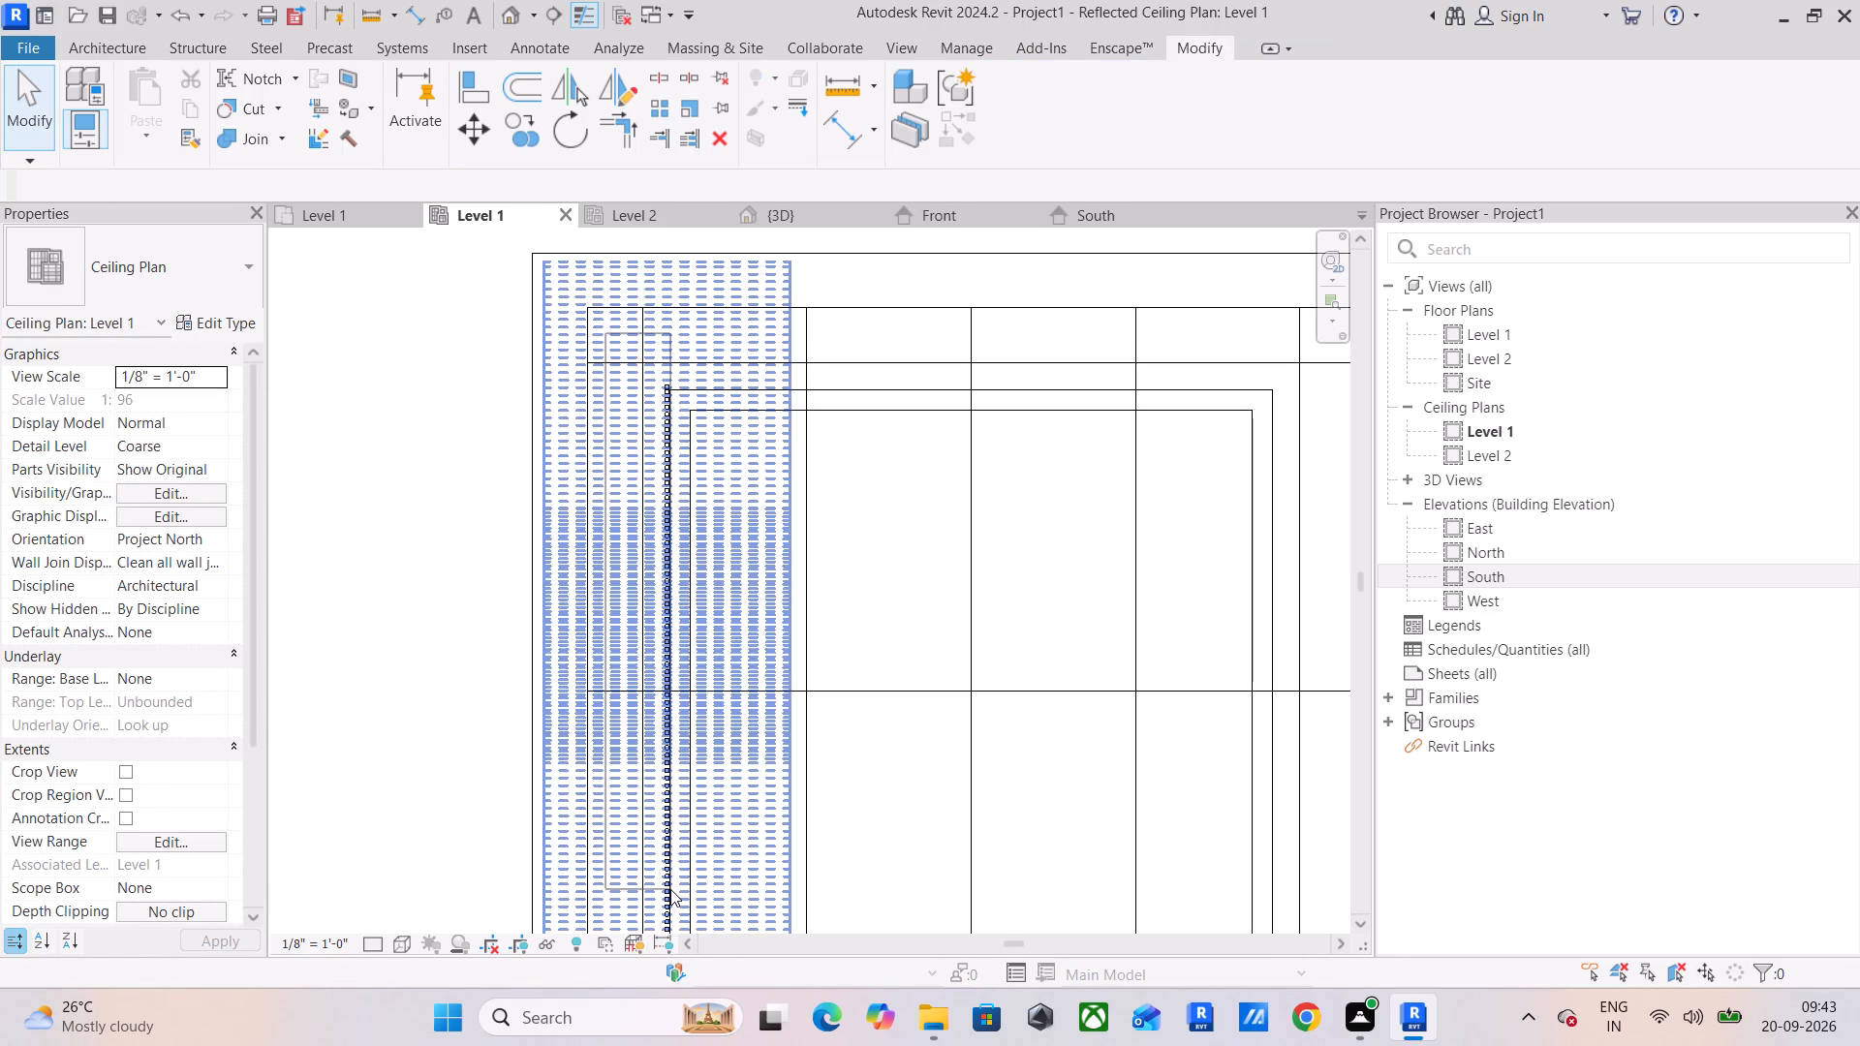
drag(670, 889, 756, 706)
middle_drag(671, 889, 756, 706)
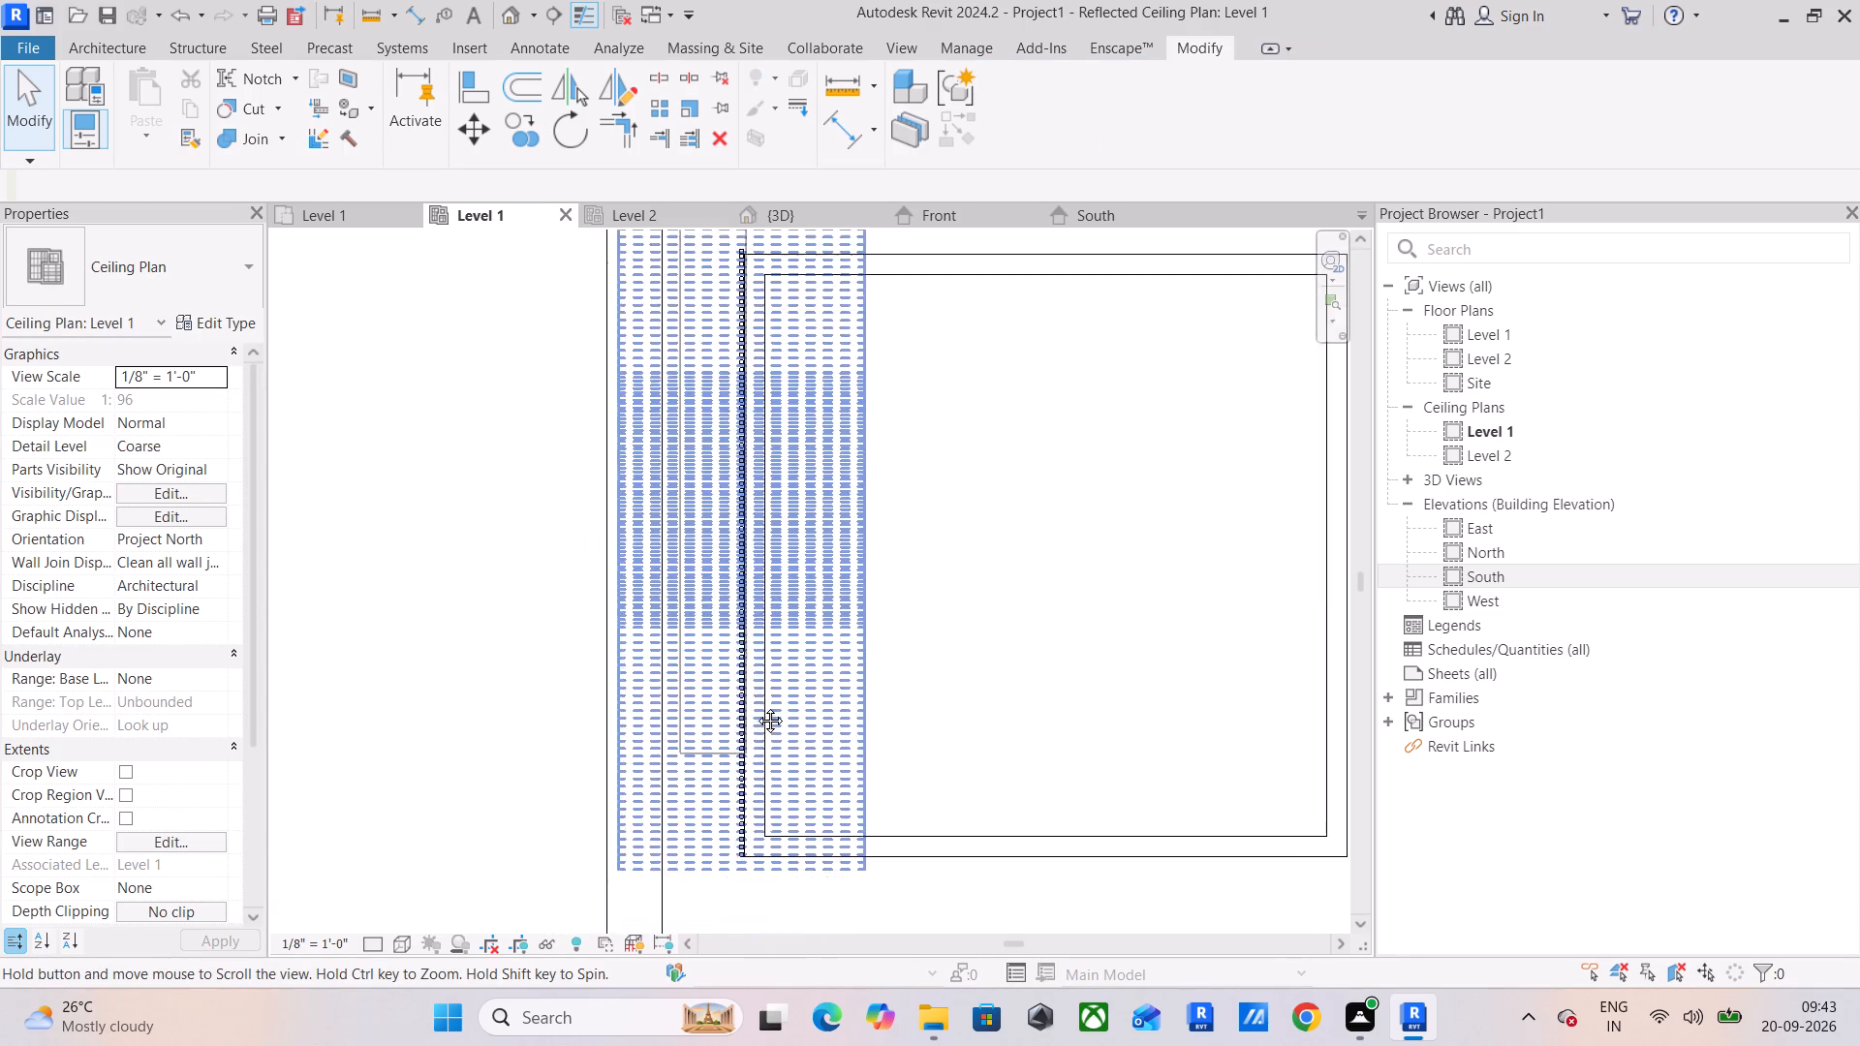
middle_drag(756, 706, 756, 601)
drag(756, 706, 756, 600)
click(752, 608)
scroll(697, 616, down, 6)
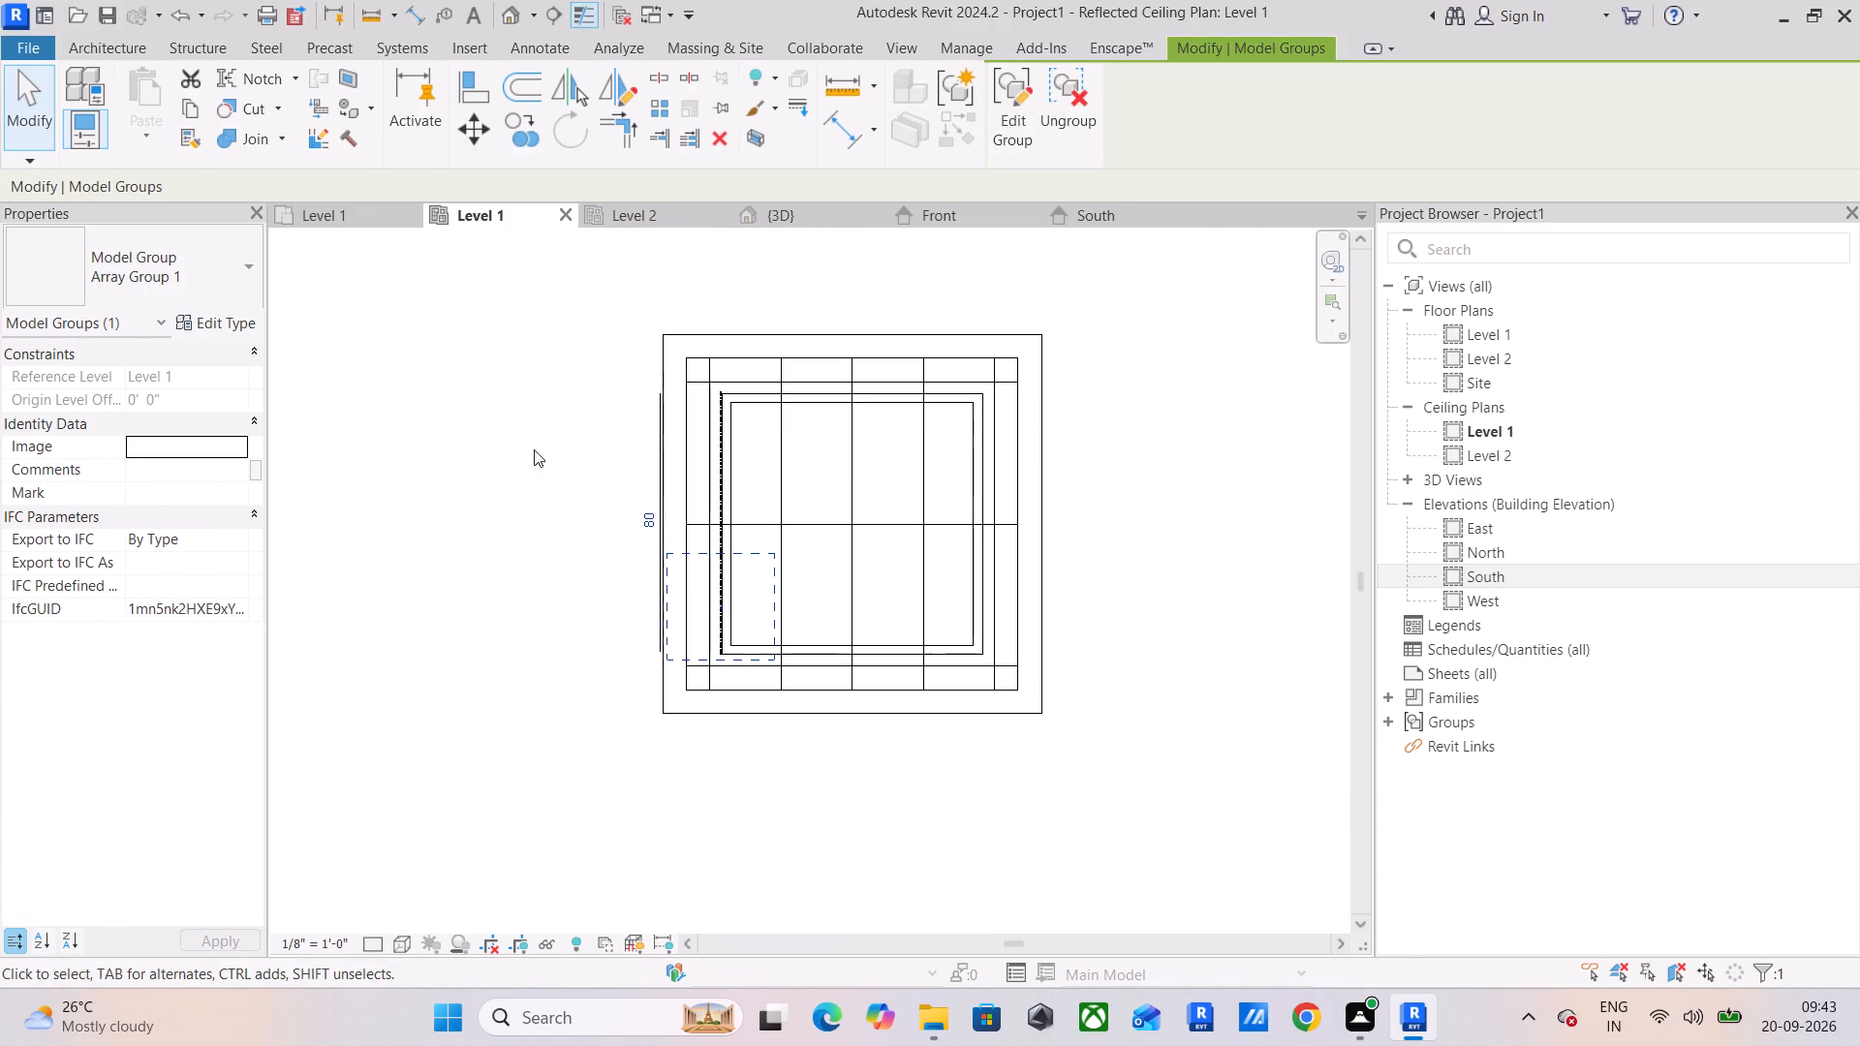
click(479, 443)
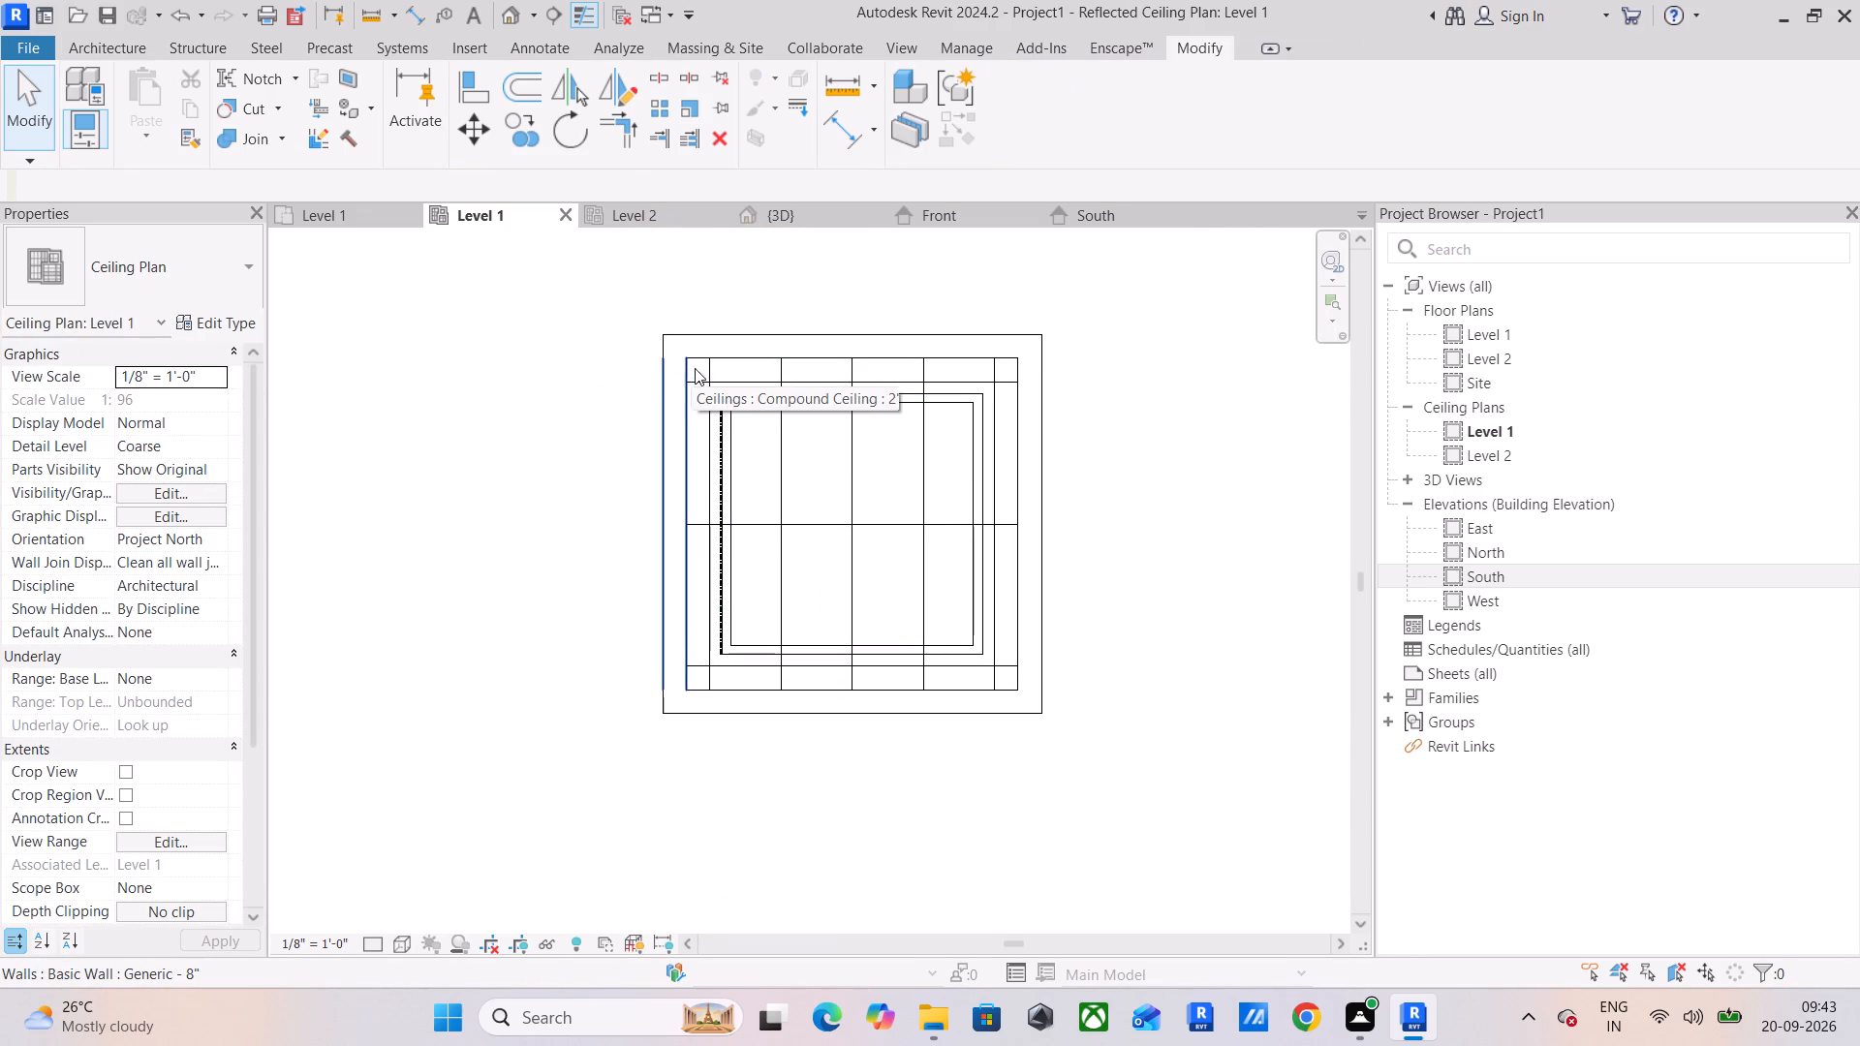
Mirror a copy of the whole left fixture row about the ceiling's vertical centre line onto the border's right side.
scroll(695, 367, up, 4)
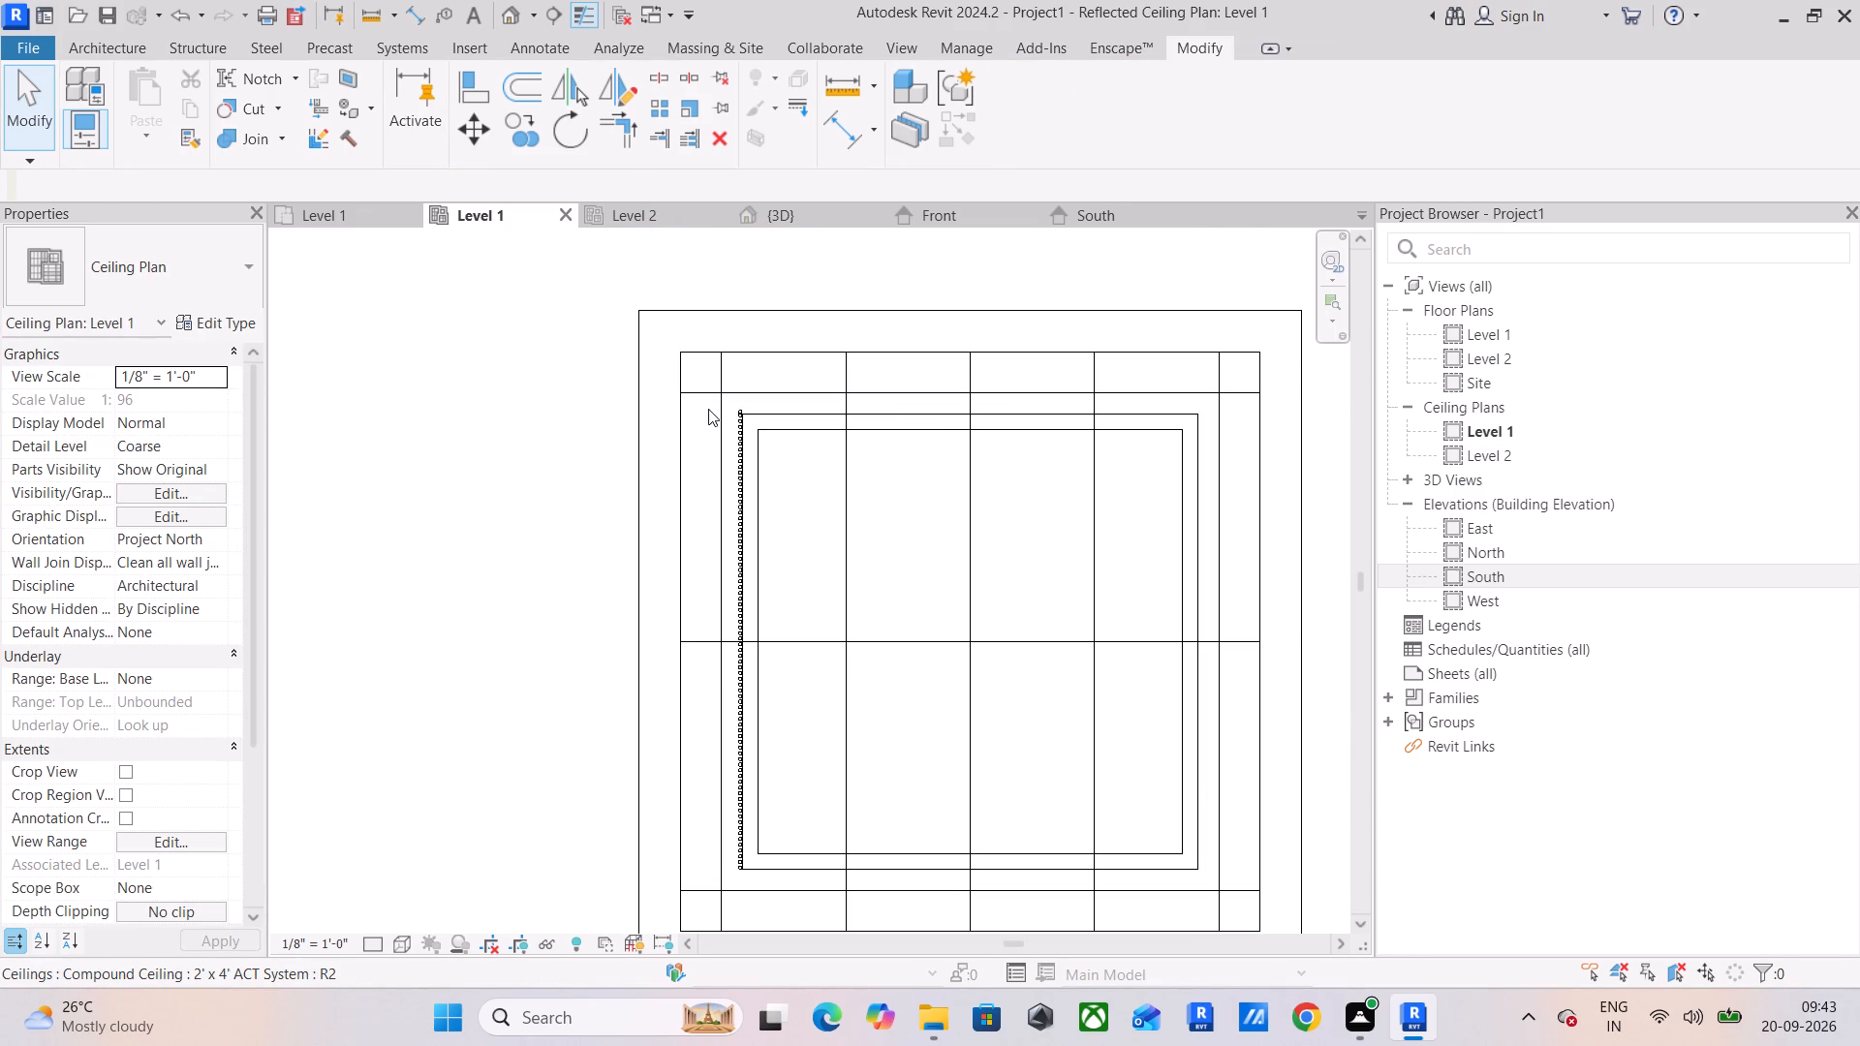
drag(702, 368, 741, 685)
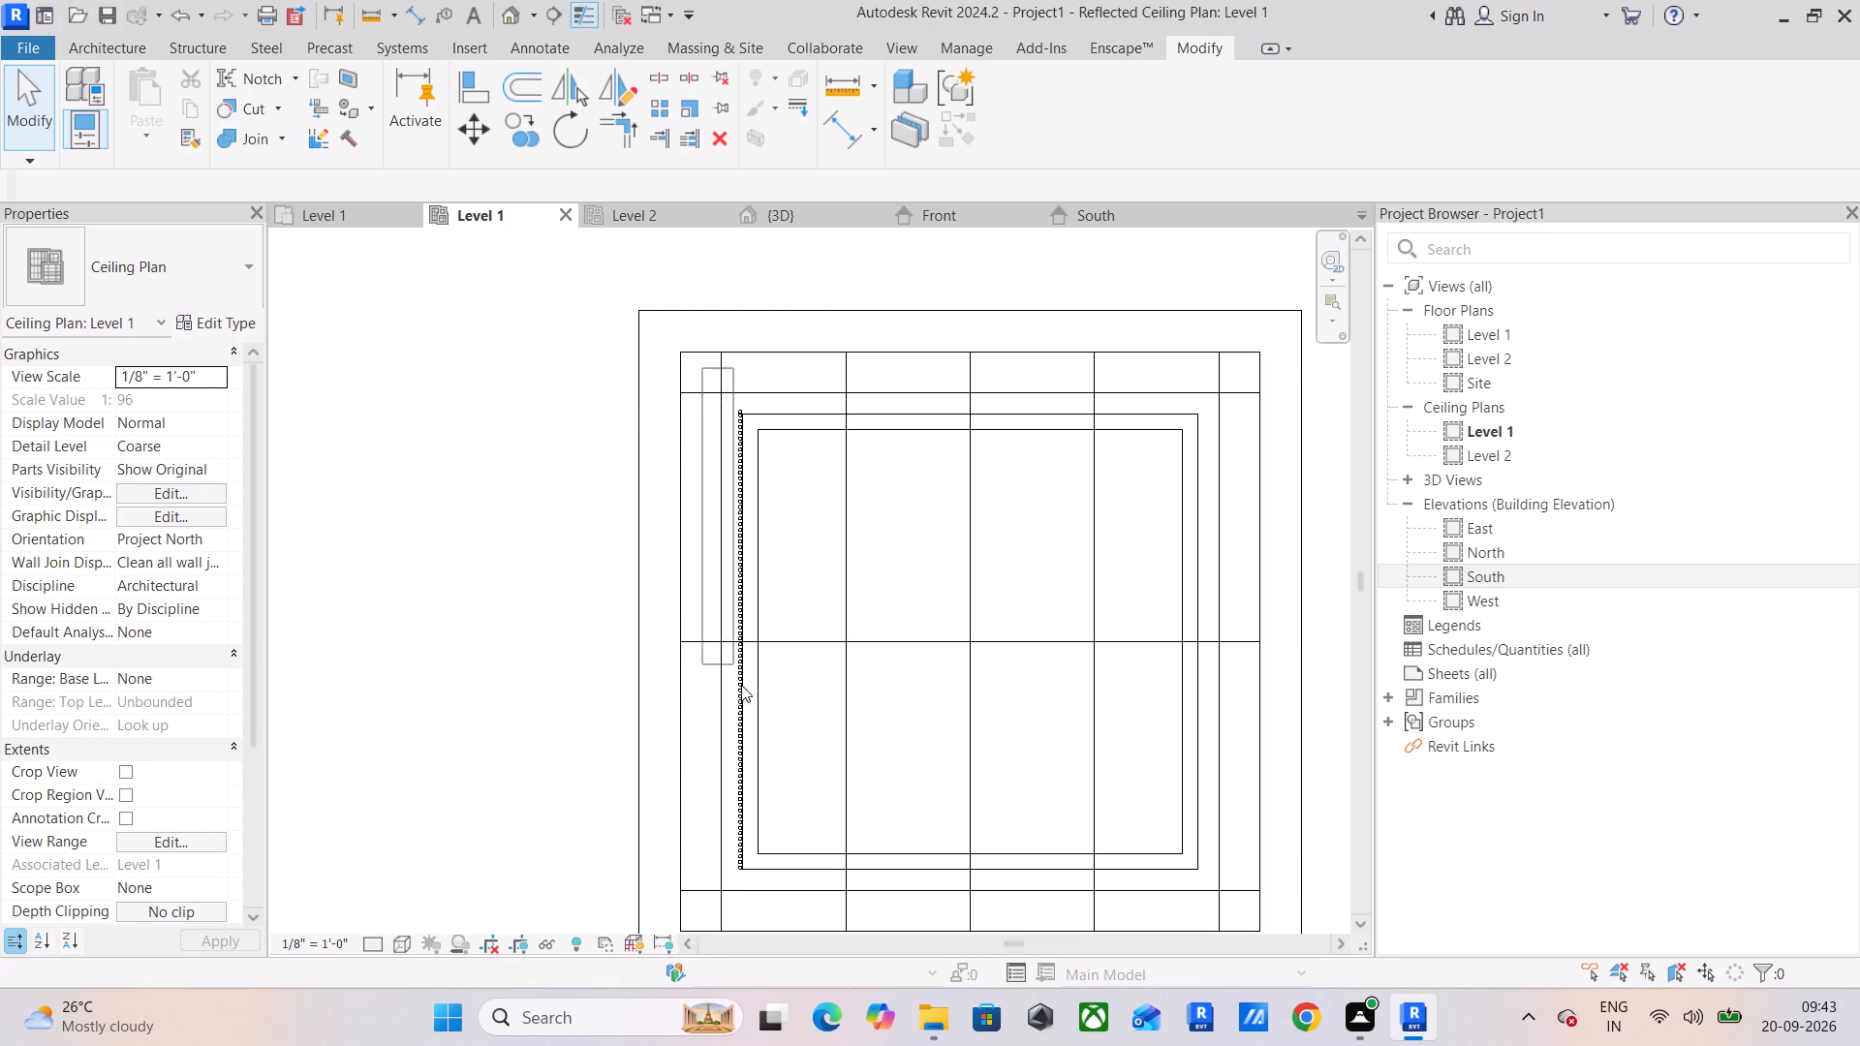
drag(741, 685, 744, 884)
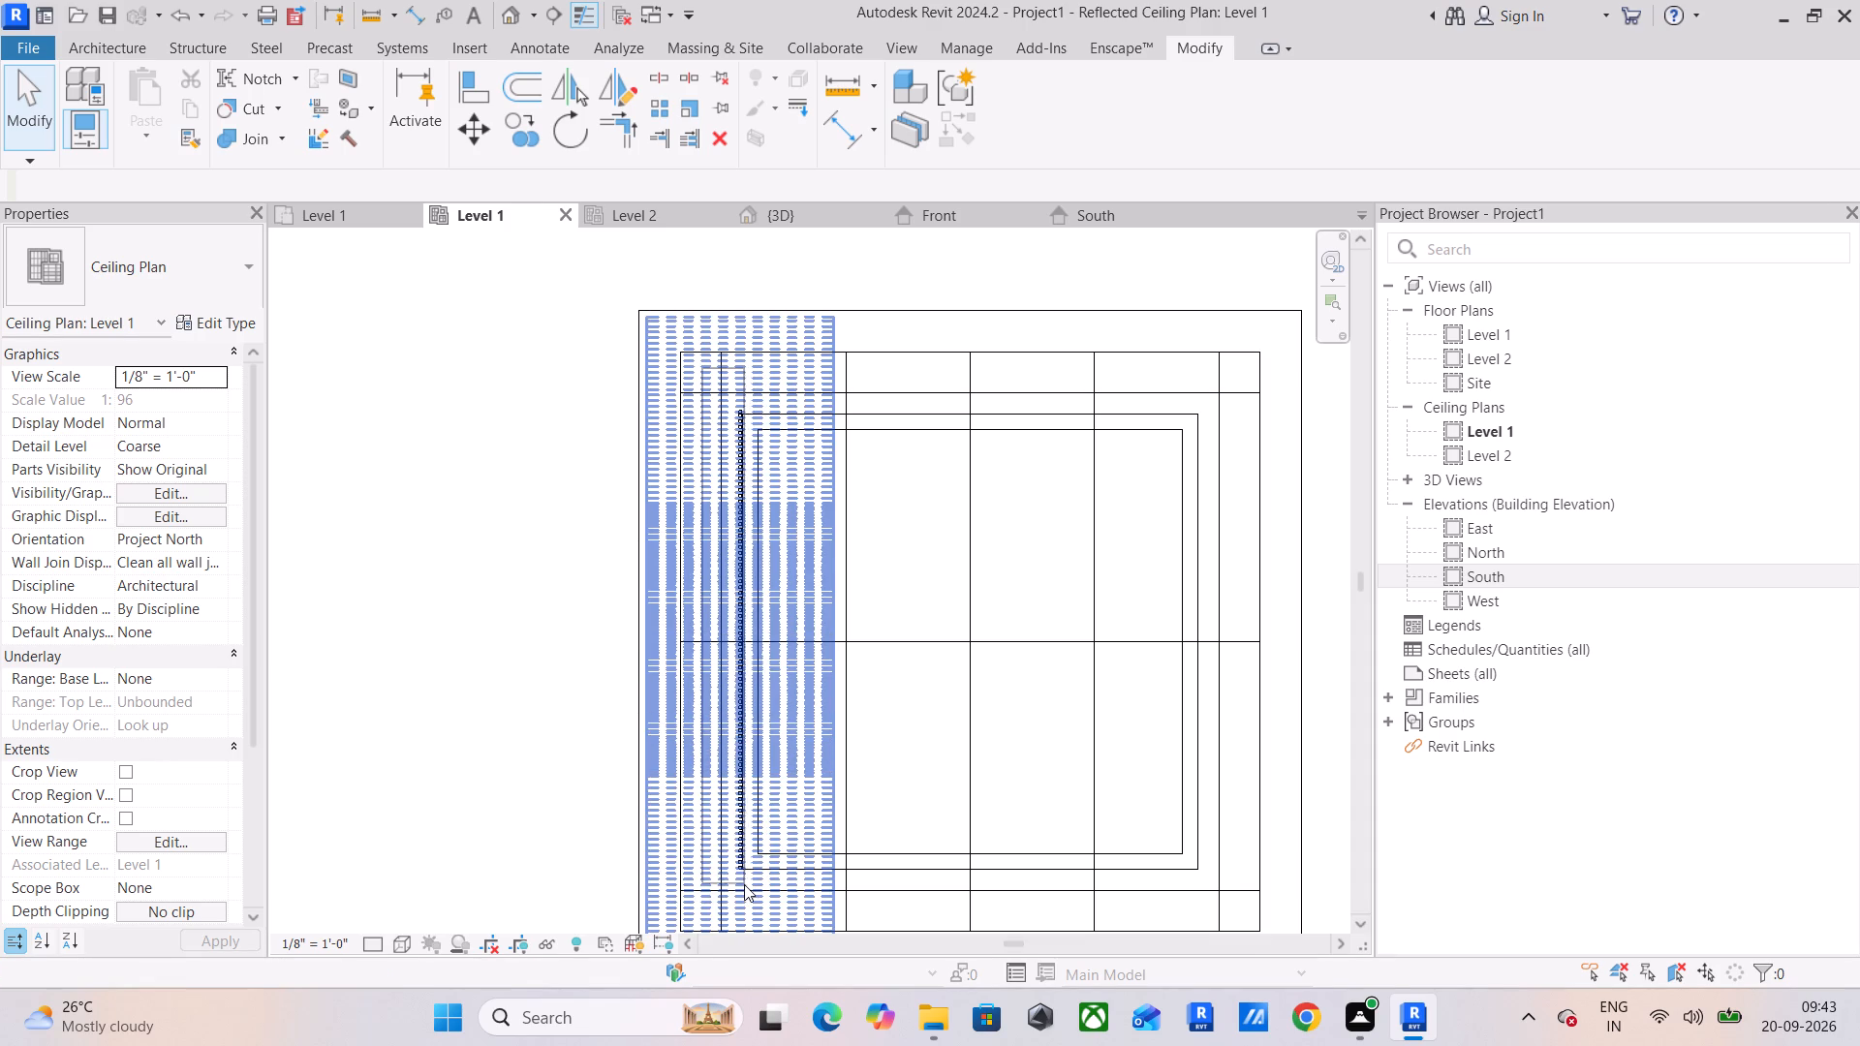
drag(744, 884, 745, 885)
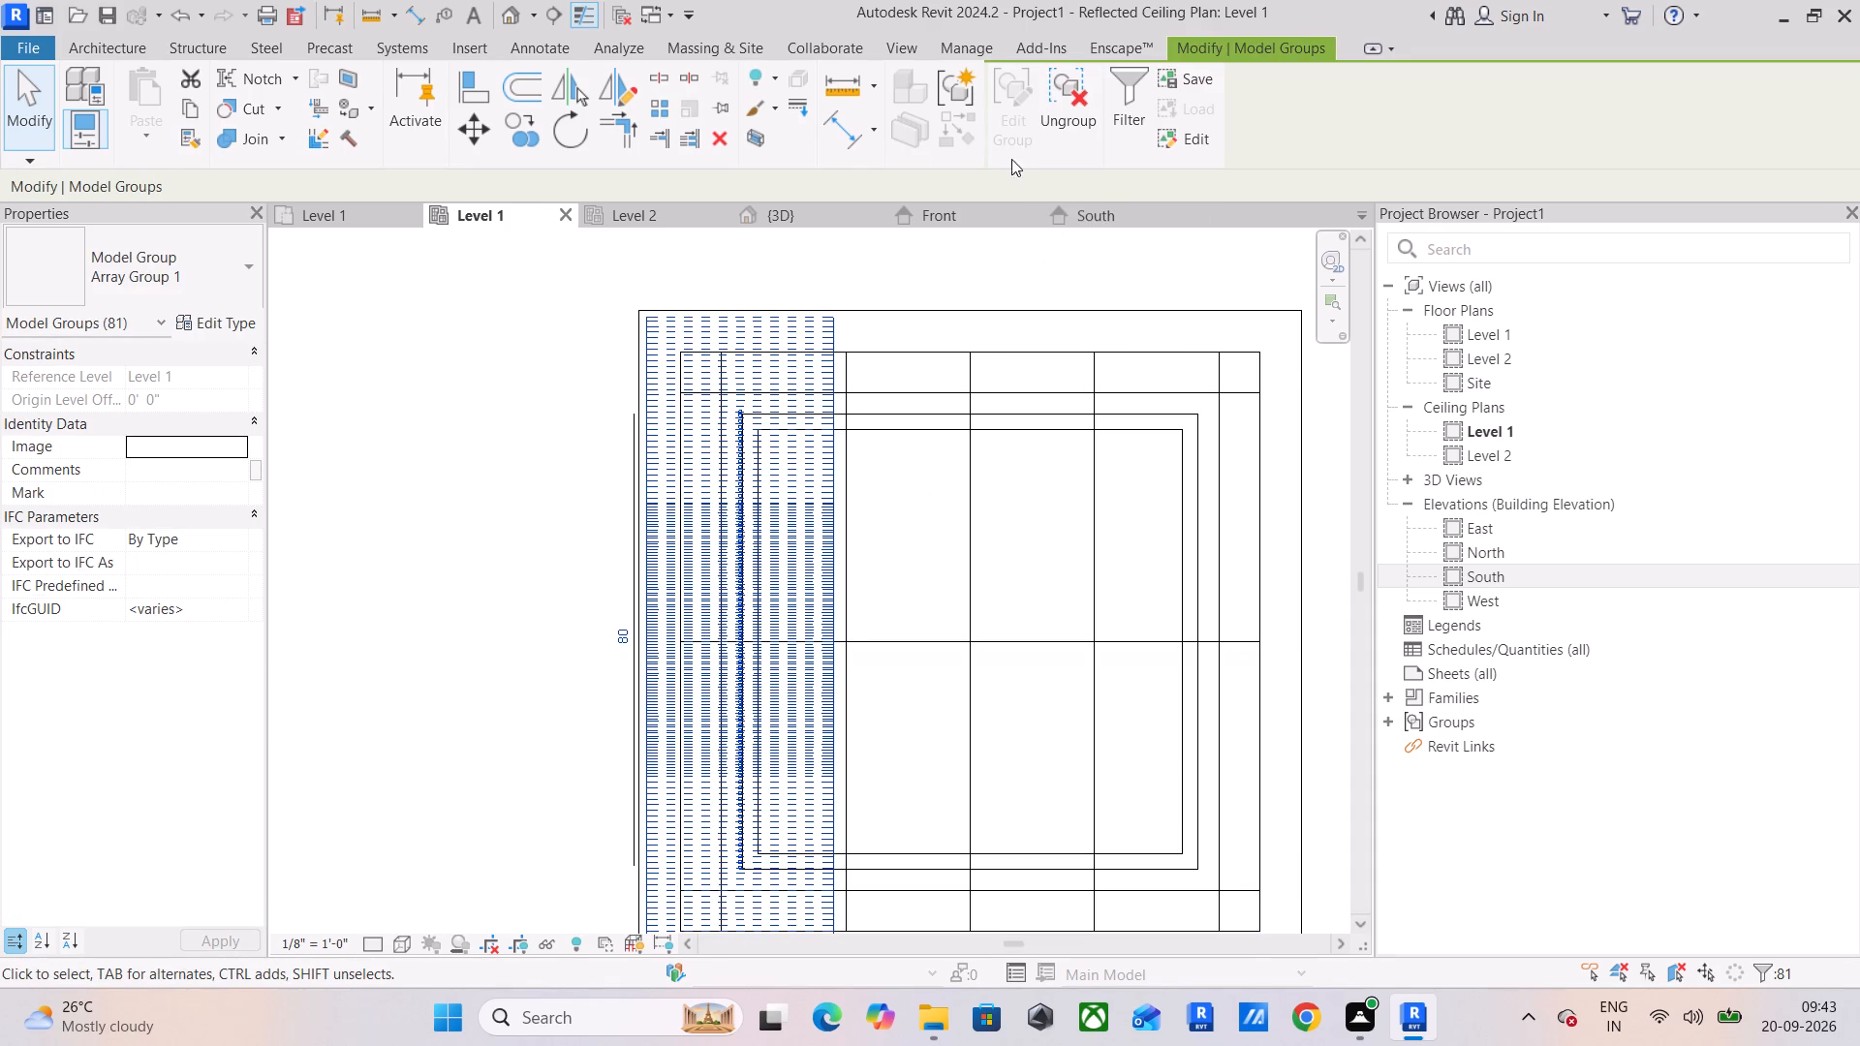
click(1111, 110)
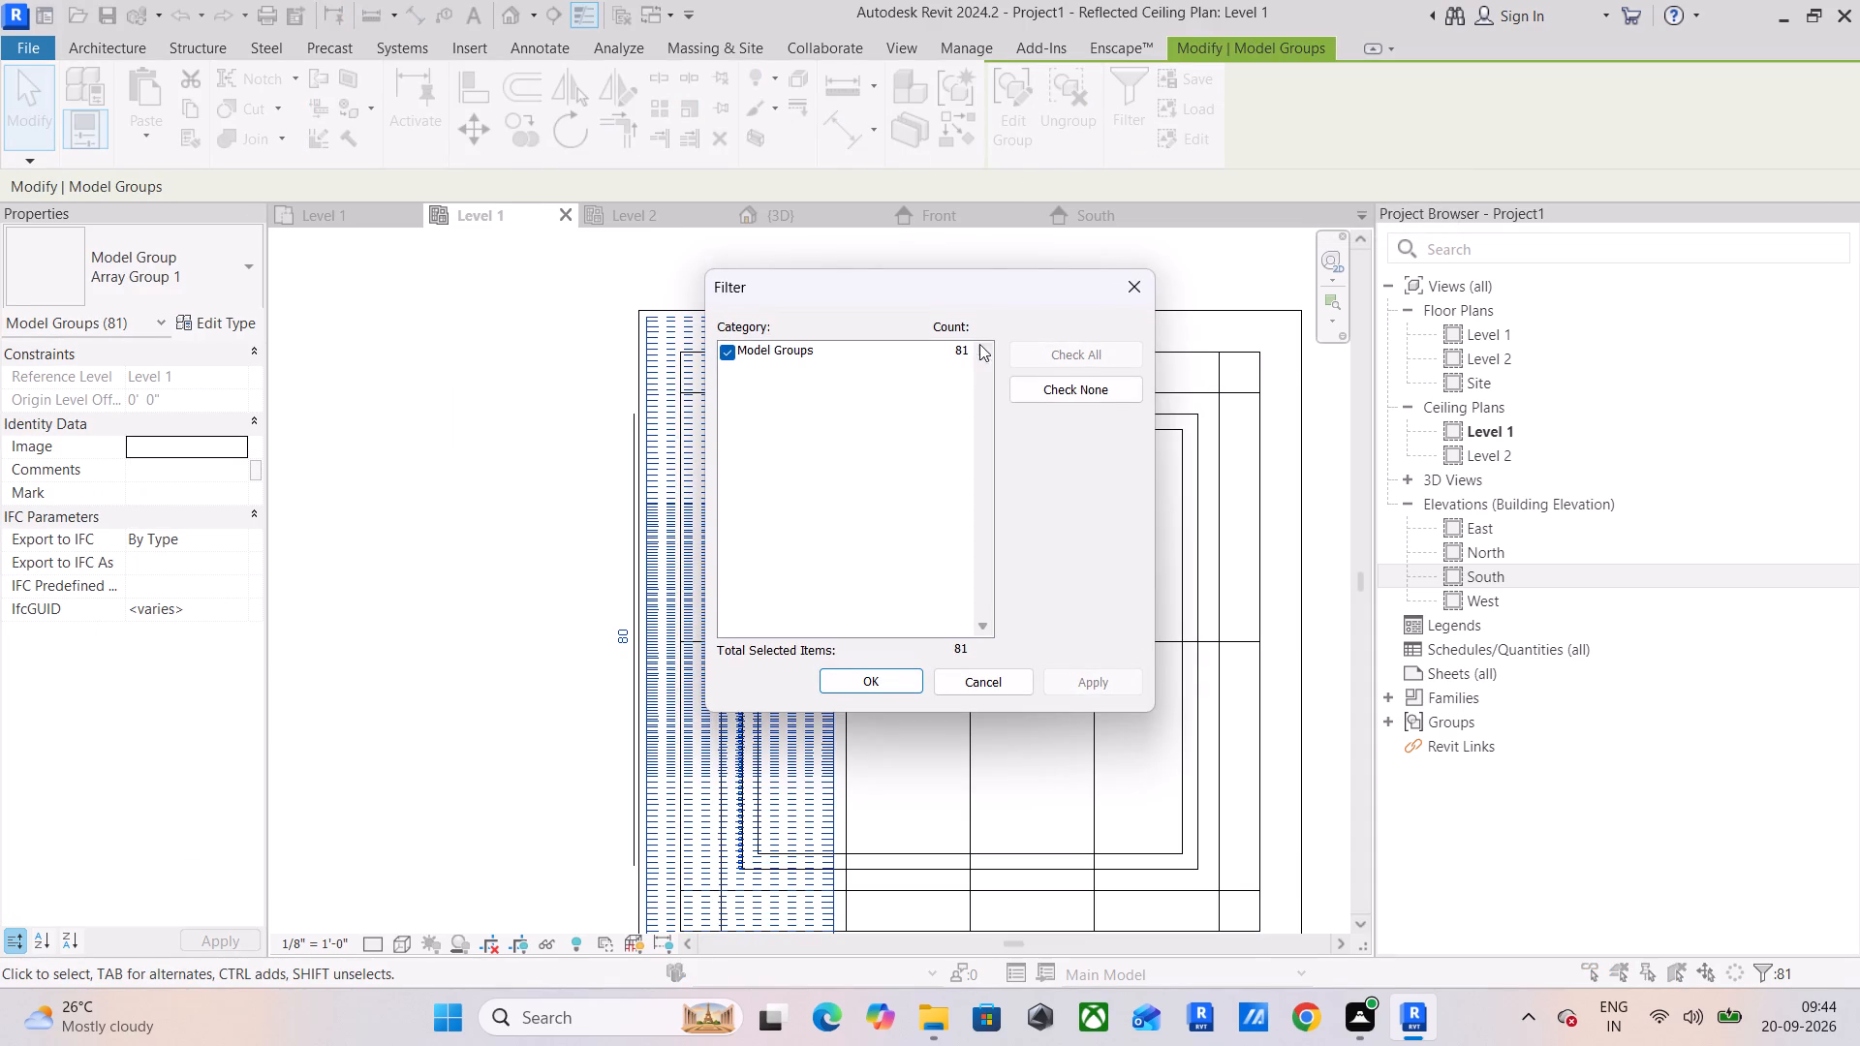
click(851, 676)
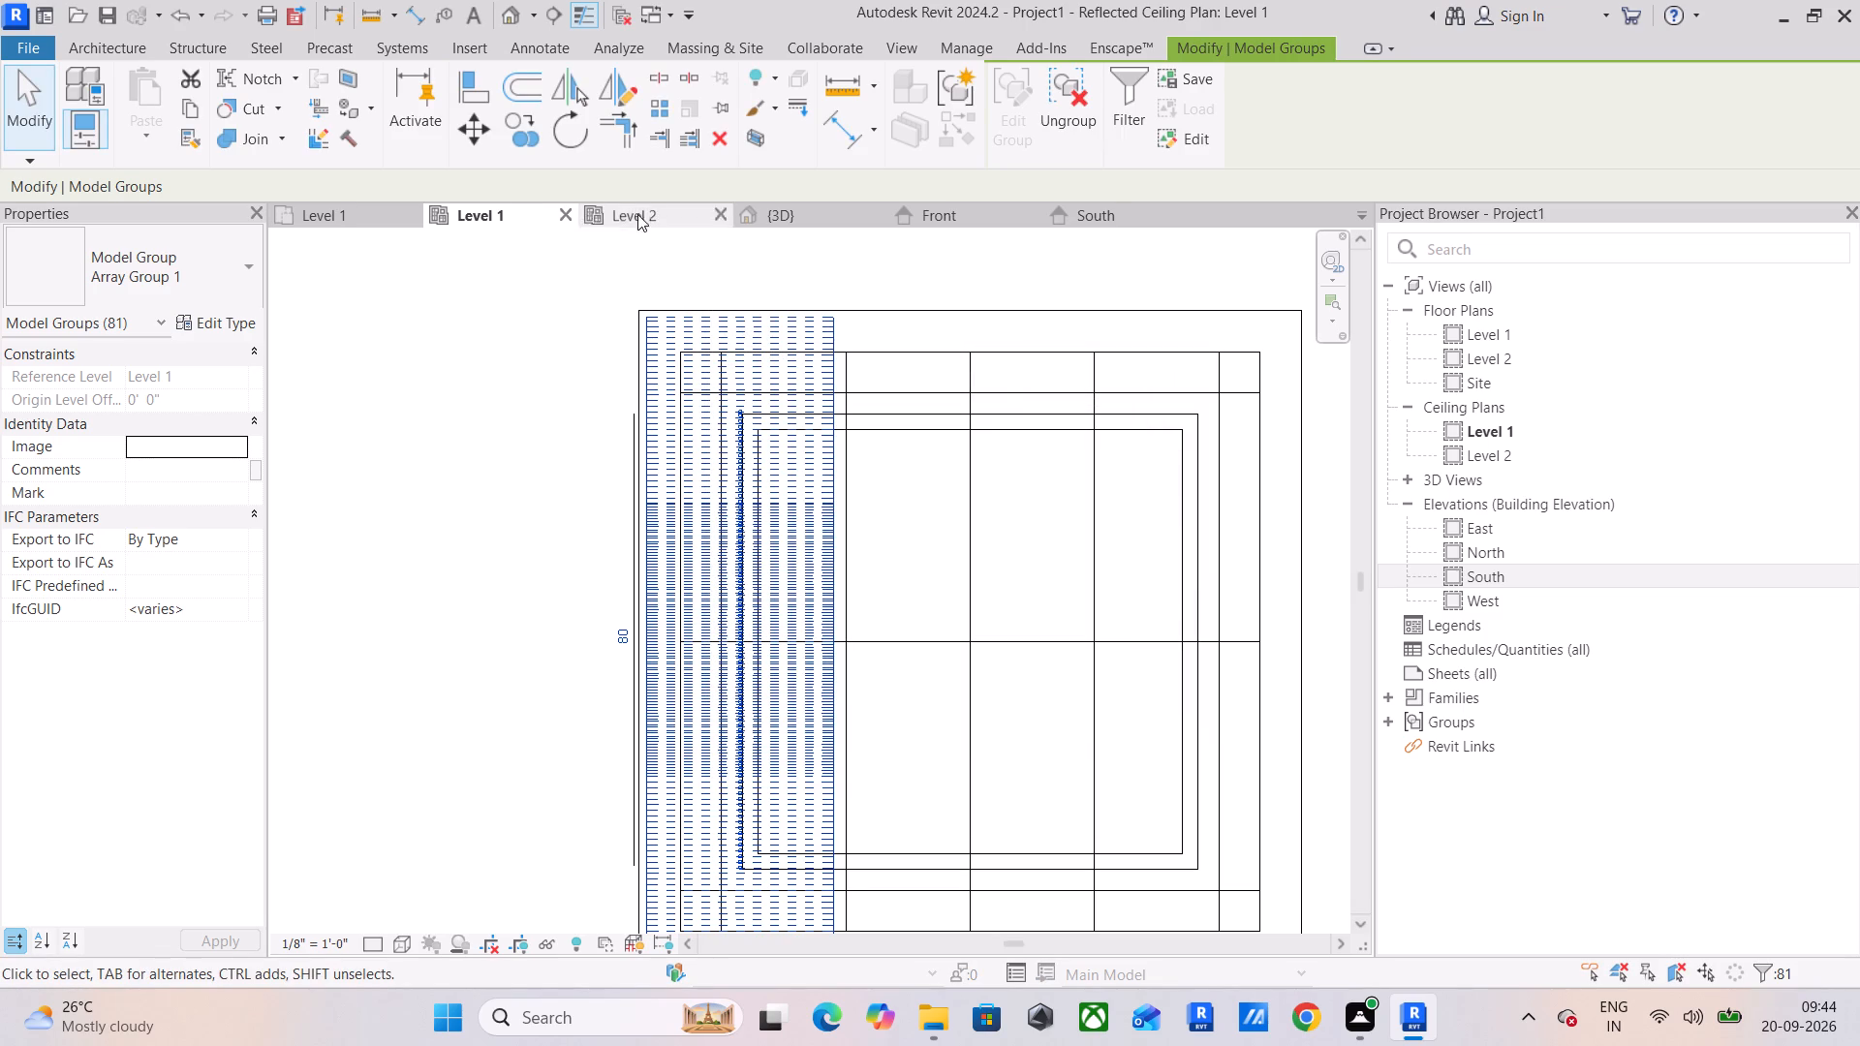
click(617, 85)
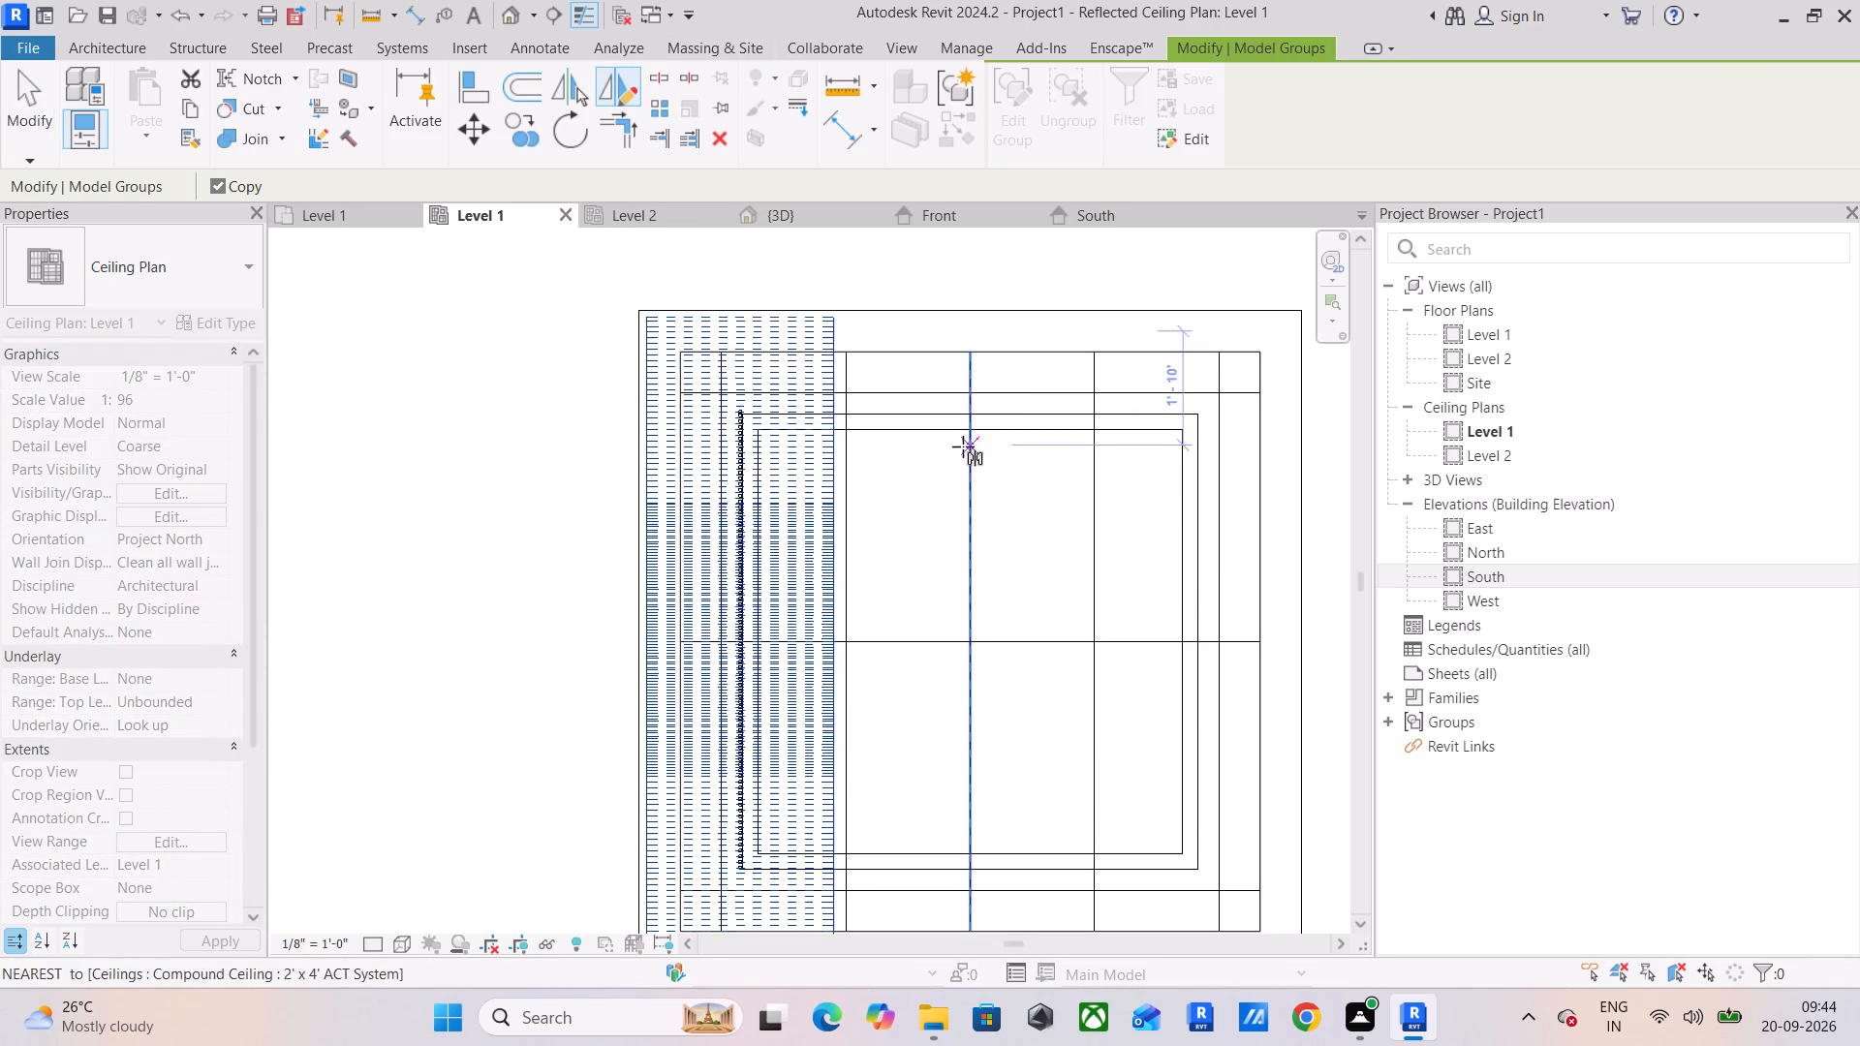
click(971, 415)
click(958, 267)
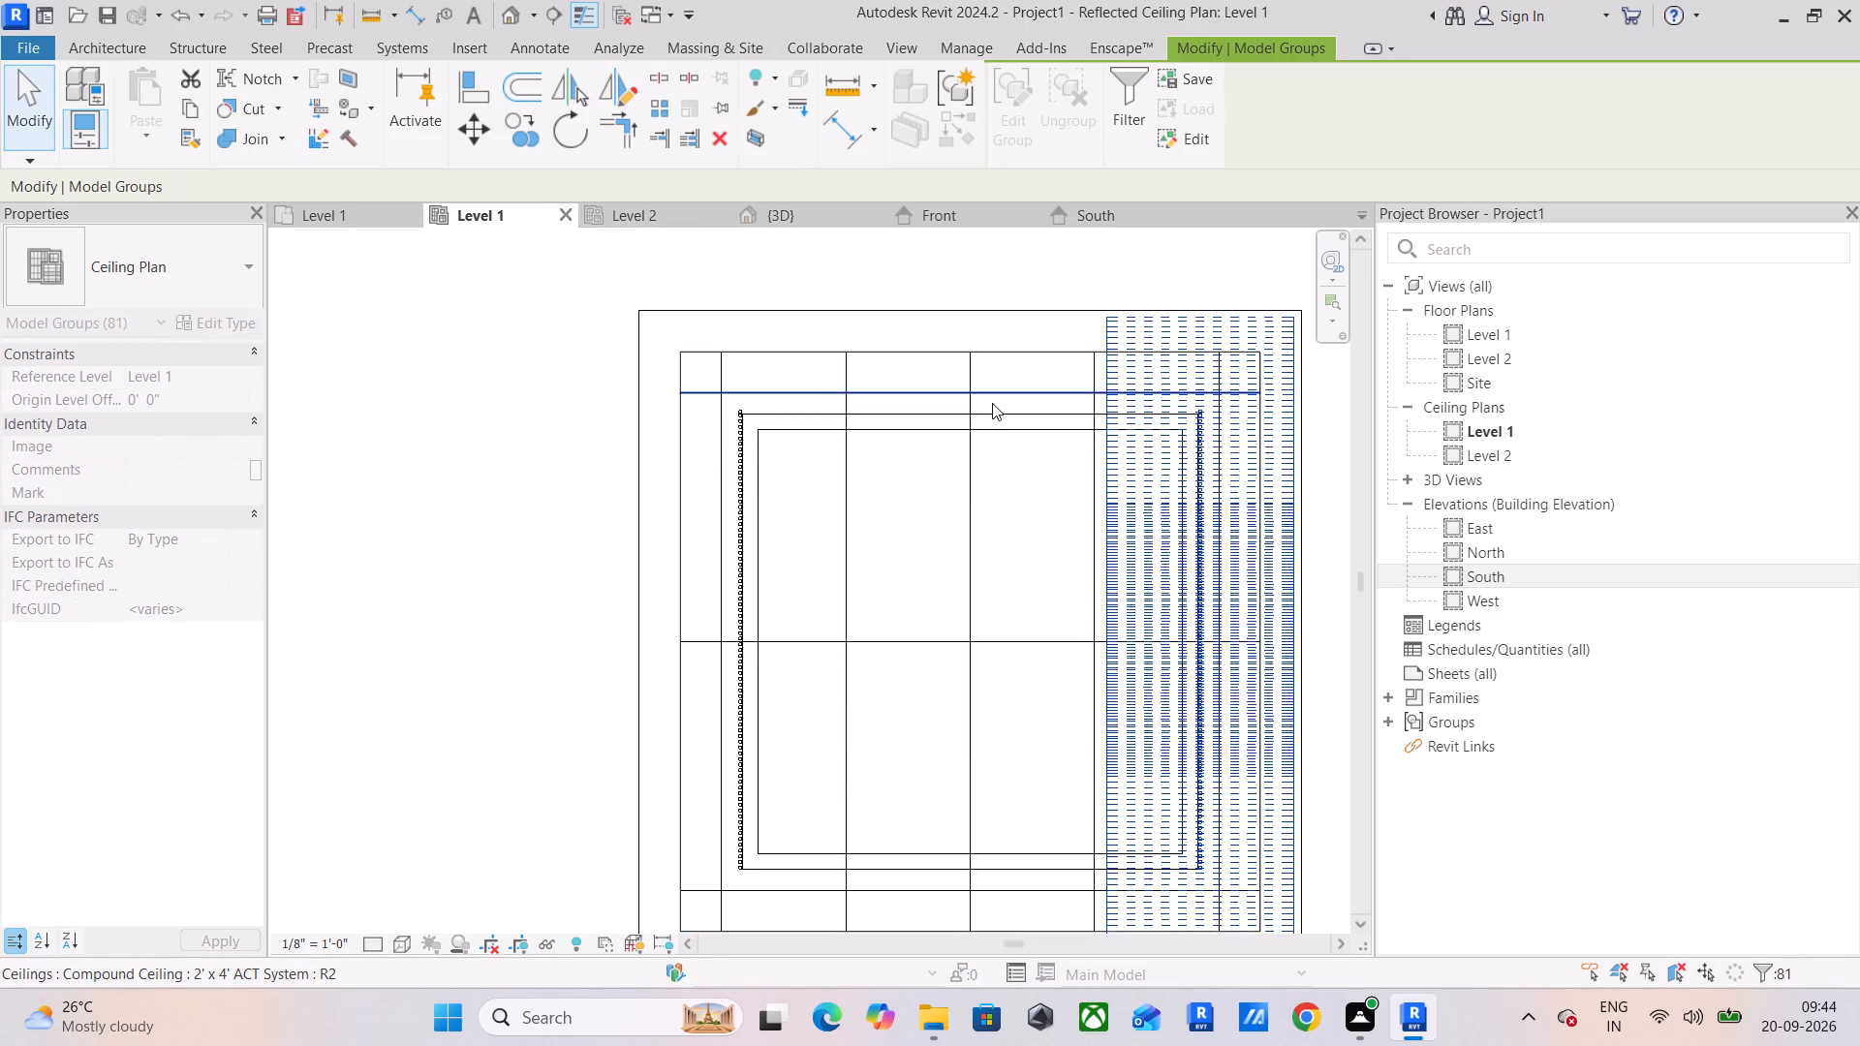
middle_drag(991, 411, 866, 444)
click(927, 262)
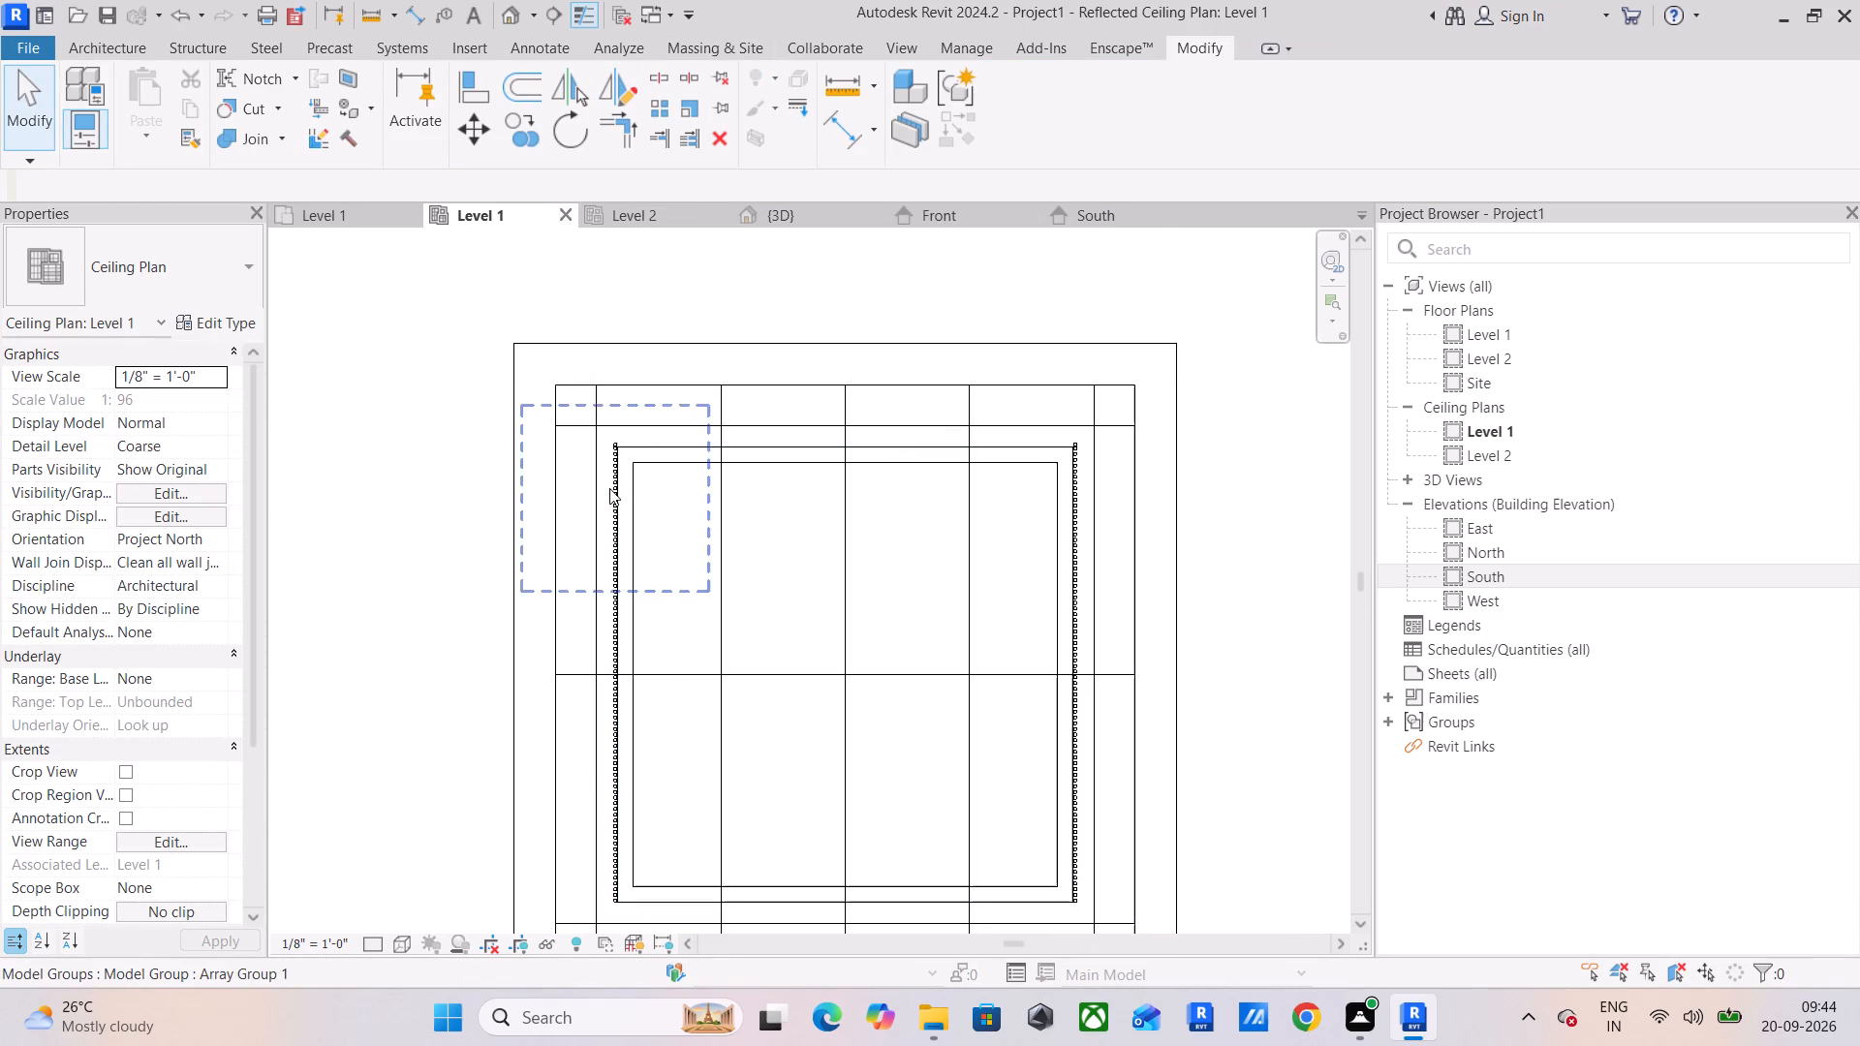
Array the left row's topmost fixture horizontally along the border's top edge to the right-hand corner, with 80 members.
scroll(620, 431, up, 16)
click(589, 544)
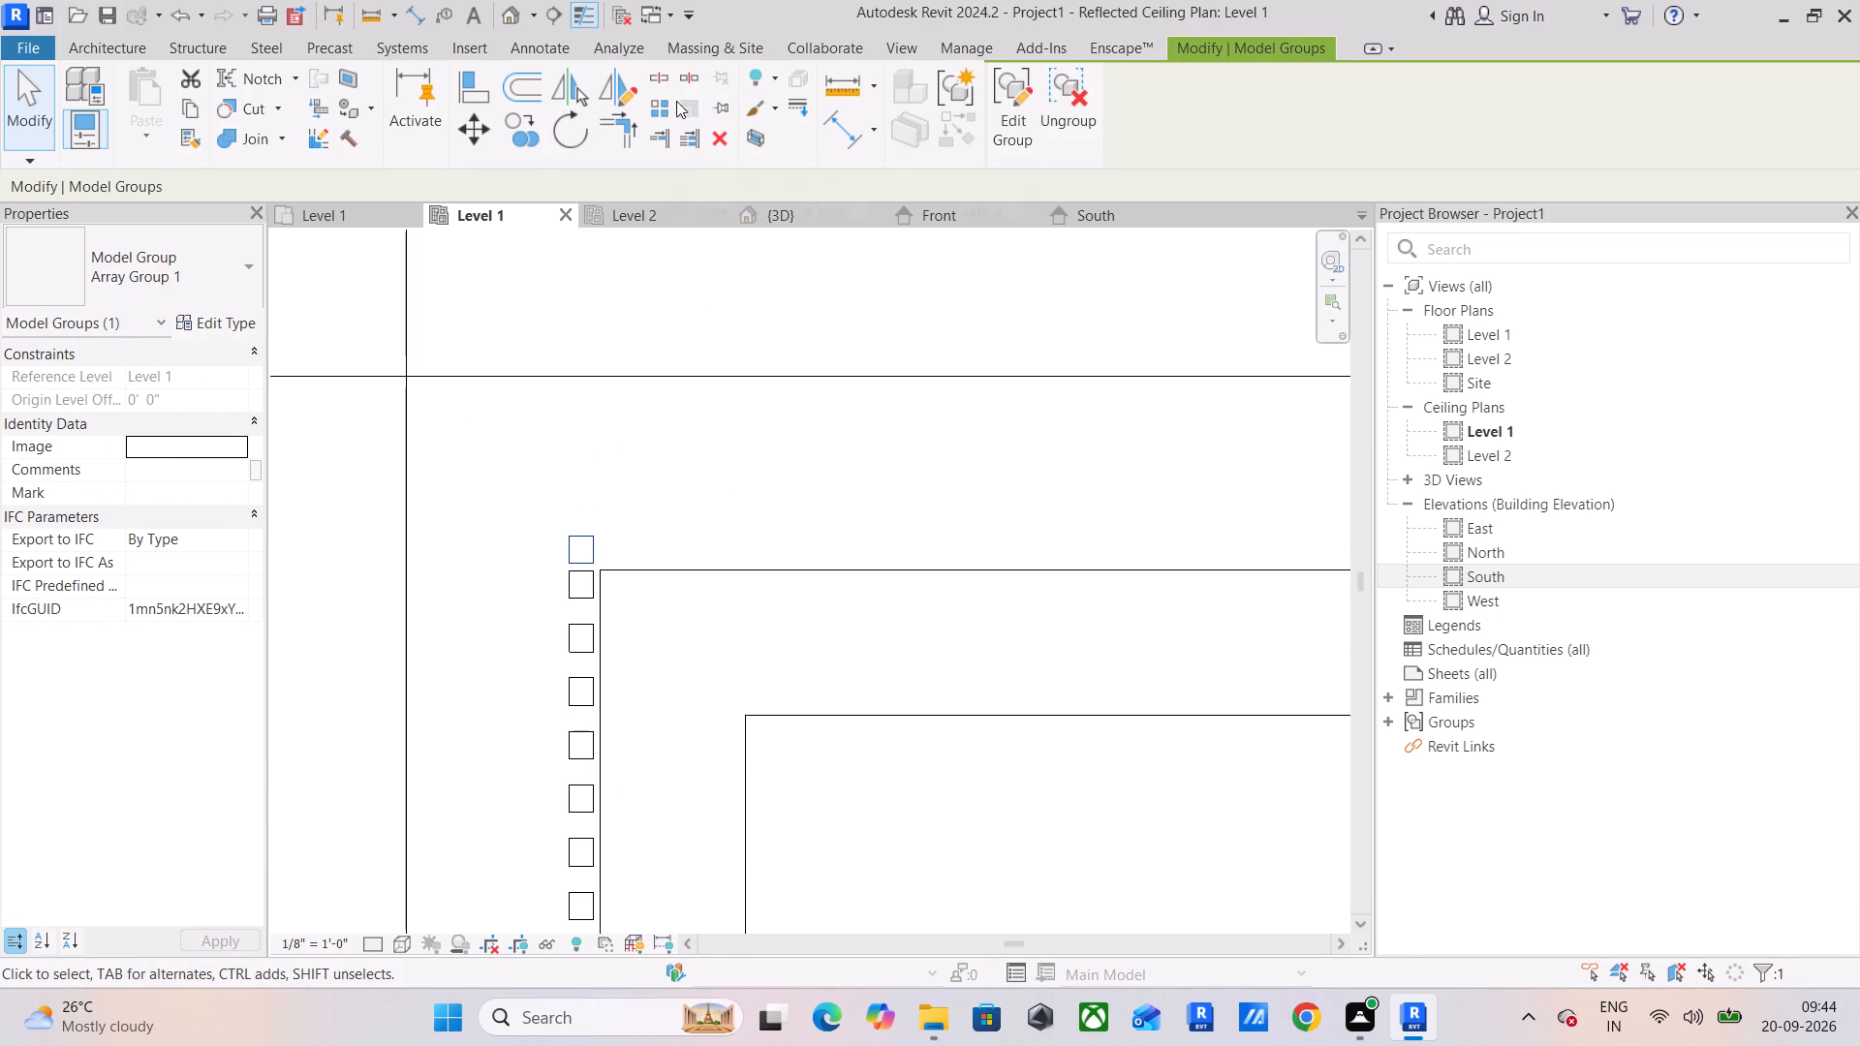
click(658, 105)
click(603, 557)
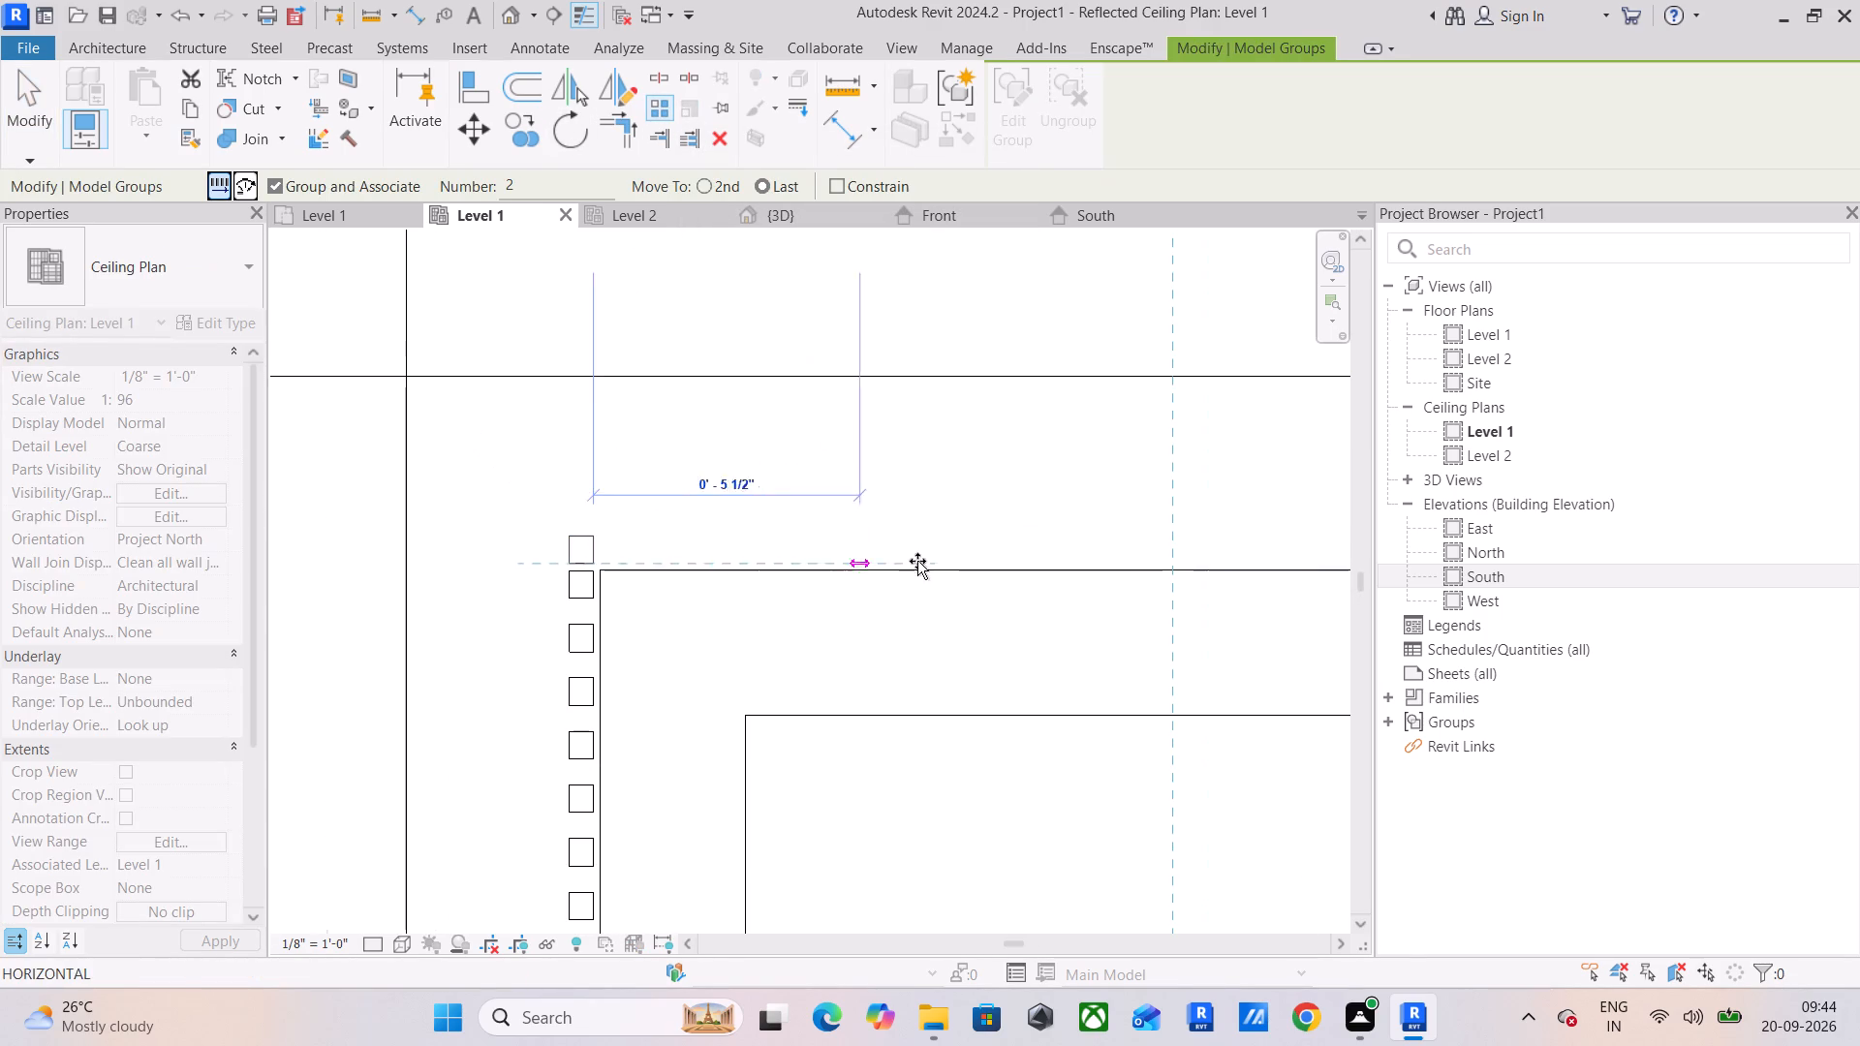
scroll(1071, 524, down, 5)
middle_drag(1118, 514, 419, 477)
scroll(884, 524, down, 4)
middle_drag(971, 530, 372, 444)
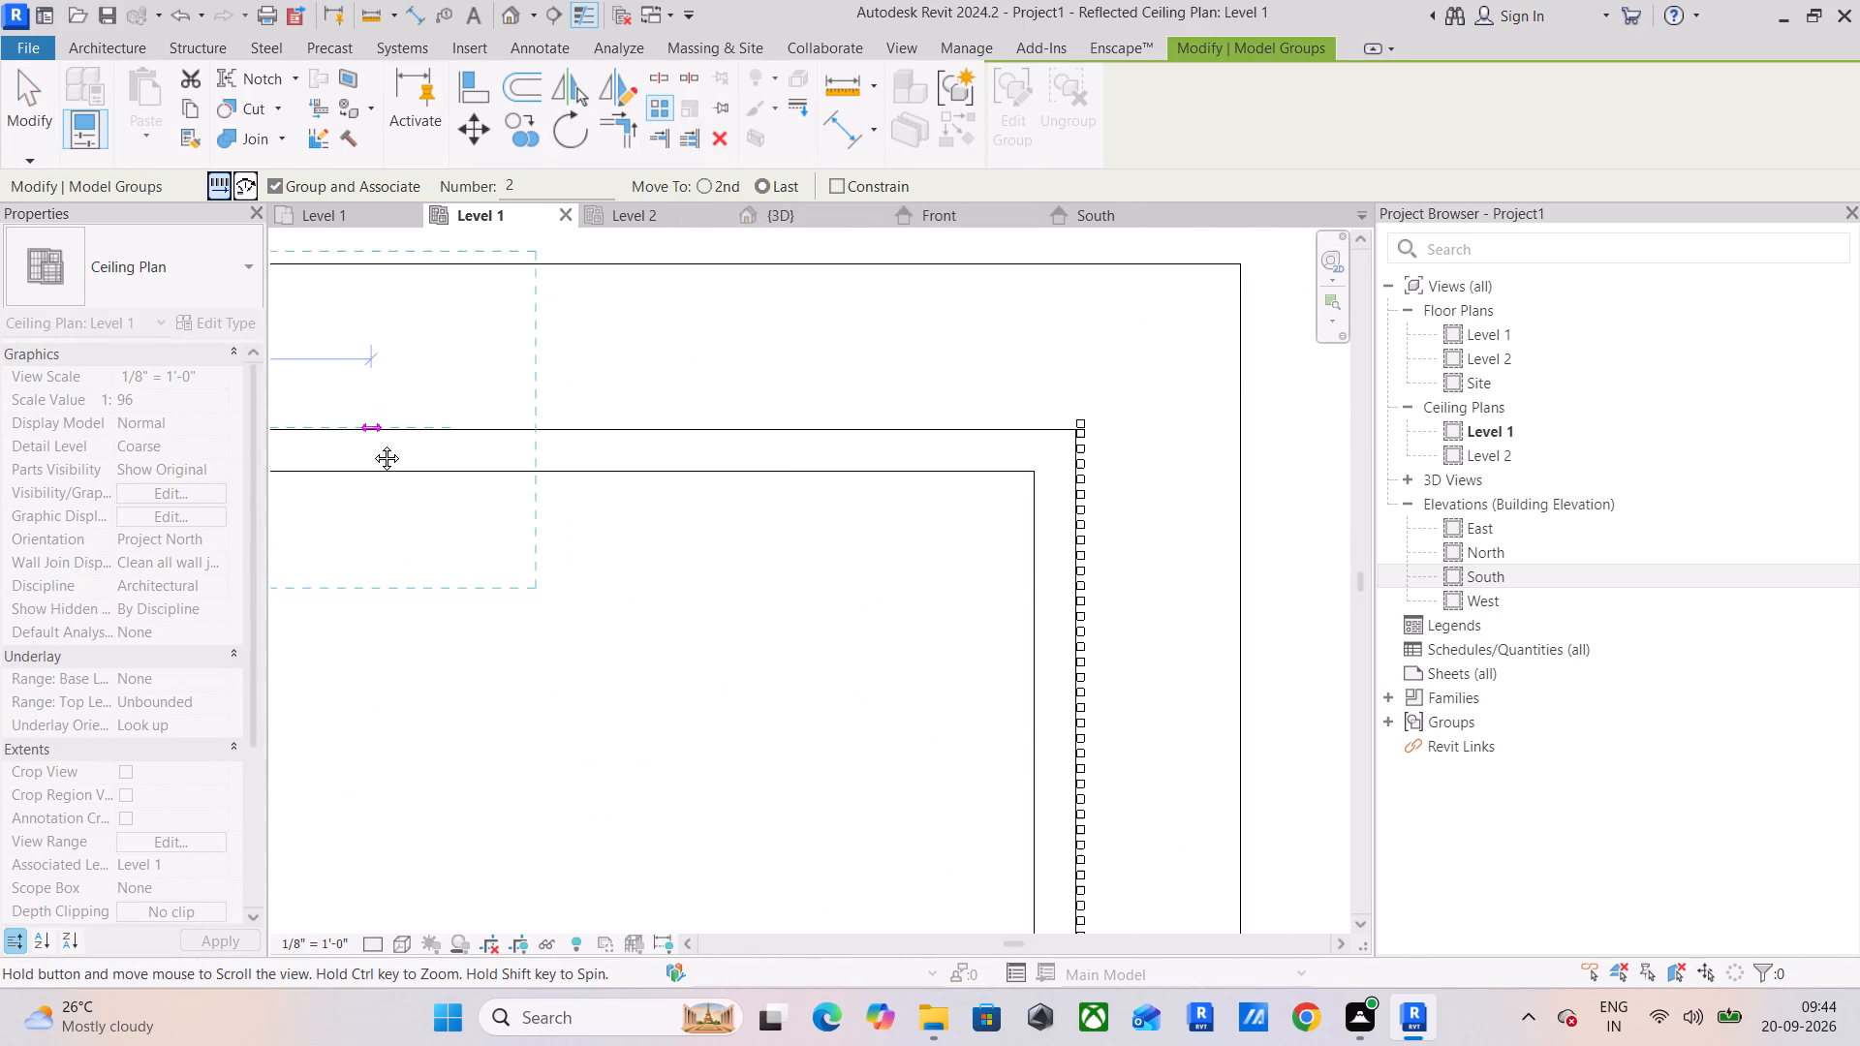
middle_drag(372, 444, 369, 444)
scroll(1059, 403, up, 12)
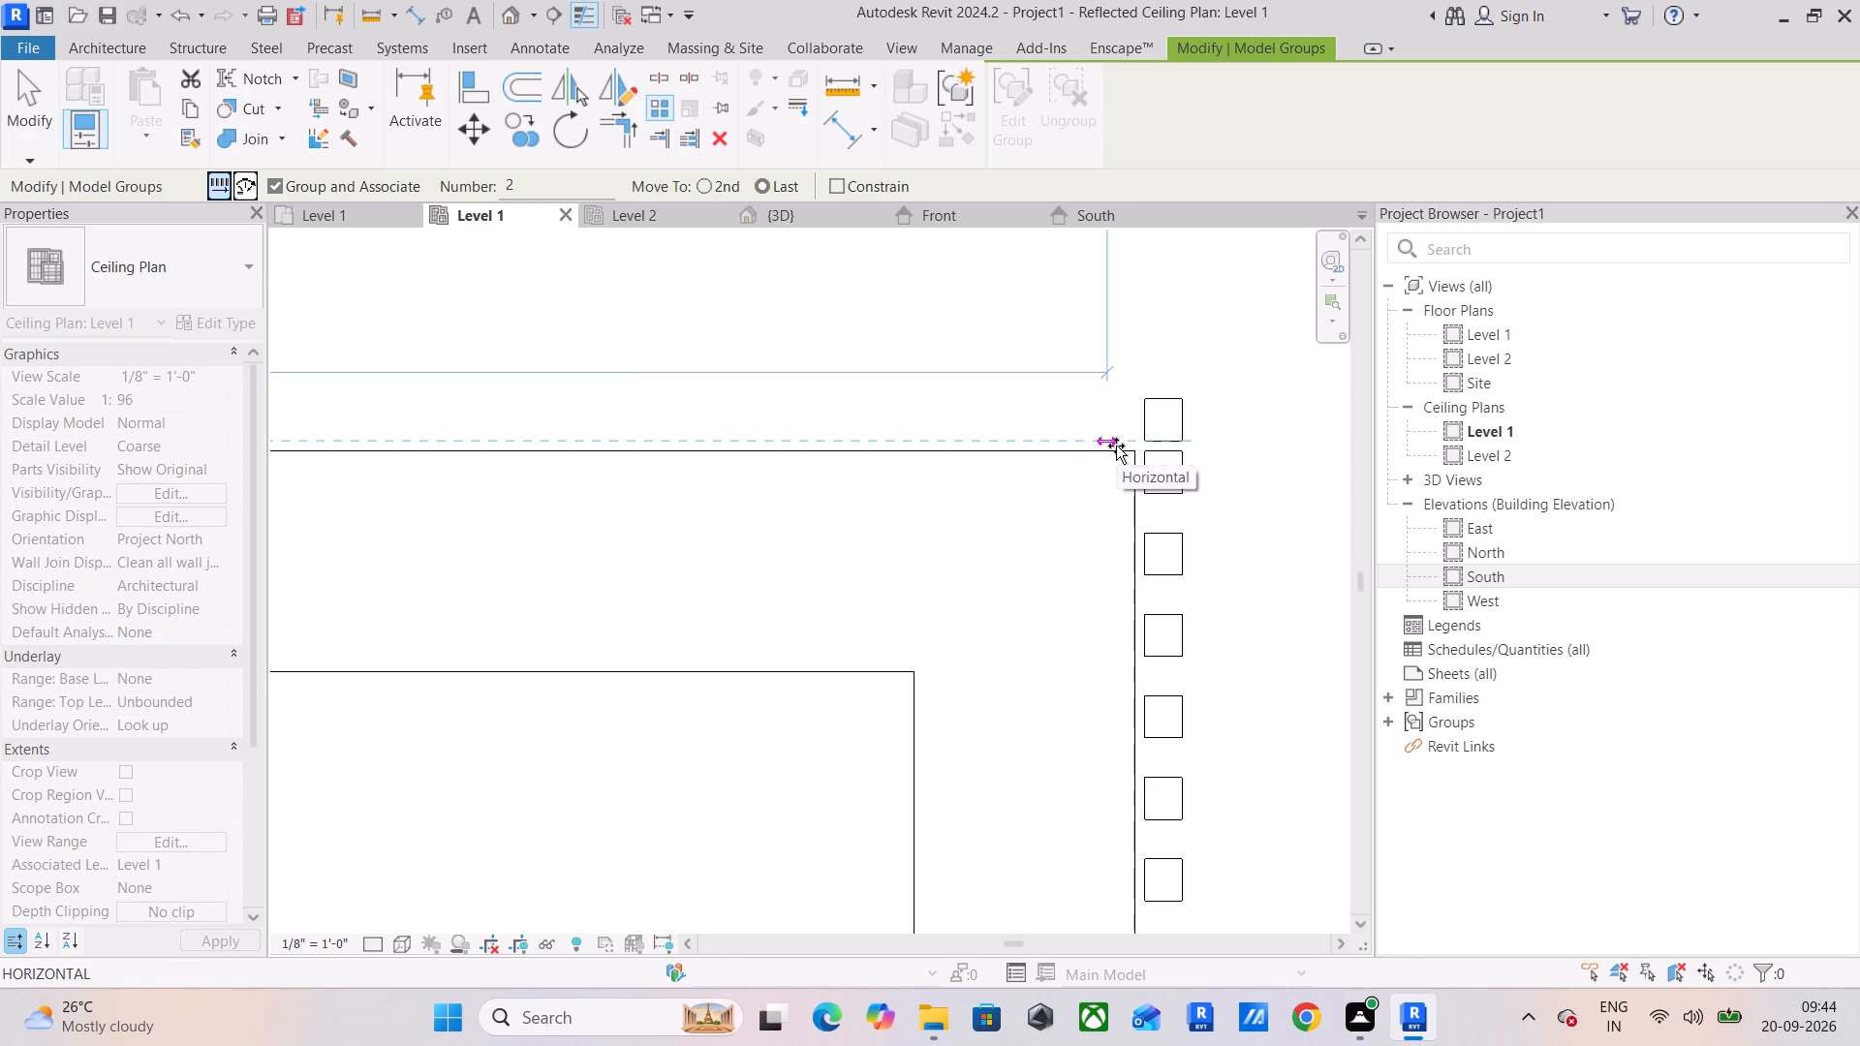
click(1123, 449)
scroll(987, 456, down, 6)
scroll(982, 448, down, 15)
middle_drag(937, 451, 967, 475)
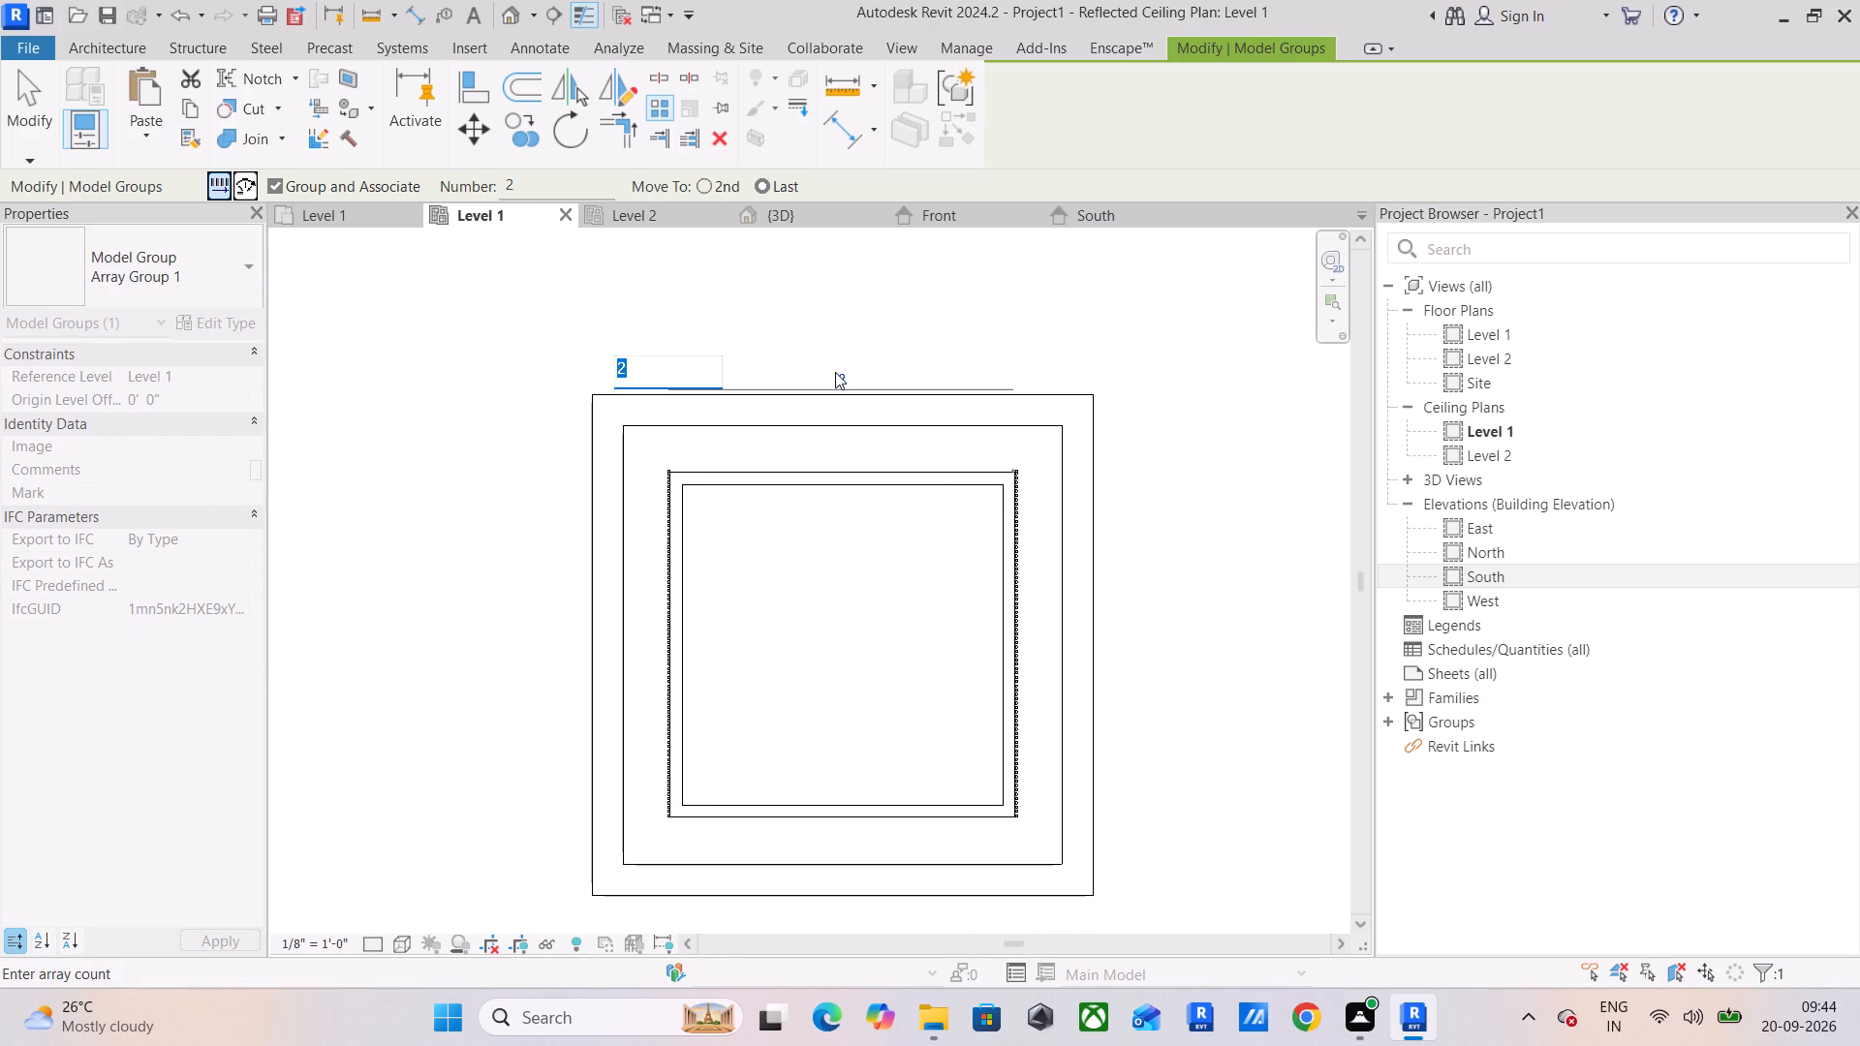
text(80)
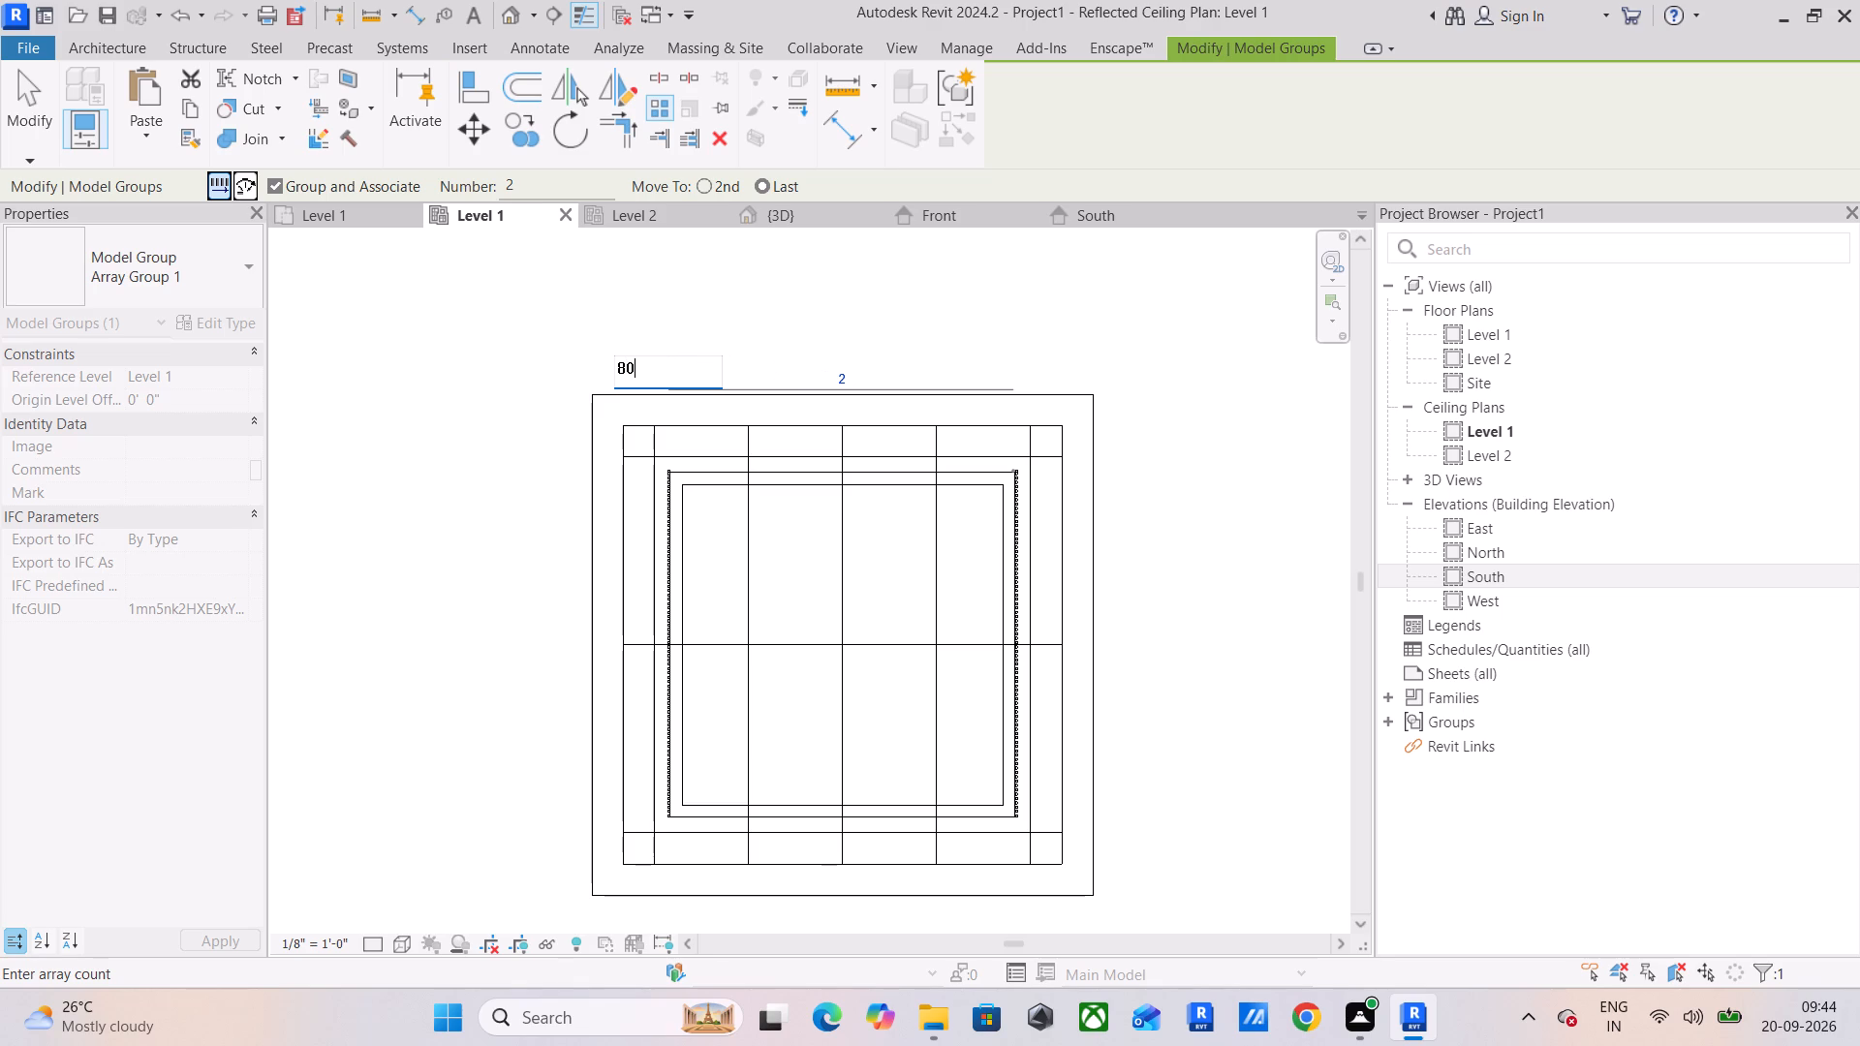
key(Return)
scroll(702, 460, up, 9)
scroll(711, 470, down, 3)
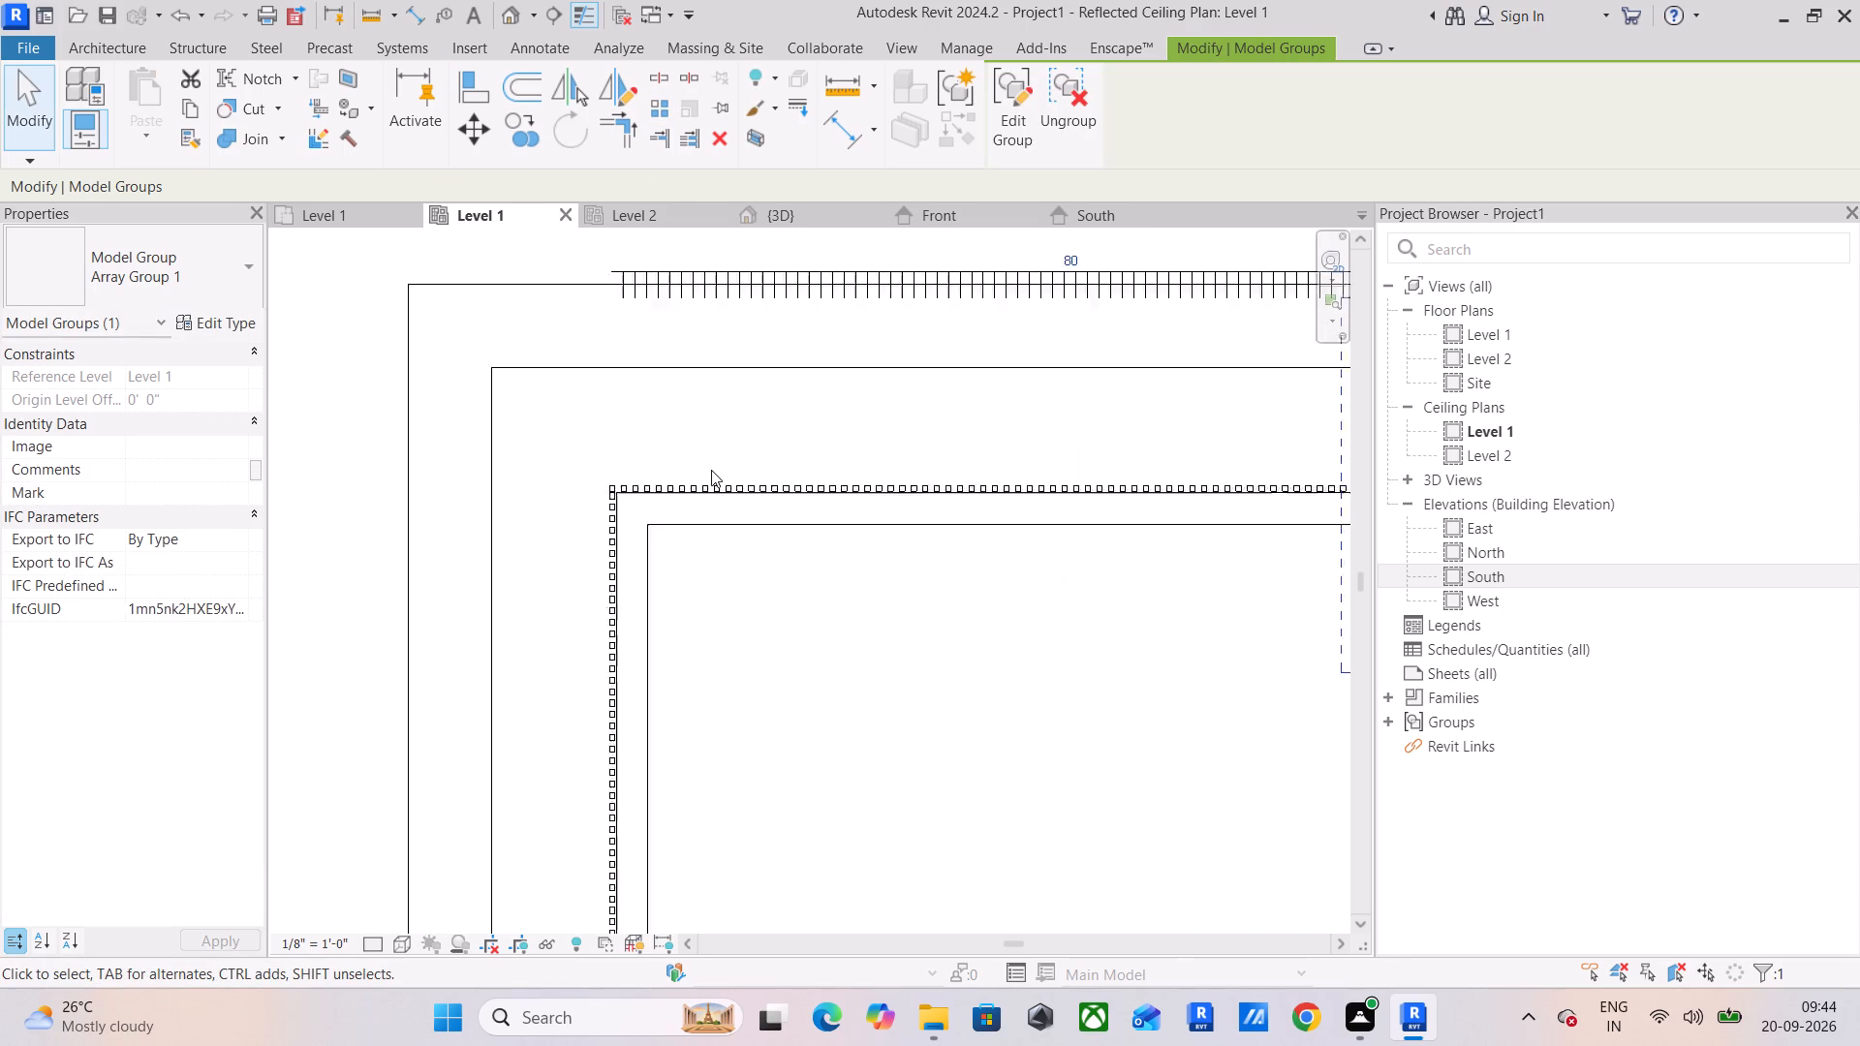
scroll(711, 470, down, 8)
middle_click(715, 477)
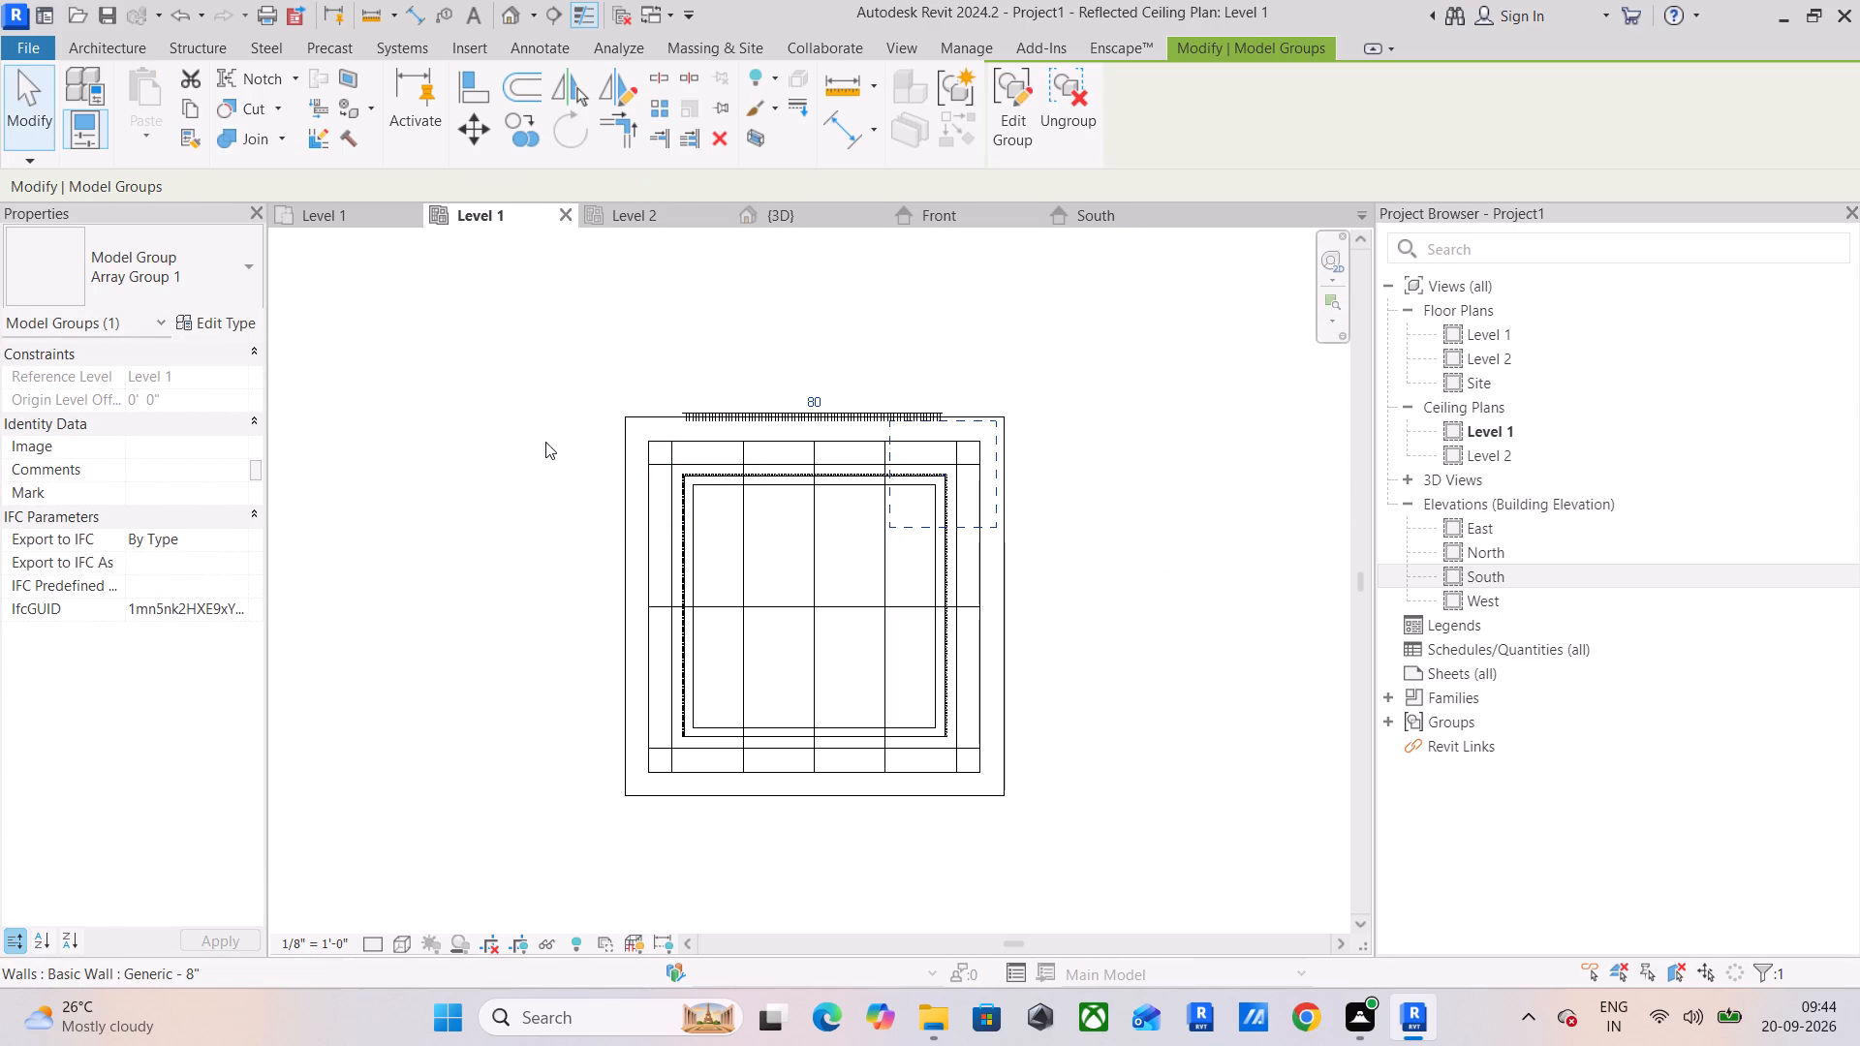
key(Escape)
key(Escape)
Mirror a copy of the complete top fixture row about the ceiling's horizontal centre line onto the border's bottom edge.
scroll(596, 470, up, 5)
scroll(752, 504, up, 5)
middle_drag(752, 503, 673, 512)
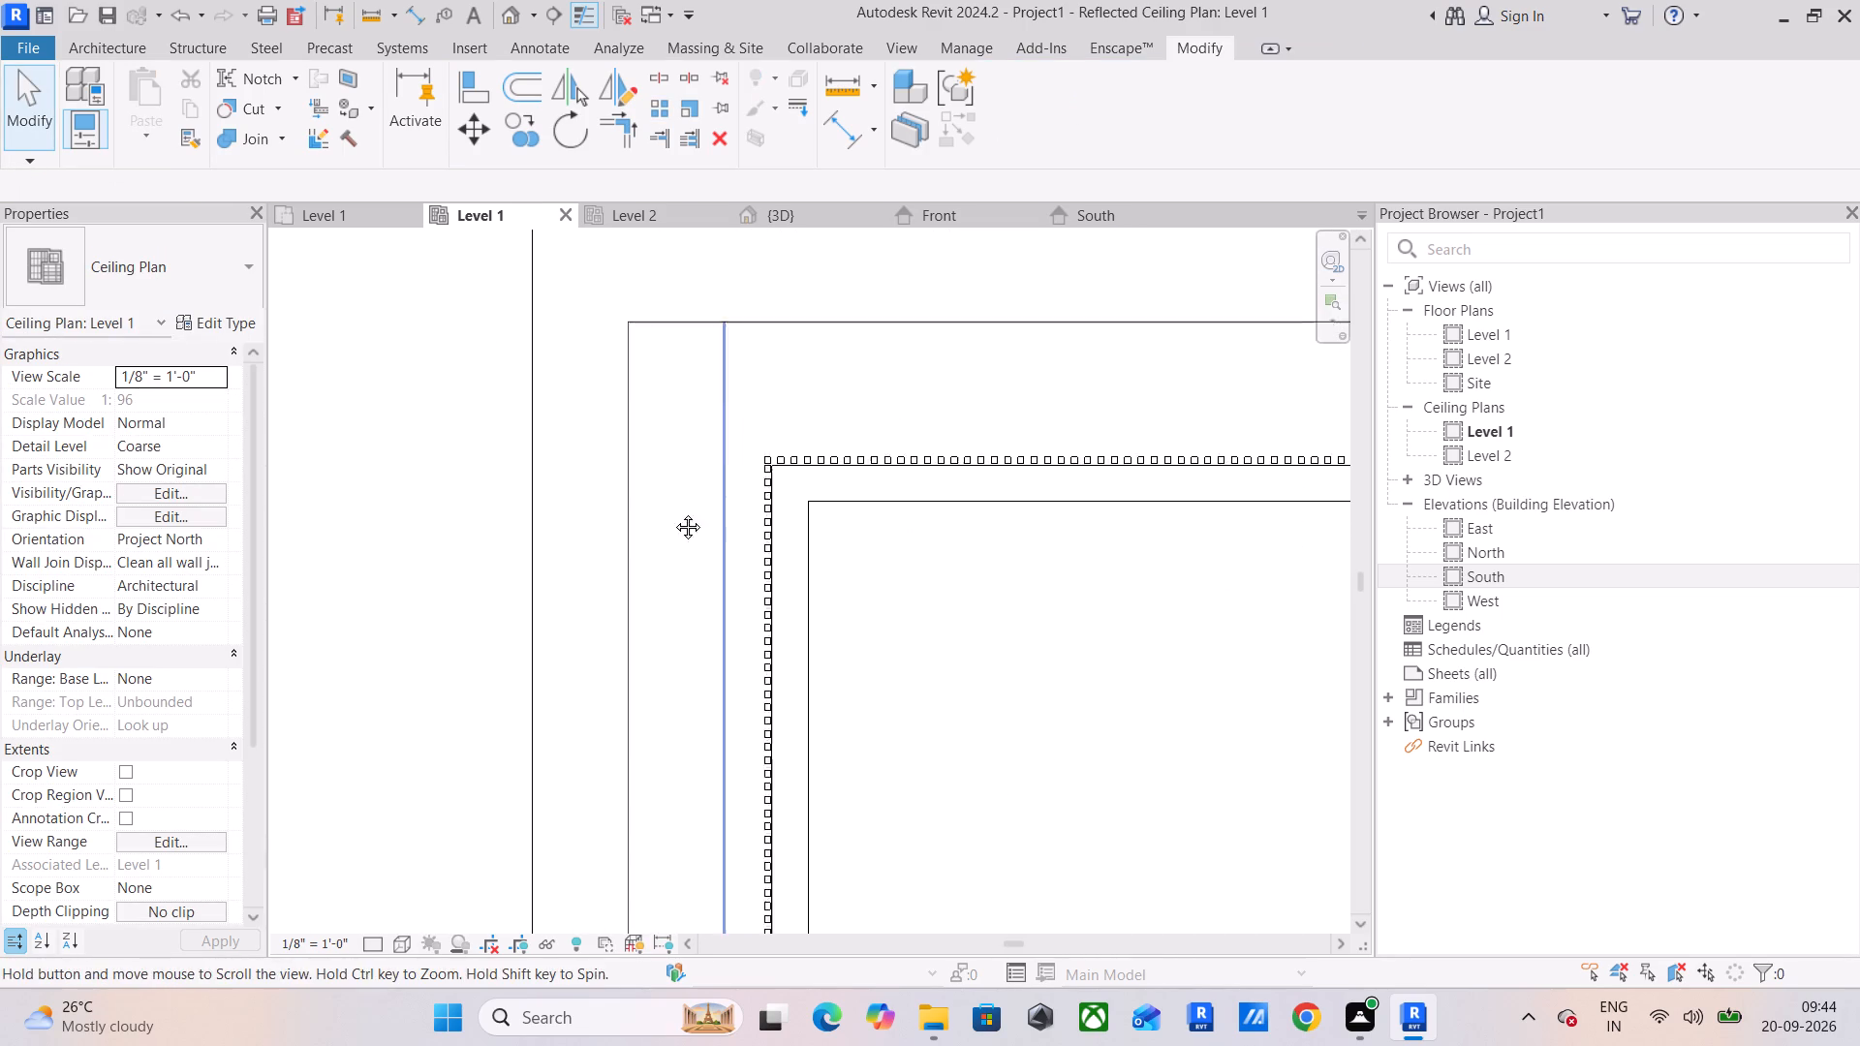
middle_drag(673, 512, 628, 515)
drag(562, 381, 593, 416)
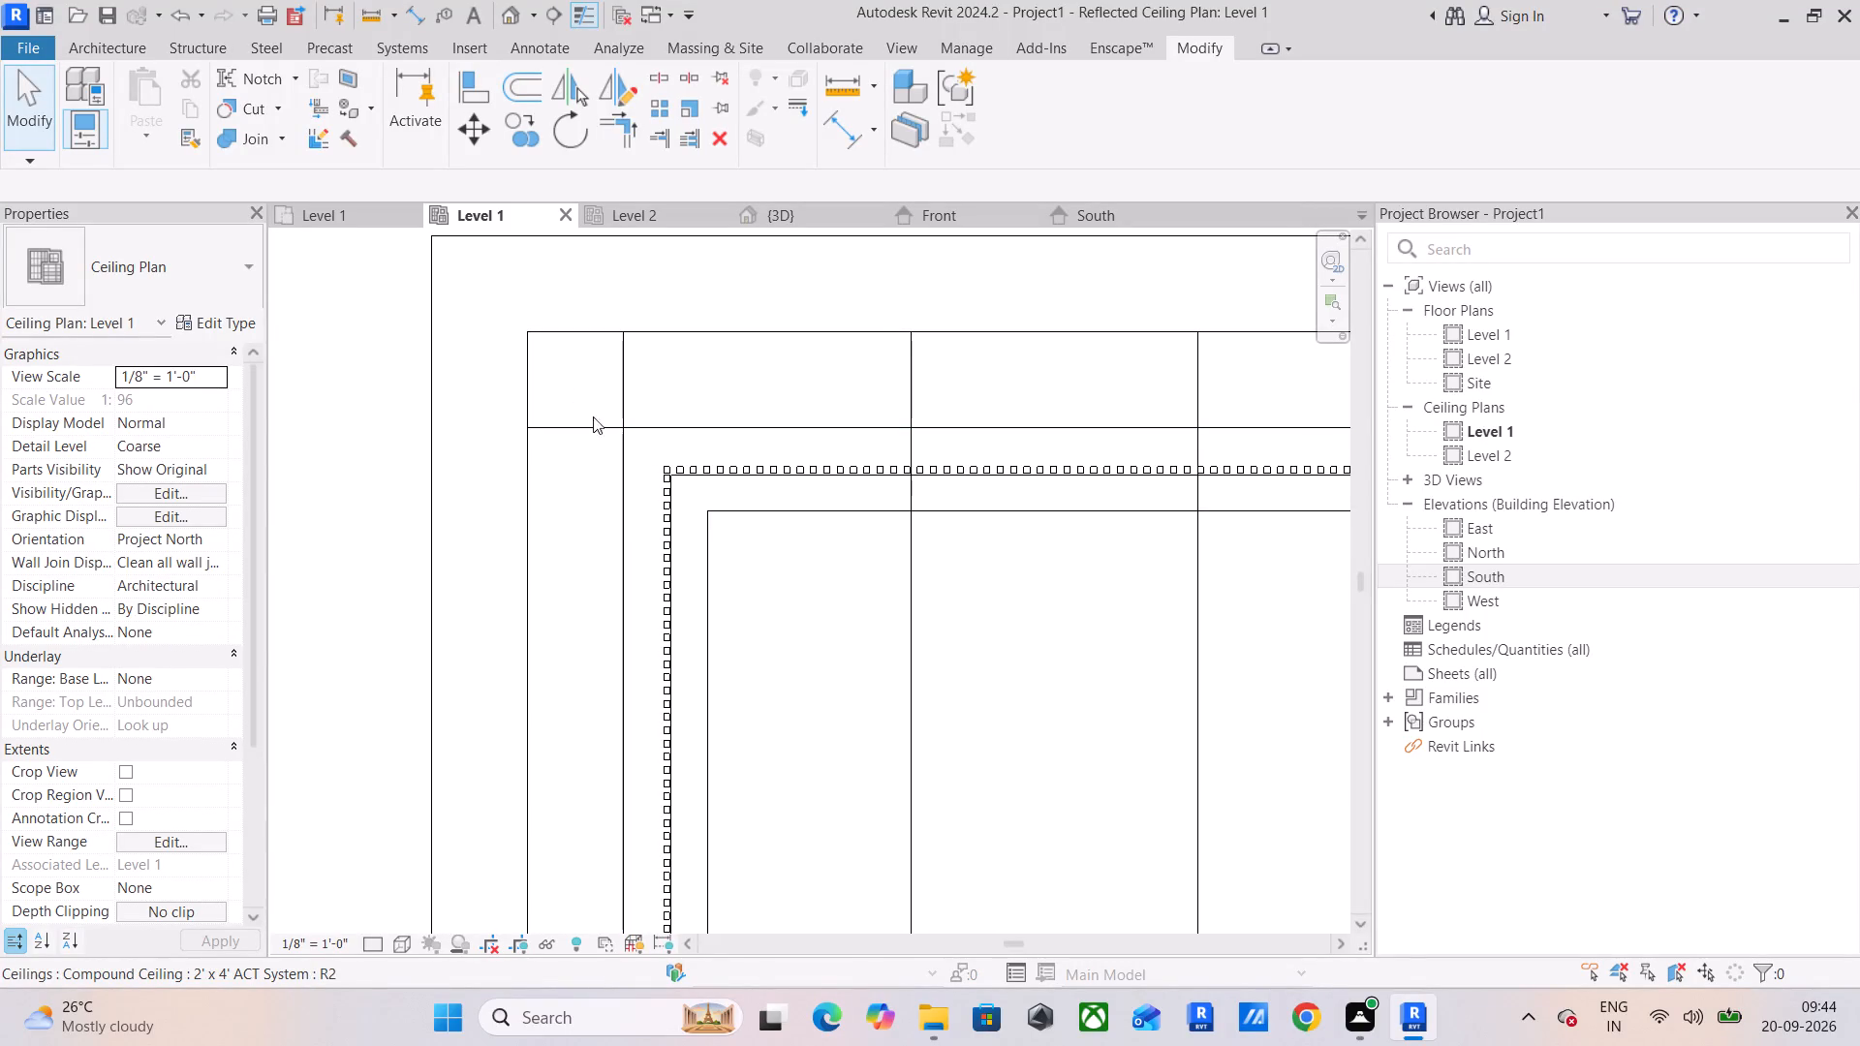
drag(593, 416, 1322, 489)
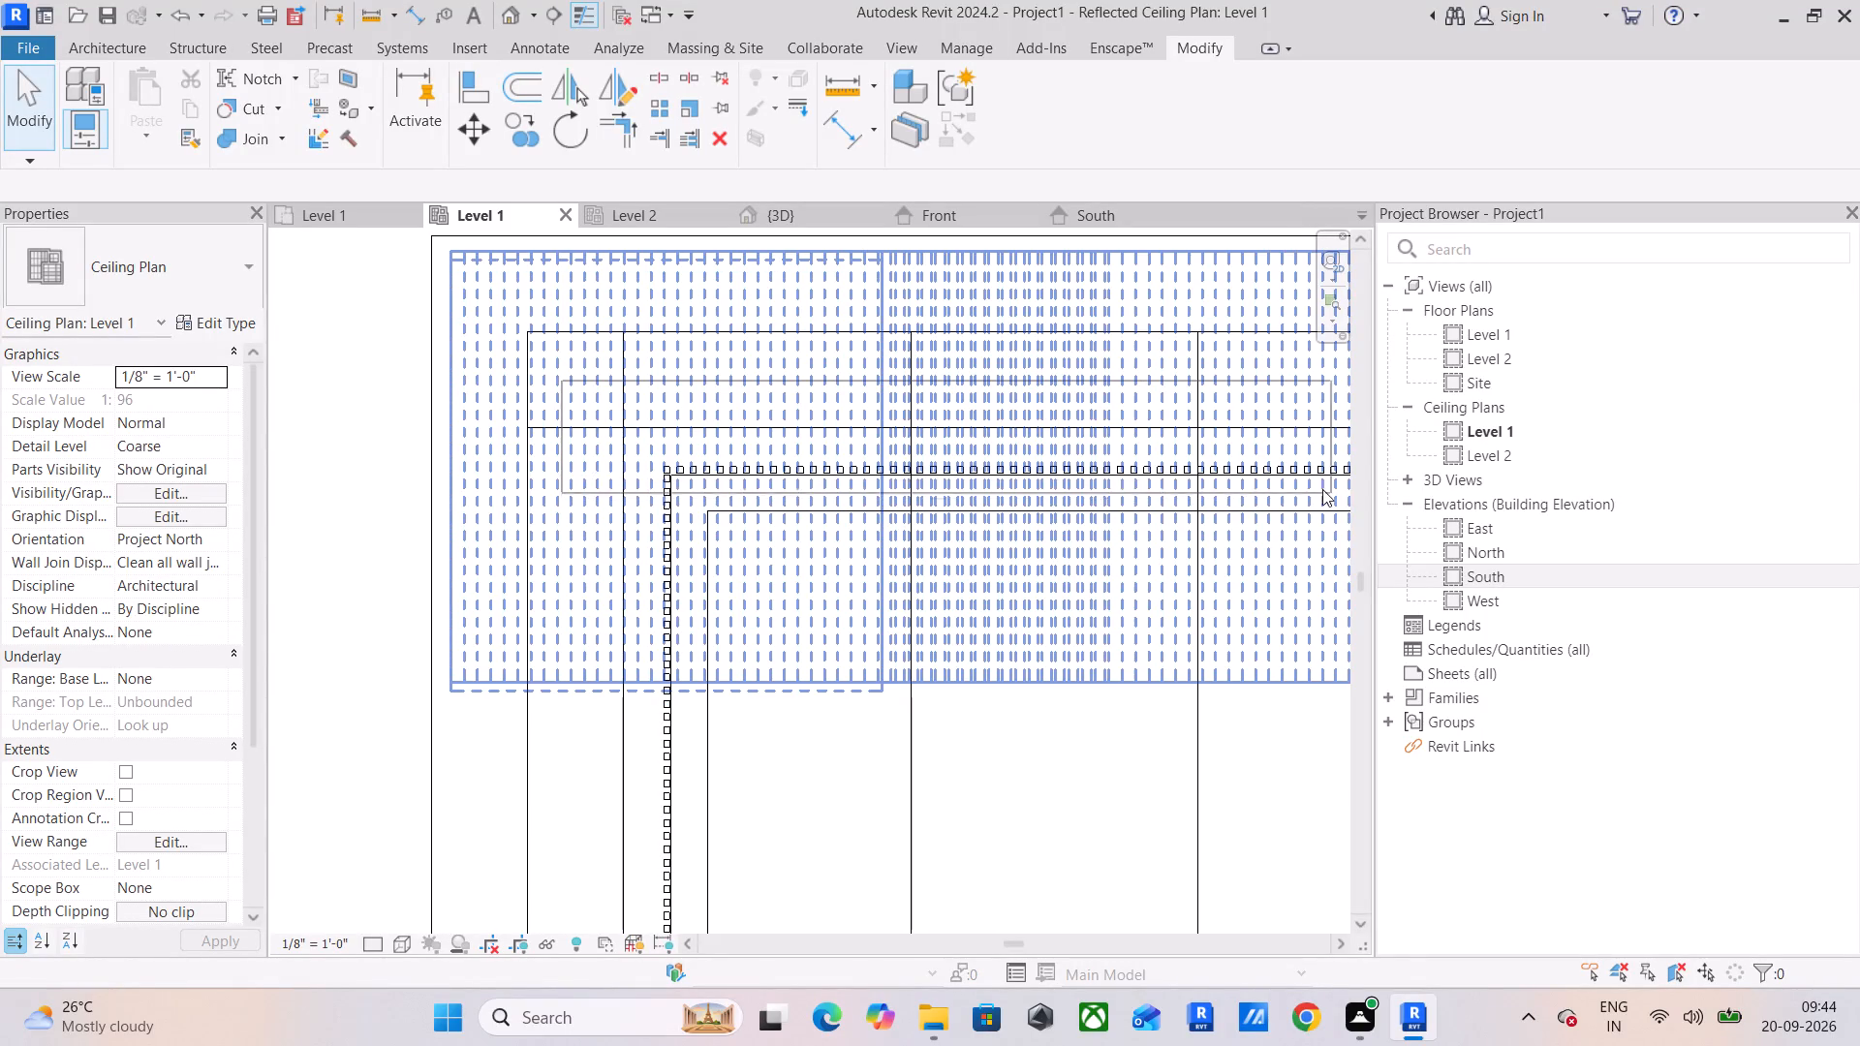
drag(1322, 489, 1280, 513)
middle_drag(1300, 509, 1280, 513)
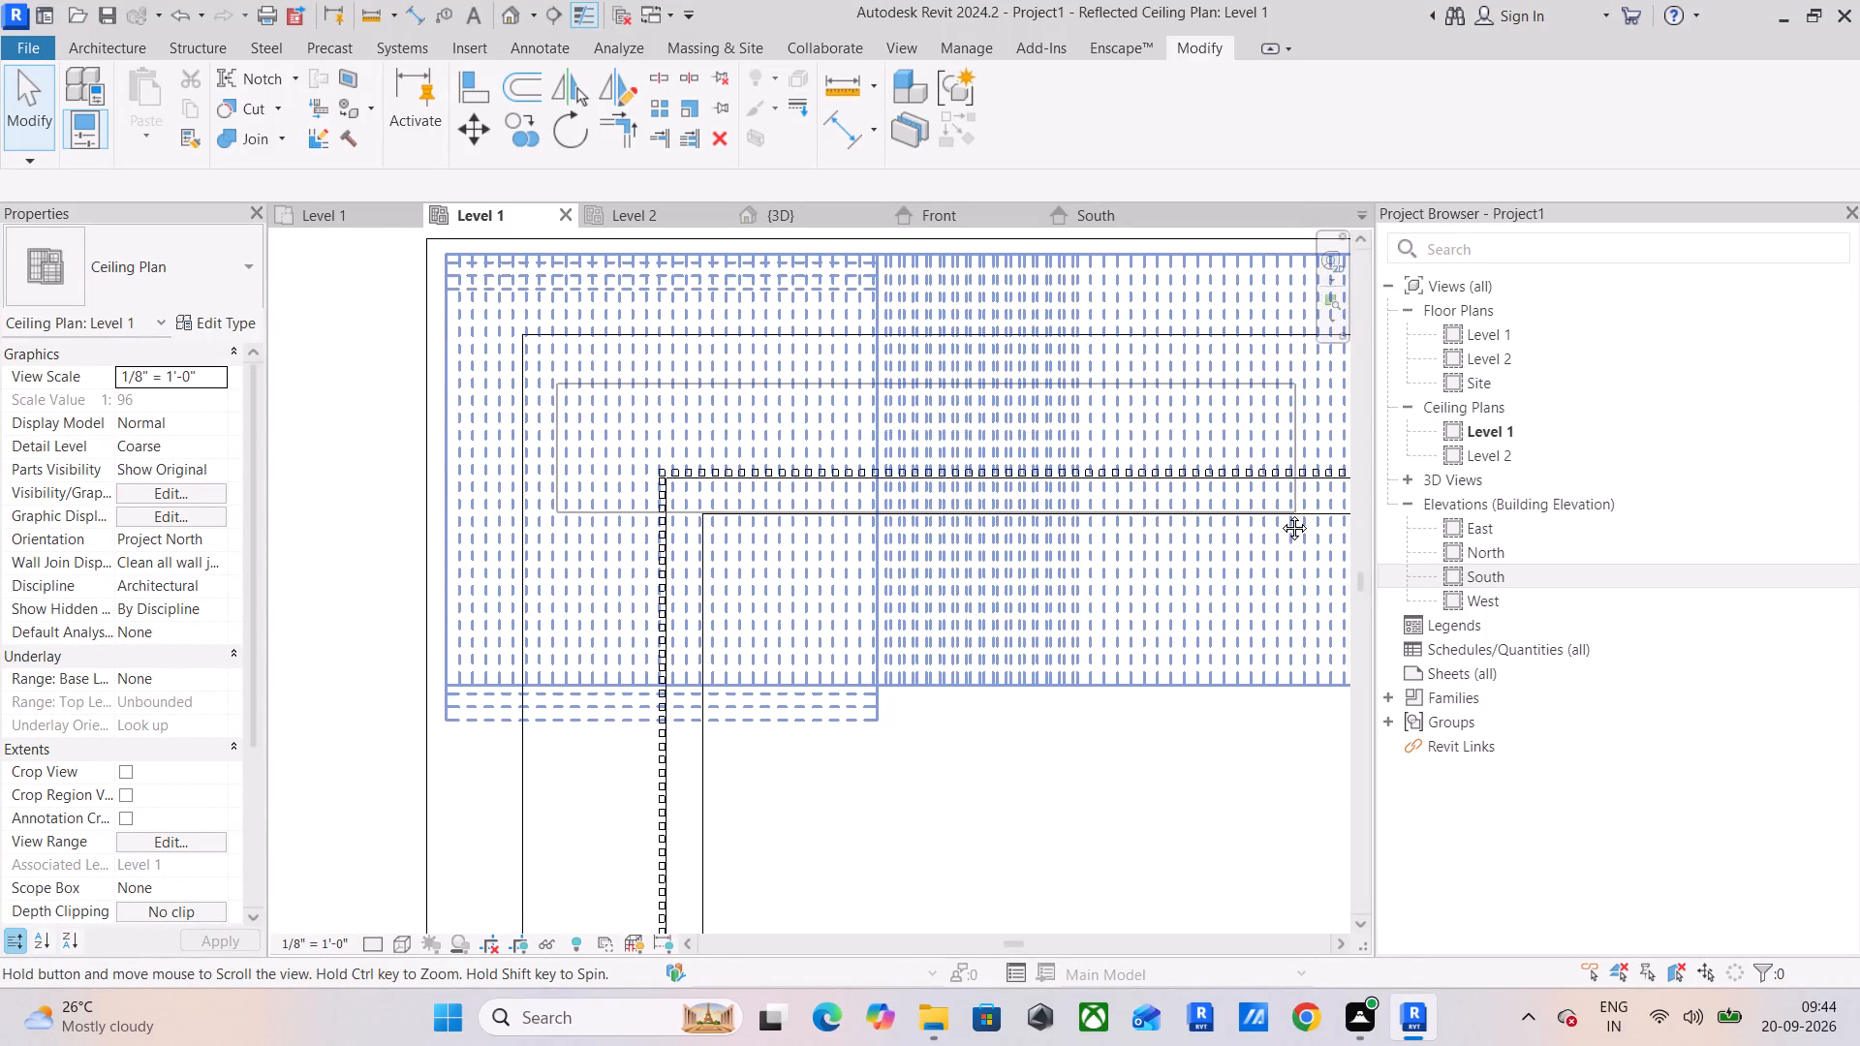
middle_drag(1280, 513, 712, 523)
drag(1280, 513, 907, 519)
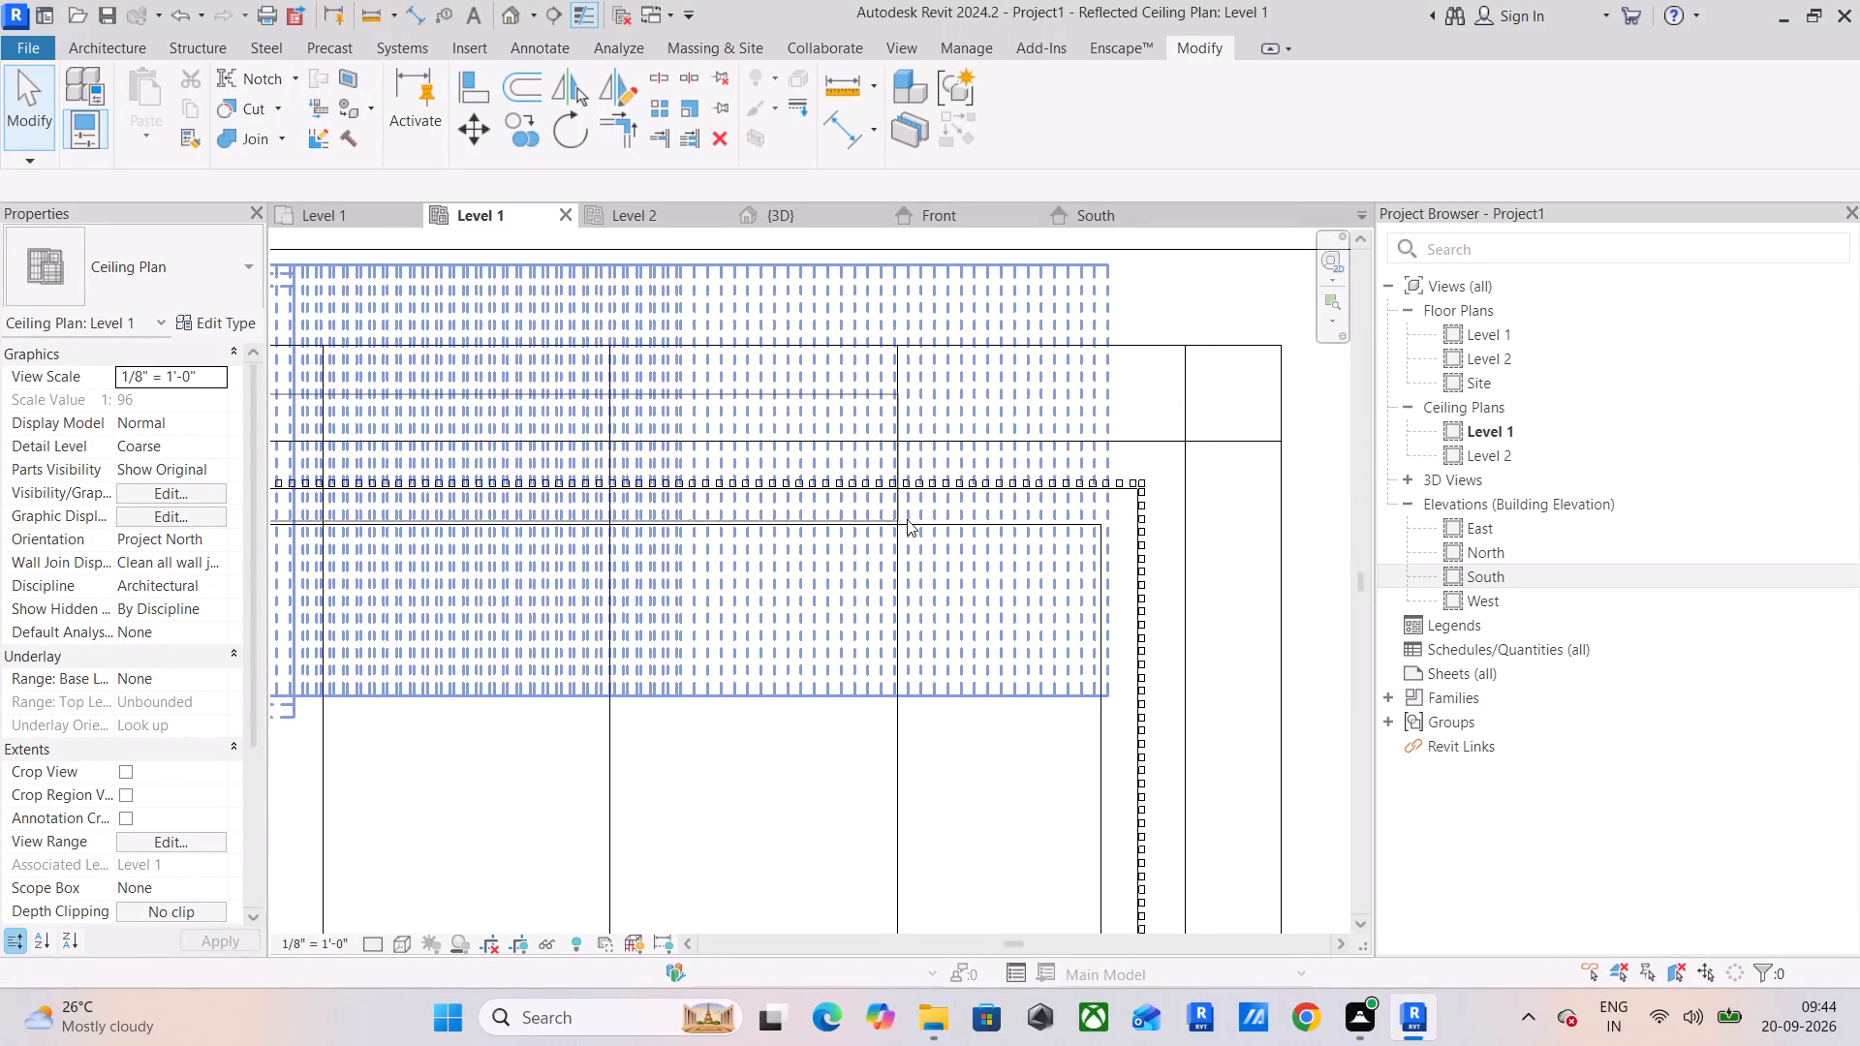
drag(907, 519, 1151, 488)
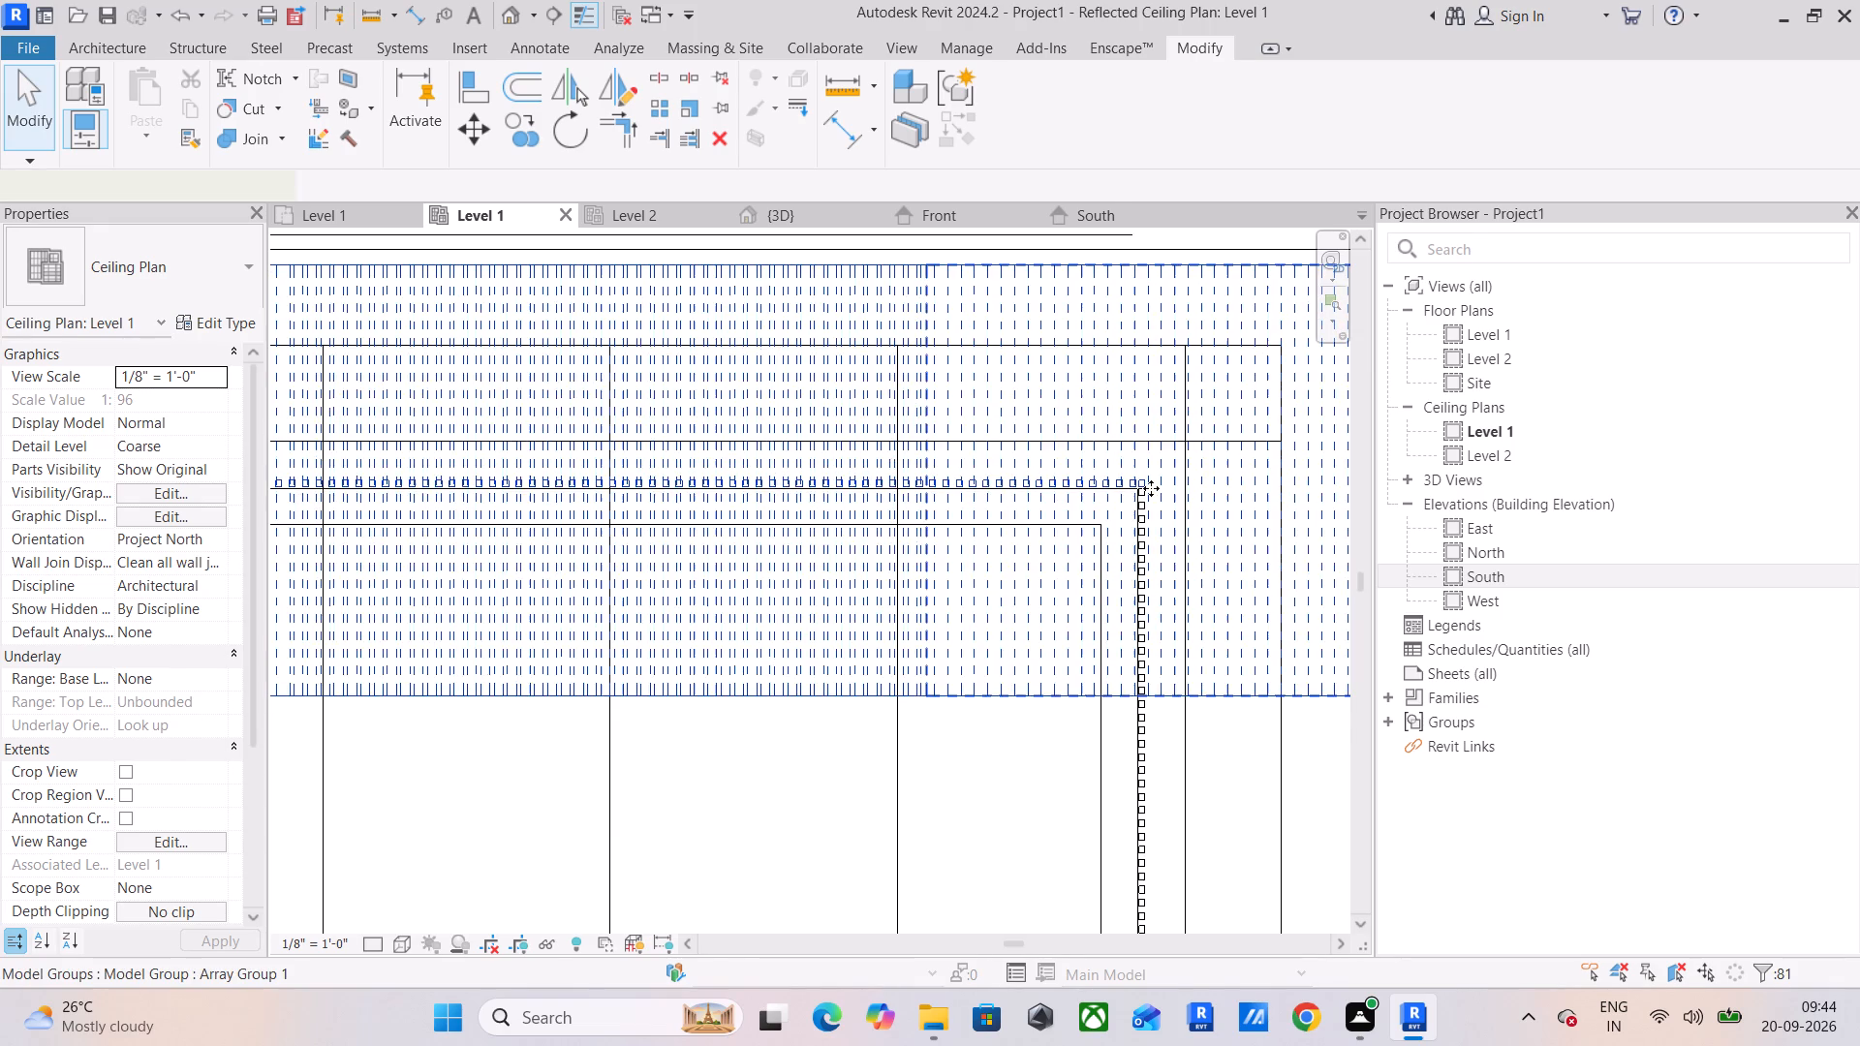
scroll(1152, 488, up, 11)
scroll(1152, 488, down, 16)
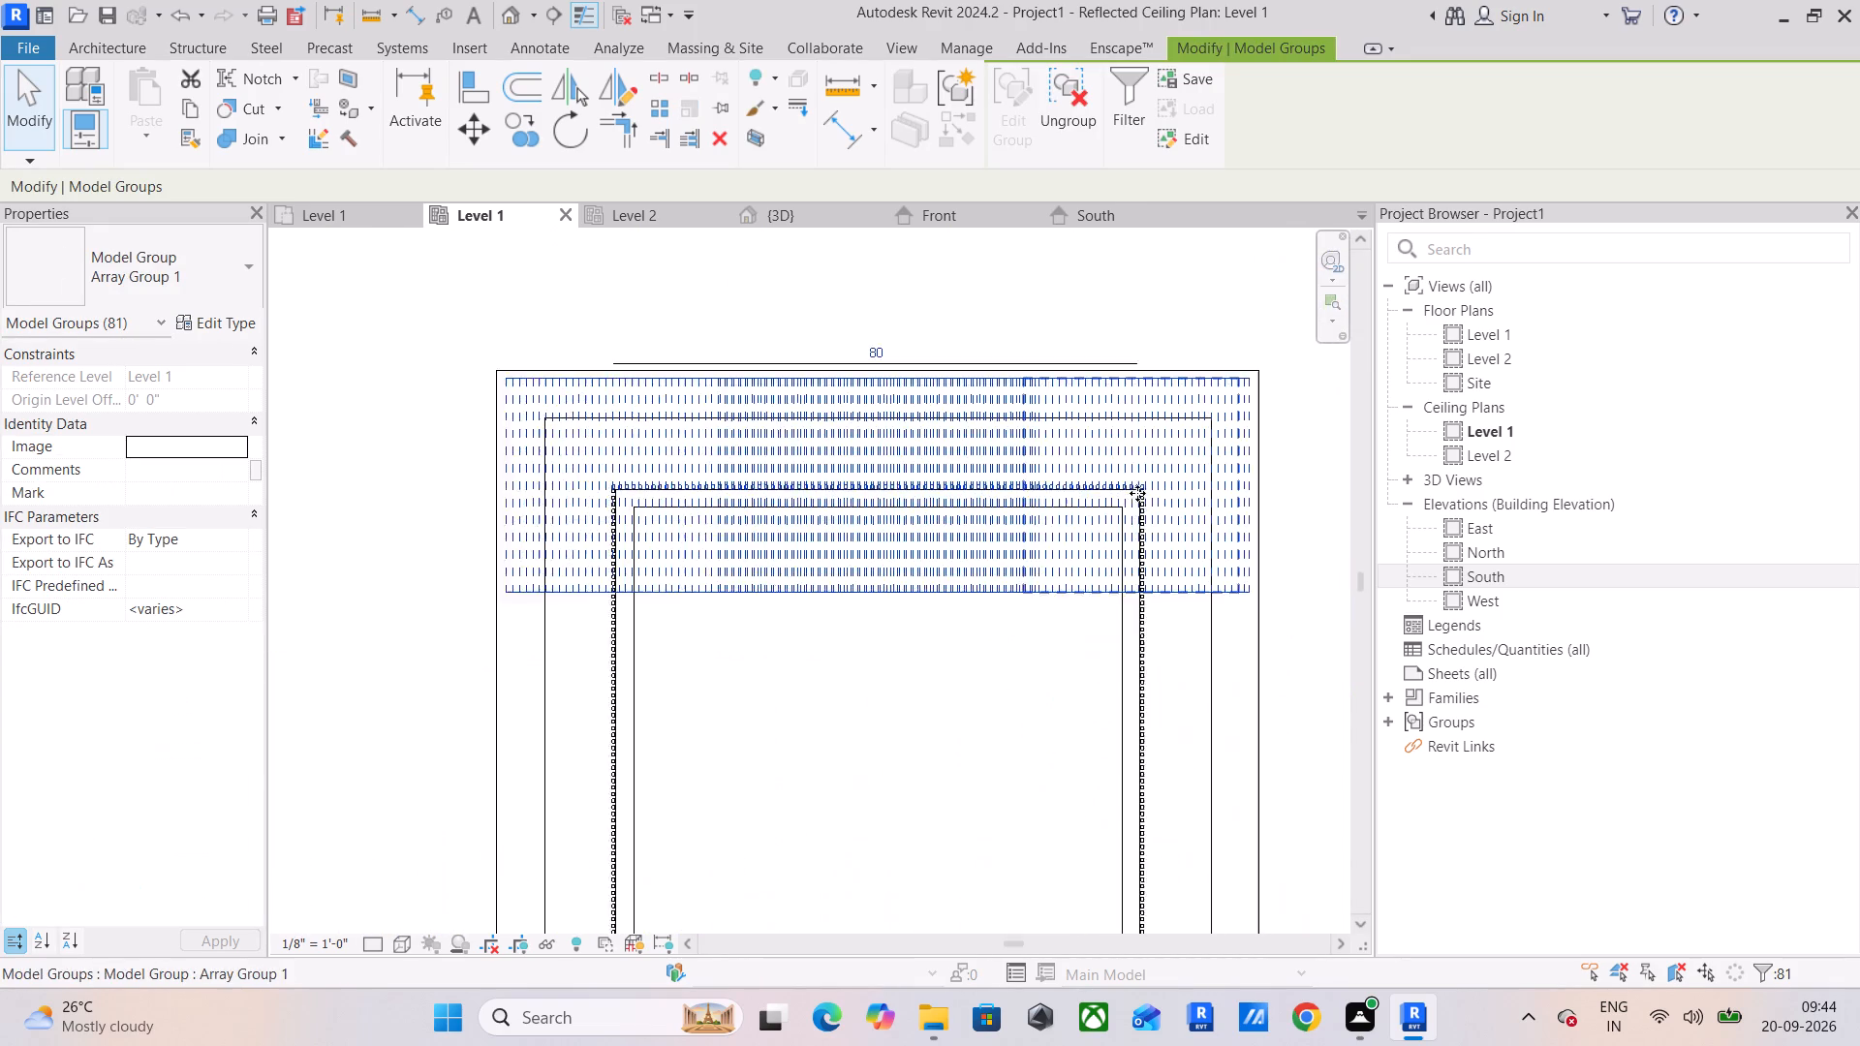
scroll(1137, 493, down, 1)
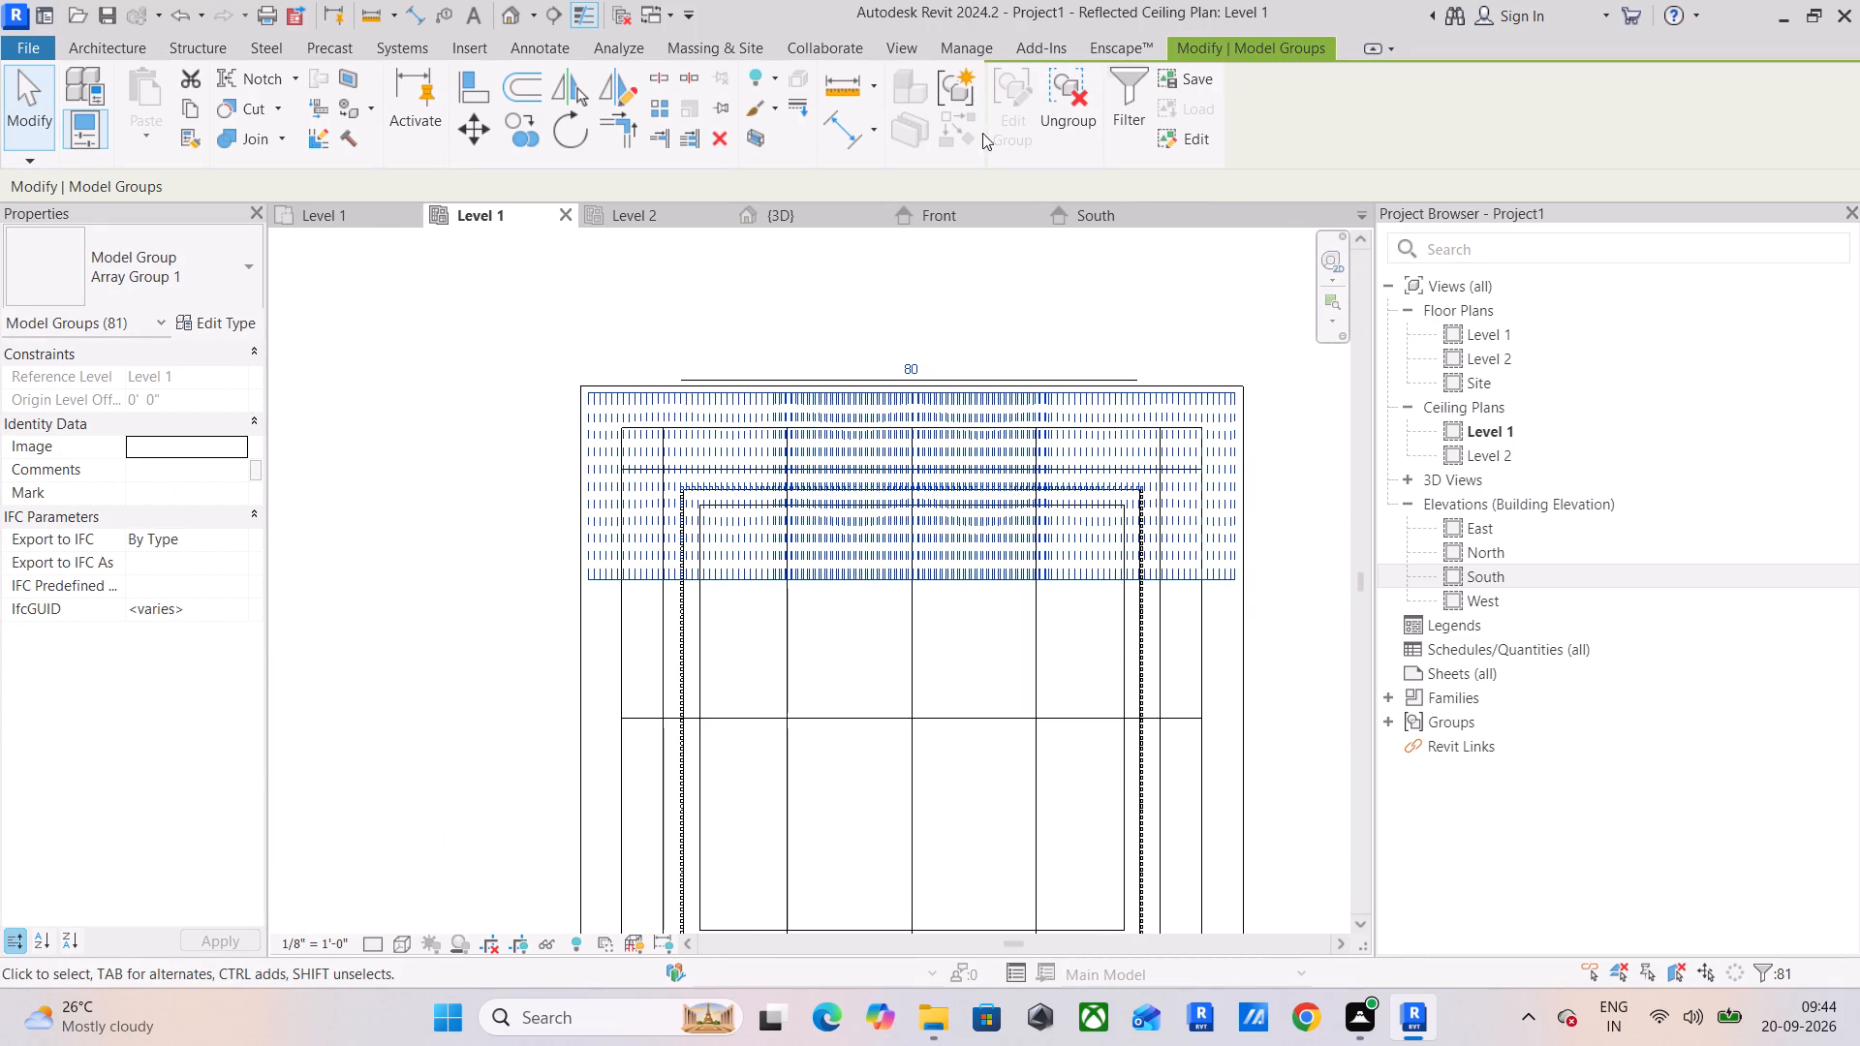
click(608, 81)
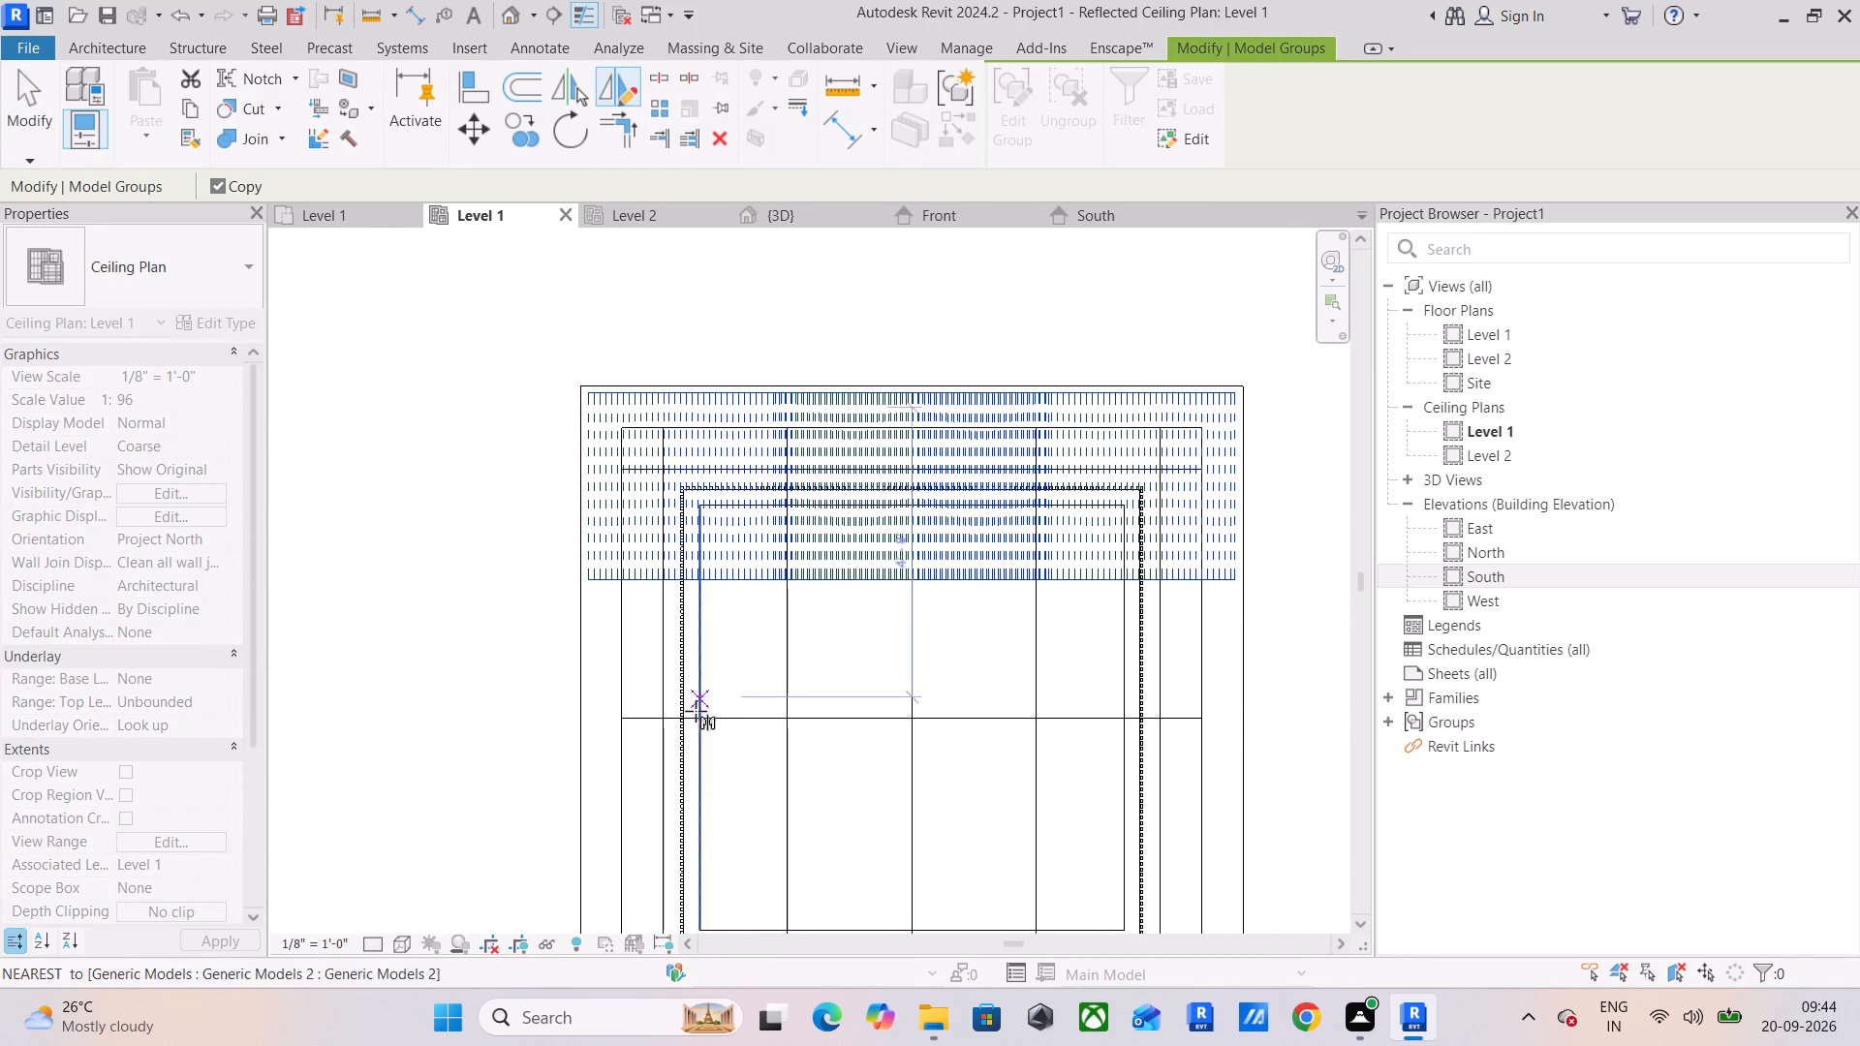
drag(661, 724, 623, 723)
click(476, 723)
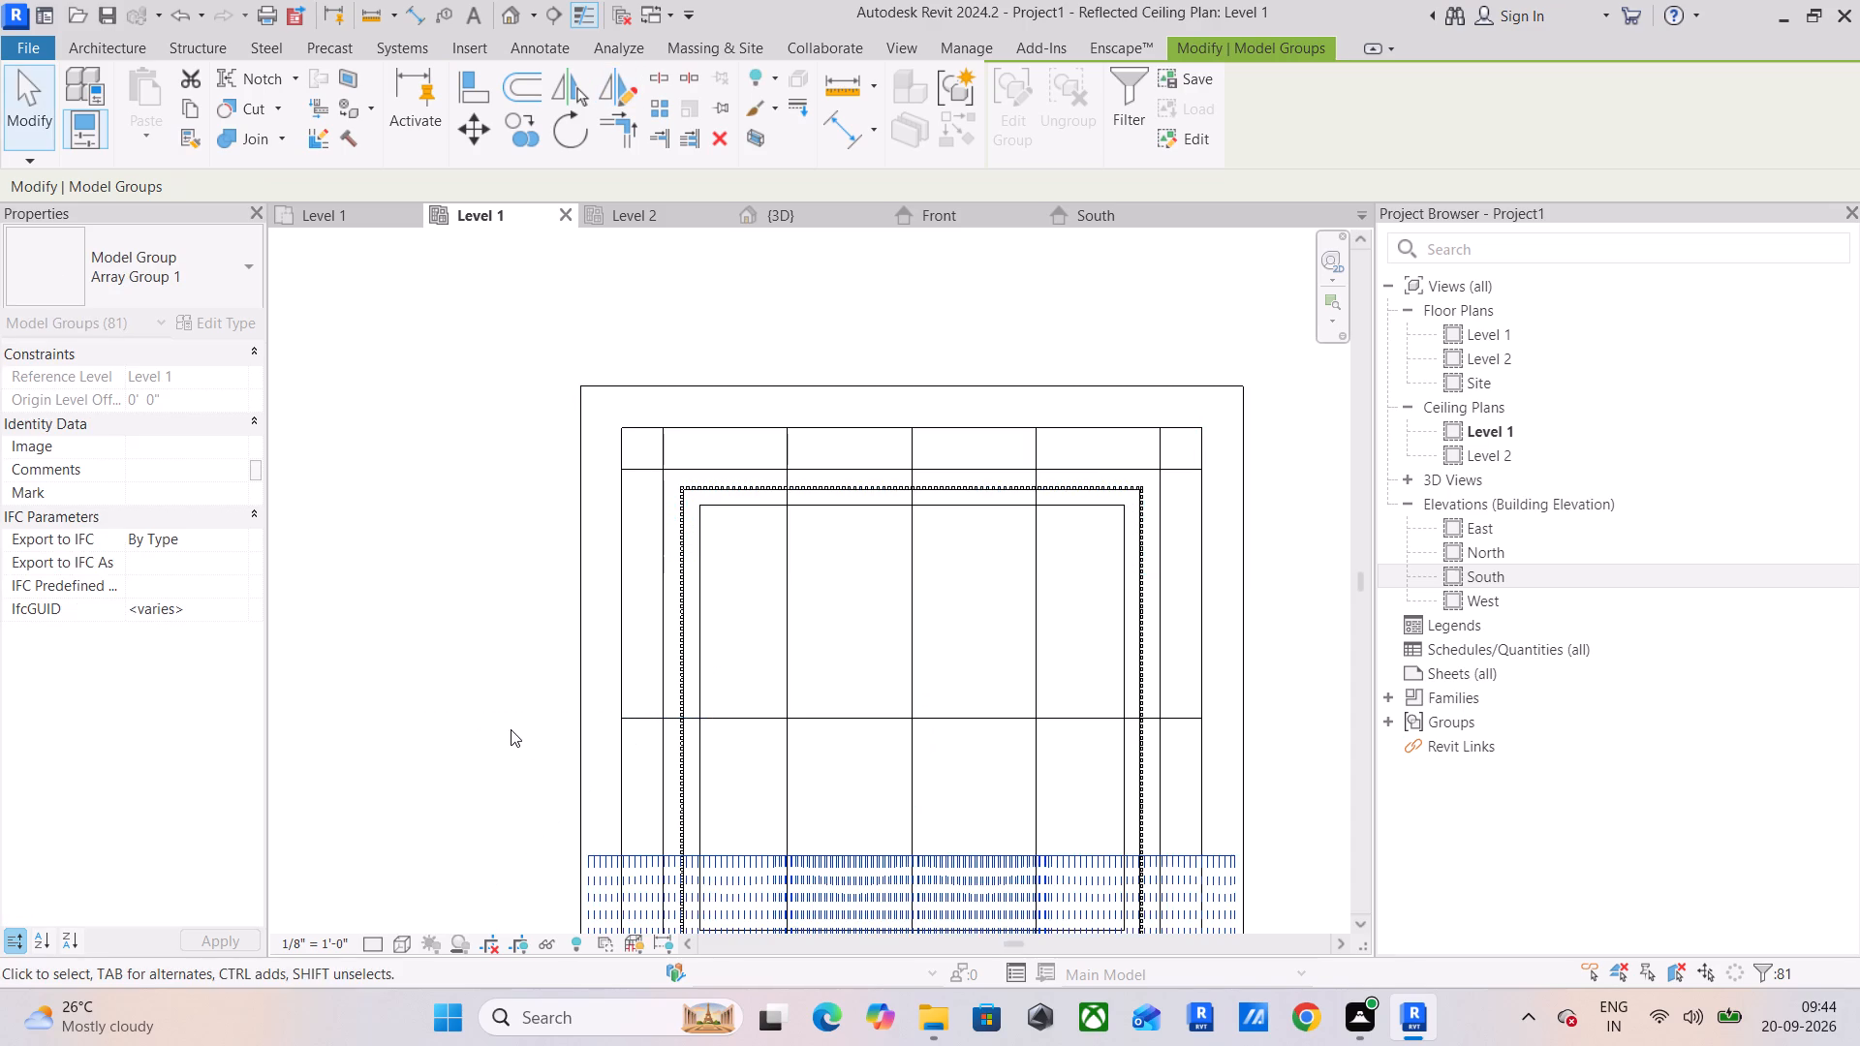
middle_drag(511, 729, 624, 442)
key(Escape)
Place a perspective camera in the room's upper-left corner, aimed diagonally at the lower-right corner.
scroll(631, 478, down, 5)
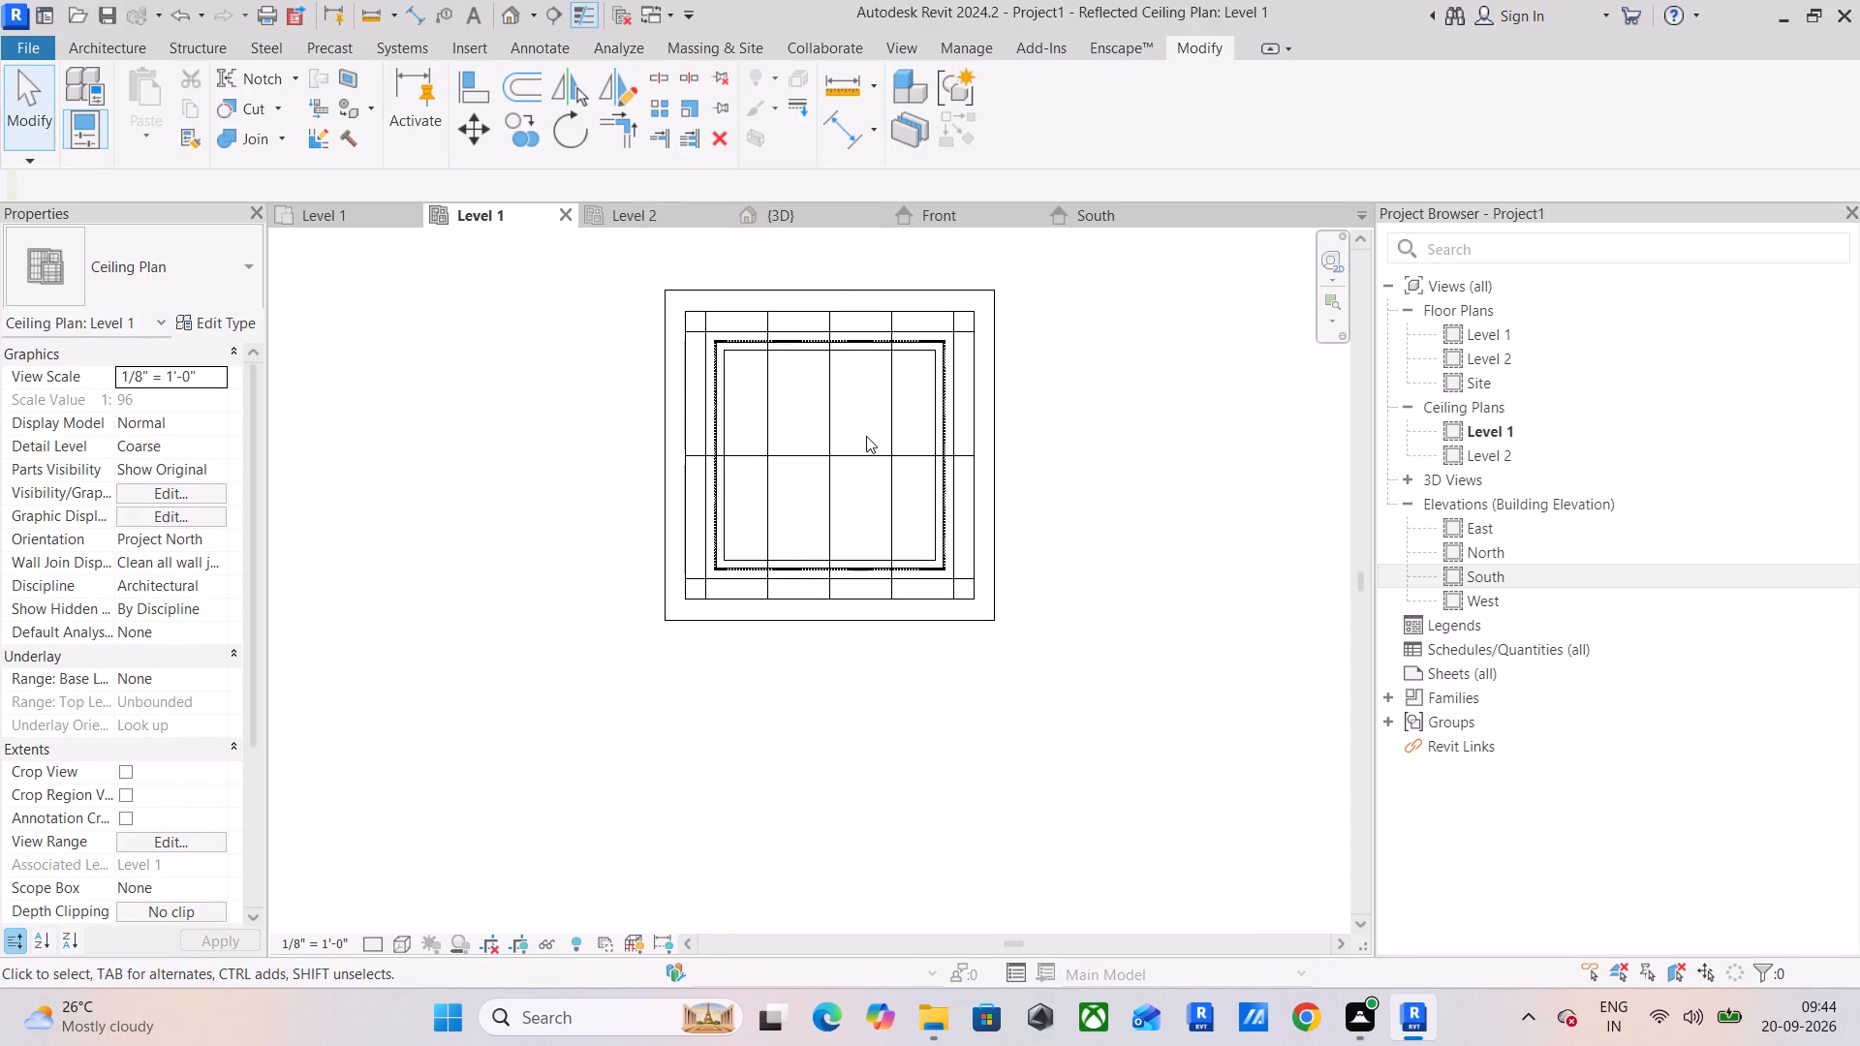
scroll(736, 307, up, 6)
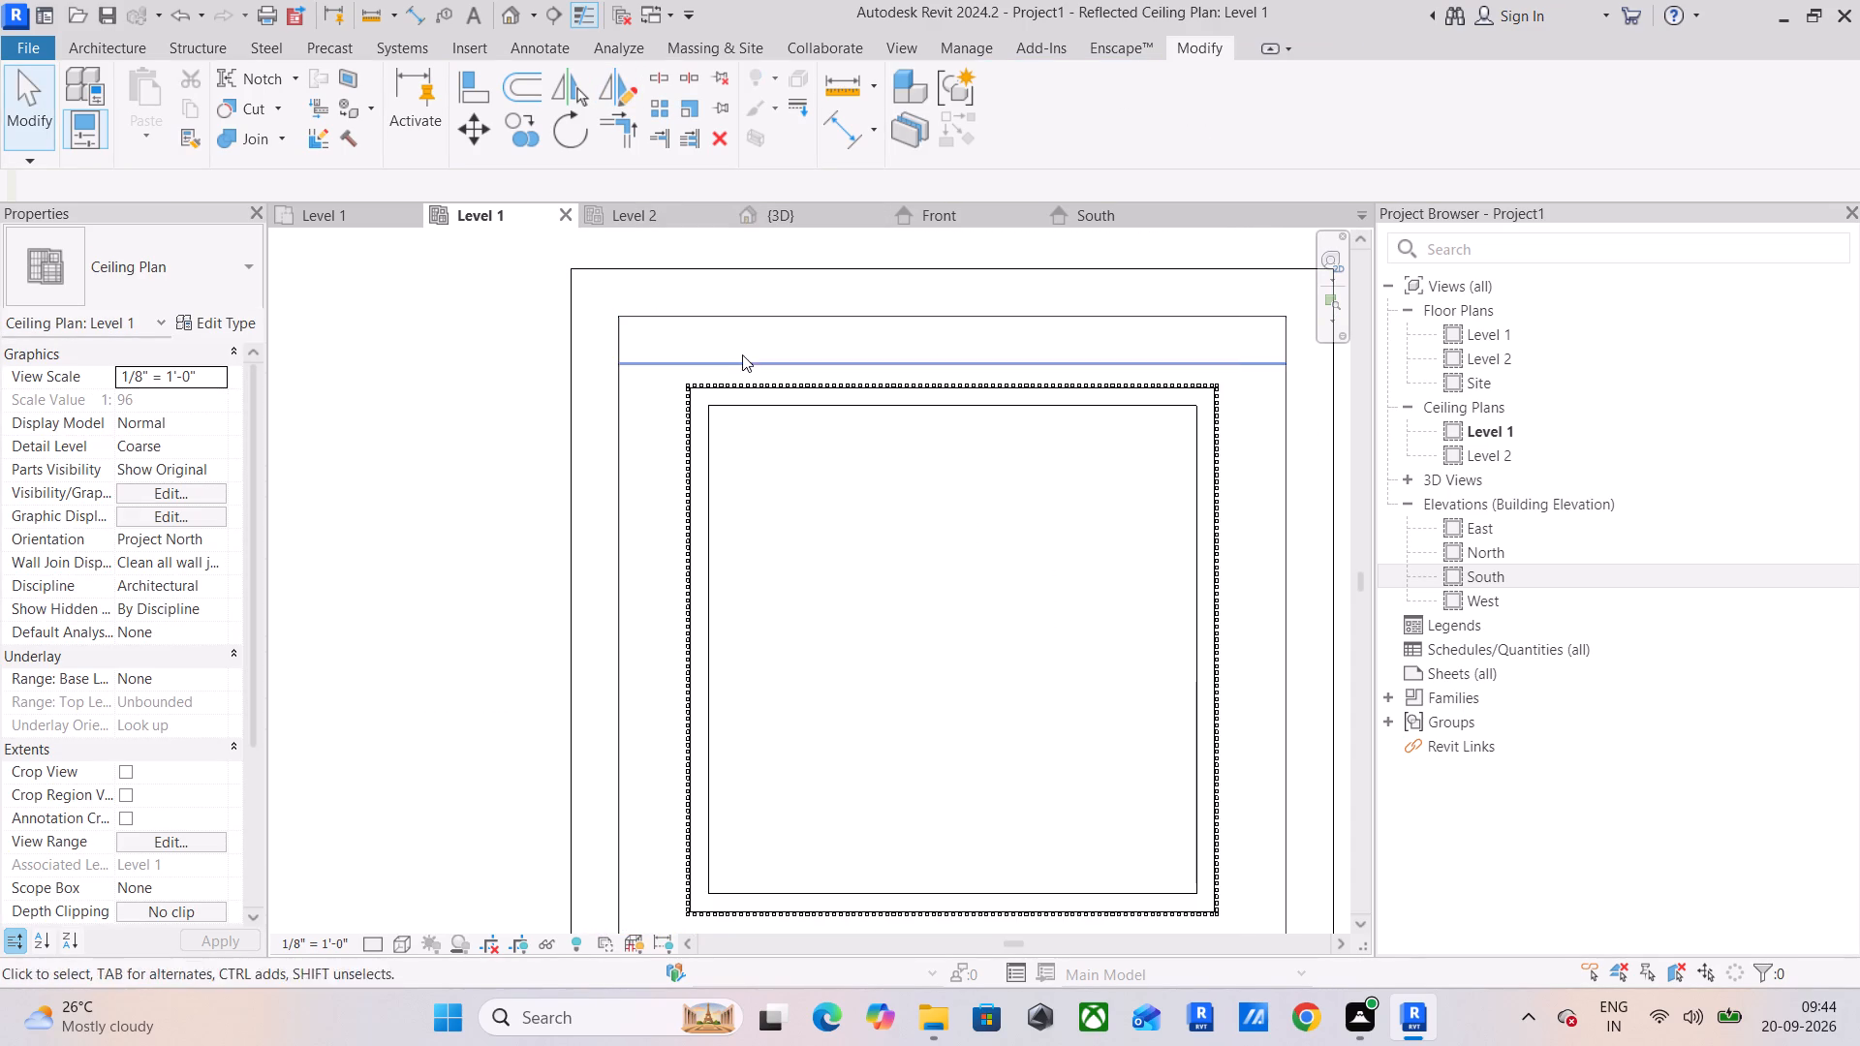
click(529, 12)
click(528, 82)
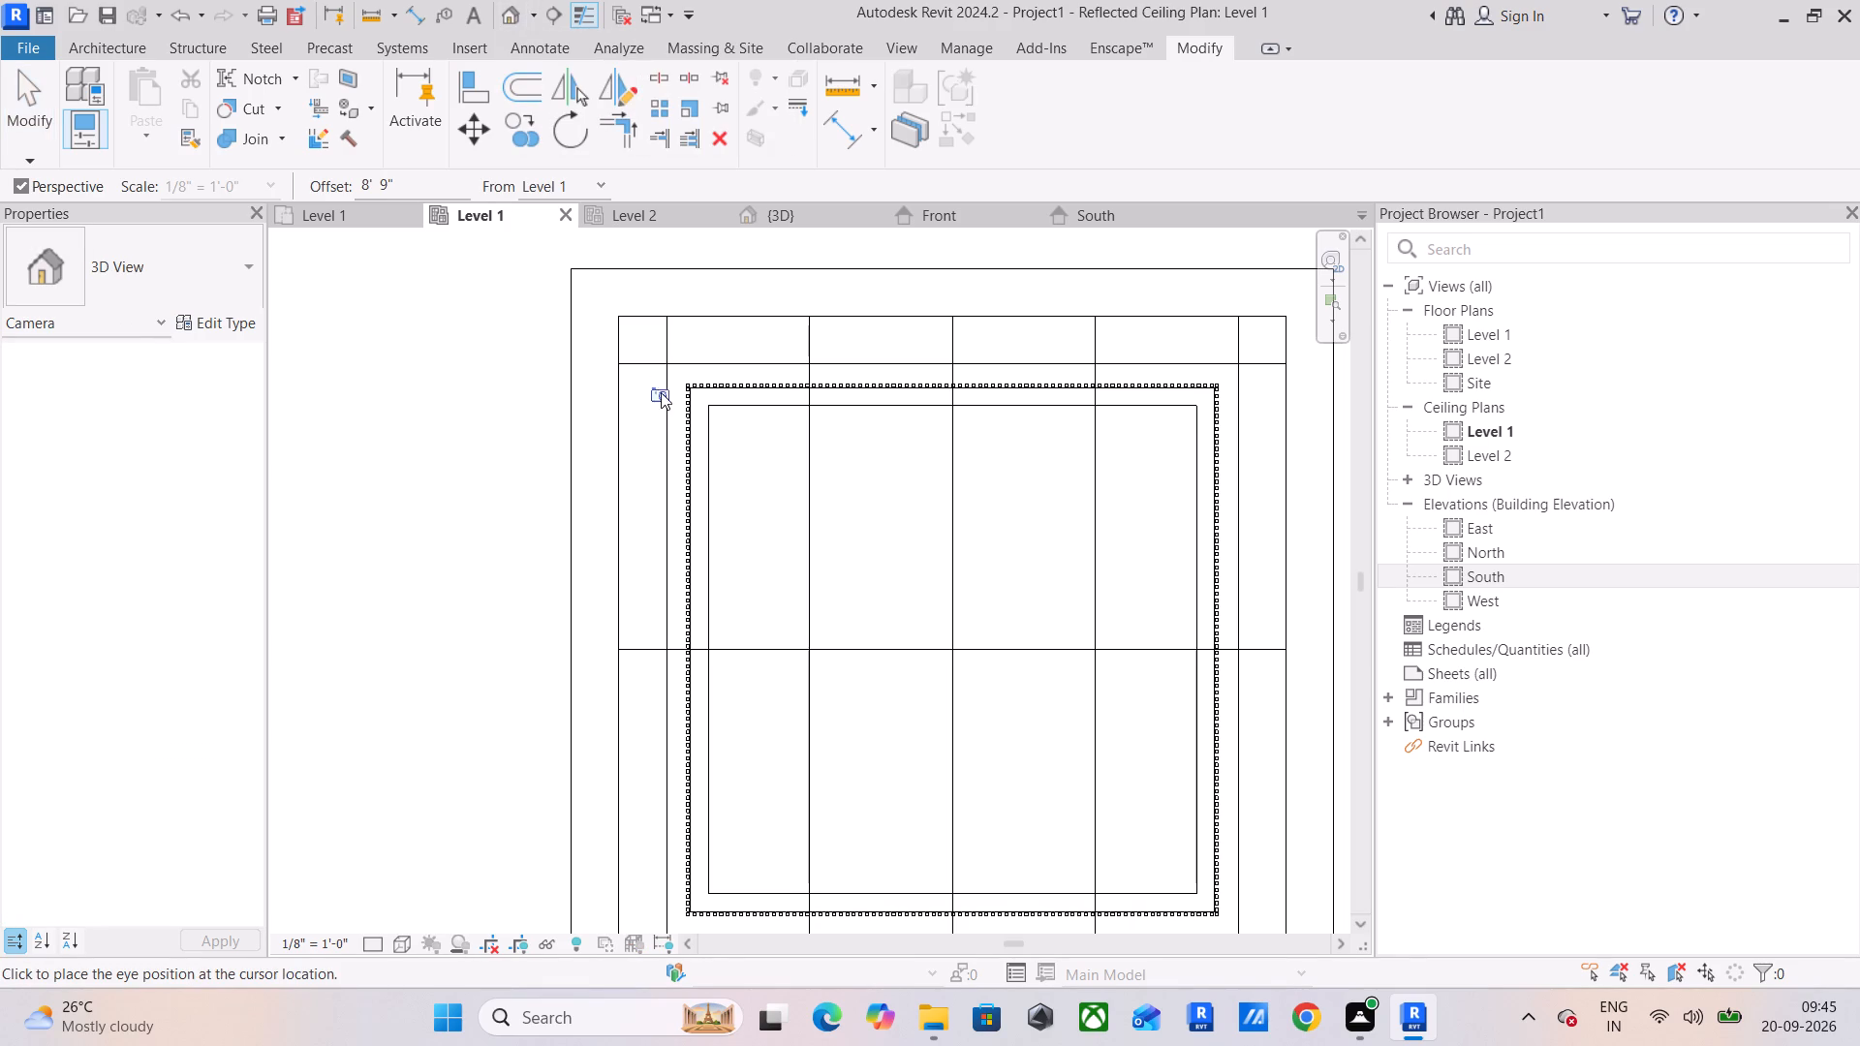
drag(637, 328, 646, 349)
middle_drag(904, 754, 790, 485)
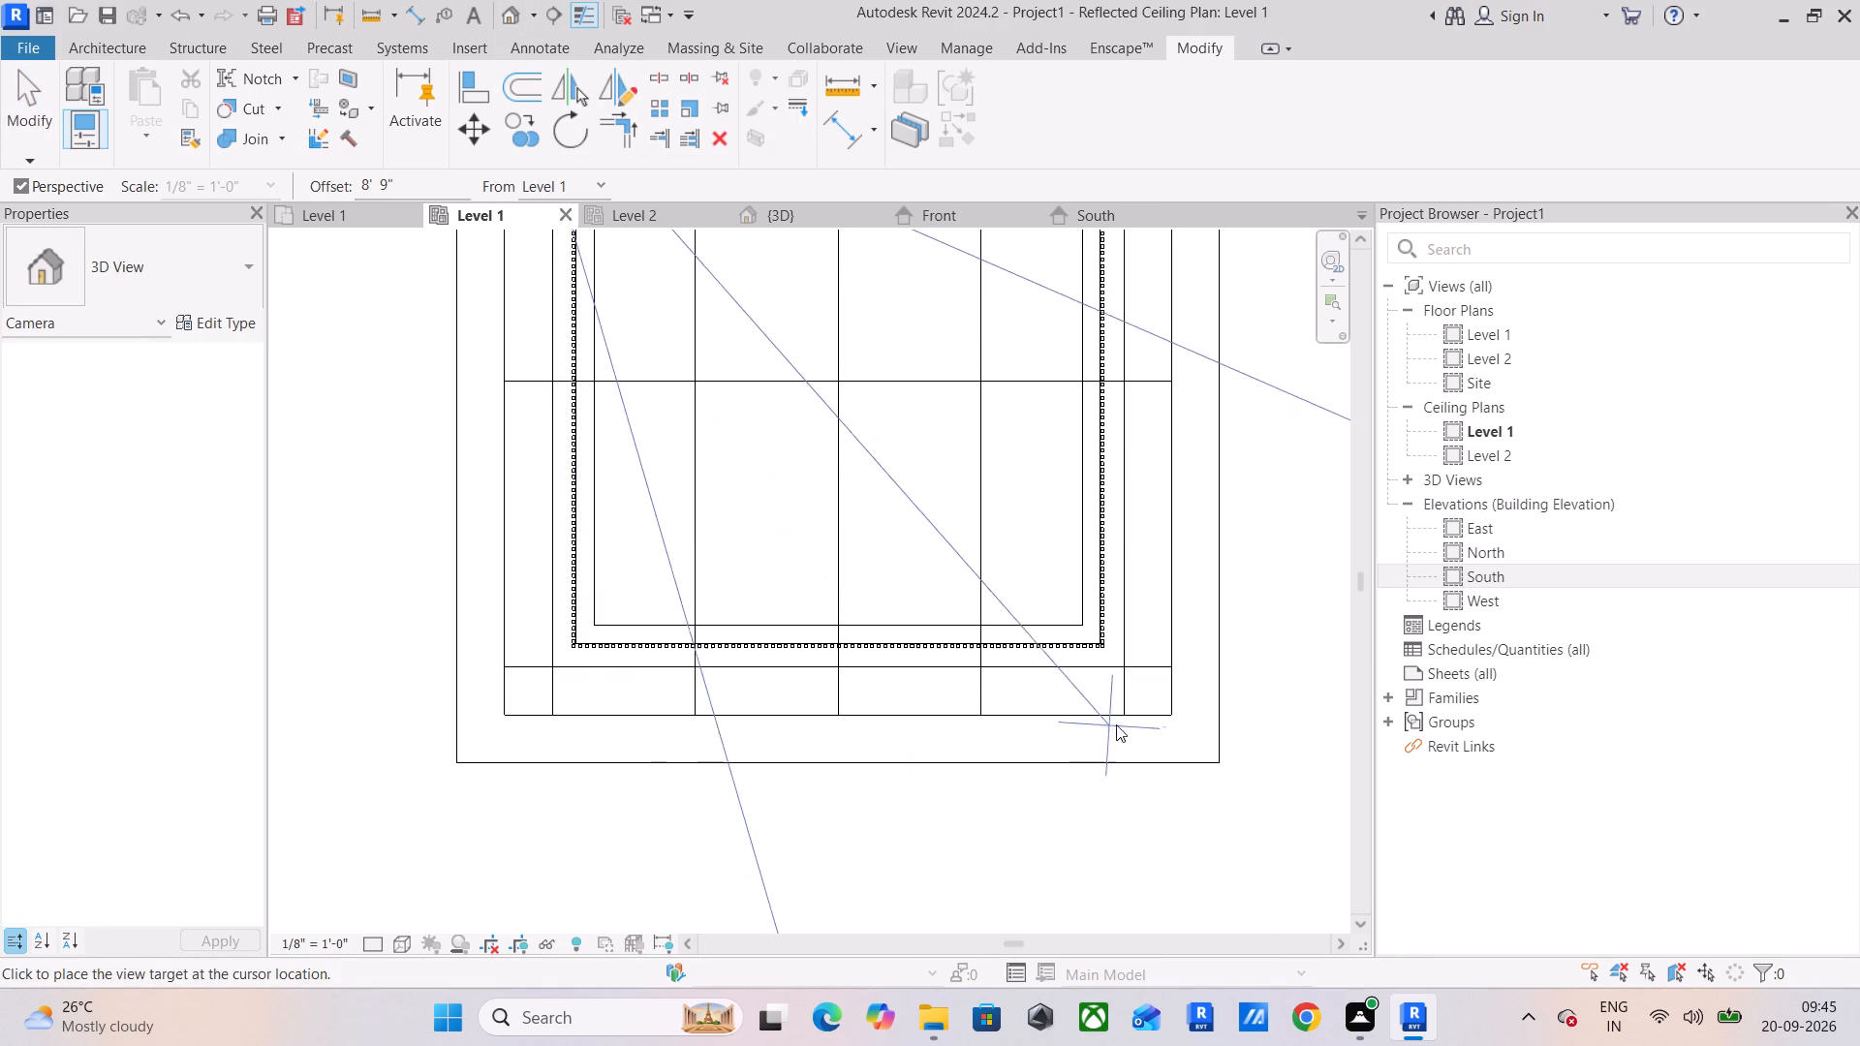
click(1160, 700)
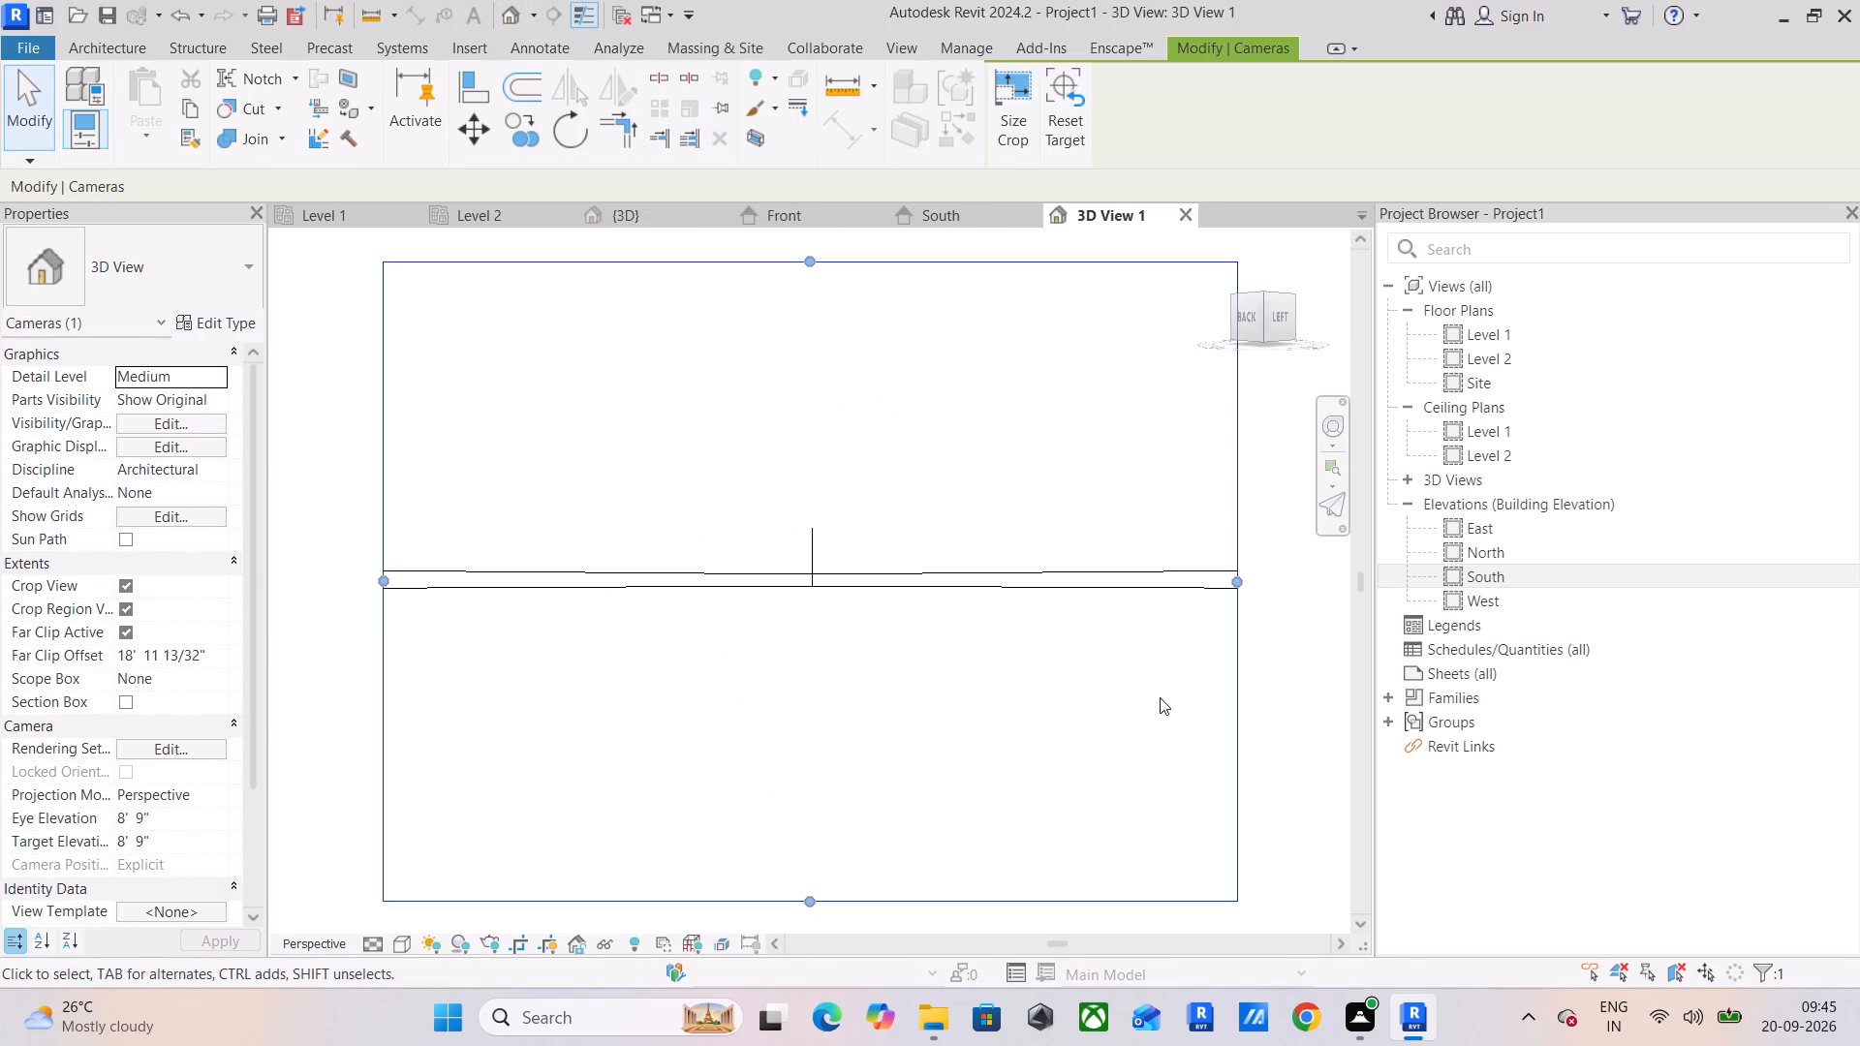
Set the camera's eye elevation to 4'.
scroll(1160, 696, down, 6)
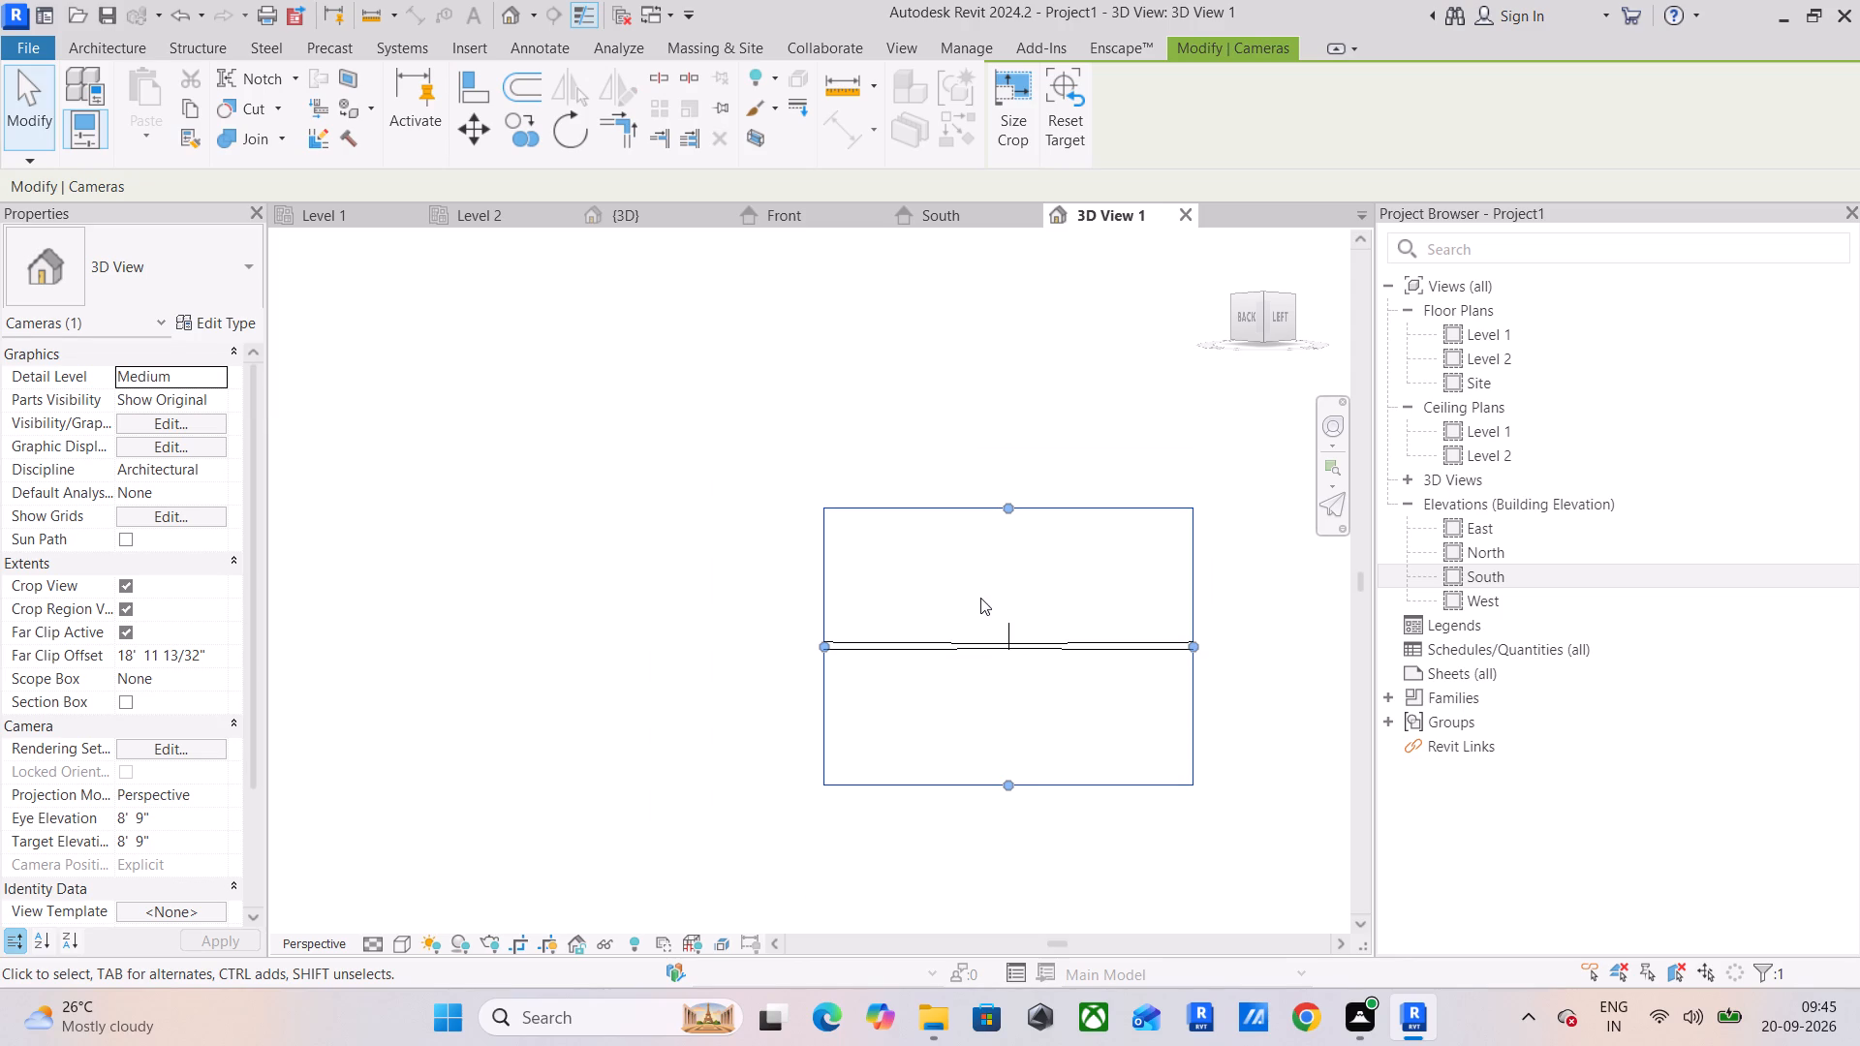
click(180, 823)
text(4')
key(Return)
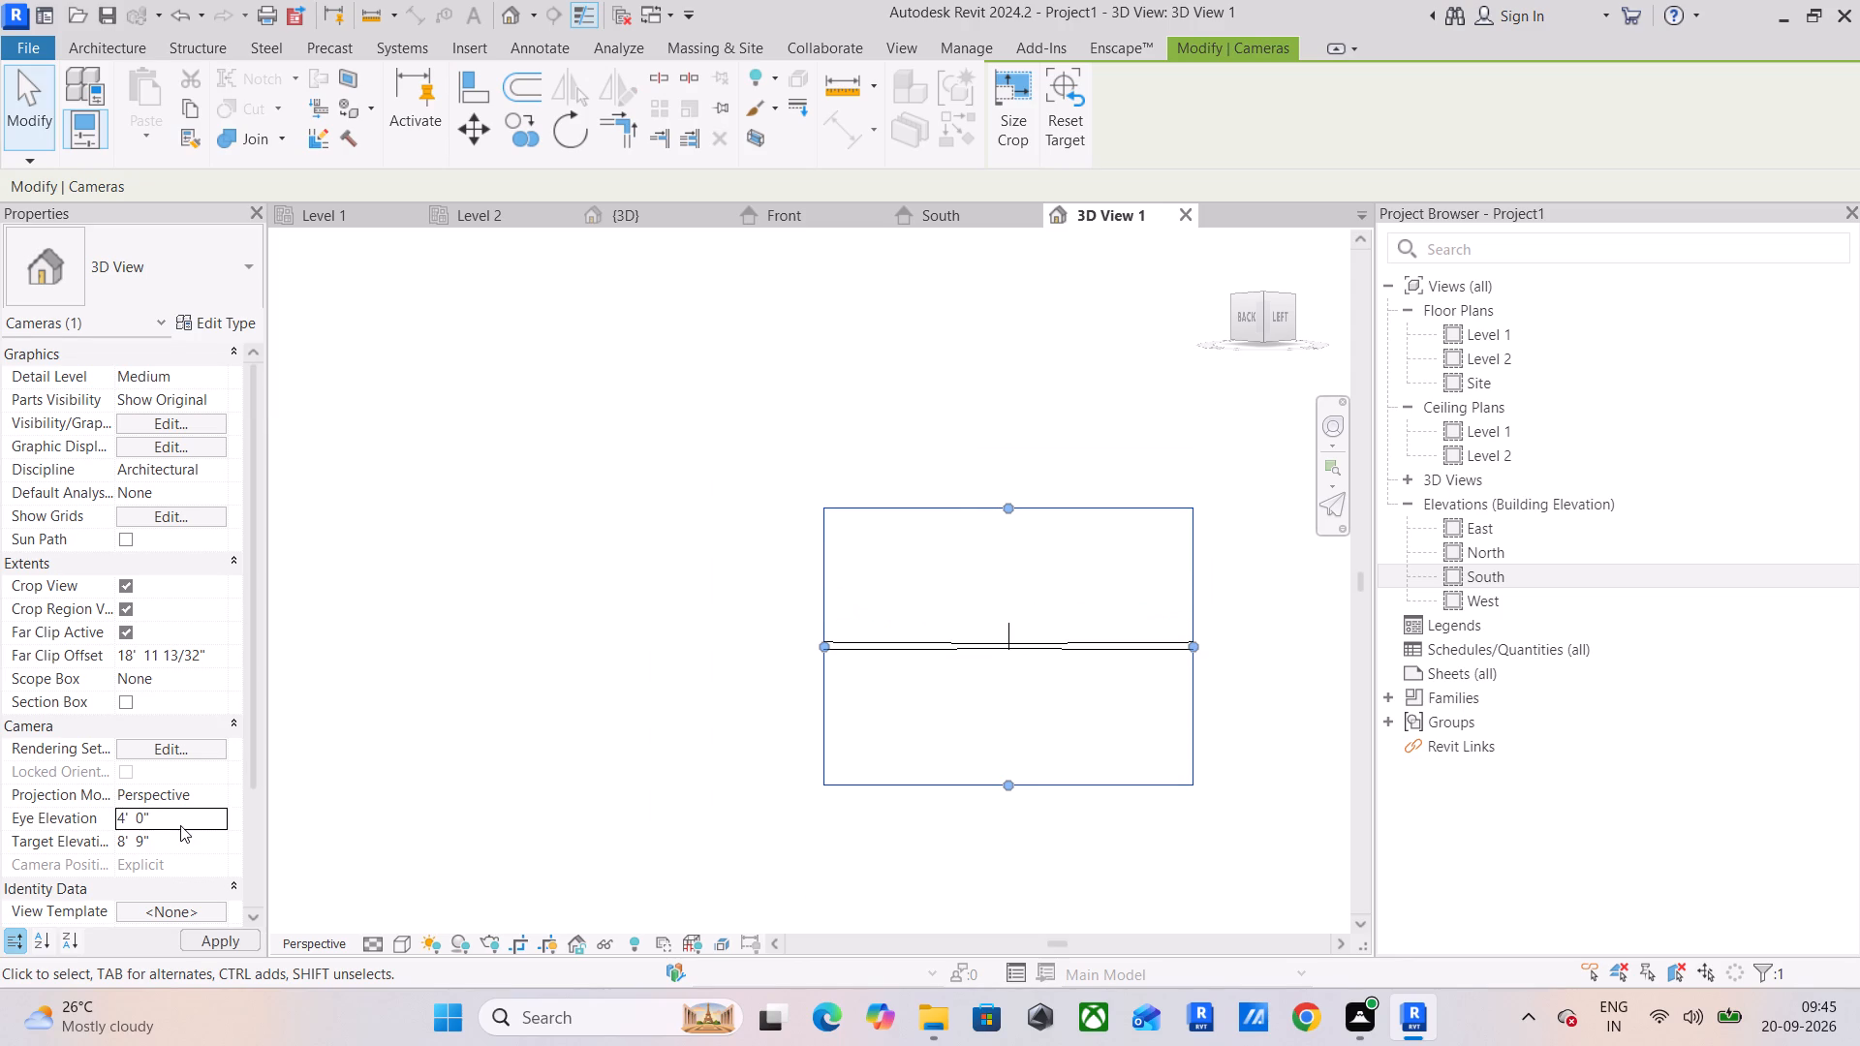
Enlarge the camera view's crop region on all four sides to show more of the ceiling border and walls.
middle_drag(1011, 871, 869, 849)
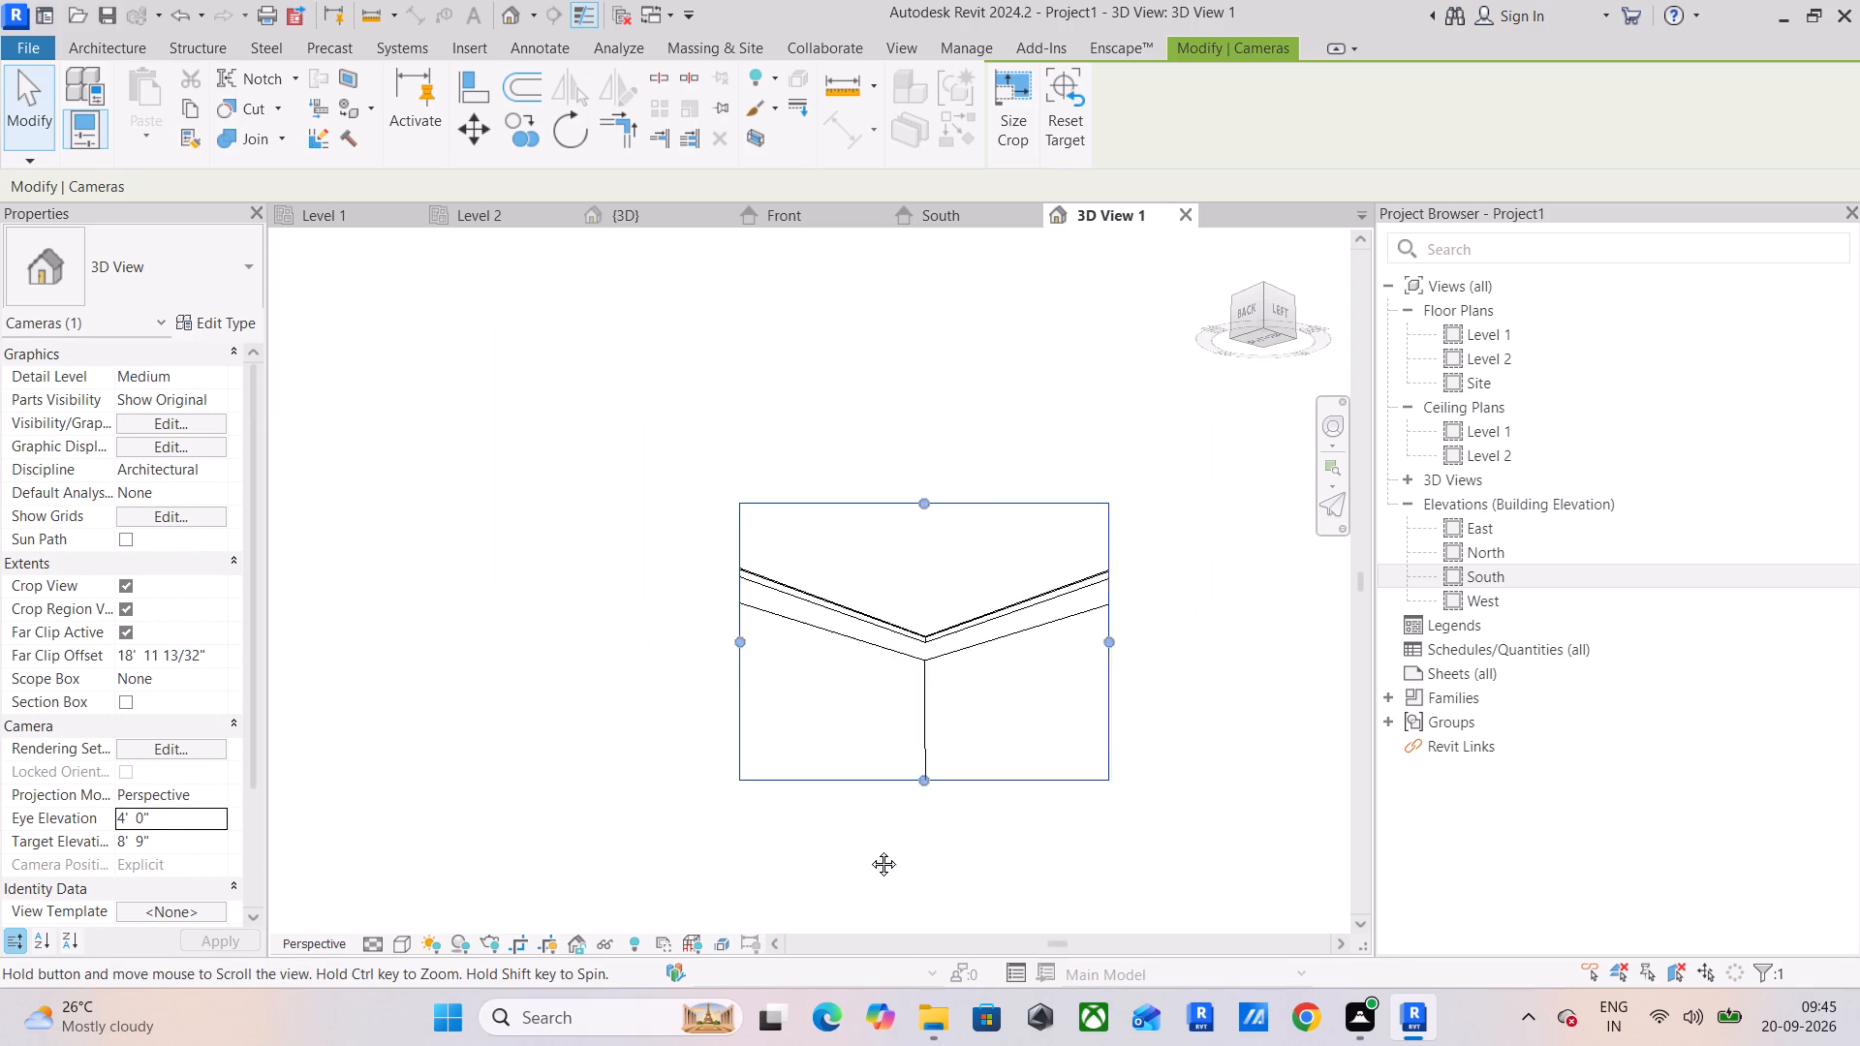
middle_drag(869, 849, 818, 826)
drag(808, 737, 817, 842)
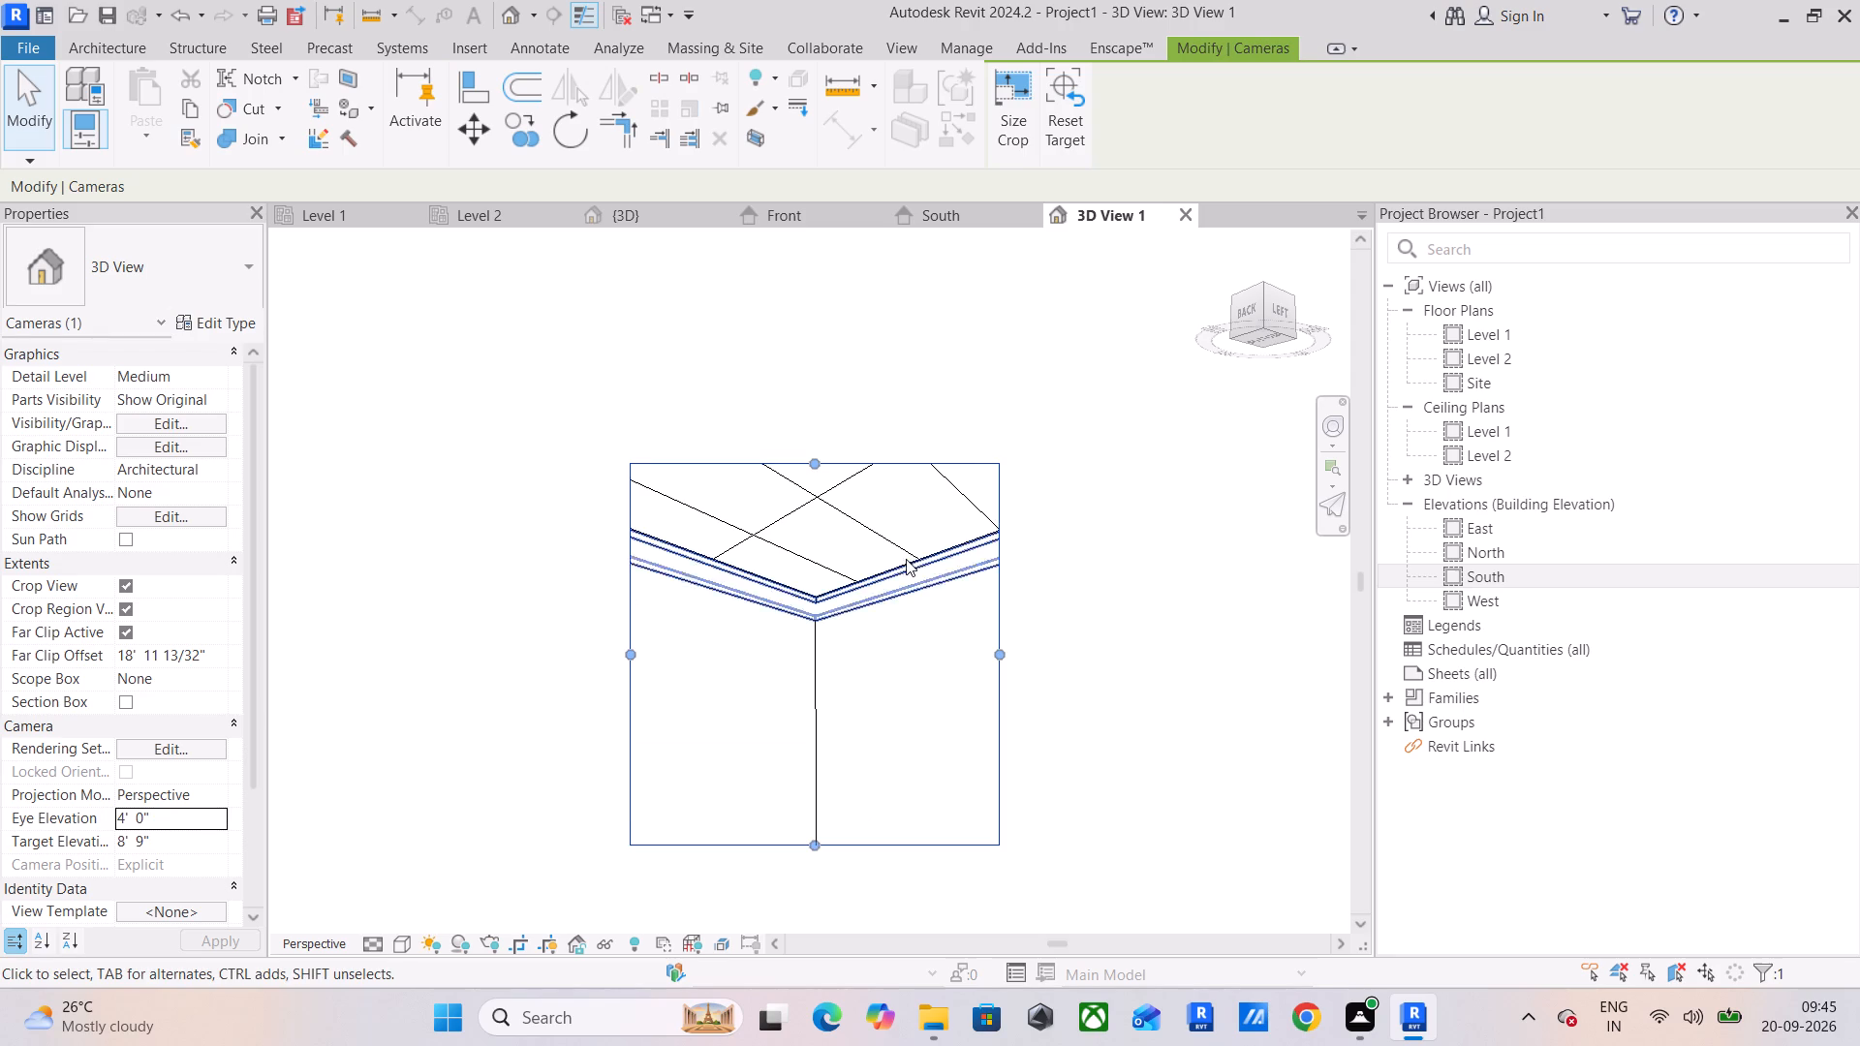
drag(805, 453, 831, 281)
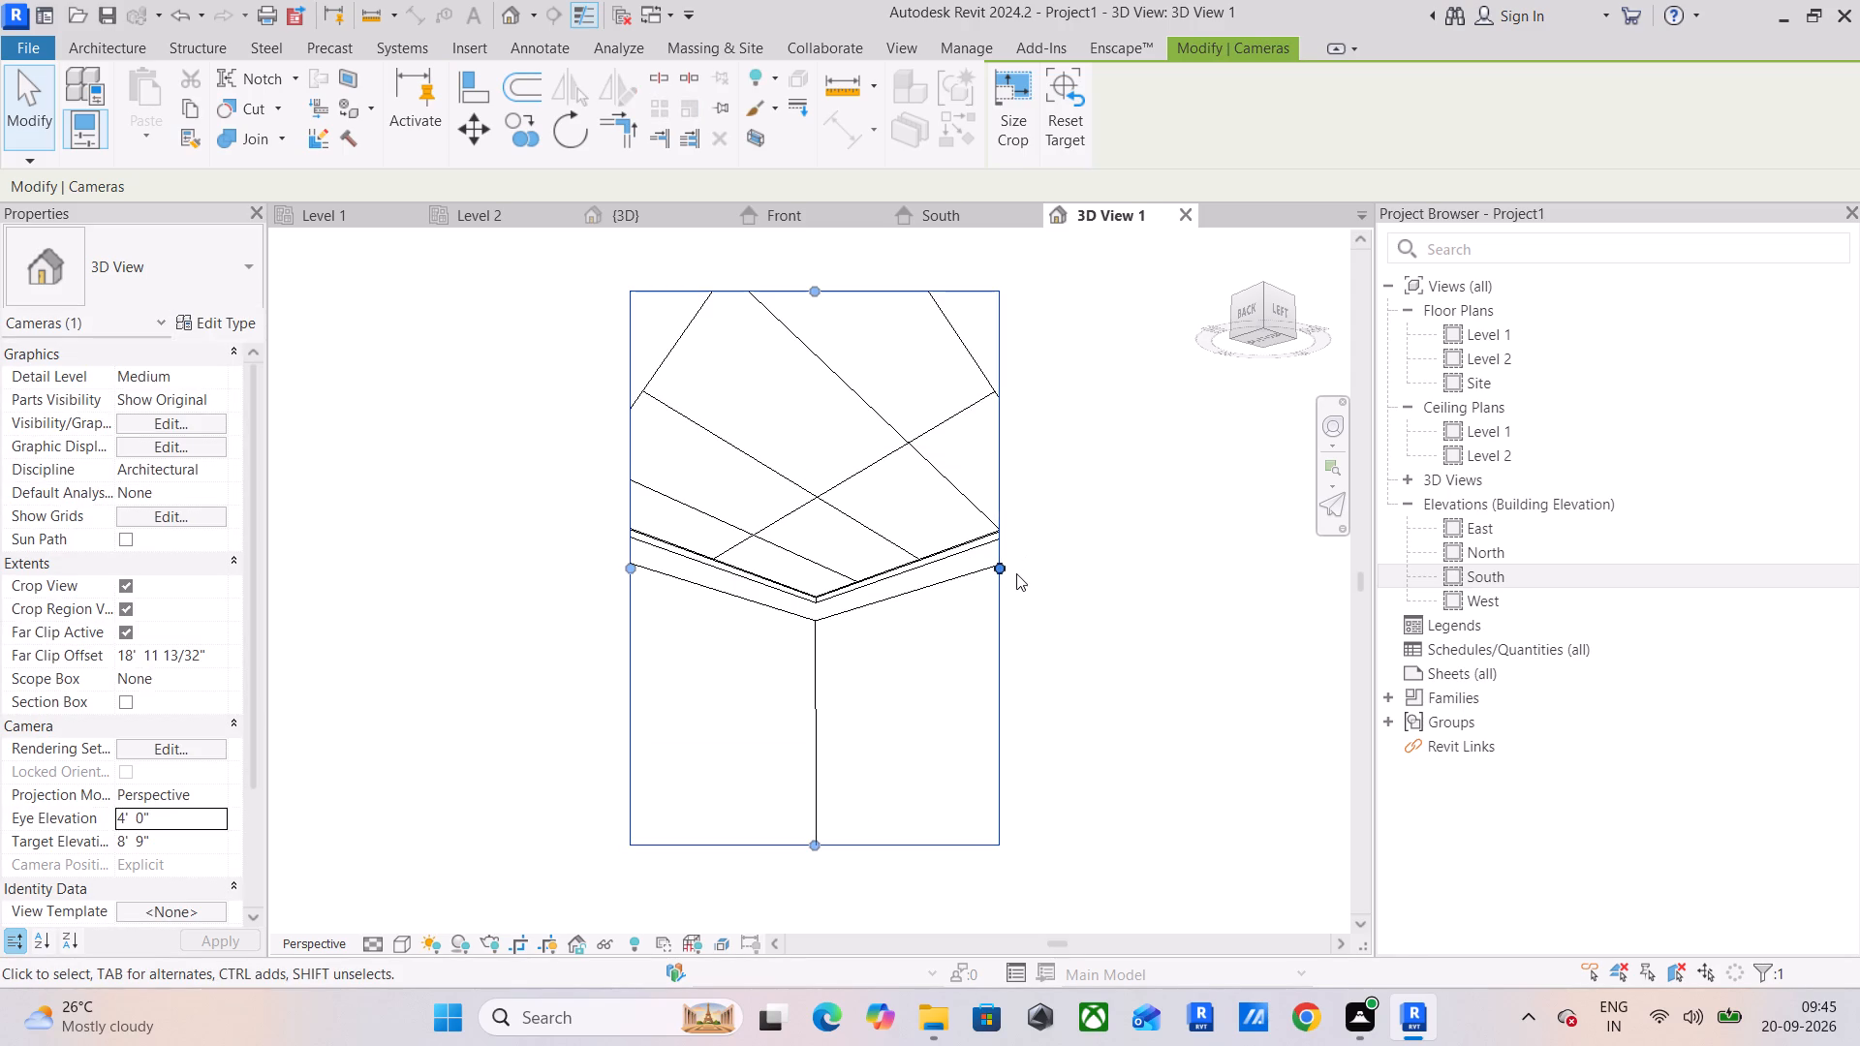
drag(999, 567, 1152, 561)
drag(627, 562, 535, 549)
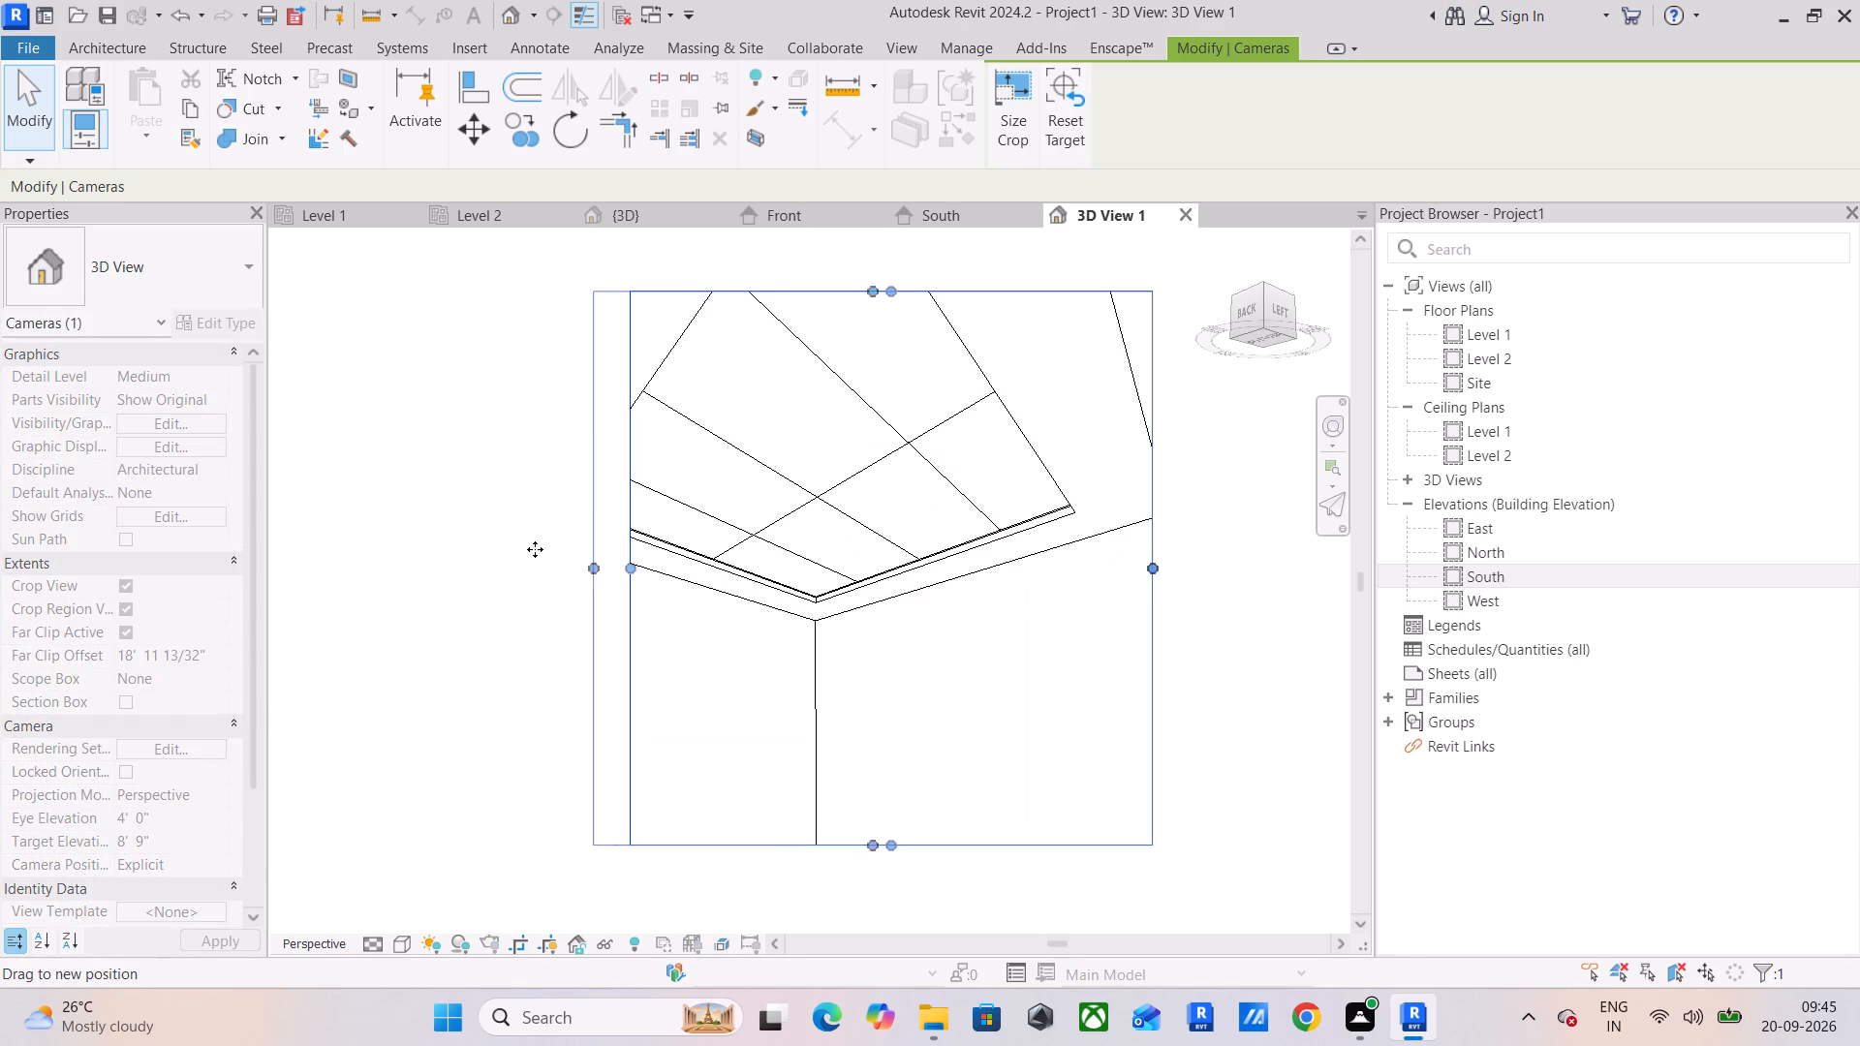
drag(535, 549, 407, 533)
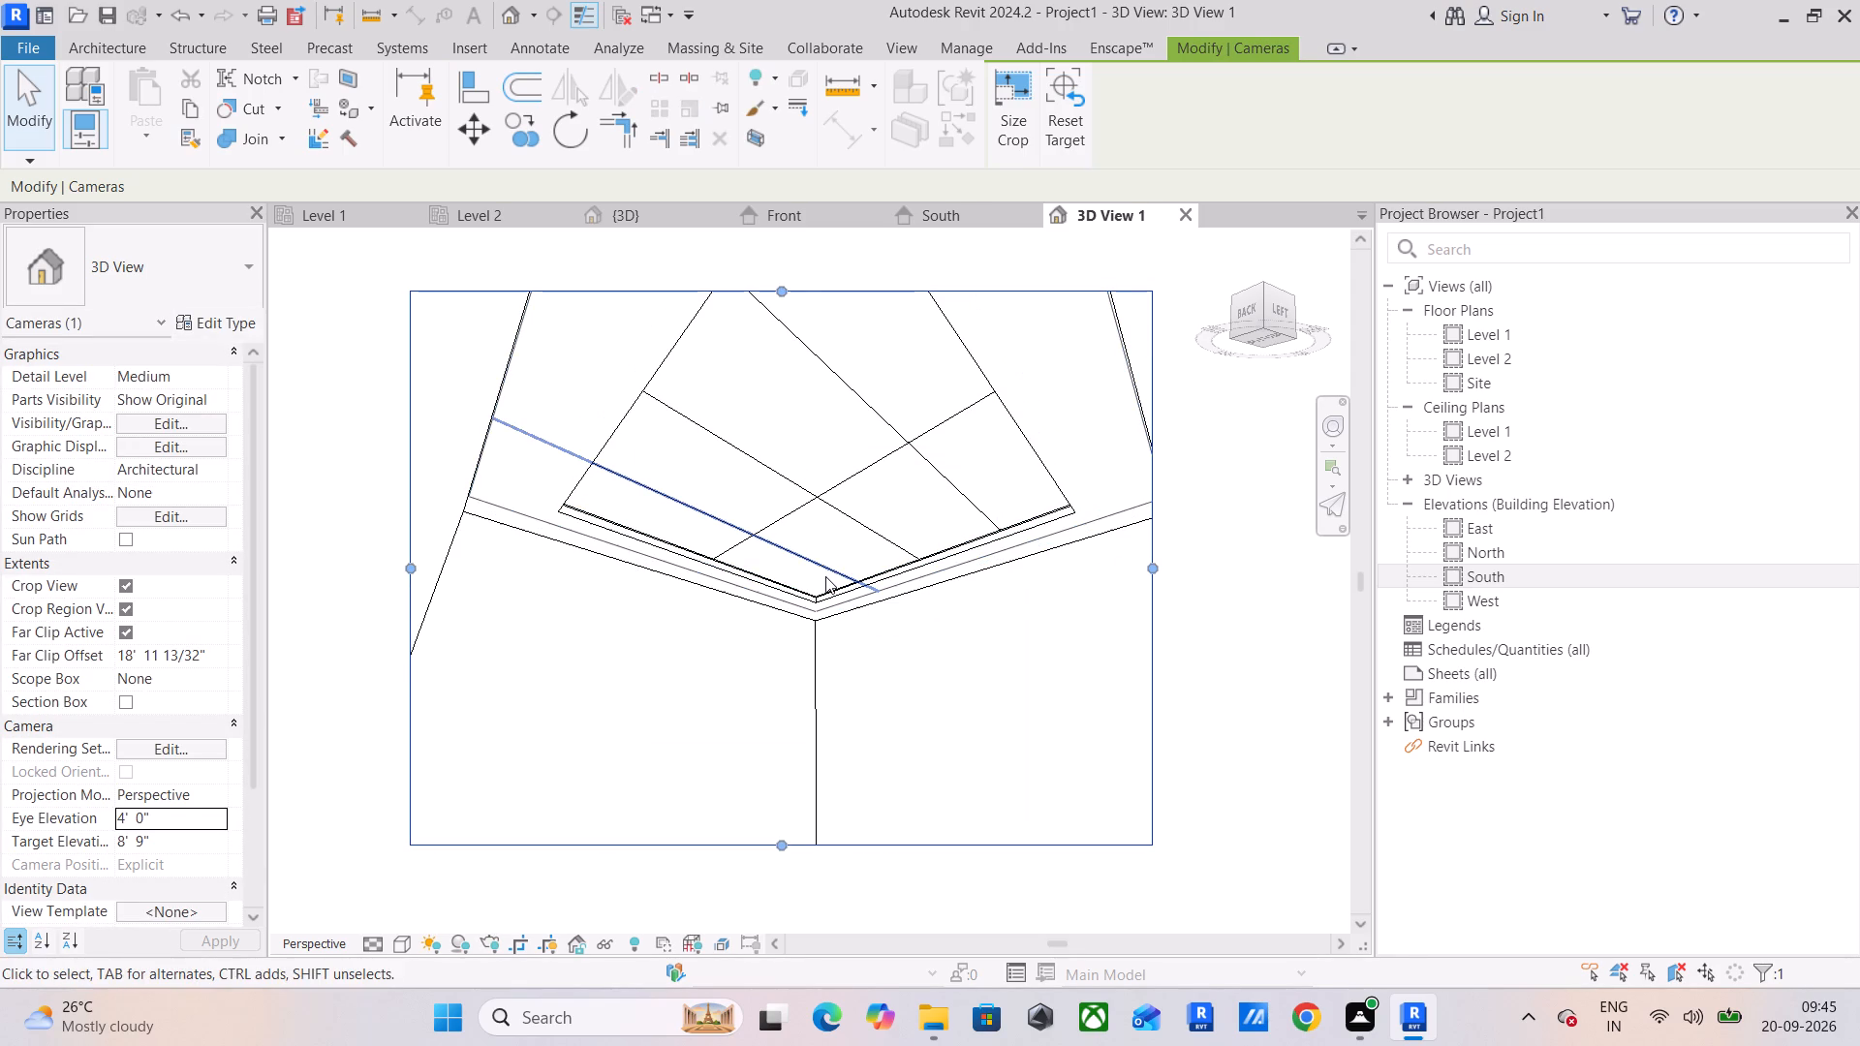
drag(779, 290, 797, 240)
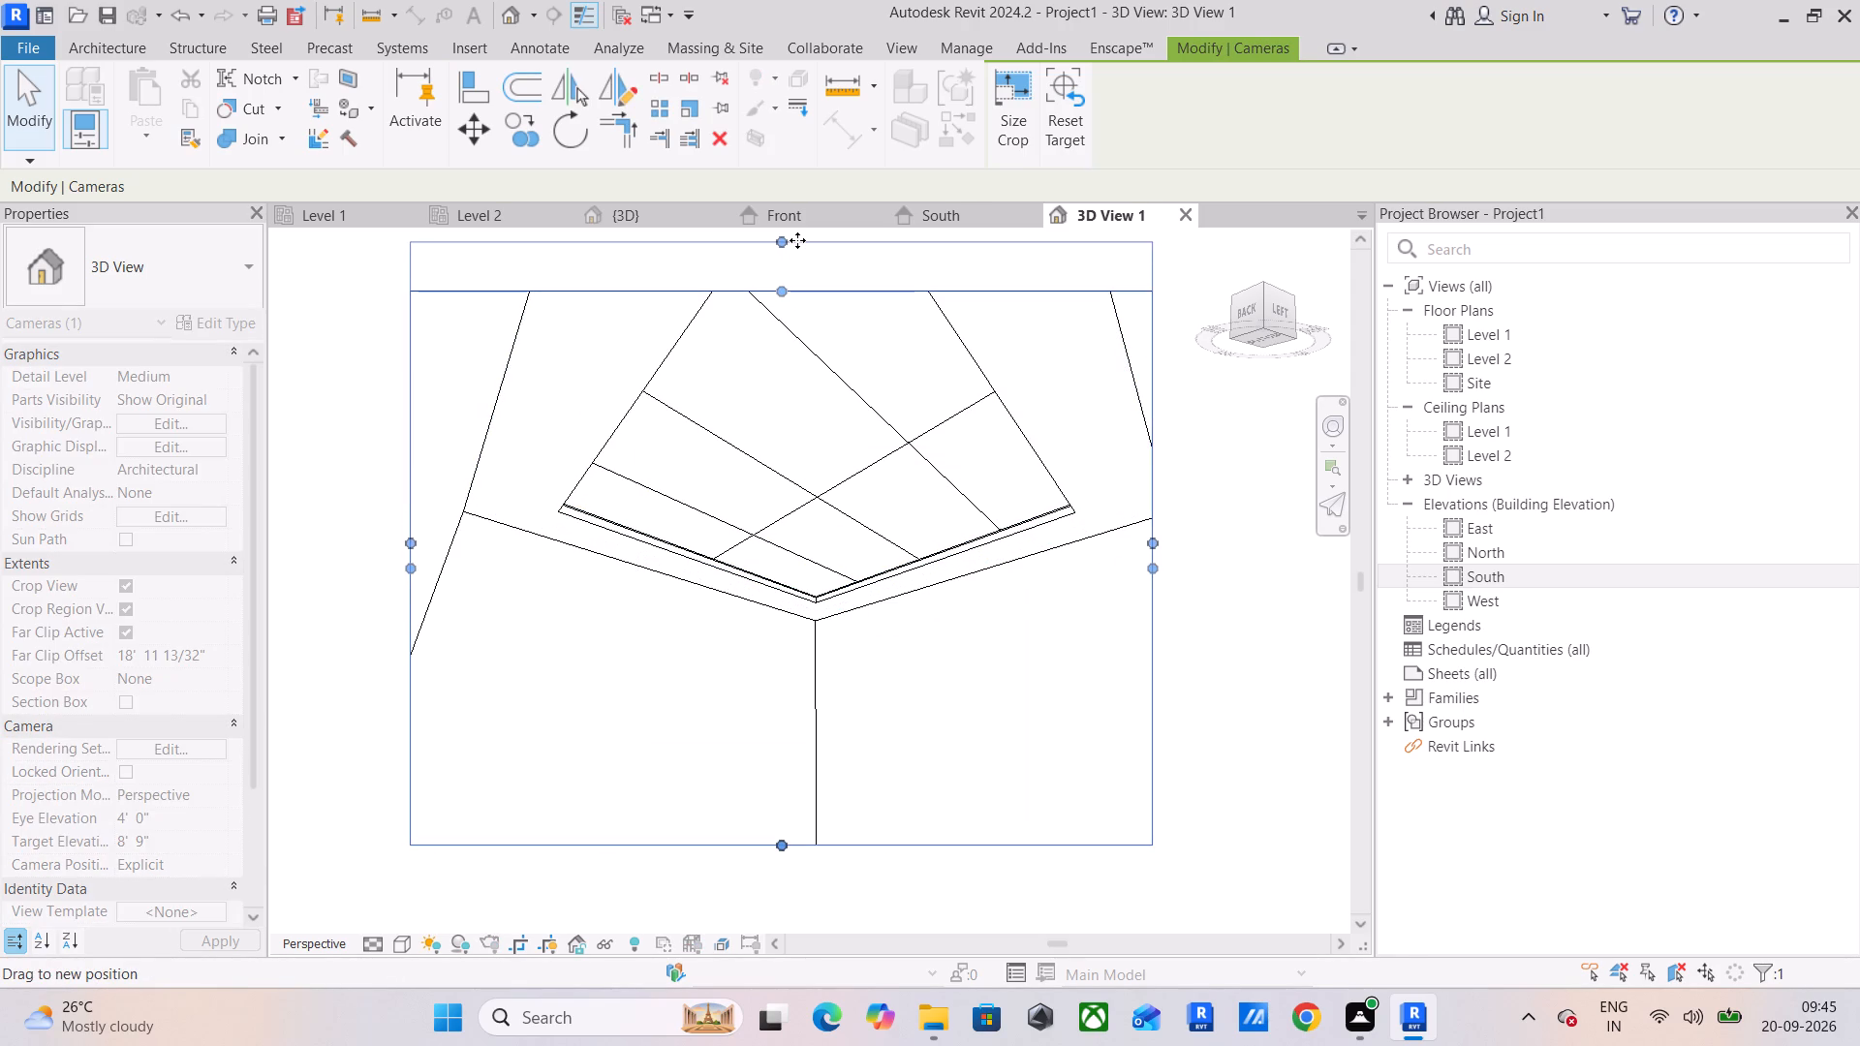
drag(797, 240, 799, 233)
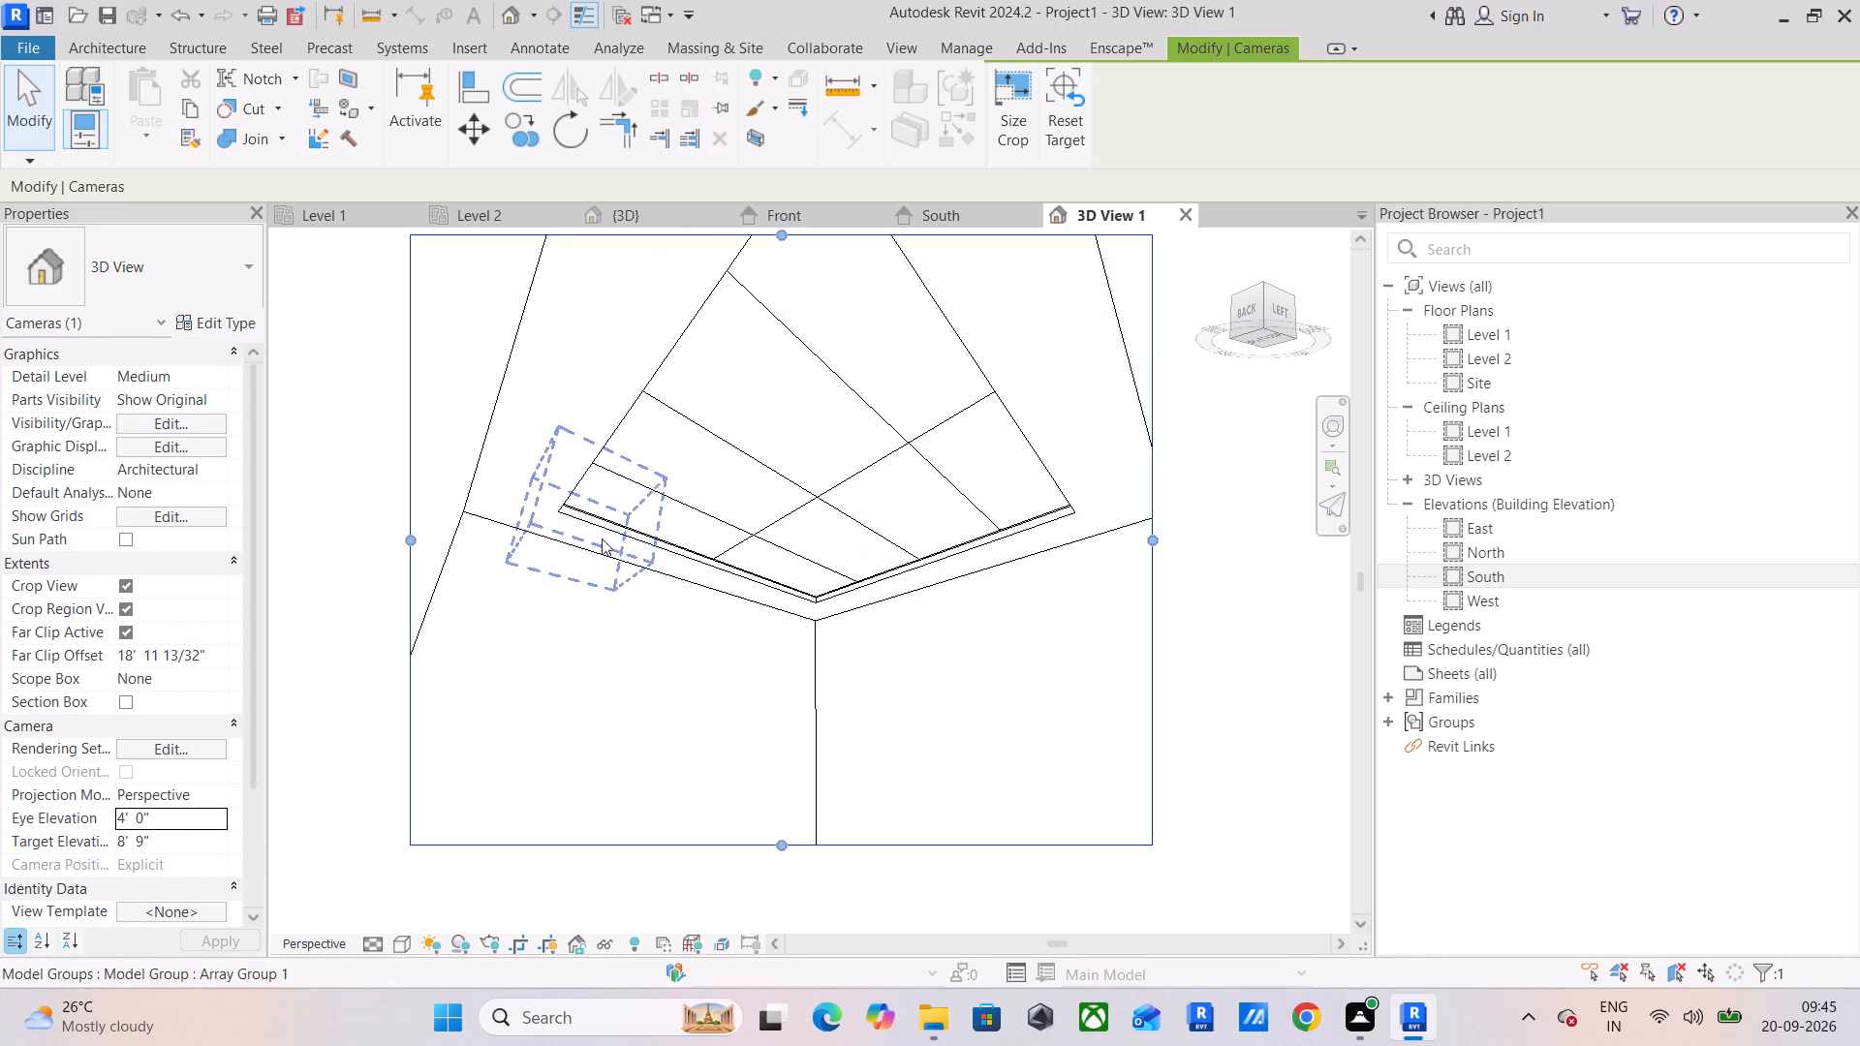
Switch the camera view to the Realistic visual style.
click(399, 953)
click(429, 925)
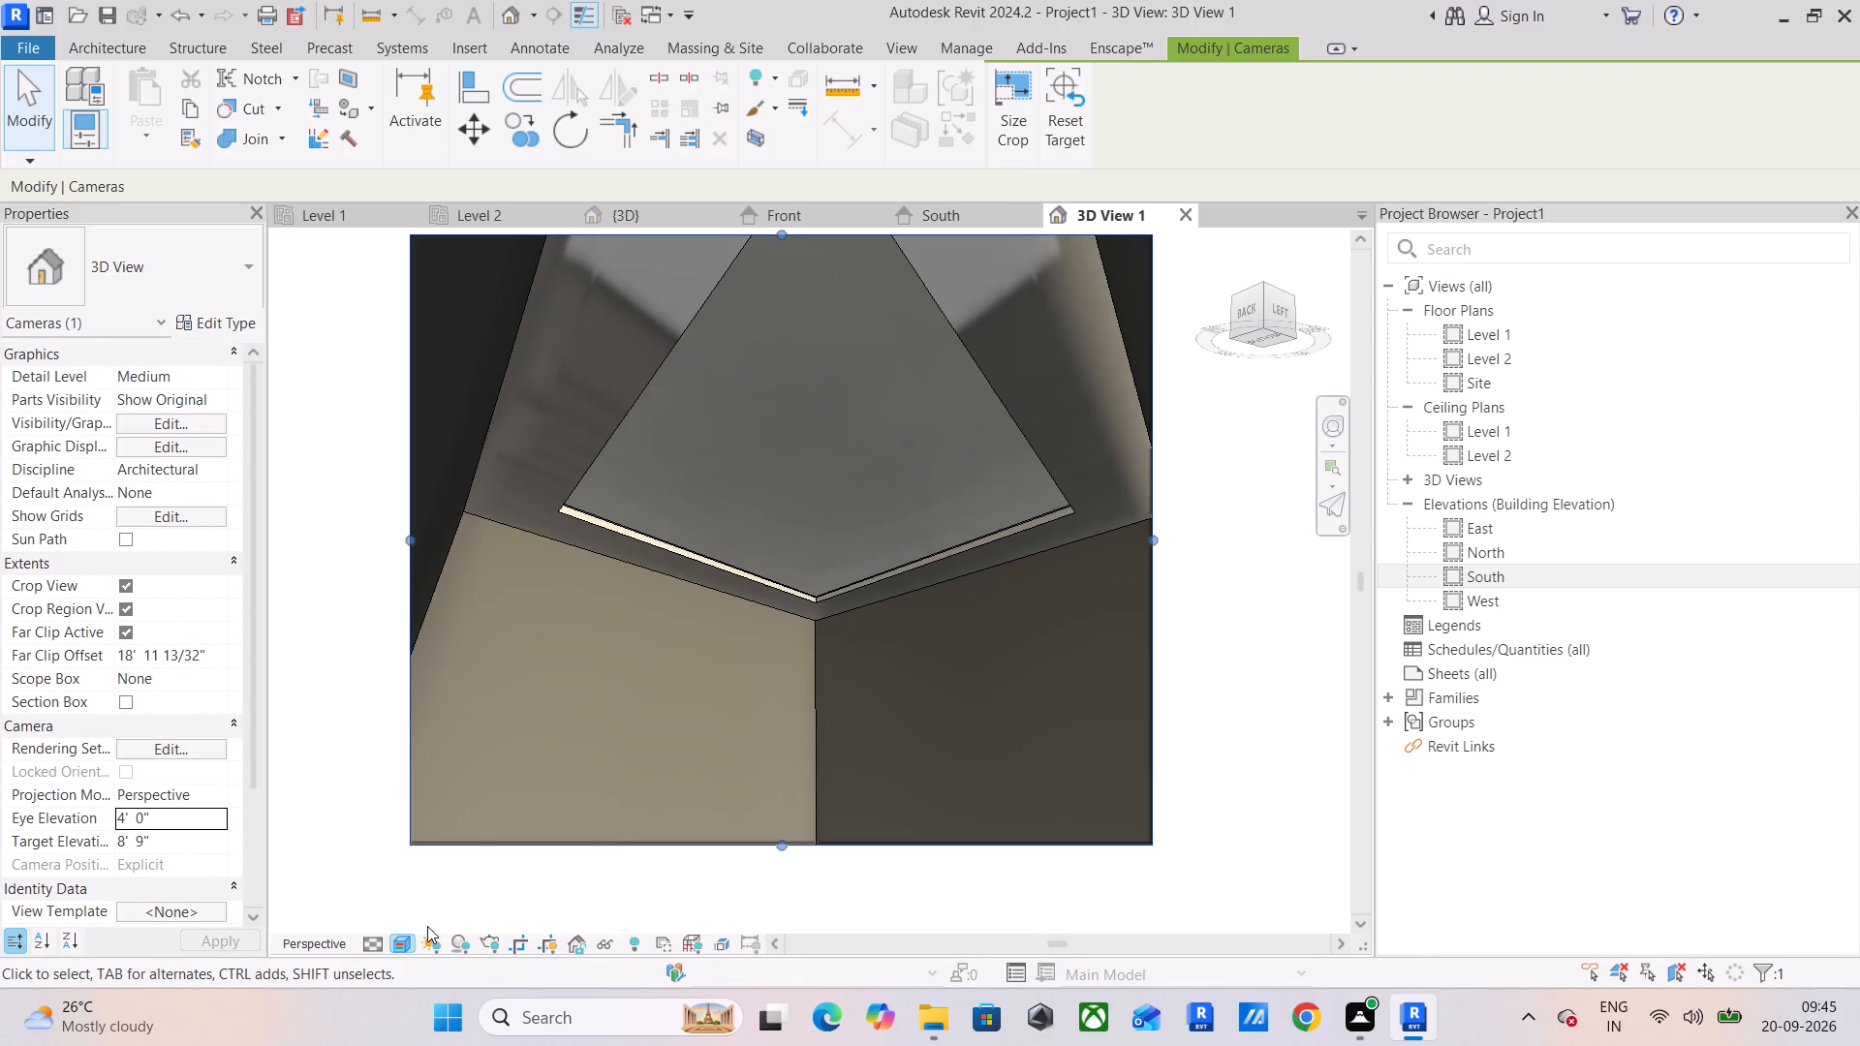
Examine the ceiling border's stepped edge near the far room corner in the camera view.
scroll(758, 543, up, 5)
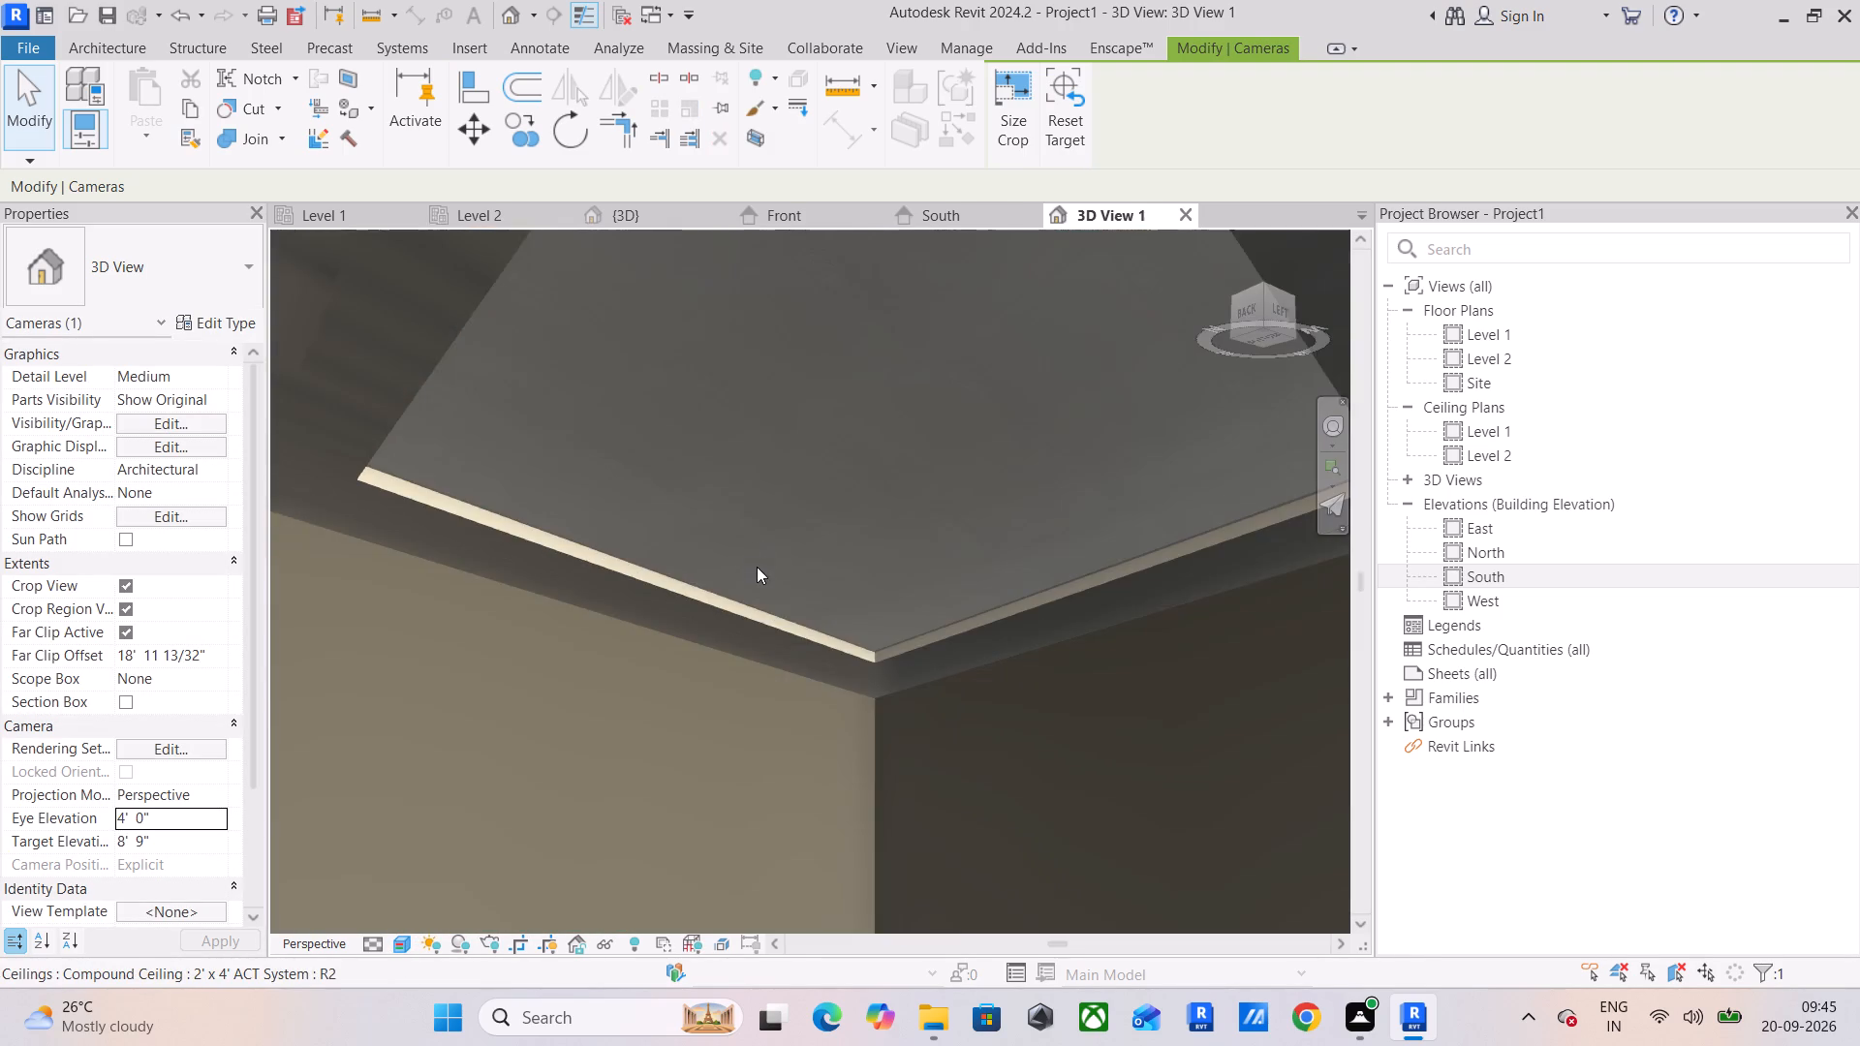
scroll(757, 567, up, 9)
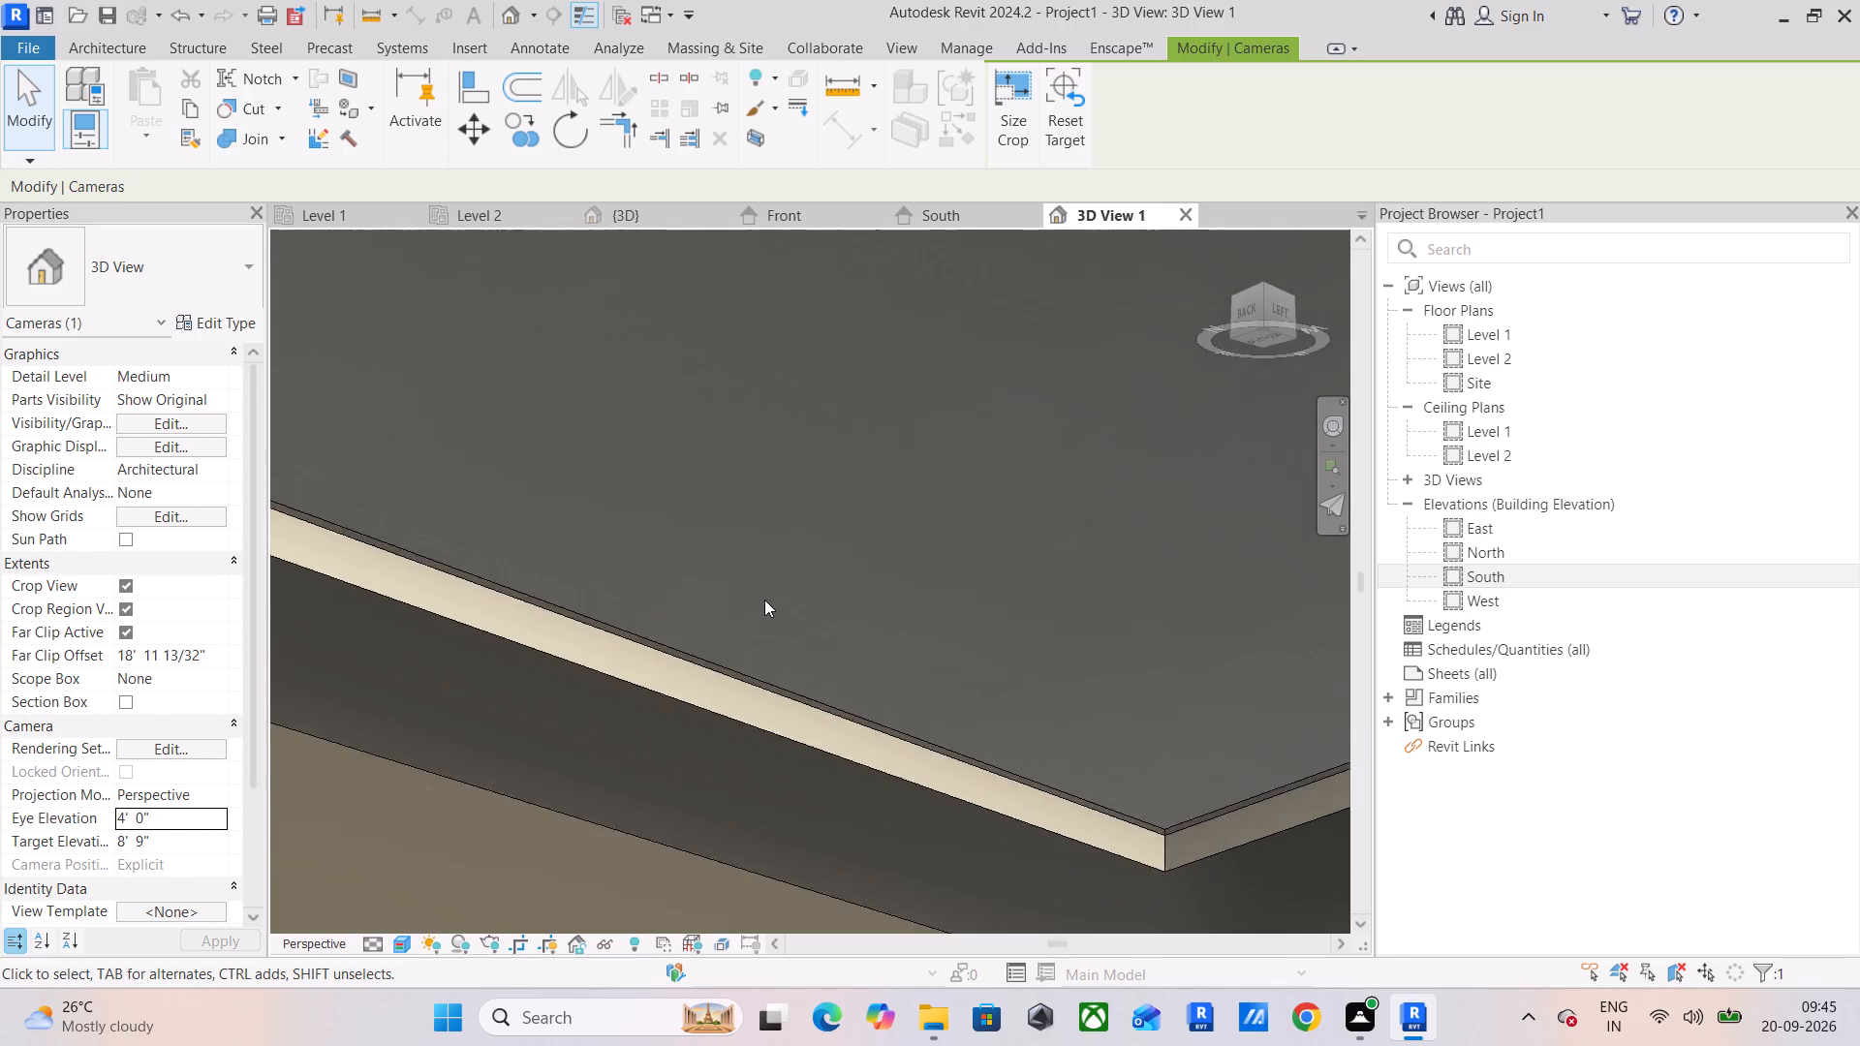
scroll(764, 600, down, 16)
scroll(765, 602, up, 2)
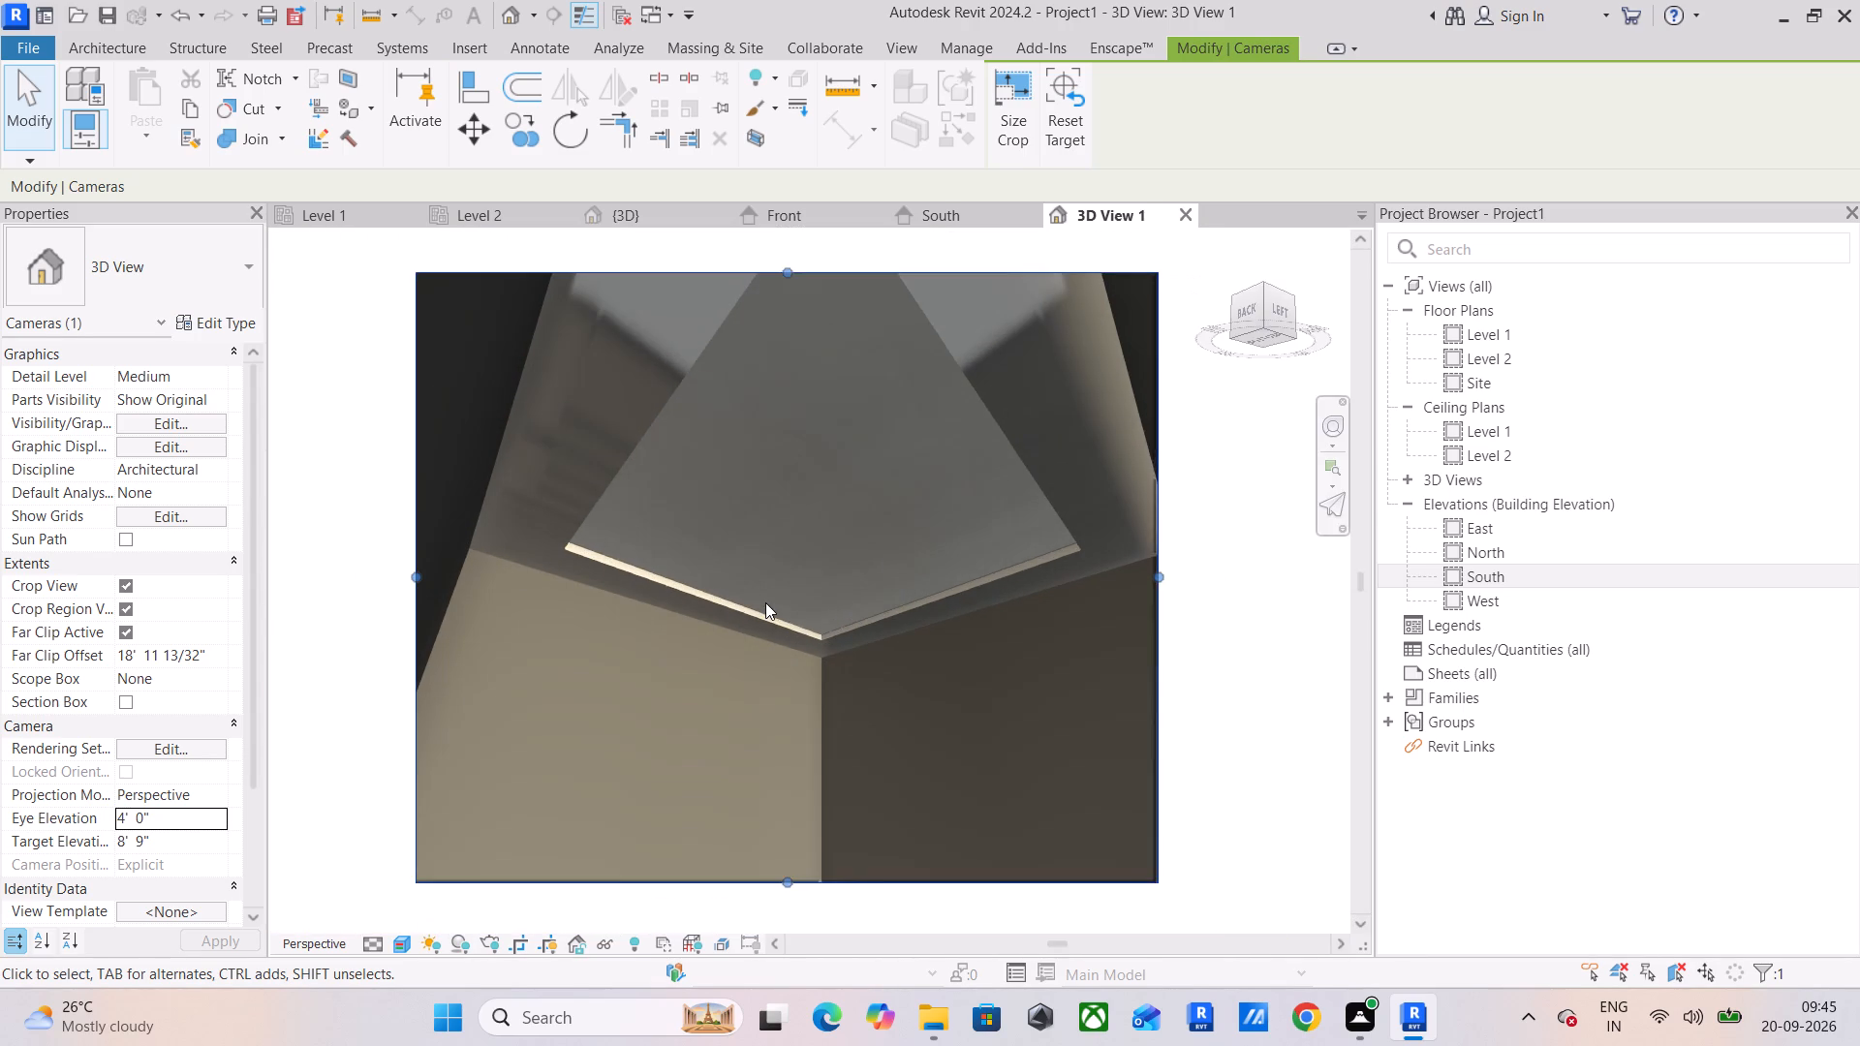
middle_drag(765, 602, 809, 625)
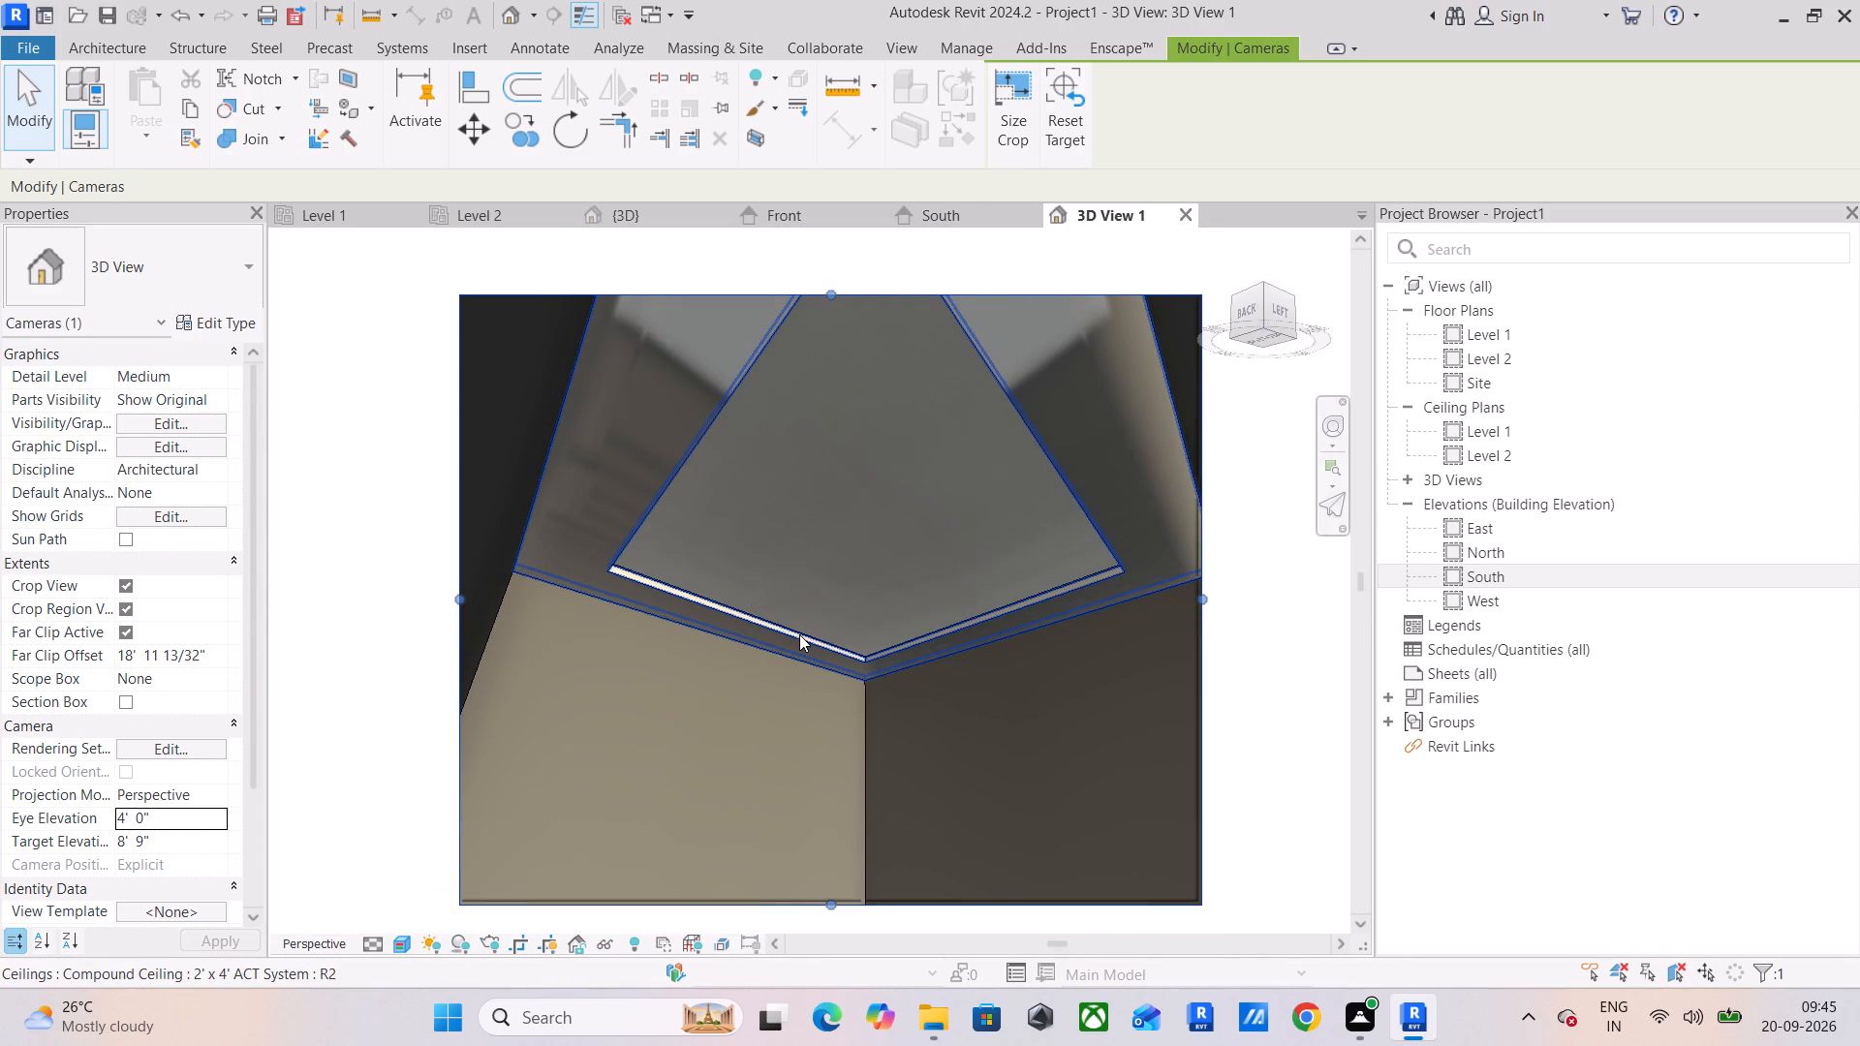
Trim the crop region's bottom edge upward and extend its top edge to show more of the ceiling.
drag(827, 908, 826, 908)
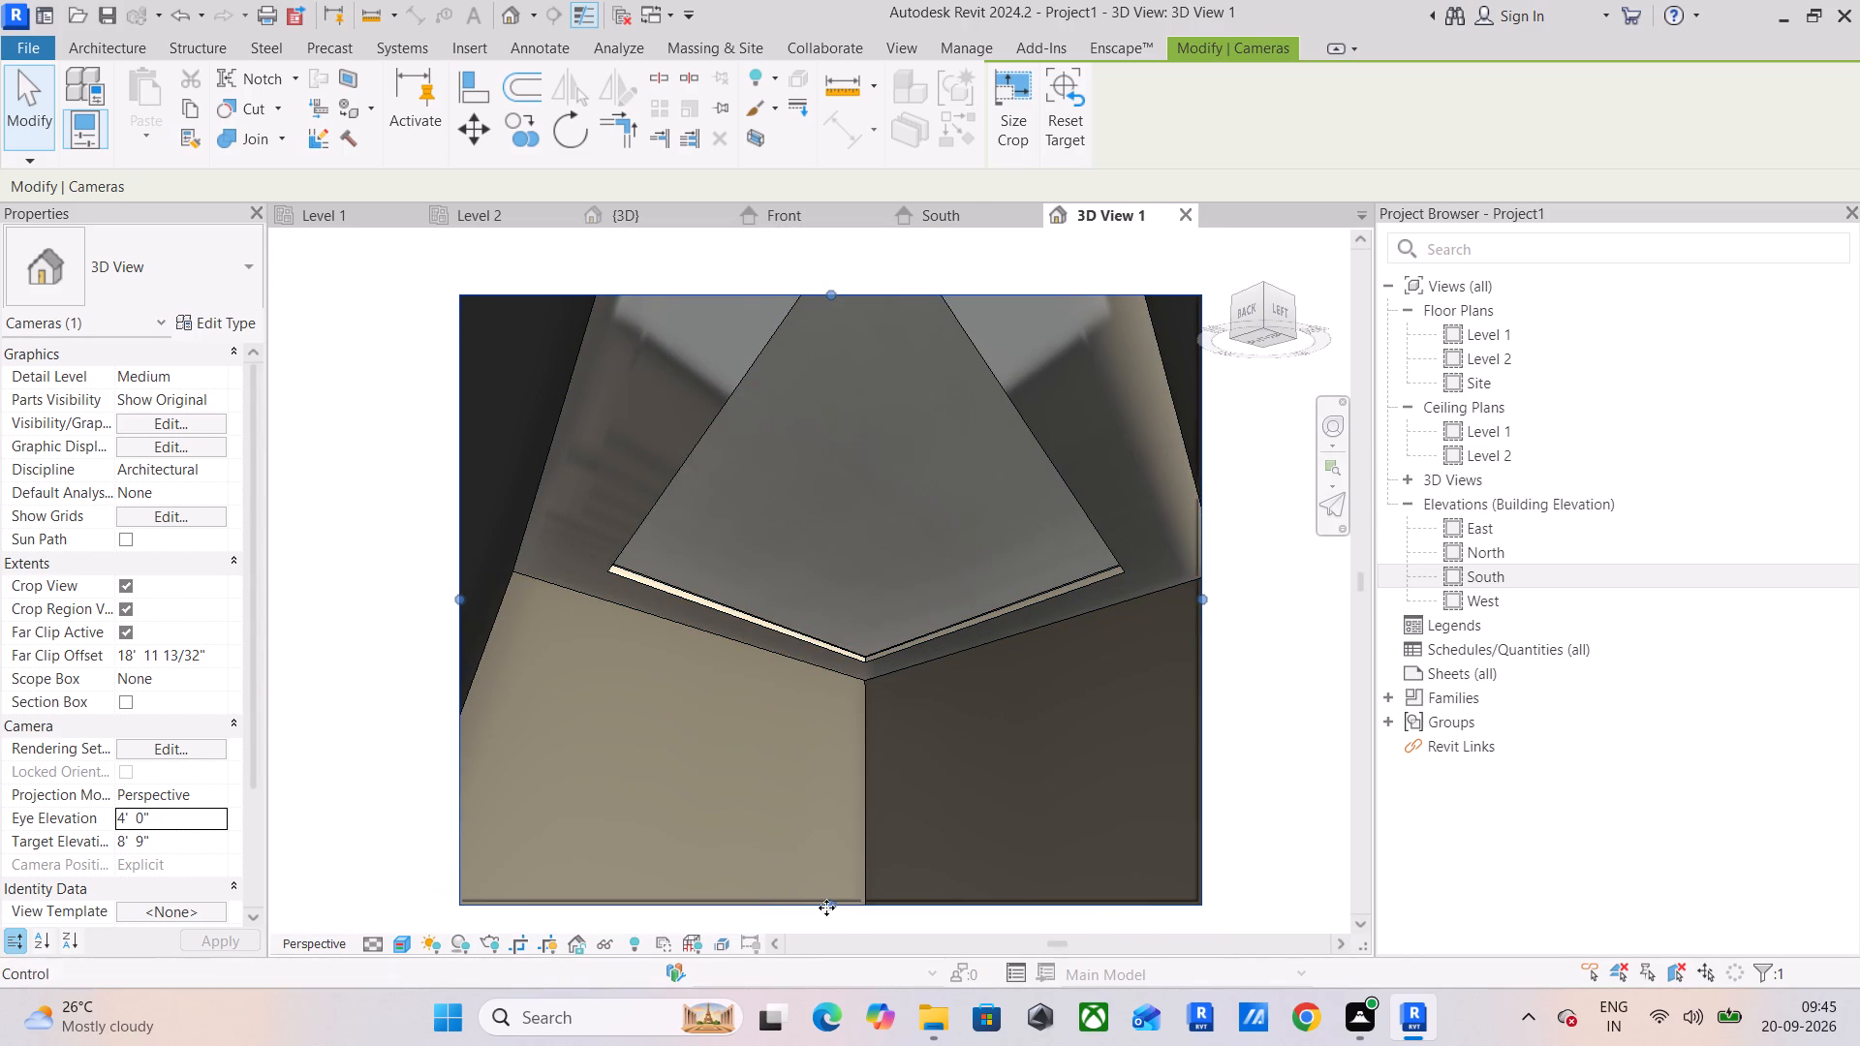
drag(826, 908, 830, 877)
drag(827, 866, 833, 792)
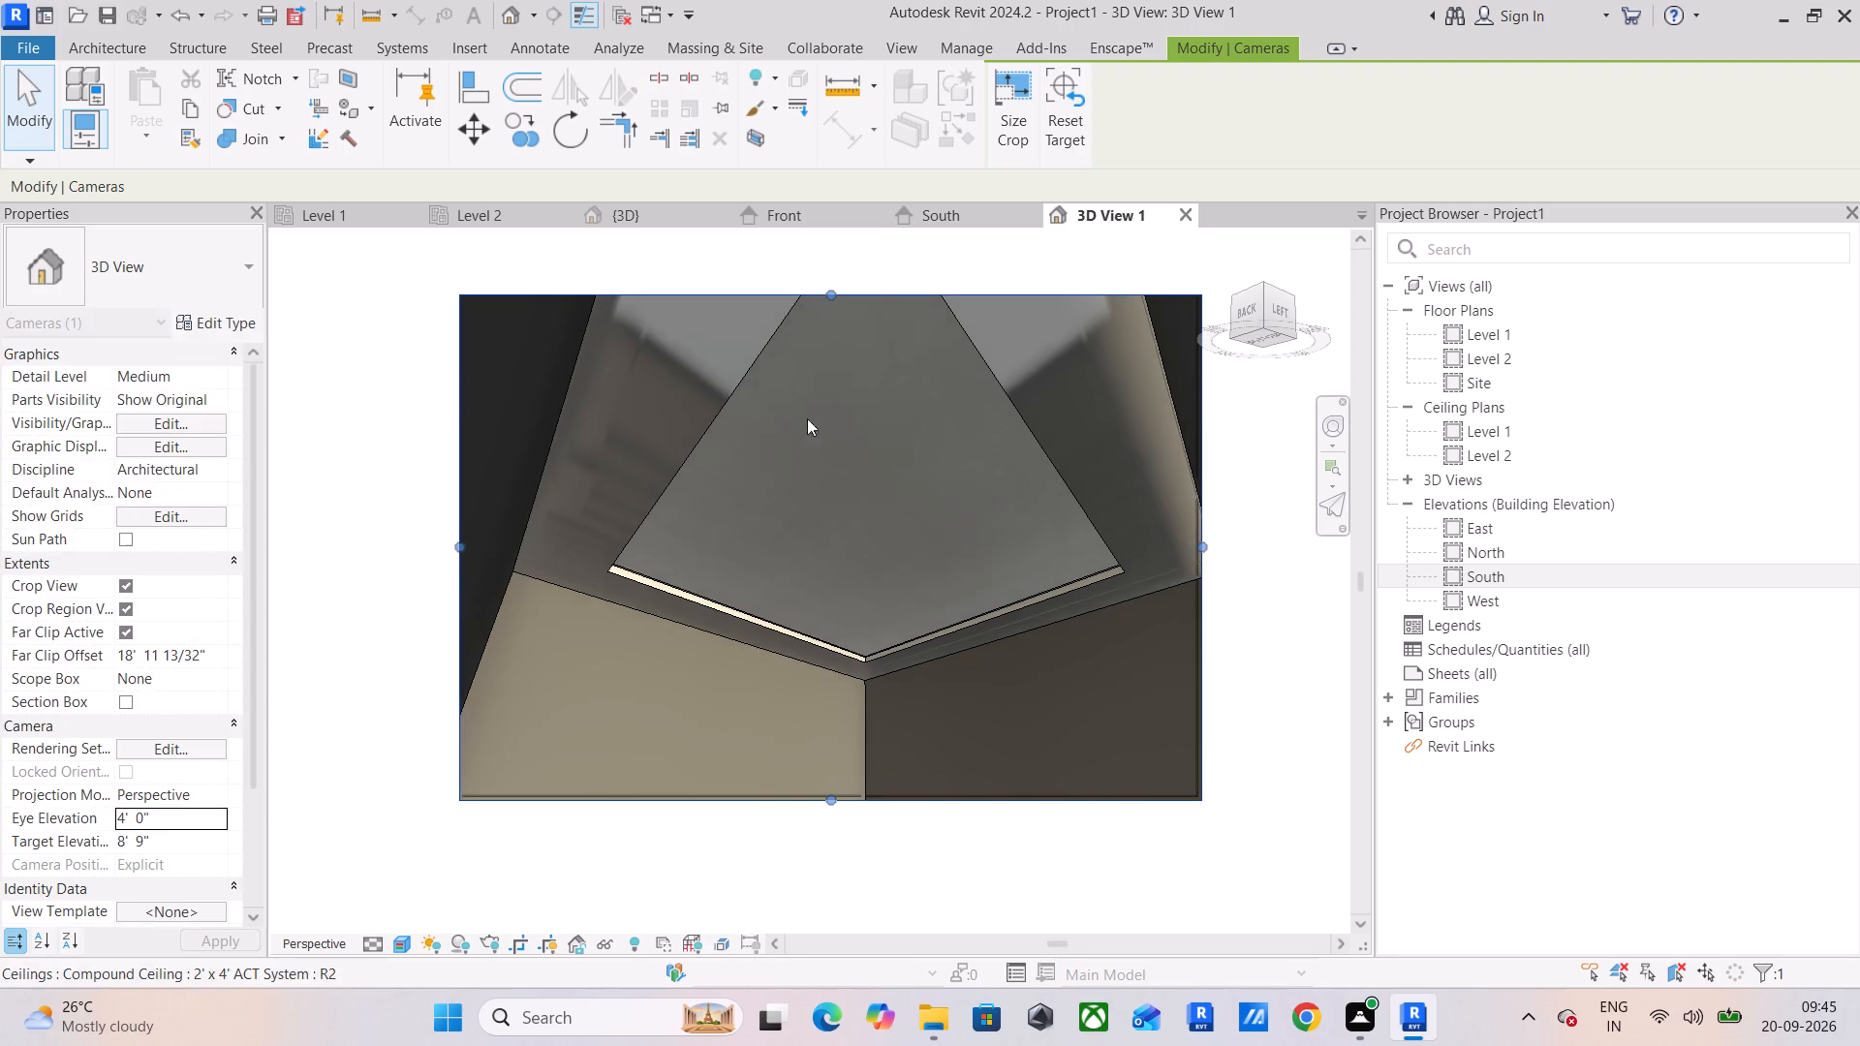
drag(821, 289, 826, 237)
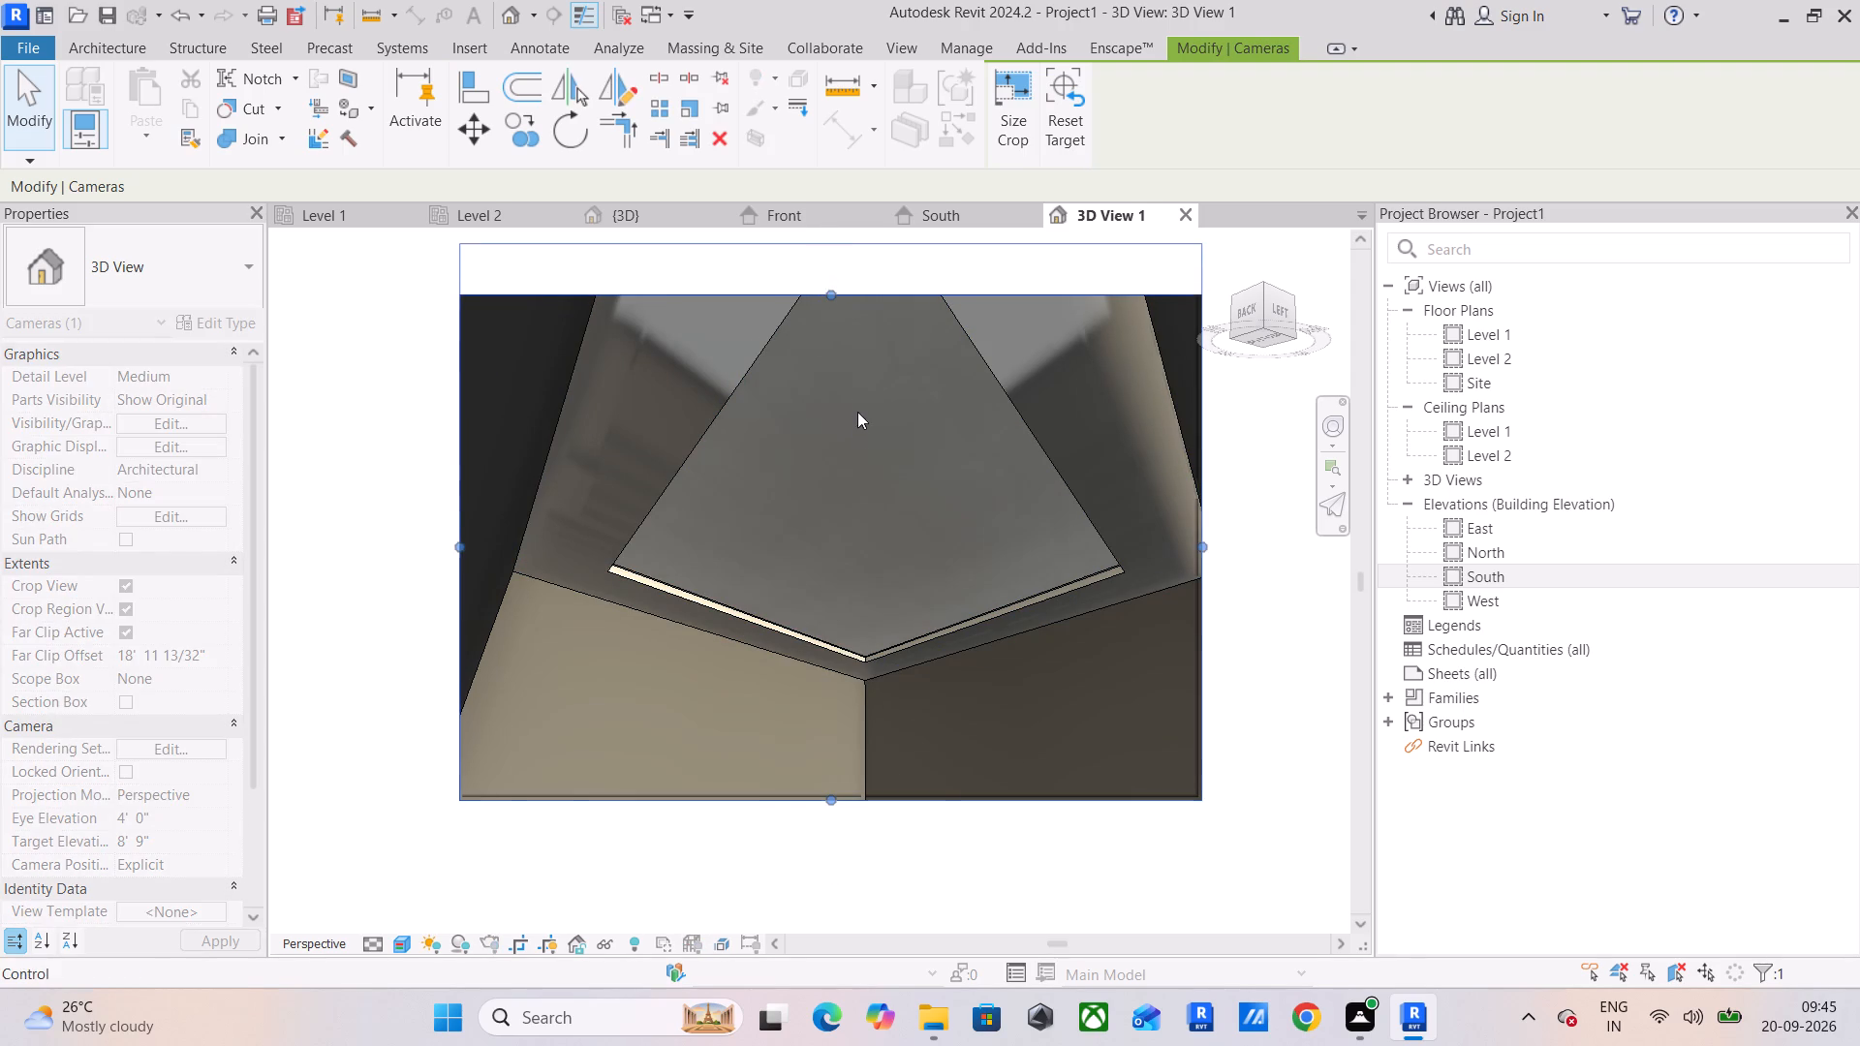
middle_drag(858, 436, 882, 538)
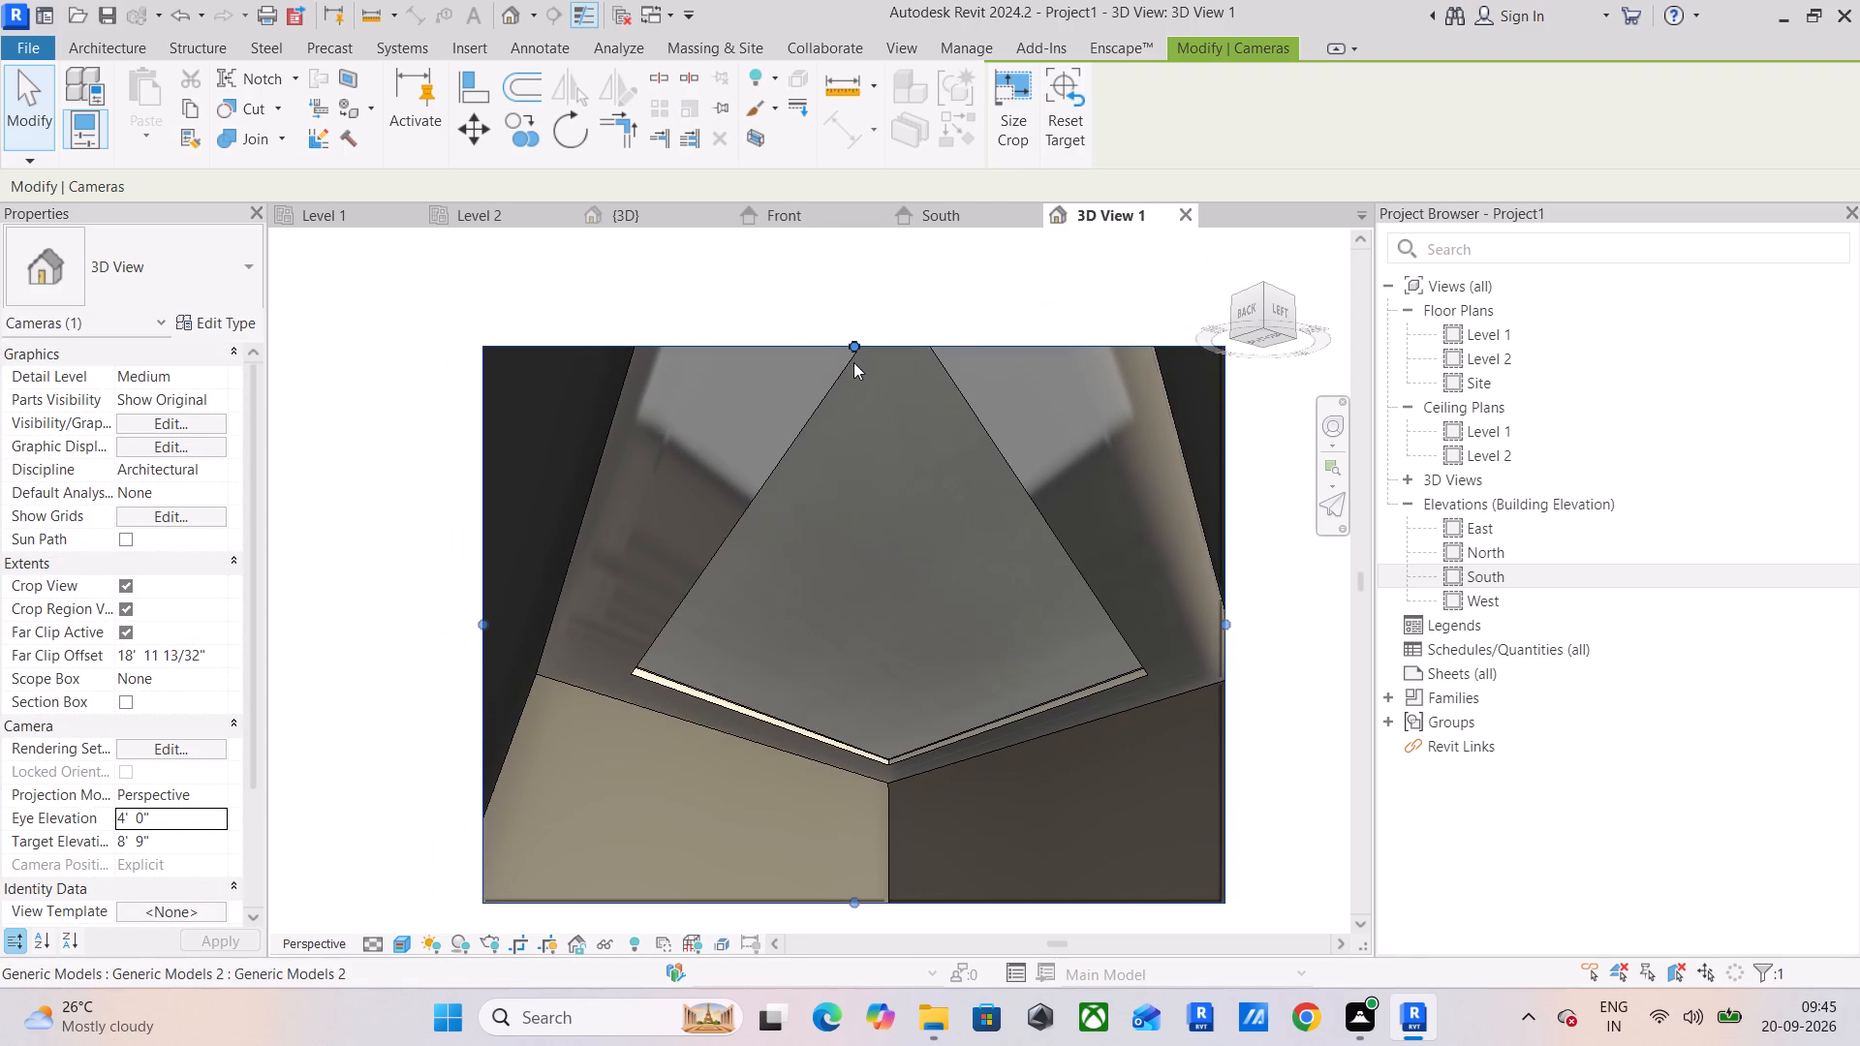
drag(852, 343, 857, 257)
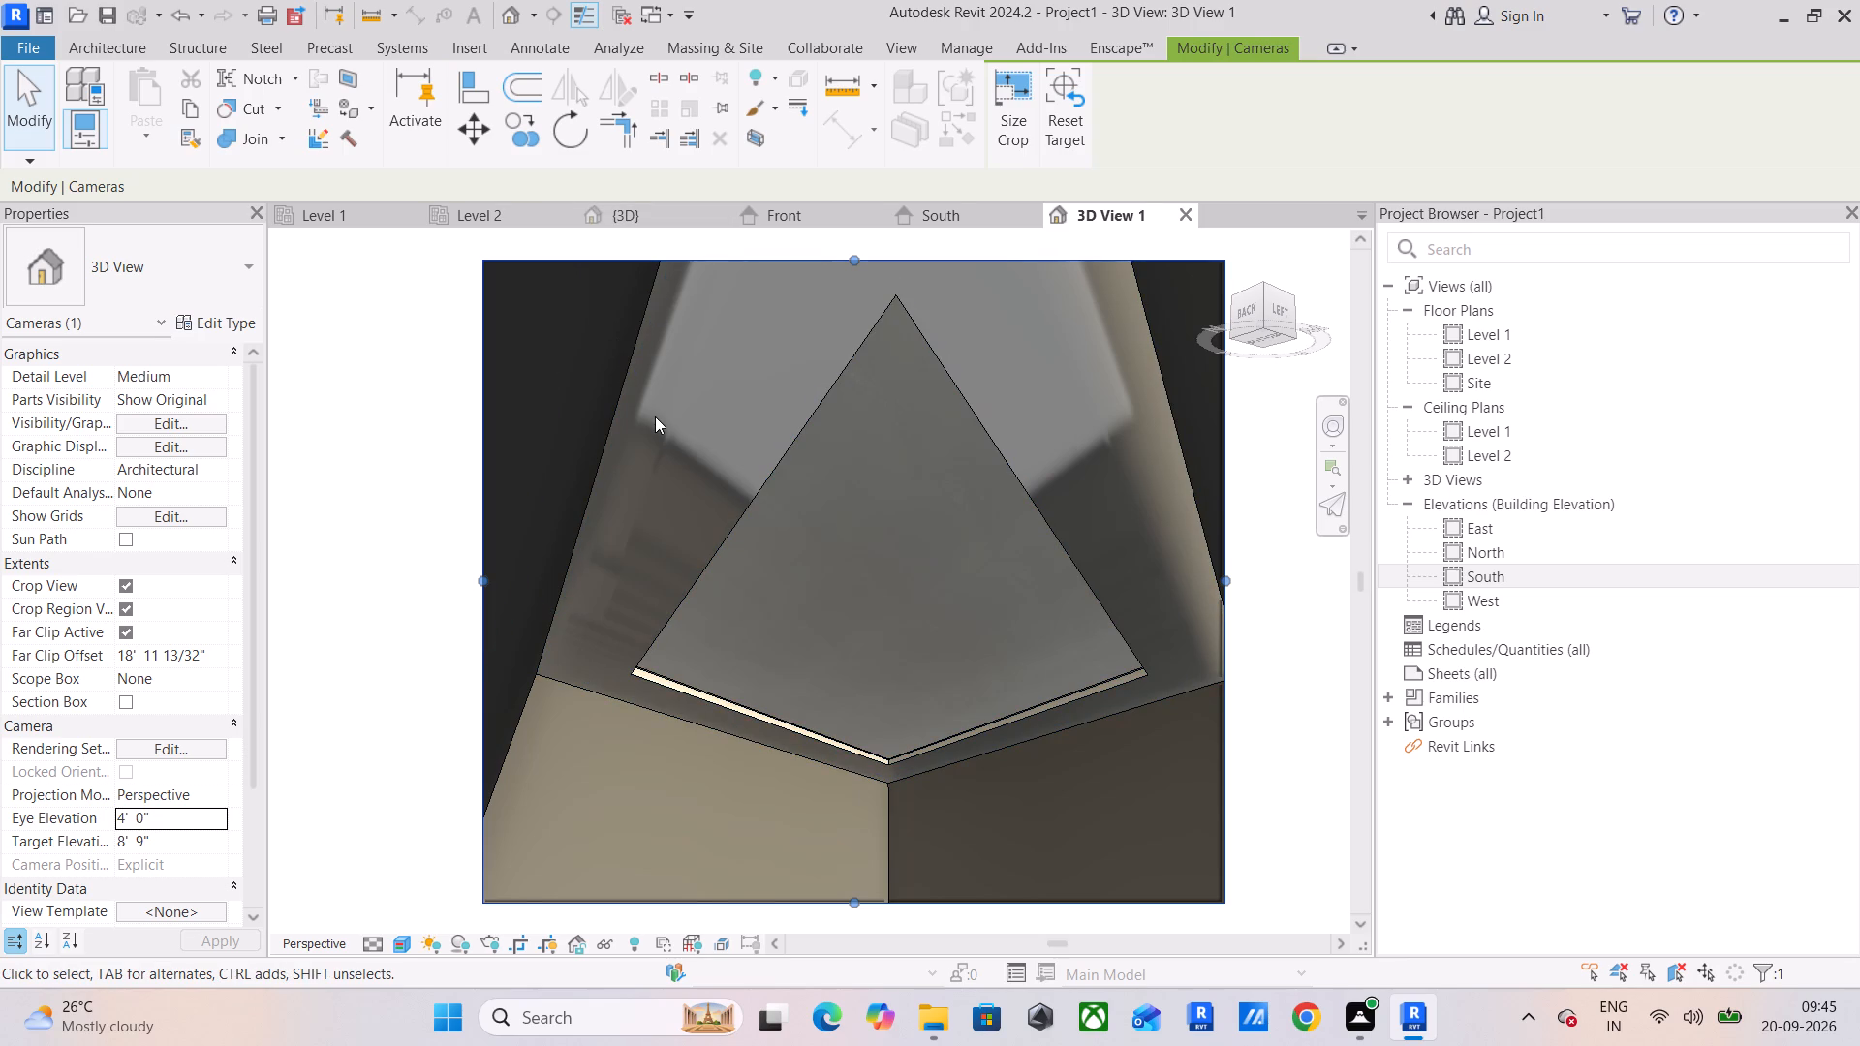
Rotate the camera view to bring the border's right-hand edge into frame and widen the crop region to the right.
shift+middle_drag(662, 430, 658, 477)
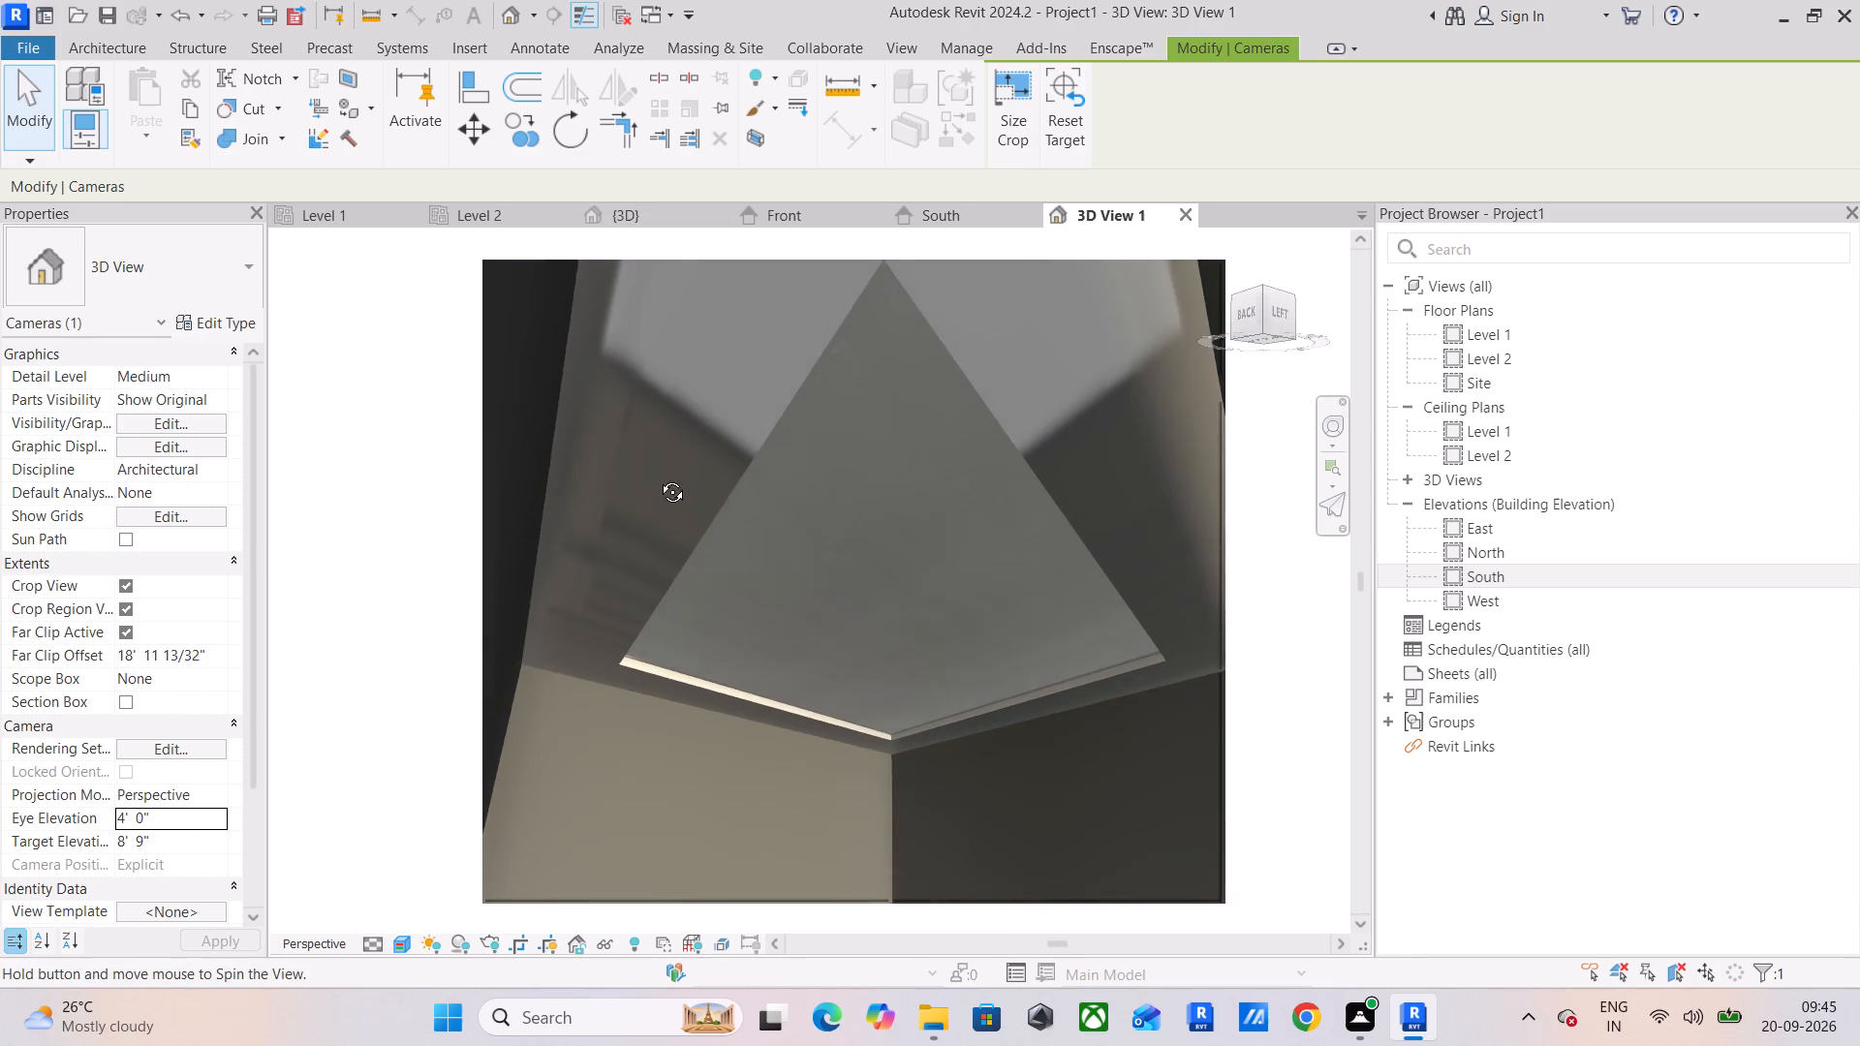
shift+middle_drag(658, 477, 682, 408)
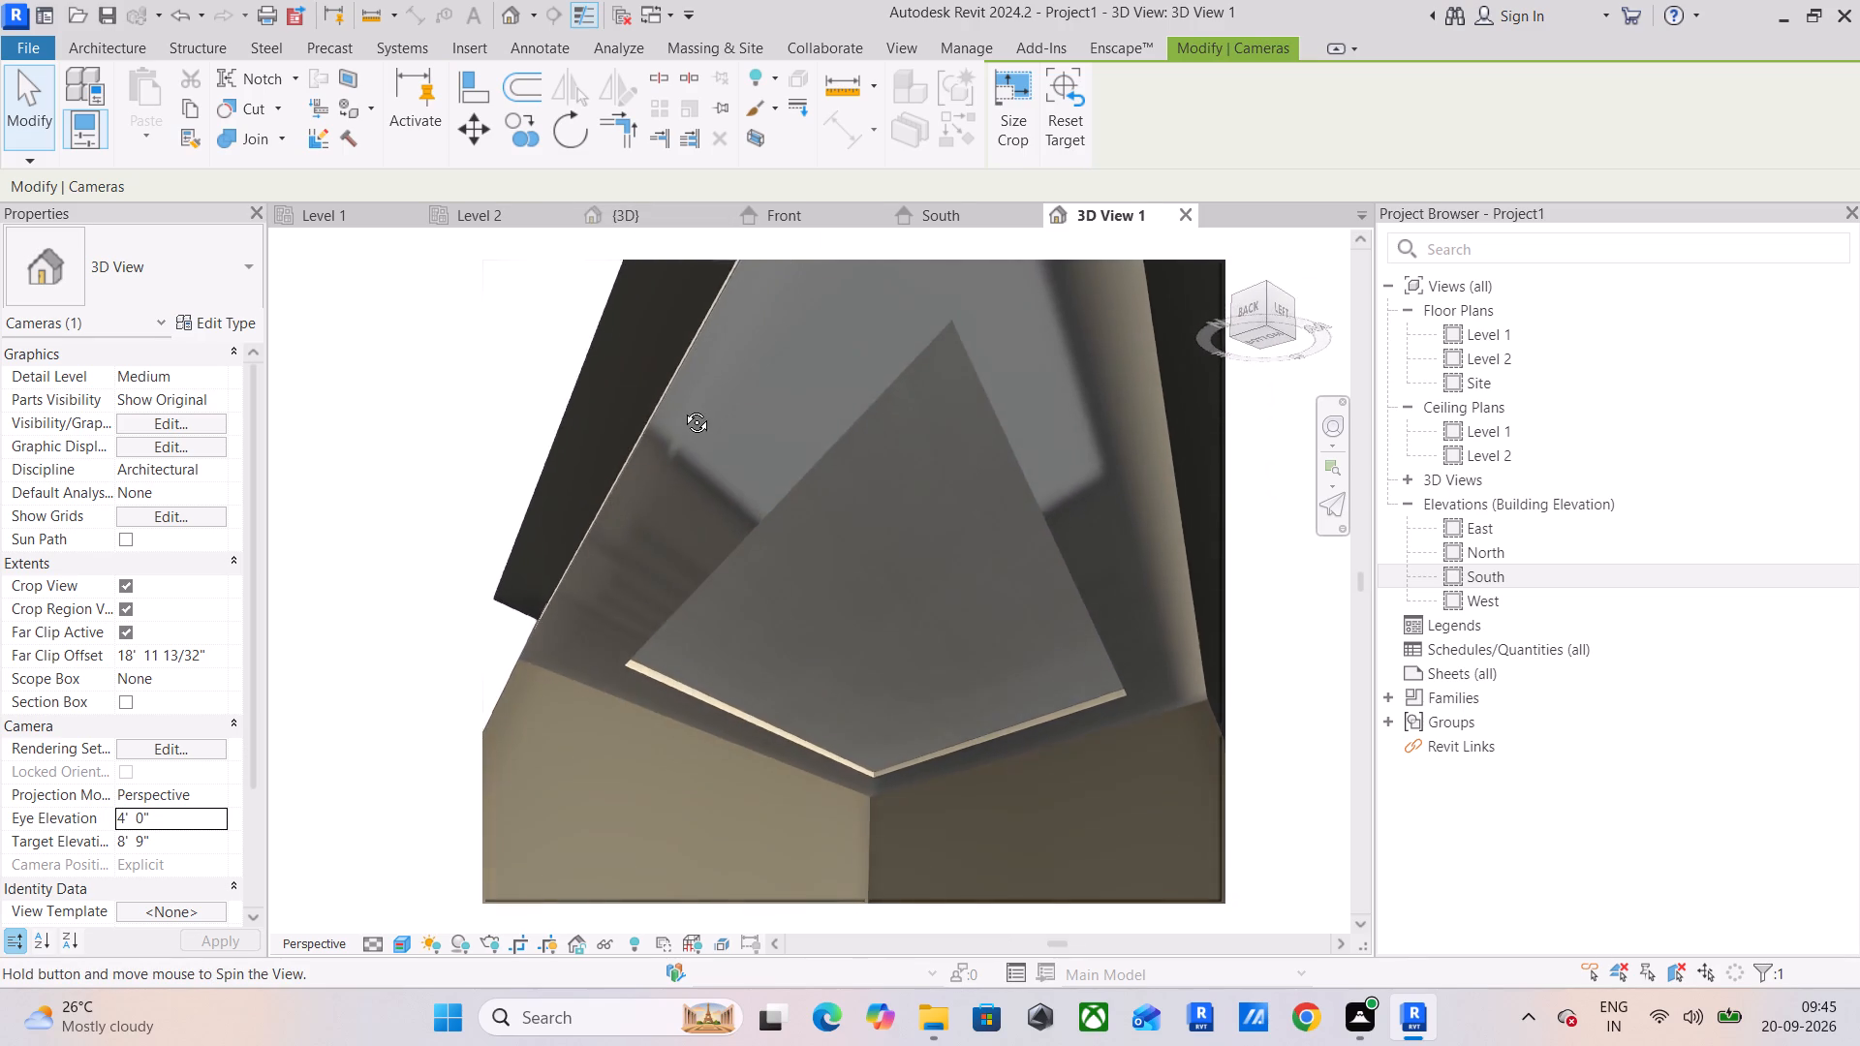
shift+middle_drag(682, 408, 634, 479)
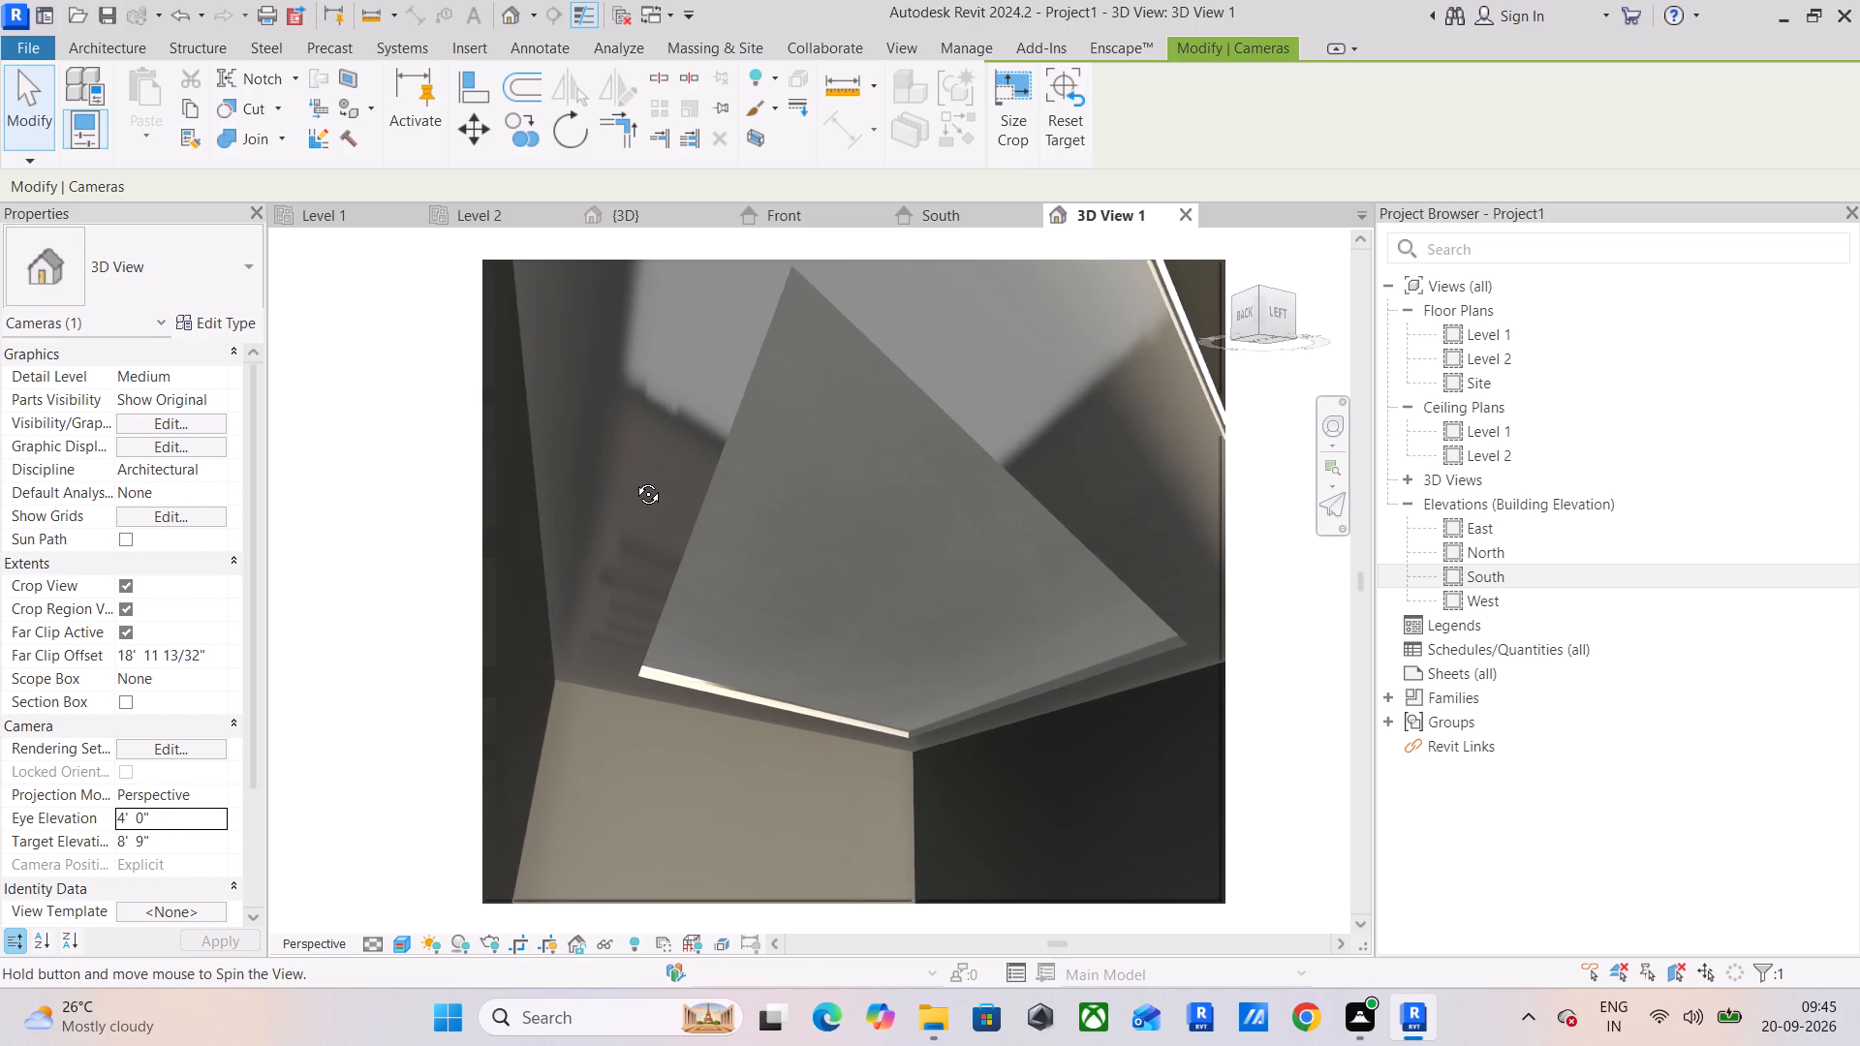
shift+middle_drag(634, 479, 635, 477)
scroll(635, 477, down, 2)
middle_drag(684, 493, 659, 510)
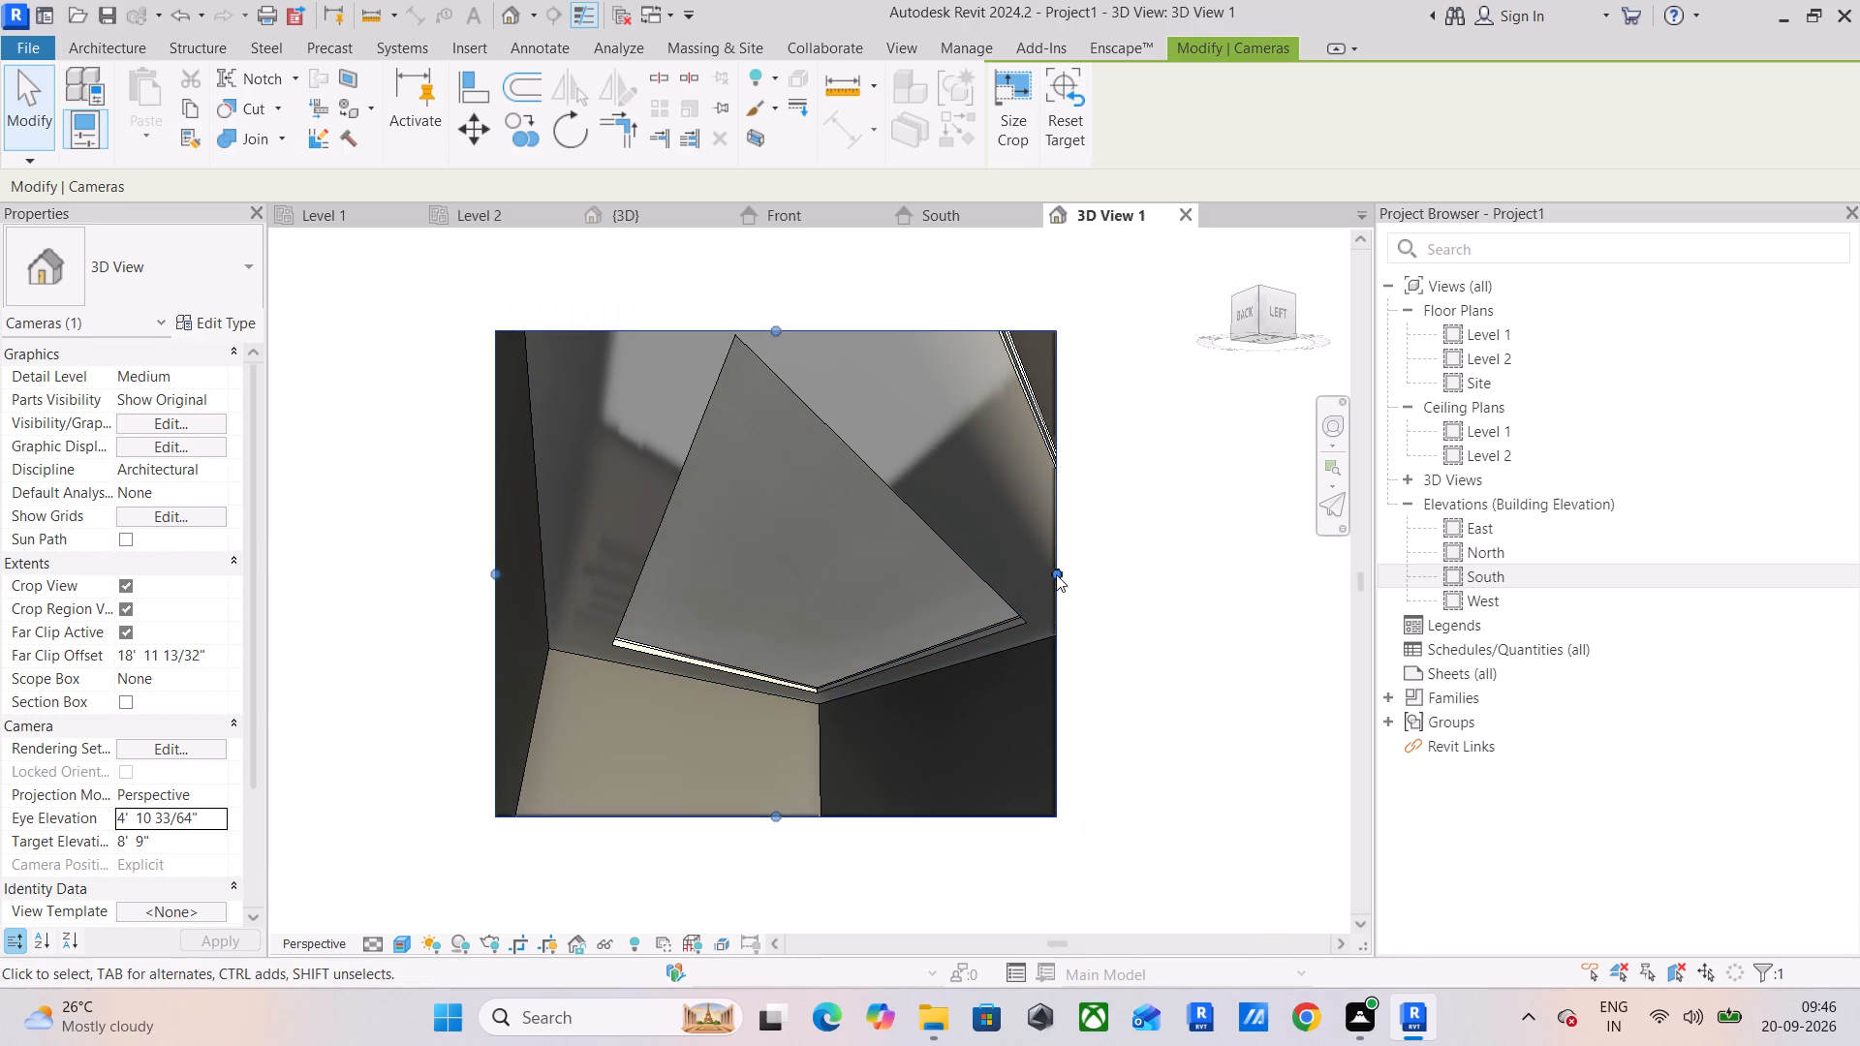
drag(1059, 579, 1214, 576)
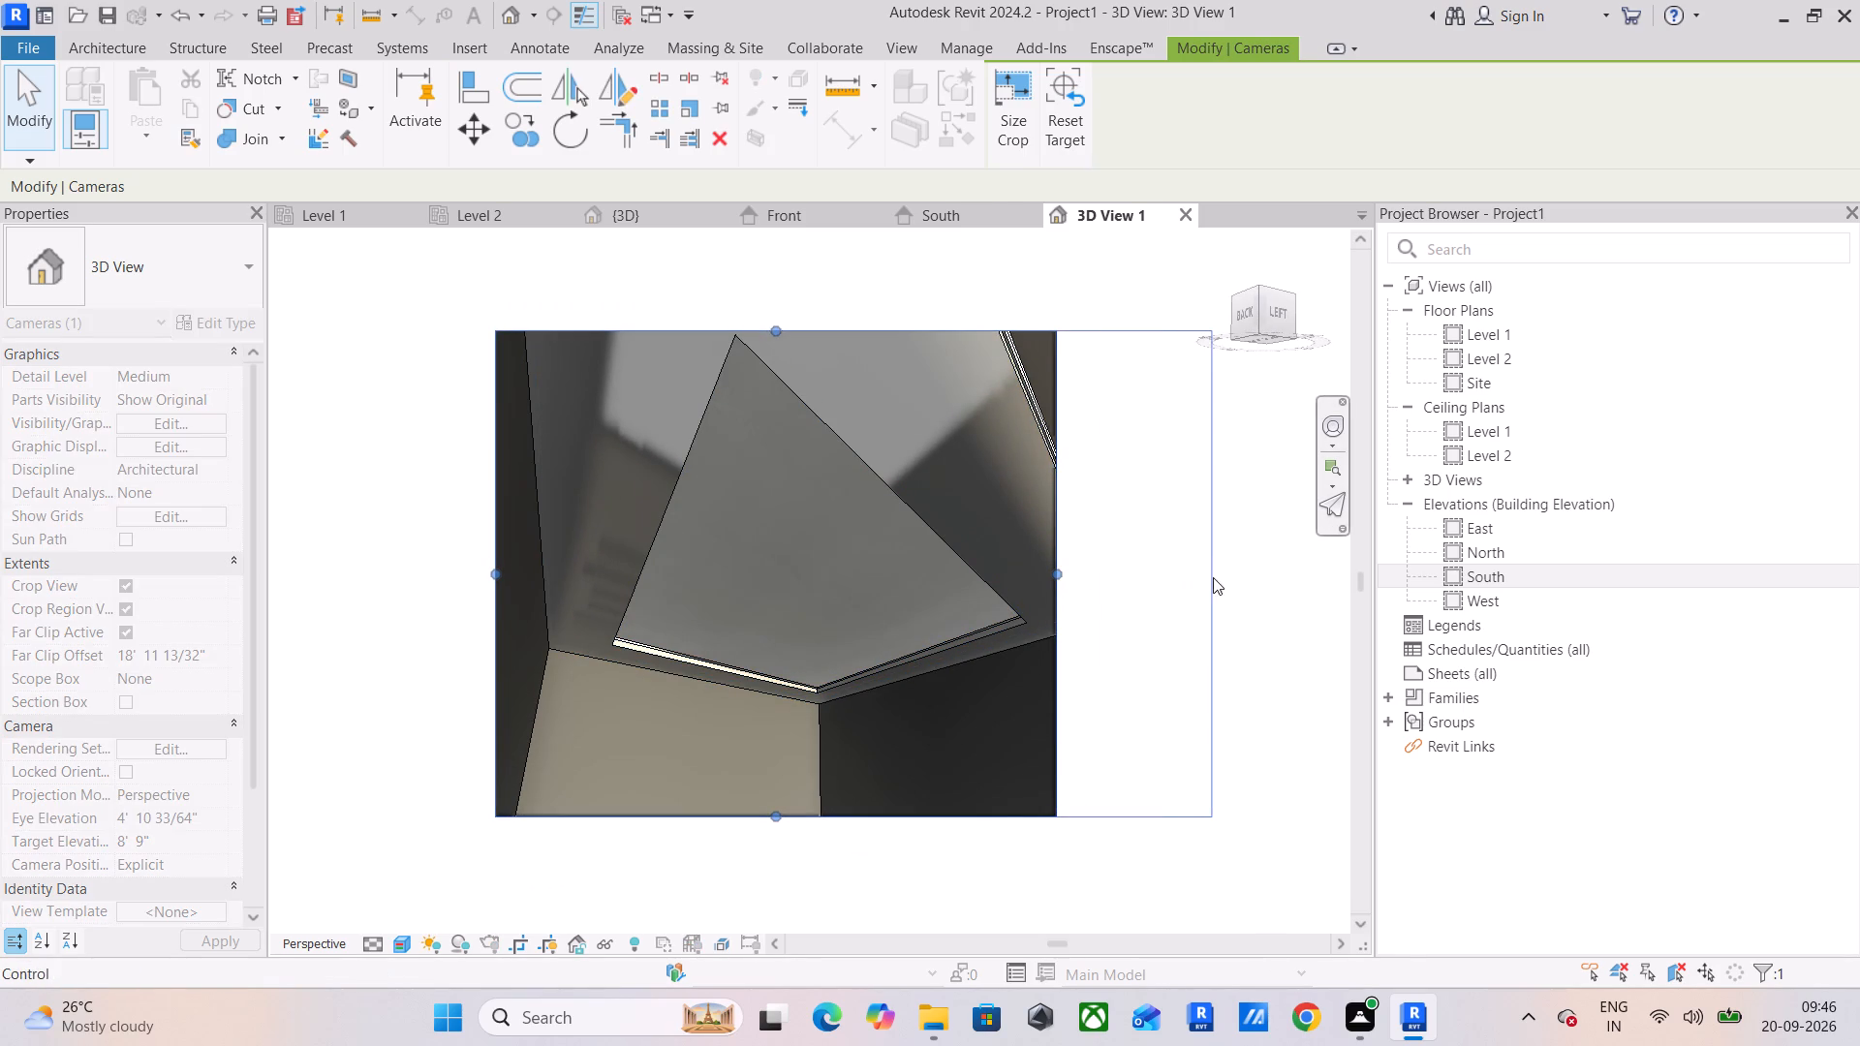
drag(1219, 577, 1202, 580)
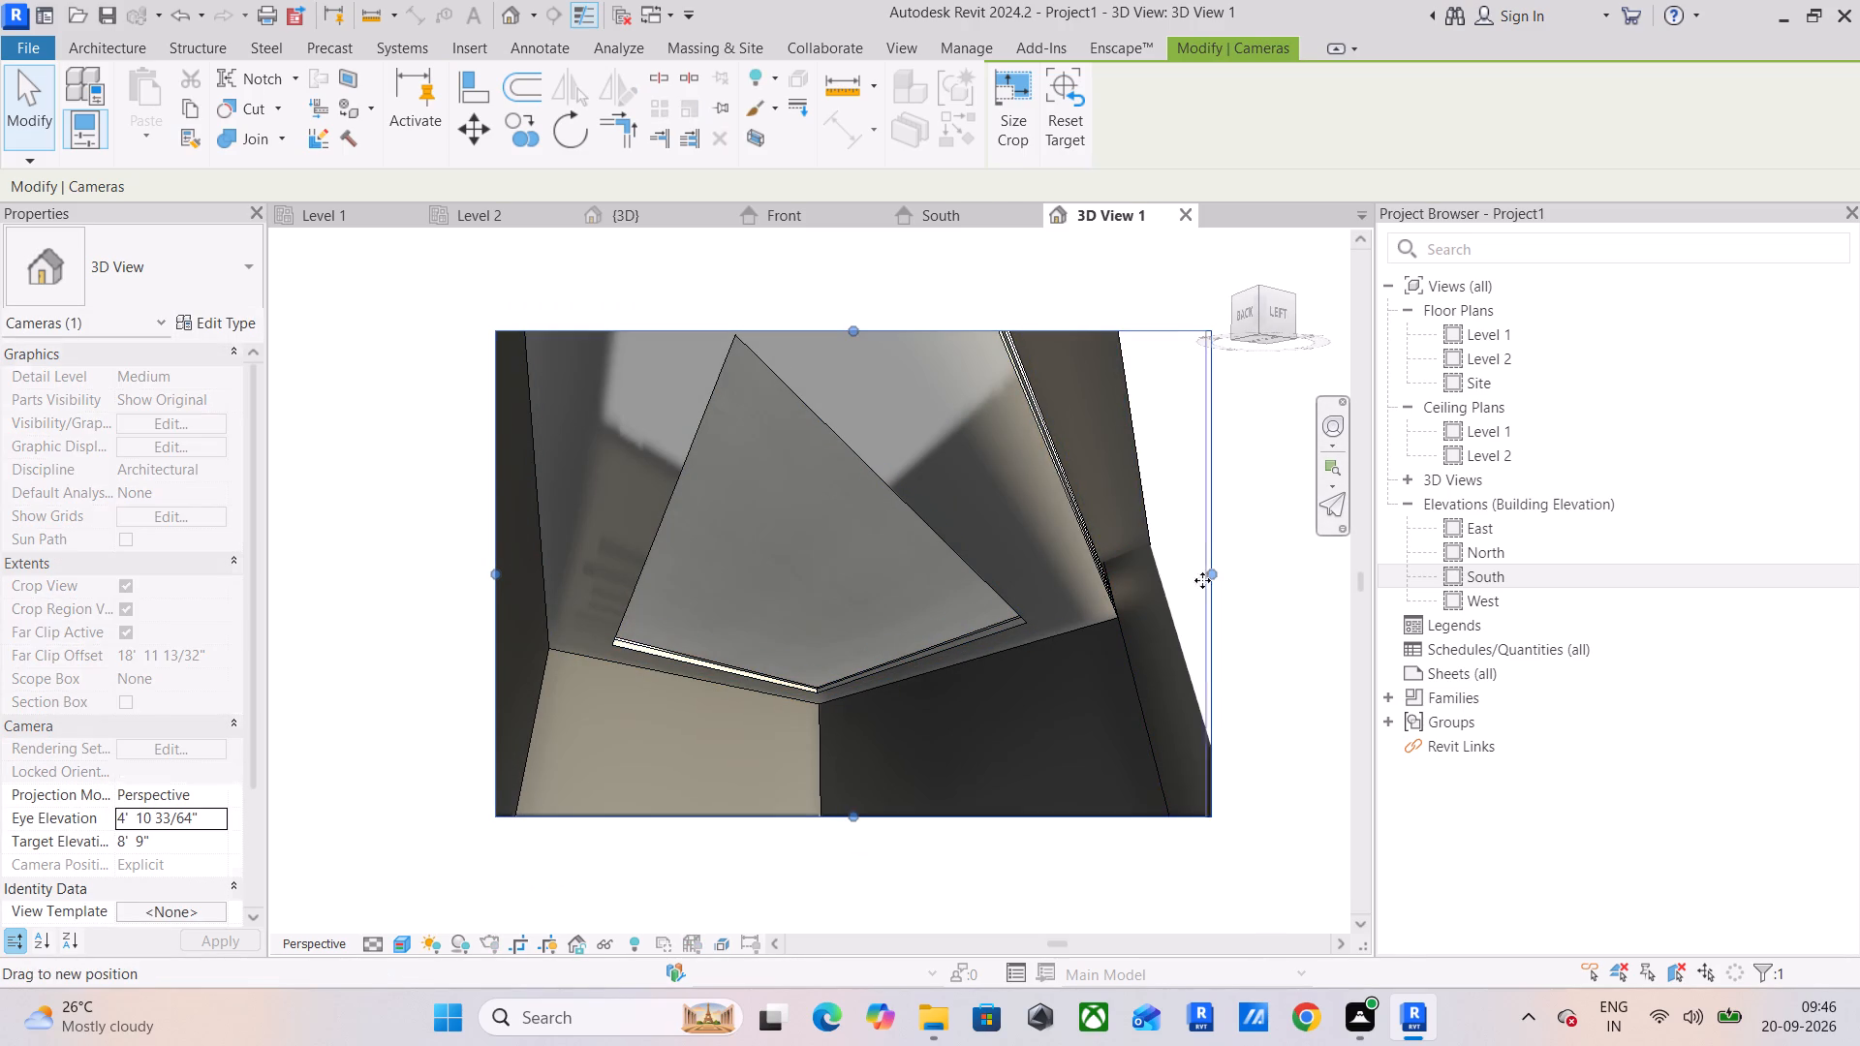
drag(1202, 580, 1148, 580)
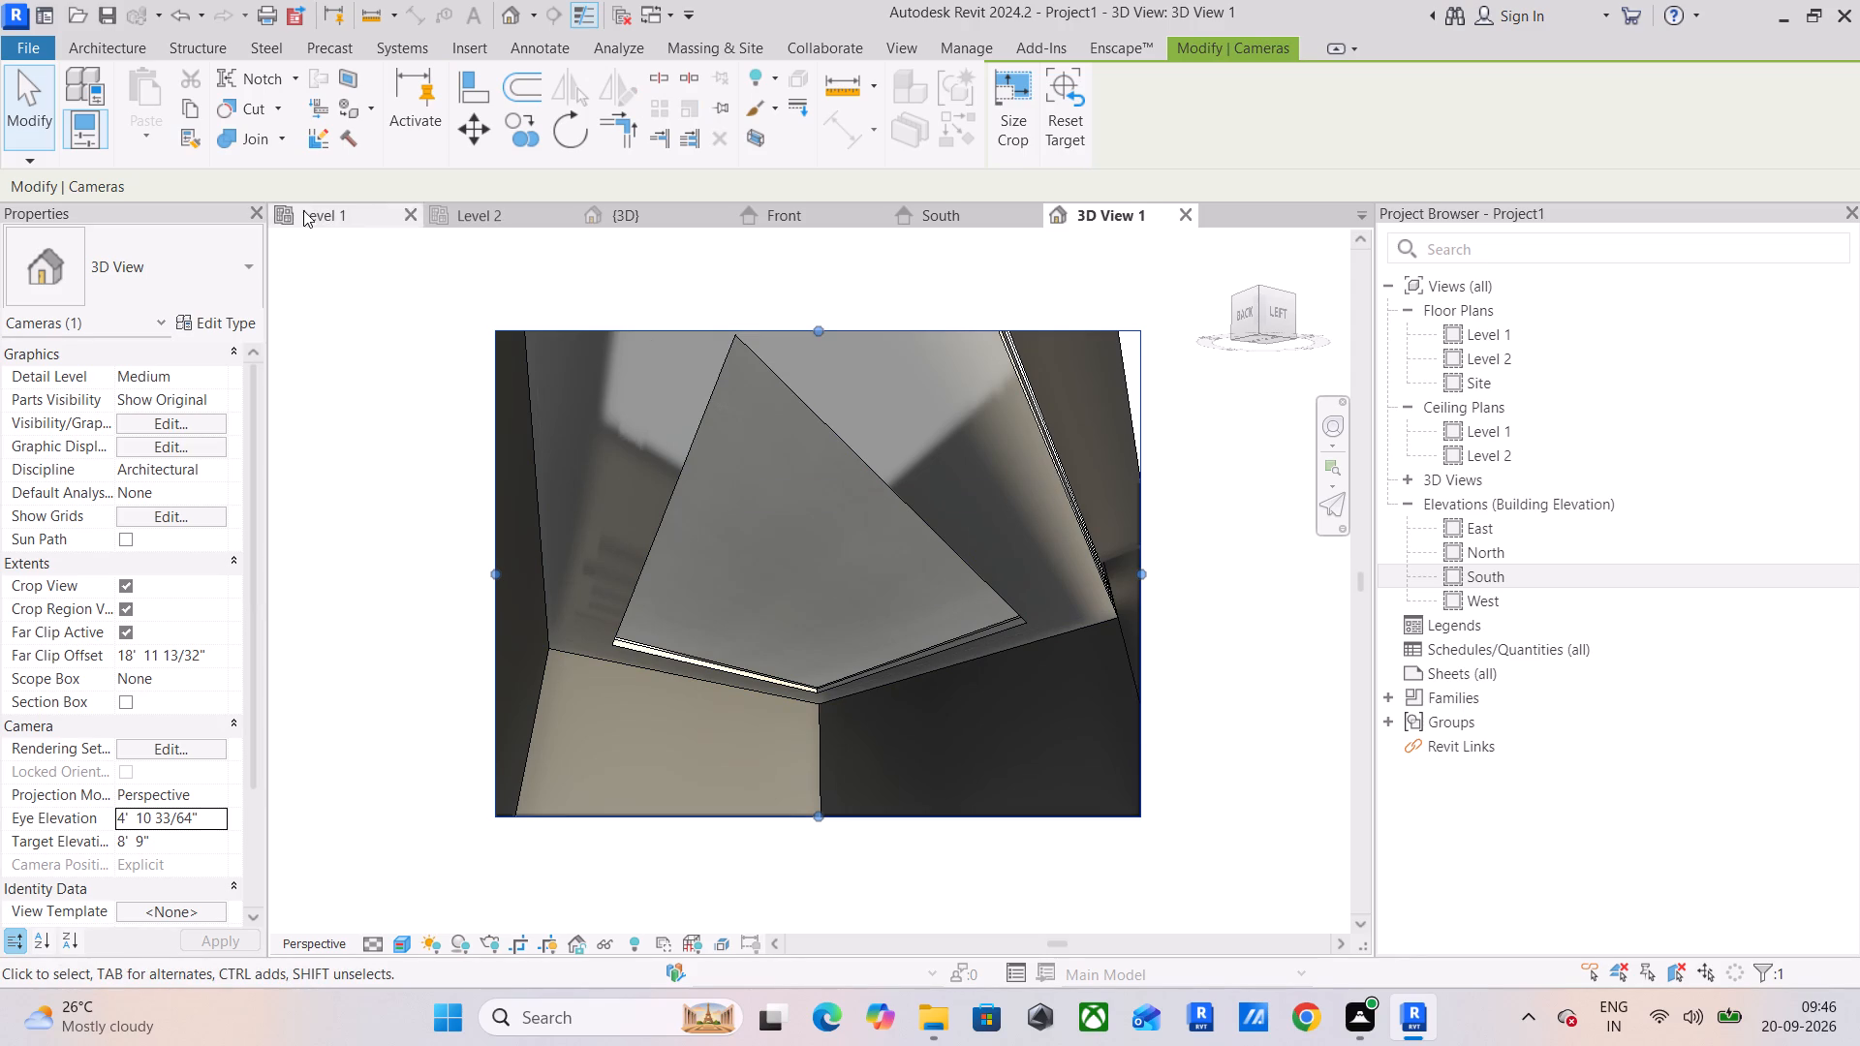
Render the camera view at Medium quality with the Exterior: Artificial only lighting scheme, and close the rendering settings.
text(RR)
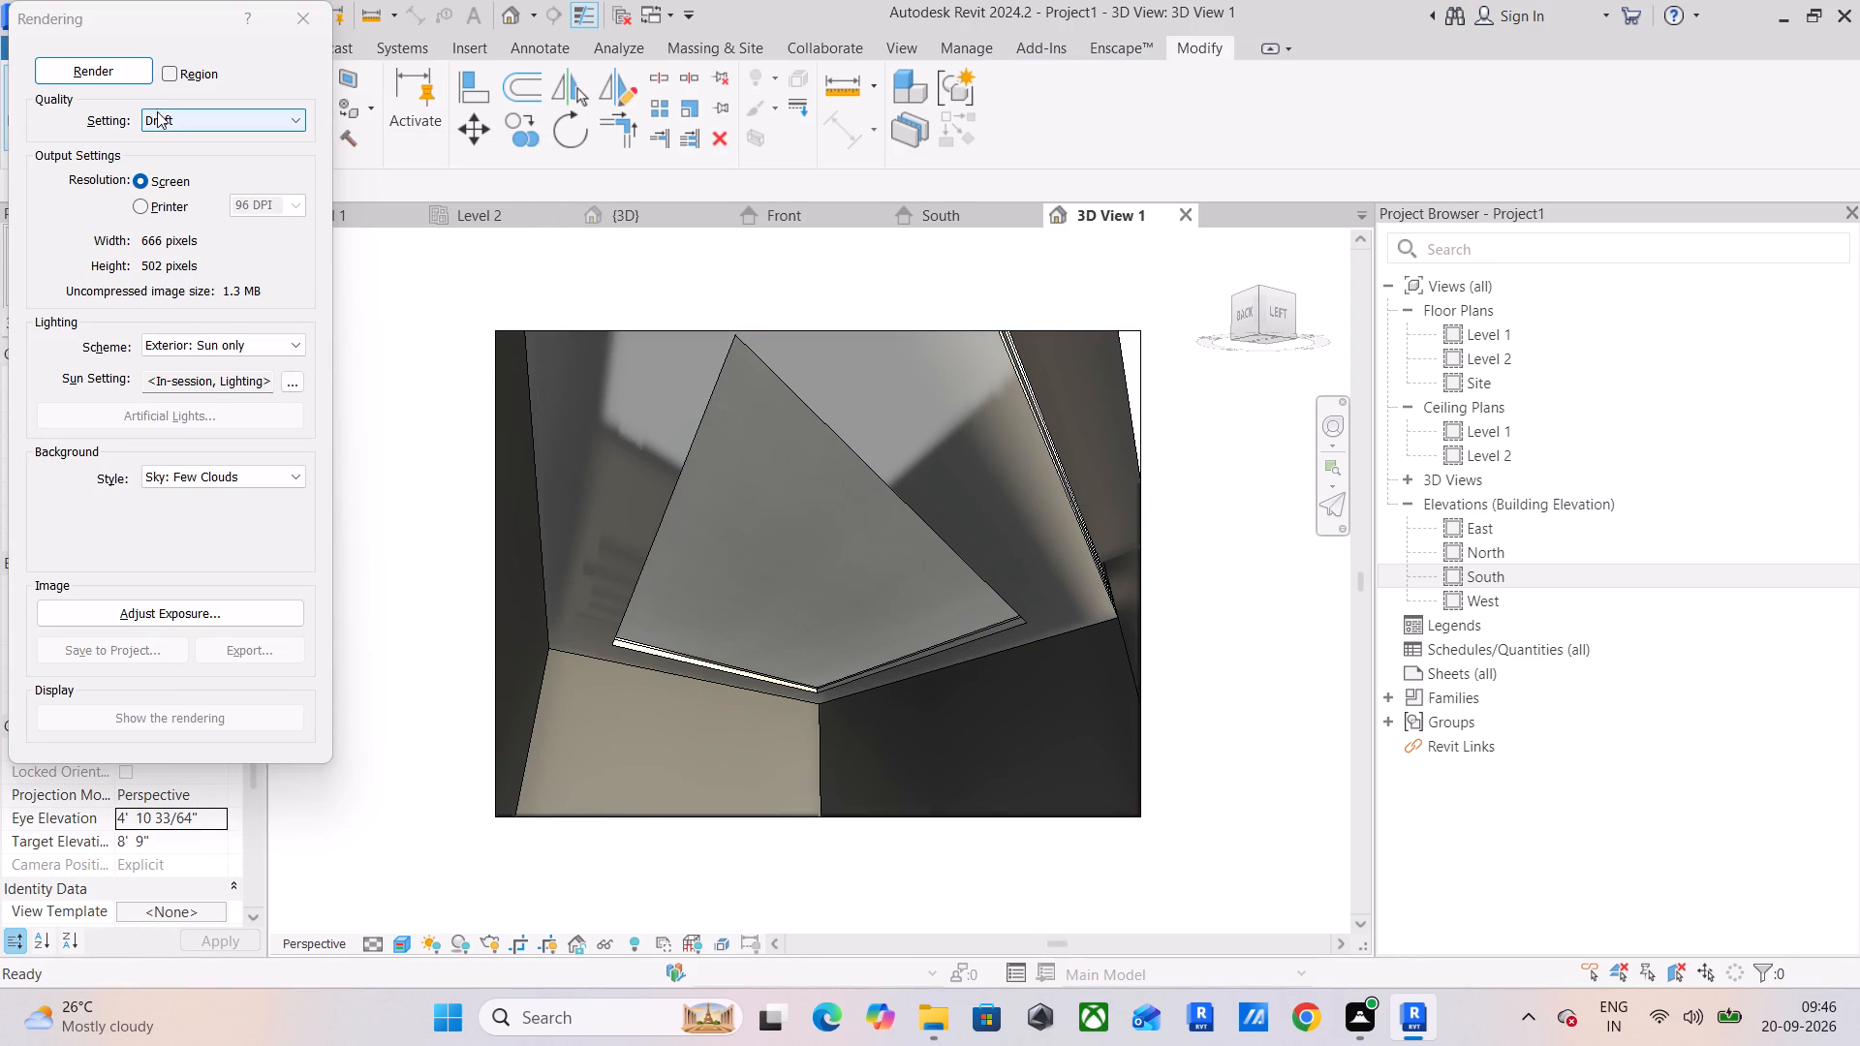
click(201, 125)
click(194, 157)
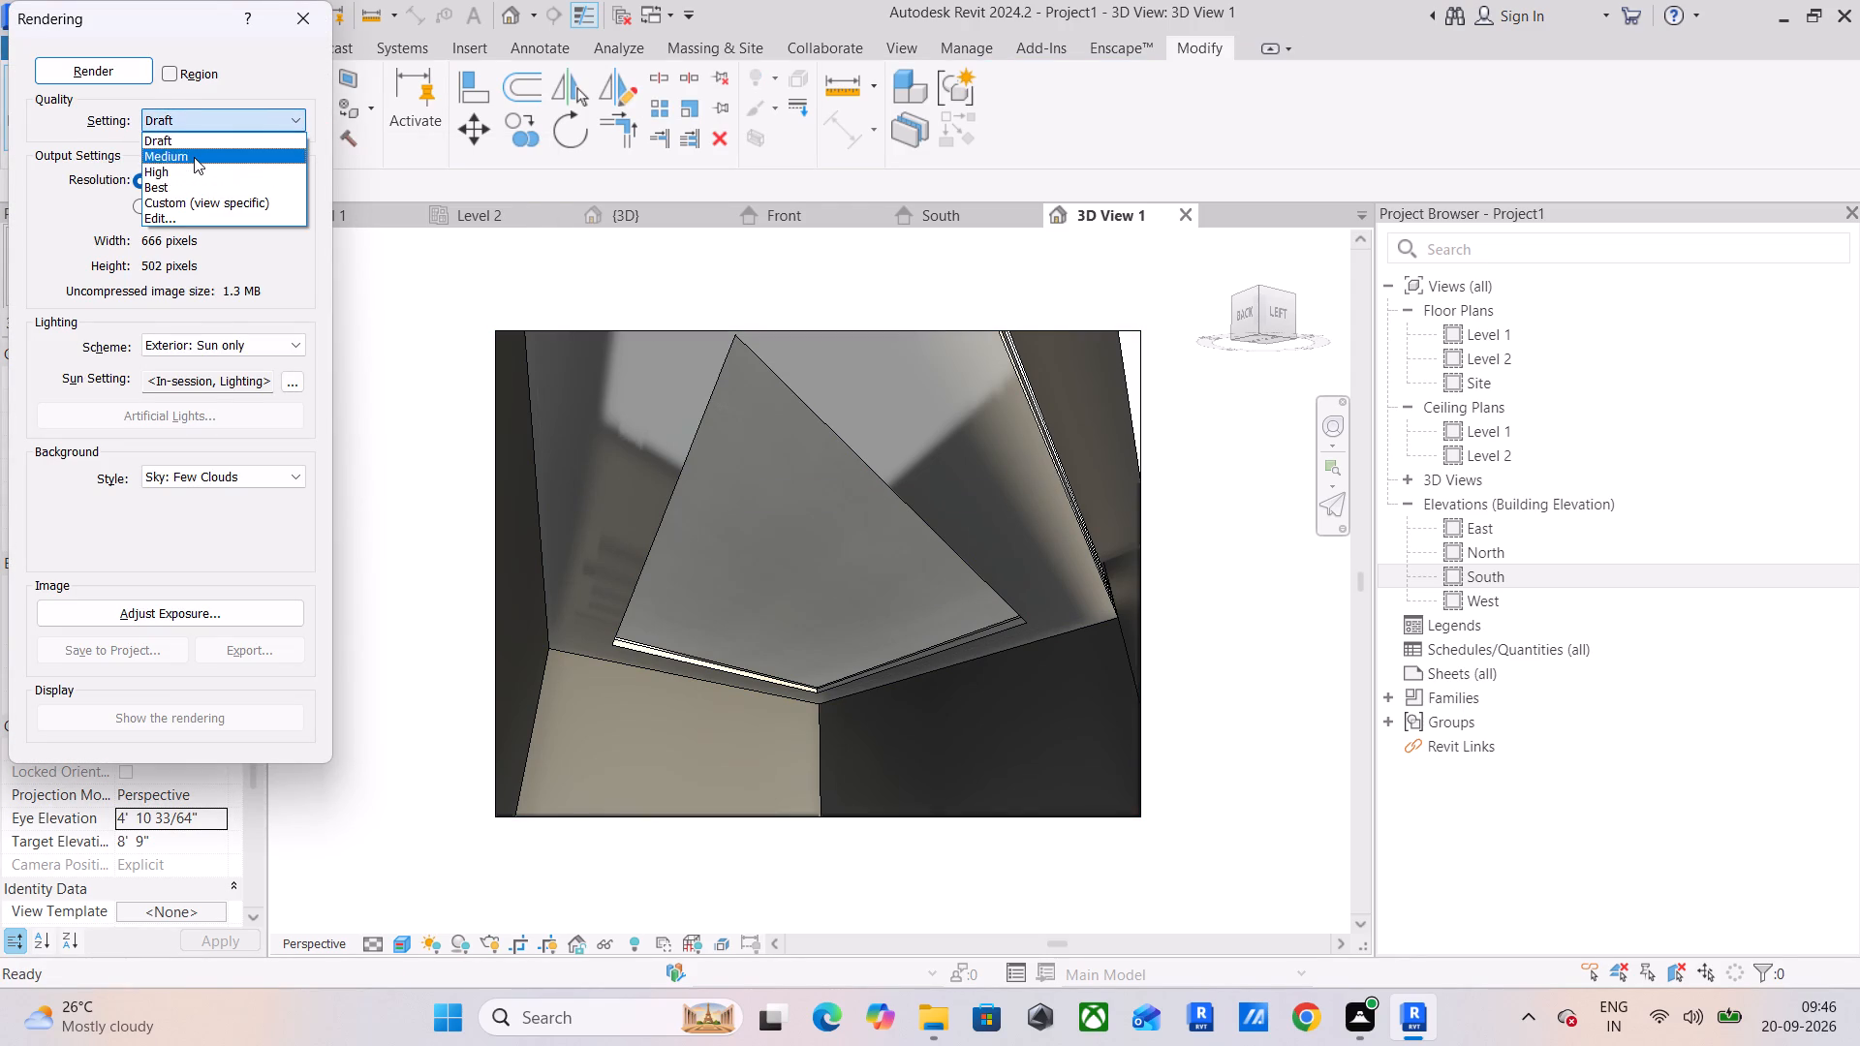
click(249, 348)
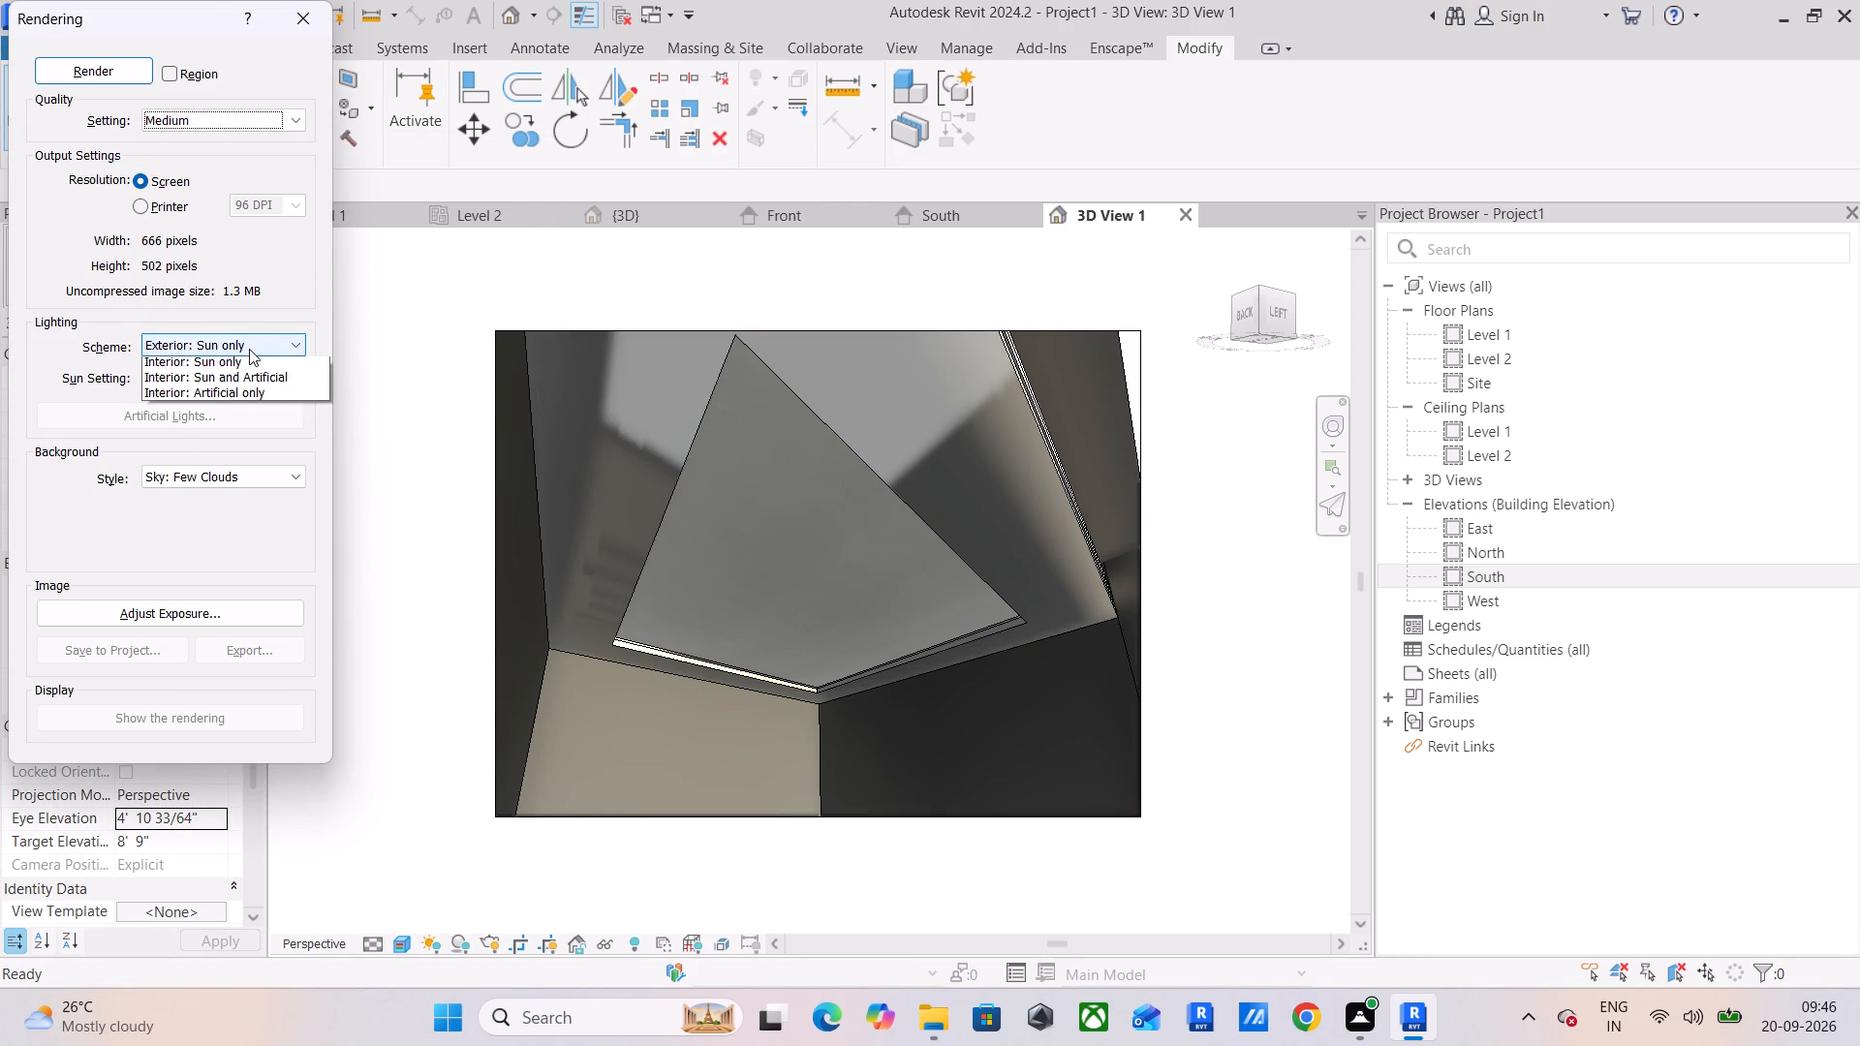
click(204, 436)
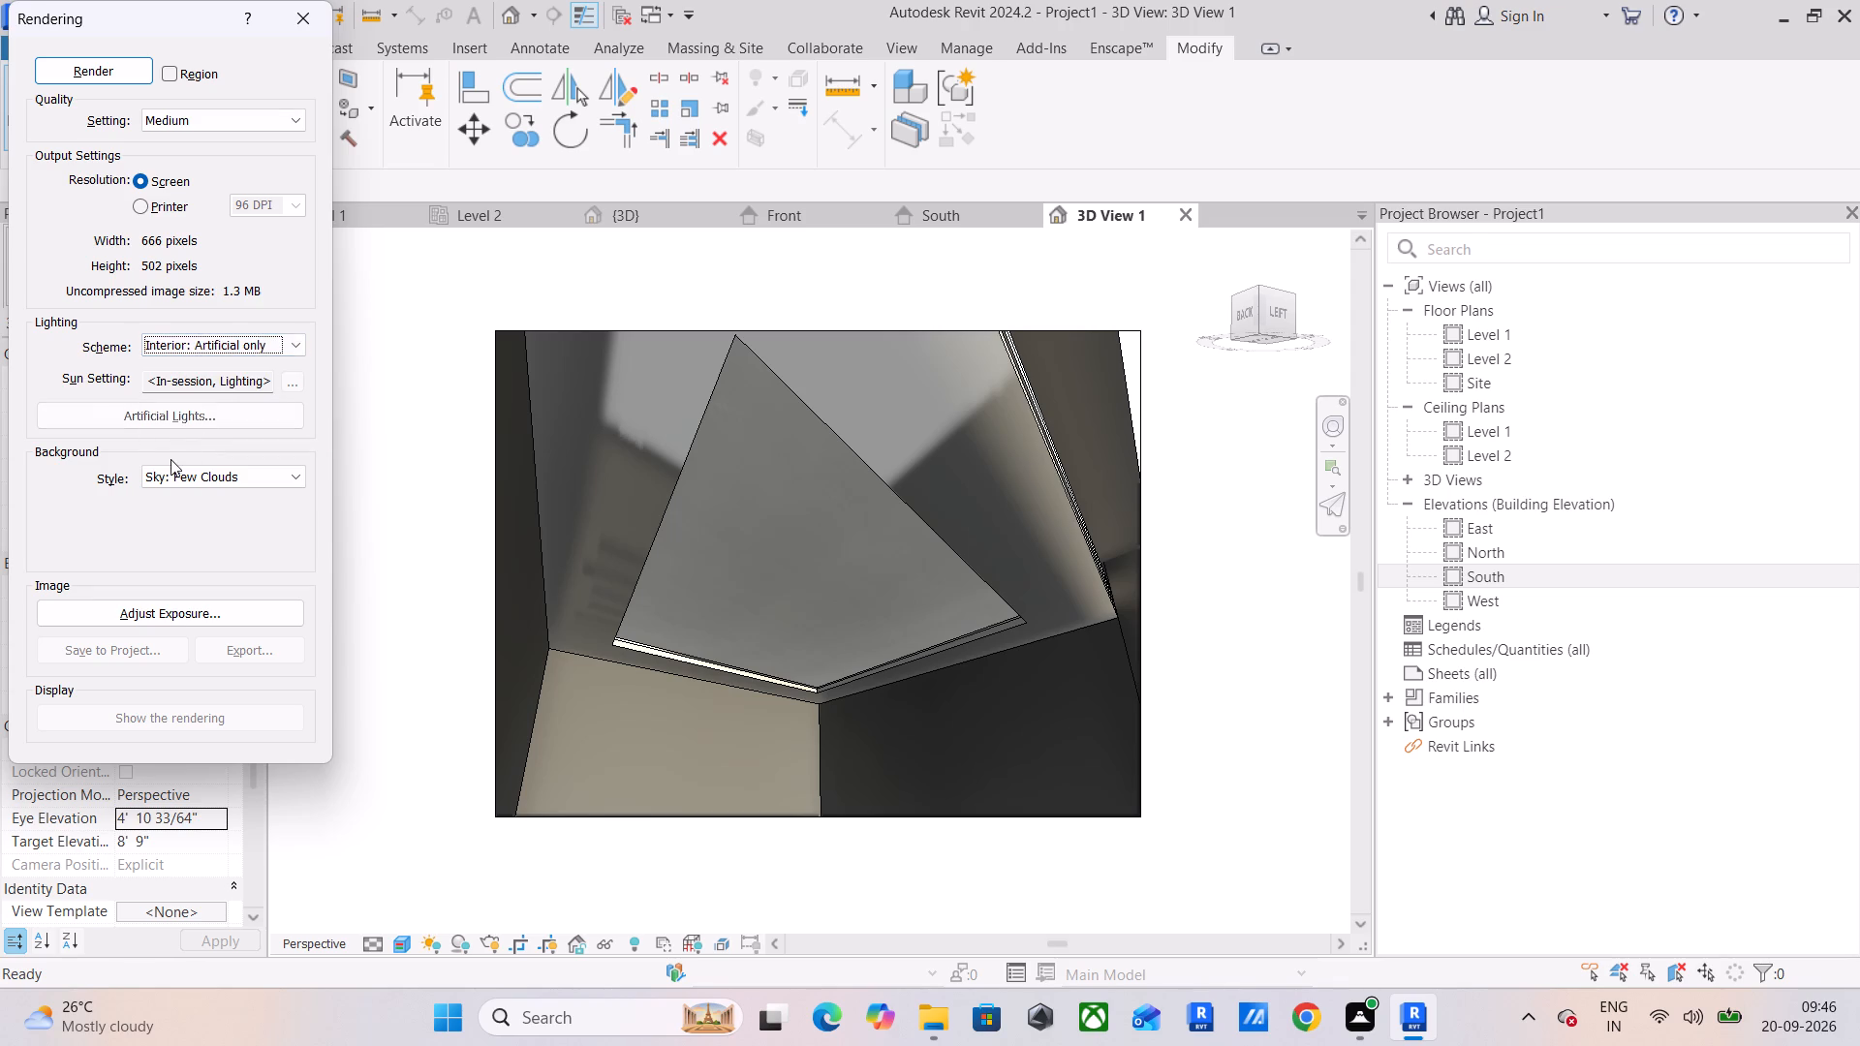
click(226, 336)
click(203, 394)
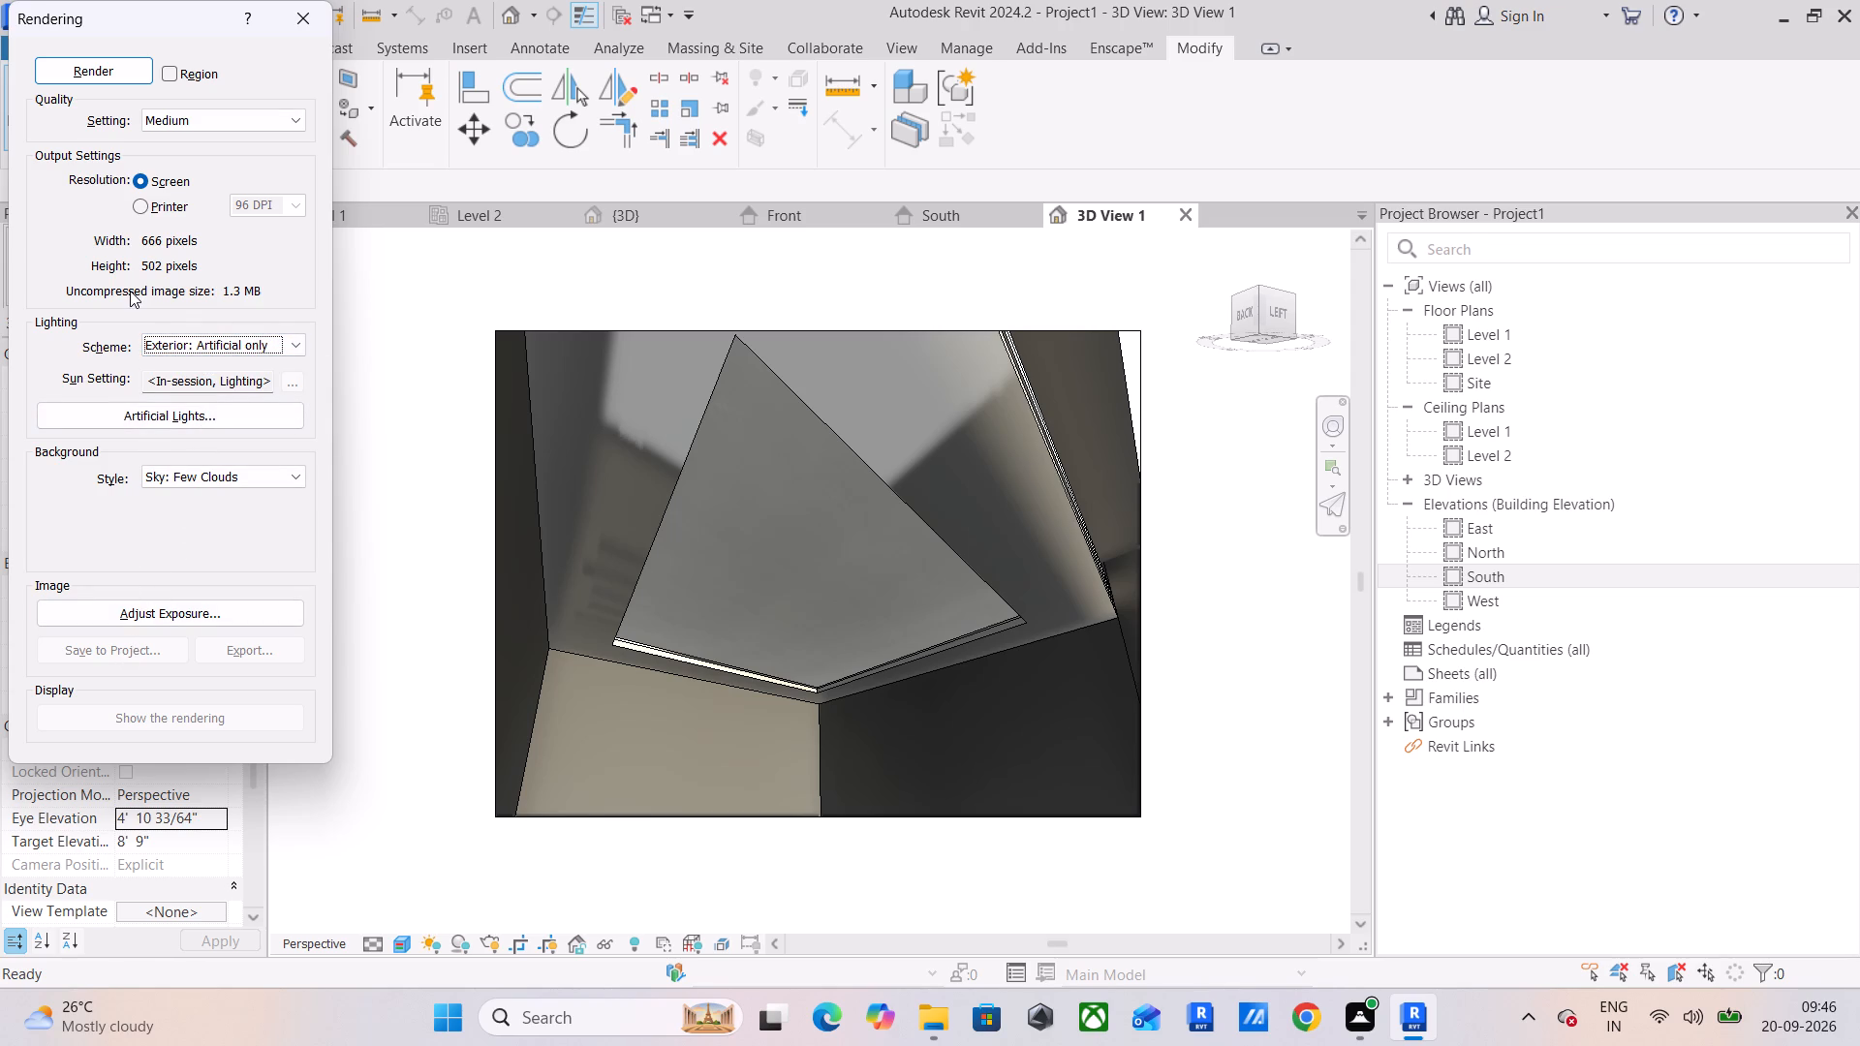
click(67, 76)
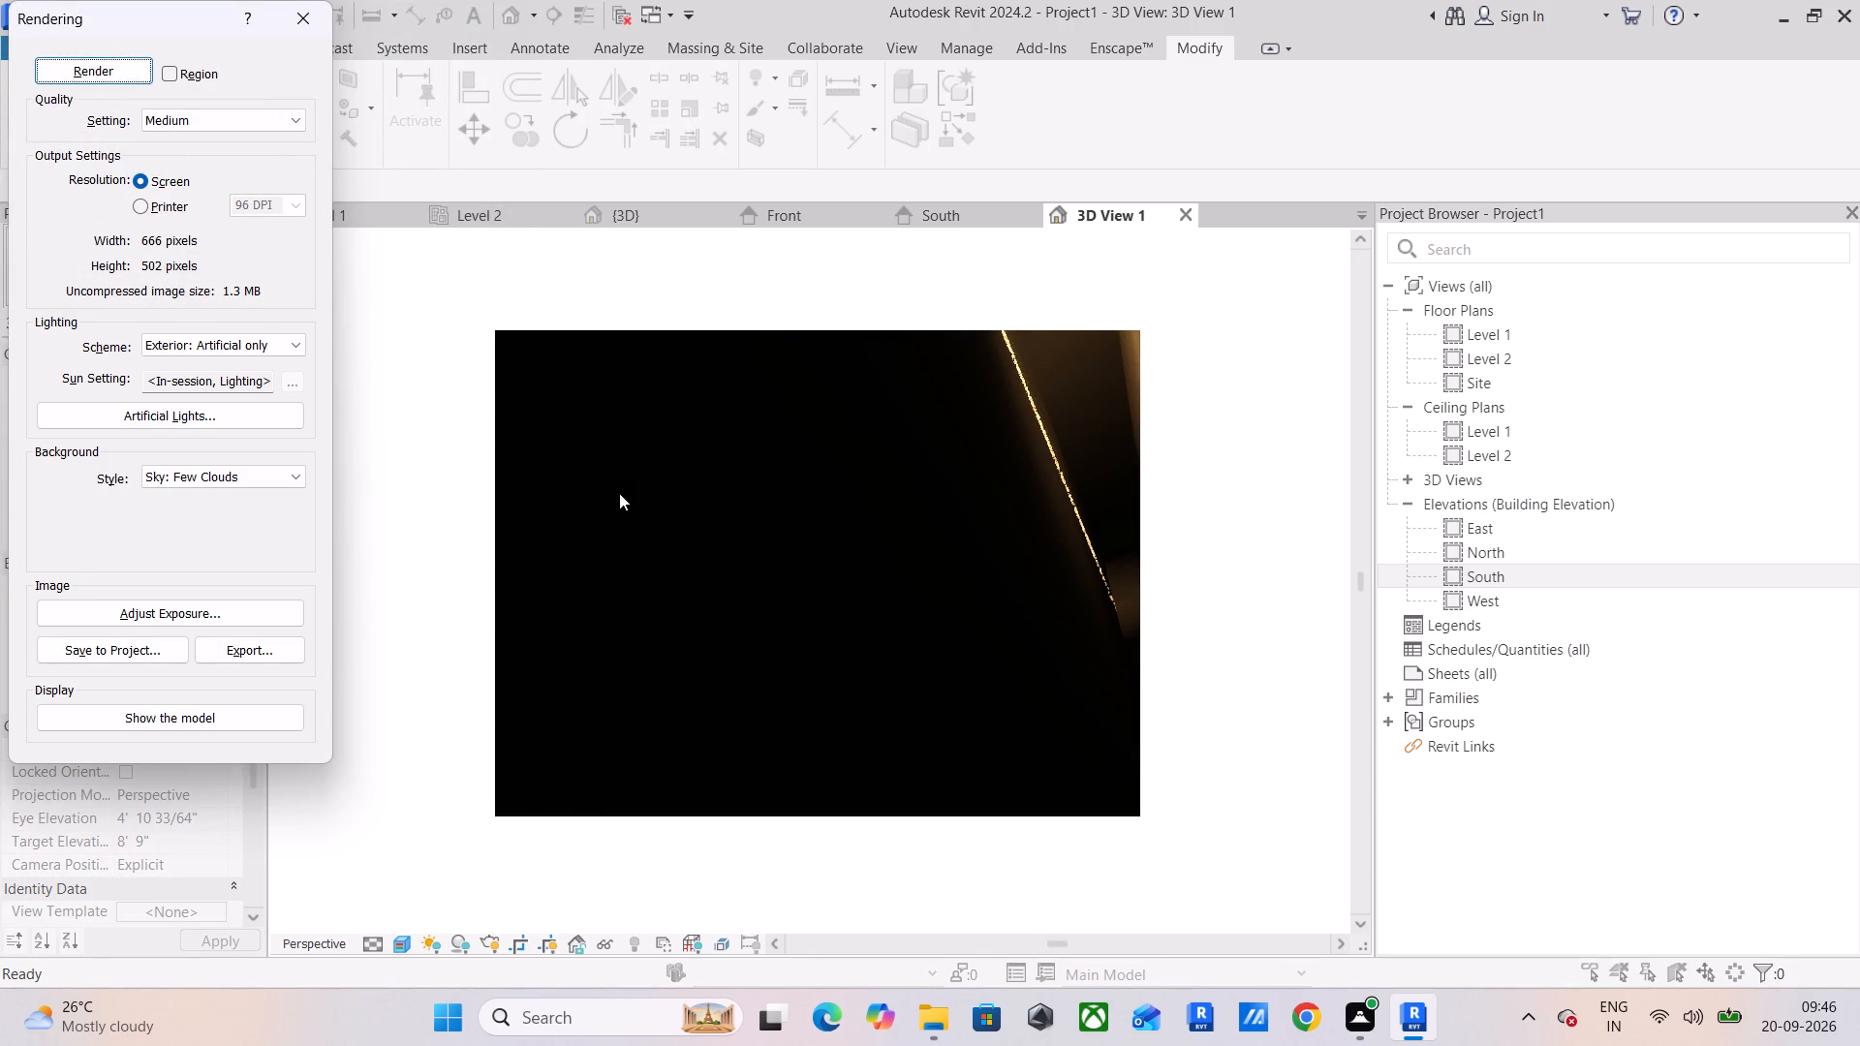
click(308, 22)
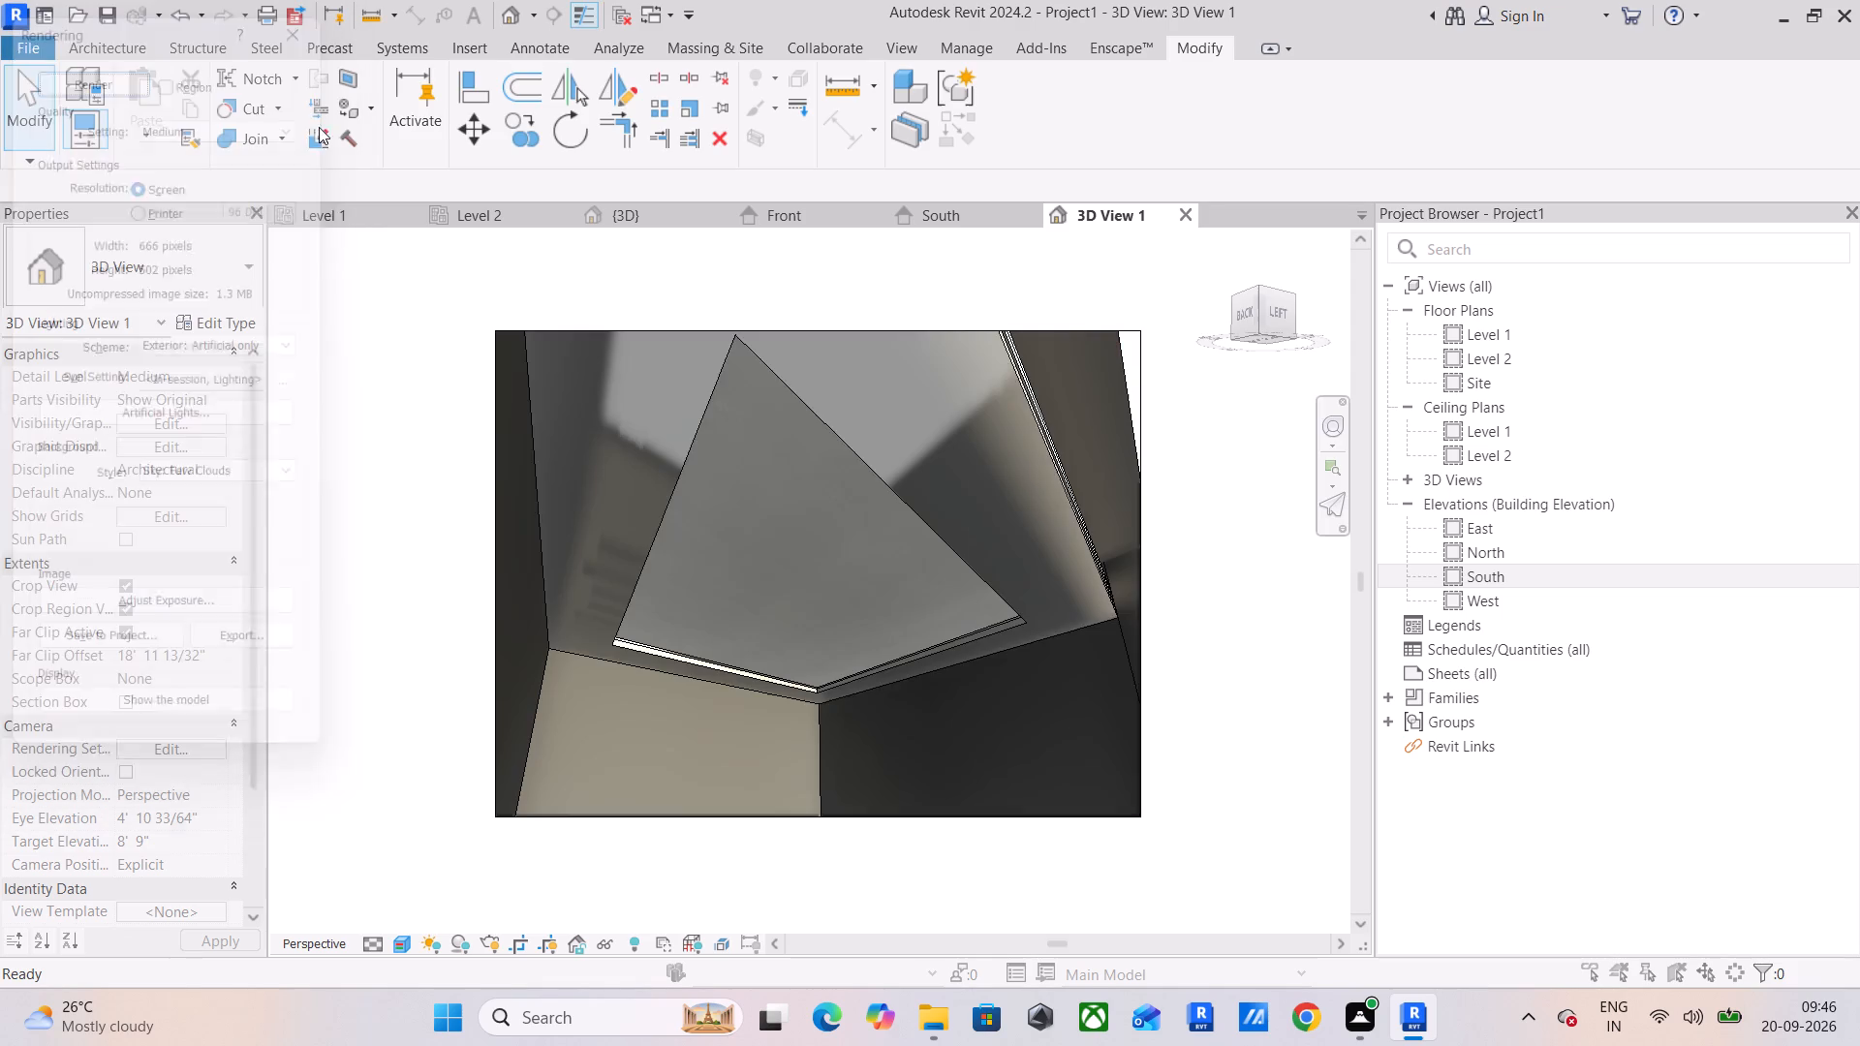
Examine the light strips and stepped edges along the ceiling border in the camera view, selecting the GWB on Mtl. Stud ceiling.
scroll(1075, 459, up, 7)
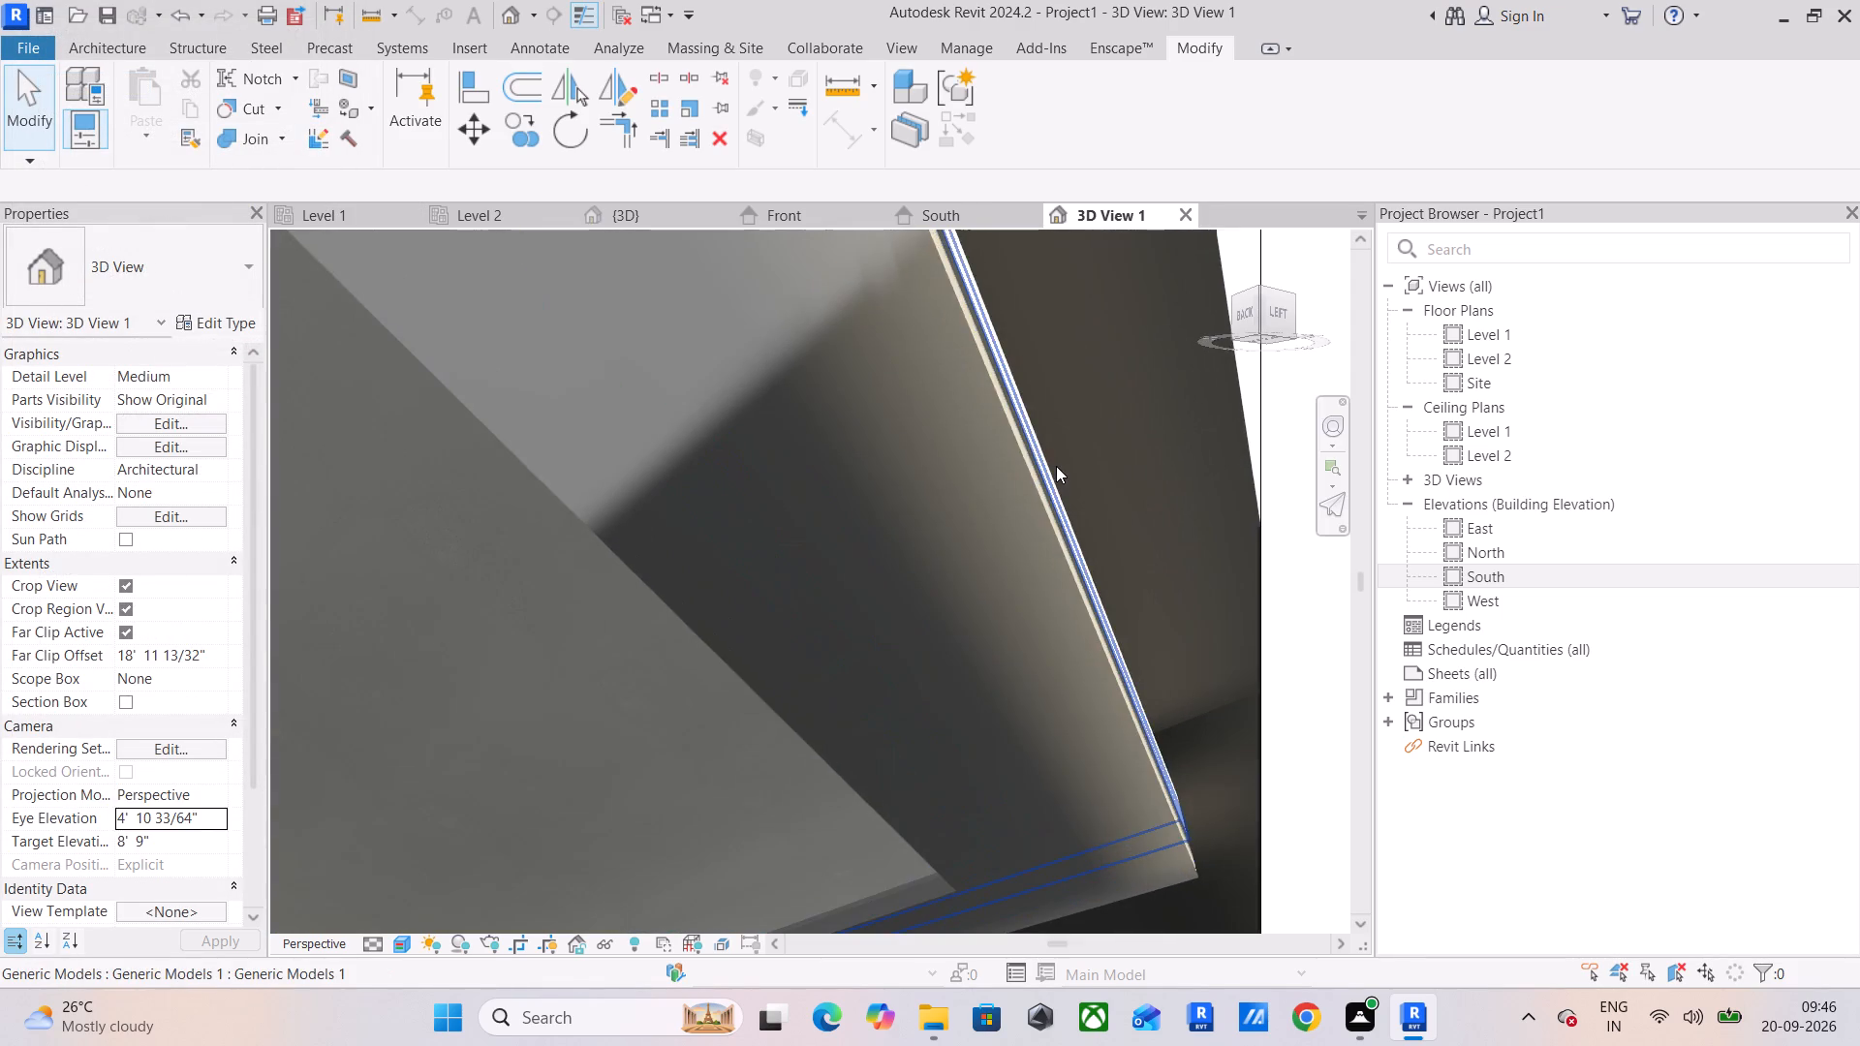
scroll(1048, 487, down, 5)
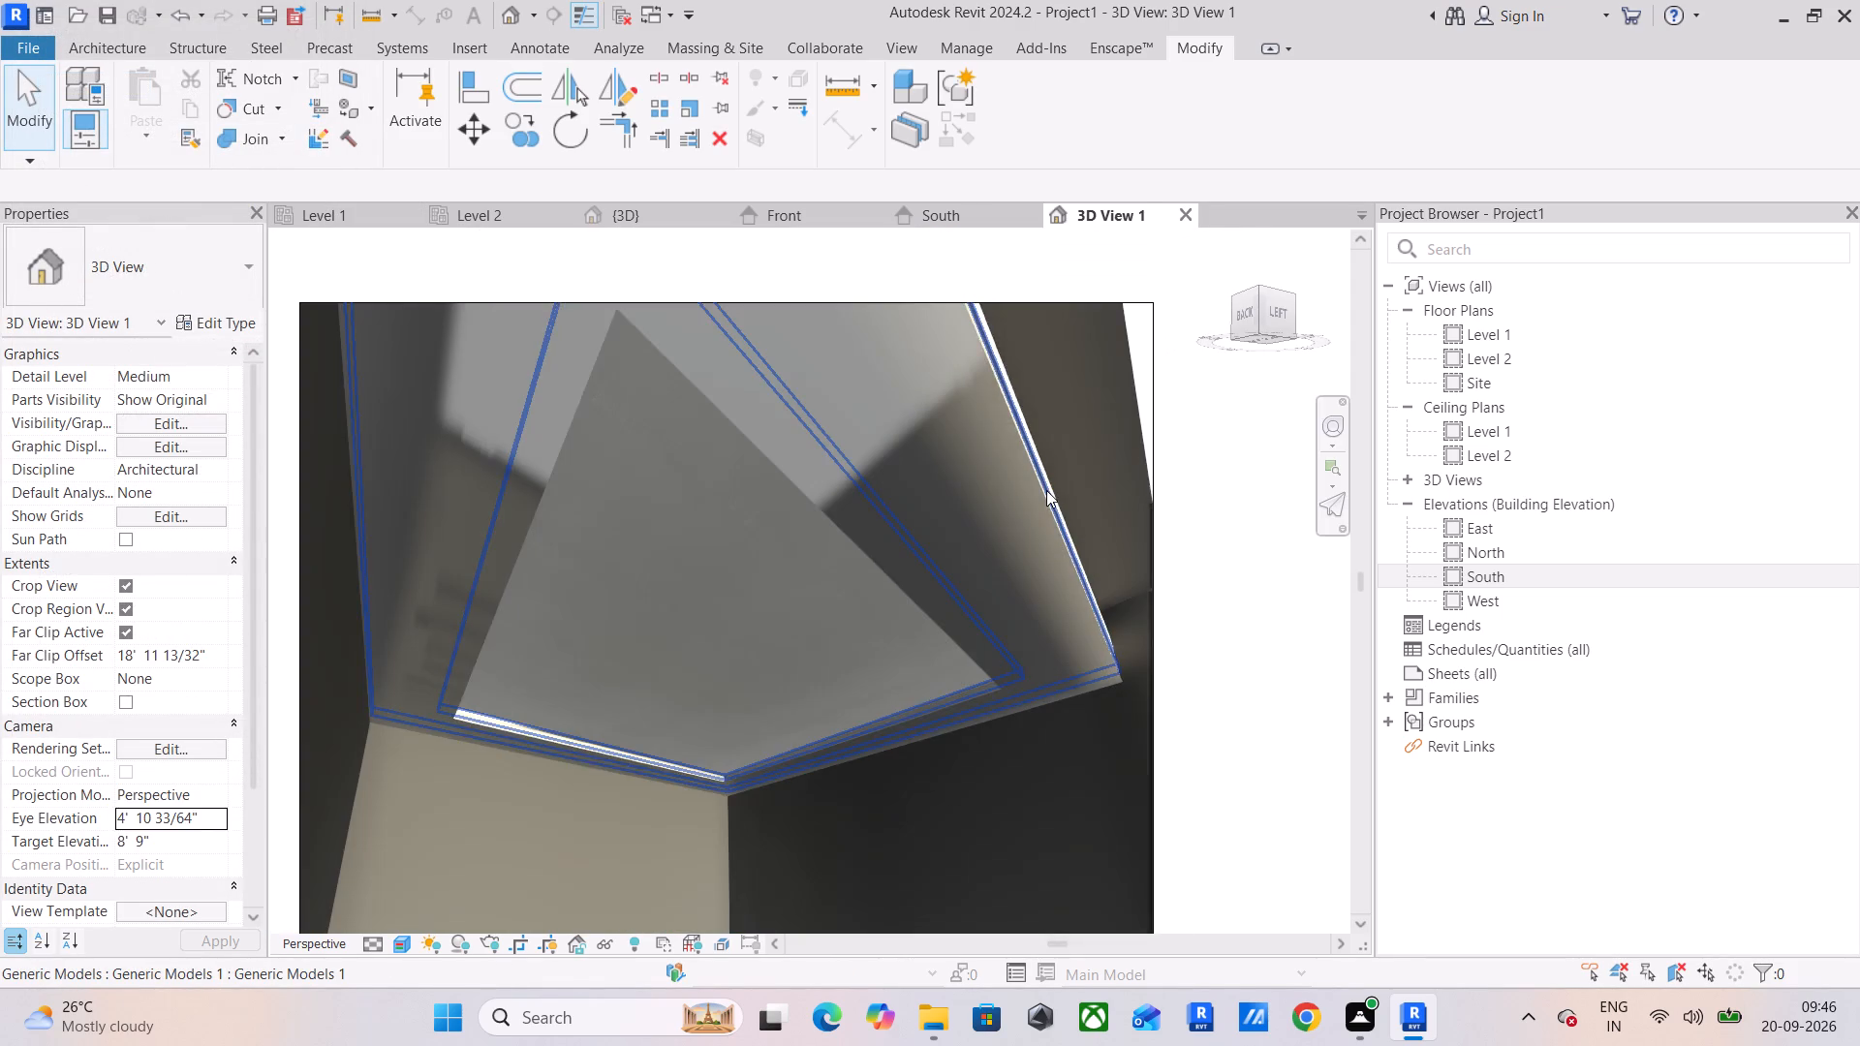
scroll(494, 717, up, 12)
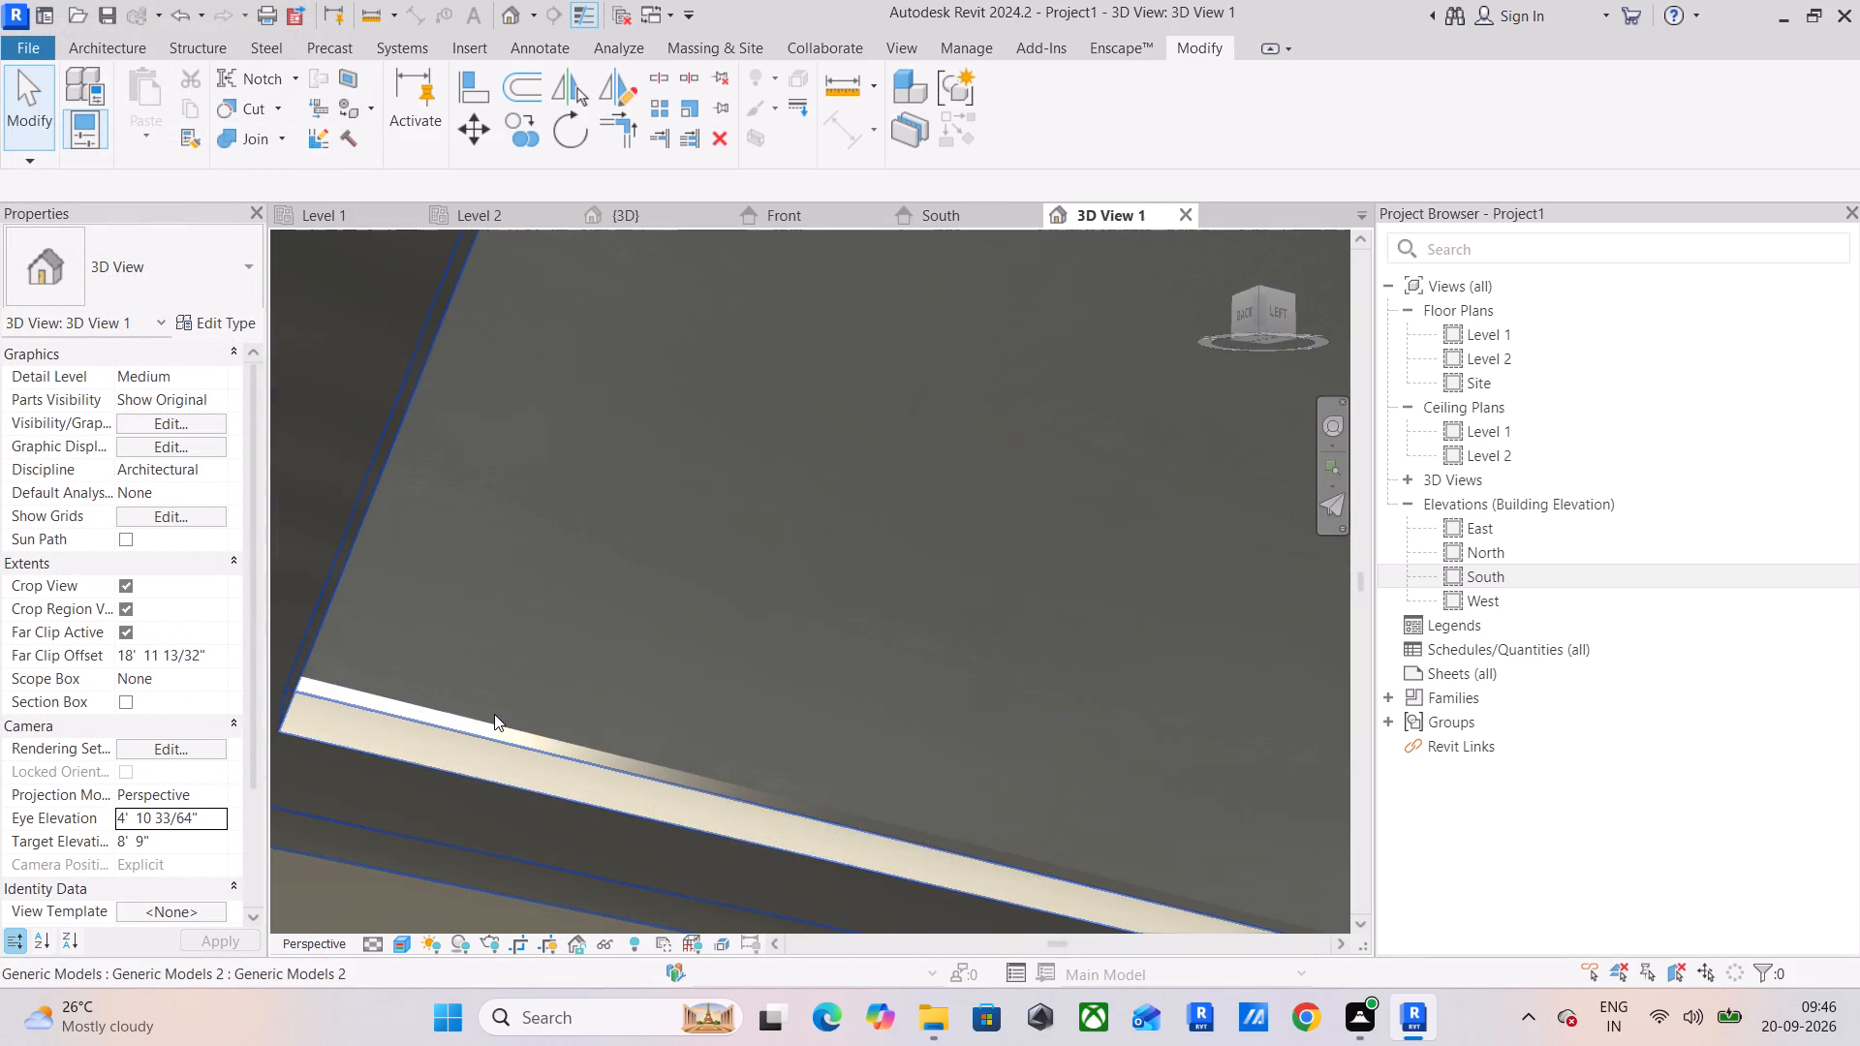
scroll(494, 713, up, 5)
scroll(529, 746, down, 6)
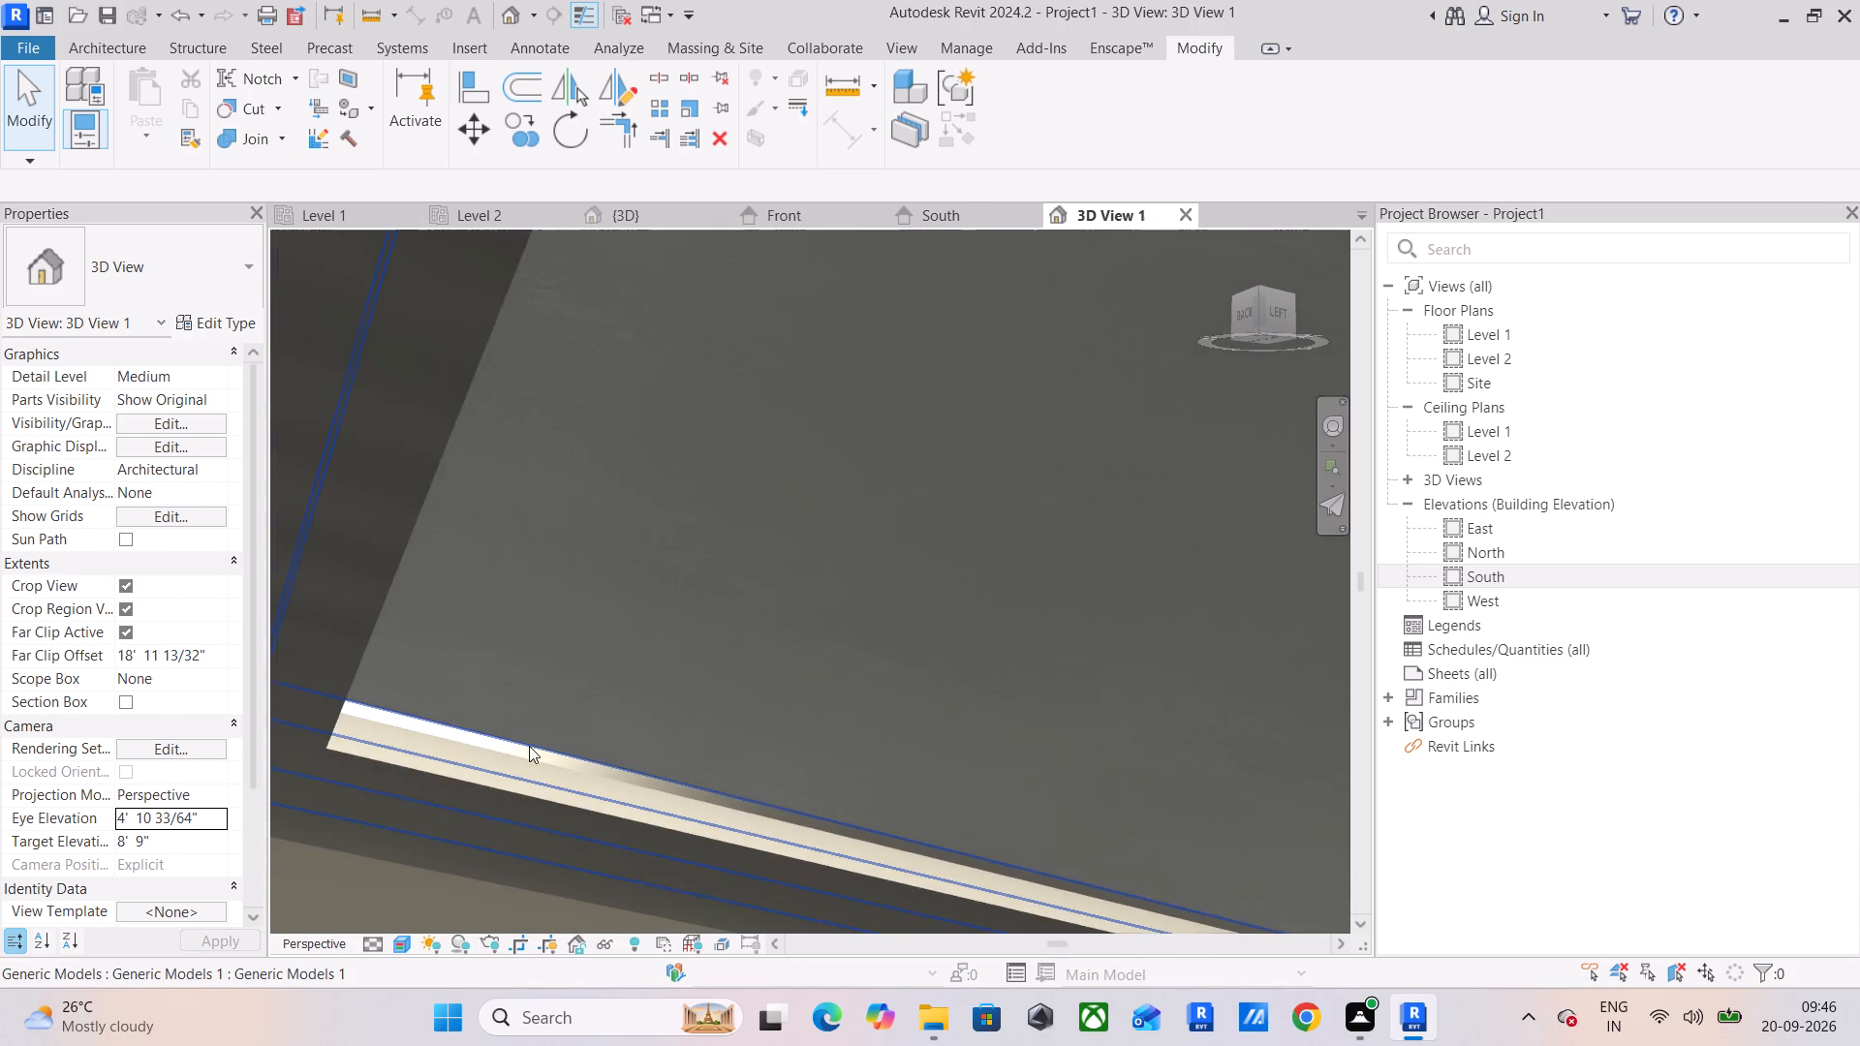
scroll(529, 746, down, 13)
scroll(944, 500, up, 6)
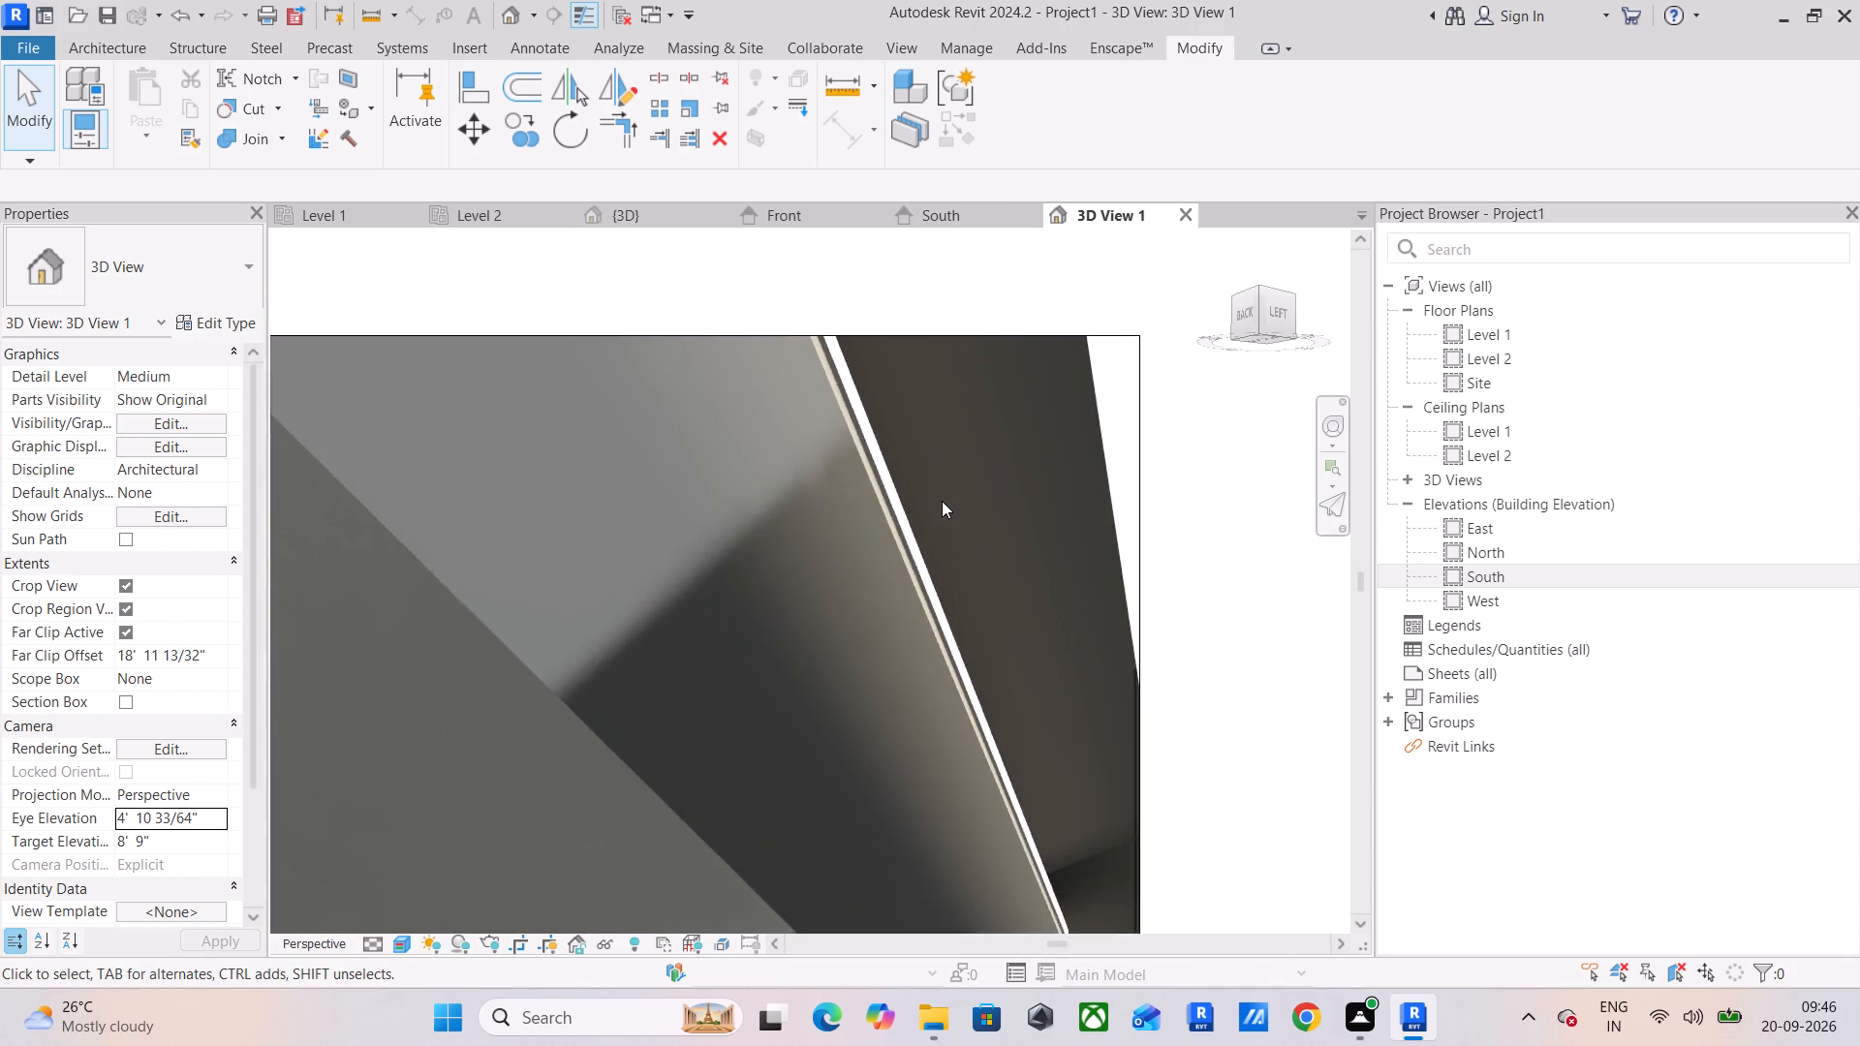
scroll(942, 501, up, 5)
click(874, 560)
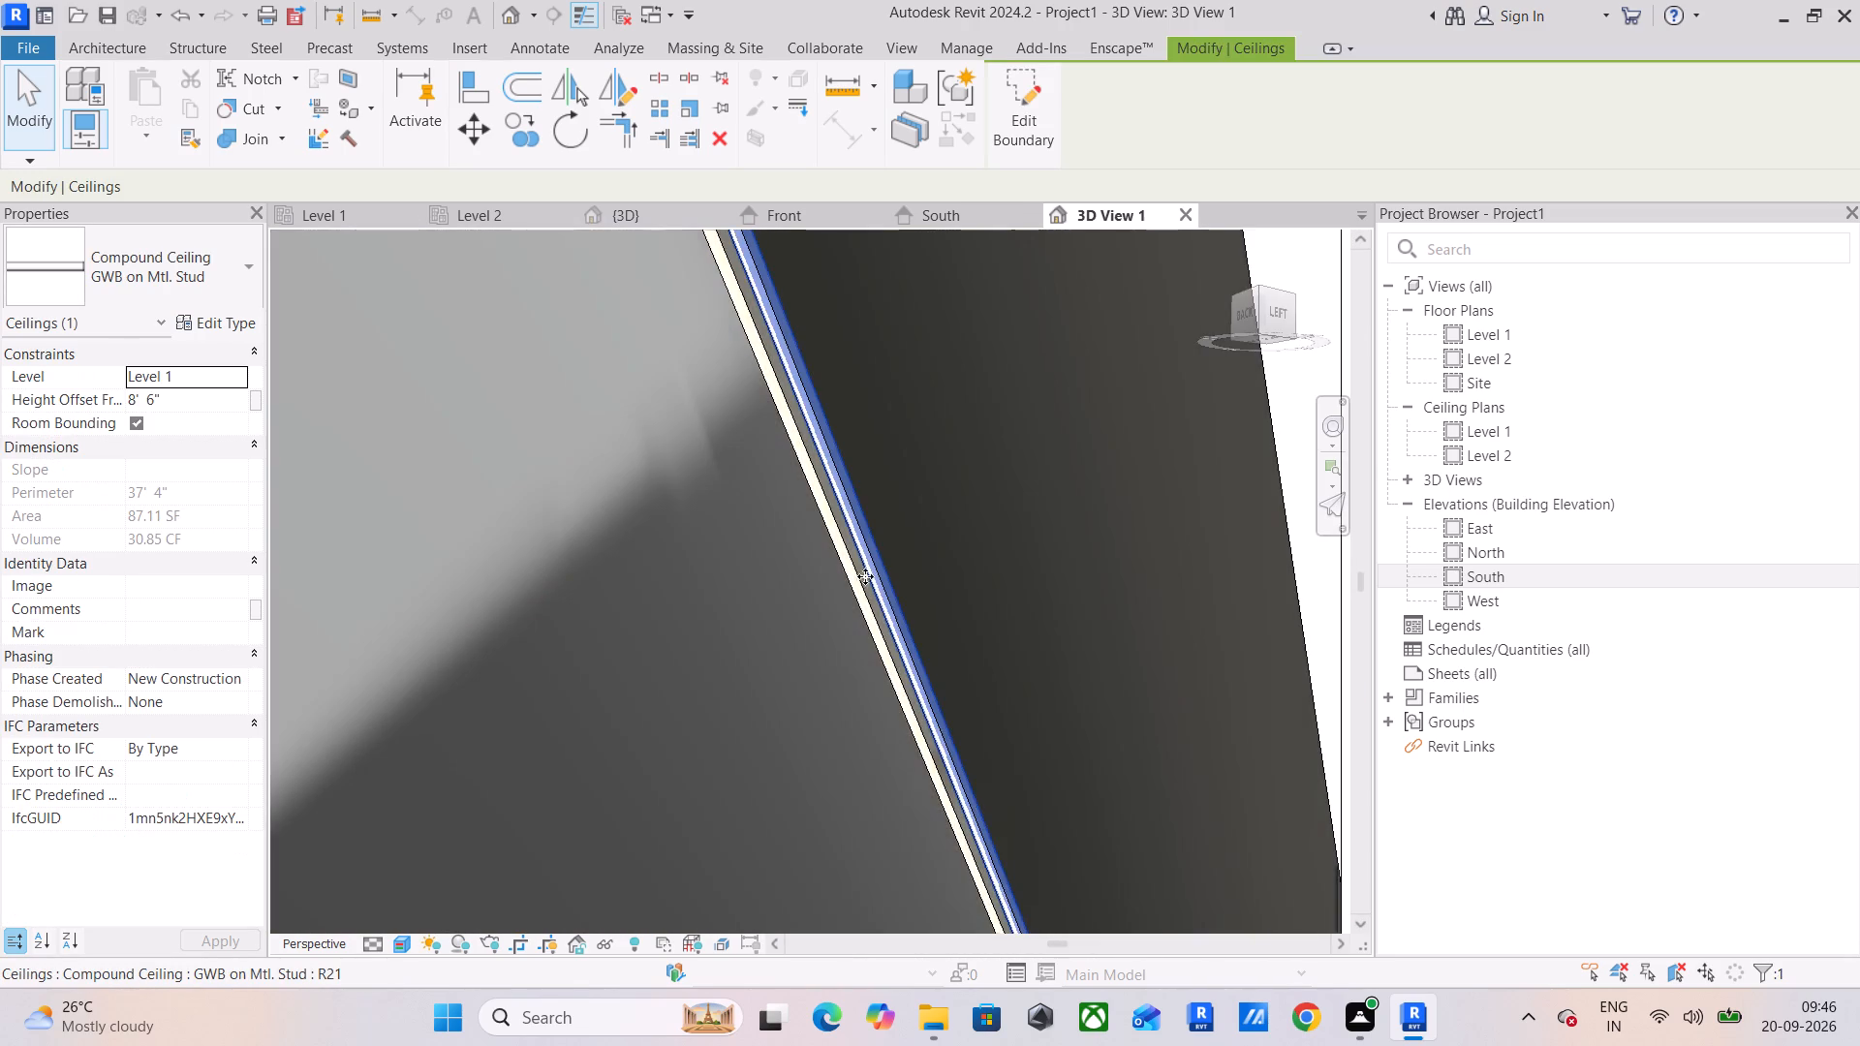
scroll(835, 588, down, 7)
middle_drag(516, 857, 949, 544)
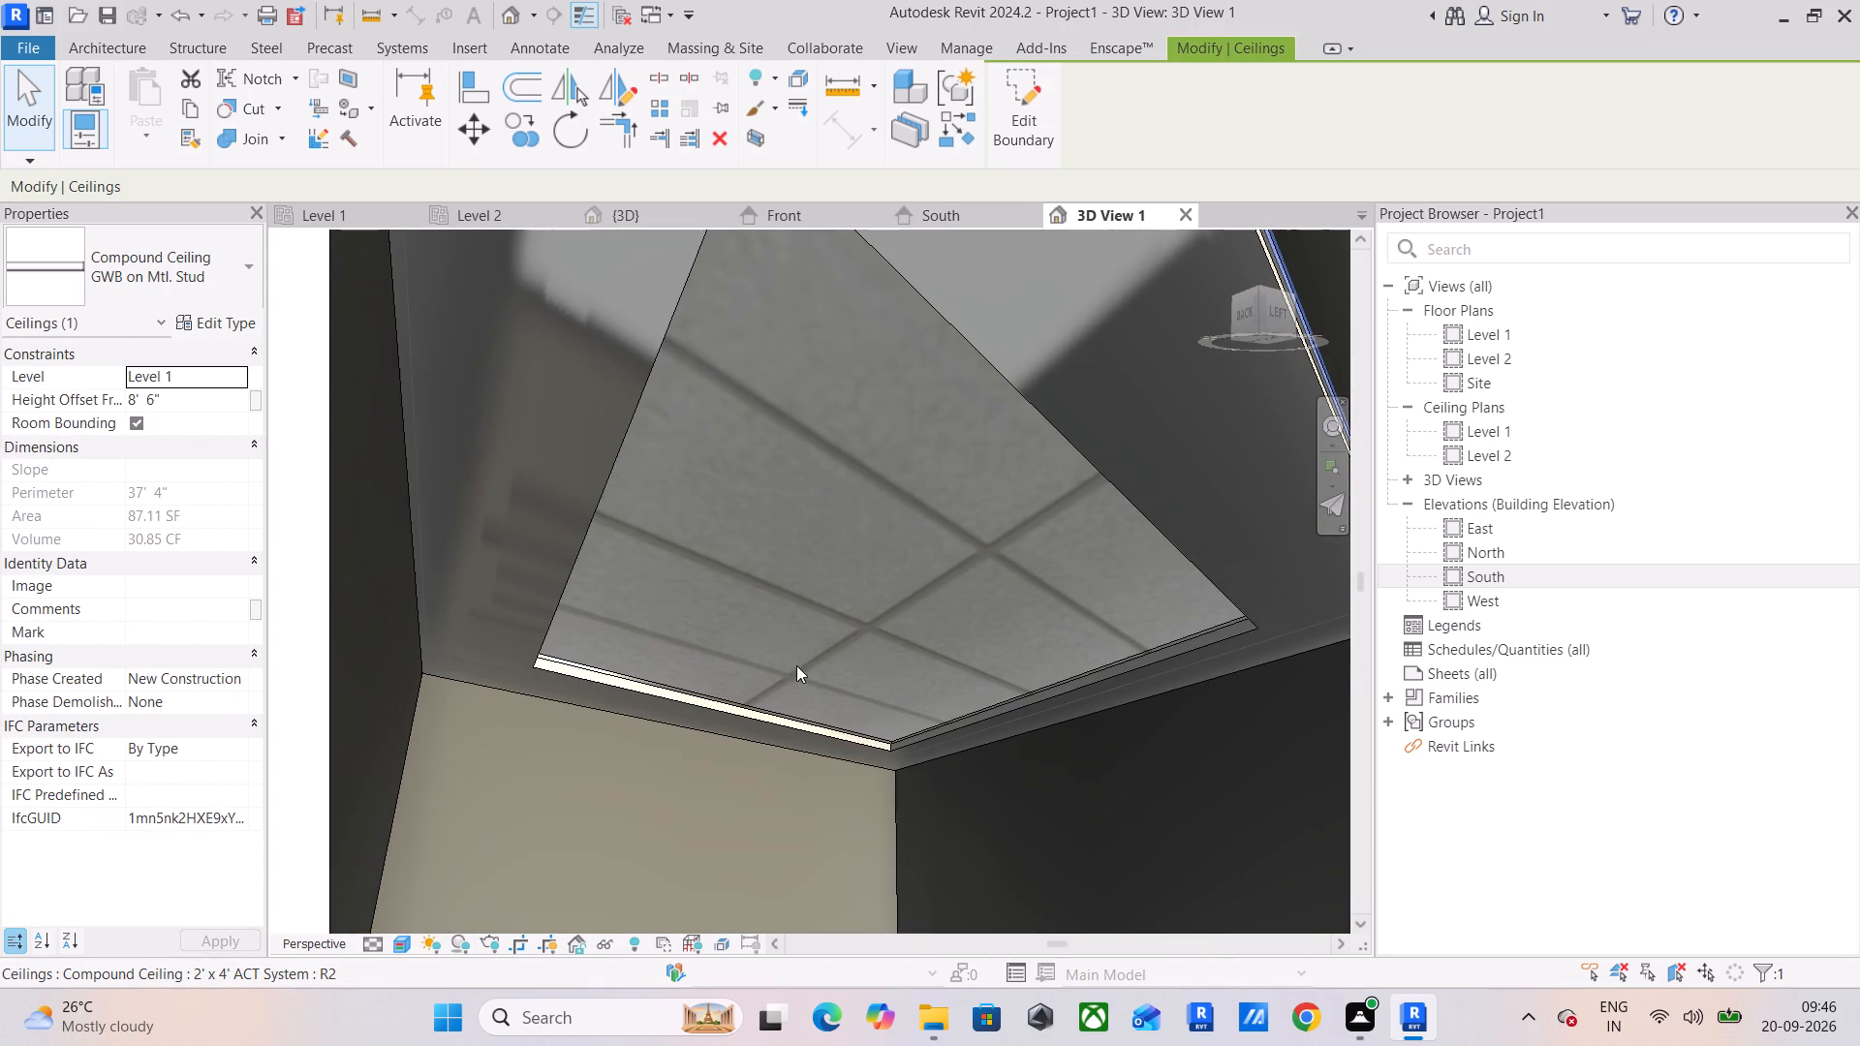
scroll(808, 658, down, 4)
middle_drag(891, 653, 845, 728)
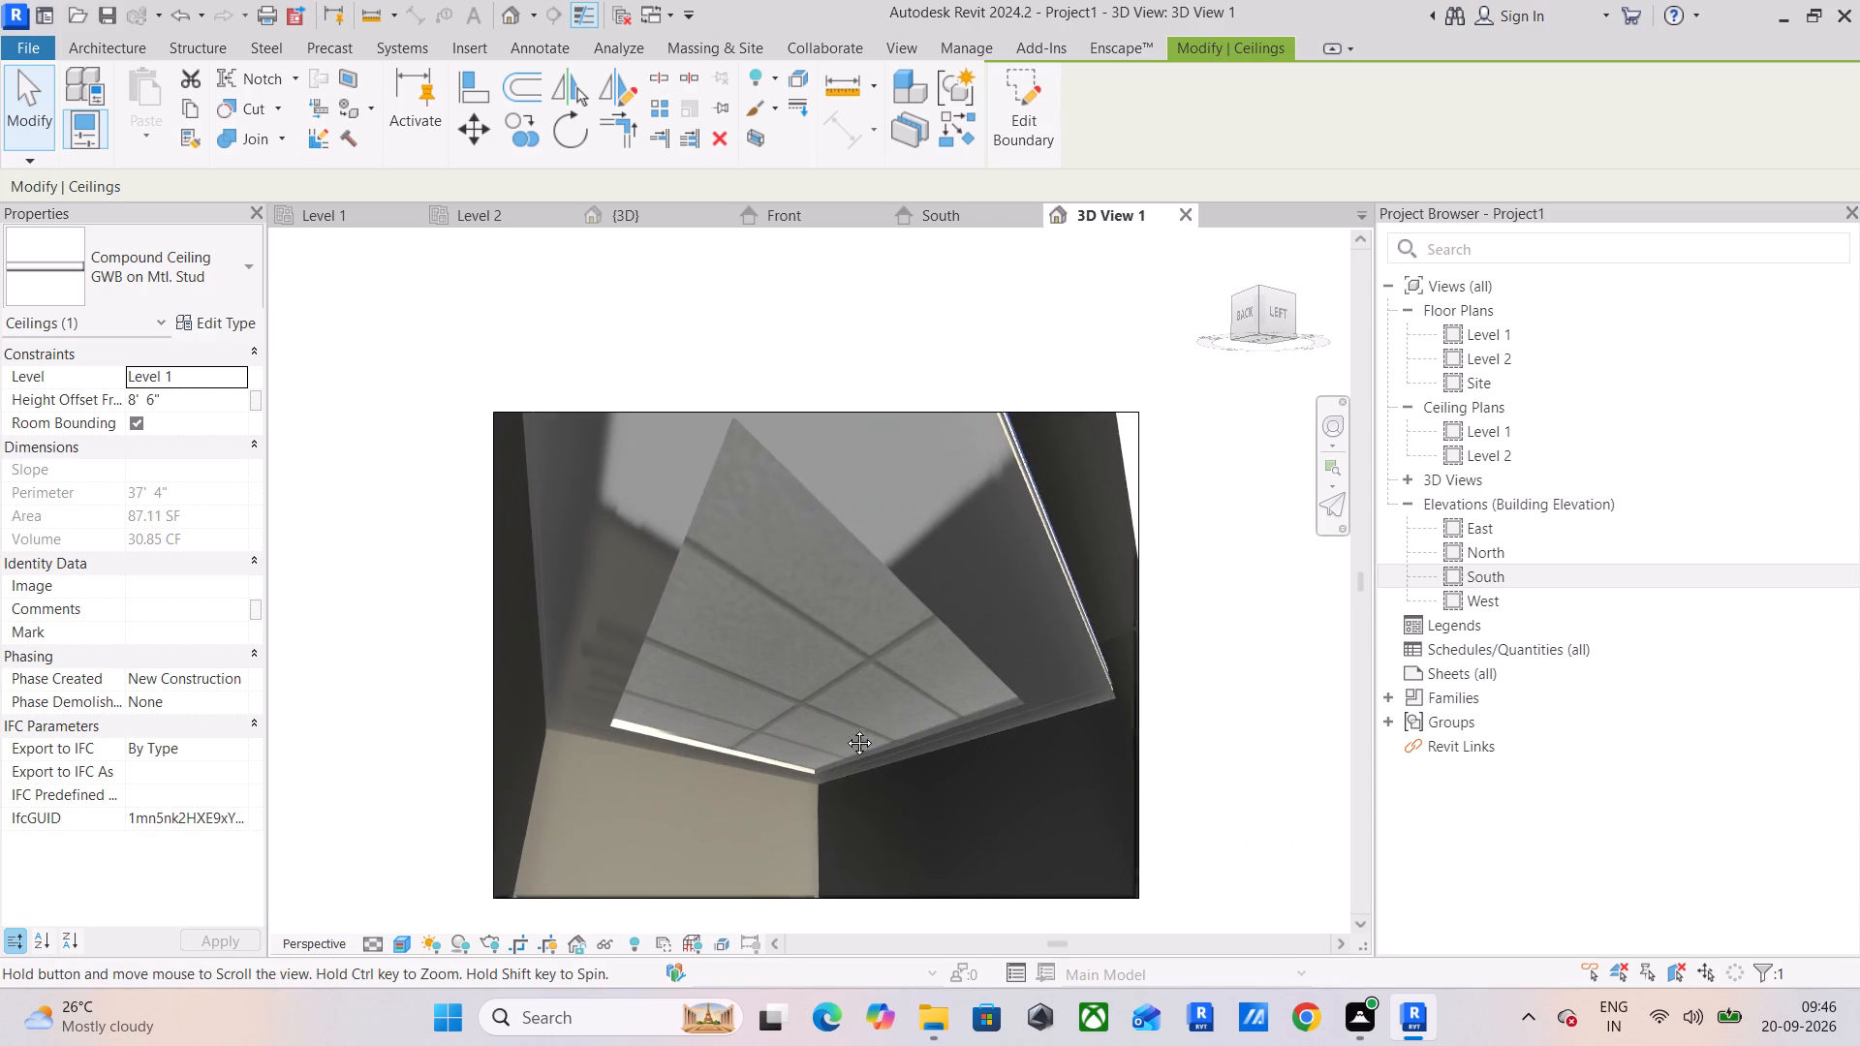
middle_drag(845, 728, 842, 737)
scroll(1006, 502, up, 12)
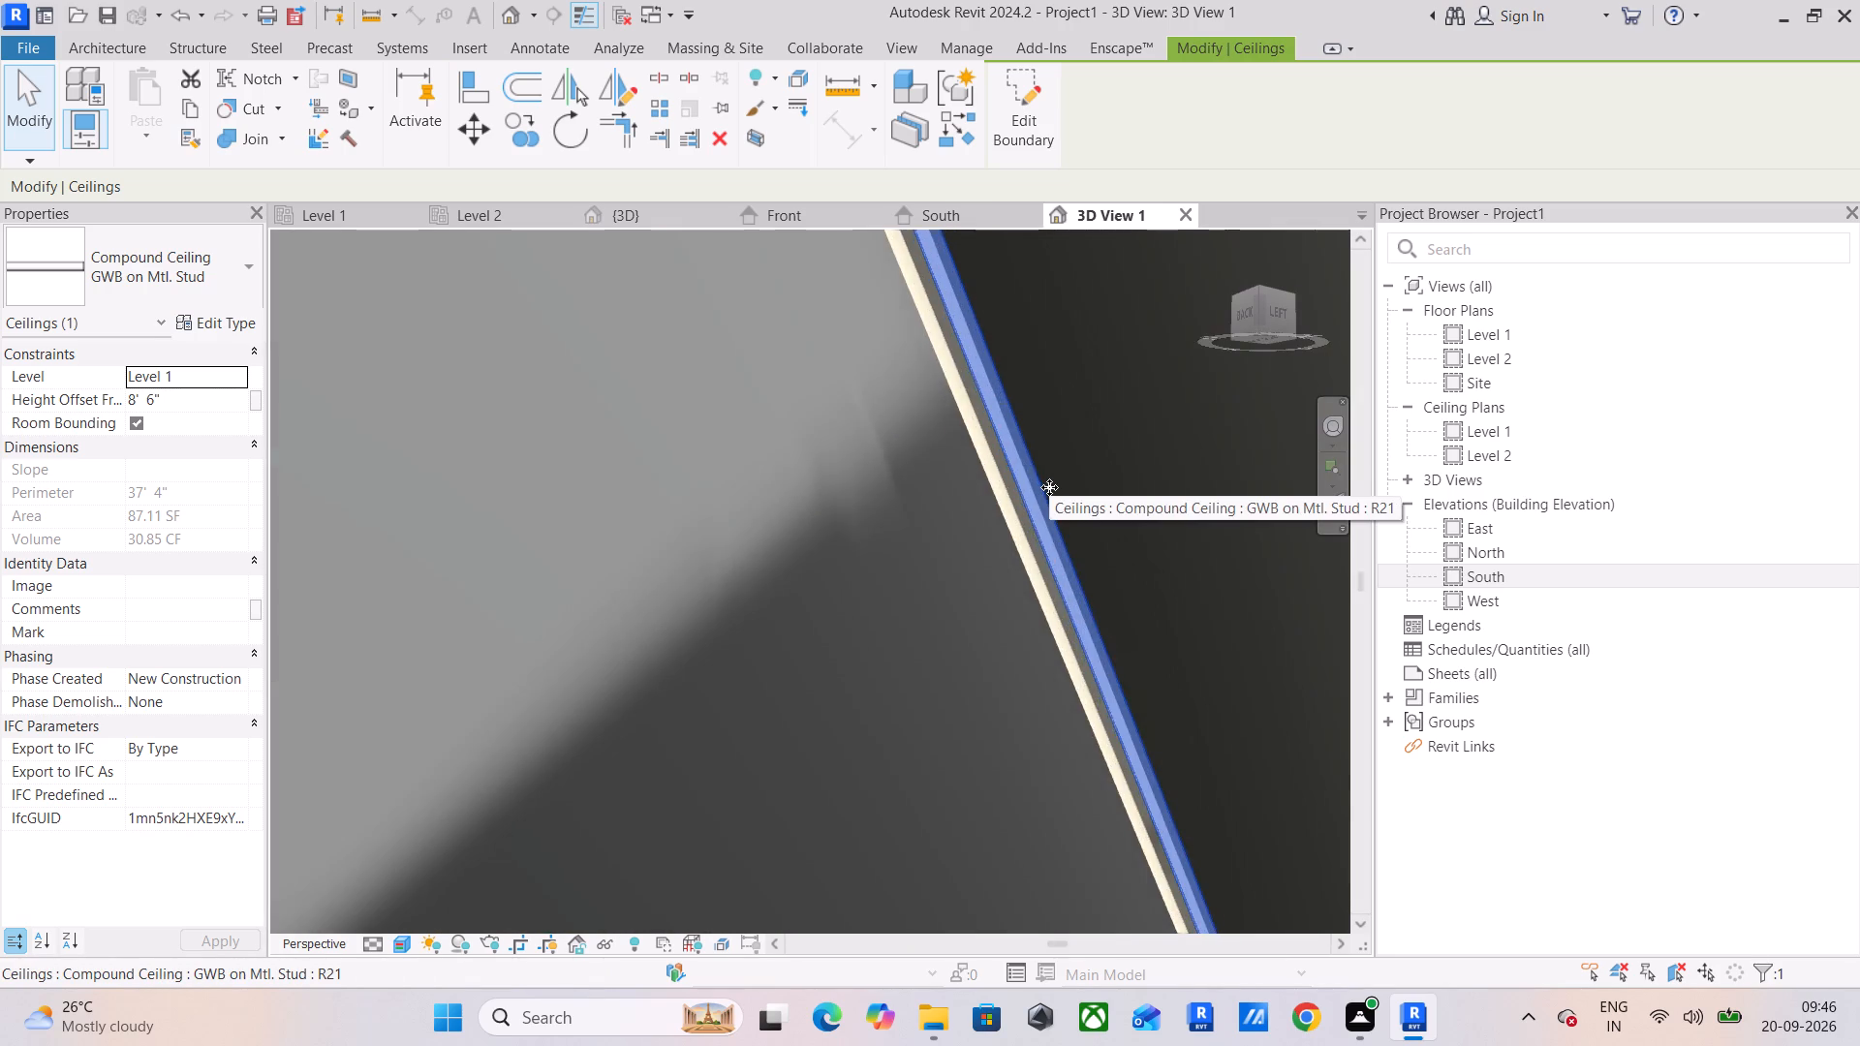
scroll(1049, 487, down, 8)
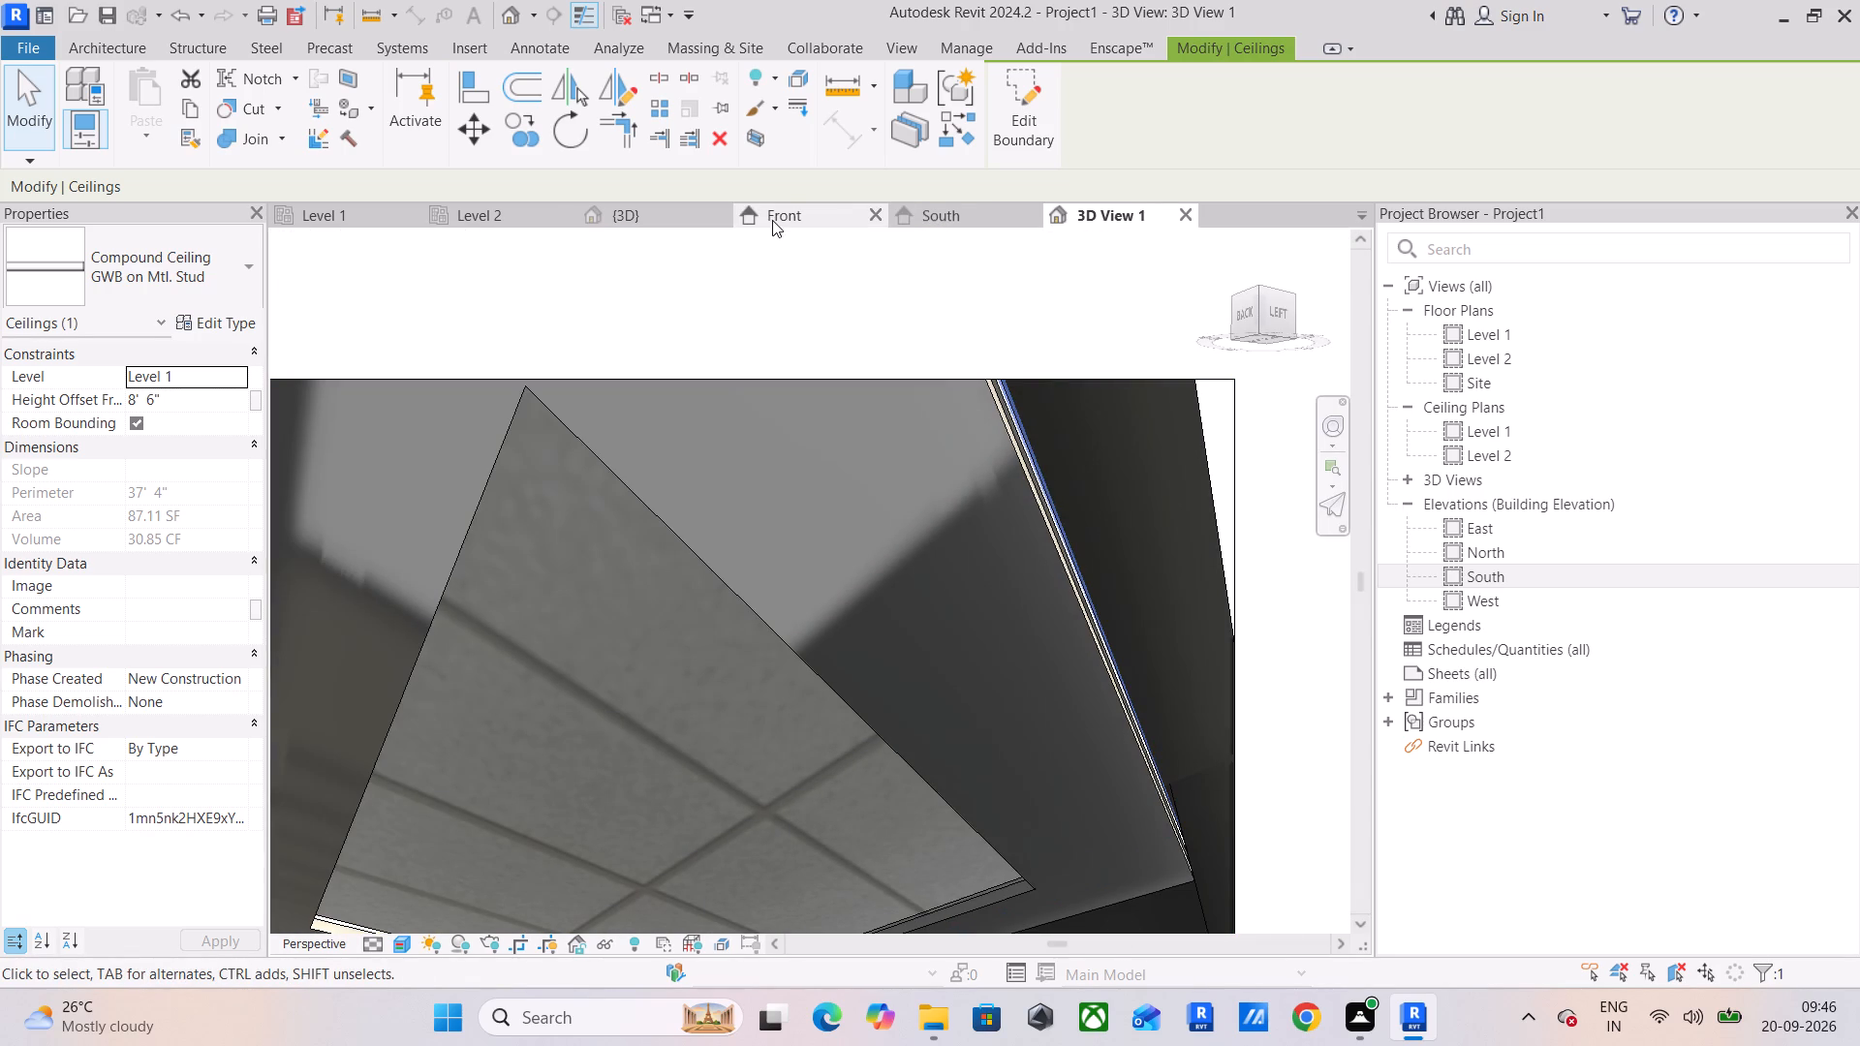
Examine the ceiling layout in the Level 1 ceiling plan and the stacked ceiling layers from the side in the {3D} view.
click(368, 203)
click(367, 205)
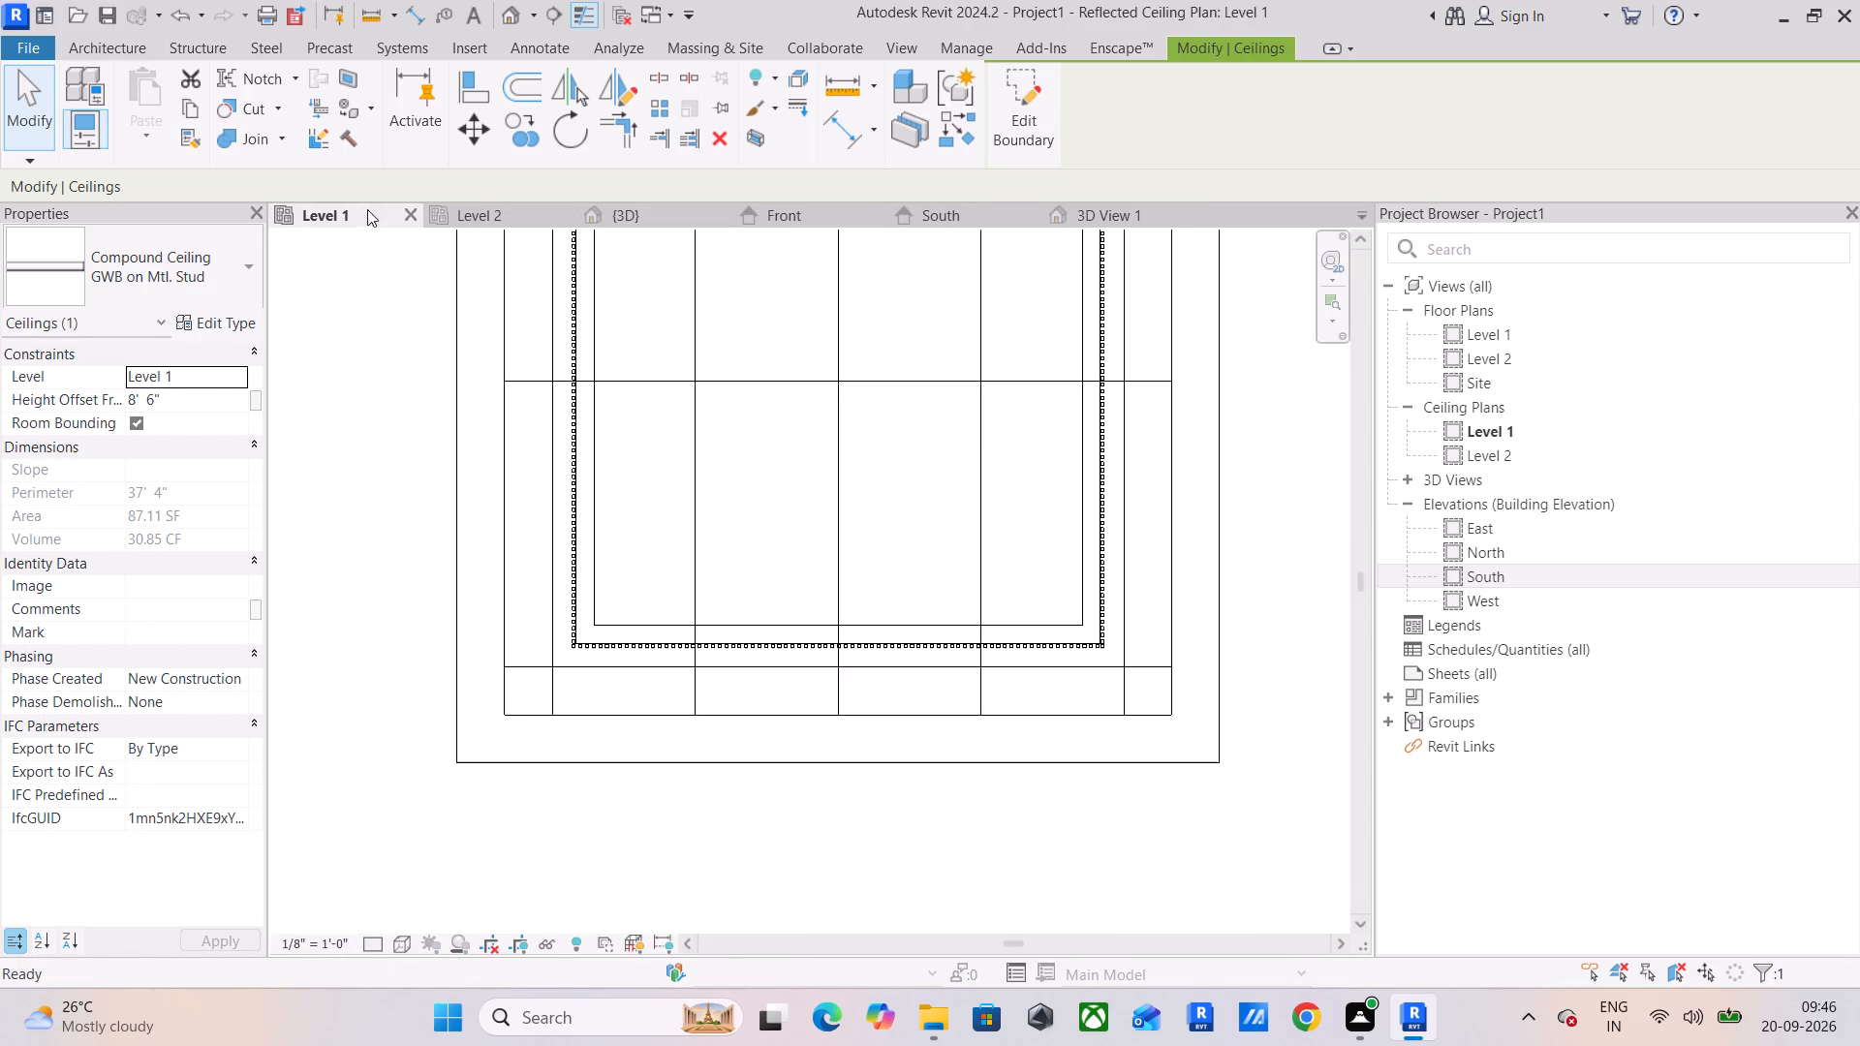
middle_drag(1142, 534, 1028, 597)
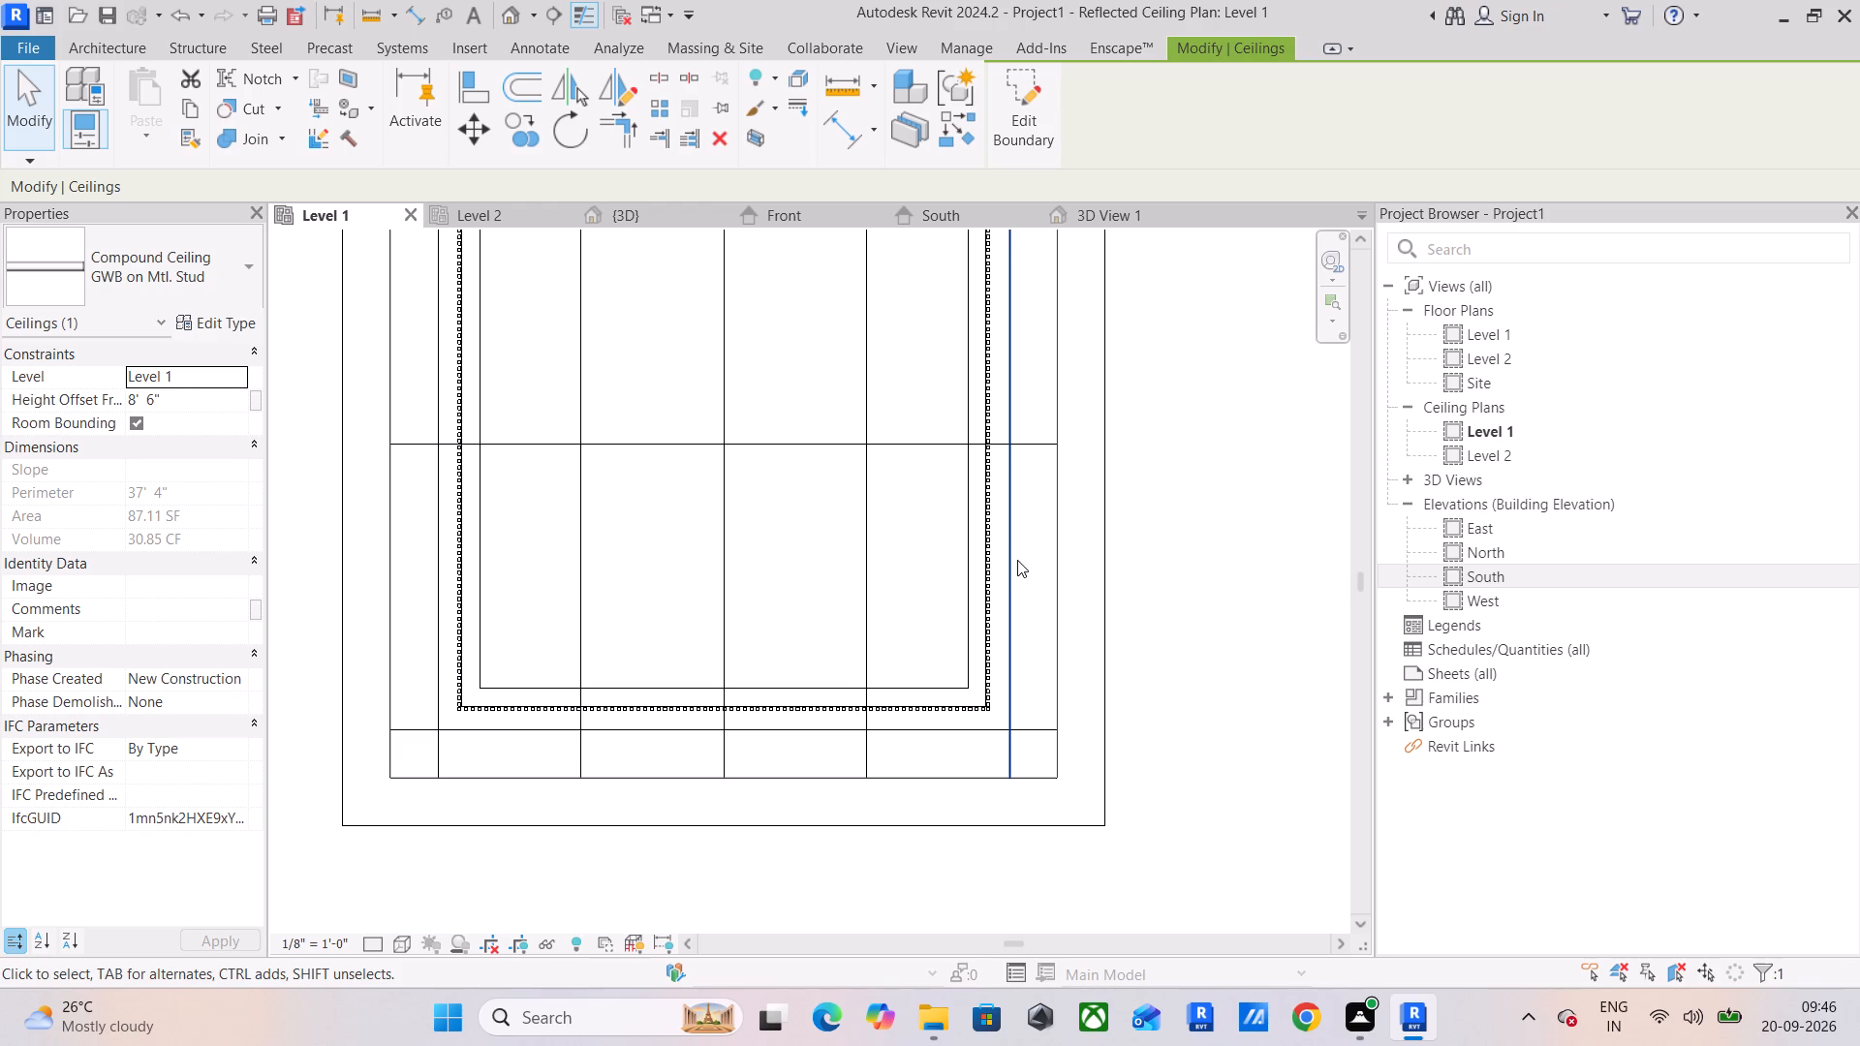
scroll(1055, 539, down, 5)
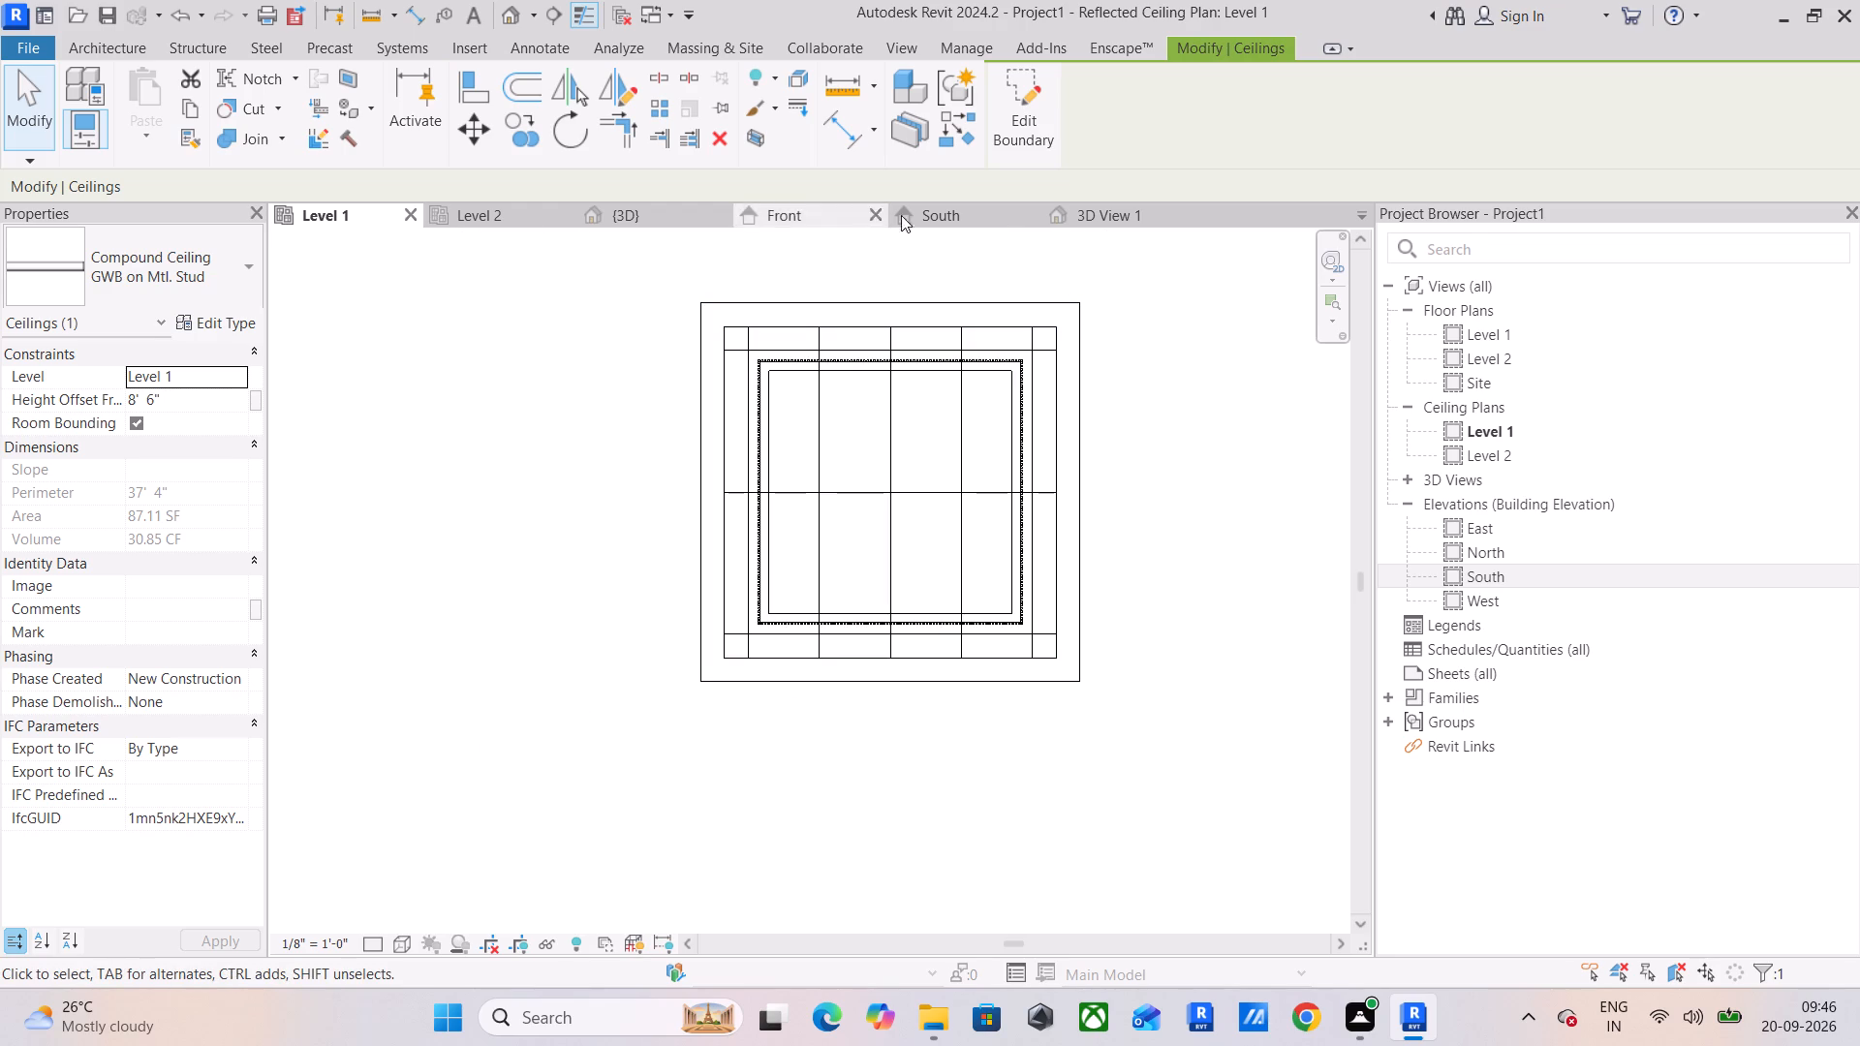
click(615, 204)
scroll(834, 410, down, 8)
shift+middle_drag(824, 447, 818, 458)
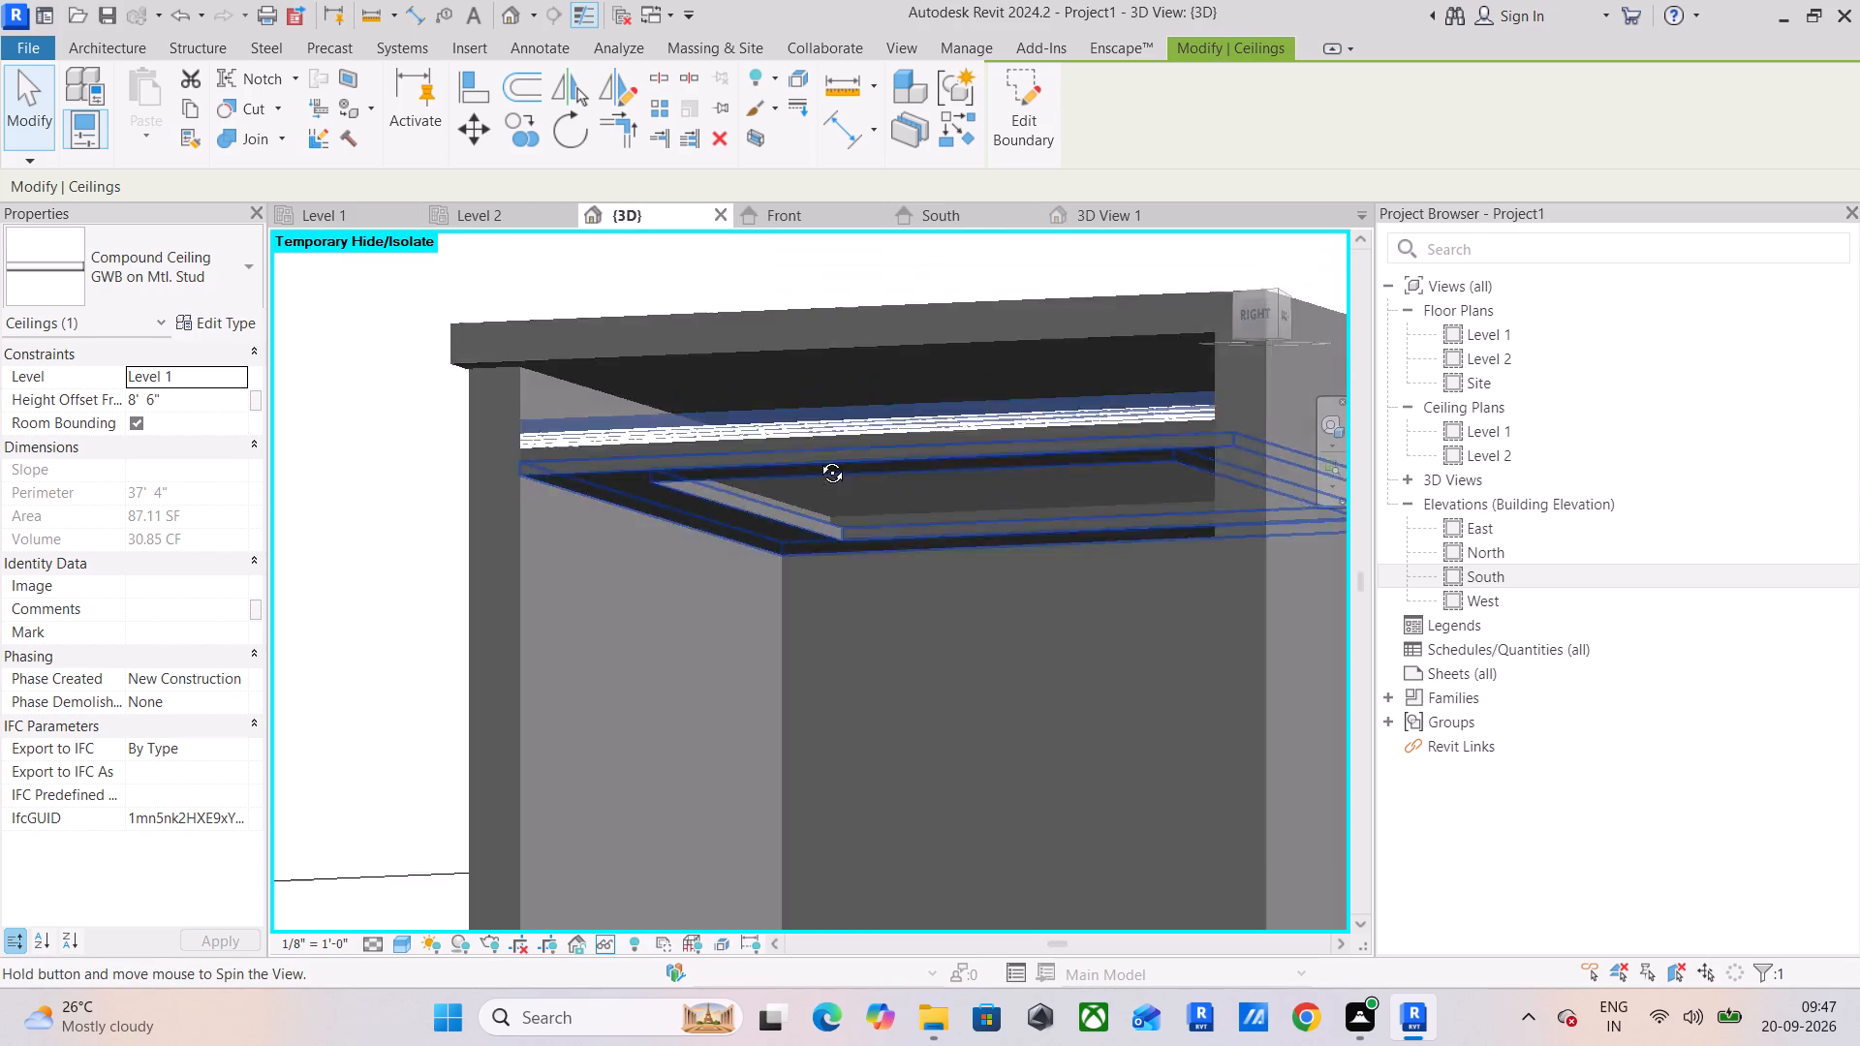
shift+middle_drag(818, 458, 880, 516)
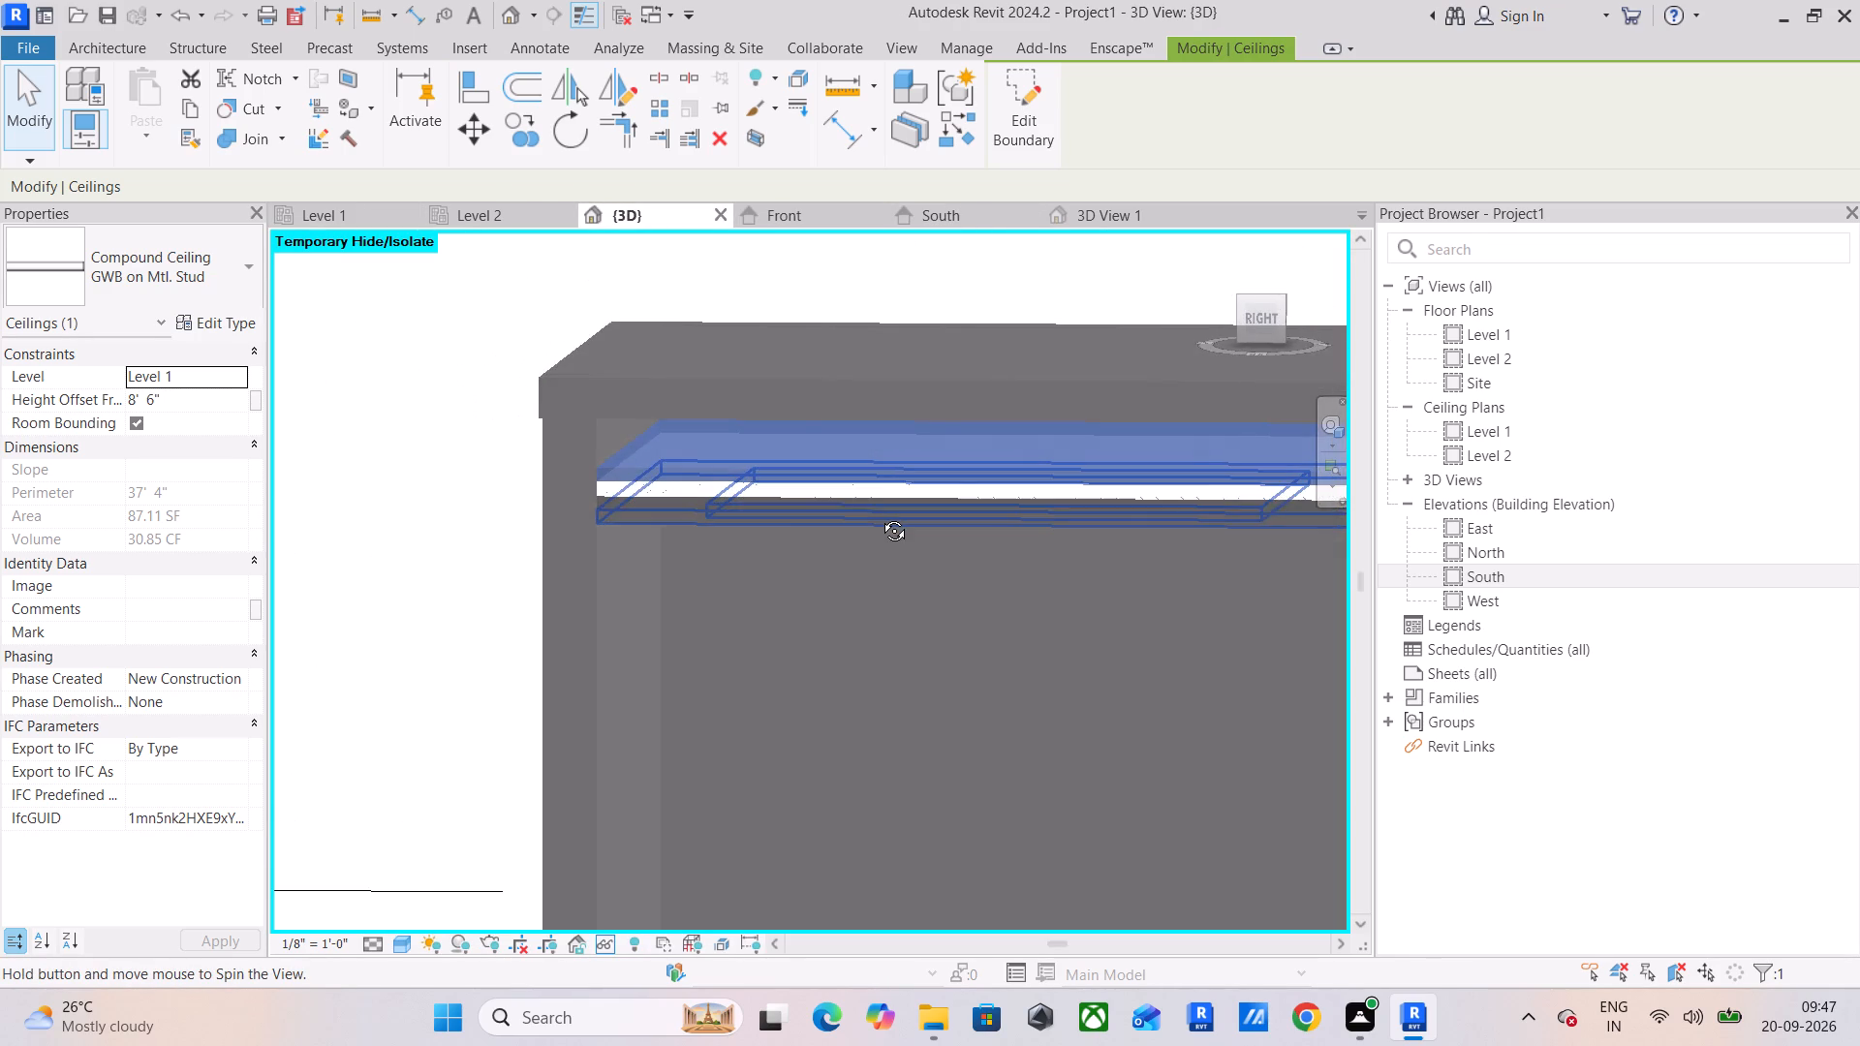
shift+middle_drag(880, 516, 758, 519)
click(360, 476)
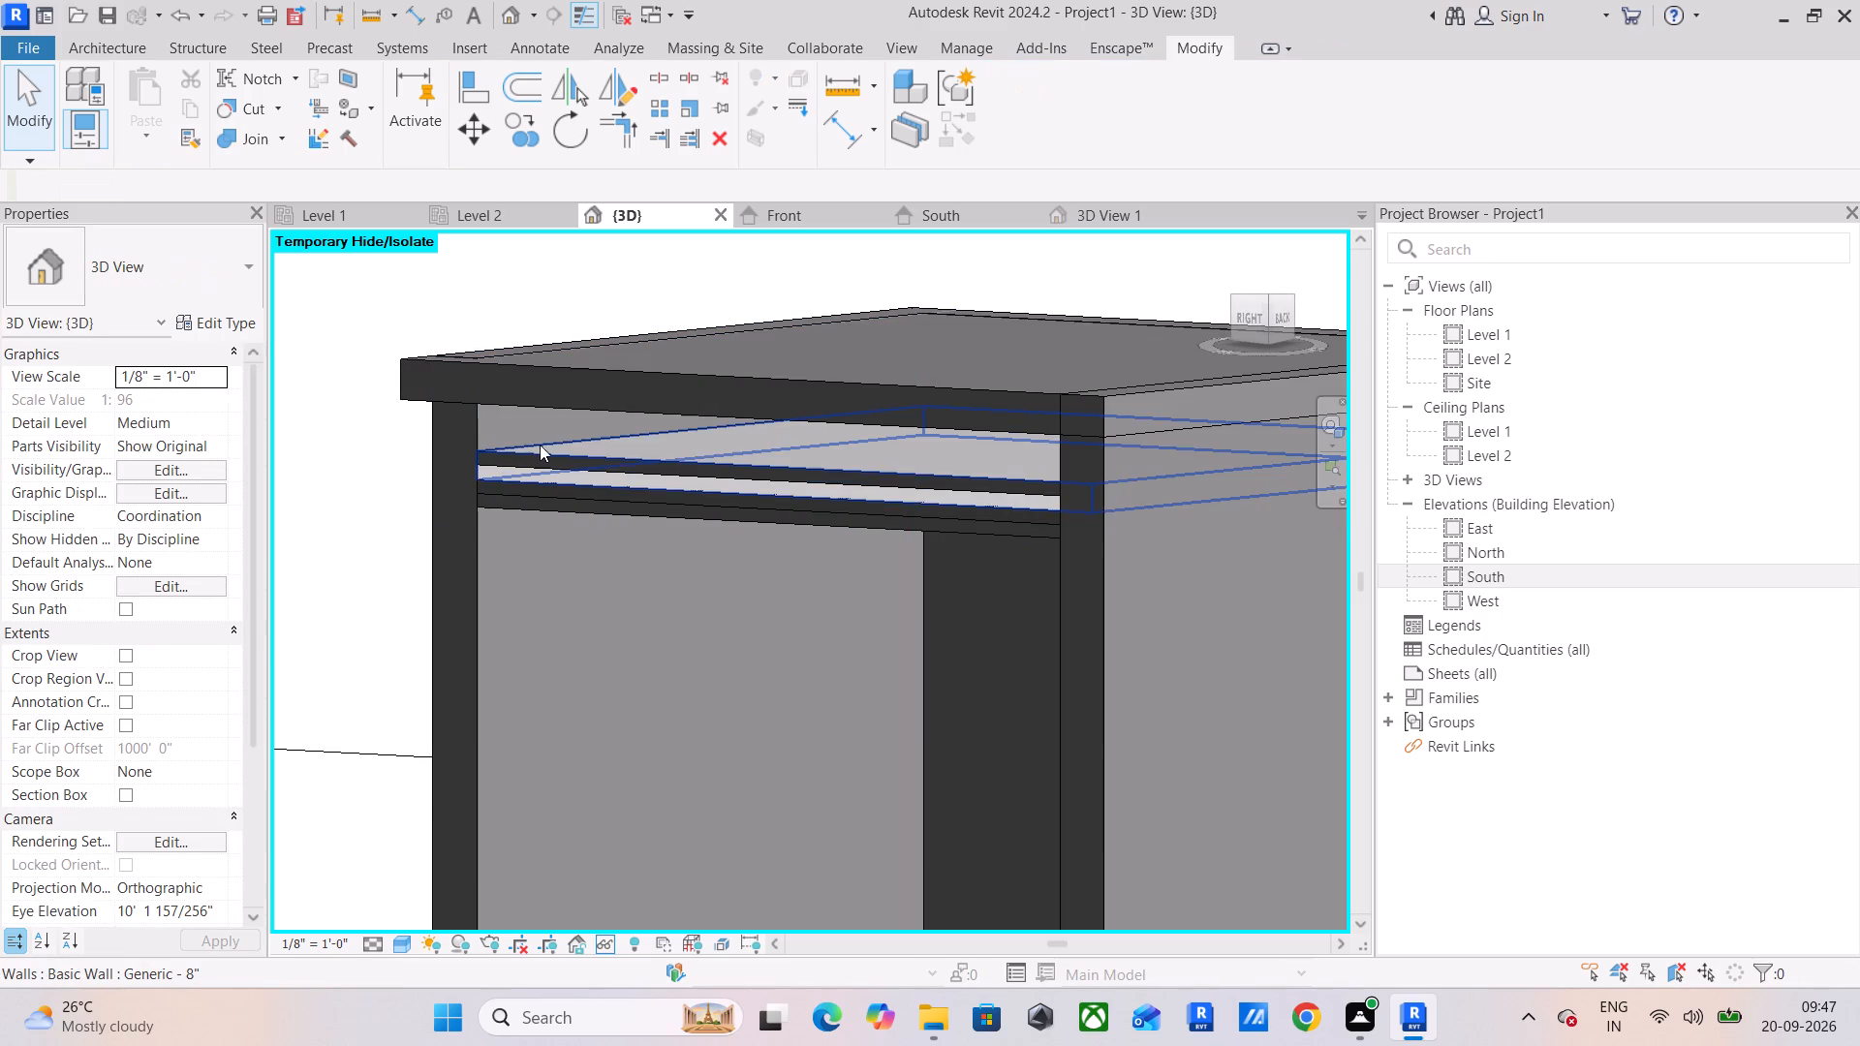
scroll(542, 444, up, 5)
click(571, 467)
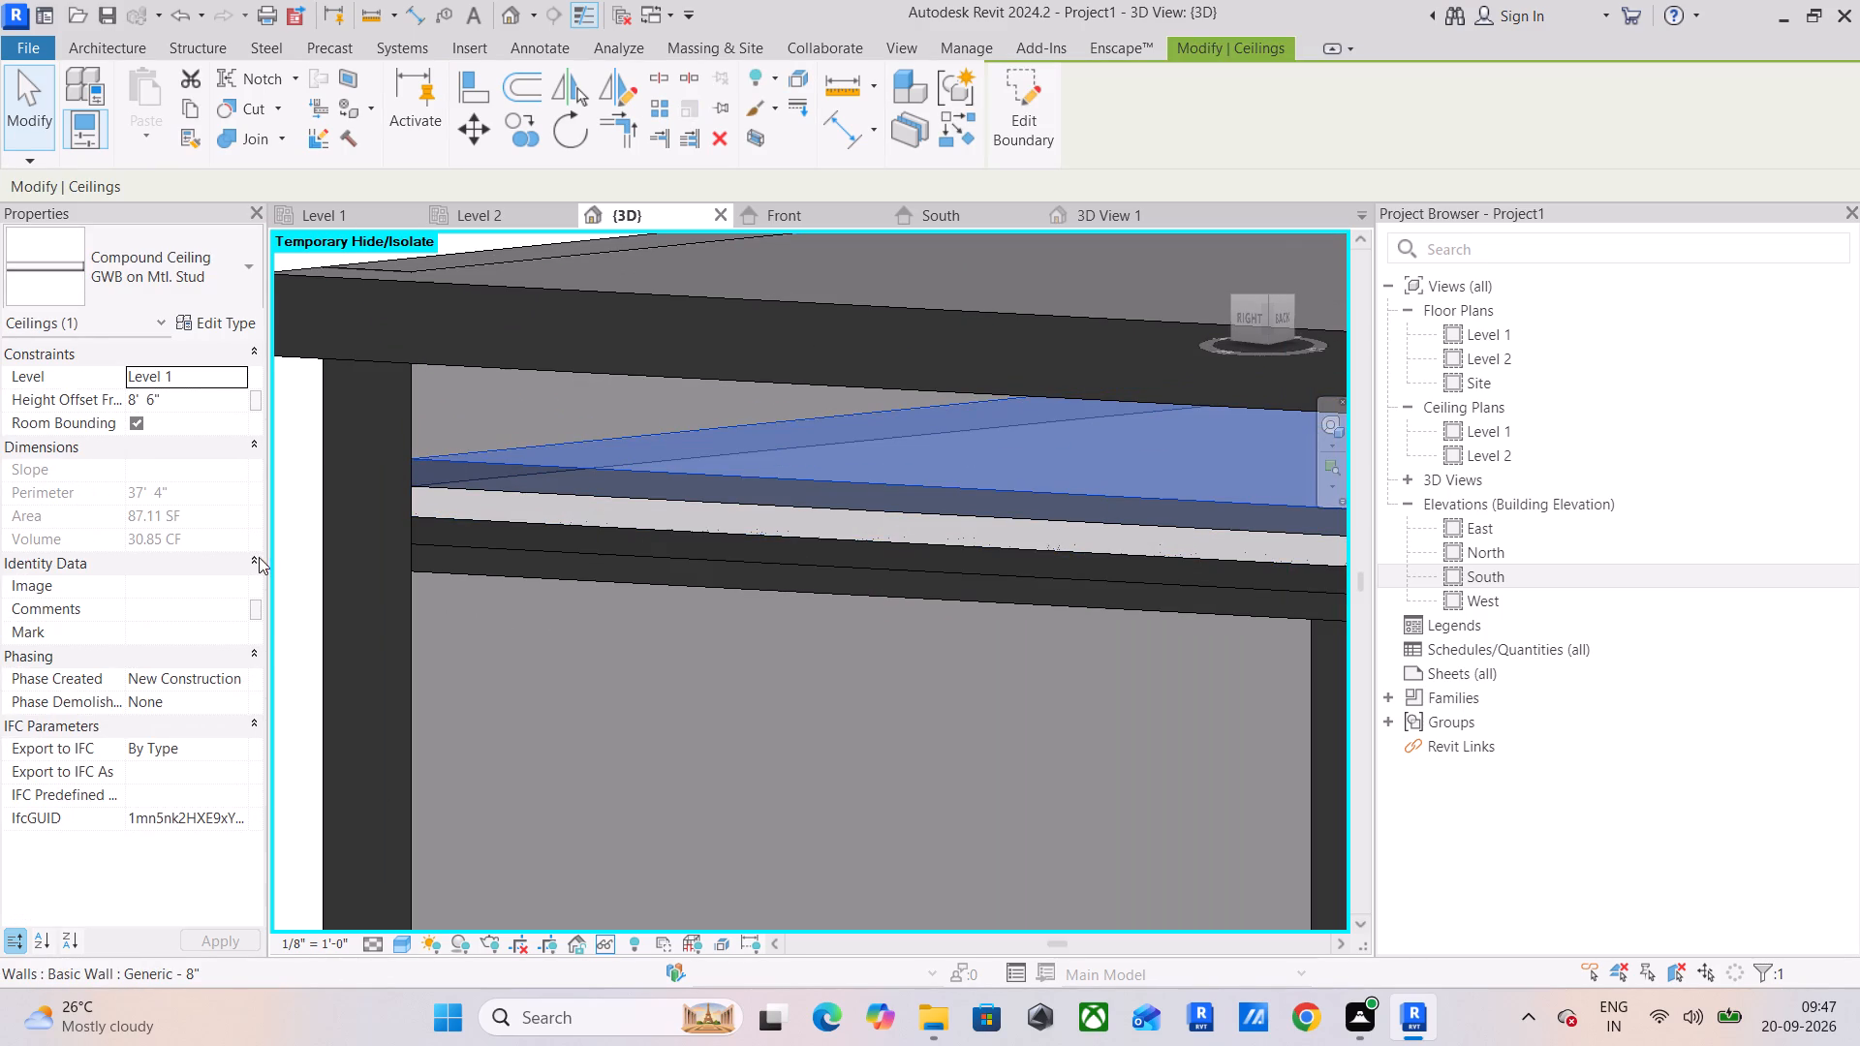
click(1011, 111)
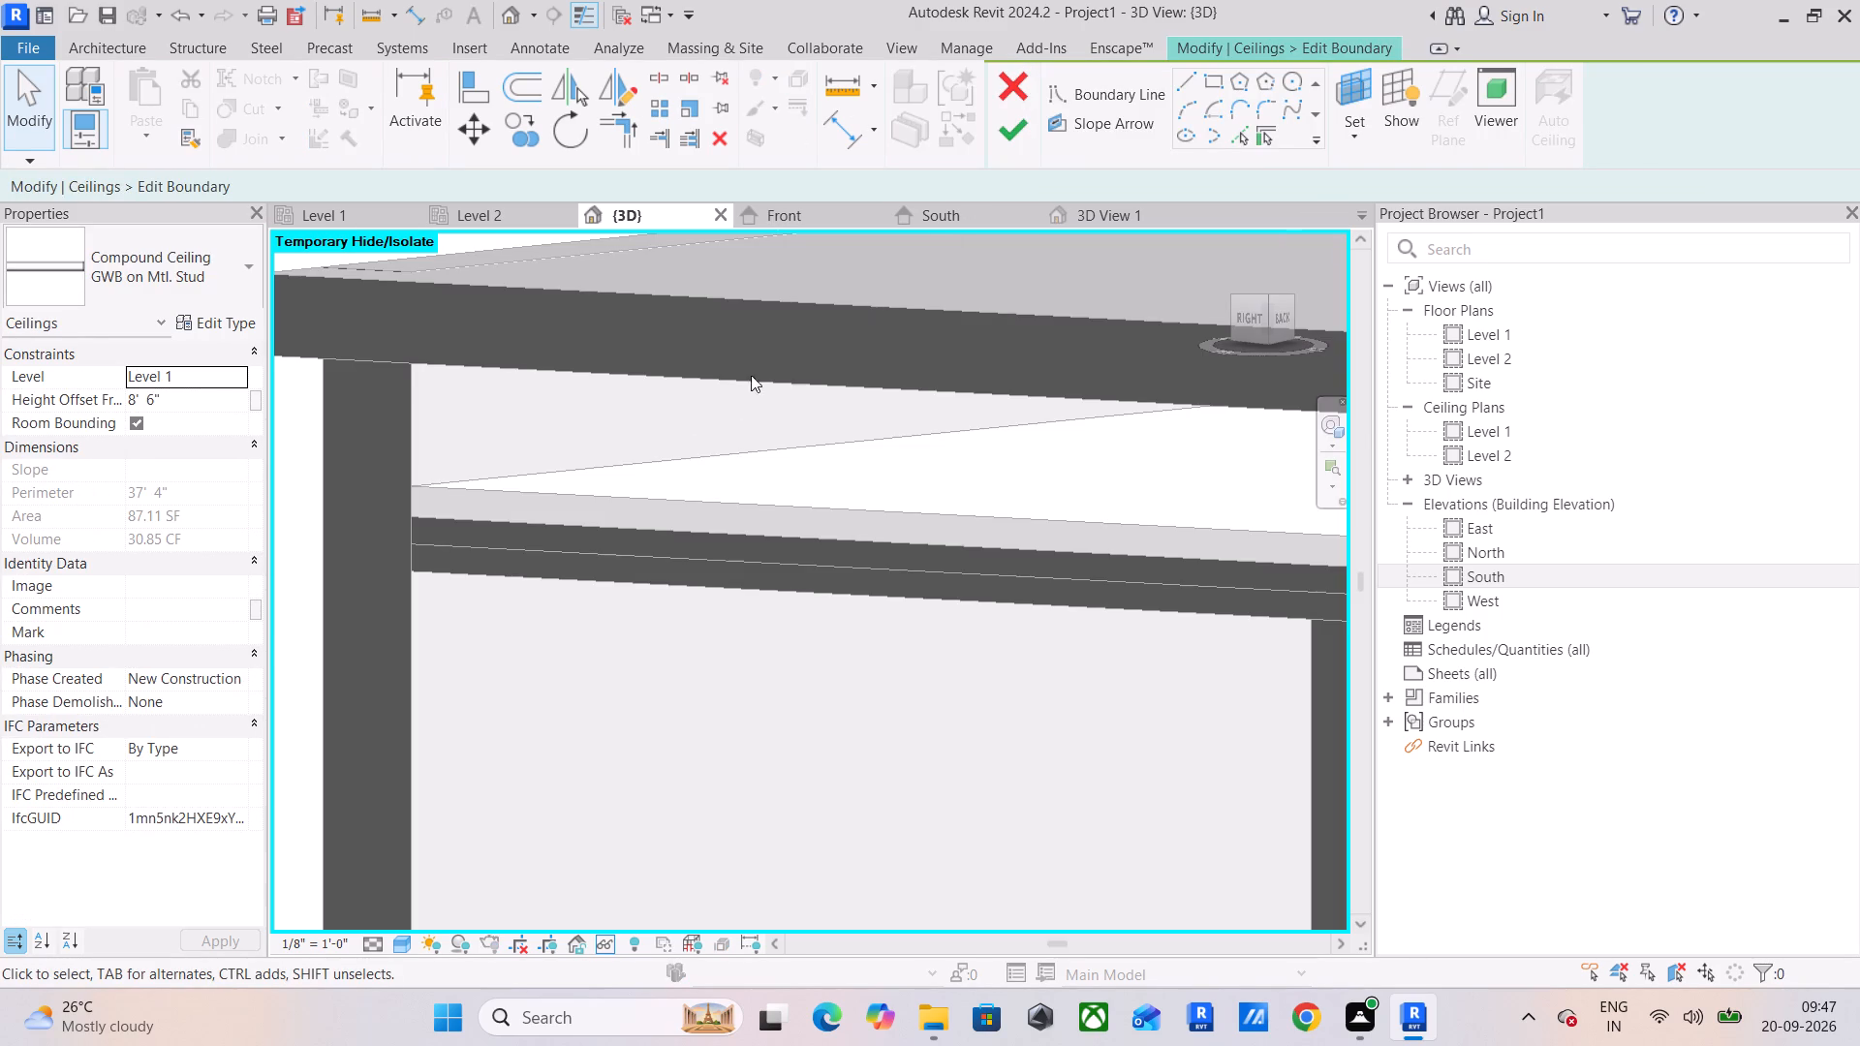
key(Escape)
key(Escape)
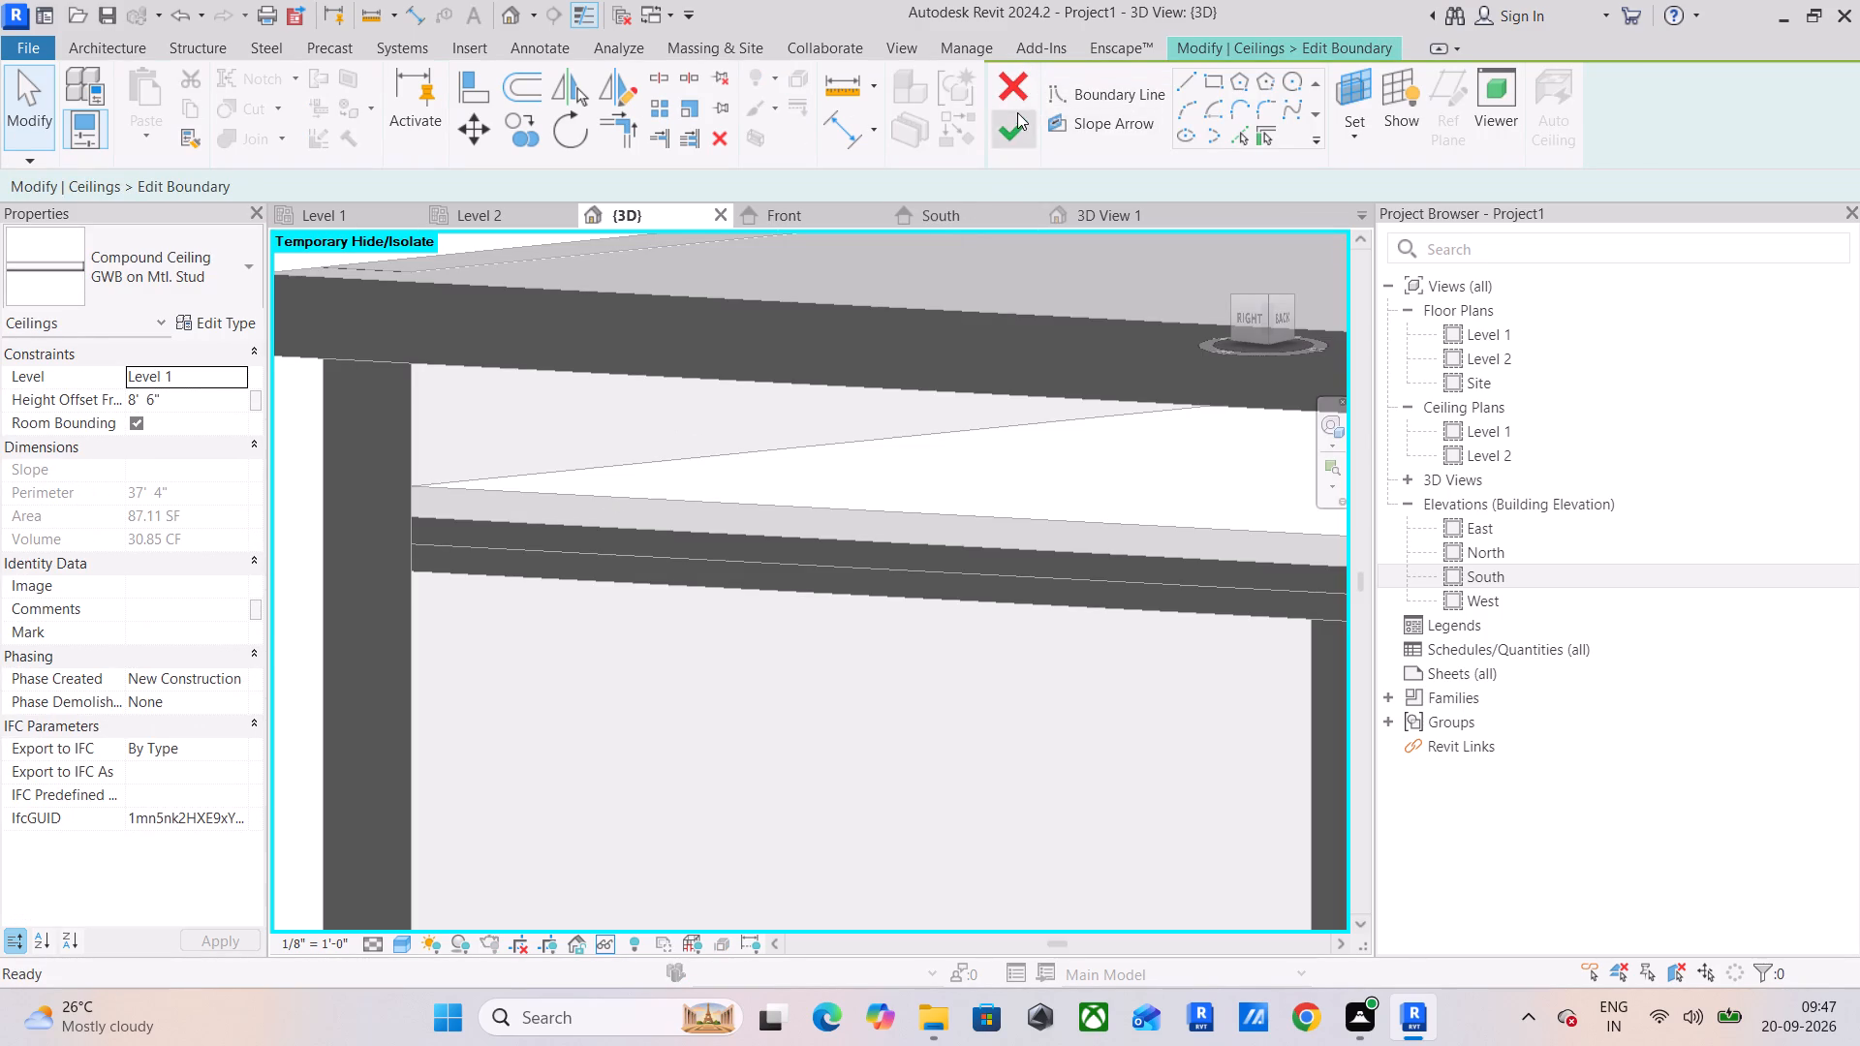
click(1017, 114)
Inspect the stacked GWB on Mtl. Stud and 2' x 4' ACT System ceilings in the {3D} view.
click(731, 523)
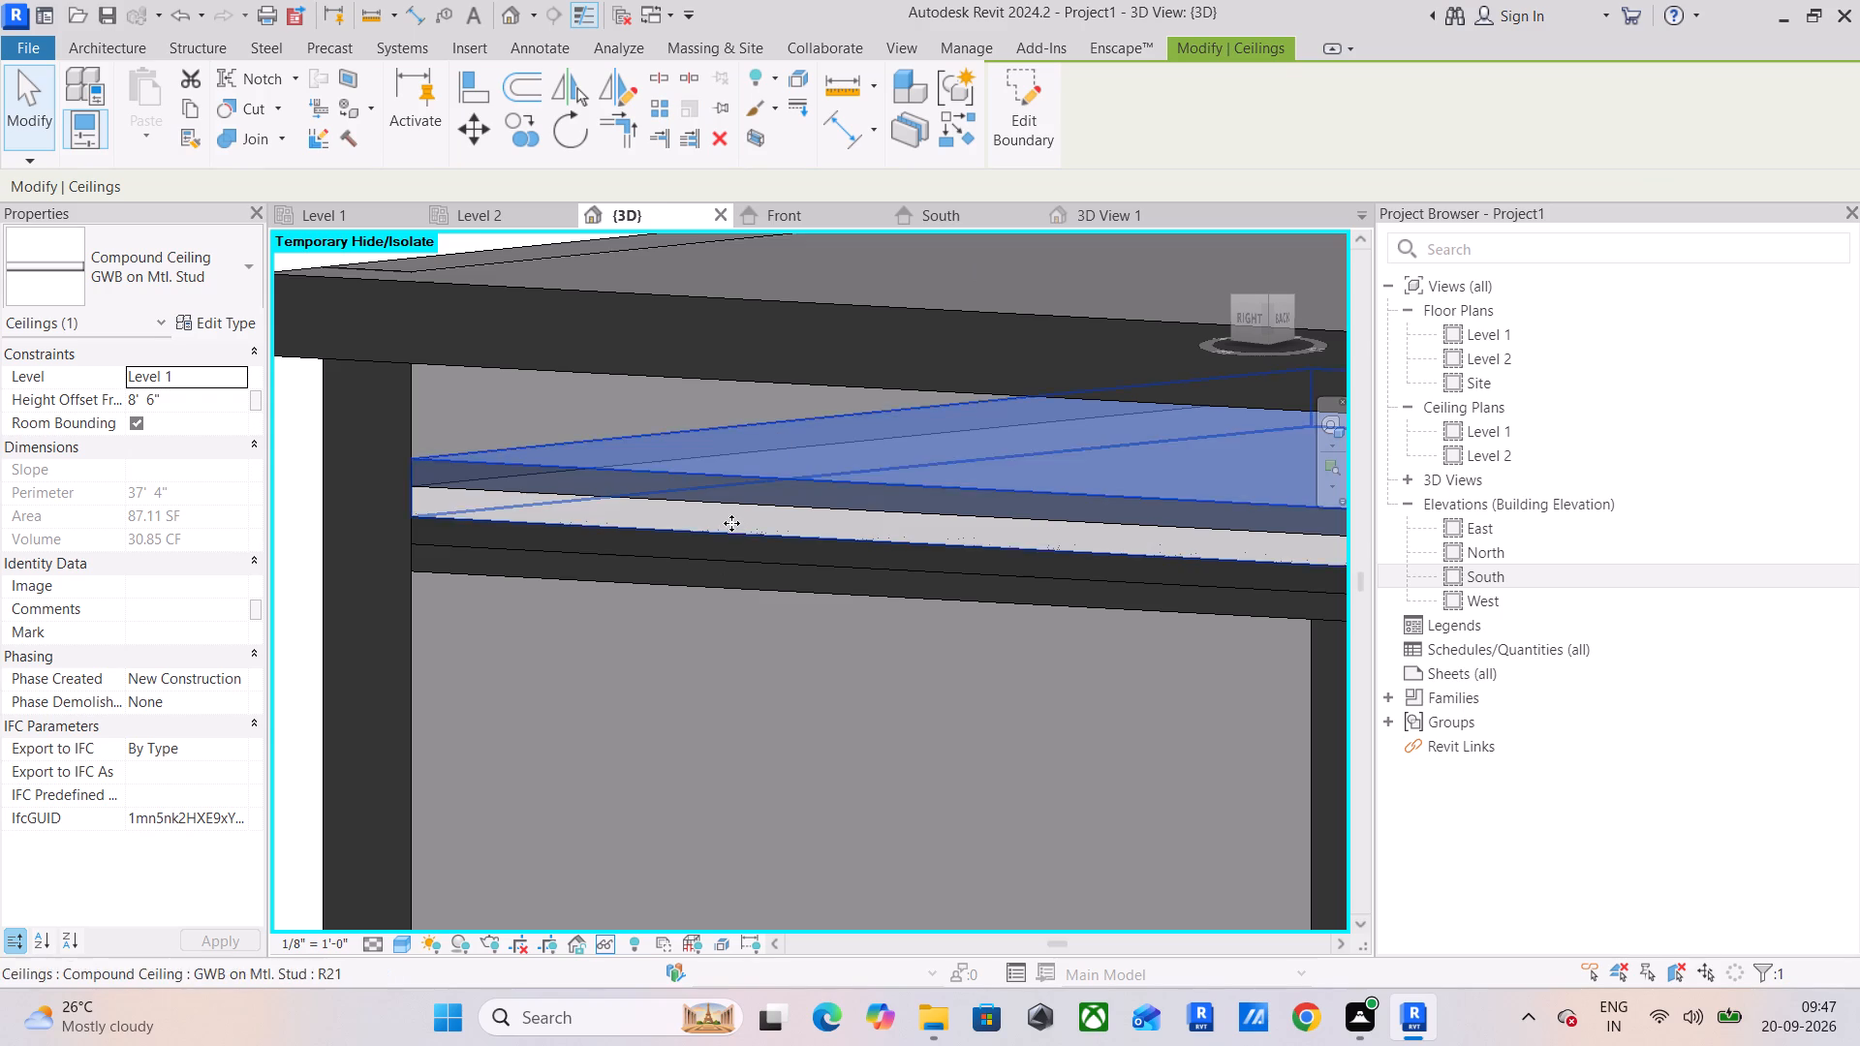
key(Escape)
click(478, 511)
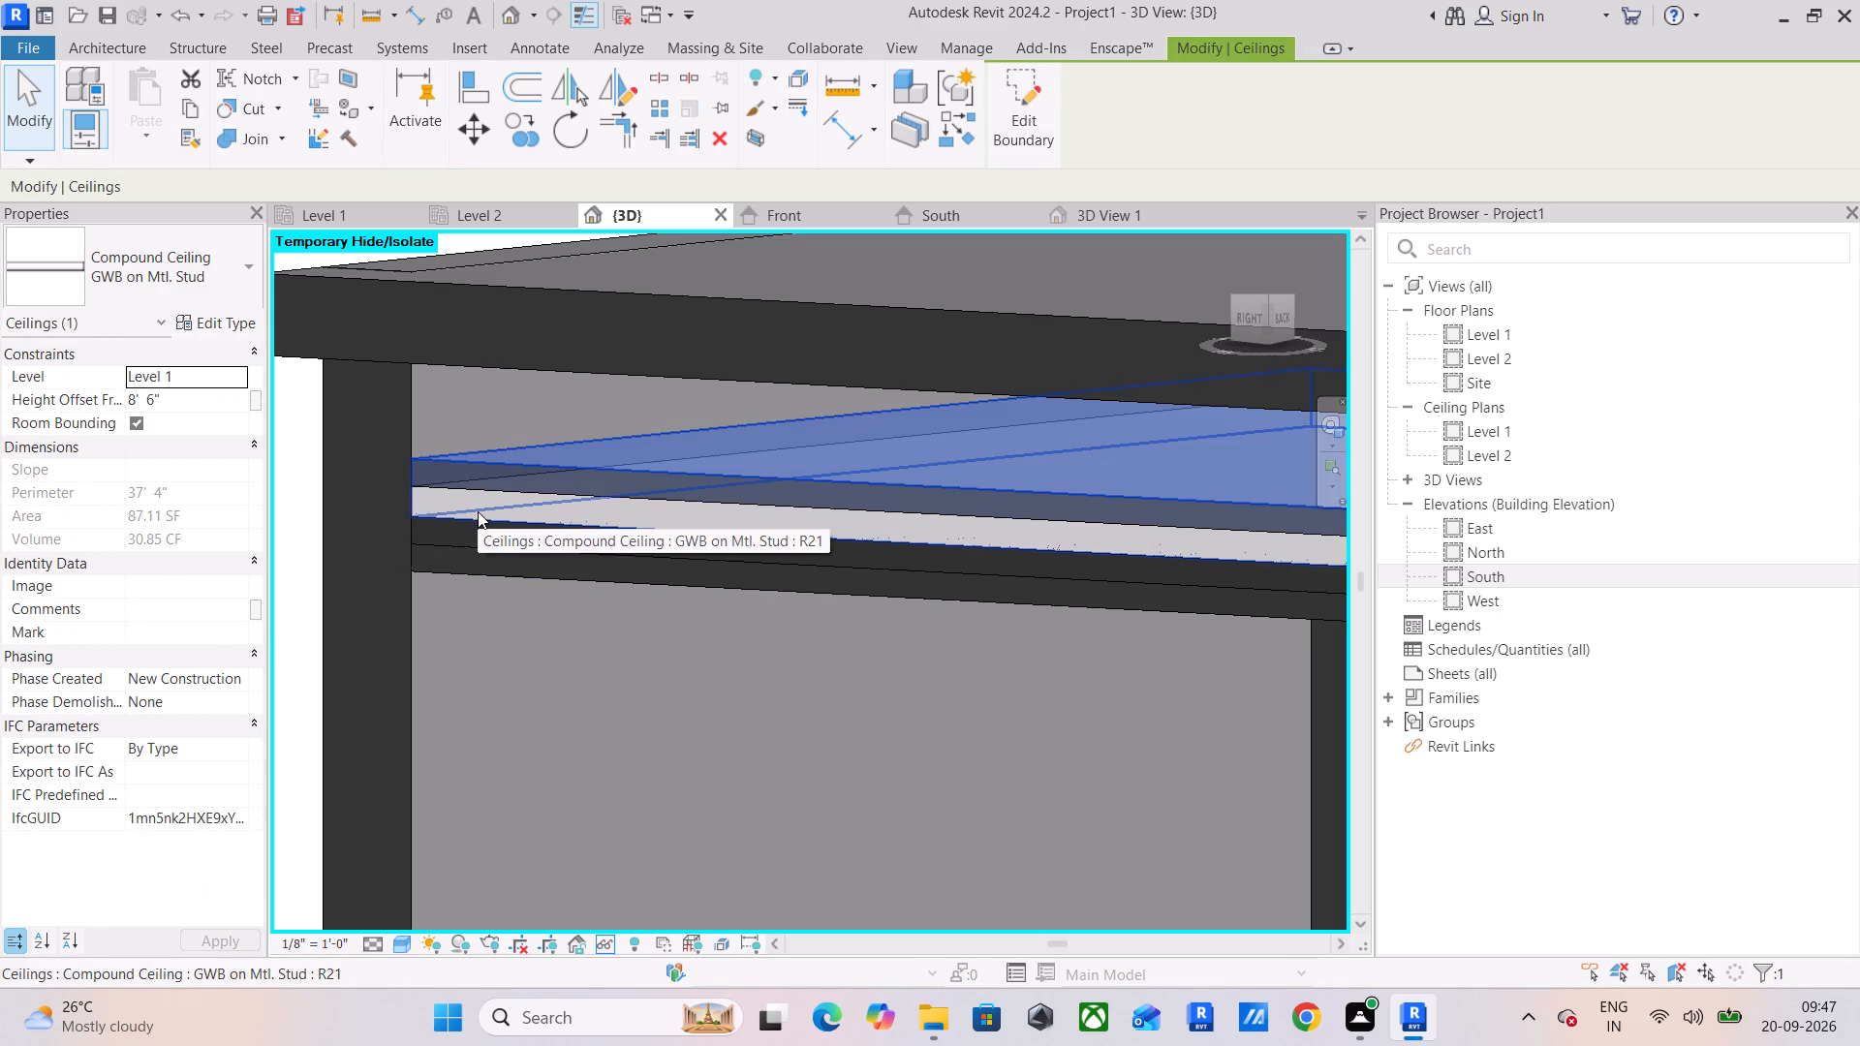
click(532, 492)
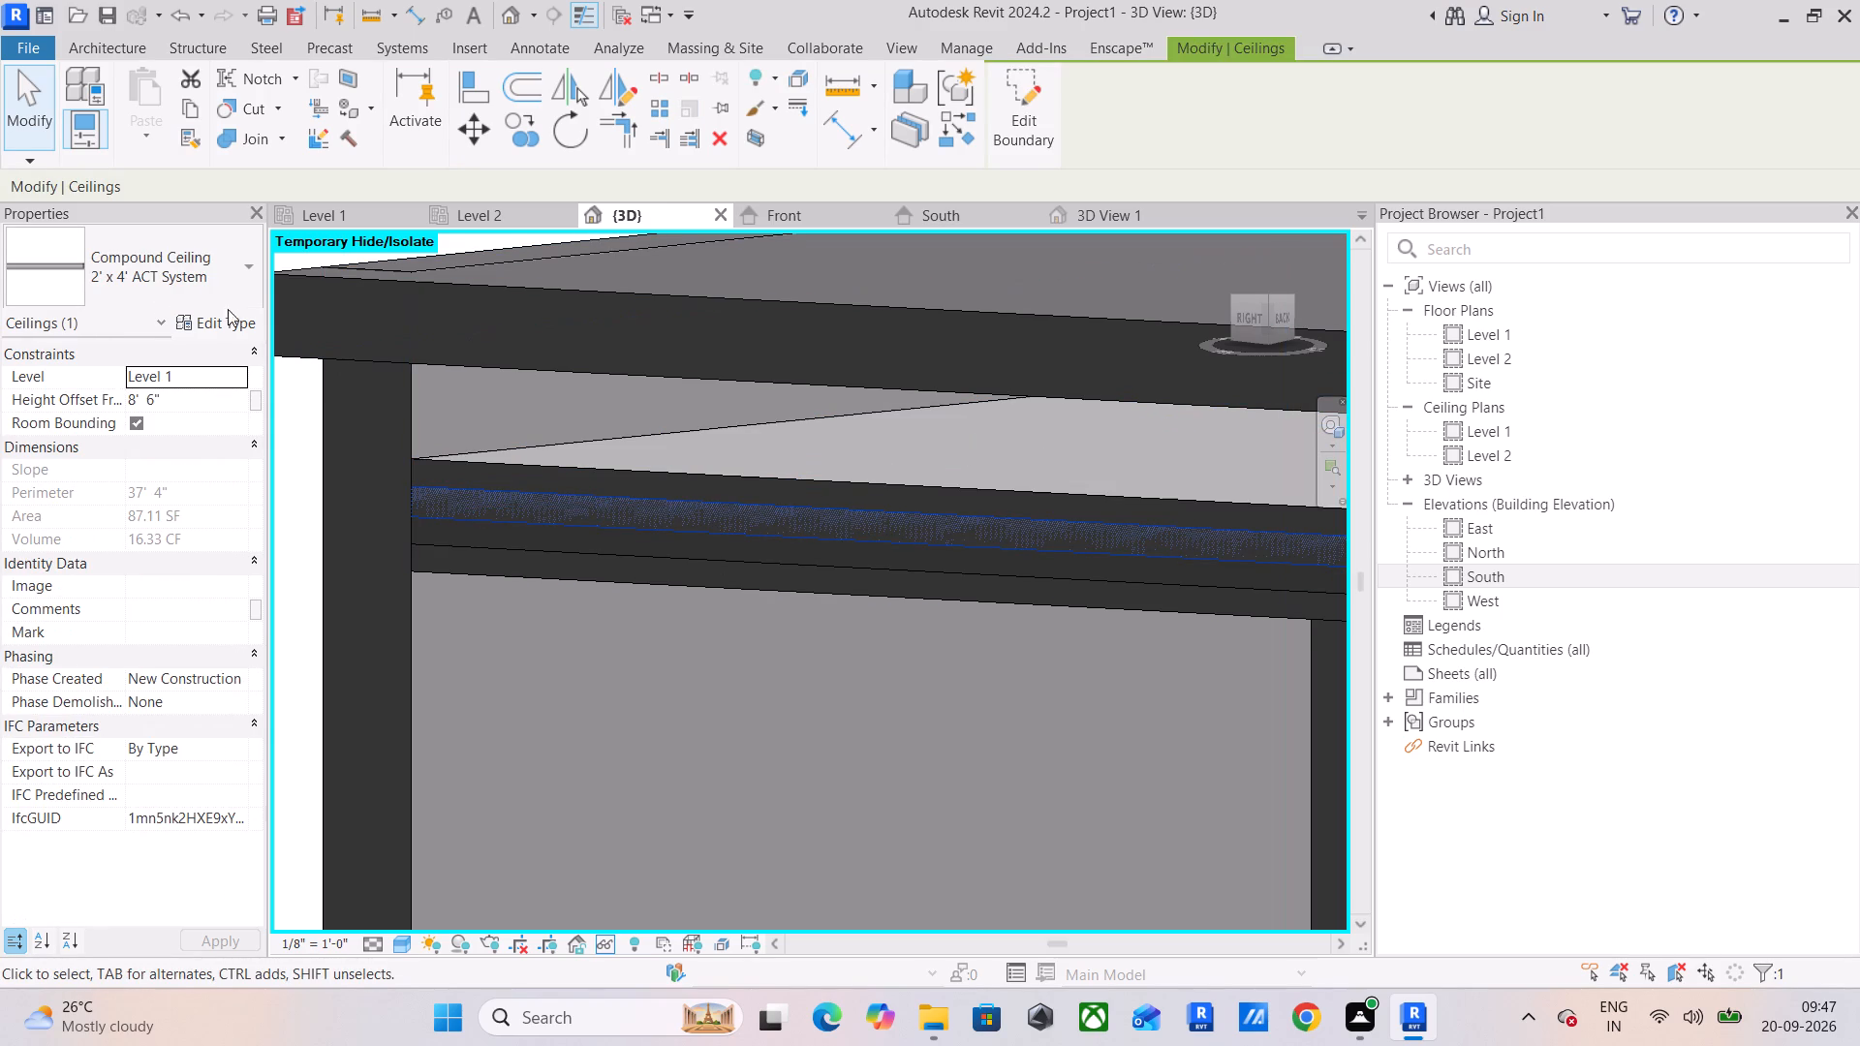
click(544, 468)
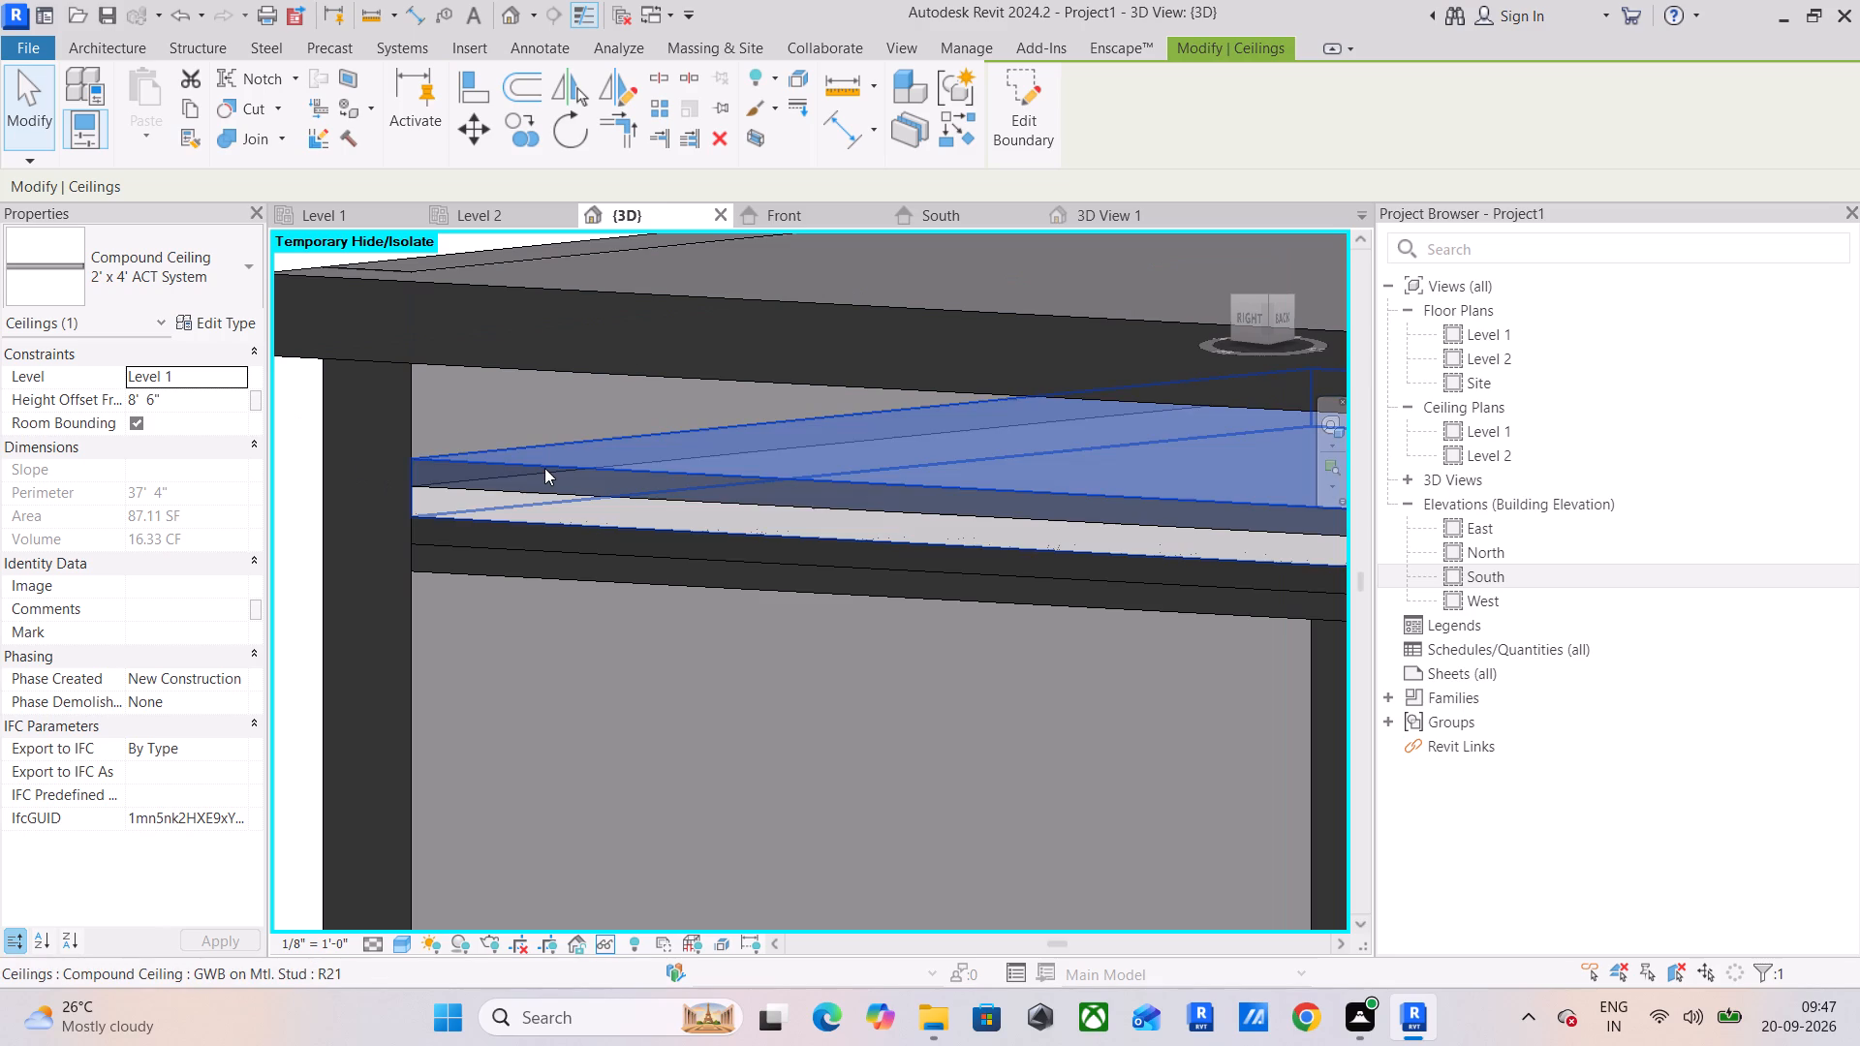
Open the generic-model ceiling border in place, check its extrusion's visibility settings, and finish the model without saving the project.
click(470, 546)
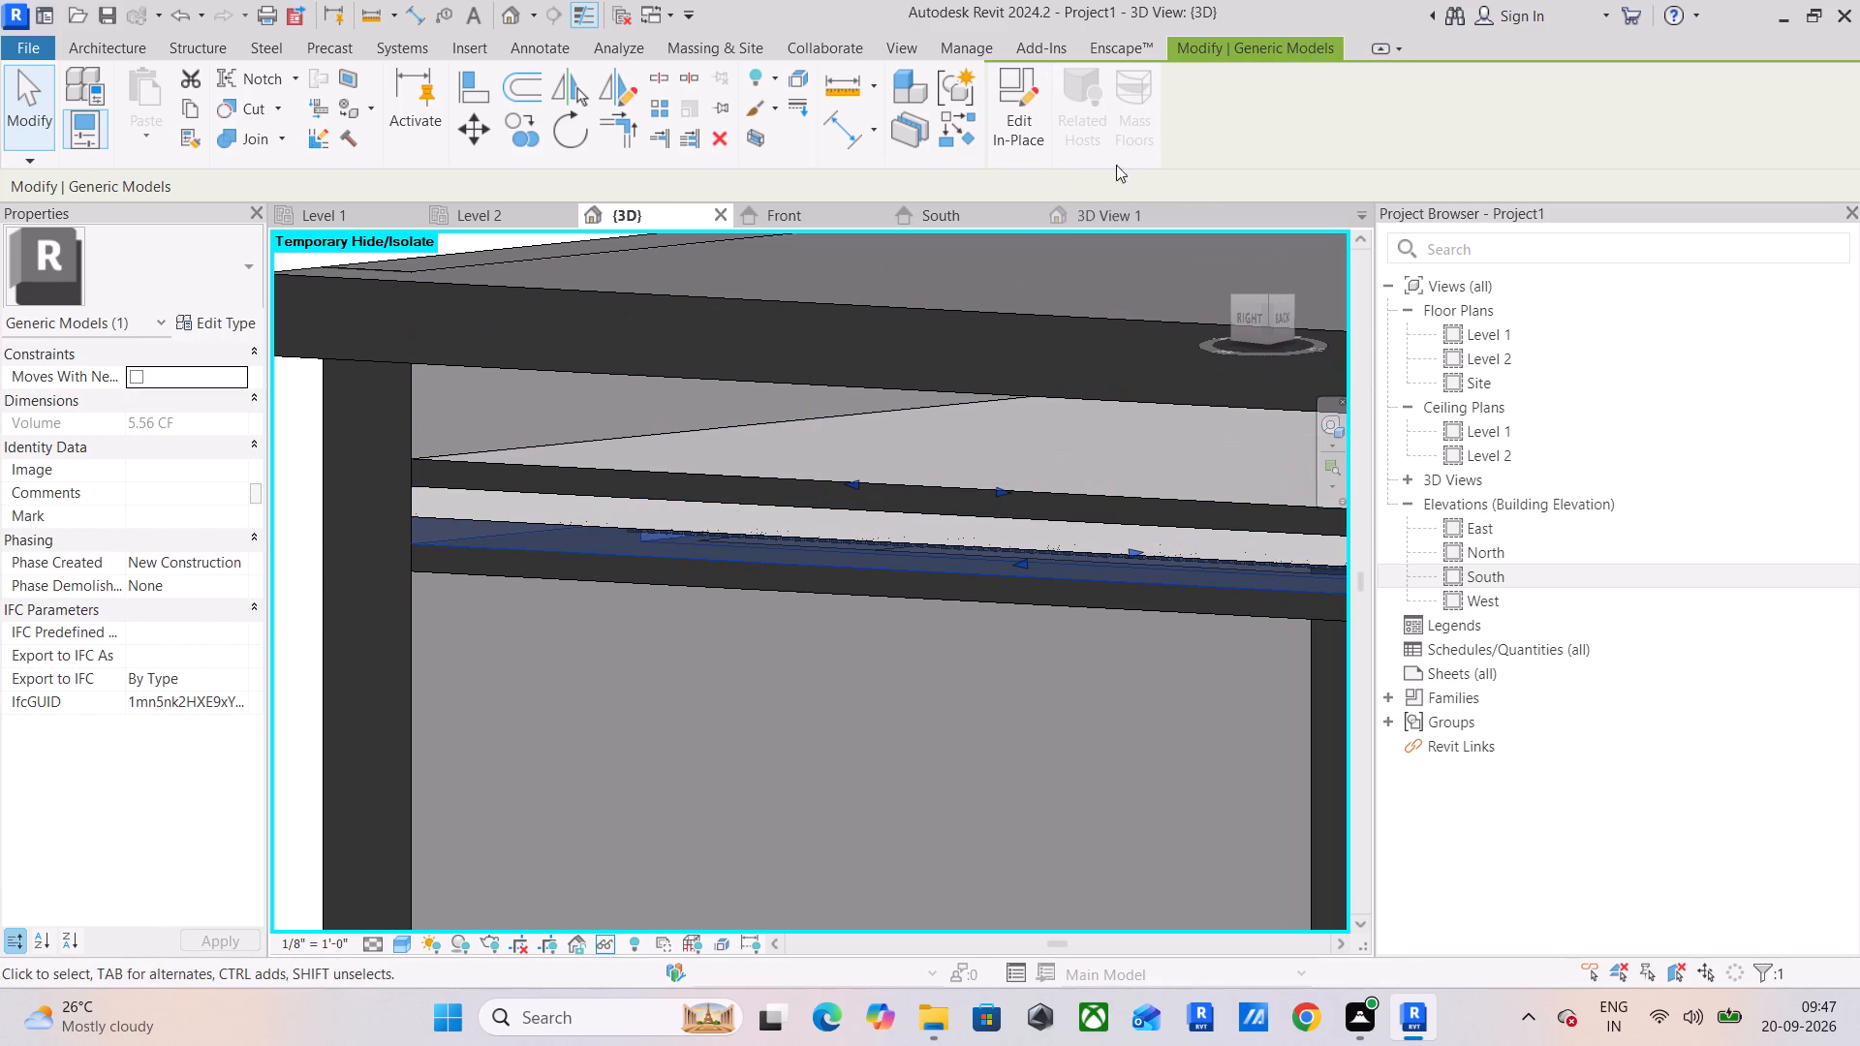
click(1025, 84)
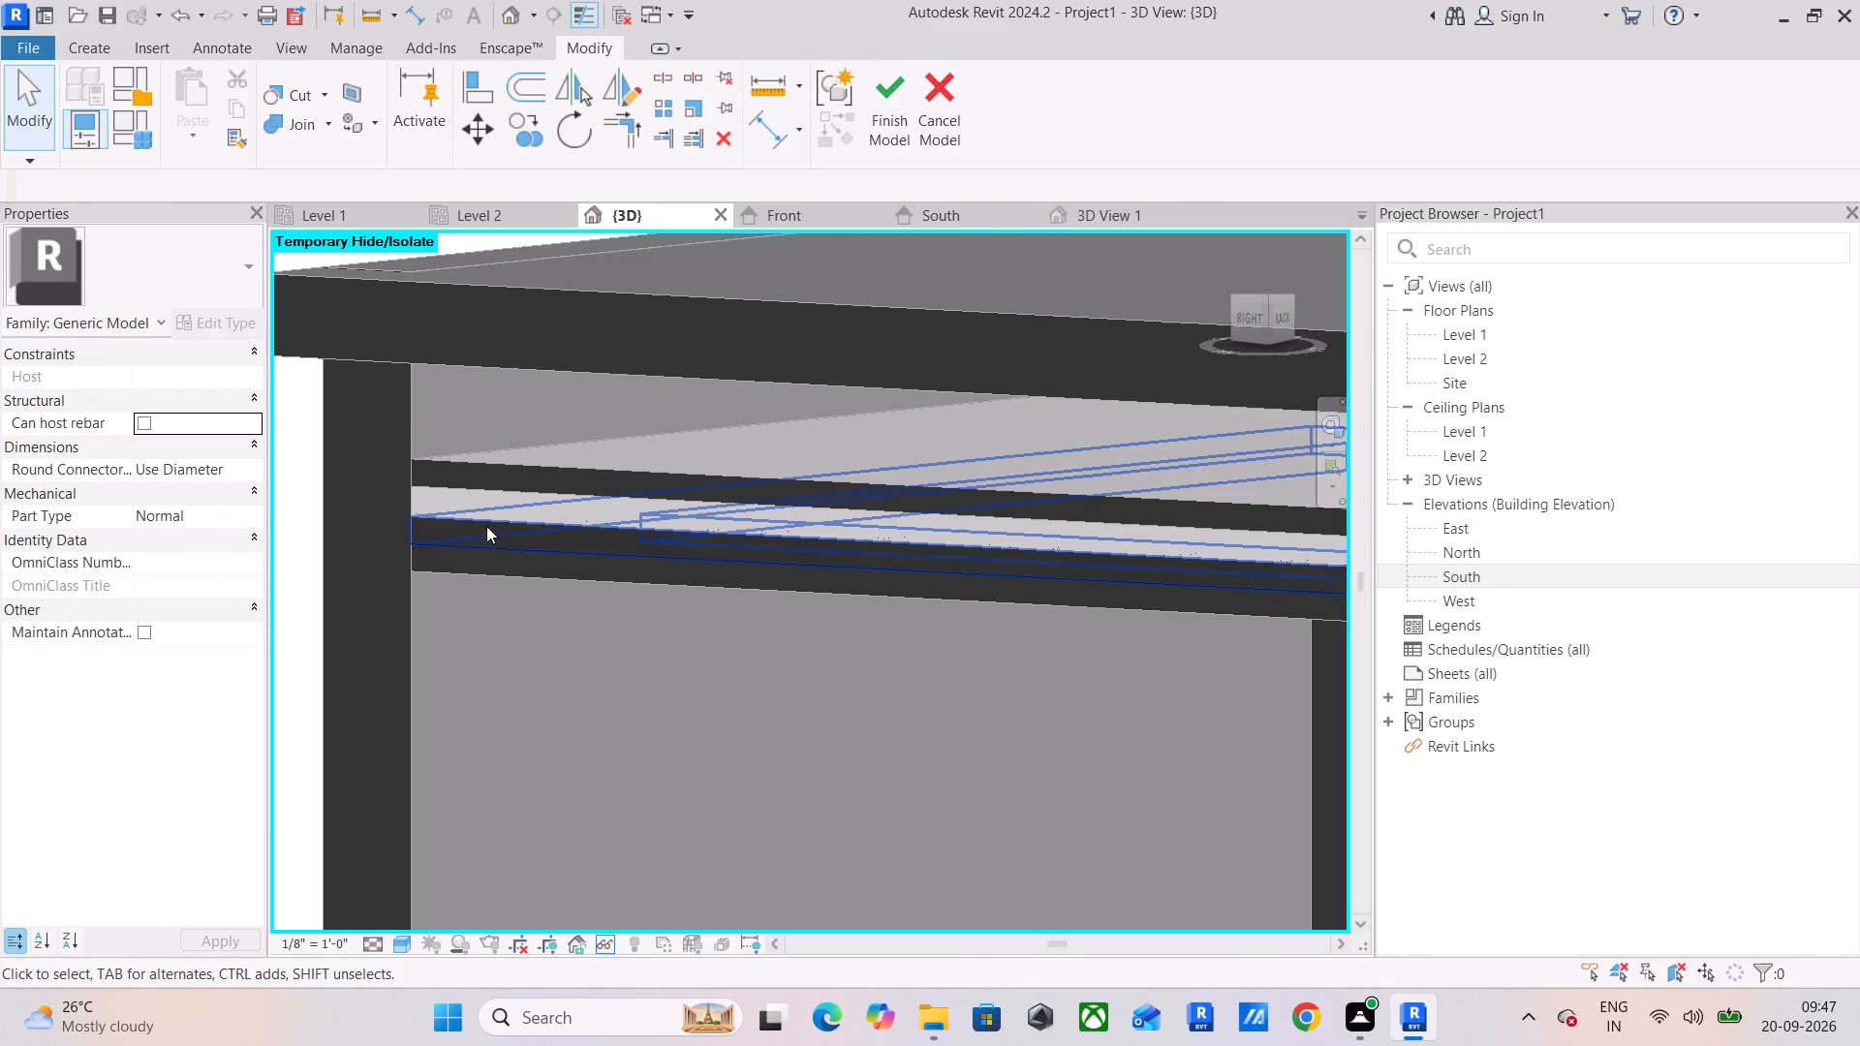
click(561, 536)
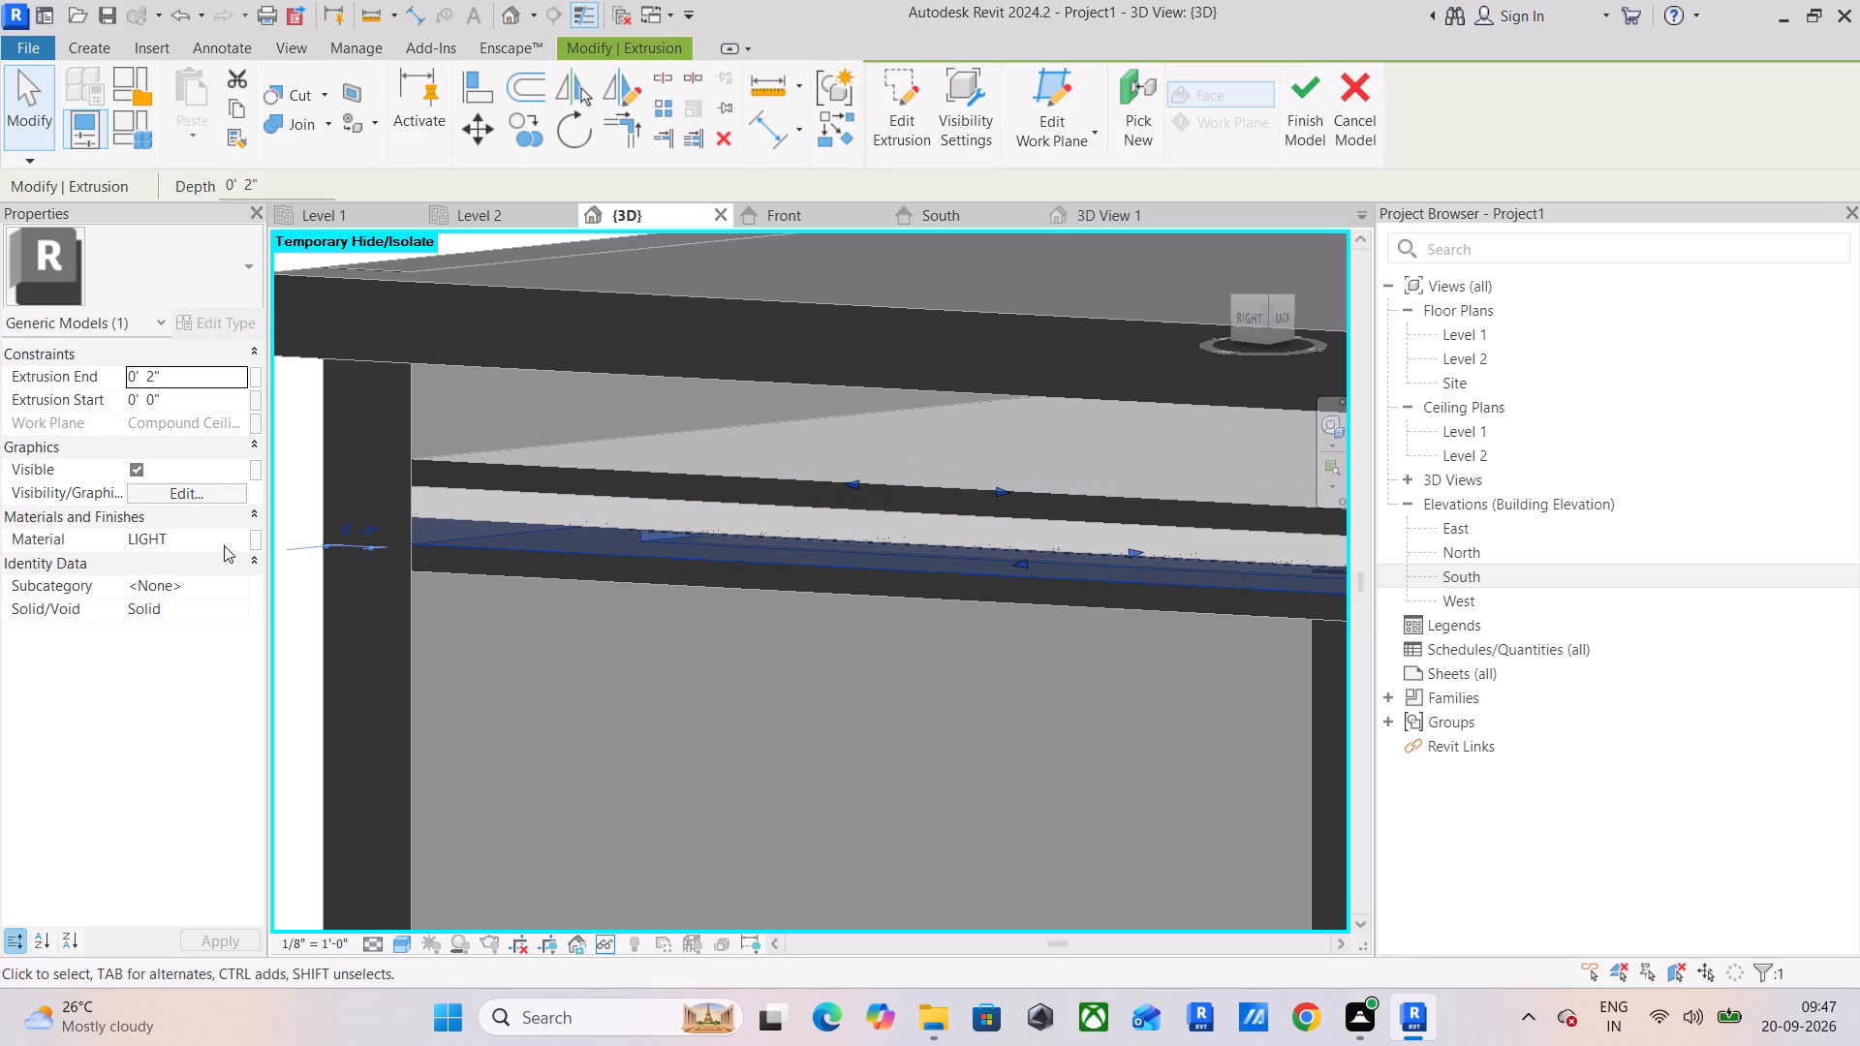
click(201, 500)
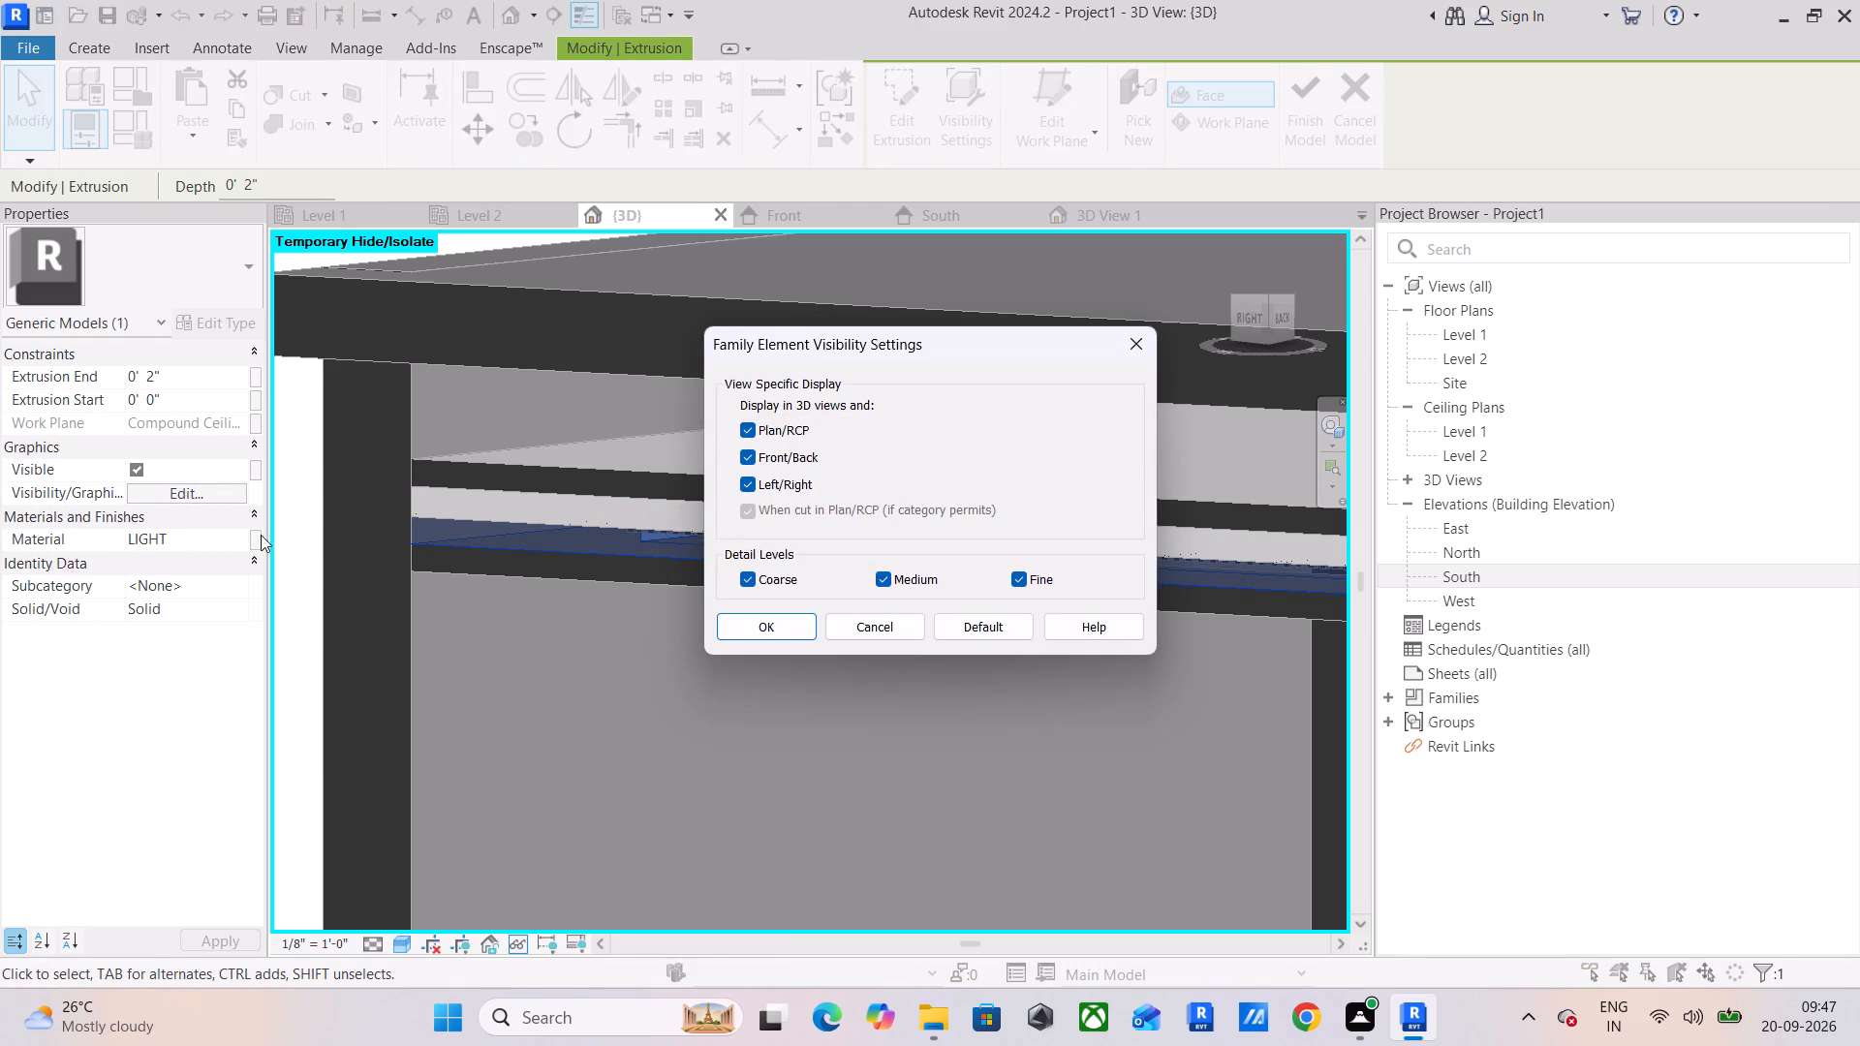
click(759, 633)
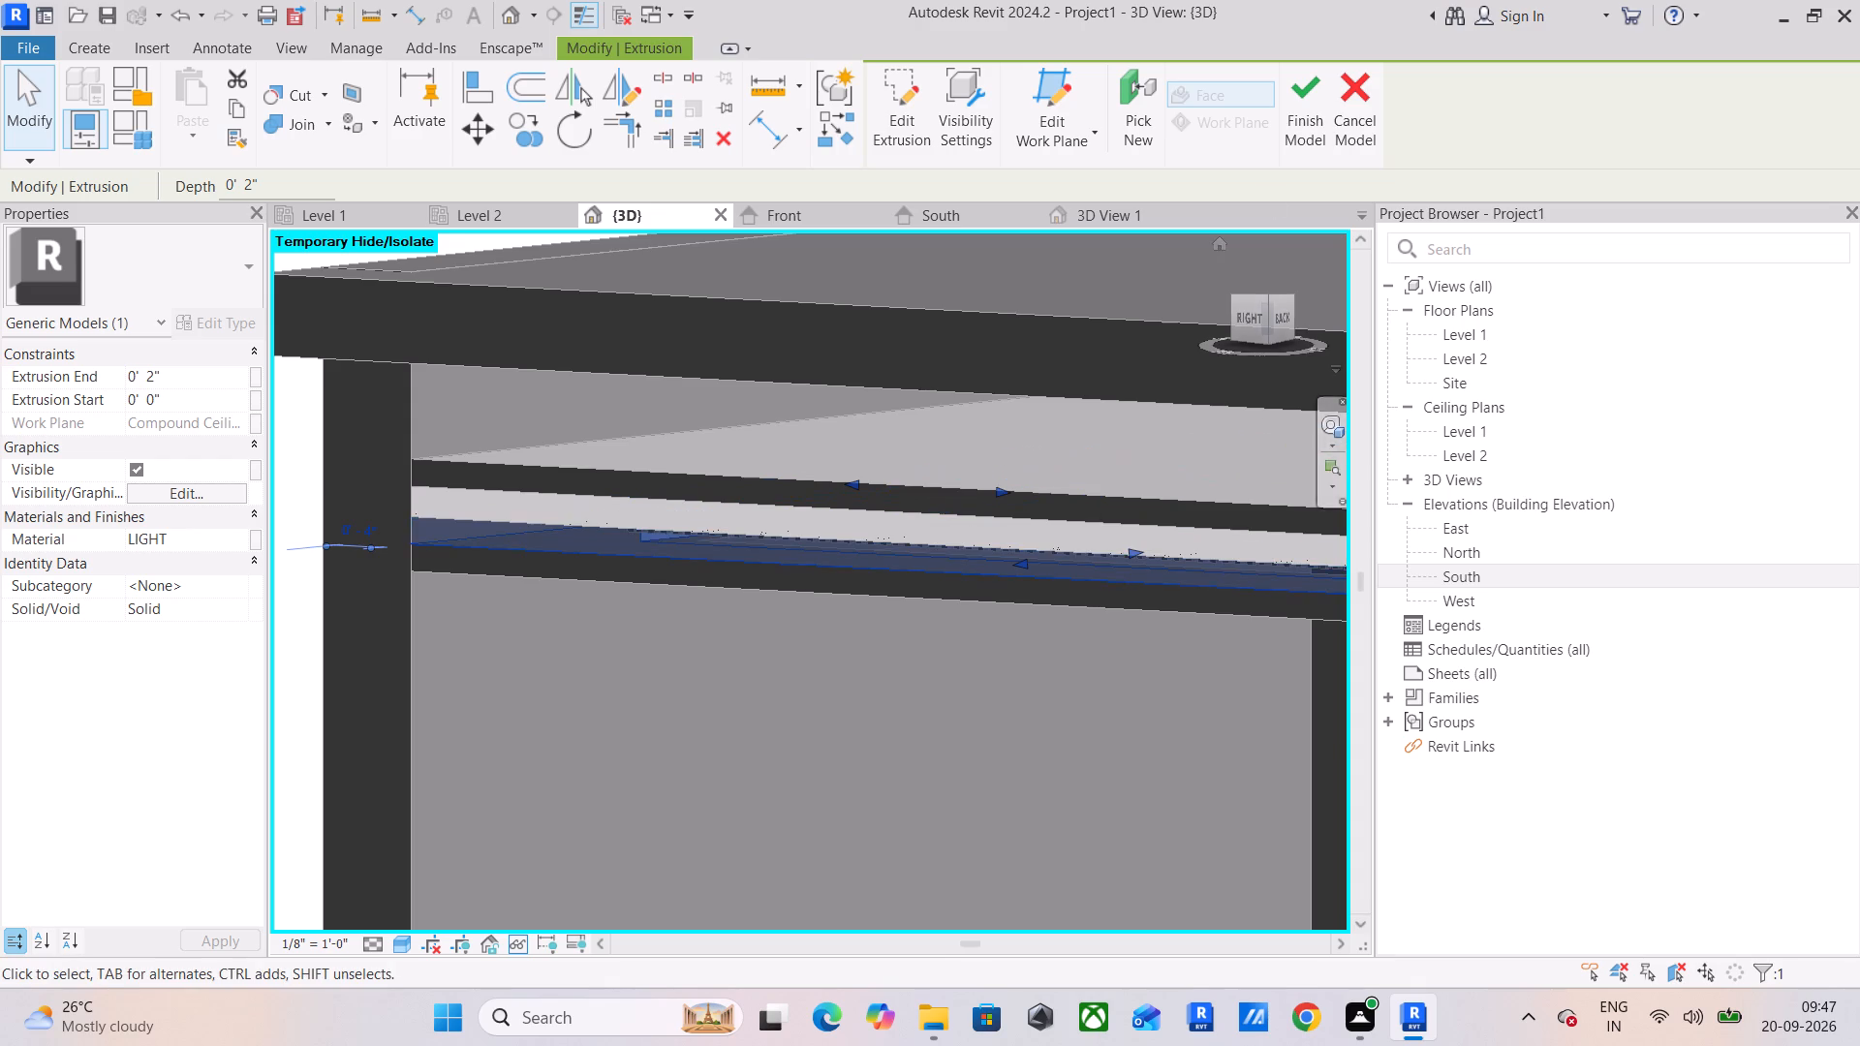
click(1295, 88)
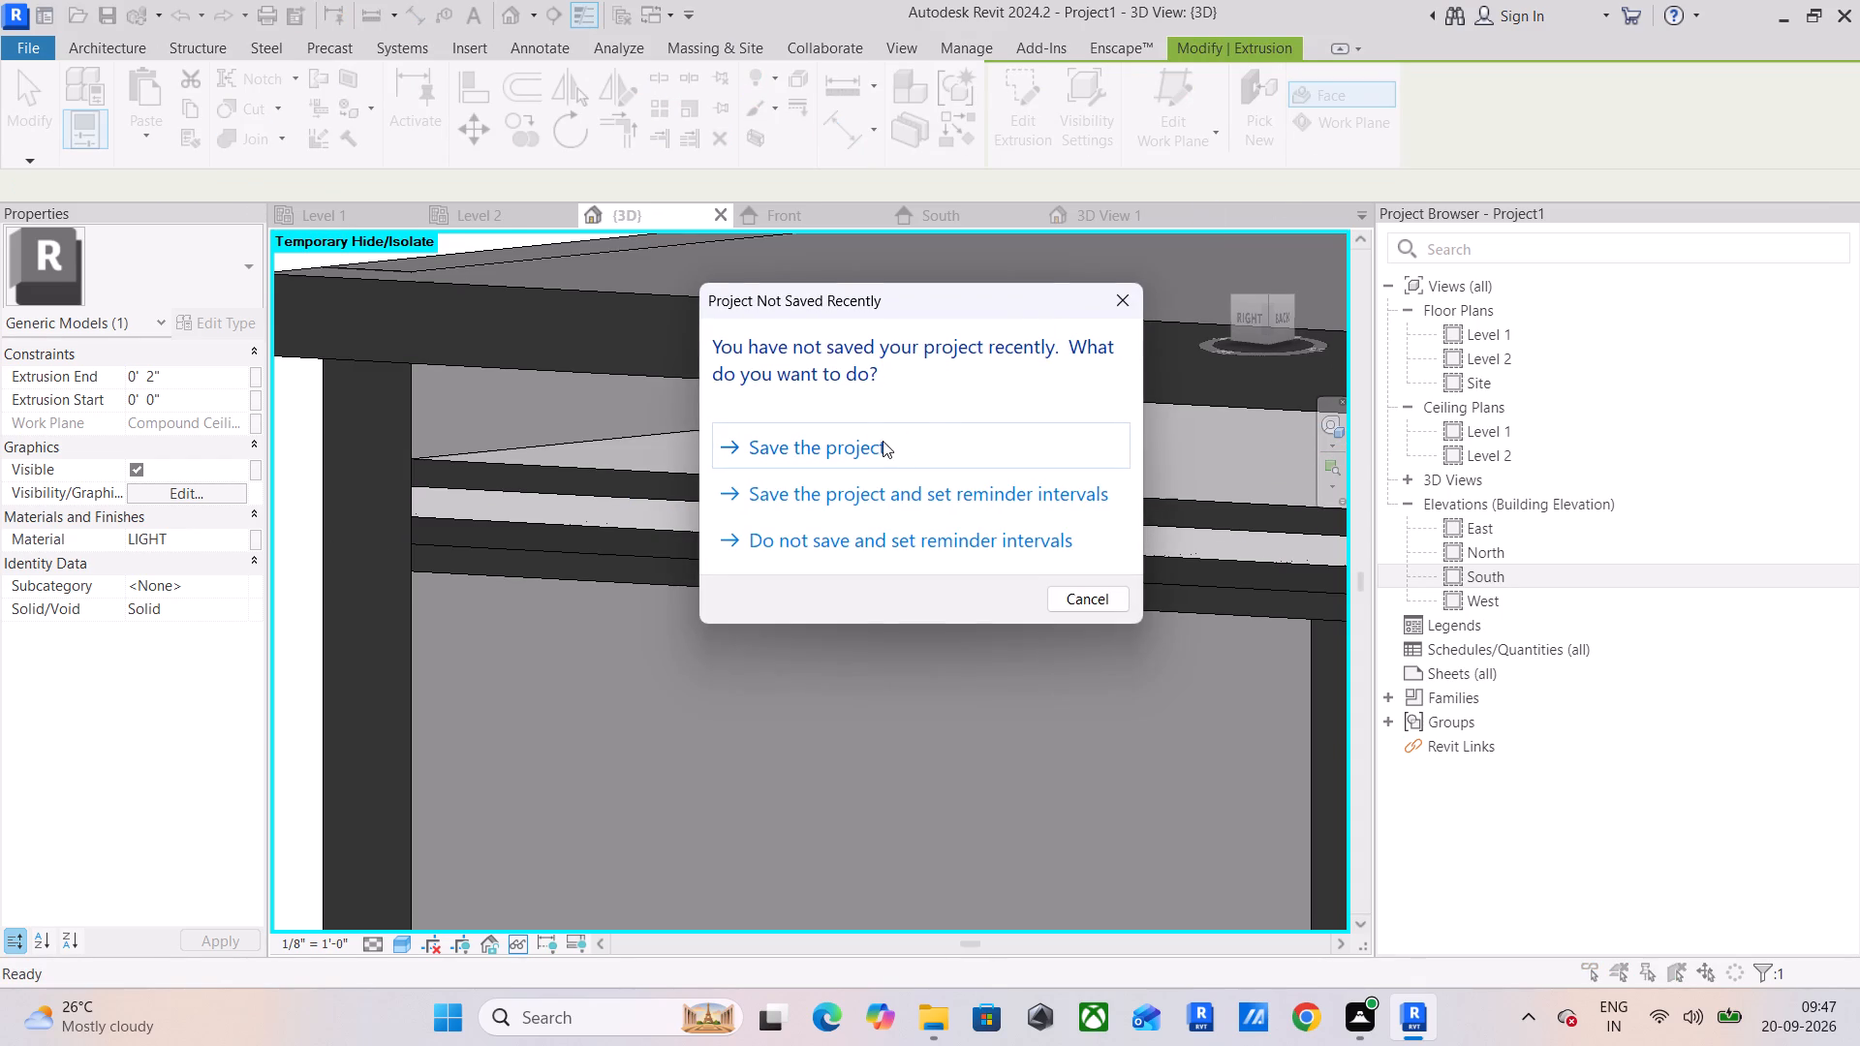
click(852, 446)
click(1348, 216)
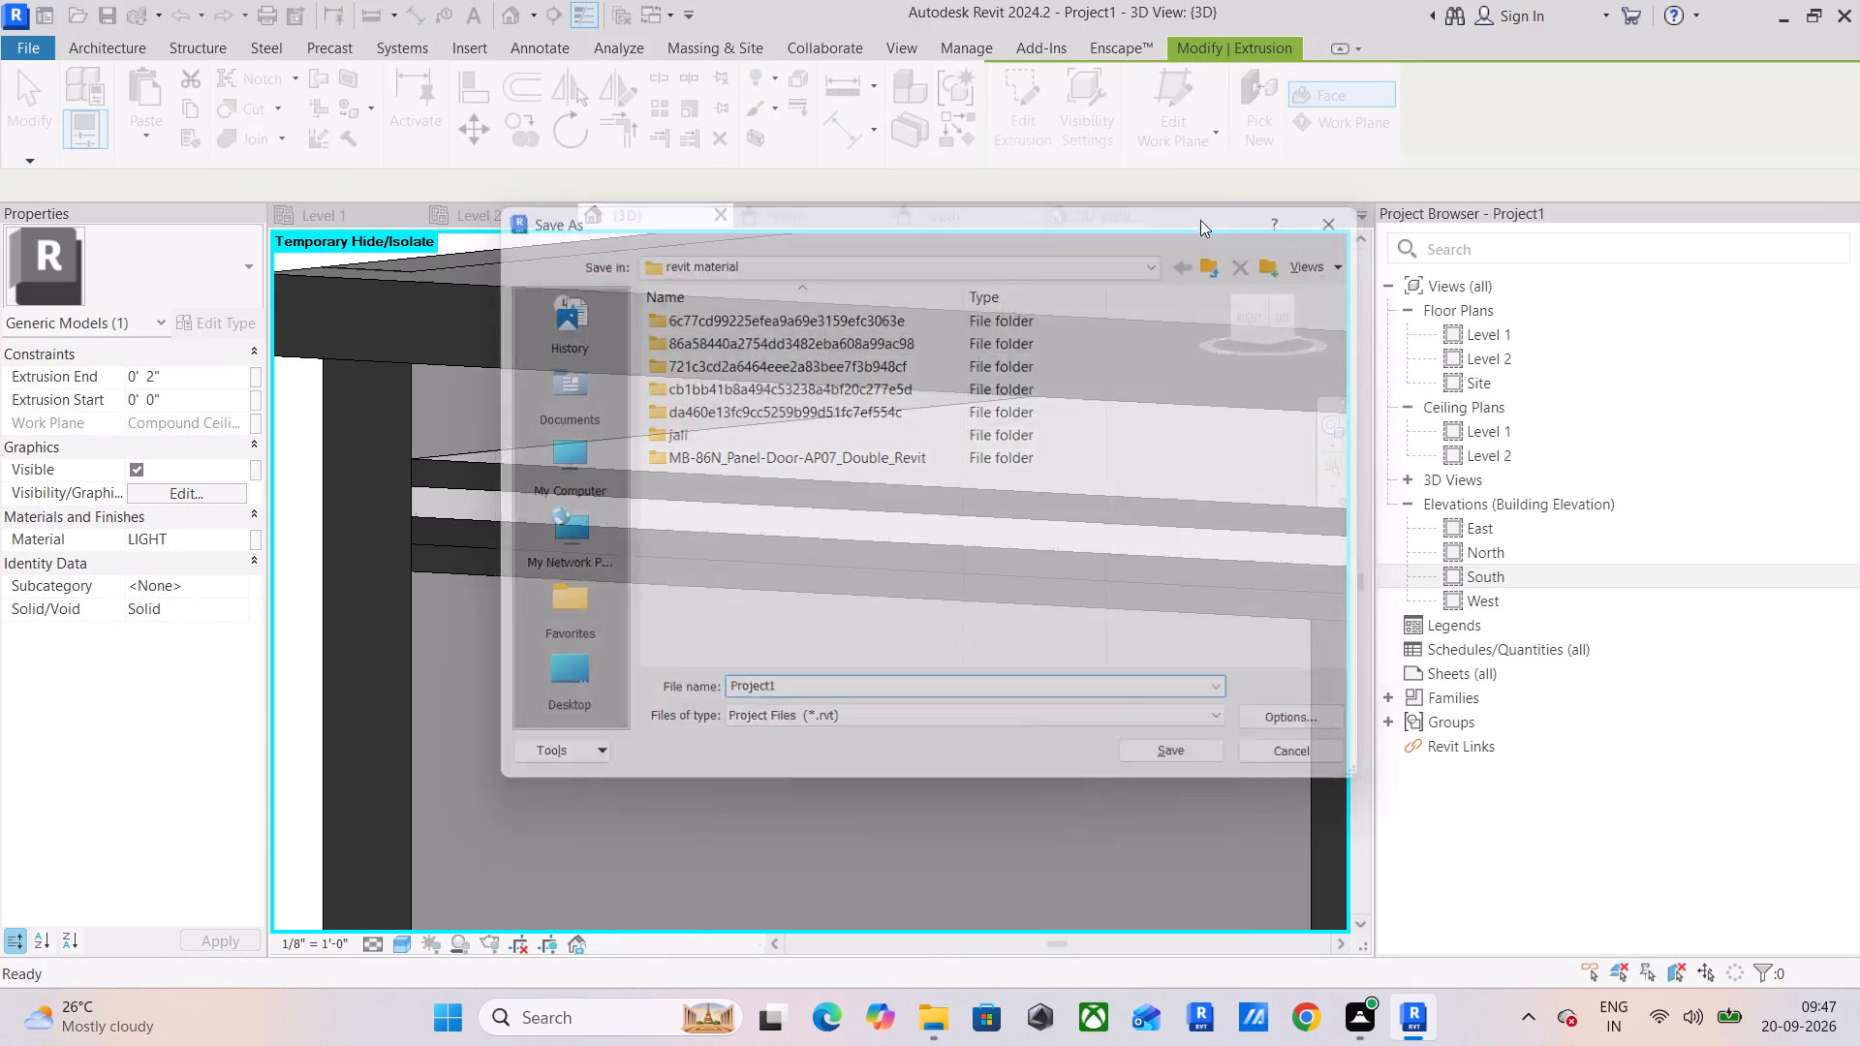
In the LIGHT FAMILY CEILING front elevation, move the square extrusion down so its top edge sits about 0' 0 33/256" below the reference line.
click(820, 220)
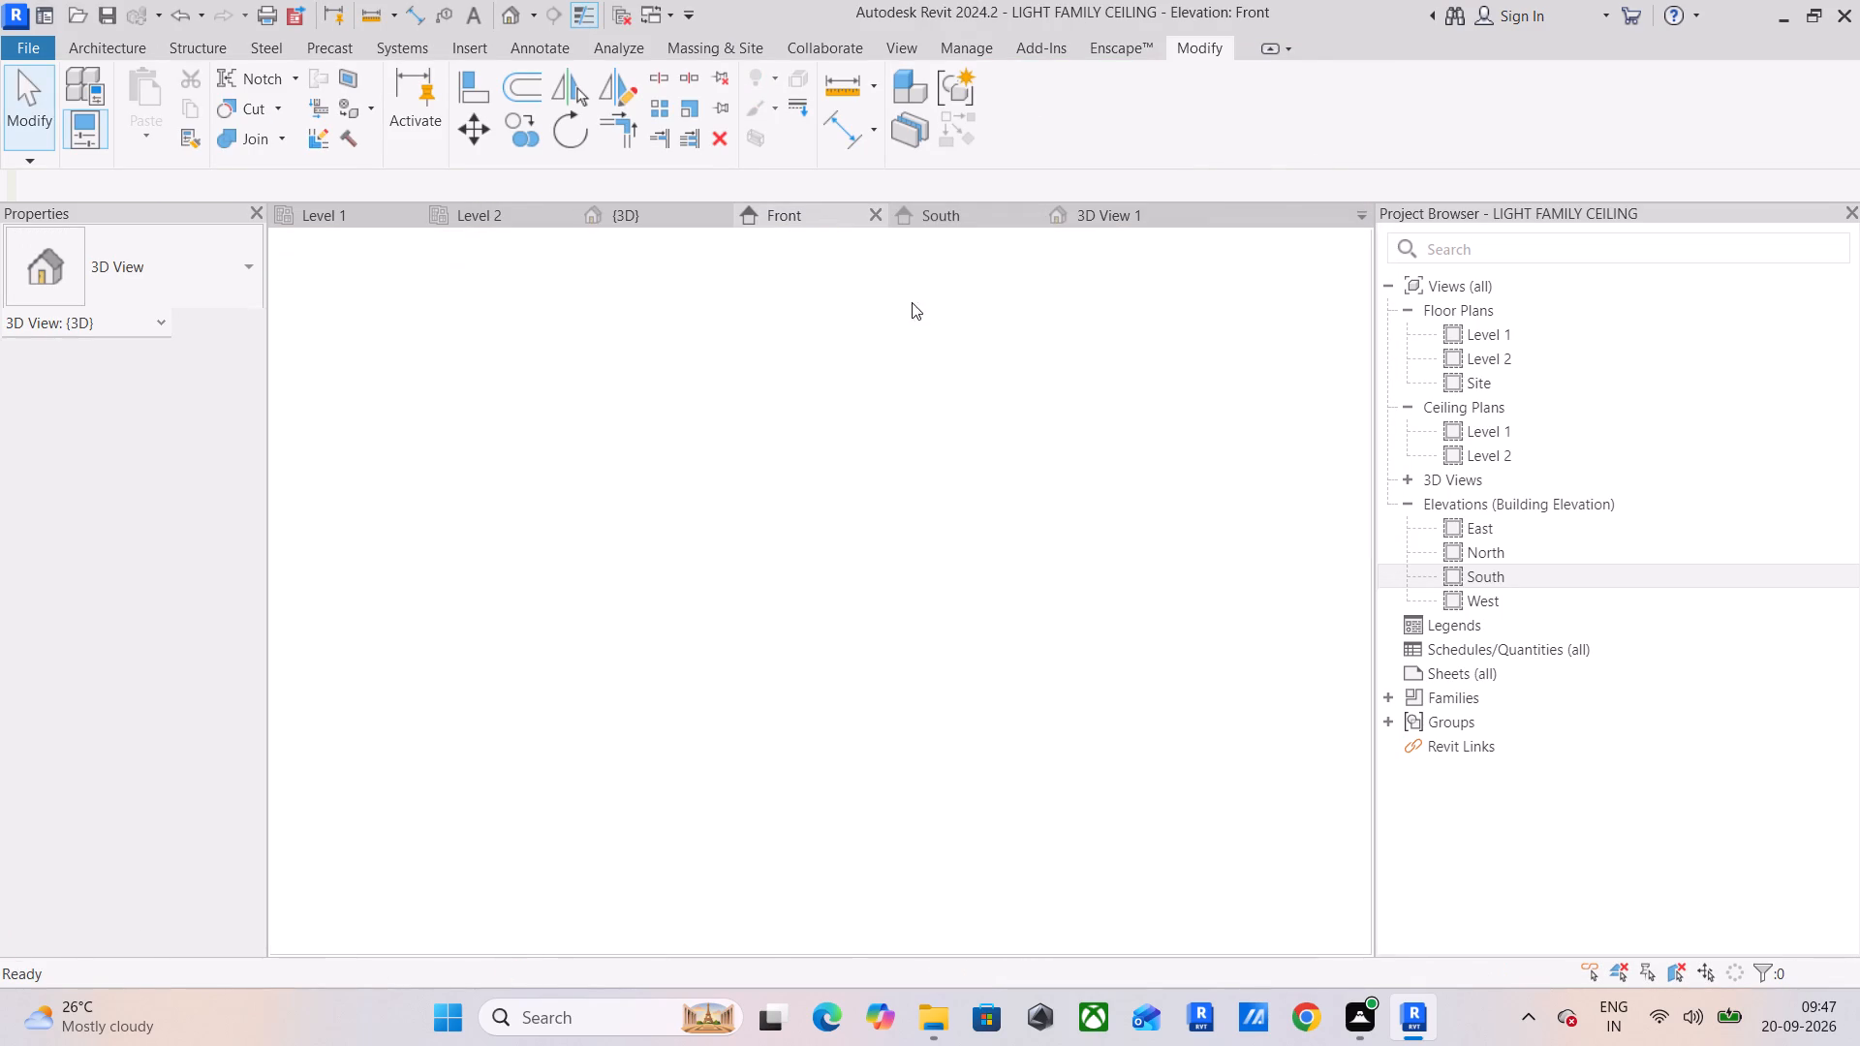
scroll(738, 488, up, 3)
click(738, 520)
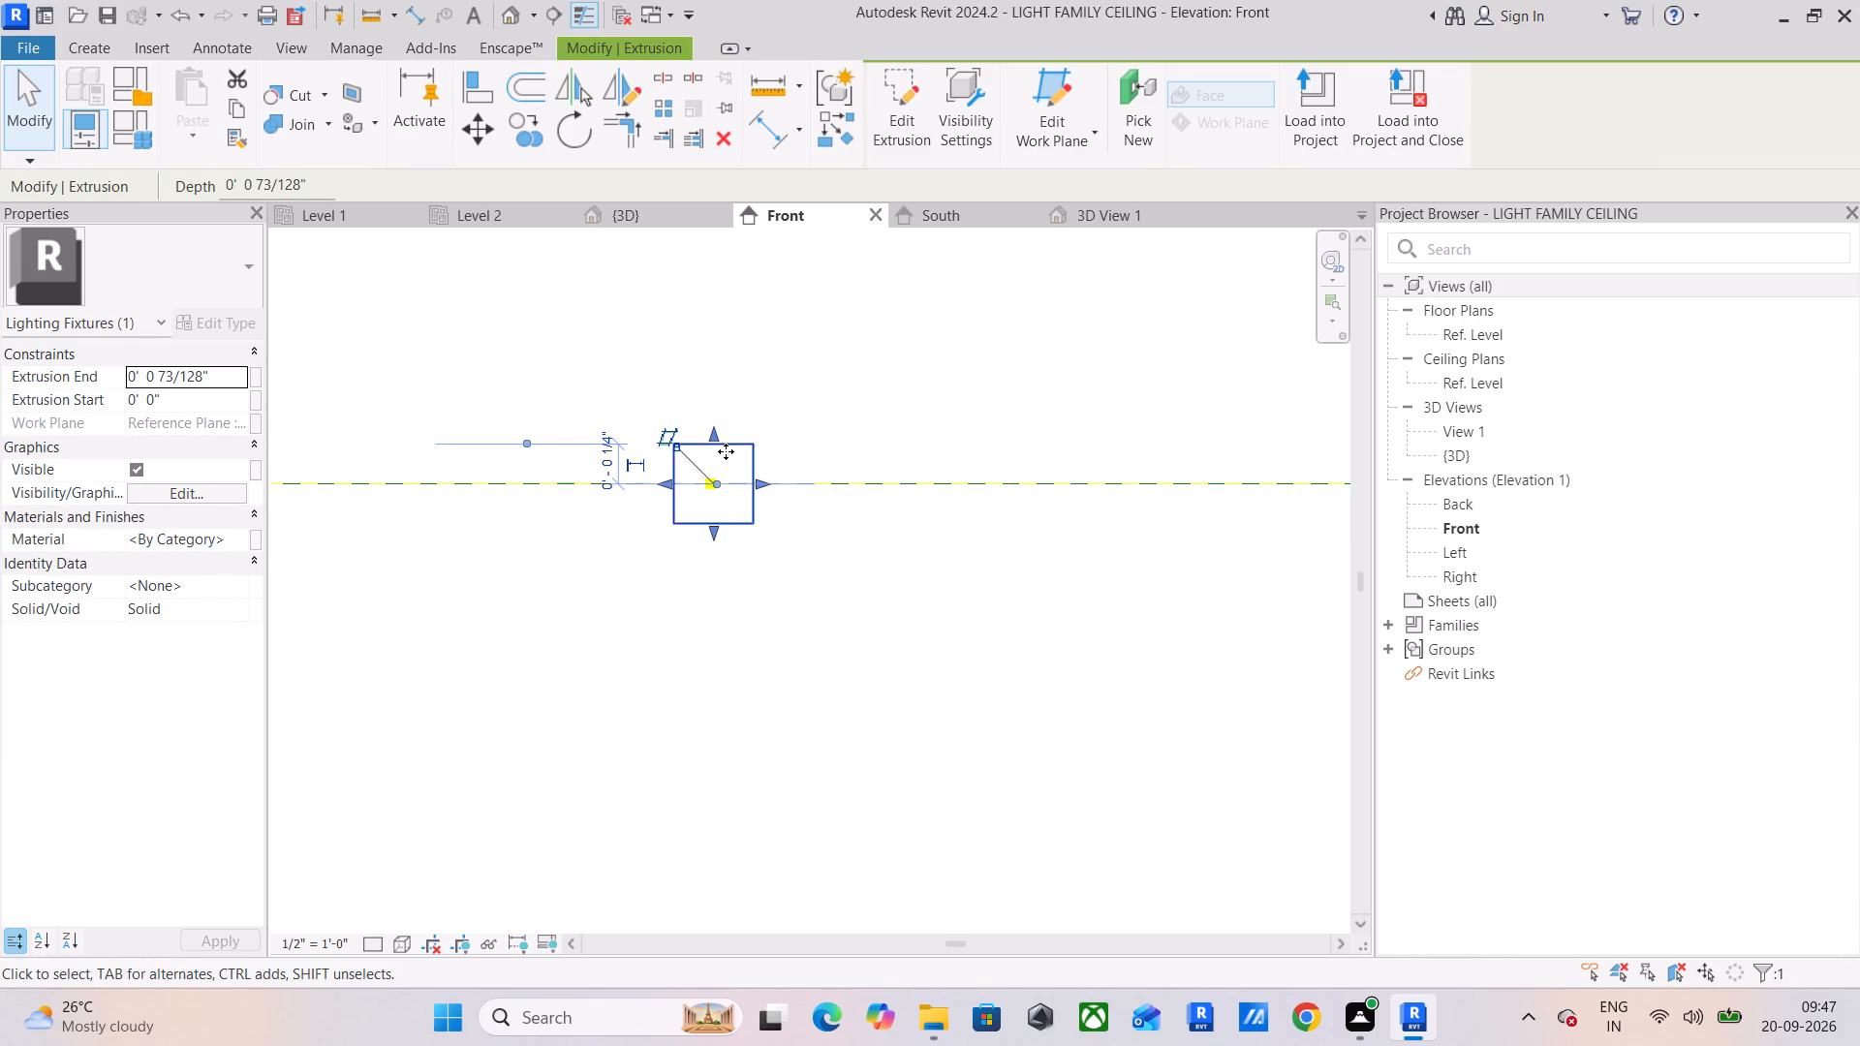
scroll(726, 451, down, 5)
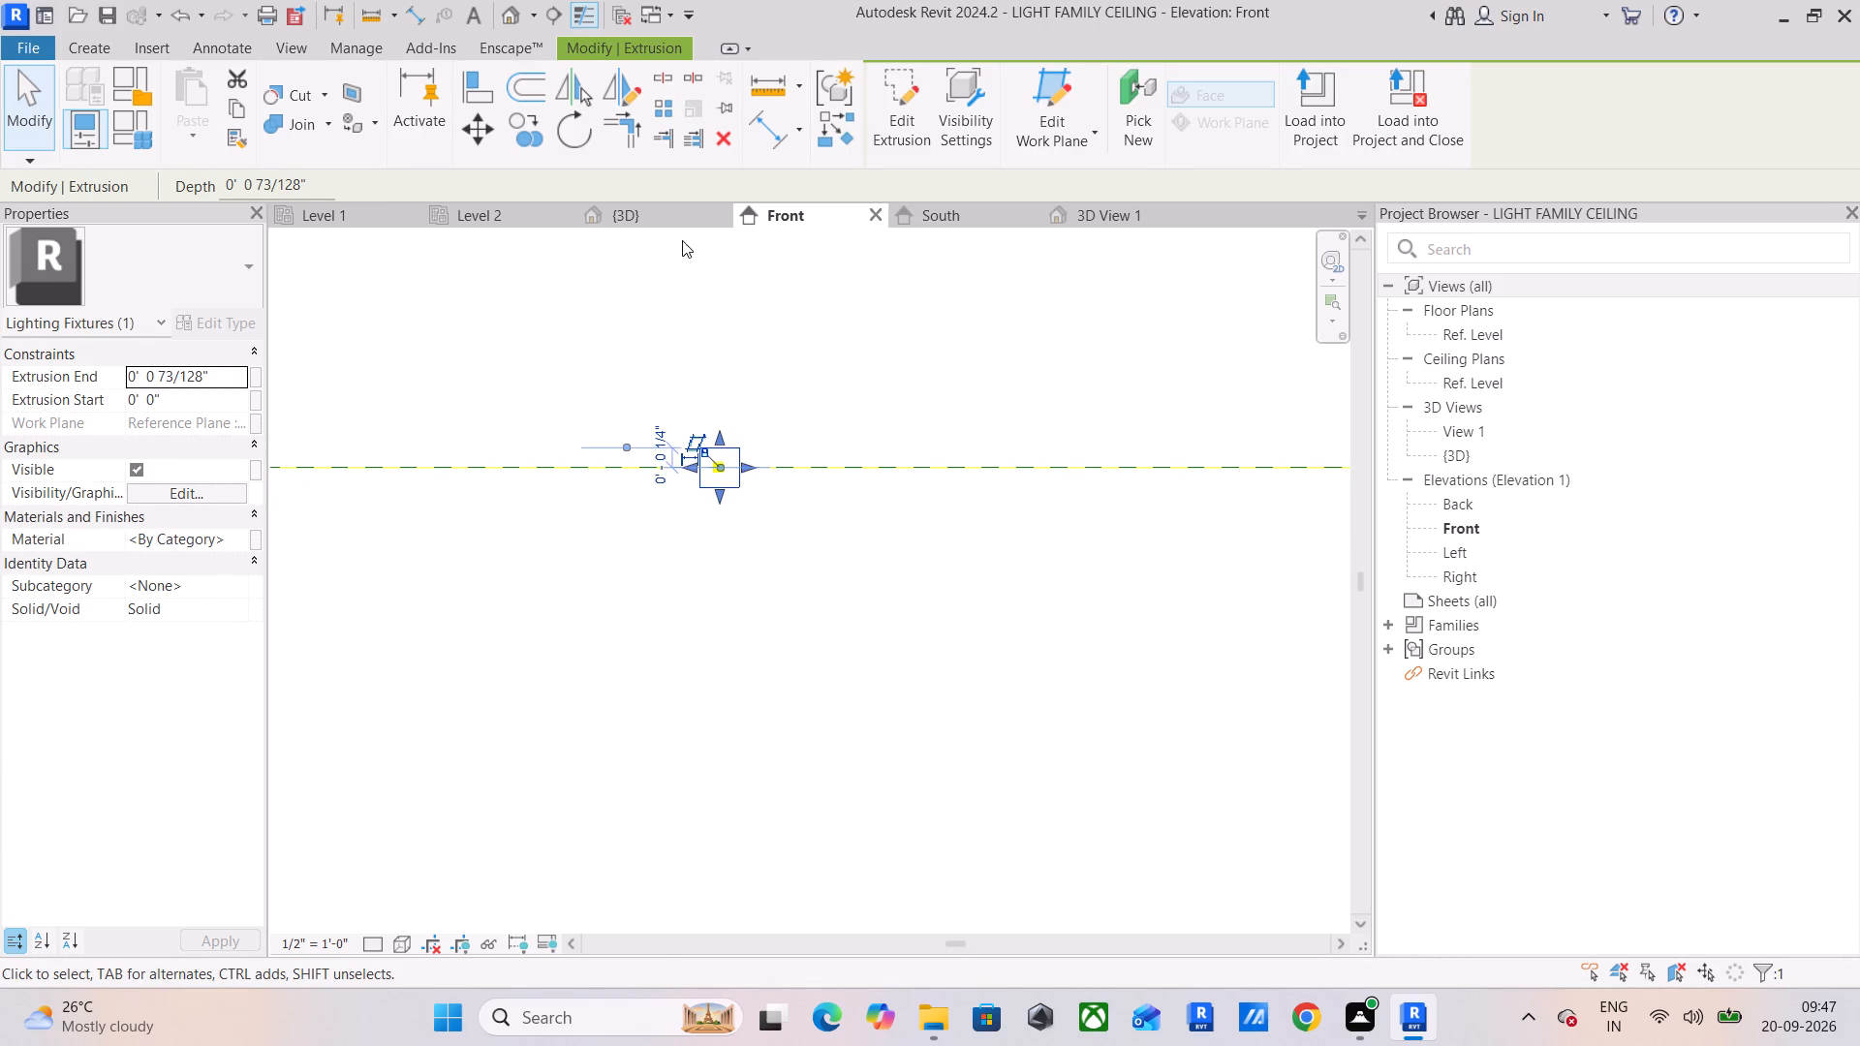
click(491, 137)
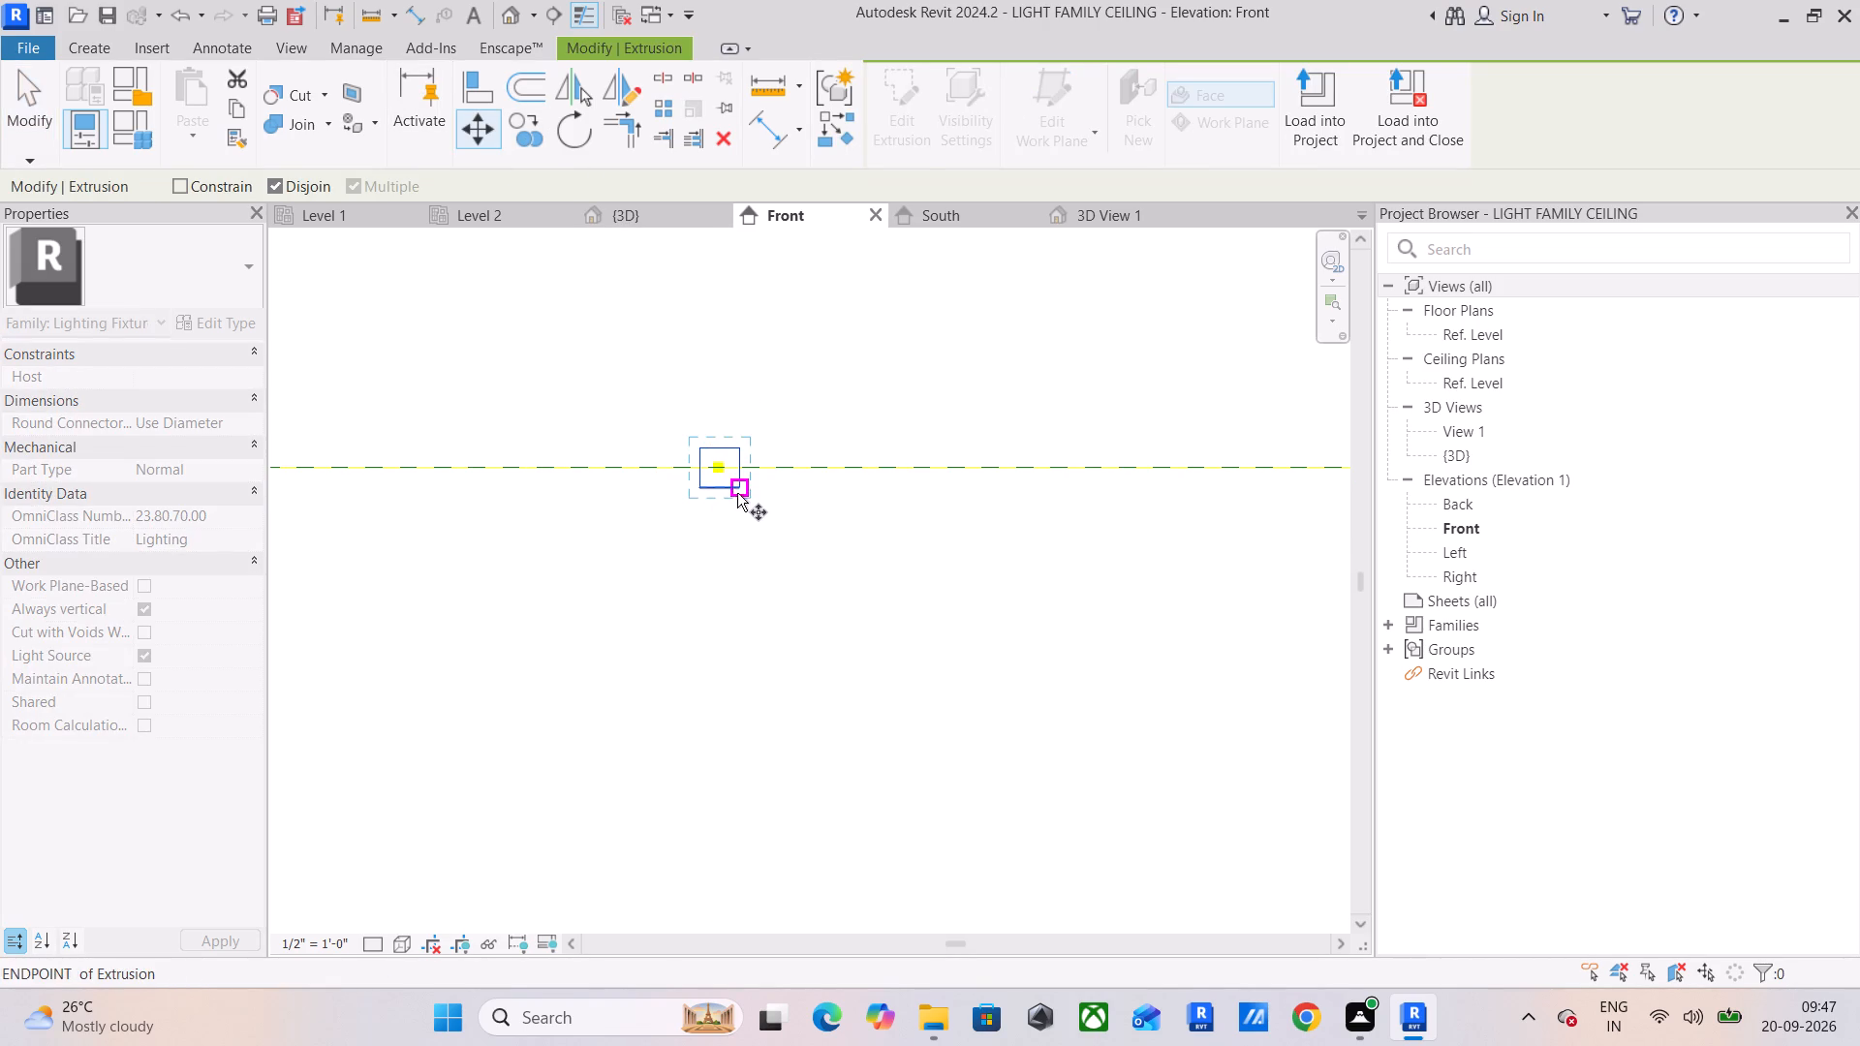
click(737, 491)
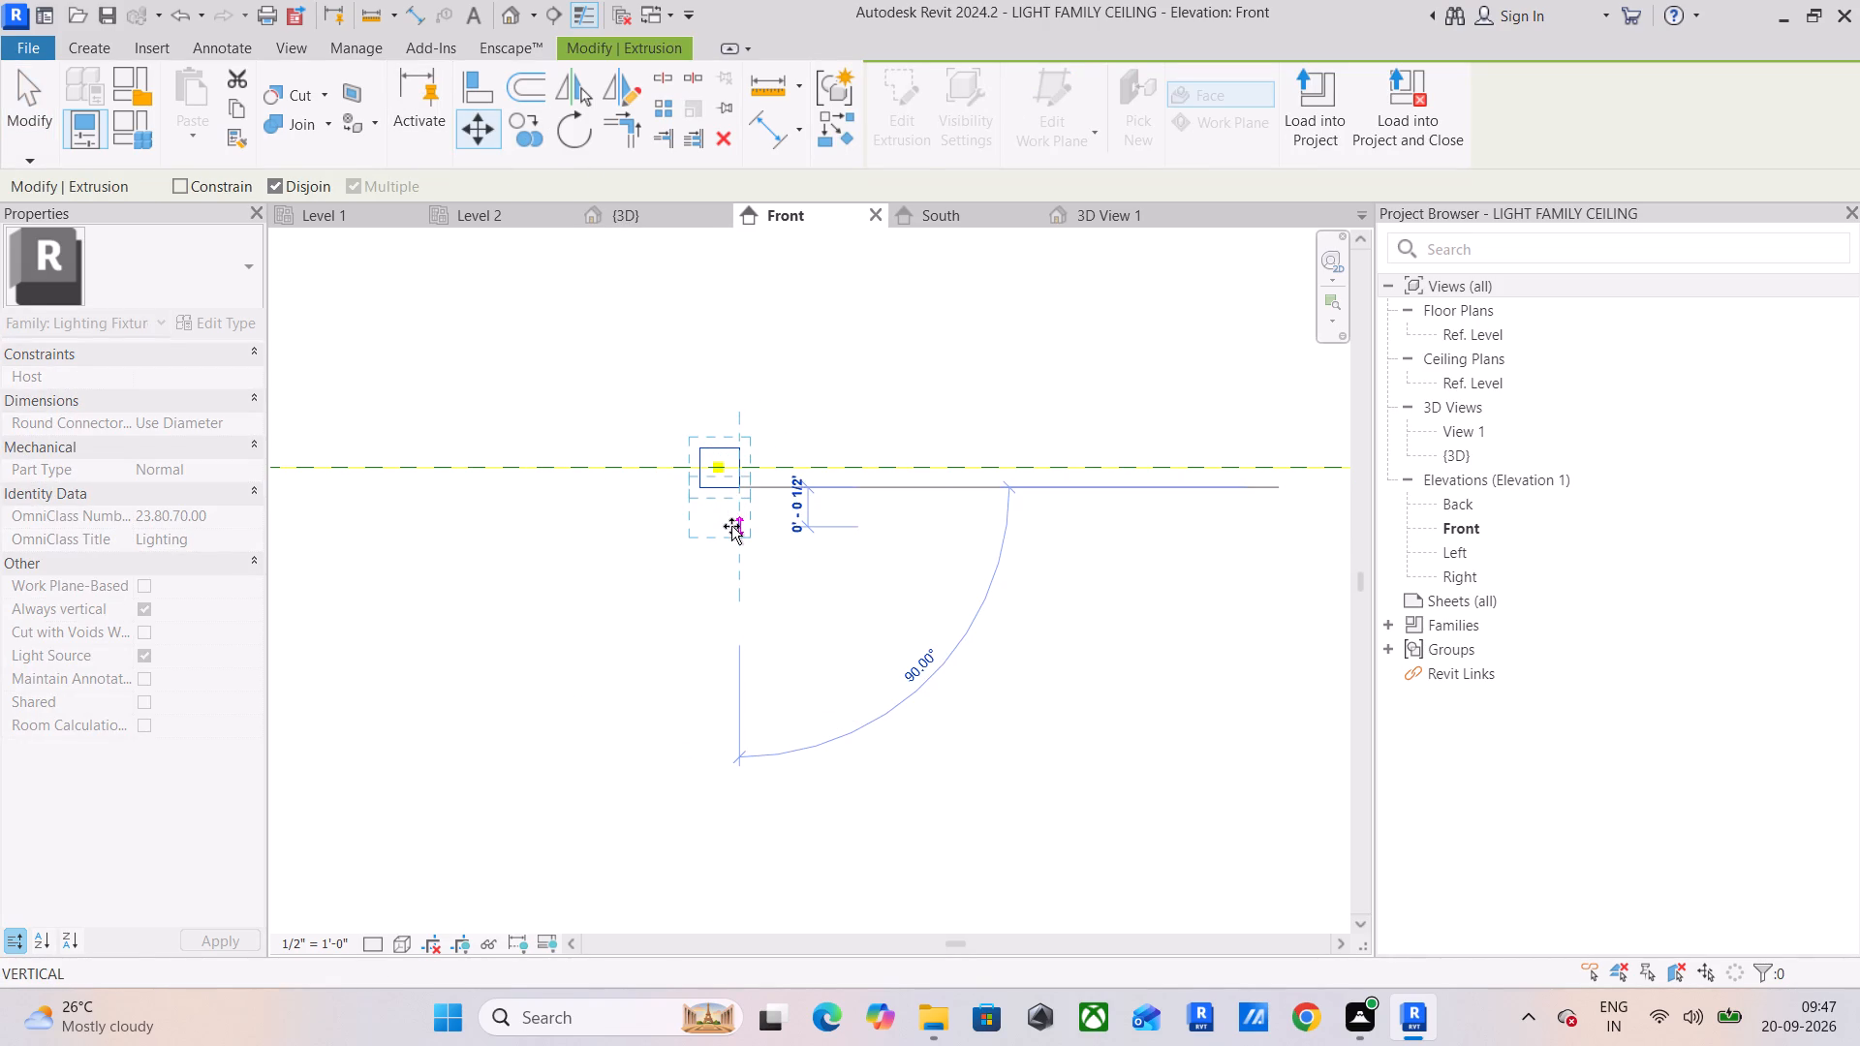
click(731, 526)
scroll(728, 489, up, 9)
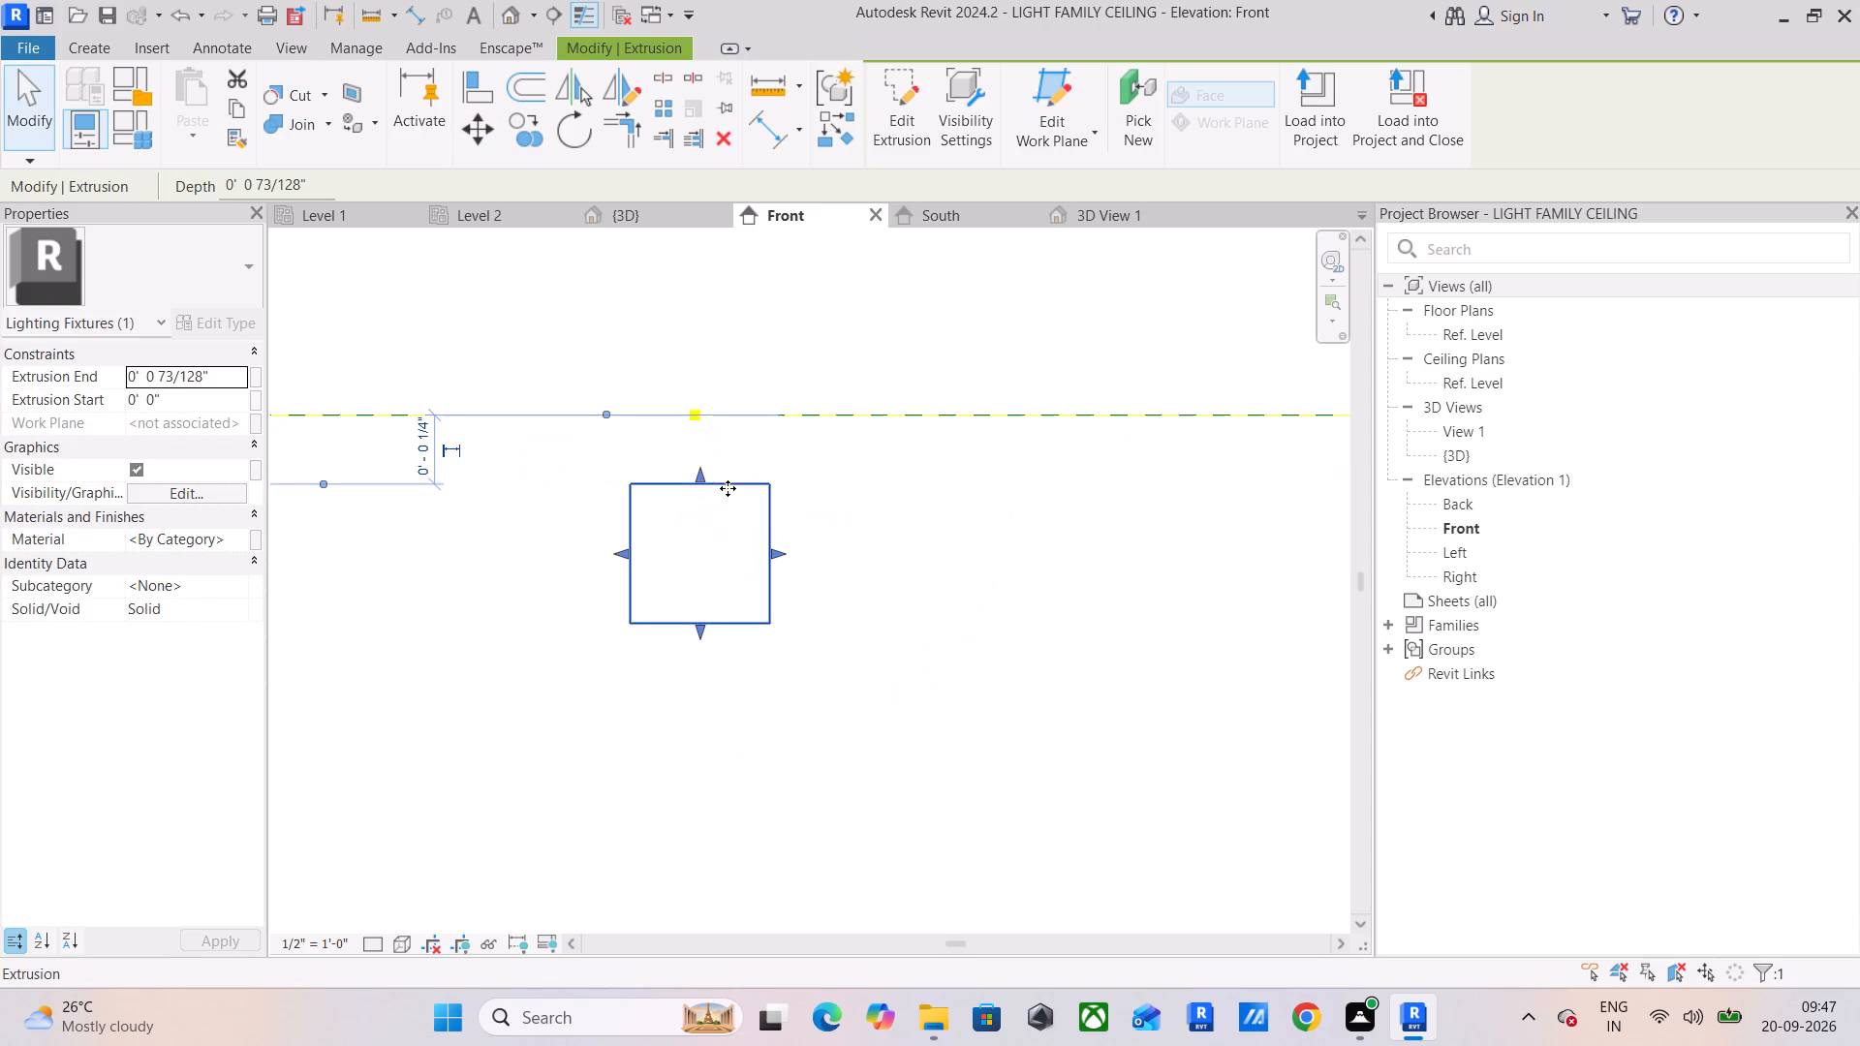
click(489, 137)
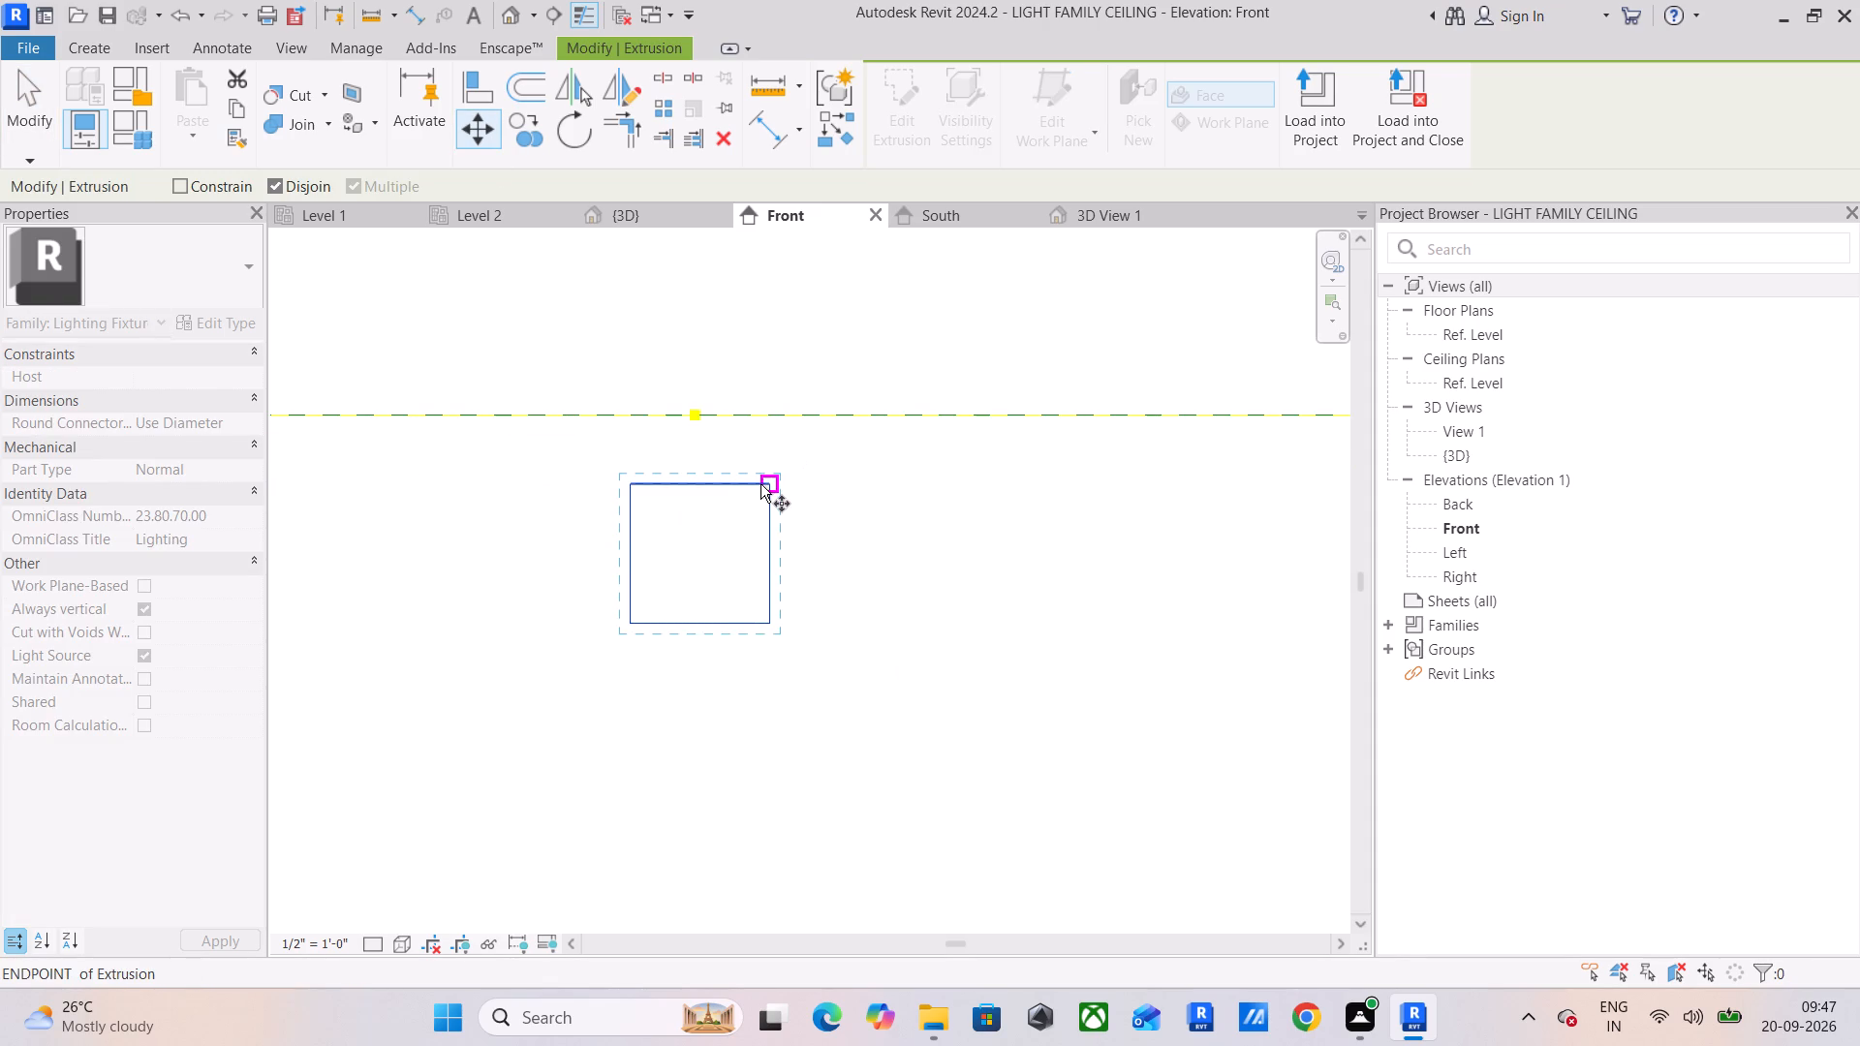
click(760, 484)
click(763, 451)
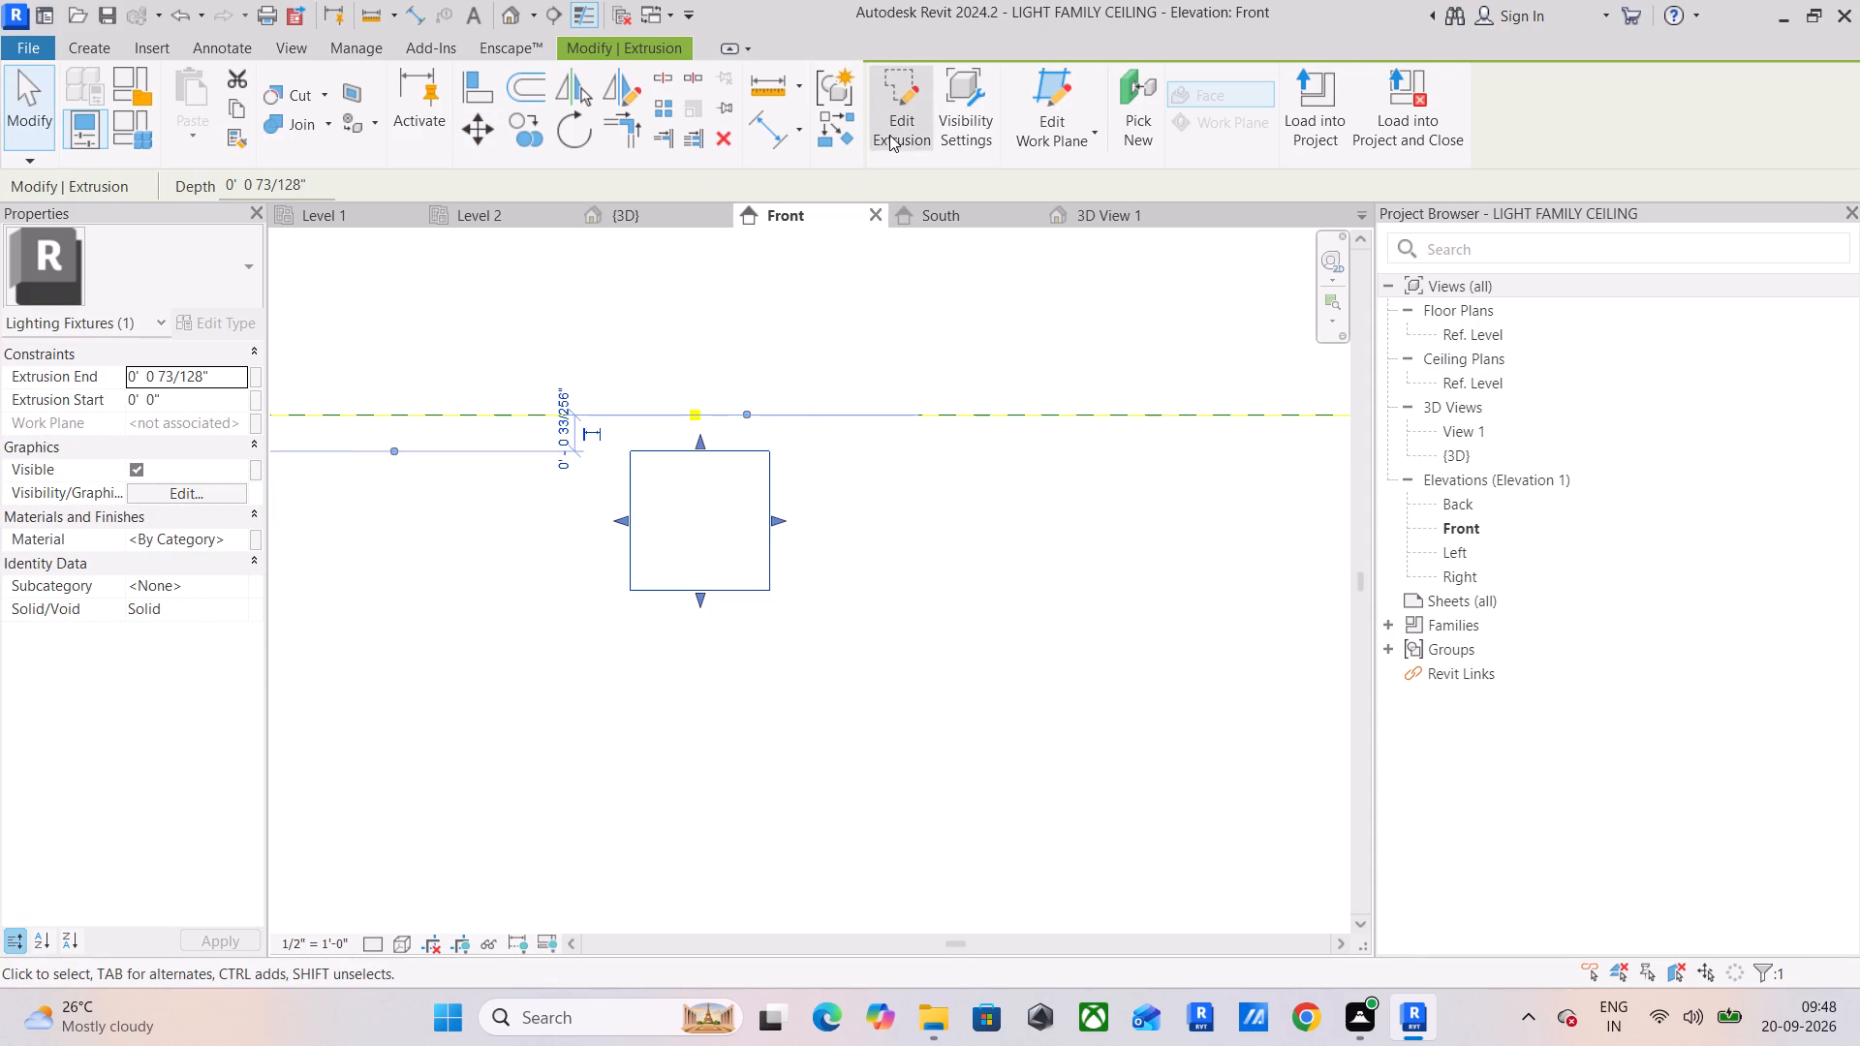
Load the edited light family into Project1 only, overwriting the existing version.
click(1303, 125)
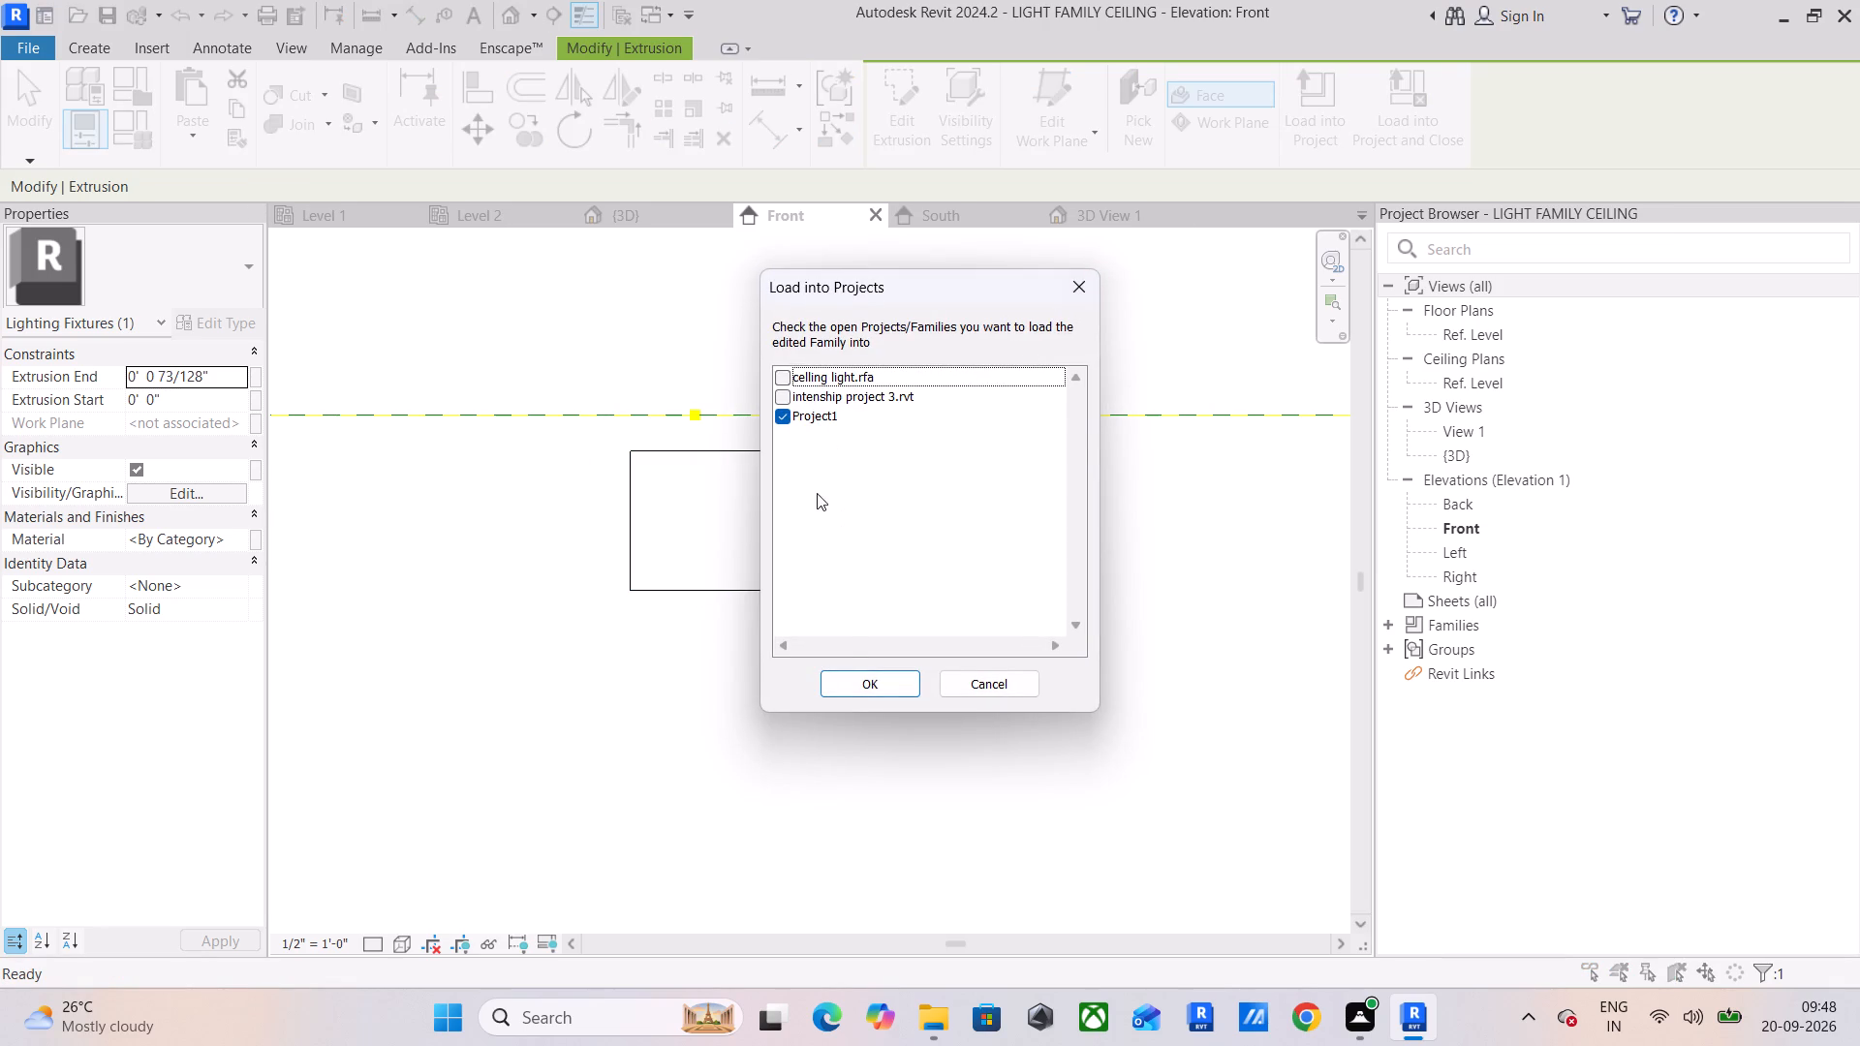
click(853, 680)
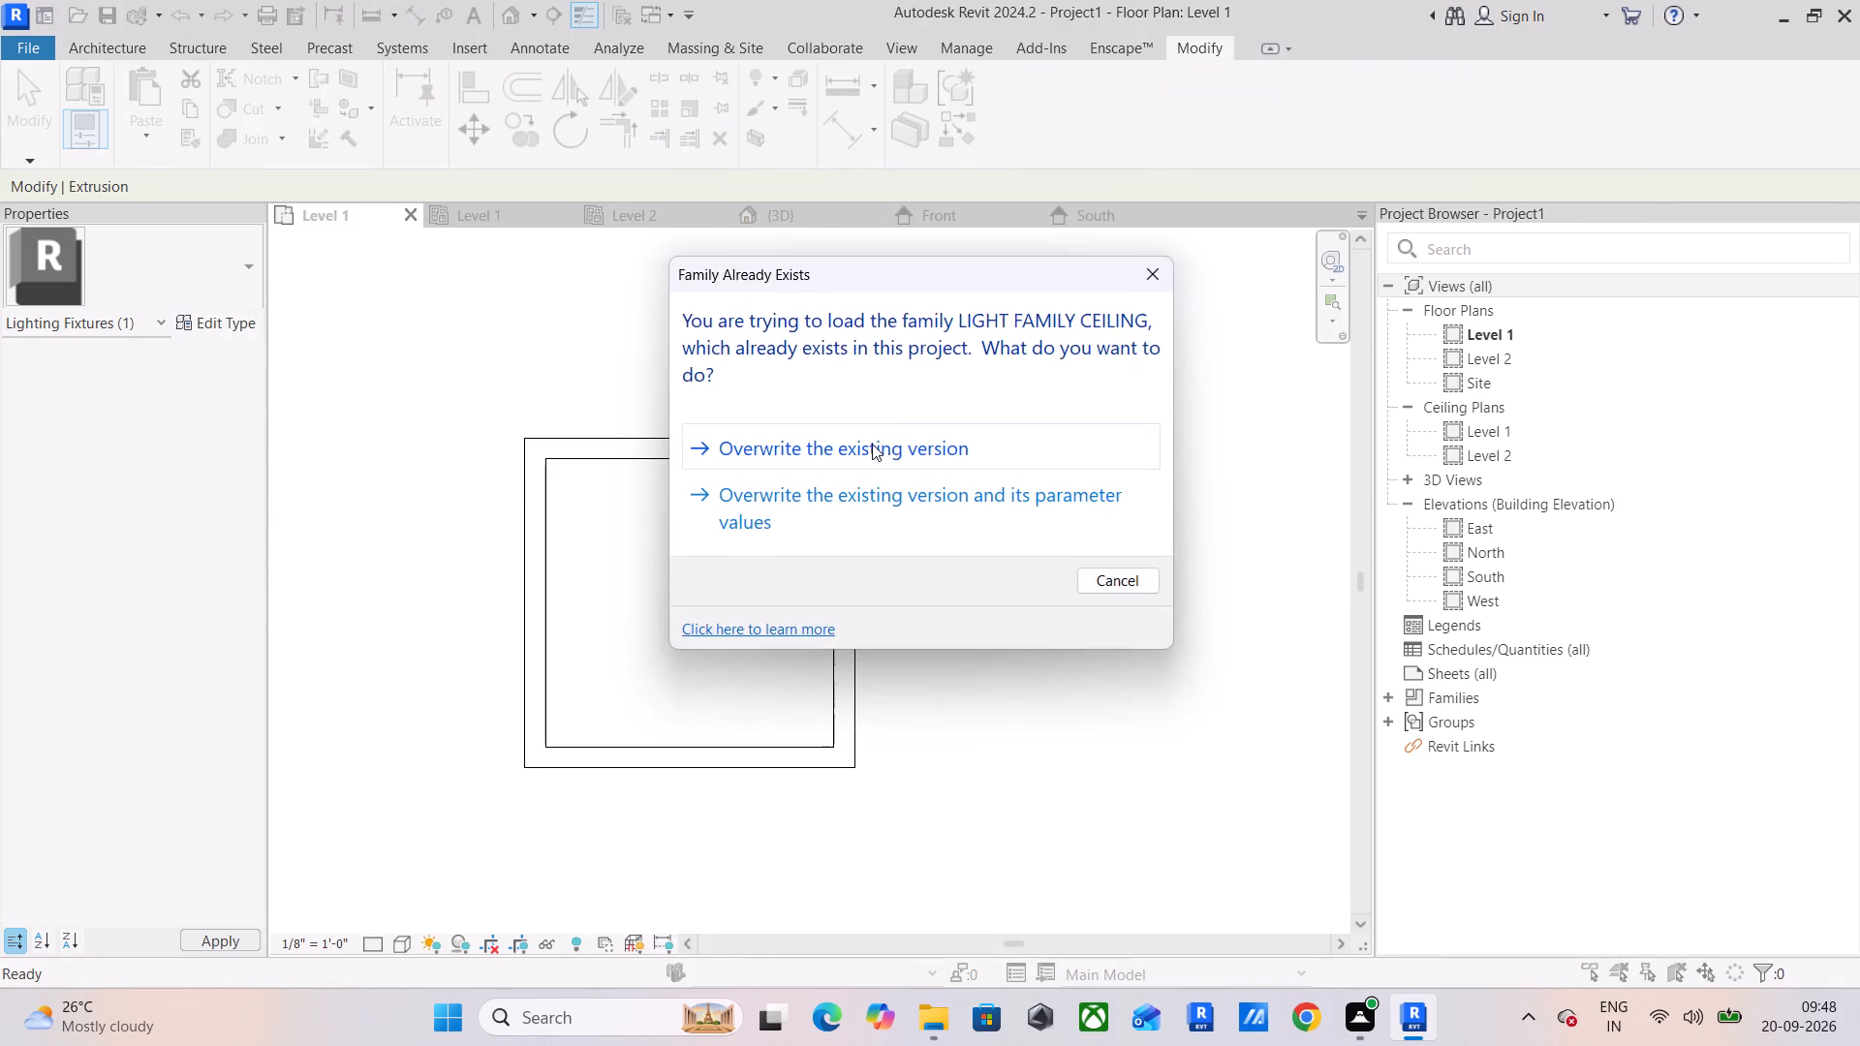
click(872, 444)
Check the reloaded lights in the Level 1 ceiling plan, the {3D} view and the 3D View 1 camera view.
click(499, 208)
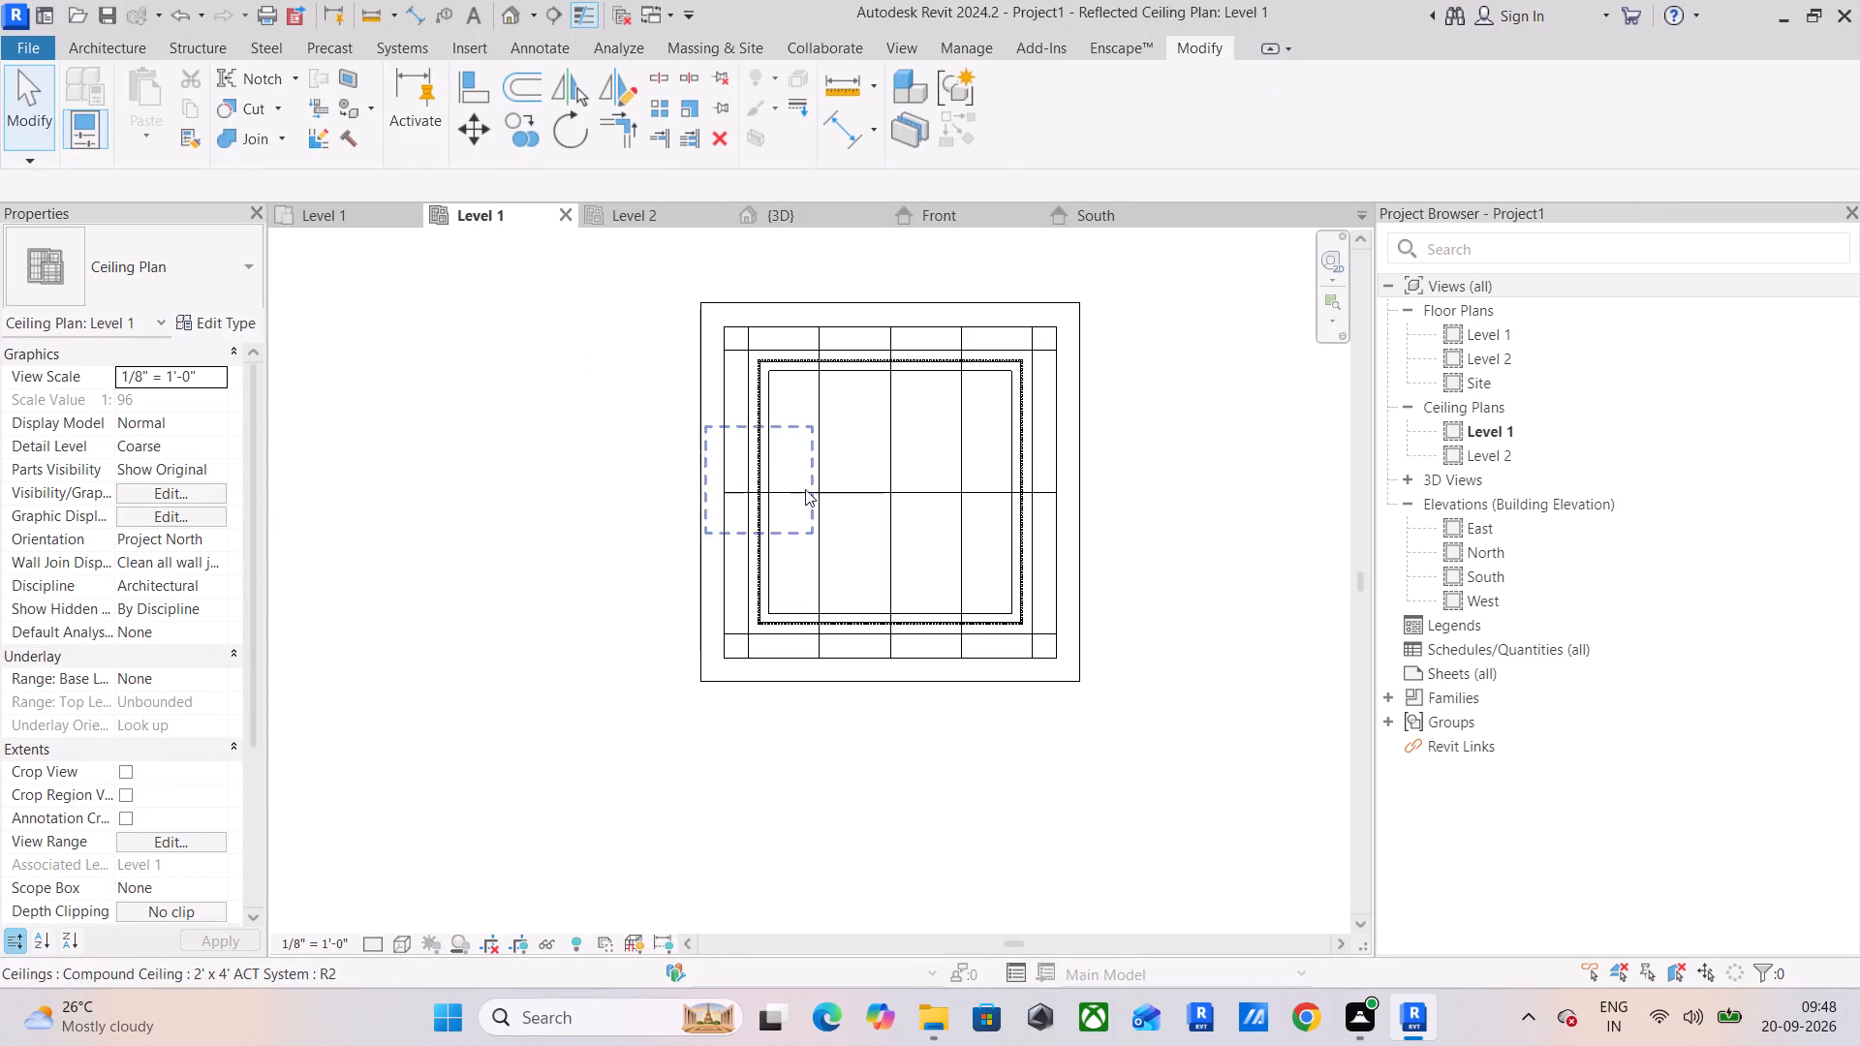
click(797, 218)
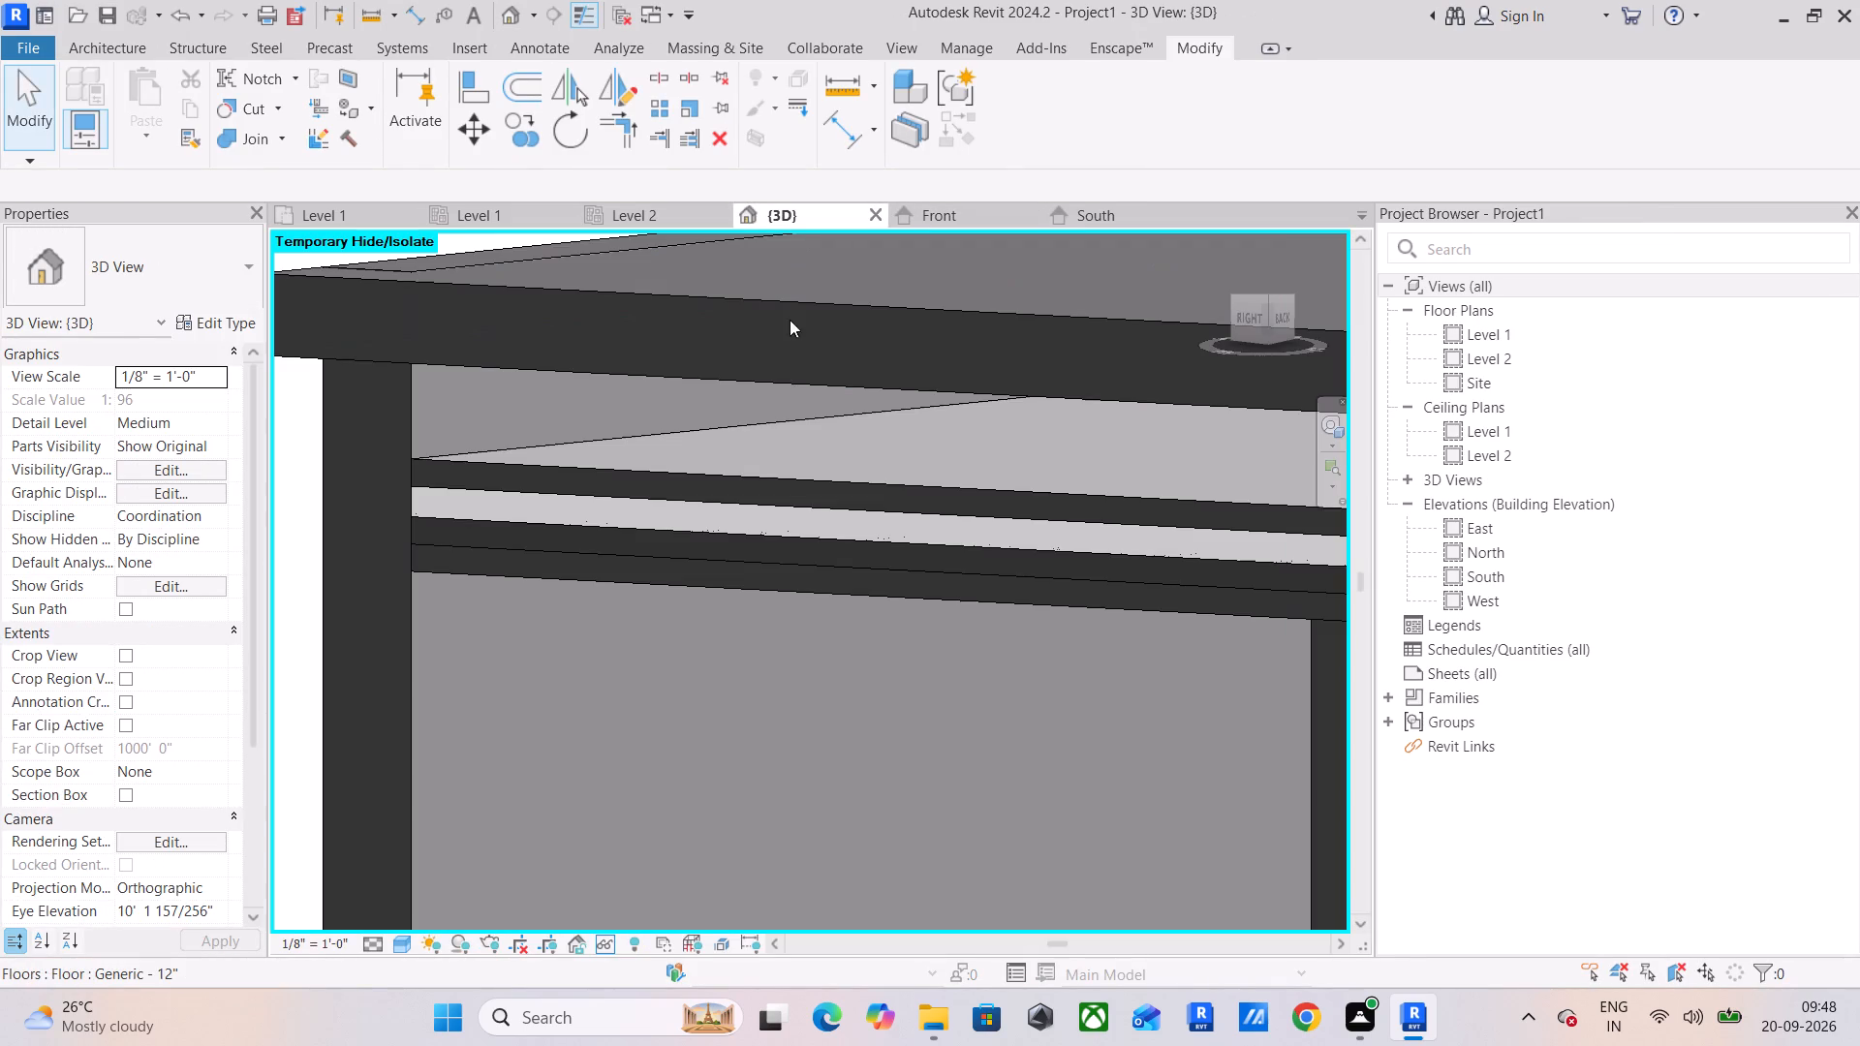
scroll(779, 532, down, 6)
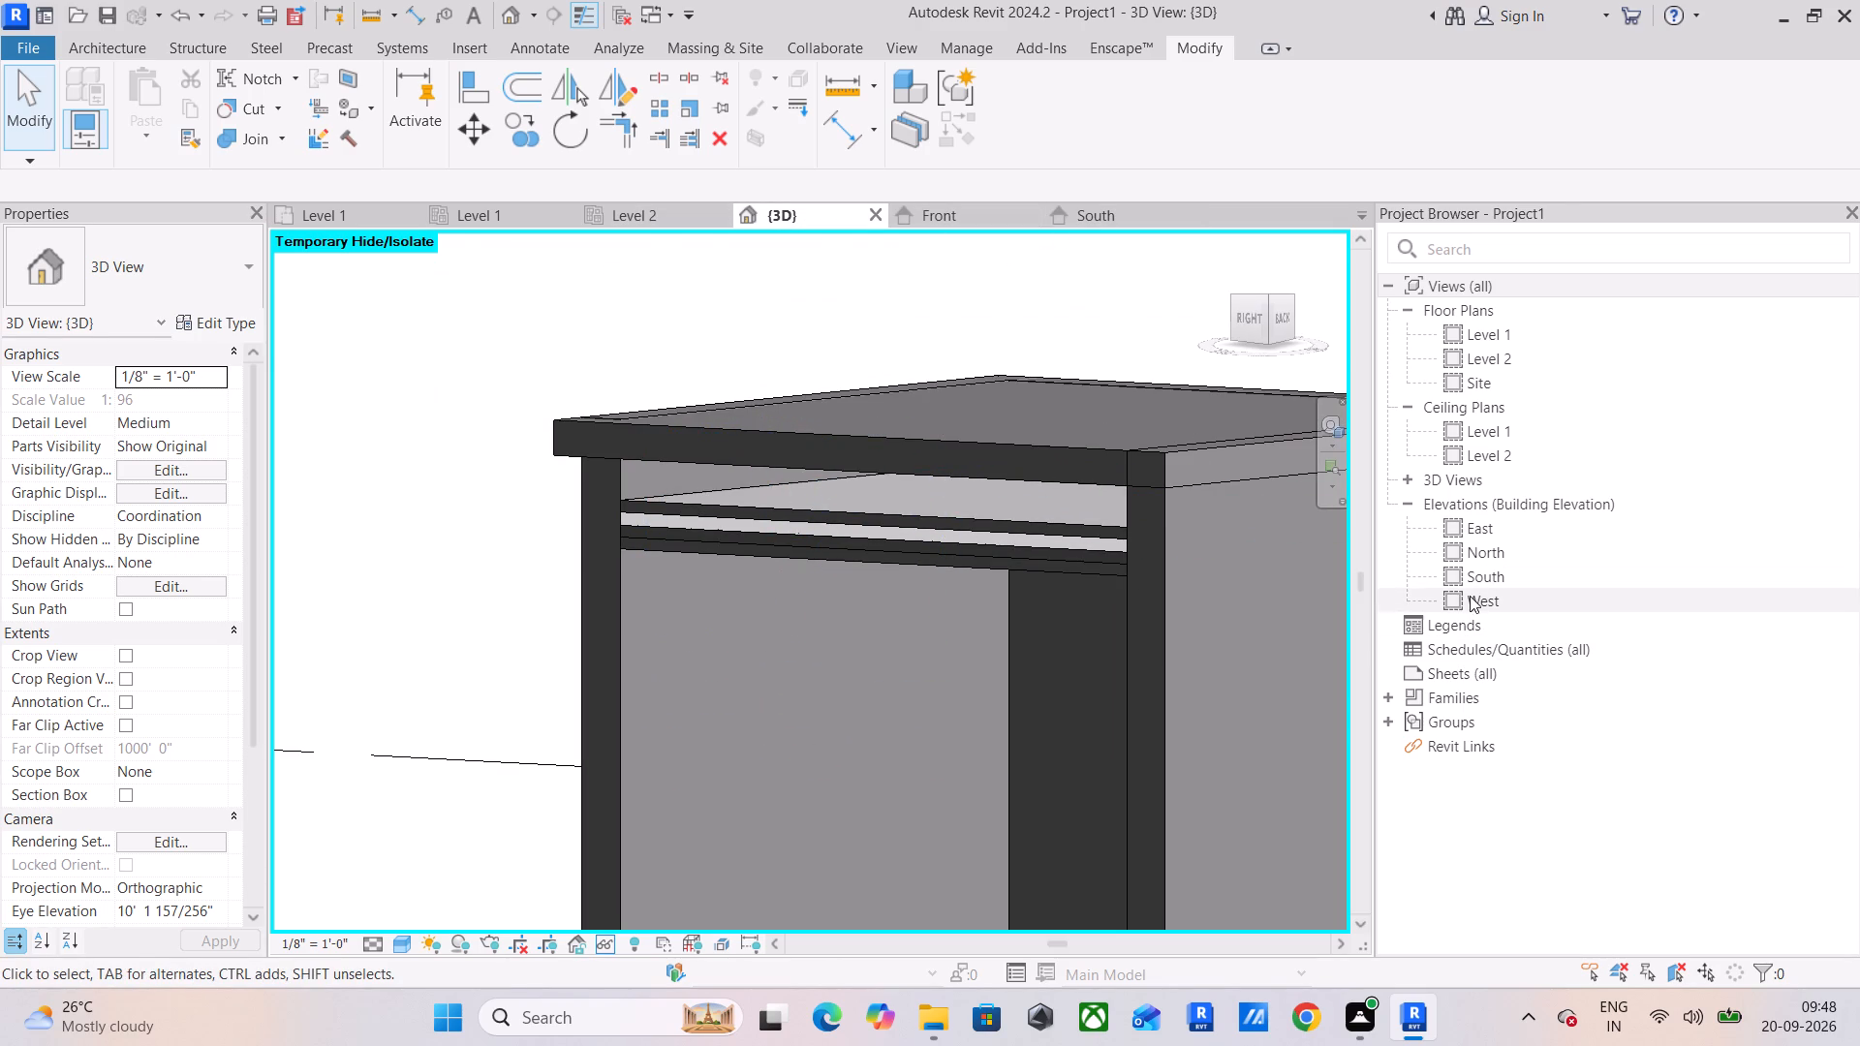
double_click(1459, 484)
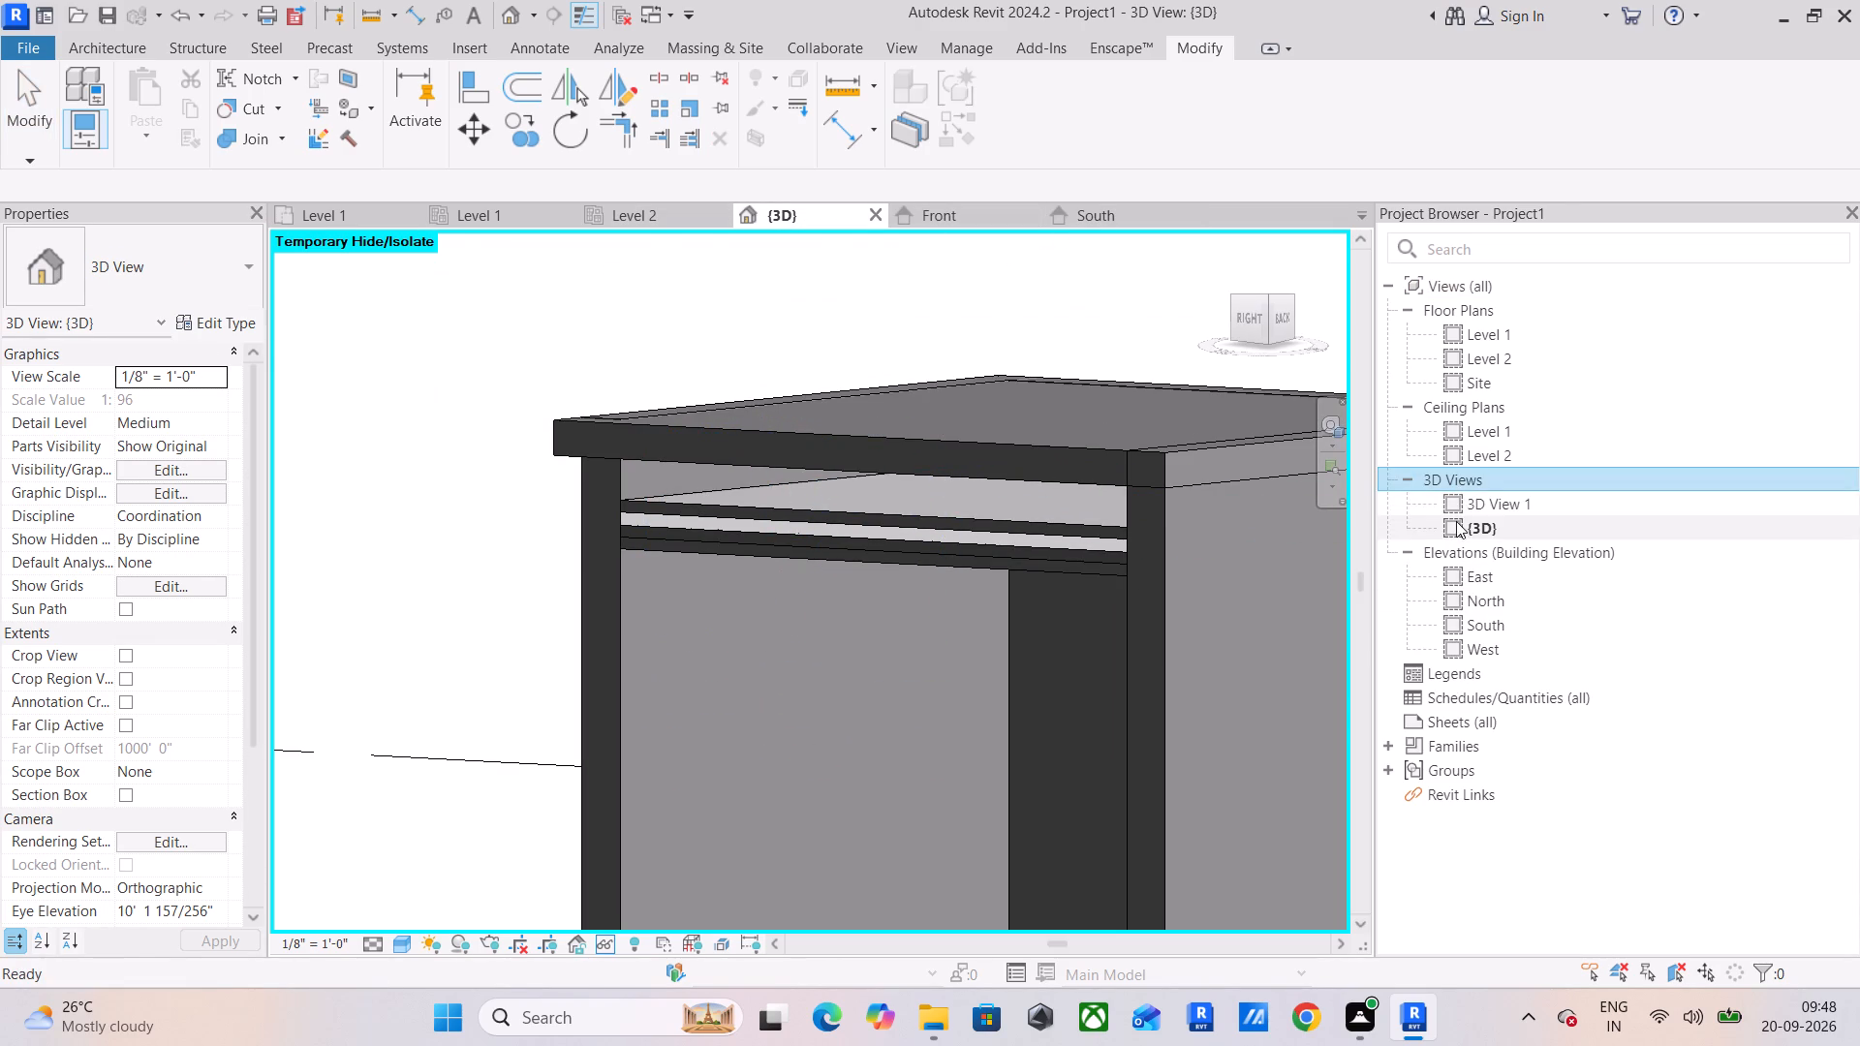
double_click(1465, 503)
scroll(1021, 544, down, 5)
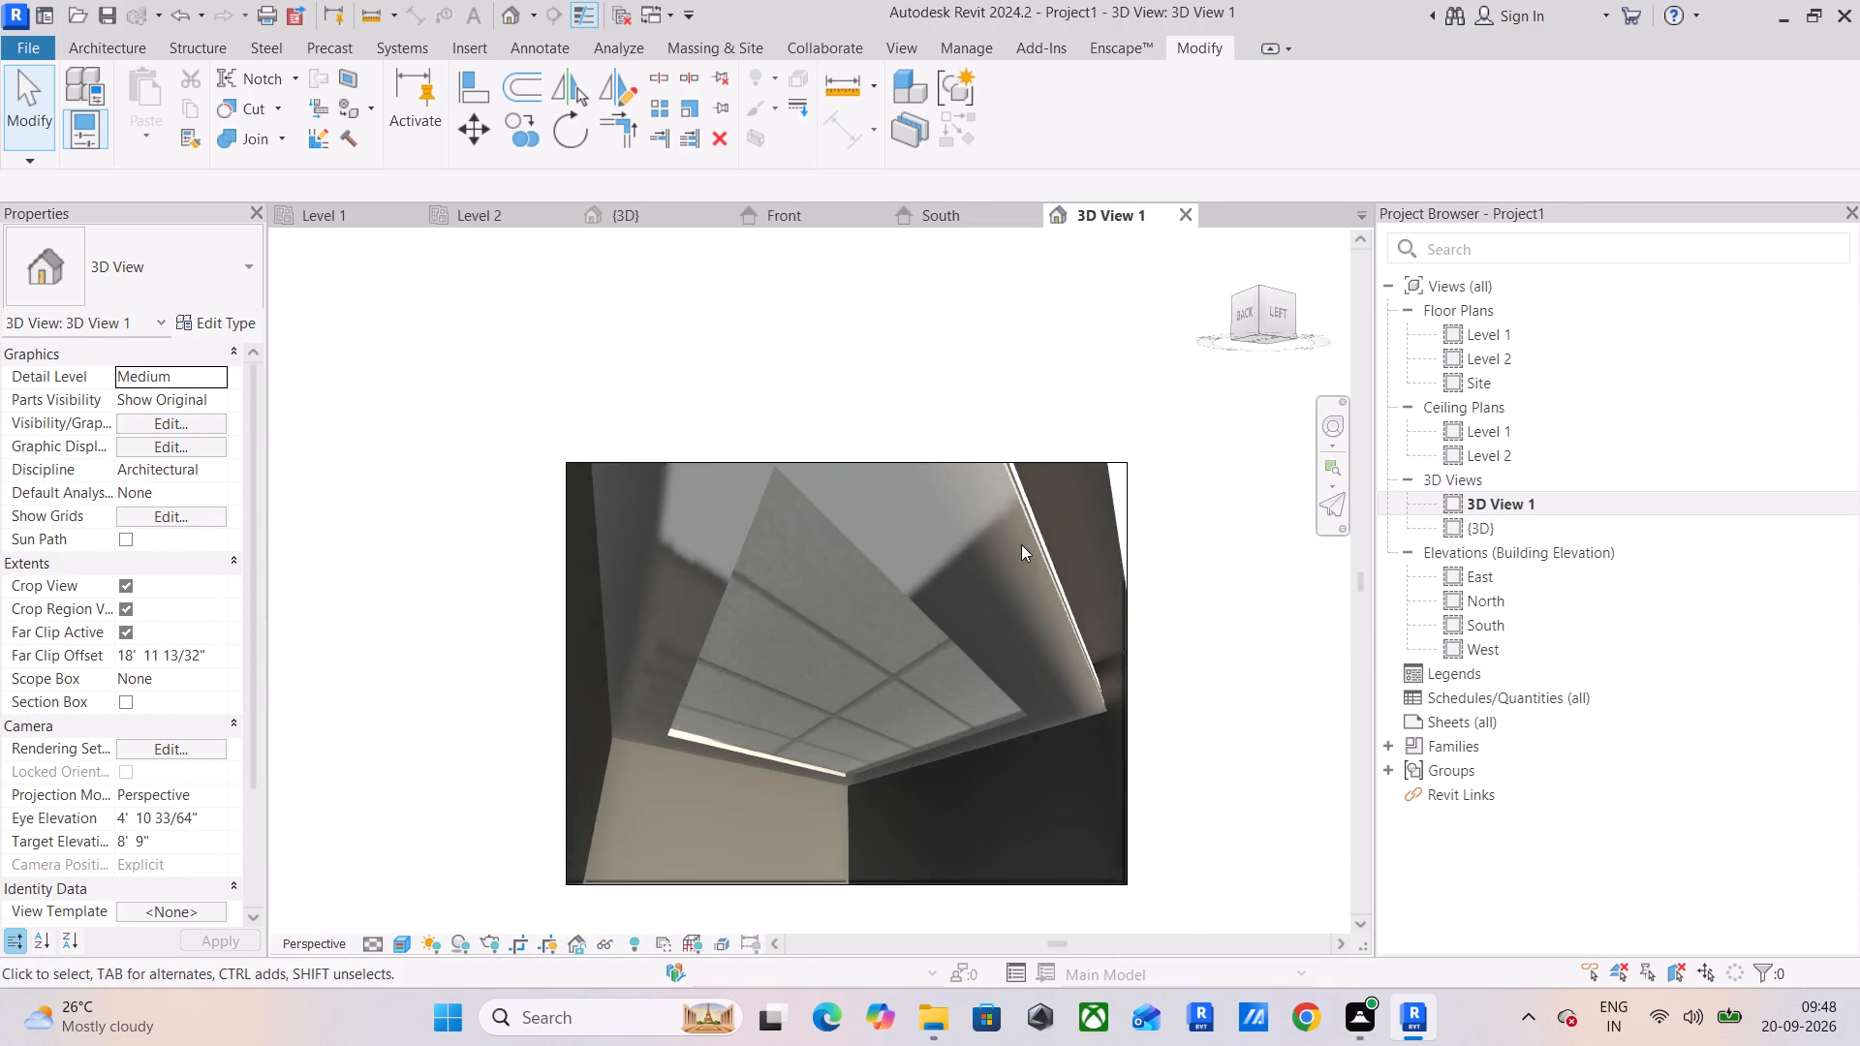
scroll(1021, 544, down, 1)
scroll(923, 580, up, 3)
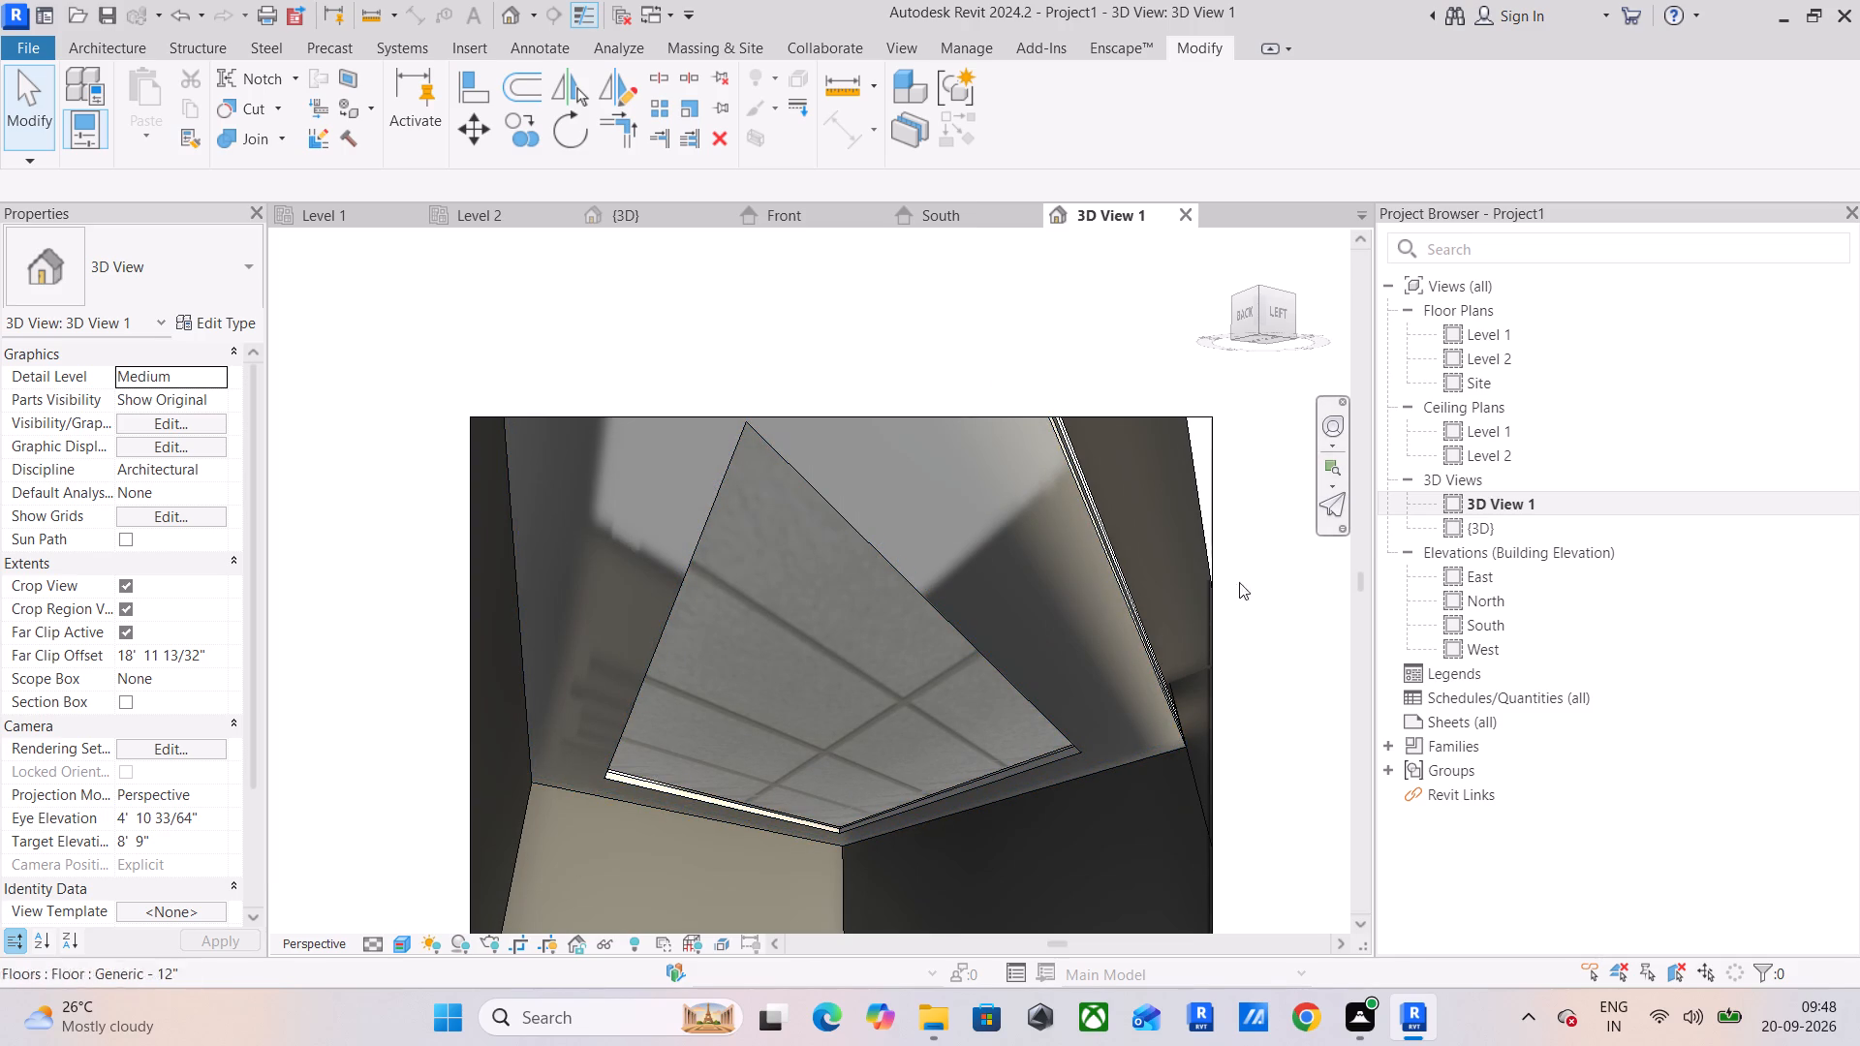
Reset the temporary hide/isolate in the {3D} view.
click(662, 215)
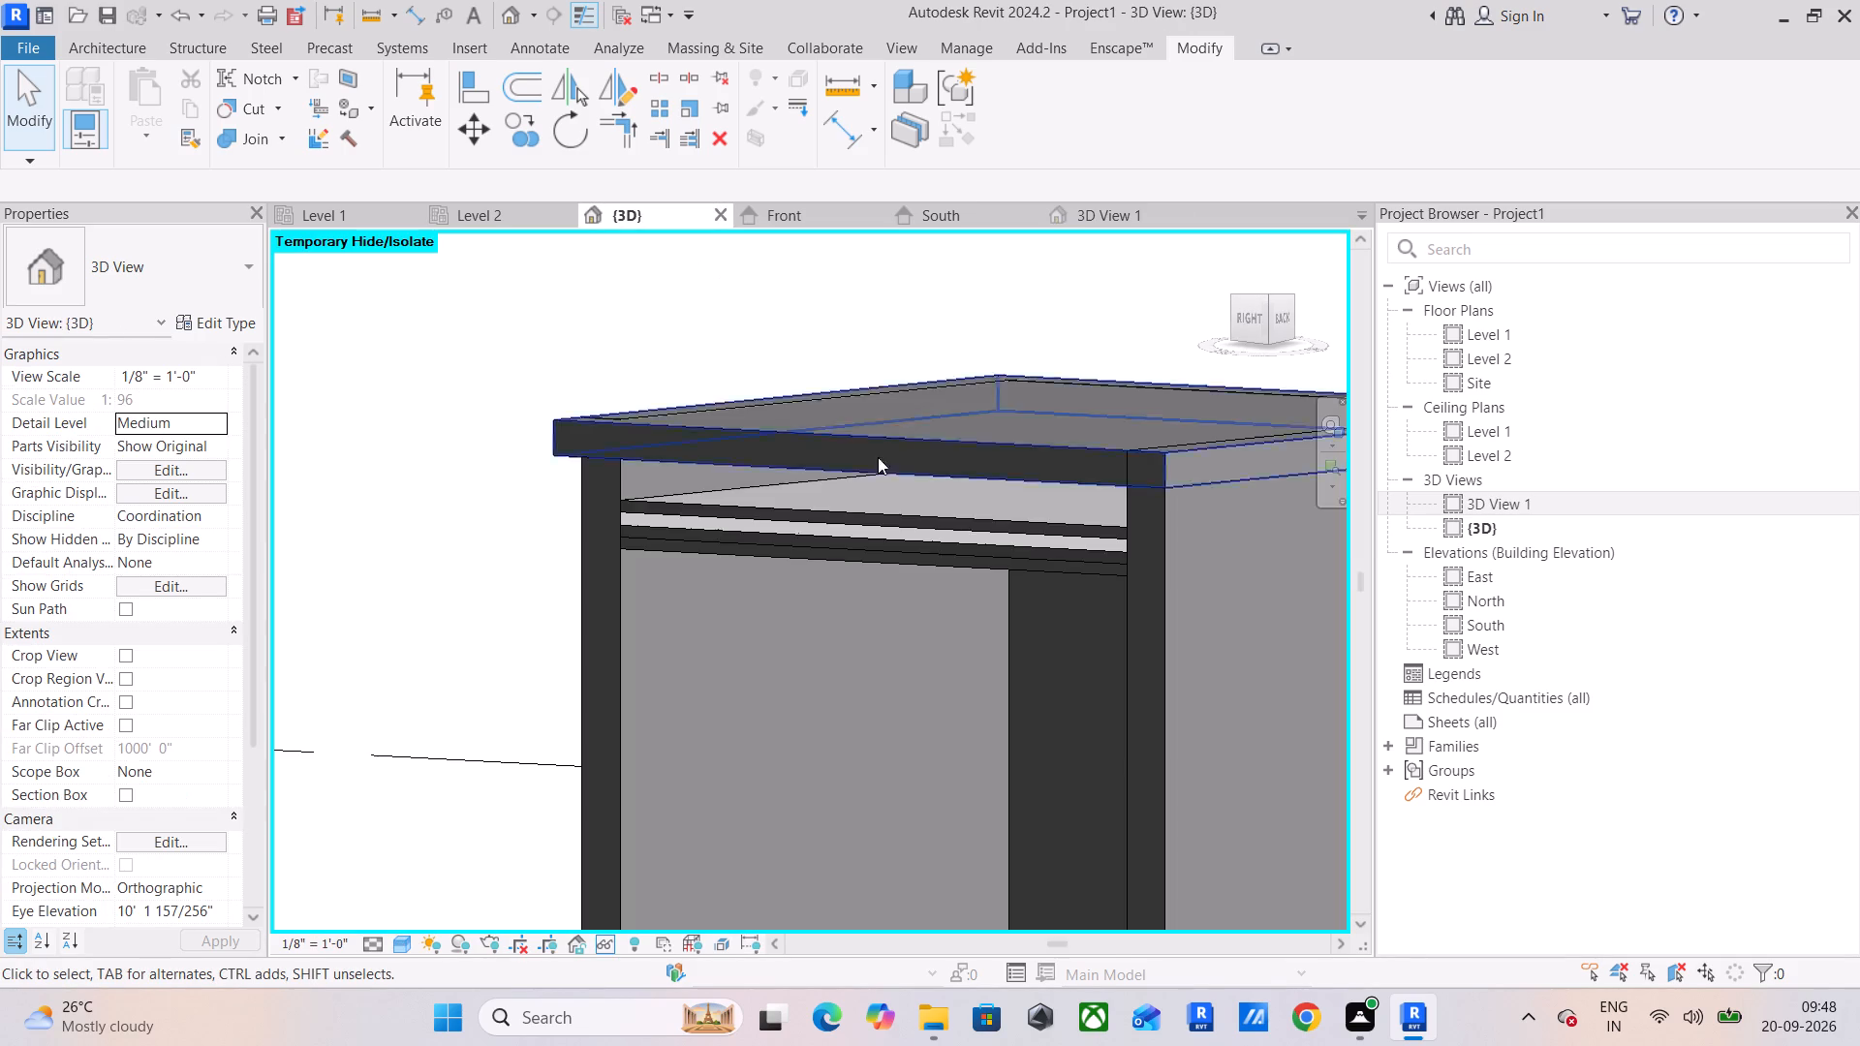
text(HR)
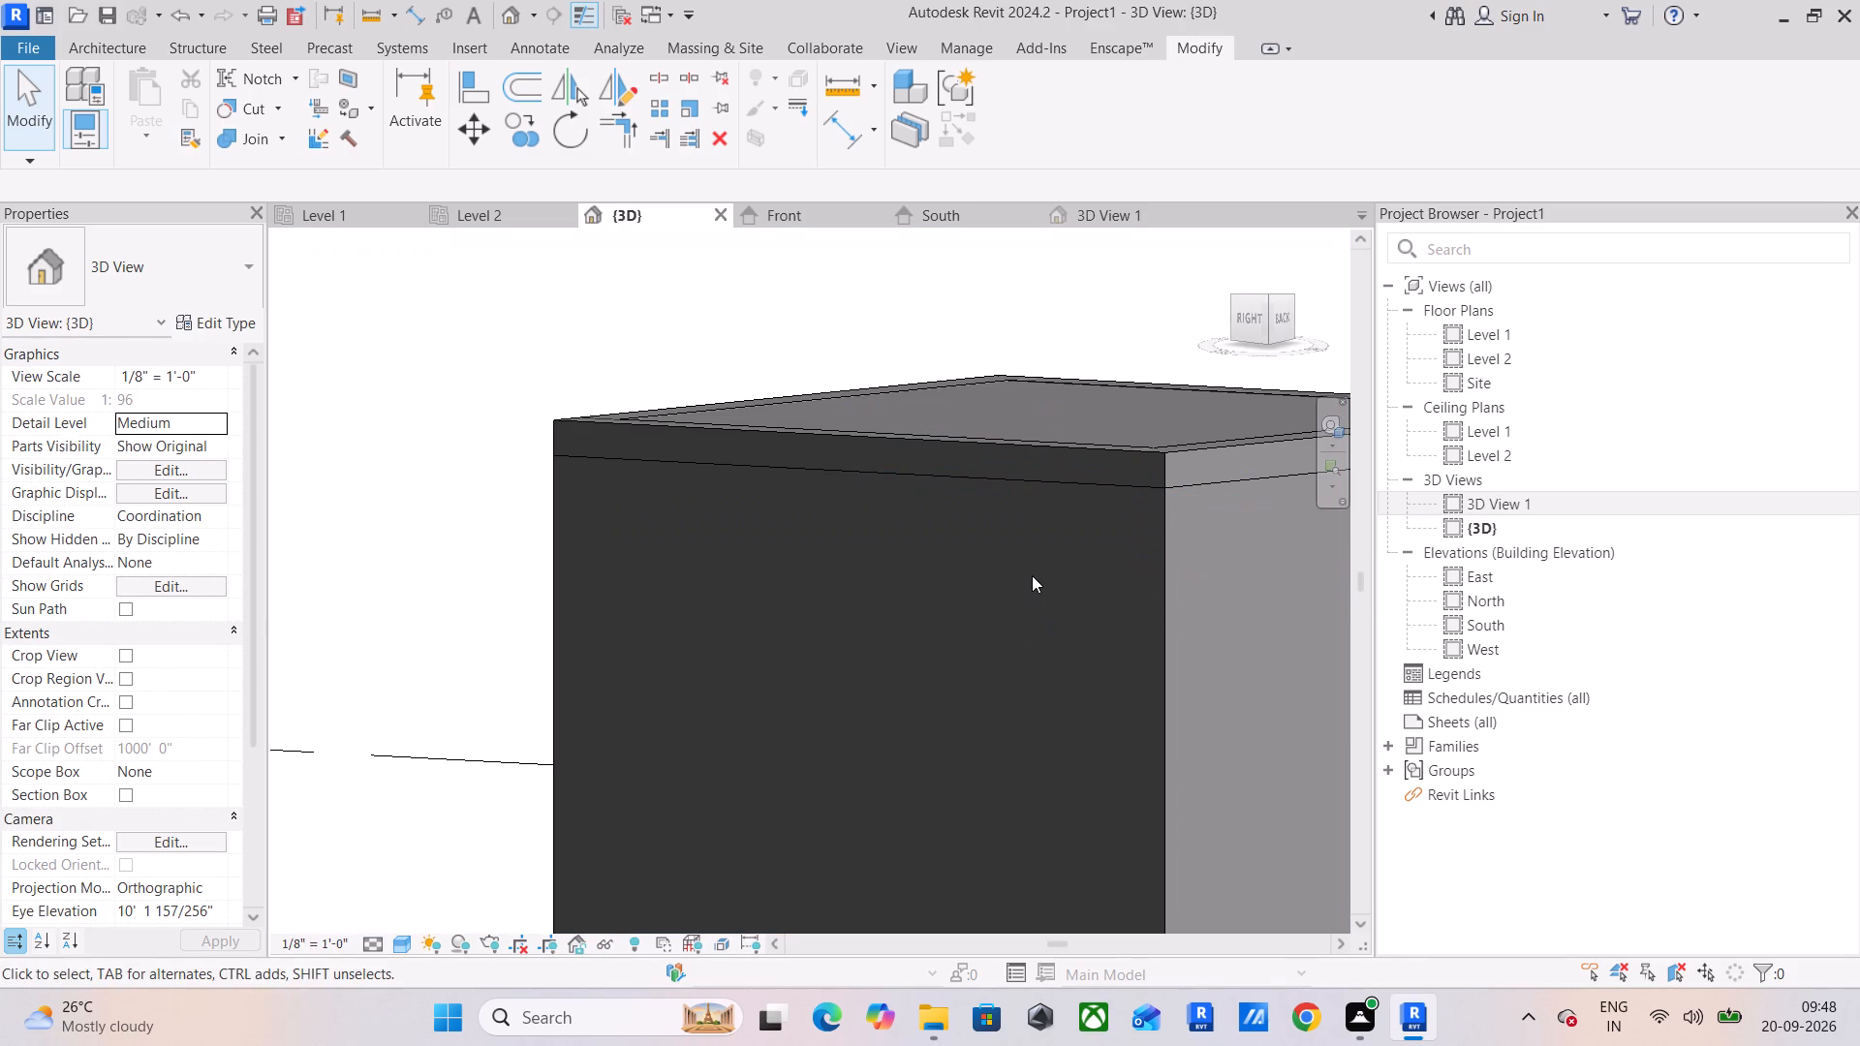
Examine the light strips along the ceiling edges in 3D View 1, up close and across the whole room.
click(1150, 220)
scroll(1092, 593, up, 3)
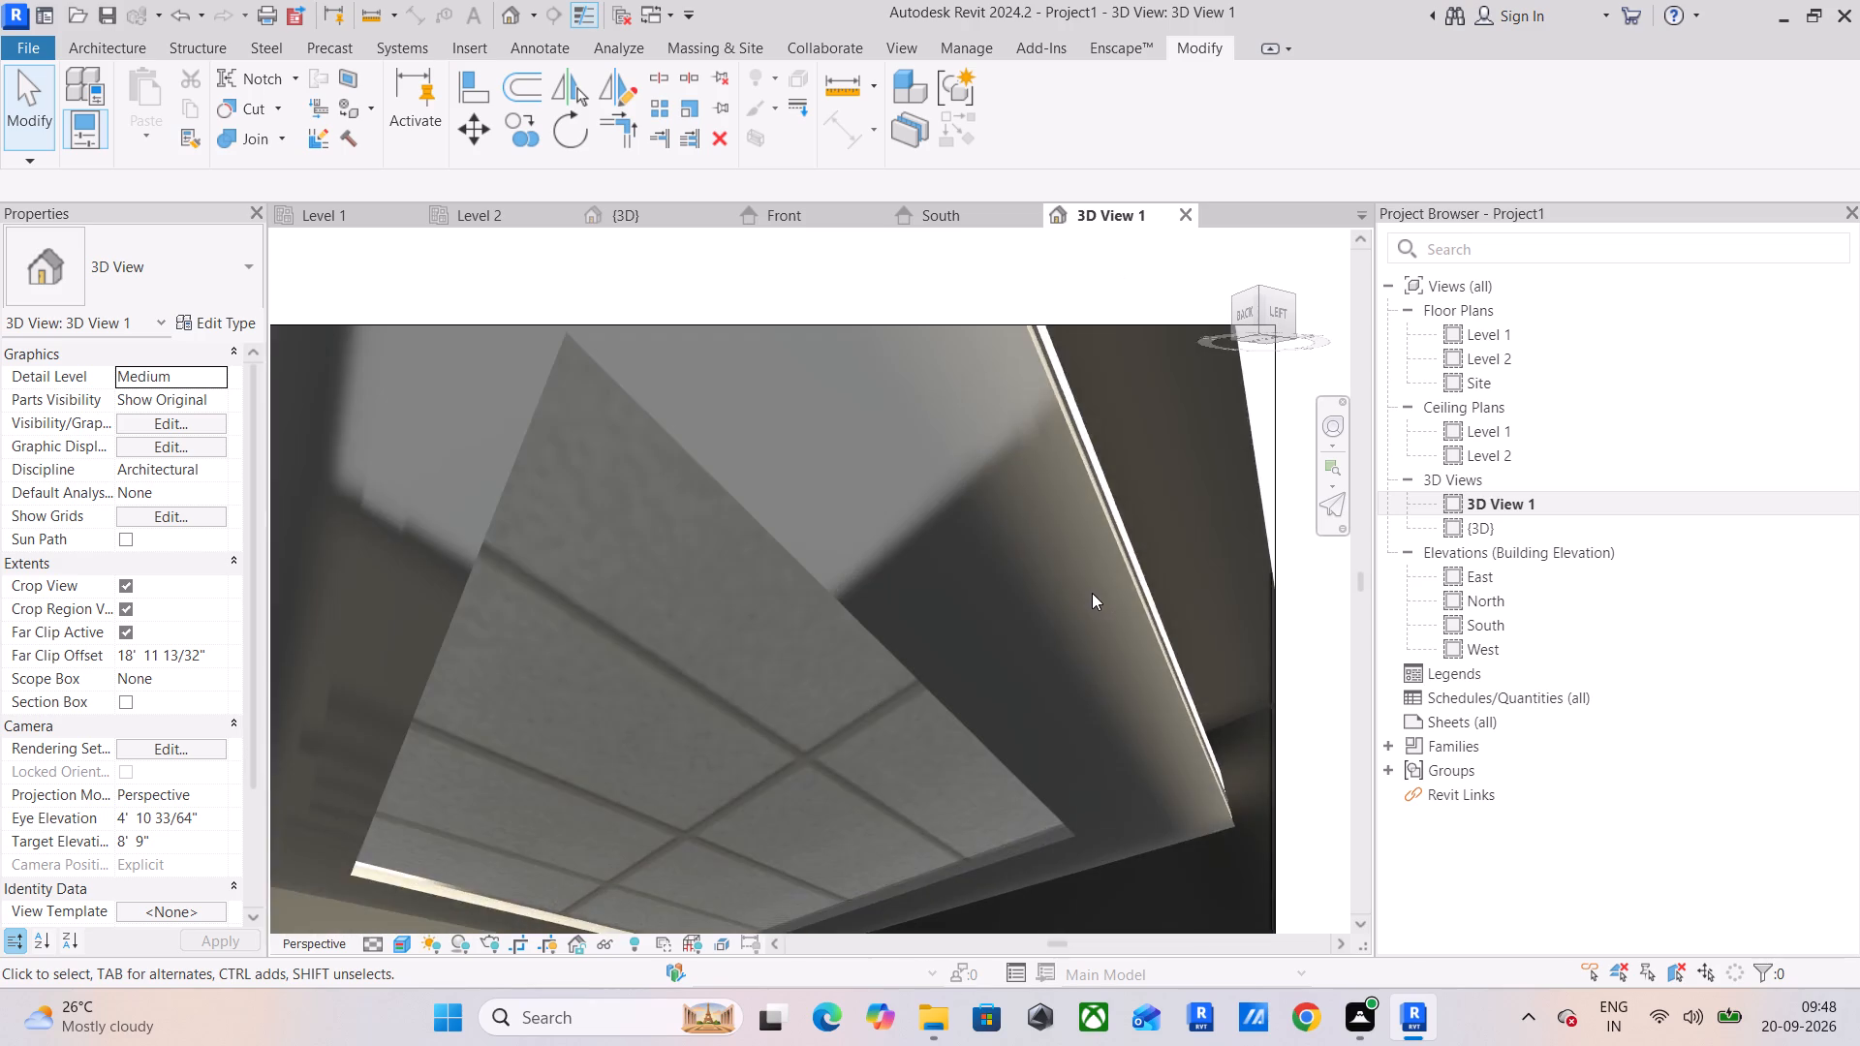
scroll(1092, 592, down, 8)
middle_drag(1094, 593, 995, 480)
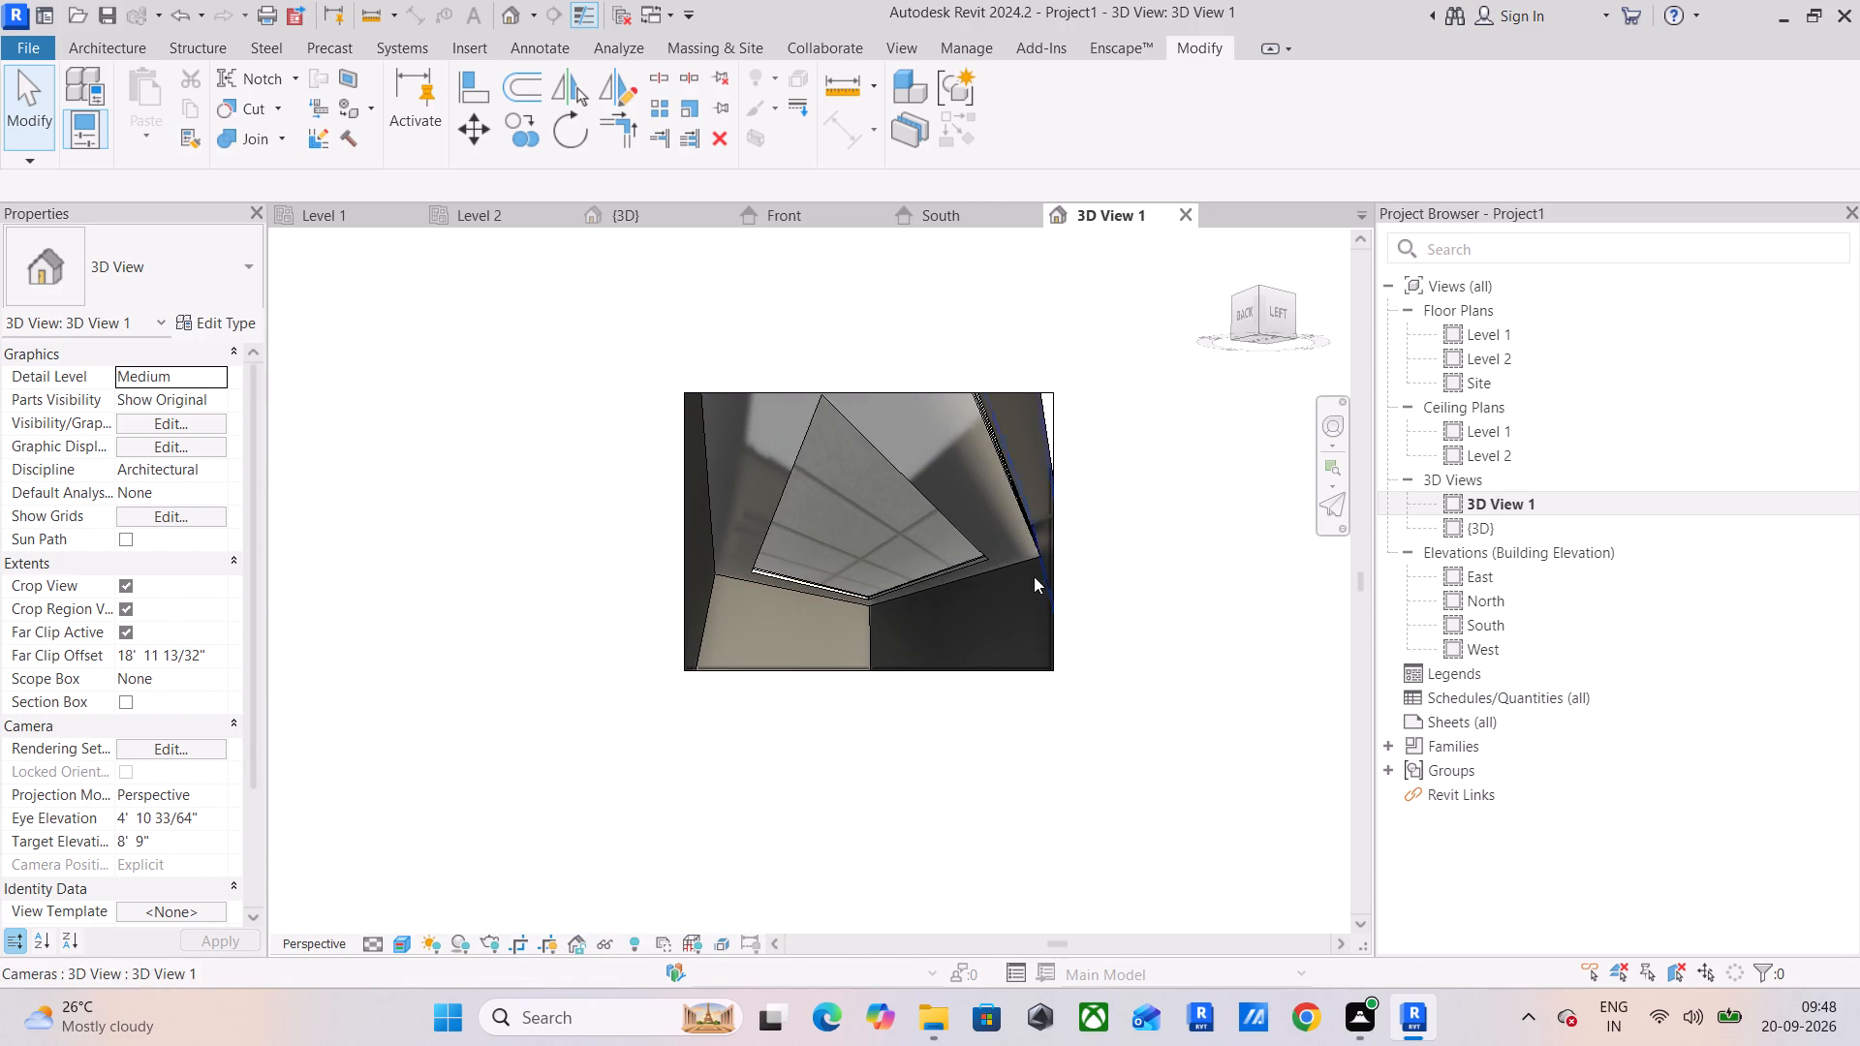
click(1003, 466)
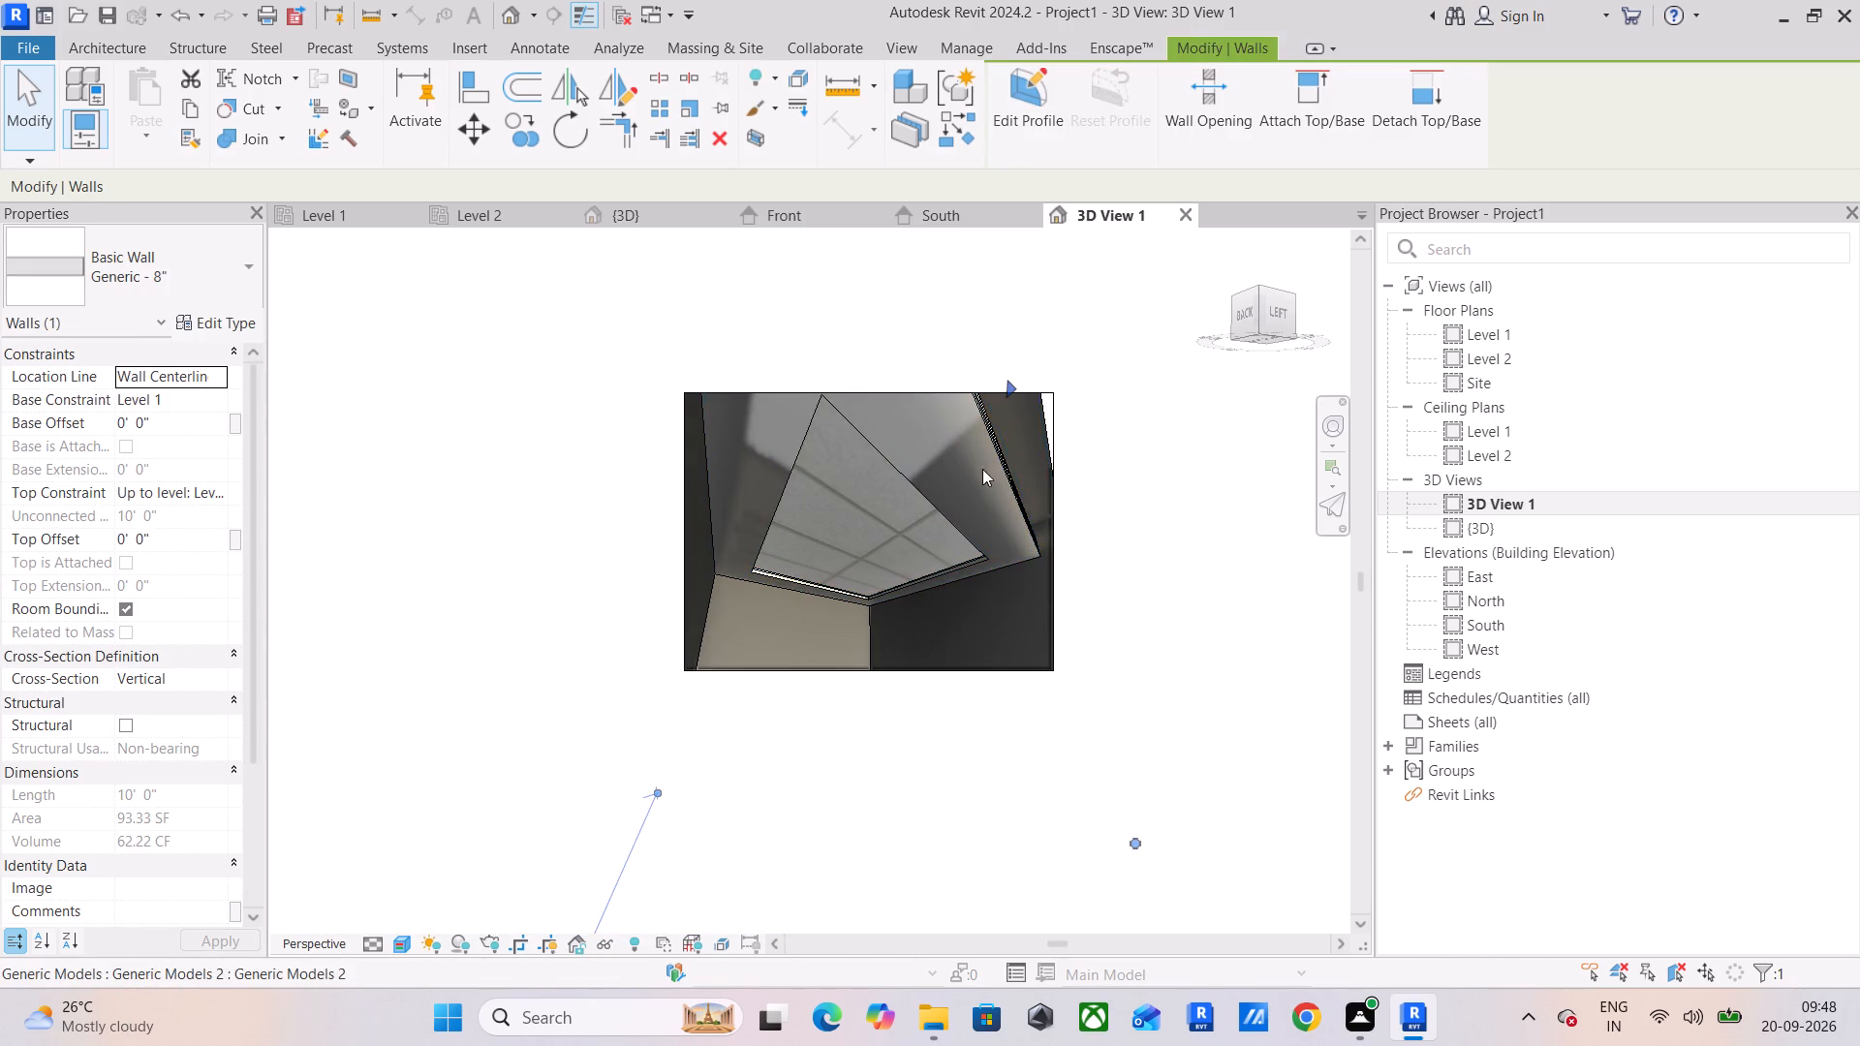
scroll(976, 470, up, 5)
scroll(1069, 451, up, 5)
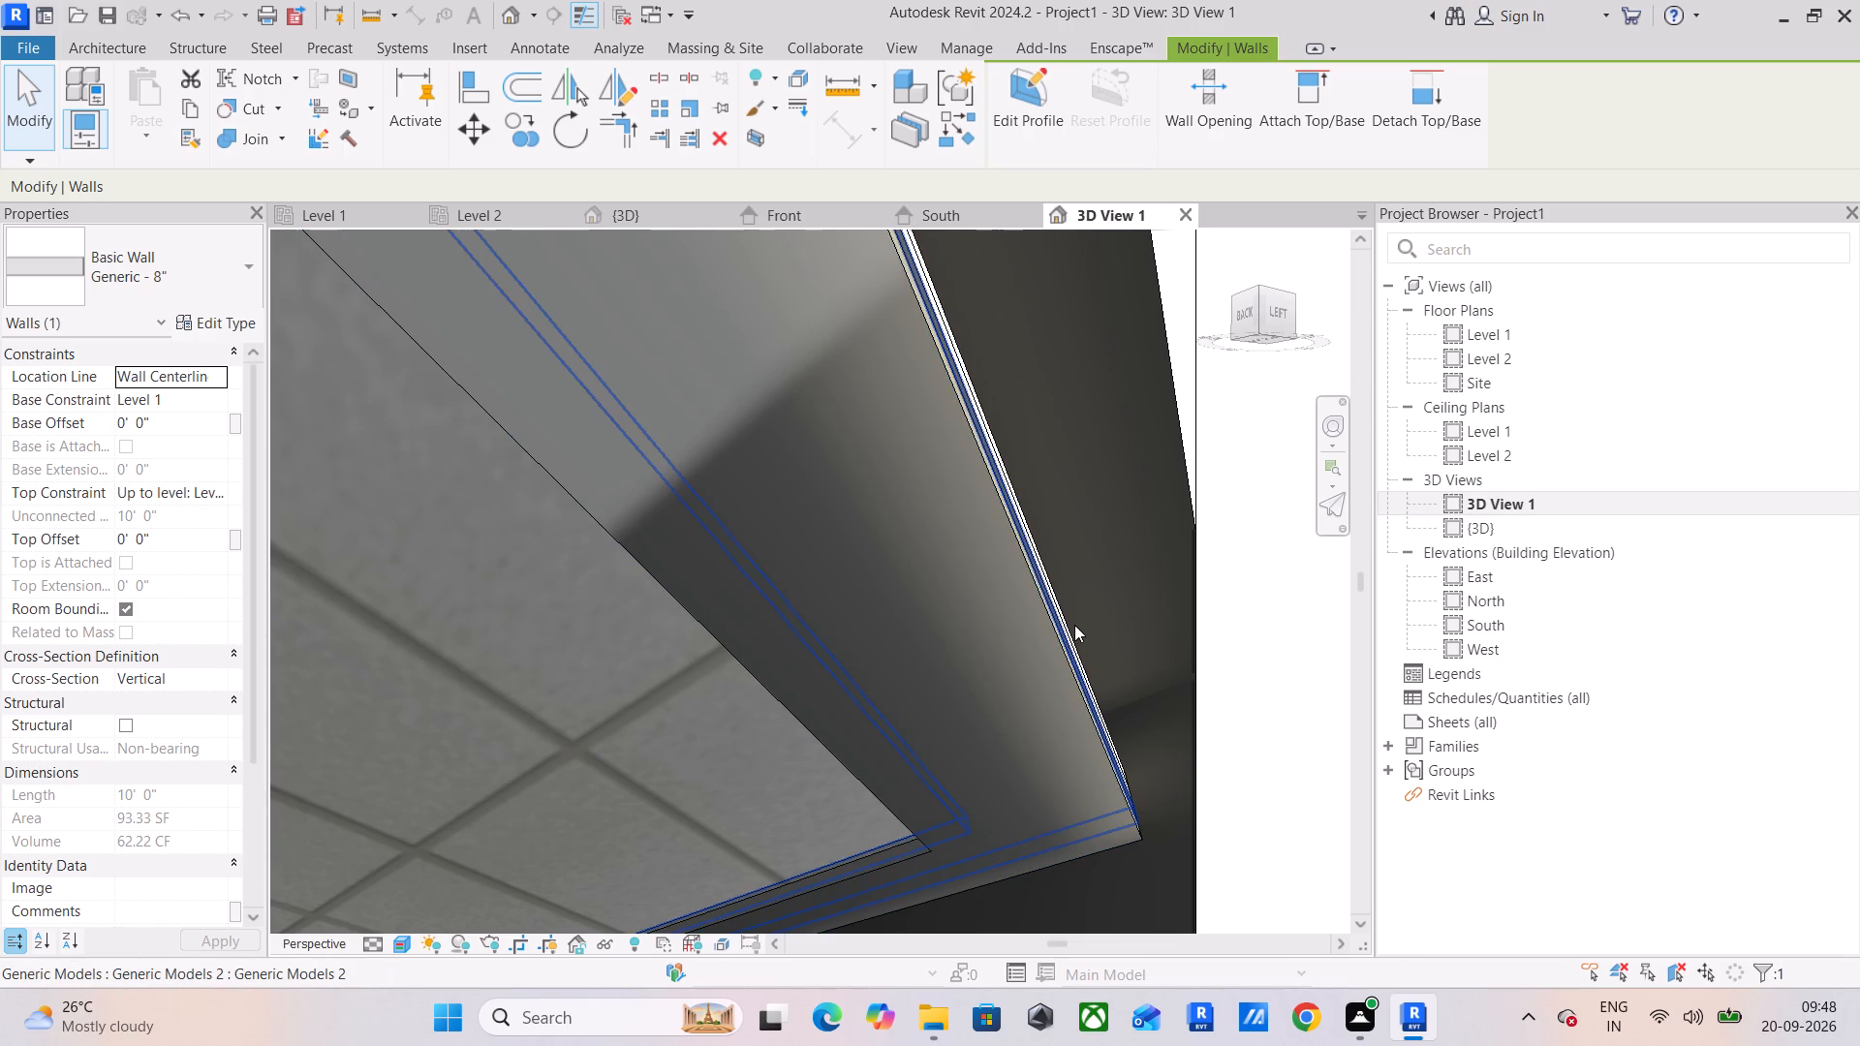
scroll(1074, 624, up, 4)
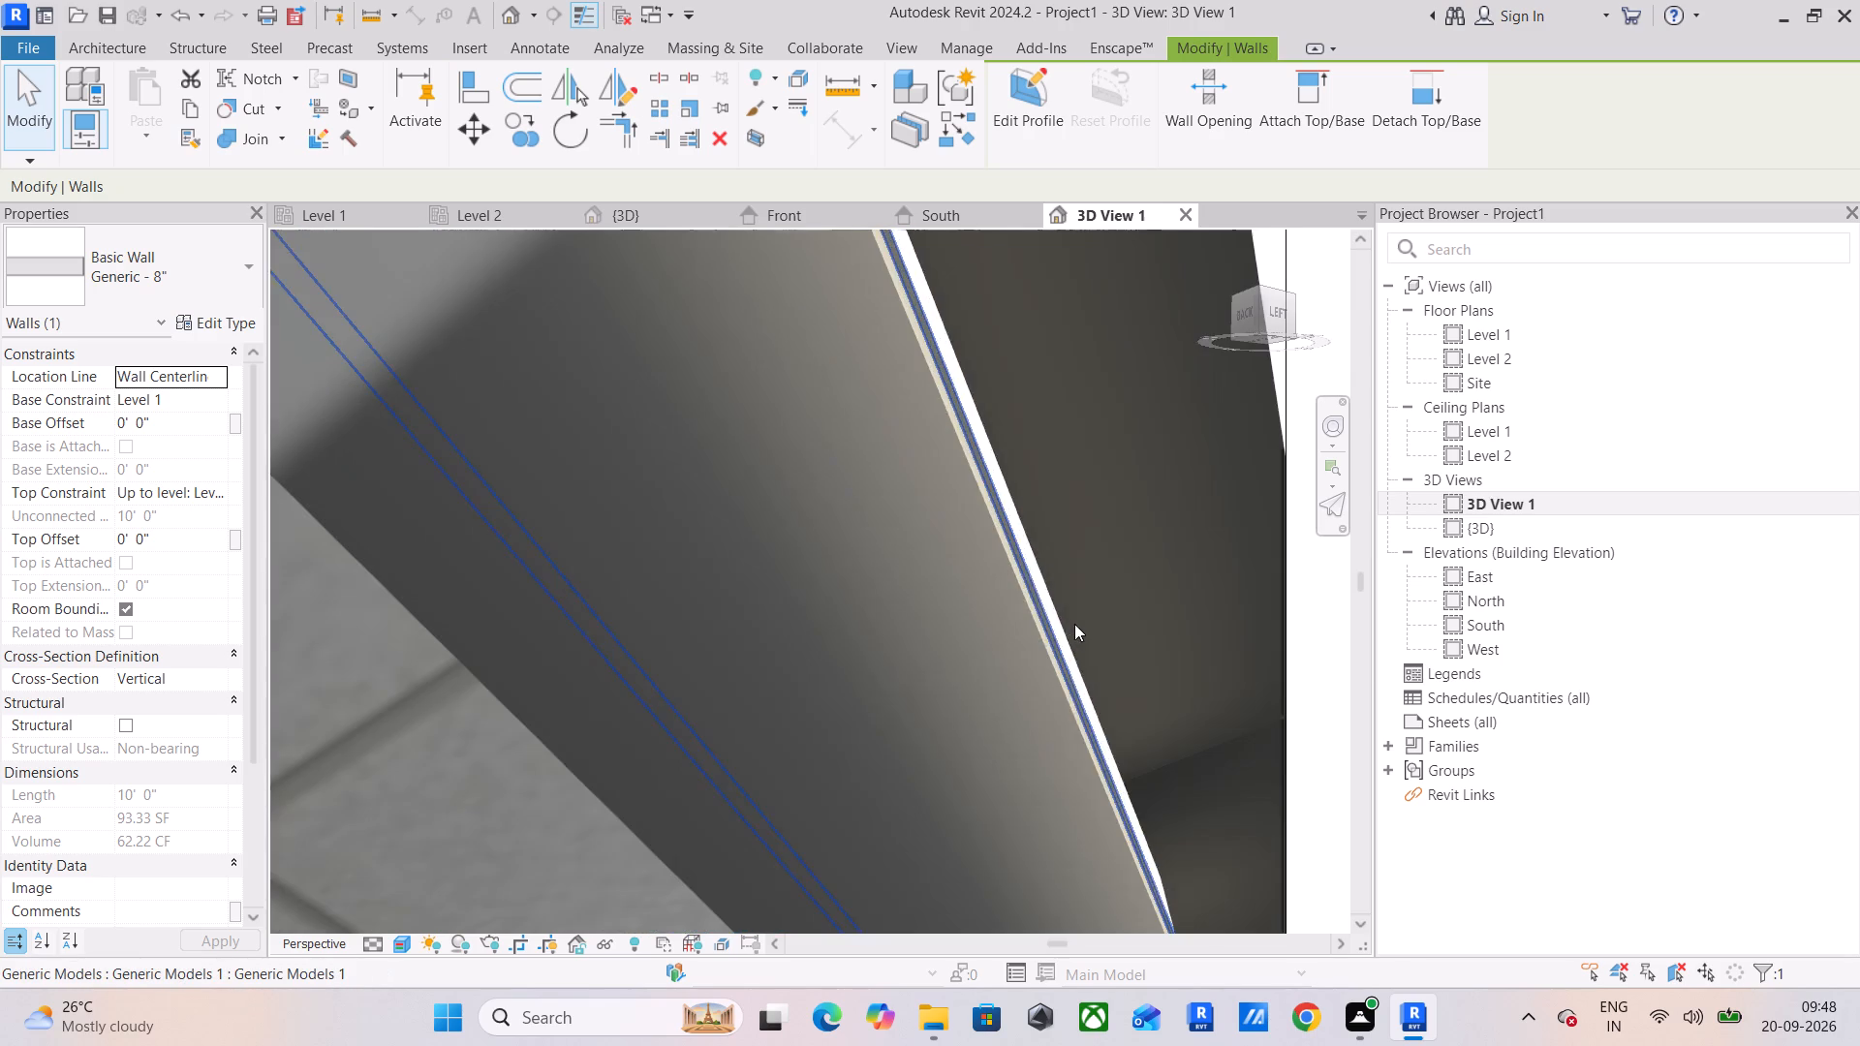
scroll(1033, 650, down, 6)
middle_drag(1022, 649, 1316, 606)
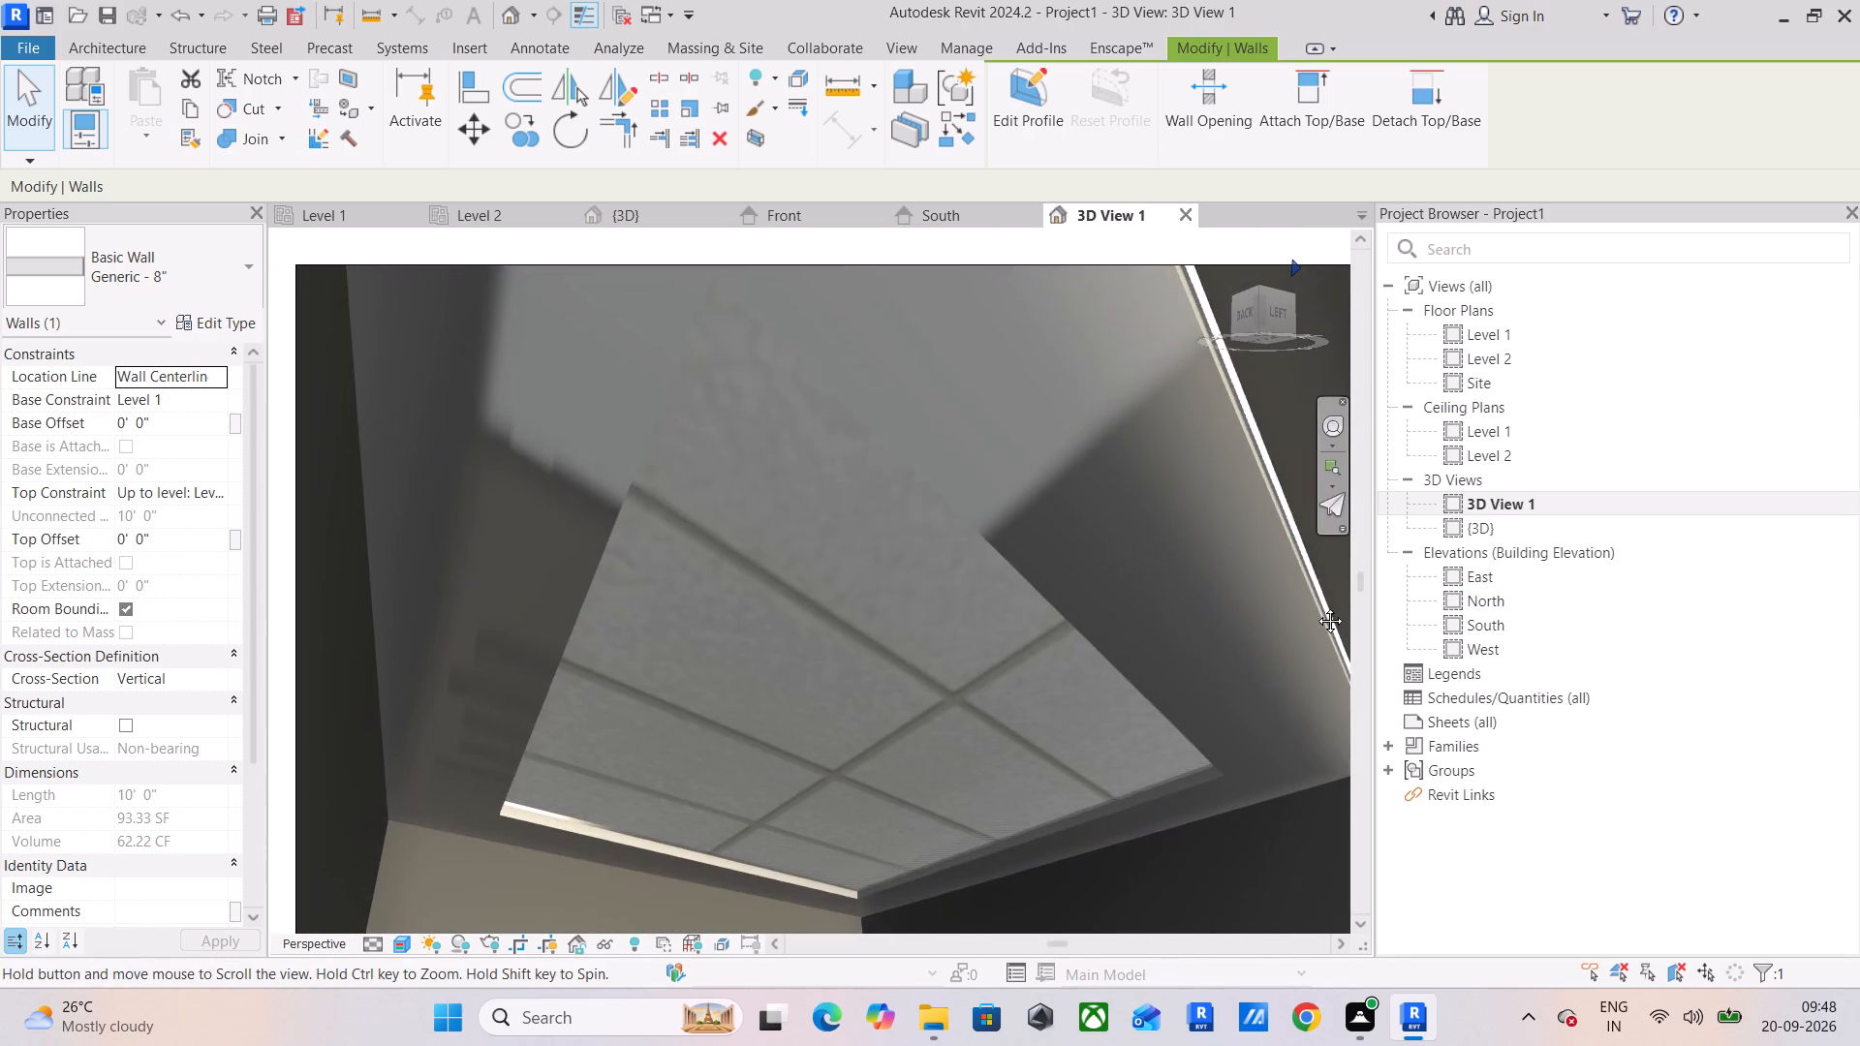
middle_drag(1316, 606, 1319, 603)
scroll(496, 780, up, 6)
scroll(658, 801, up, 5)
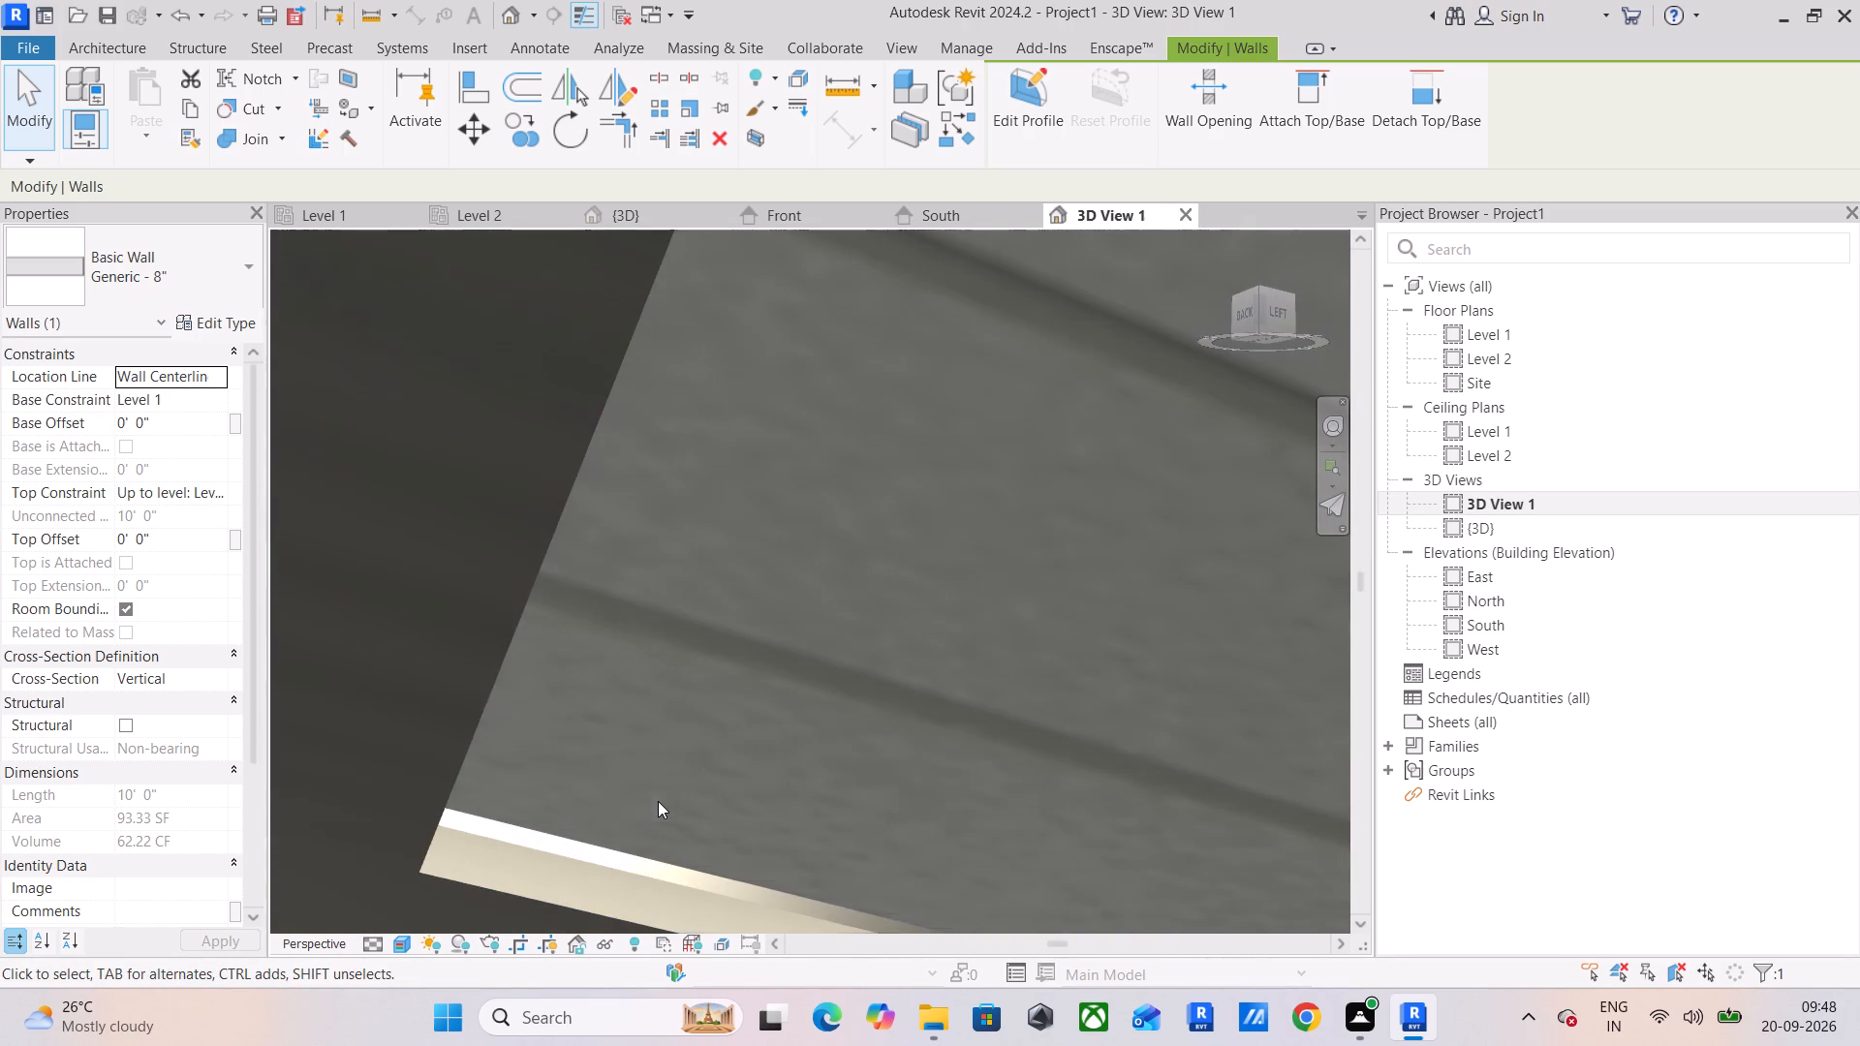
Select the generic-model ceiling border in 3D View 1 and inspect its edges beside the light strips.
click(594, 846)
scroll(729, 815, down, 7)
scroll(875, 750, down, 7)
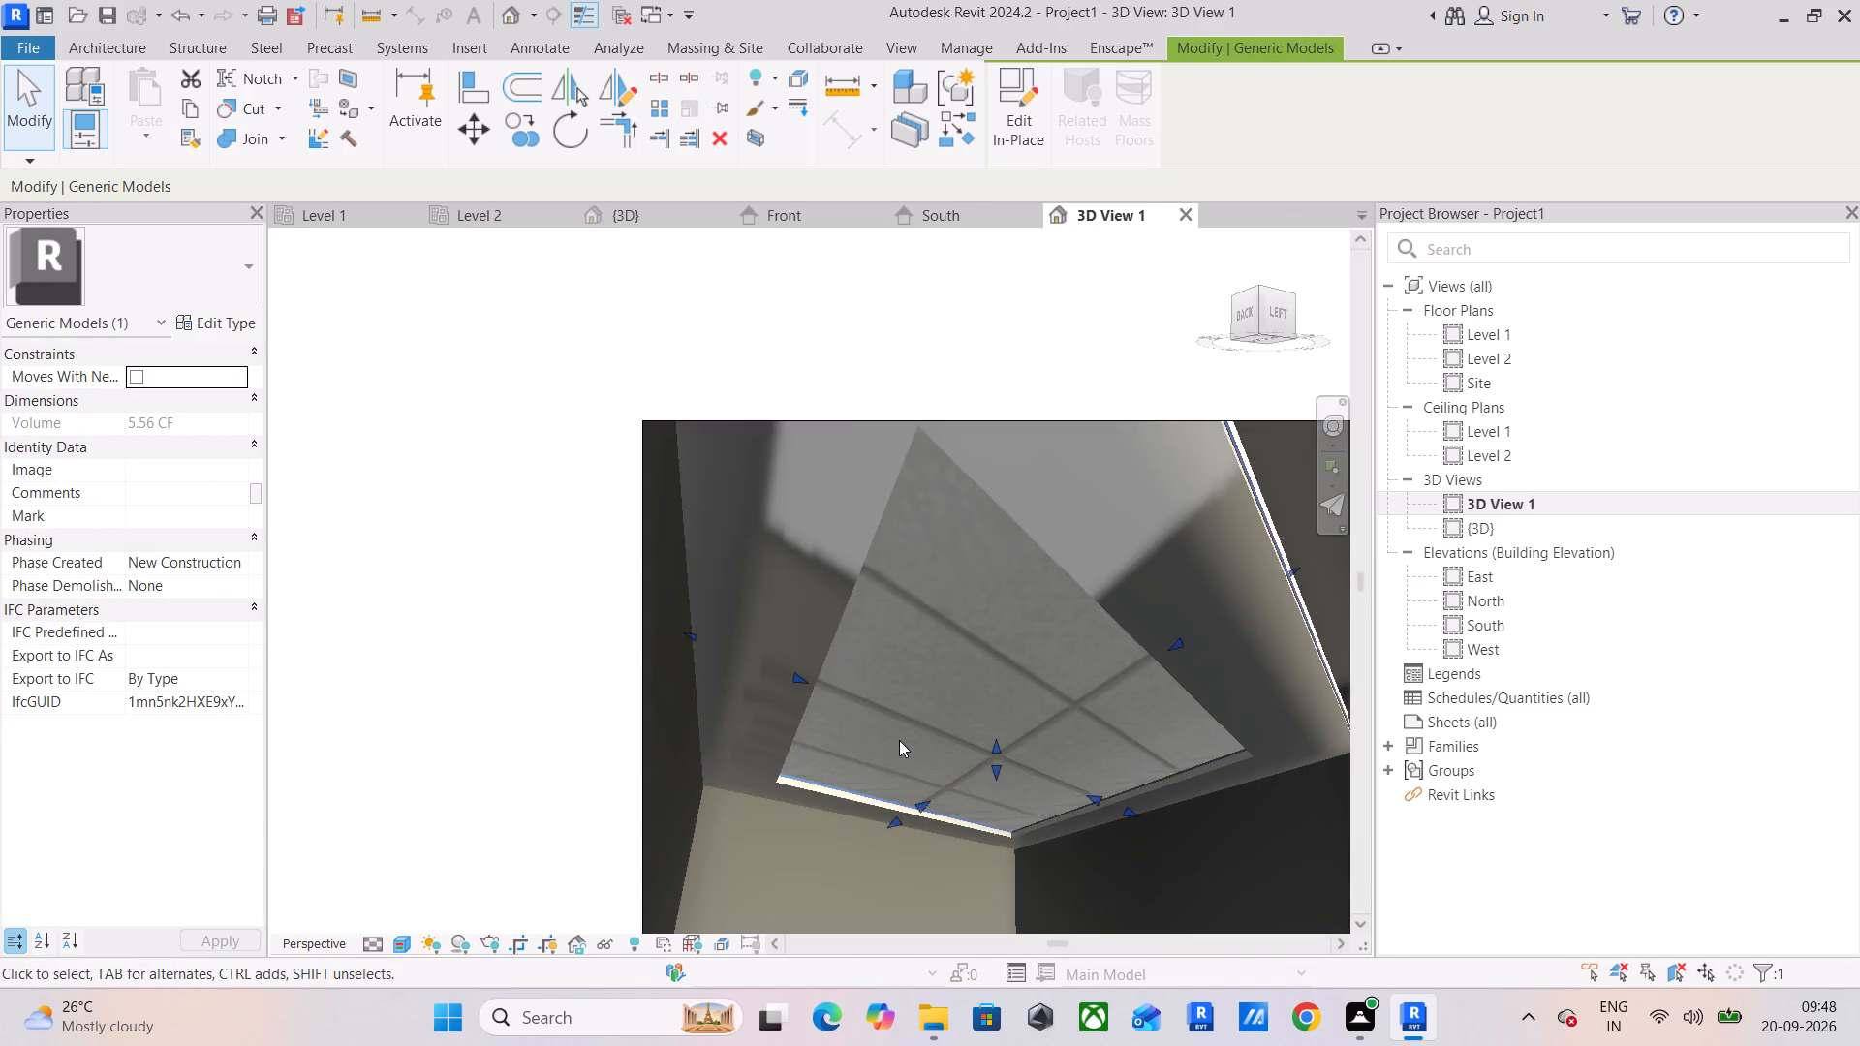
scroll(899, 740, down, 3)
scroll(1161, 614, up, 10)
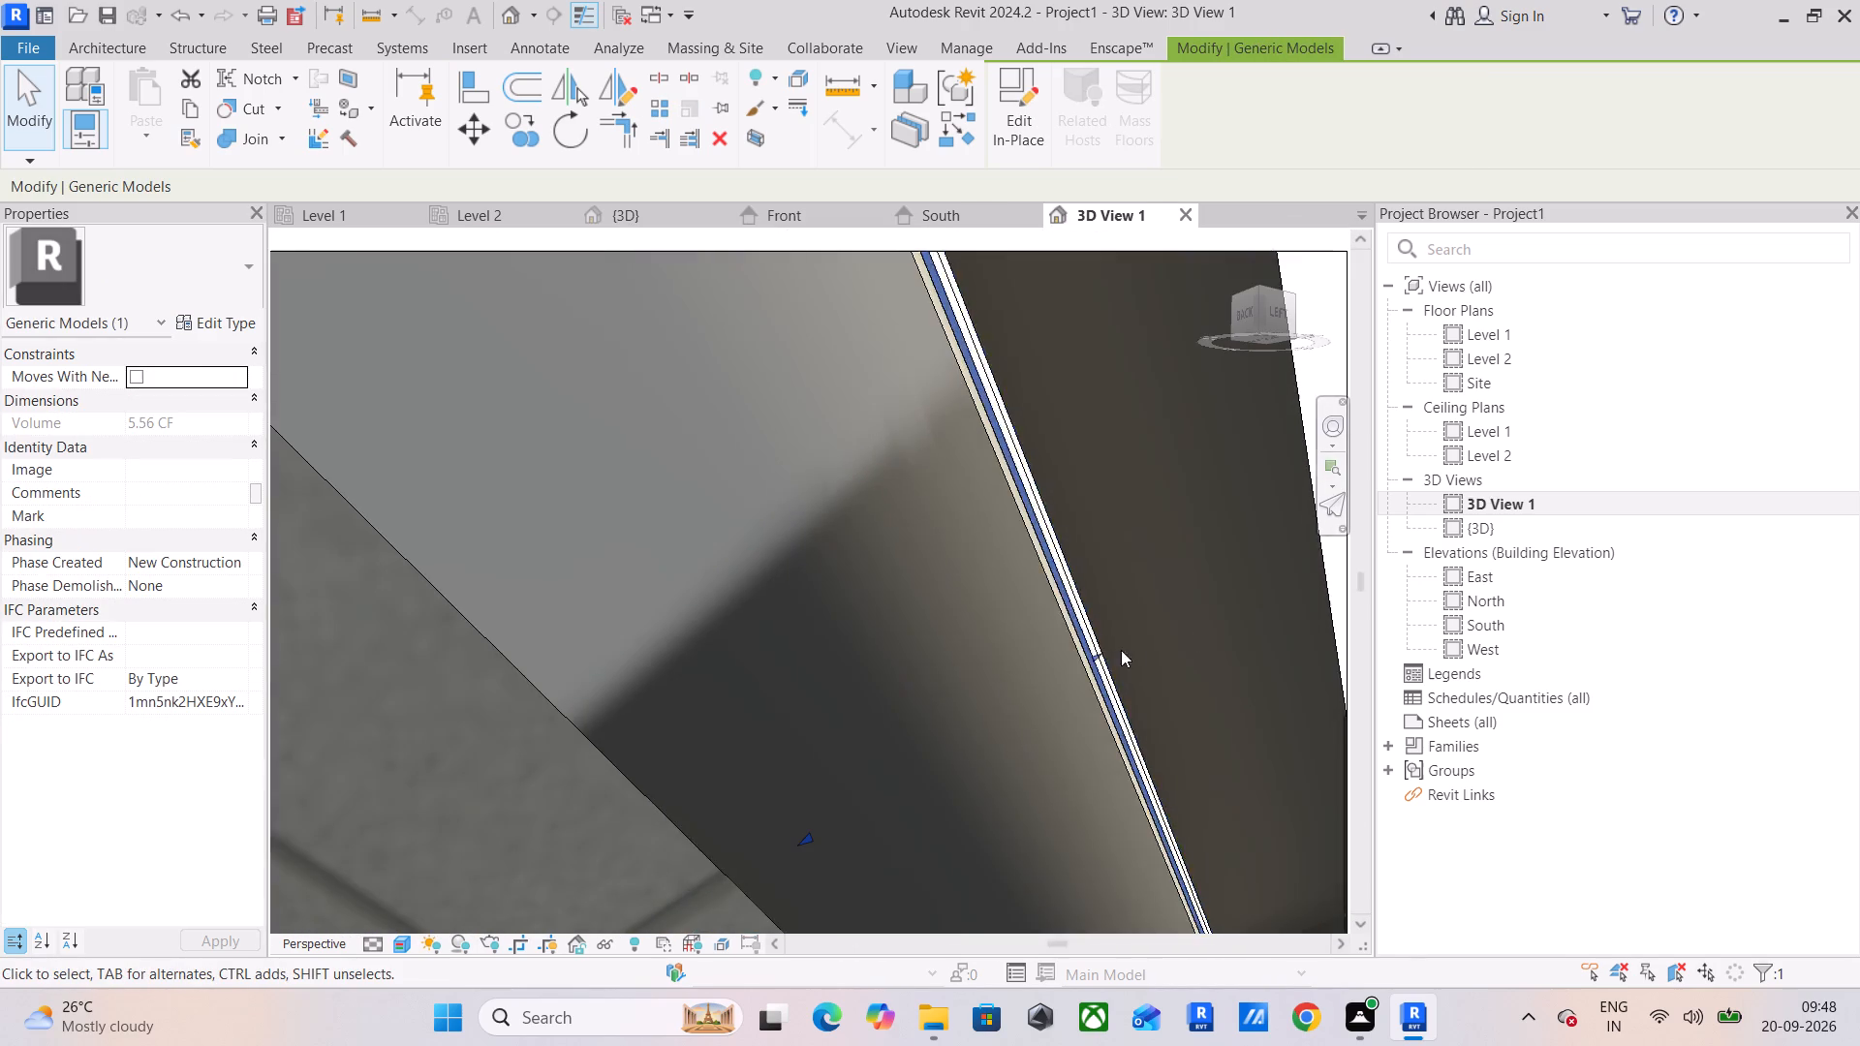
scroll(1055, 604, up, 5)
scroll(1055, 604, down, 10)
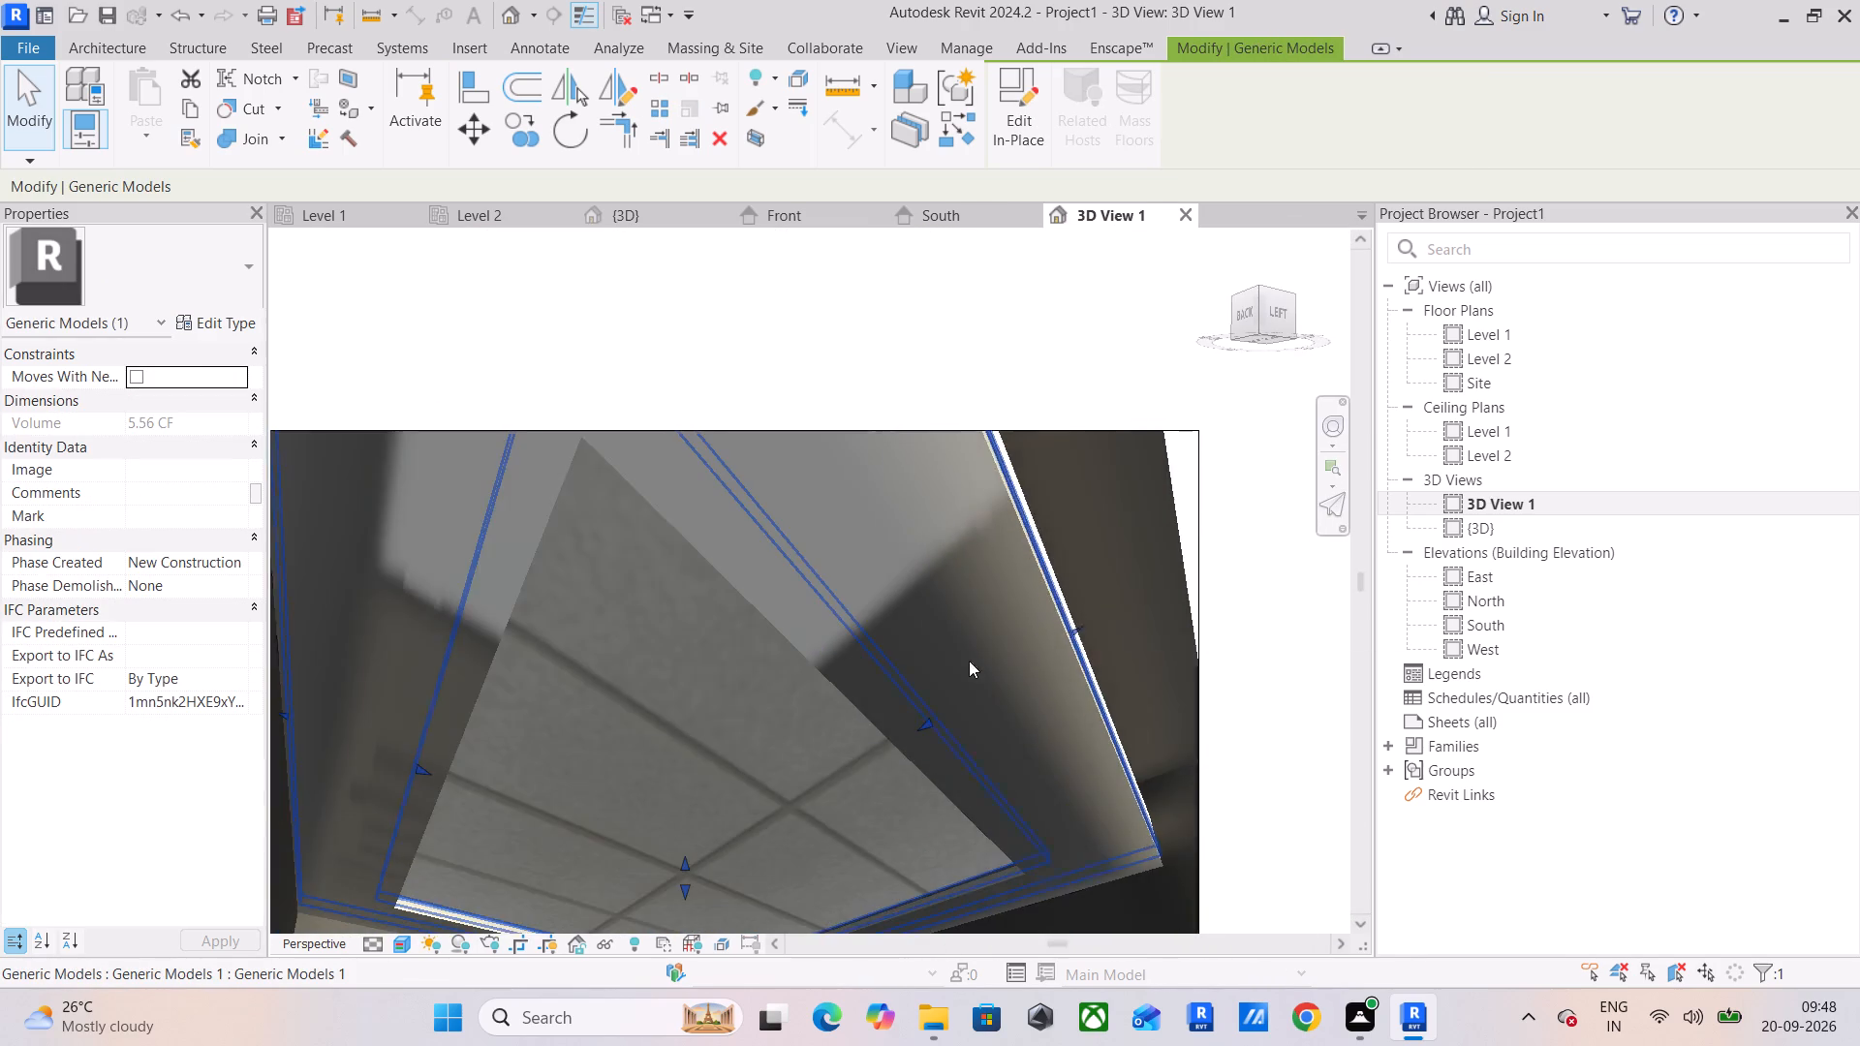
scroll(961, 673, down, 5)
middle_drag(942, 688, 1042, 668)
scroll(910, 693, up, 5)
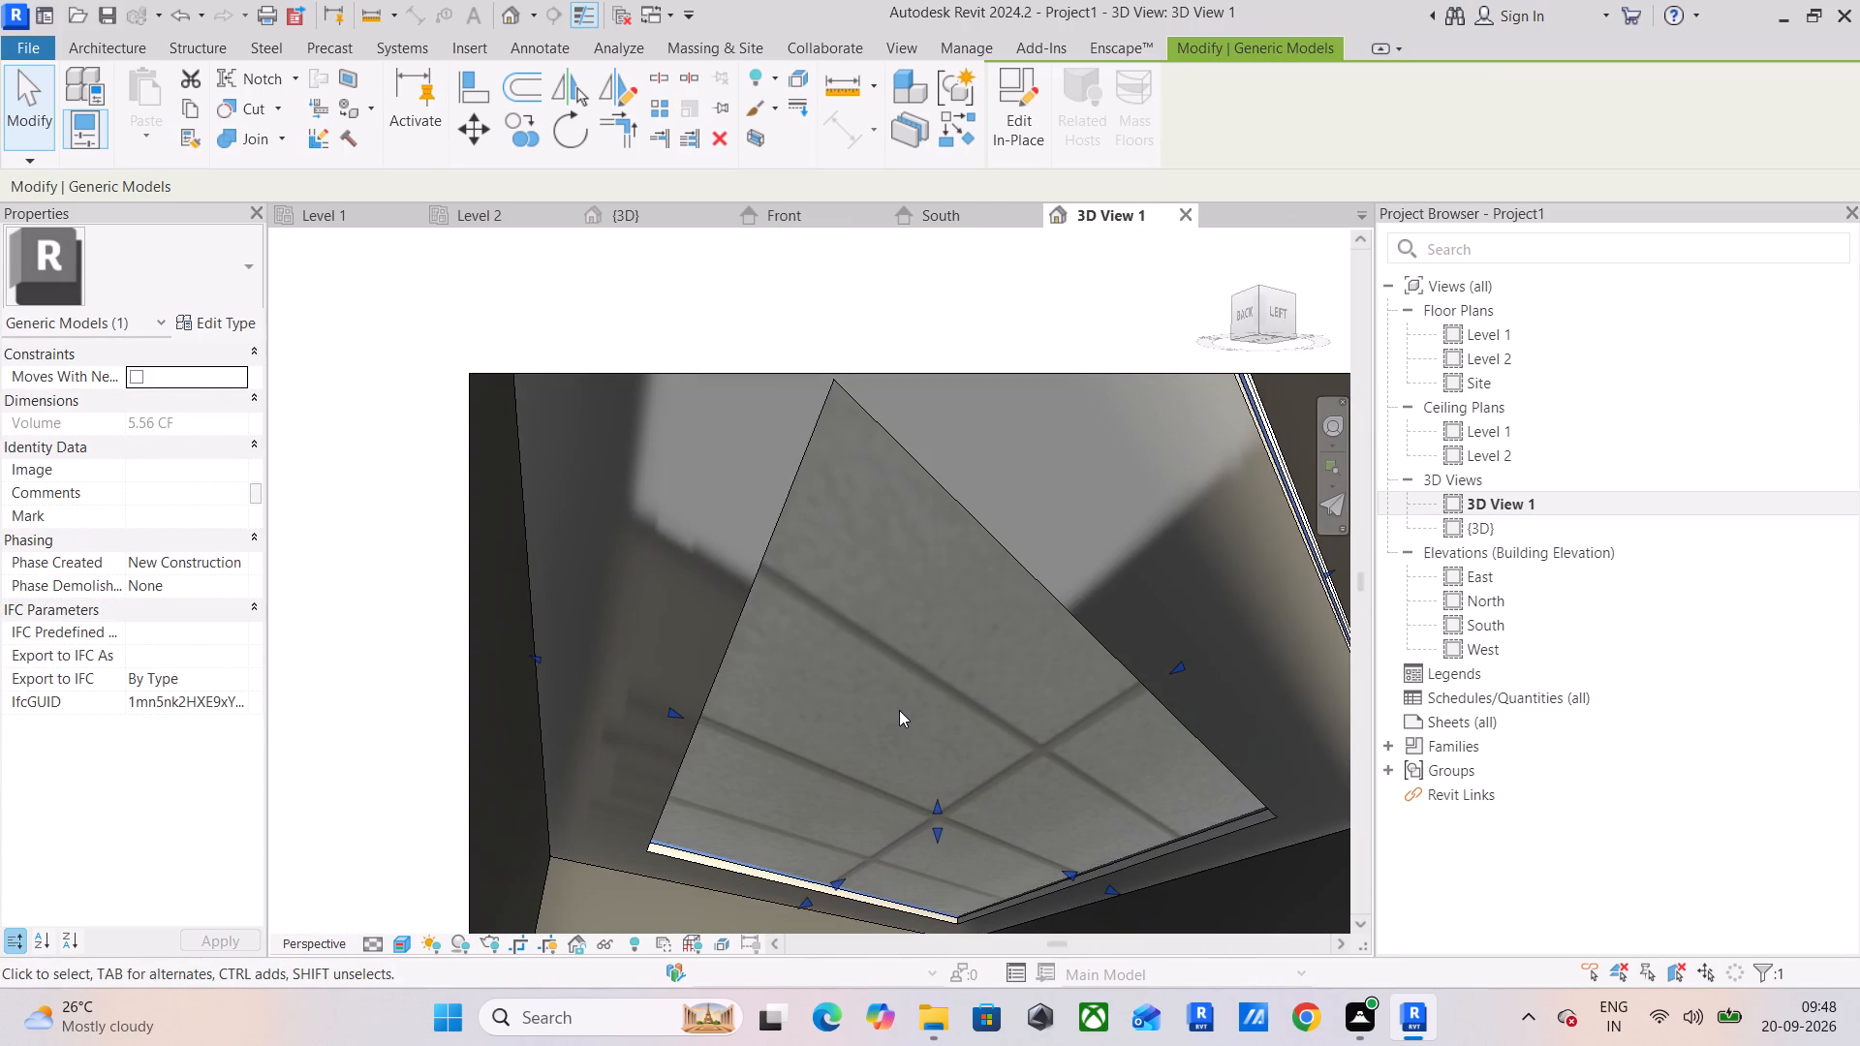
click(899, 710)
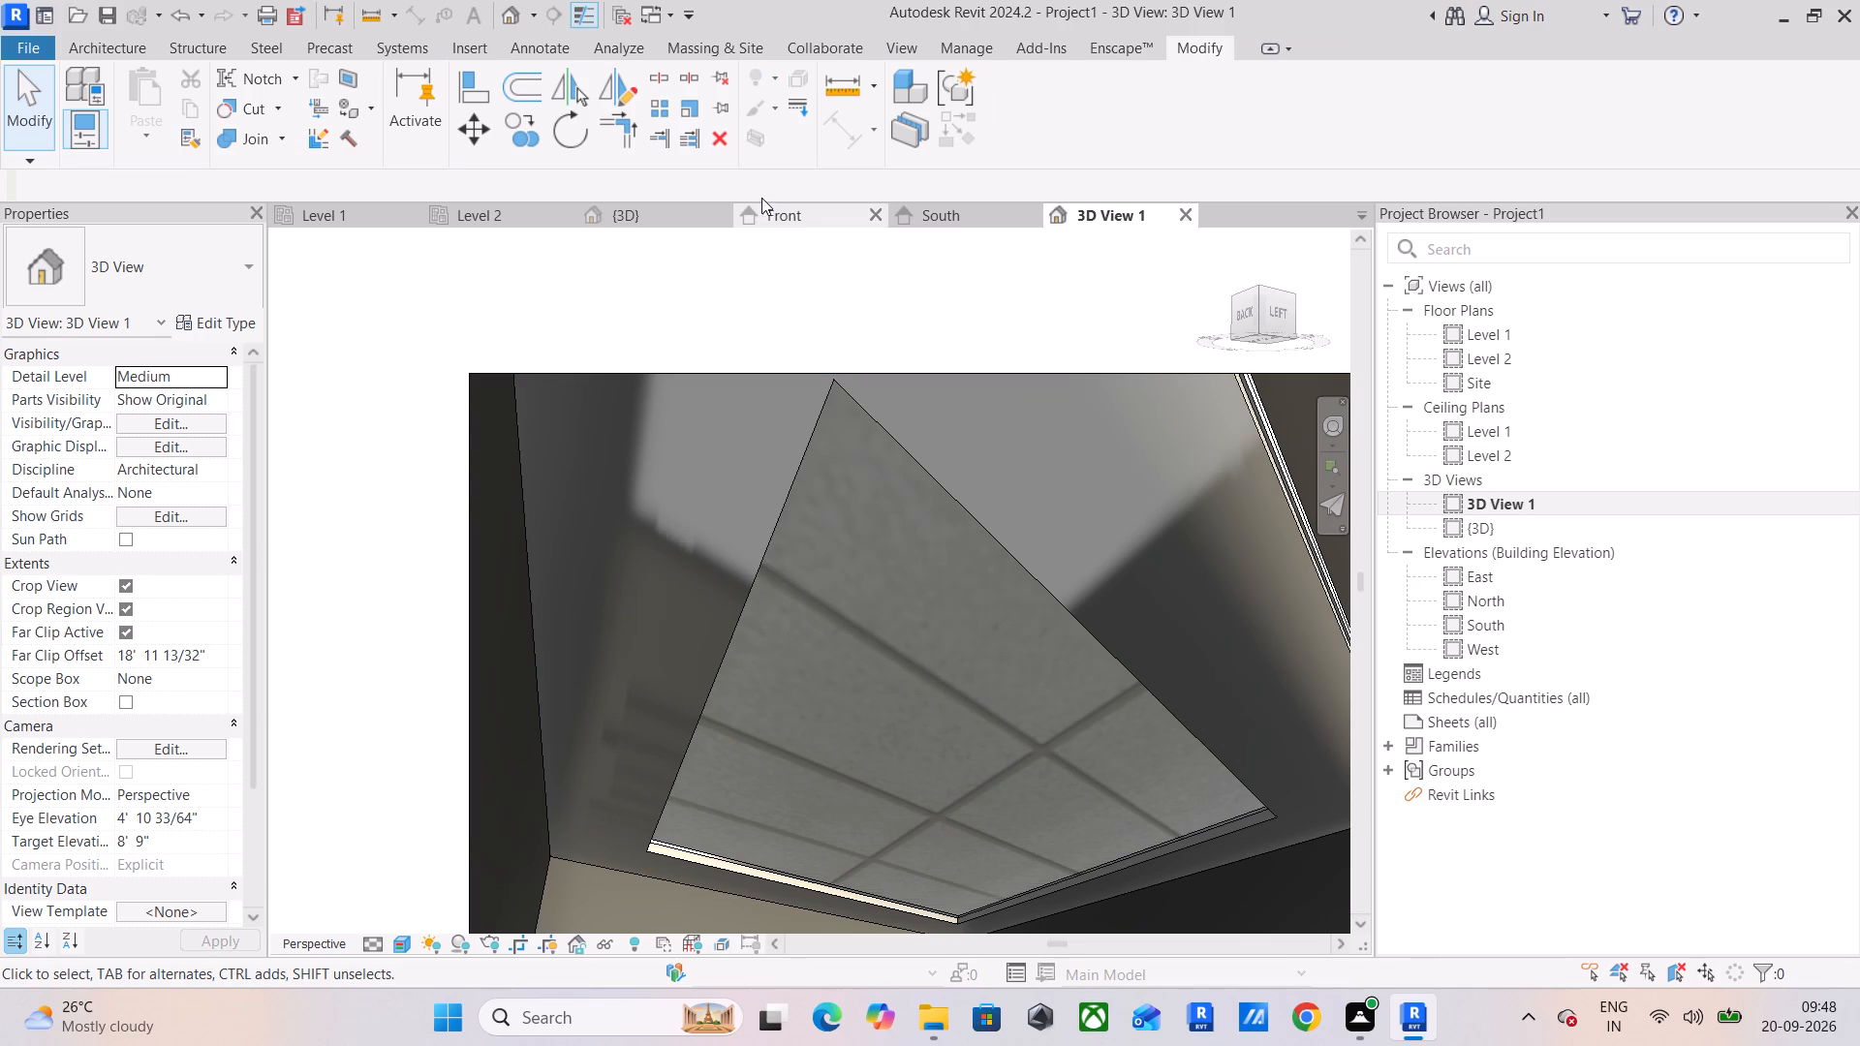
Render 3D View 1 with the current rendering settings to check the cove lighting, and return to the model.
text(RR)
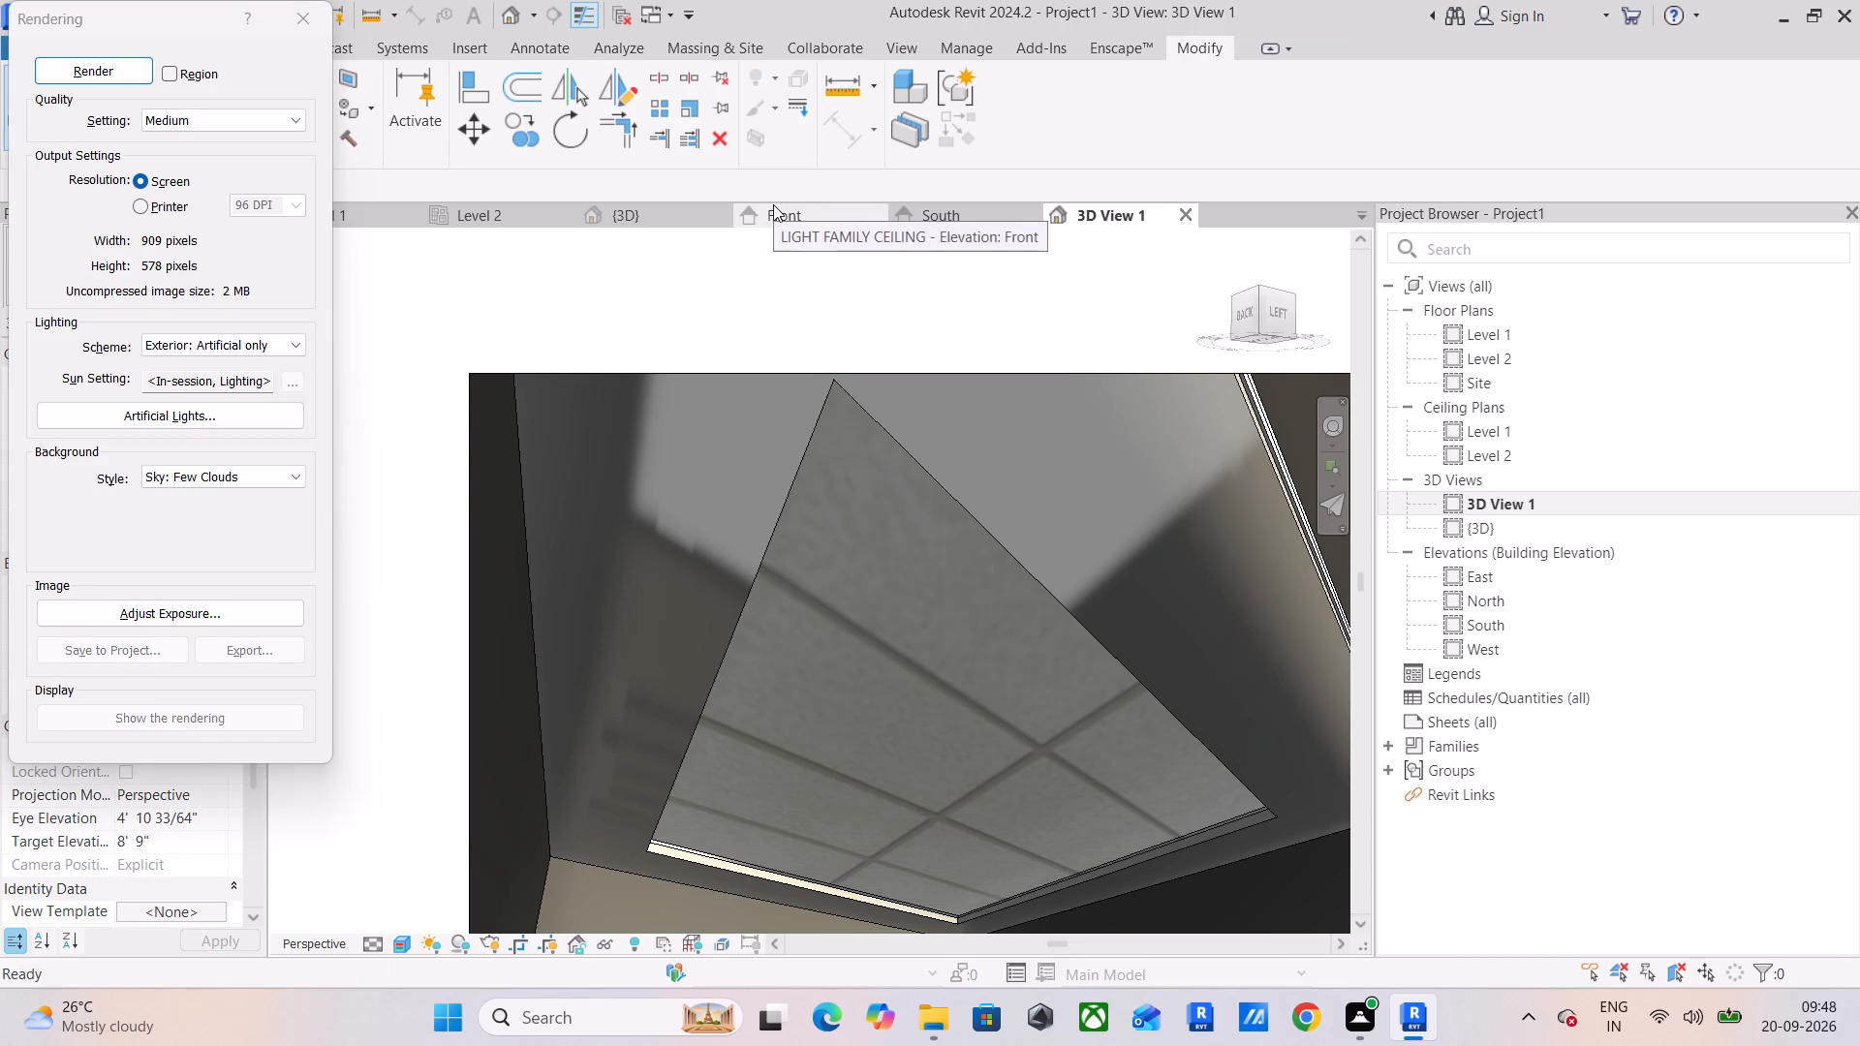
click(100, 67)
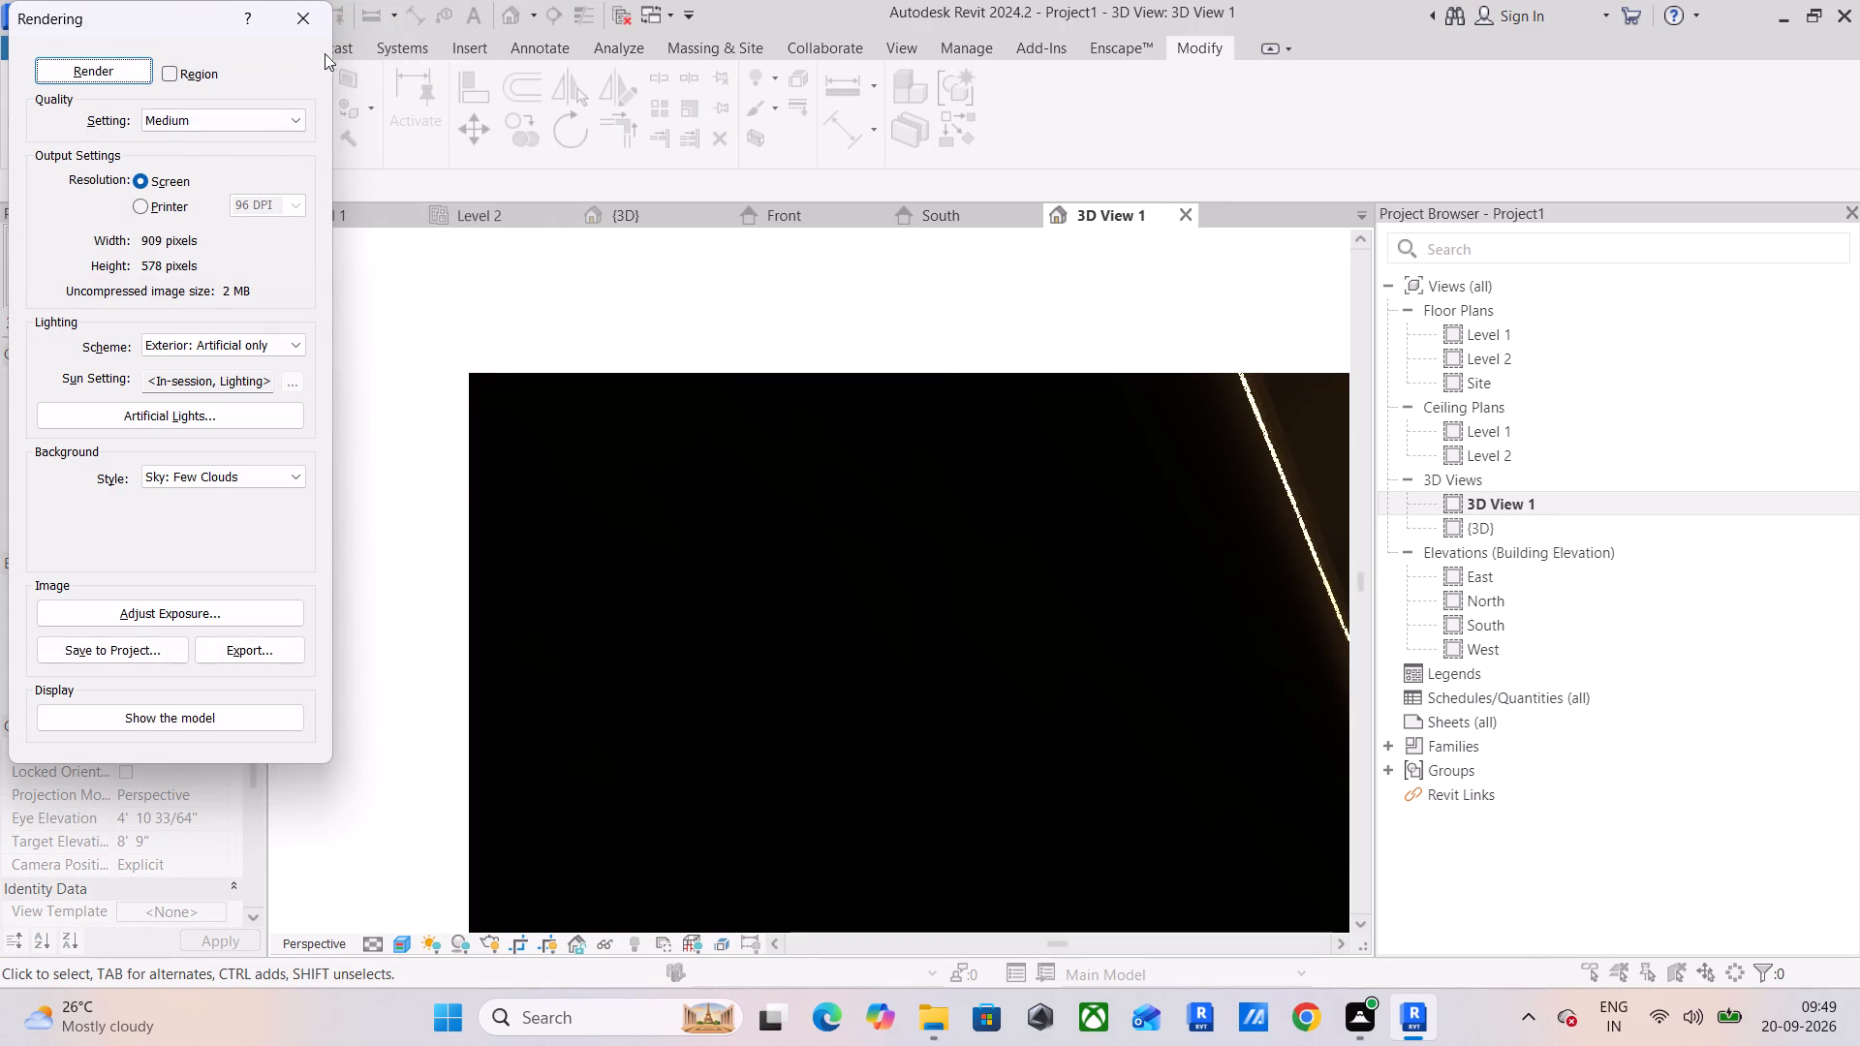
click(312, 25)
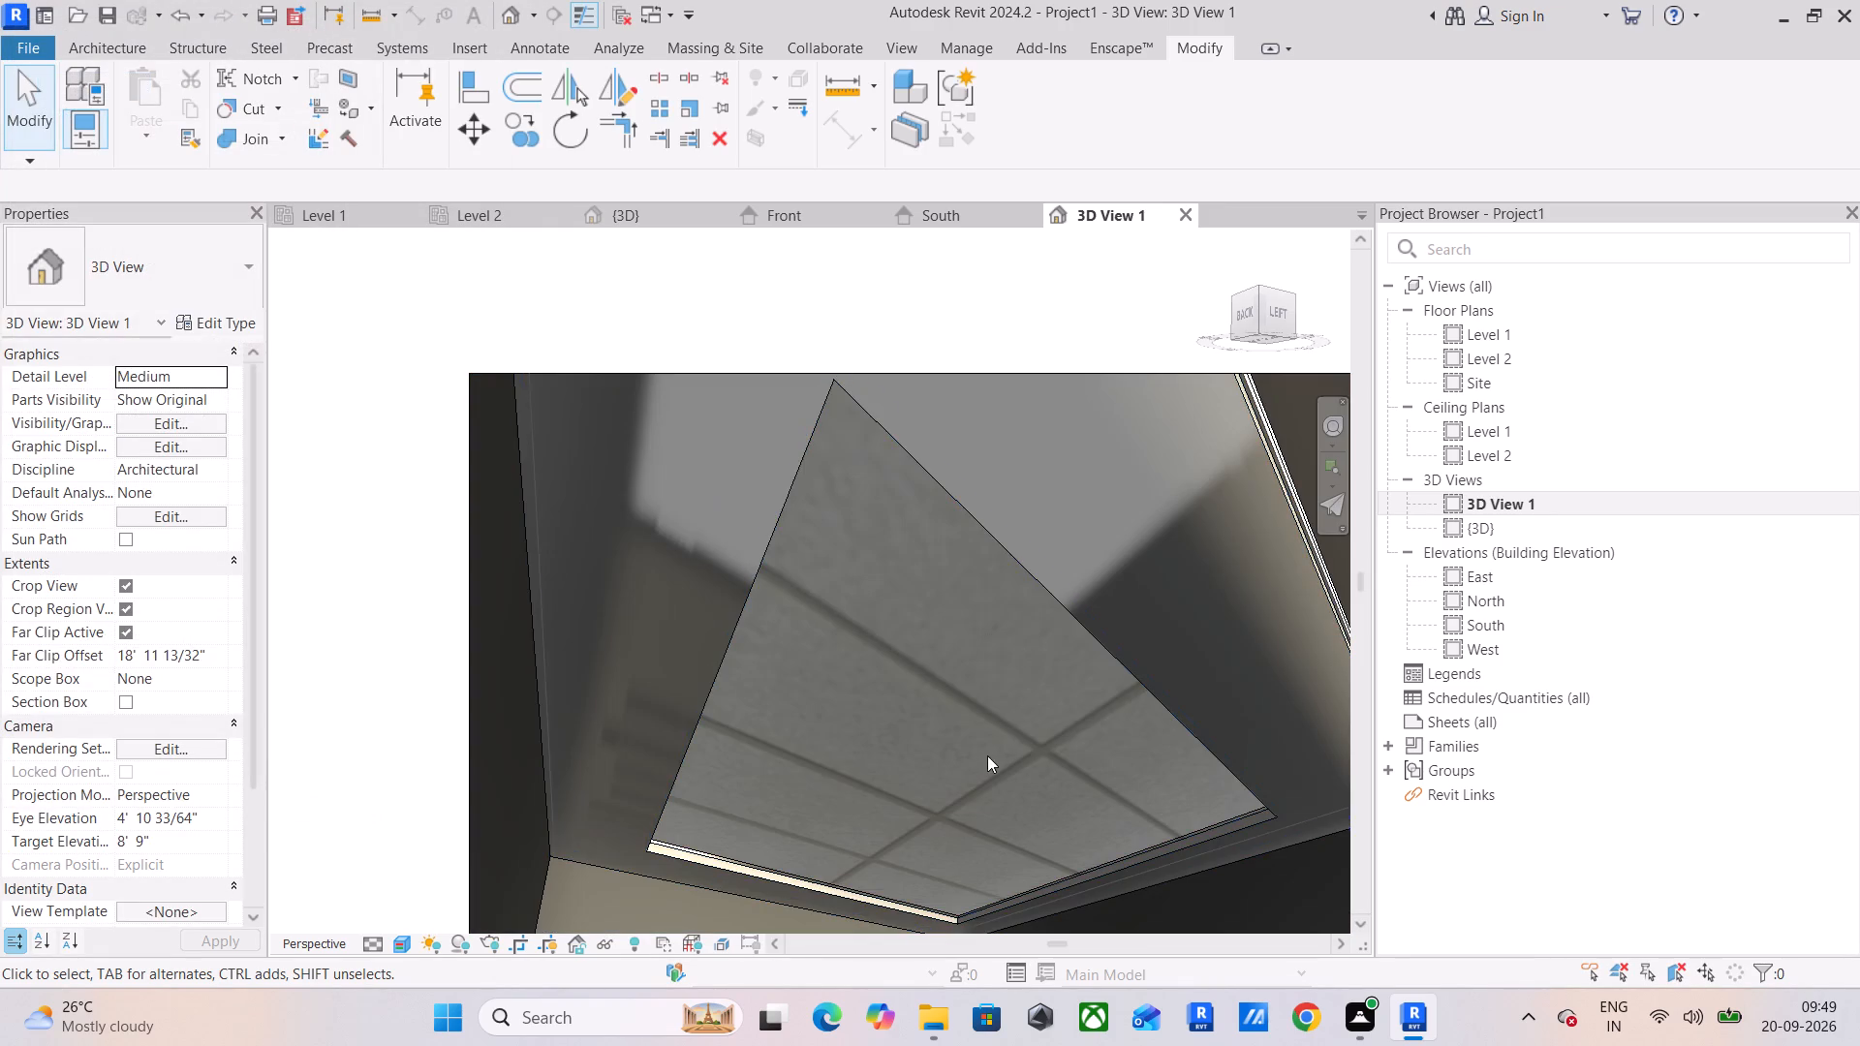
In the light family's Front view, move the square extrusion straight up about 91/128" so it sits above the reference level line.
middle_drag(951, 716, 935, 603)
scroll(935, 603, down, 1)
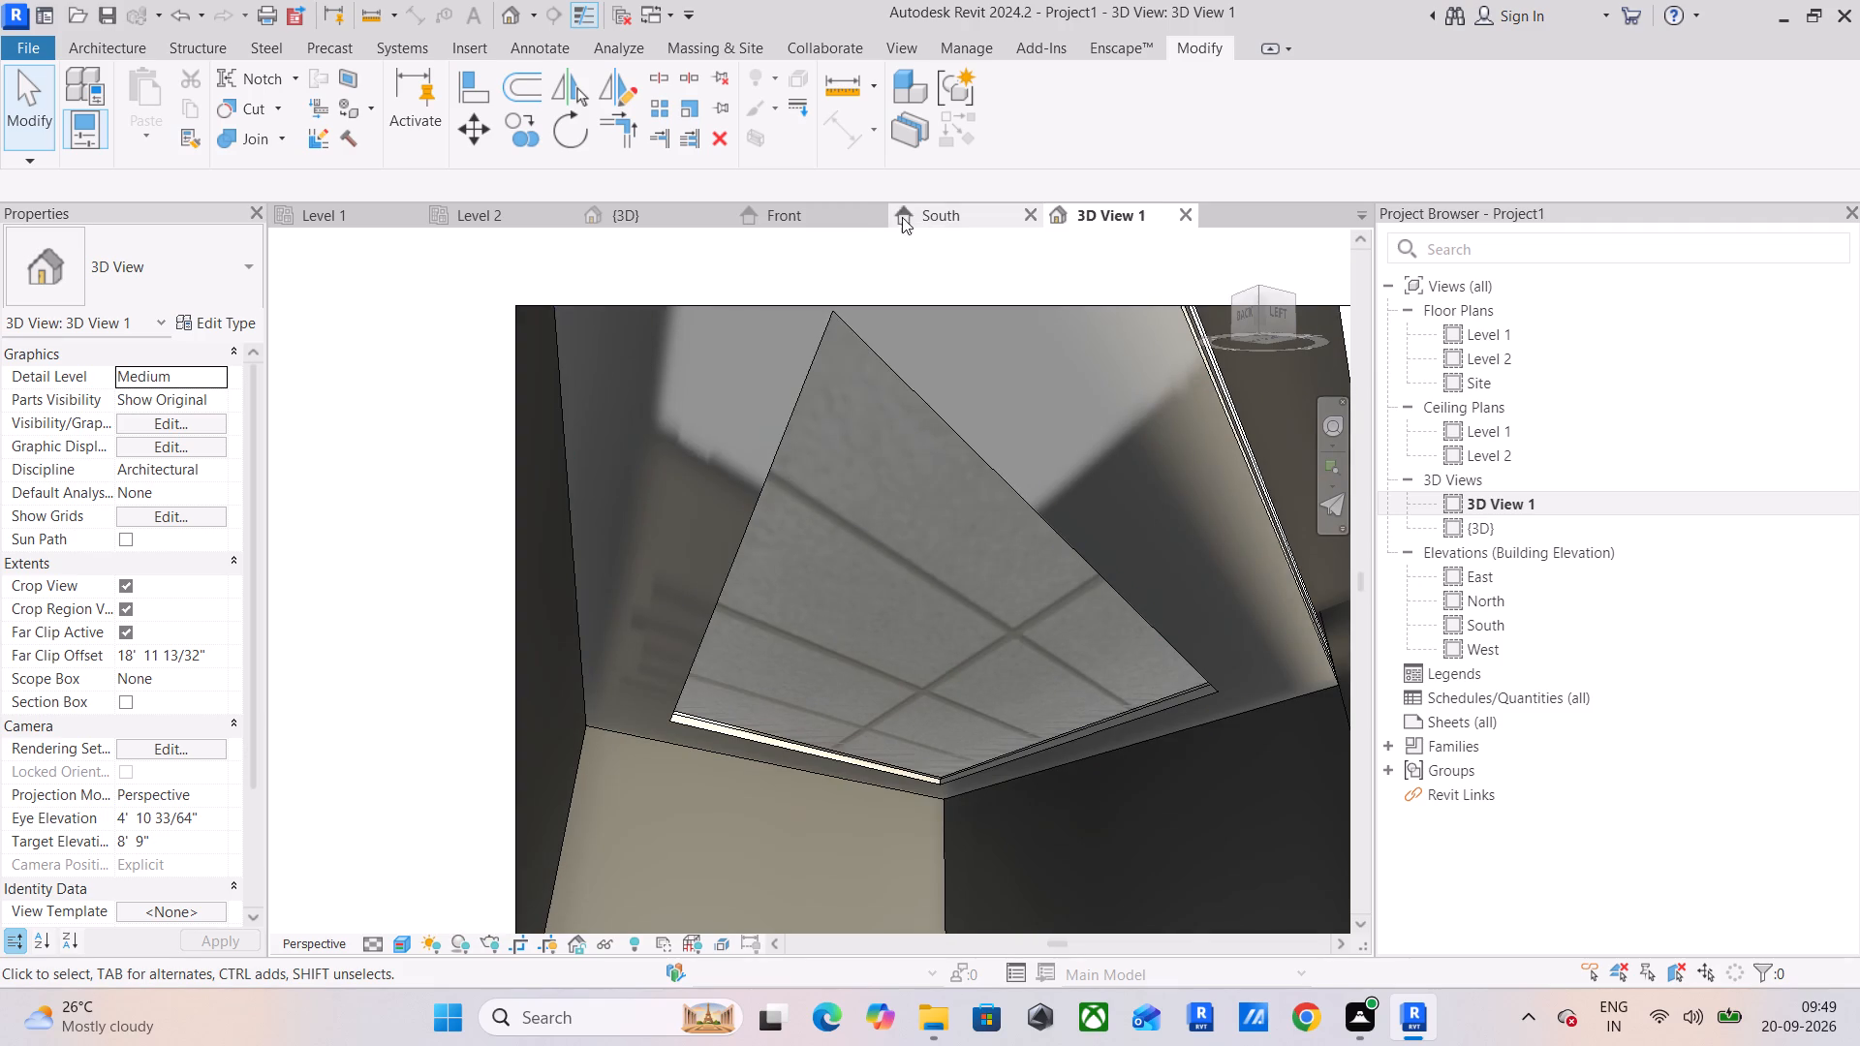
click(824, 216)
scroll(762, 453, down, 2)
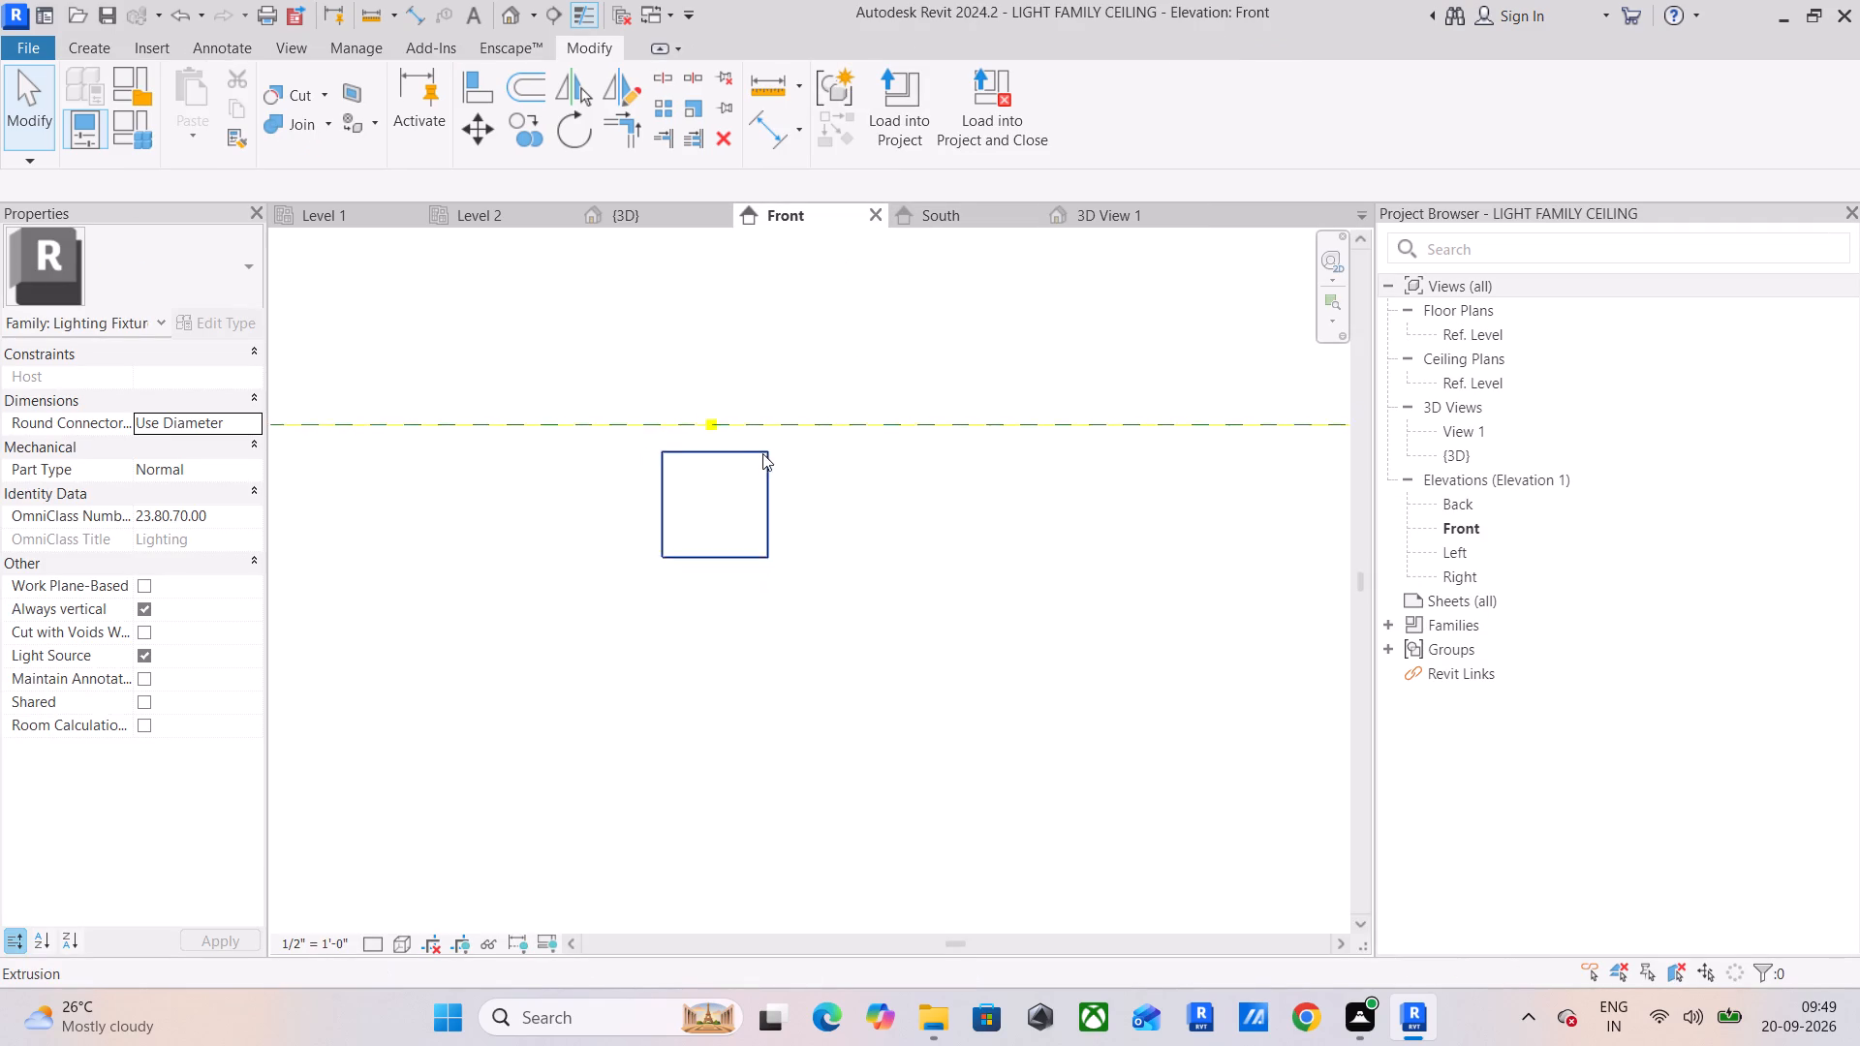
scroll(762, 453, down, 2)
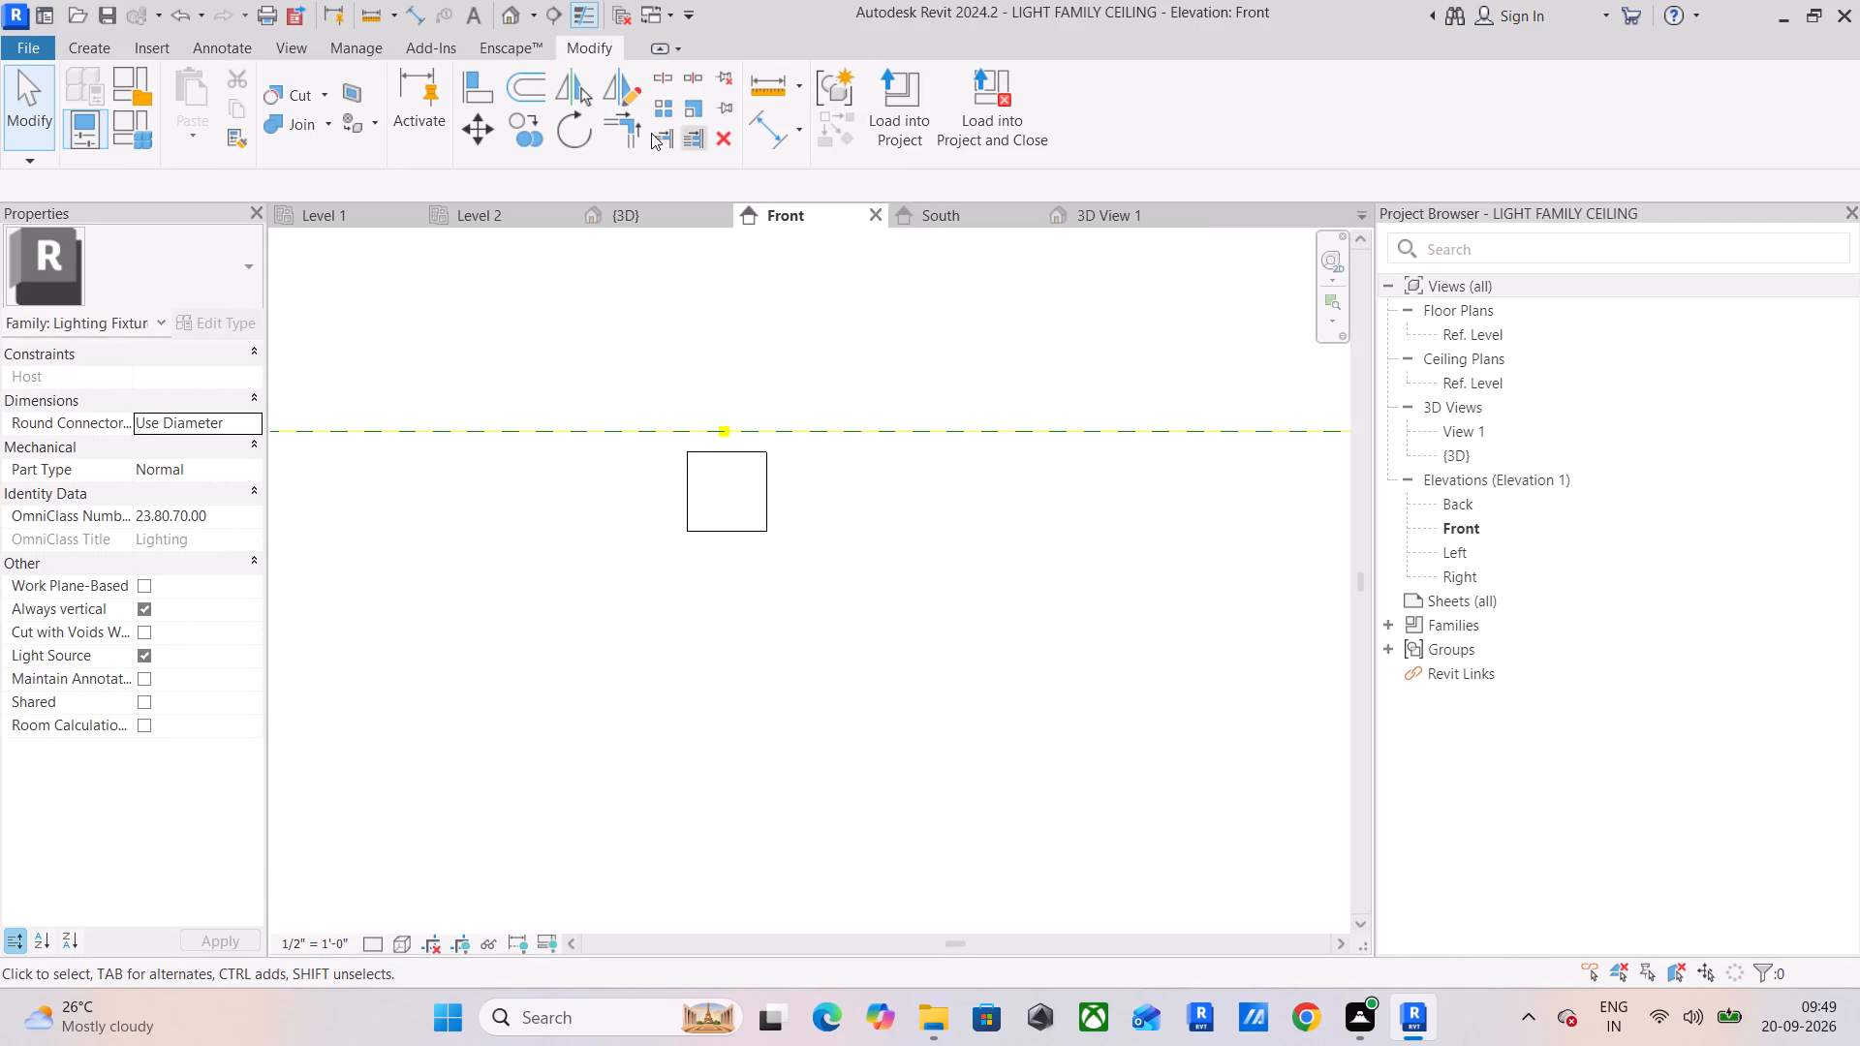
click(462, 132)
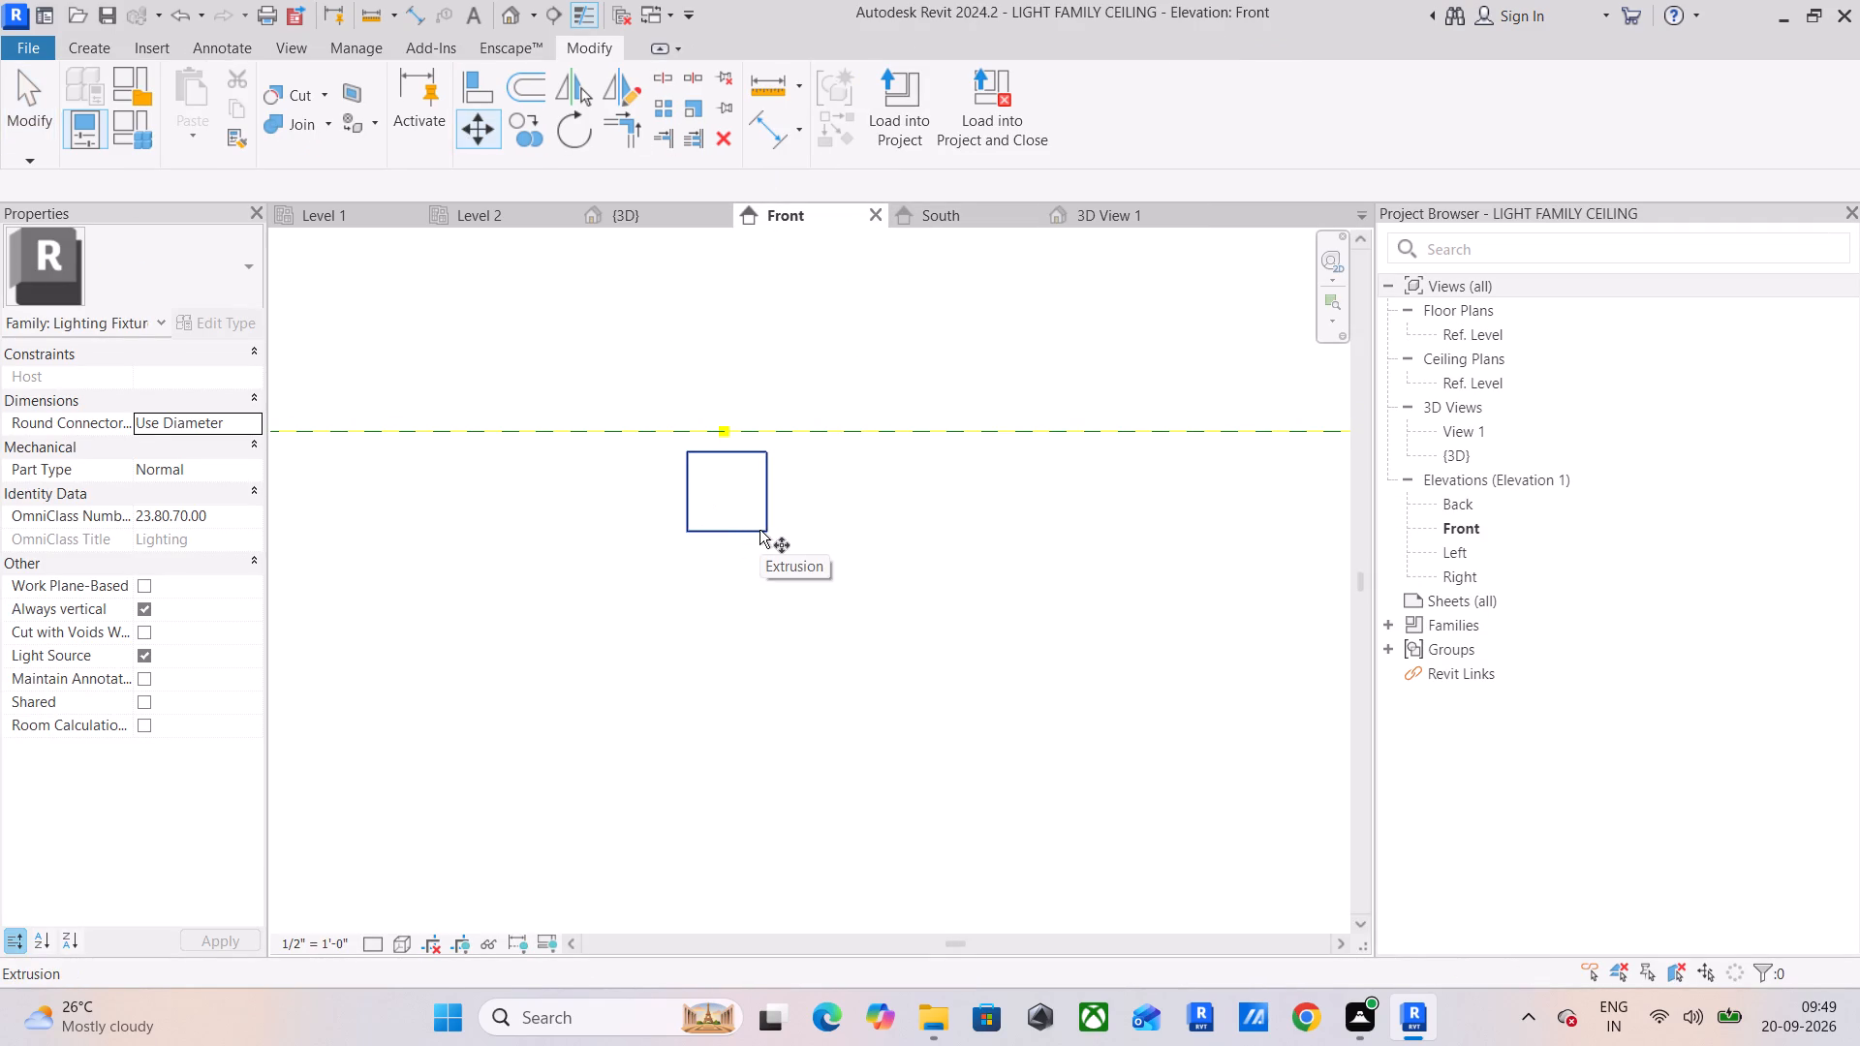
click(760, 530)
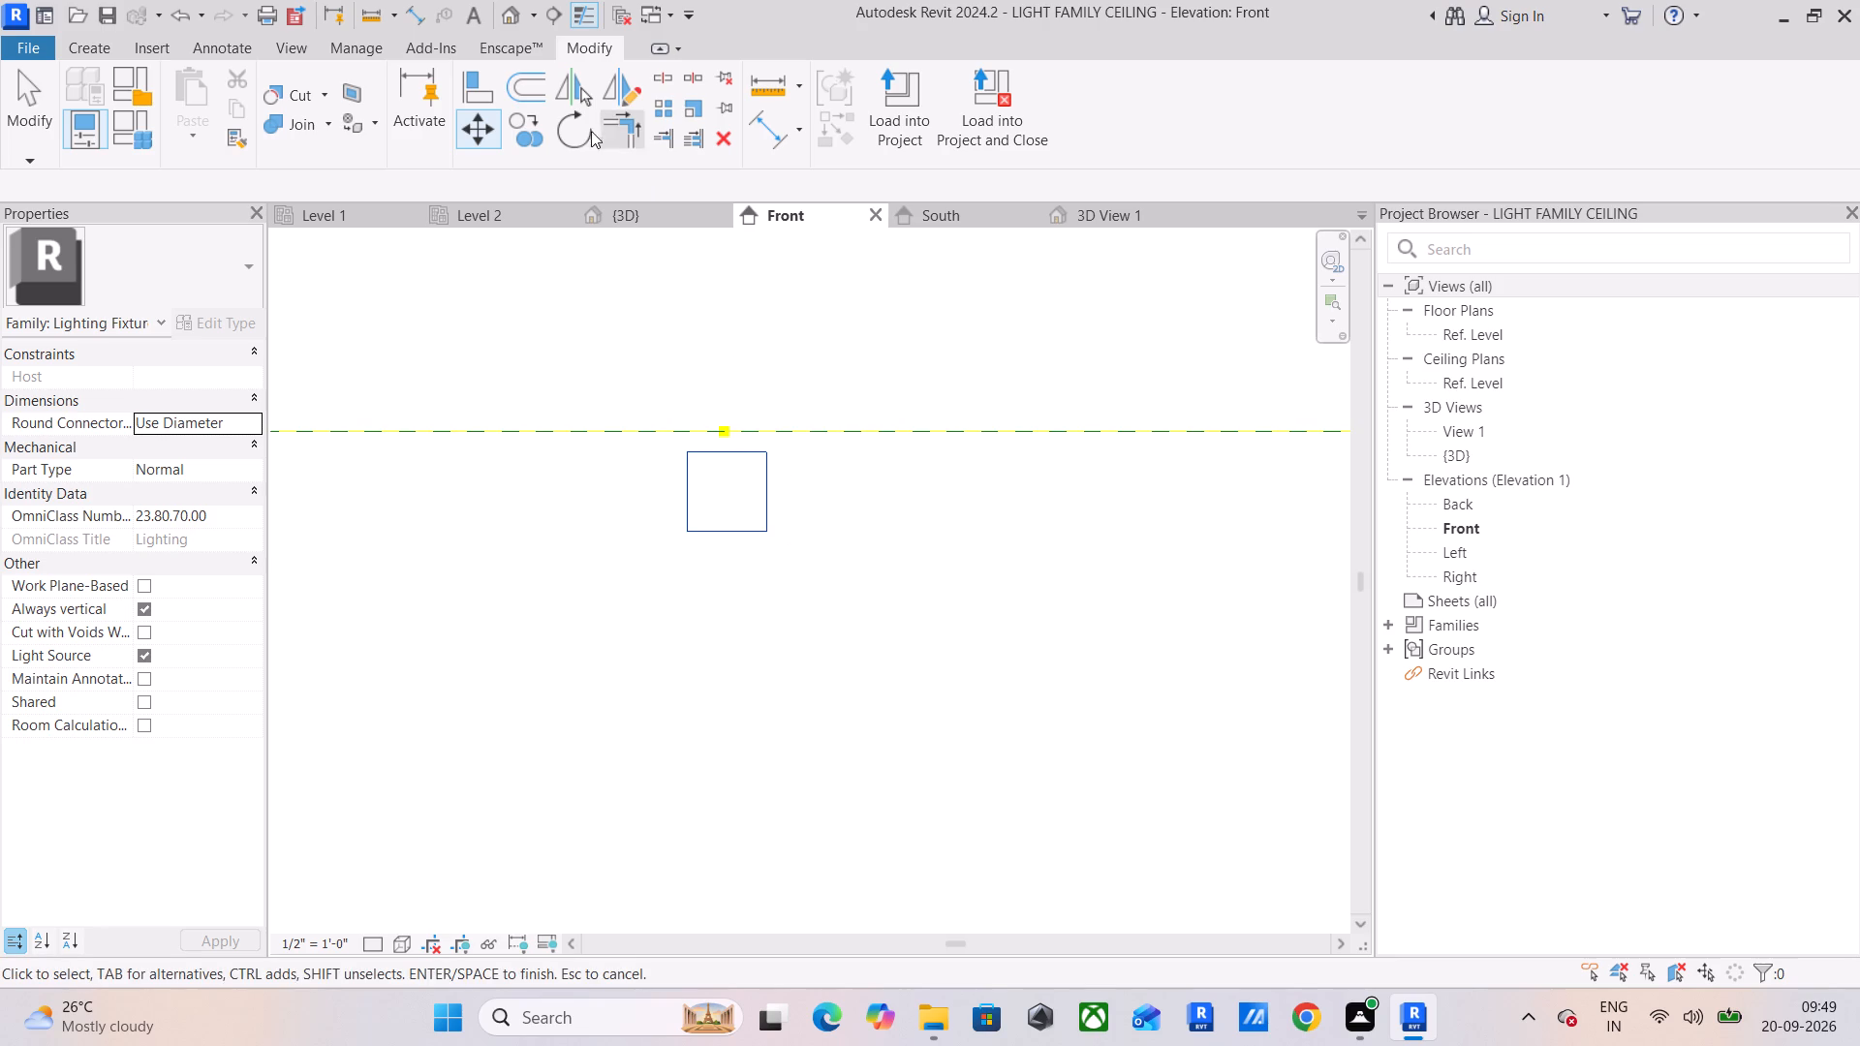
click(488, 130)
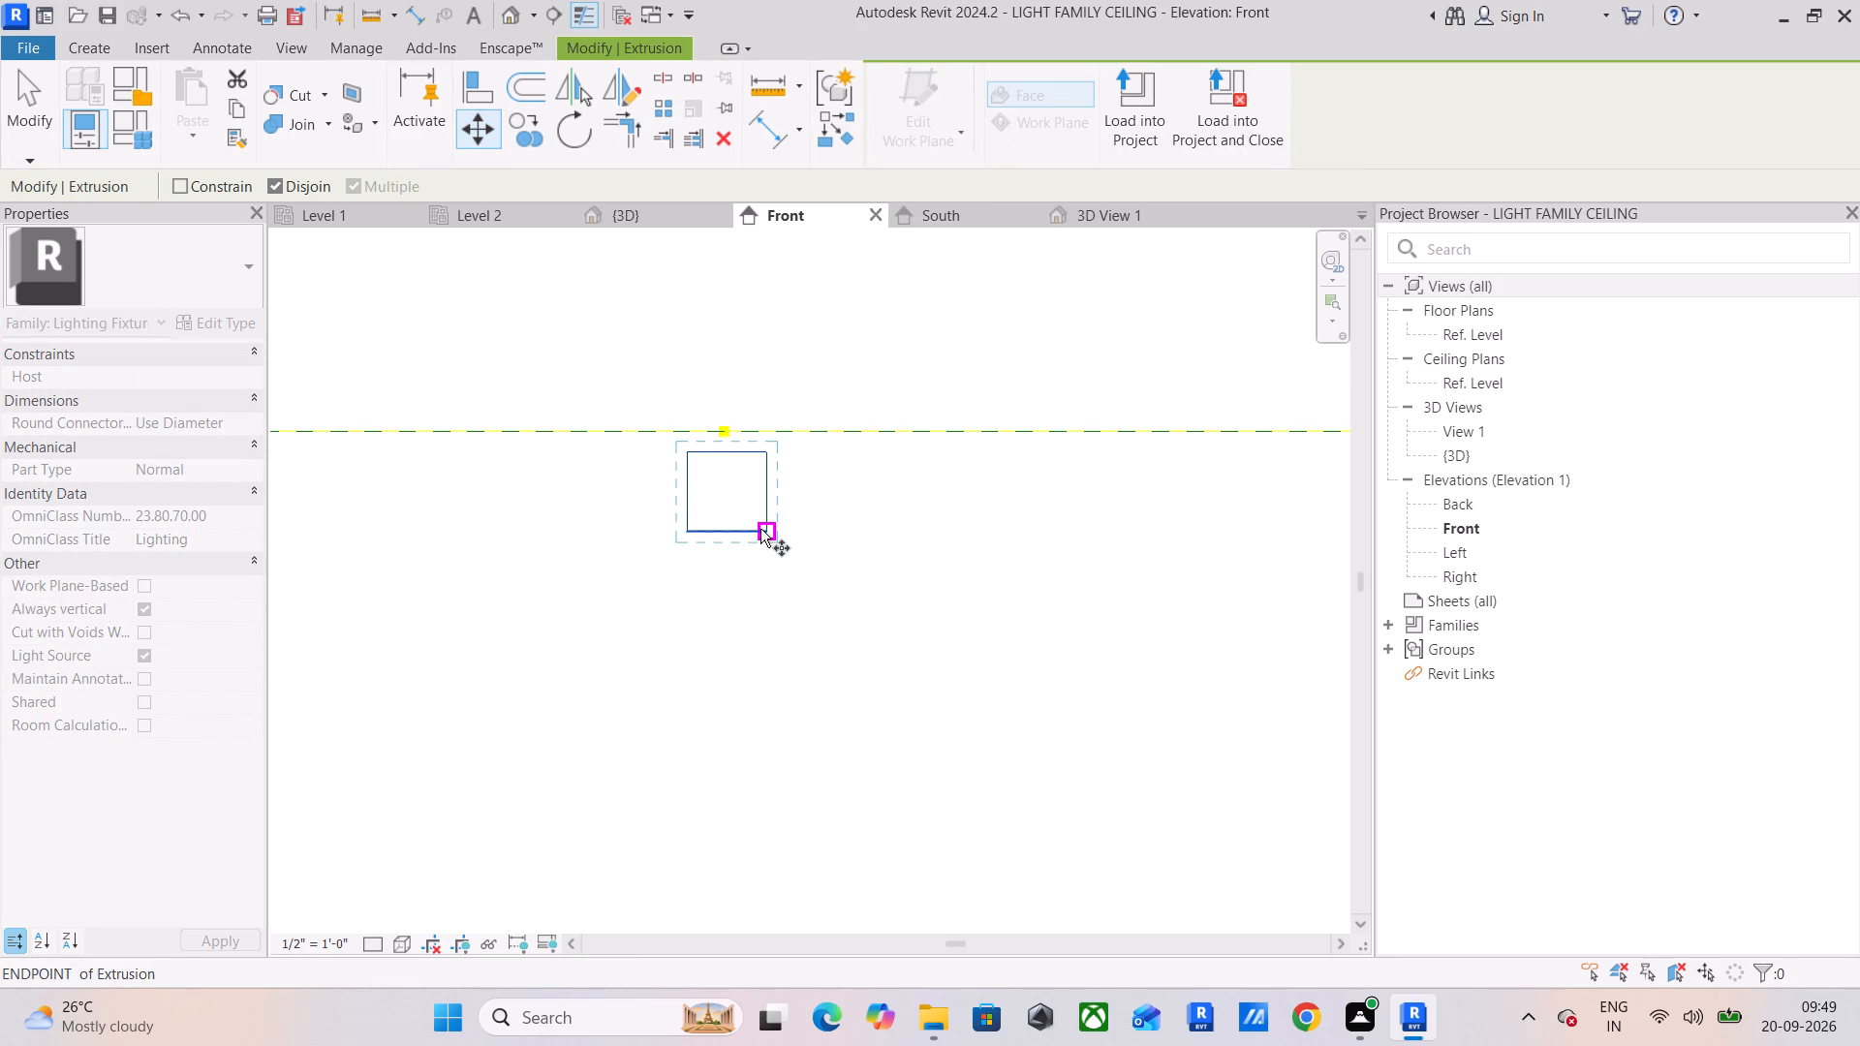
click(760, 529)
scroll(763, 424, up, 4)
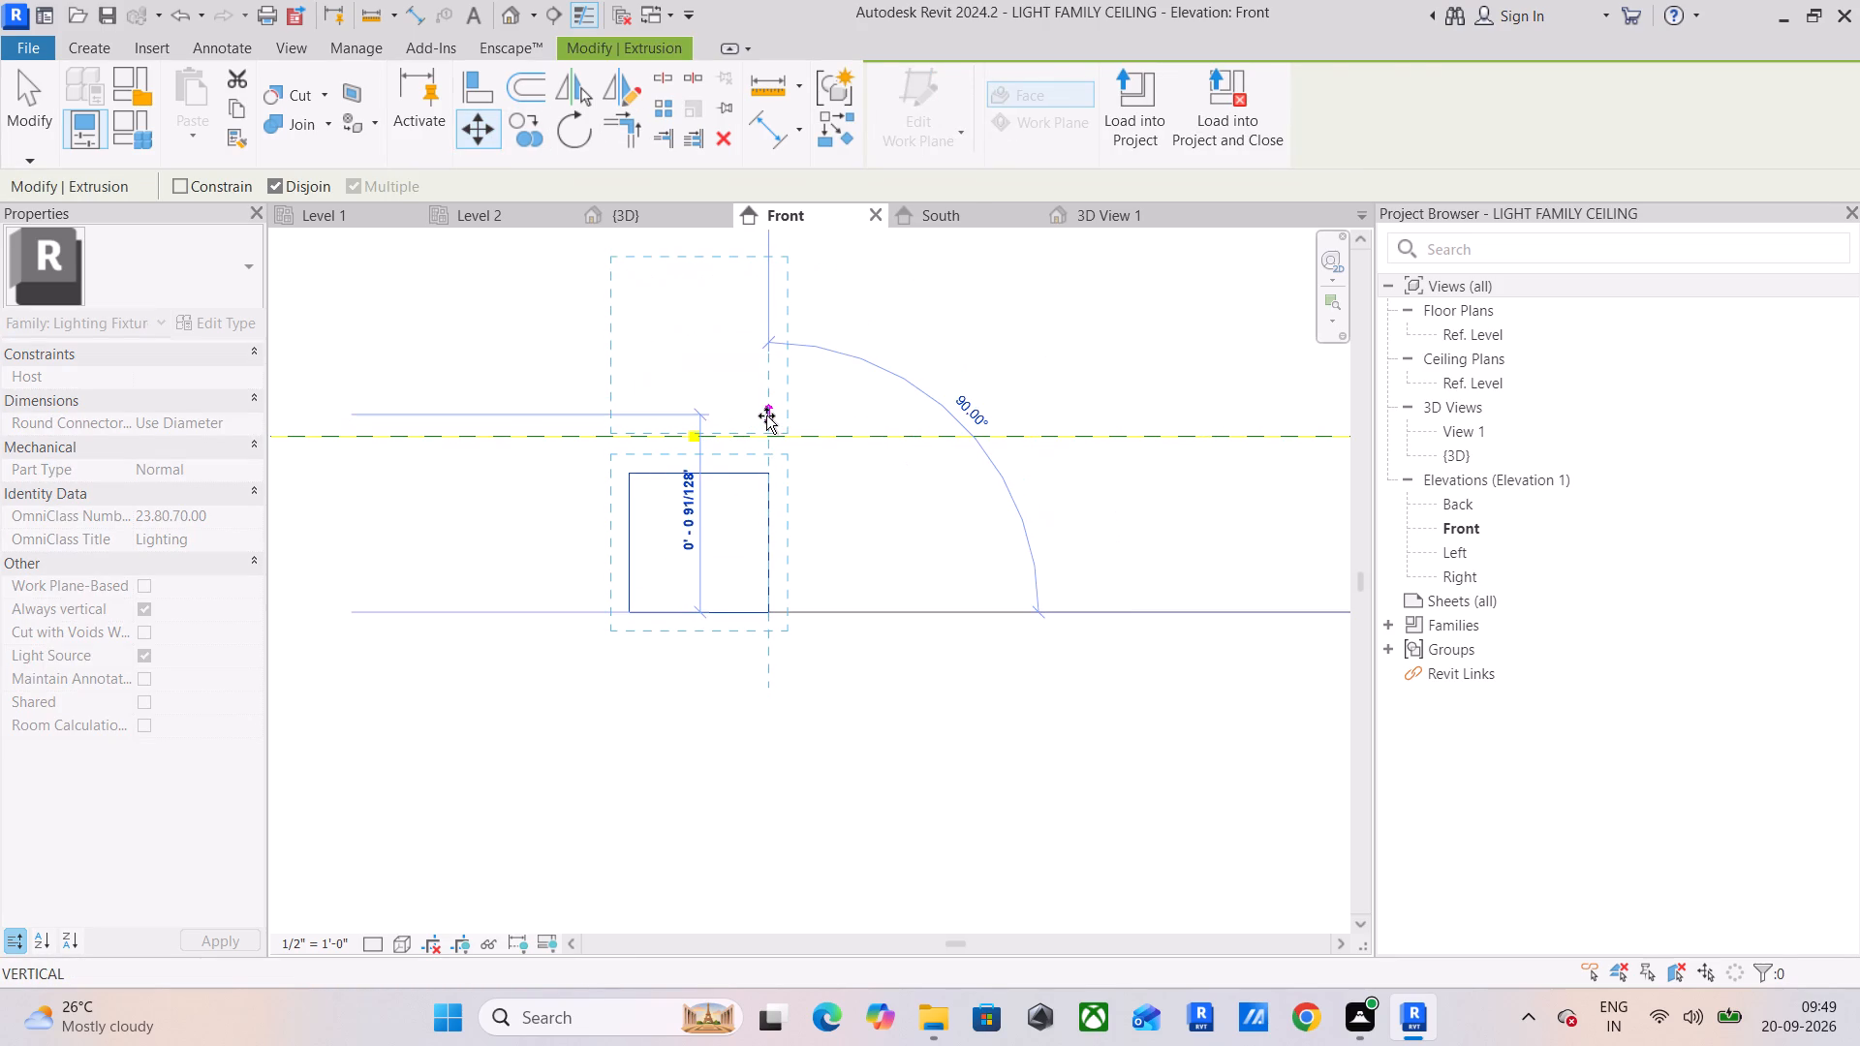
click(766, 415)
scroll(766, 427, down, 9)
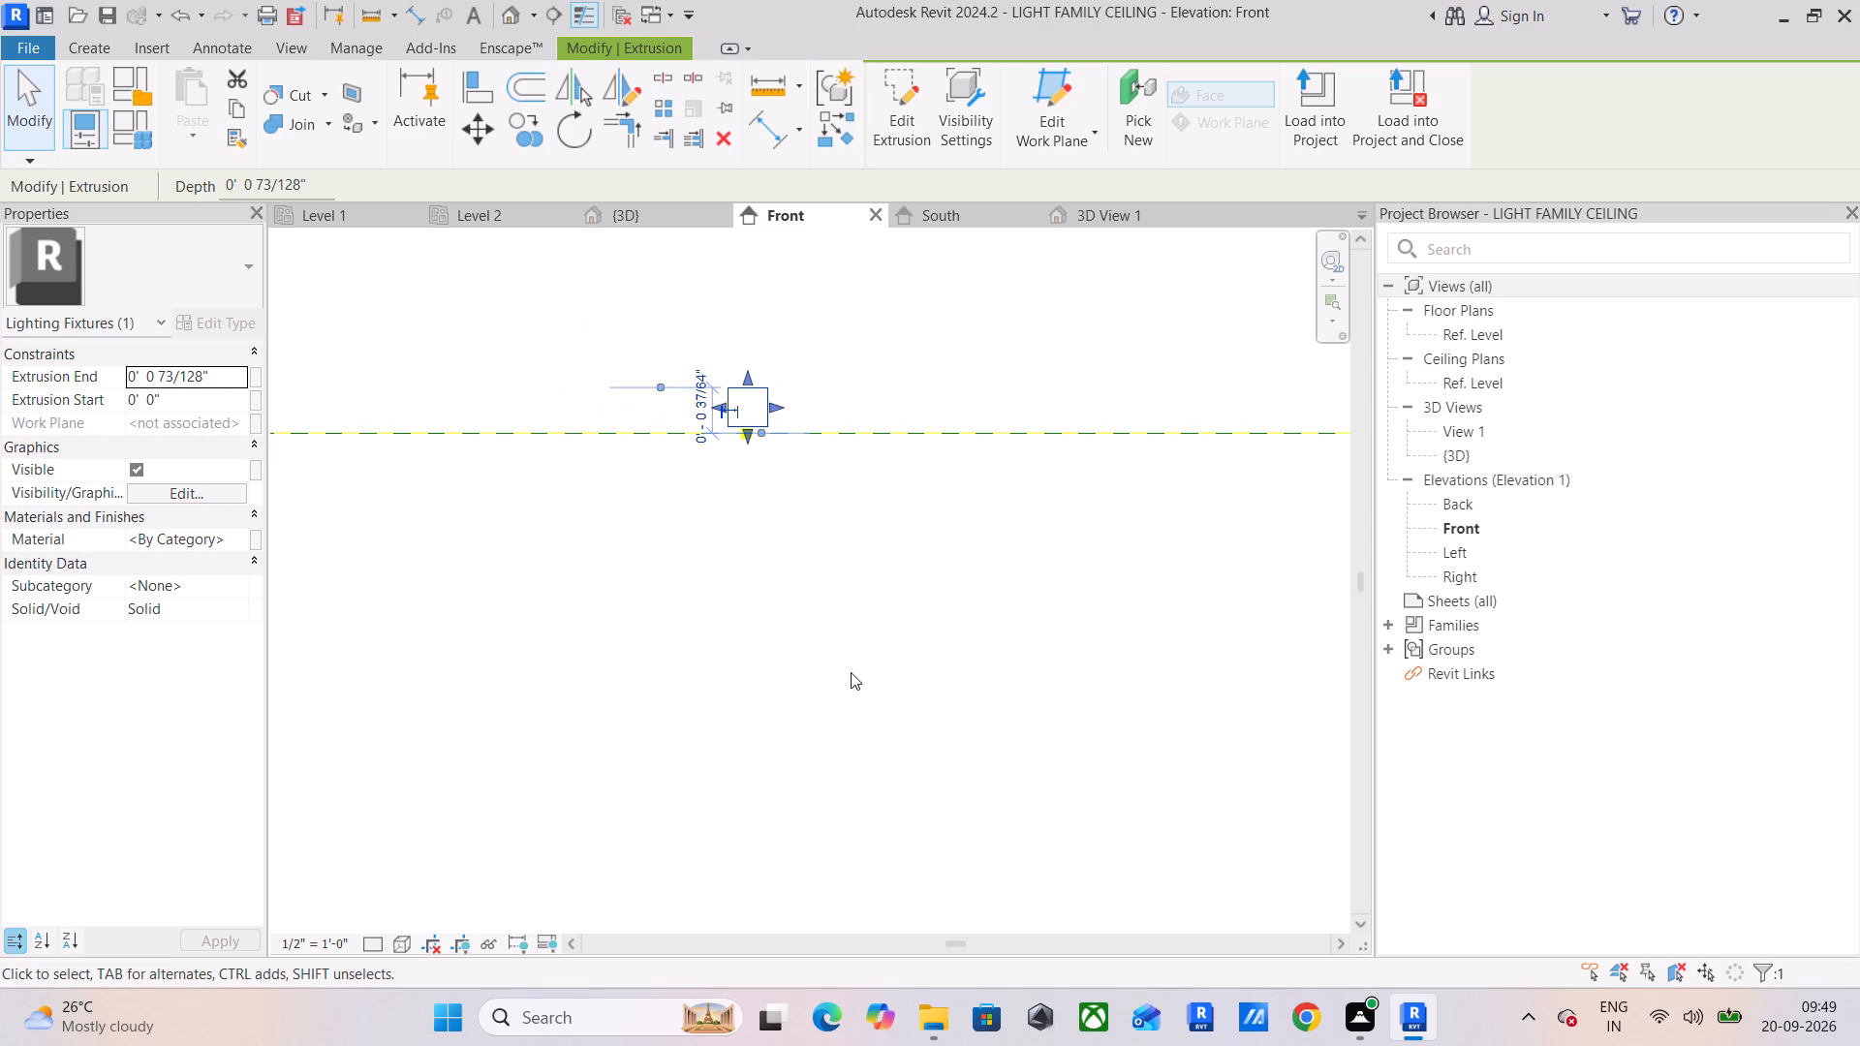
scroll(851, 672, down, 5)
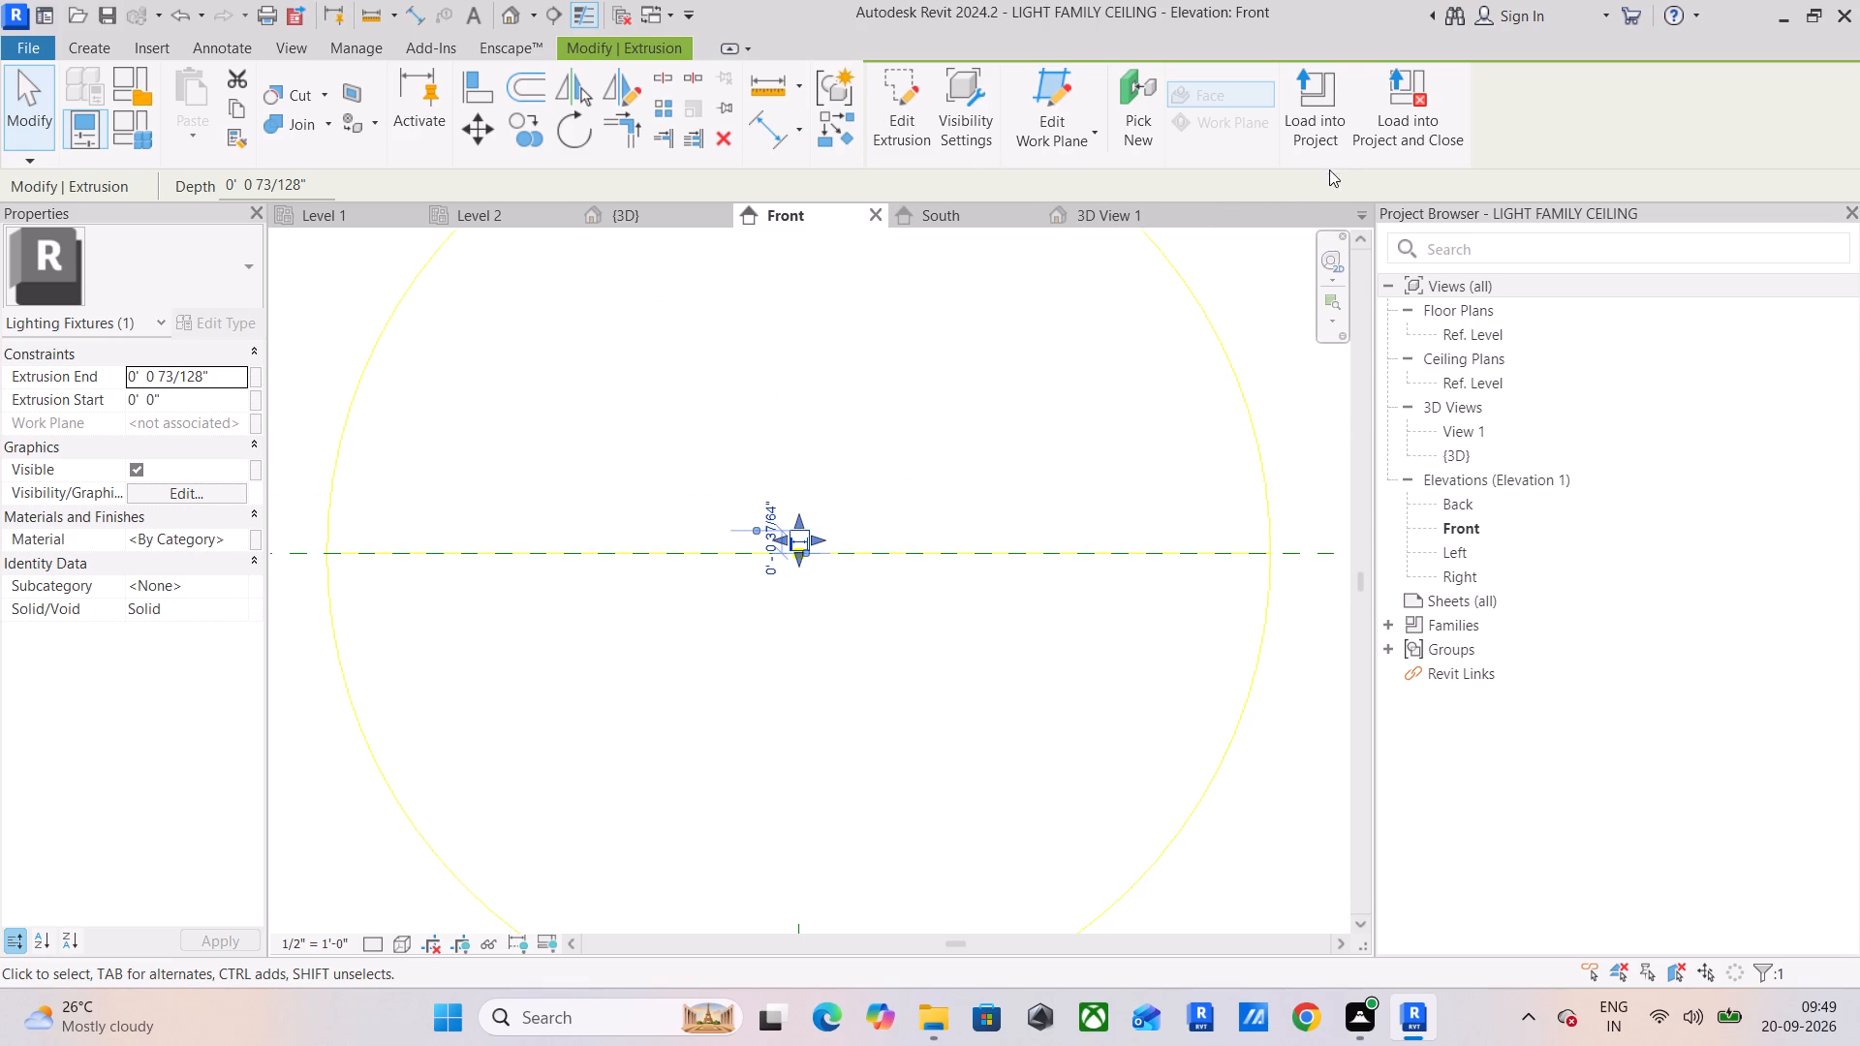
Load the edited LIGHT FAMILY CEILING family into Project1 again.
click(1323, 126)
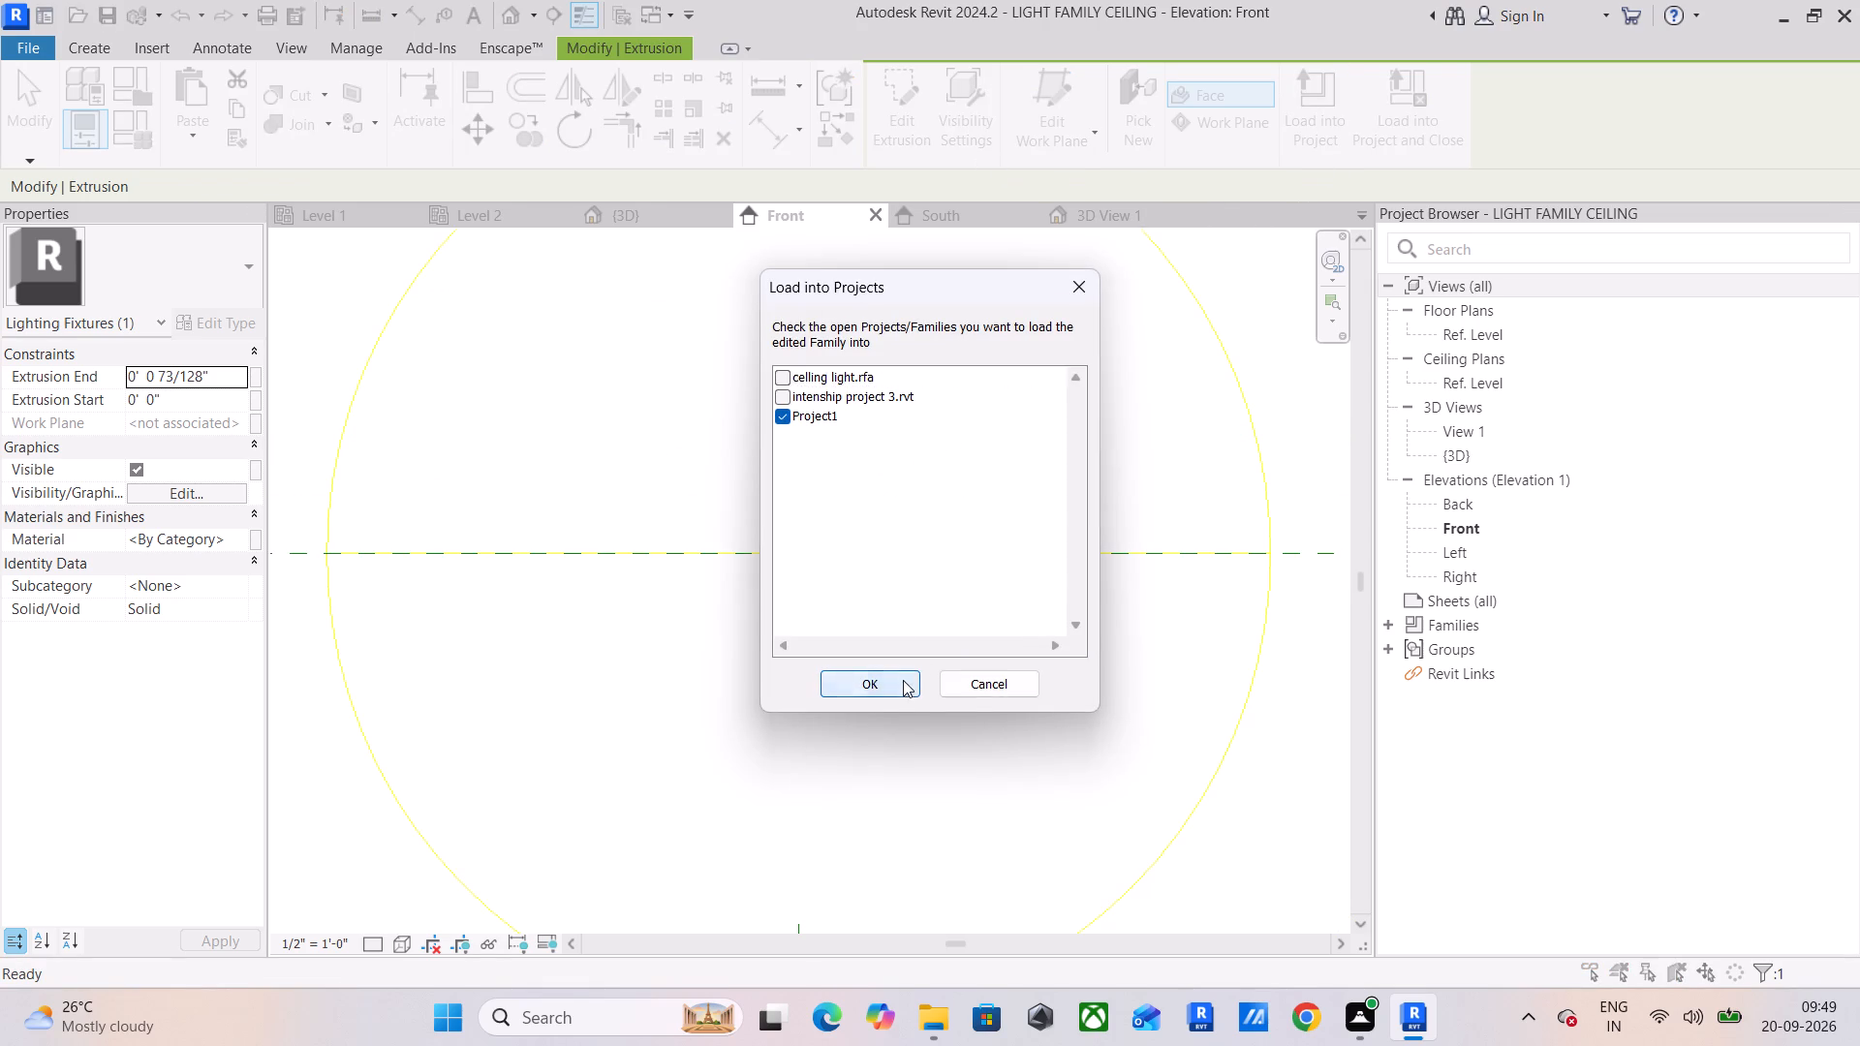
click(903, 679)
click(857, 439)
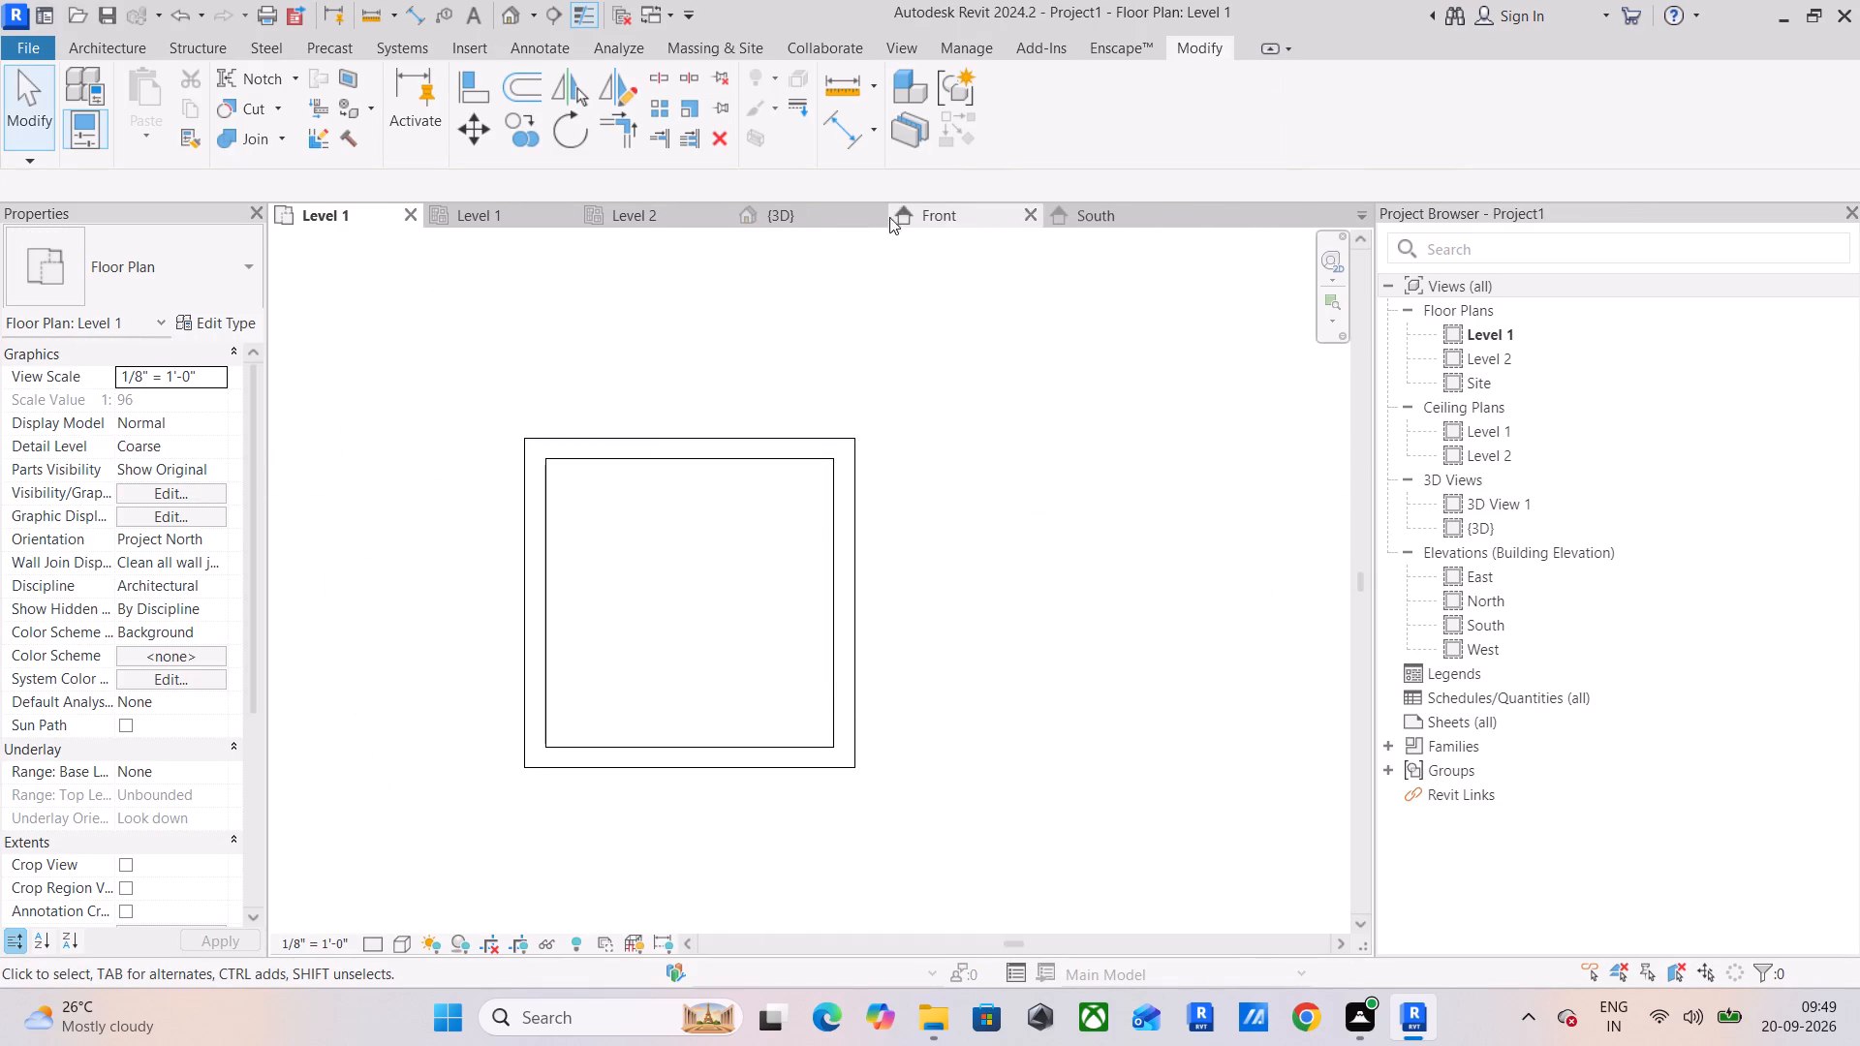
Render 3D View 1 with the current rendering settings to check the moved light geometry, and leave the rendering.
double_click(1490, 511)
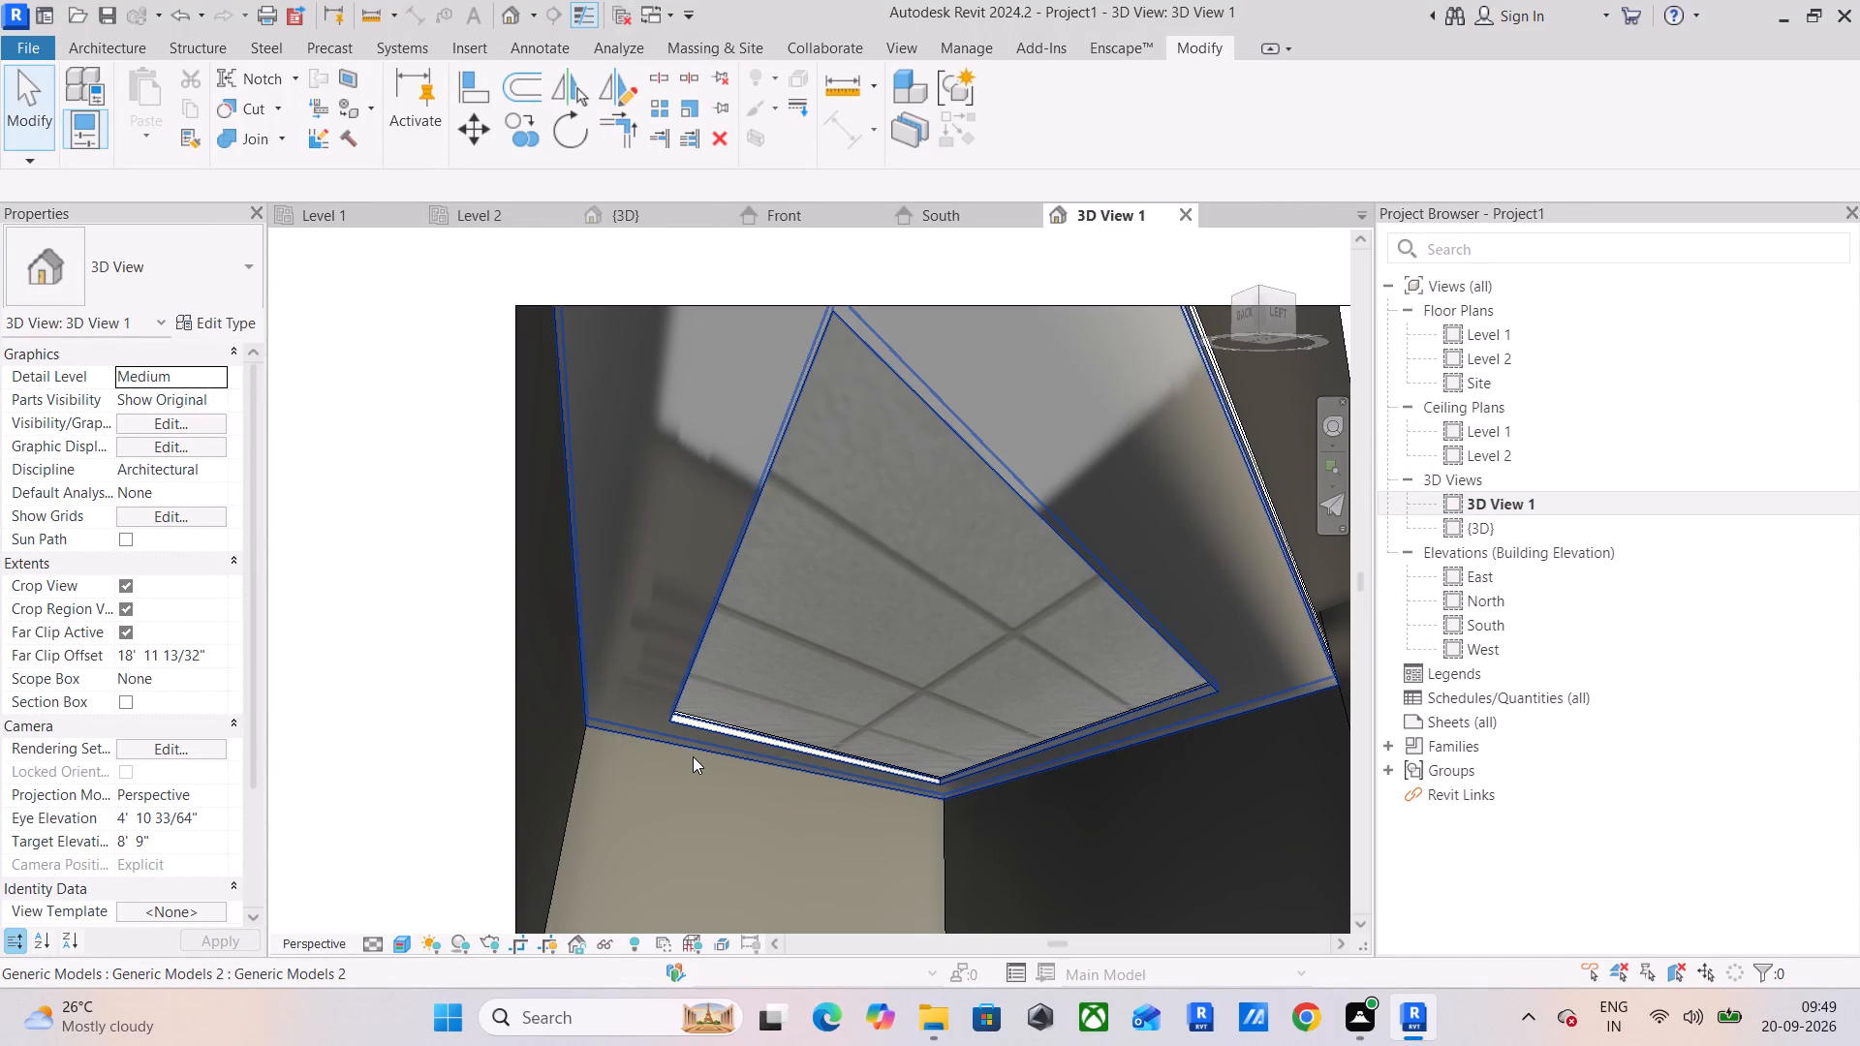
key(r)
key(r)
click(74, 77)
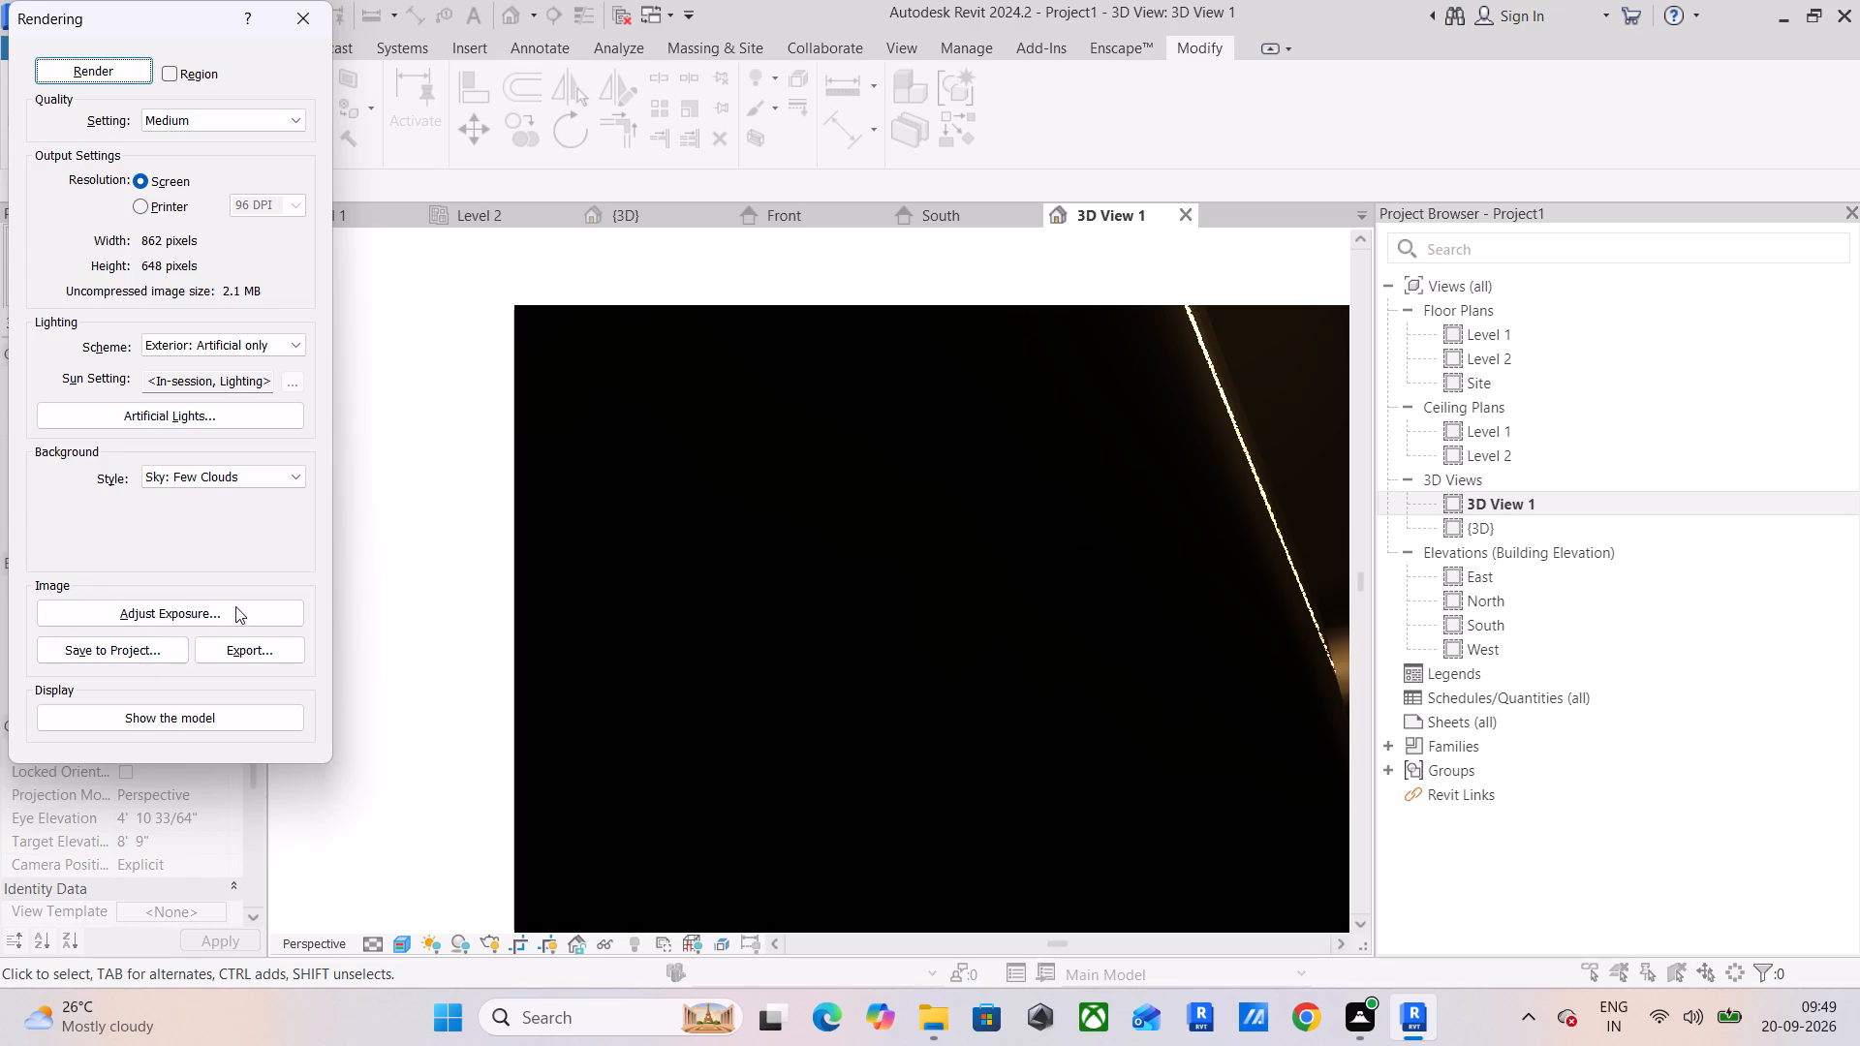
click(290, 16)
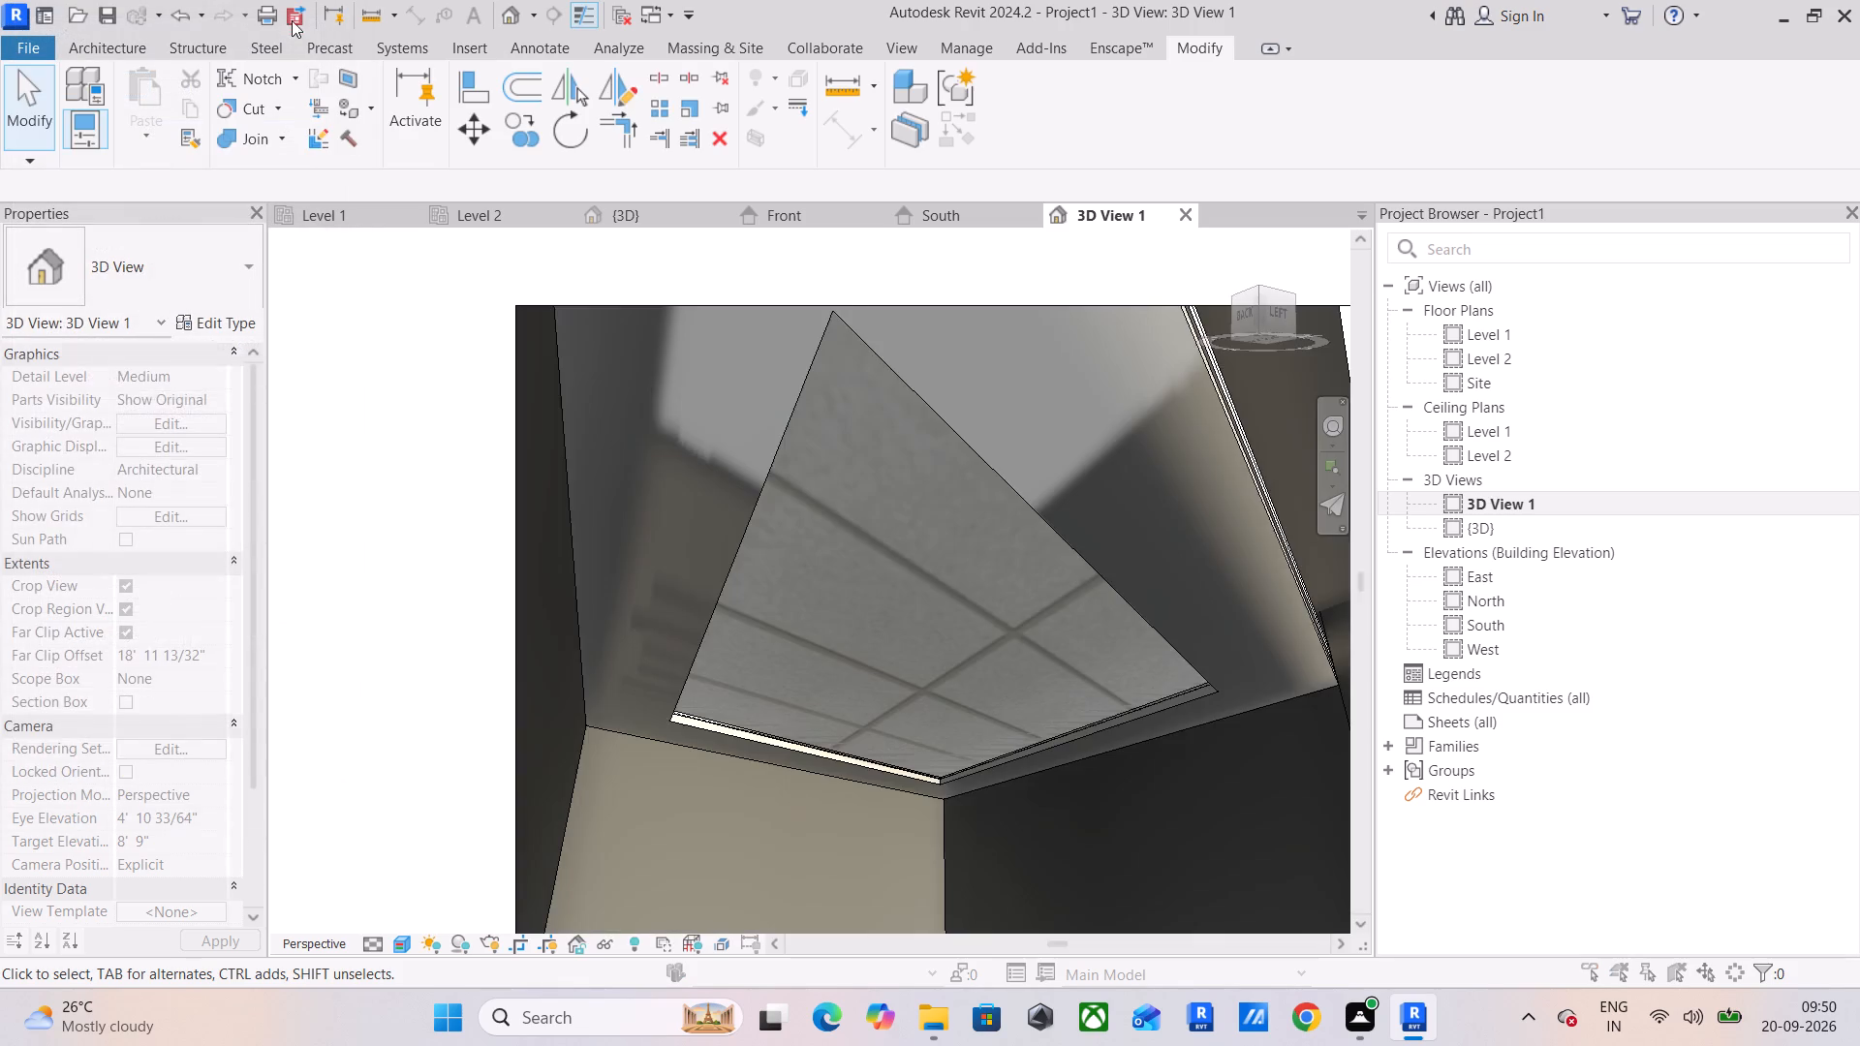
Close 3D View 1 and the Level 1 floor plan, and close LIGHT FAMILY CEILING without saving its changes.
scroll(592, 376, down, 5)
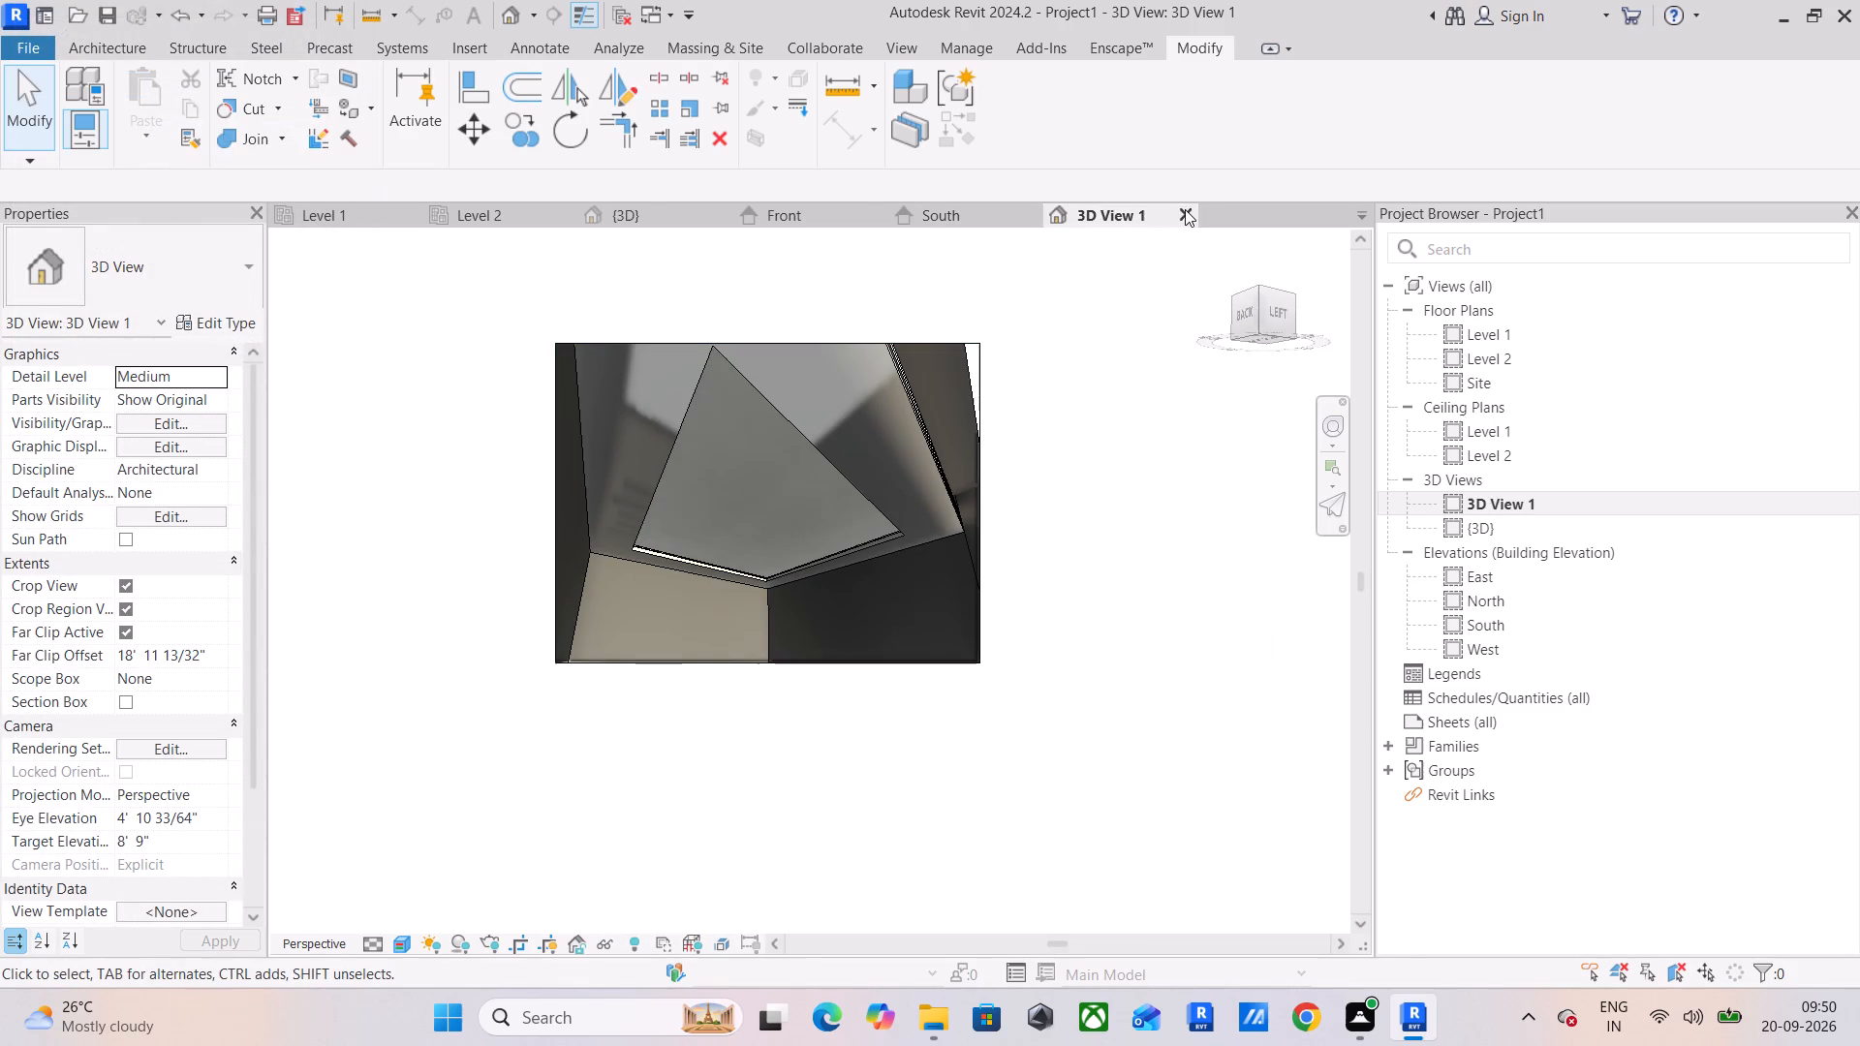
click(1186, 209)
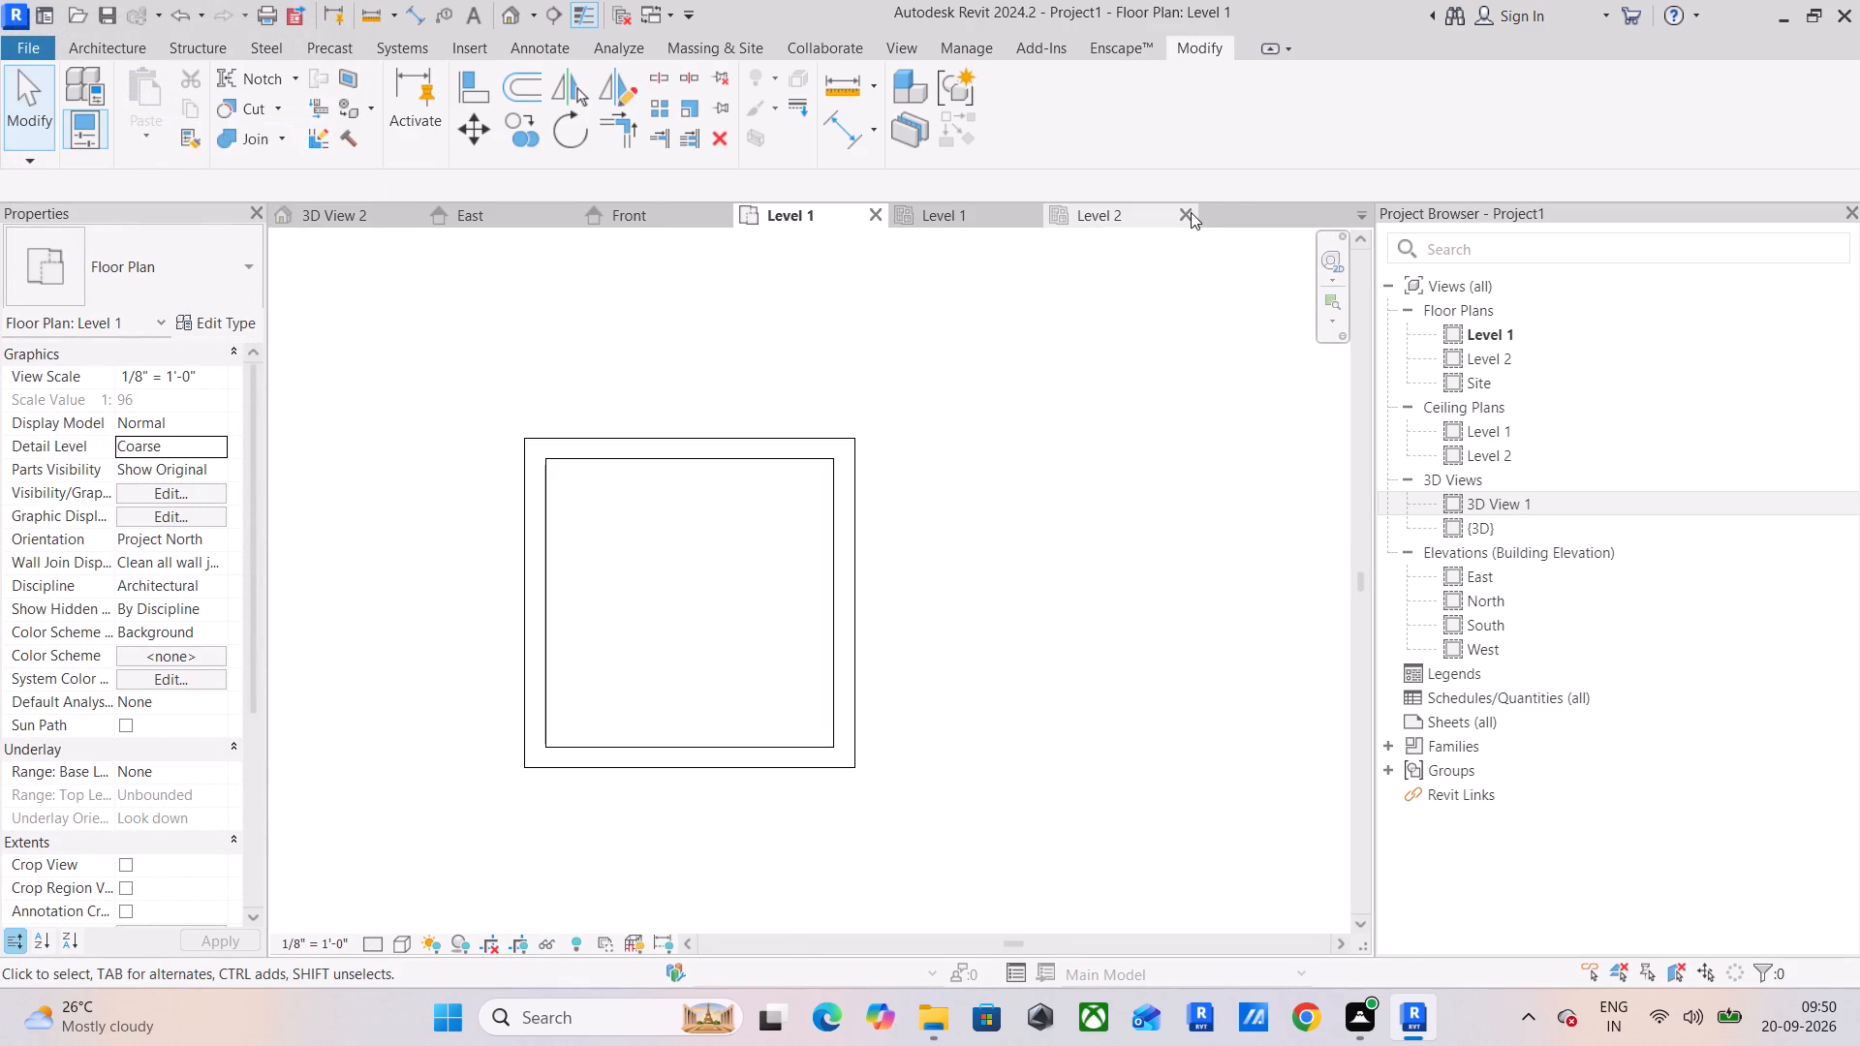
click(1191, 212)
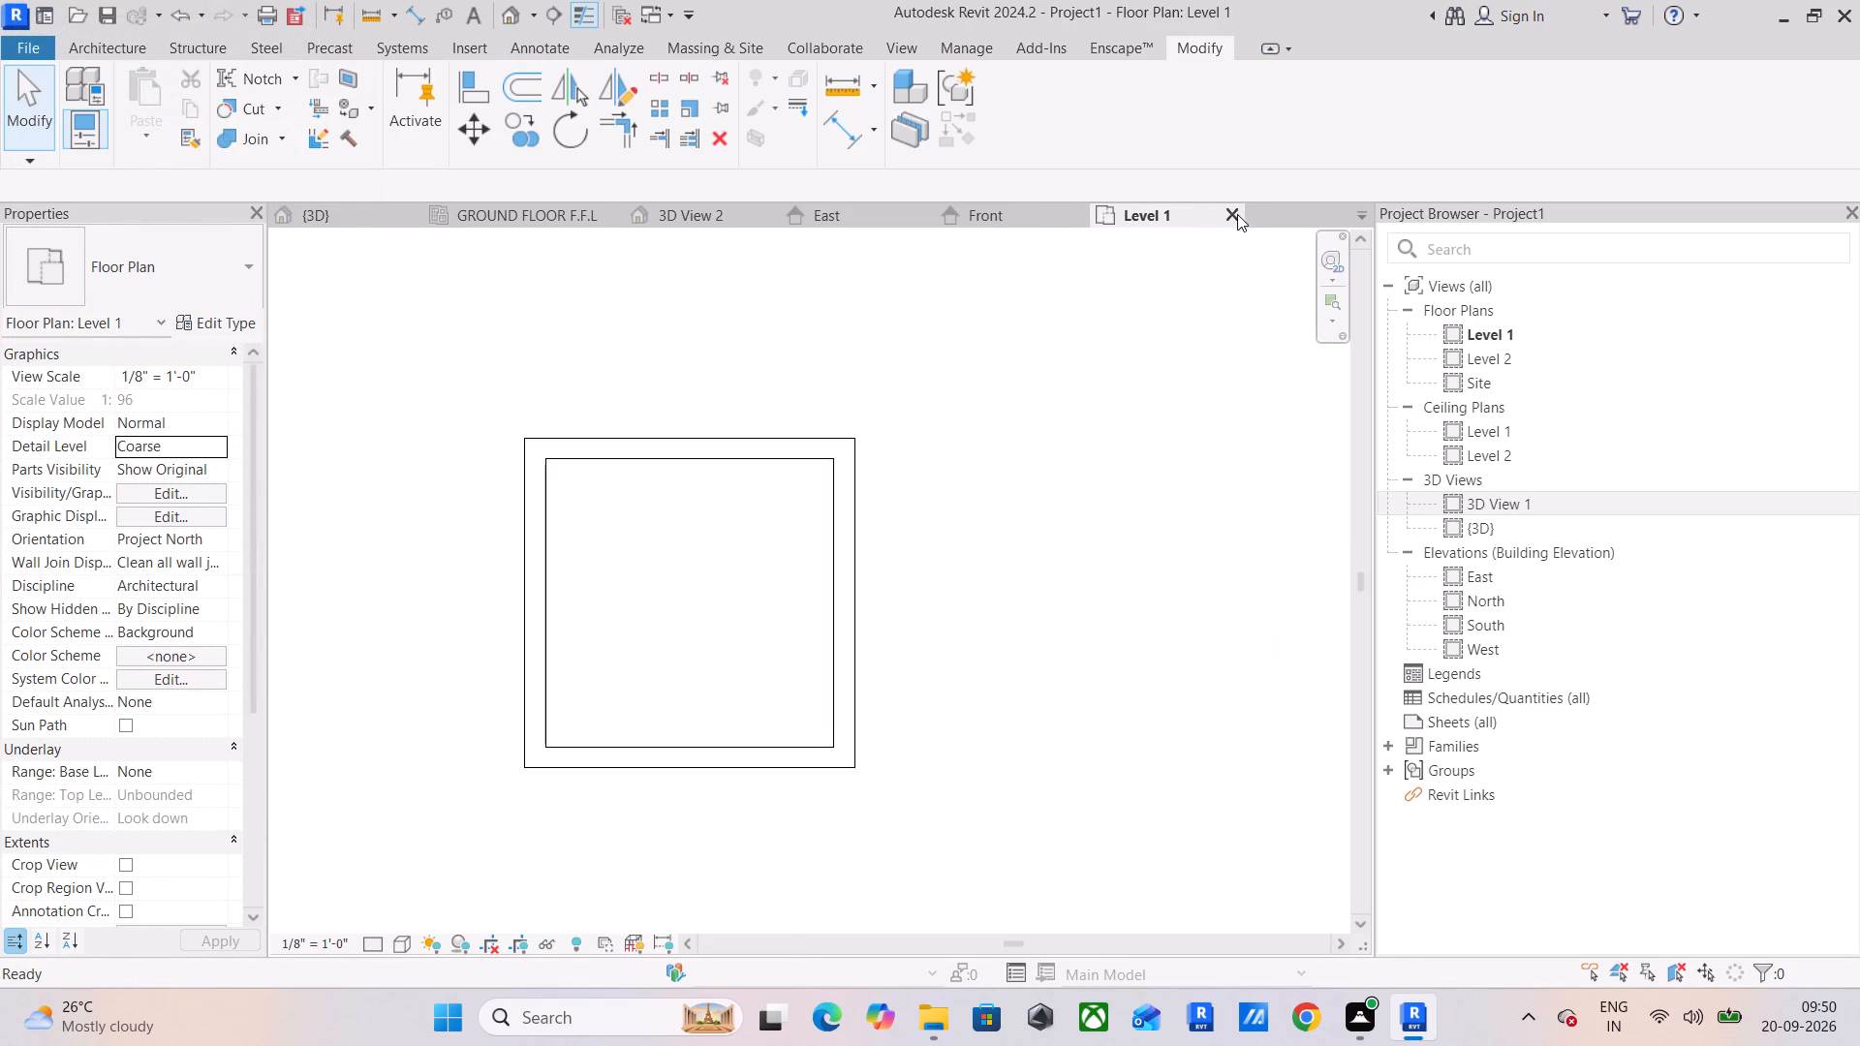
click(1237, 214)
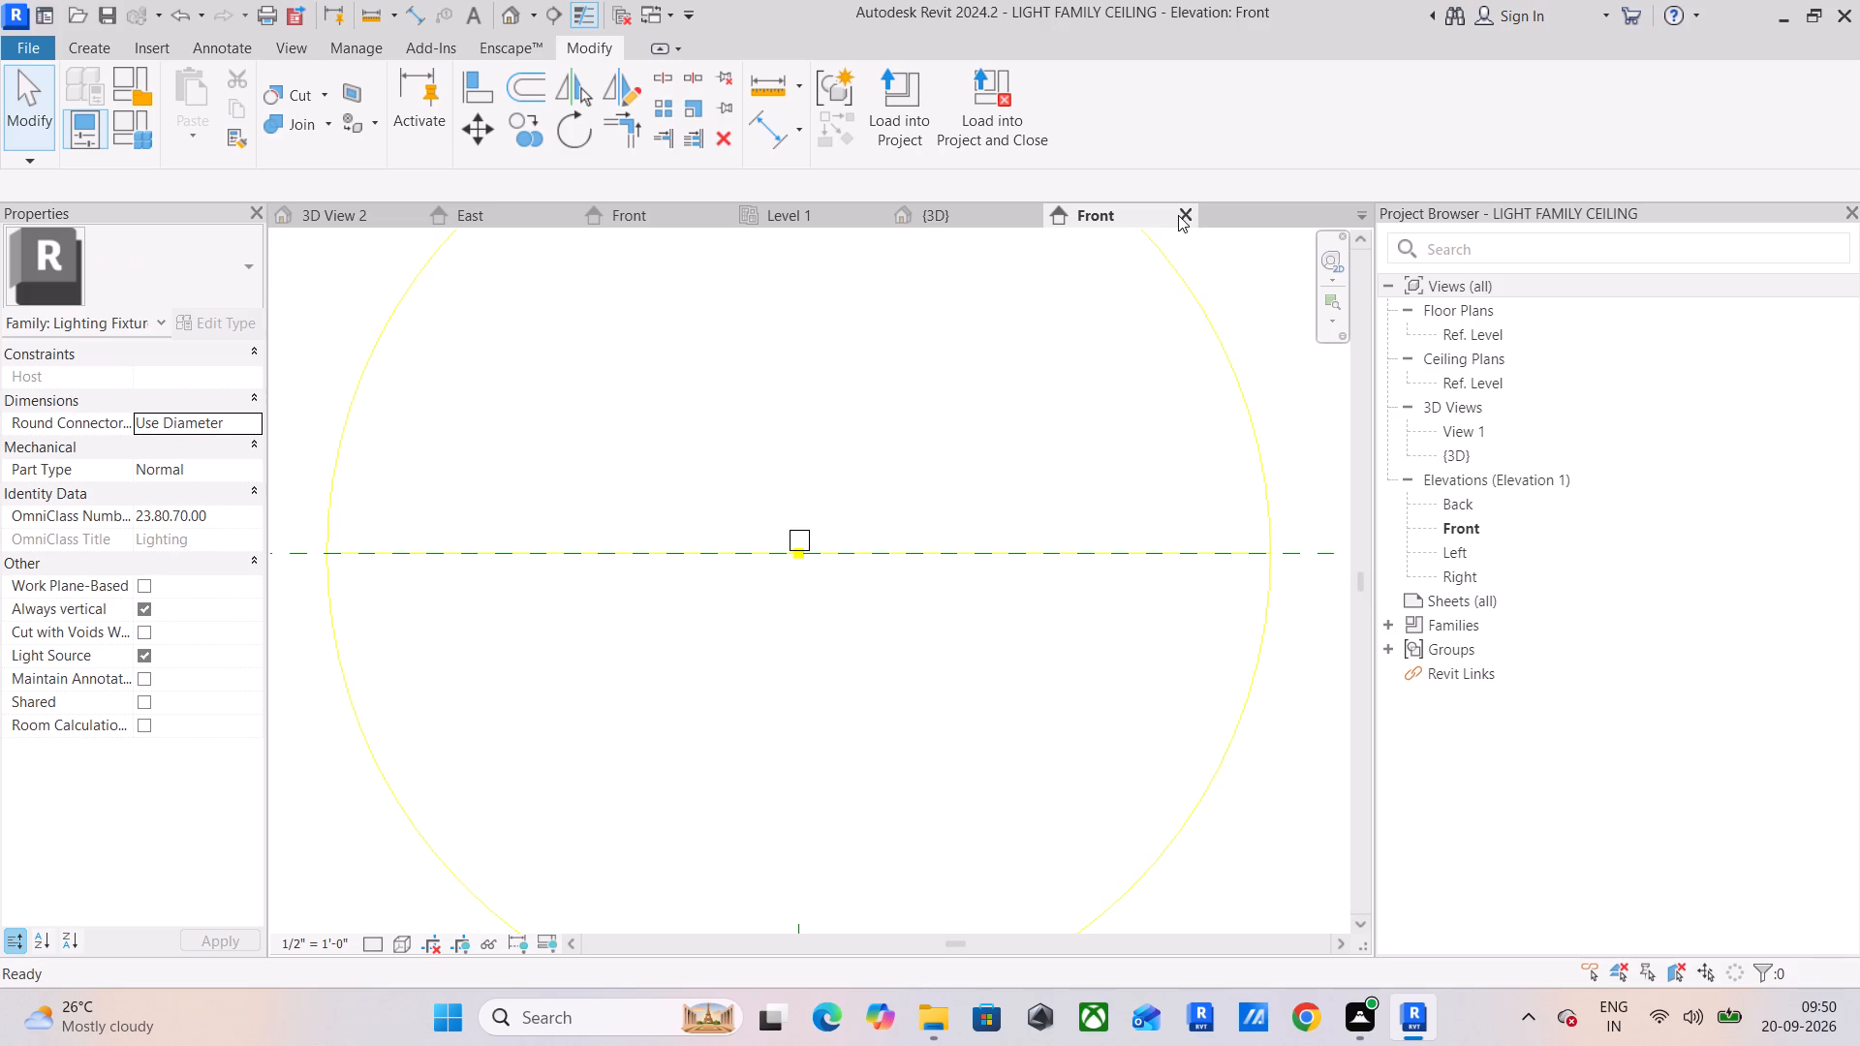
click(1190, 215)
click(955, 520)
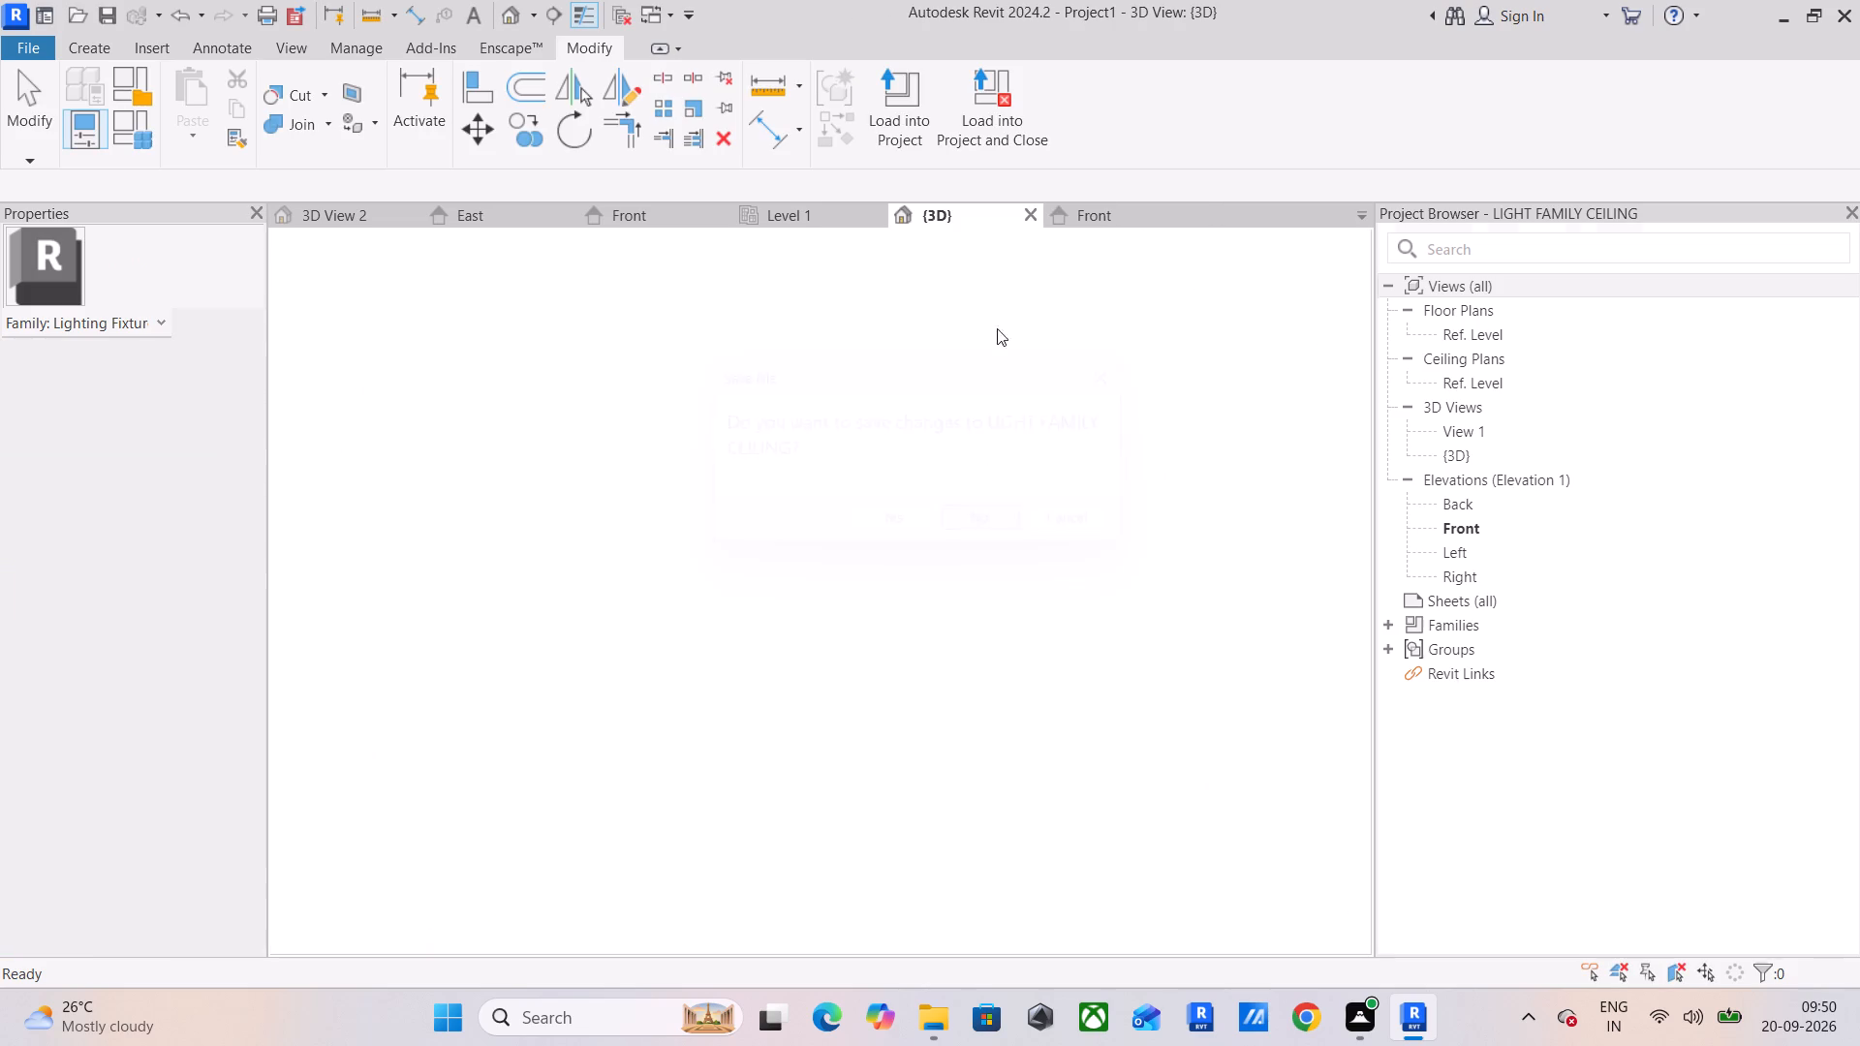
Close Project1's remaining views and discard the project's unsaved changes.
click(1235, 213)
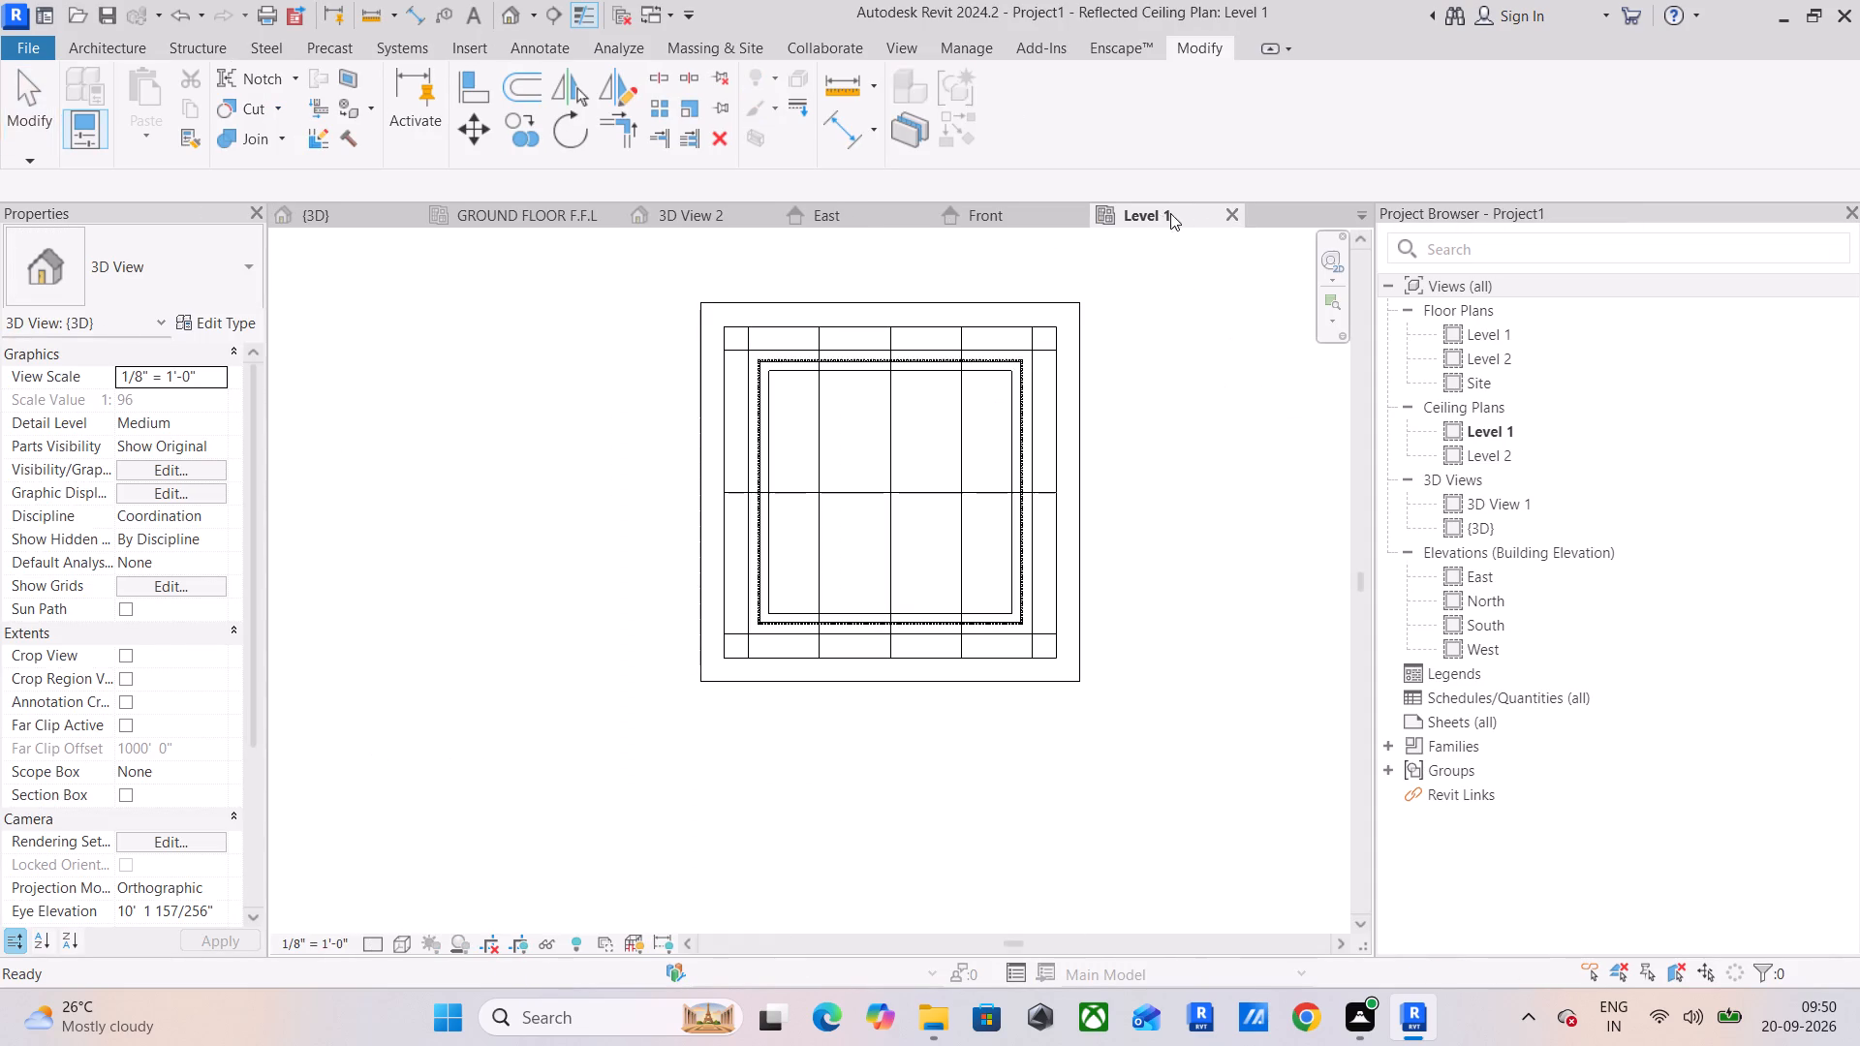
click(1234, 222)
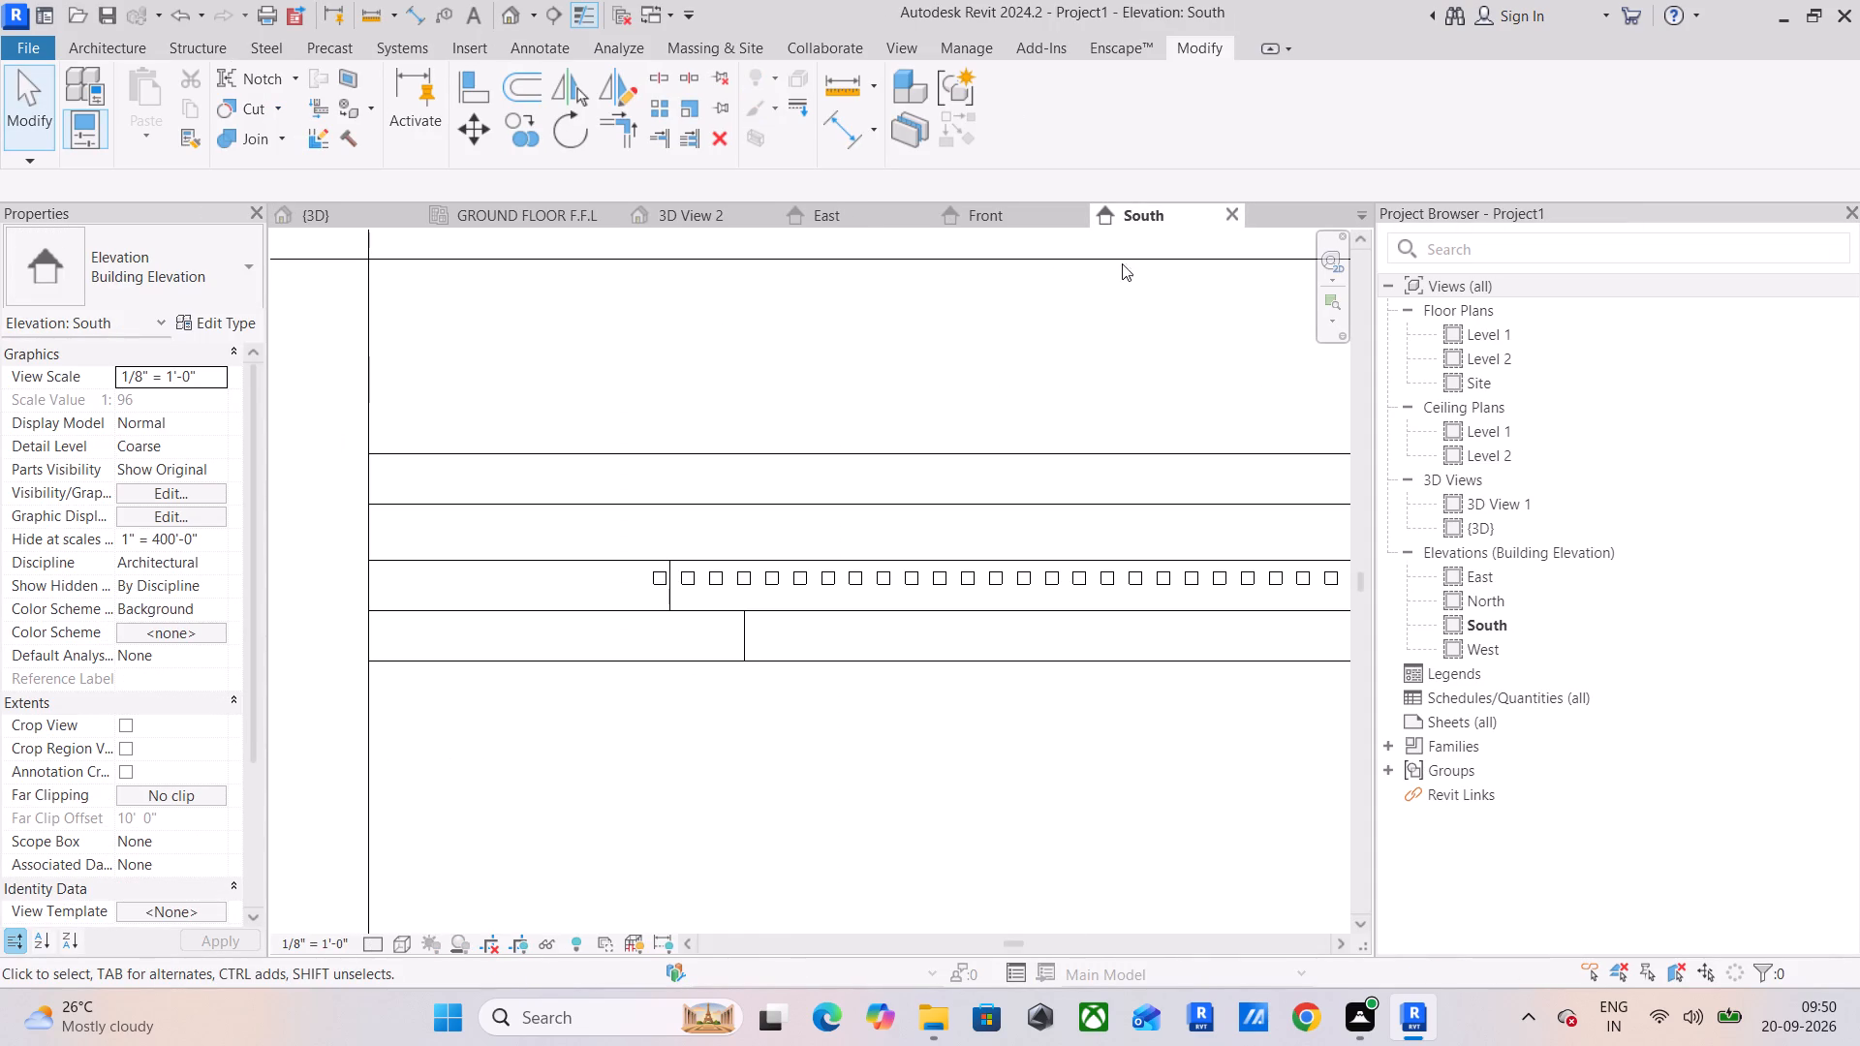
click(1241, 215)
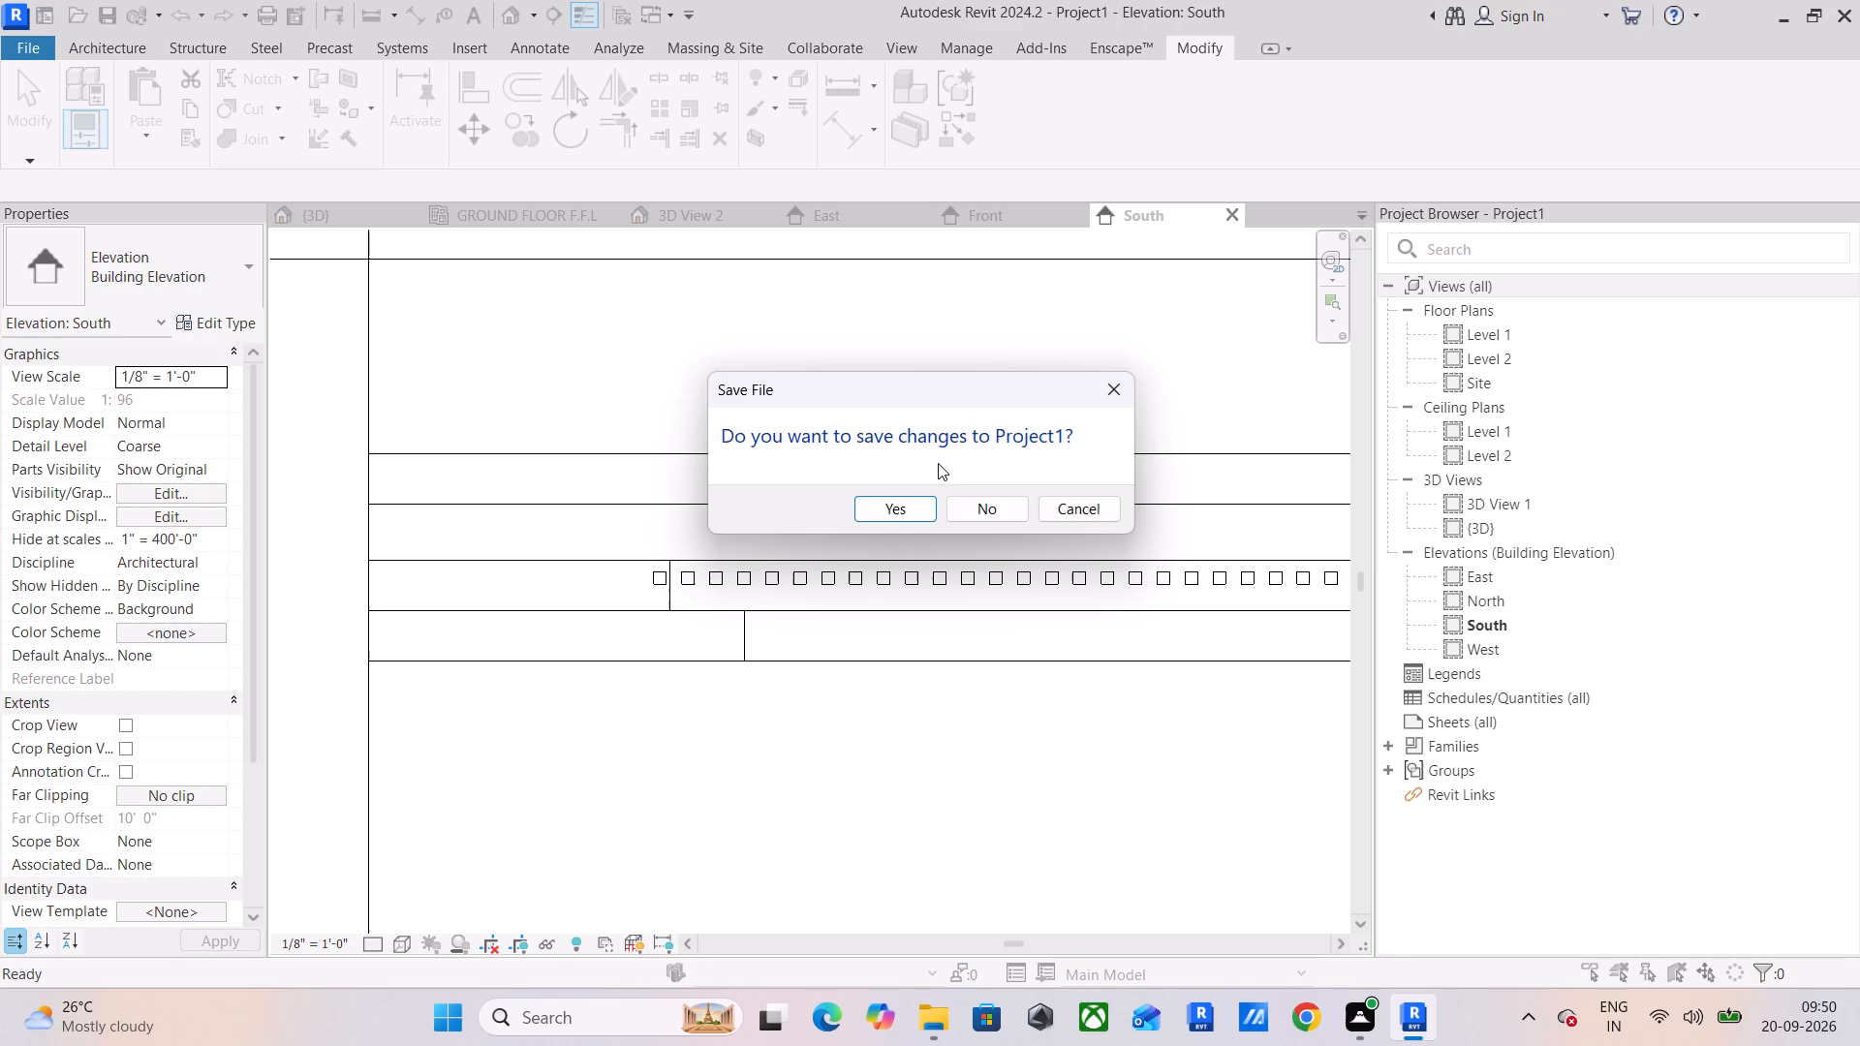
click(955, 508)
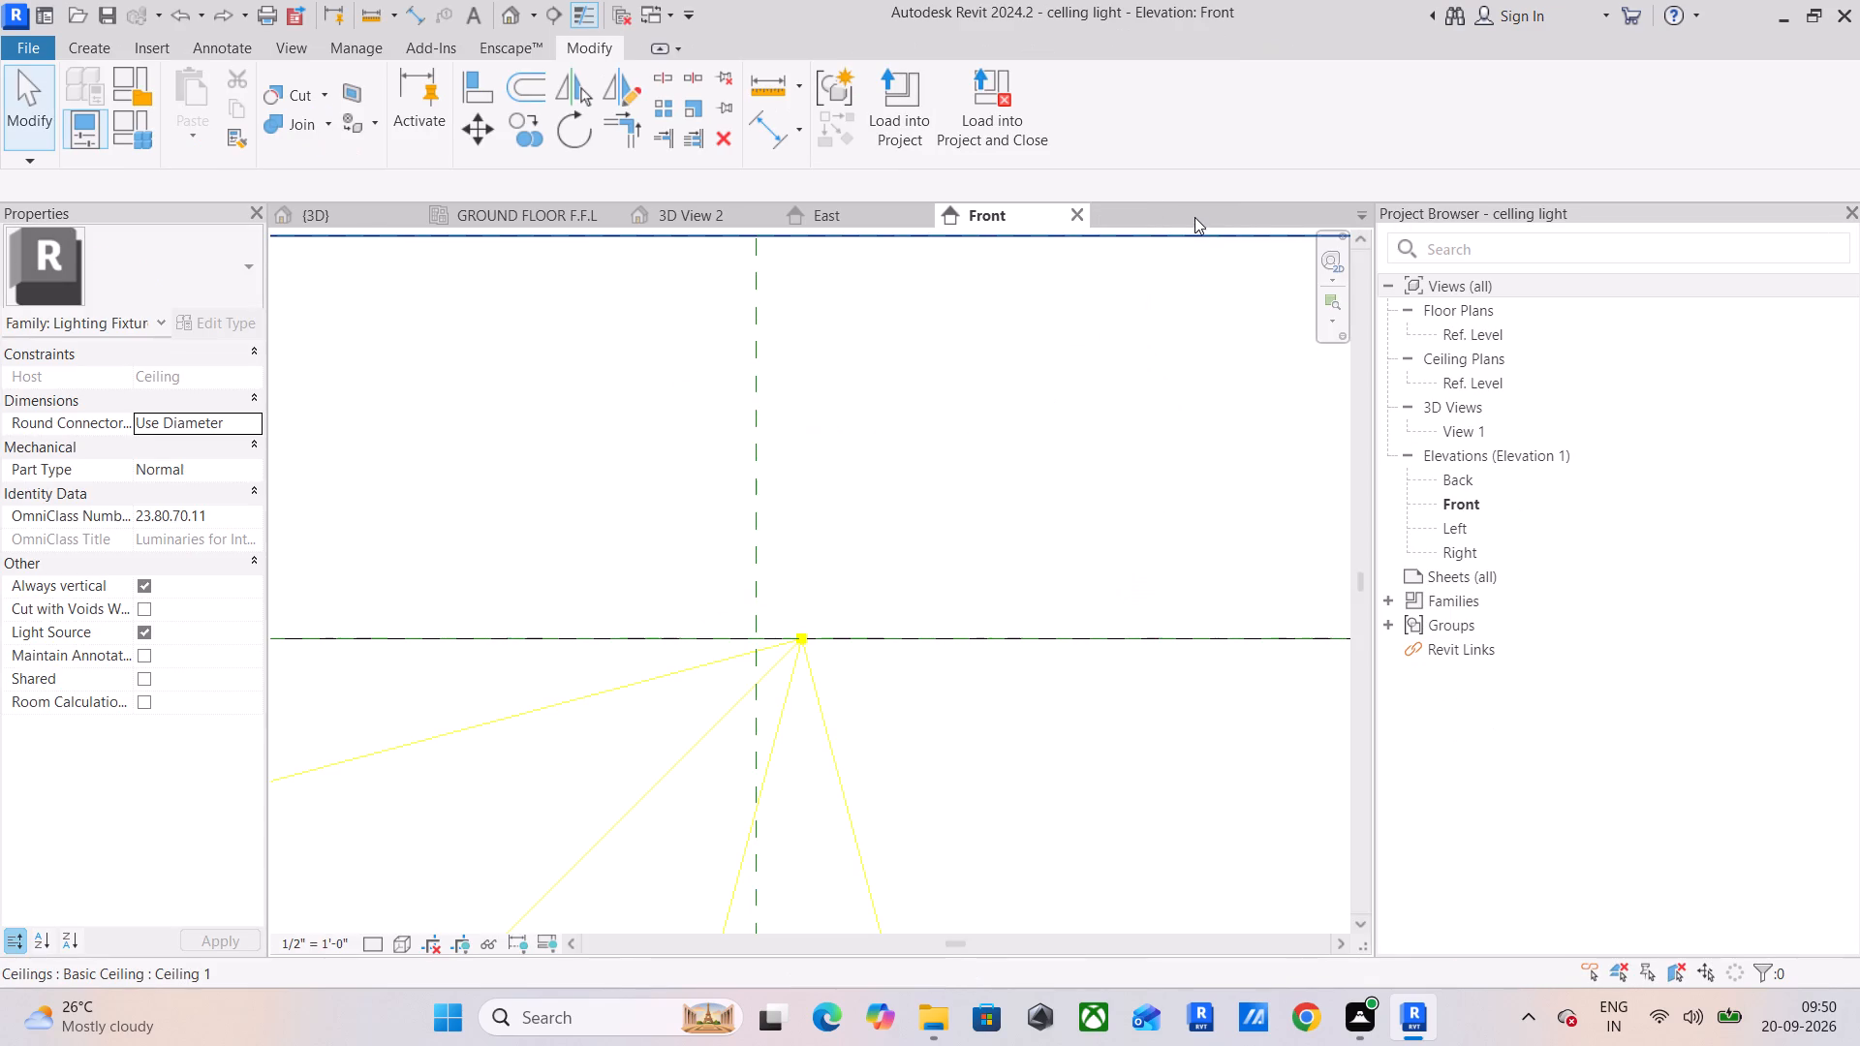
Close the celling light family without saving its changes.
click(1076, 206)
click(949, 510)
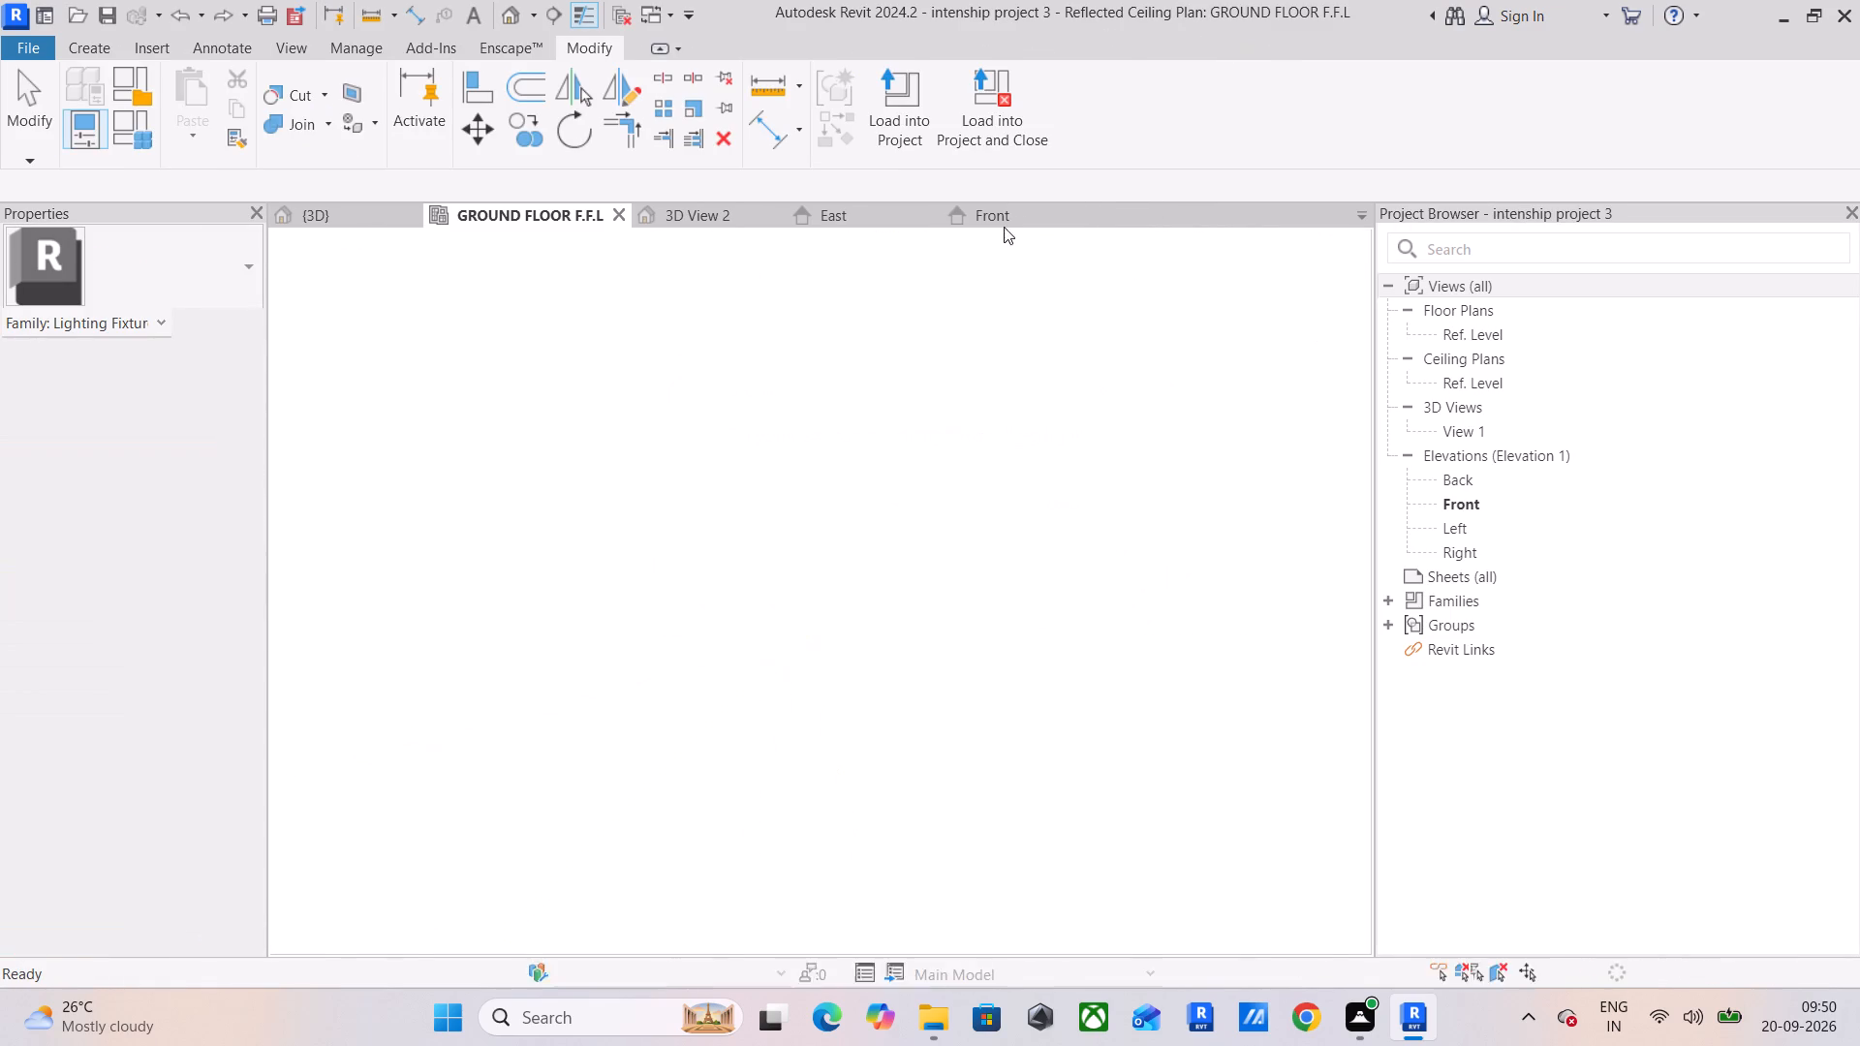
Close the 3D View 2, East and GROUND FLOOR F.F.L ceiling plan views of intenship project 3.
scroll(975, 434, down, 6)
middle_click(981, 446)
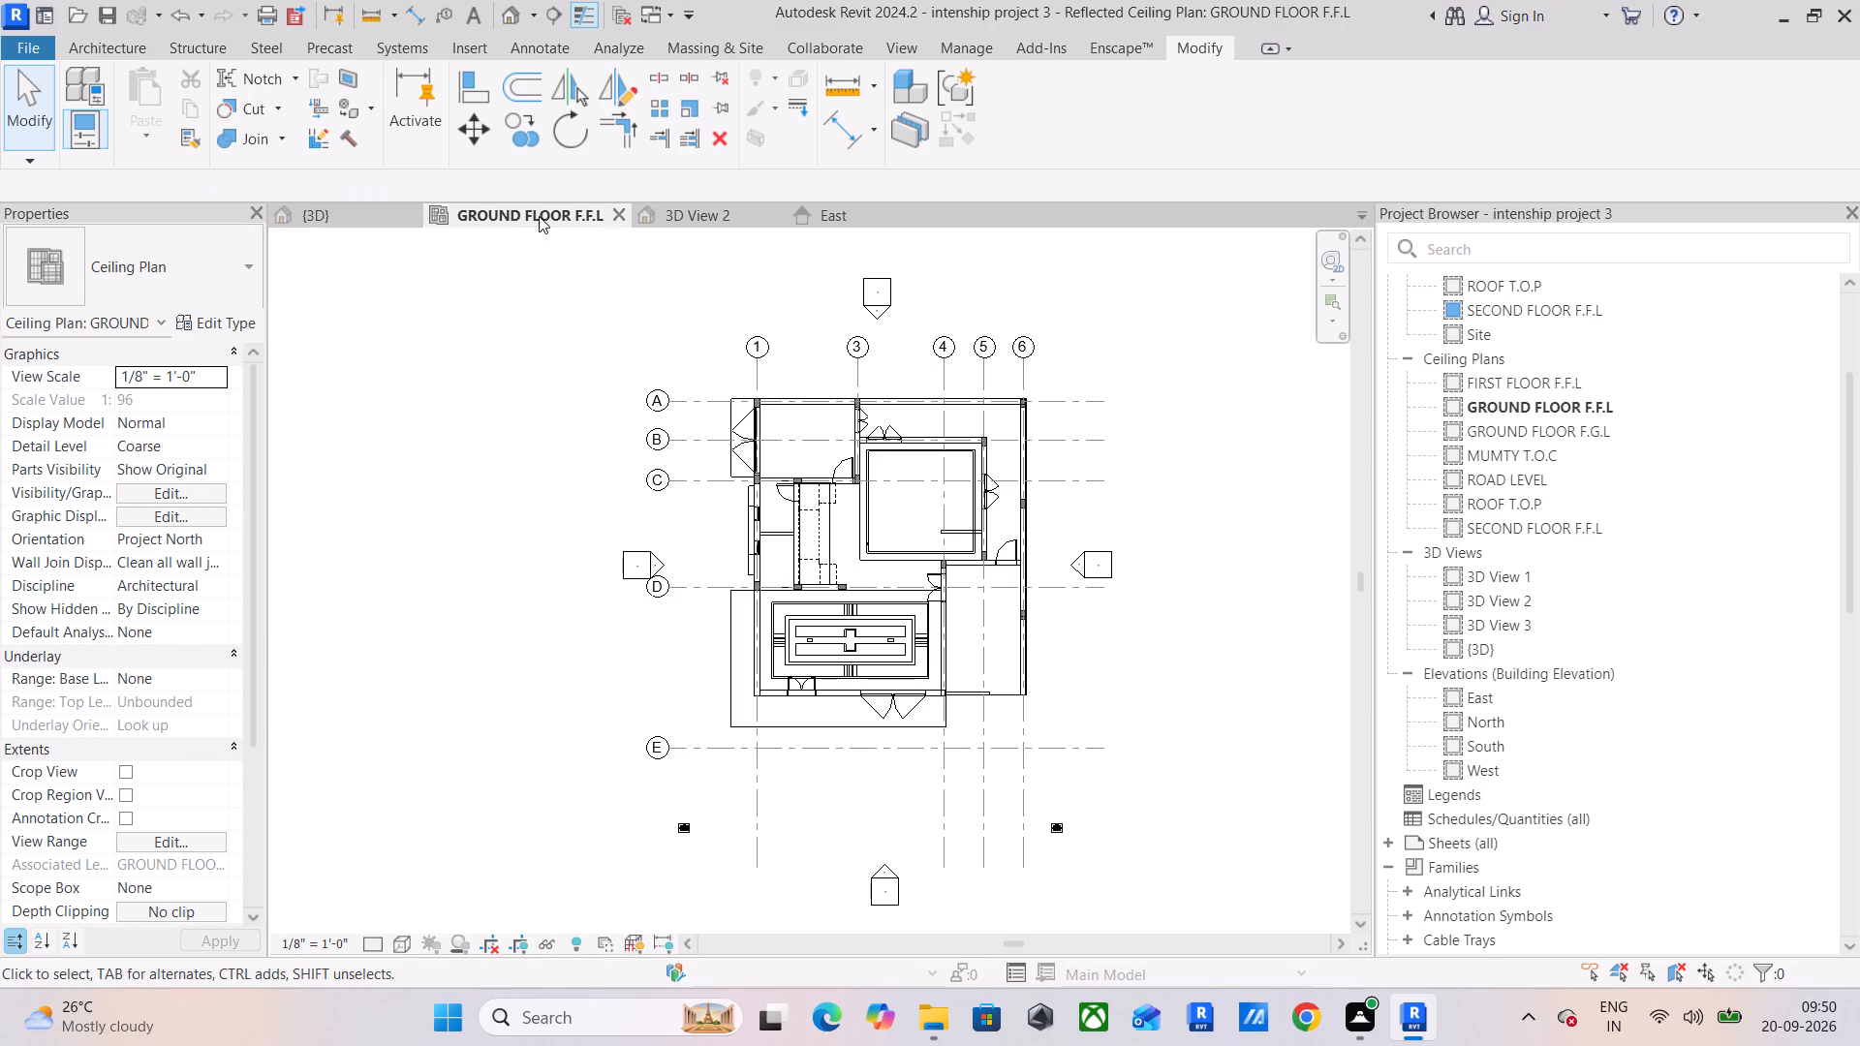
click(772, 210)
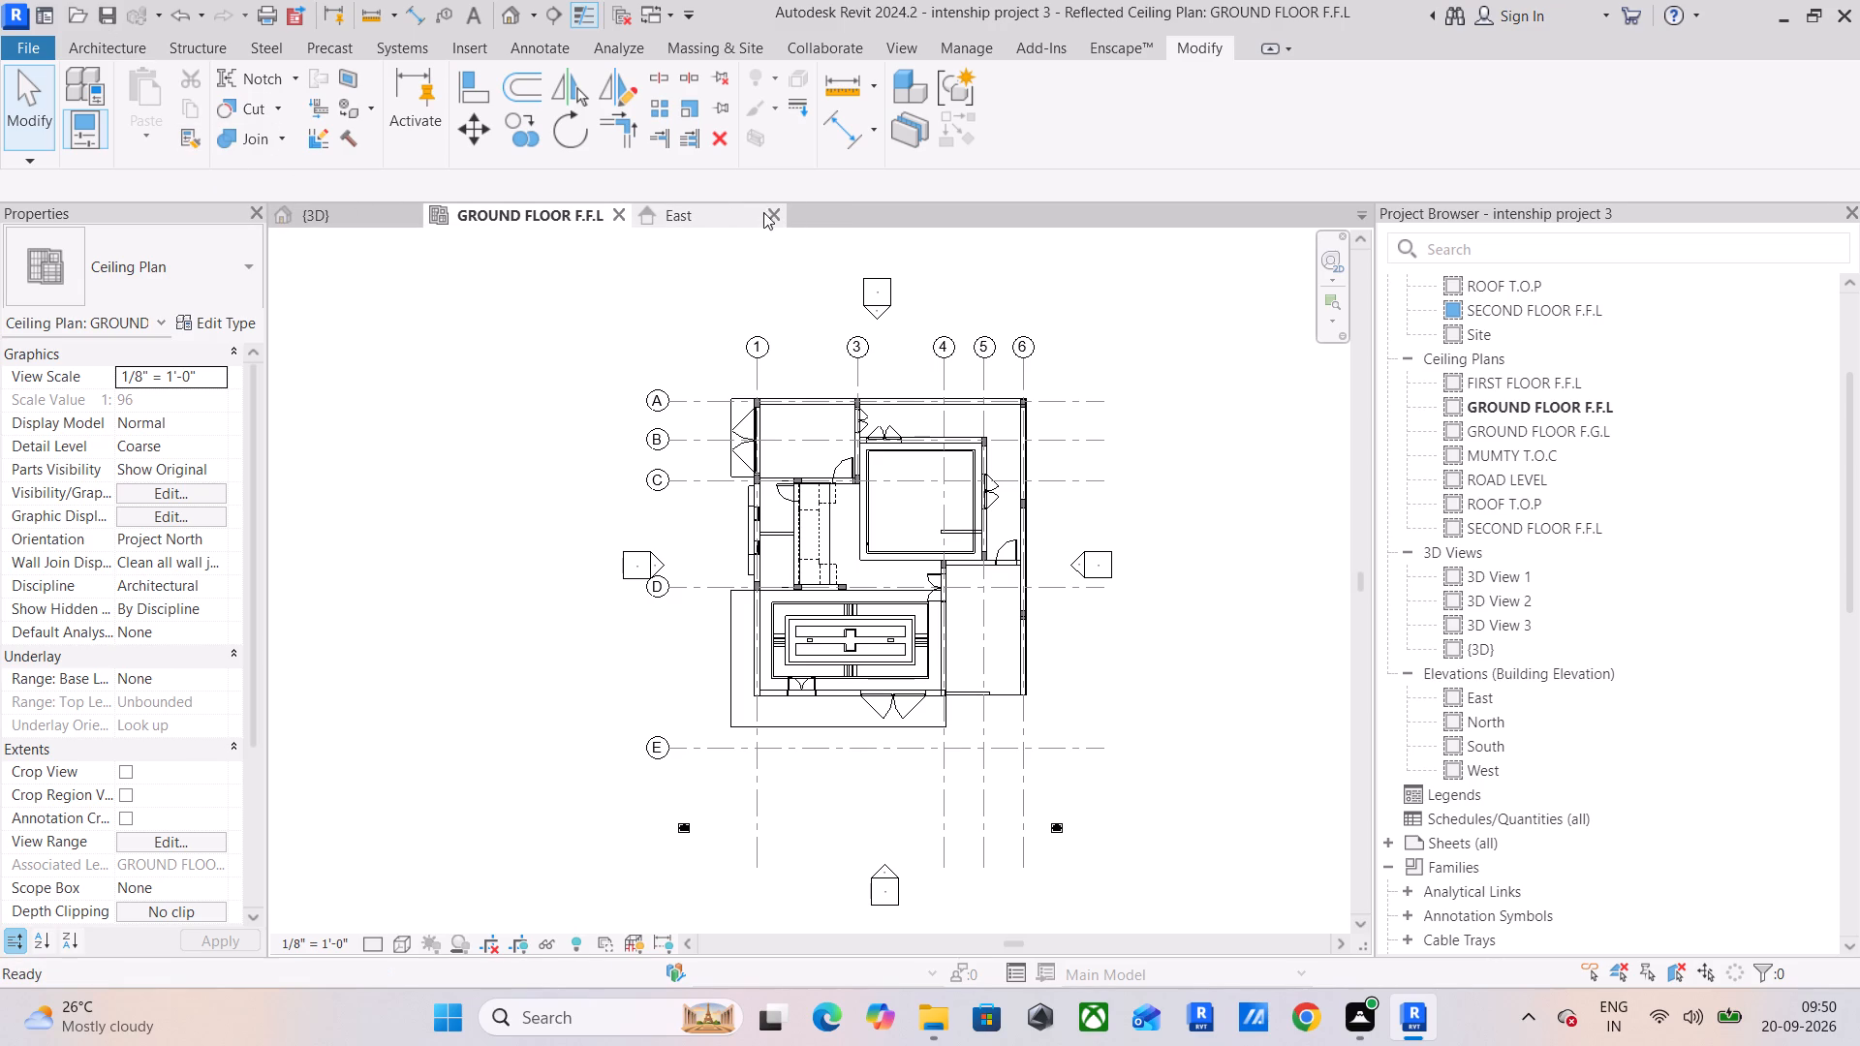
click(776, 213)
click(621, 210)
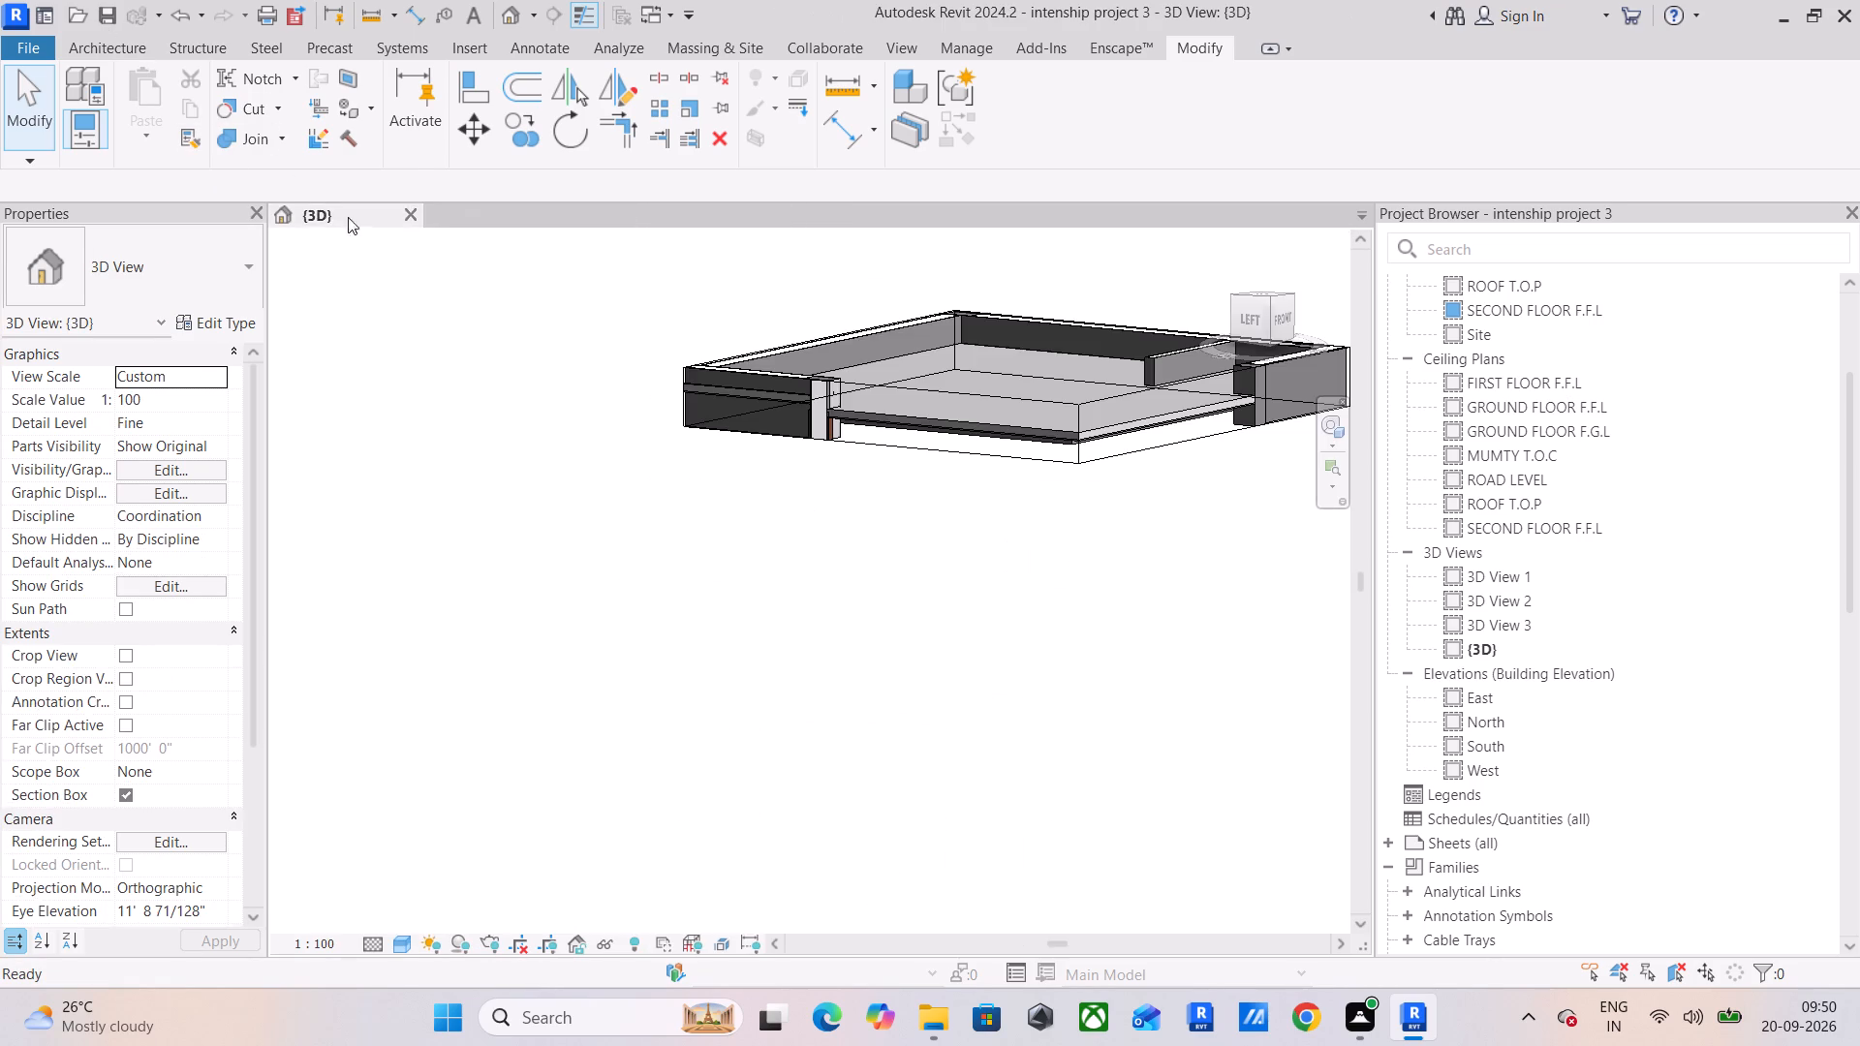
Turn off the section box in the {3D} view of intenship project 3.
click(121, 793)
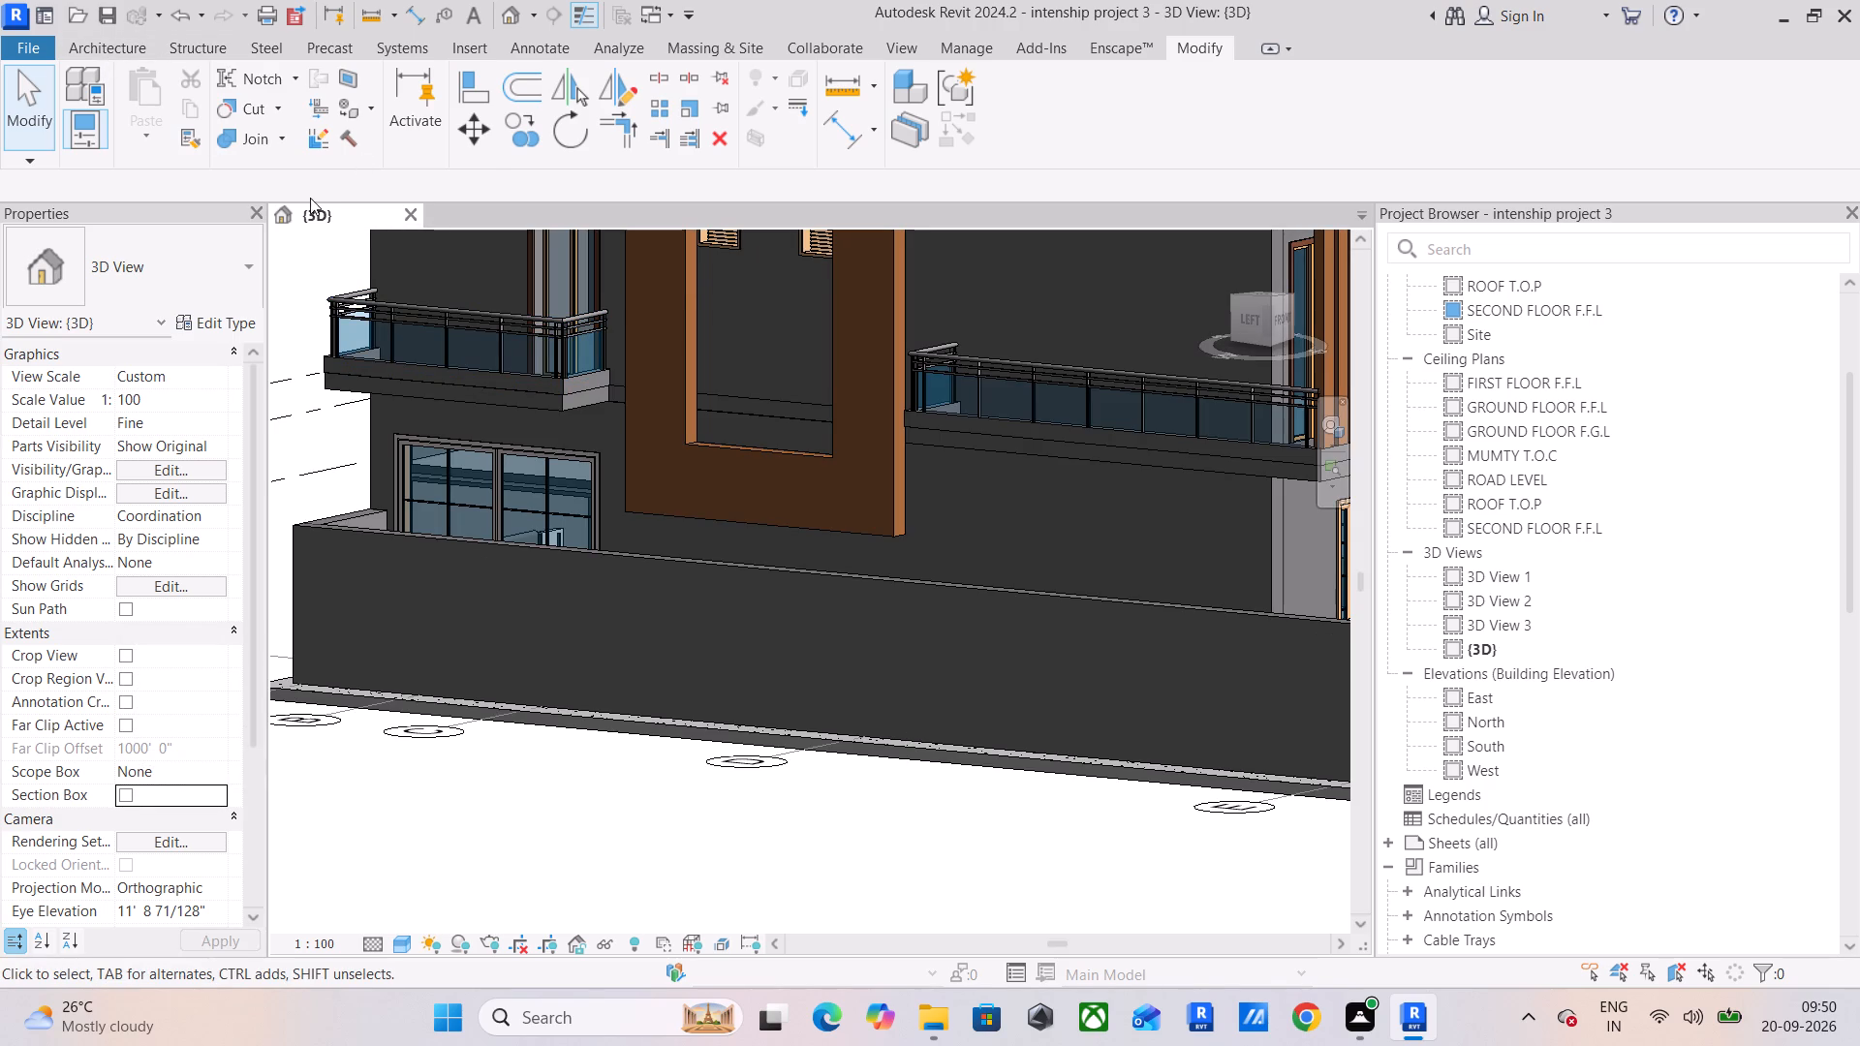
Close intenship project 3 without saving its changes.
click(414, 208)
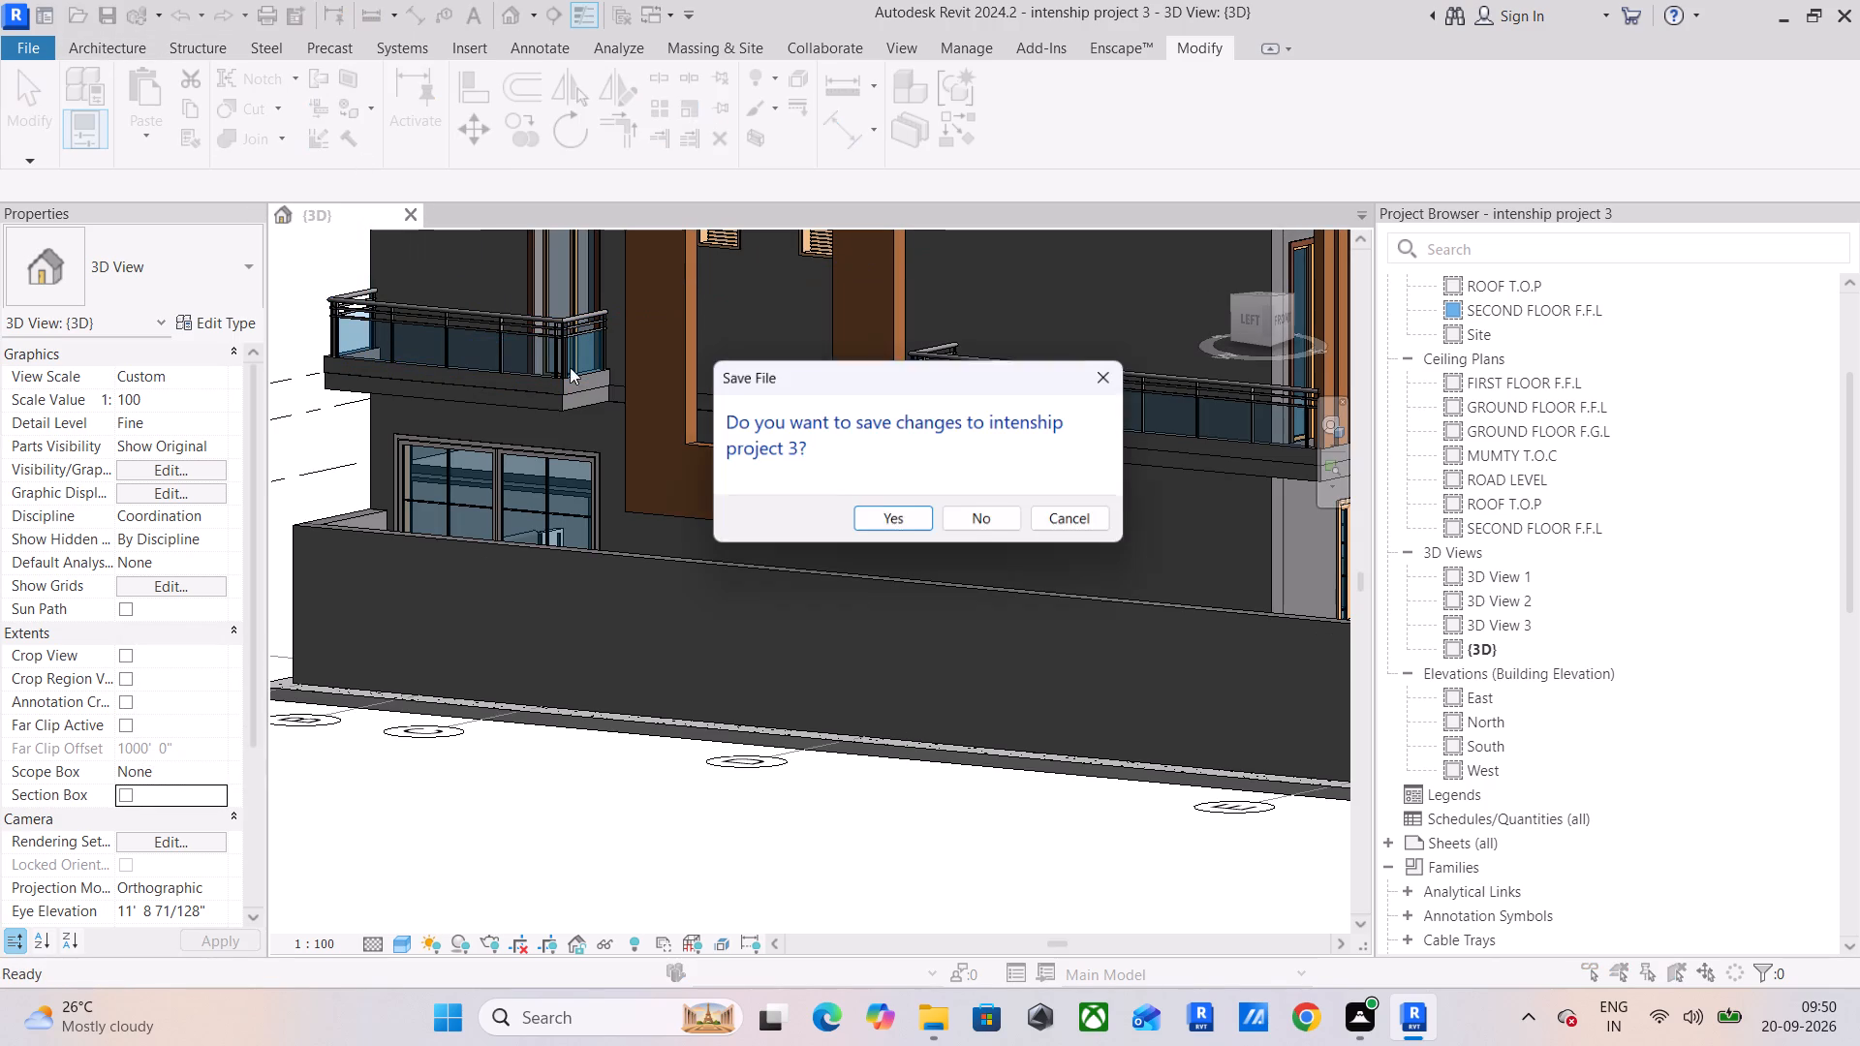
click(974, 522)
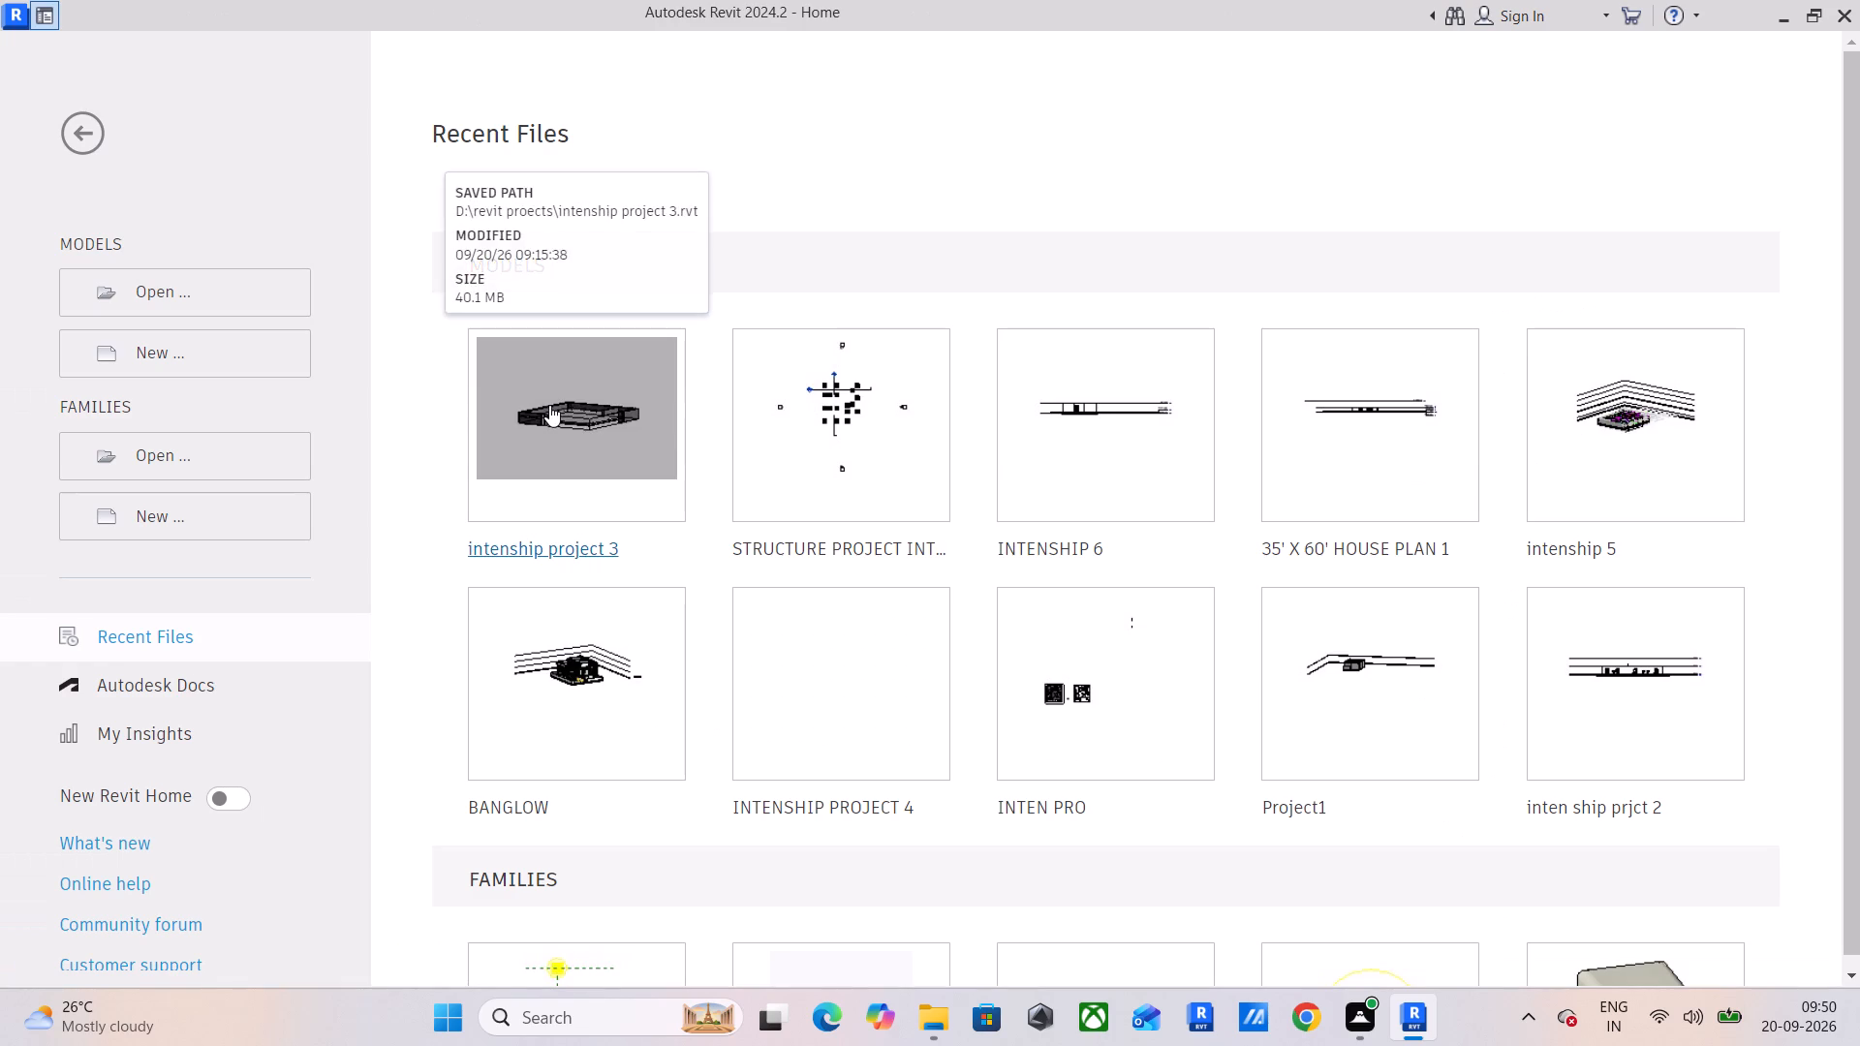
Open the recent project STRUCTURE PROJECT INTENSHIP 3.
click(860, 541)
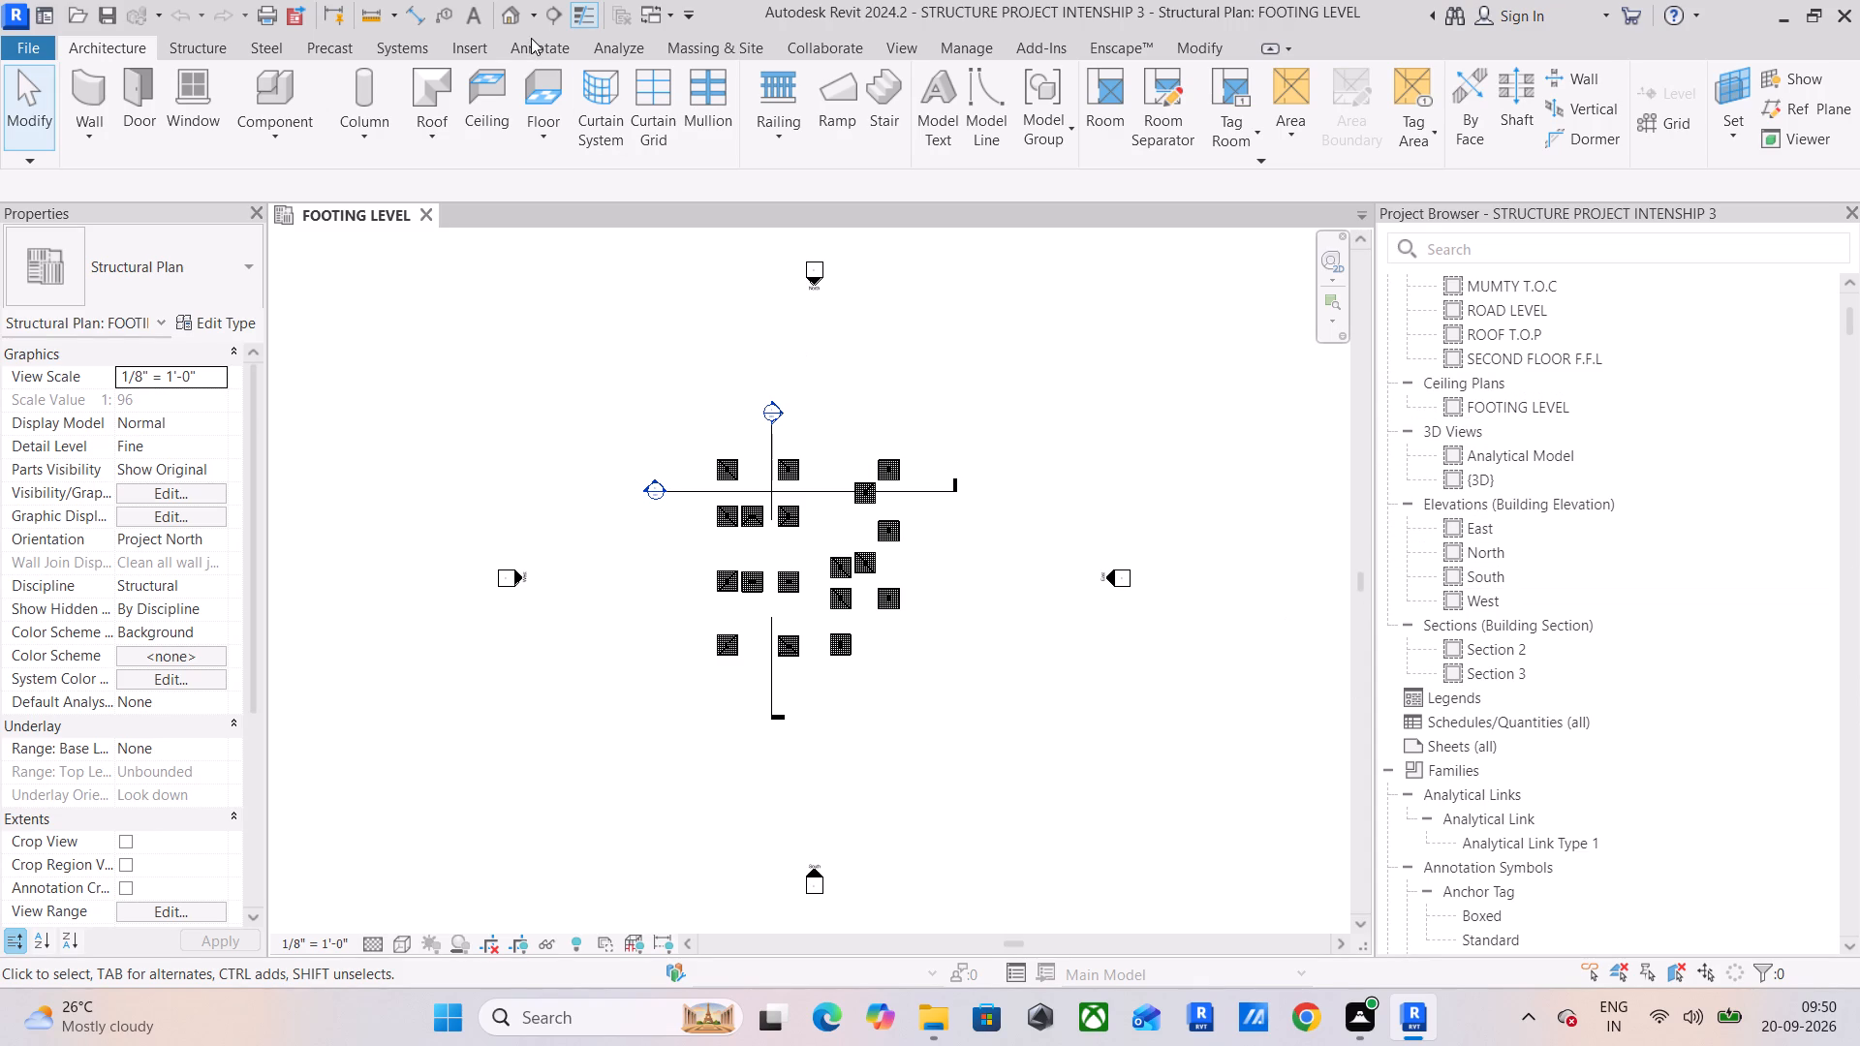
Open the default 3D view and examine the structural frame, footings and linked house model from several sides.
click(512, 12)
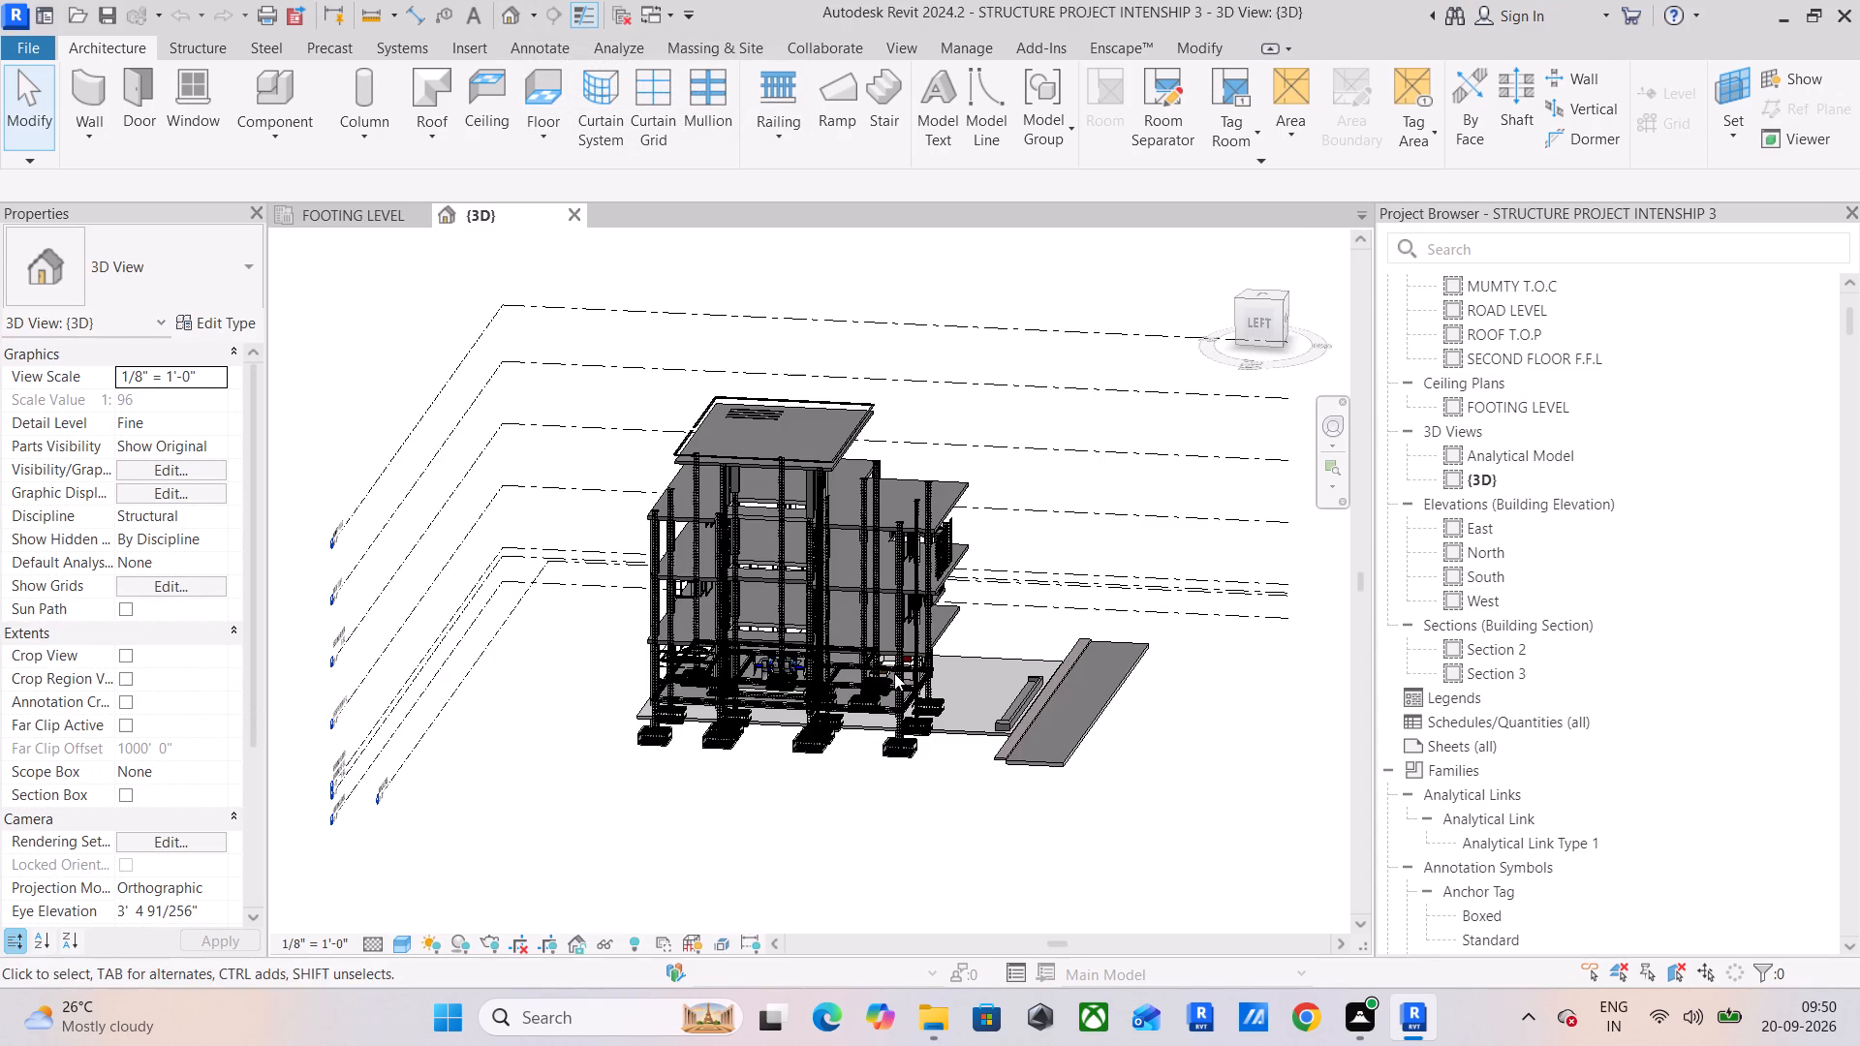
scroll(892, 671, up, 5)
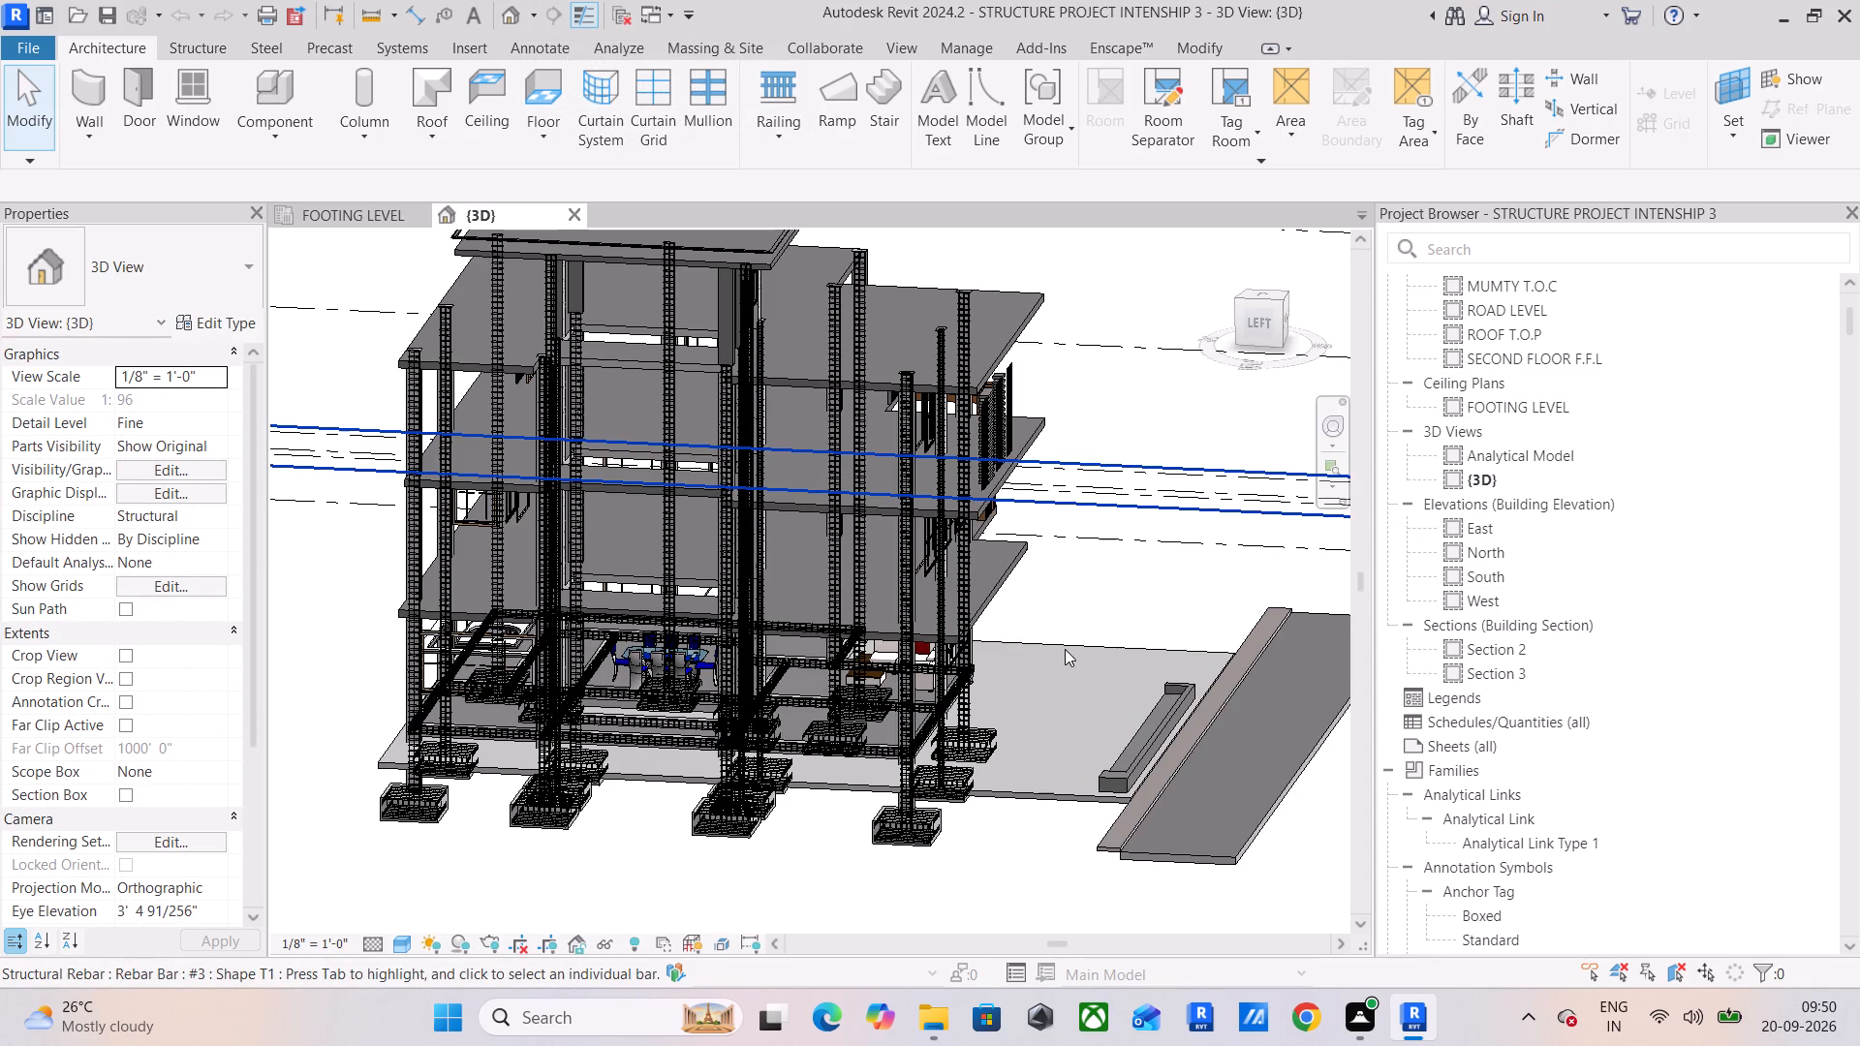
shift+middle_drag(1125, 717, 761, 723)
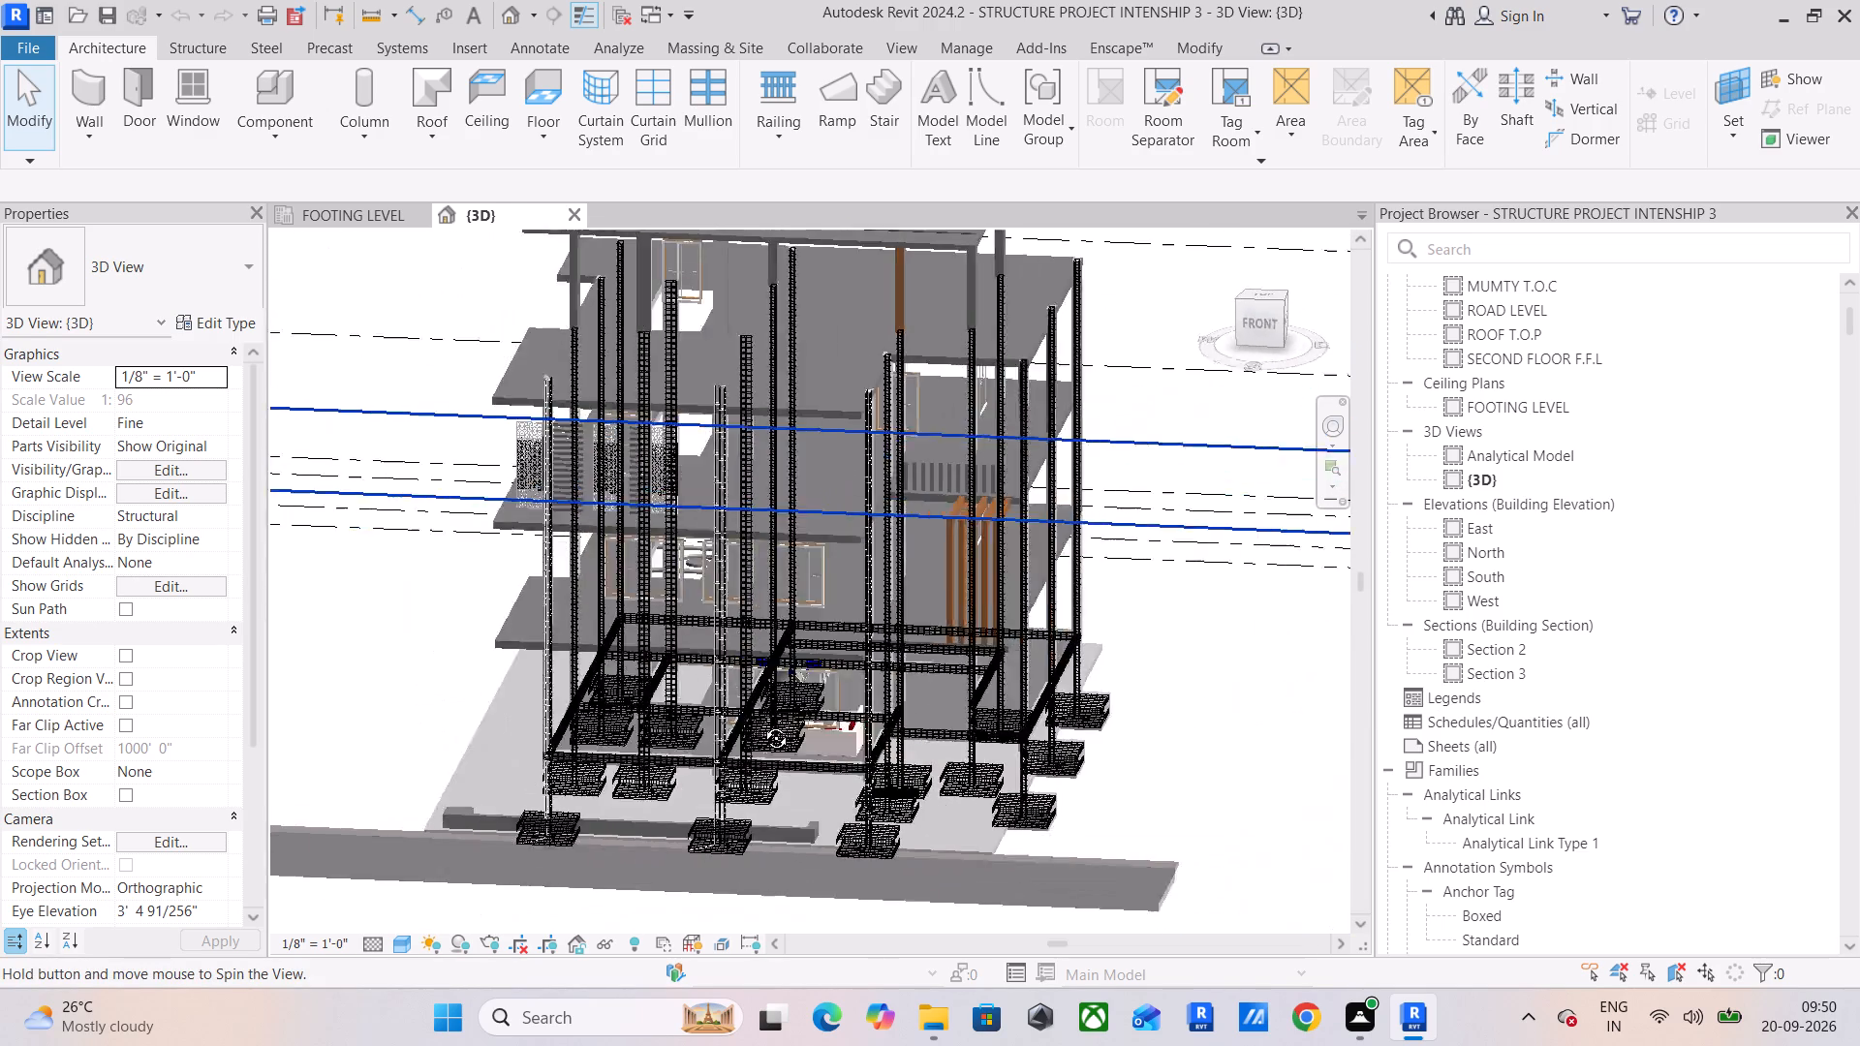
shift+middle_drag(761, 723, 554, 681)
scroll(651, 465, up, 3)
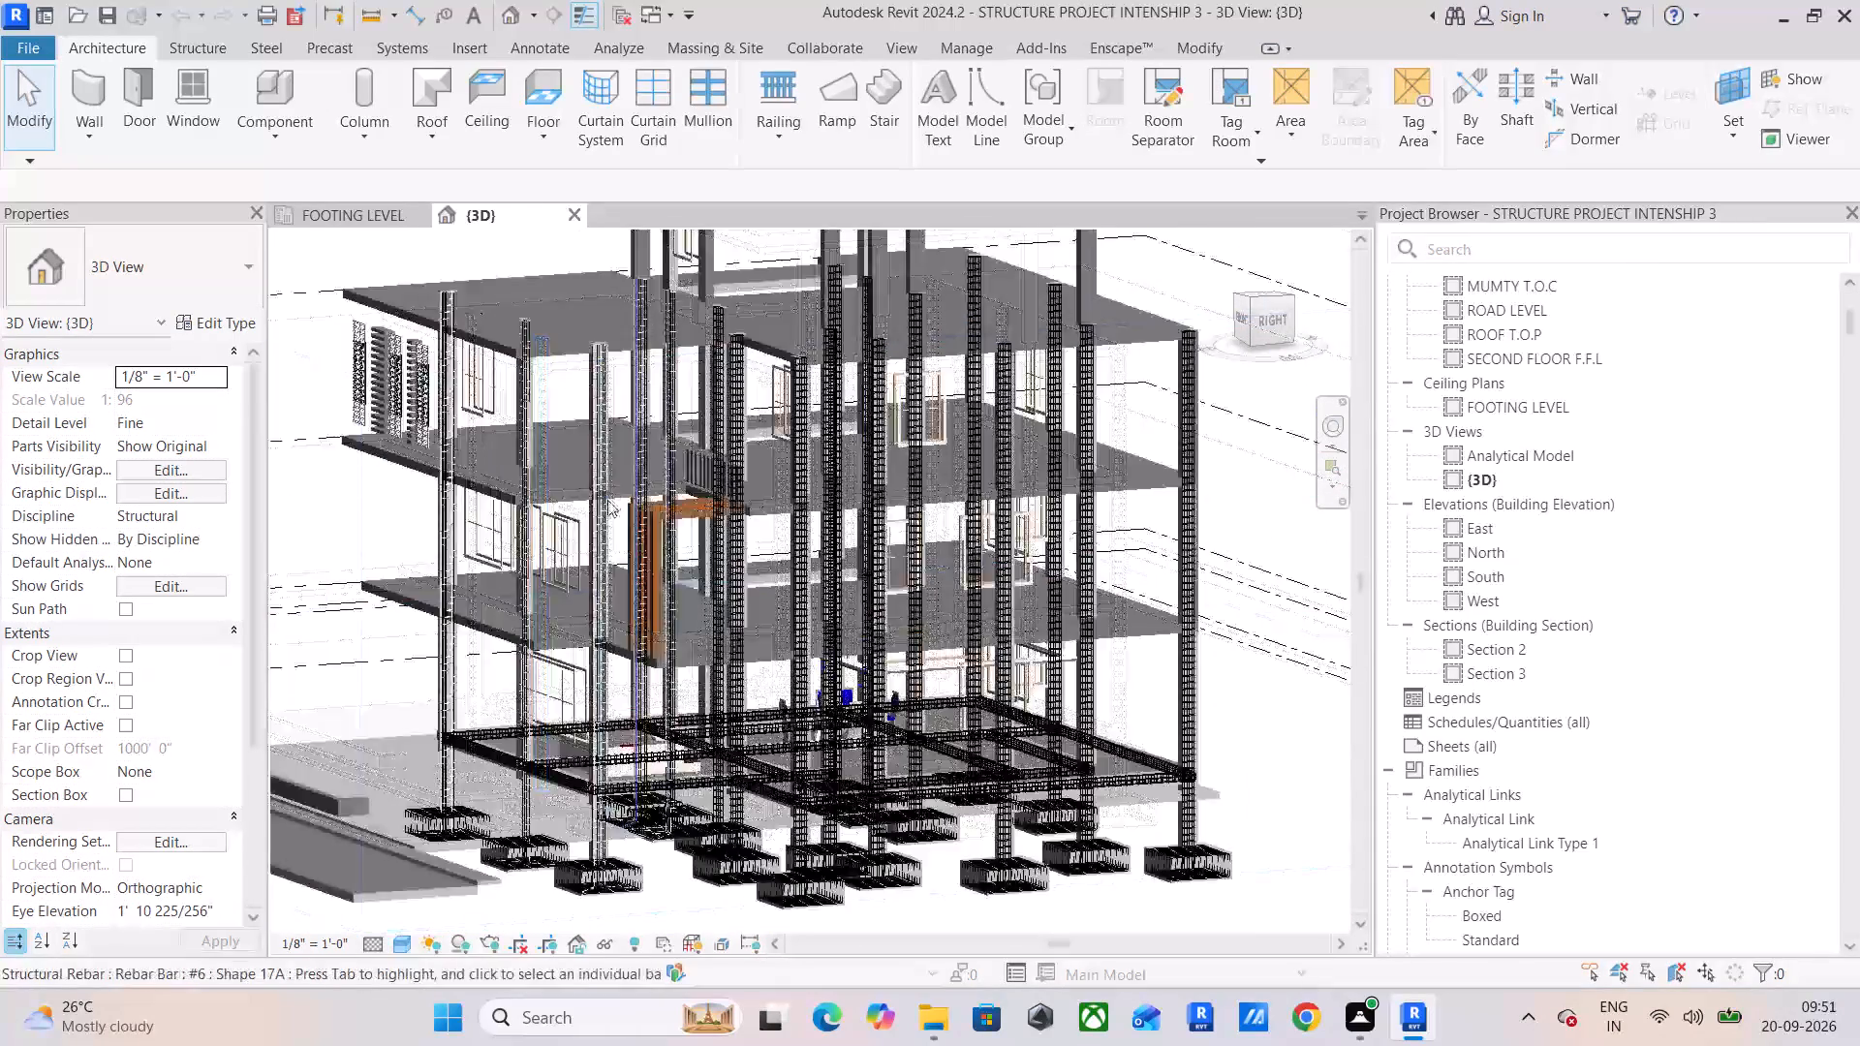
scroll(607, 500, up, 2)
scroll(515, 754, up, 4)
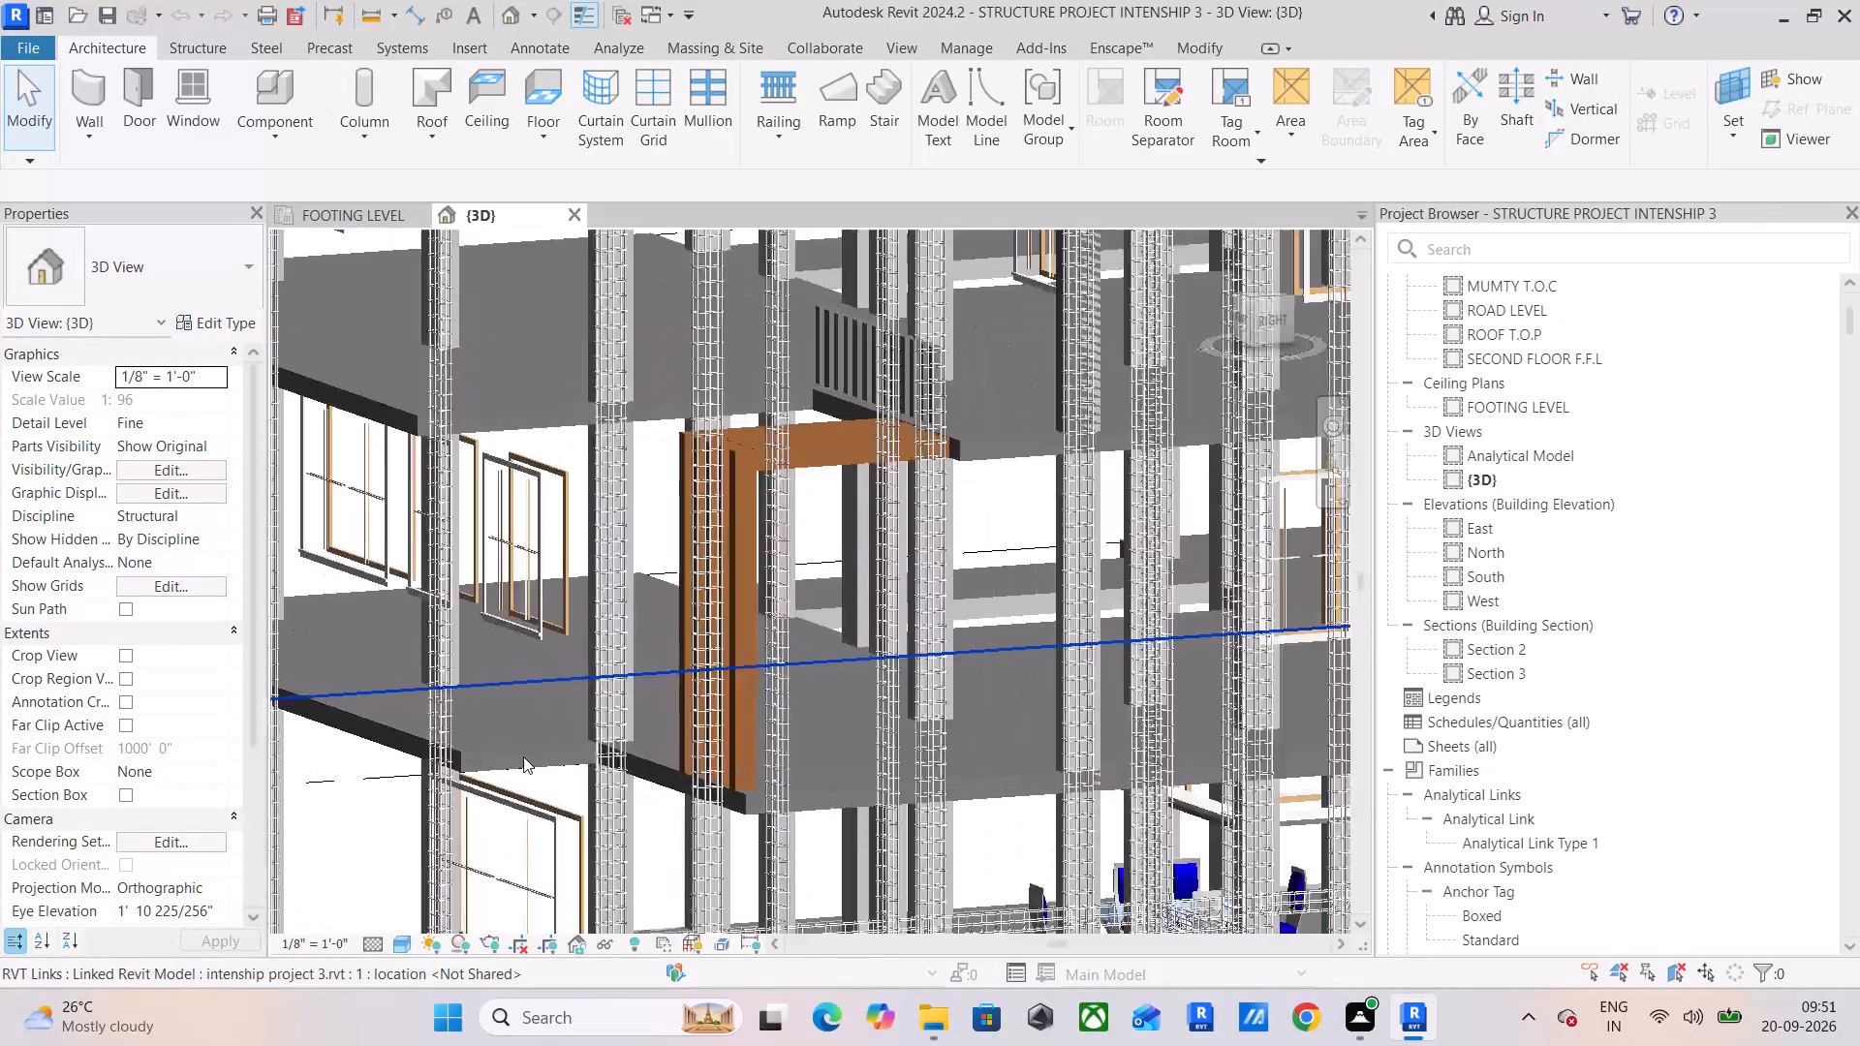
Temporarily hide the linked intenship project 3 model in the 3D view to expose the reinforced frame.
middle_drag(531, 760, 768, 675)
click(573, 628)
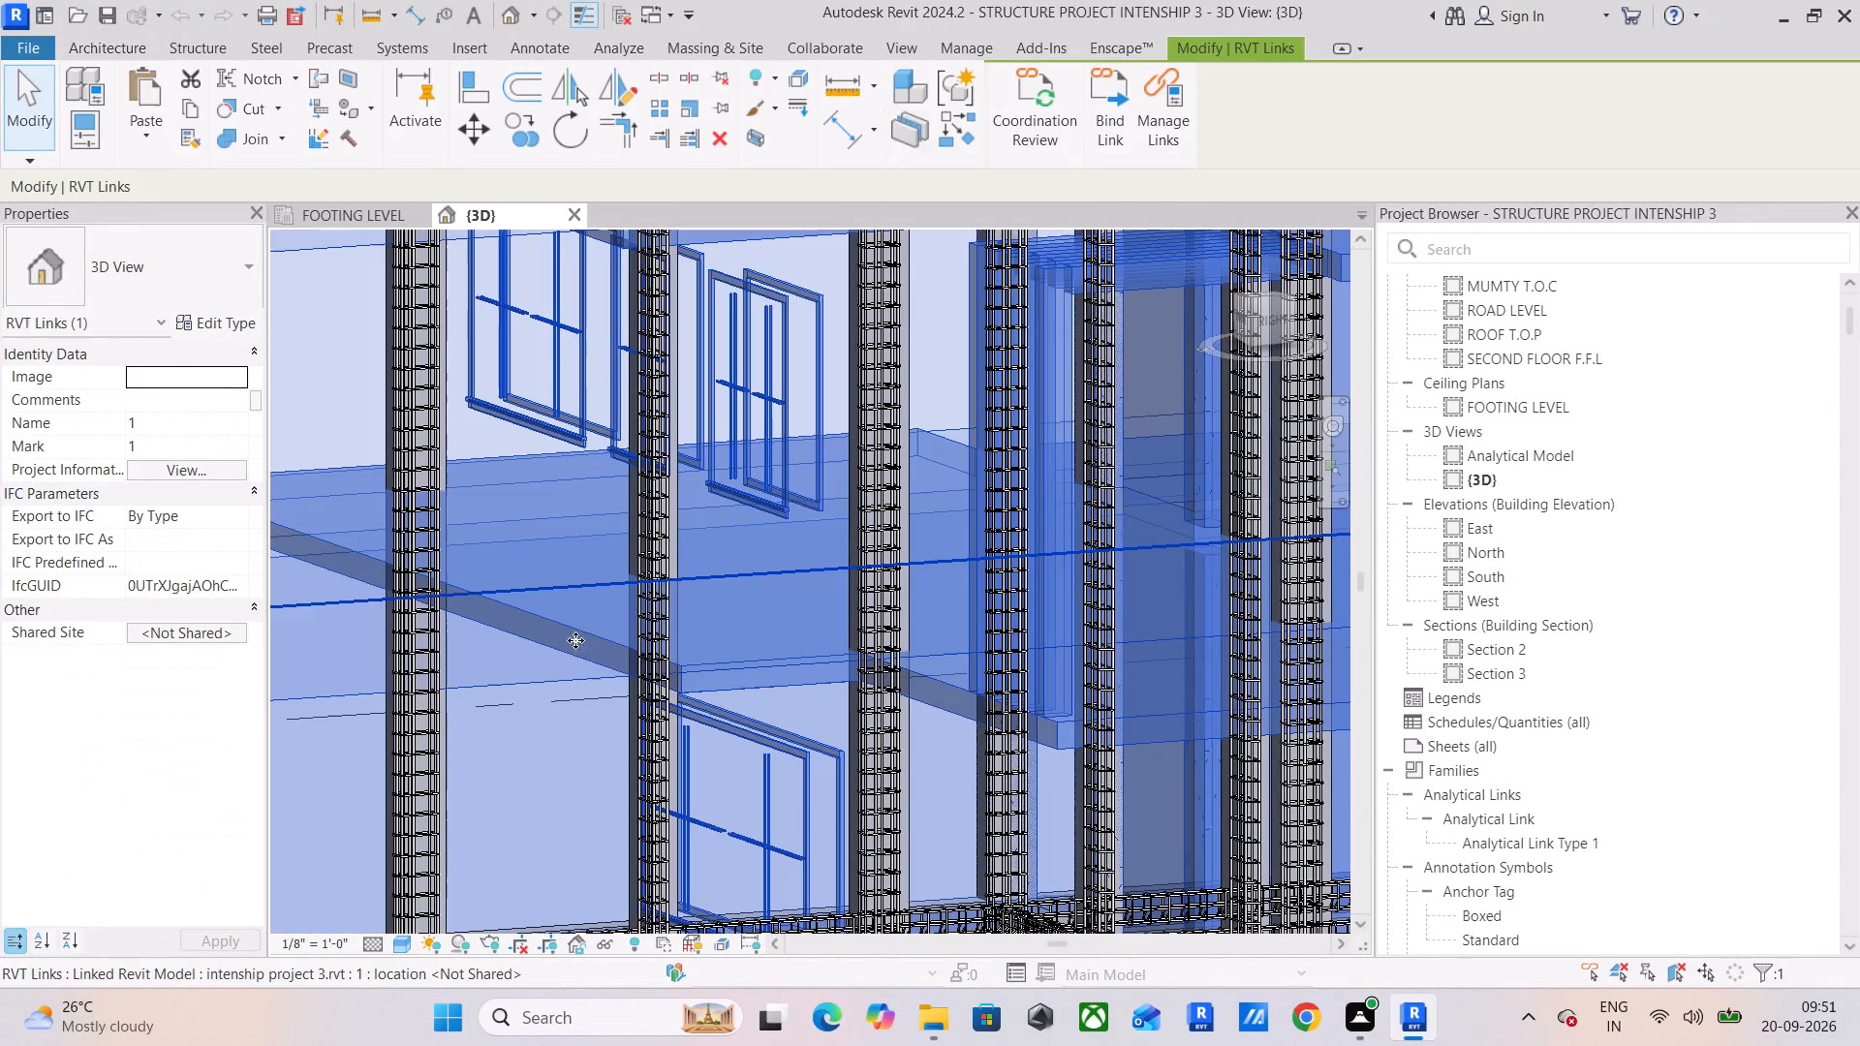
text(HH)
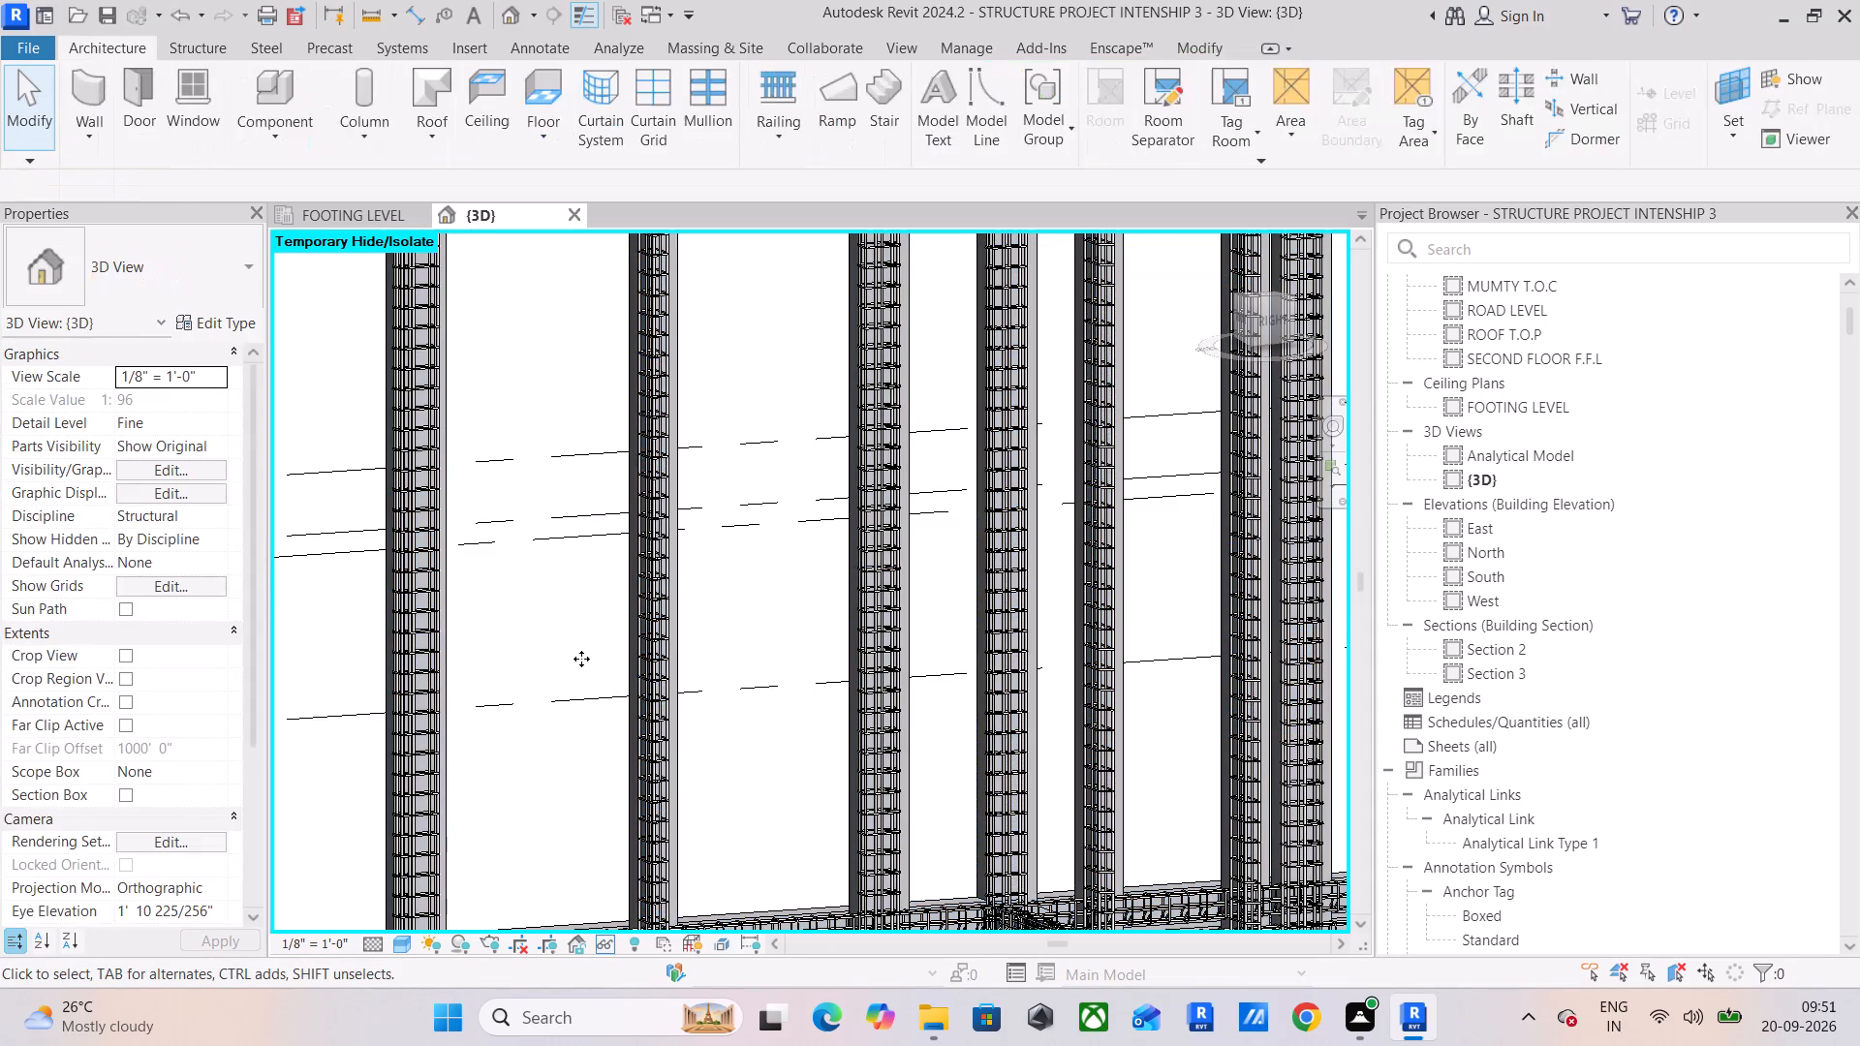
scroll(581, 659, down, 6)
middle_drag(581, 660, 604, 669)
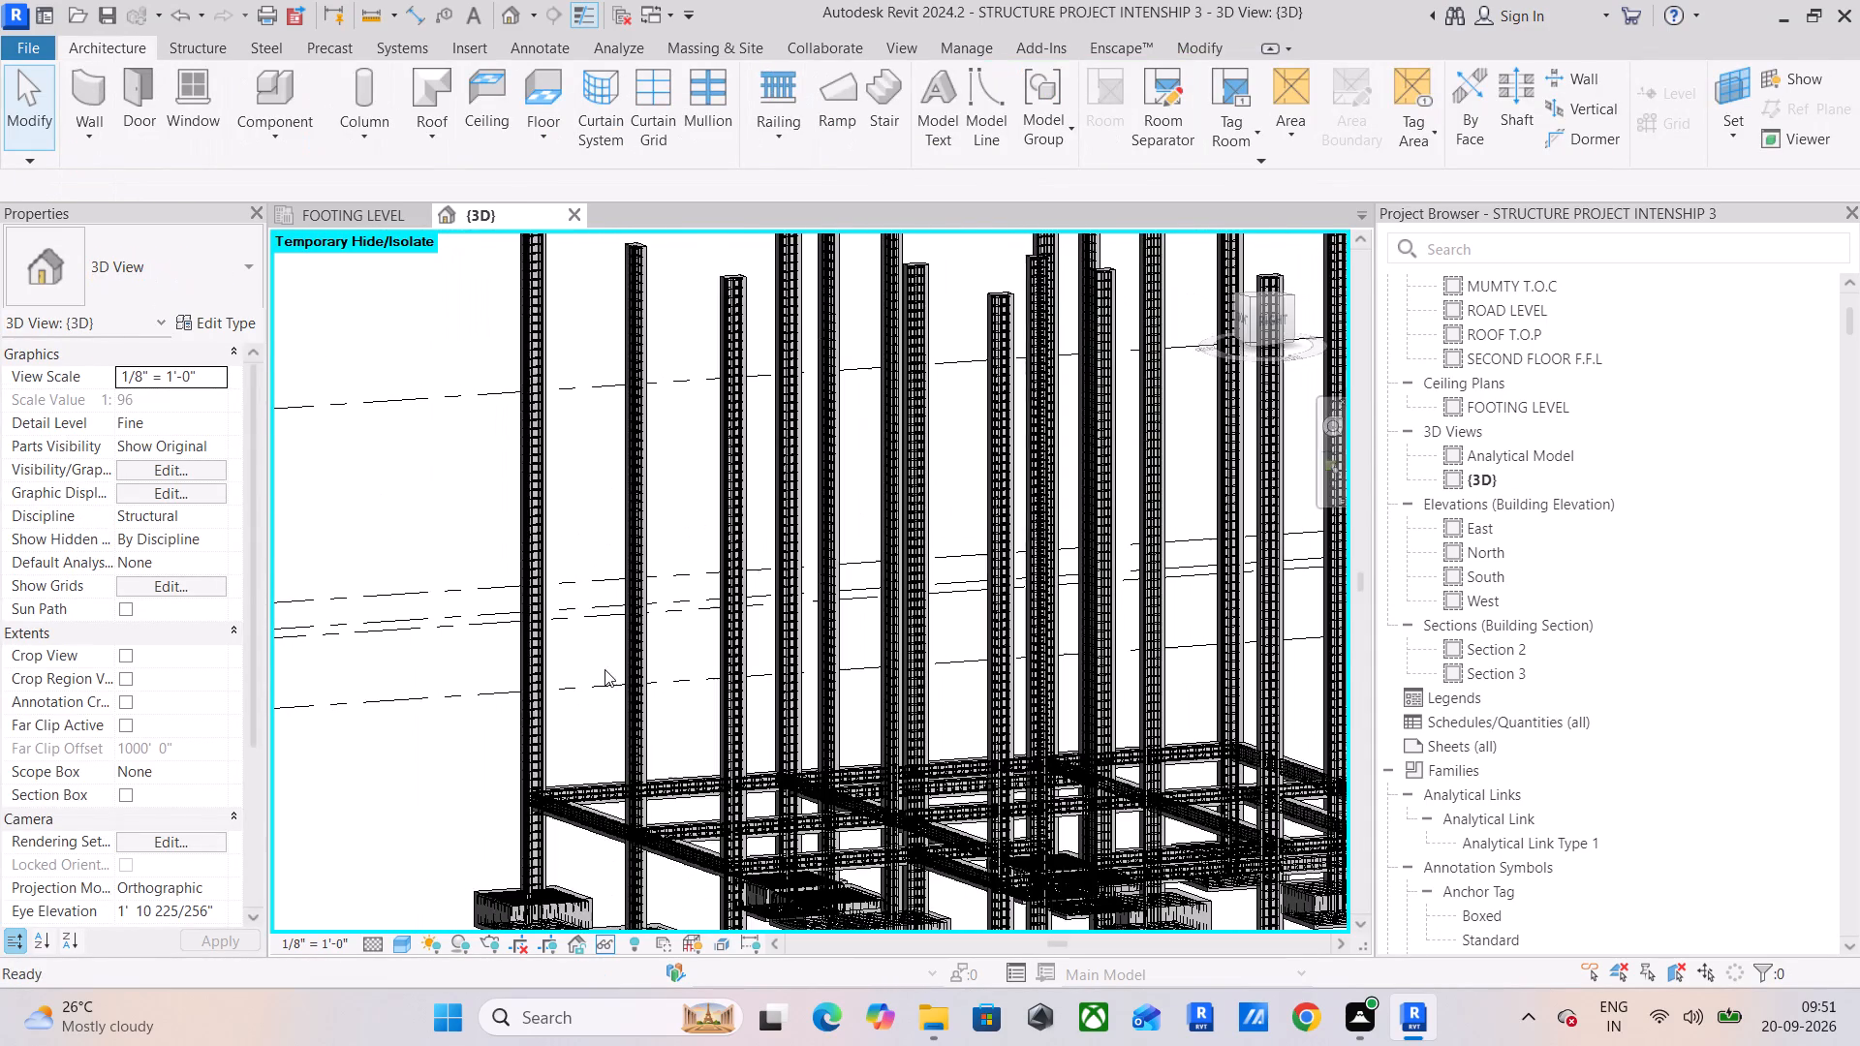
middle_drag(609, 676, 494, 612)
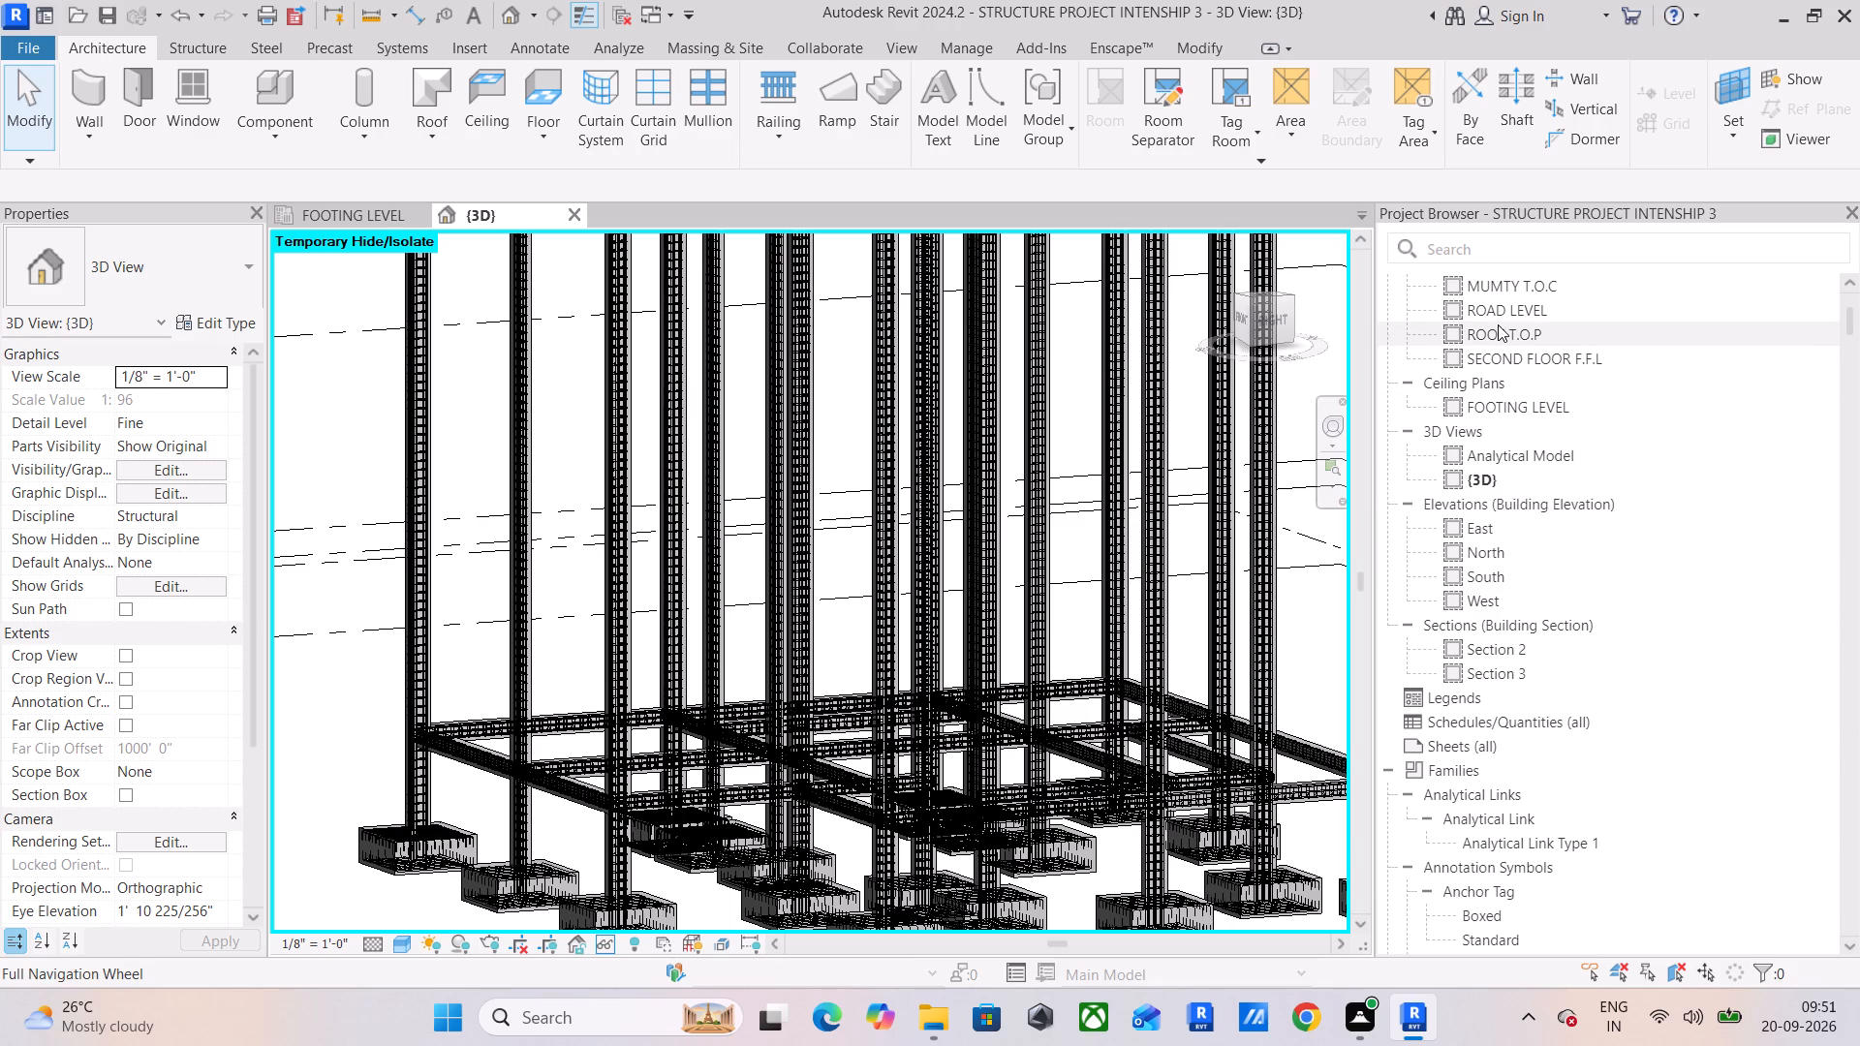
Open the FIRST FLOOR F.F.L floor plan, then return to the 3D view to examine the frame reinforcement.
scroll(1498, 323, up, 3)
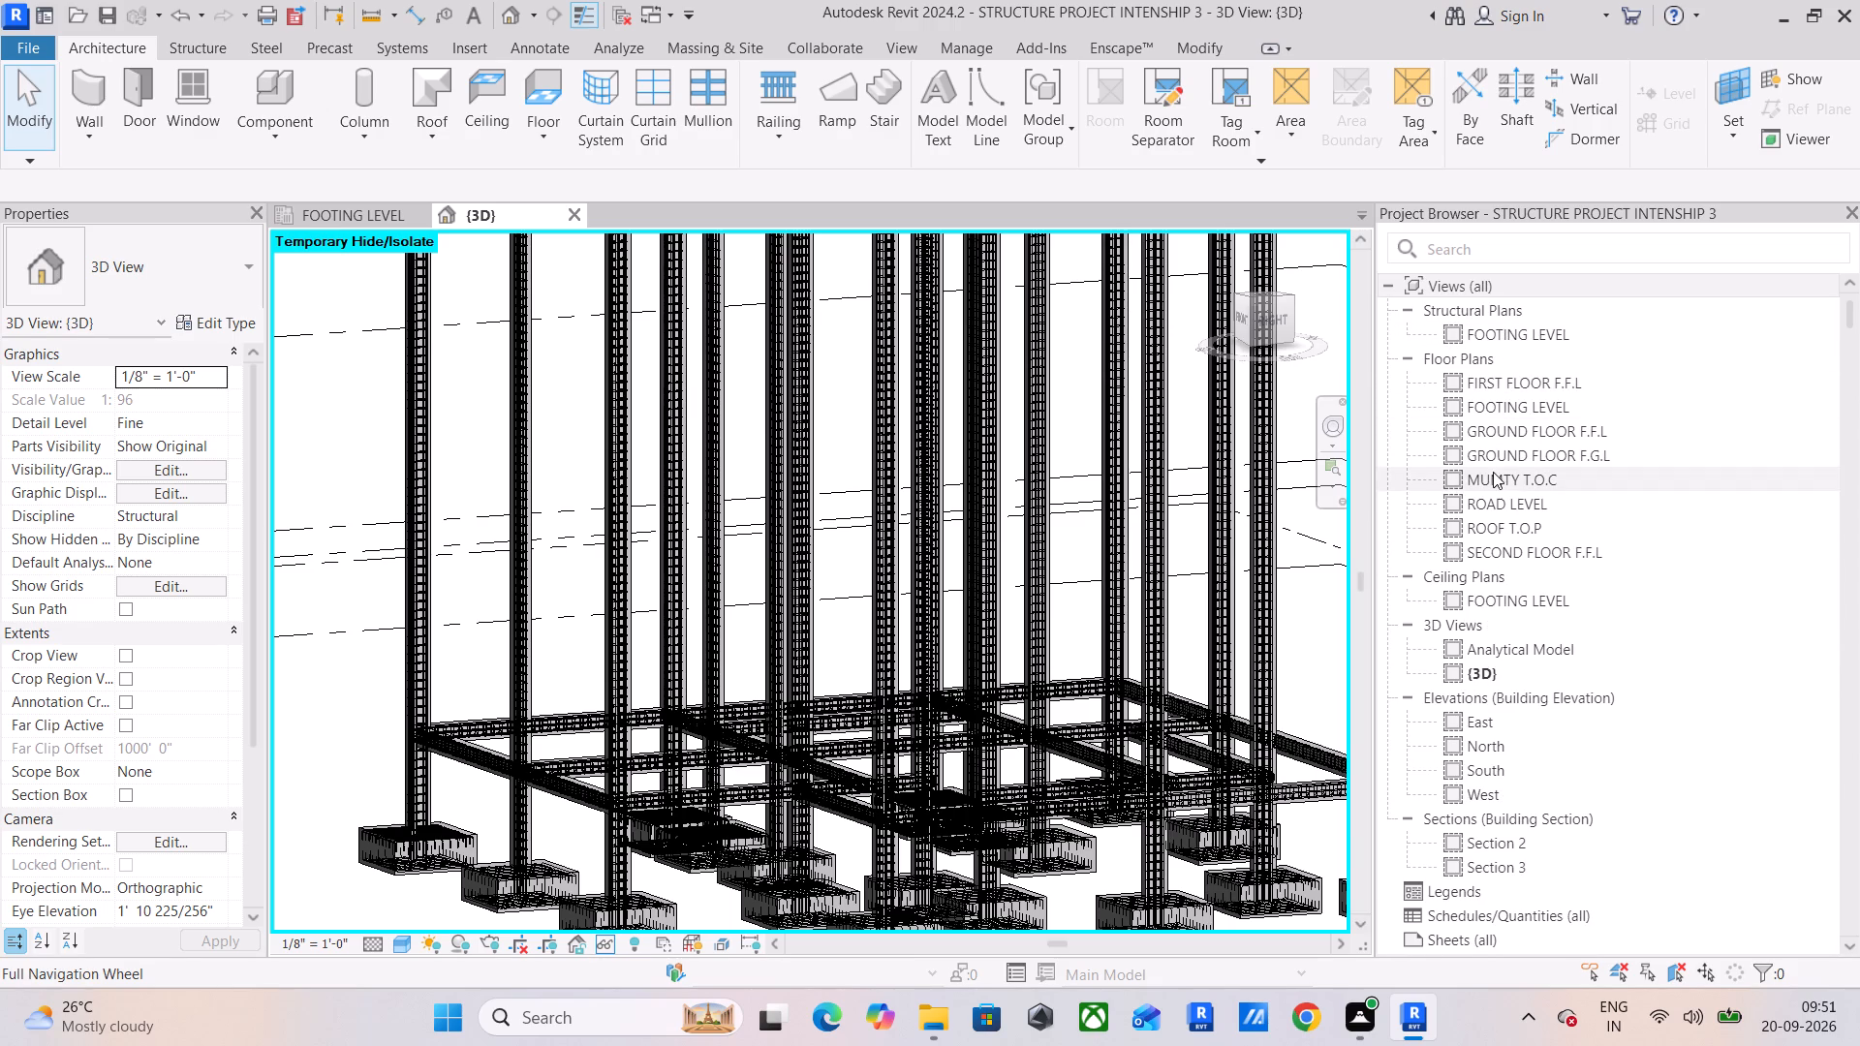
double_click(1518, 388)
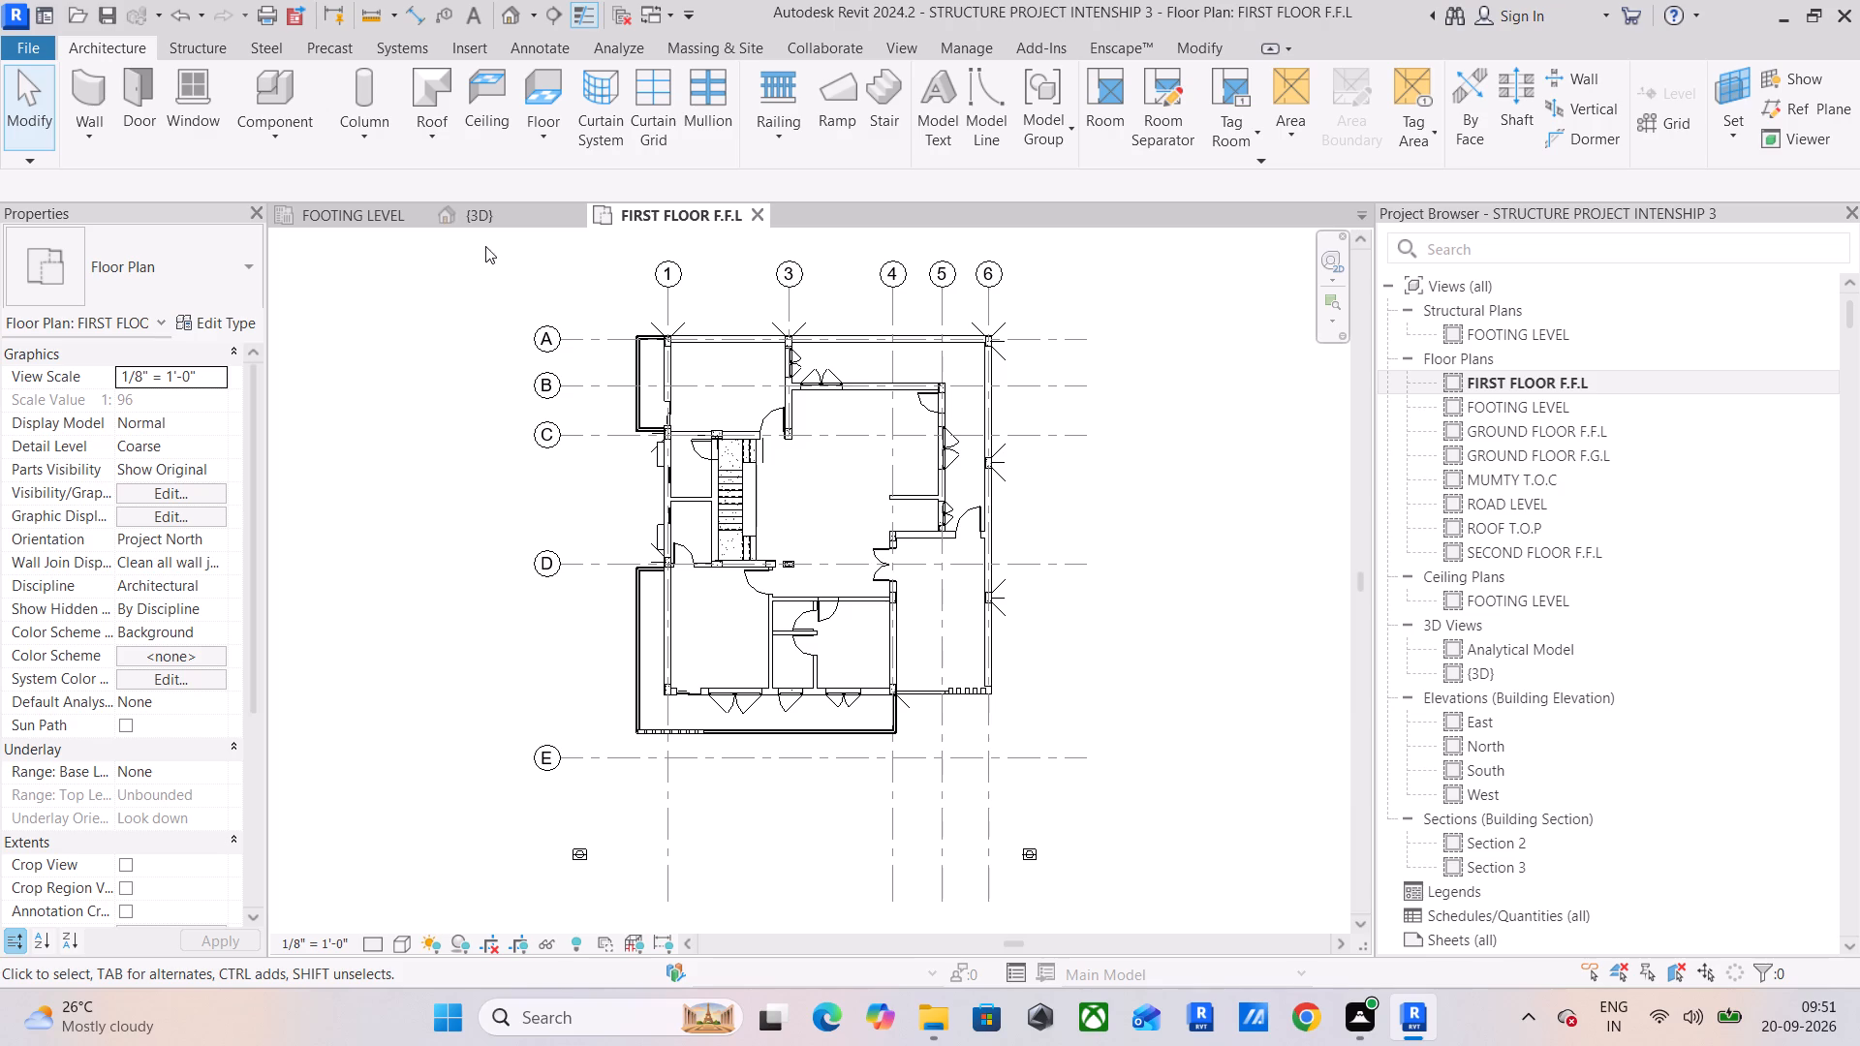
click(481, 214)
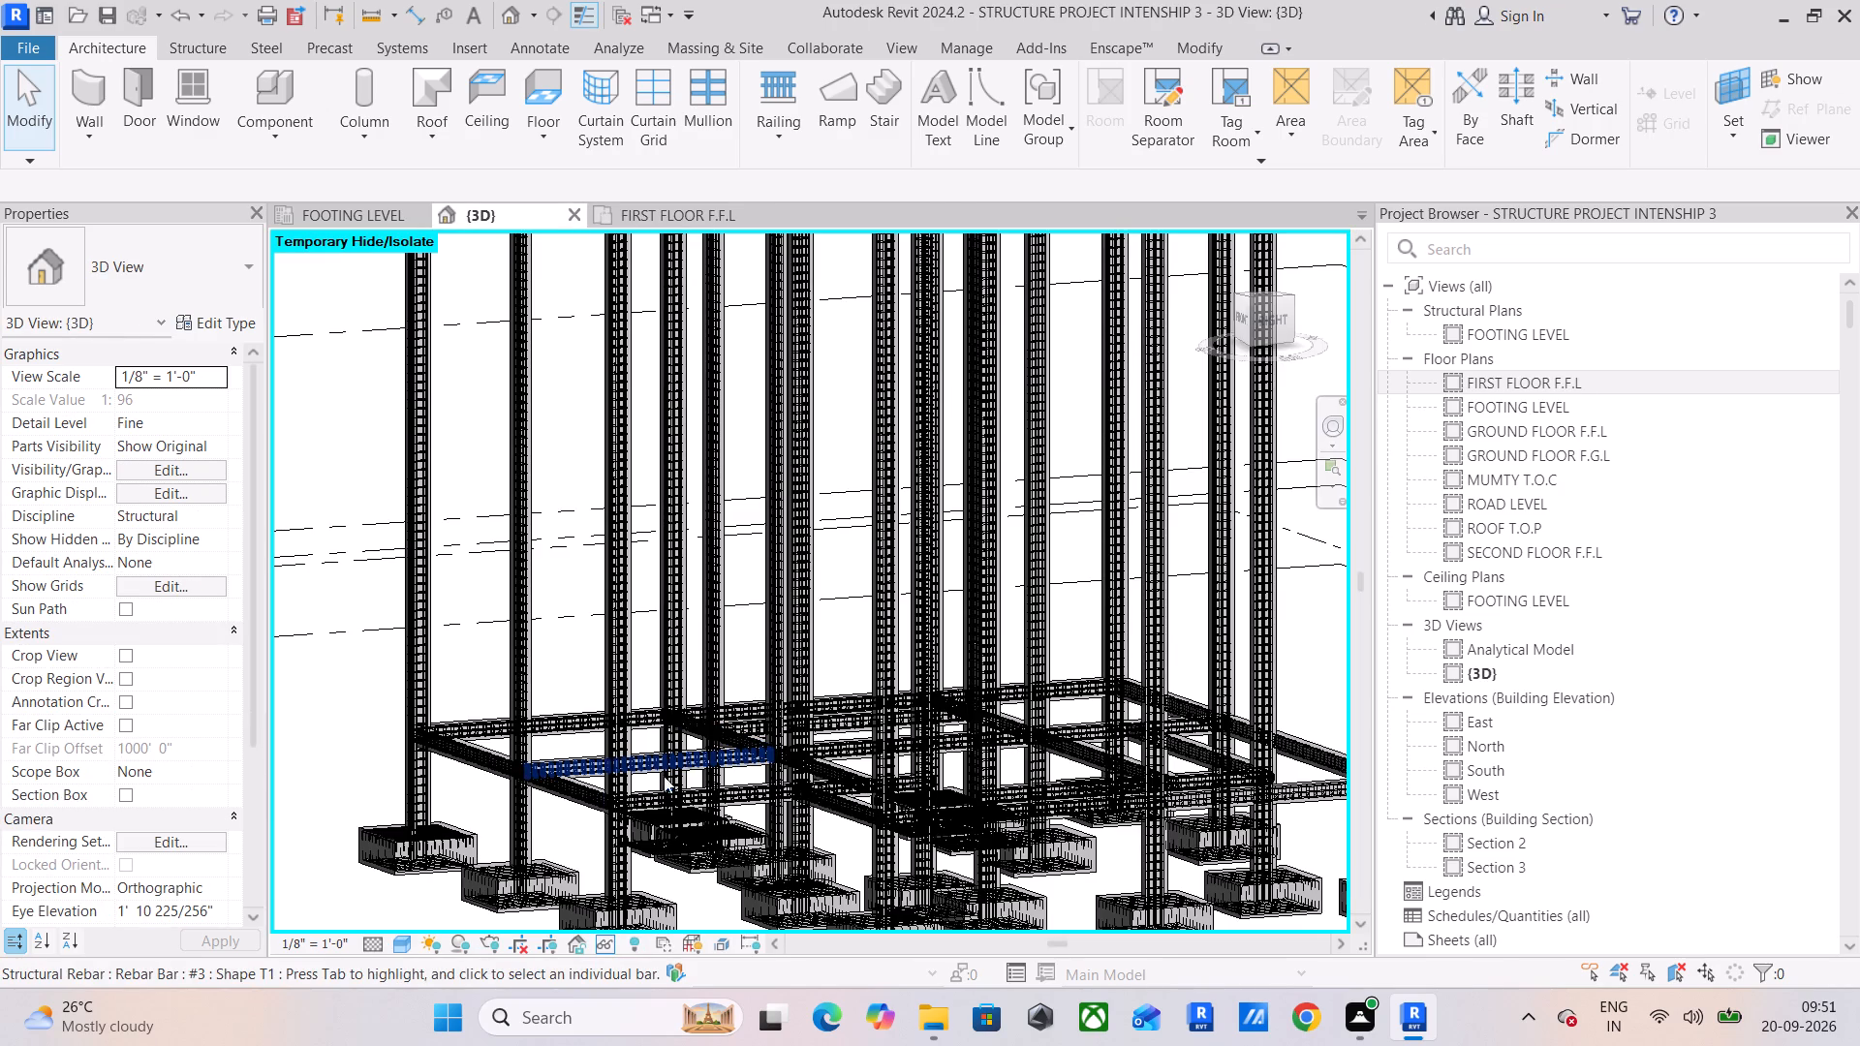
middle_drag(791, 715, 635, 676)
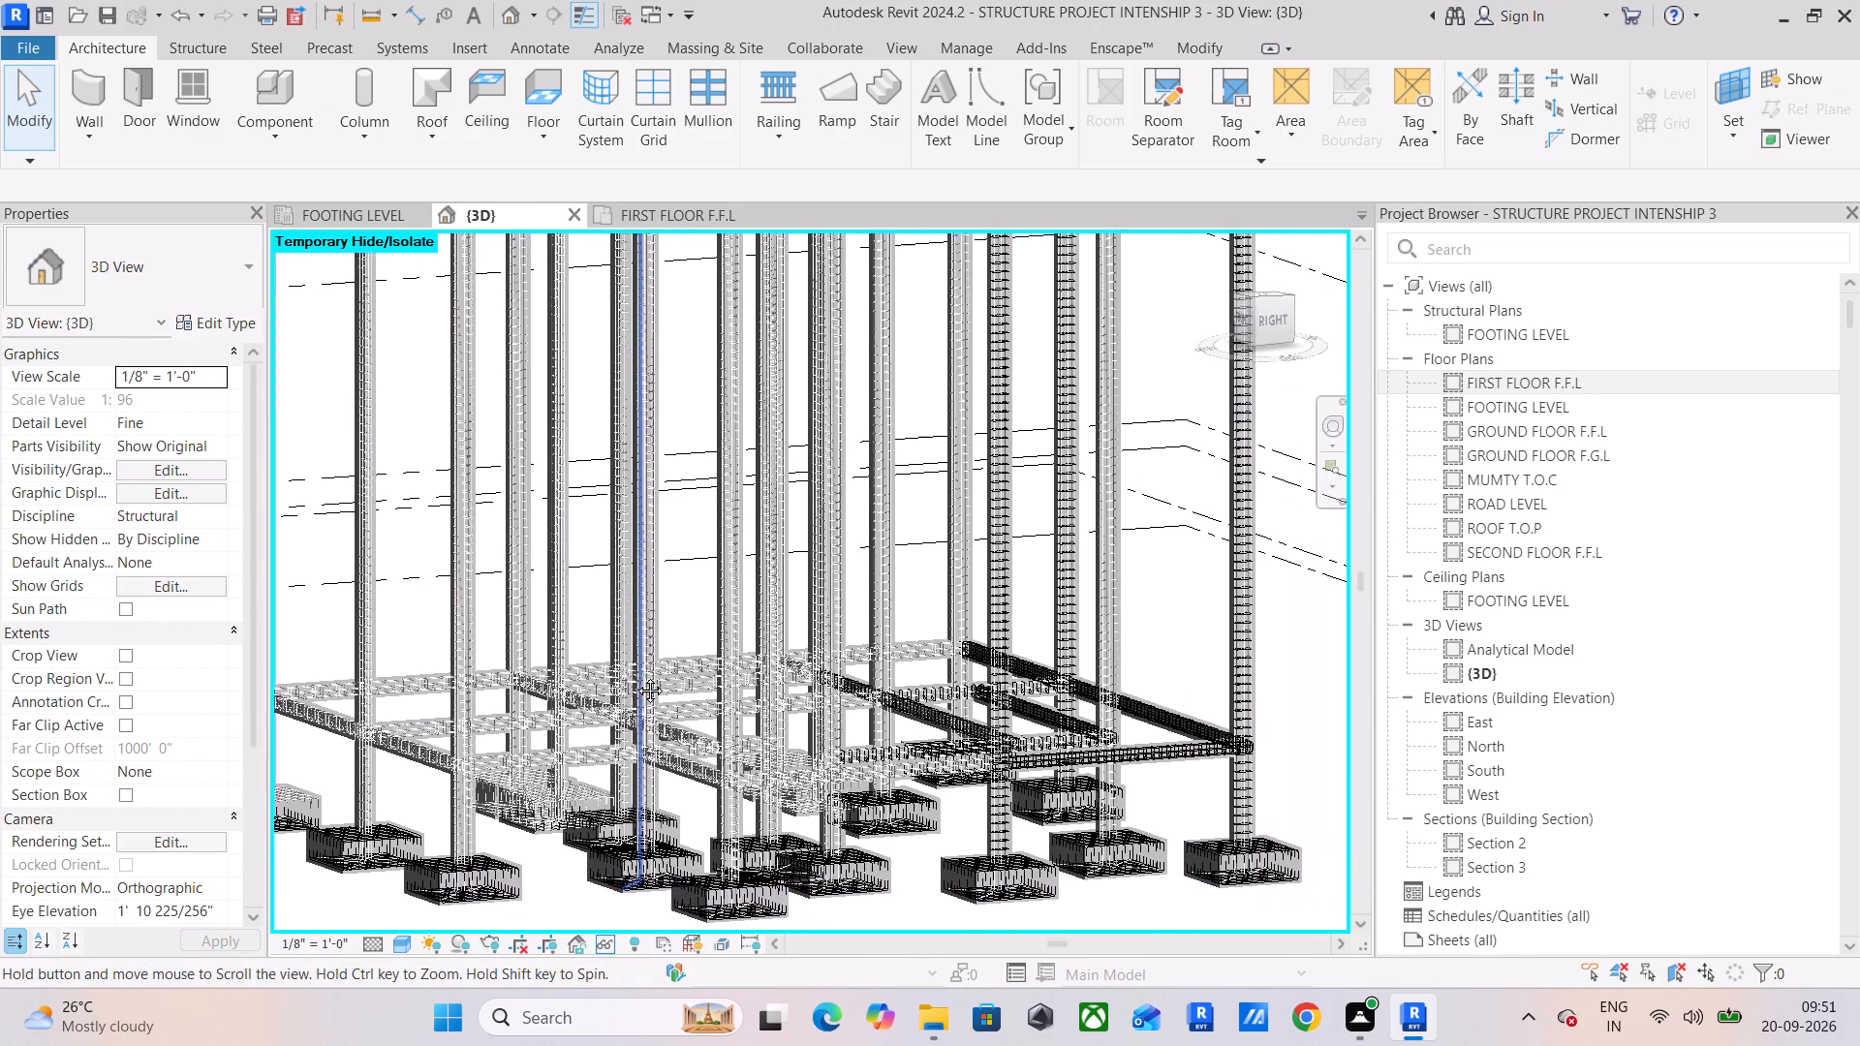
middle_drag(635, 676, 635, 676)
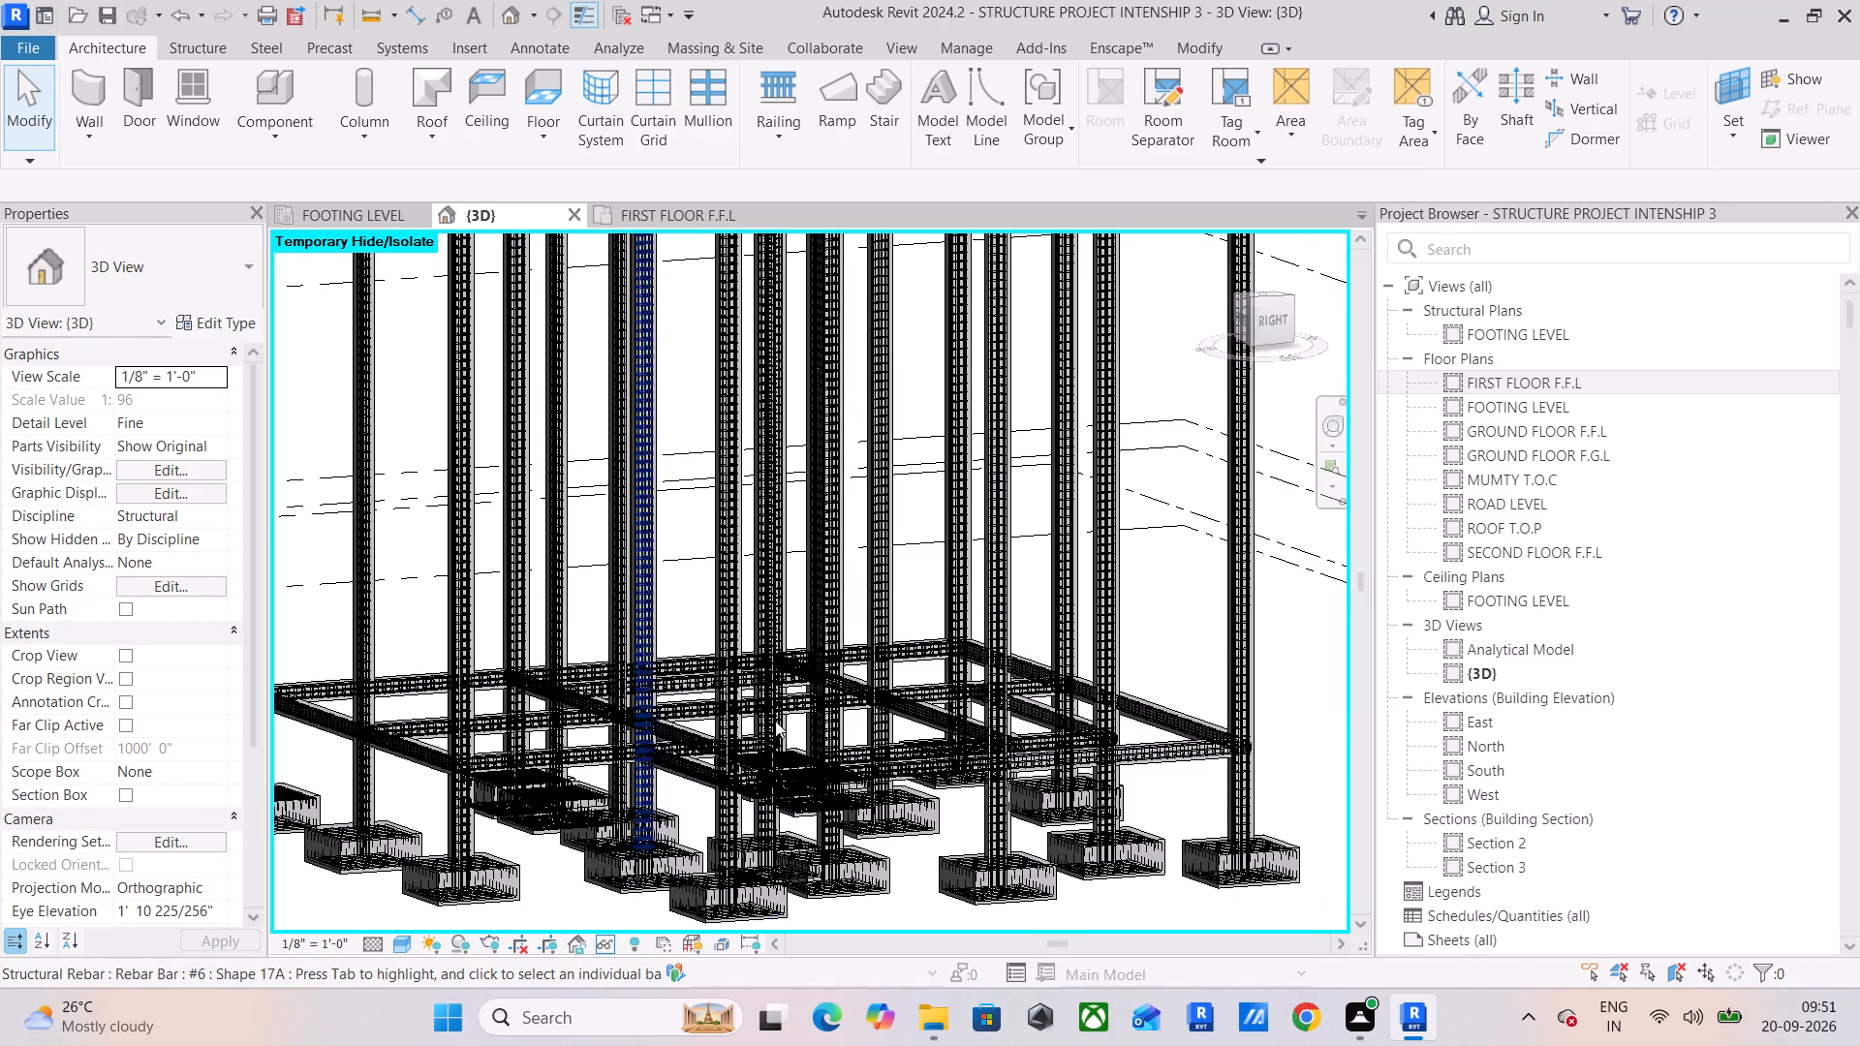
Open the GROUND FLOOR F.G.L floor plan and examine its column and beam layout.
double_click(1540, 446)
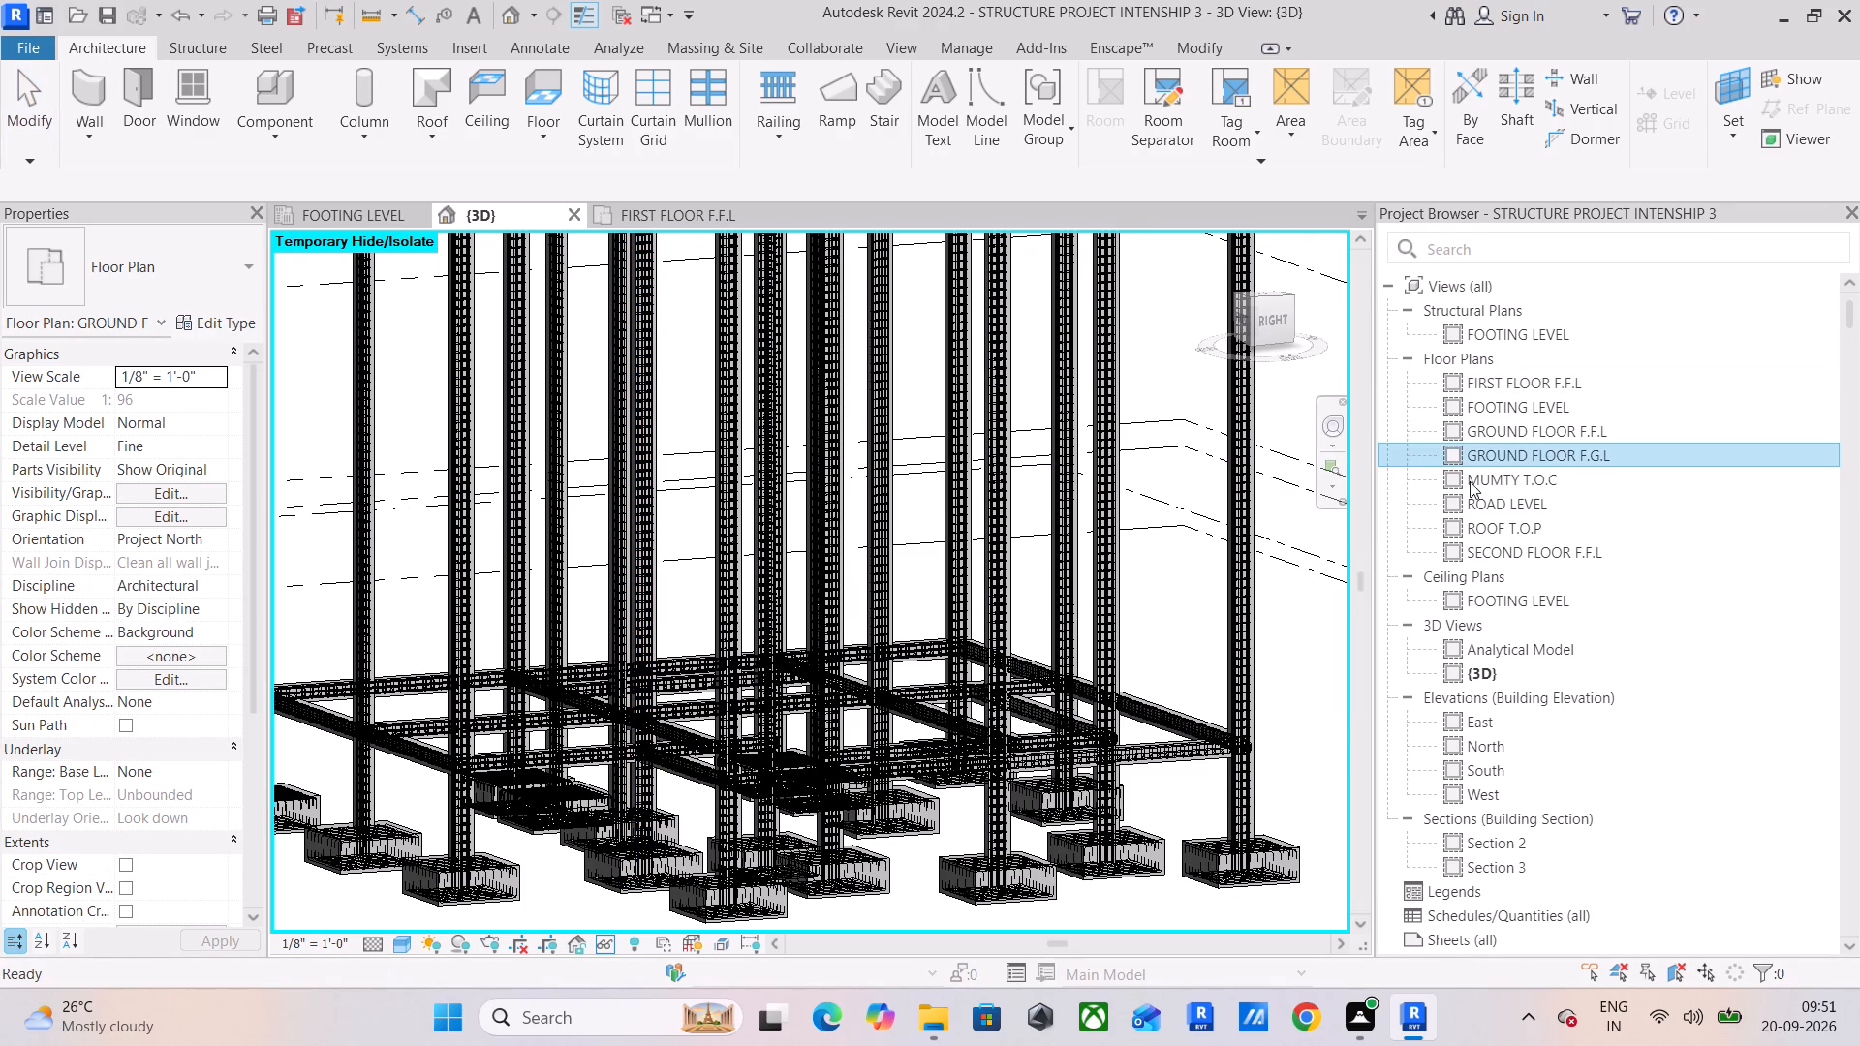
scroll(722, 652, up, 5)
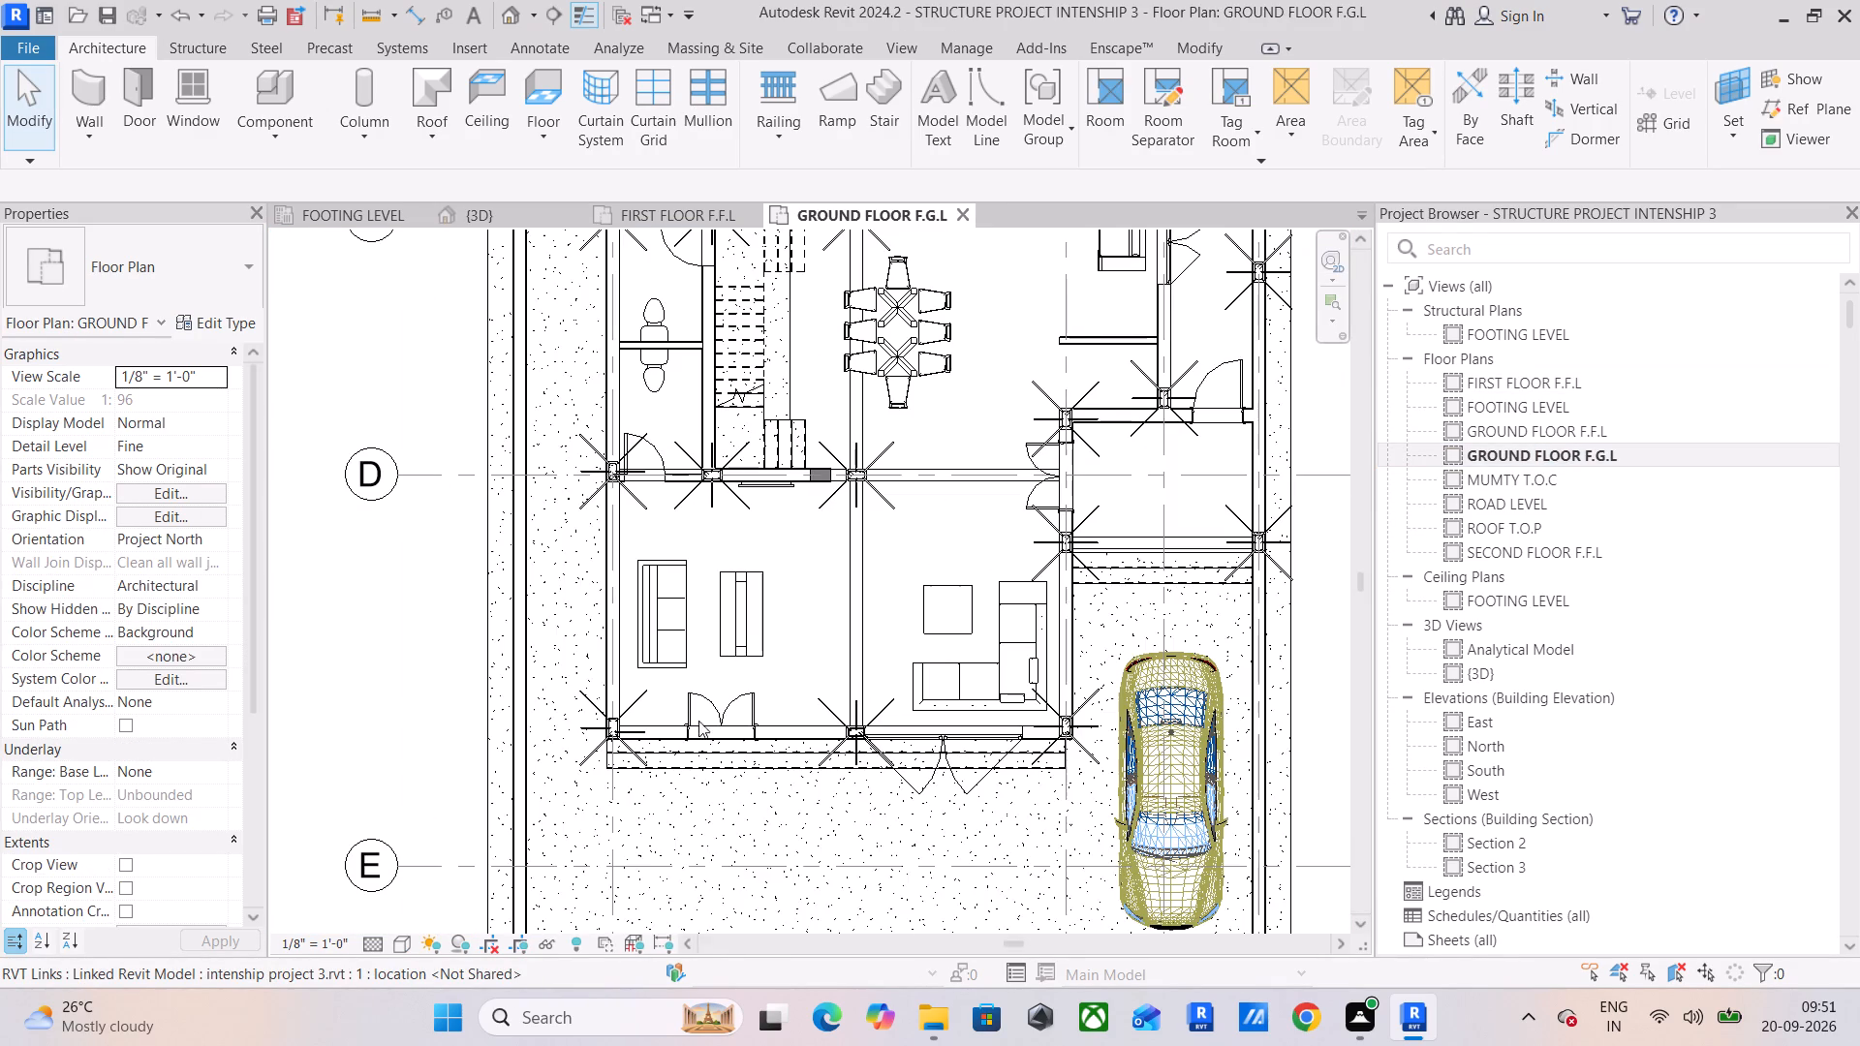
middle_drag(916, 523, 918, 690)
scroll(918, 690, down, 1)
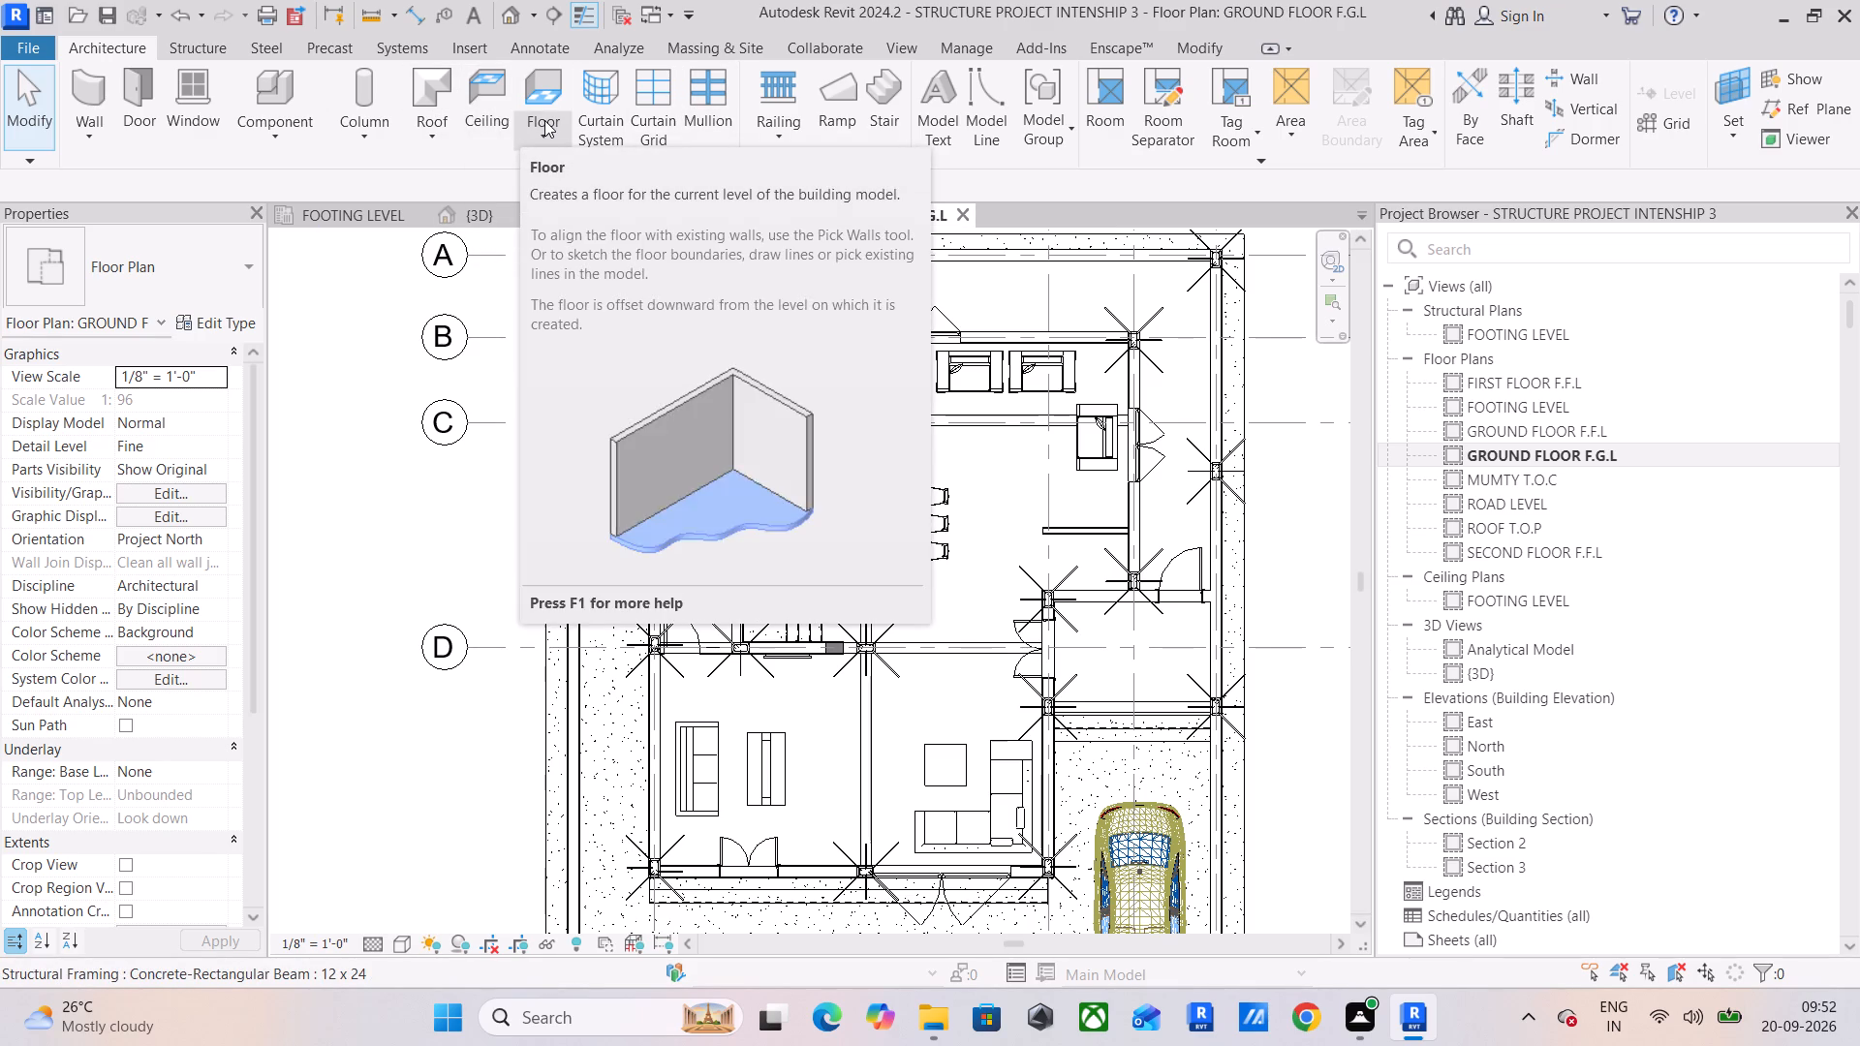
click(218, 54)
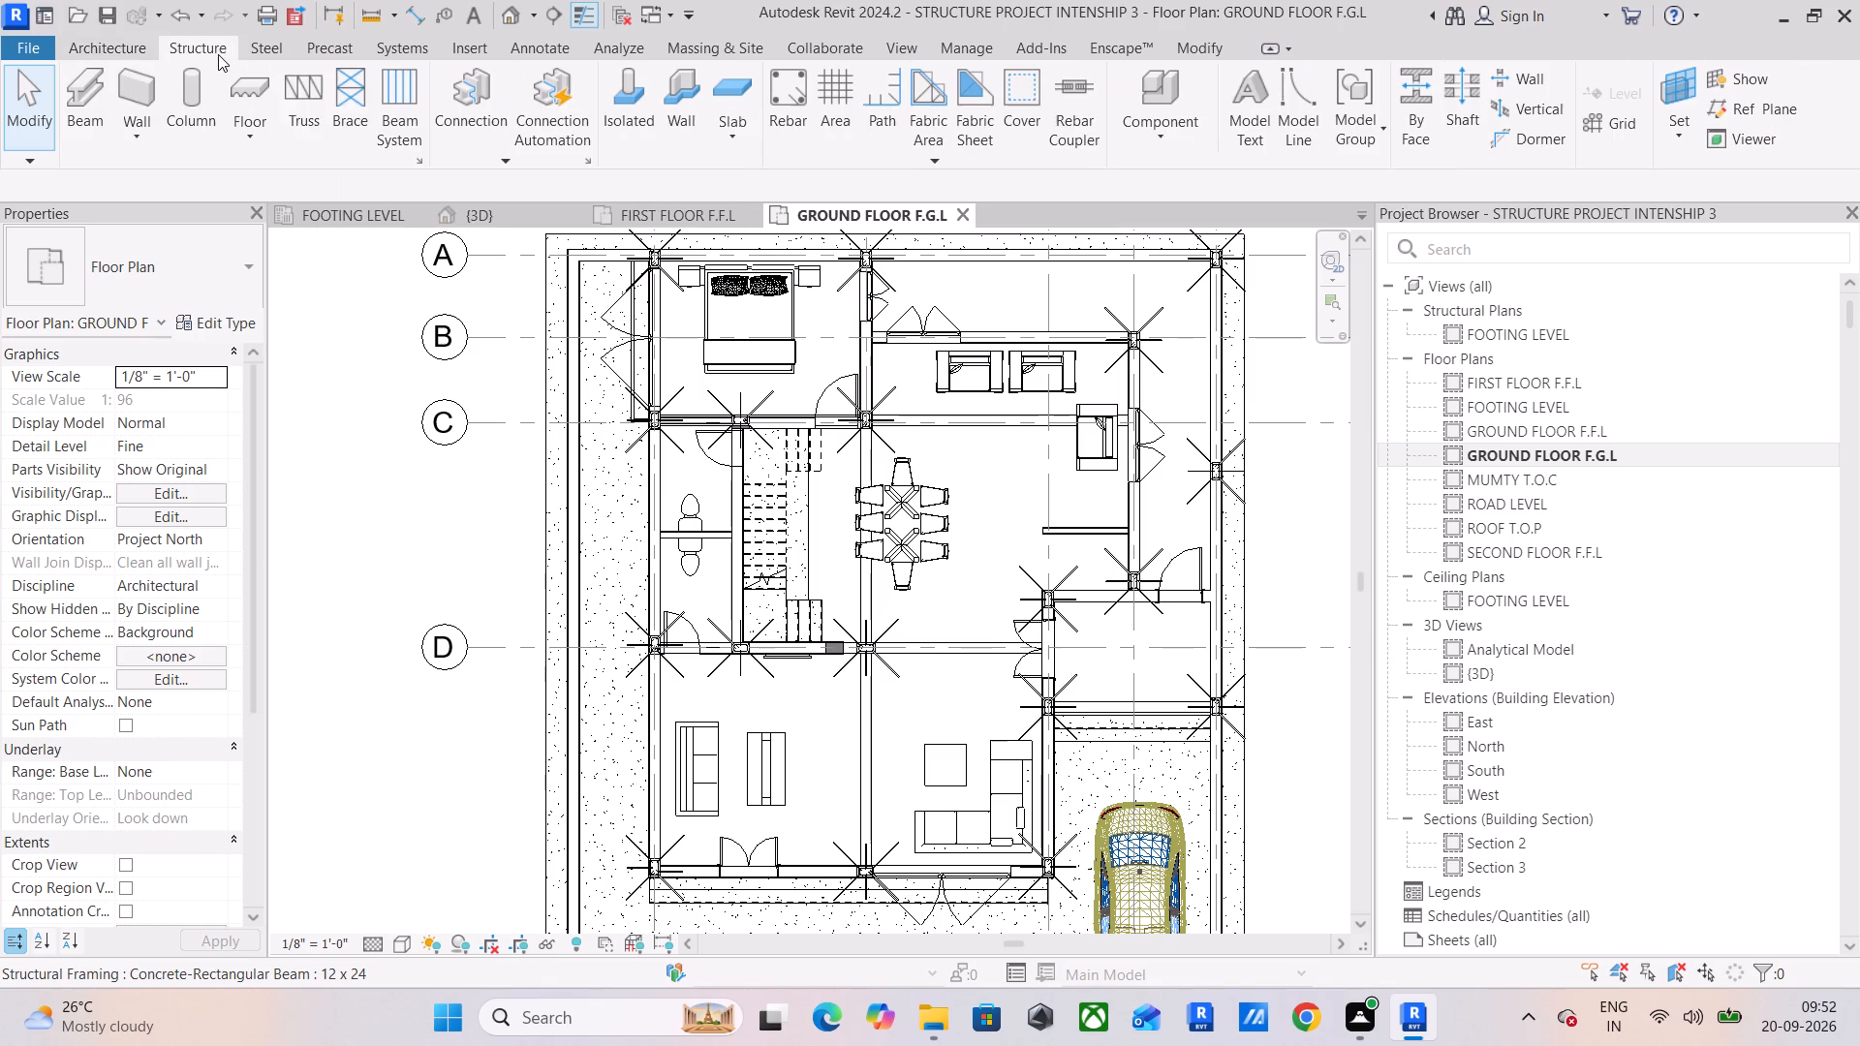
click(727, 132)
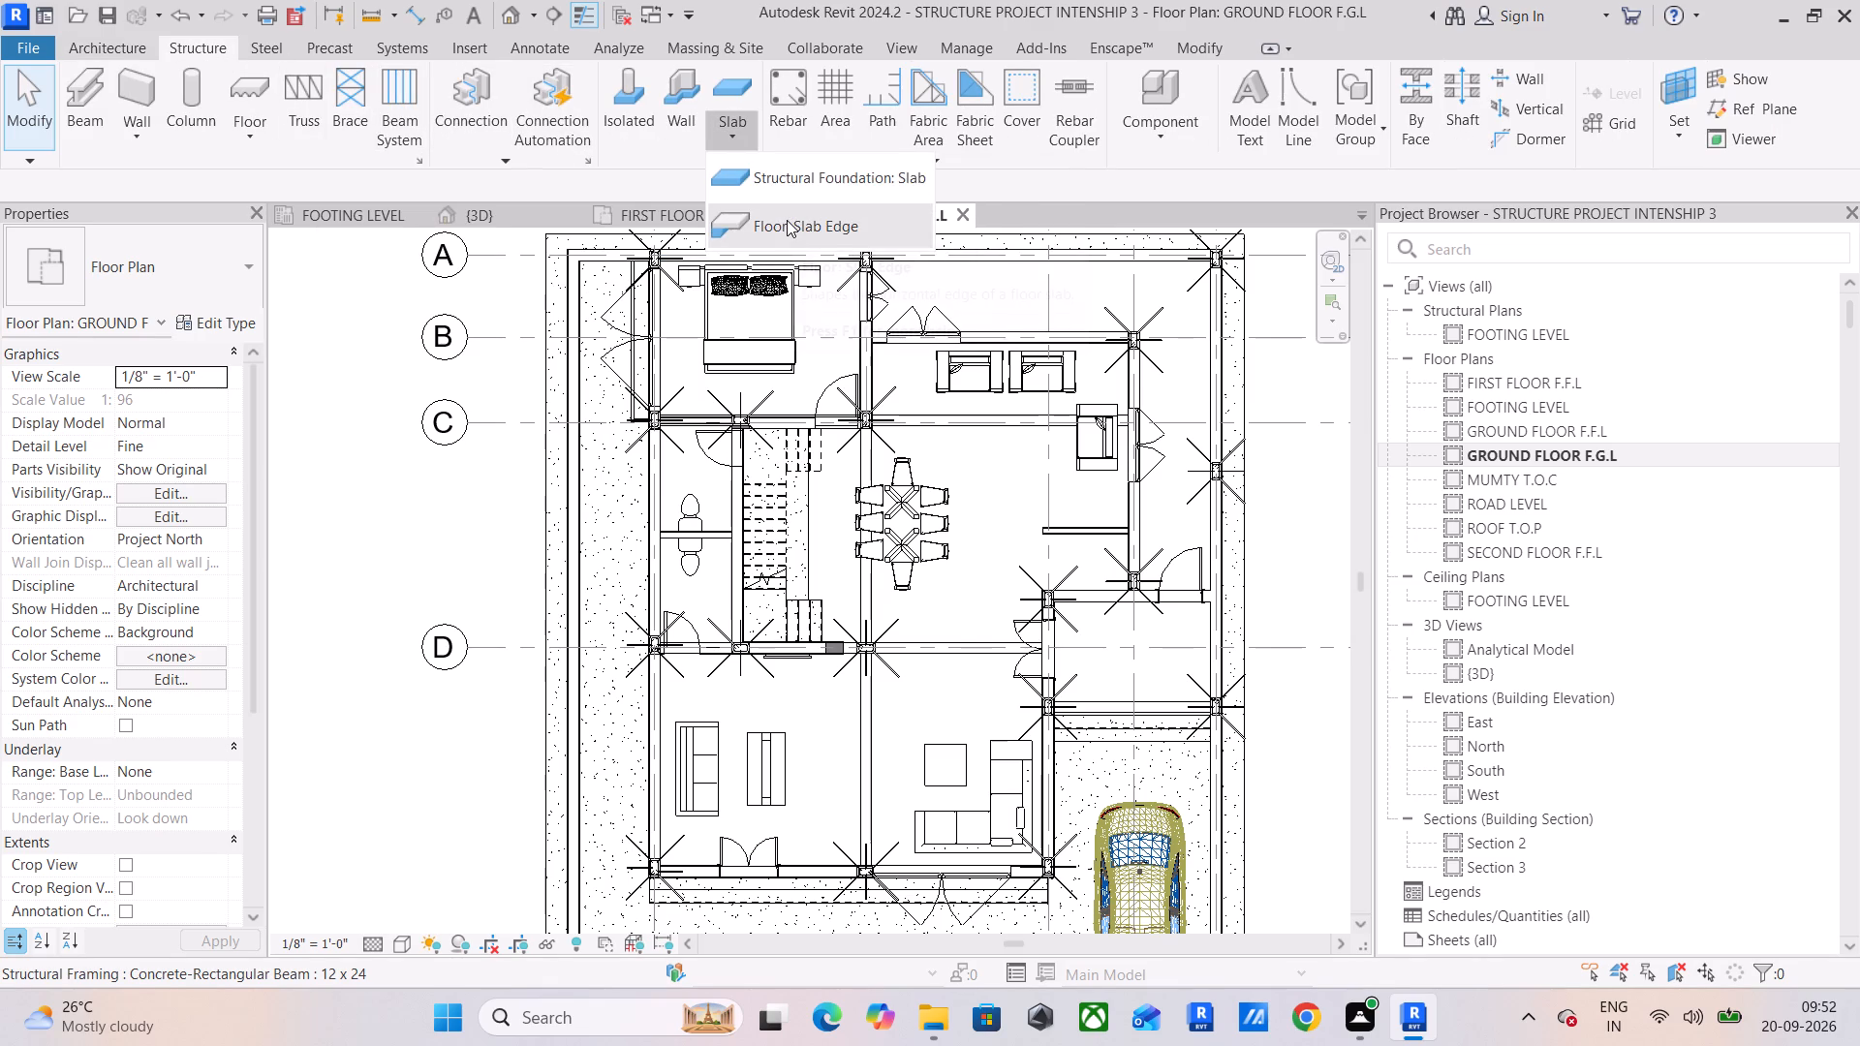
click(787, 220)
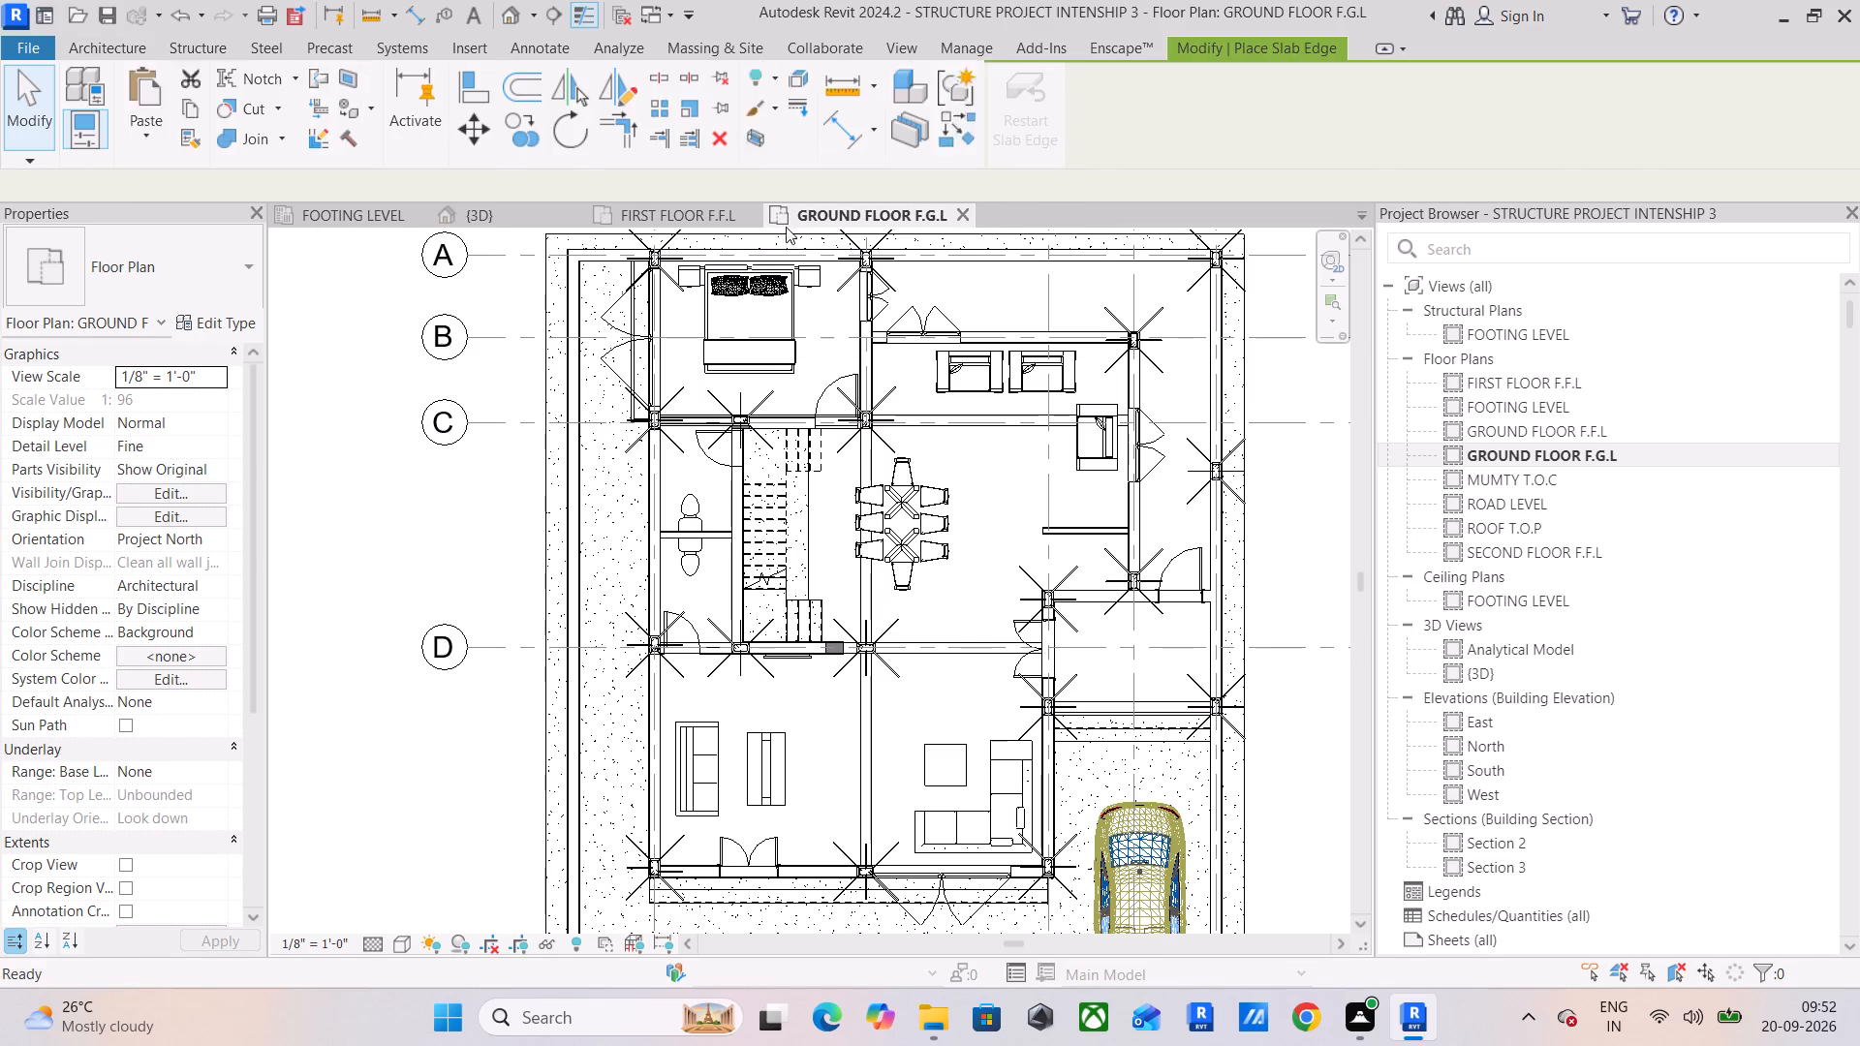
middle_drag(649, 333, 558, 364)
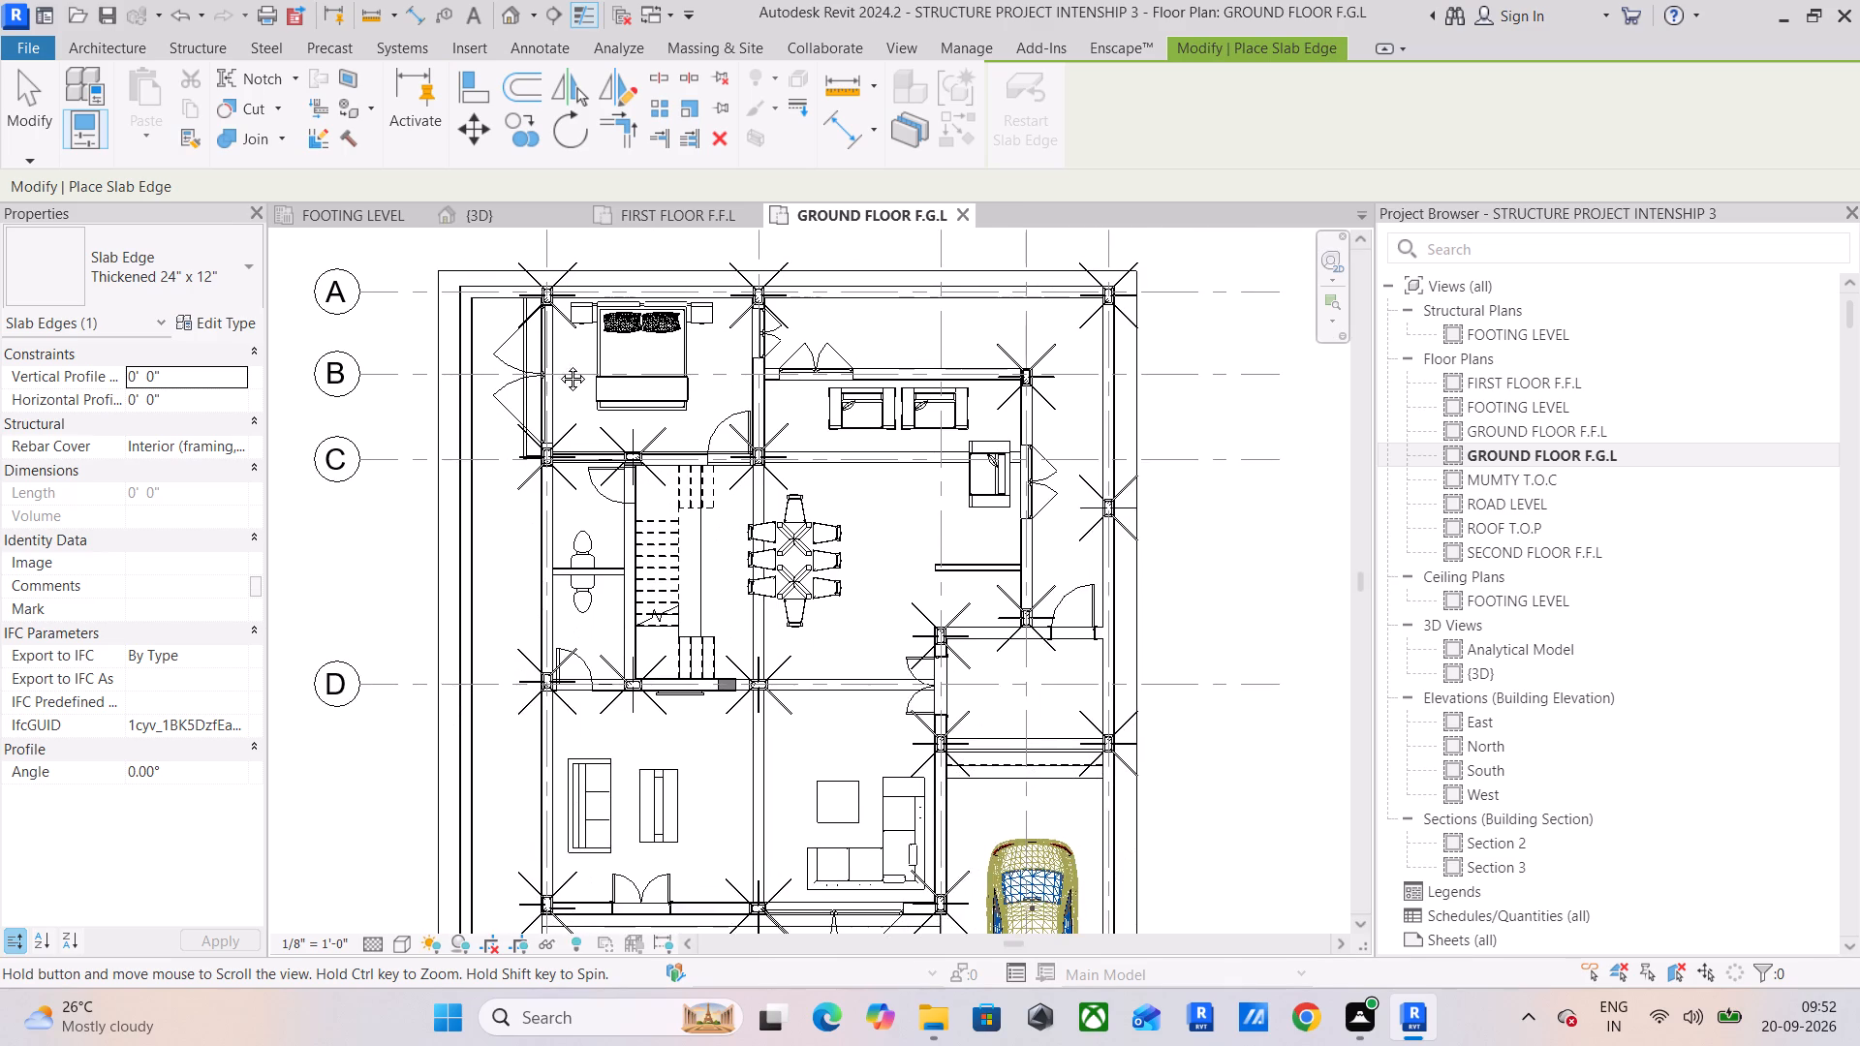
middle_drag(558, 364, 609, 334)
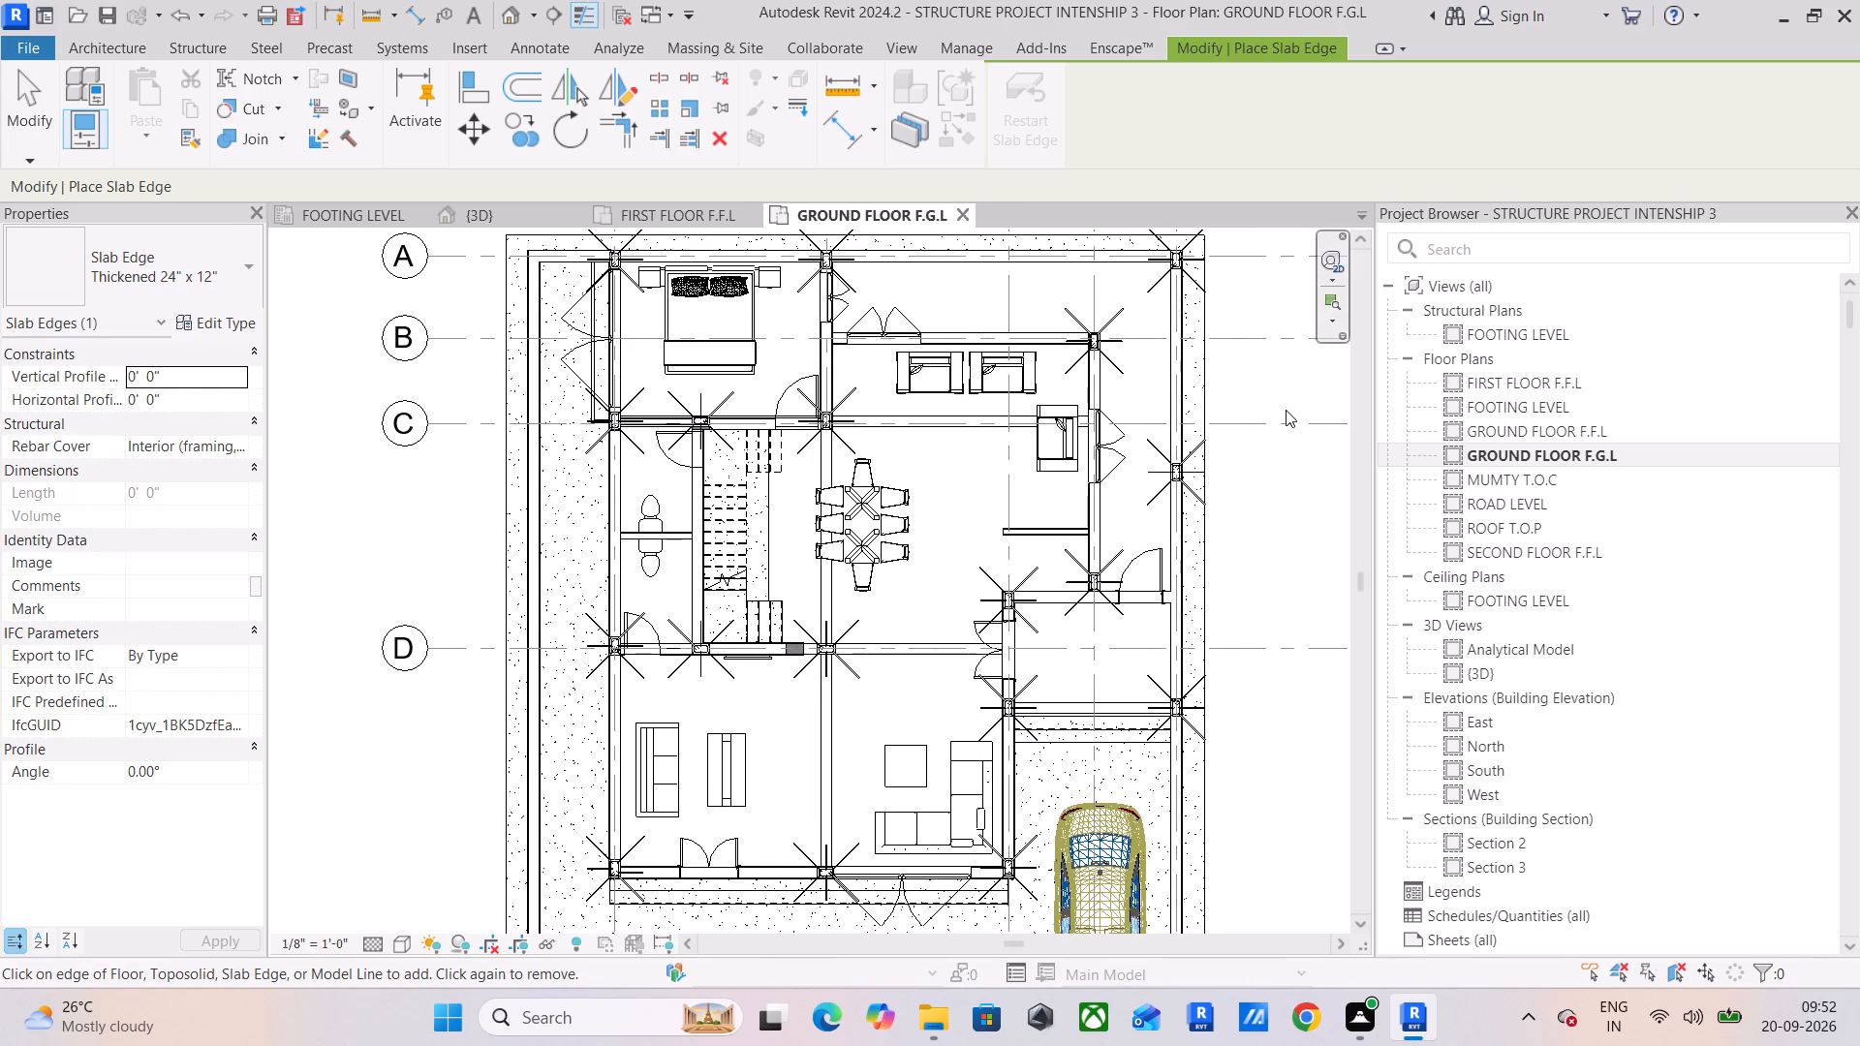
Open the GROUND FLOOR F.F.L floor plan.
double_click(1502, 433)
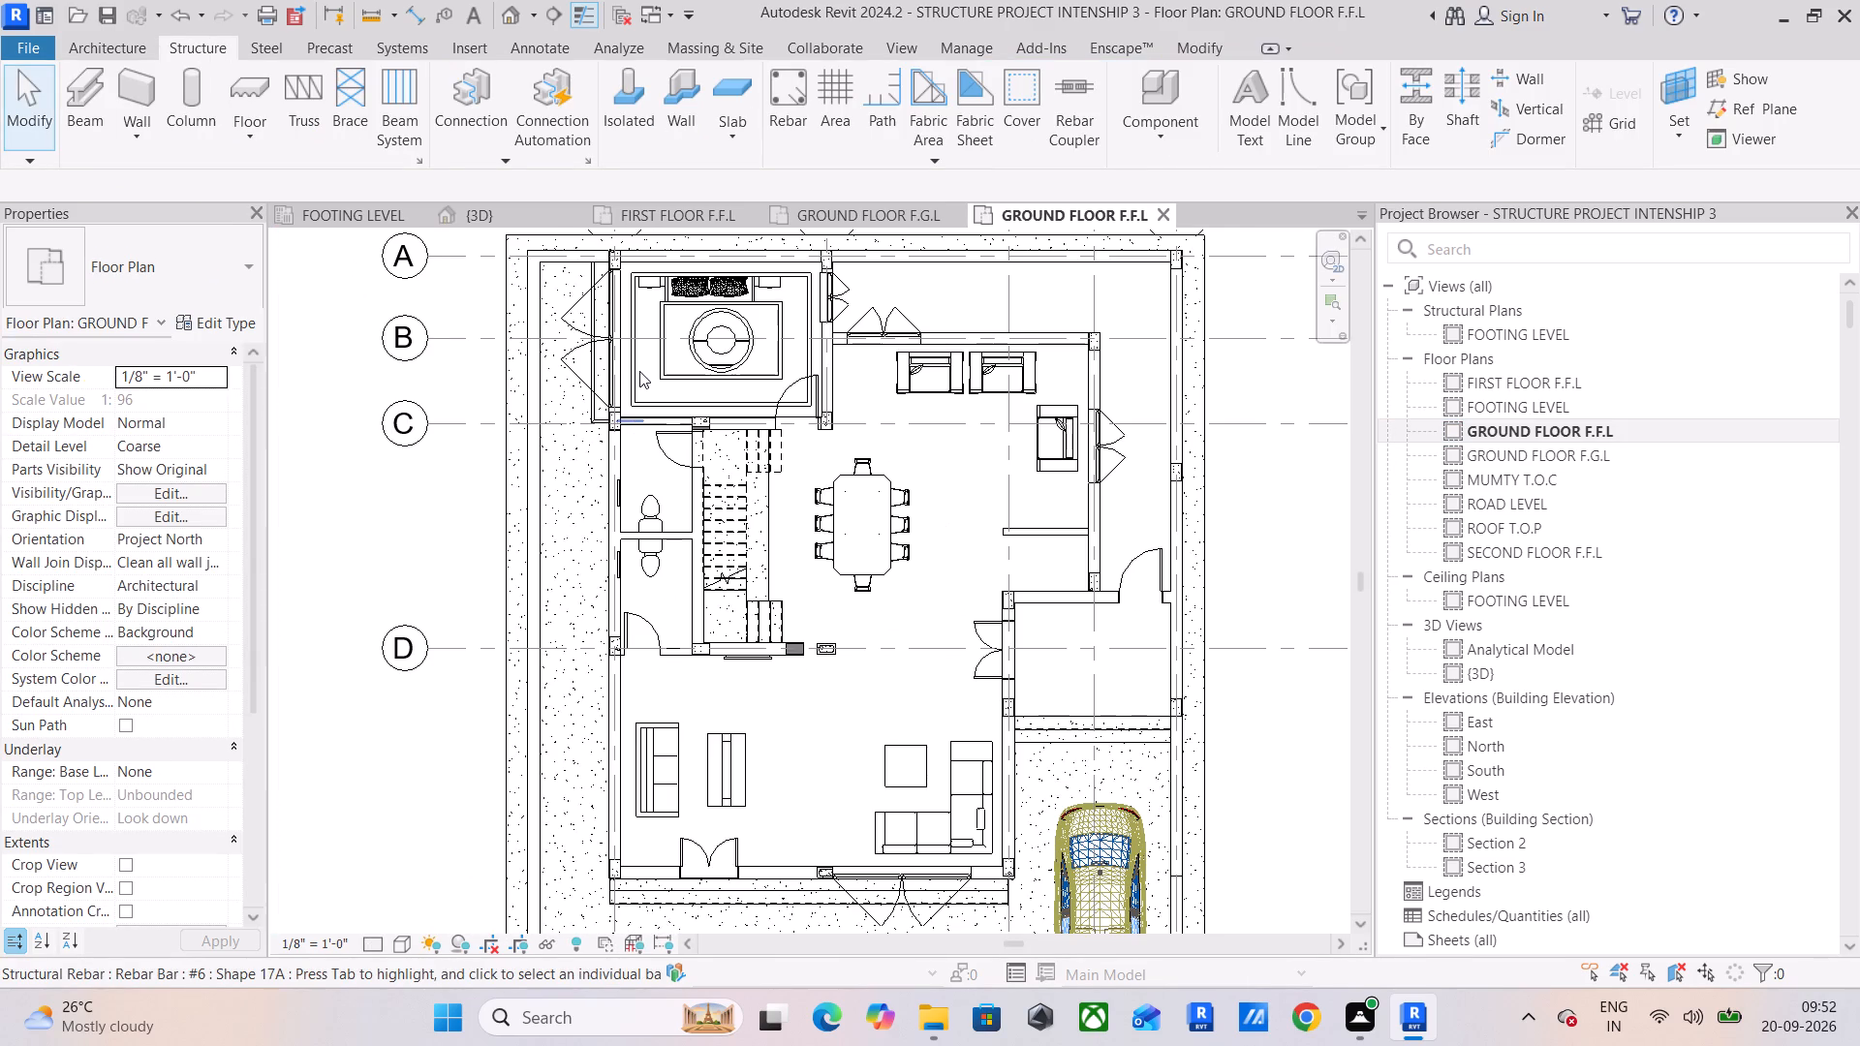
middle_drag(639, 369, 614, 423)
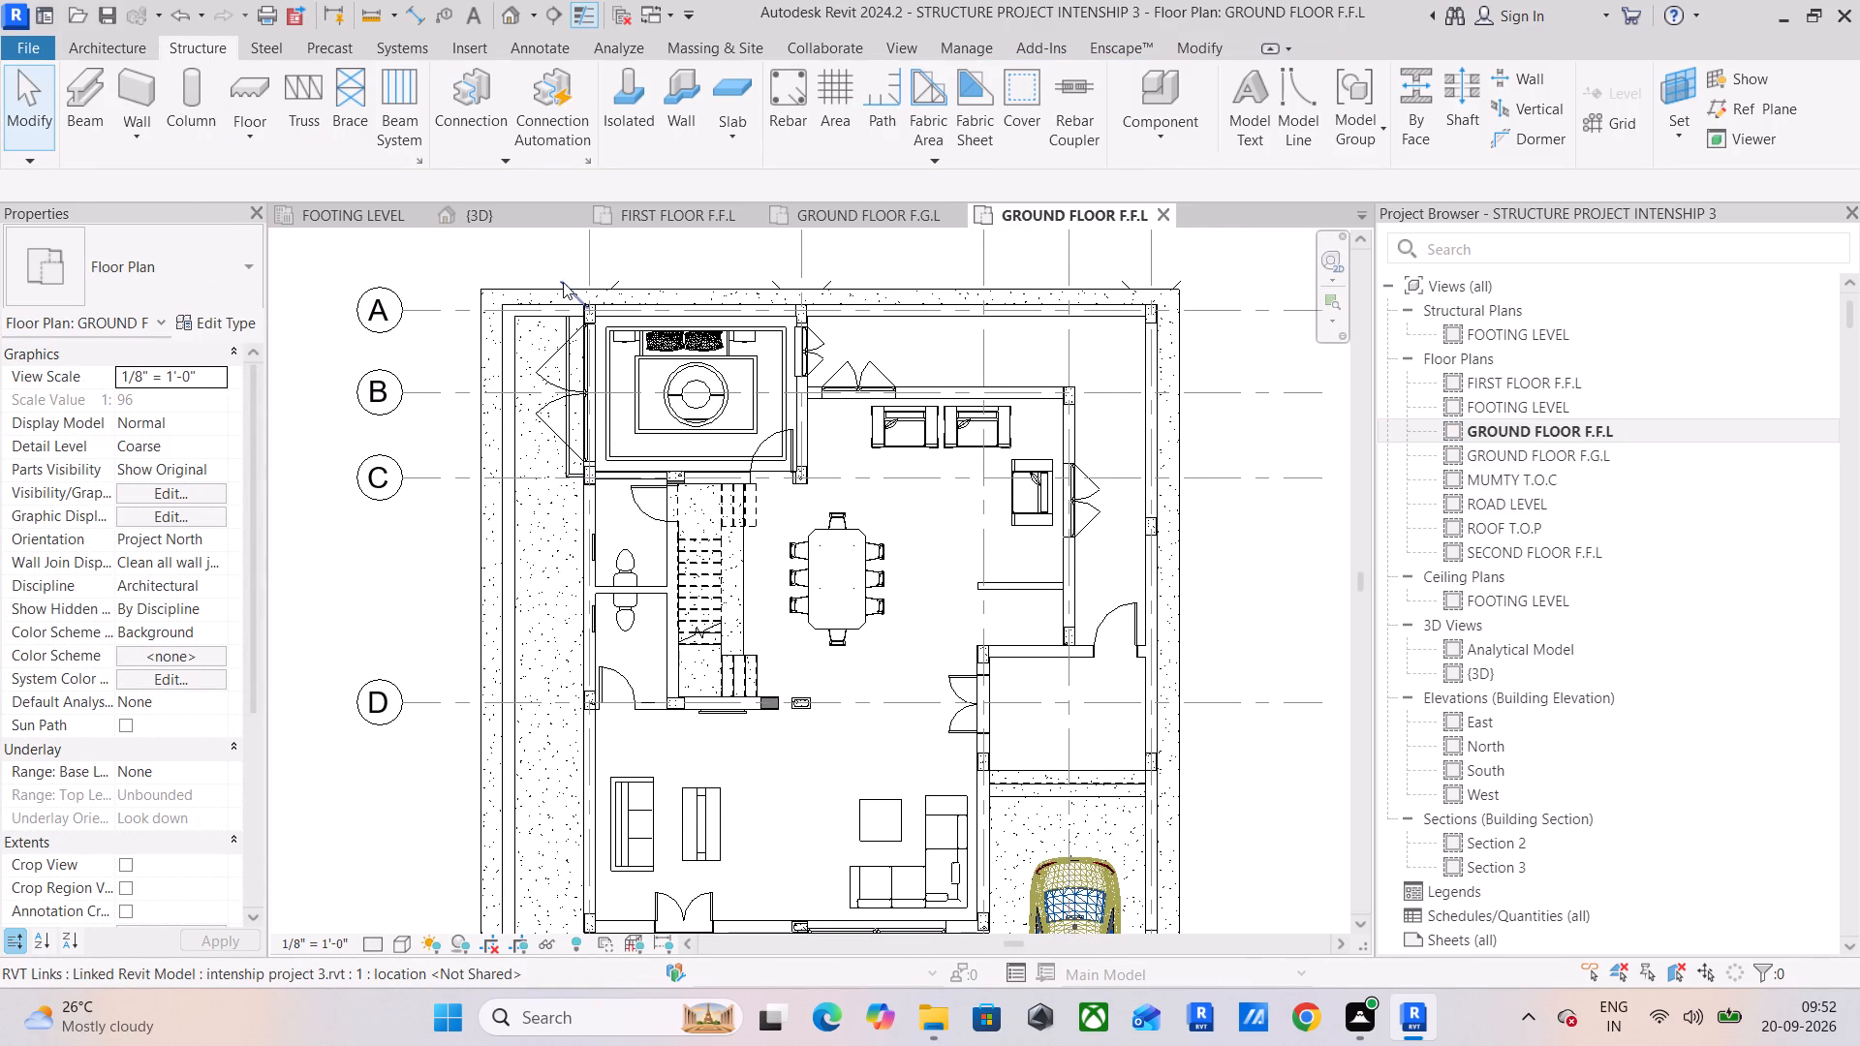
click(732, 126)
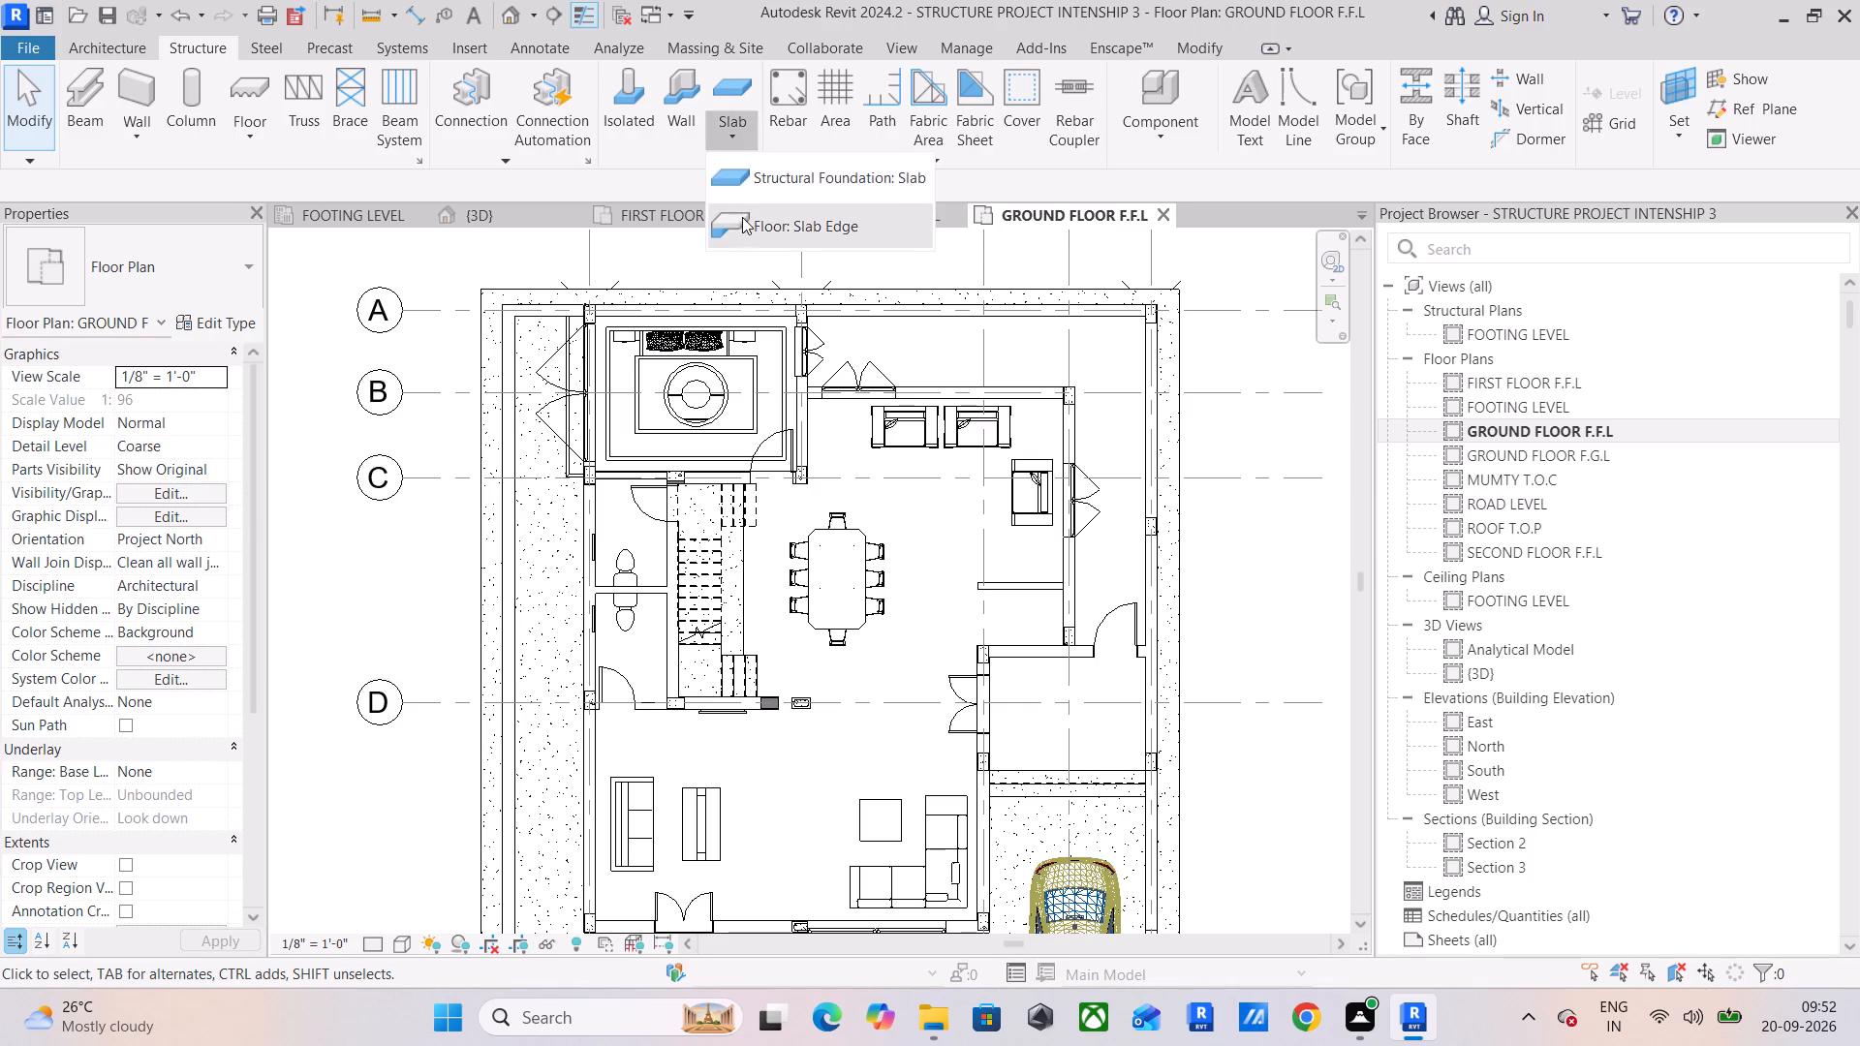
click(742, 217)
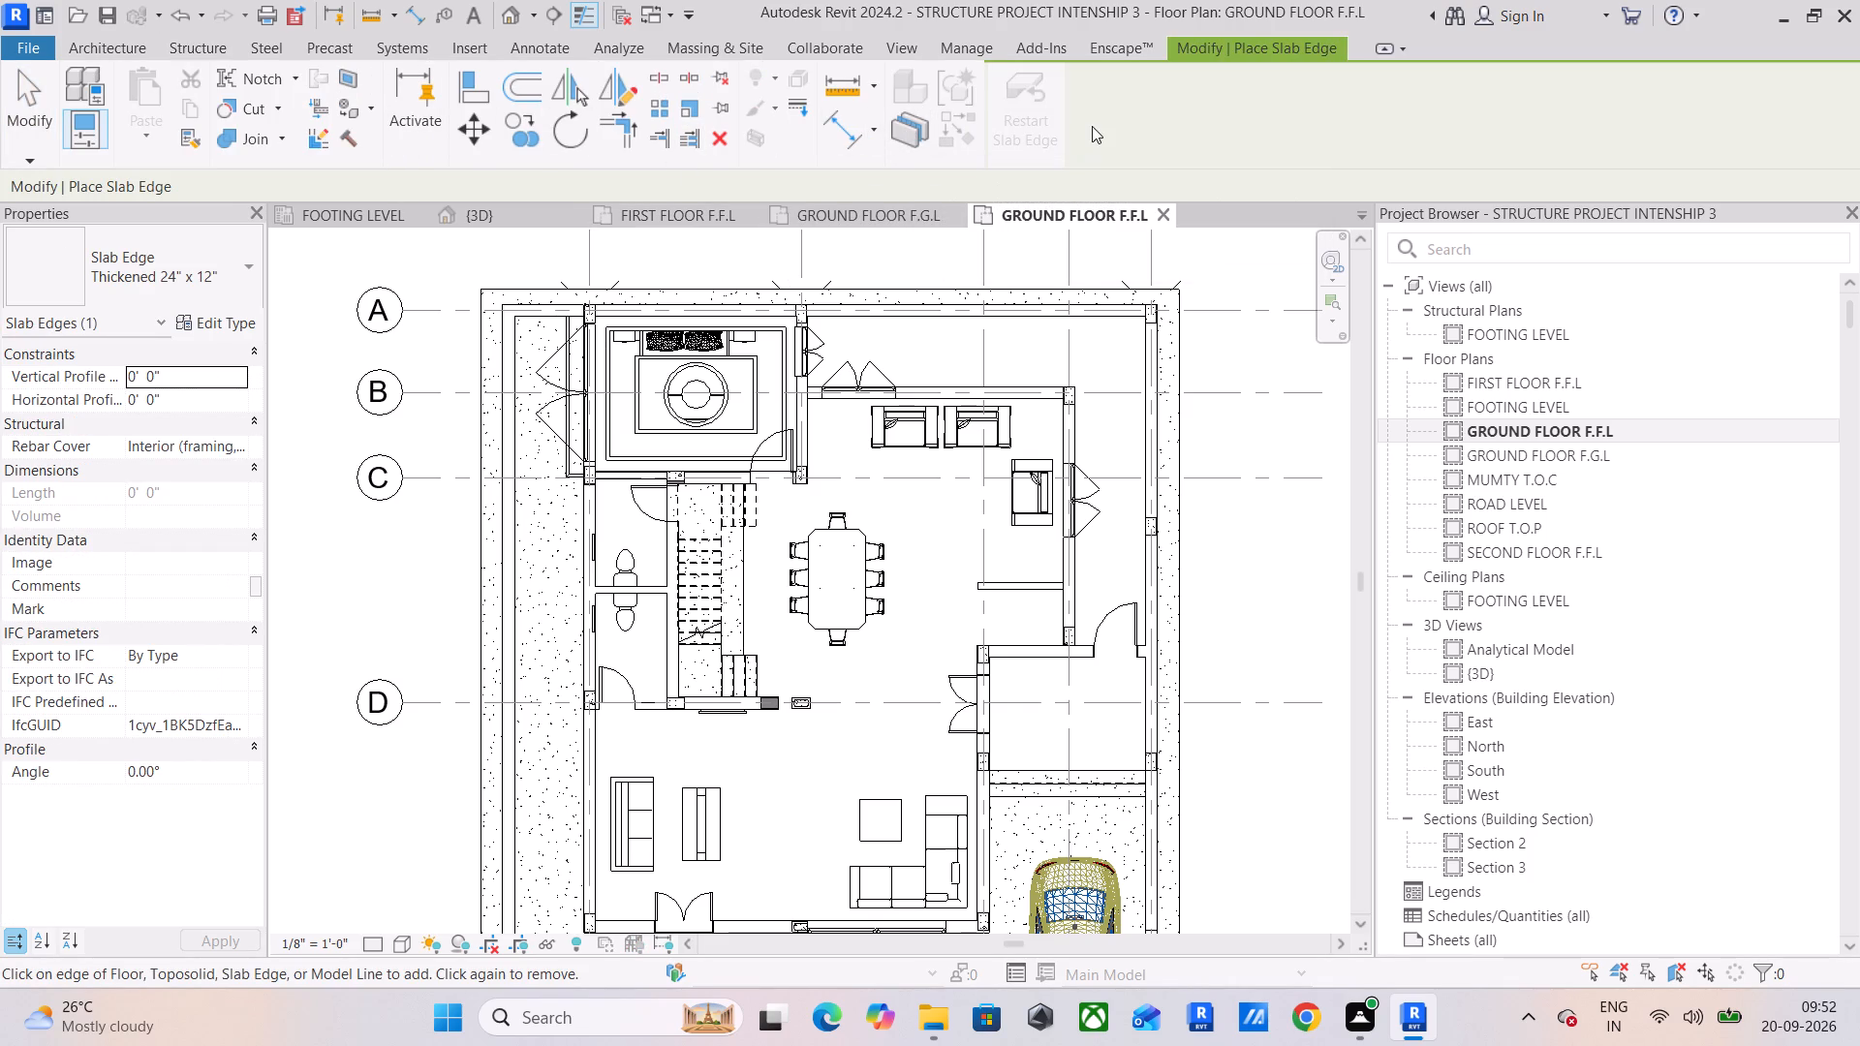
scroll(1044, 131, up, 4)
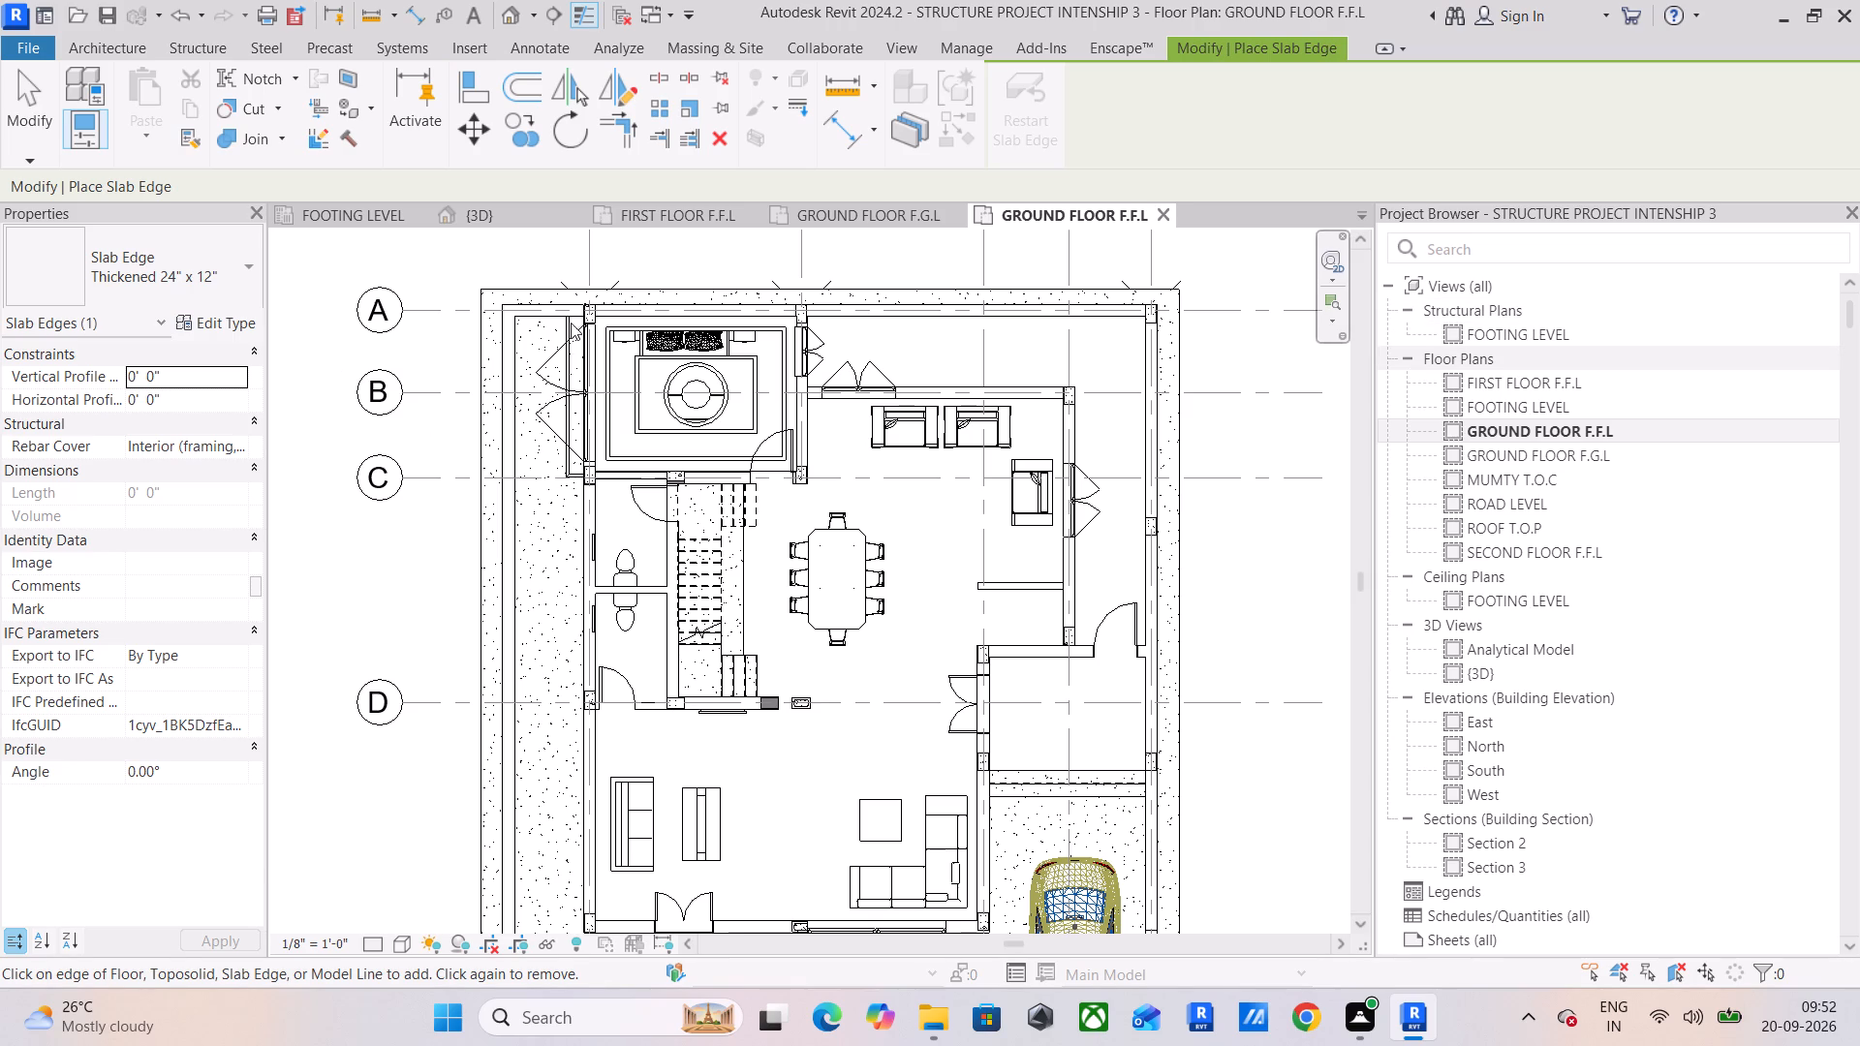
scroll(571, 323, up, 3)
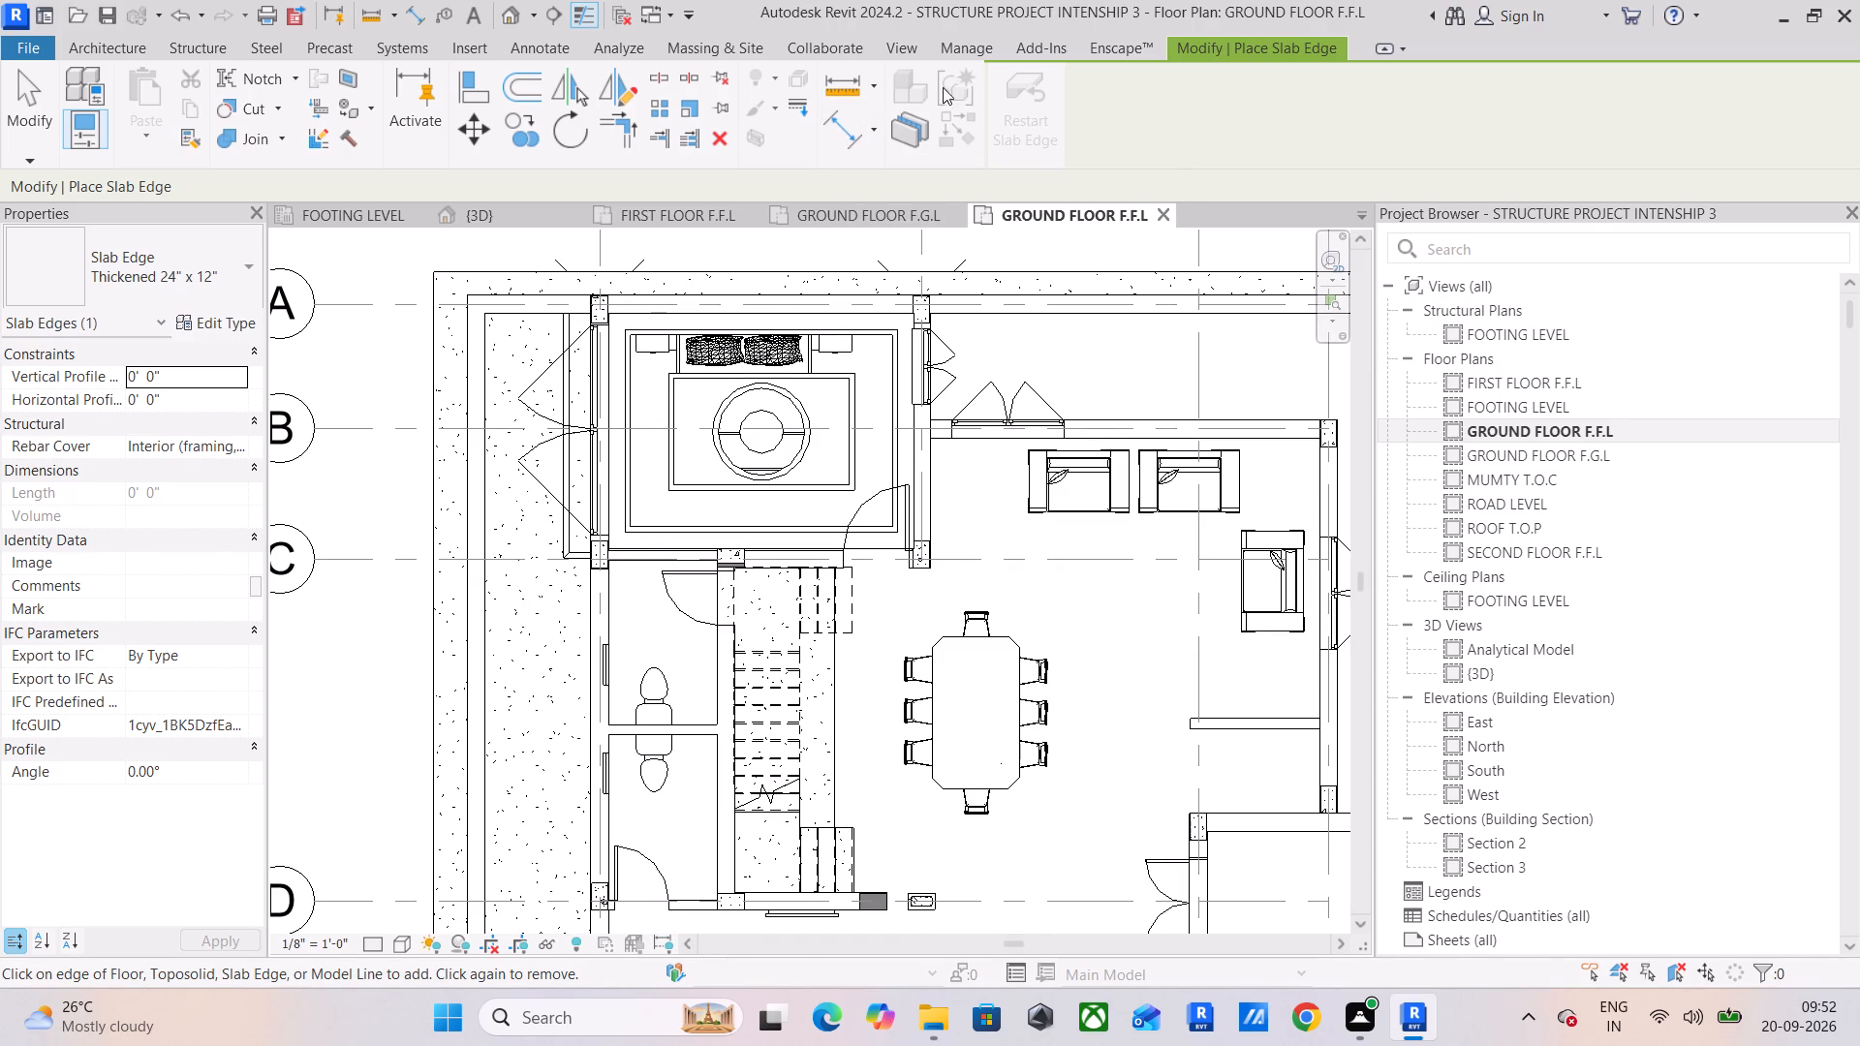
Start a 6" structural foundation slab sketch with its work plane set to Level : GROUND FLOOR F.F.L.
click(218, 43)
click(724, 133)
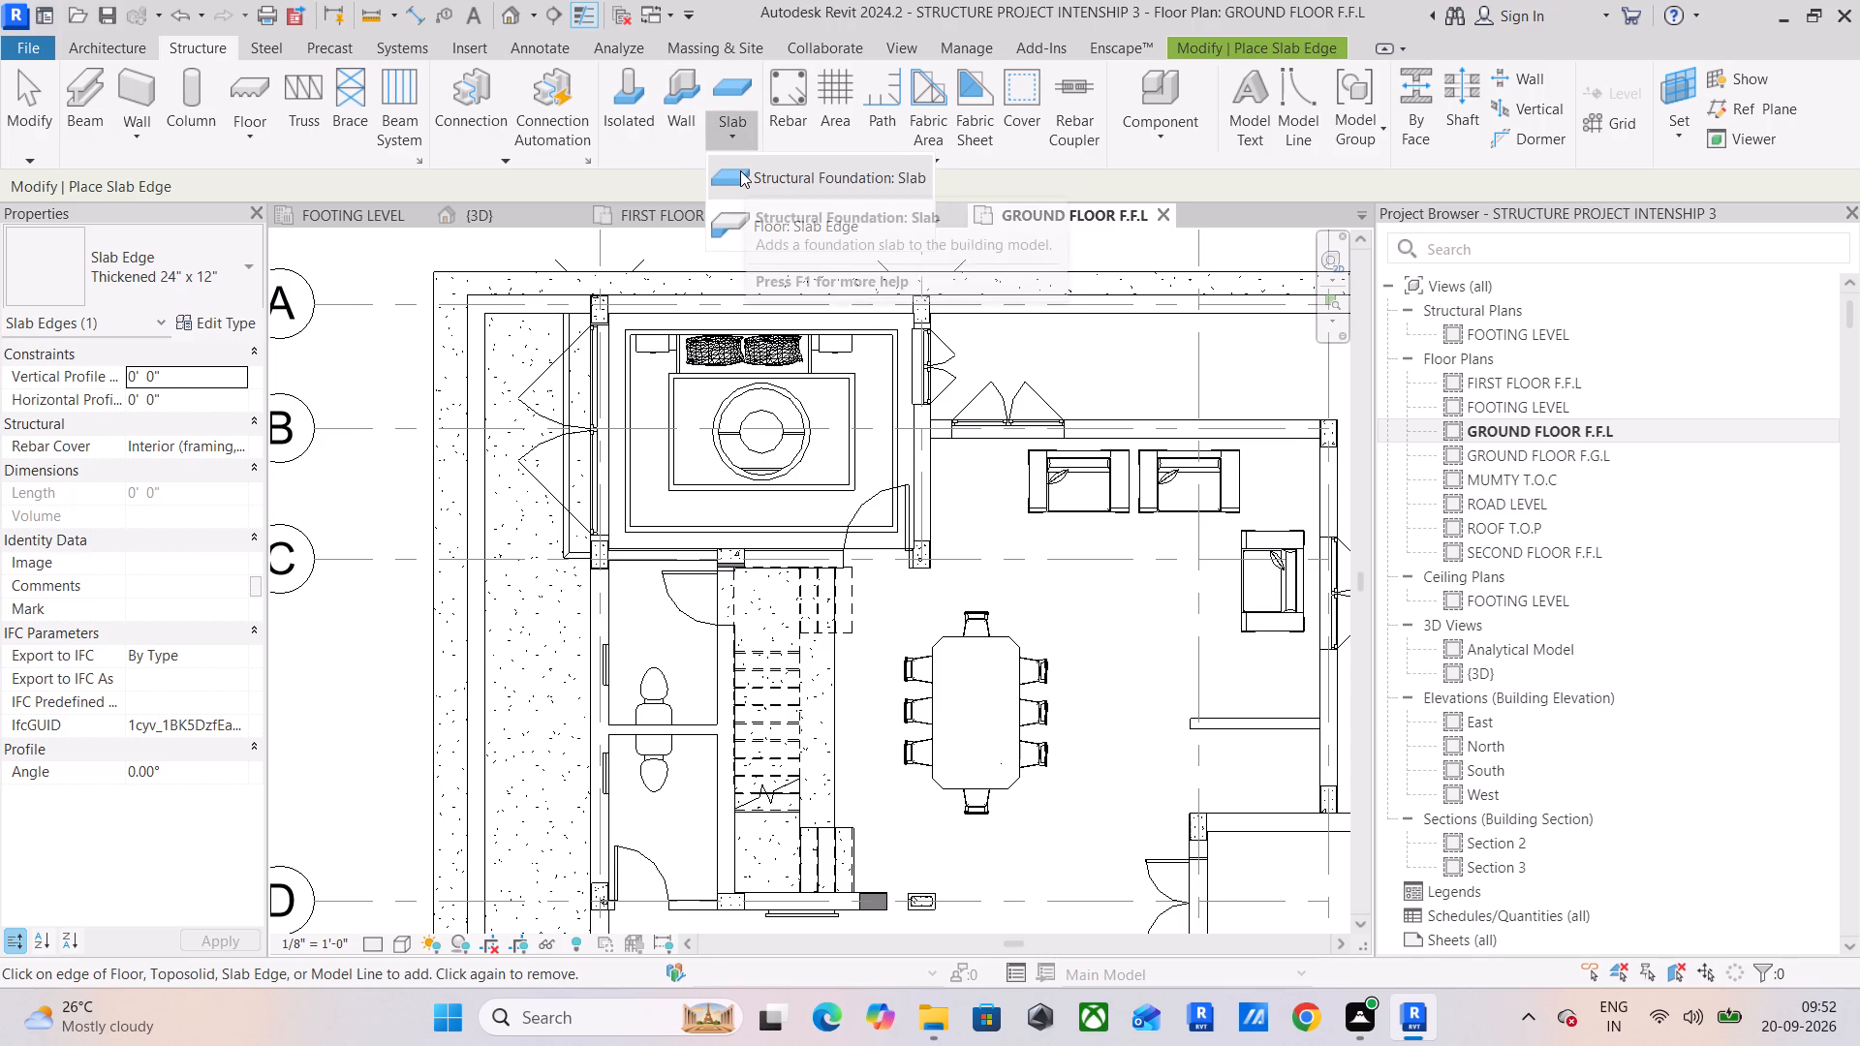
click(740, 170)
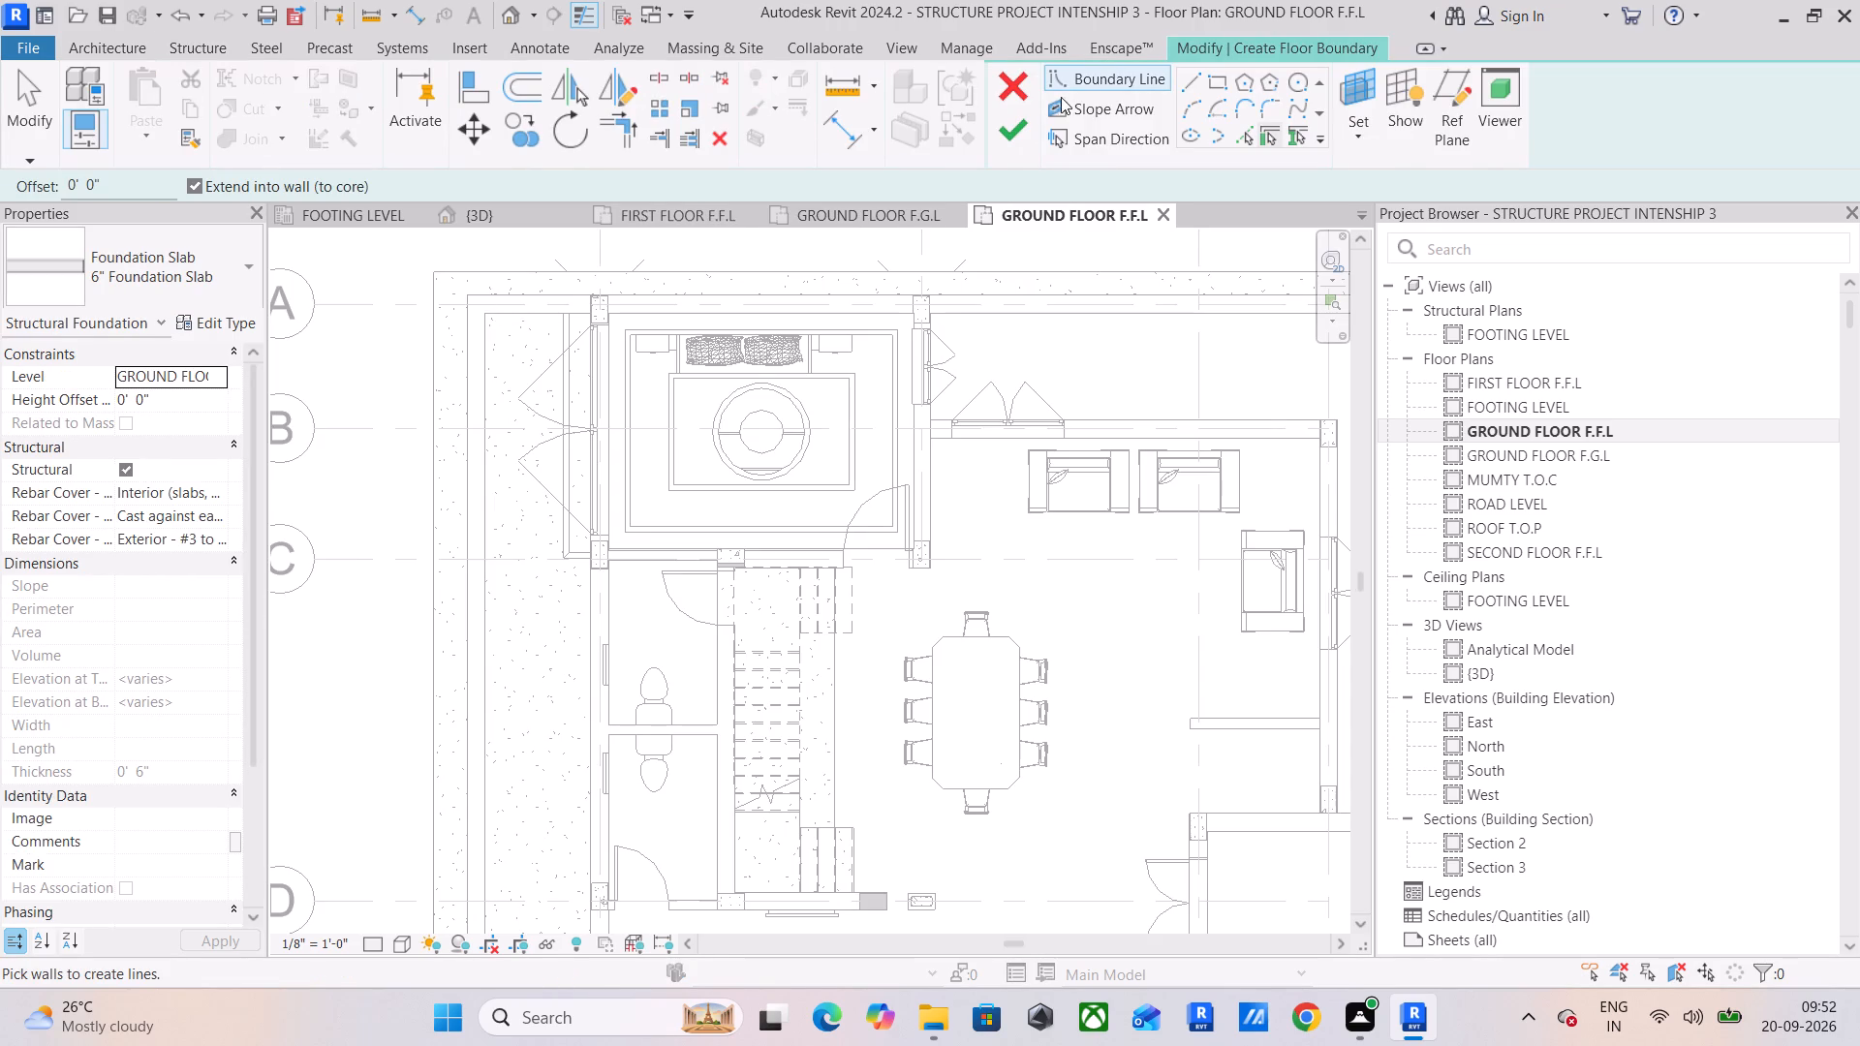
click(1217, 88)
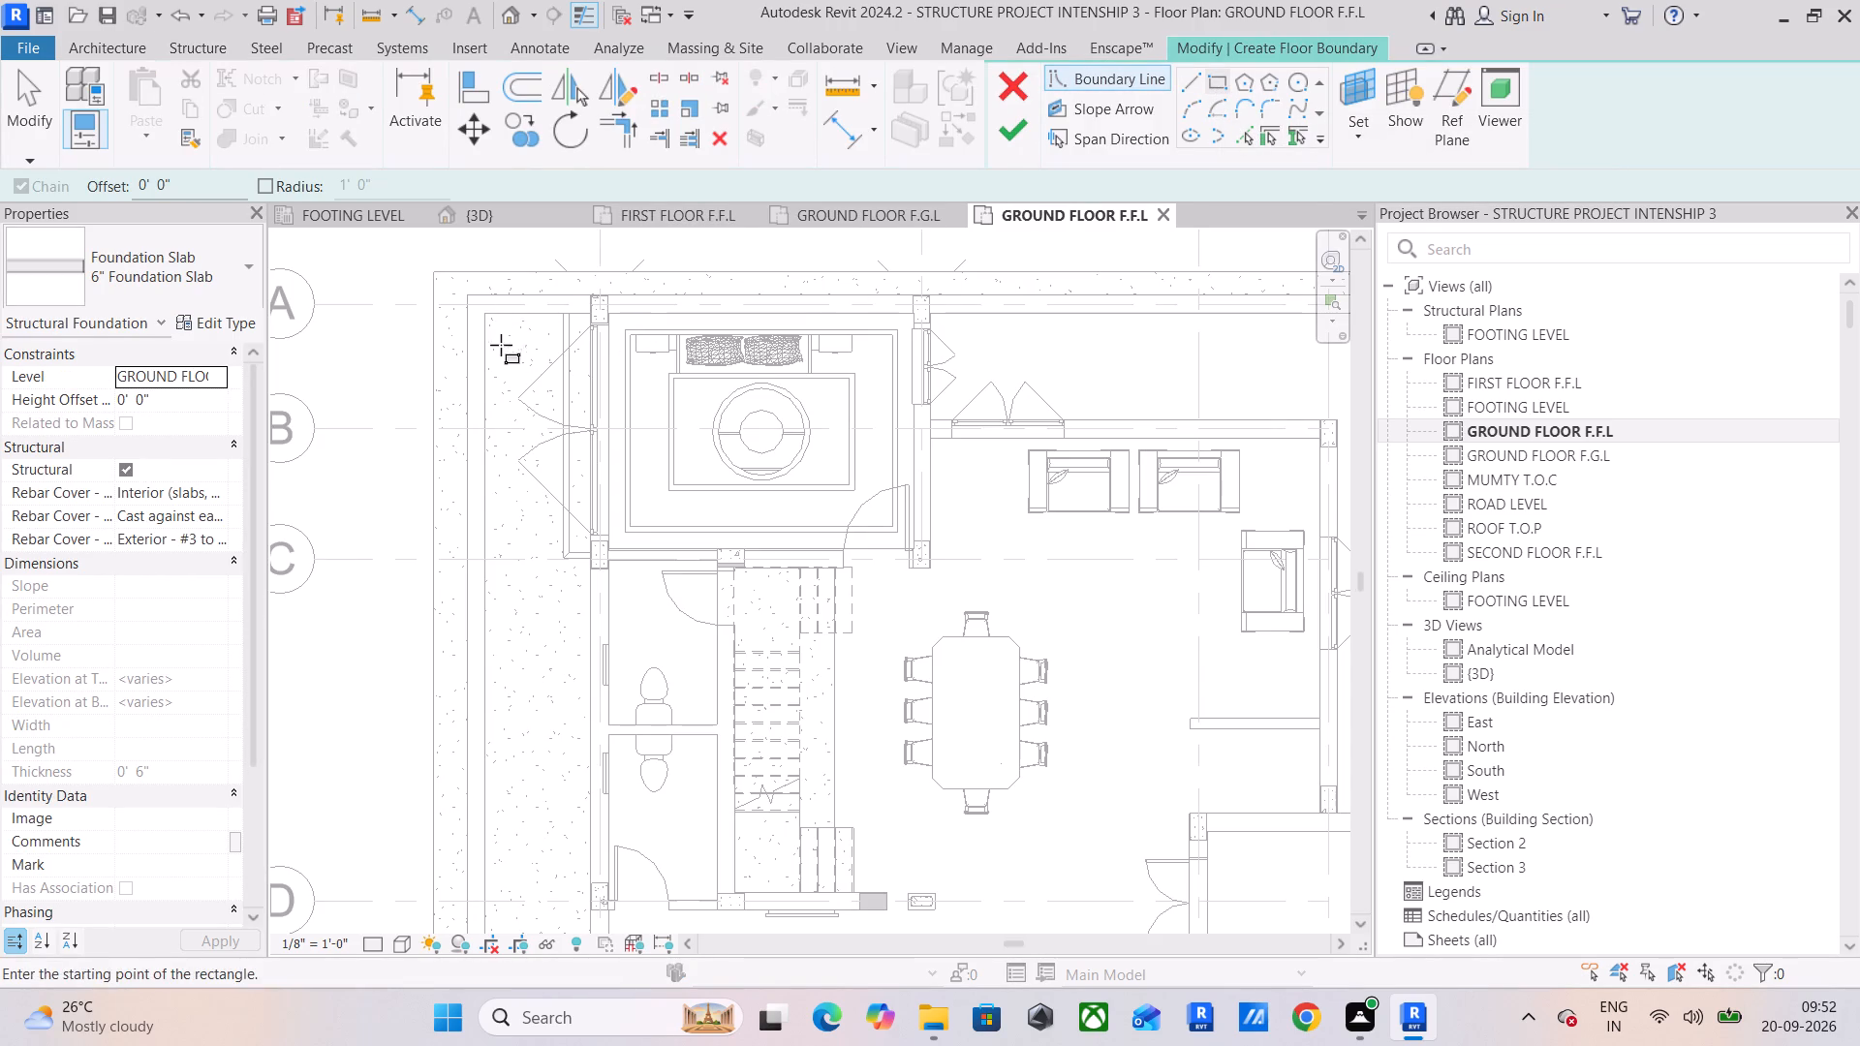
click(1348, 134)
click(1368, 220)
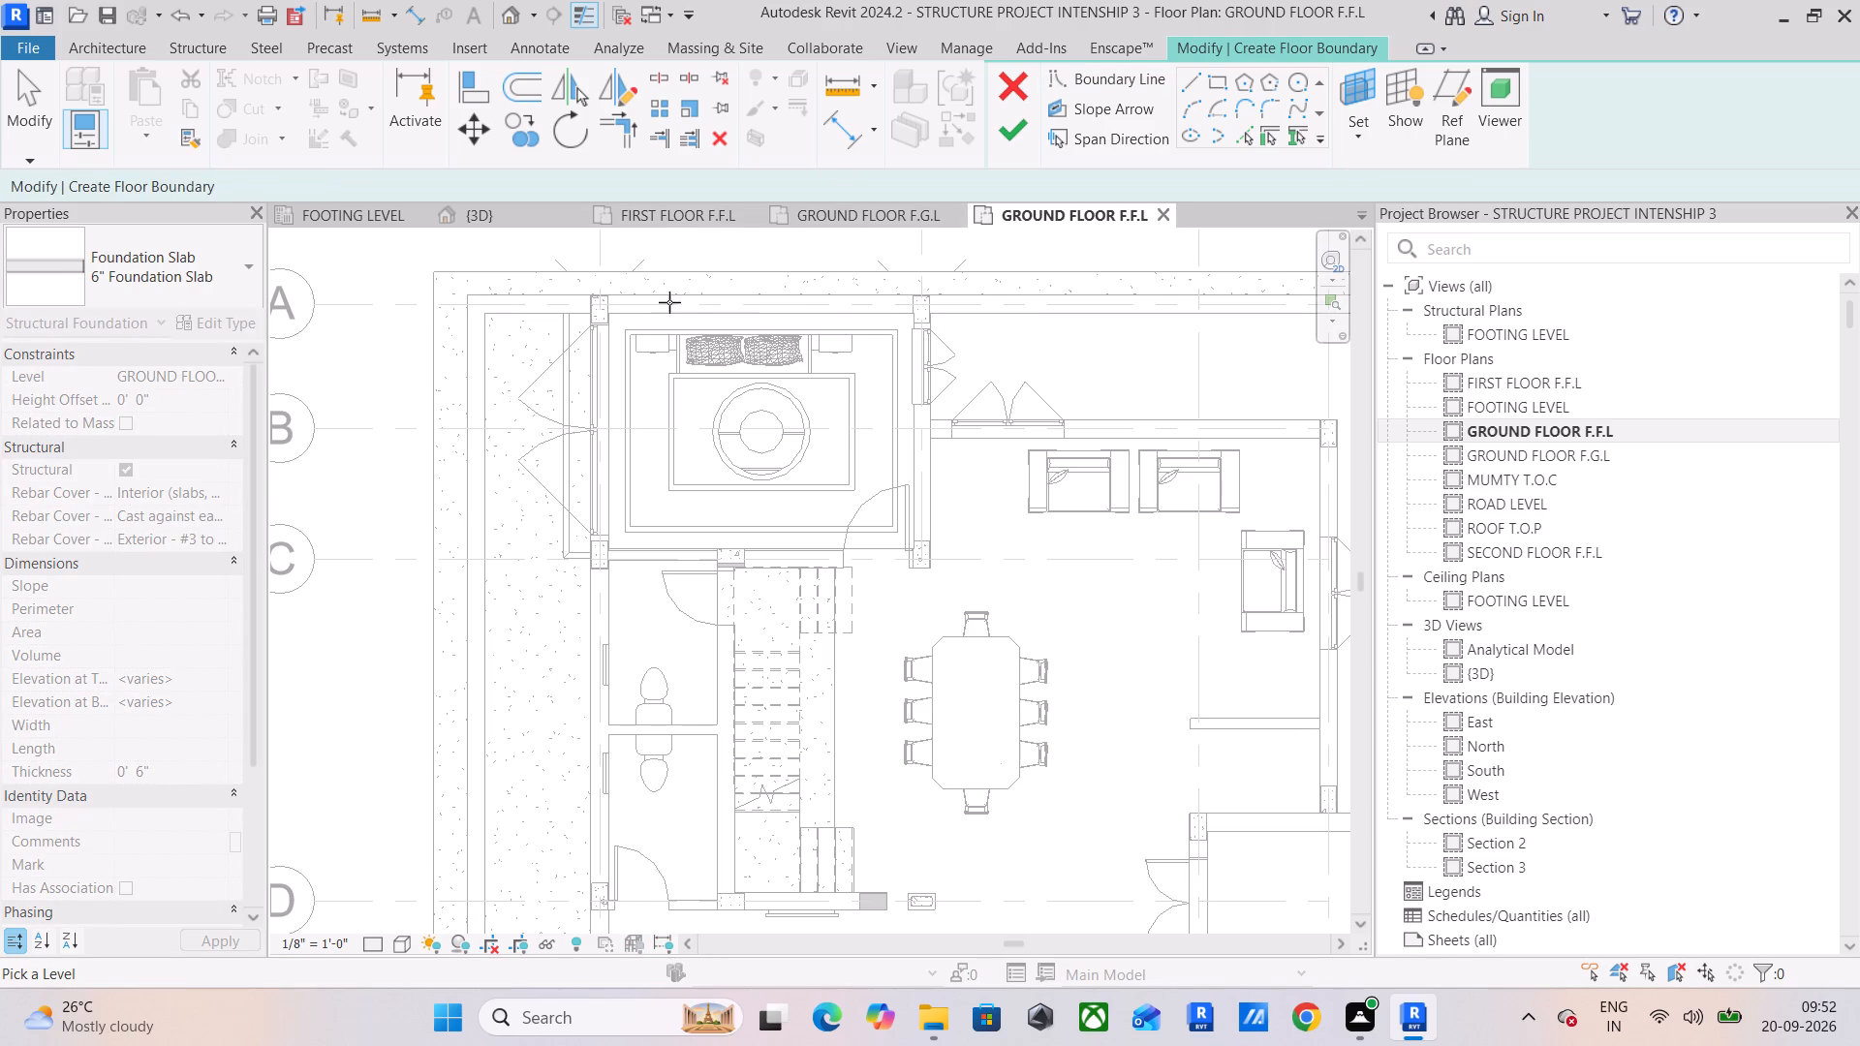
scroll(744, 494, down, 3)
middle_drag(794, 514, 579, 399)
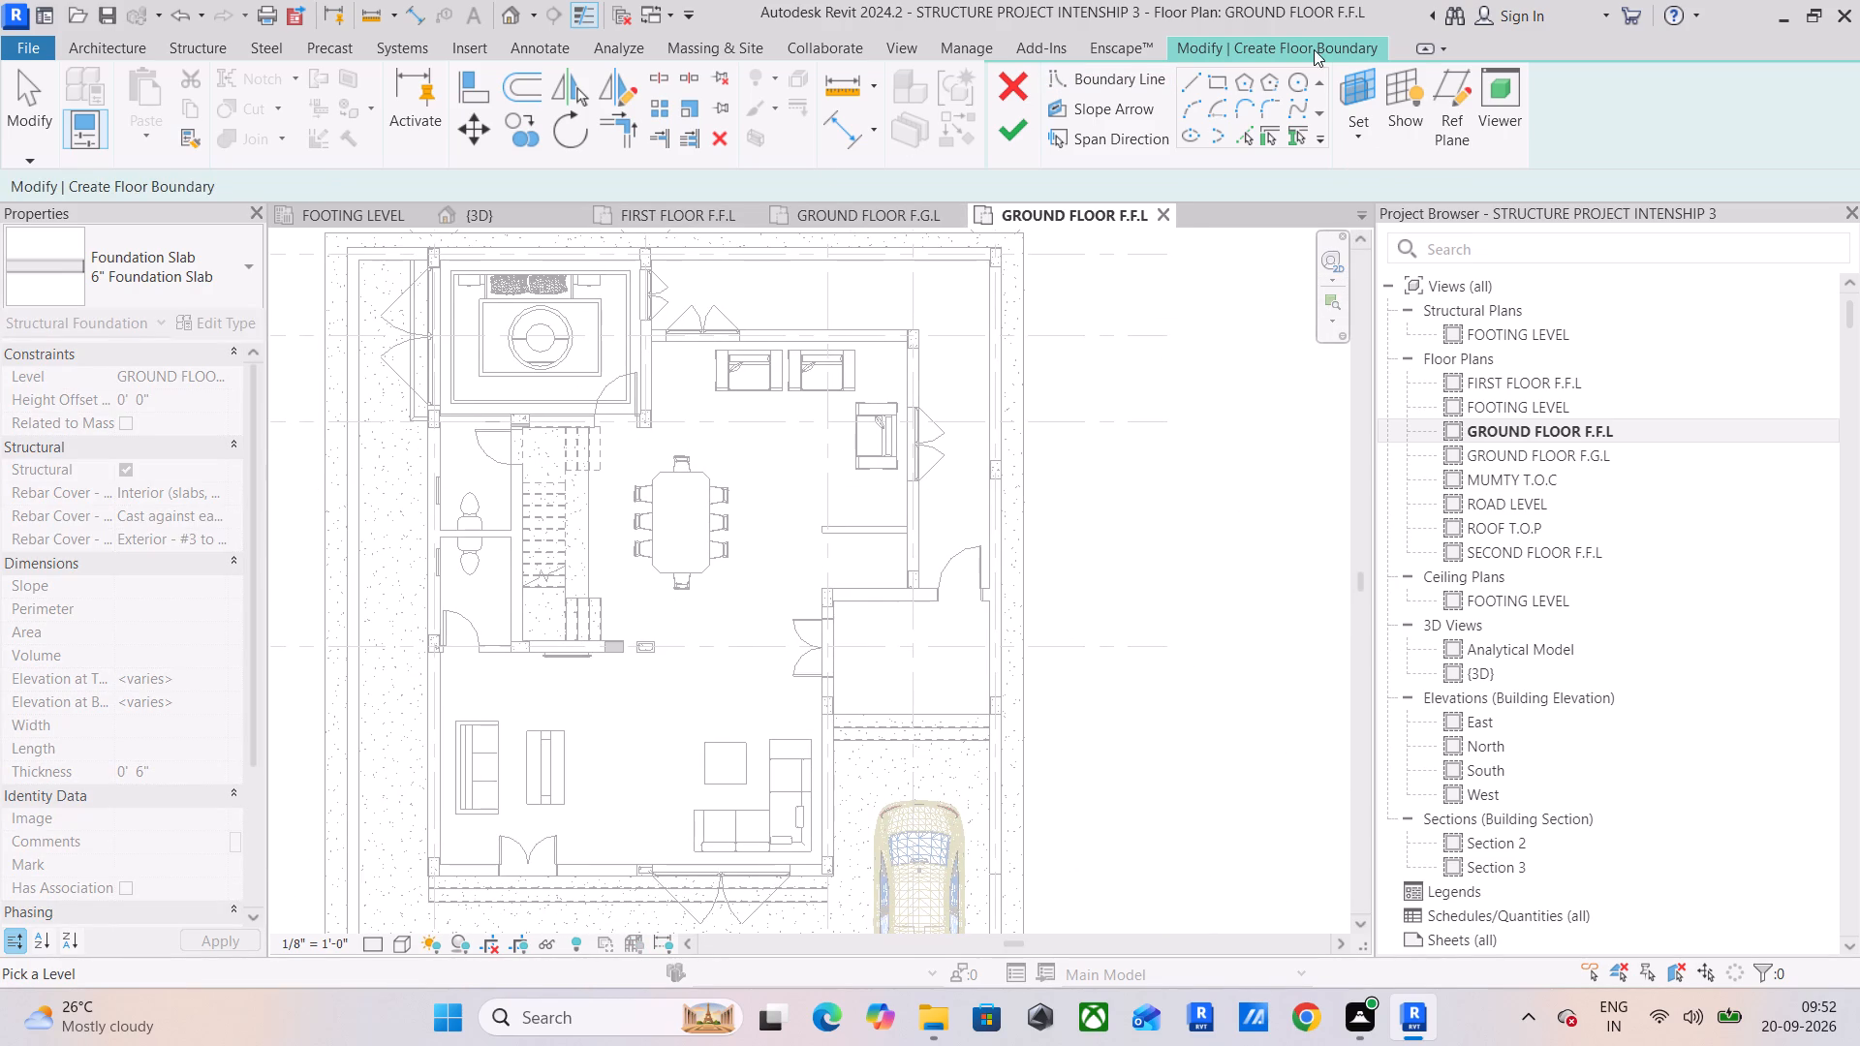
click(1366, 134)
click(1361, 168)
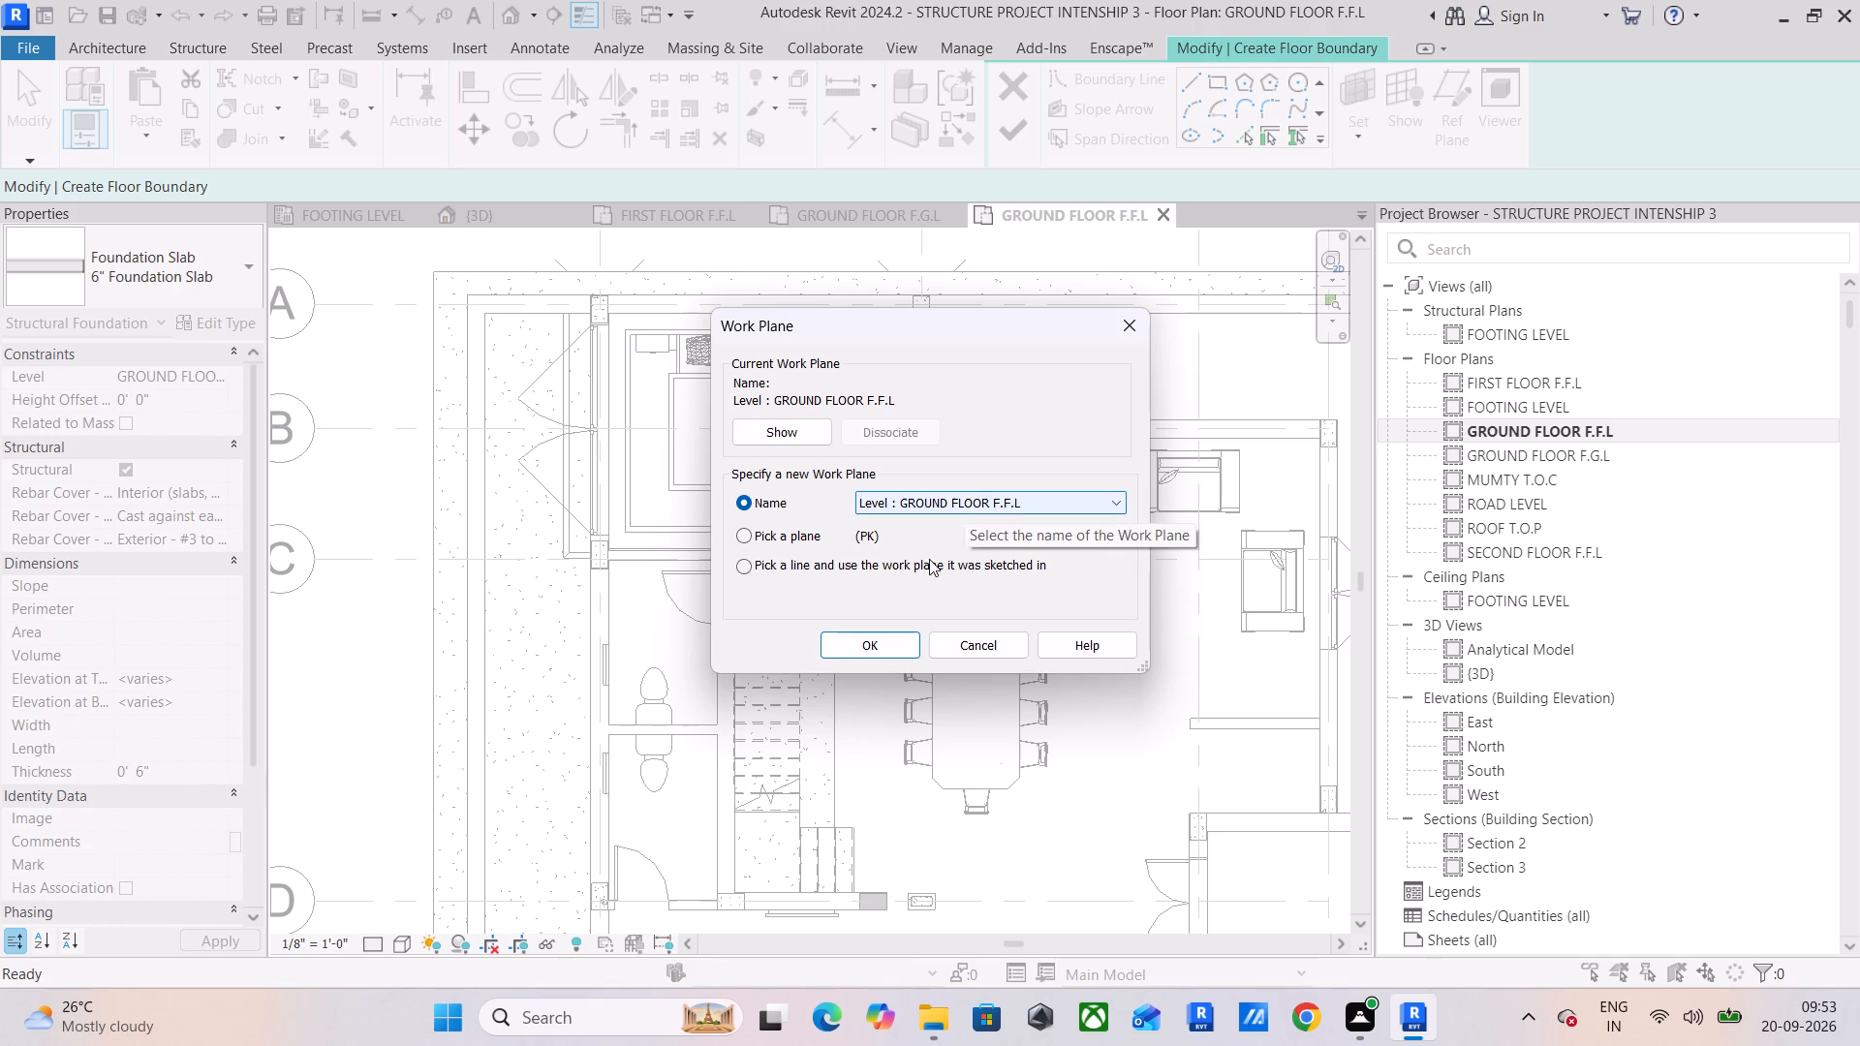
click(836, 642)
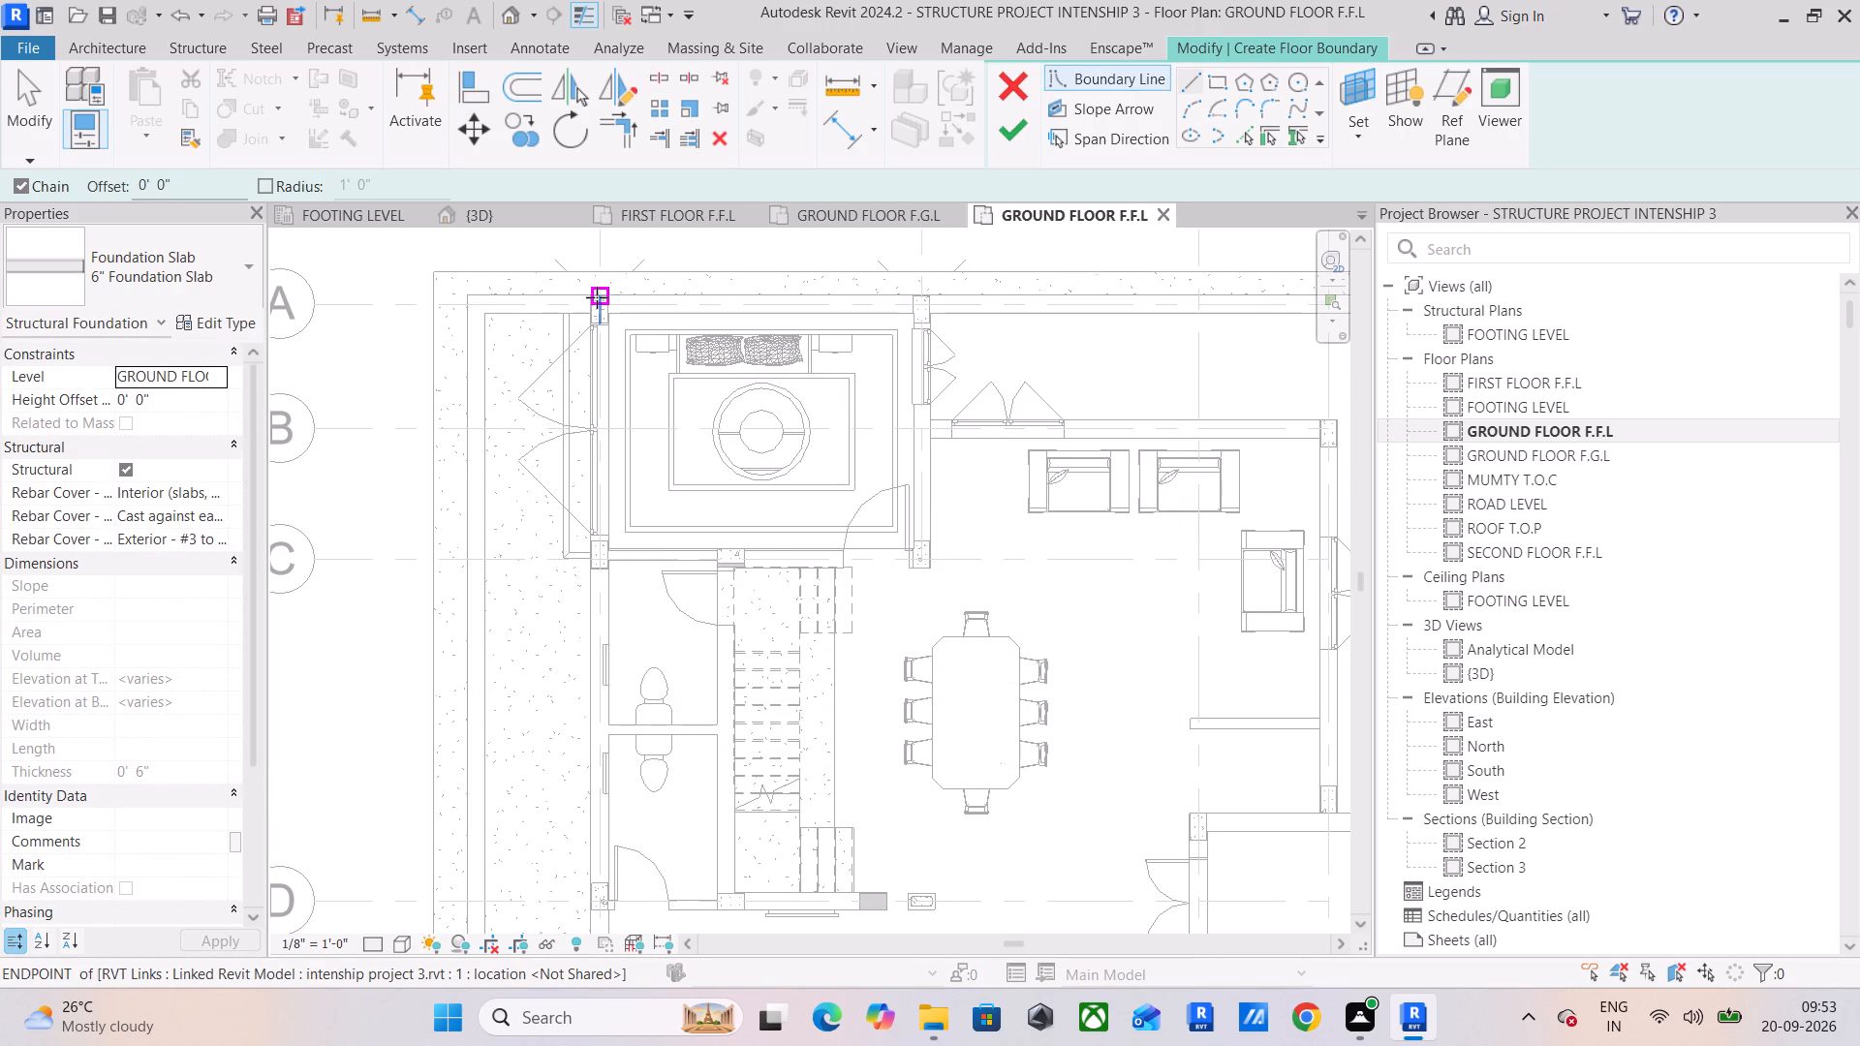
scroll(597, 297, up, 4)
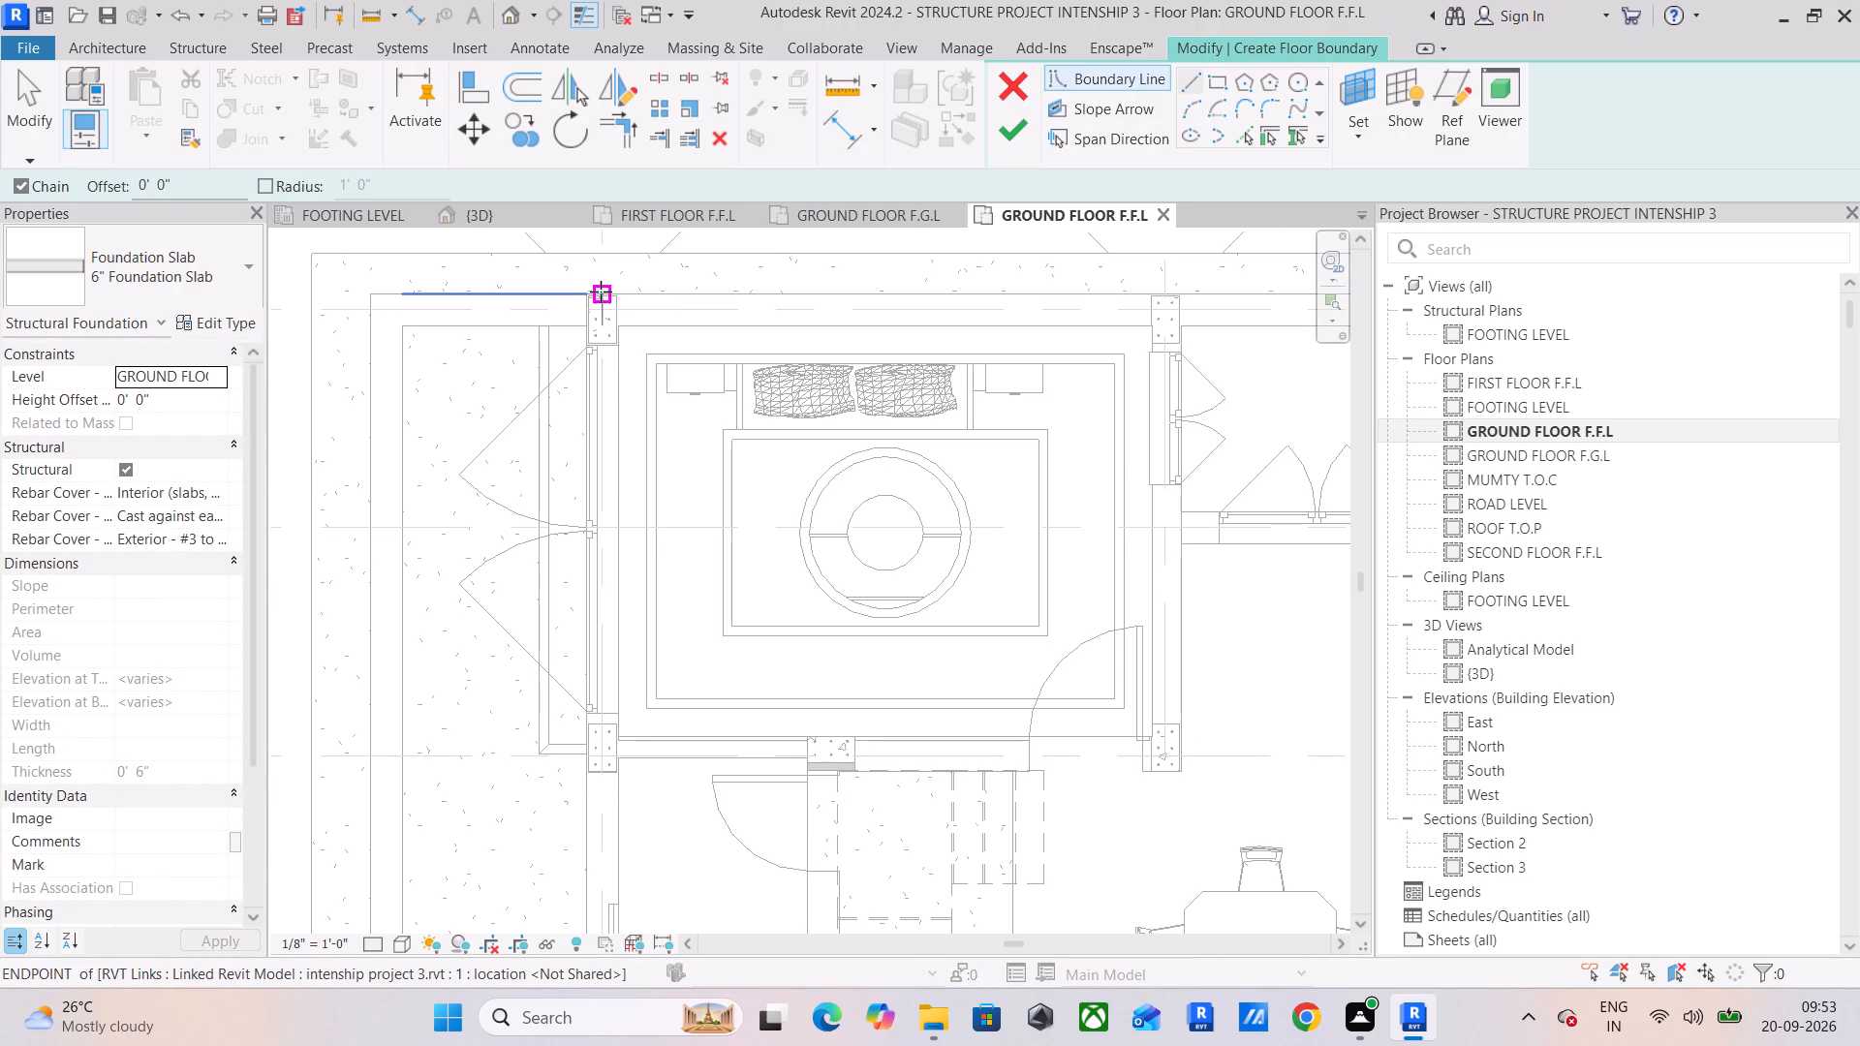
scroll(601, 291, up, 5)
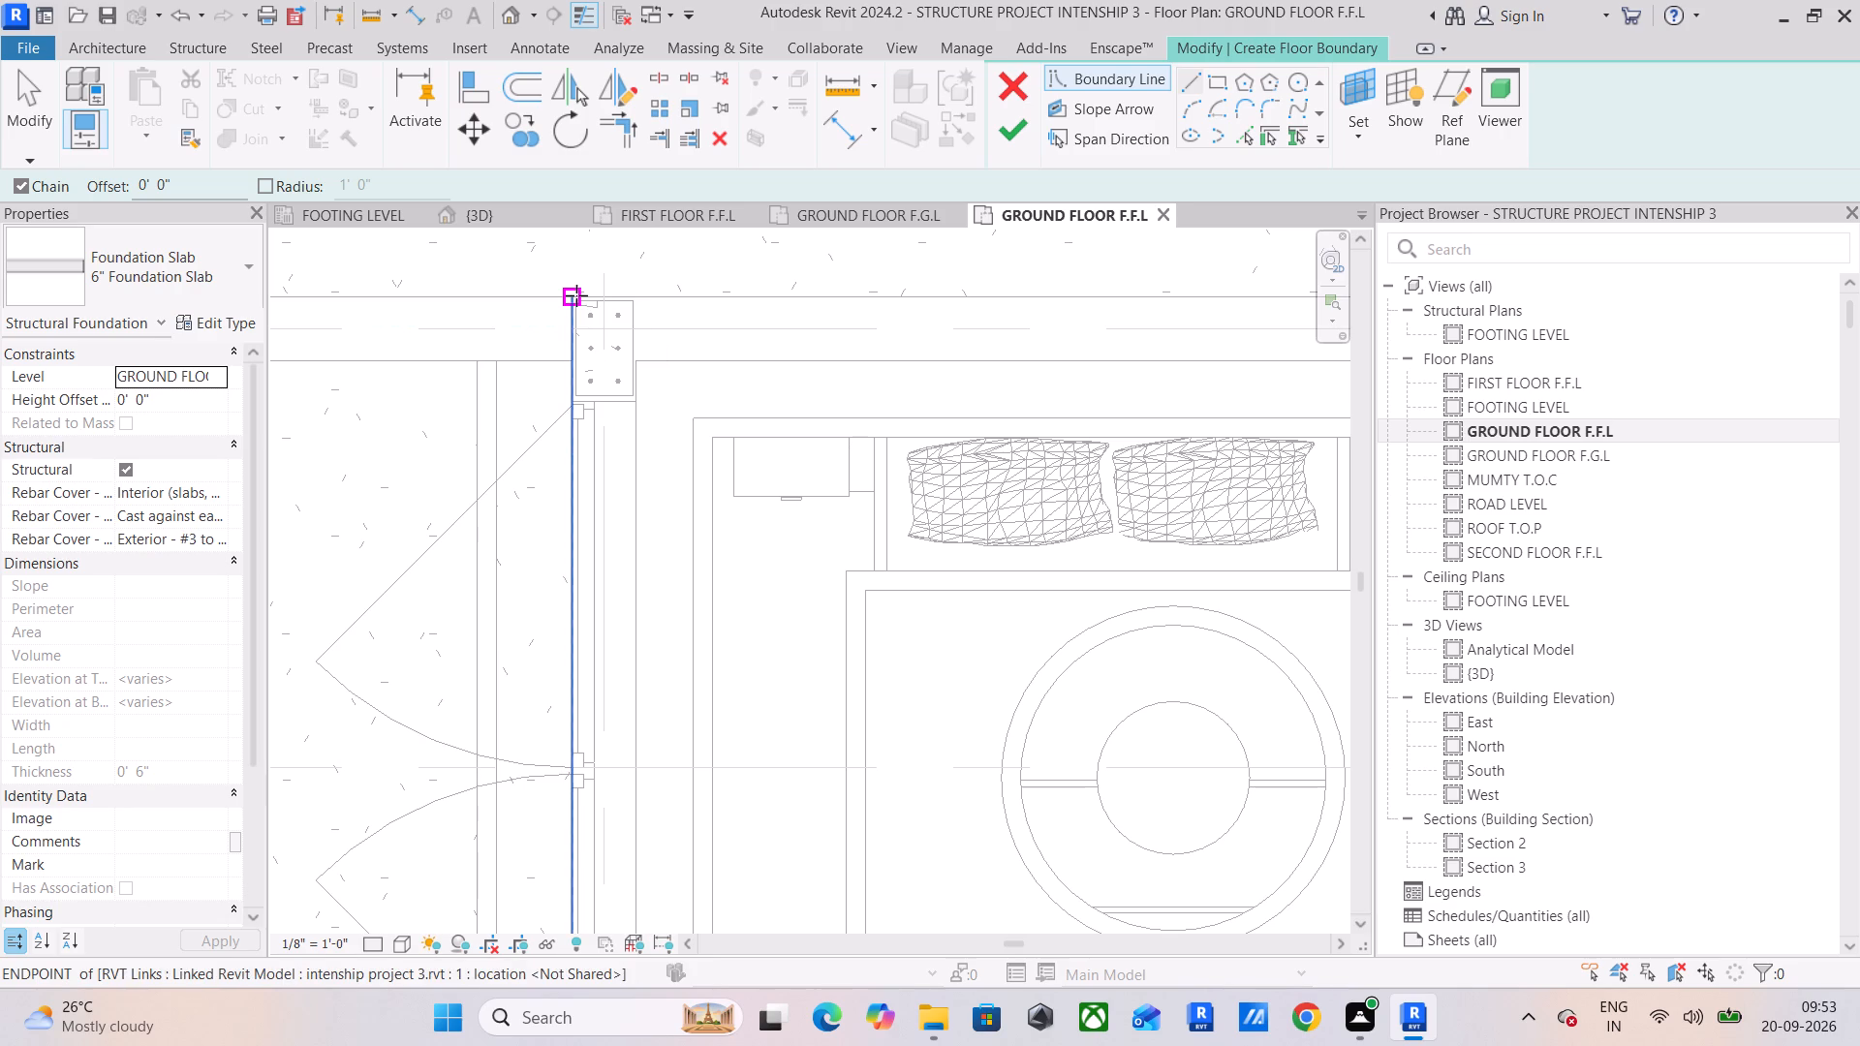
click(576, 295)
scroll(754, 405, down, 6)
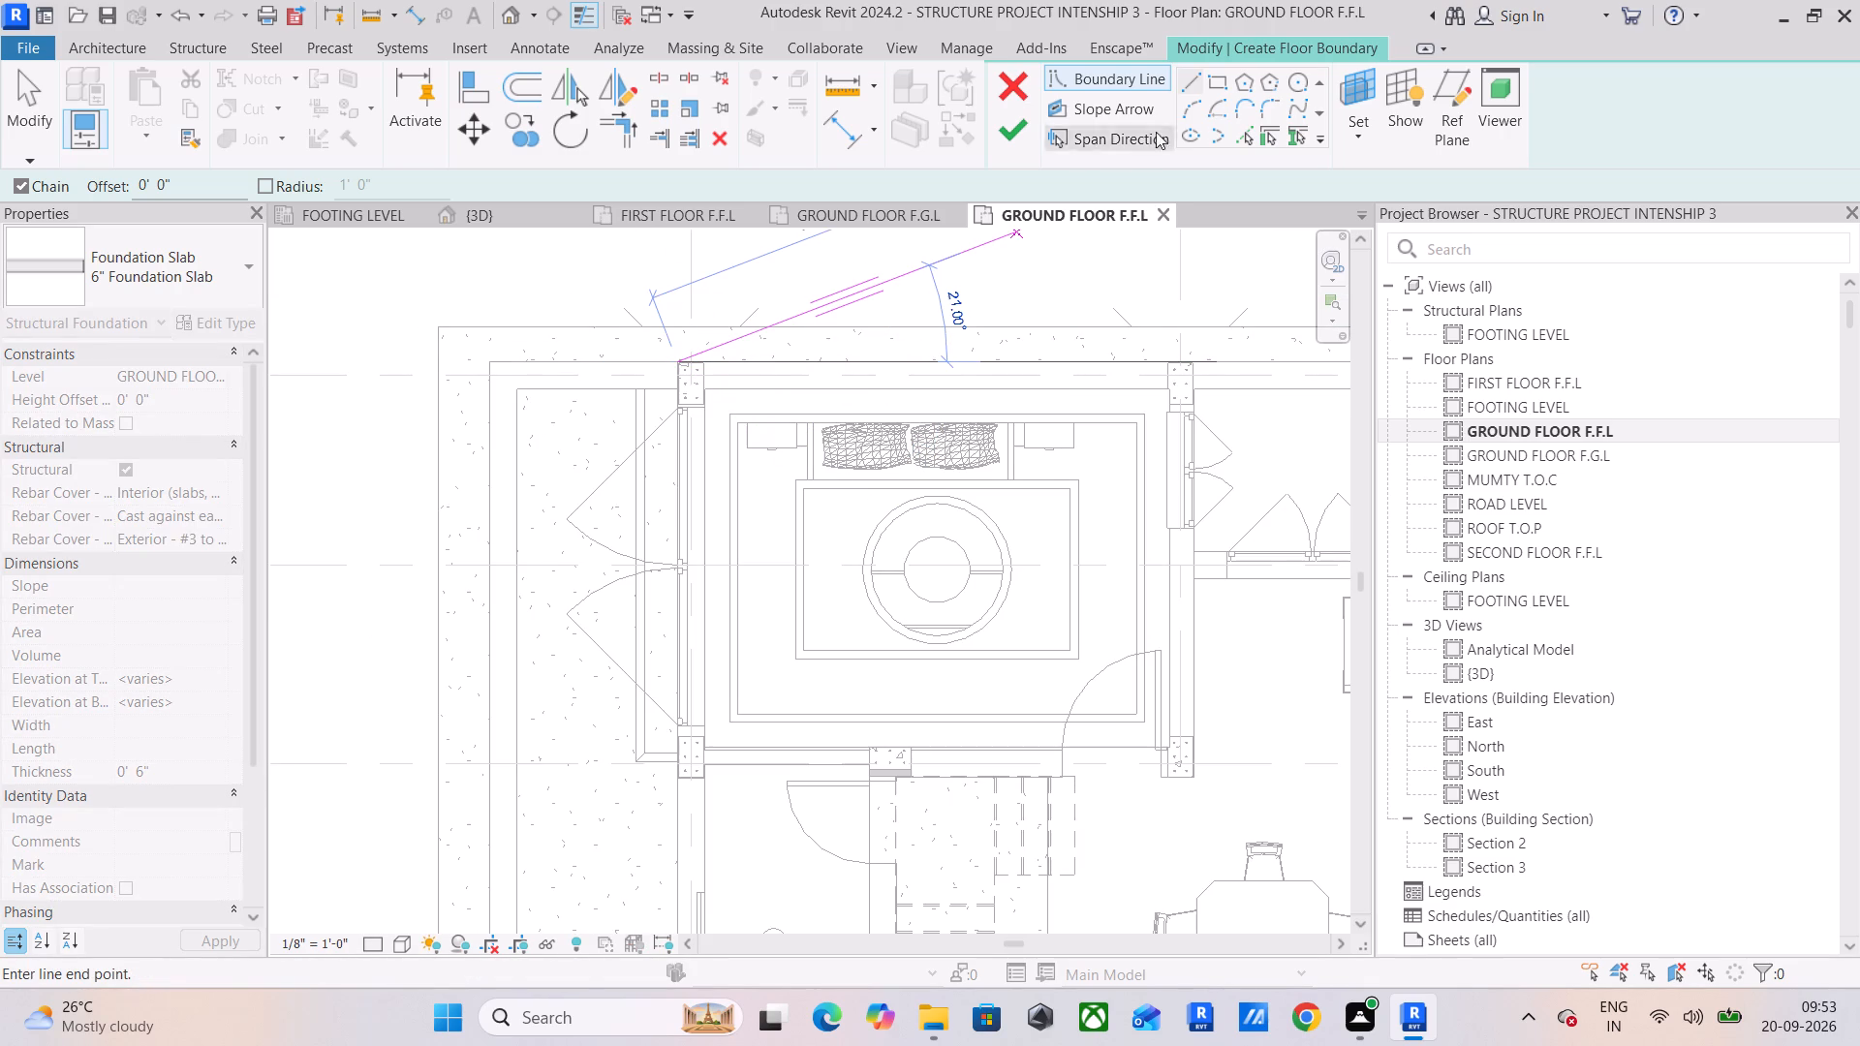
Sketch a rectangular slab boundary about 40' 1 1/4" by 43' 9 3/4" from the grid A corner column and finish the slab.
click(1219, 86)
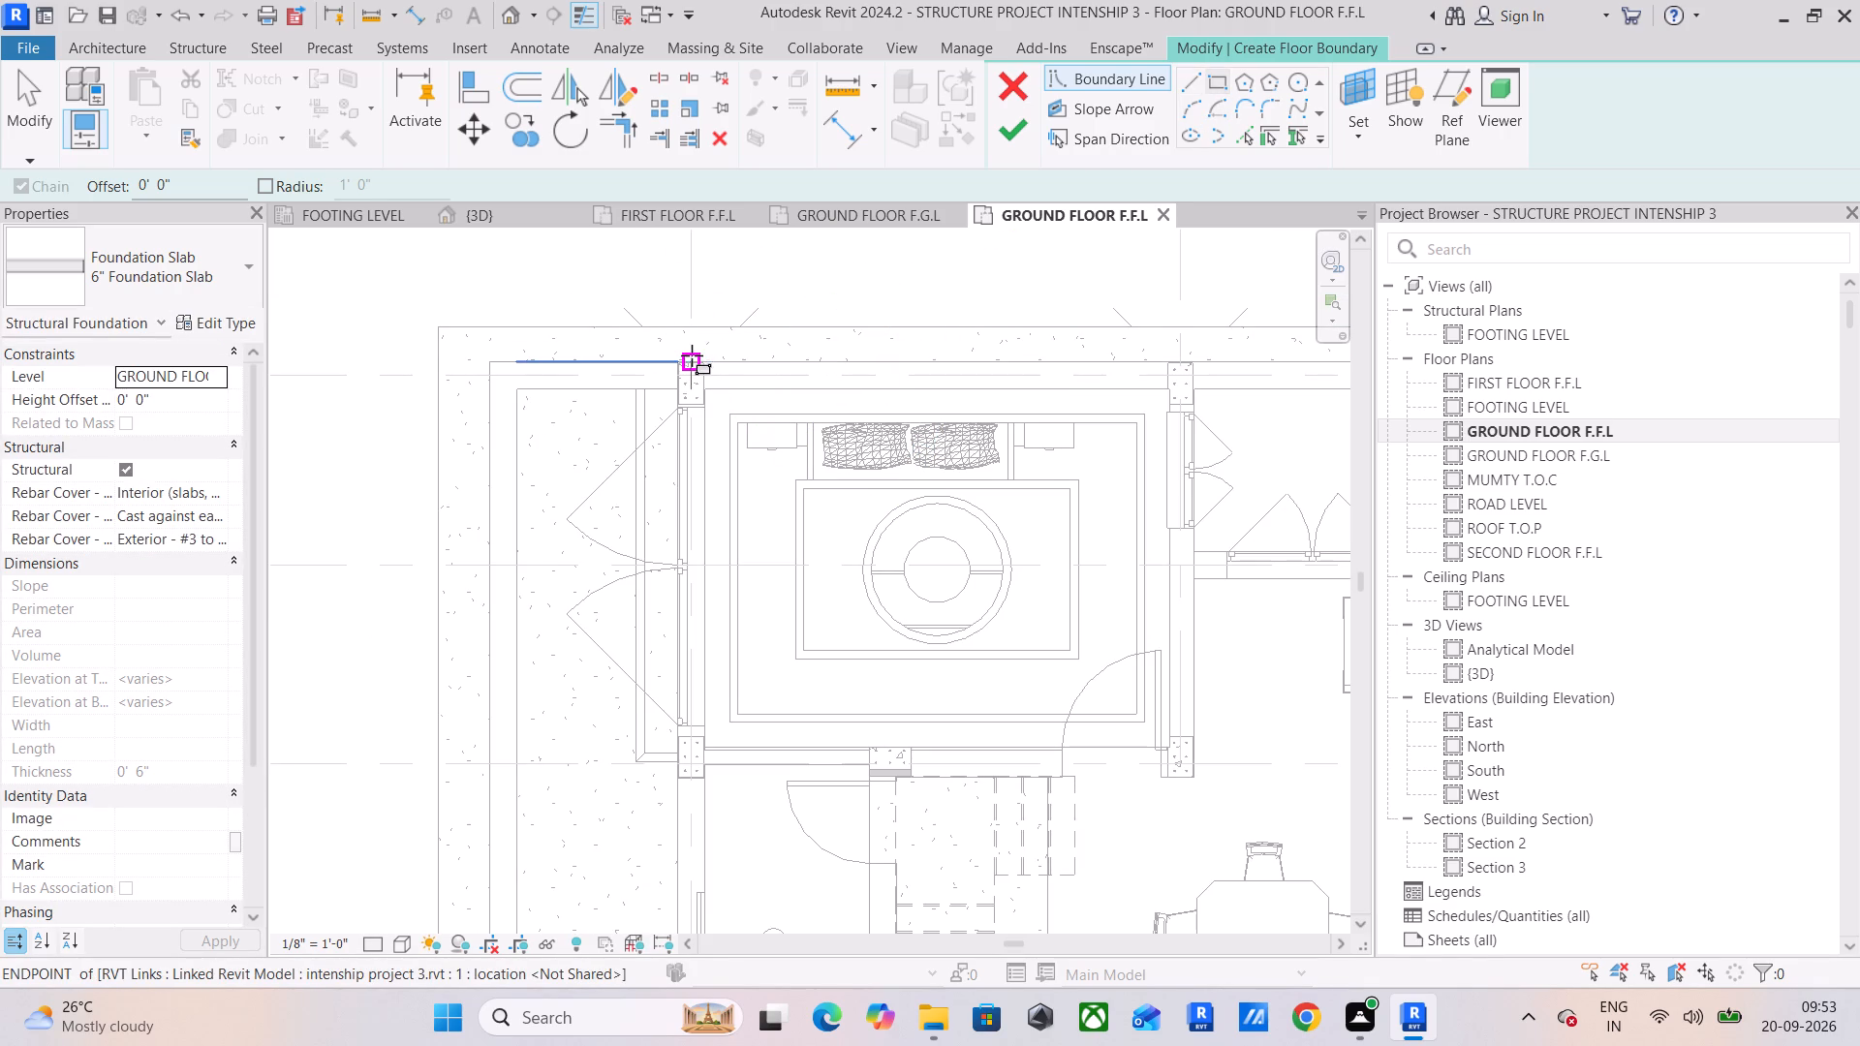
scroll(688, 357, up, 5)
drag(673, 364, 677, 377)
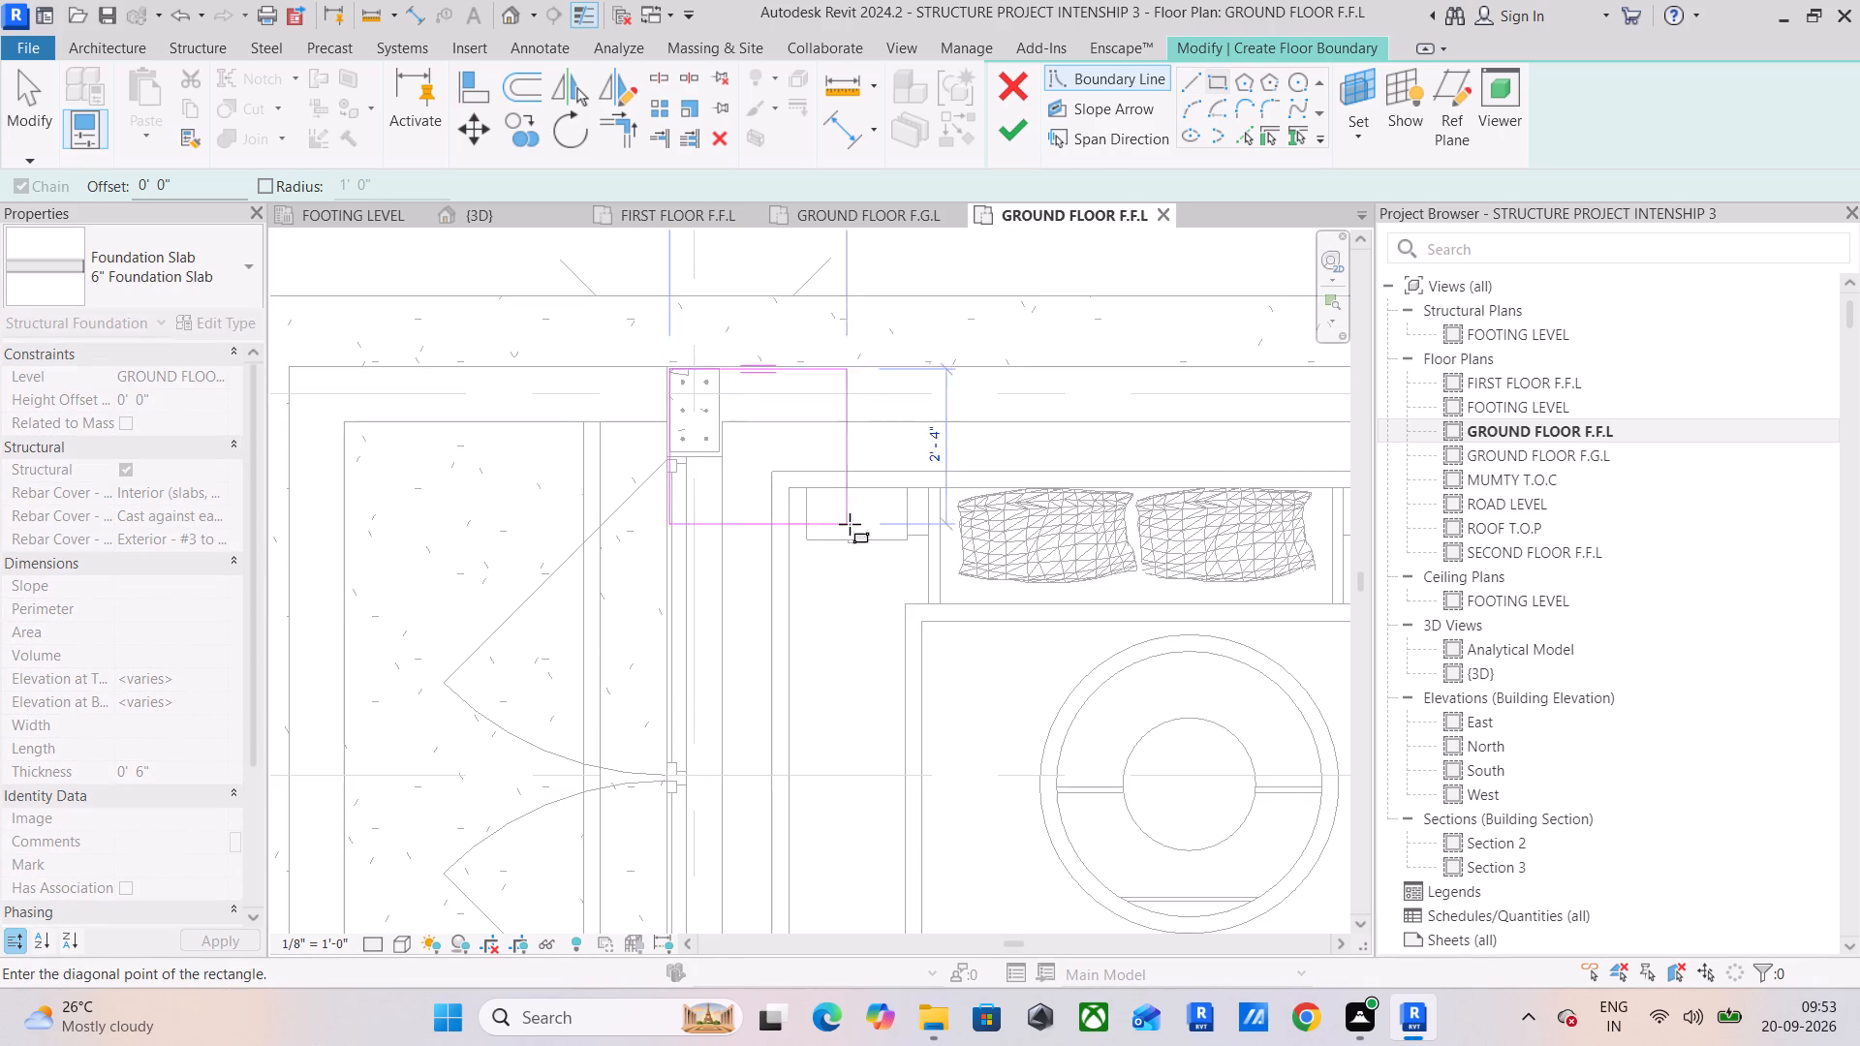
scroll(850, 524, down, 6)
middle_drag(888, 538, 467, 432)
scroll(571, 463, down, 6)
scroll(693, 546, down, 6)
middle_drag(759, 647, 750, 474)
scroll(785, 582, up, 6)
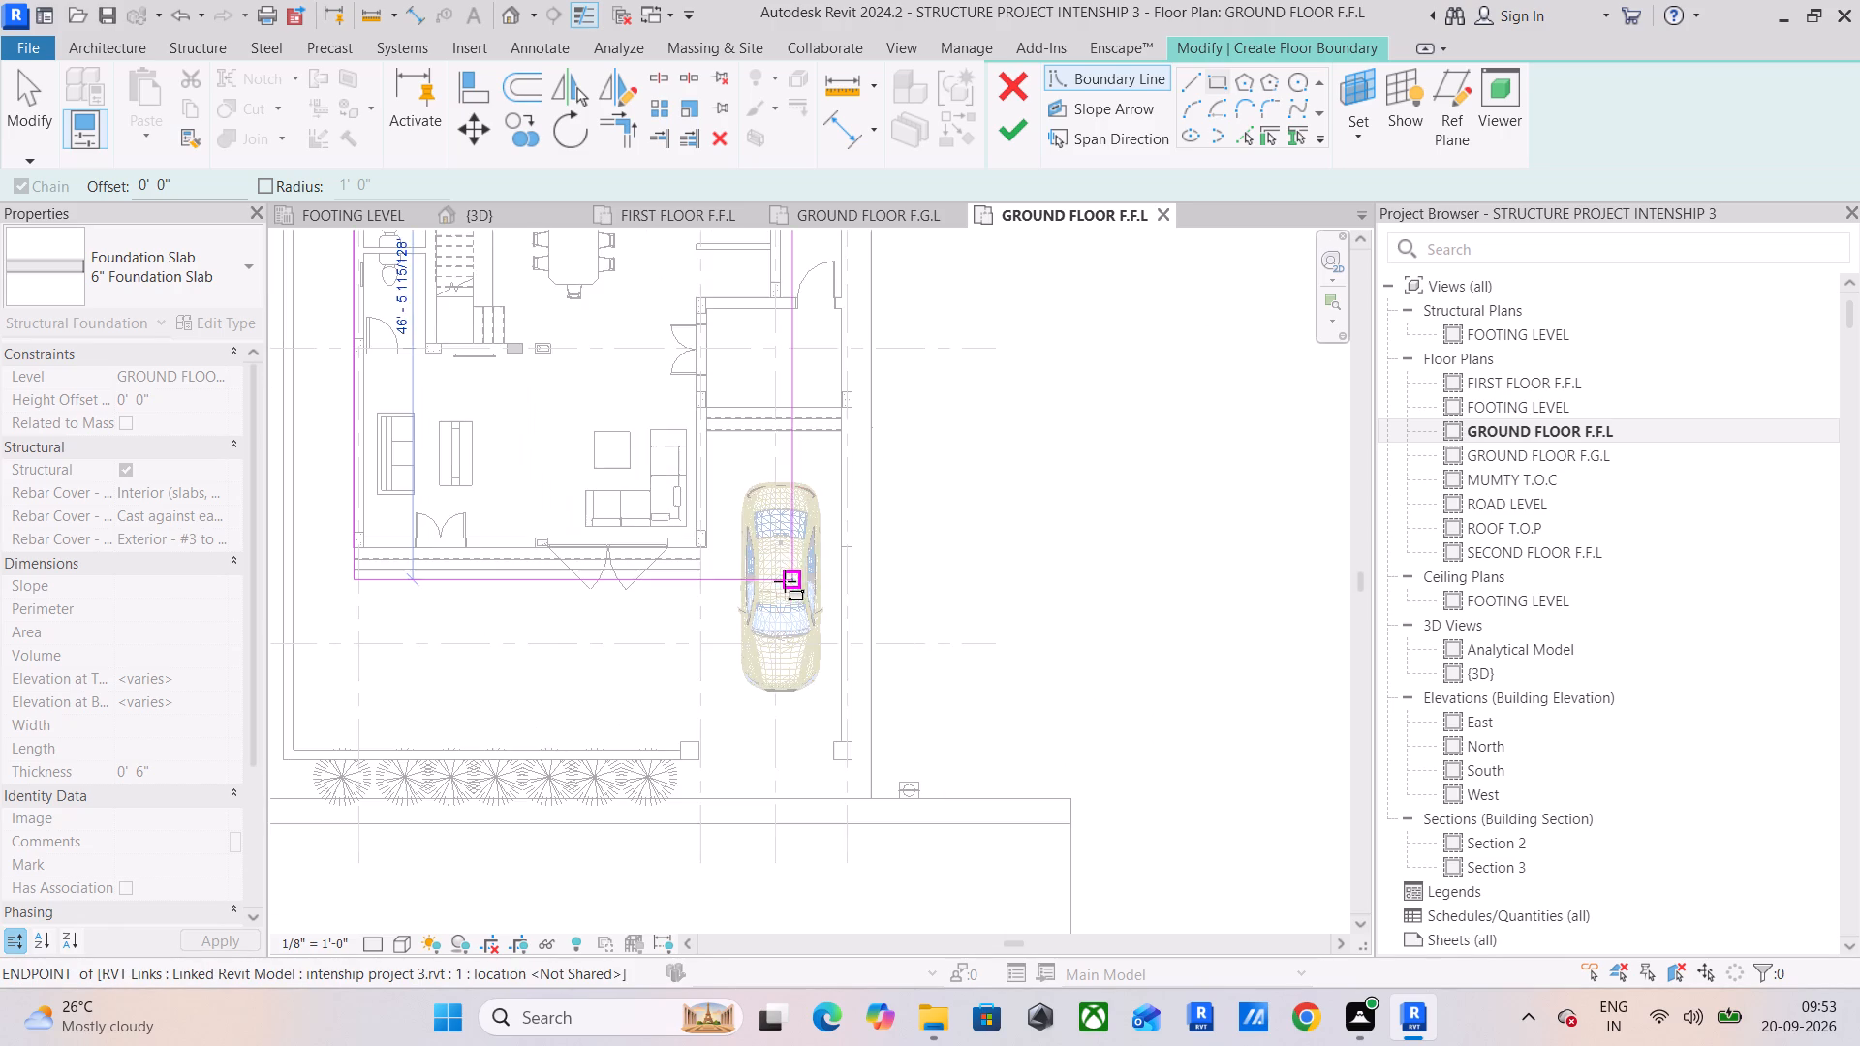
scroll(789, 571, up, 4)
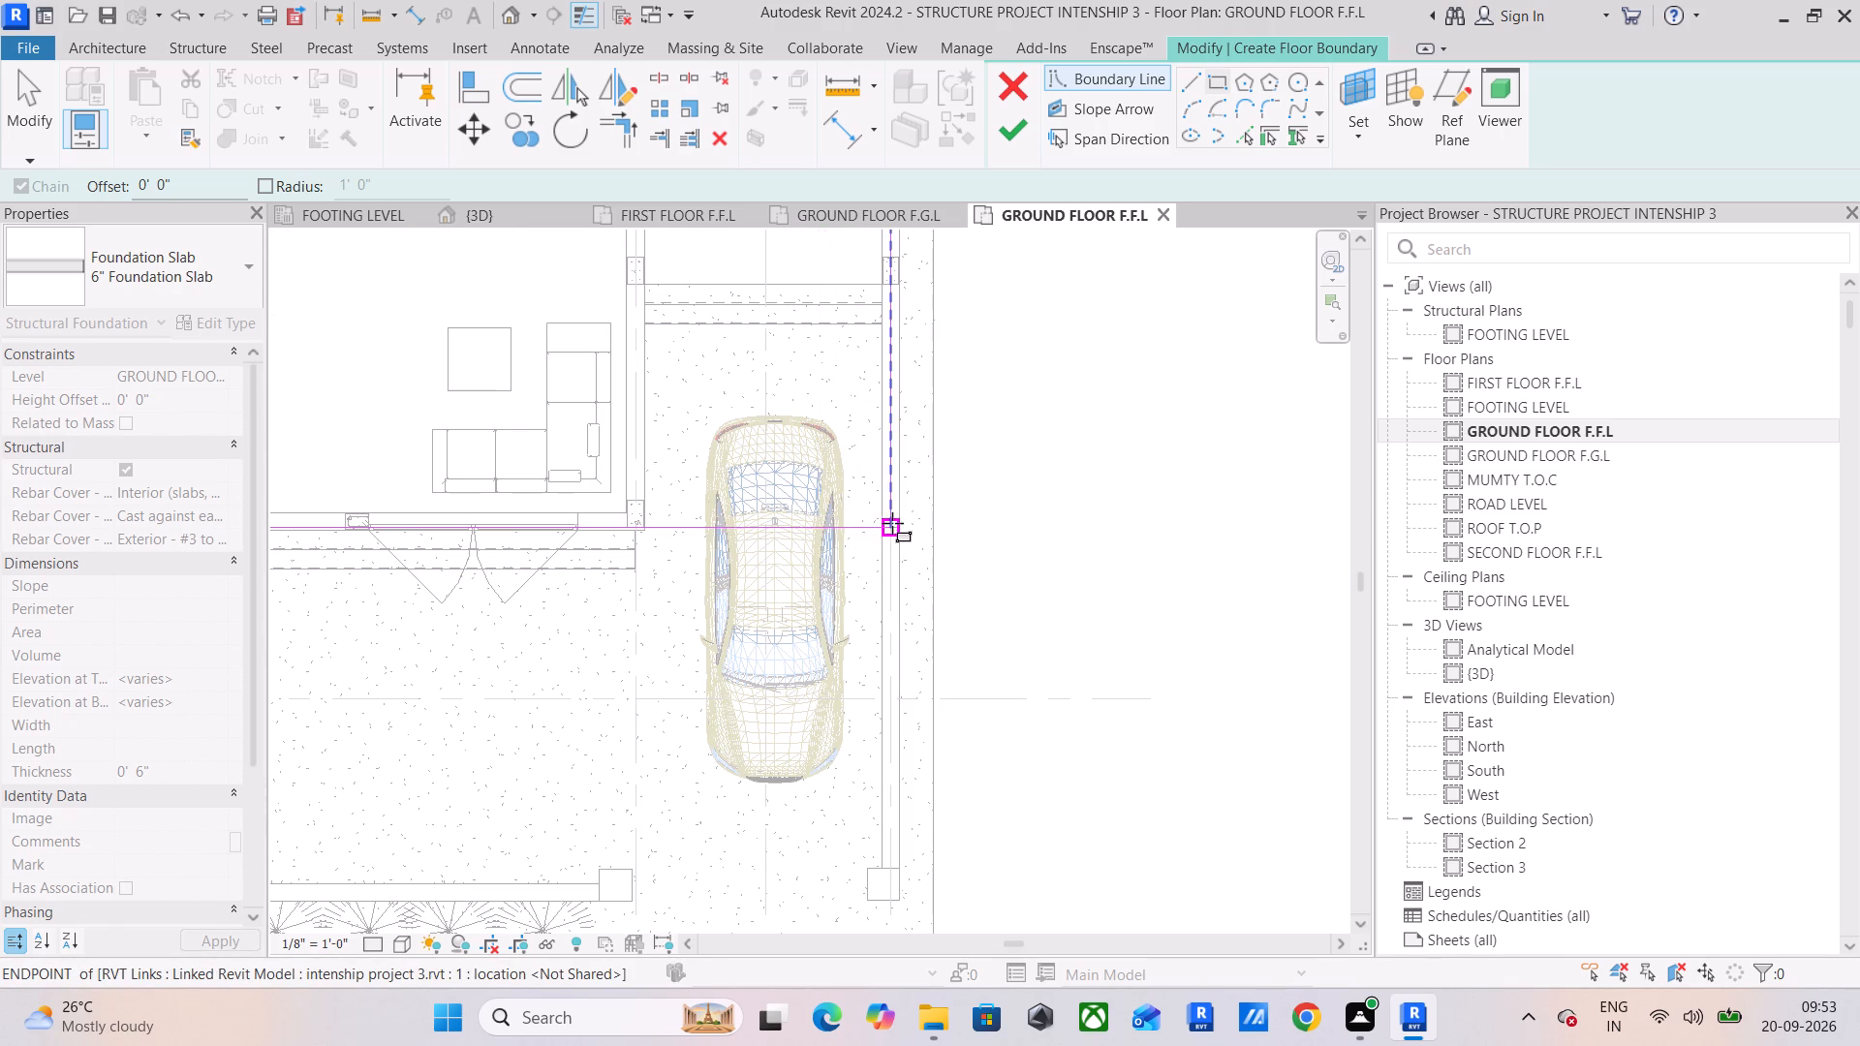
scroll(897, 525, up, 5)
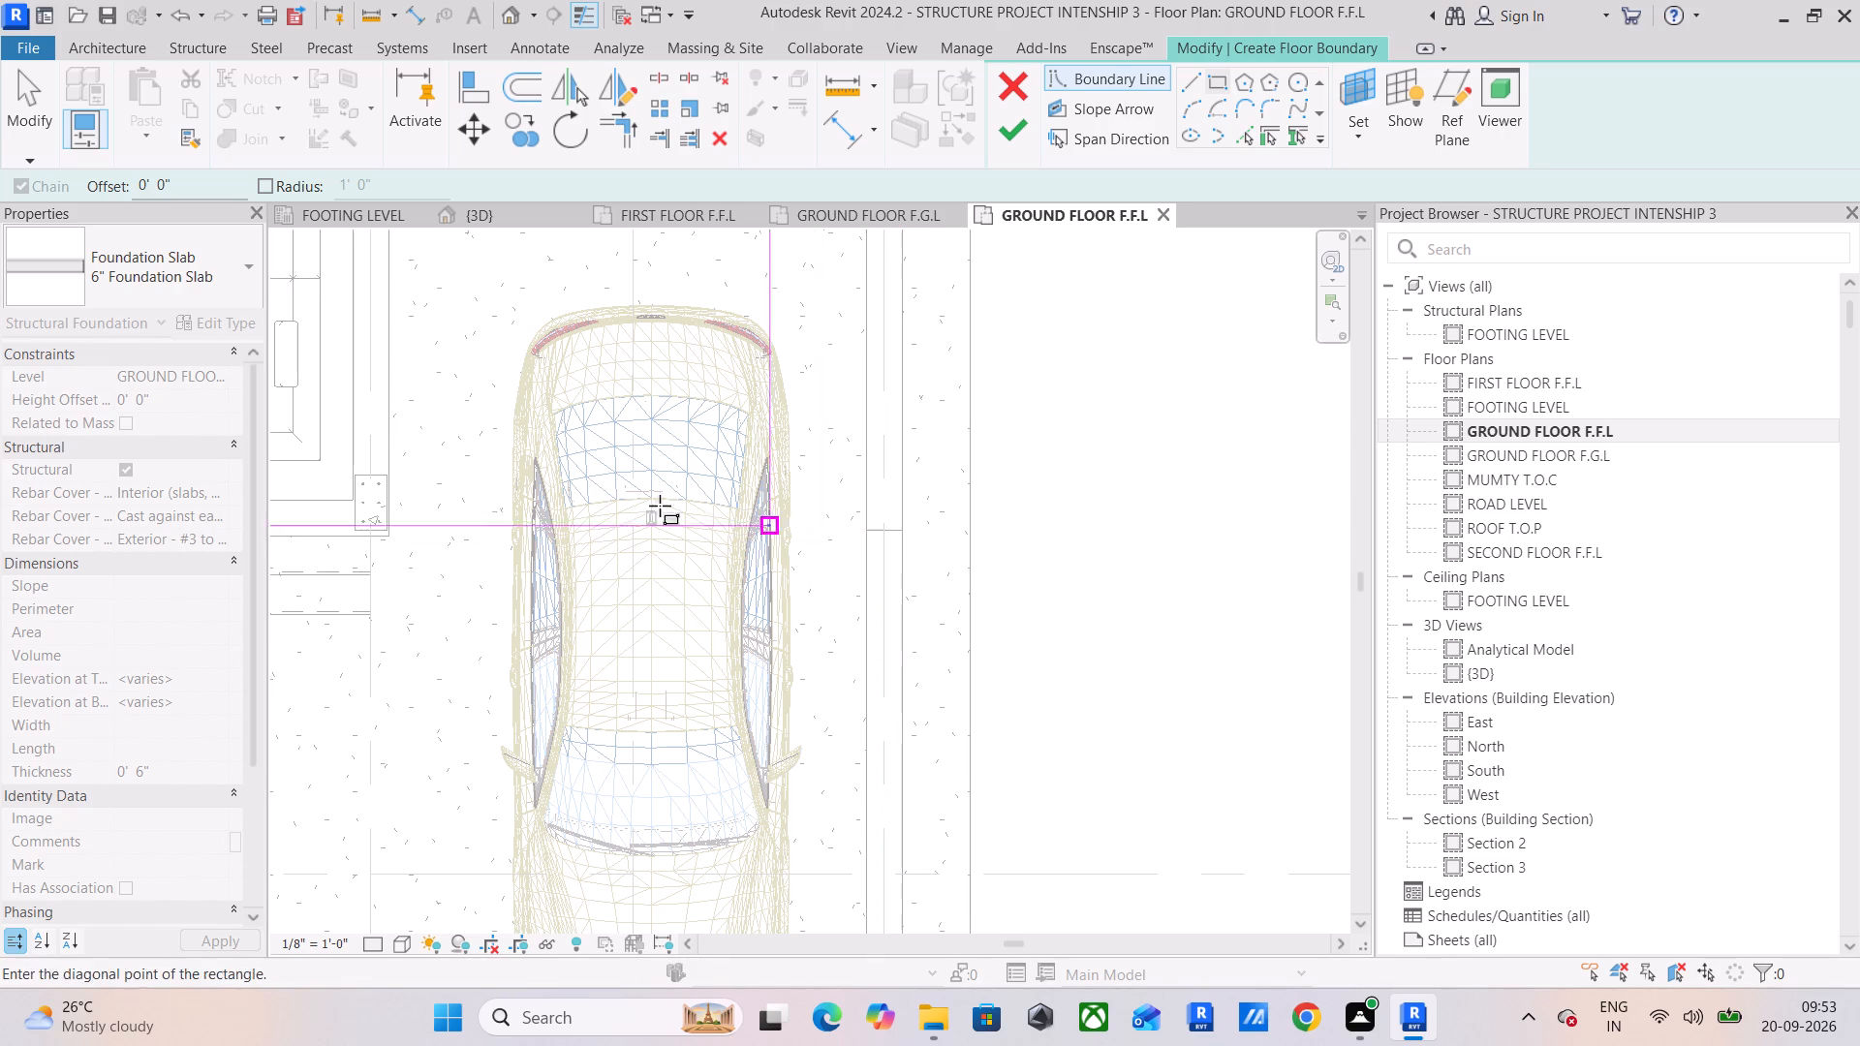
scroll(386, 530, up, 5)
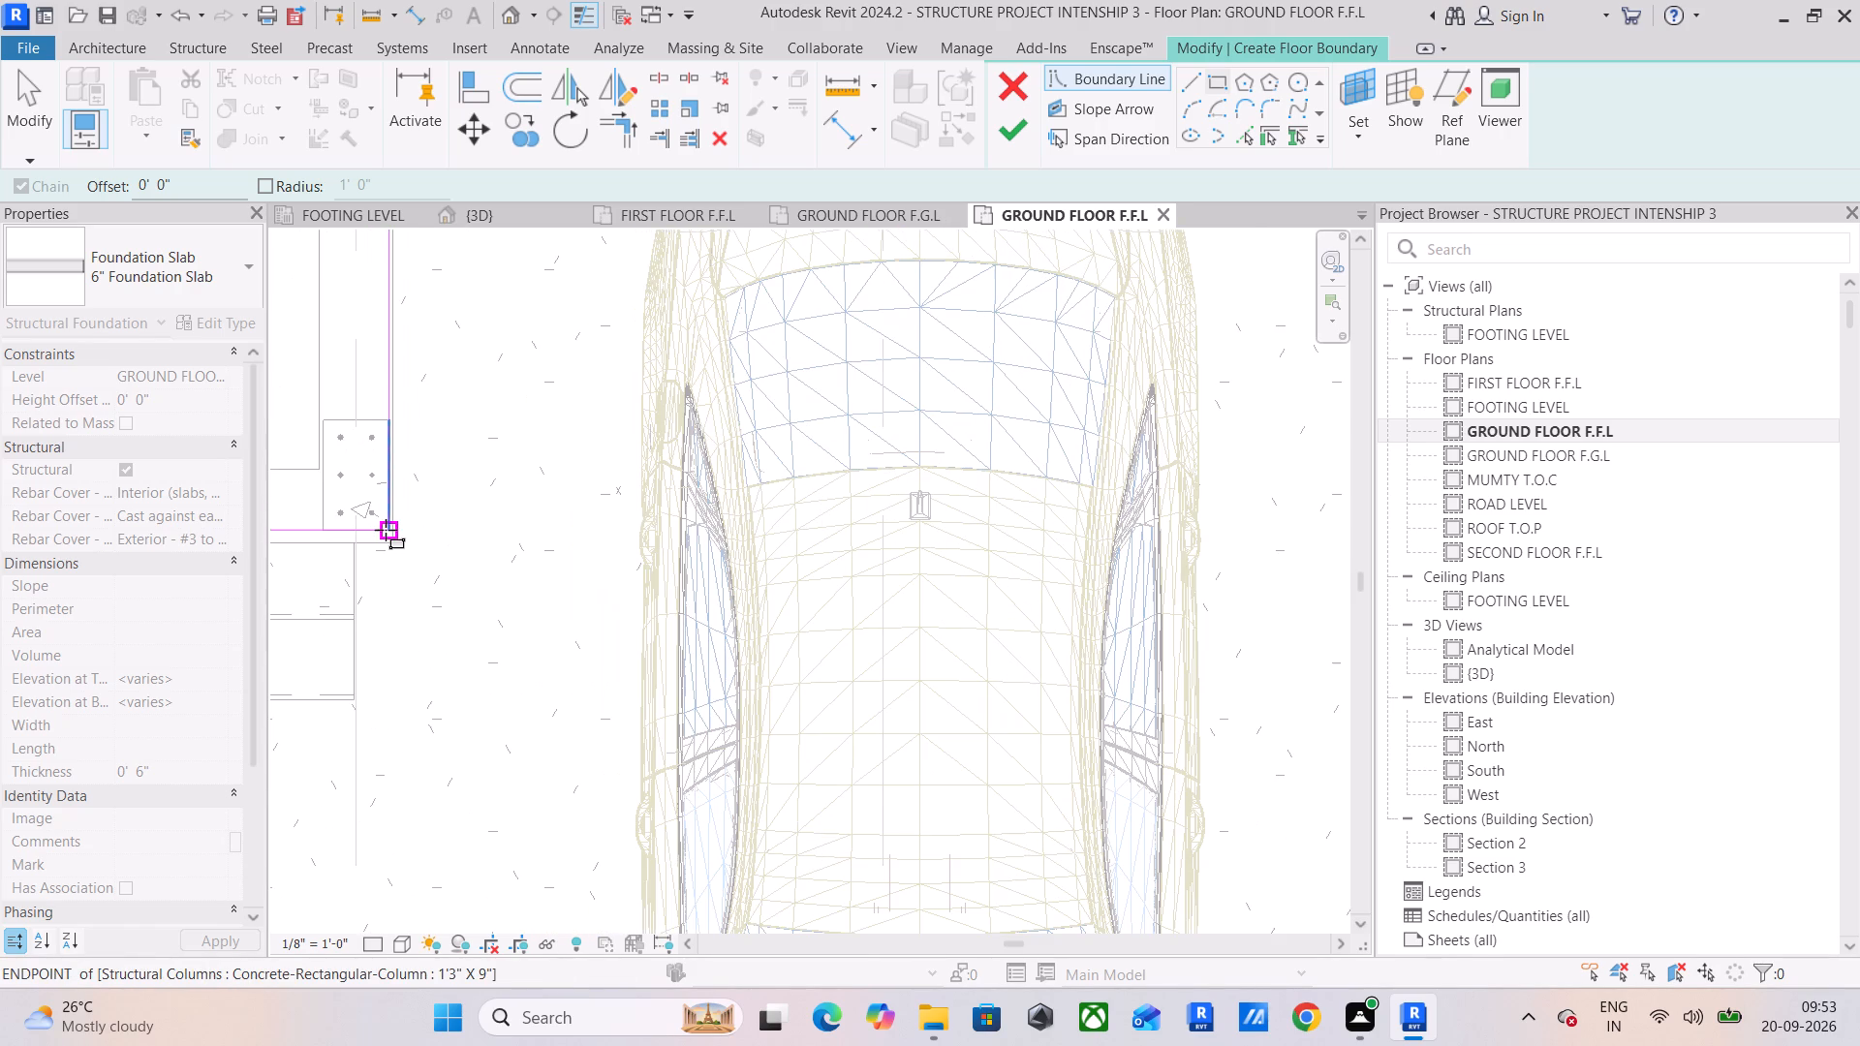
scroll(989, 526, down, 4)
middle_drag(1029, 526, 728, 527)
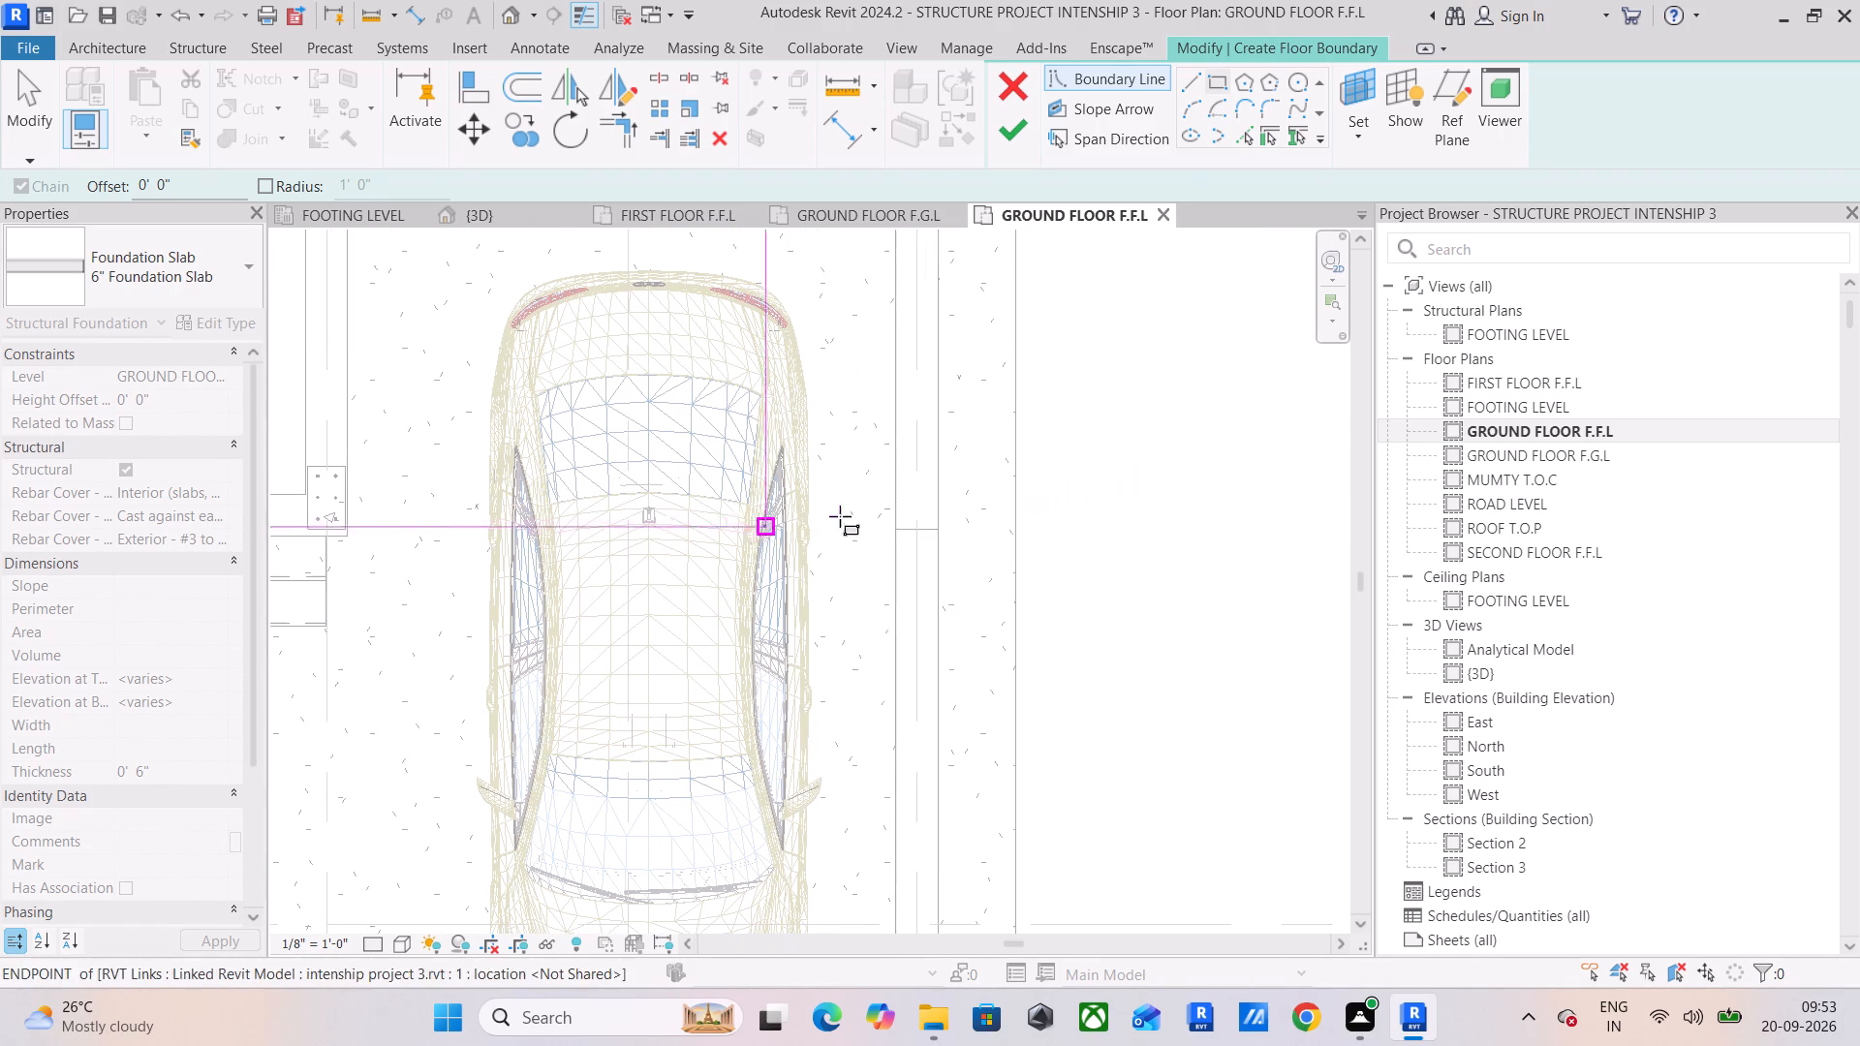
click(938, 527)
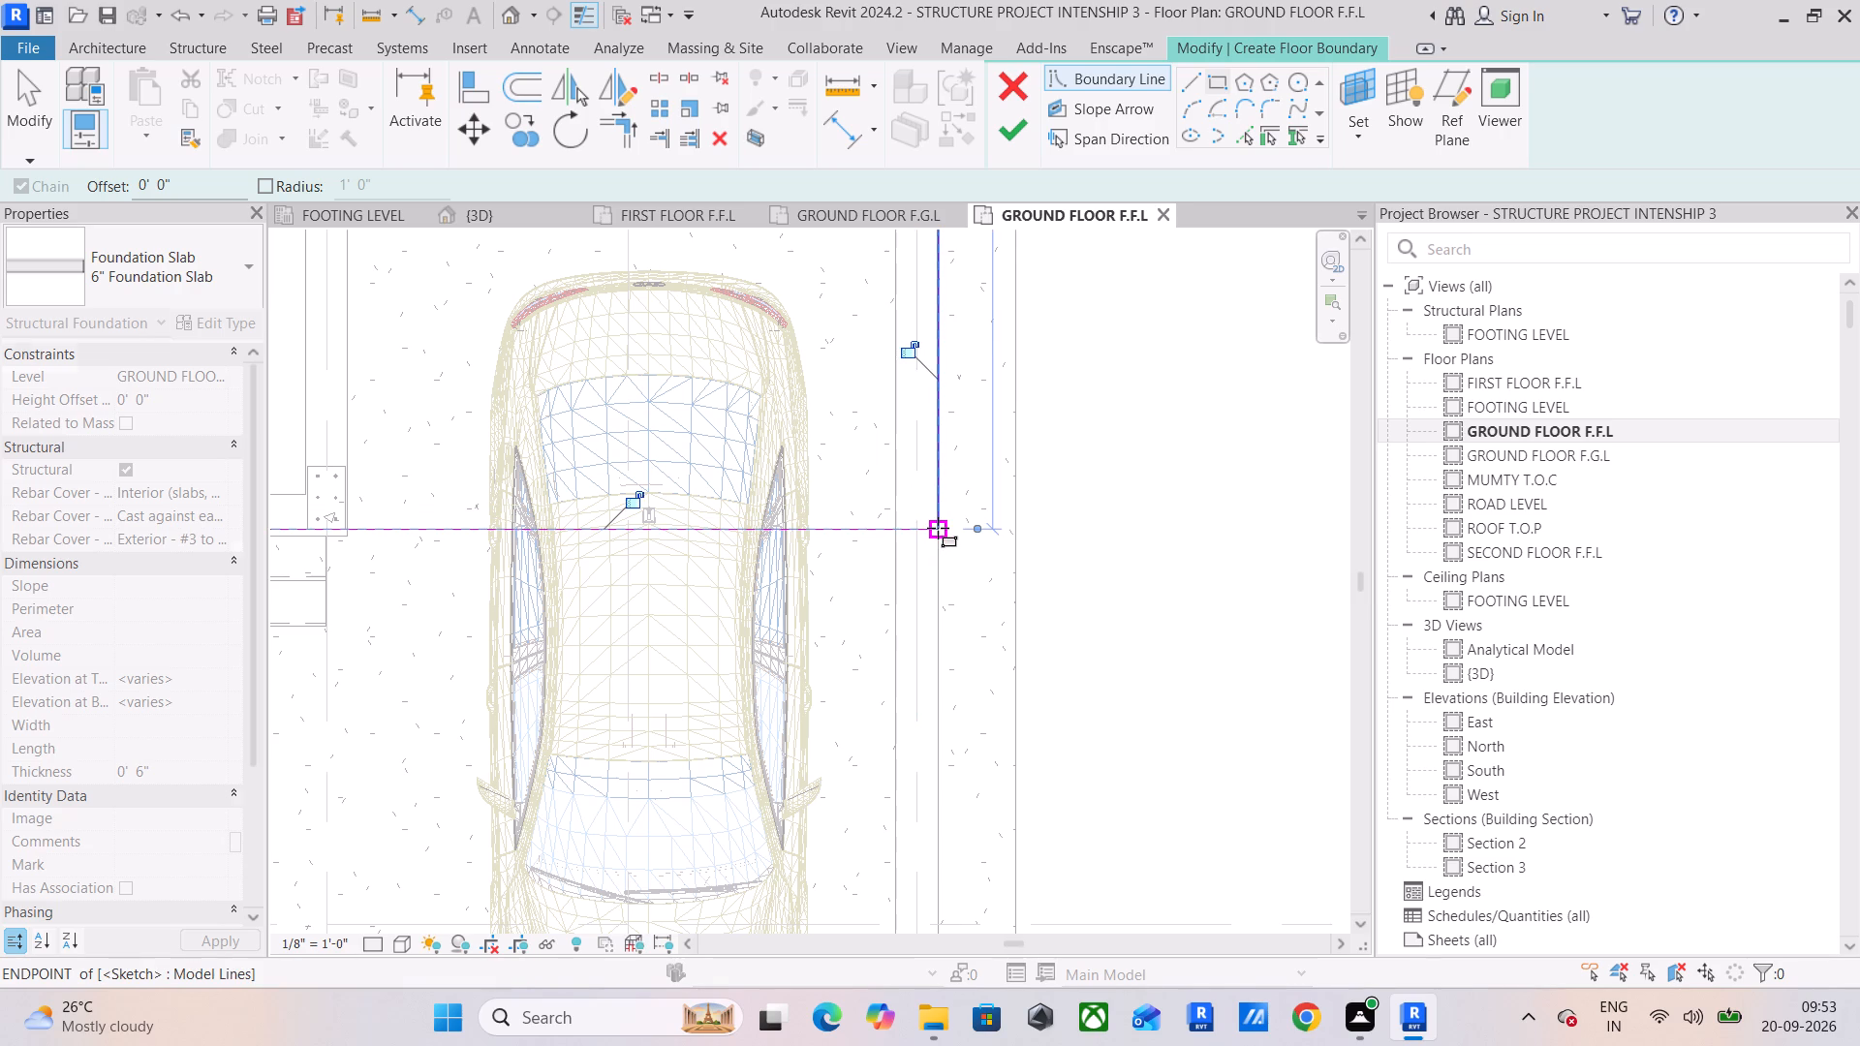
click(1033, 128)
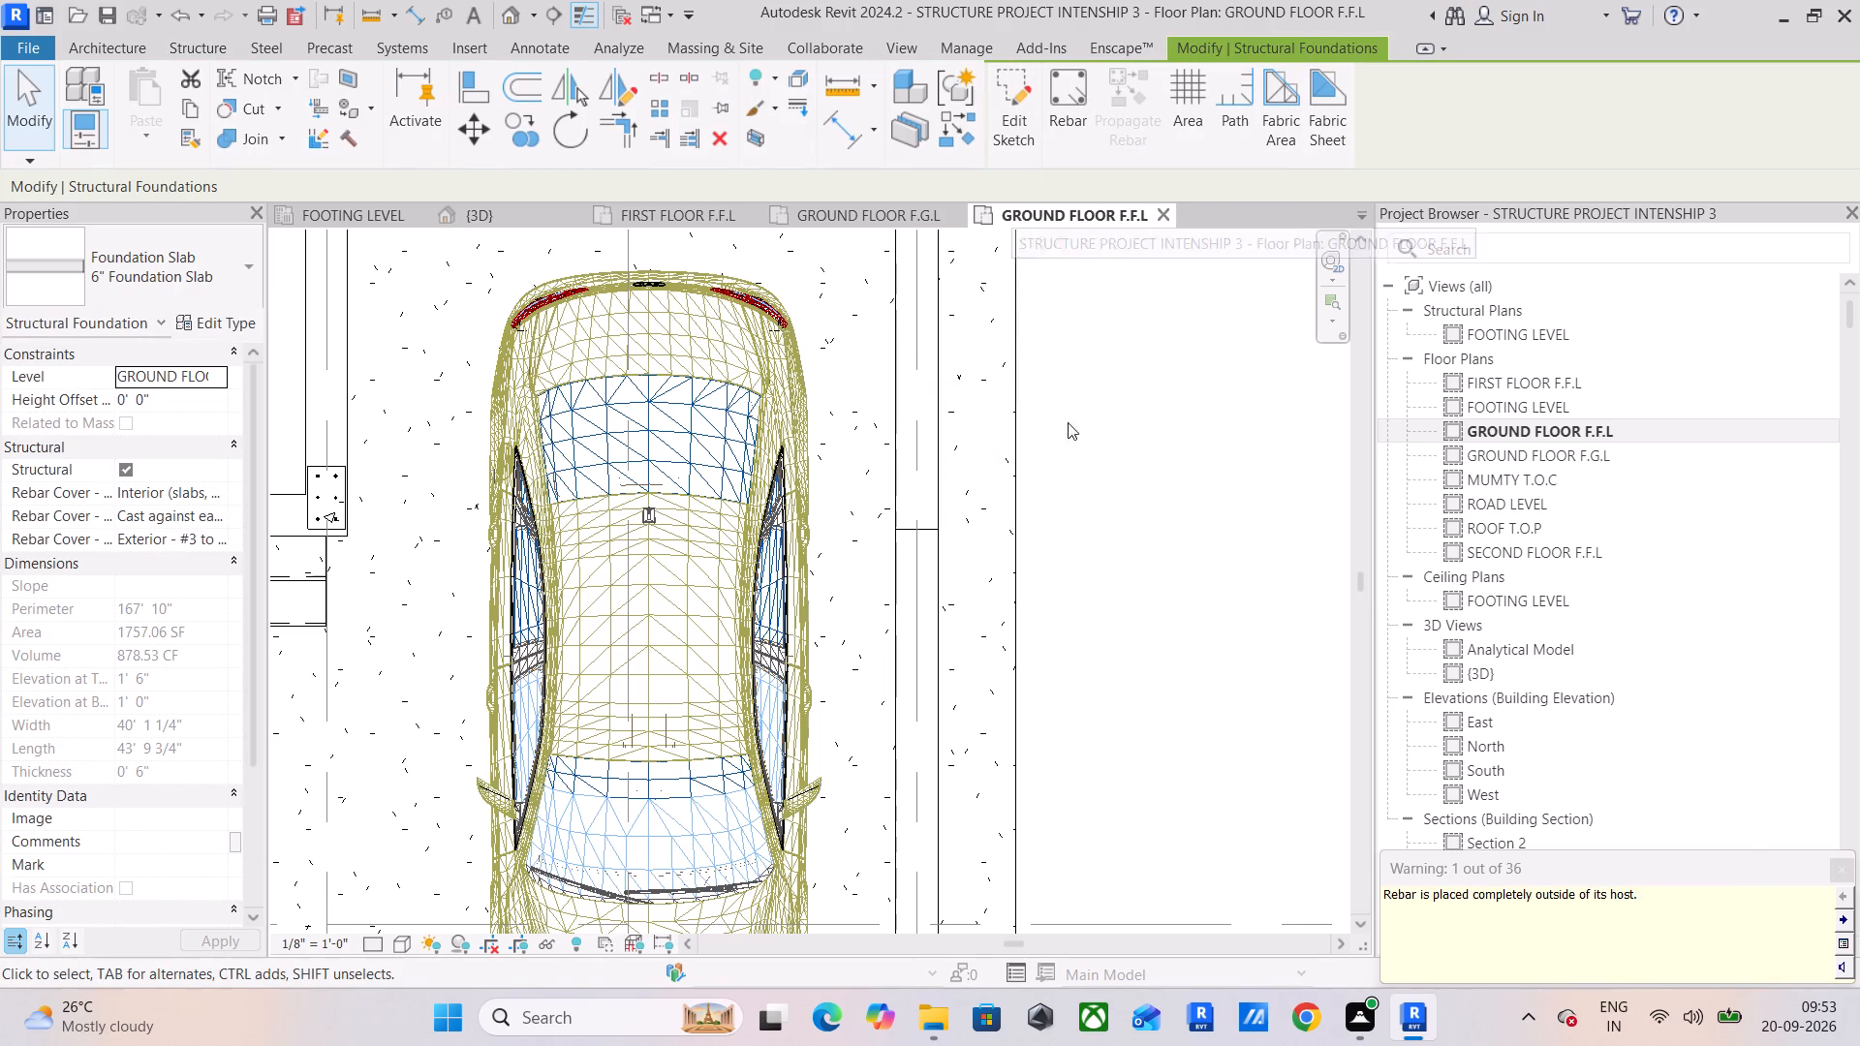
click(1842, 871)
Examine the new foundation slab against the reinforced beams, columns and footings in the 3D view.
scroll(1069, 711, down, 6)
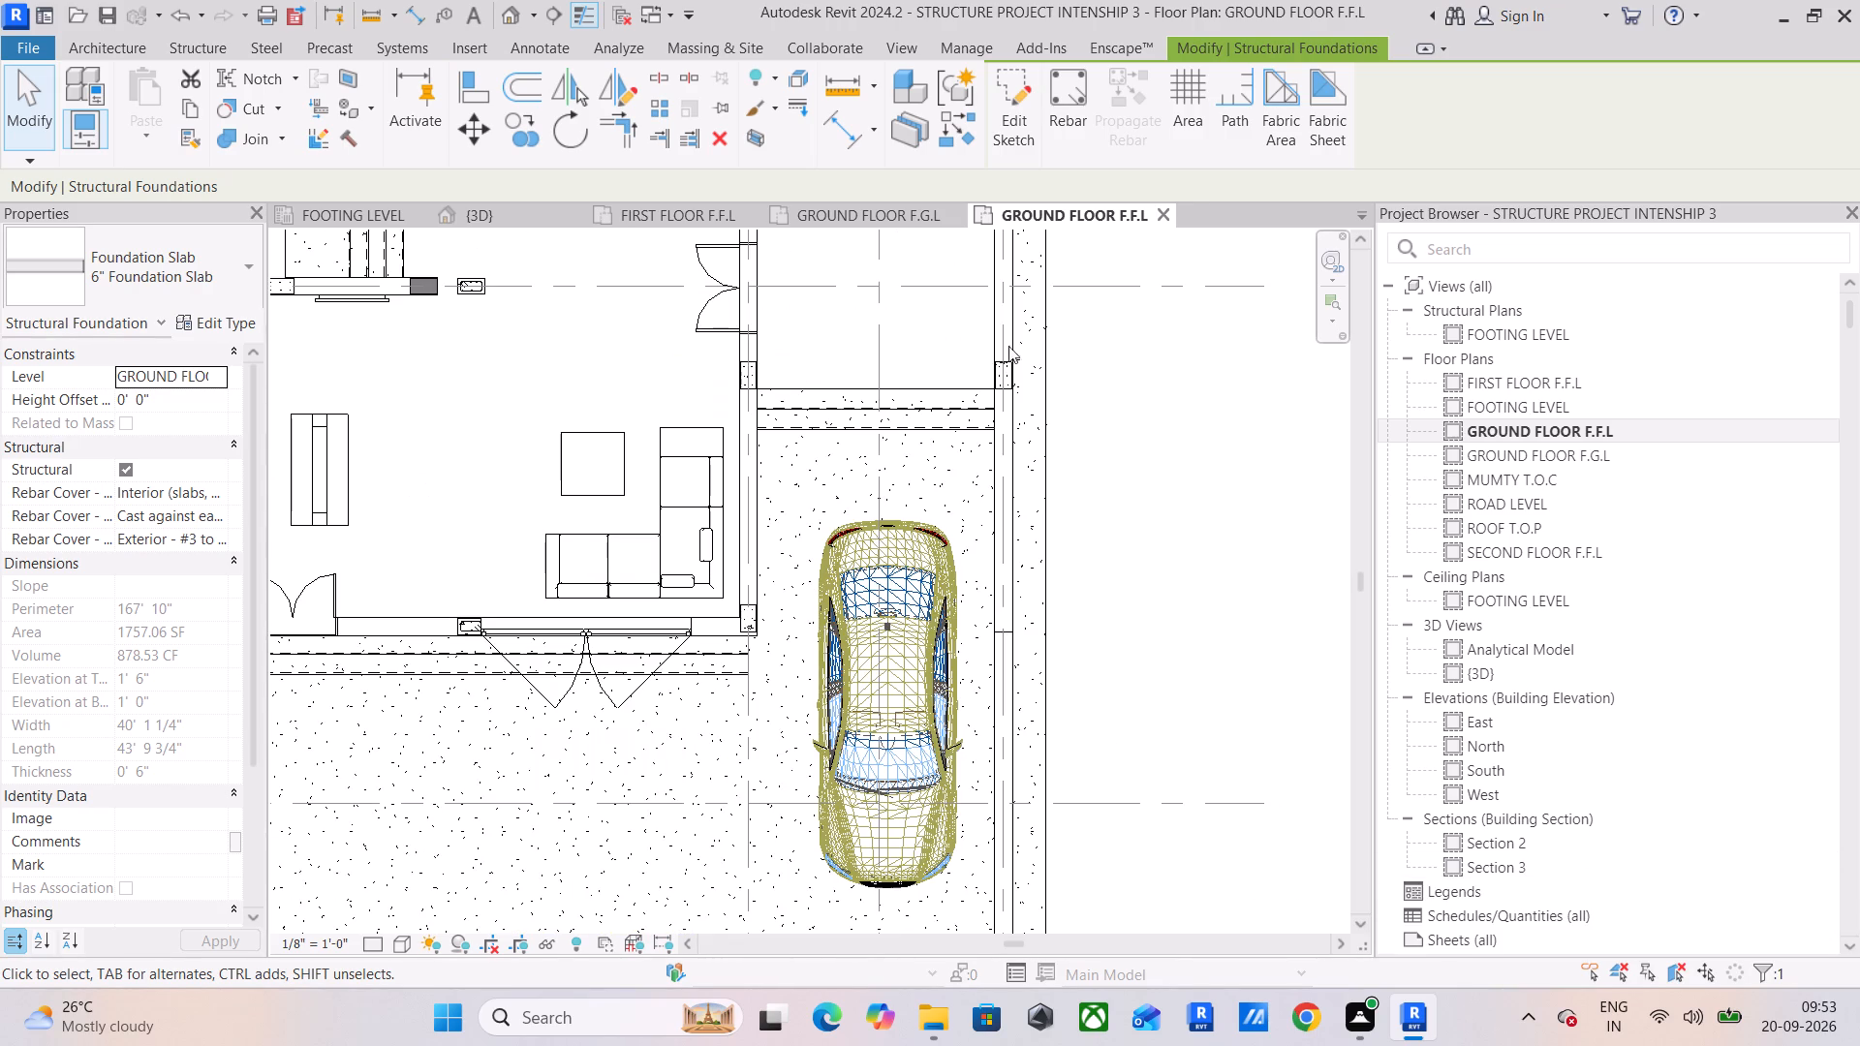
click(457, 203)
click(470, 210)
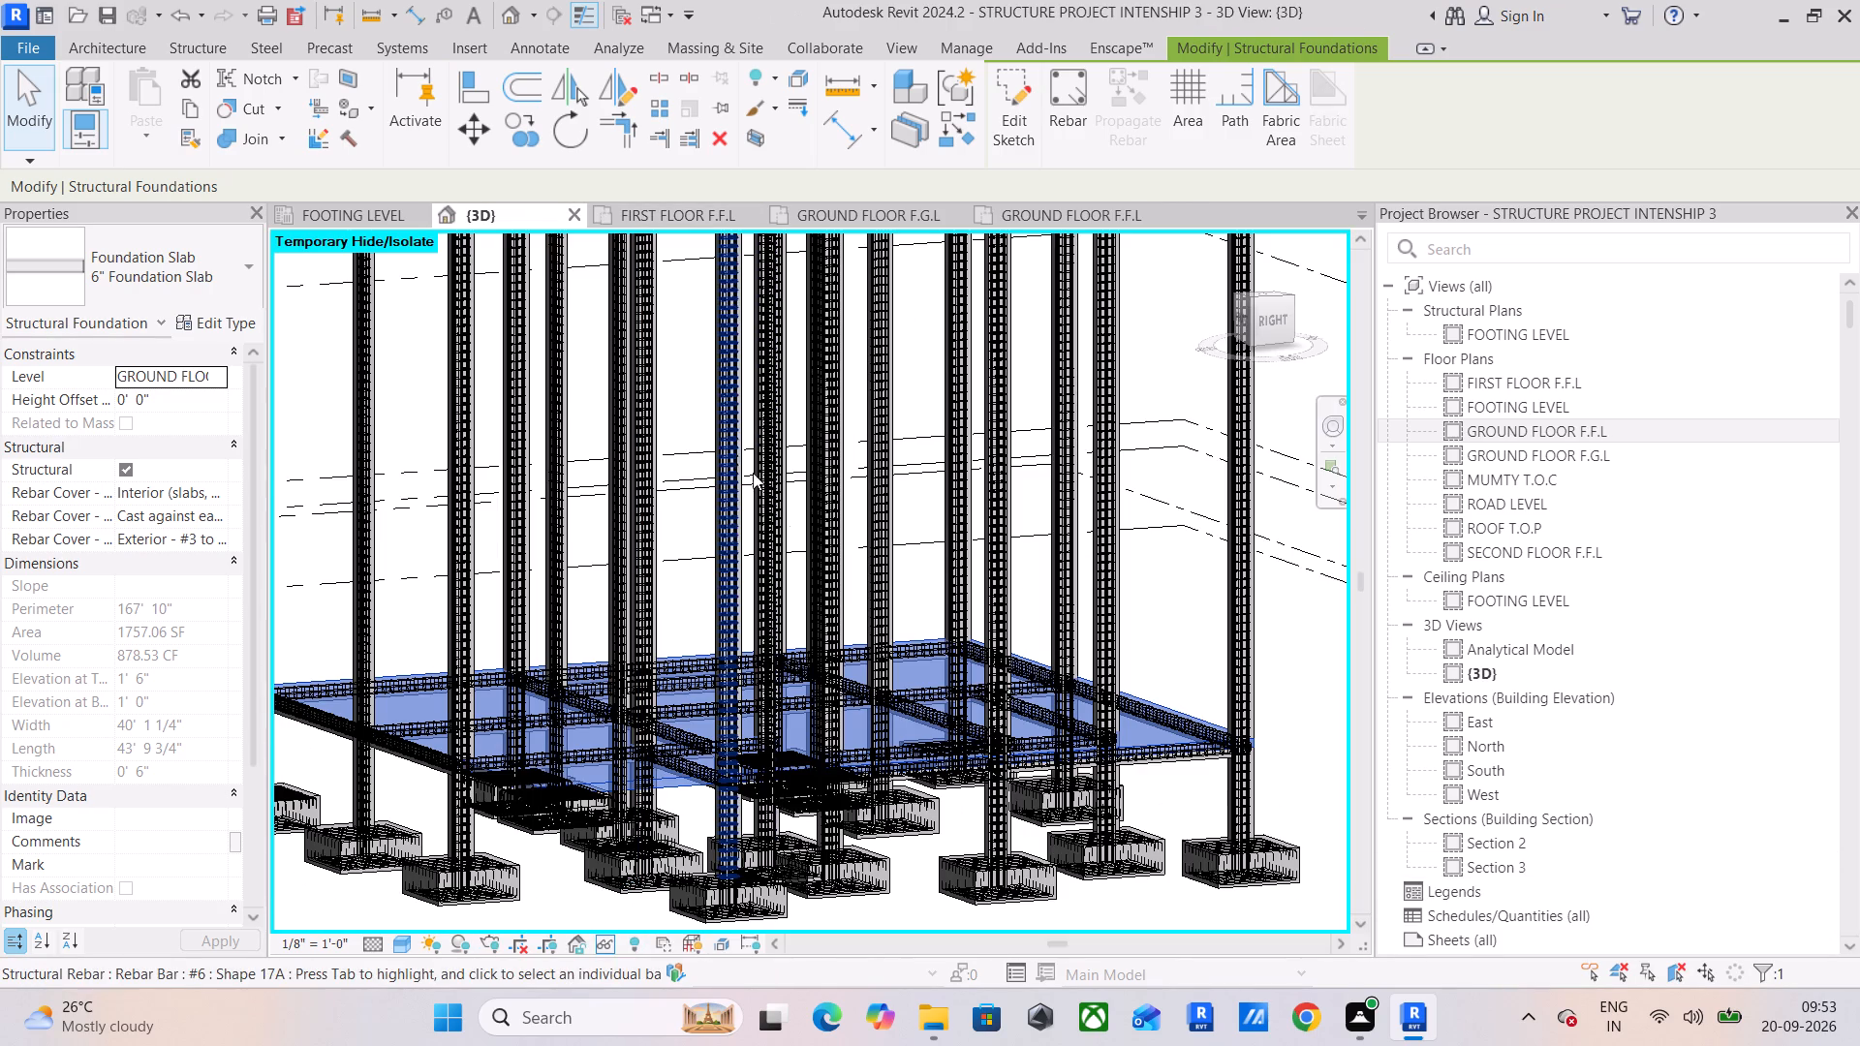
scroll(374, 788, up, 7)
scroll(476, 759, up, 5)
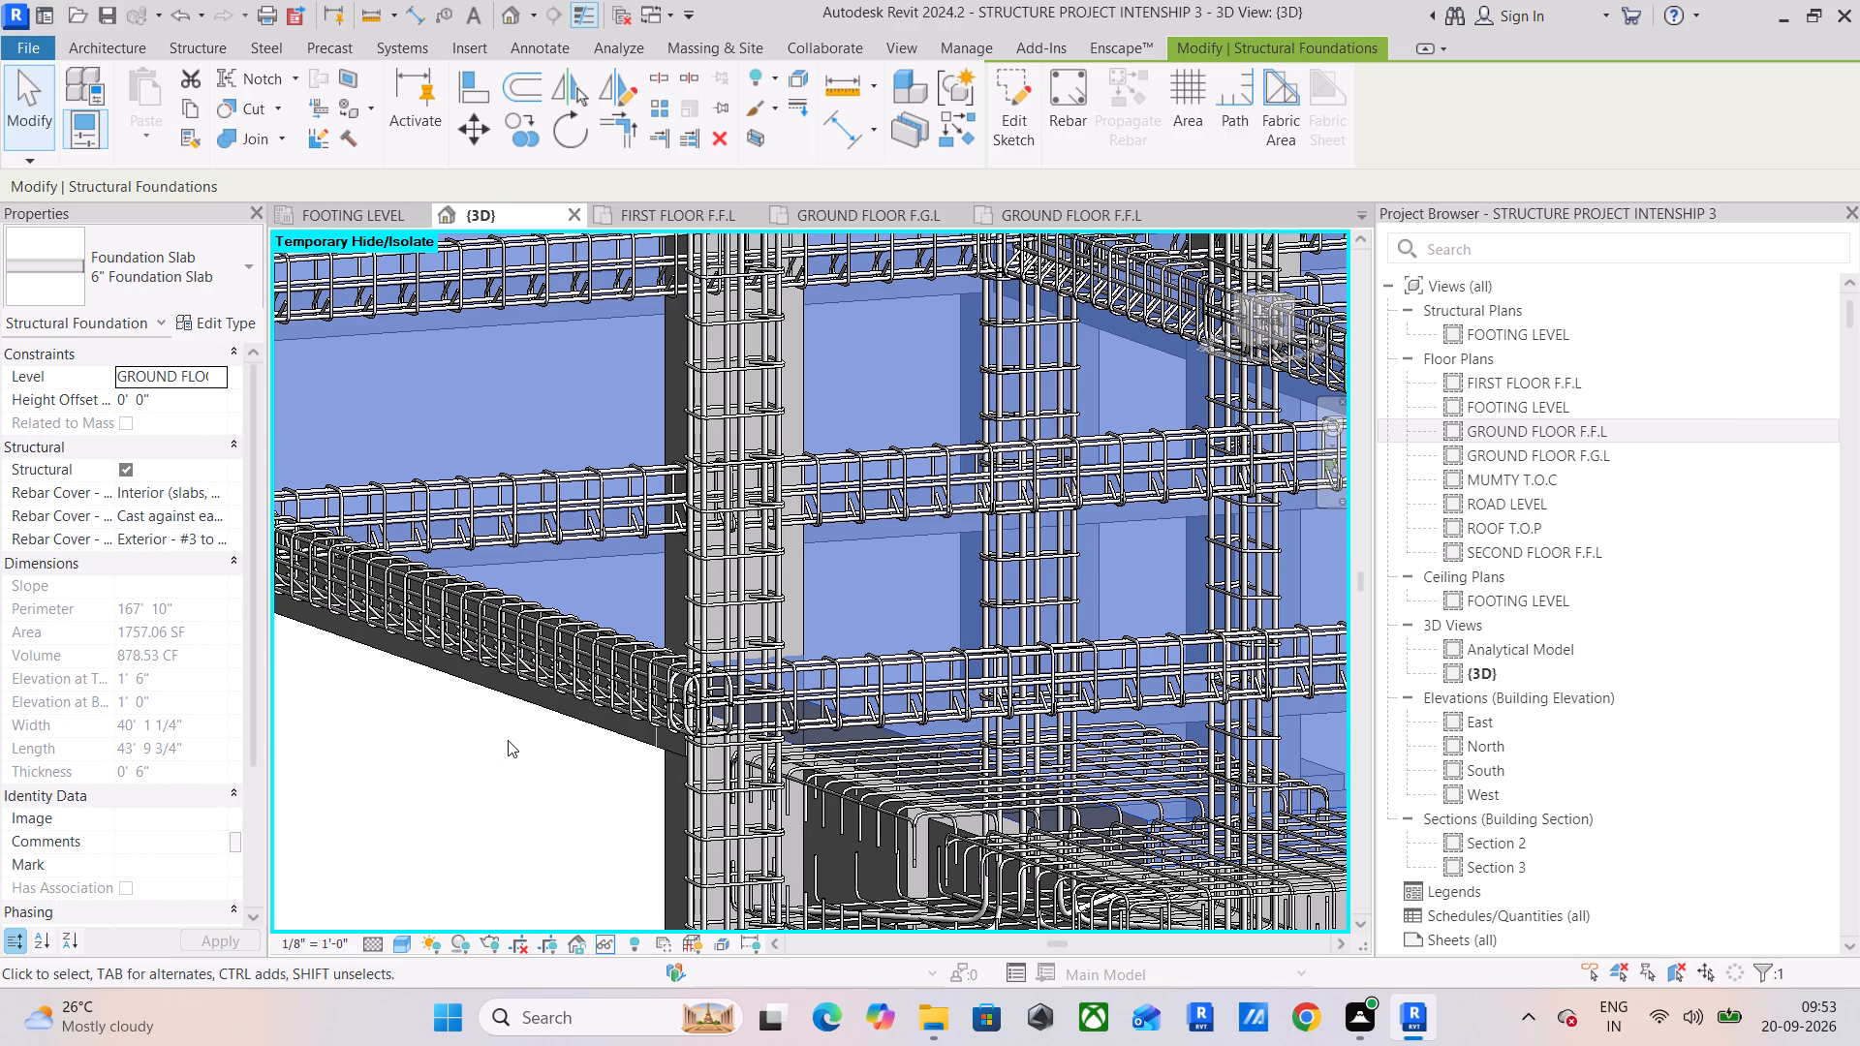
shift+scroll(508, 741, up, 1)
shift+middle_drag(508, 741, 597, 836)
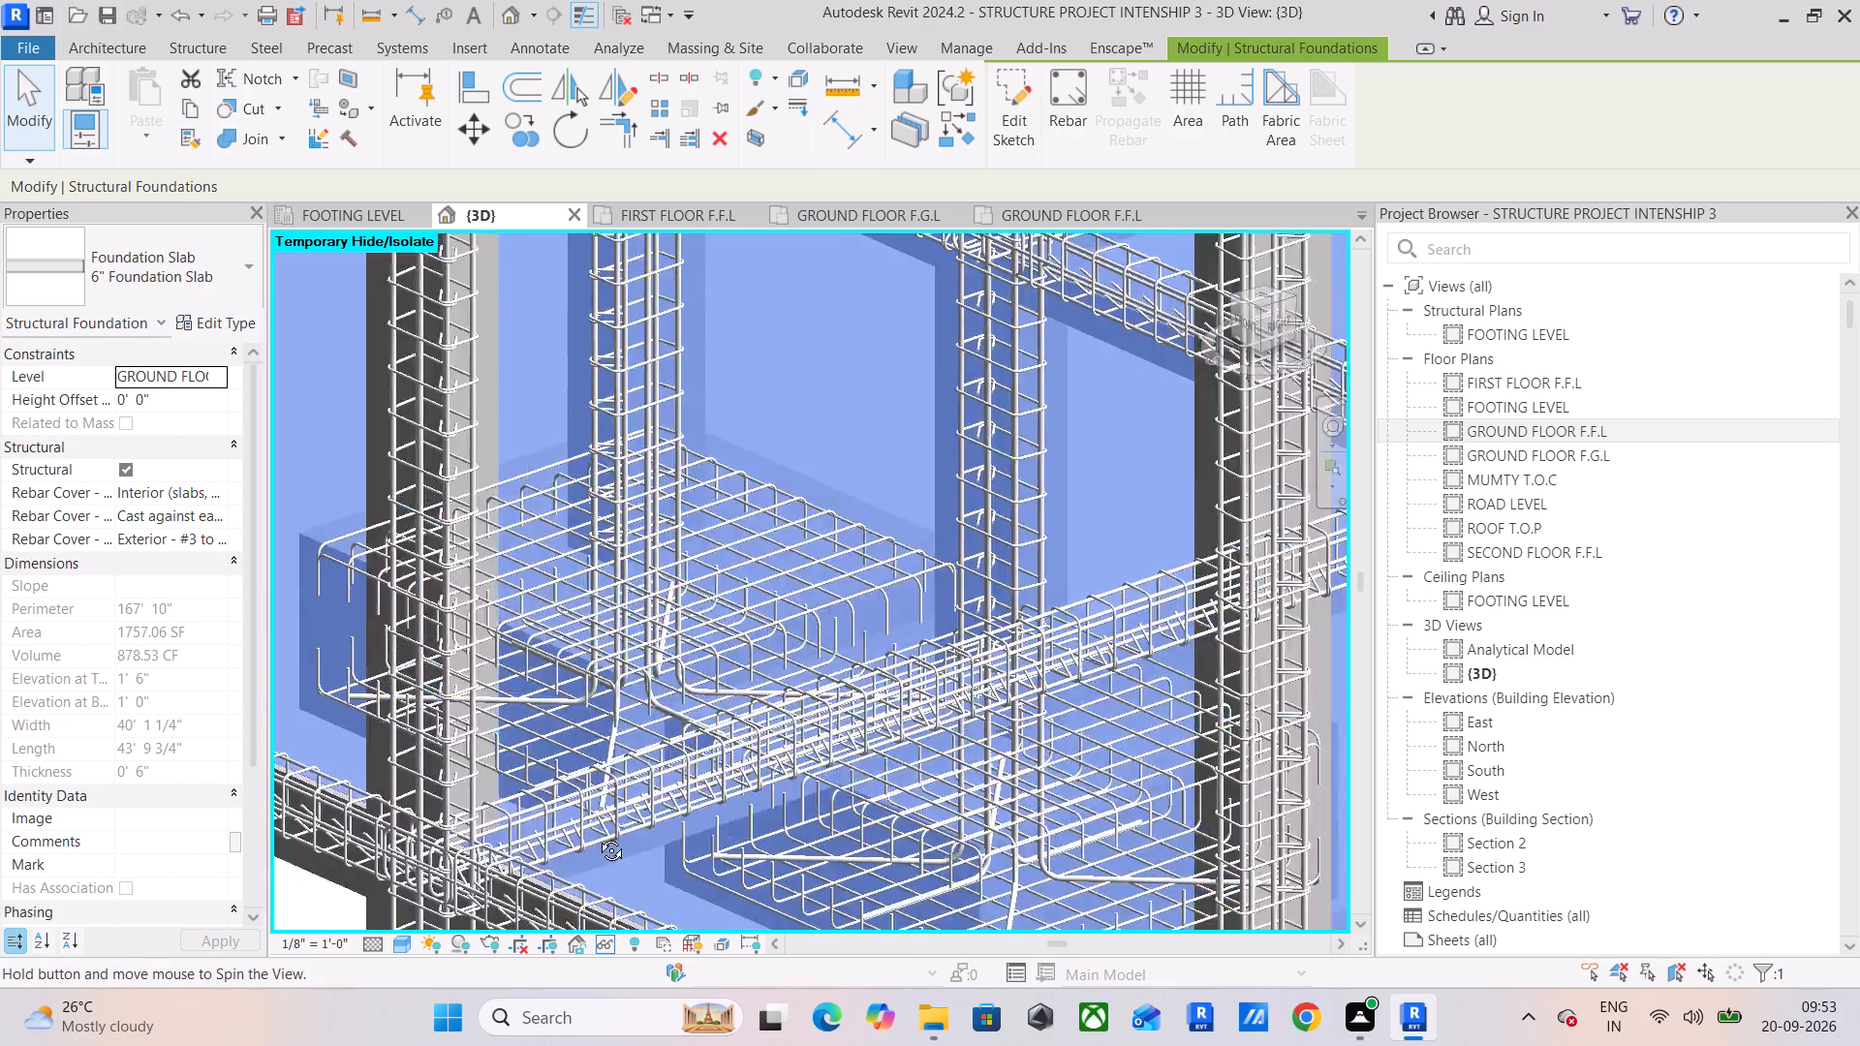
shift+middle_drag(597, 836, 635, 846)
scroll(674, 788, down, 4)
shift+middle_drag(574, 809, 774, 827)
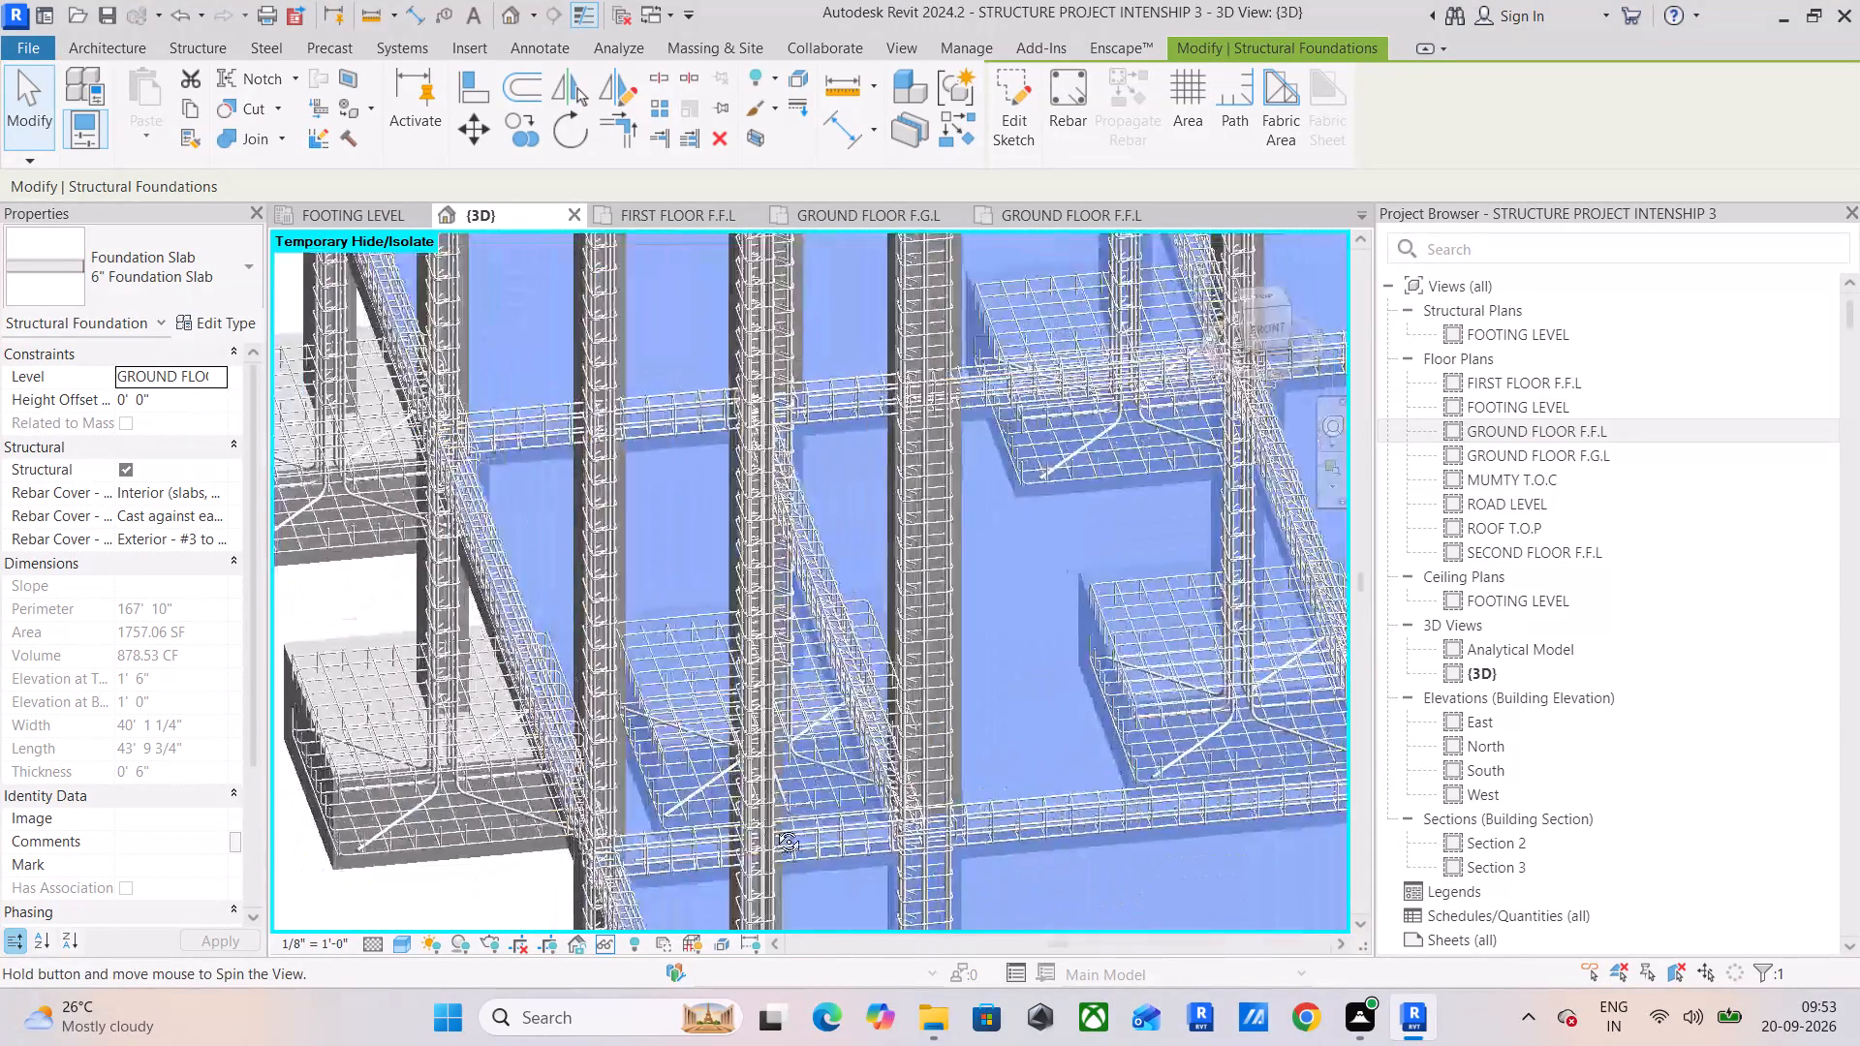
shift+middle_drag(774, 827, 775, 827)
shift+middle_drag(775, 827, 710, 827)
scroll(587, 827, up, 7)
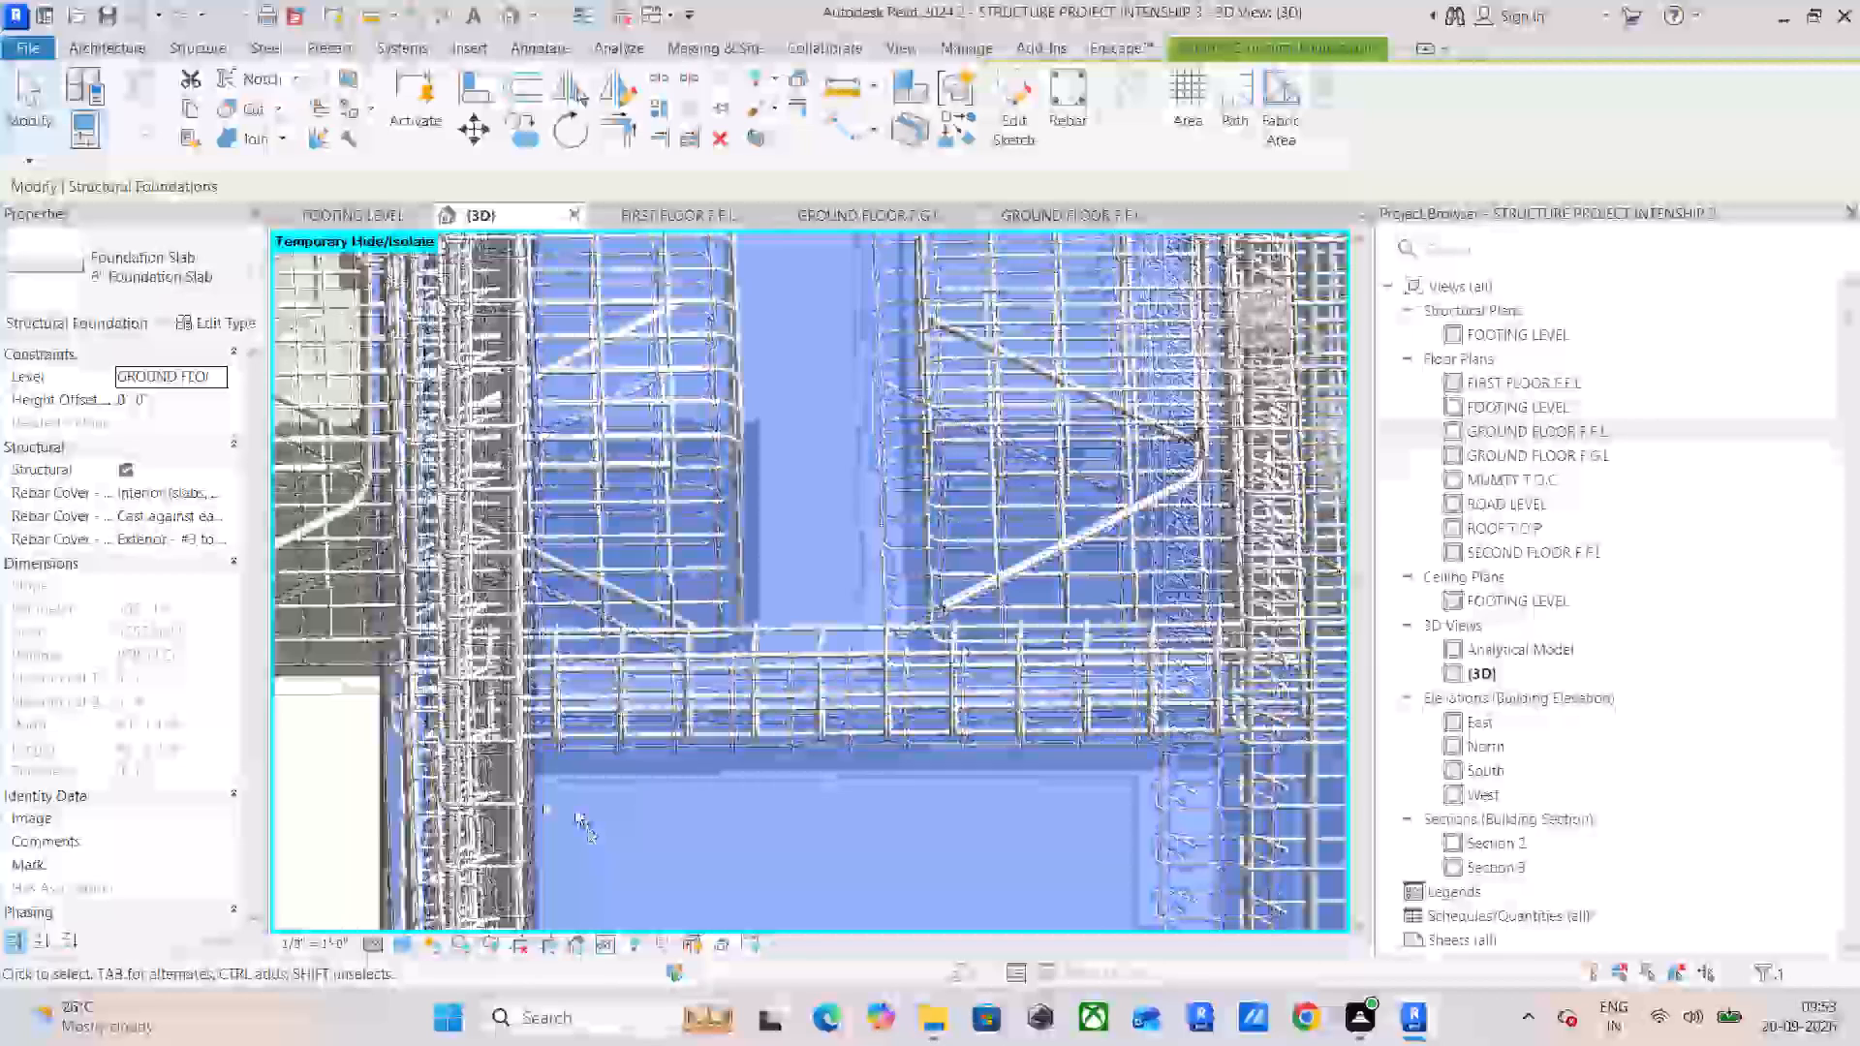
middle_drag(542, 798, 643, 669)
shift+middle_drag(616, 683, 572, 628)
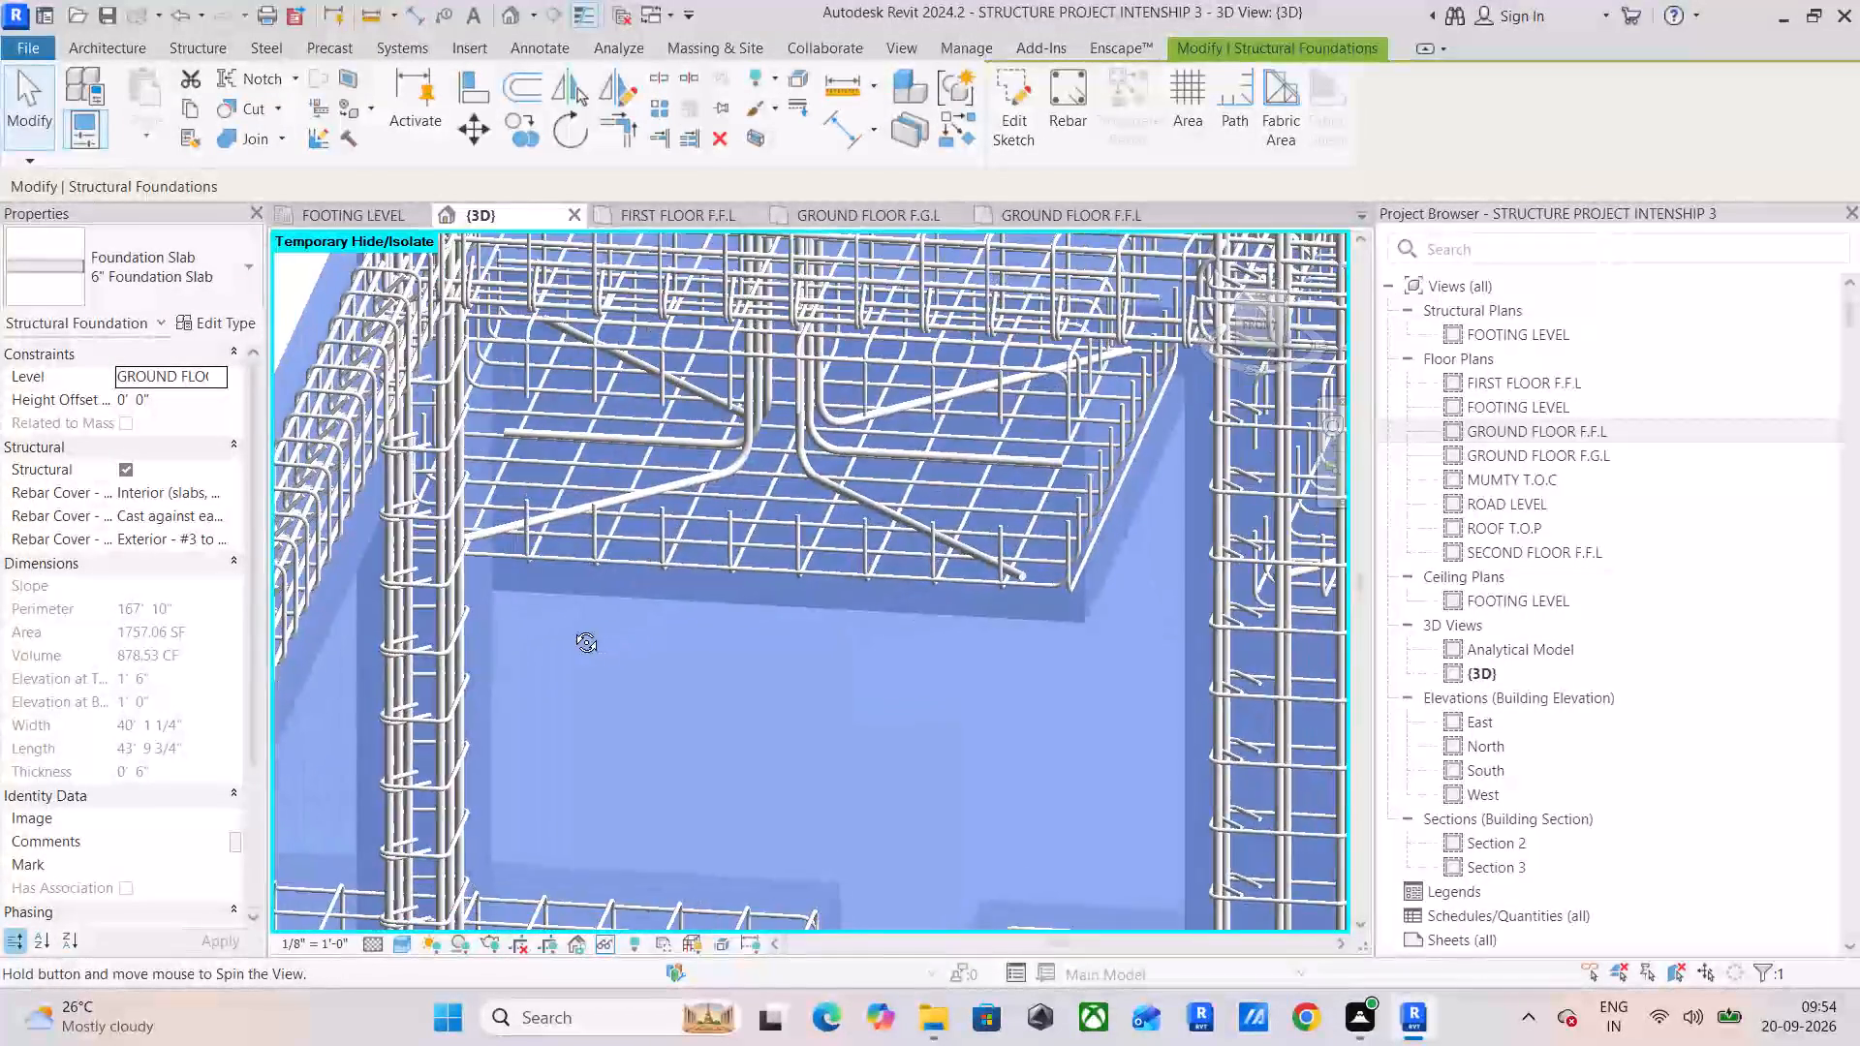
shift+middle_drag(572, 628, 542, 635)
scroll(542, 635, down, 12)
middle_drag(776, 682, 410, 650)
scroll(1015, 816, down, 2)
middle_drag(944, 810, 706, 761)
click(1104, 855)
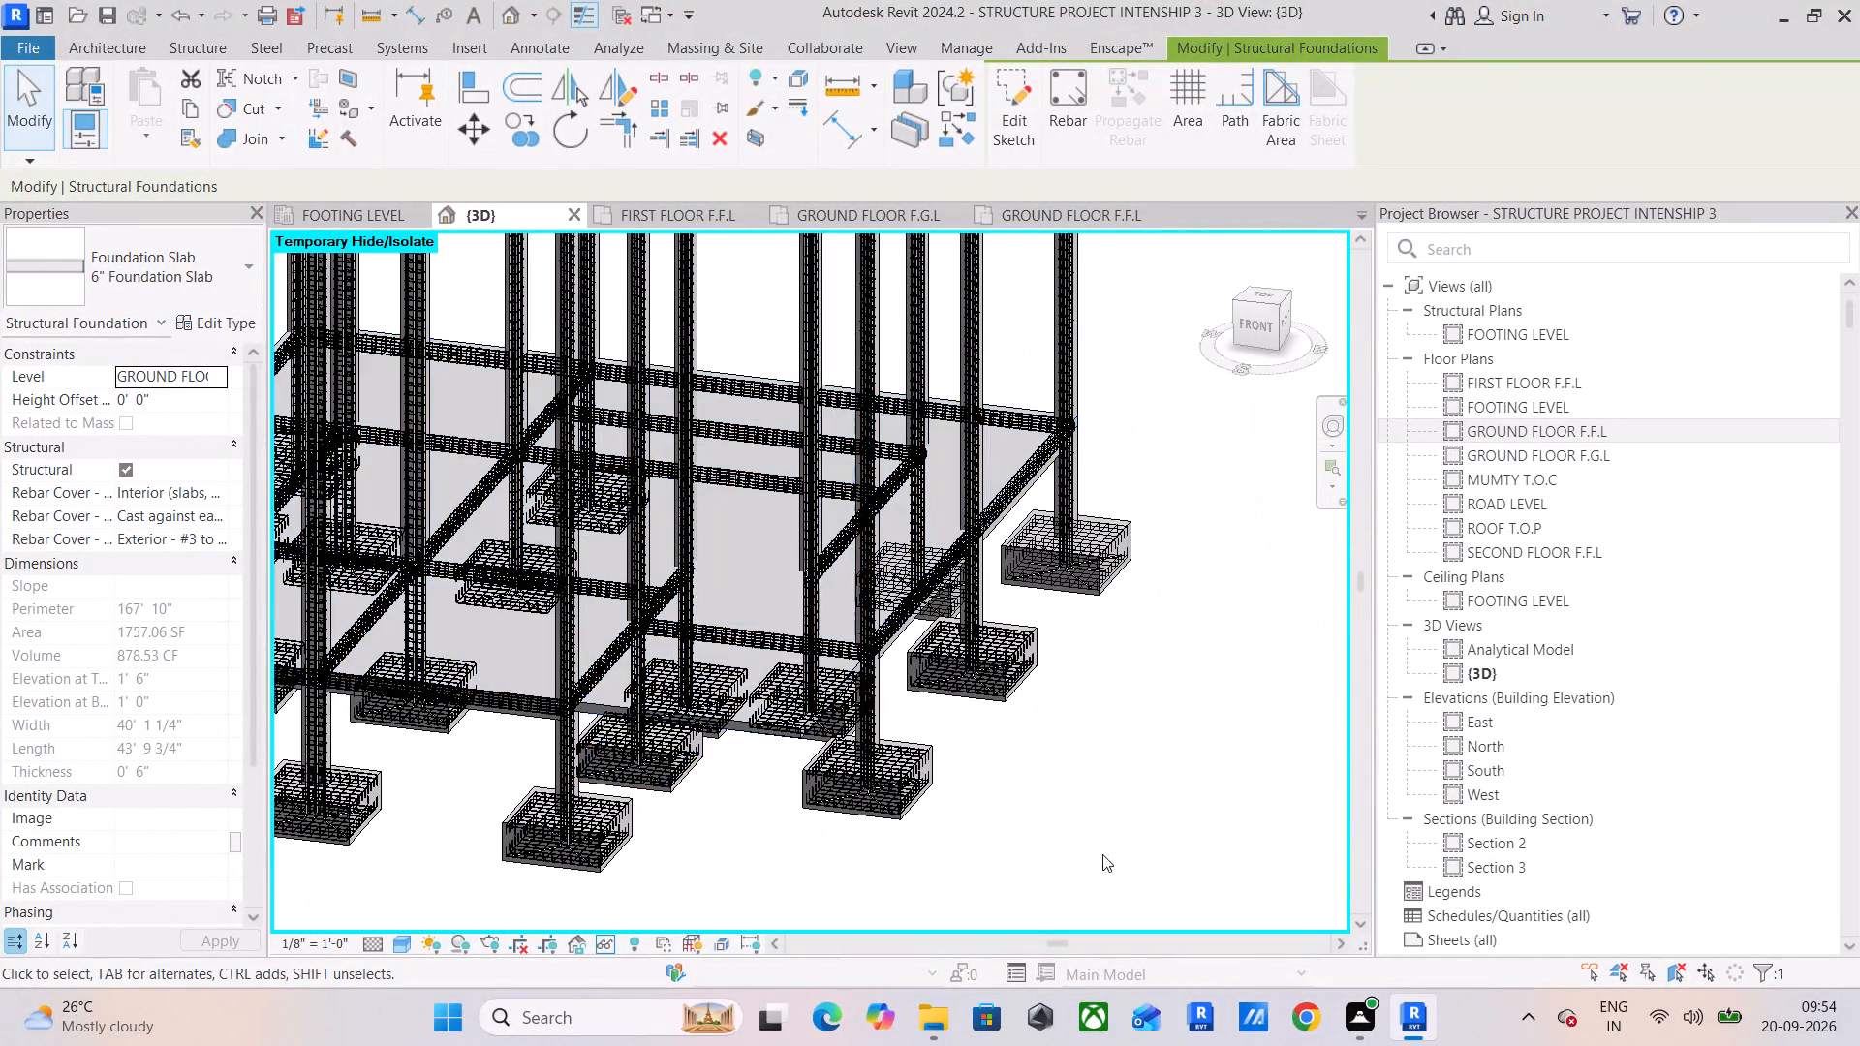
shift+middle_drag(890, 711, 660, 807)
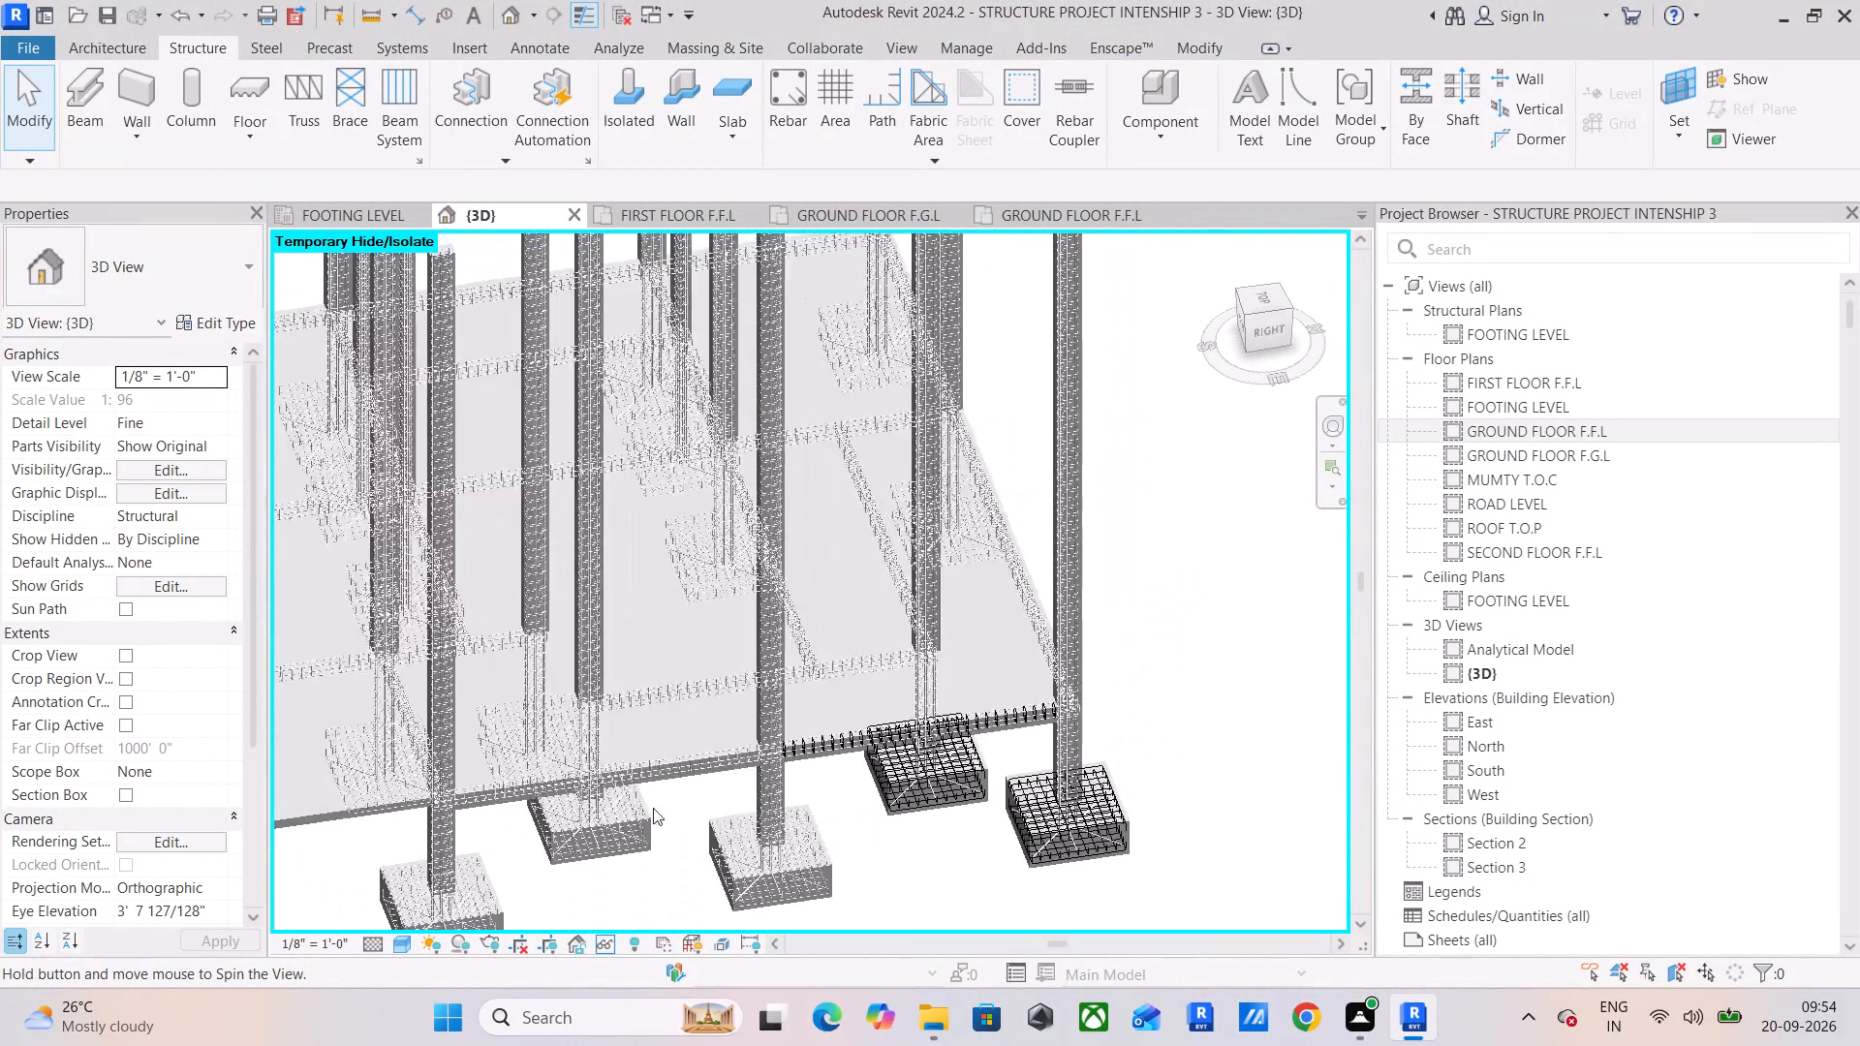
shift+middle_drag(458, 728, 668, 632)
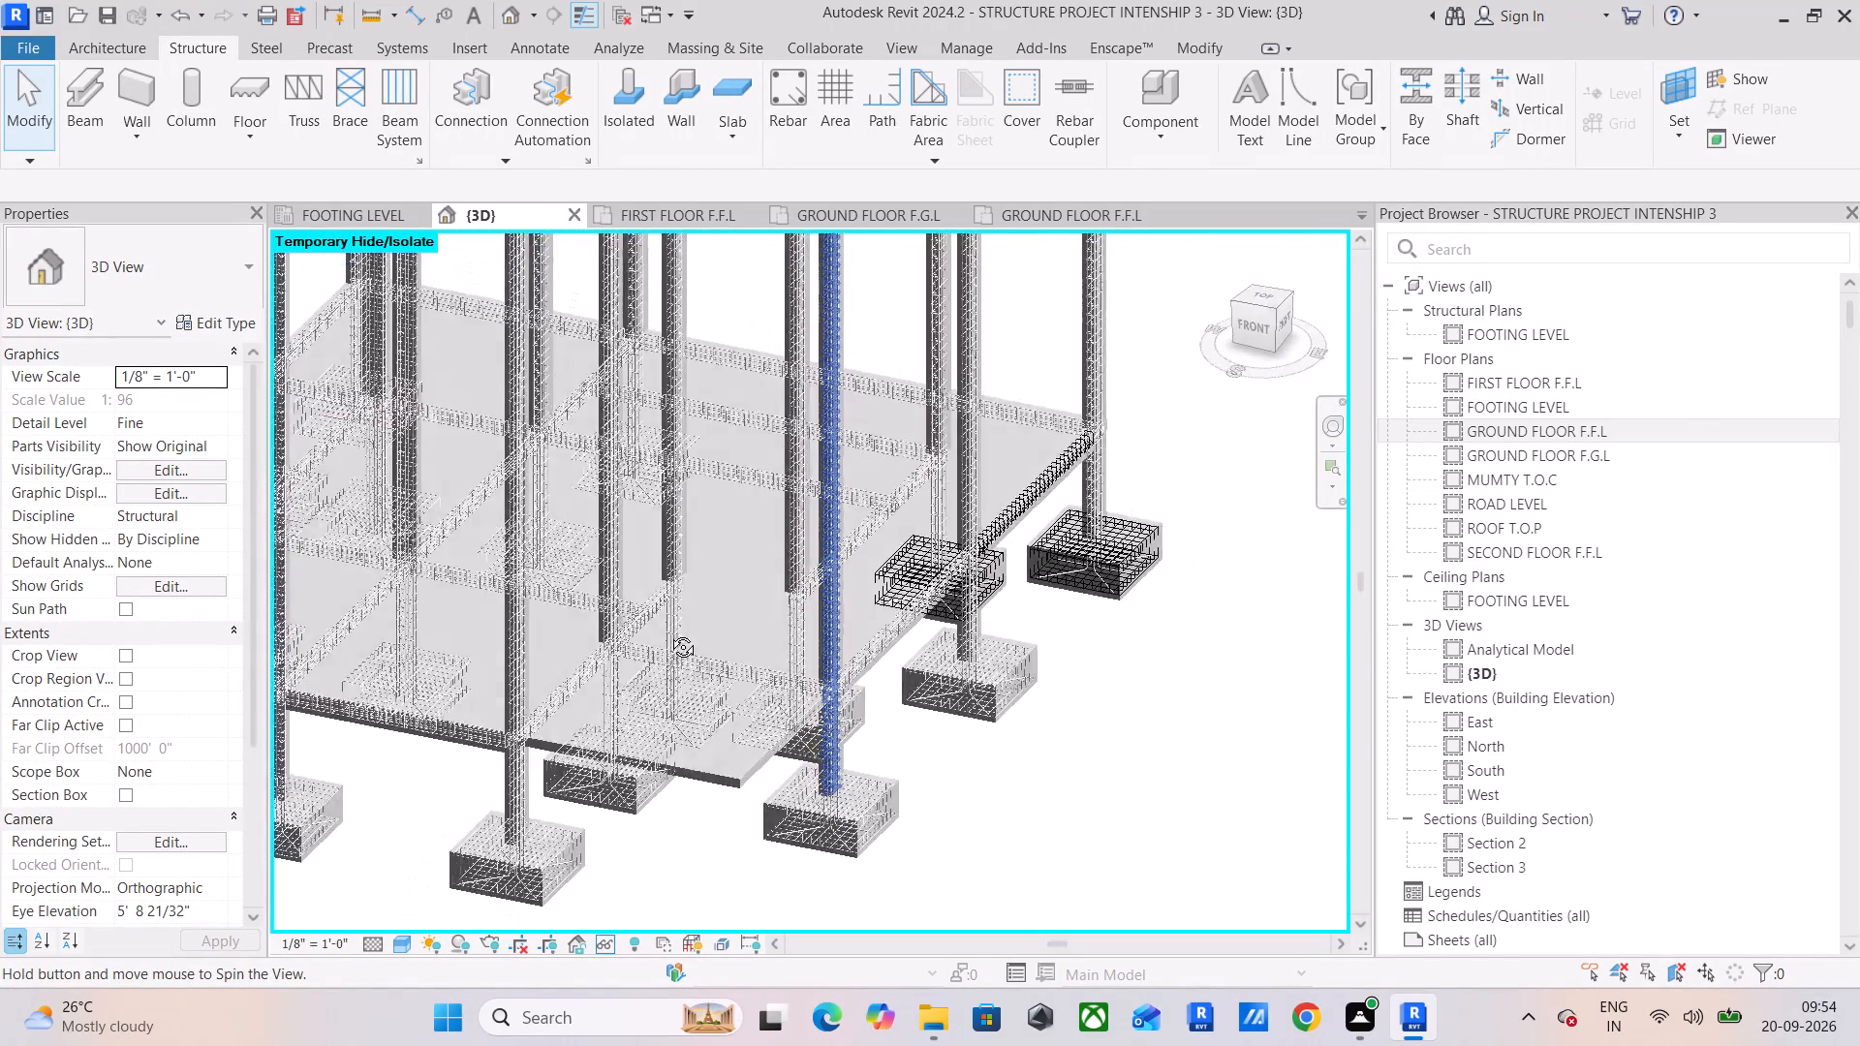
shift+middle_drag(668, 632, 671, 612)
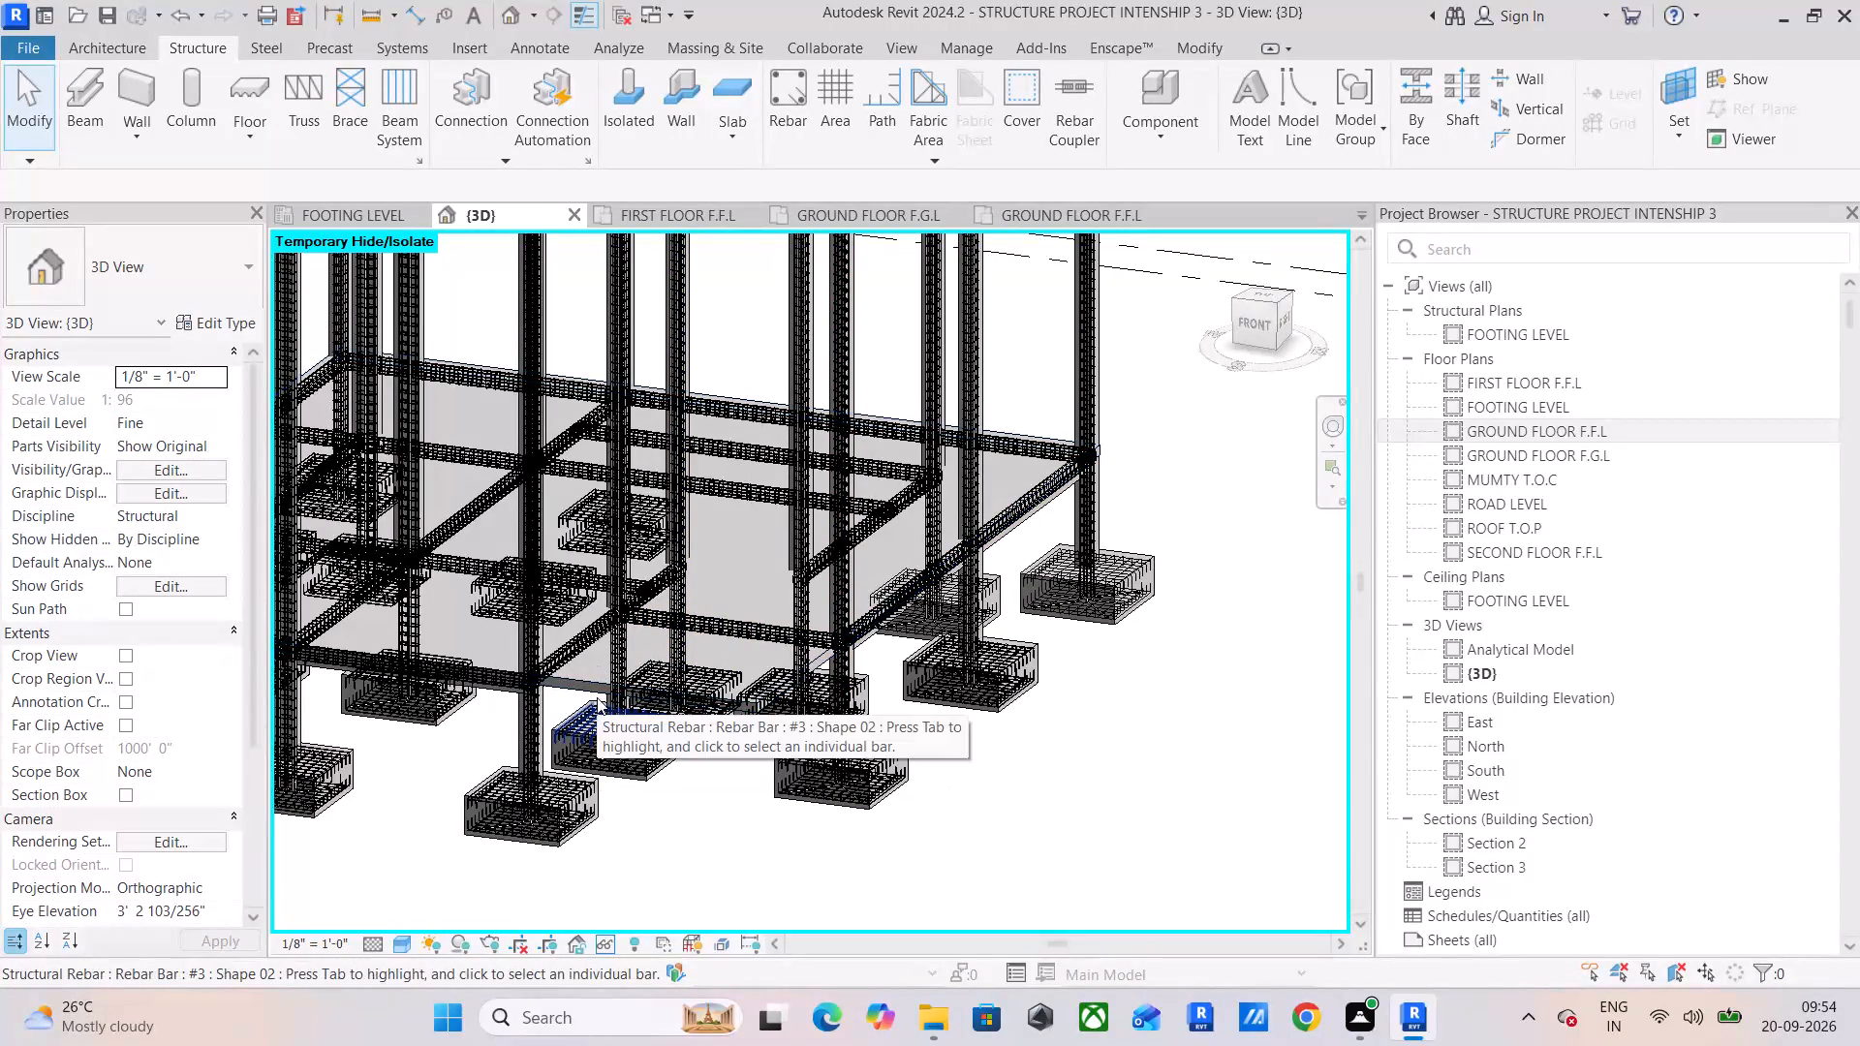
middle_drag(663, 741, 869, 774)
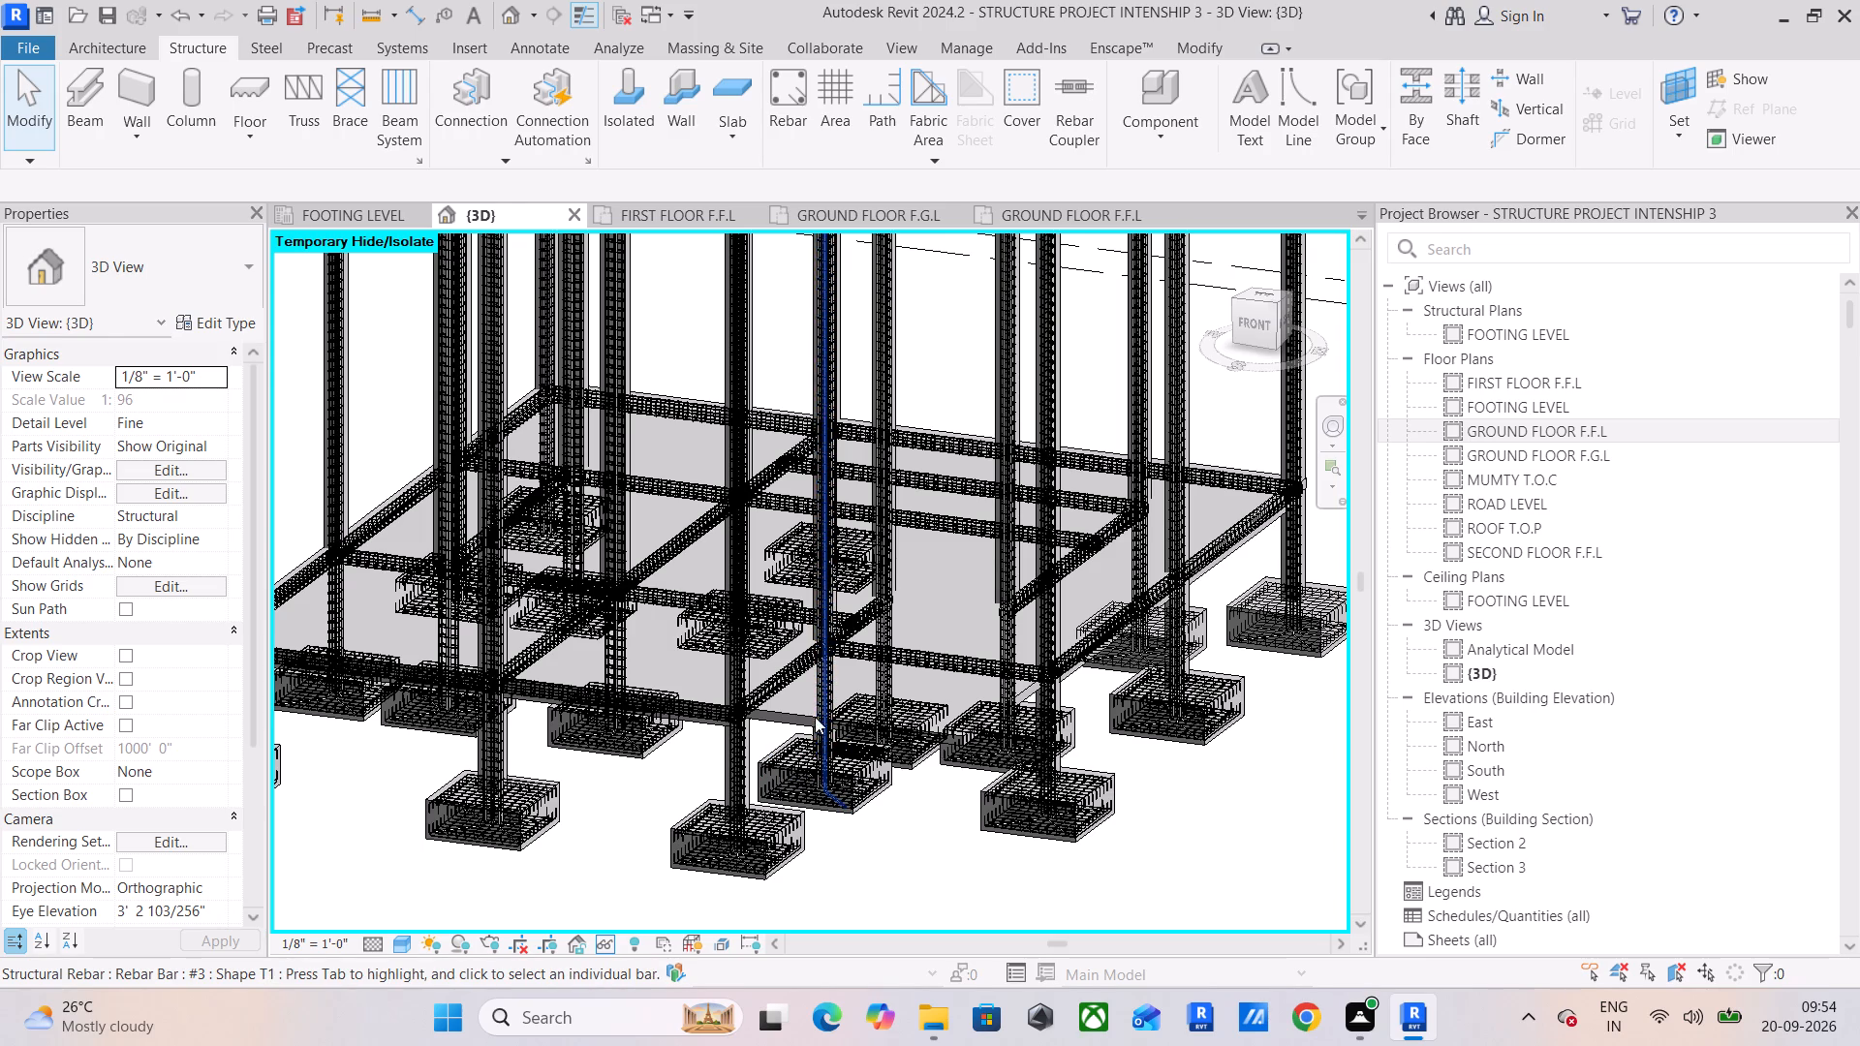
scroll(791, 714, up, 4)
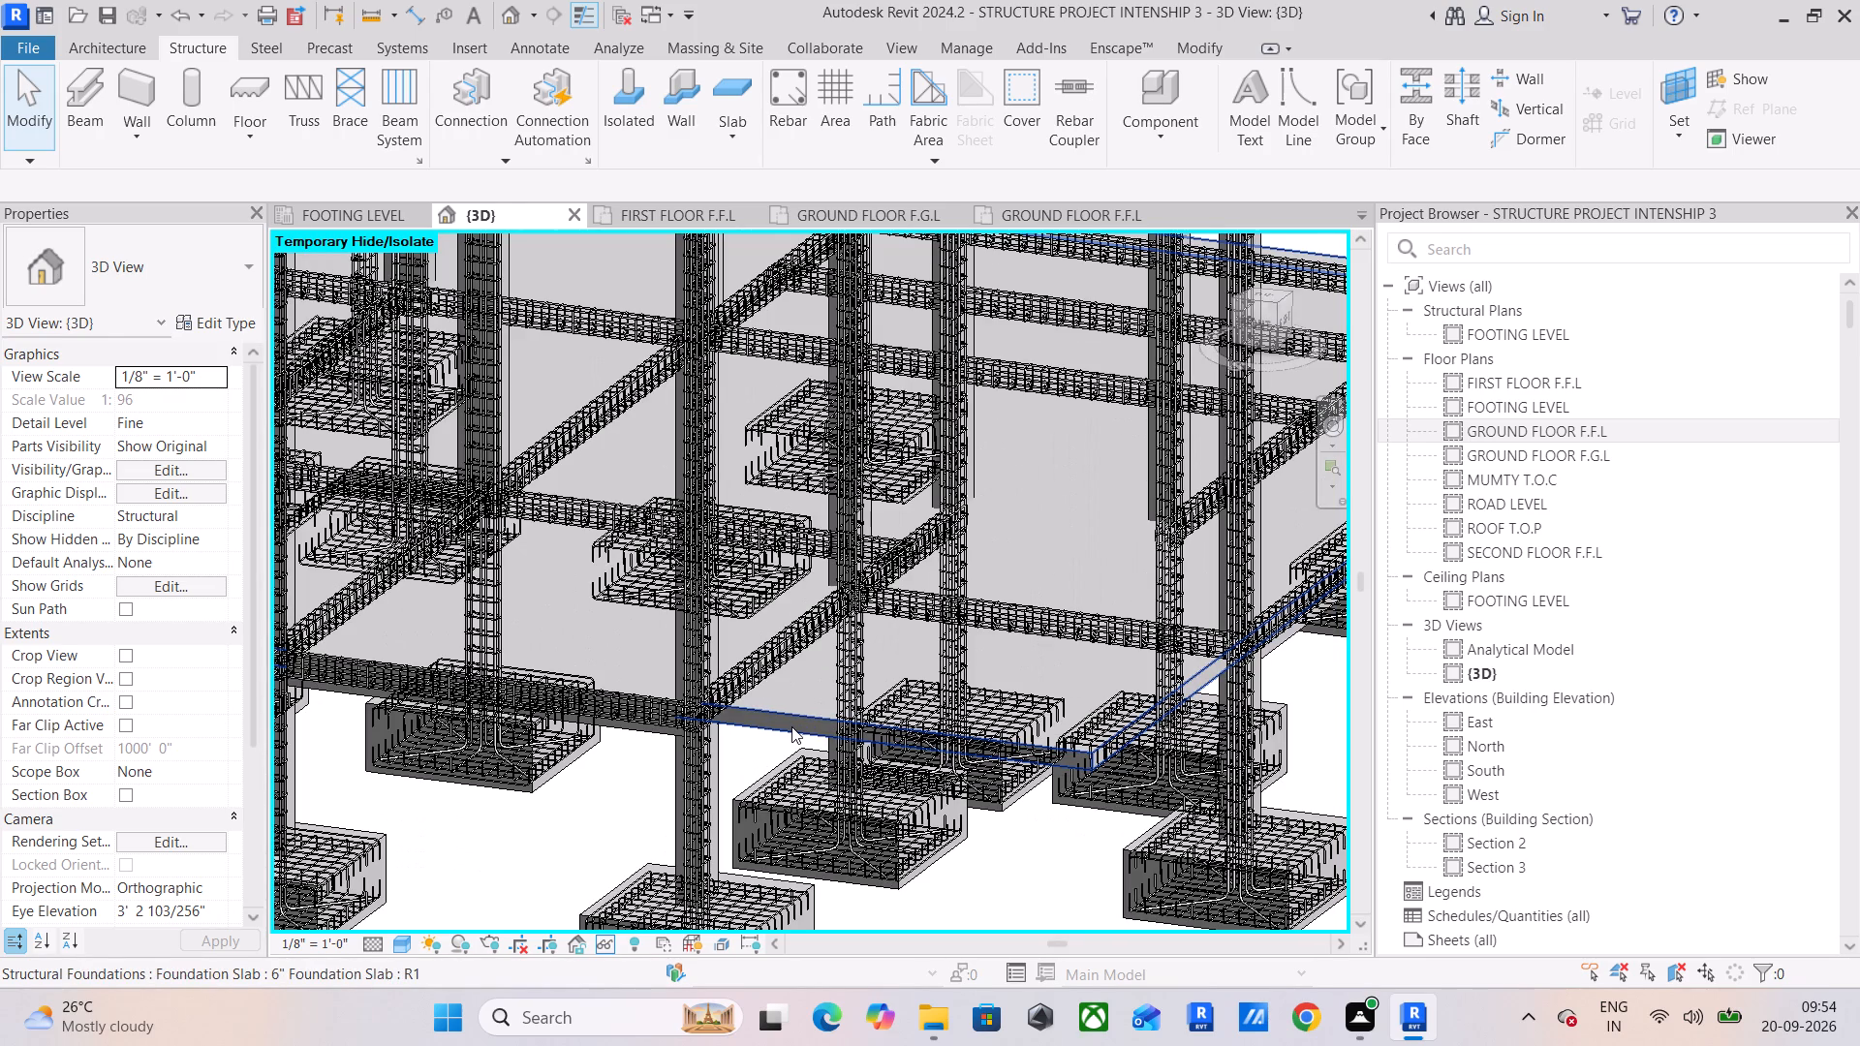
scroll(791, 726, down, 3)
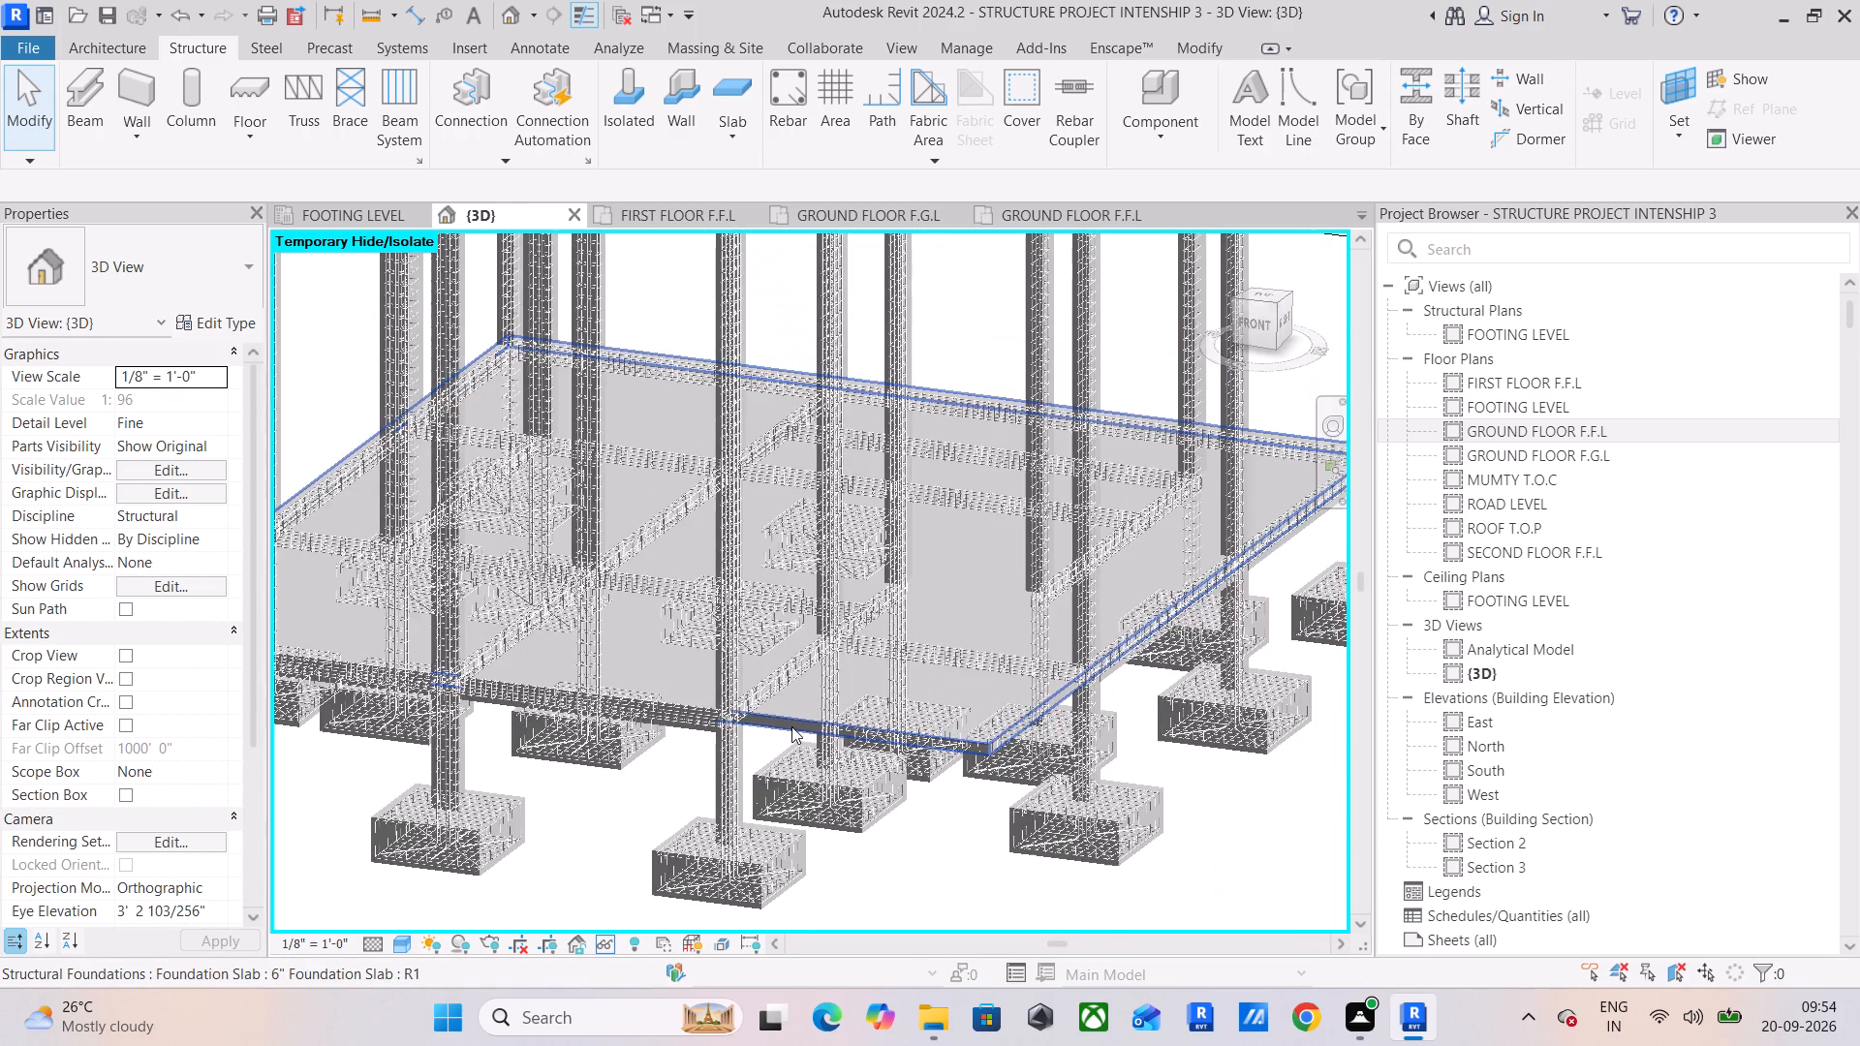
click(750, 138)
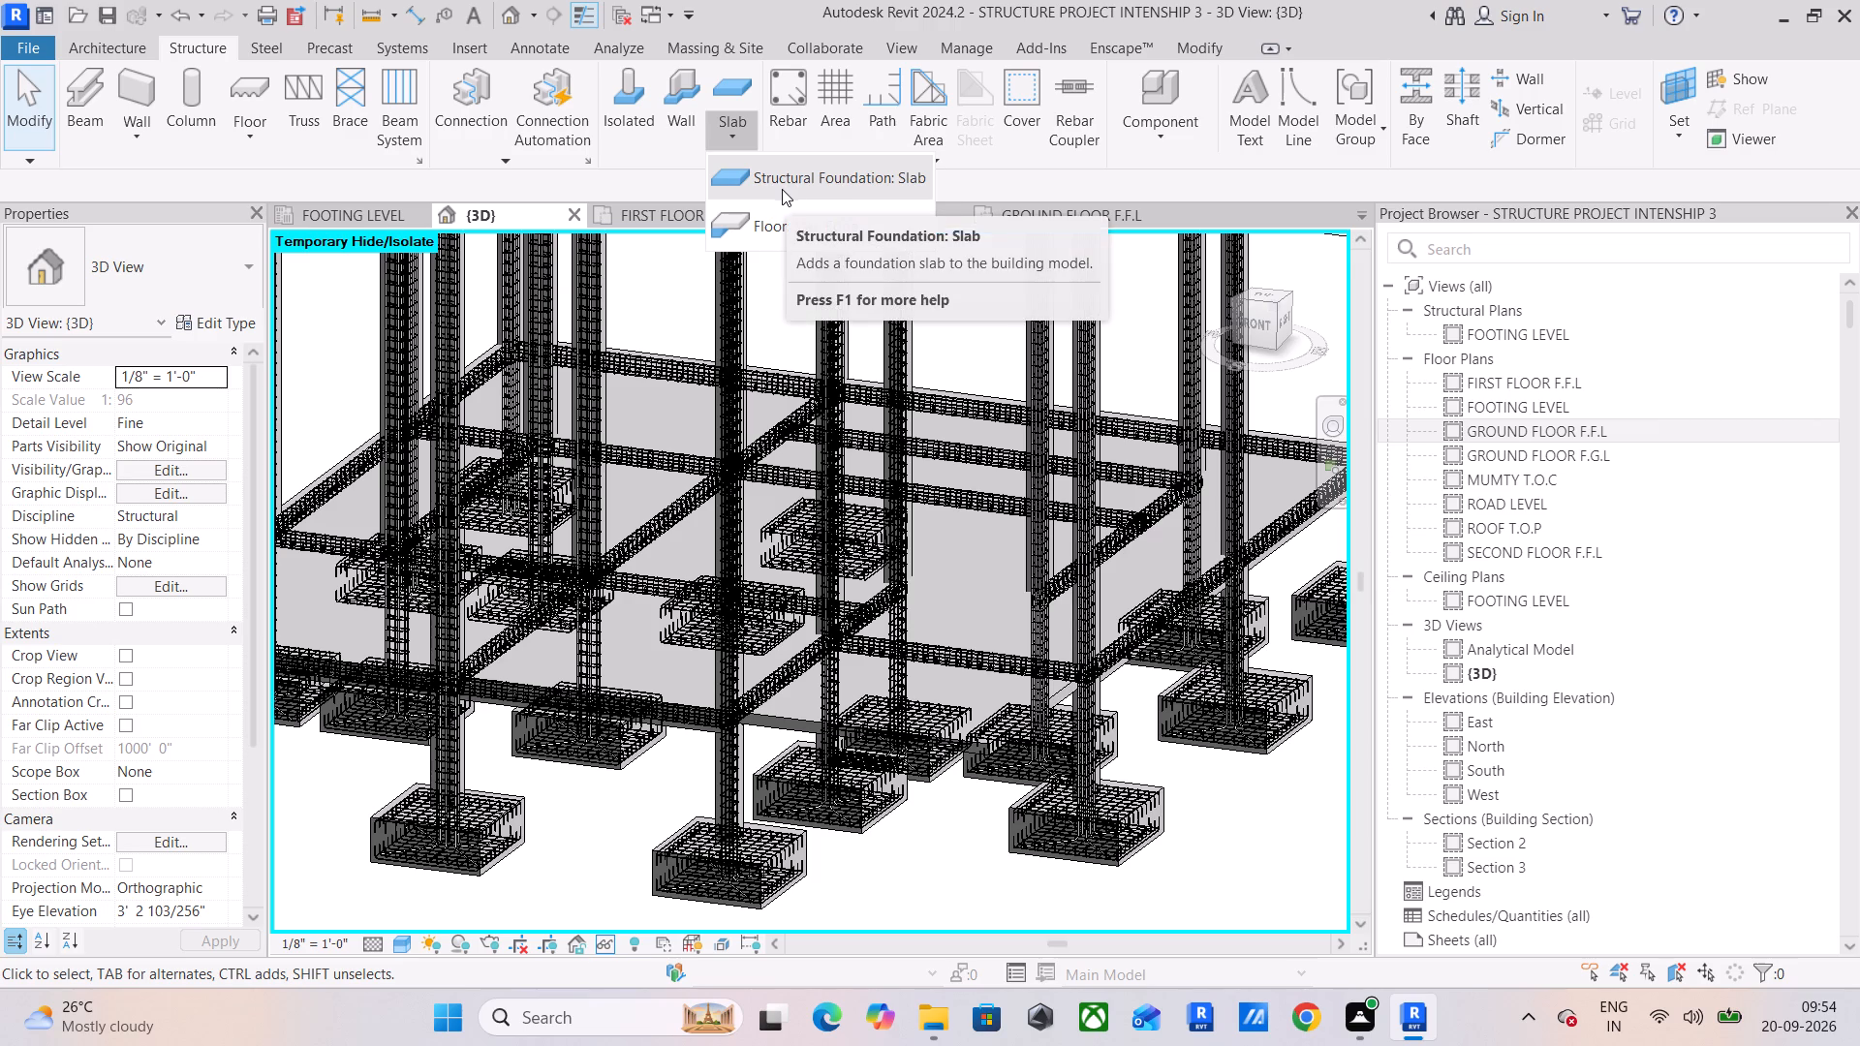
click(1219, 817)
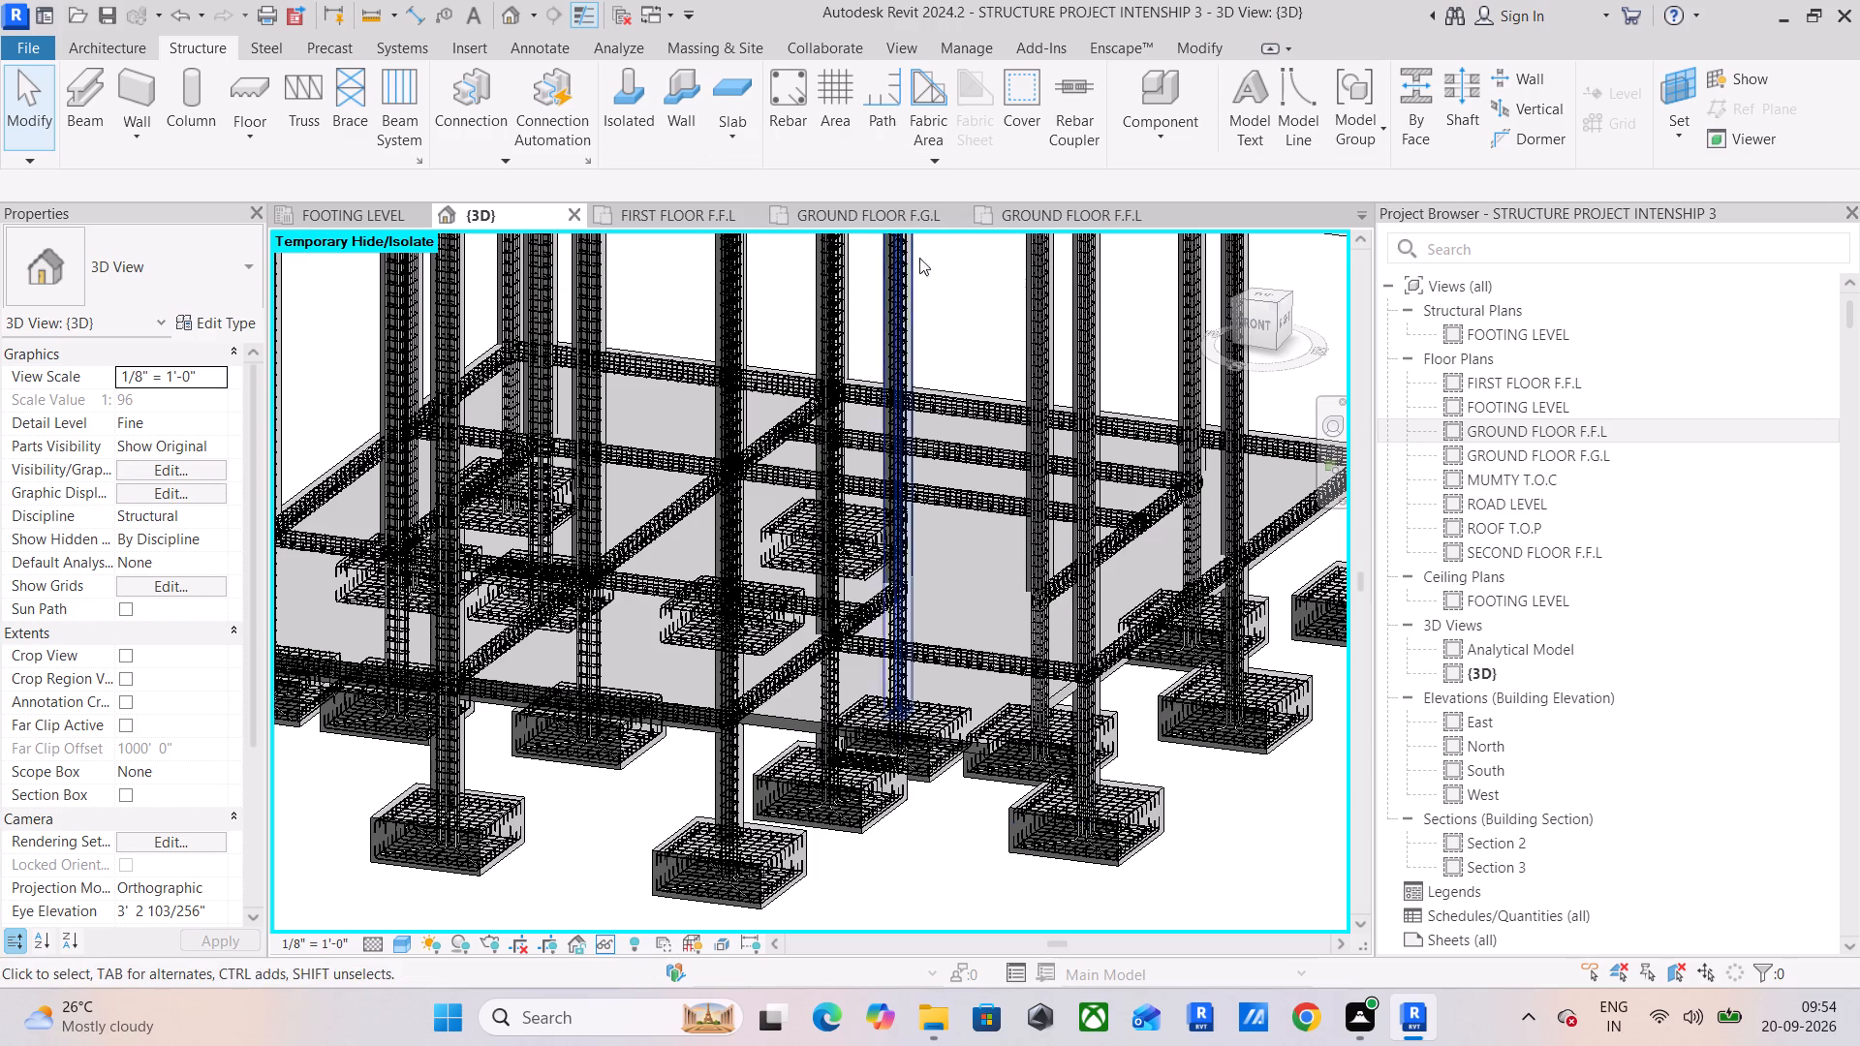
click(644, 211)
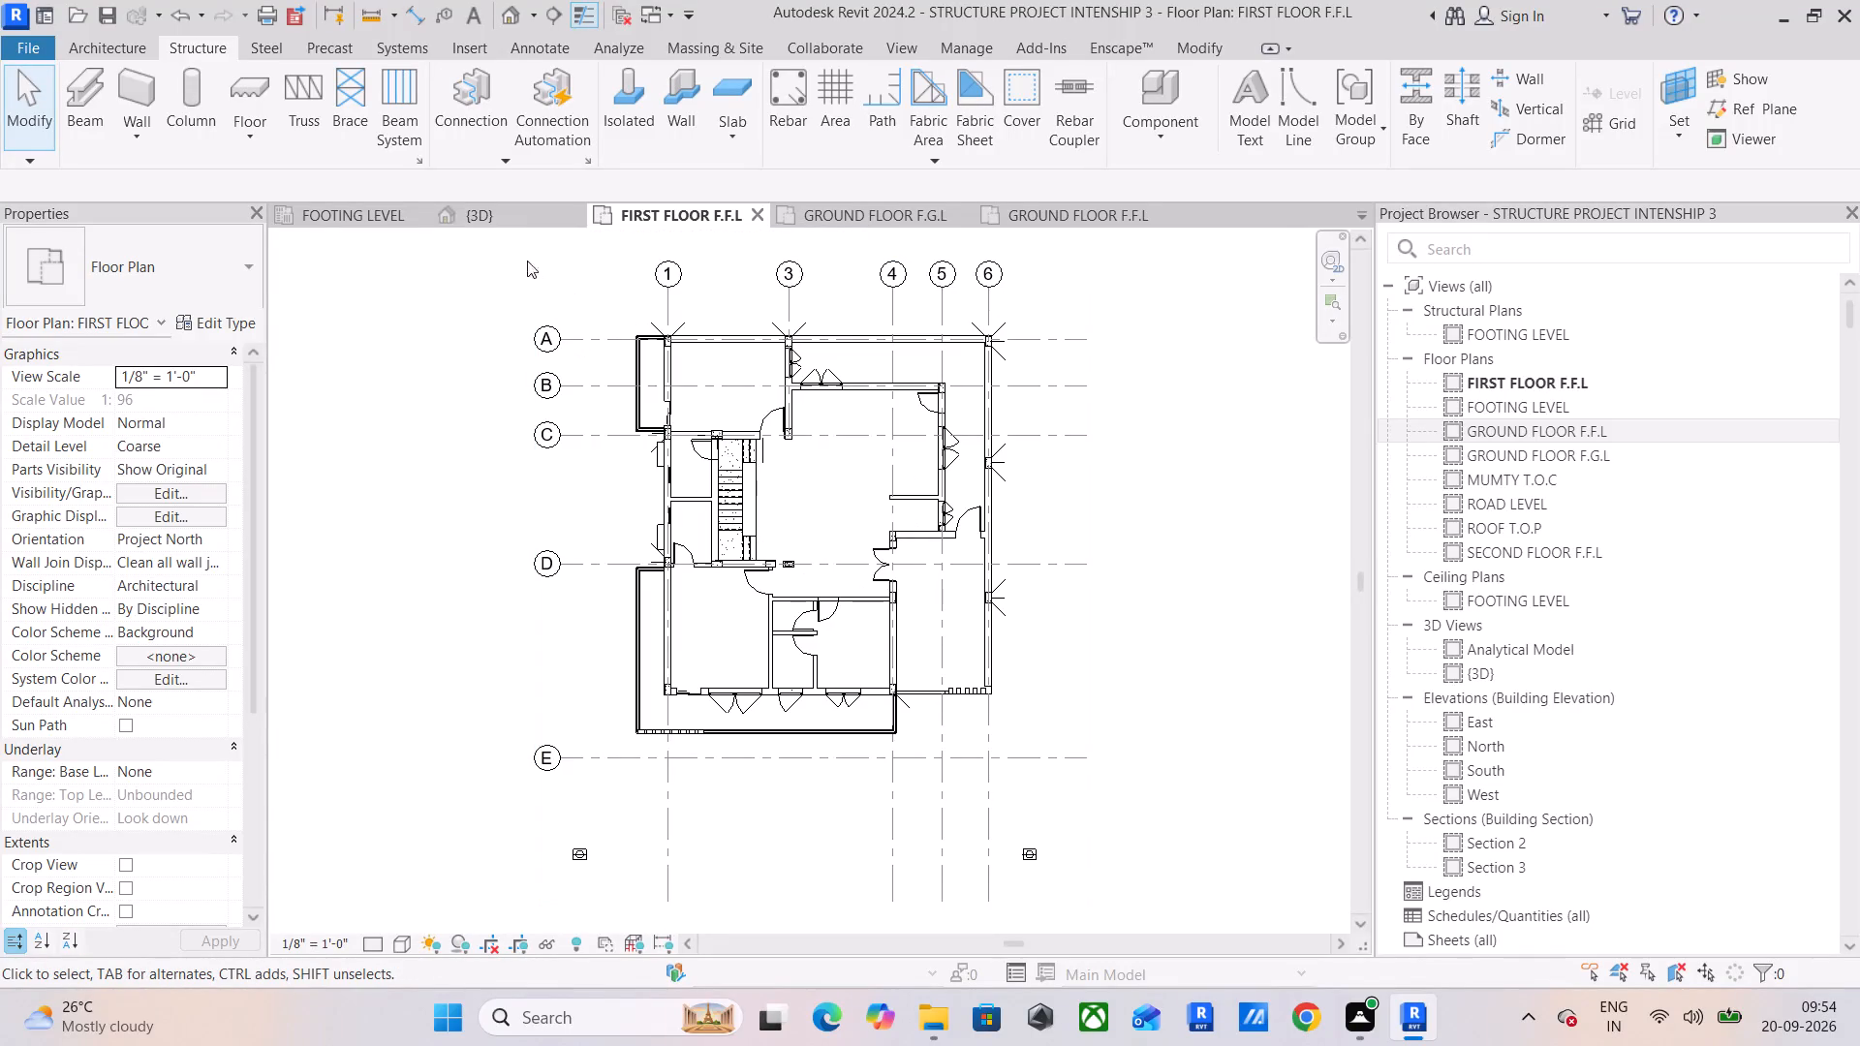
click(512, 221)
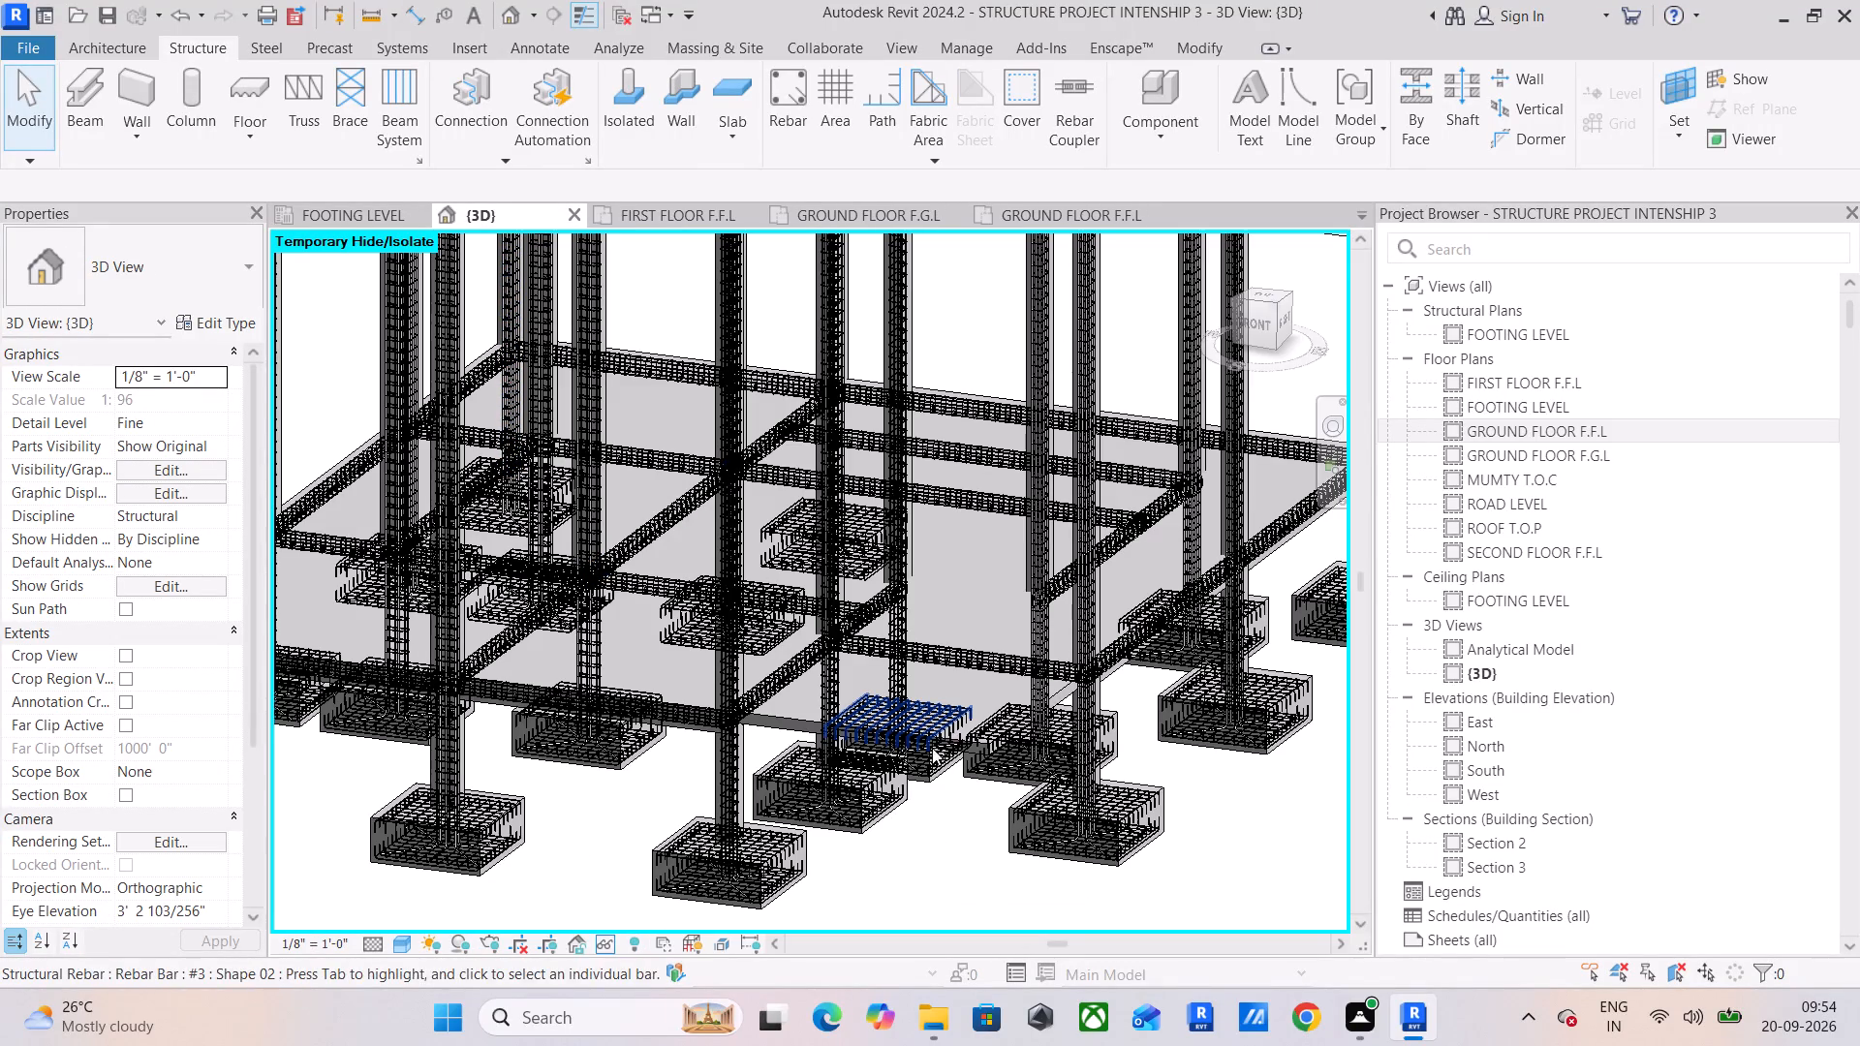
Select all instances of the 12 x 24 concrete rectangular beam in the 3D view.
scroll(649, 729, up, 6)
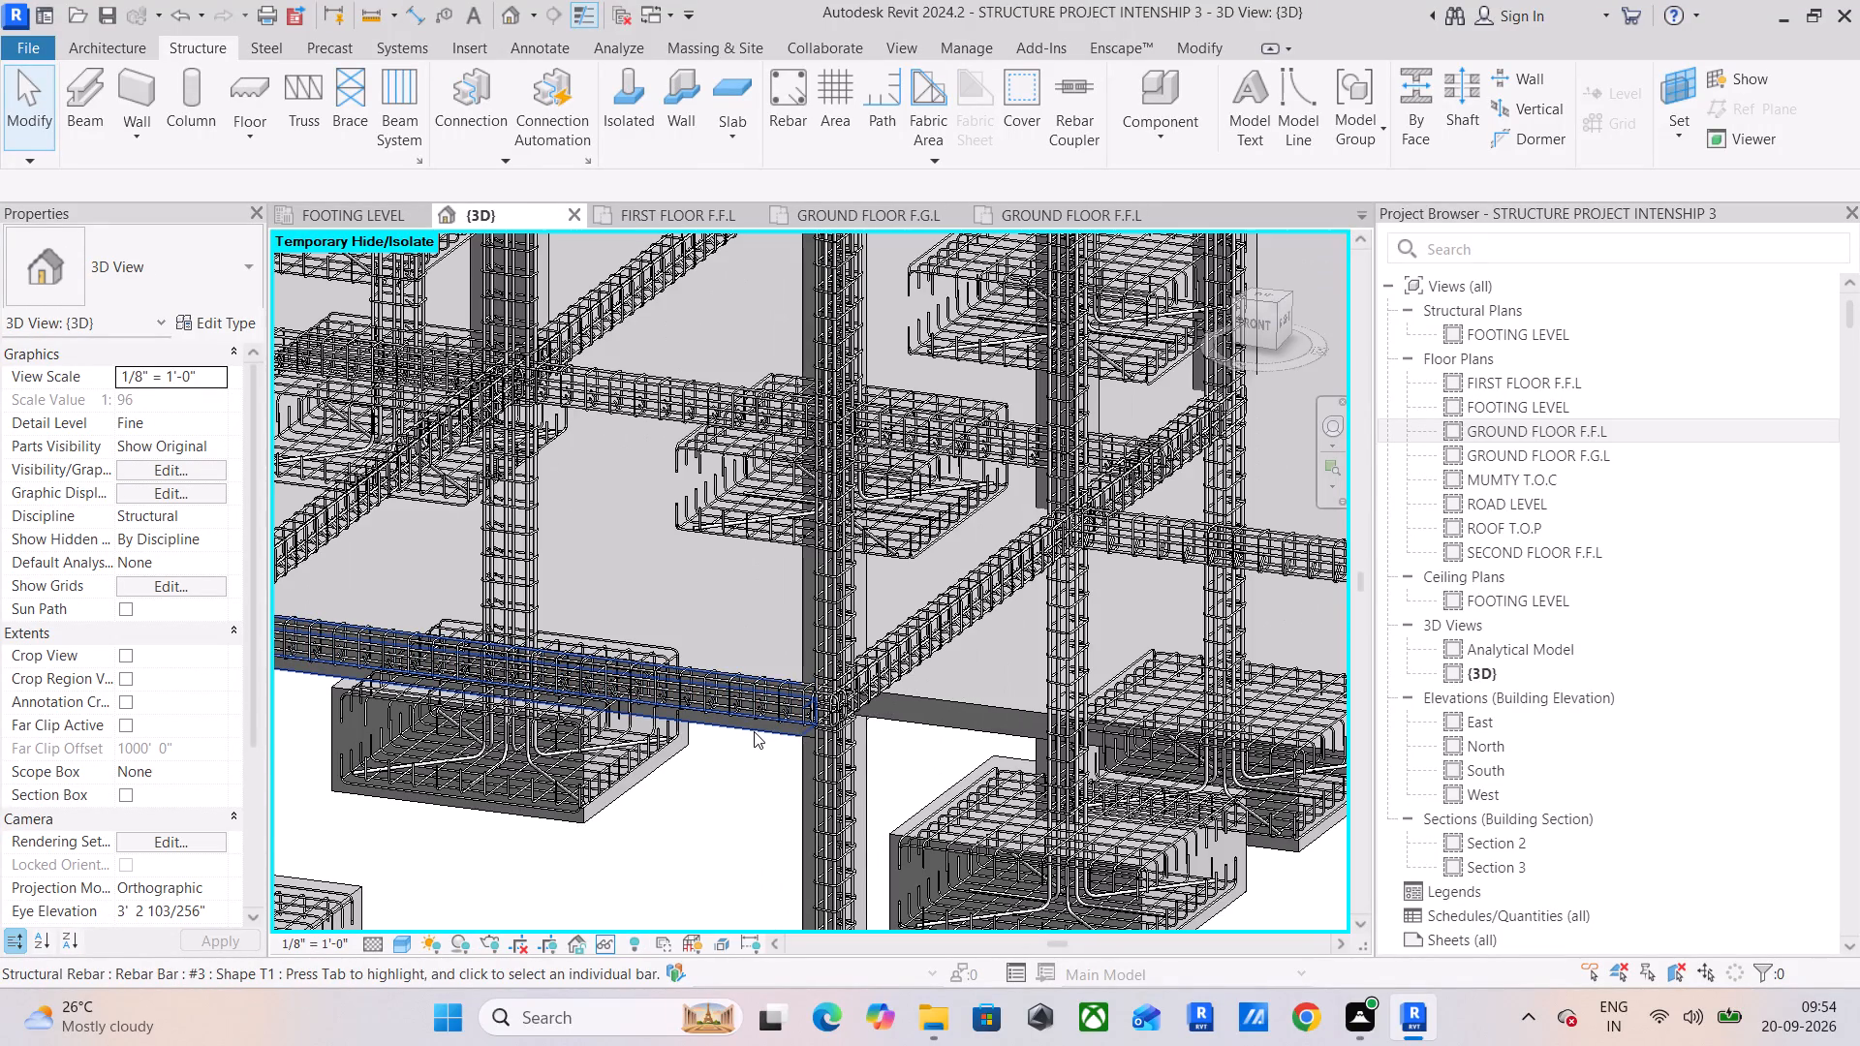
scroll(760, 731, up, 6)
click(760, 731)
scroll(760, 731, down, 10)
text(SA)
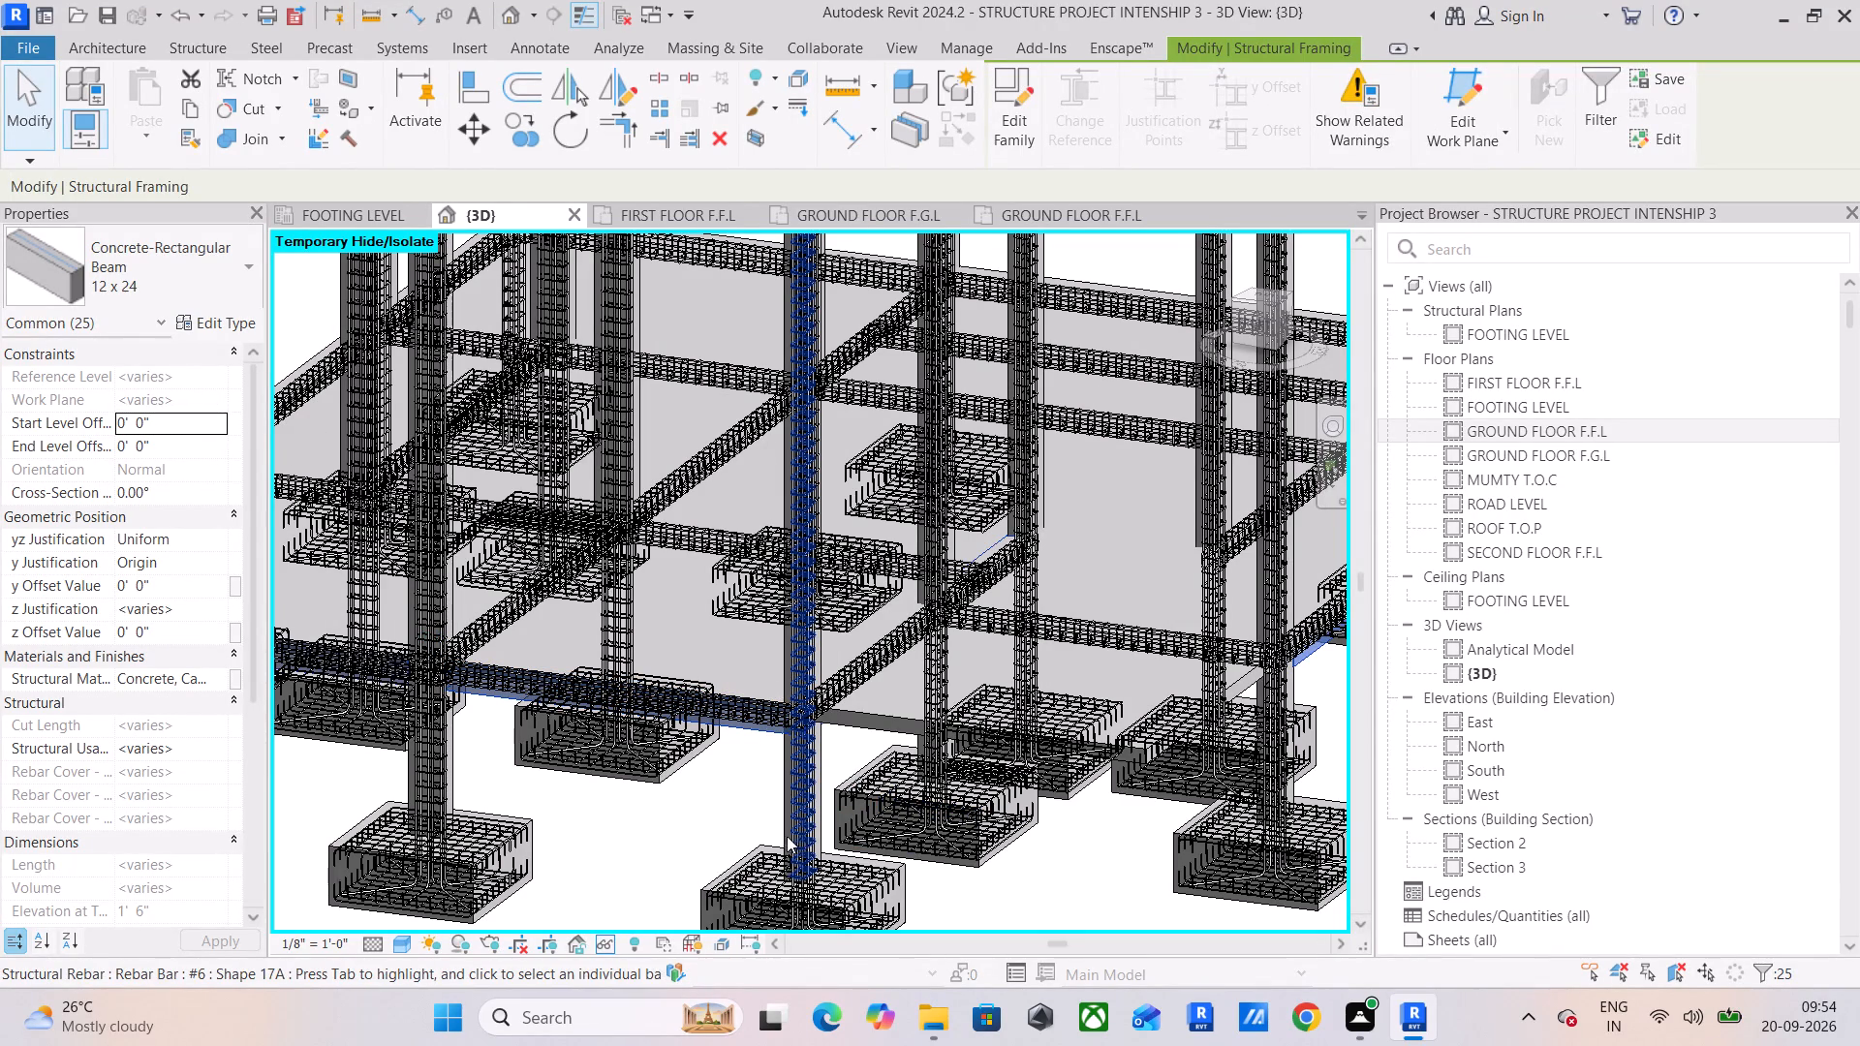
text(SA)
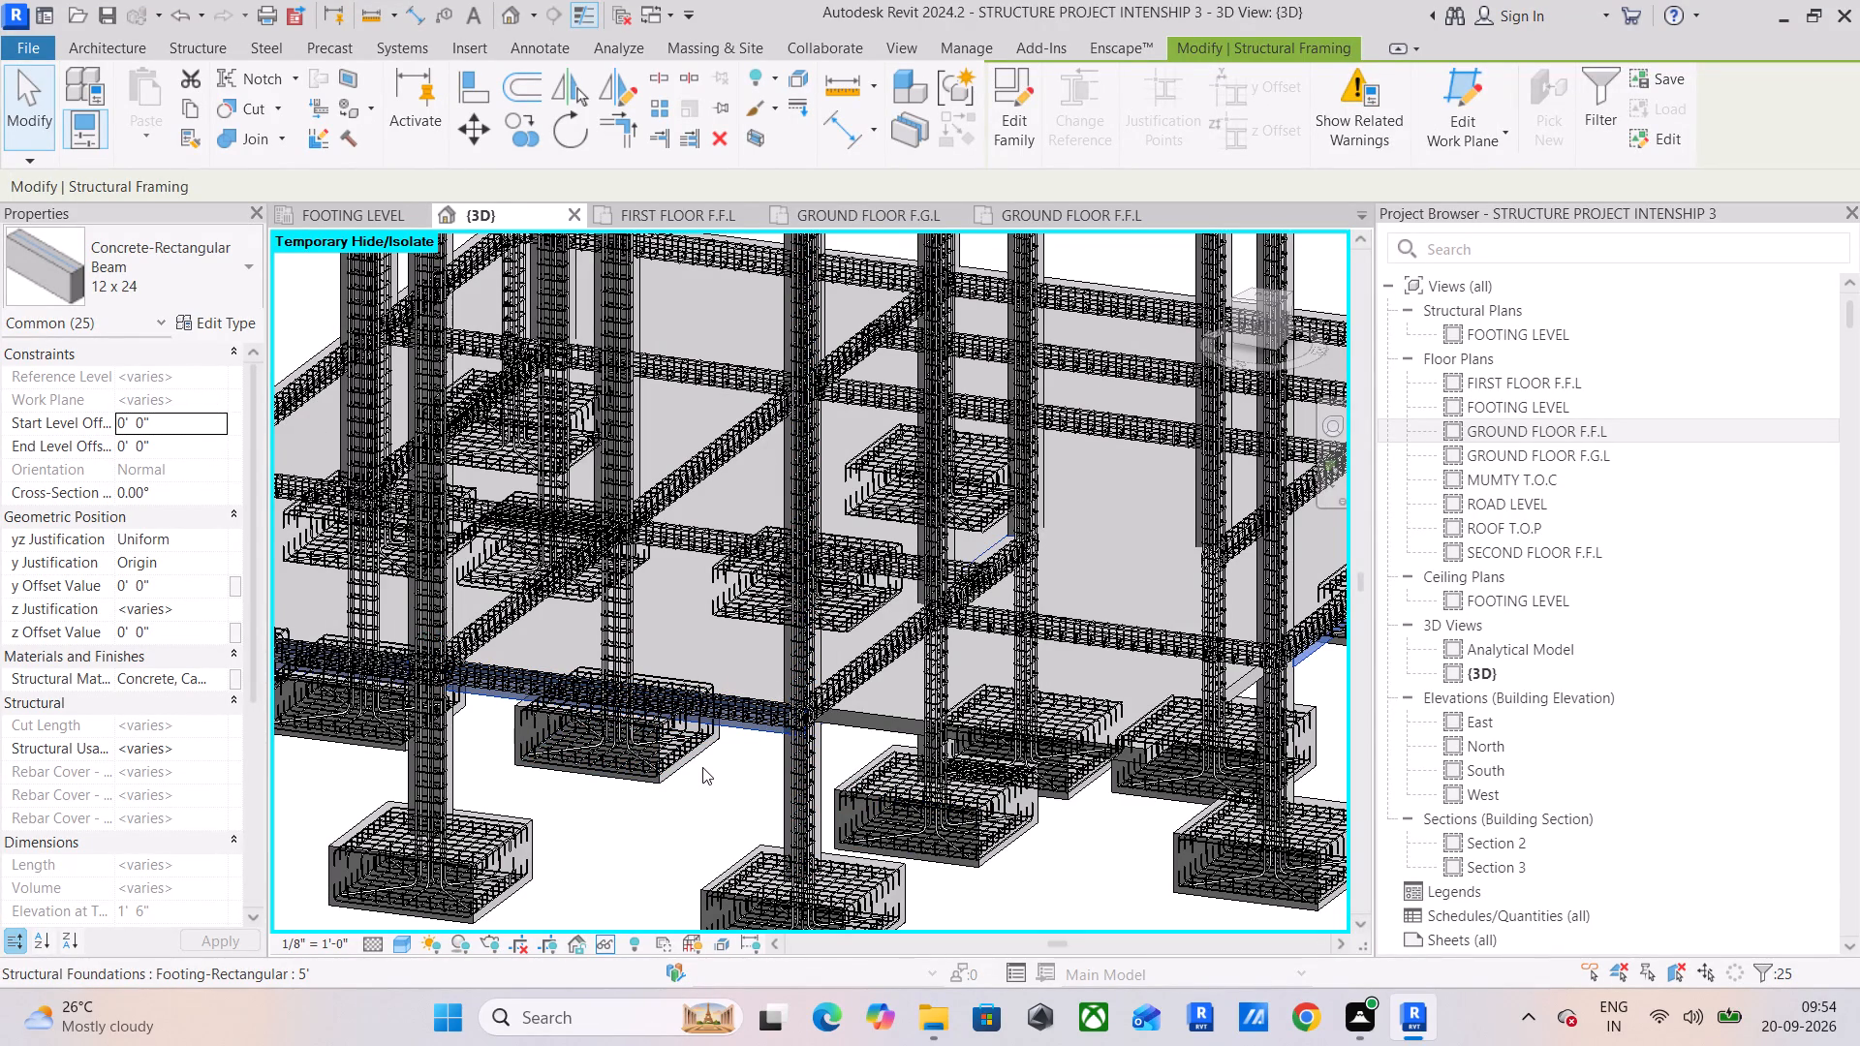
Examine the selected 12 x 24 beams, their reinforcement and the surrounding slab edges throughout the 3D frame.
scroll(694, 685, up, 6)
shift+middle_drag(819, 791, 894, 804)
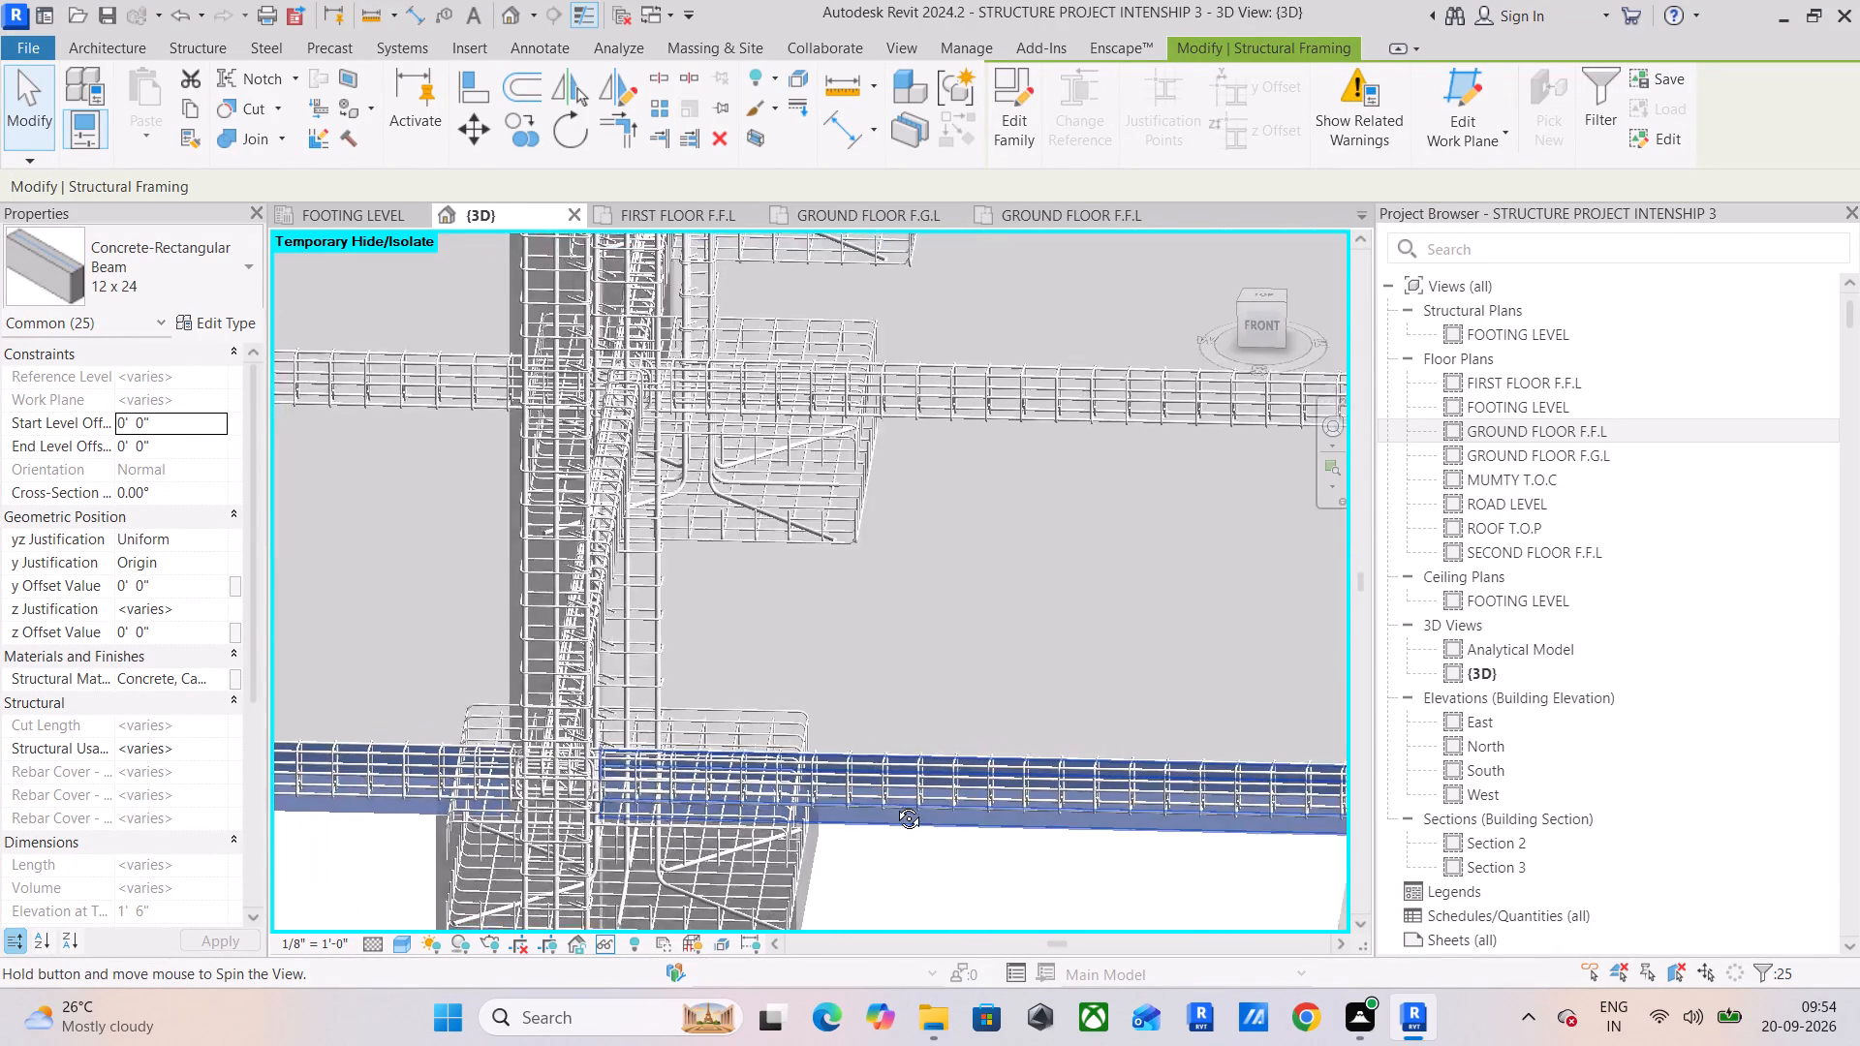
shift+middle_drag(894, 804, 924, 785)
scroll(916, 764, down, 5)
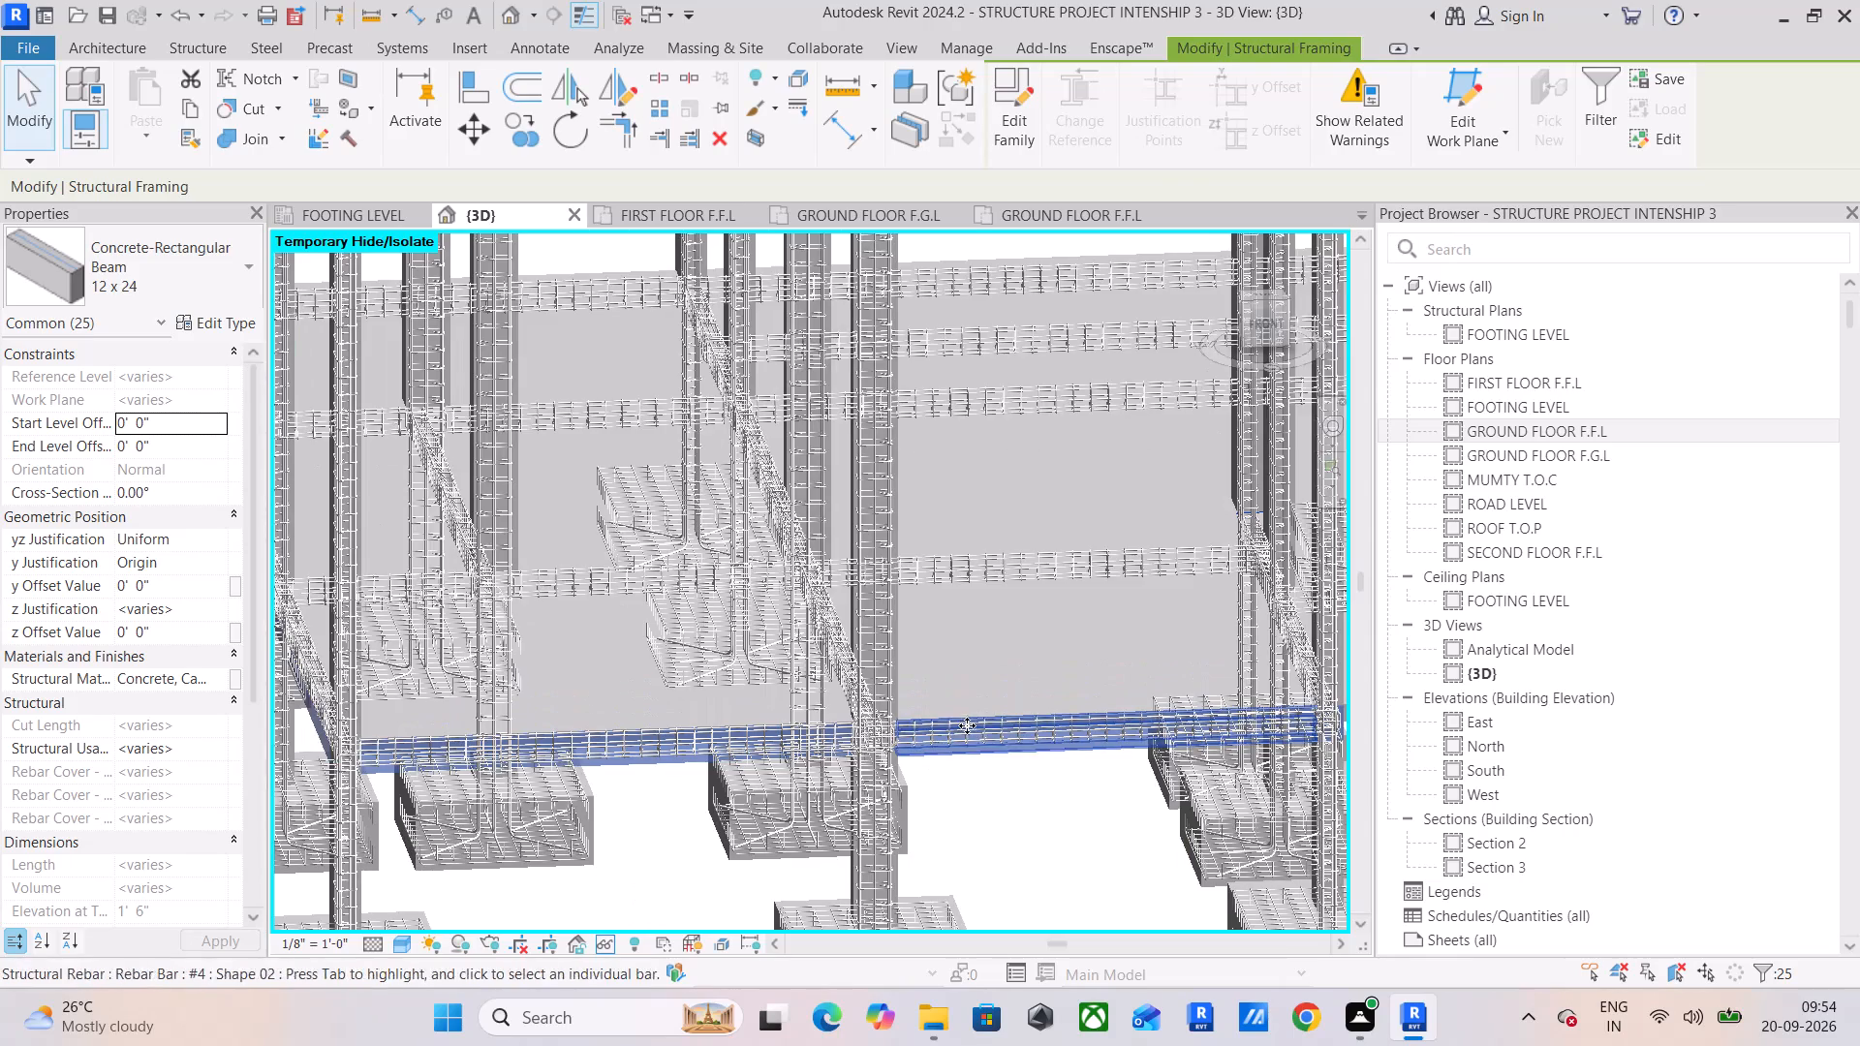
middle_drag(967, 725, 740, 649)
shift+middle_drag(902, 646, 776, 737)
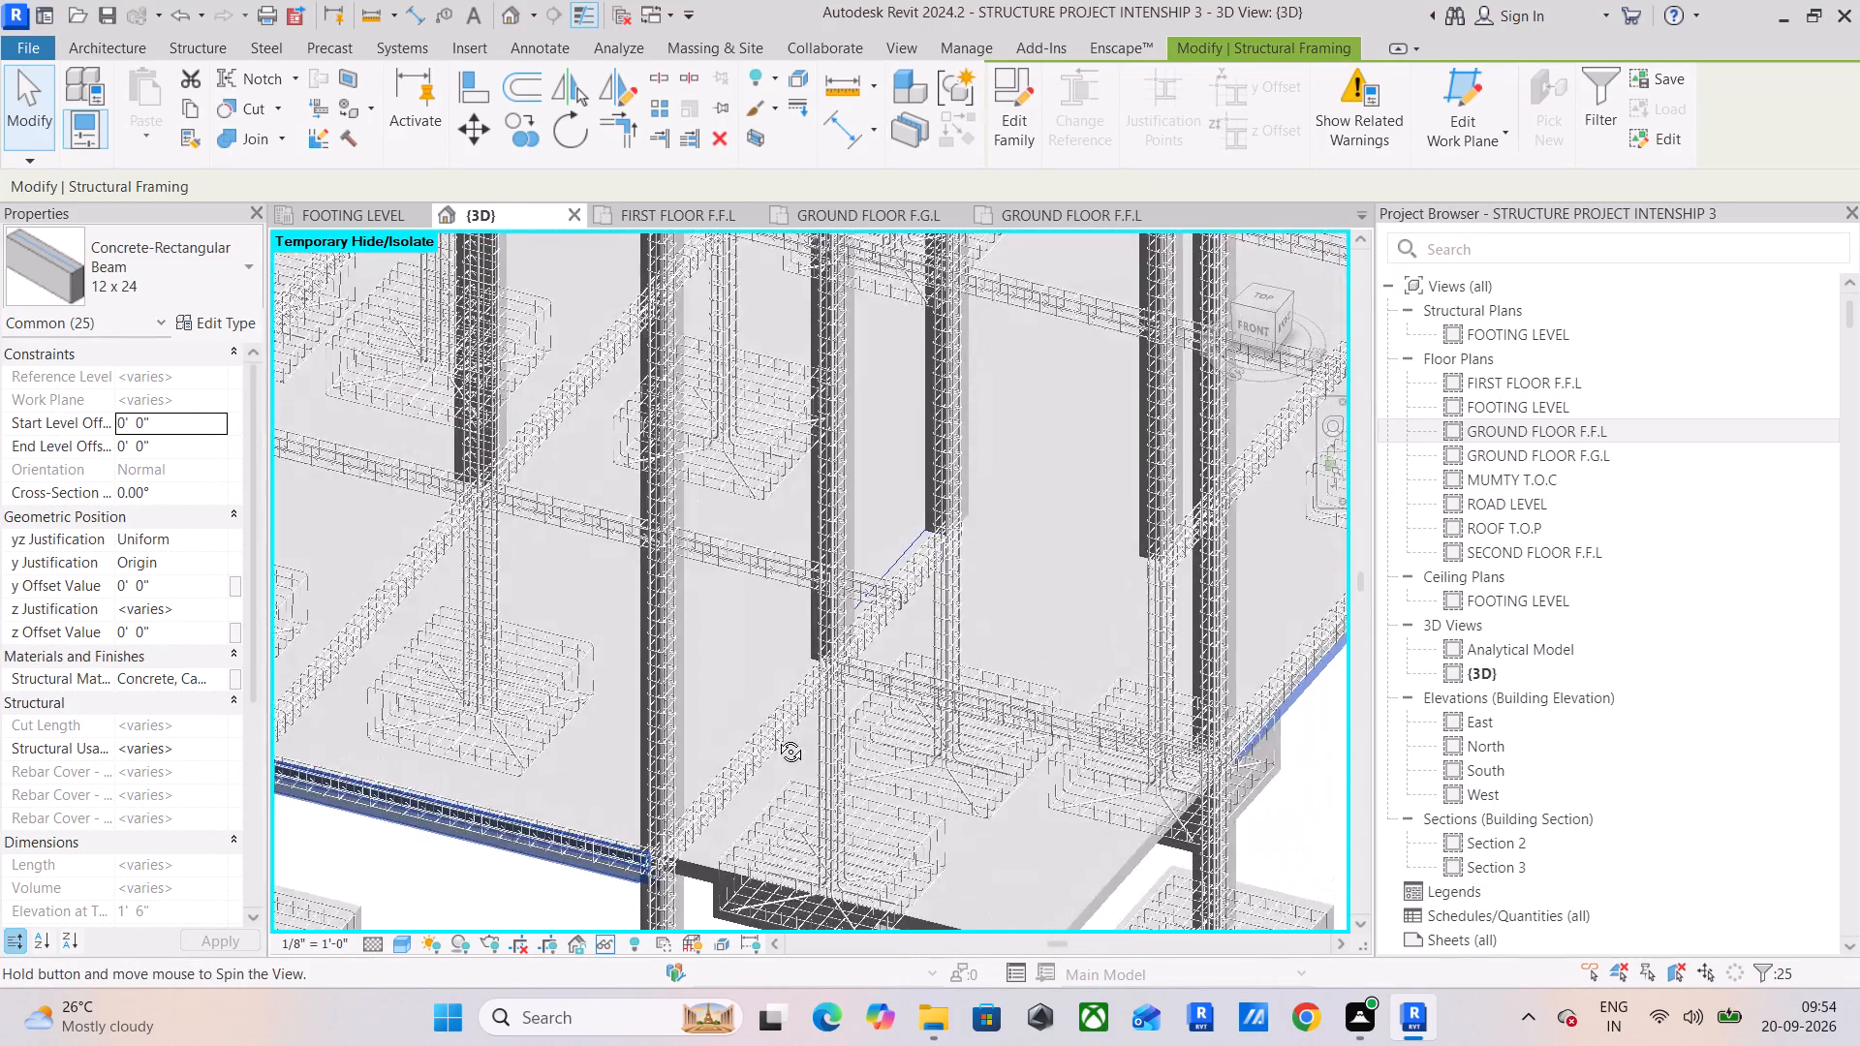
shift+middle_drag(776, 737, 776, 738)
middle_drag(772, 738, 806, 671)
scroll(833, 632, up, 7)
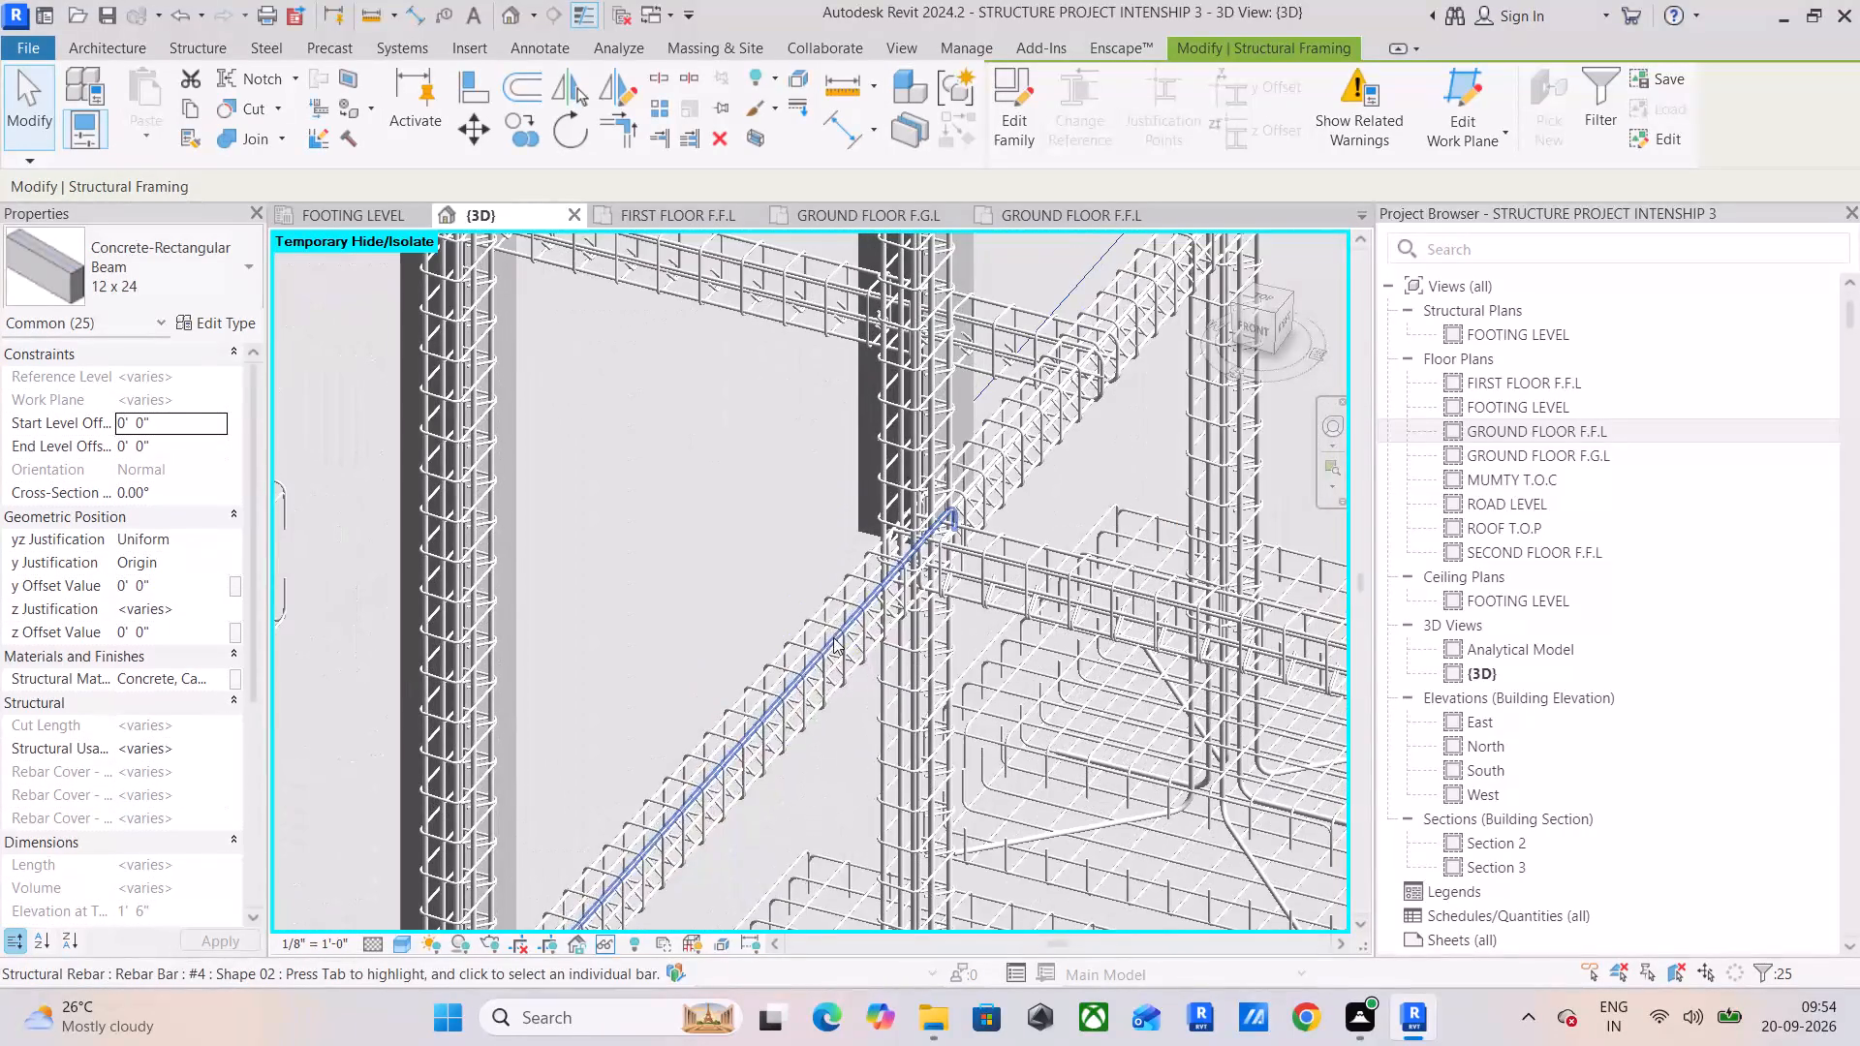
scroll(777, 616, down, 11)
shift+middle_drag(777, 616, 1040, 526)
scroll(604, 623, up, 6)
scroll(677, 586, up, 10)
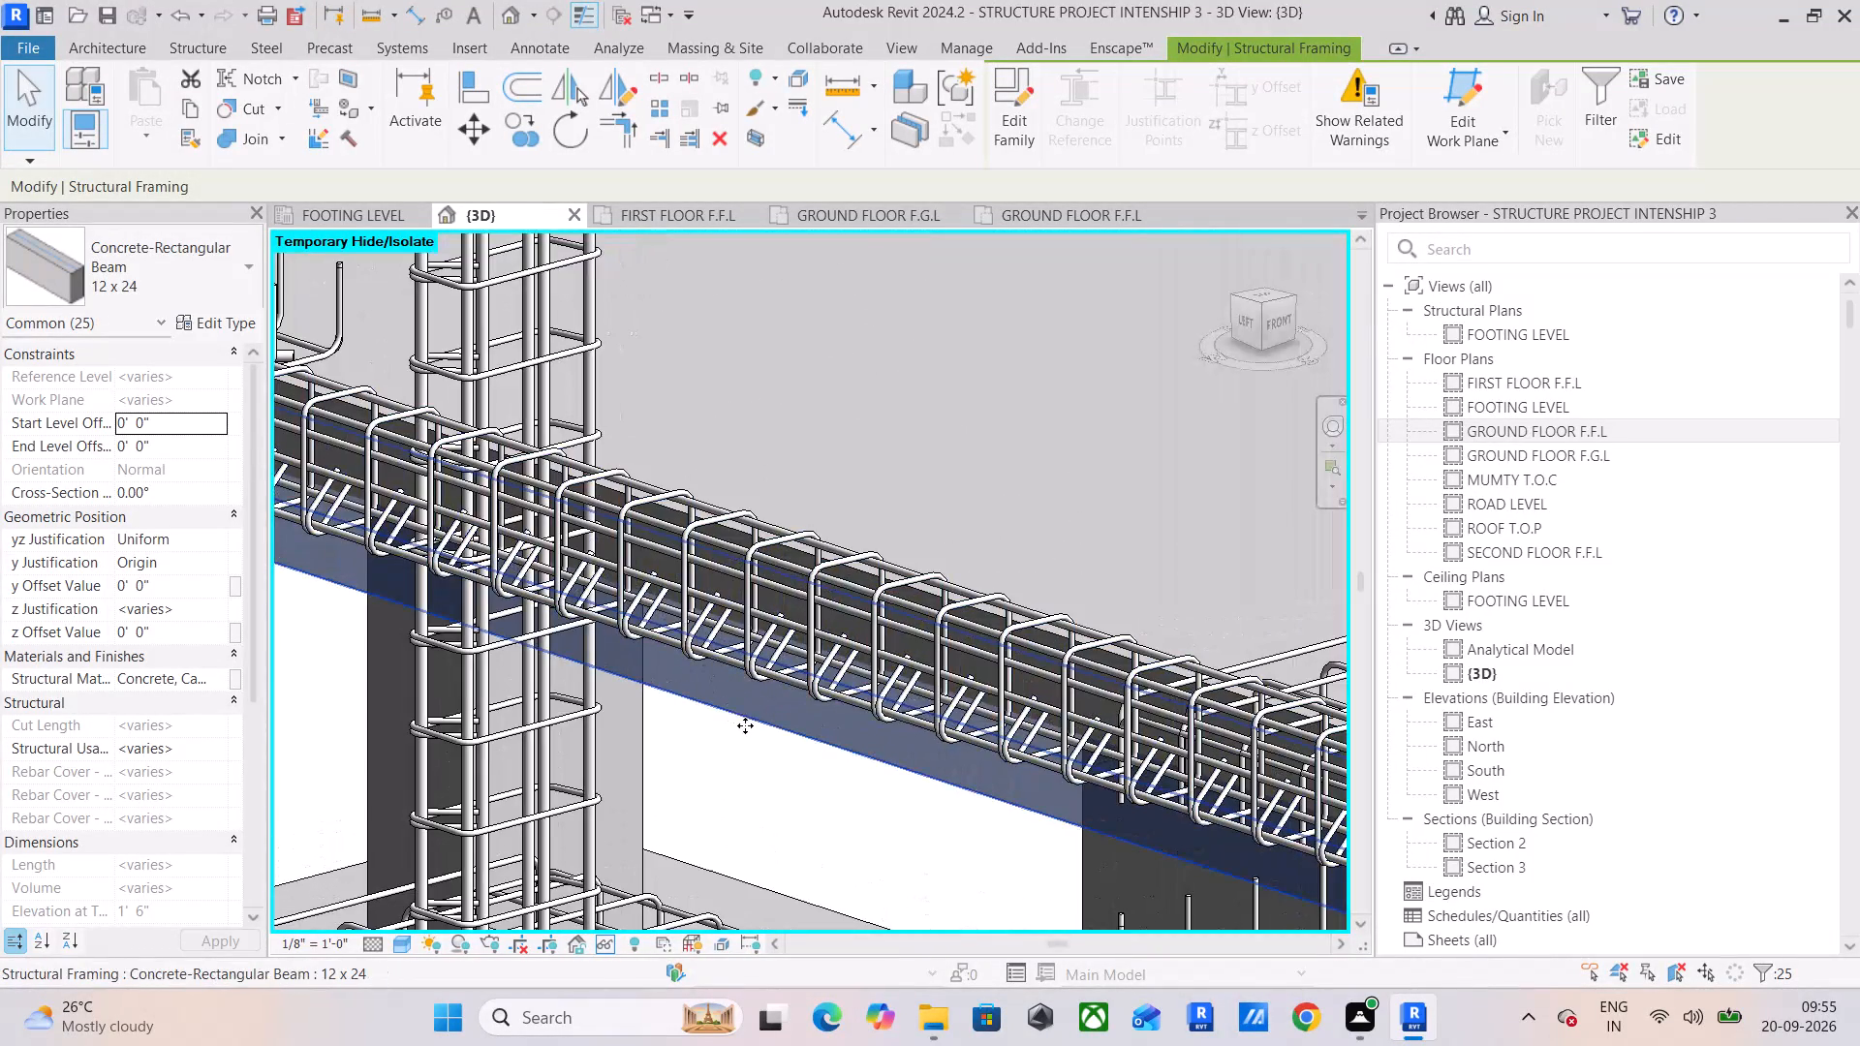
scroll(754, 725, down, 11)
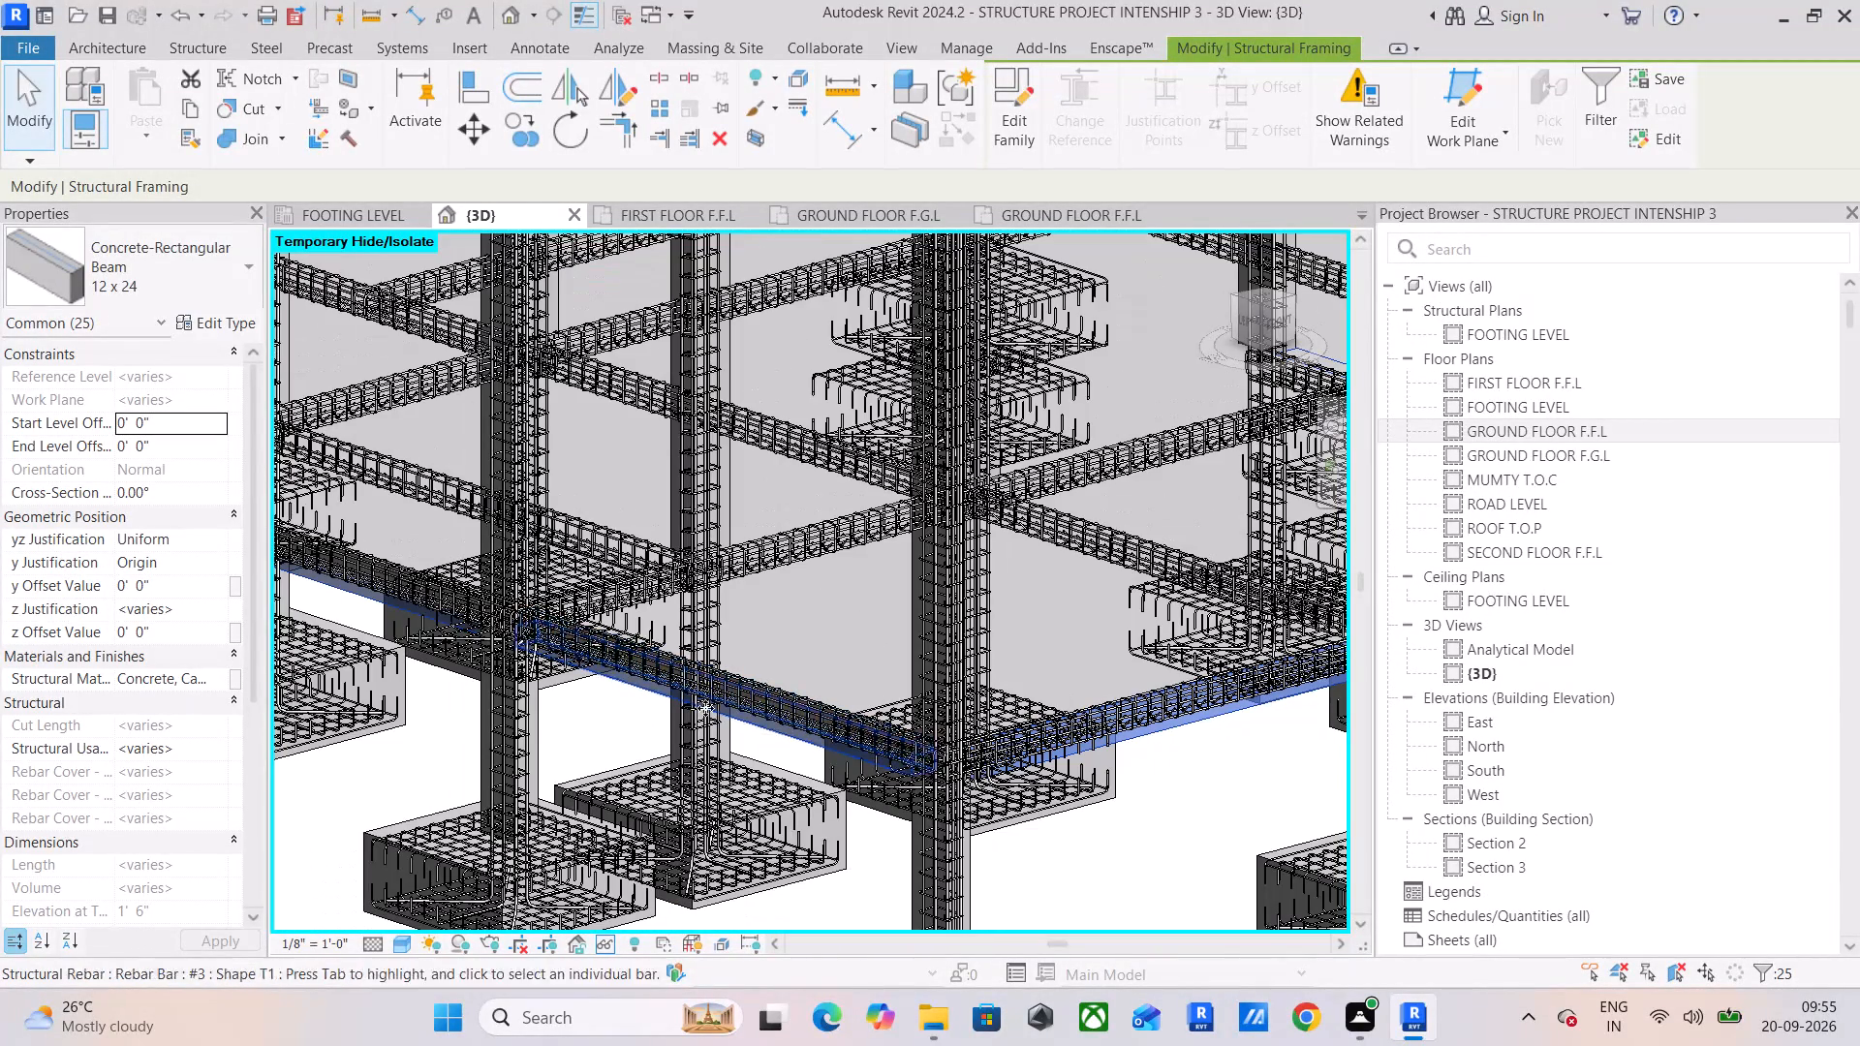
scroll(707, 650, up, 10)
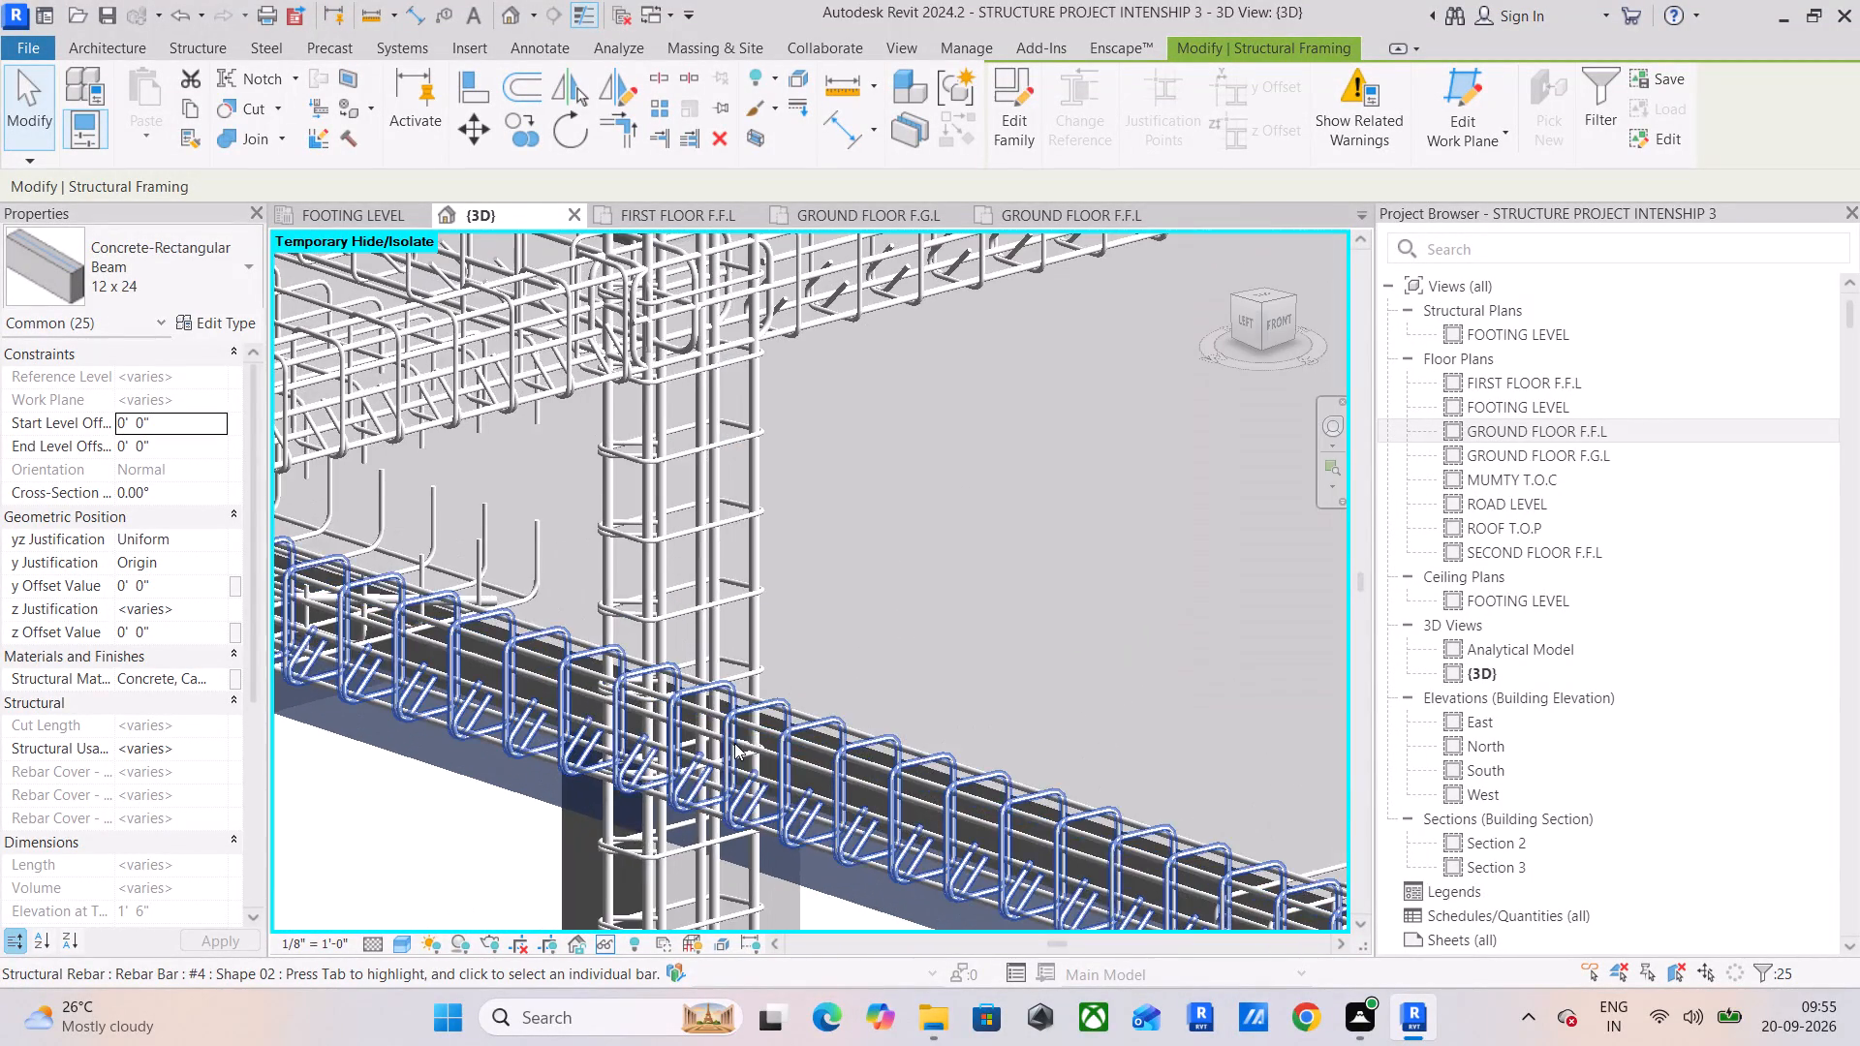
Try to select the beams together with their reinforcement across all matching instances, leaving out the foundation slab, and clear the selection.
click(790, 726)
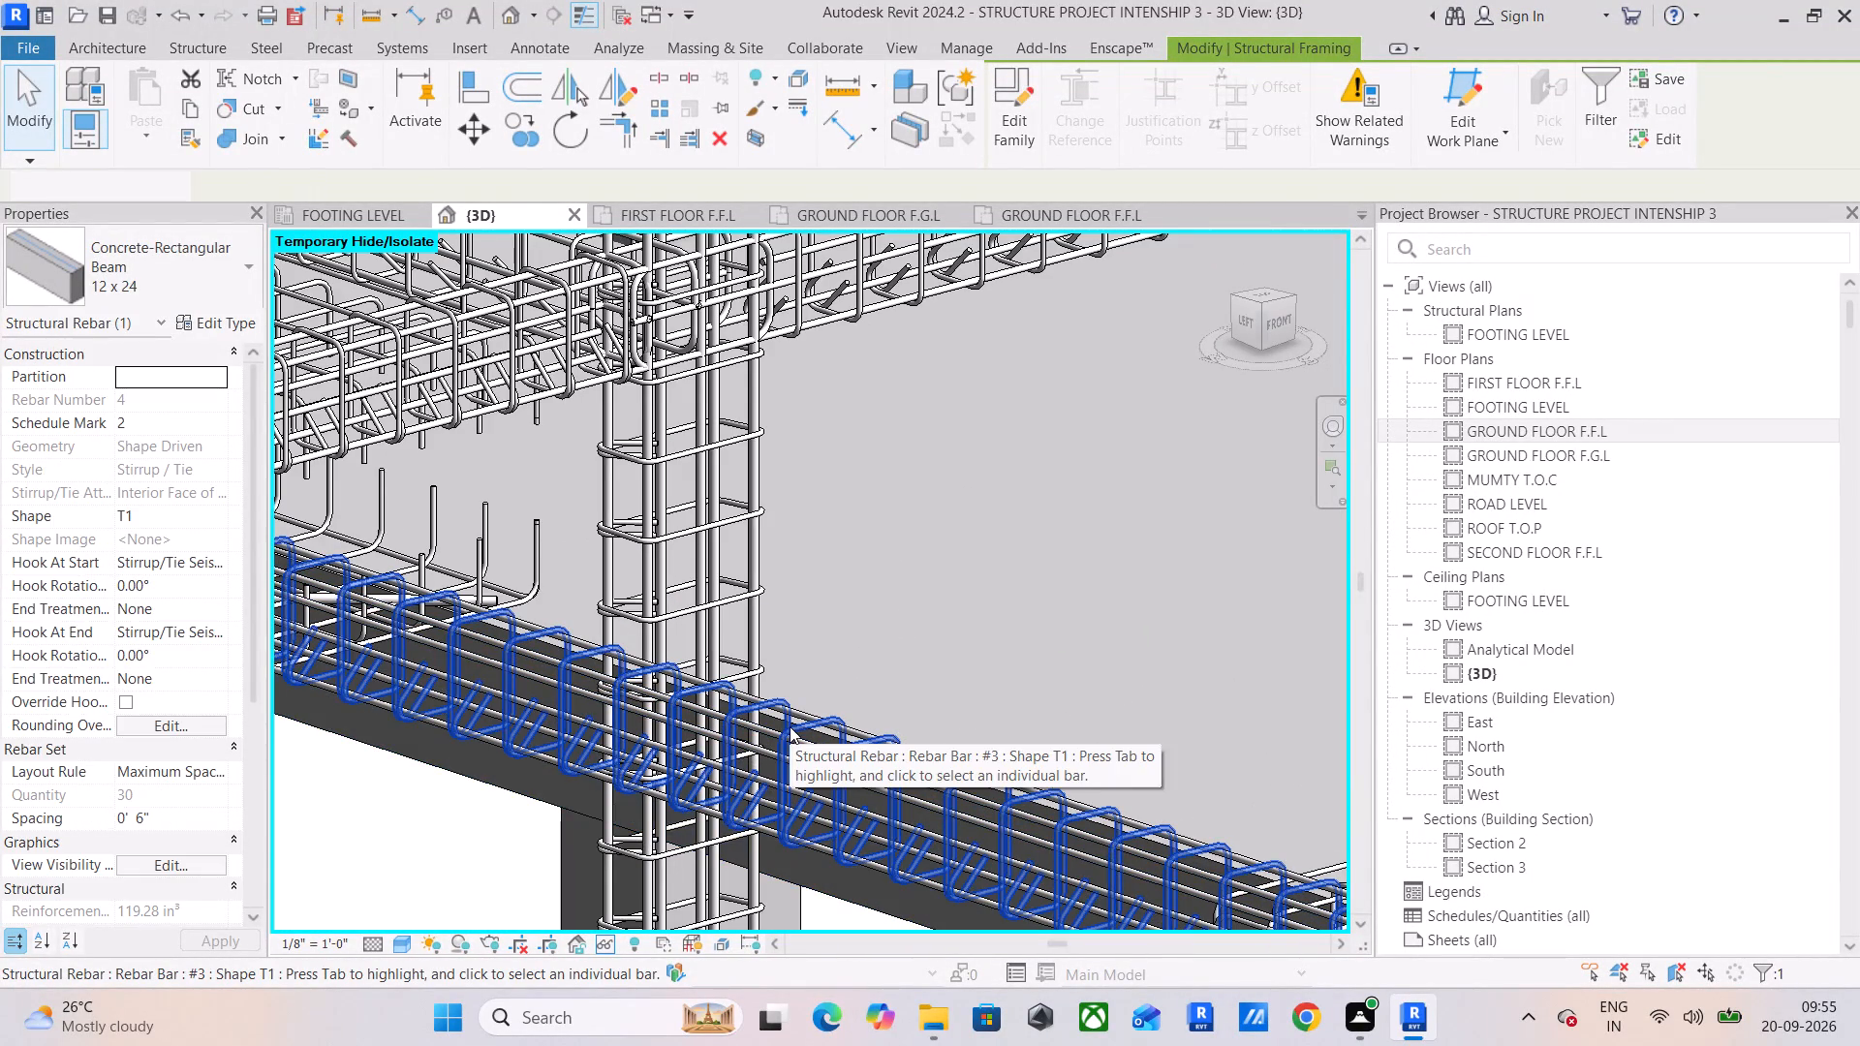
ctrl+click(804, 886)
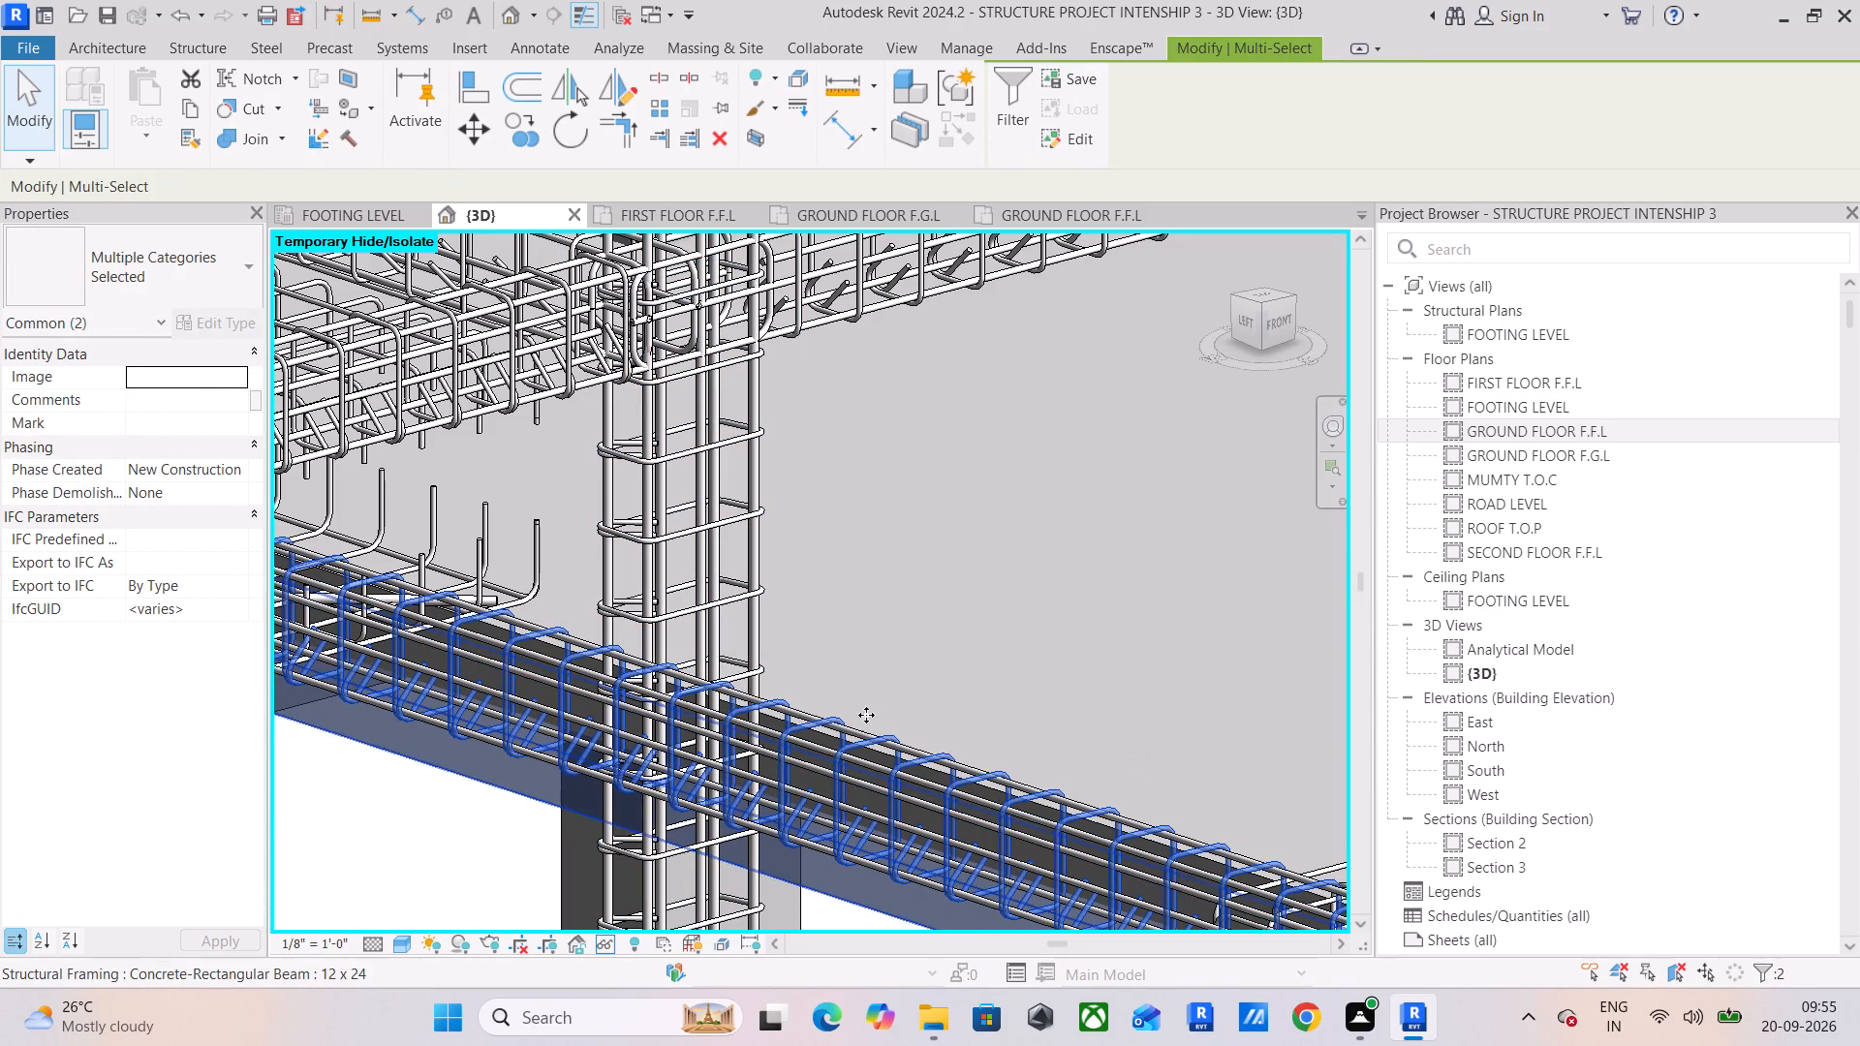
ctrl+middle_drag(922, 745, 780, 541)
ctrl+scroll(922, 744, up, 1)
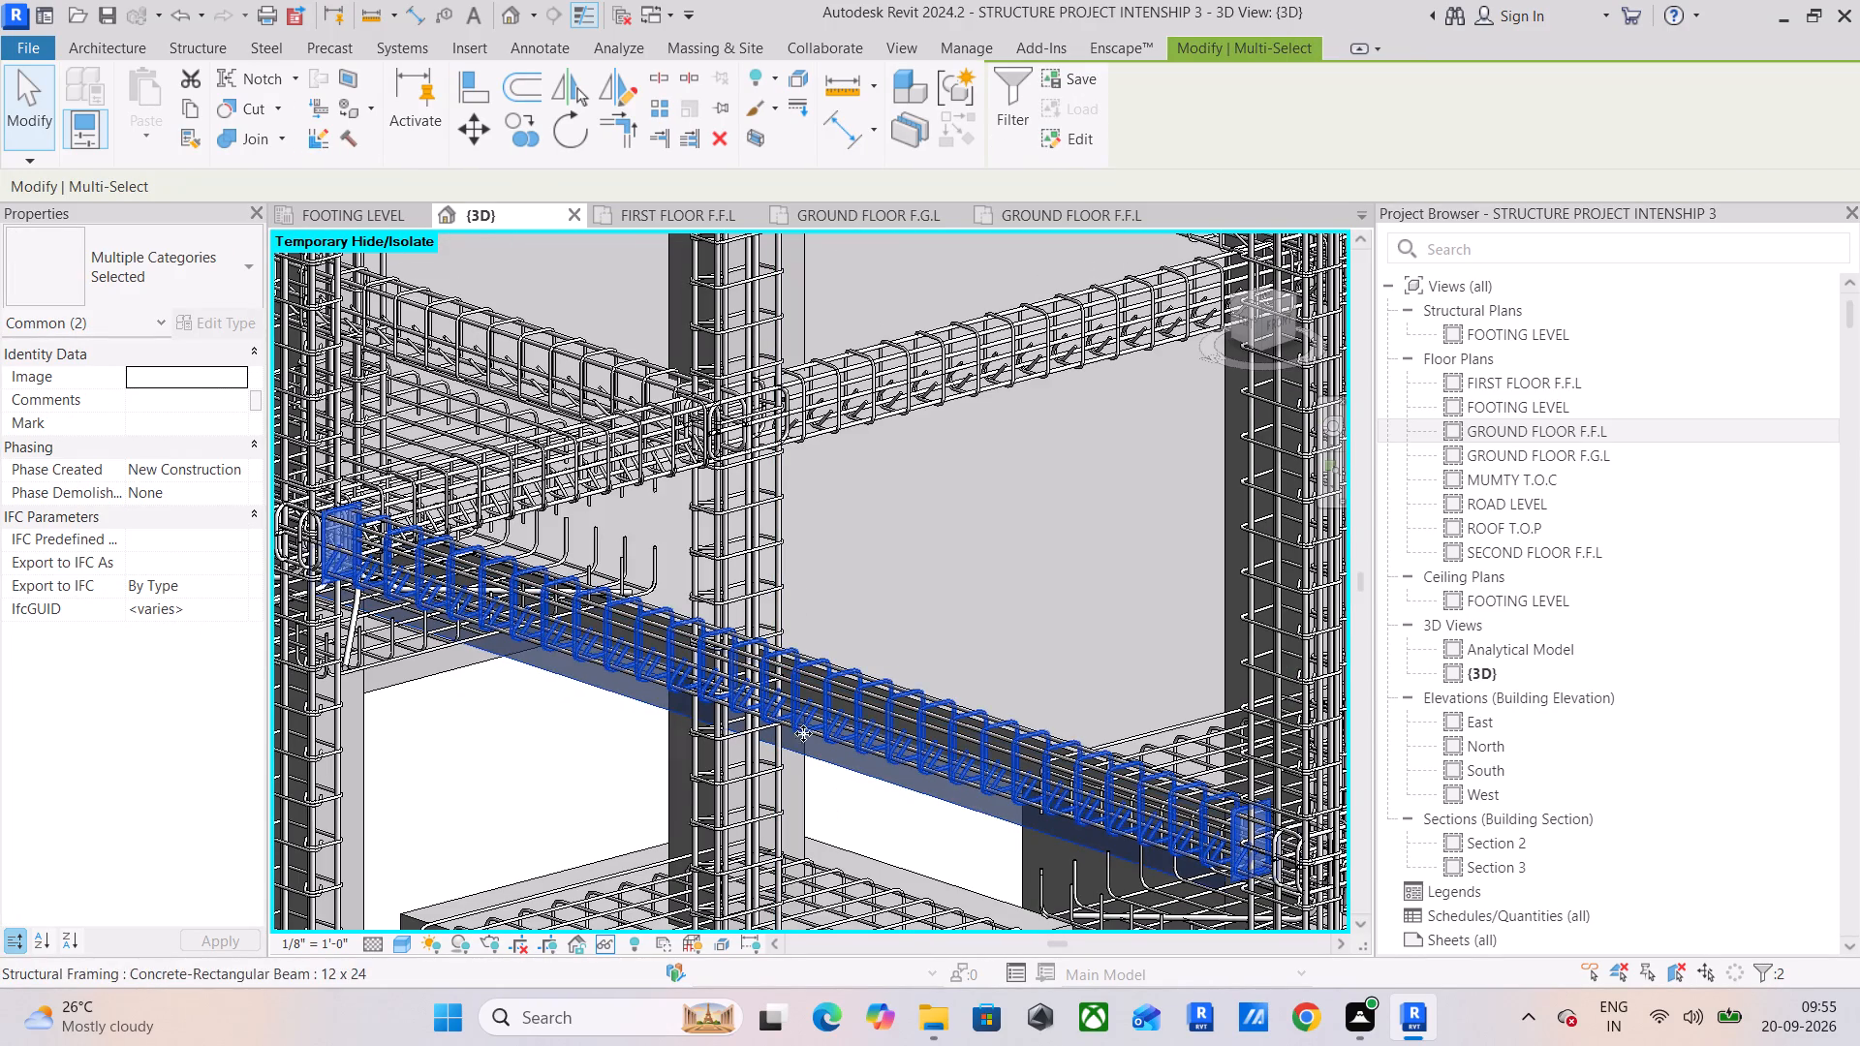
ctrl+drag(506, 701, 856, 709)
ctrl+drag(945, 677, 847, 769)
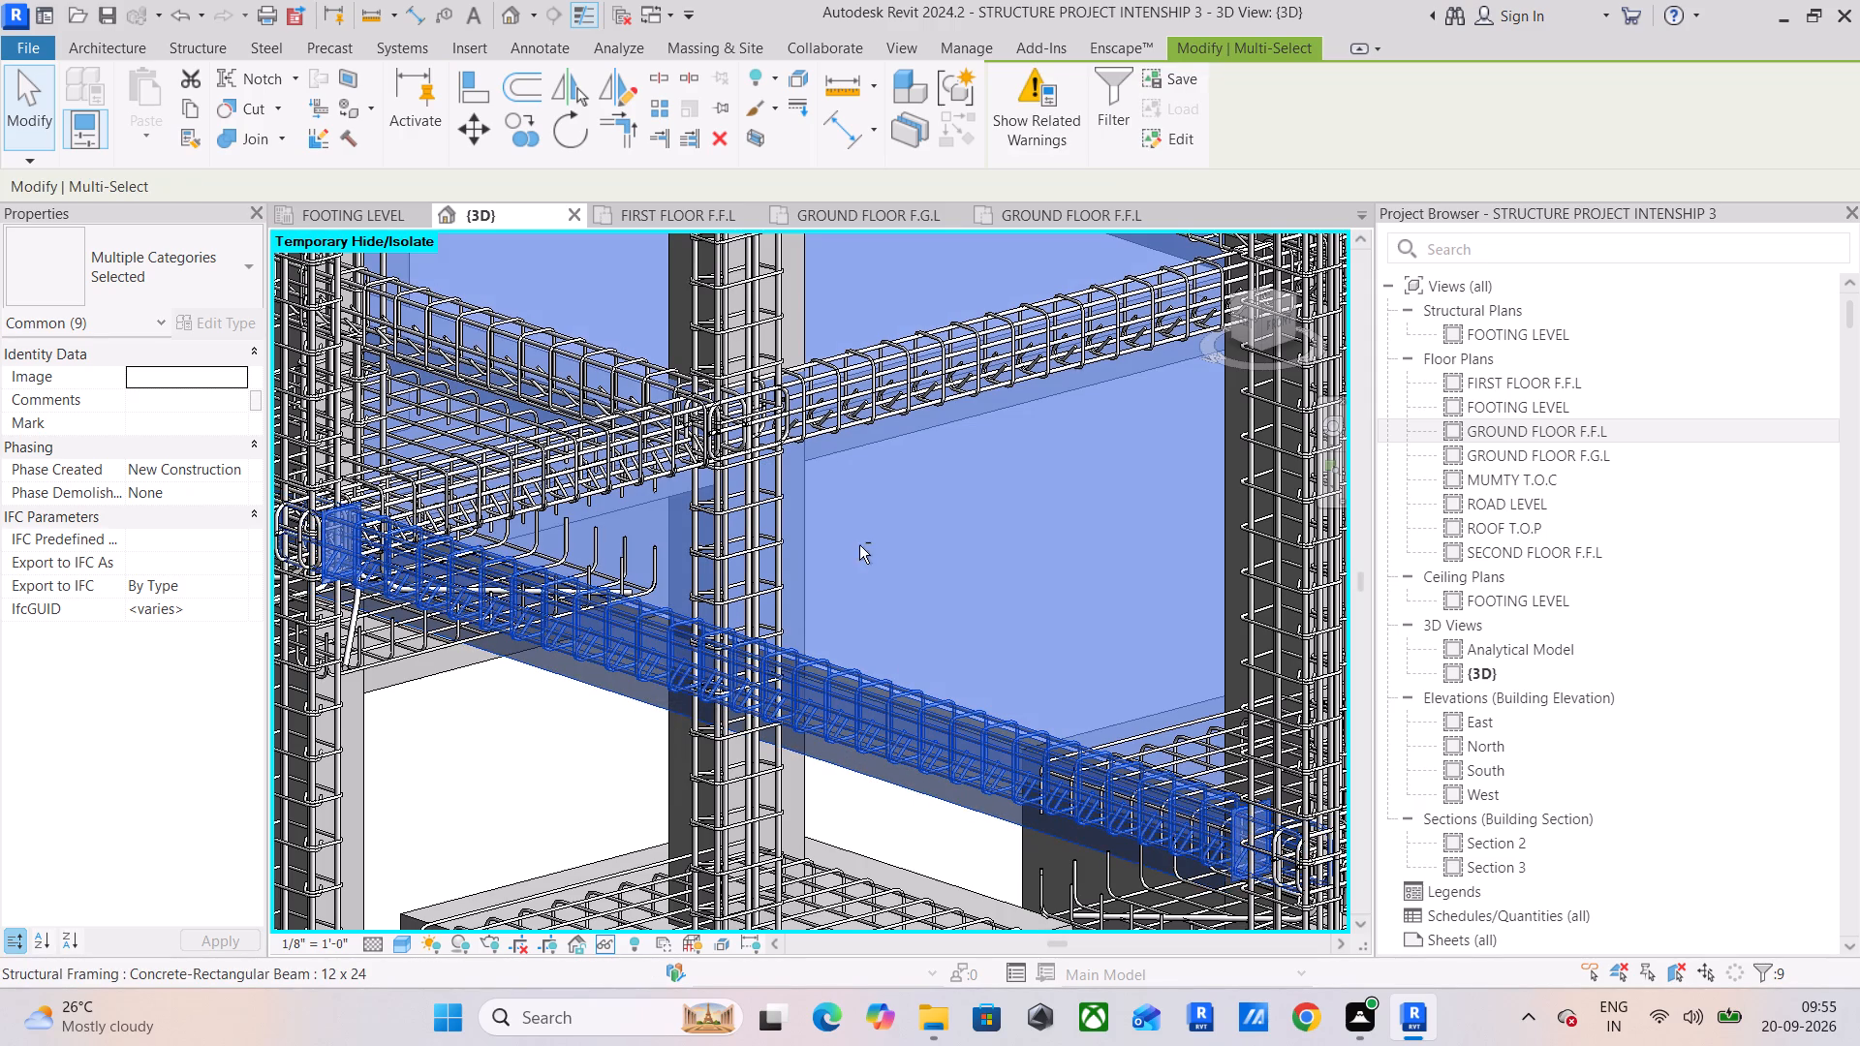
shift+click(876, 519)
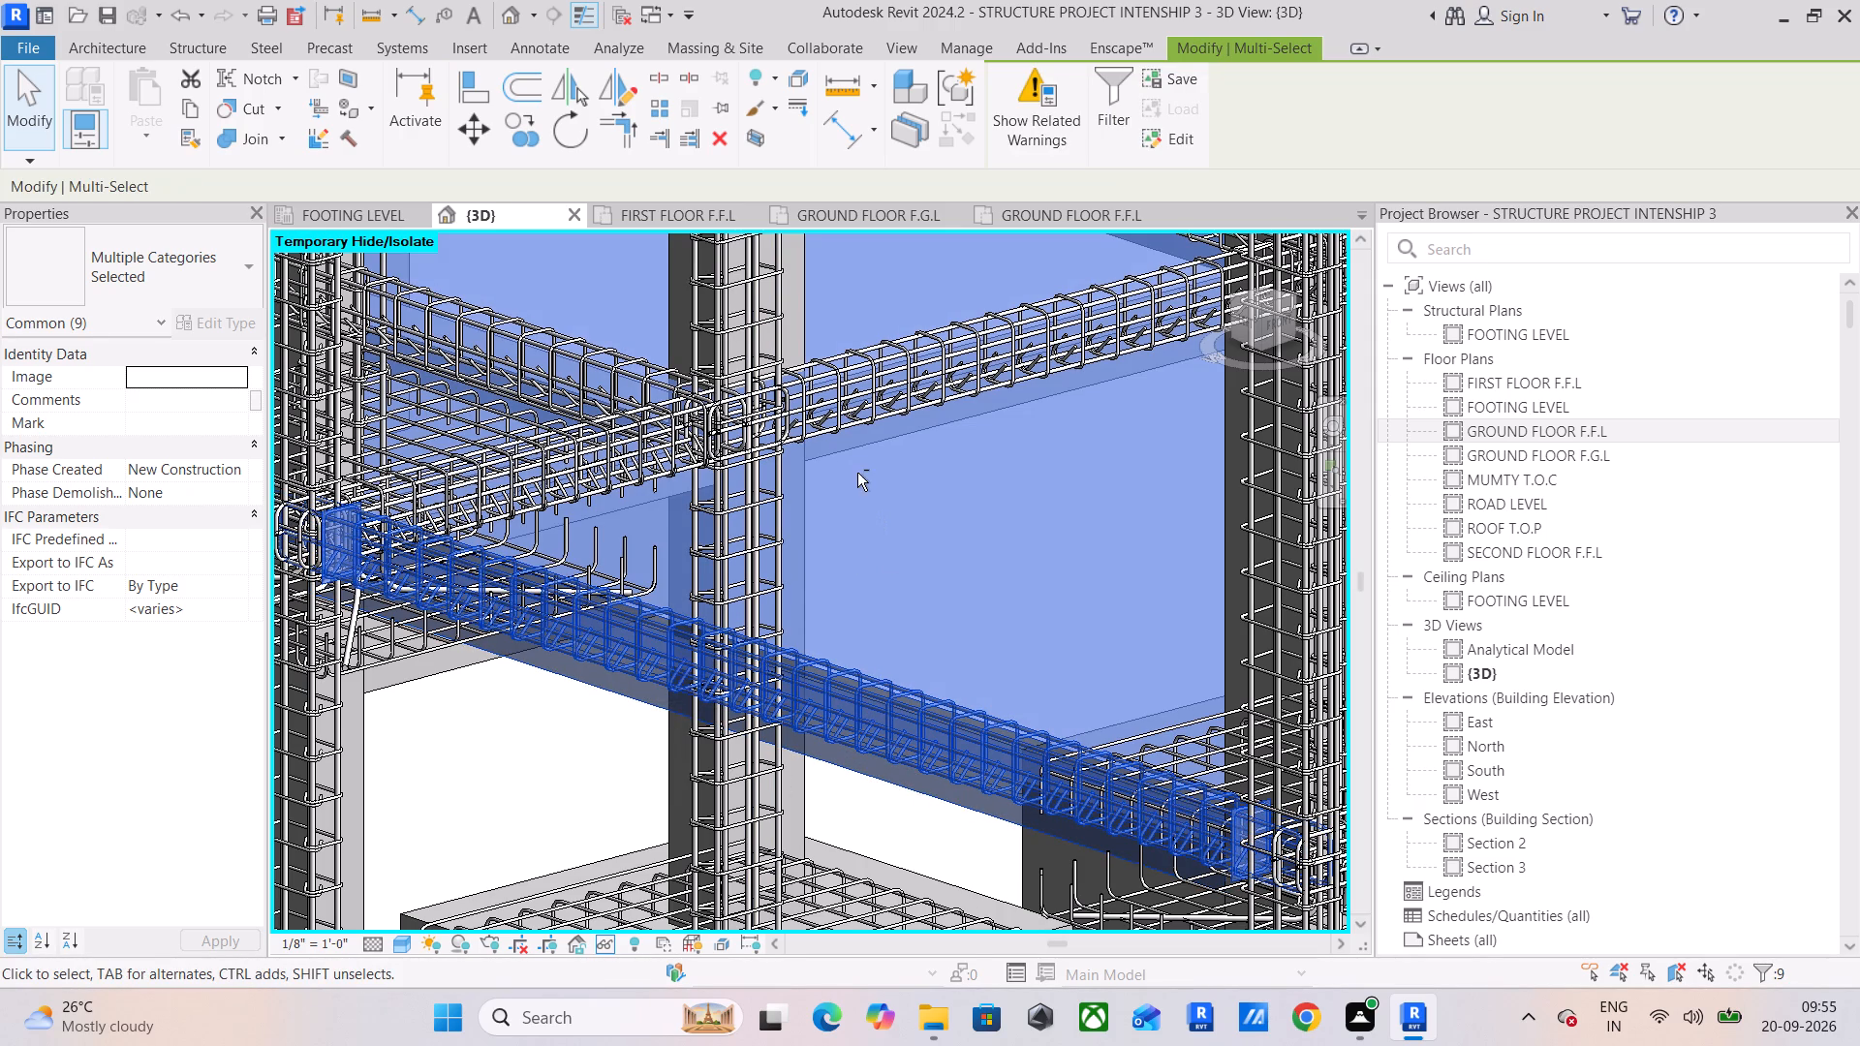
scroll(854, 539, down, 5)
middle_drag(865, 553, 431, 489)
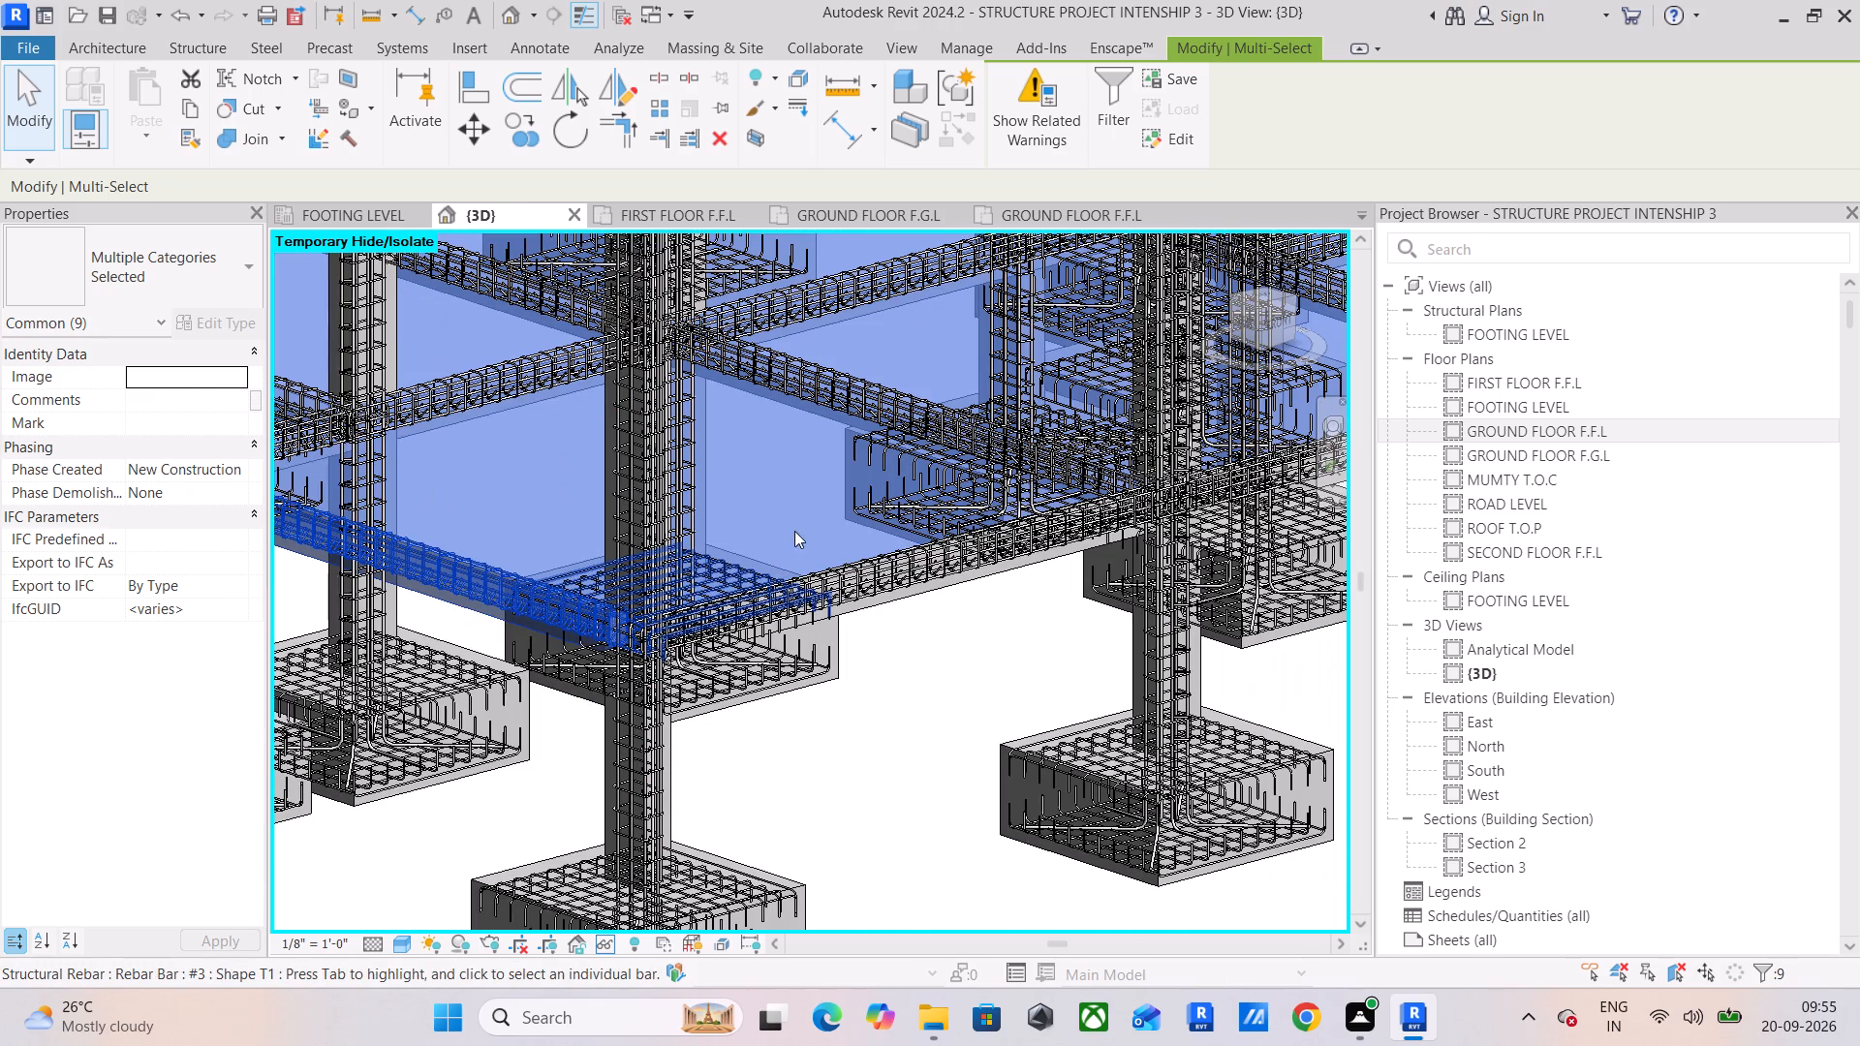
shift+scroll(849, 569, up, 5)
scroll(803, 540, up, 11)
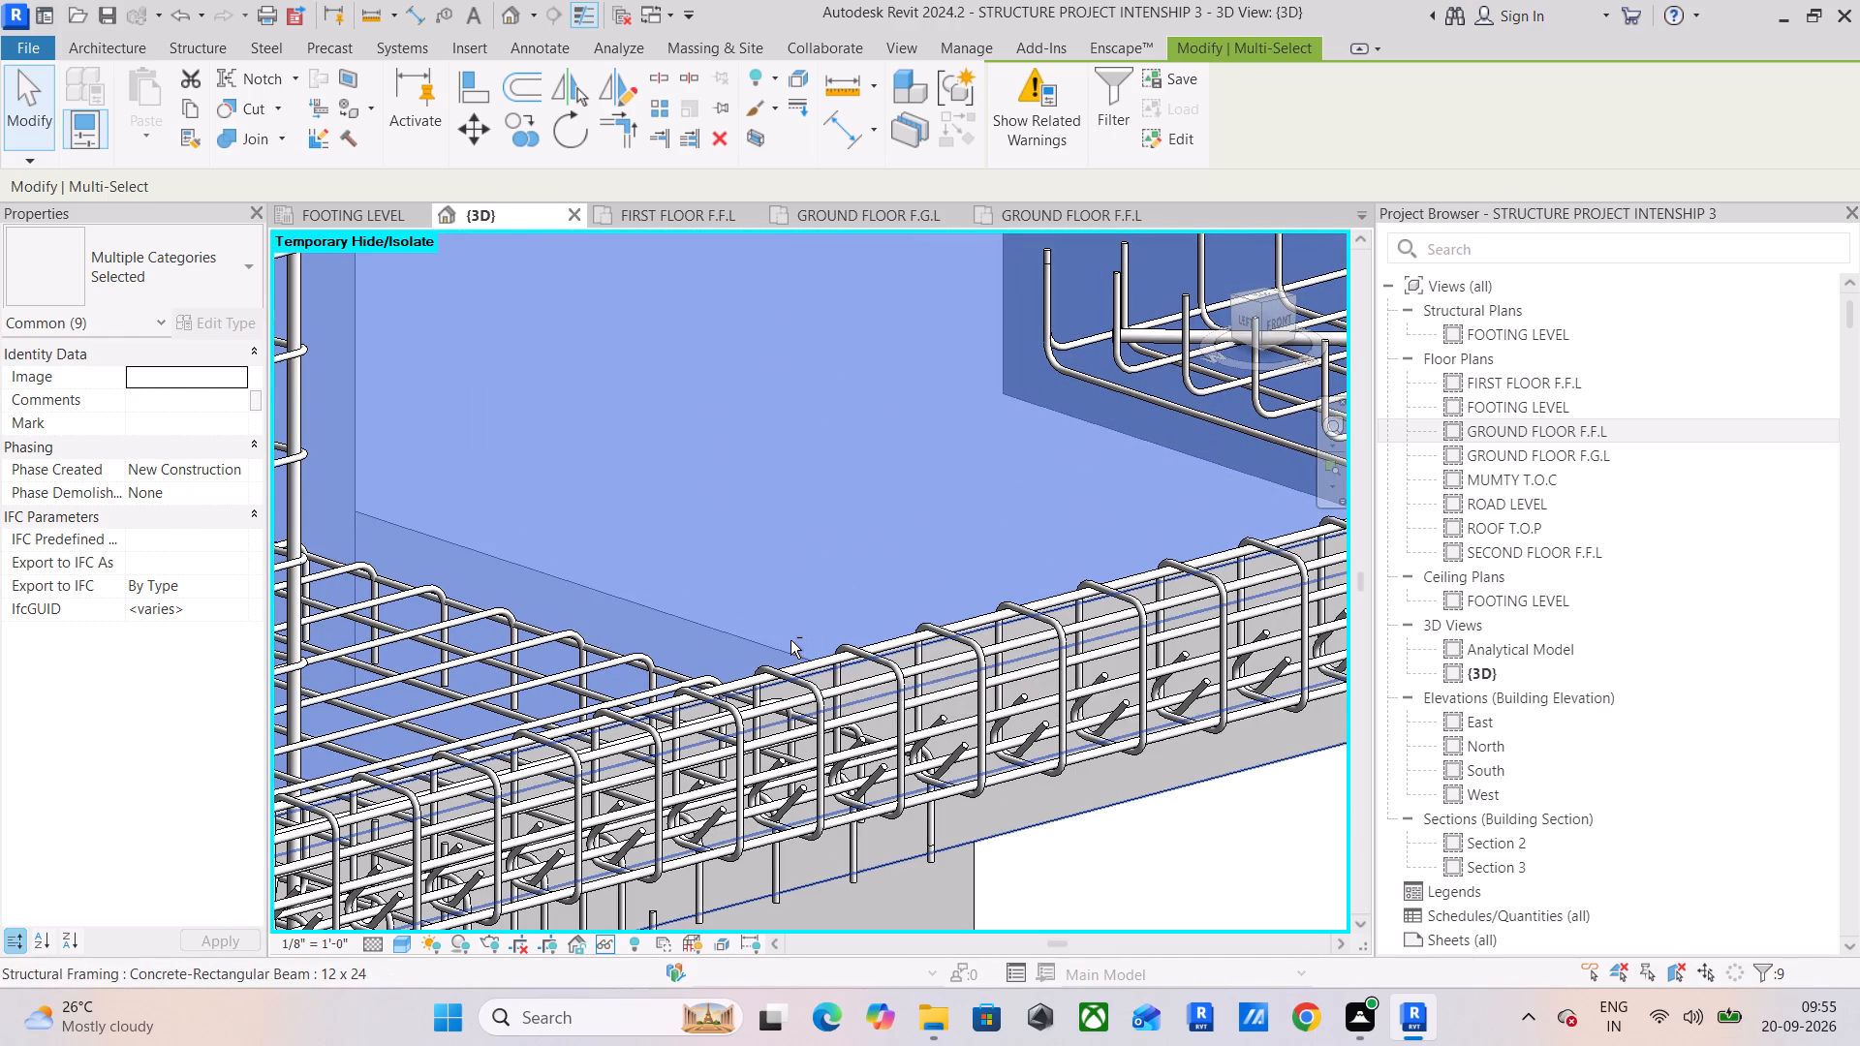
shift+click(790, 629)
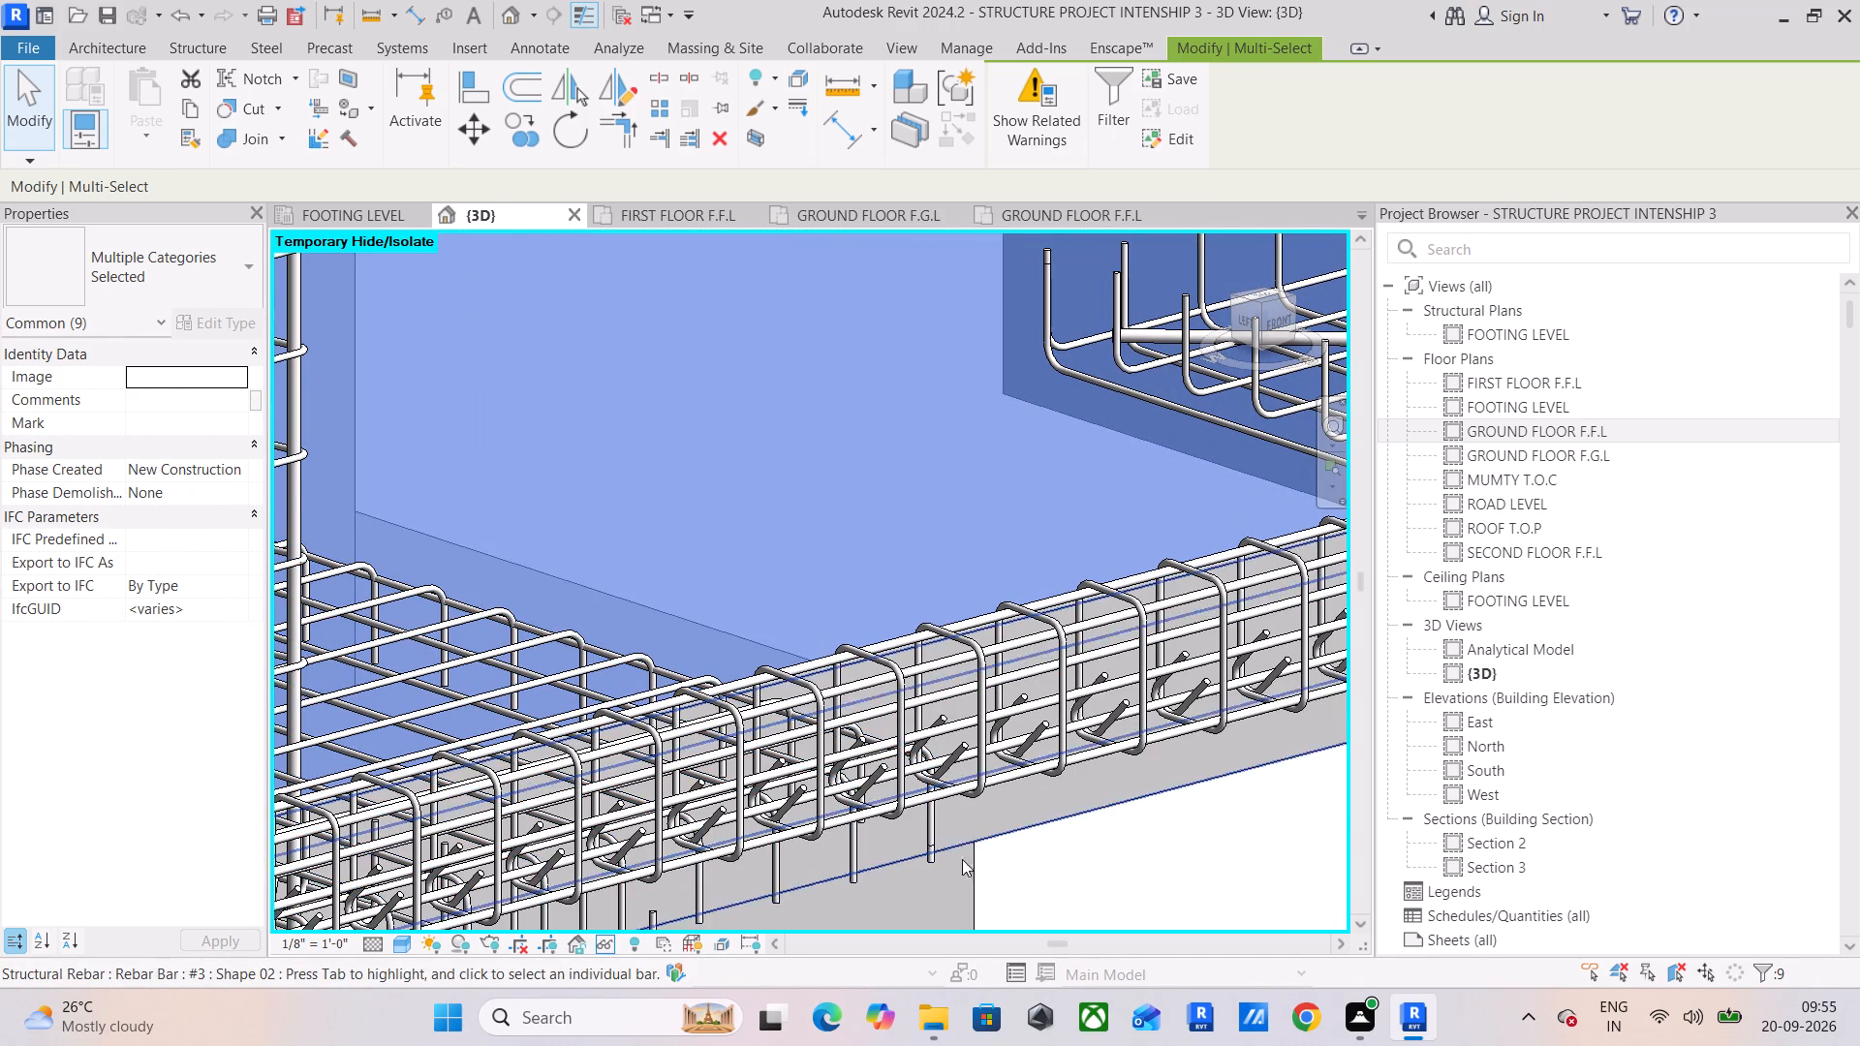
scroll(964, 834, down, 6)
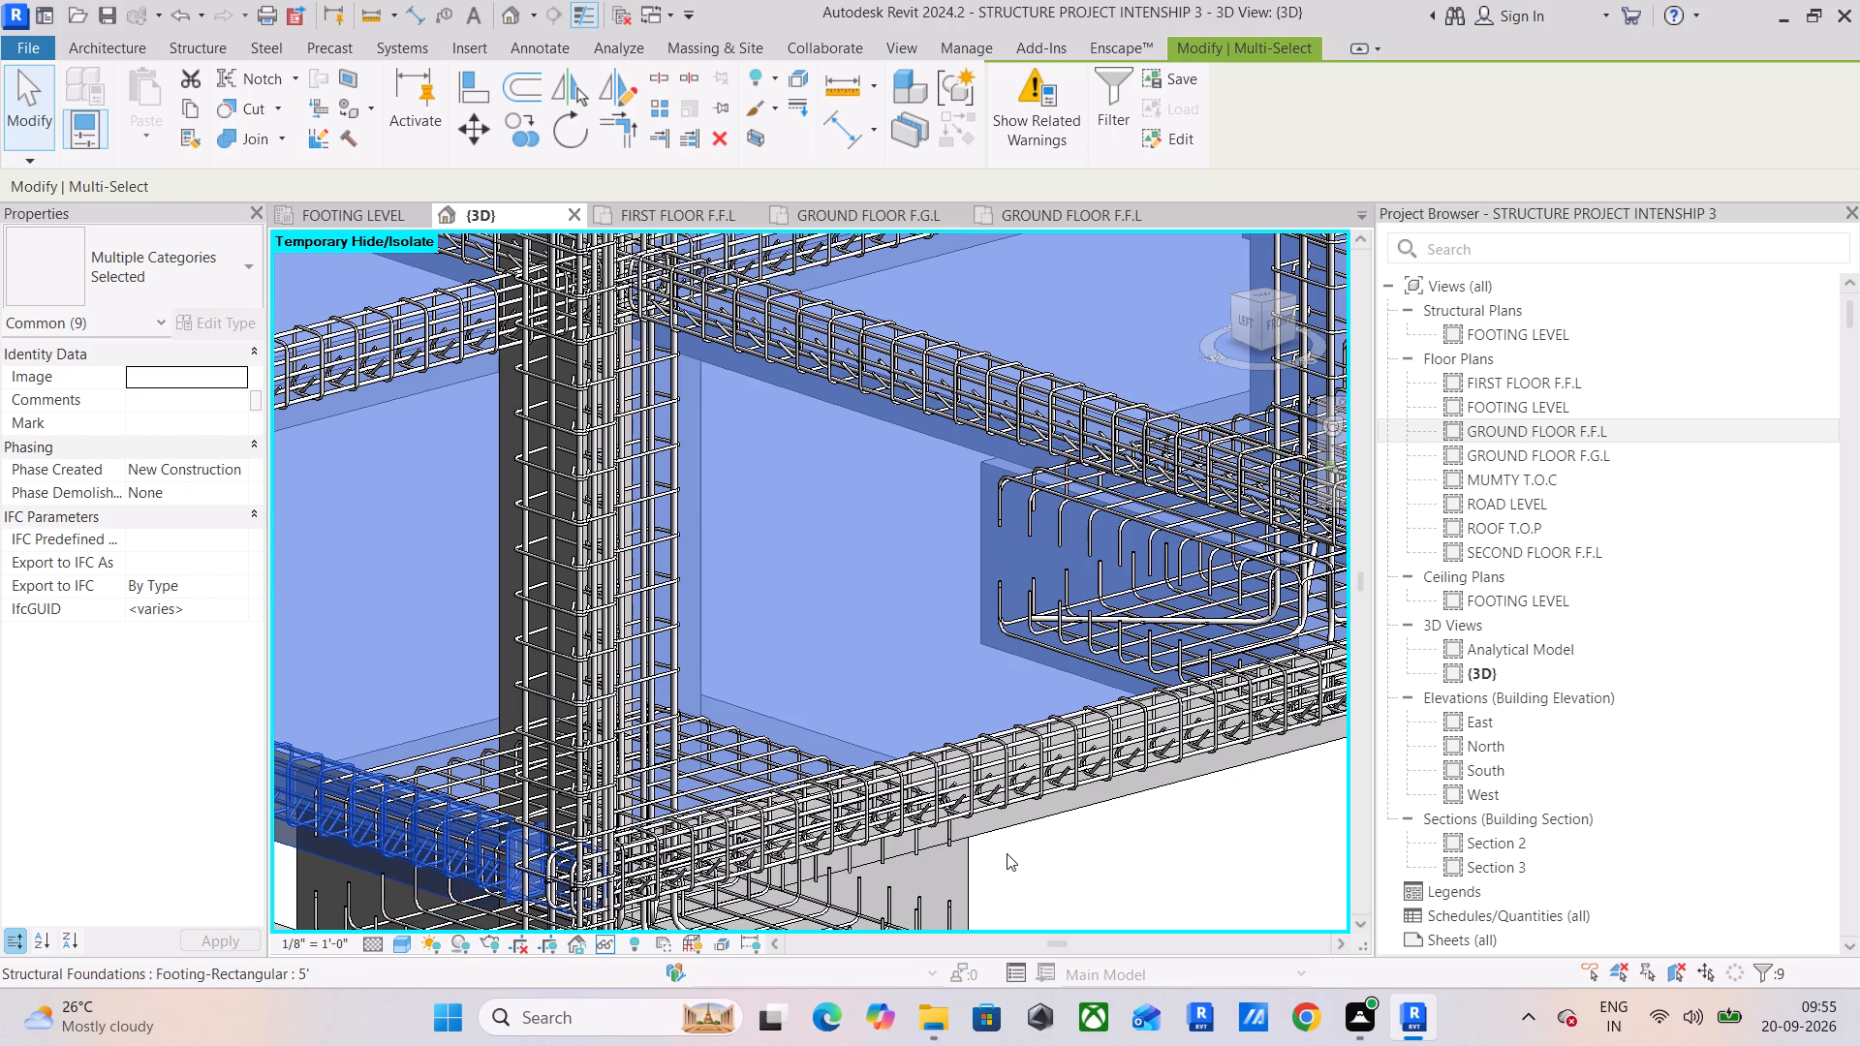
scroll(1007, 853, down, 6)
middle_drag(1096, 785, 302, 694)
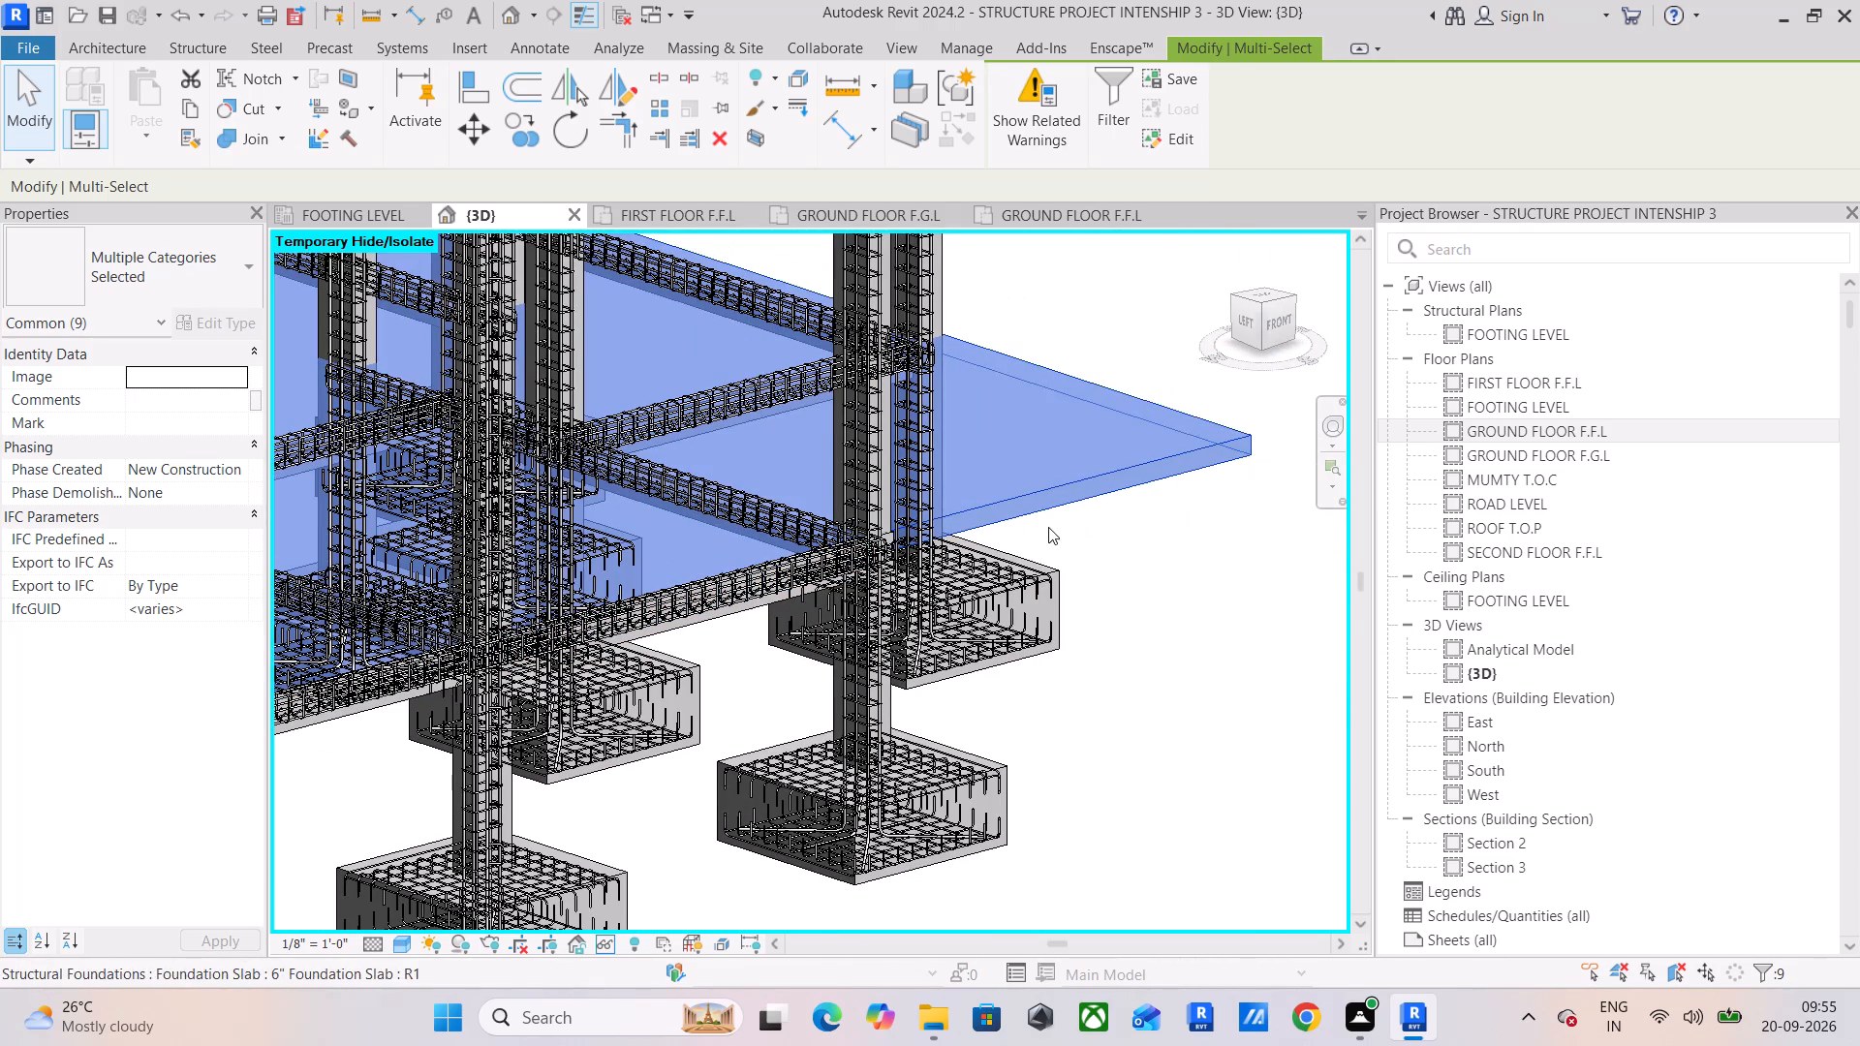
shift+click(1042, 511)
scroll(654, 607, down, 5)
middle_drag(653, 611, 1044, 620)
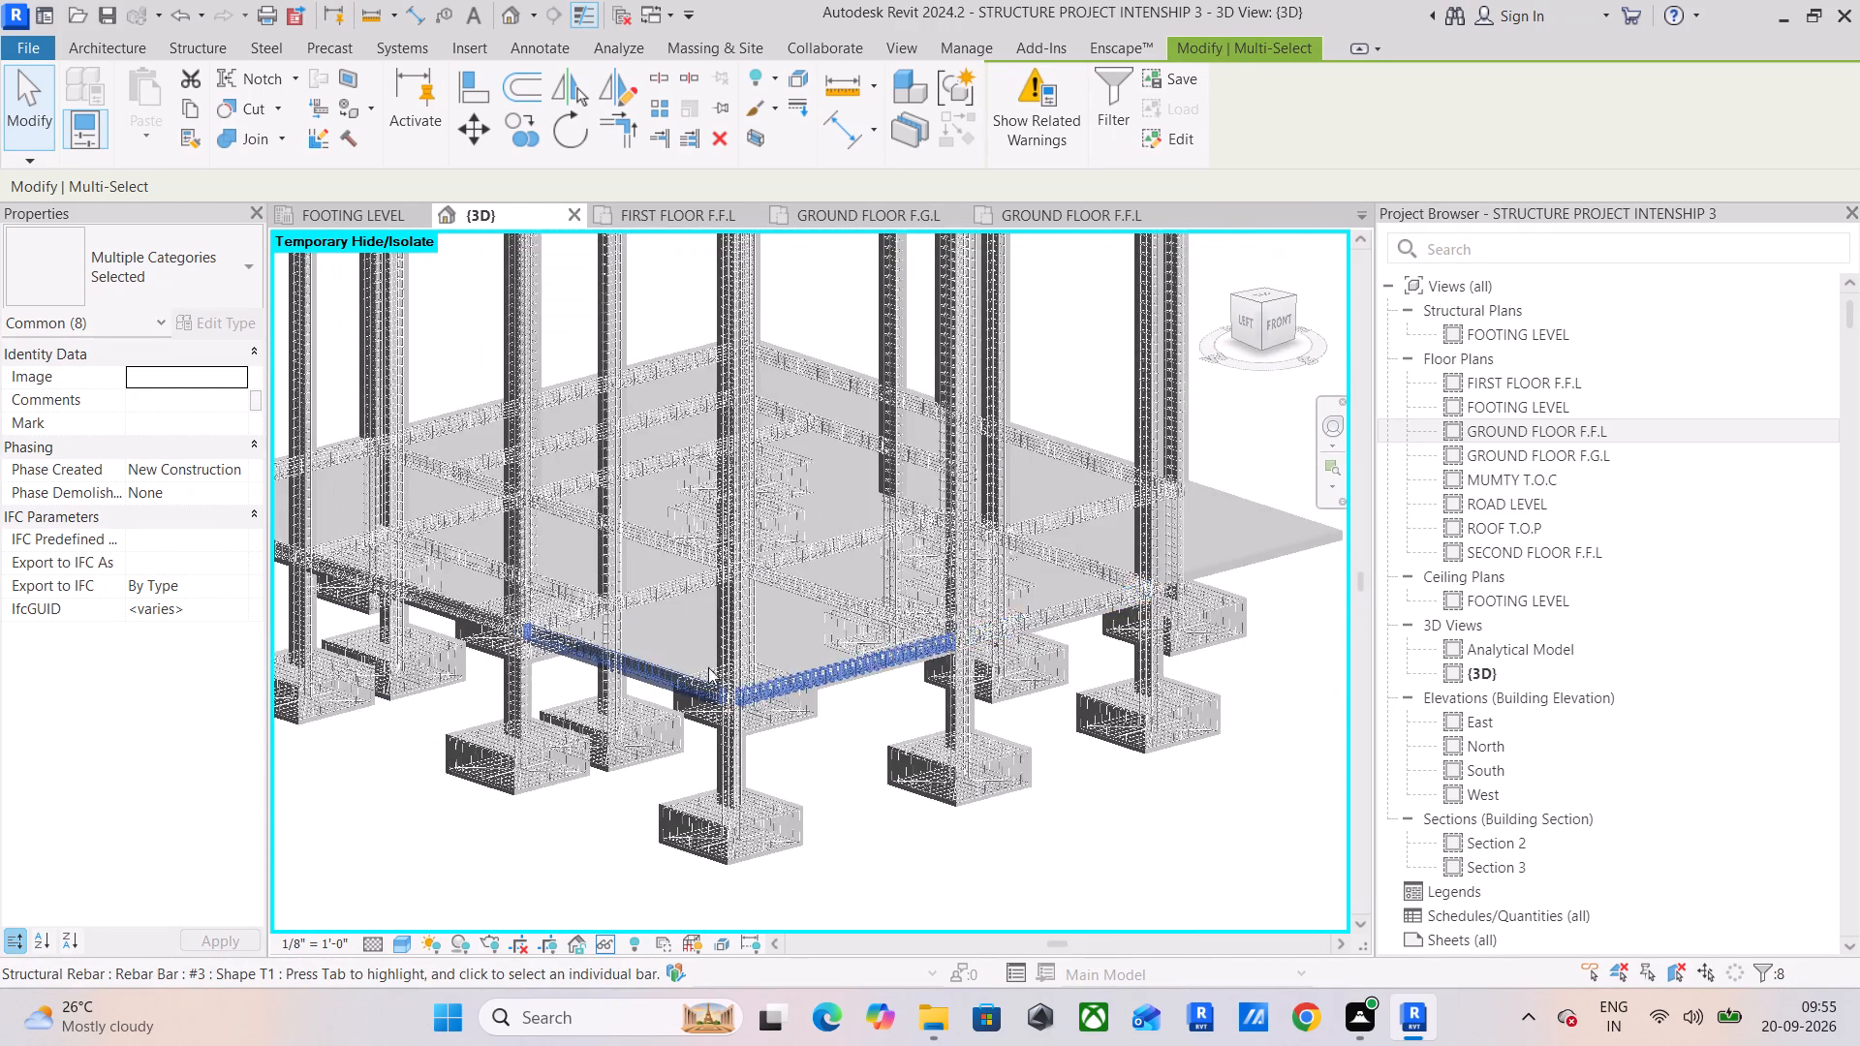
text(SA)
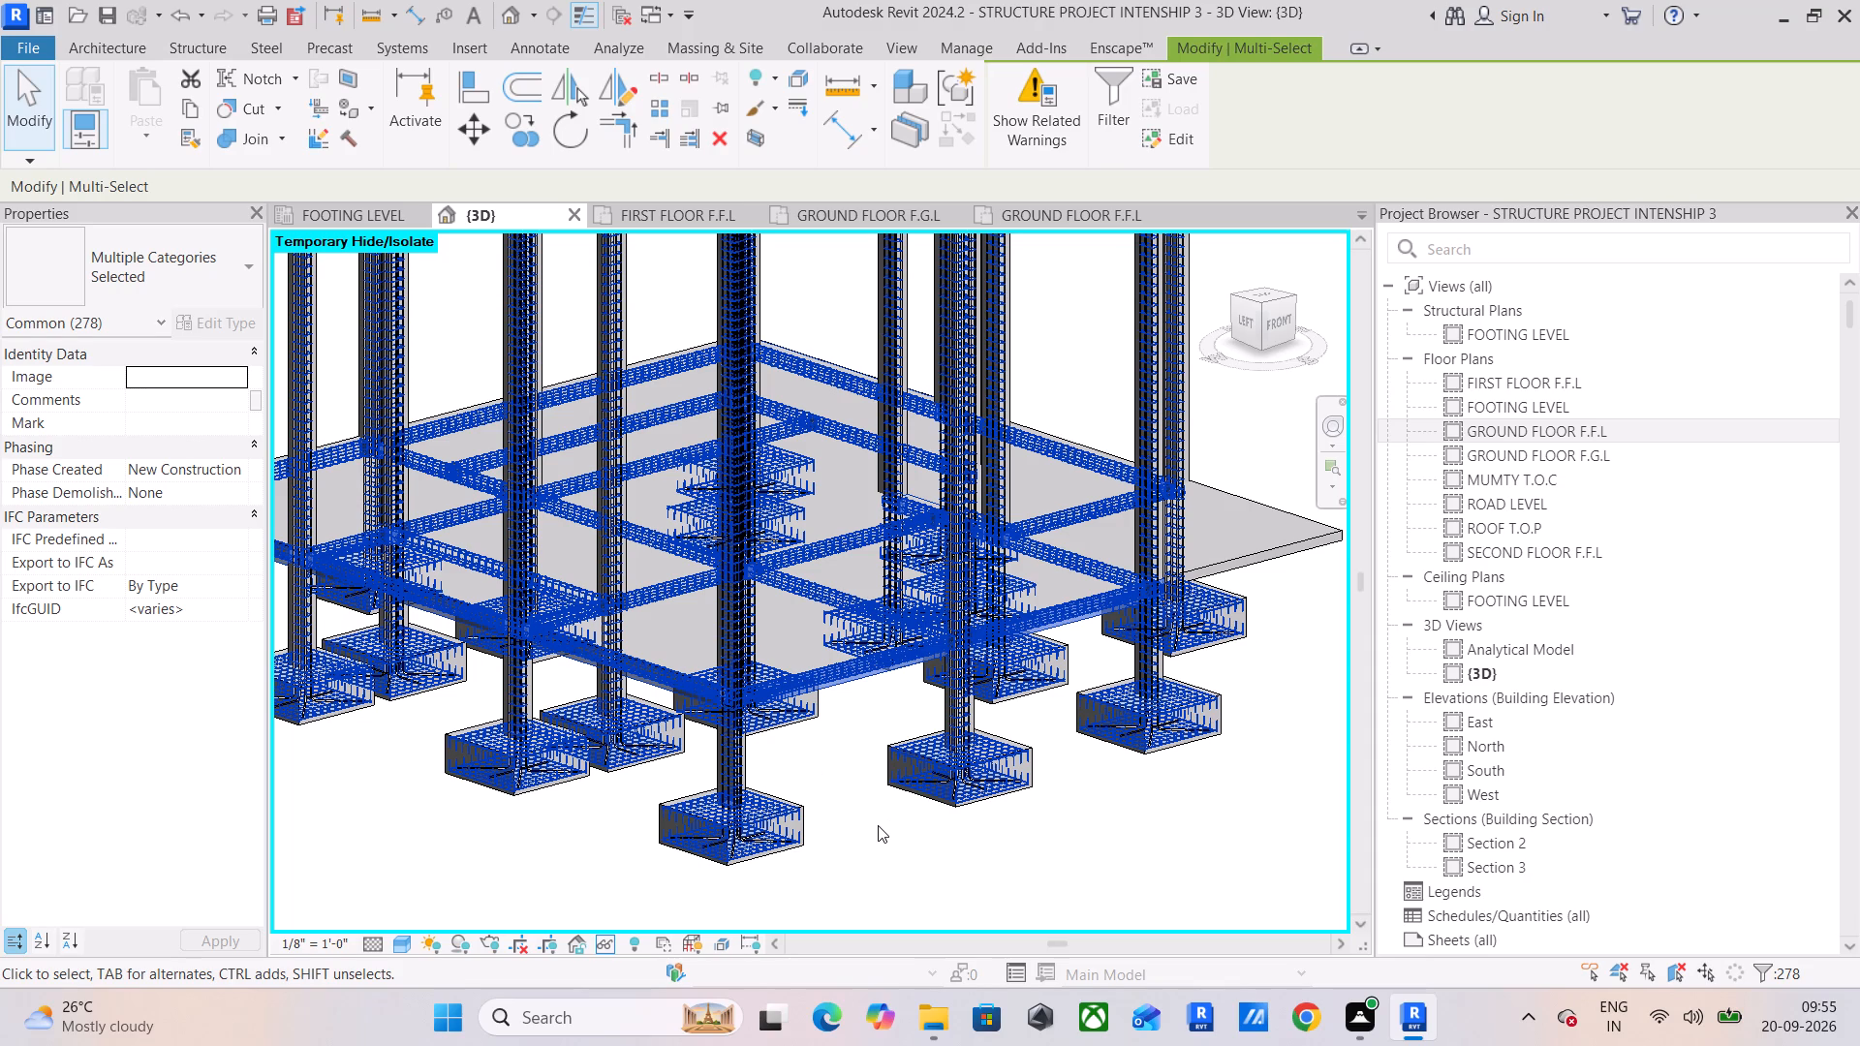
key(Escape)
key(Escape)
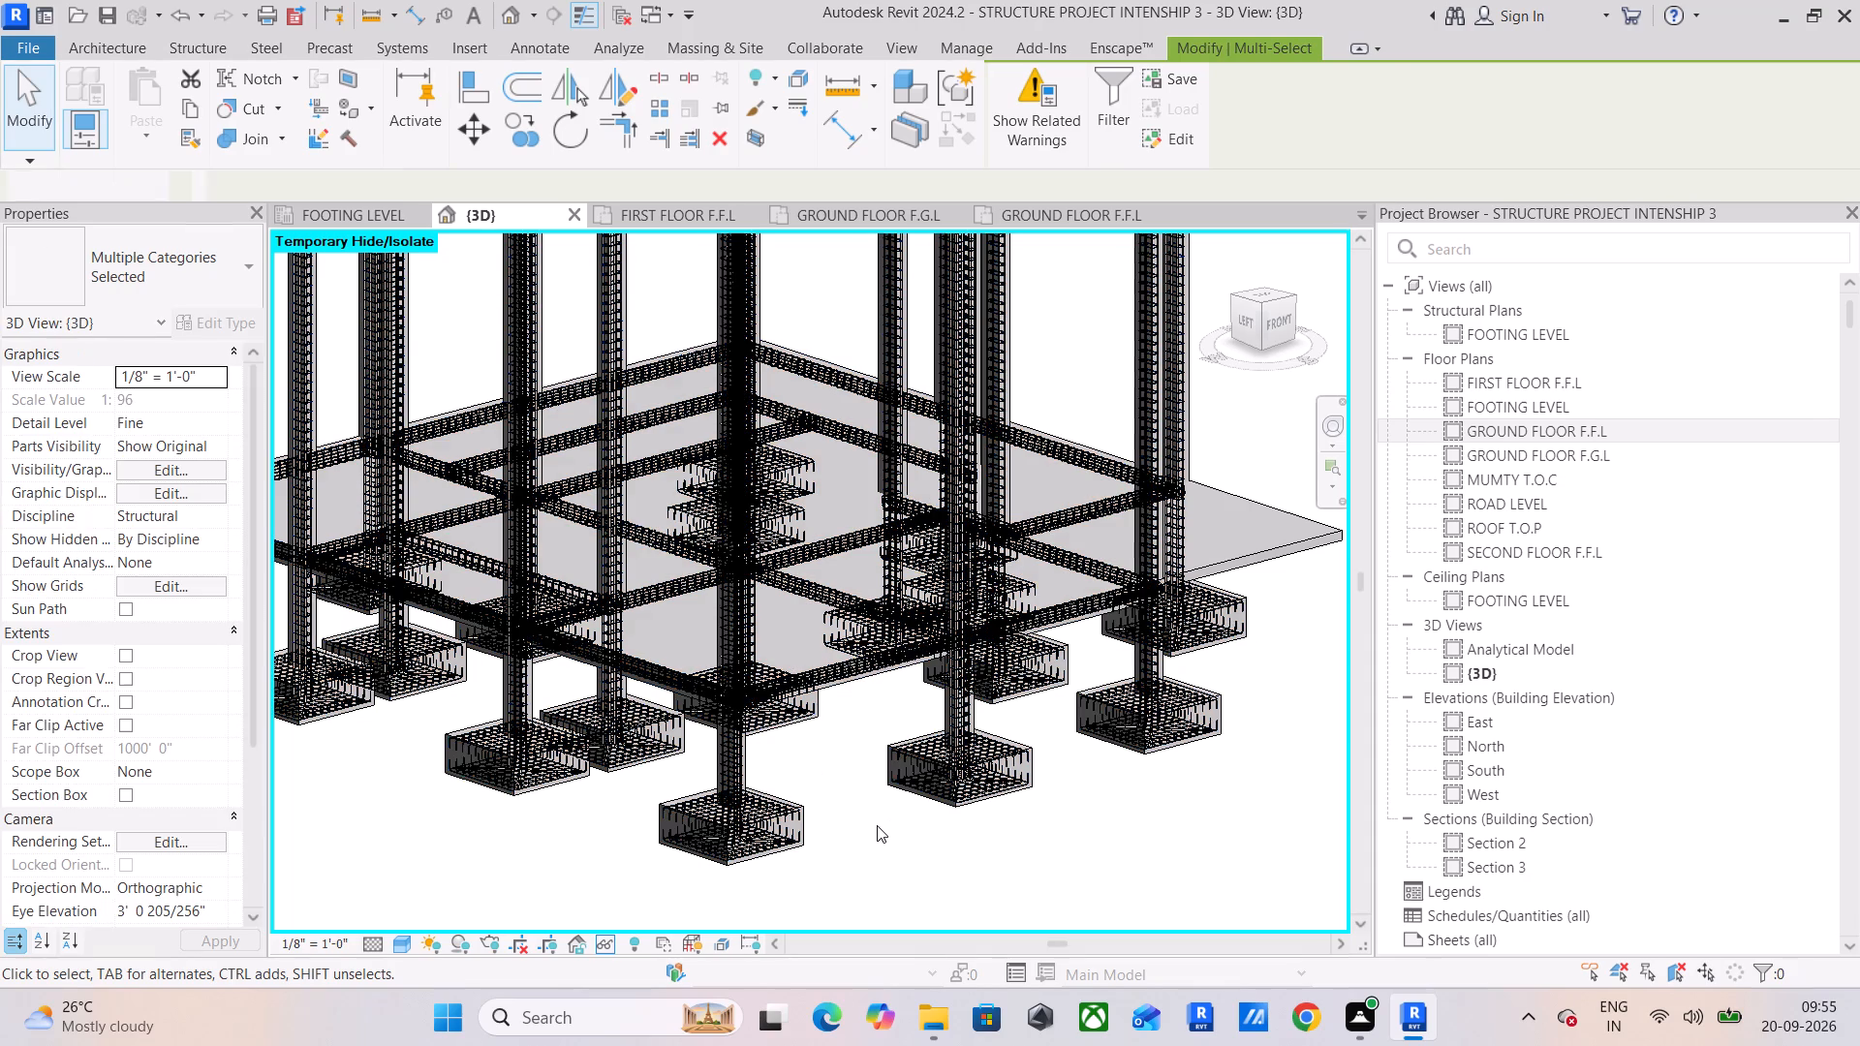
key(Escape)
Copy all instances of the 12 x 24 concrete beam and paste them aligned to the FIRST FLOOR F.F.L level.
scroll(809, 701, up, 11)
click(895, 648)
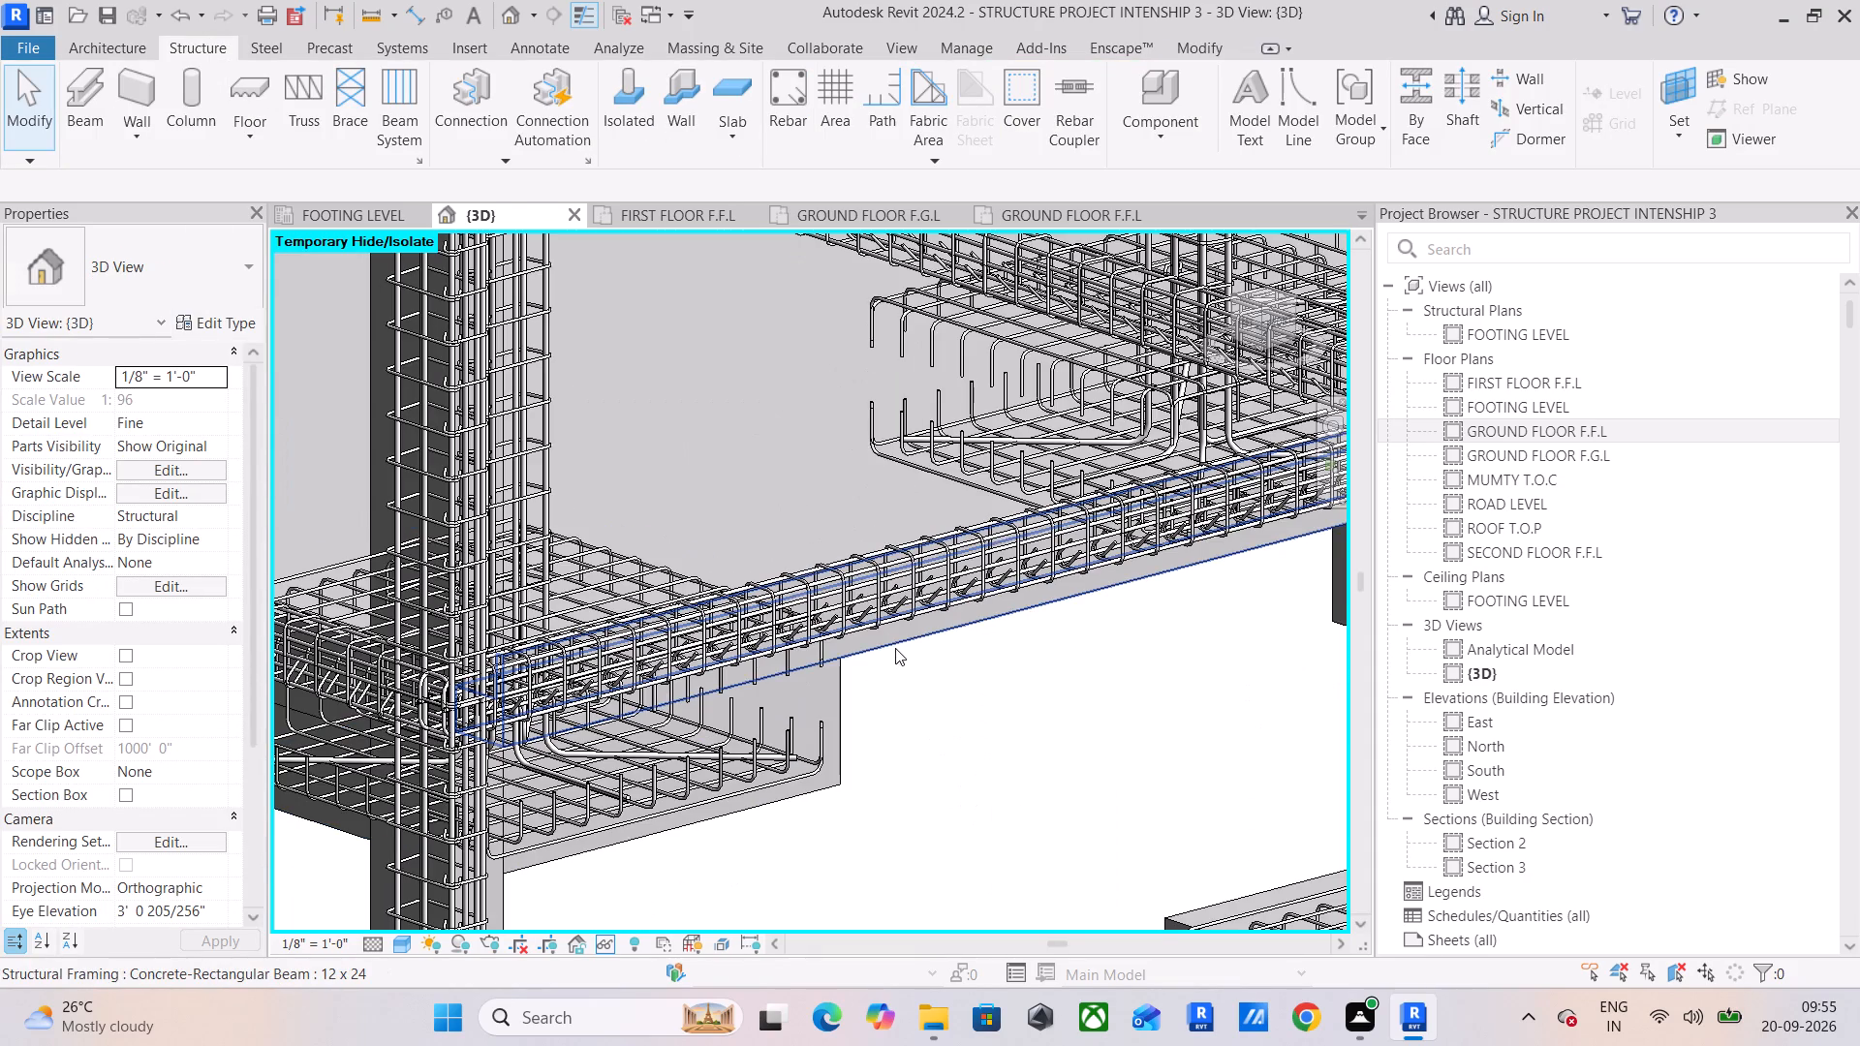
text(SA)
scroll(885, 653, down, 4)
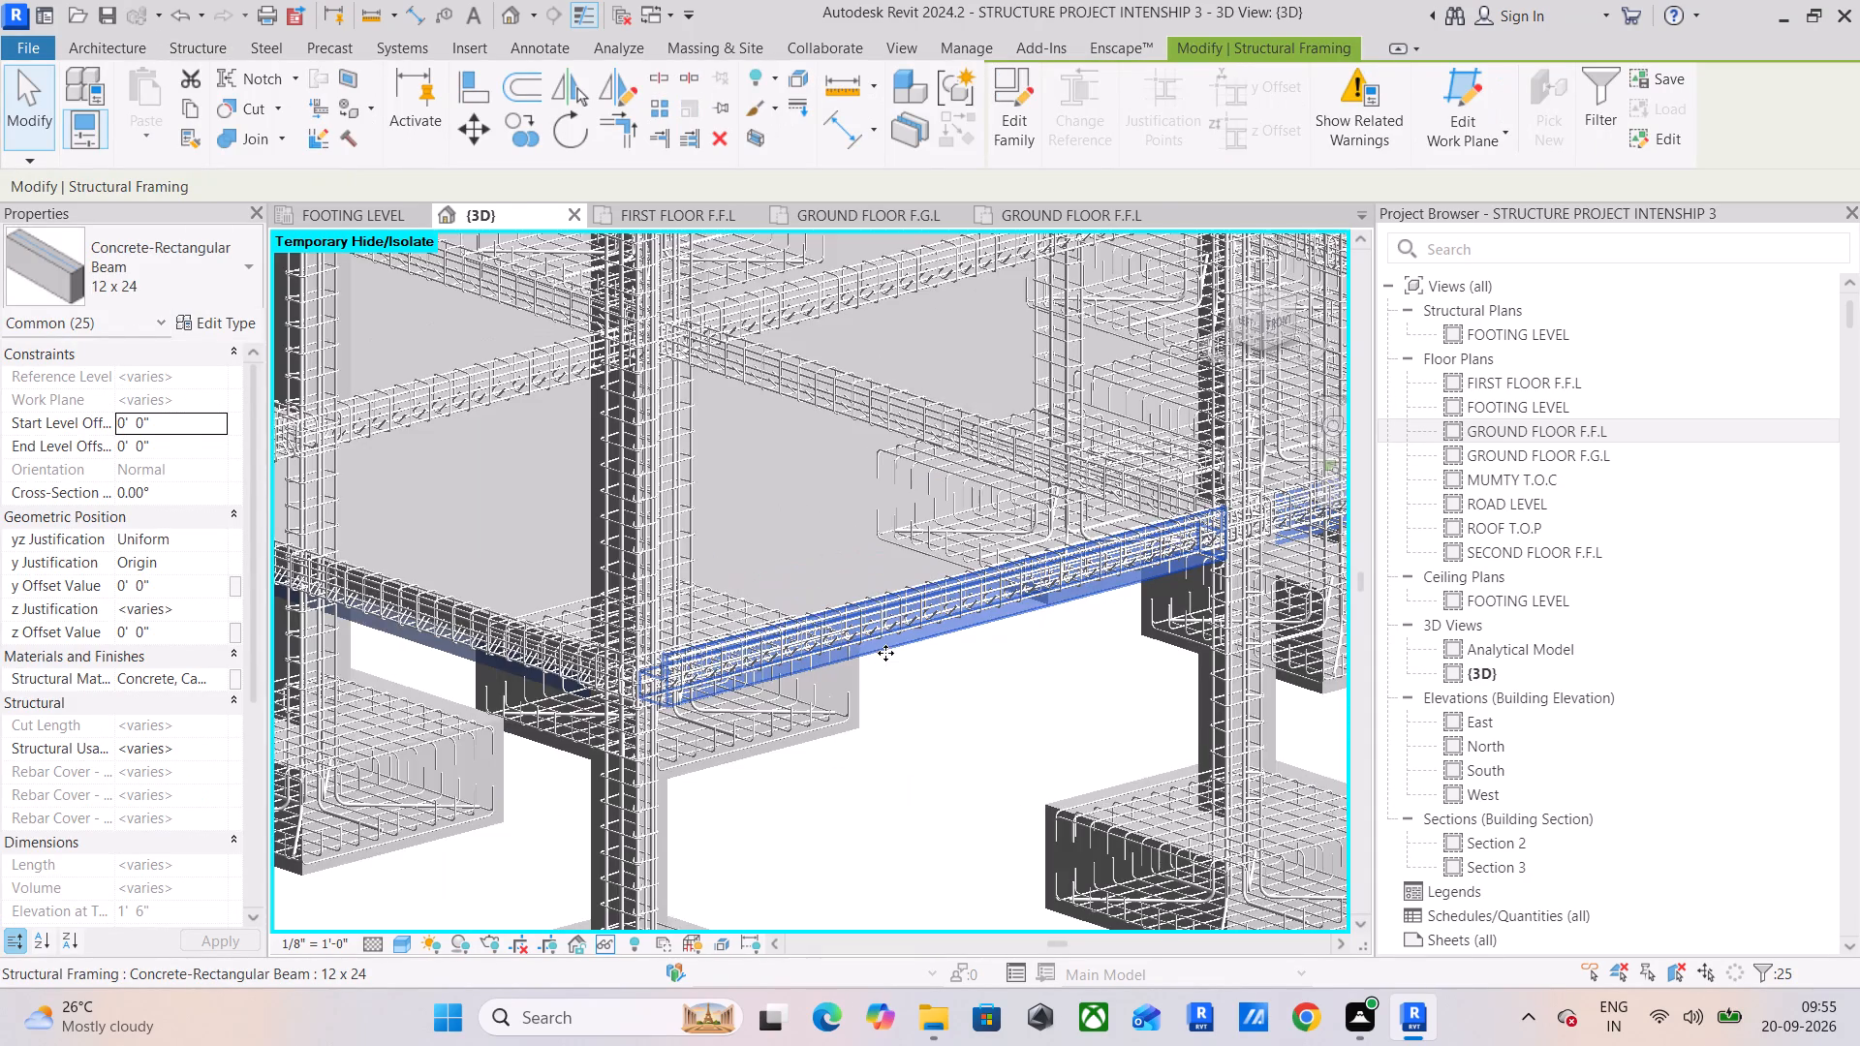
scroll(399, 417, up, 5)
middle_drag(453, 500, 696, 641)
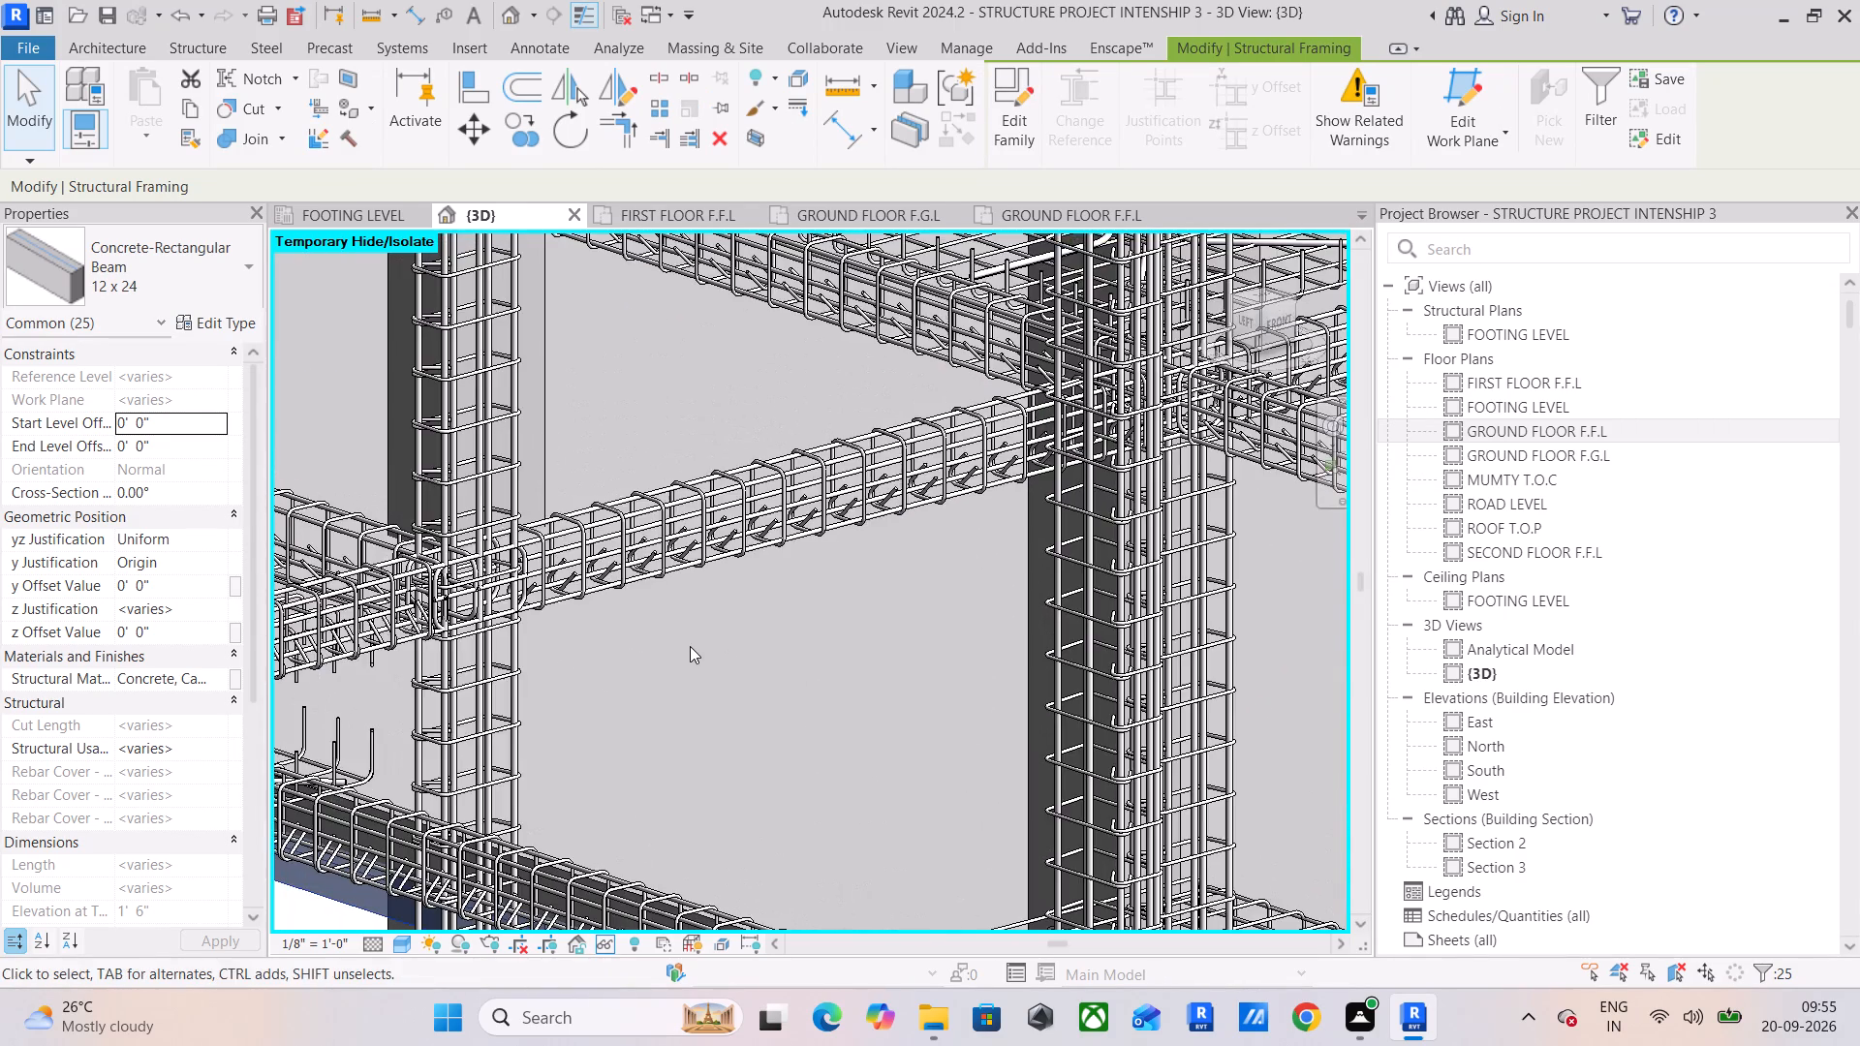
scroll(549, 624, up, 6)
scroll(715, 613, down, 12)
shift+middle_drag(825, 615, 736, 757)
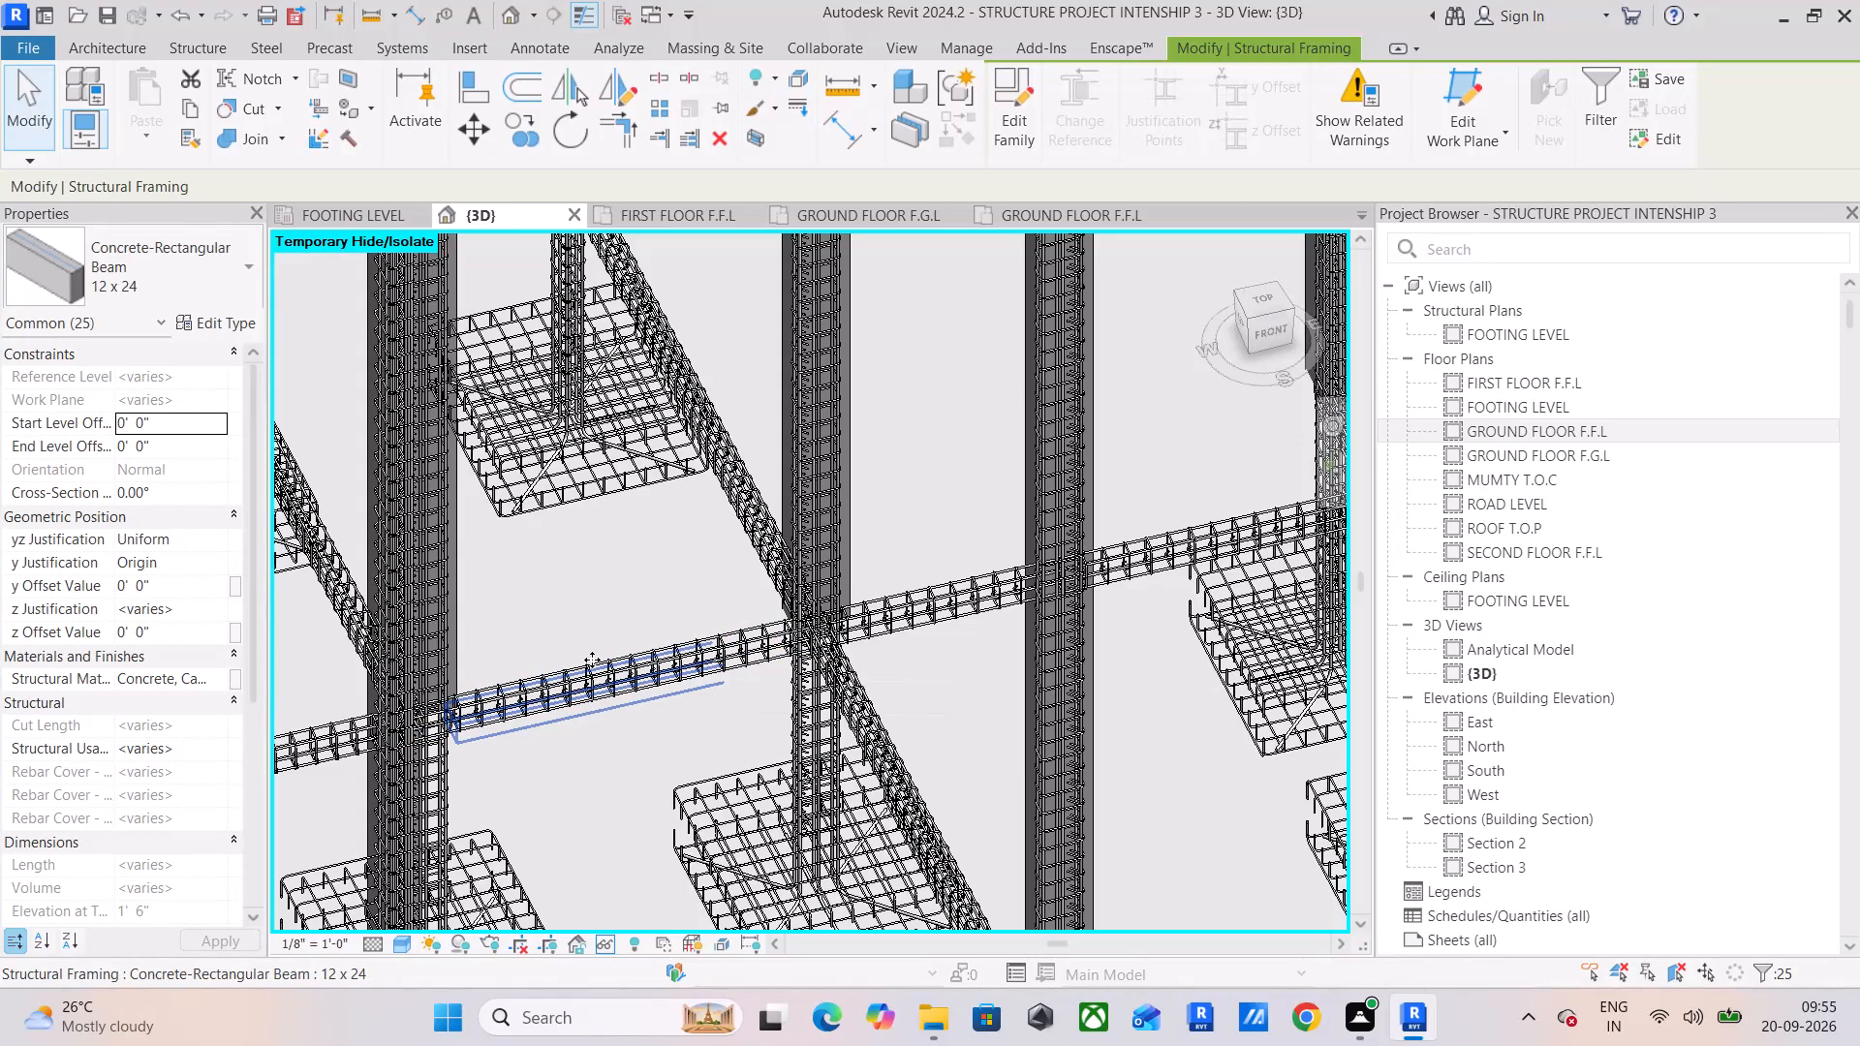
ctrl+click(592, 659)
scroll(592, 658, up, 5)
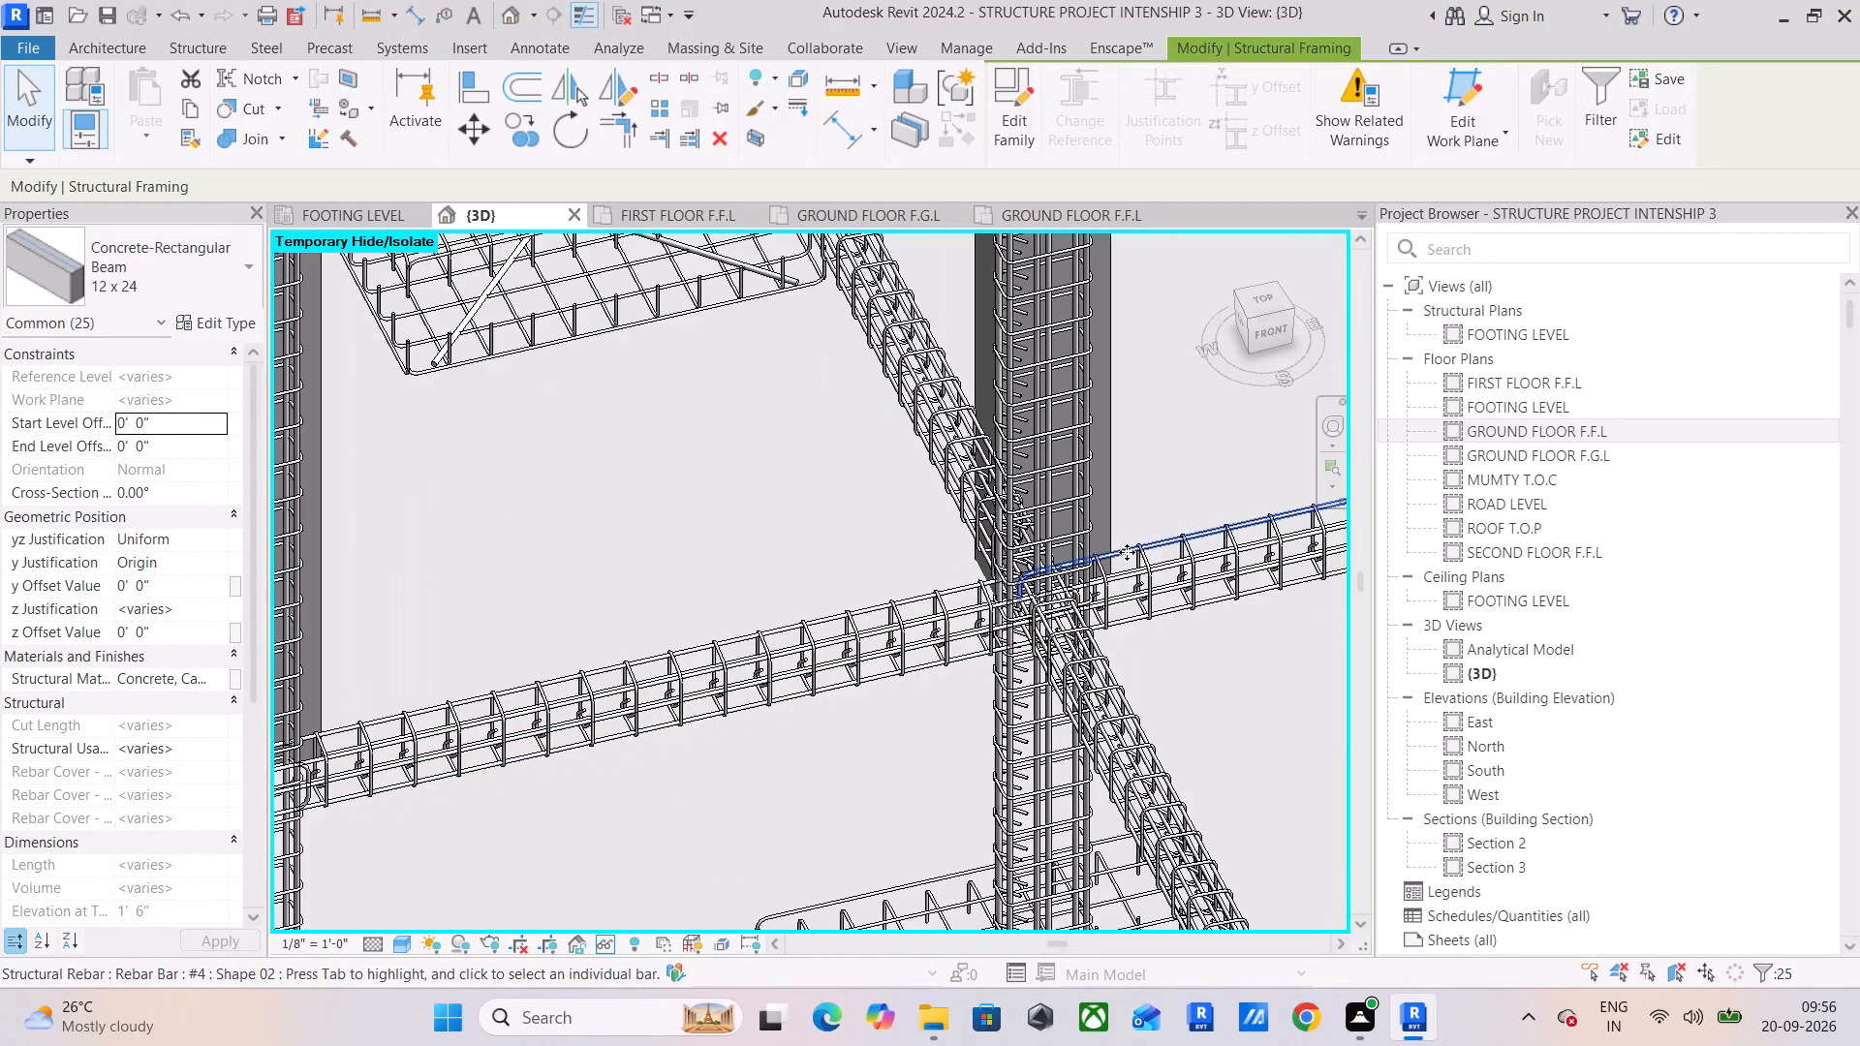
scroll(1195, 528, down, 2)
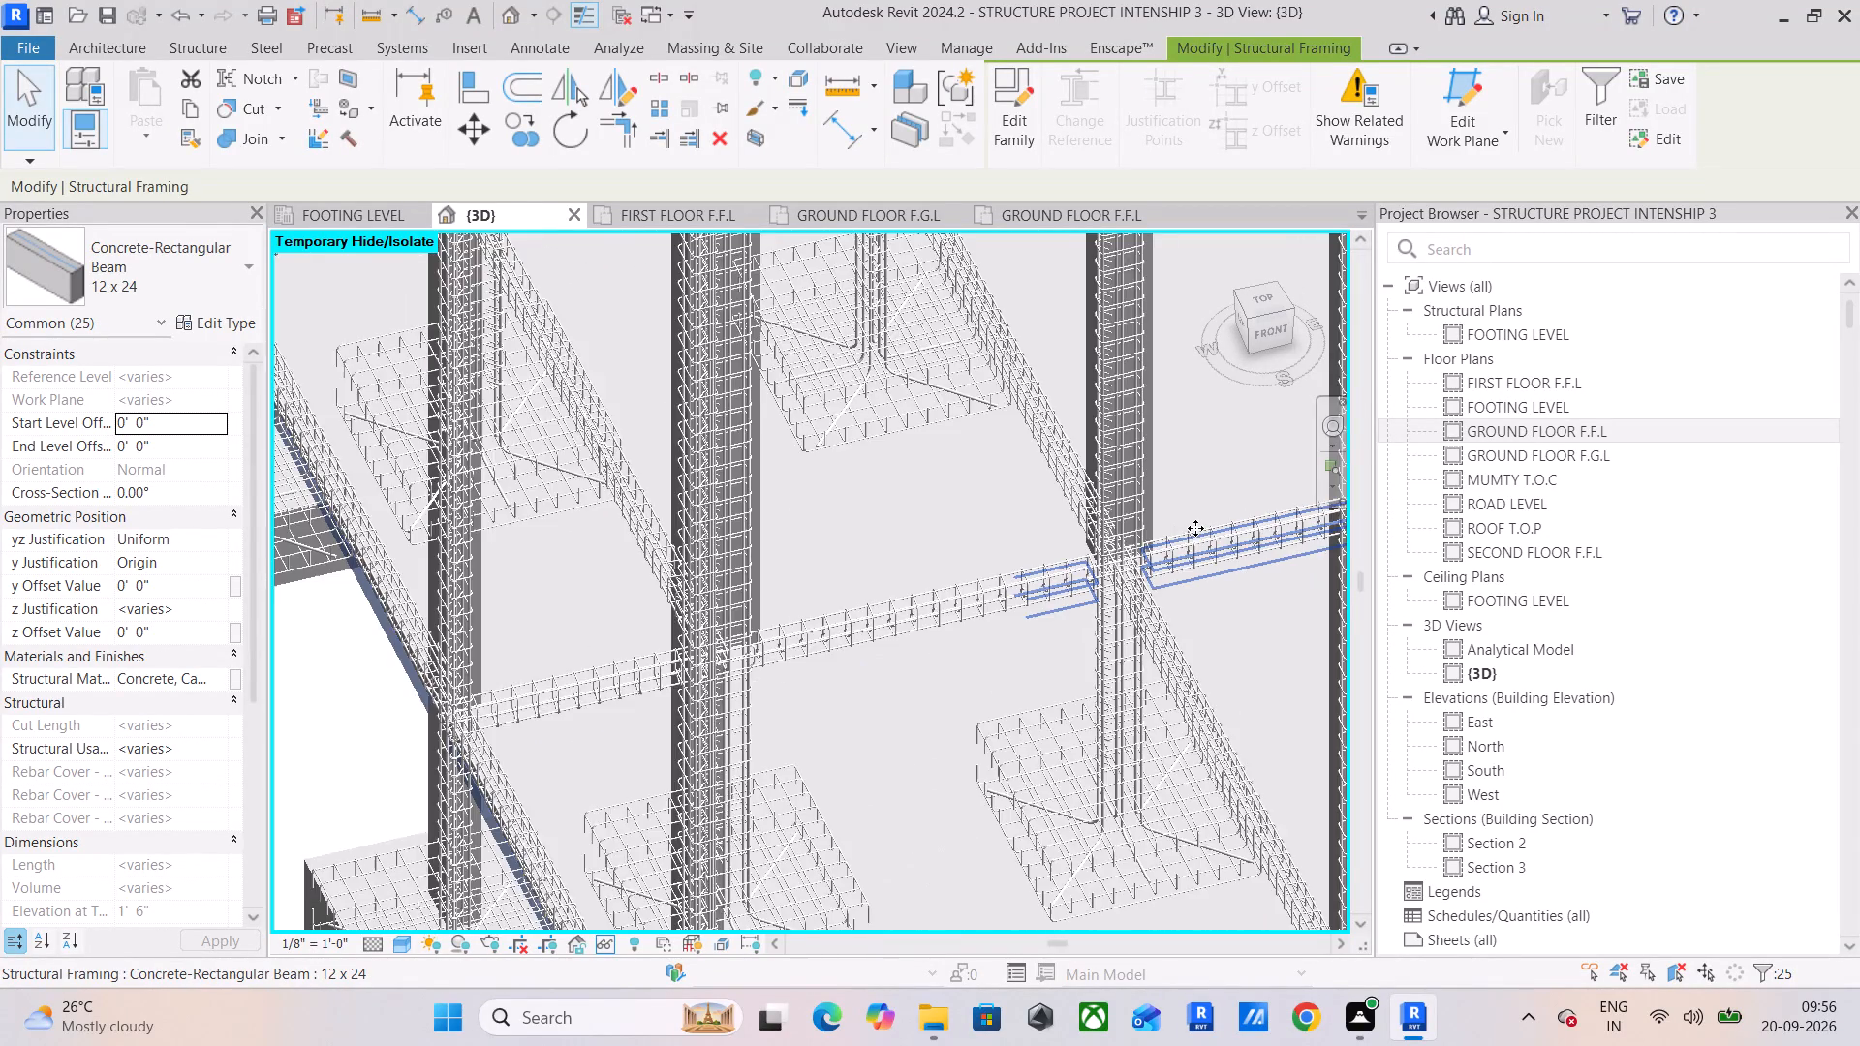
scroll(1195, 528, down, 5)
middle_drag(1163, 544, 1054, 551)
click(196, 104)
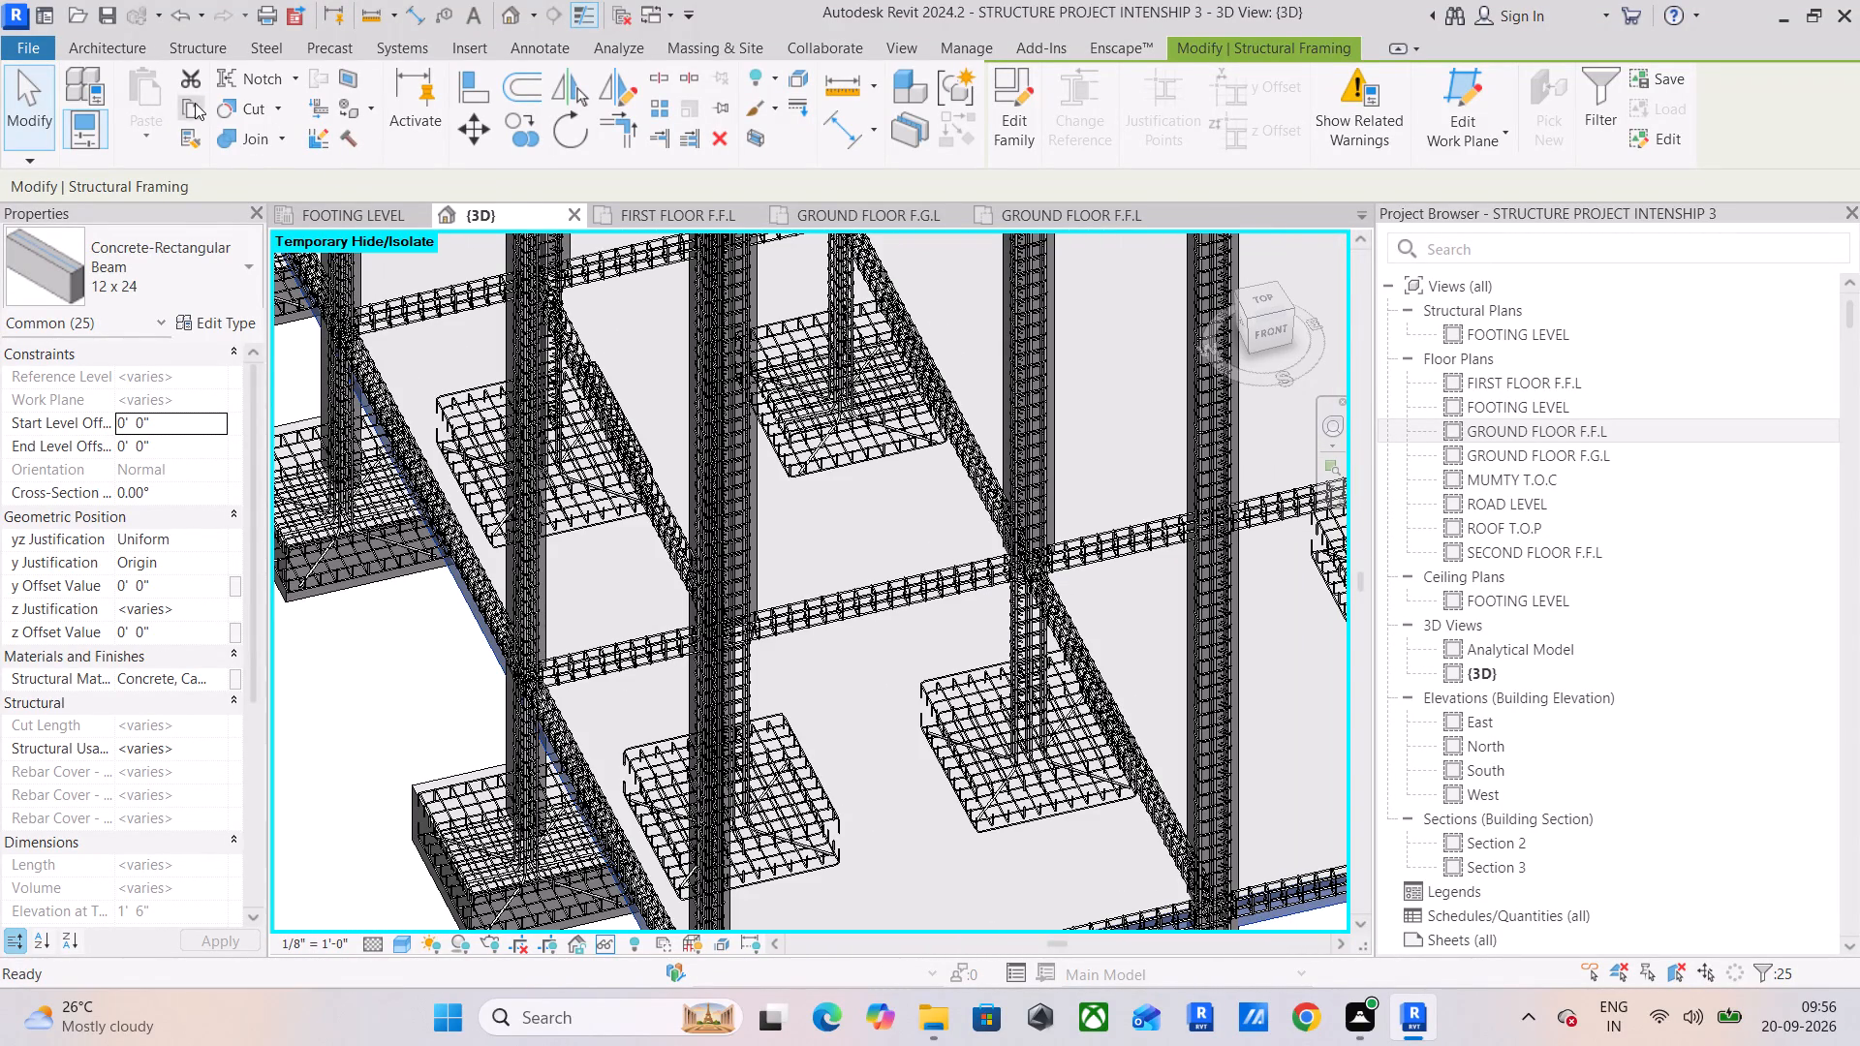
click(152, 131)
click(265, 240)
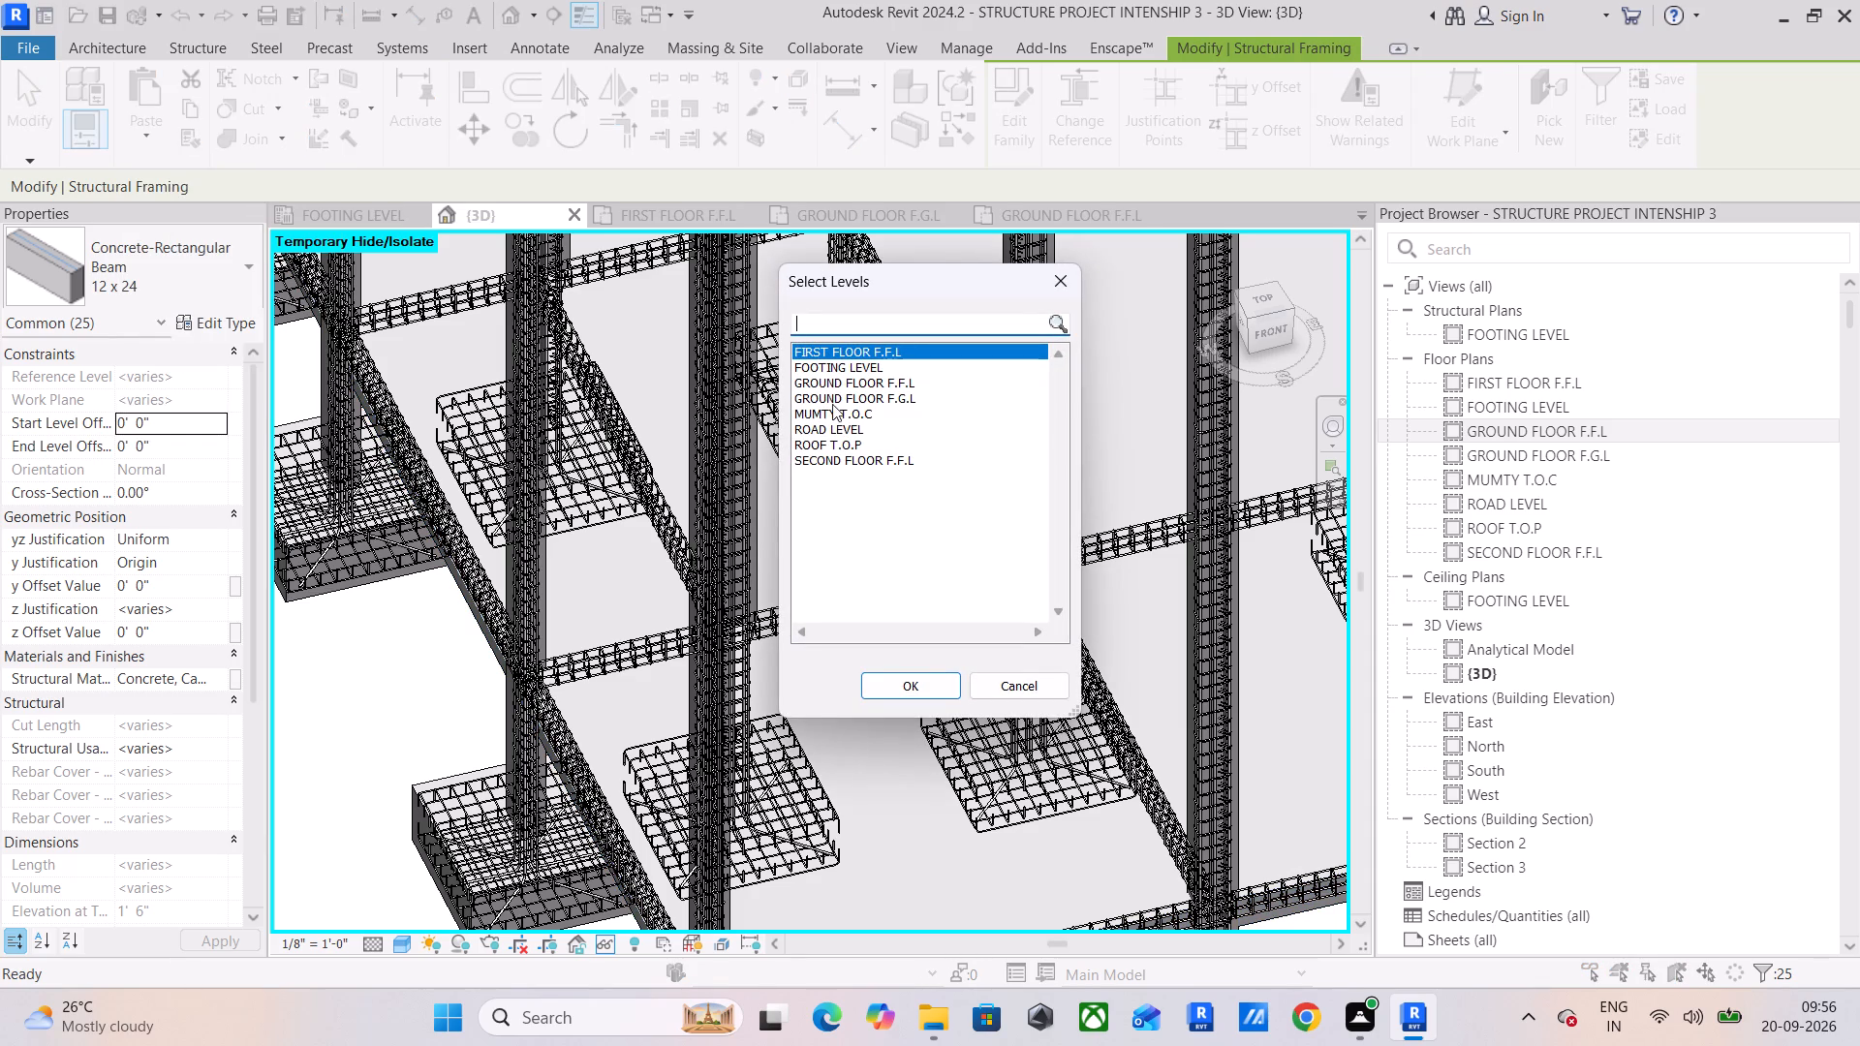
click(898, 677)
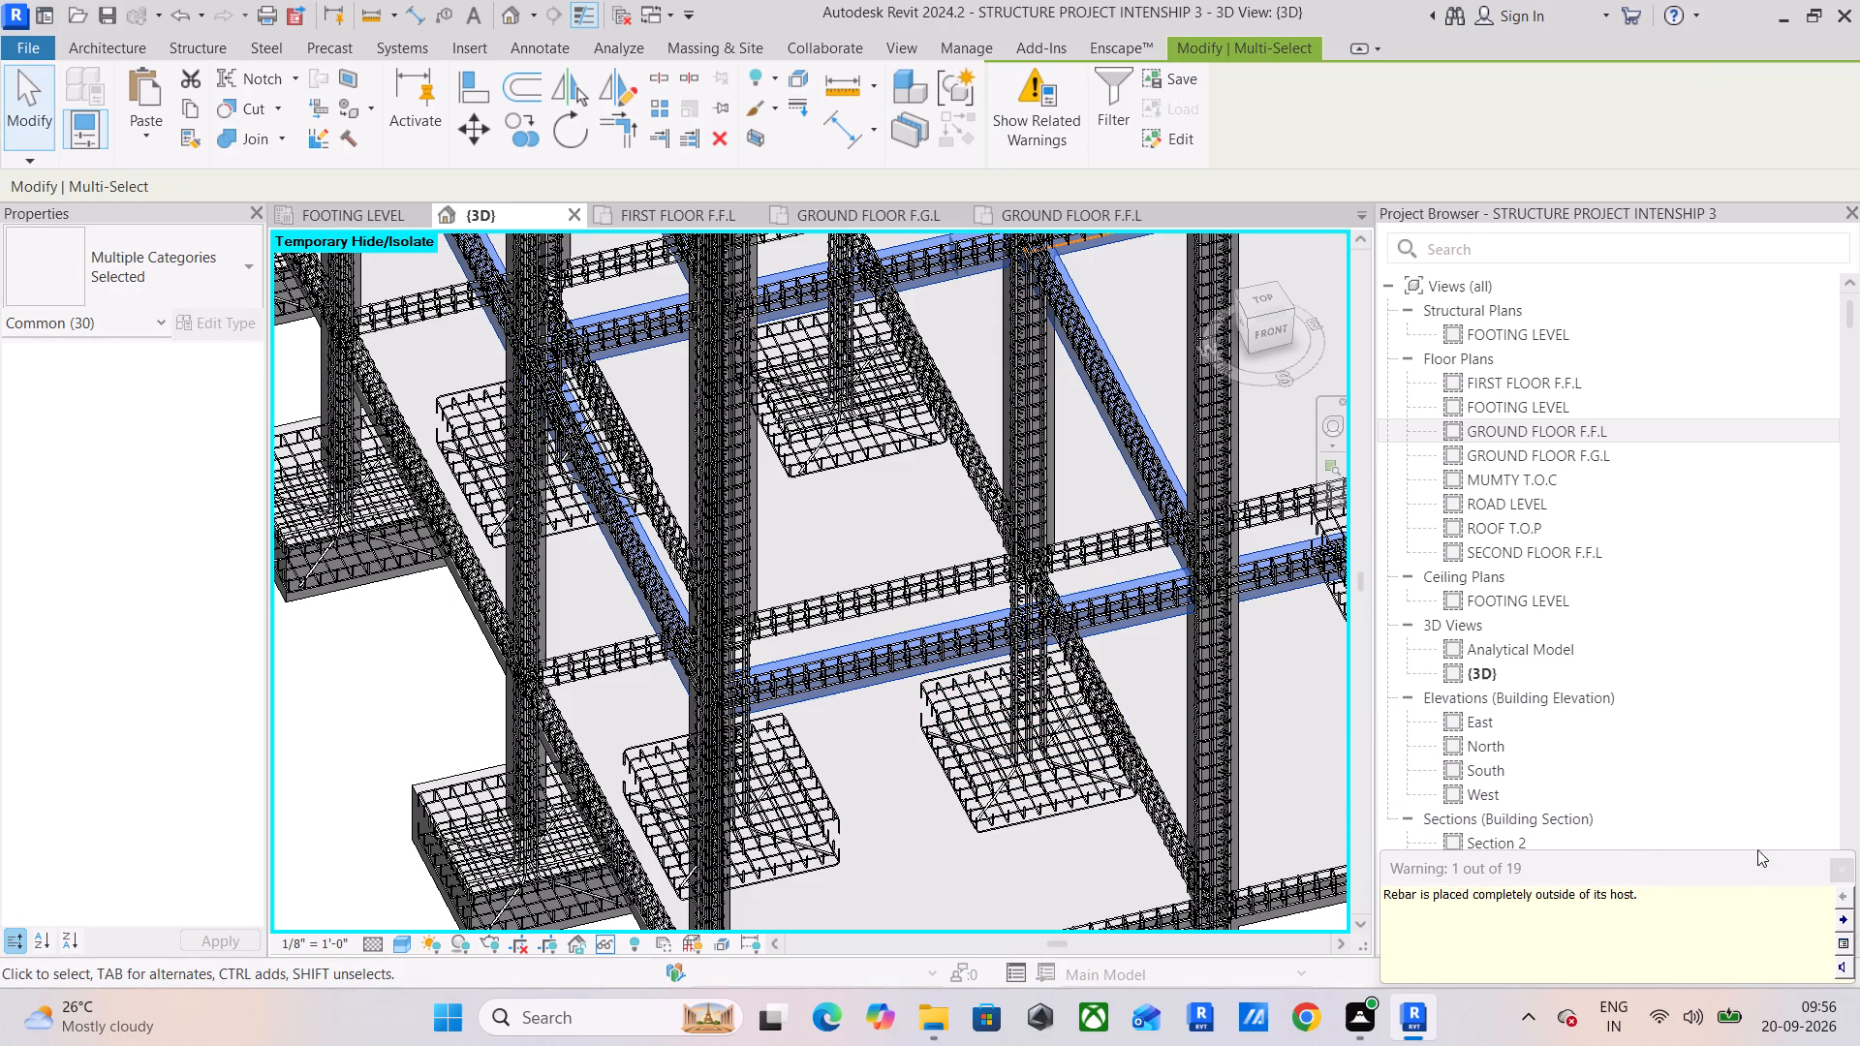
click(1829, 870)
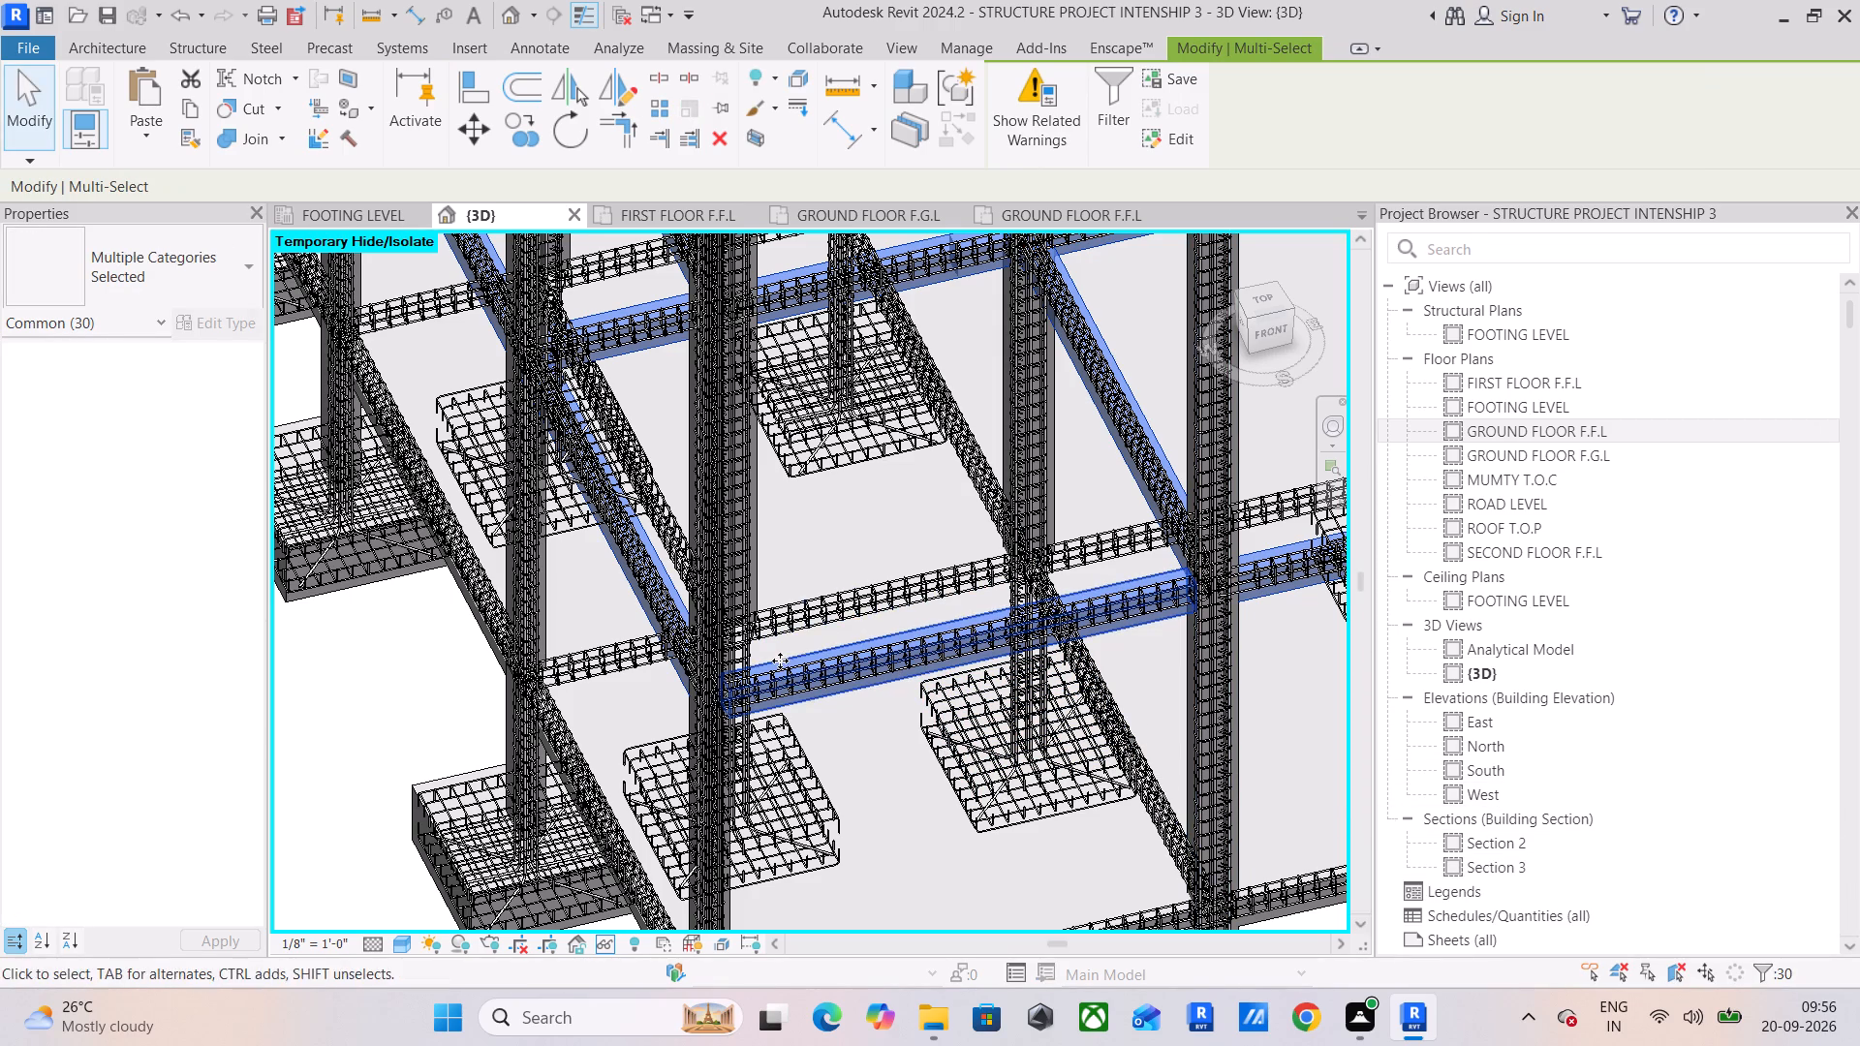
Examine the pasted FIRST FLOOR F.F.L beams and their reinforcement around the columns from several angles in the 3D view.
middle_drag(712, 681, 879, 539)
middle_drag(879, 539, 568, 814)
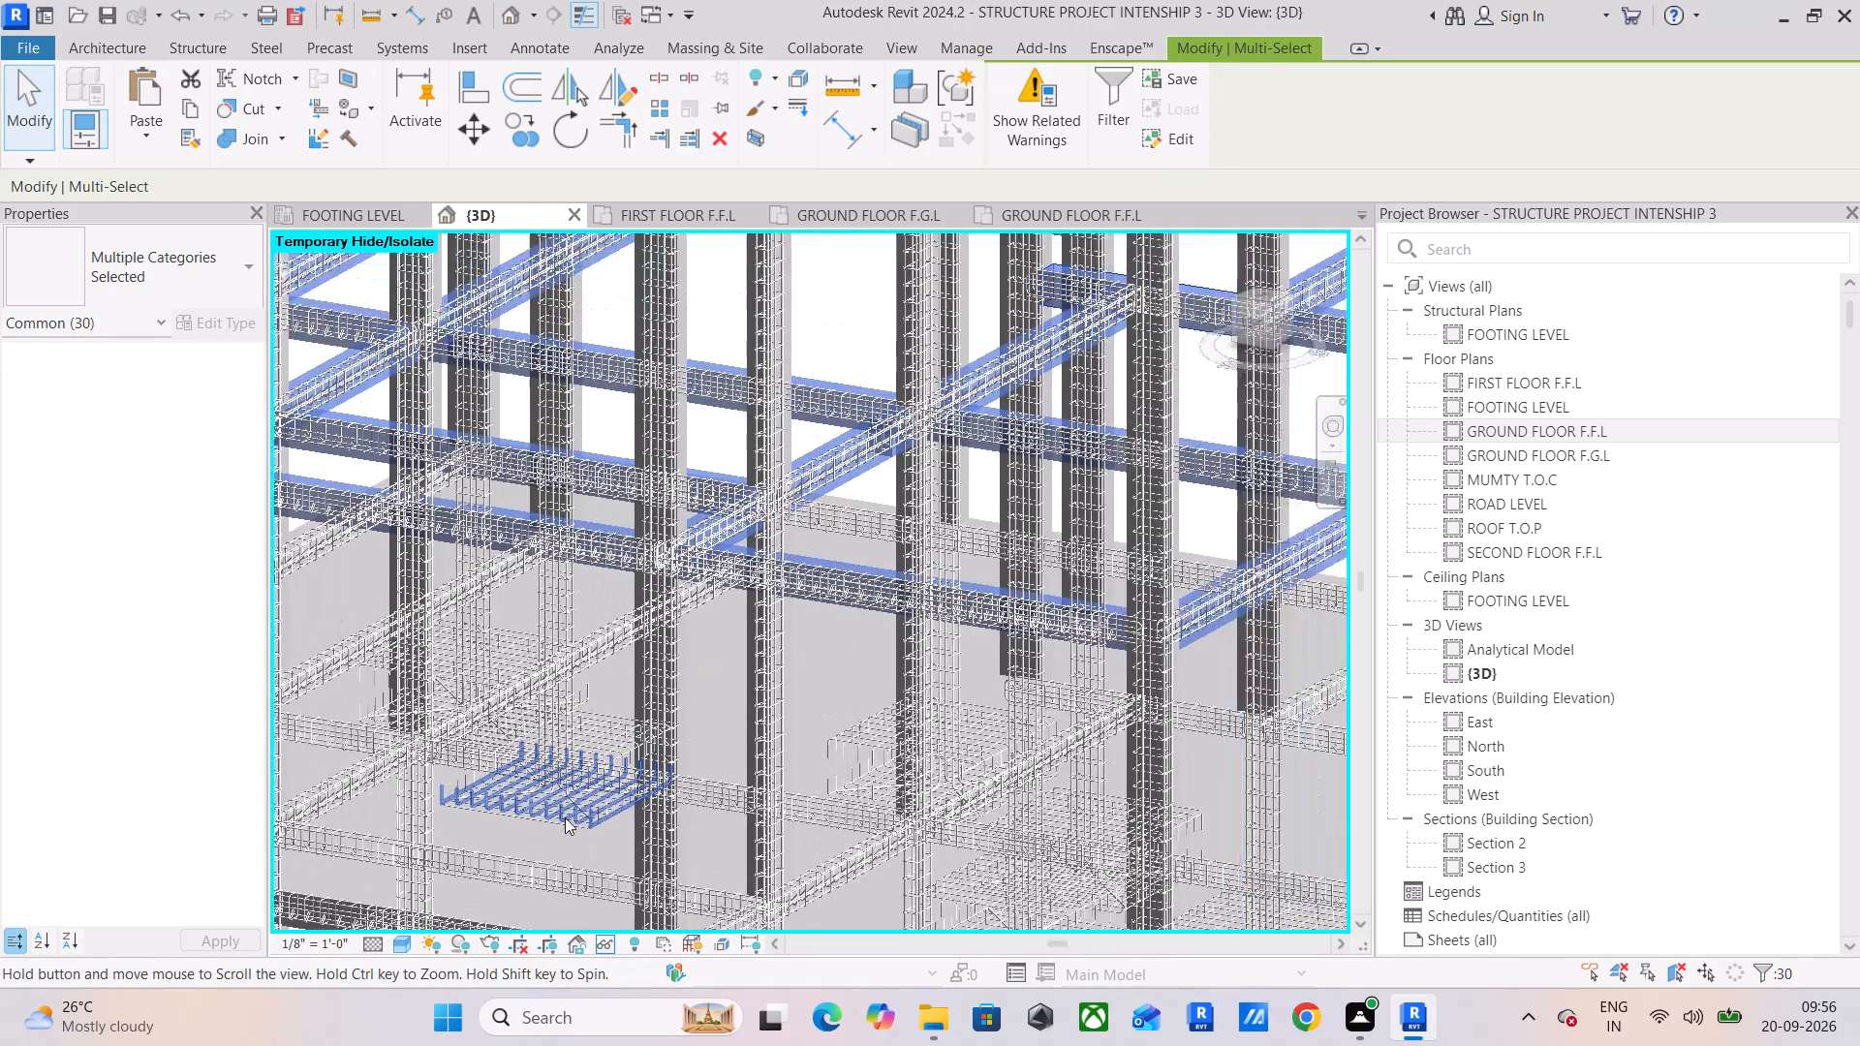
middle_drag(847, 572, 740, 628)
scroll(598, 587, up, 10)
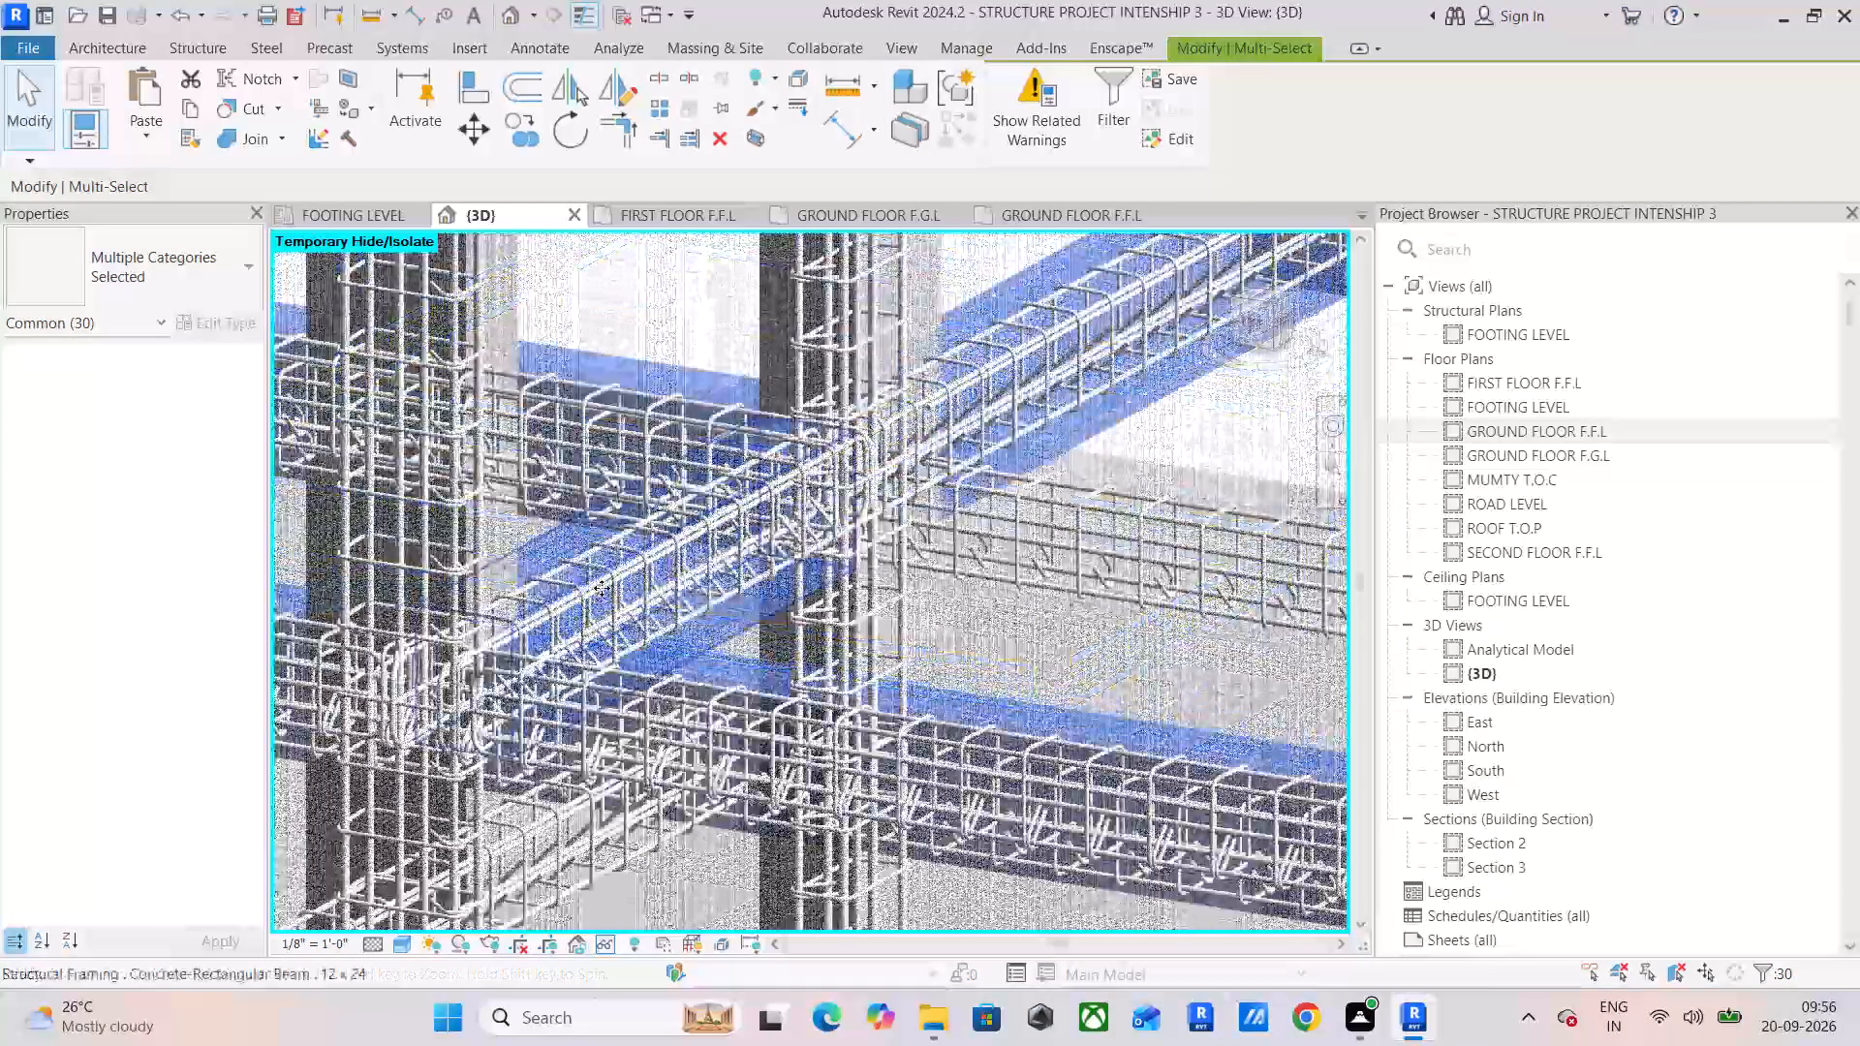
shift+scroll(770, 626, up, 1)
shift+middle_drag(771, 624, 707, 671)
scroll(702, 672, down, 5)
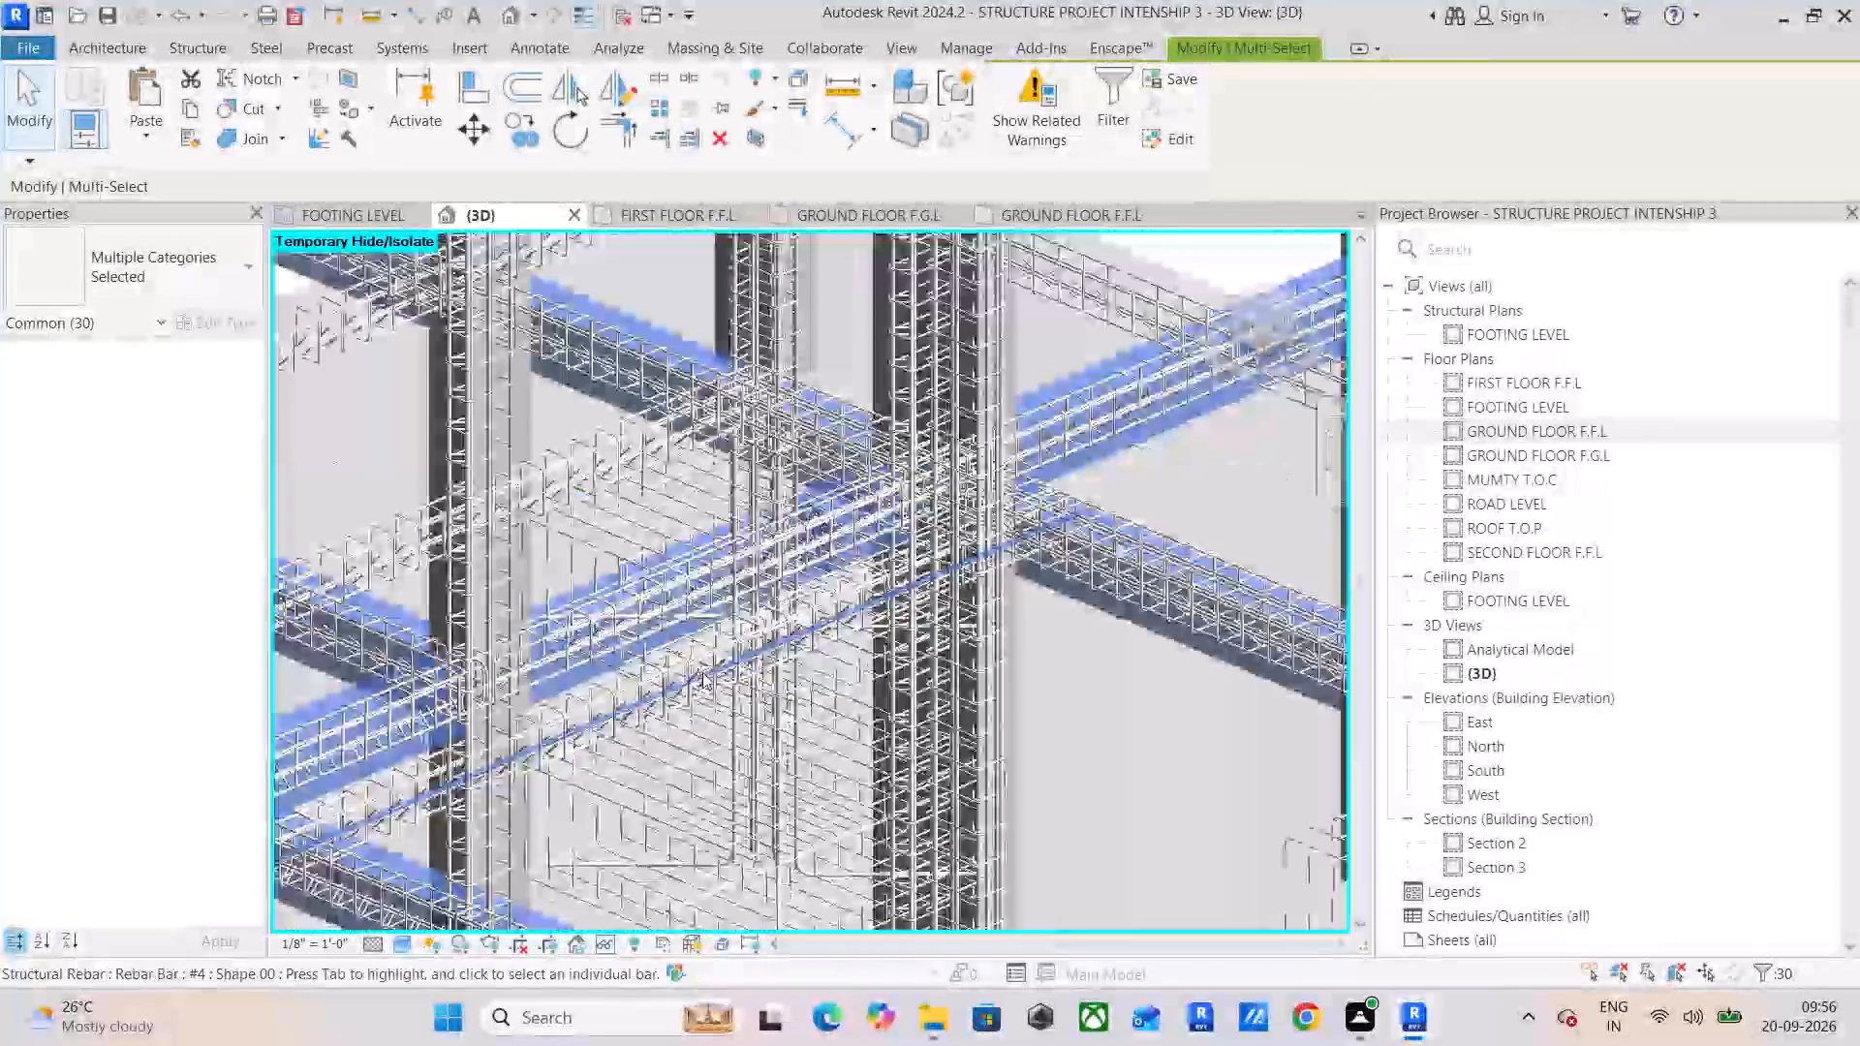
middle_drag(702, 672, 1167, 425)
scroll(1111, 451, down, 4)
shift+middle_drag(1045, 479, 975, 499)
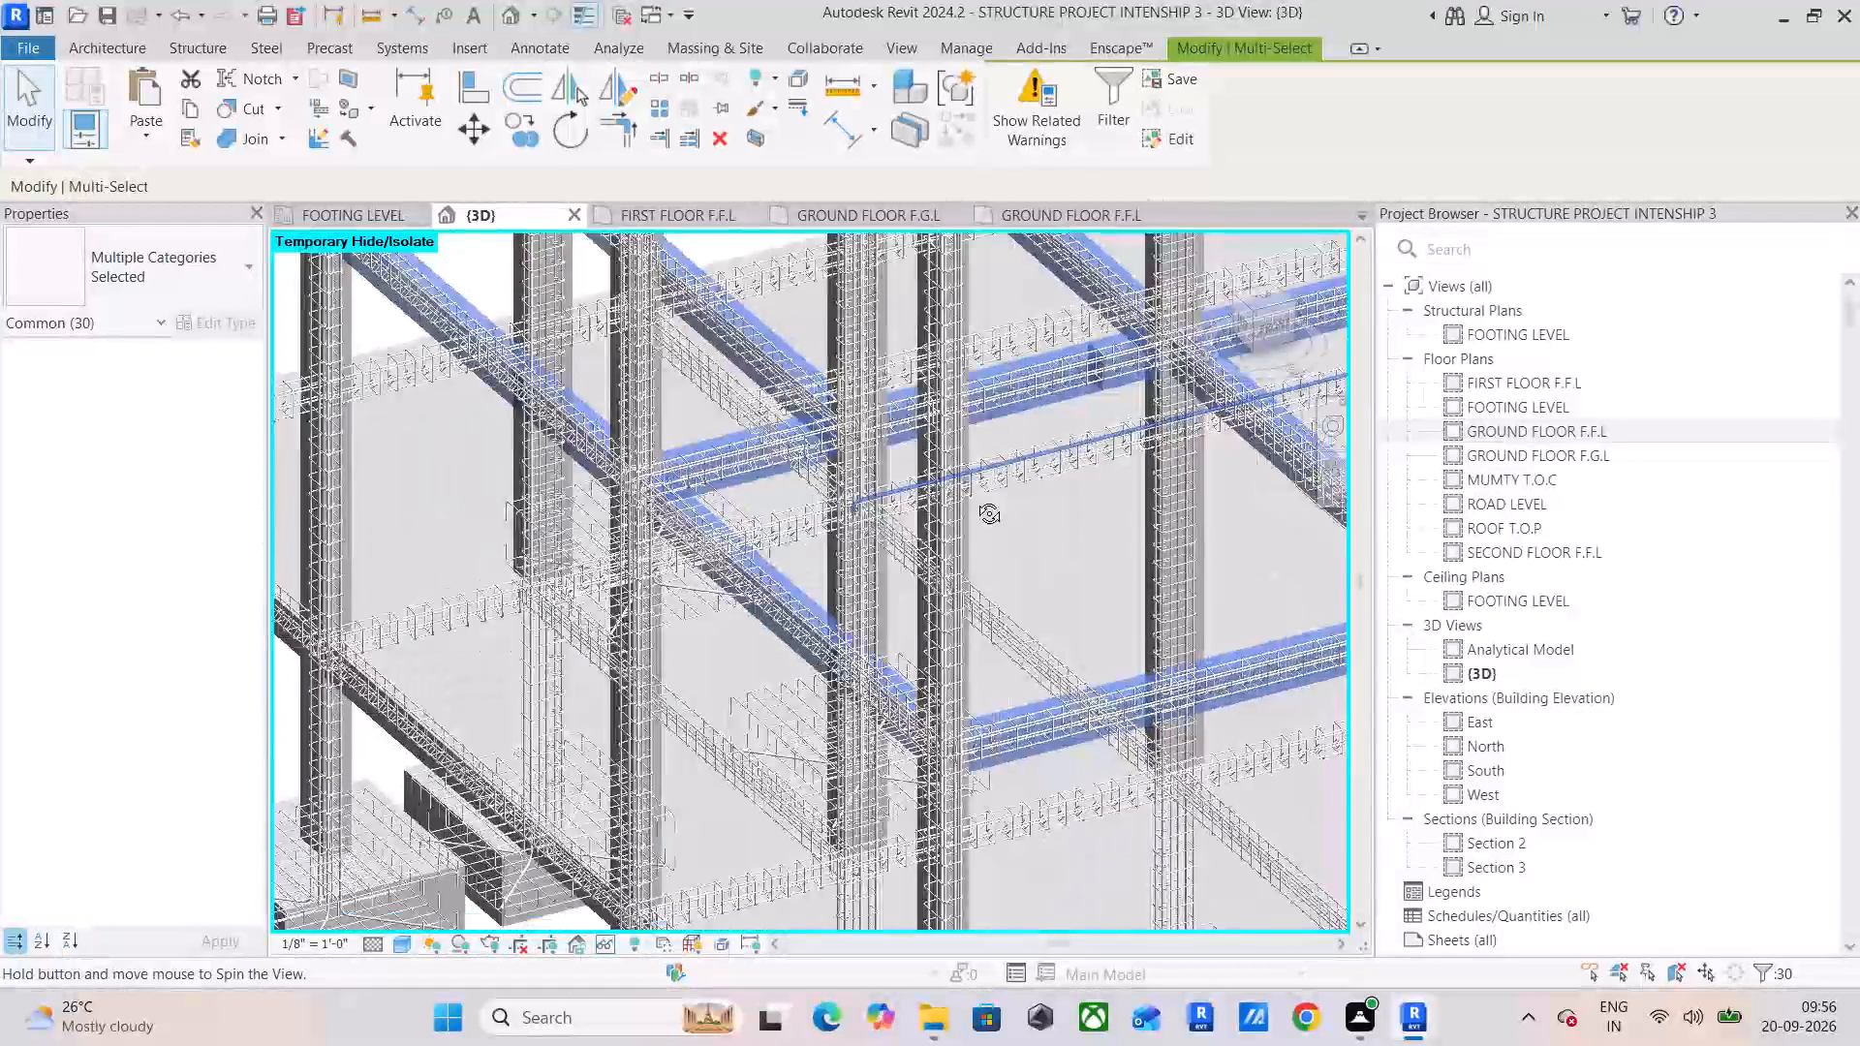
shift+middle_drag(975, 499, 846, 414)
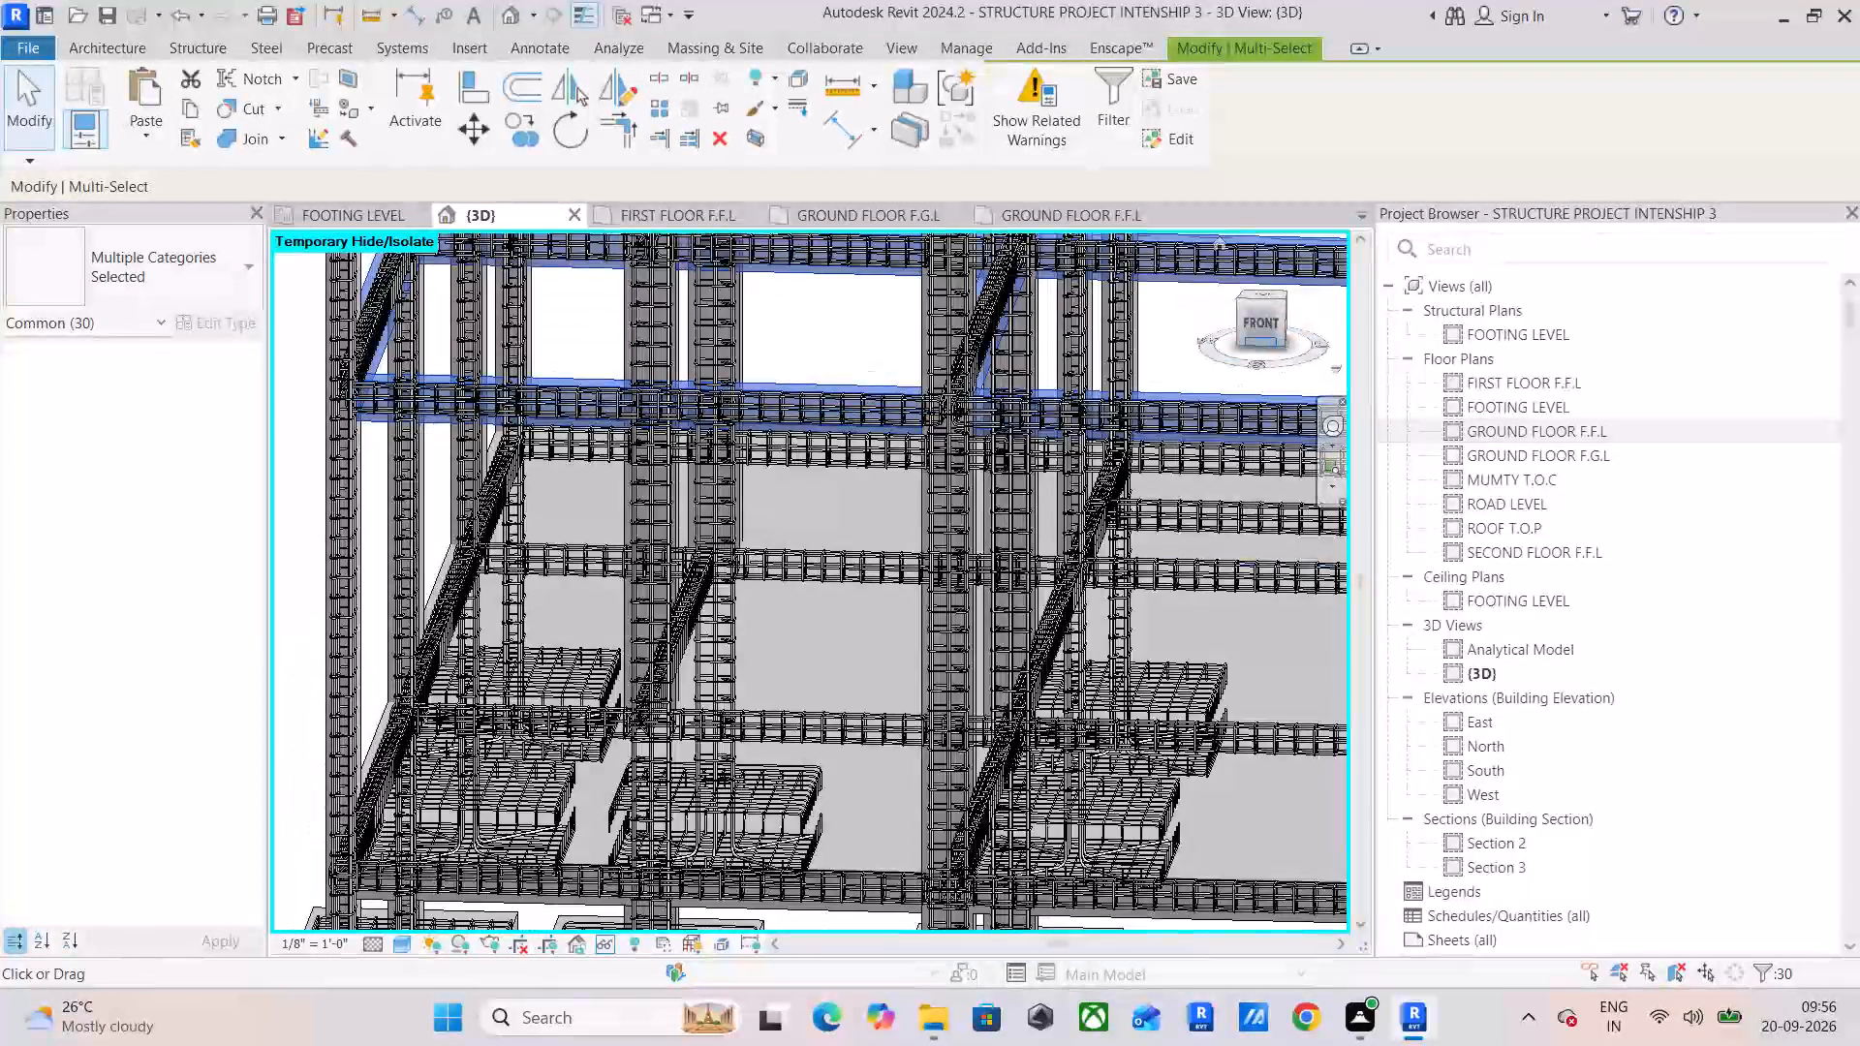
From the front view, isolate a 12 x 24 beam at FIRST FLOOR F.F.L with the Selection Box.
click(1261, 325)
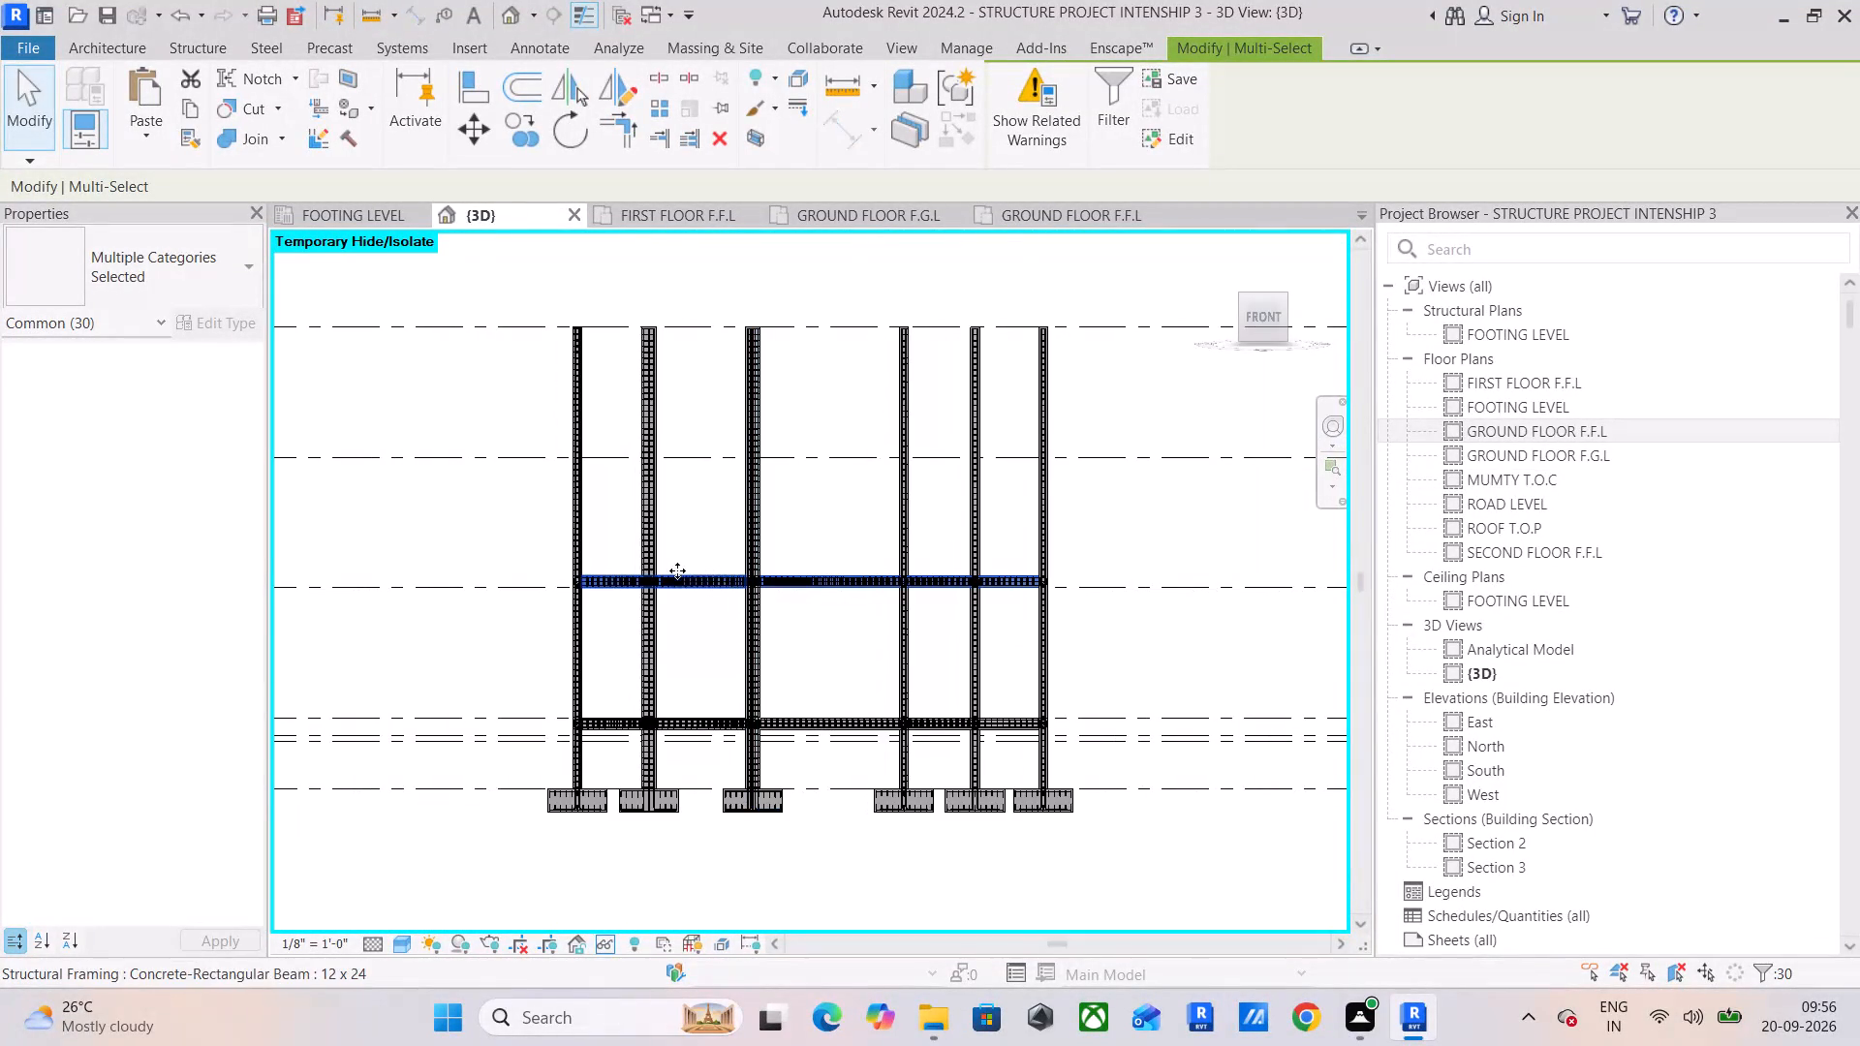
scroll(636, 561, up, 11)
scroll(564, 604, up, 5)
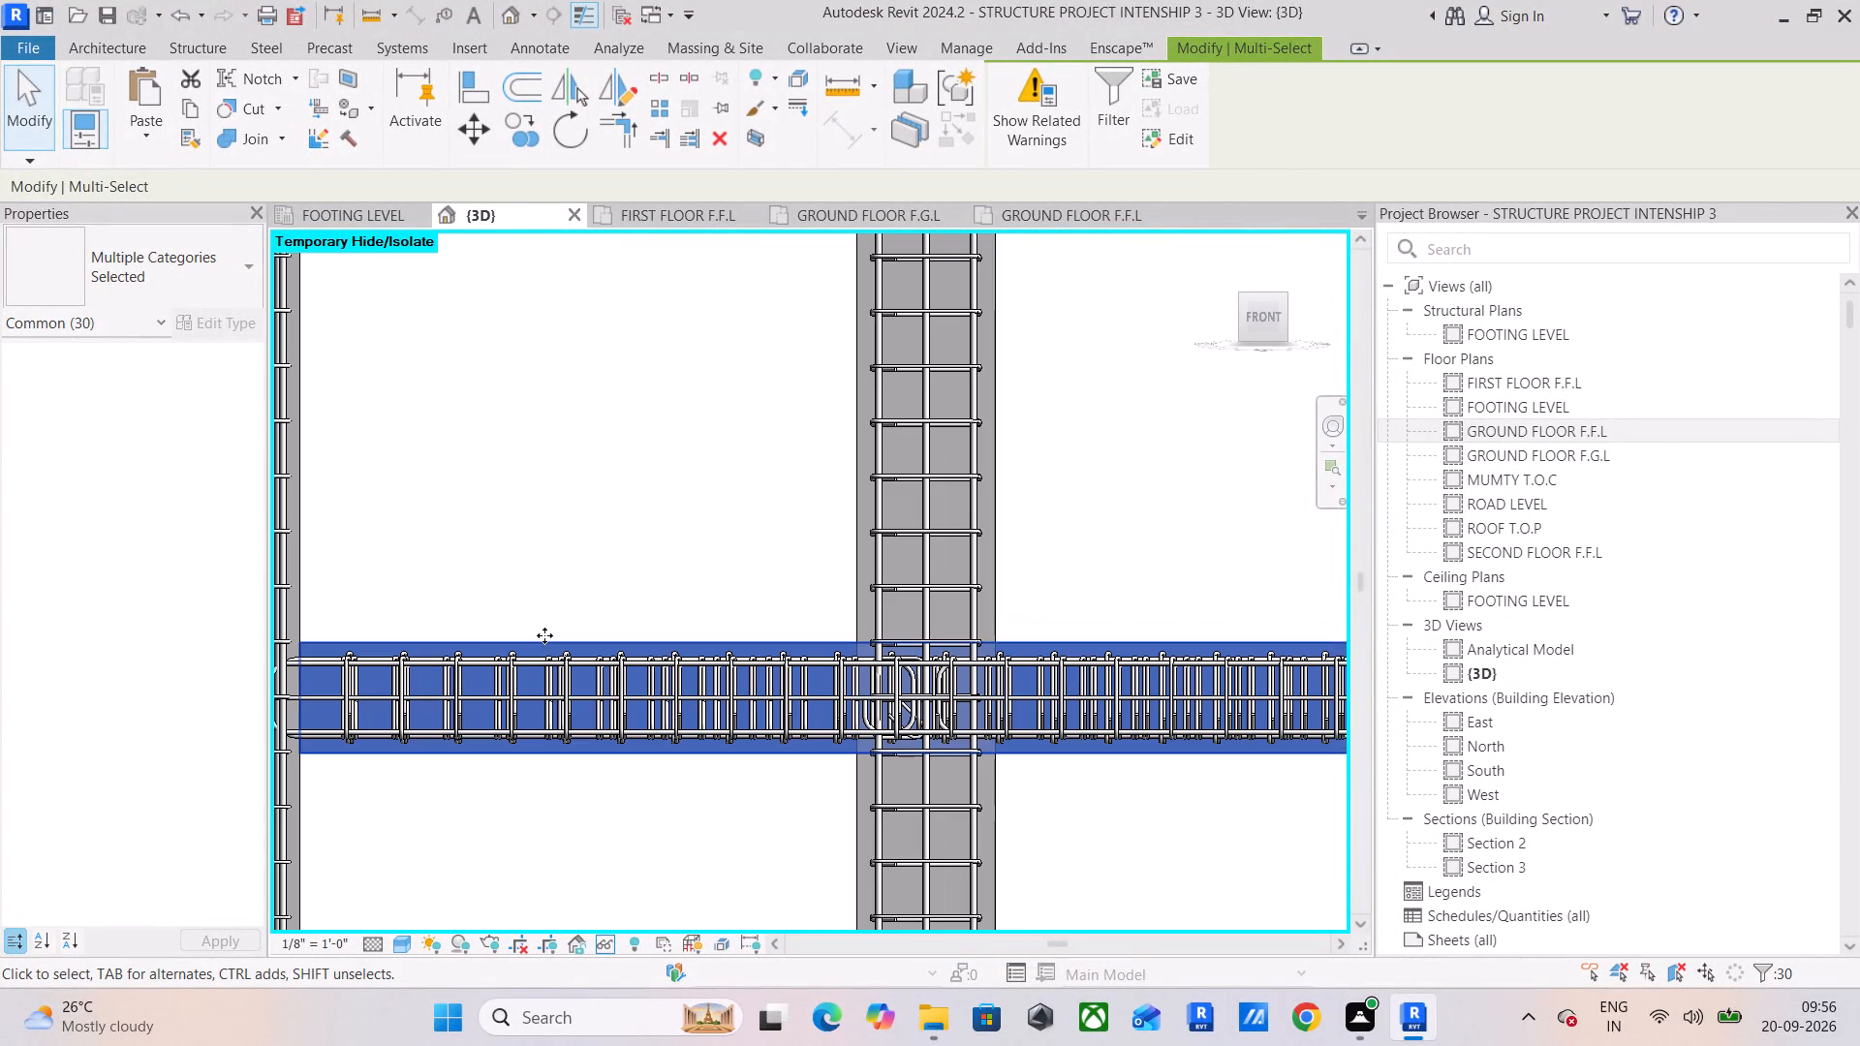
click(524, 517)
click(561, 638)
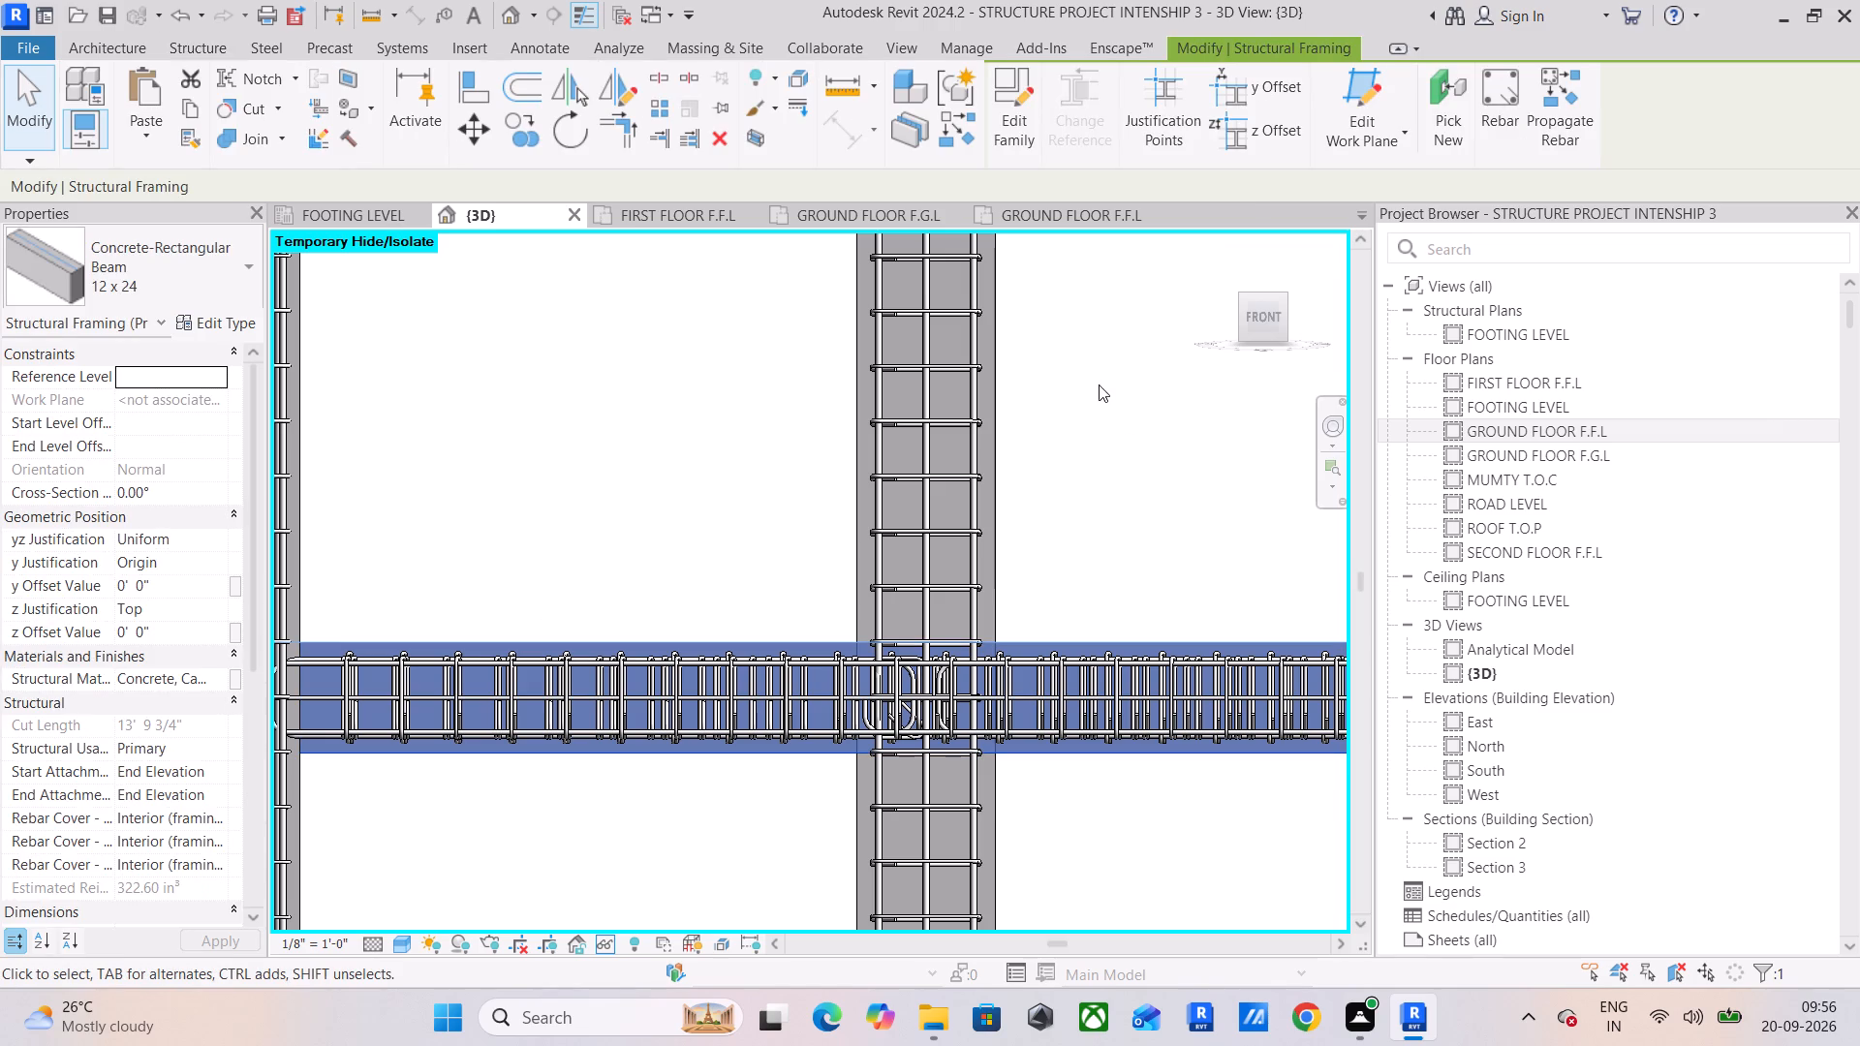
click(760, 150)
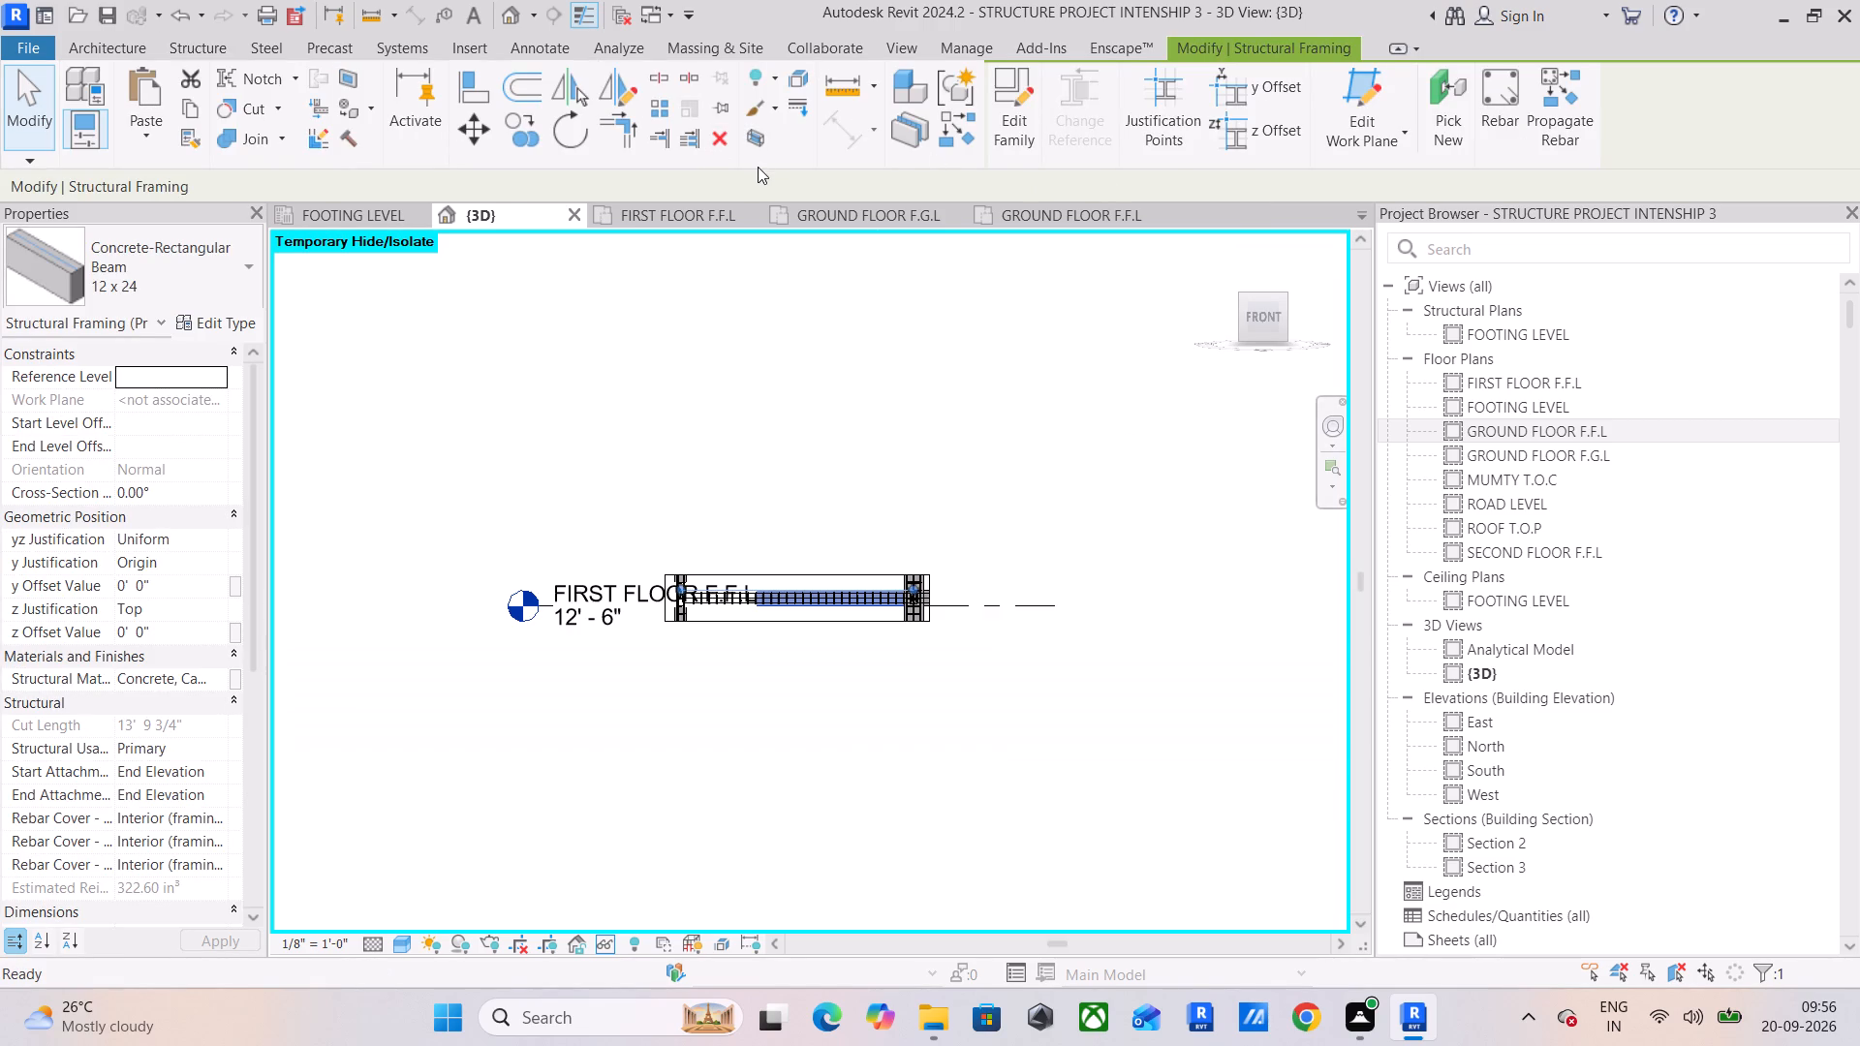
Widen the section box horizontally in both directions beyond the isolated beam and its end columns.
scroll(968, 506, down, 3)
middle_drag(961, 519, 697, 569)
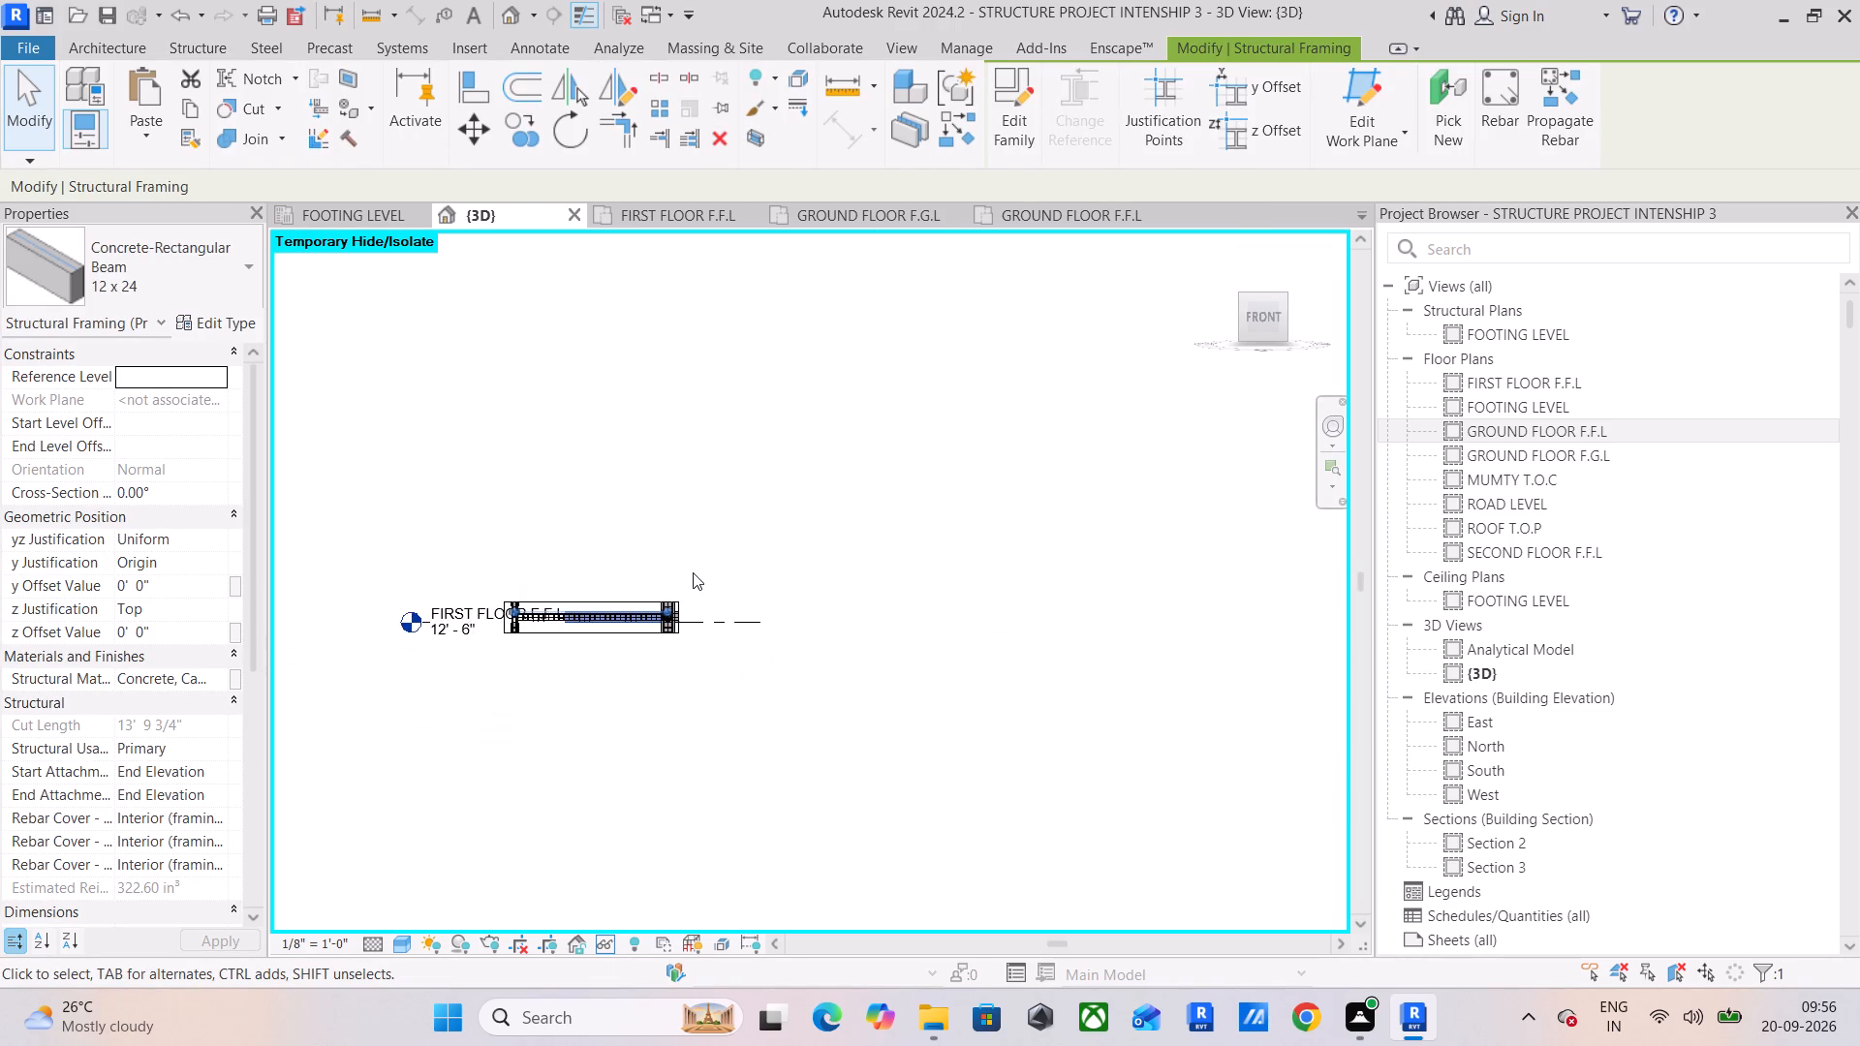
scroll(693, 593, up, 6)
click(665, 656)
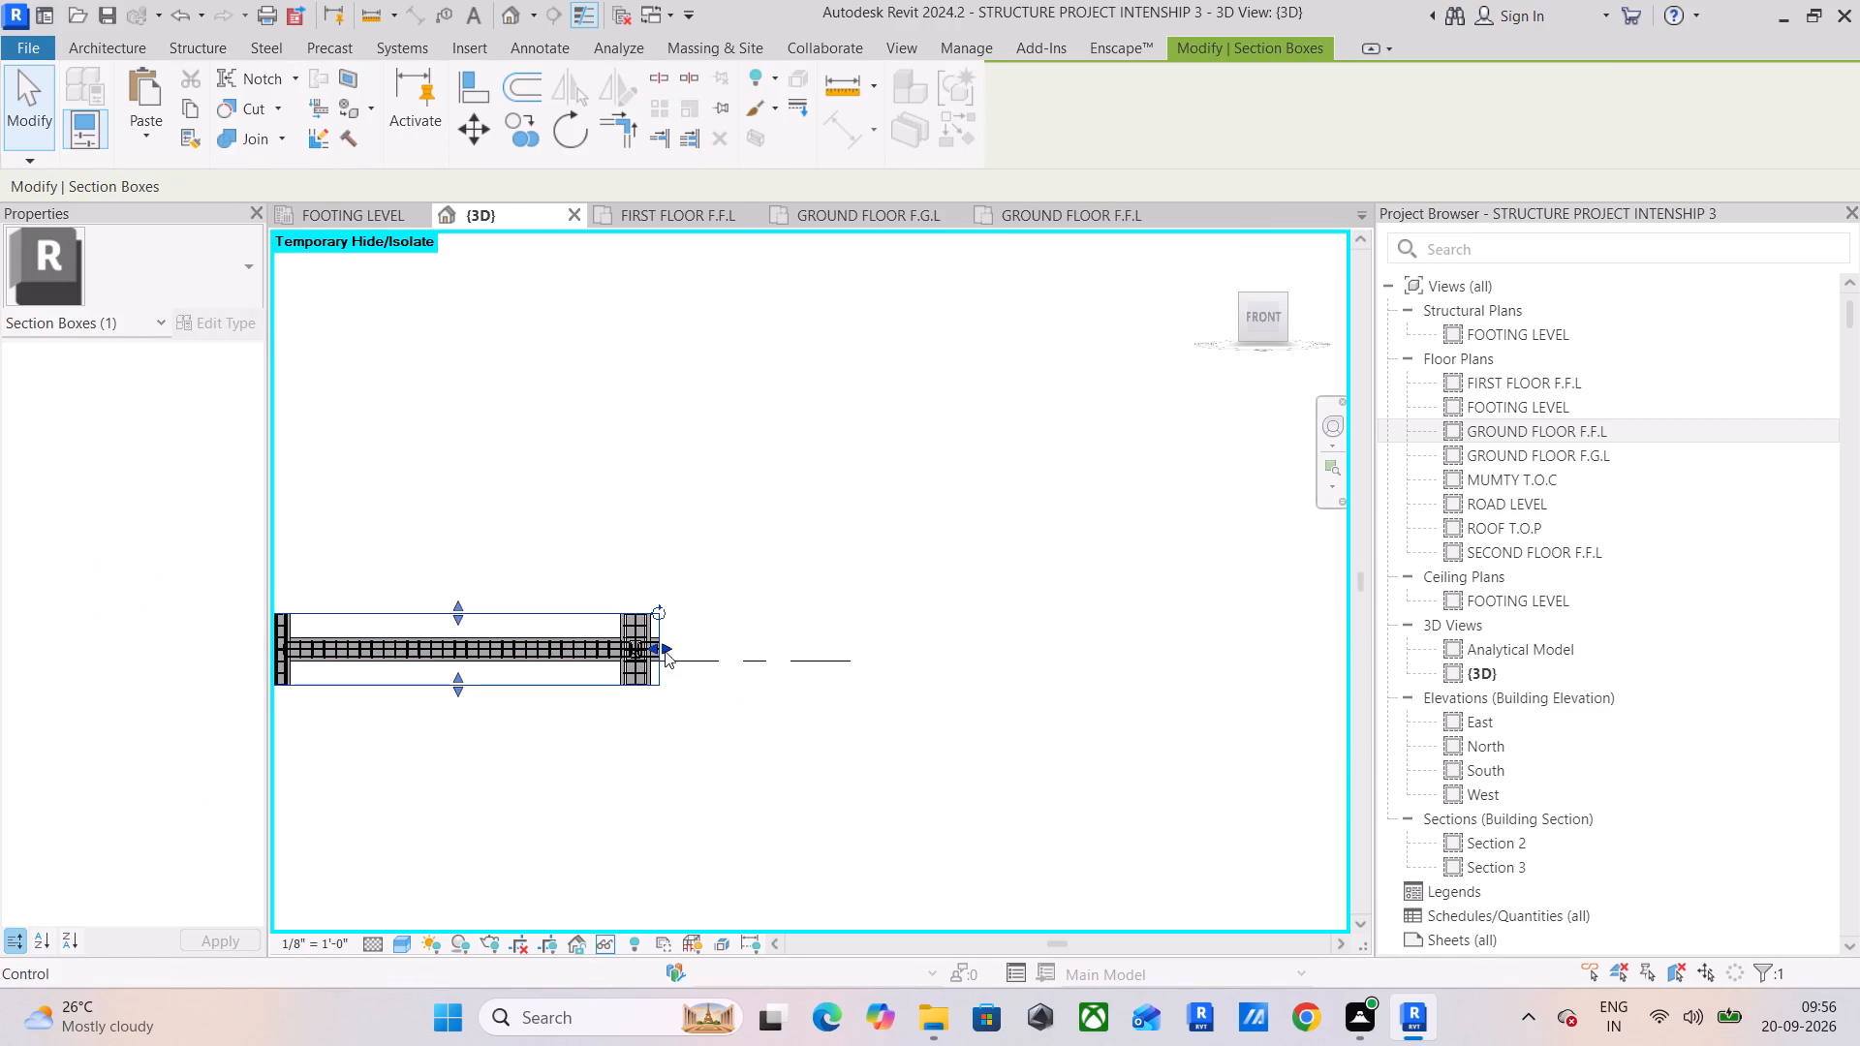
drag(665, 646, 1317, 653)
scroll(1317, 653, down, 3)
middle_drag(1317, 653, 1094, 659)
middle_drag(706, 641, 1105, 598)
scroll(771, 621, up, 6)
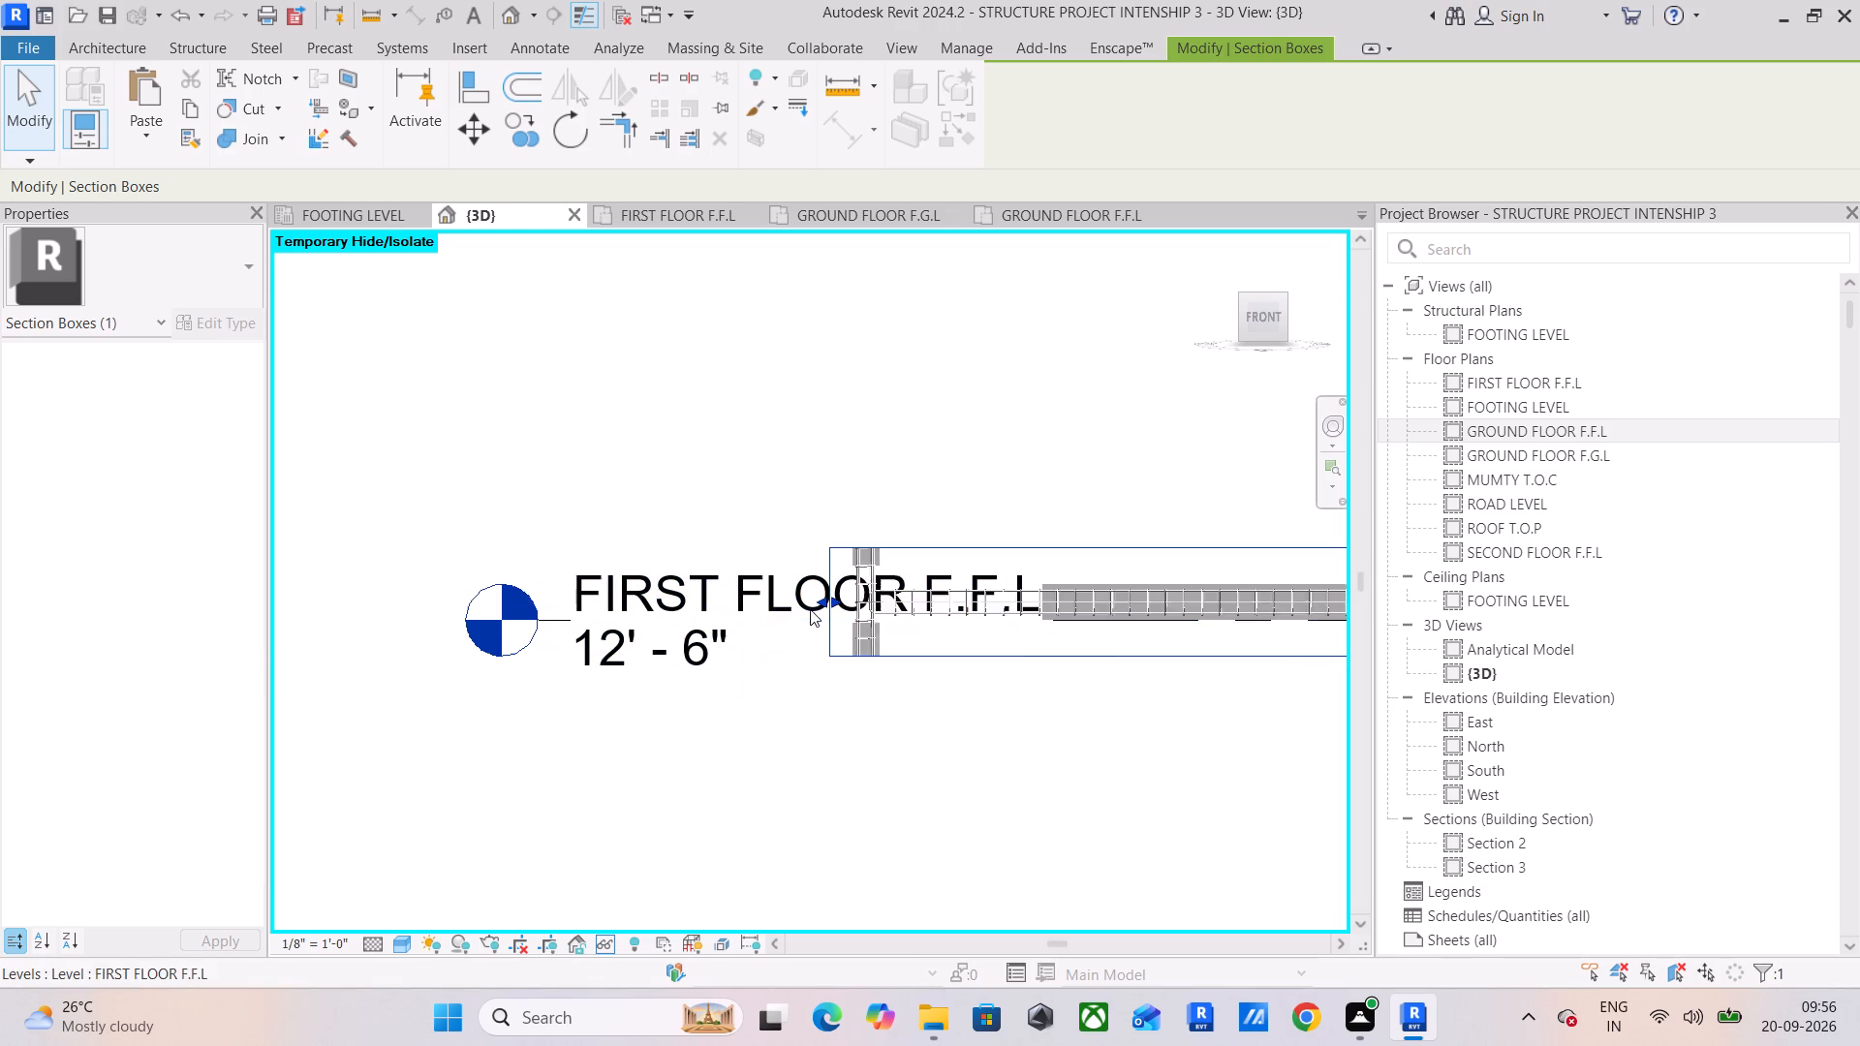
drag(818, 601, 391, 584)
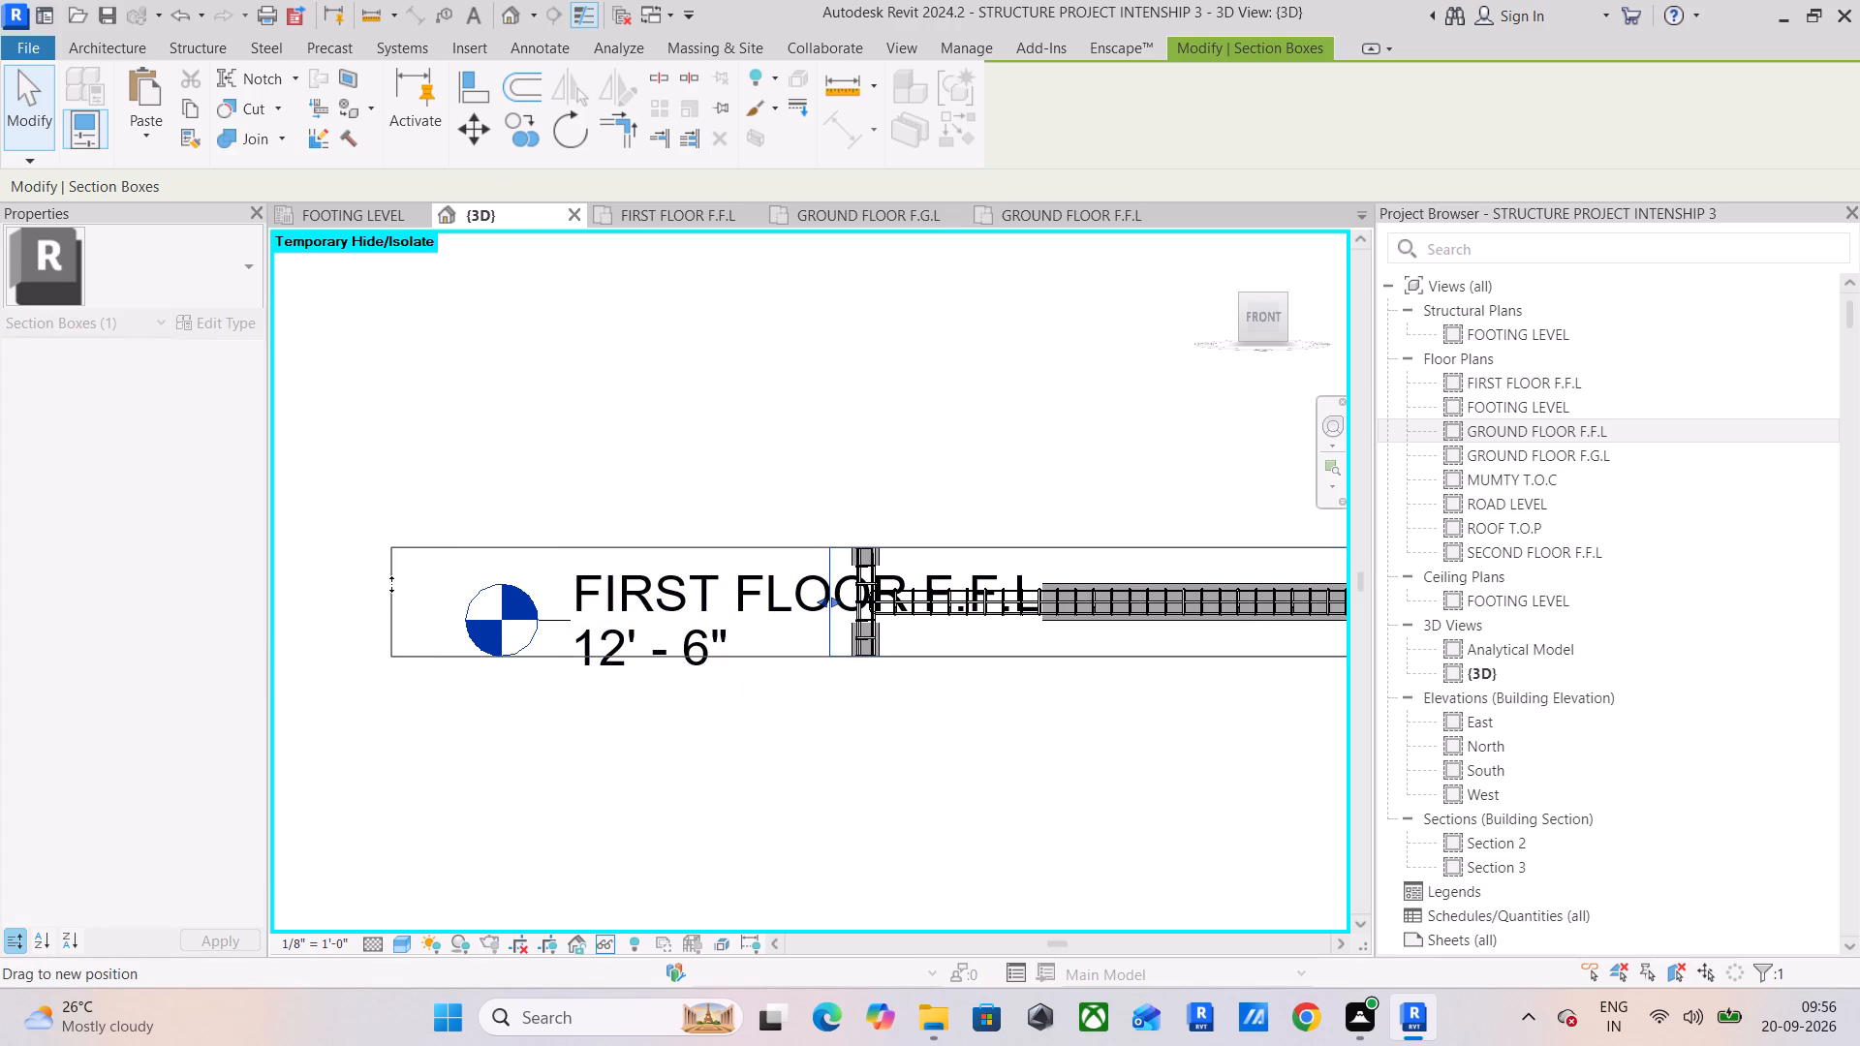
Stretch the hooked ends of both bottom #4 bars of the beam to the outer vertical bars of the end column.
middle_drag(959, 661, 790, 670)
scroll(729, 626, up, 9)
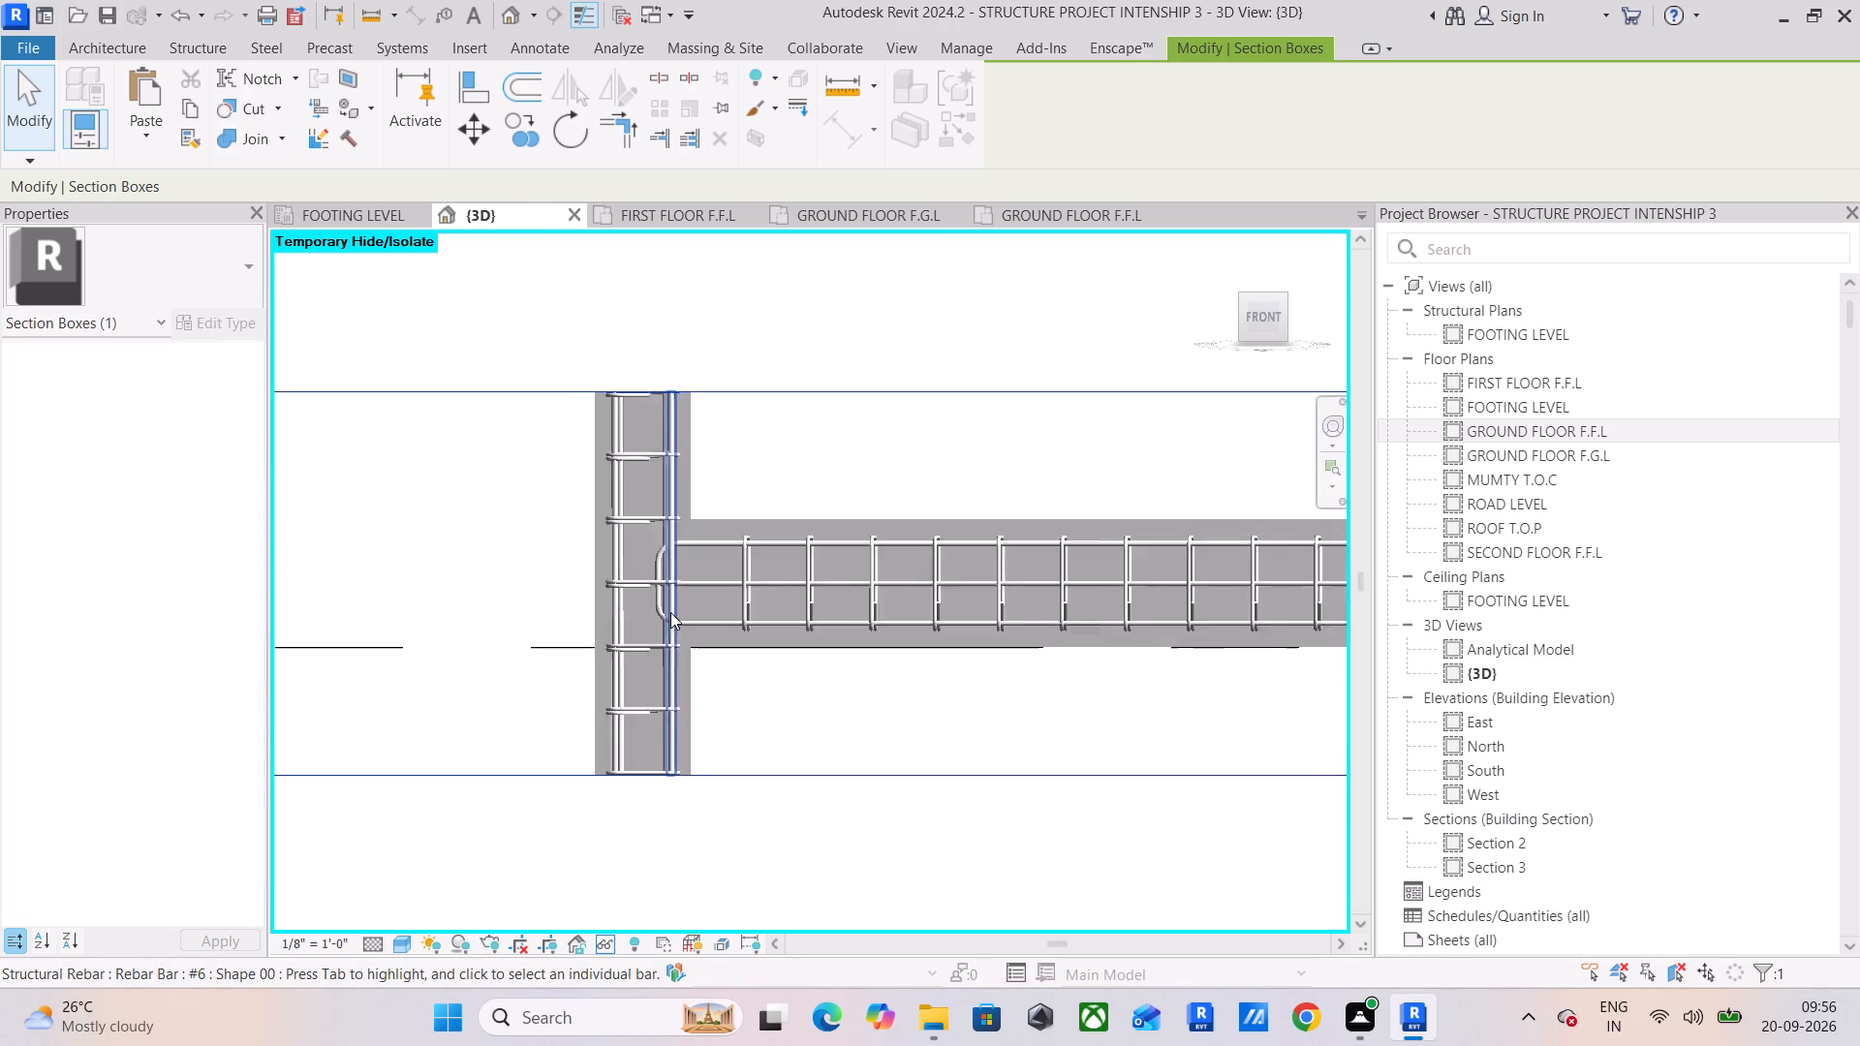
scroll(670, 612, up, 7)
click(634, 595)
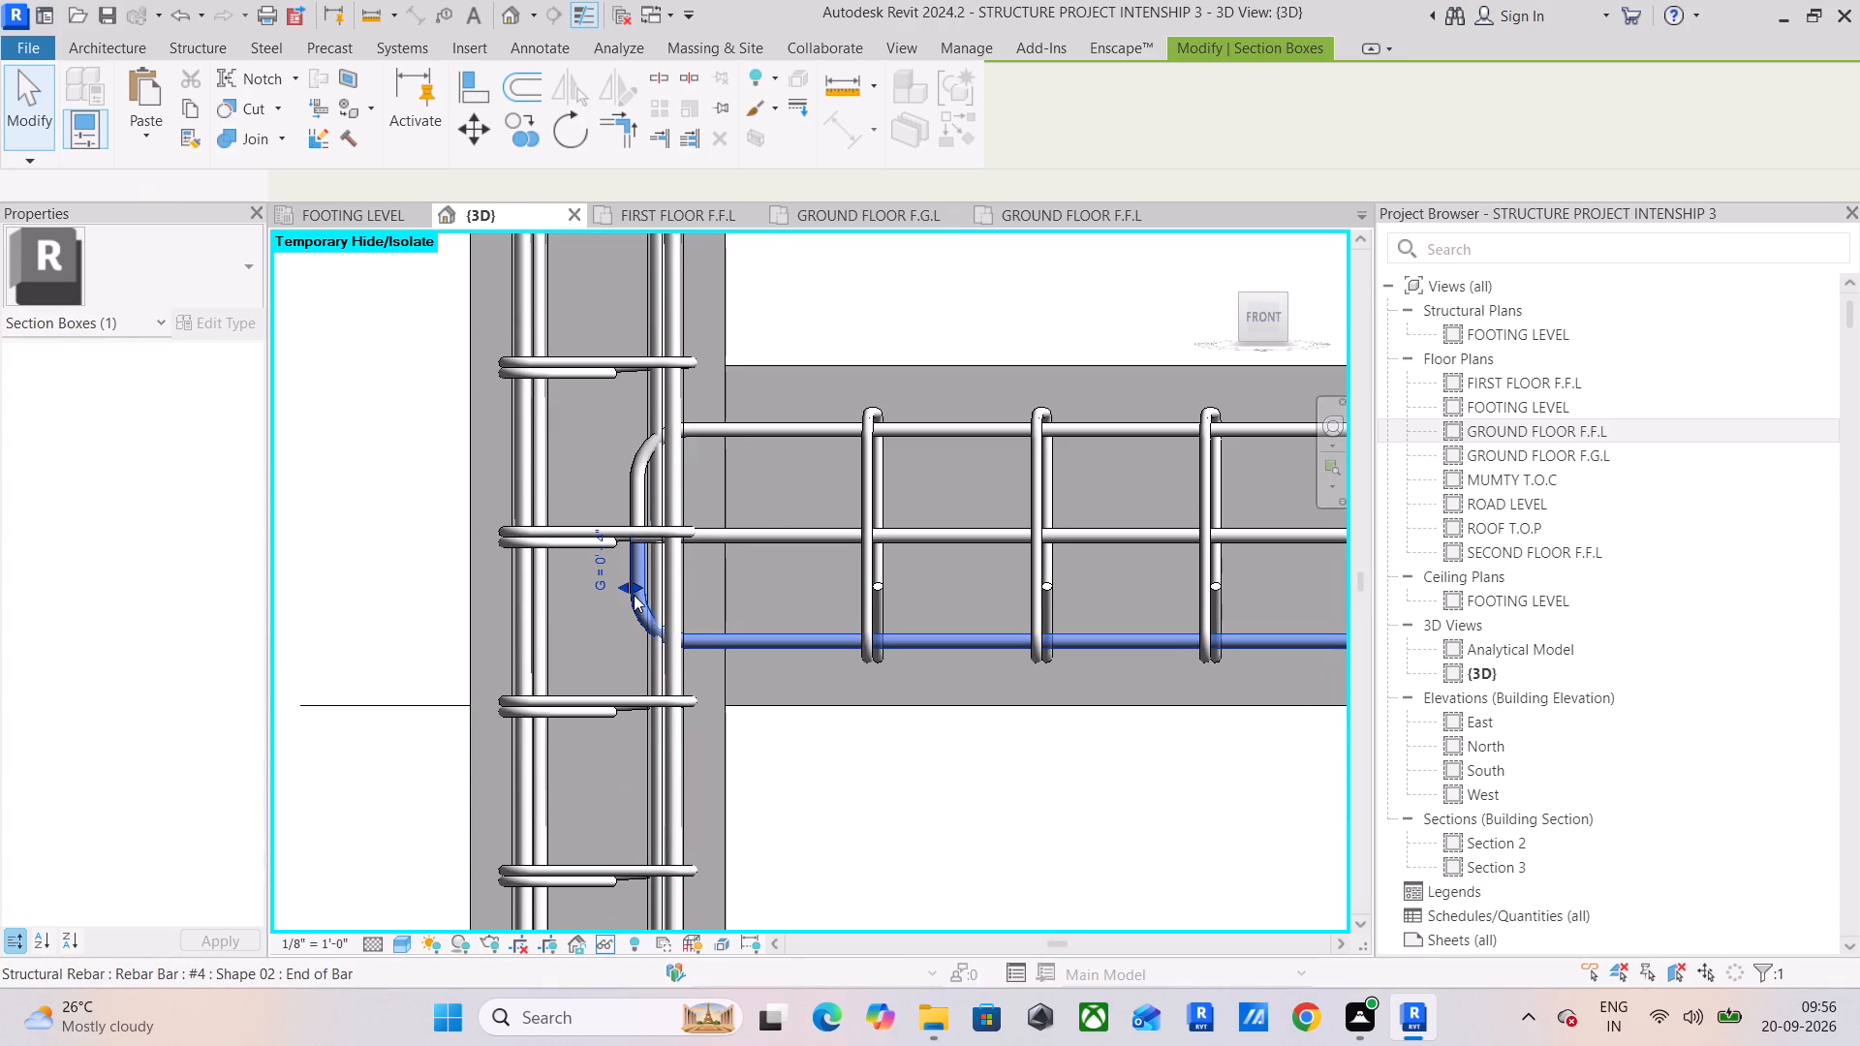
scroll(622, 600, up, 3)
drag(624, 582, 608, 582)
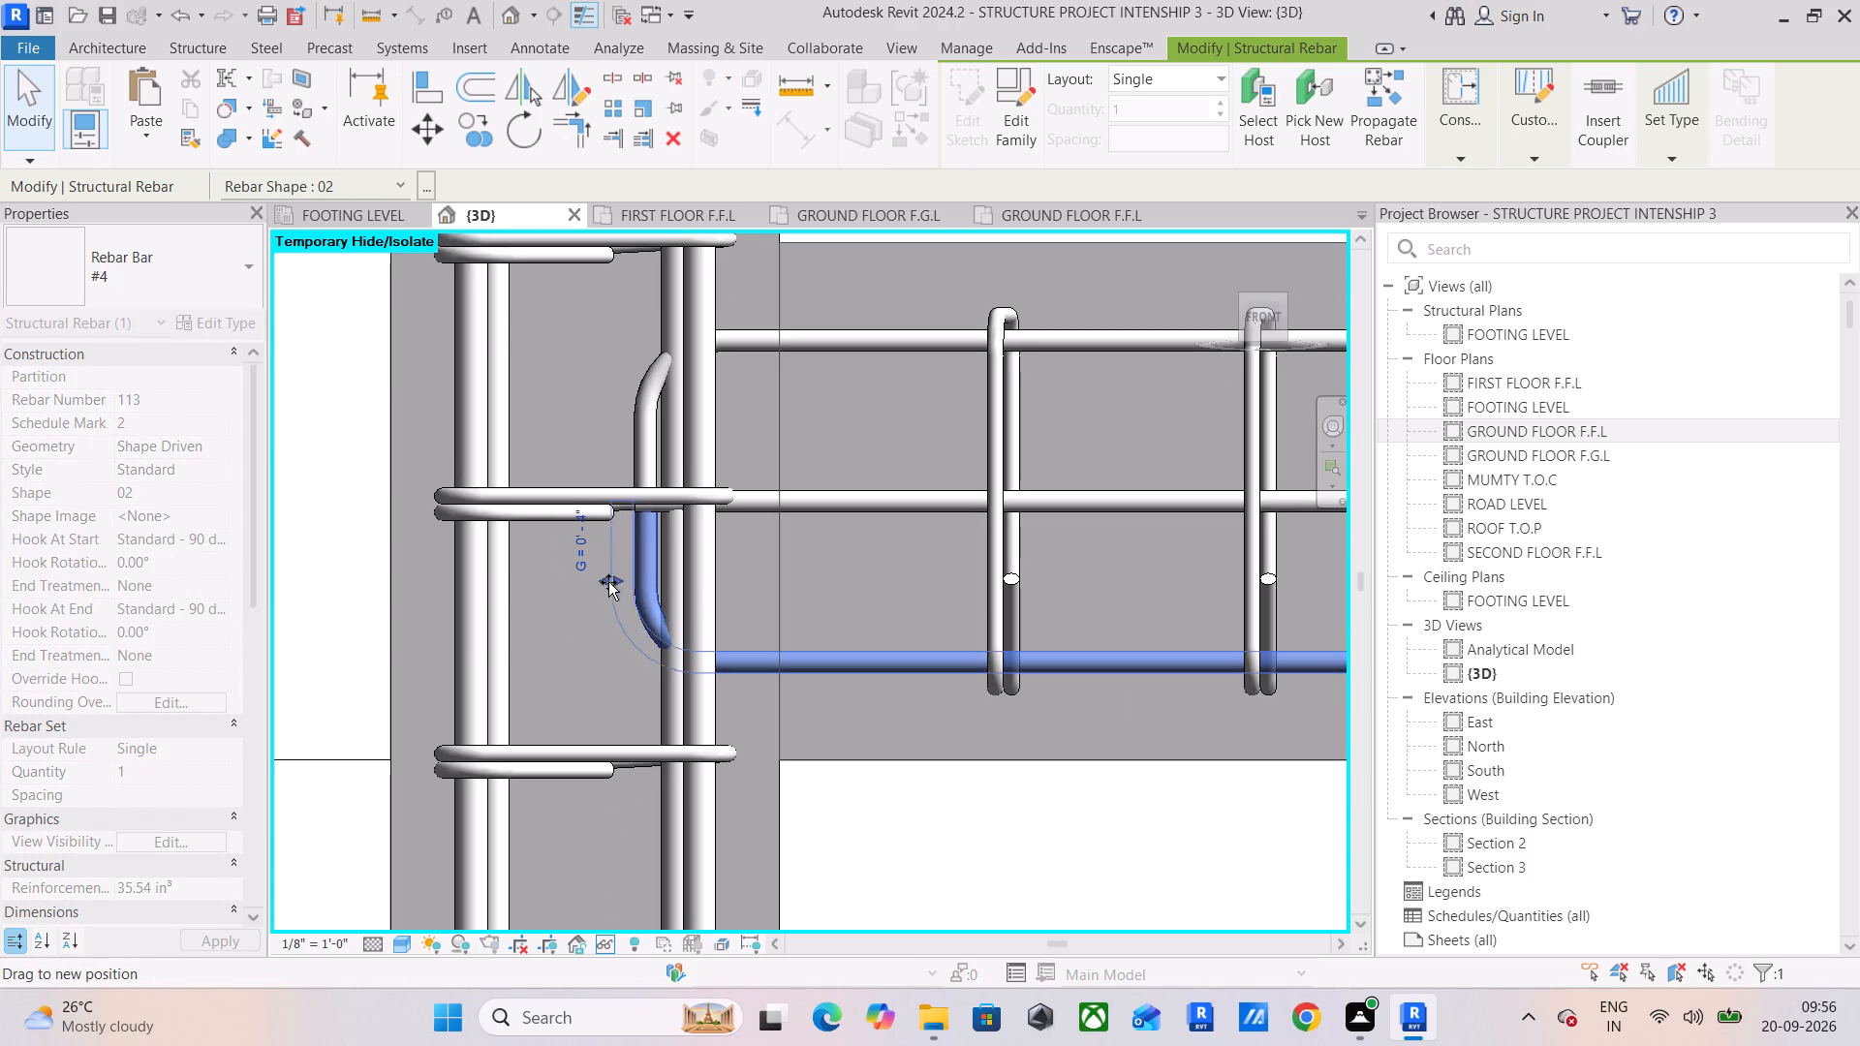
drag(608, 582, 458, 582)
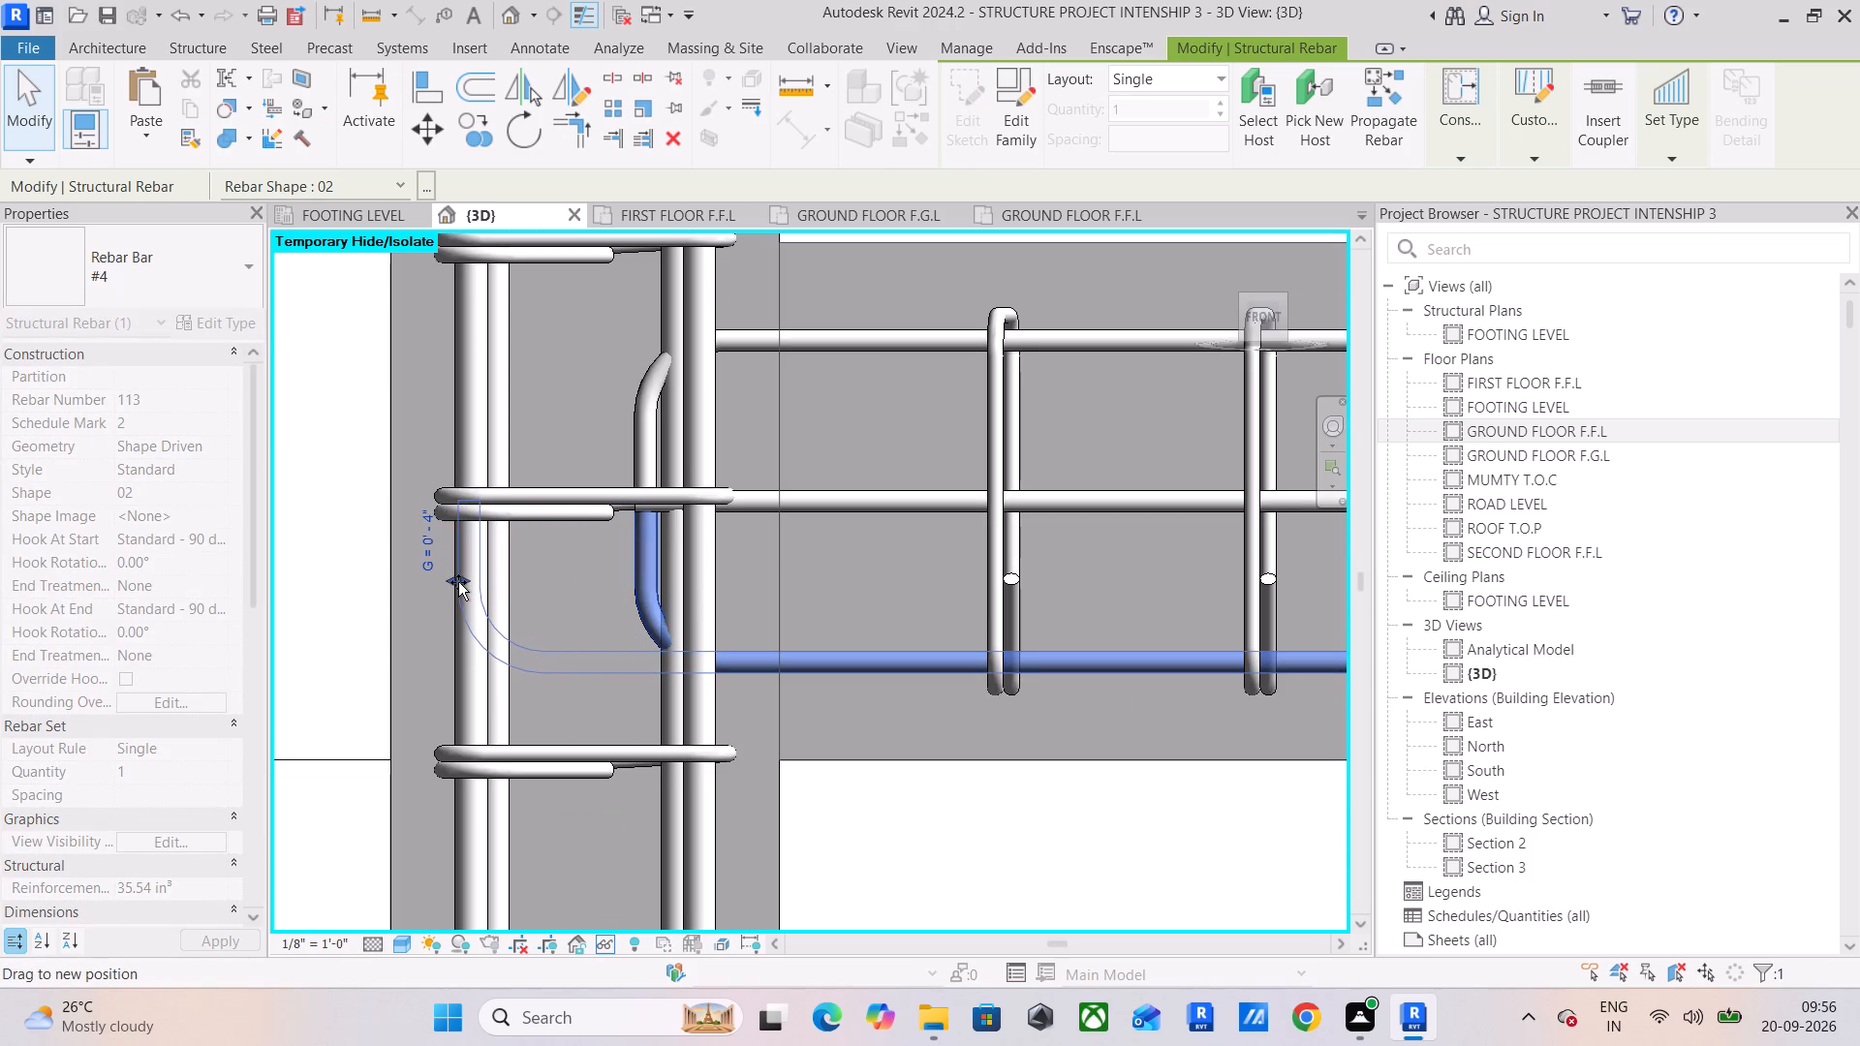
drag(458, 582, 469, 586)
click(643, 569)
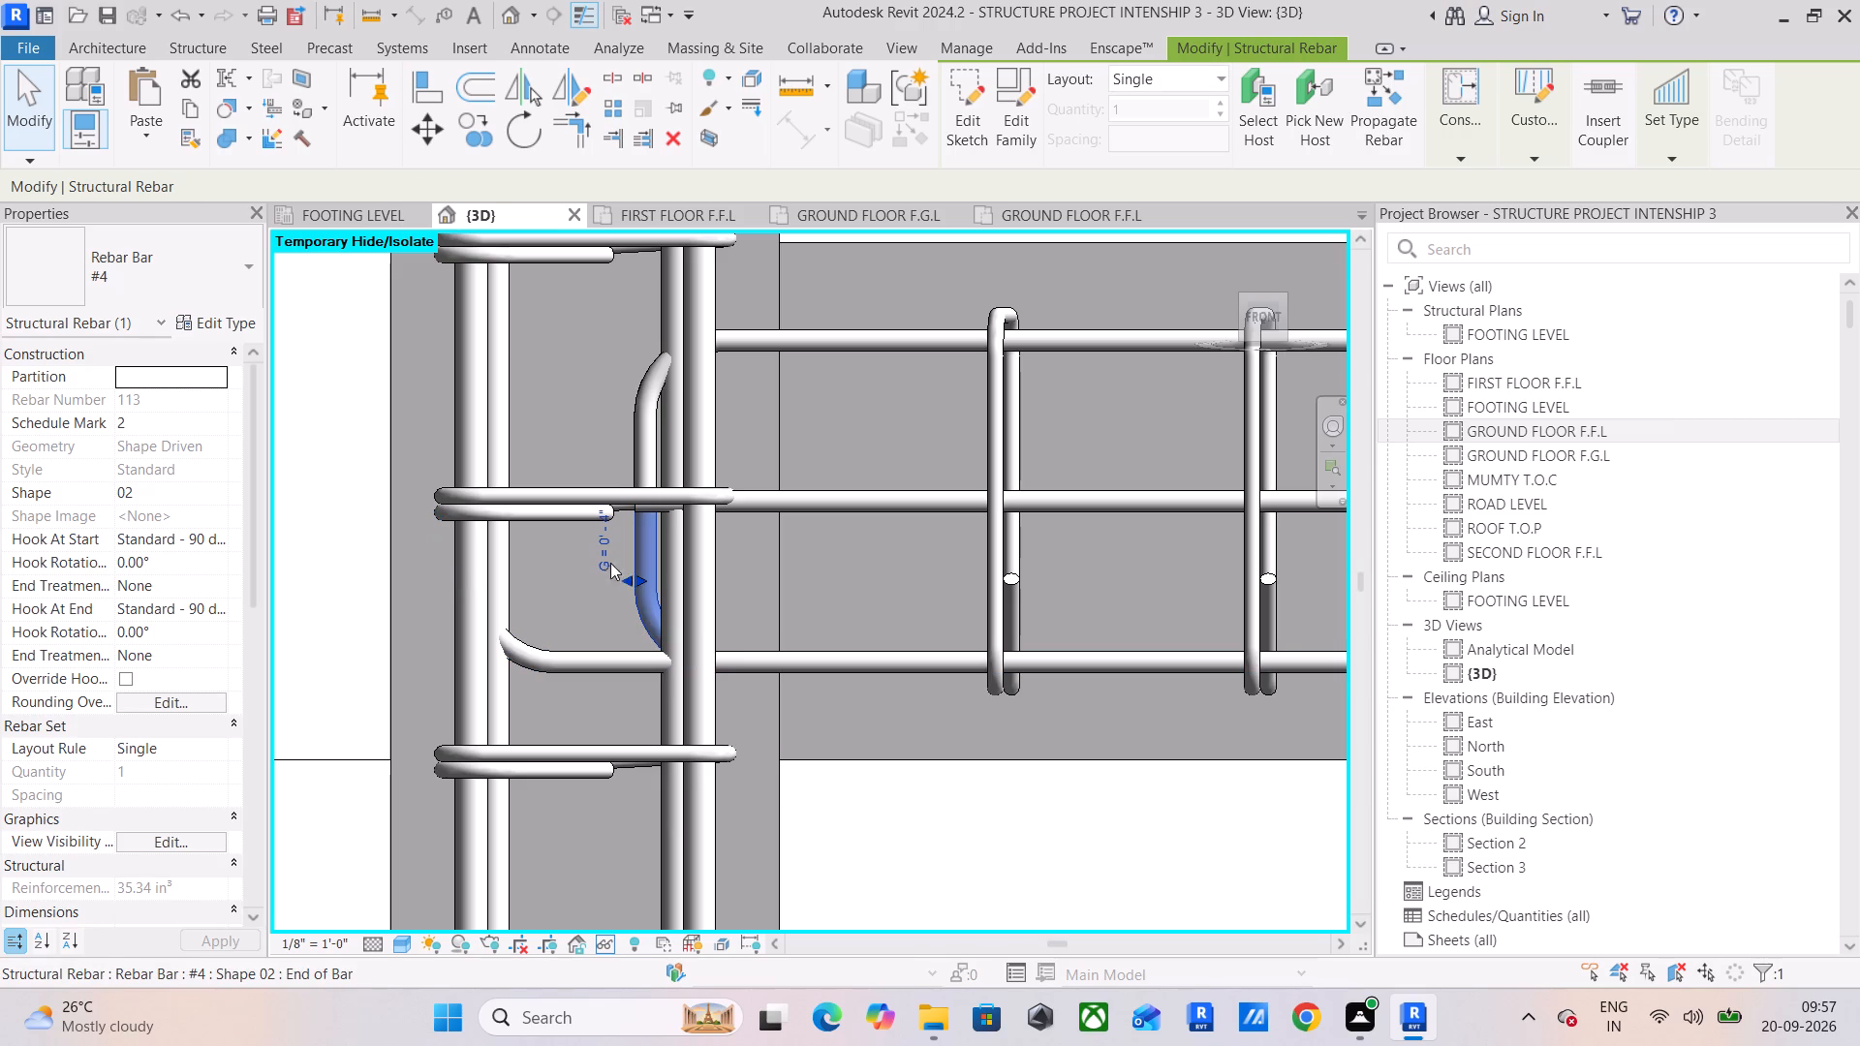
drag(624, 577, 485, 575)
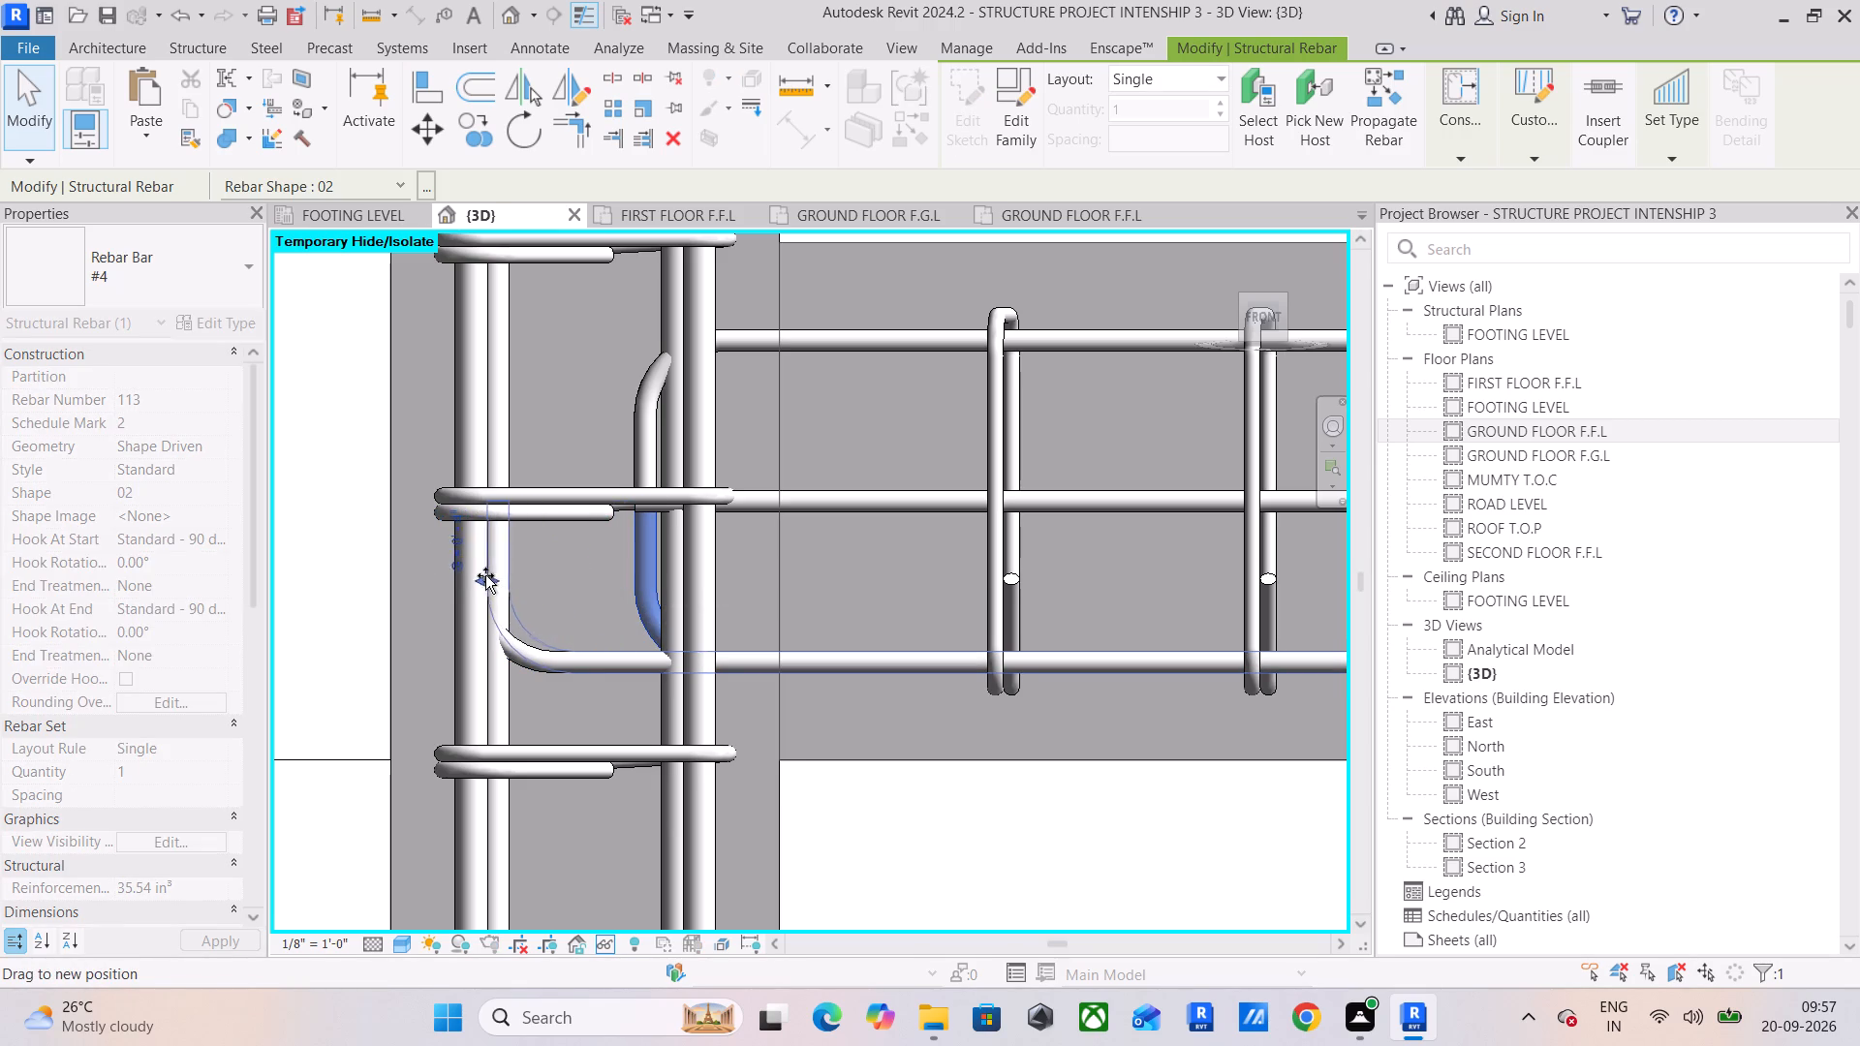
drag(485, 575, 469, 575)
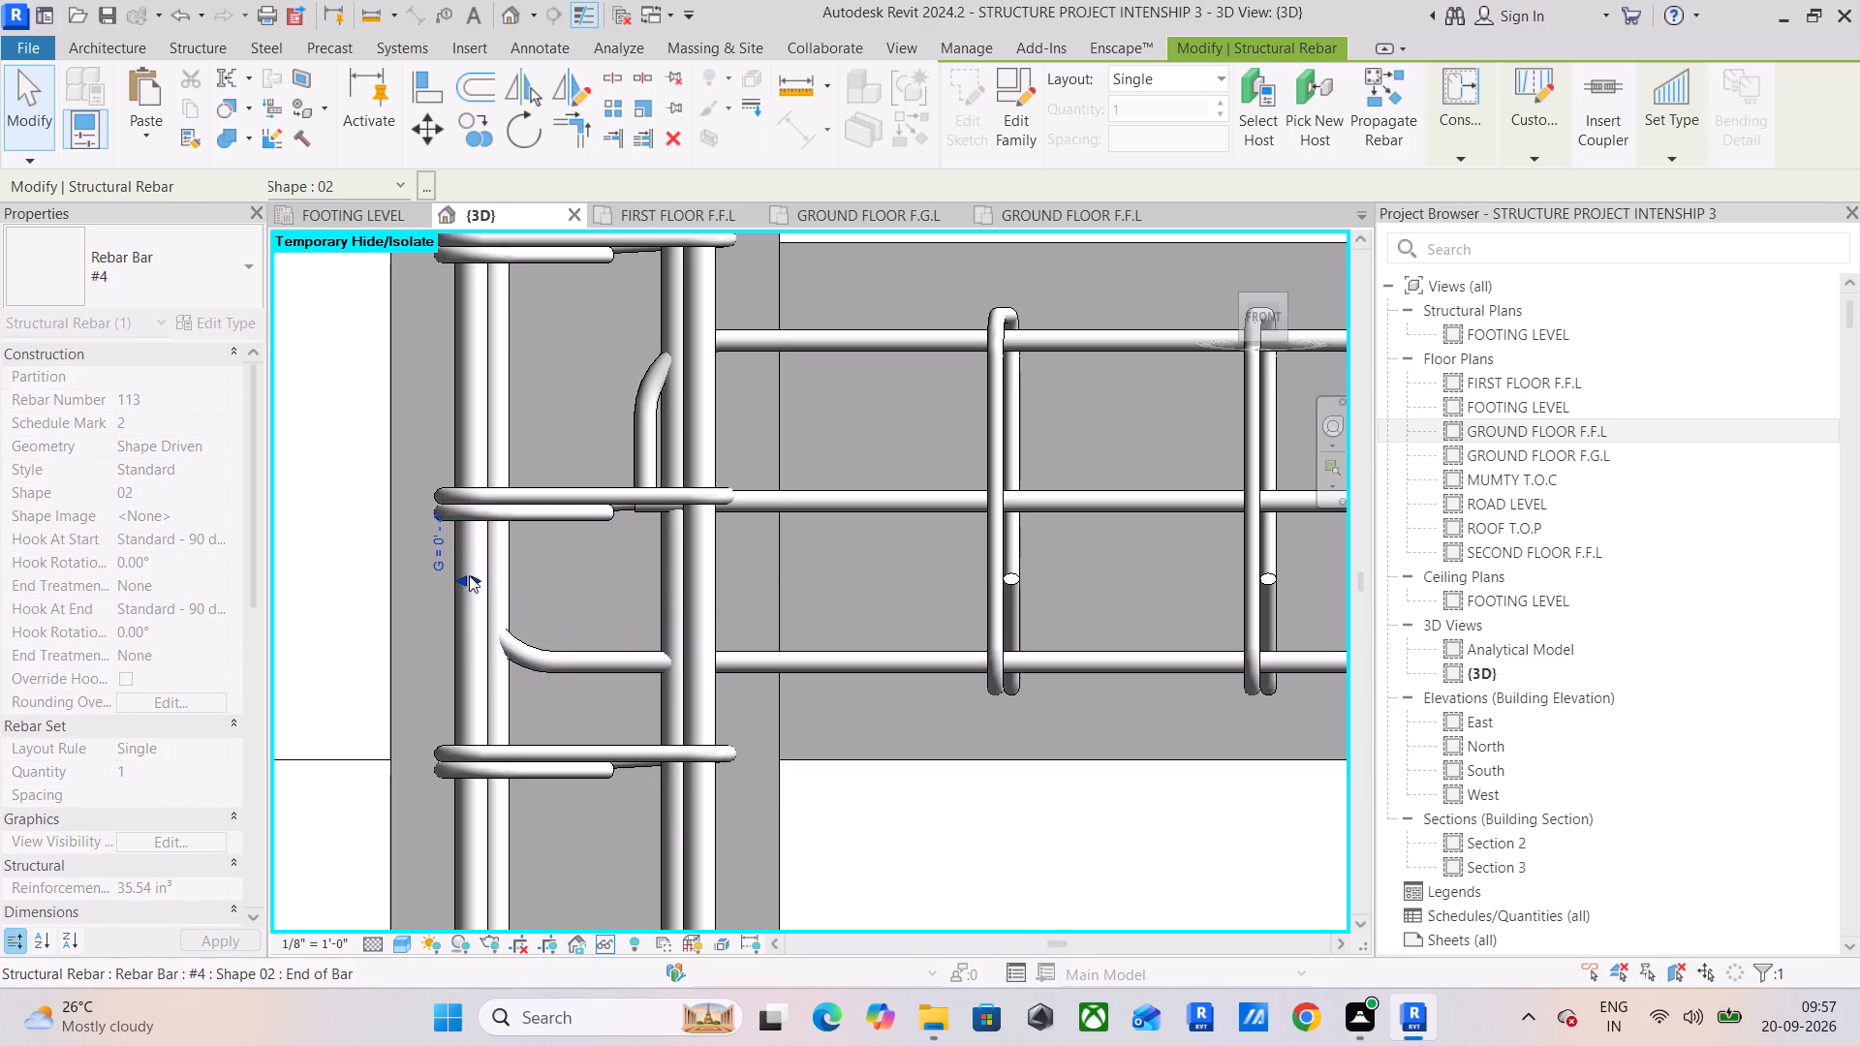
Stretch the hooked ends of both top #4 bars of the beam to the outer vertical bars of the end column.
click(635, 421)
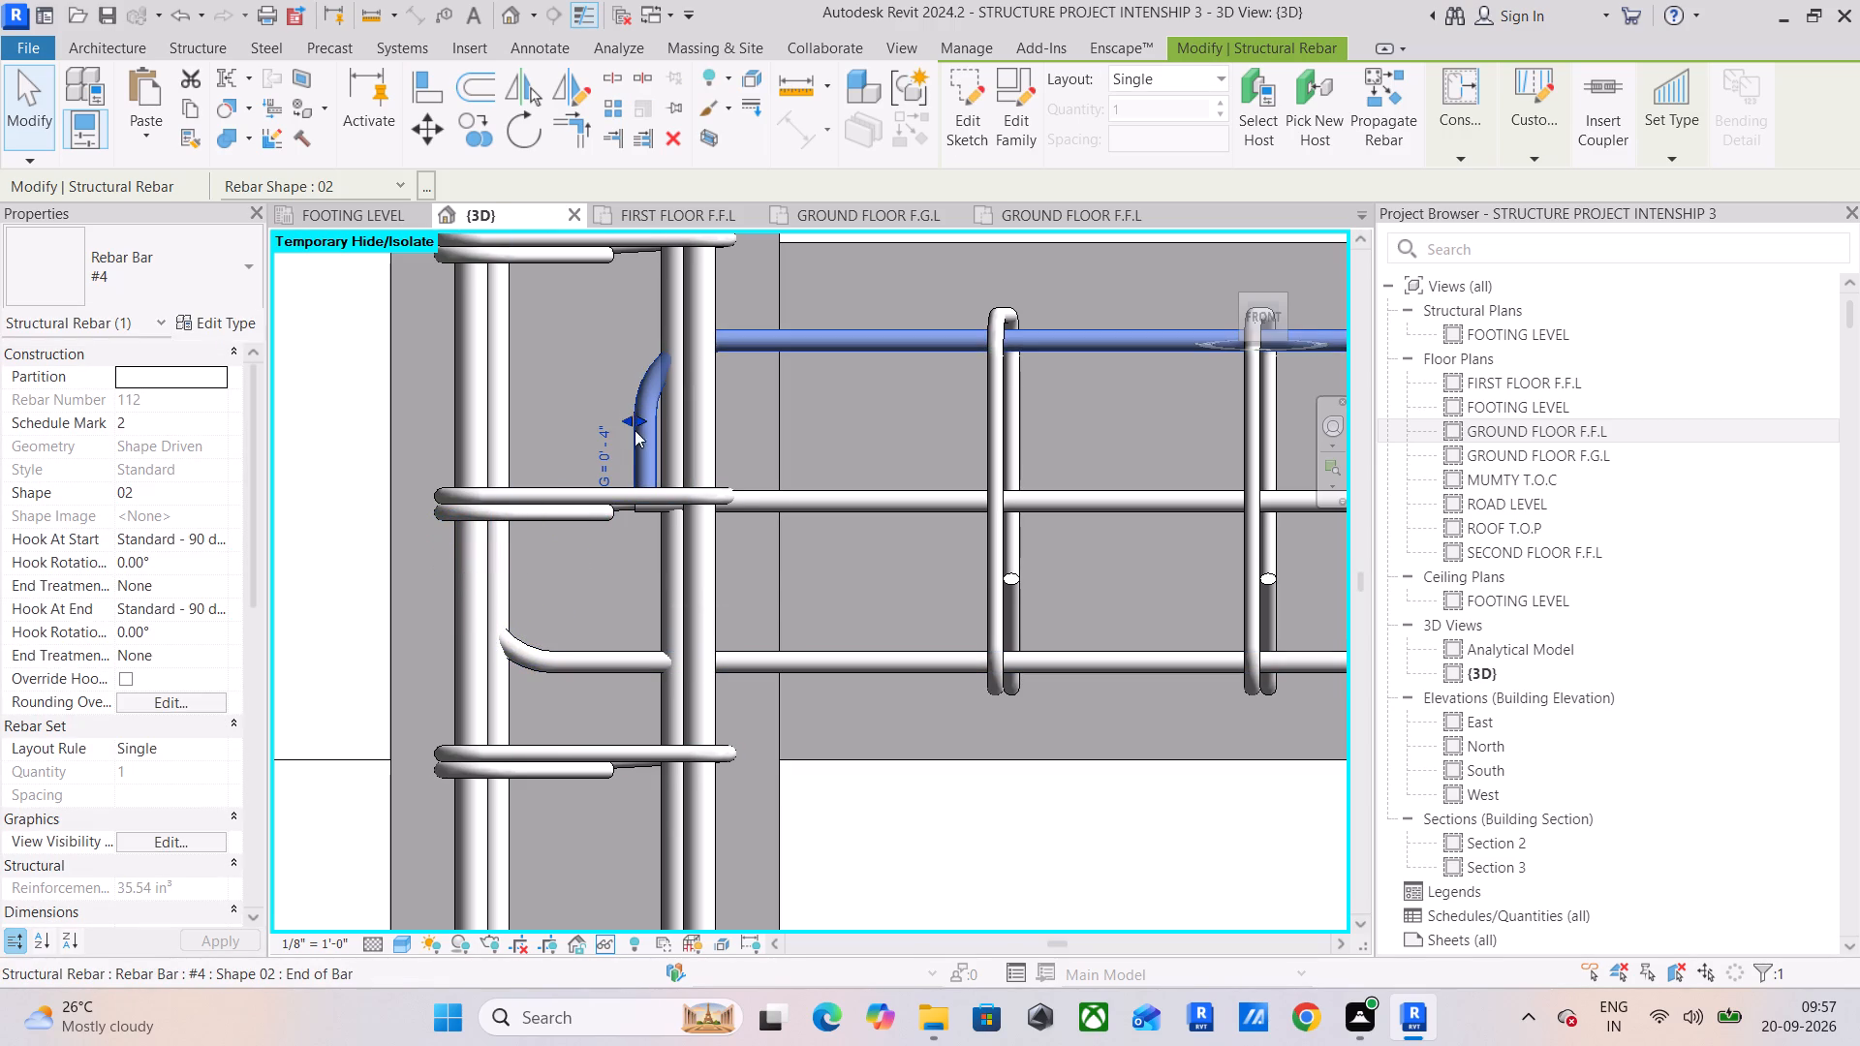
drag(627, 416, 477, 419)
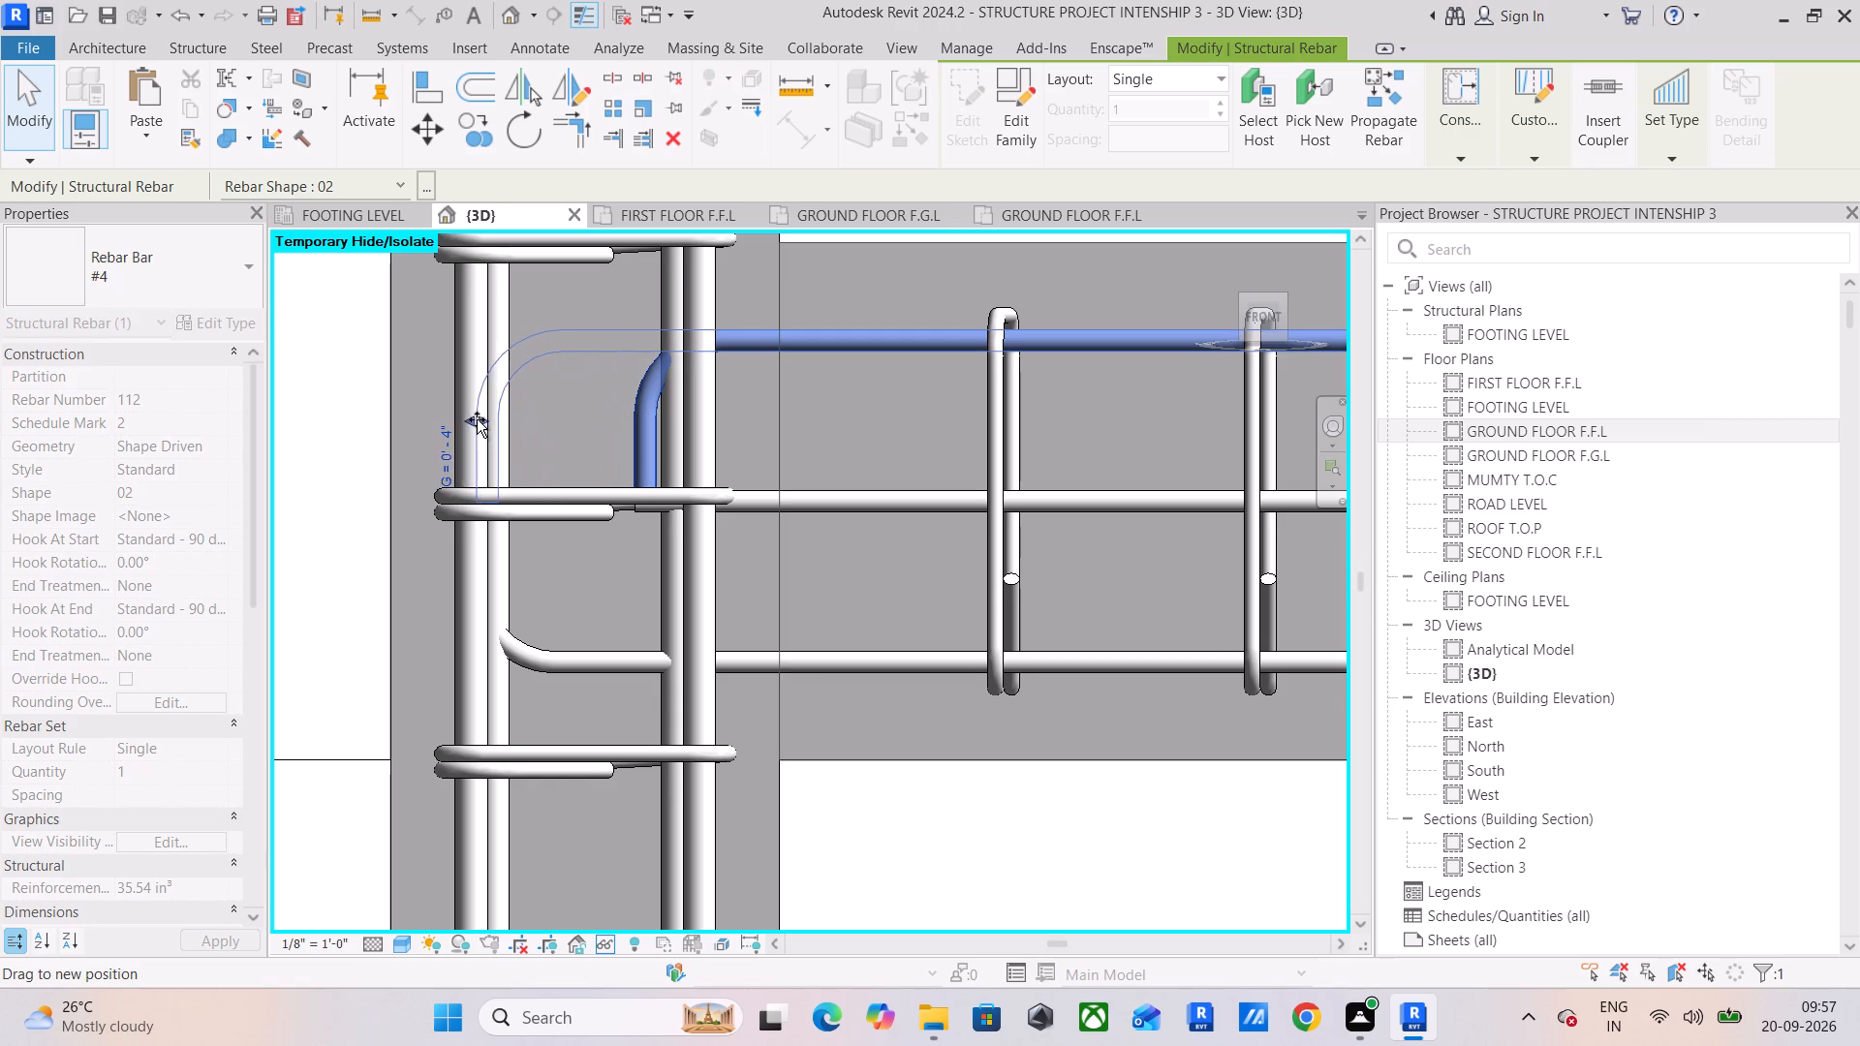
drag(477, 419, 464, 417)
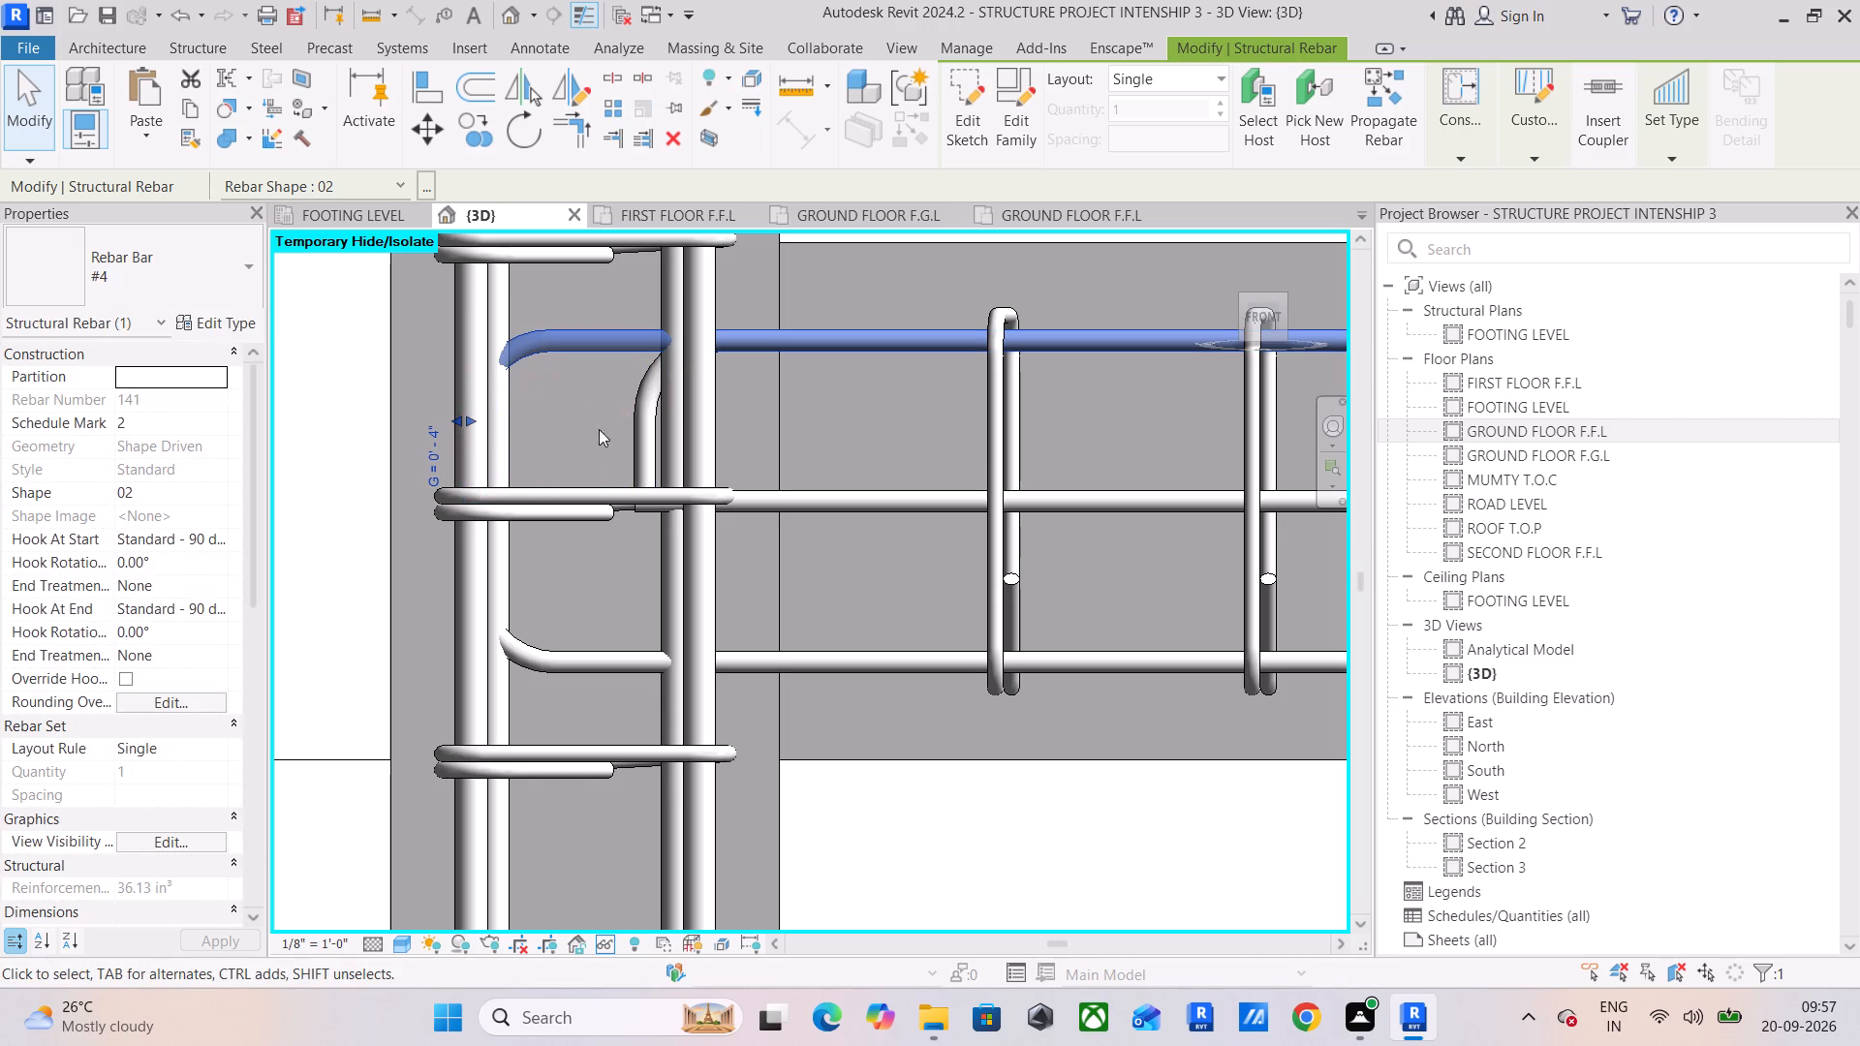
click(634, 440)
drag(626, 423, 538, 414)
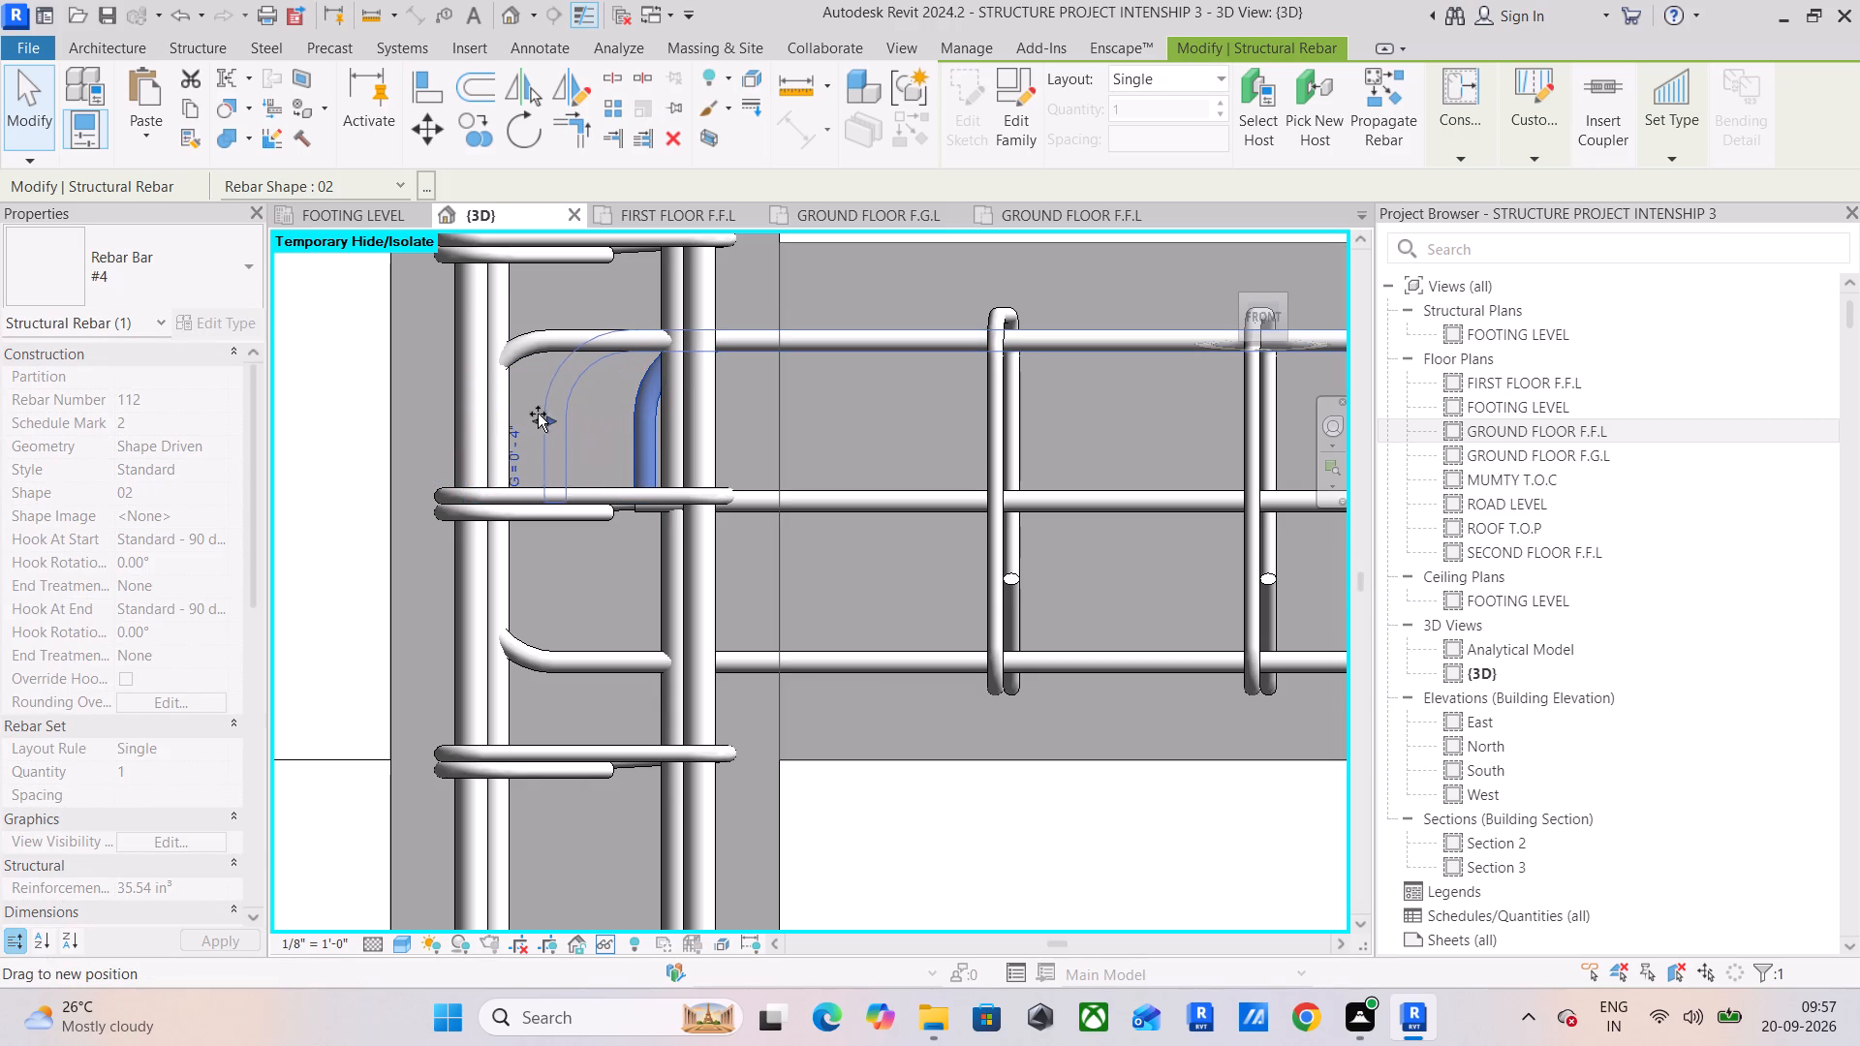
drag(538, 414, 465, 414)
Extend both straight mid-depth #4 bars of the beam to the outer vertical bars of the end column.
scroll(572, 468, down, 5)
middle_drag(749, 517, 716, 552)
click(695, 524)
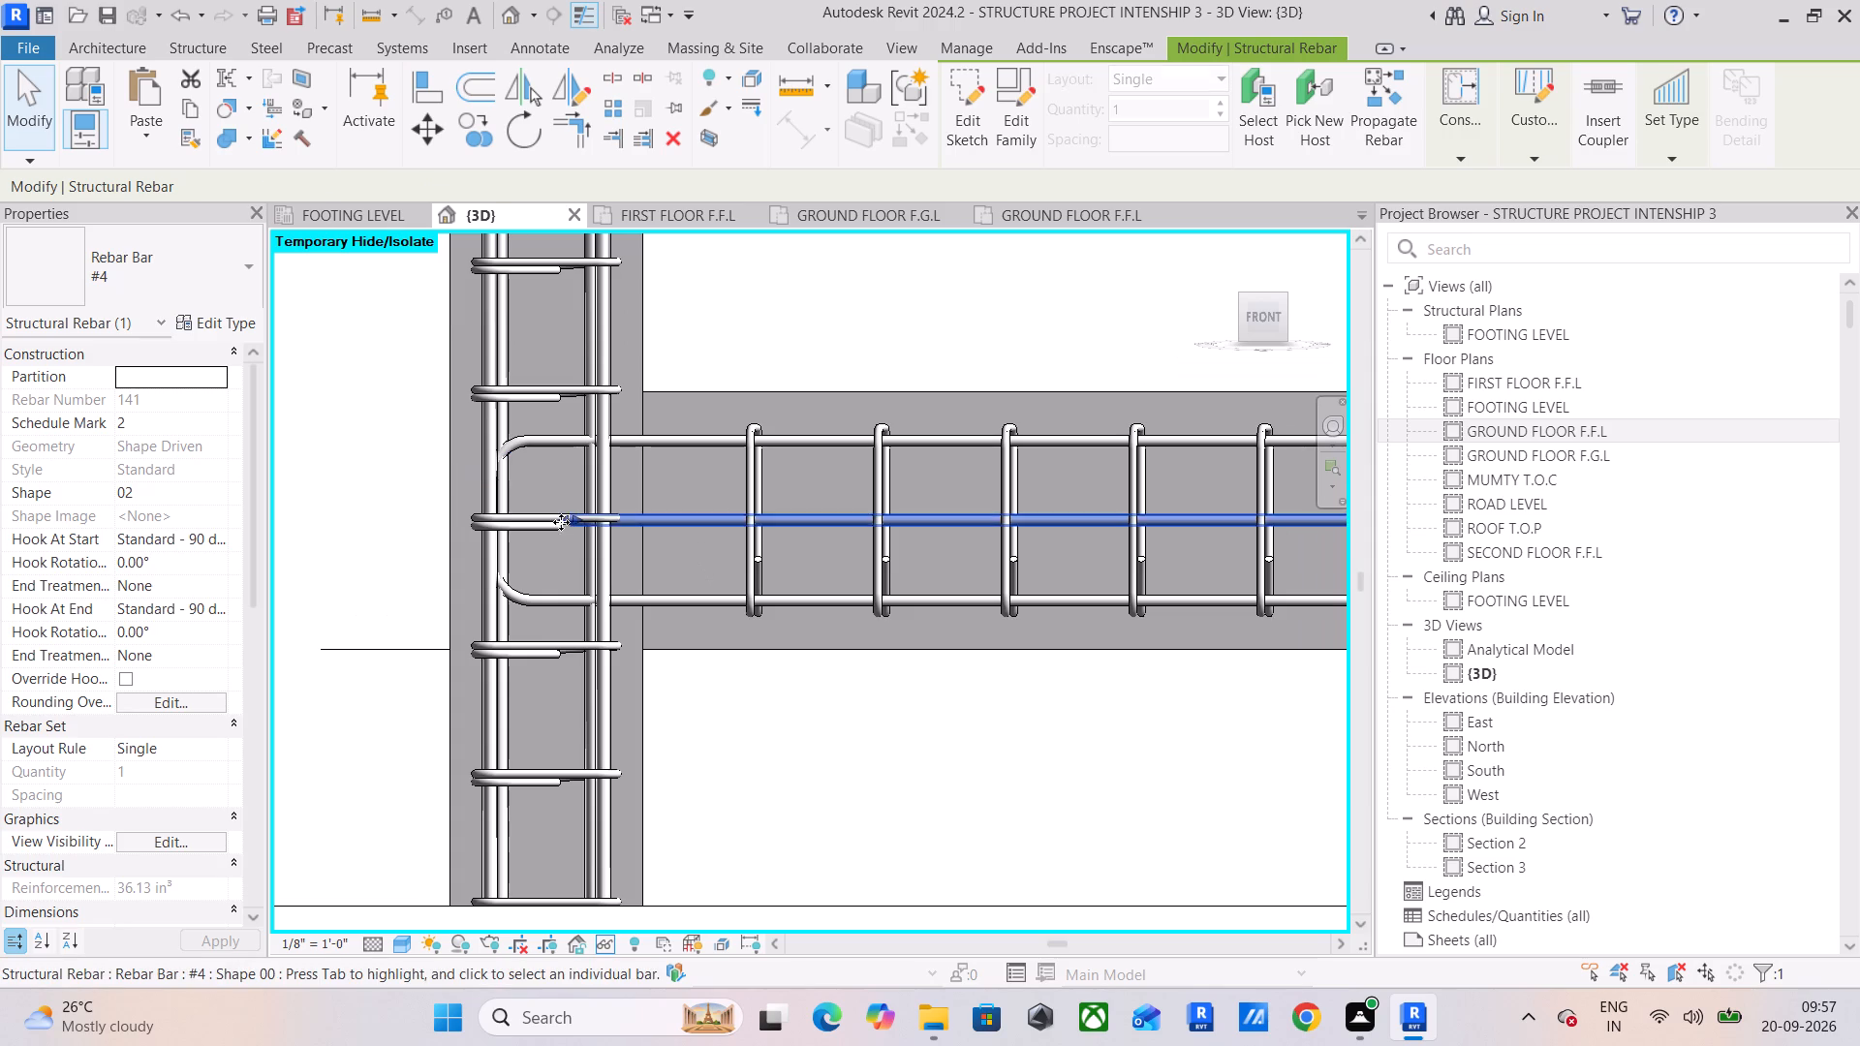
scroll(502, 503, up, 10)
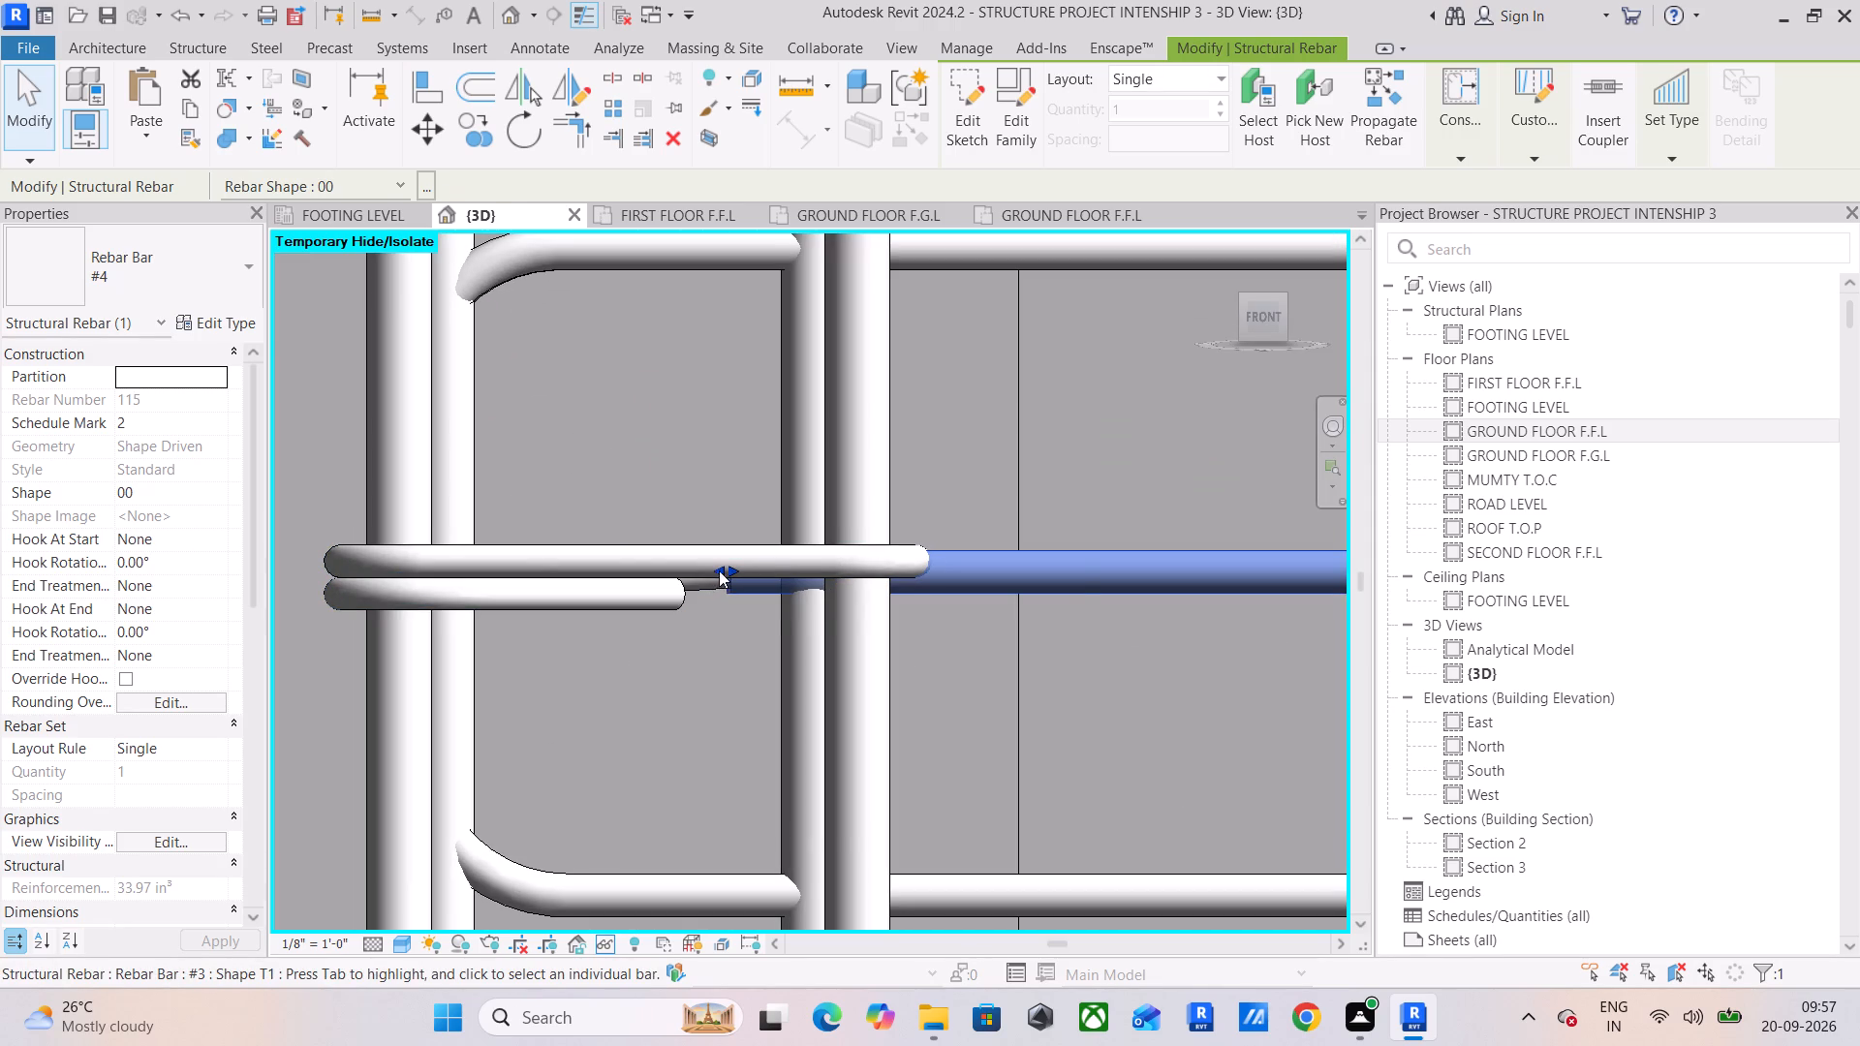
drag(719, 570, 398, 555)
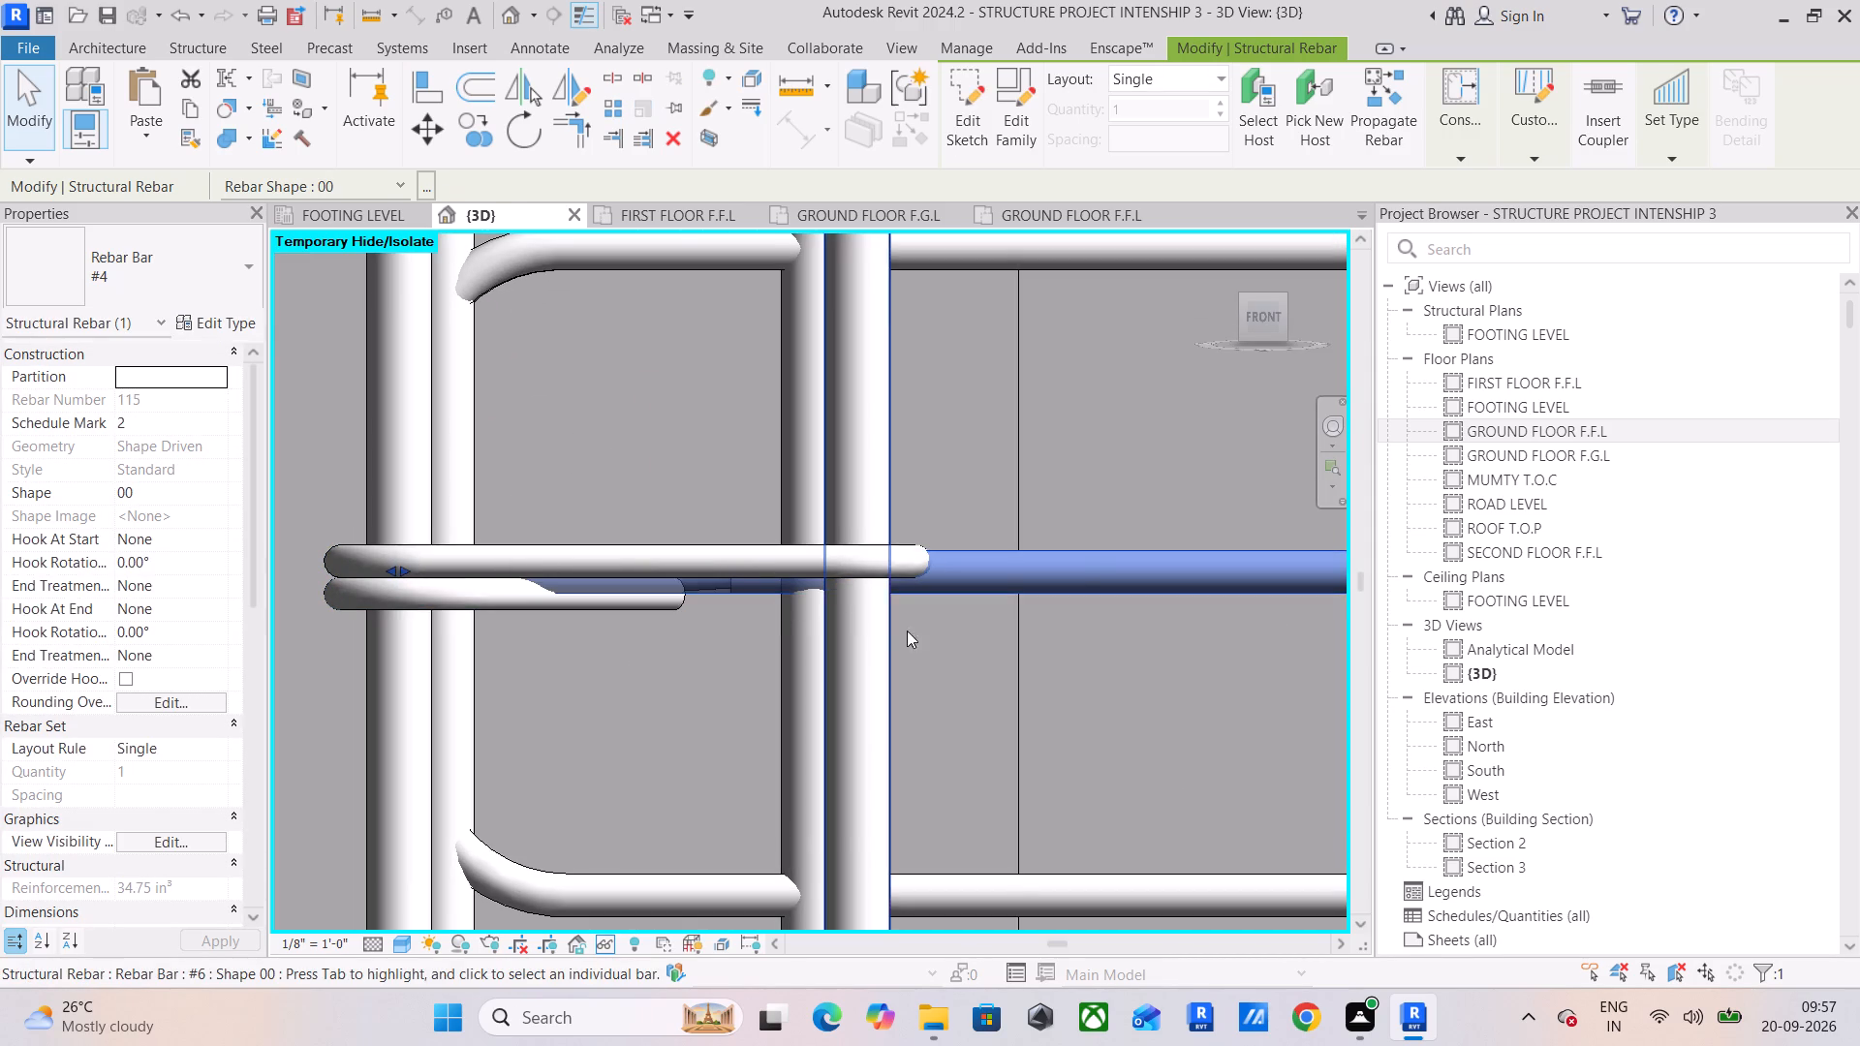
scroll(920, 629, down, 3)
shift+middle_drag(986, 630, 979, 673)
click(1069, 537)
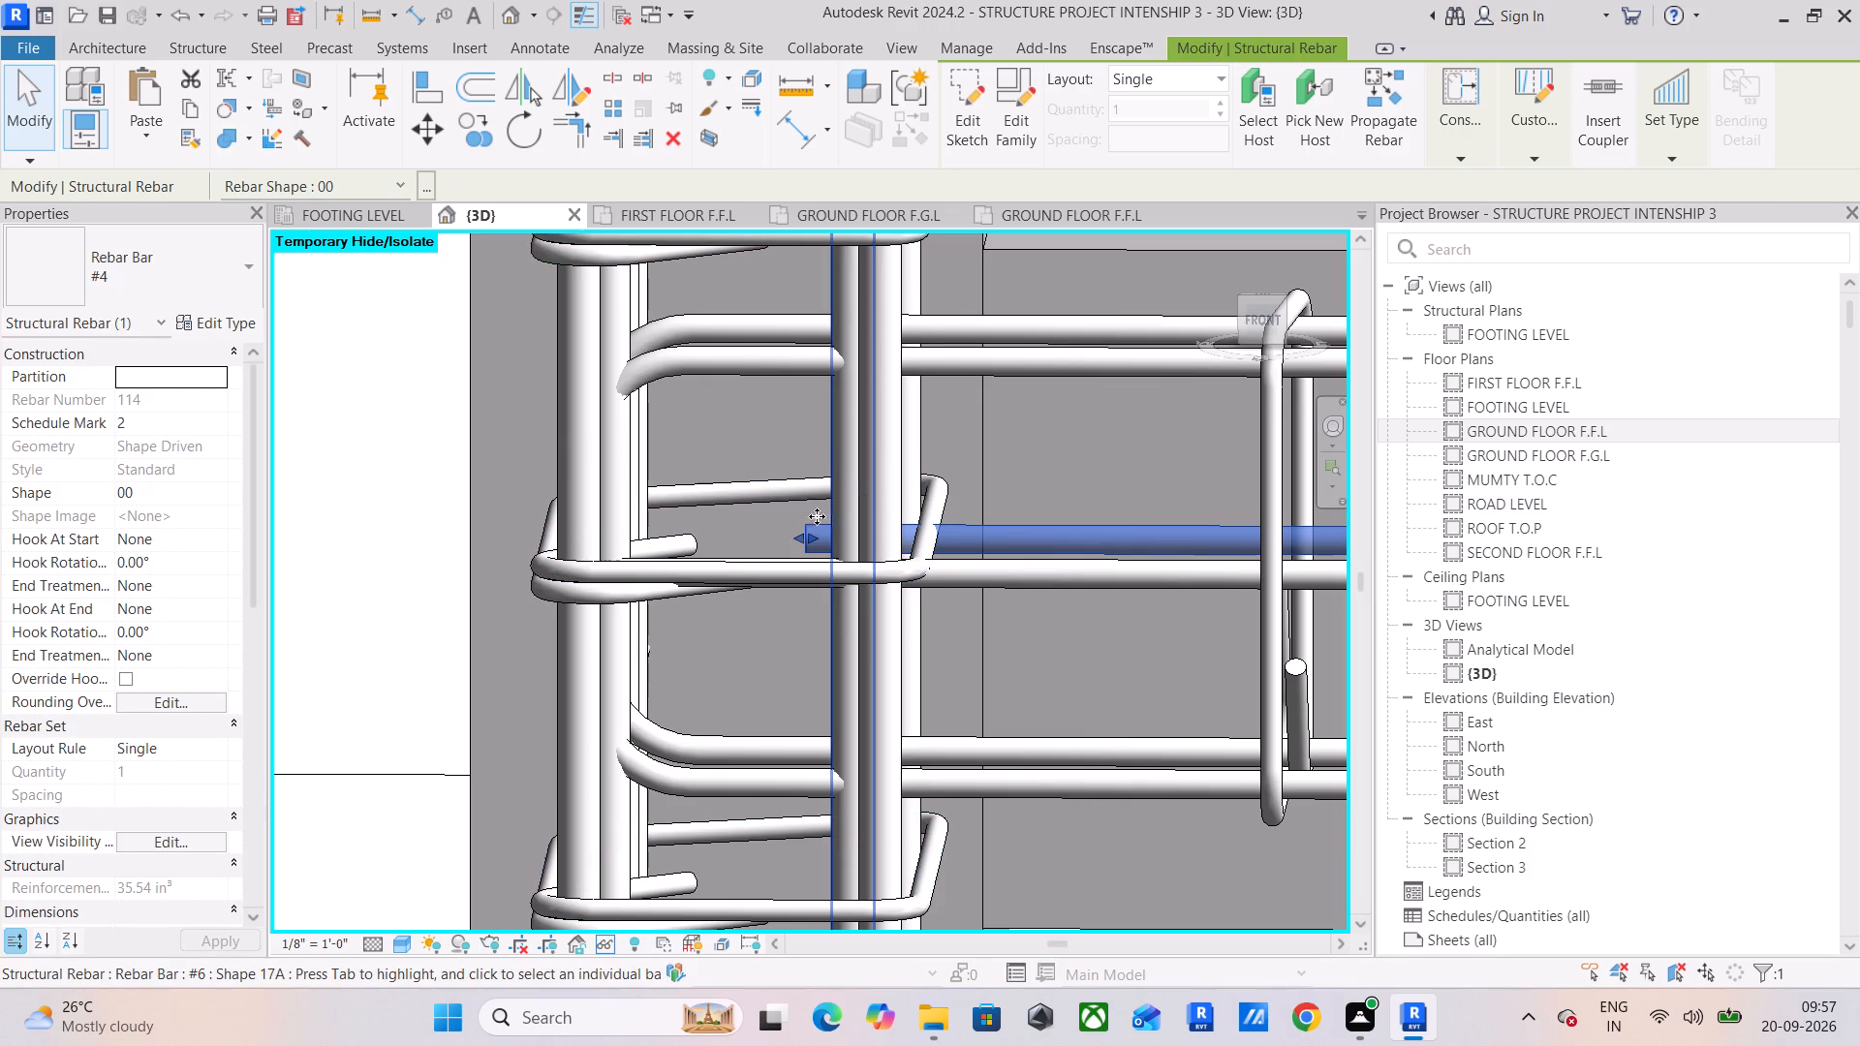
drag(793, 535, 628, 513)
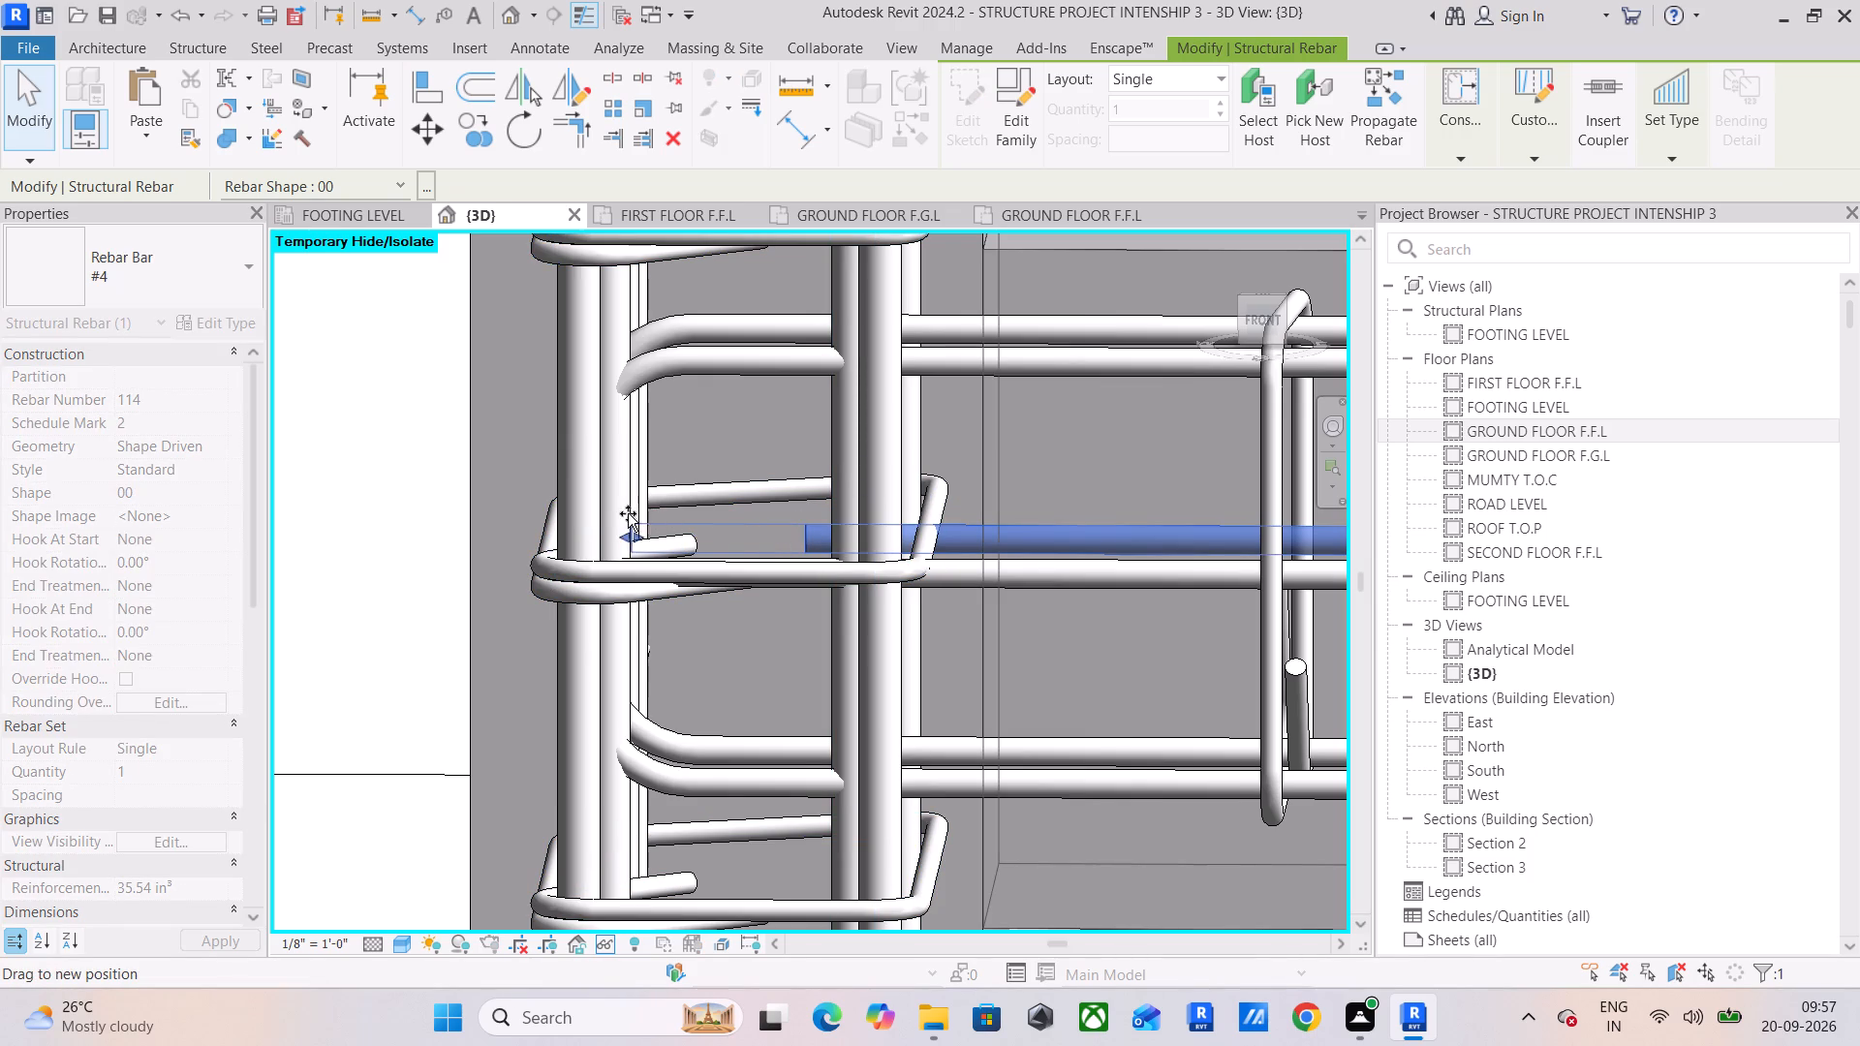
drag(628, 513, 598, 510)
Examine the extended bars in the end column and the bar ends at the beam's opposite column joint.
shift+middle_drag(735, 643, 755, 595)
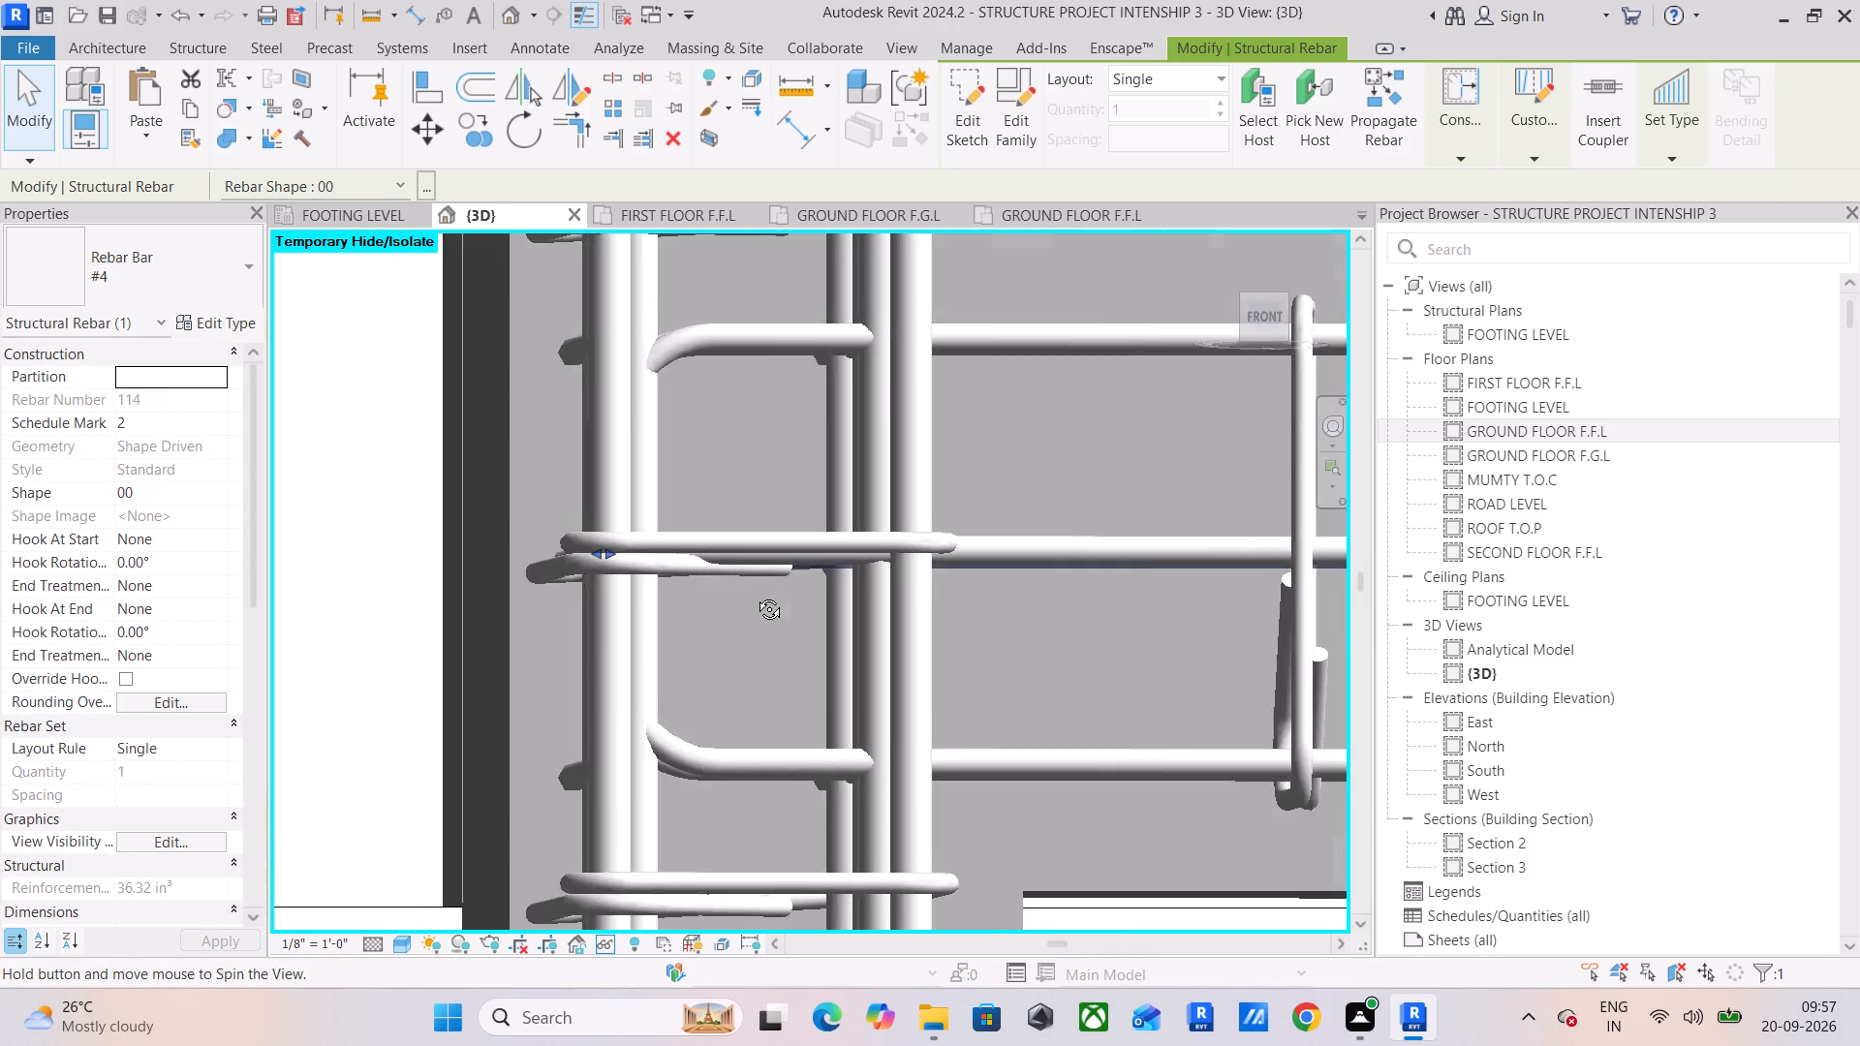
shift+middle_drag(755, 595, 732, 601)
scroll(738, 575, down, 6)
shift+middle_drag(738, 574, 823, 643)
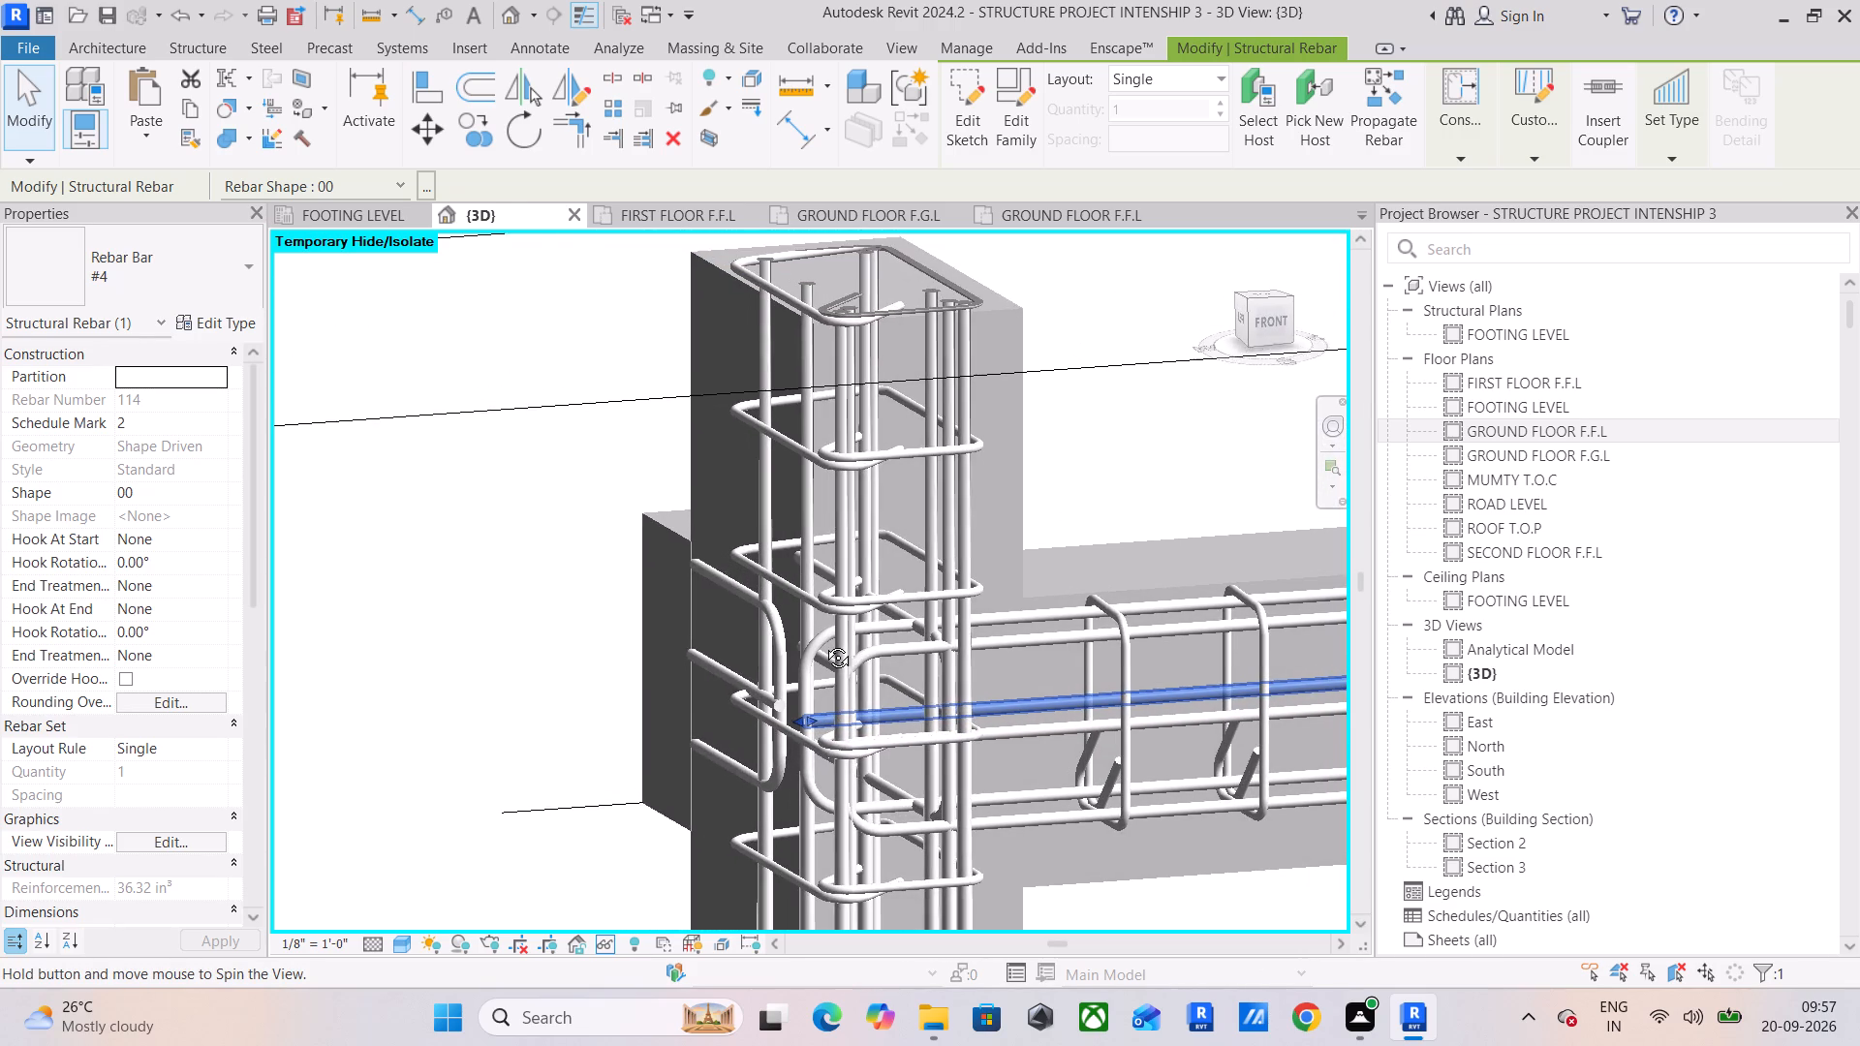
shift+middle_drag(823, 643, 755, 643)
scroll(789, 572, down, 5)
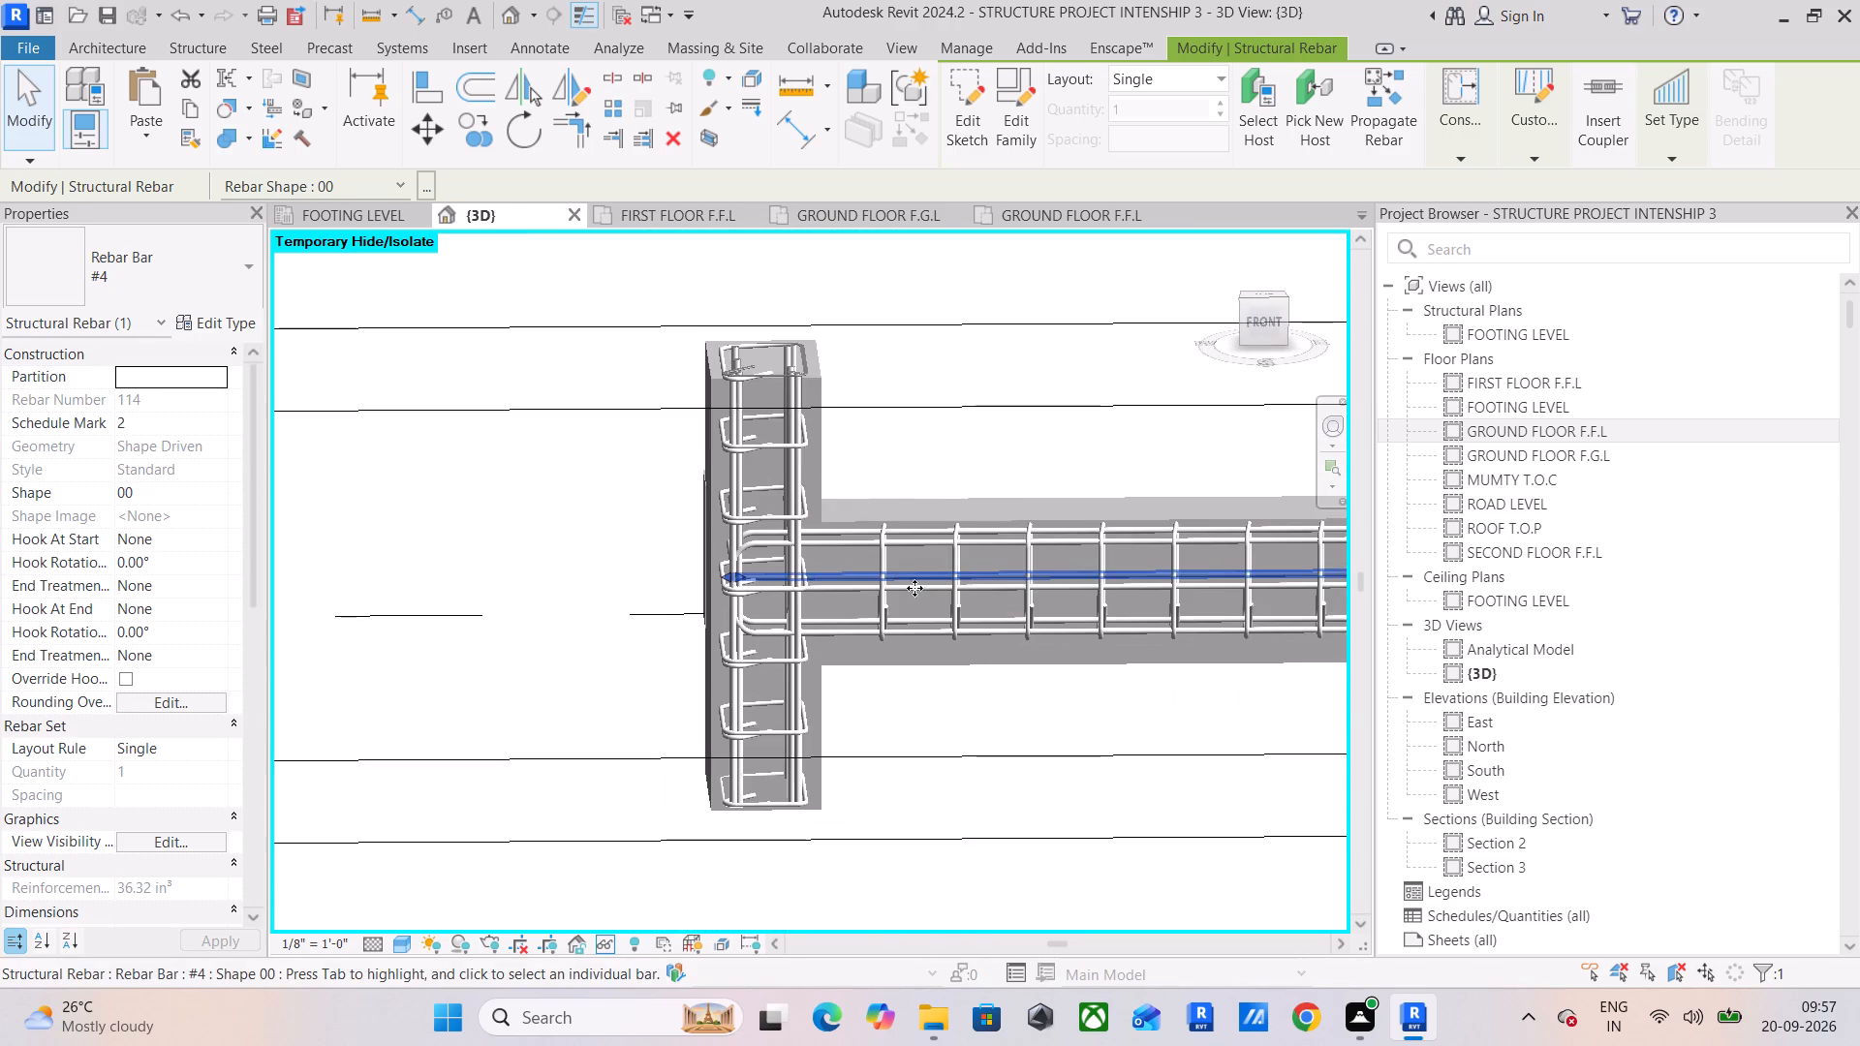
middle_drag(933, 587, 541, 581)
scroll(771, 602, down, 4)
middle_drag(836, 616, 210, 531)
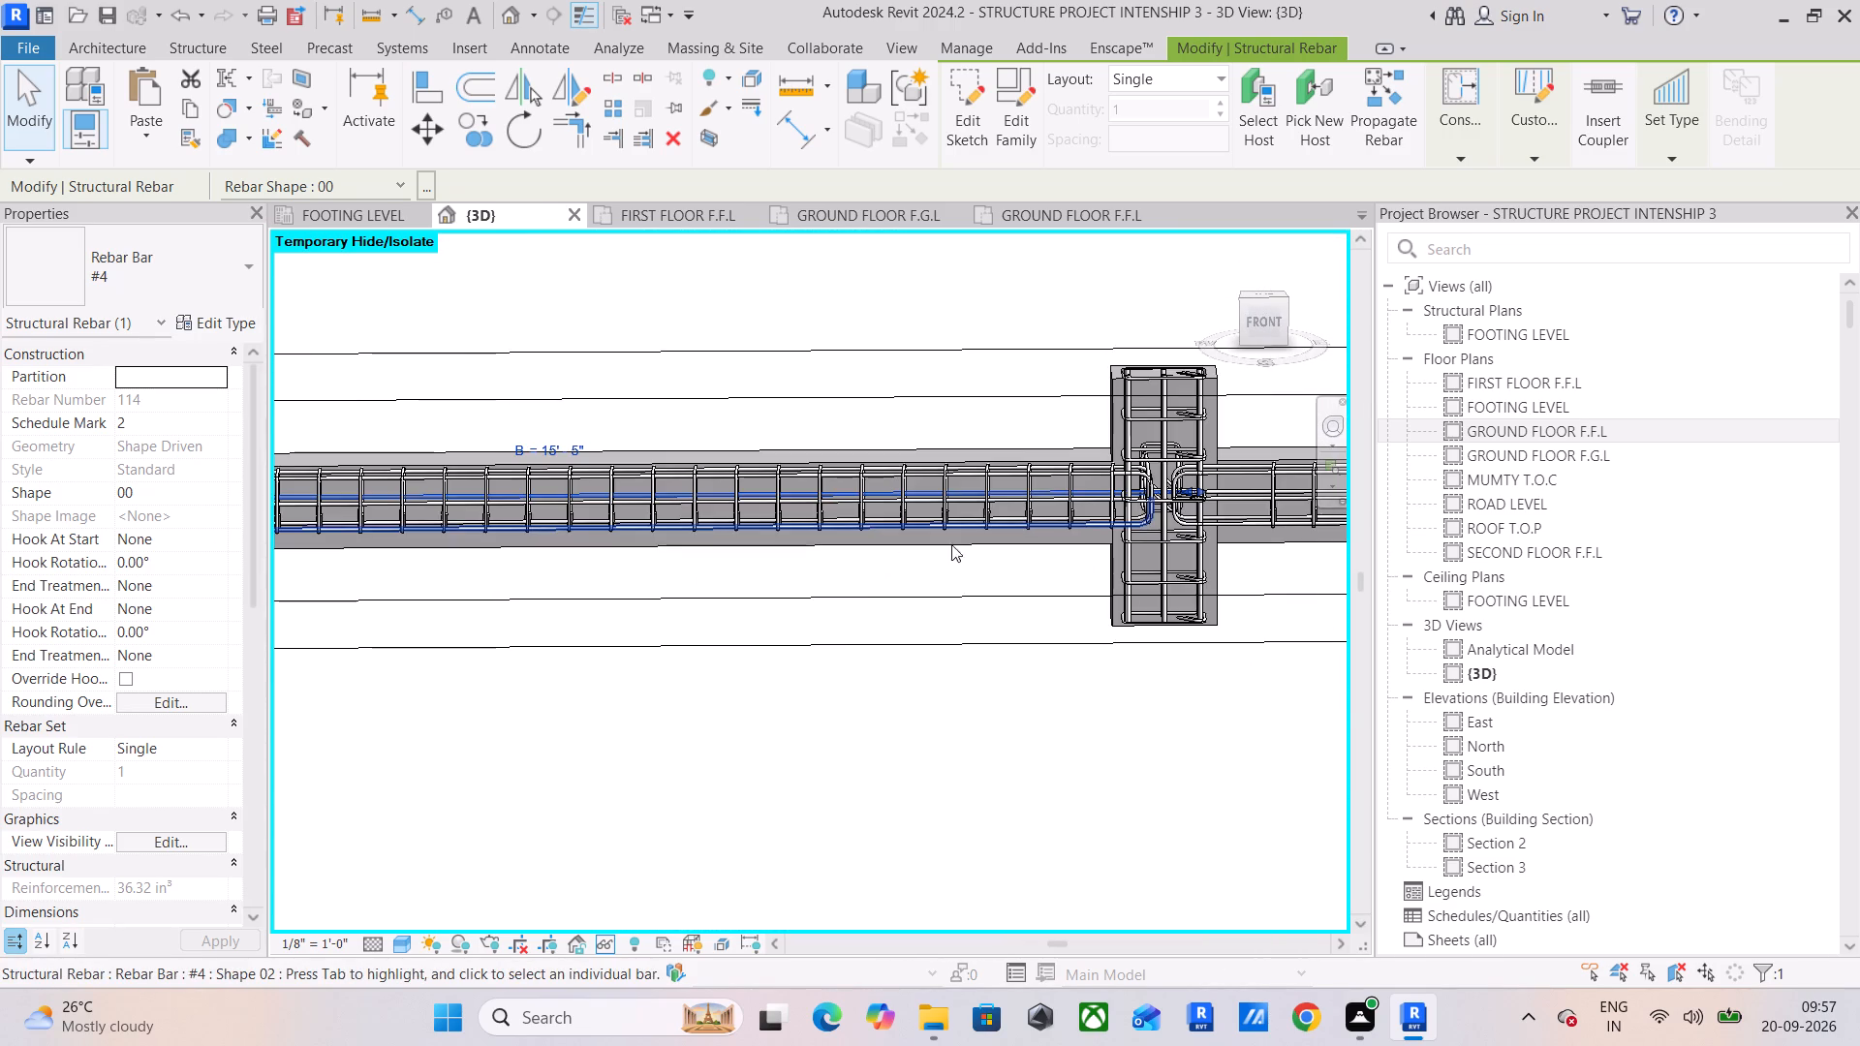
middle_drag(1075, 542, 780, 652)
scroll(877, 605, up, 10)
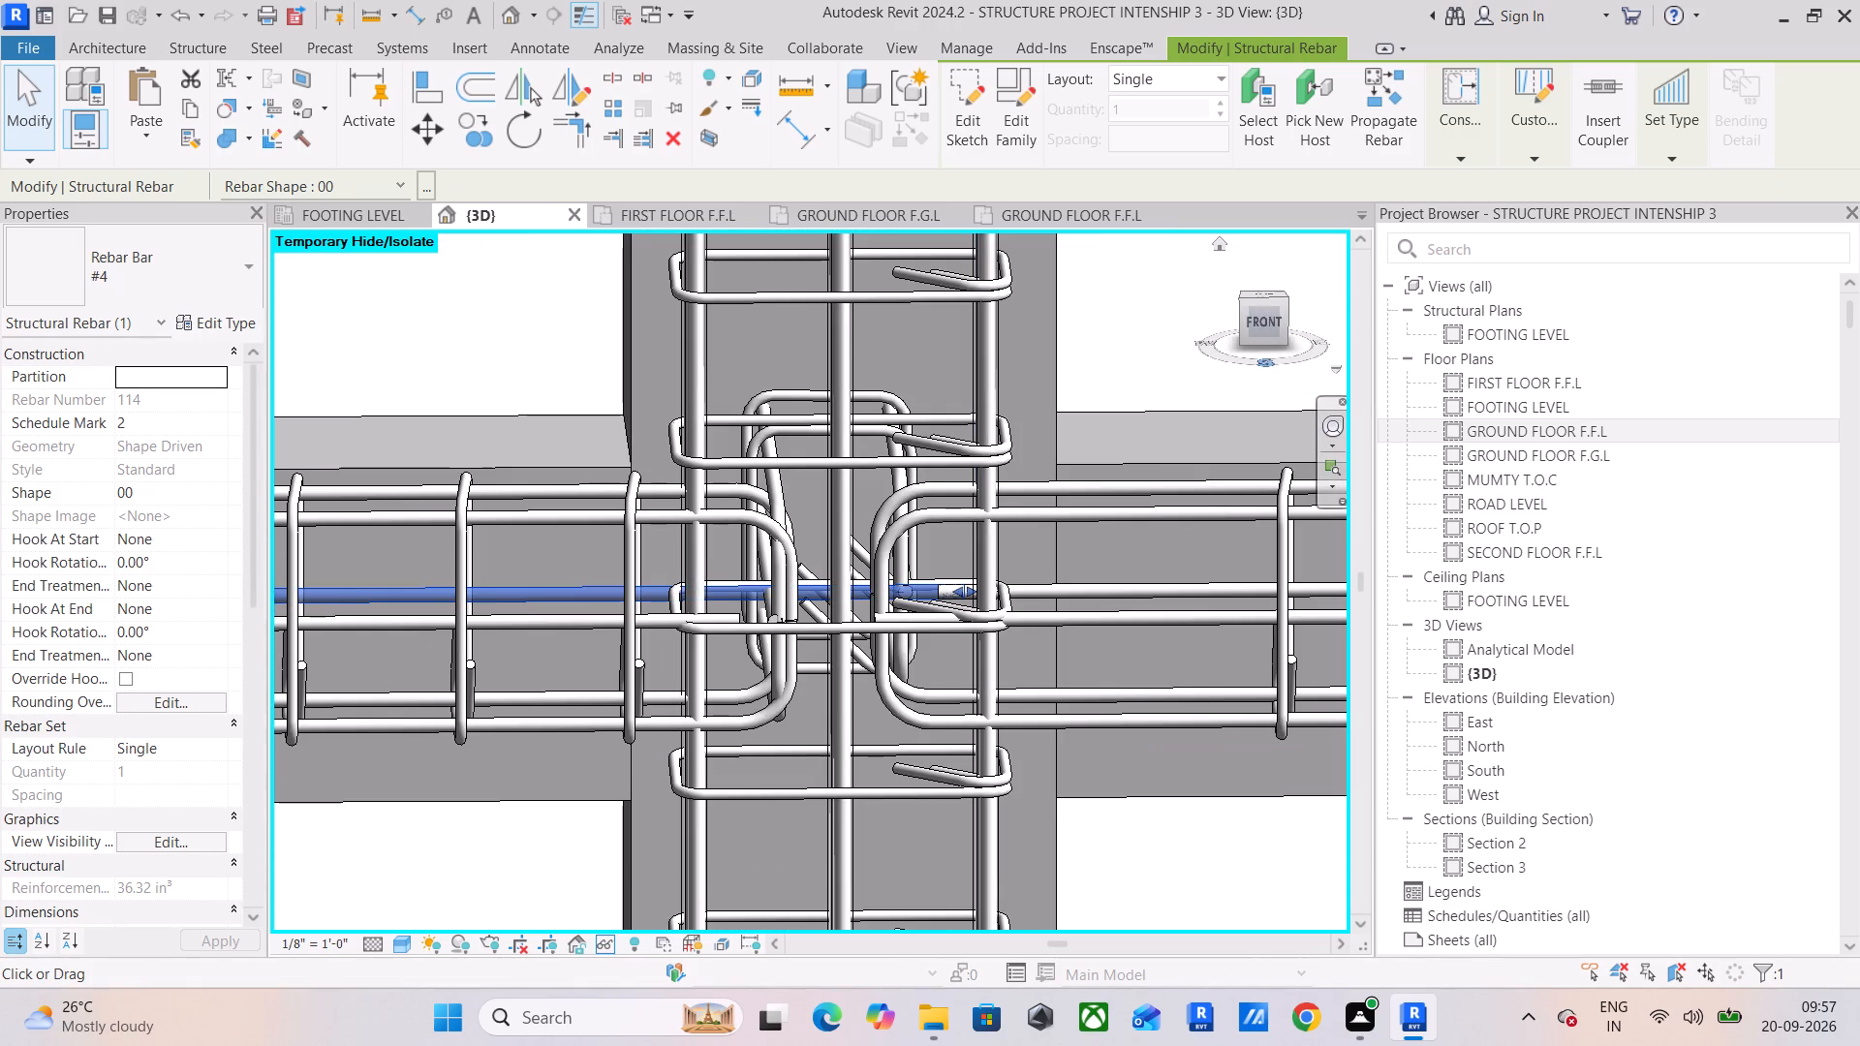
click(1257, 322)
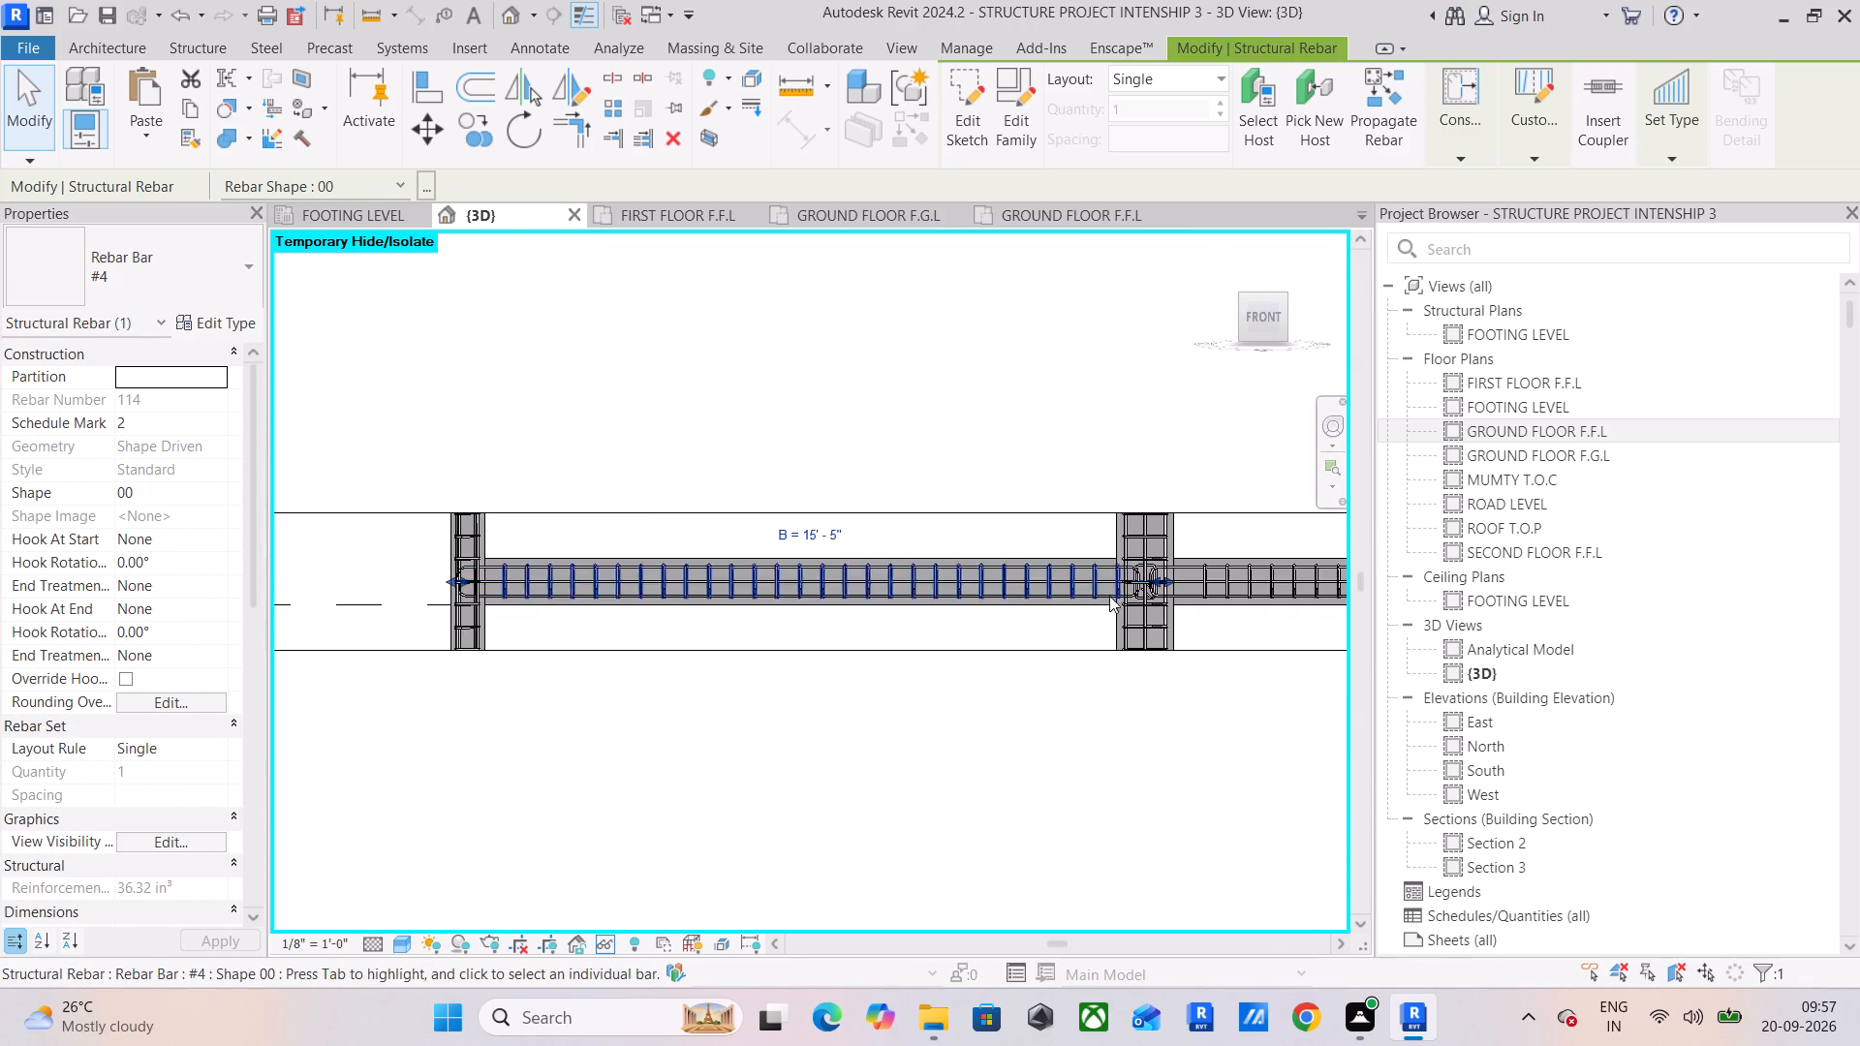
Stretch the hooked ends of both top #4 bars of the beam across the intermediate column to its far outer vertical bars.
middle_drag(1097, 600, 929, 627)
scroll(1015, 585, up, 13)
middle_drag(984, 613, 1019, 507)
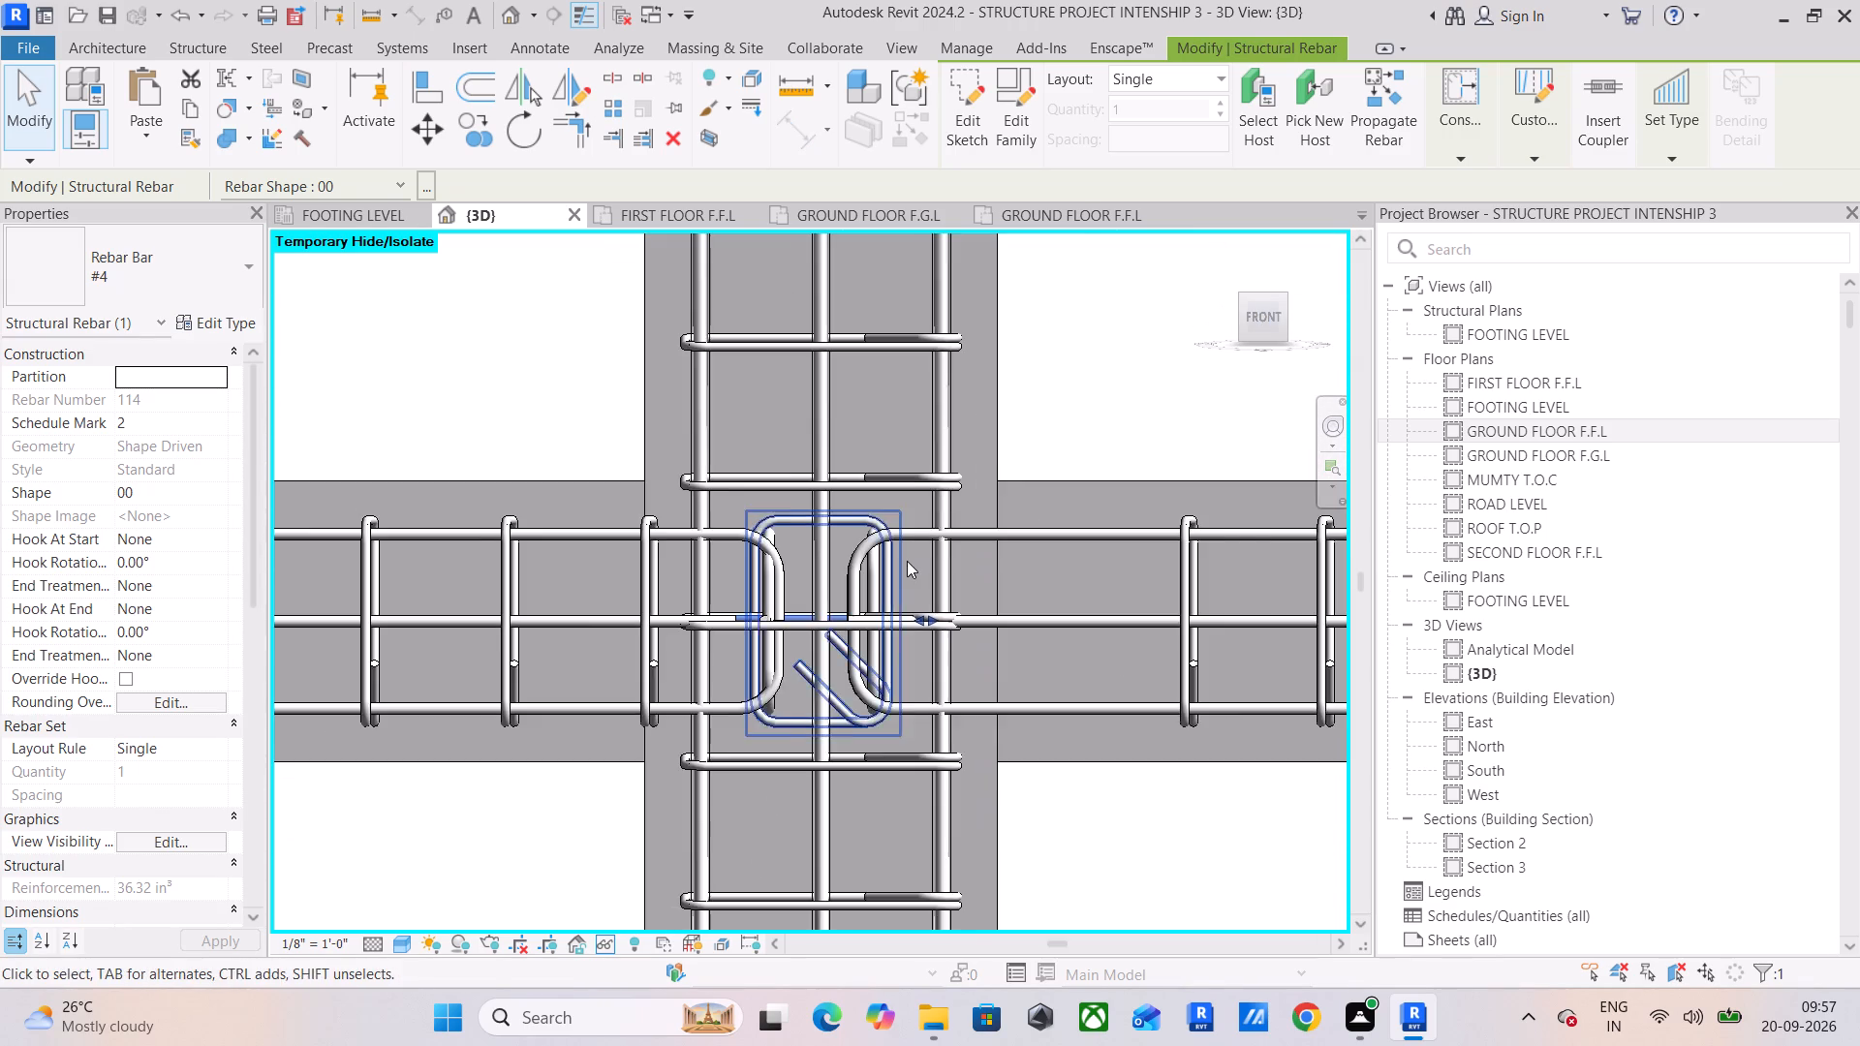
scroll(907, 561, up, 5)
middle_drag(882, 610, 1097, 493)
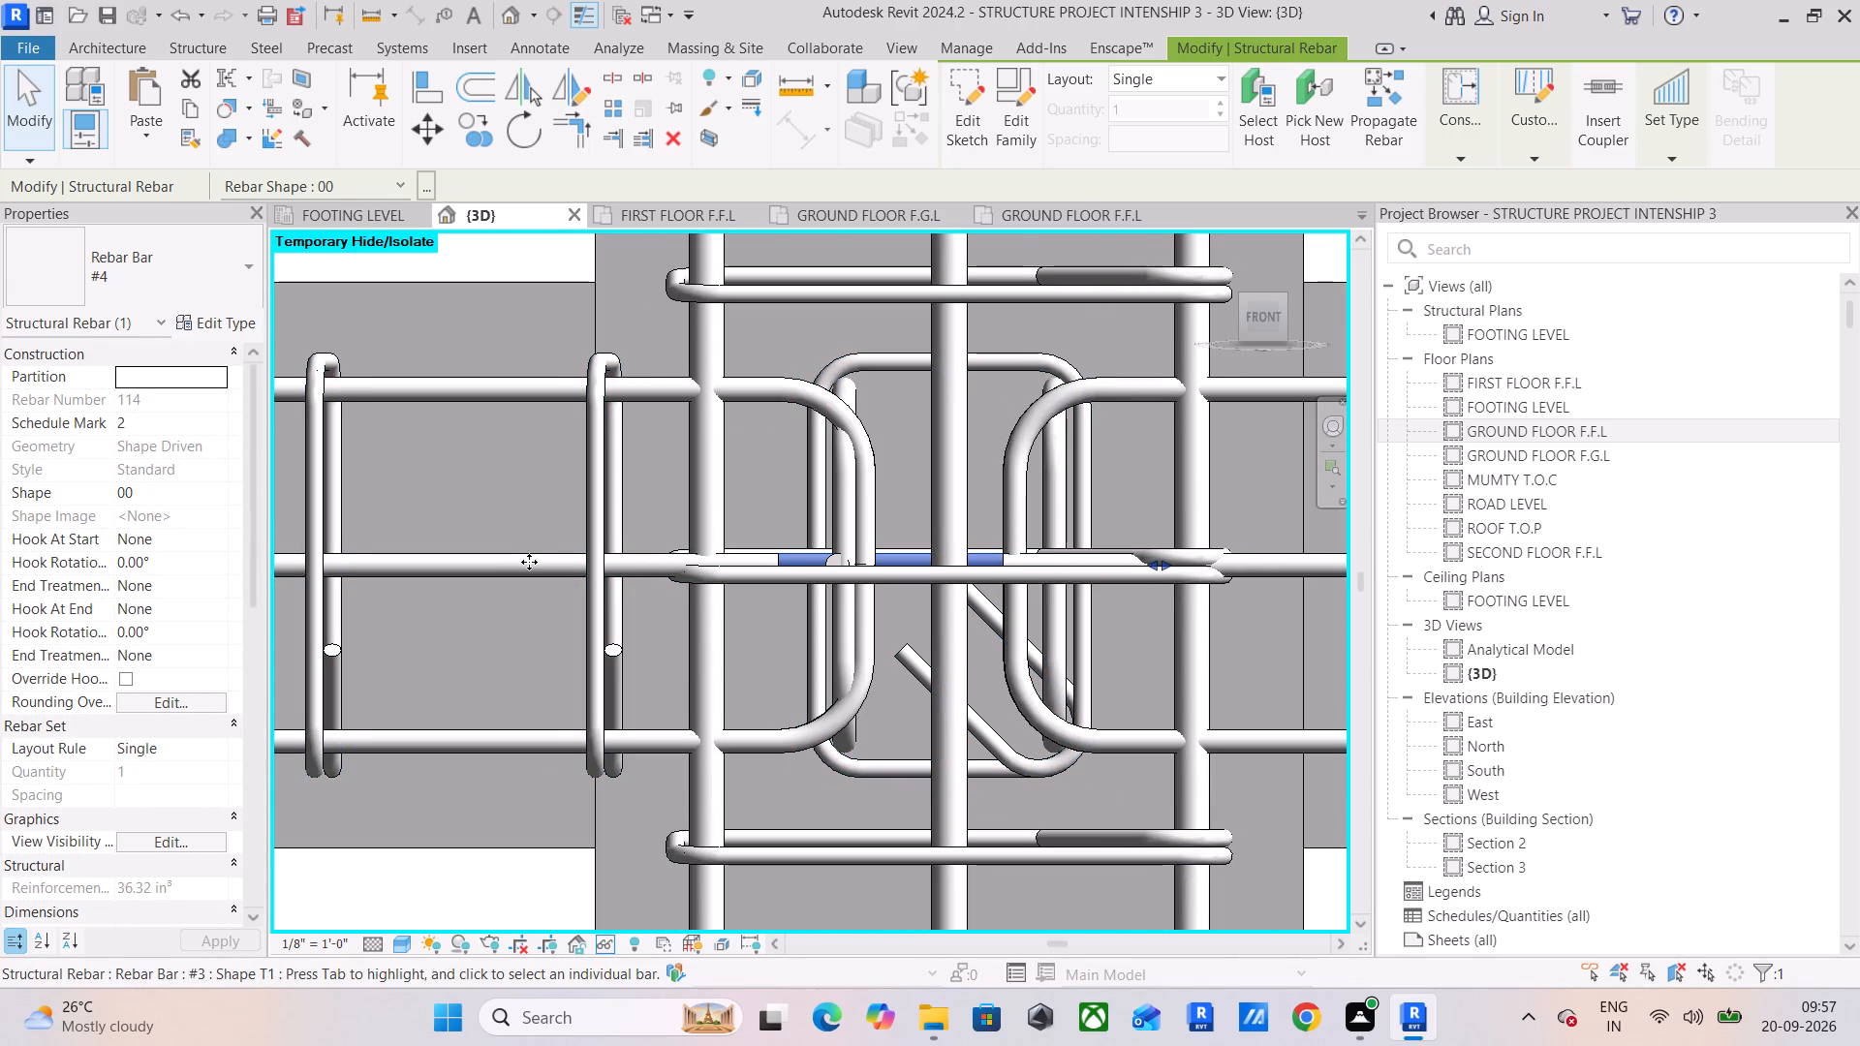
click(529, 562)
click(788, 395)
drag(876, 472, 988, 486)
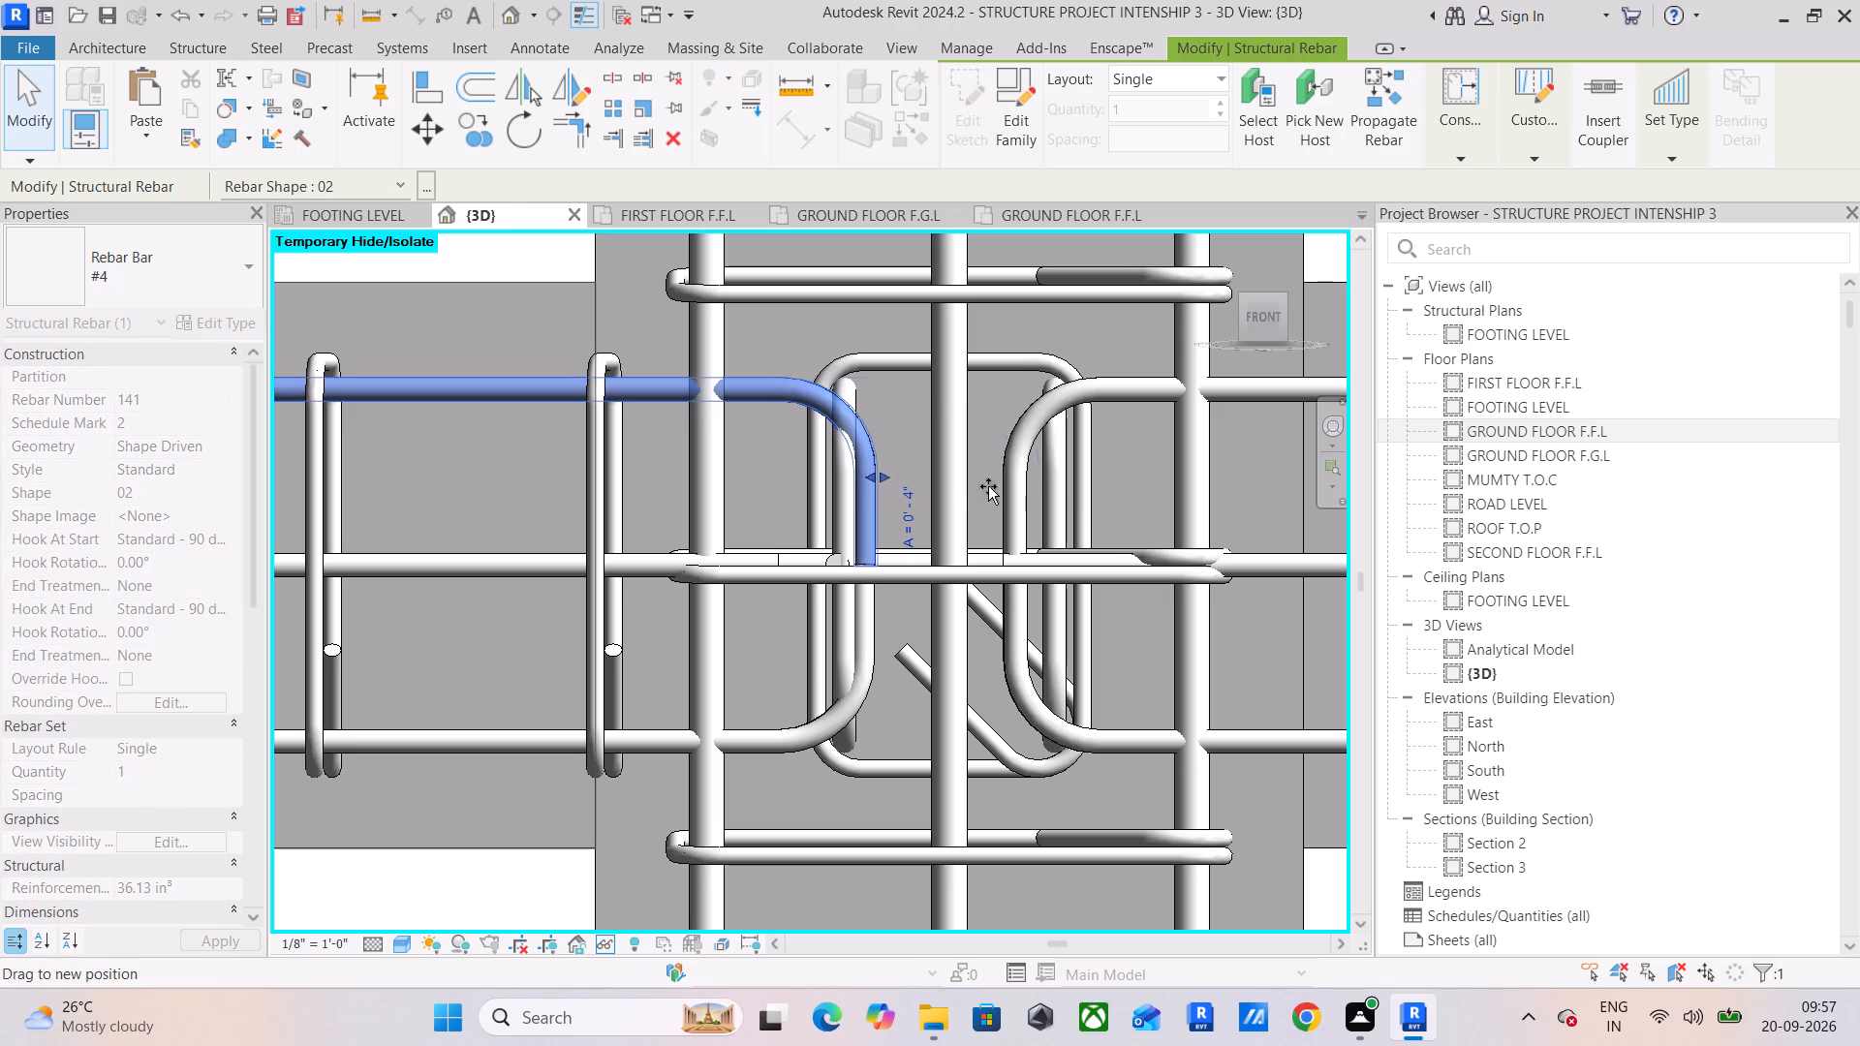
drag(988, 486, 1169, 494)
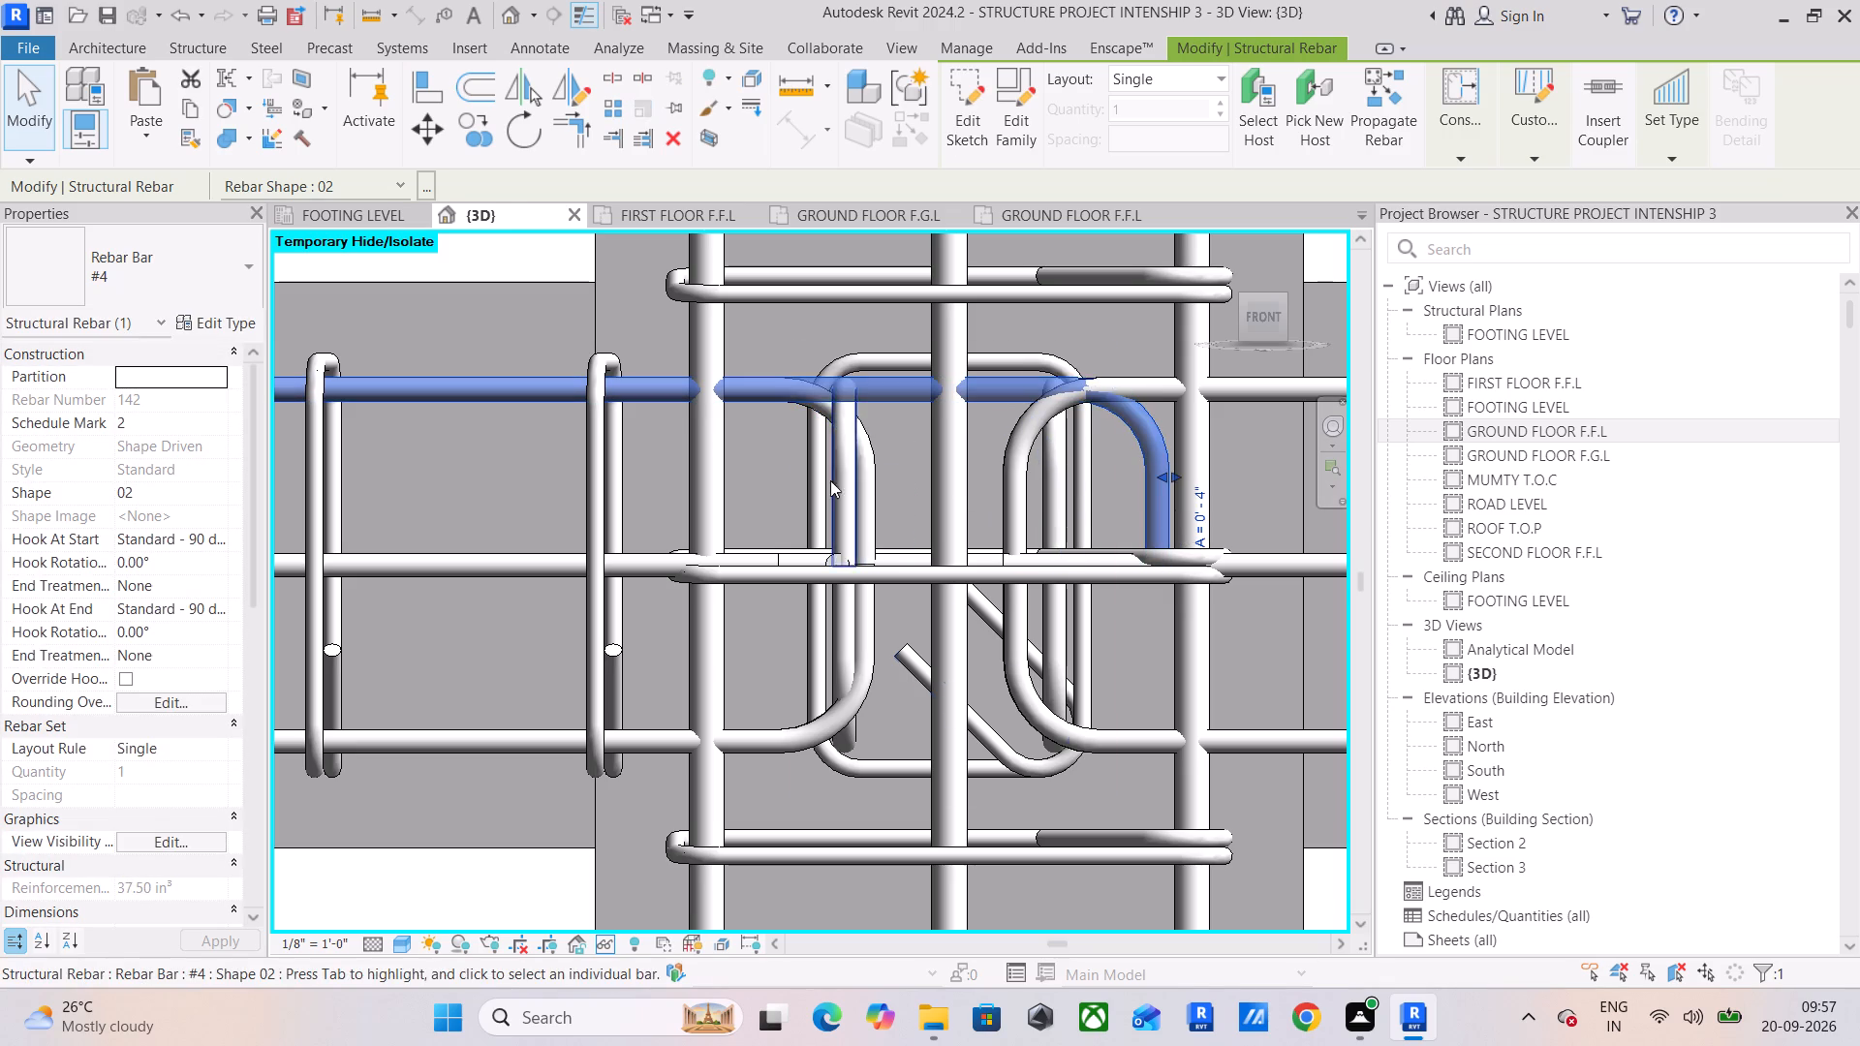
click(873, 479)
drag(880, 475, 1166, 510)
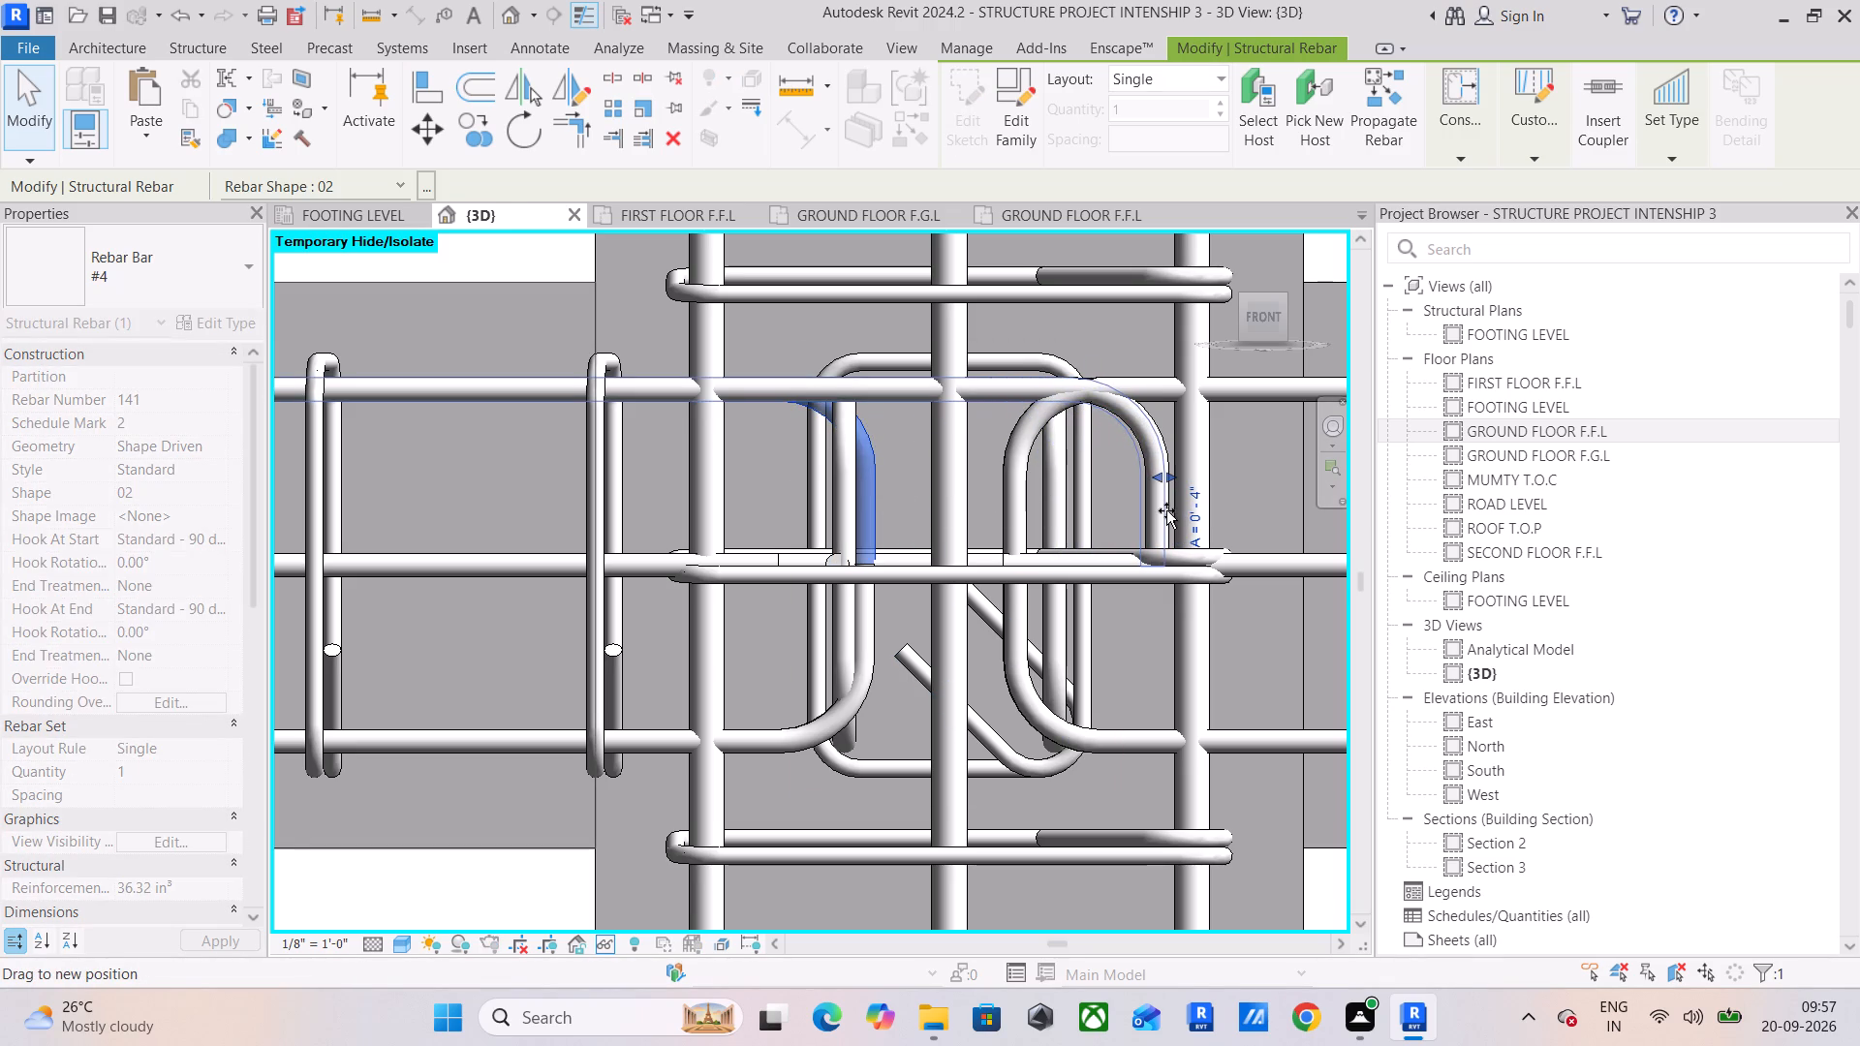
drag(1166, 510, 1167, 510)
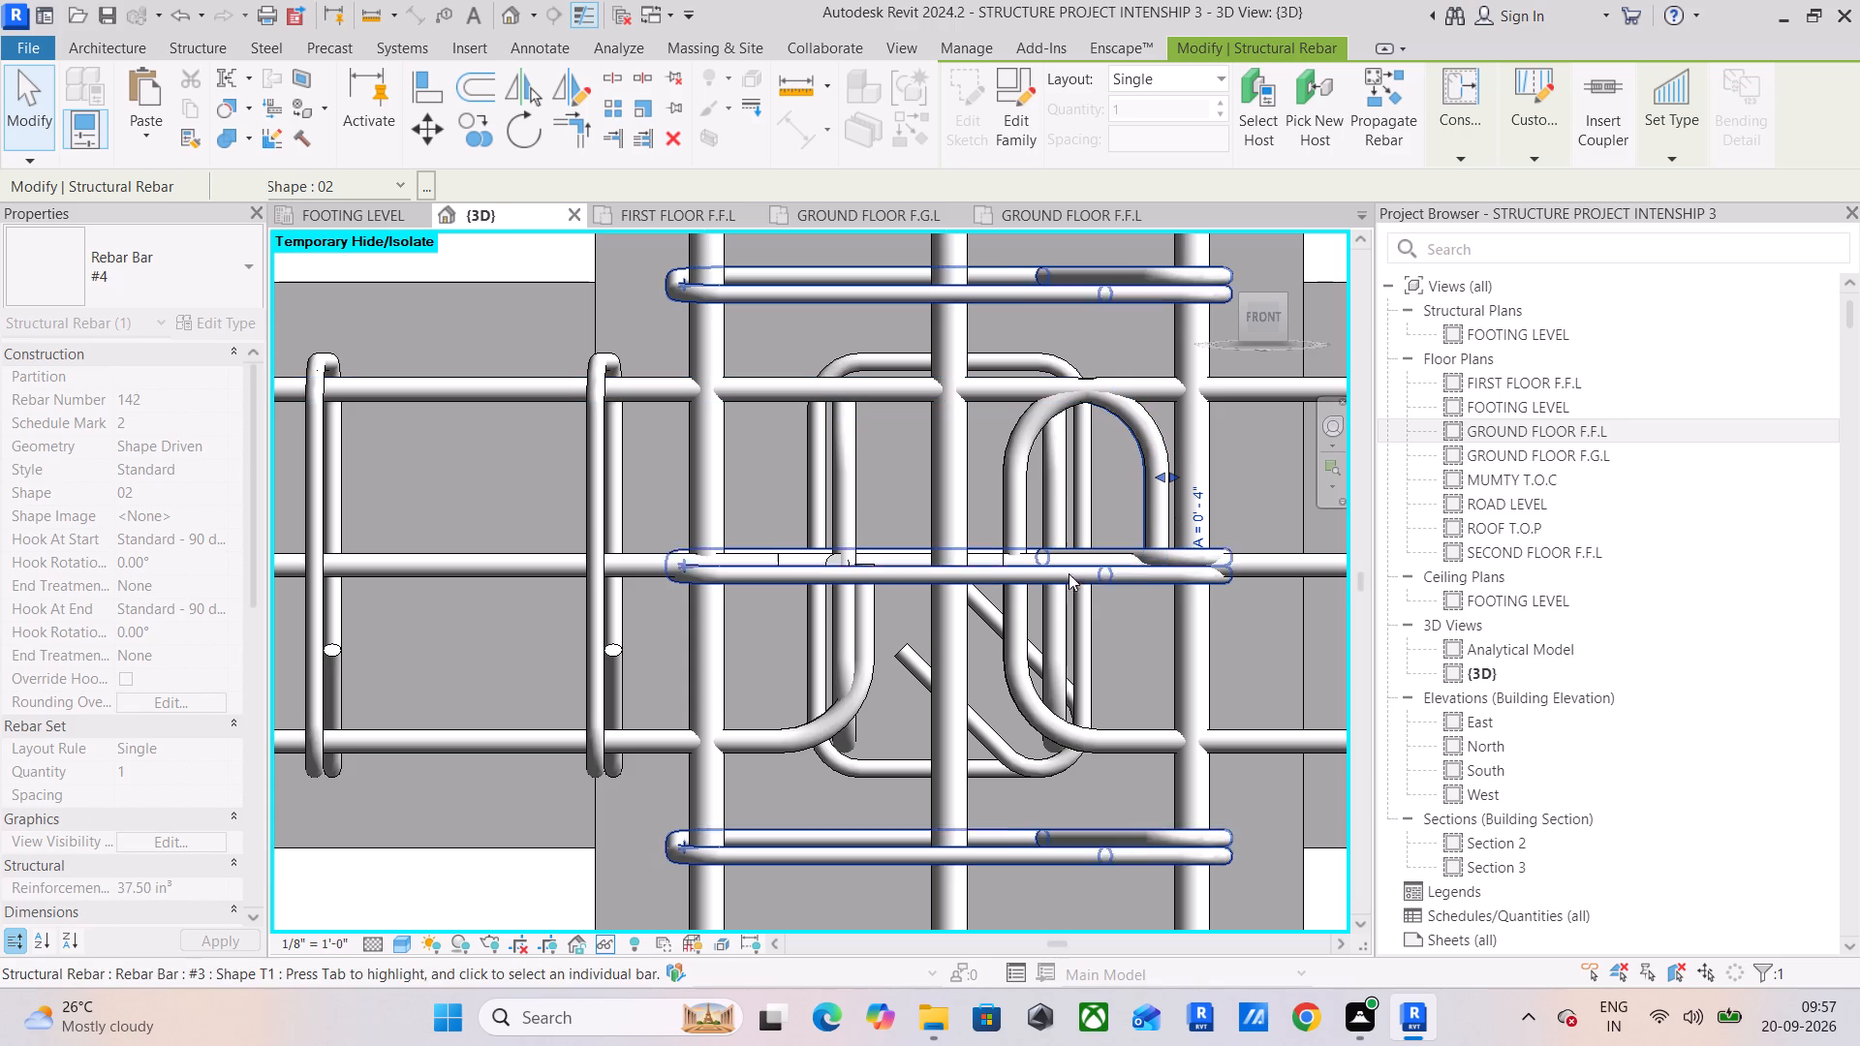
Stretch the hooked ends of both bottom #4 bars of the same beam to the intermediate column's far outer vertical bars.
click(879, 671)
drag(884, 652, 906, 650)
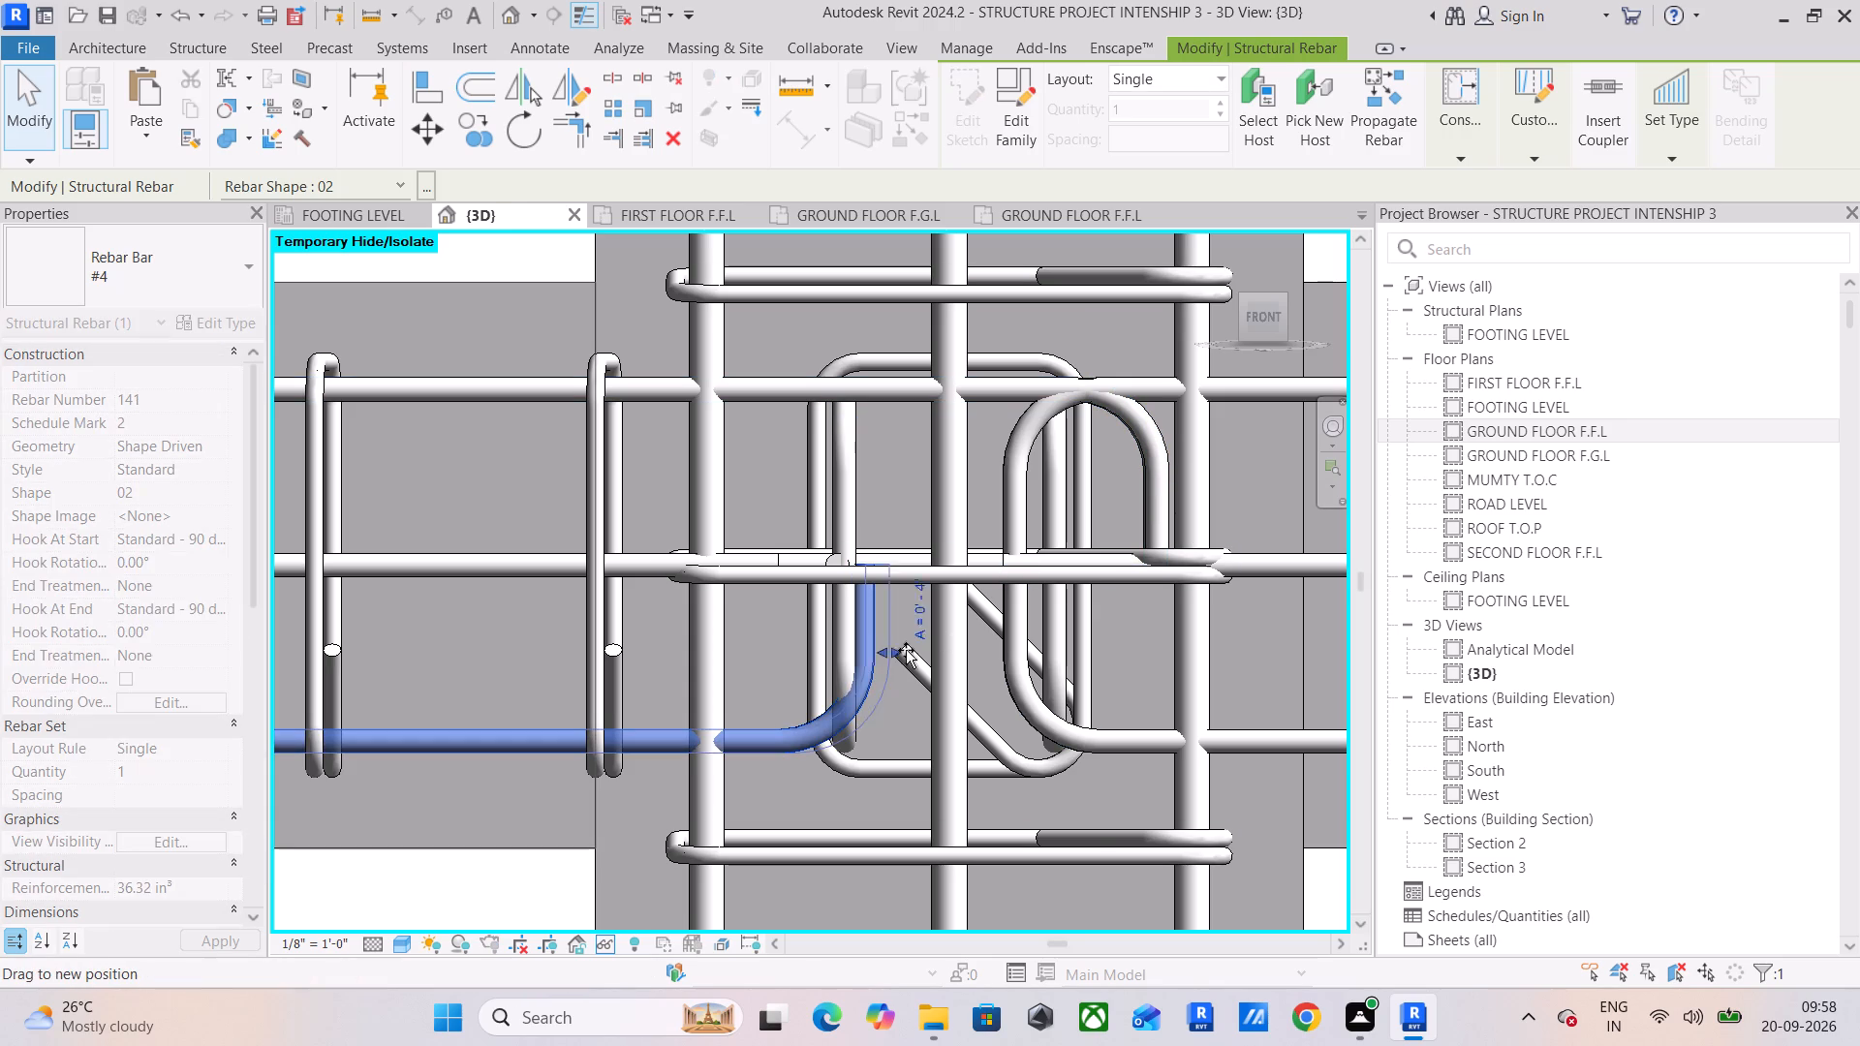
drag(906, 650, 1170, 659)
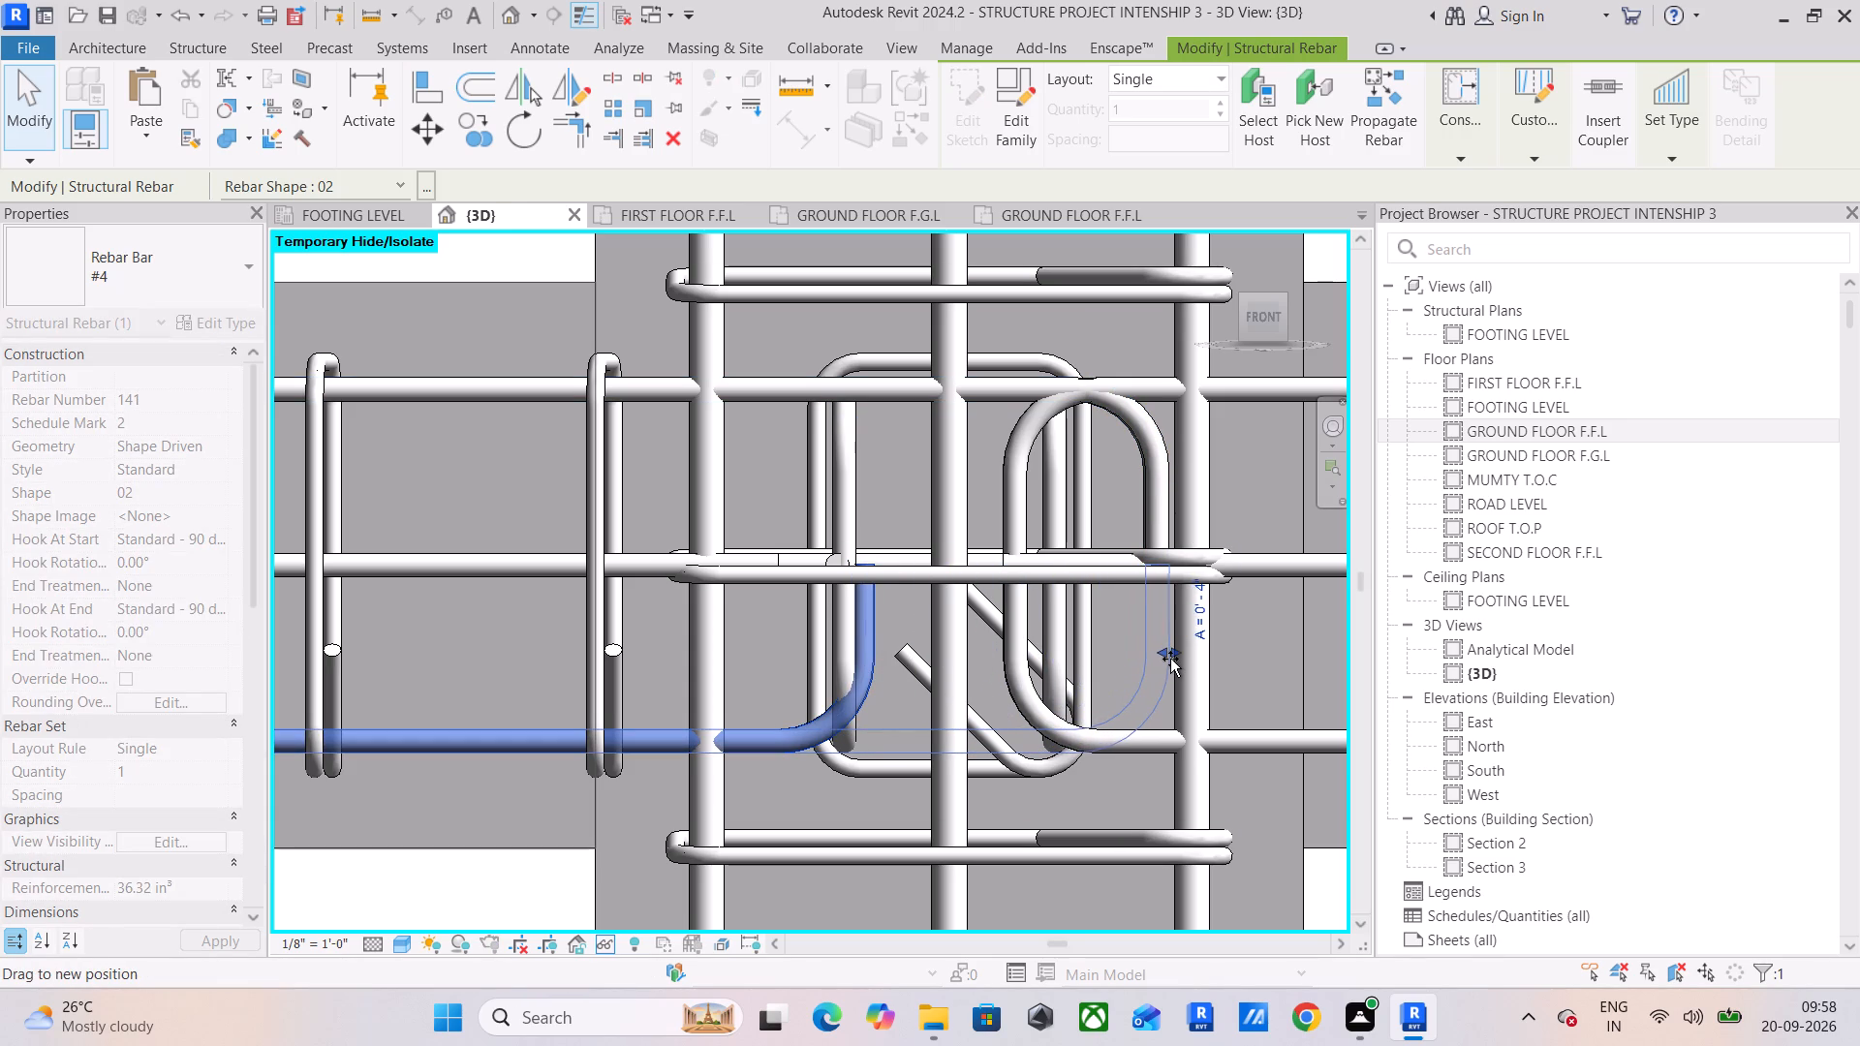
drag(1170, 659, 1169, 662)
drag(1169, 662, 1171, 665)
click(878, 657)
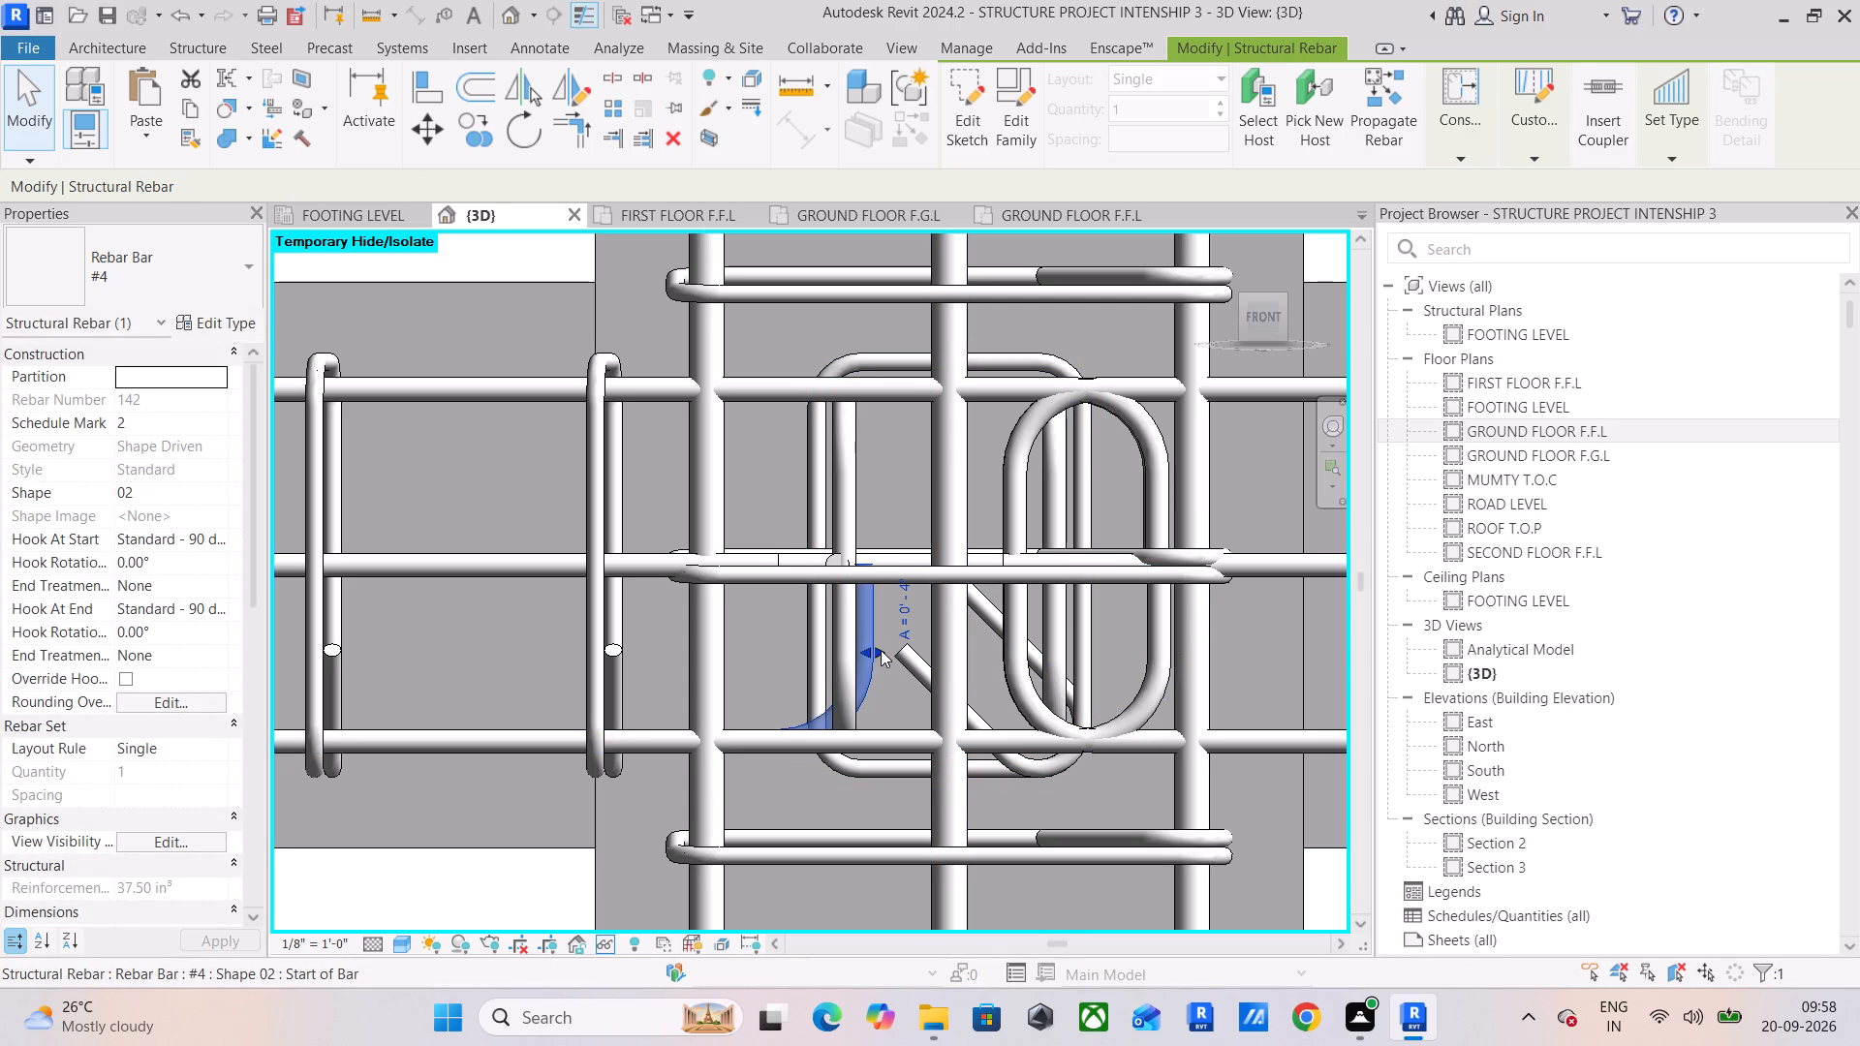
drag(878, 653, 1162, 668)
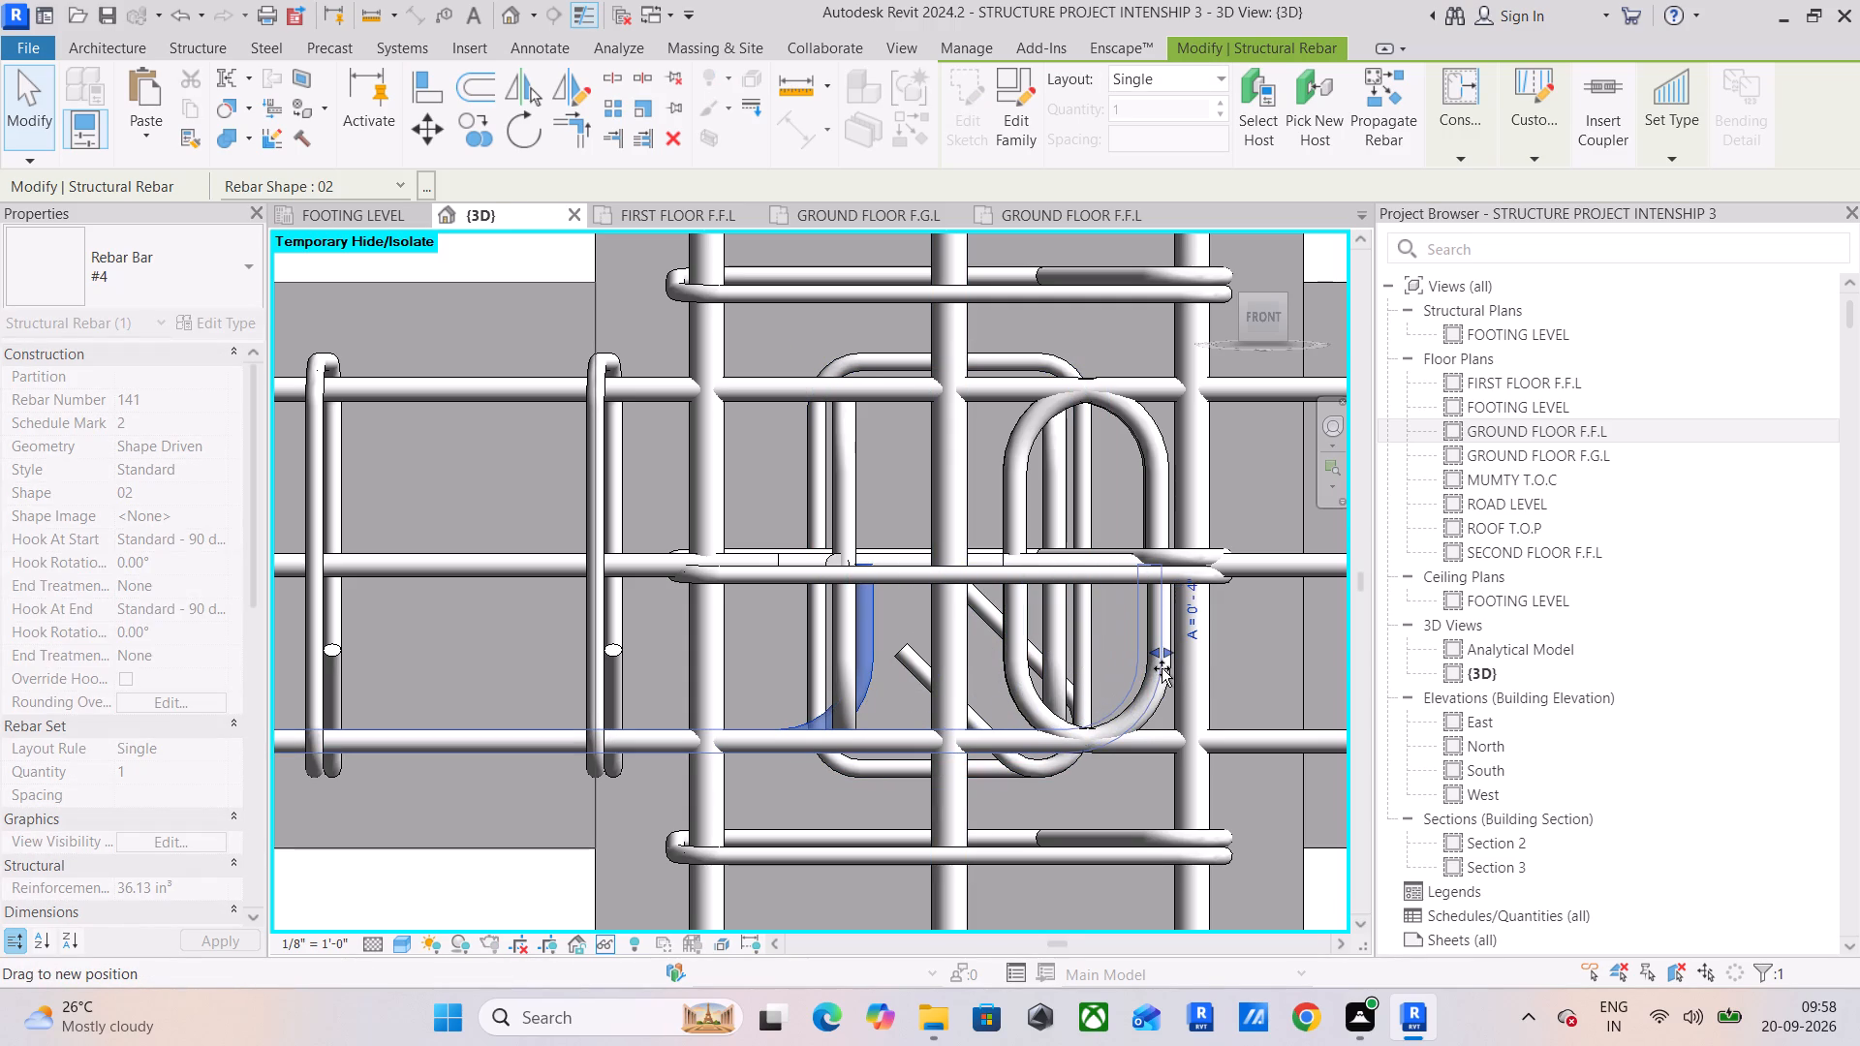
drag(1162, 668, 1171, 674)
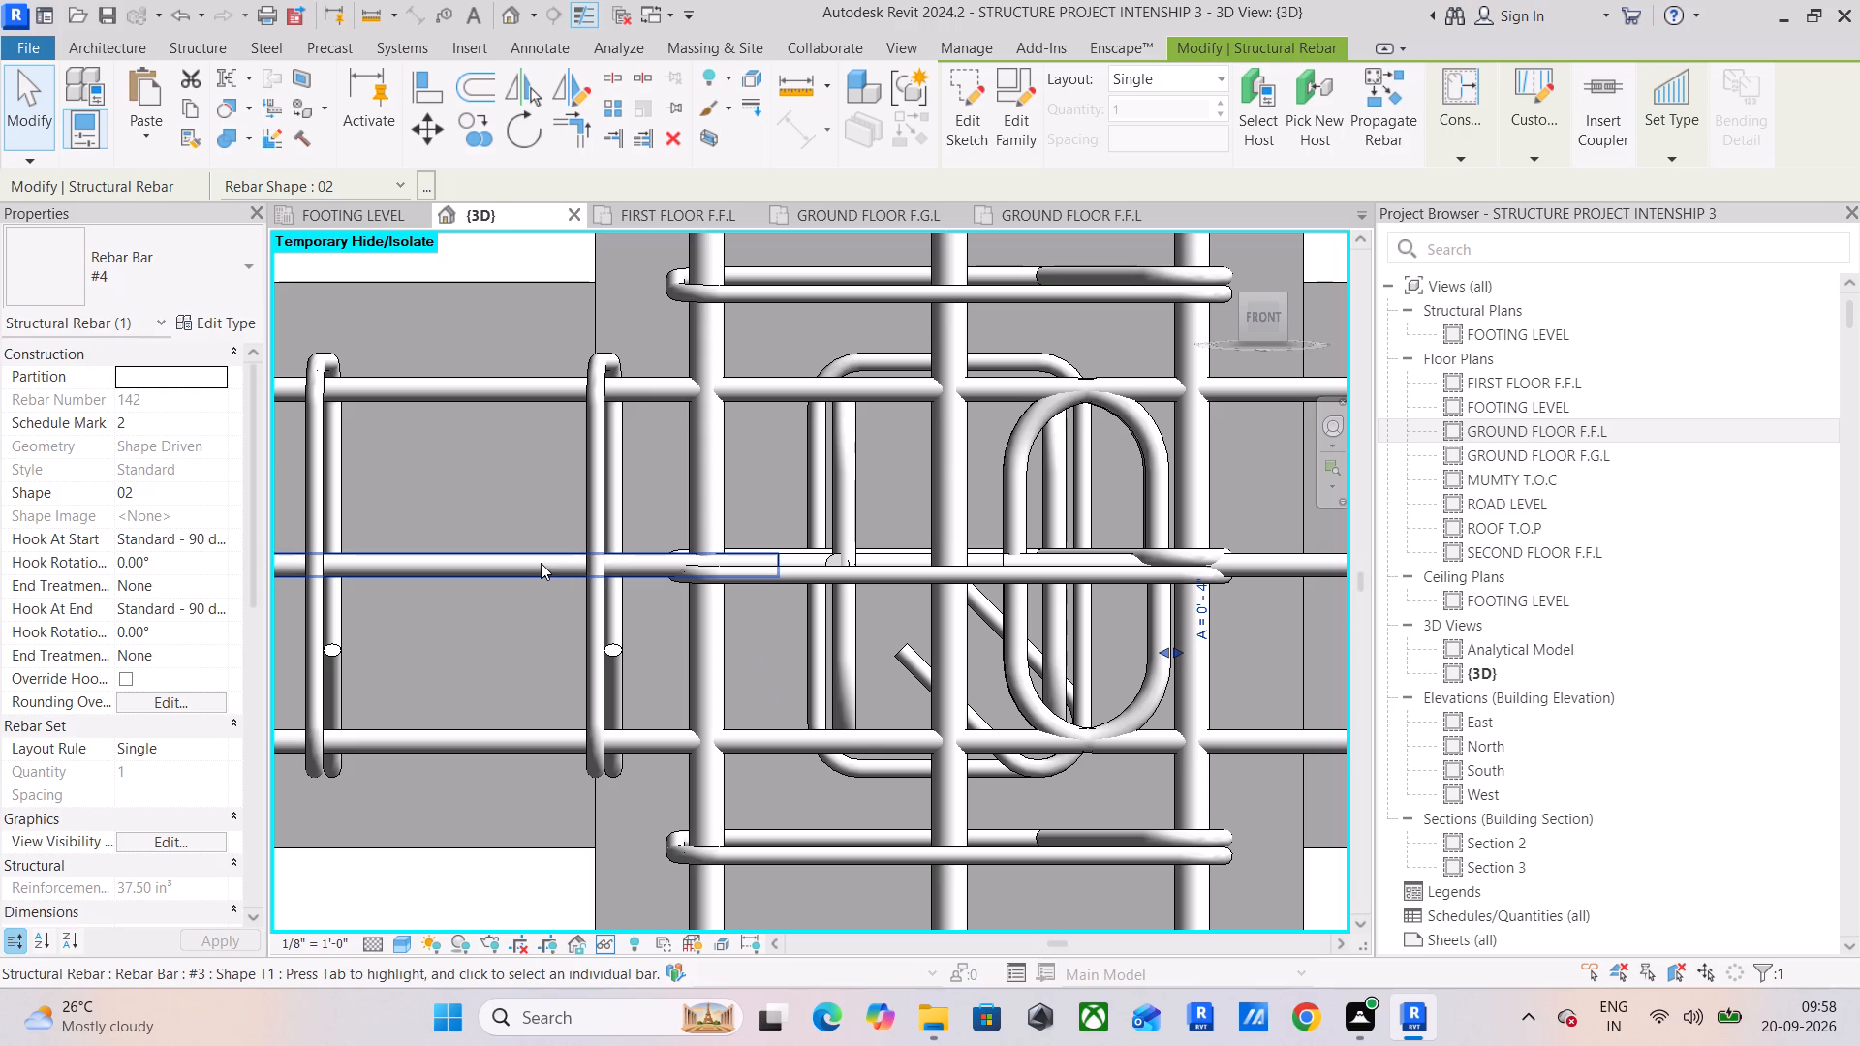
Extend the beam's remaining short straight mid-depth #4 bar to the intermediate column's far outer vertical bars and check both mid-depth bars.
click(531, 563)
drag(787, 567, 1078, 597)
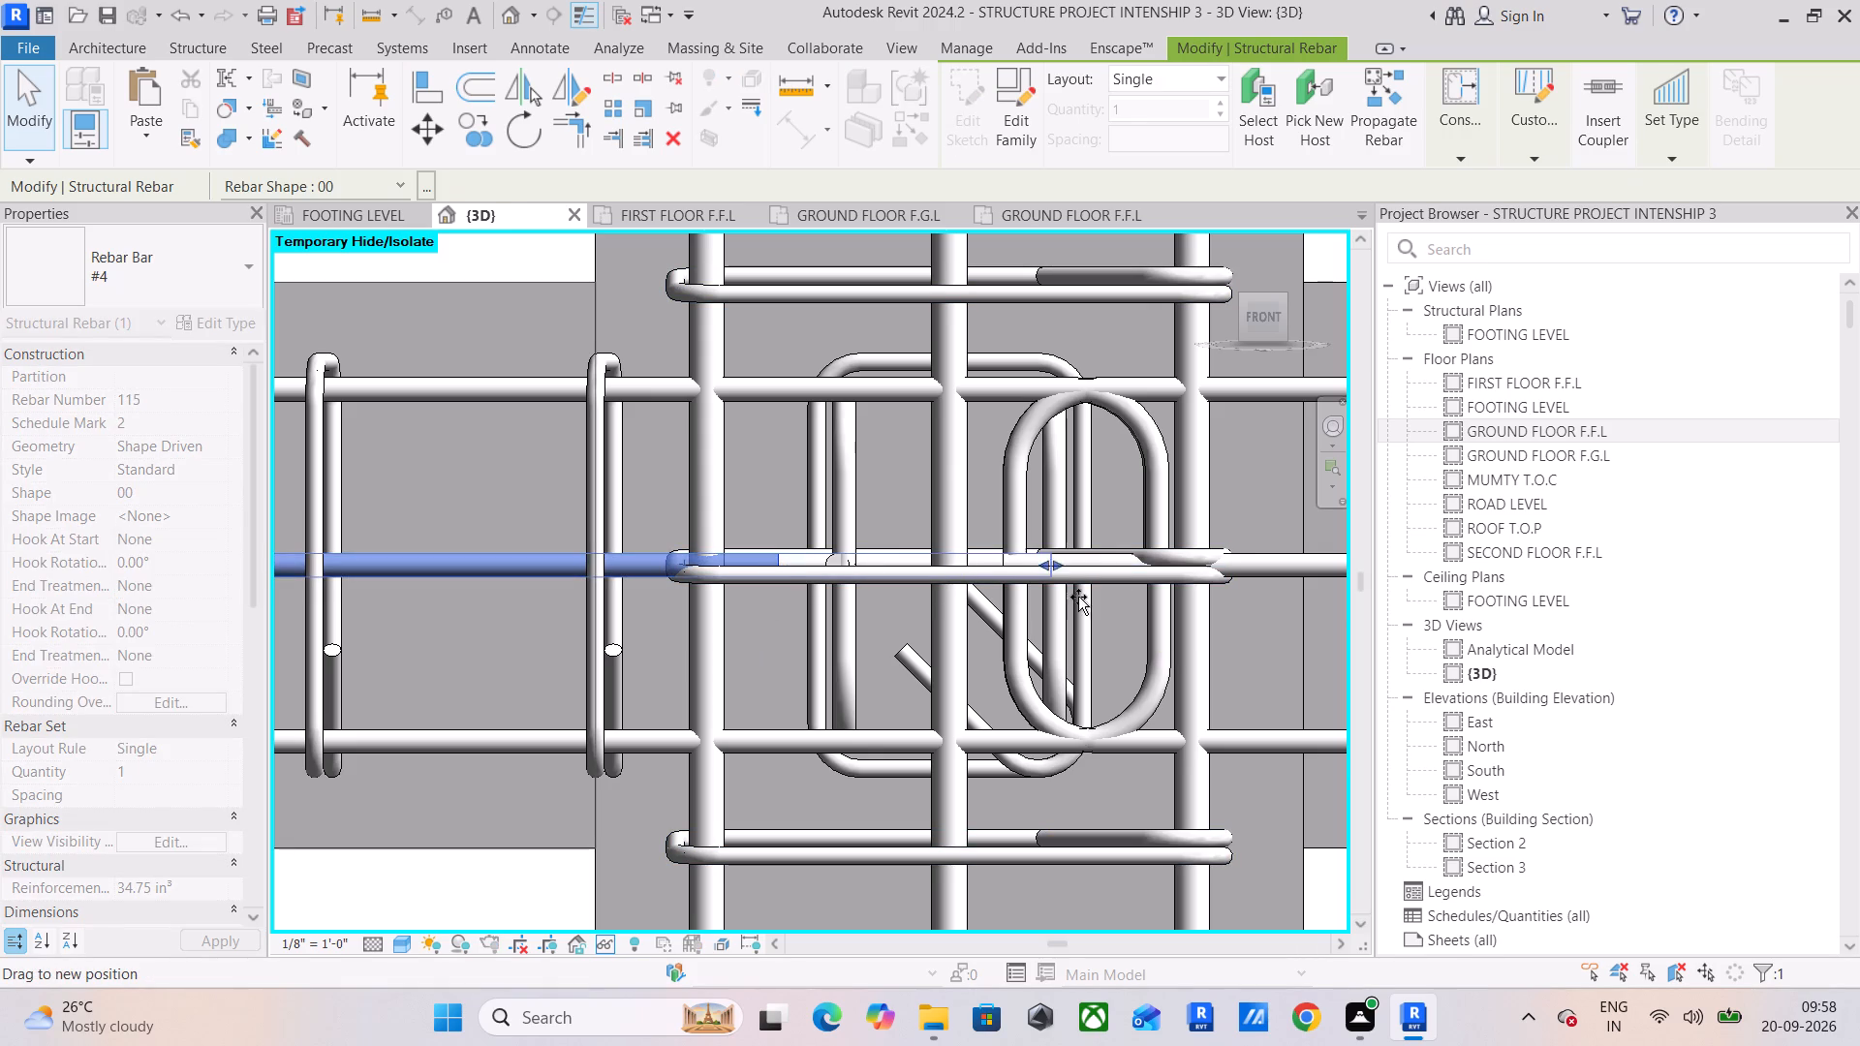
drag(1078, 597, 1150, 599)
drag(1150, 599, 1170, 599)
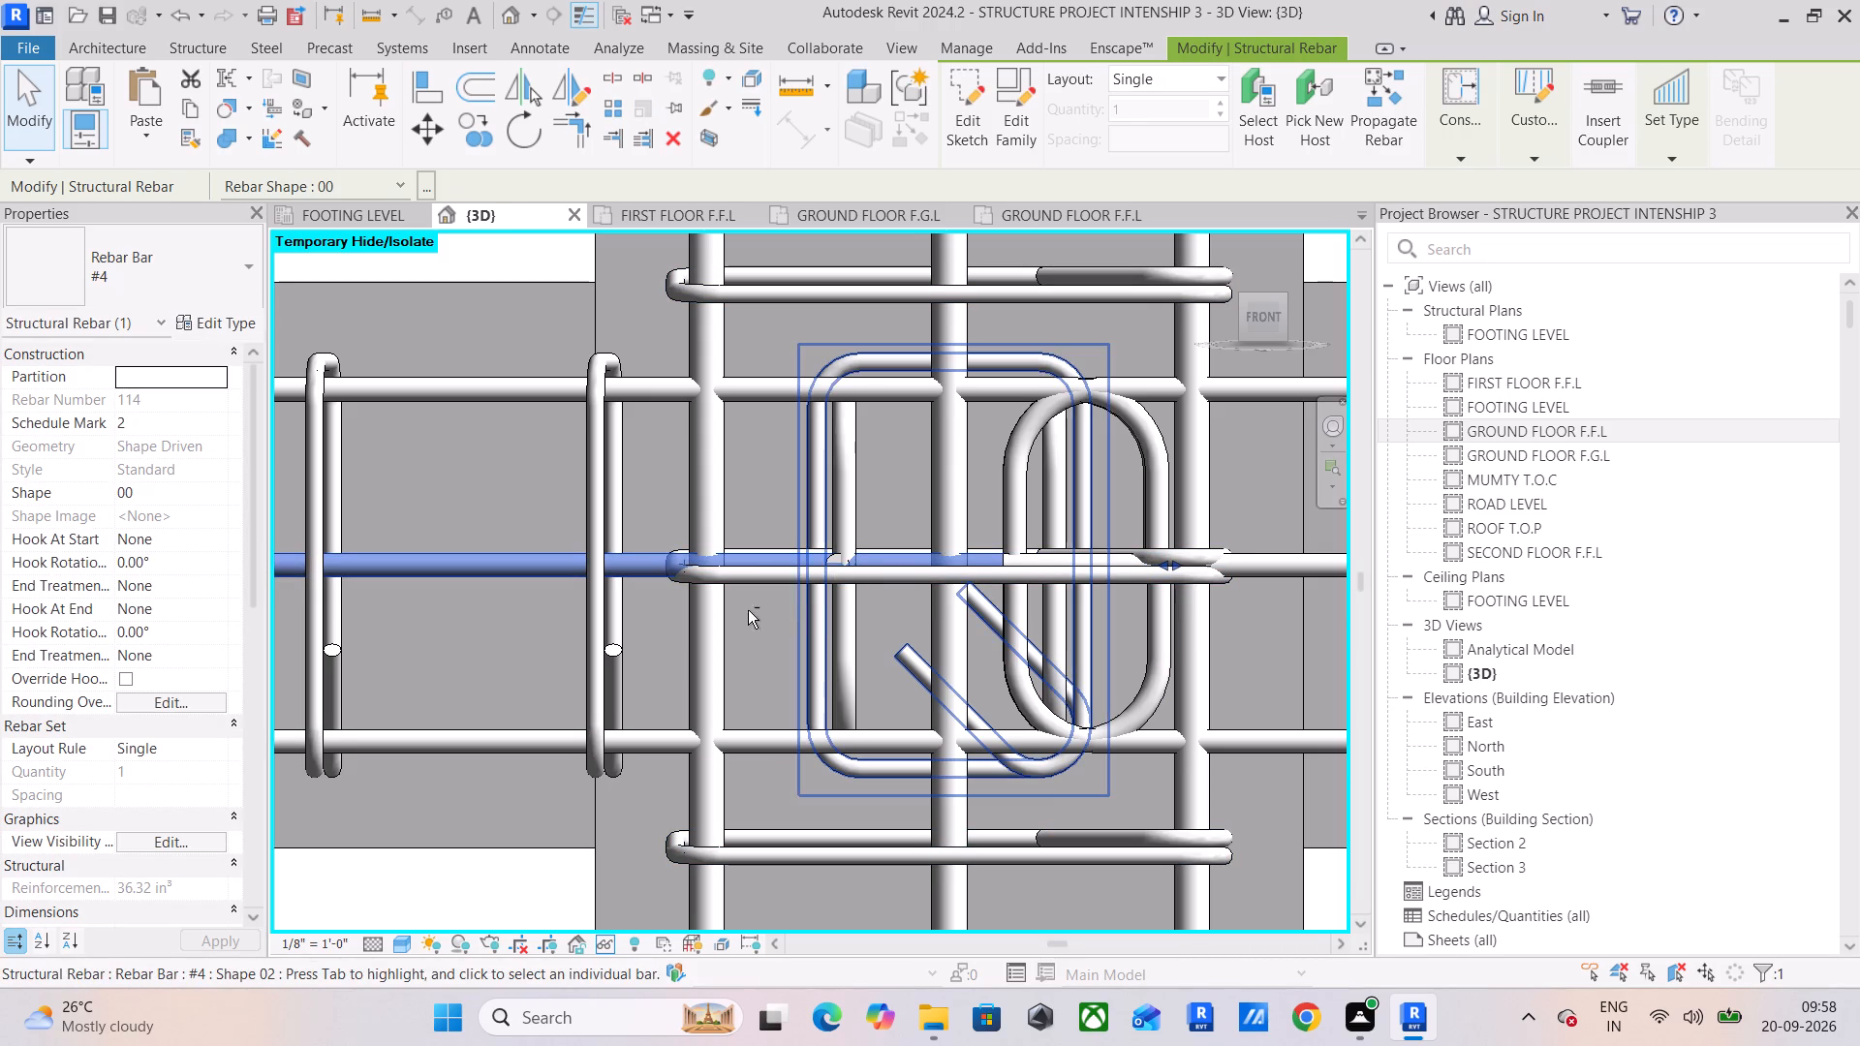
shift+middle_drag(755, 647, 748, 726)
click(501, 545)
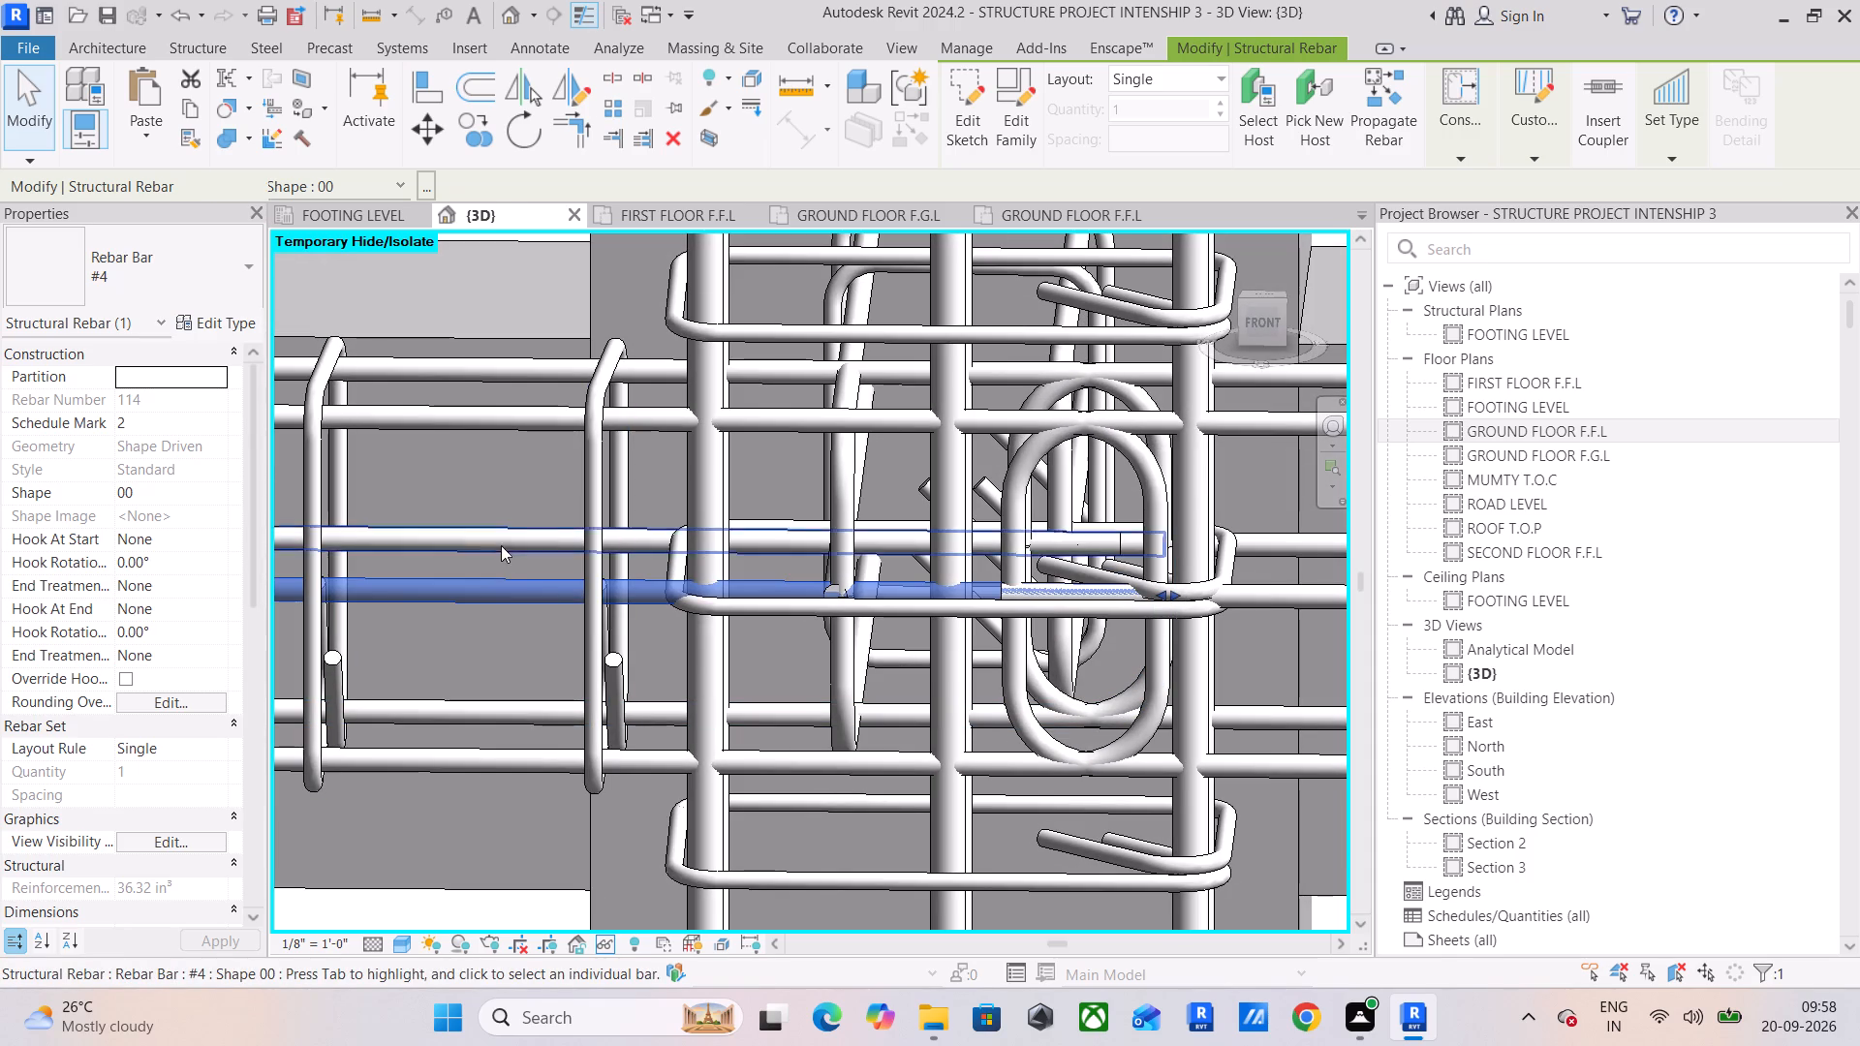
shift+middle_drag(1080, 624, 1076, 532)
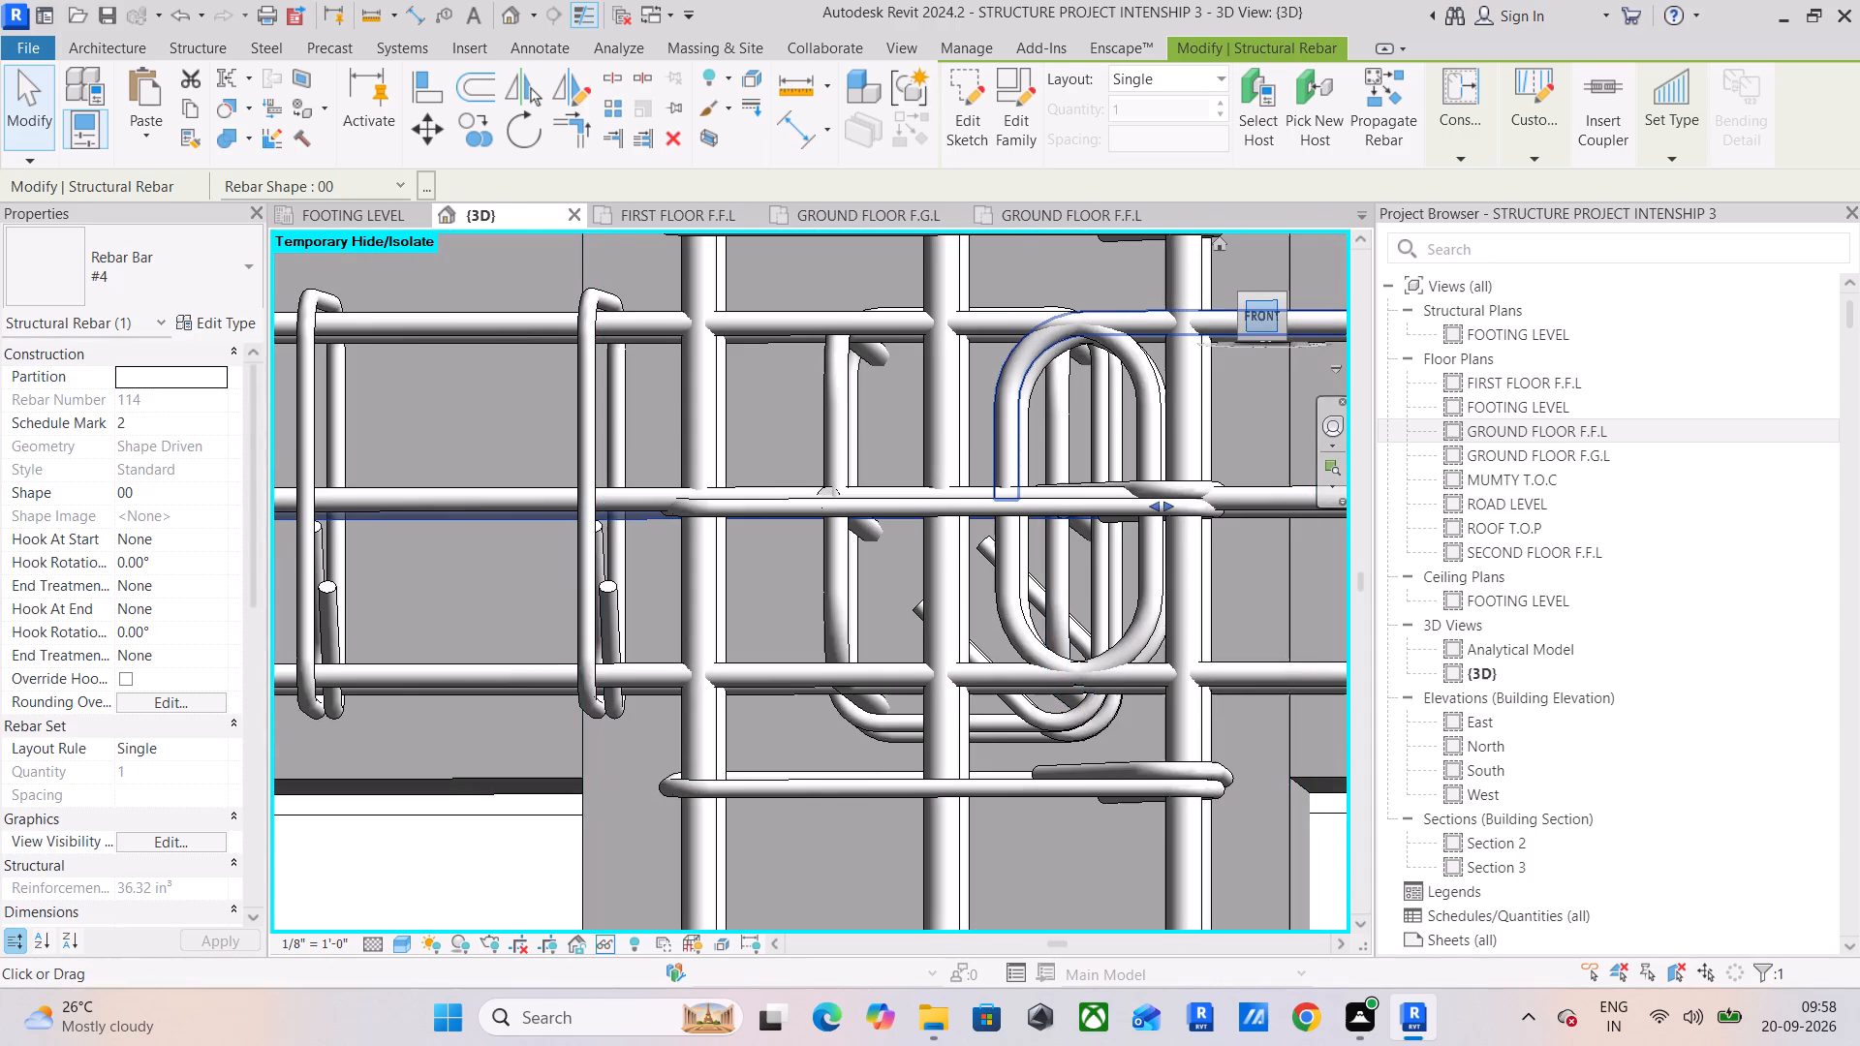
In the front view, stretch the hooked ends of the adjoining beam's two top #4 bars across the column to its opposite outer vertical bars.
click(1262, 318)
scroll(1143, 548, up, 3)
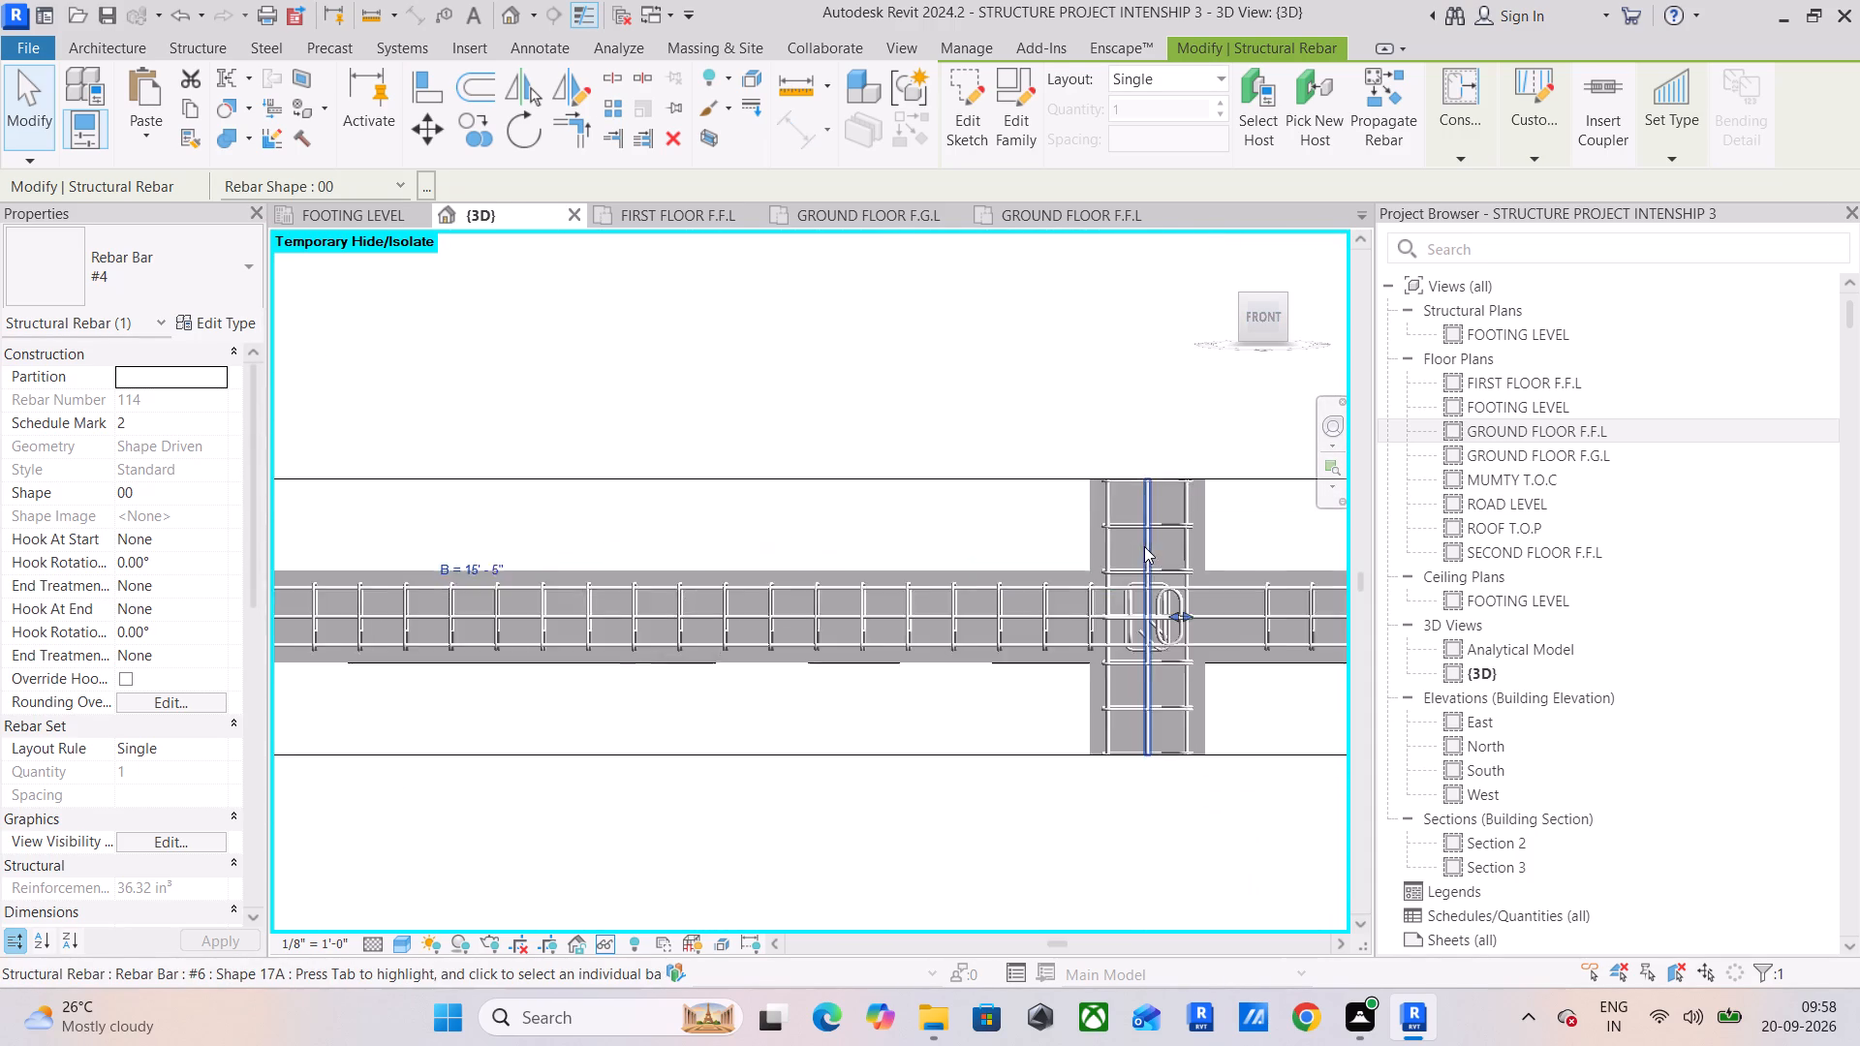
scroll(1144, 546, up, 8)
middle_drag(1196, 566, 844, 428)
scroll(850, 441, up, 5)
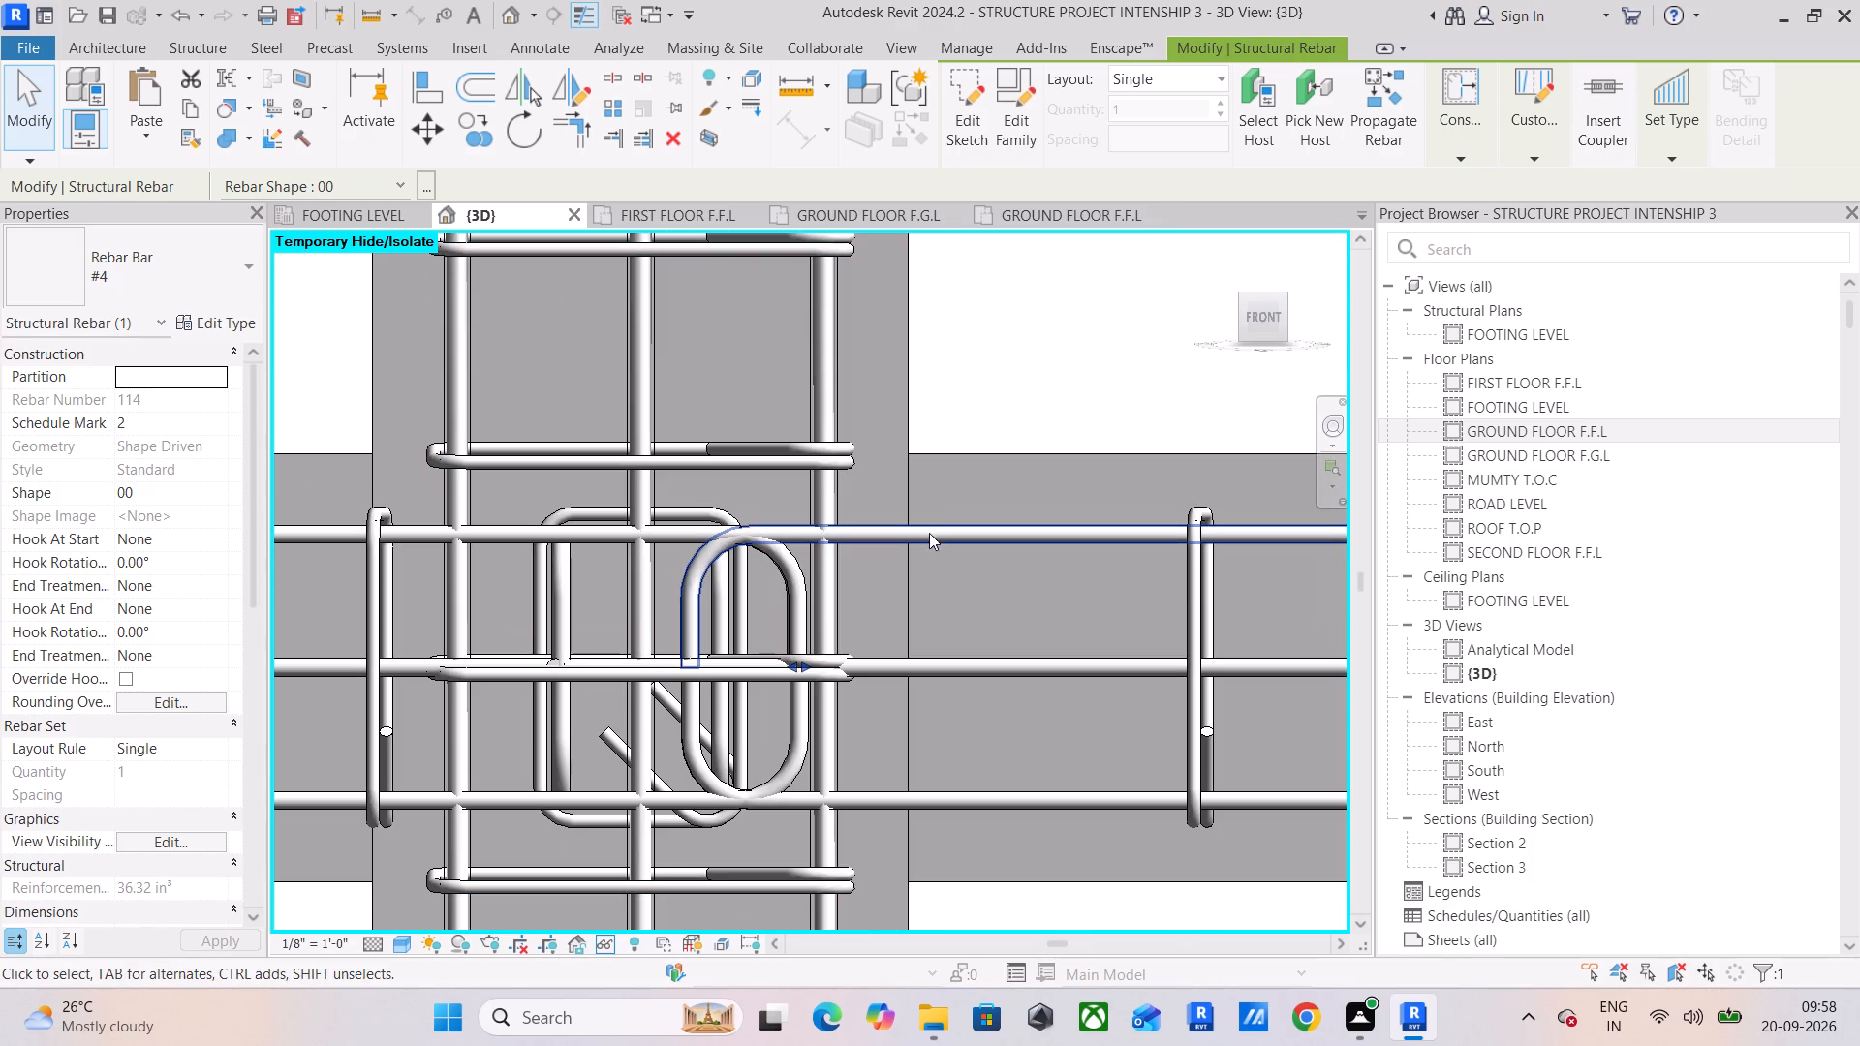
click(924, 540)
middle_drag(932, 551, 1131, 489)
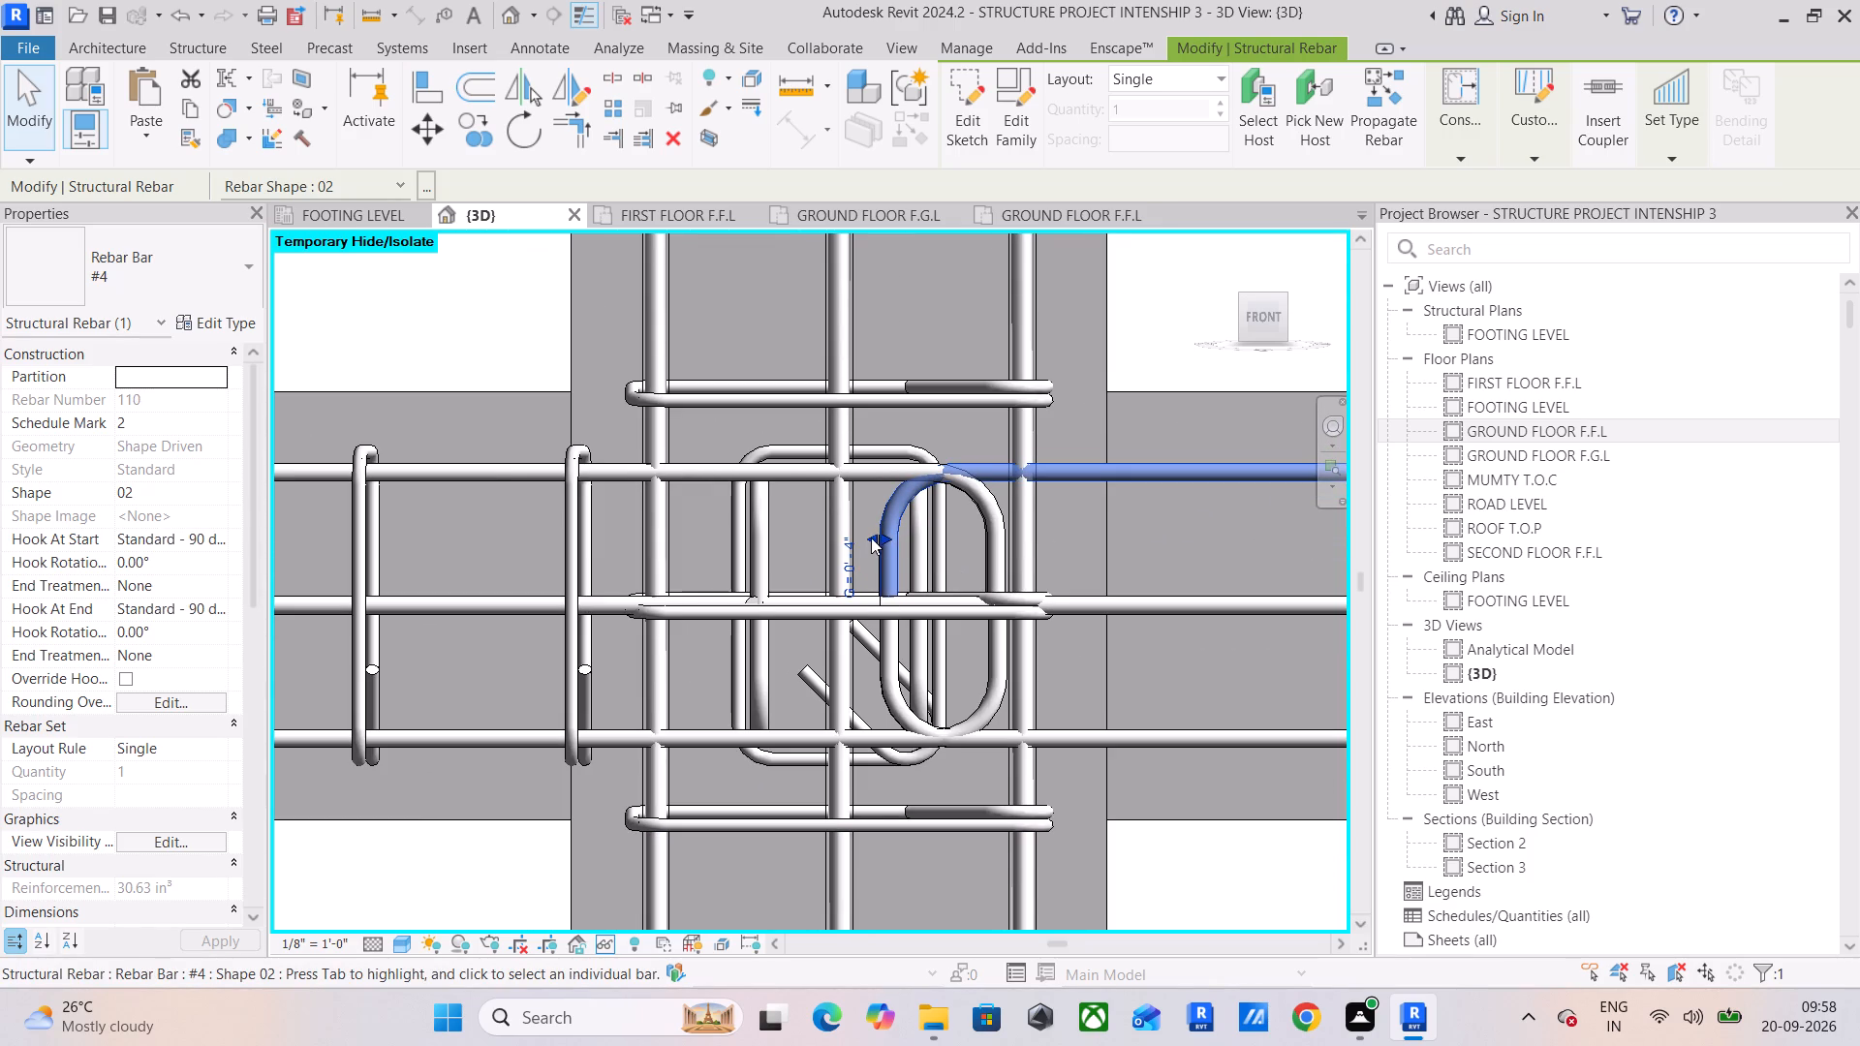
drag(873, 537, 678, 527)
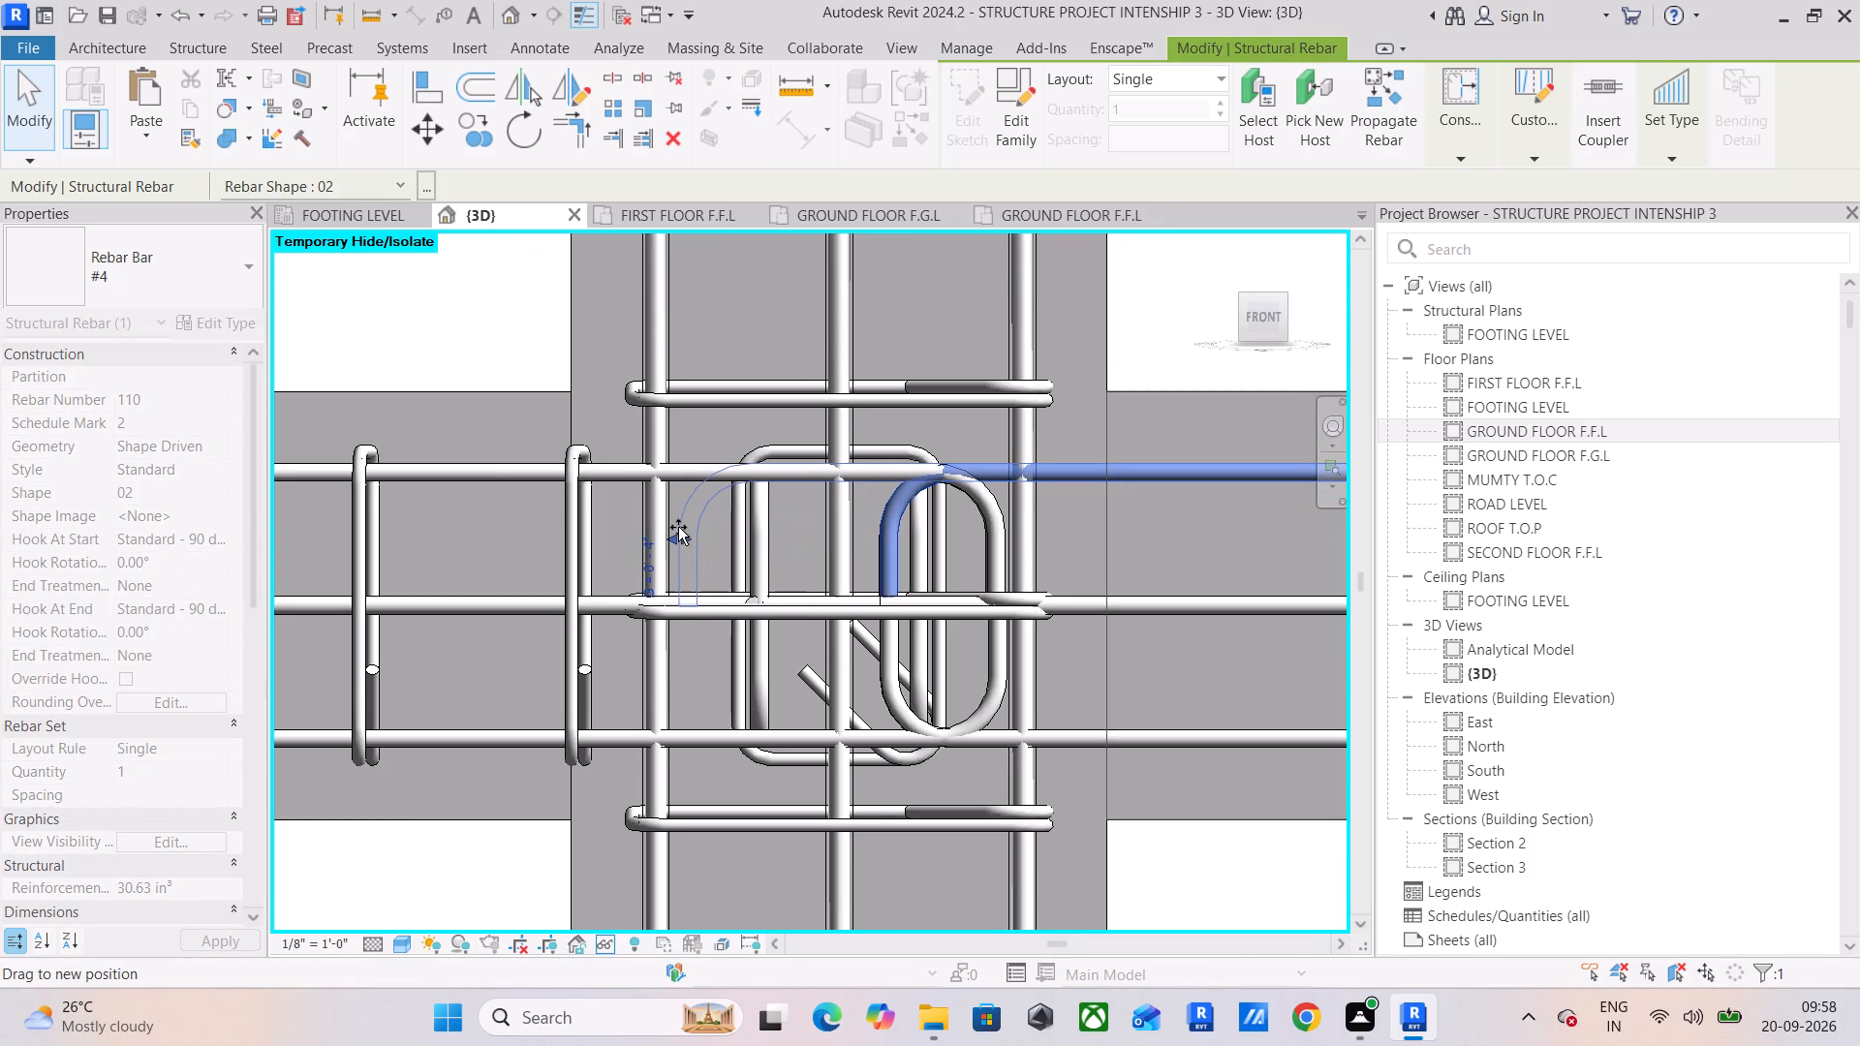
drag(678, 527, 670, 532)
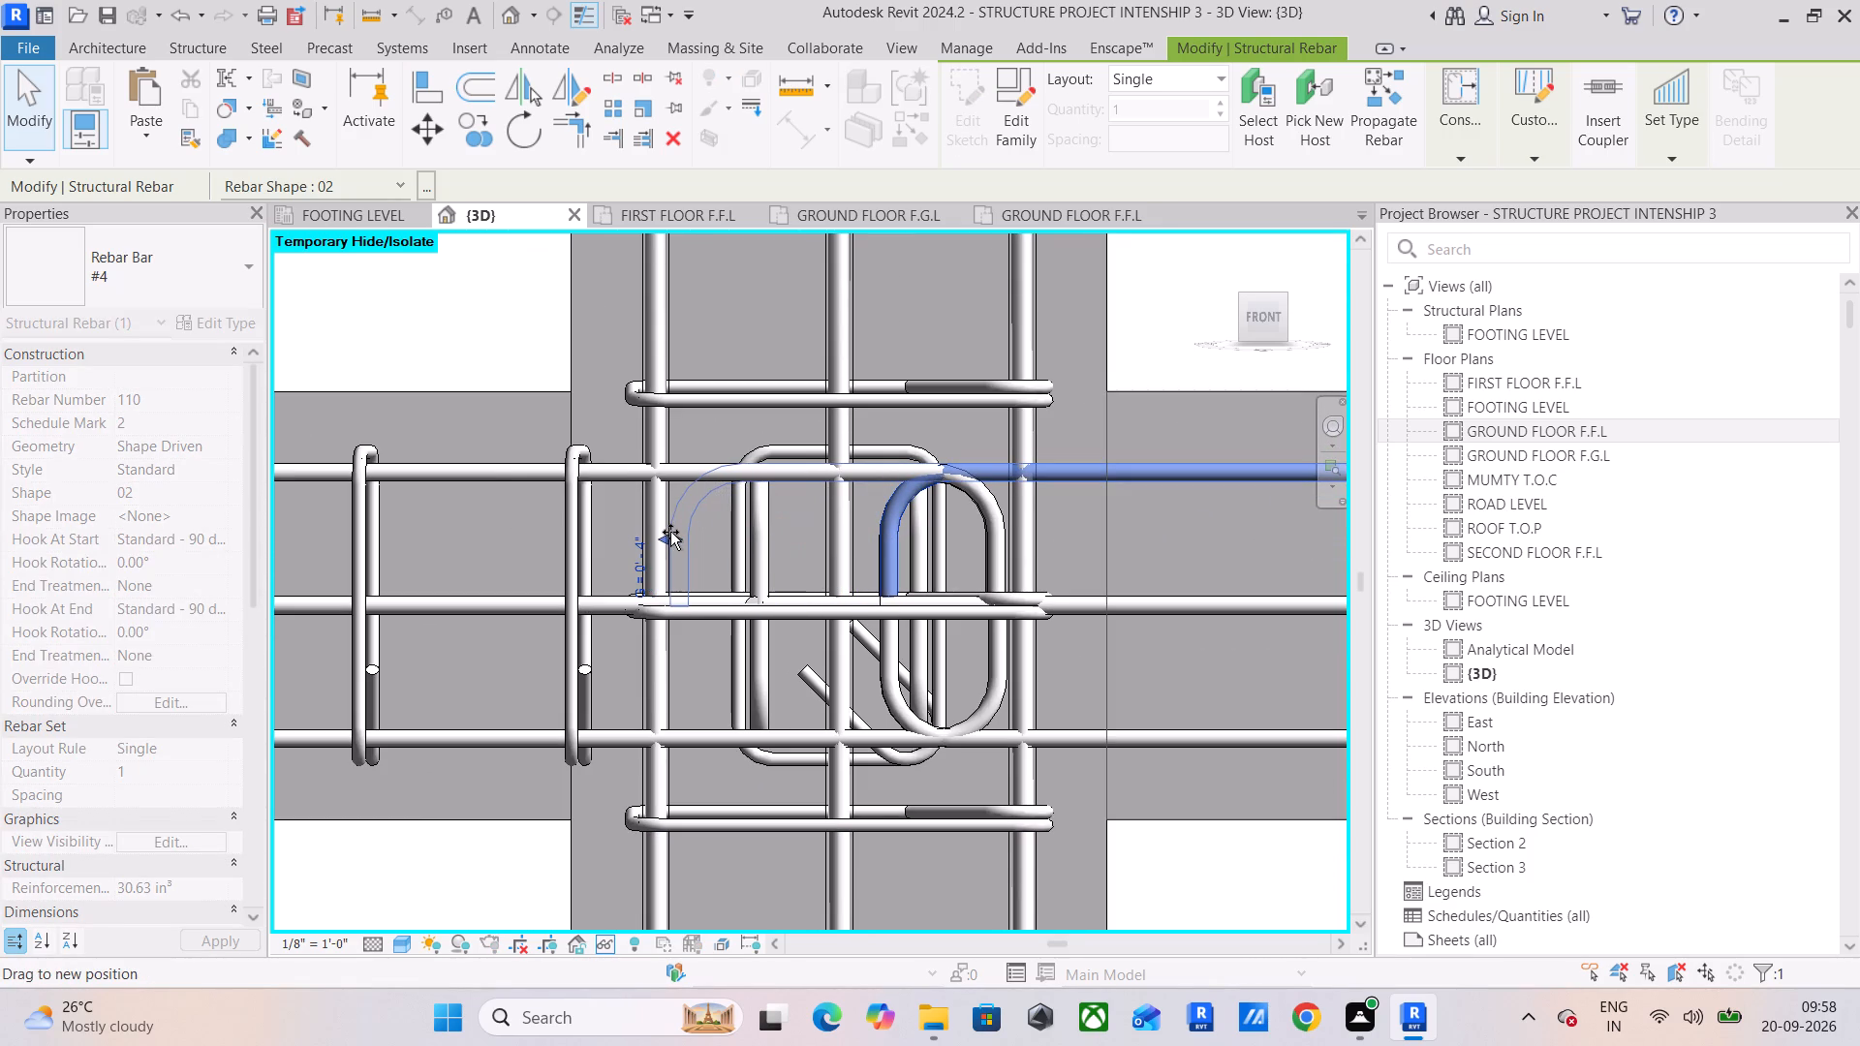
drag(670, 532, 670, 533)
click(881, 546)
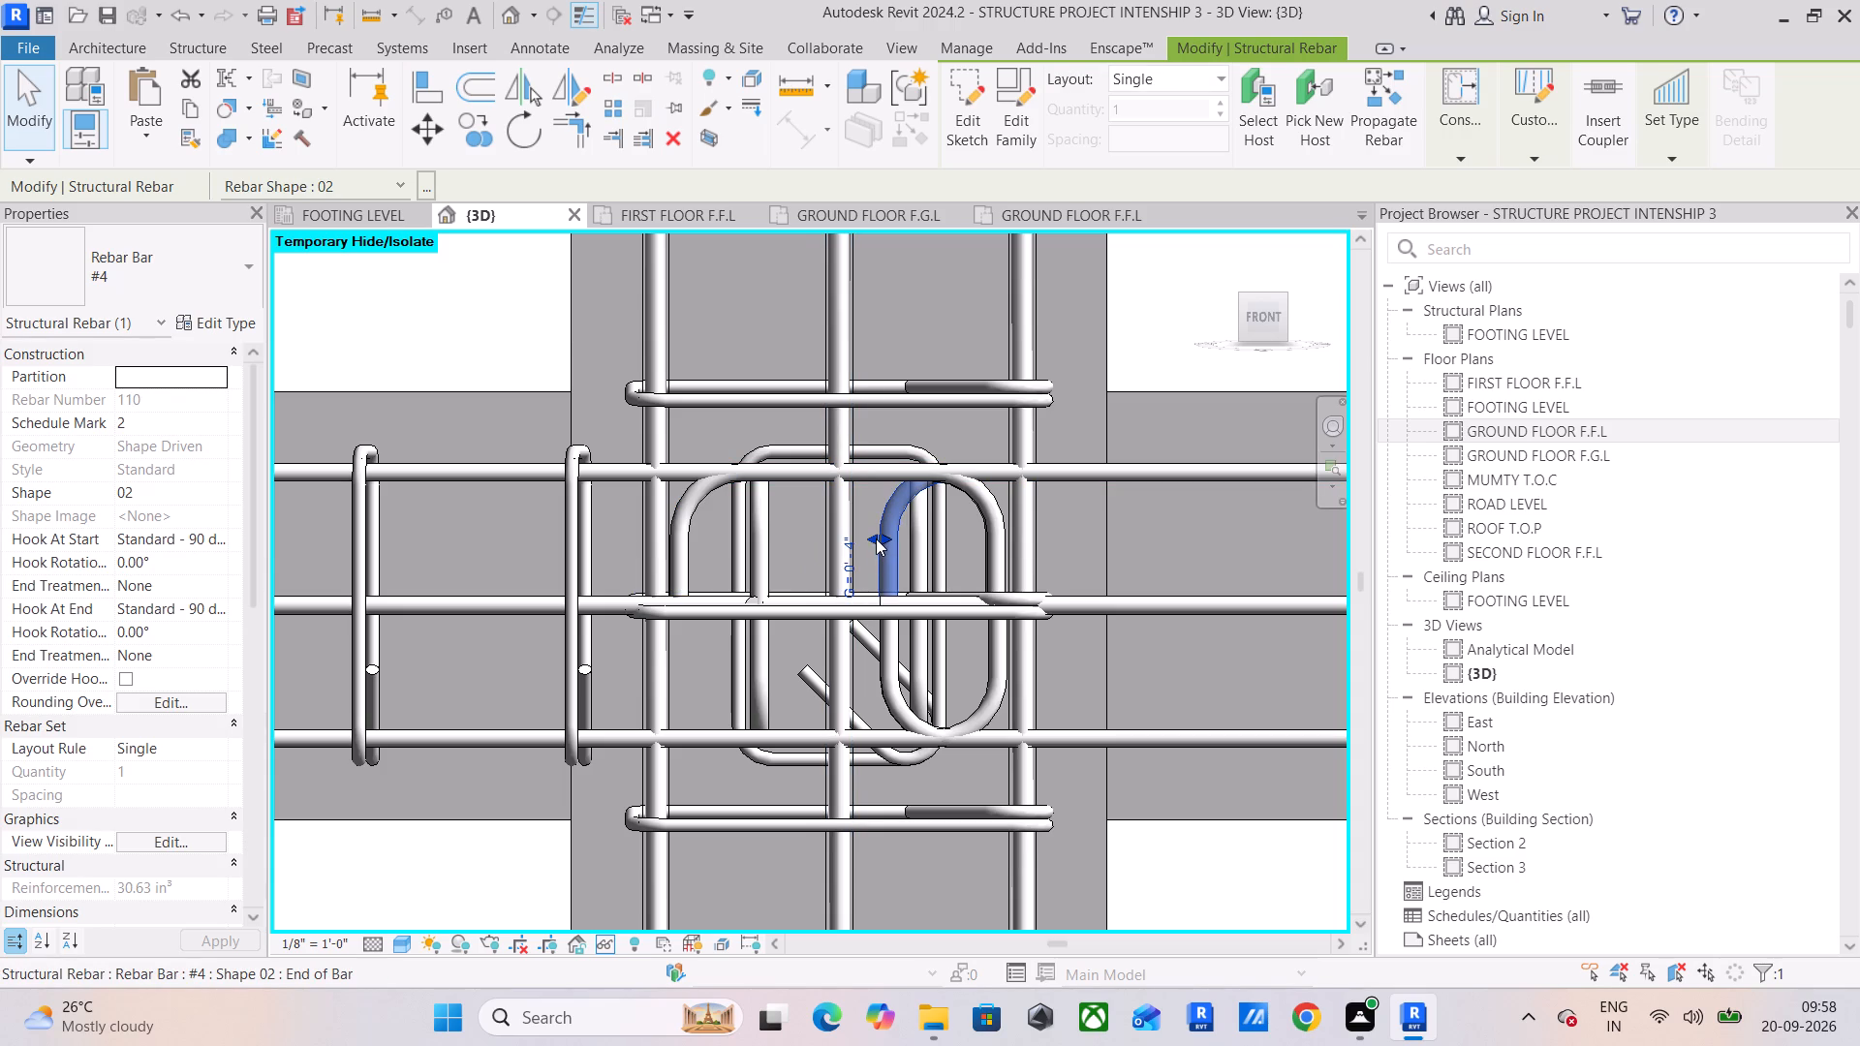
drag(875, 538, 675, 535)
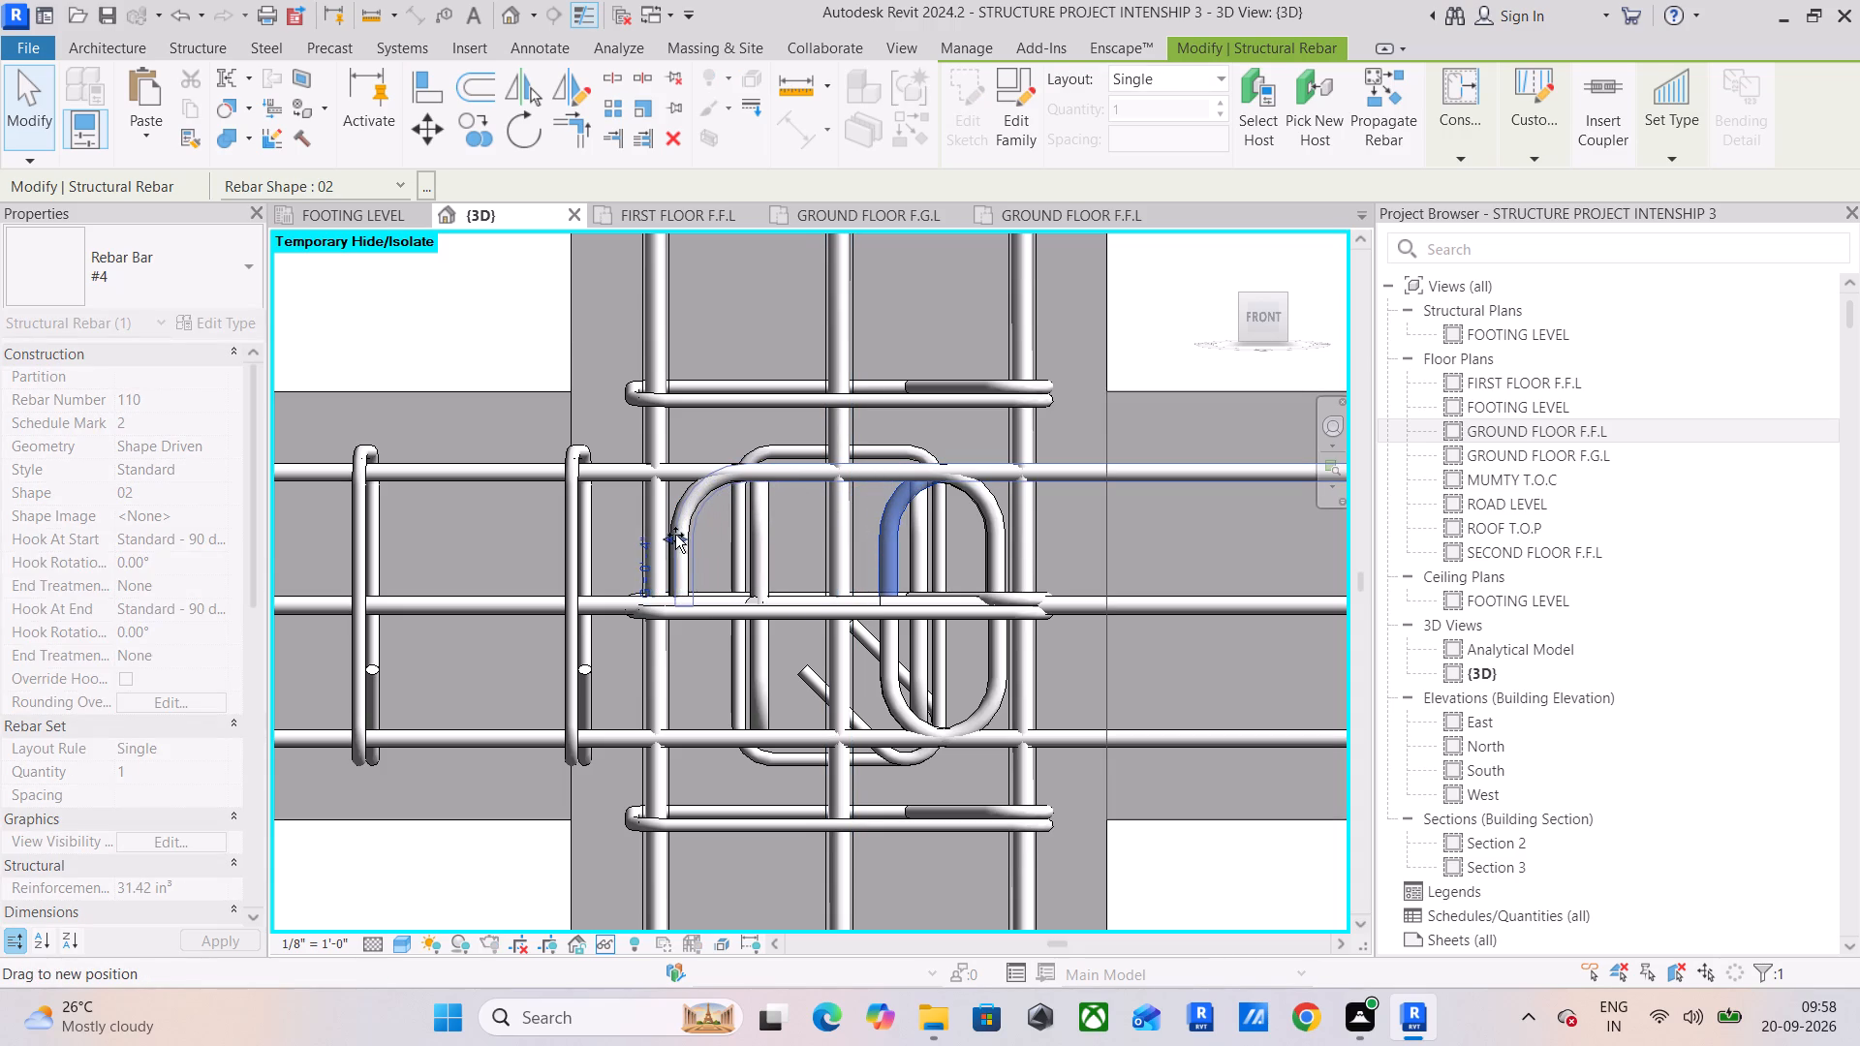
drag(675, 535, 668, 535)
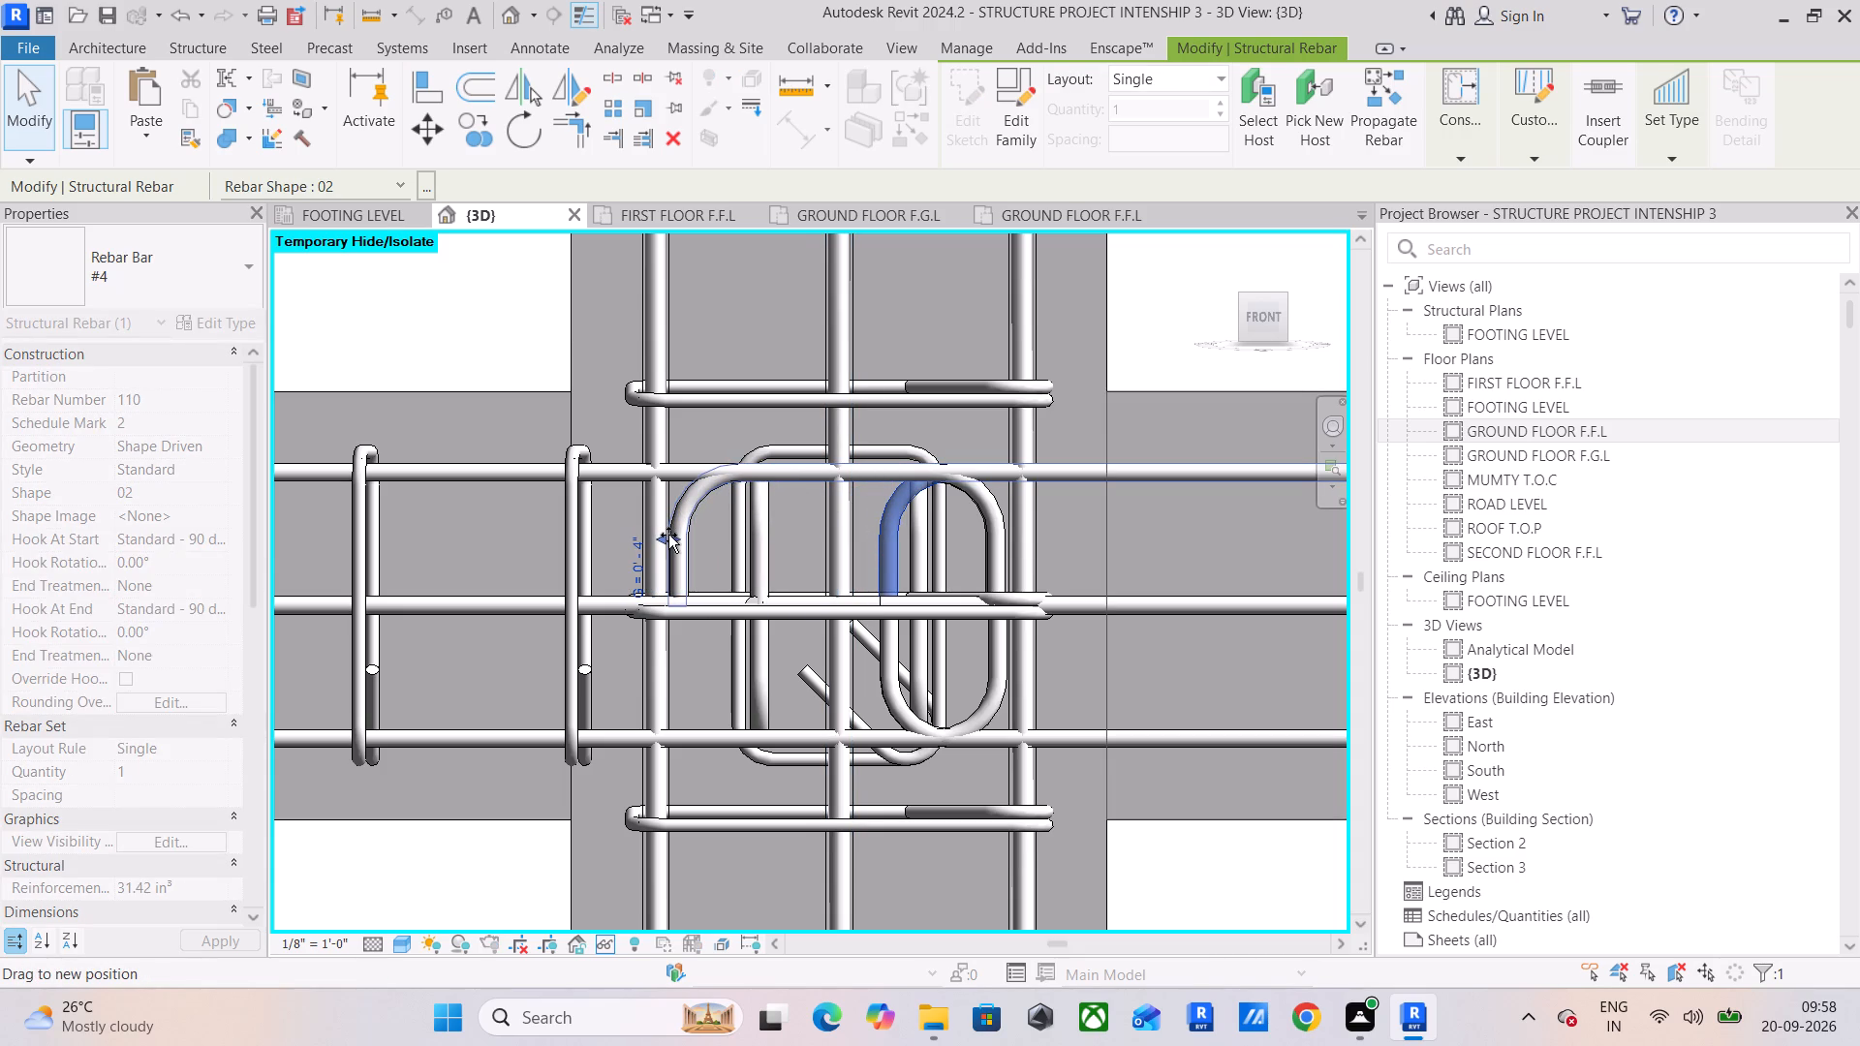
drag(668, 535, 669, 535)
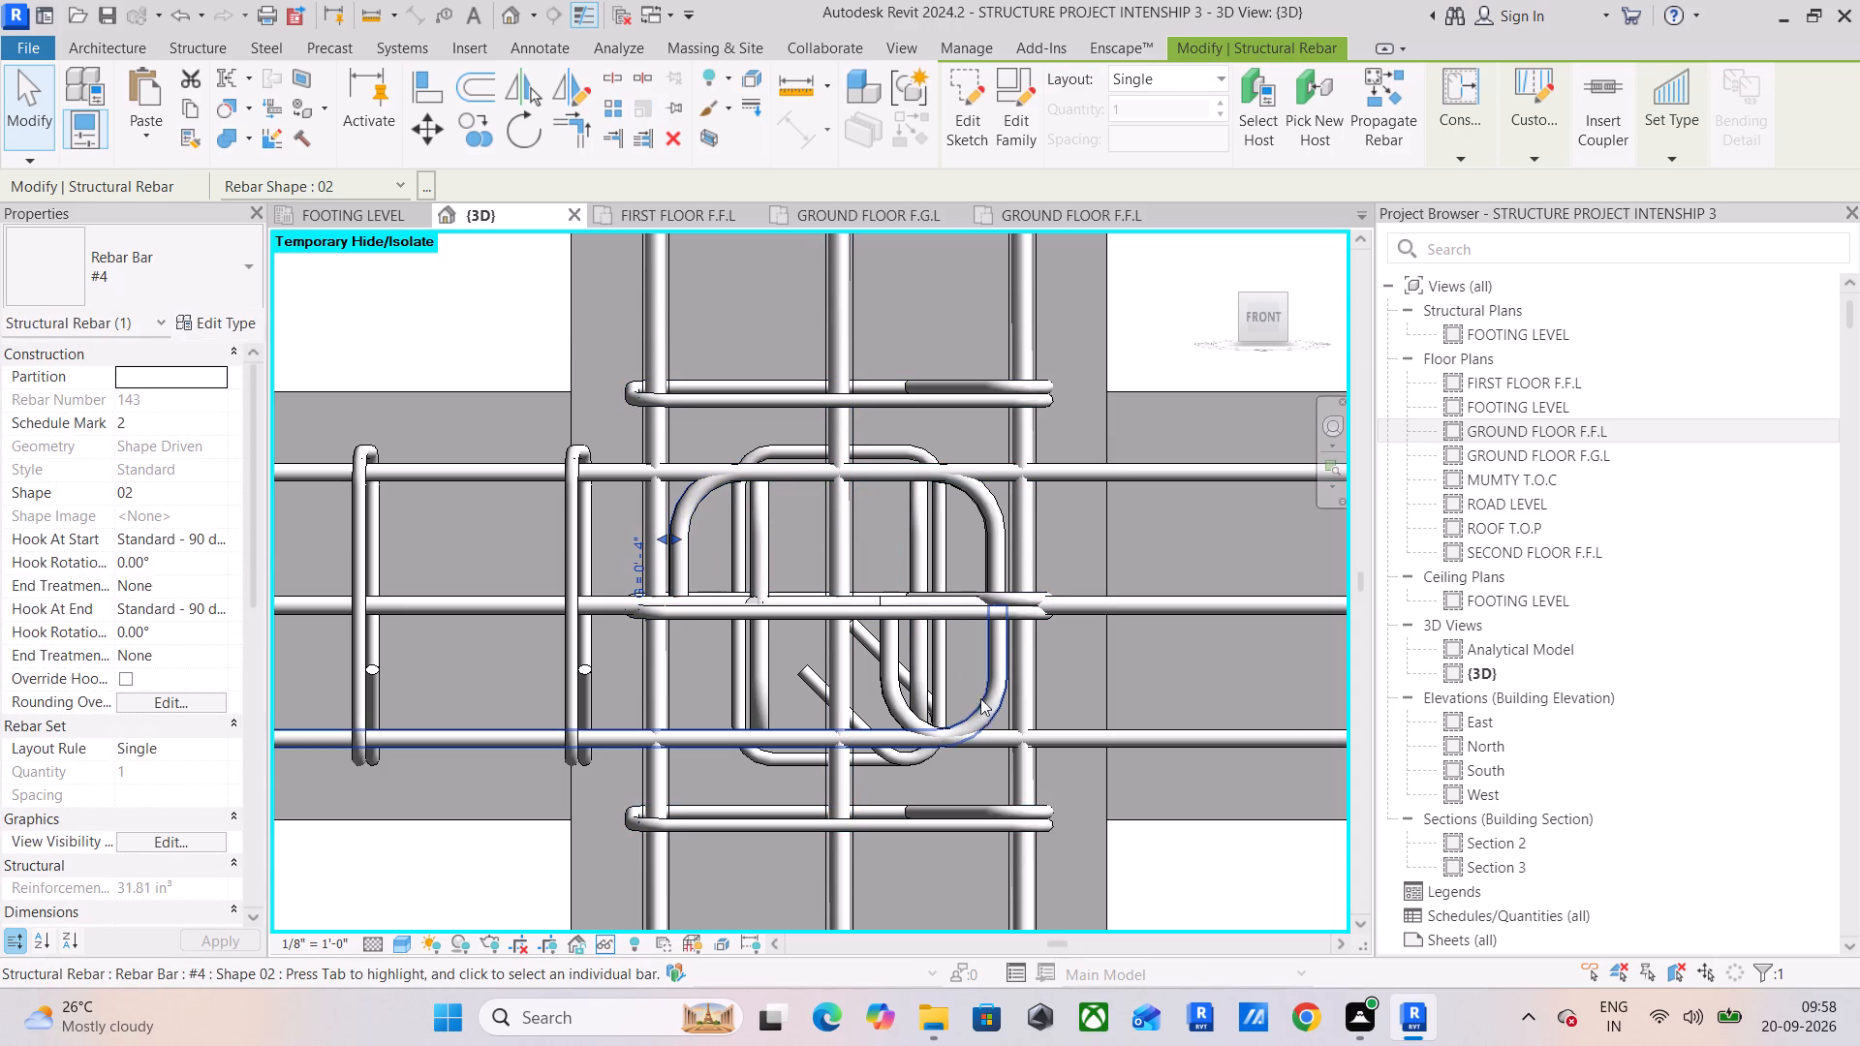
Stretch the hooked ends of the adjoining beam's two bottom #4 bars across the column to its opposite outer vertical bars.
click(1058, 737)
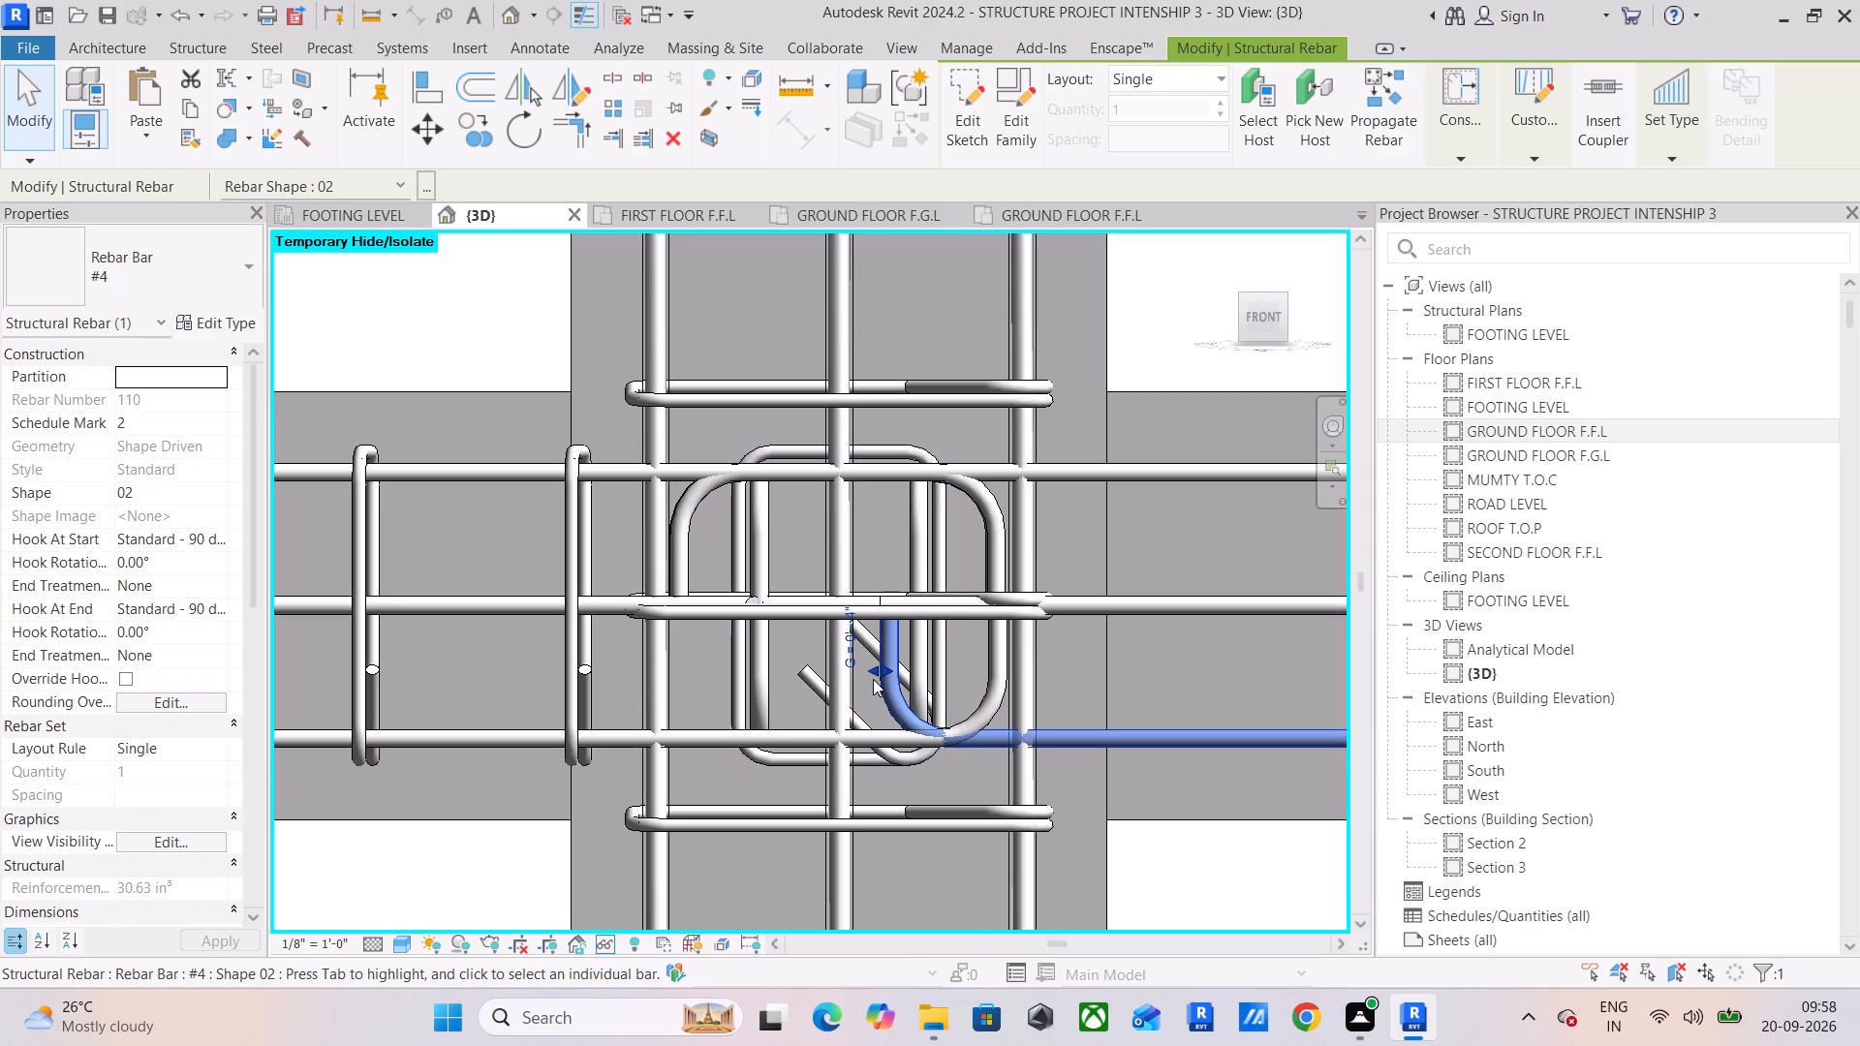
drag(873, 674, 676, 666)
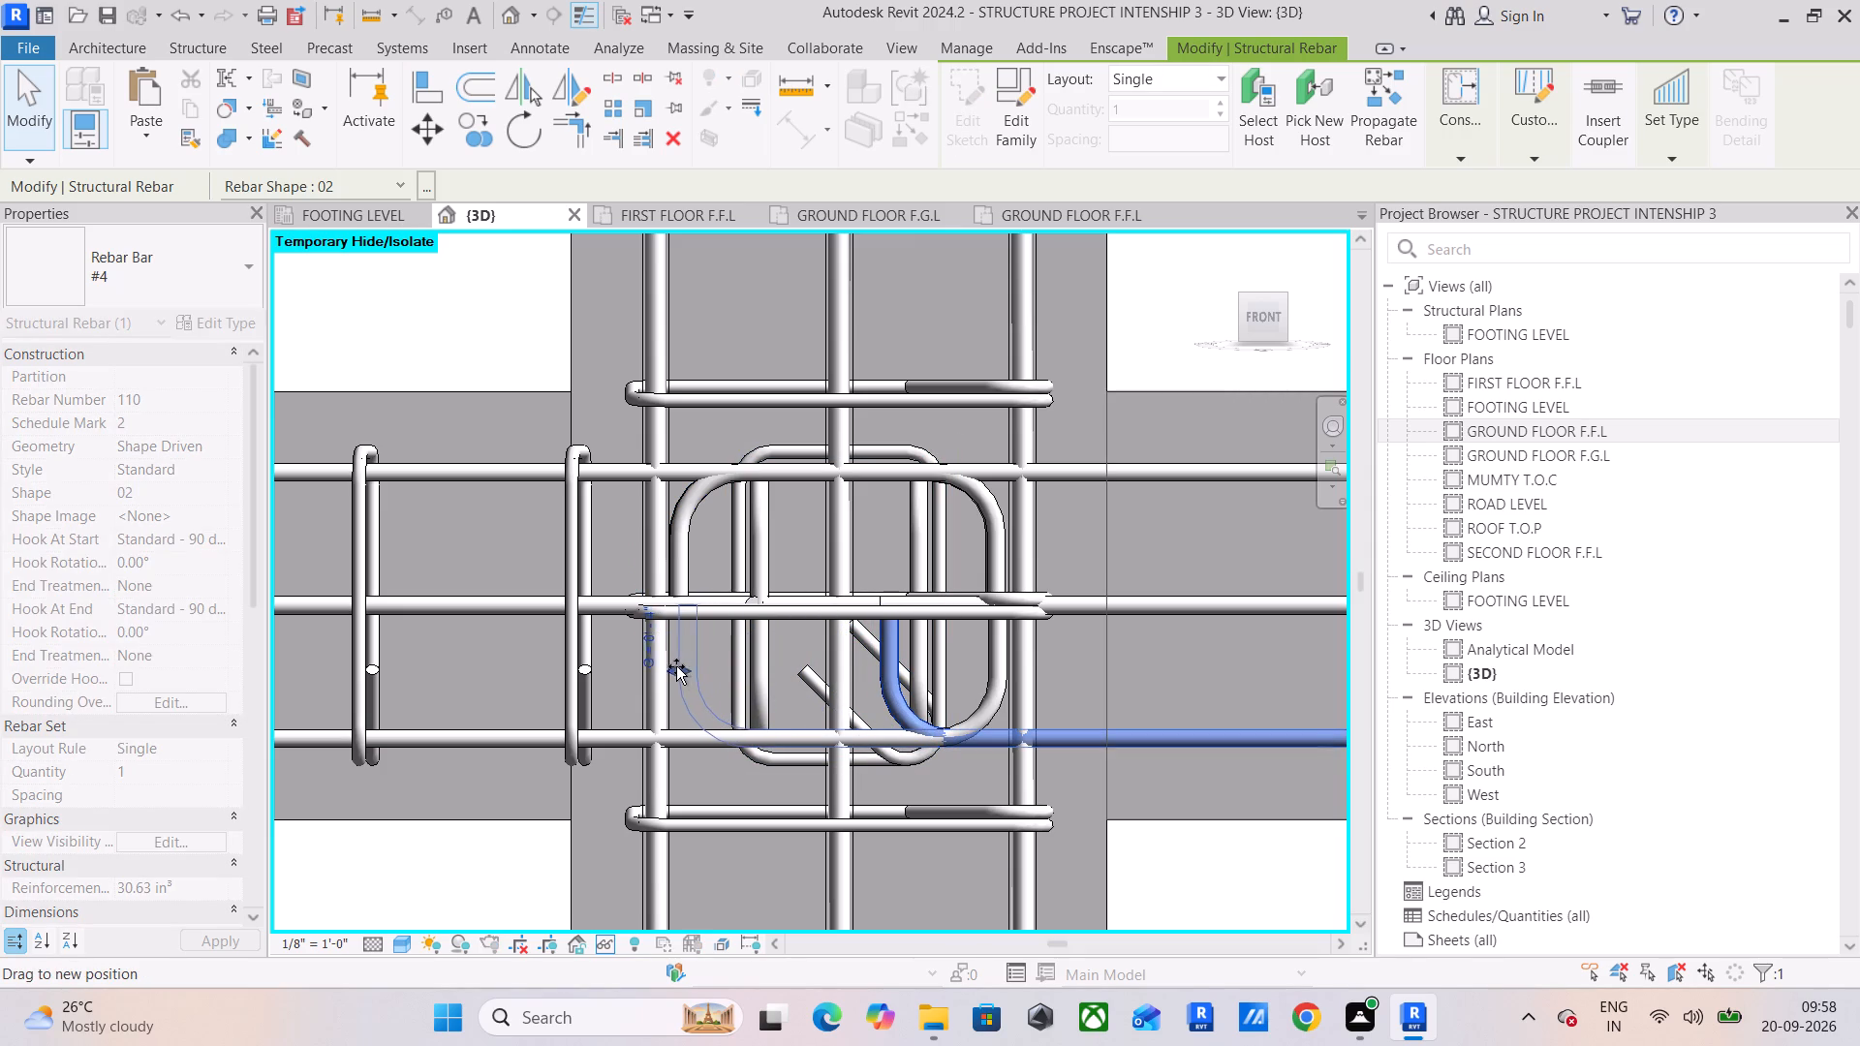
drag(676, 666, 671, 666)
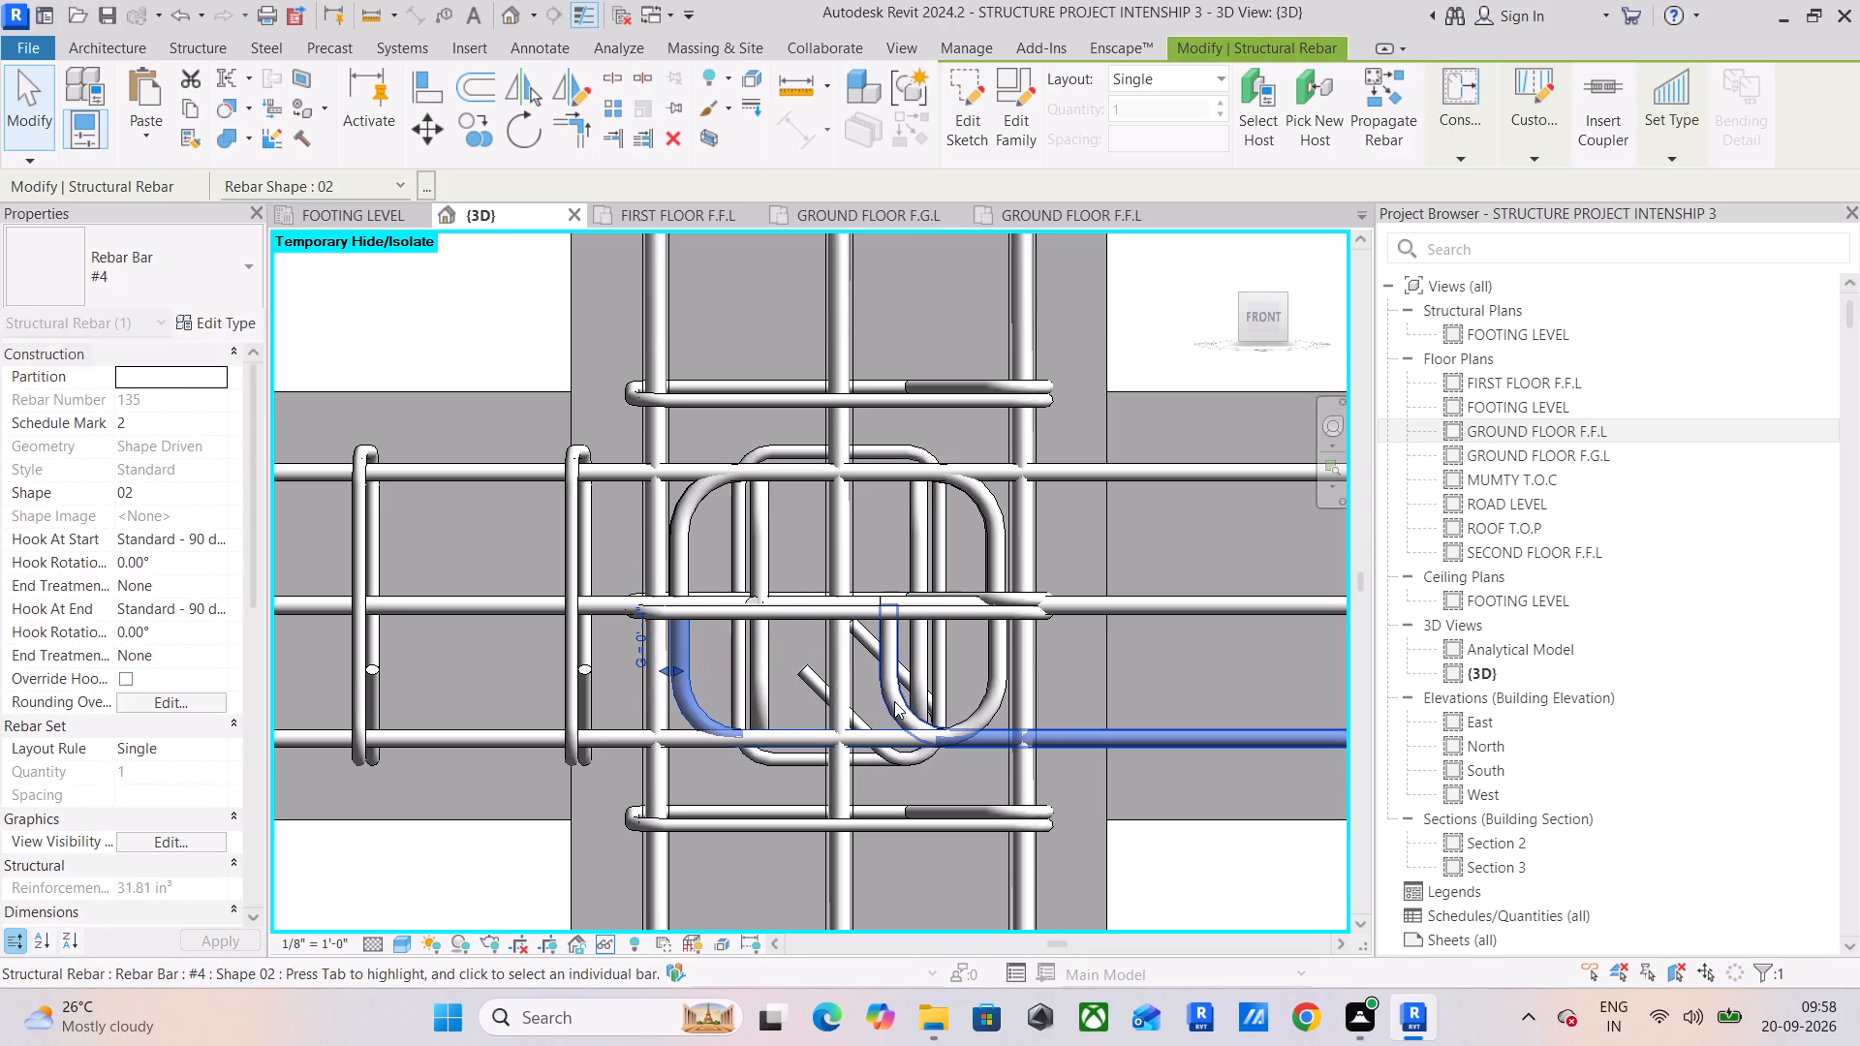
click(883, 682)
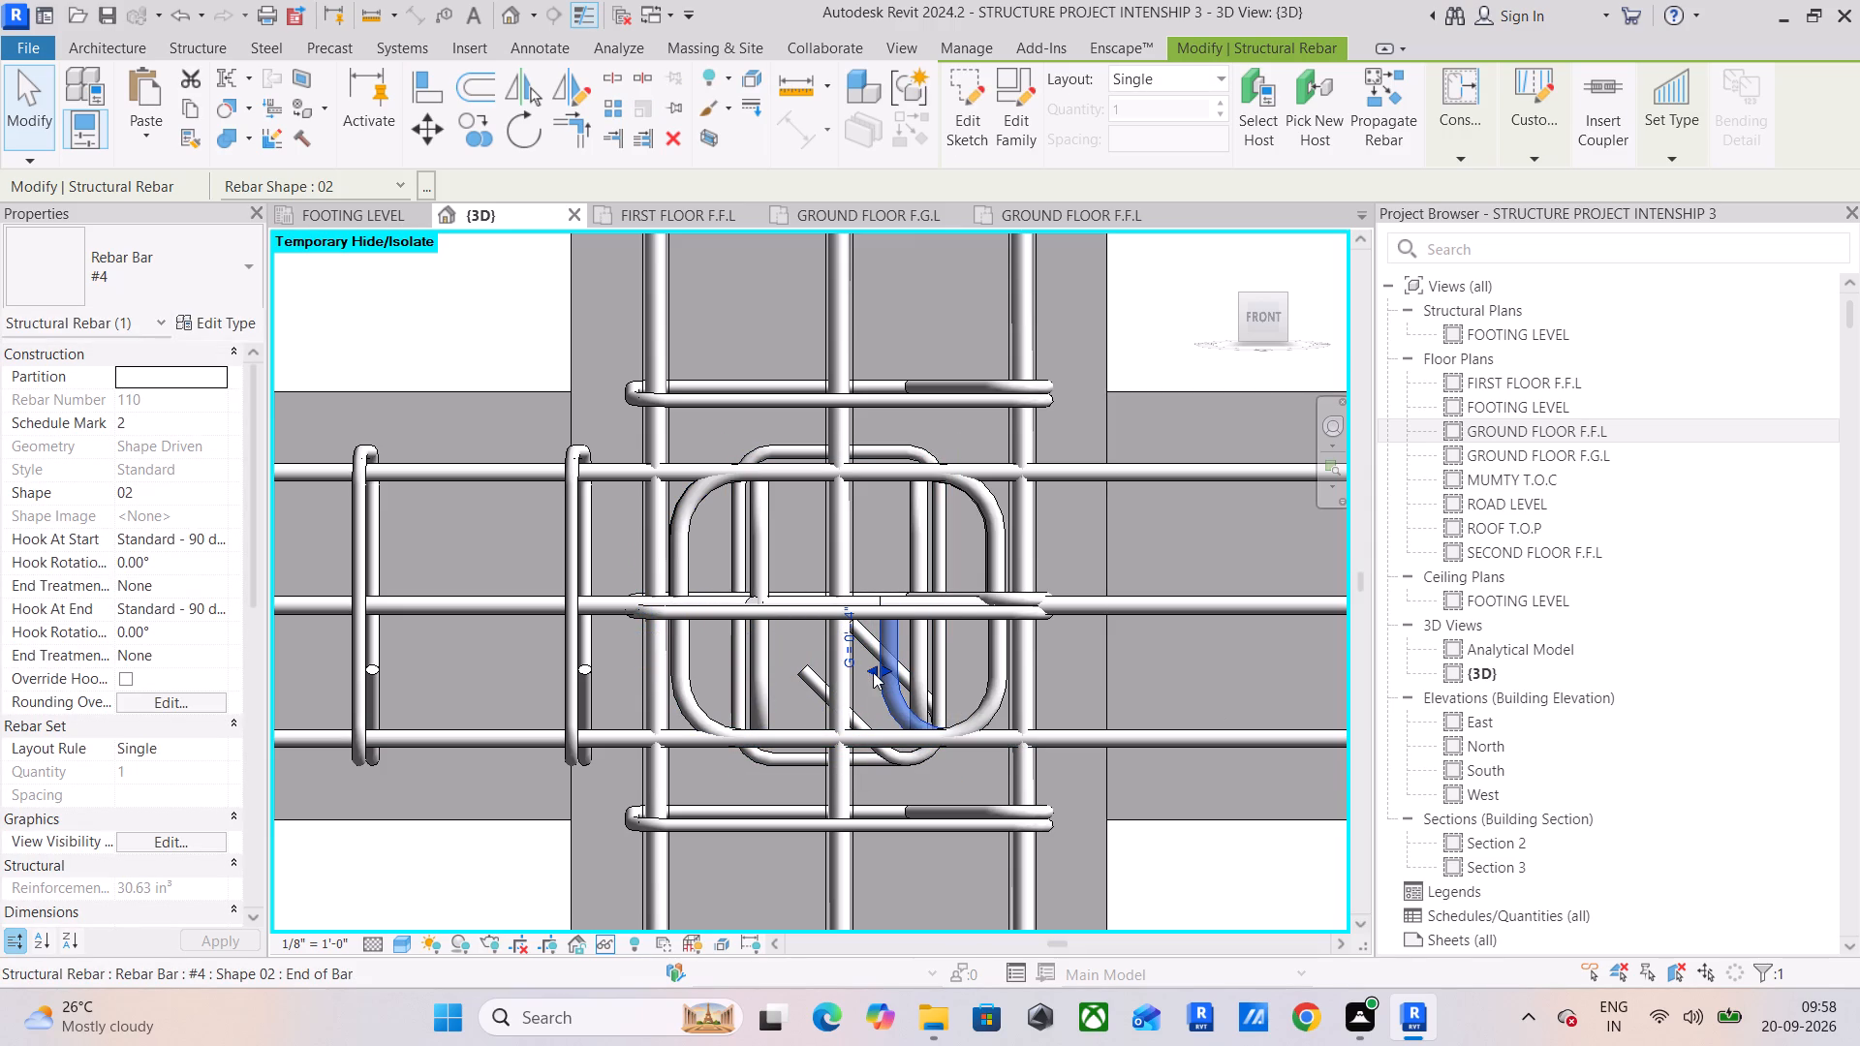
drag(873, 672, 674, 668)
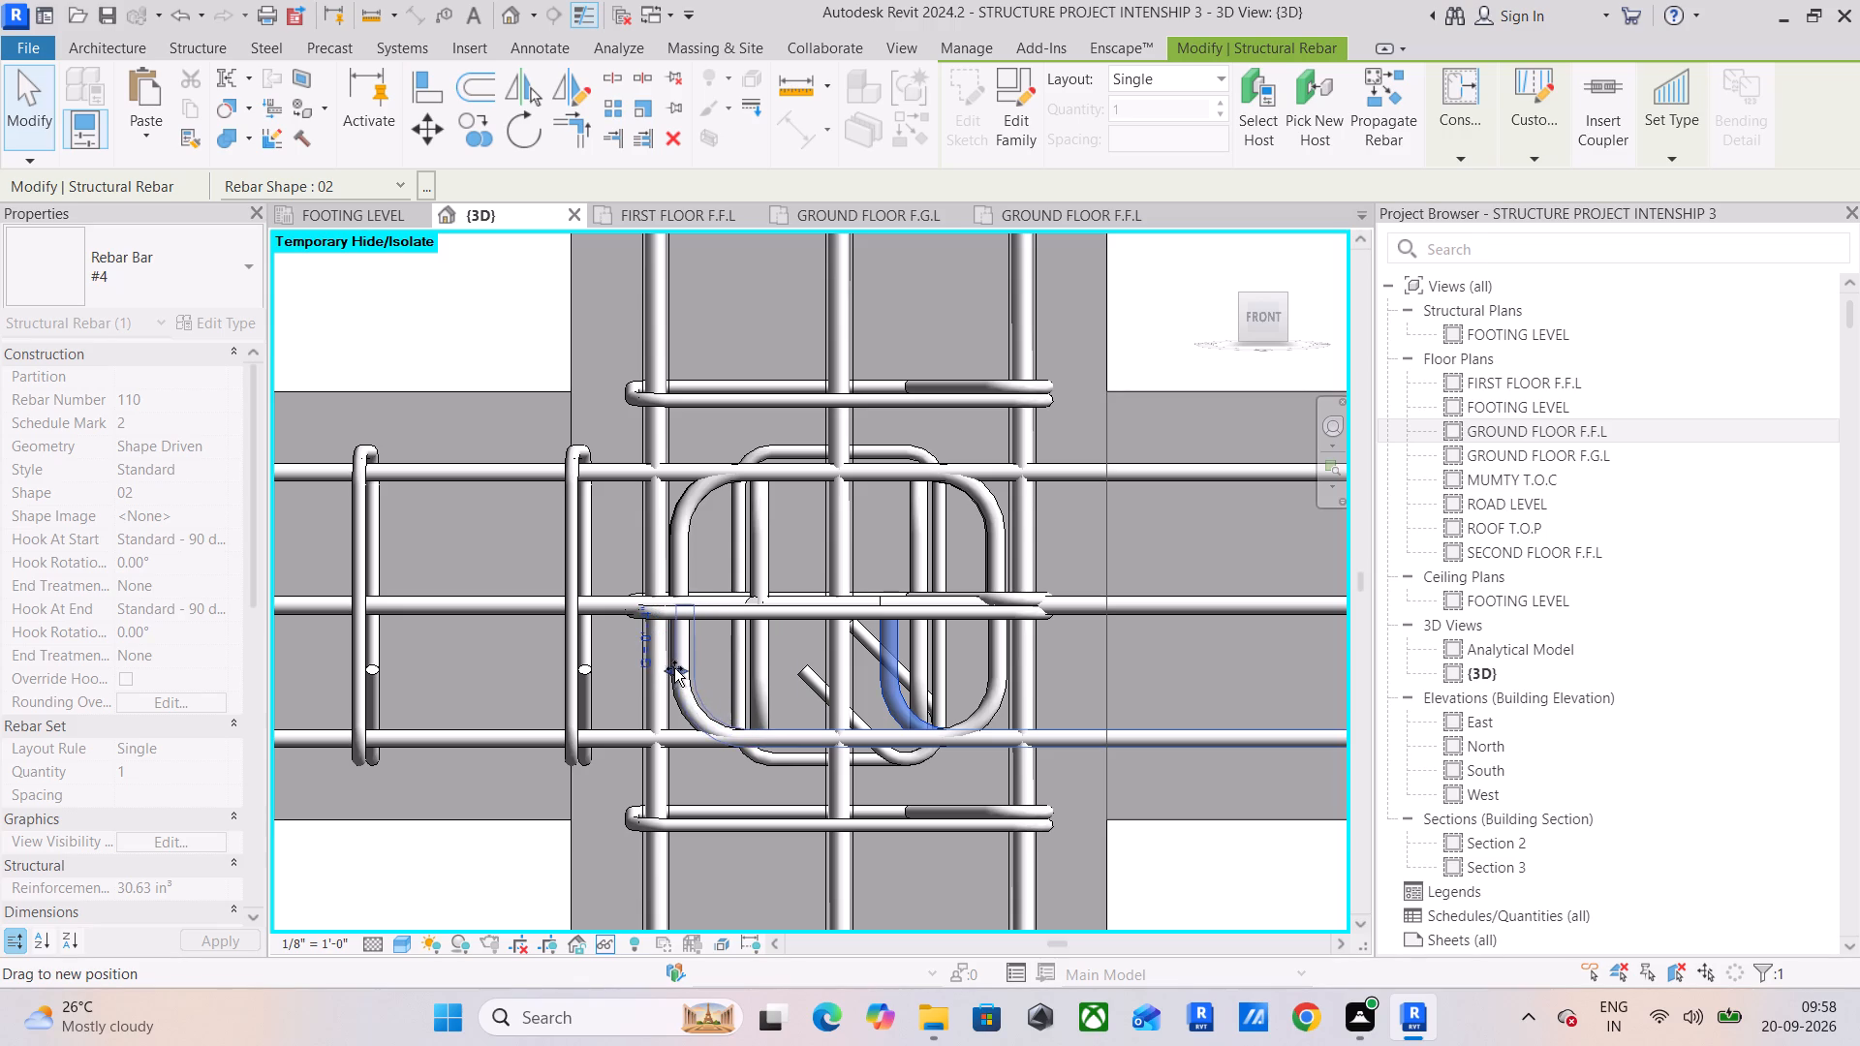
drag(674, 668, 670, 668)
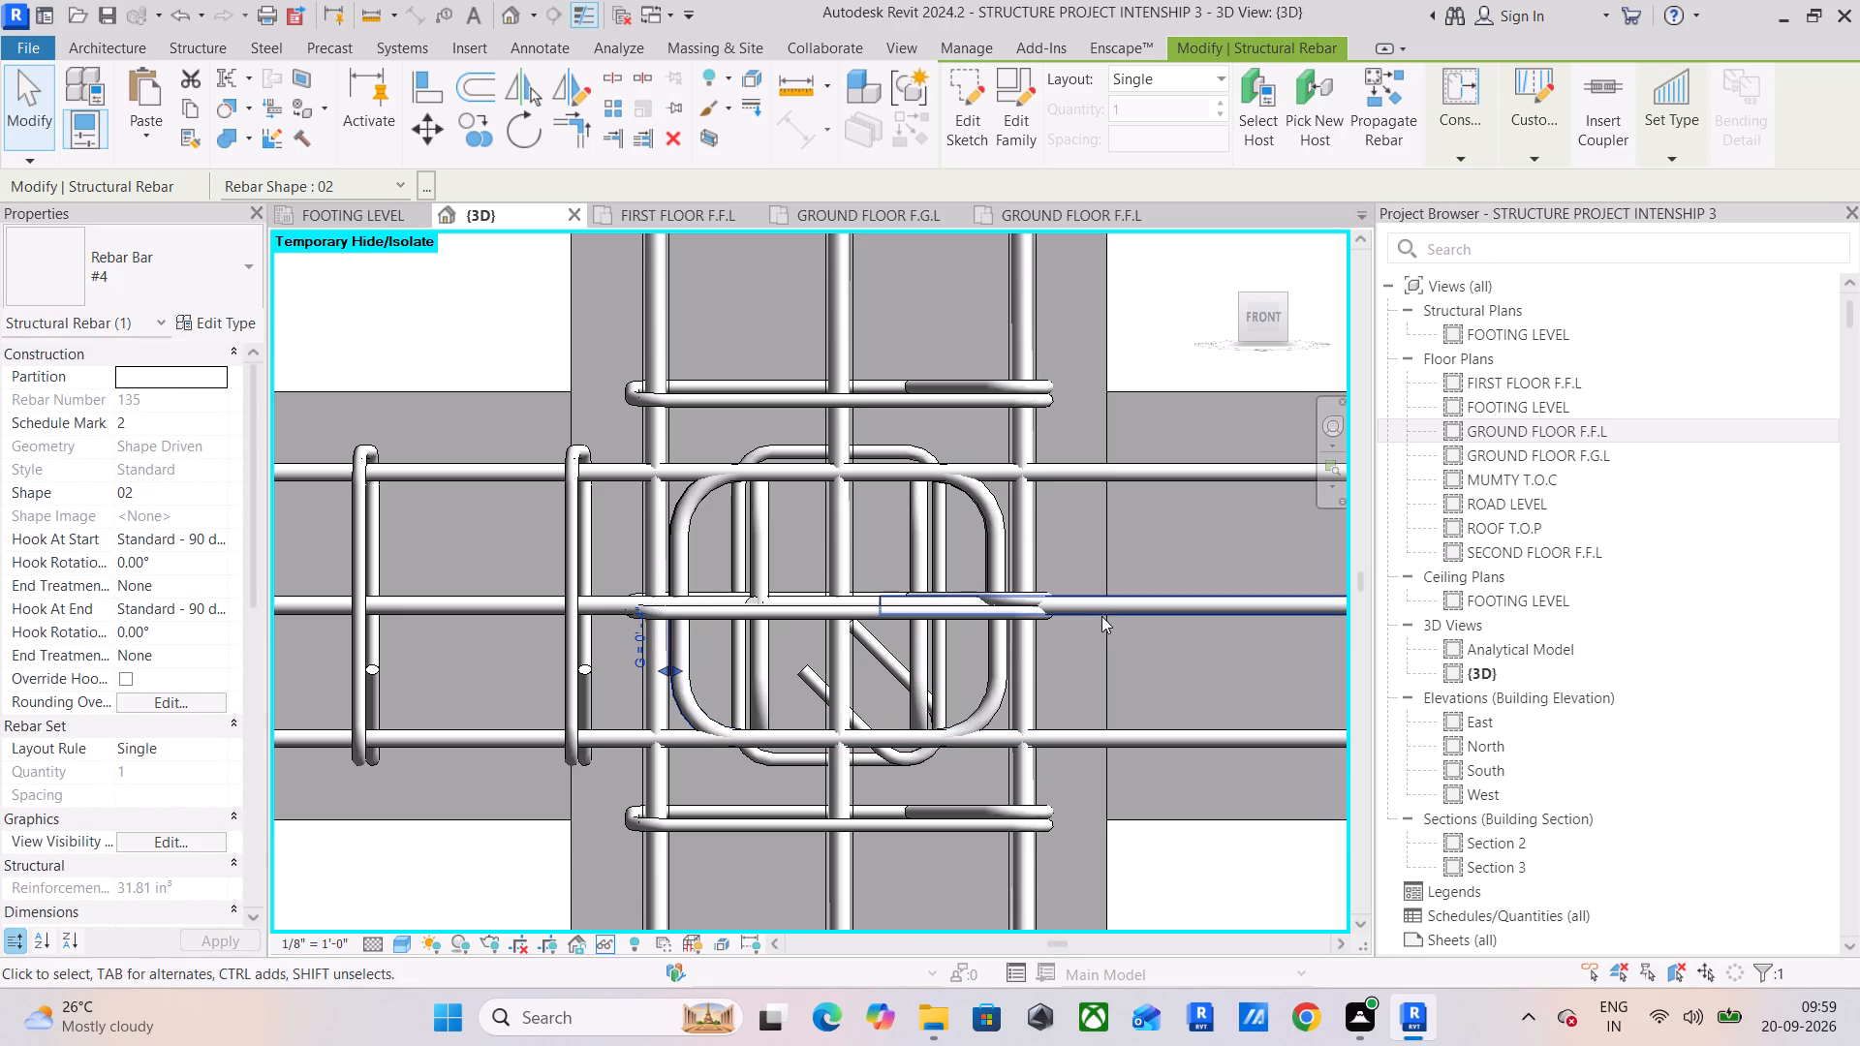
Extend the adjoining beam's two straight mid-depth #4 bars across the intermediate column to its opposite outer vertical bars.
click(1102, 613)
drag(873, 602, 714, 606)
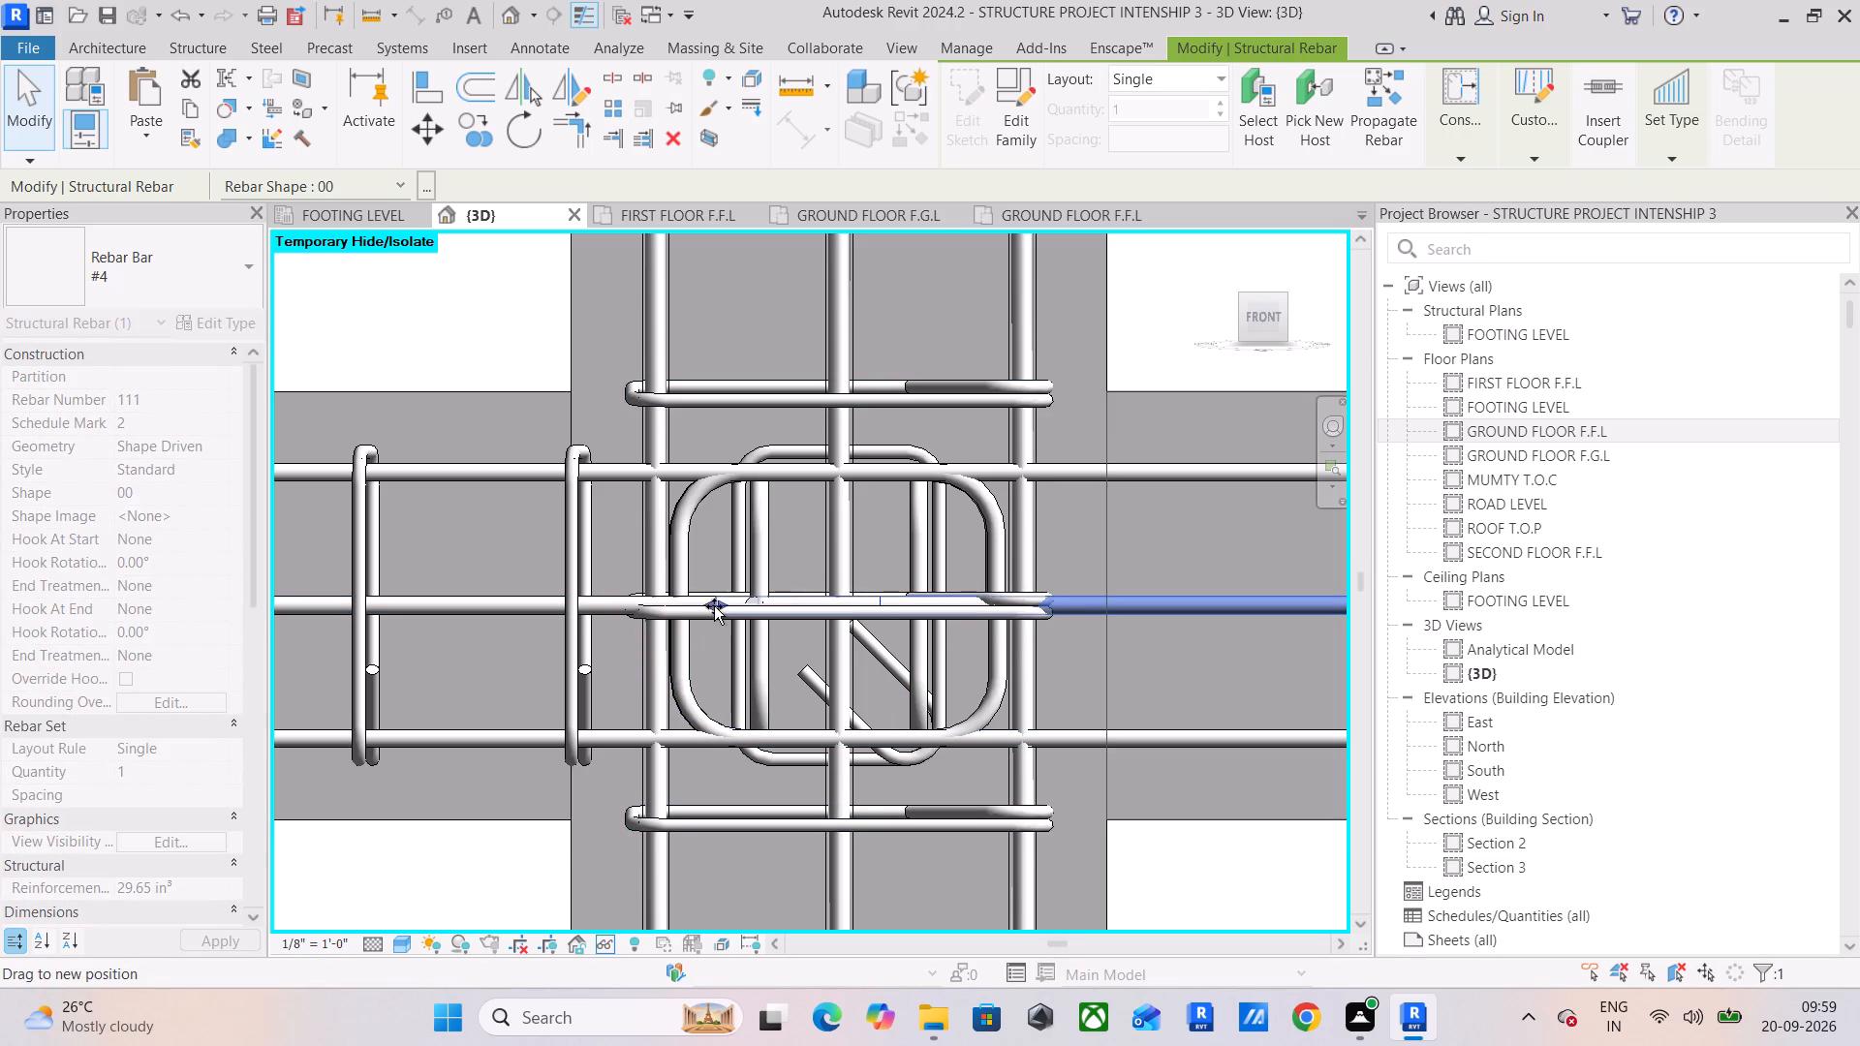
drag(714, 606, 675, 609)
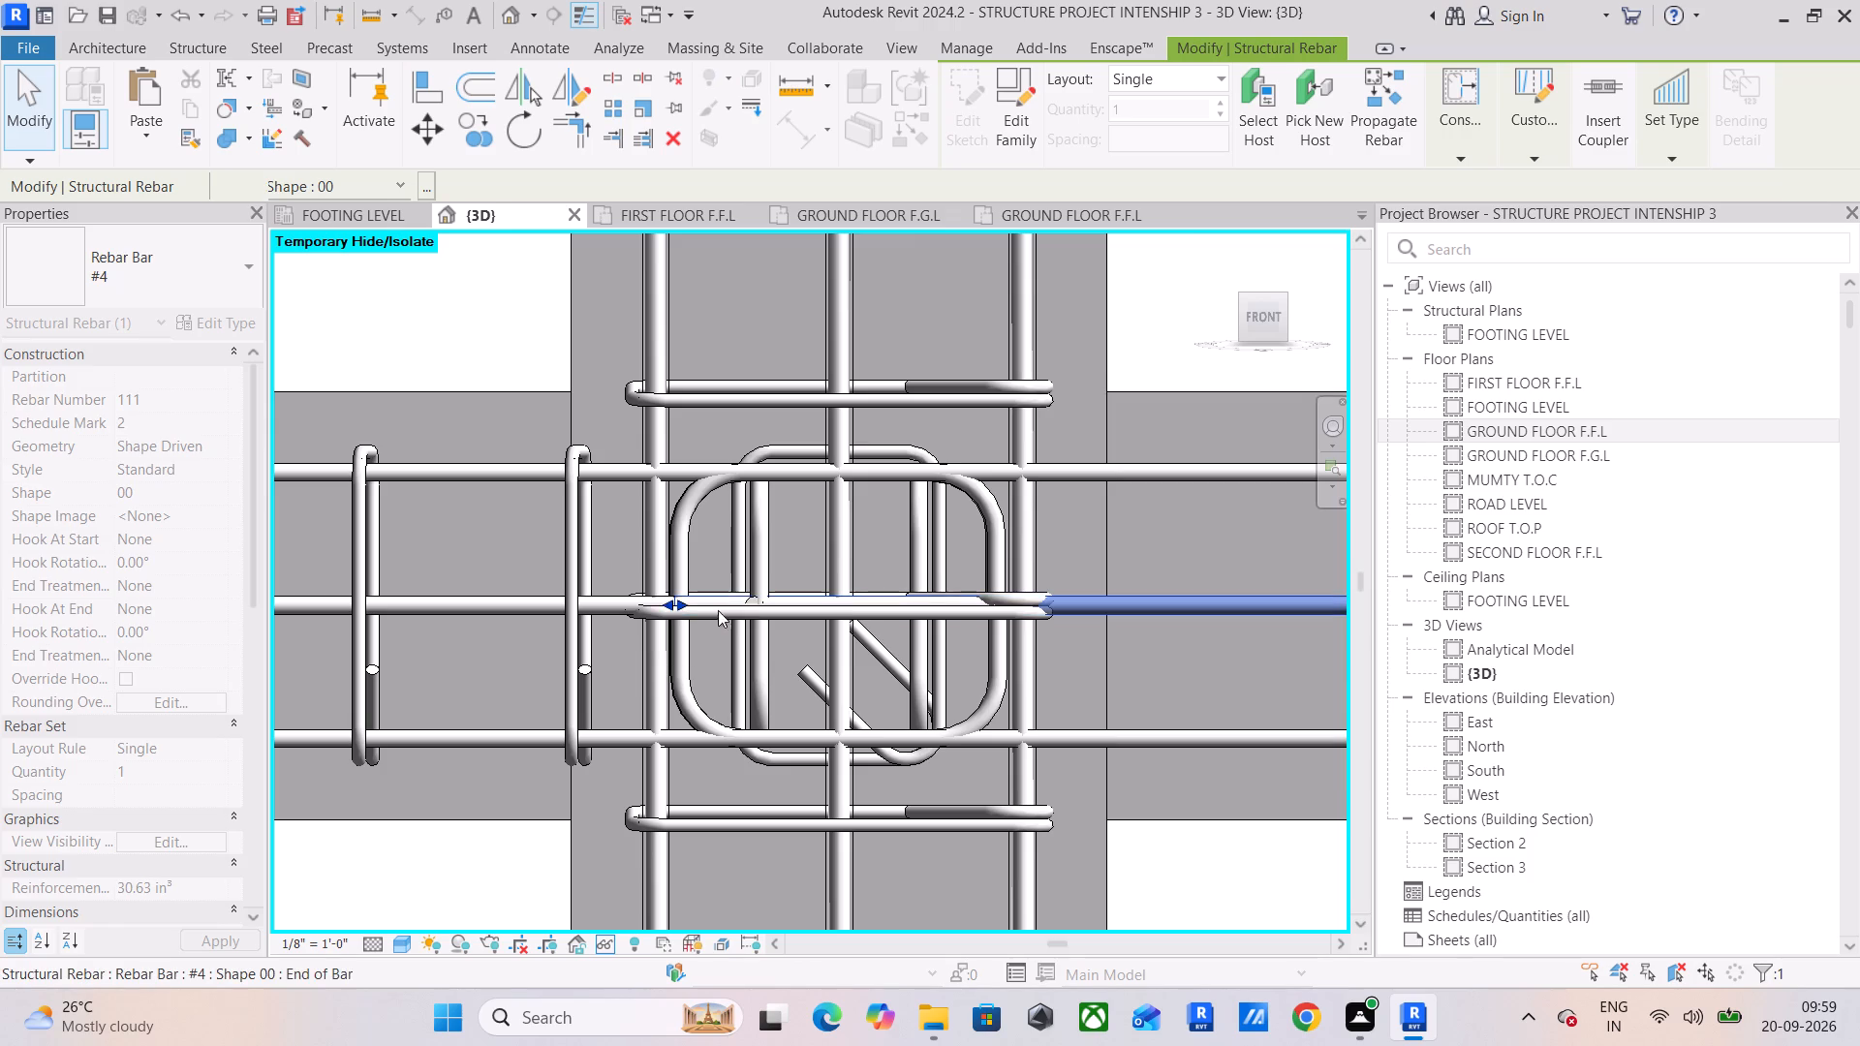
shift+middle_drag(1063, 624, 1057, 655)
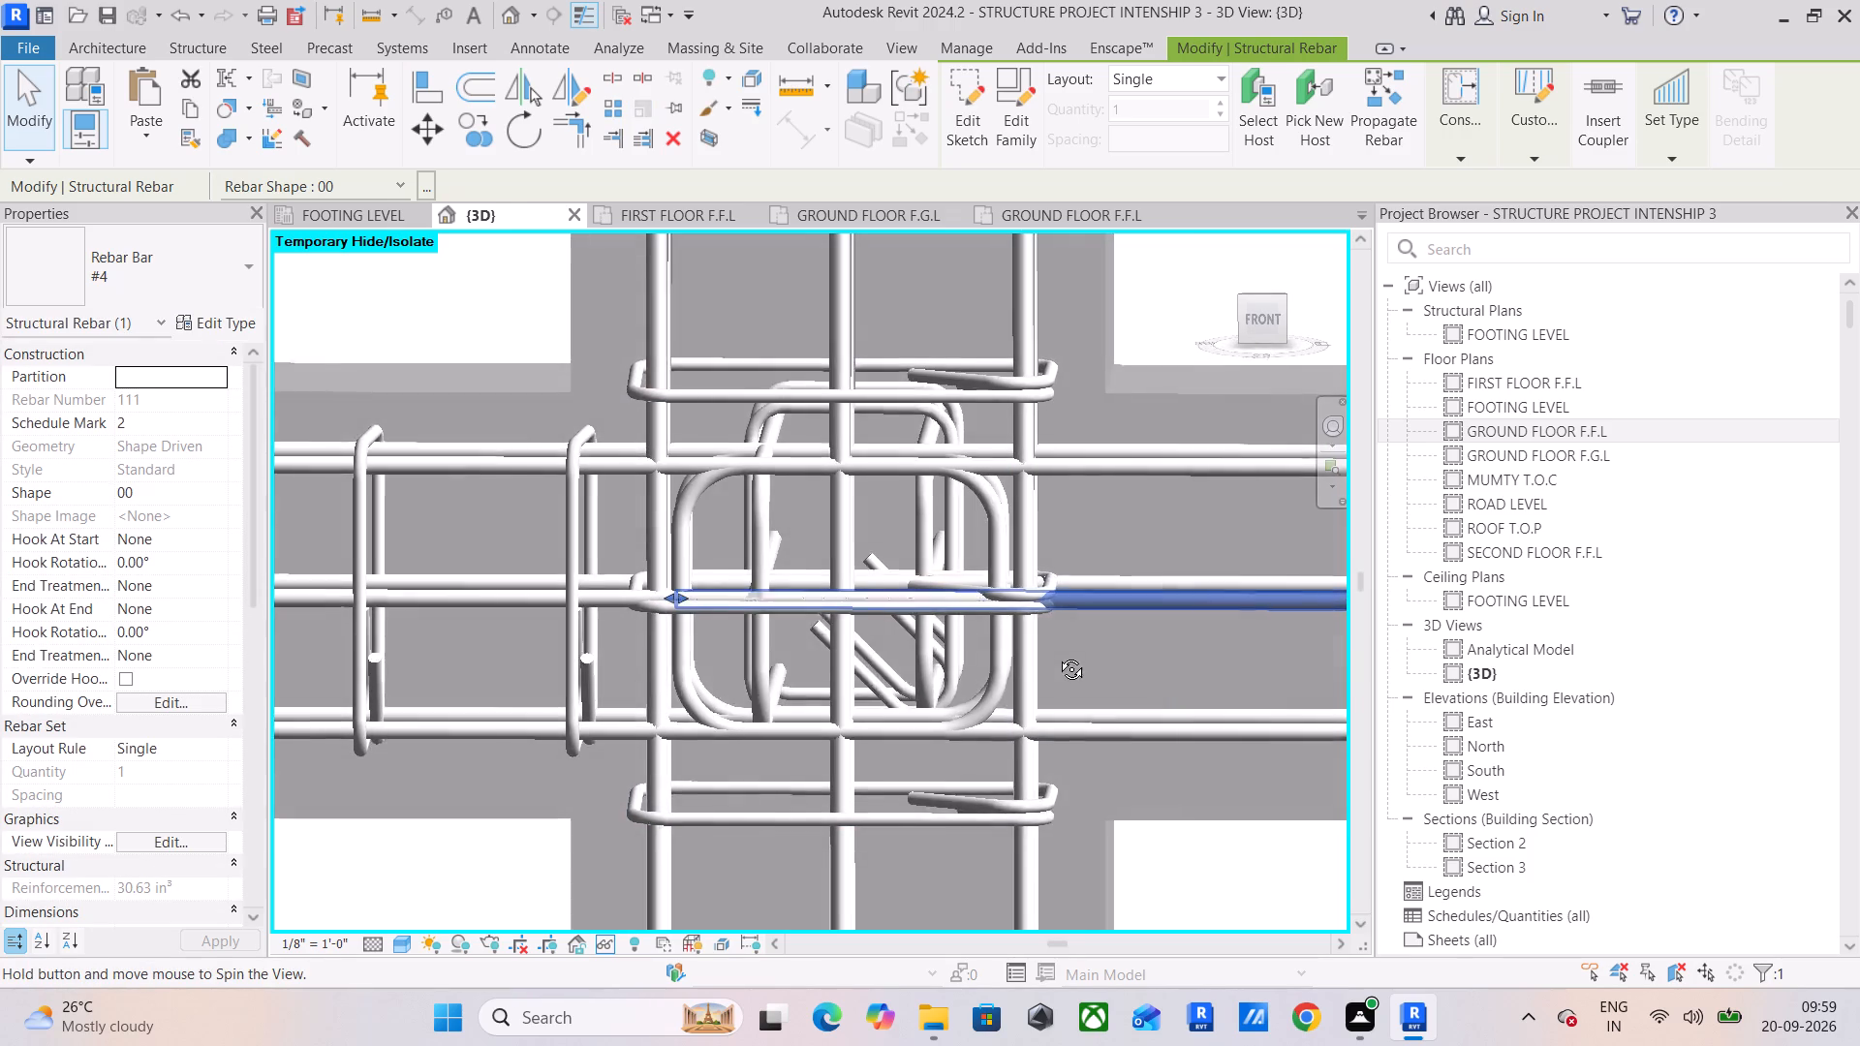
shift+middle_drag(1057, 655, 1058, 689)
click(1136, 564)
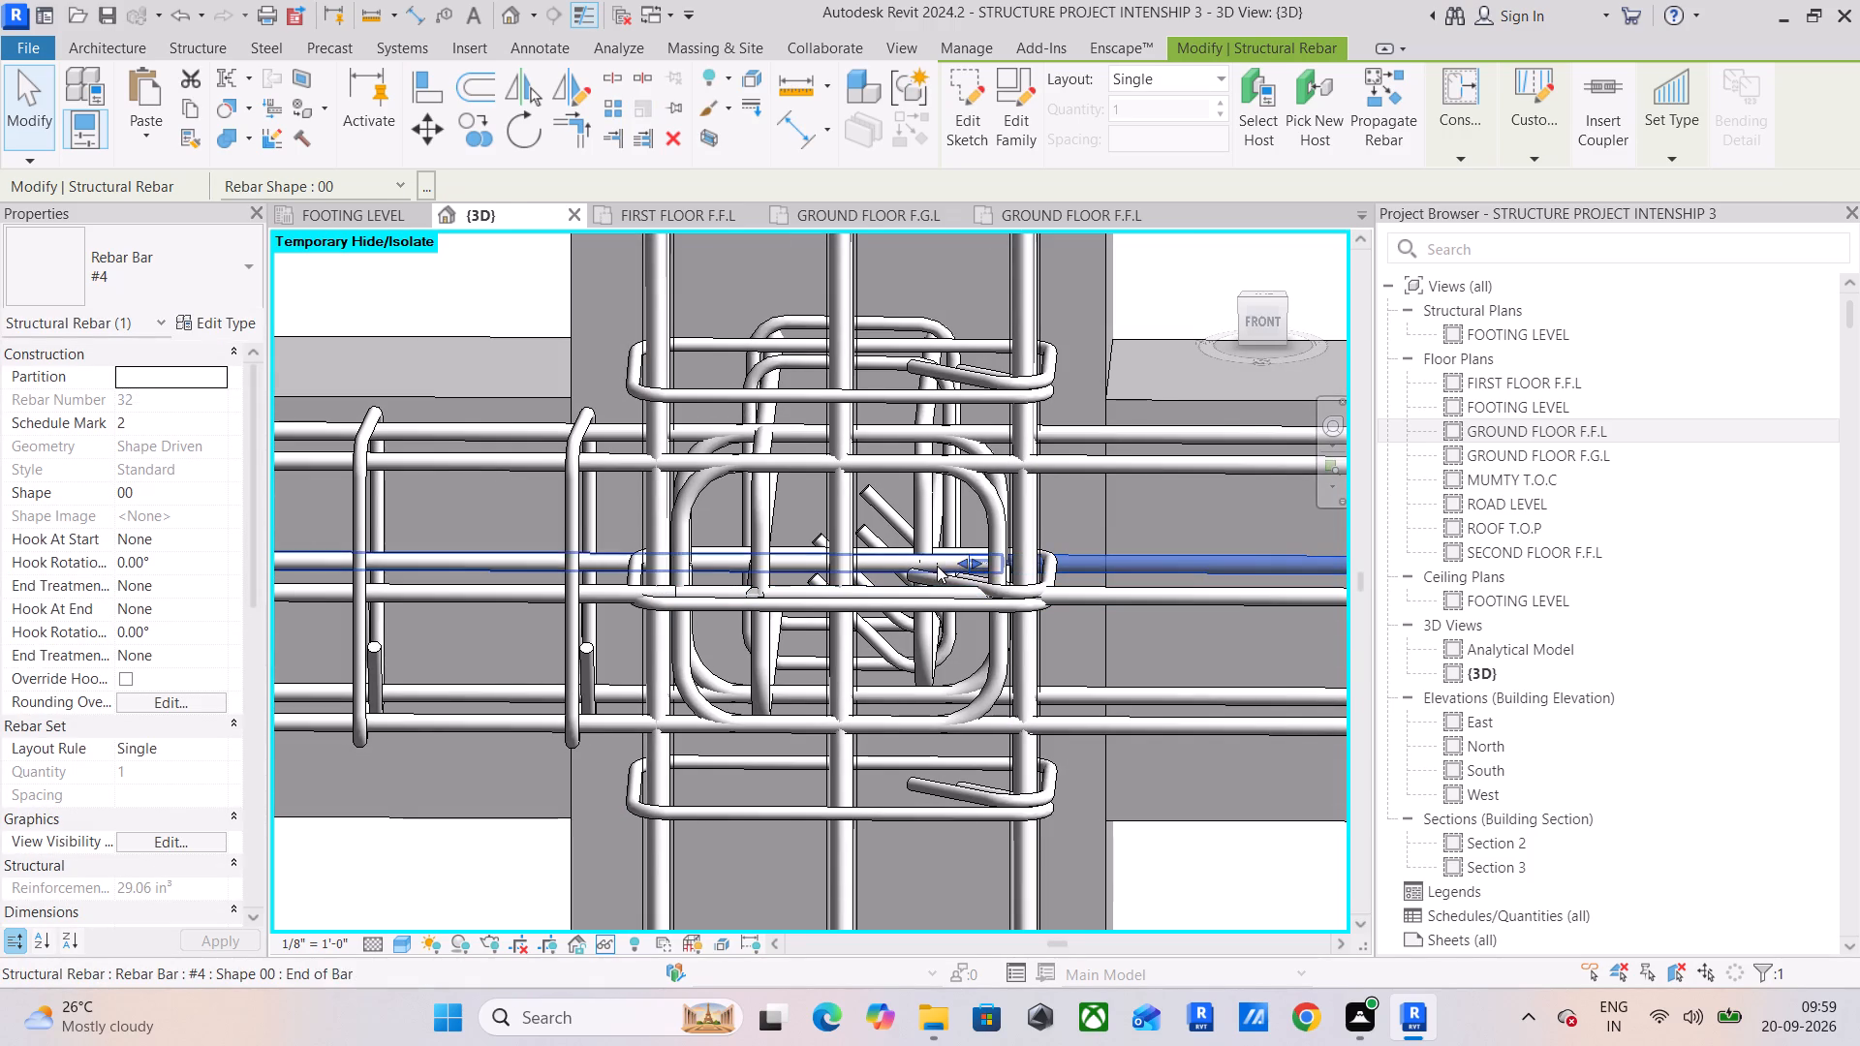
drag(959, 562, 665, 551)
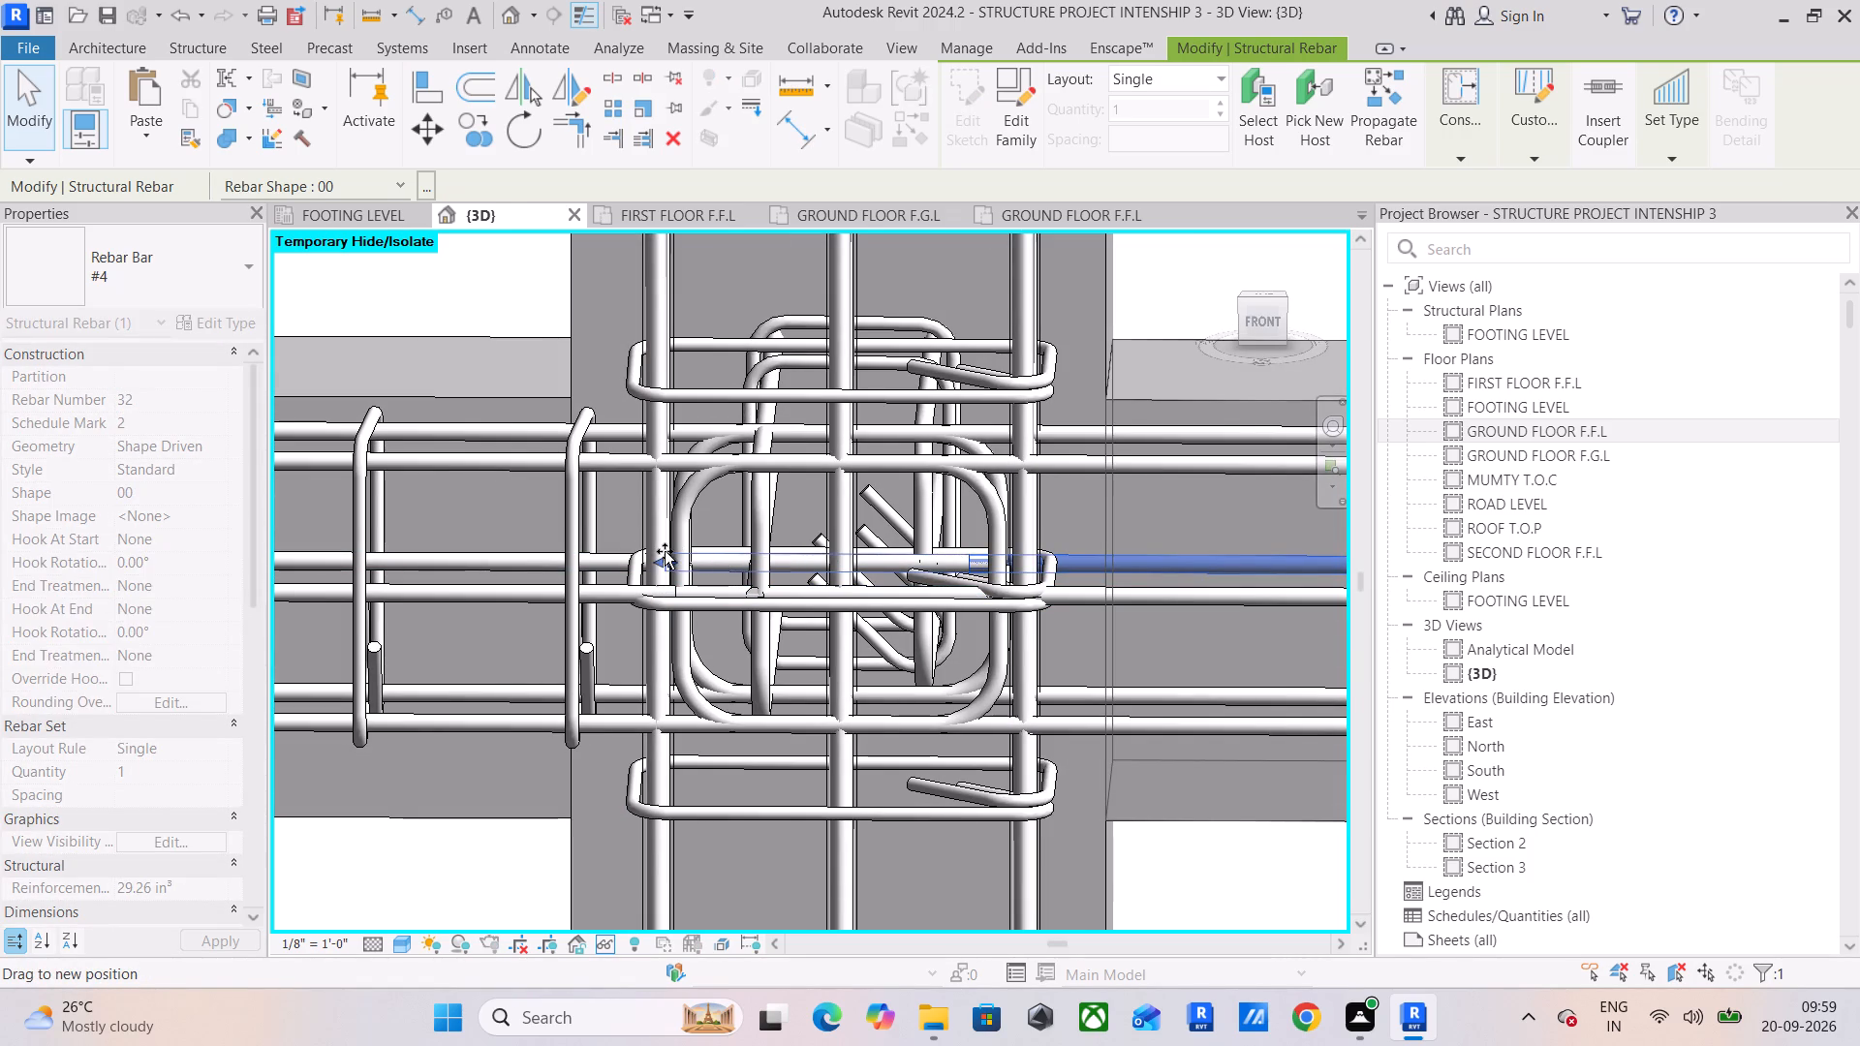
drag(665, 551, 664, 552)
In the front view, extend the adjoining beam's #3 stirrup set to the face of the intermediate column.
click(1250, 319)
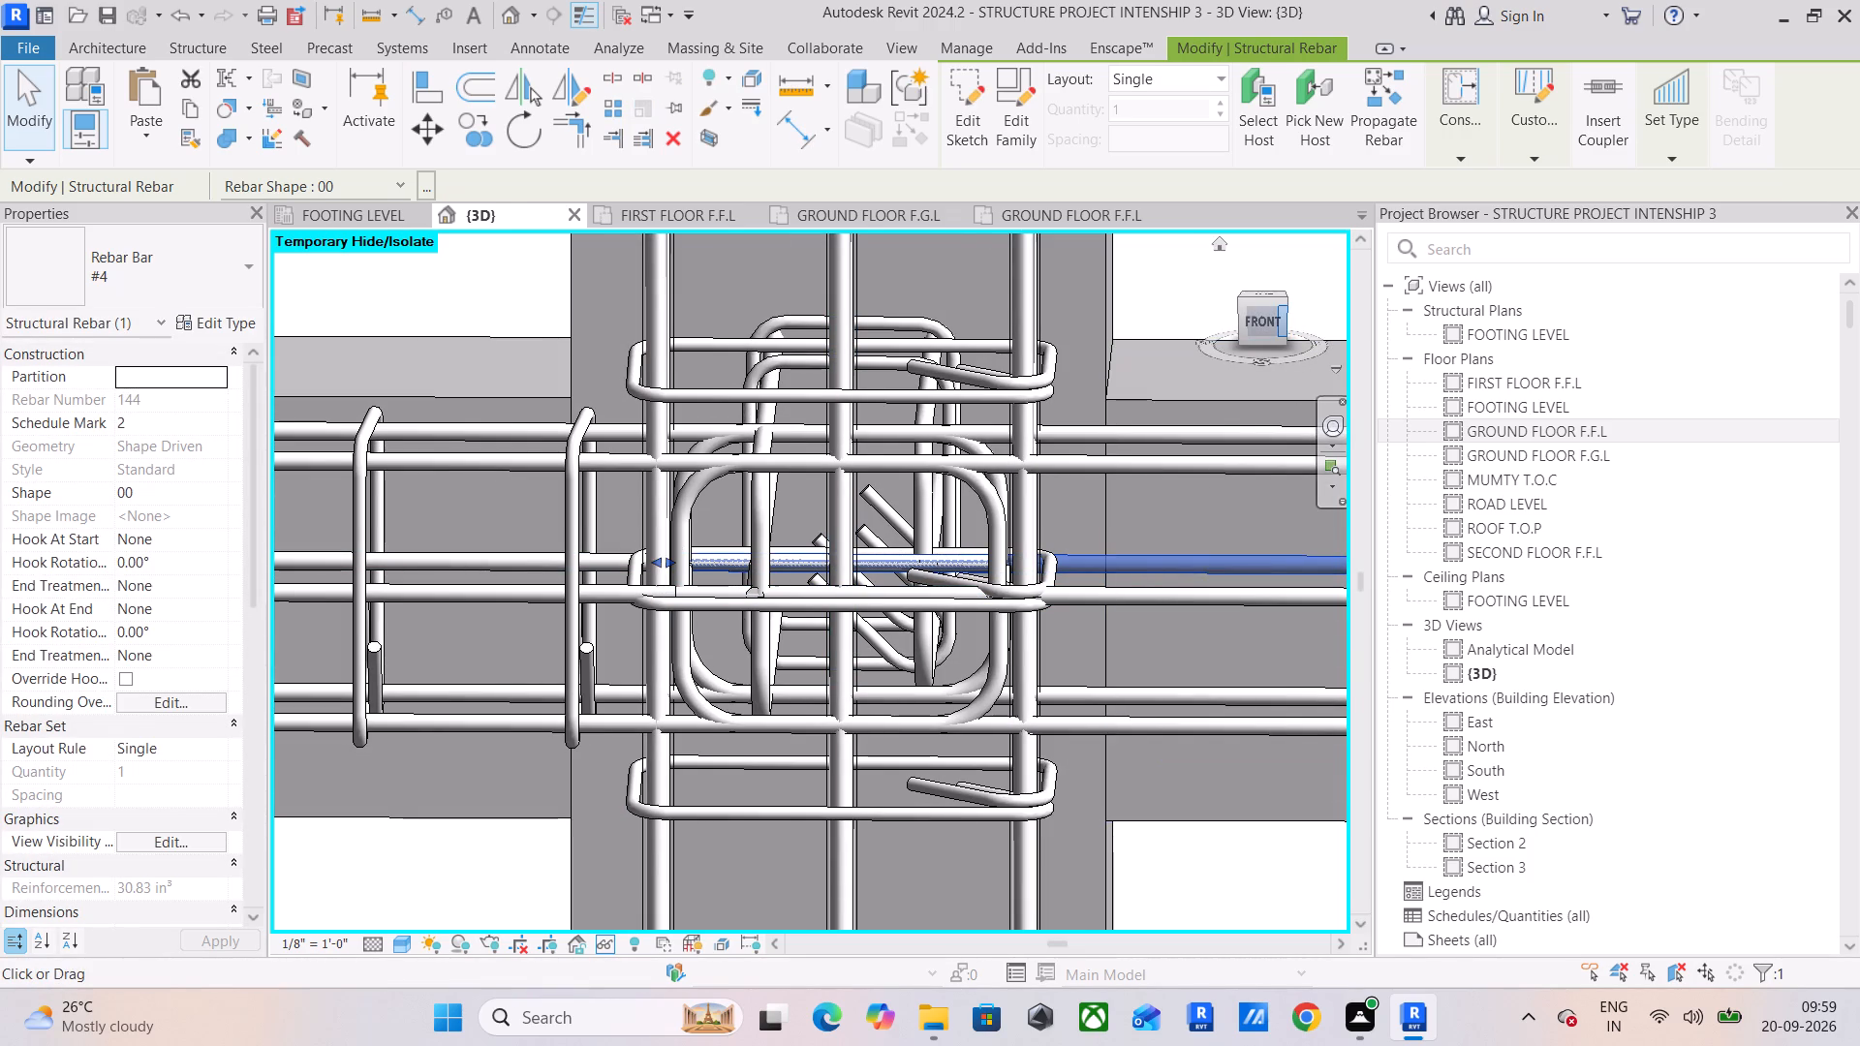
scroll(475, 551, up, 3)
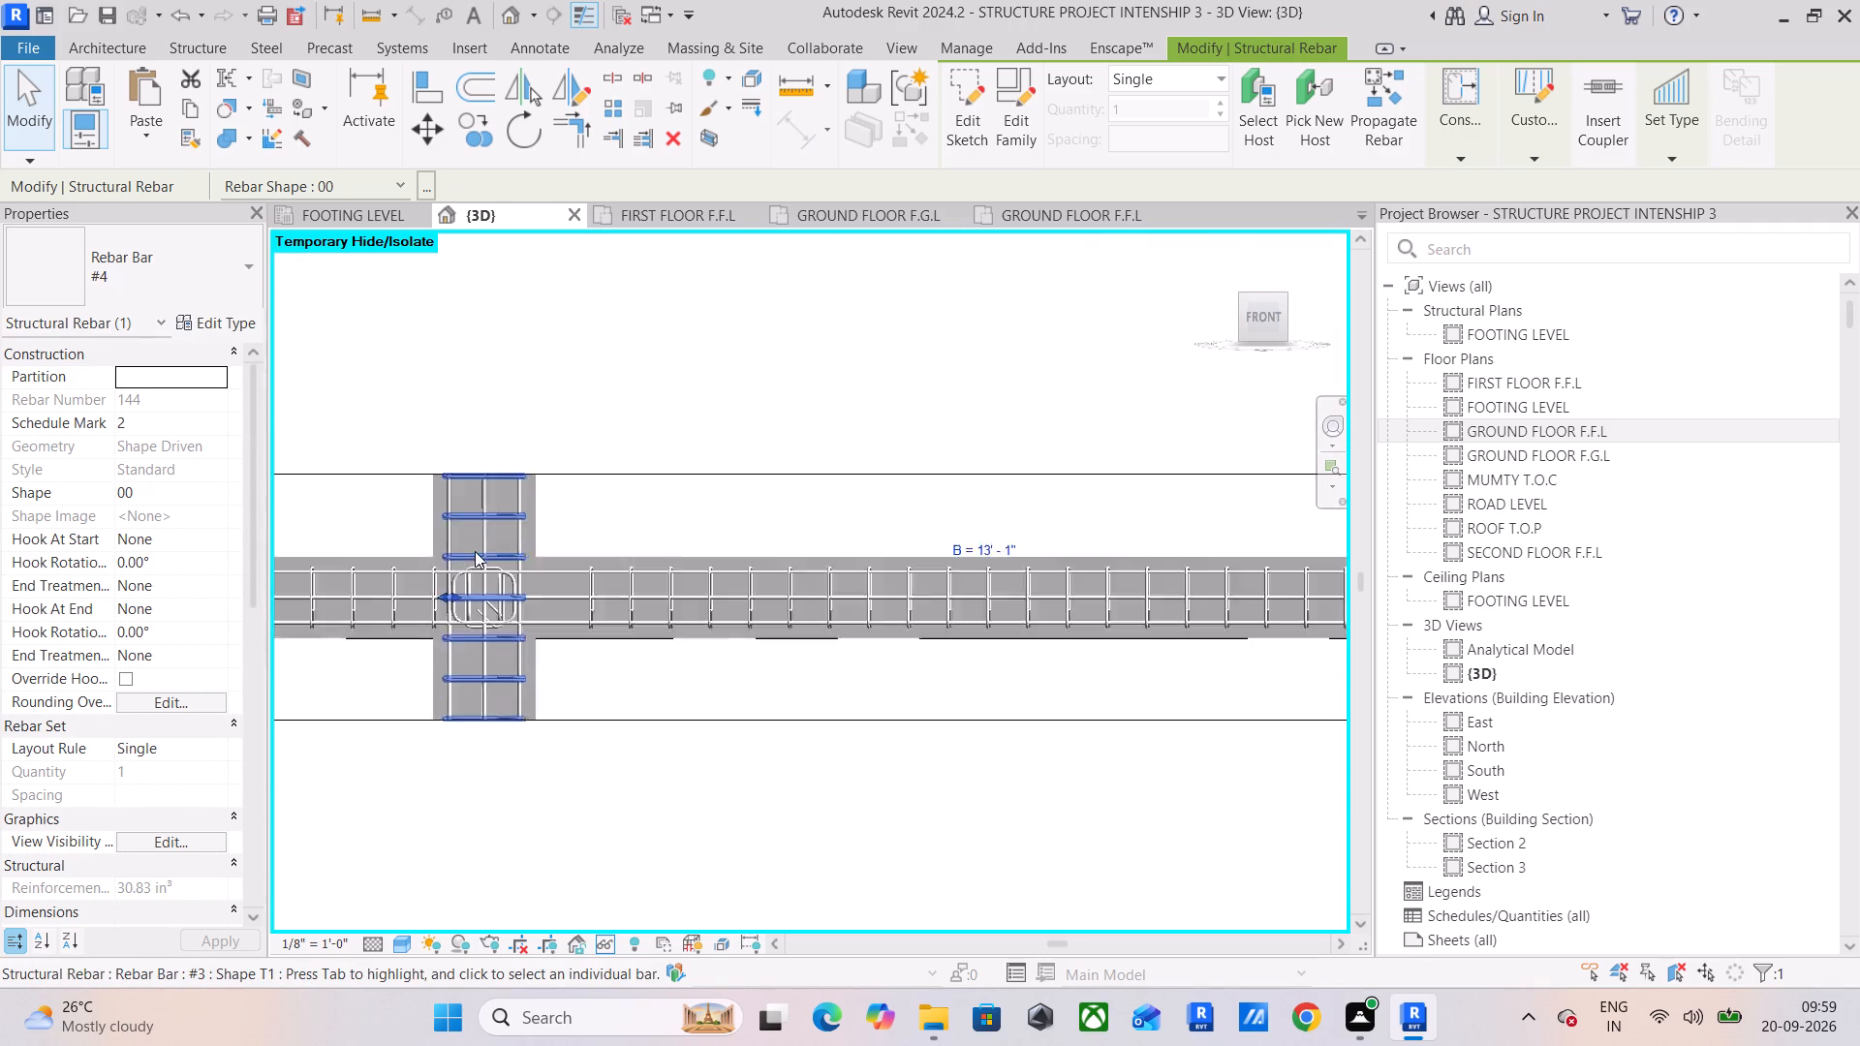
scroll(475, 551, up, 9)
scroll(467, 627, down, 5)
middle_drag(712, 630, 365, 632)
middle_drag(531, 640, 936, 594)
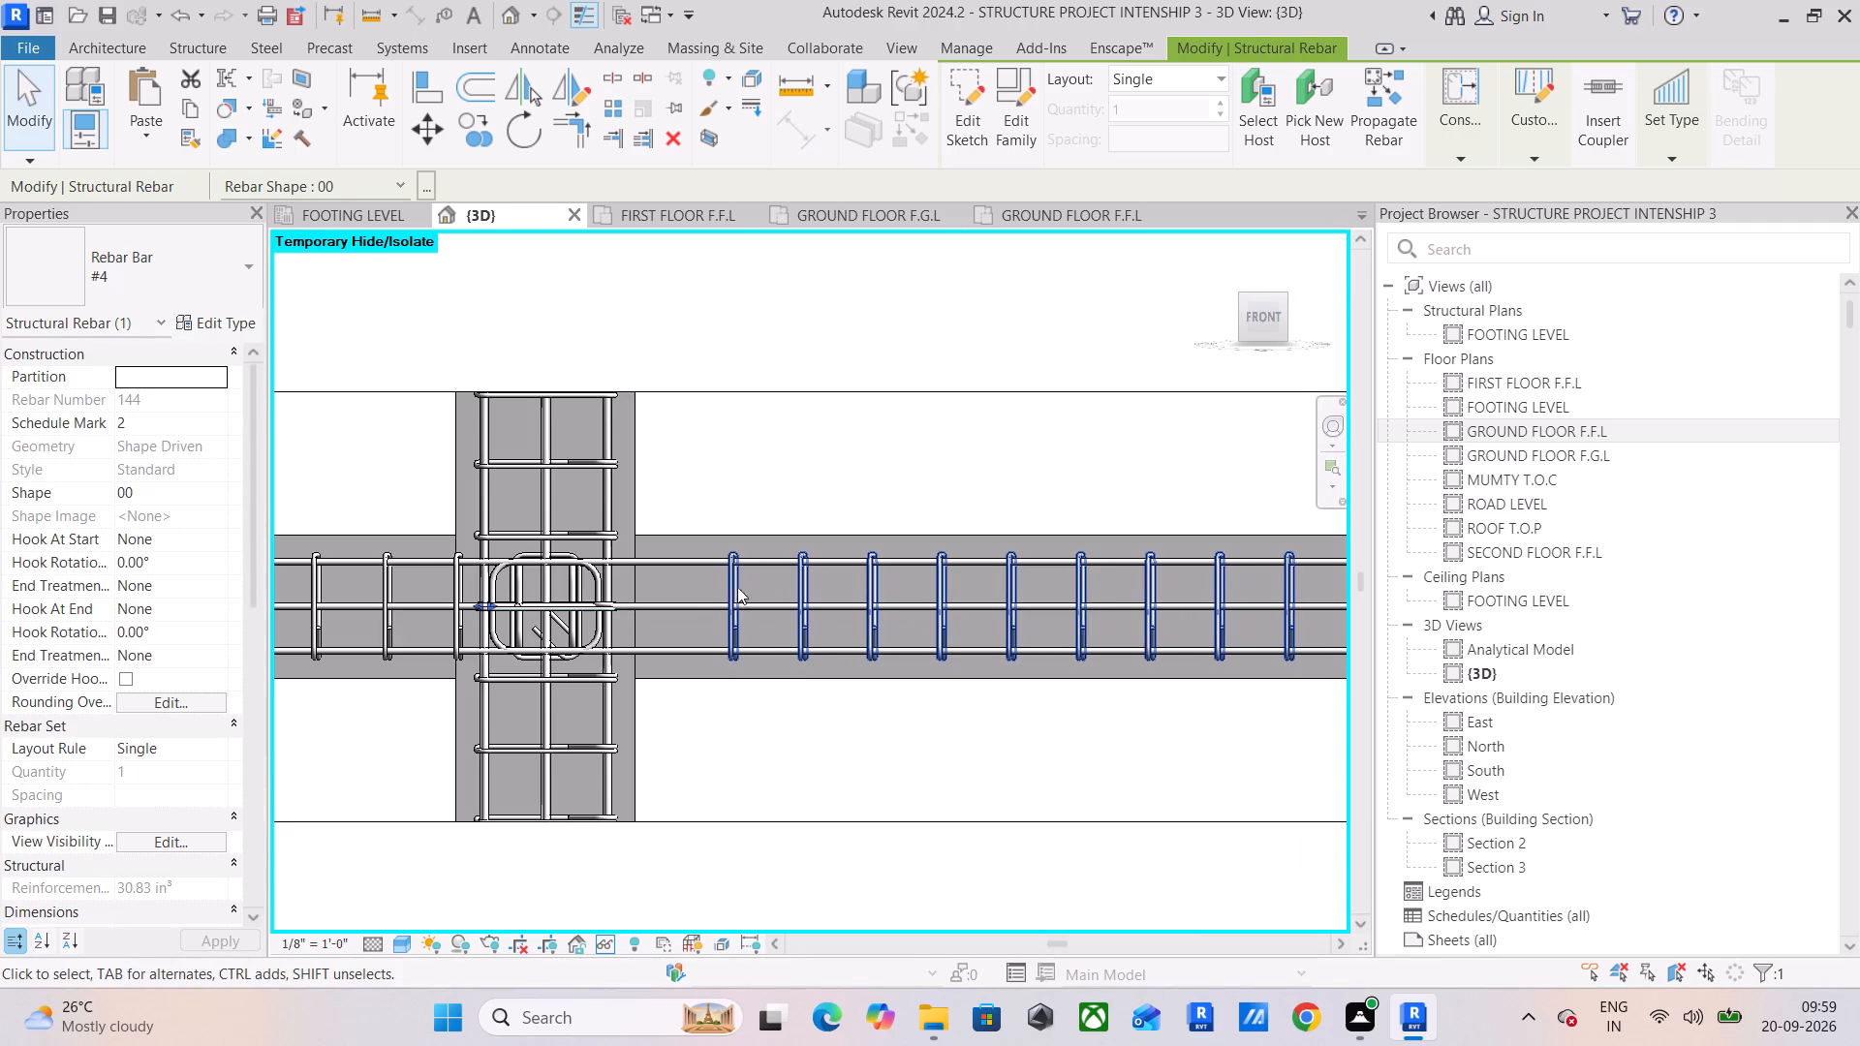
click(726, 581)
scroll(725, 582, up, 6)
drag(734, 639, 527, 639)
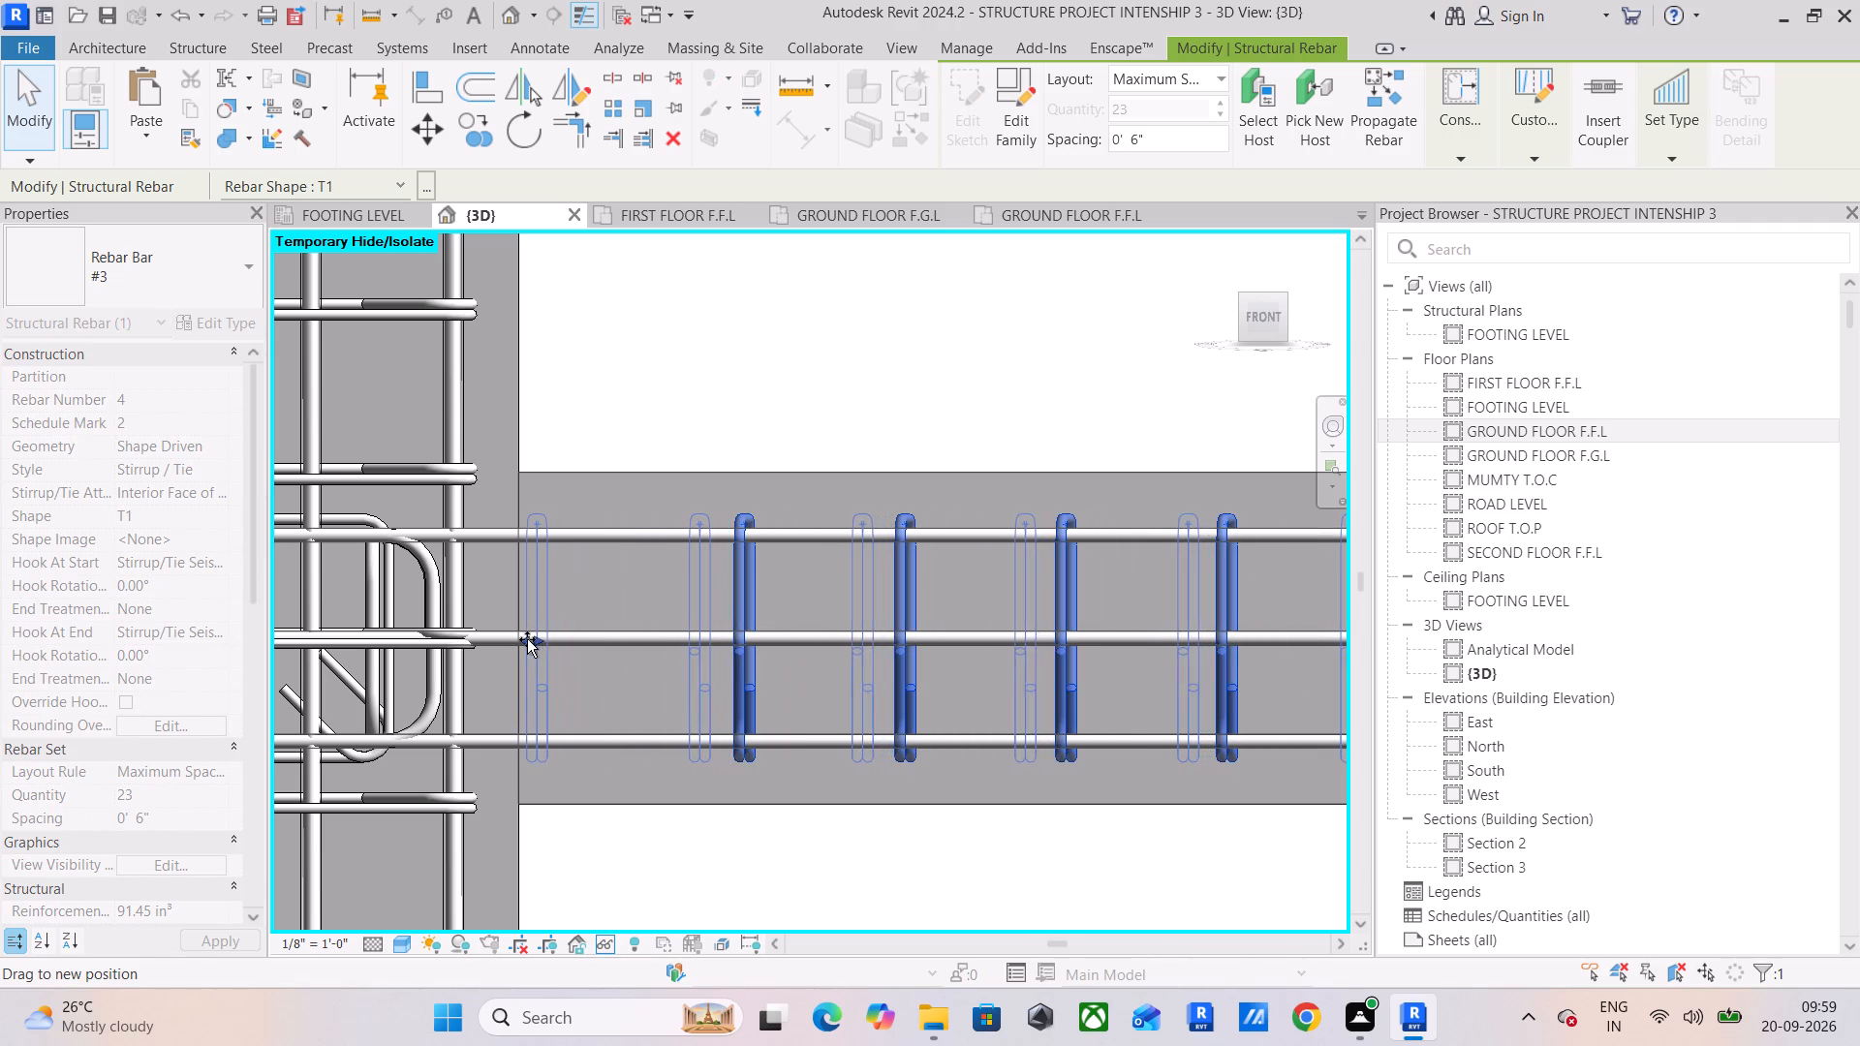
drag(527, 639, 530, 640)
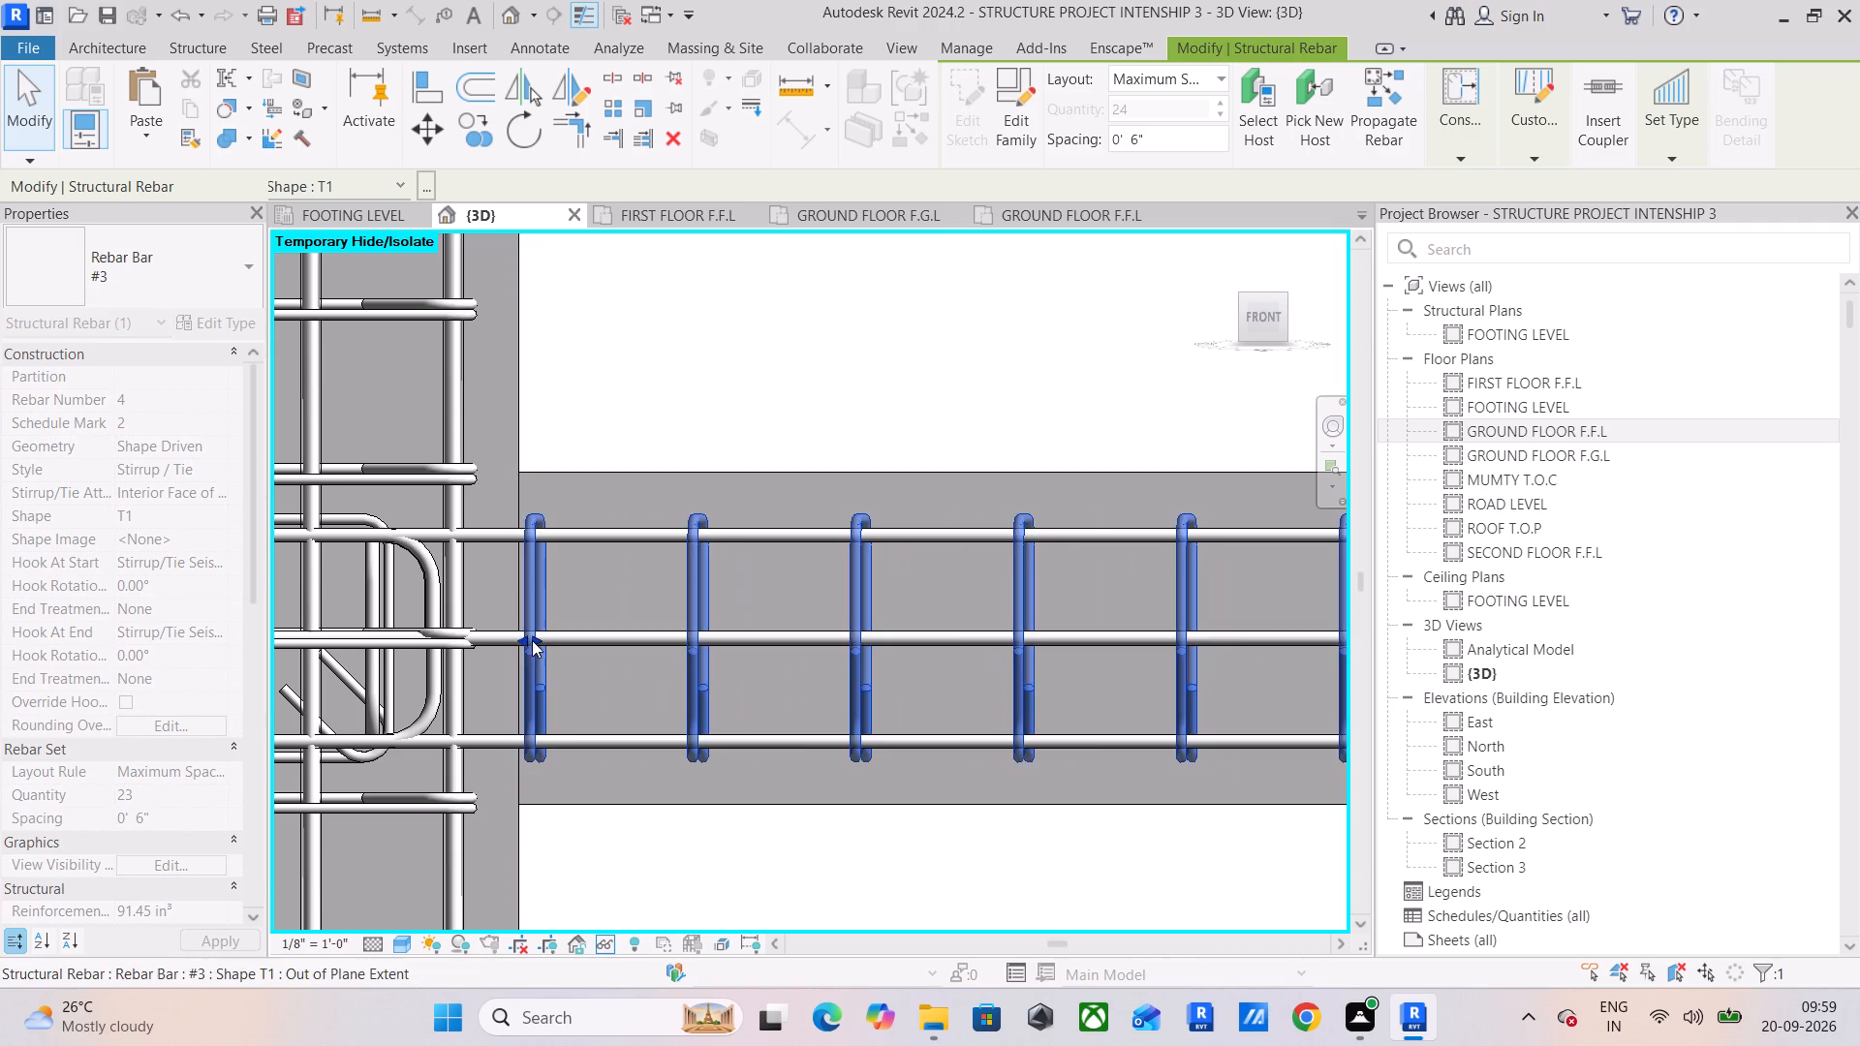
Extend the other end of the same #3 stirrup set to just short of the end column's face.
scroll(555, 638, down, 6)
scroll(823, 653, down, 4)
middle_drag(945, 667, 514, 686)
middle_drag(1154, 680, 1154, 678)
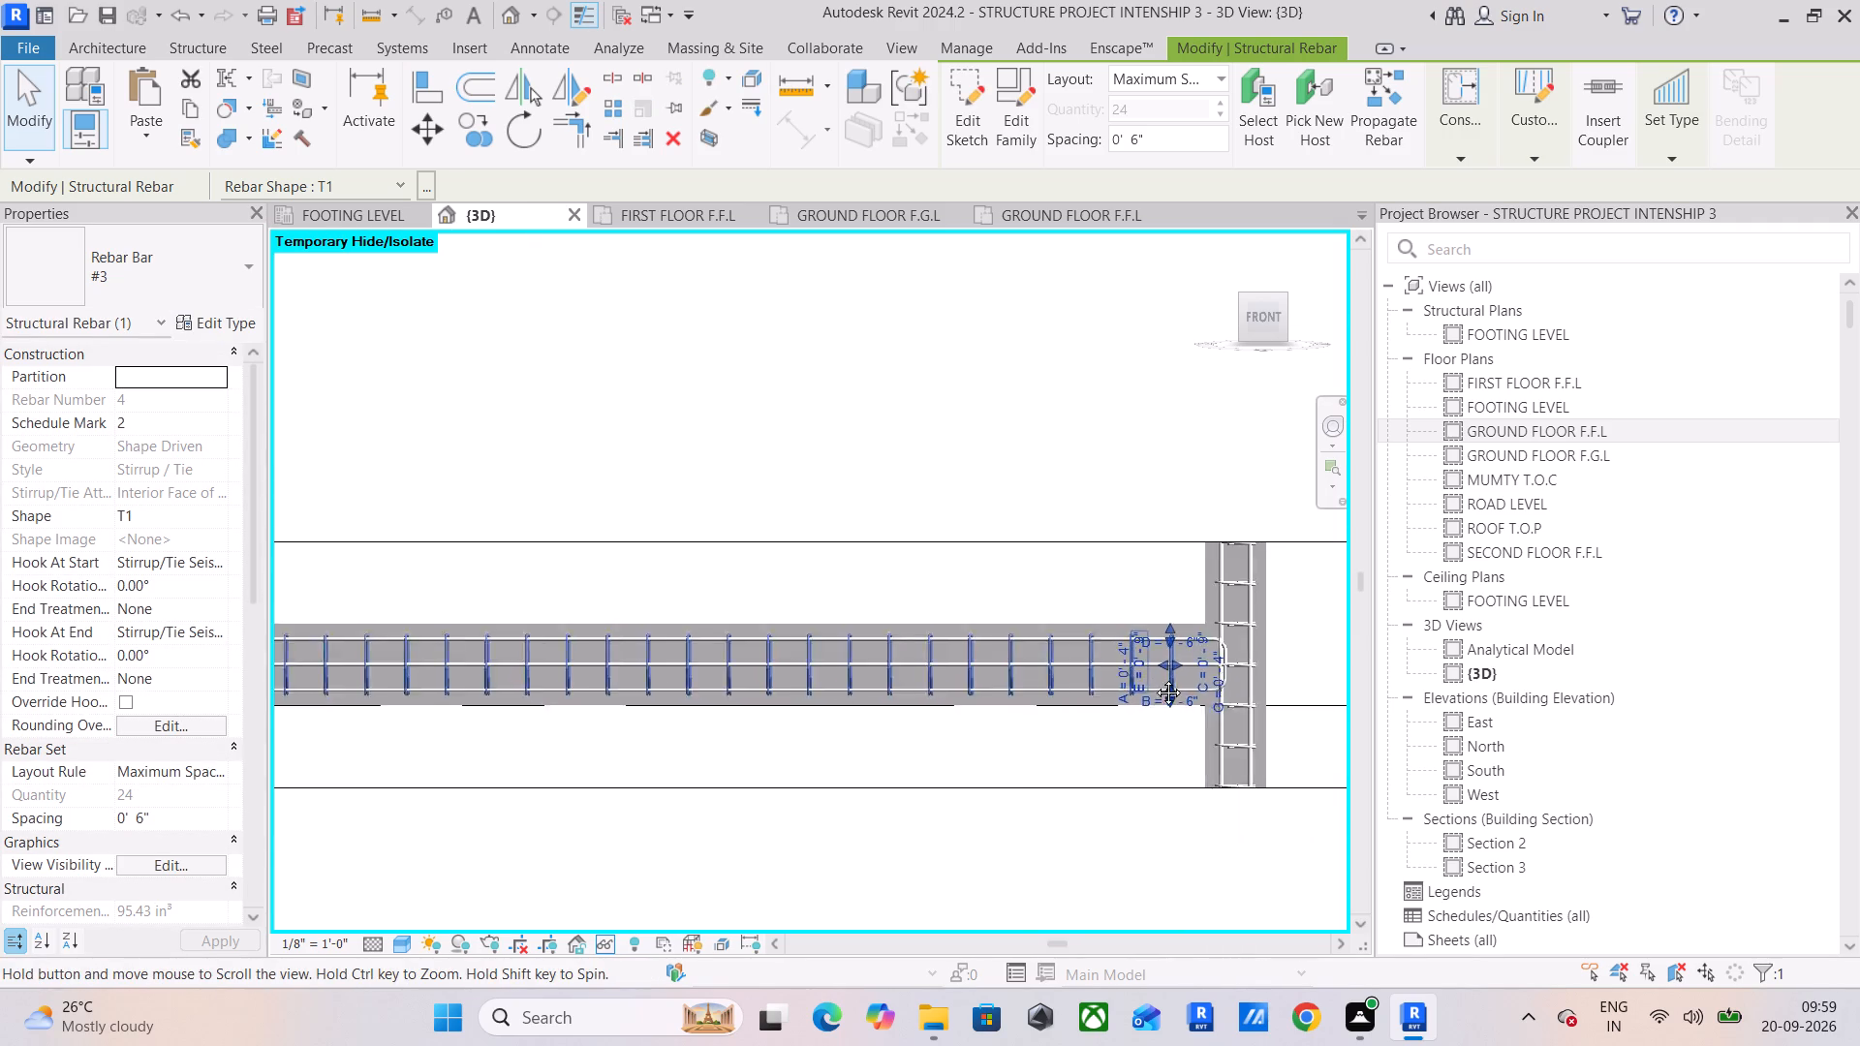
middle_drag(1154, 678, 845, 639)
scroll(921, 620, up, 13)
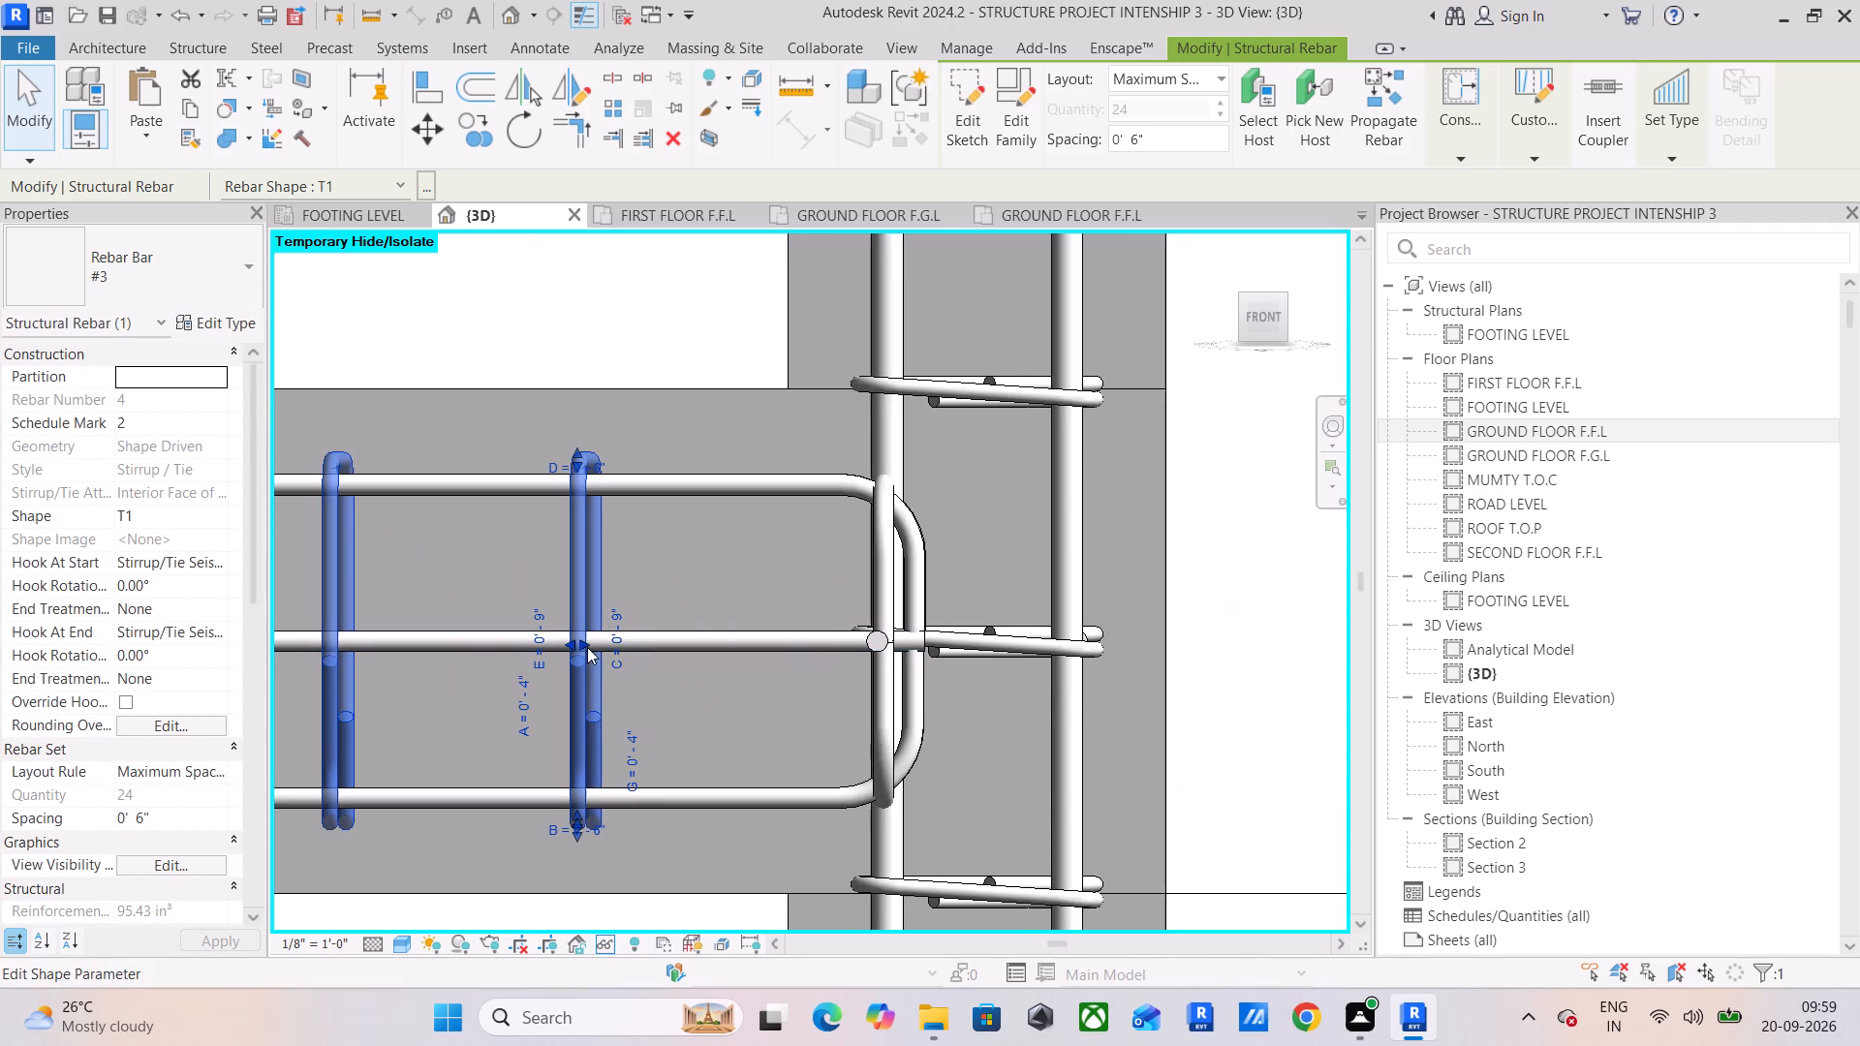
drag(586, 643, 814, 670)
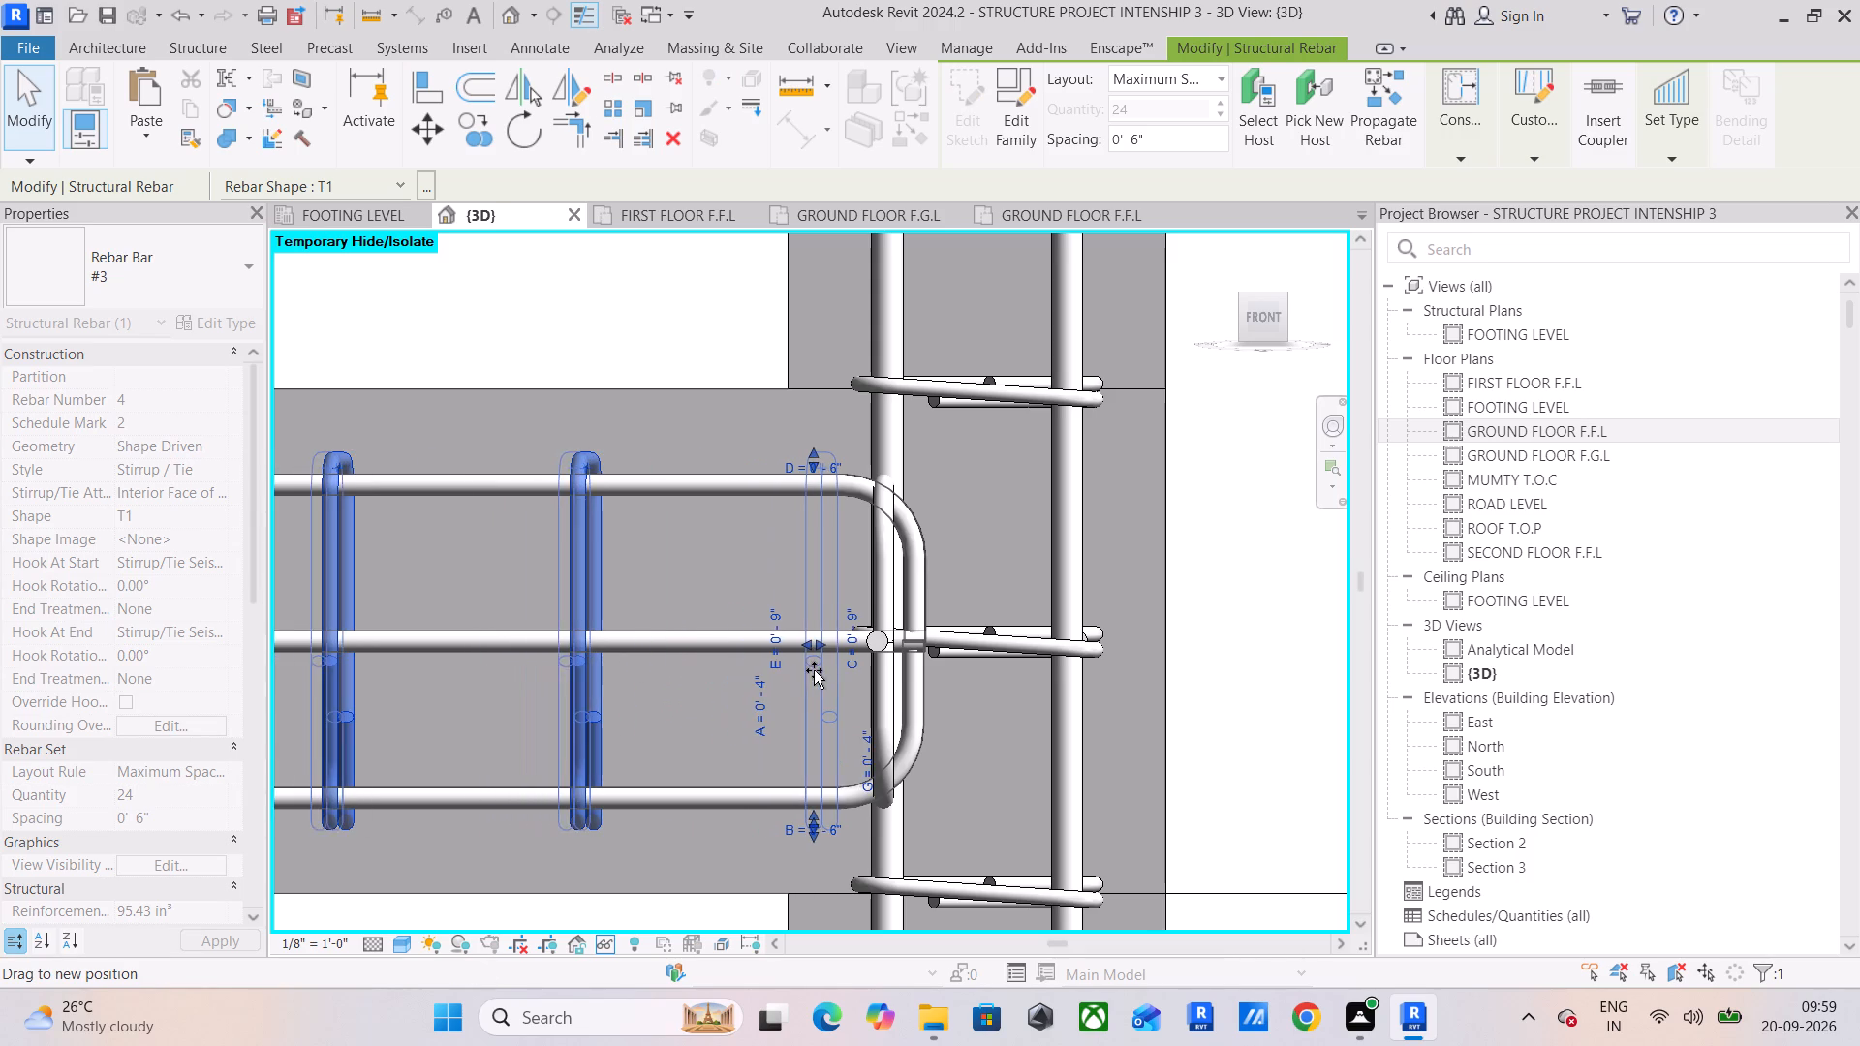
drag(814, 670, 766, 674)
Stretch the hooked ends of the beam's two top #4 bars to the end column's far outer vertical bars.
scroll(766, 674, down, 8)
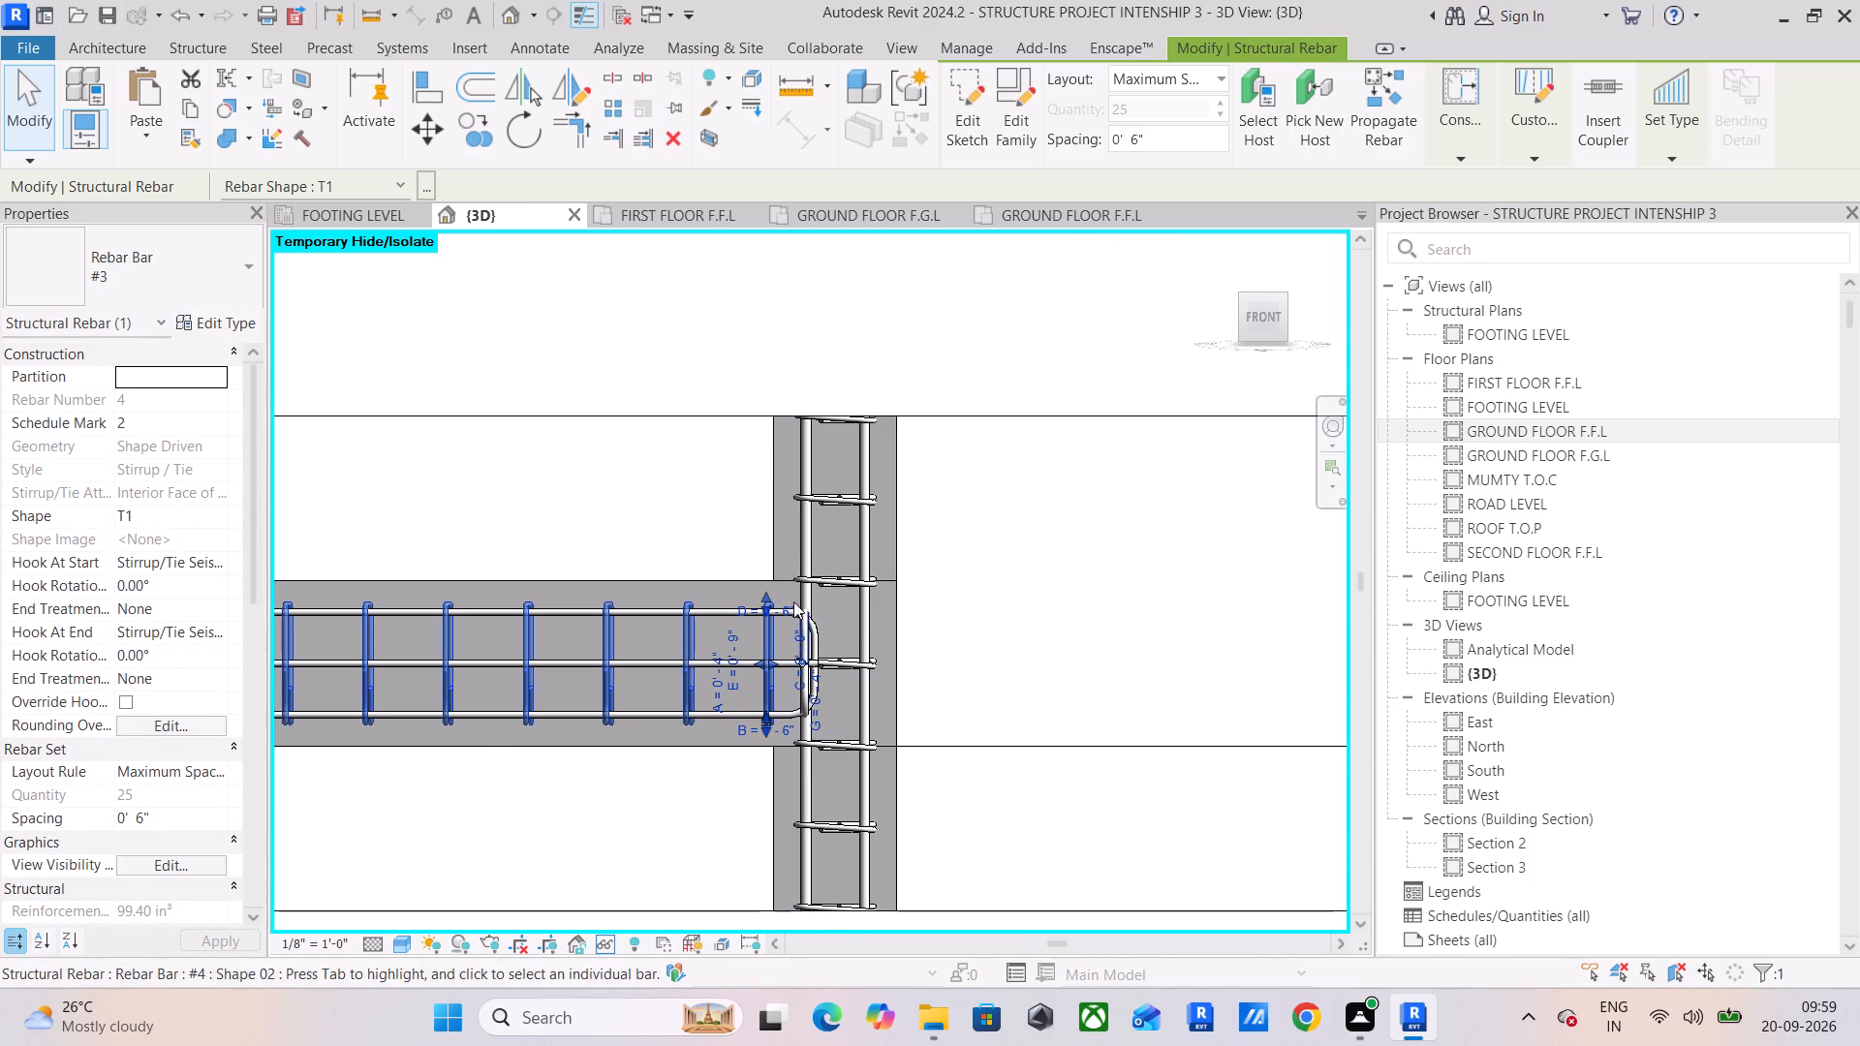
scroll(793, 601, up, 5)
click(834, 666)
scroll(845, 661, up, 6)
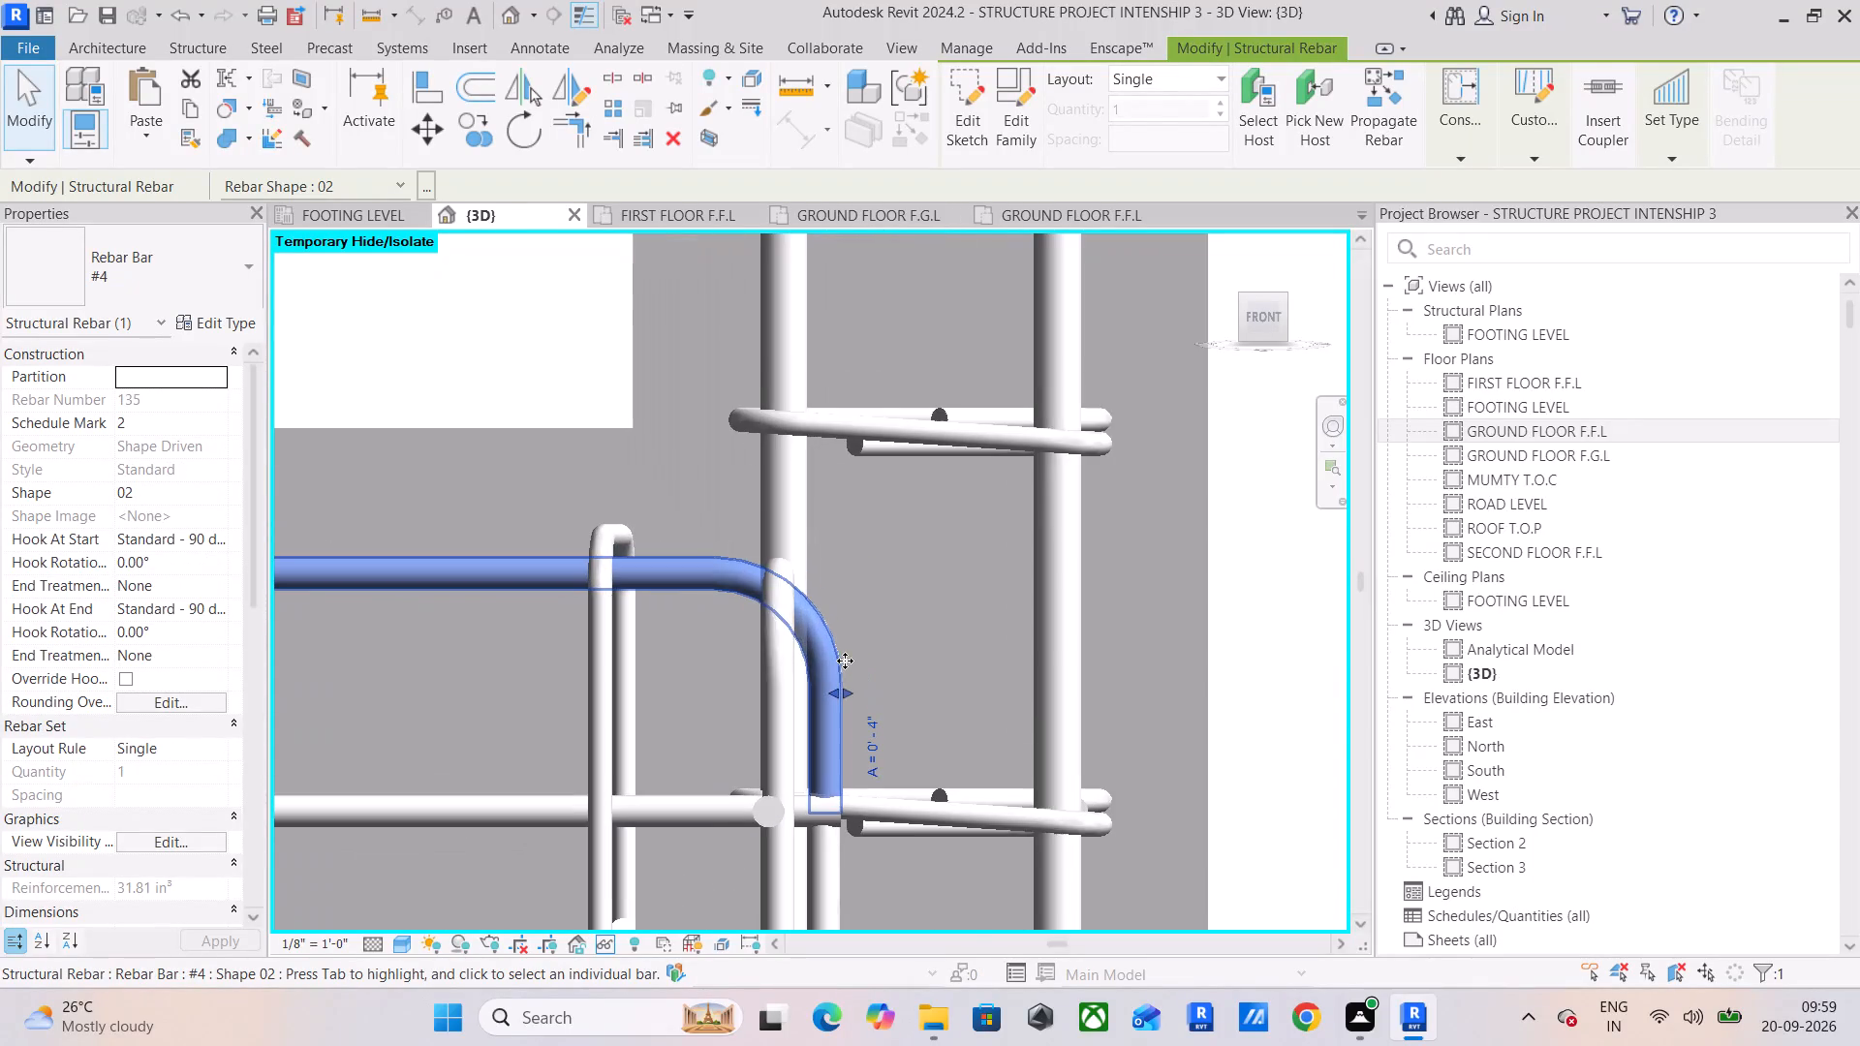
drag(847, 688, 936, 699)
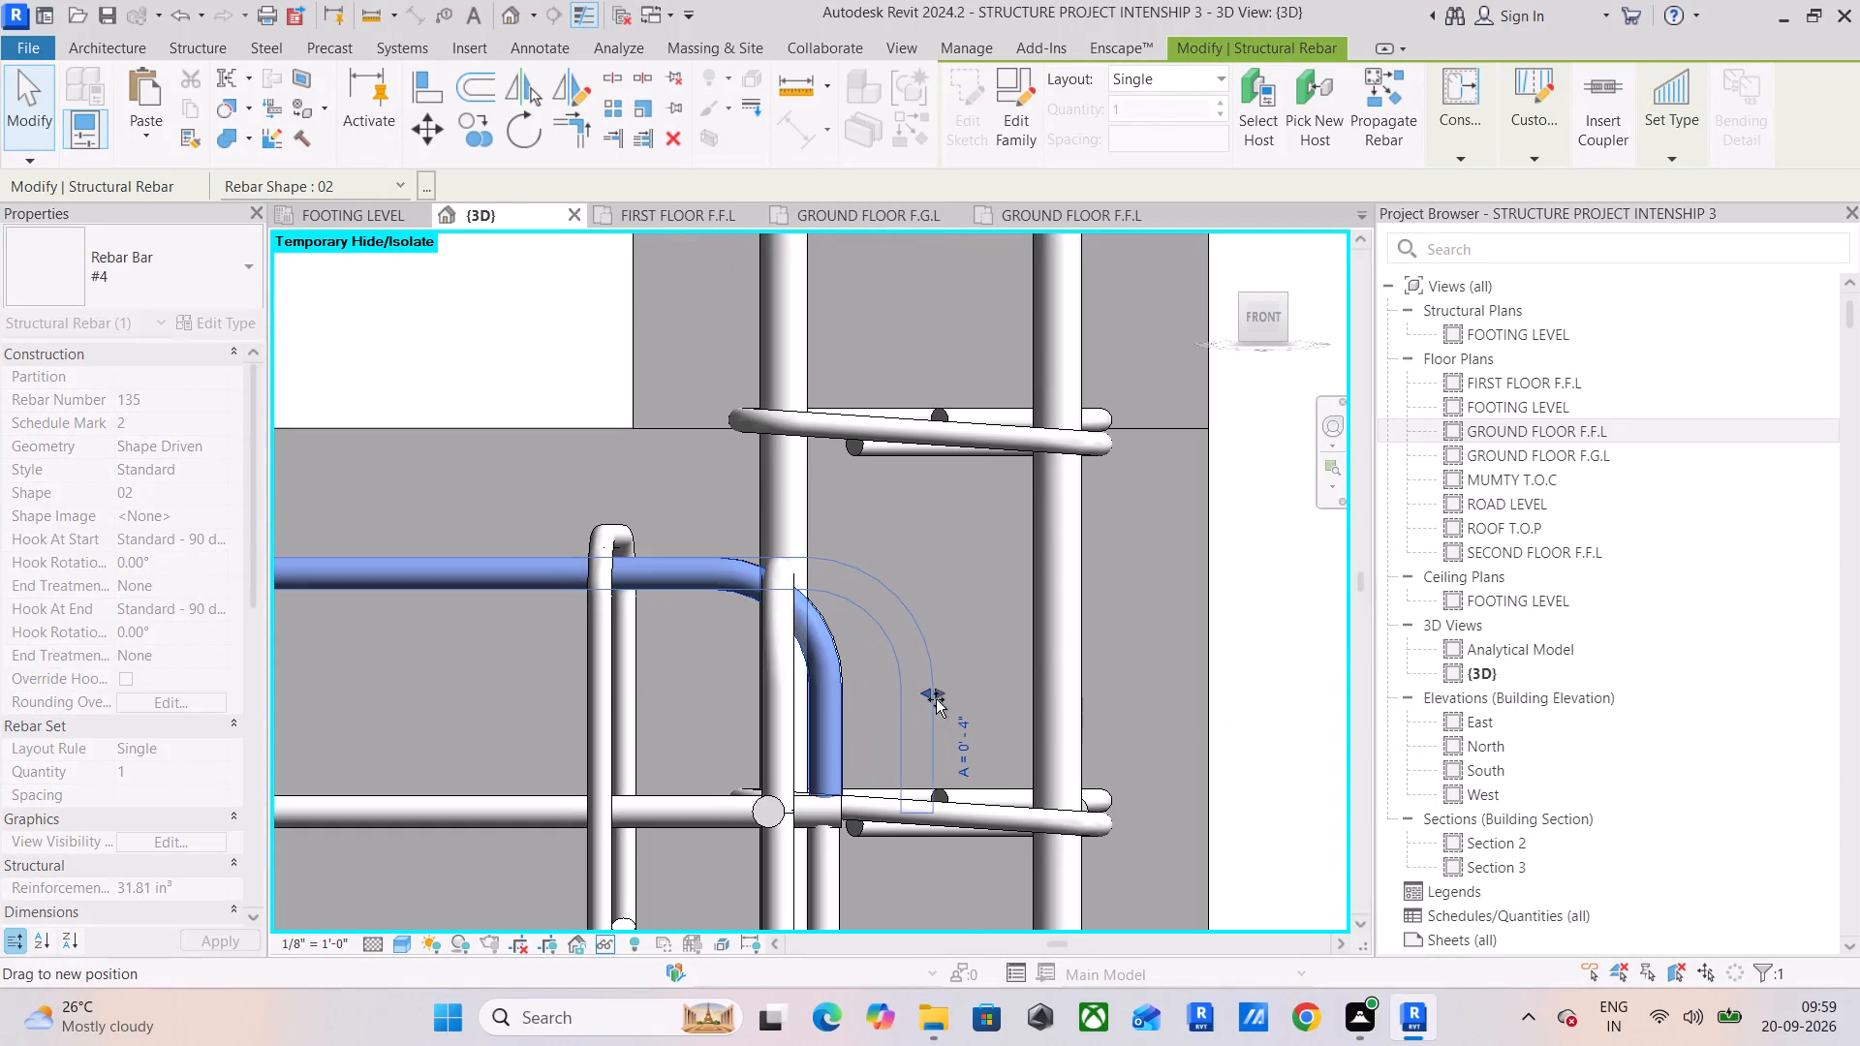
drag(936, 699, 1029, 699)
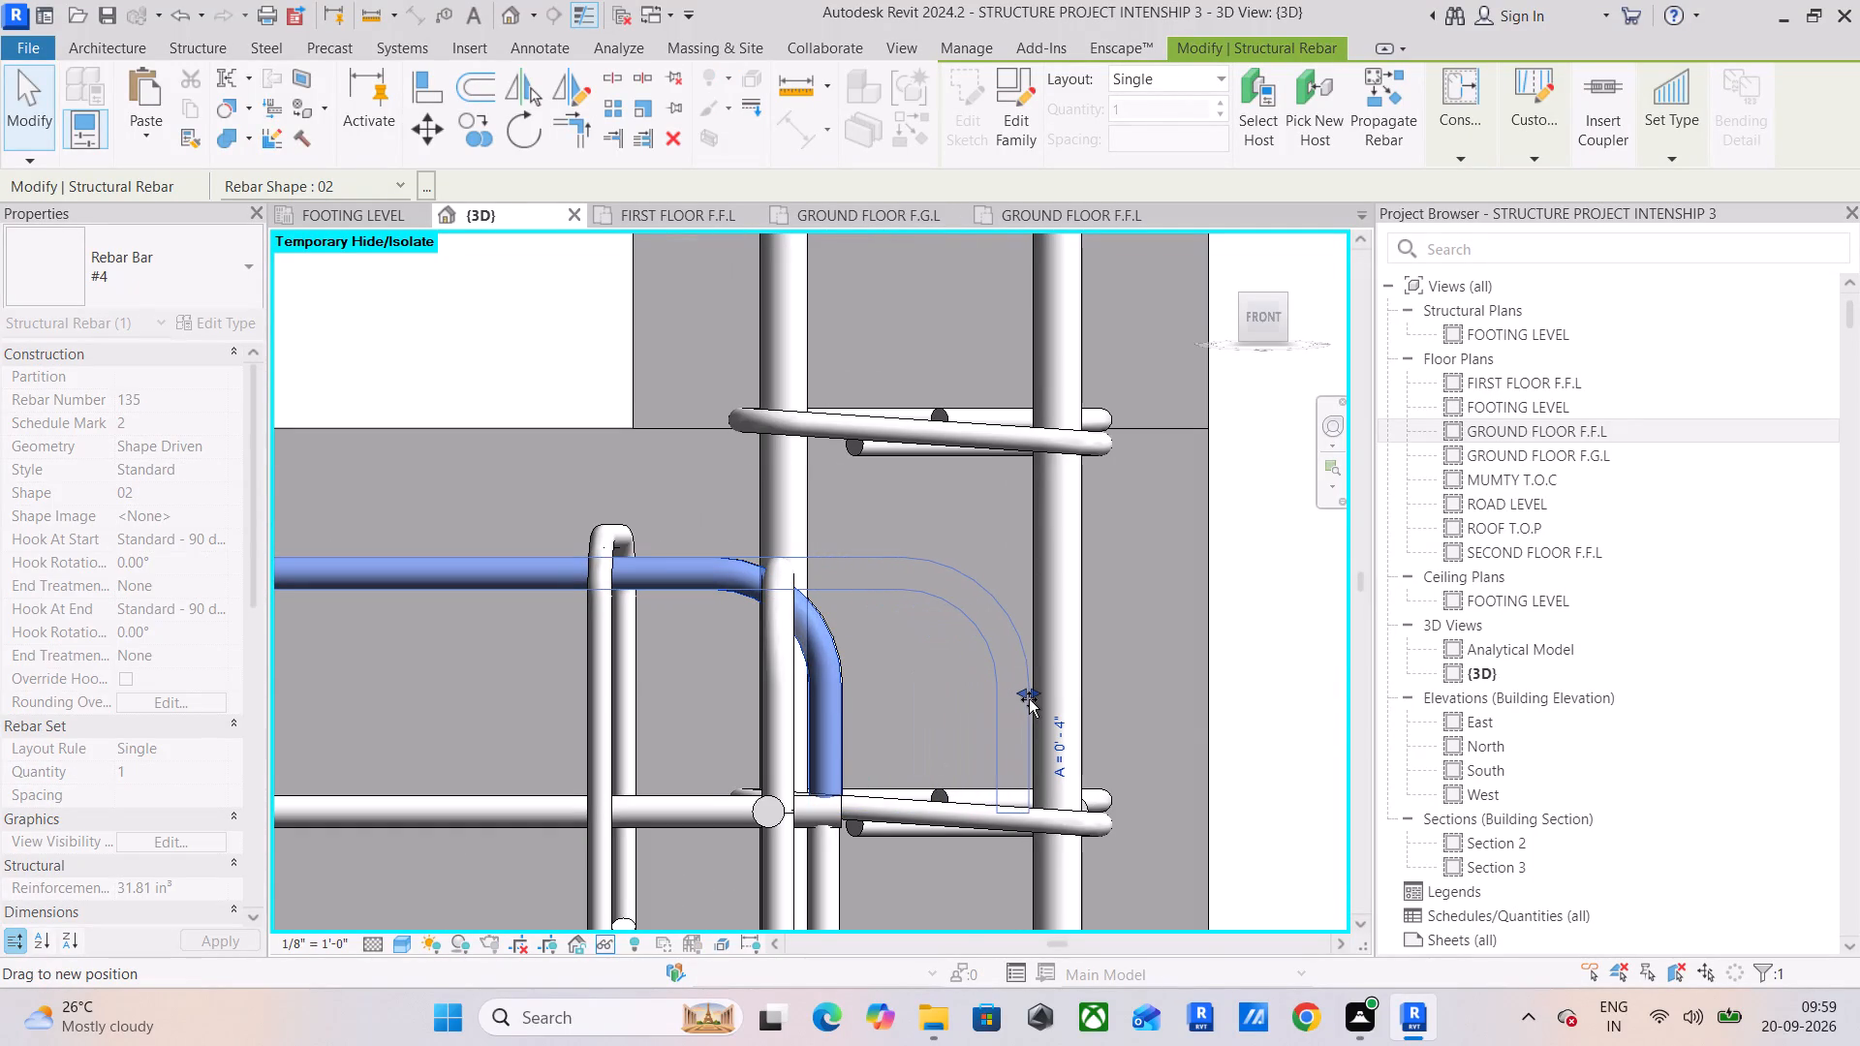
drag(1029, 699, 1031, 699)
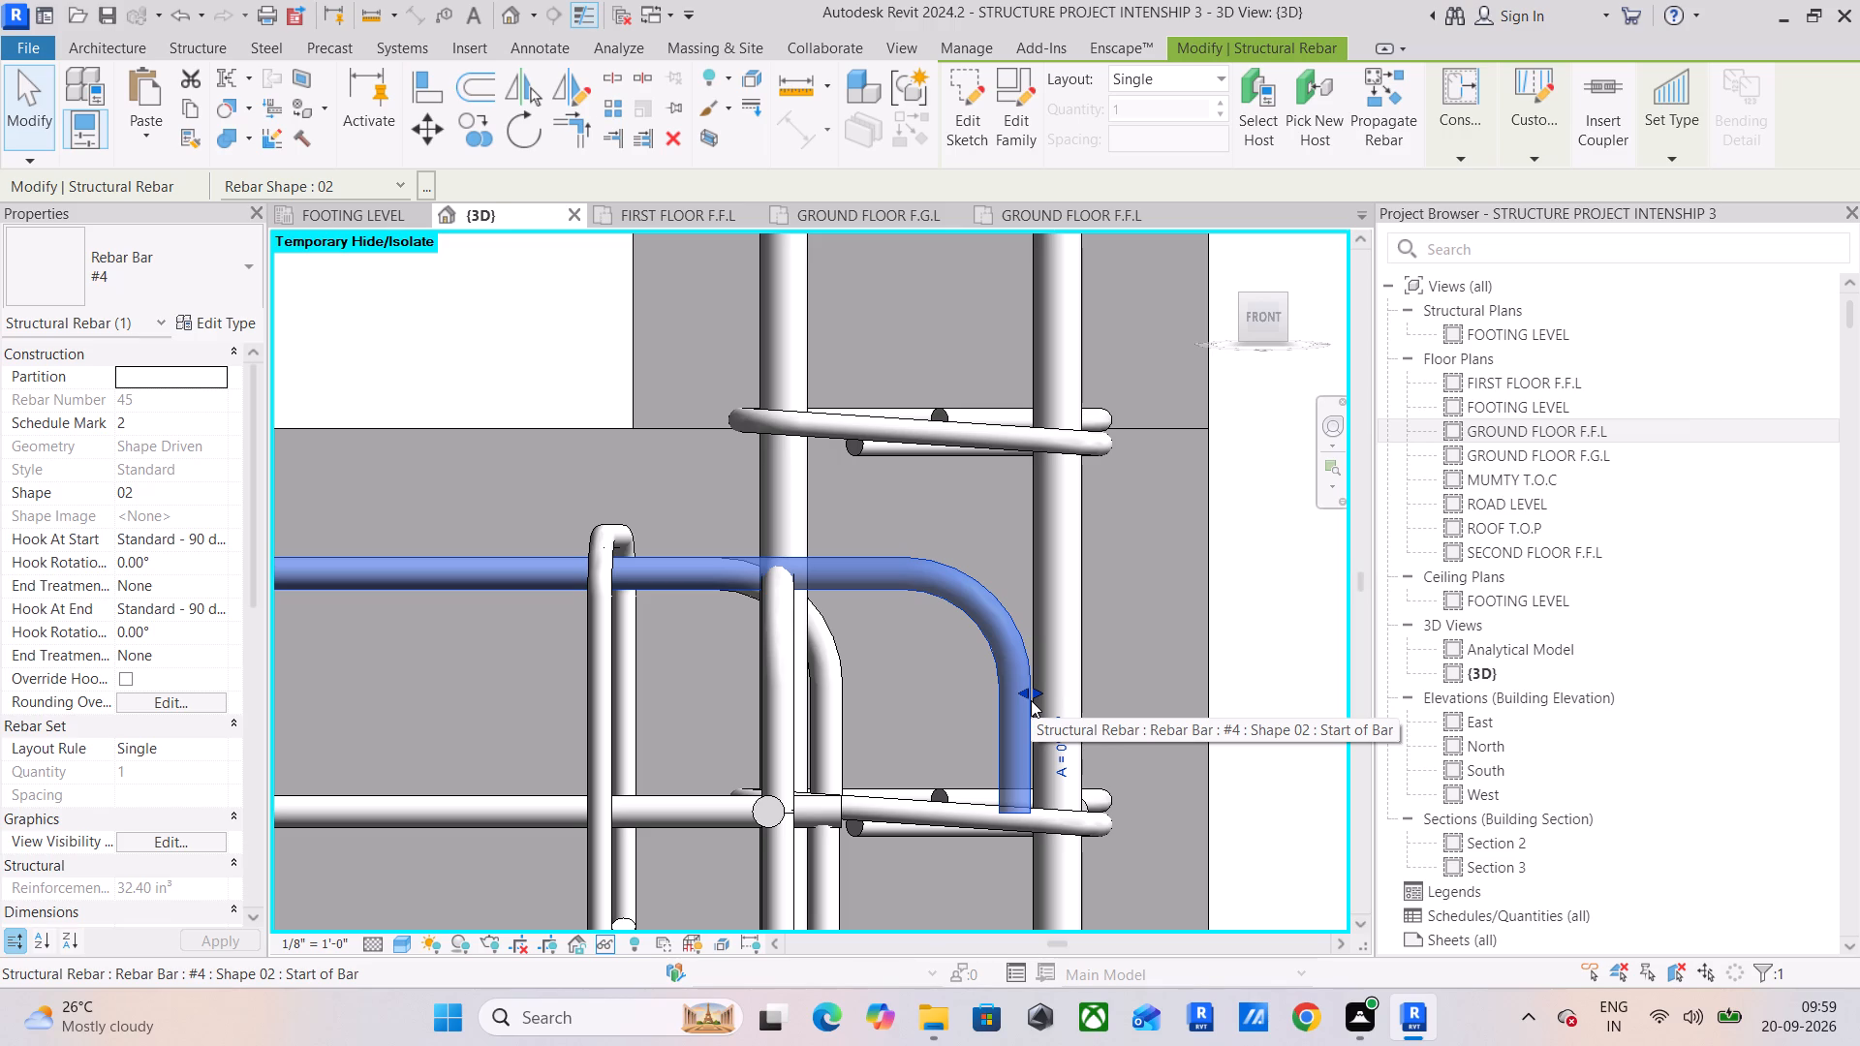
click(832, 718)
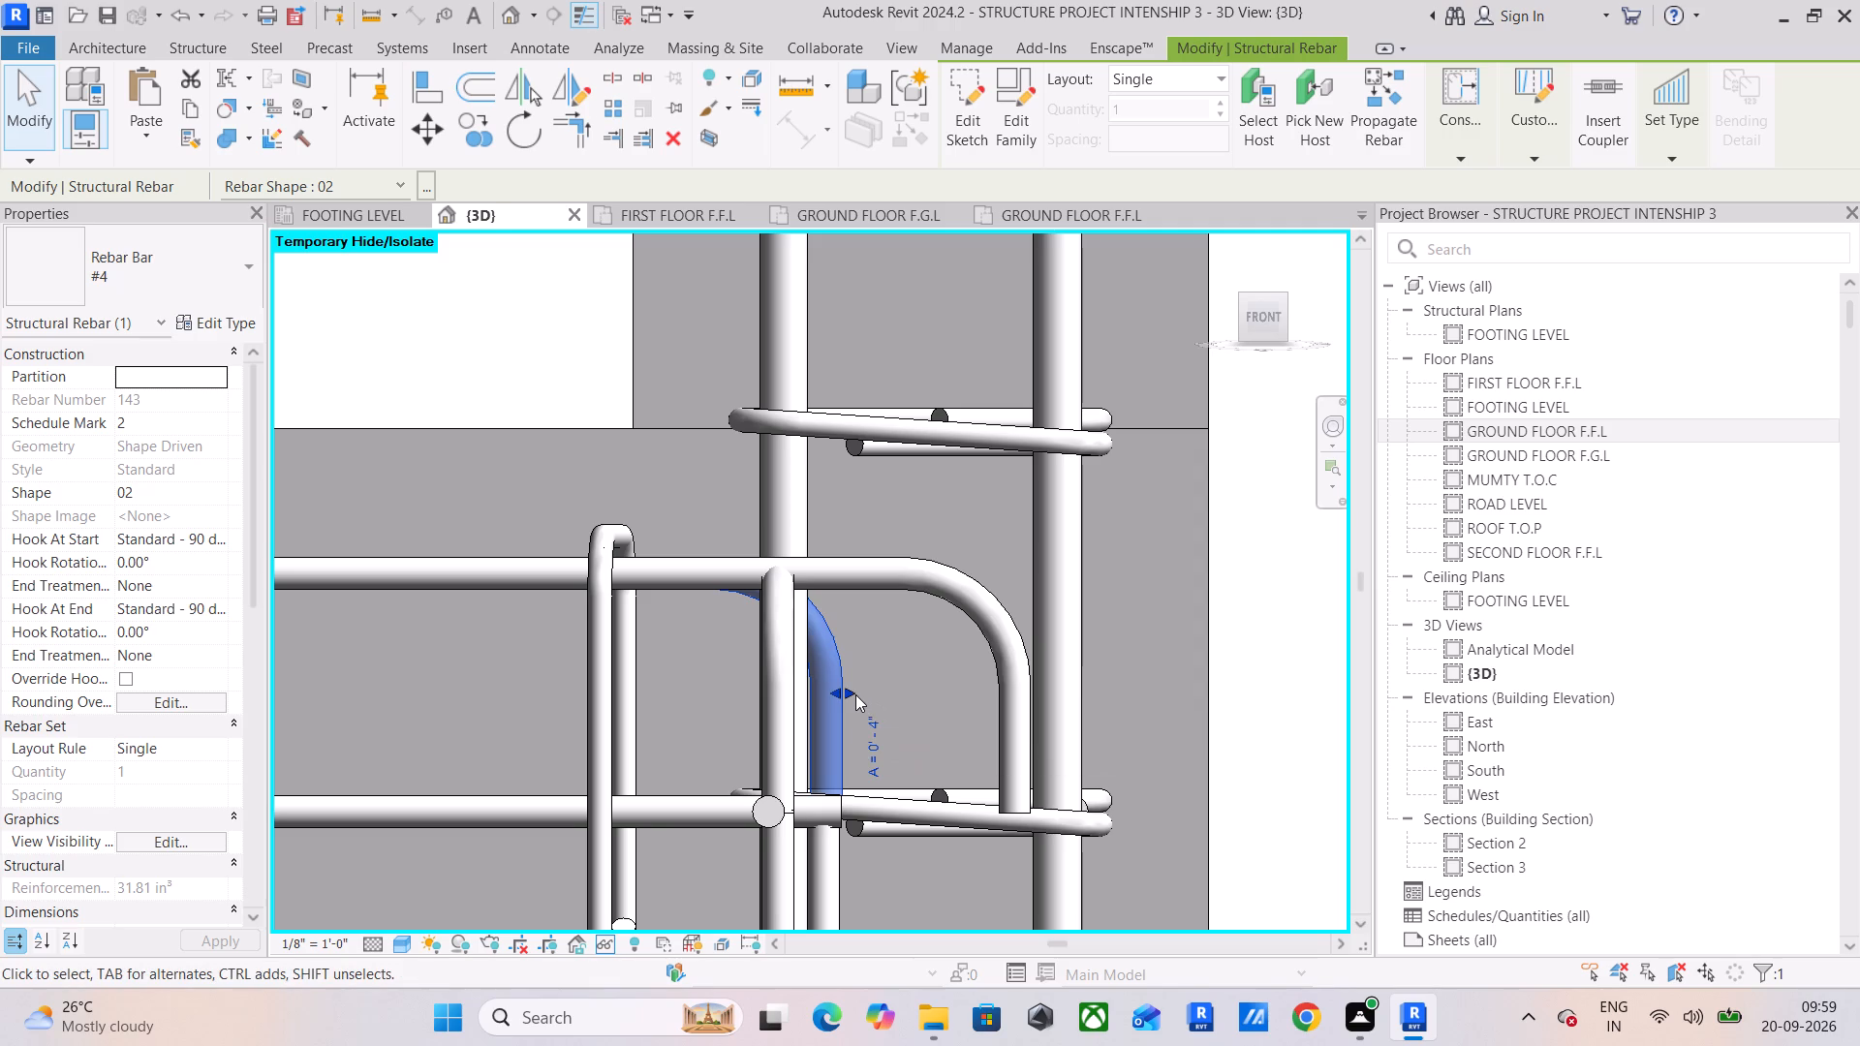
drag(855, 692, 1023, 697)
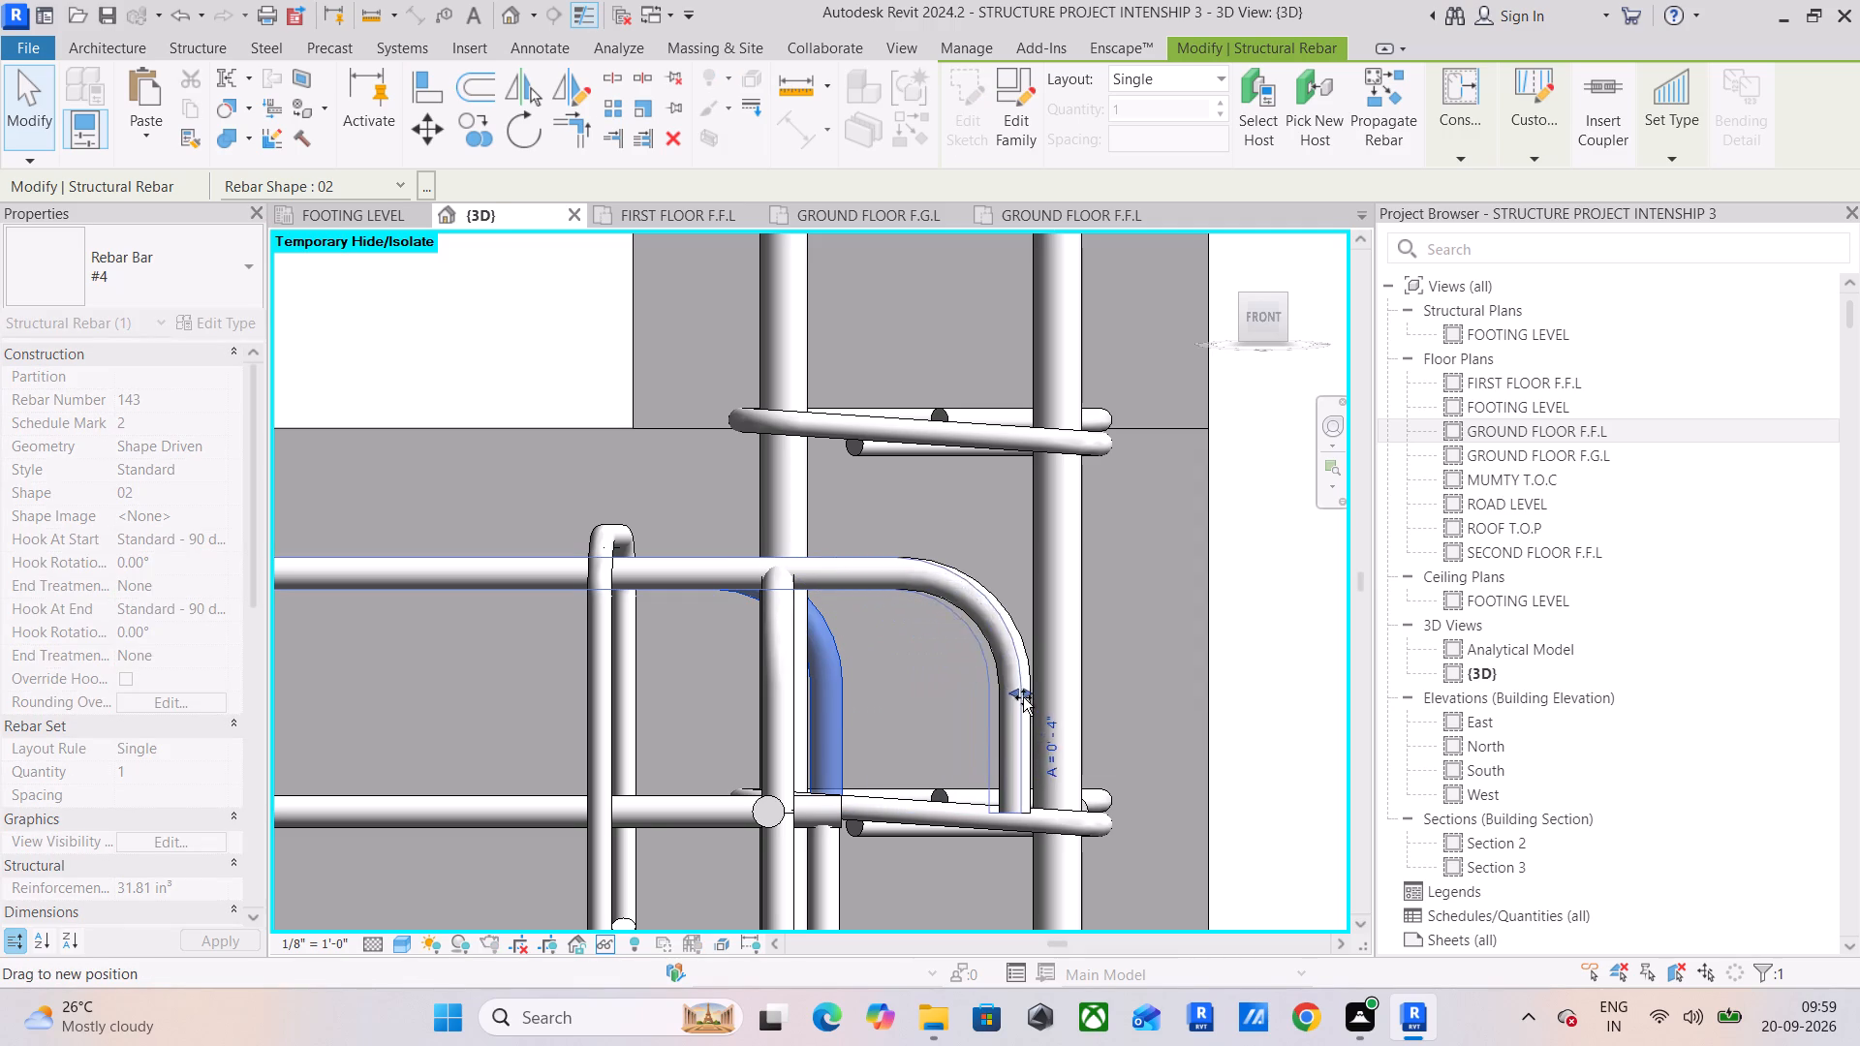
drag(1023, 697, 1030, 700)
Stretch the hooked ends of the beam's two bottom #4 bars to the end column's far outer vertical bars.
middle_drag(910, 740, 979, 474)
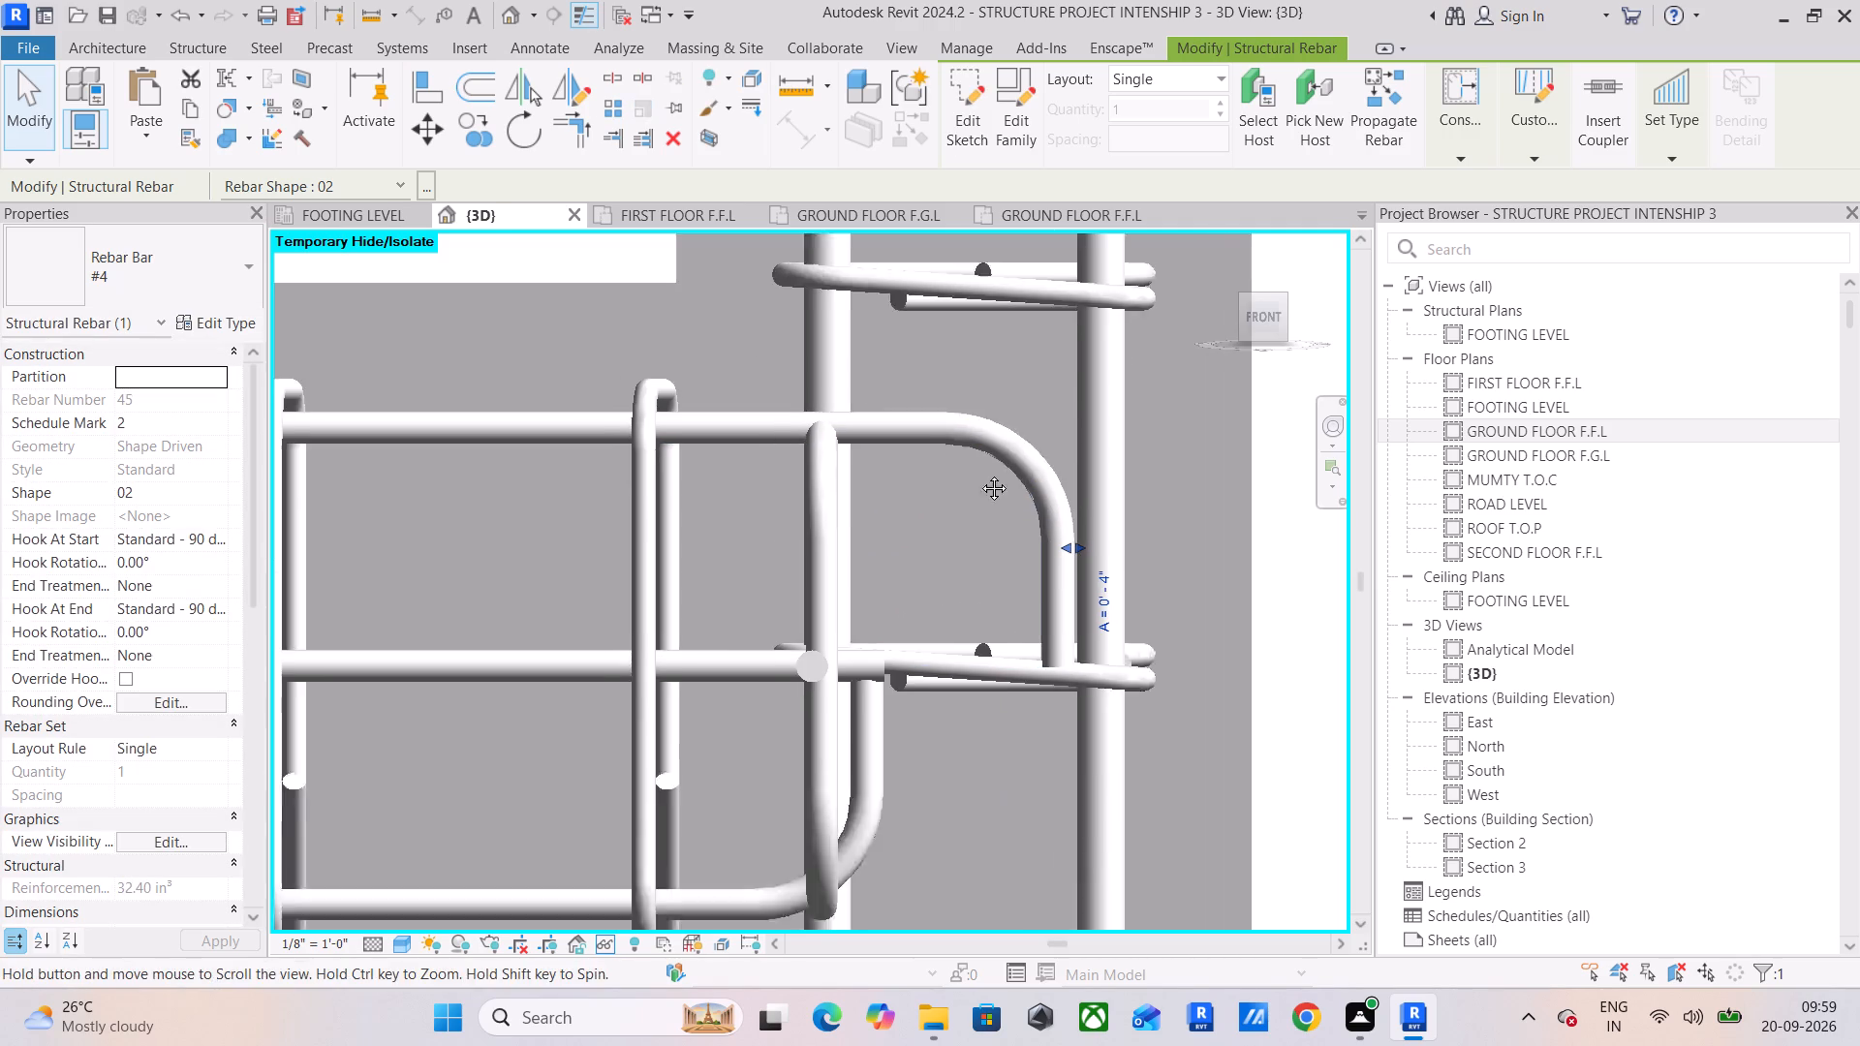
middle_drag(979, 474, 983, 448)
click(914, 666)
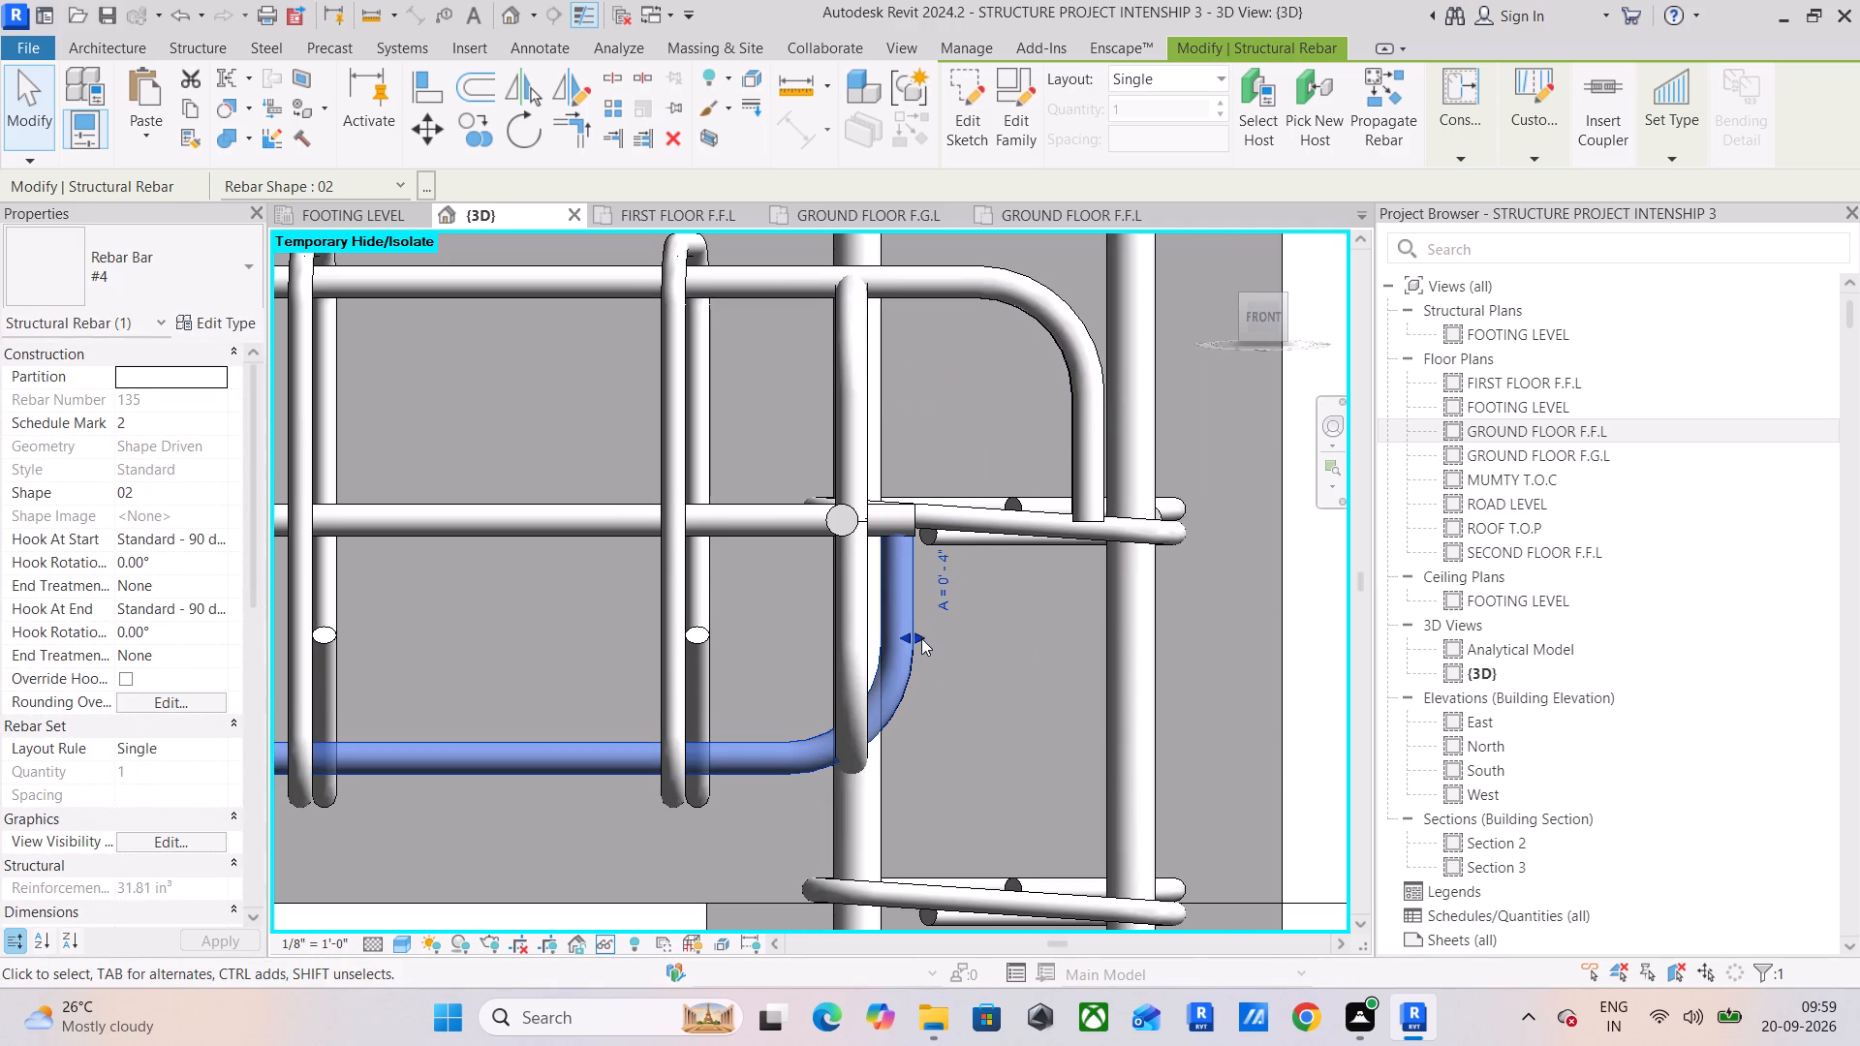
drag(920, 636, 1104, 669)
click(906, 643)
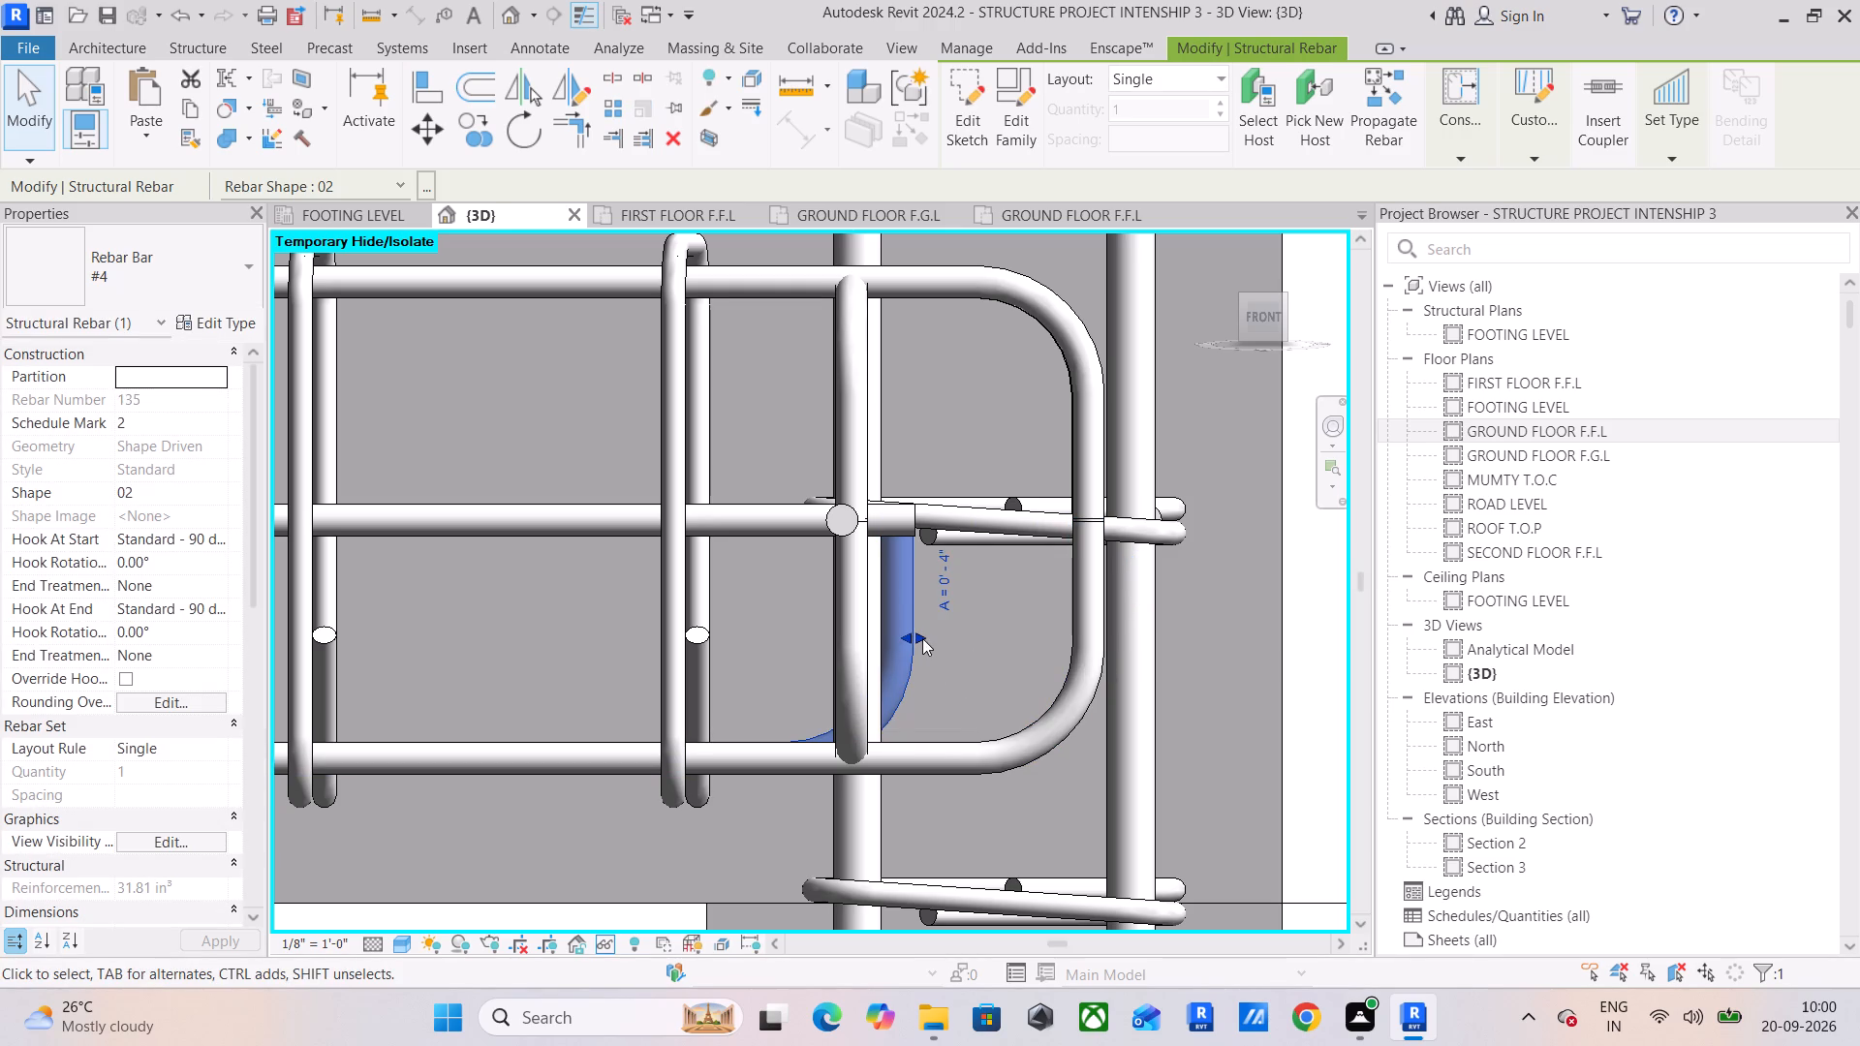
drag(922, 638, 1104, 660)
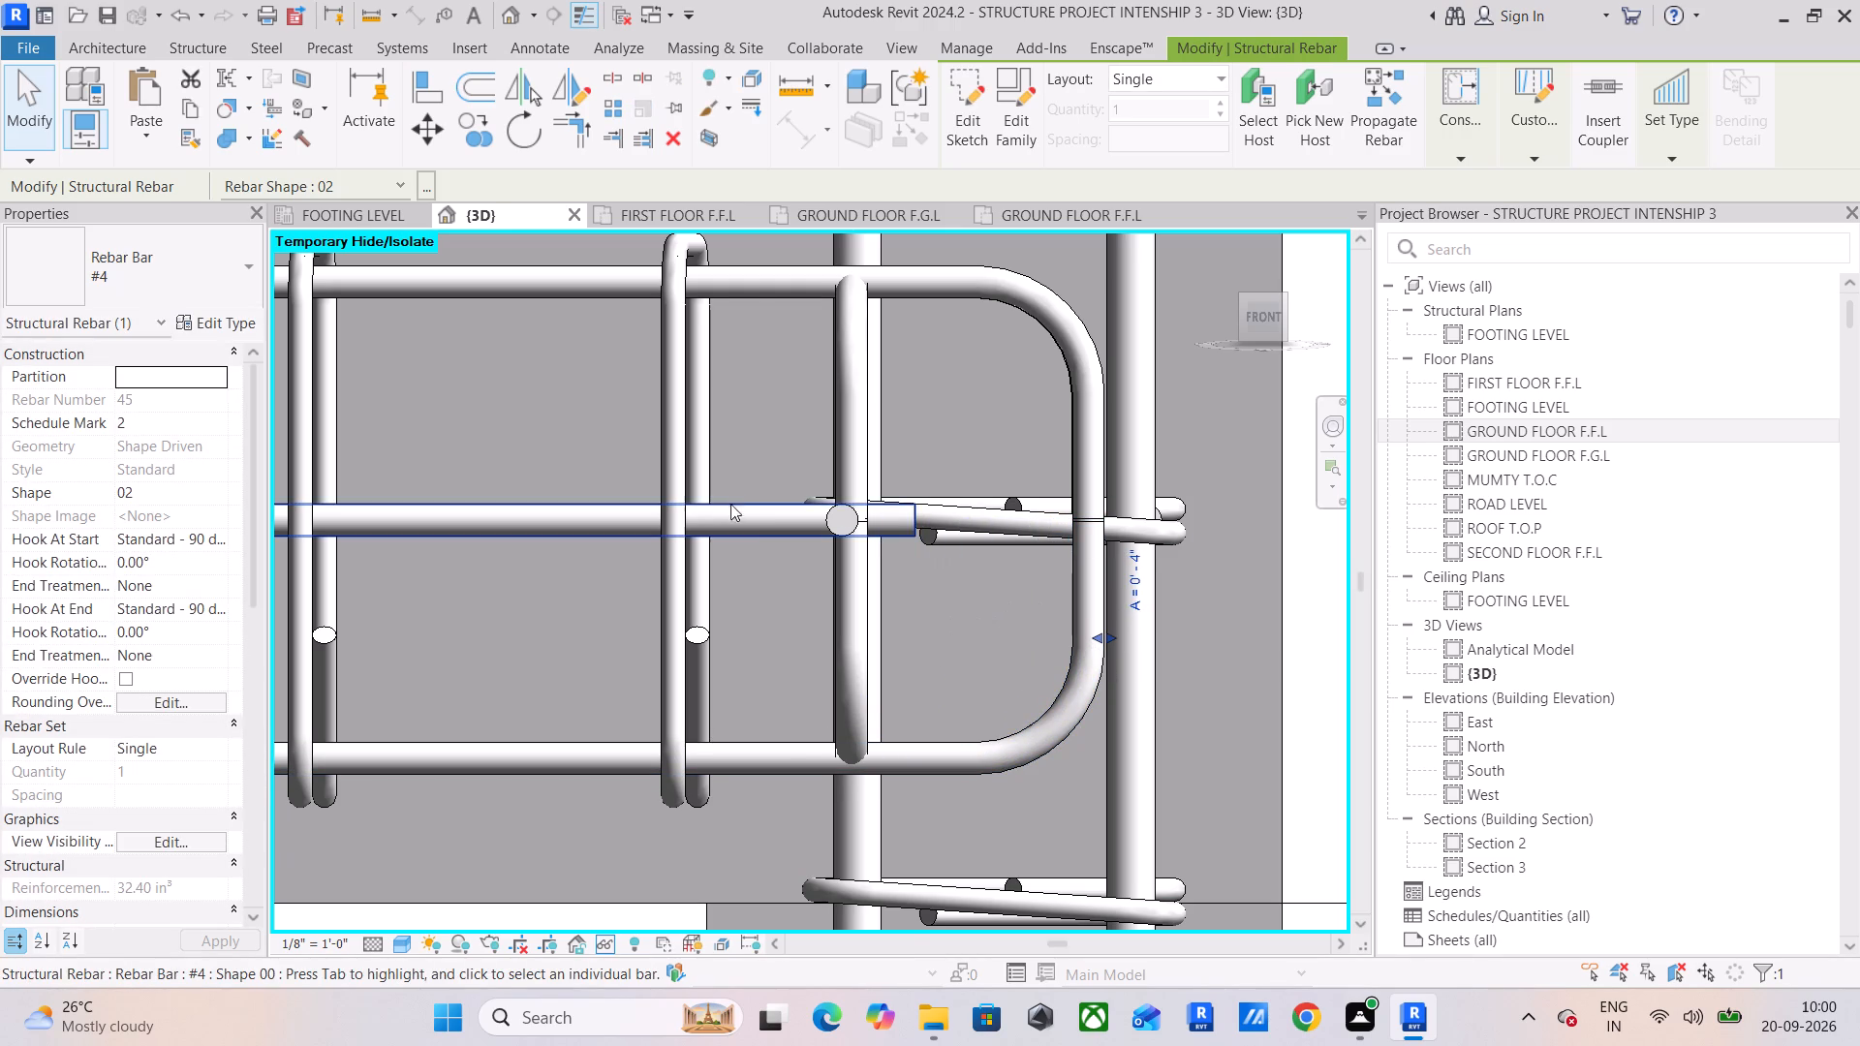
Extend the beam's two straight mid-depth #4 bars into the end column, level with the hooked bars' outer ends.
click(717, 502)
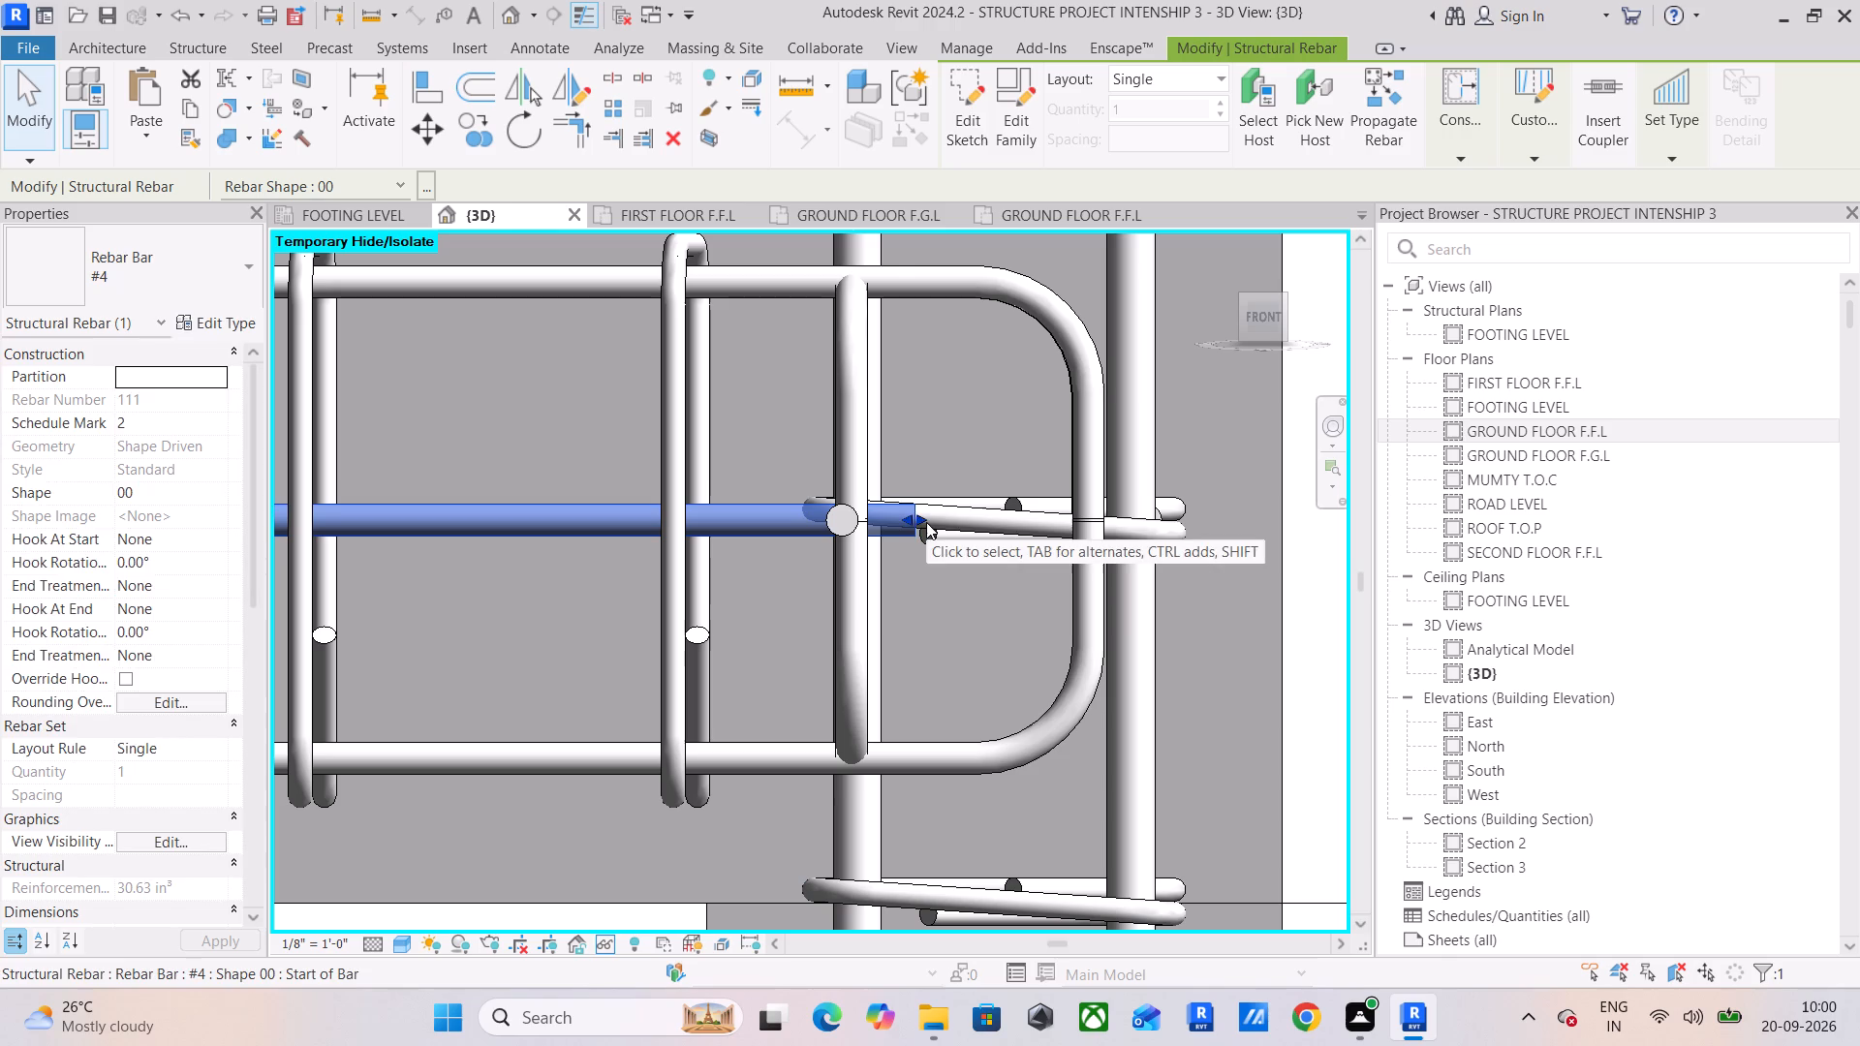
drag(925, 522, 1102, 535)
click(789, 451)
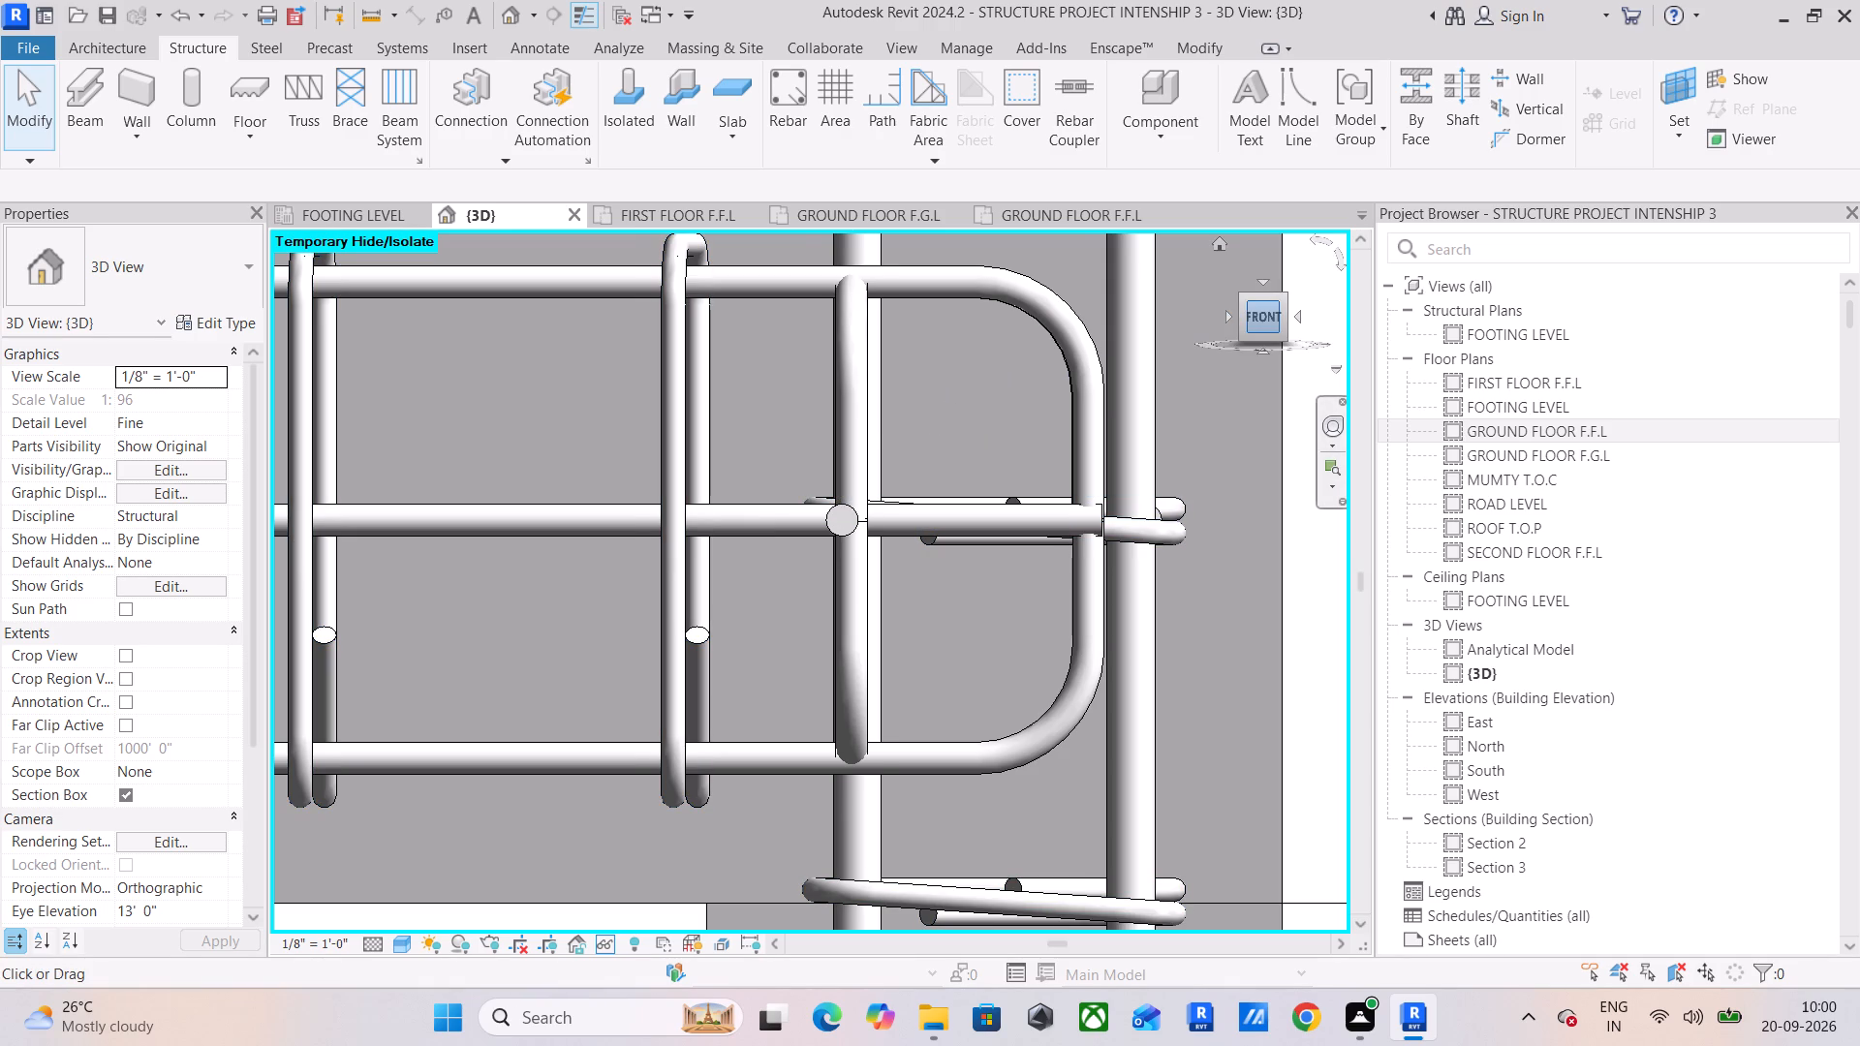
drag(1258, 315, 1257, 349)
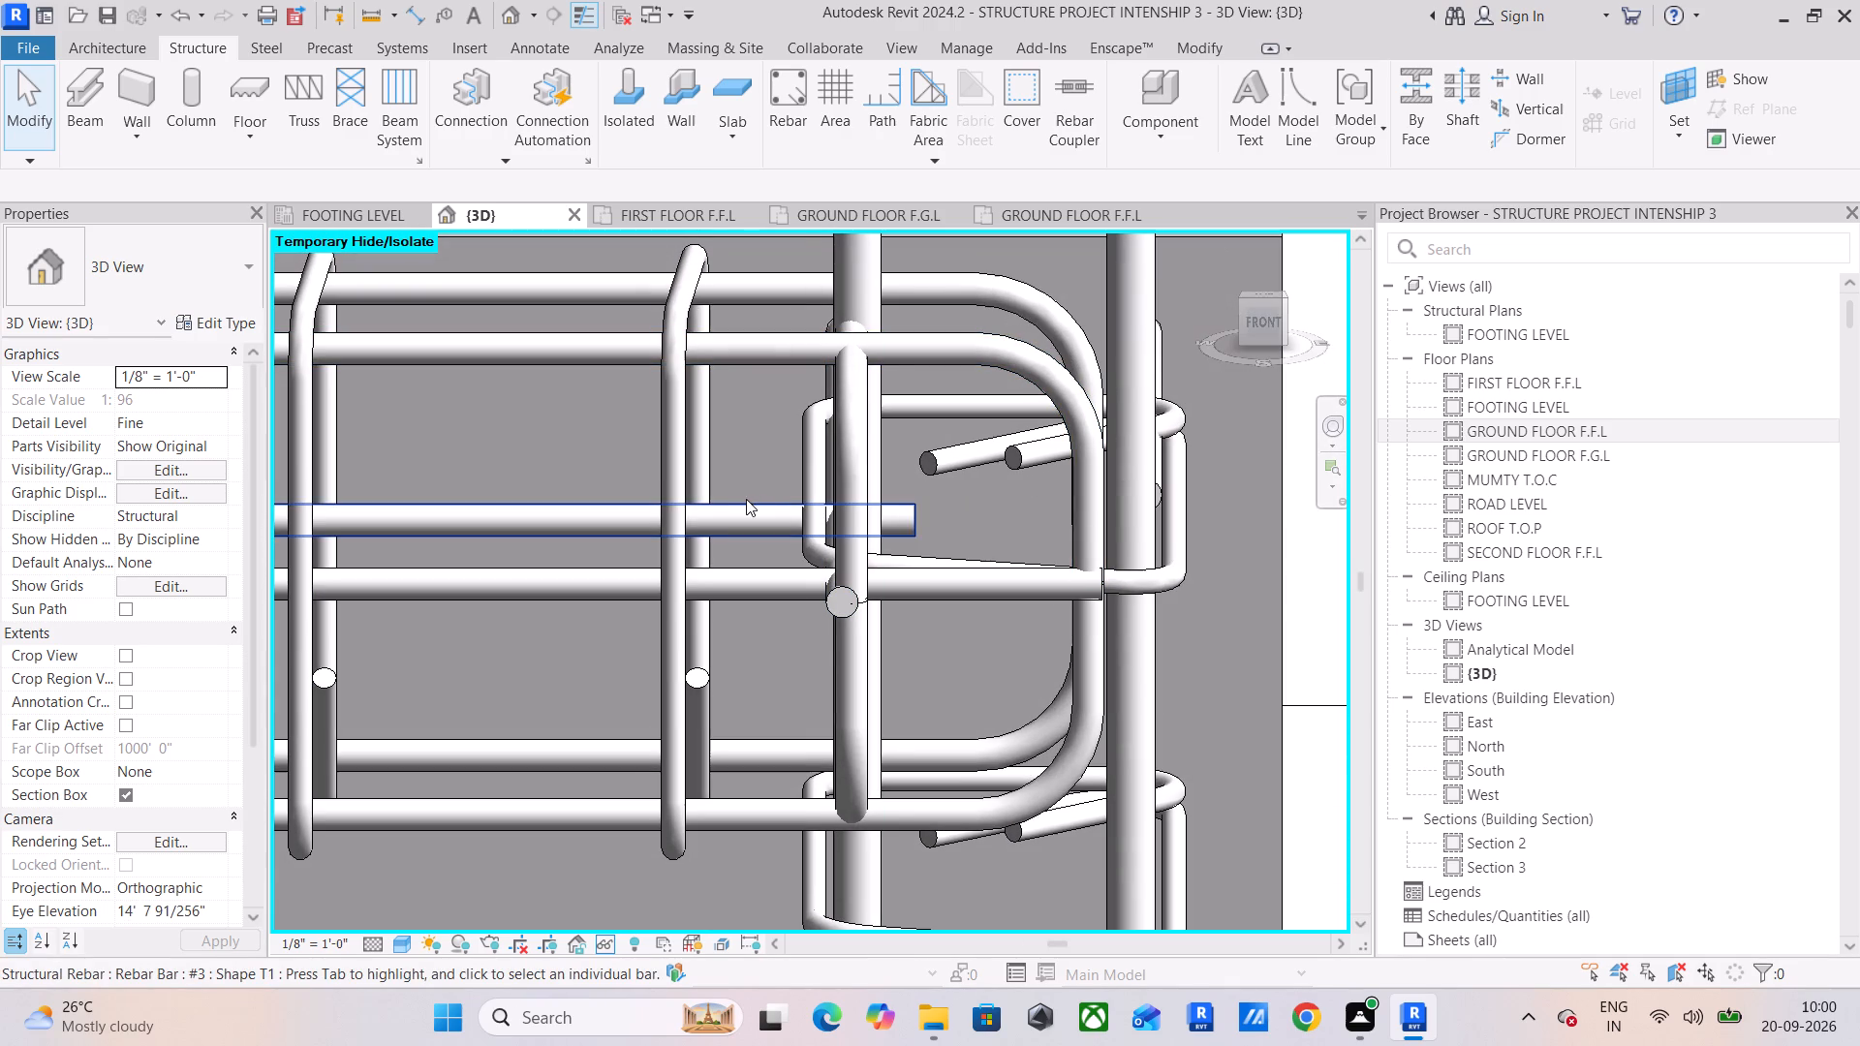
click(741, 505)
click(1258, 332)
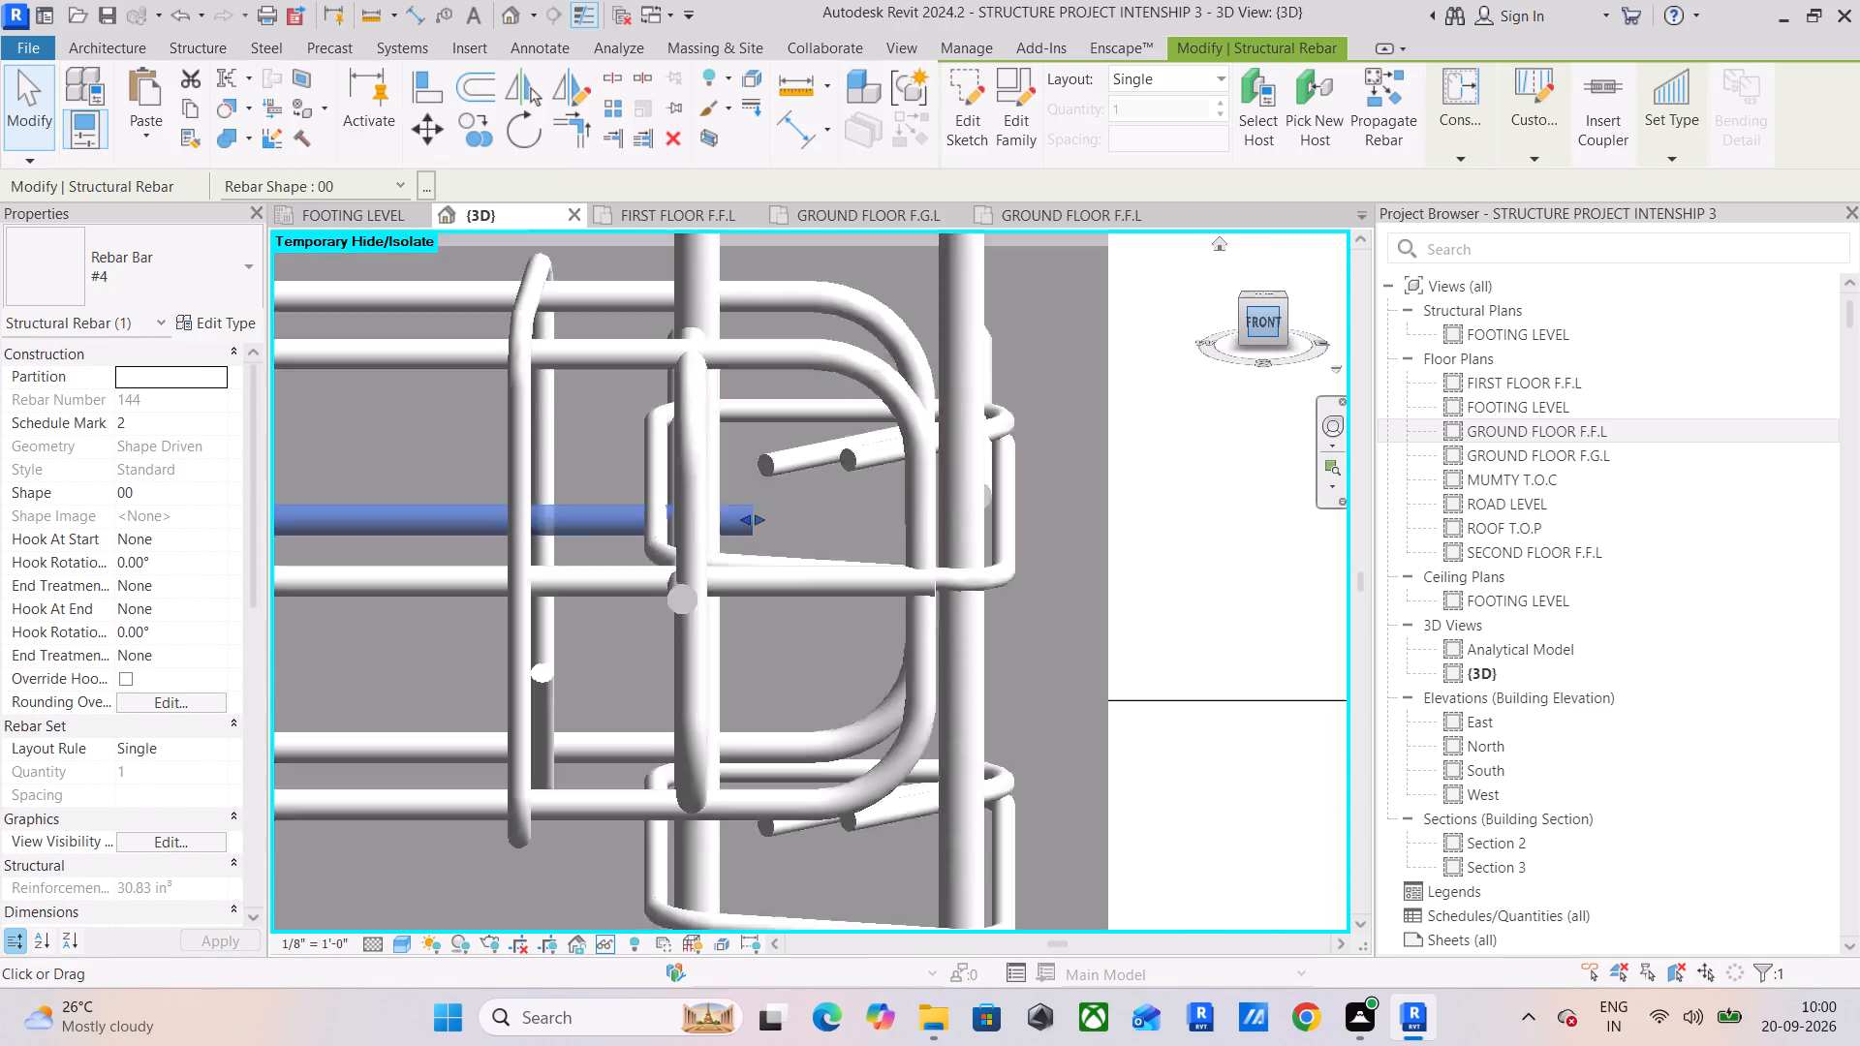
scroll(1155, 570, up, 5)
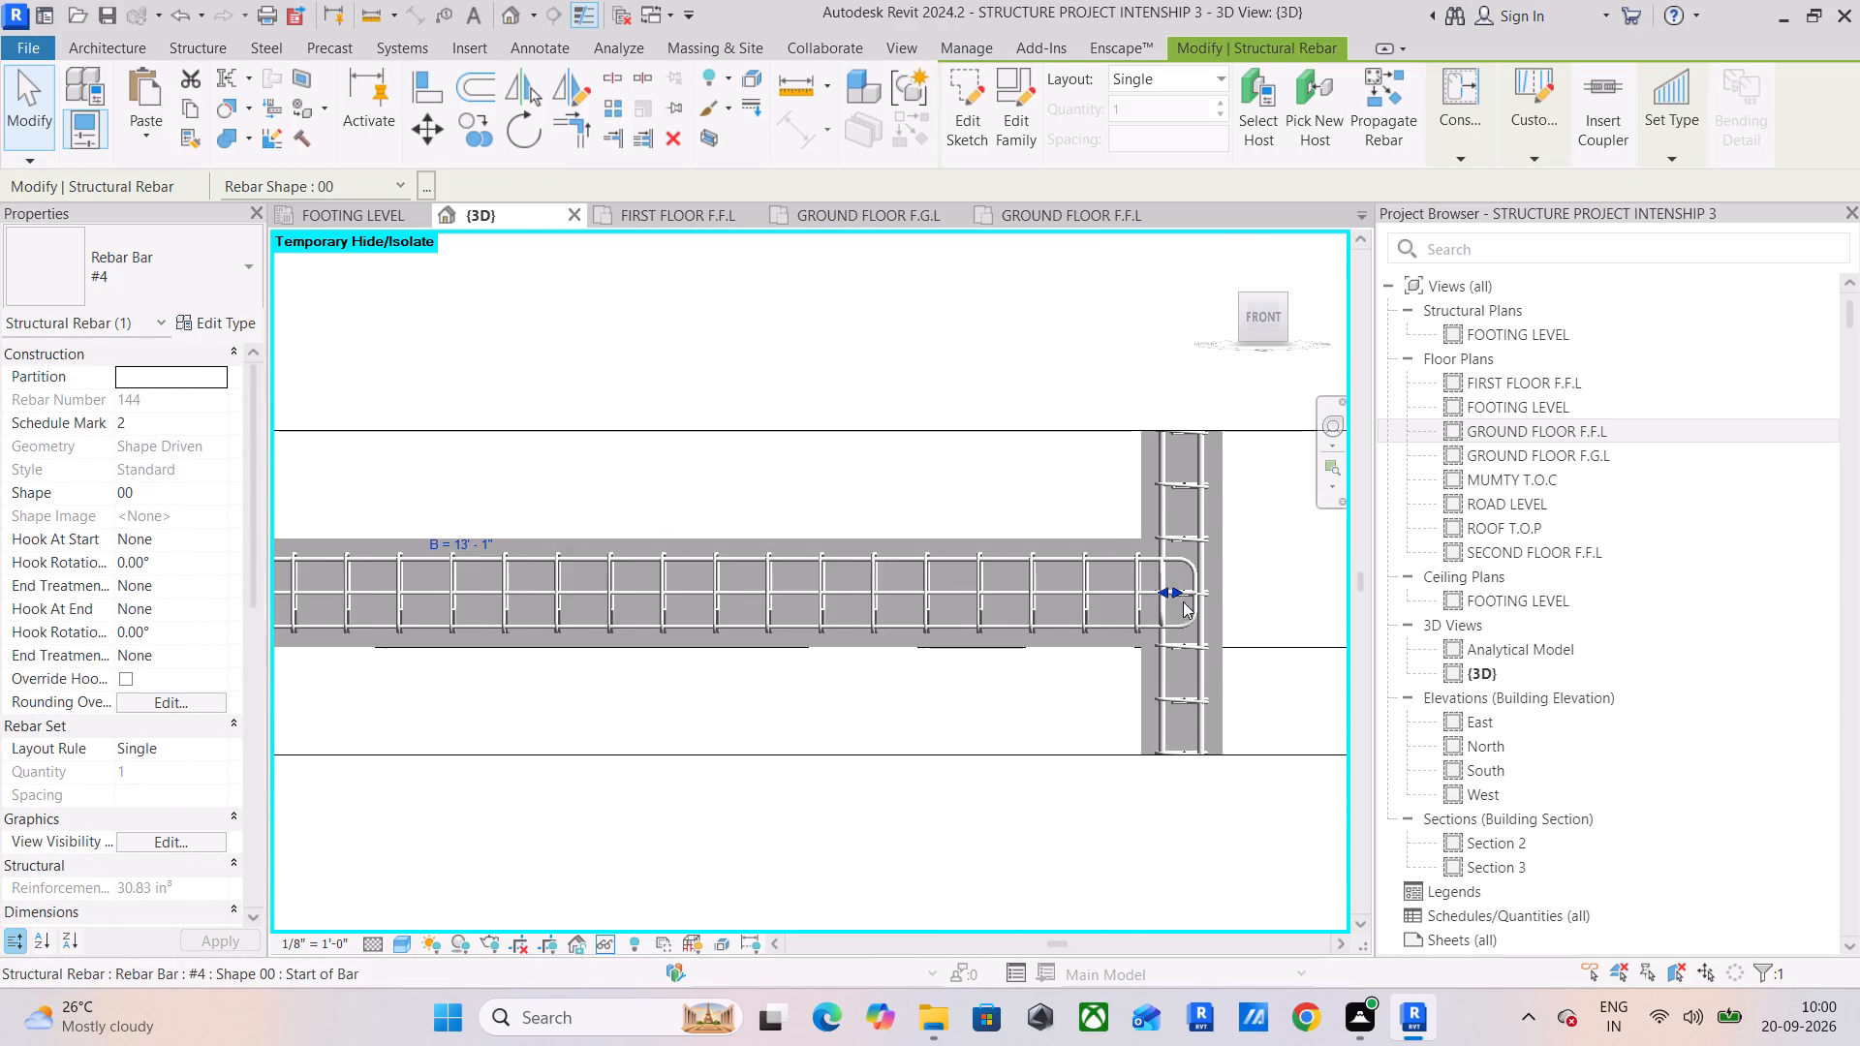
middle_drag(1183, 601, 1063, 598)
scroll(1064, 596, up, 11)
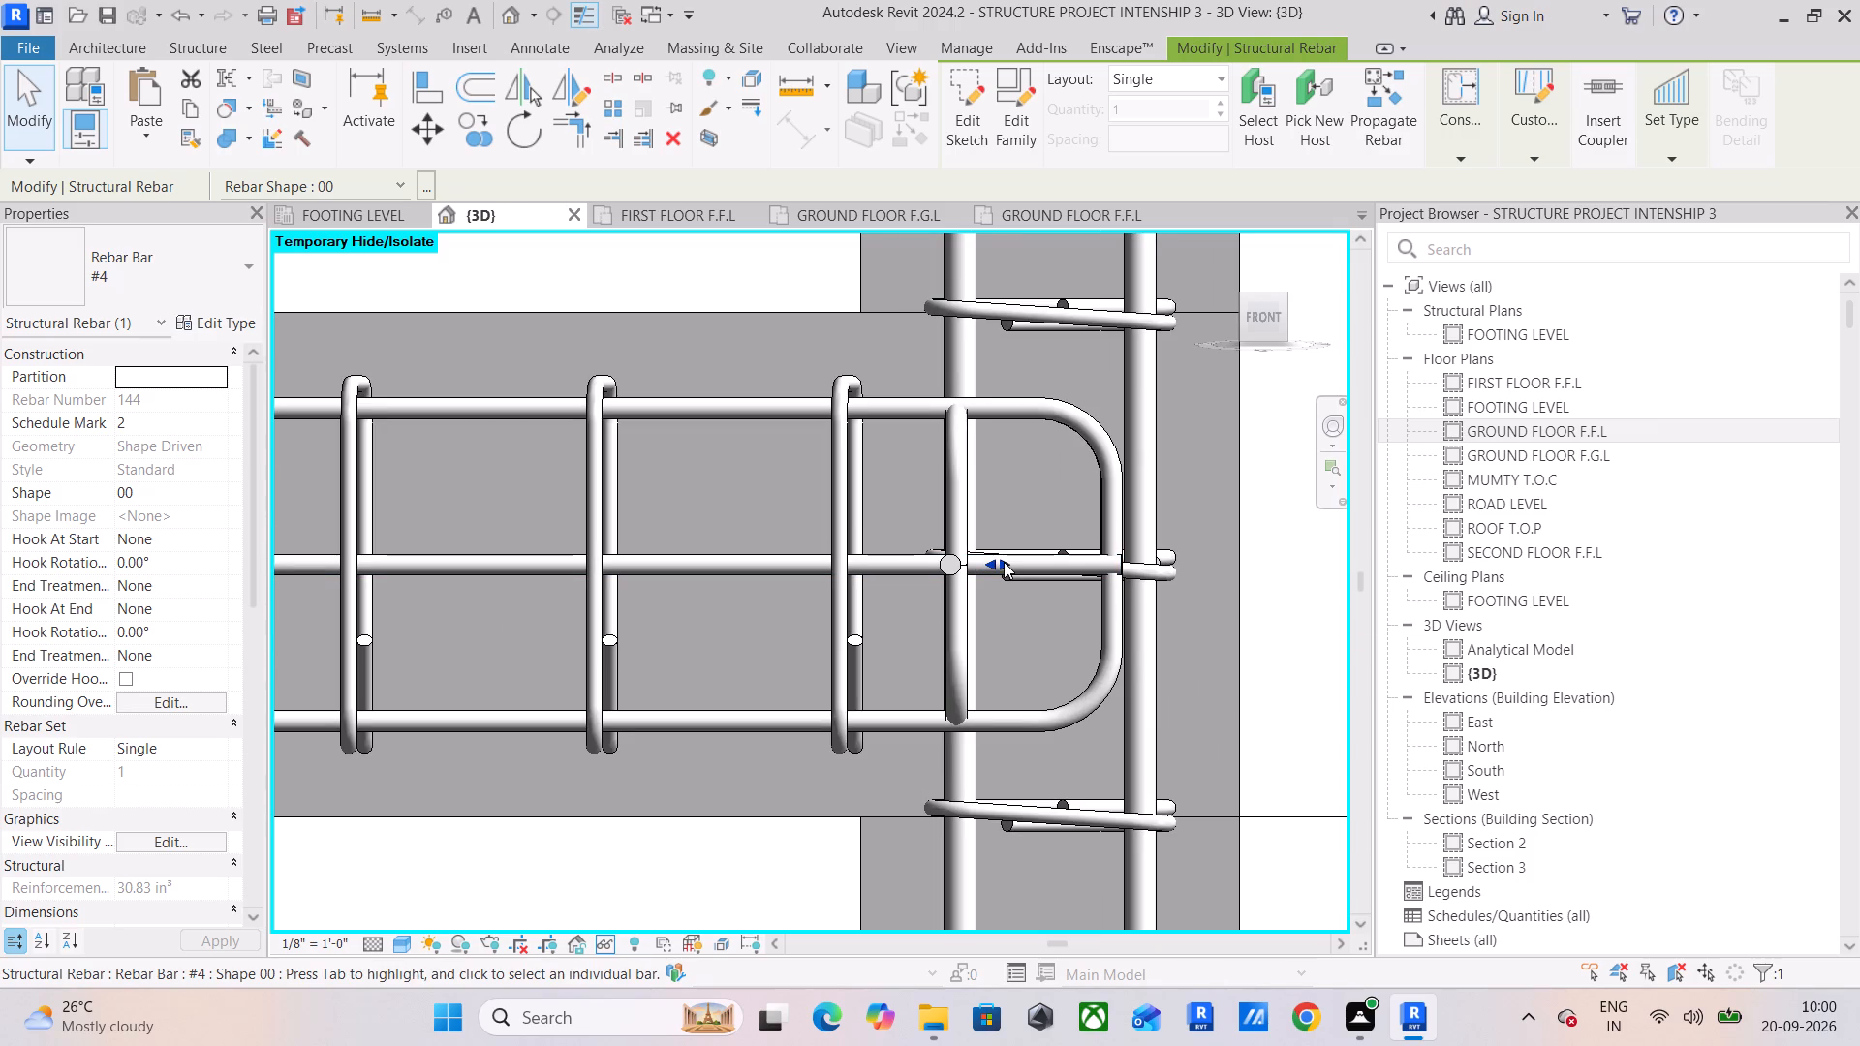
drag(1004, 562, 1120, 568)
click(1295, 582)
Examine the beam bars' anchorage and stirrups at the intermediate column and the opposite end column along the frame.
scroll(1119, 584, down, 6)
middle_drag(1118, 584, 1177, 598)
scroll(1178, 599, down, 10)
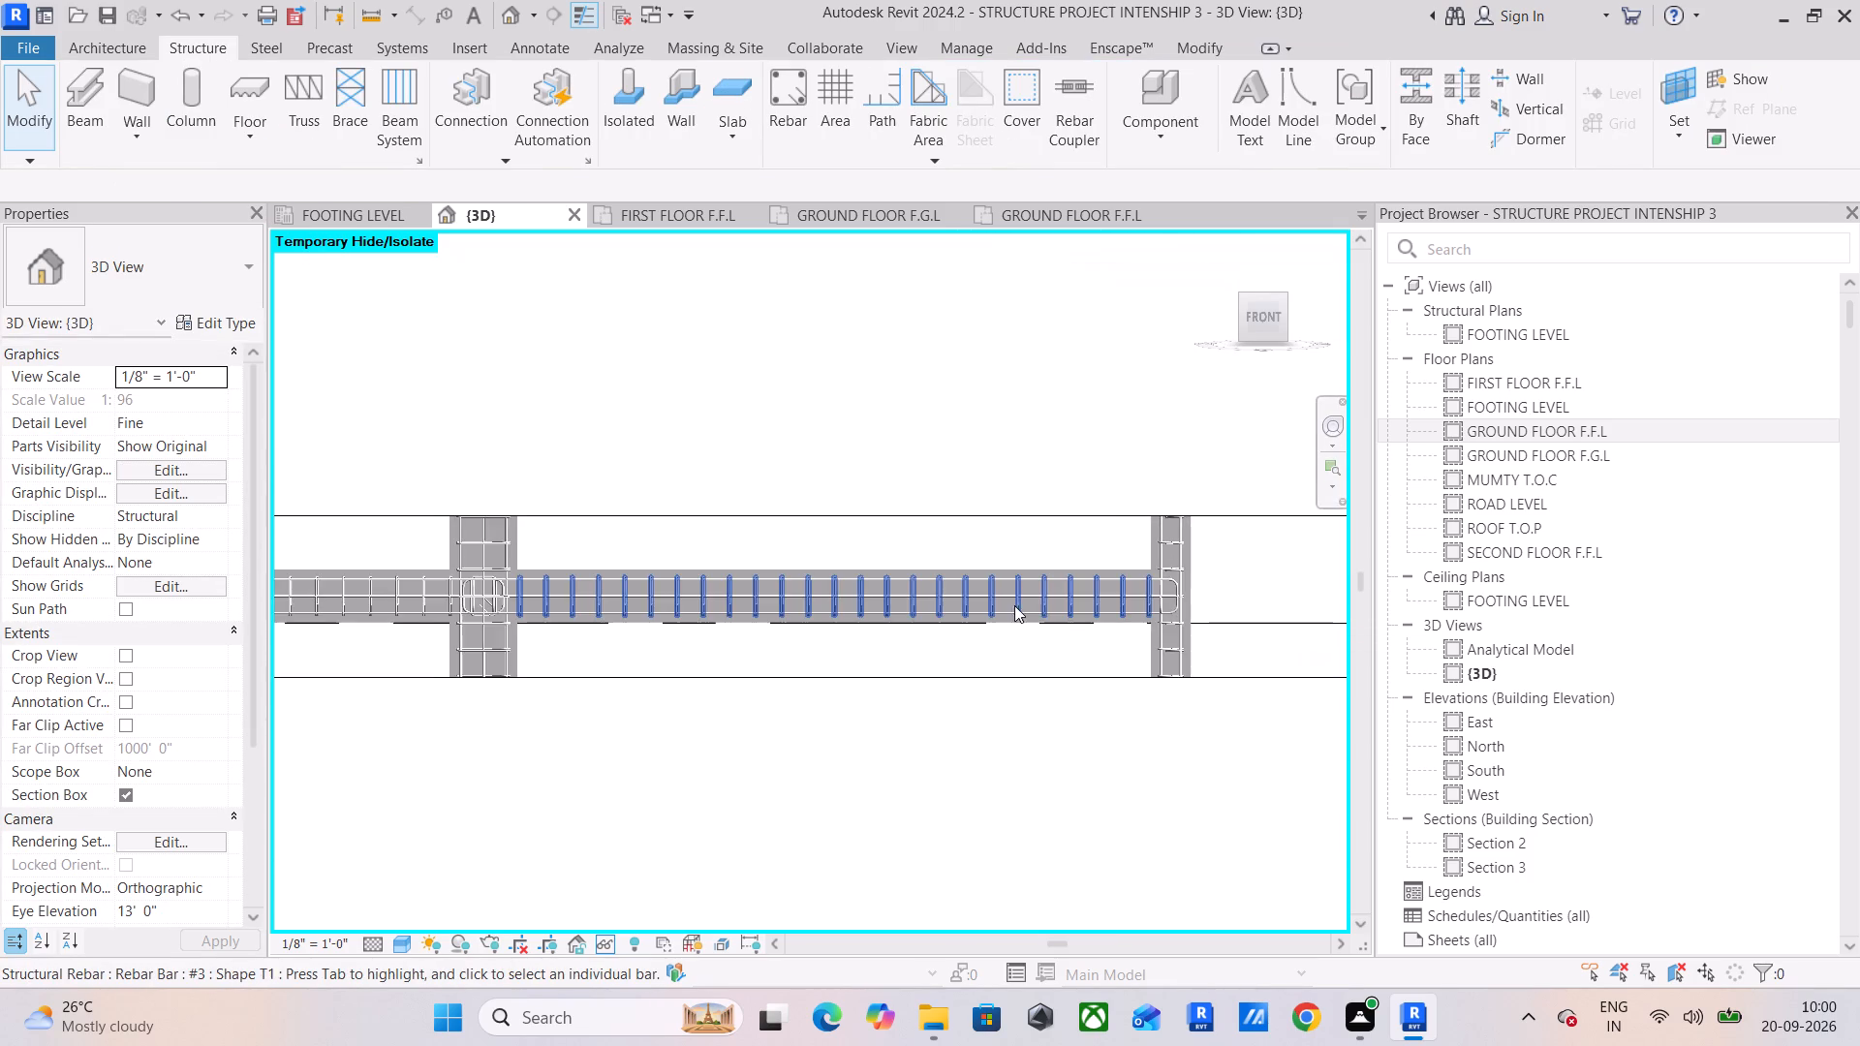
middle_drag(1012, 604, 1193, 575)
scroll(645, 521, up, 5)
scroll(662, 613, up, 5)
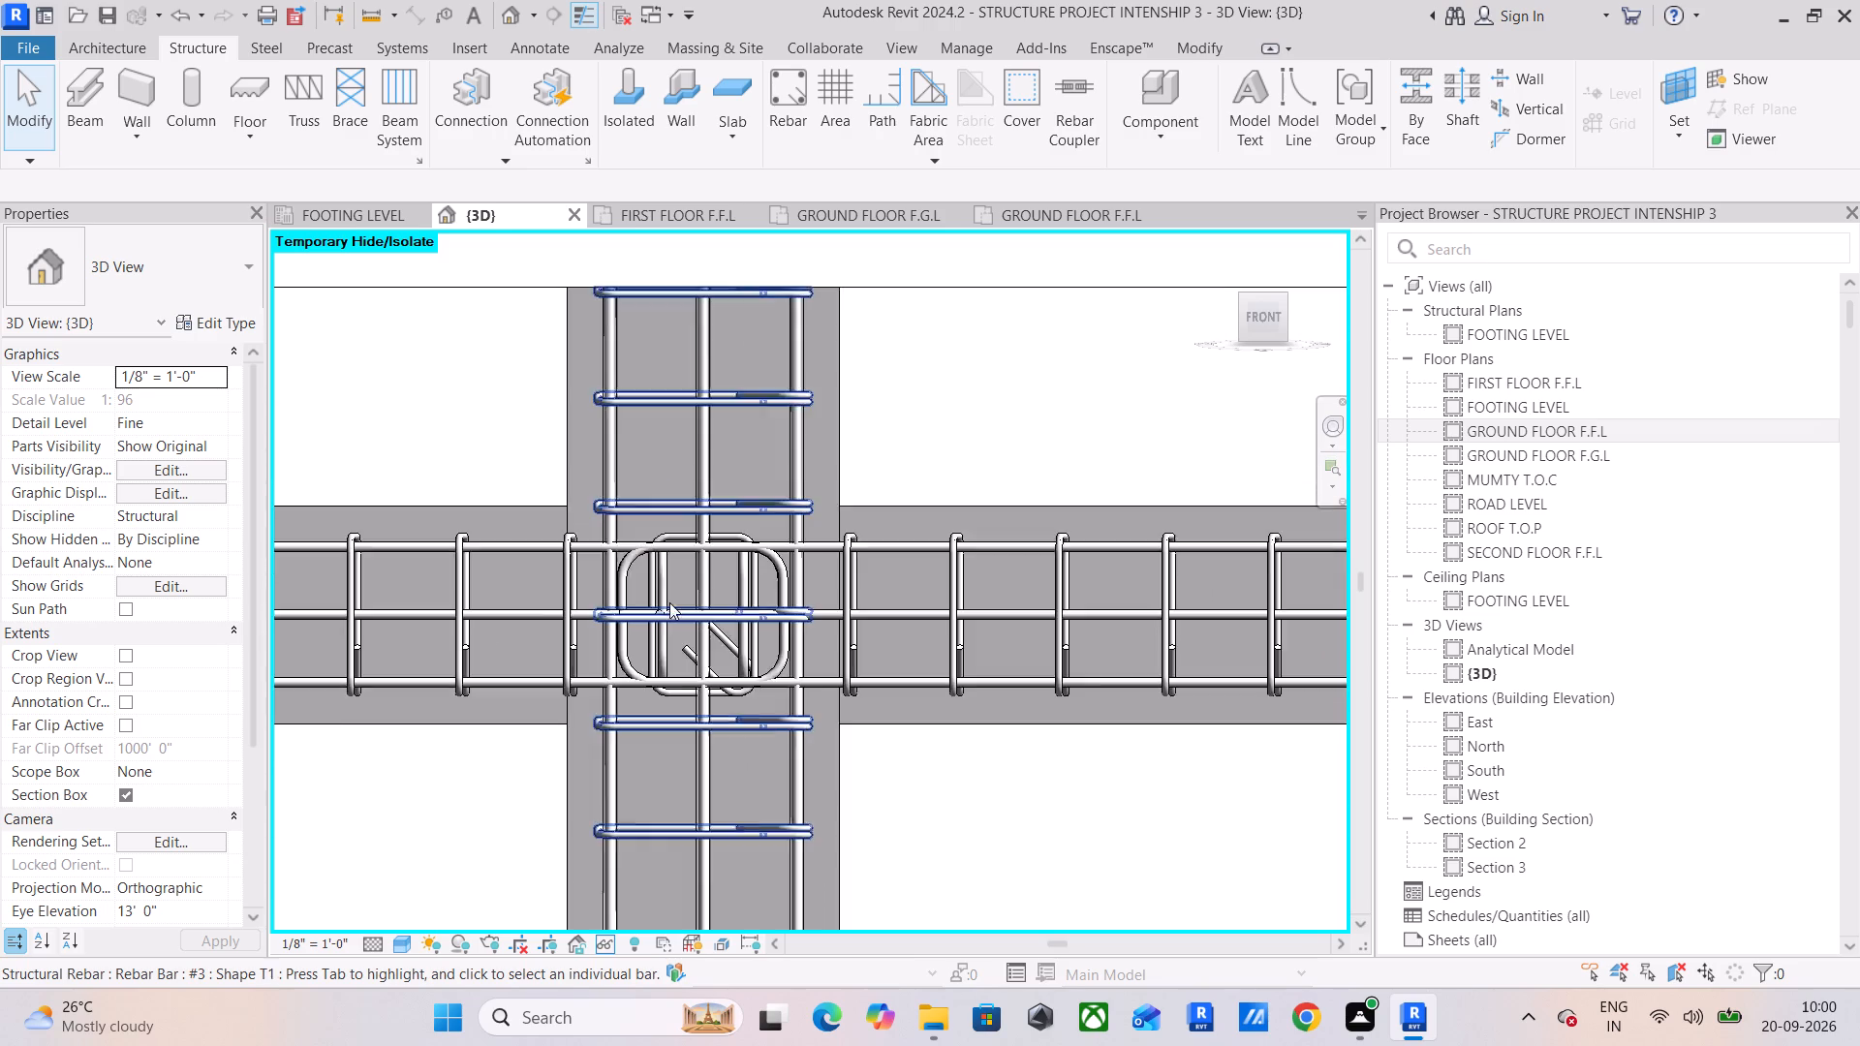
scroll(671, 599, down, 12)
middle_drag(671, 598, 943, 566)
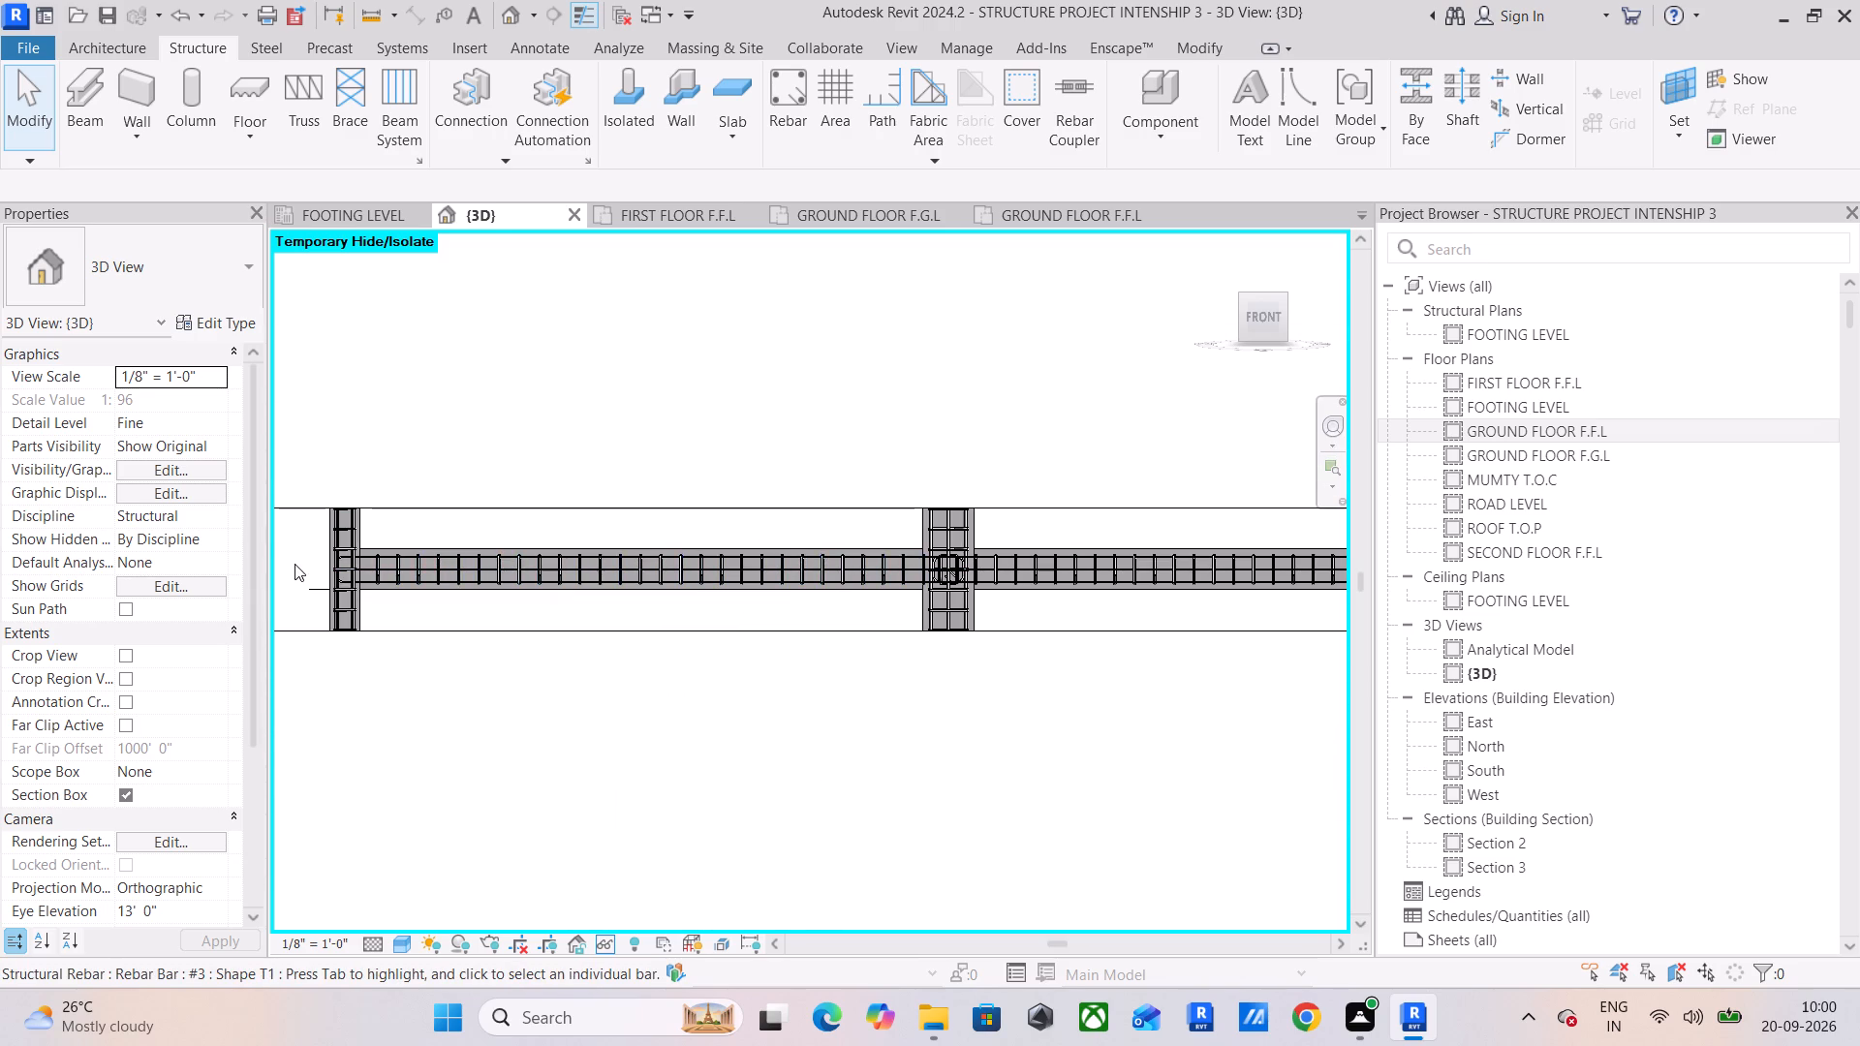
middle_drag(319, 563, 565, 613)
scroll(578, 611, up, 11)
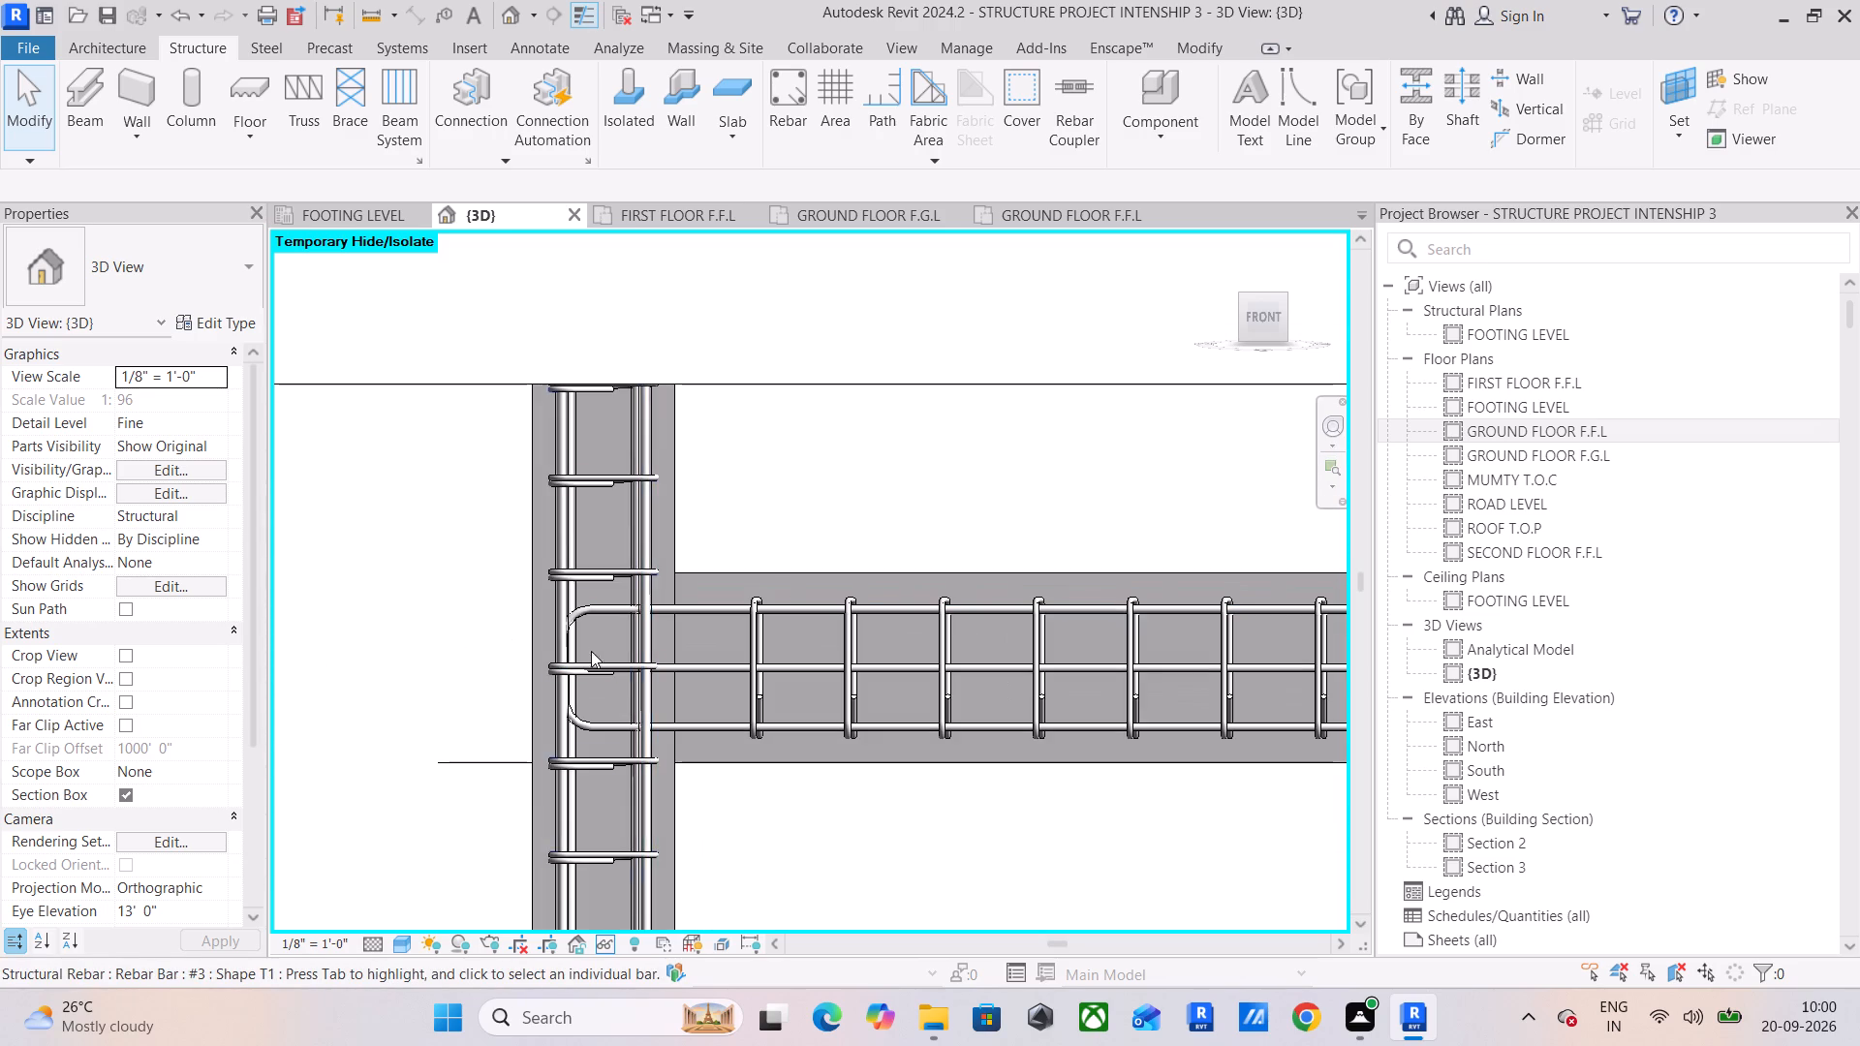
scroll(593, 641, down, 5)
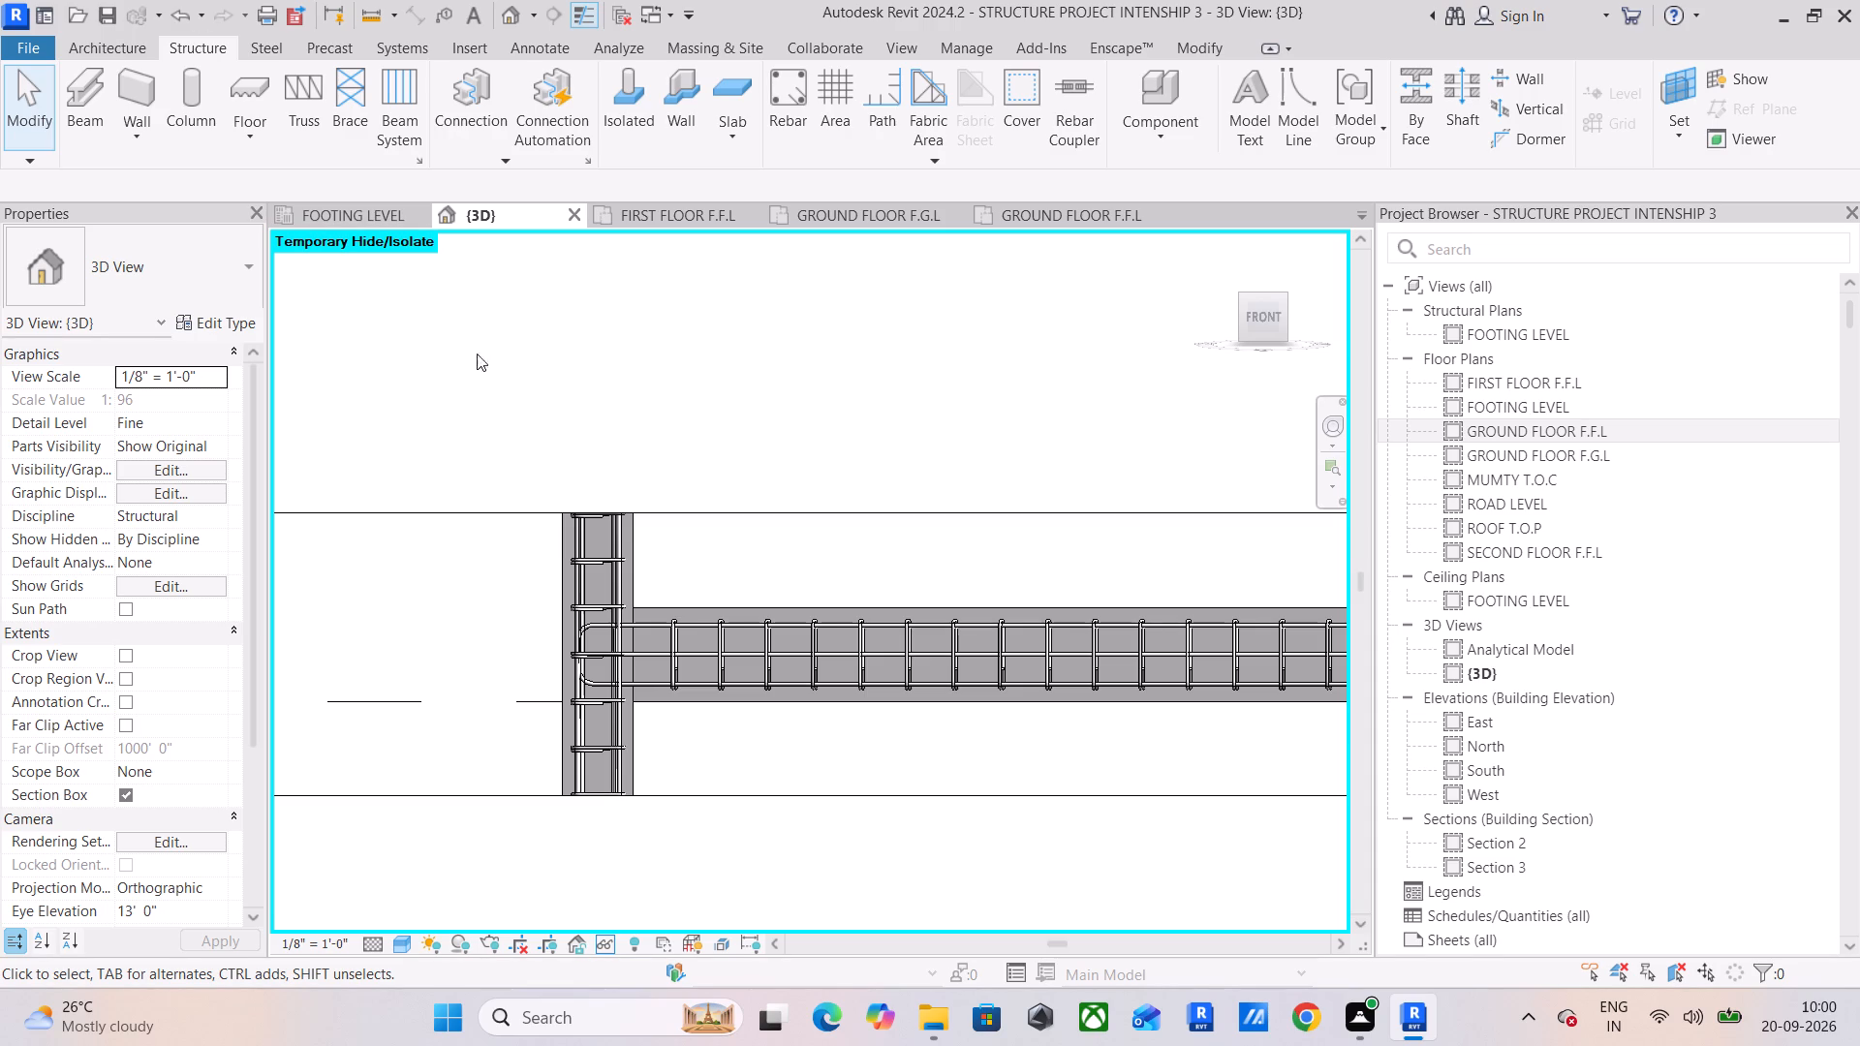
Turn off the current section box and create a new one around the 12 x 24 beam in another FIRST FLOOR F.F.L frame line.
click(124, 792)
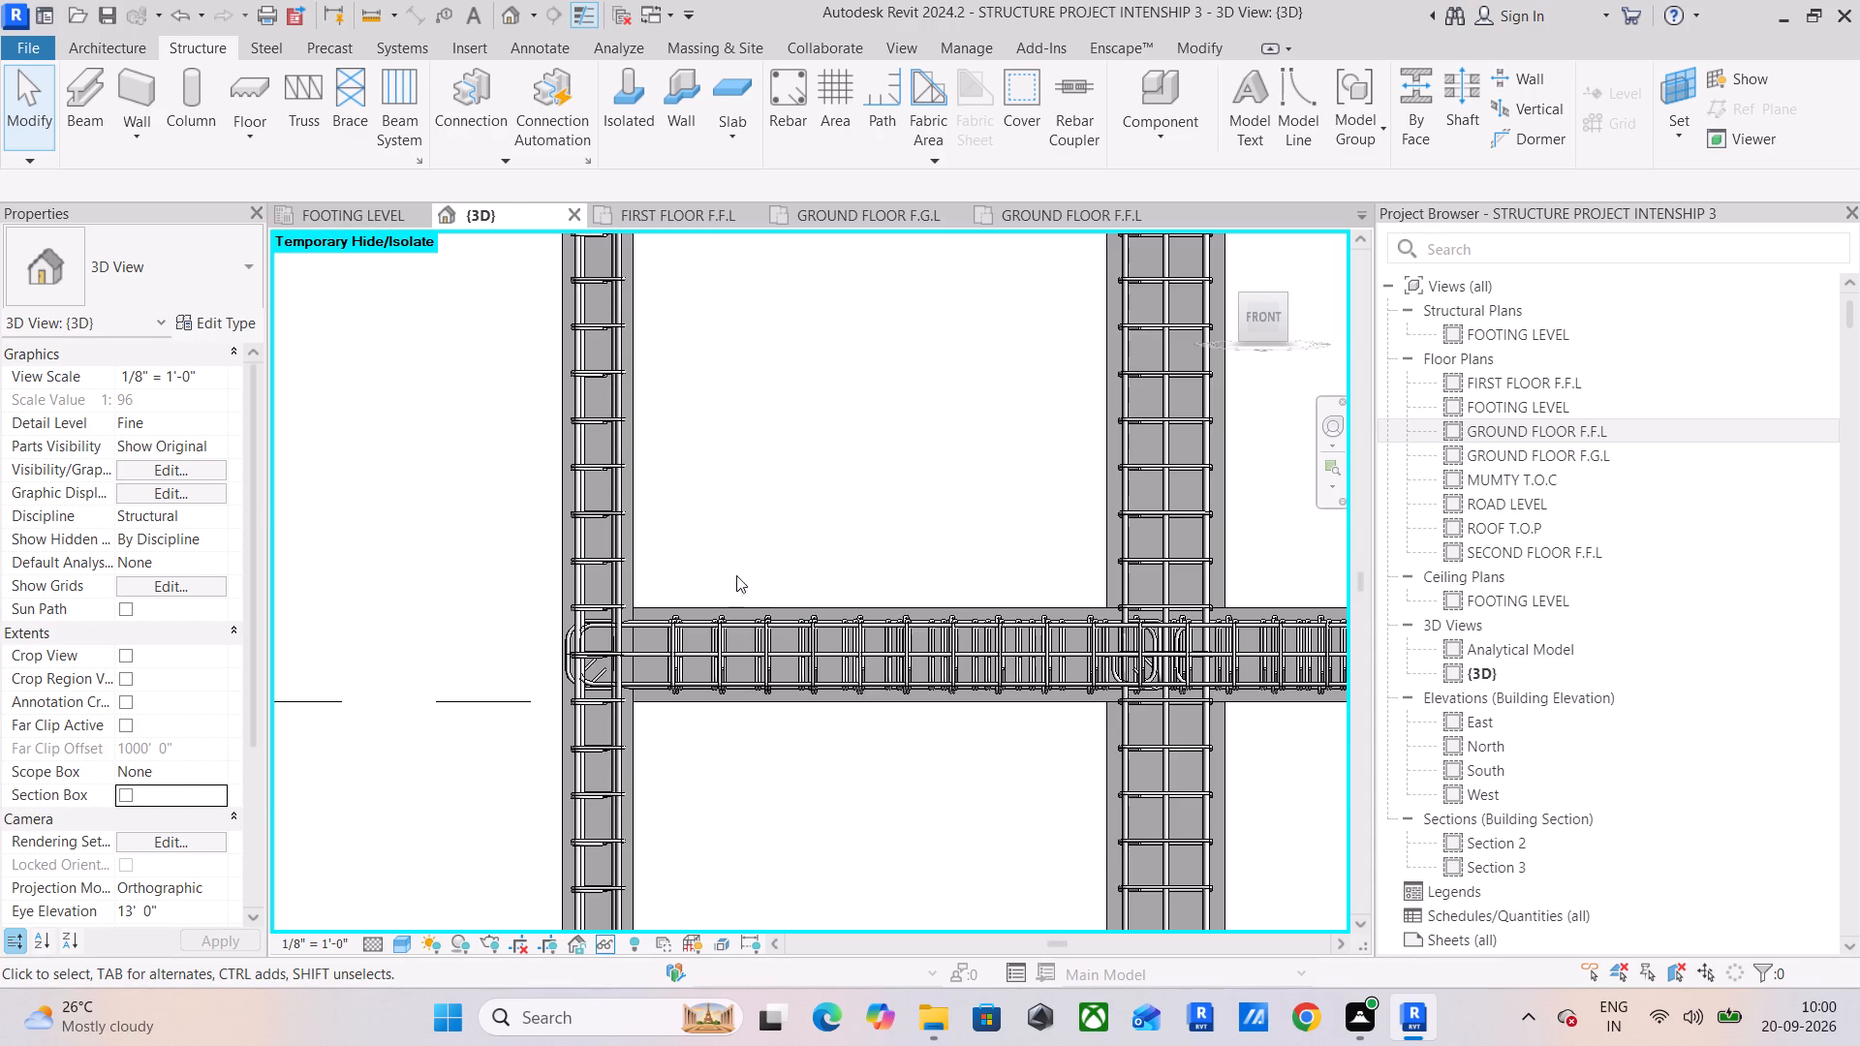
scroll(833, 589, down, 5)
drag(1259, 320, 1260, 347)
middle_drag(1072, 471, 399, 489)
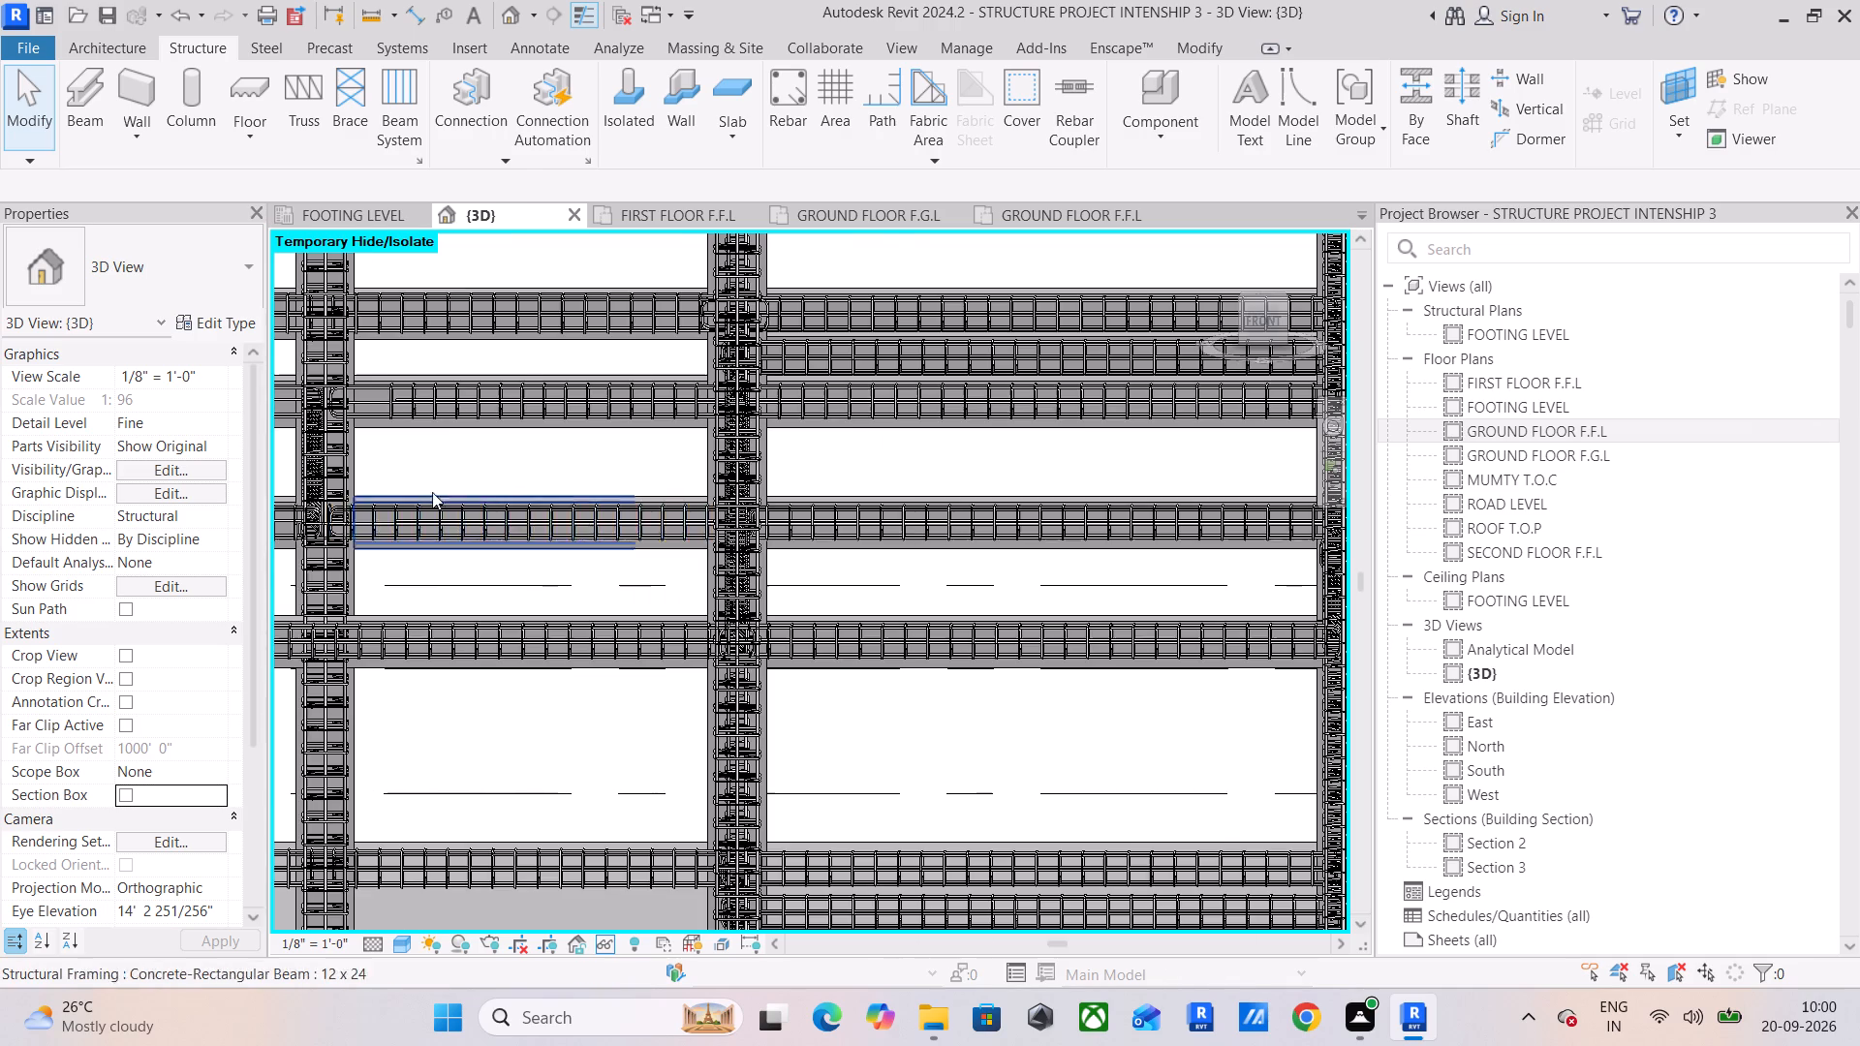
click(860, 492)
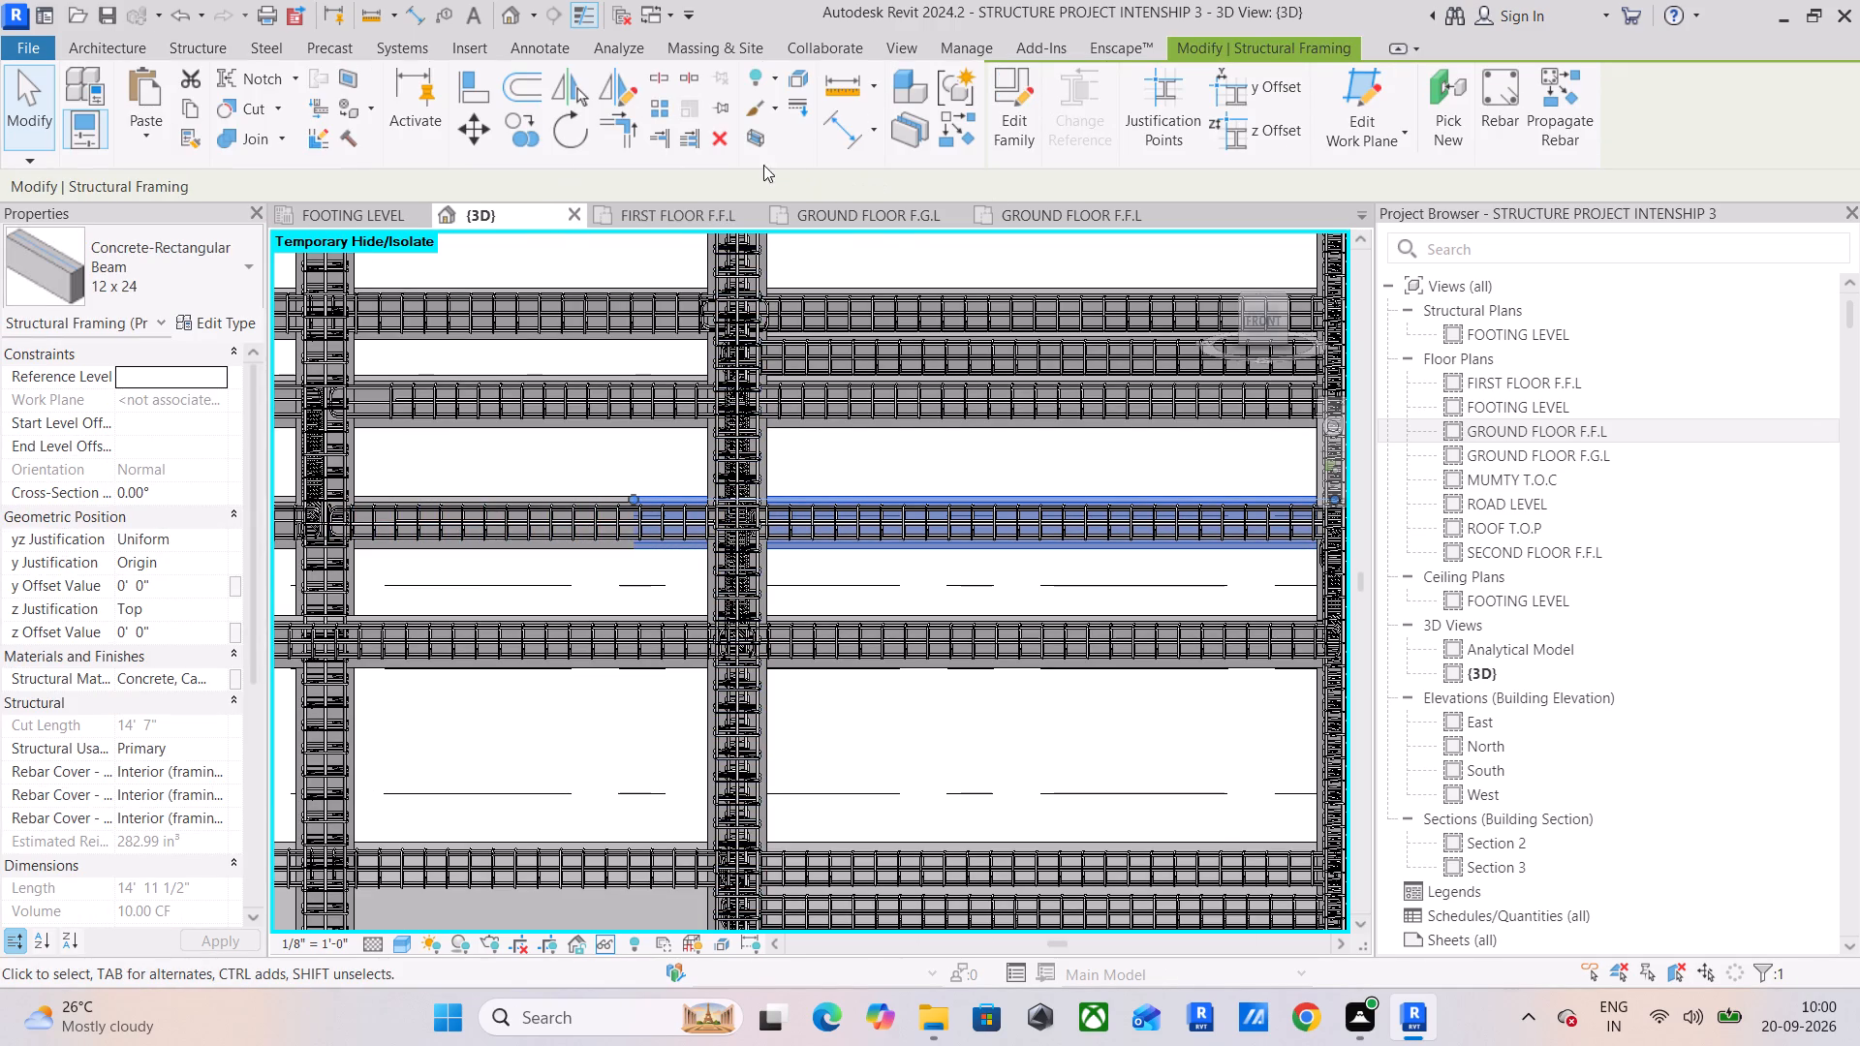
click(752, 134)
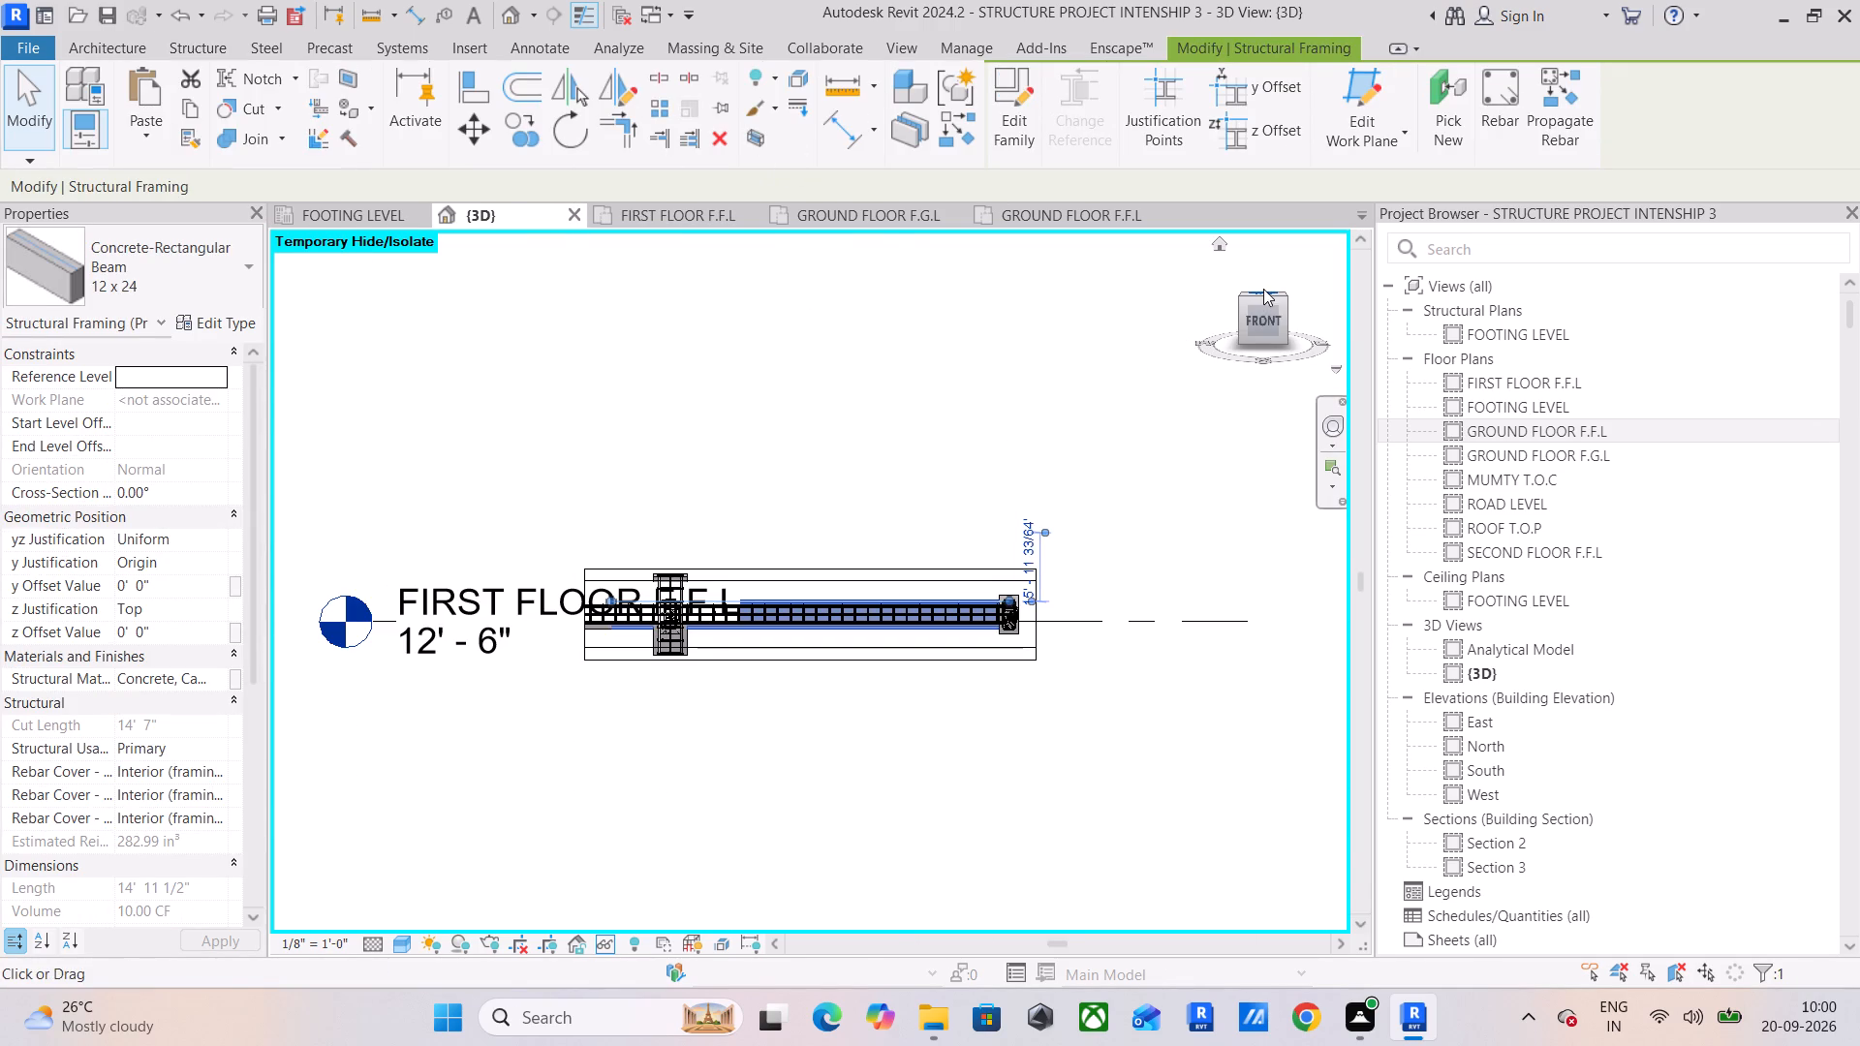
click(1258, 319)
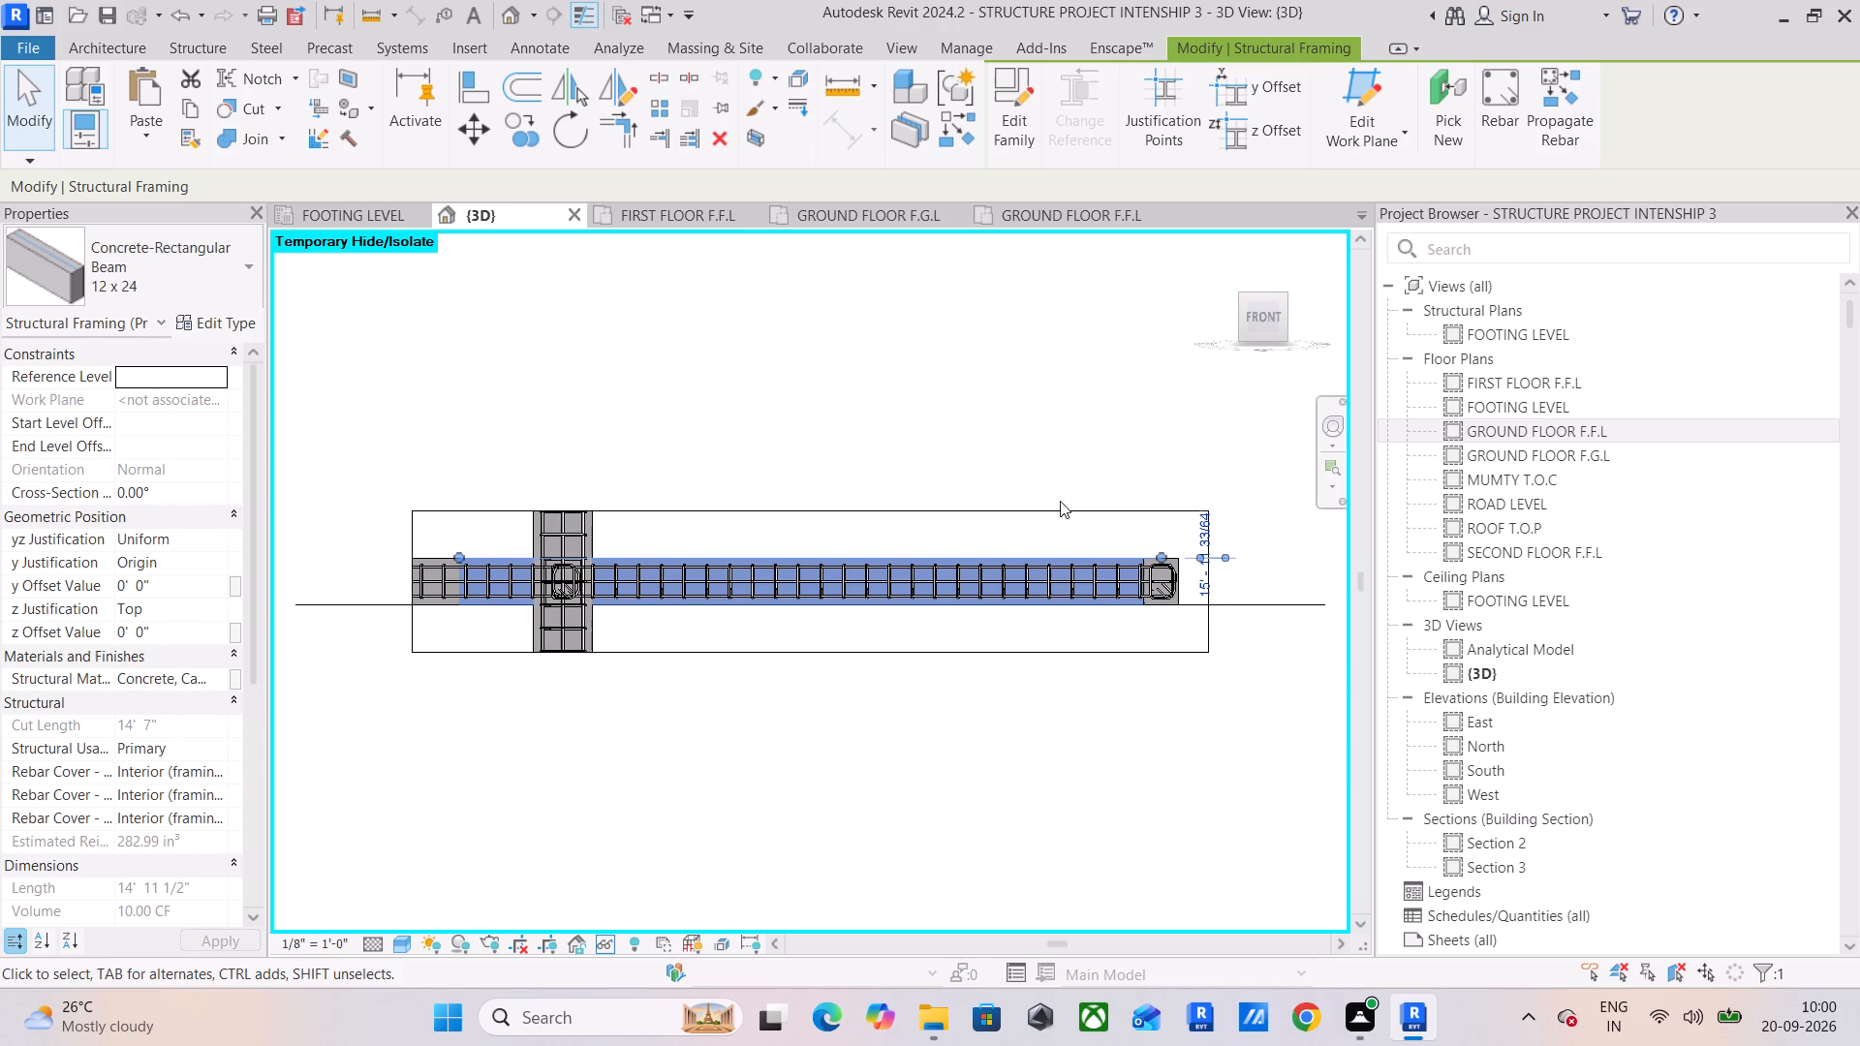
middle_drag(1134, 566, 758, 491)
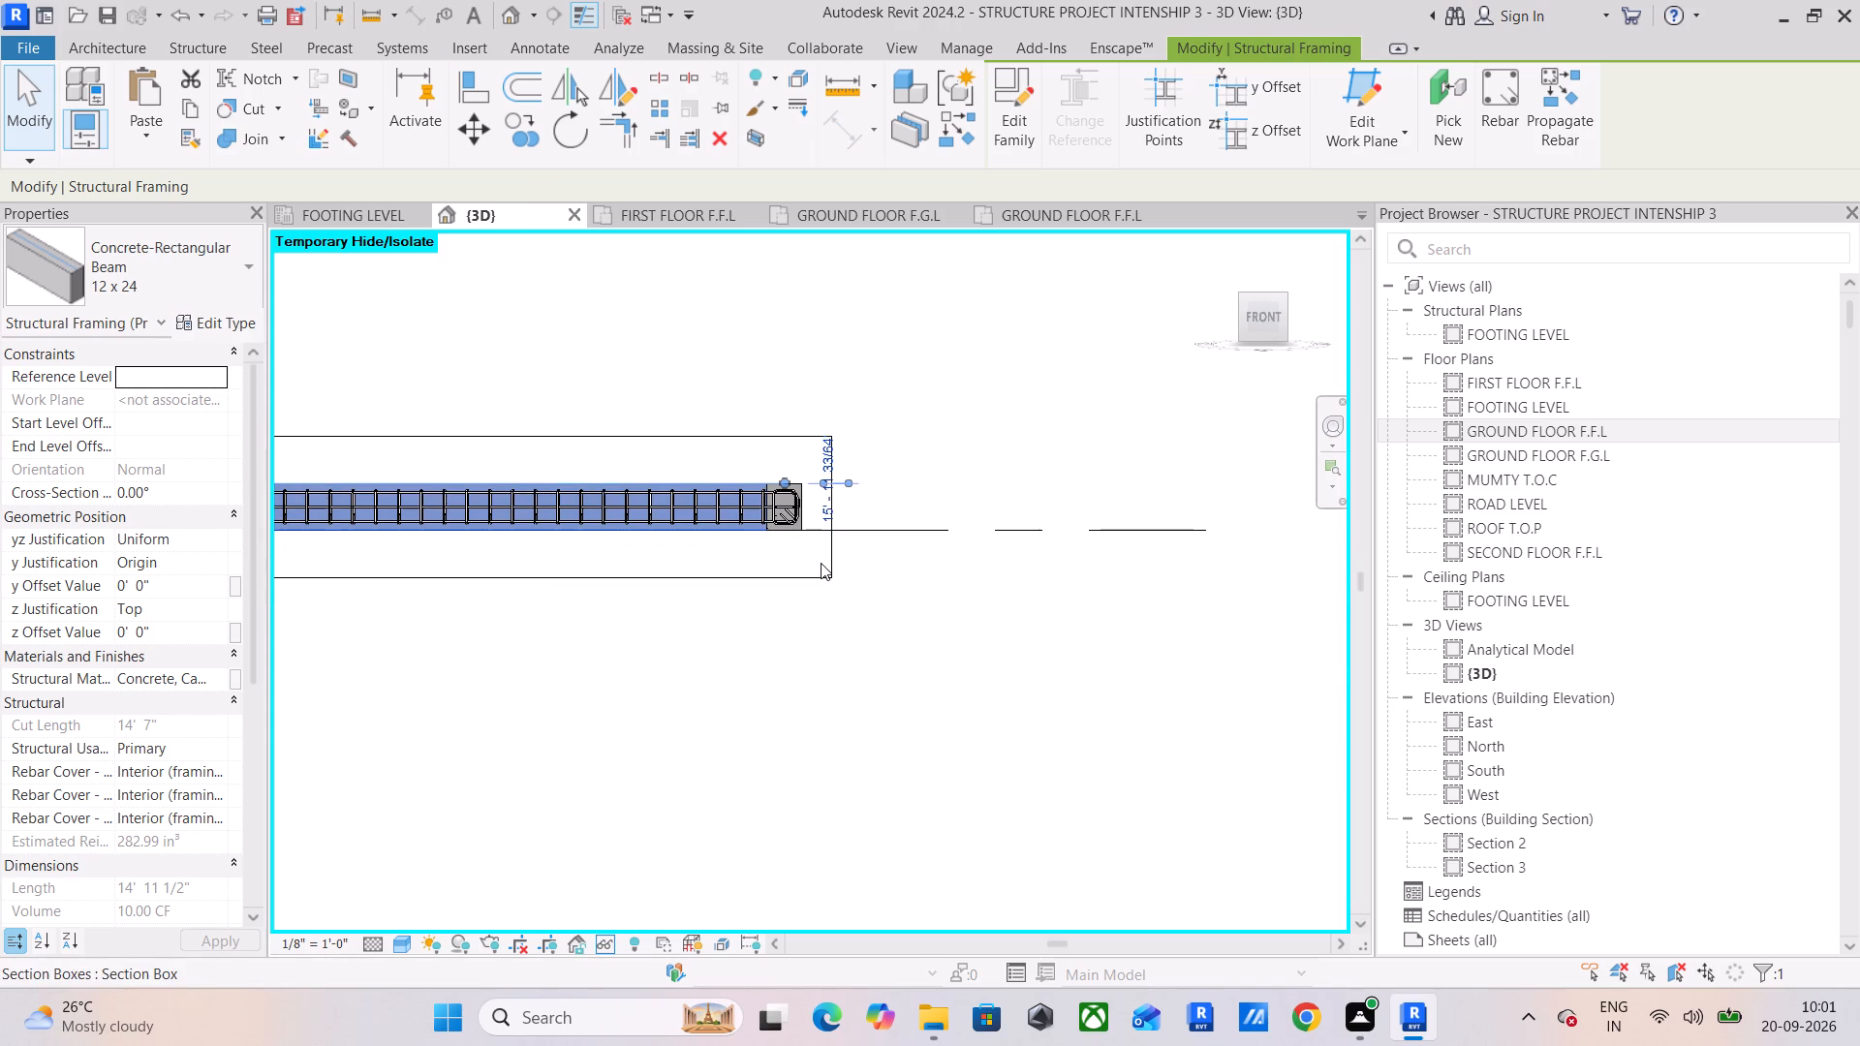
Widen the section box at both ends to enclose the beam line's full length, including all its columns.
click(828, 562)
scroll(883, 546, down, 7)
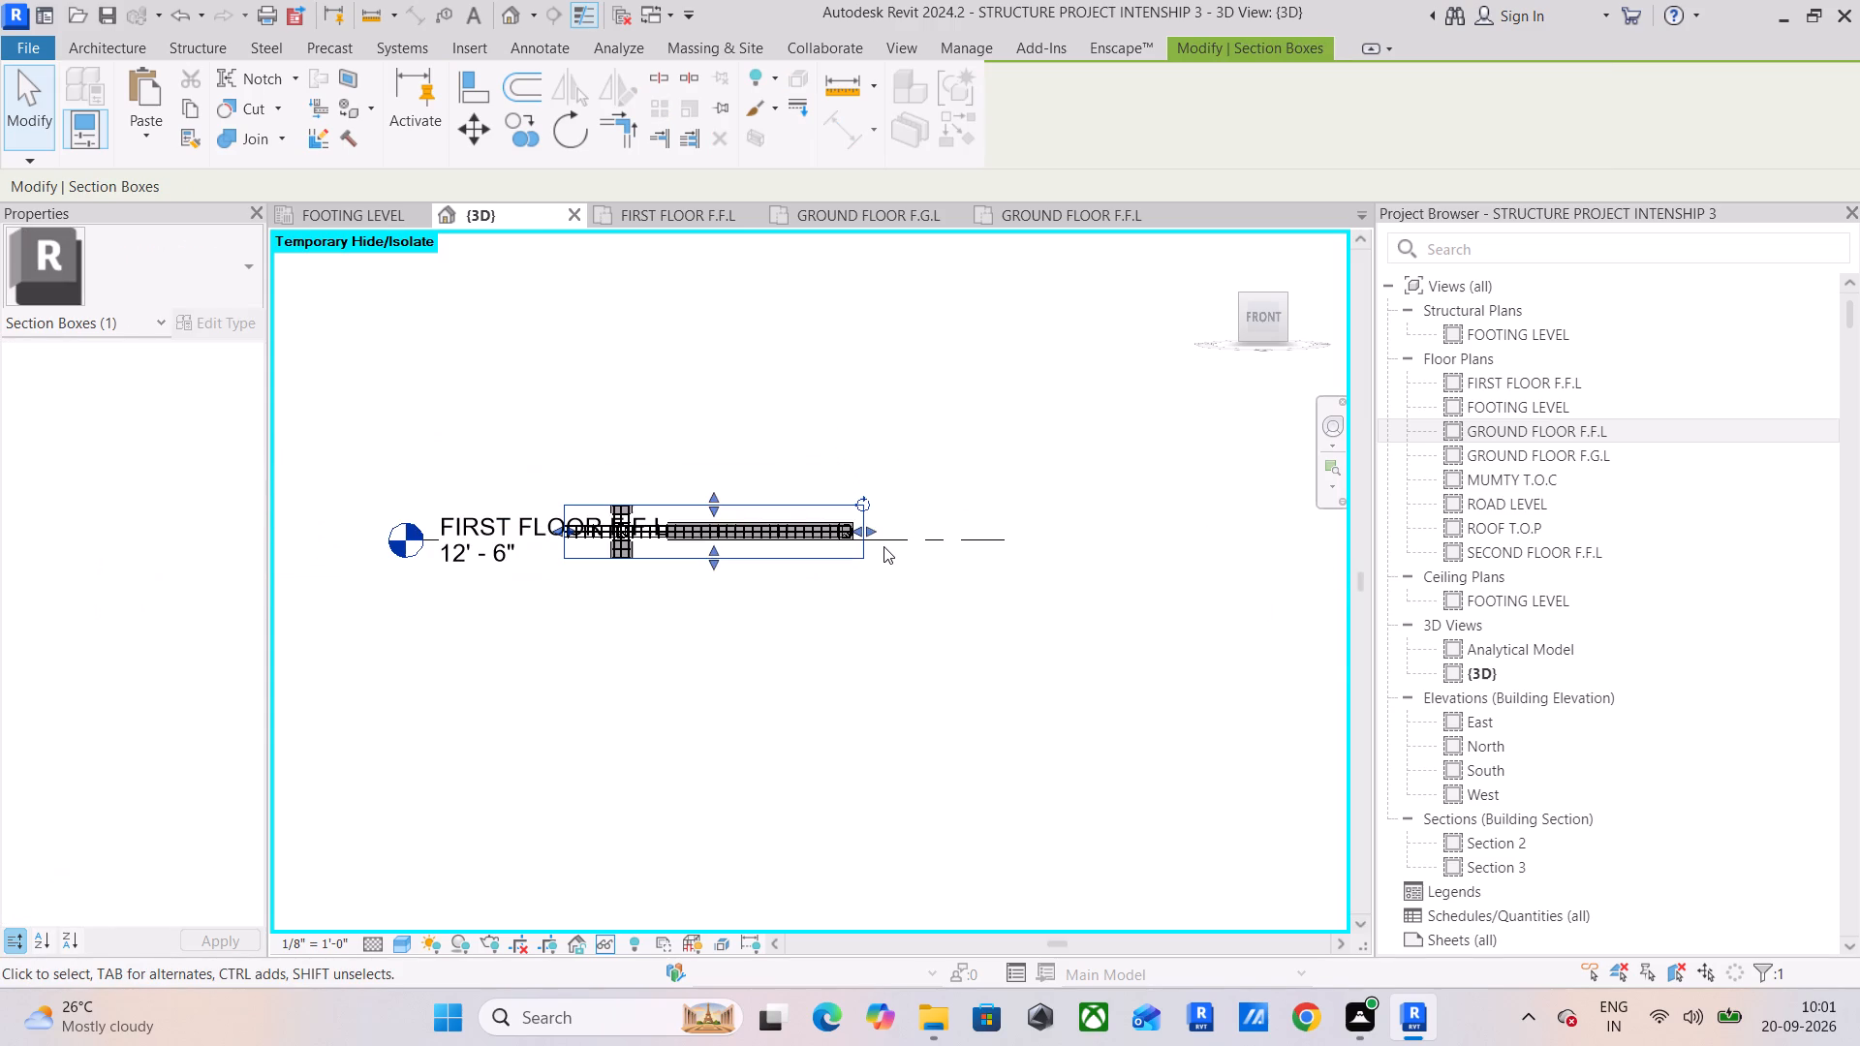
scroll(869, 536, up, 2)
drag(868, 526, 1268, 537)
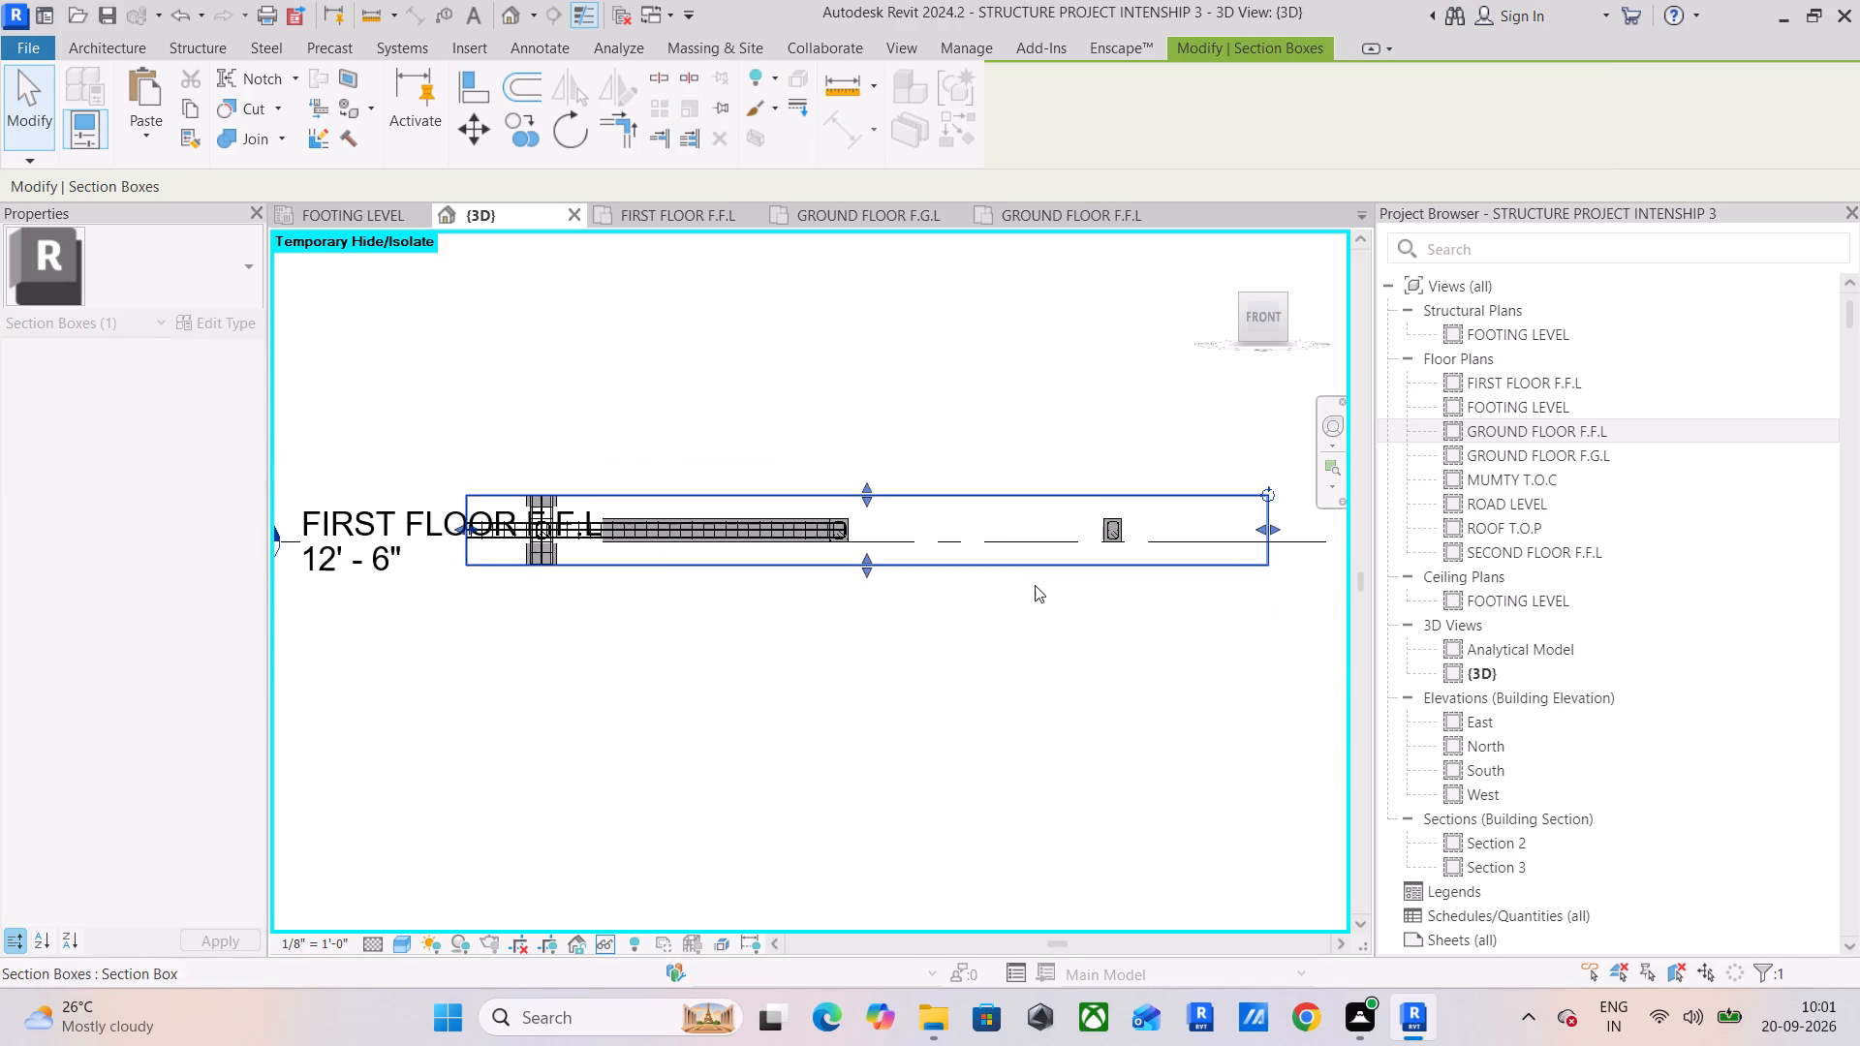
middle_drag(764, 581, 1124, 562)
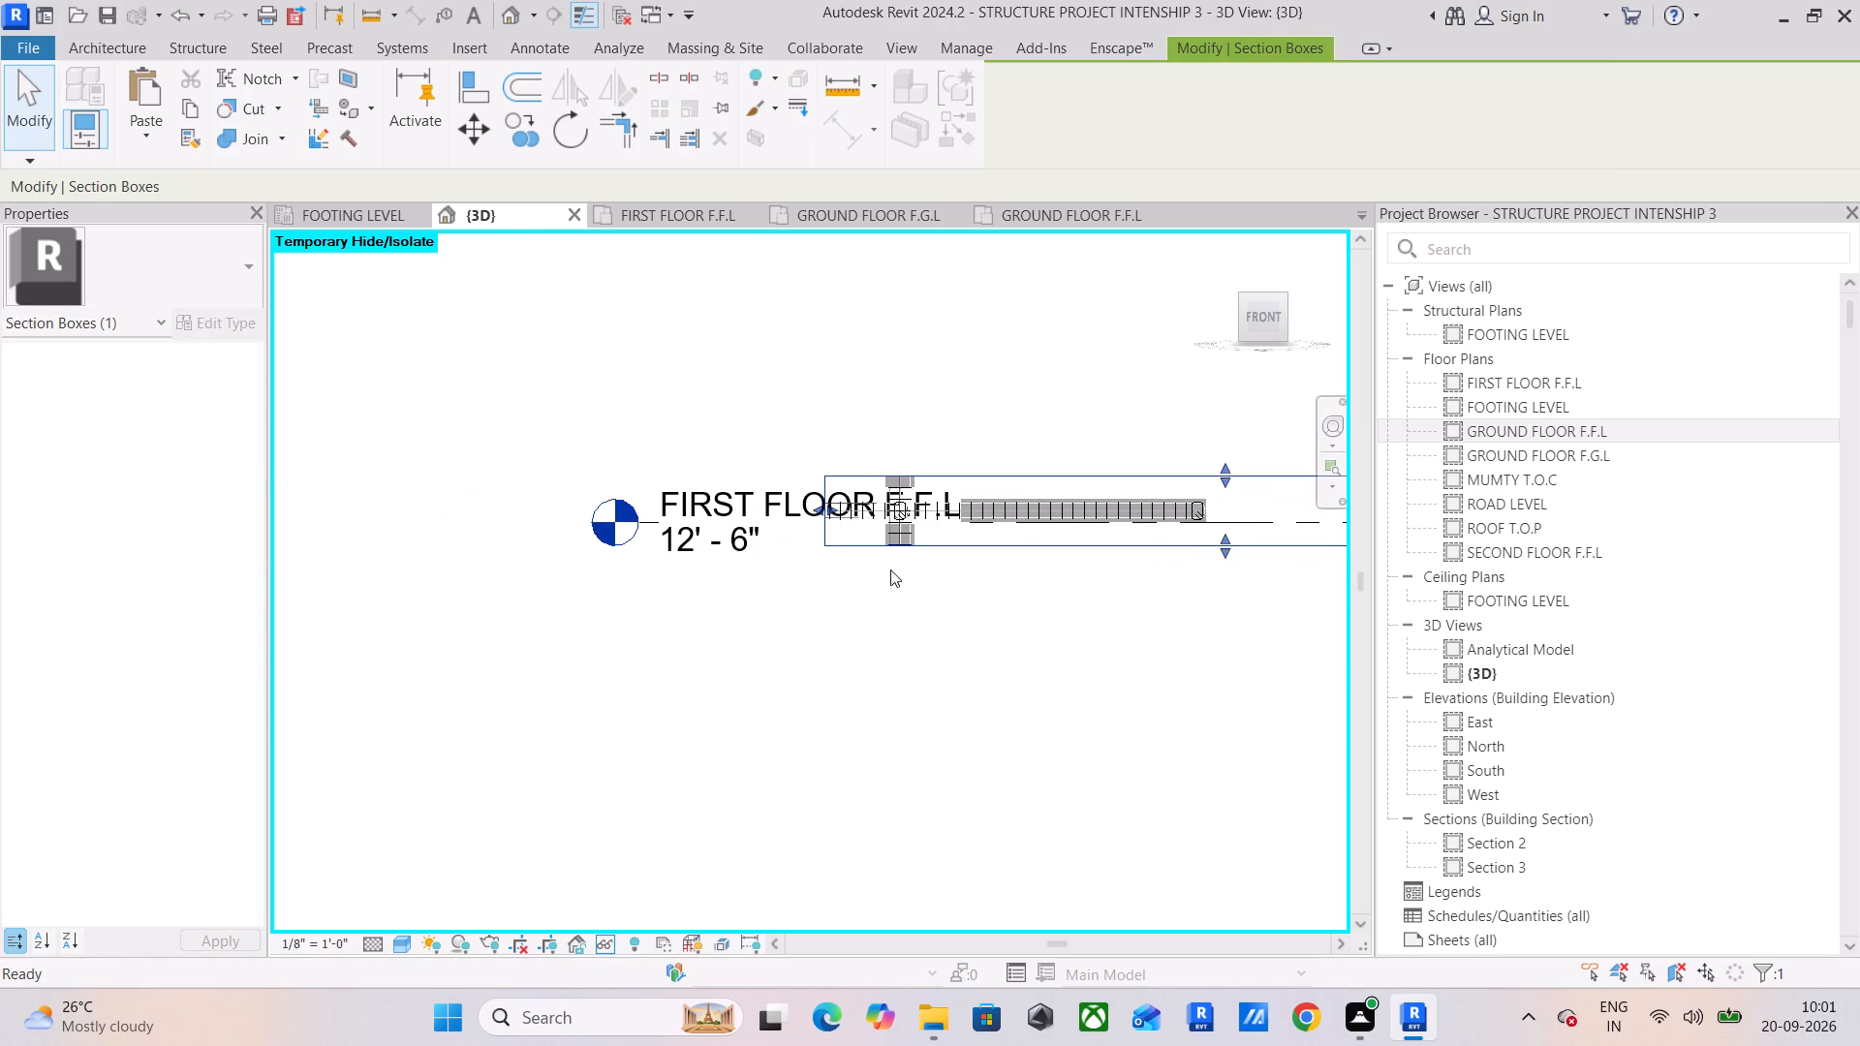
click(841, 552)
drag(821, 508, 802, 507)
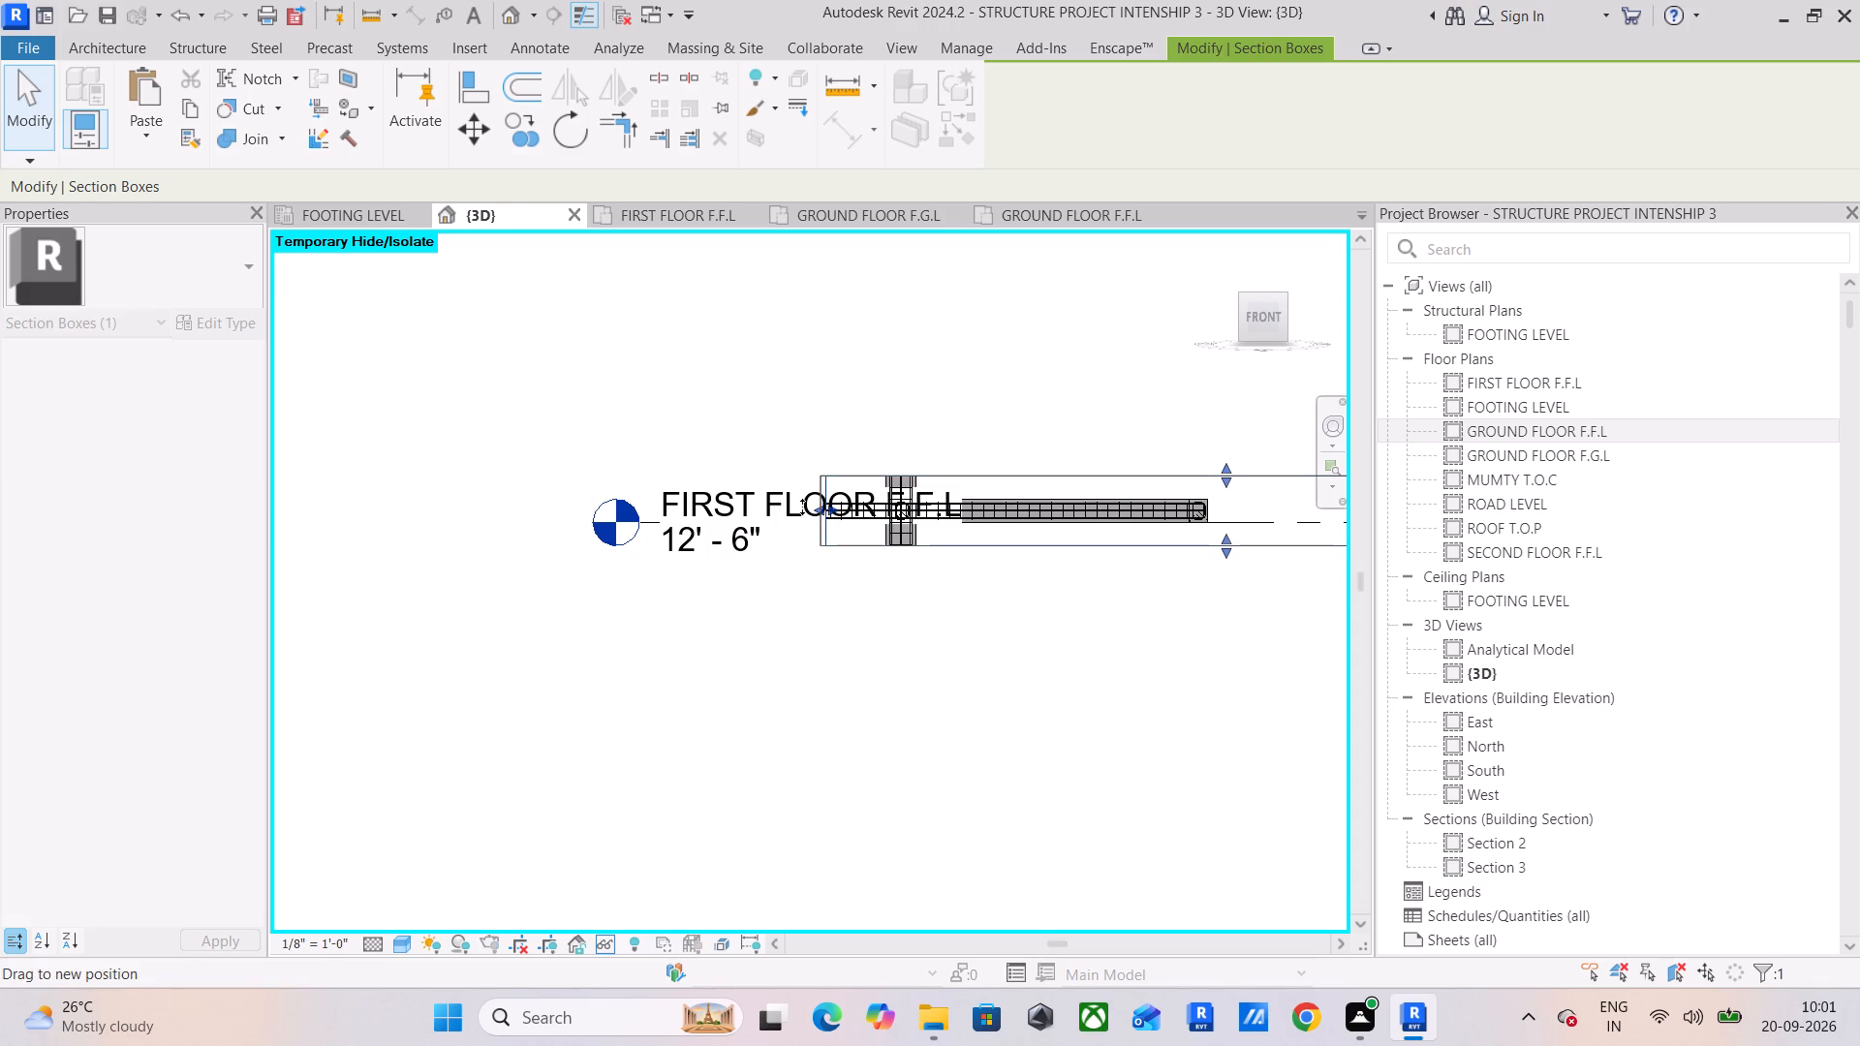
drag(802, 507, 369, 506)
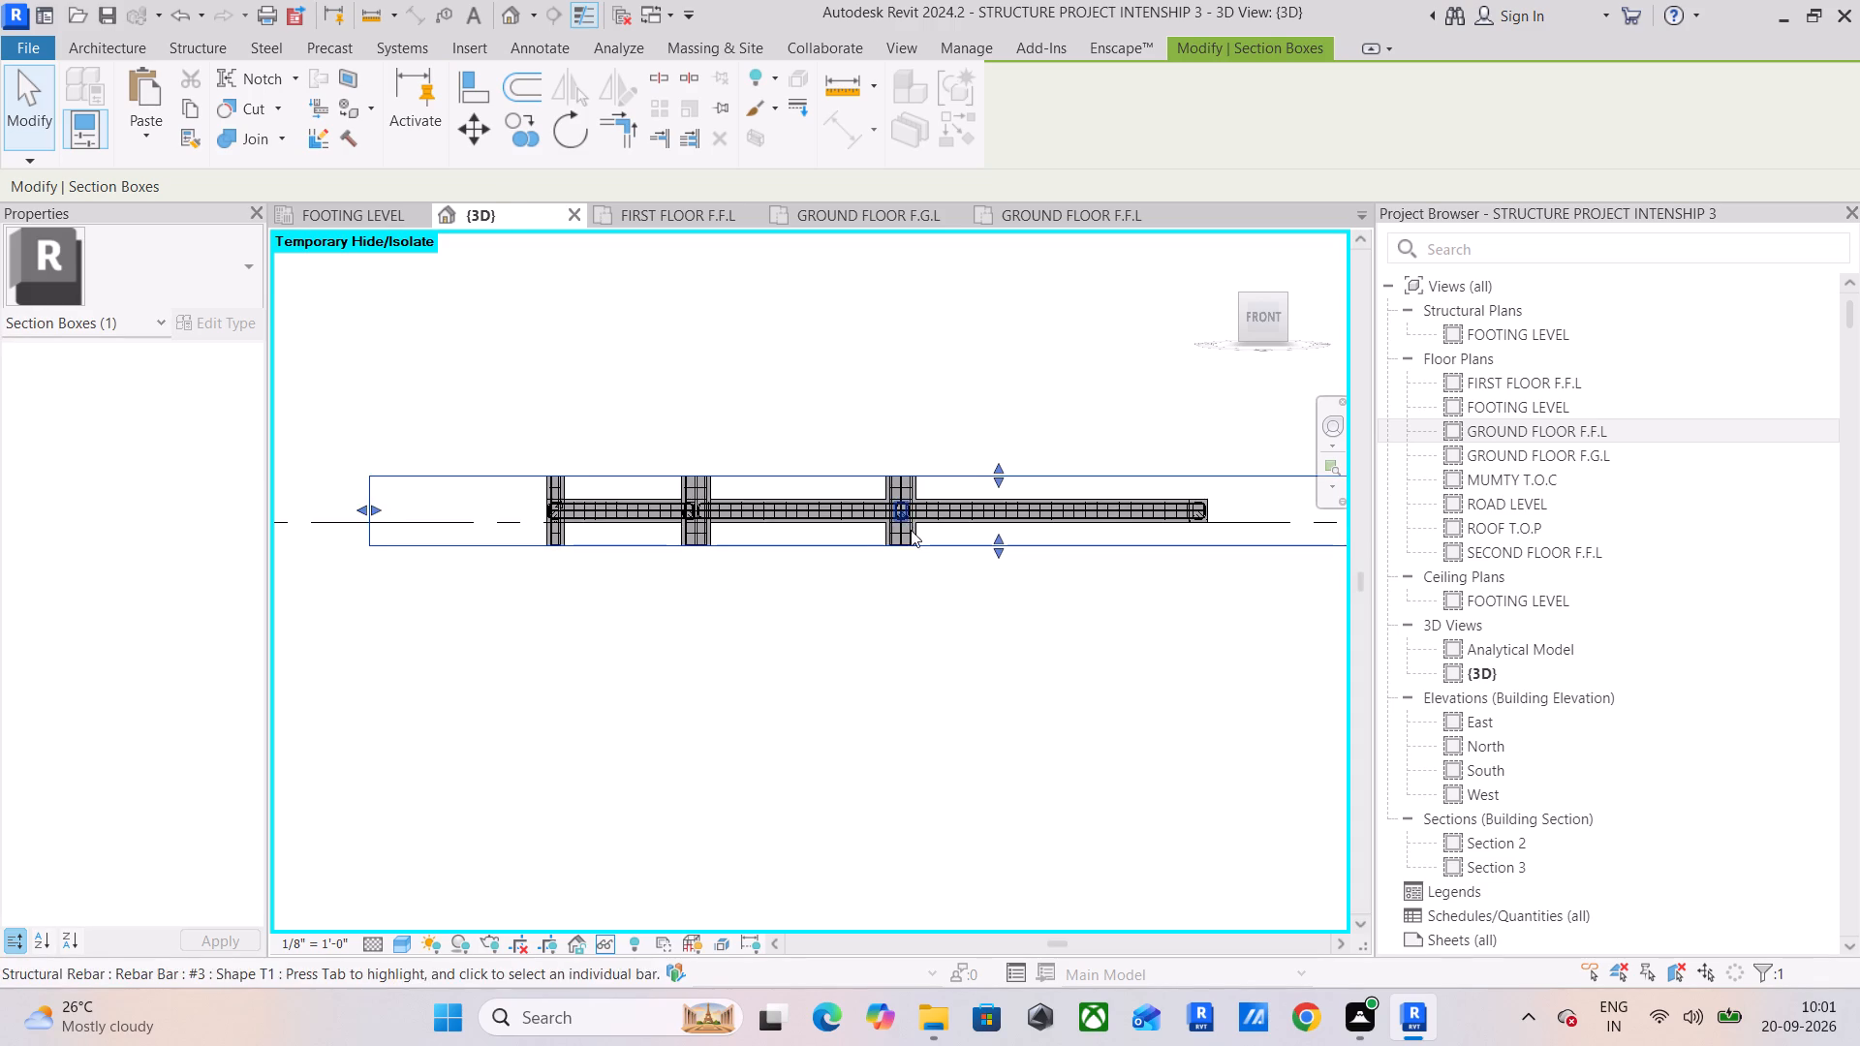
Examine the far end of the sectioned beam line and its crossing beams from the front and from above.
middle_drag(911, 530, 500, 545)
scroll(950, 538, up, 5)
scroll(590, 508, up, 4)
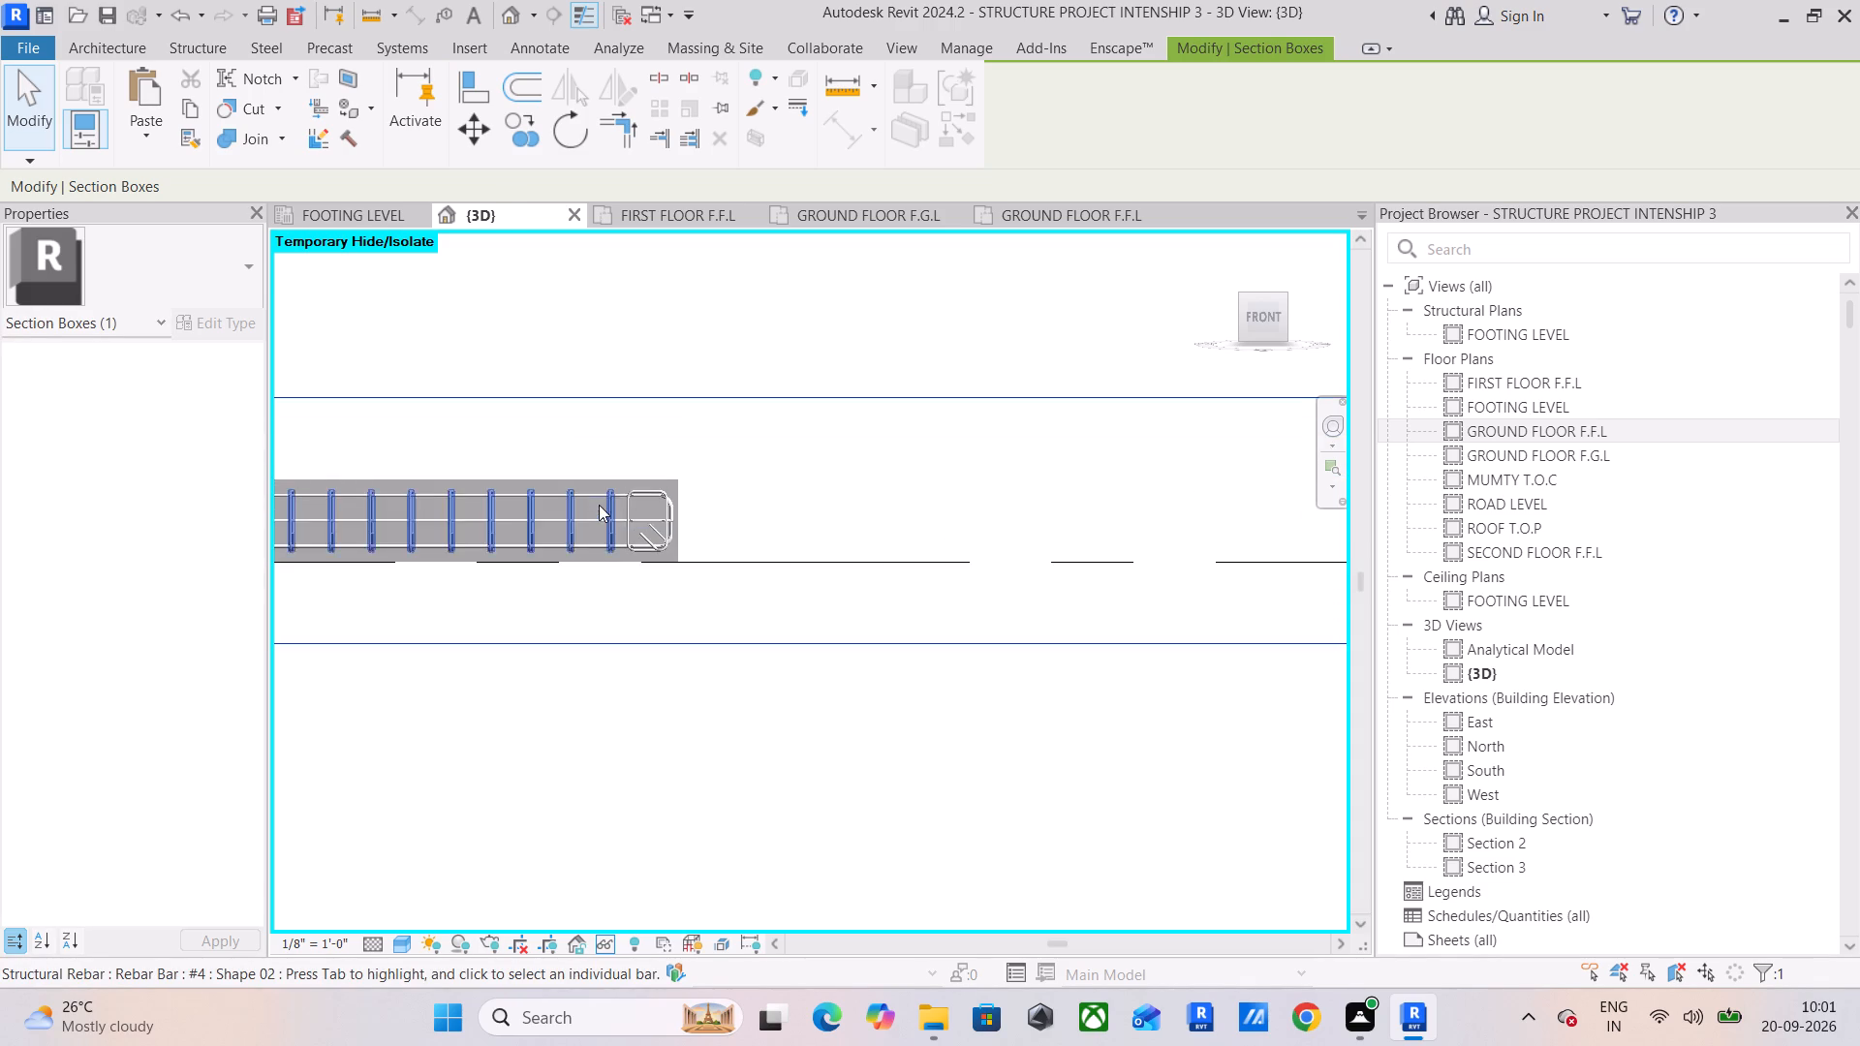
scroll(601, 504, down, 6)
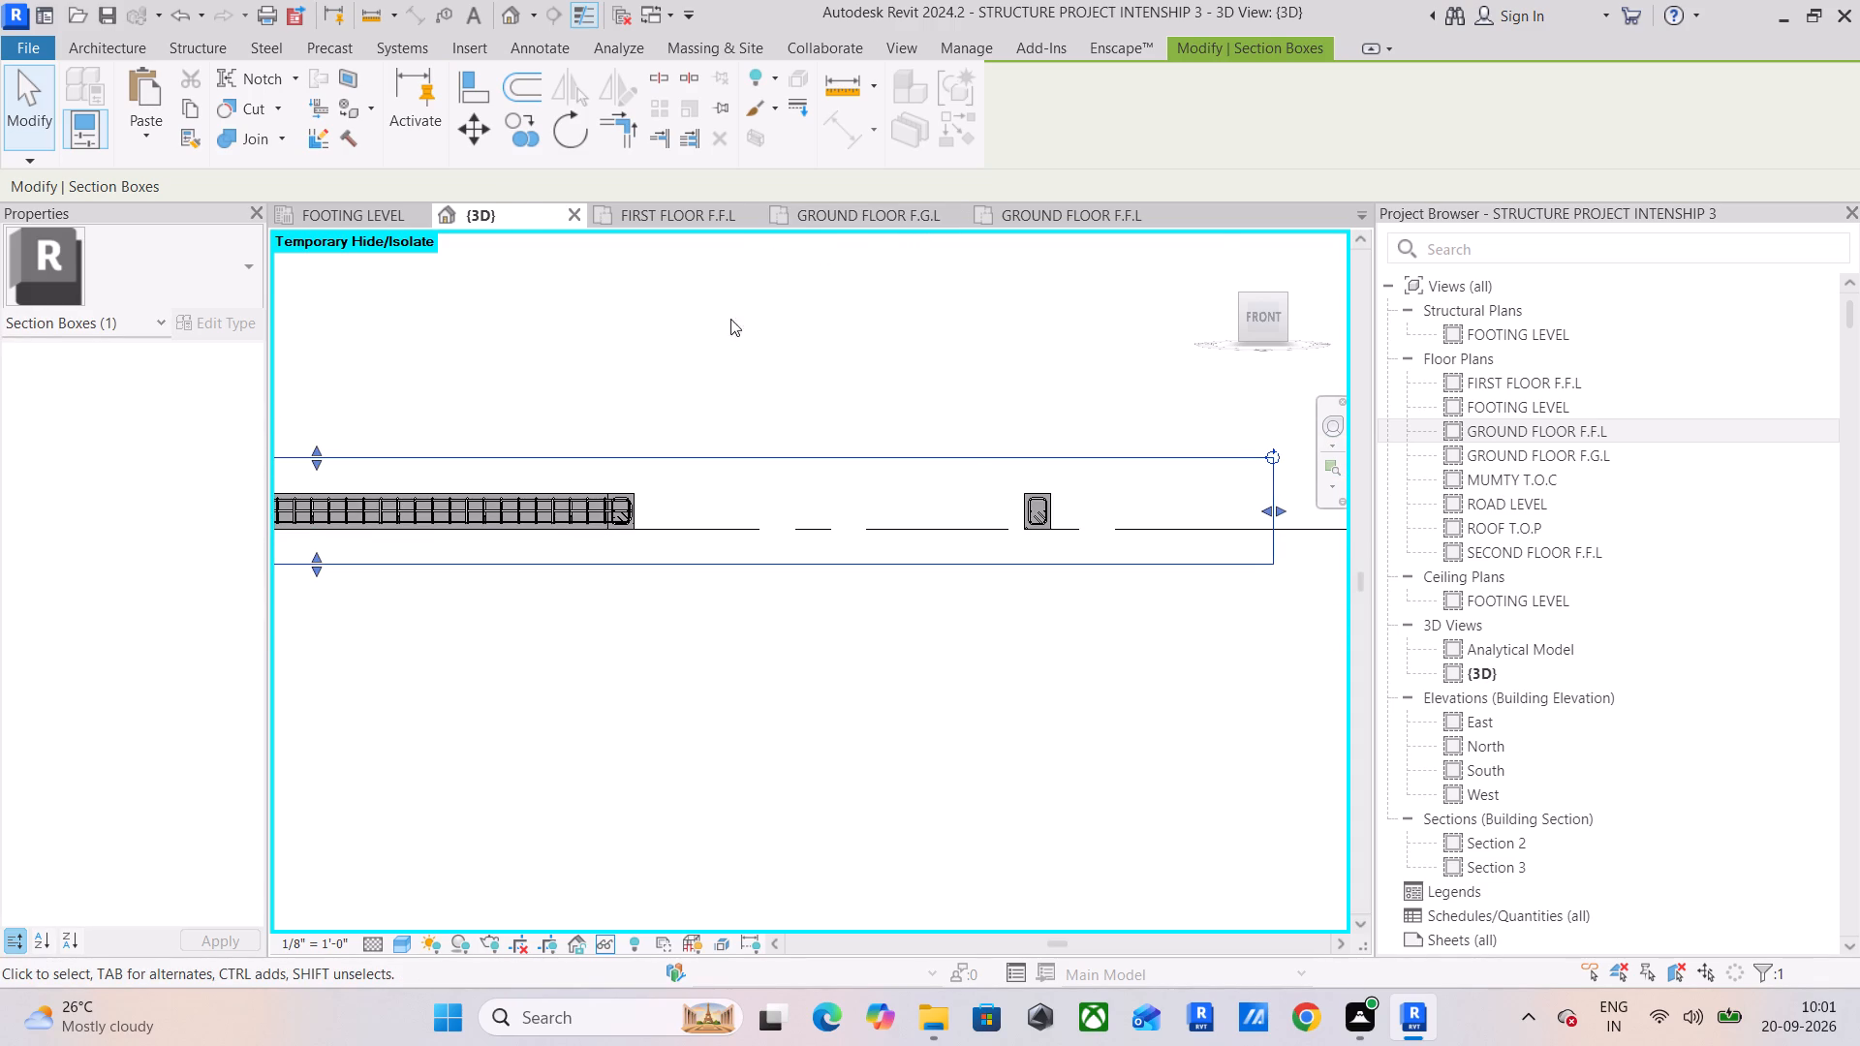
drag(1252, 321, 1252, 369)
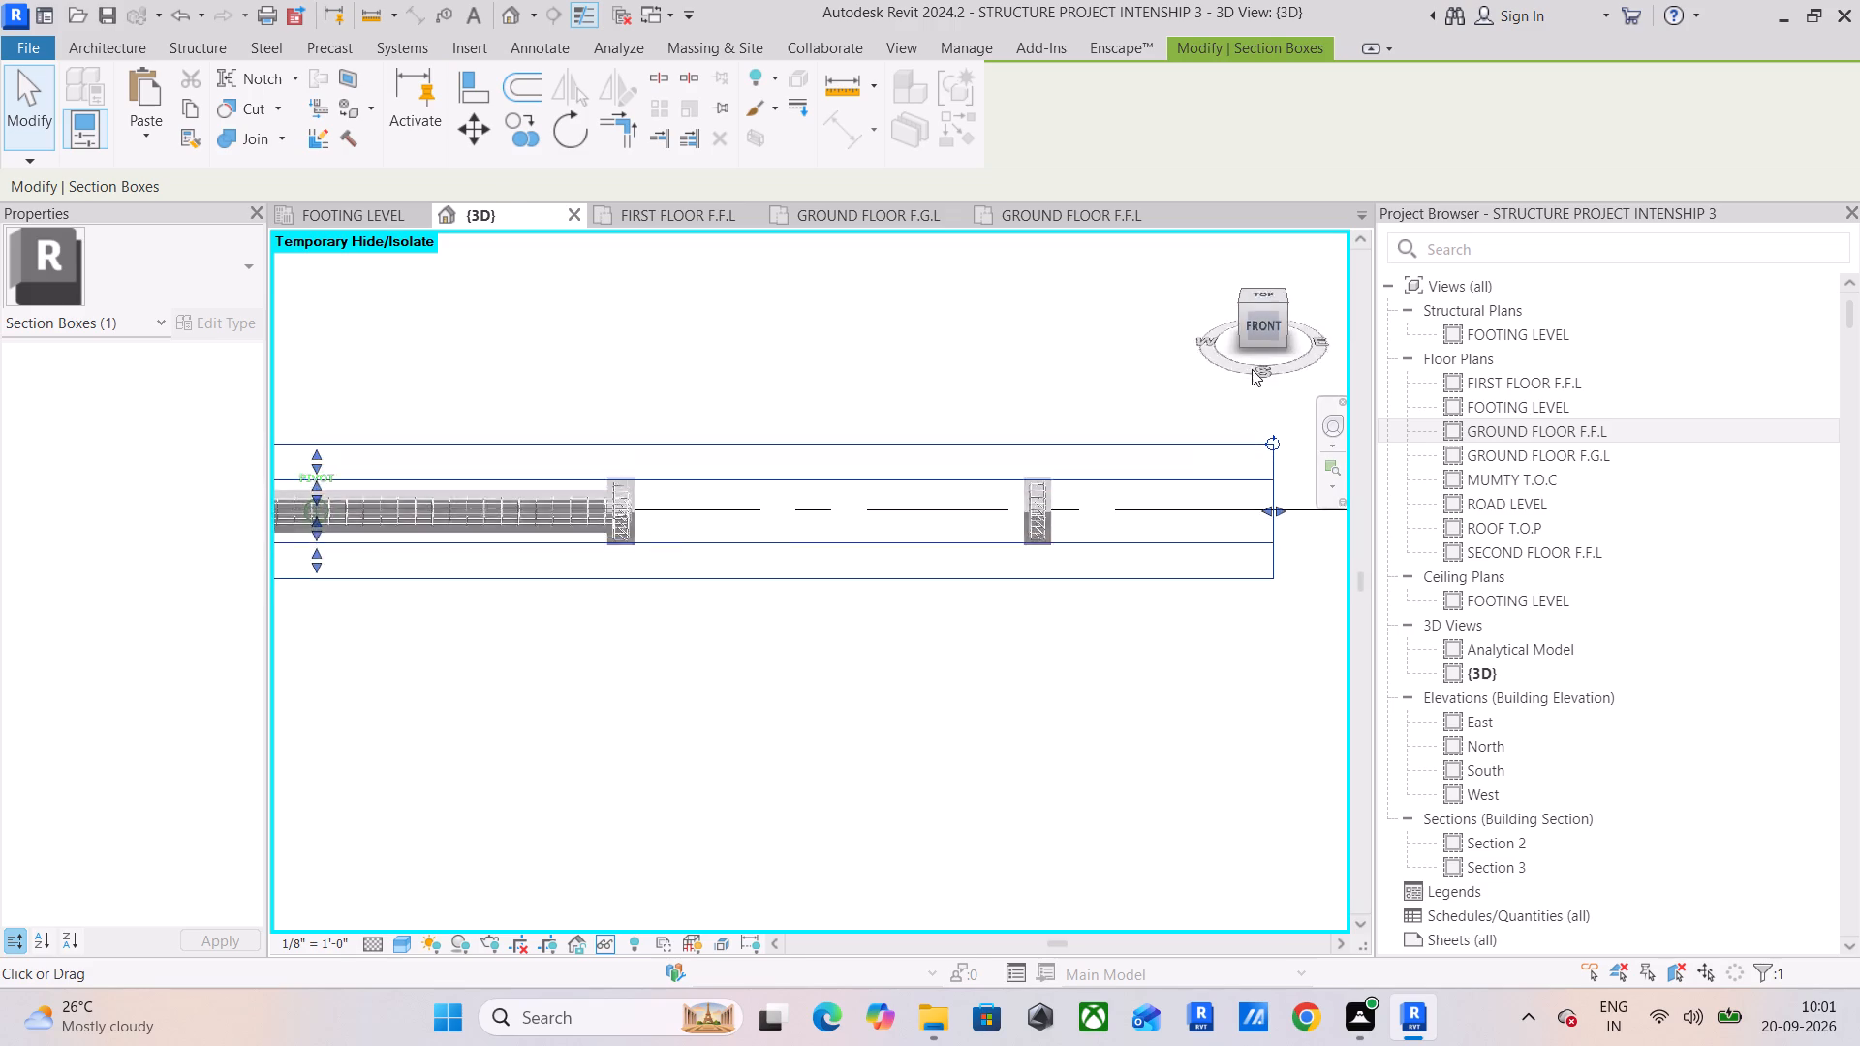
drag(1252, 369, 1255, 440)
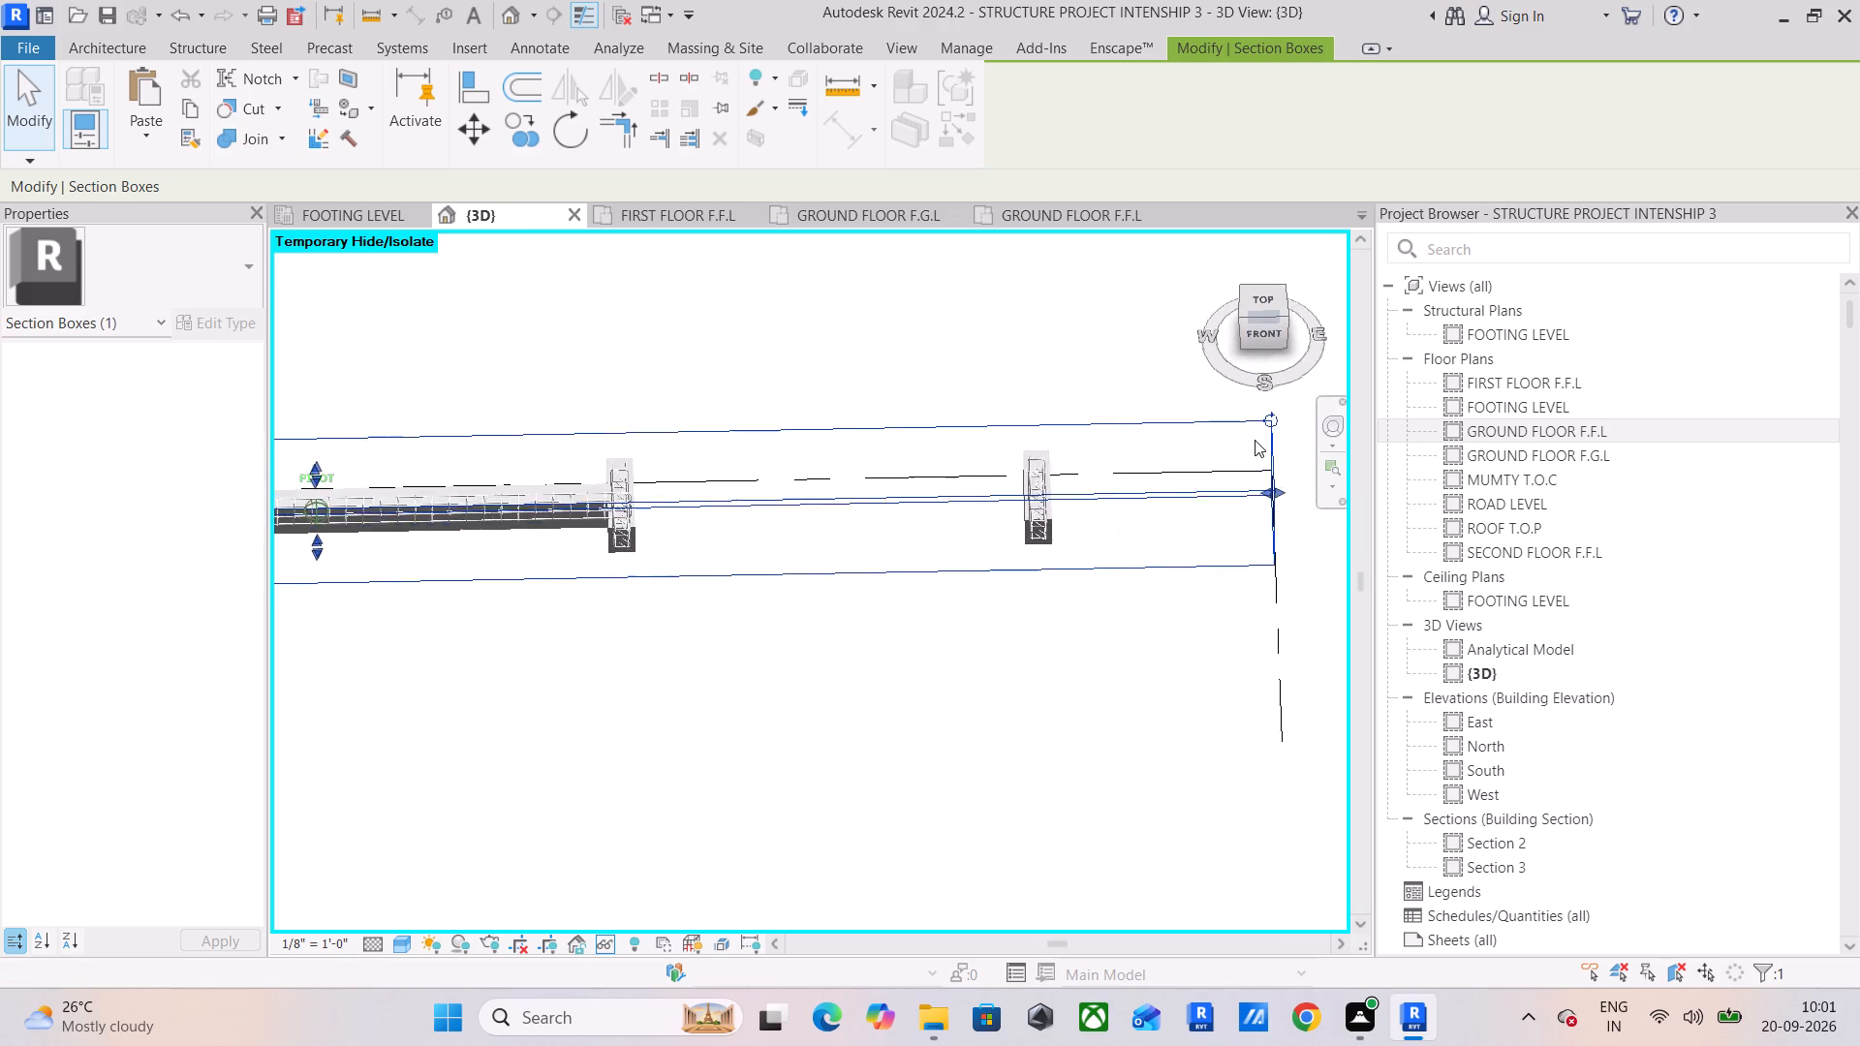
drag(1255, 440, 1263, 369)
click(1255, 322)
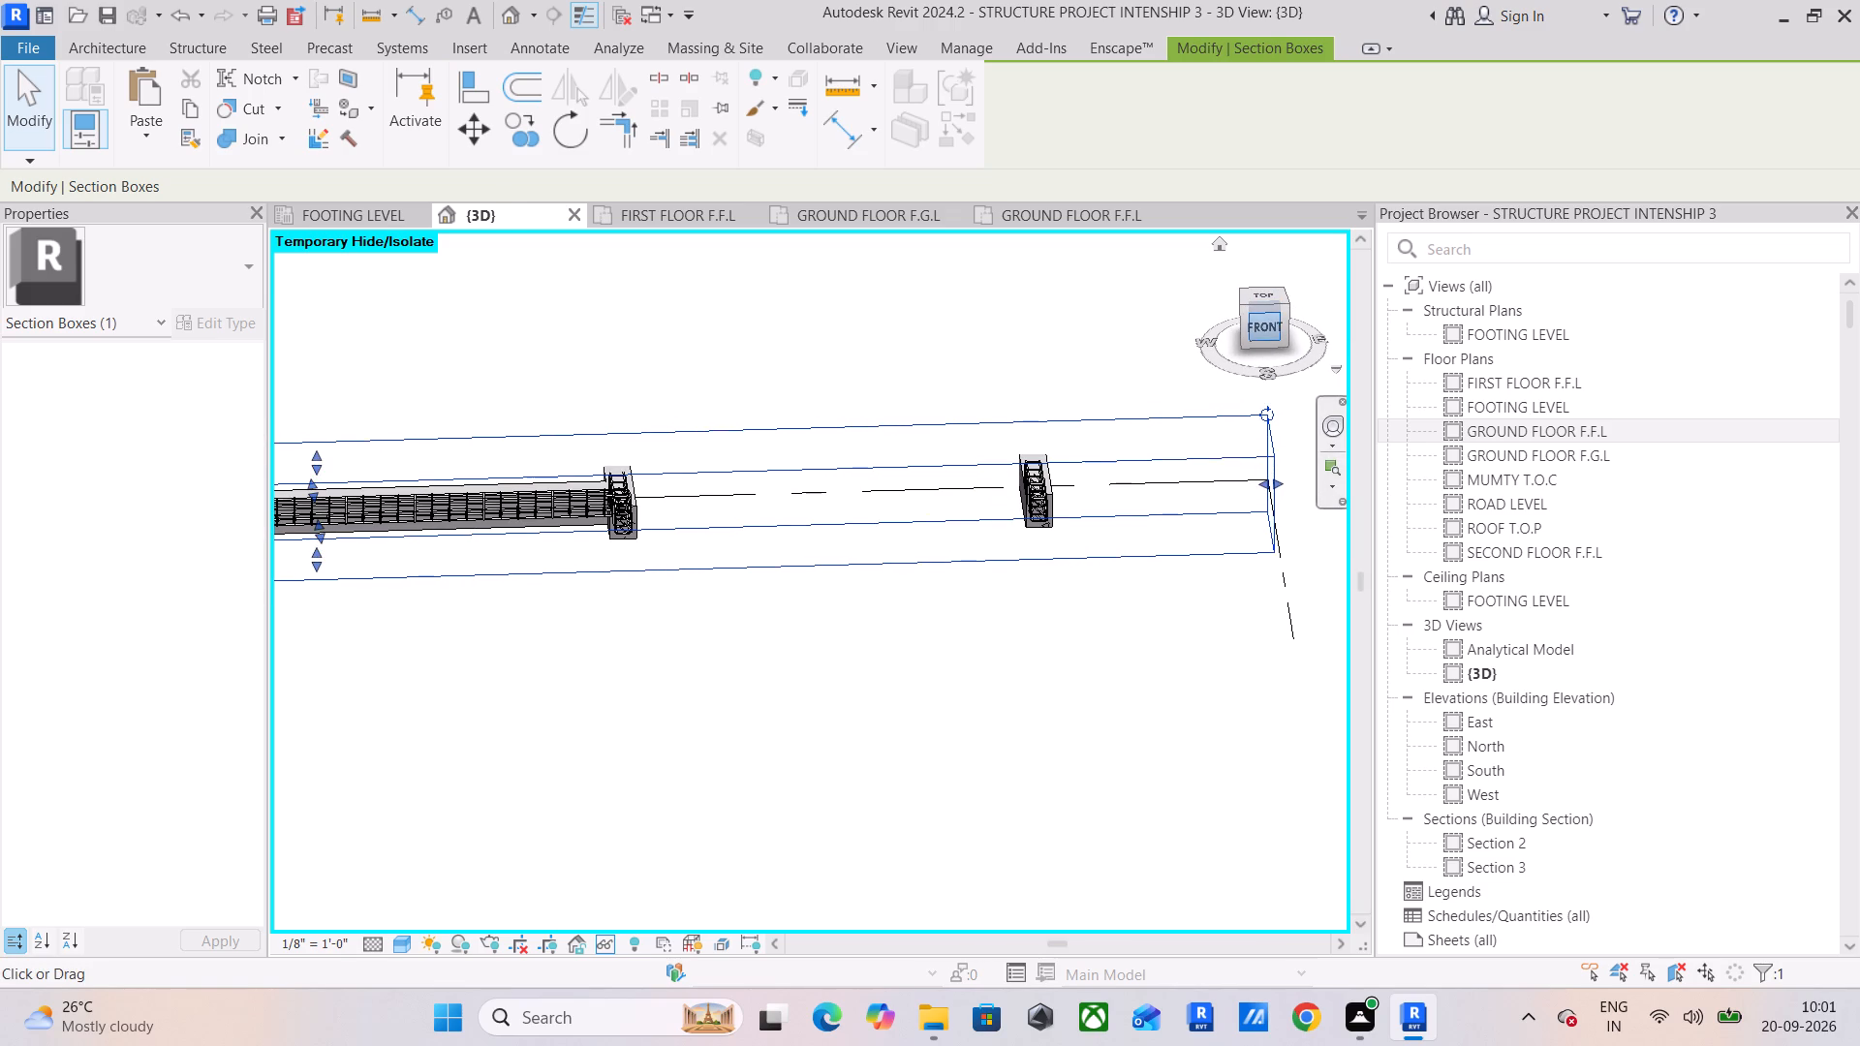
Pull the hooked ends of the beam's two top #4 bars back to just inside the end column's outer vertical bars.
scroll(588, 563, up, 5)
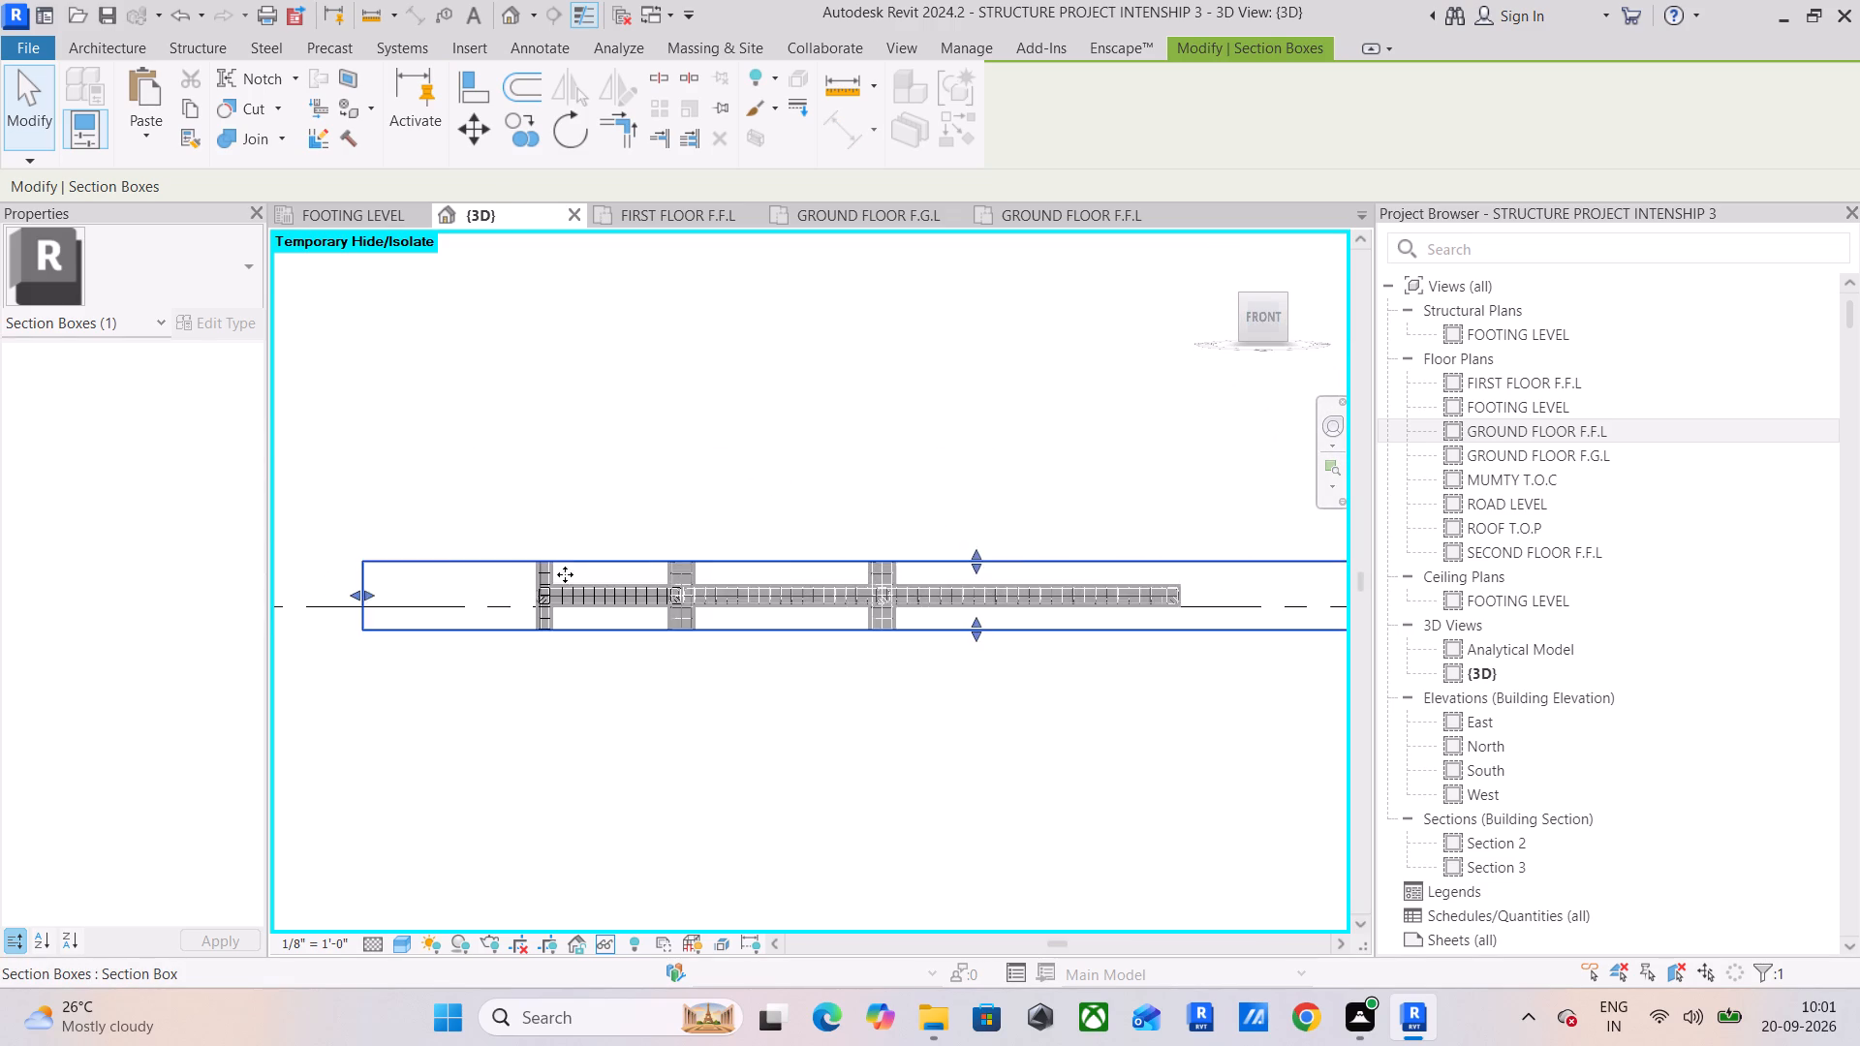
scroll(565, 574, up, 17)
click(665, 588)
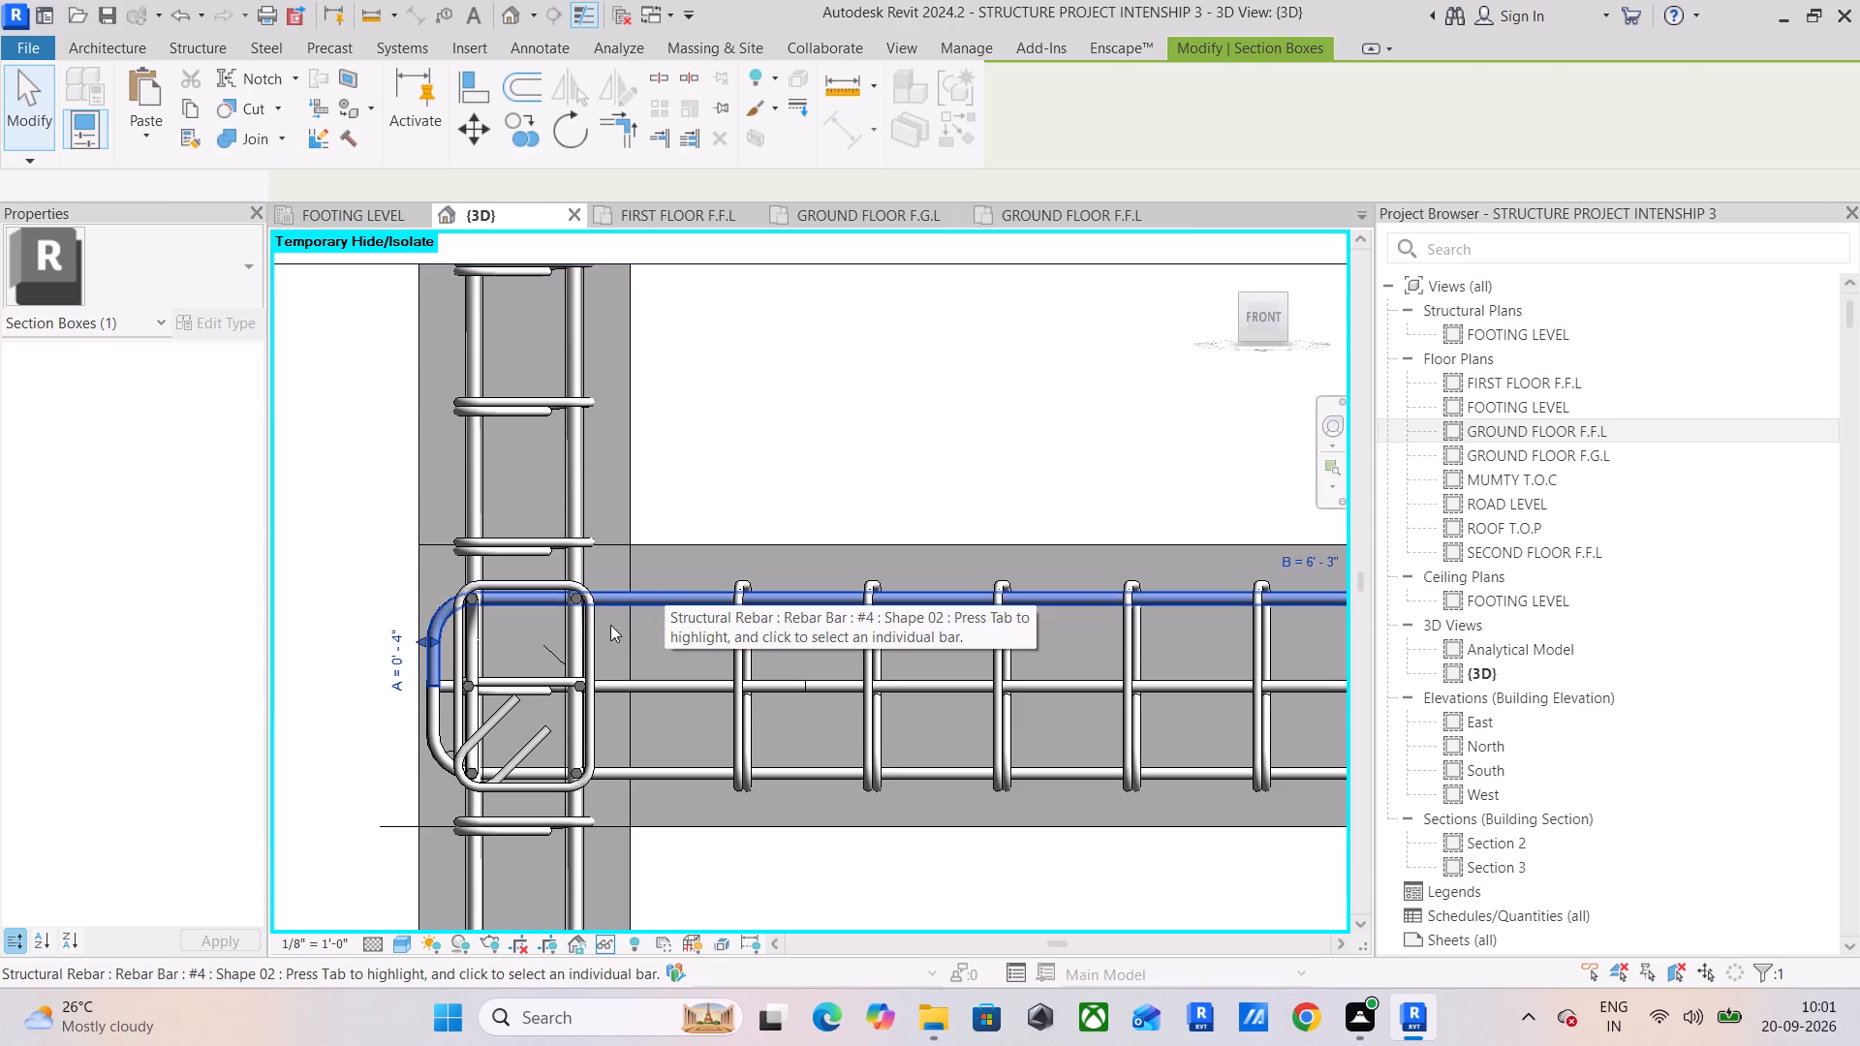
scroll(467, 648, up, 5)
drag(396, 634, 397, 633)
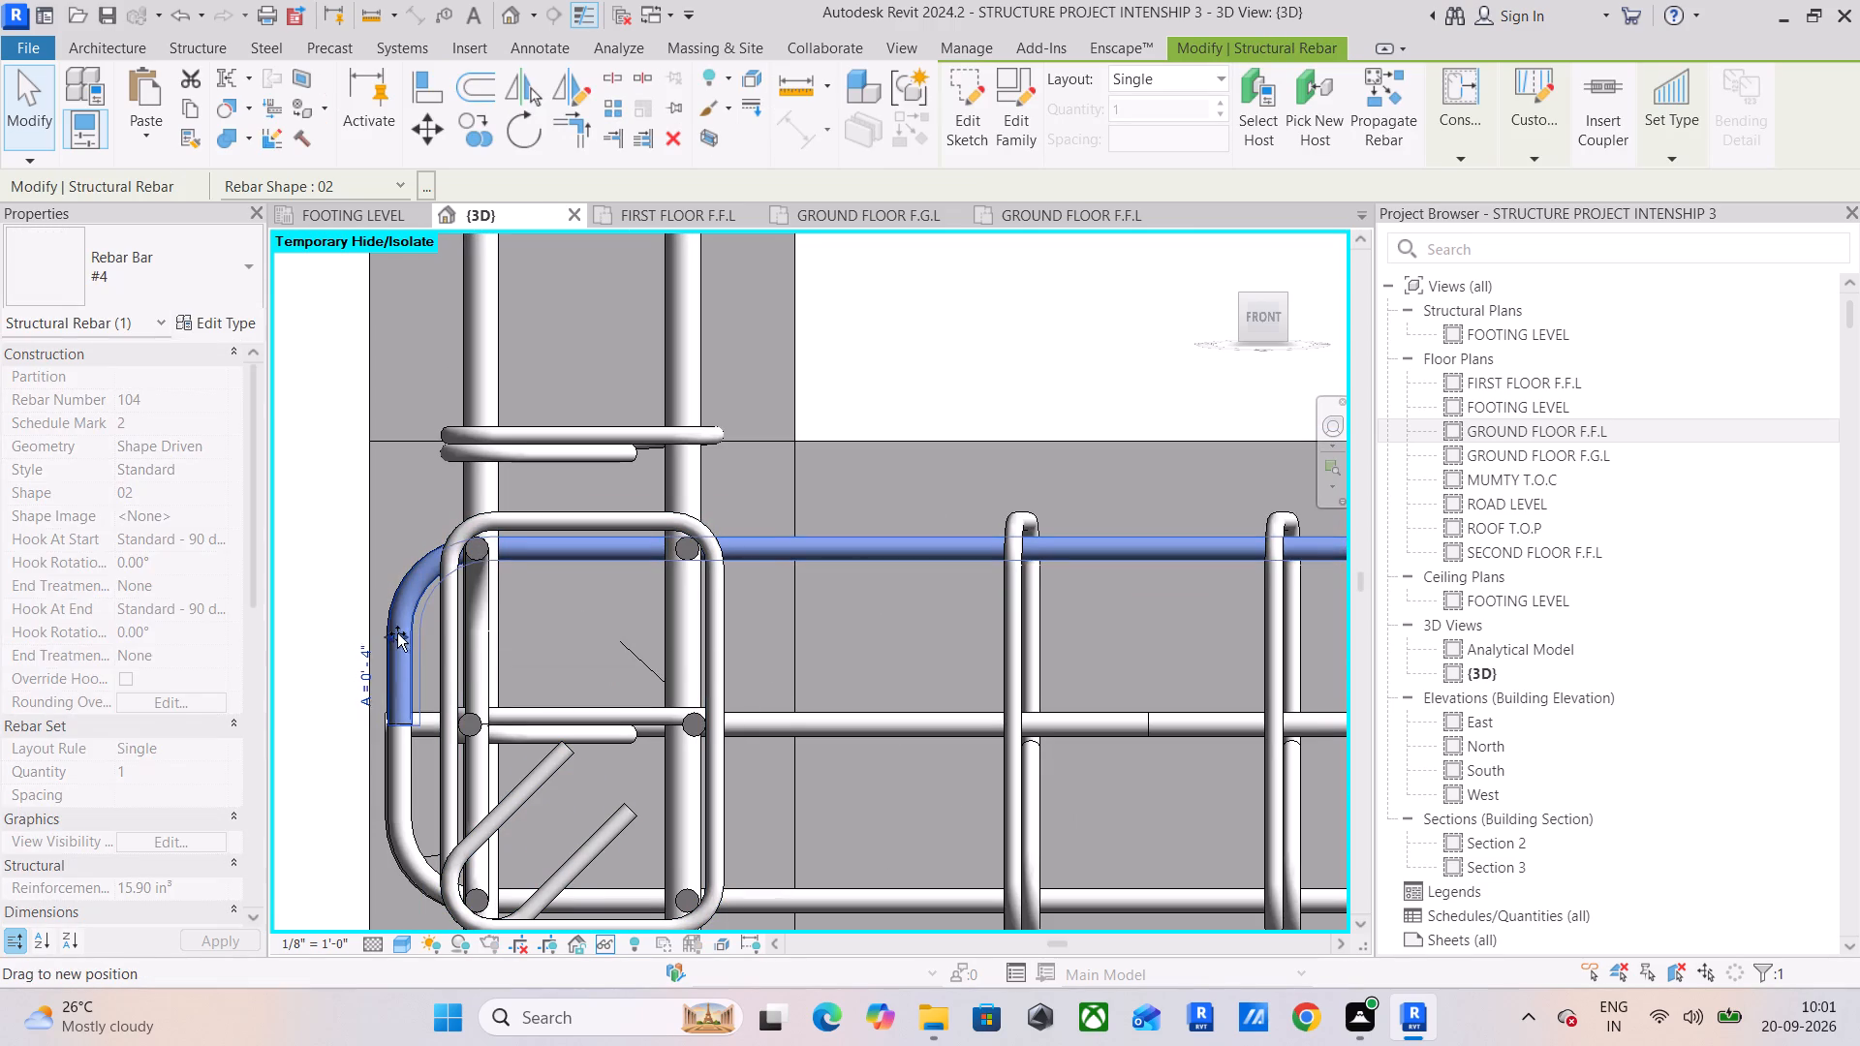
drag(397, 633, 486, 633)
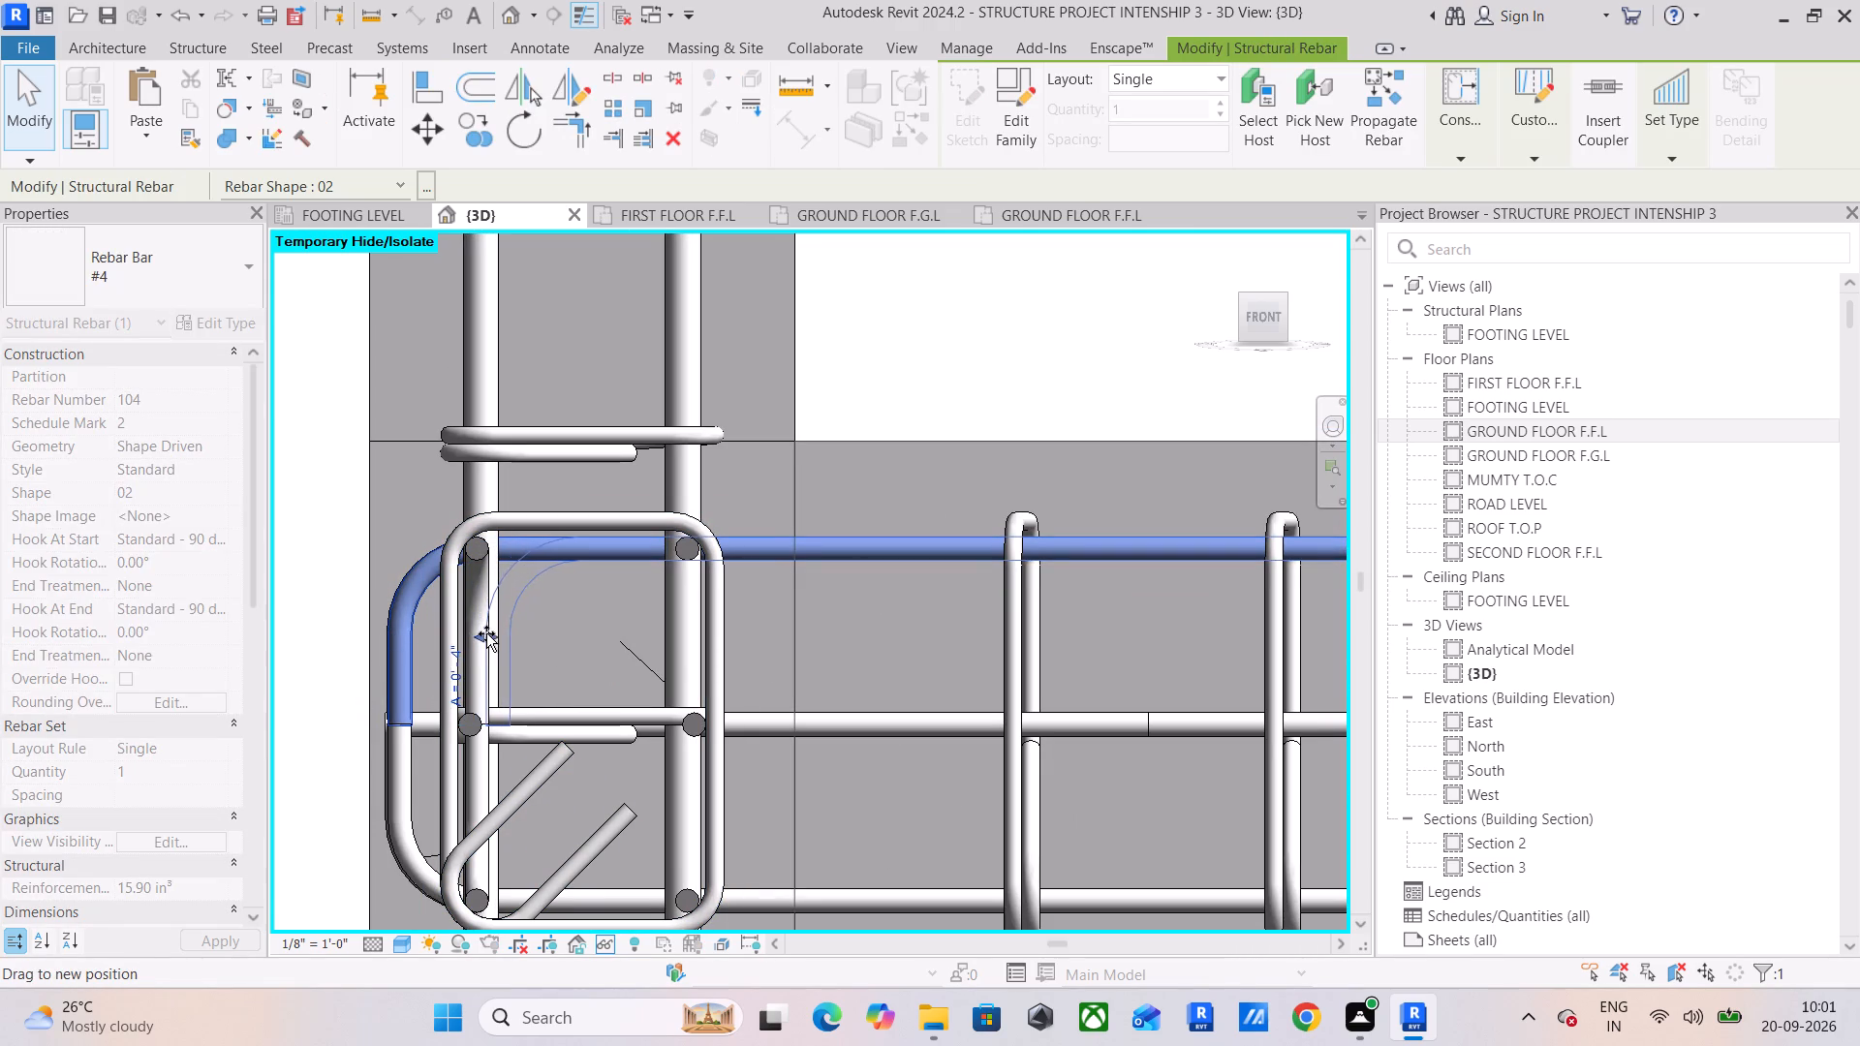
drag(486, 633, 486, 634)
click(412, 635)
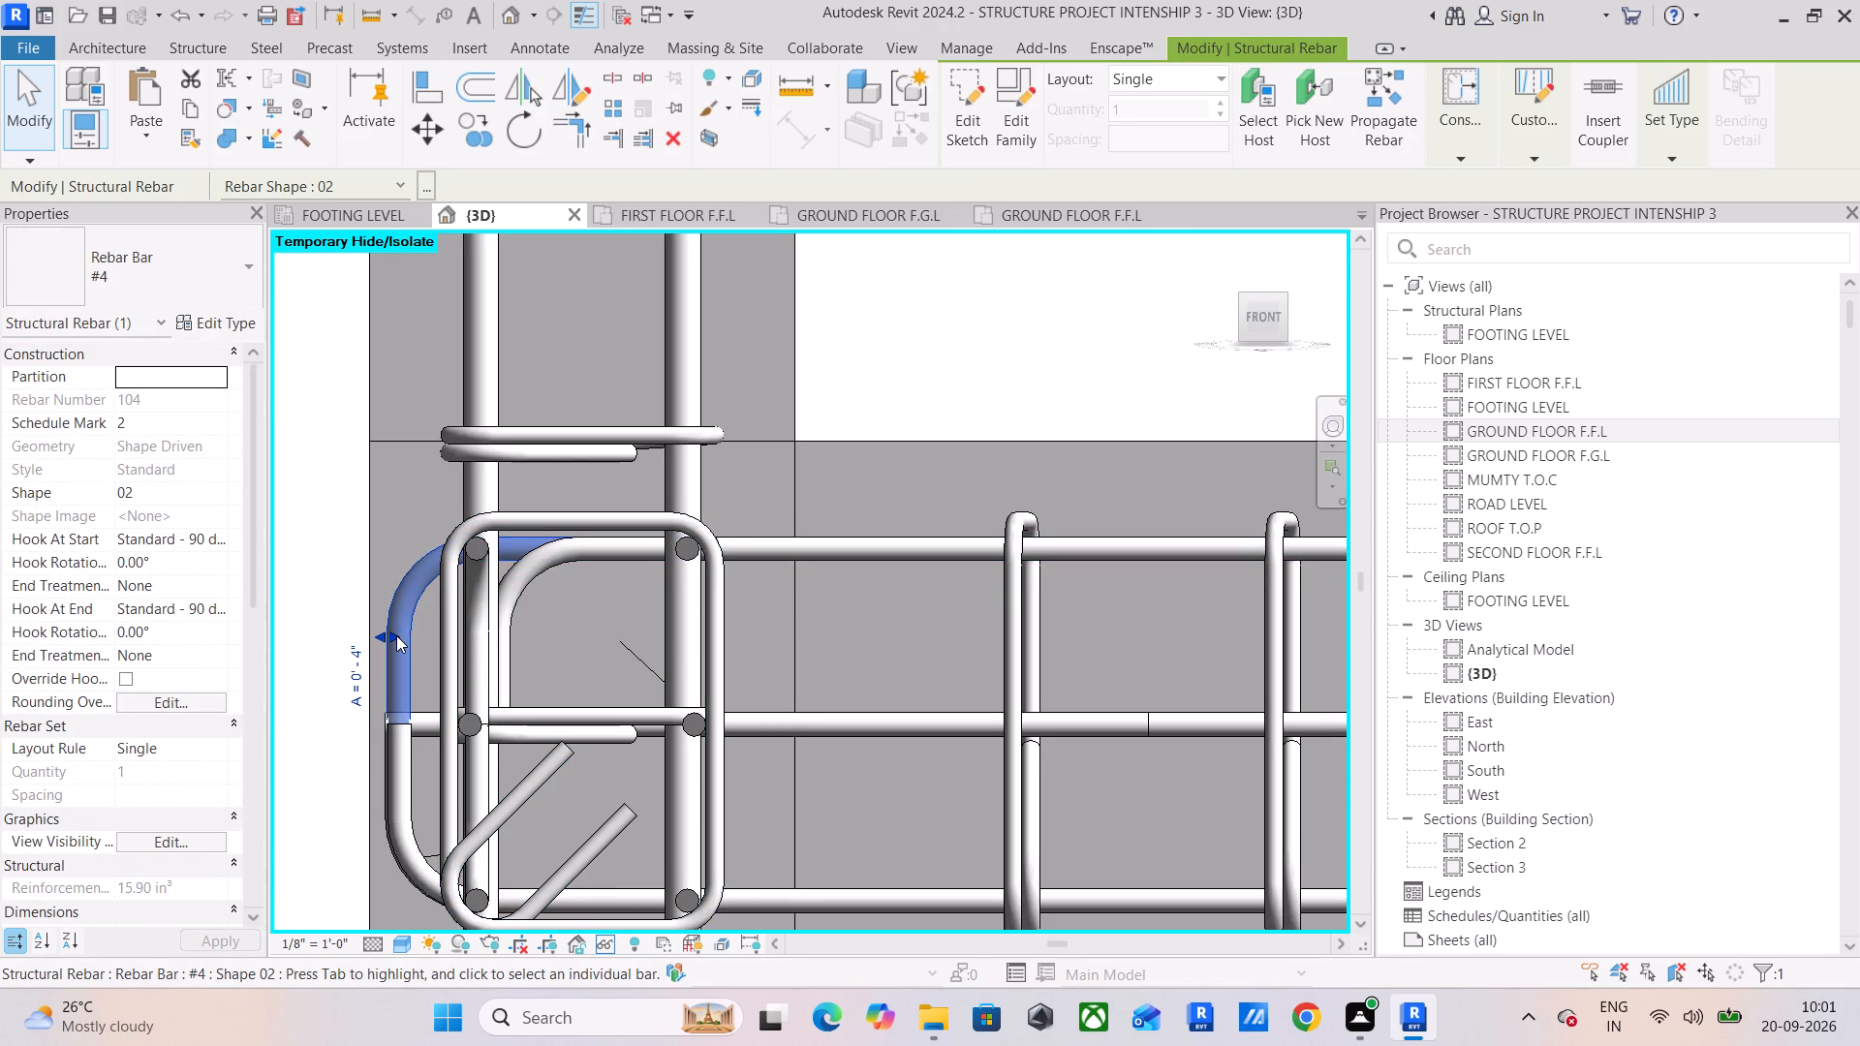
drag(393, 635, 485, 634)
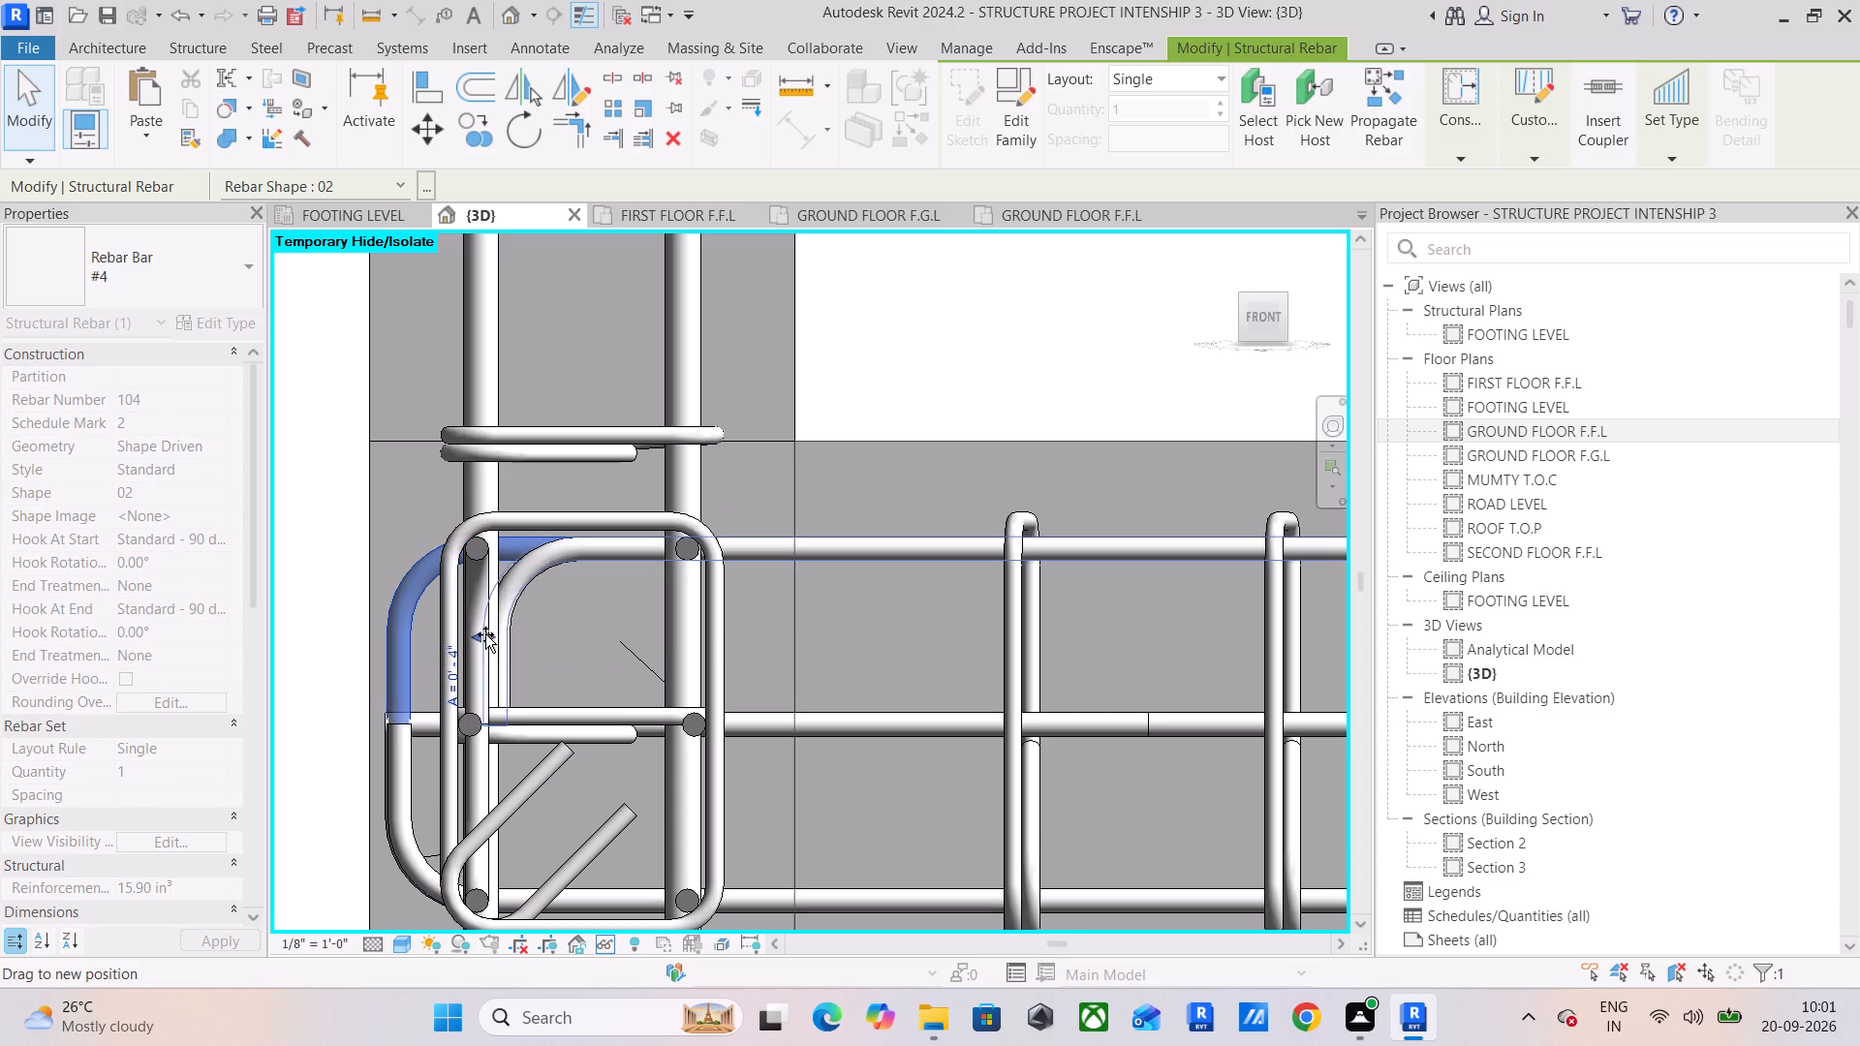
drag(485, 634, 487, 634)
Pull the hooked ends of the beam's two bottom #4 bars back to just inside the end column's outer vertical bars.
click(393, 758)
middle_drag(453, 737, 452, 540)
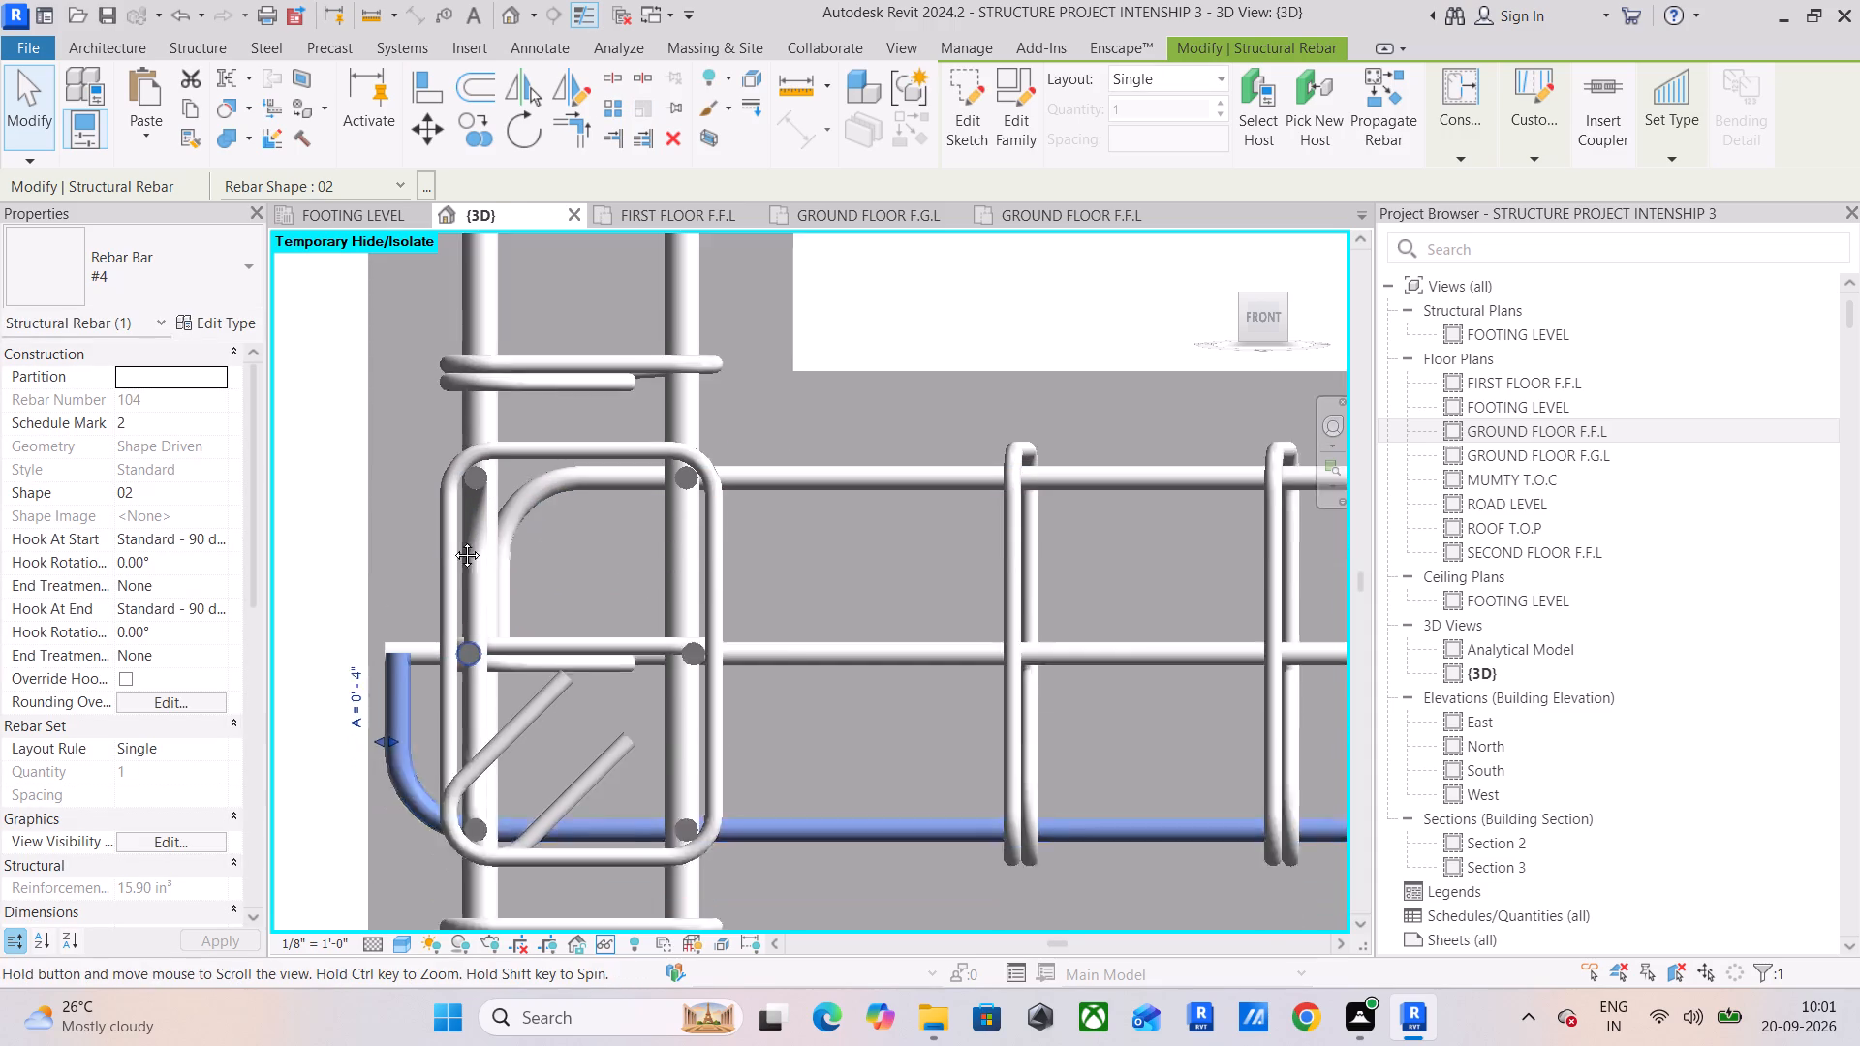
middle_drag(452, 540, 452, 480)
scroll(434, 535, up, 5)
drag(346, 574, 549, 590)
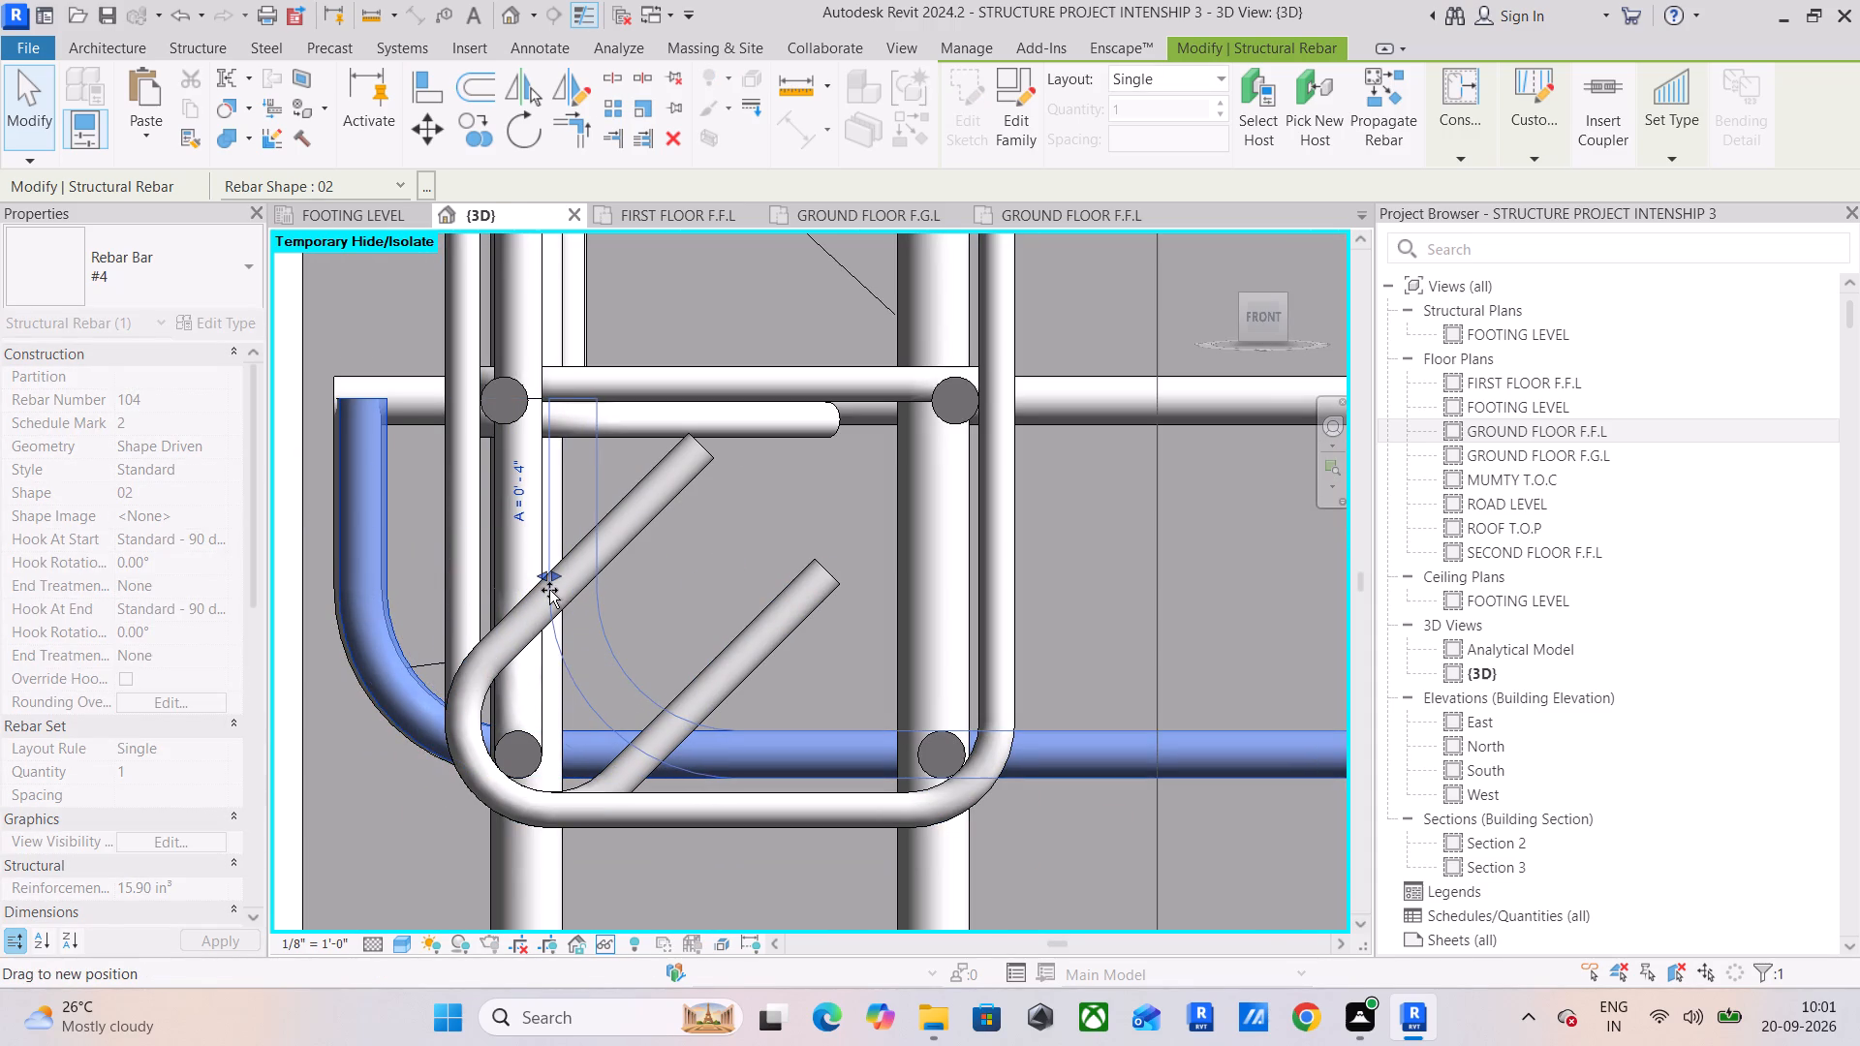
drag(549, 590, 544, 594)
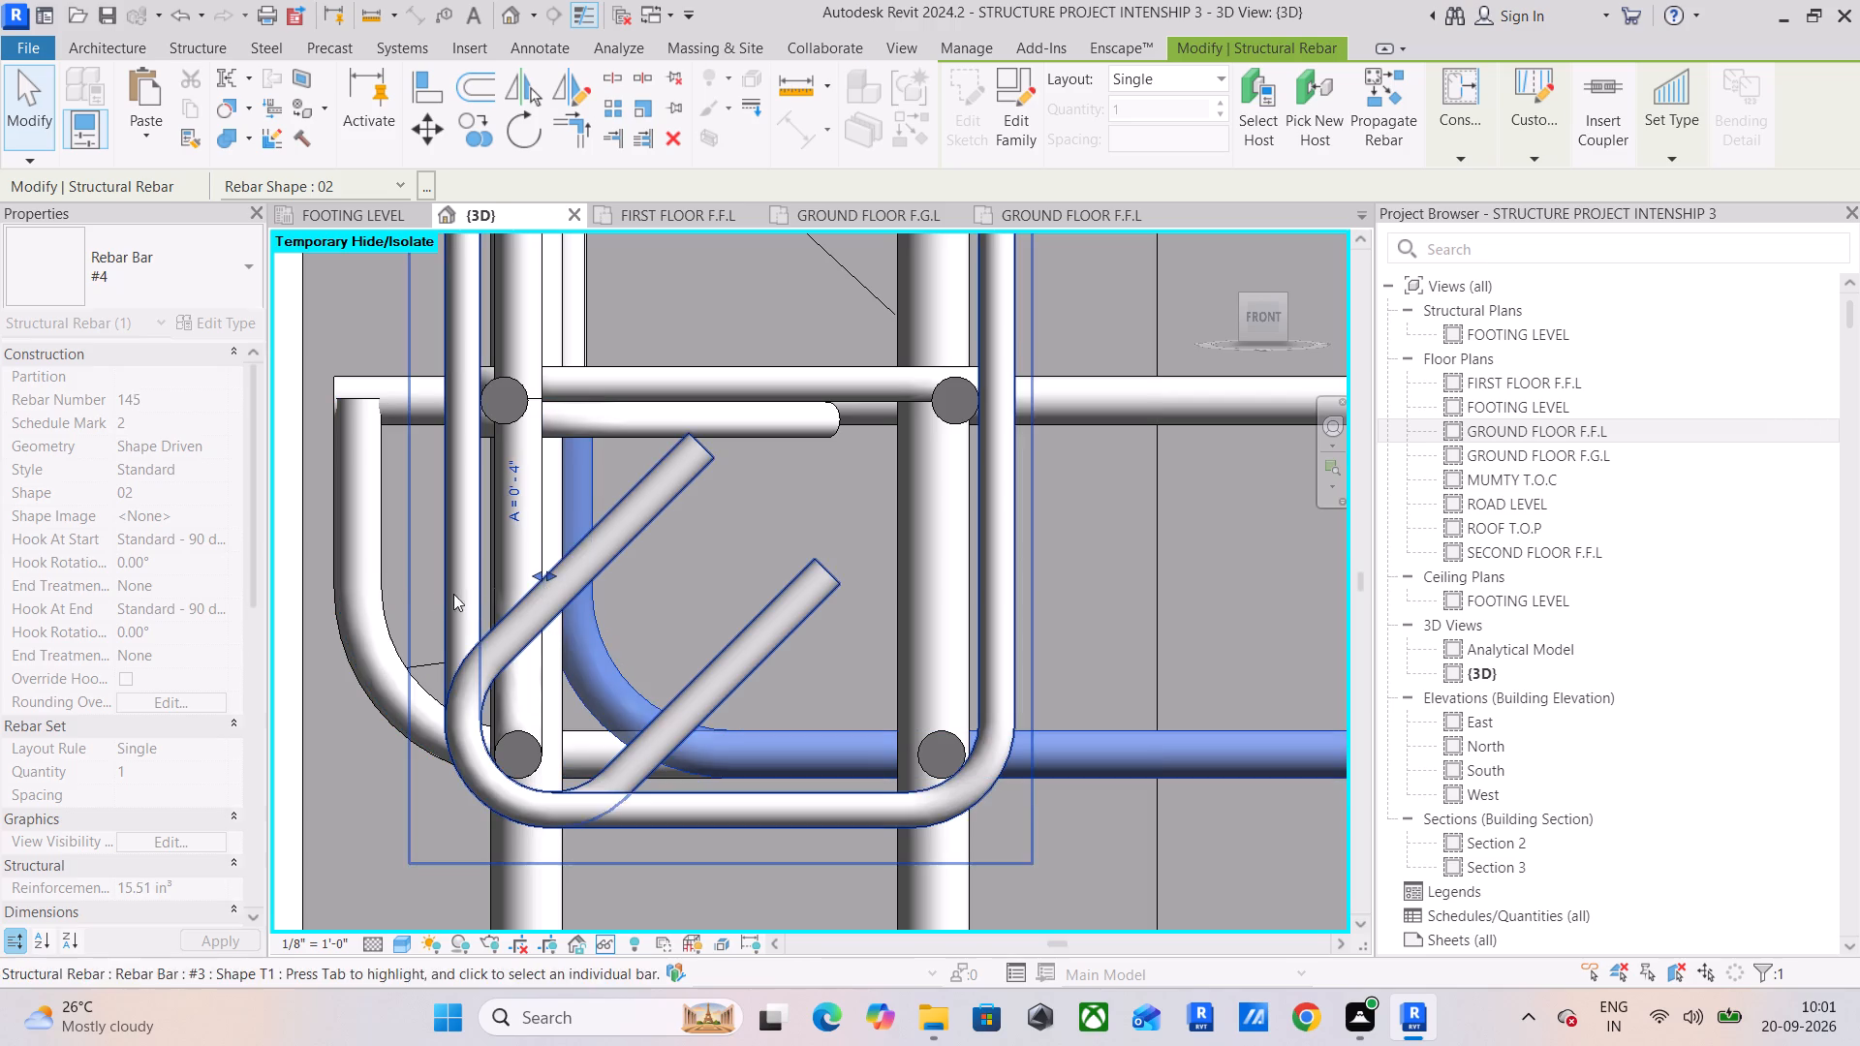
click(370, 579)
click(346, 543)
click(387, 539)
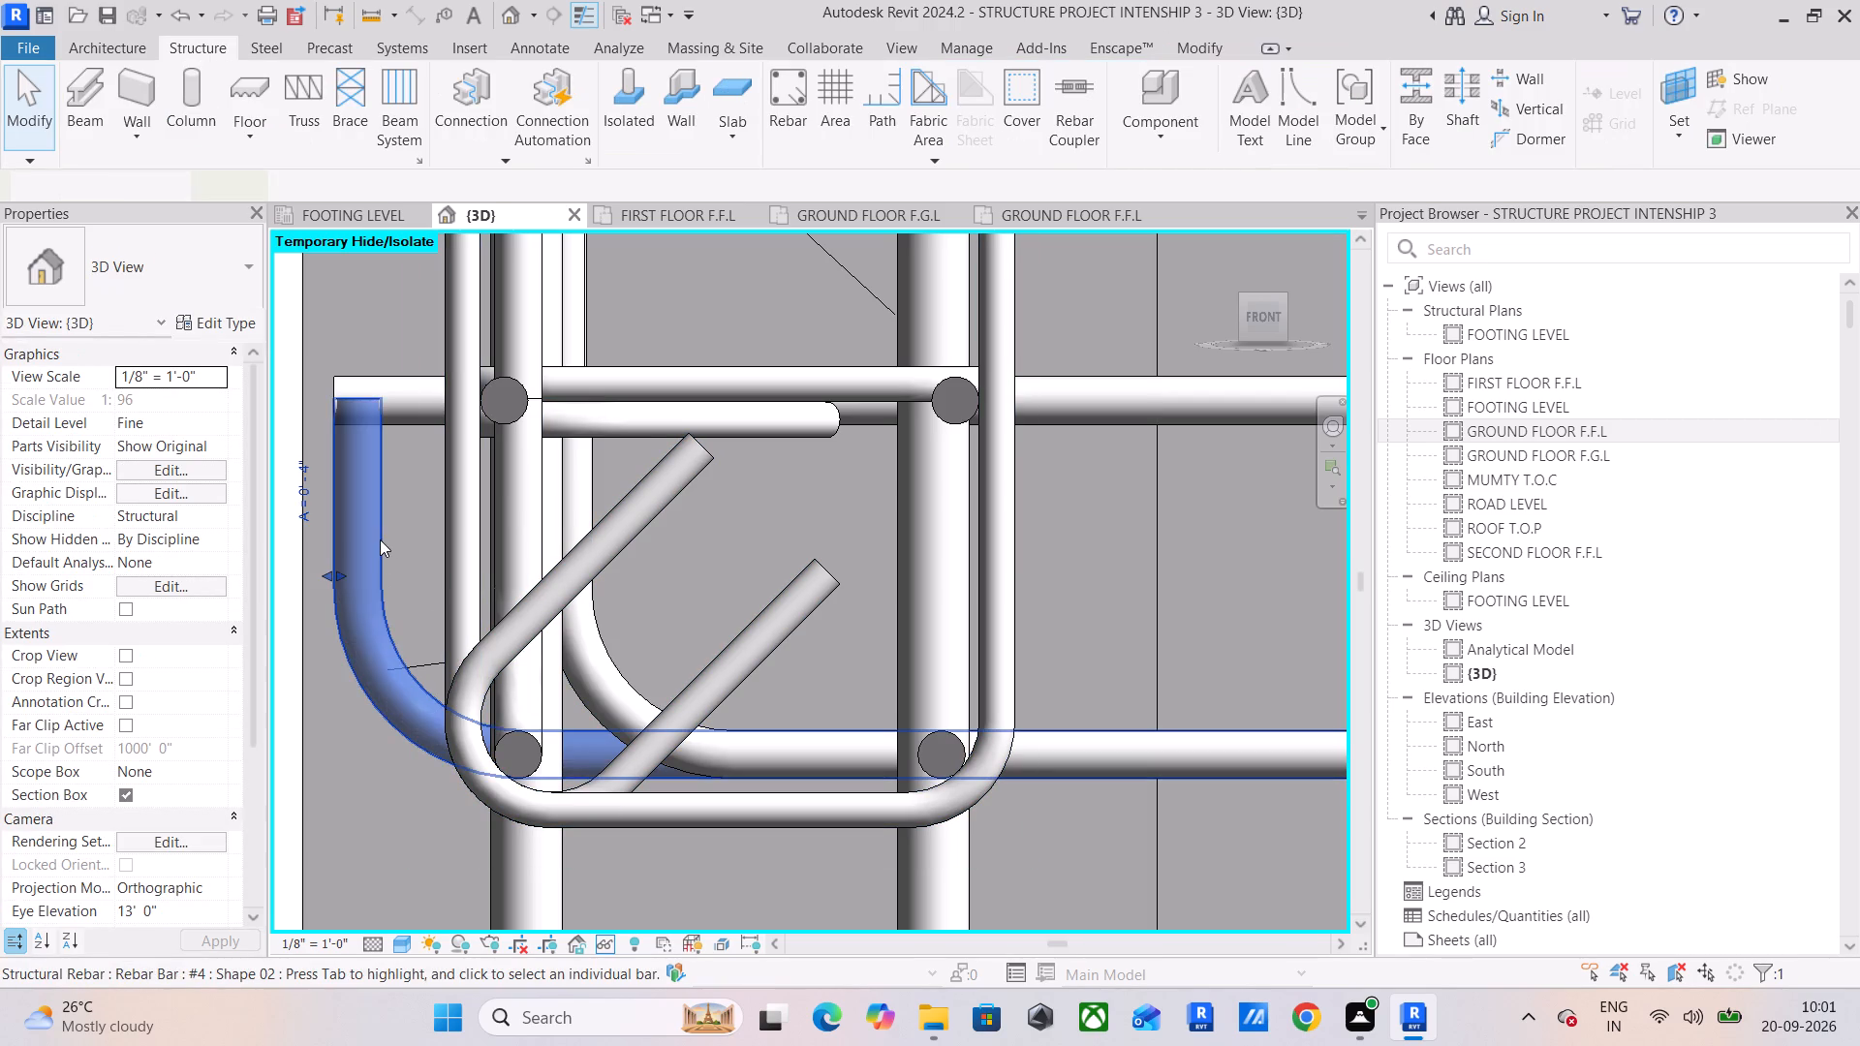
drag(342, 572, 521, 571)
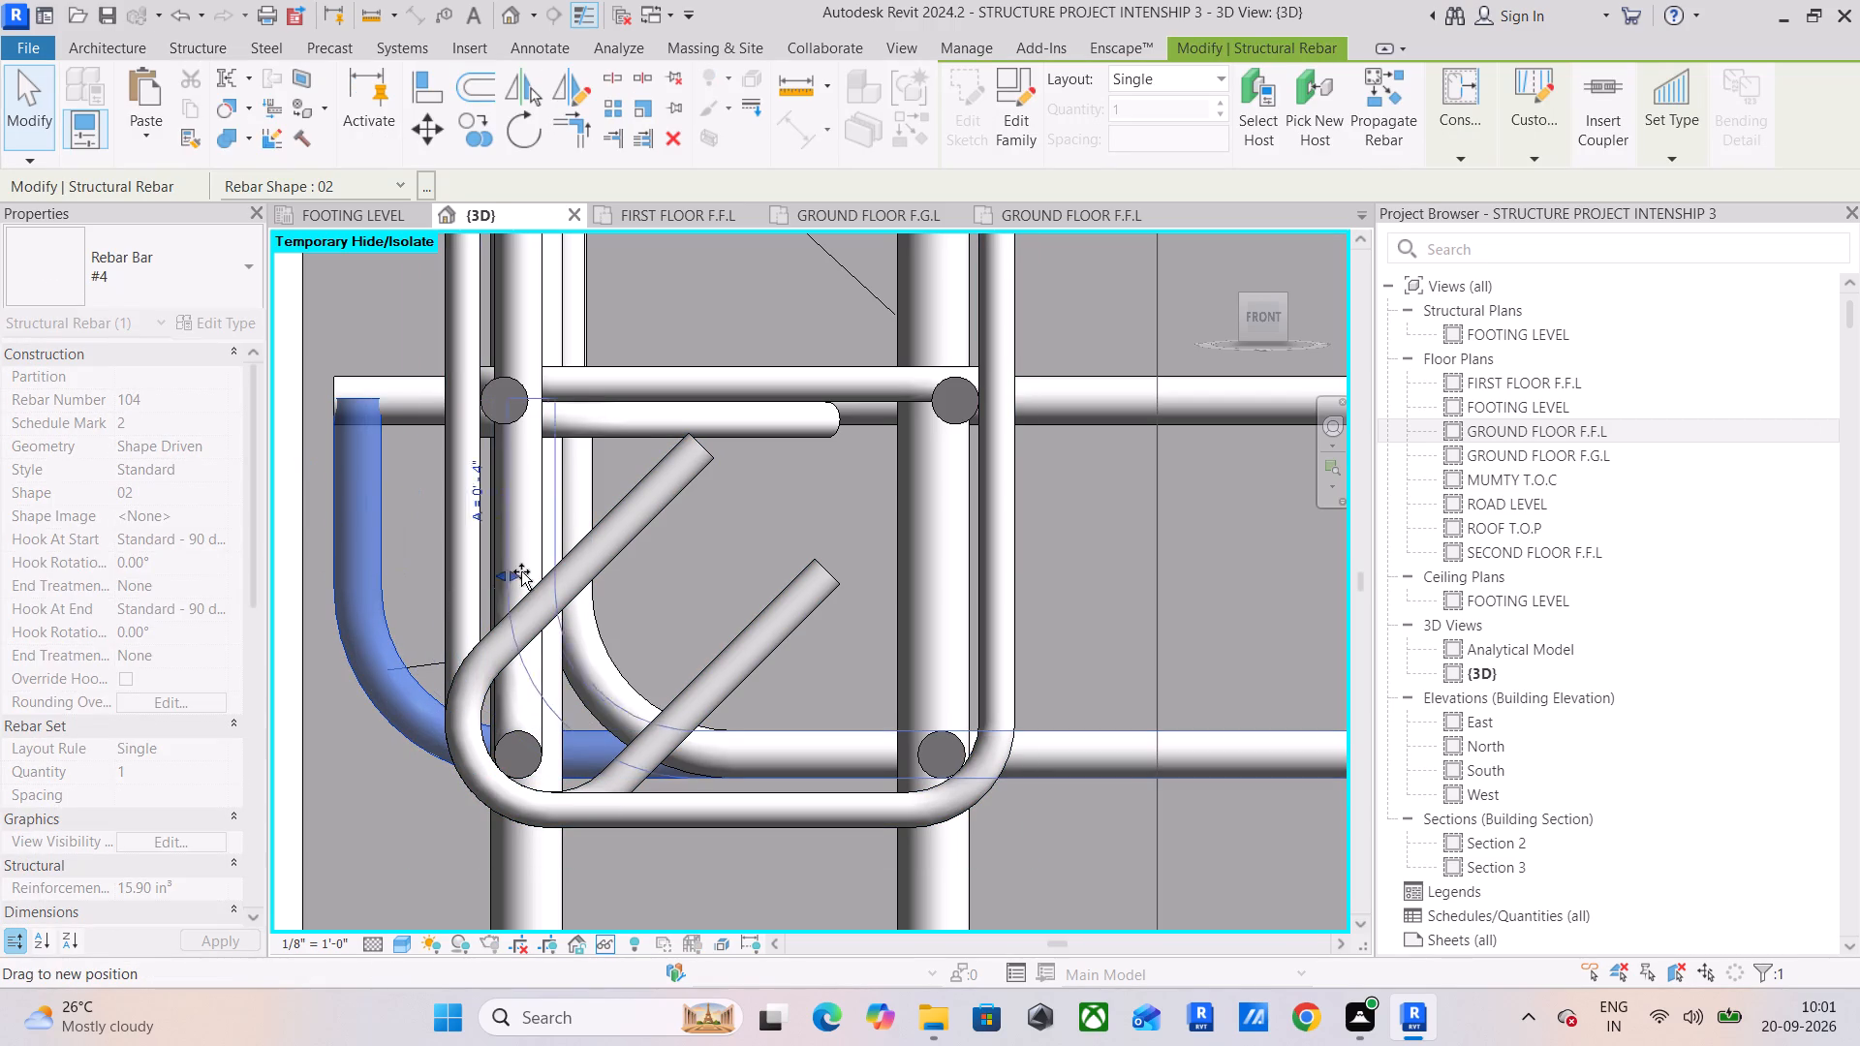
drag(521, 571, 548, 579)
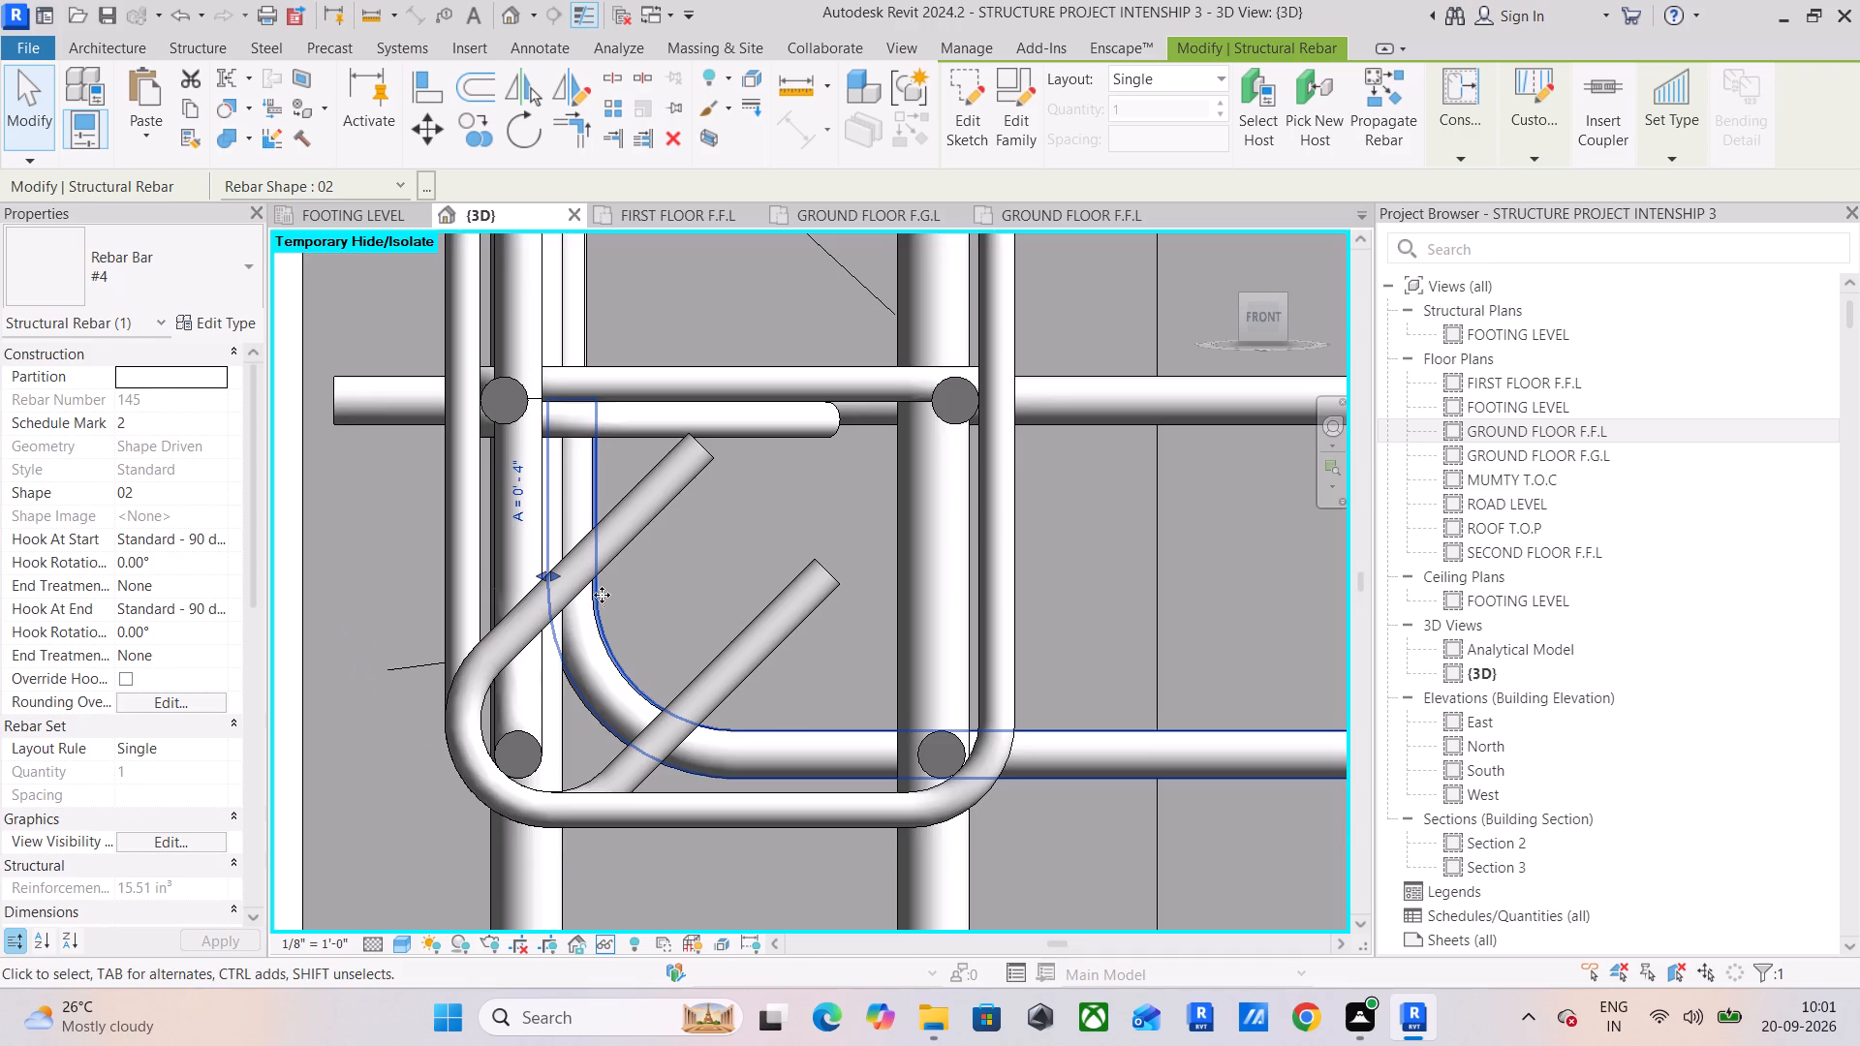
Shorten the straight mid-depth #4 bar so it ends at the inner face of the end column's outer vertical bars.
scroll(601, 592, down, 6)
middle_drag(845, 620, 795, 663)
click(839, 549)
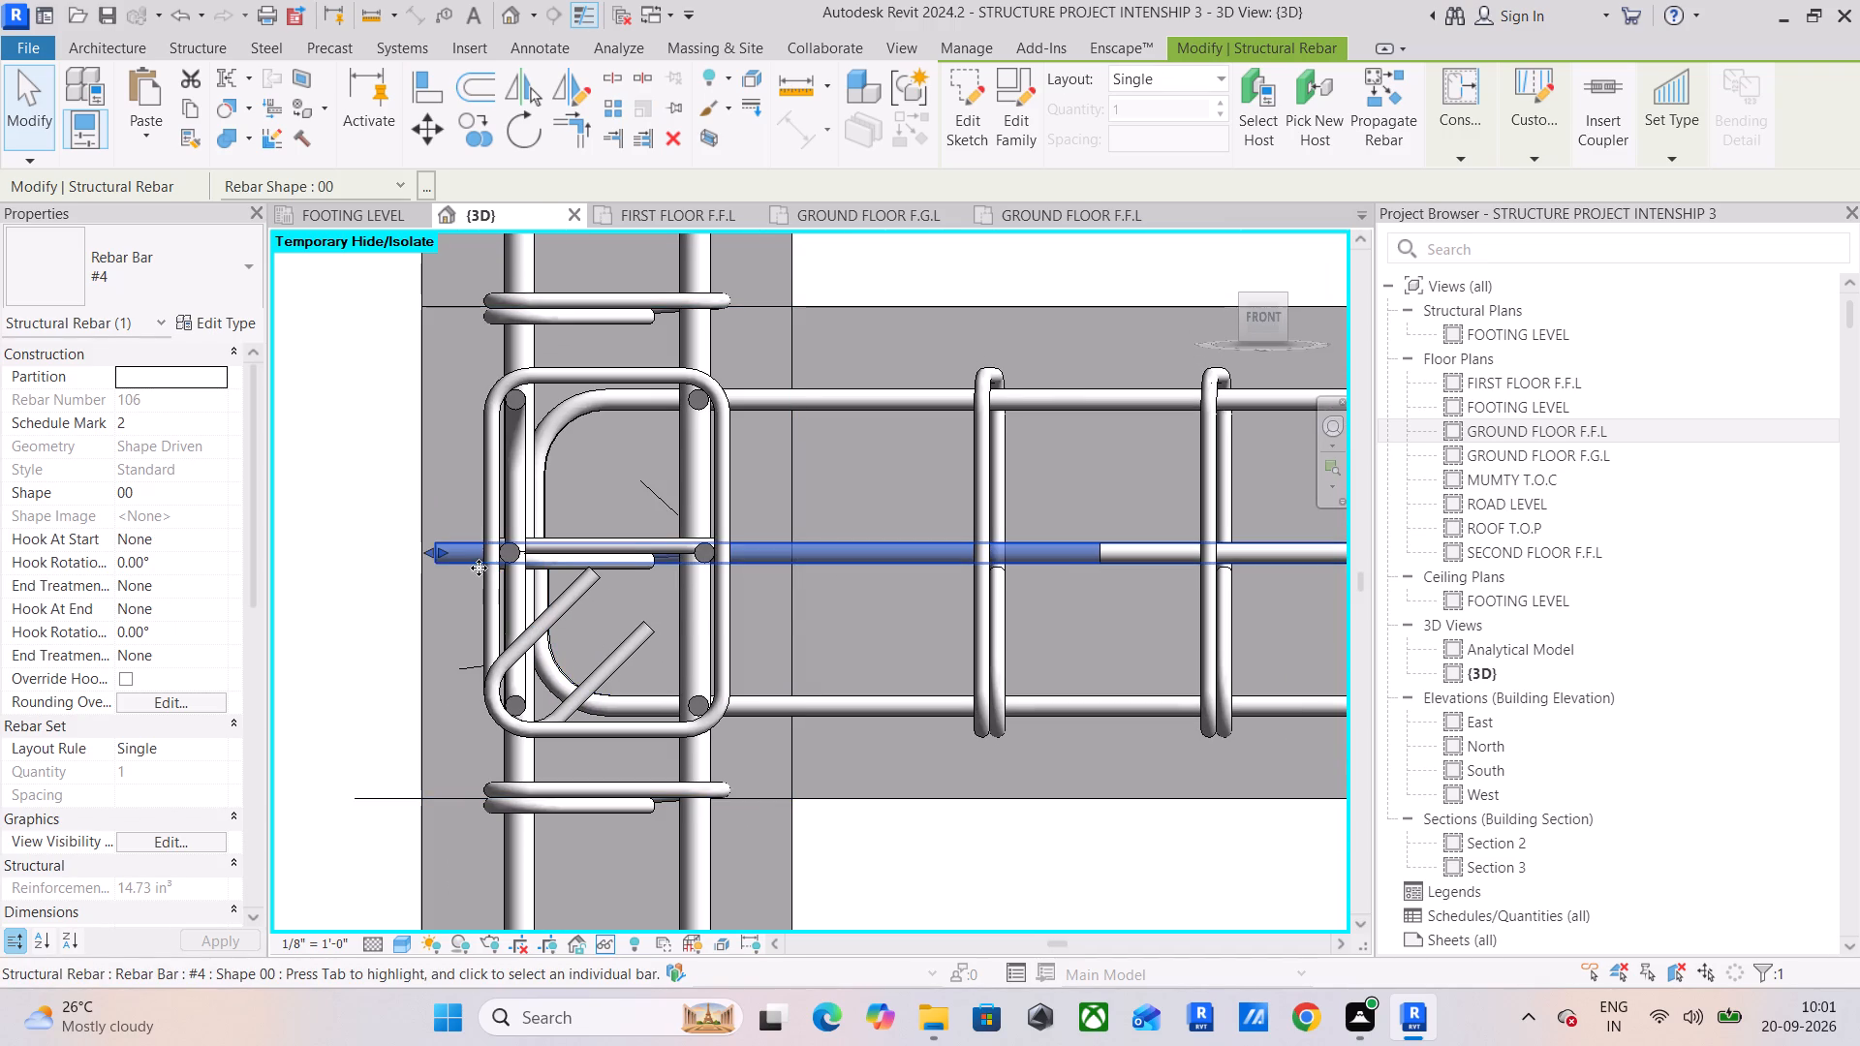
scroll(458, 561, up, 6)
drag(416, 540, 526, 557)
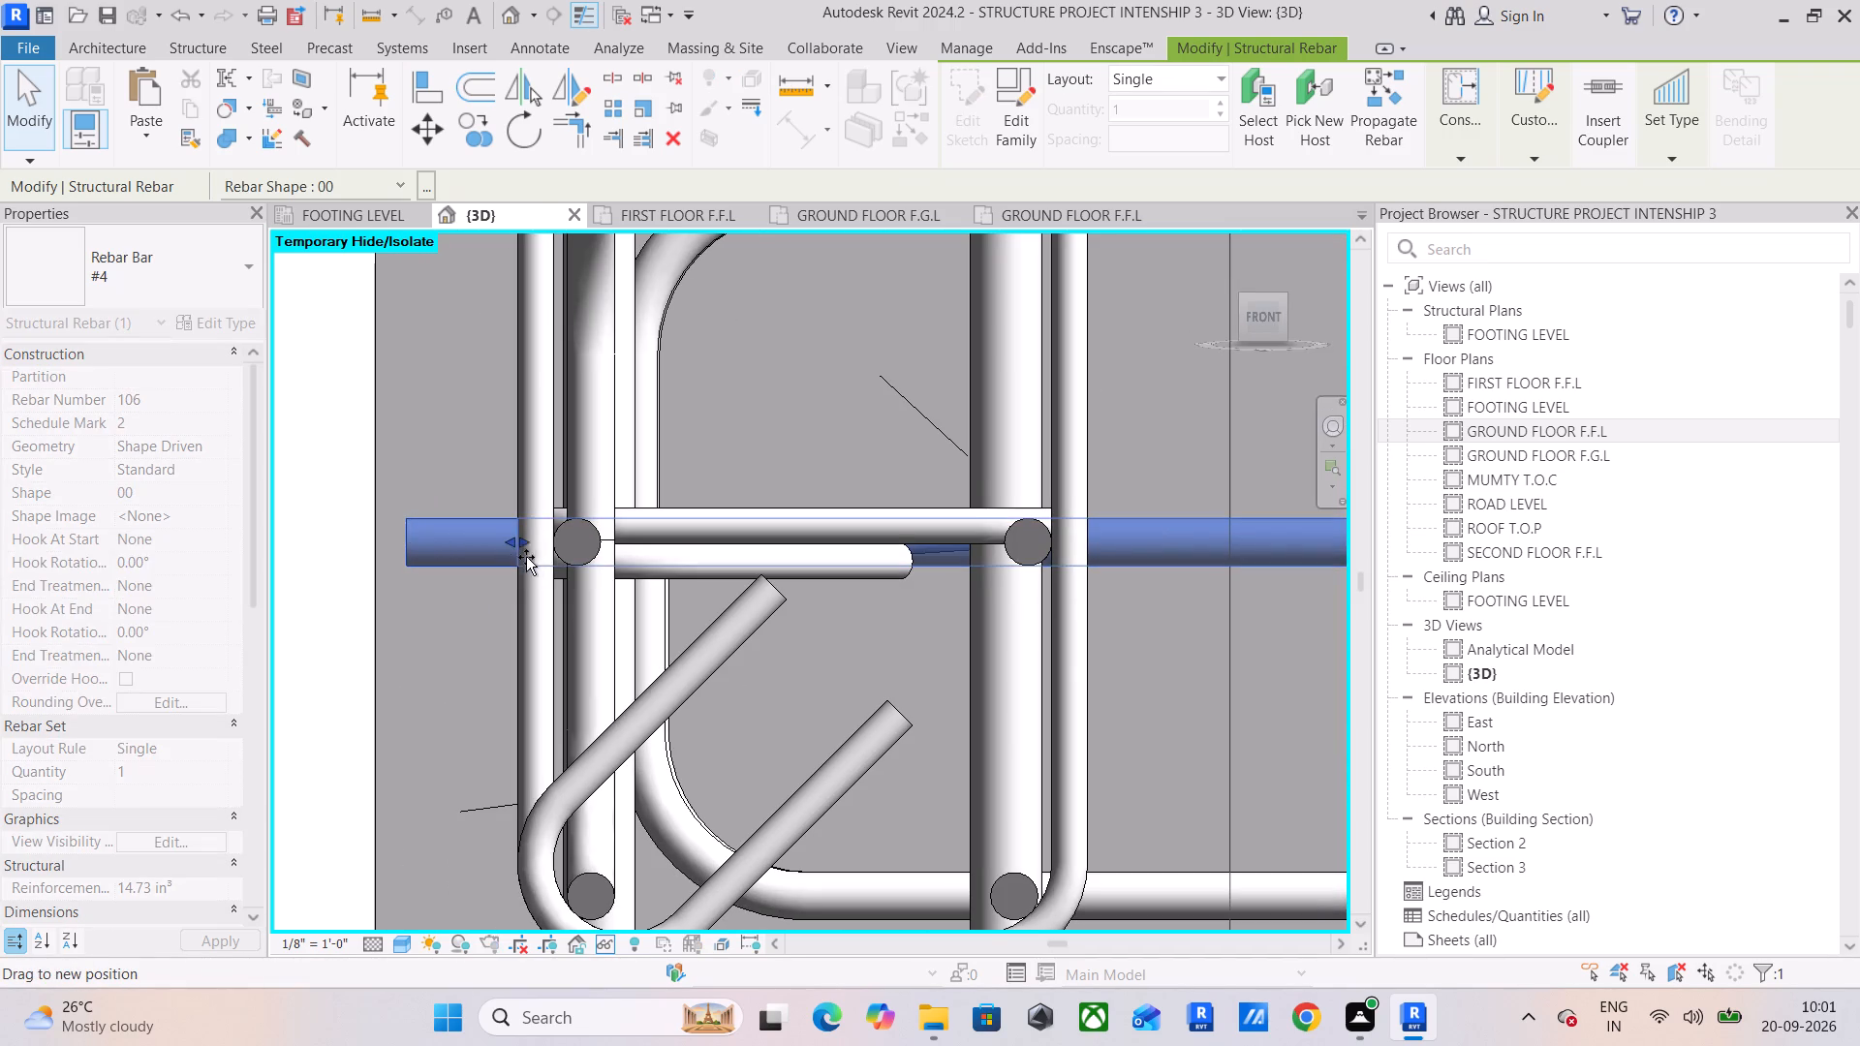
drag(526, 557, 613, 565)
drag(613, 565, 616, 567)
Extend the second straight mid-depth #4 bar into the end column, ending at the inner face of its outer vertical bars.
scroll(549, 558, down, 6)
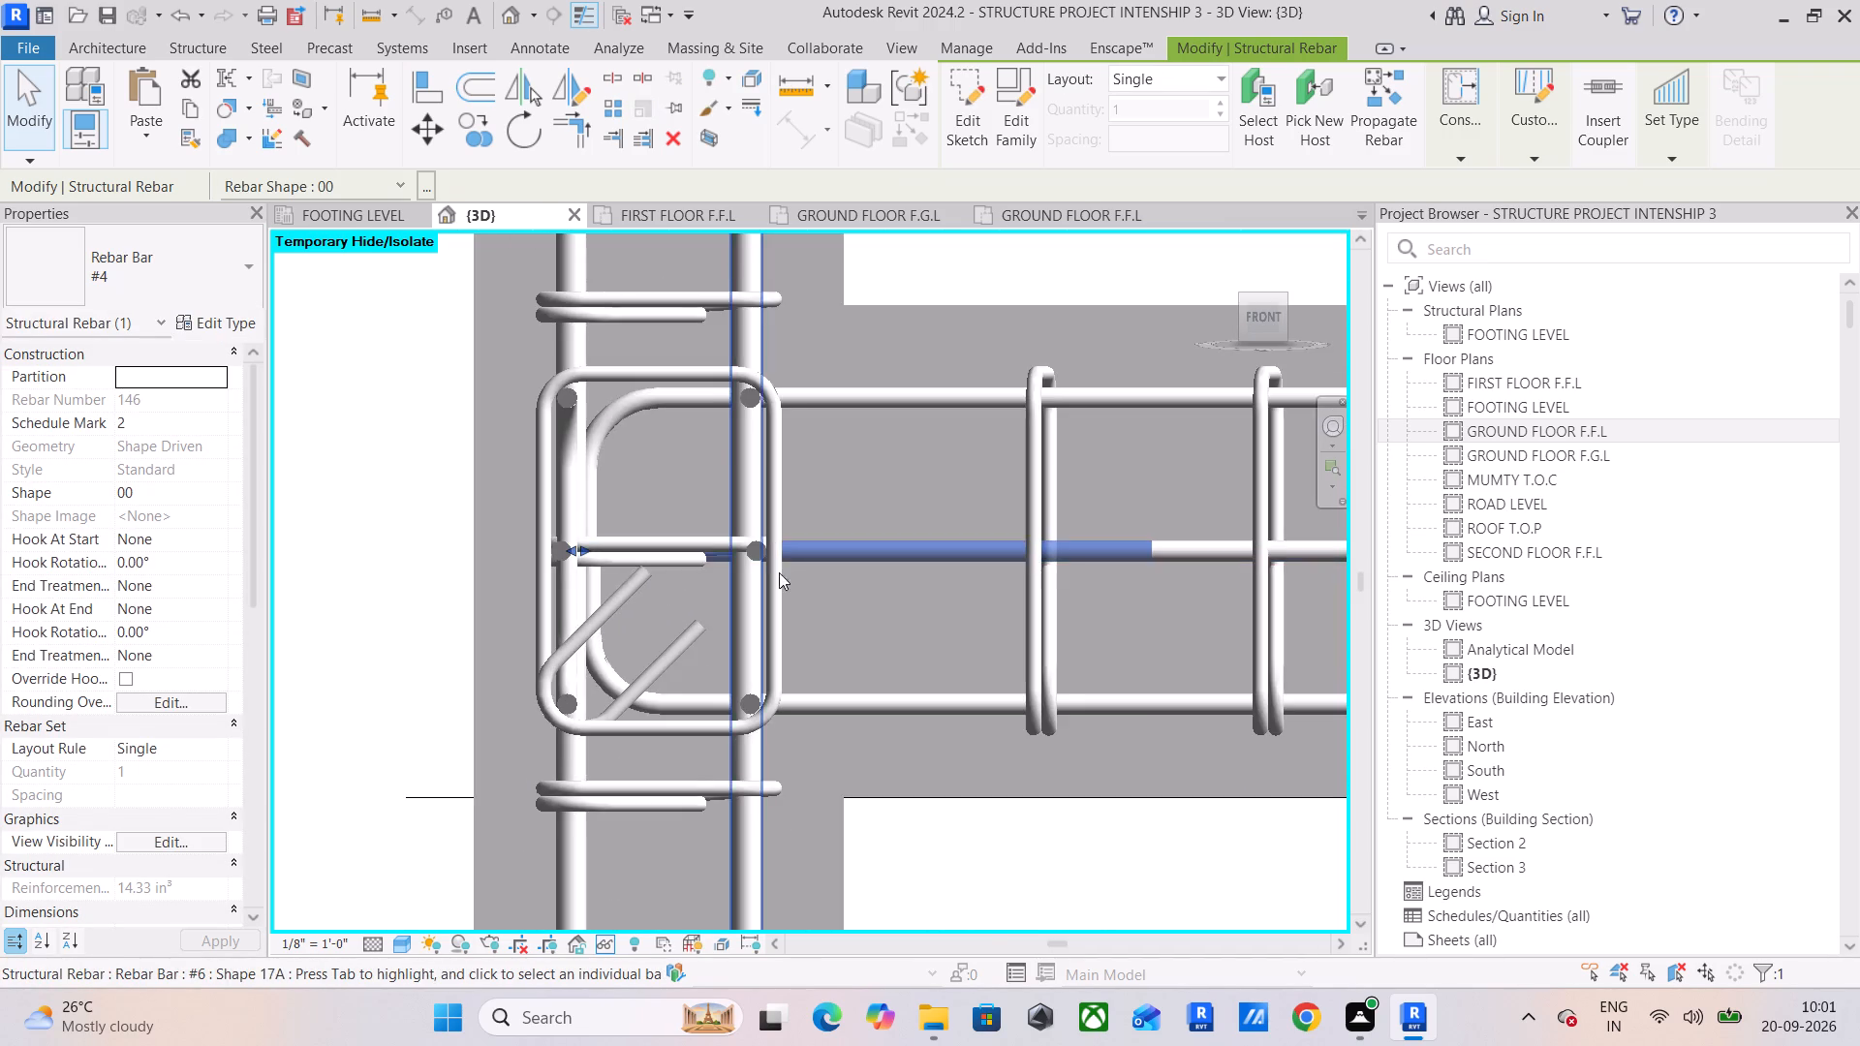
drag(1255, 322, 1255, 327)
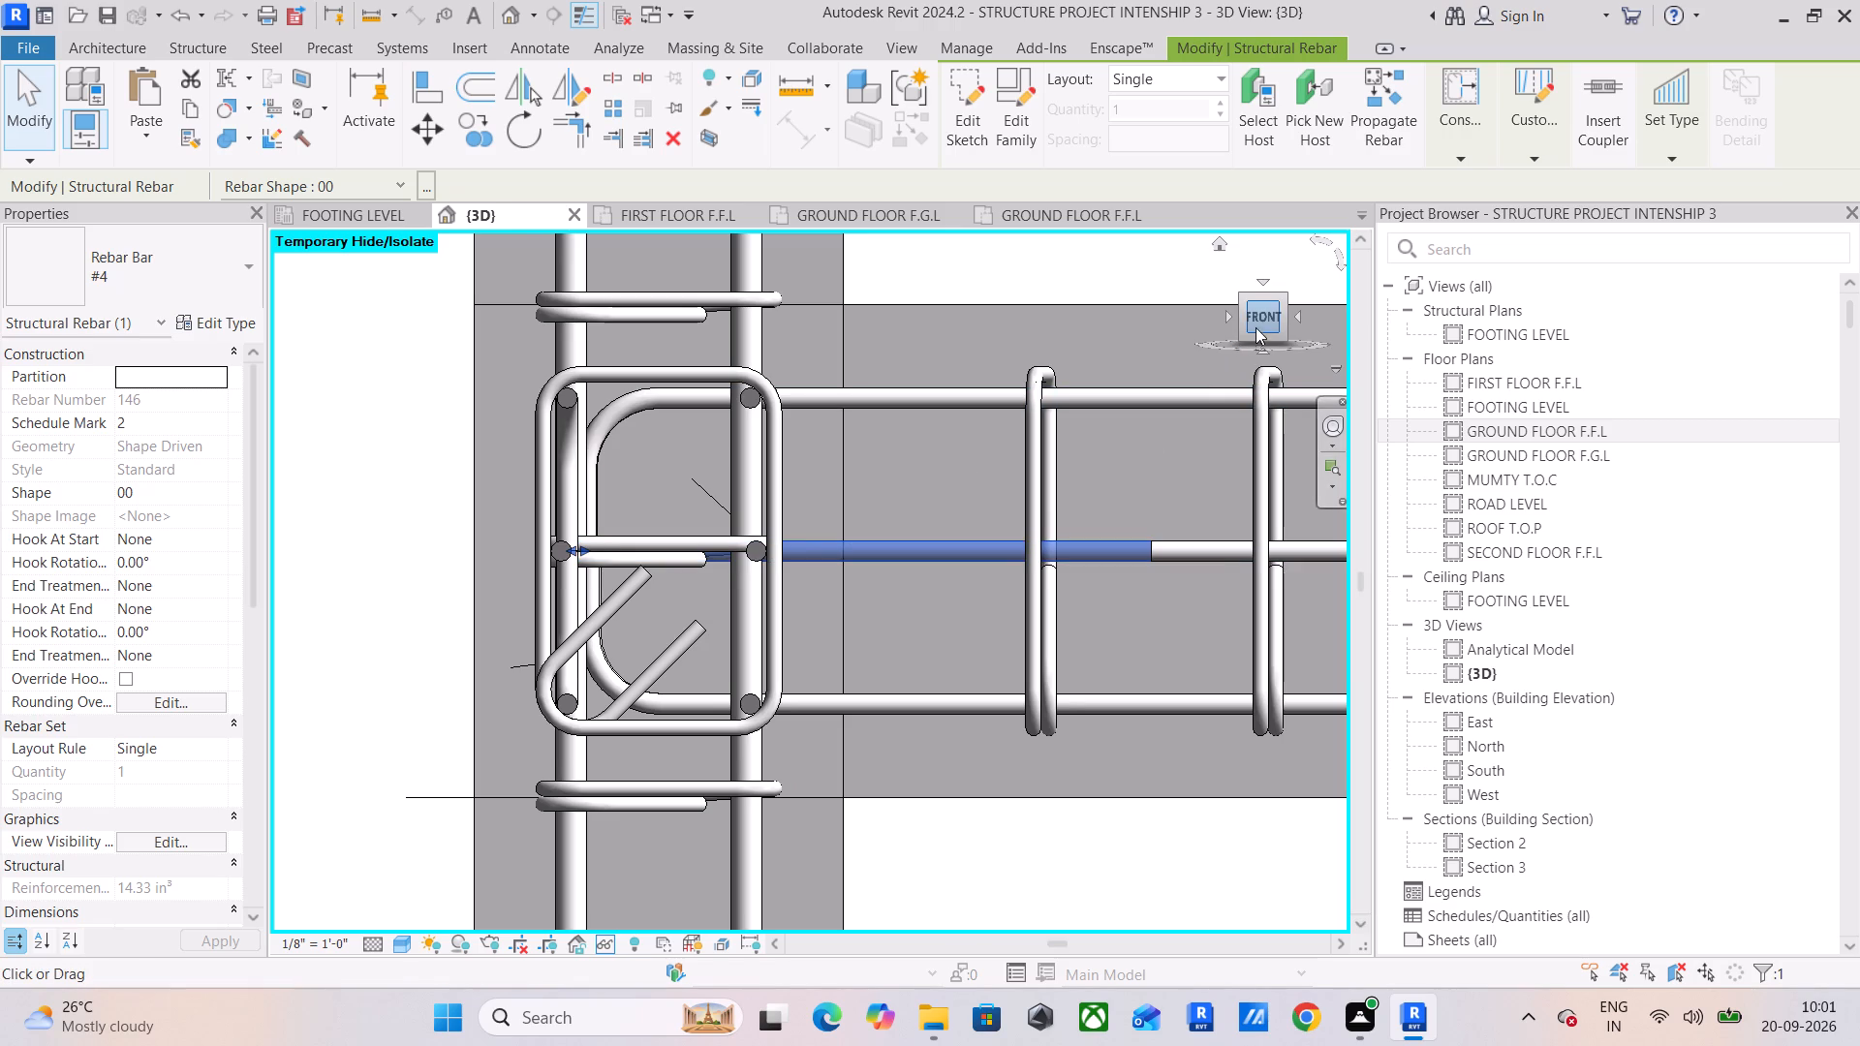
drag(1255, 327, 1255, 349)
click(1192, 585)
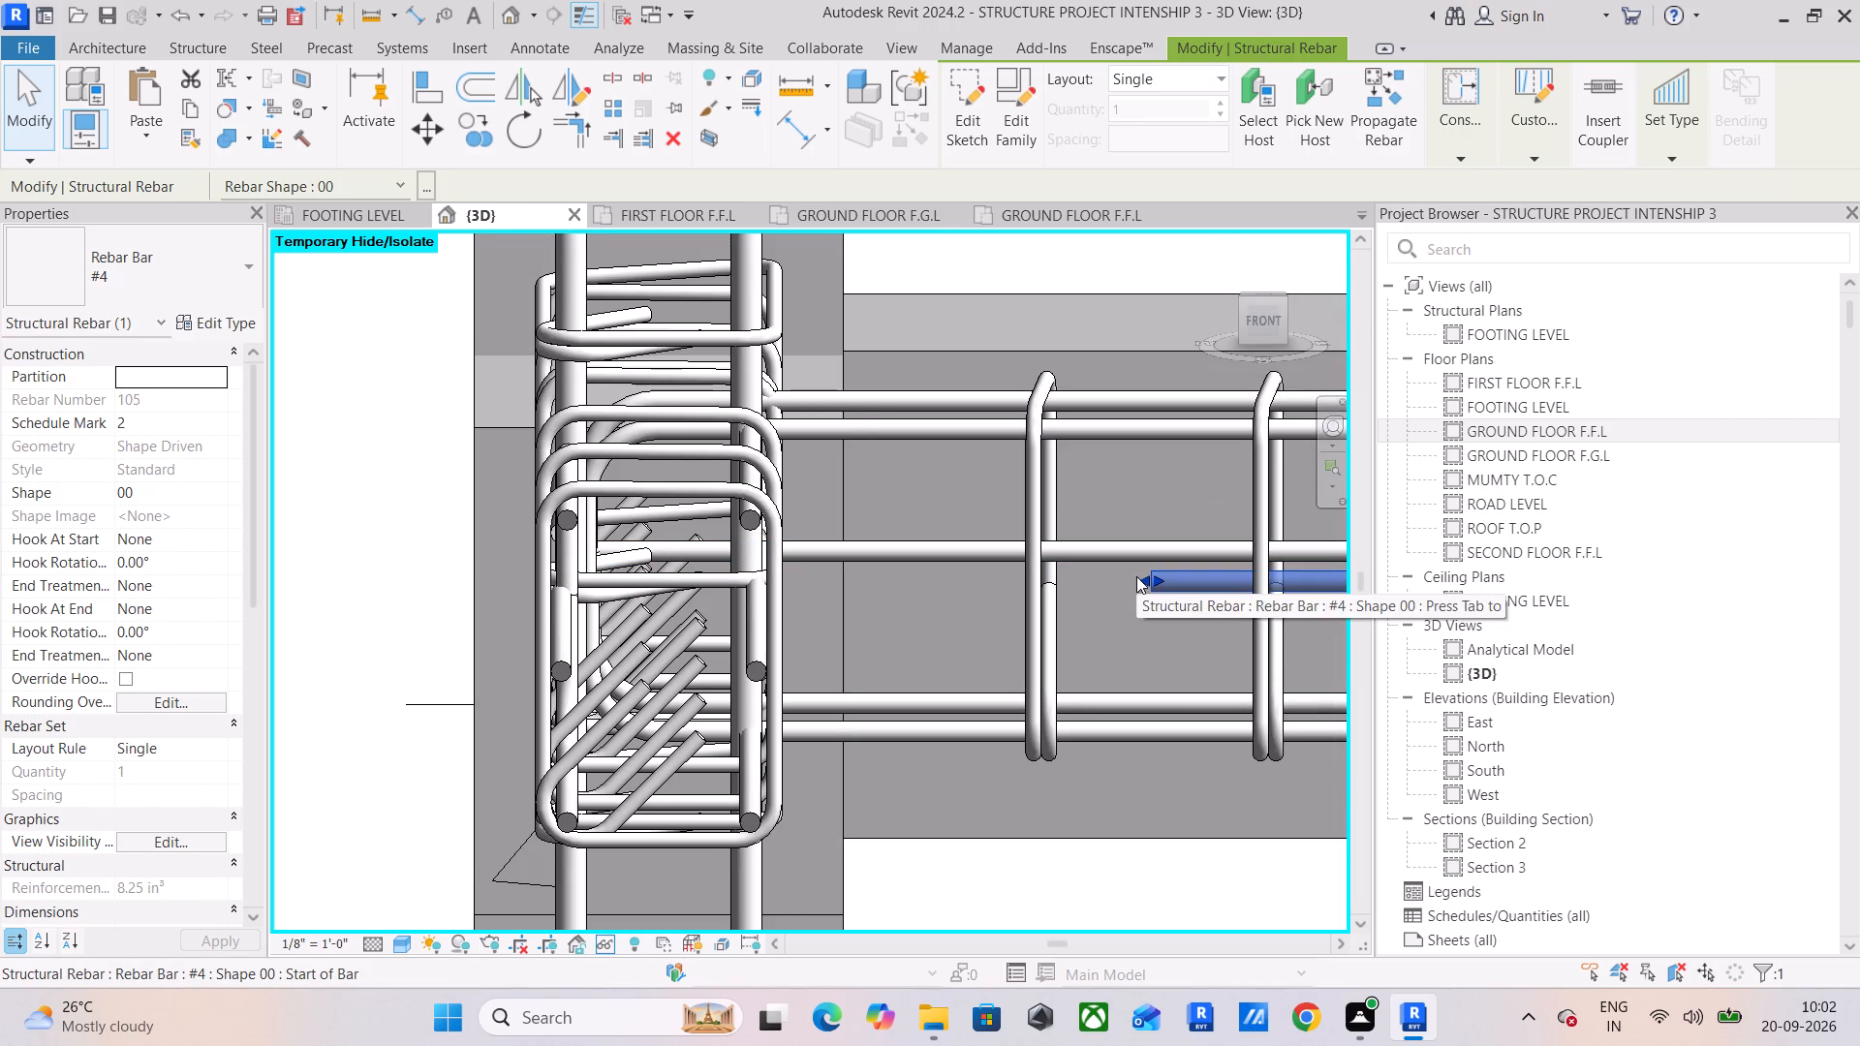
drag(1145, 575, 594, 587)
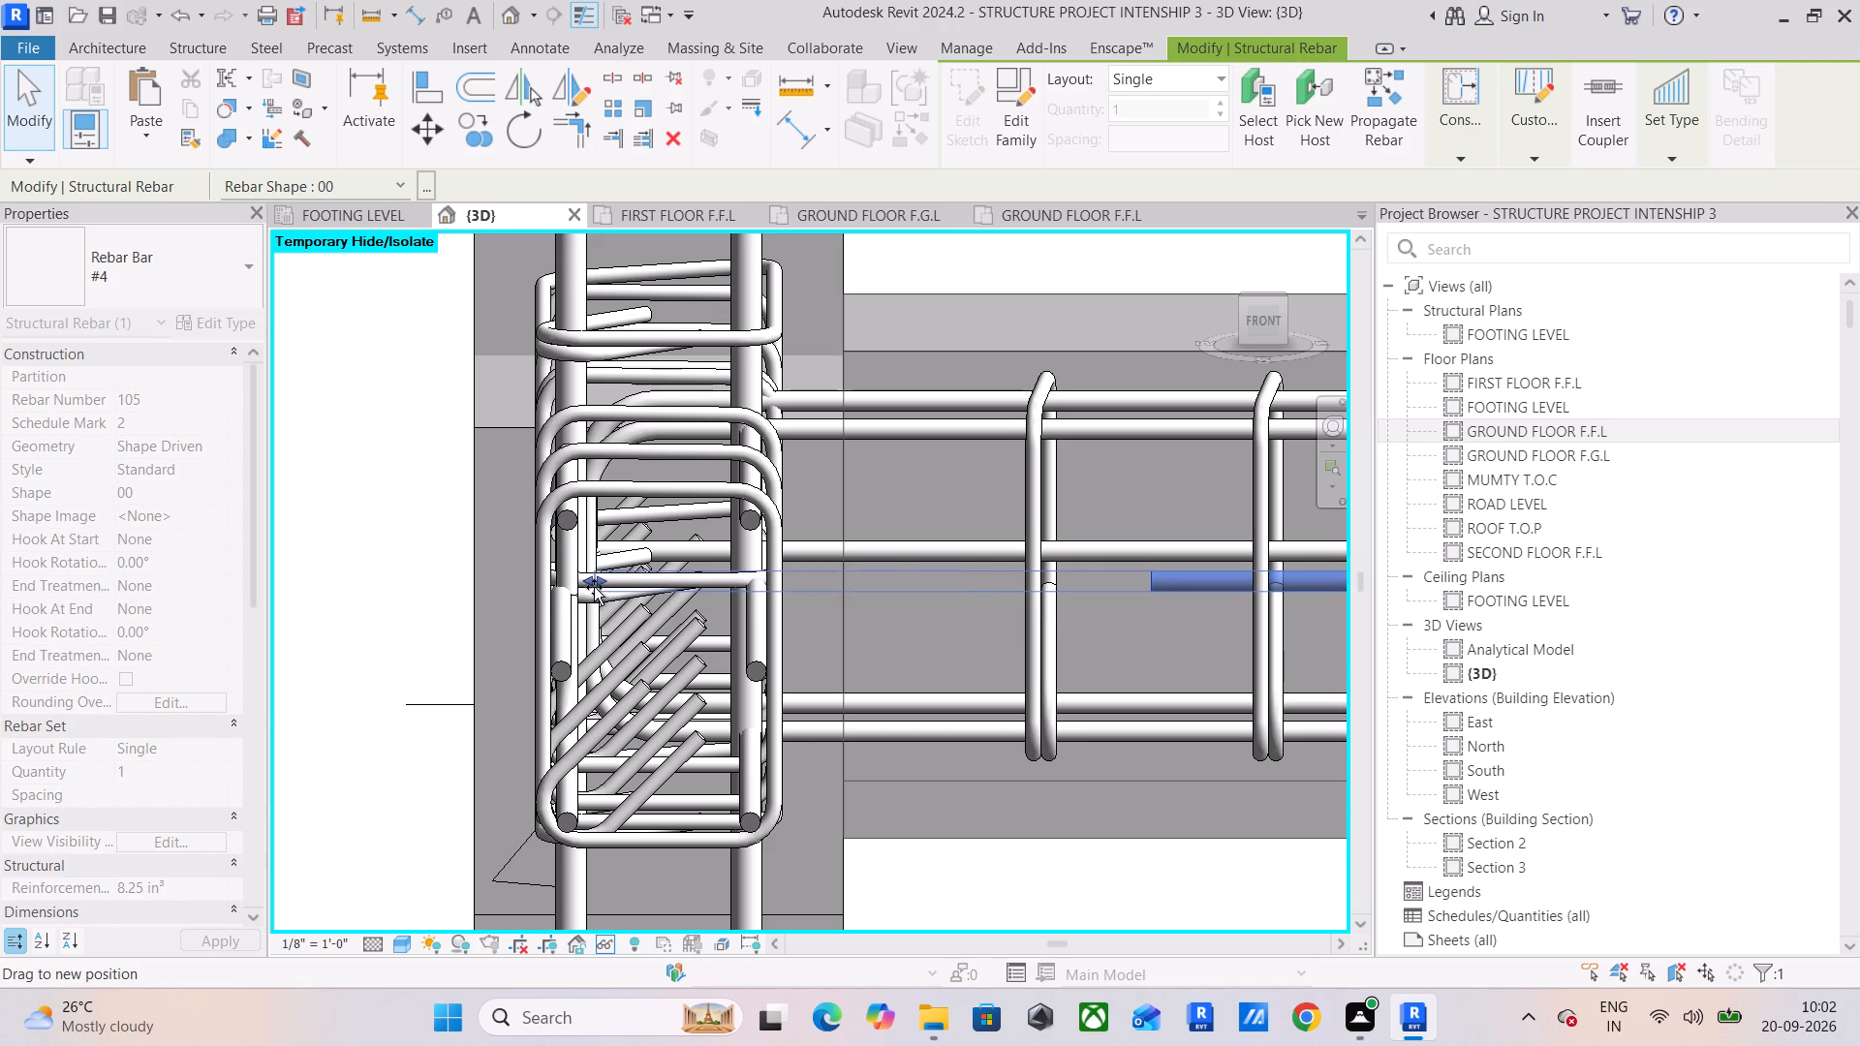
drag(594, 587, 583, 587)
click(1264, 330)
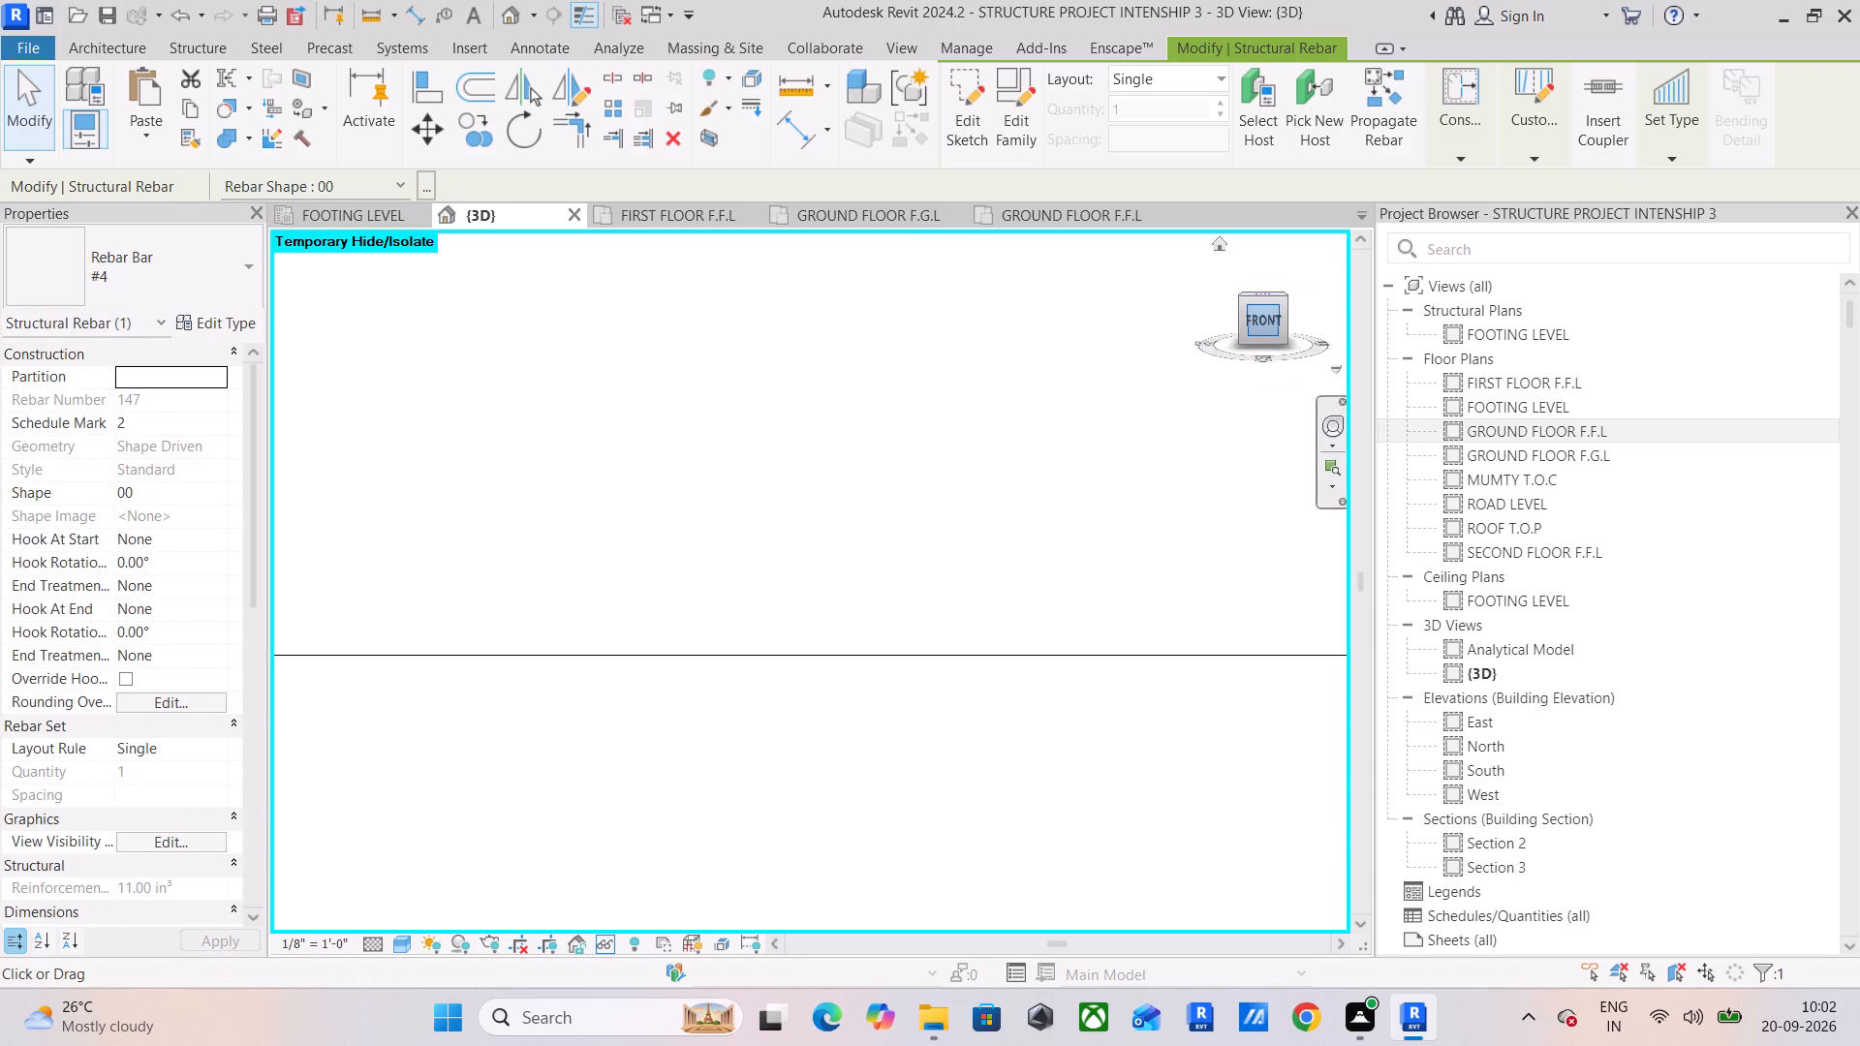
scroll(359, 571, up, 6)
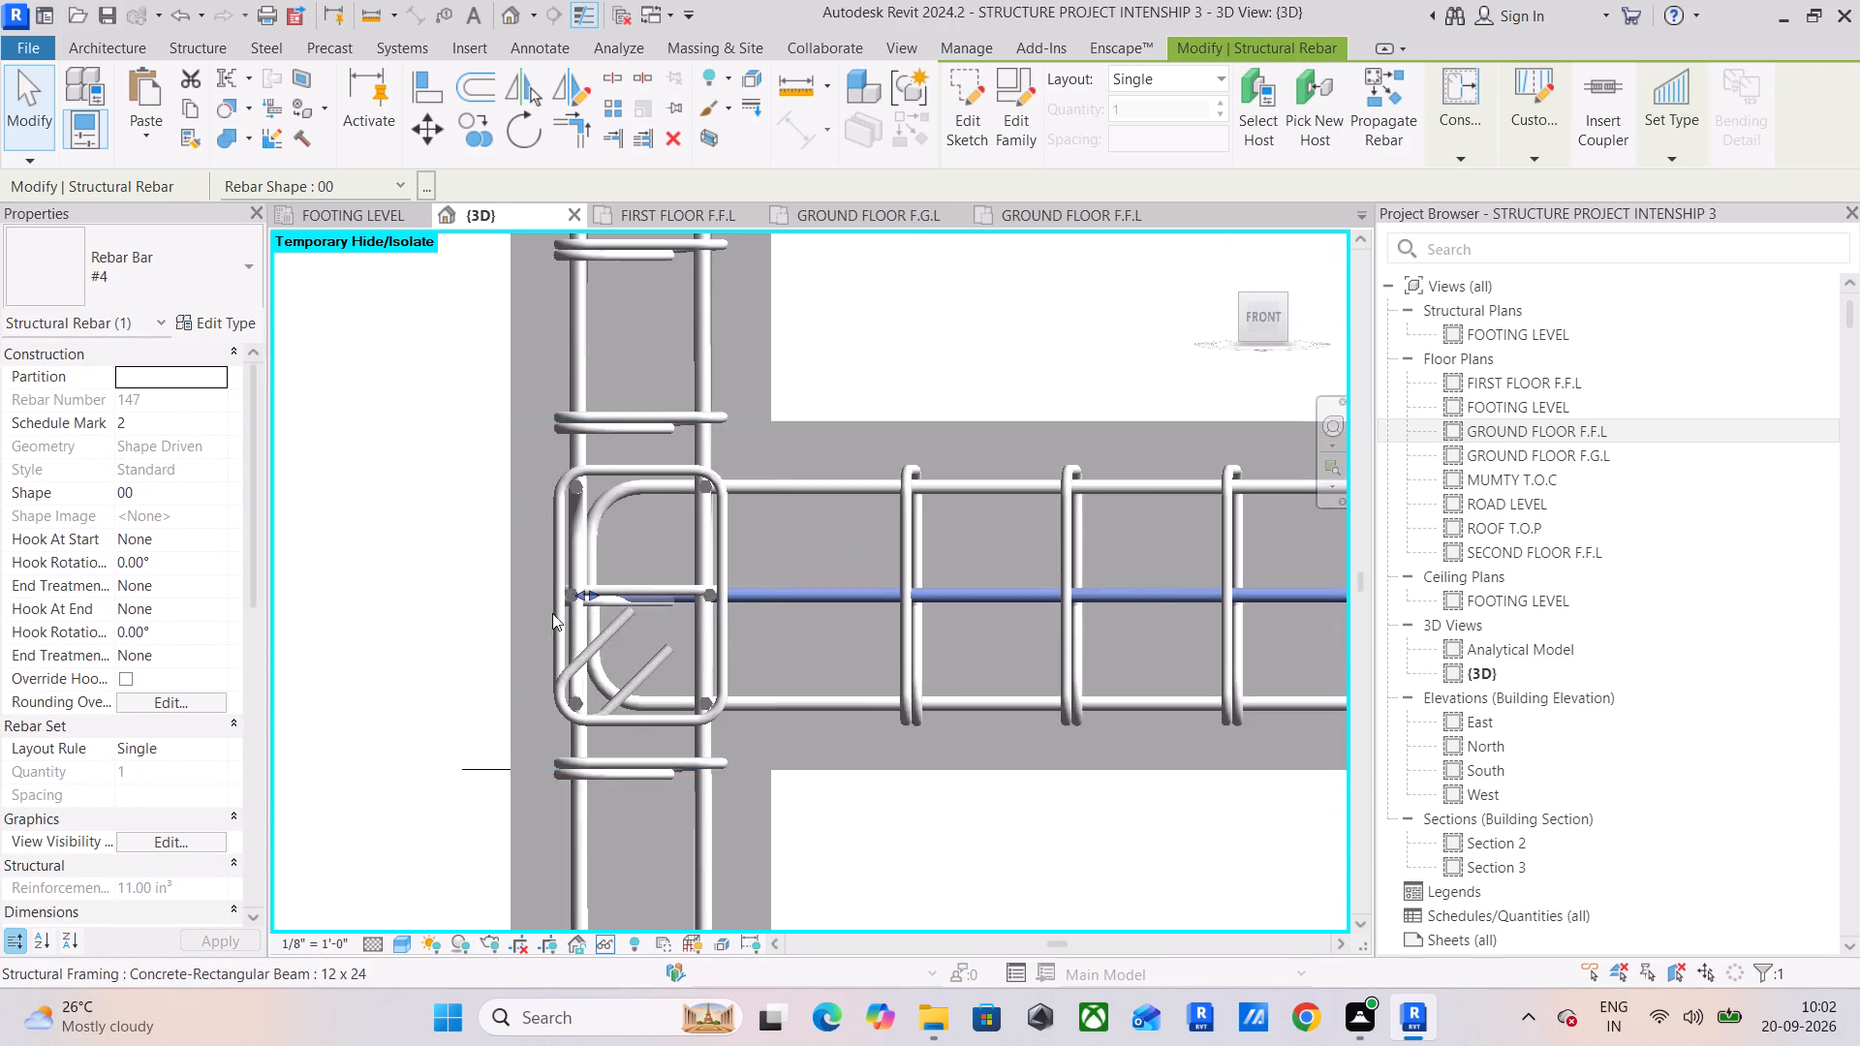
scroll(580, 616, up, 6)
scroll(696, 586, down, 2)
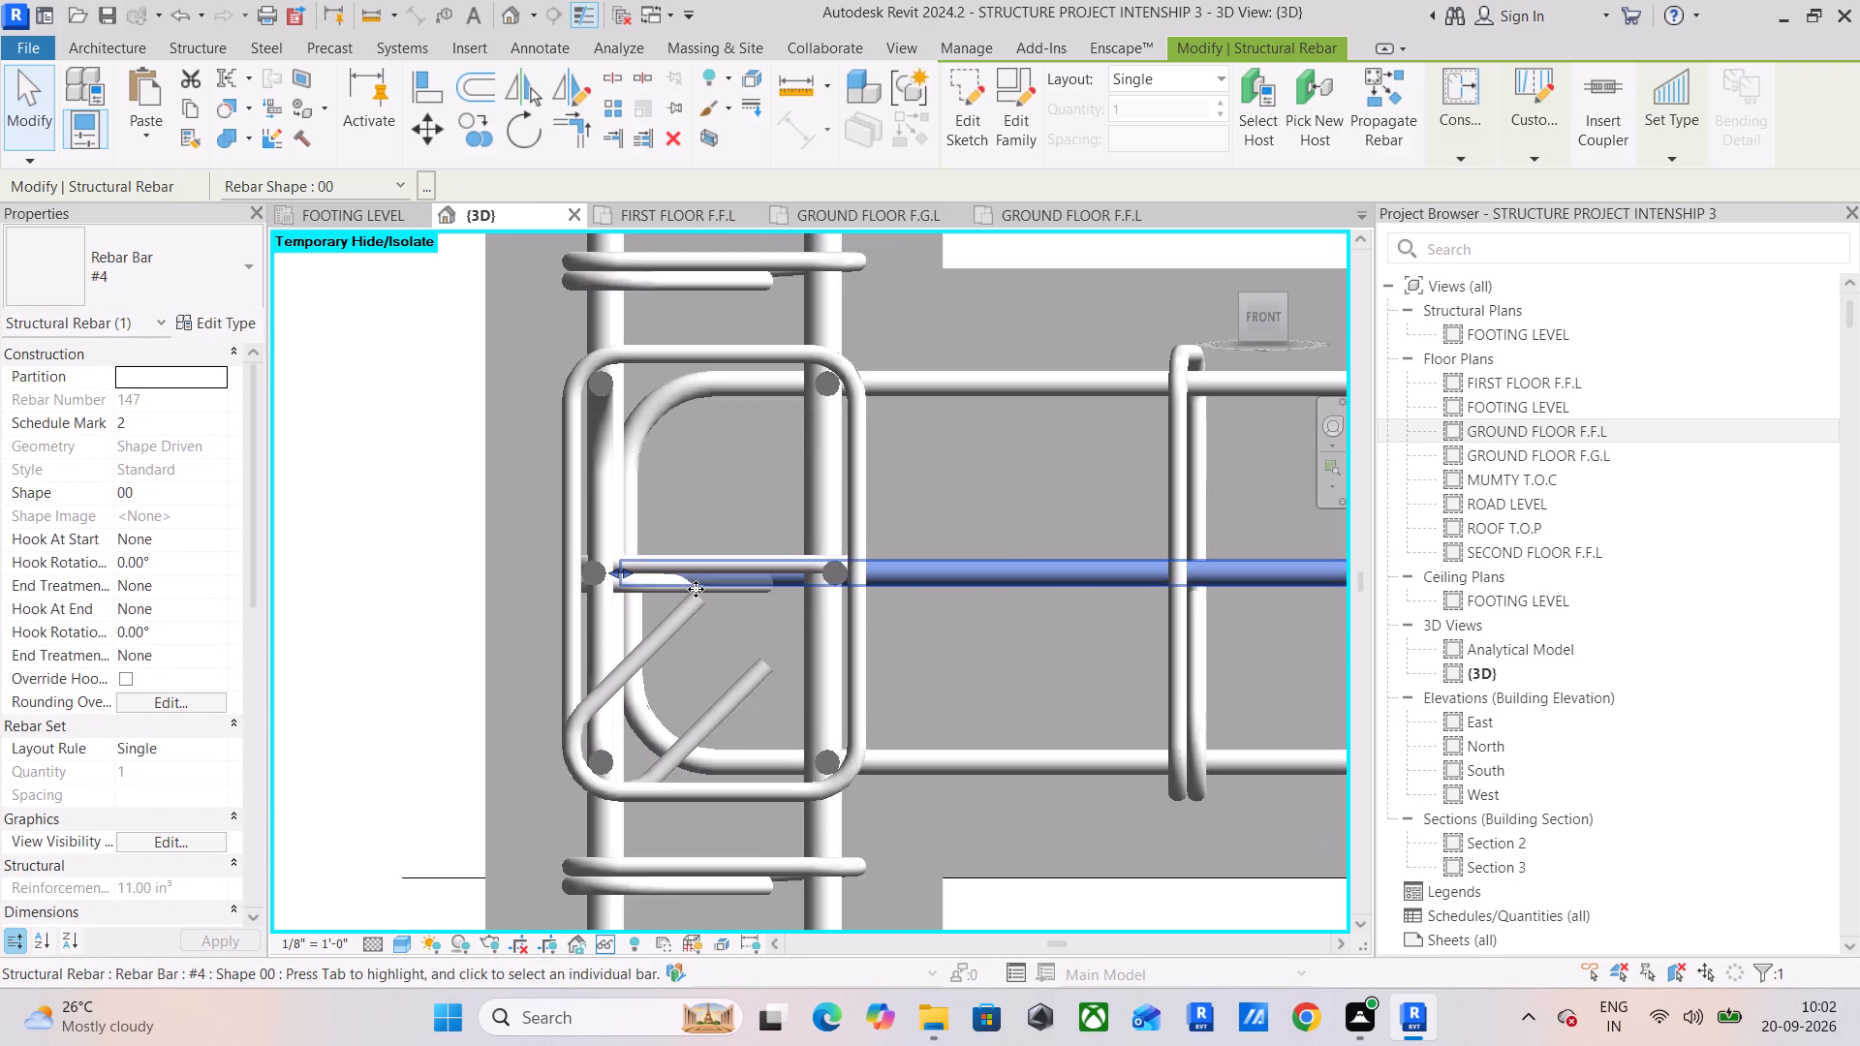
scroll(626, 583, up, 5)
click(606, 557)
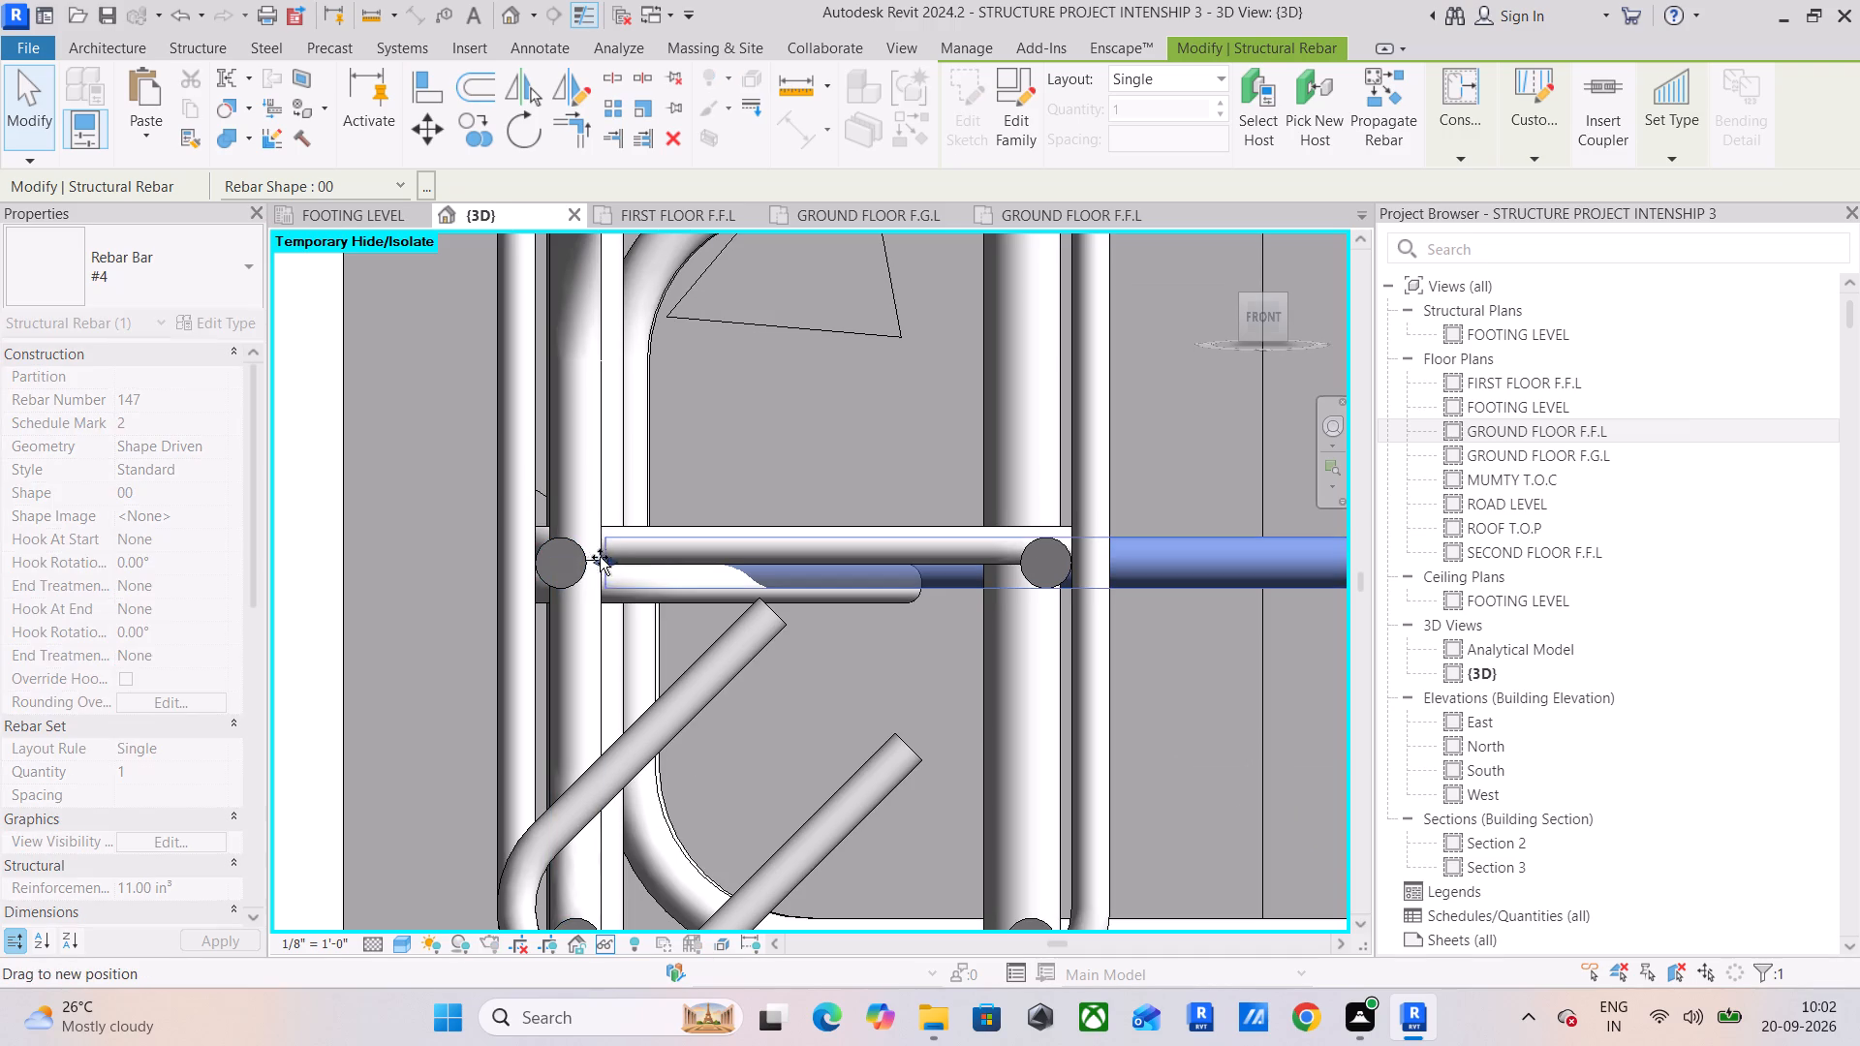
scroll(589, 572, down, 9)
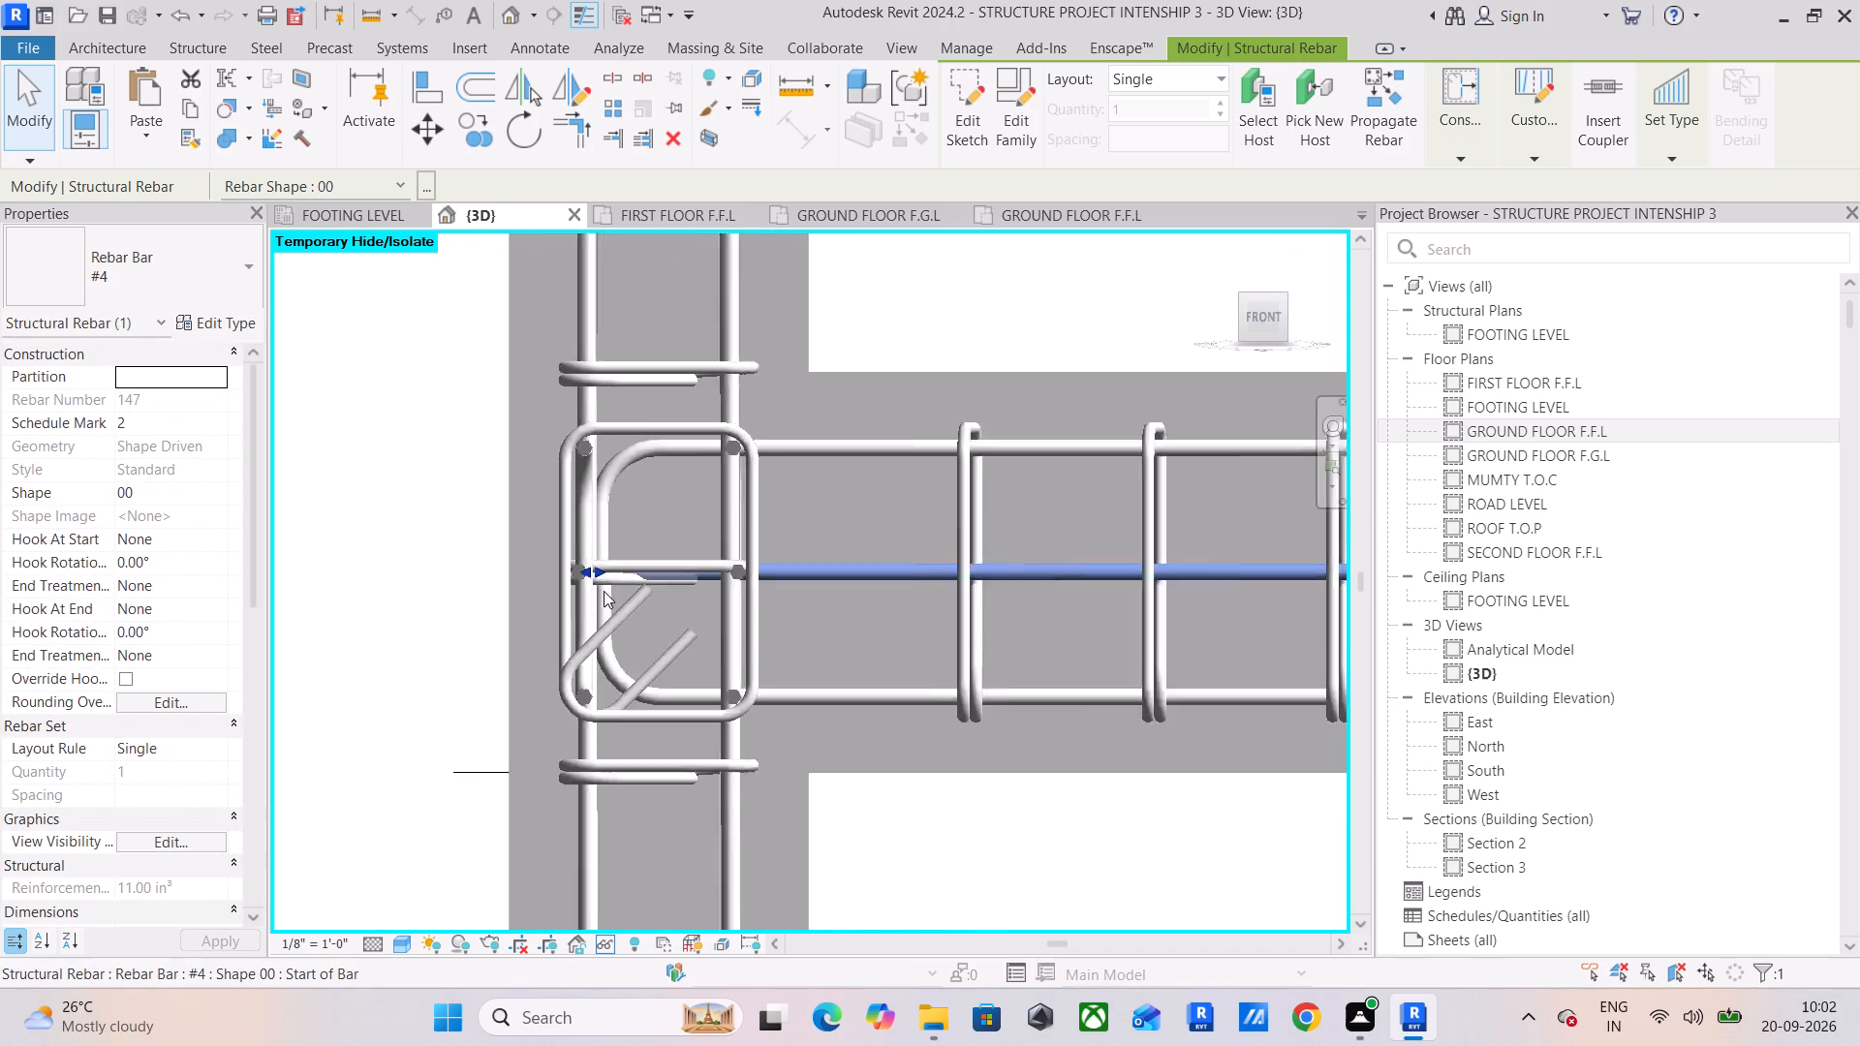
scroll(604, 591, down, 2)
click(900, 386)
Extend the hooked ends of the beam's two top #4 bars across the intermediate column to just inside its far vertical bars.
scroll(957, 402, down, 5)
middle_drag(958, 402, 358, 508)
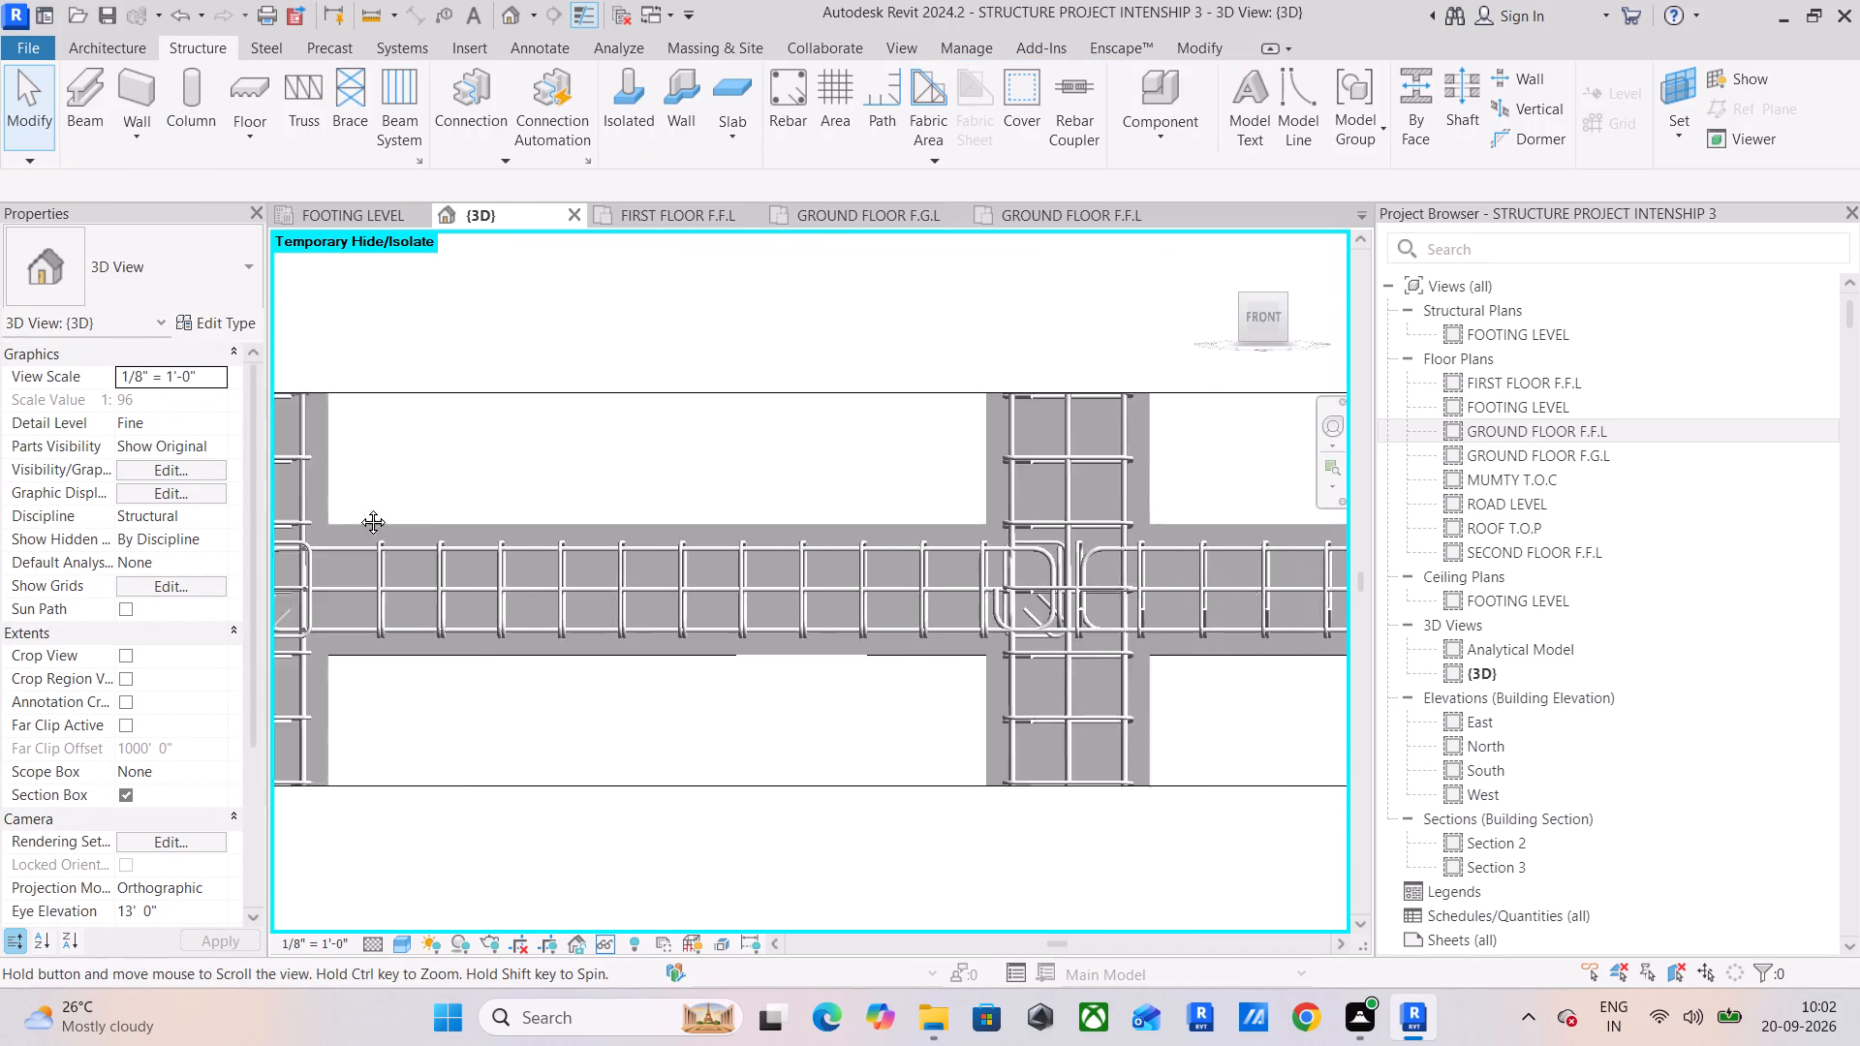
middle_drag(358, 508, 337, 512)
scroll(894, 596, up, 5)
middle_drag(960, 603, 806, 615)
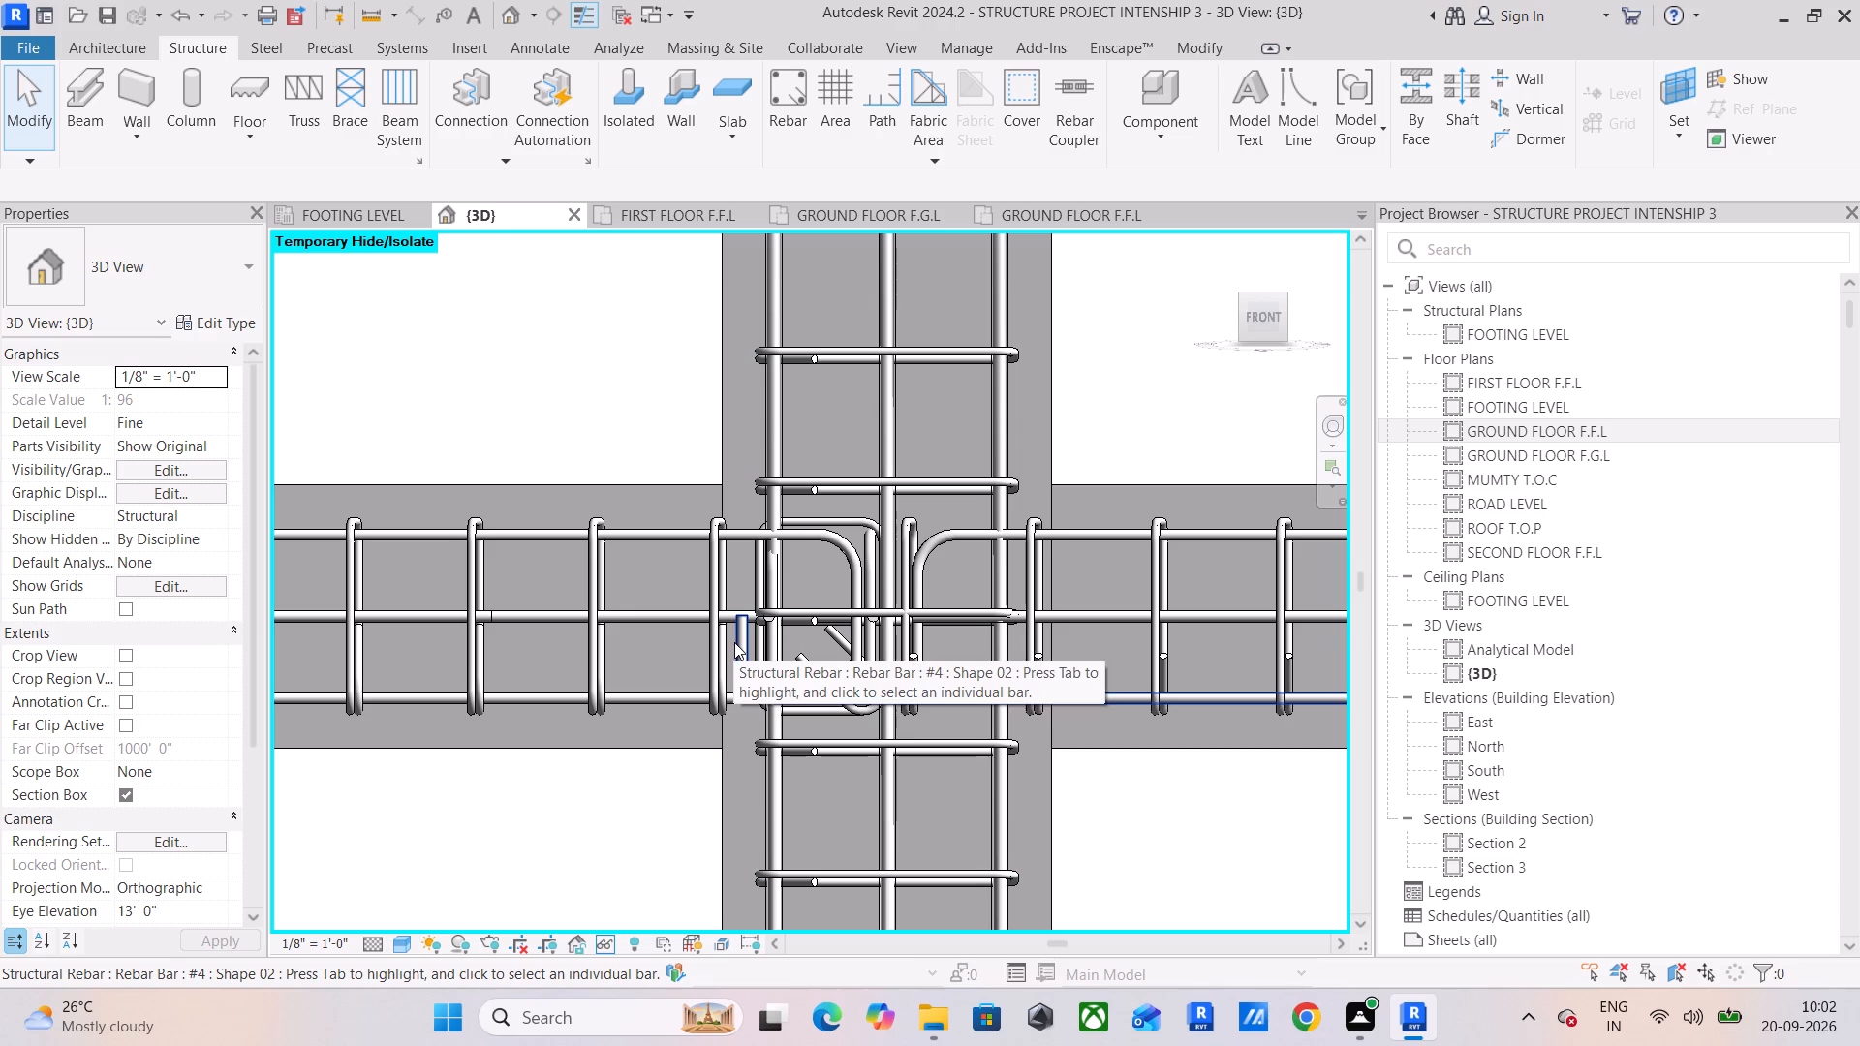
click(831, 750)
scroll(831, 750, down, 4)
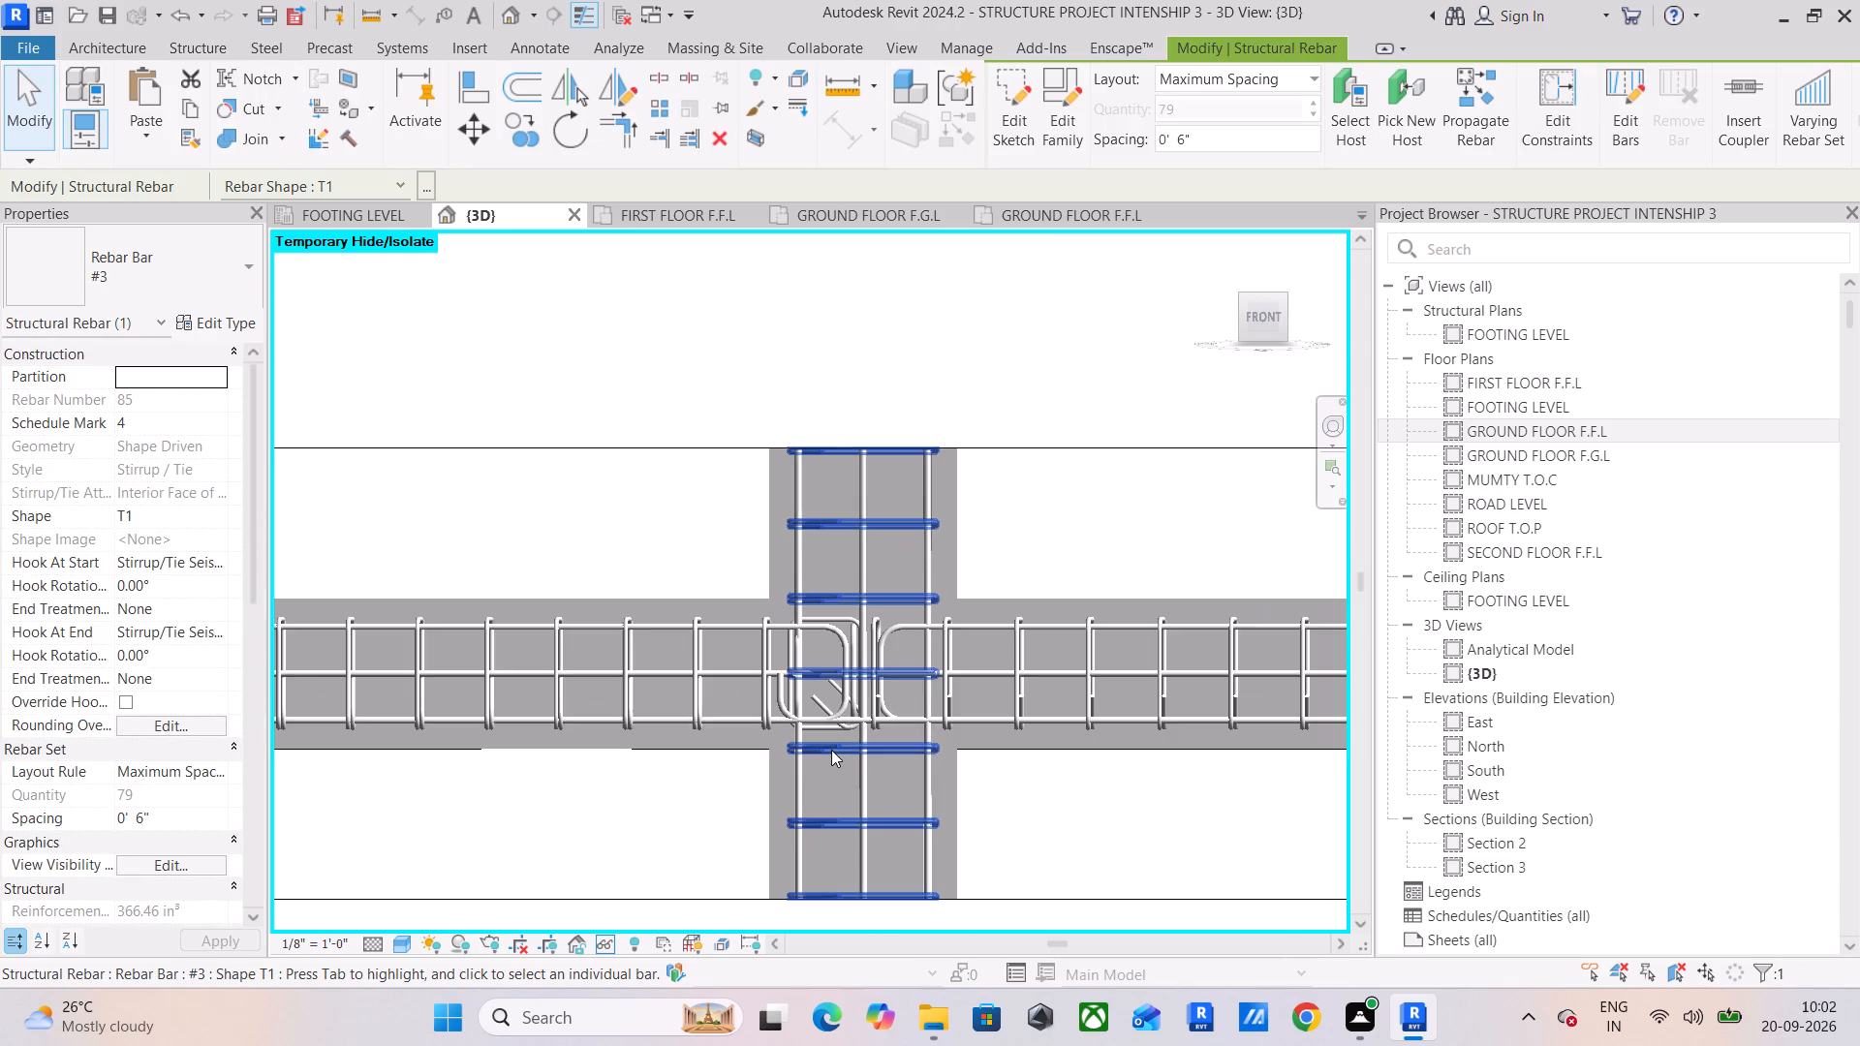
scroll(696, 661, up, 5)
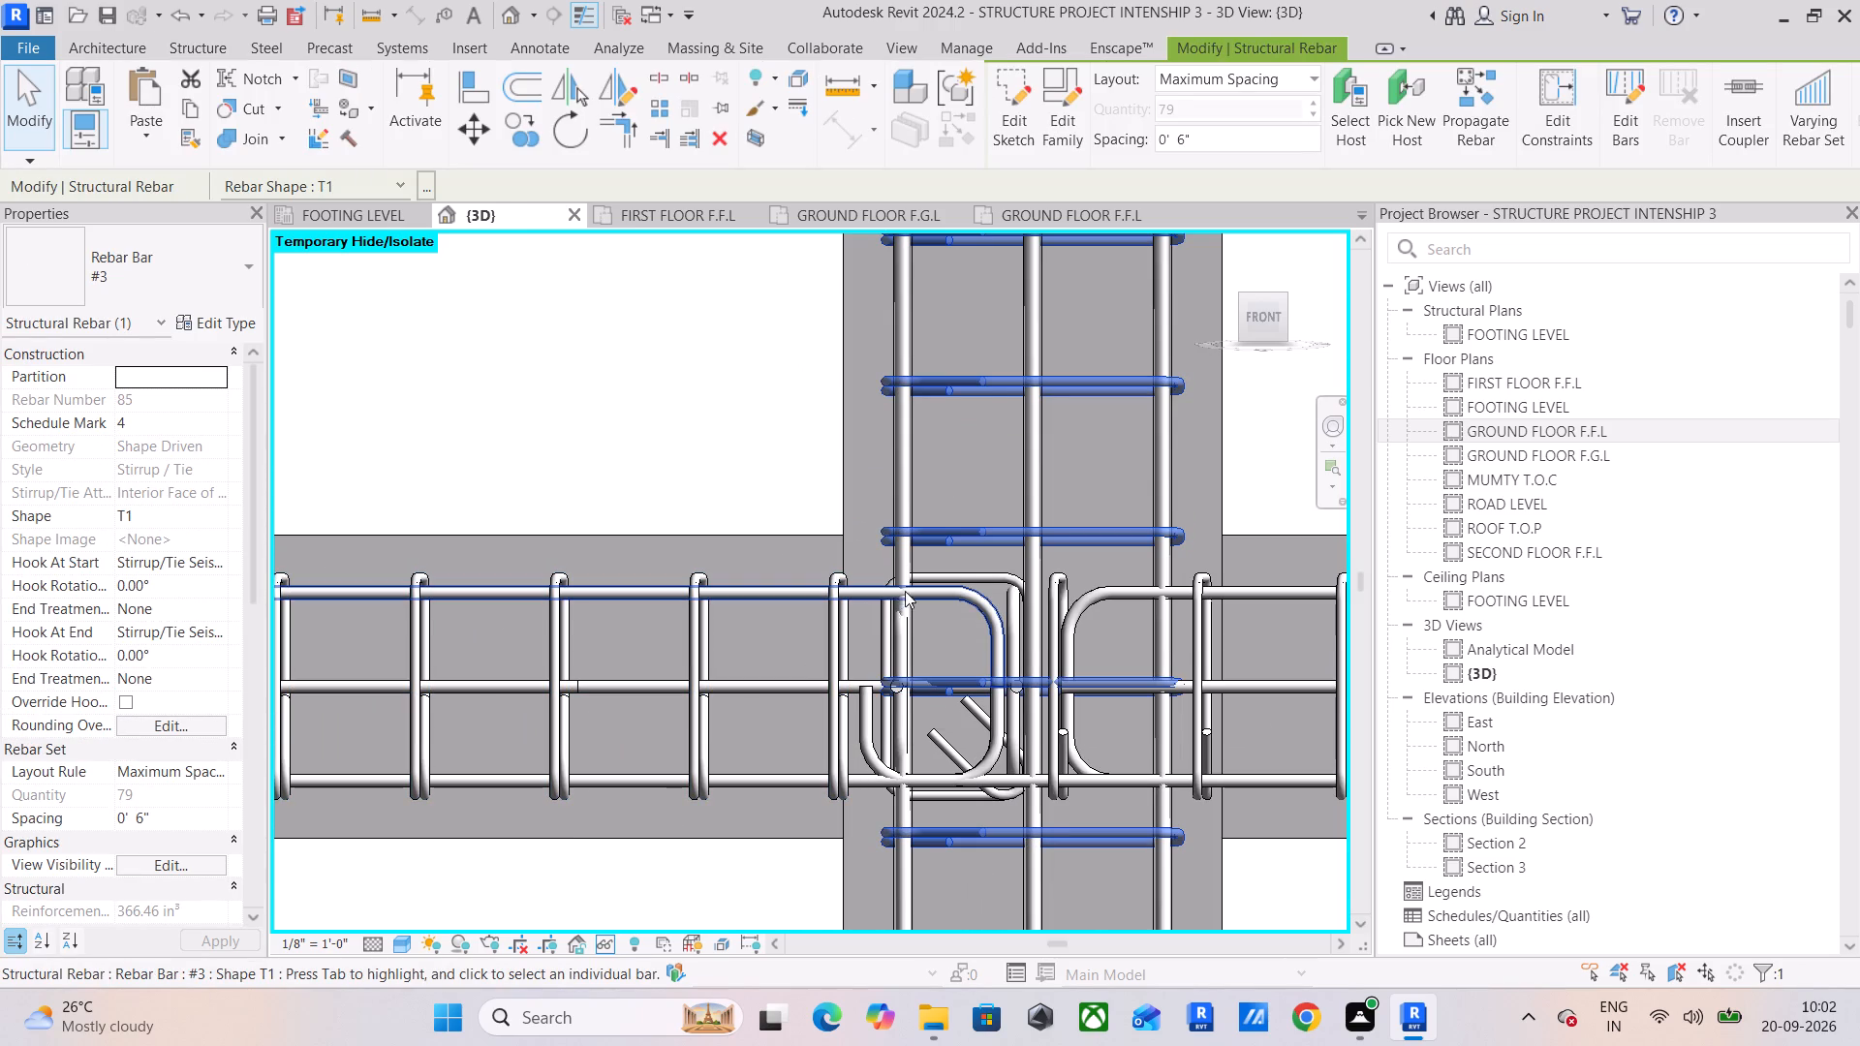
click(941, 589)
middle_drag(942, 589, 658, 580)
scroll(738, 613, up, 3)
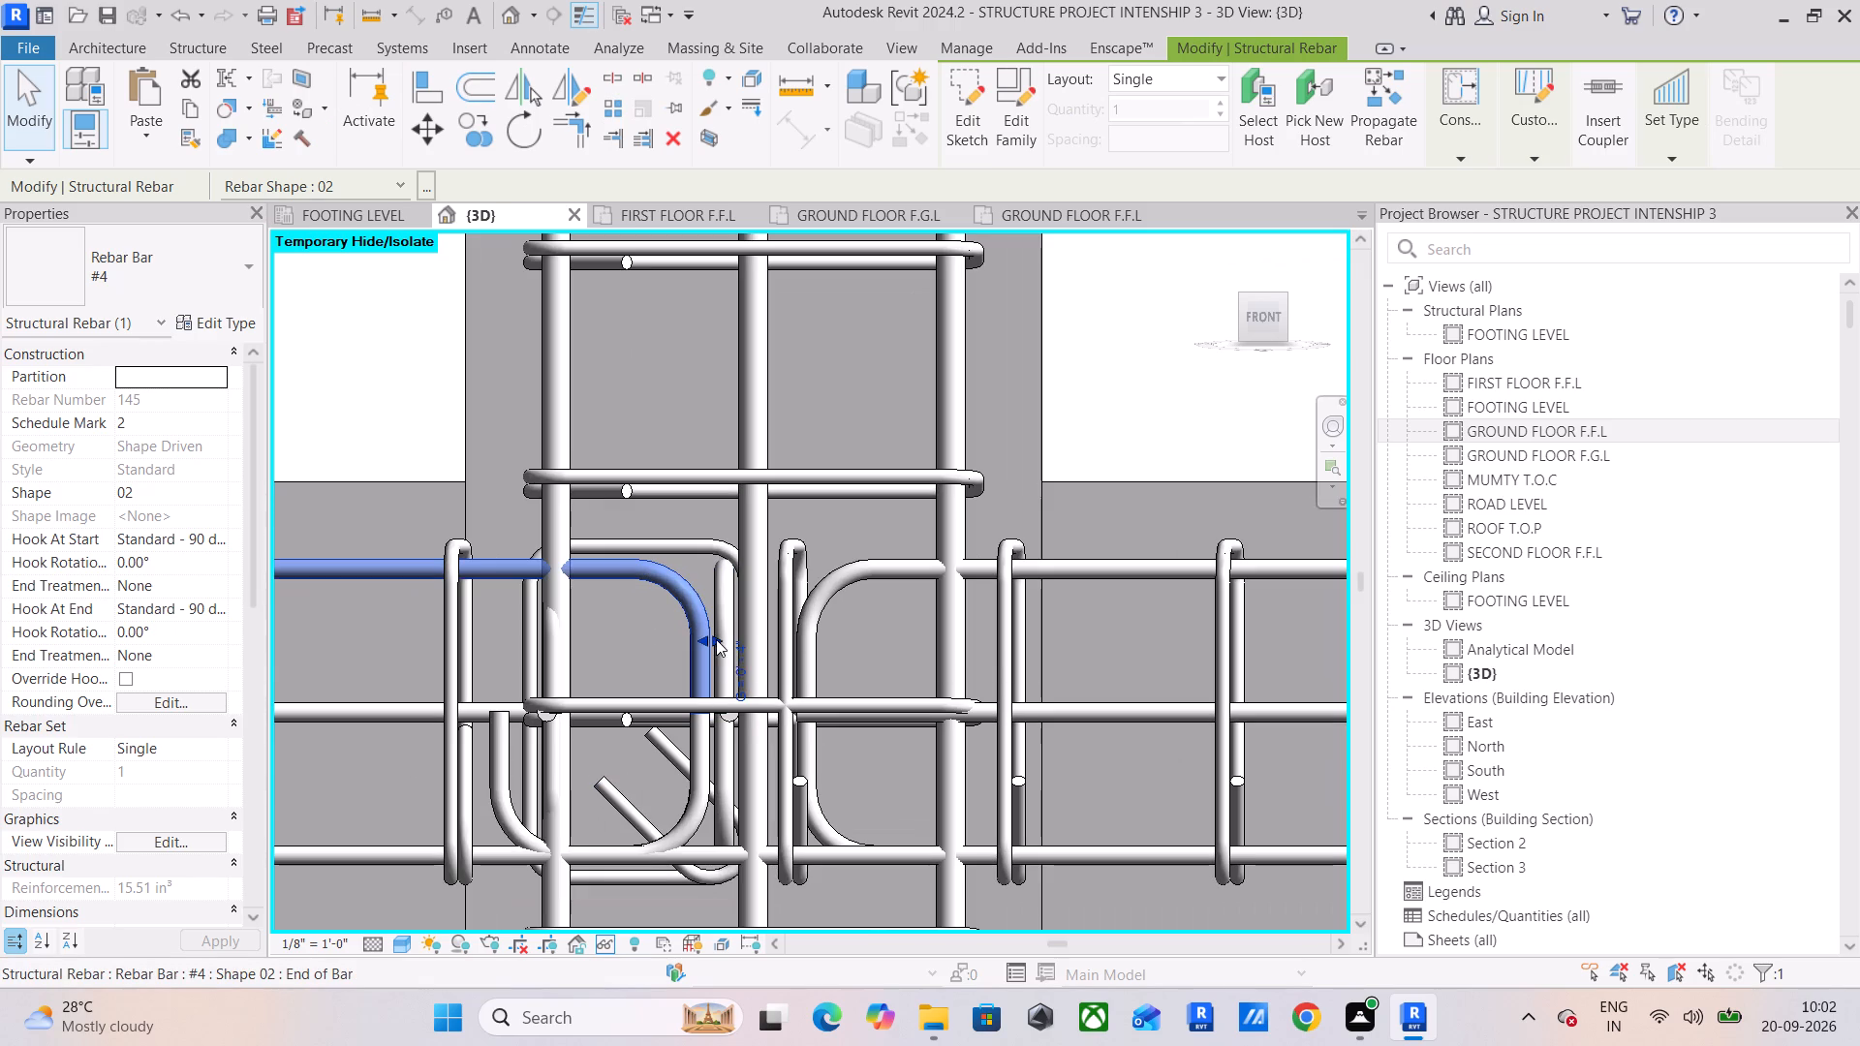
drag(716, 639, 928, 644)
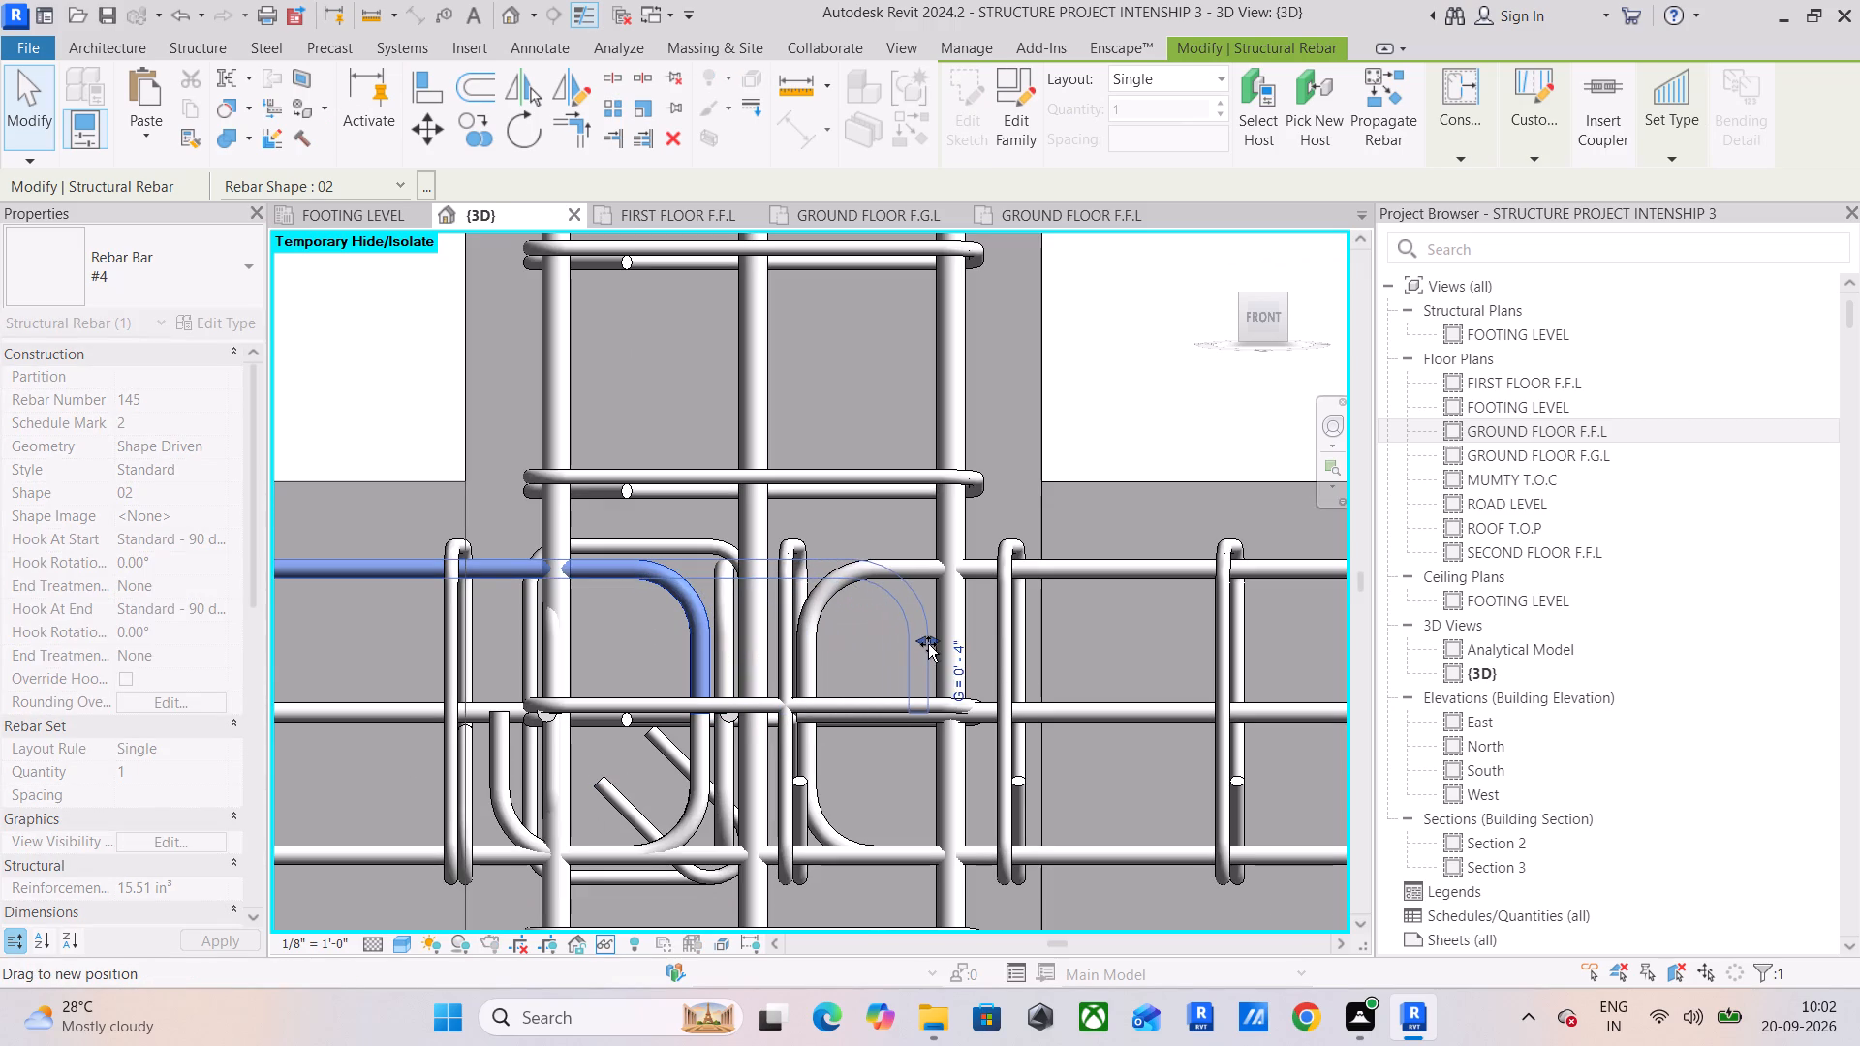
drag(928, 644, 932, 644)
click(699, 635)
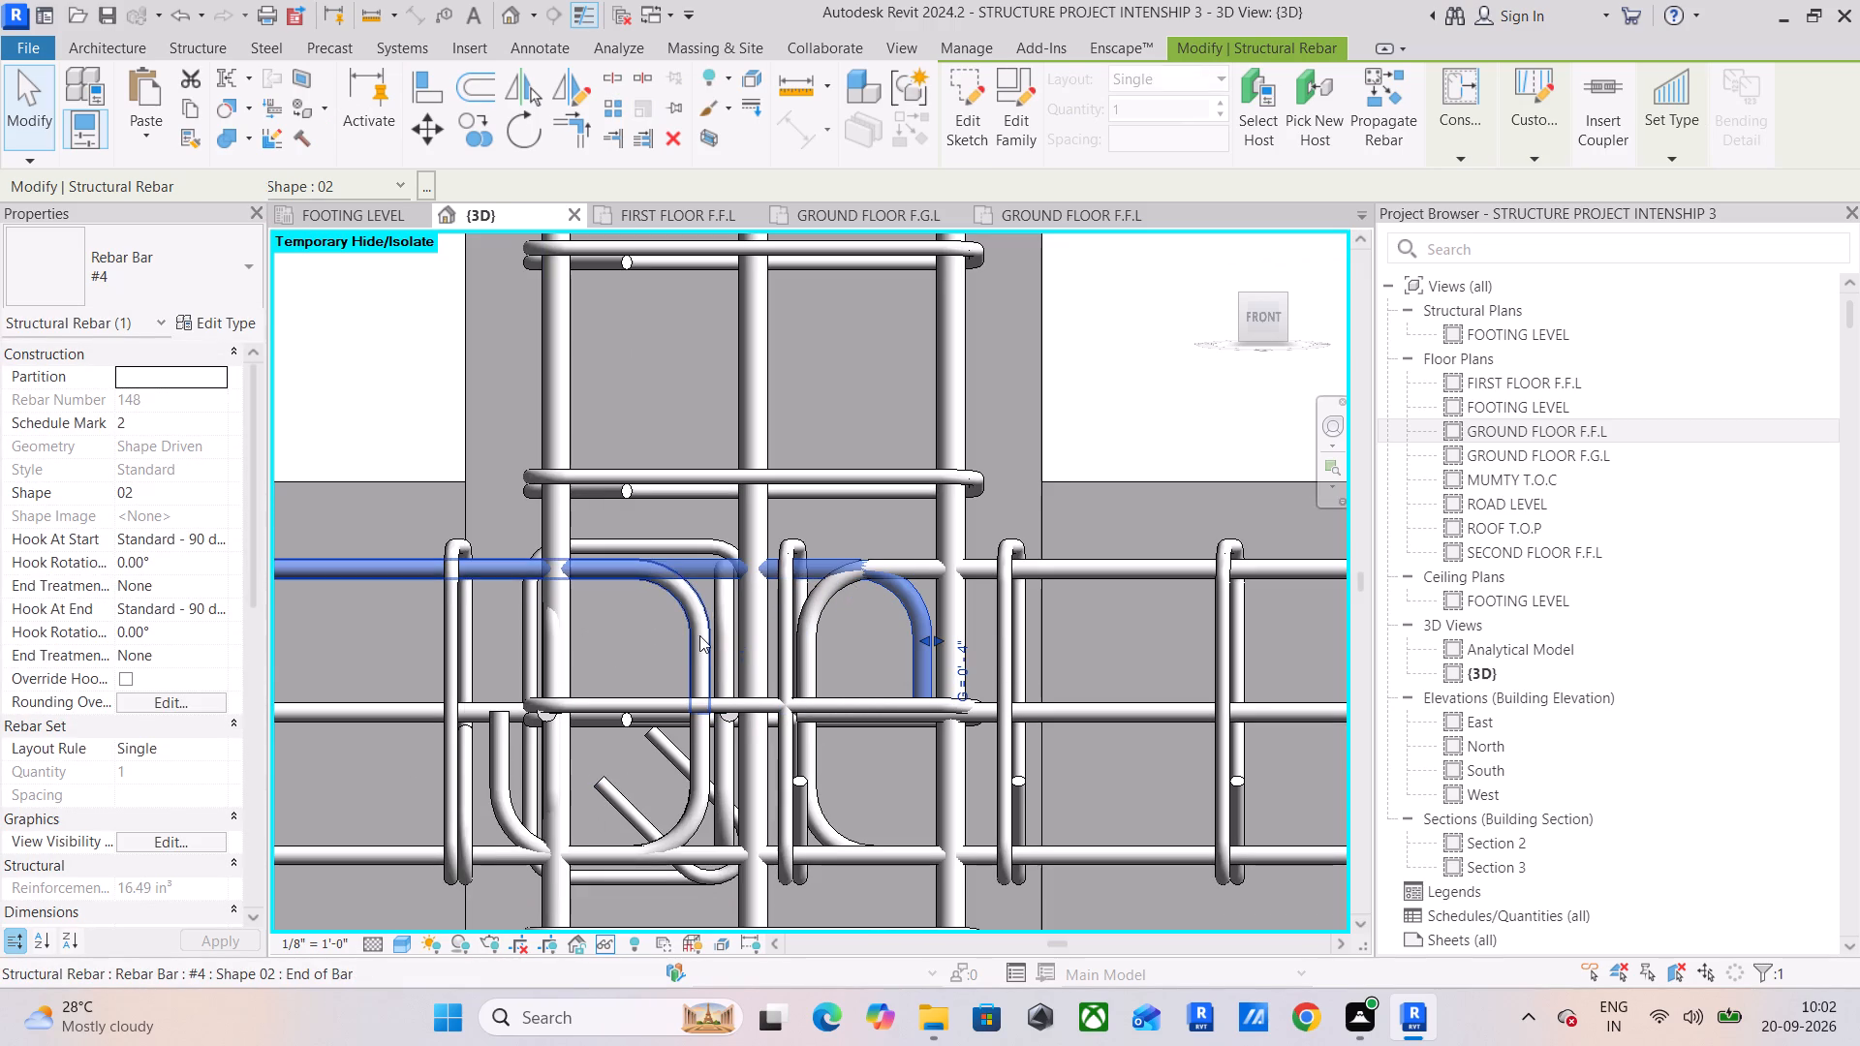
scroll(728, 636, up, 2)
drag(713, 642, 819, 642)
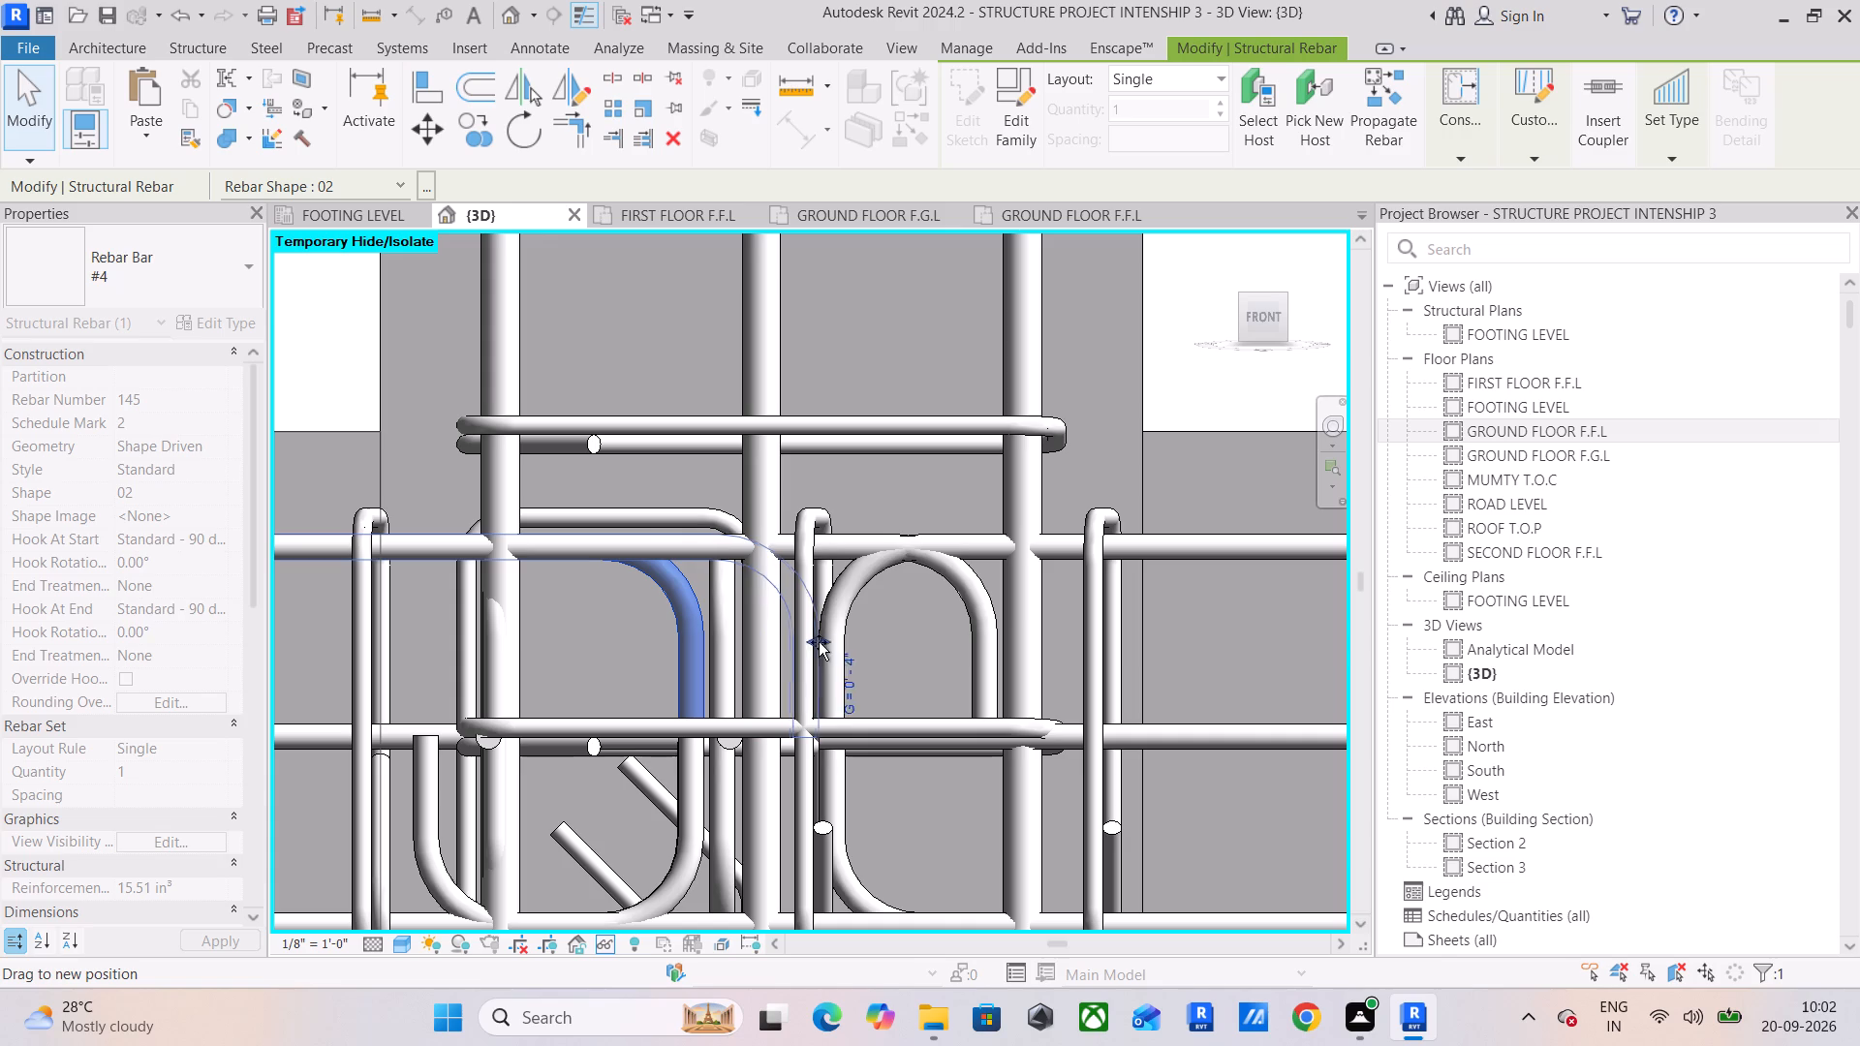
drag(819, 642, 996, 651)
Extend the hooked ends of the beam's two bottom #4 bars across the intermediate column, in line with the top bars' hooks.
middle_drag(719, 715, 763, 527)
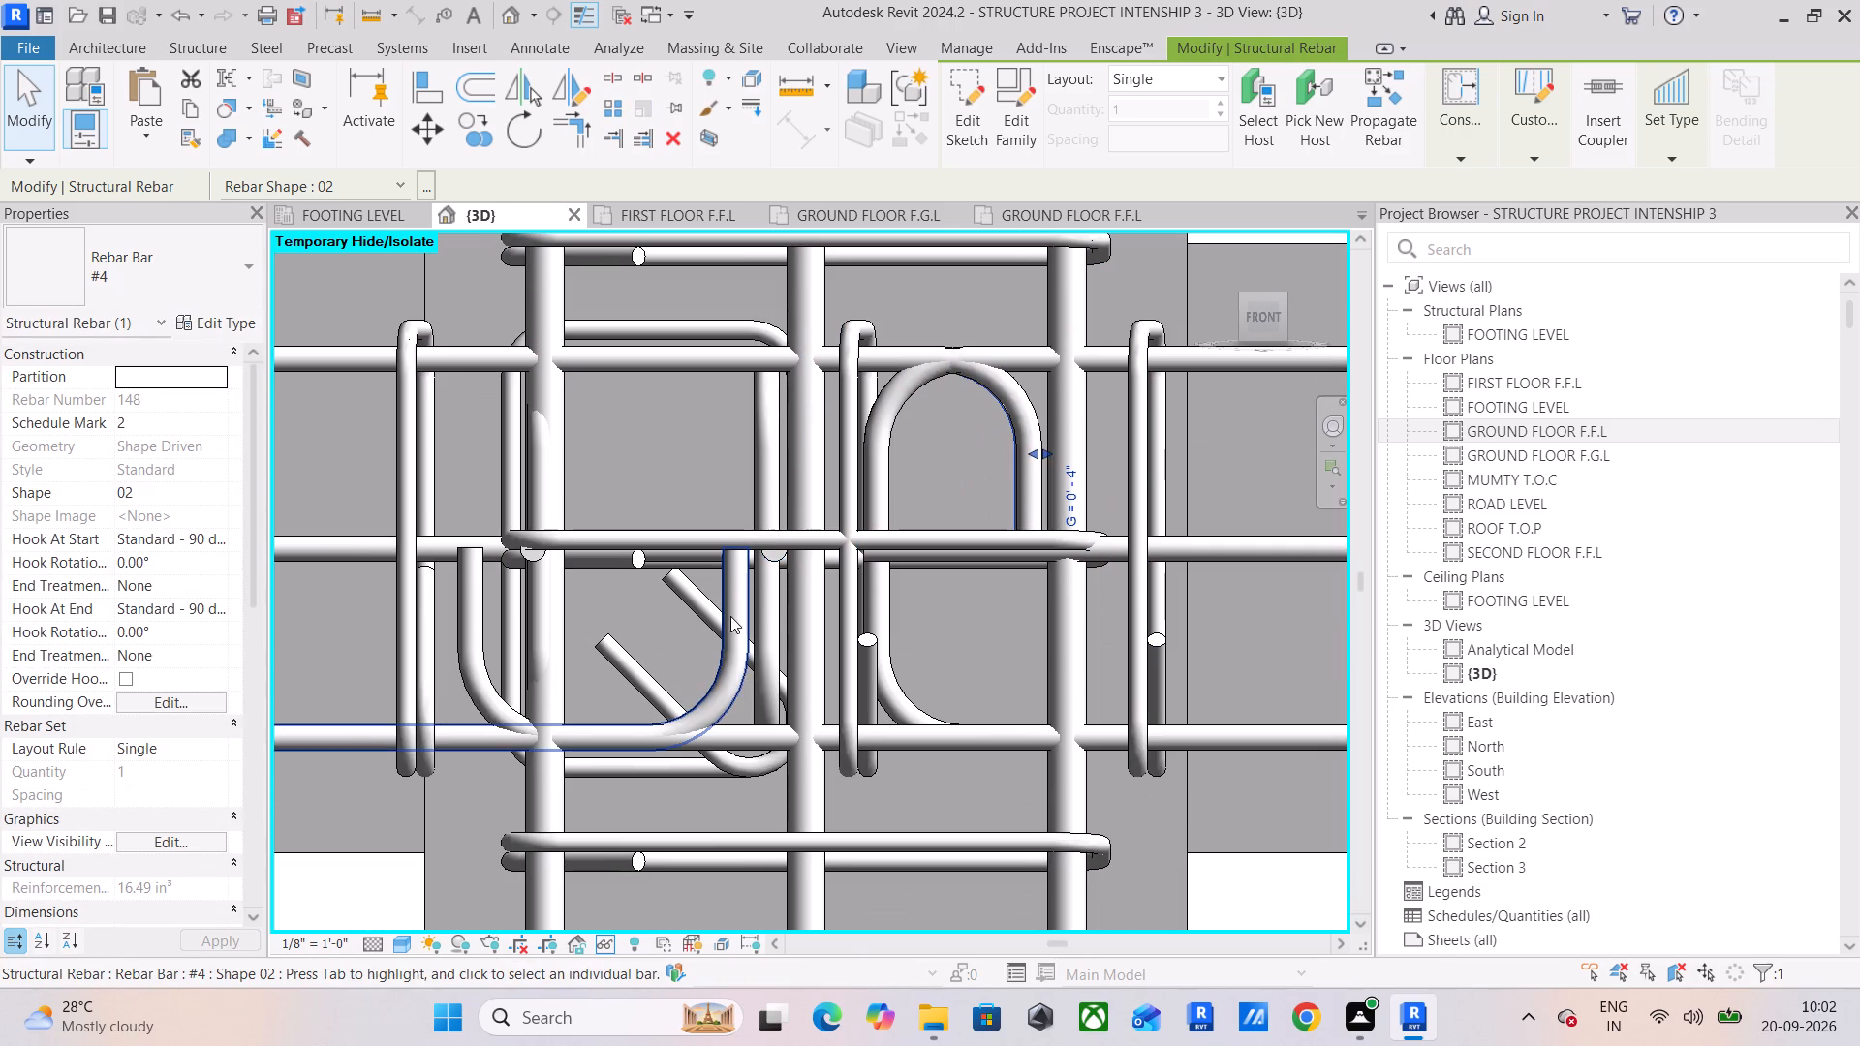
click(728, 639)
drag(753, 645, 1004, 648)
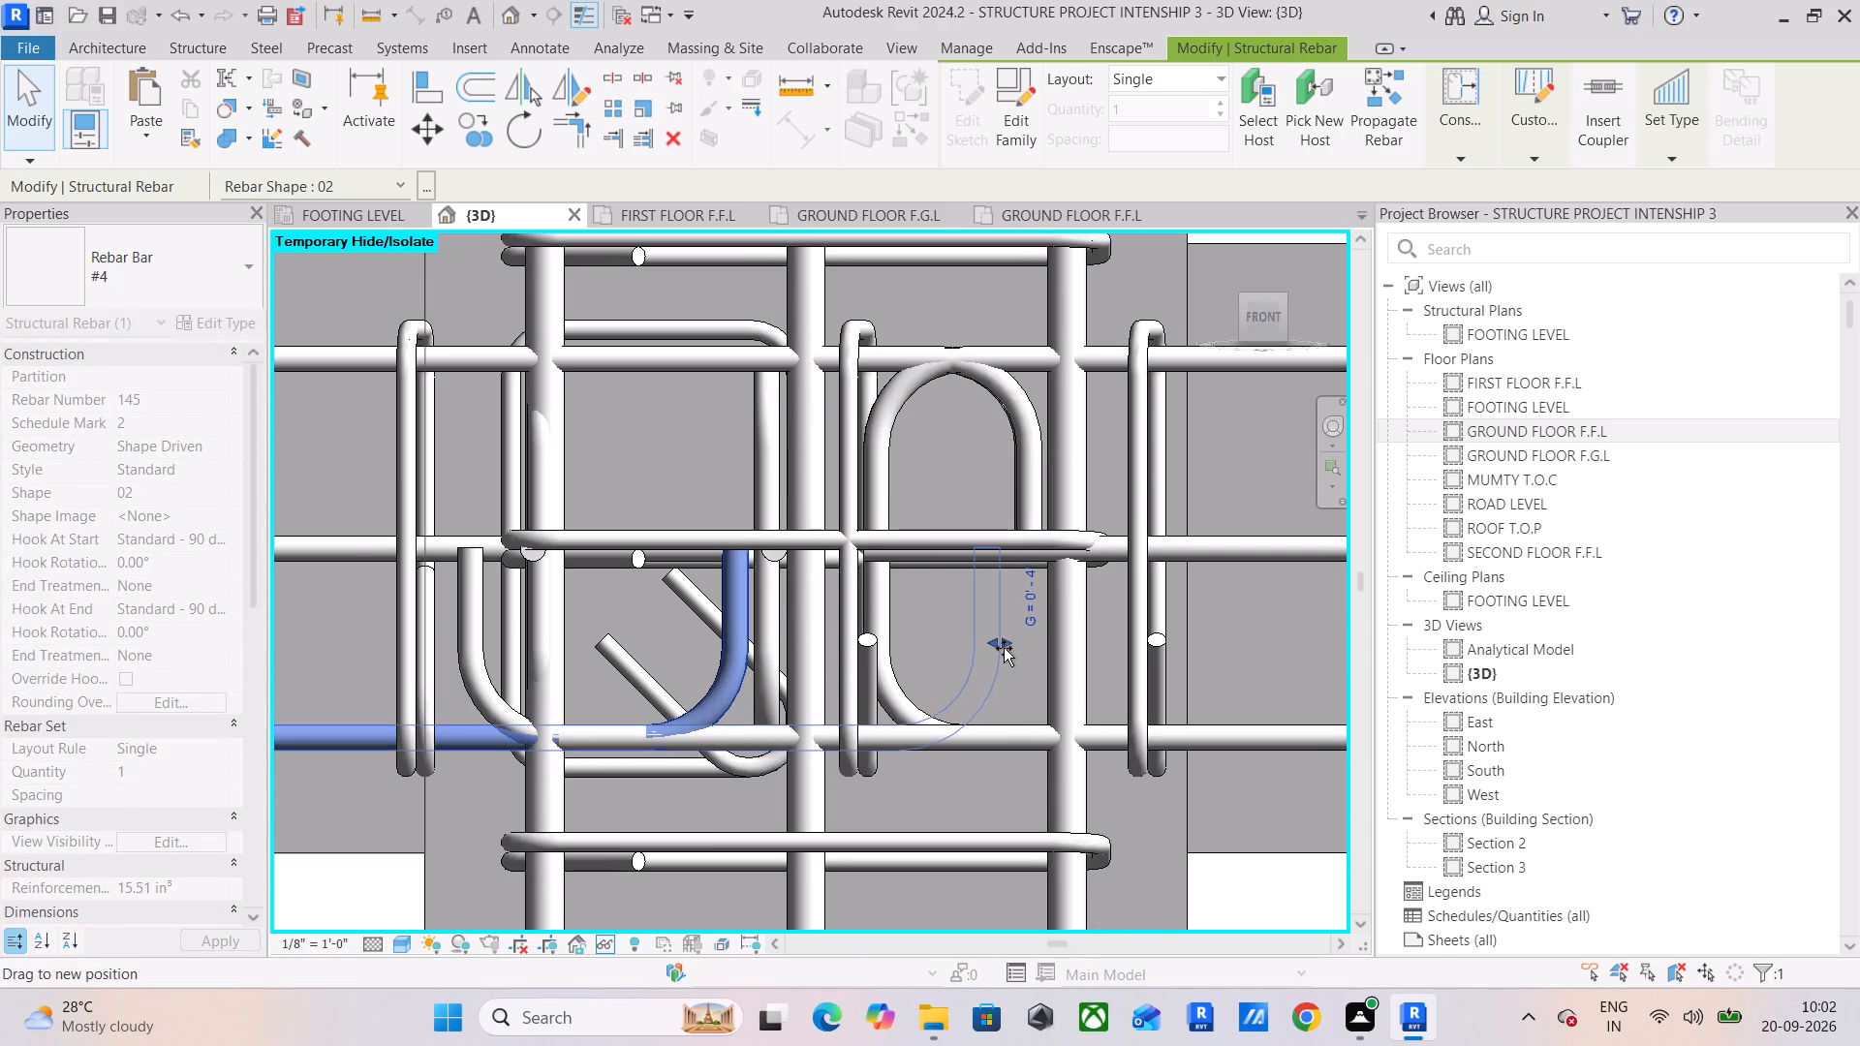
drag(1004, 648, 1042, 653)
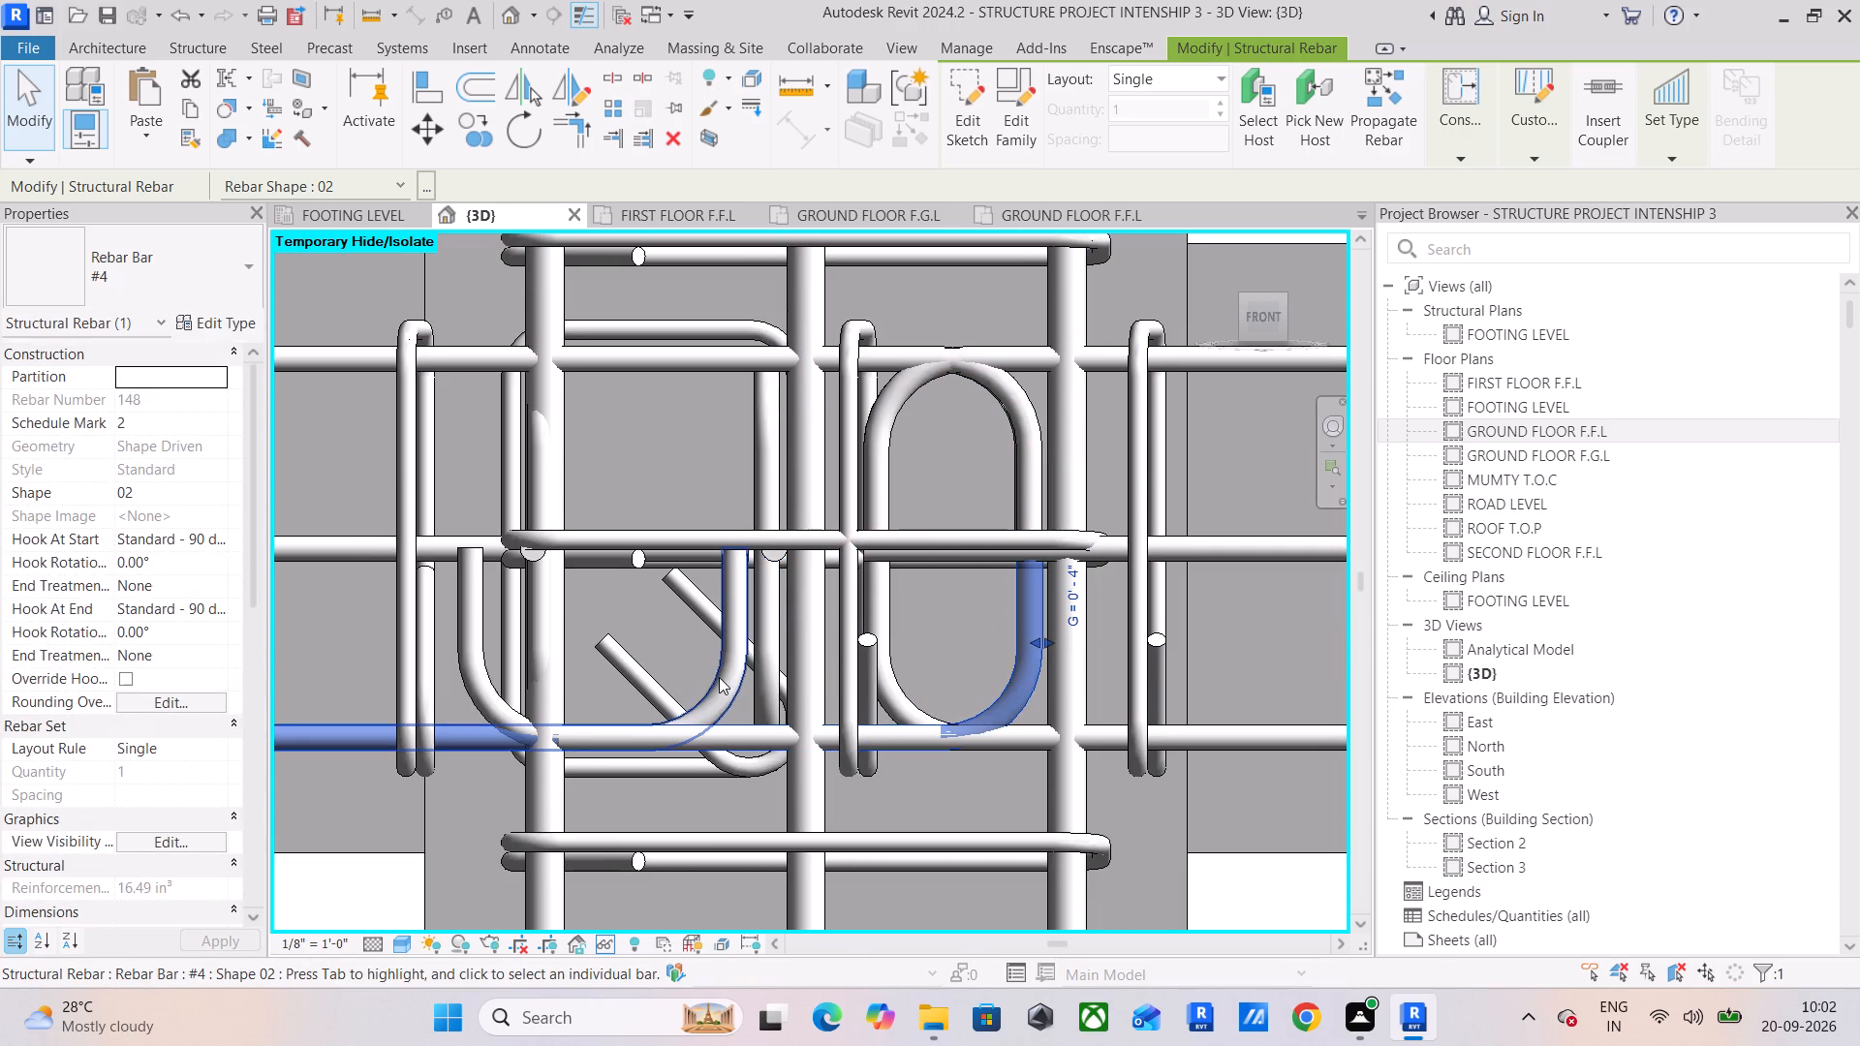
click(718, 677)
drag(759, 648, 968, 645)
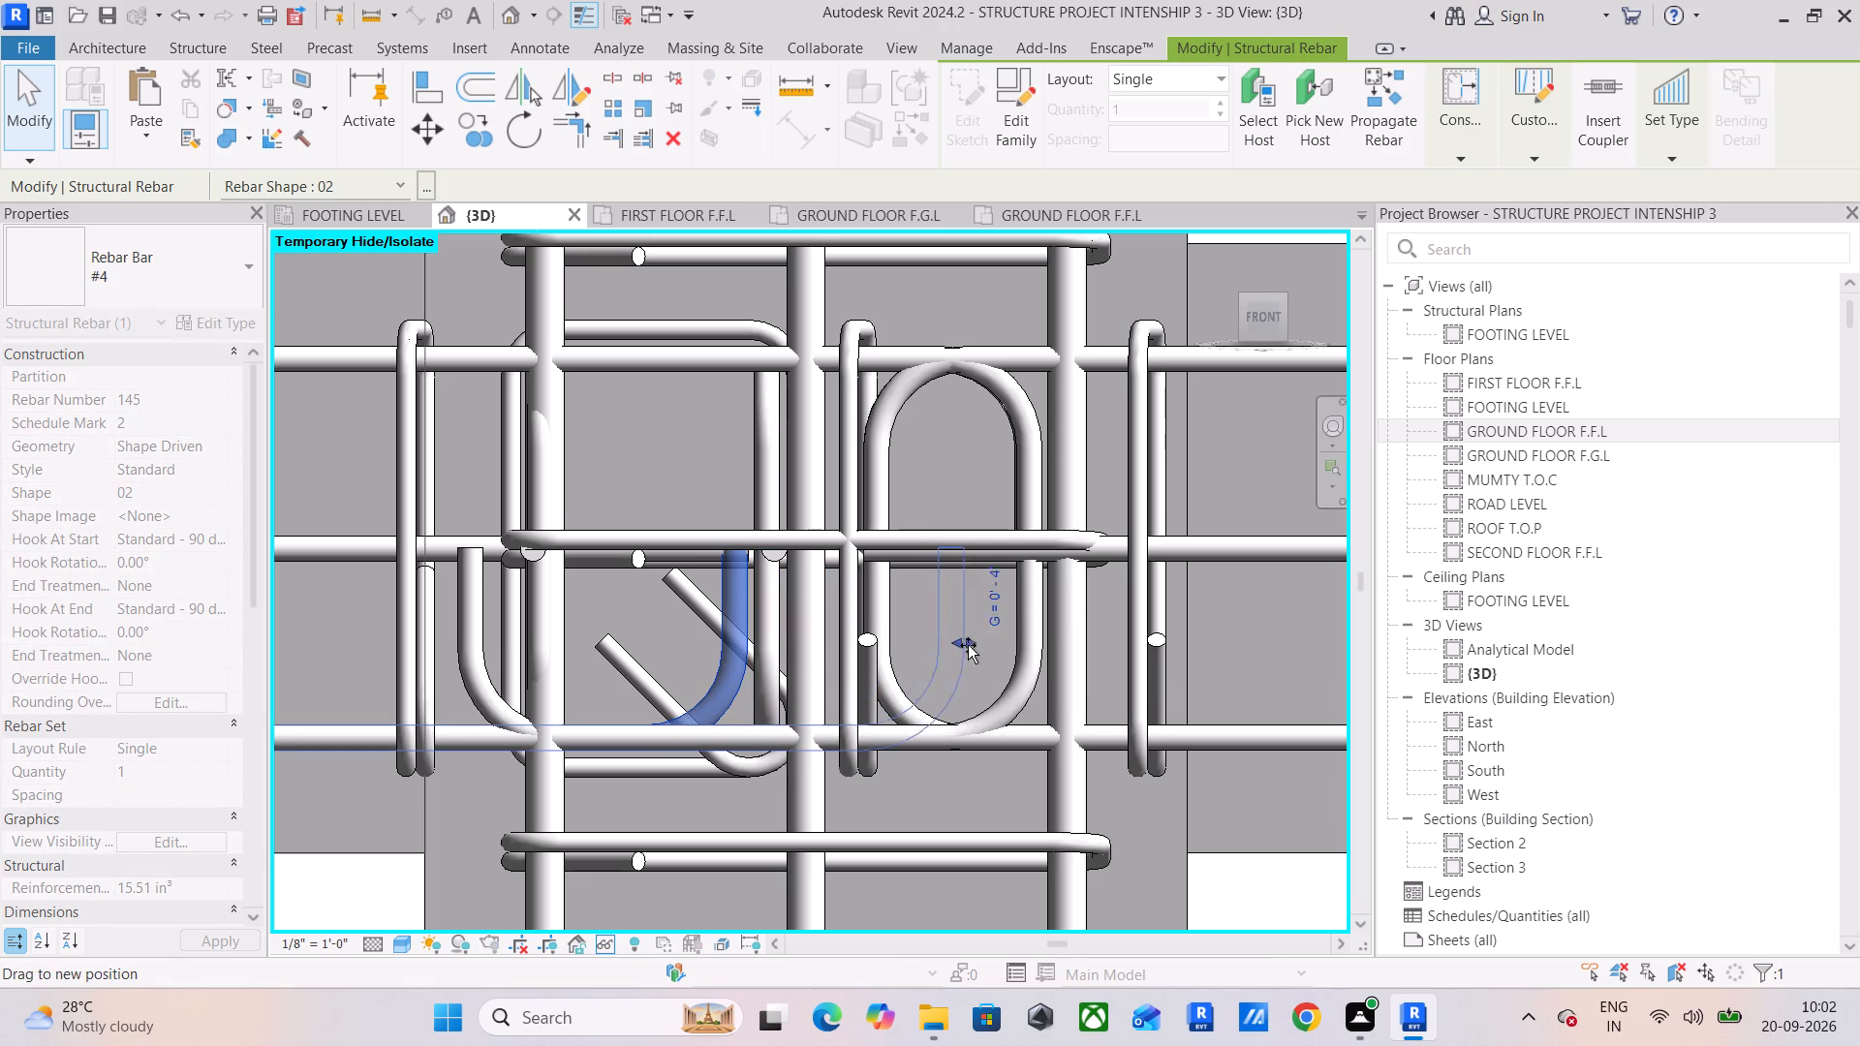
drag(968, 645, 1043, 654)
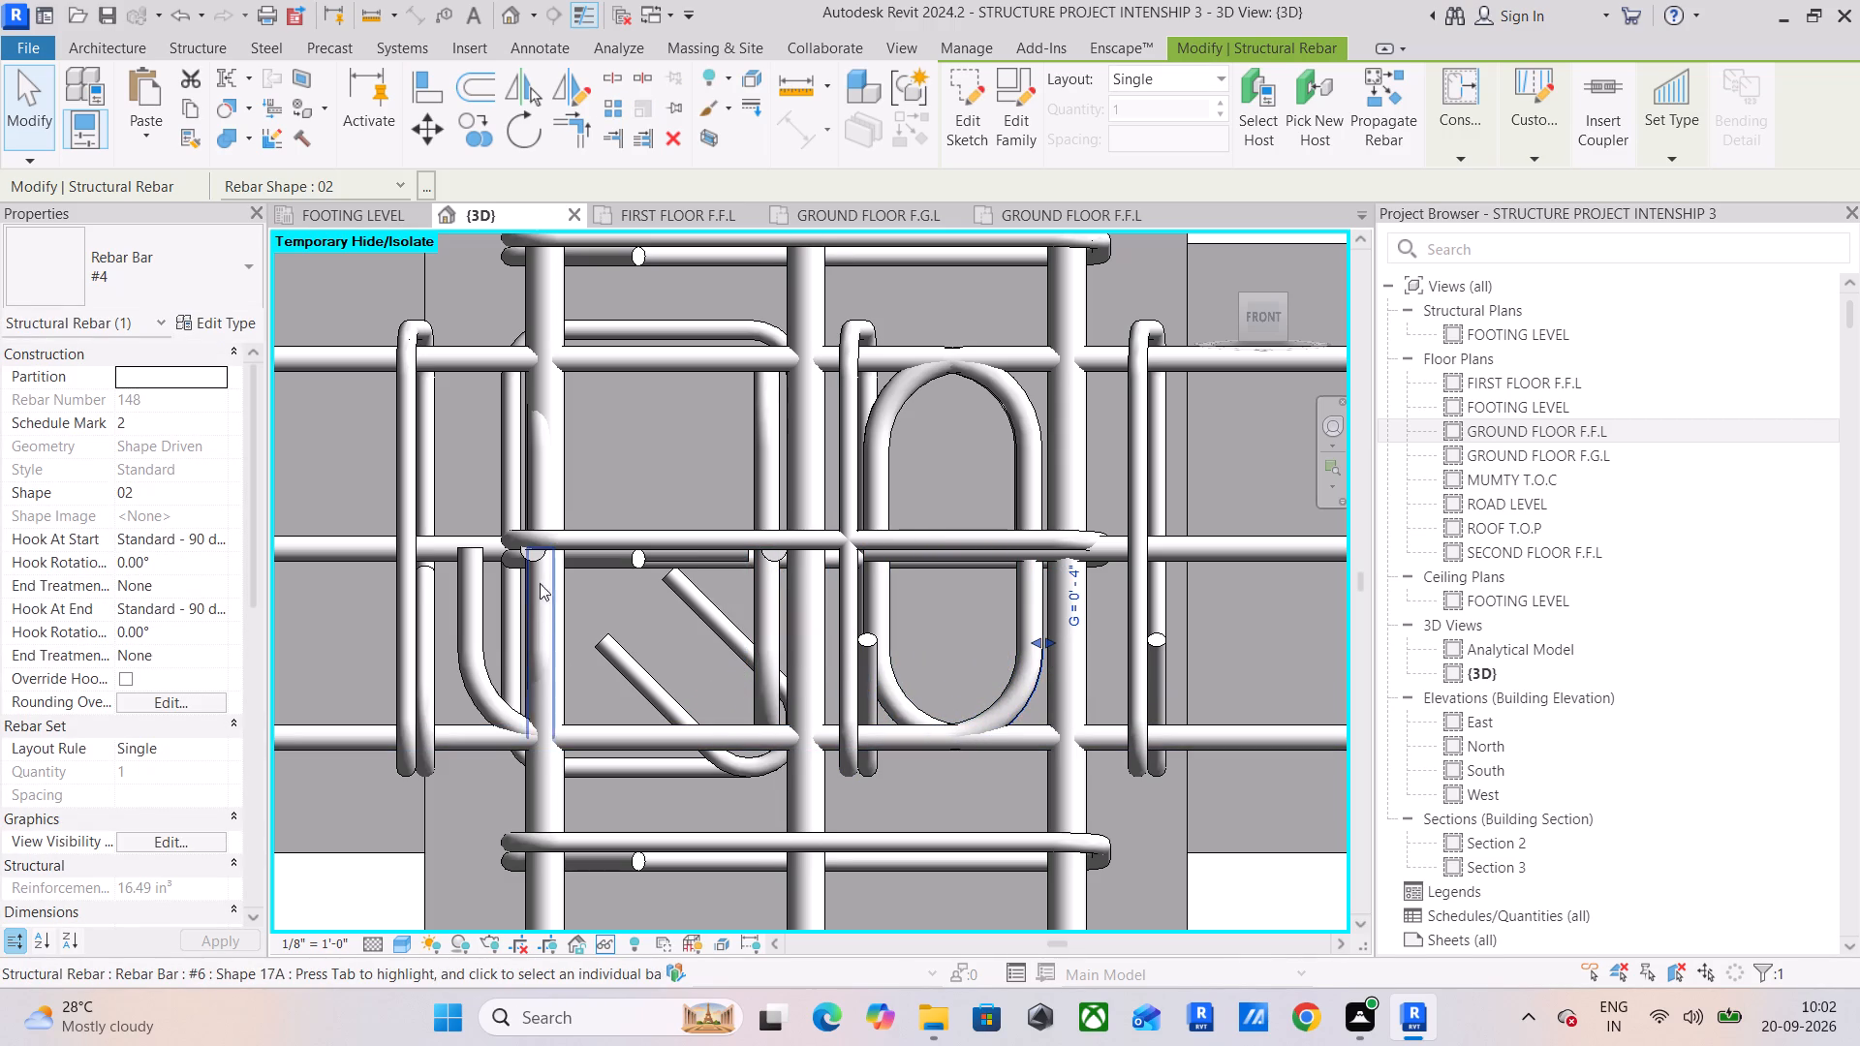
Extend the front straight mid-depth #4 bar across the intermediate column, ending in line with the top and bottom bars' hooks.
click(372, 544)
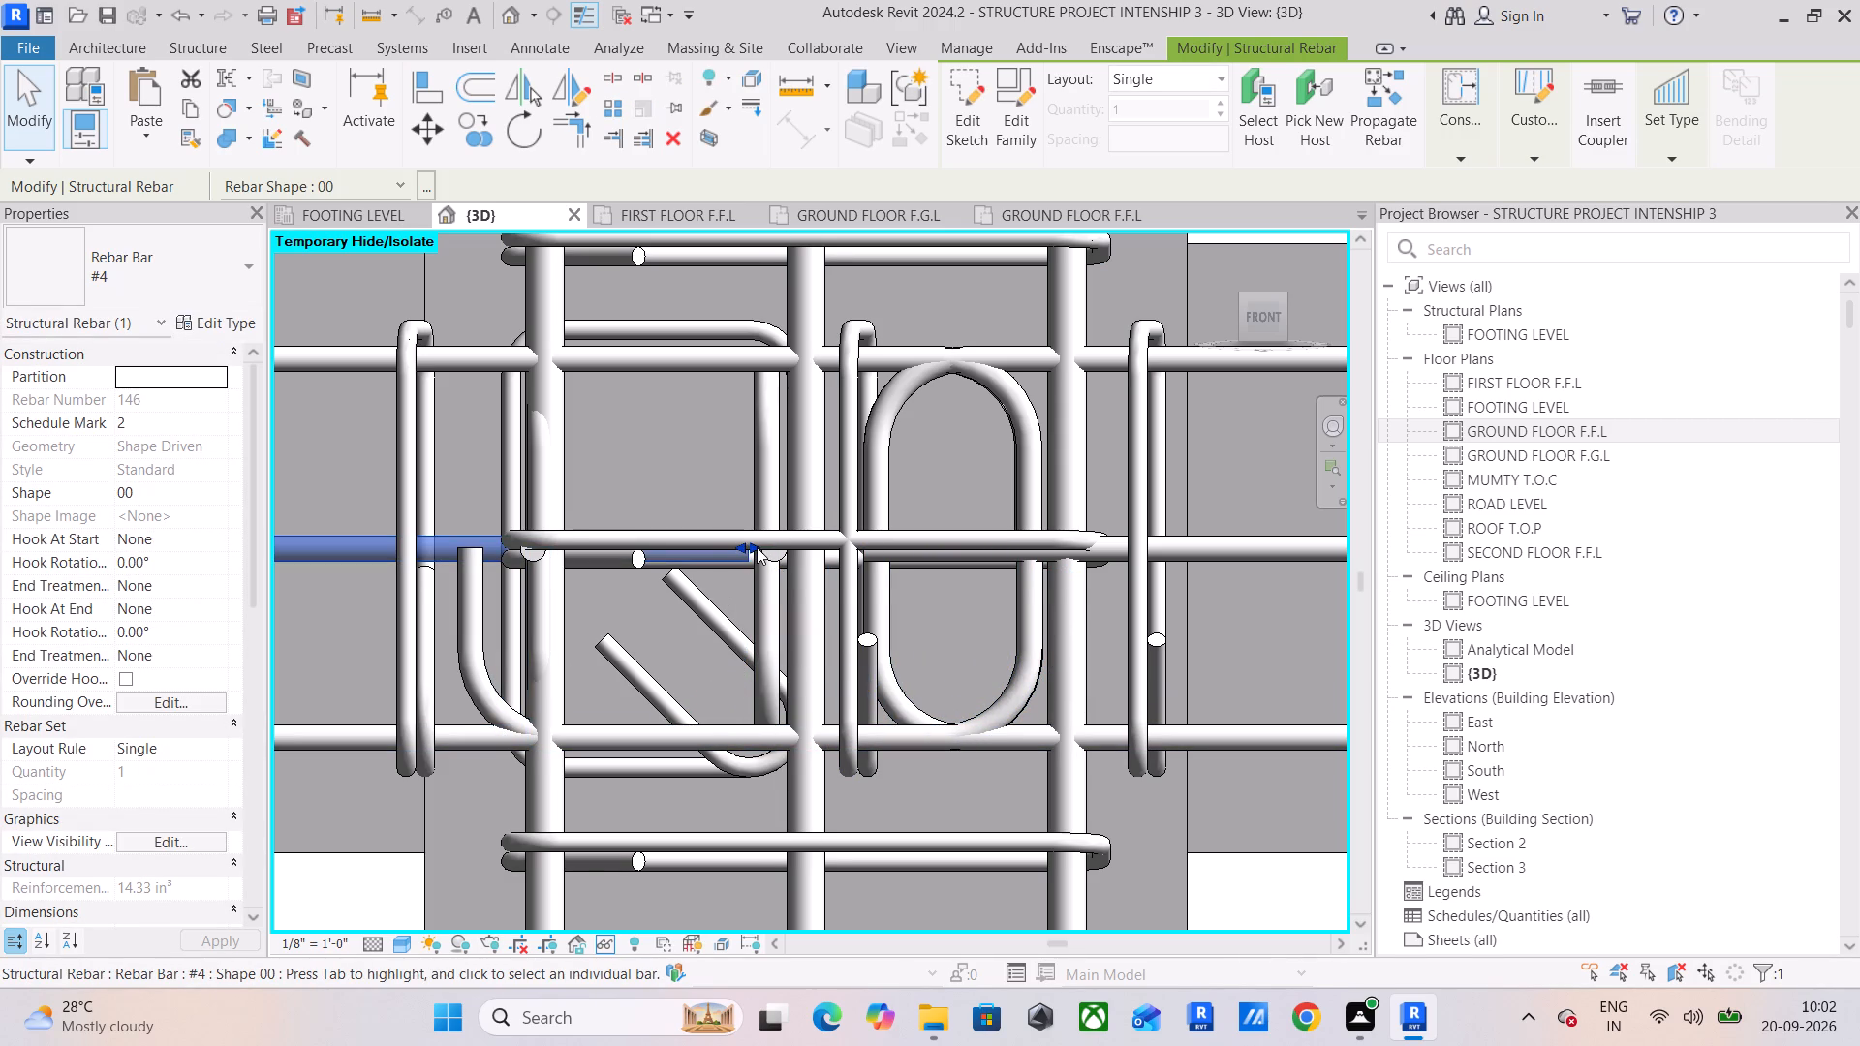
drag(753, 547, 1018, 574)
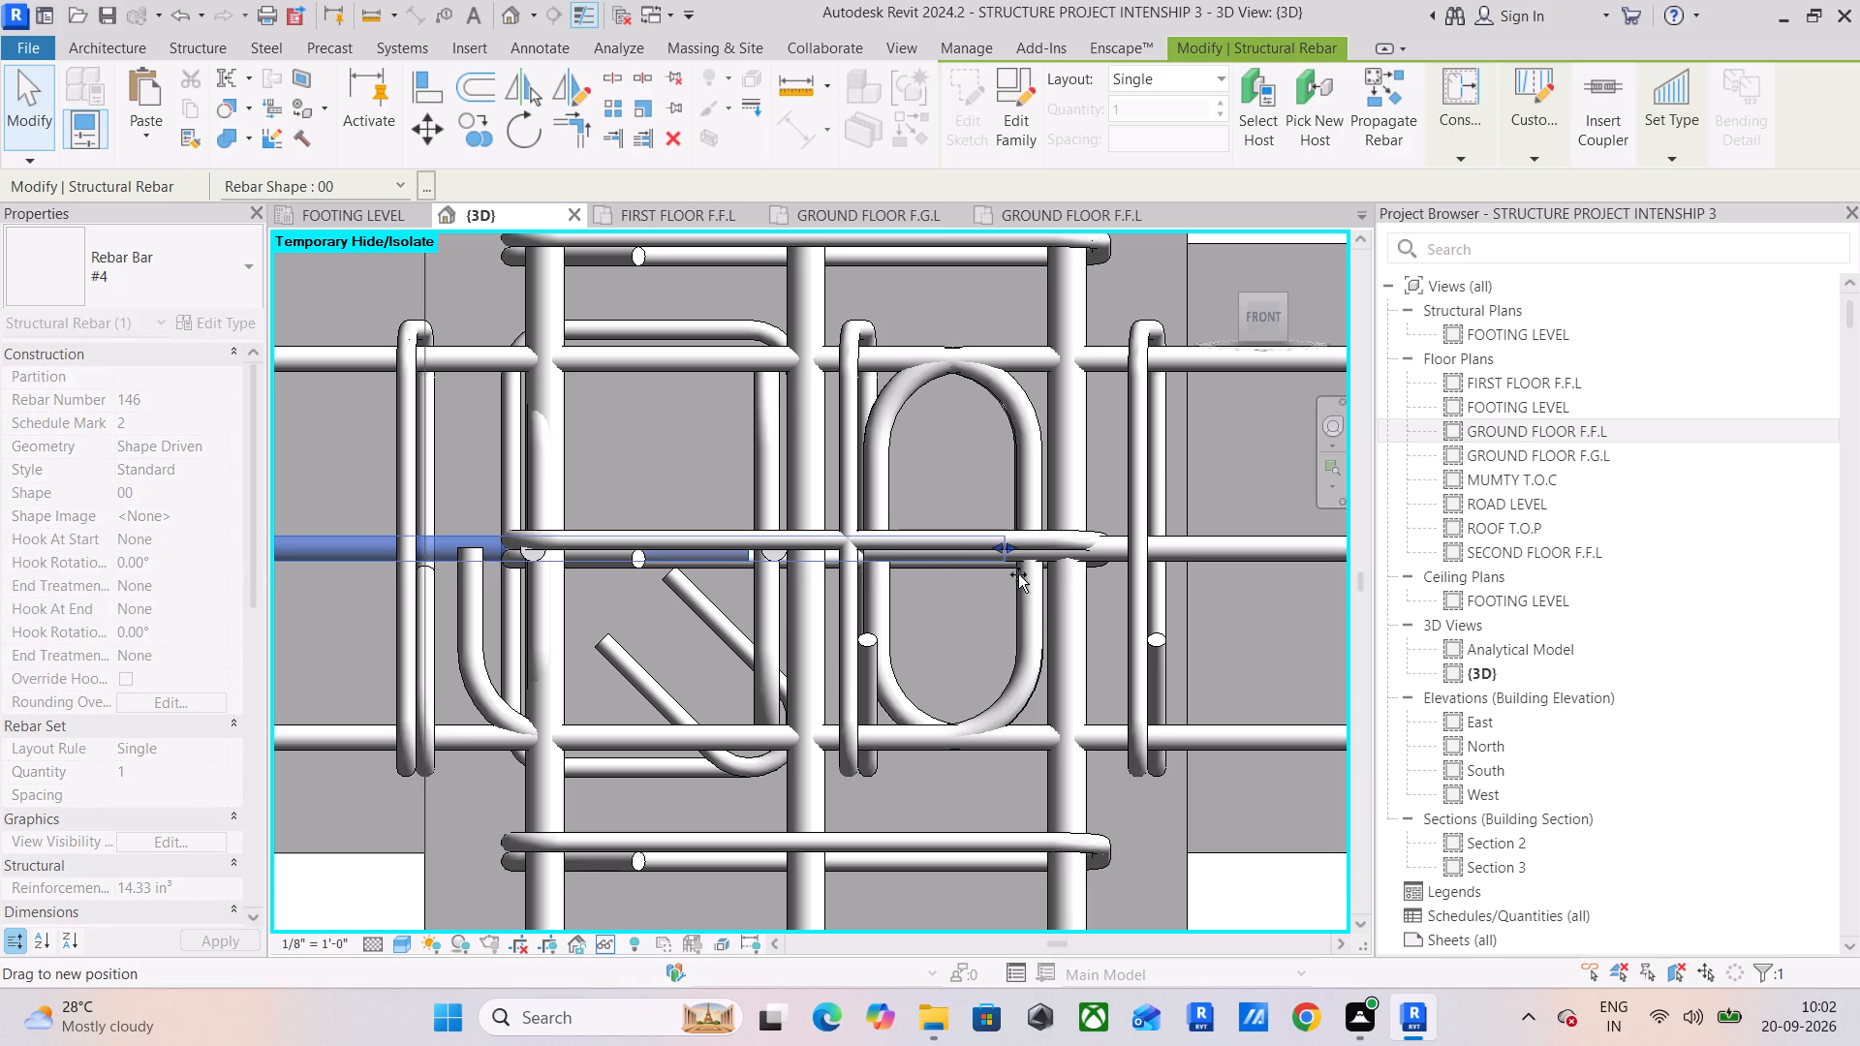
drag(1018, 574, 1041, 578)
drag(1041, 578, 1041, 579)
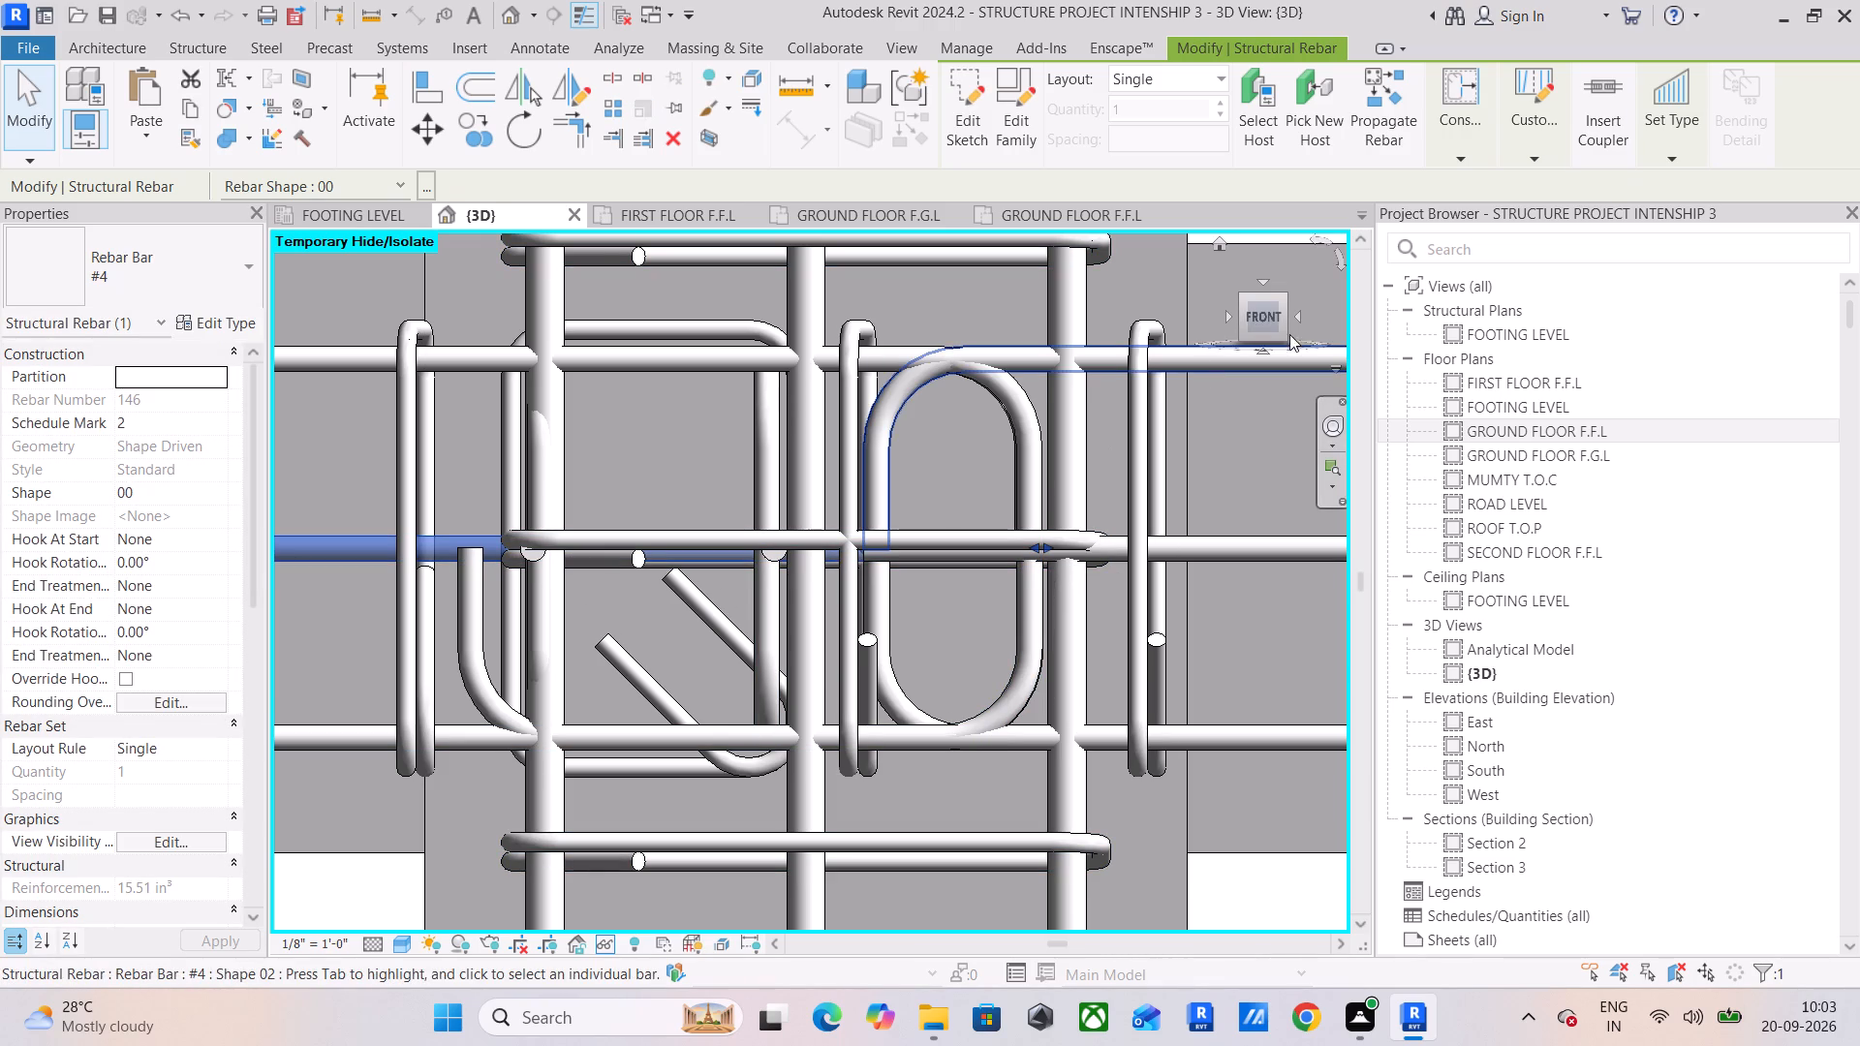
Extend the rear straight mid-depth #4 bar across the intermediate column, ending in line with the other bars' hooks.
drag(1250, 316, 1252, 363)
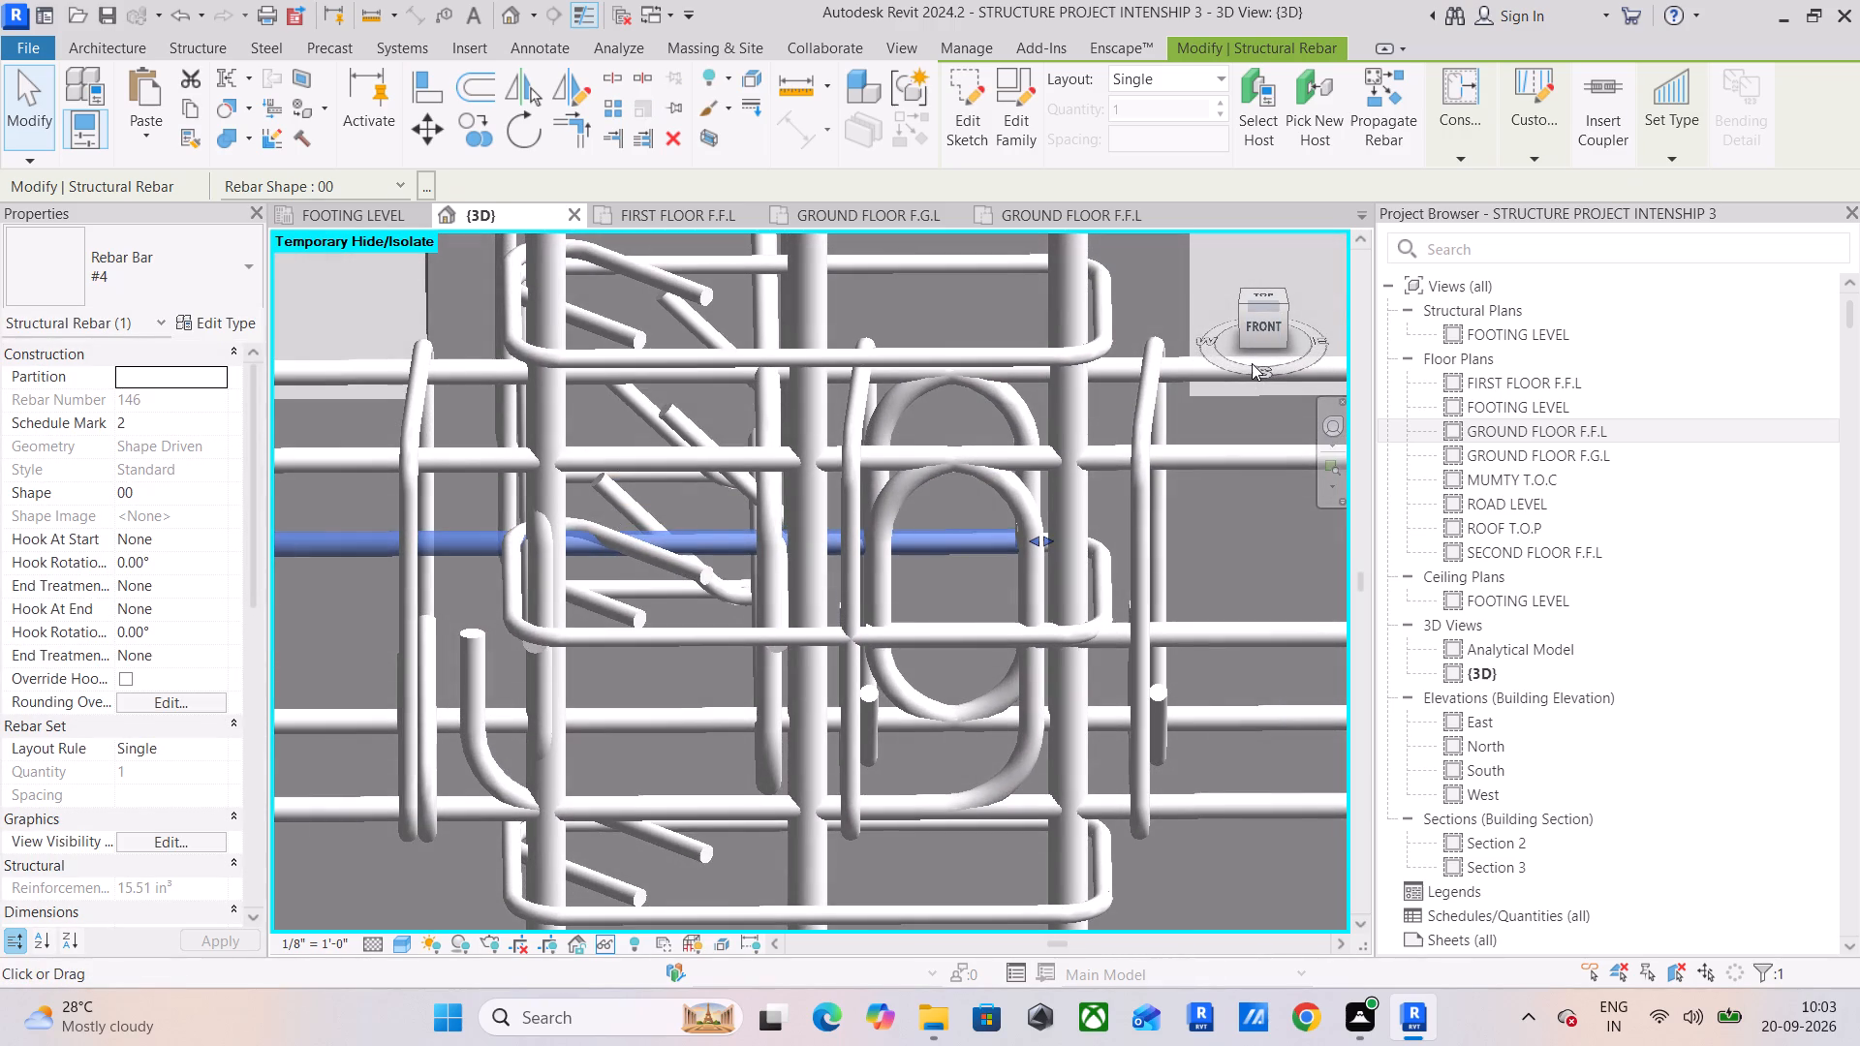
drag(1252, 363, 1253, 371)
middle_drag(818, 642, 1077, 525)
scroll(1077, 525, up, 1)
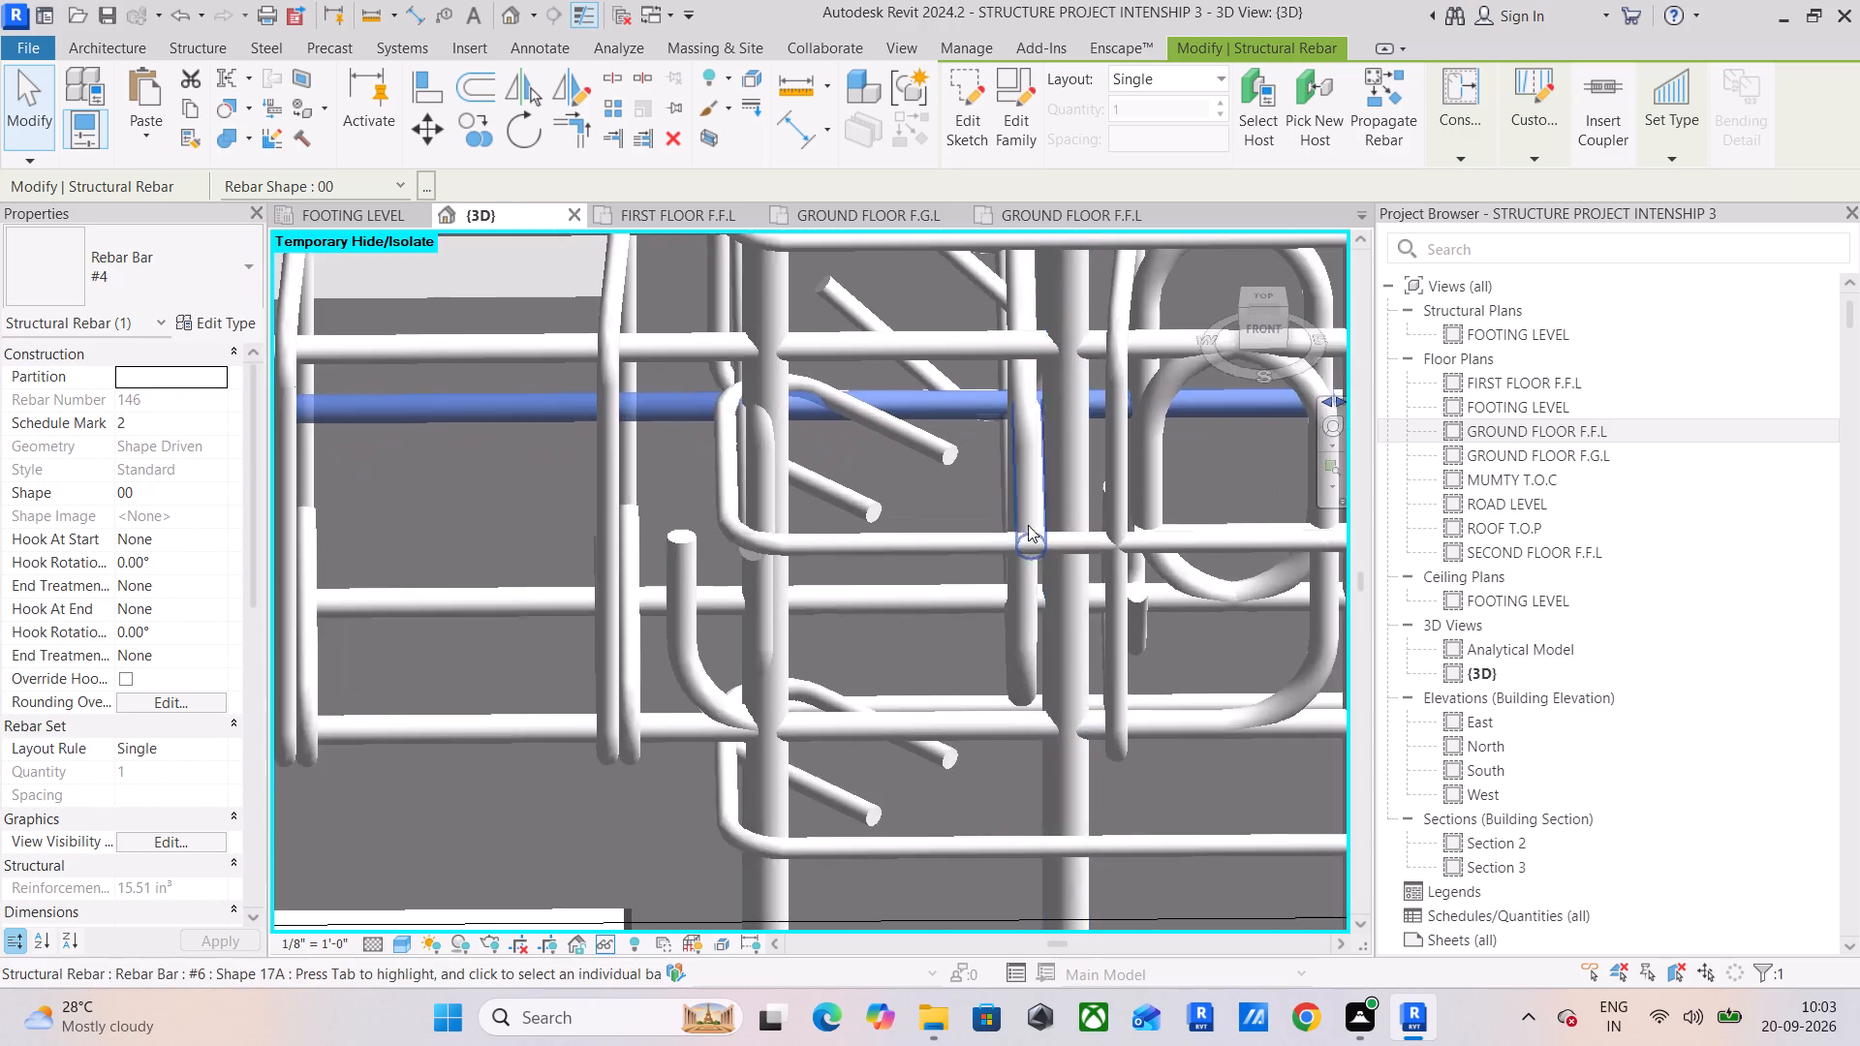
scroll(1017, 525, down, 4)
scroll(835, 538, down, 1)
click(495, 541)
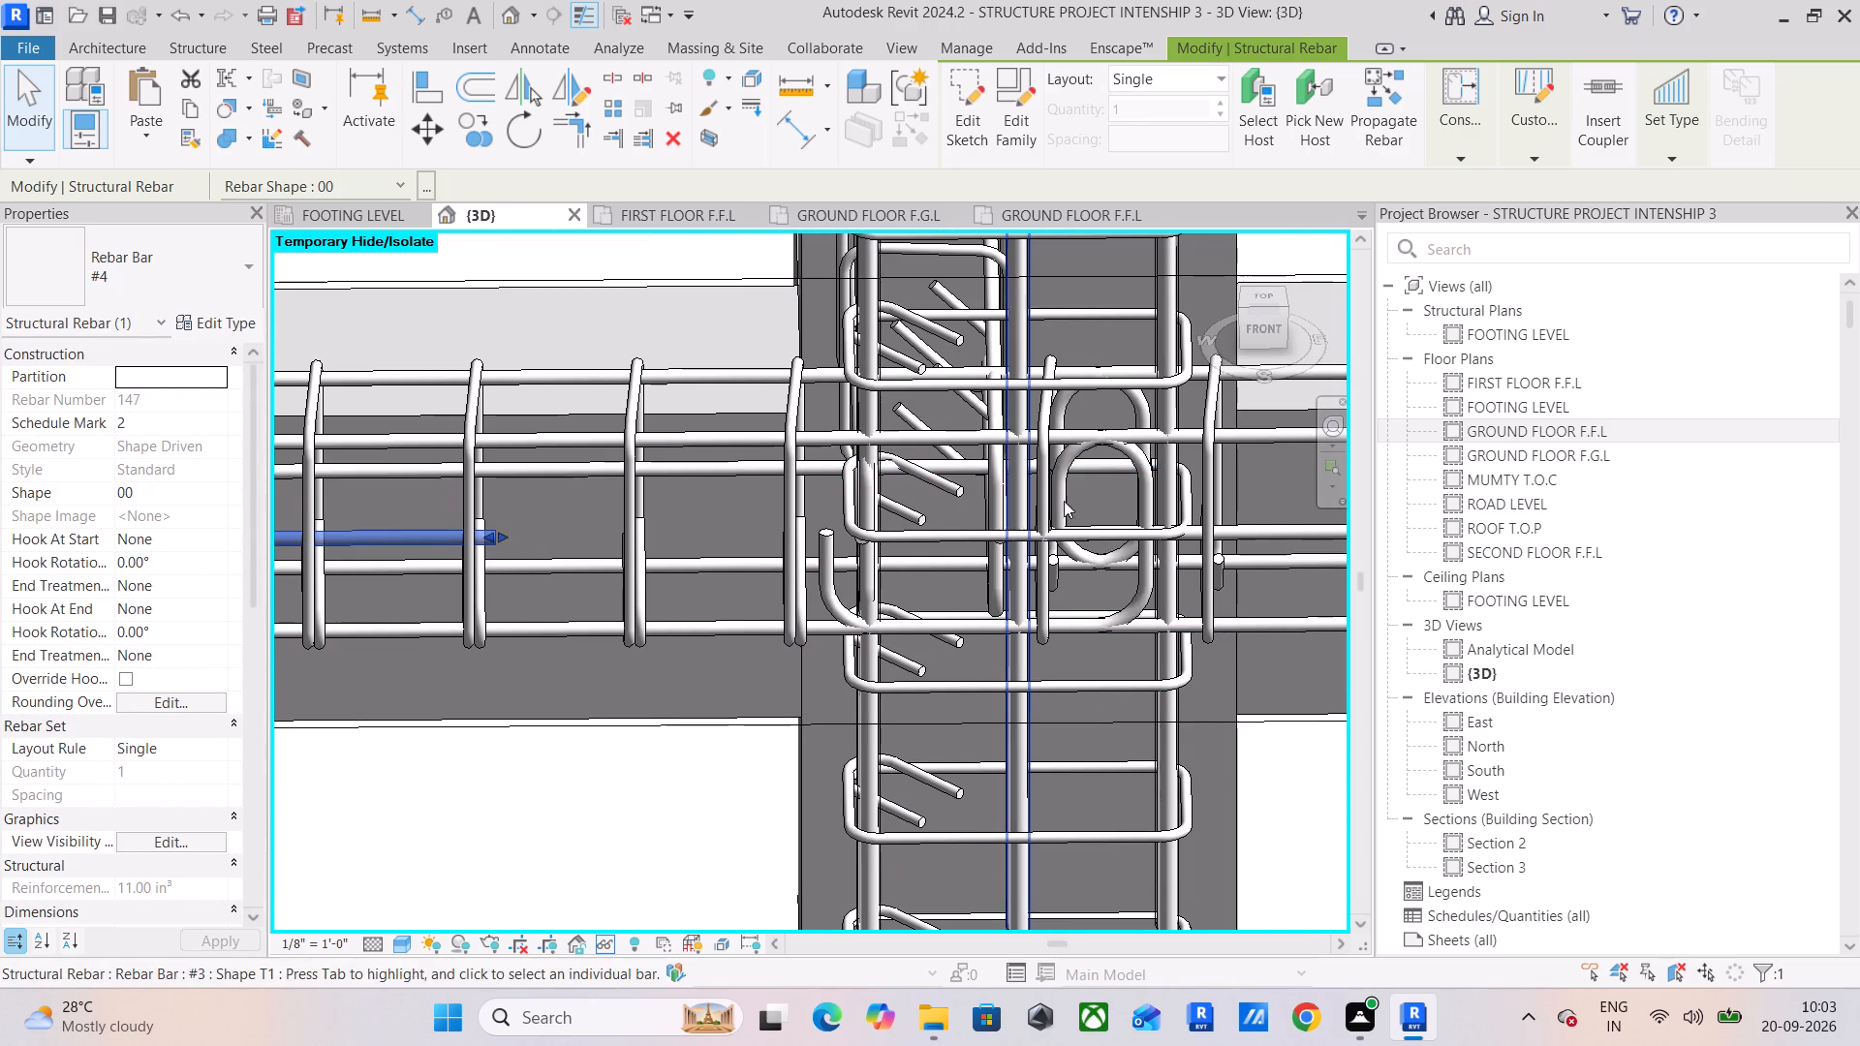
click(1263, 333)
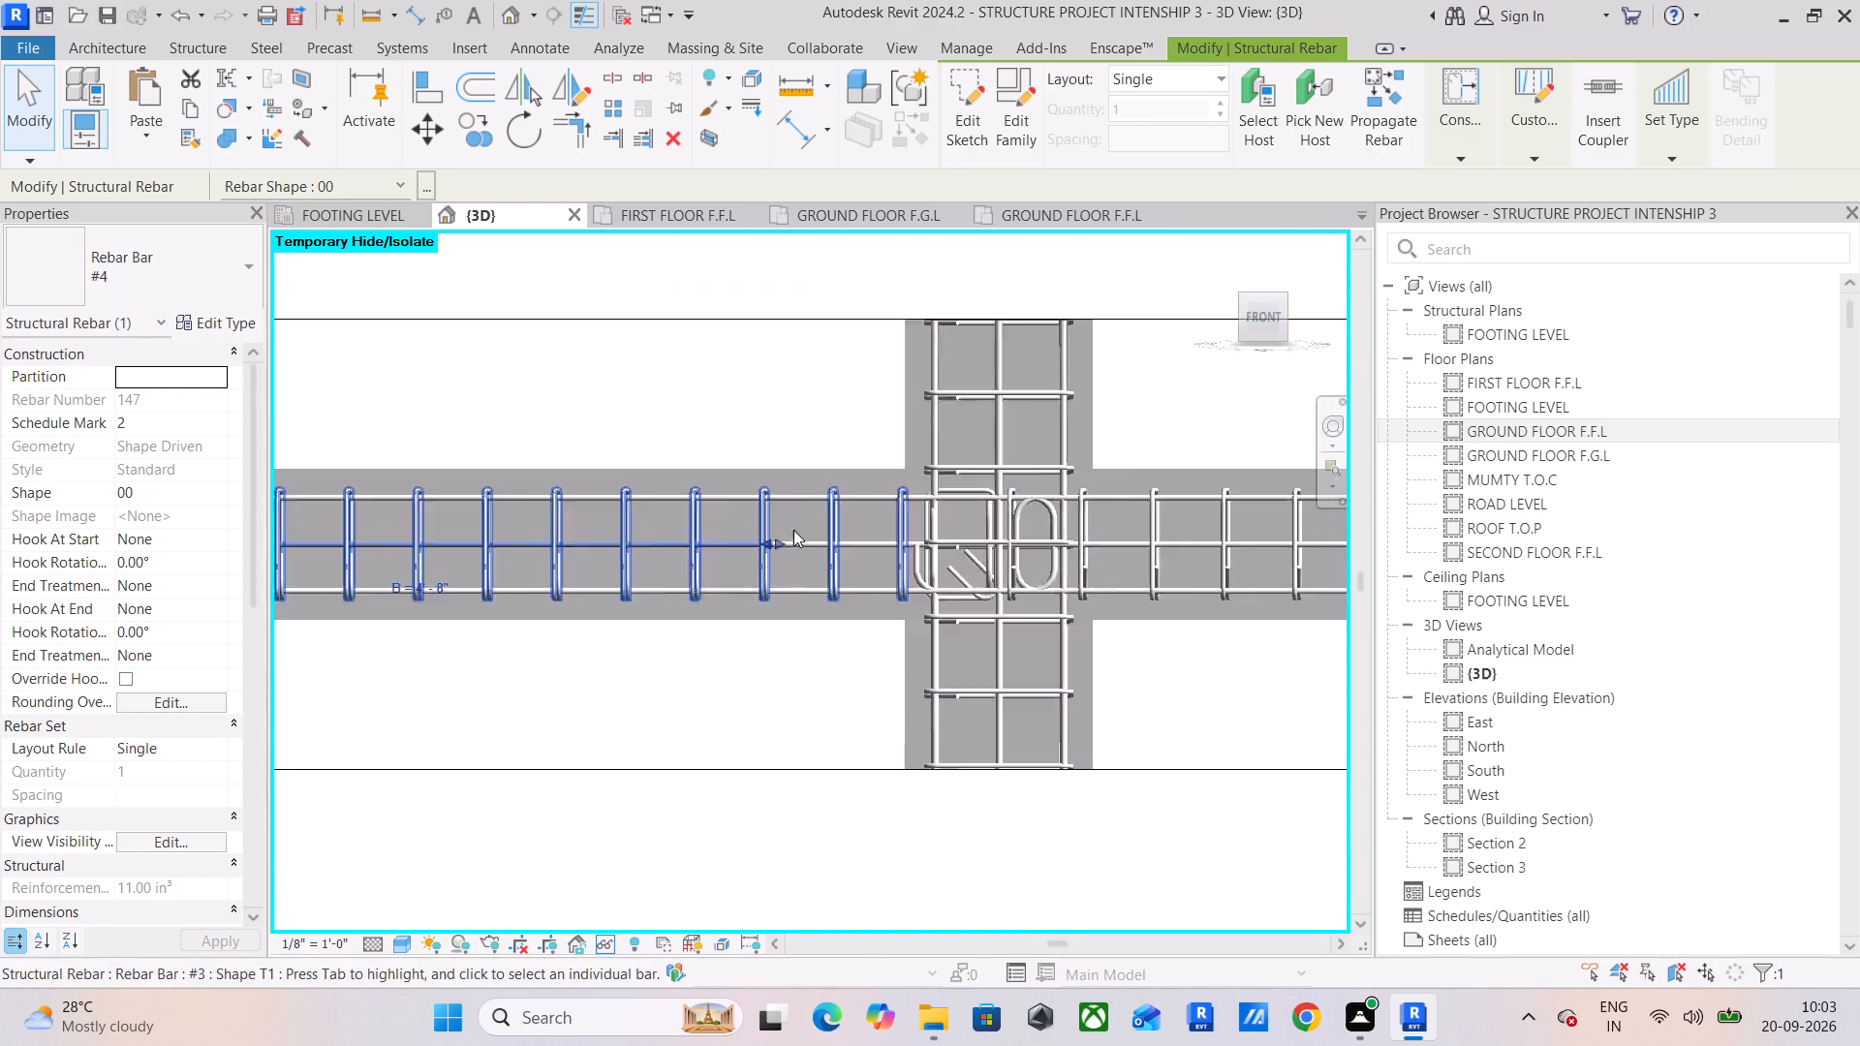
middle_drag(878, 576, 437, 516)
scroll(728, 560, up, 4)
middle_drag(758, 565, 571, 626)
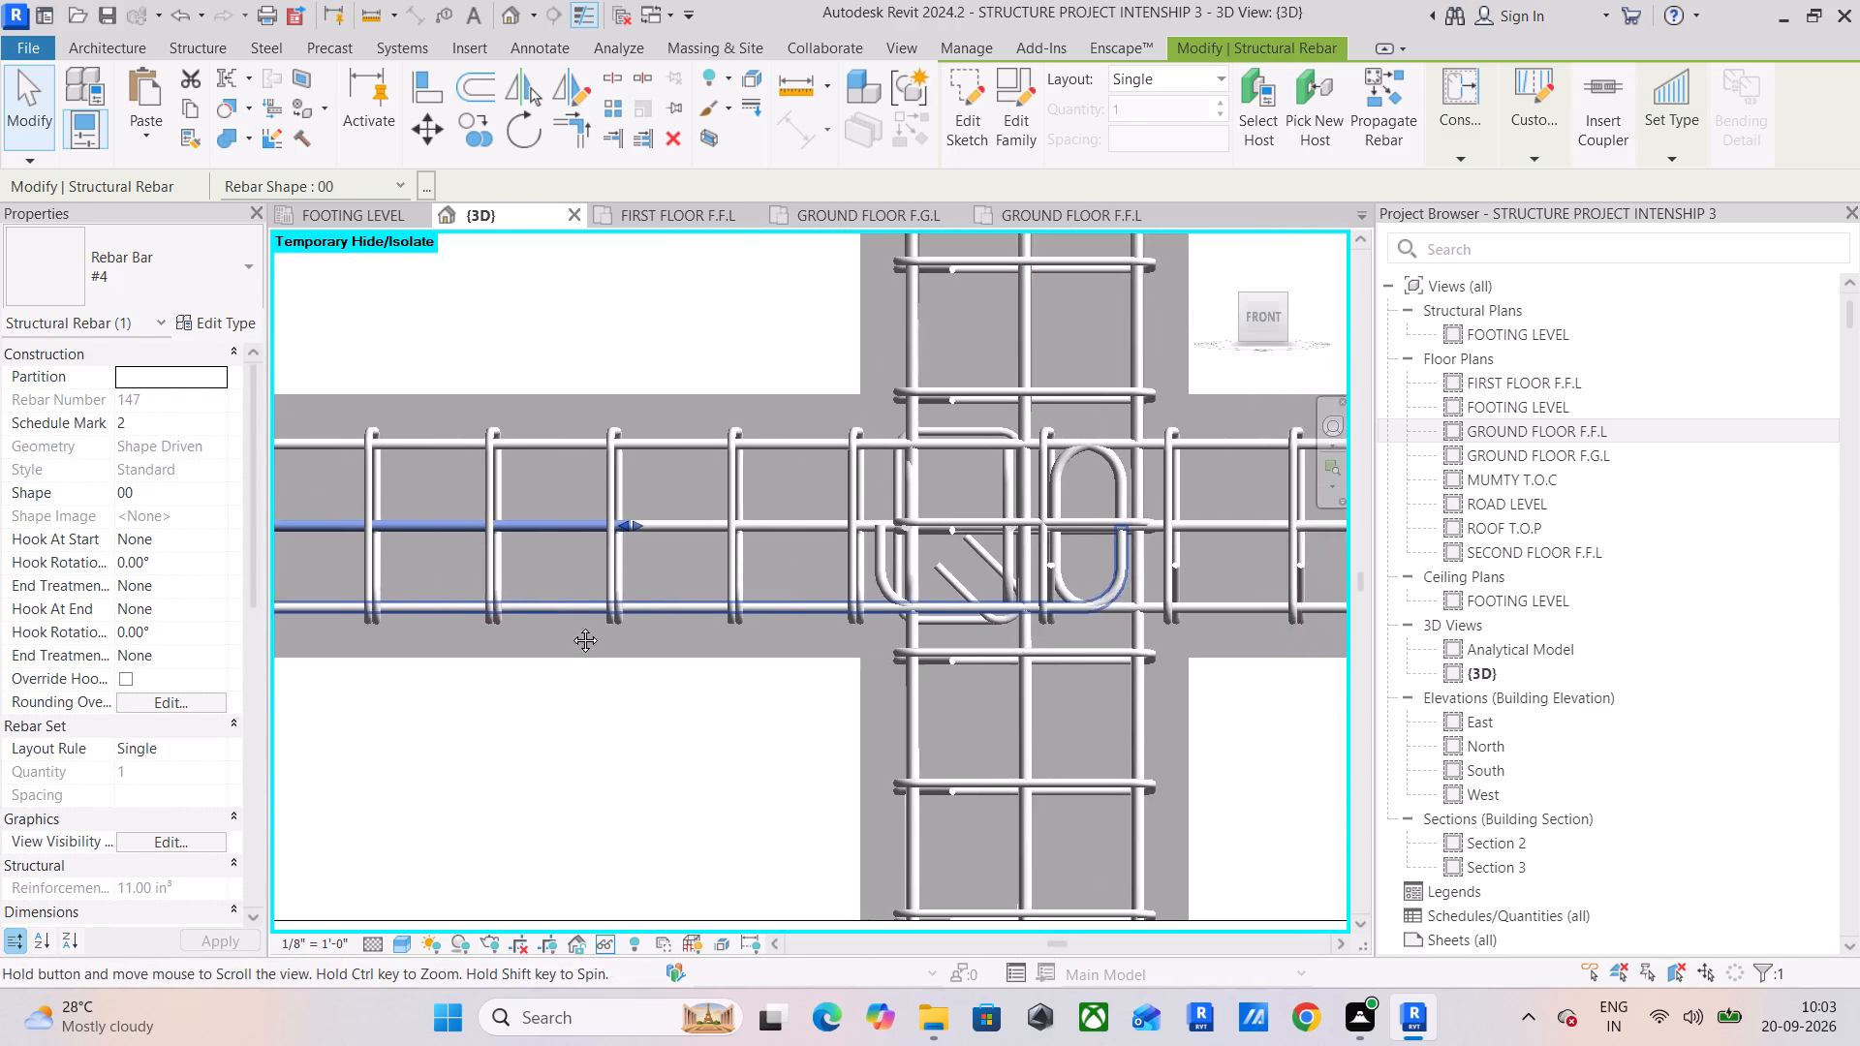
middle_drag(571, 626, 506, 638)
drag(473, 563, 759, 599)
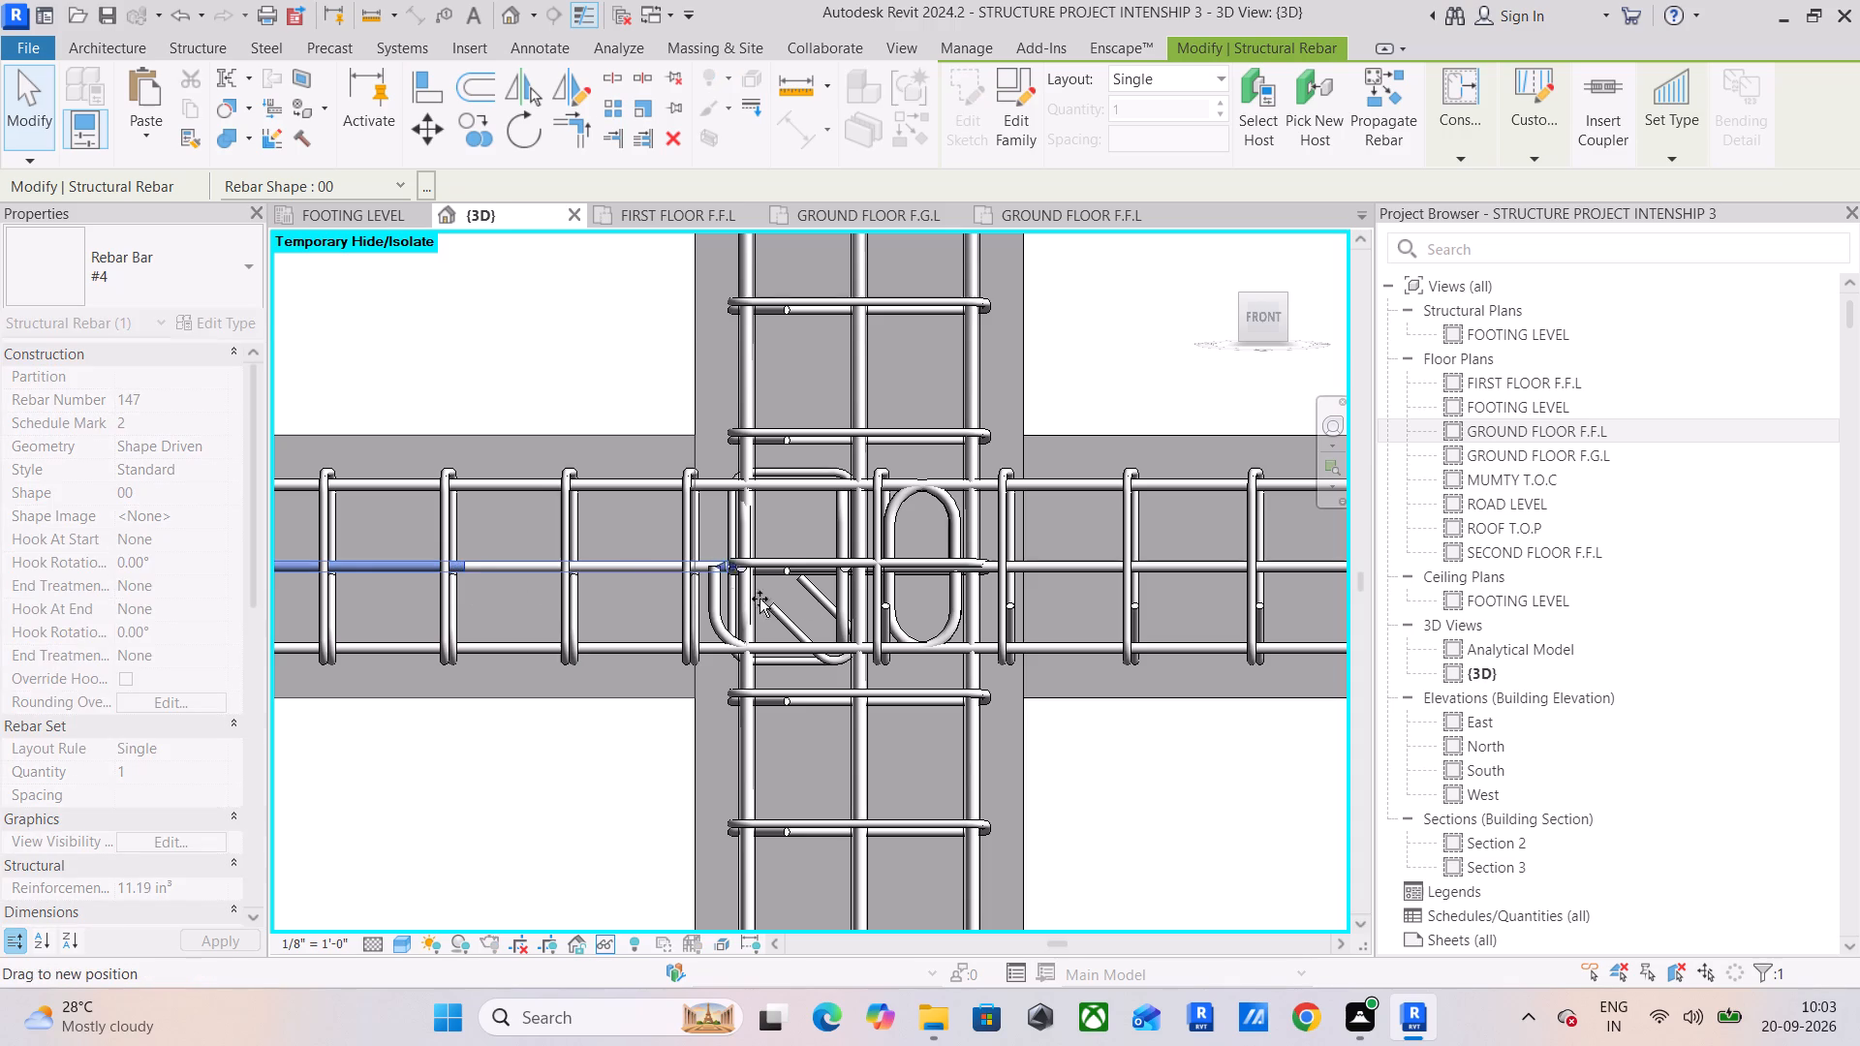
drag(759, 599, 946, 599)
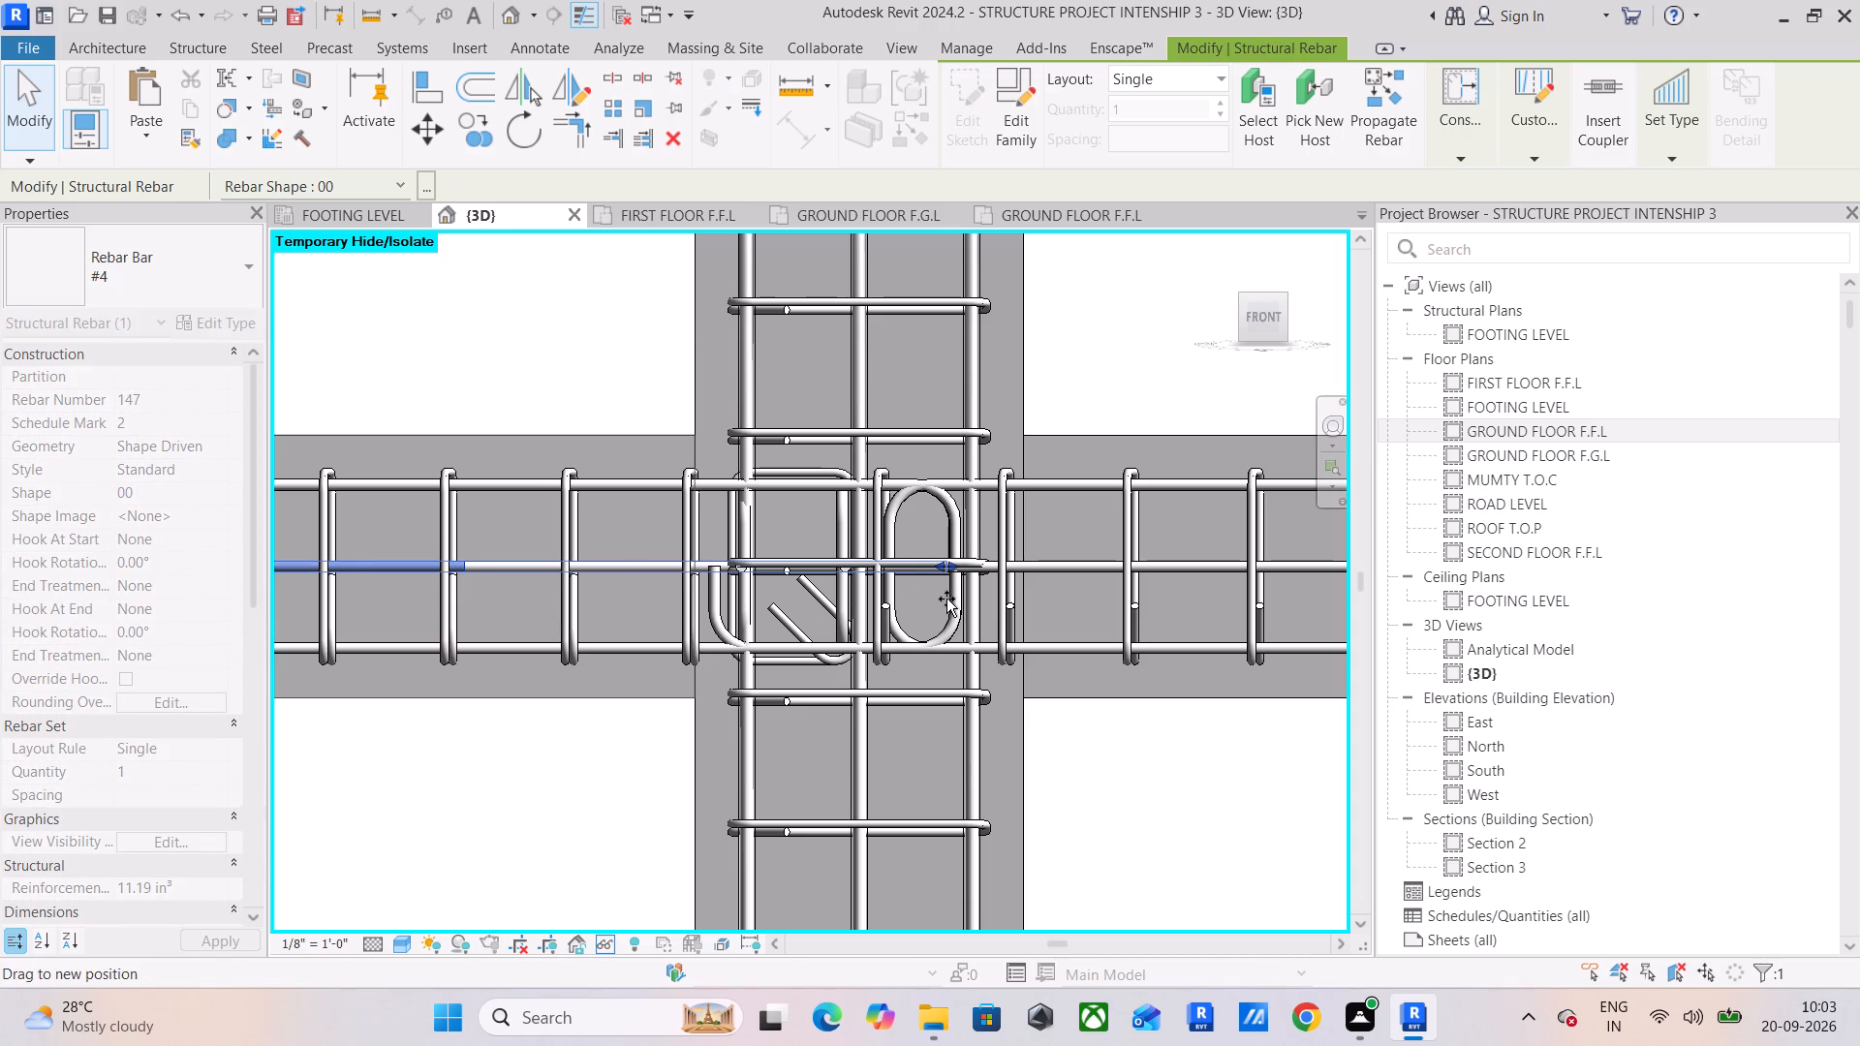
drag(946, 599, 966, 599)
drag(966, 599, 952, 605)
scroll(952, 605, up, 10)
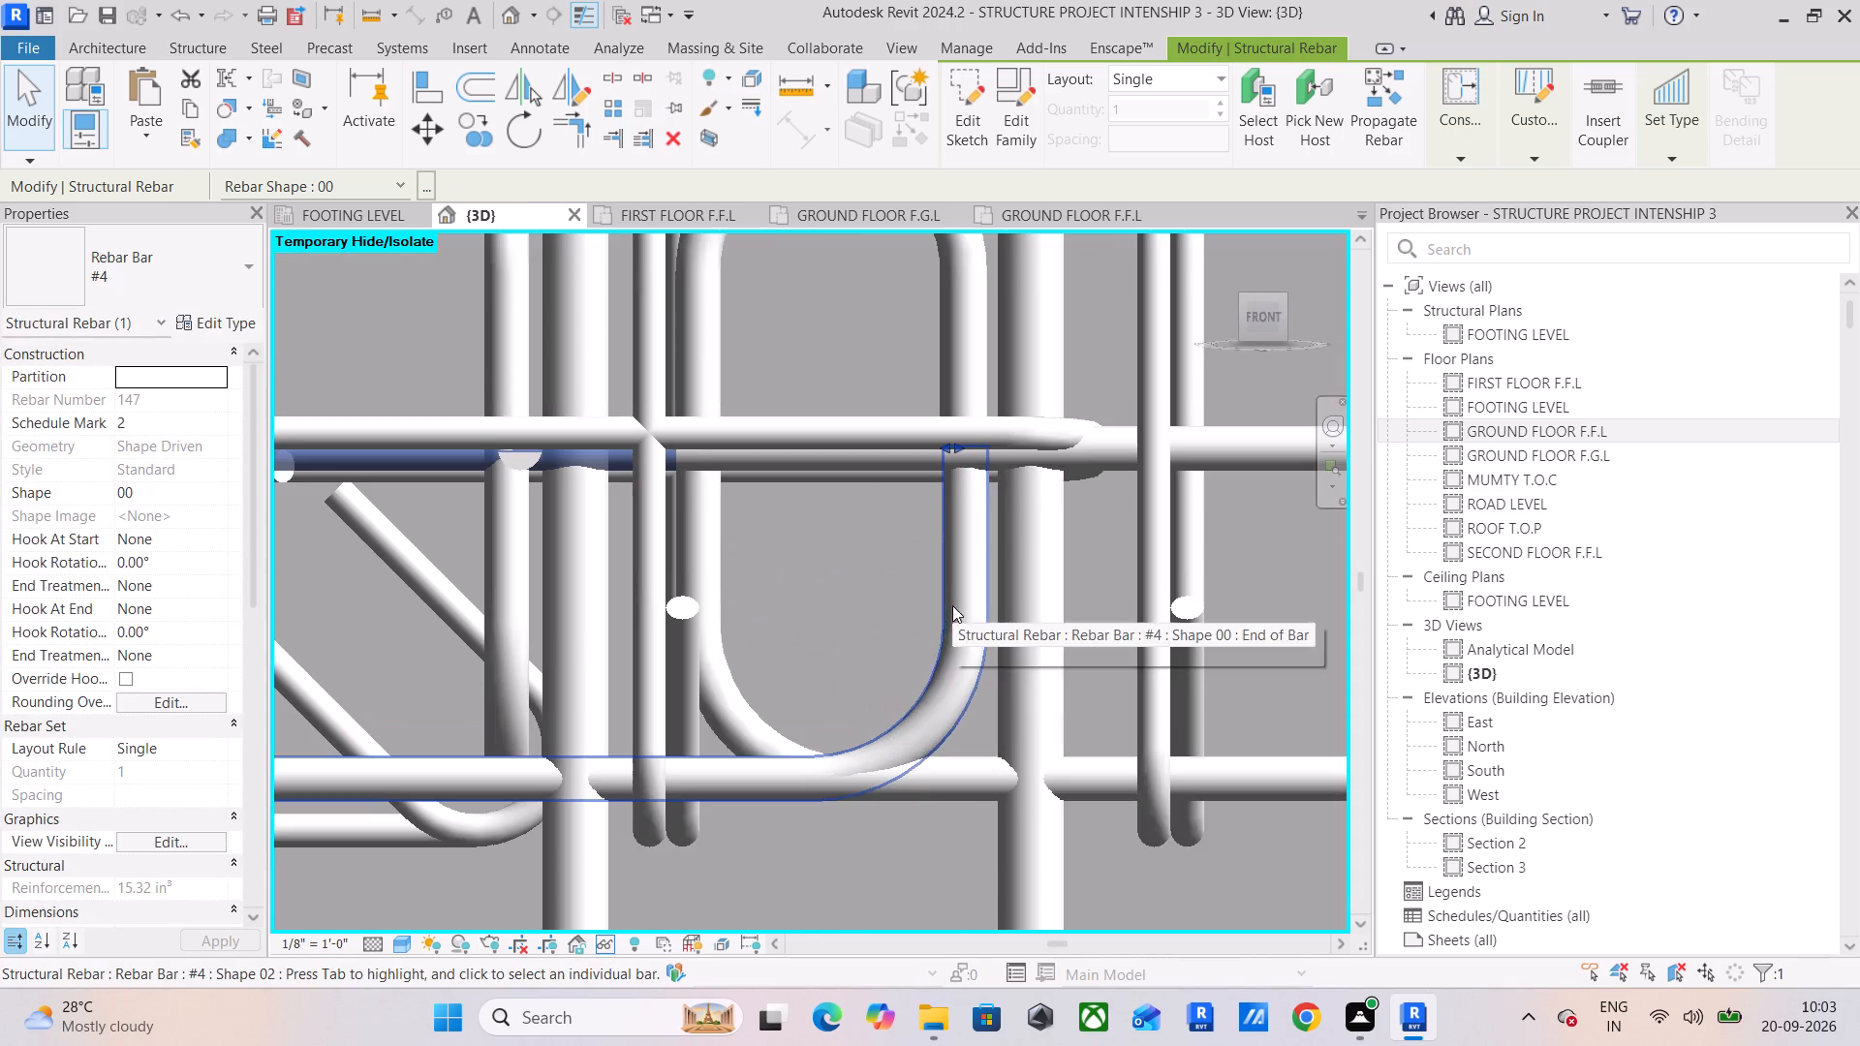
drag(953, 444, 981, 446)
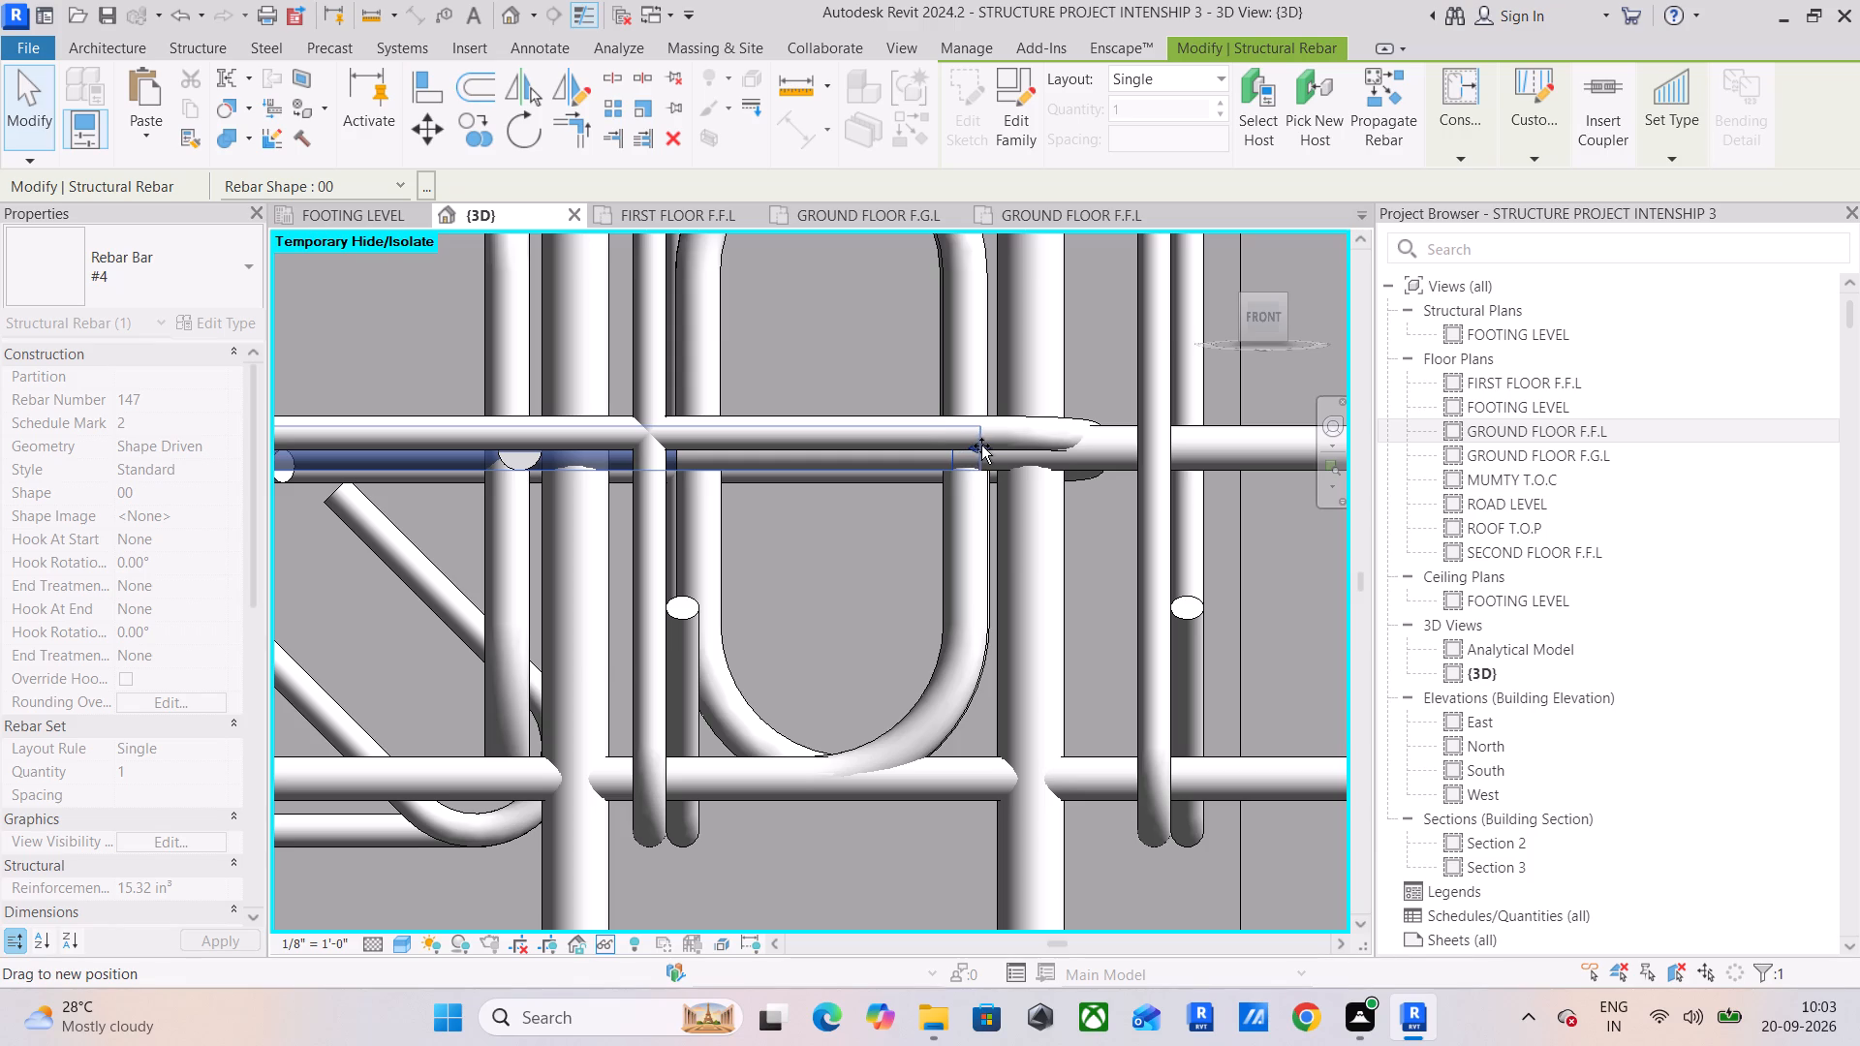
drag(981, 446, 995, 446)
scroll(996, 446, down, 6)
Extend the hooked ends of the adjoining beam's two top #4 bars across the intermediate column to just inside its far vertical bars.
middle_drag(988, 470, 1020, 544)
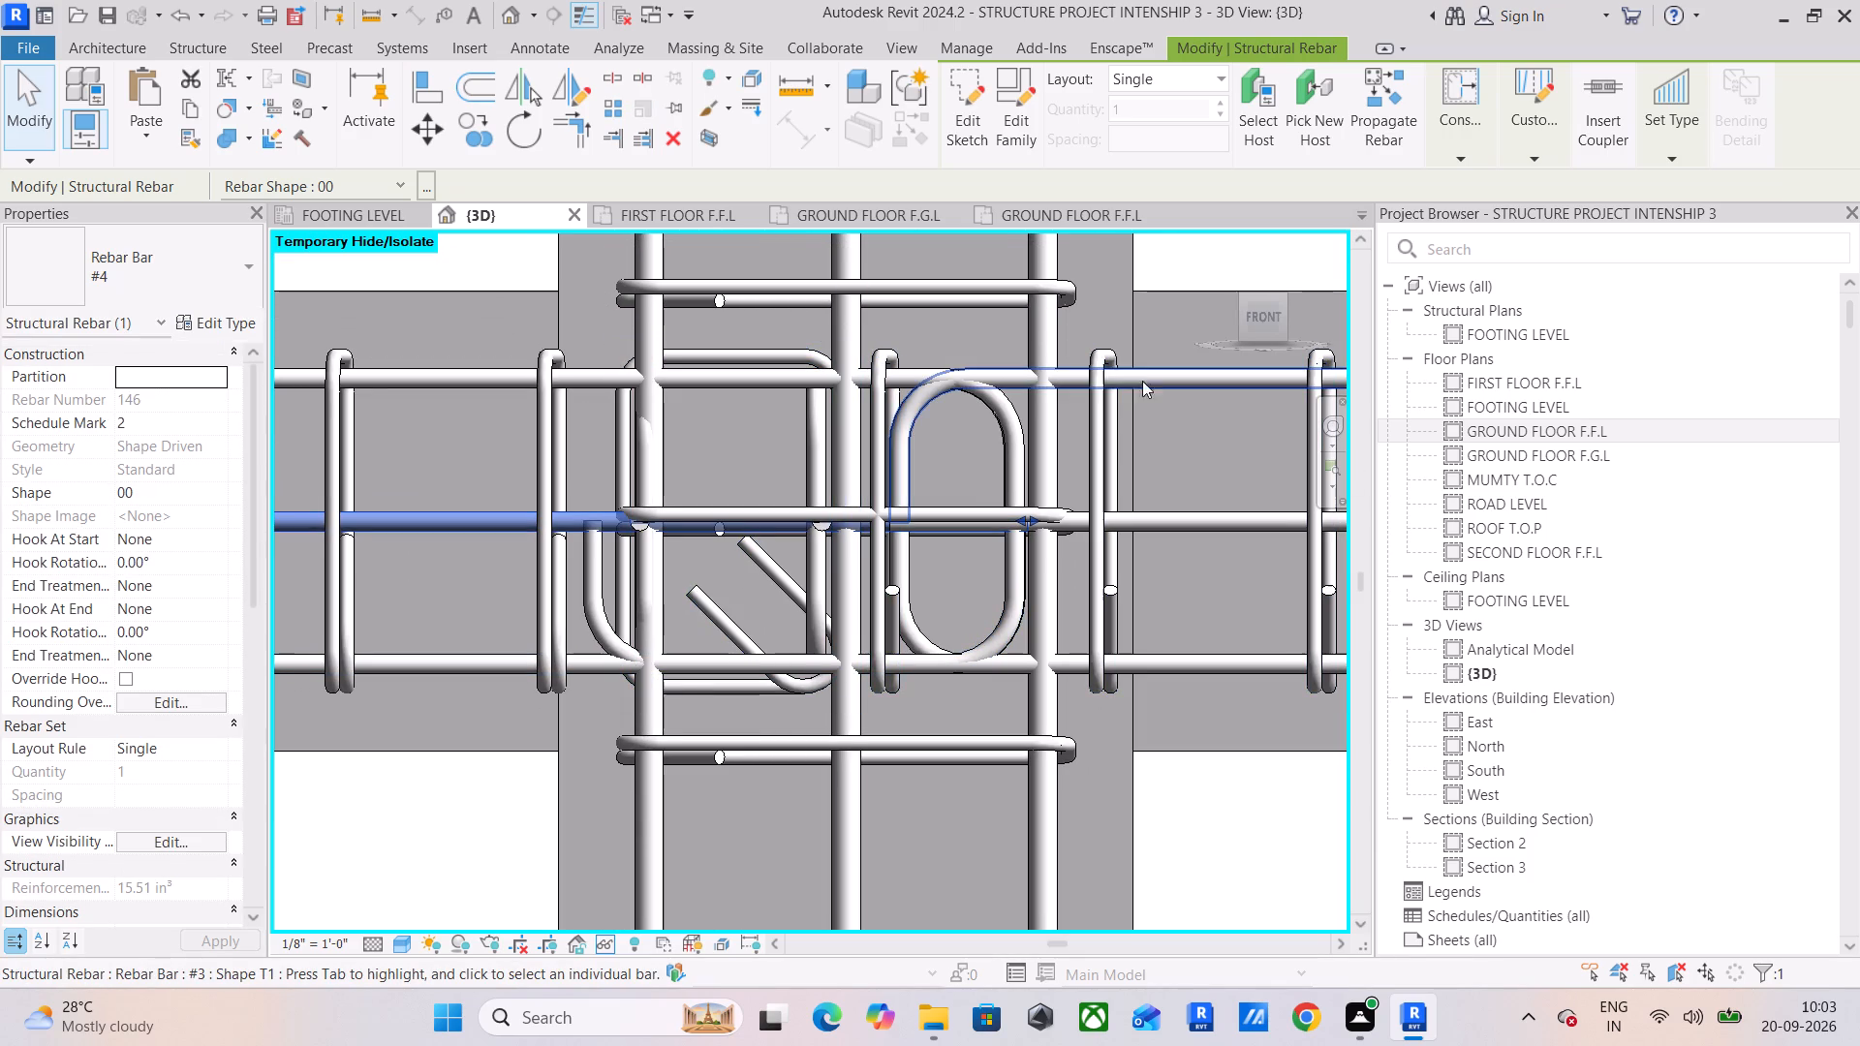
click(1149, 379)
drag(880, 446, 654, 450)
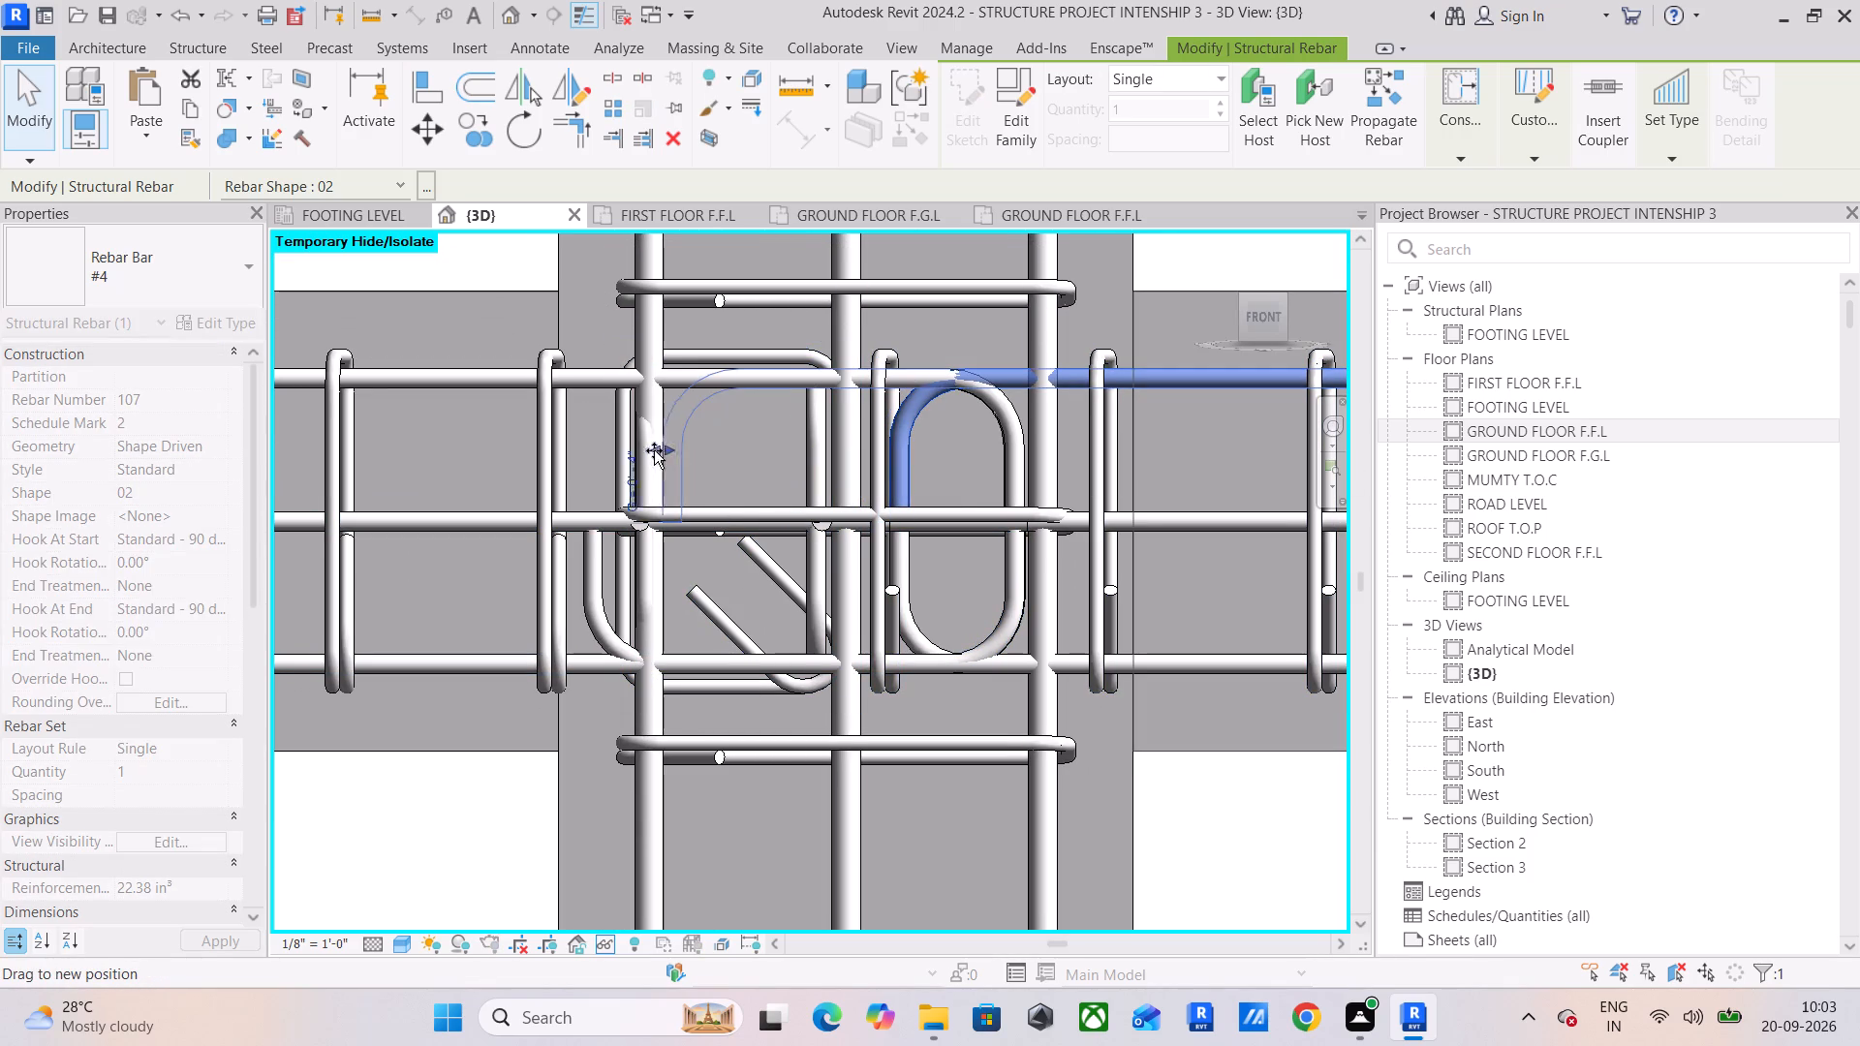
drag(654, 450, 666, 444)
click(911, 456)
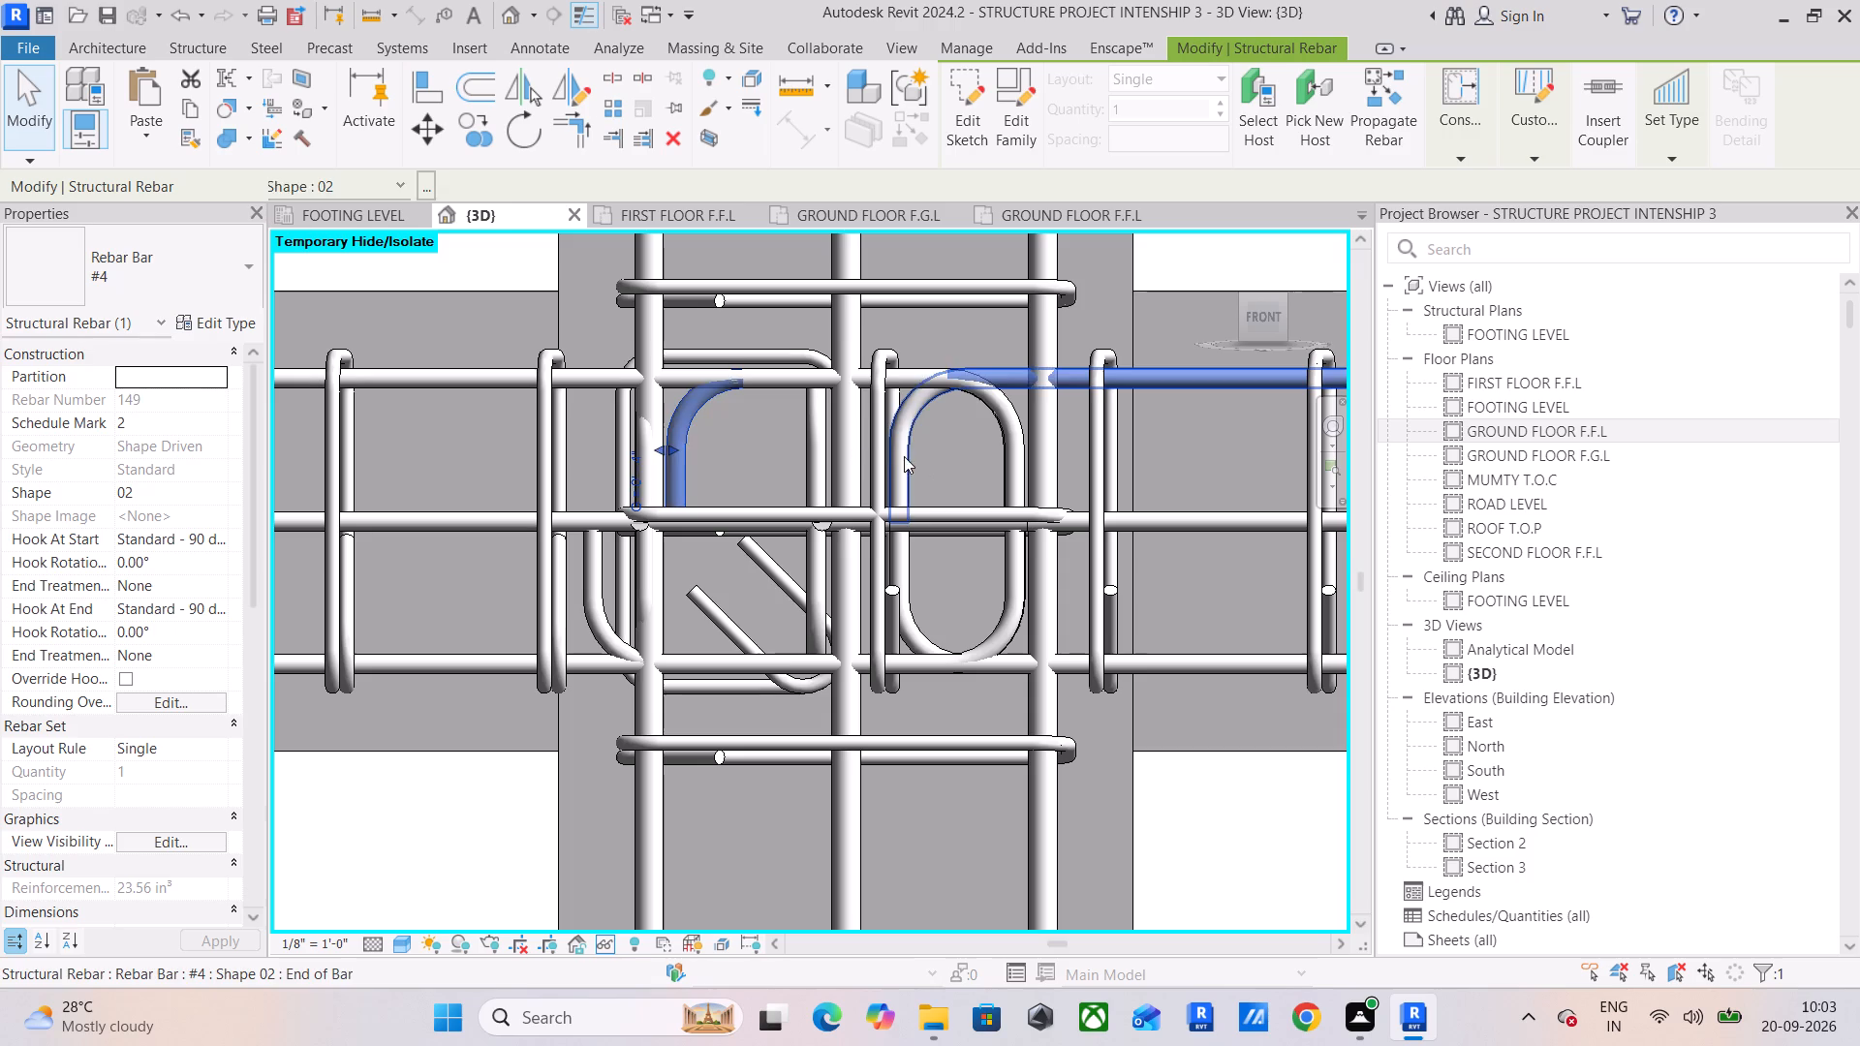
drag(877, 449, 671, 460)
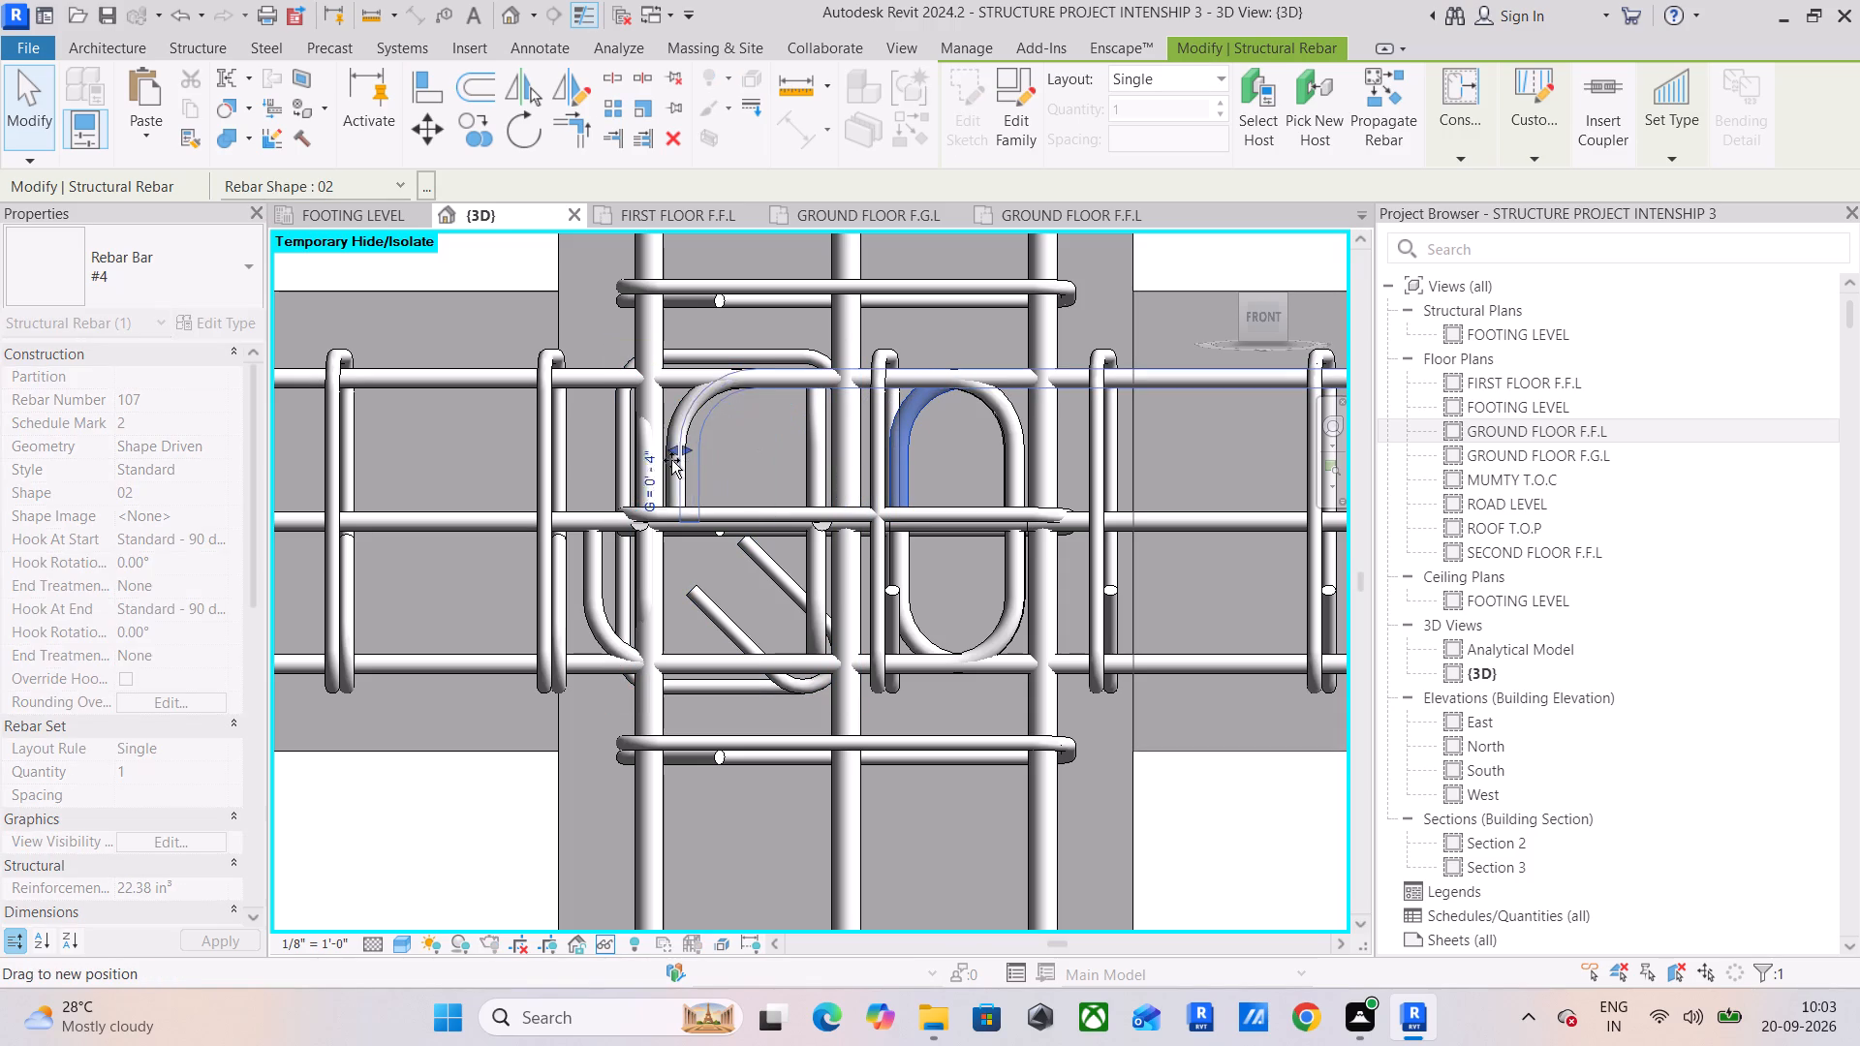
drag(671, 460, 669, 455)
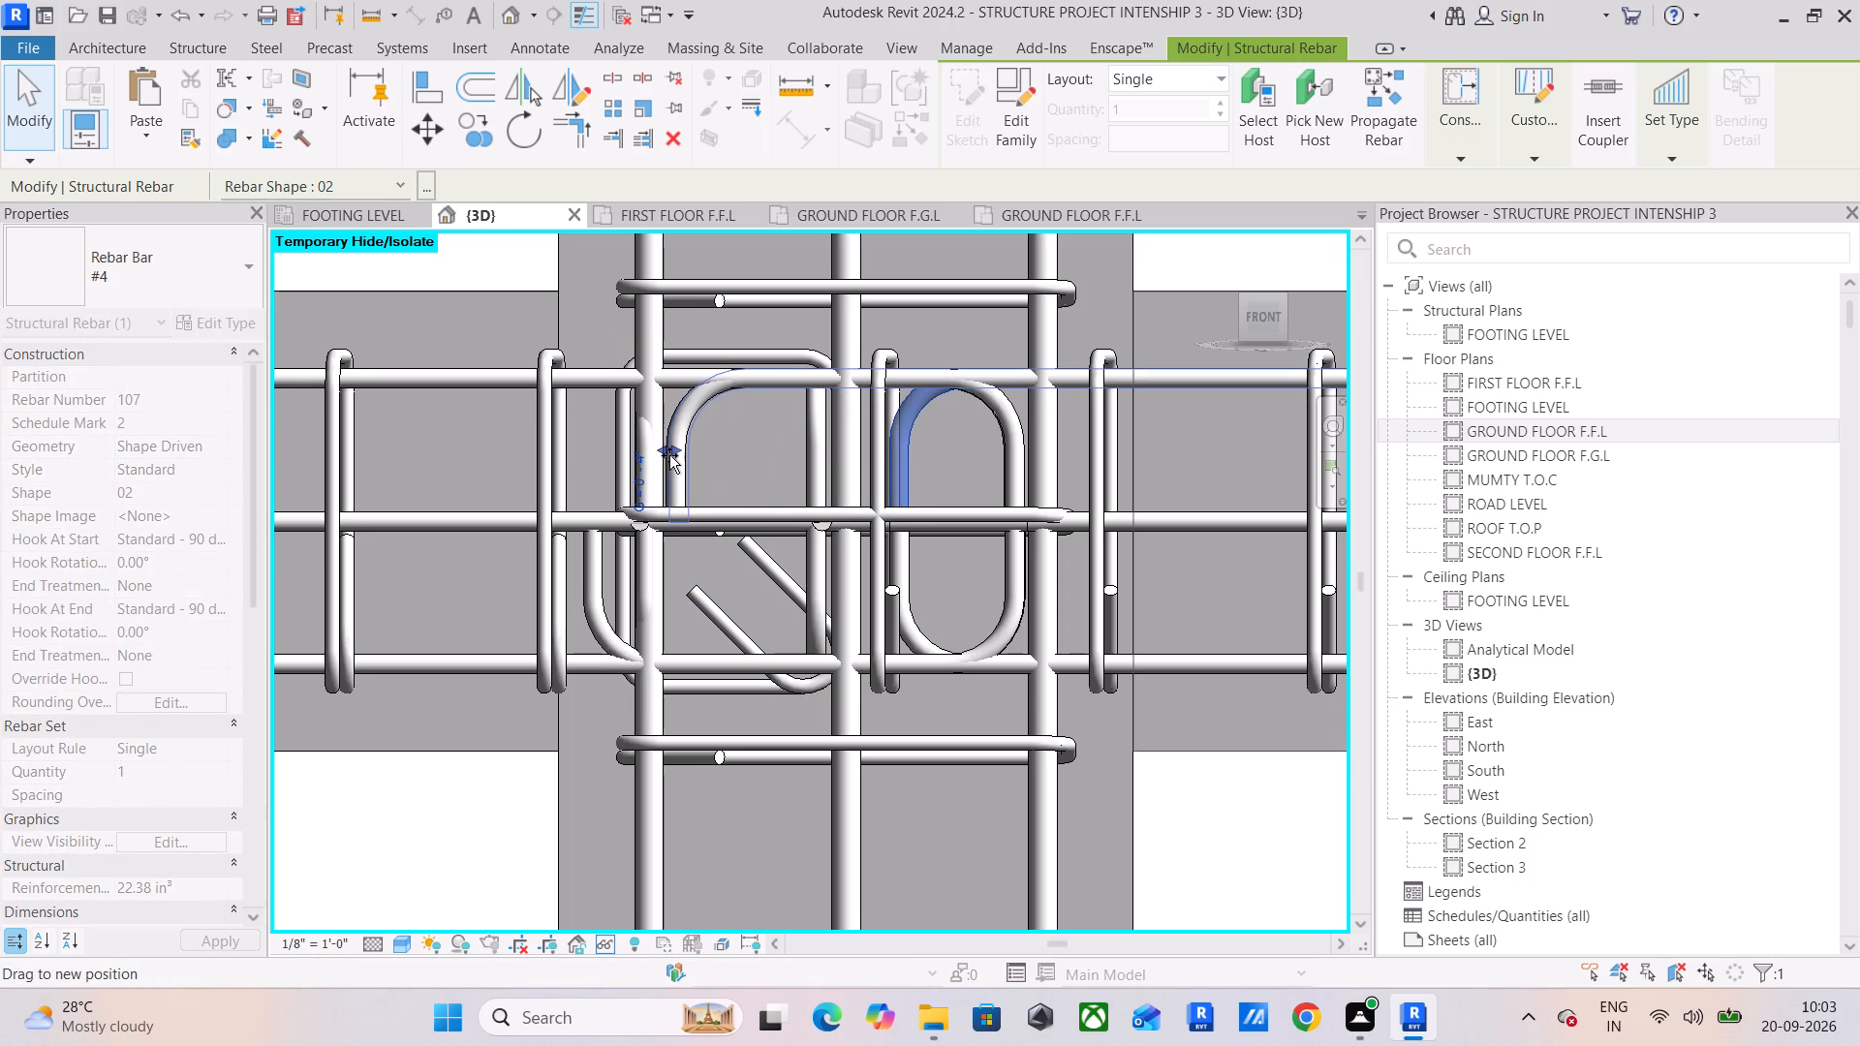
drag(669, 455, 668, 456)
scroll(671, 462, up, 4)
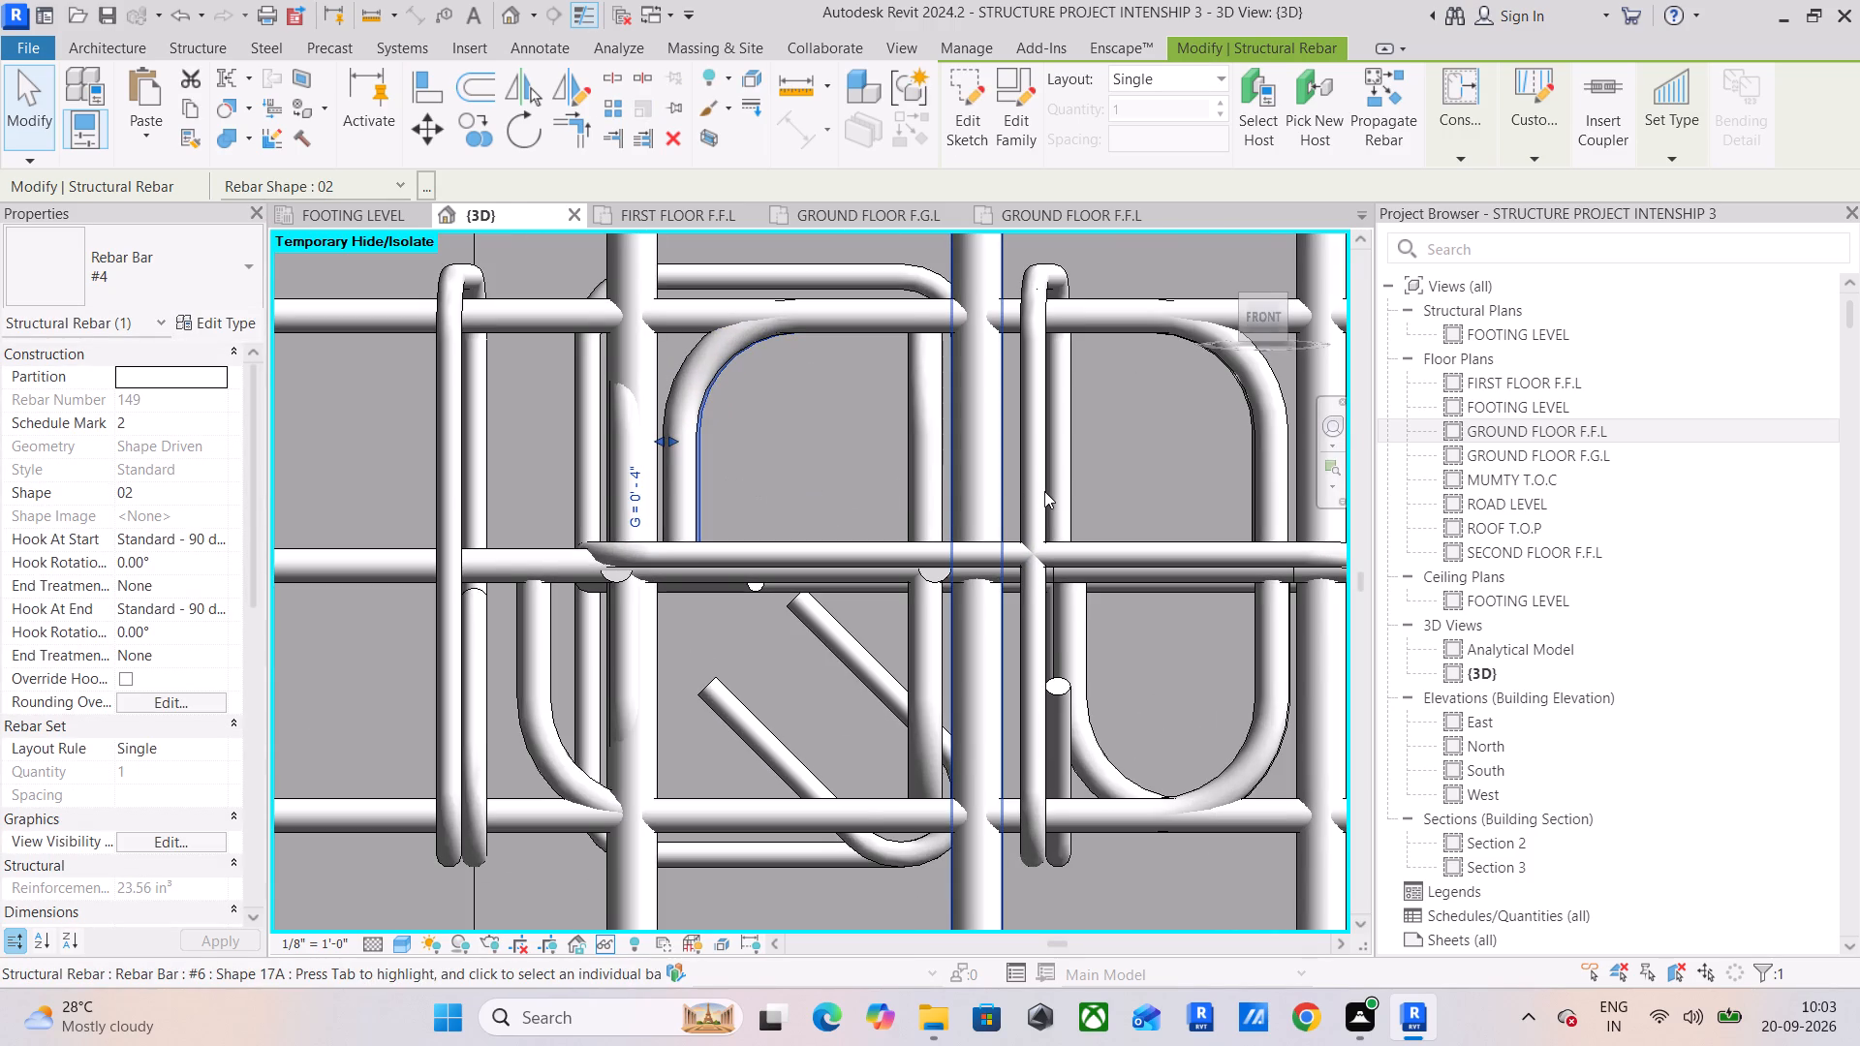
Extend the hooked end of the adjoining beam's first bottom #4 bar across the intermediate column, in line with the top bars' hooks.
scroll(1049, 485, down, 4)
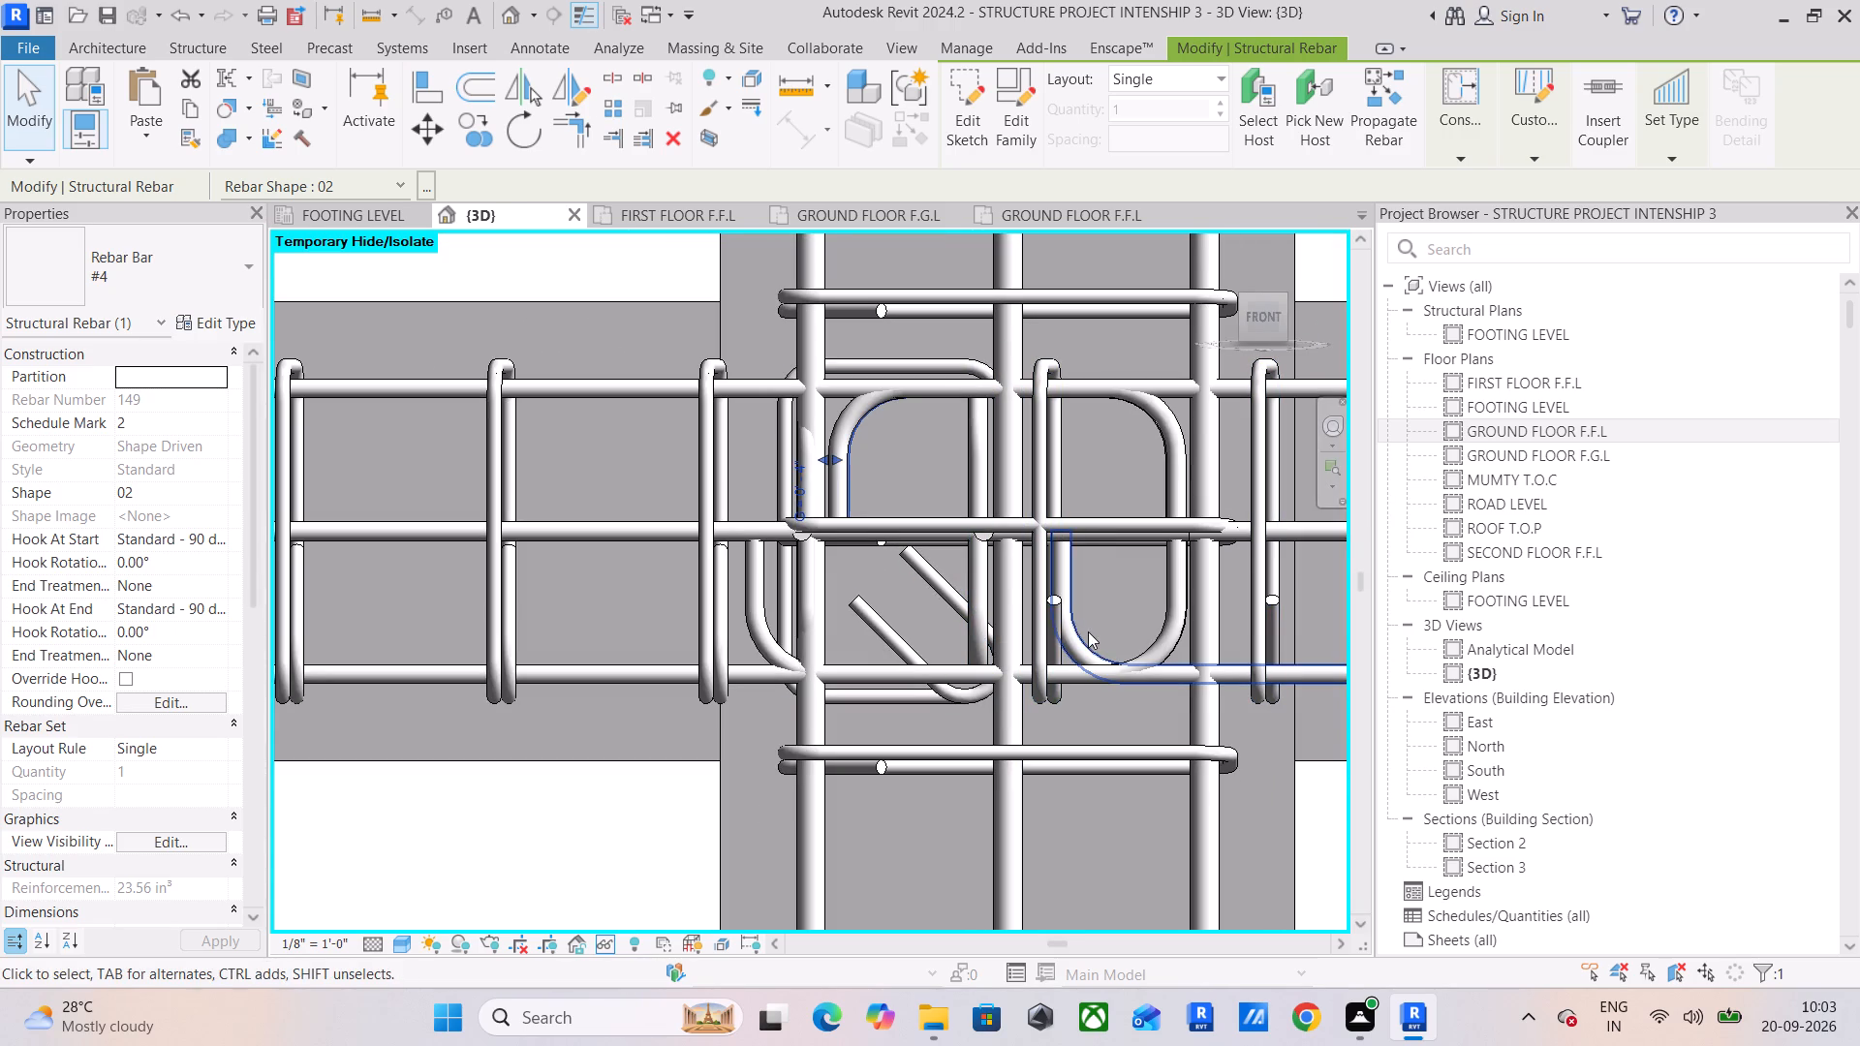
click(1088, 631)
drag(1039, 601, 958, 600)
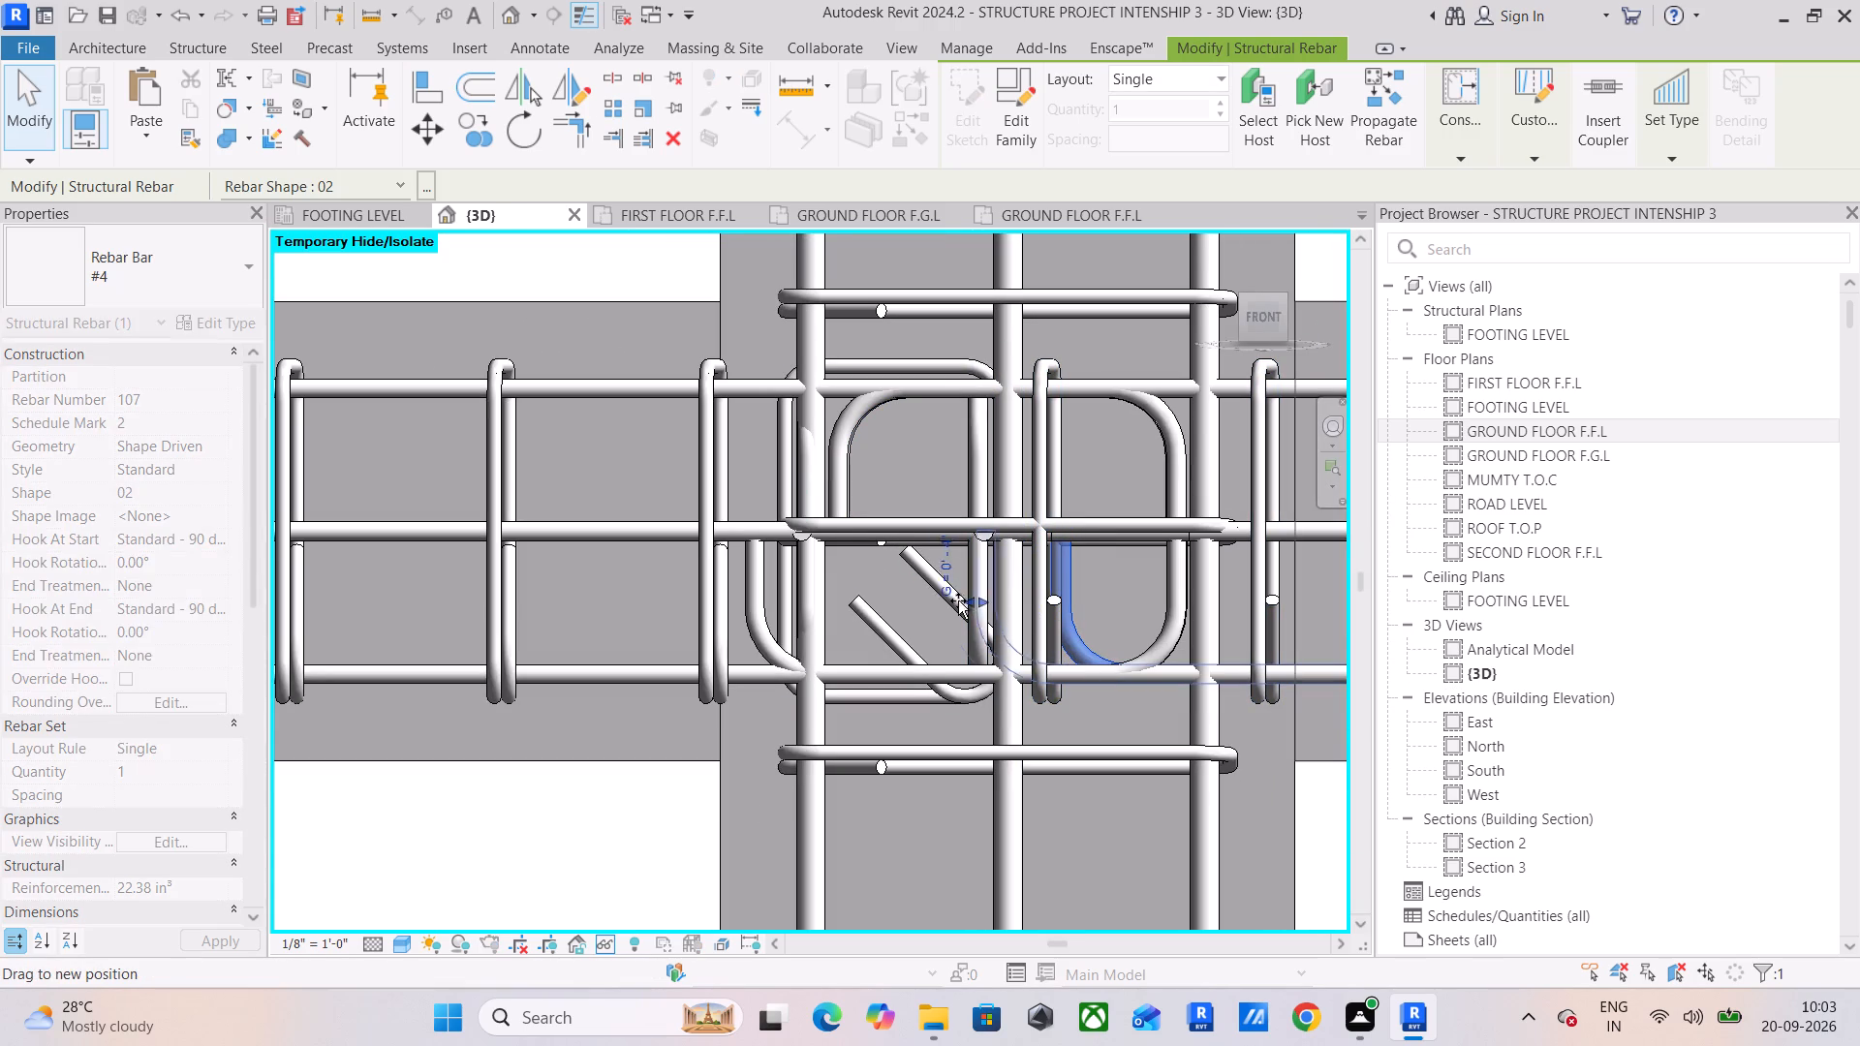
drag(958, 600, 821, 604)
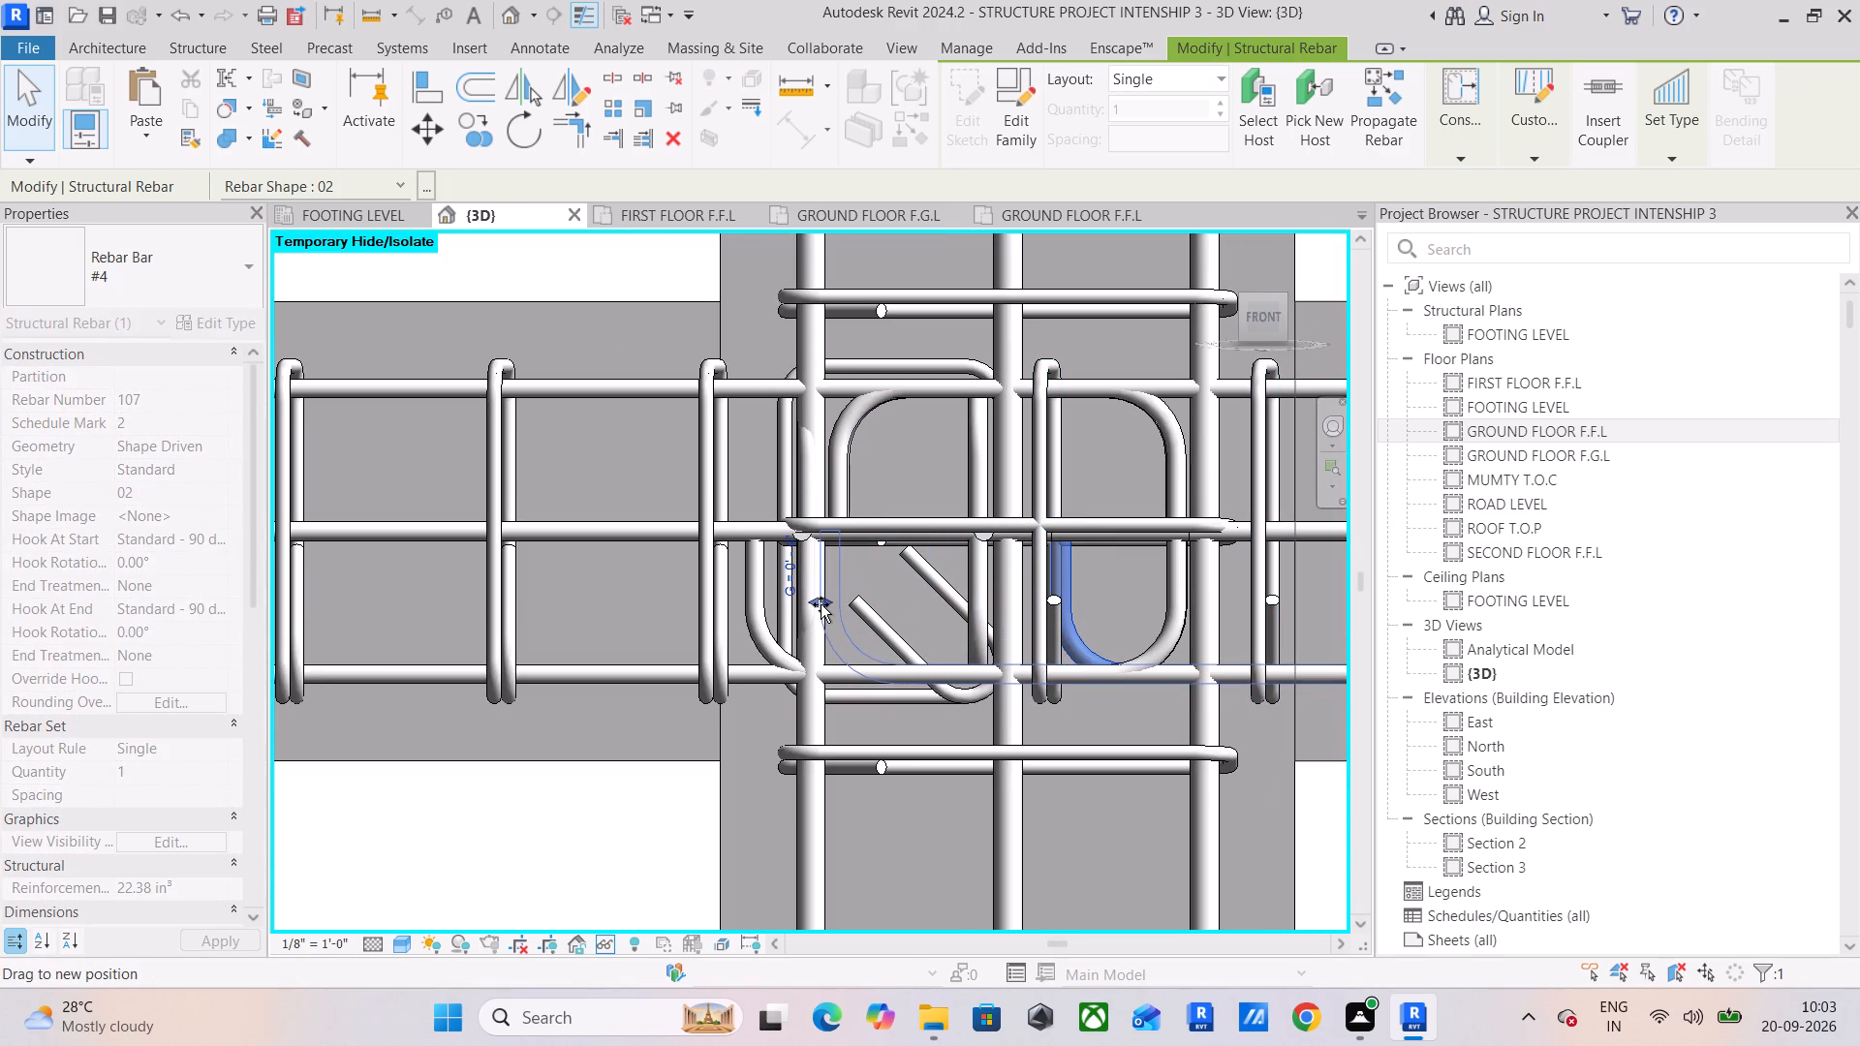
drag(821, 604, 825, 609)
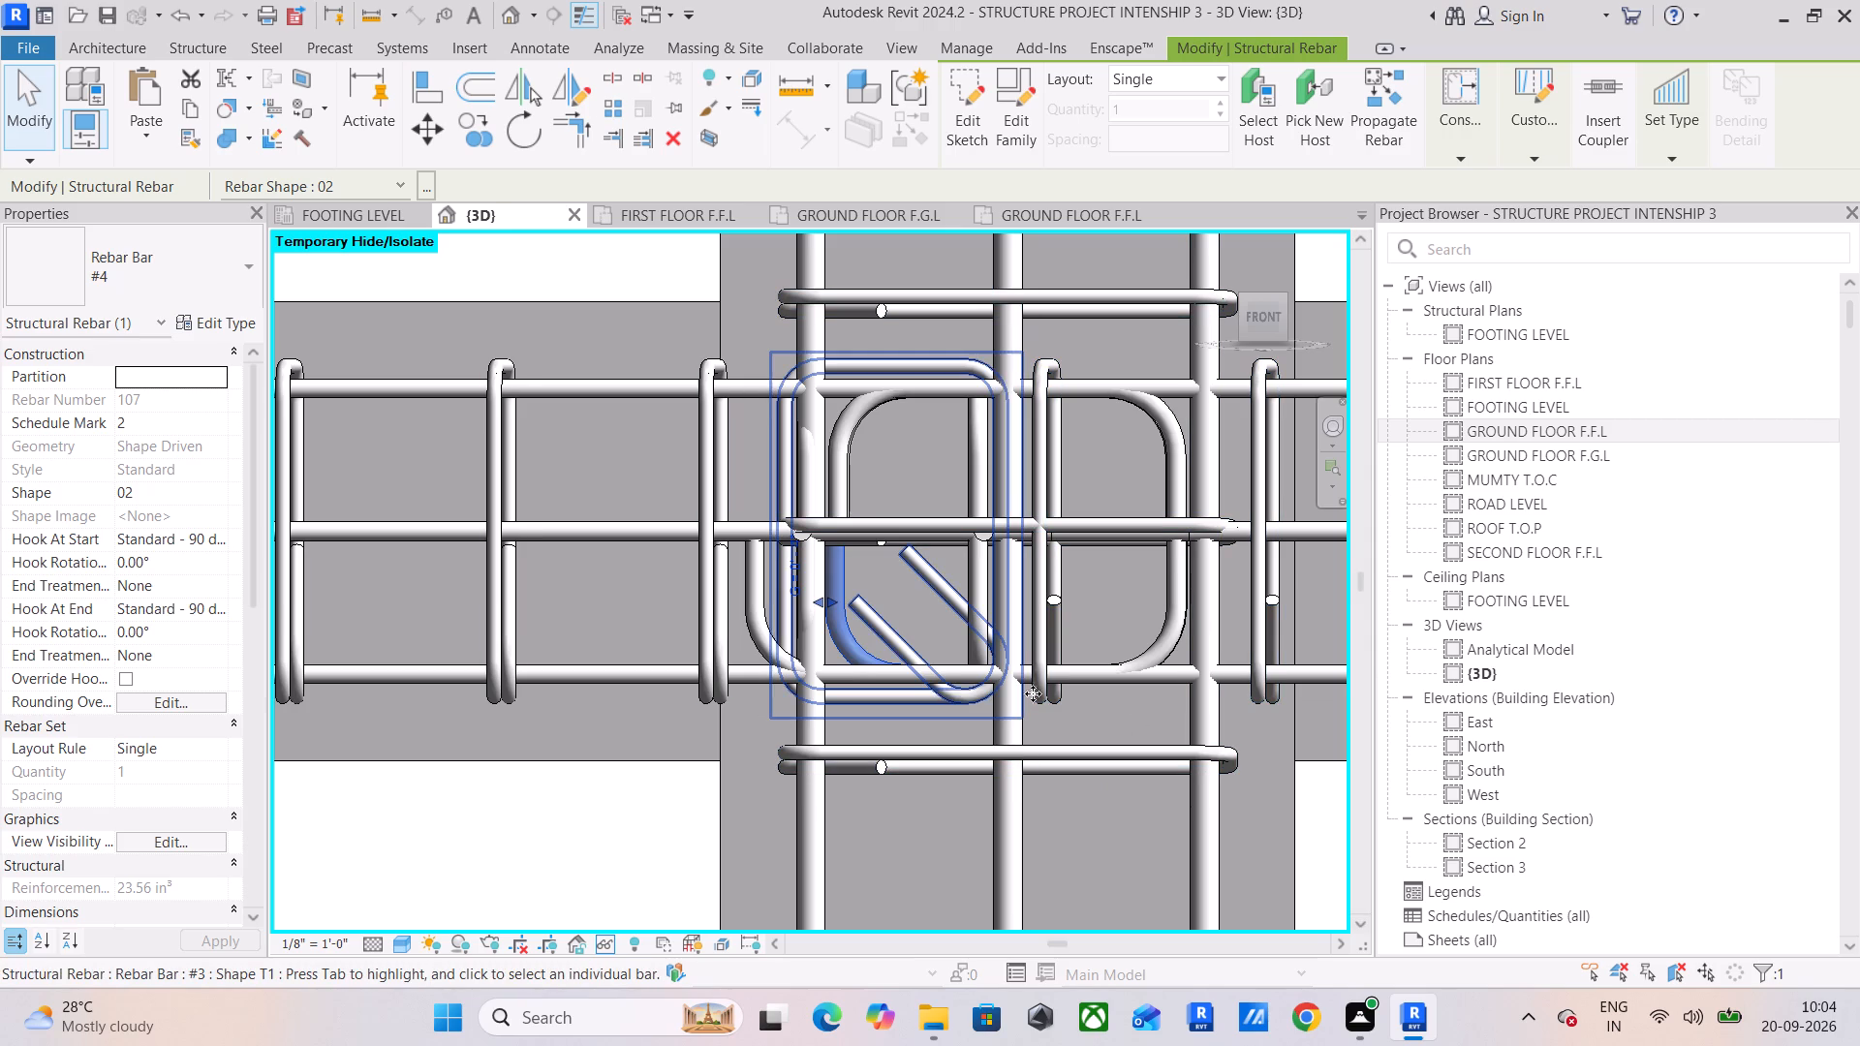
Shorten the second bottom #4 bar so its hook sits just inside the column's vertical bars, in line with the first bottom bar.
click(1062, 687)
click(743, 606)
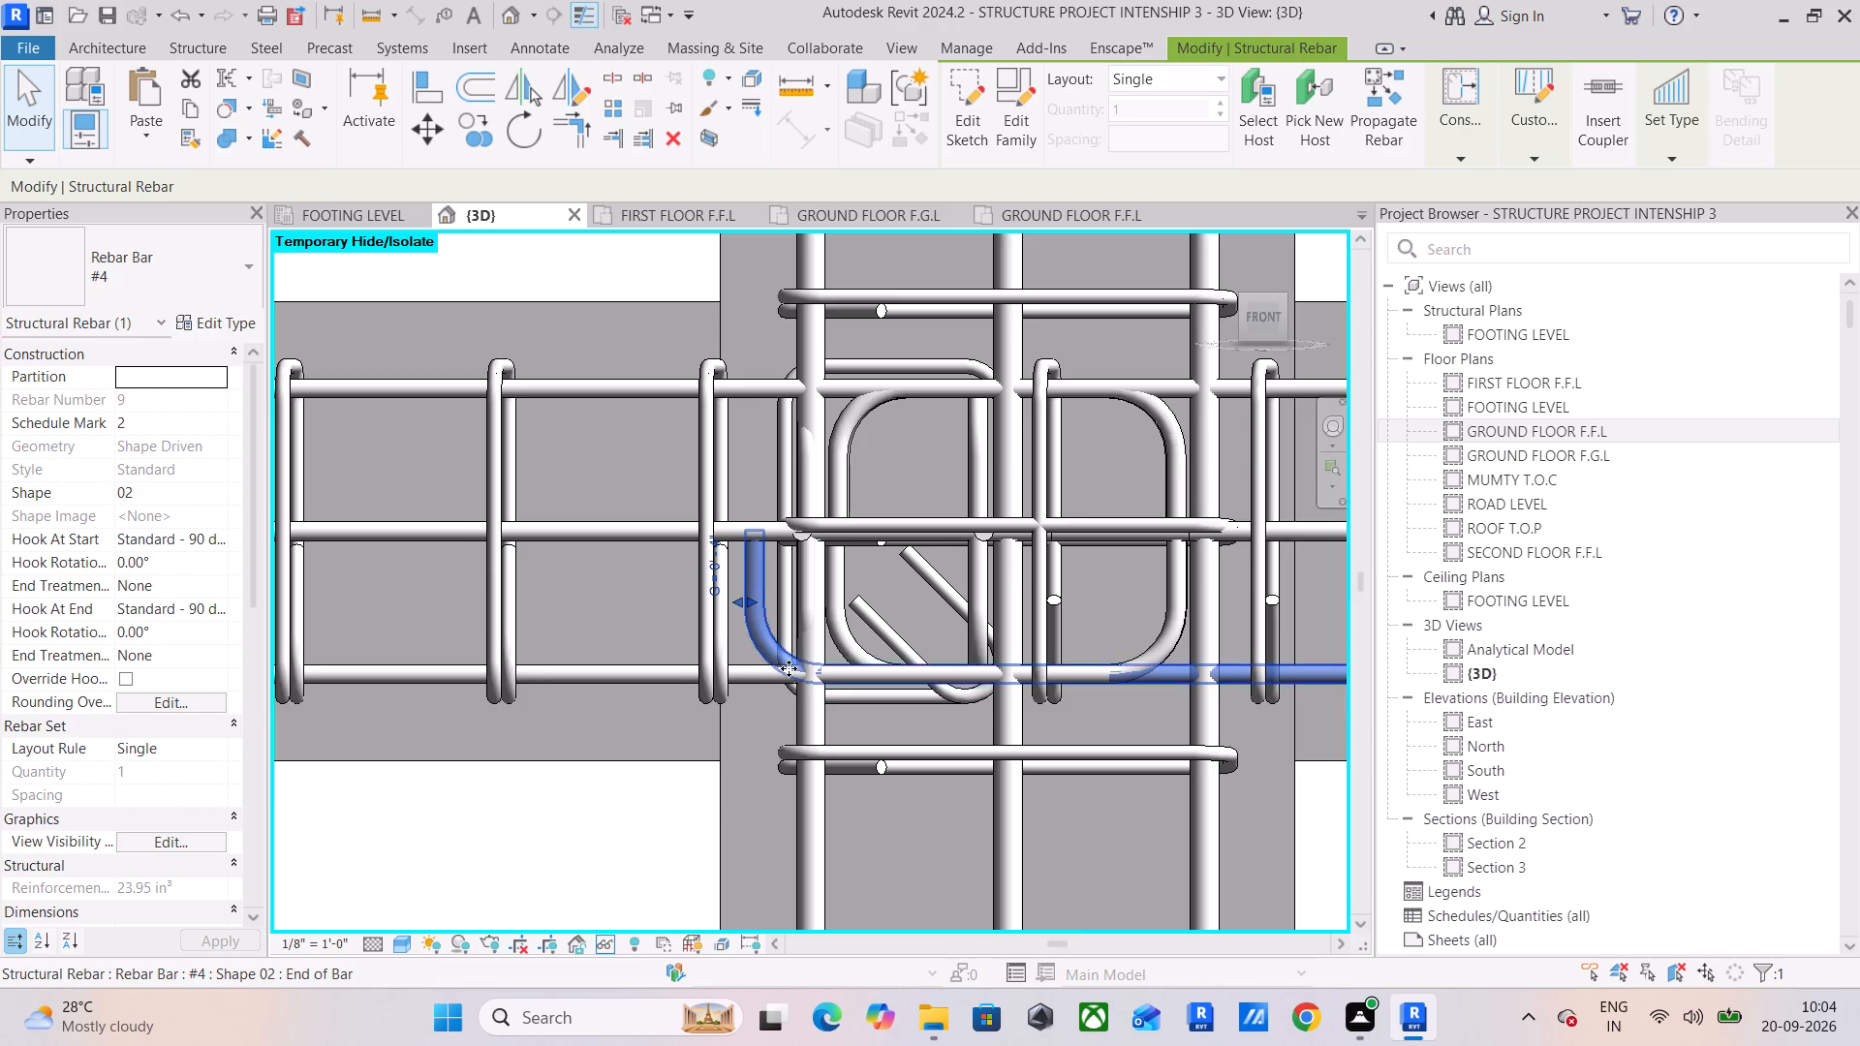
scroll(748, 613, up, 2)
drag(751, 596, 785, 596)
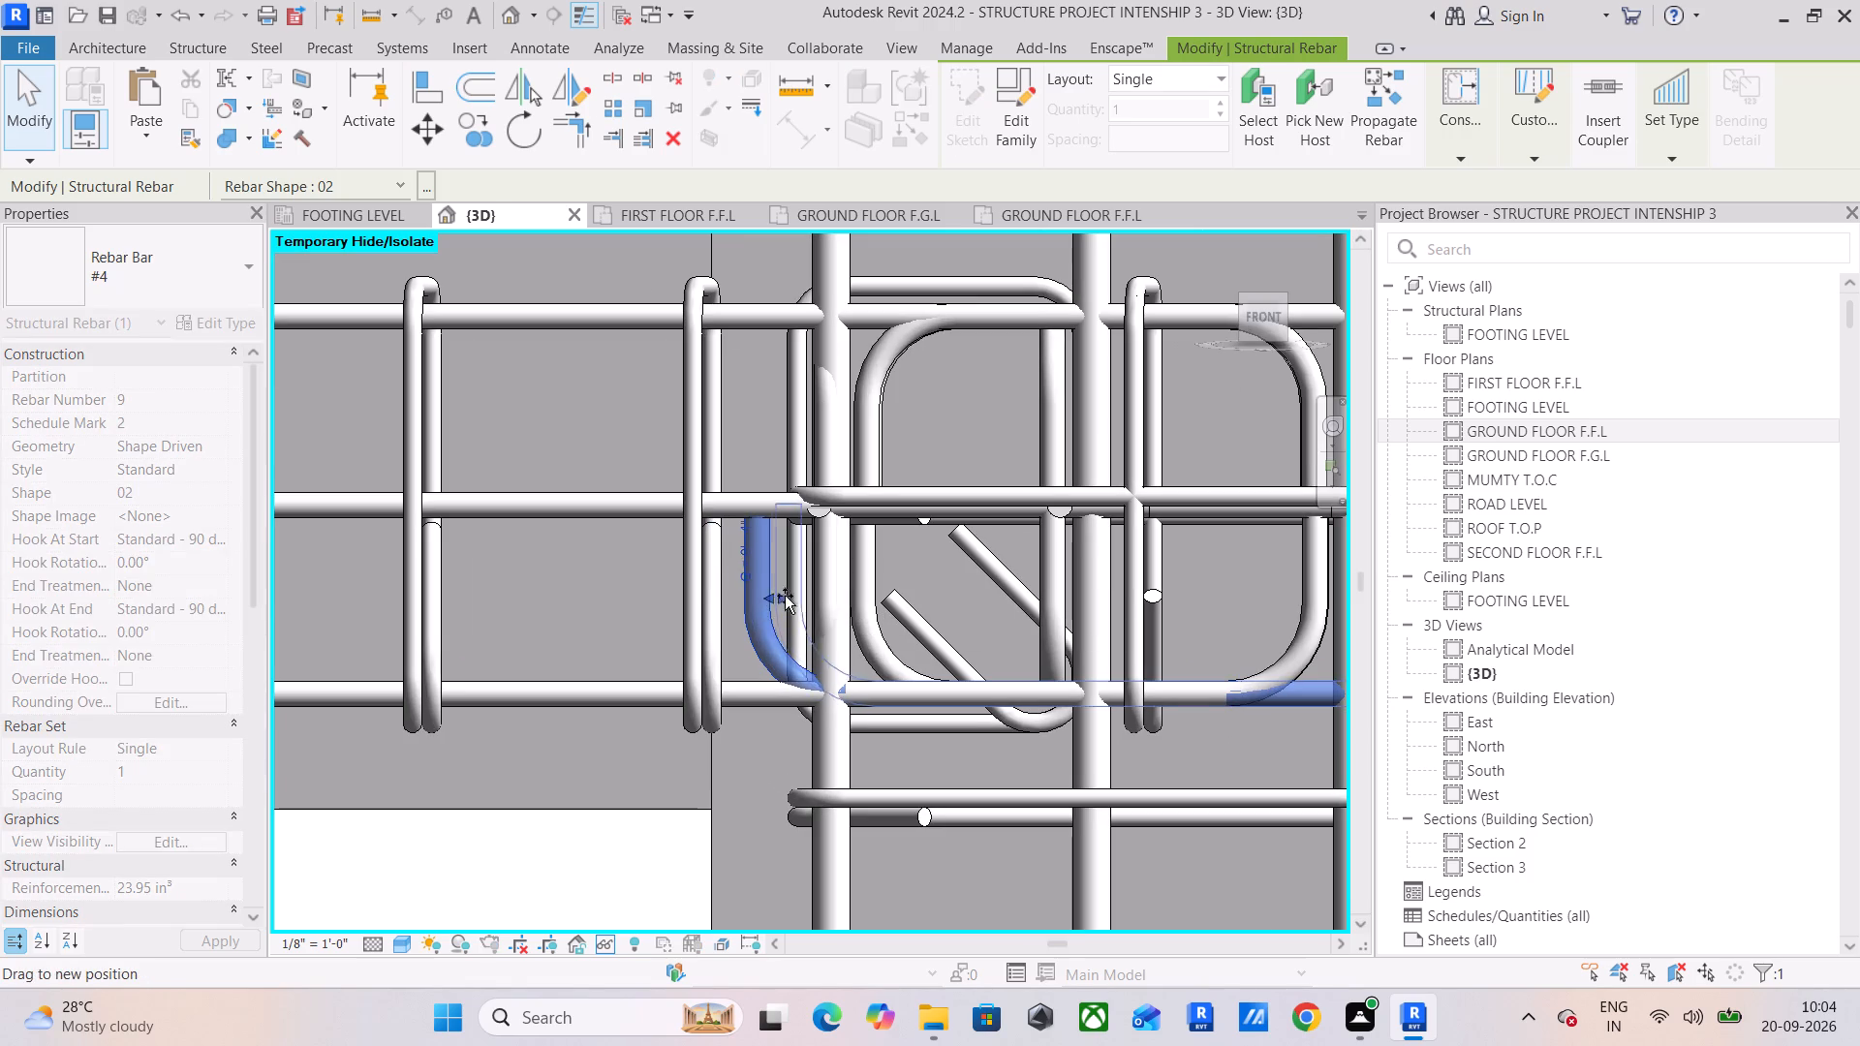
drag(785, 596, 780, 596)
drag(790, 597, 832, 599)
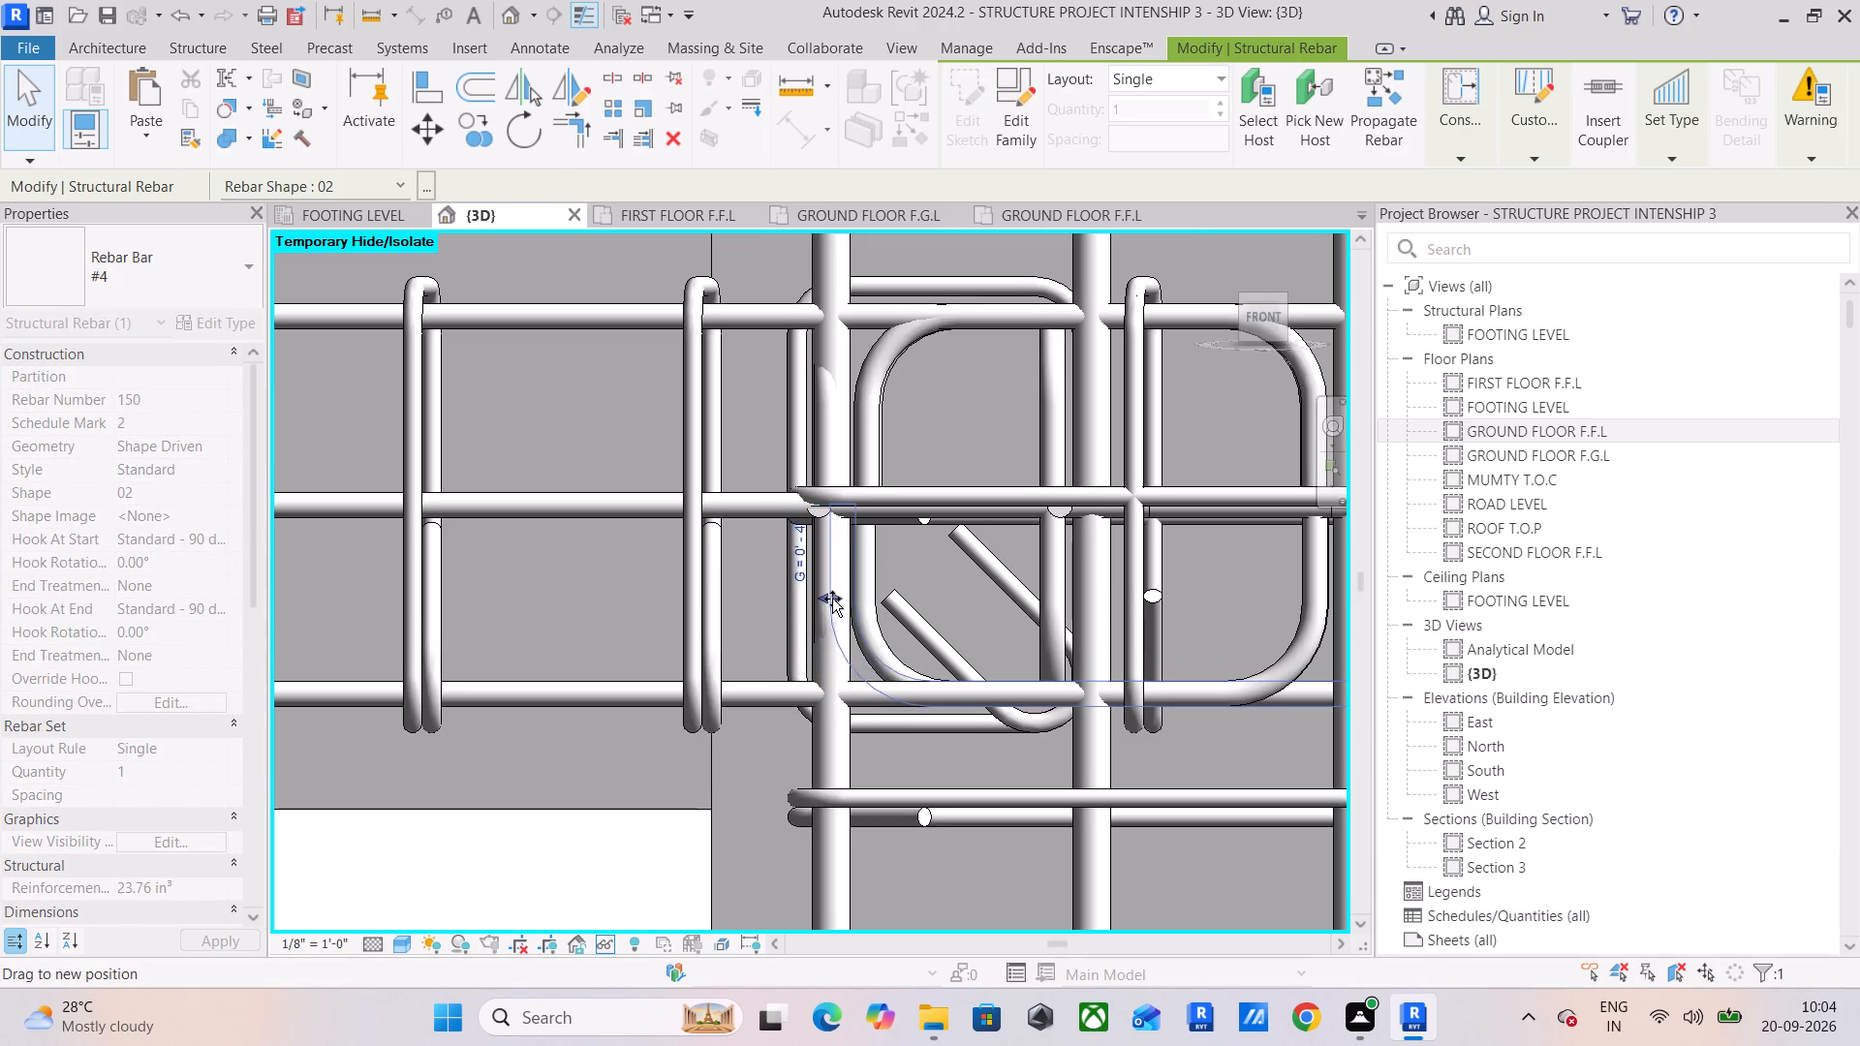
drag(832, 599, 849, 609)
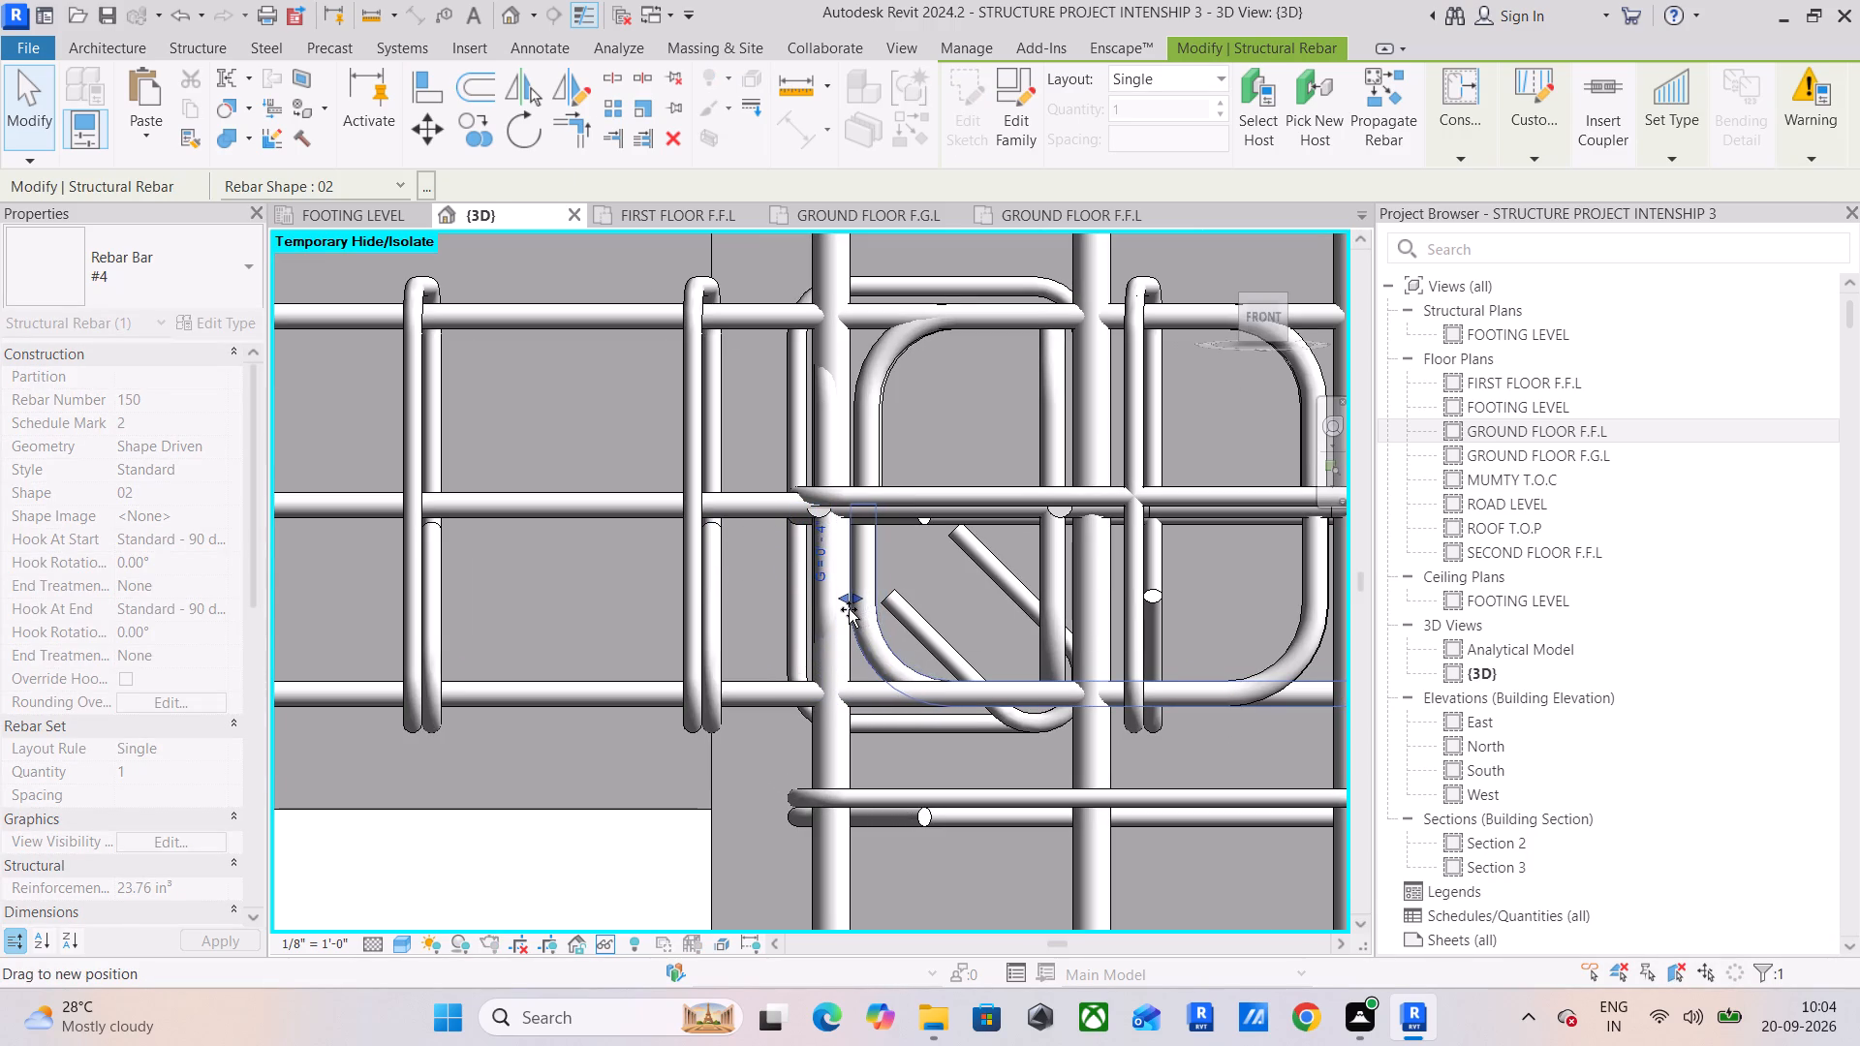
drag(849, 609, 848, 610)
scroll(859, 614, up, 4)
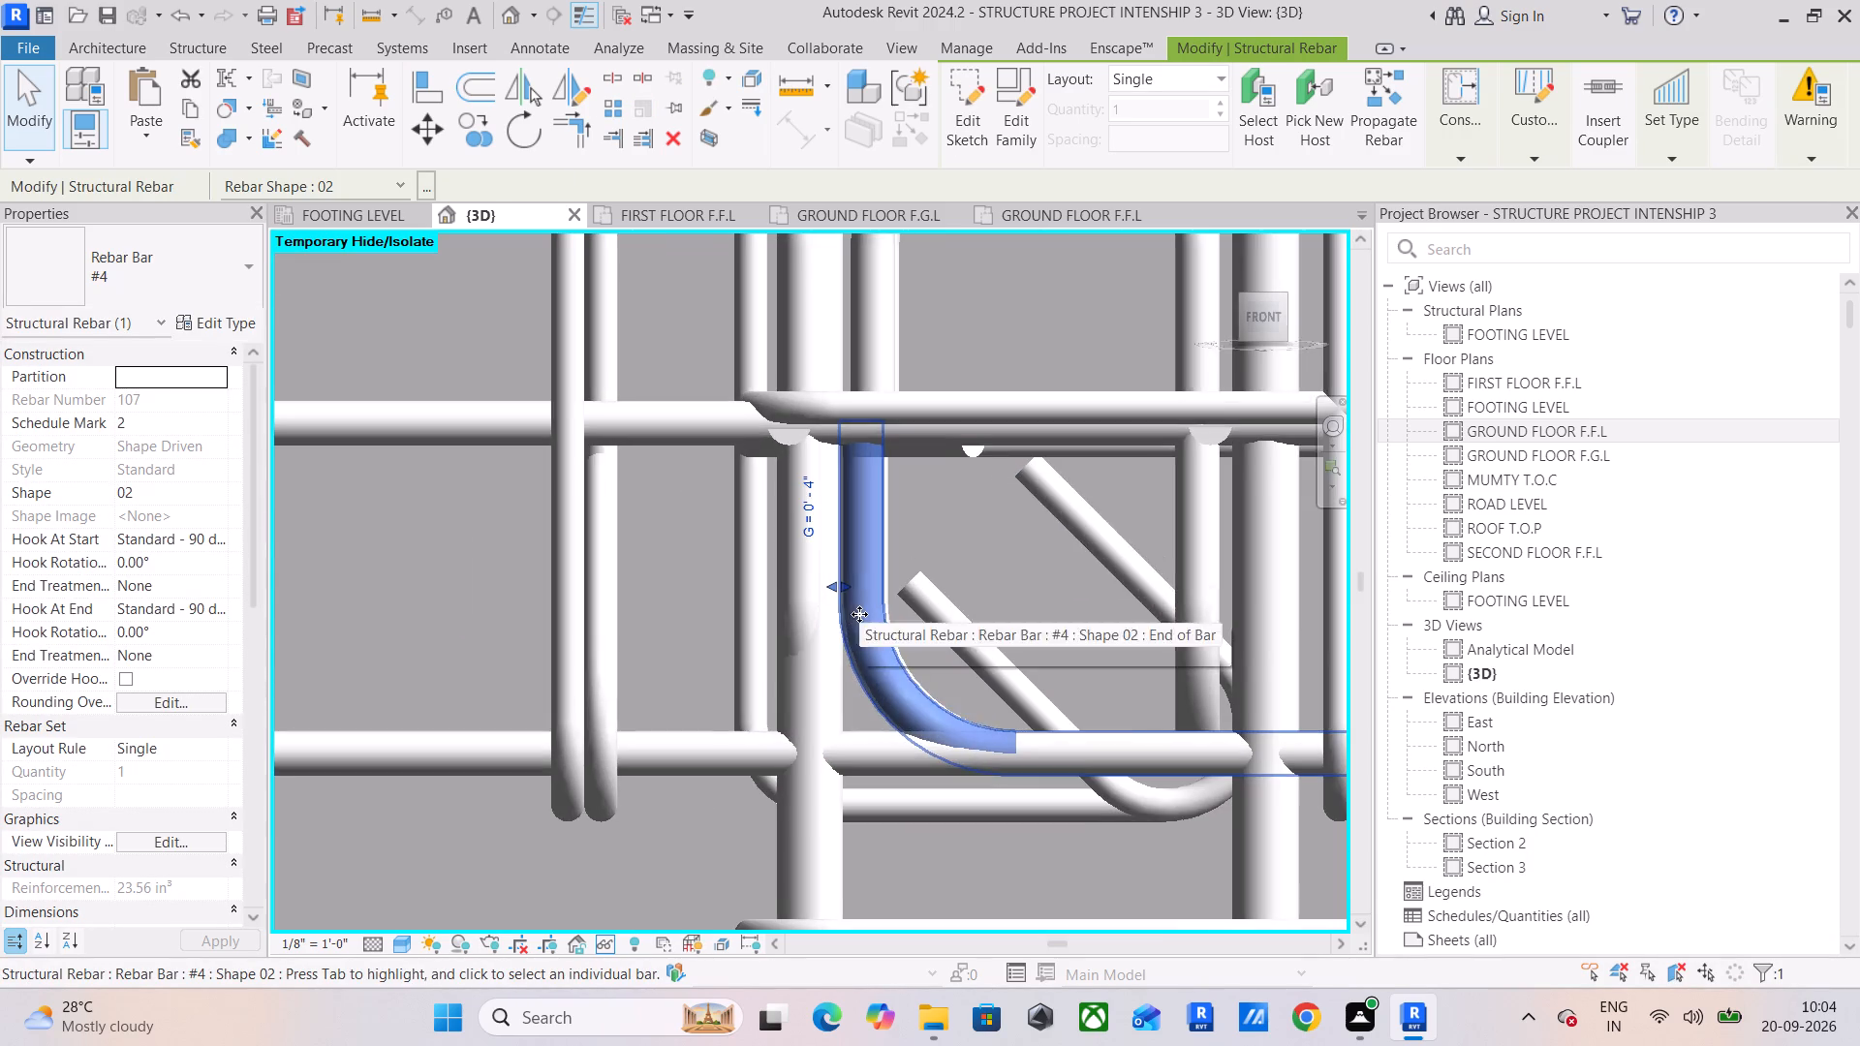
click(847, 586)
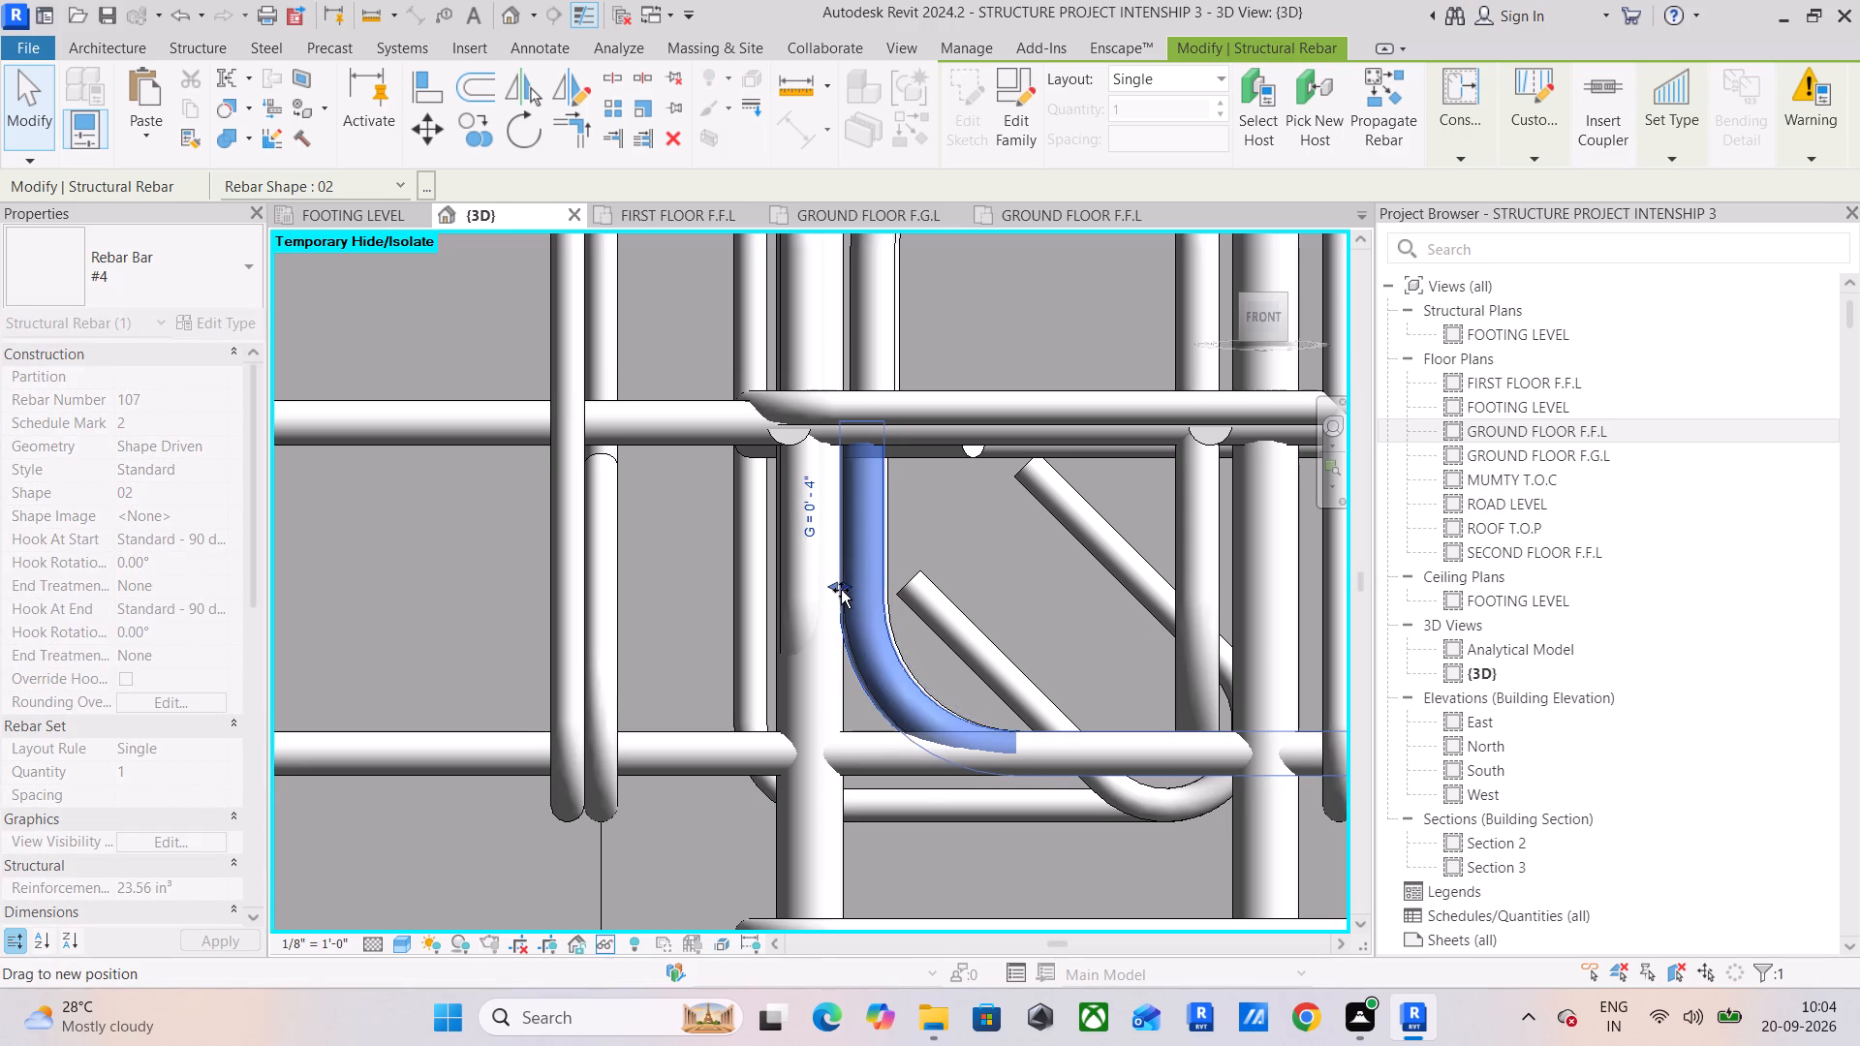
click(646, 600)
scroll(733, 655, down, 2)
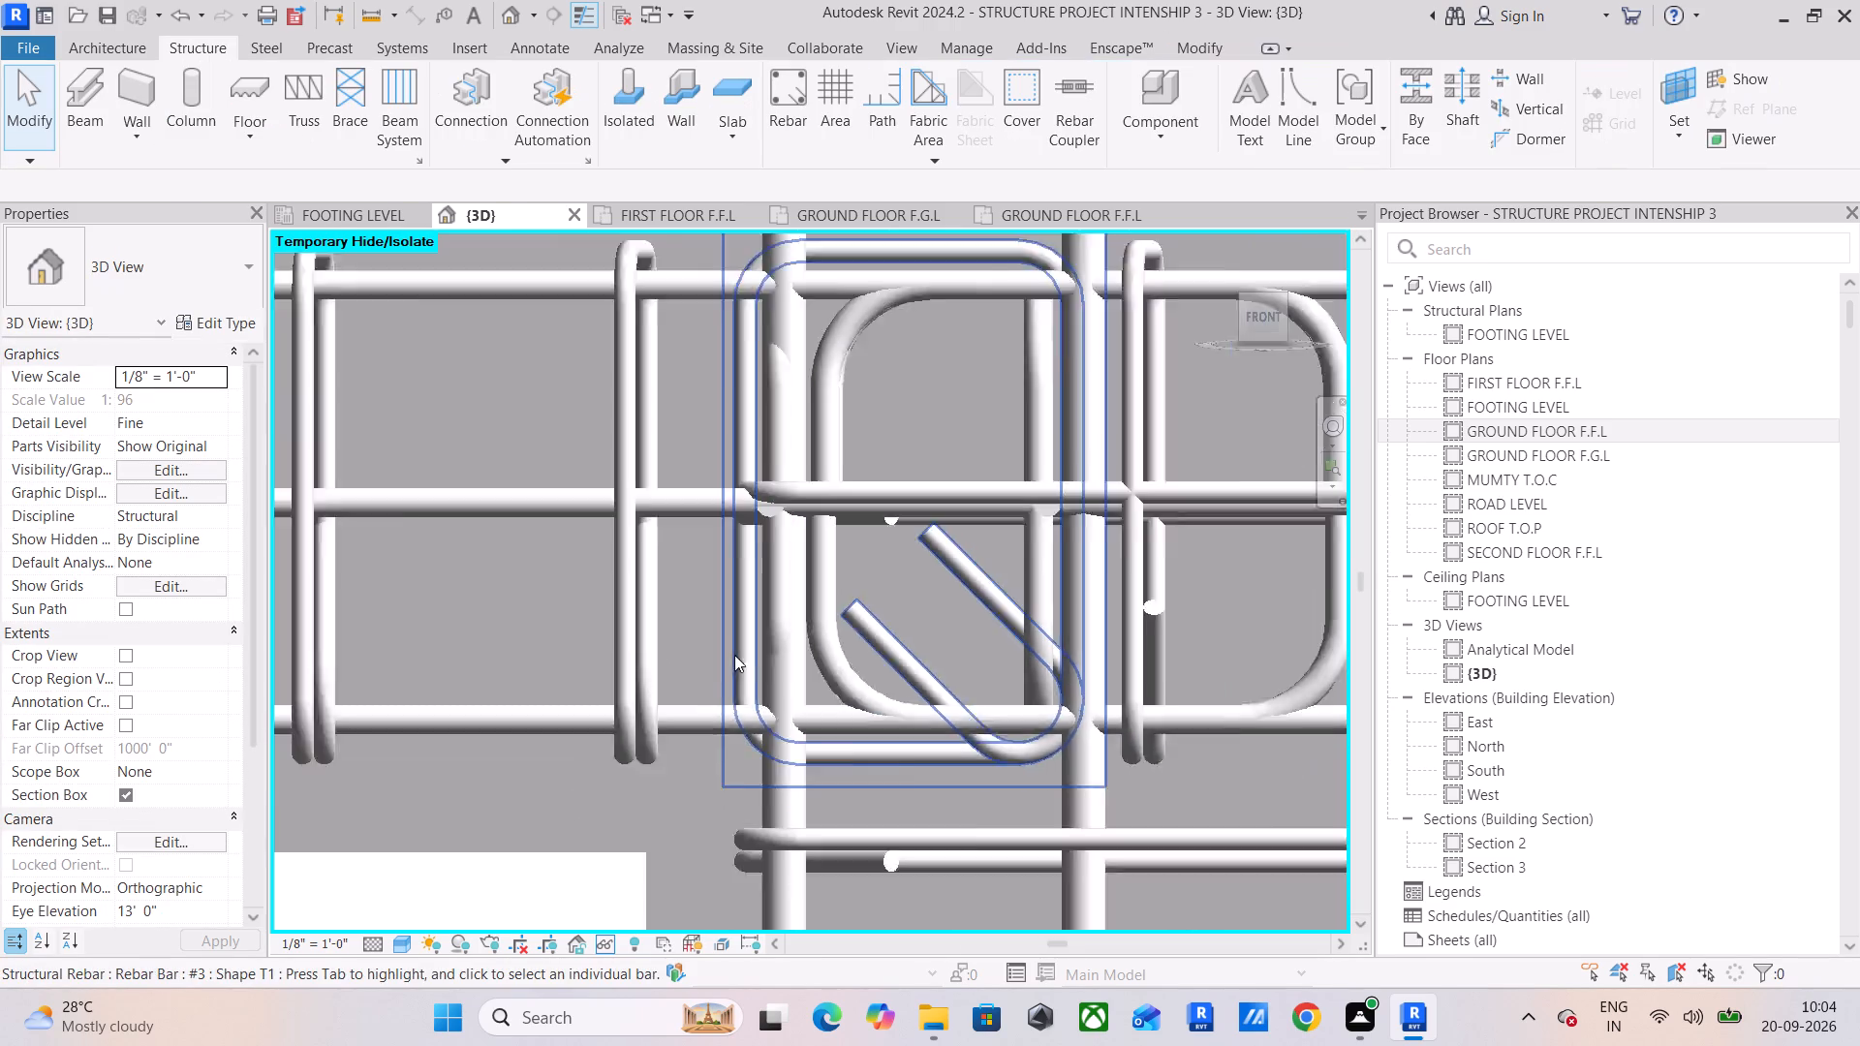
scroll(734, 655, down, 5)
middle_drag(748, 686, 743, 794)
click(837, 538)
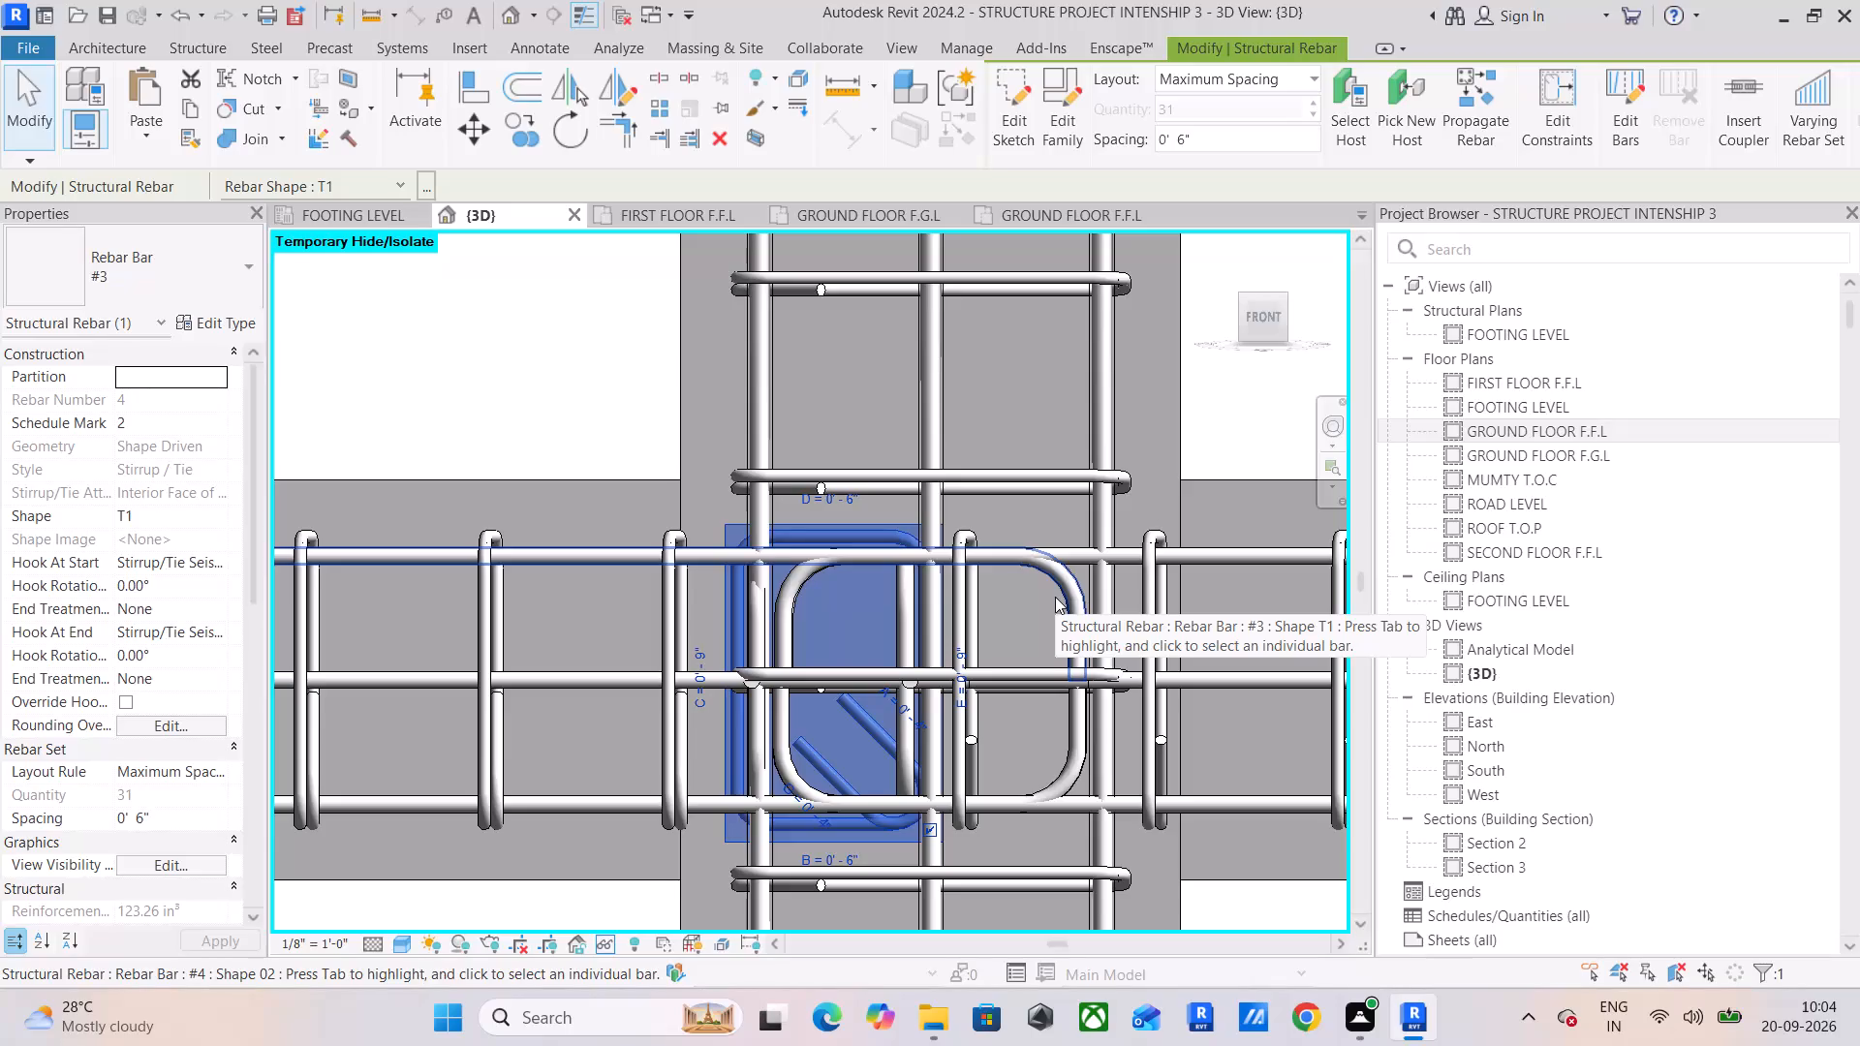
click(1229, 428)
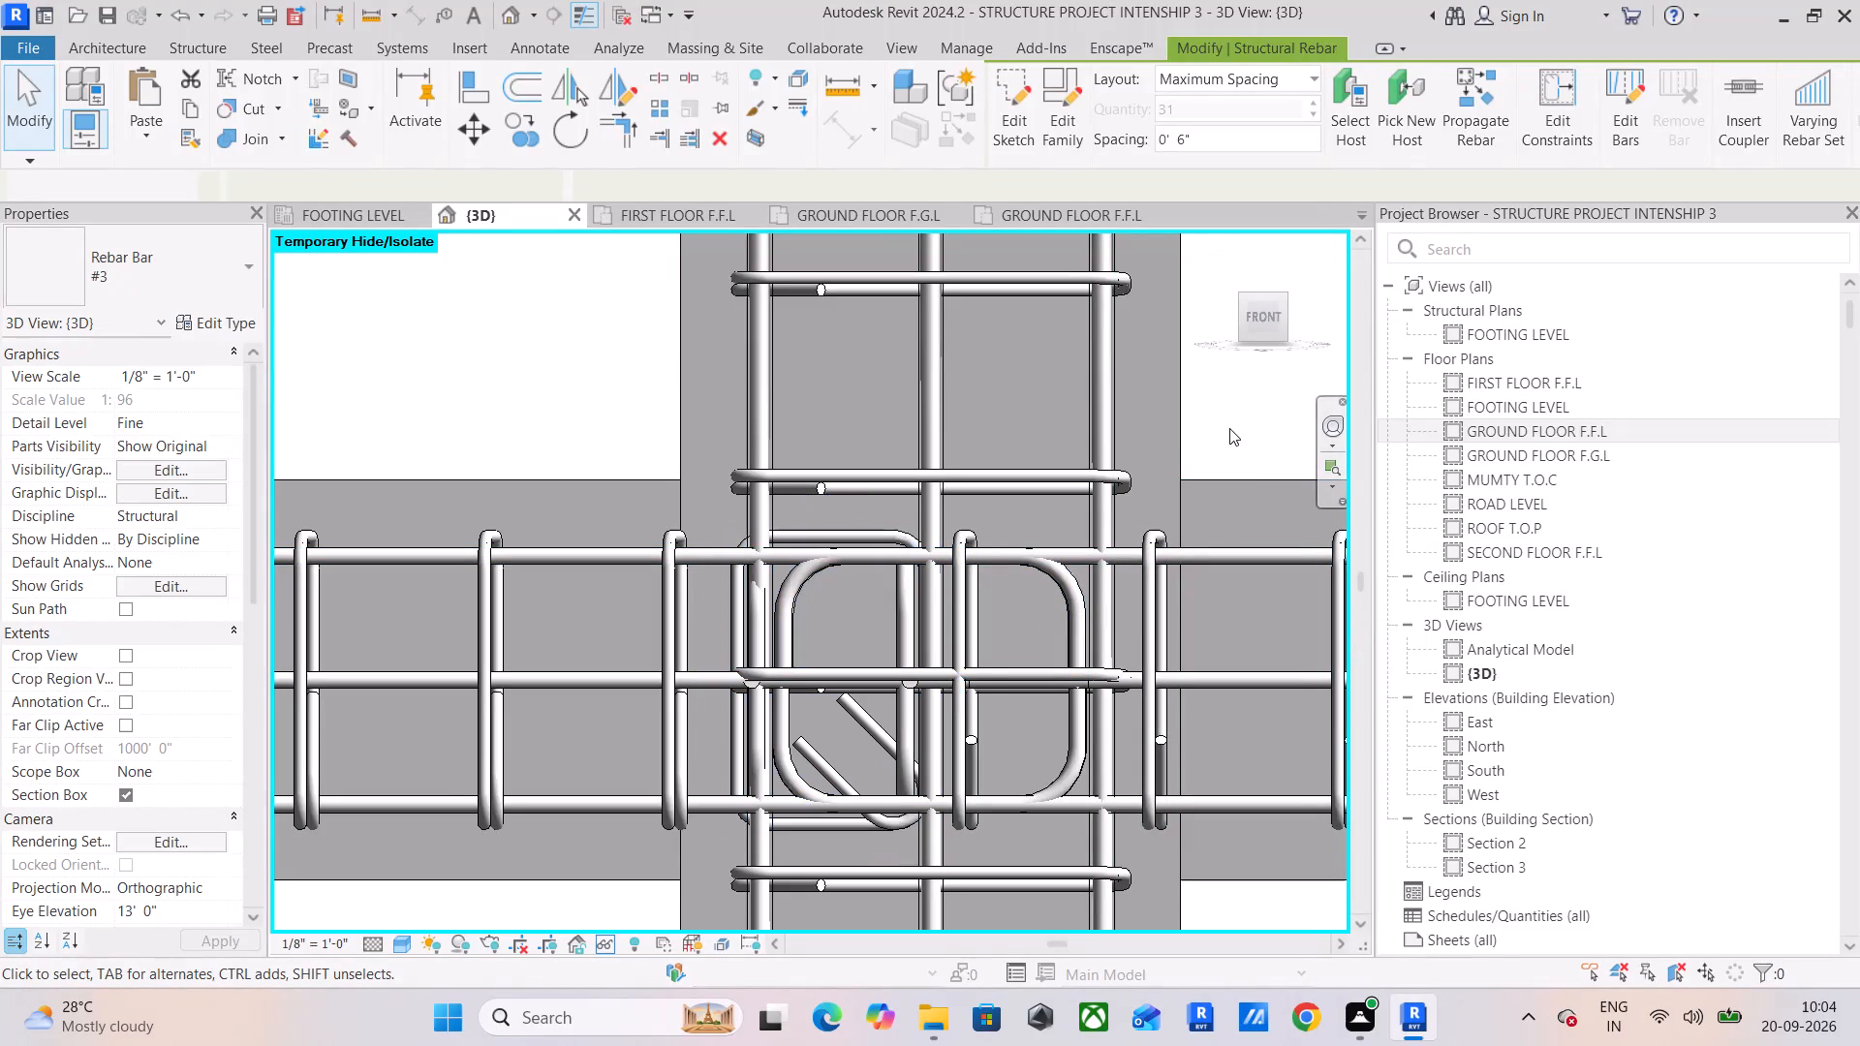
At the next column along the beam line, extend the left beam's two hooked top #4 bars to just inside the column's far vertical bars.
scroll(1229, 427, down, 3)
middle_drag(1229, 426, 881, 538)
scroll(1108, 552, down, 4)
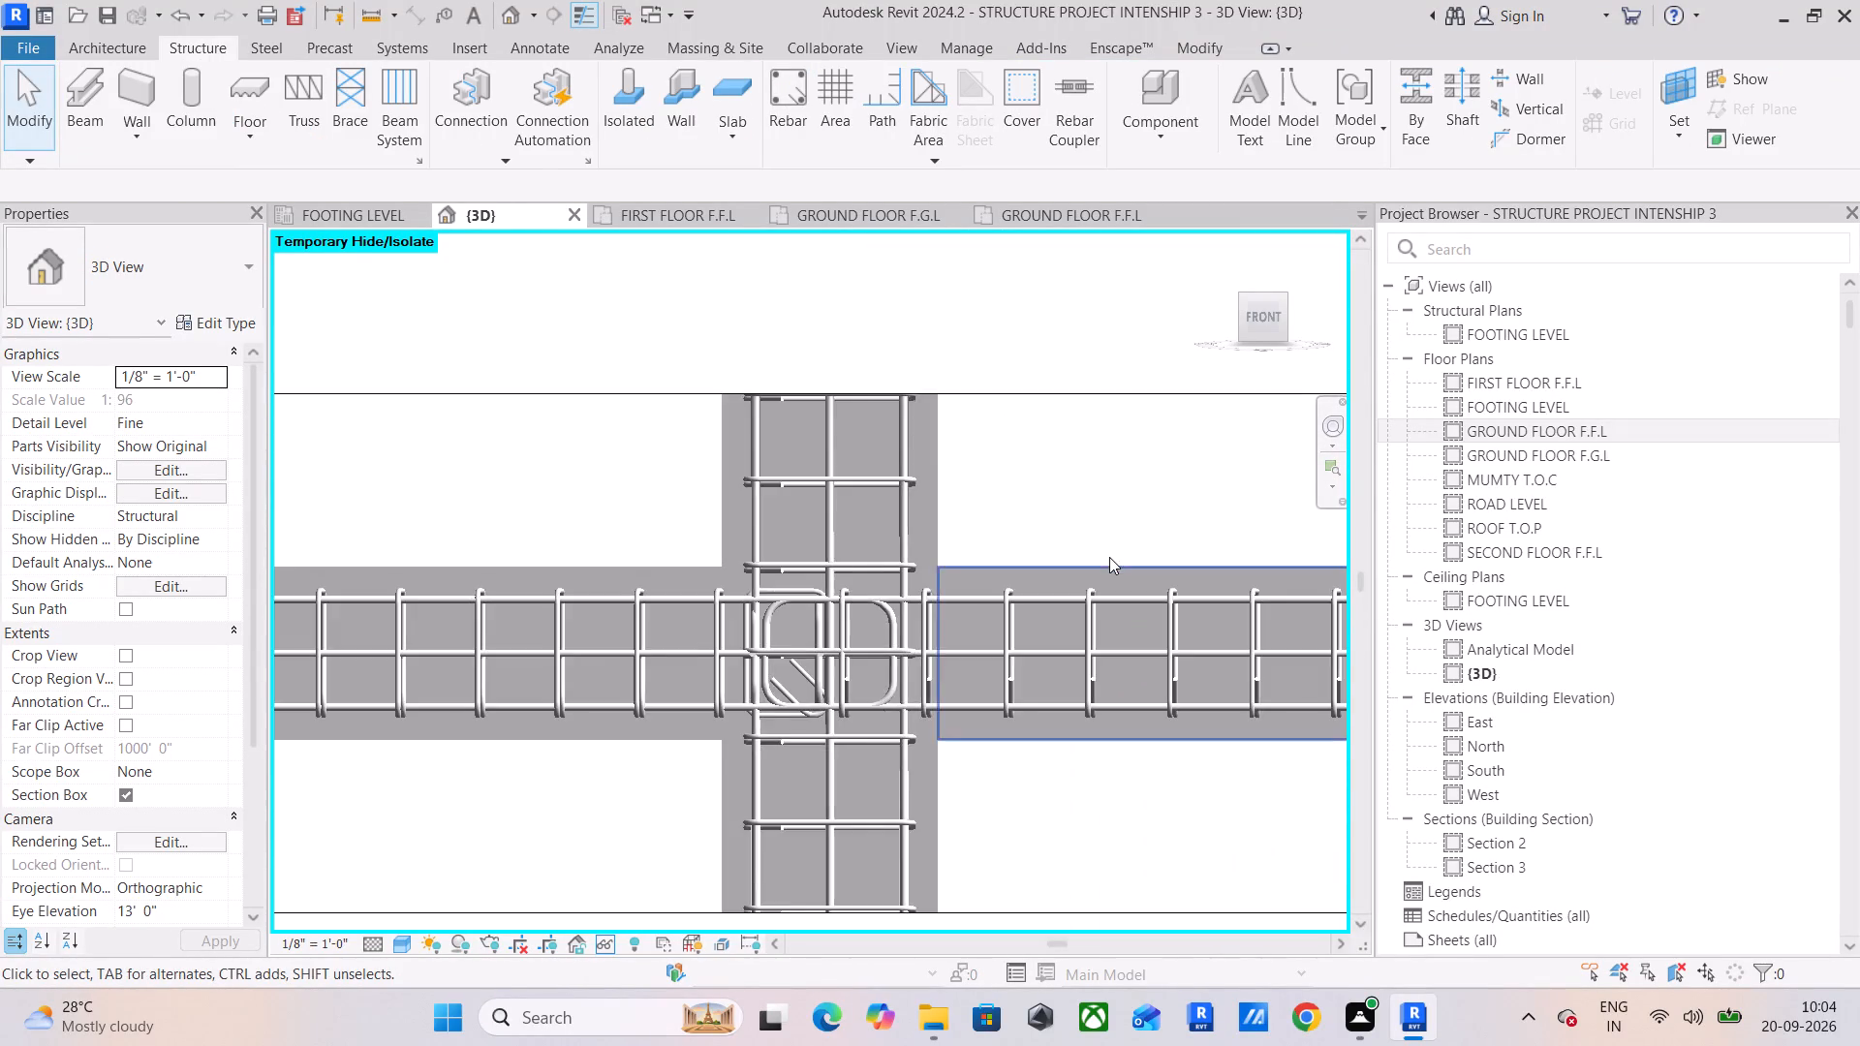
scroll(1109, 557, down, 3)
middle_drag(1109, 556, 364, 603)
scroll(1079, 674, up, 5)
middle_drag(1094, 655, 1076, 661)
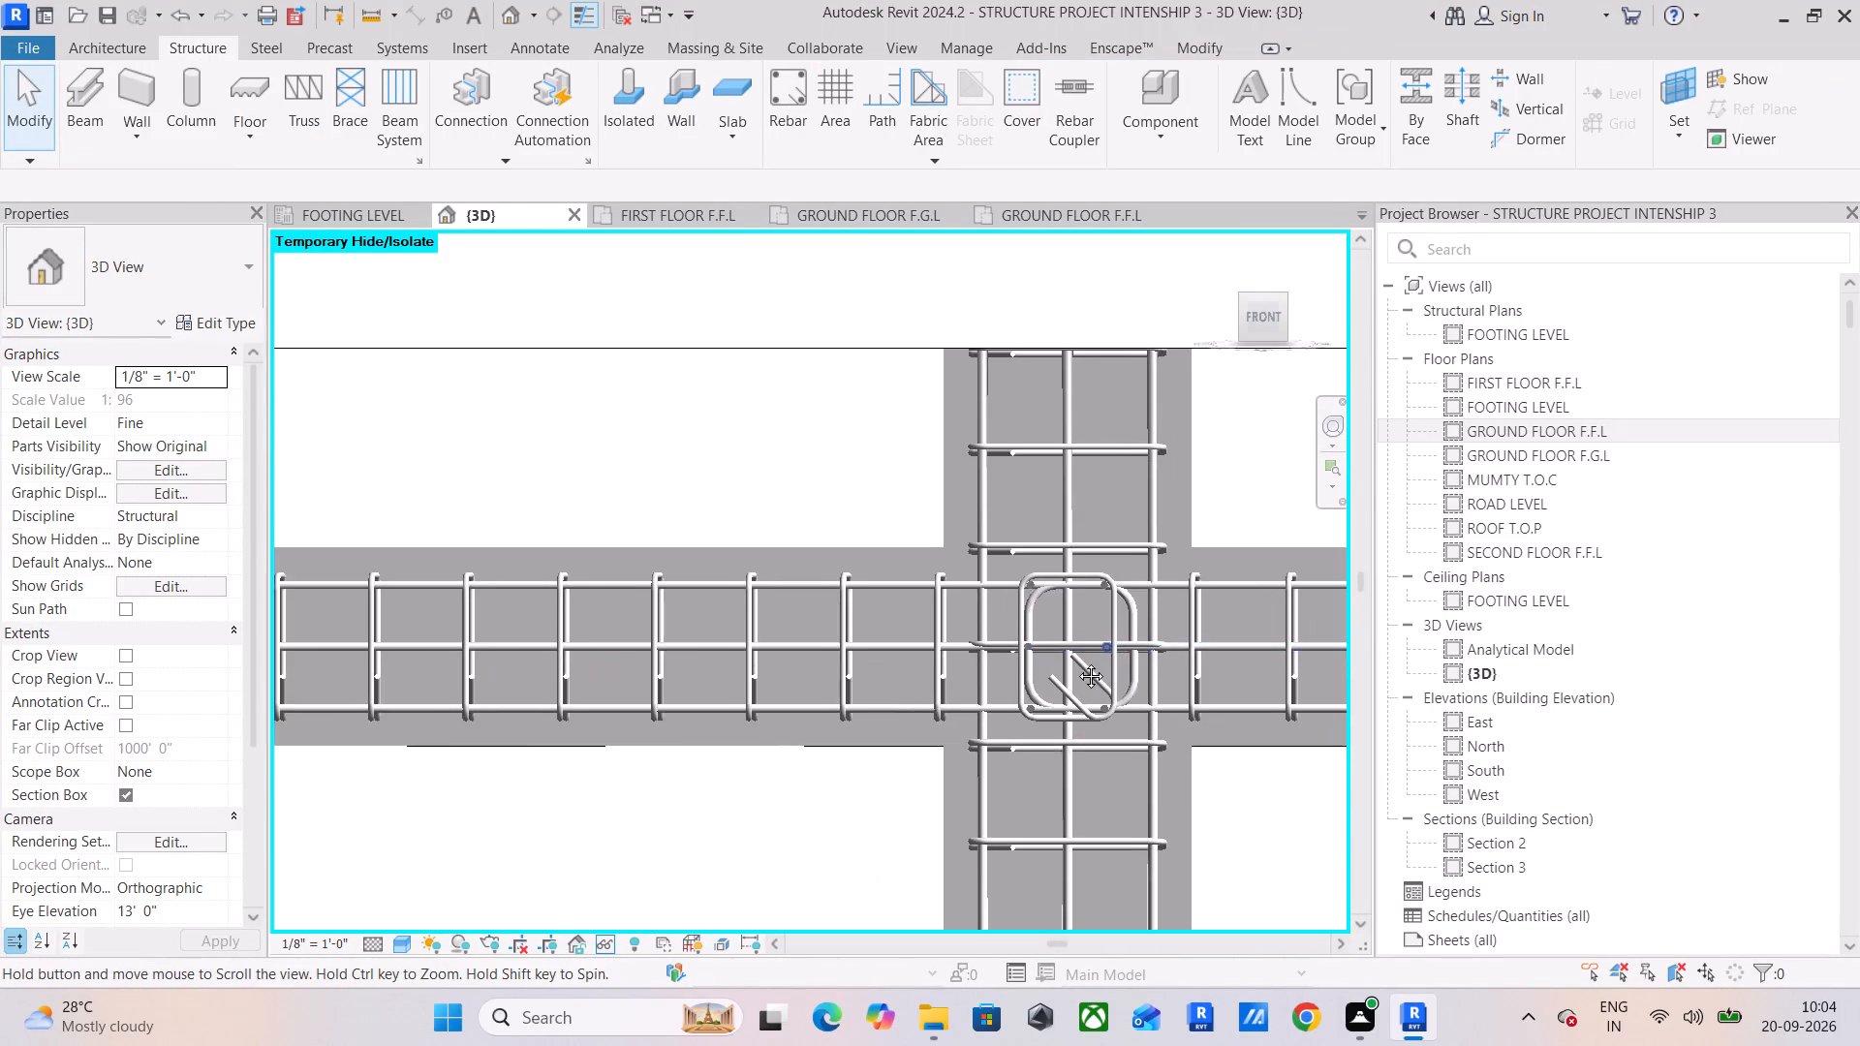
middle_drag(1076, 661, 948, 731)
scroll(951, 699, up, 4)
click(1012, 675)
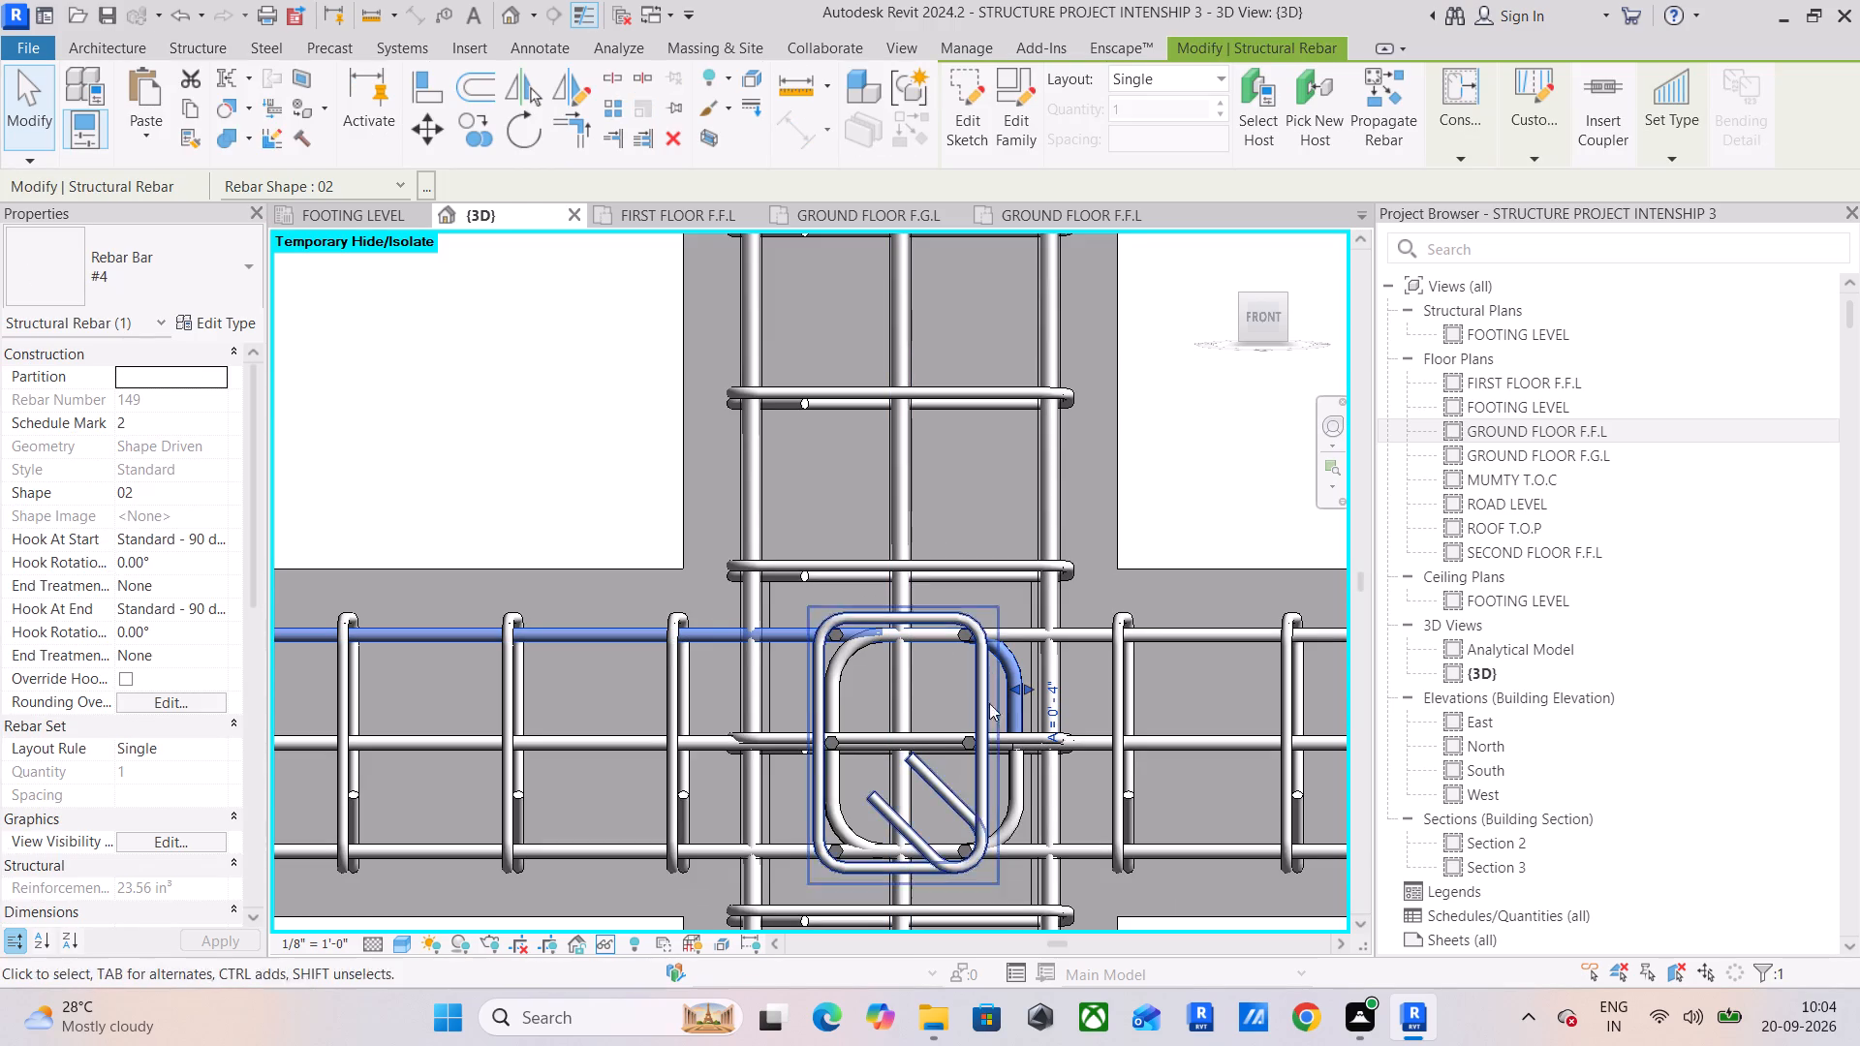
scroll(1025, 701, up, 4)
drag(1025, 683, 1036, 681)
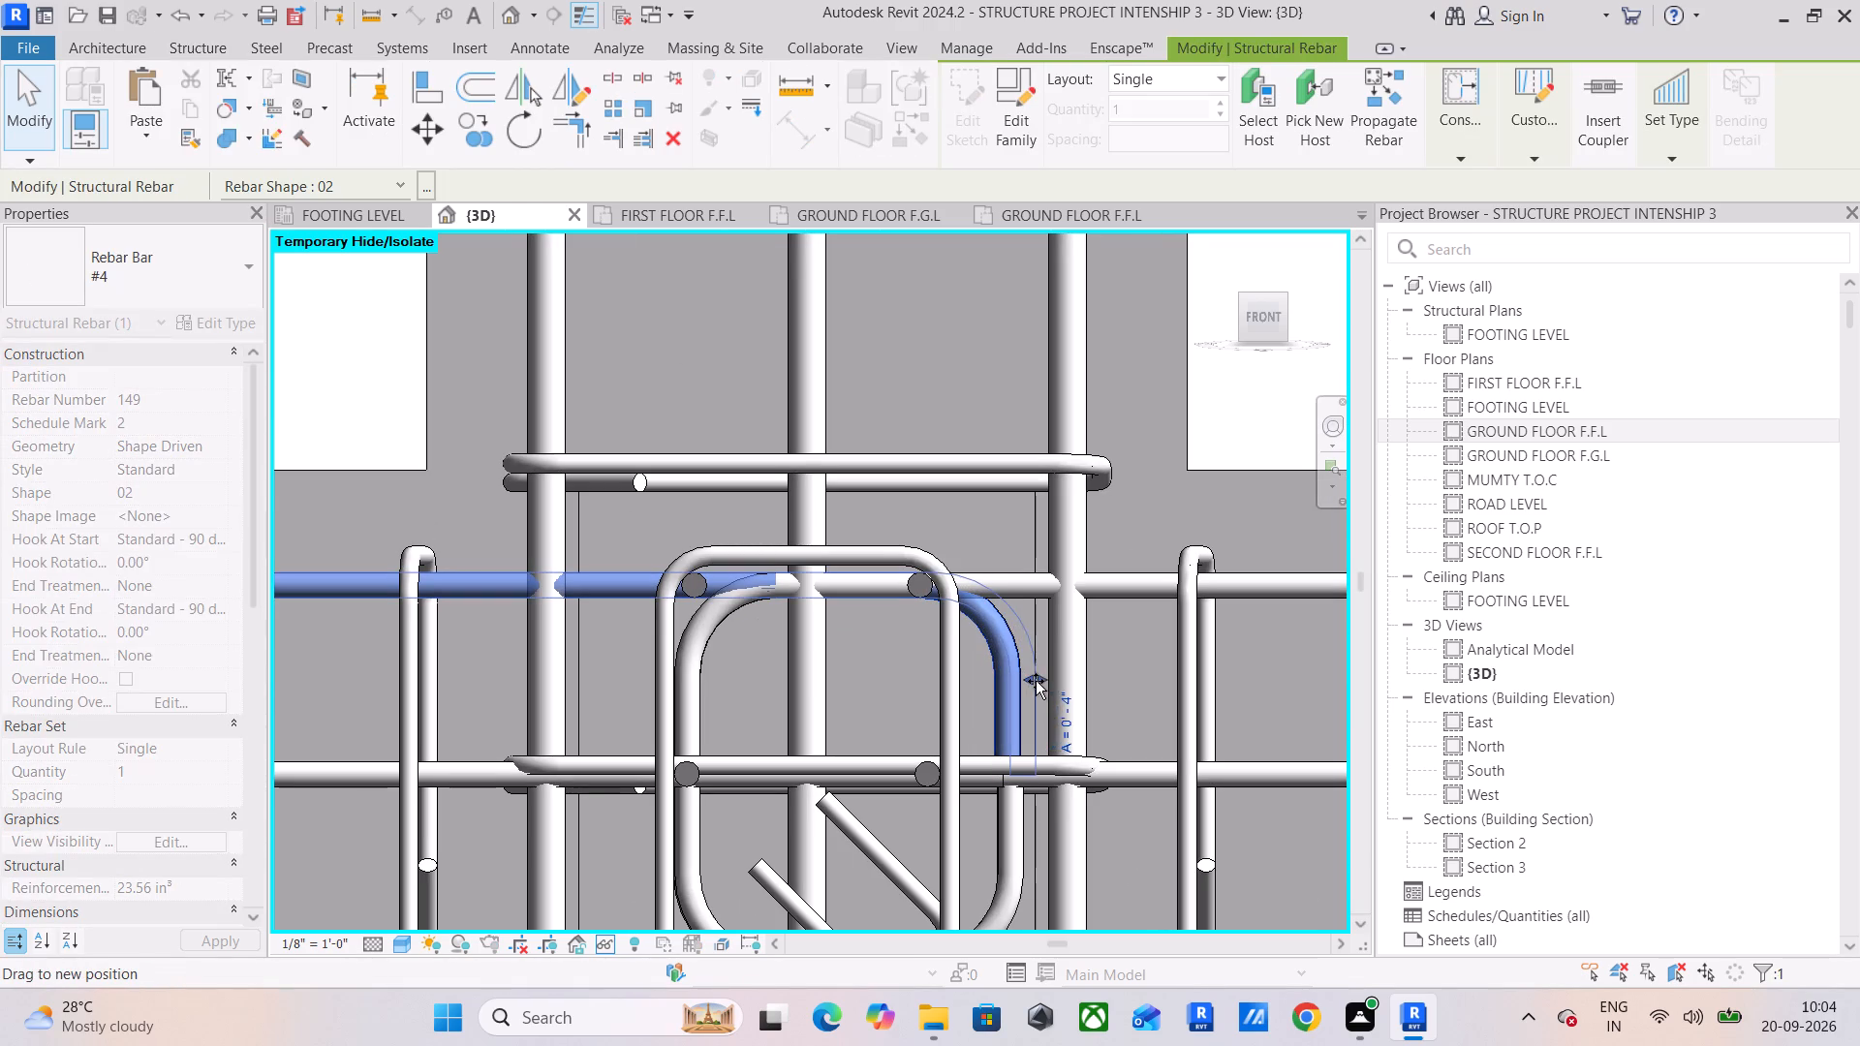
drag(1036, 681, 1039, 681)
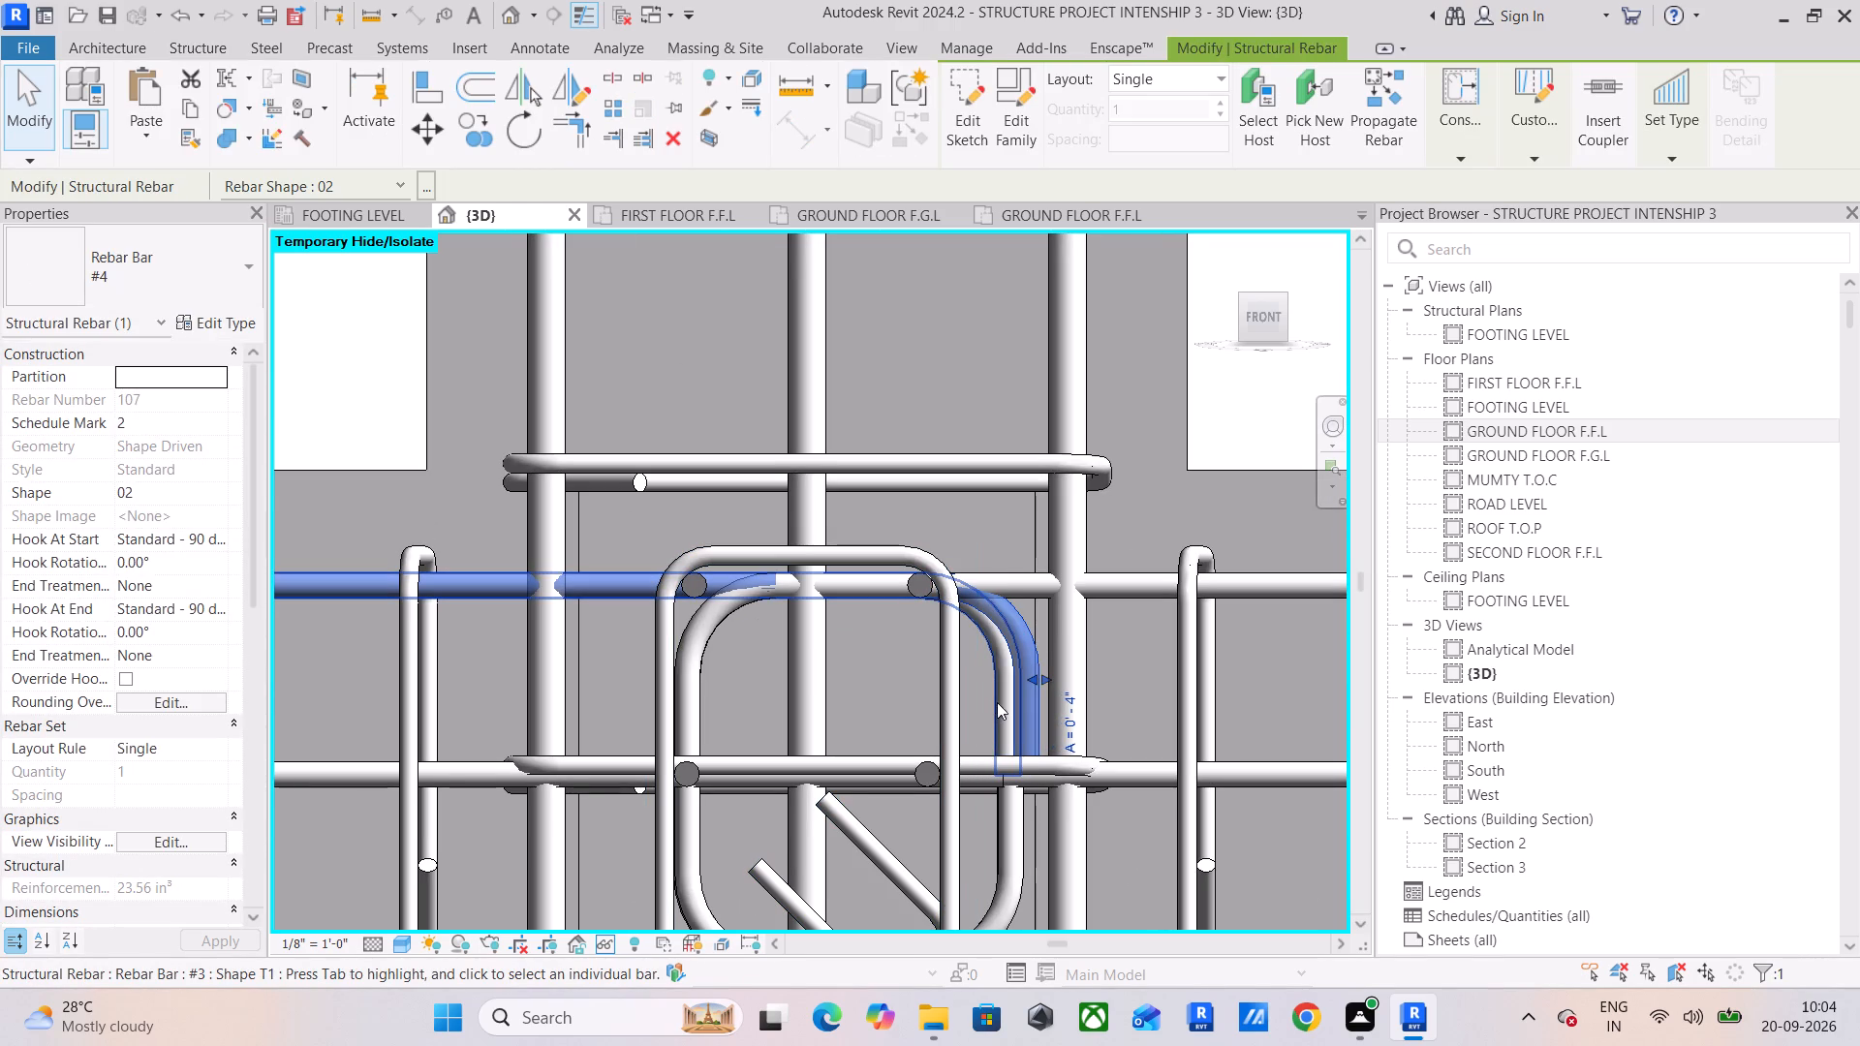
click(997, 702)
drag(1028, 677, 1029, 677)
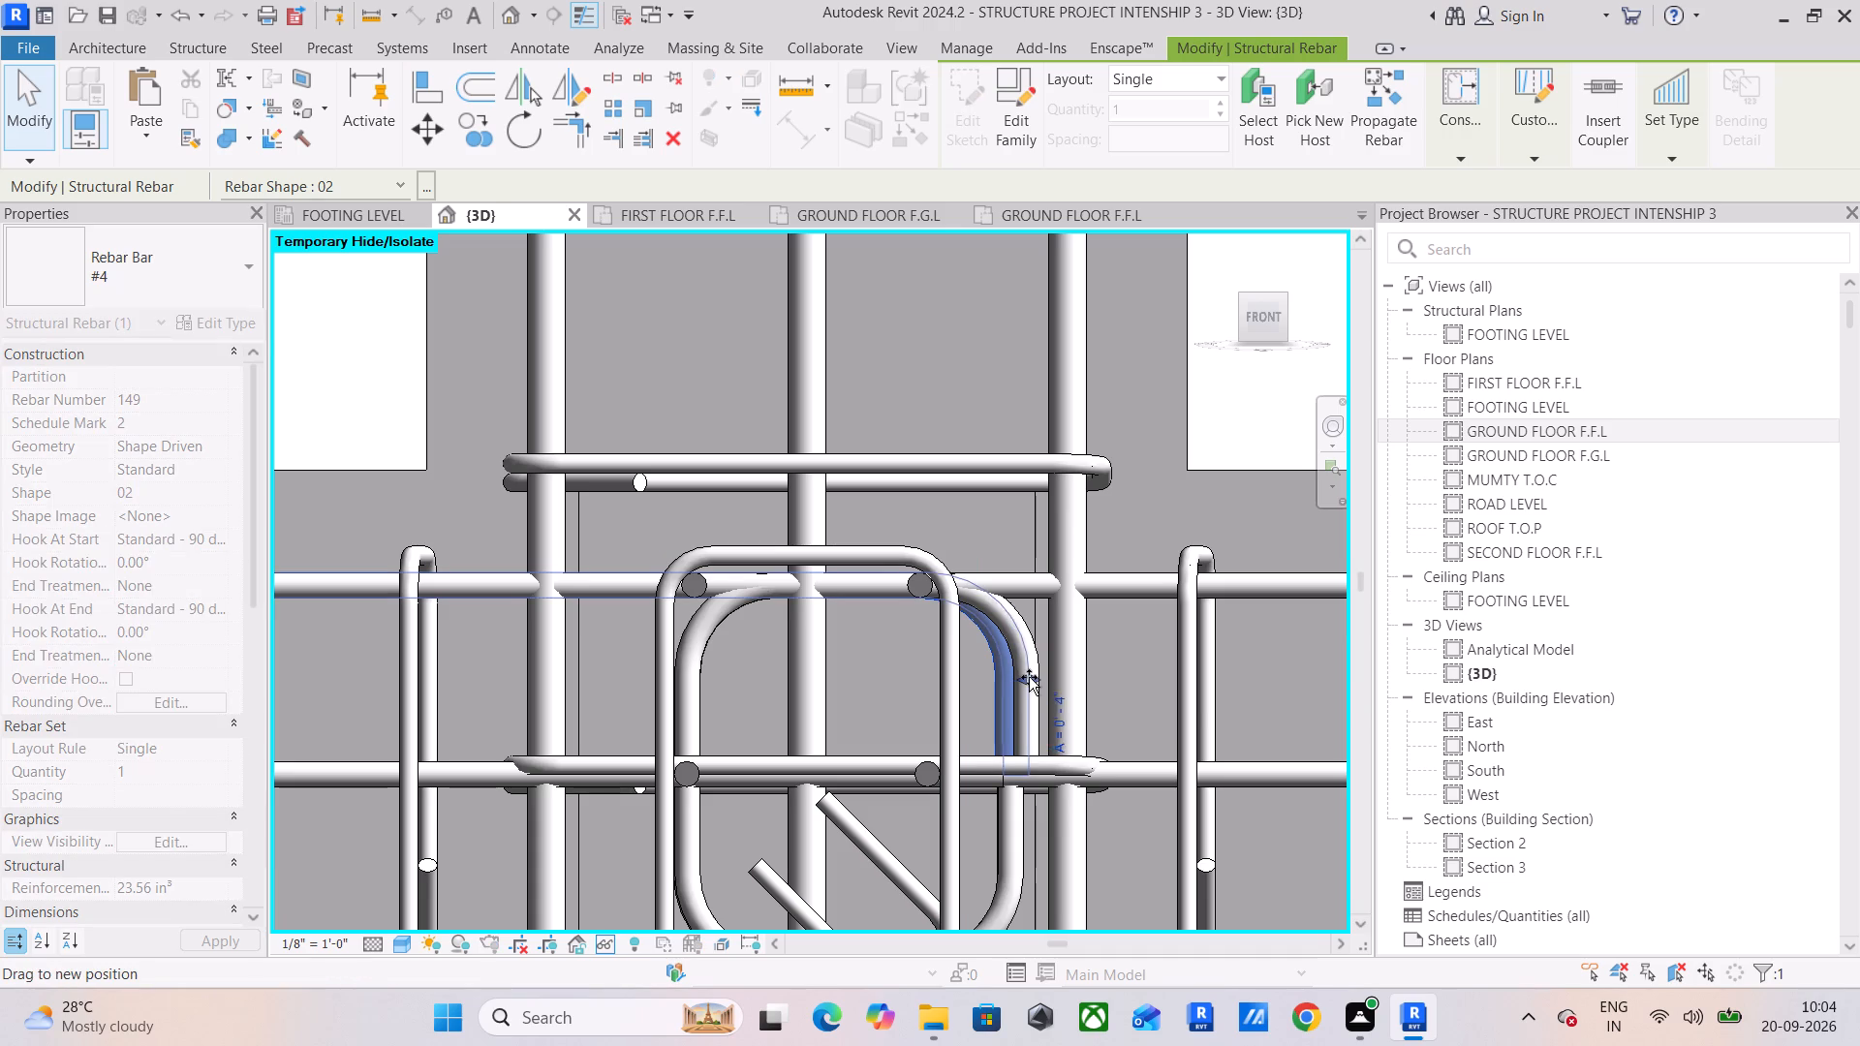
drag(1029, 677, 1038, 678)
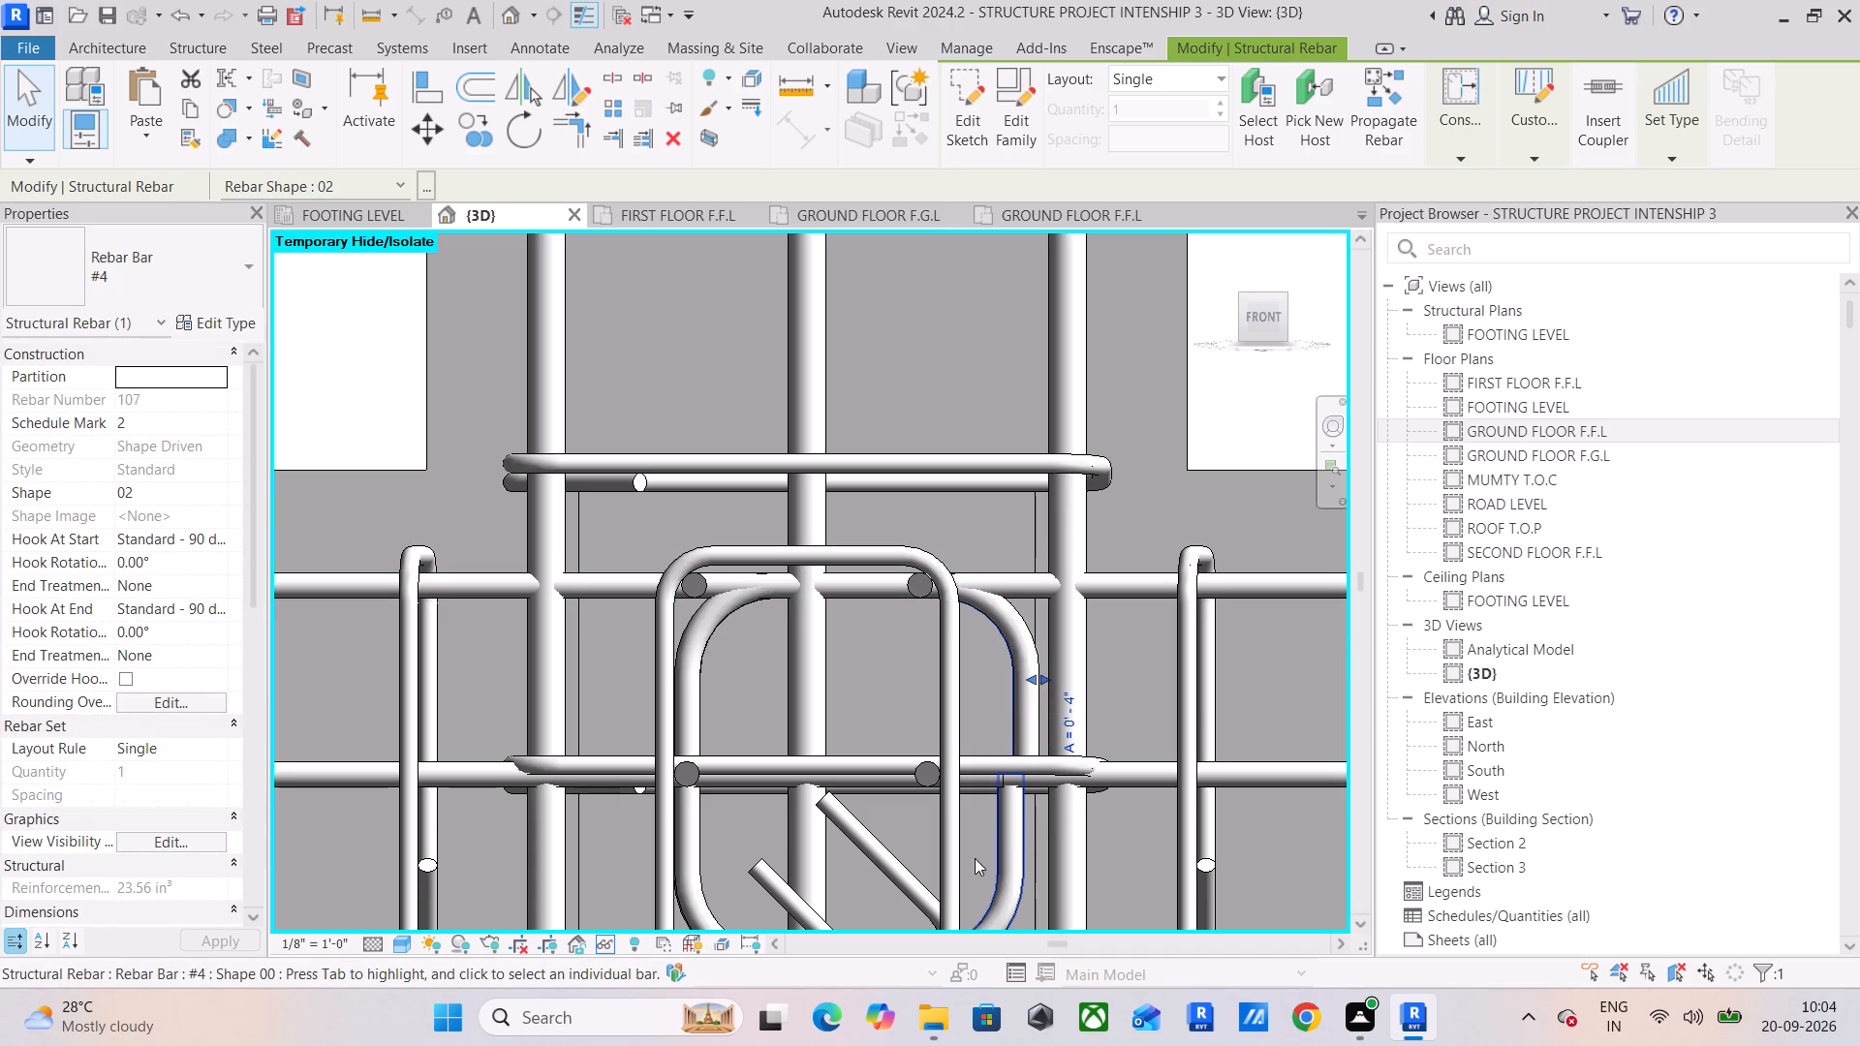
Extend the hooked ends of the left beam's two bottom #4 bars toward the column's far vertical bars, in line with the top hooks.
click(1020, 838)
middle_drag(1024, 825, 1073, 600)
scroll(1069, 627, up, 3)
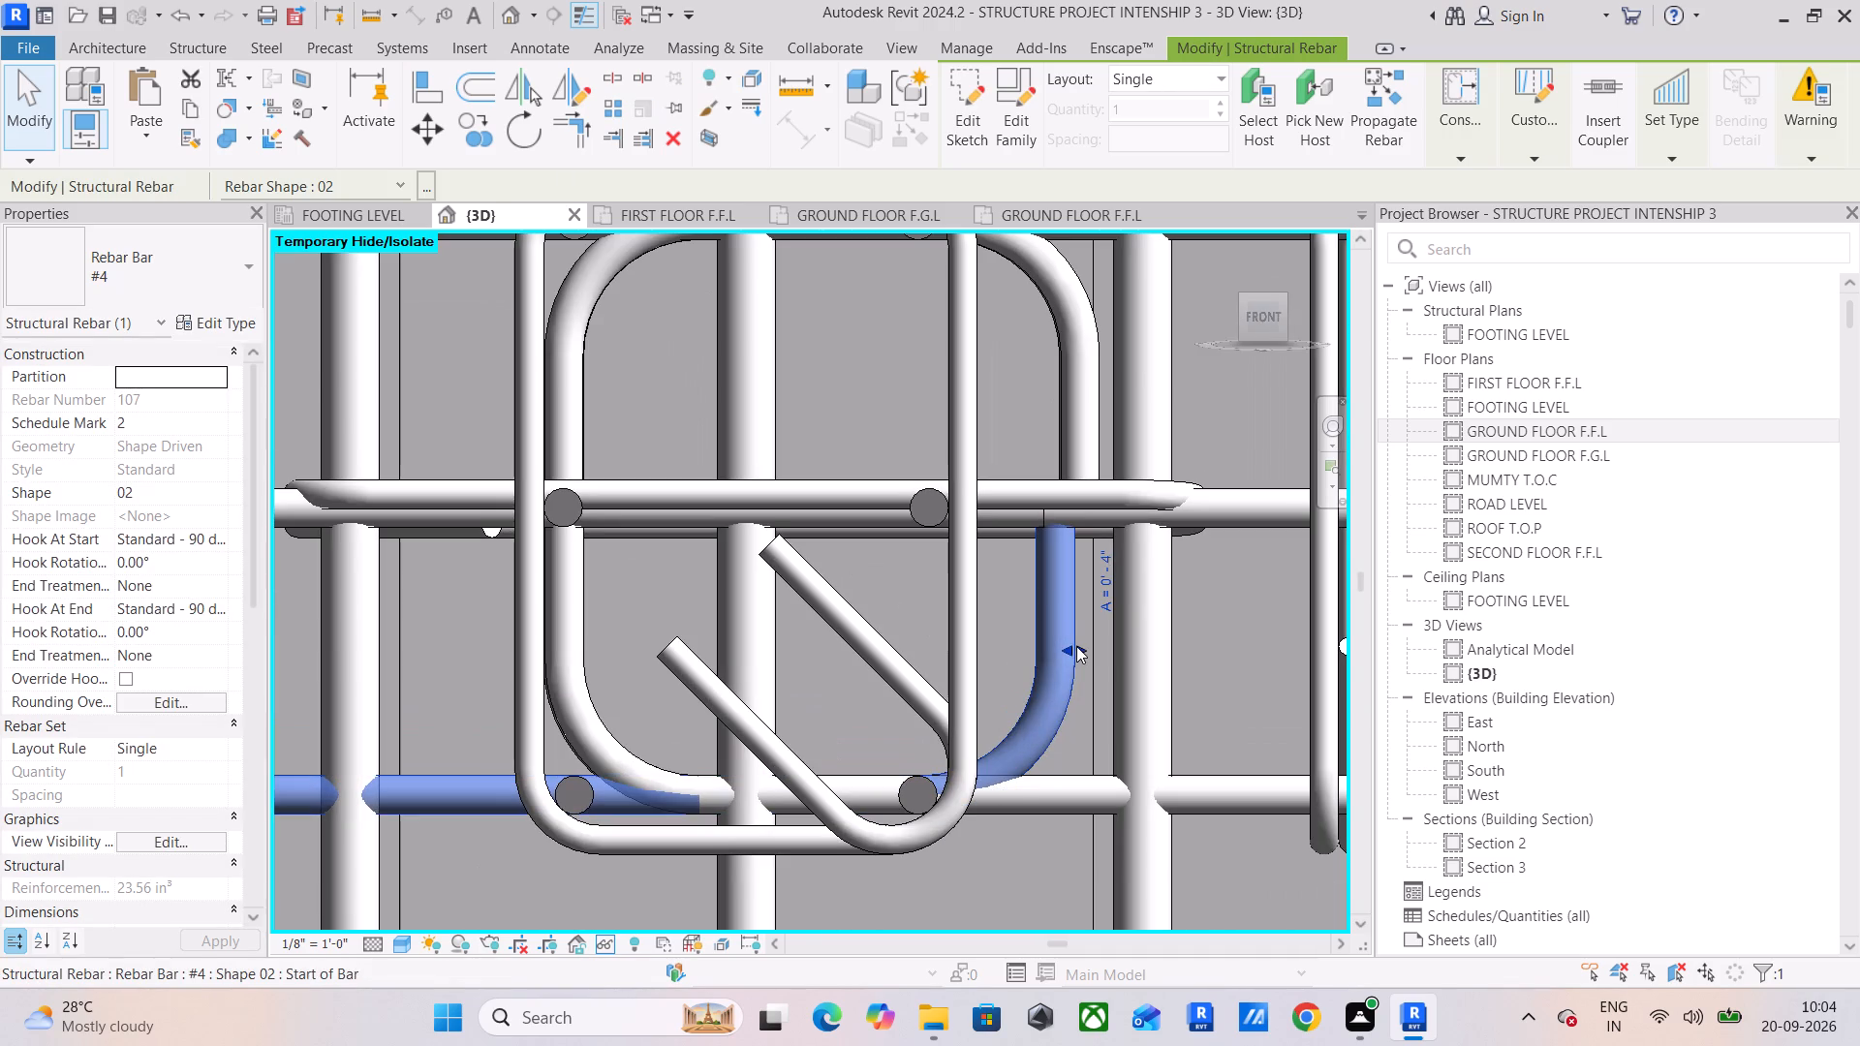
drag(1076, 646, 1099, 648)
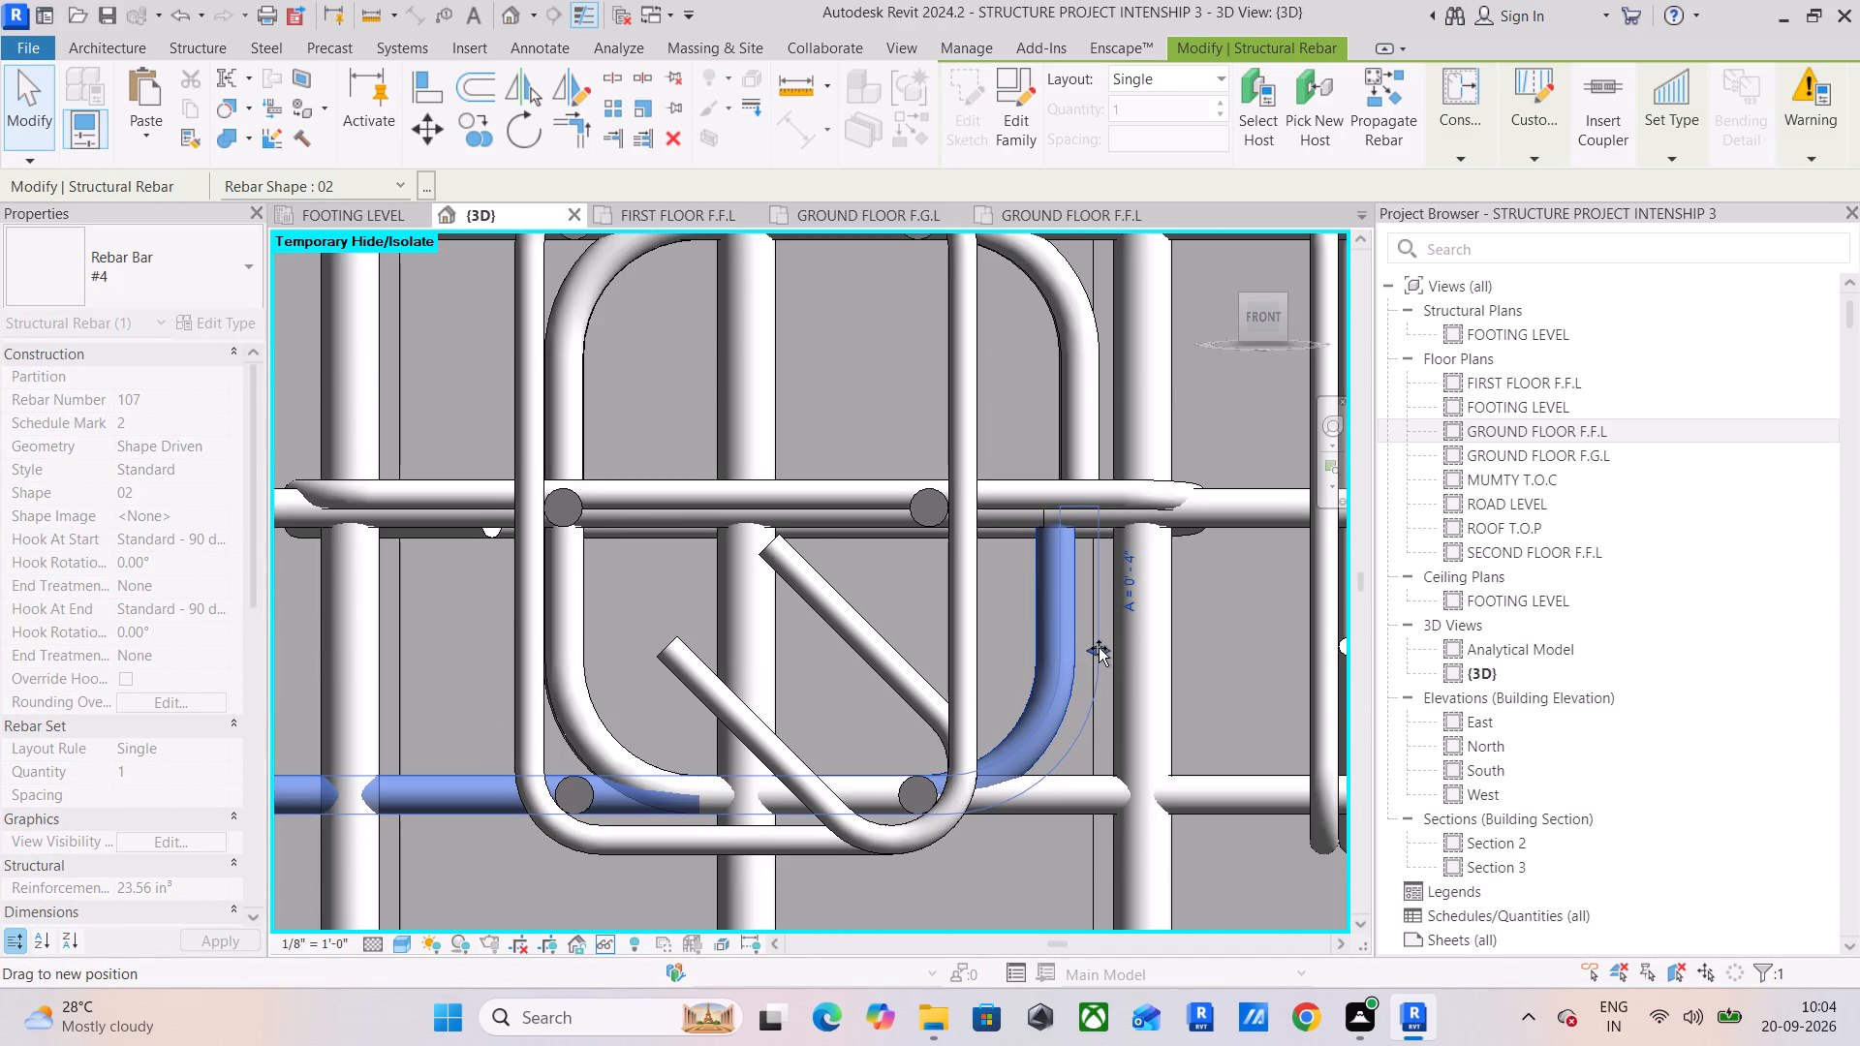
drag(1099, 648, 1099, 652)
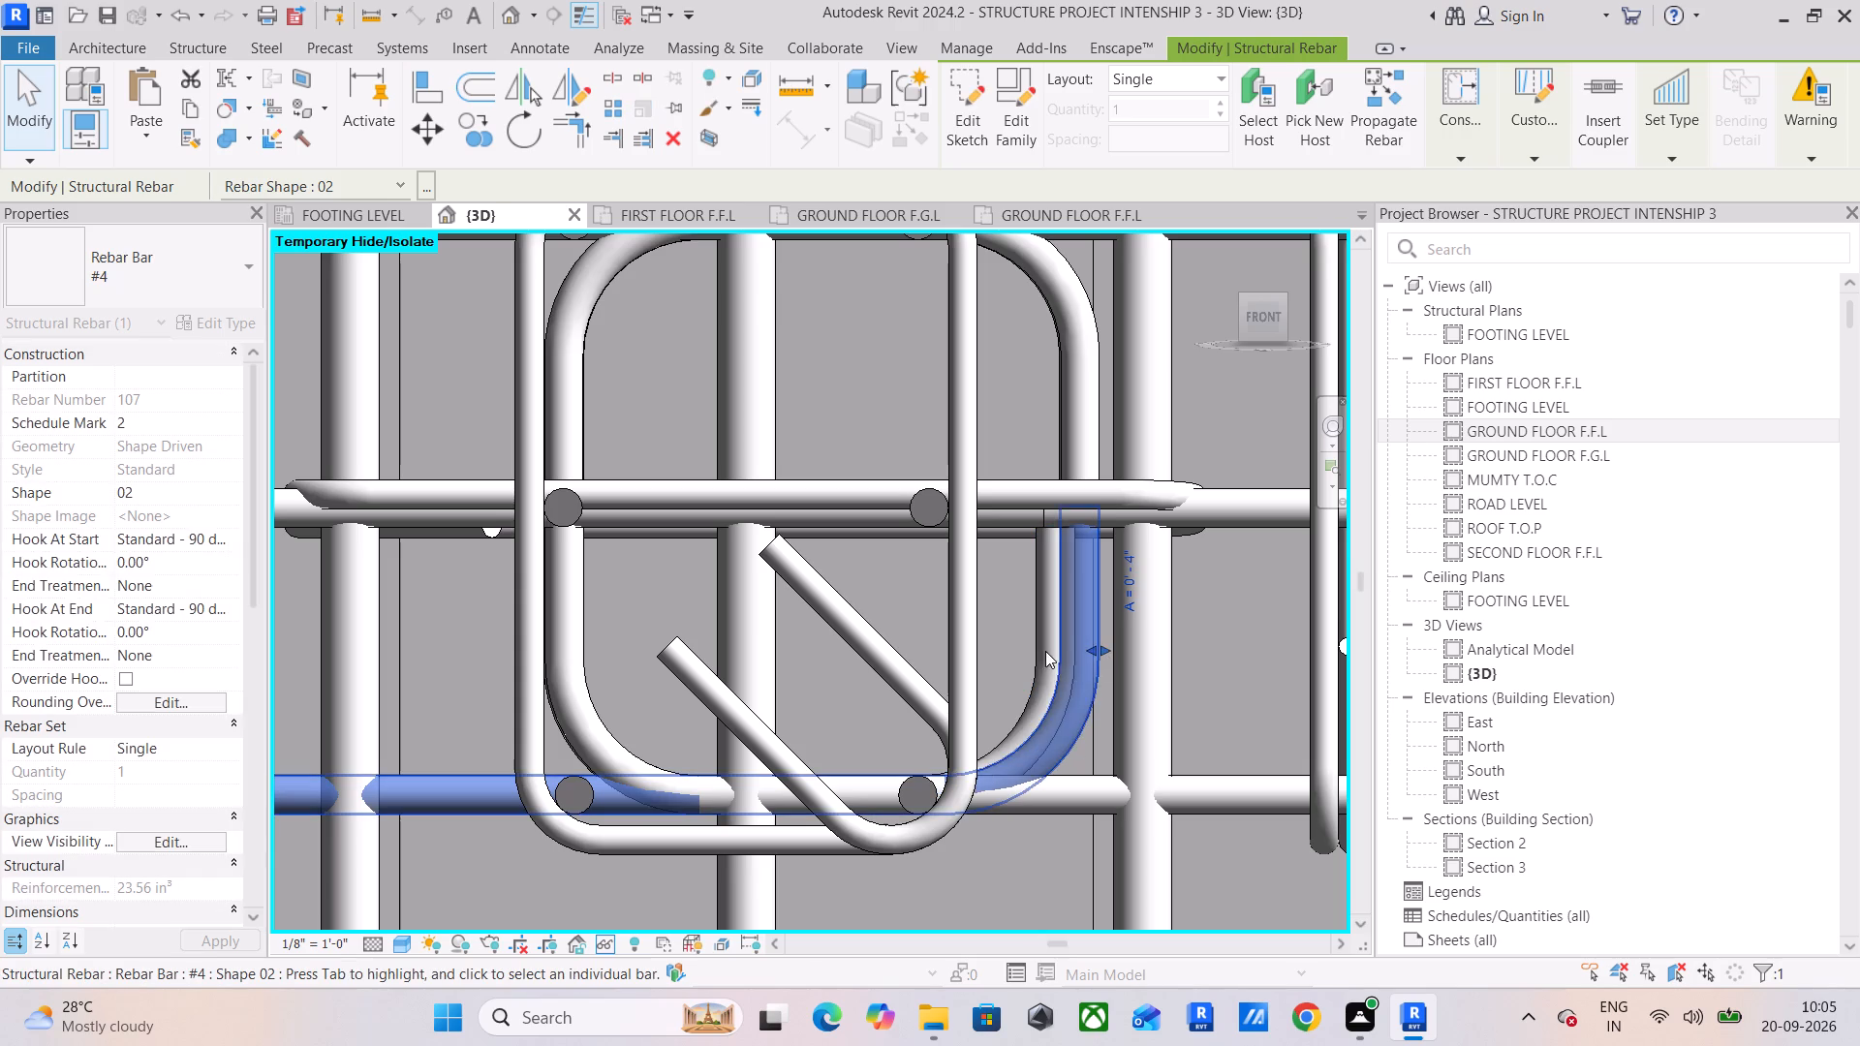
click(1029, 631)
drag(1081, 652, 1097, 652)
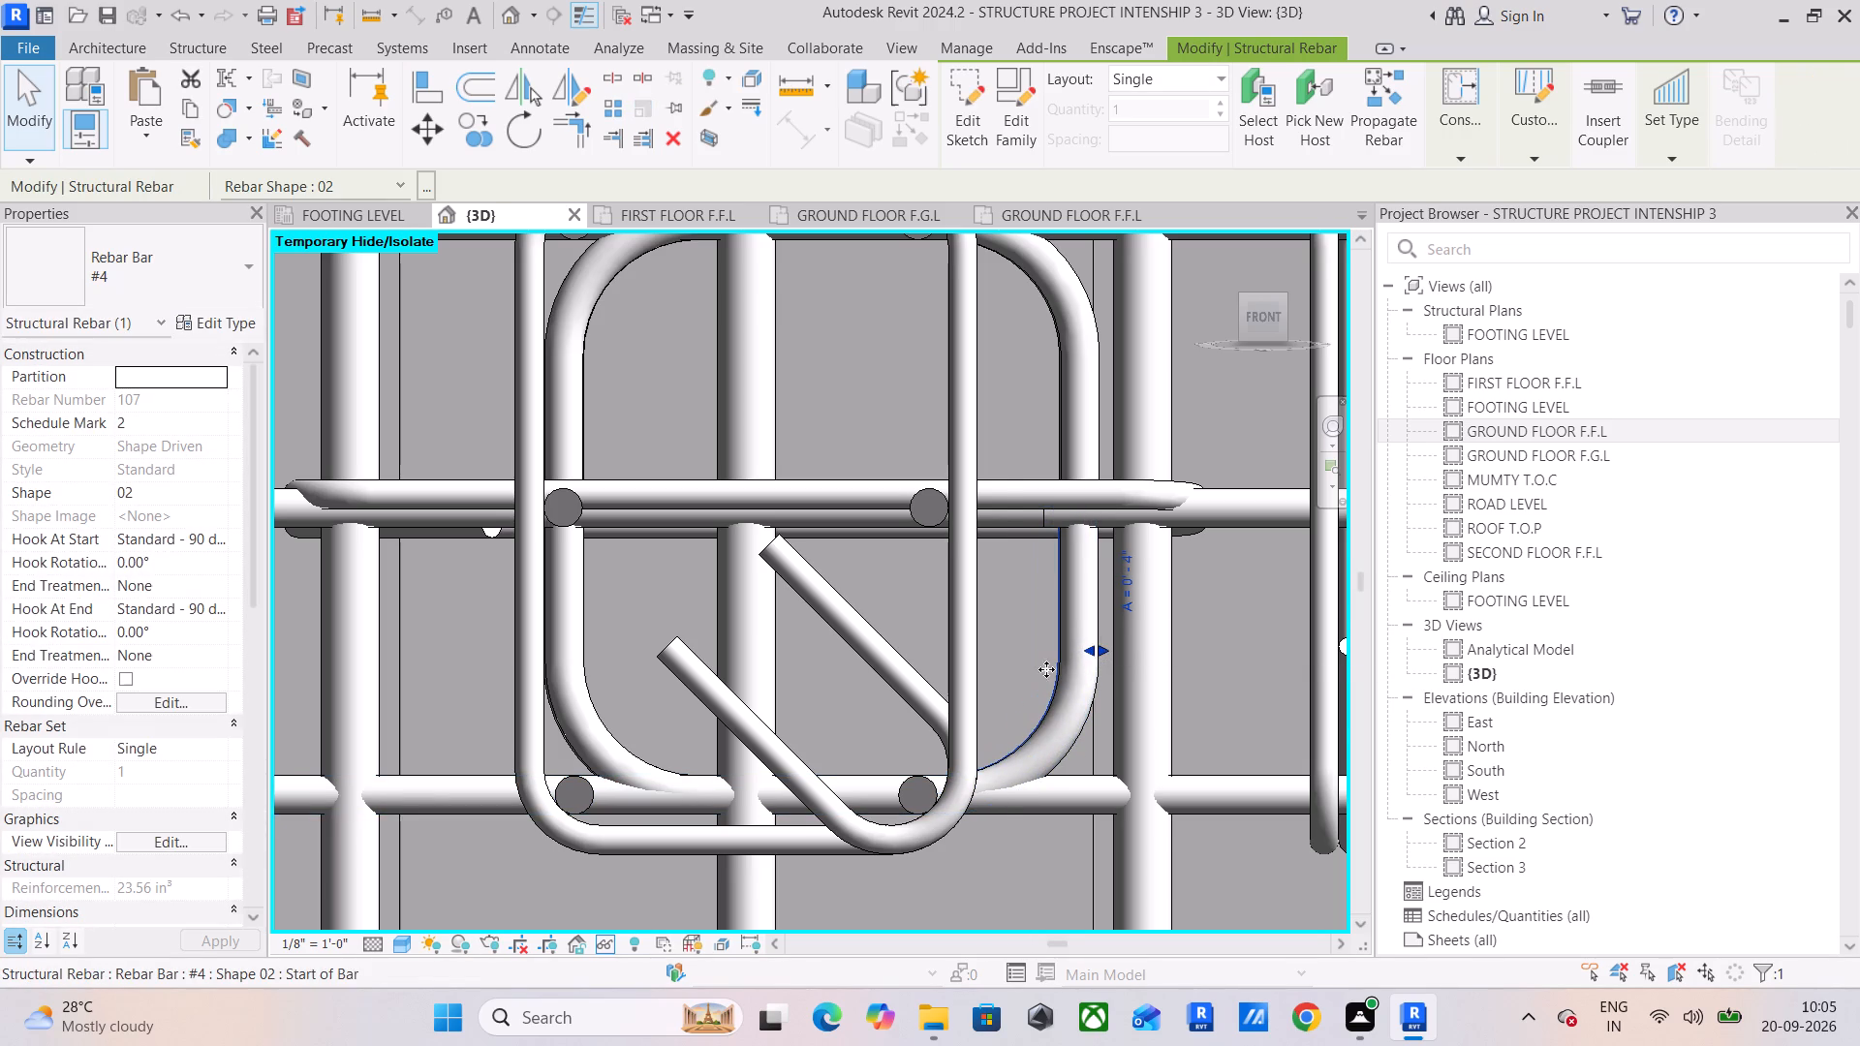
Extend the hooked ends of the right beam's two top #4 bars across the column to just inside its far vertical bars.
scroll(895, 688, down, 4)
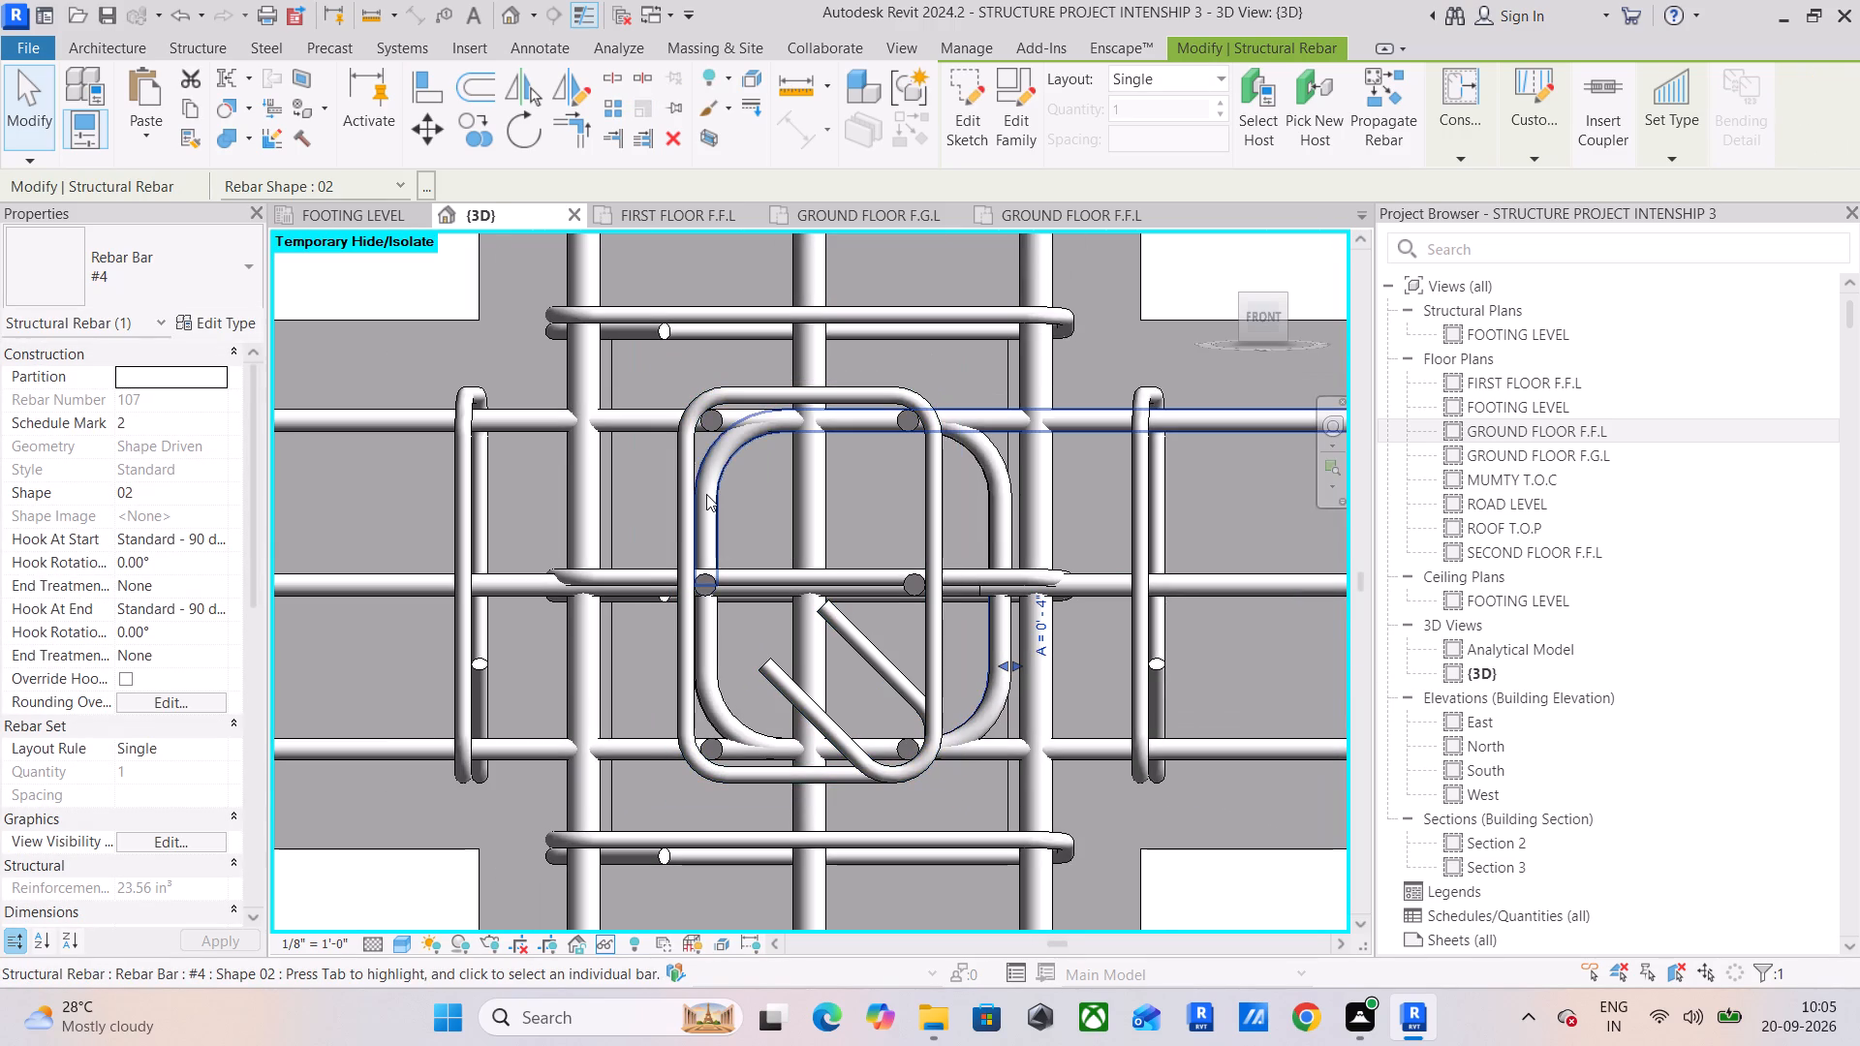
click(706, 494)
drag(684, 501, 647, 501)
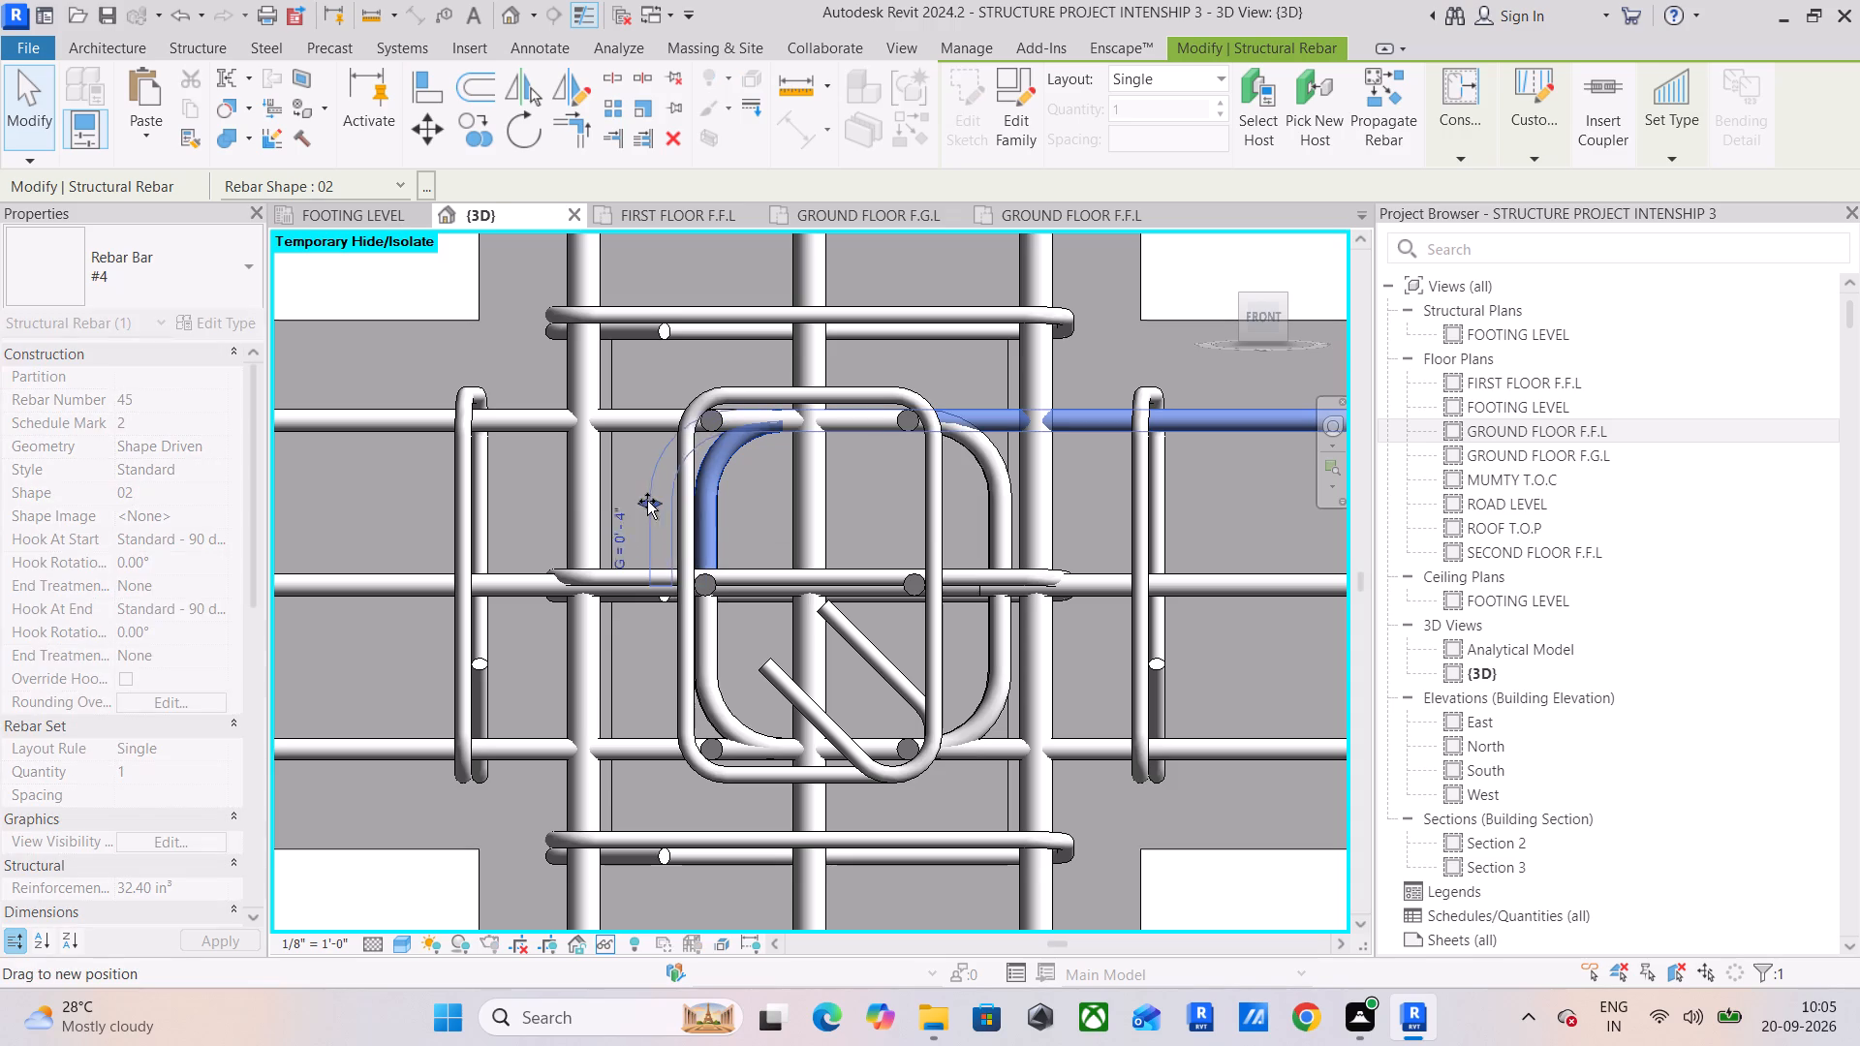
drag(647, 501, 604, 501)
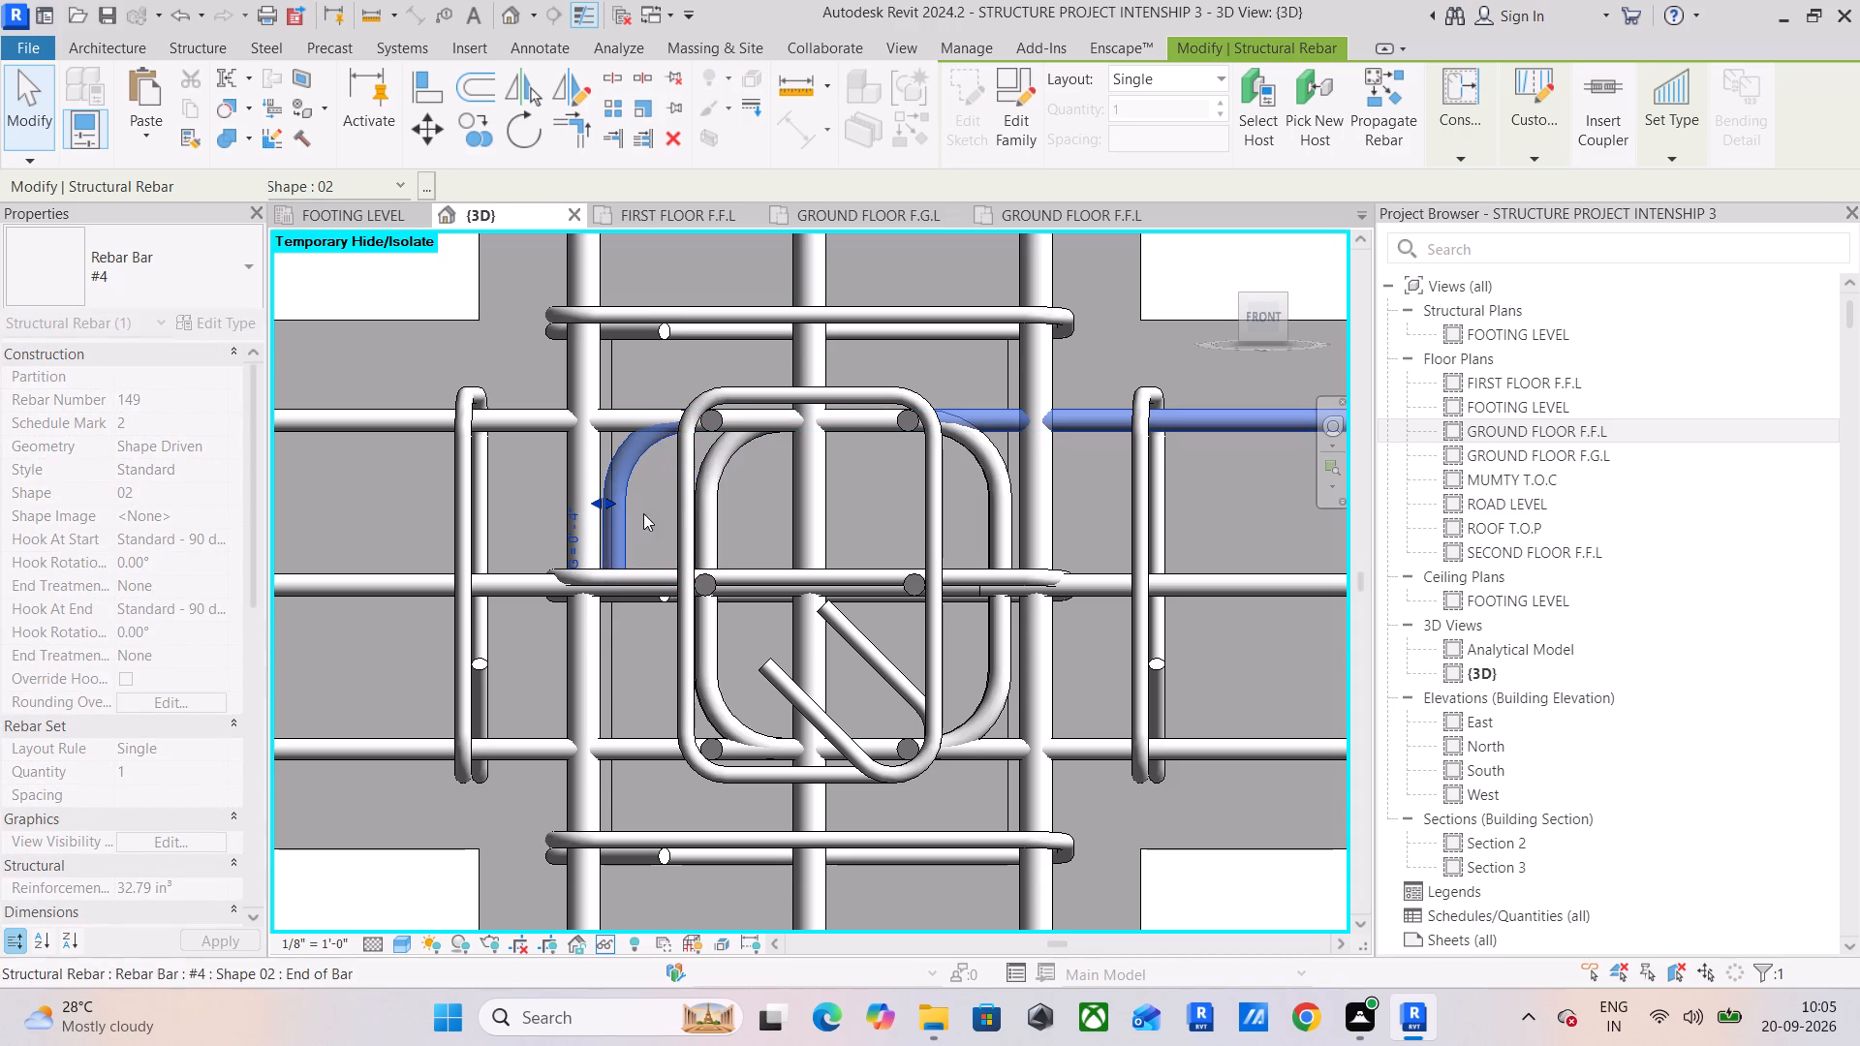
click(723, 508)
drag(684, 502, 604, 501)
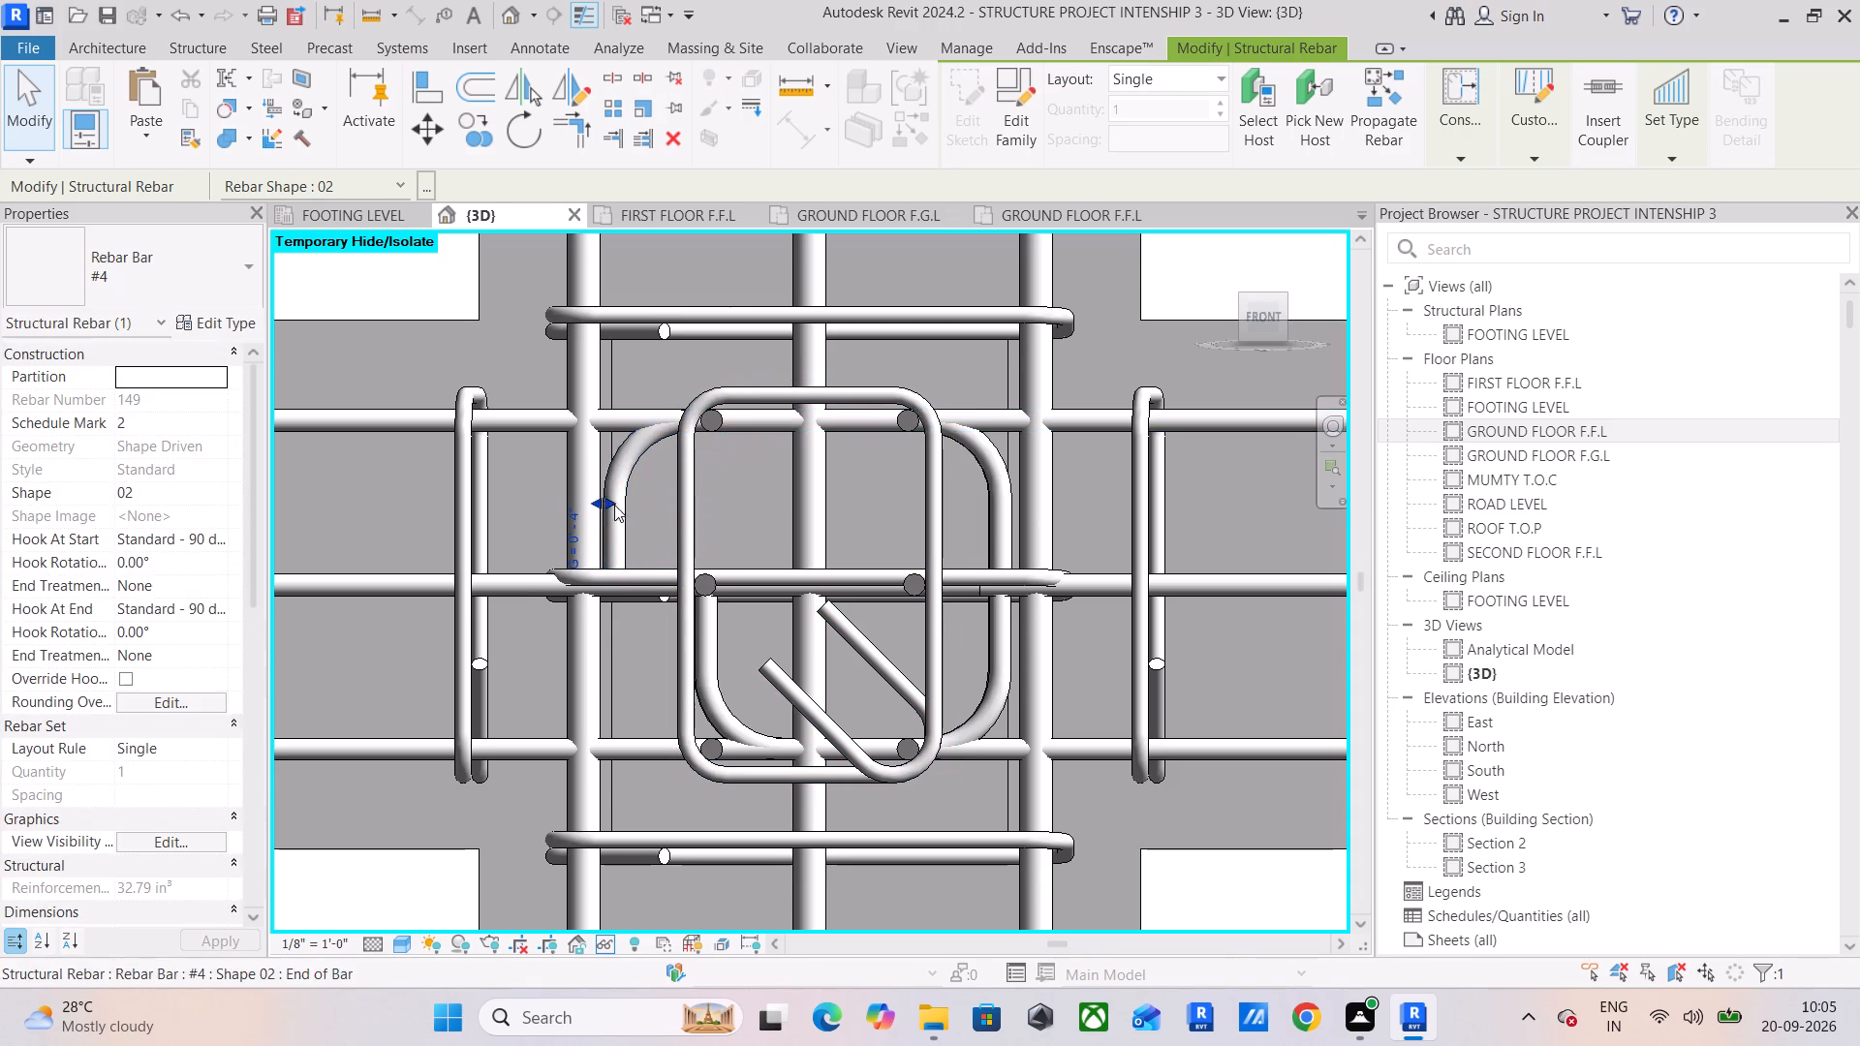
Extend the hooked ends of the right beam's two bottom #4 bars across the column, in line with its top bars' hooks.
click(712, 664)
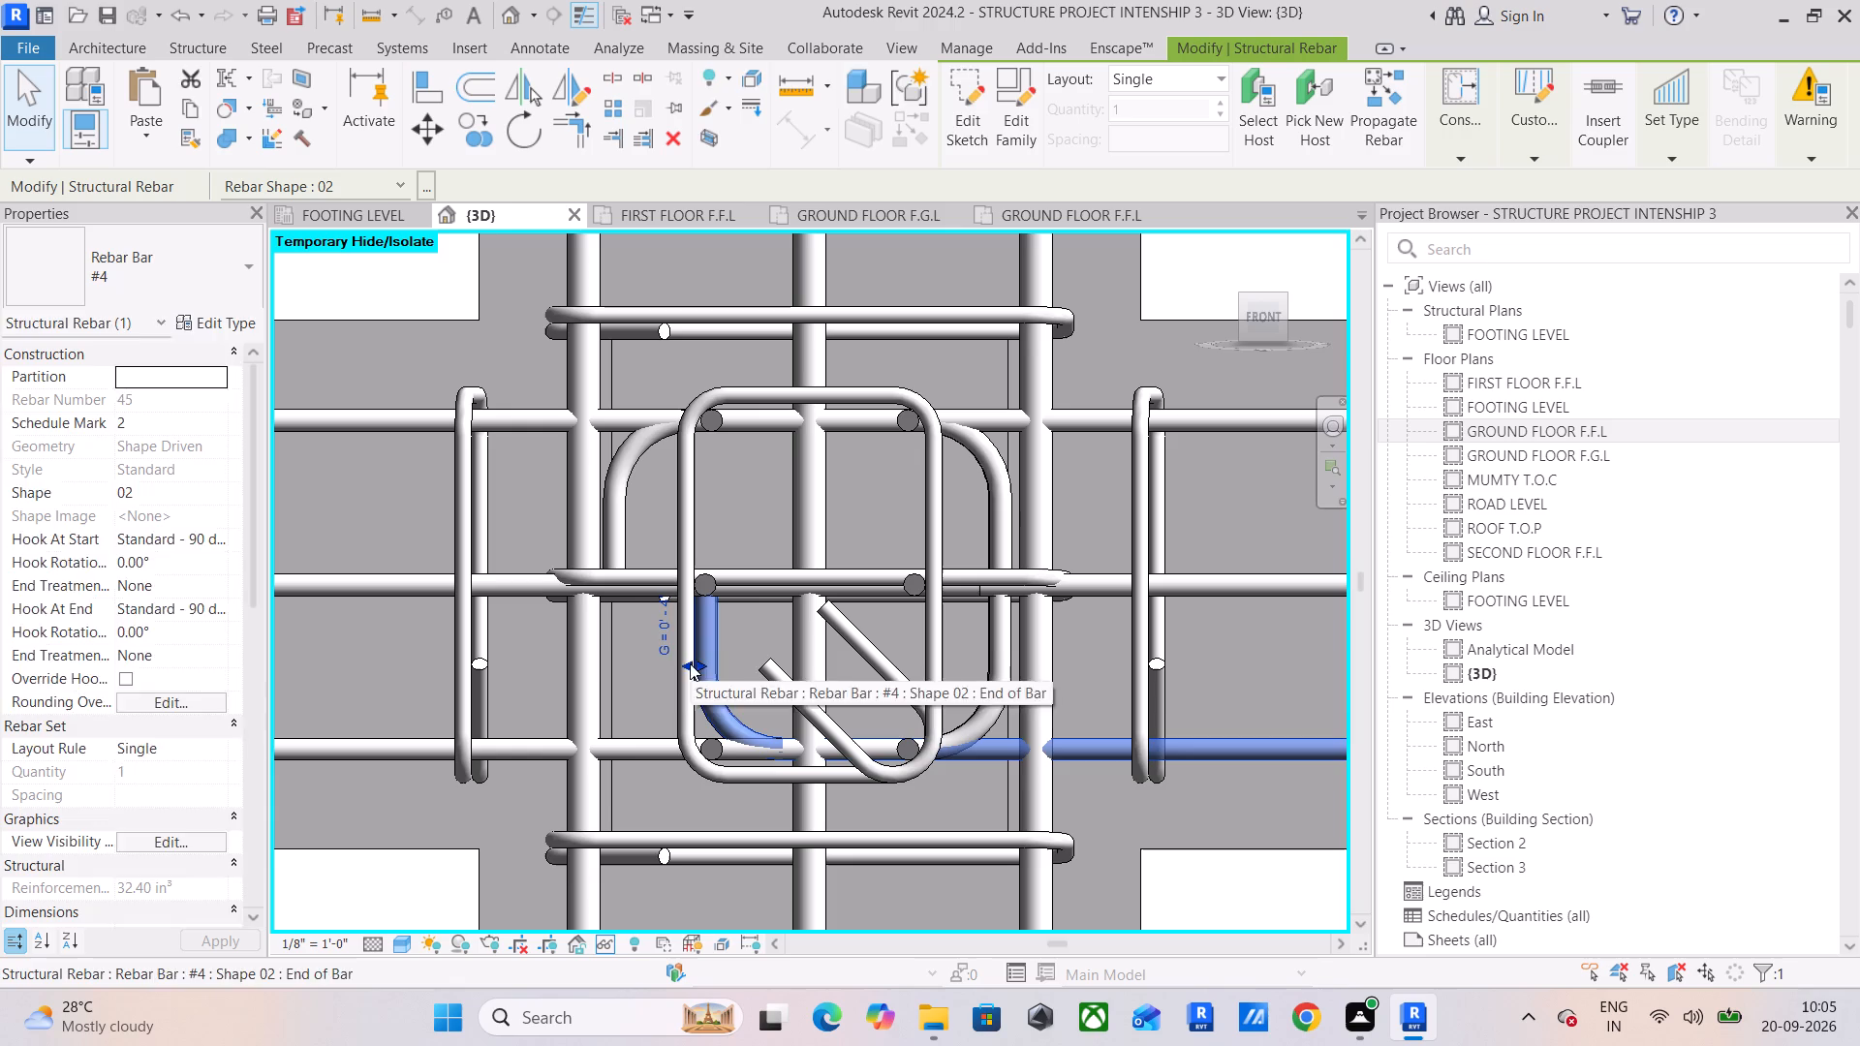
drag(690, 663, 604, 667)
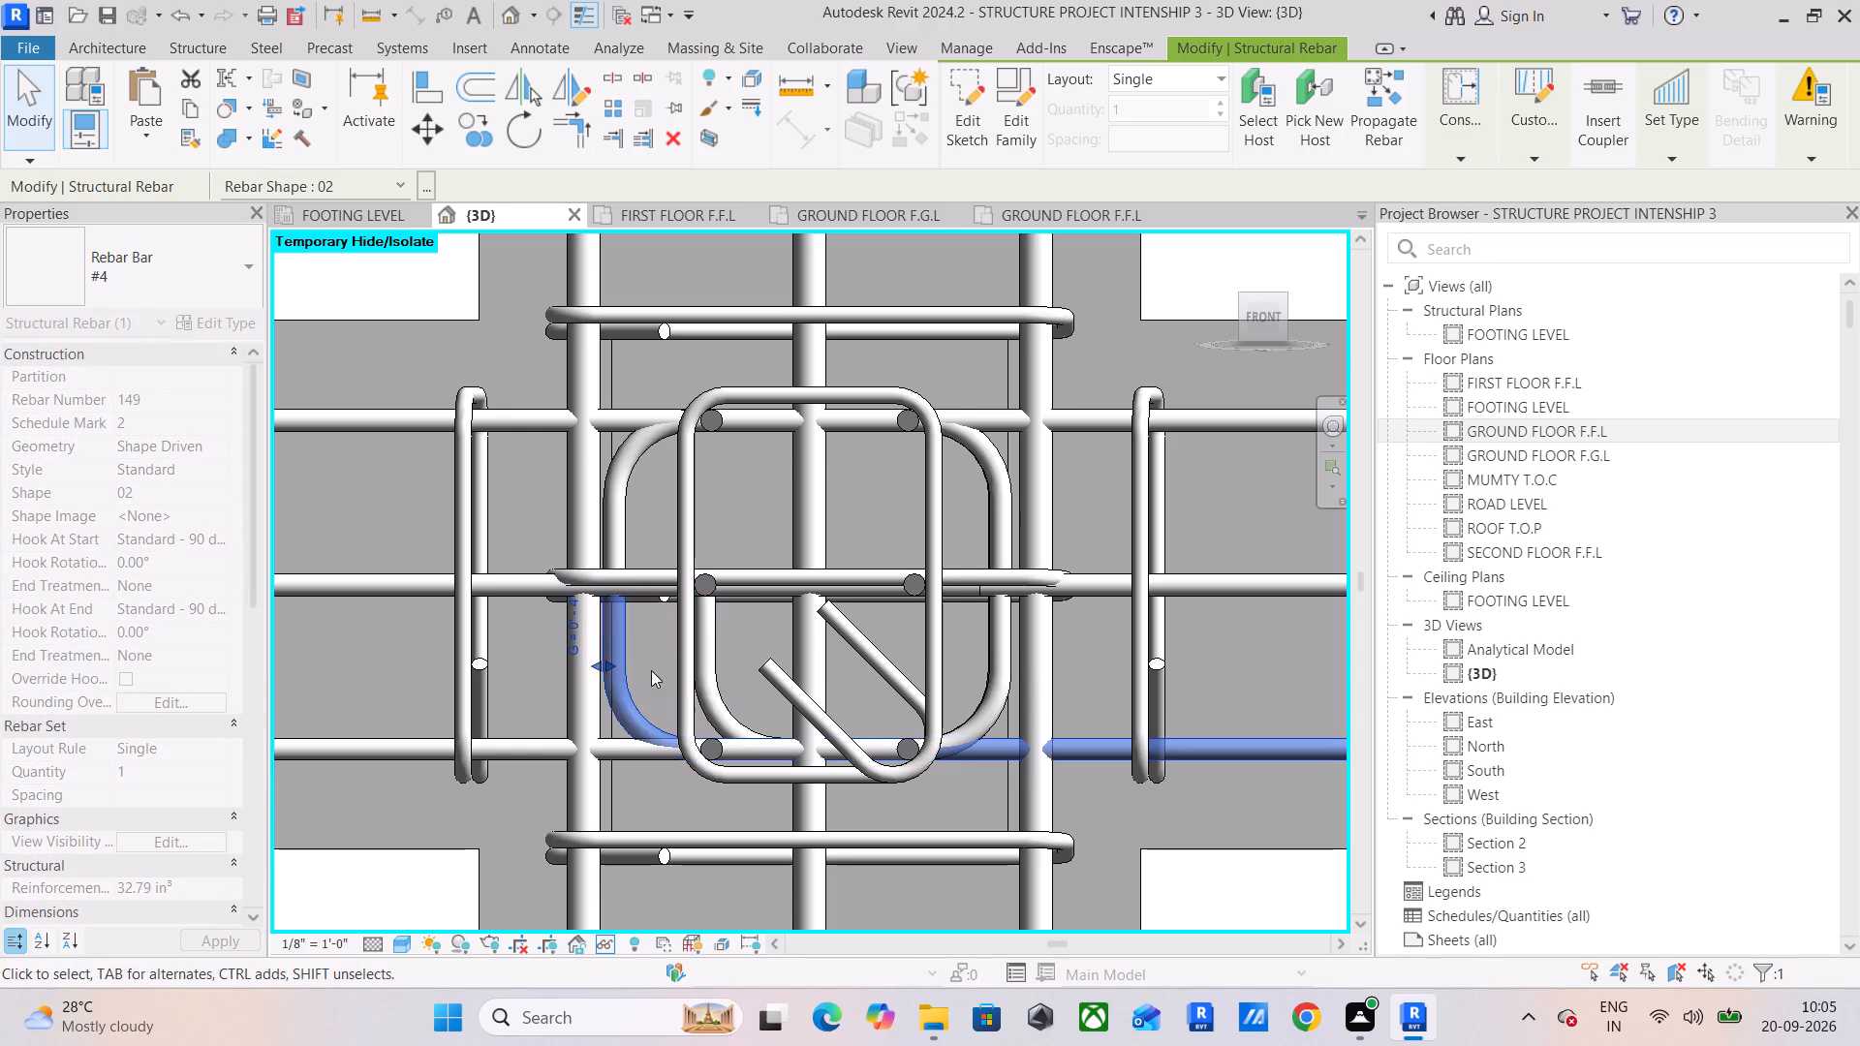
click(699, 660)
drag(687, 665, 603, 663)
scroll(630, 659, up, 4)
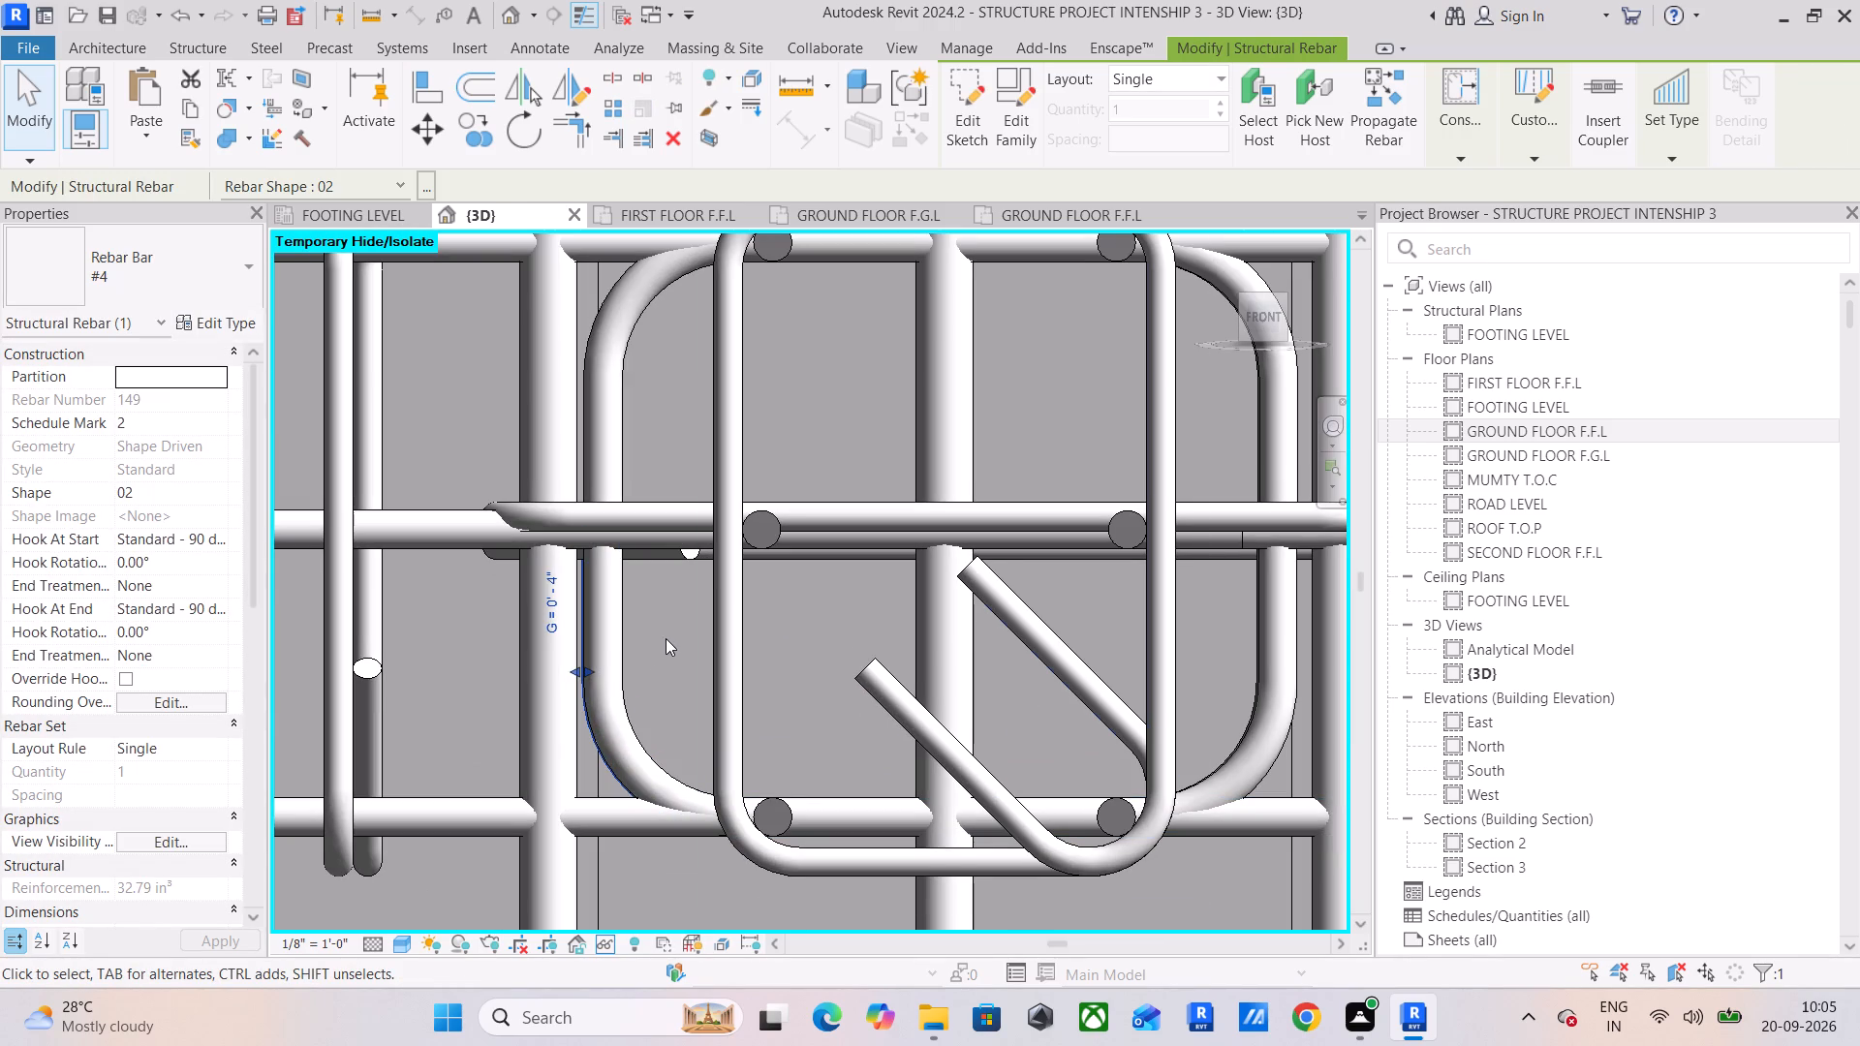
Extend the right beam's front and rear straight mid-depth #4 bars across the column, ending in line with that beam's hooks.
scroll(759, 614, down, 6)
middle_drag(863, 615, 779, 652)
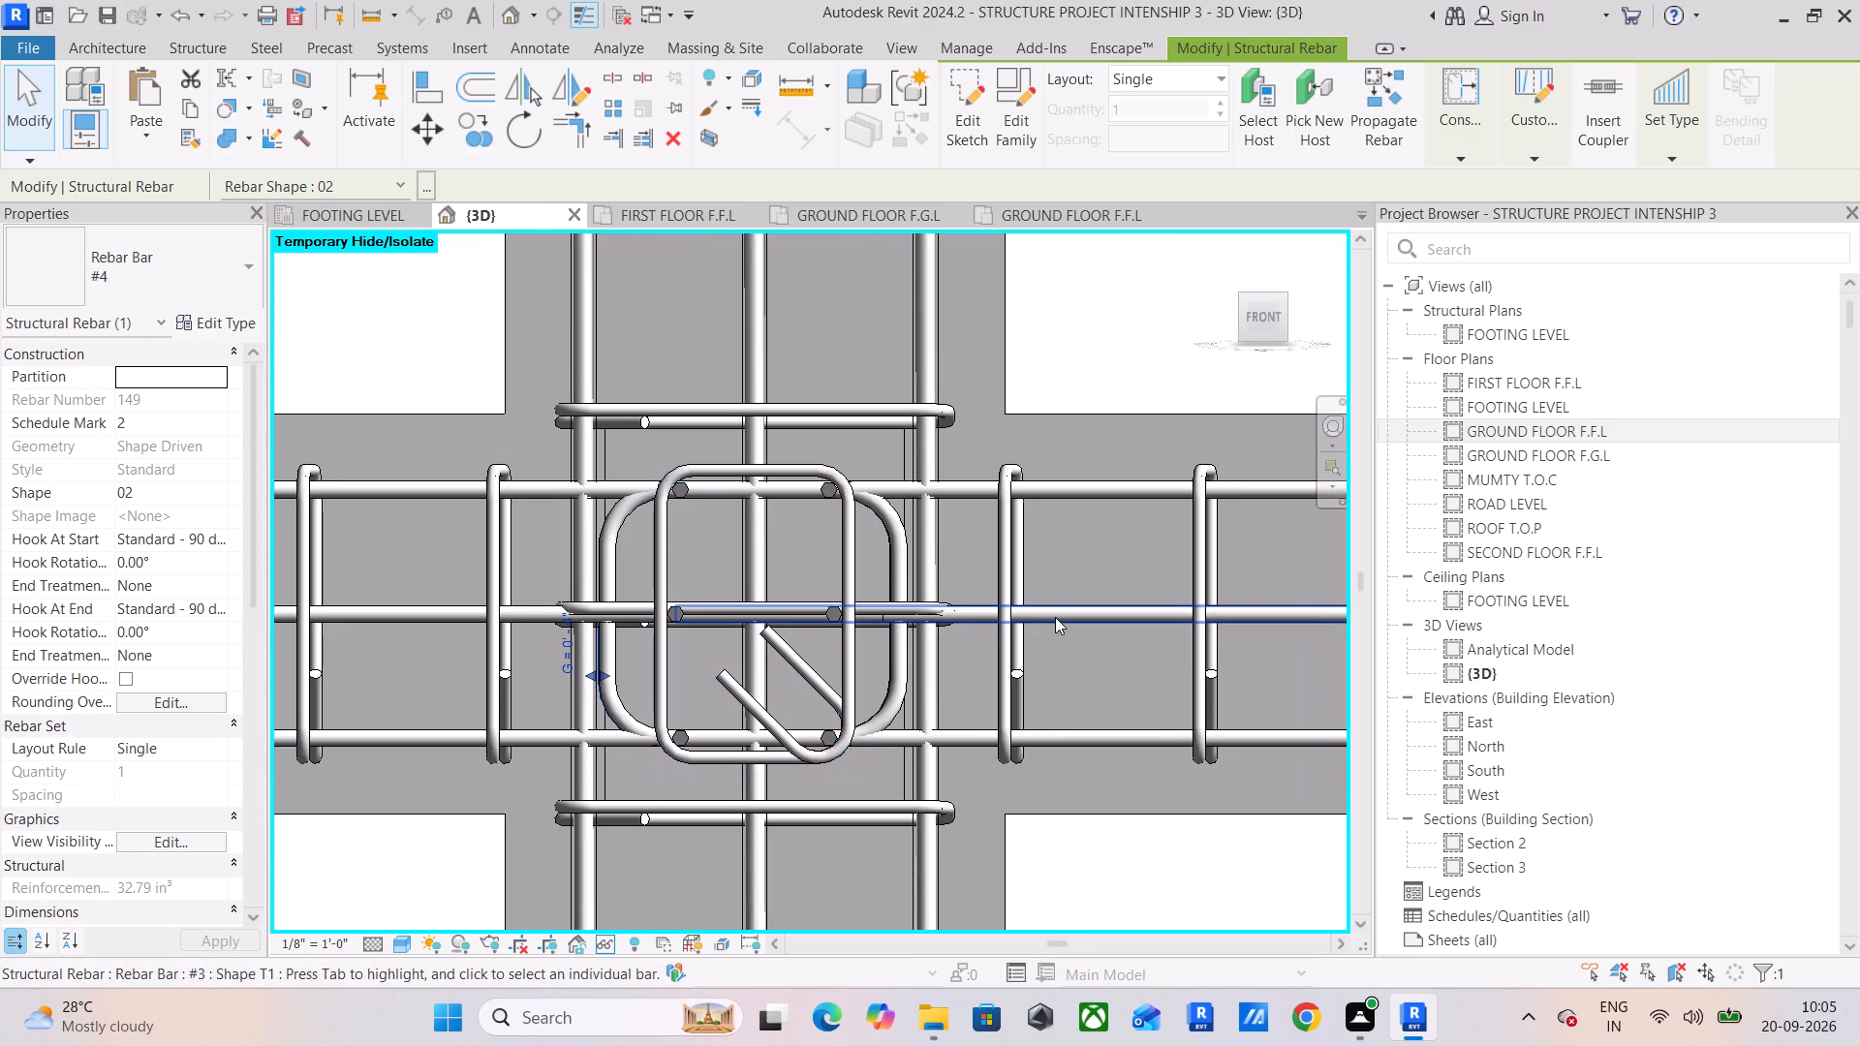
click(1055, 616)
scroll(660, 617, up, 3)
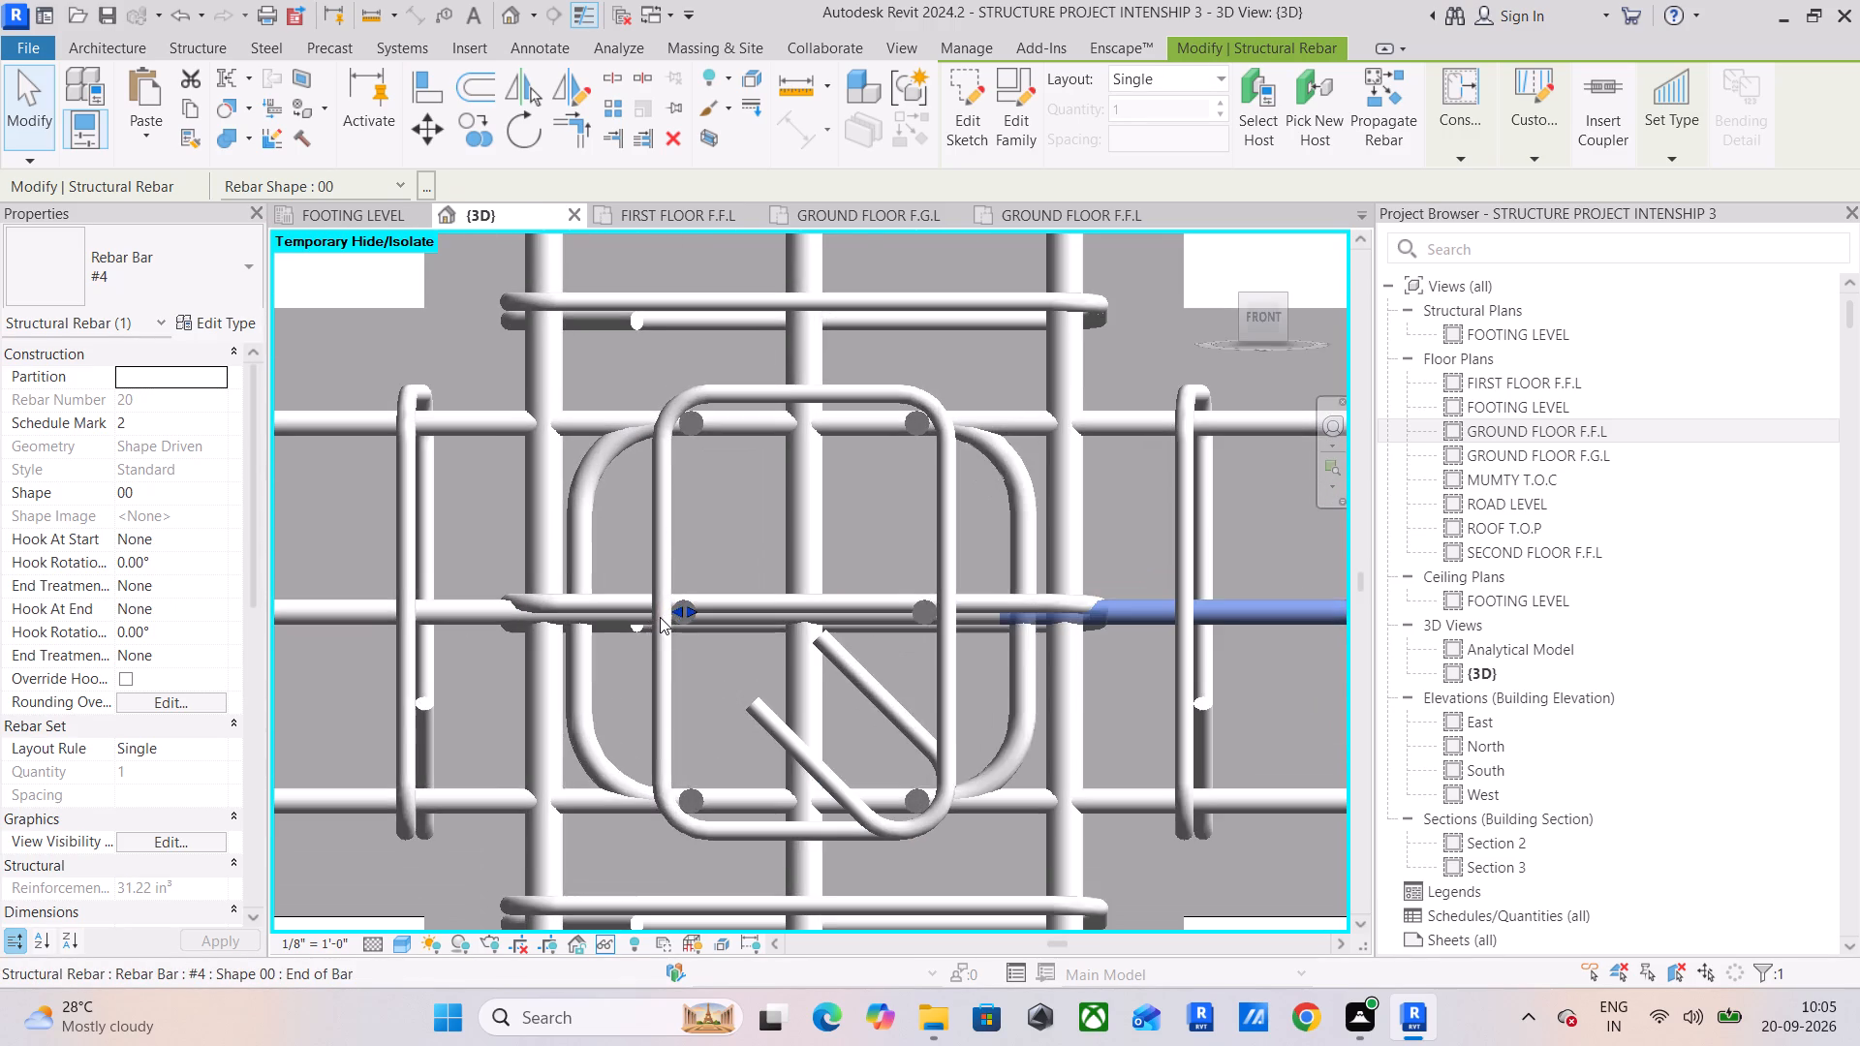
drag(672, 606, 591, 612)
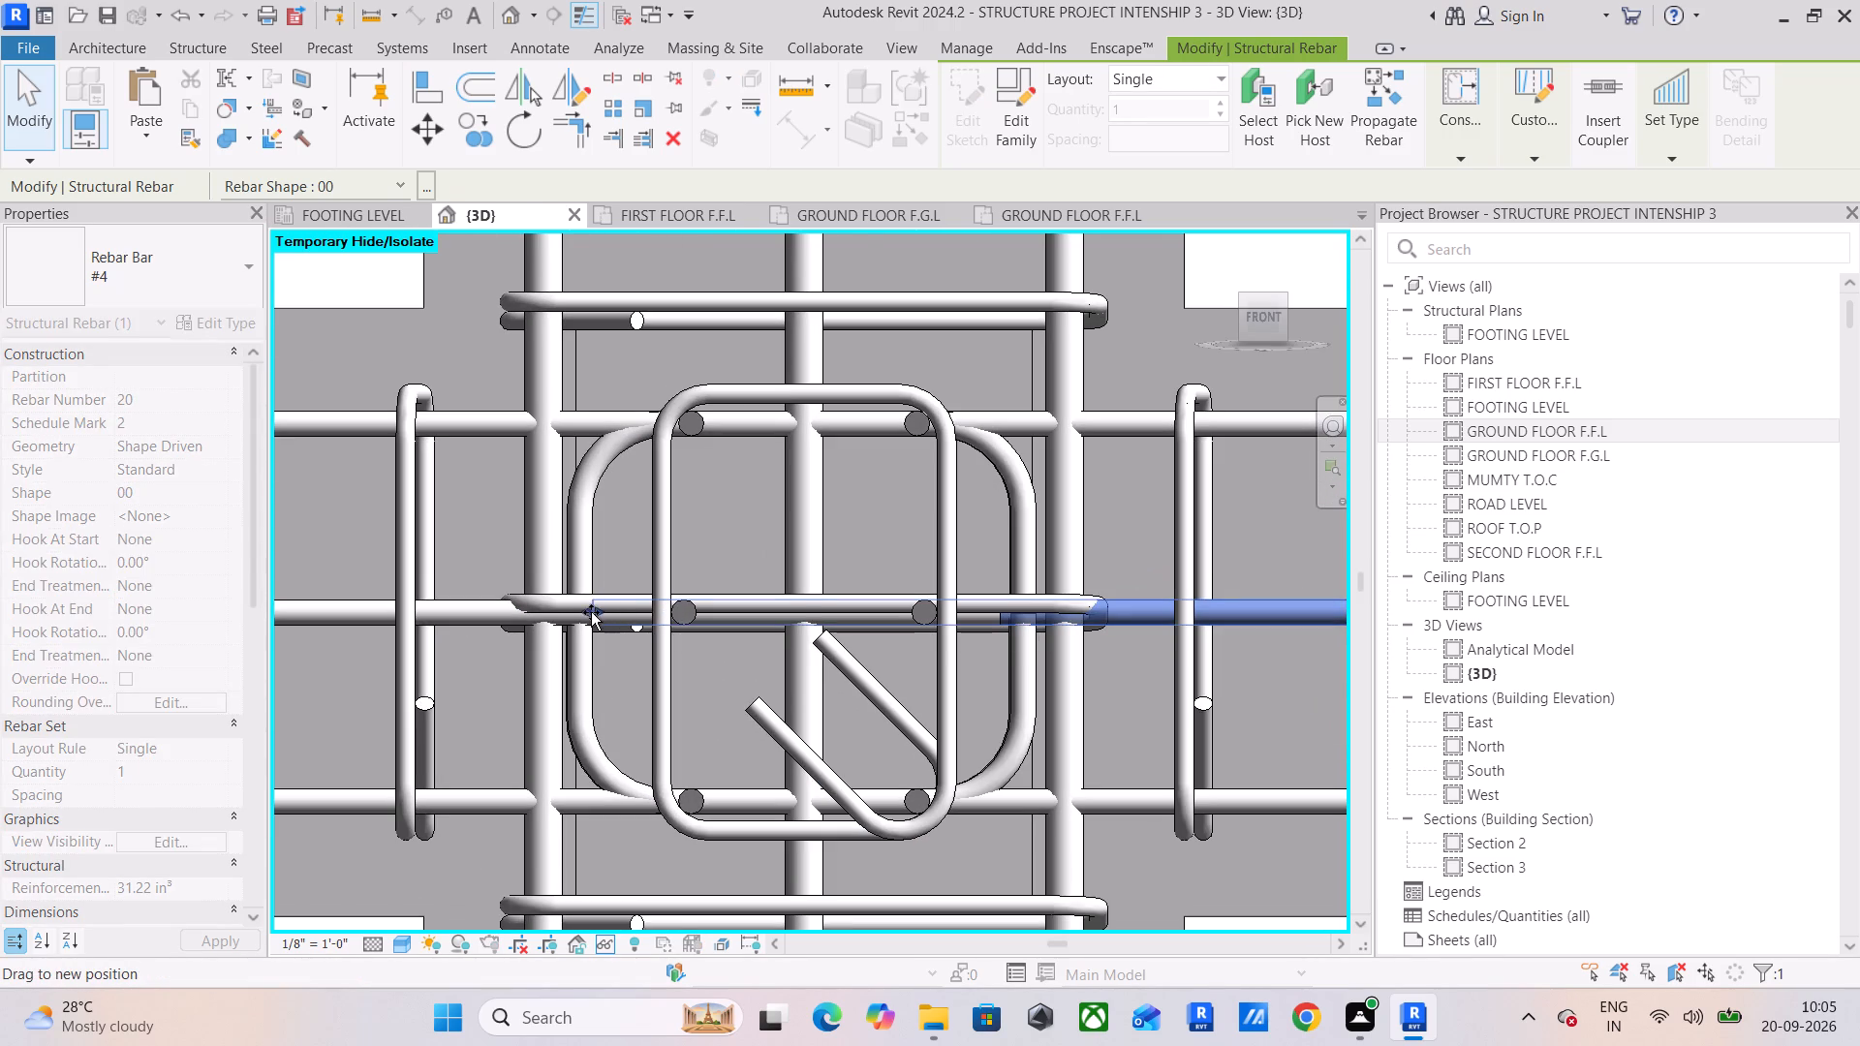
drag(591, 612, 572, 613)
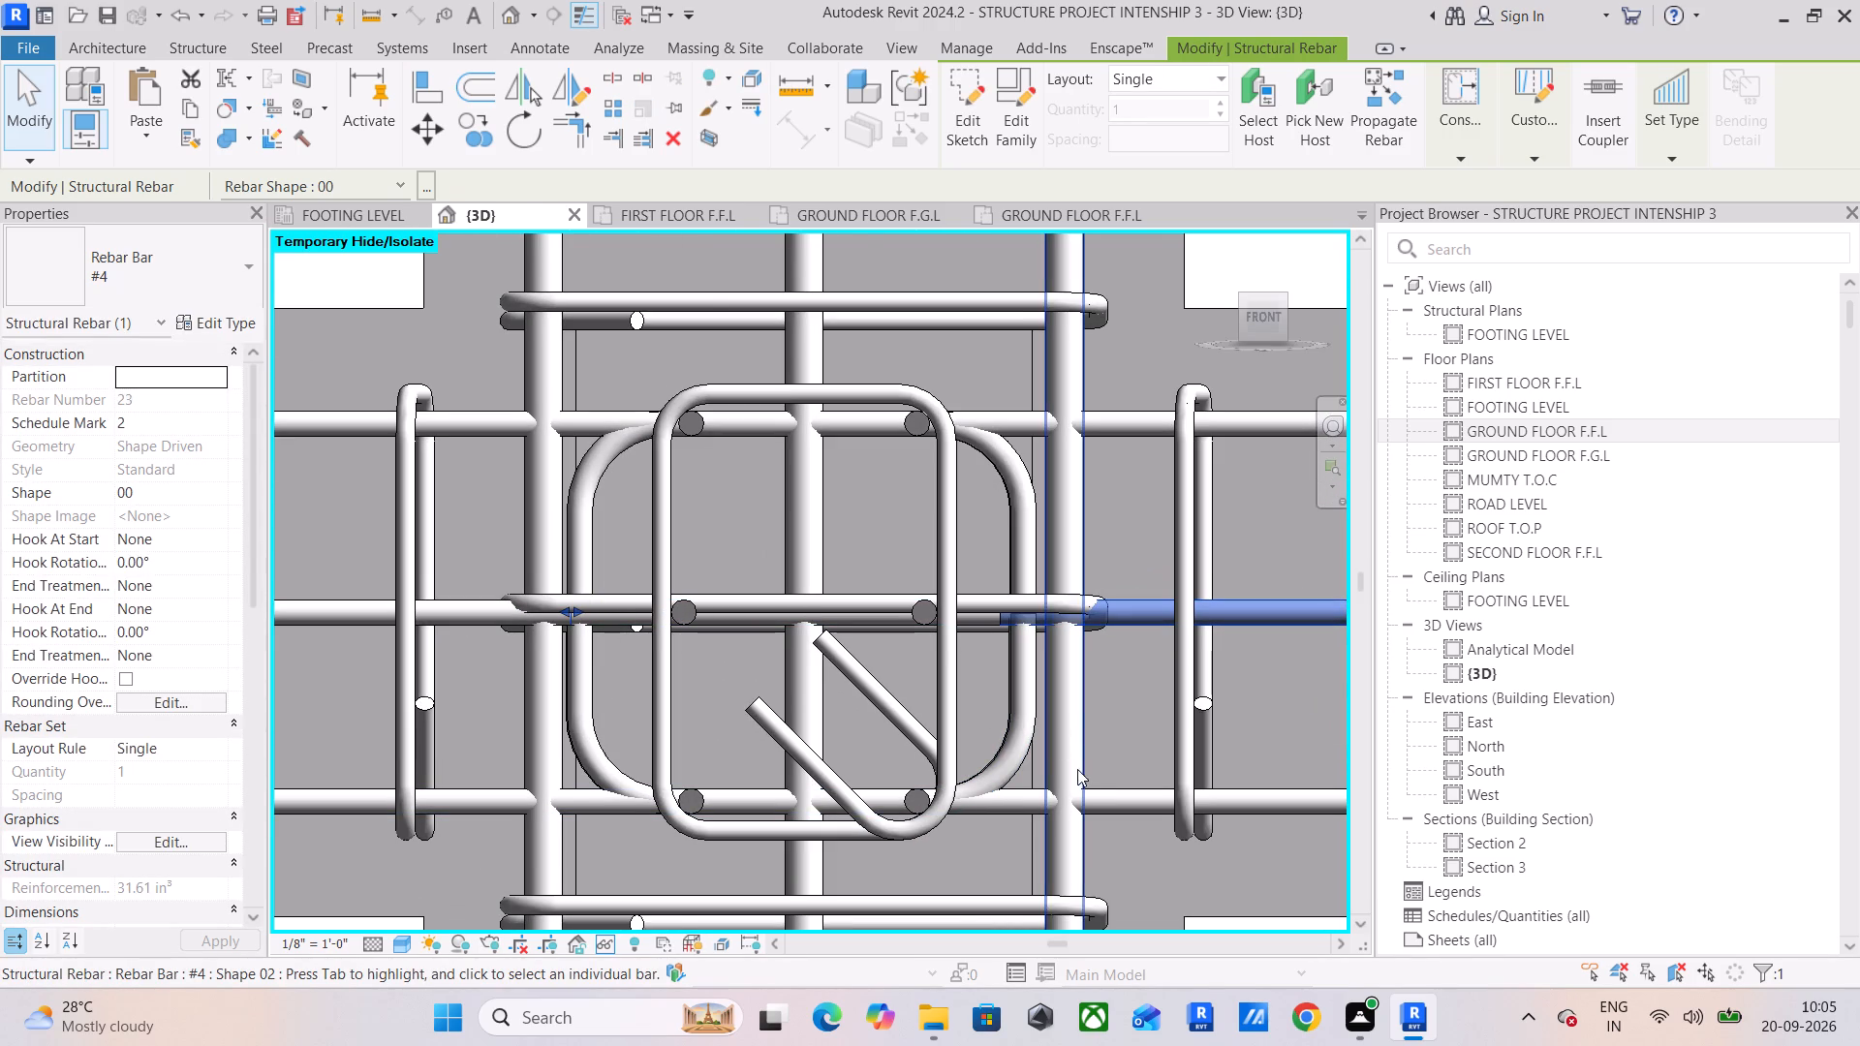
shift+middle_drag(1112, 718, 1114, 790)
click(1246, 569)
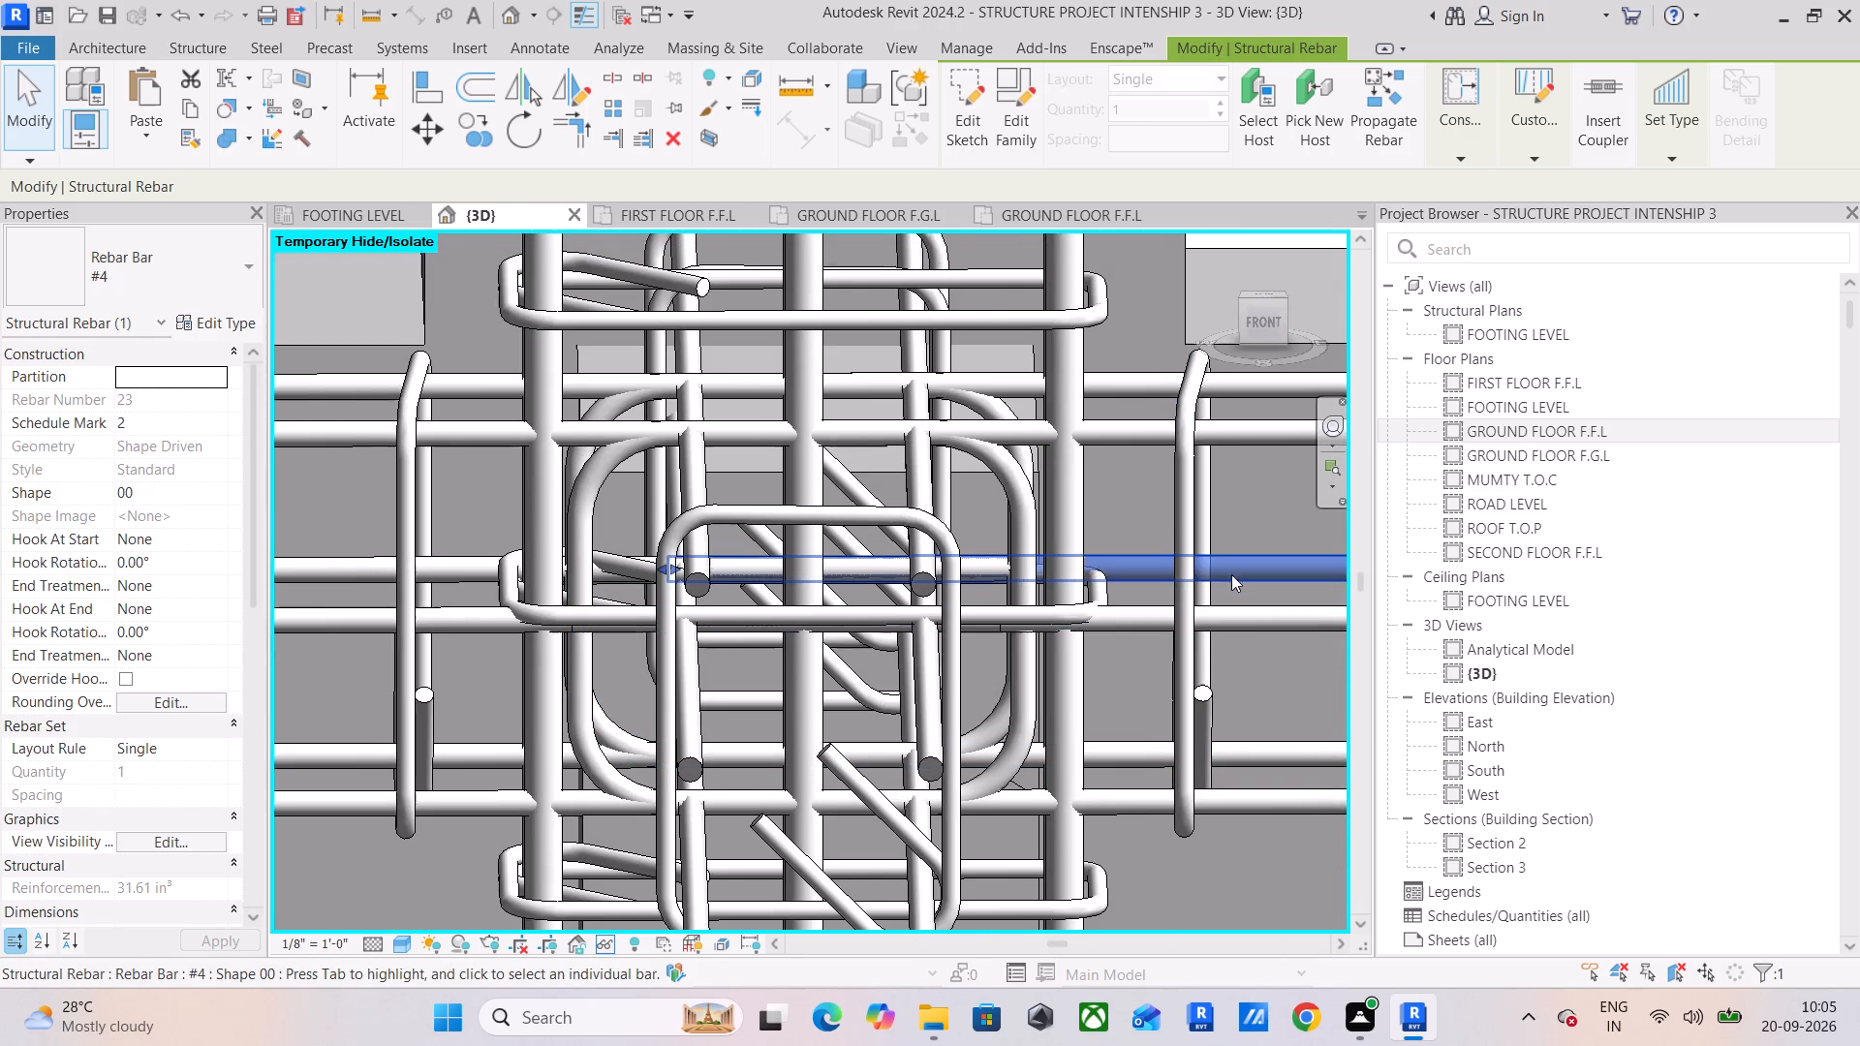
drag(661, 567, 571, 566)
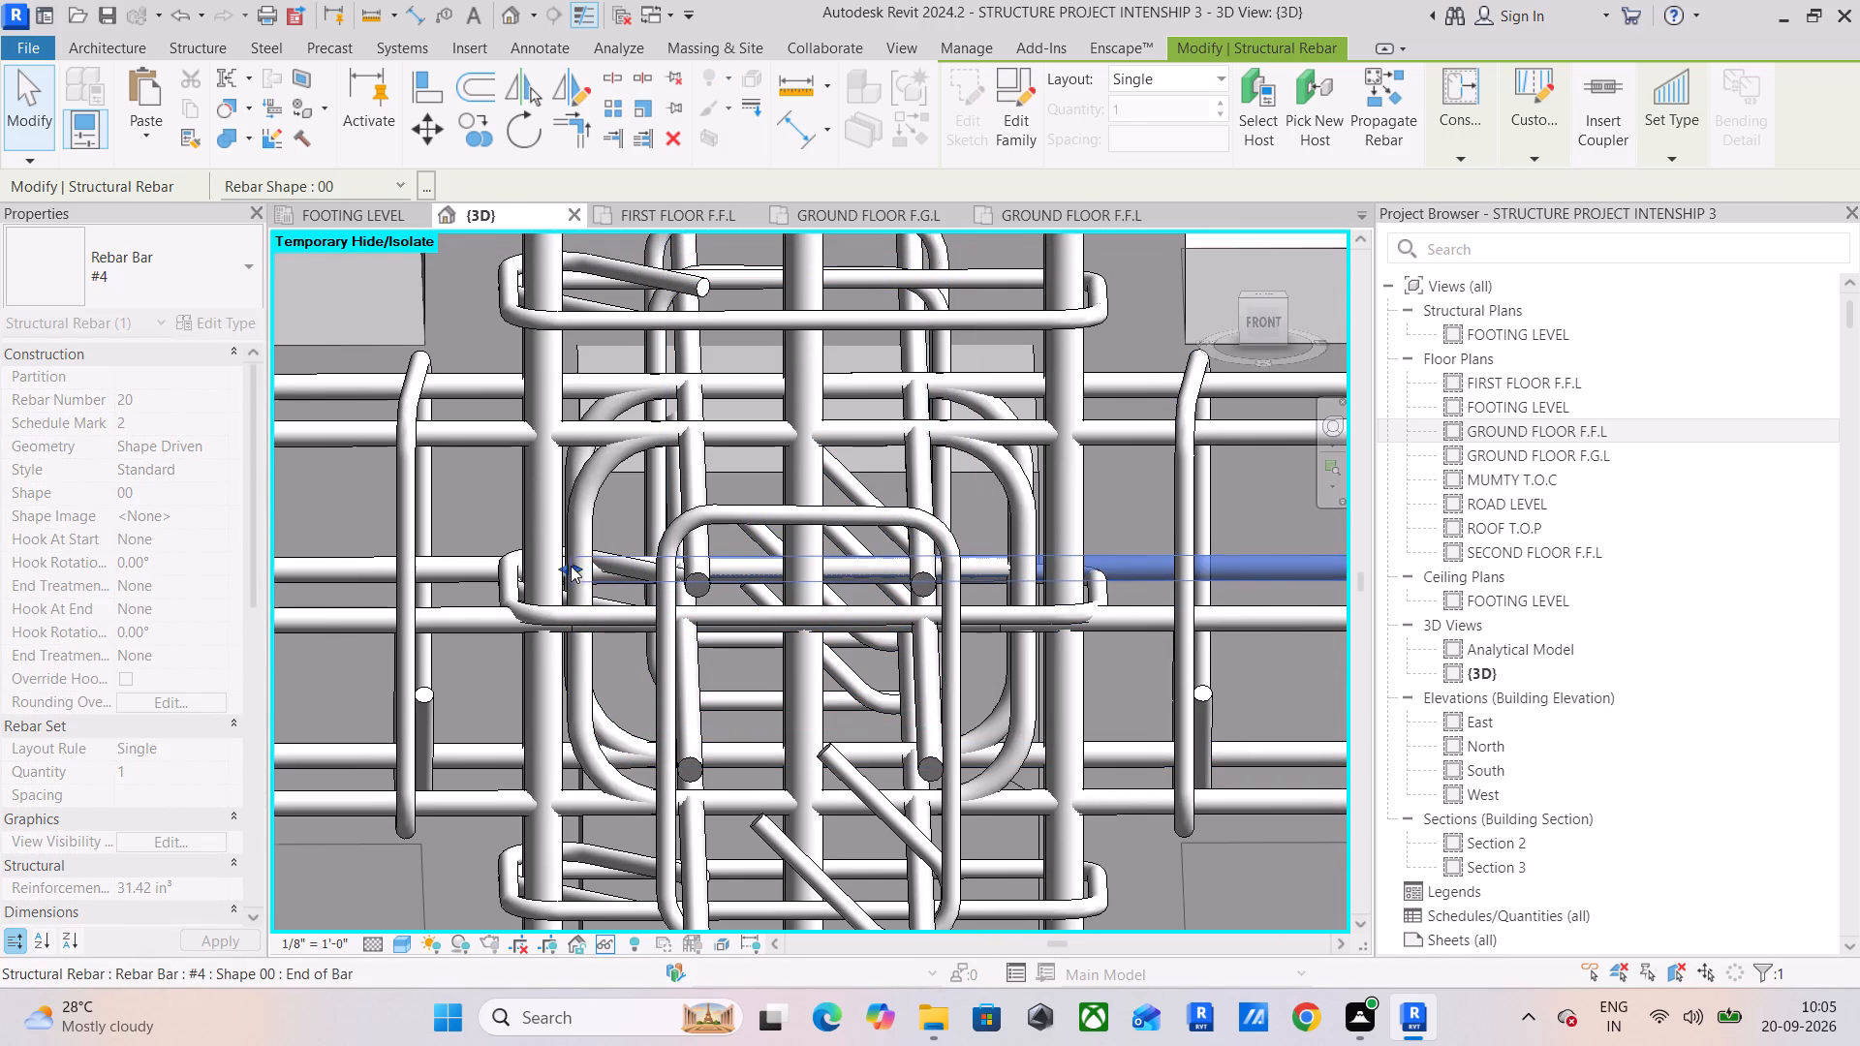
Extend the left beam's front straight mid-depth #4 bar toward the column's far vertical bars, ending in line with its hooked bars.
click(448, 613)
shift+middle_drag(833, 701, 827, 624)
click(1260, 321)
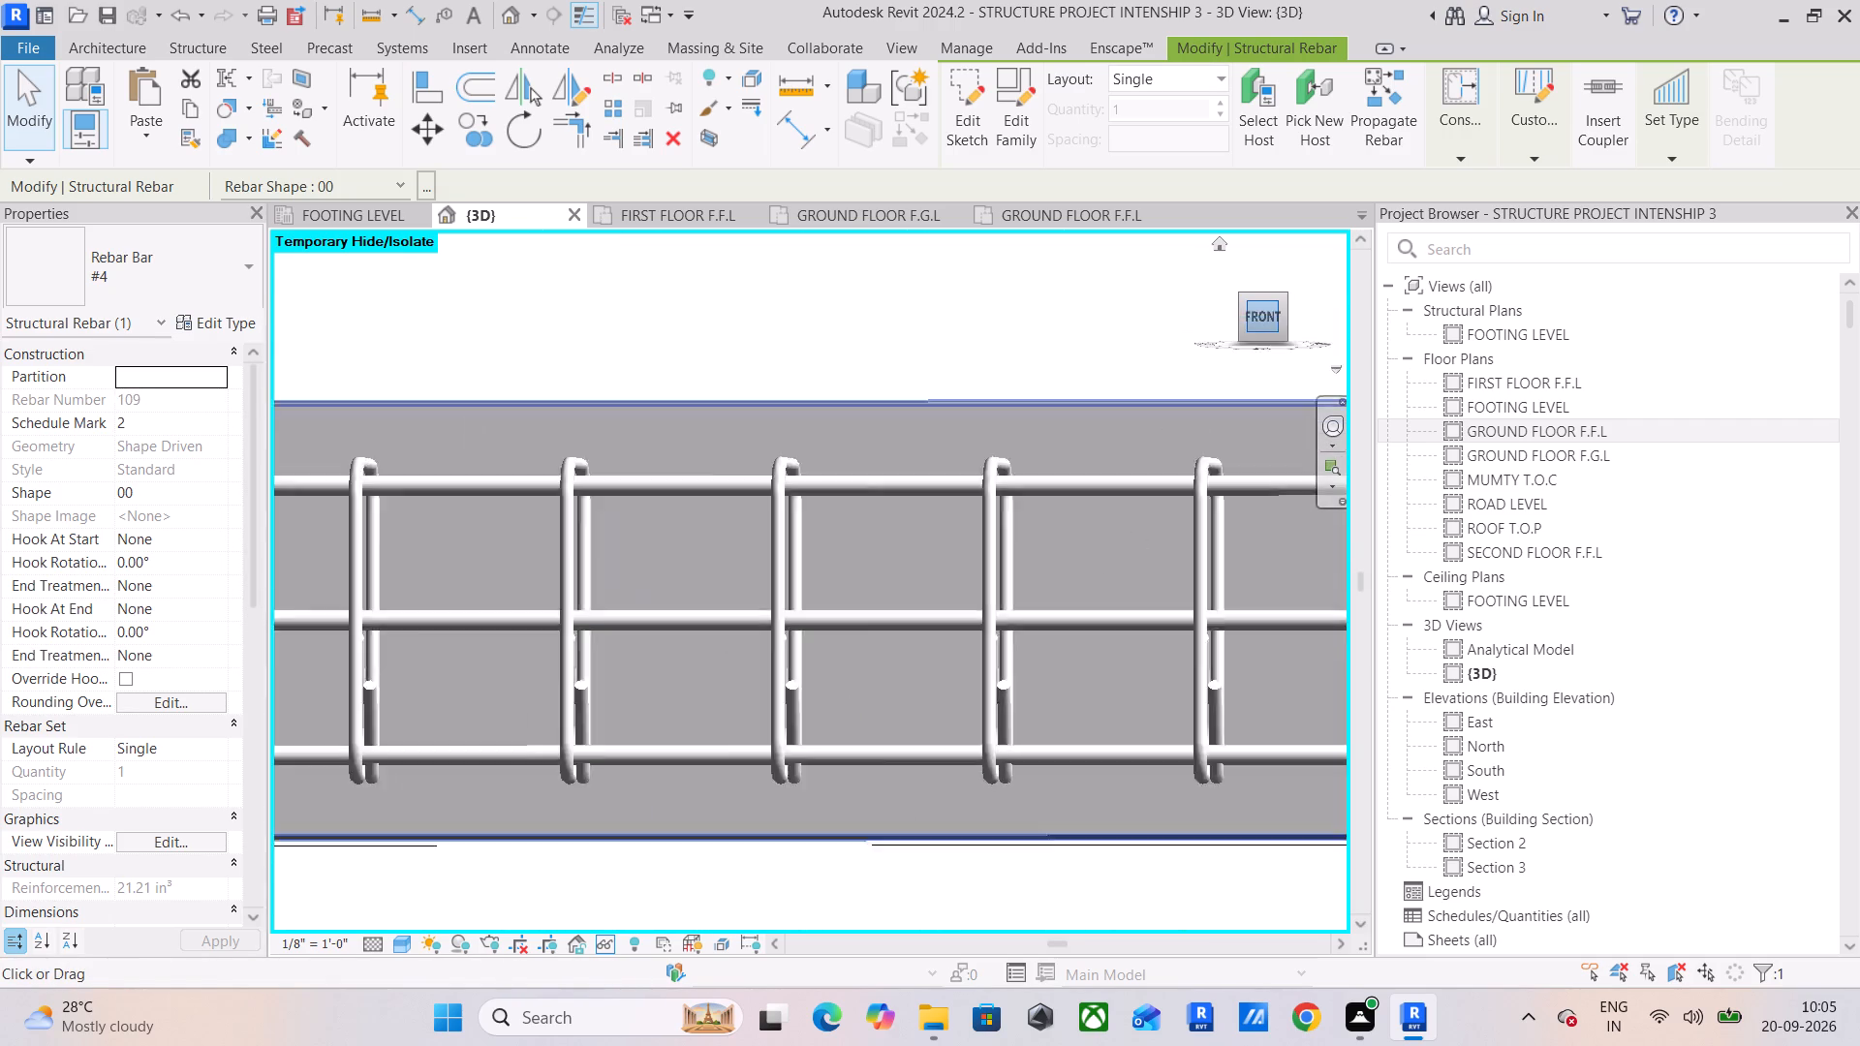
scroll(1205, 562, up, 7)
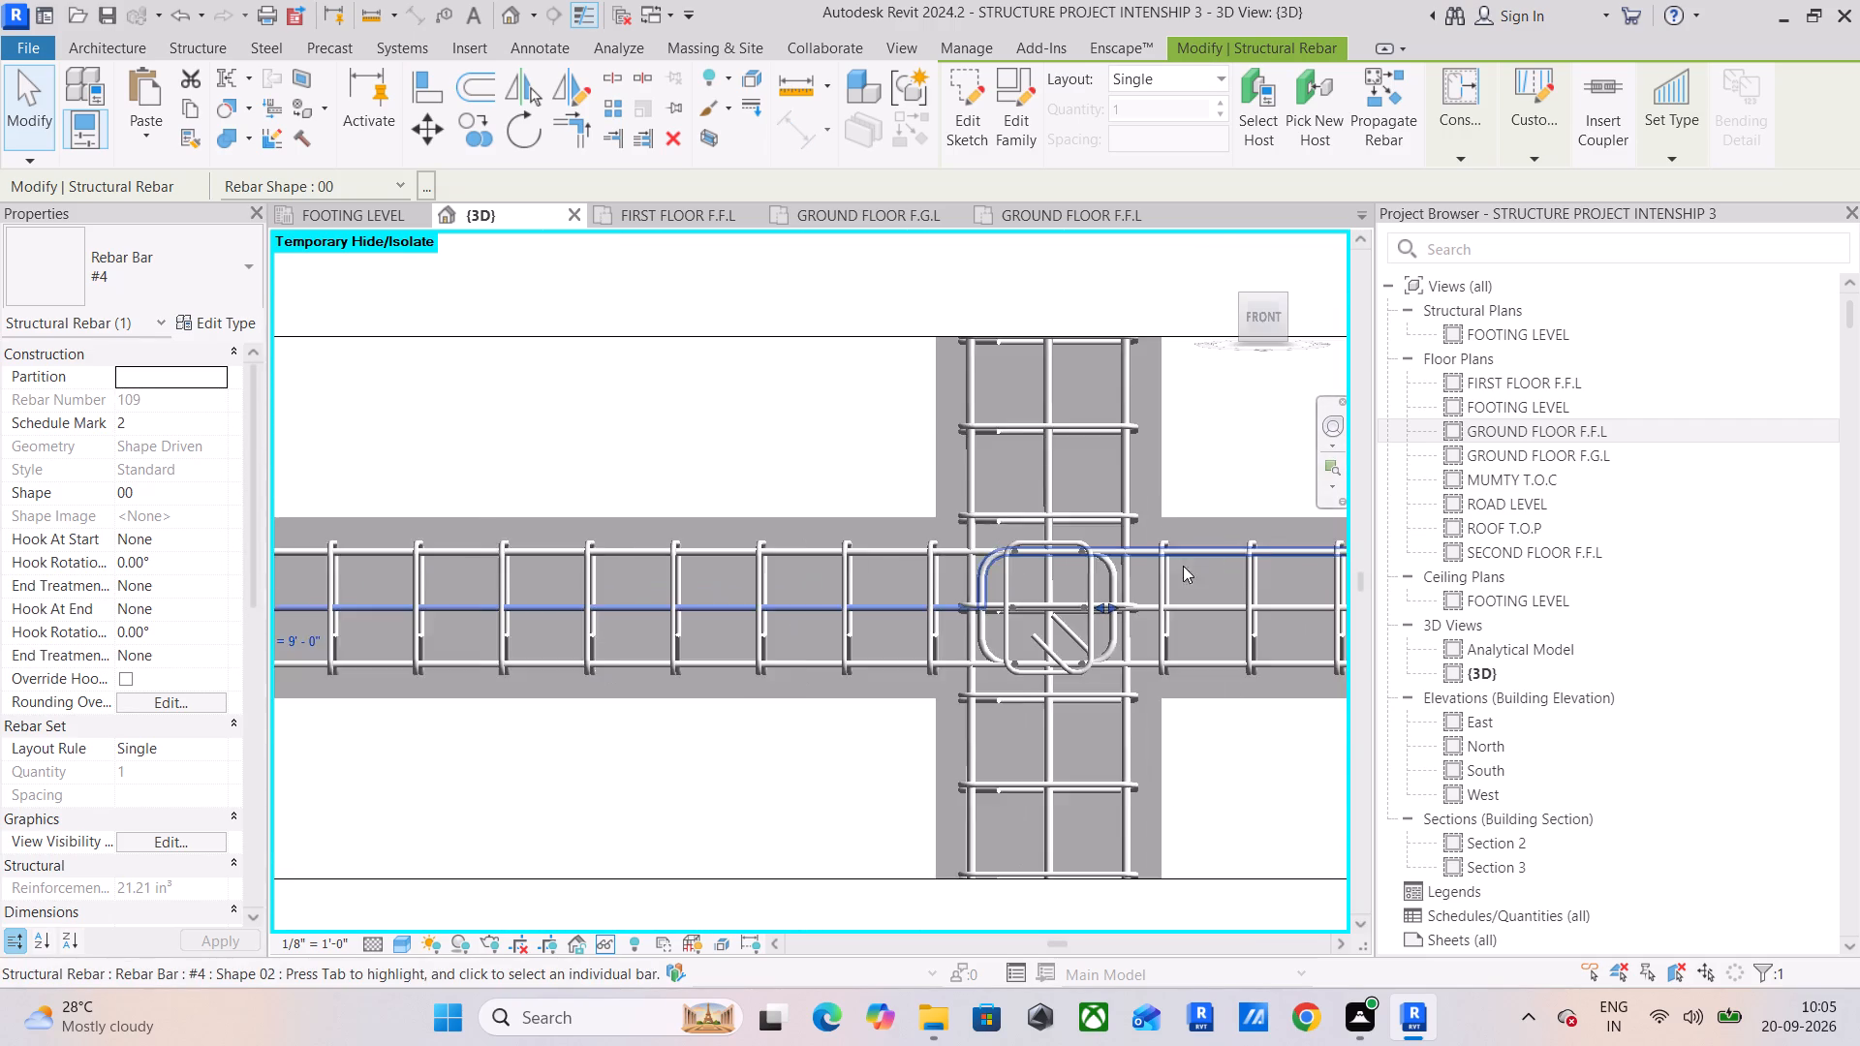
scroll(1183, 566, up, 4)
scroll(1090, 643, up, 9)
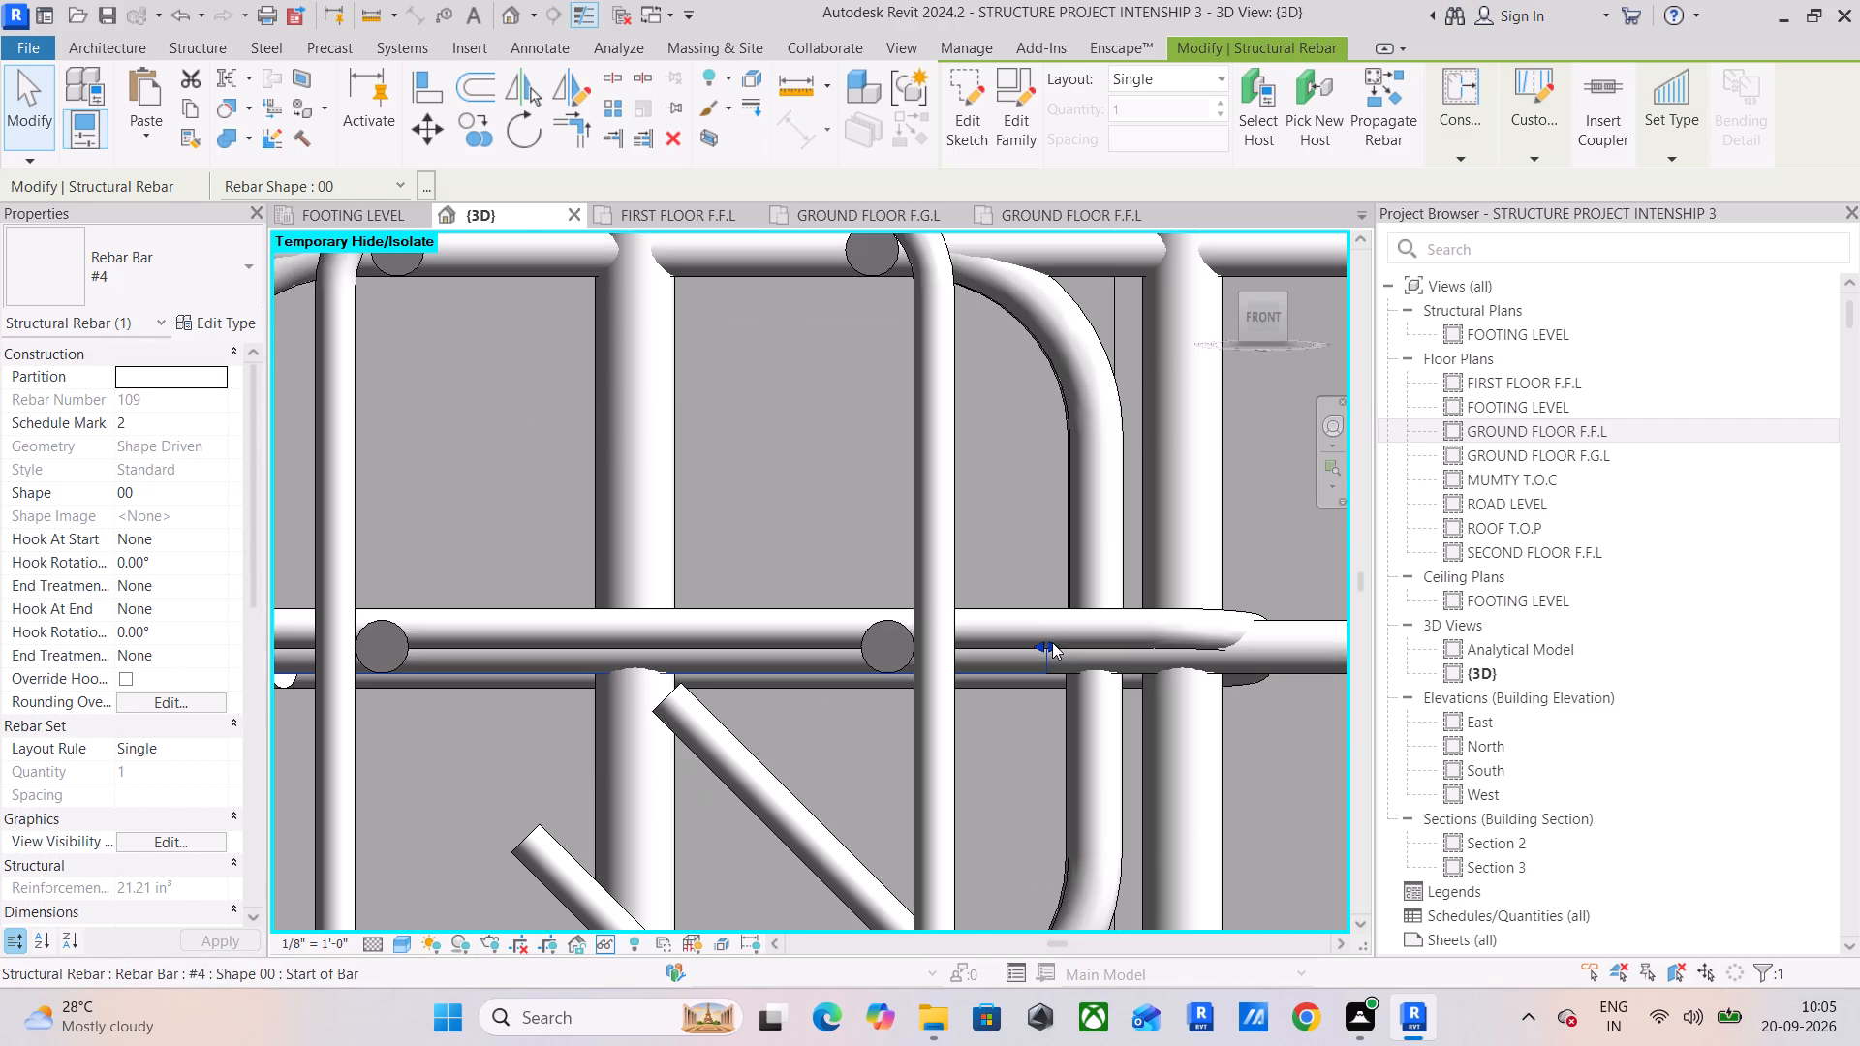
drag(1052, 642, 1120, 654)
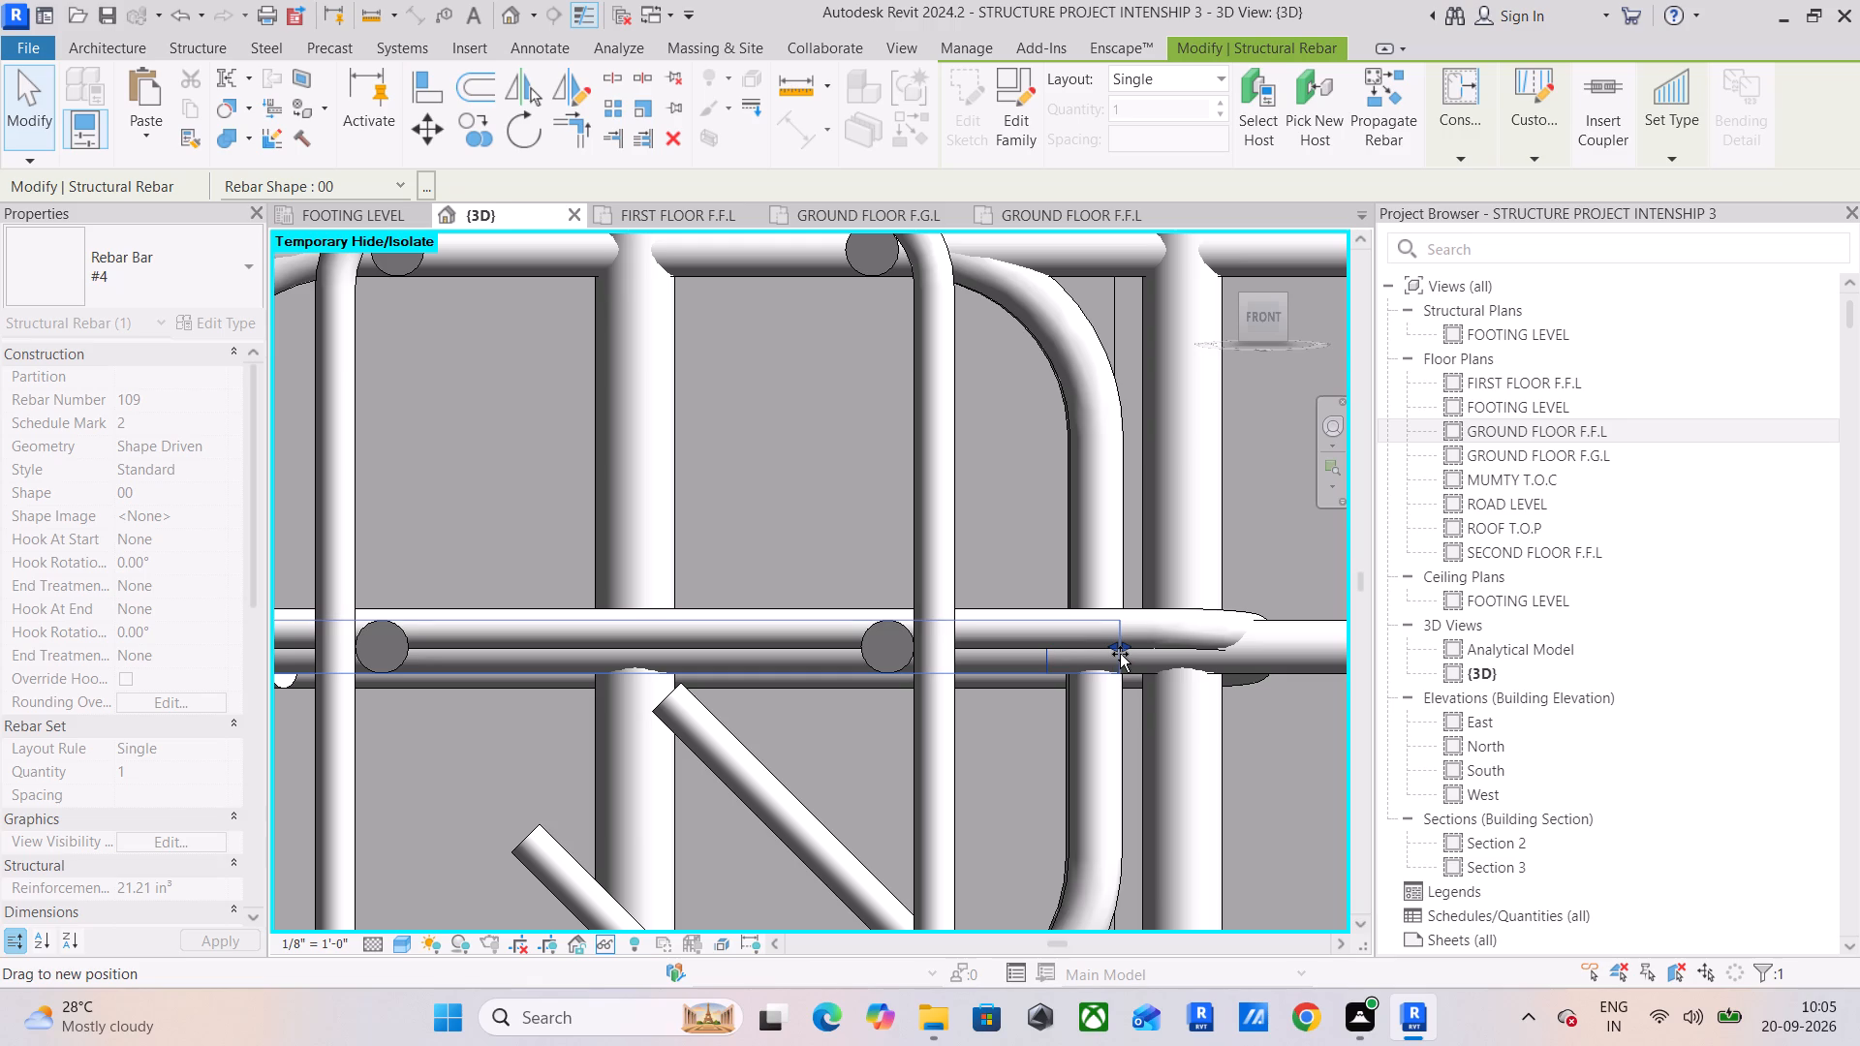
drag(1120, 654, 1124, 657)
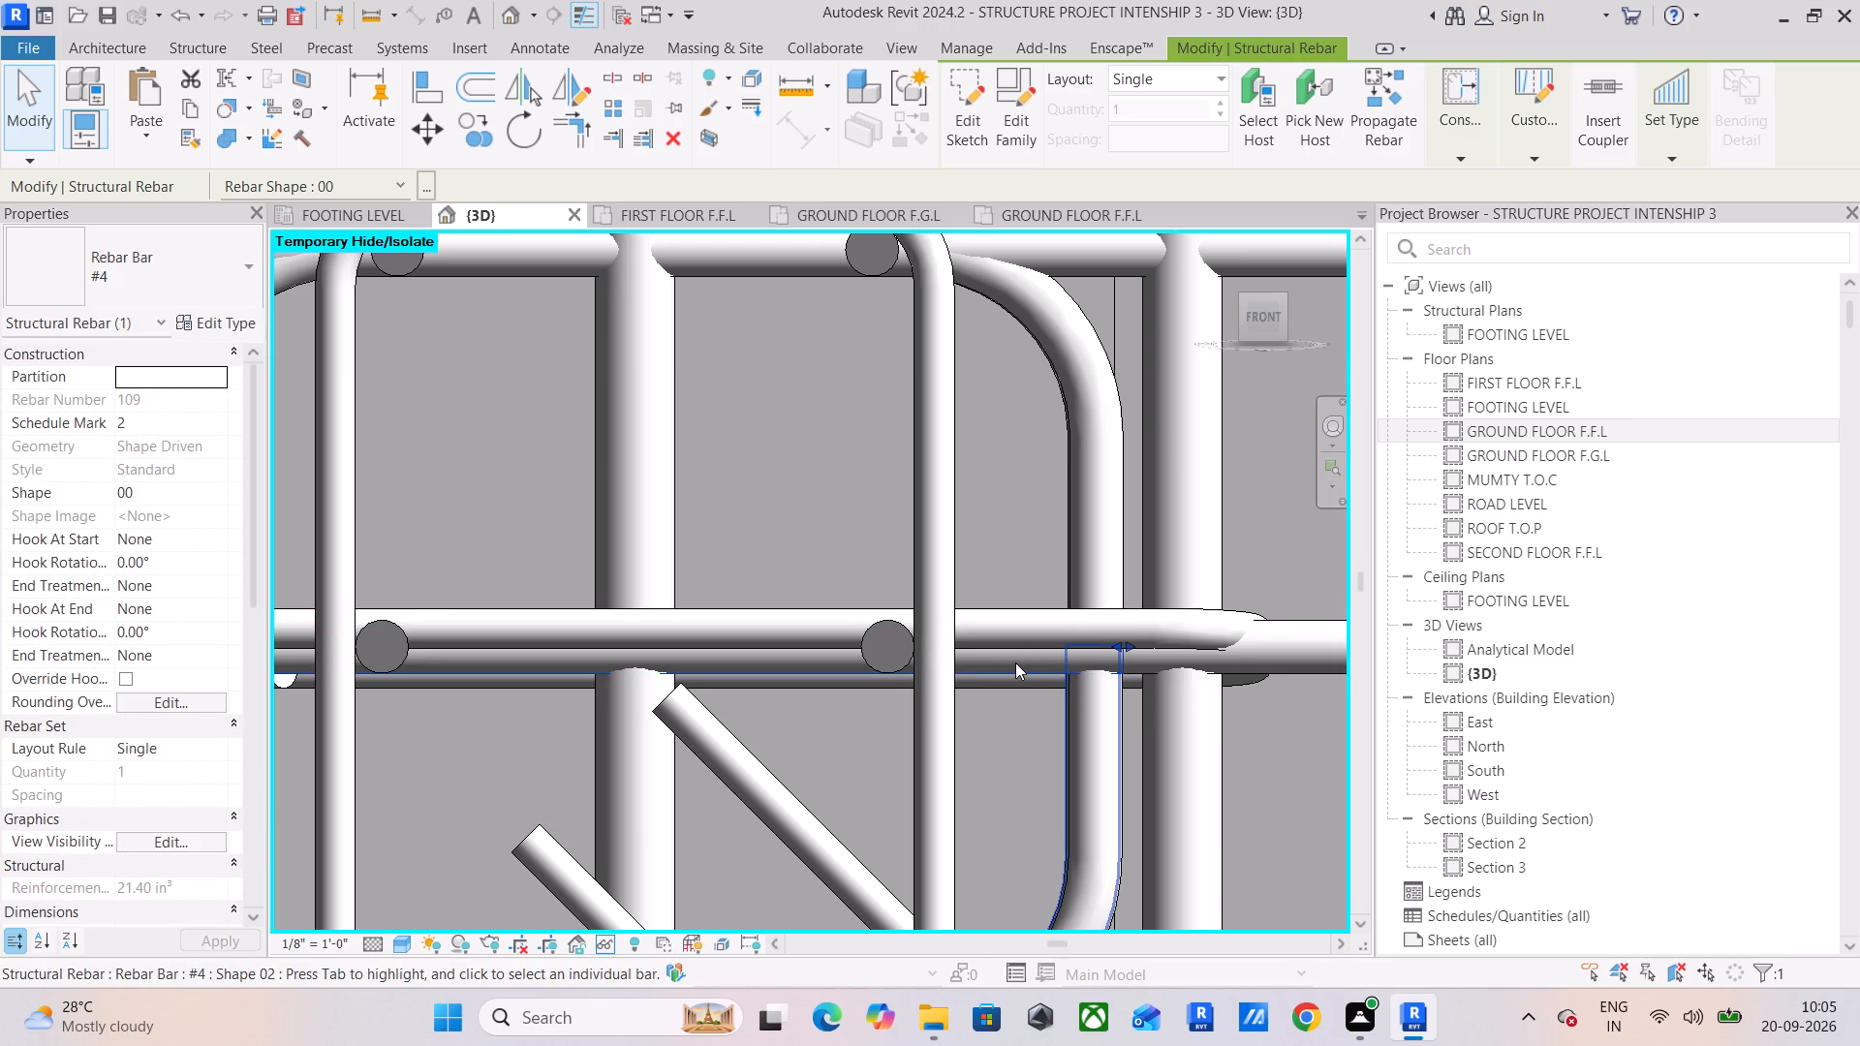
Examine the column's #3 T1 stirrup set where it crosses the extended beam bars at the beam-column joint.
click(1003, 650)
click(778, 658)
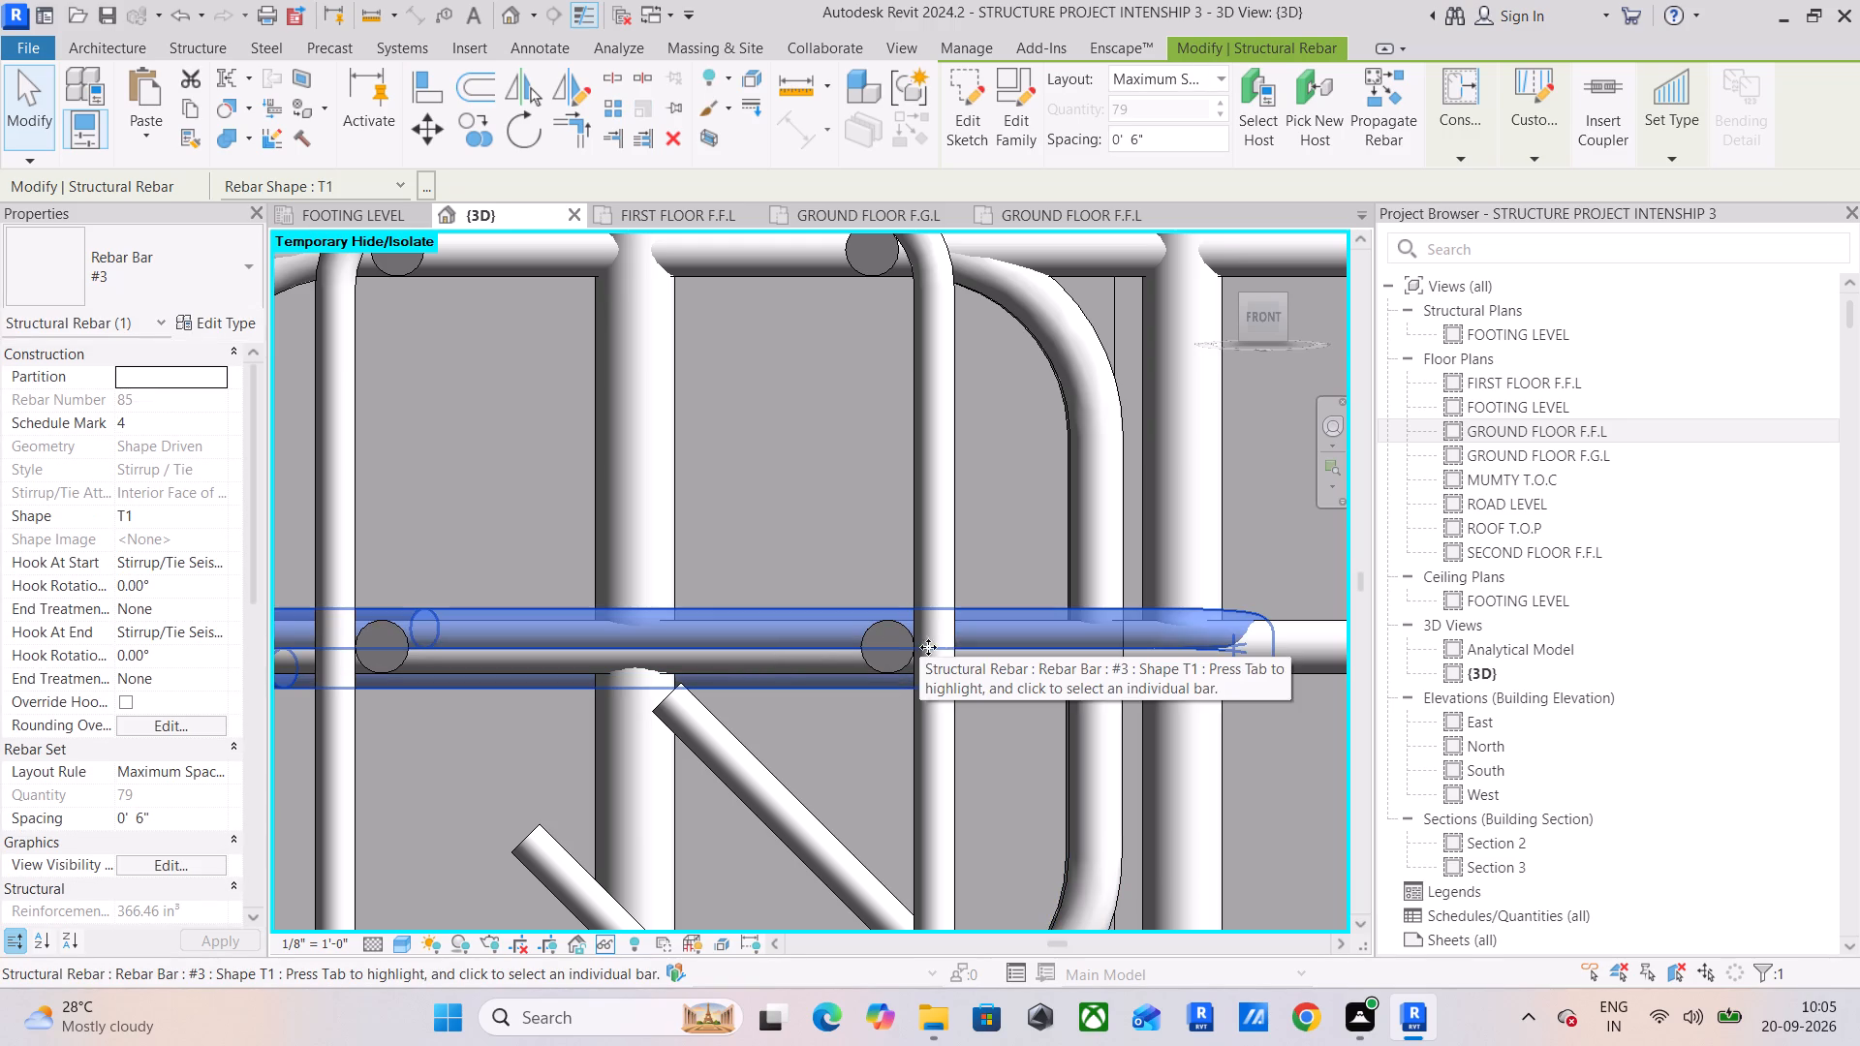
shift+scroll(988, 561, up, 1)
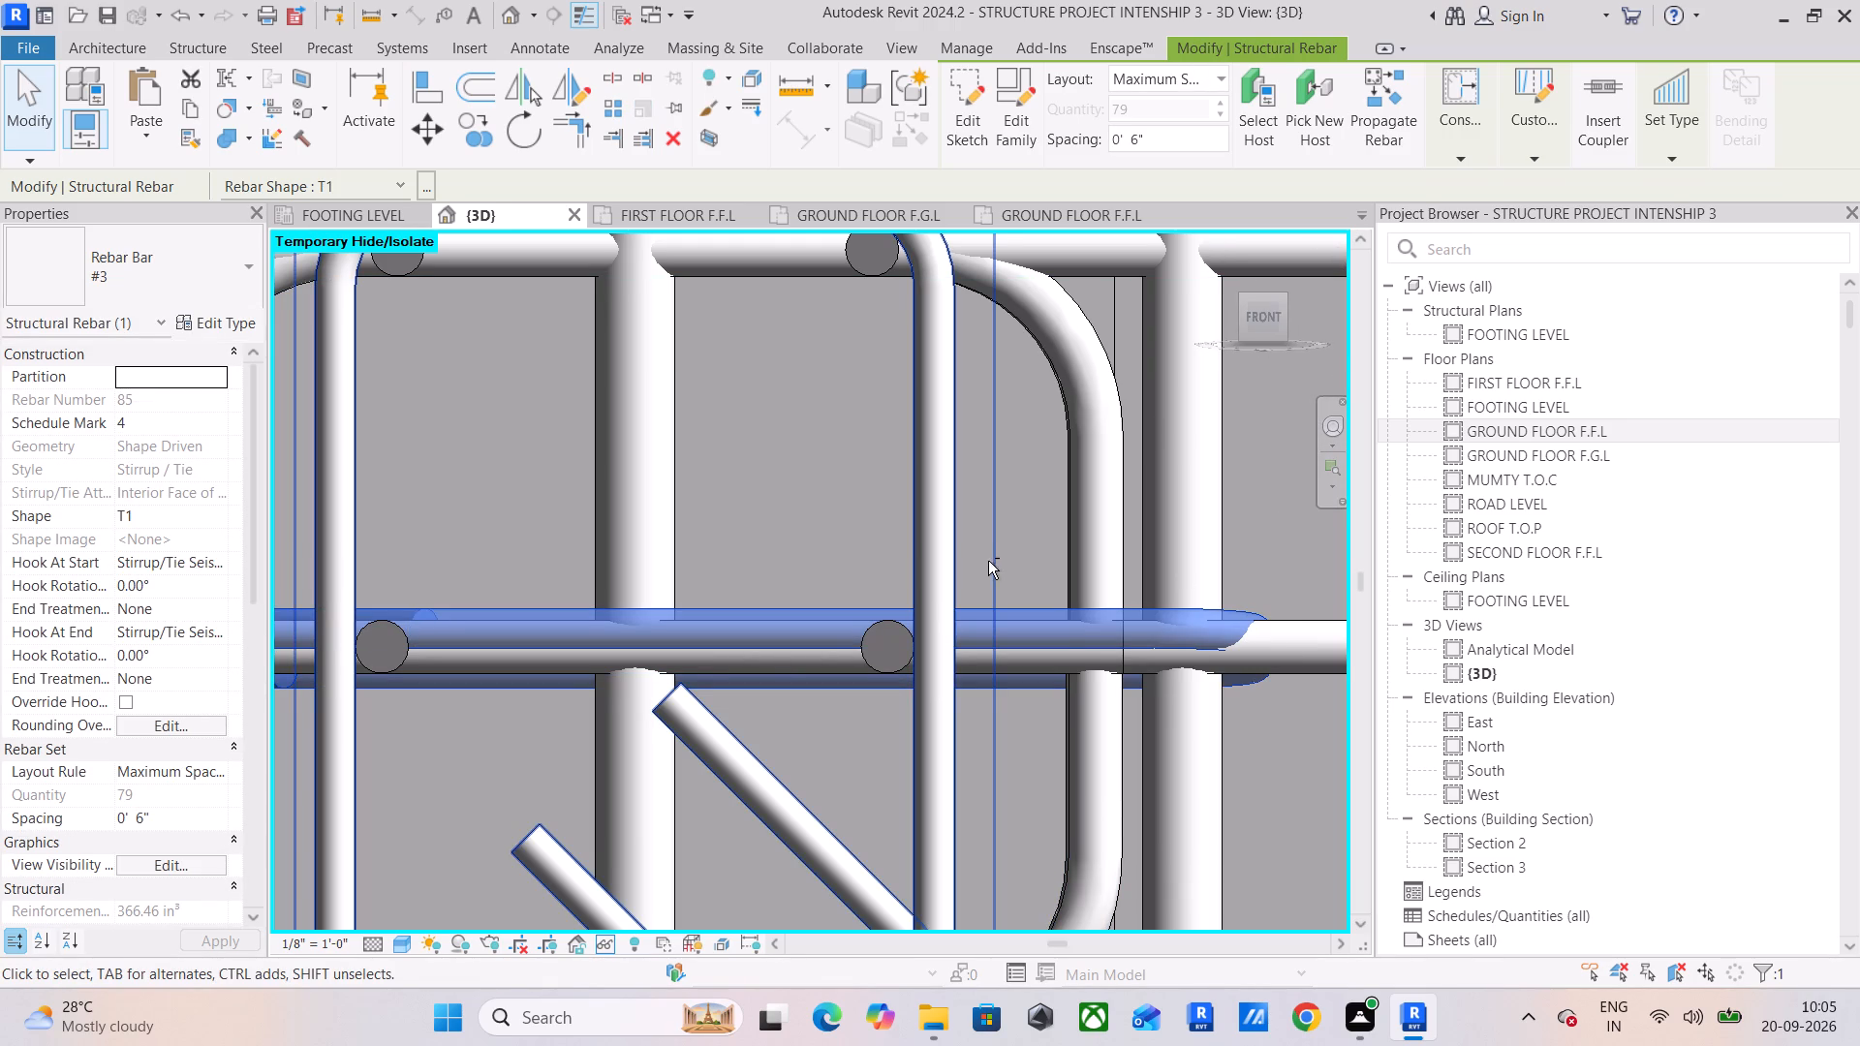
shift+middle_drag(988, 589, 983, 627)
click(997, 607)
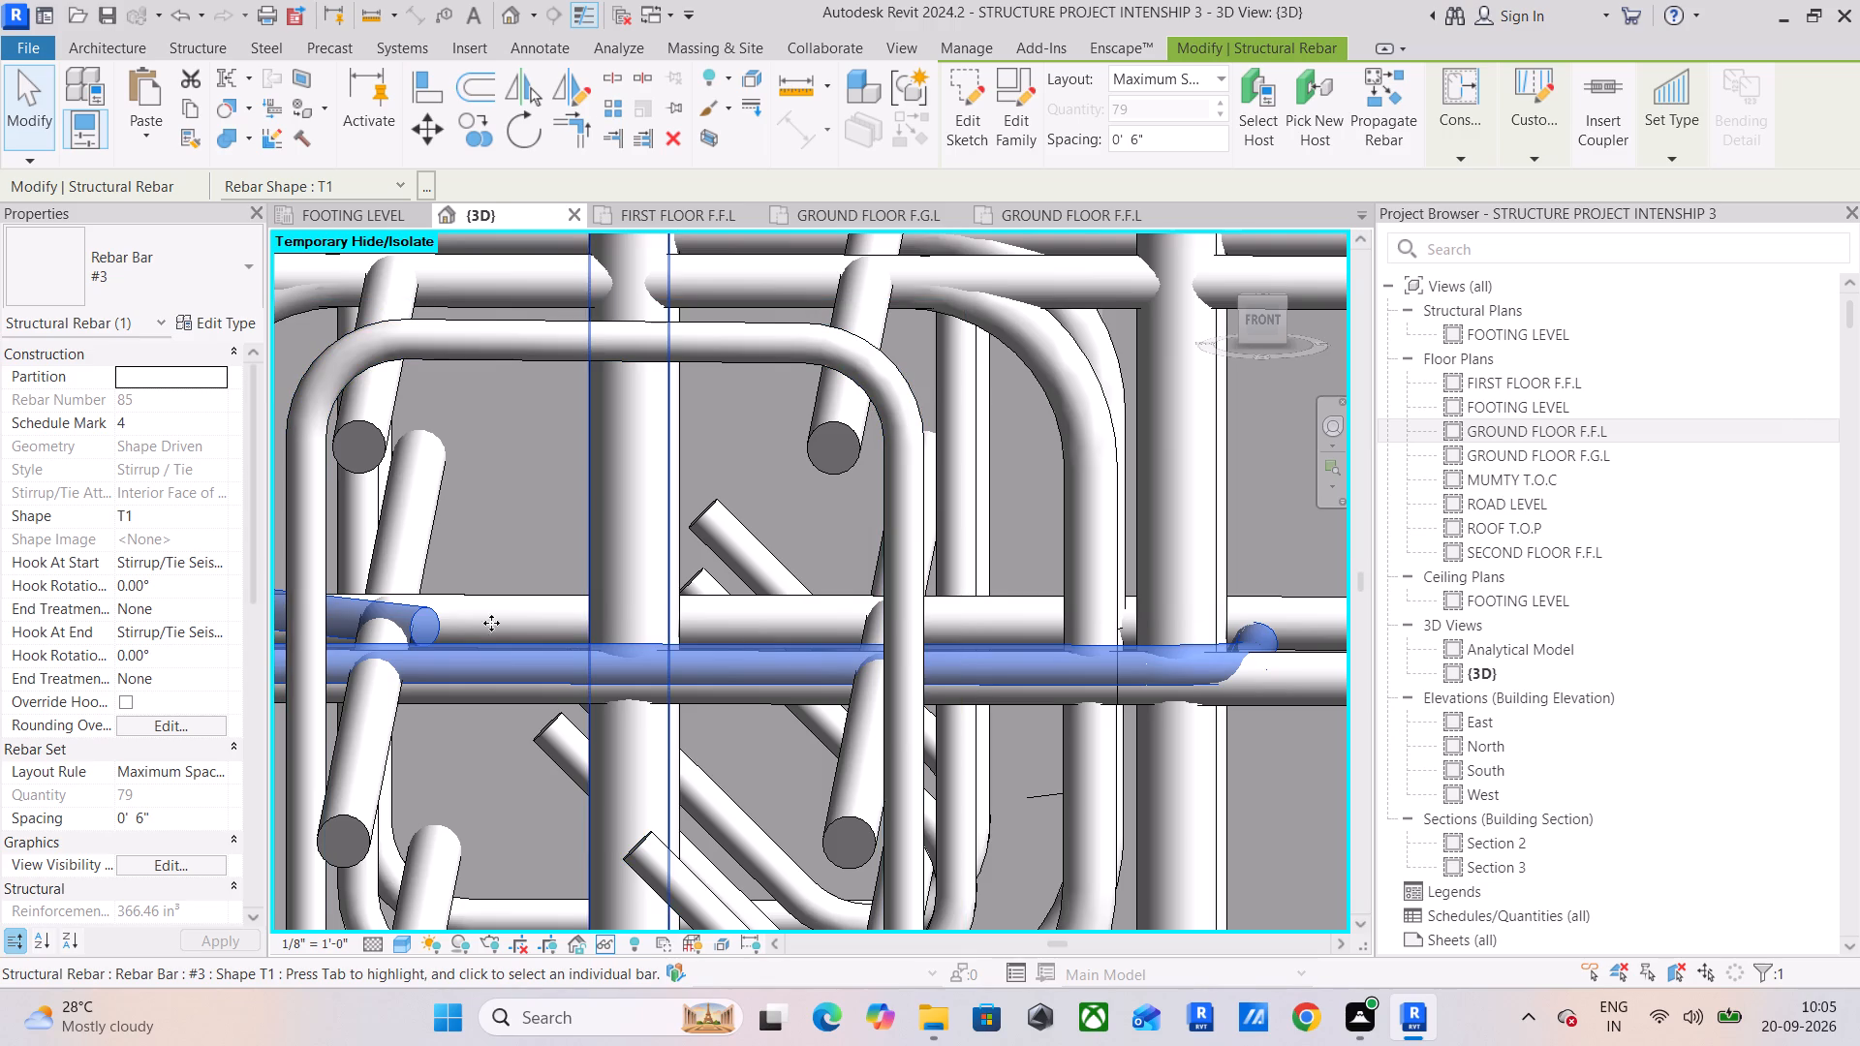
scroll(397, 621, down, 1)
middle_drag(470, 643, 890, 657)
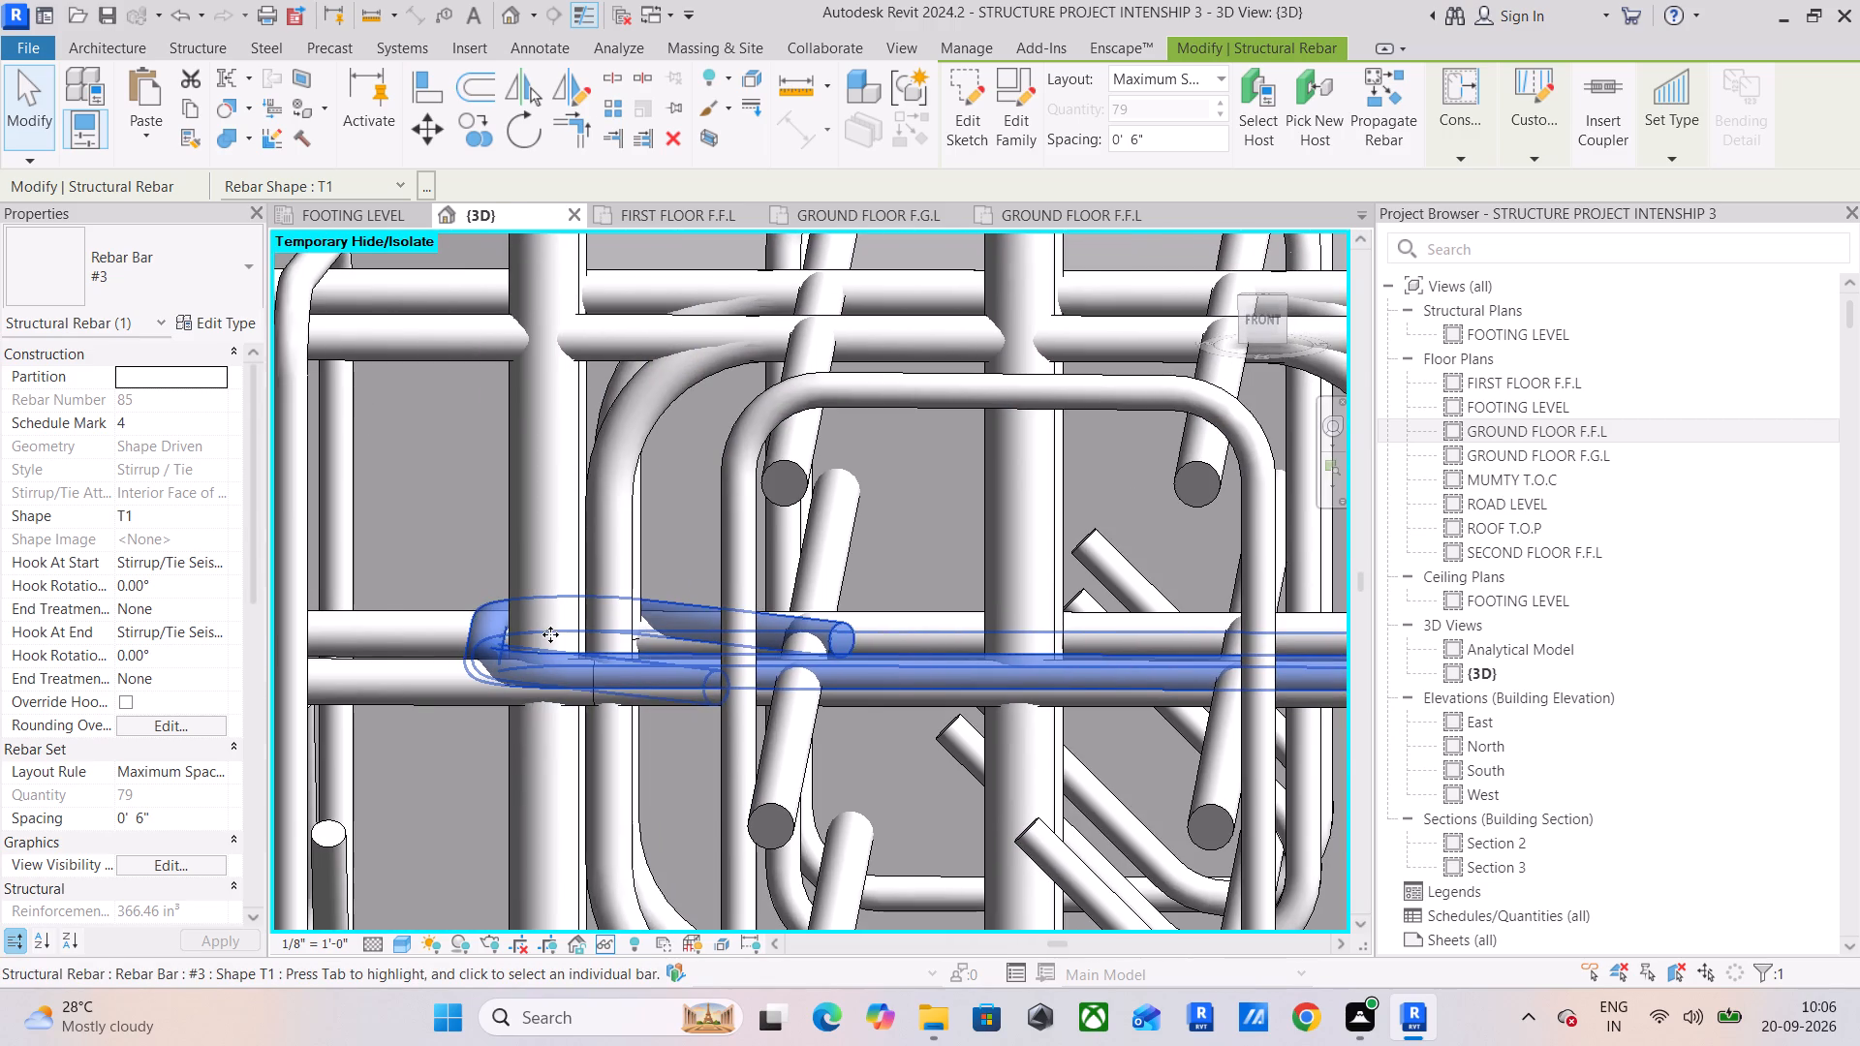
scroll(550, 634, down, 3)
middle_drag(715, 681, 631, 770)
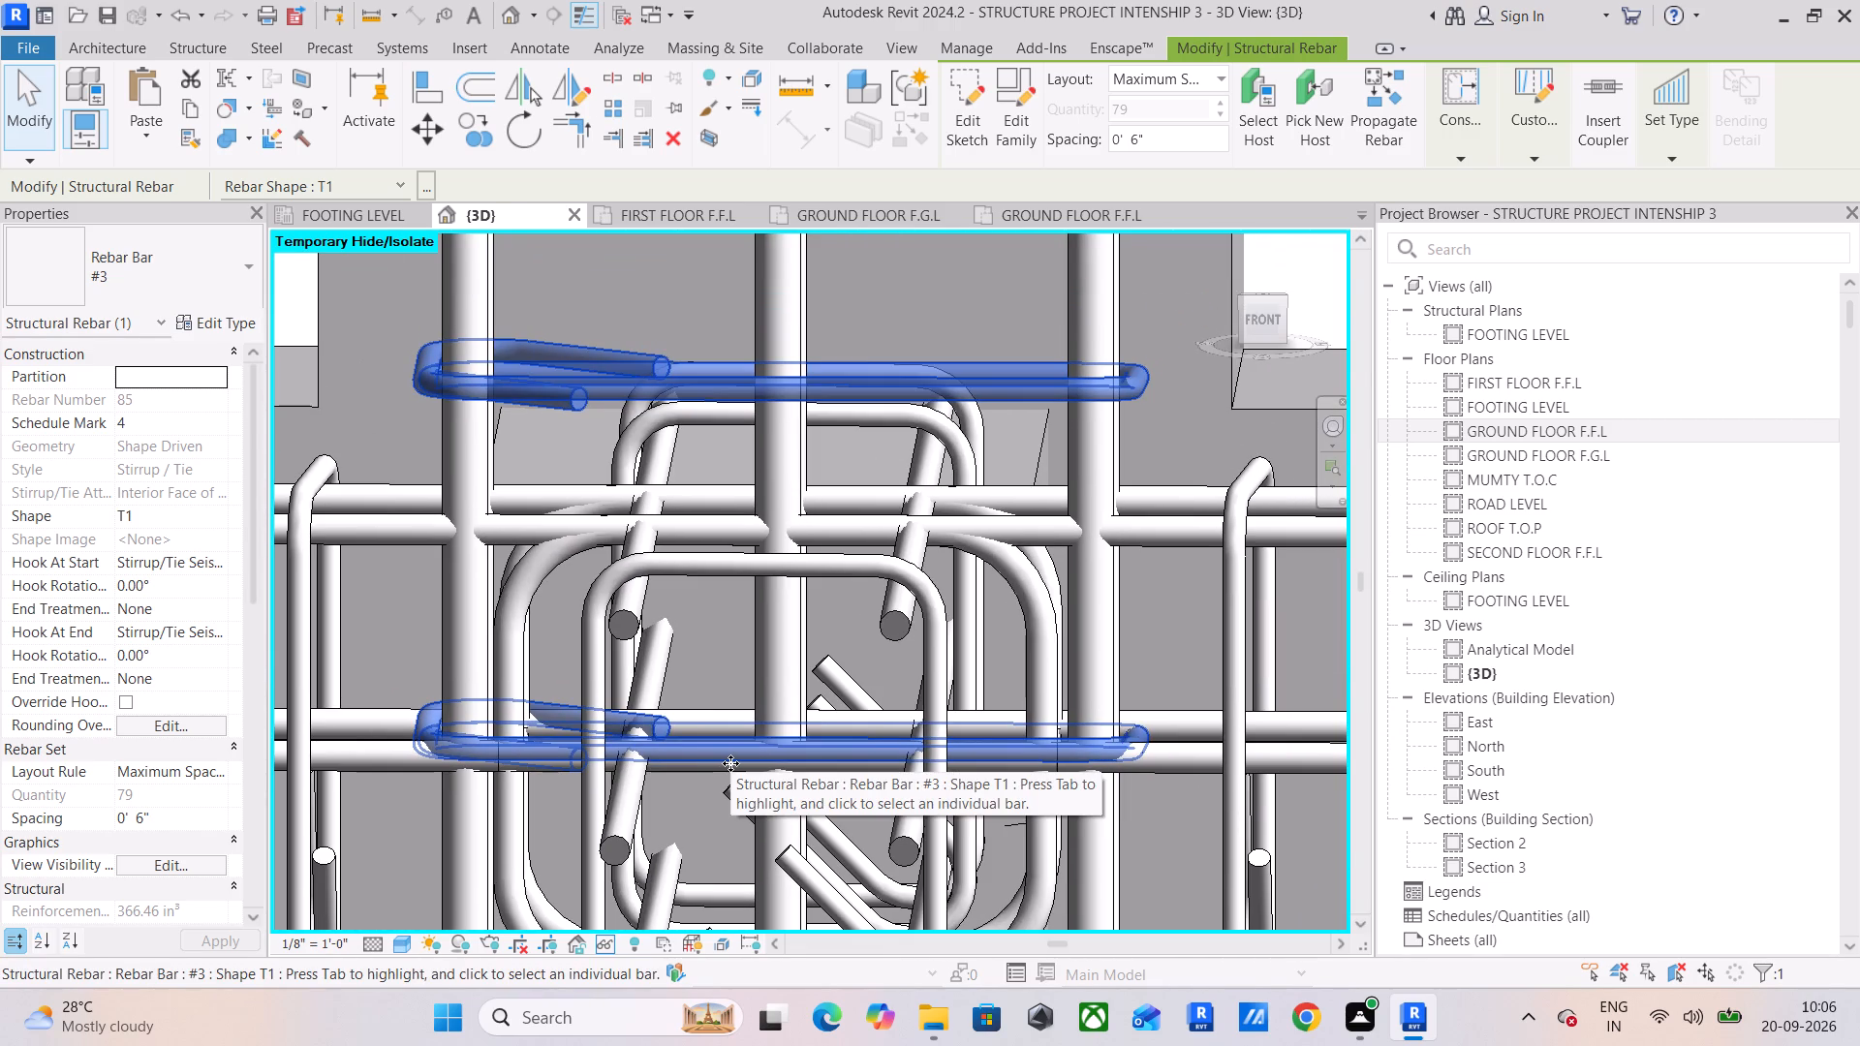
click(730, 763)
key(Escape)
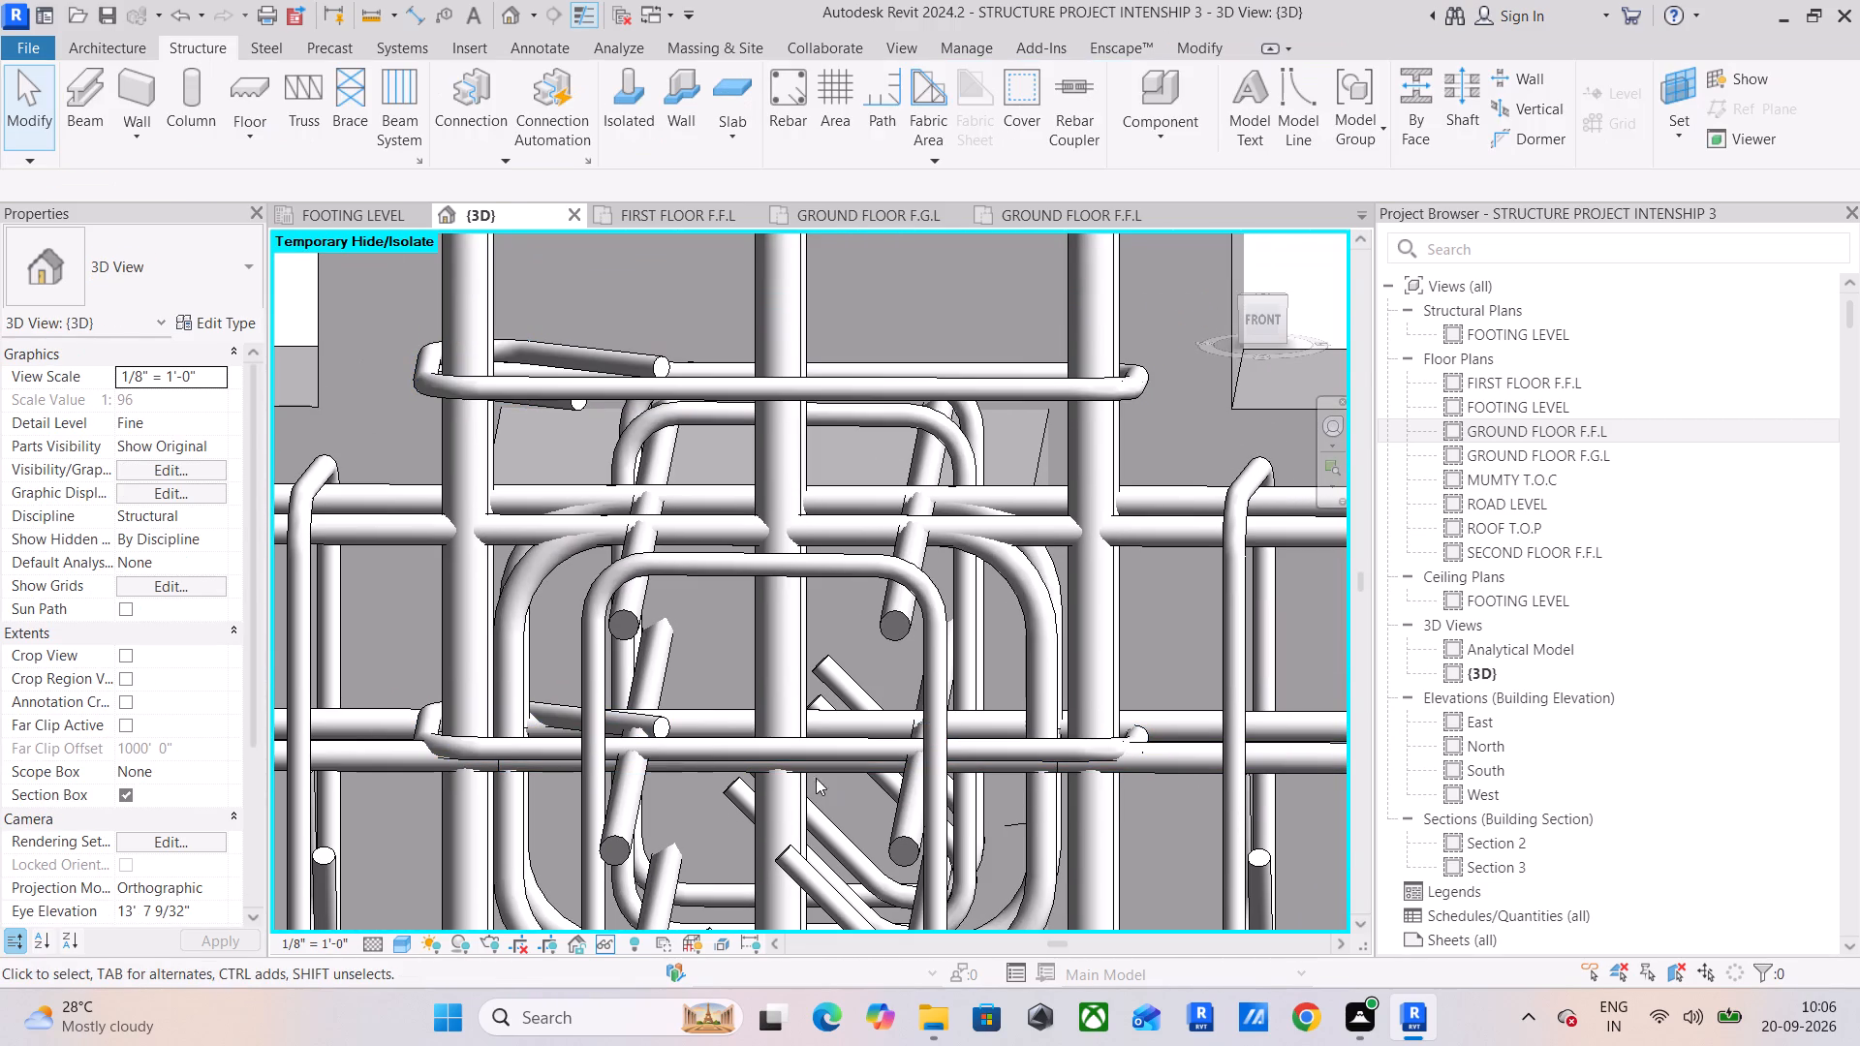
click(711, 749)
key(Escape)
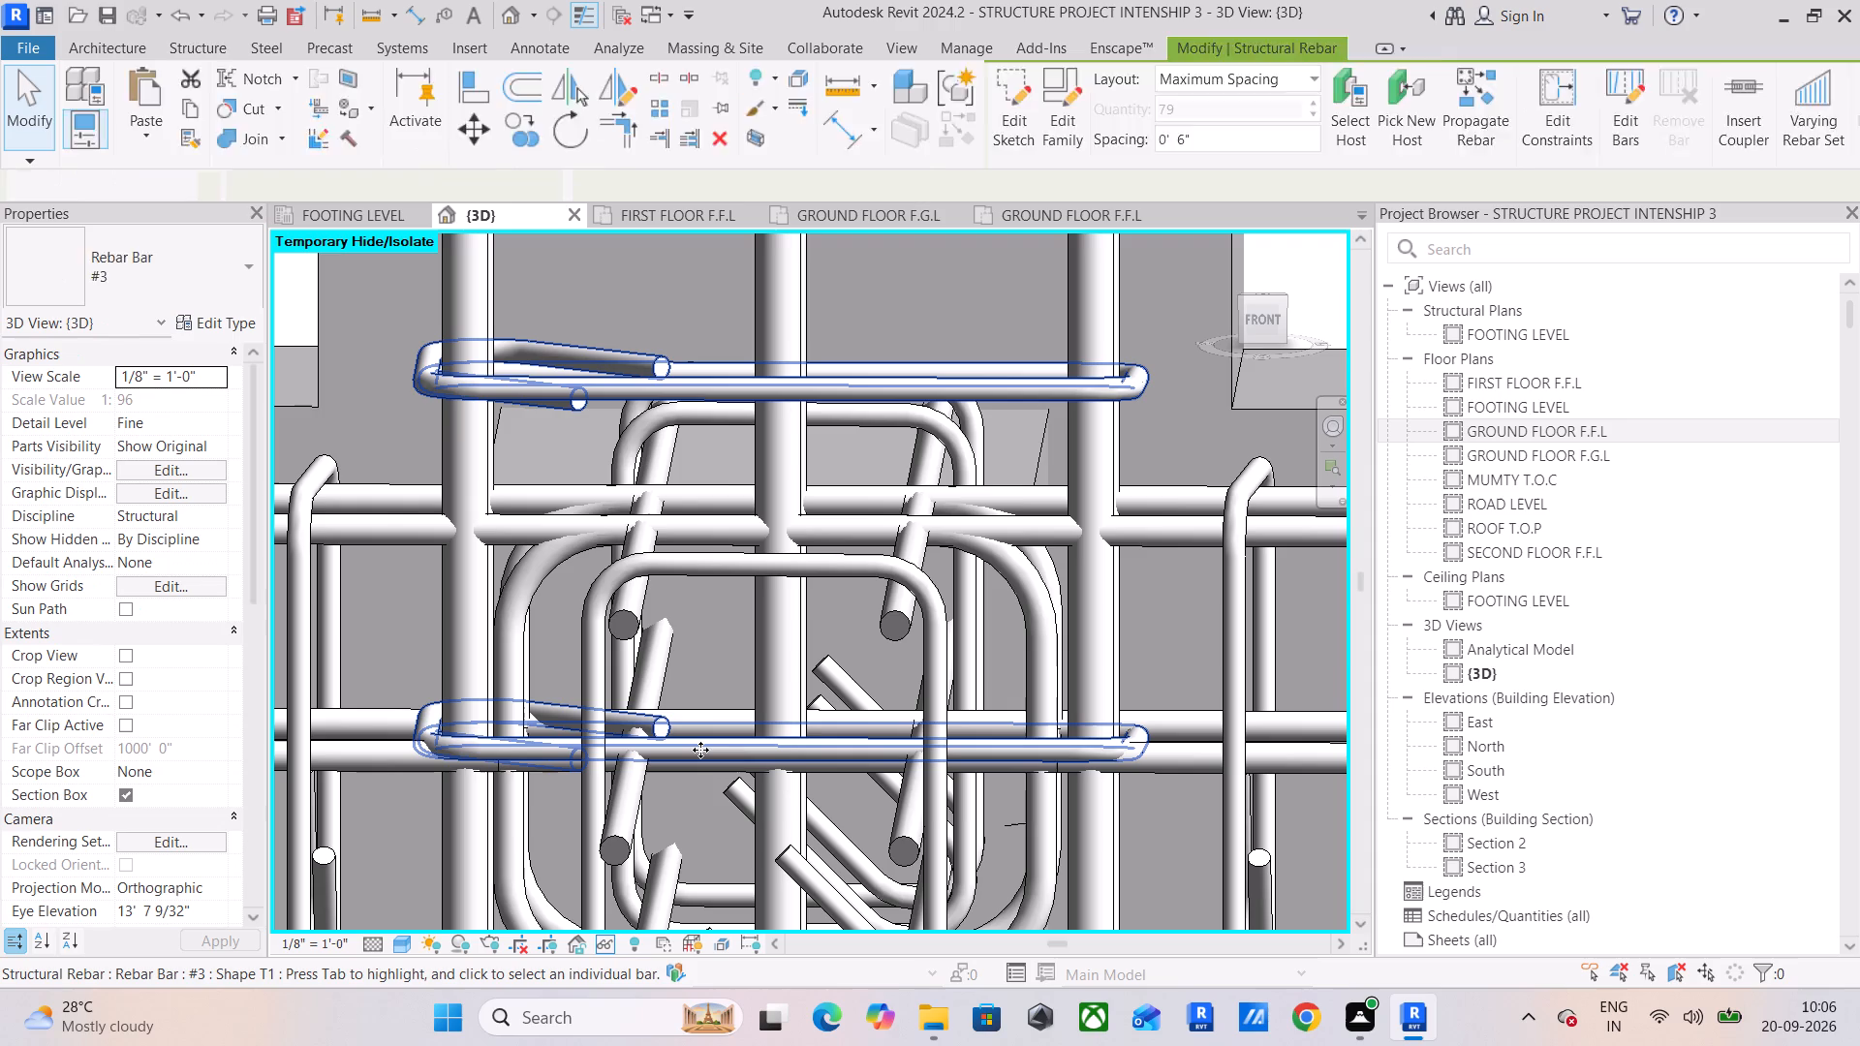
scroll(646, 759, down, 5)
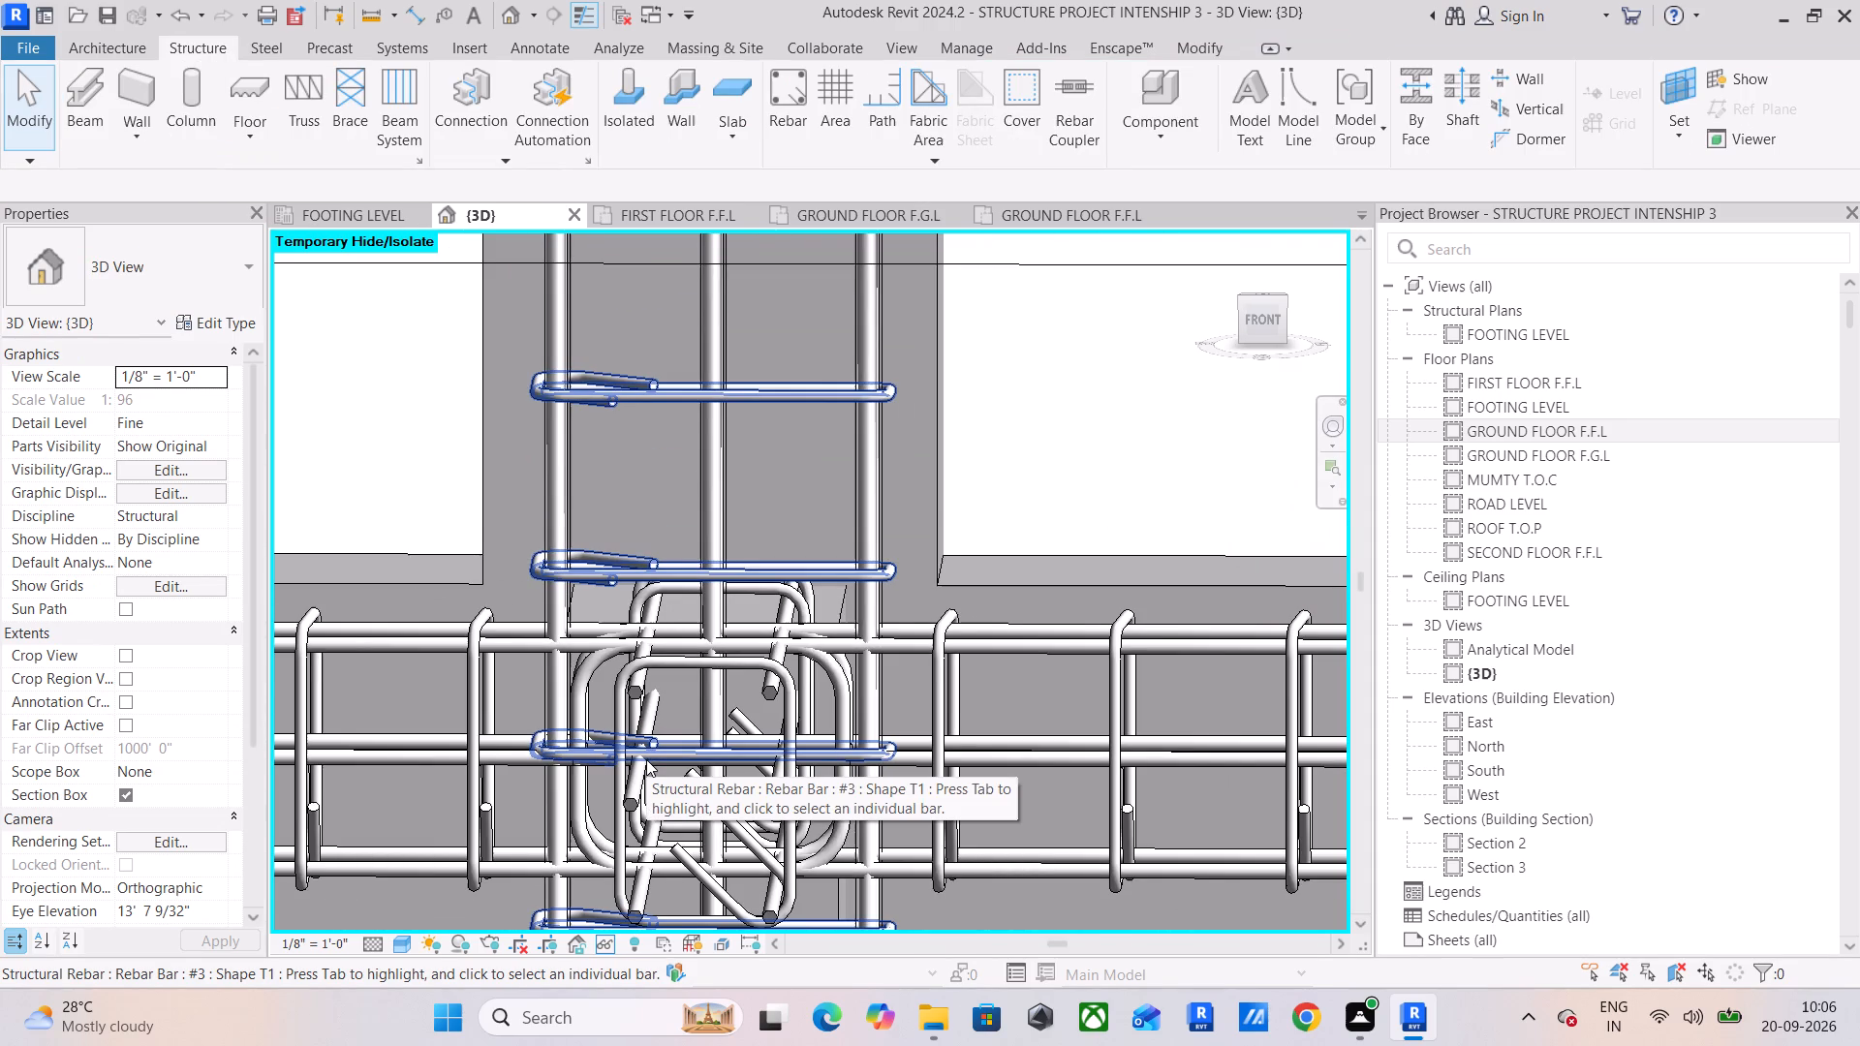
click(680, 763)
scroll(680, 762, down, 6)
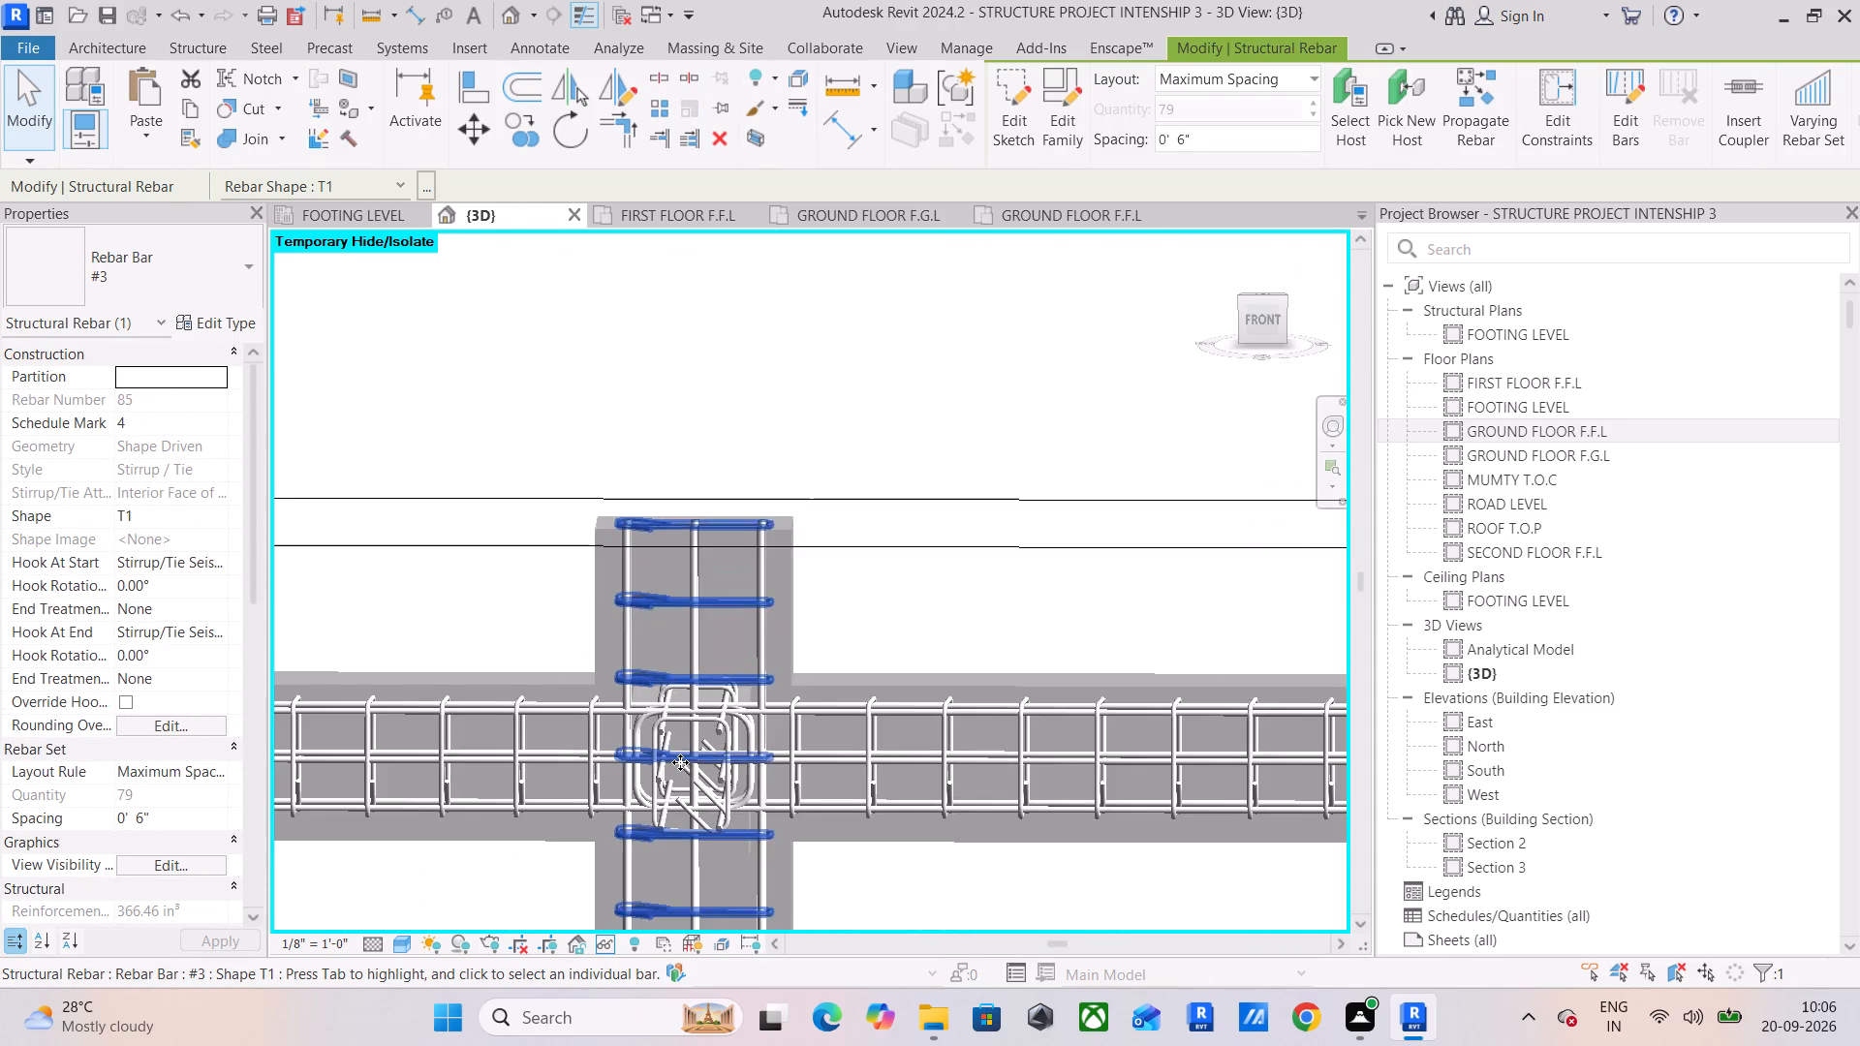
scroll(680, 762, down, 3)
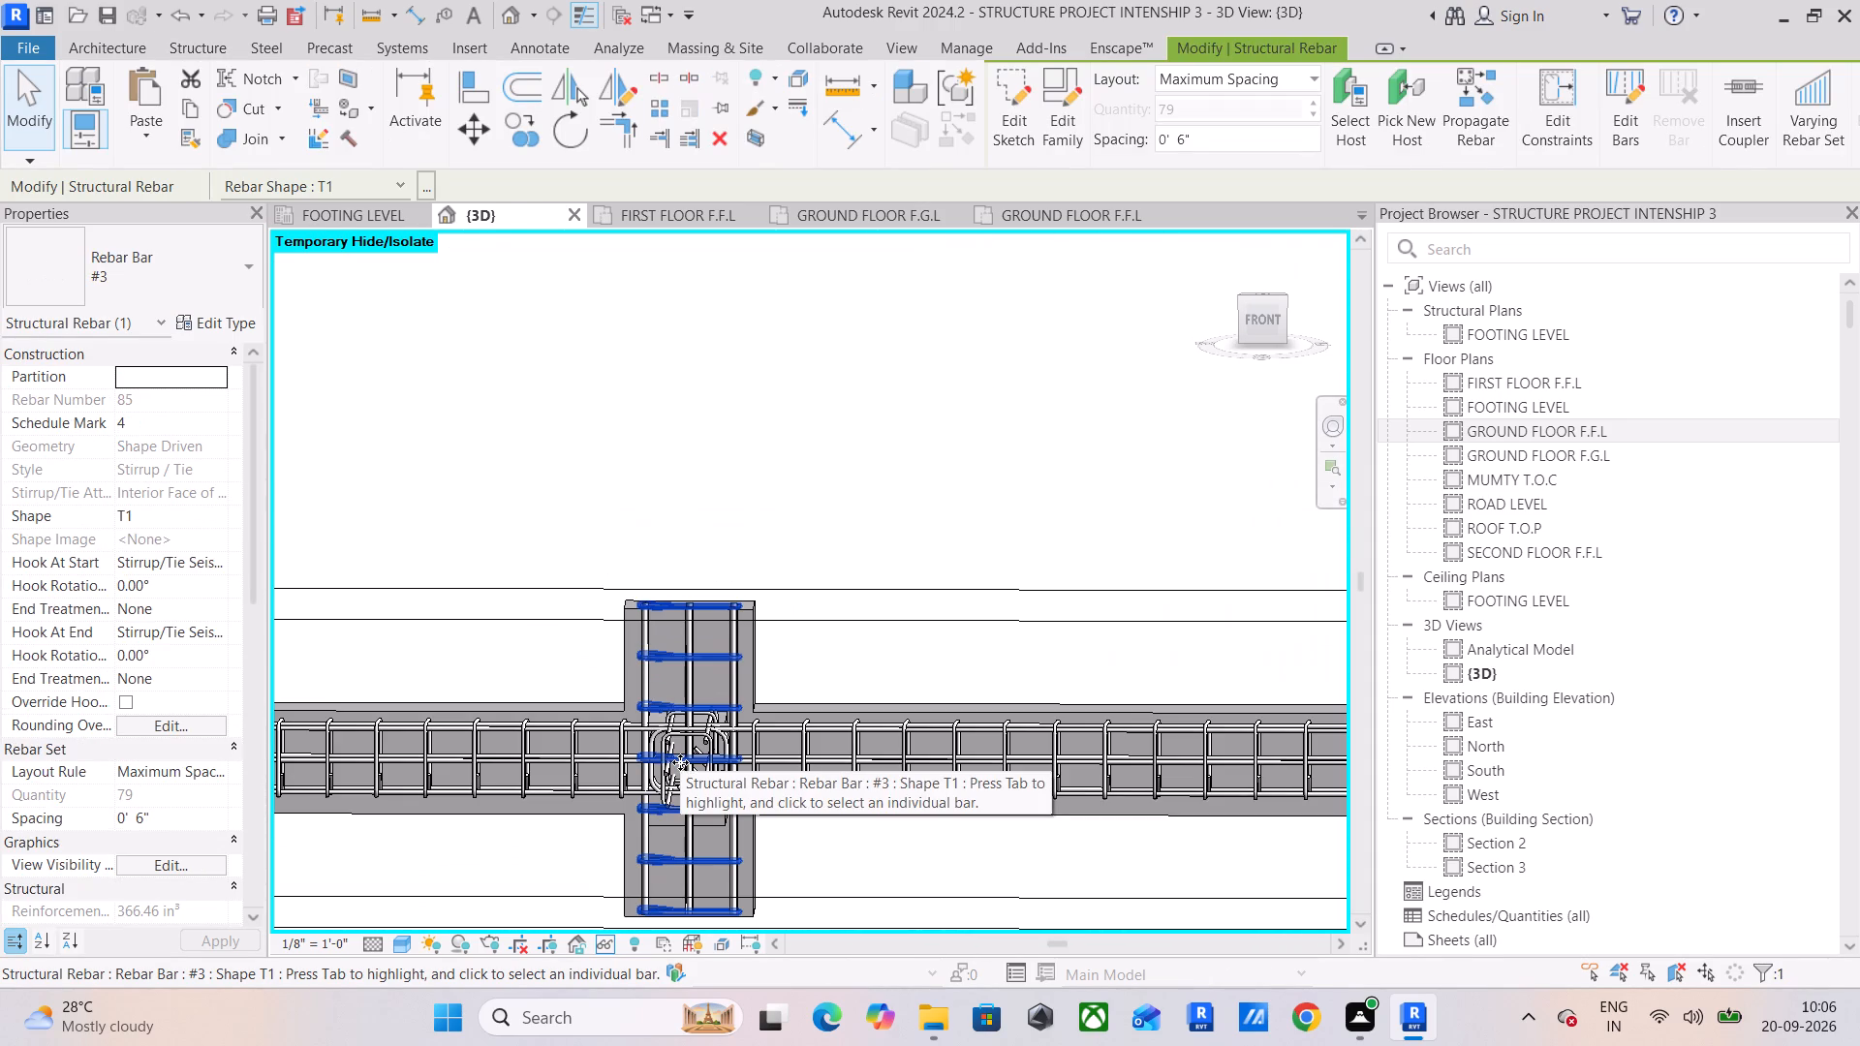
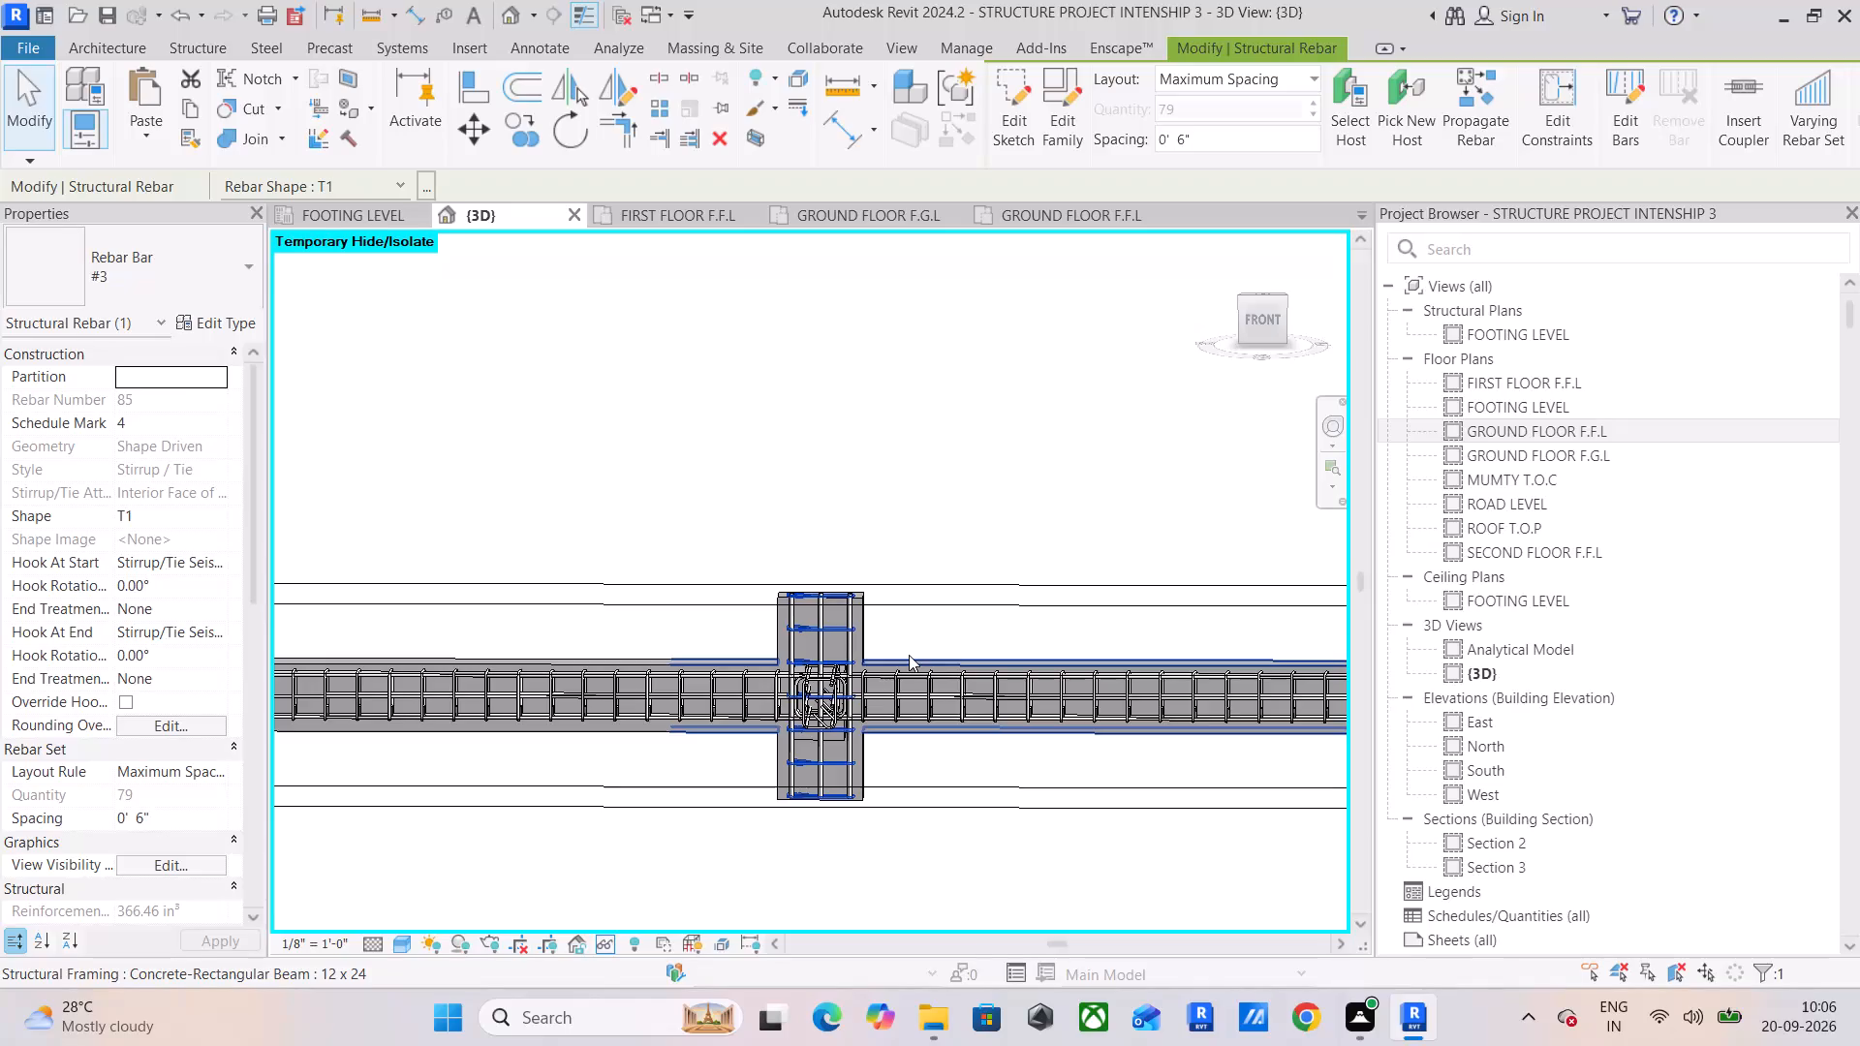
Examine the reinforcement along the isolated 12 x 24 beam run in front view, up to its far end.
scroll(909, 655, down, 4)
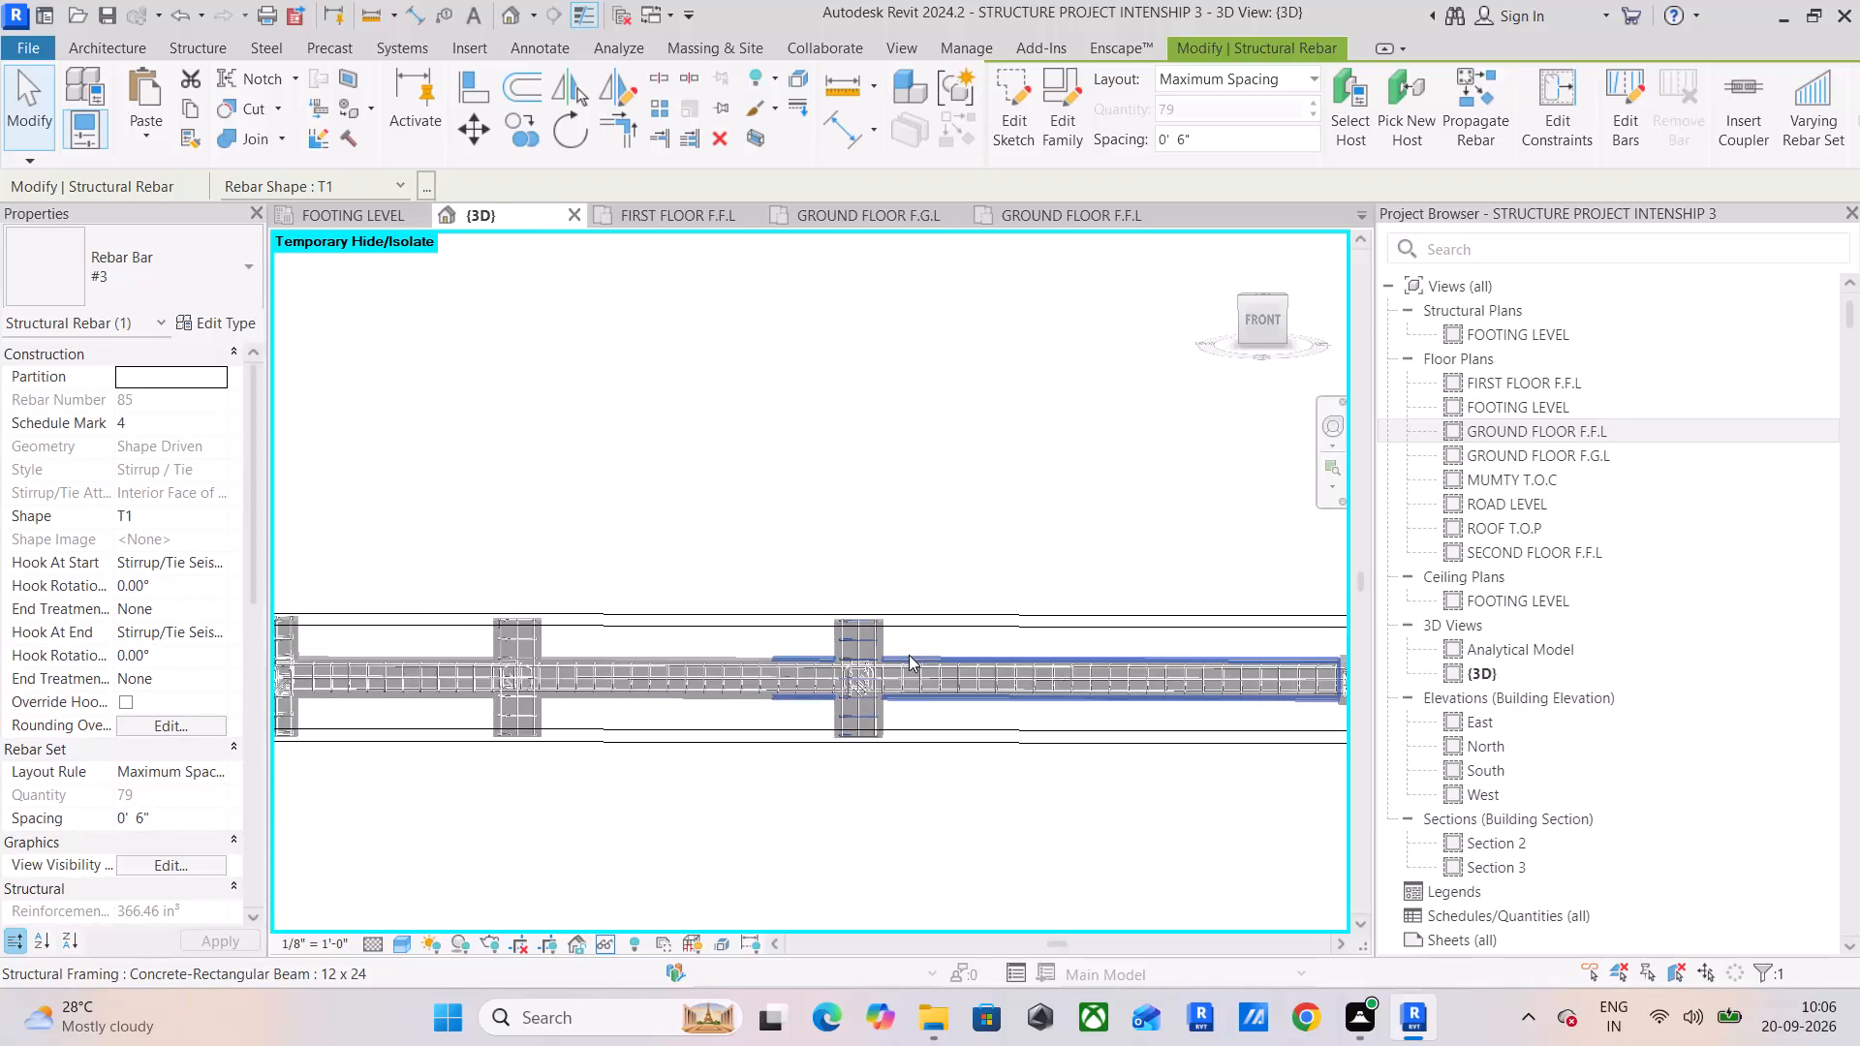
middle_drag(913, 667, 916, 733)
middle_drag(907, 739, 334, 745)
scroll(816, 754, up, 12)
click(1259, 323)
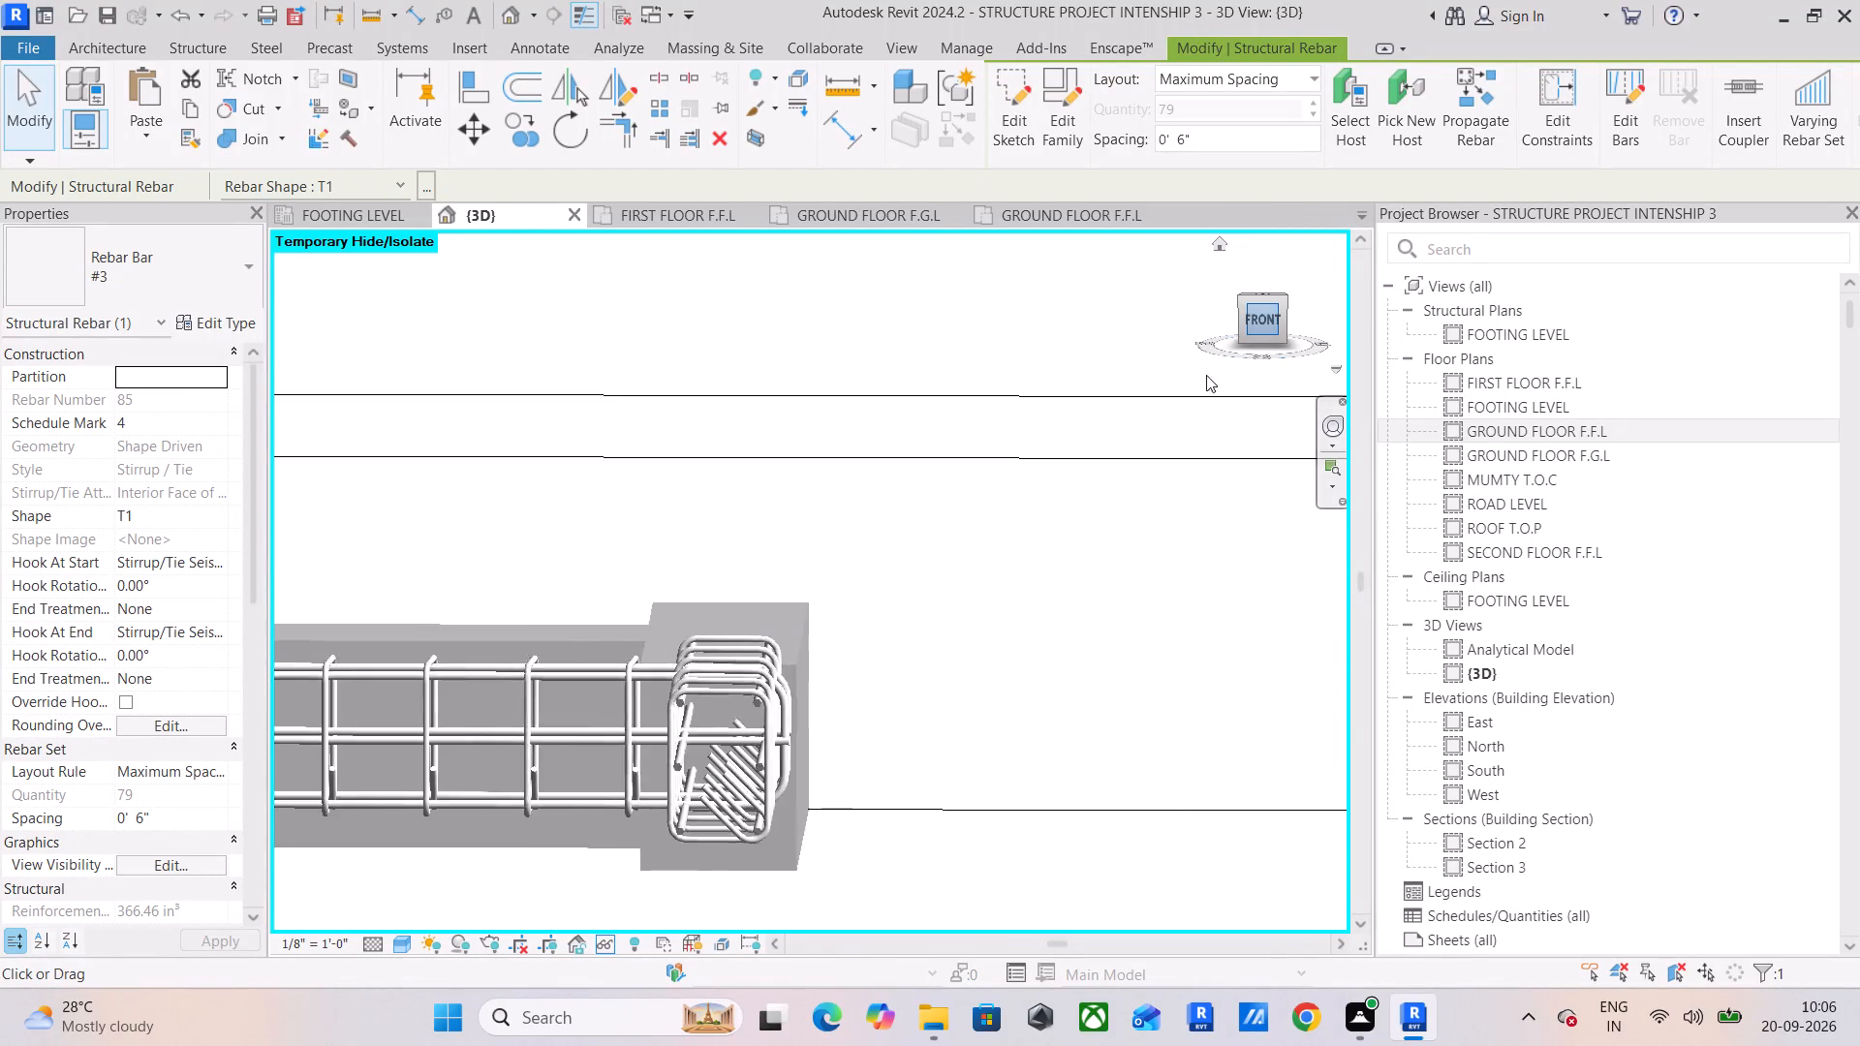
middle_drag(1037, 654, 309, 672)
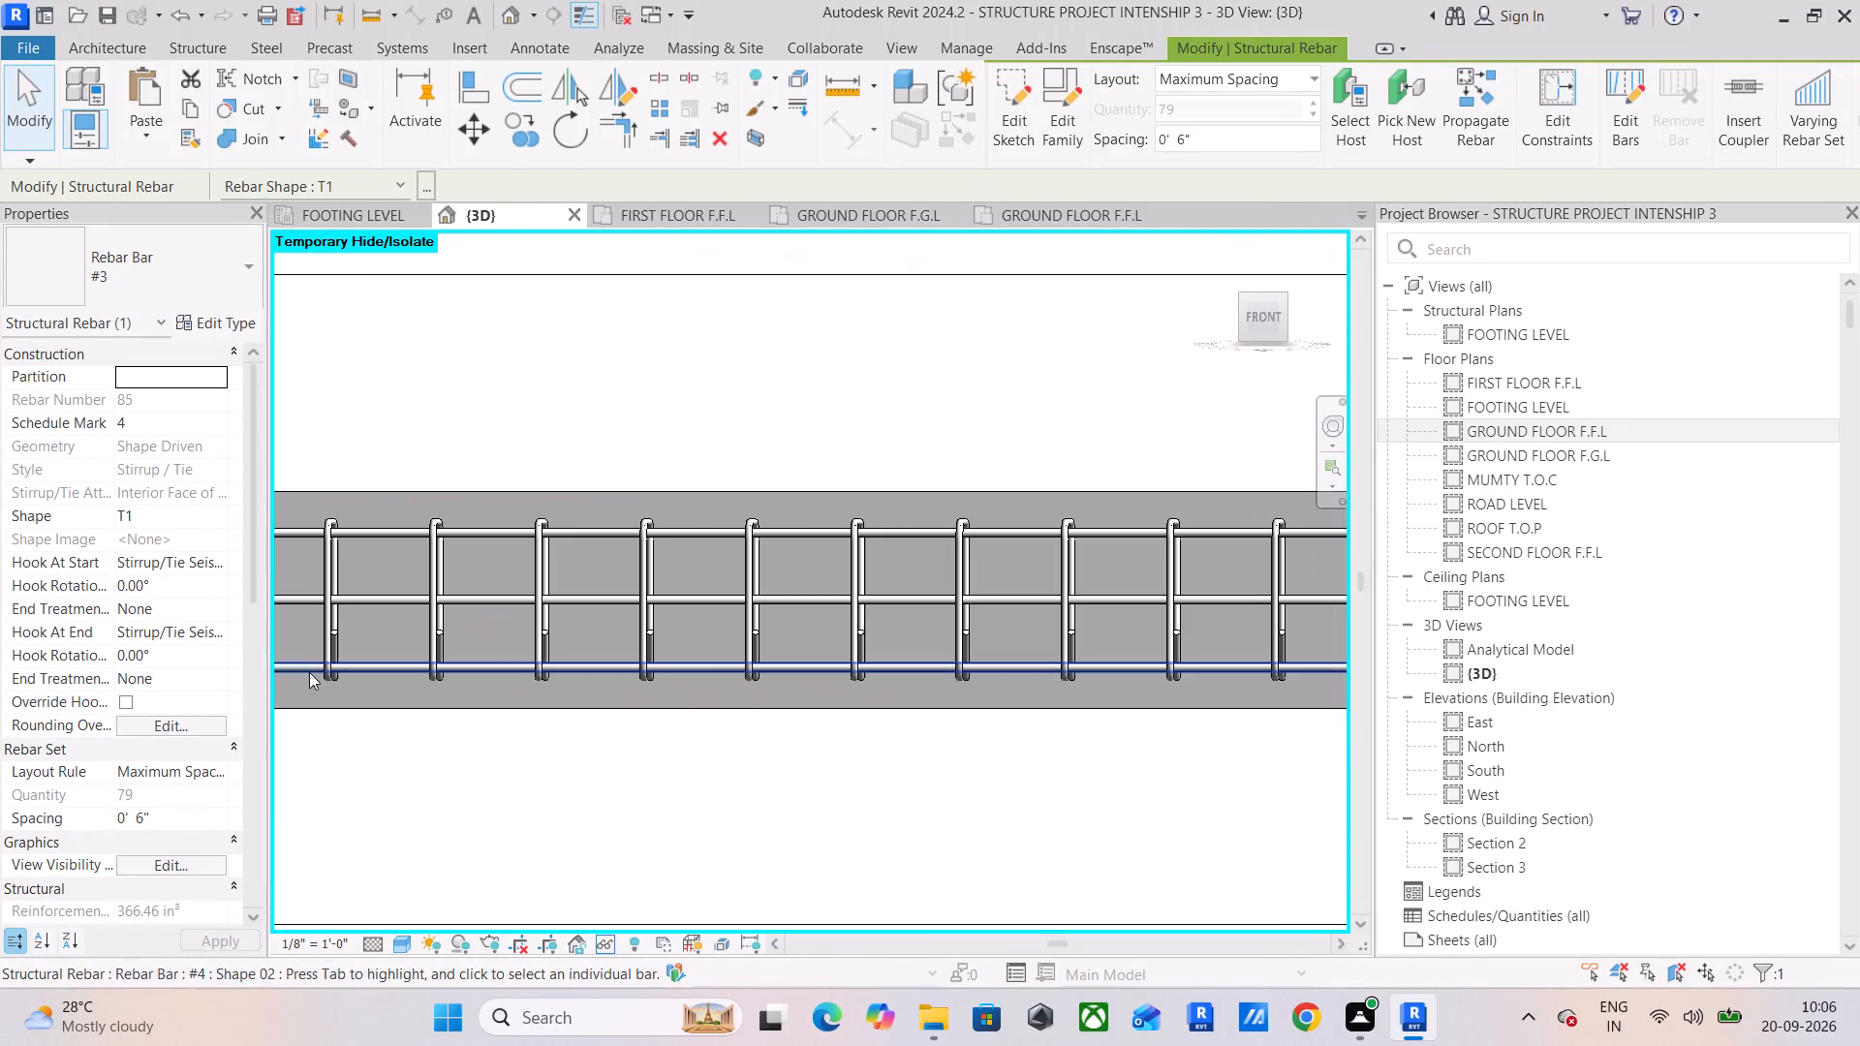
click(639, 861)
scroll(746, 798, down, 4)
middle_drag(872, 784, 267, 805)
scroll(990, 827, down, 4)
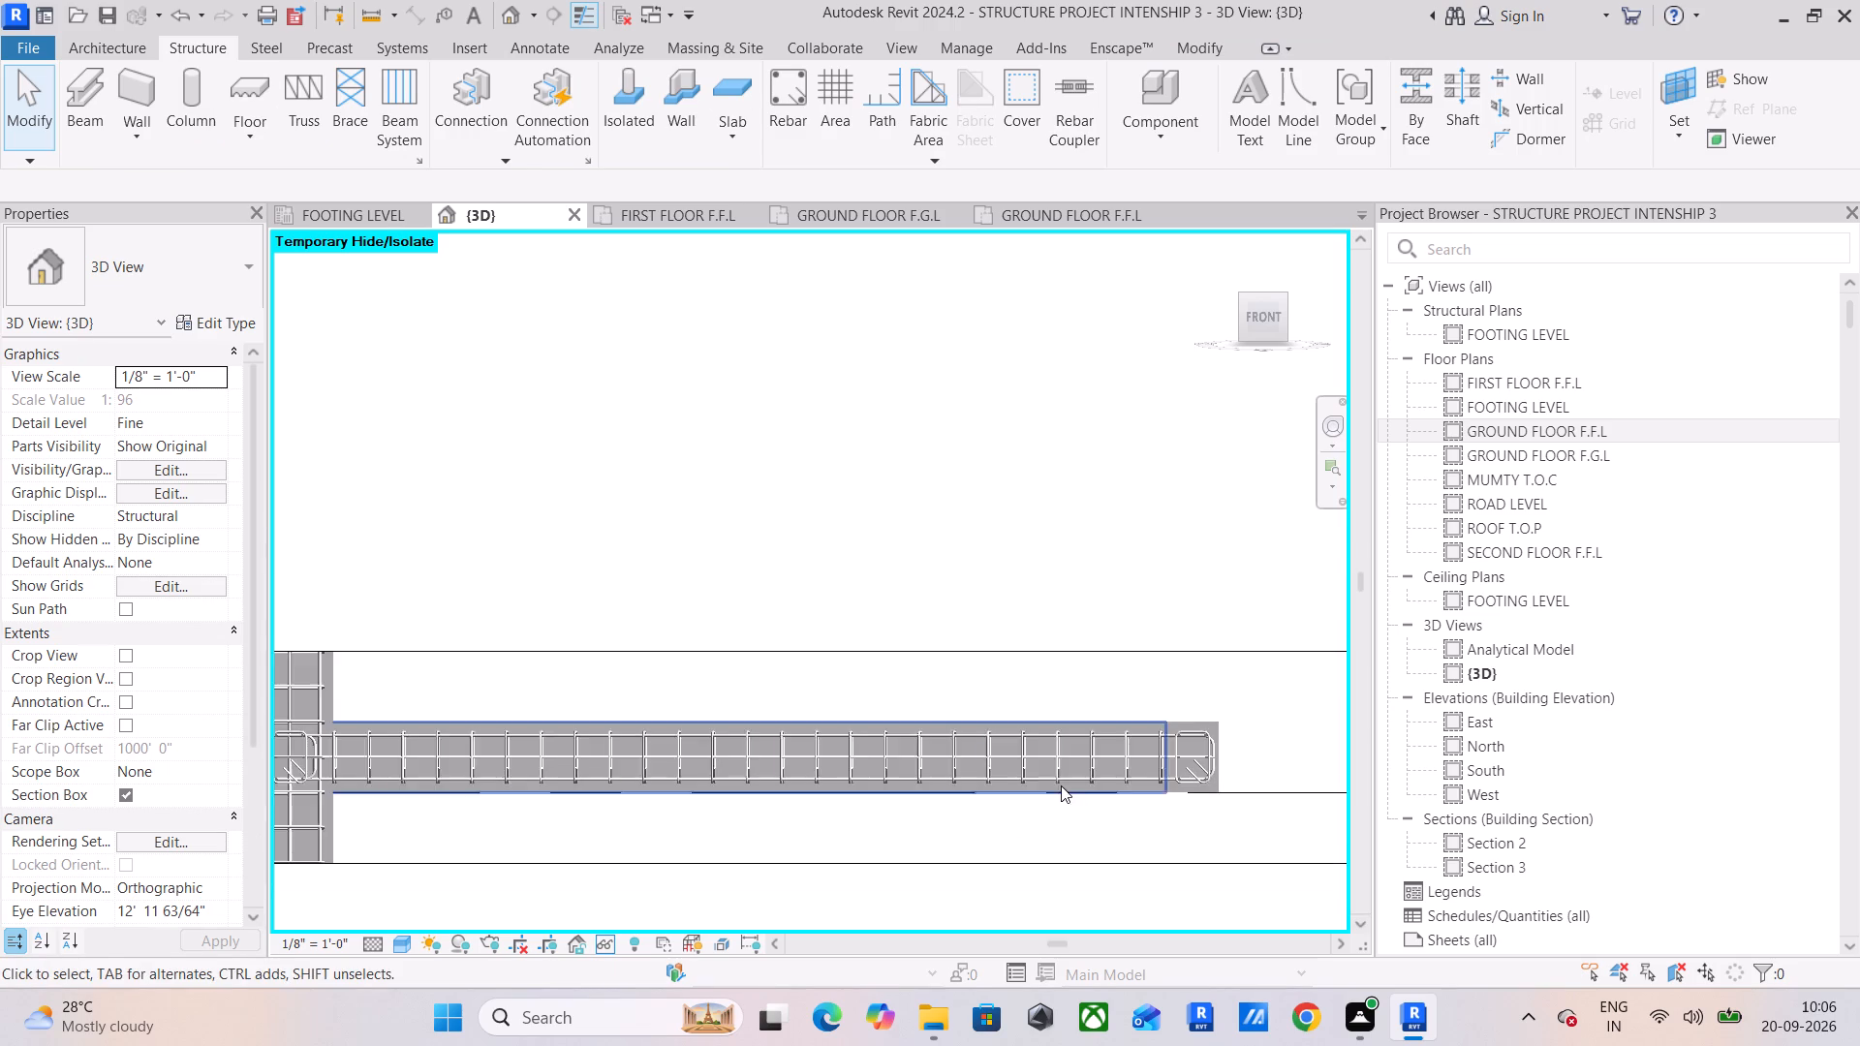
middle_drag(1061, 785, 697, 783)
scroll(778, 751, up, 11)
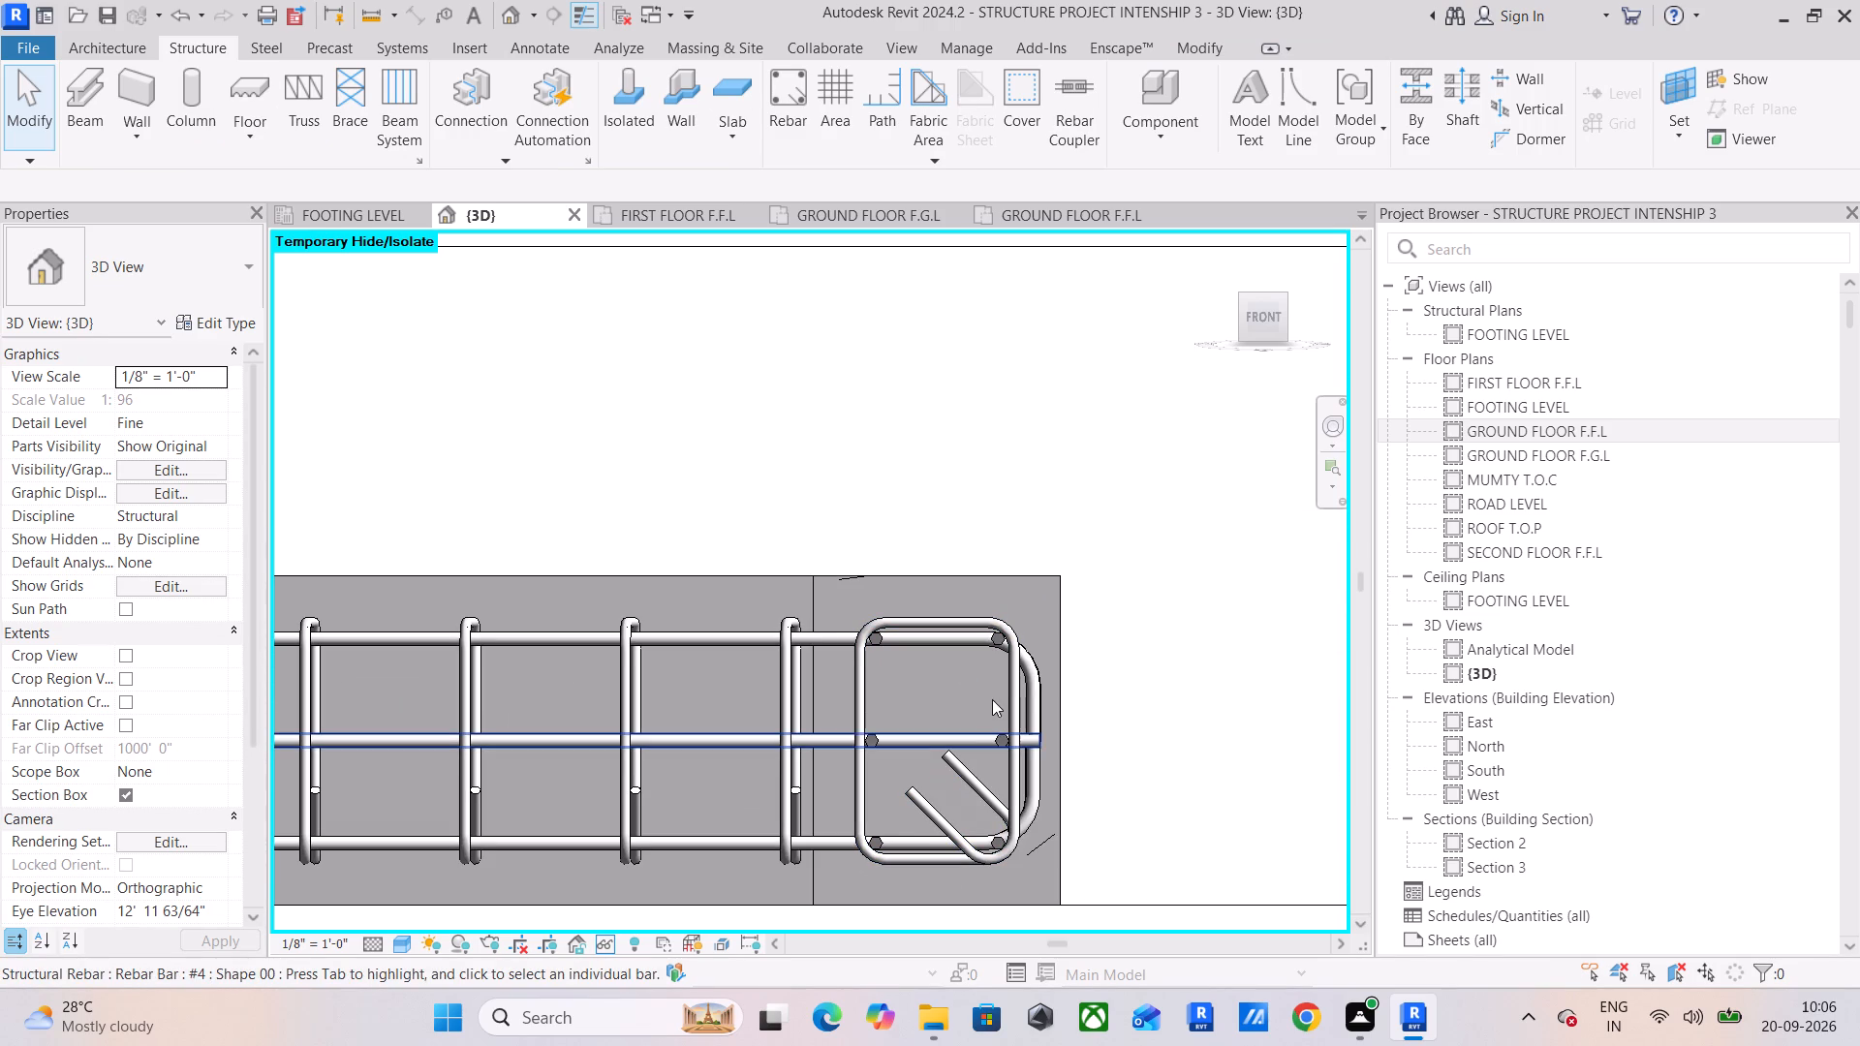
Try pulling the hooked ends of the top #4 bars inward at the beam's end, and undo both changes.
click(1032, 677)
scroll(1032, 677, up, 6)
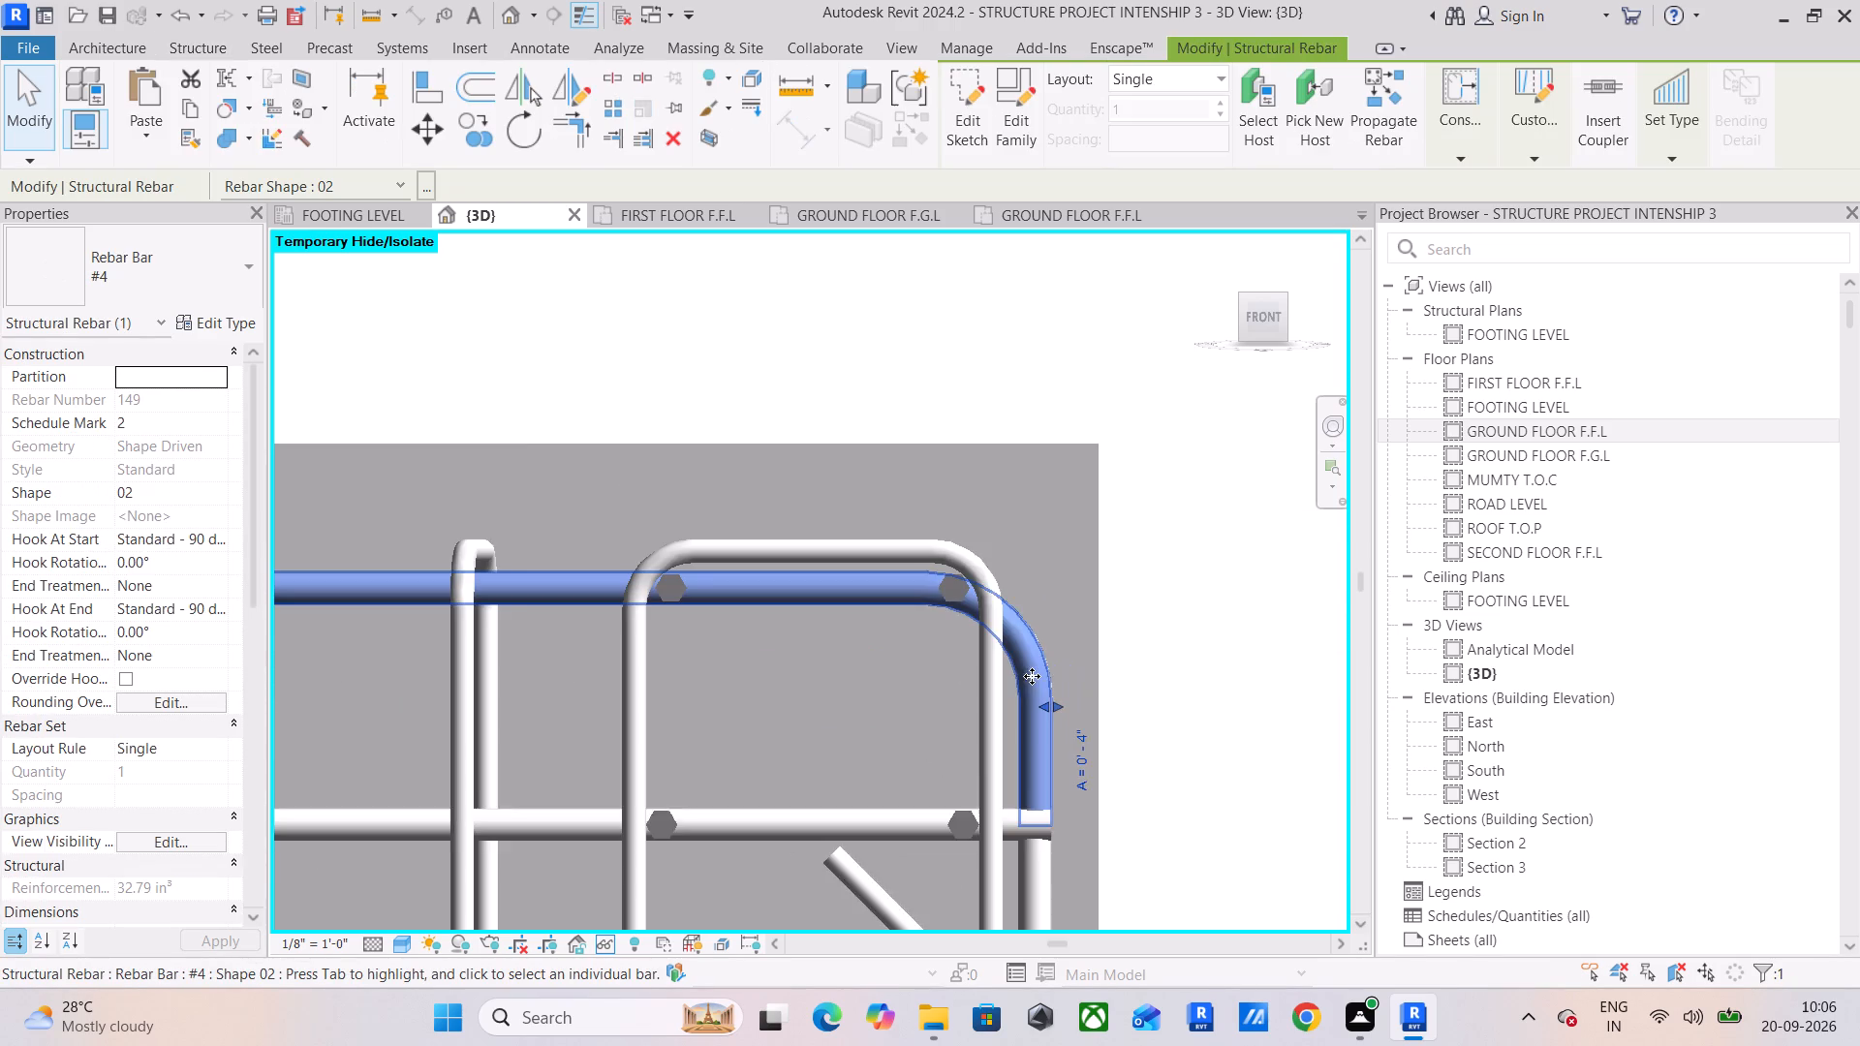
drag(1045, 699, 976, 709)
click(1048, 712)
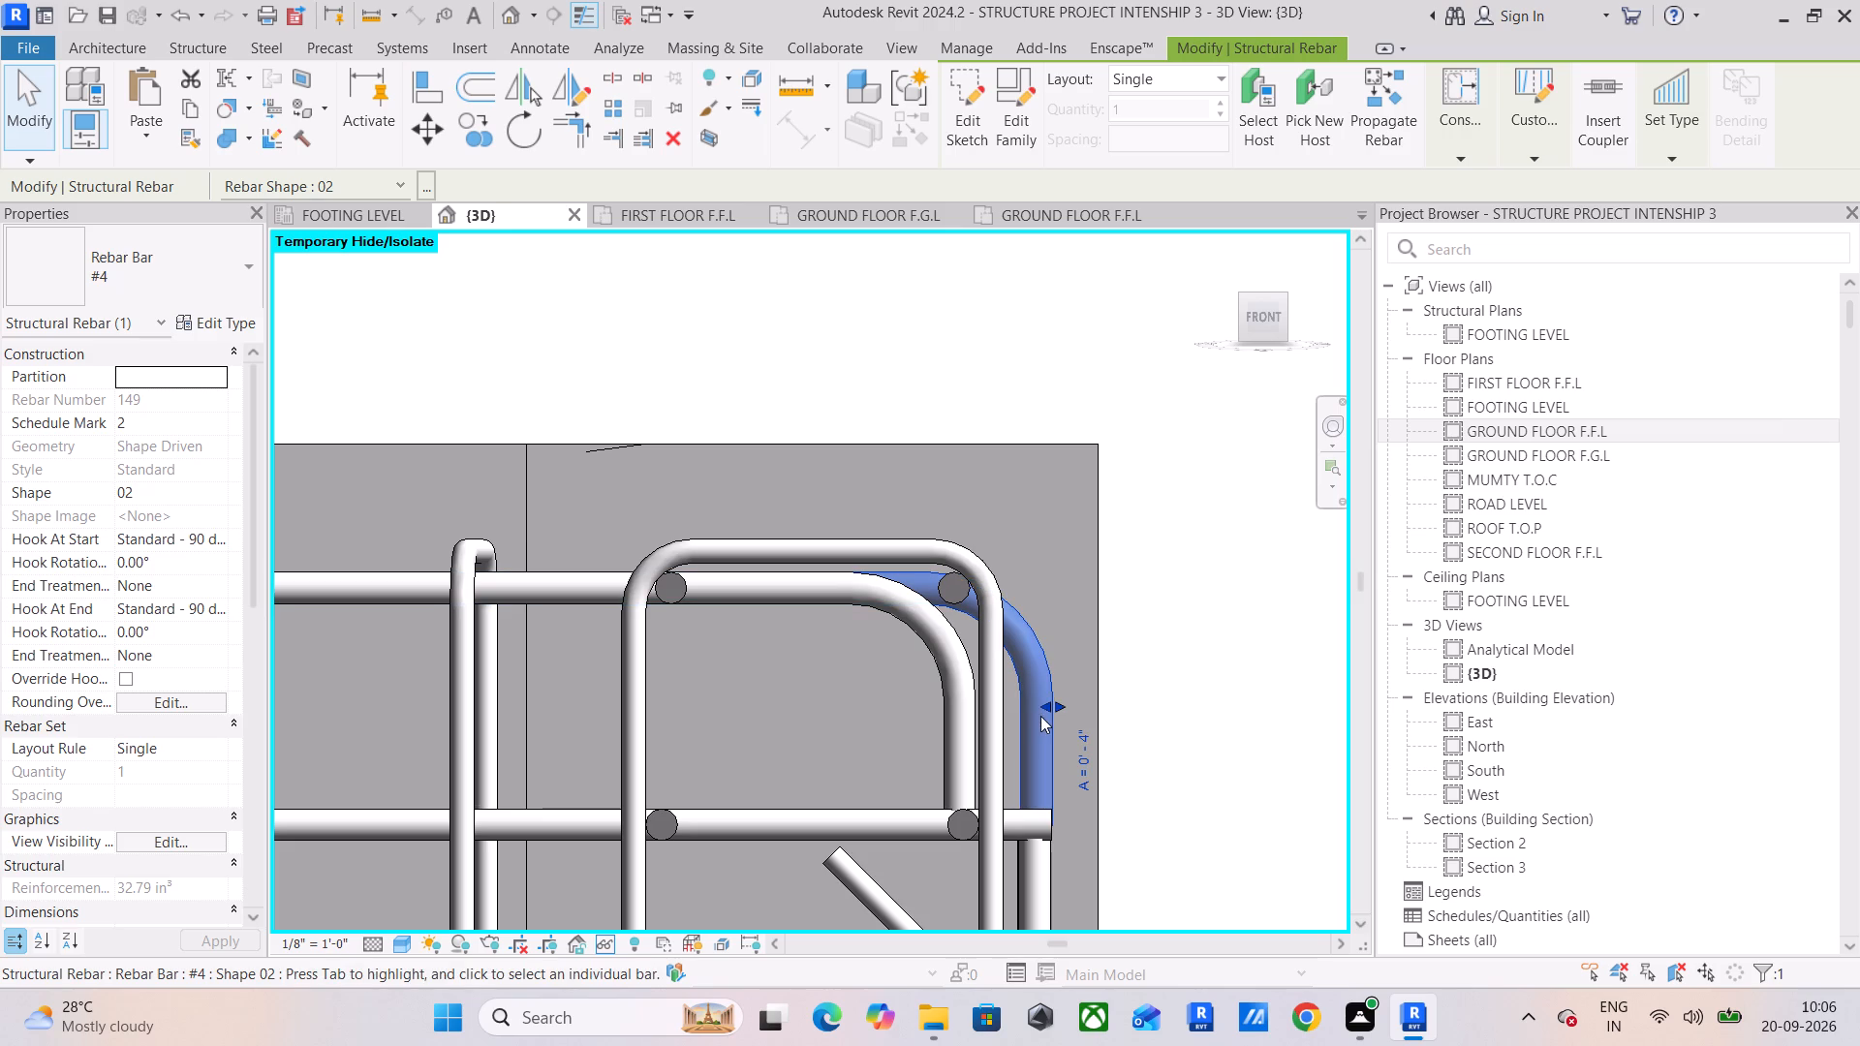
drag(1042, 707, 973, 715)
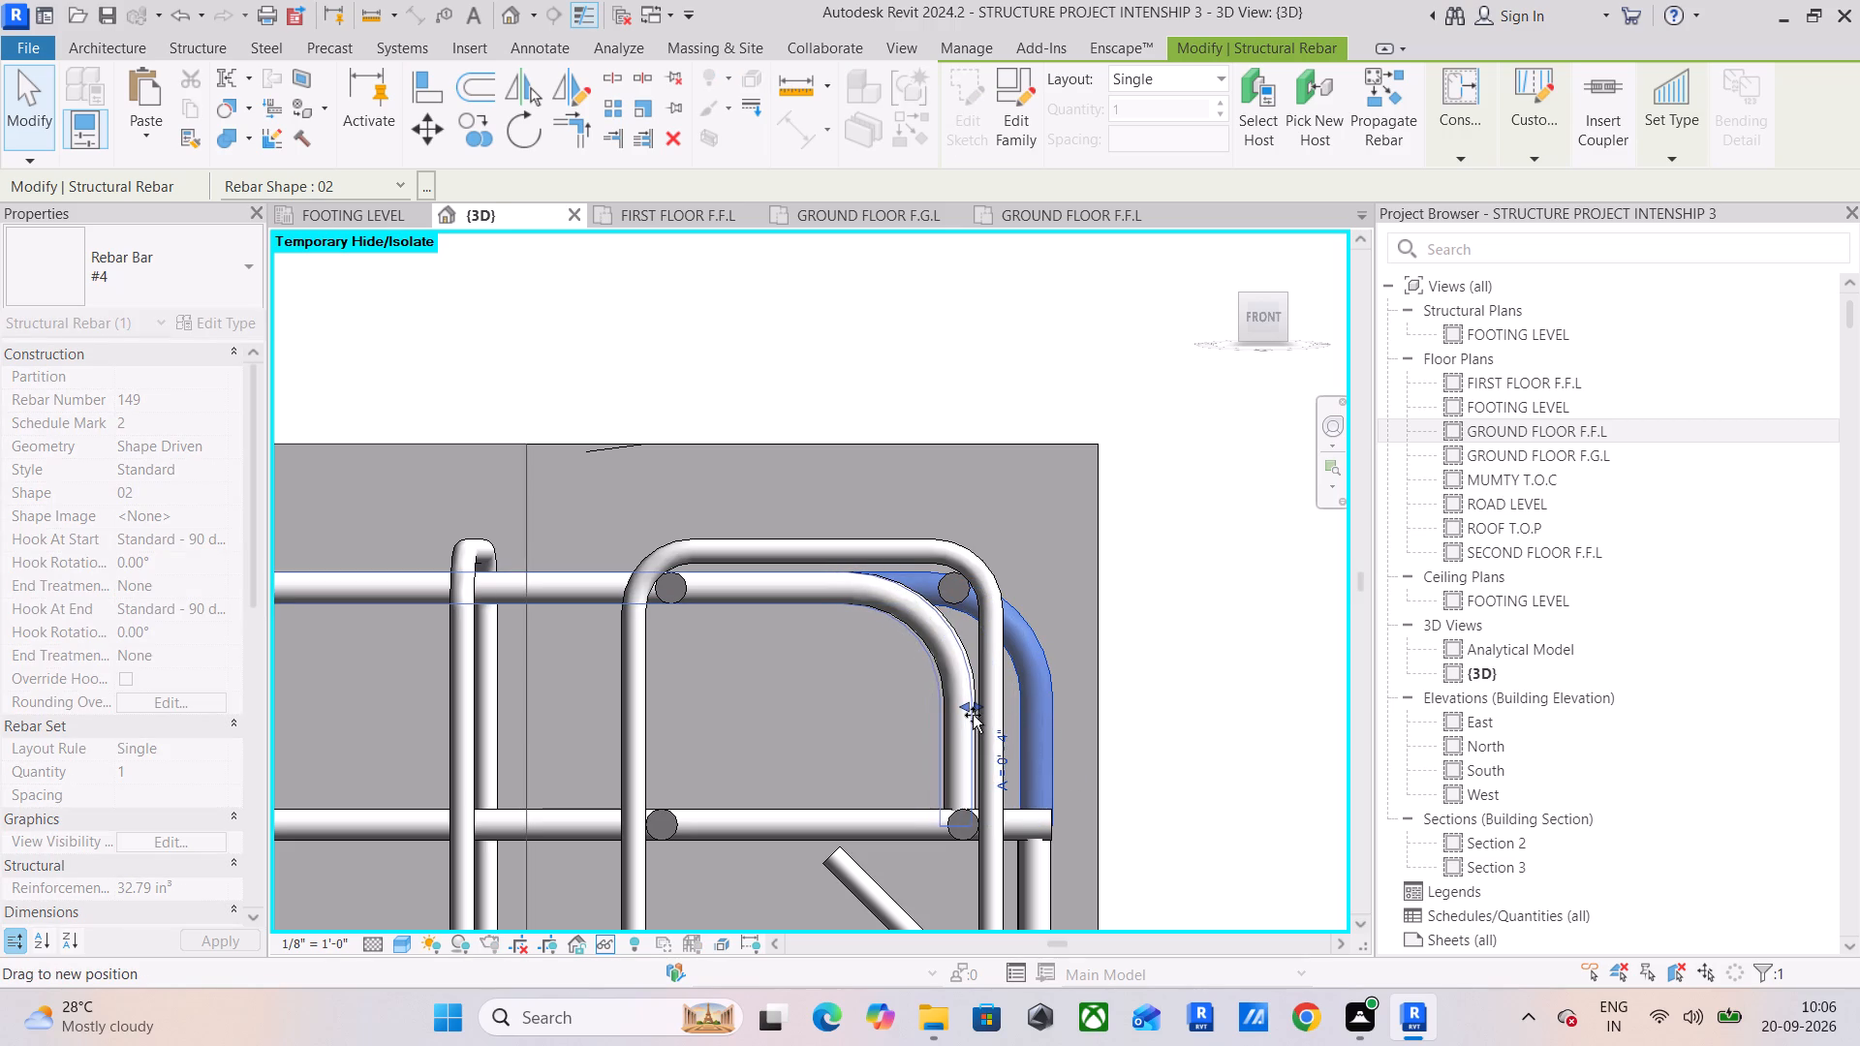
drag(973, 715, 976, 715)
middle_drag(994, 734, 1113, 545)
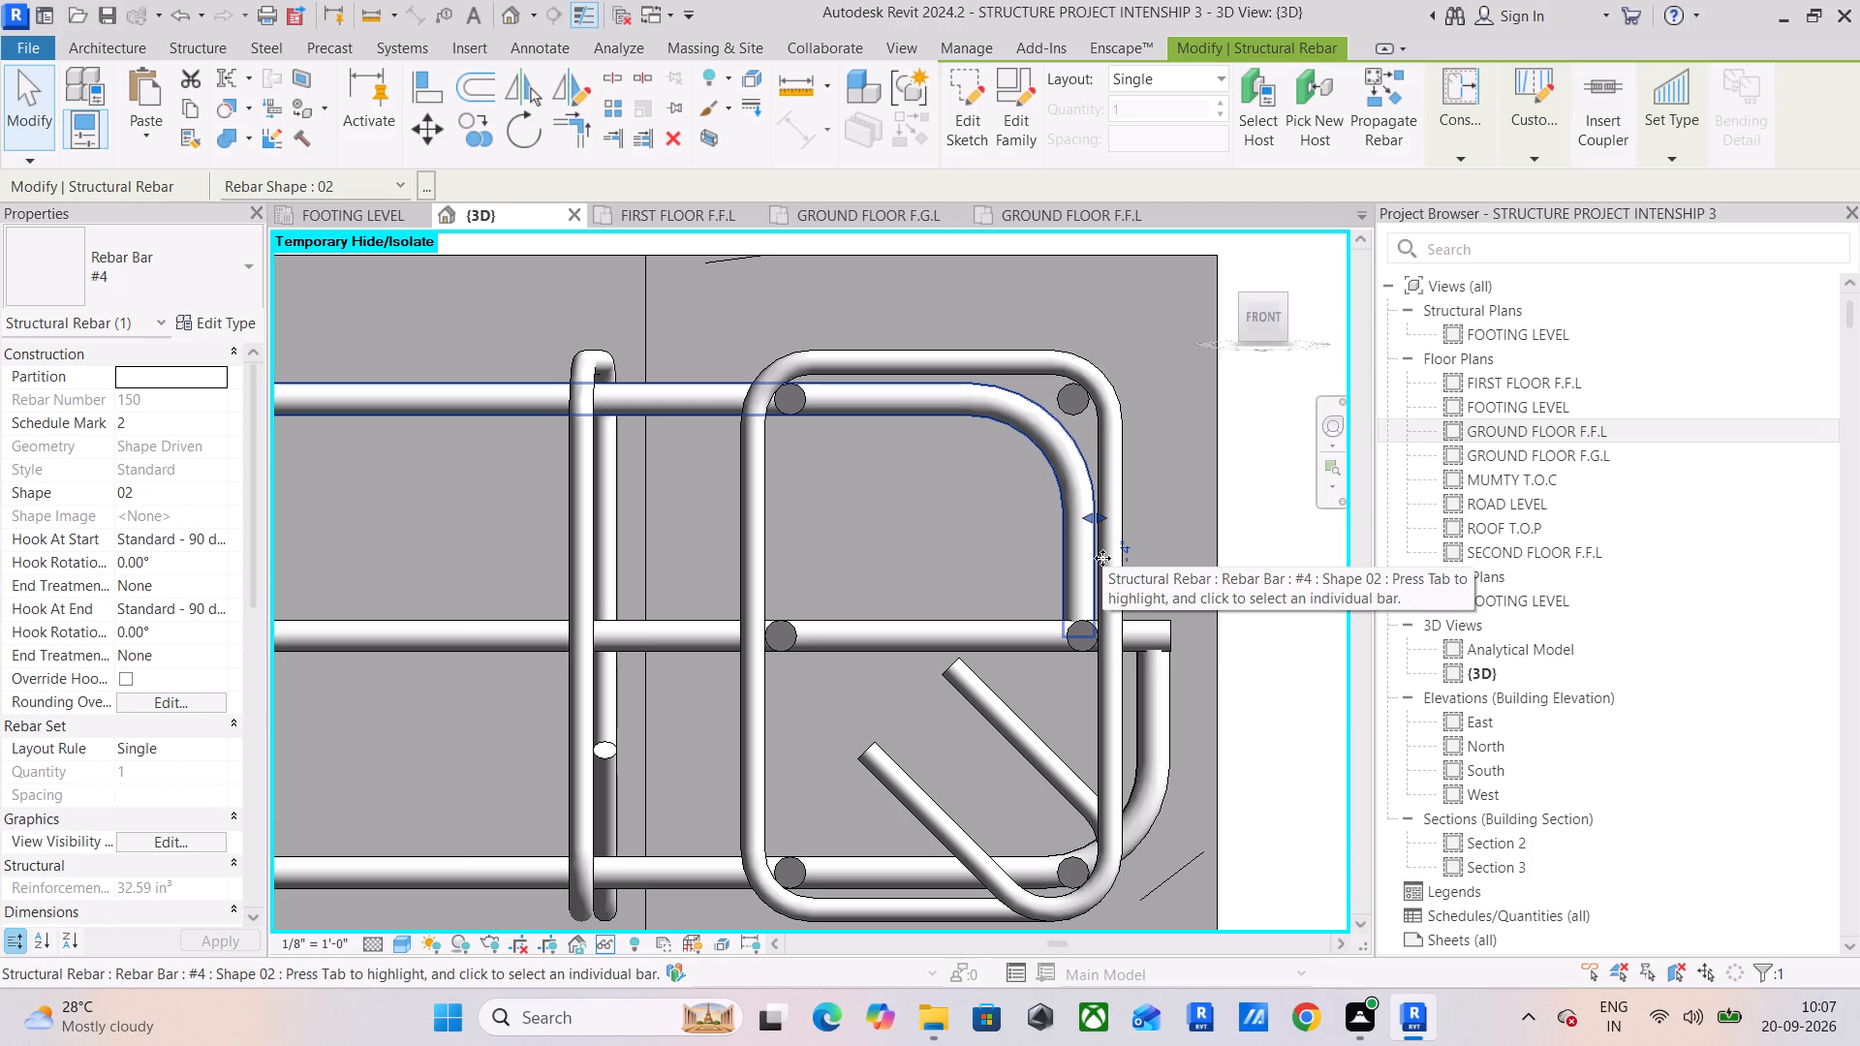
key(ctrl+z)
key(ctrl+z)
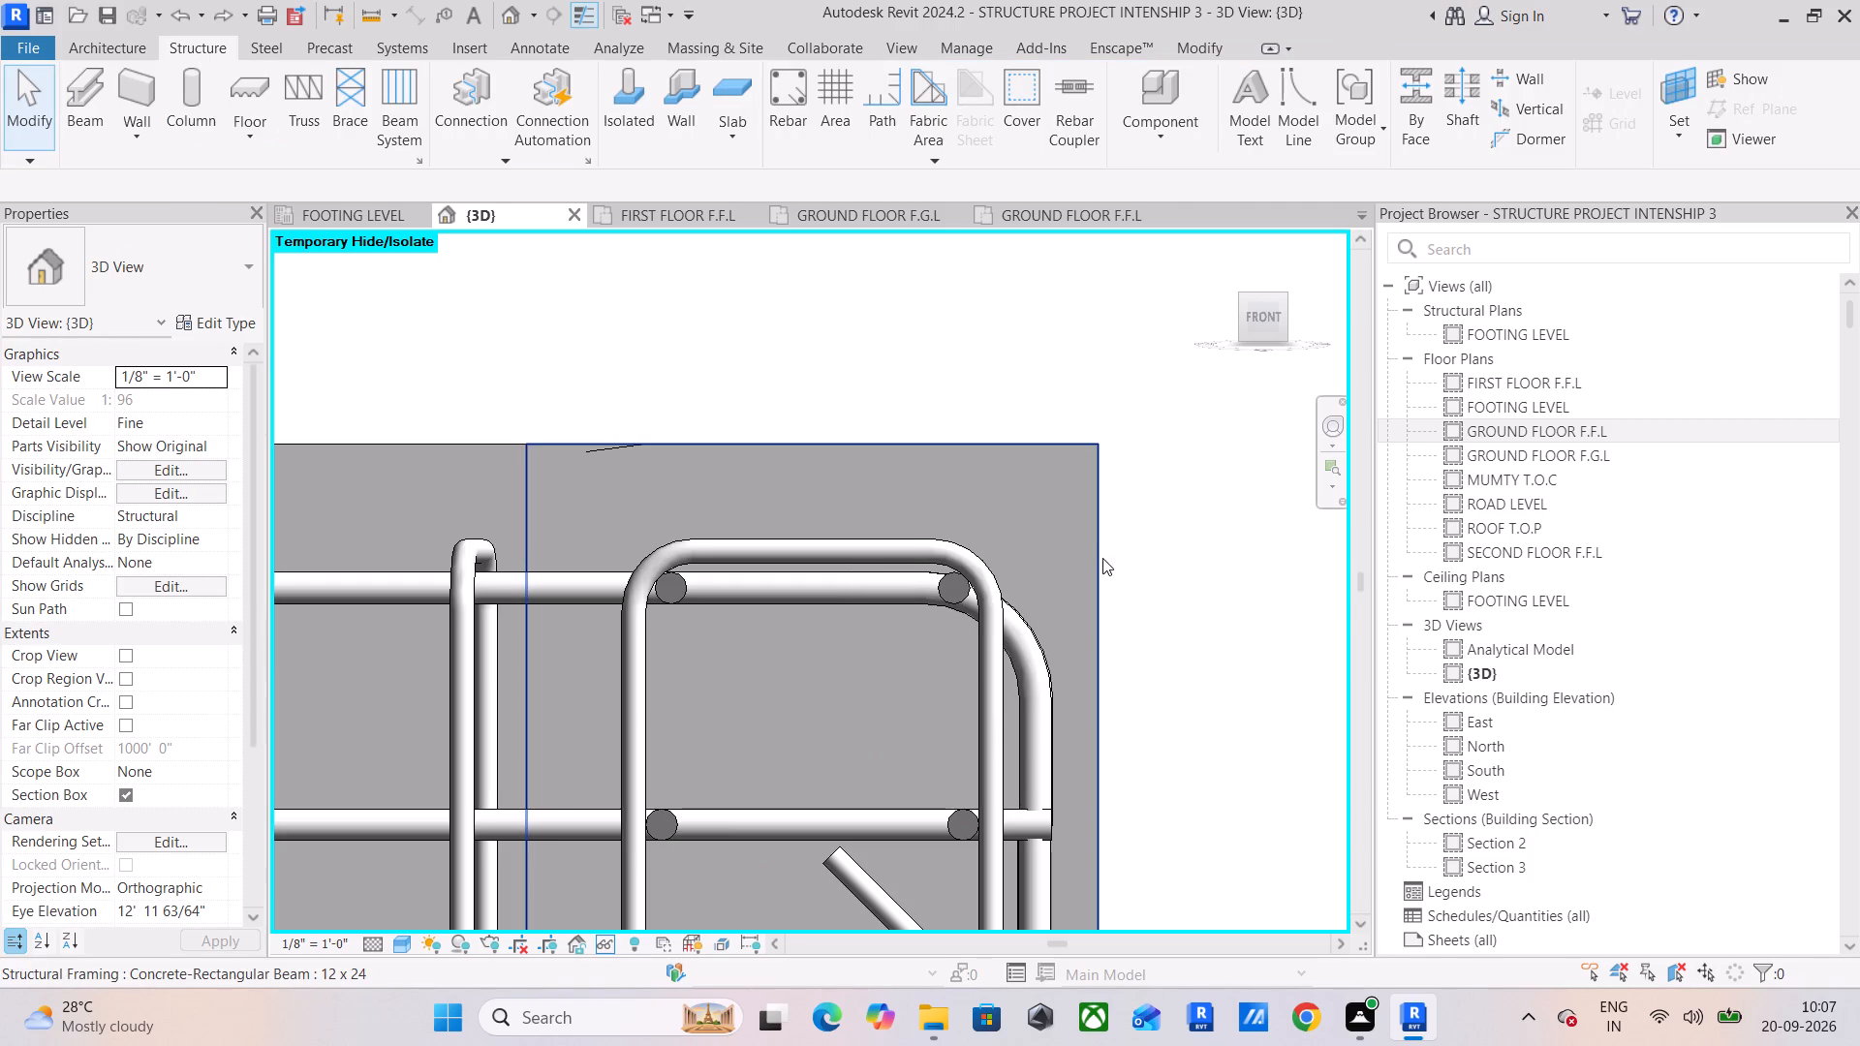
Examine the beam-end reinforcement and the separate beam cross-section beyond it within the sectioned 3D view.
scroll(1116, 506, down, 4)
middle_click(1117, 504)
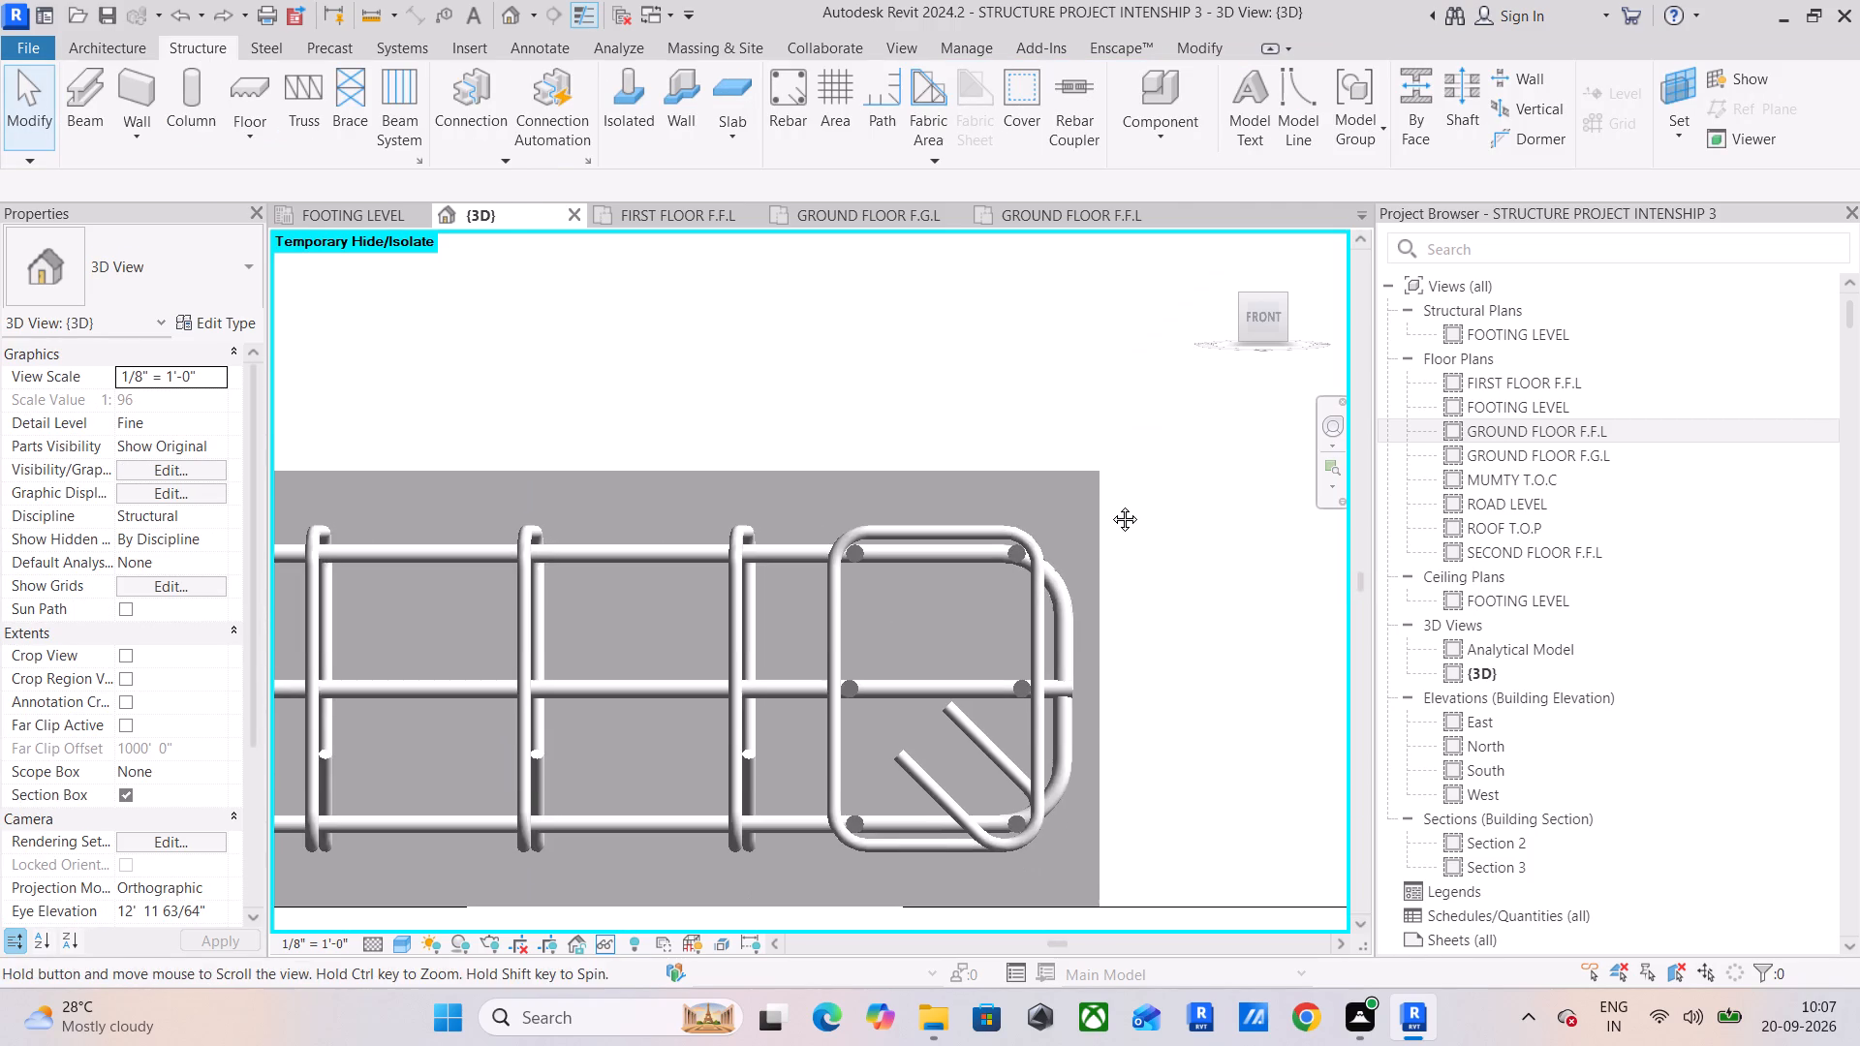
scroll(1110, 507, down, 4)
middle_drag(1109, 507, 833, 505)
scroll(1281, 371, down, 5)
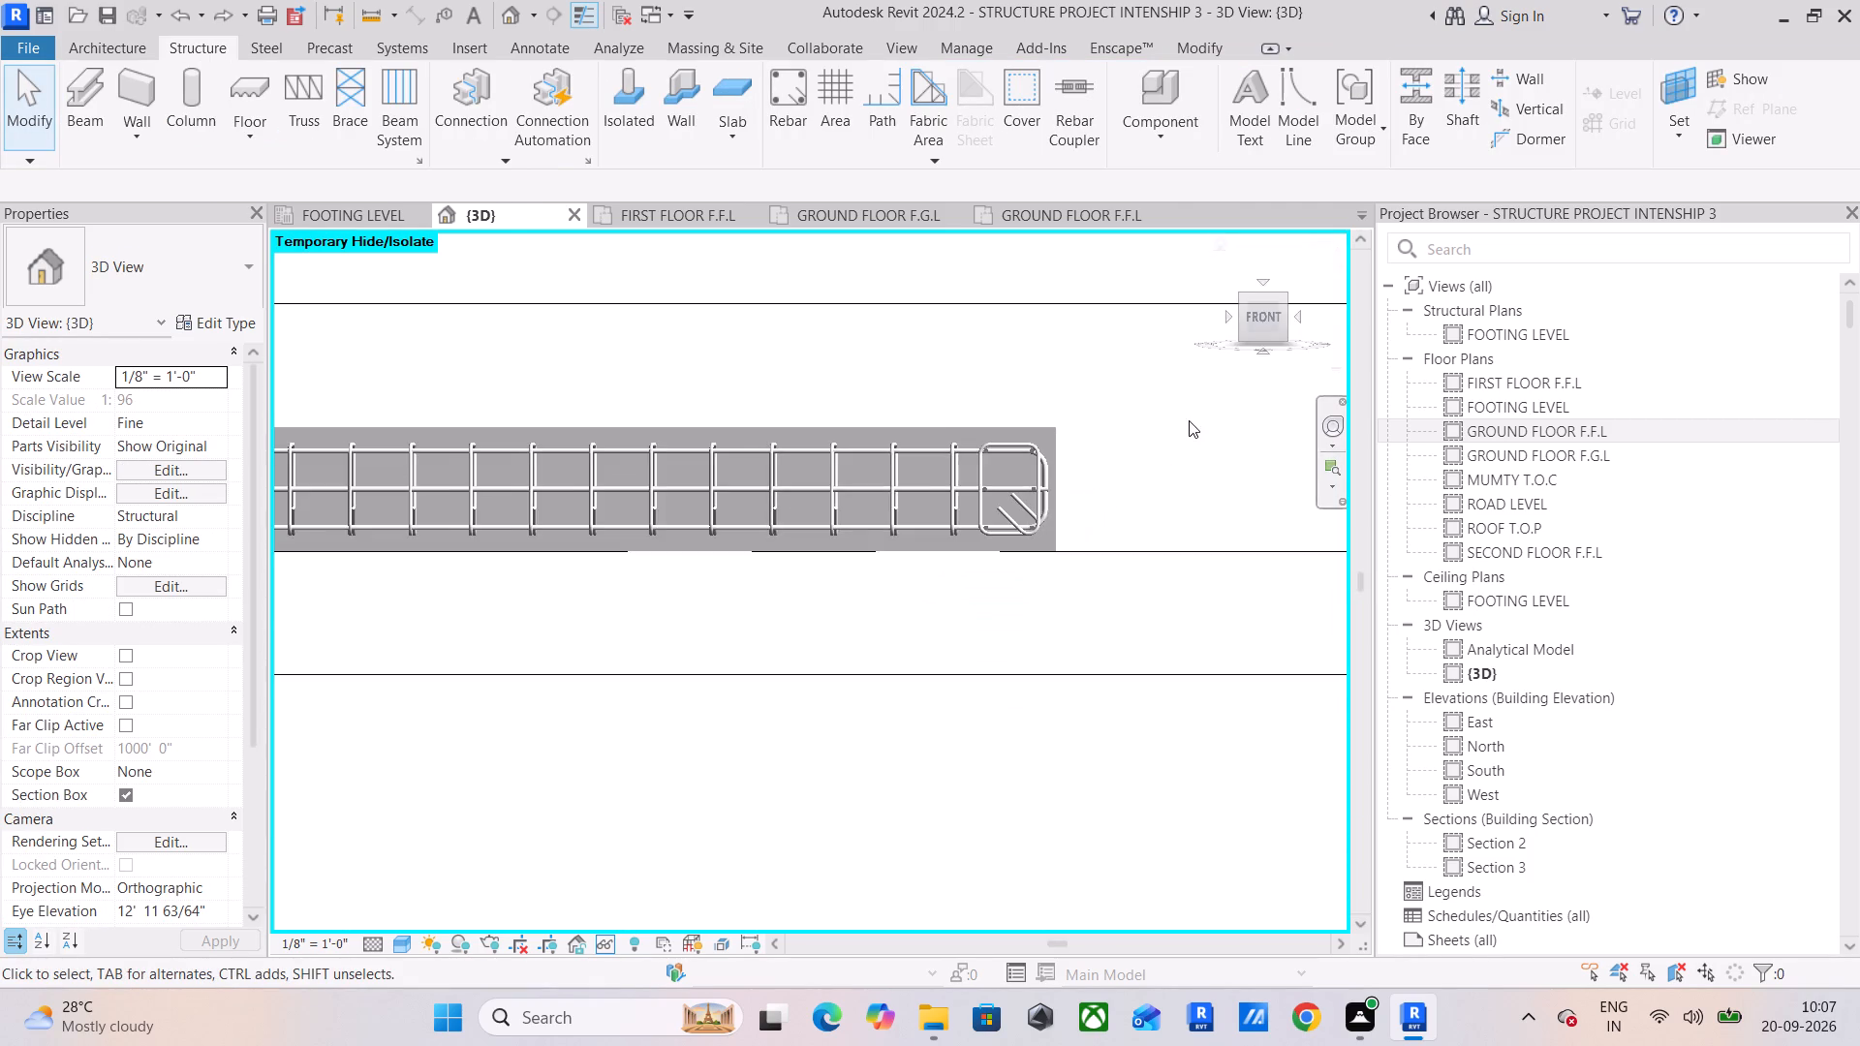
middle_drag(1185, 422, 498, 533)
scroll(751, 498, down, 6)
middle_drag(837, 521, 458, 545)
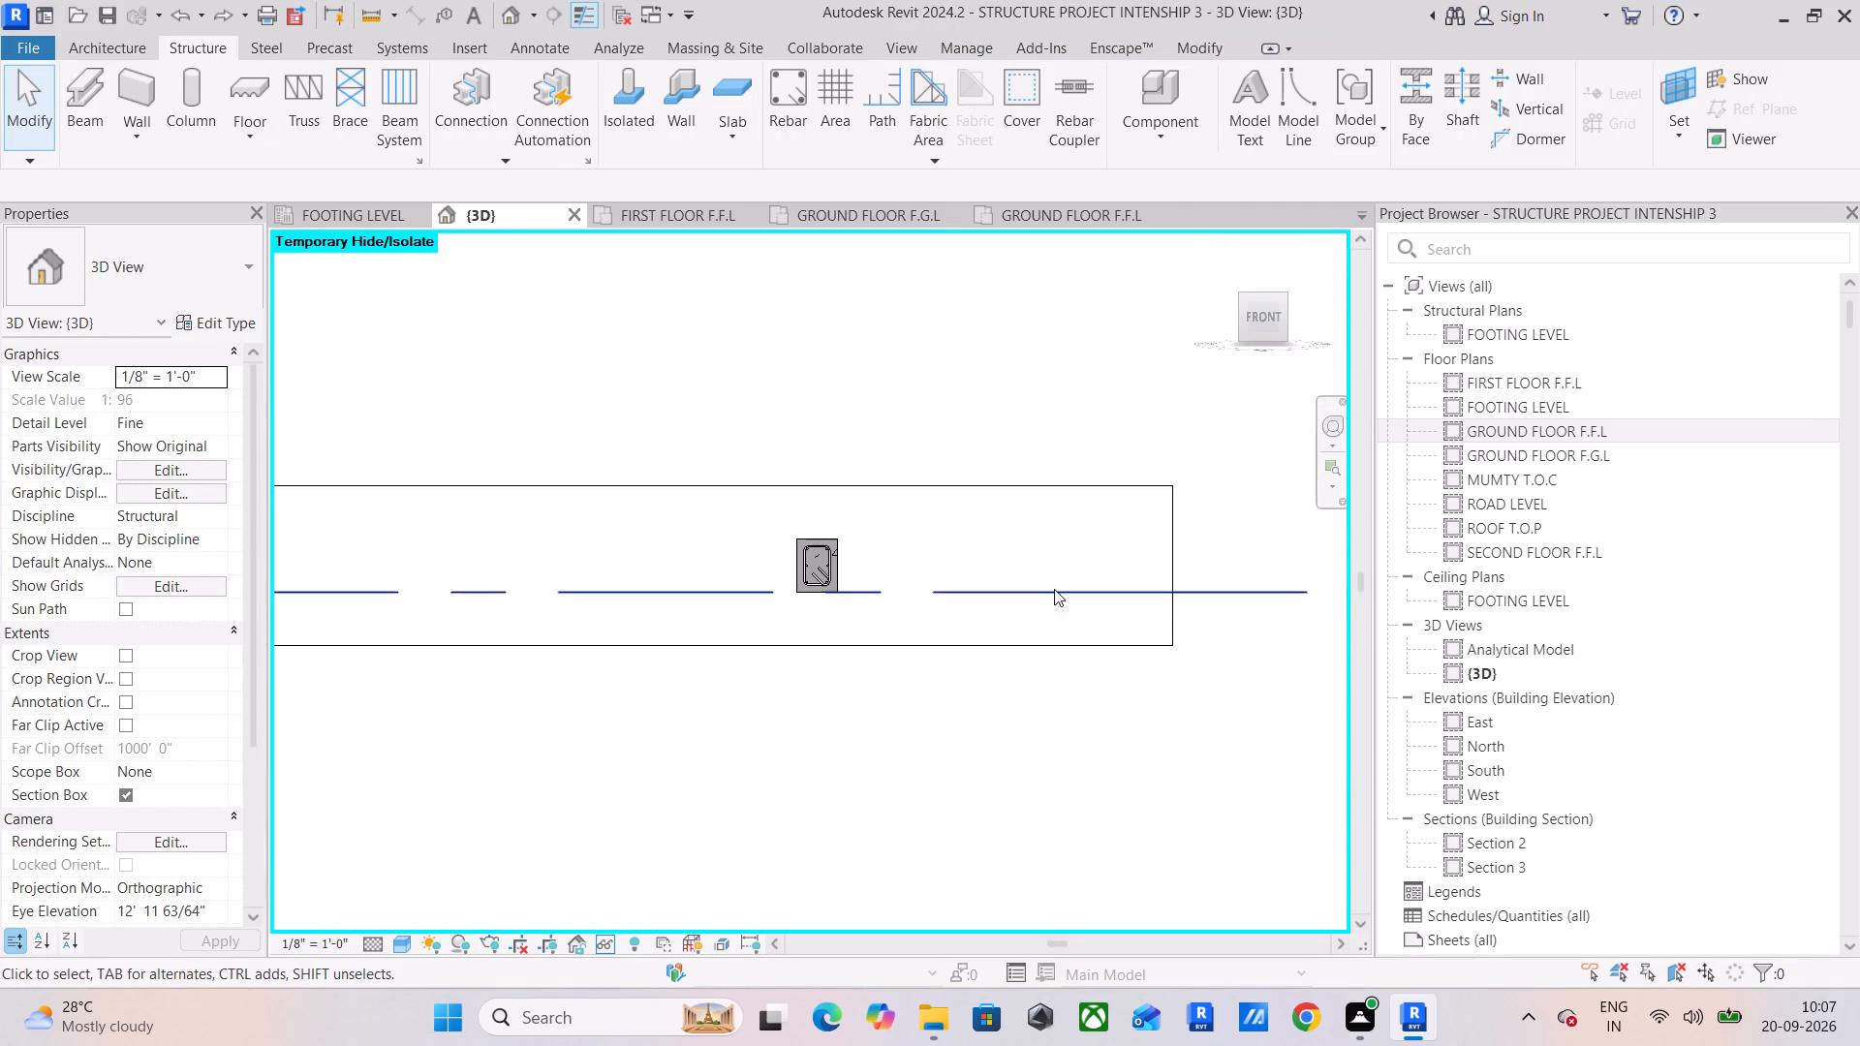
scroll(750, 524, up, 6)
scroll(956, 651, up, 6)
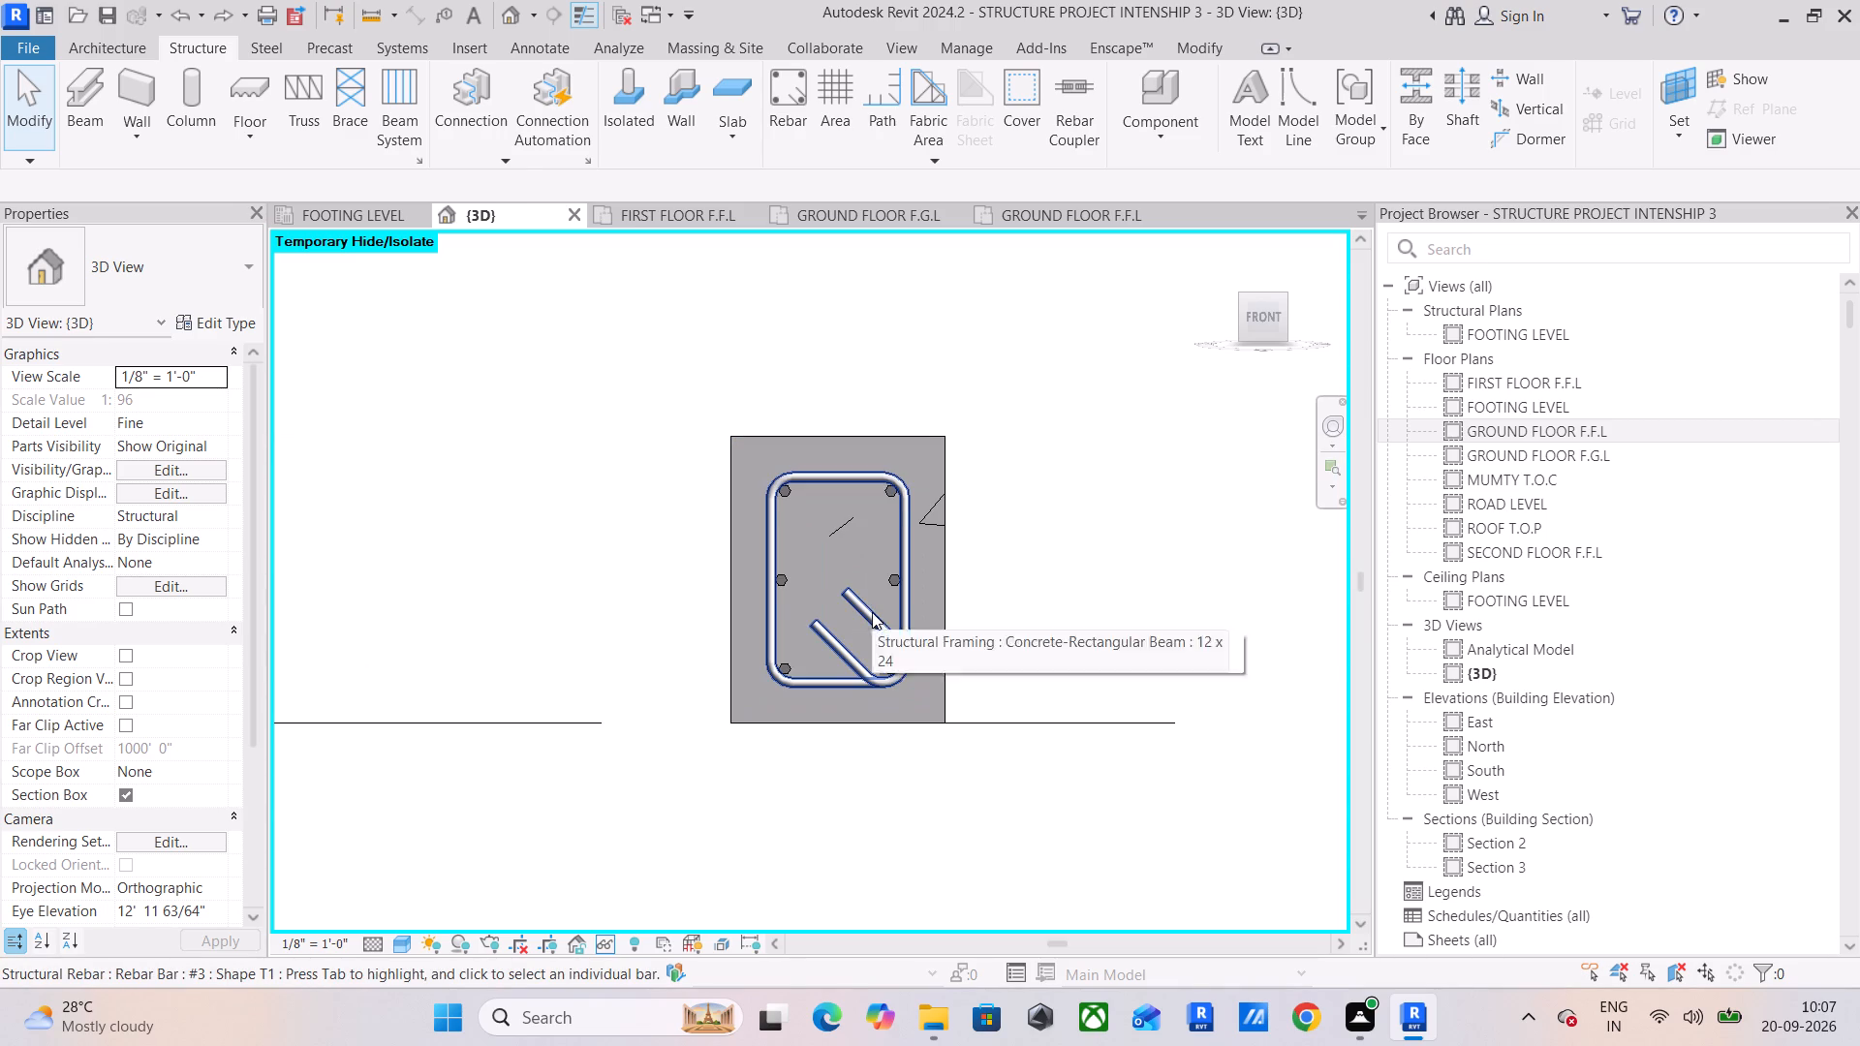
scroll(876, 608, down, 9)
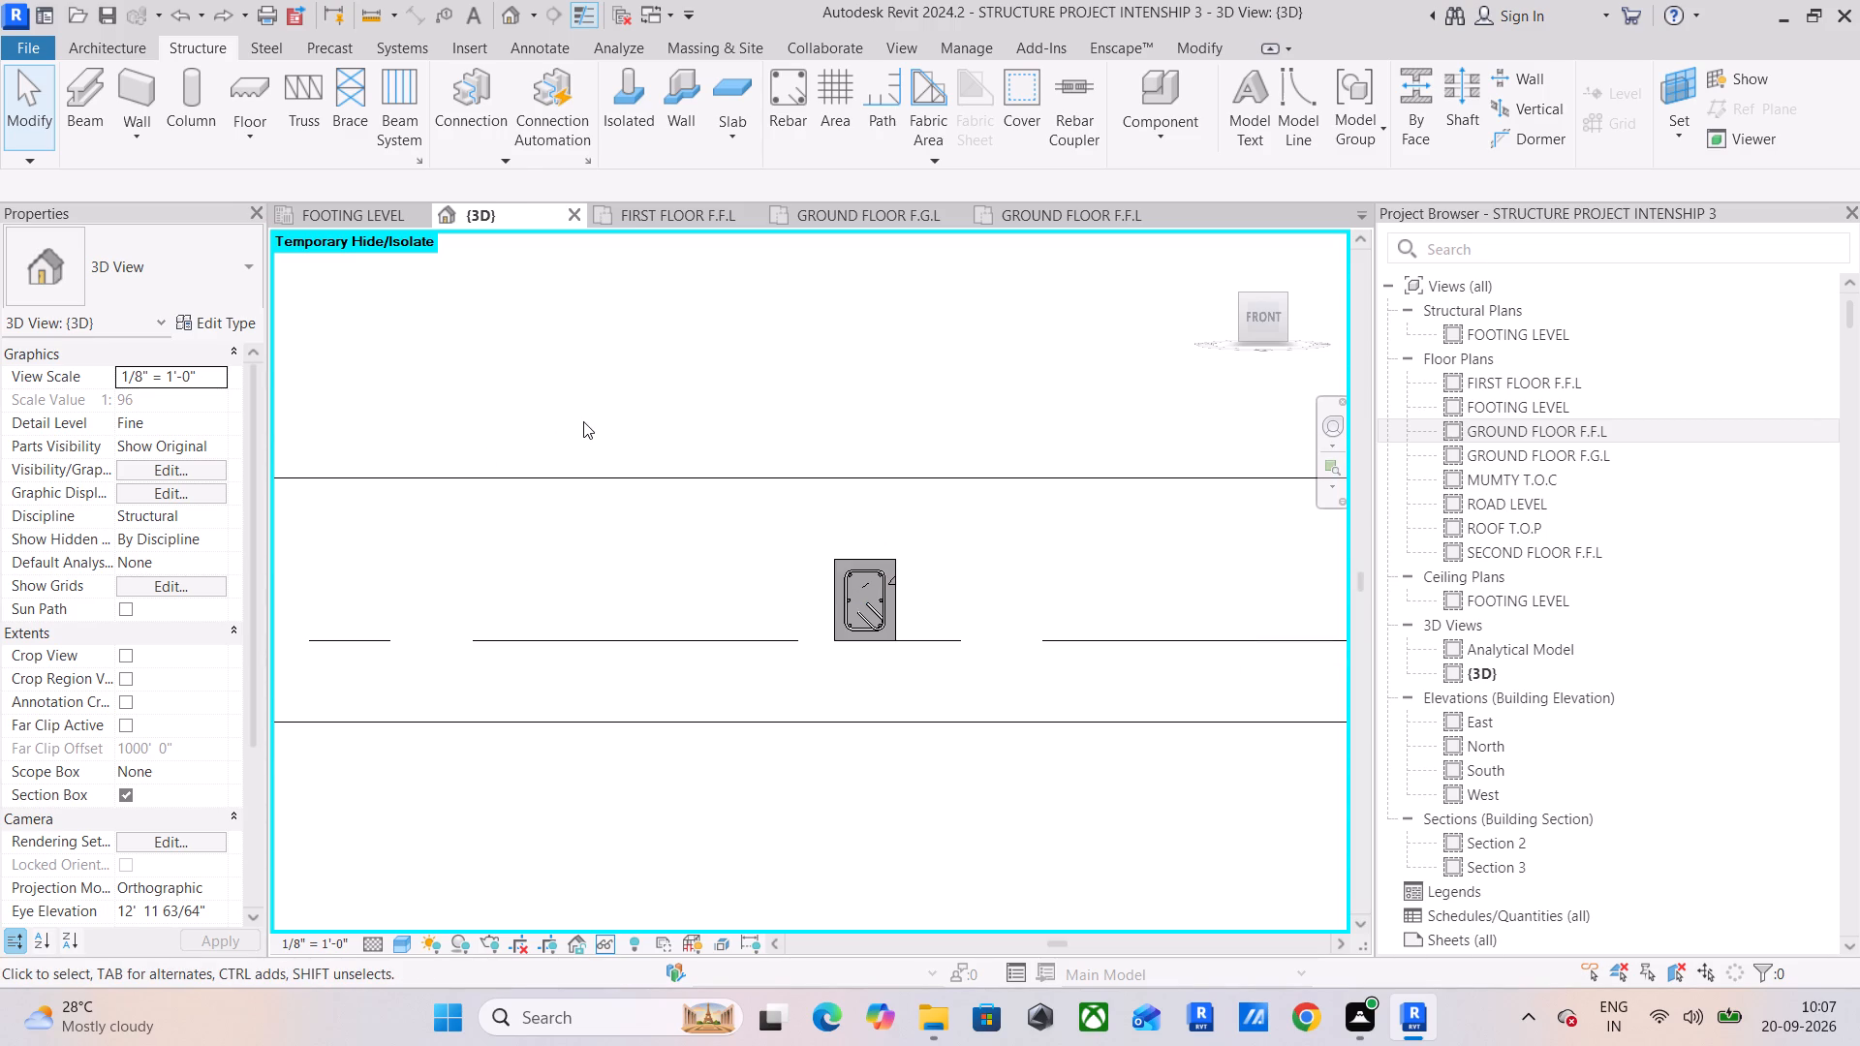
middle_drag(583, 420, 799, 378)
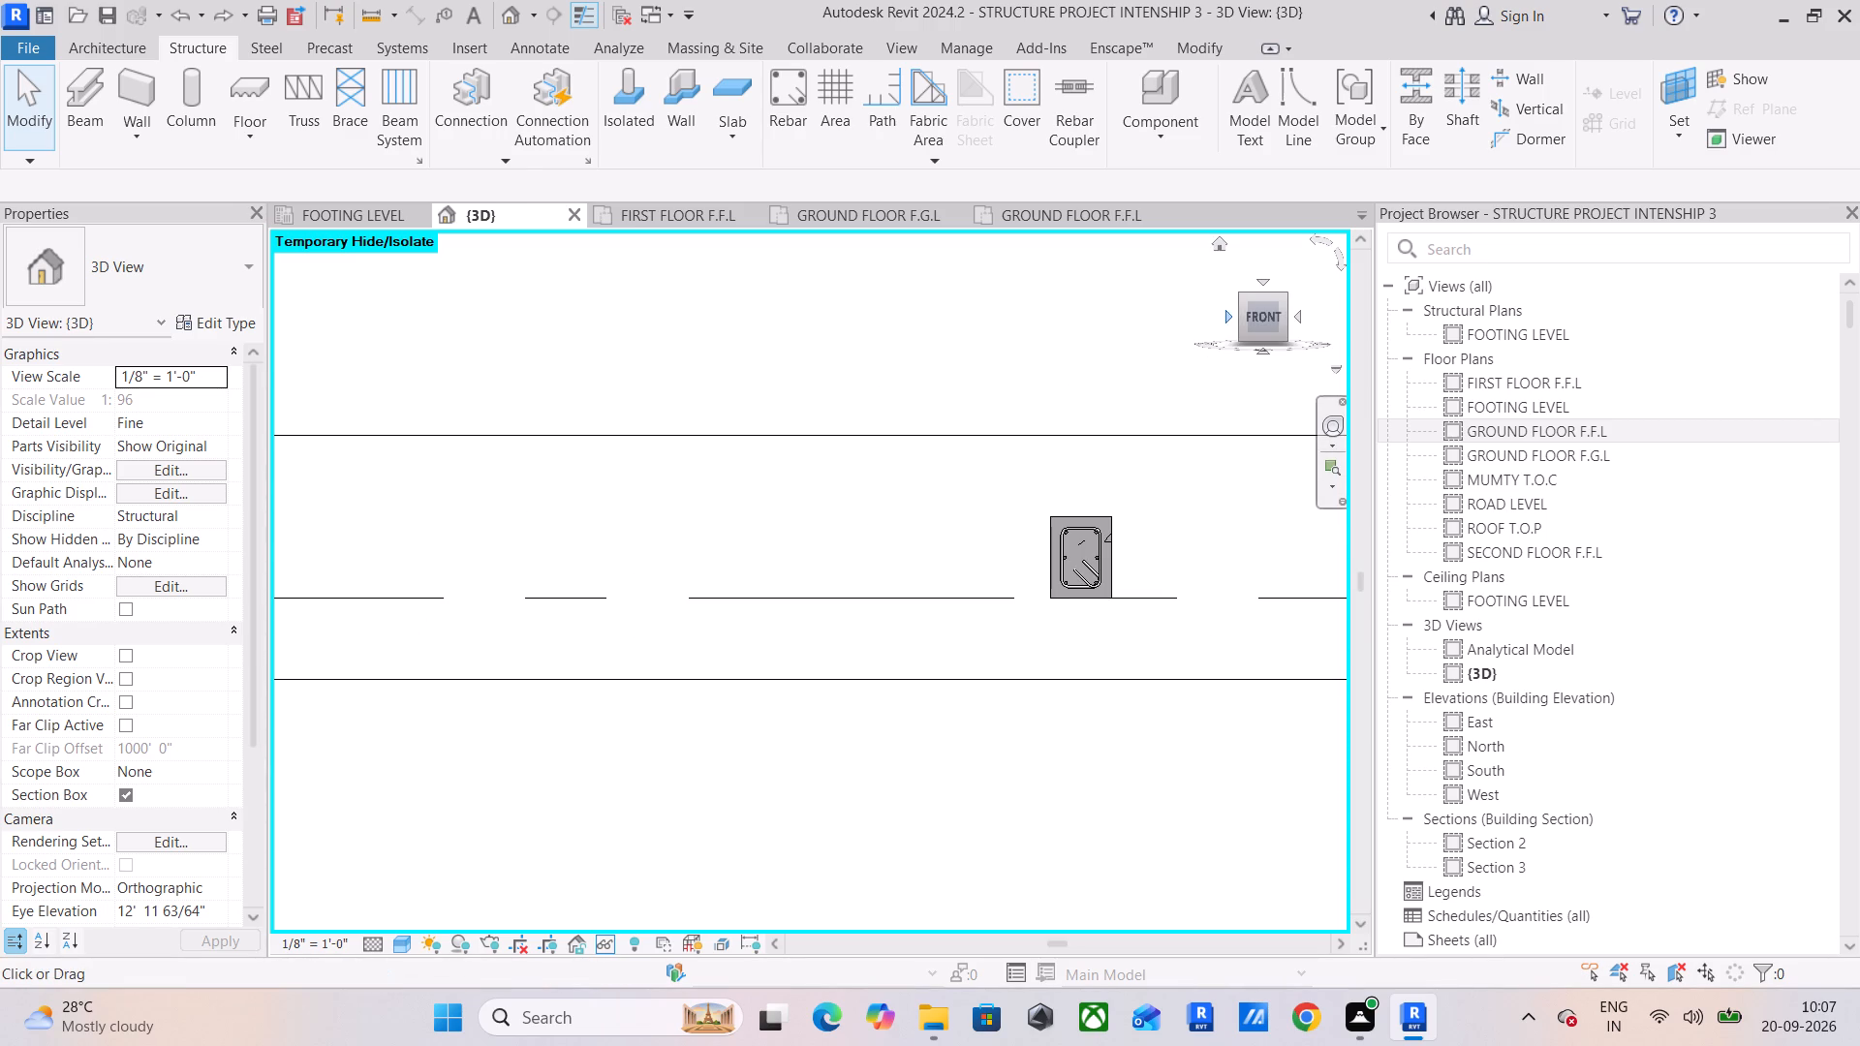
drag(1250, 314, 1257, 333)
scroll(683, 547, down, 5)
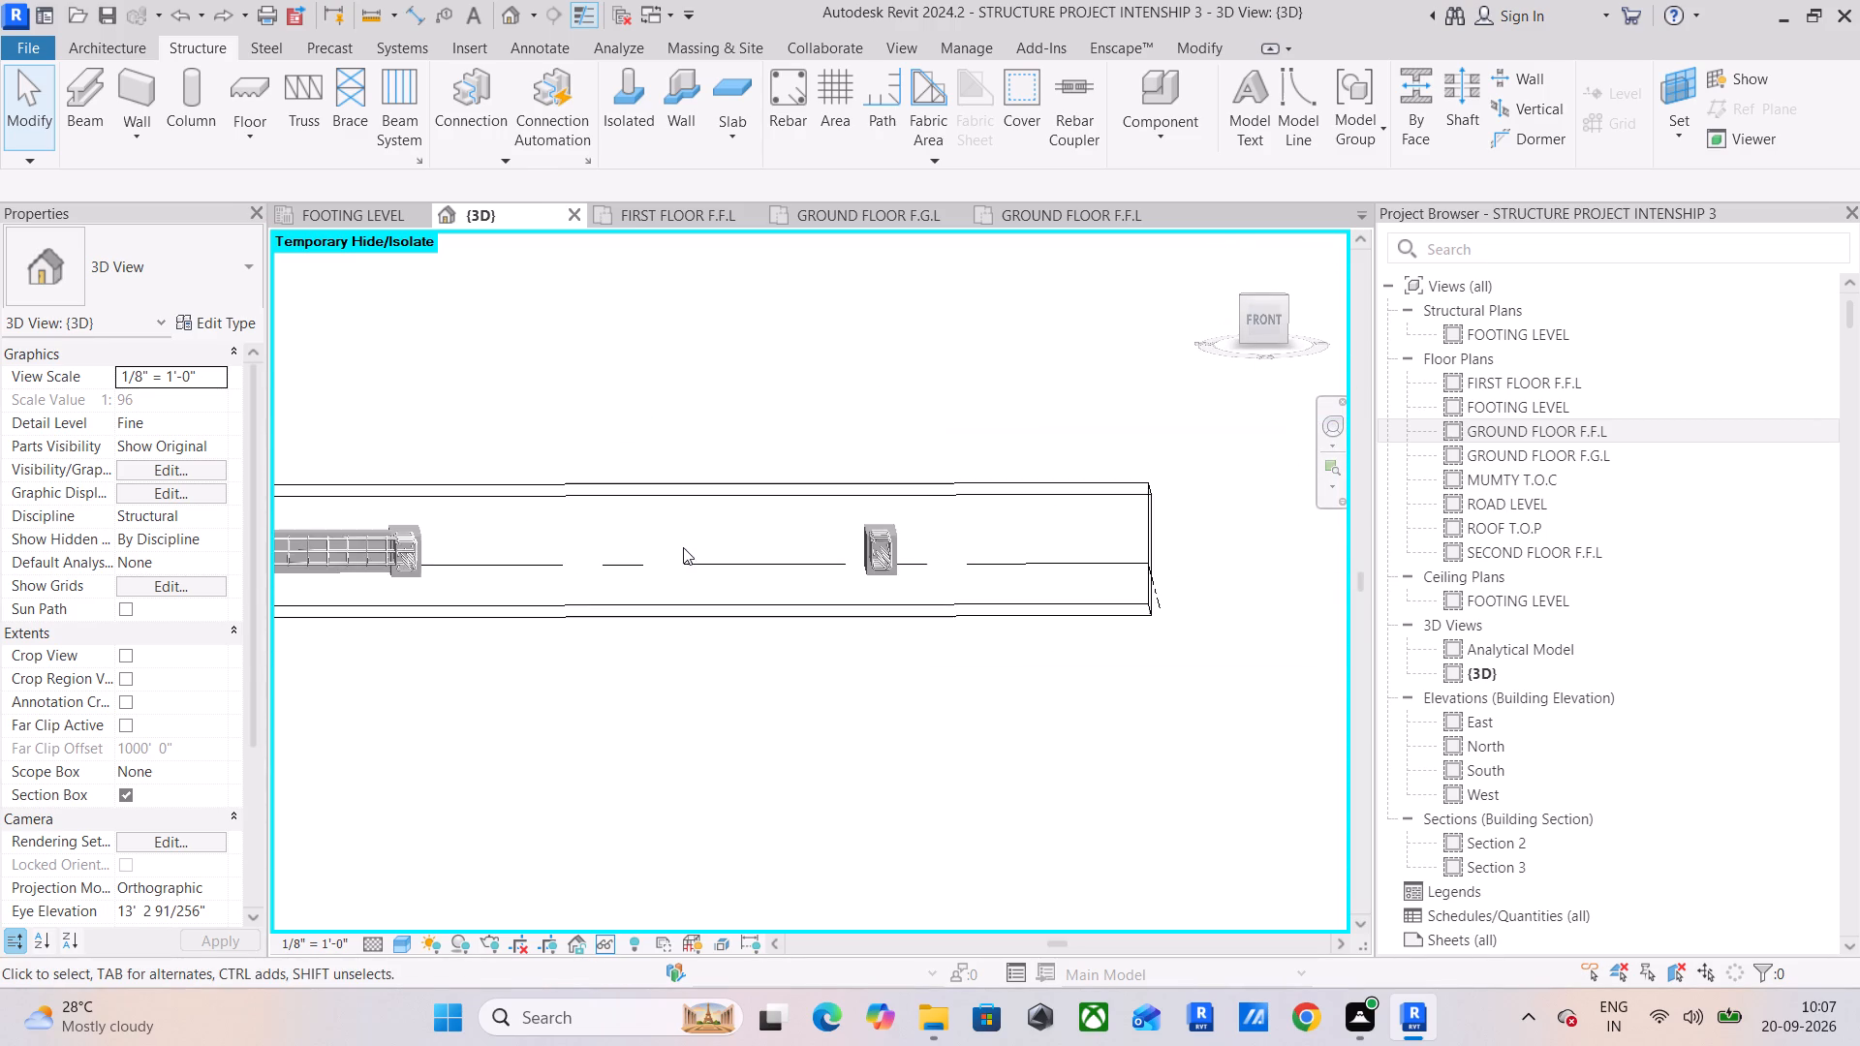
middle_drag(676, 548, 994, 548)
middle_drag(419, 551, 869, 596)
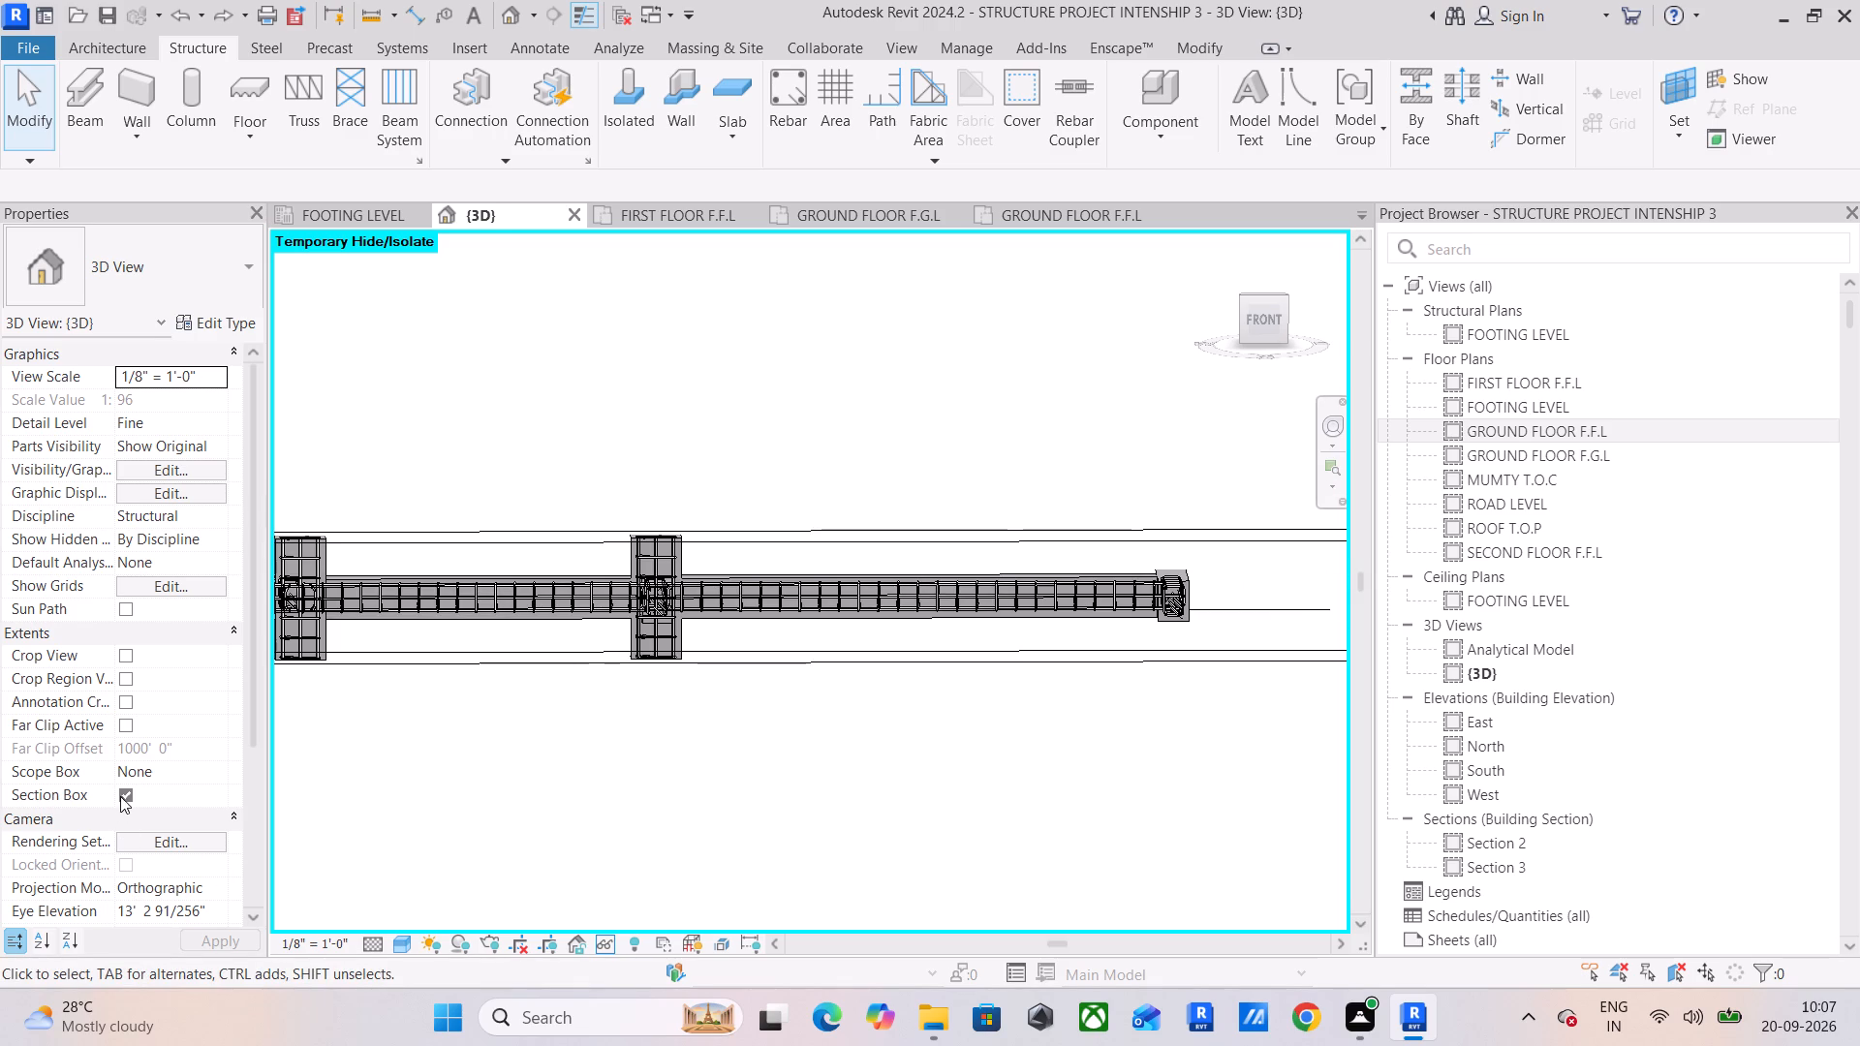
Turn off the 3D view's section box to show the whole structural frame.
click(123, 796)
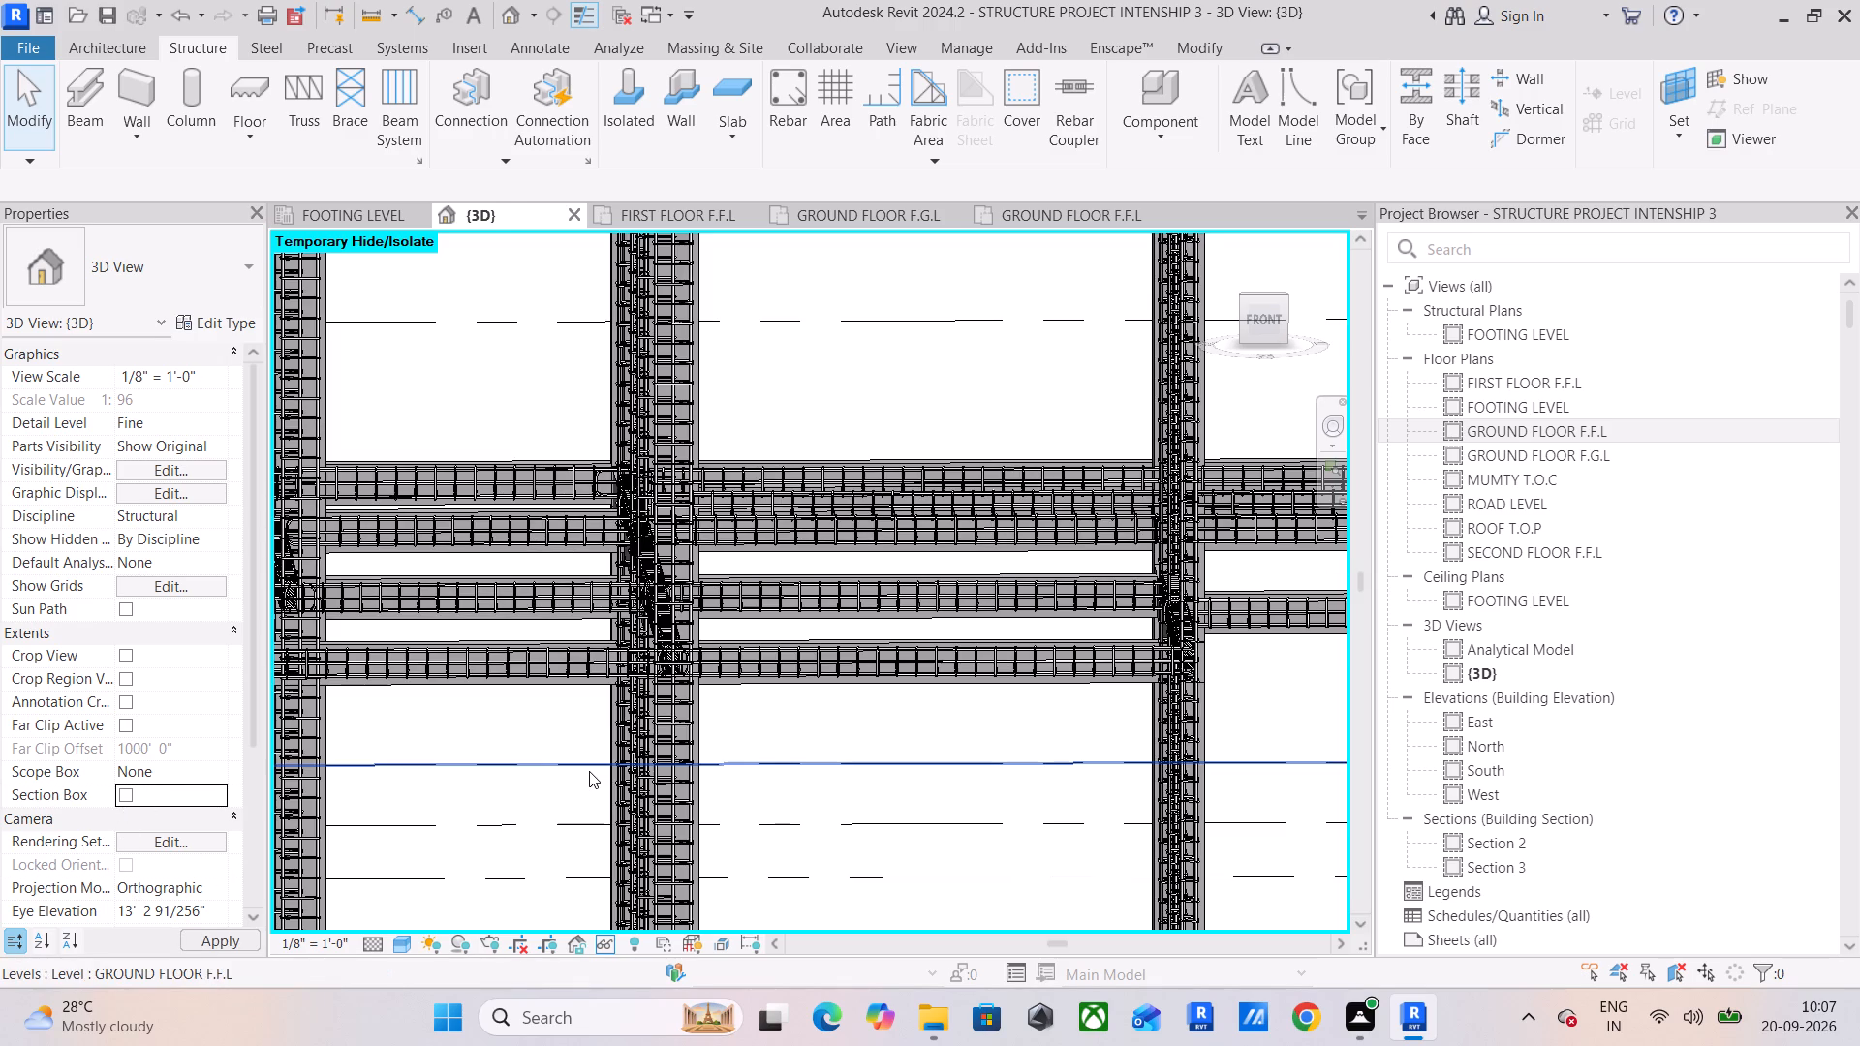
scroll(736, 669, down, 2)
middle_drag(755, 664, 629, 839)
middle_drag(678, 808, 704, 654)
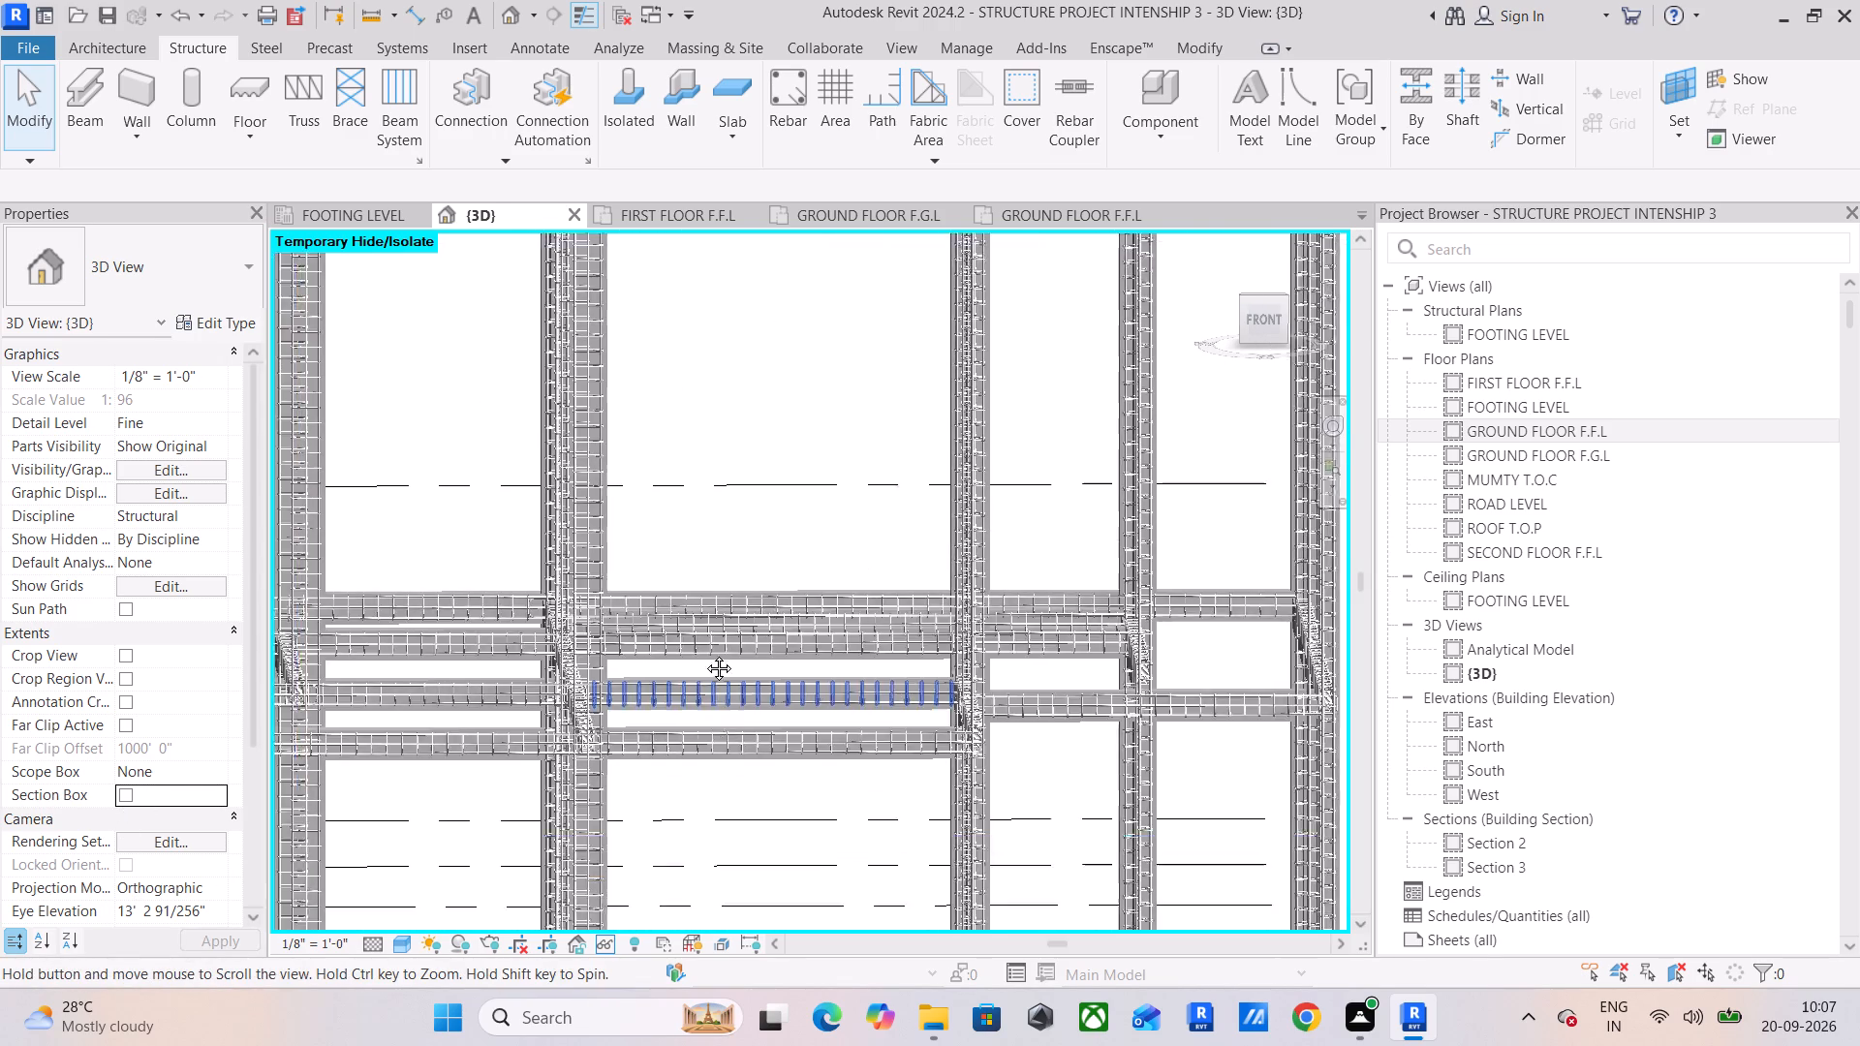
middle_drag(704, 654, 704, 631)
middle_drag(1007, 651, 962, 679)
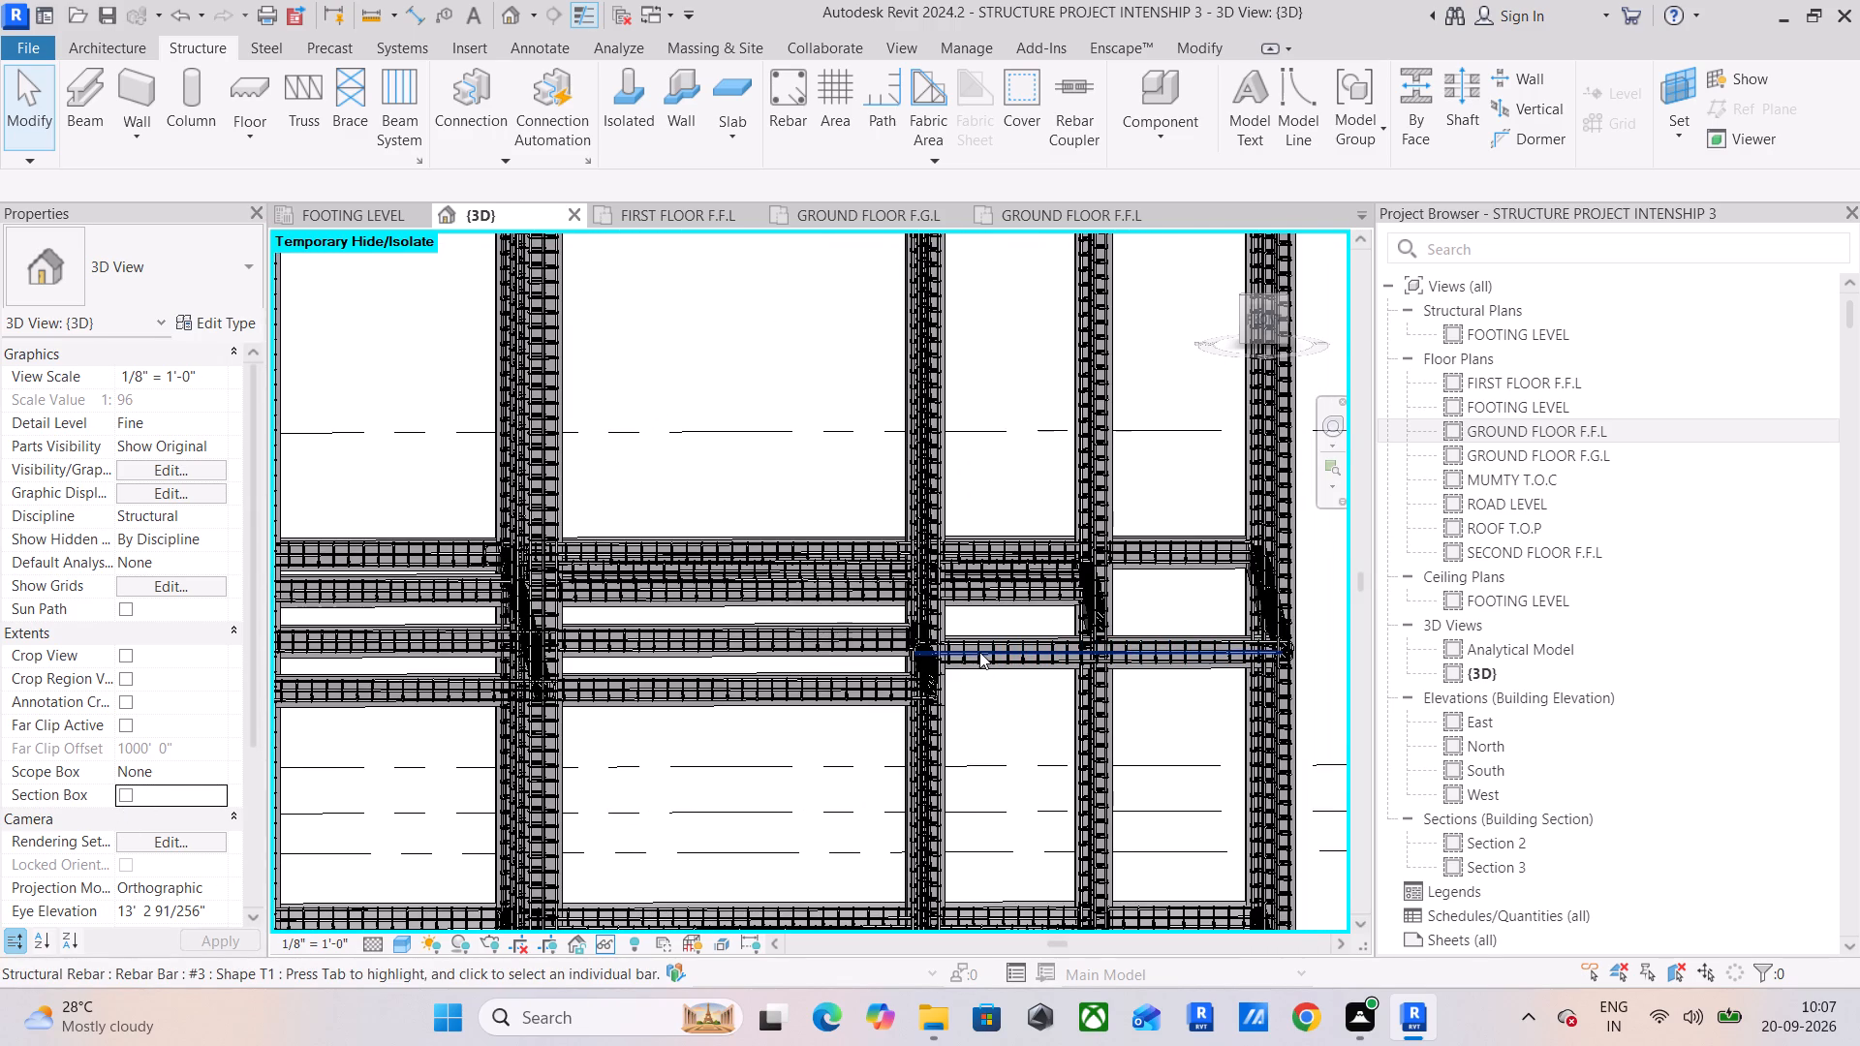
Isolate the 12 x 24 concrete beam in the frame's end bay at FIRST FLOOR F.F.L with a selection box.
click(979, 651)
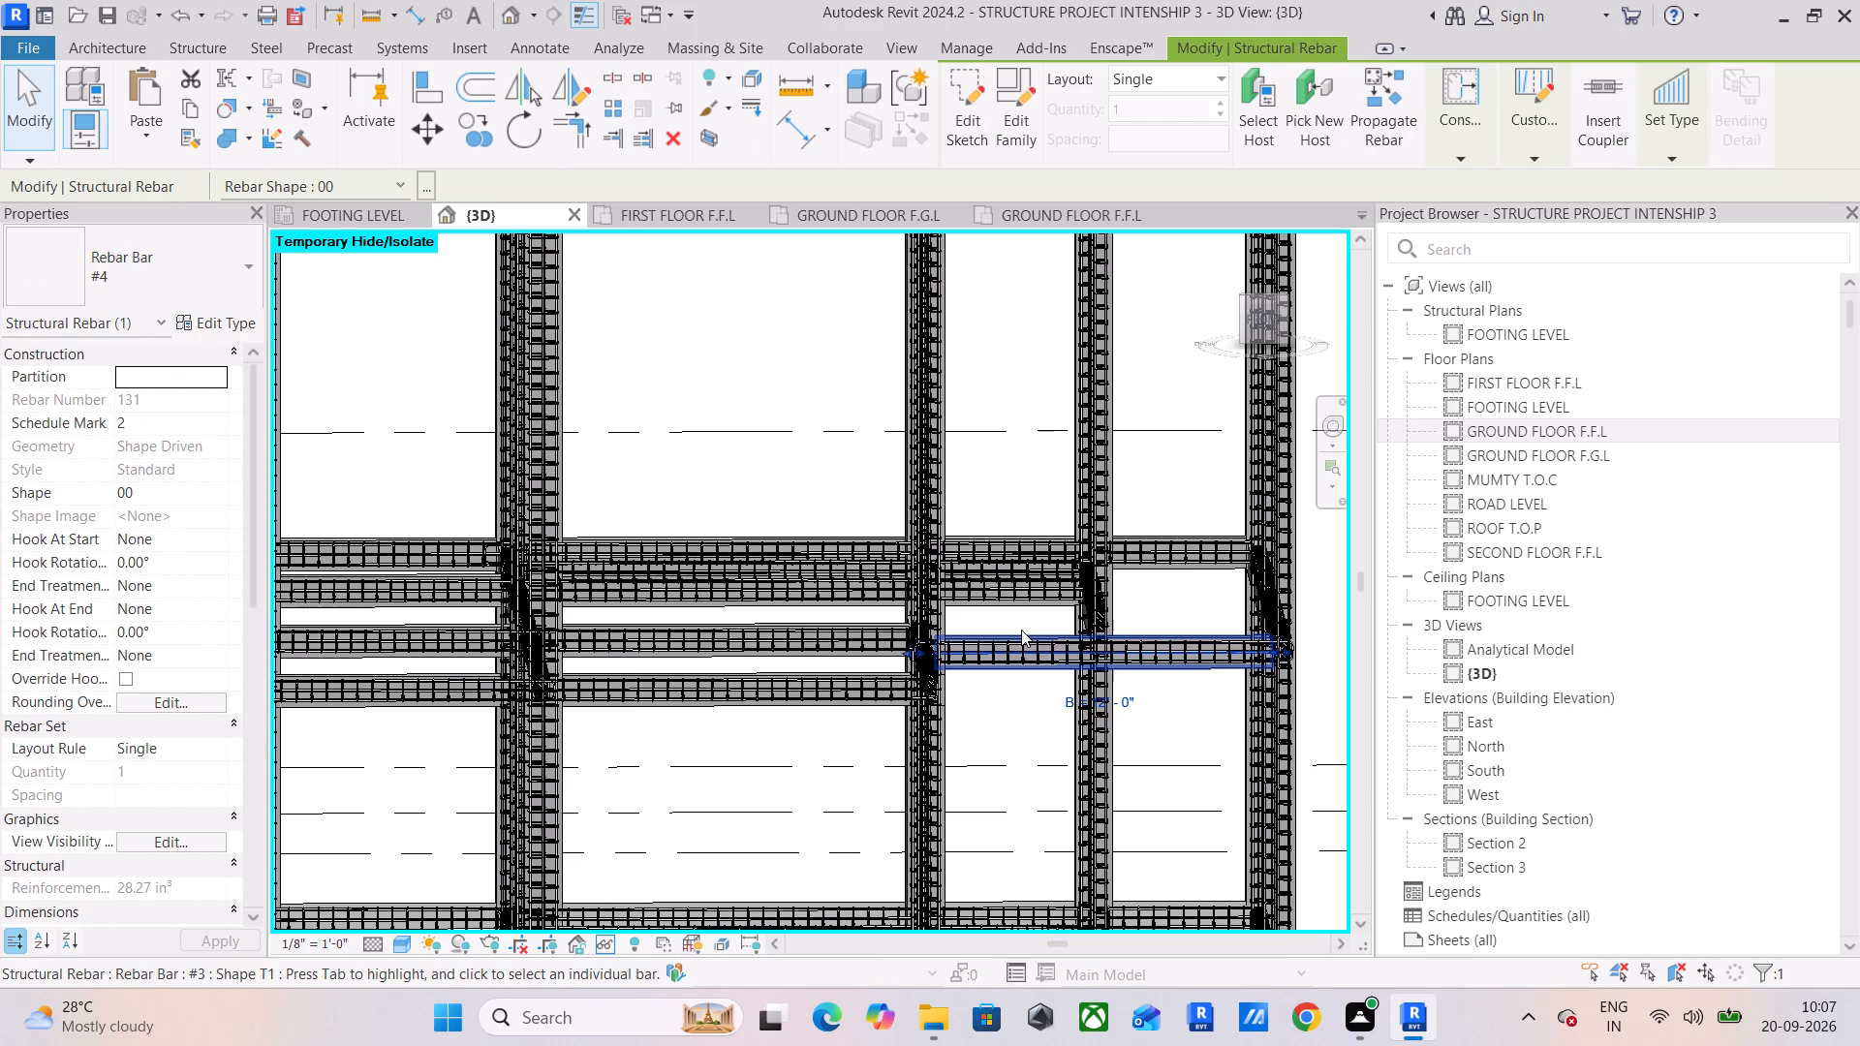
click(1021, 630)
middle_drag(753, 702, 1059, 669)
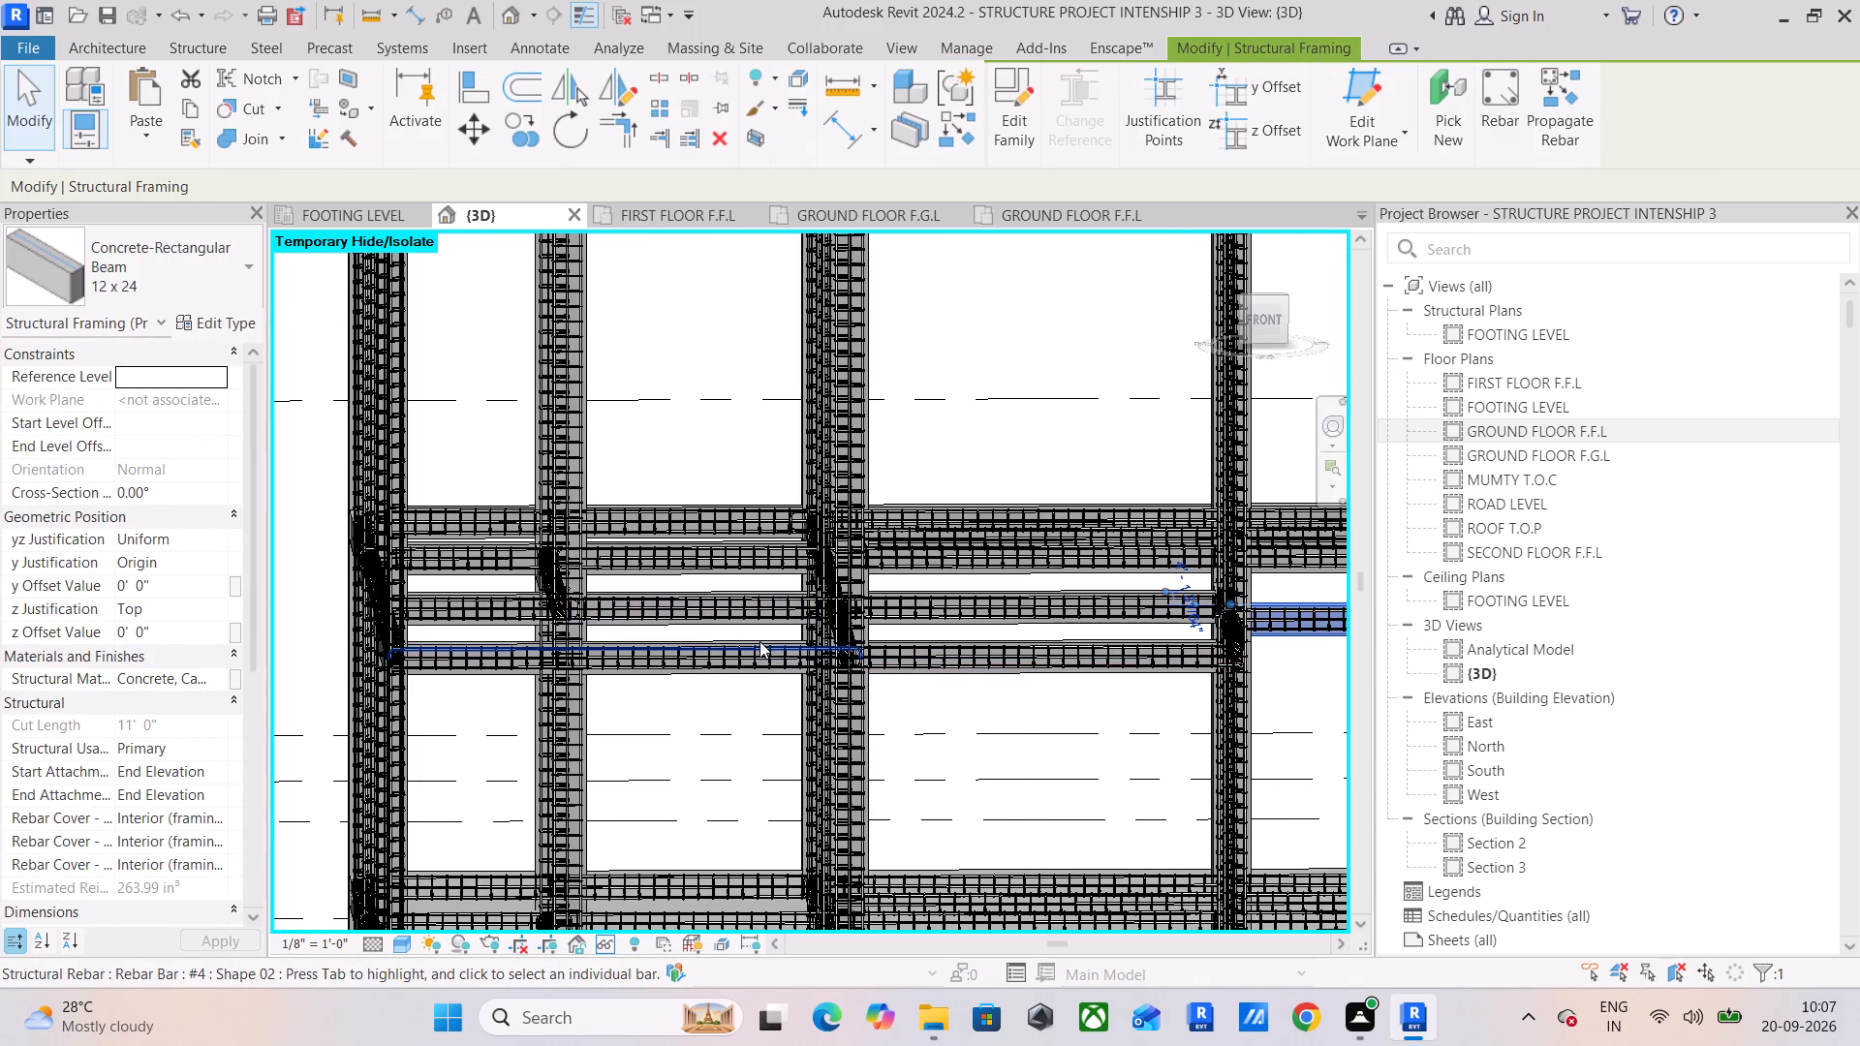
shift+middle_drag(901, 683, 955, 792)
middle_drag(968, 781, 591, 706)
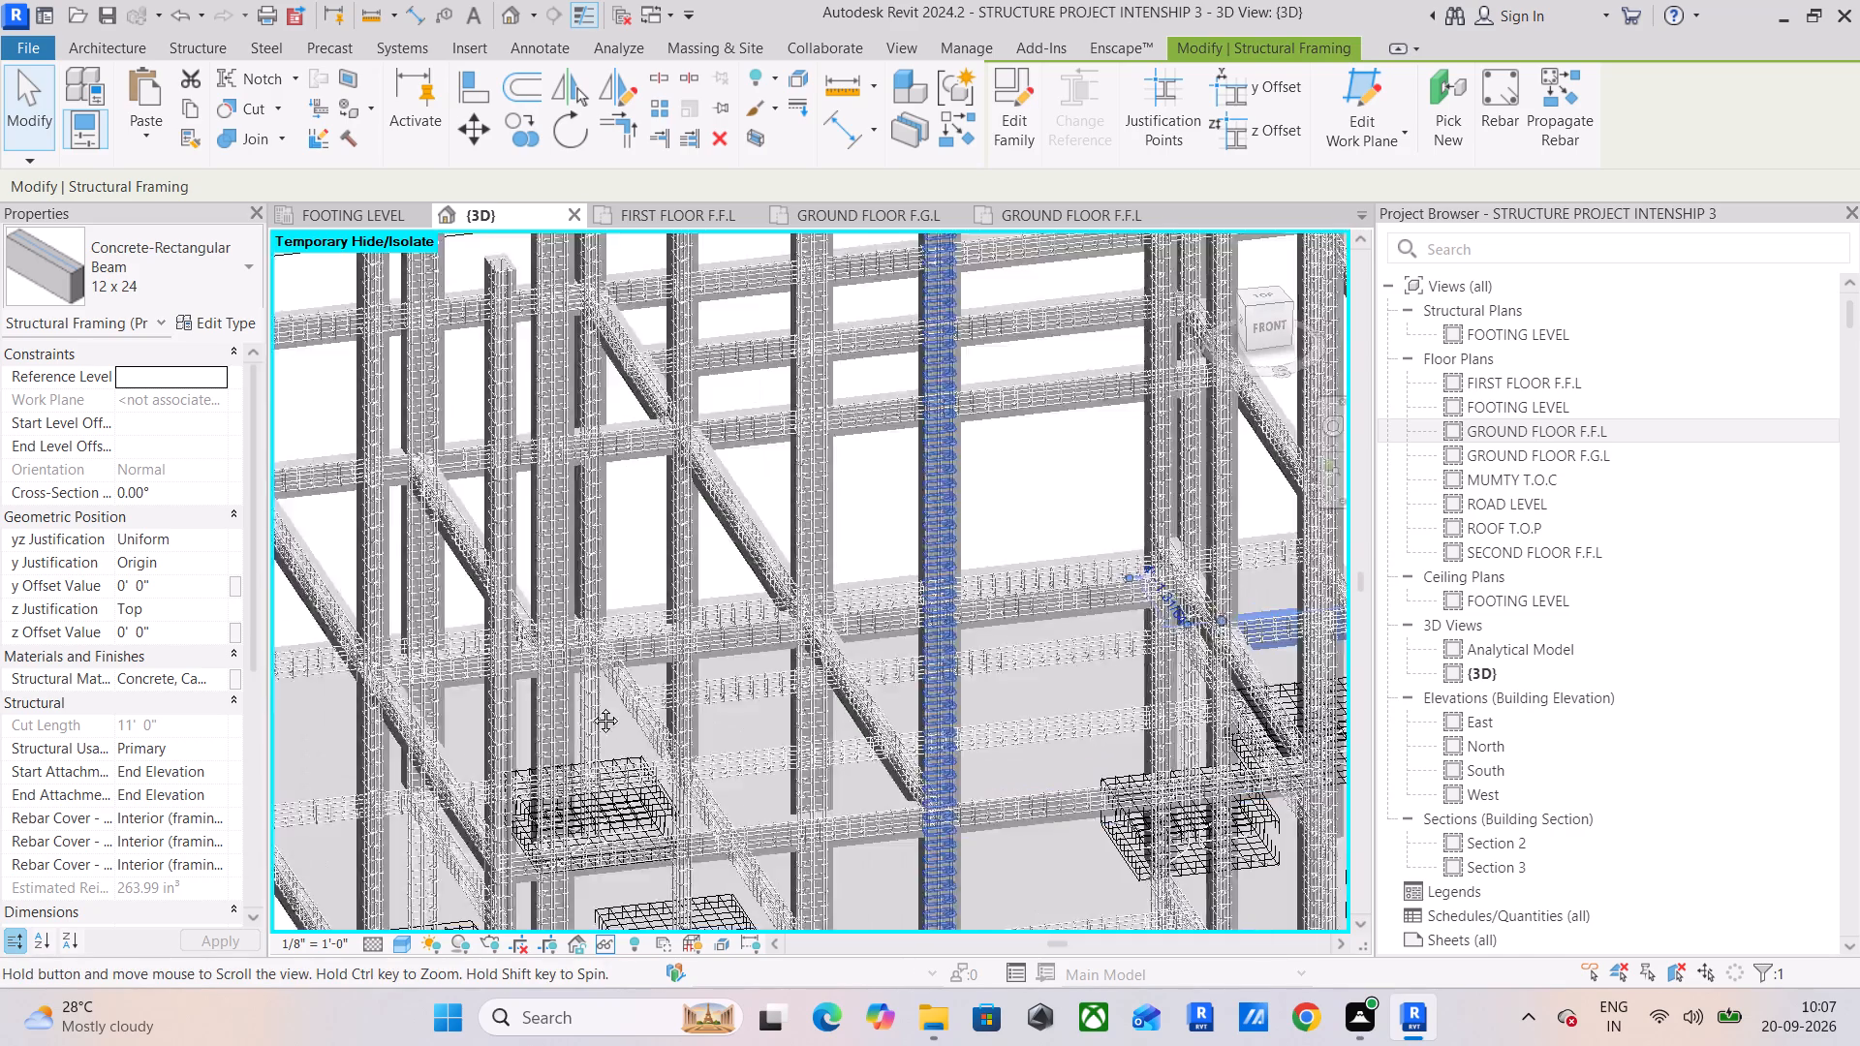
middle_drag(591, 706, 197, 633)
shift+middle_drag(555, 498, 512, 495)
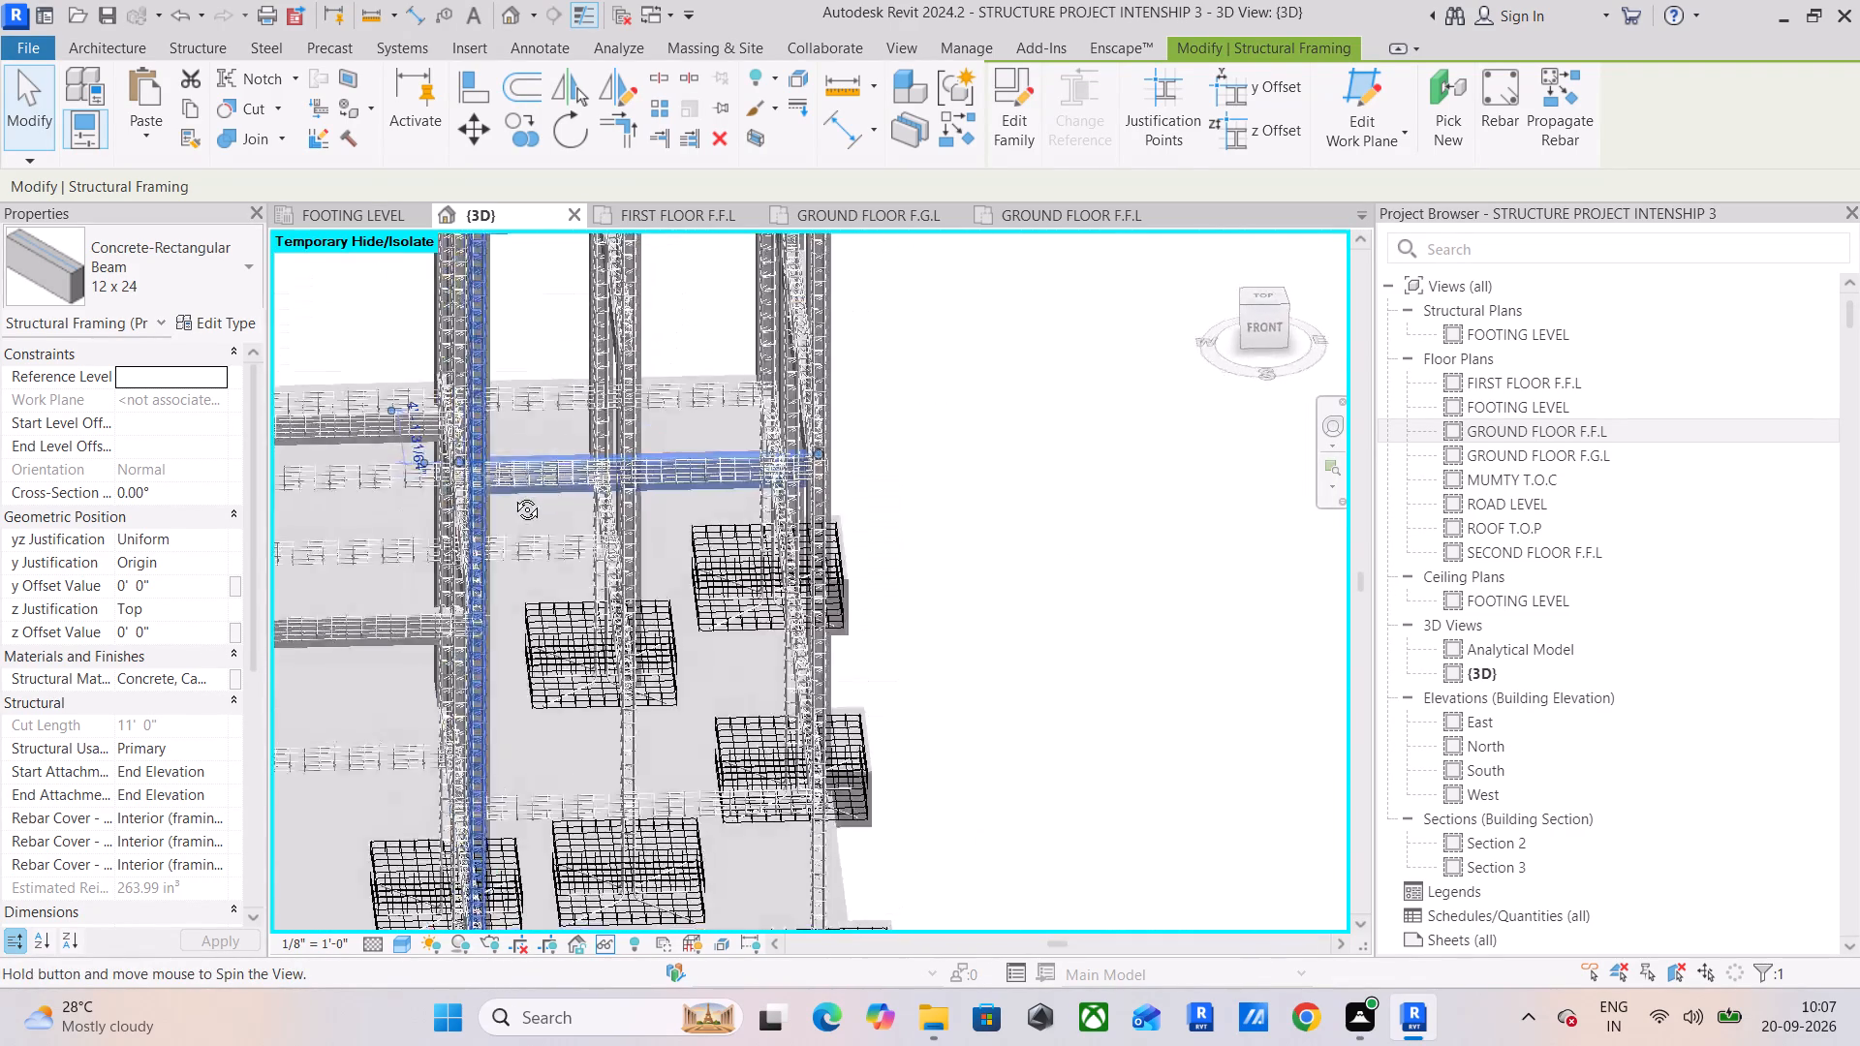
shift+middle_drag(512, 495, 514, 493)
click(741, 138)
click(747, 136)
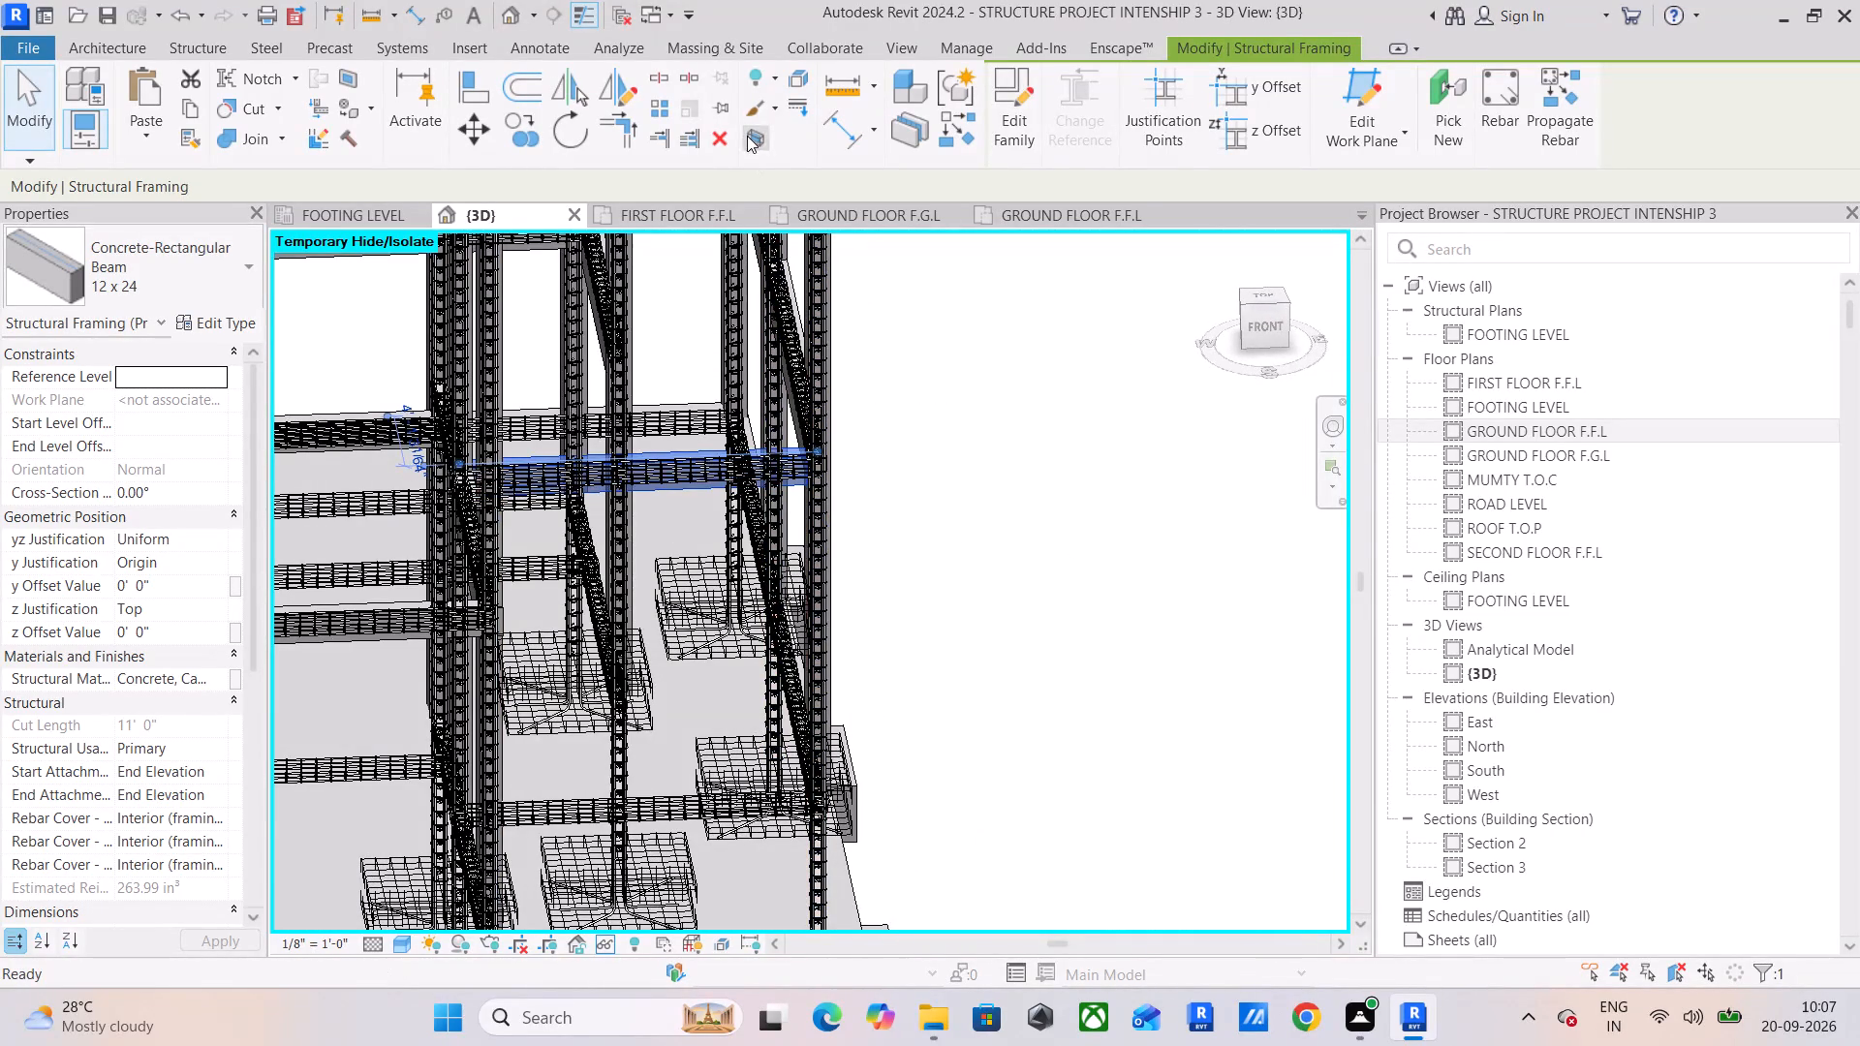
In front view, extend the top #4 bar's hooked end across the end column to align with the outer hooked bar.
click(1262, 326)
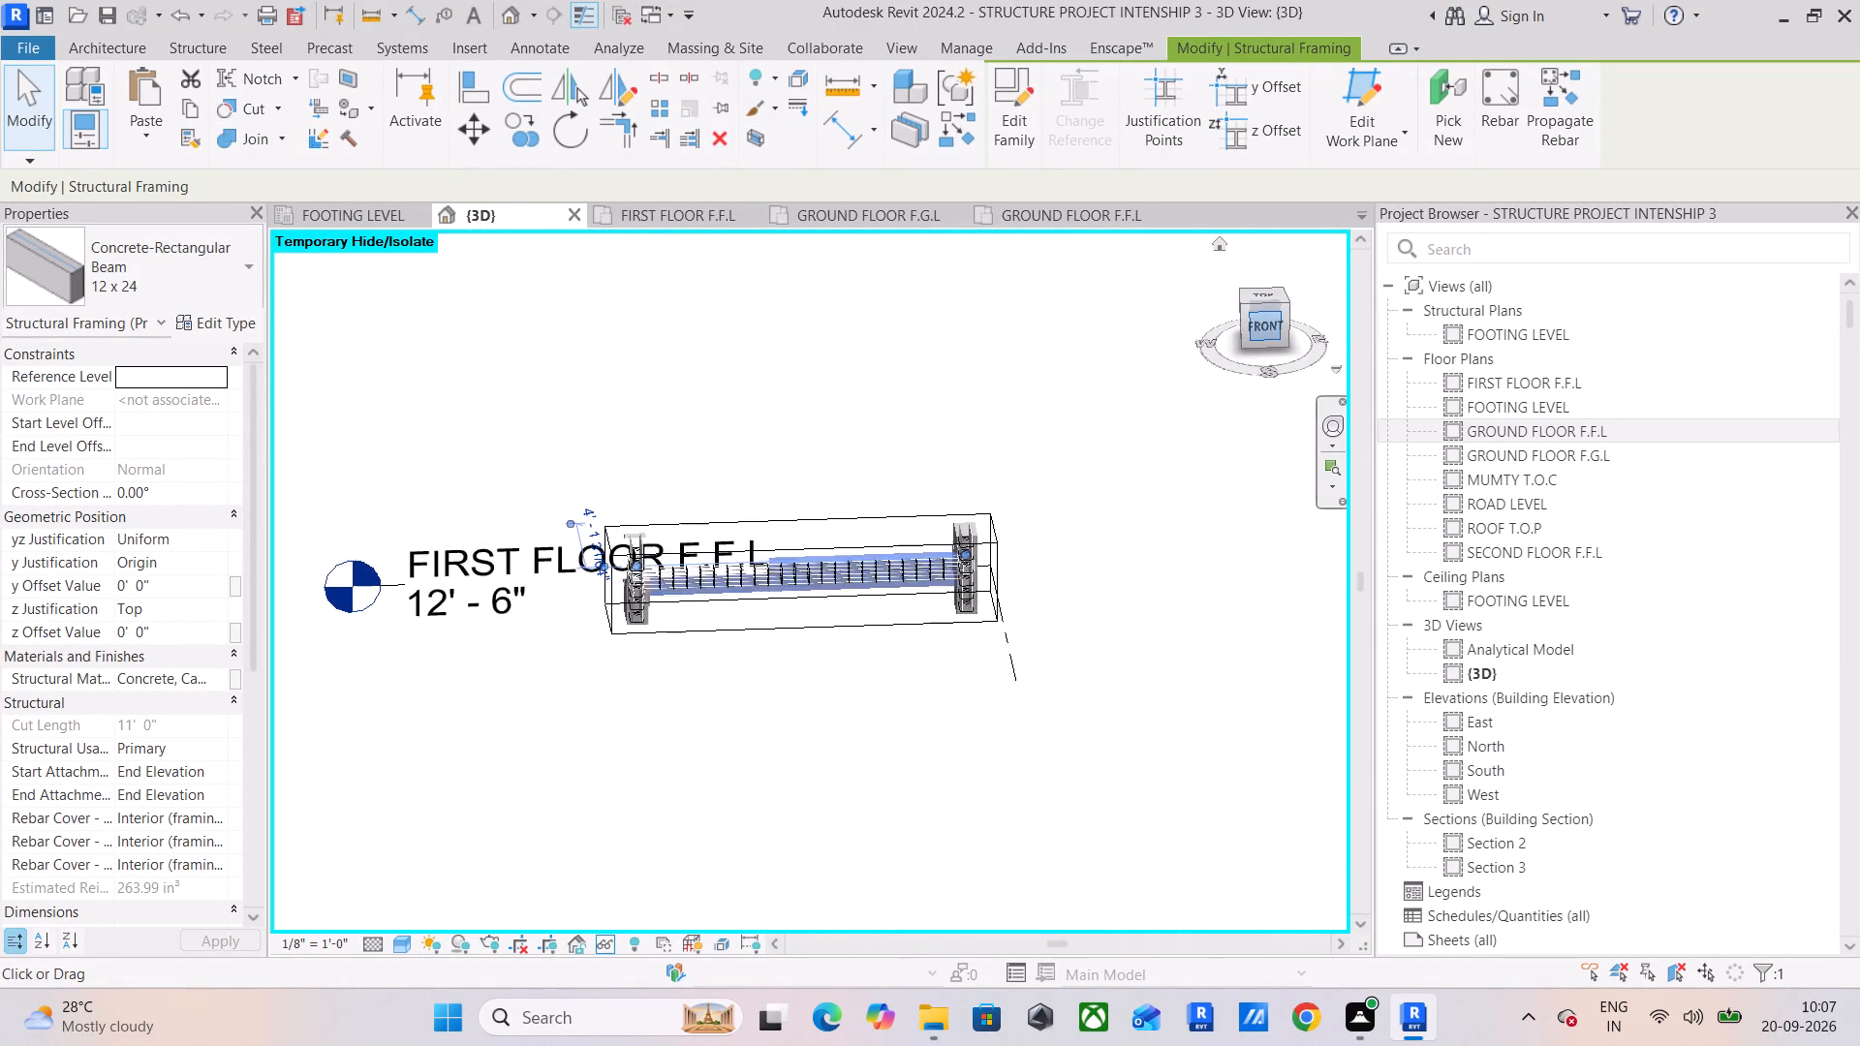
scroll(1214, 561, up, 5)
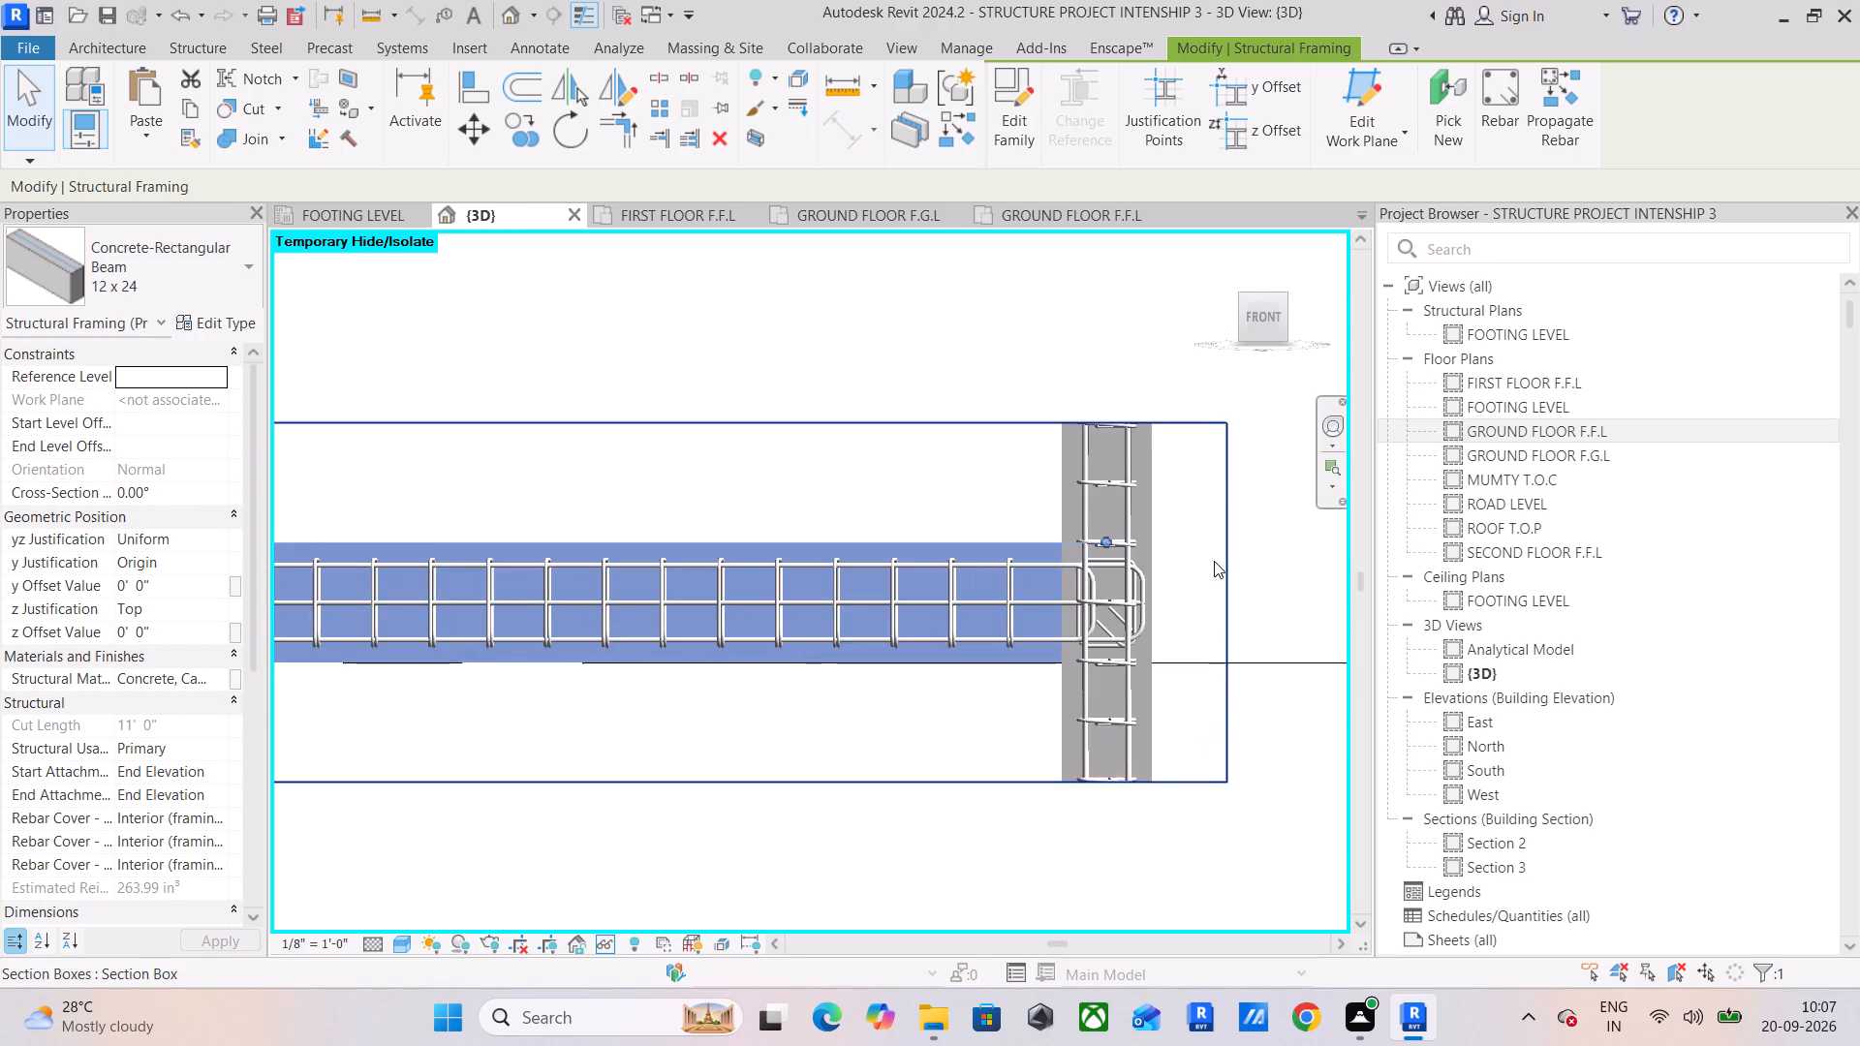
scroll(1168, 581, up, 3)
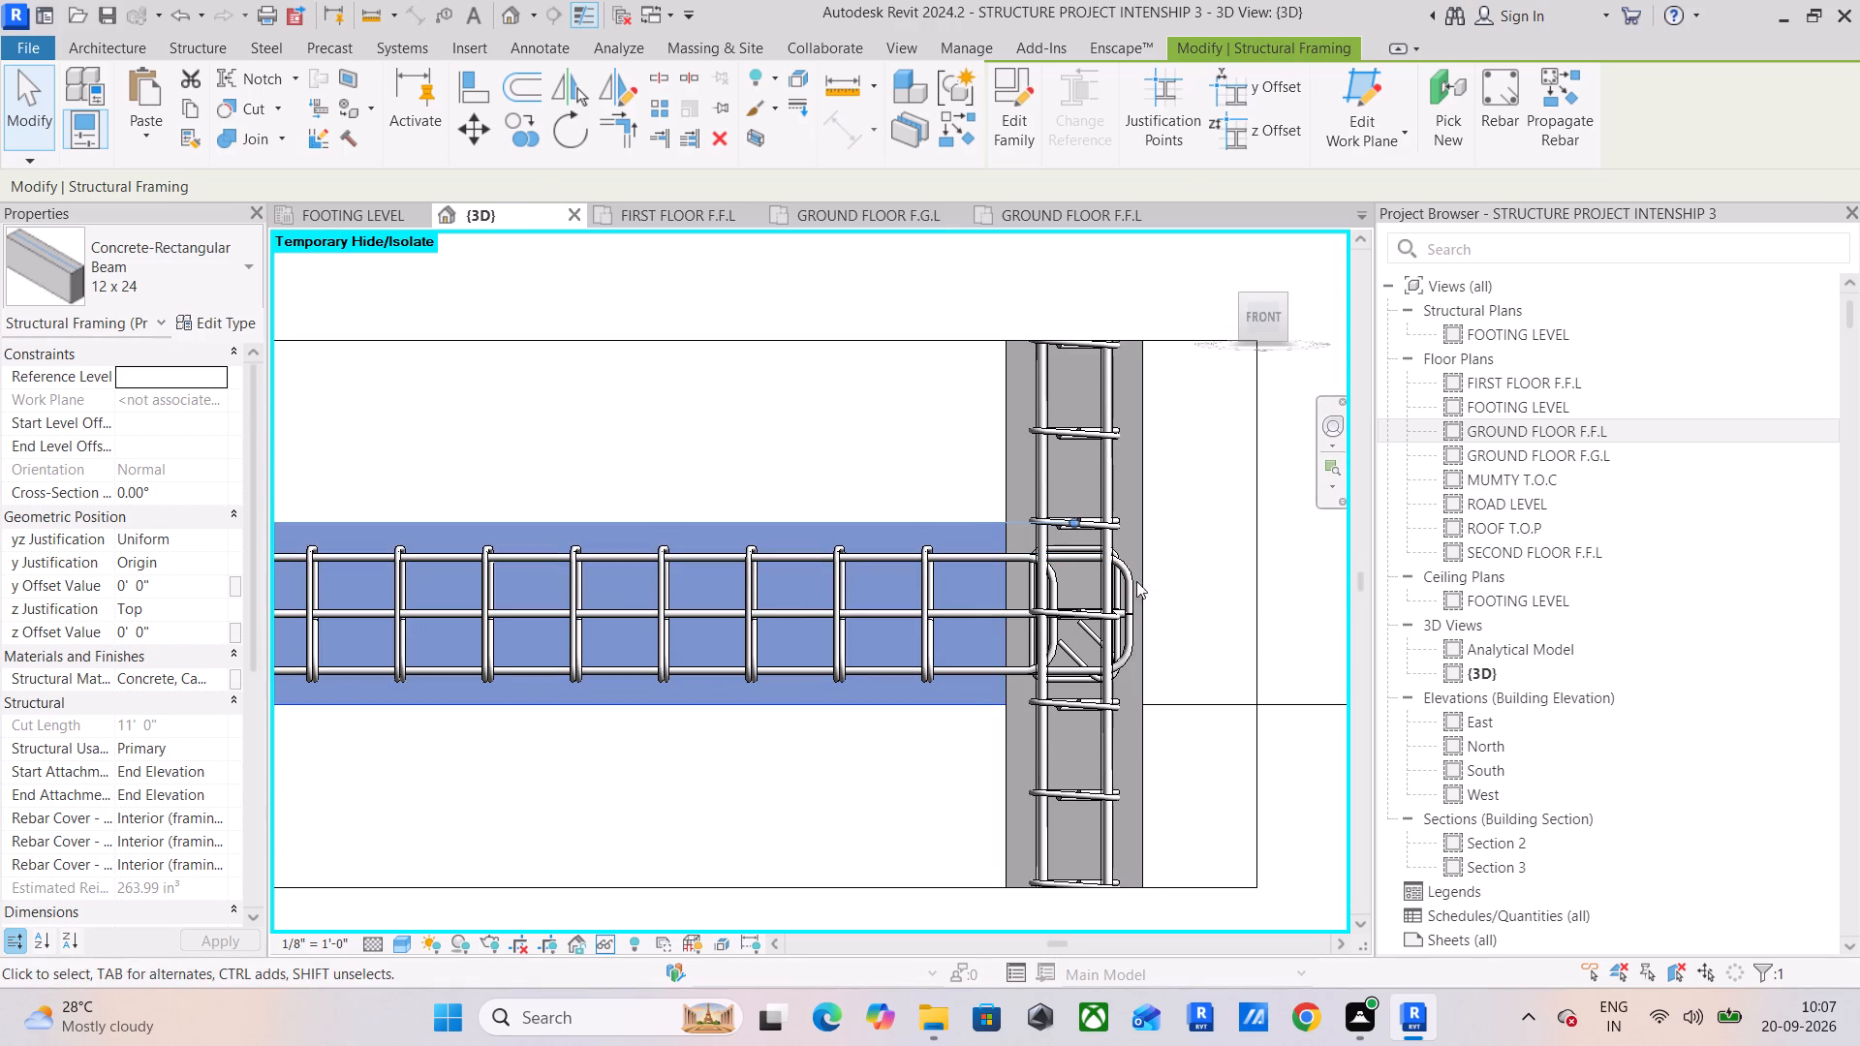
click(1055, 581)
scroll(1059, 571, up, 6)
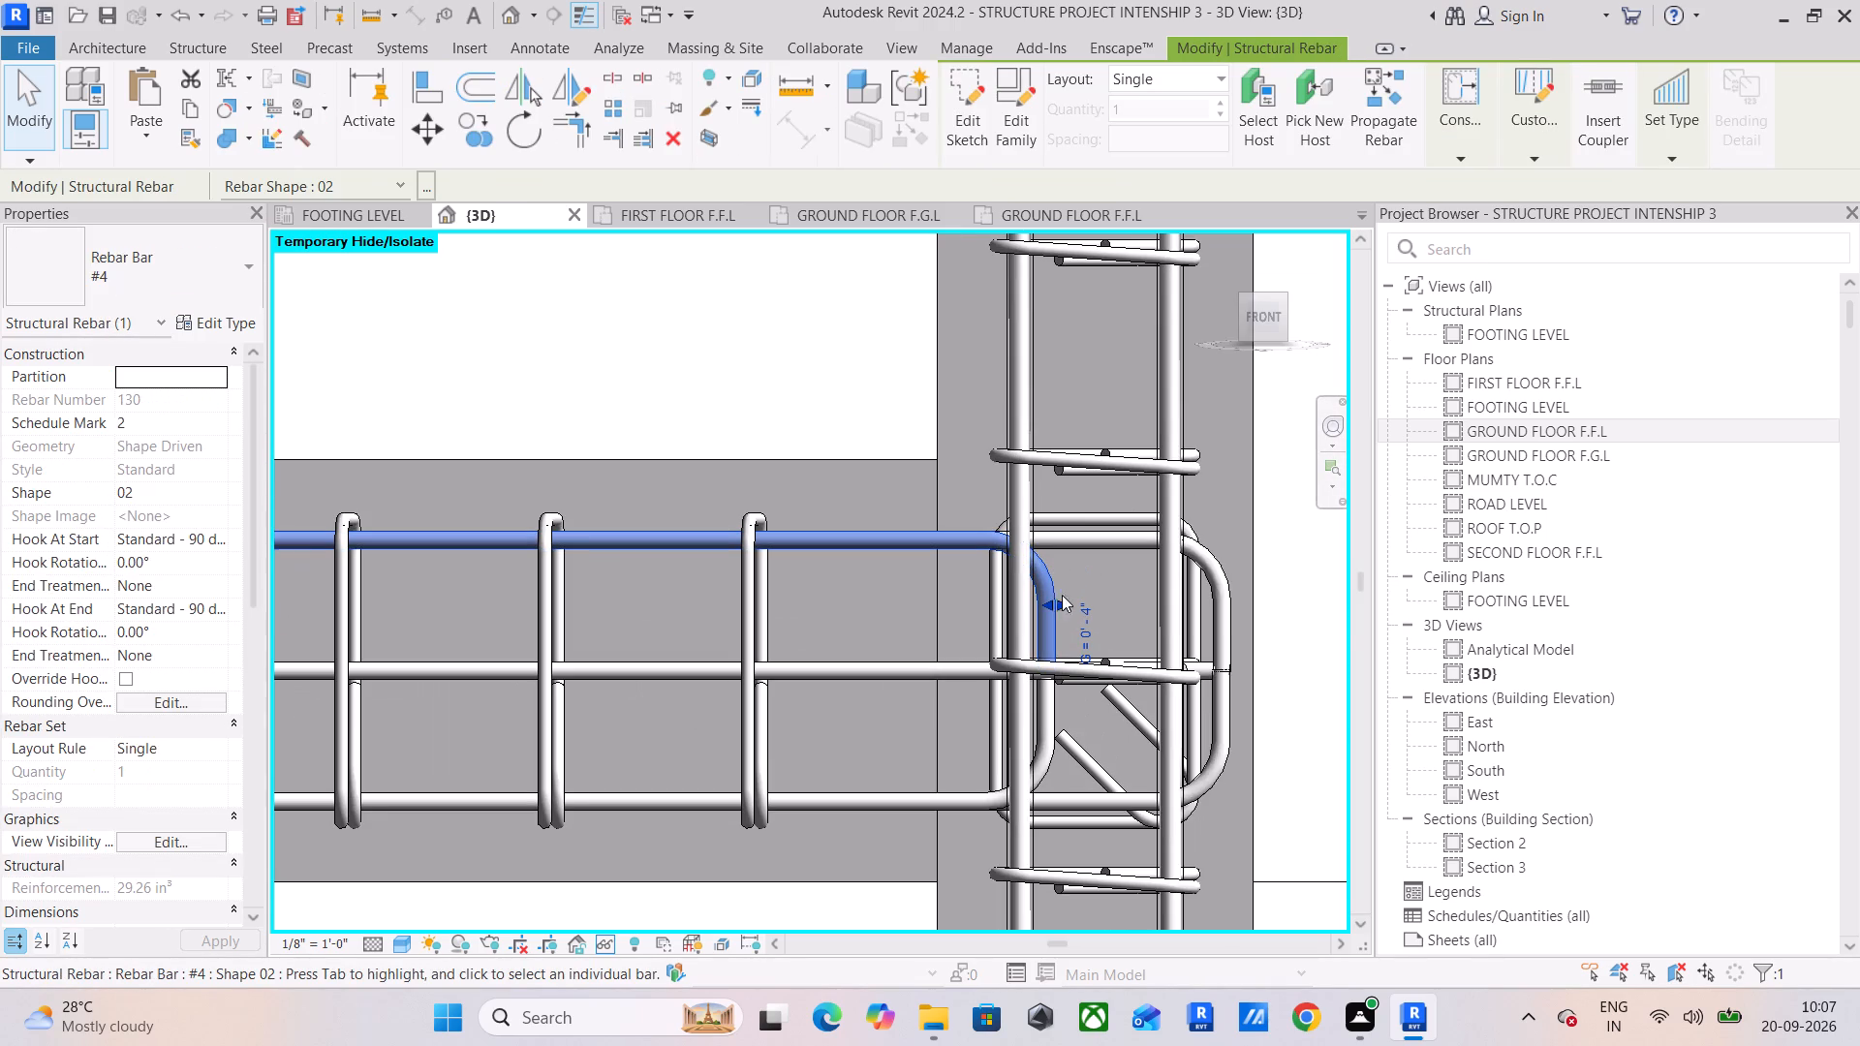
drag(1056, 600, 1219, 600)
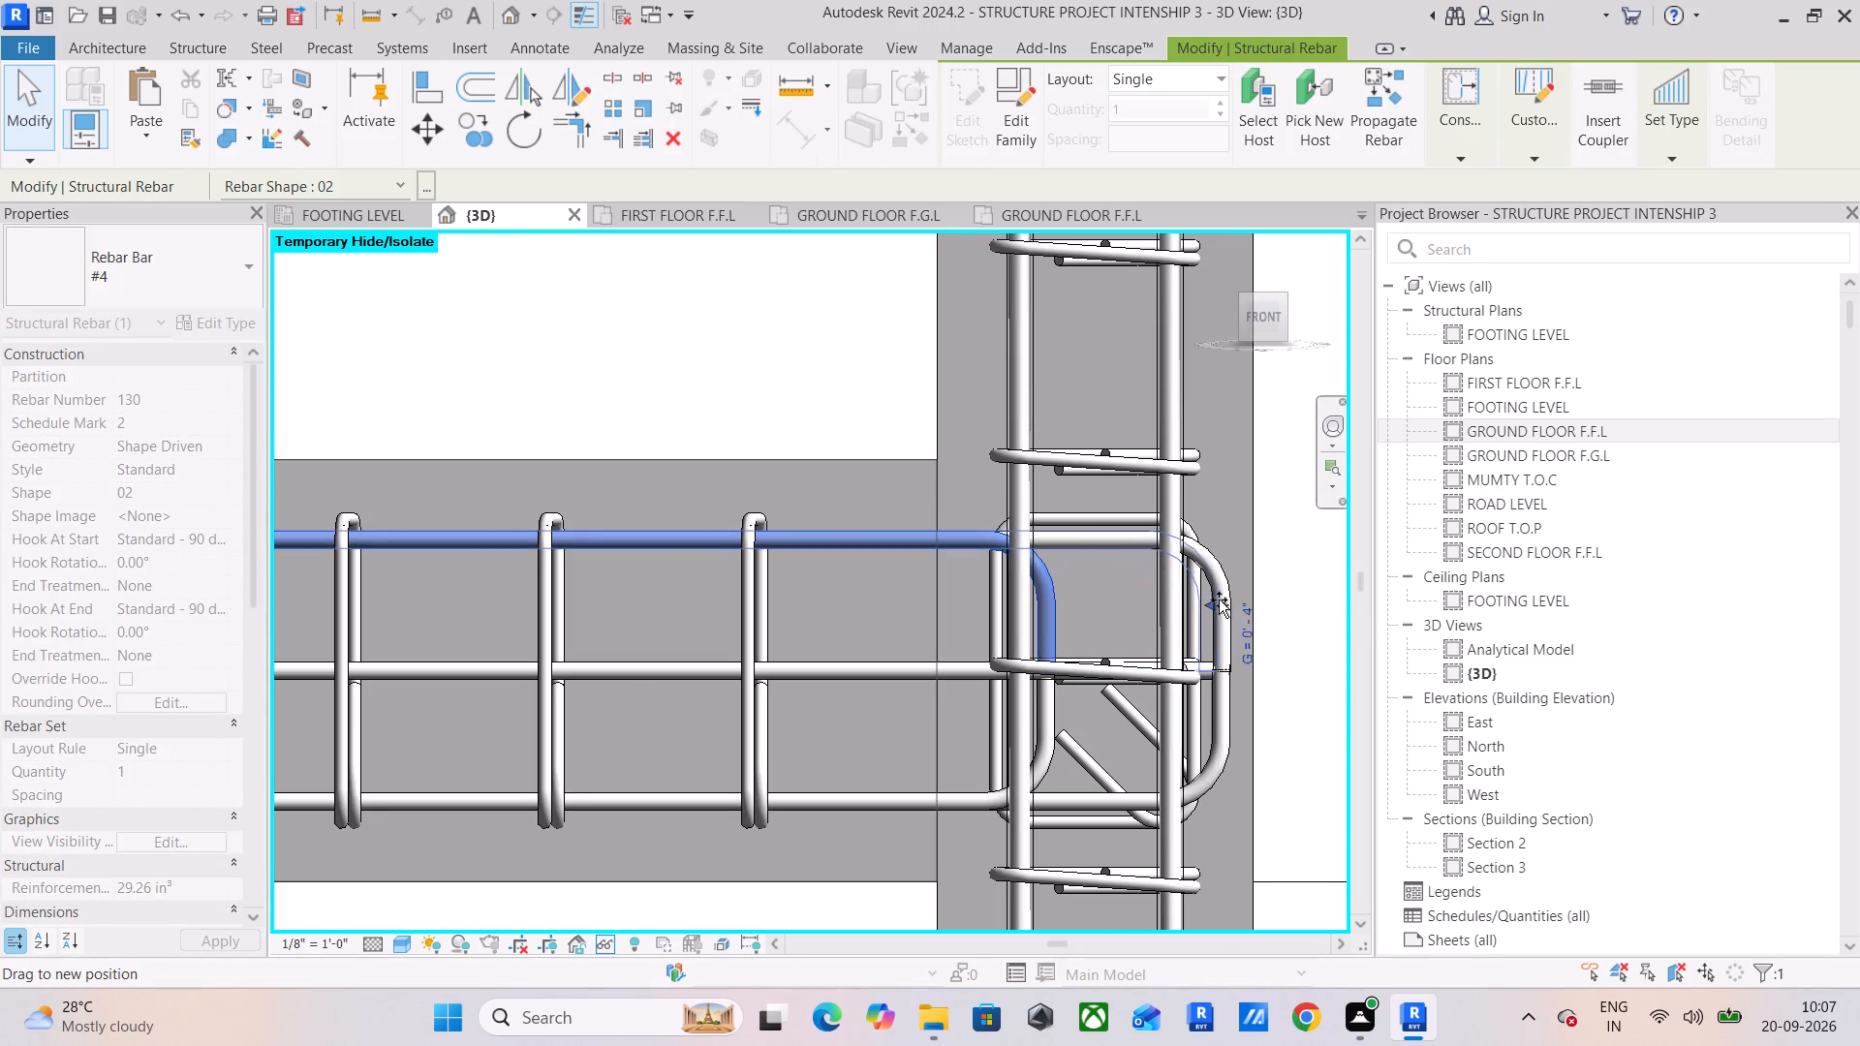
drag(1219, 600, 1228, 600)
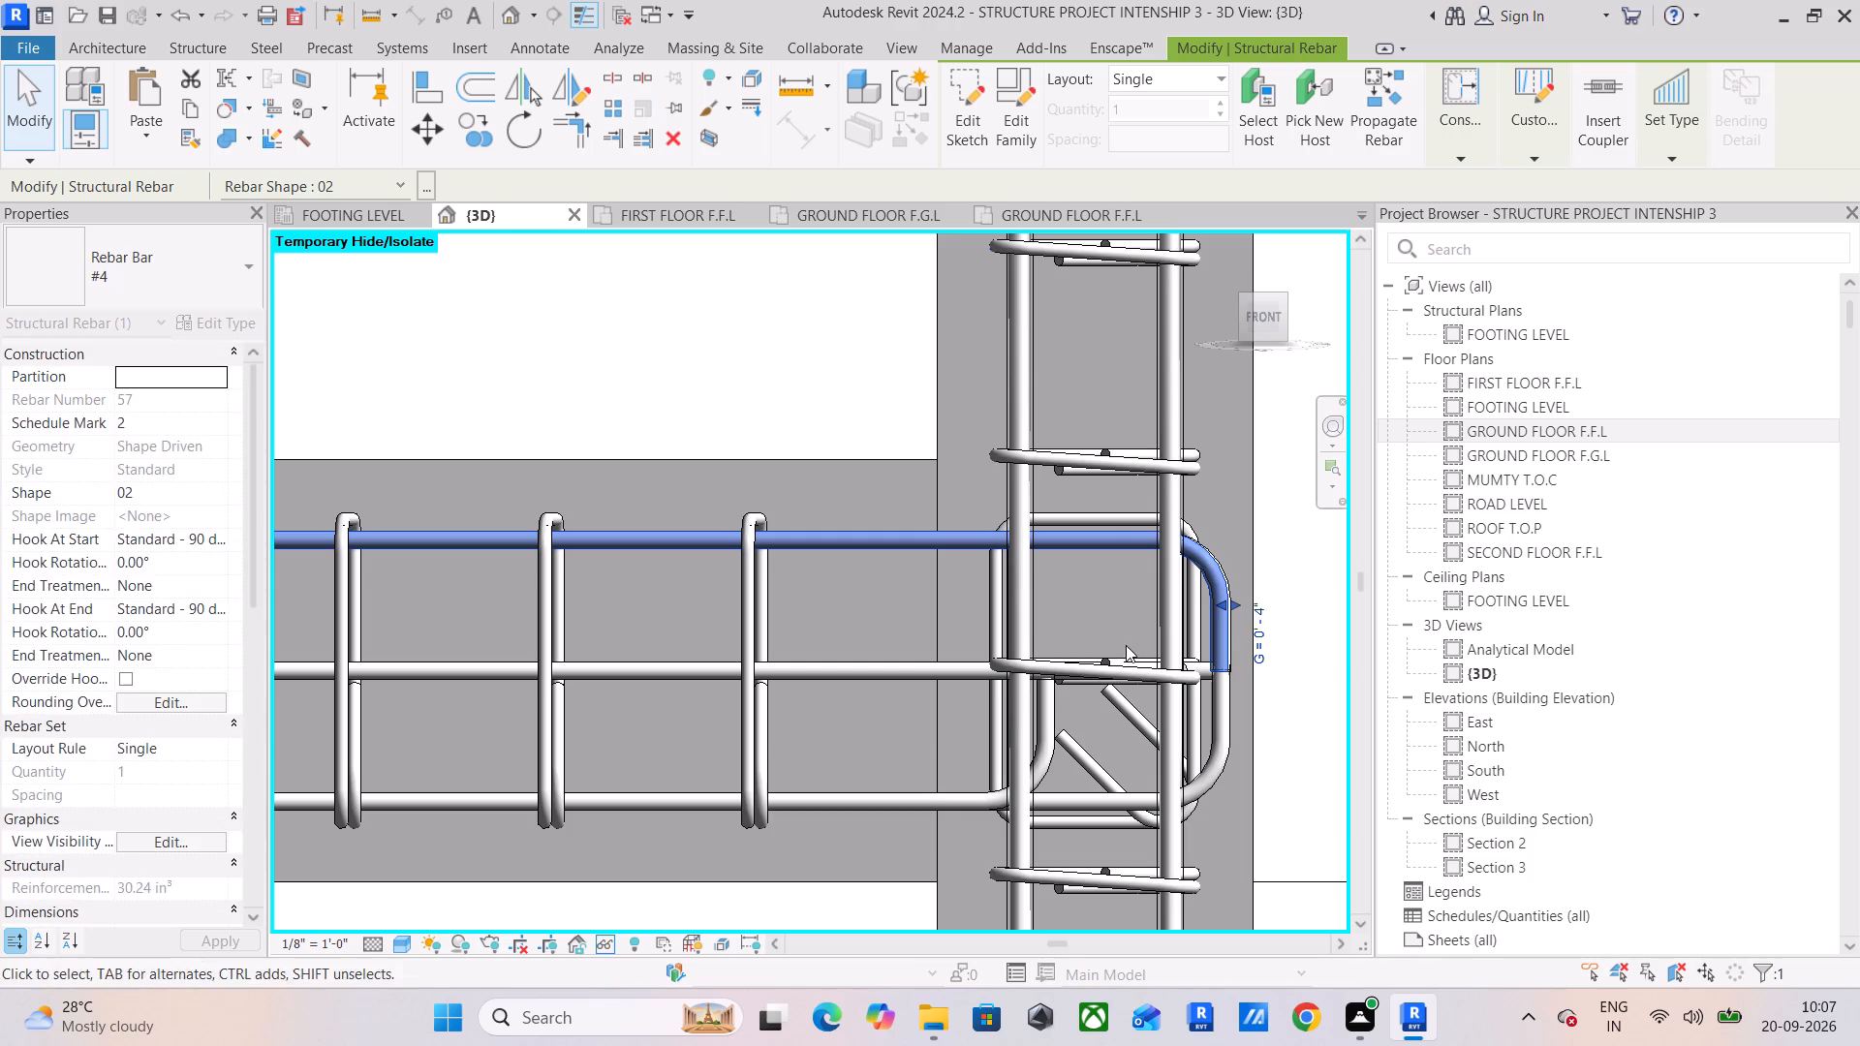
Extend the bottom #4 bar's hooked end across the end column to align with the outer bottom hook.
click(1052, 719)
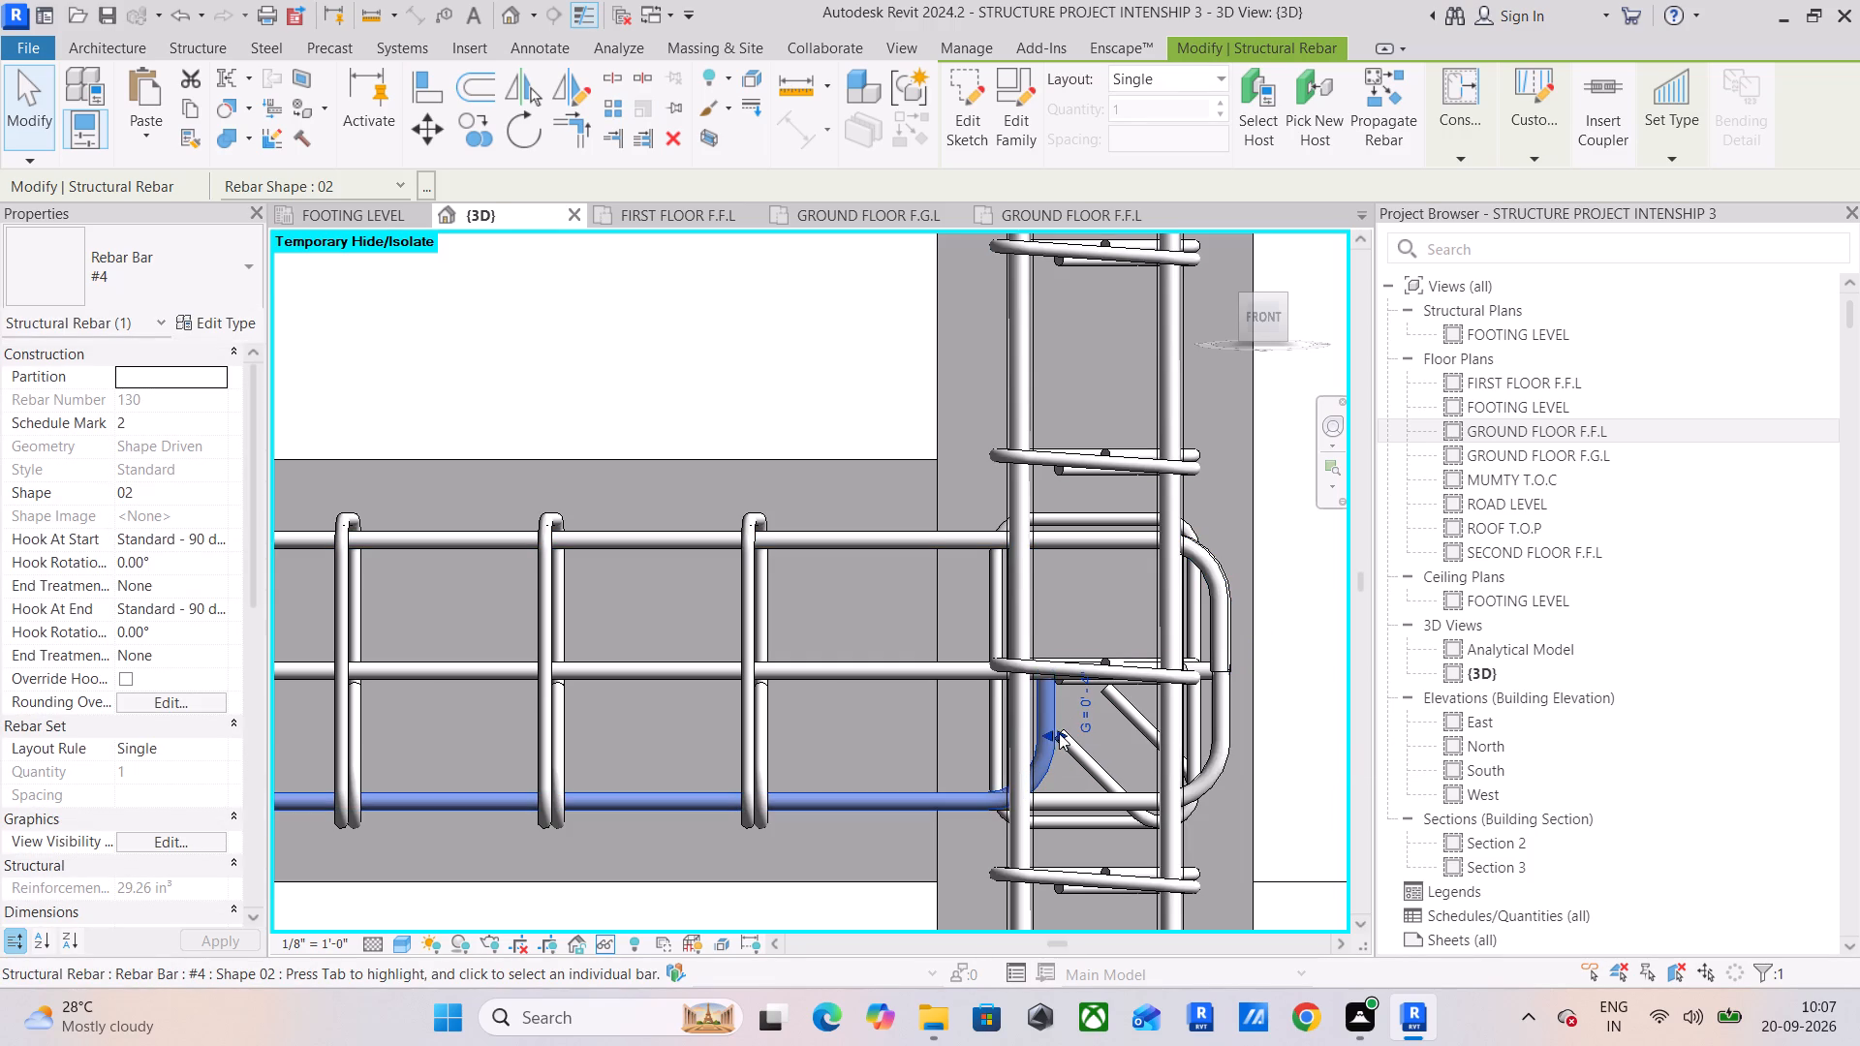
drag(1059, 732, 1228, 731)
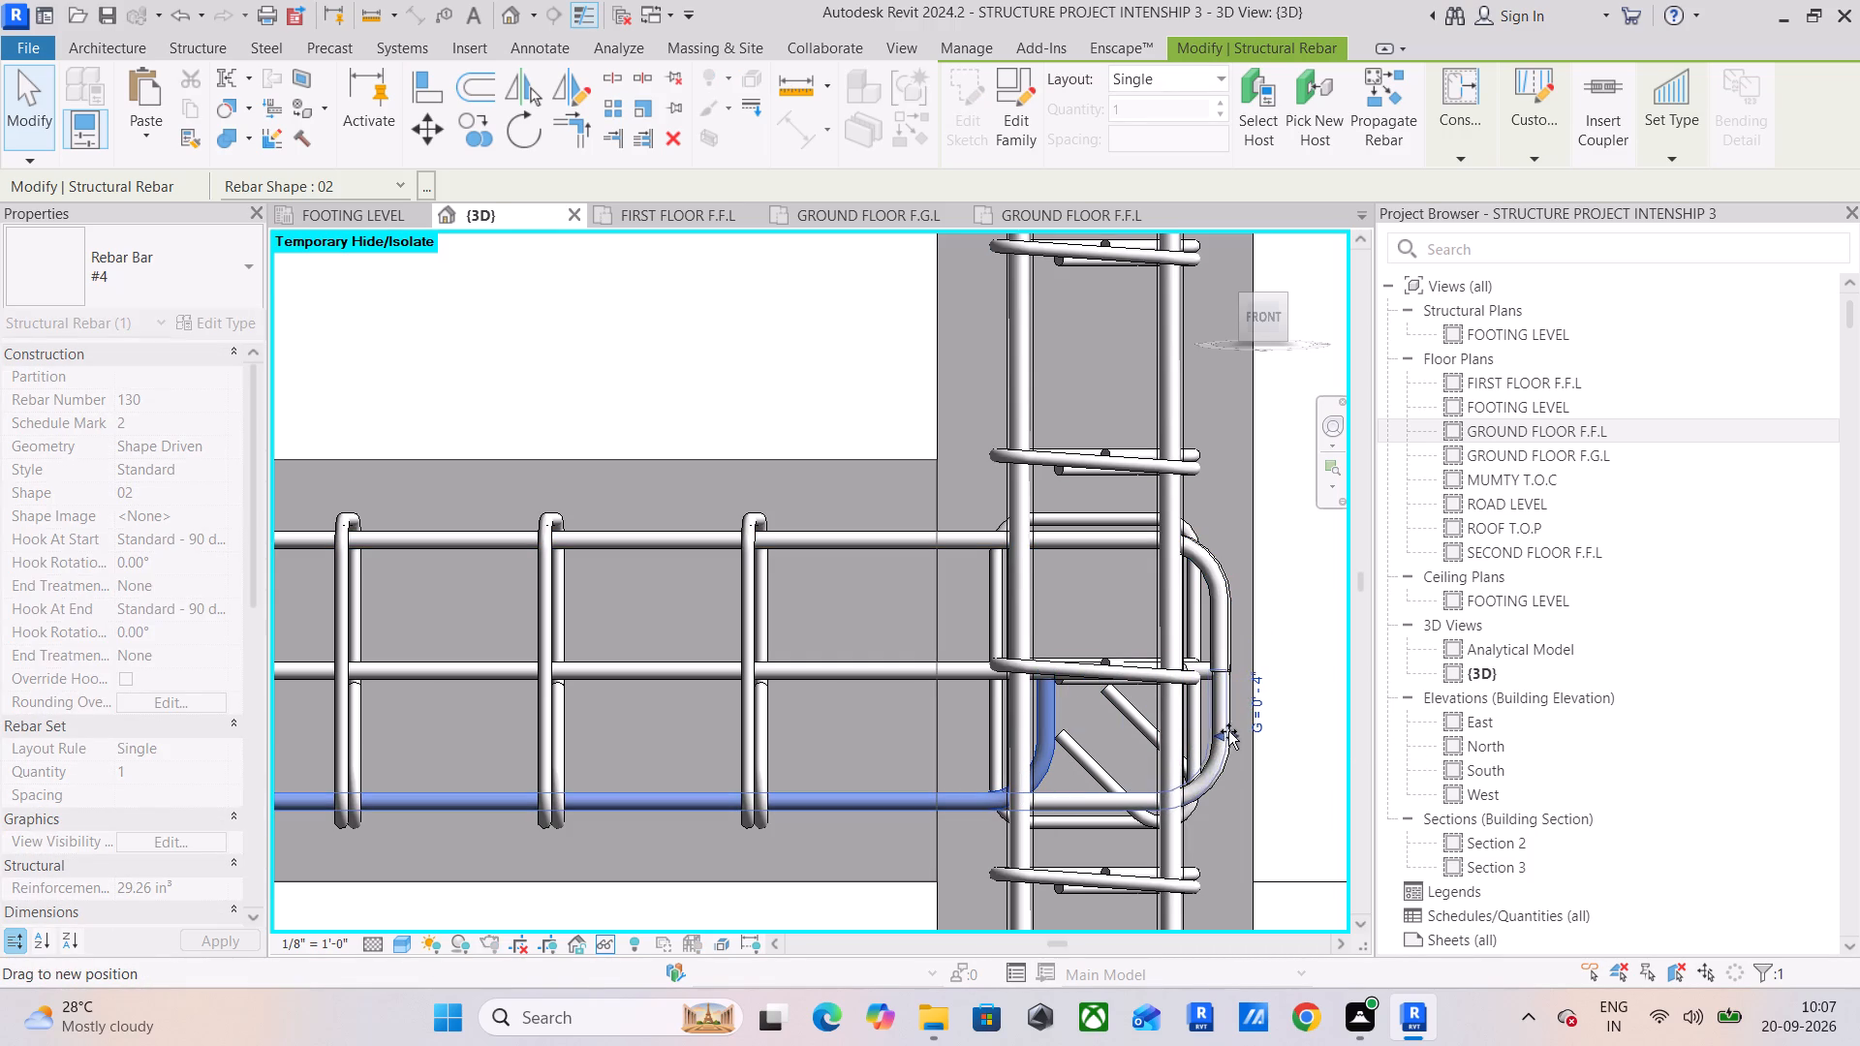
drag(1228, 731, 1231, 731)
scroll(1072, 754, down, 2)
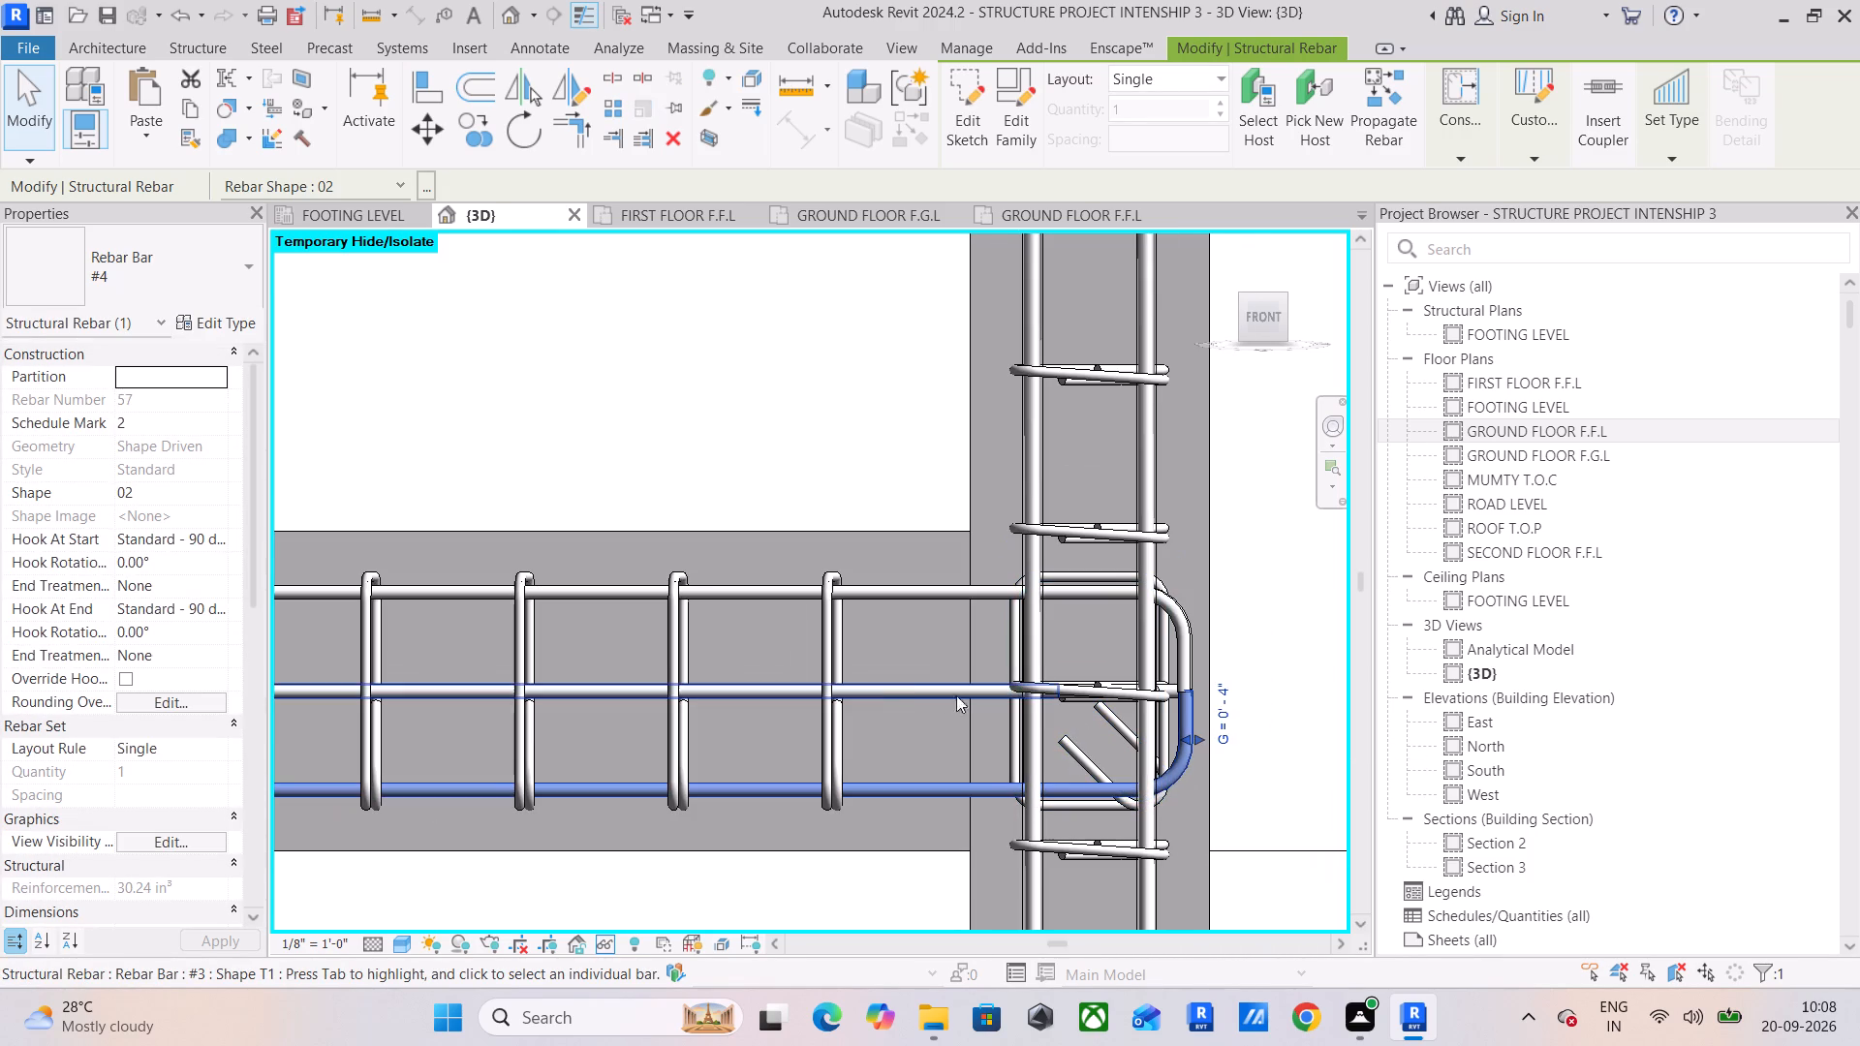
Extend the middle straight #4 bar across the end column to align with the outer vertical hook legs.
click(905, 686)
scroll(1084, 669, up, 5)
drag(1039, 713, 1295, 715)
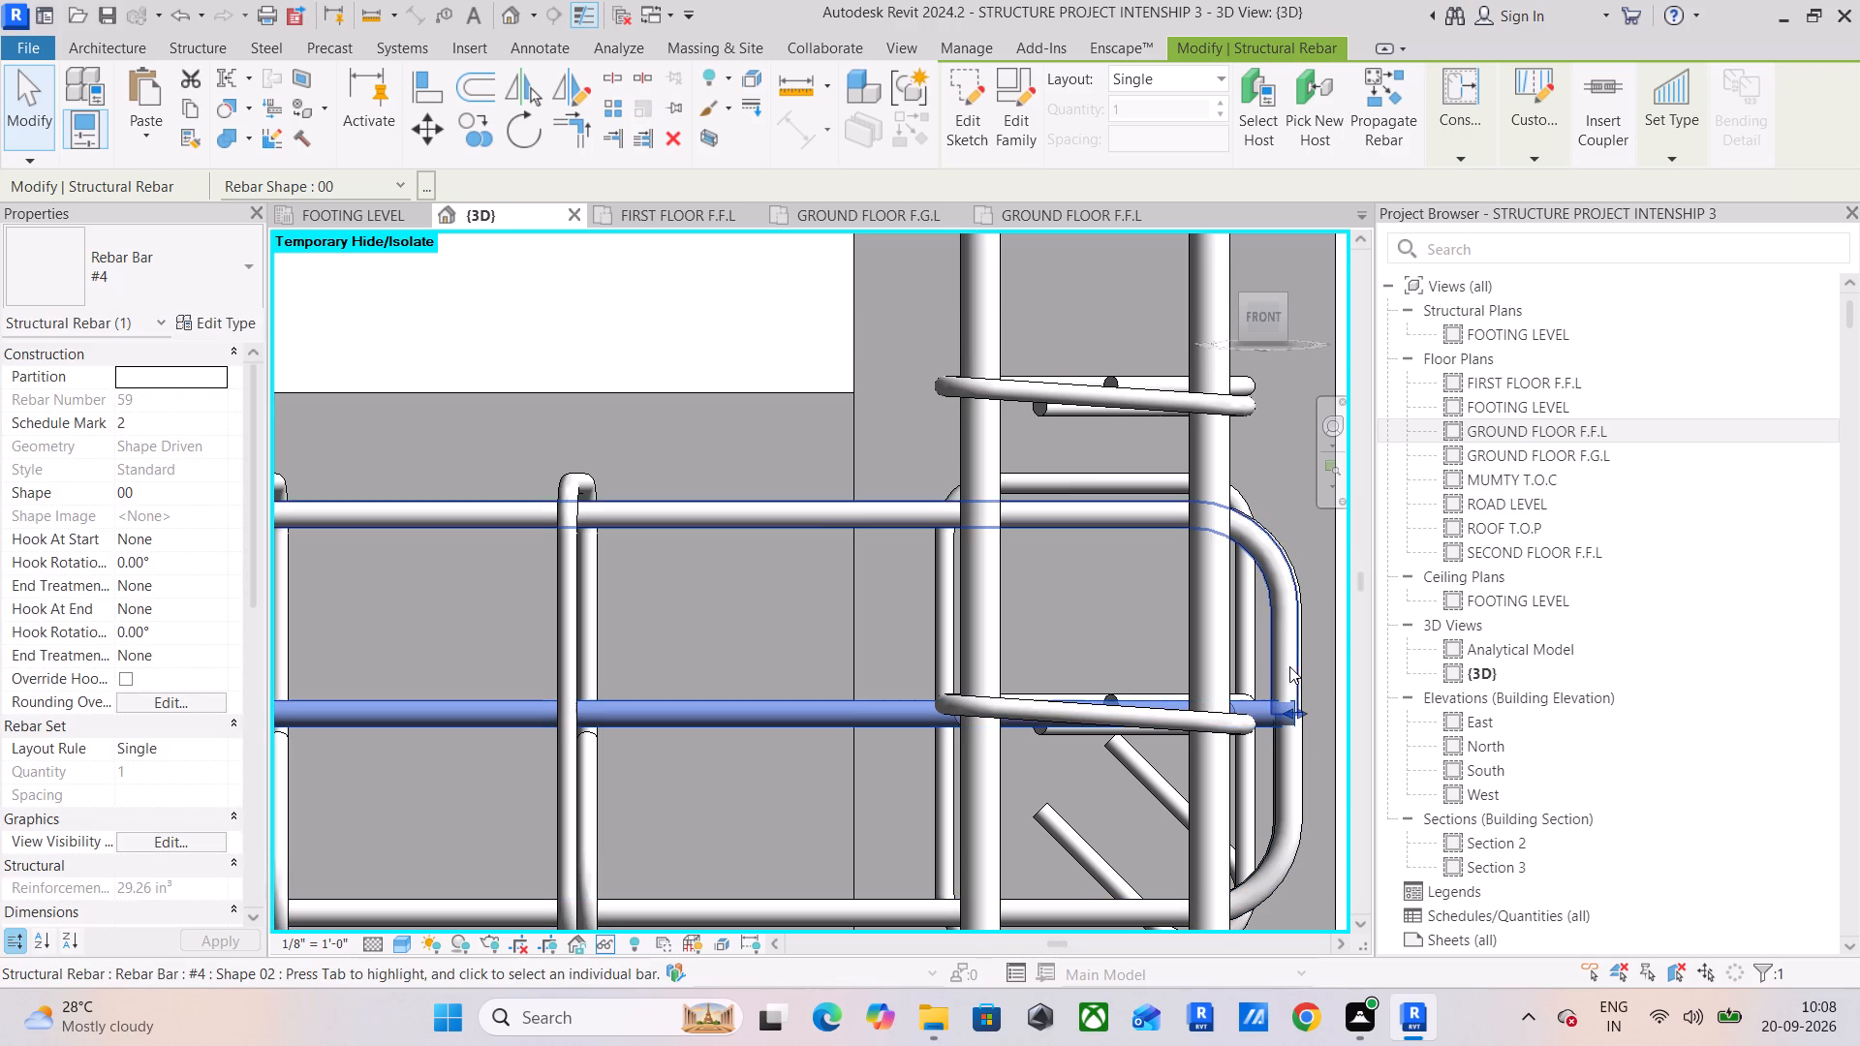
click(1288, 665)
click(1306, 614)
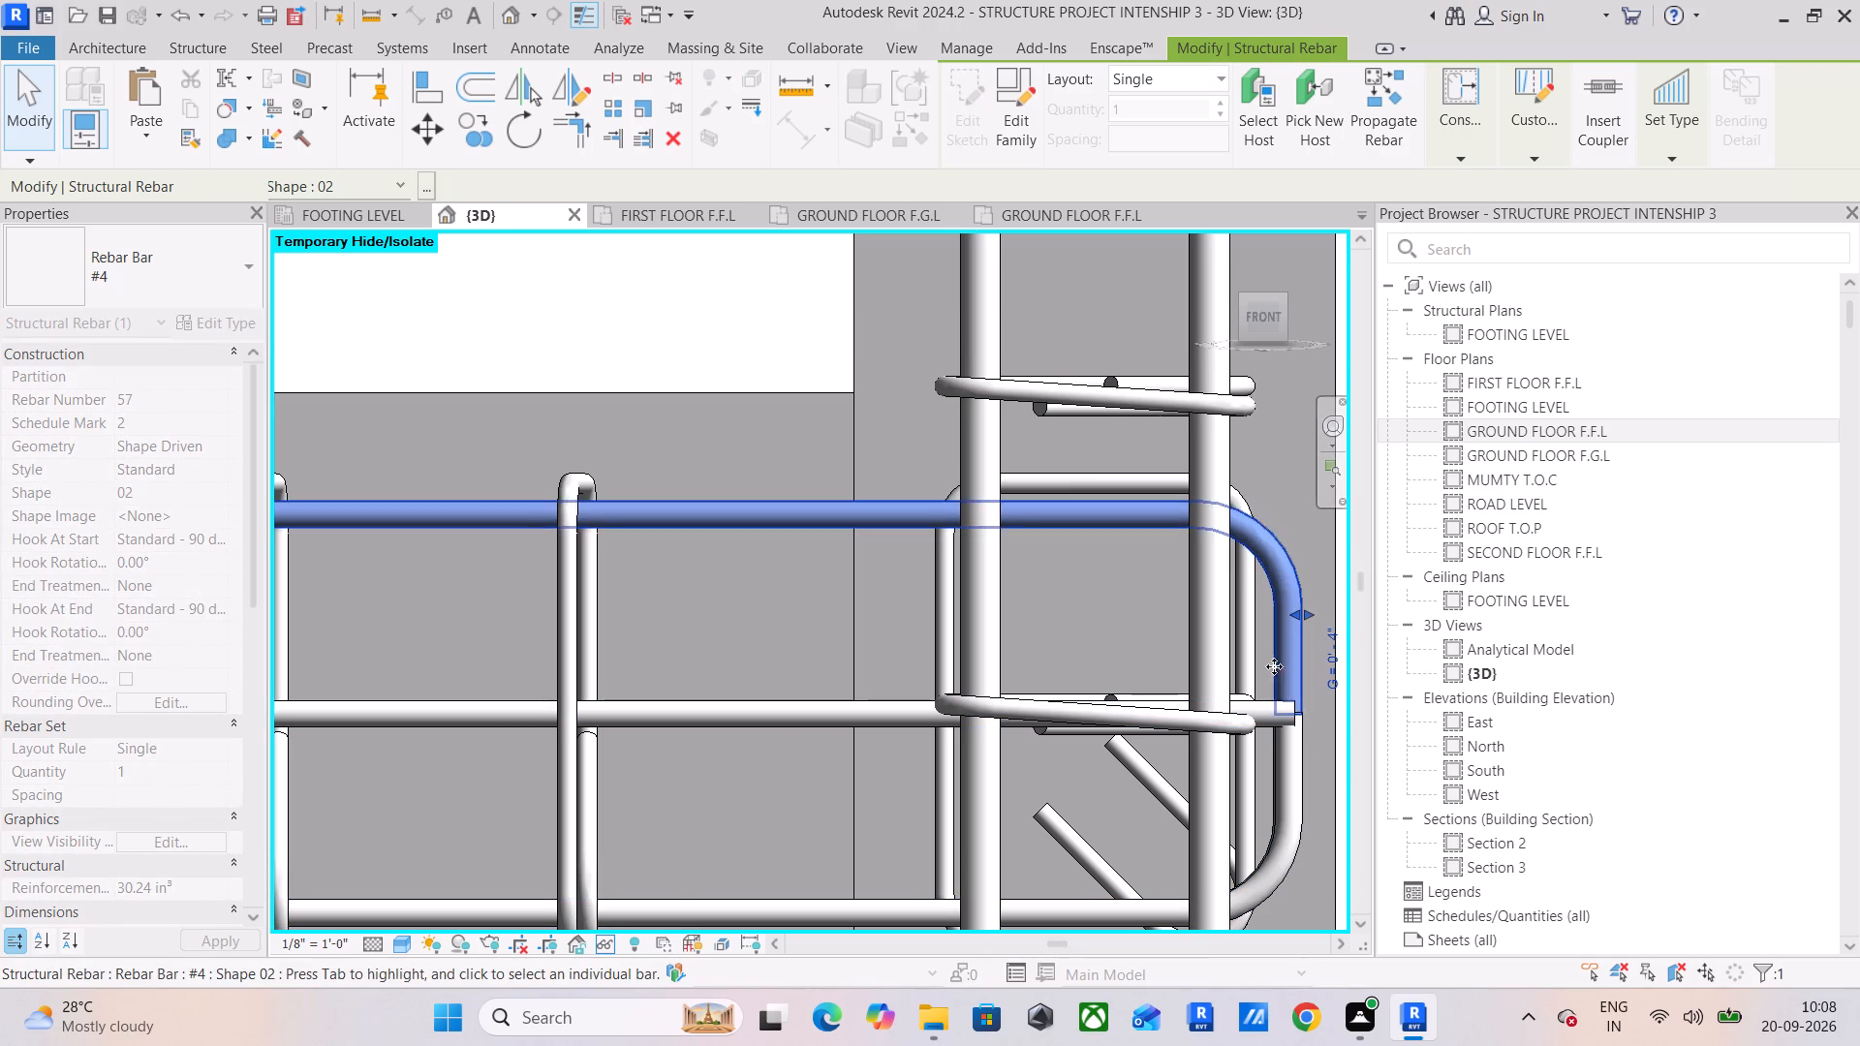
scroll(1237, 723, down, 4)
key(Escape)
Examine the middle and hooked #4 bar ends at the beam's opposite supporting column.
scroll(1173, 708, down, 5)
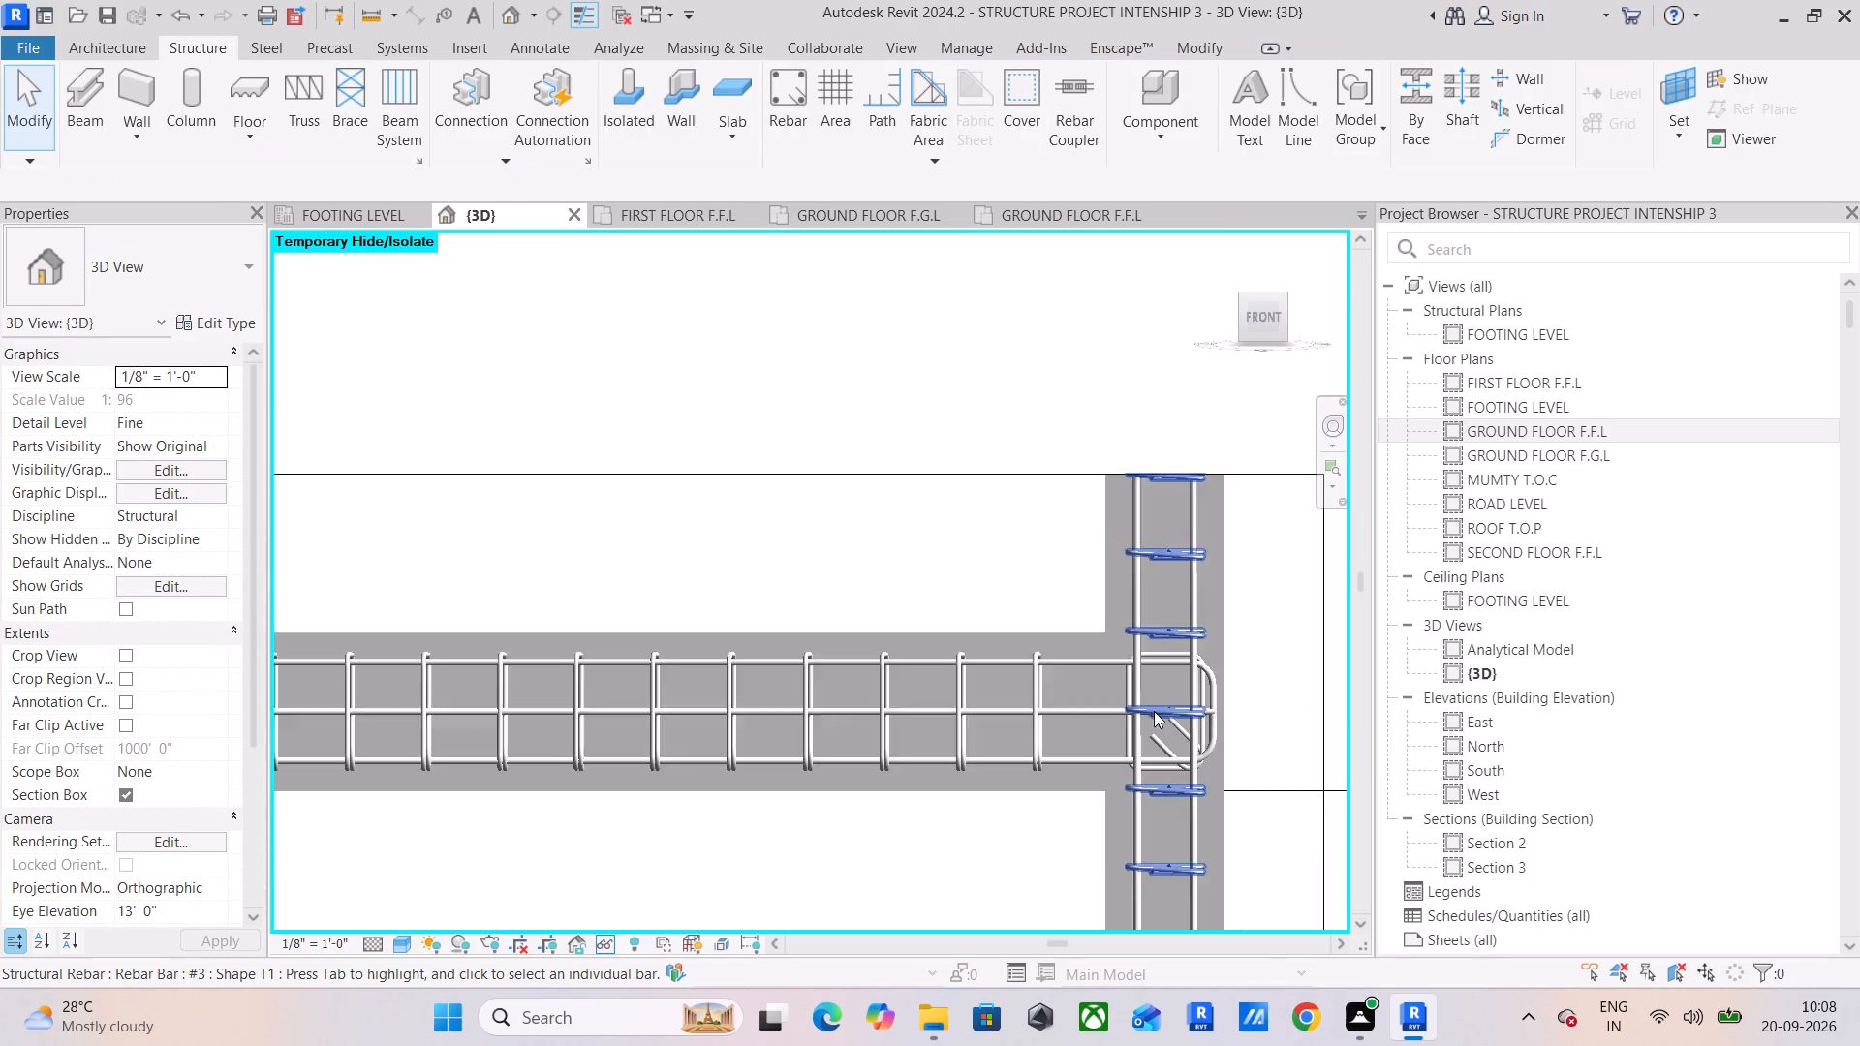
scroll(1154, 711, down, 5)
middle_drag(987, 679, 1259, 626)
scroll(1259, 626, up, 1)
scroll(926, 607, down, 3)
middle_drag(747, 618, 1029, 603)
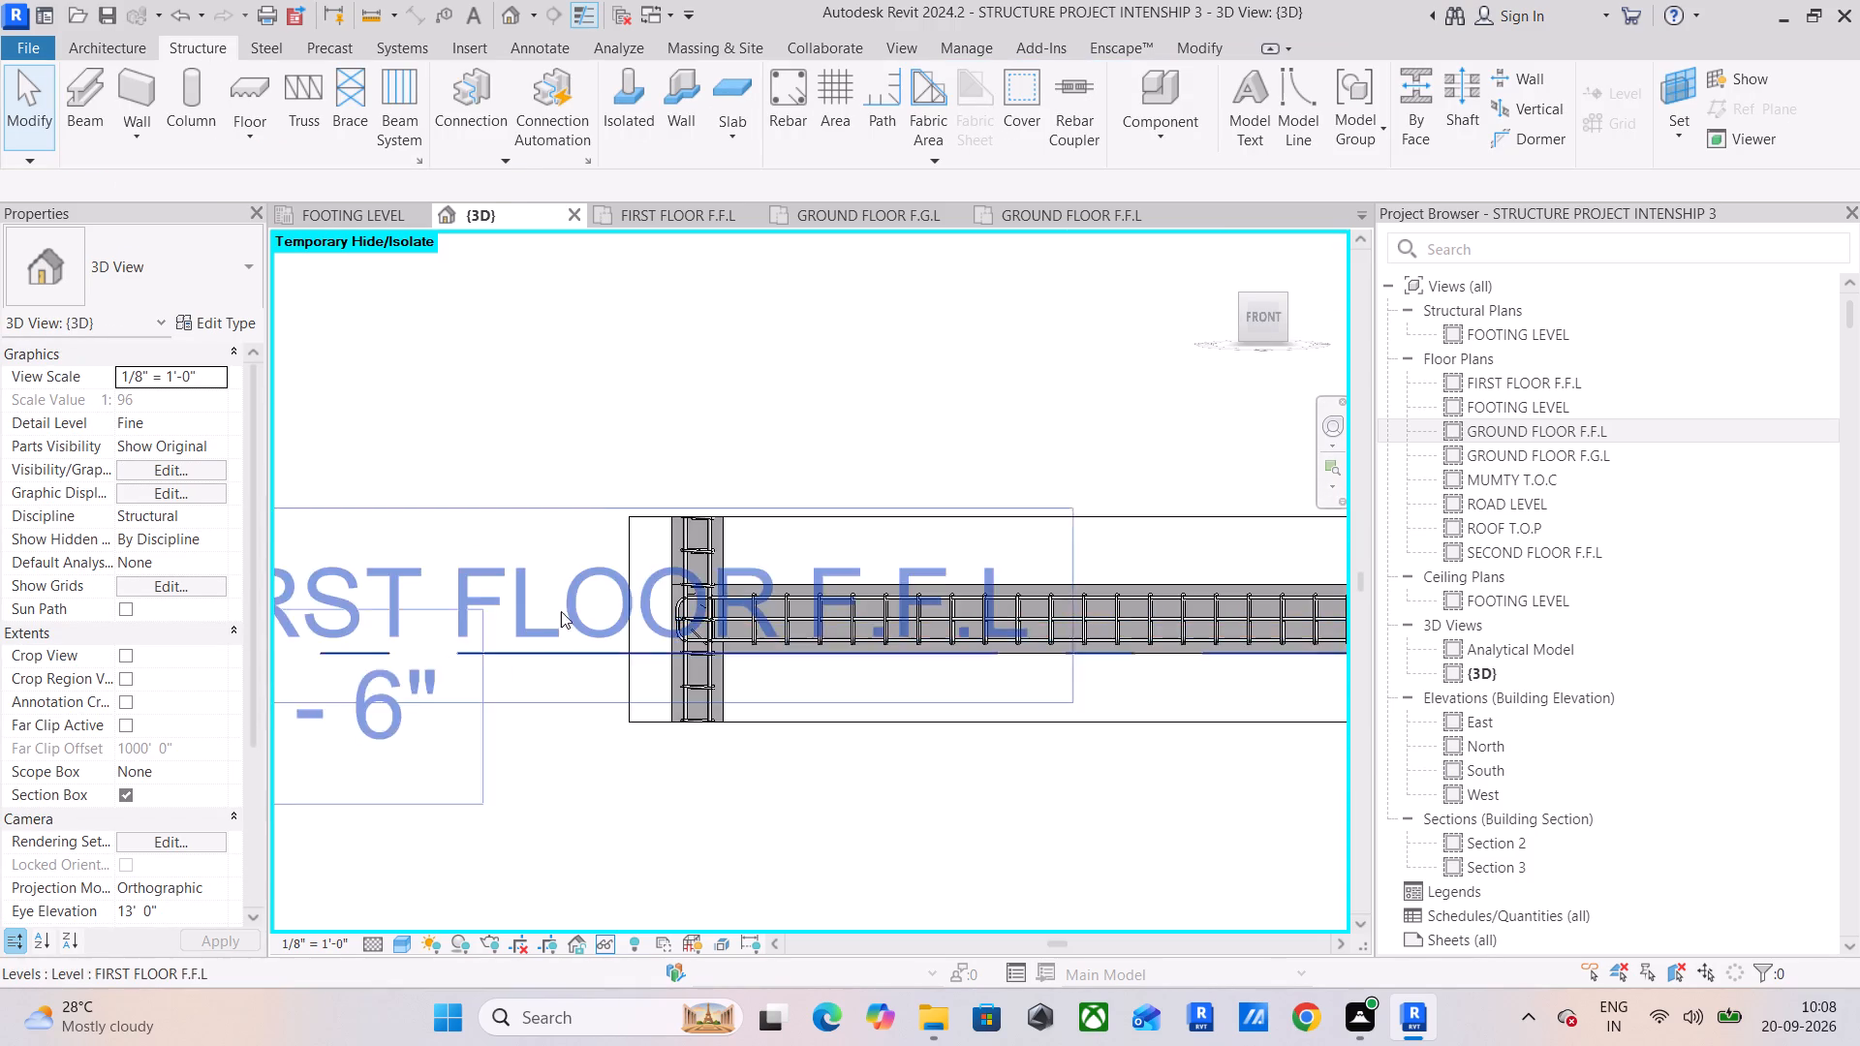
scroll(552, 608, up, 5)
scroll(913, 660, up, 6)
scroll(783, 622, up, 5)
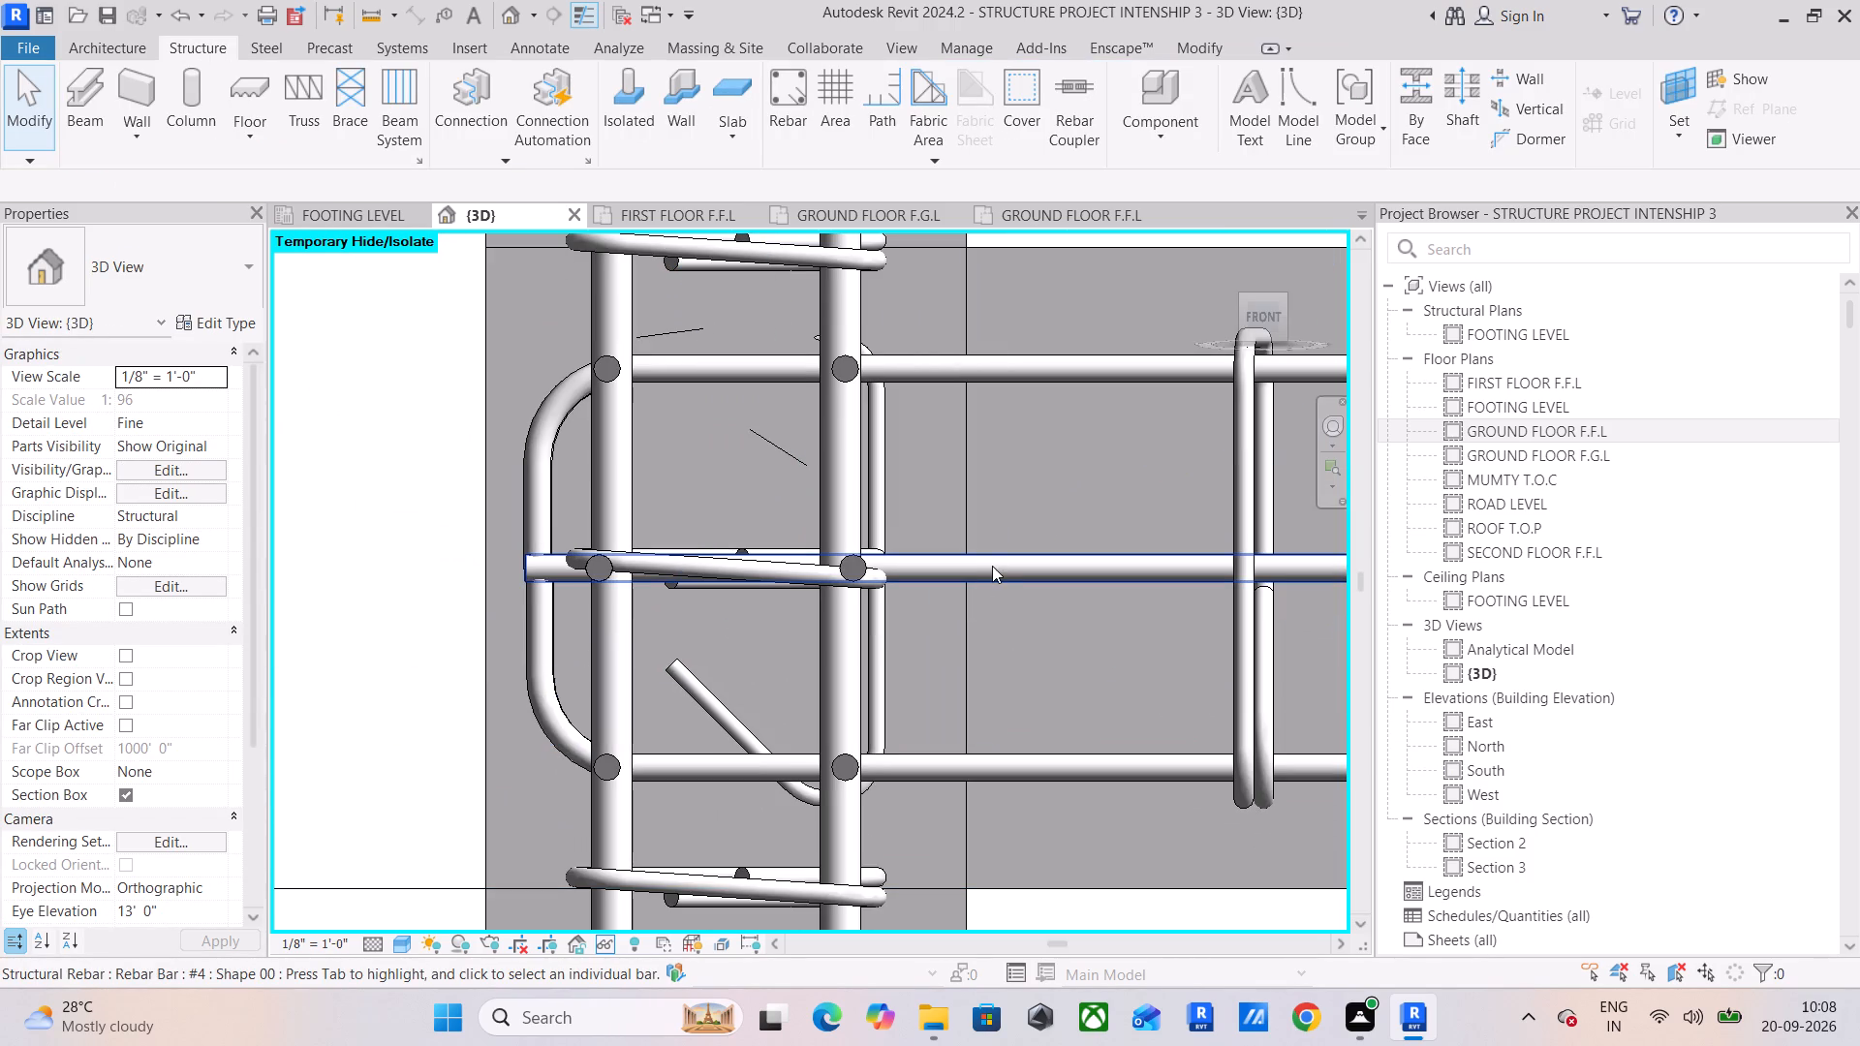
click(992, 564)
click(552, 436)
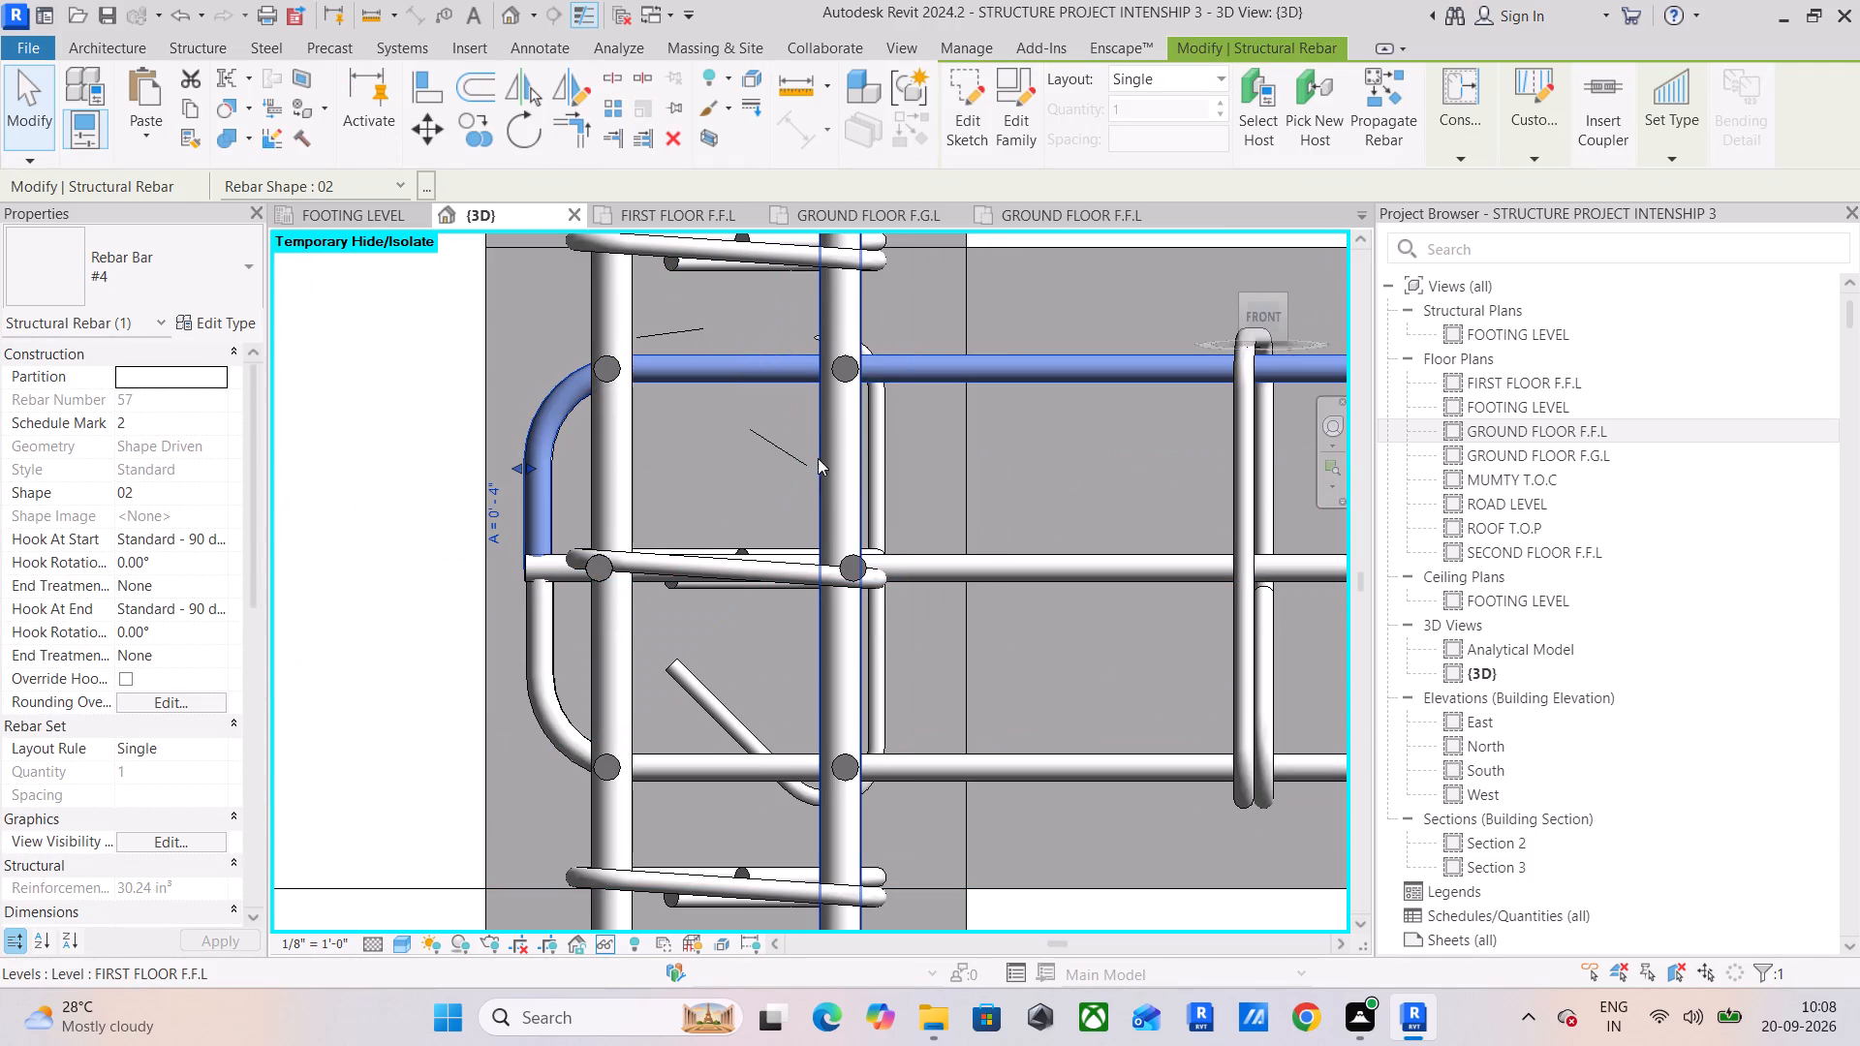
shift+middle_drag(842, 501, 839, 552)
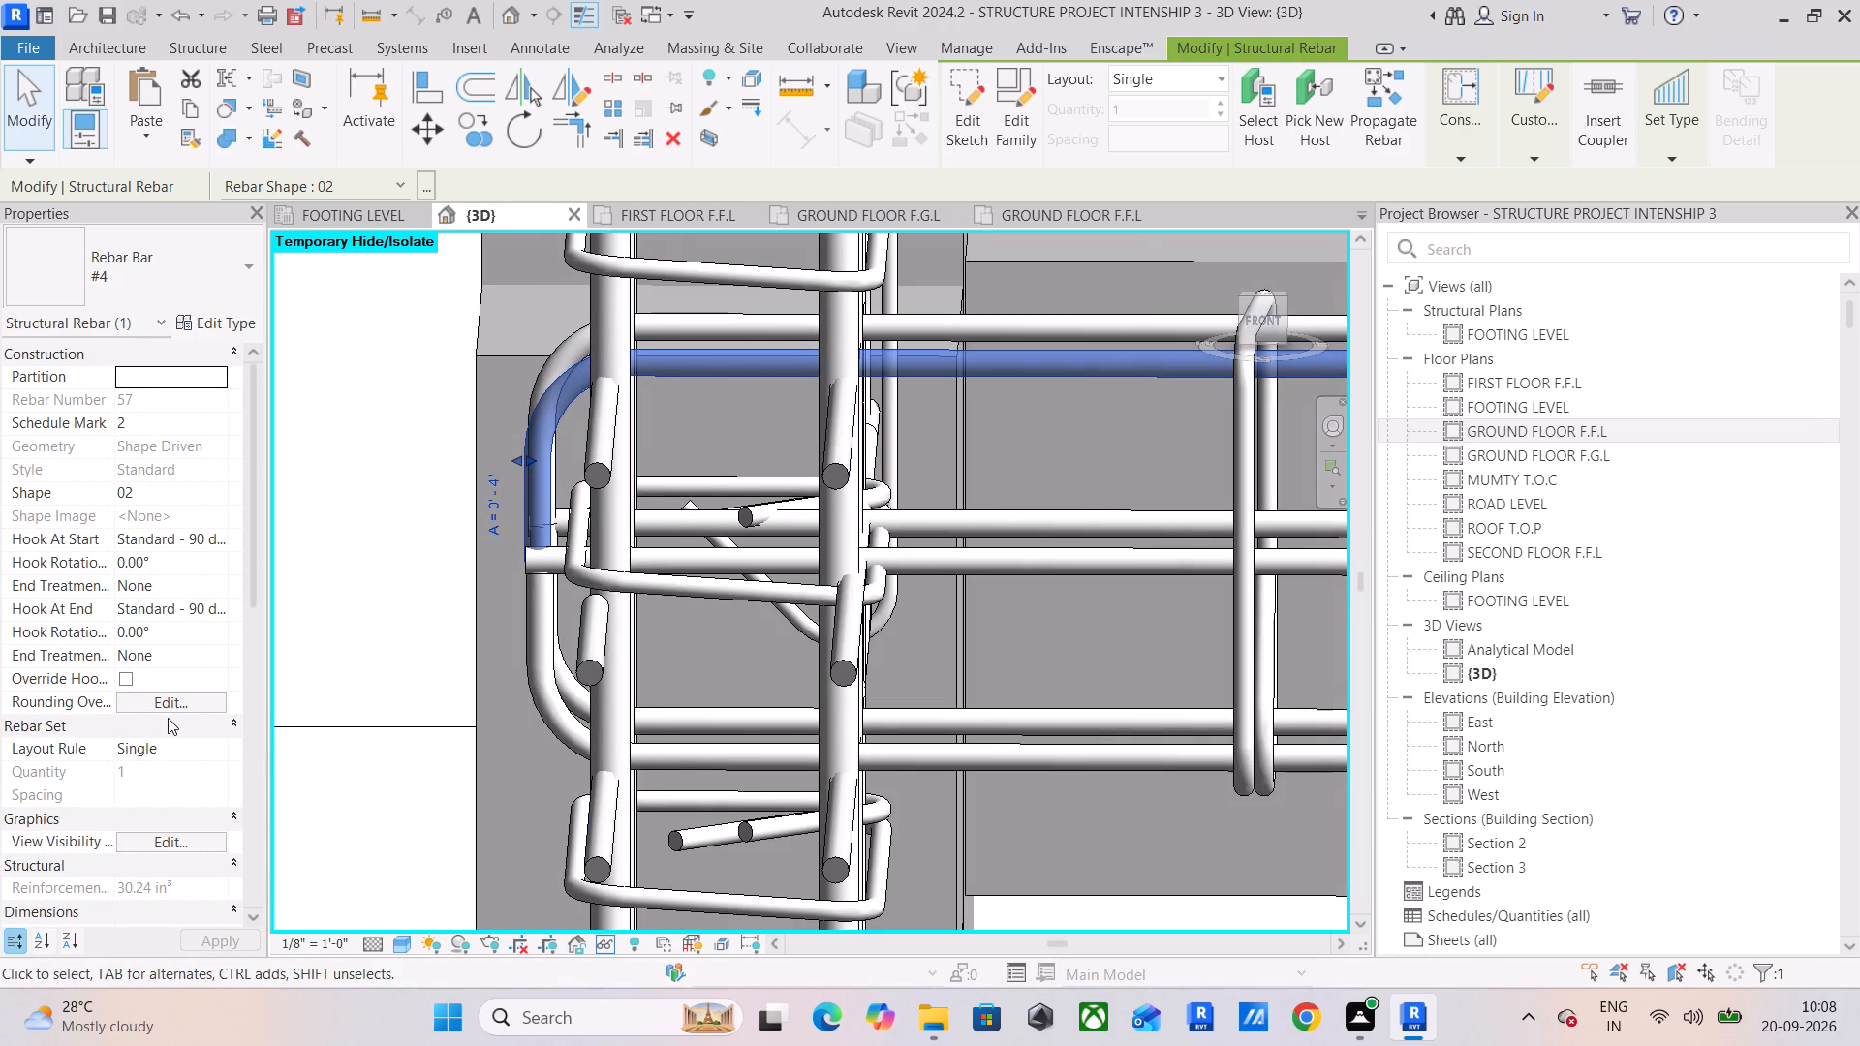
click(417, 503)
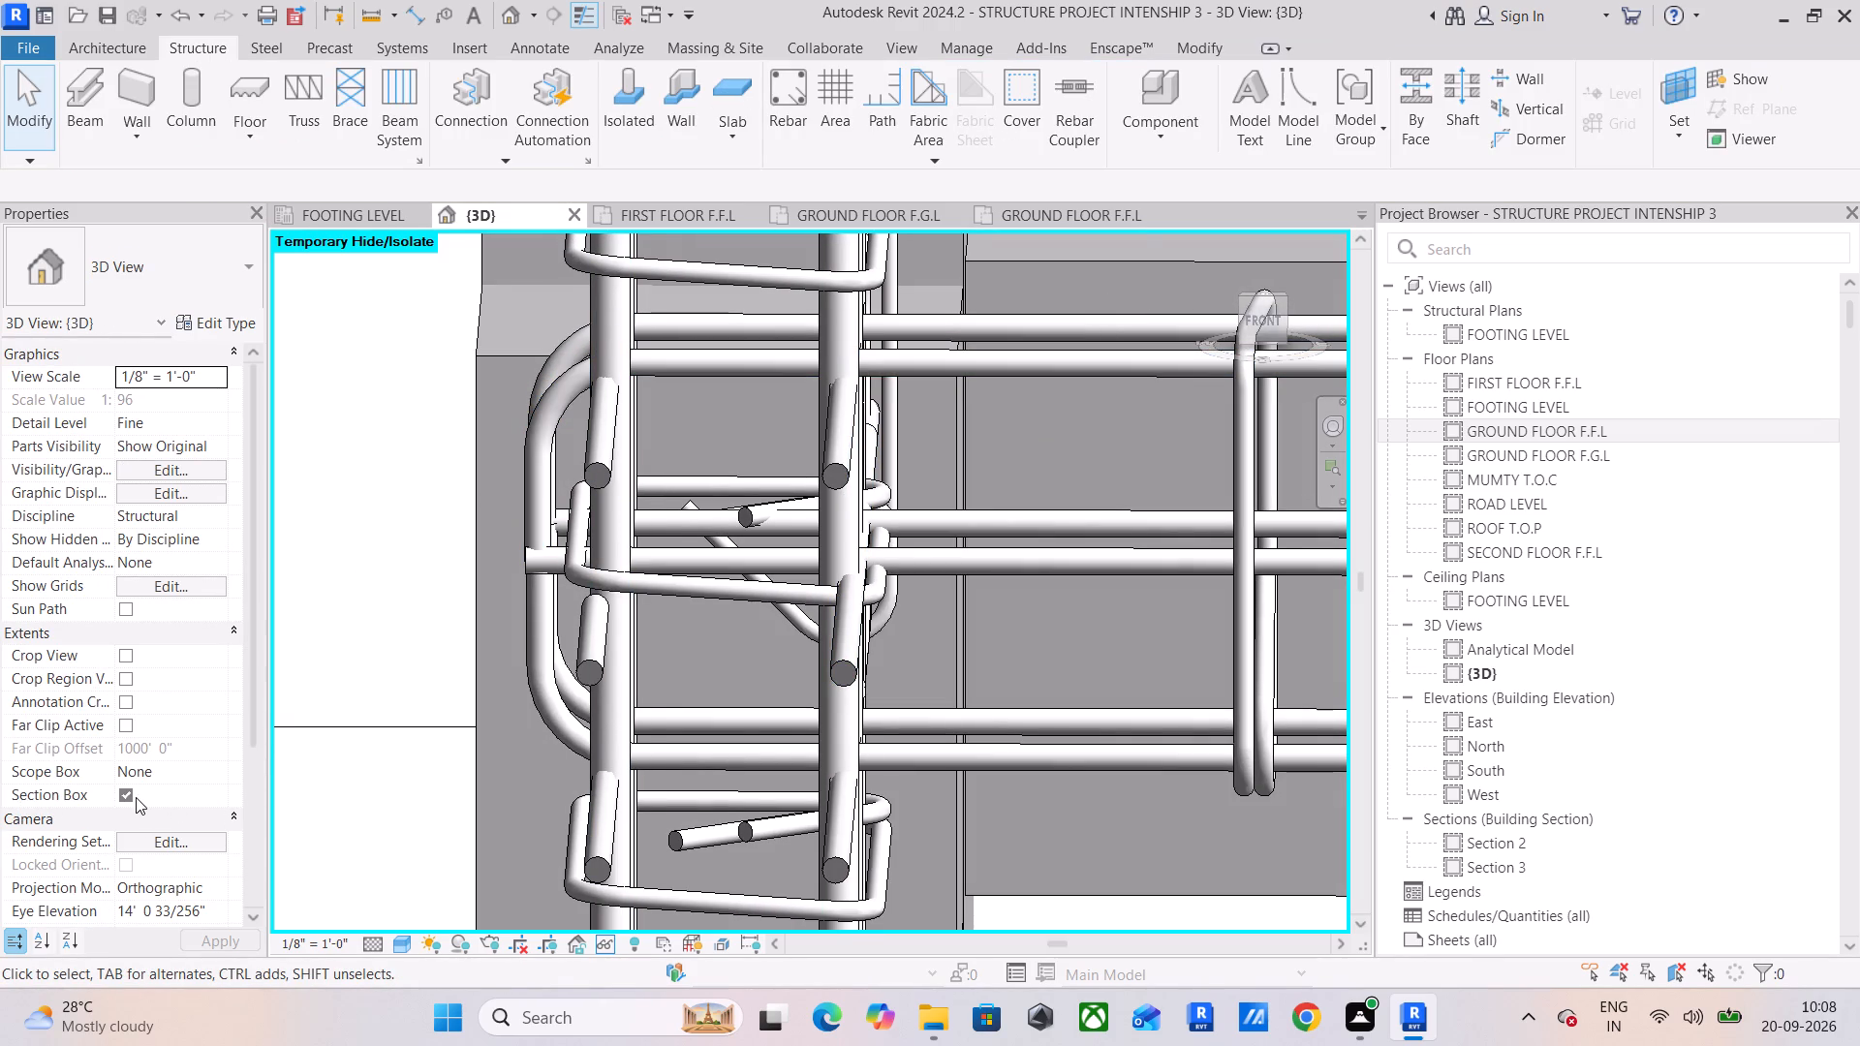
Turn off the 3D view's section box to show the whole structural frame.
click(119, 789)
scroll(854, 602, down, 6)
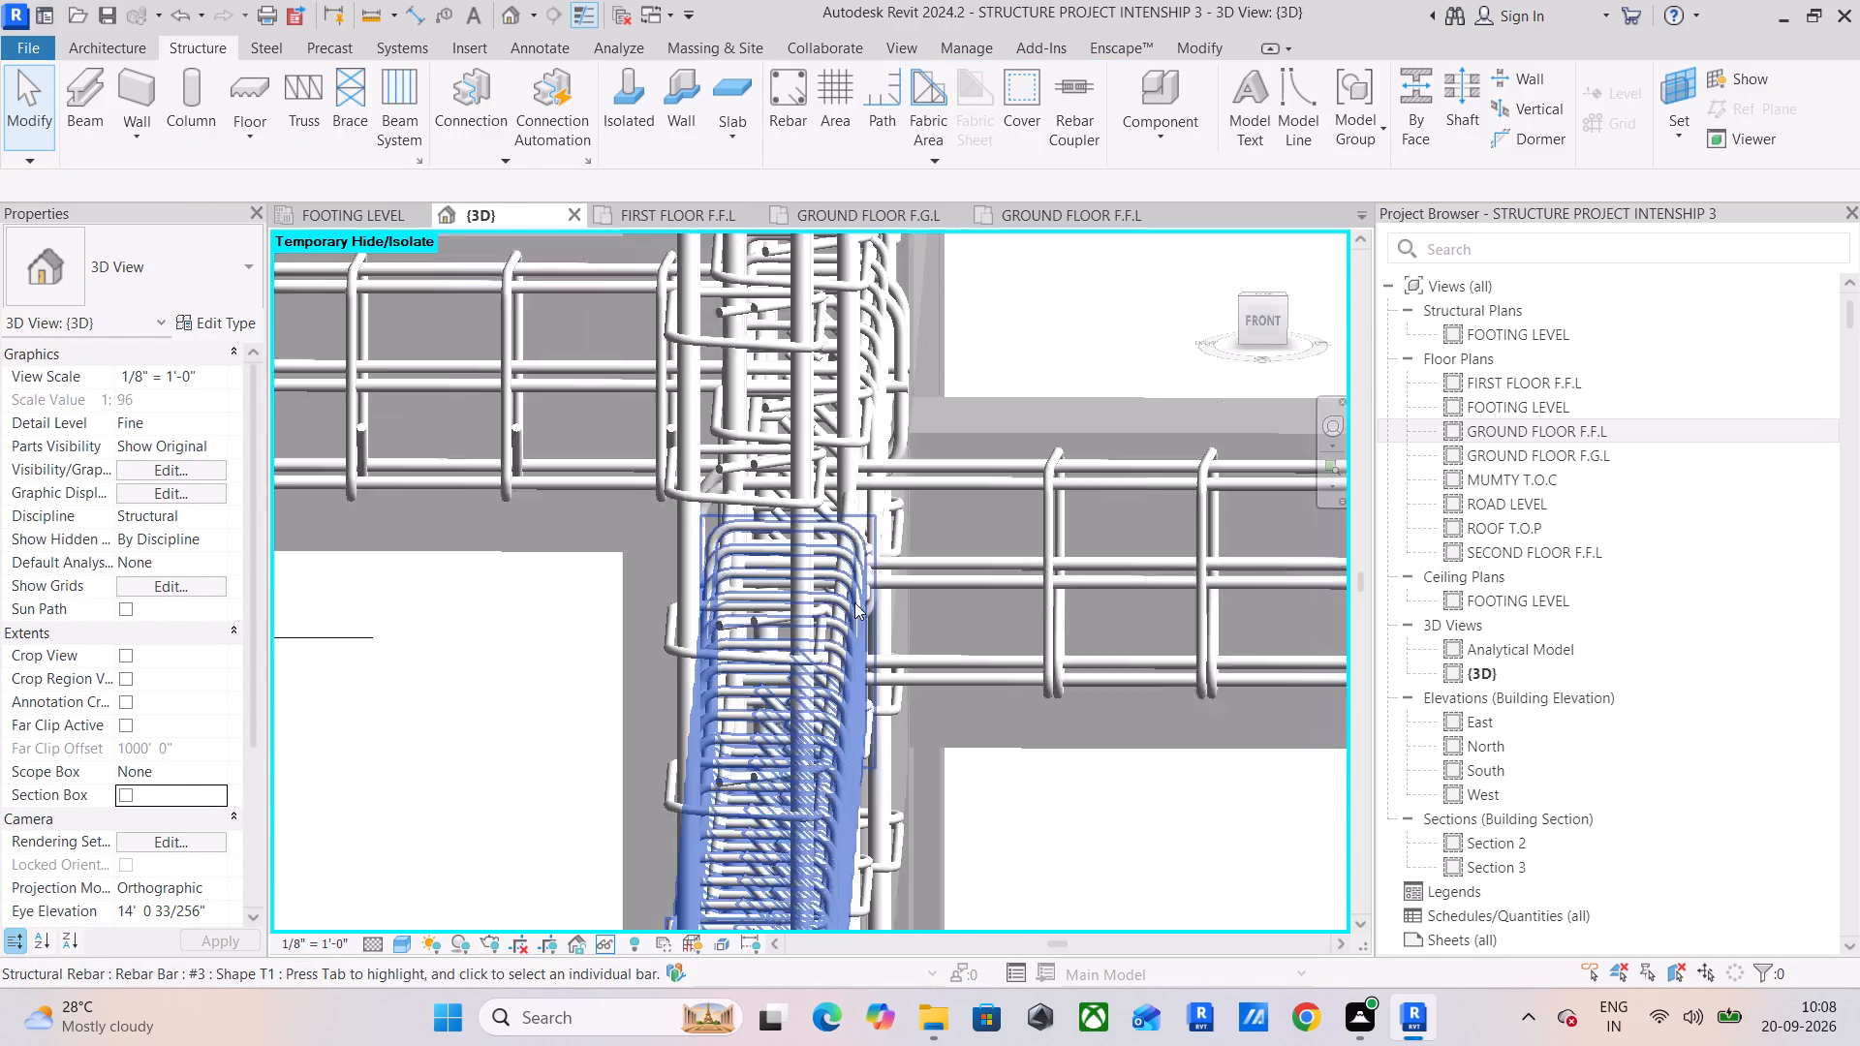
scroll(1108, 418, up, 1)
middle_drag(1108, 416, 1073, 608)
scroll(1072, 610, down, 5)
scroll(1077, 506, down, 2)
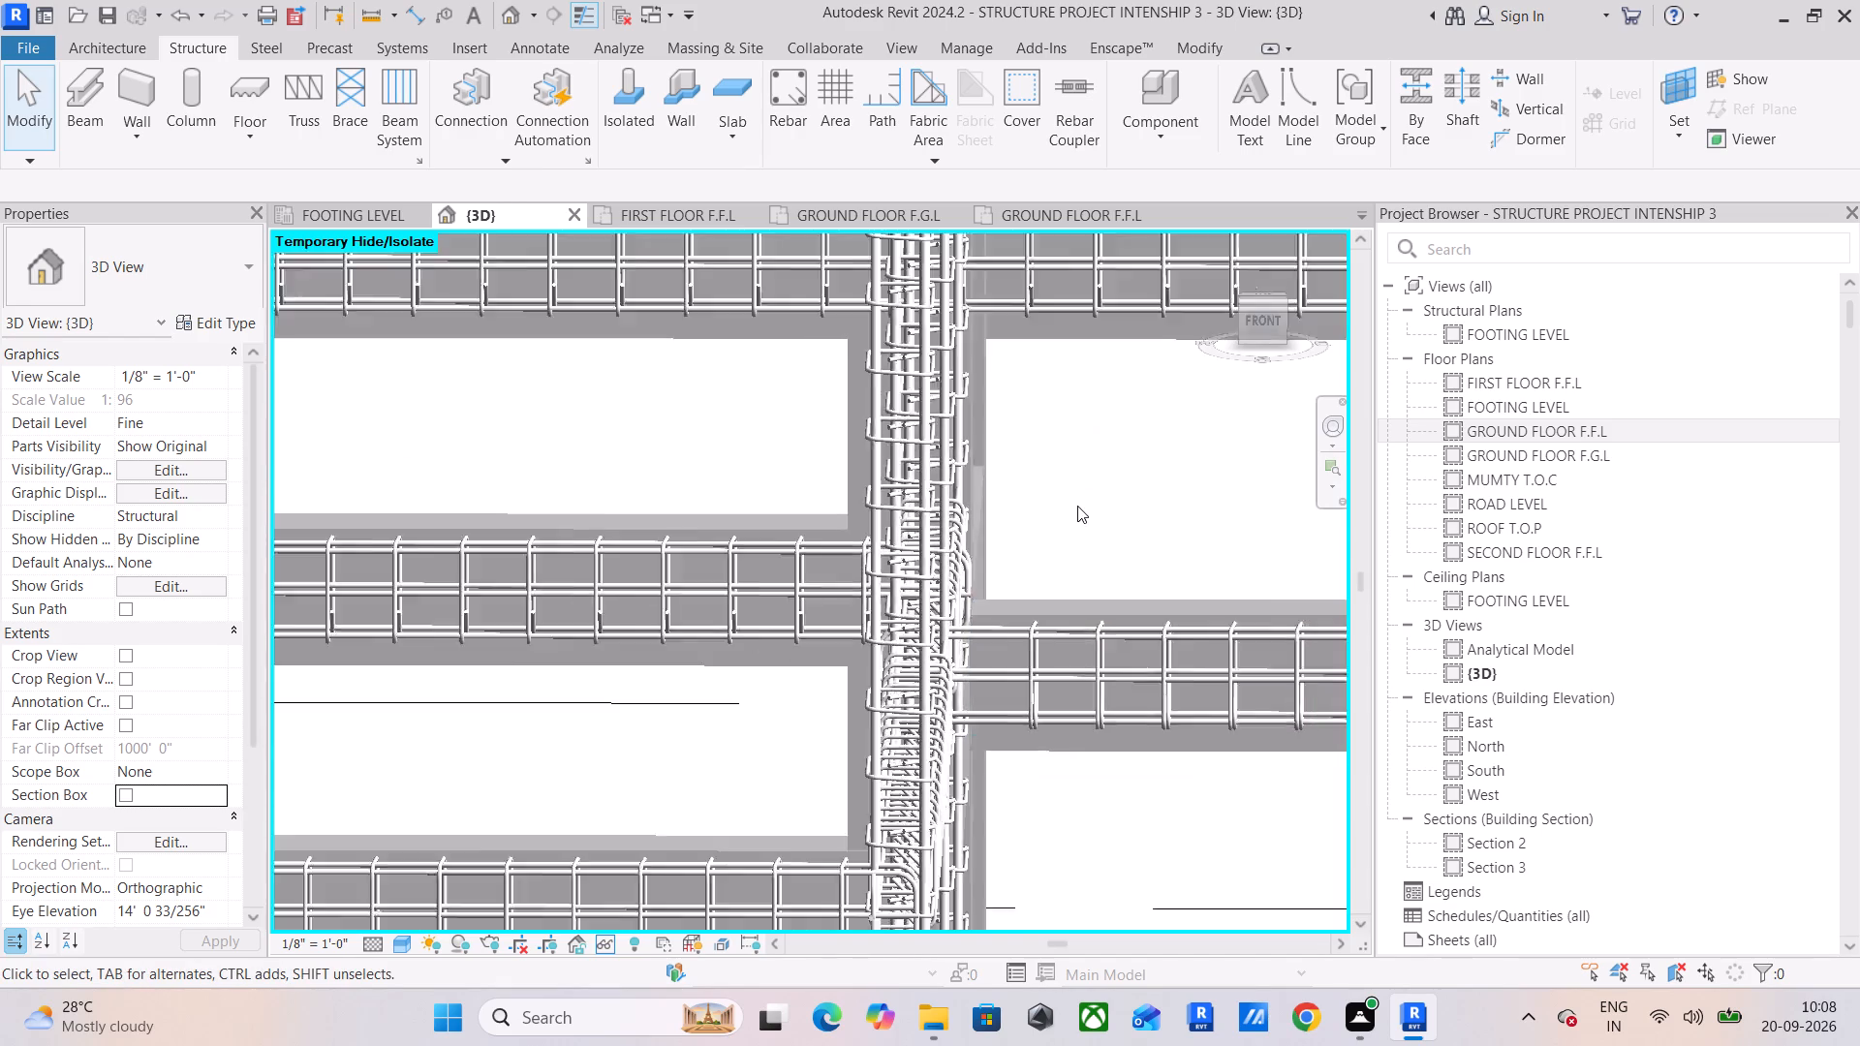
scroll(1077, 506, down, 6)
middle_drag(1059, 521, 1096, 710)
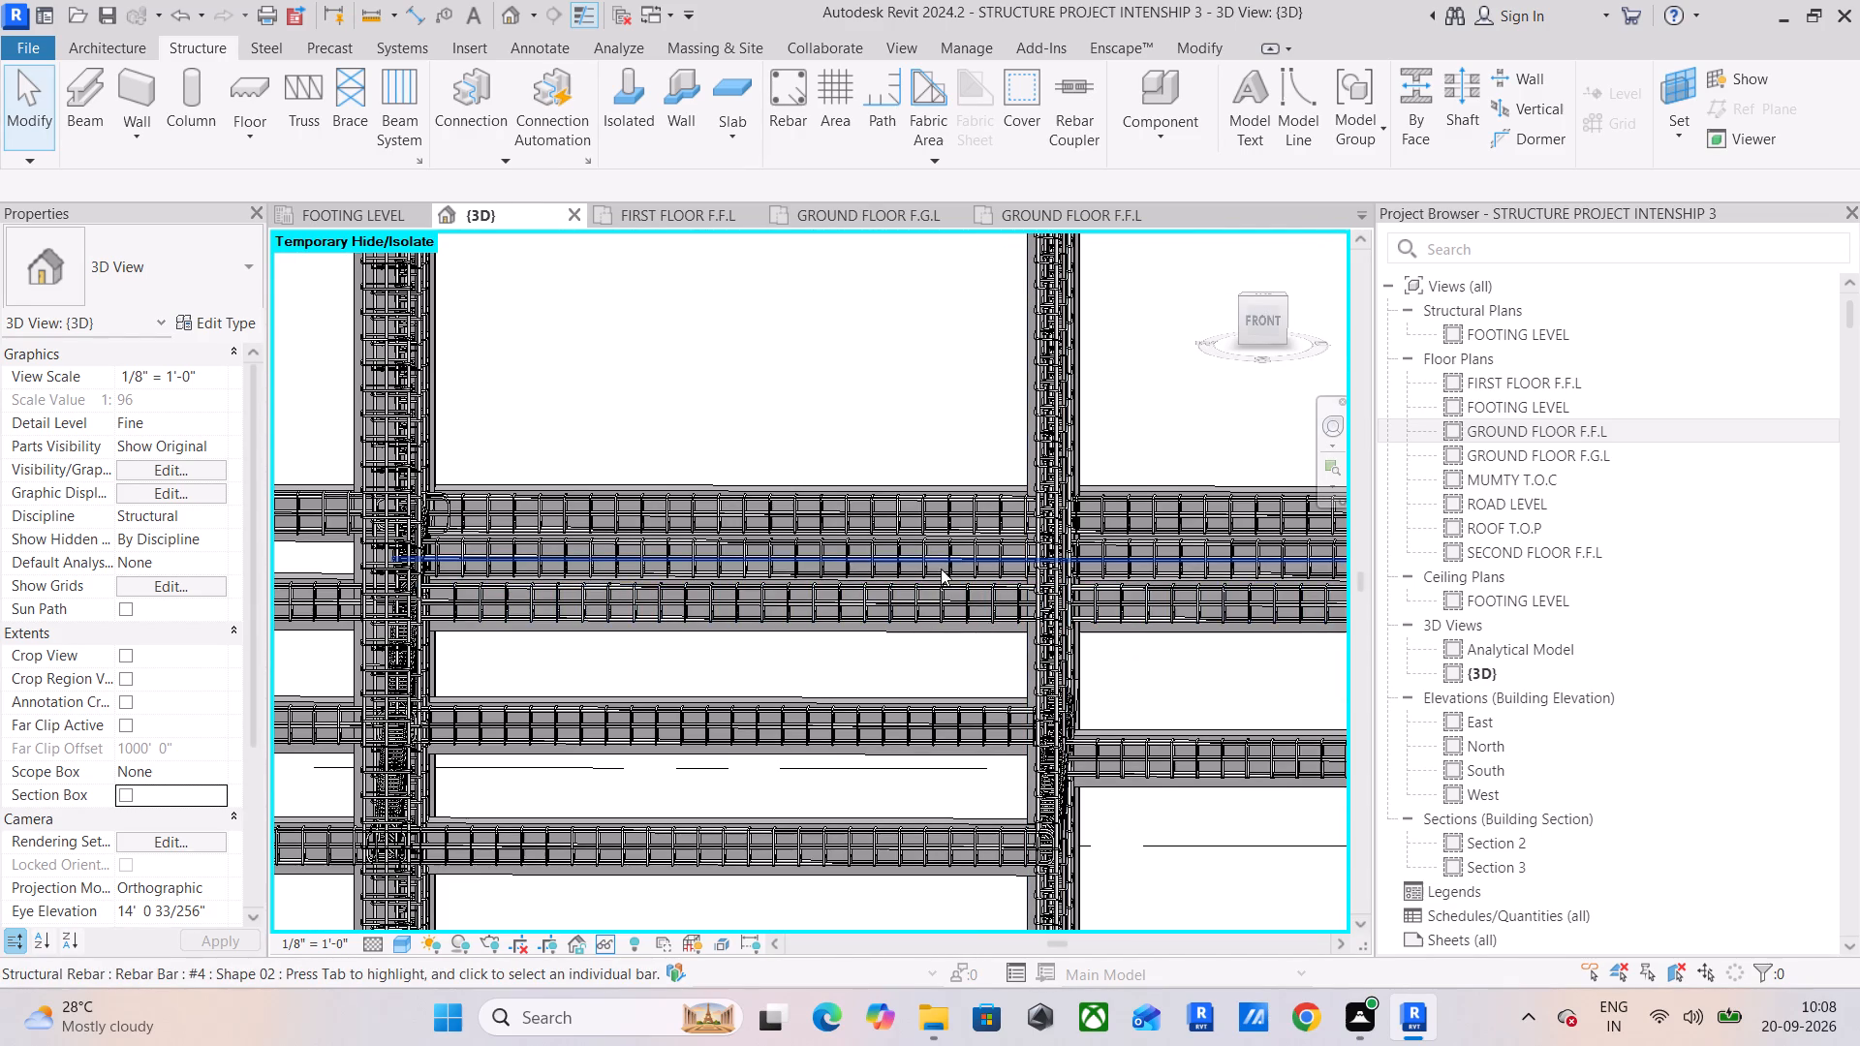
Isolate the neighbouring first-floor beam's #3 stirrup set with a selection box and view it from the front.
scroll(946, 579, up, 5)
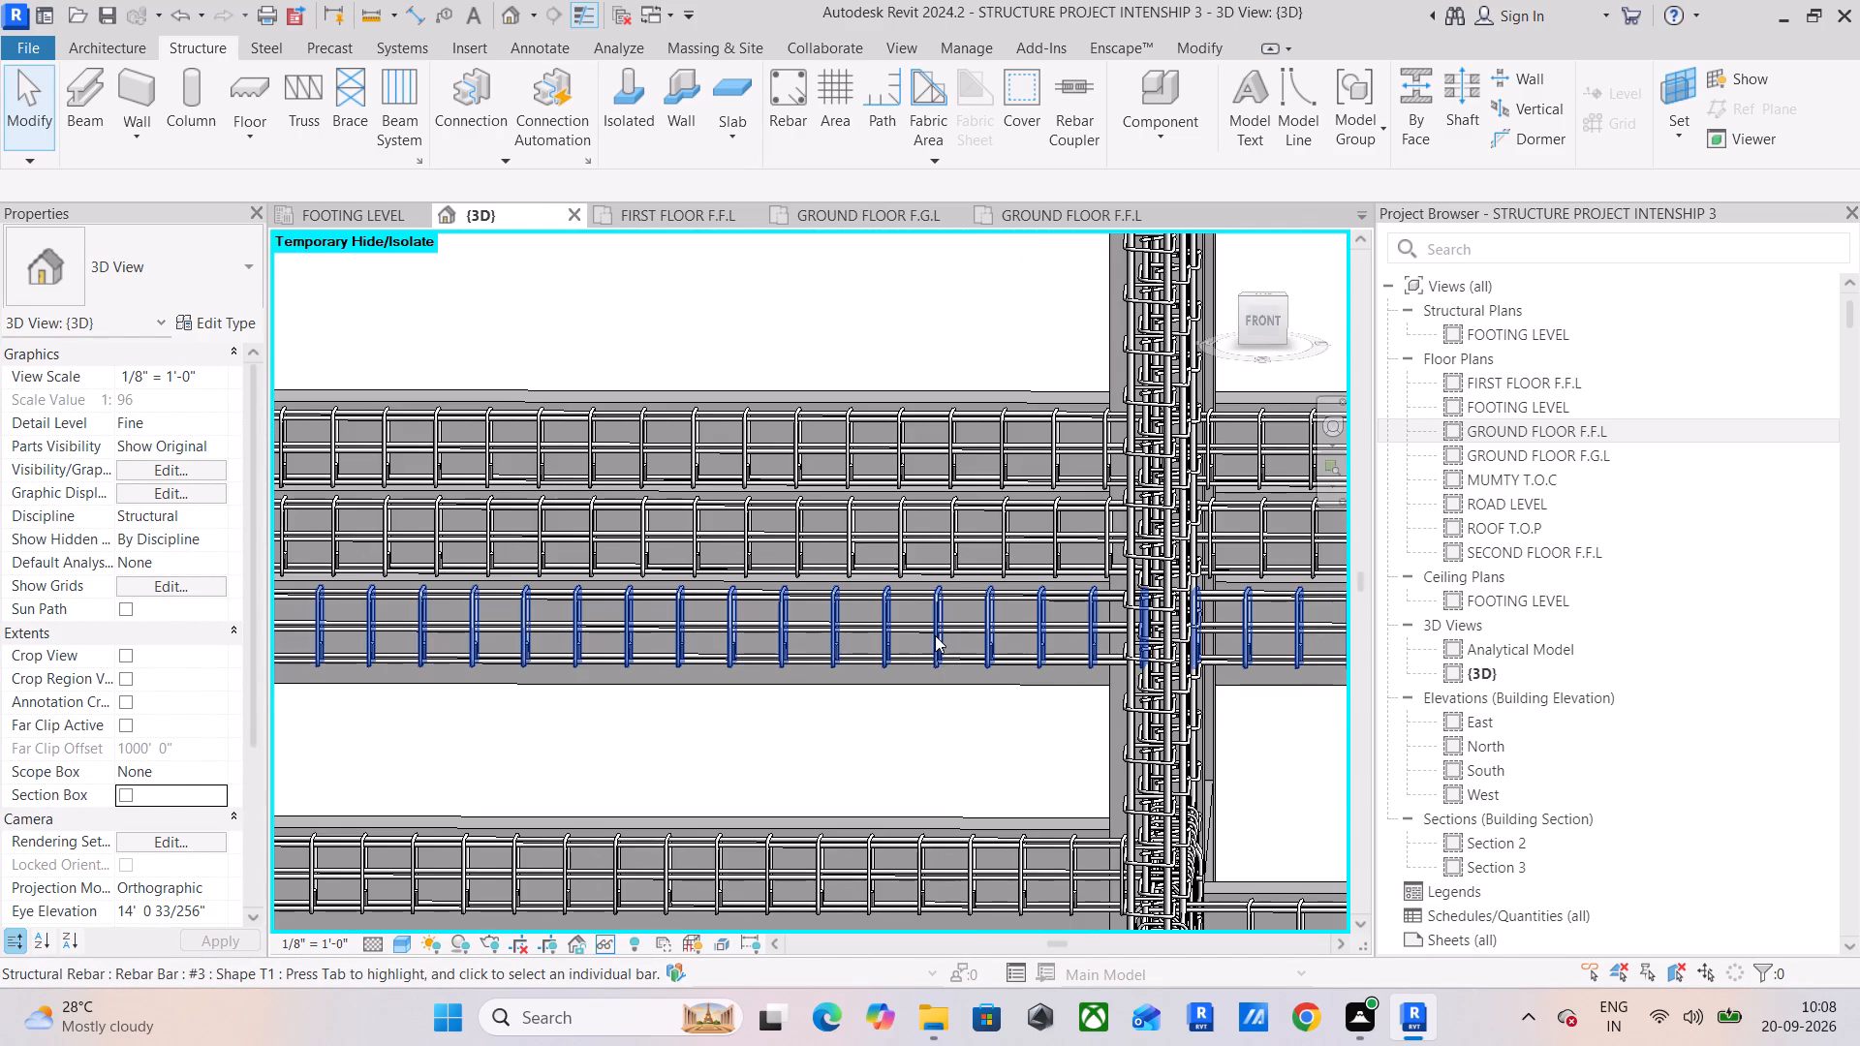
click(931, 677)
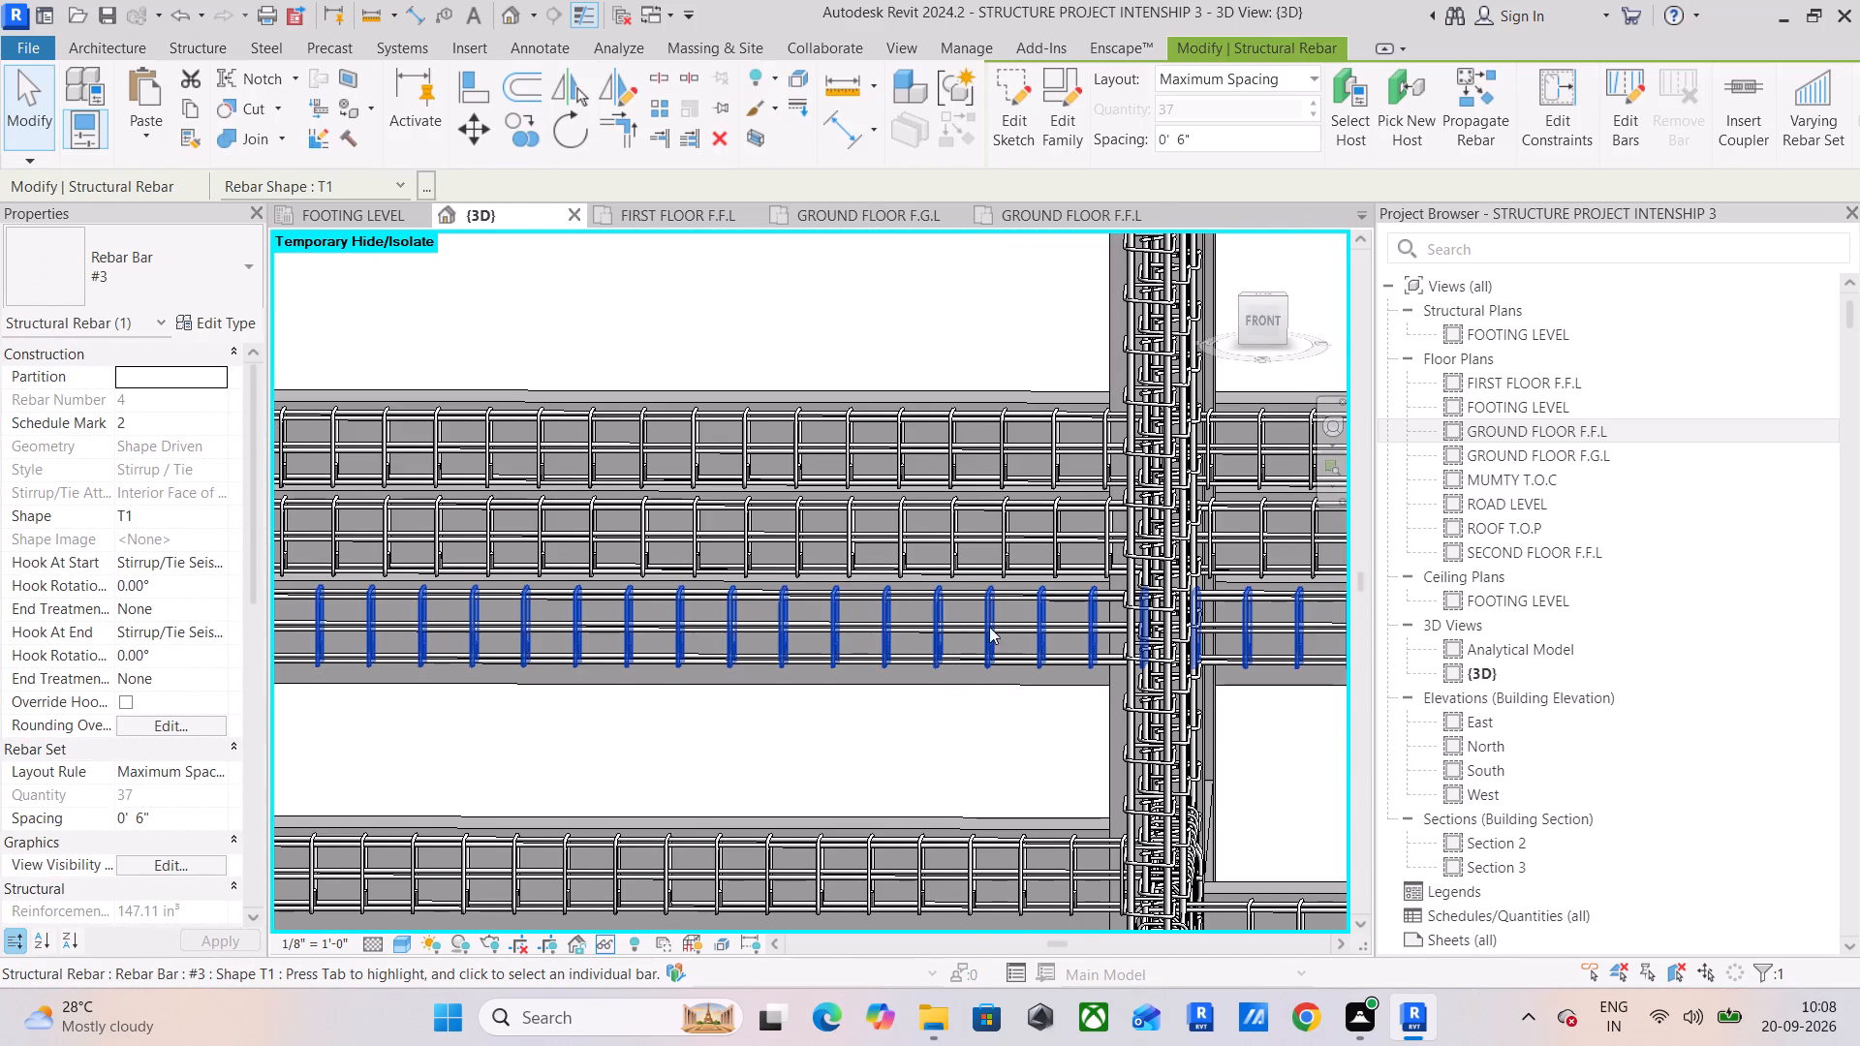
click(763, 143)
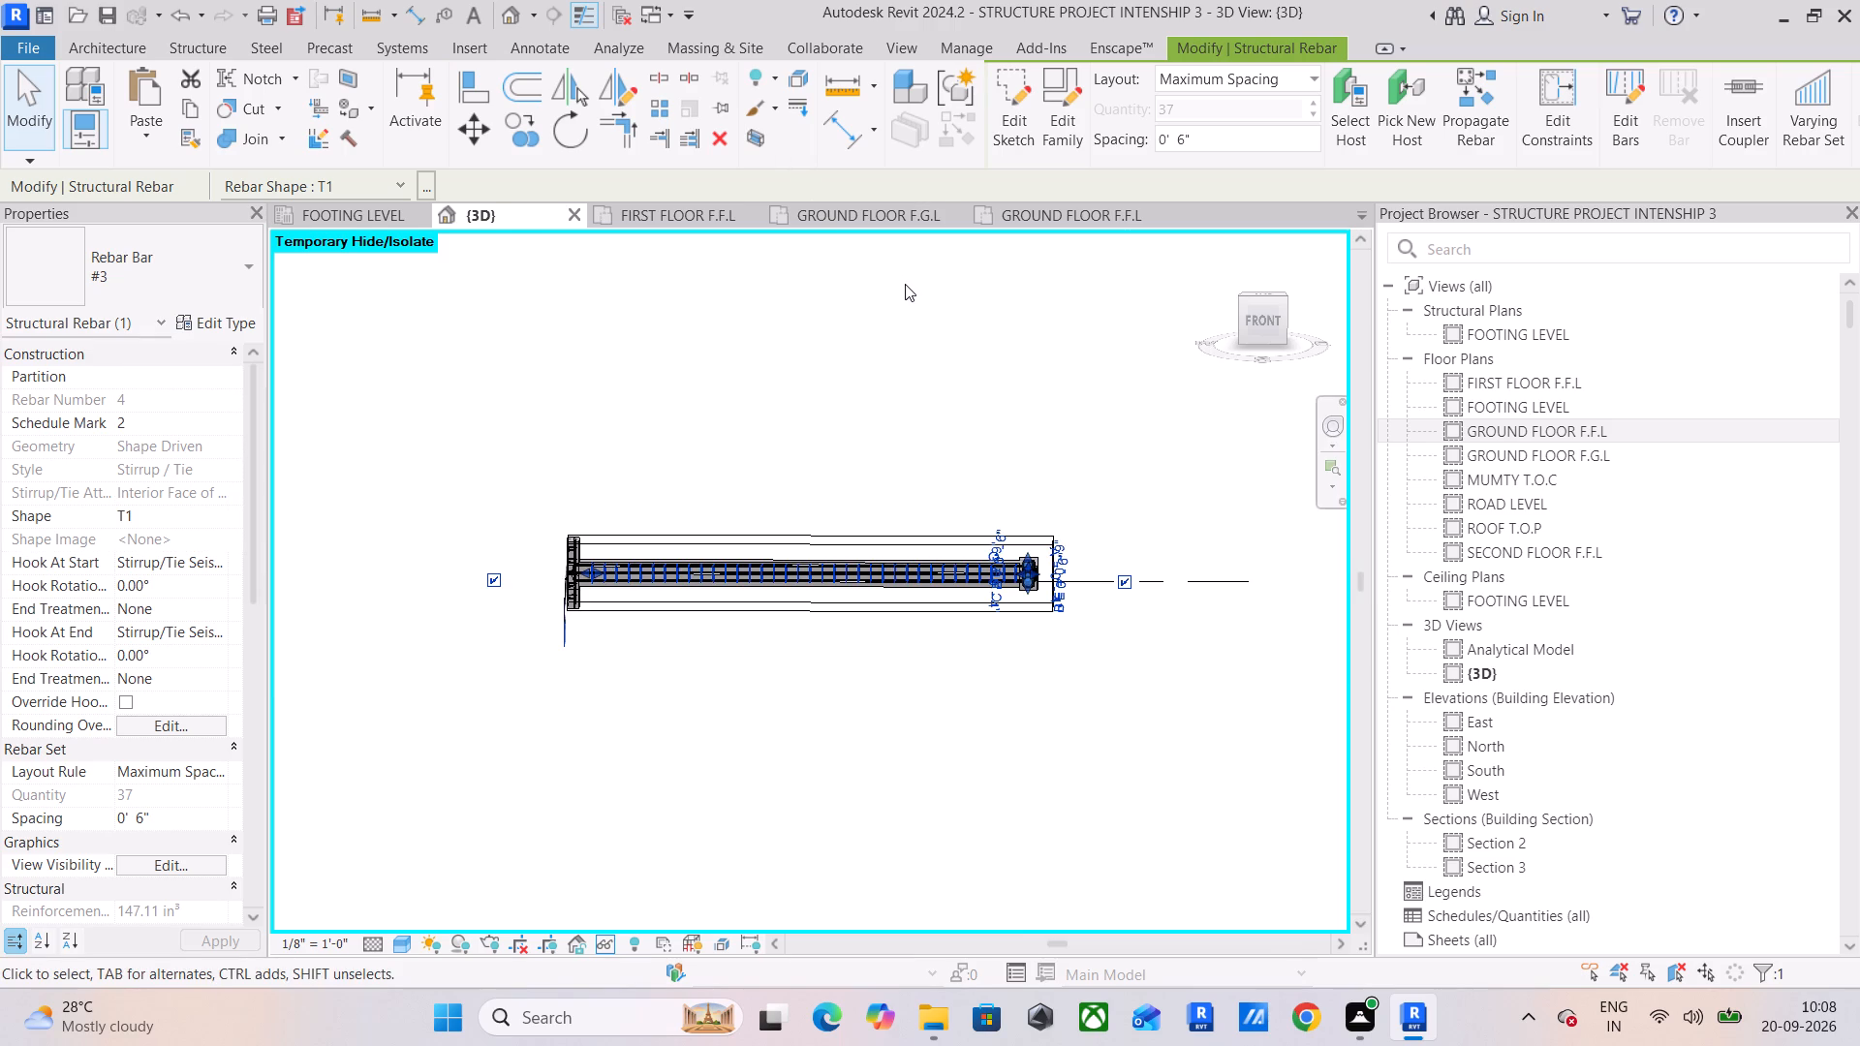
key(Escape)
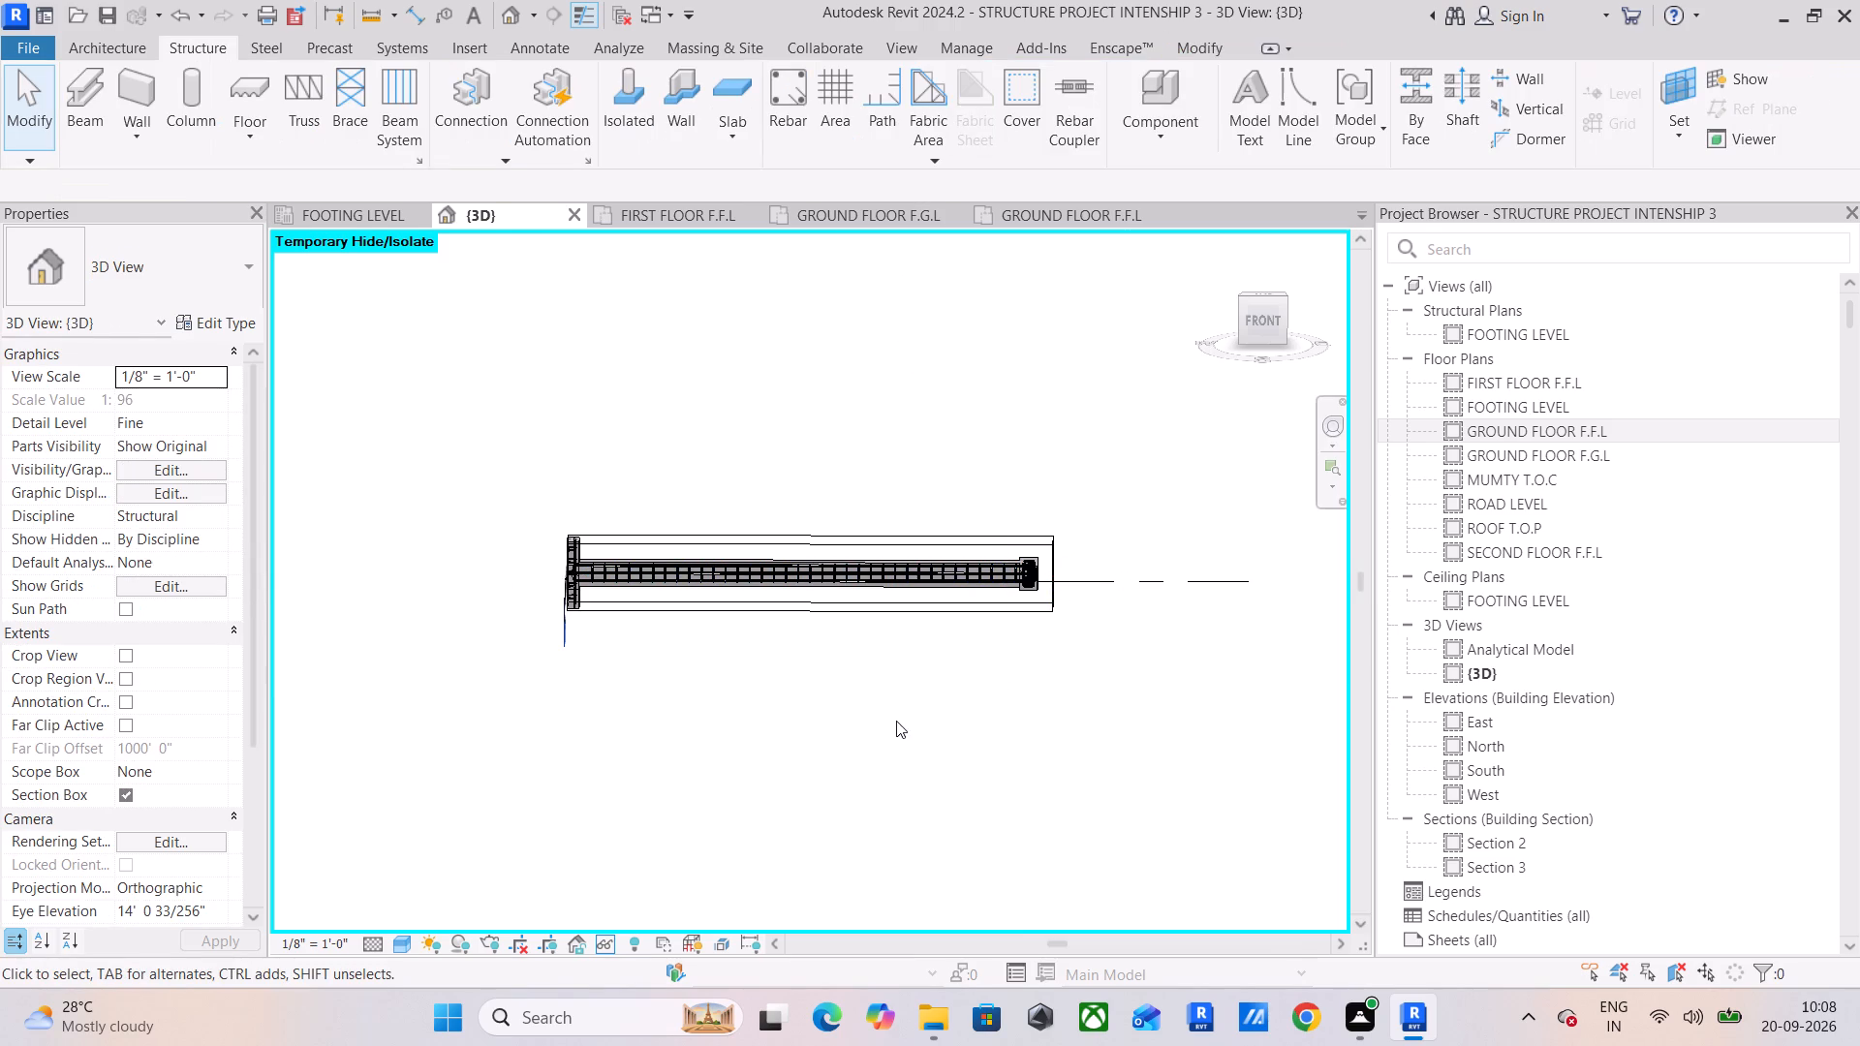
click(896, 721)
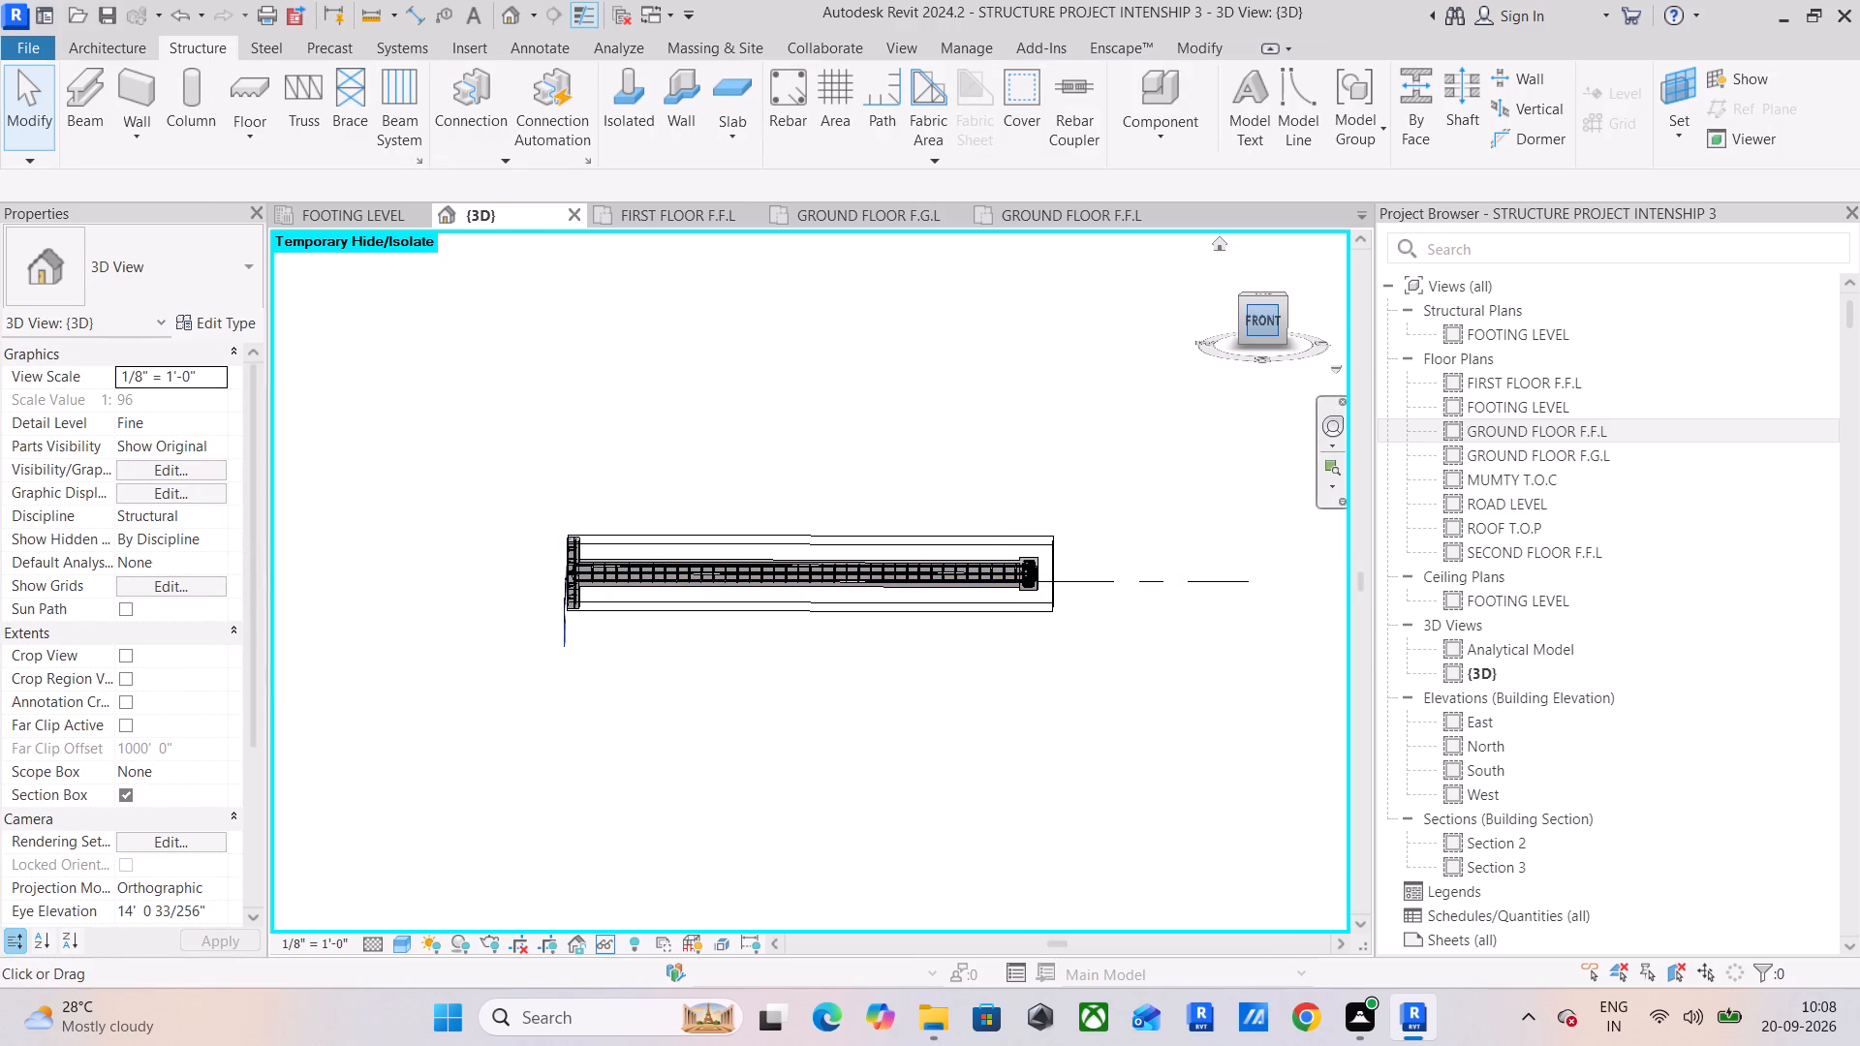
click(1257, 318)
Stretch the section box outward at both ends to take in the adjoining bays and the far end column.
click(970, 577)
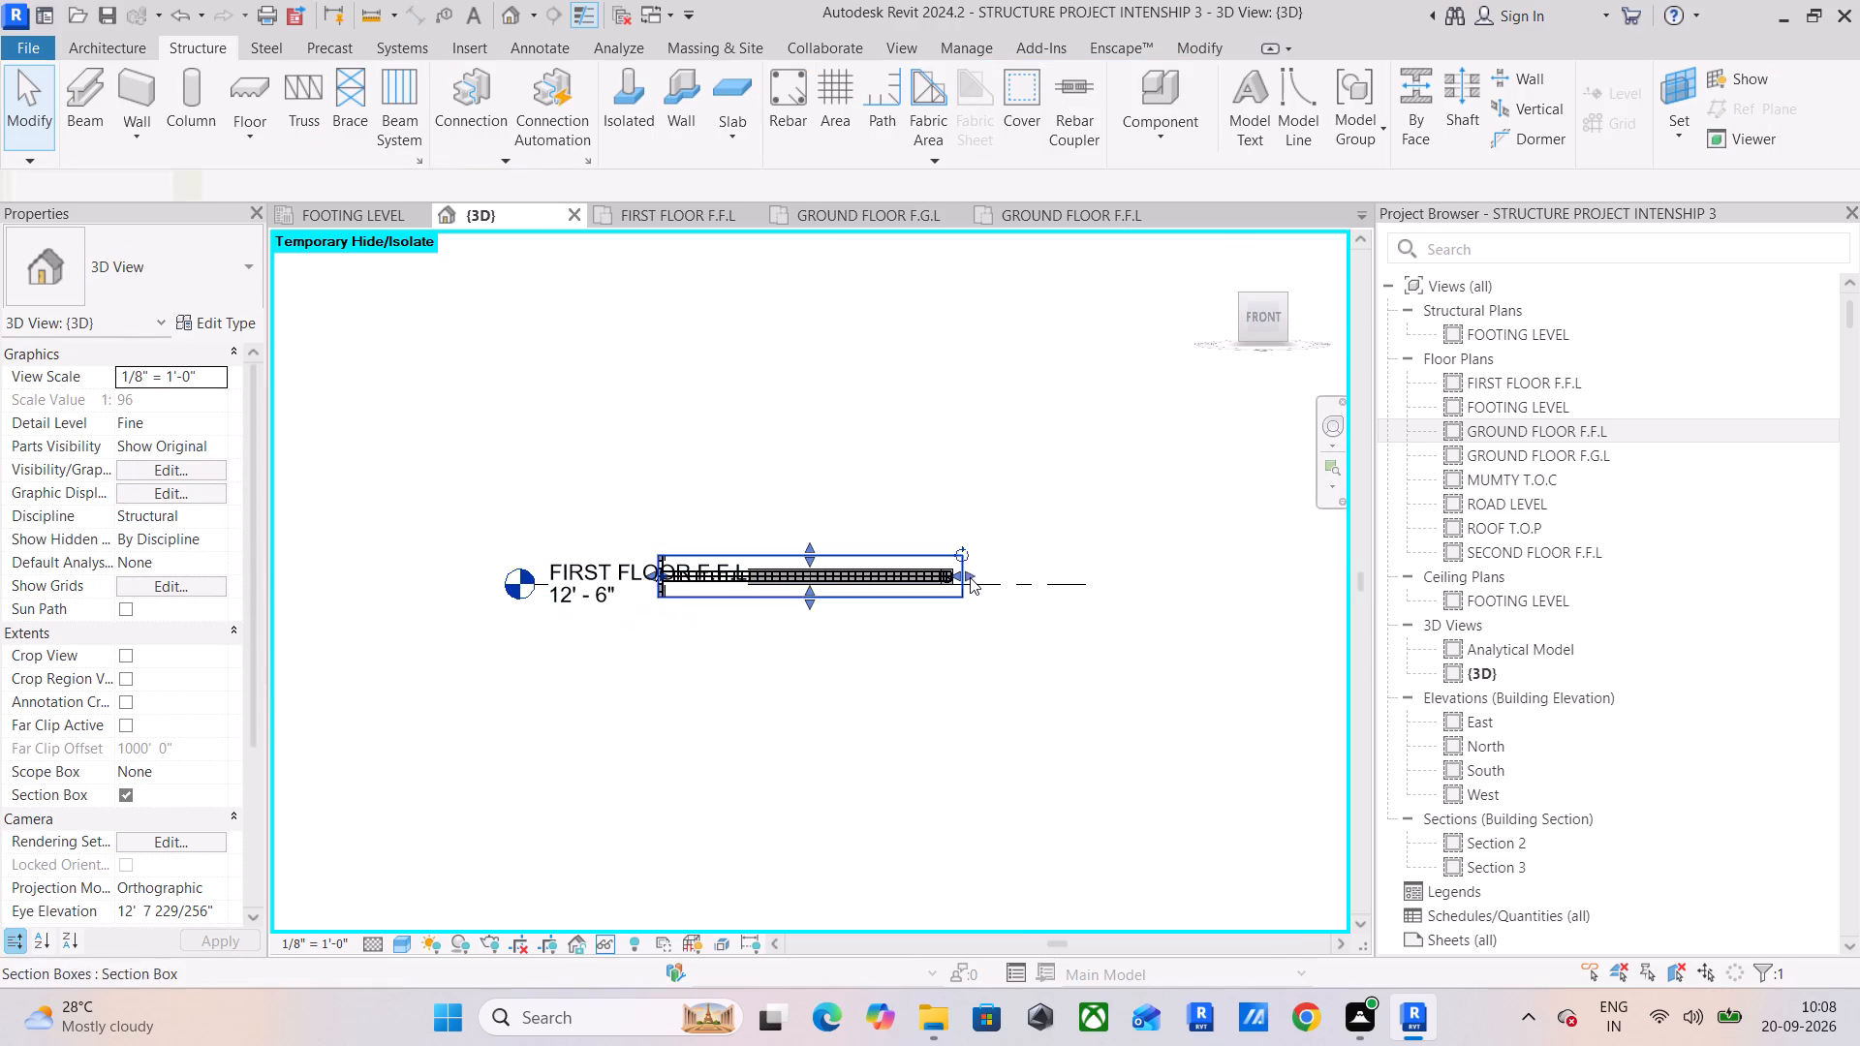
drag(967, 571, 1288, 574)
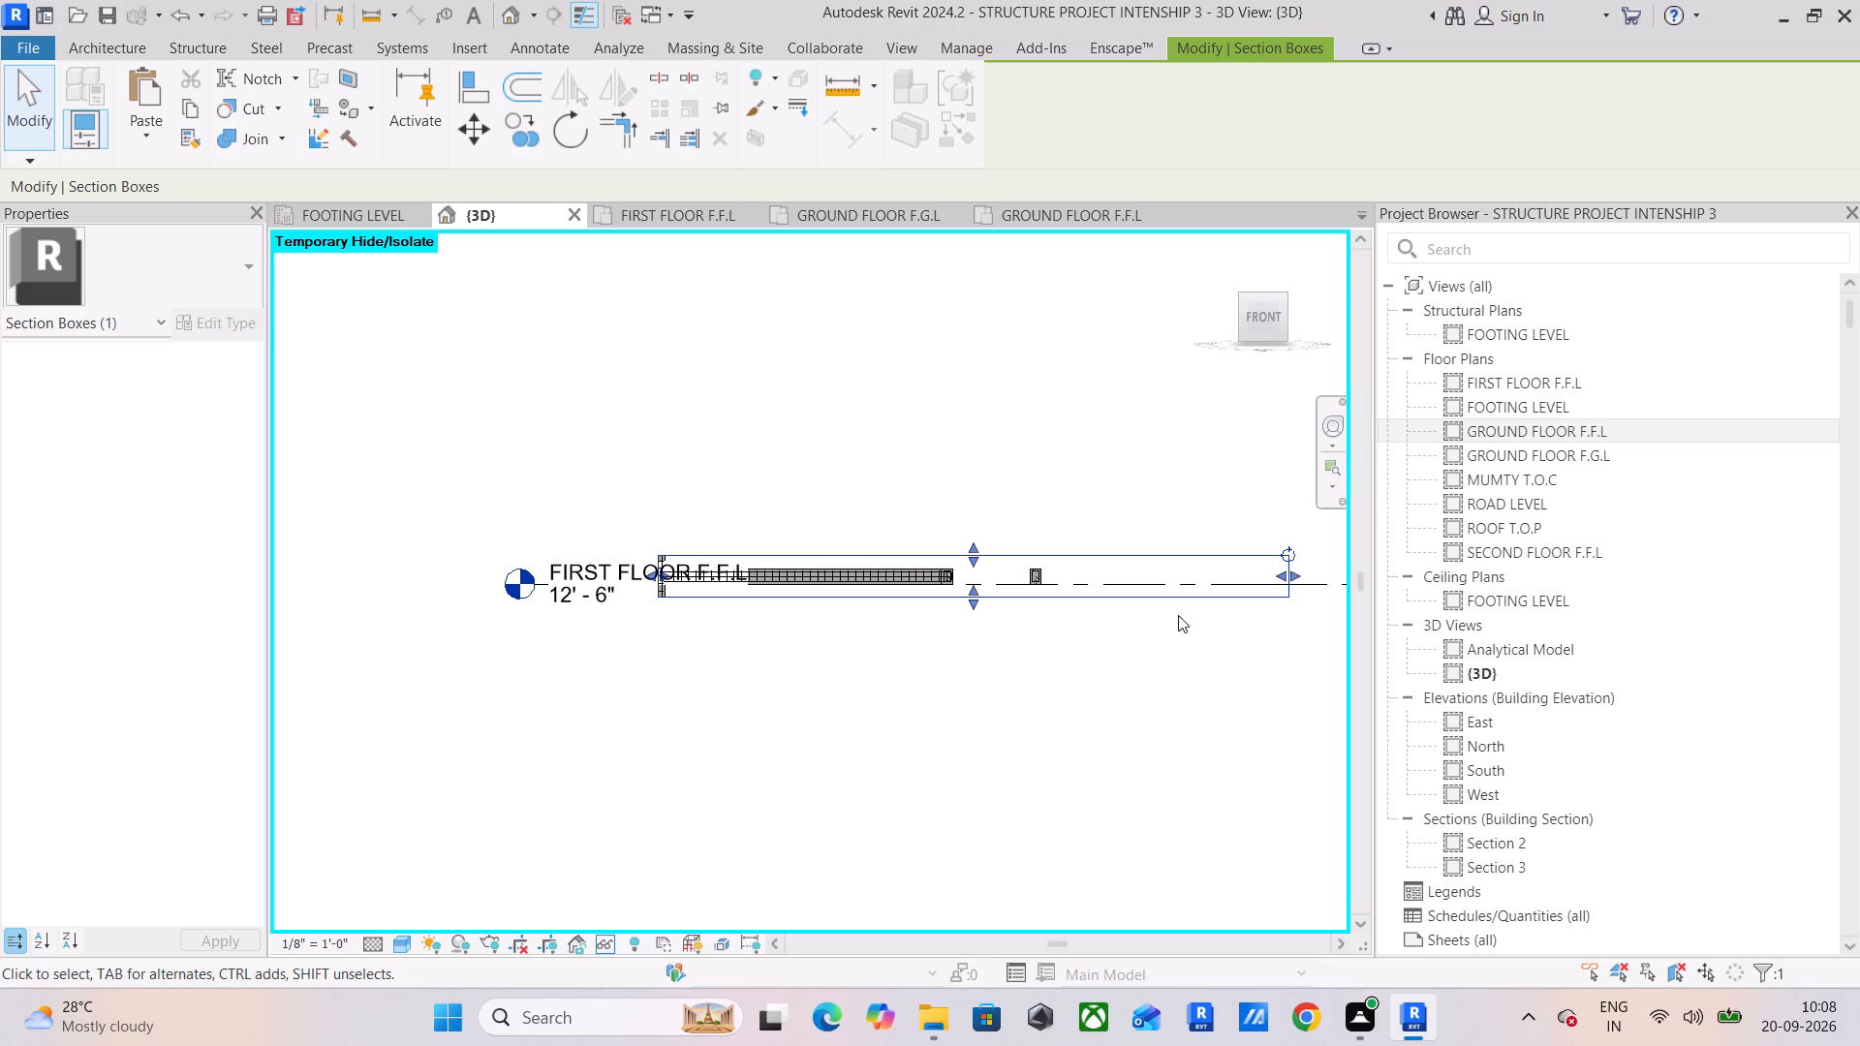
scroll(639, 584, up, 6)
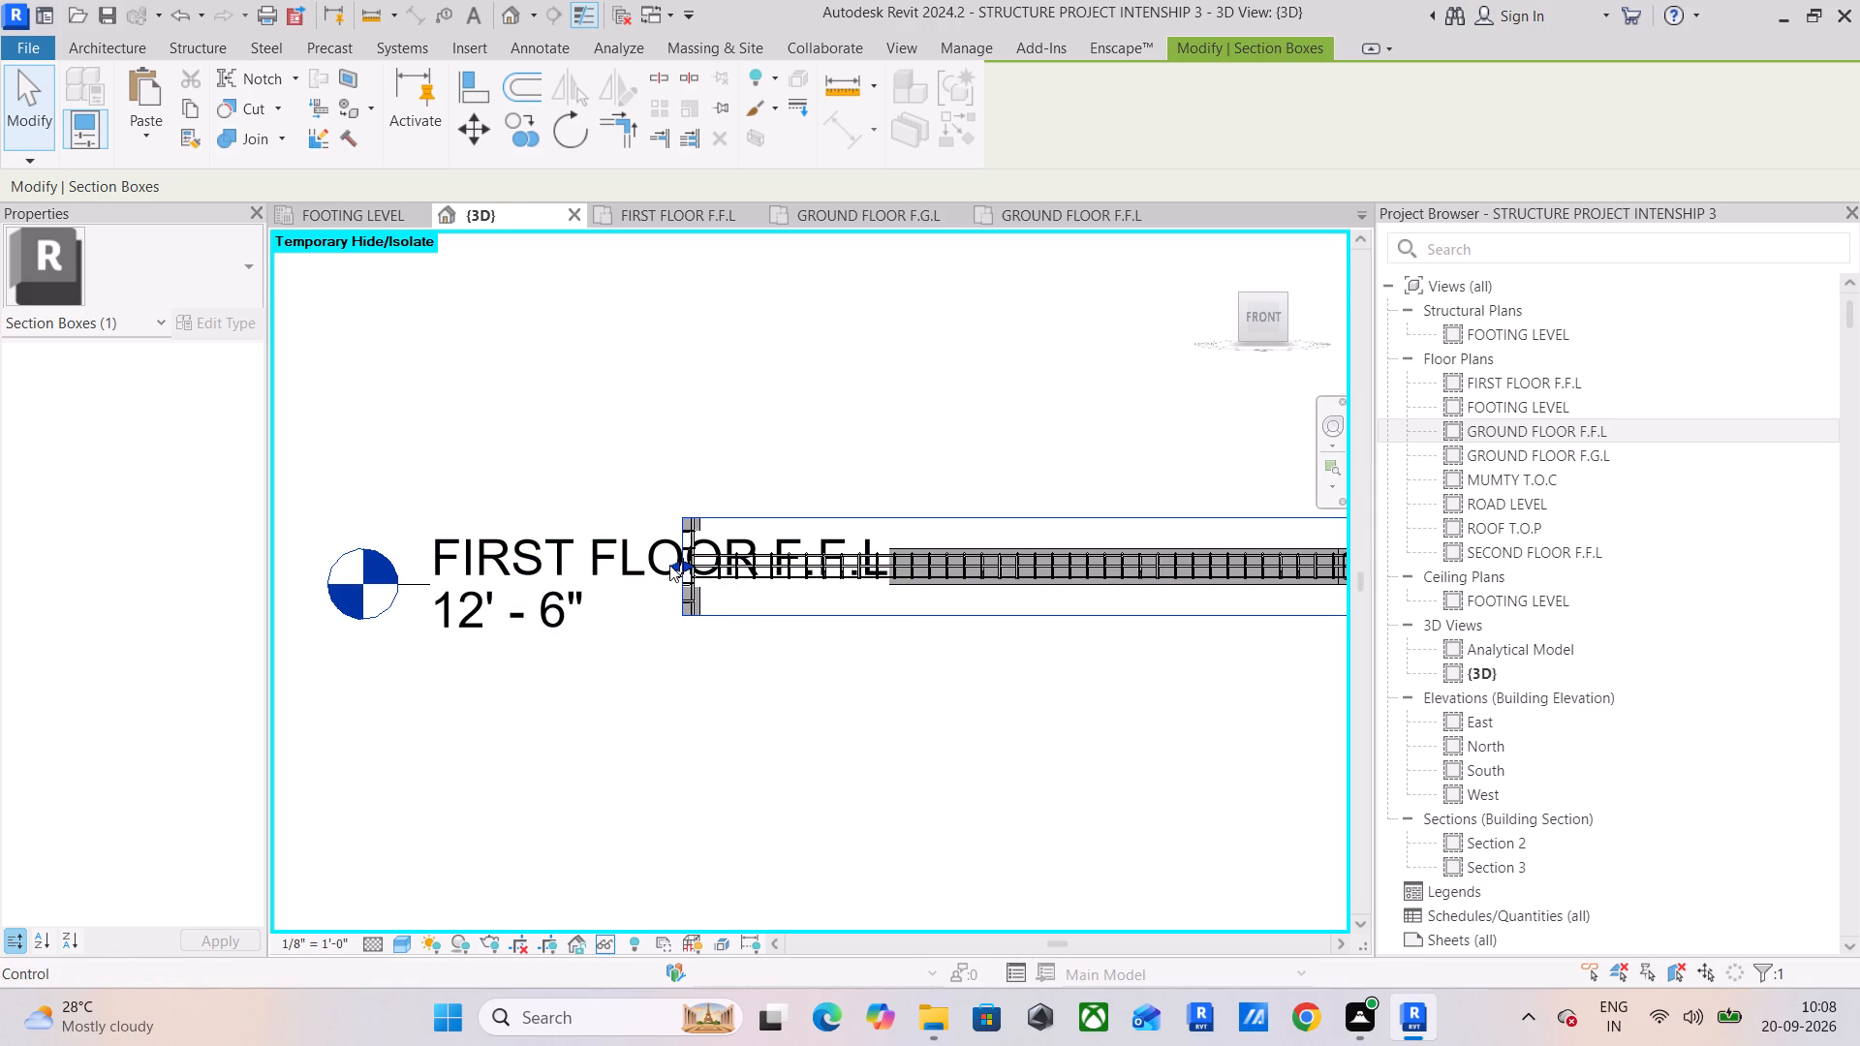
drag(669, 565, 243, 574)
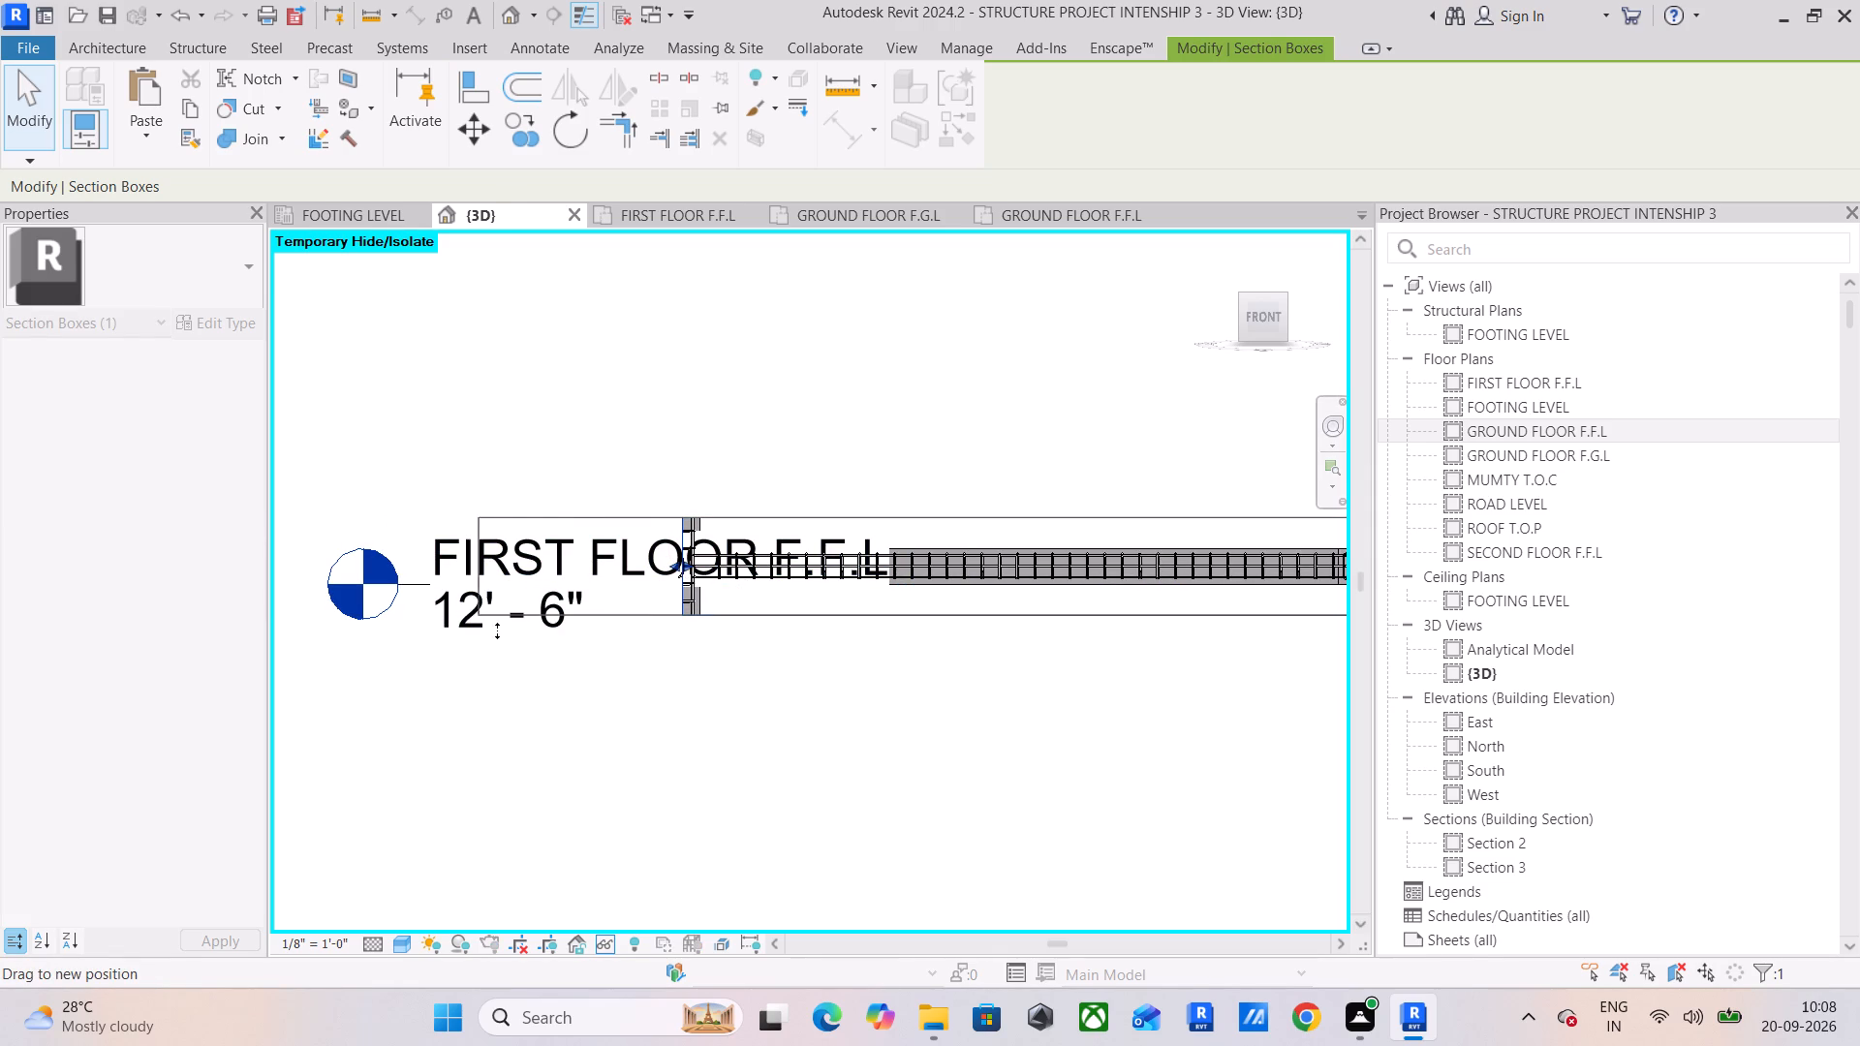
click(309, 623)
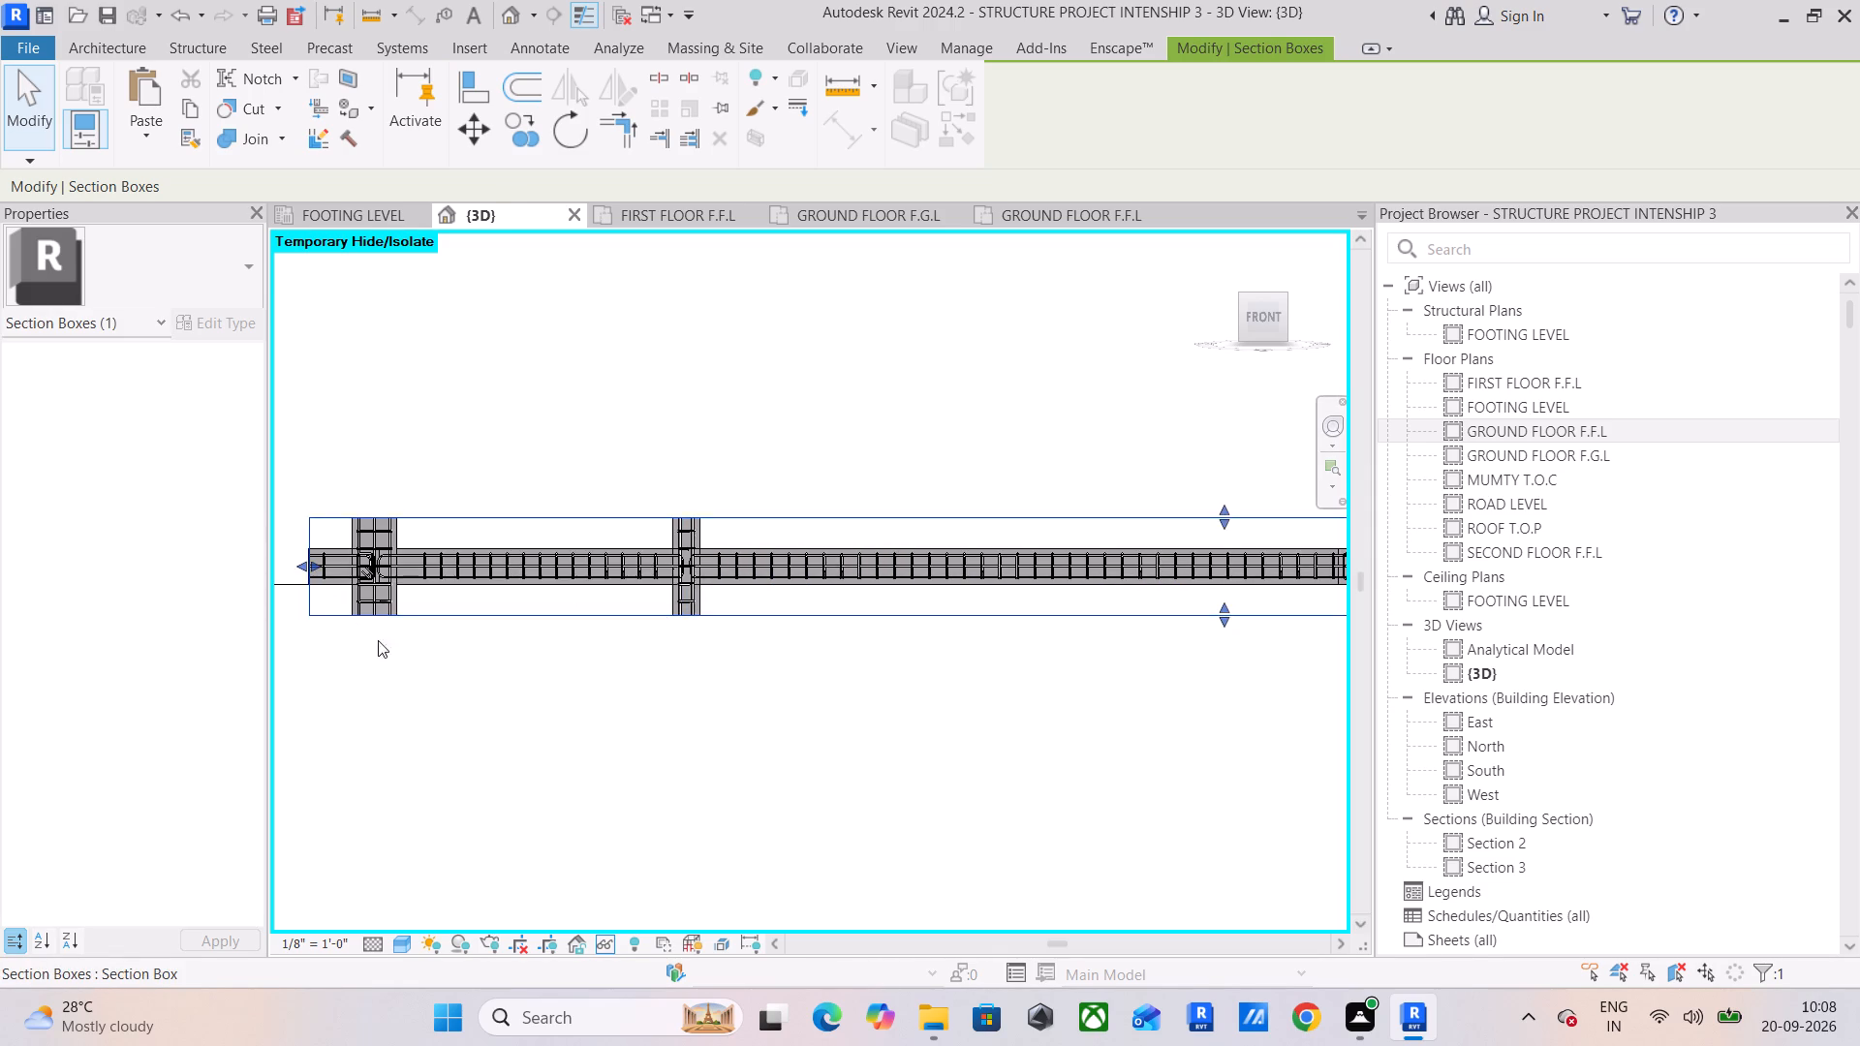
scroll(400, 647, down, 5)
middle_drag(456, 667, 815, 689)
scroll(706, 643, up, 6)
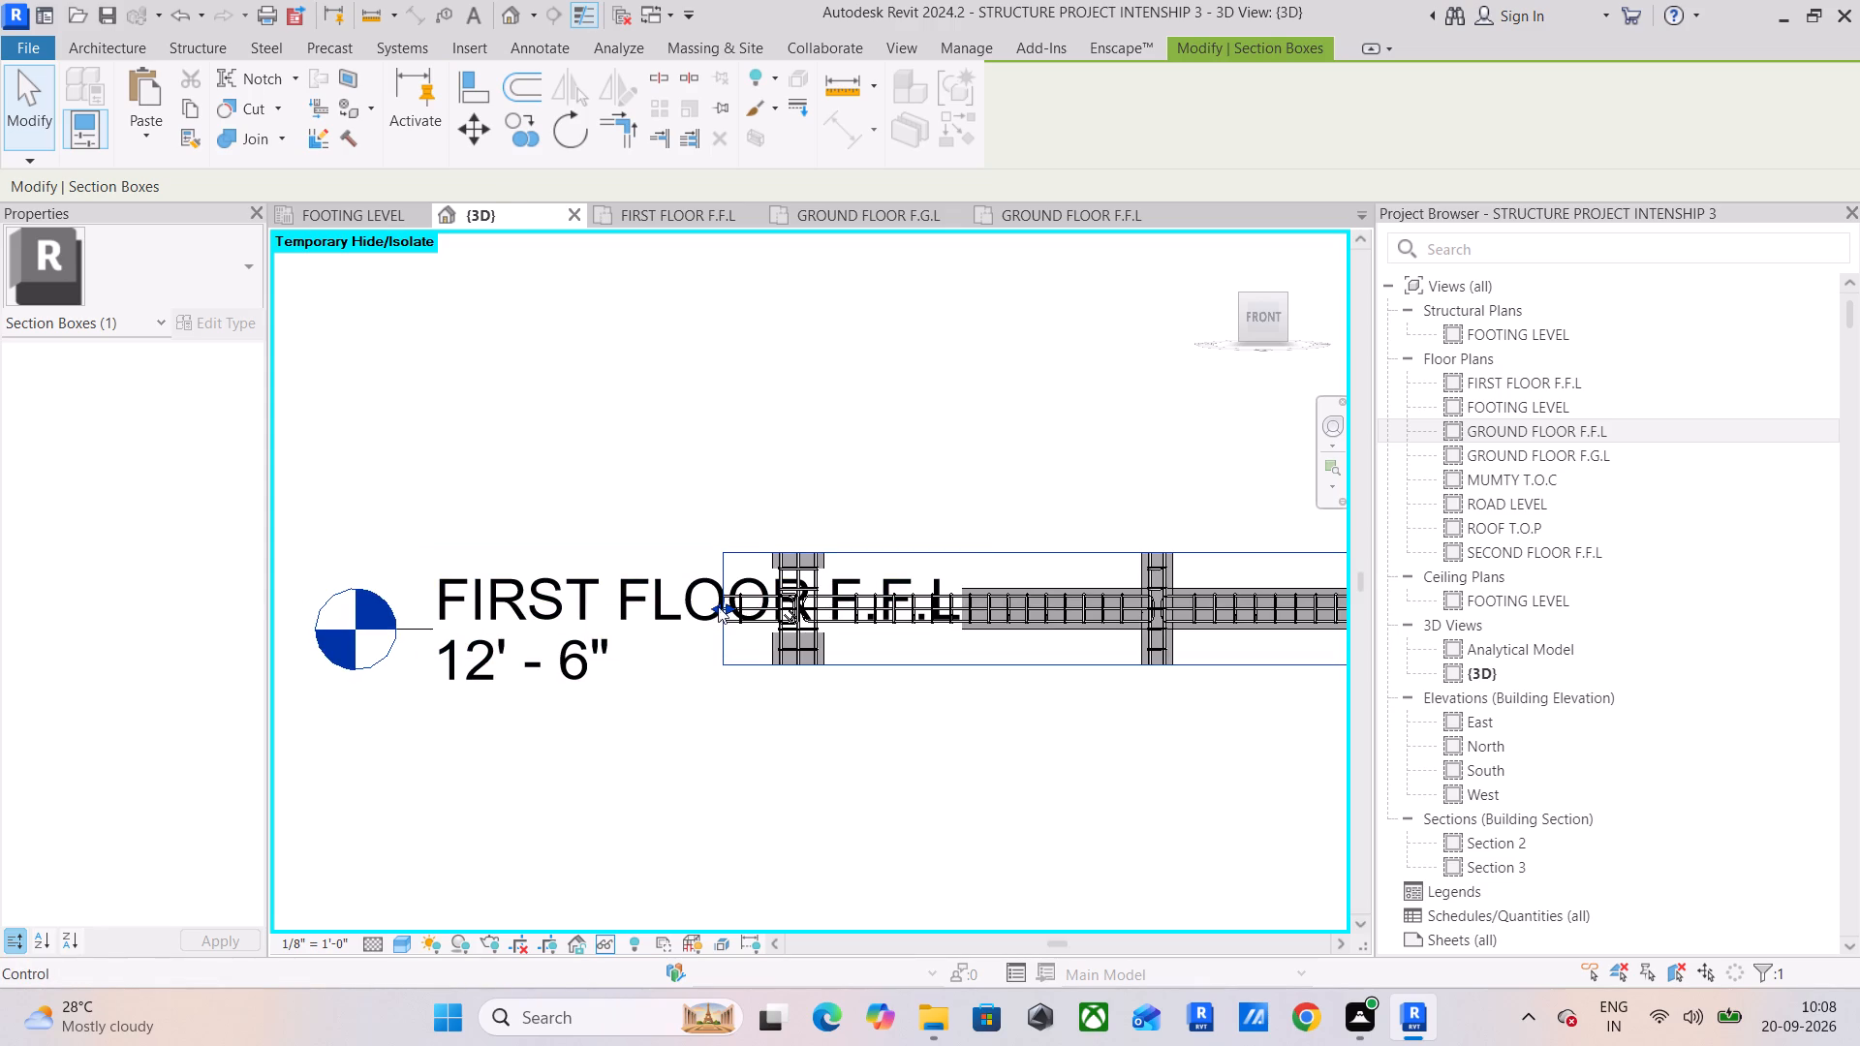
drag(717, 604, 343, 621)
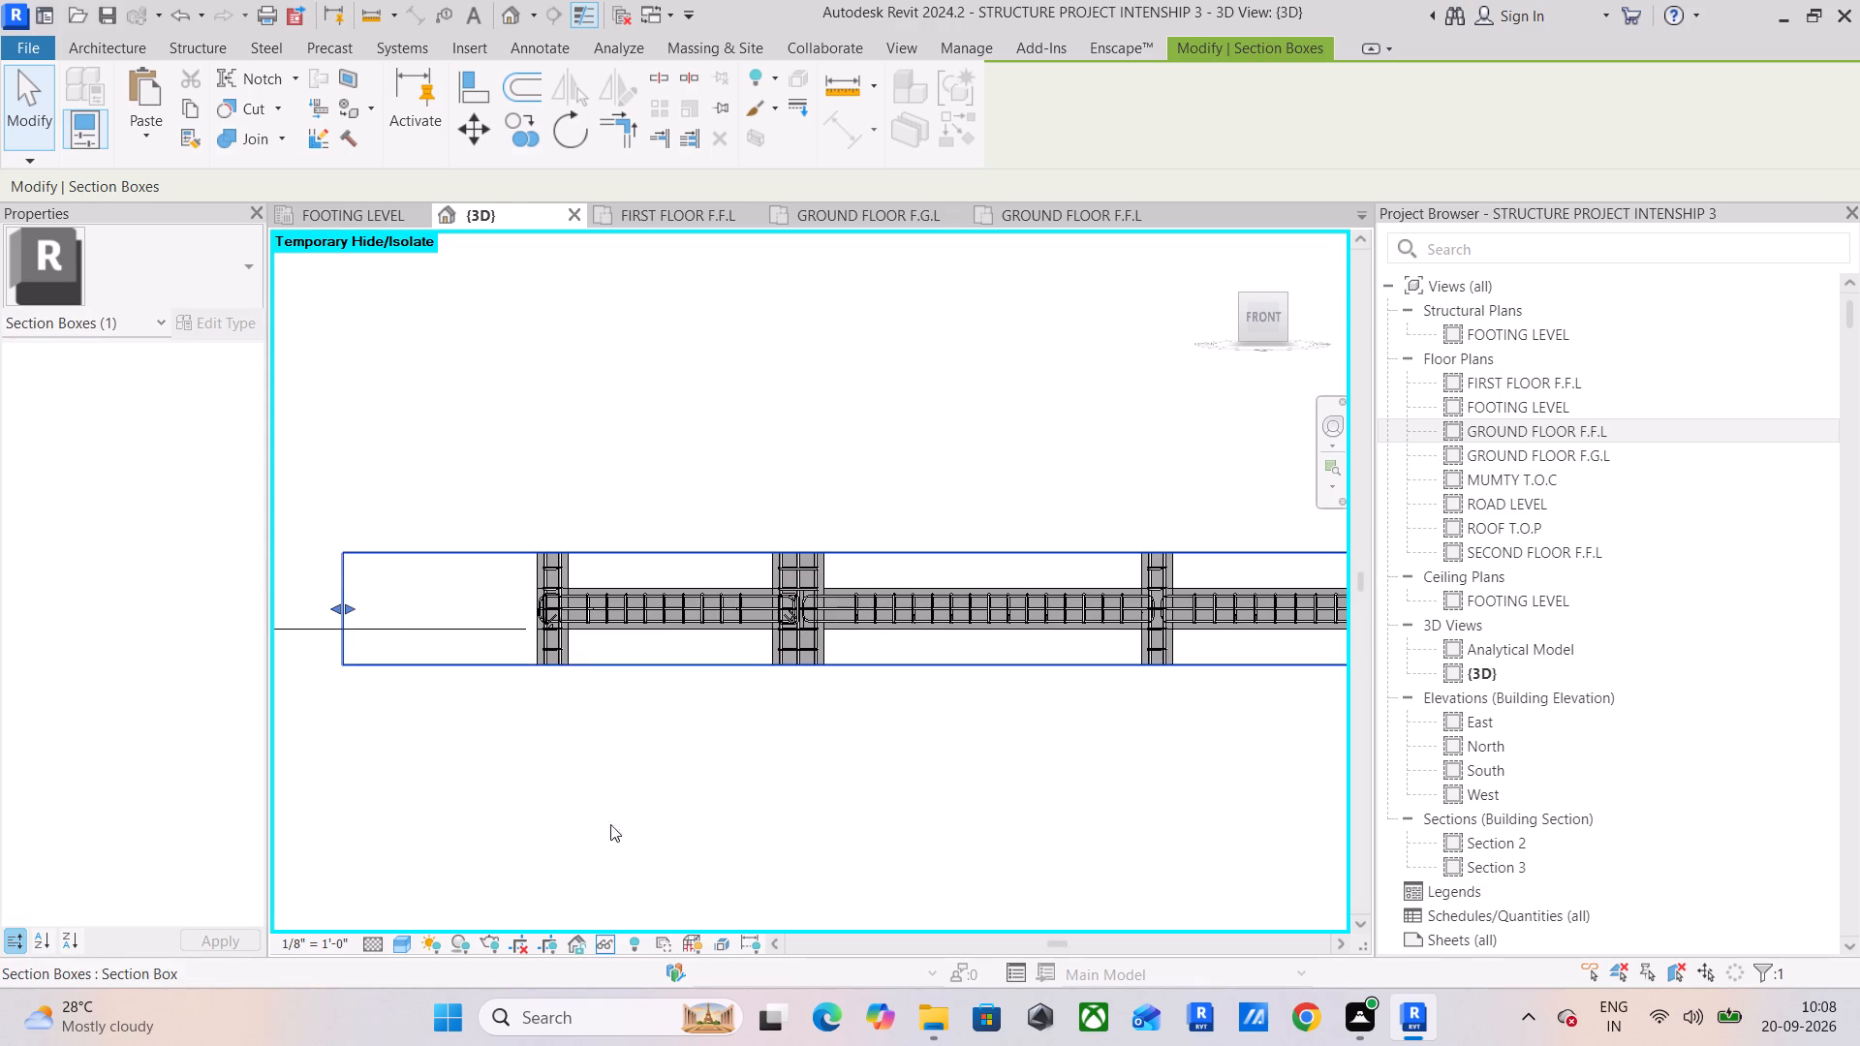
scroll(543, 633, up, 12)
key(Escape)
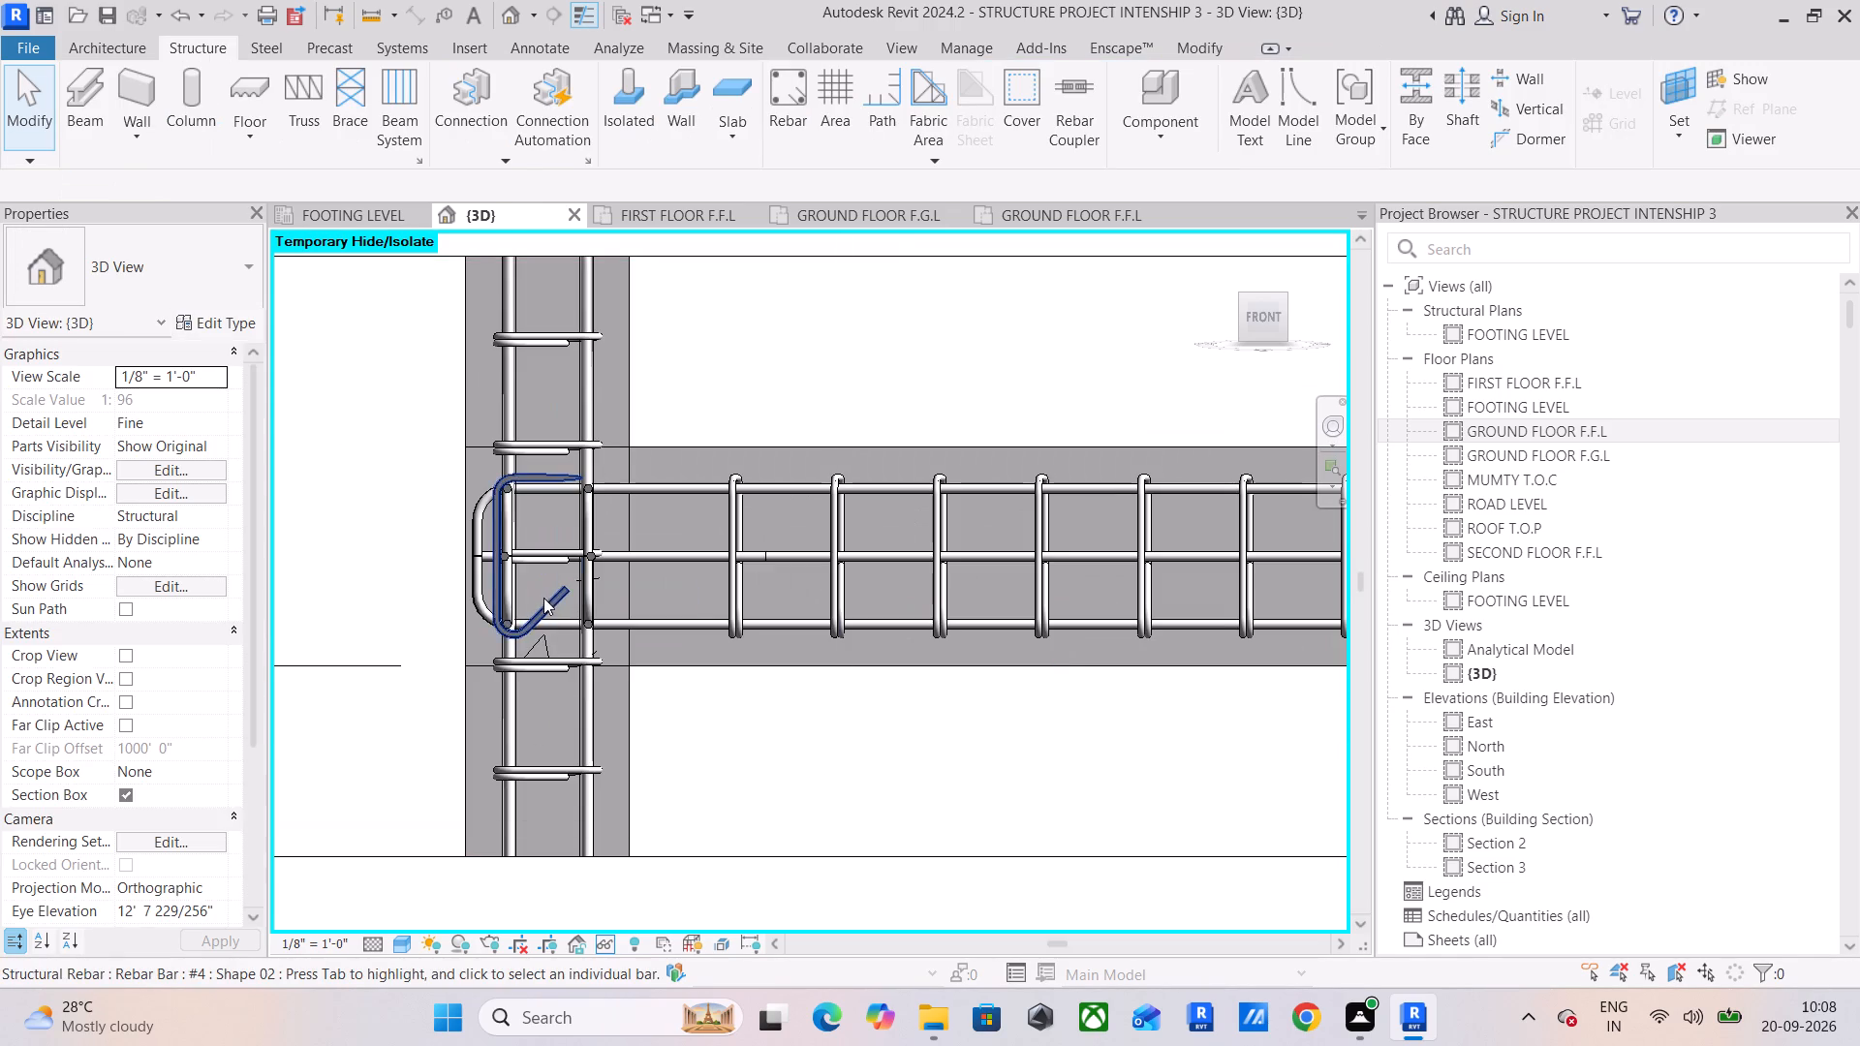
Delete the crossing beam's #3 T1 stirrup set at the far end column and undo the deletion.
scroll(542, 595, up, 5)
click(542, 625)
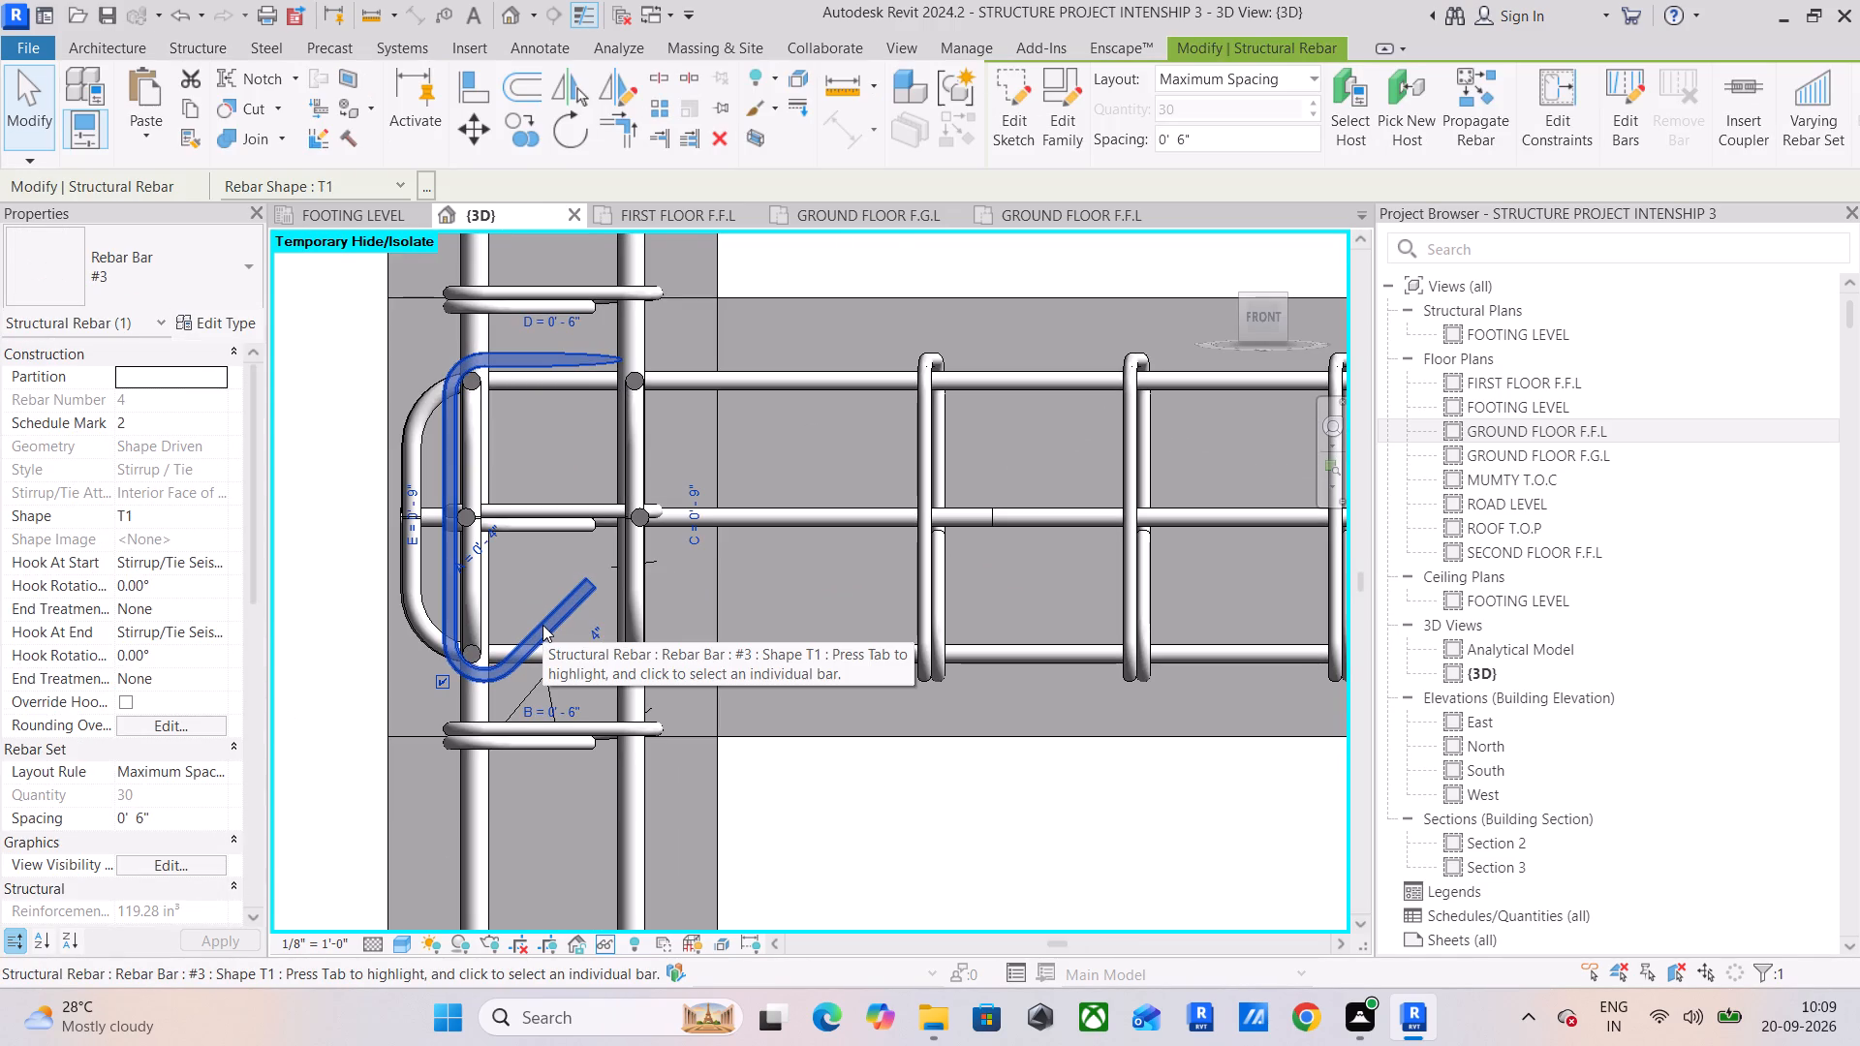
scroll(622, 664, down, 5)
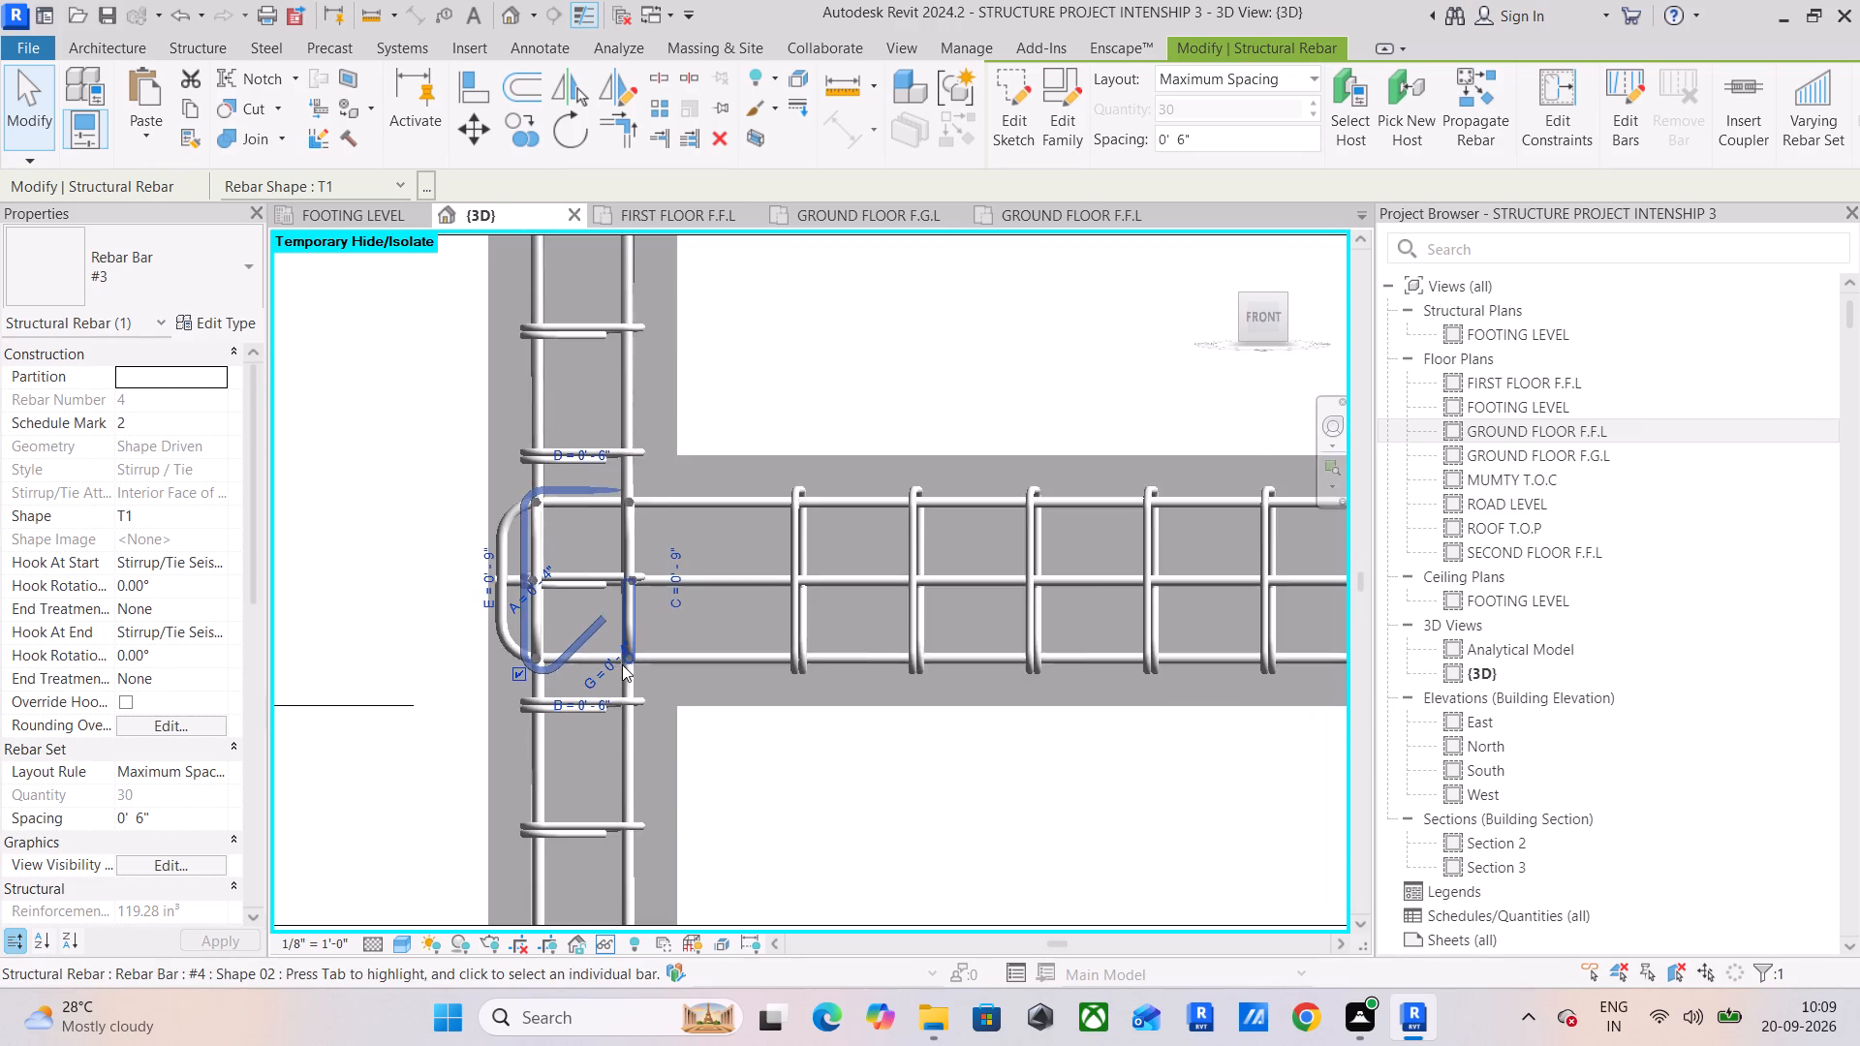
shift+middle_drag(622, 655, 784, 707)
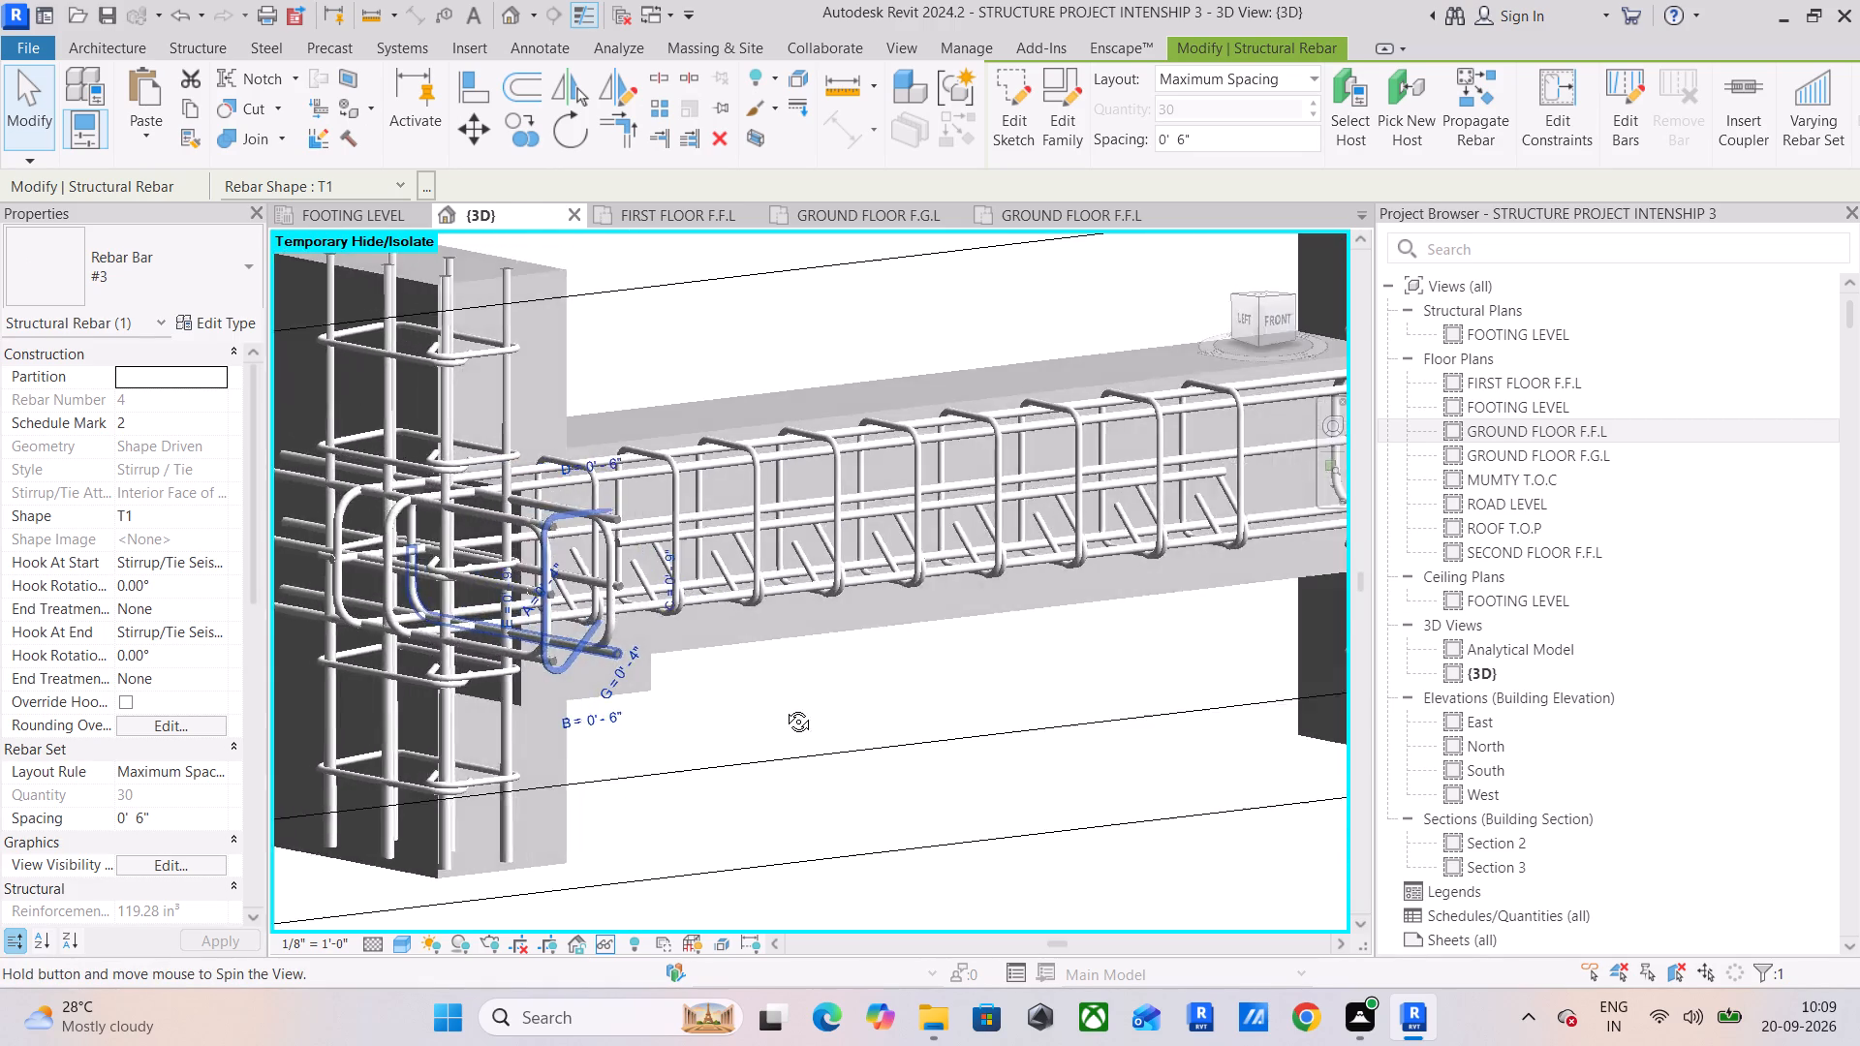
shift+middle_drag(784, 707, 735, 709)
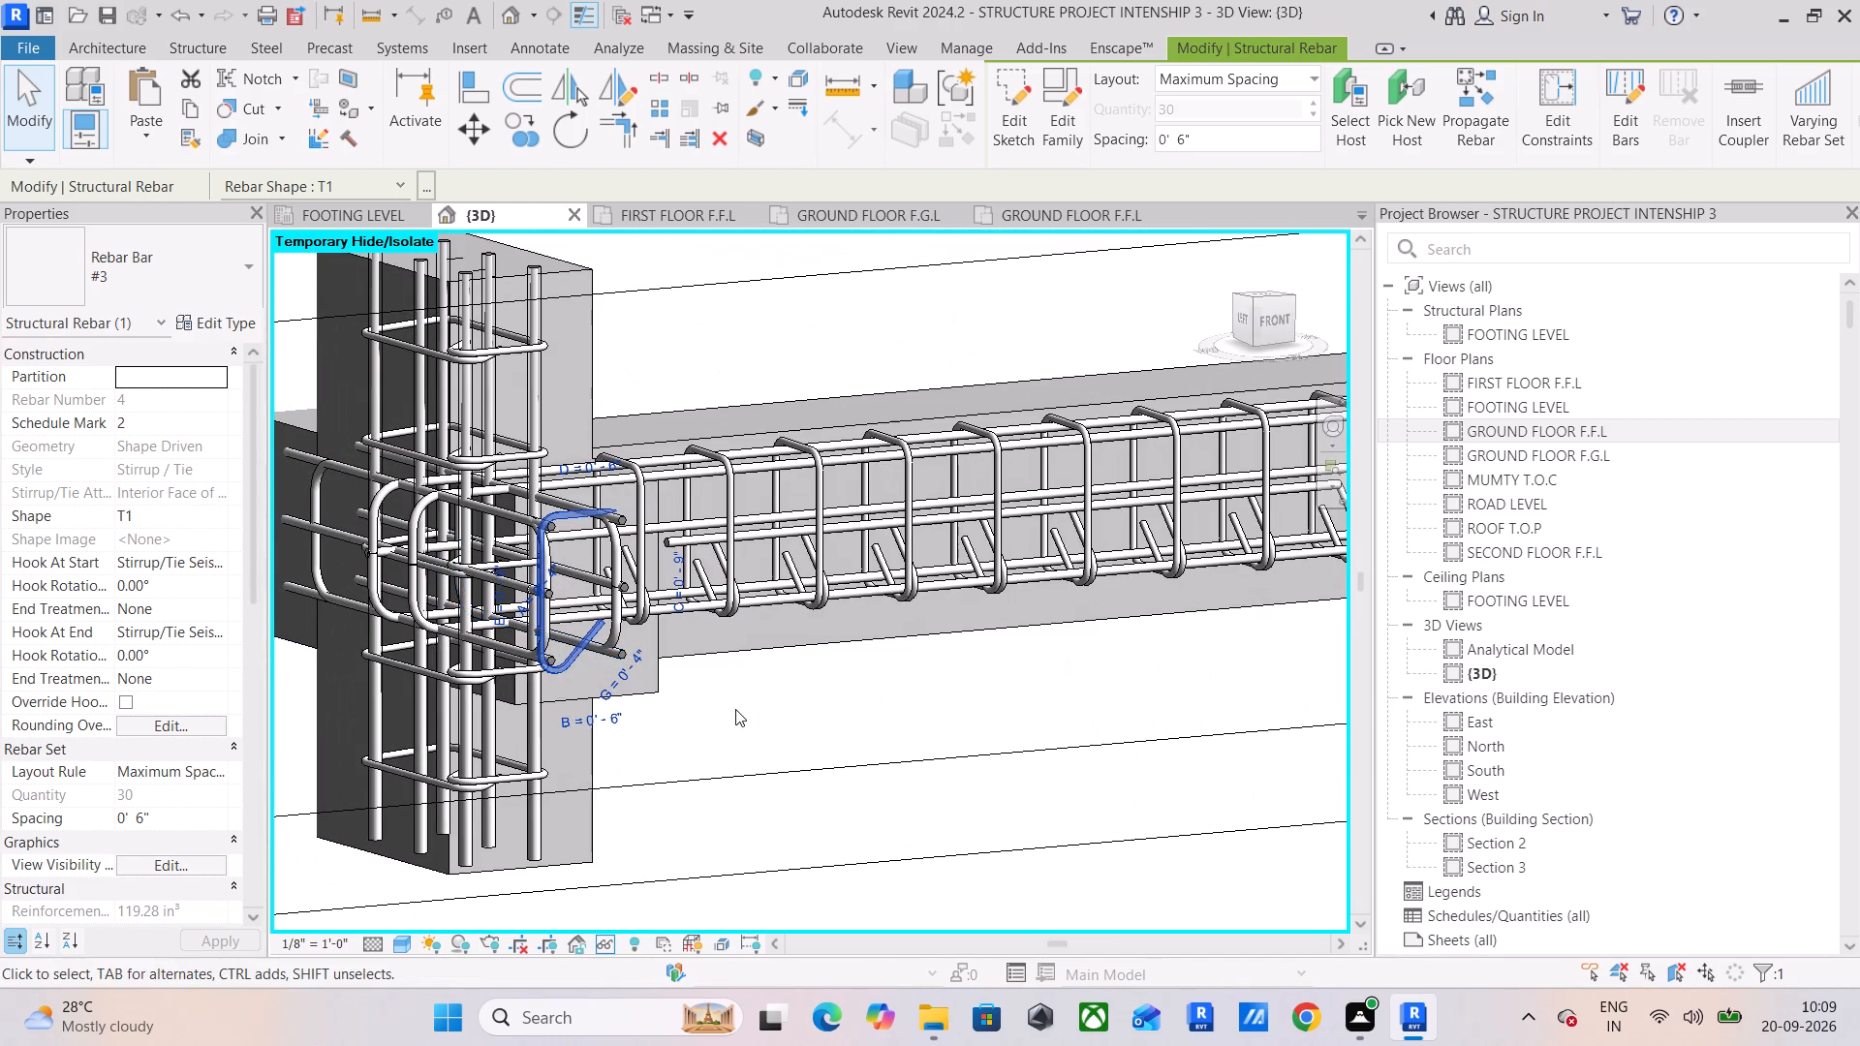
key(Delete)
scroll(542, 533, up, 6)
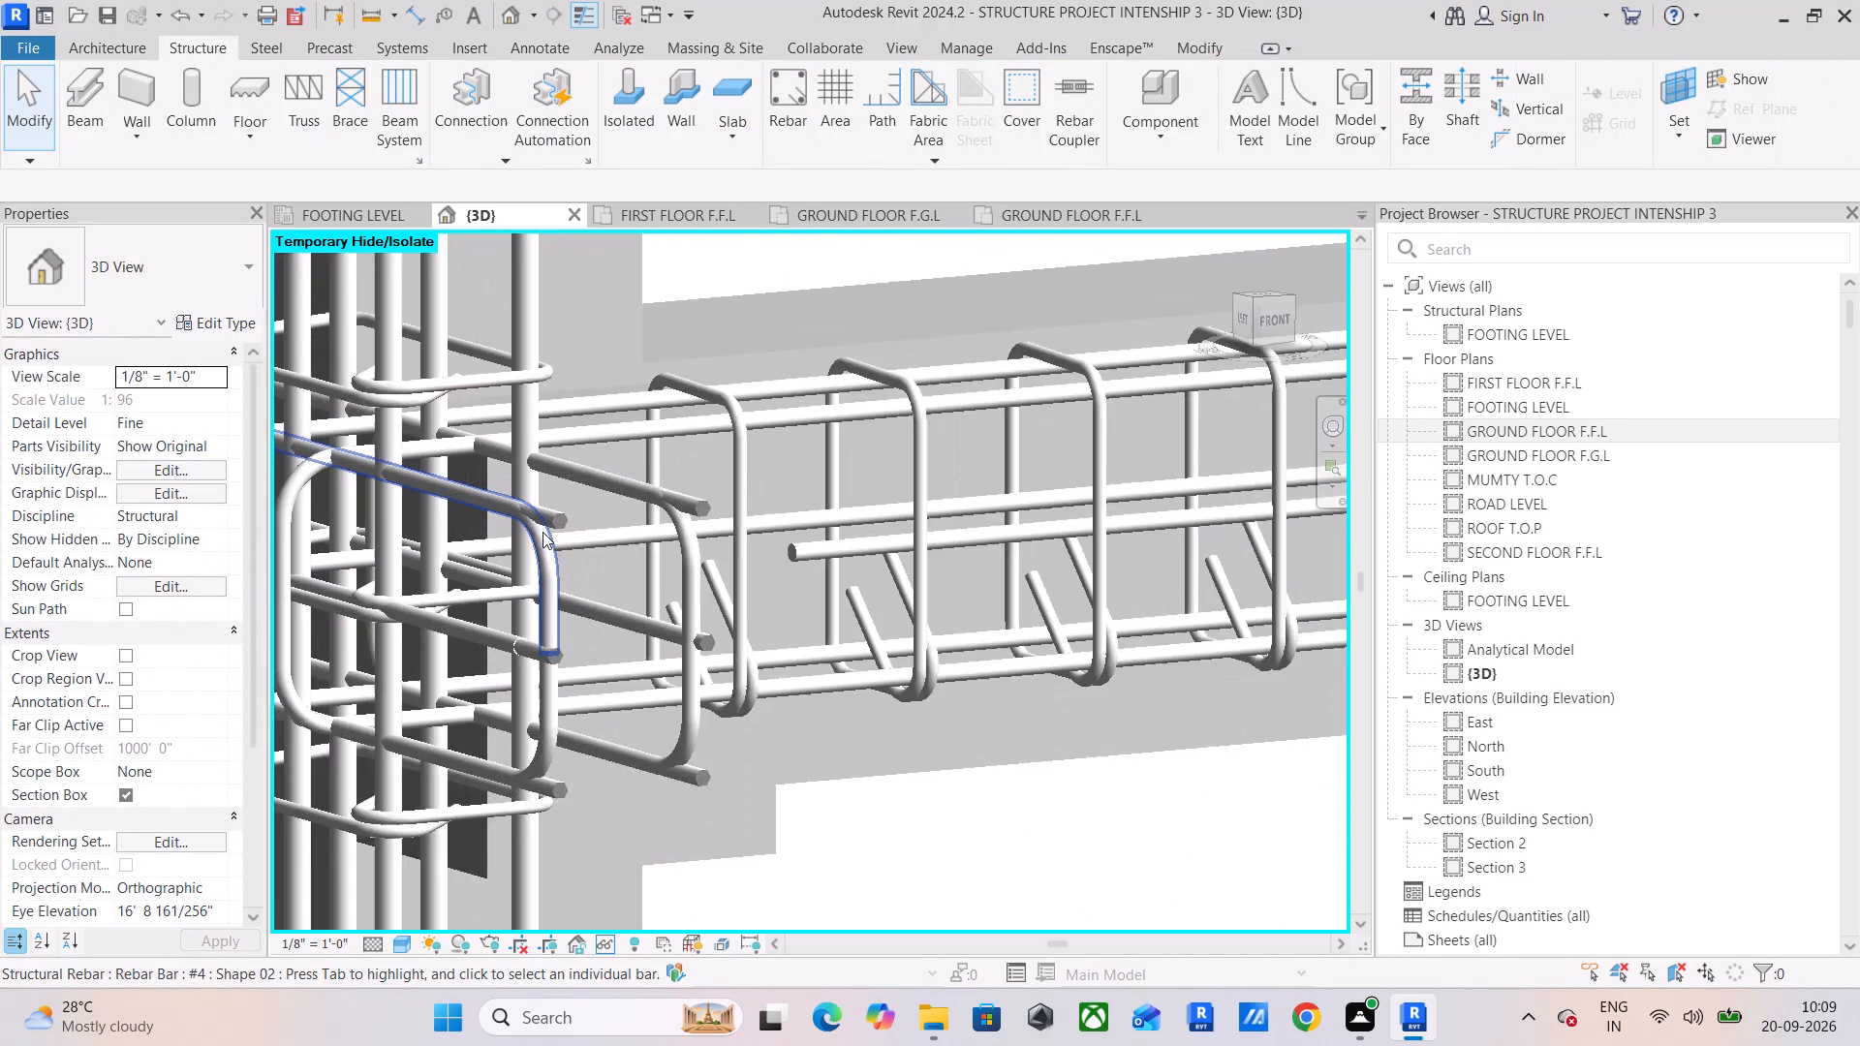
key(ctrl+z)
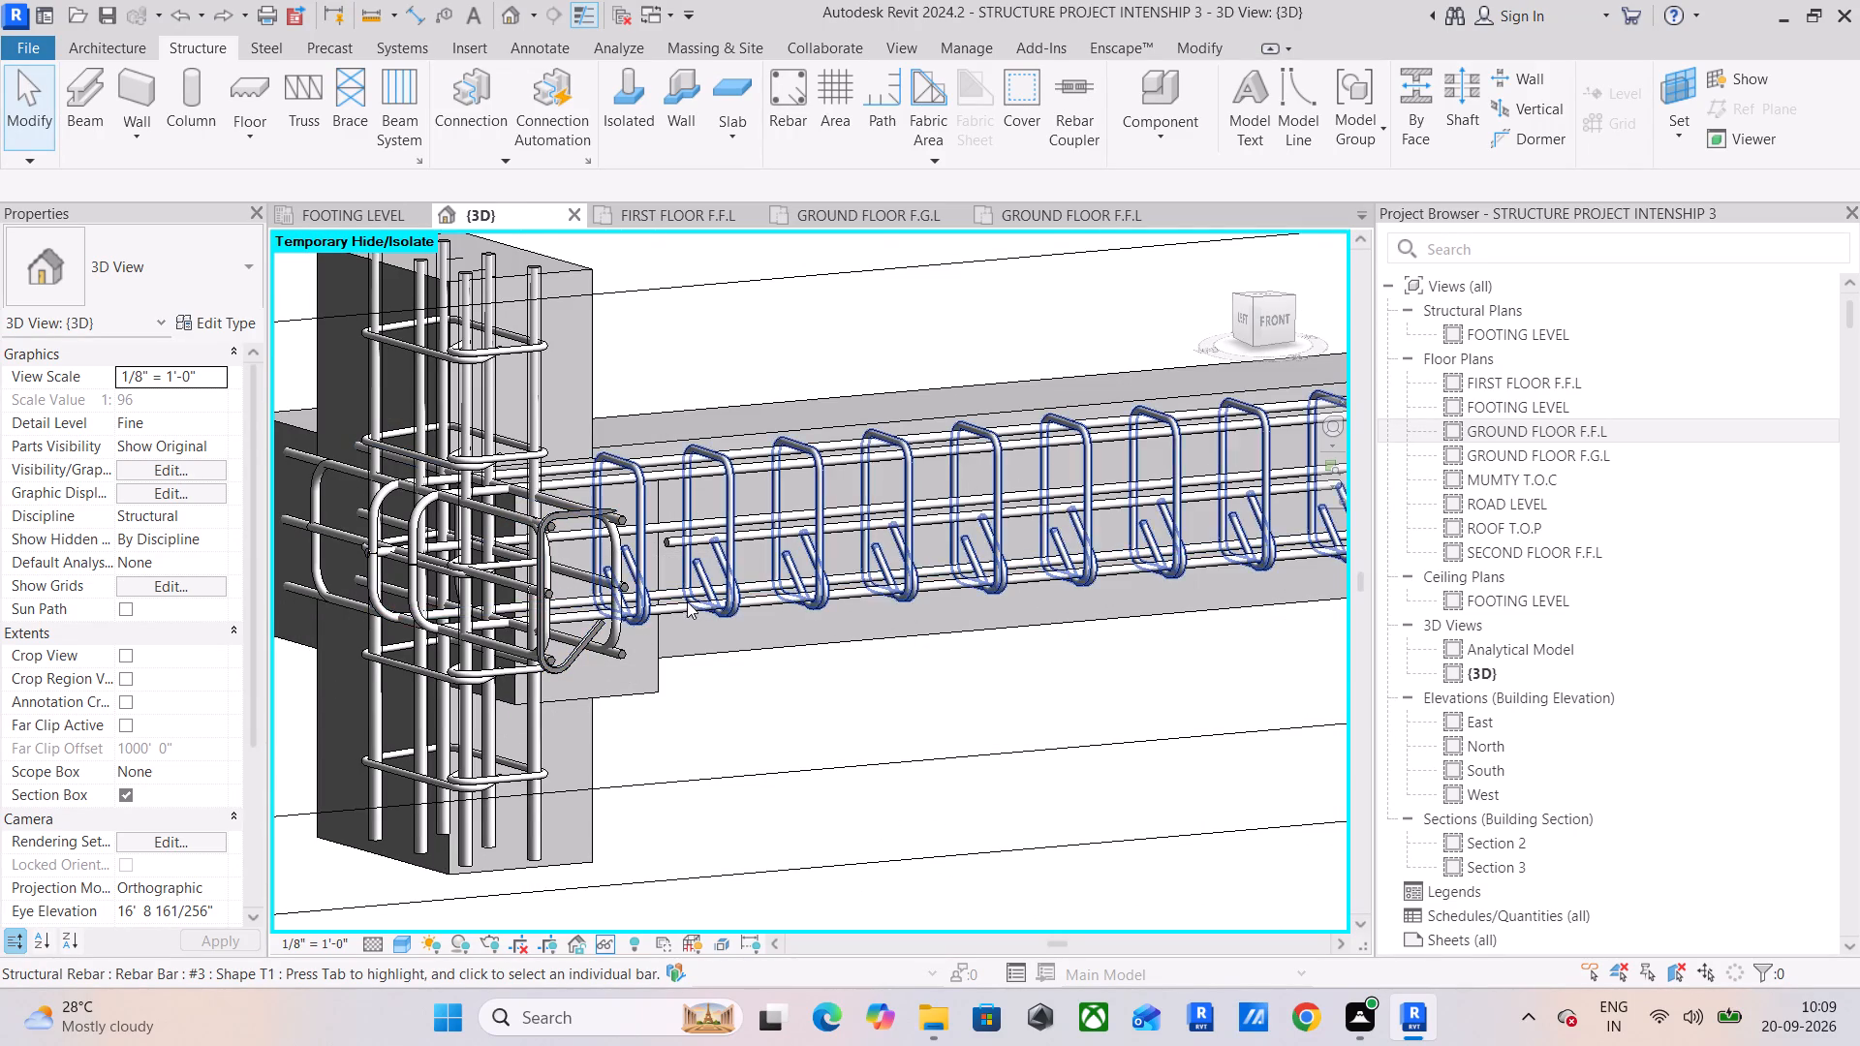
Examine the beam run's reinforcement and its column junctions along the sectioned length in 3D.
shift+middle_drag(687, 601, 346, 609)
scroll(353, 601, down, 3)
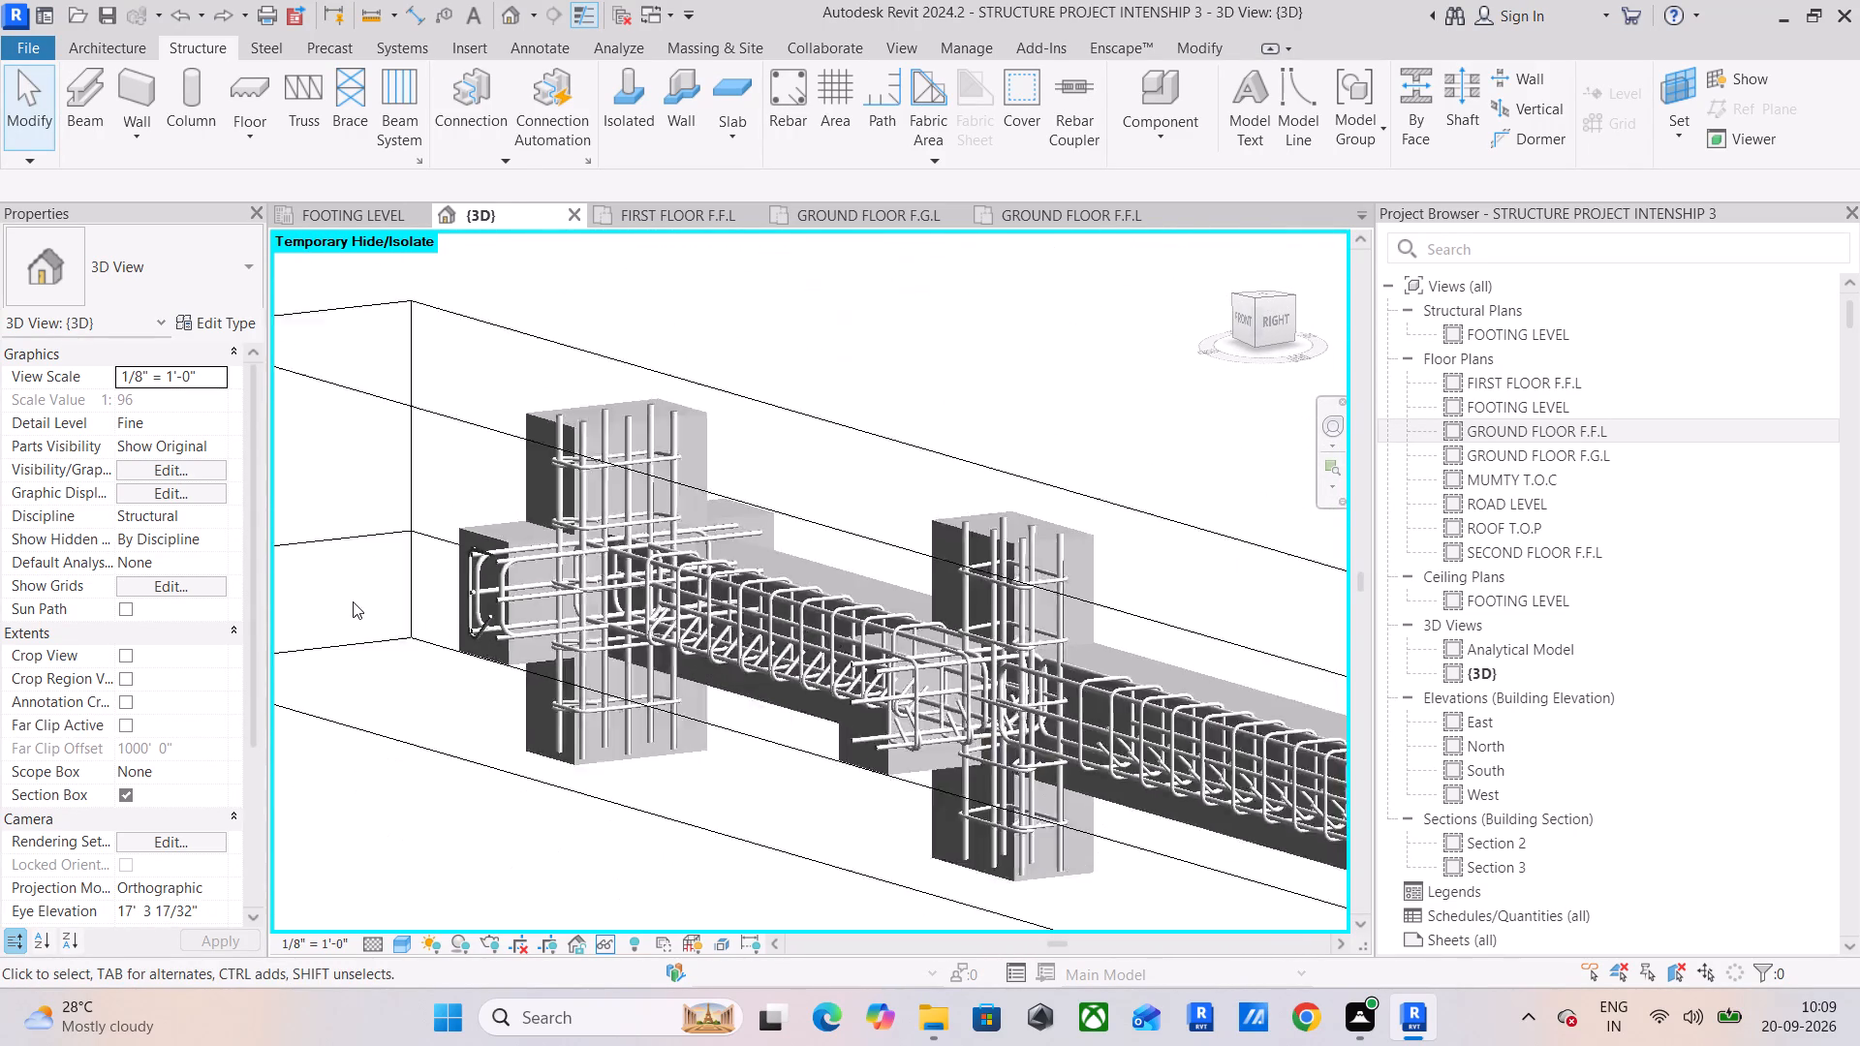
scroll(353, 601, down, 9)
middle_drag(608, 627, 279, 327)
scroll(827, 533, down, 4)
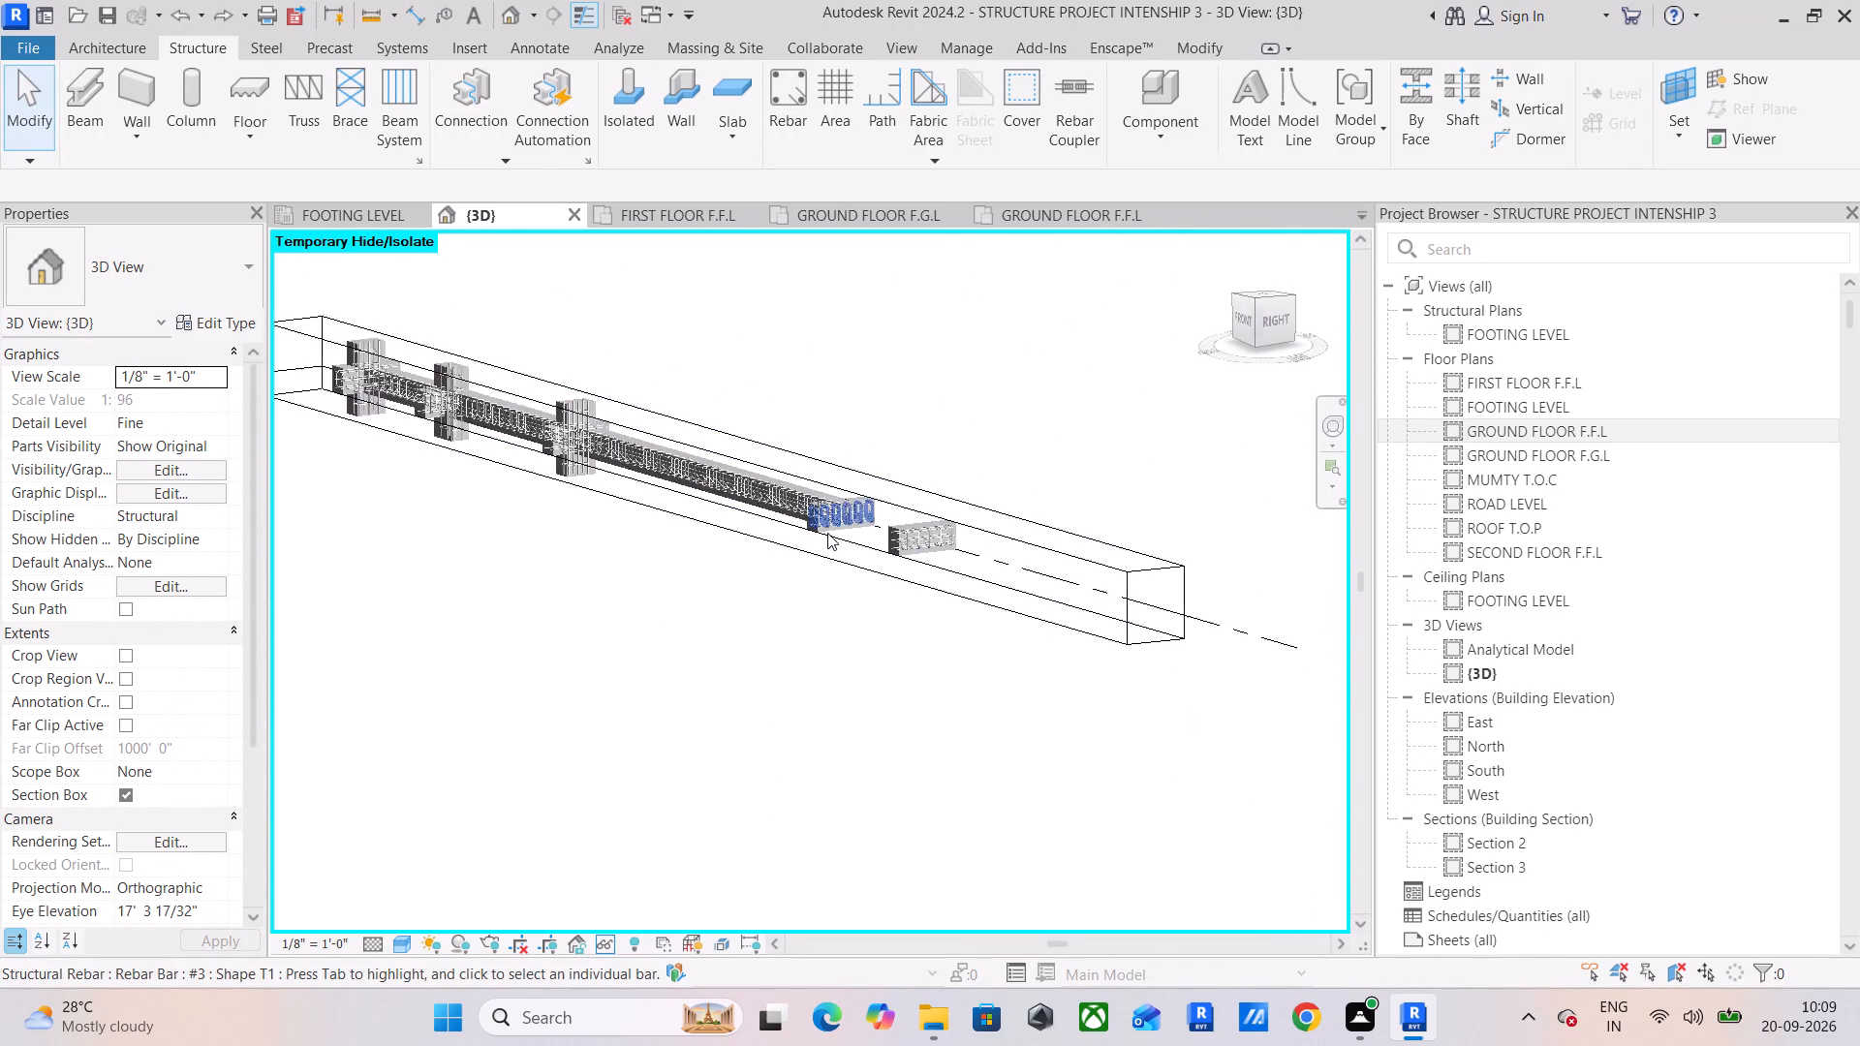
shift+middle_drag(839, 508, 757, 550)
scroll(446, 472, up, 9)
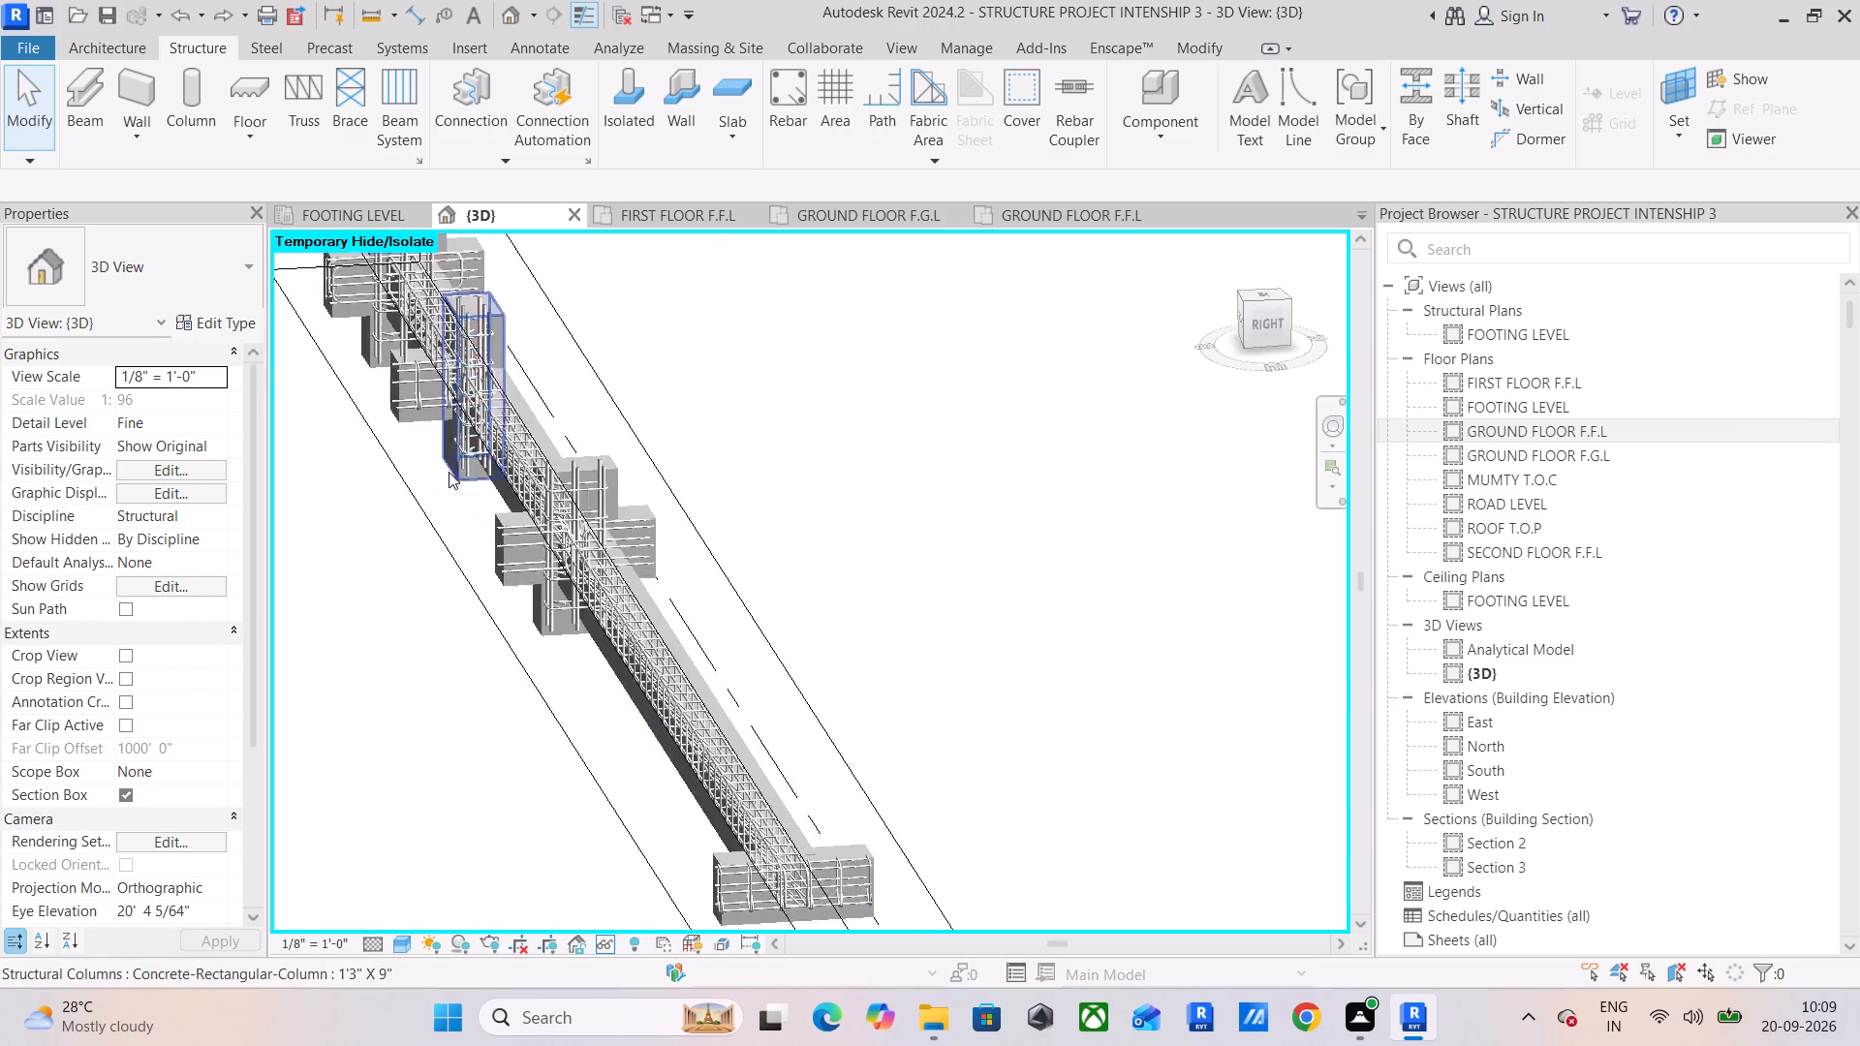
scroll(449, 472, up, 3)
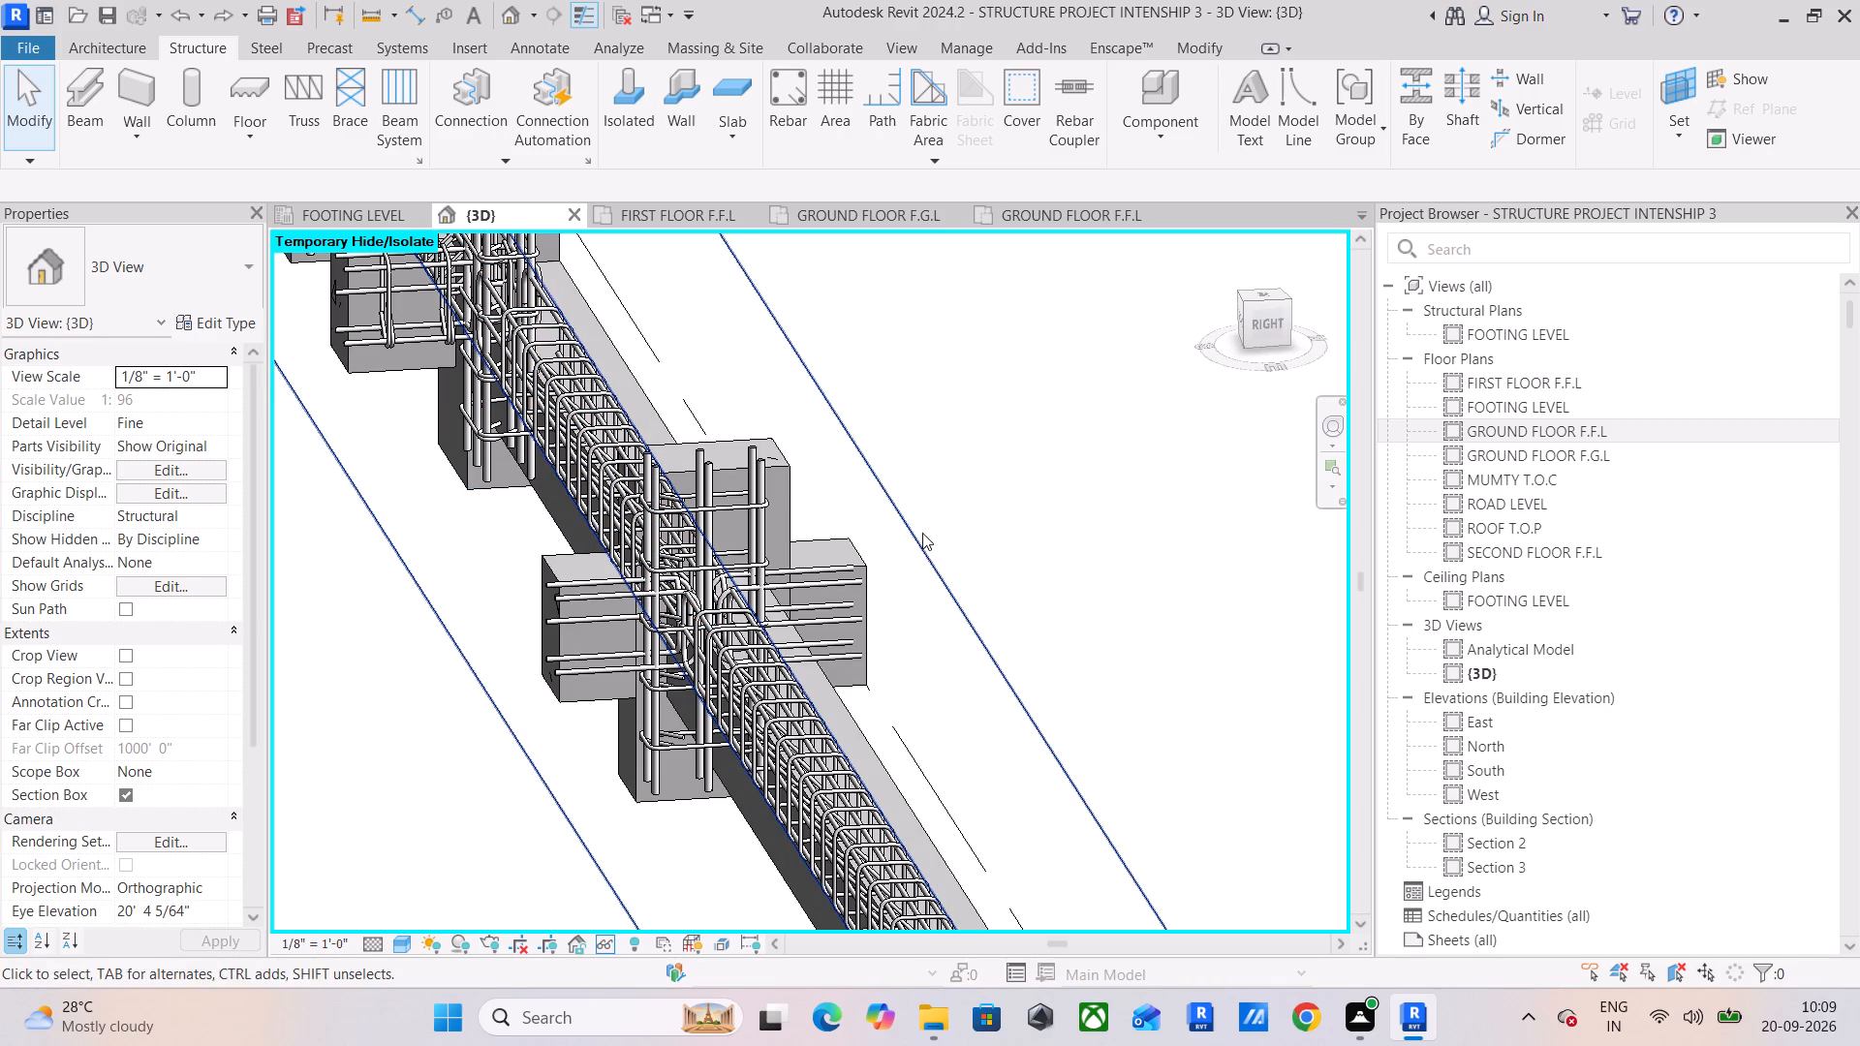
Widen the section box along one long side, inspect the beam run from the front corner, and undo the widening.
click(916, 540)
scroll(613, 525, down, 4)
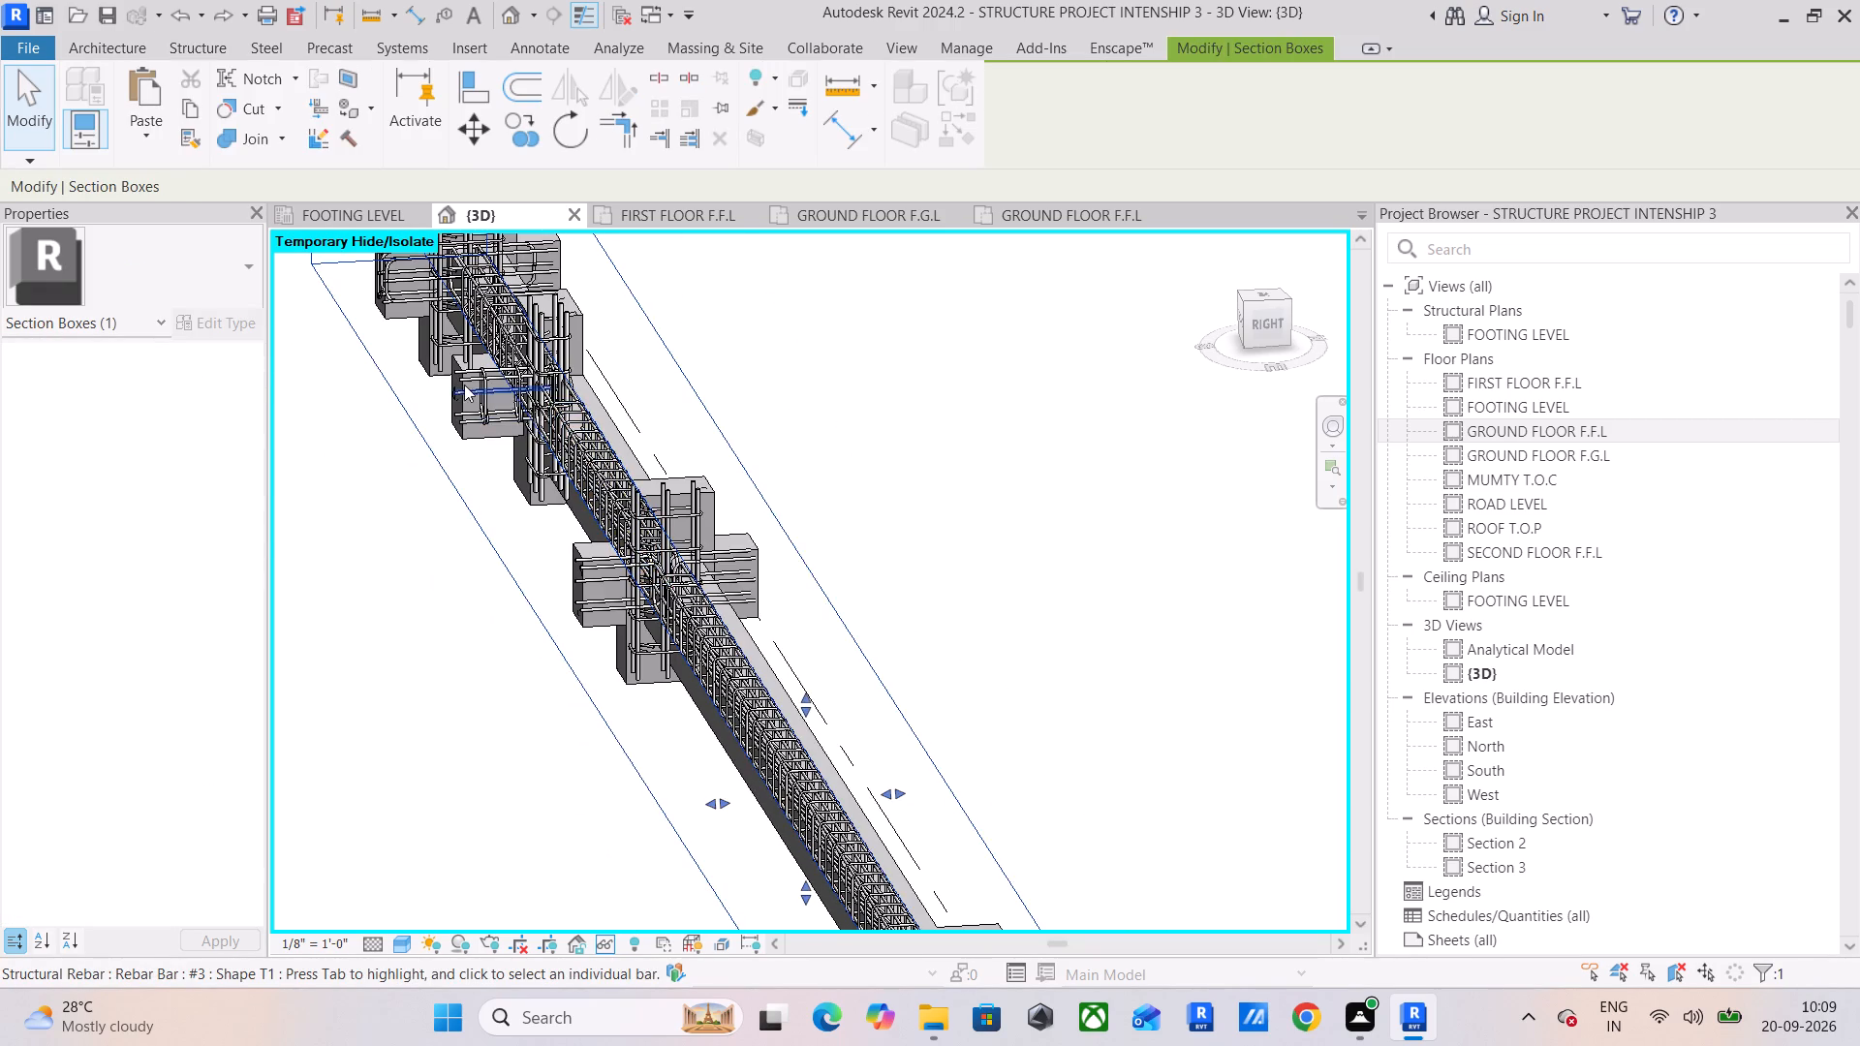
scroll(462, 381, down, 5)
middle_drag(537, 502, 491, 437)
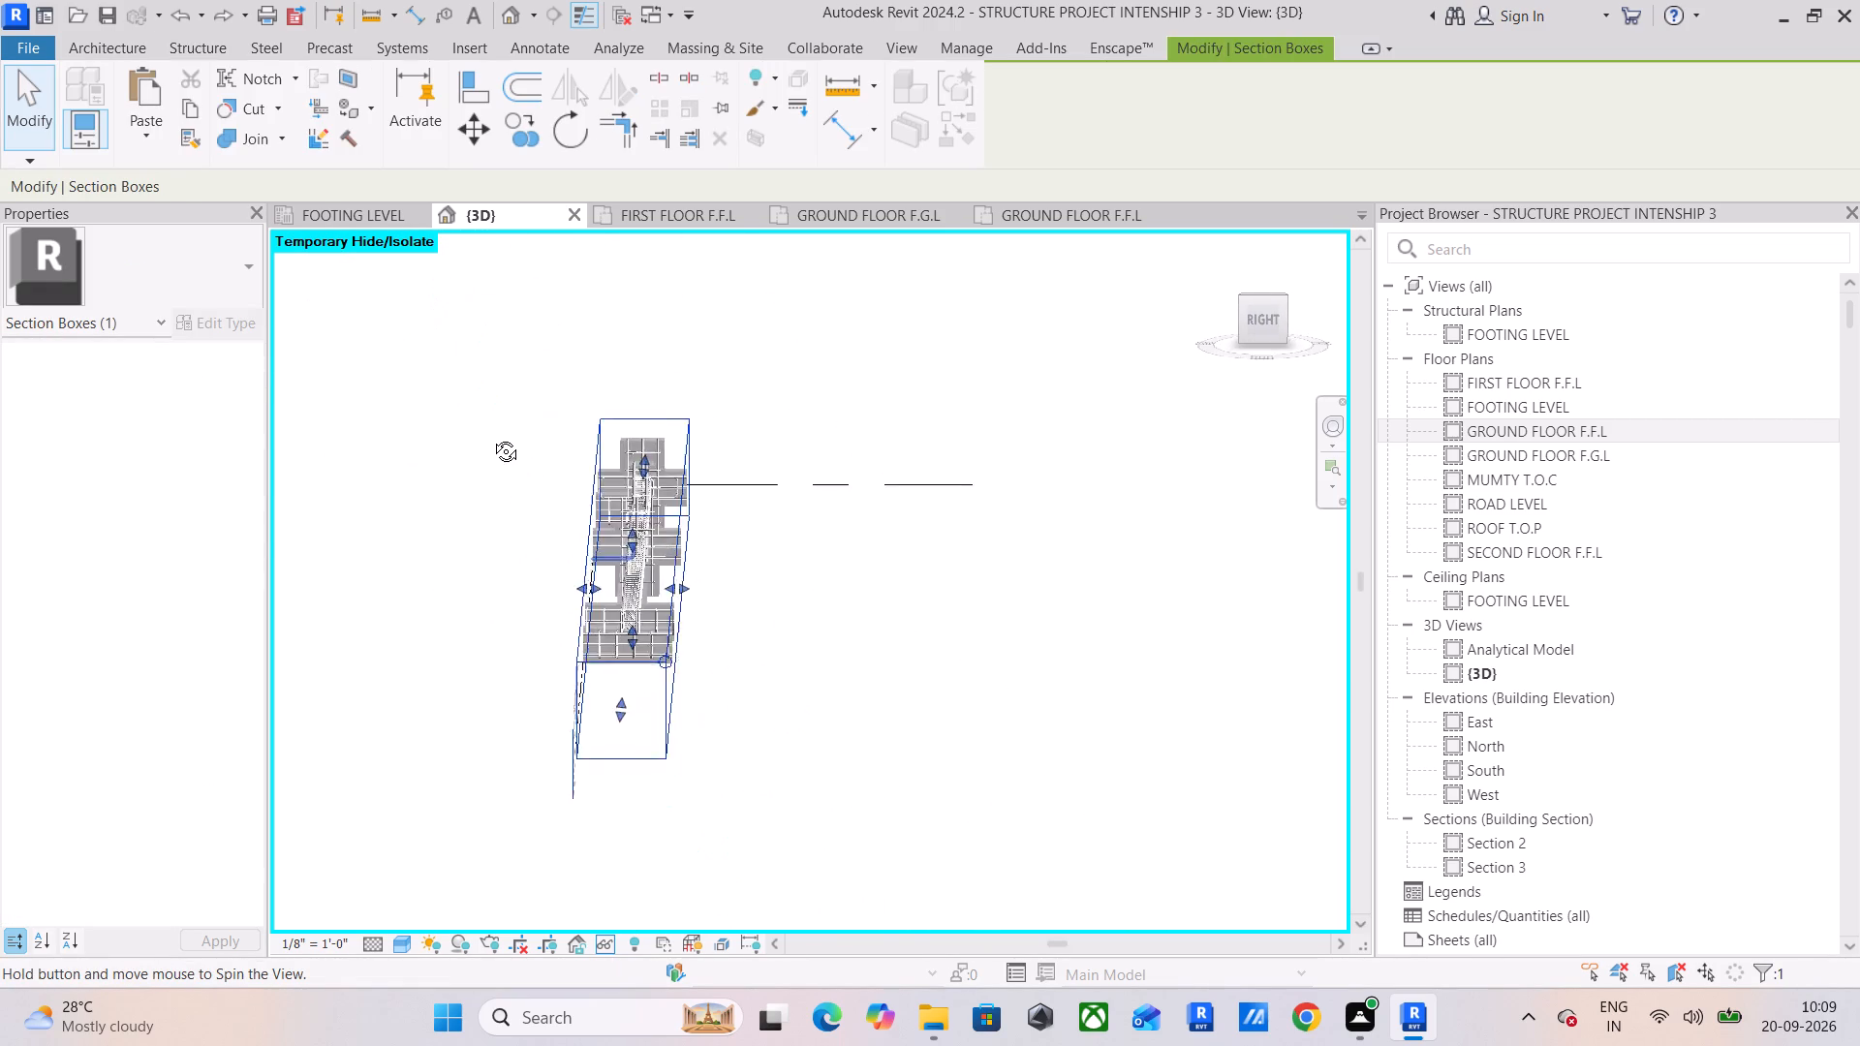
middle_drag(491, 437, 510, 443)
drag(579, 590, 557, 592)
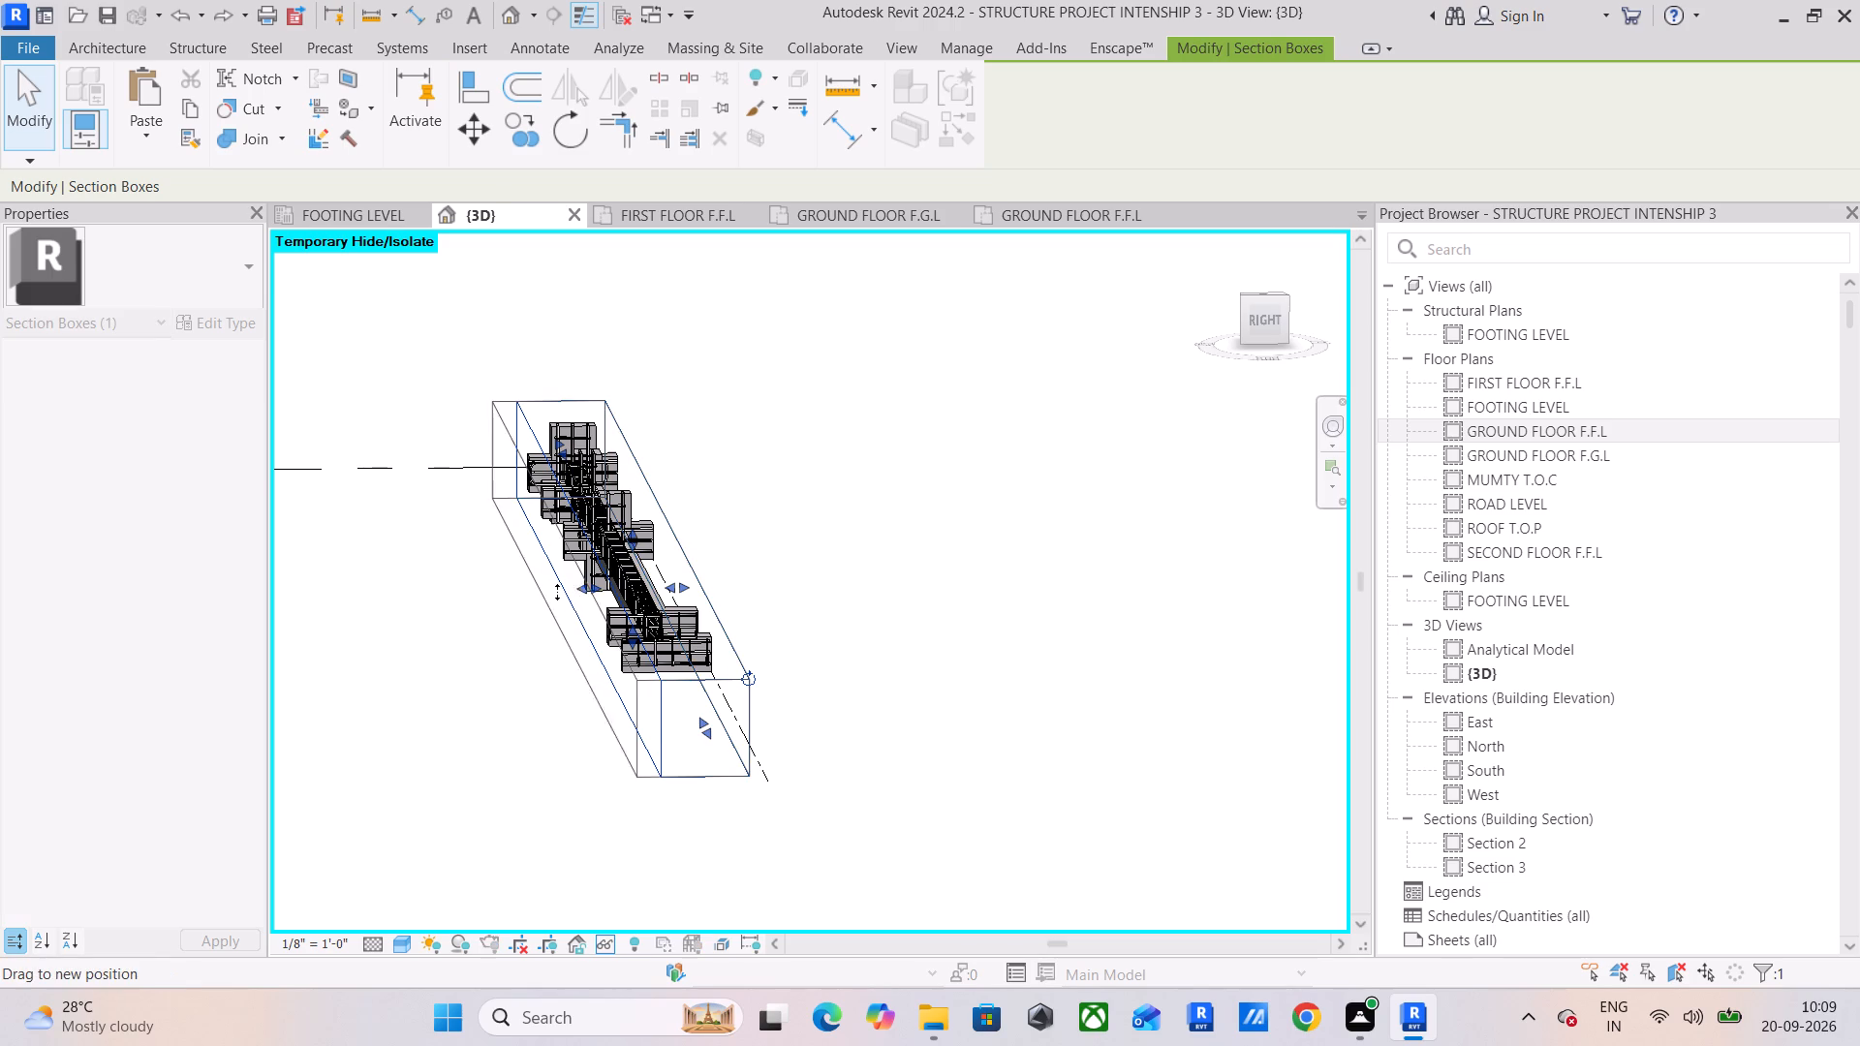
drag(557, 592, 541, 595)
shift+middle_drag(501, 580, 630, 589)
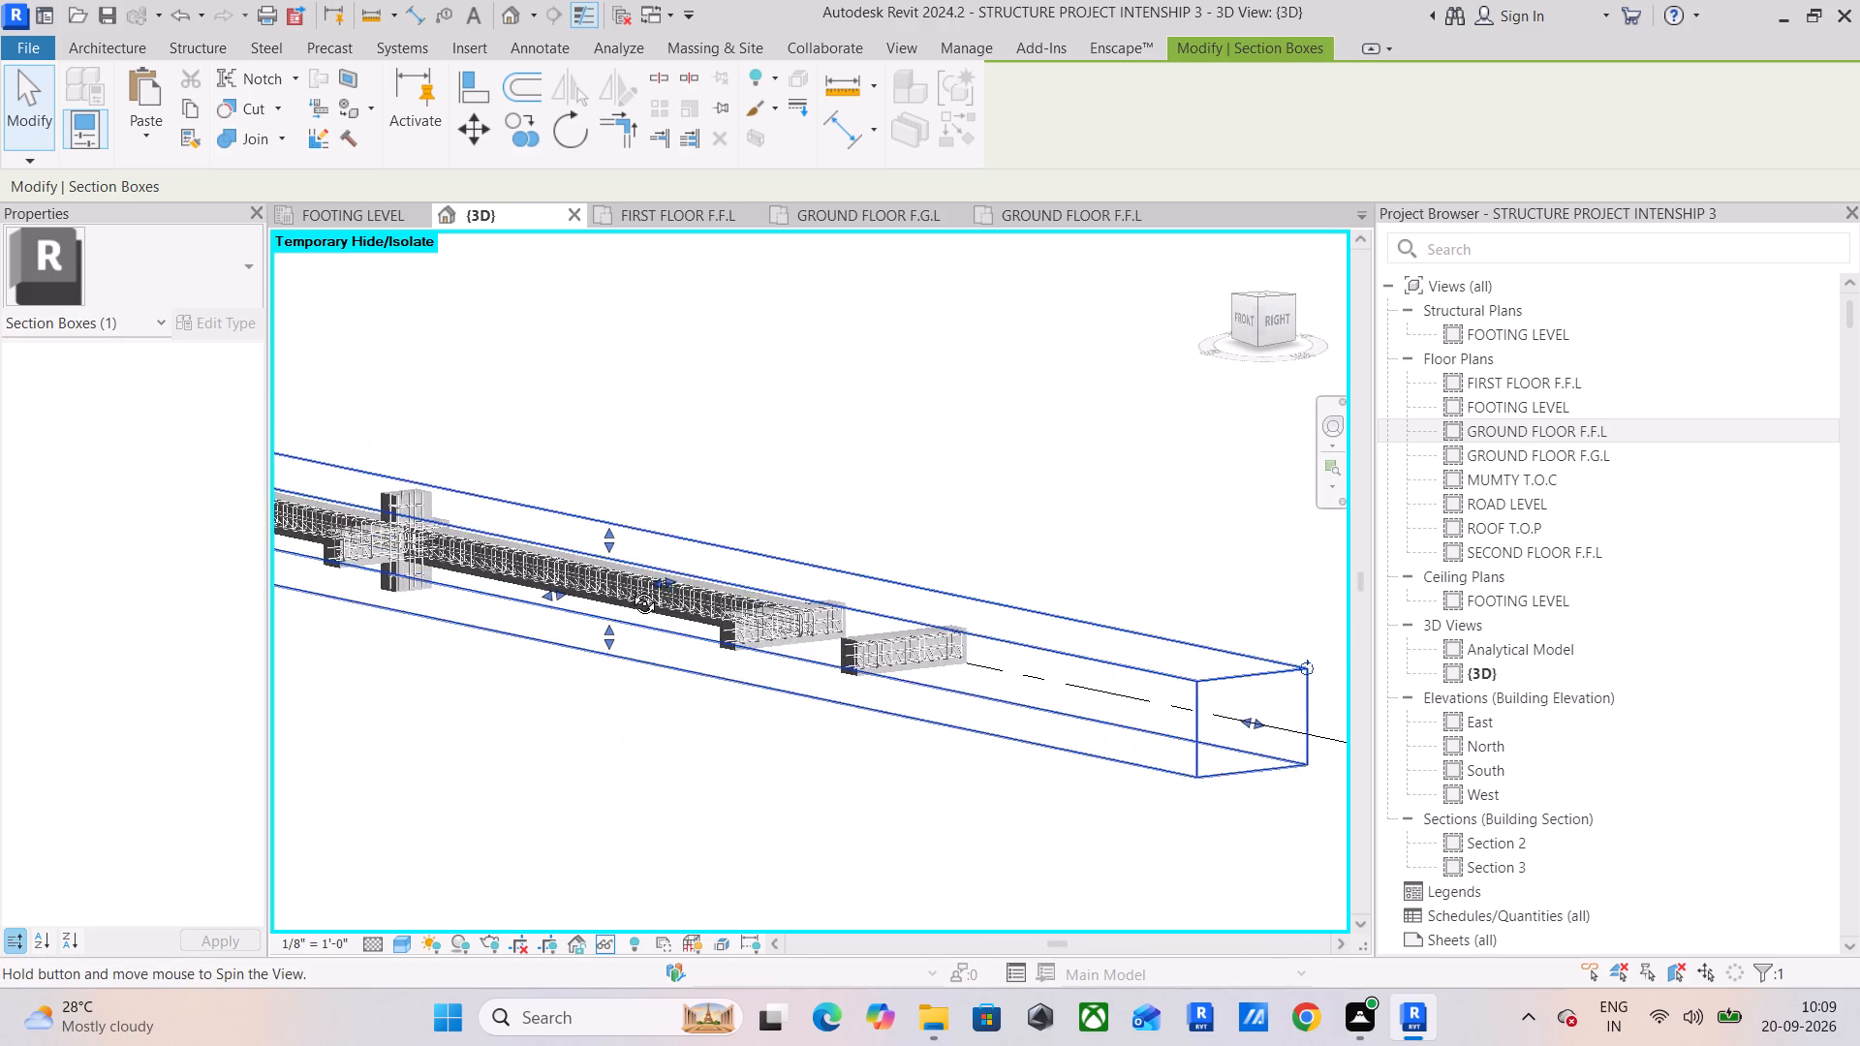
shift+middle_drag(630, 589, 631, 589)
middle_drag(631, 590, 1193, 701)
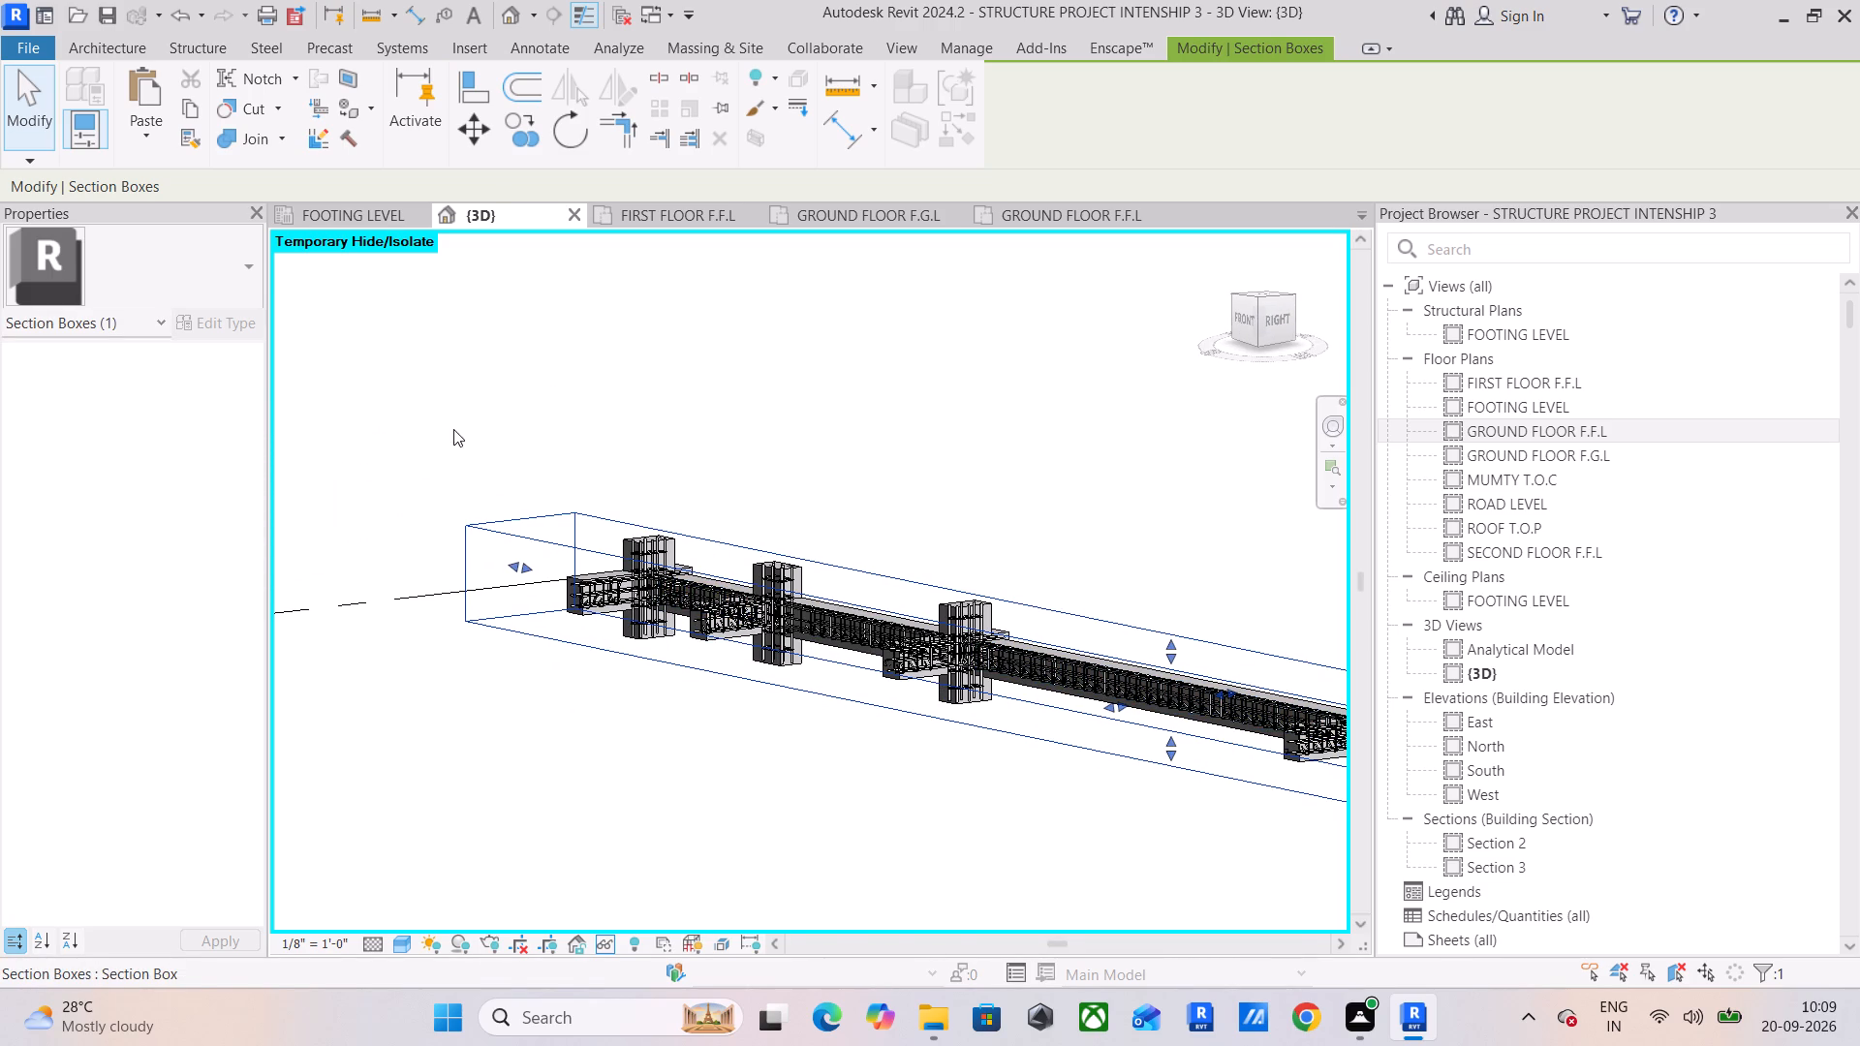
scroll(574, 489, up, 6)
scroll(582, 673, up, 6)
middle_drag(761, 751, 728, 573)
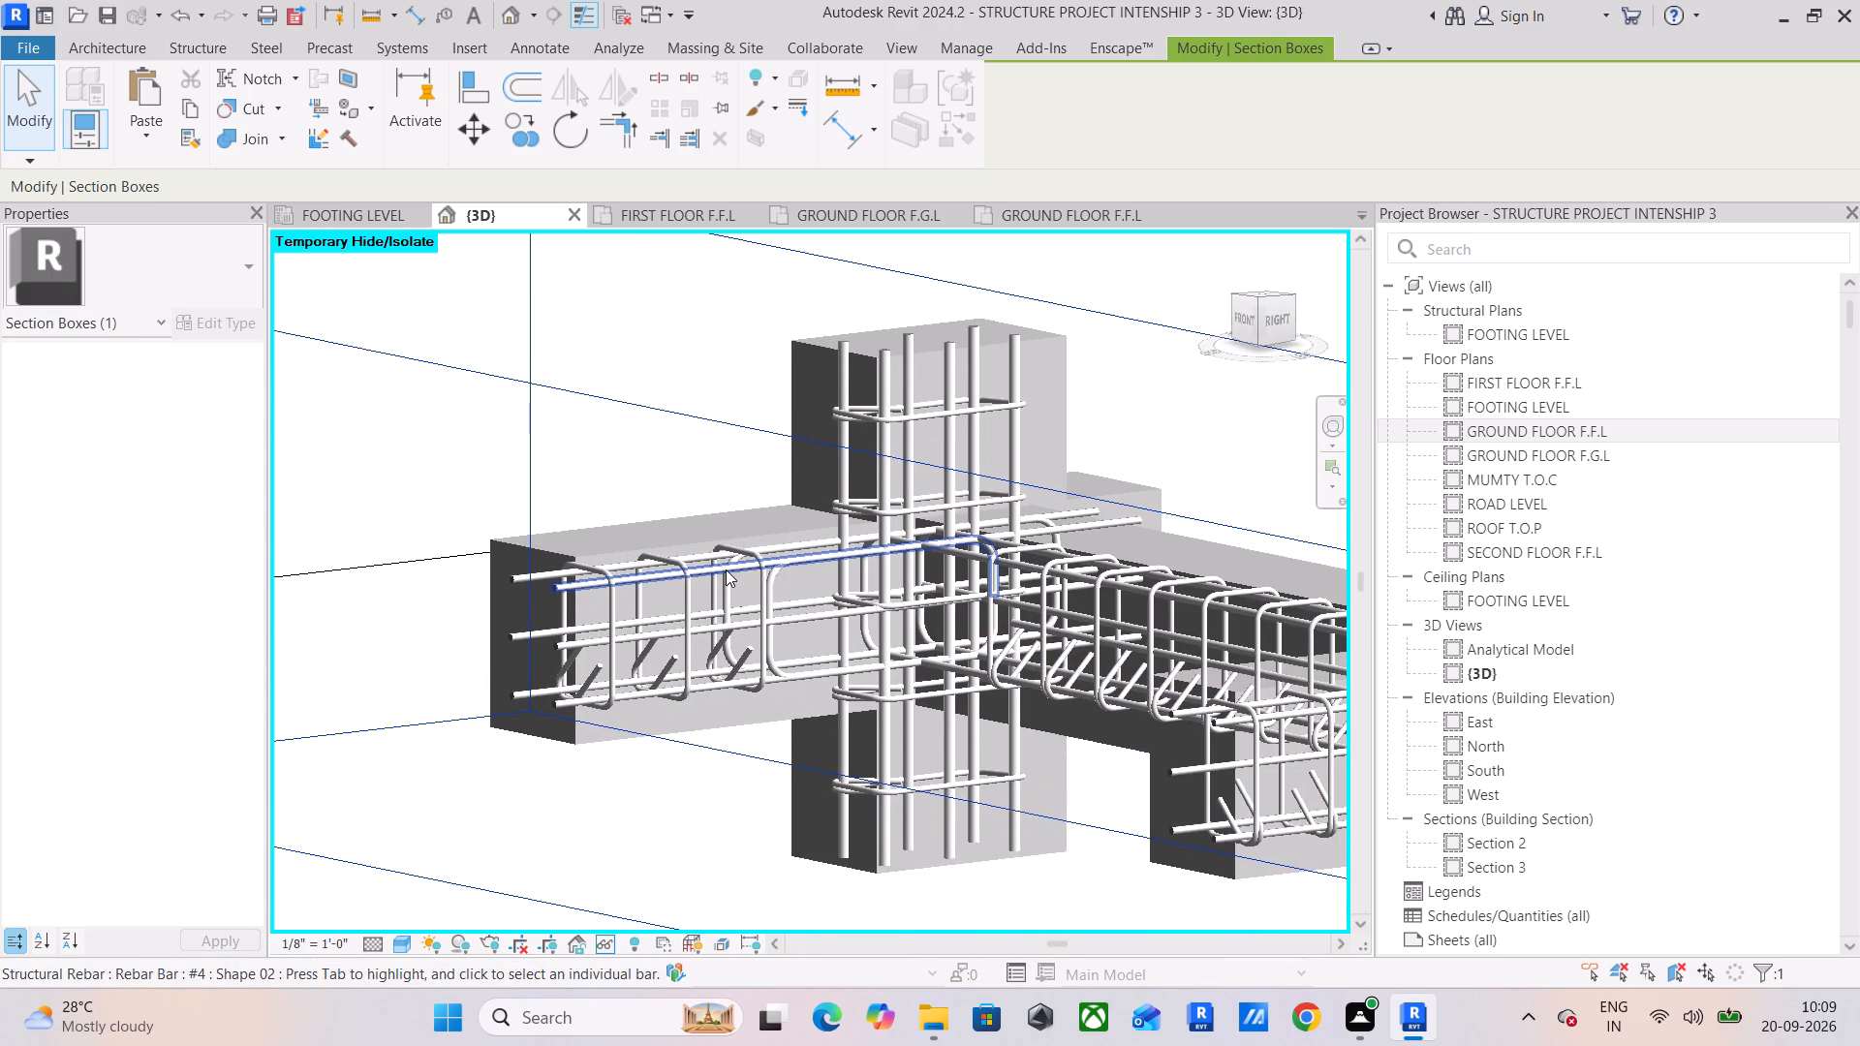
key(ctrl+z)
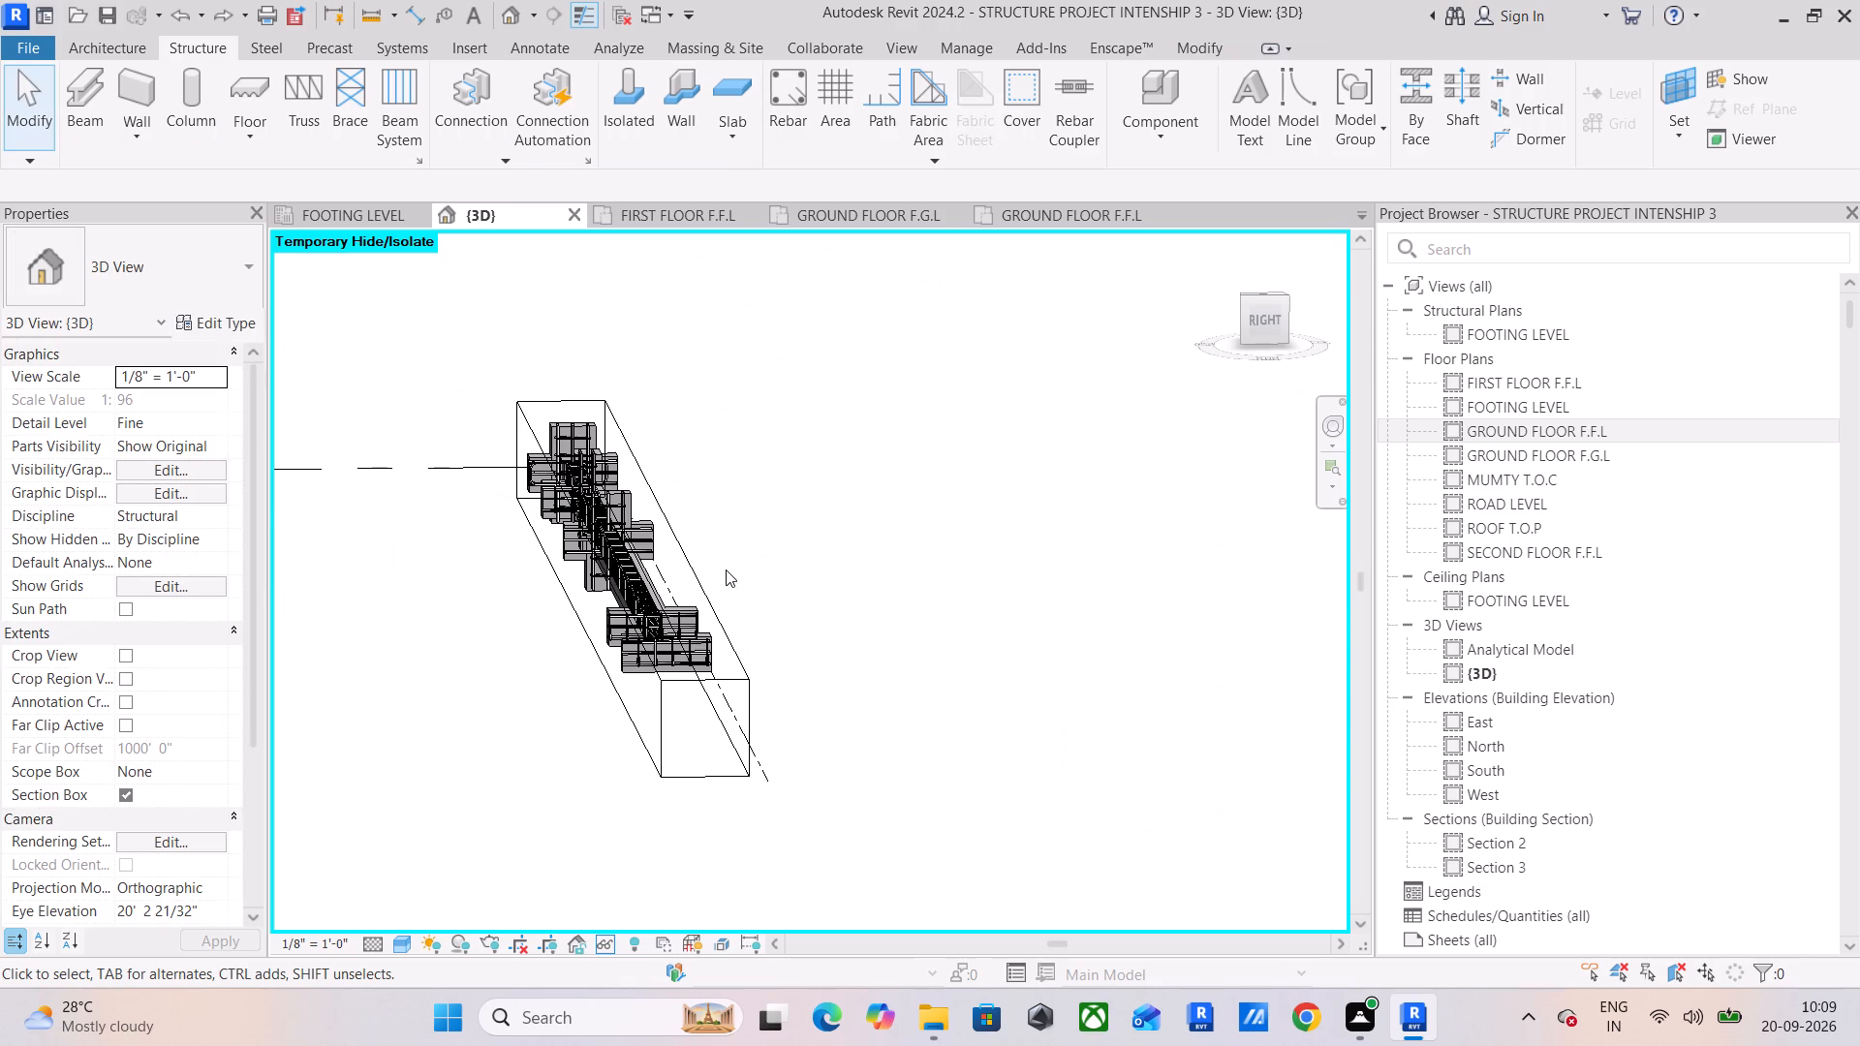
In the front view, extend the first bay's #3 T1 stirrup set toward the face of the end column.
scroll(726, 568, down, 4)
shift+middle_drag(1115, 415, 1282, 418)
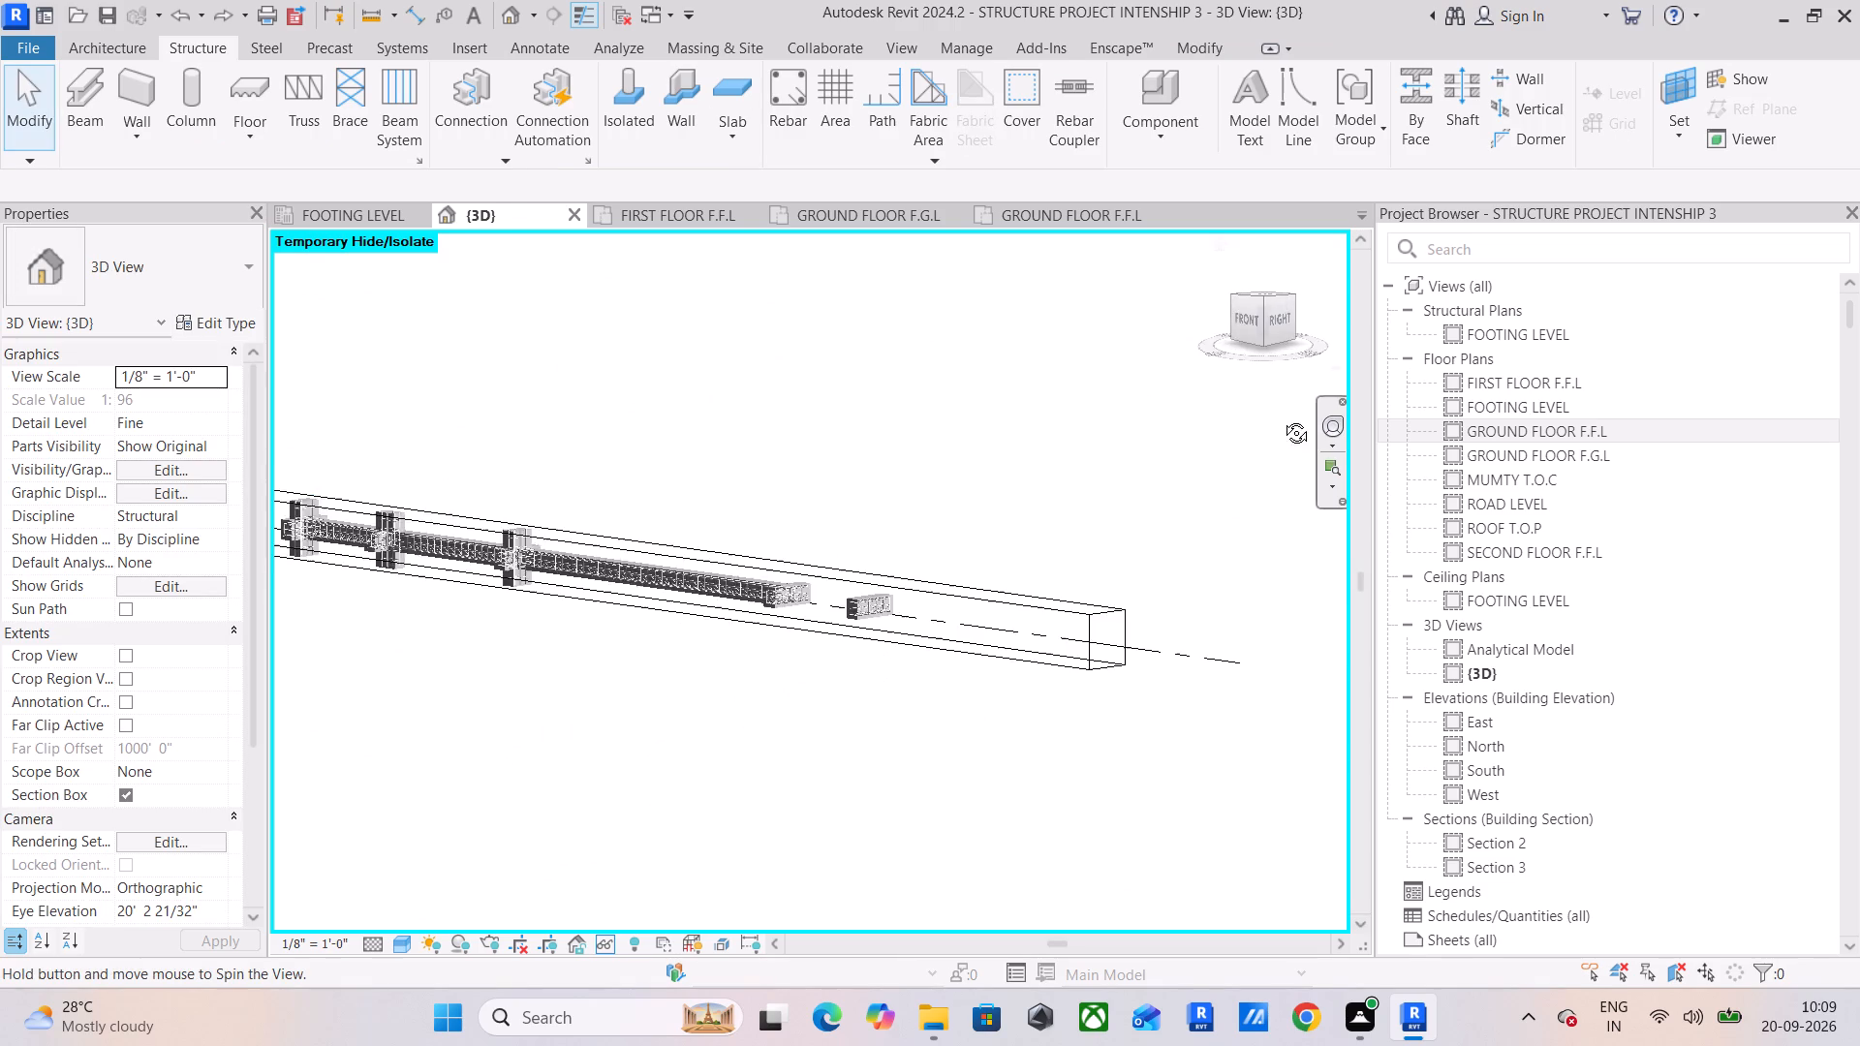
shift+middle_drag(1282, 418, 1285, 418)
click(1247, 313)
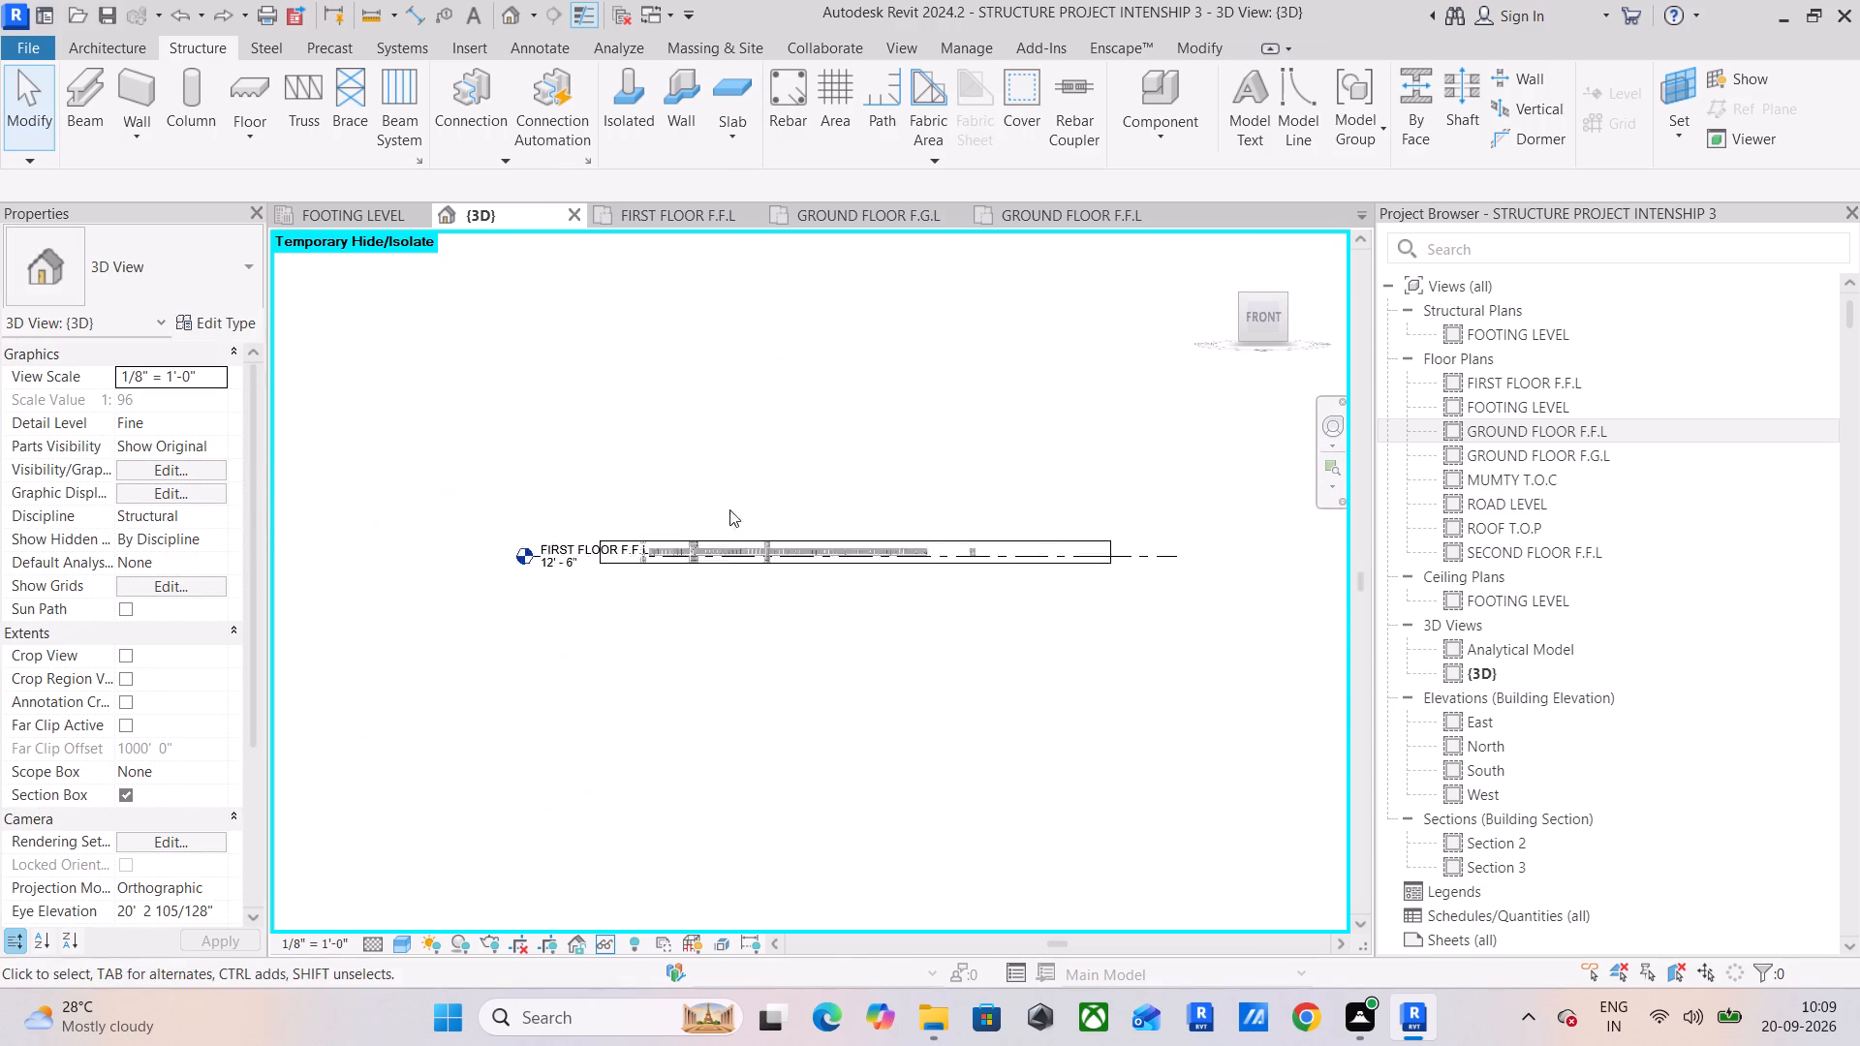
scroll(635, 559, up, 20)
scroll(635, 559, up, 3)
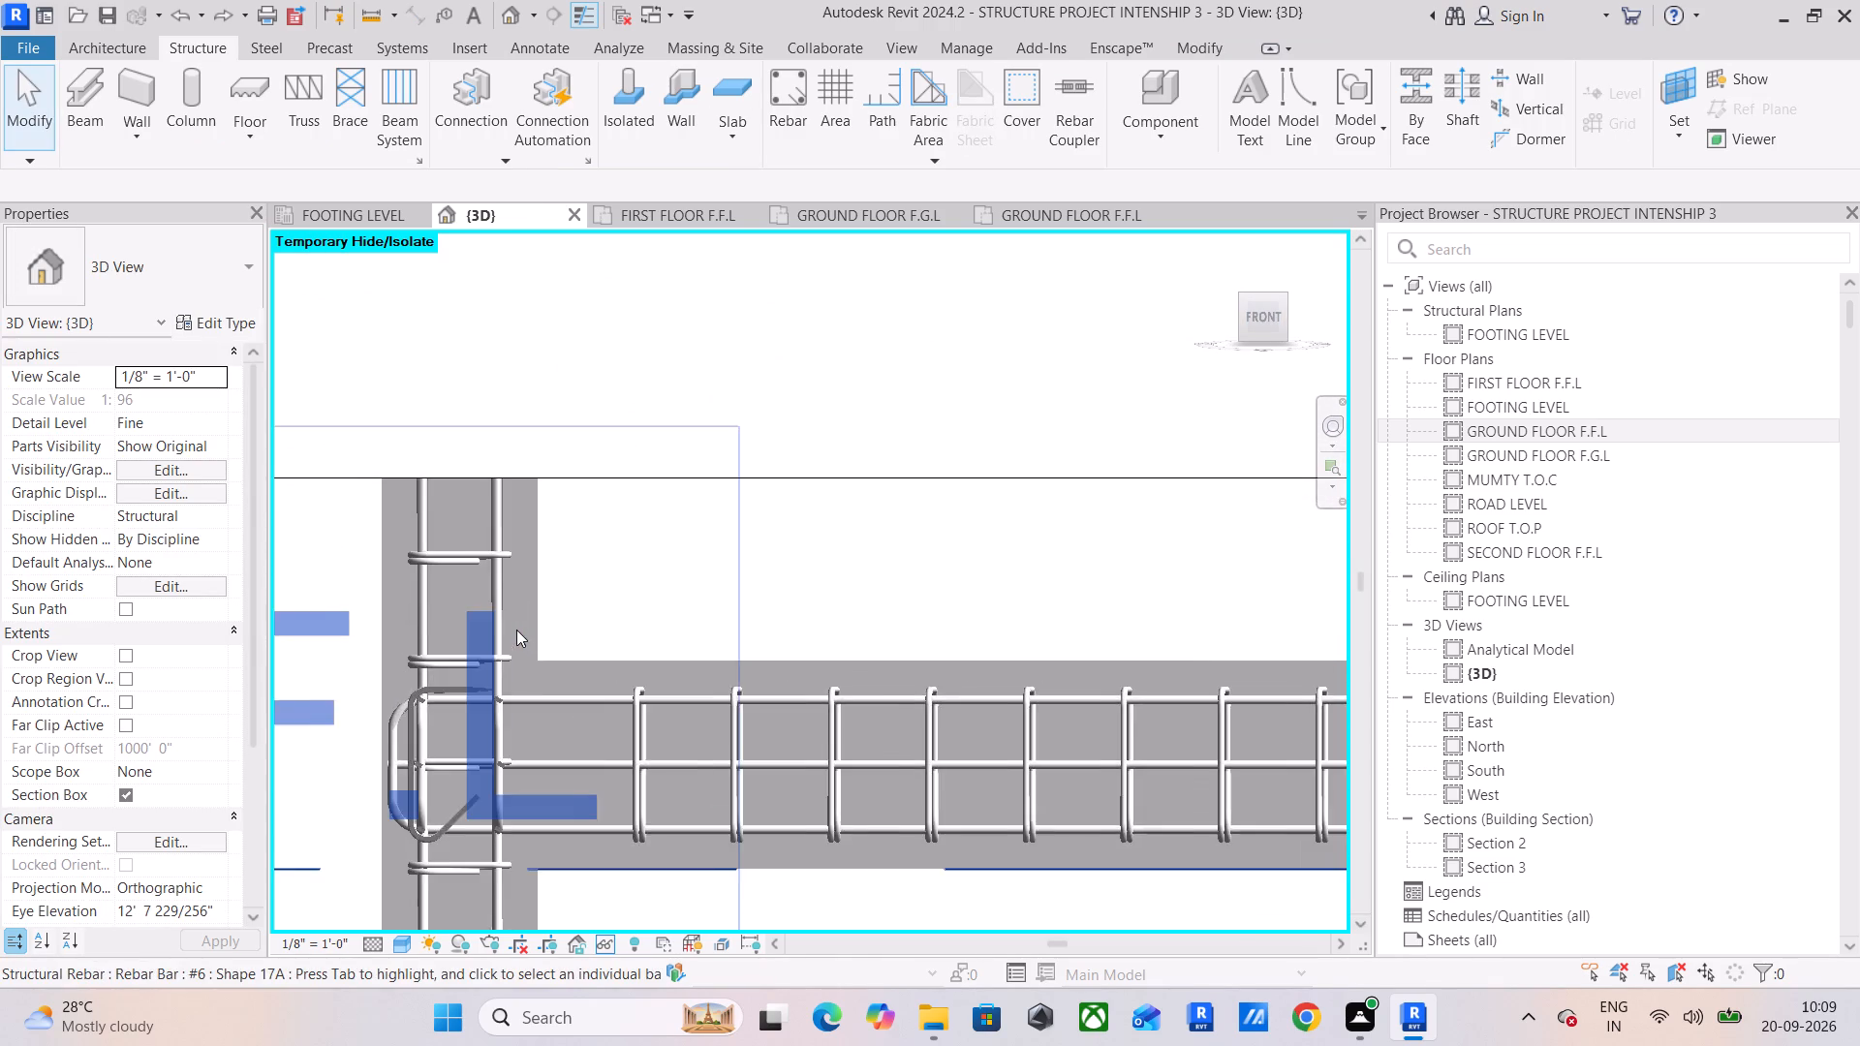
middle_drag(516, 630, 560, 420)
scroll(514, 502, up, 5)
scroll(837, 562, down, 3)
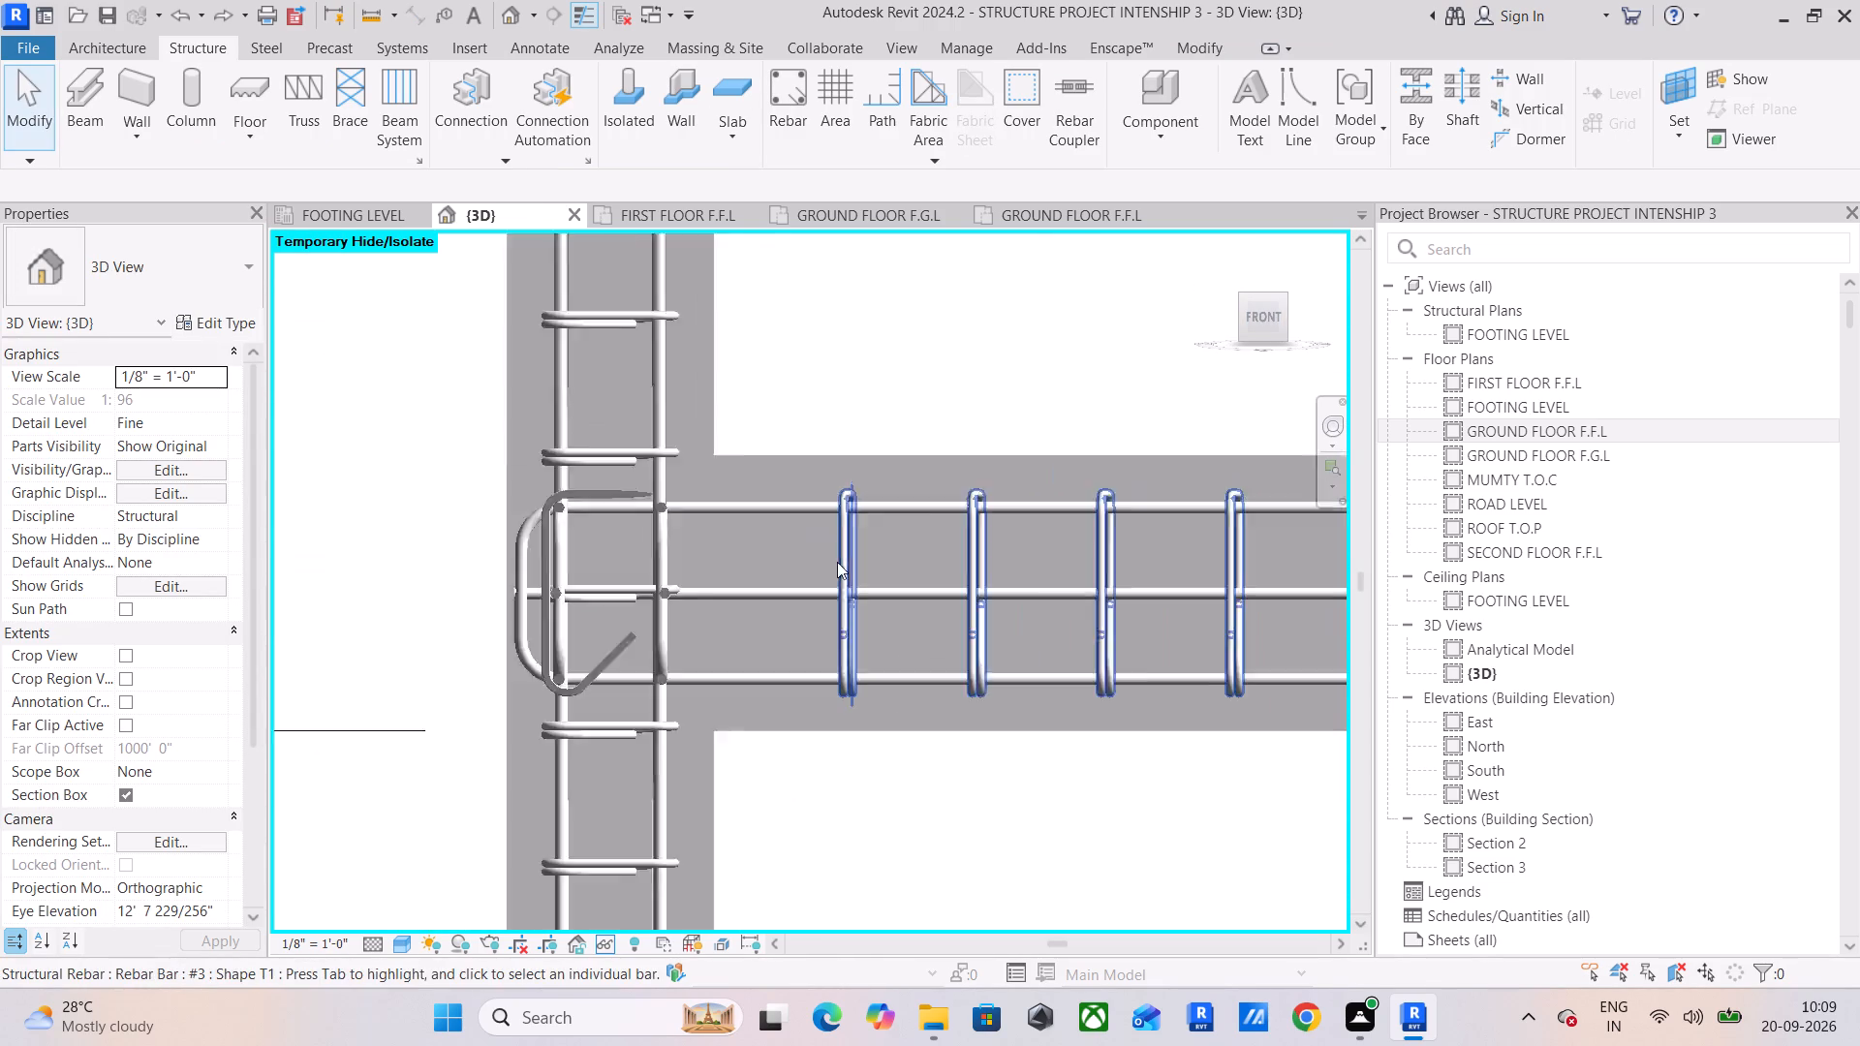
scroll(837, 562, down, 2)
middle_drag(920, 557, 664, 565)
click(588, 554)
scroll(572, 556, up, 5)
drag(605, 630, 464, 629)
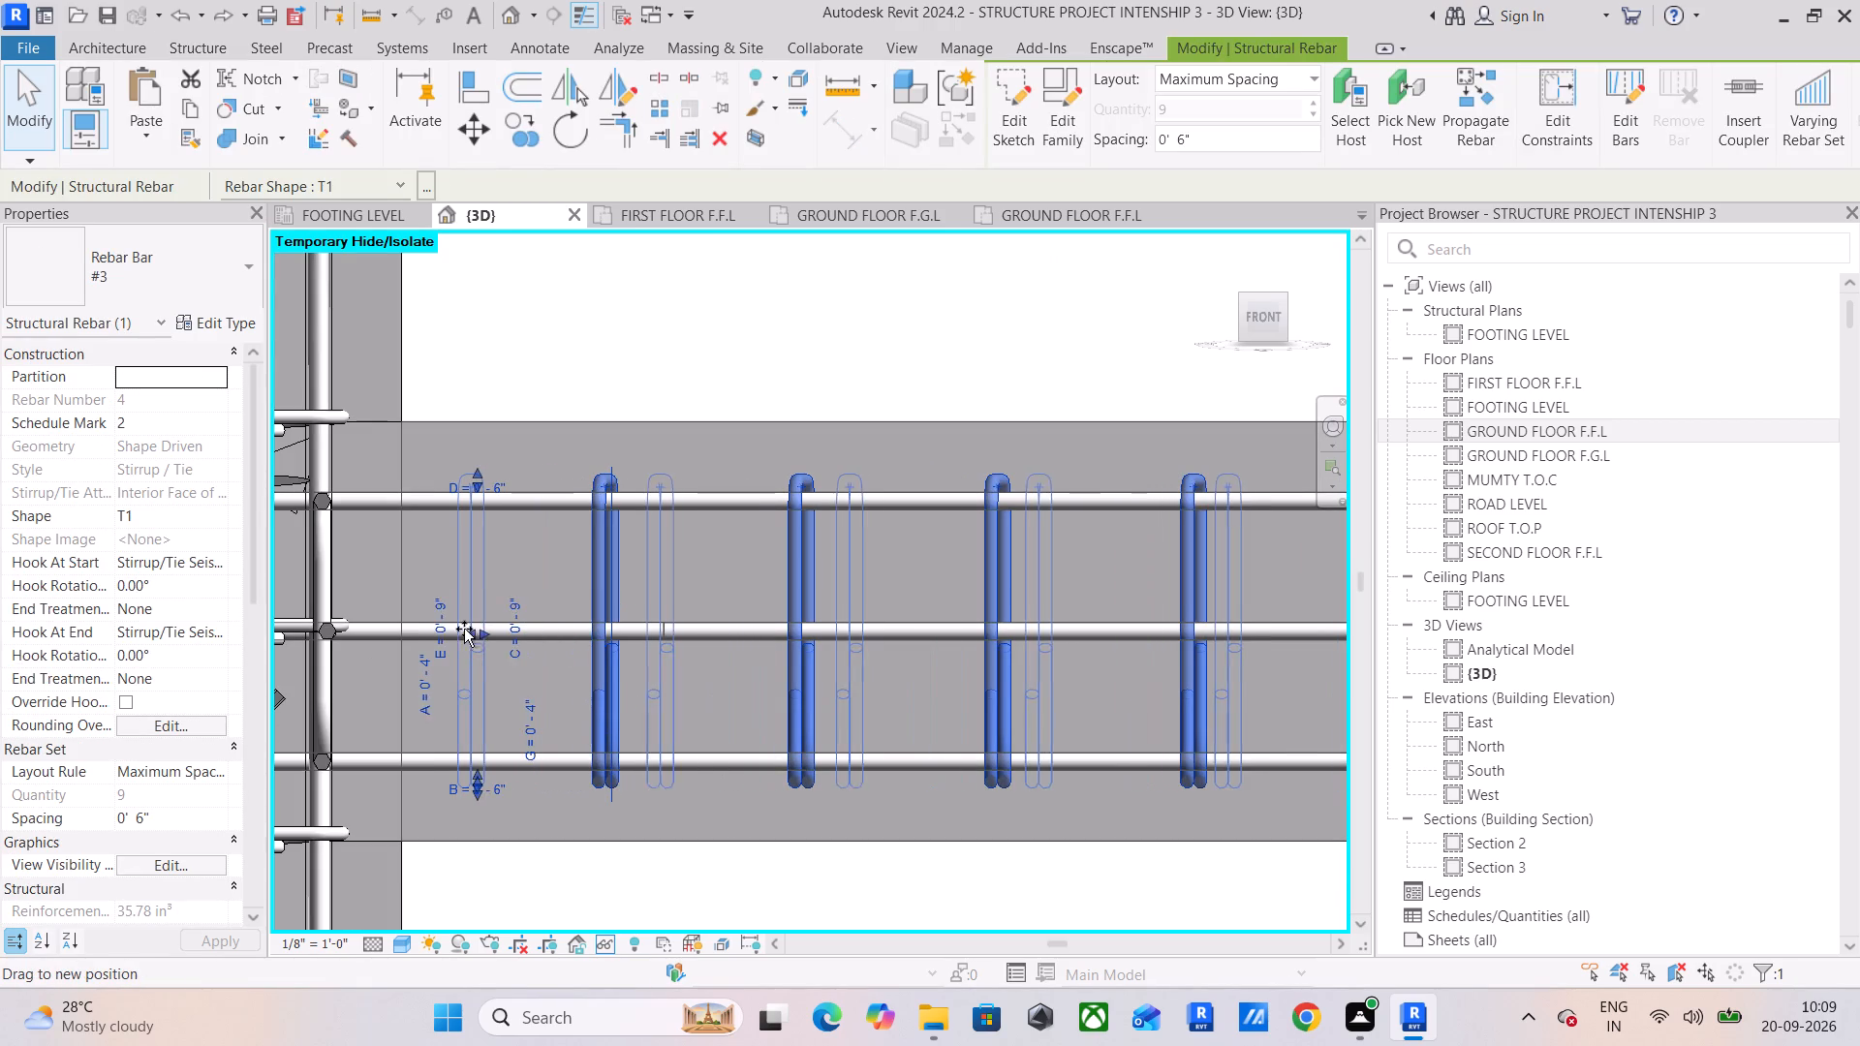
drag(464, 629, 428, 628)
Extend the other end of the same #3 T1 stirrup set up to the face of the next interior column.
scroll(433, 624, down, 6)
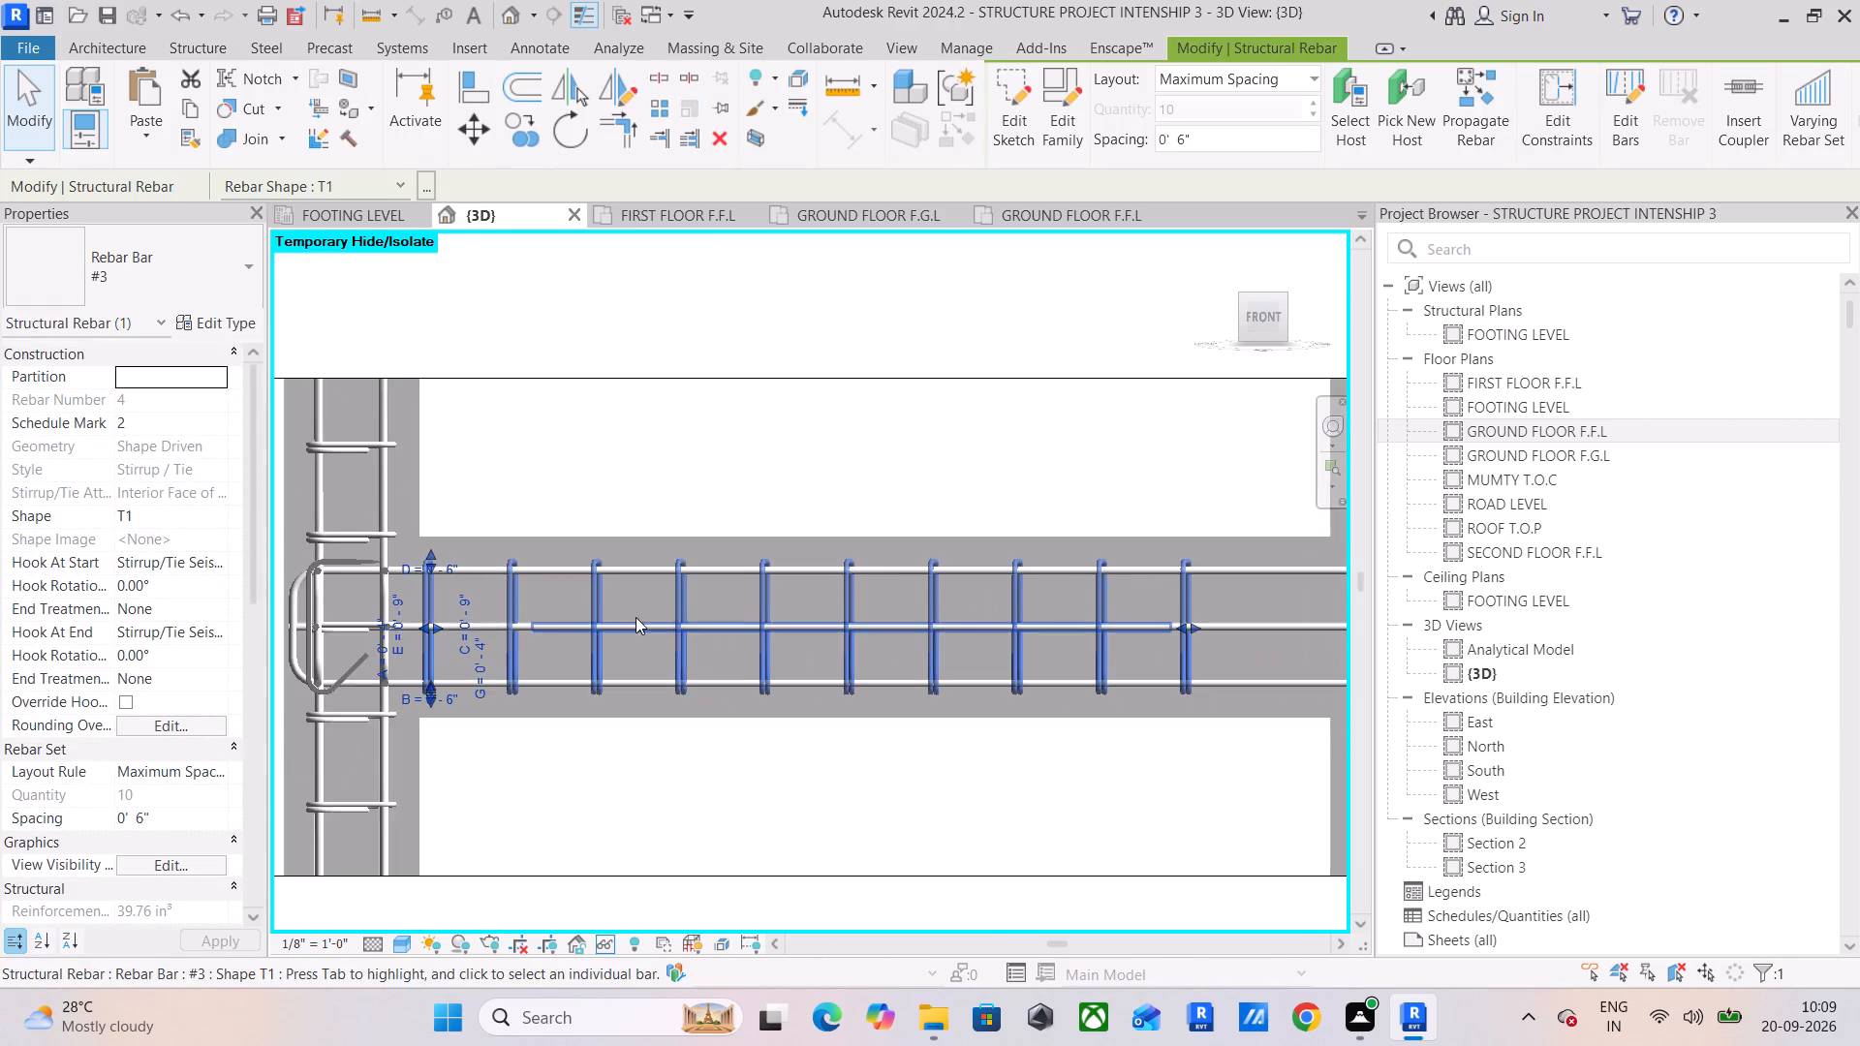
middle_drag(635, 617, 336, 574)
middle_drag(795, 558, 600, 598)
scroll(728, 629, up, 4)
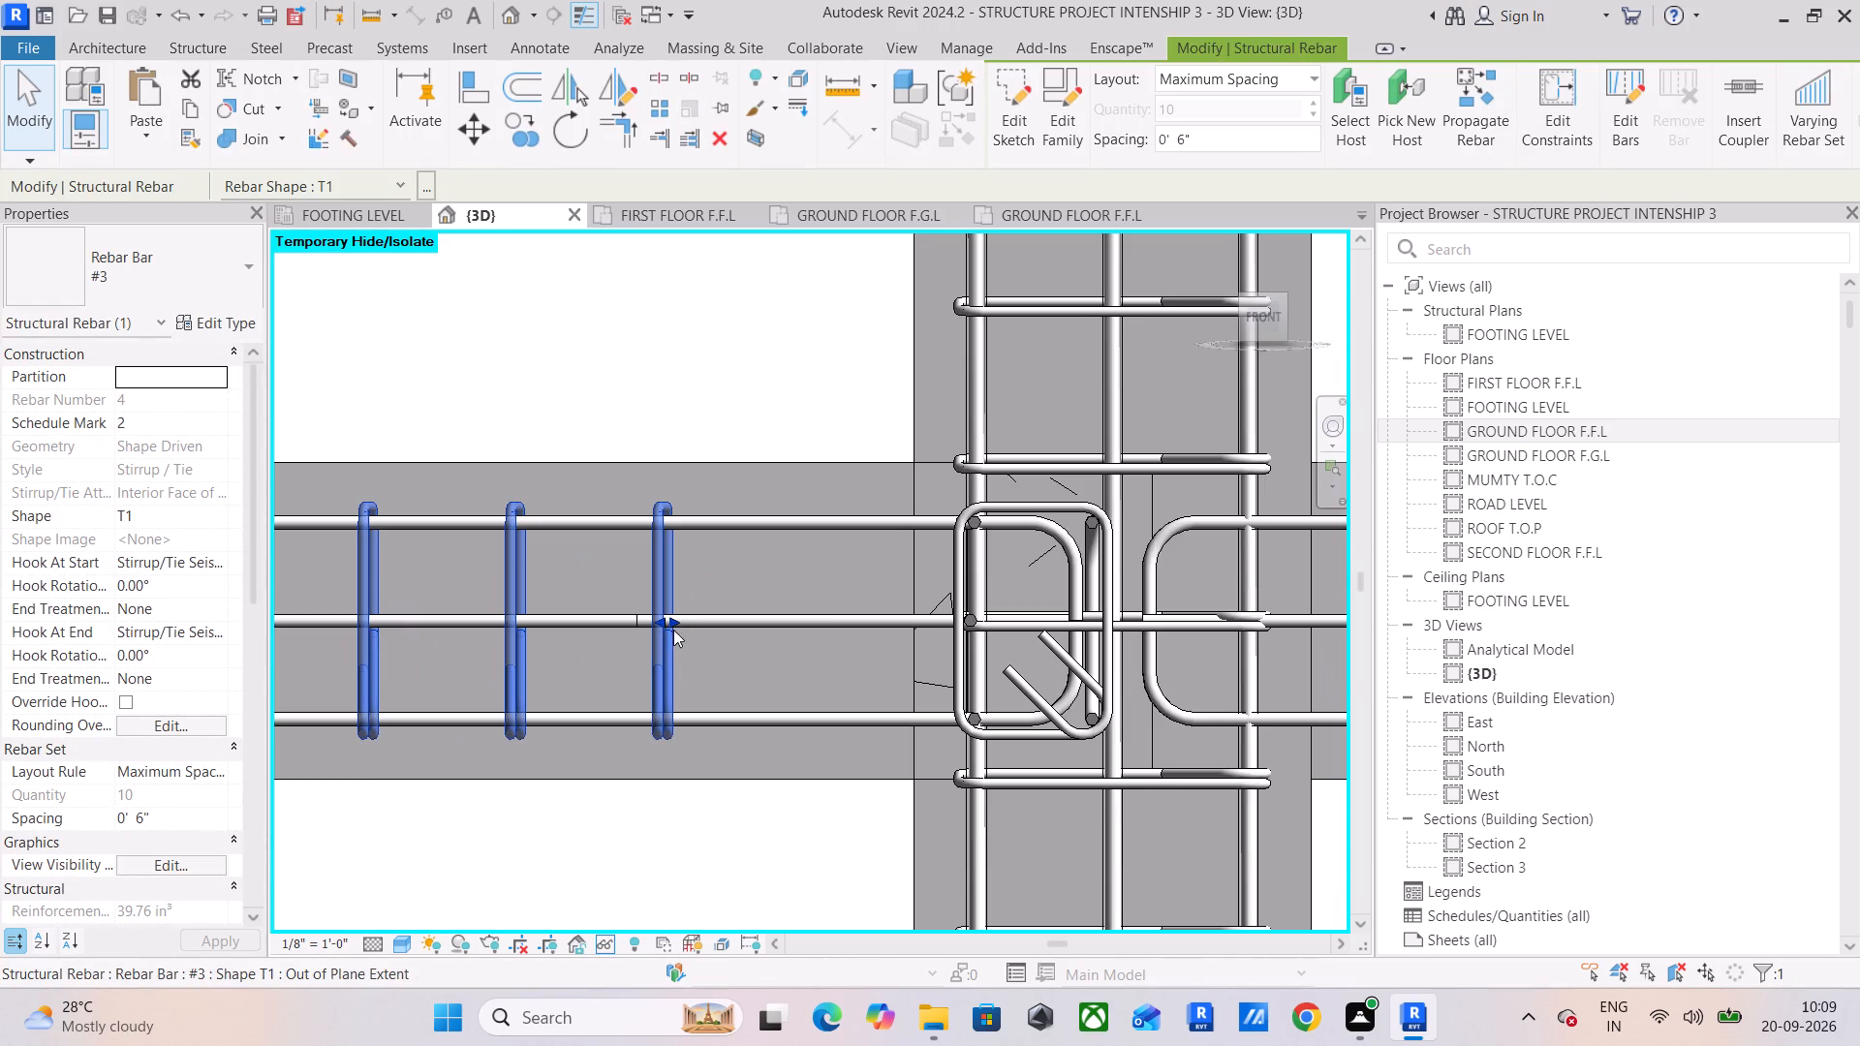
drag(676, 619, 897, 633)
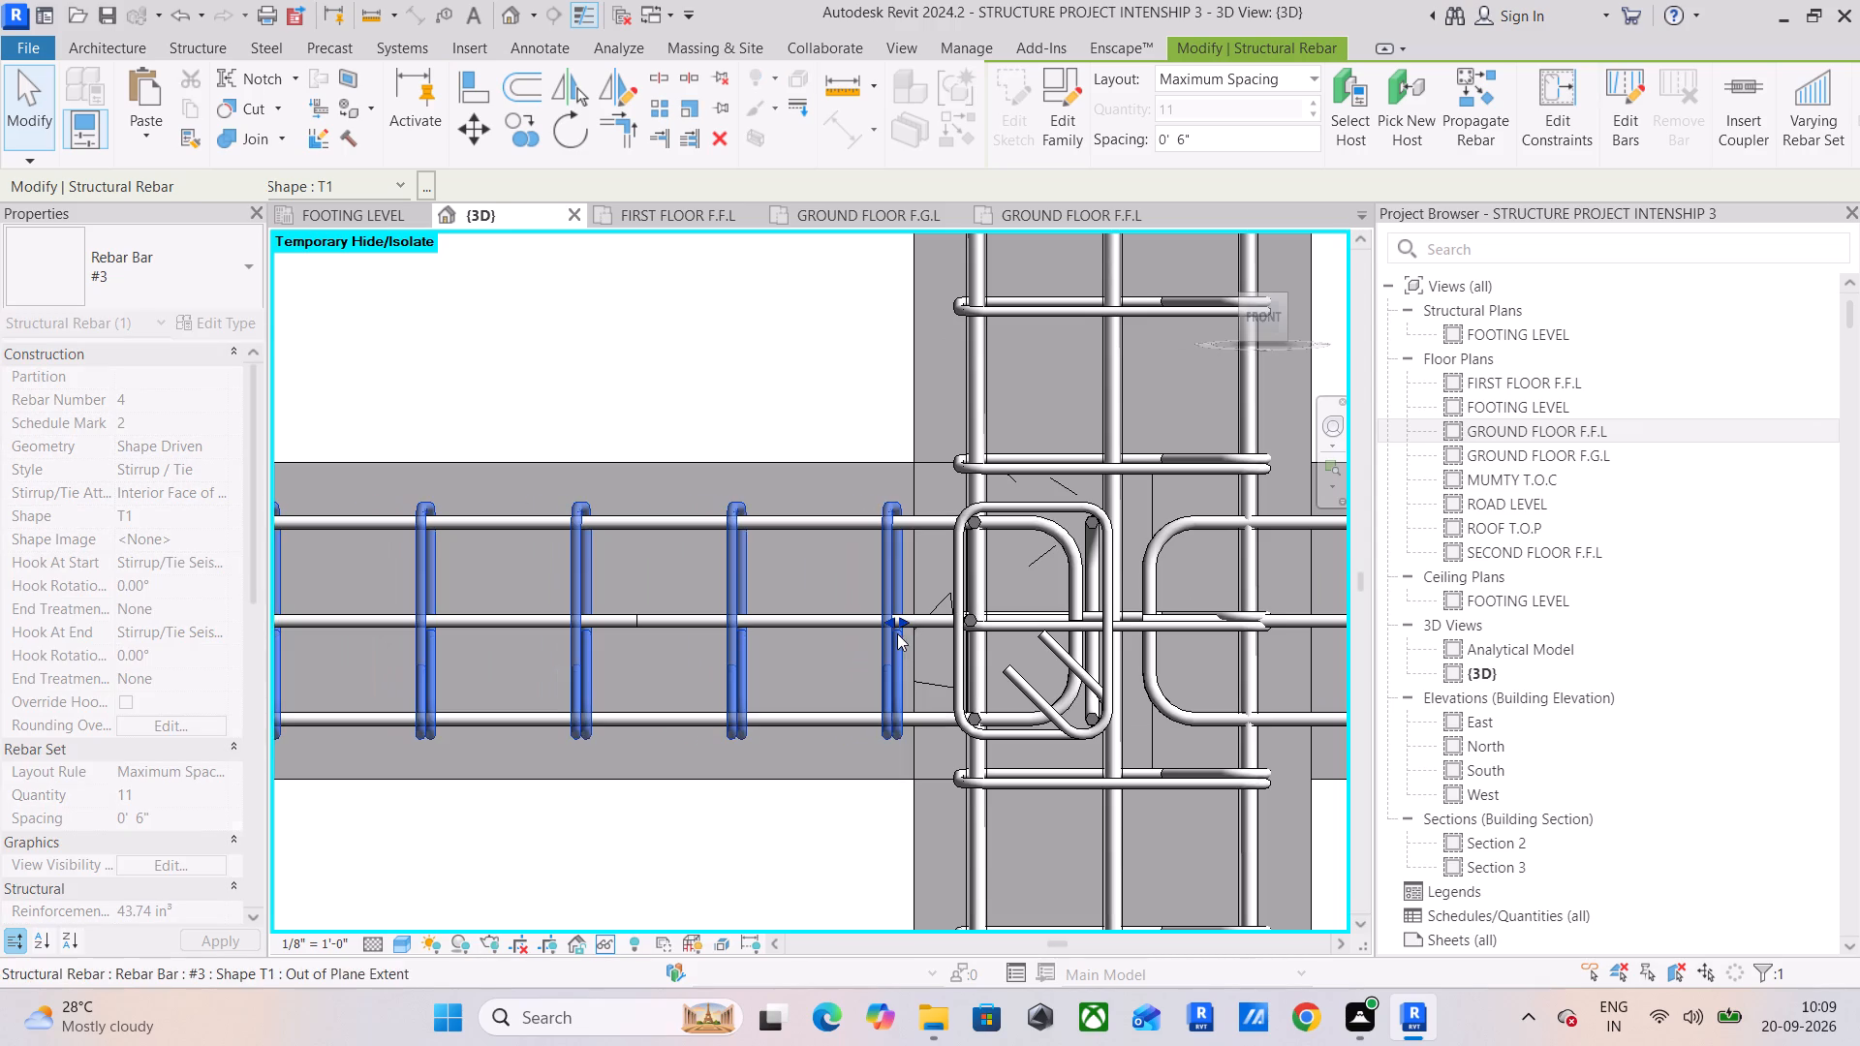
Extend the bay's two hooked top #4 bars (shape 02) through the interior column to near its far face.
middle_drag(953, 632, 683, 622)
click(791, 530)
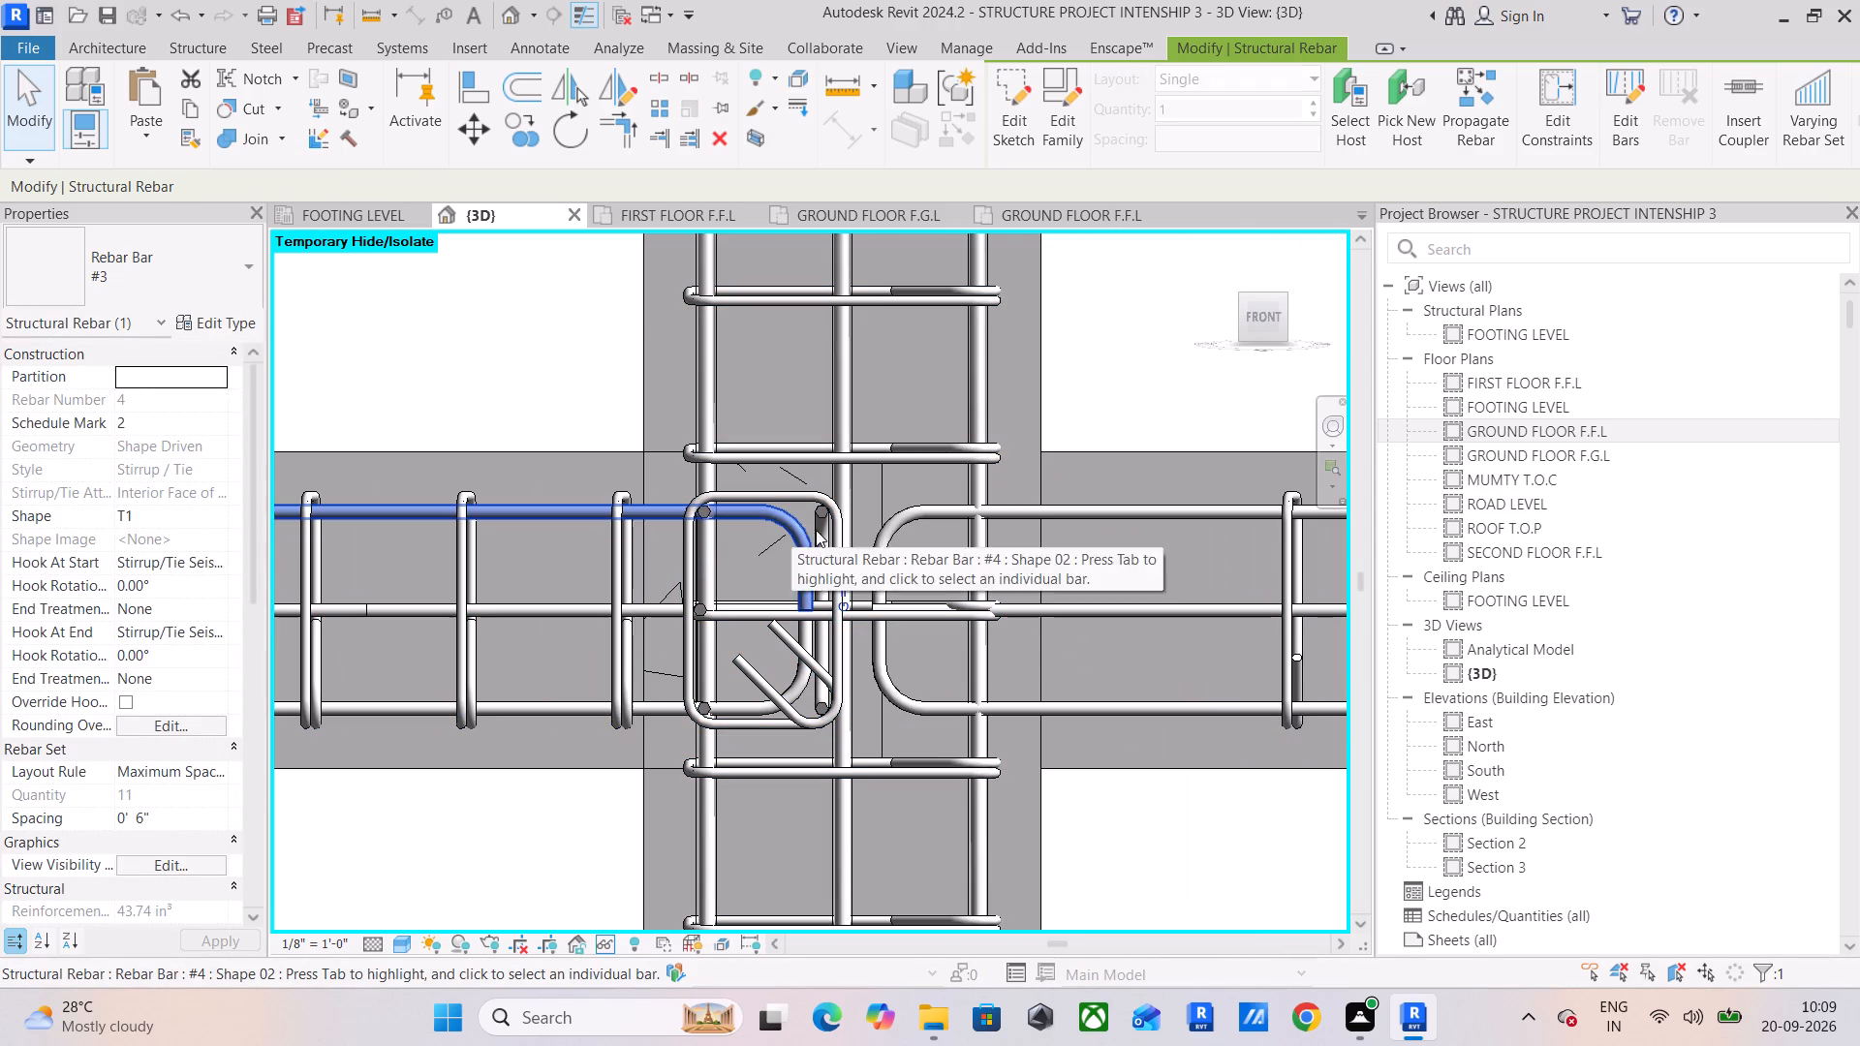
drag(821, 558, 980, 564)
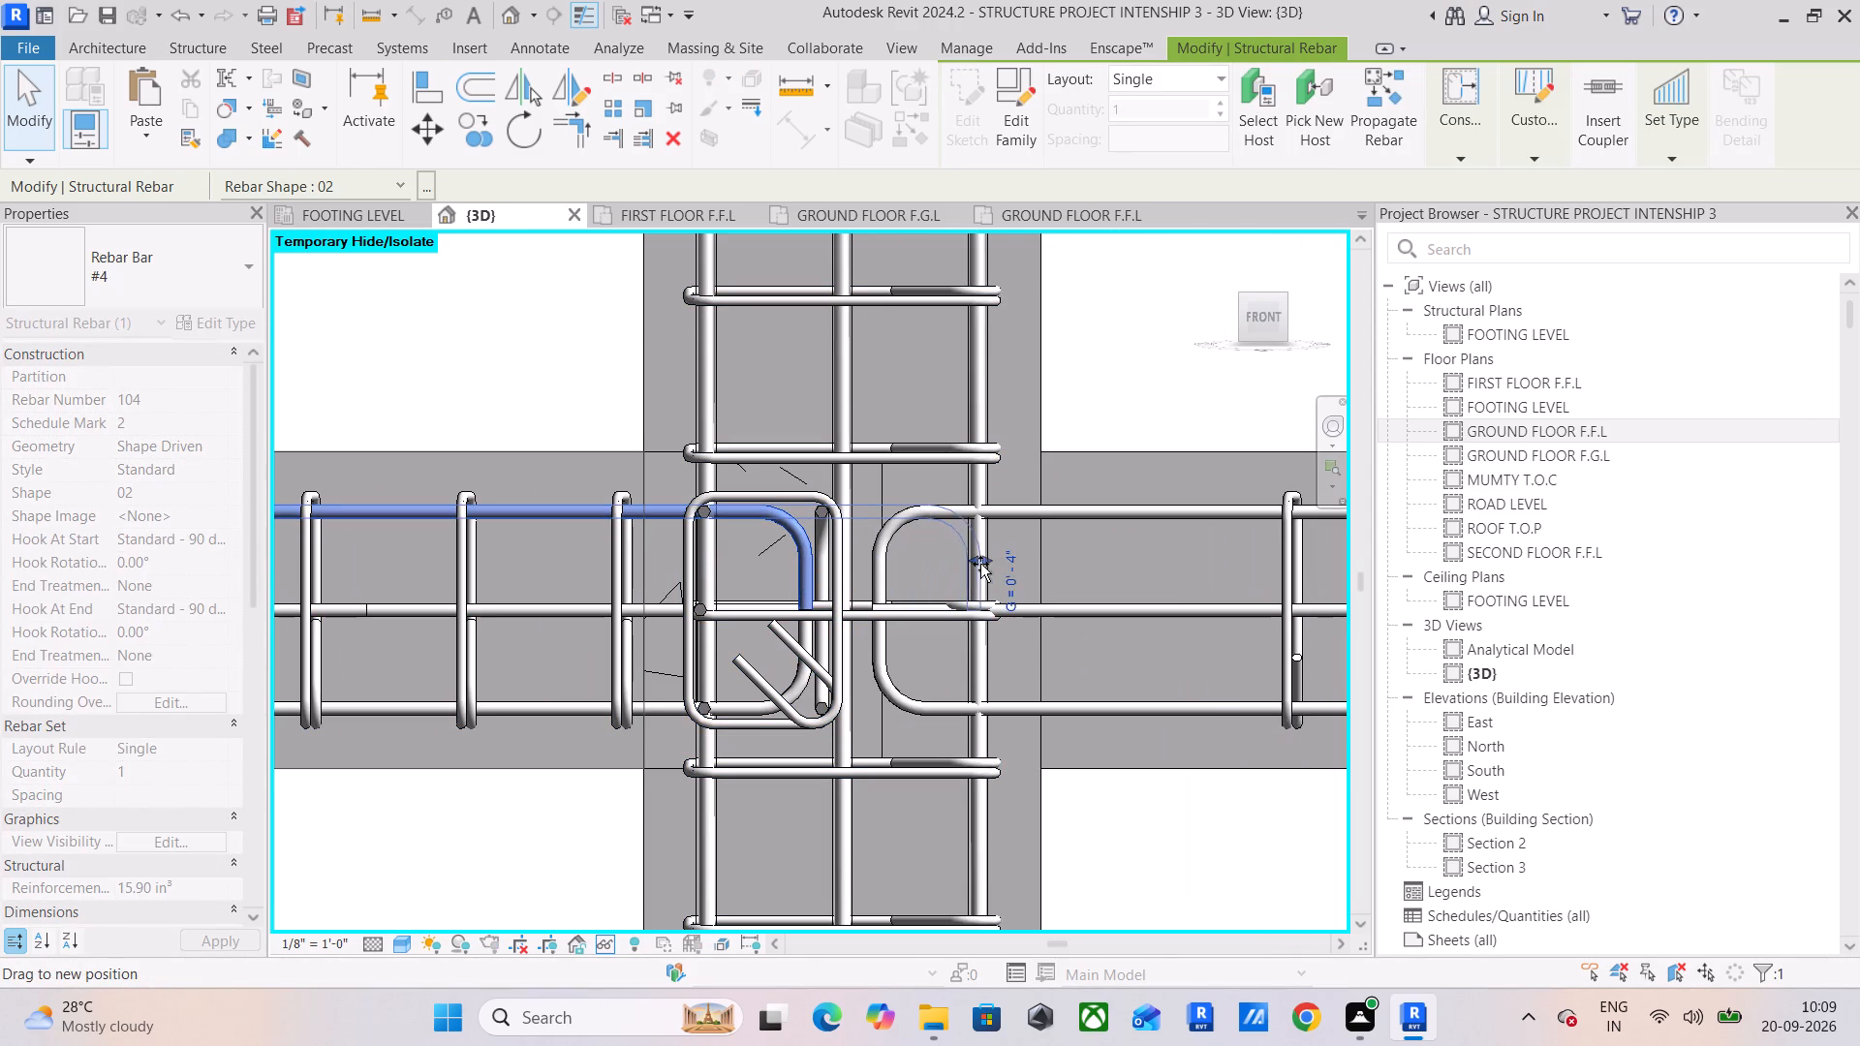
drag(980, 564, 1032, 567)
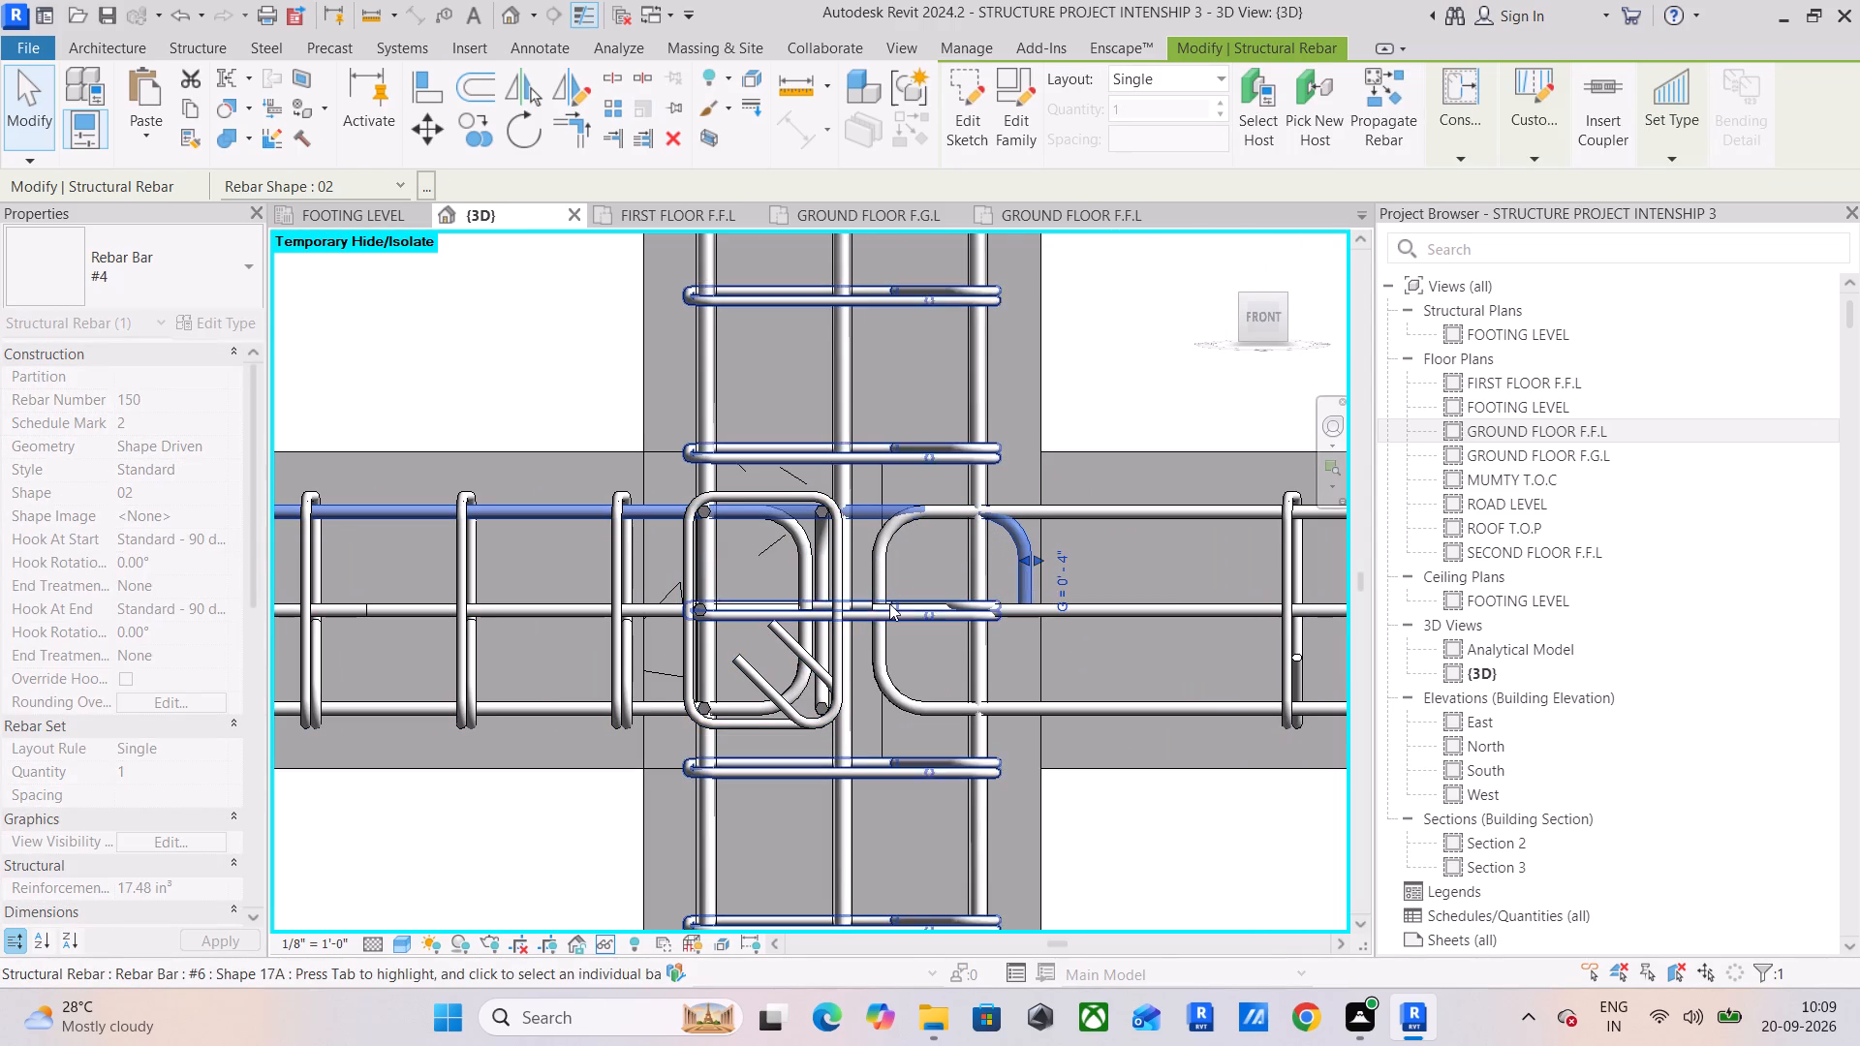
click(800, 555)
drag(819, 562, 958, 562)
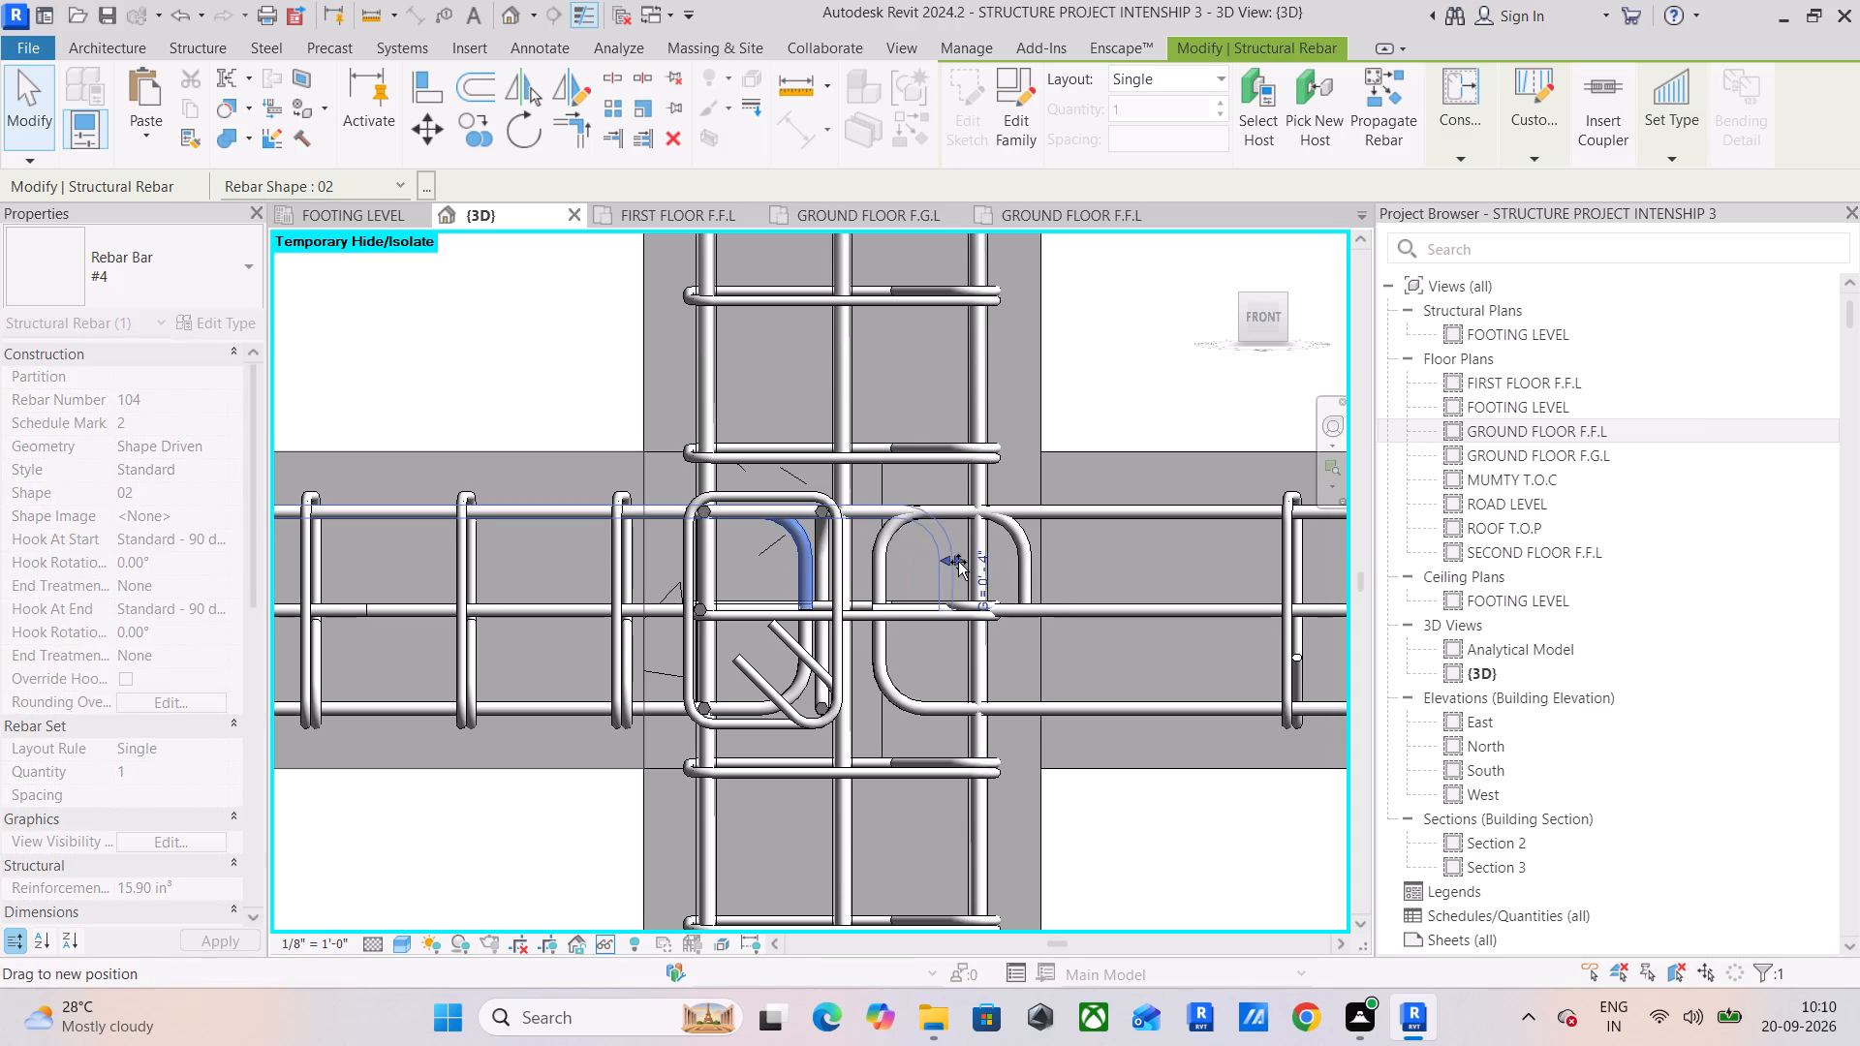
drag(958, 562, 1028, 562)
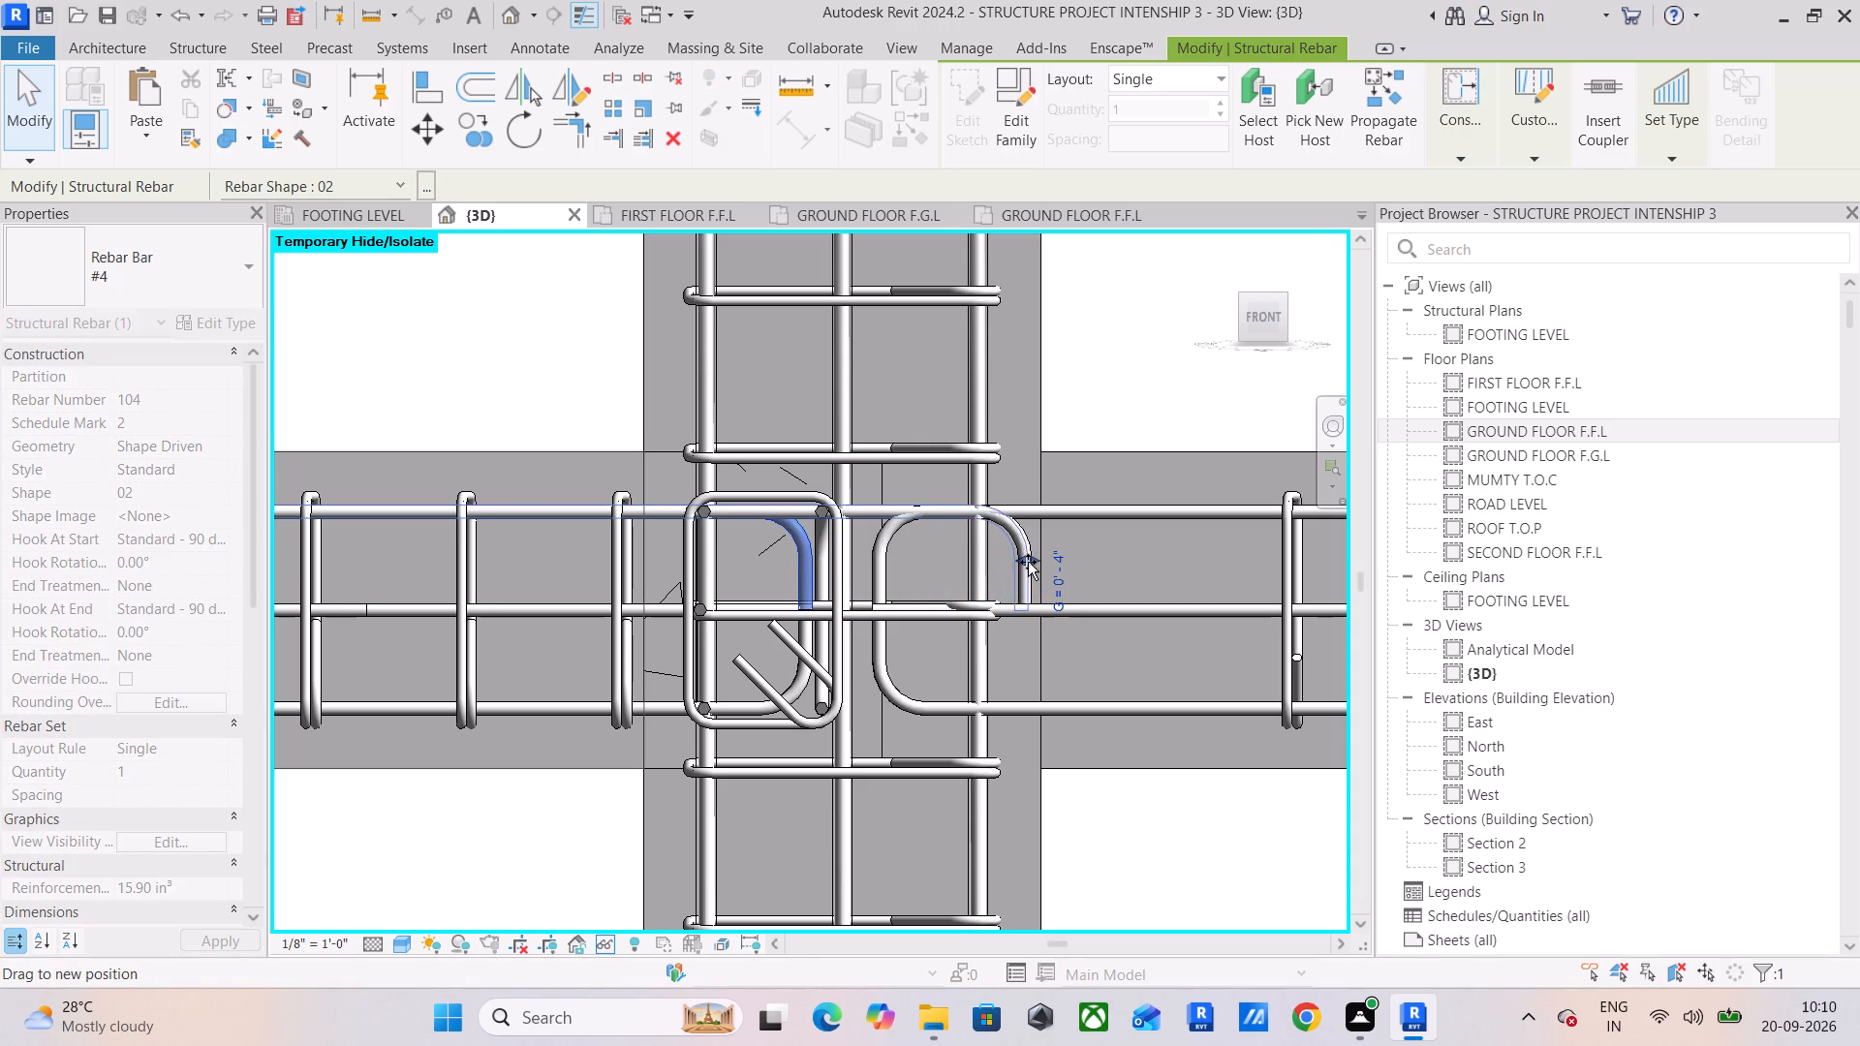
drag(1028, 562, 1032, 562)
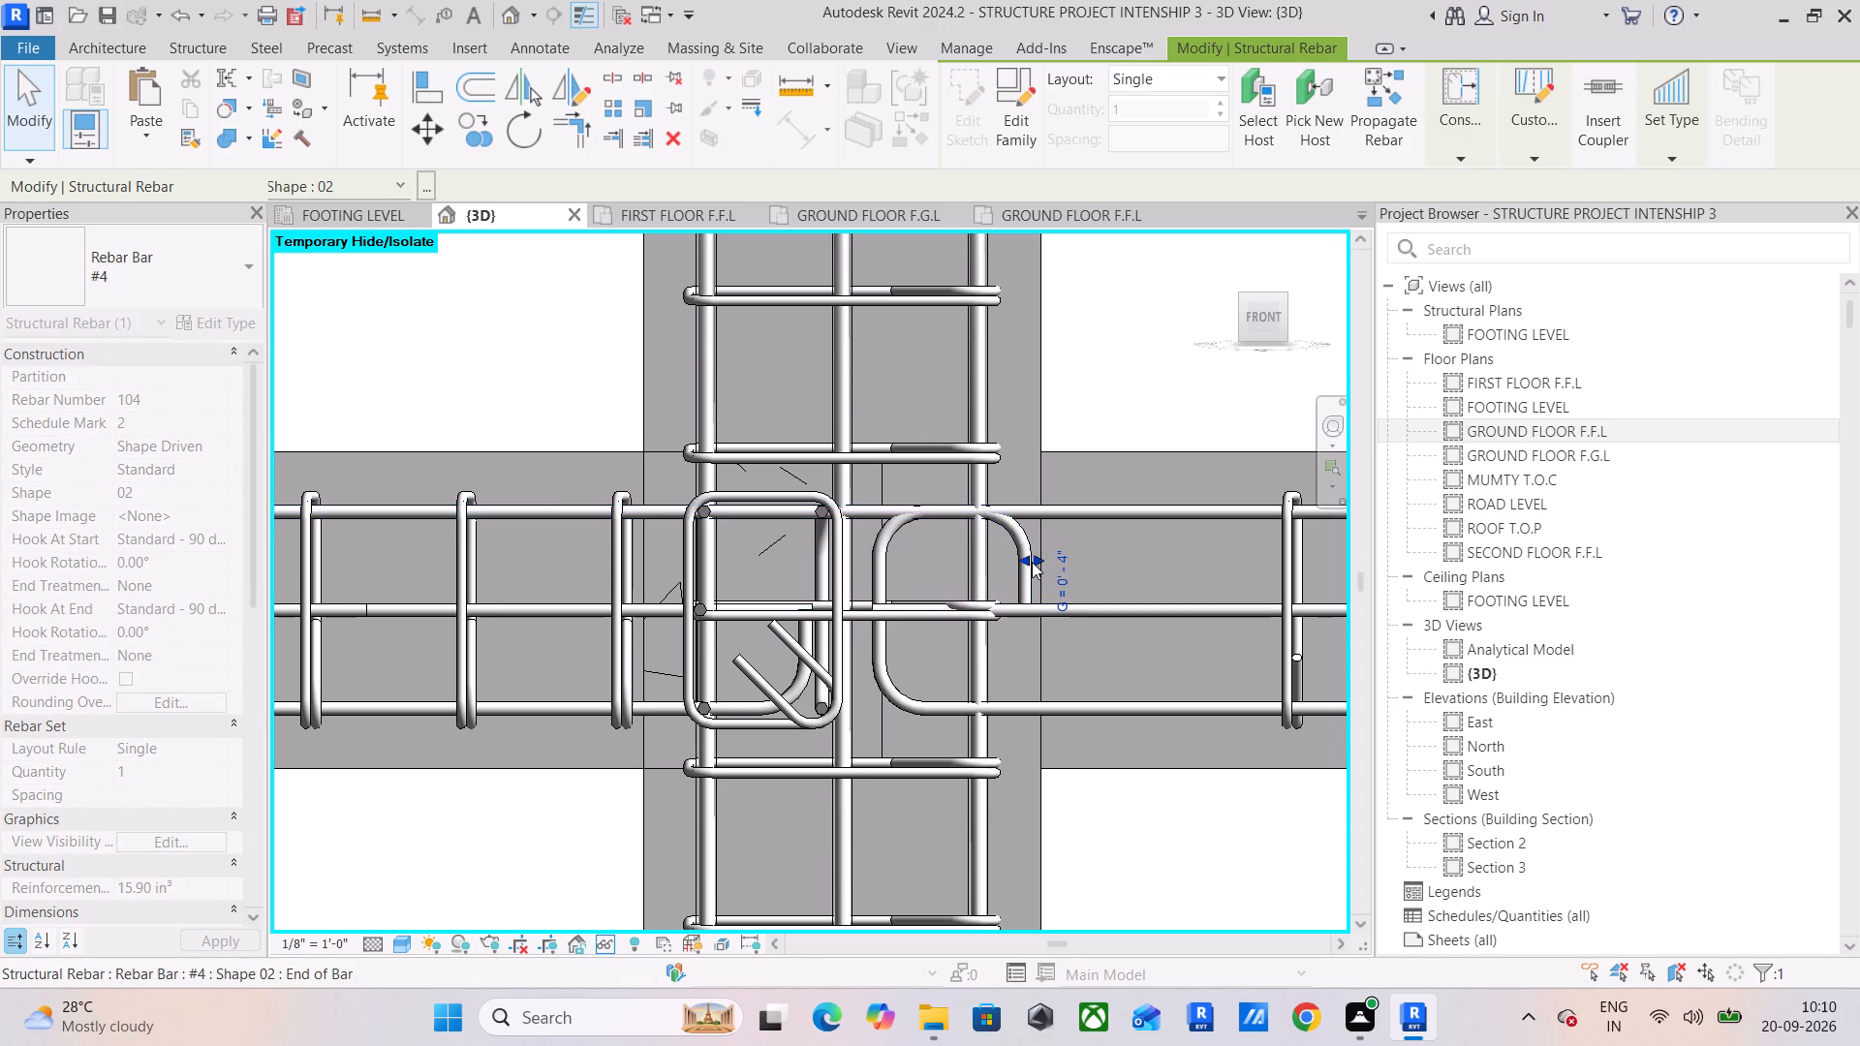
Extend the bay's two hooked bottom #4 bars (shape 02) through the interior column, in line with the extended top bars' hooks.
scroll(1032, 562, up, 5)
middle_drag(760, 658, 961, 415)
scroll(774, 645, up, 1)
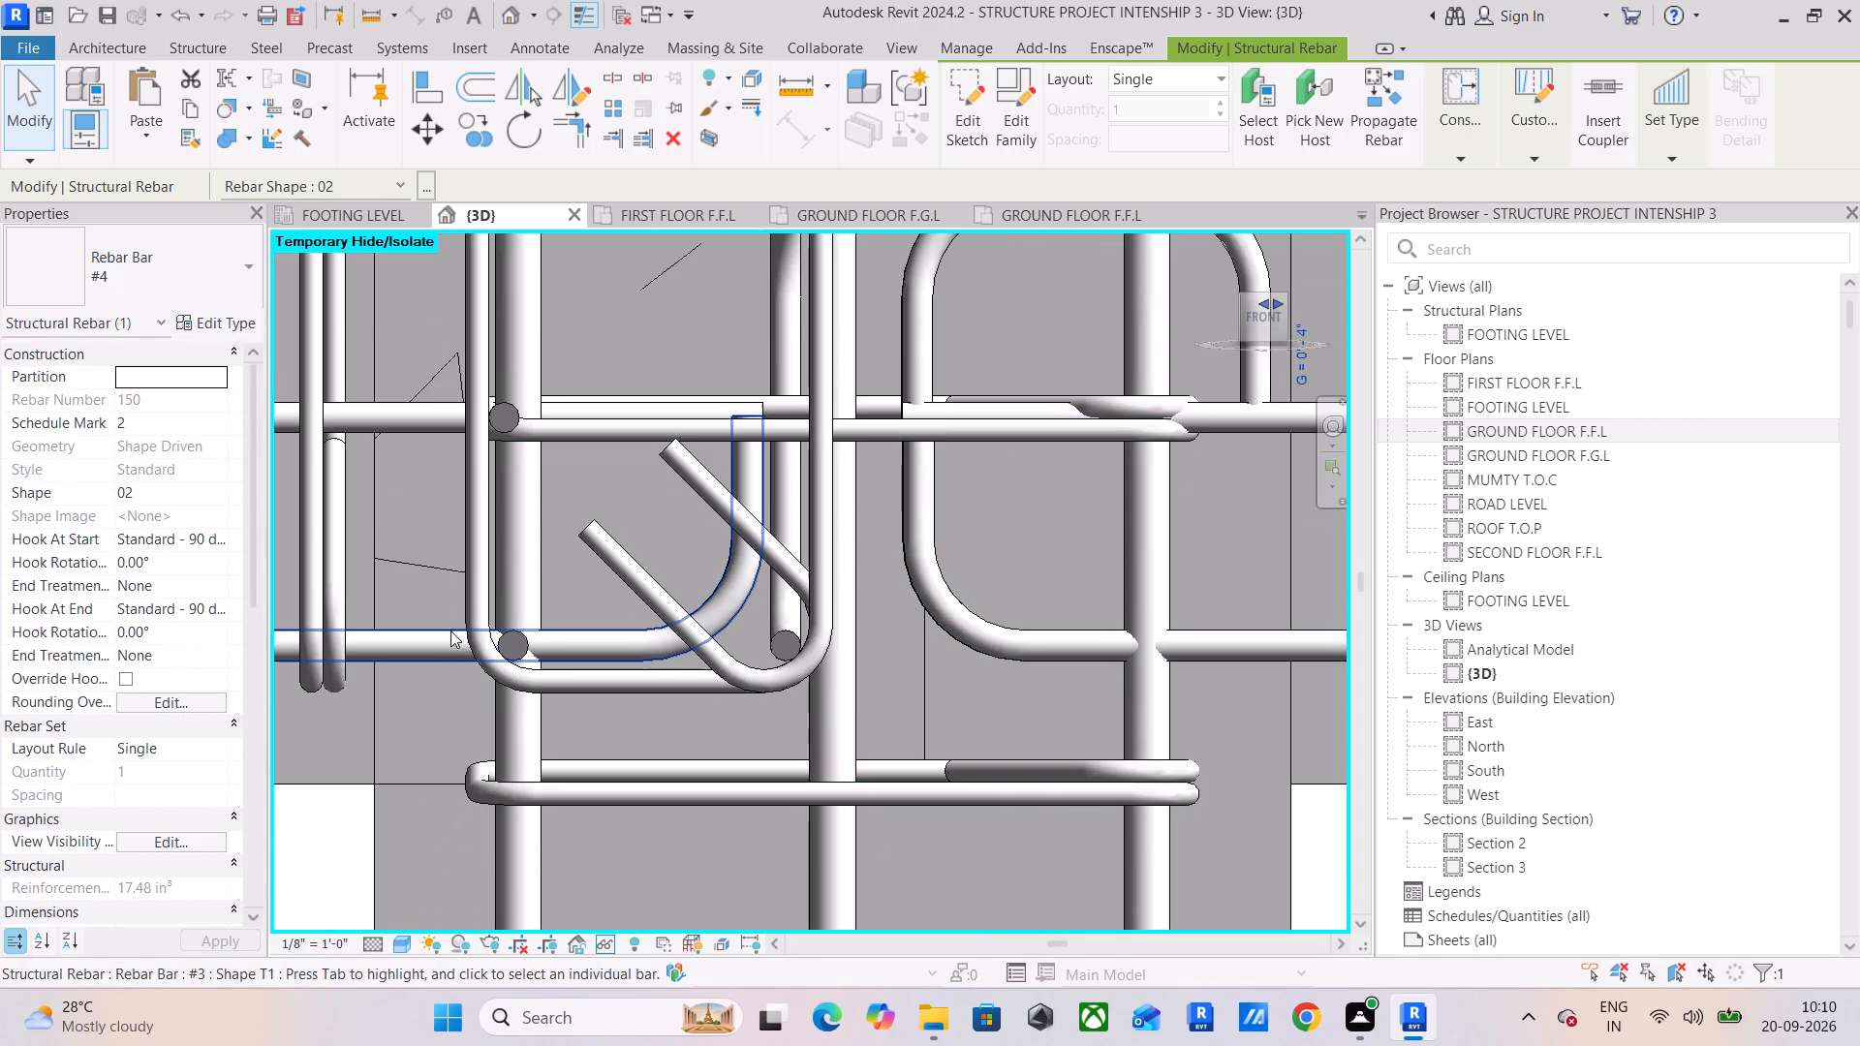
click(414, 638)
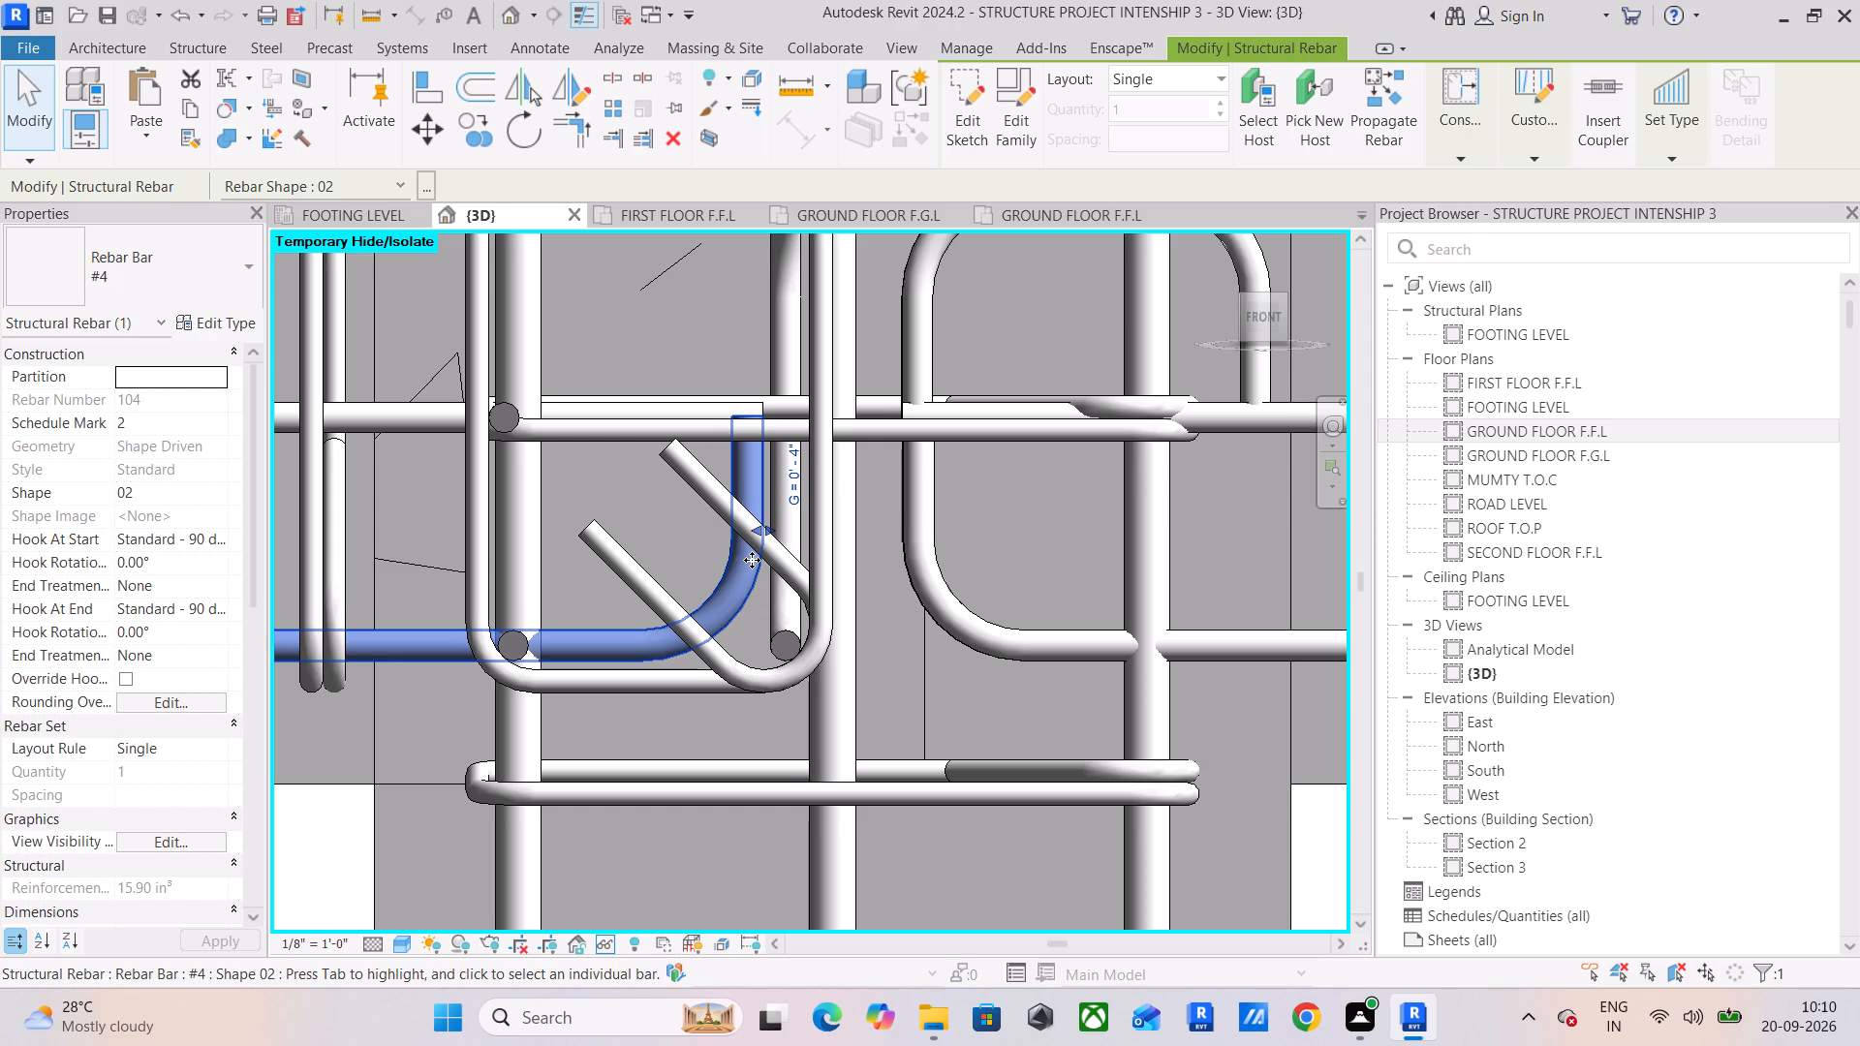
click(1262, 320)
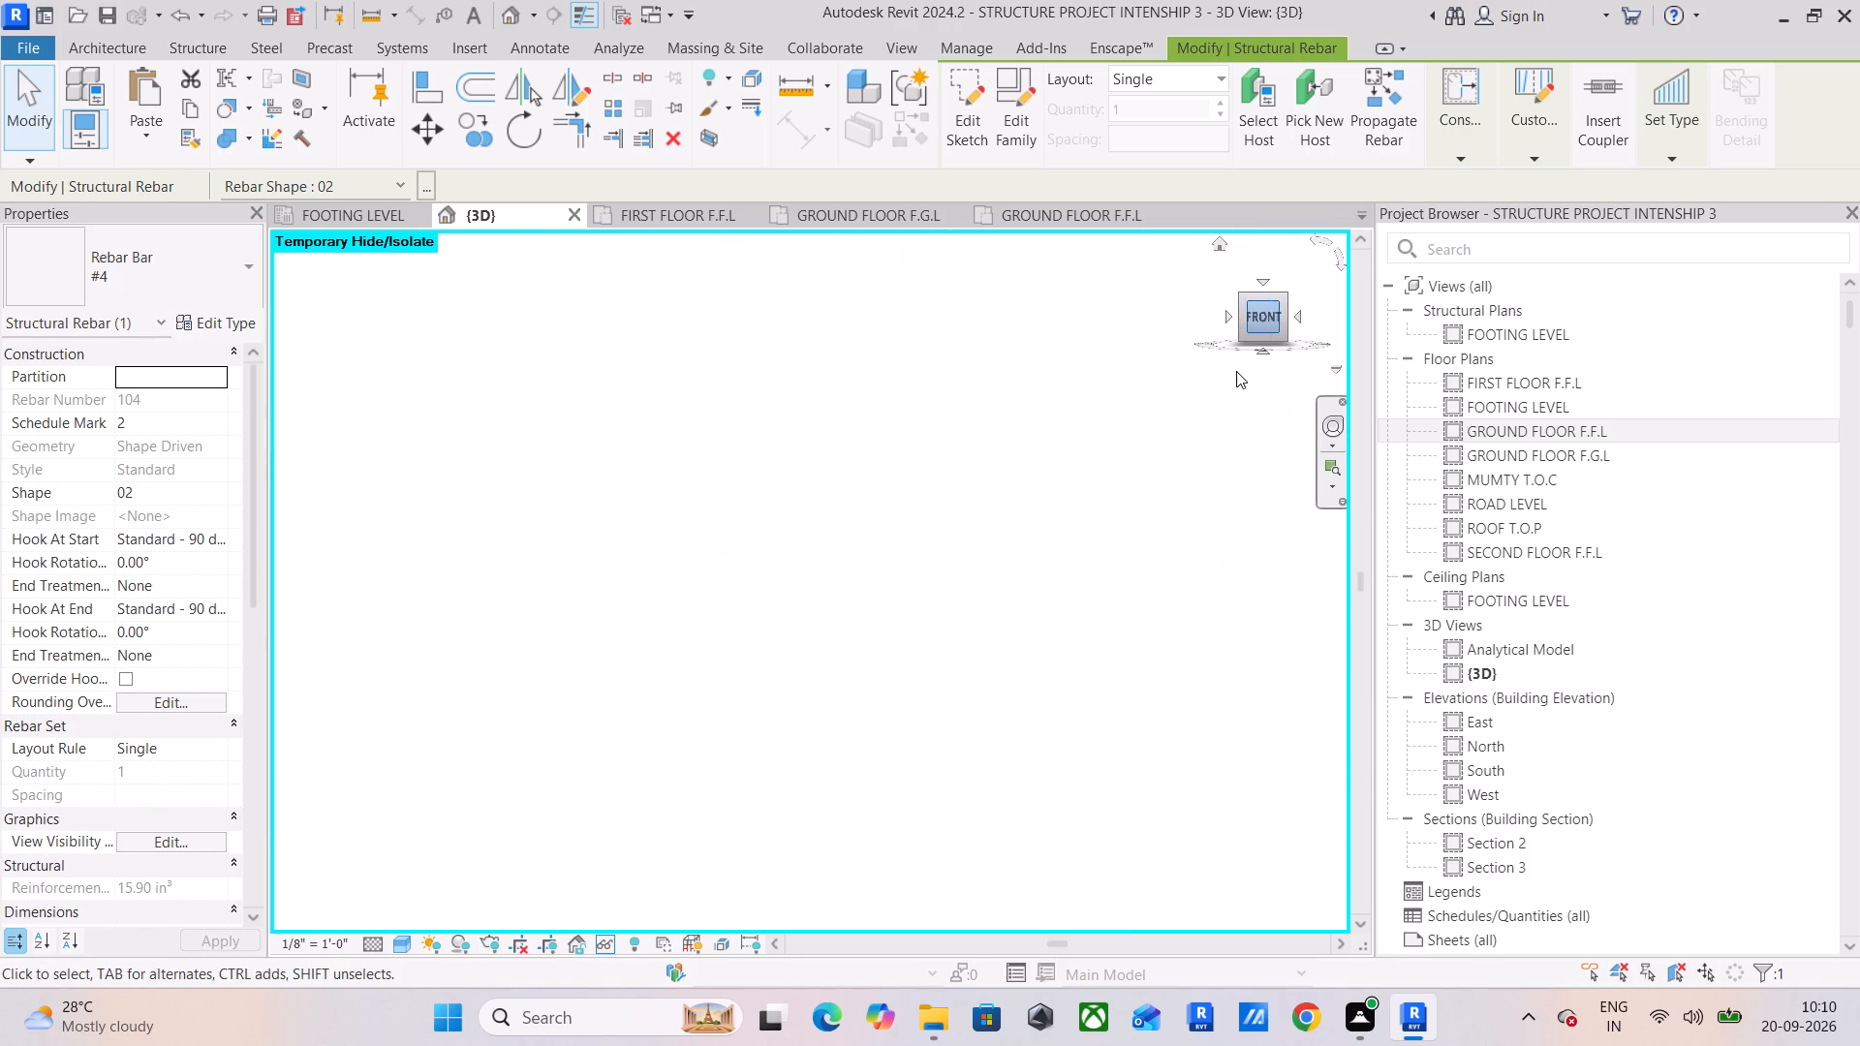
scroll(1133, 586, up, 5)
middle_drag(1158, 582, 936, 551)
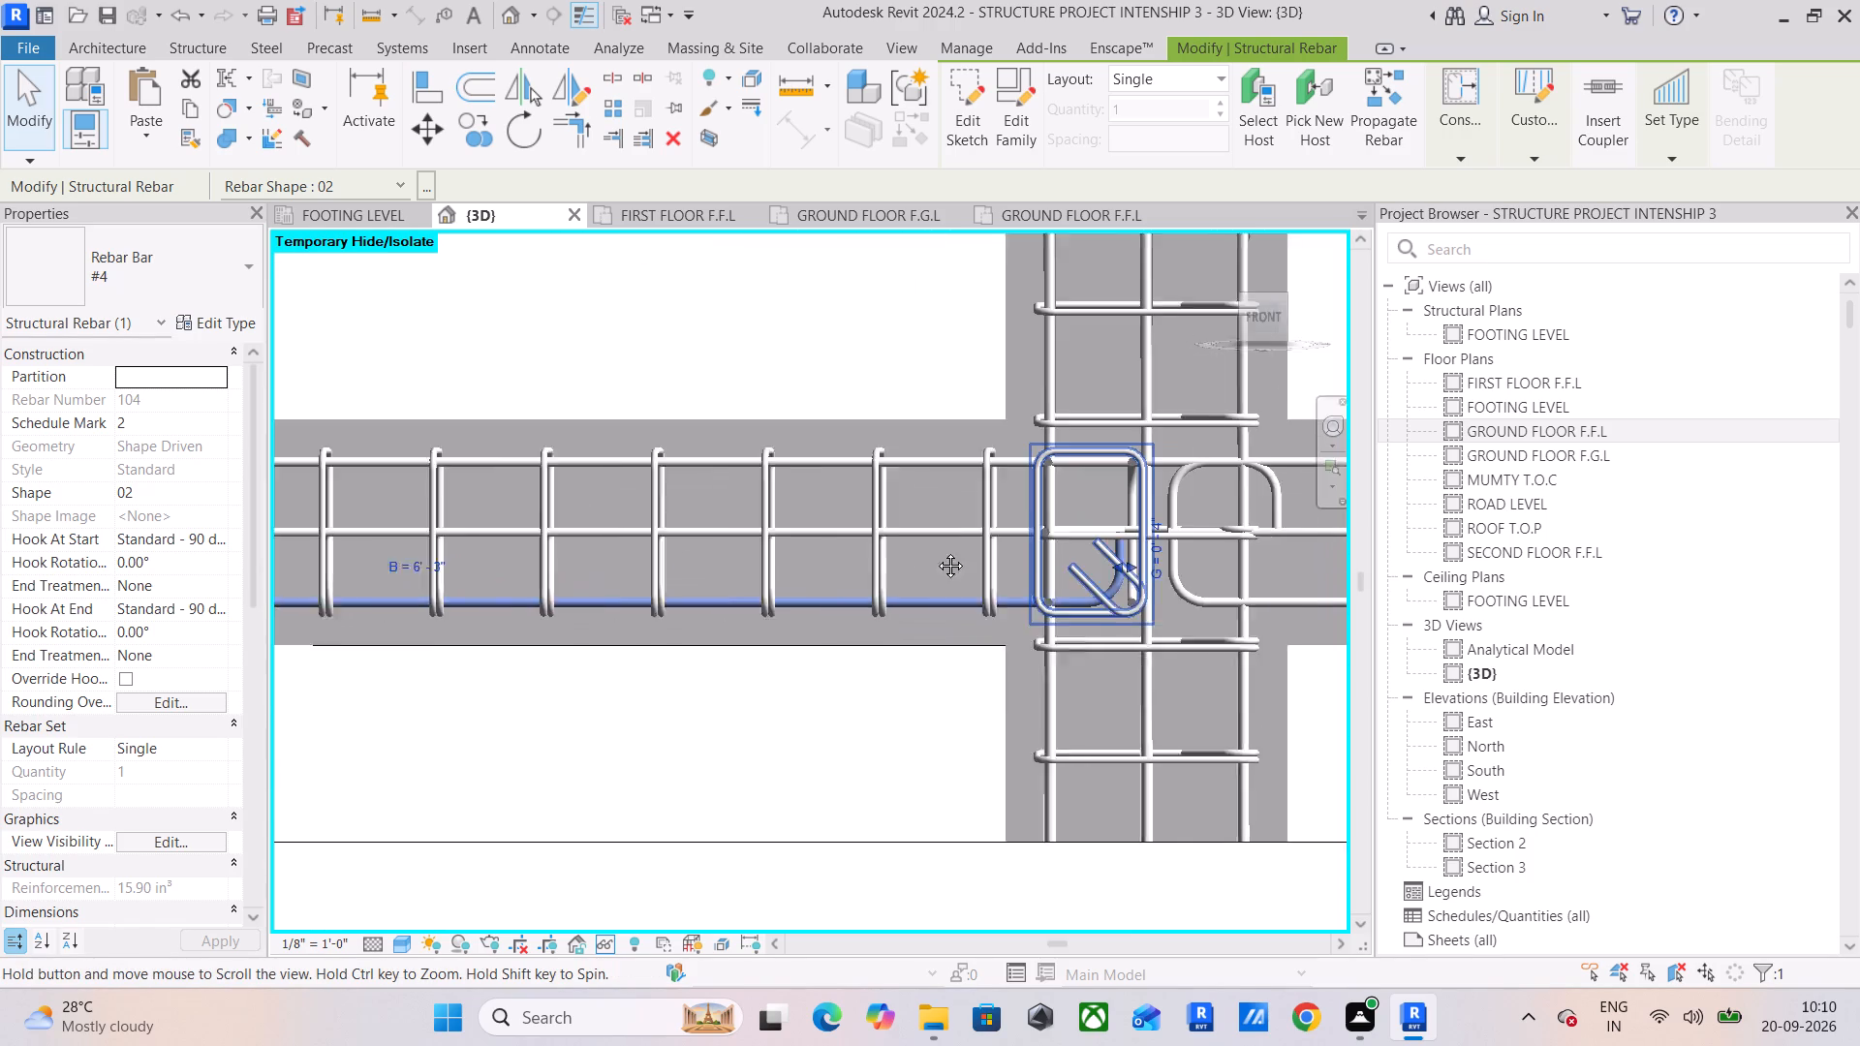
middle_drag(936, 551, 799, 524)
scroll(897, 520, up, 6)
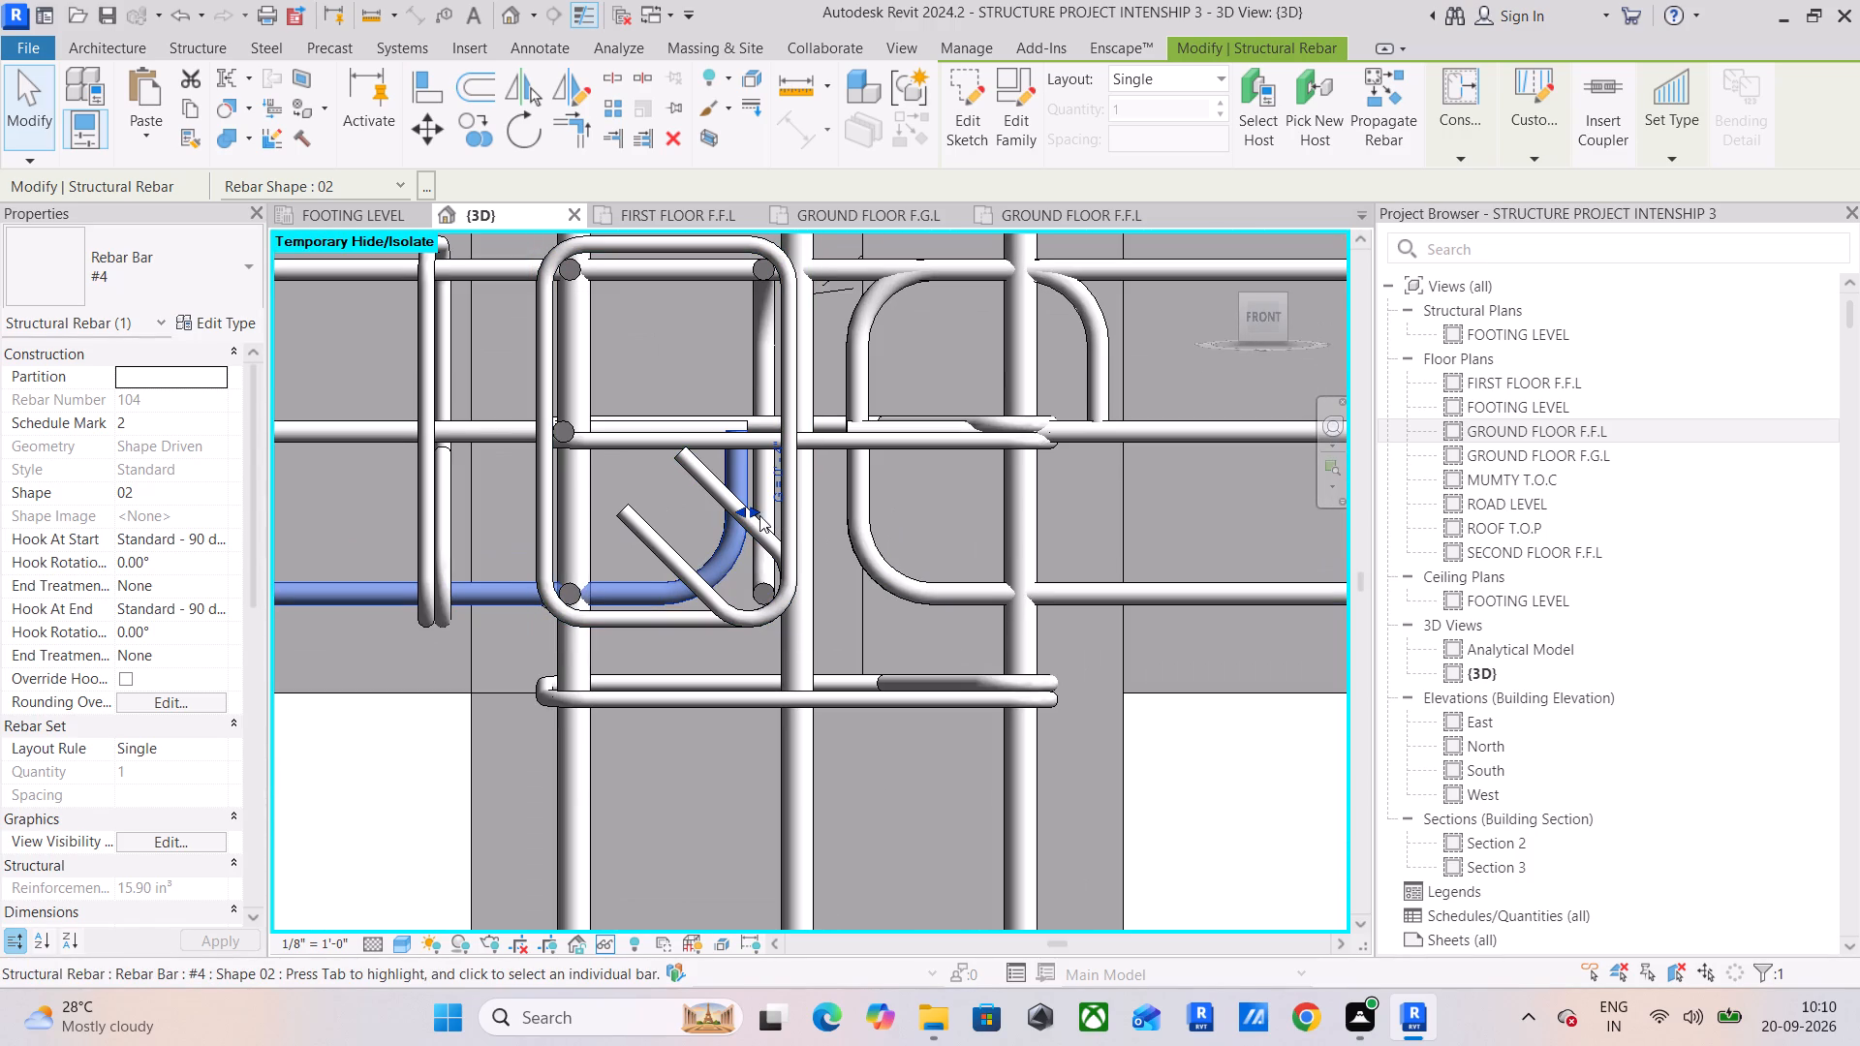
drag(757, 512, 1078, 530)
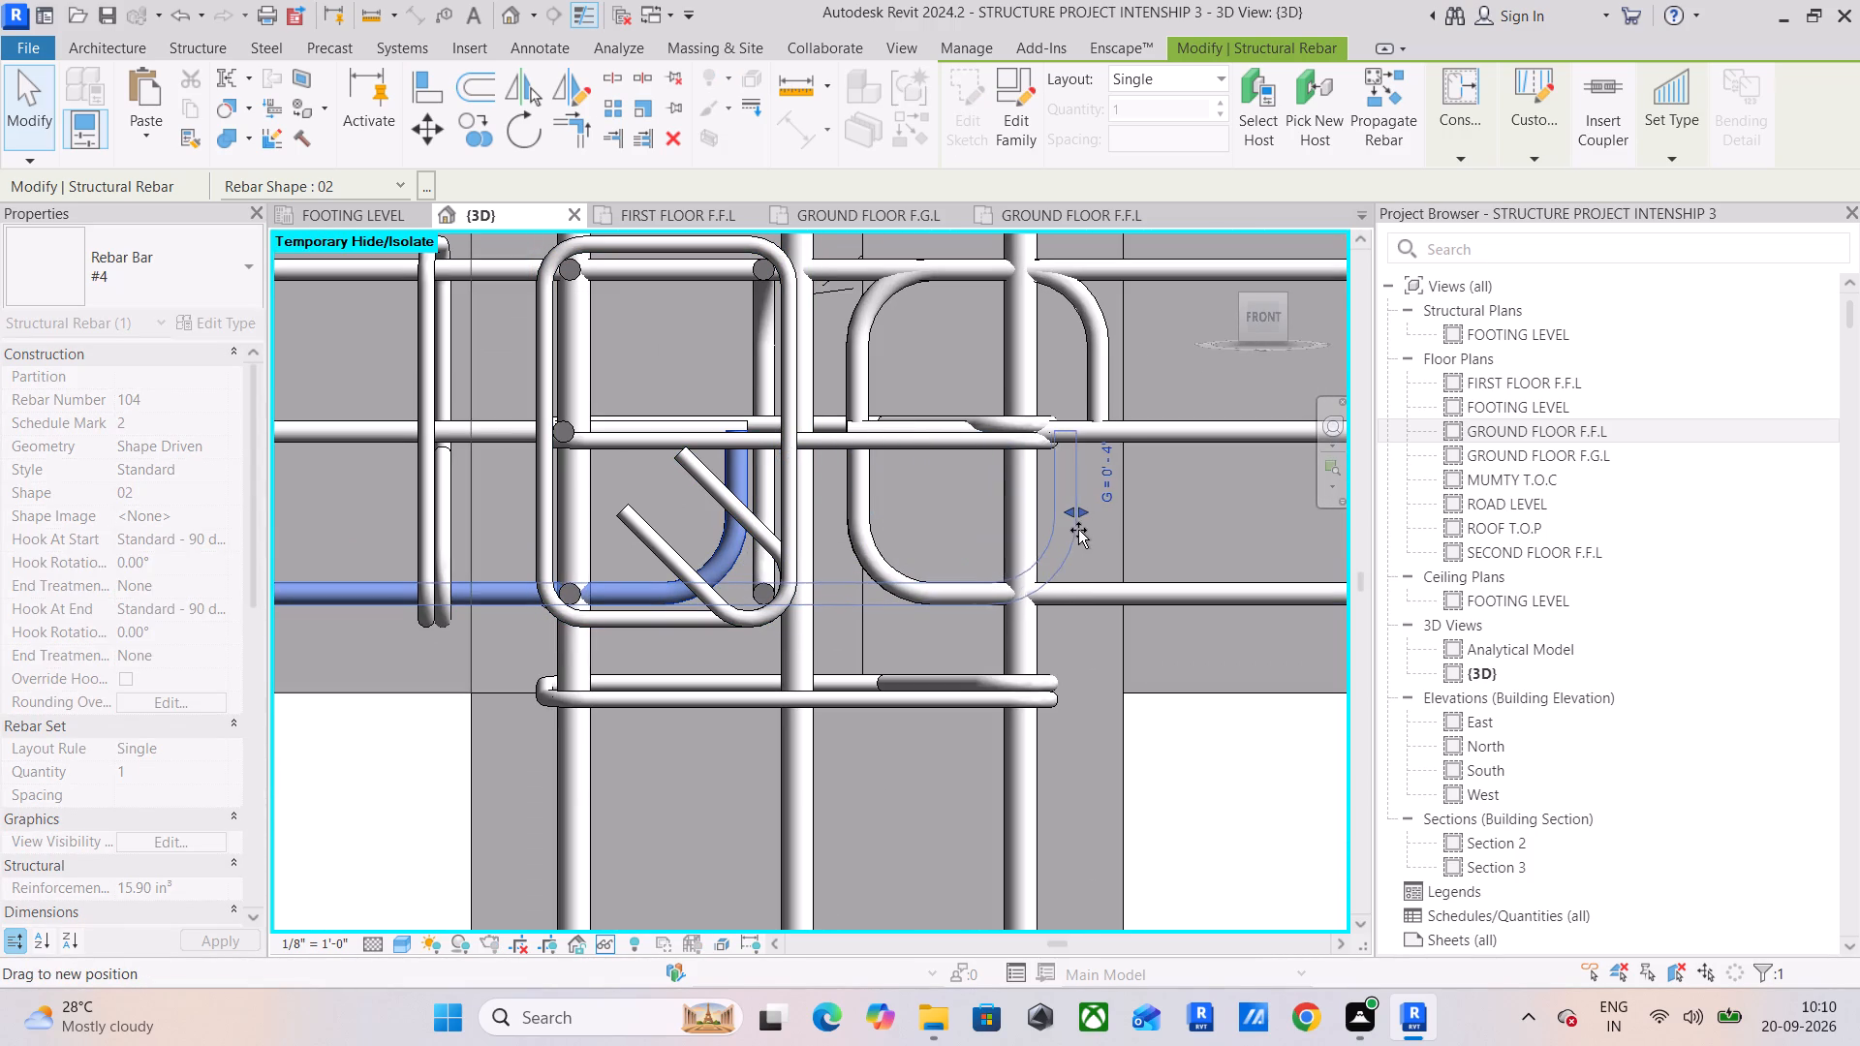
drag(1078, 530, 1106, 532)
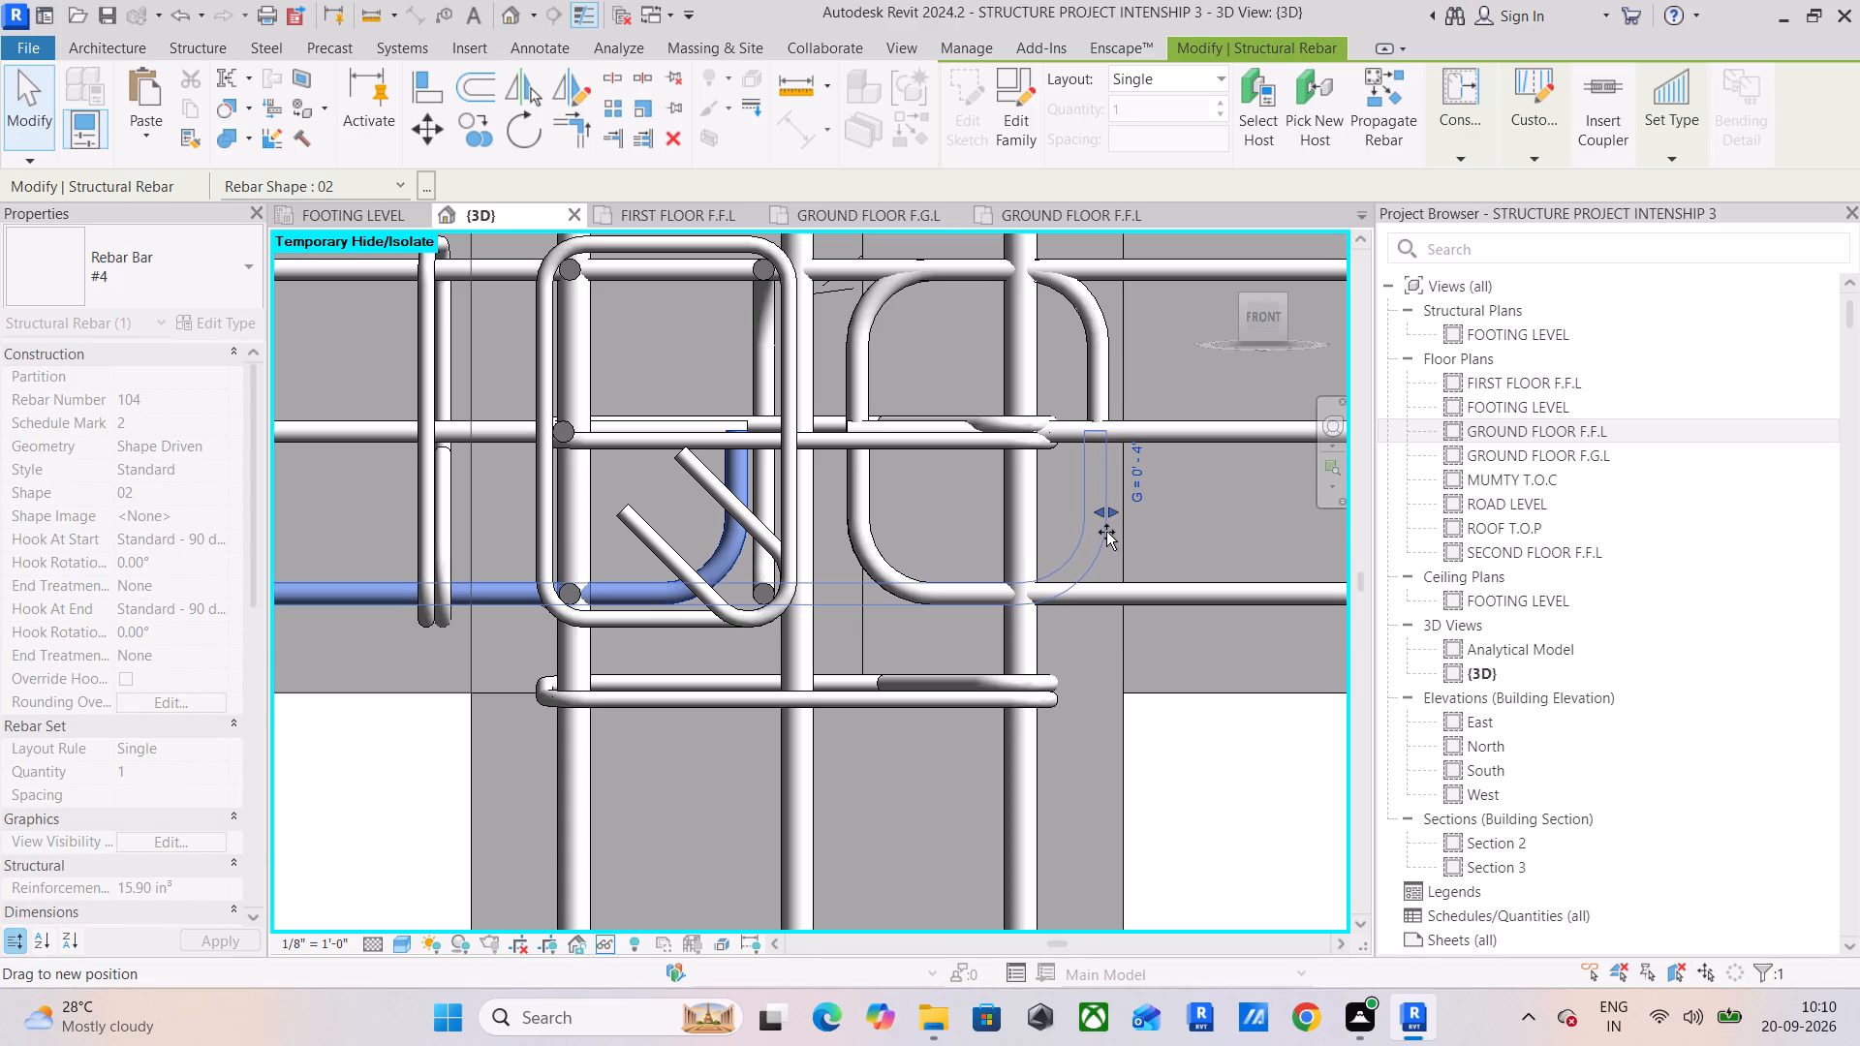
drag(1106, 532, 1110, 534)
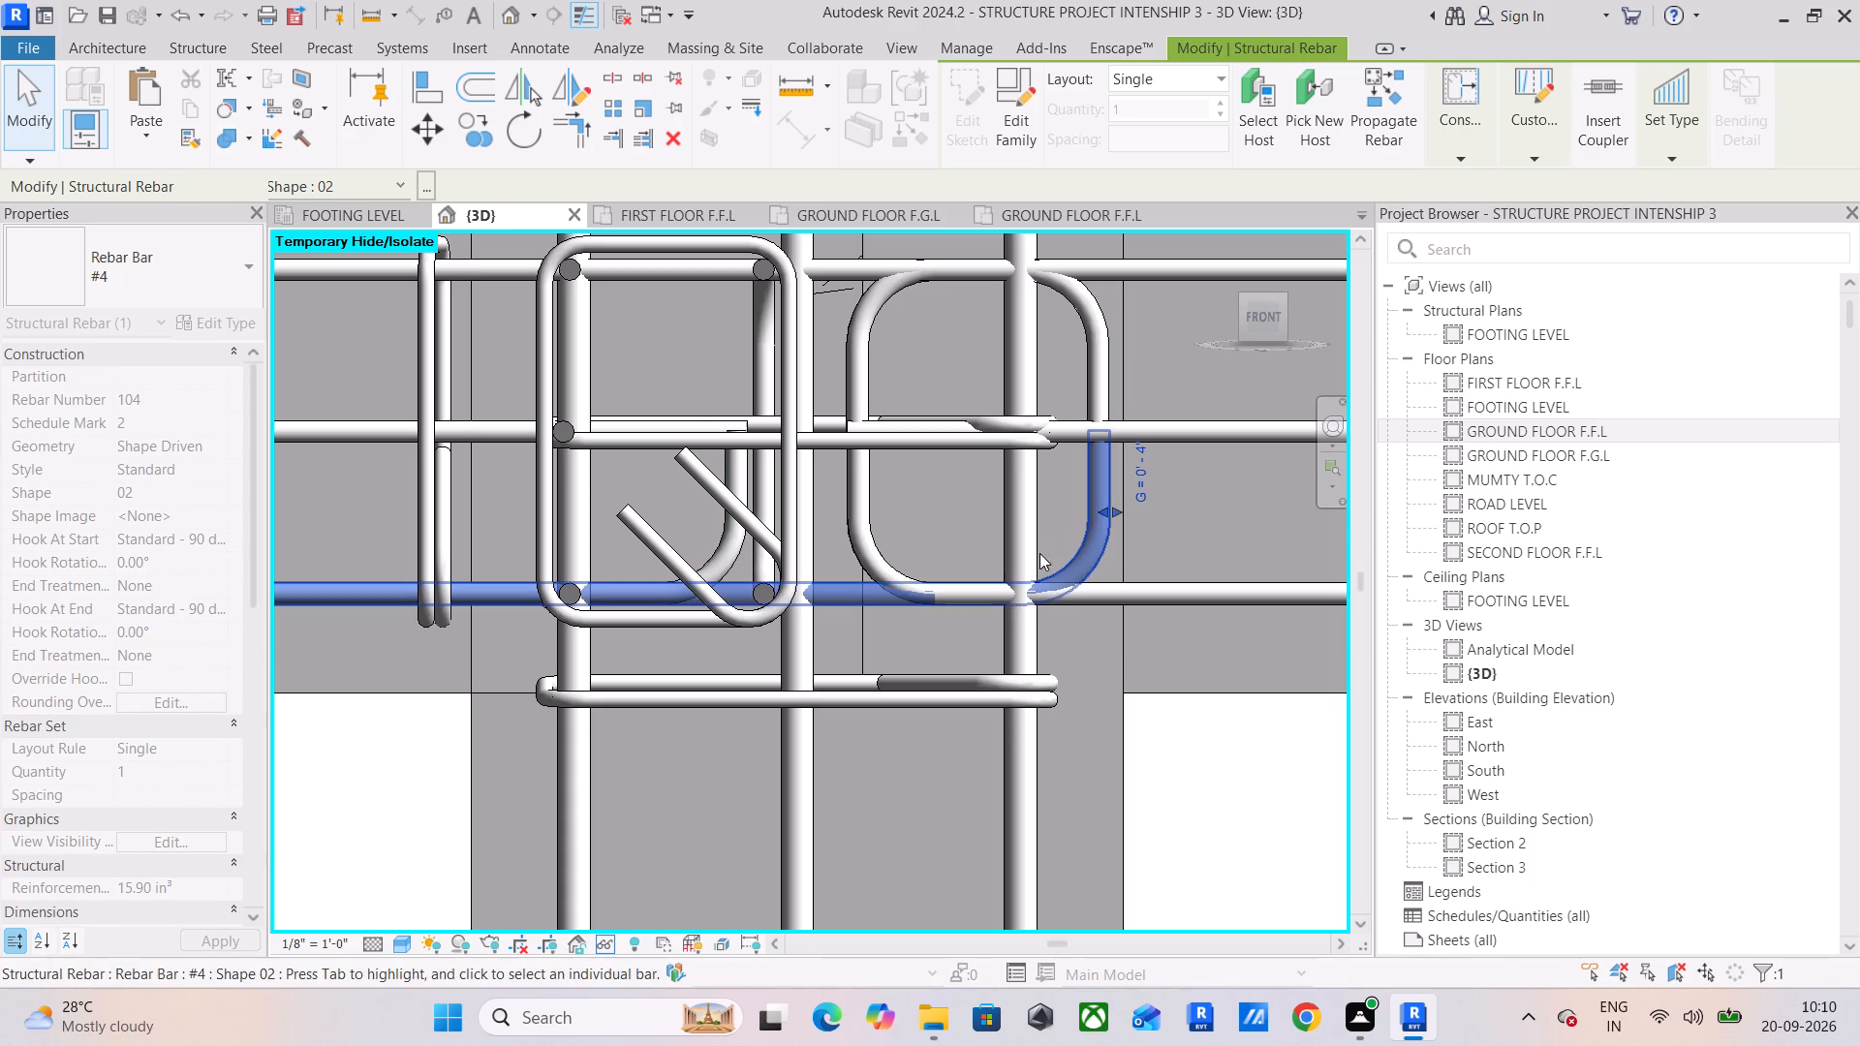
click(732, 566)
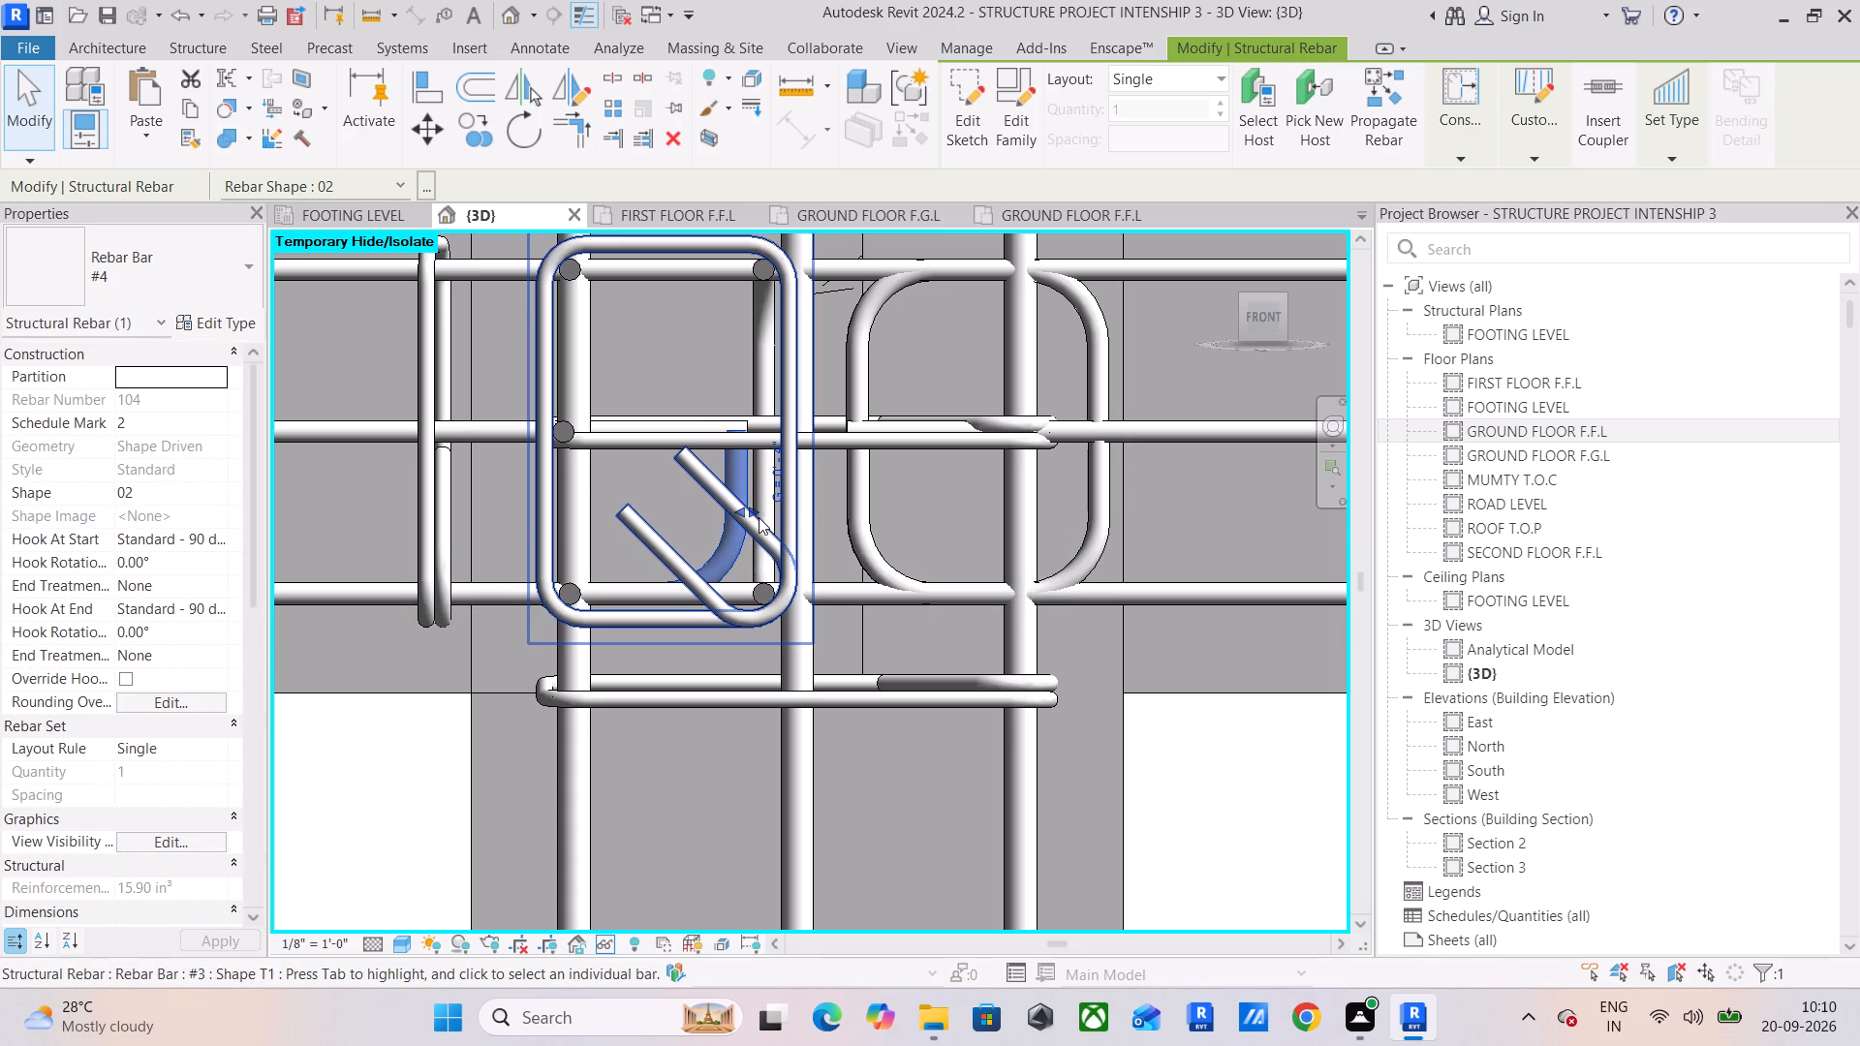
drag(750, 515, 1100, 531)
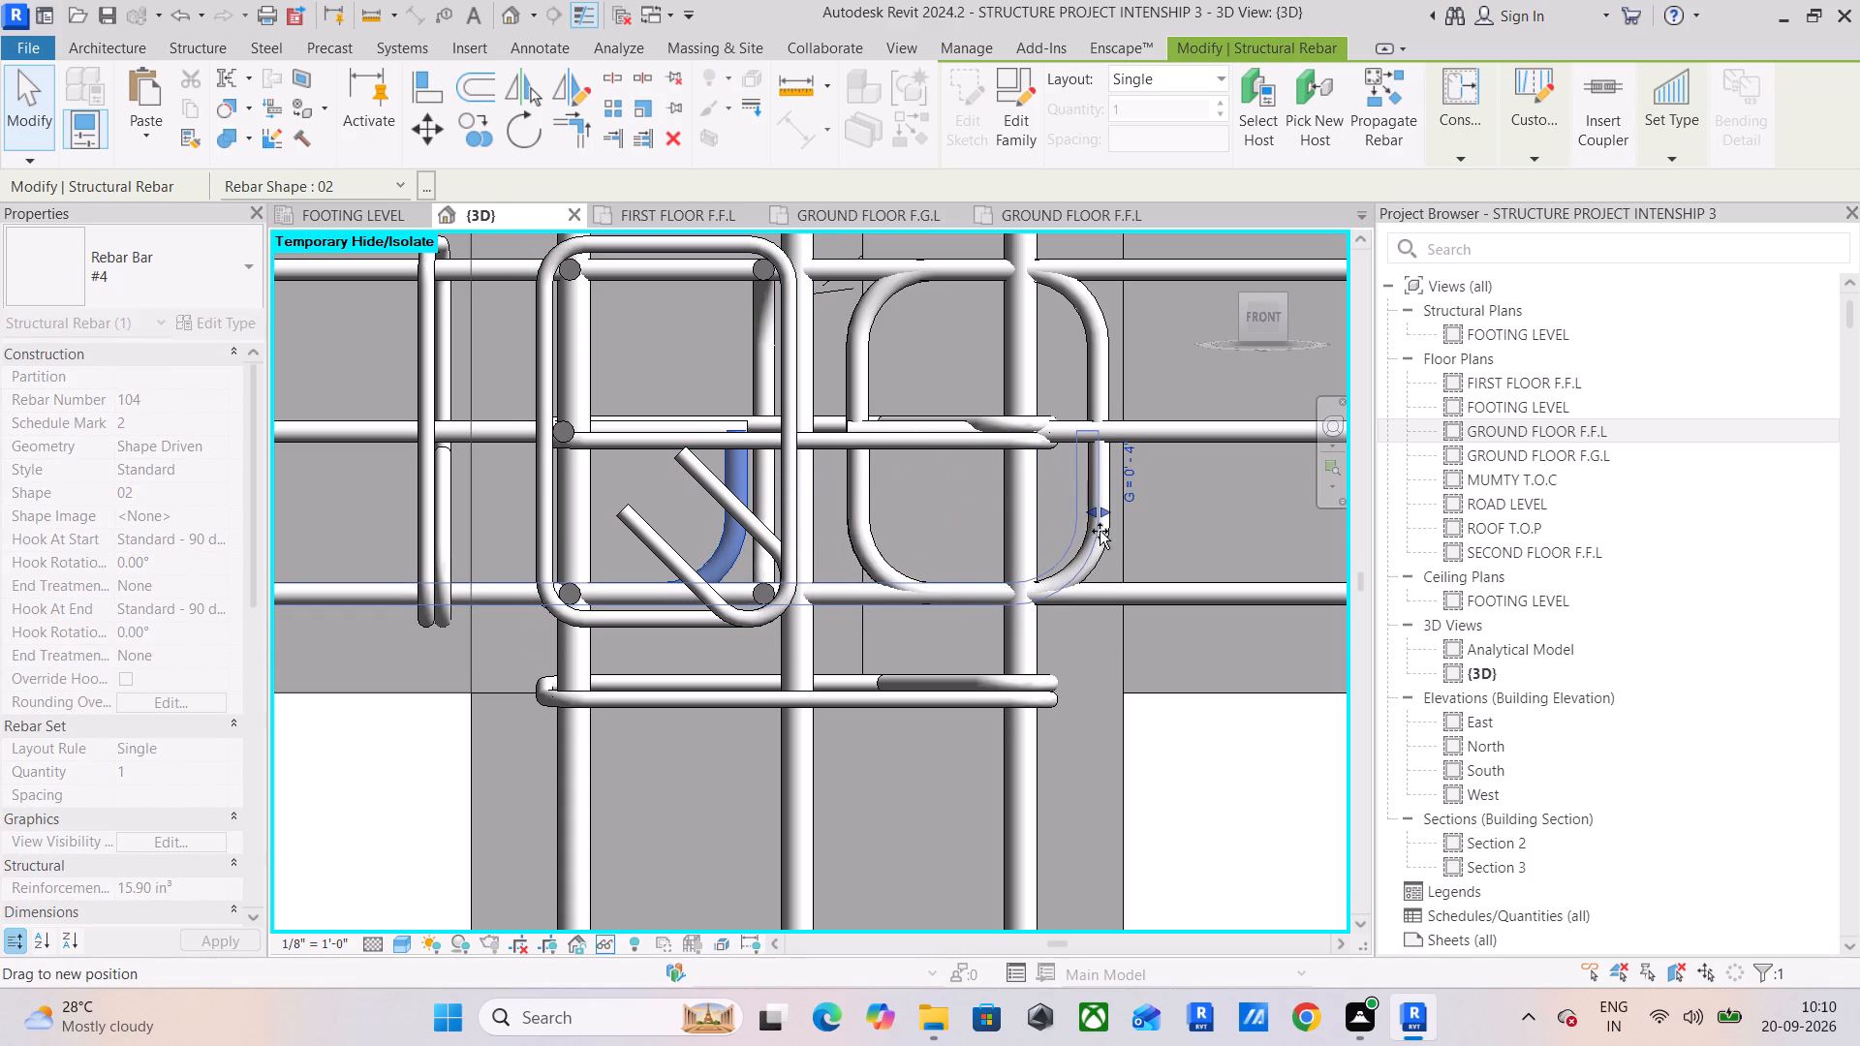
drag(1100, 531, 1109, 532)
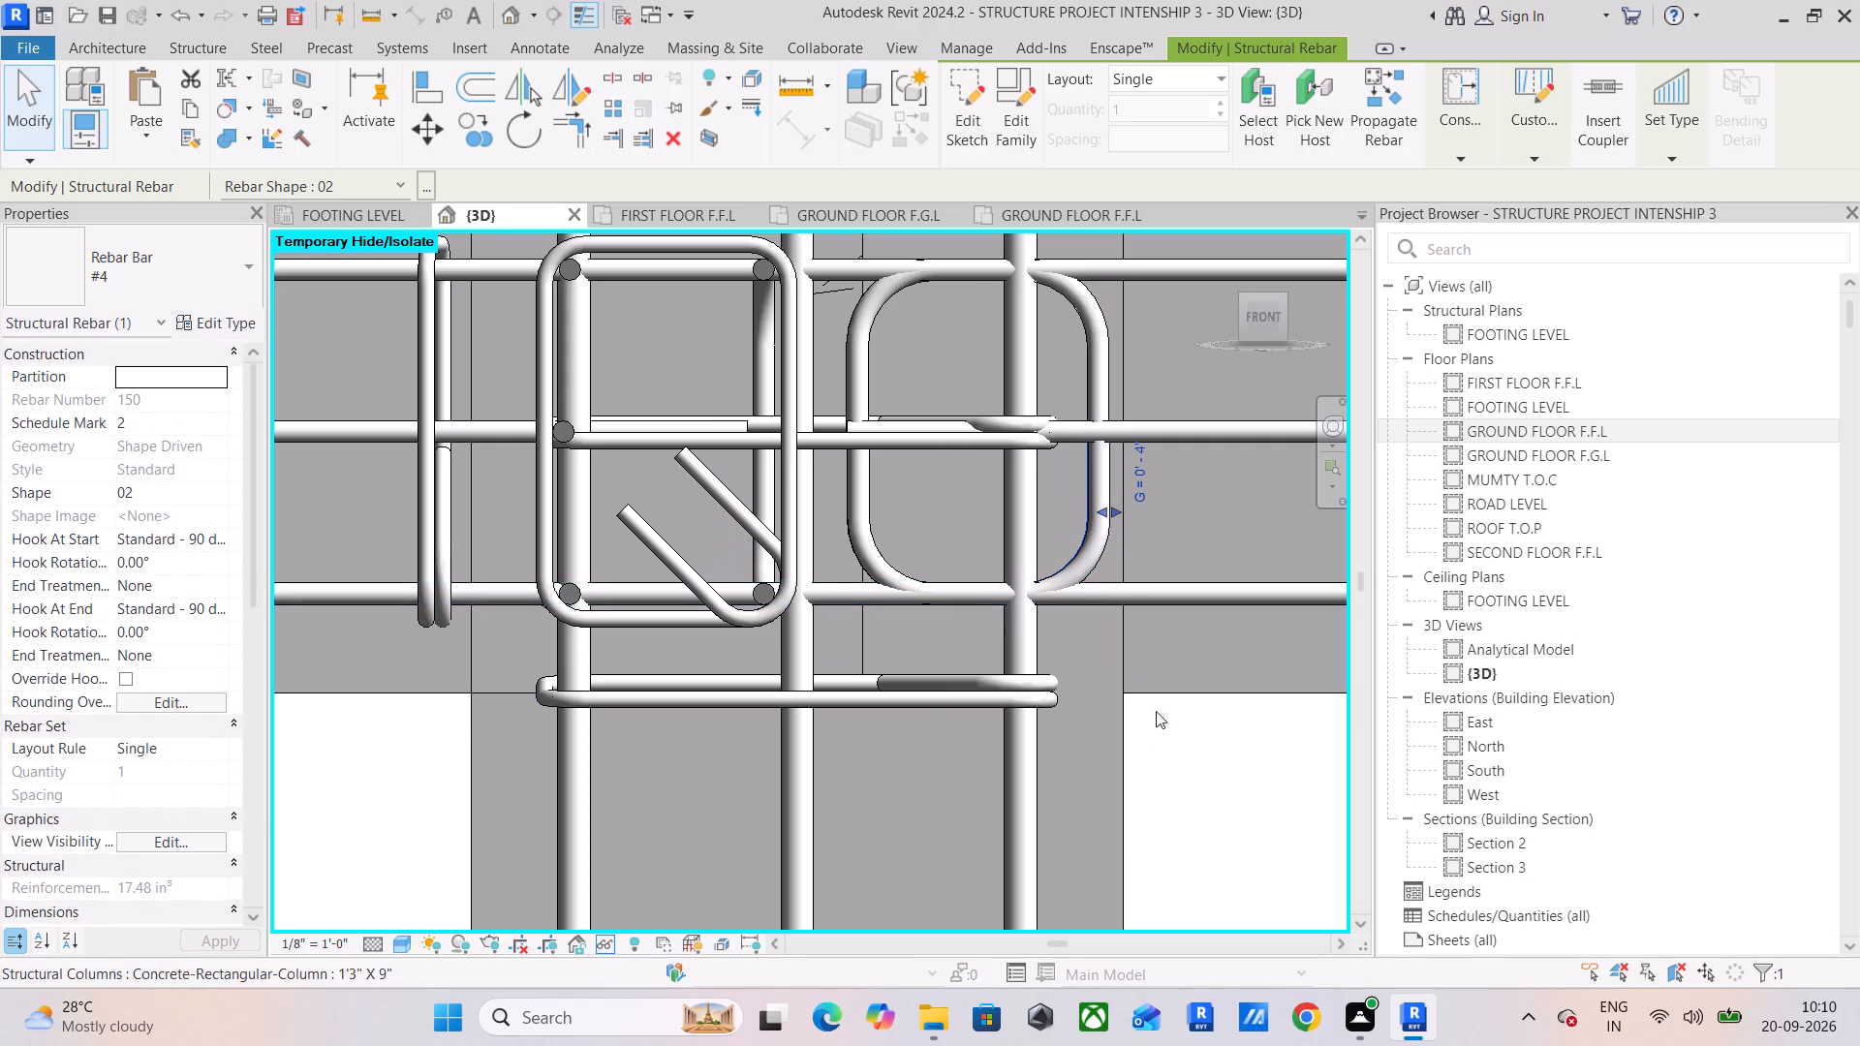
Extend a straight mid-depth #4 bar (shape 00) through the interior column to line up with the extended hooks.
click(375, 426)
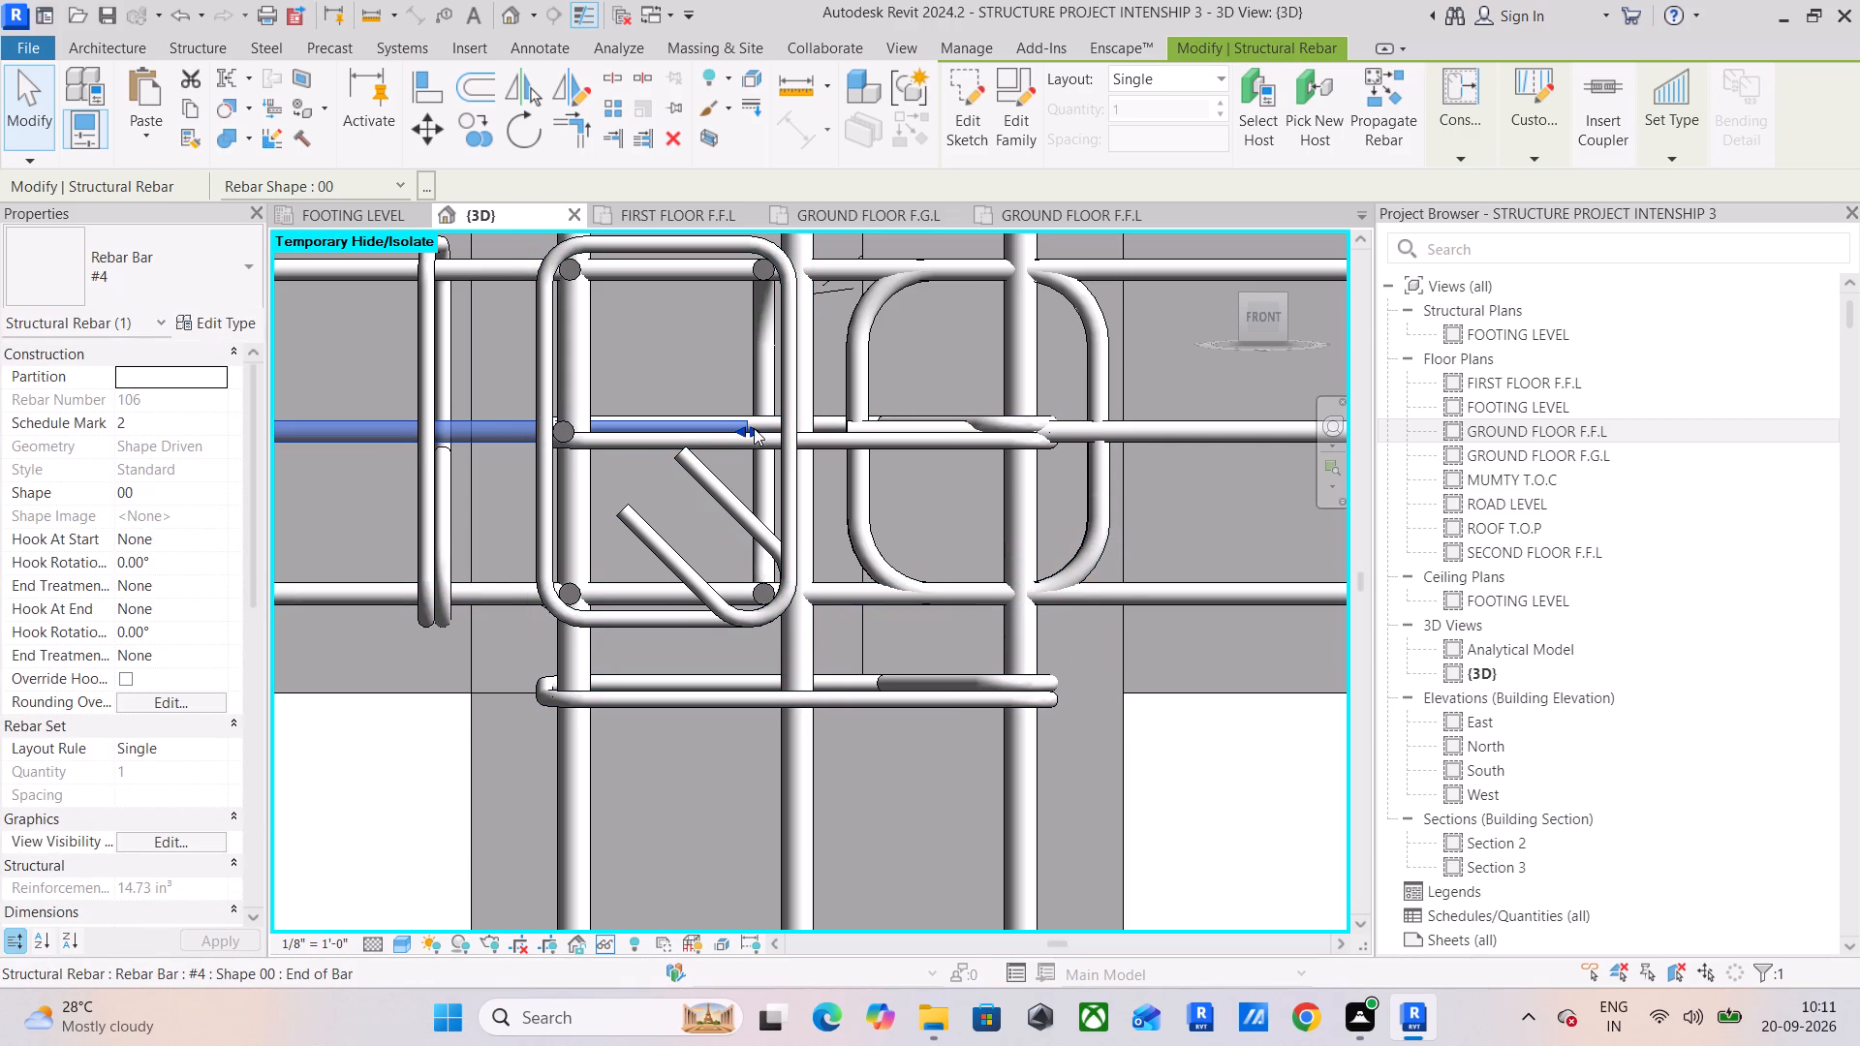
drag(754, 428, 1098, 486)
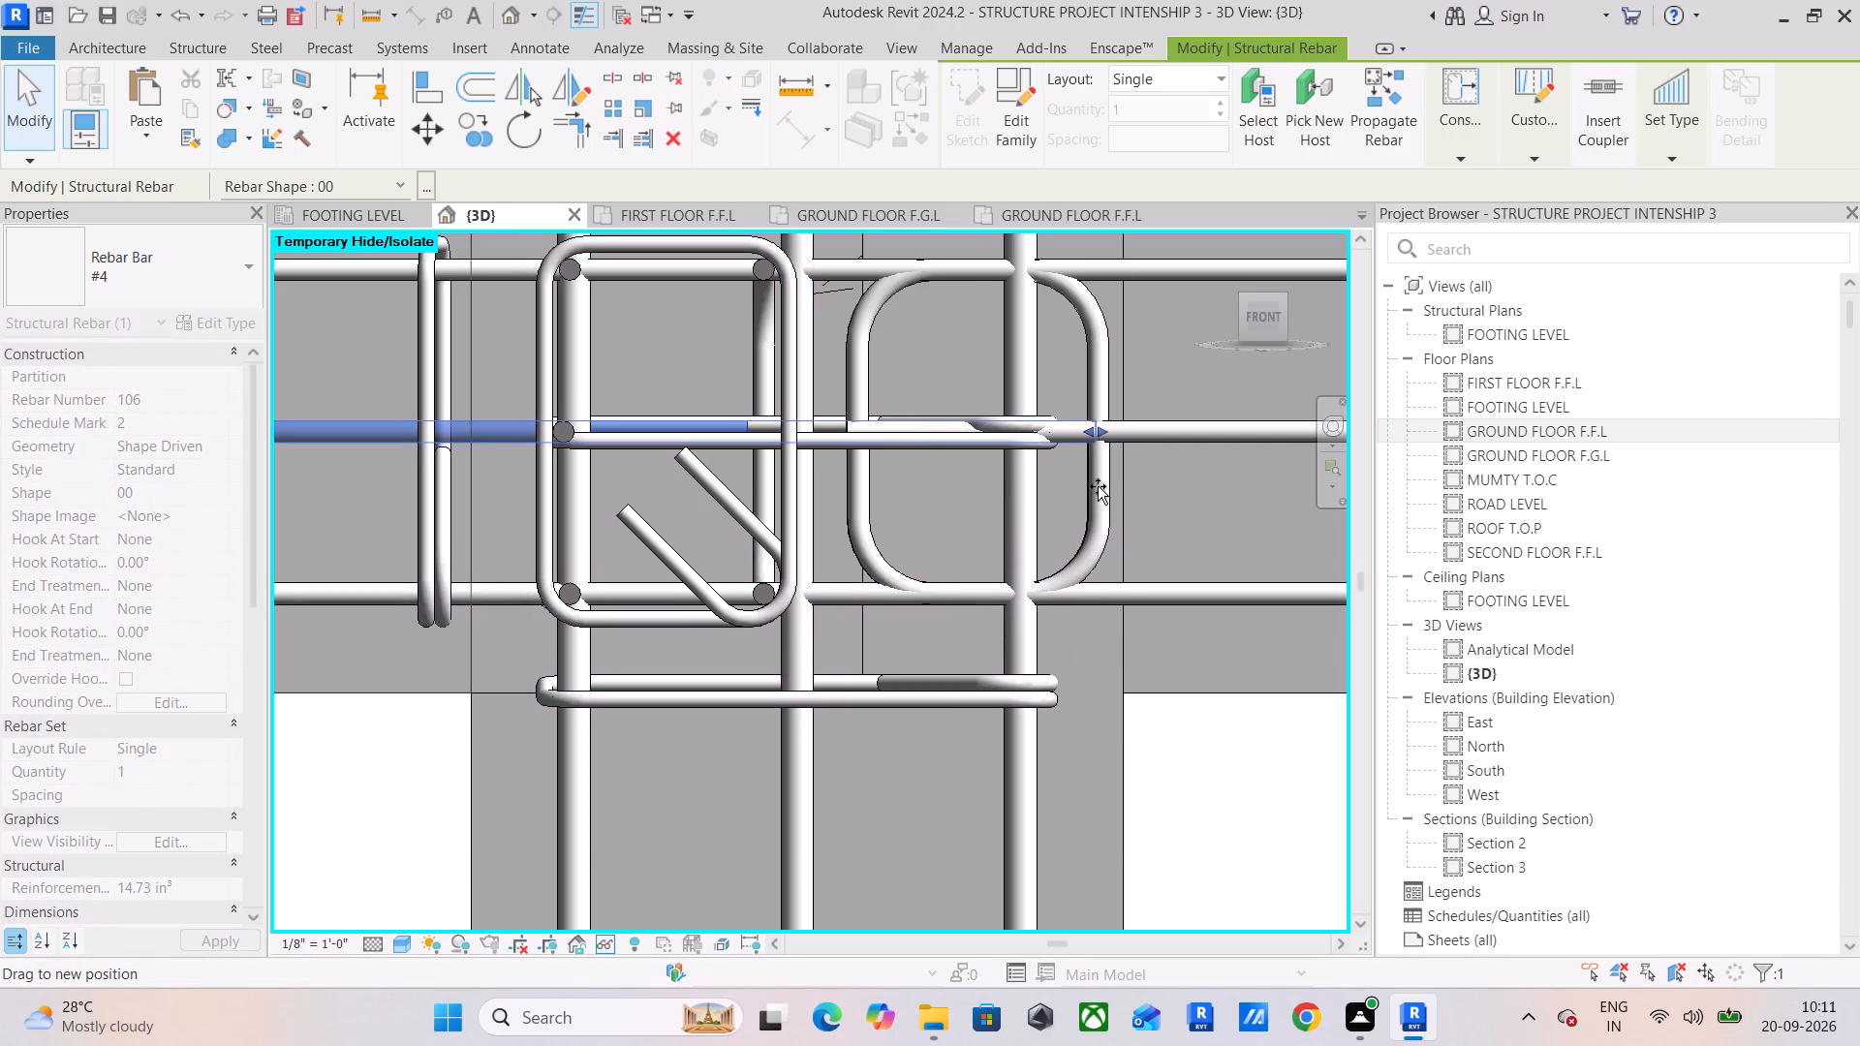
drag(1098, 486, 1106, 486)
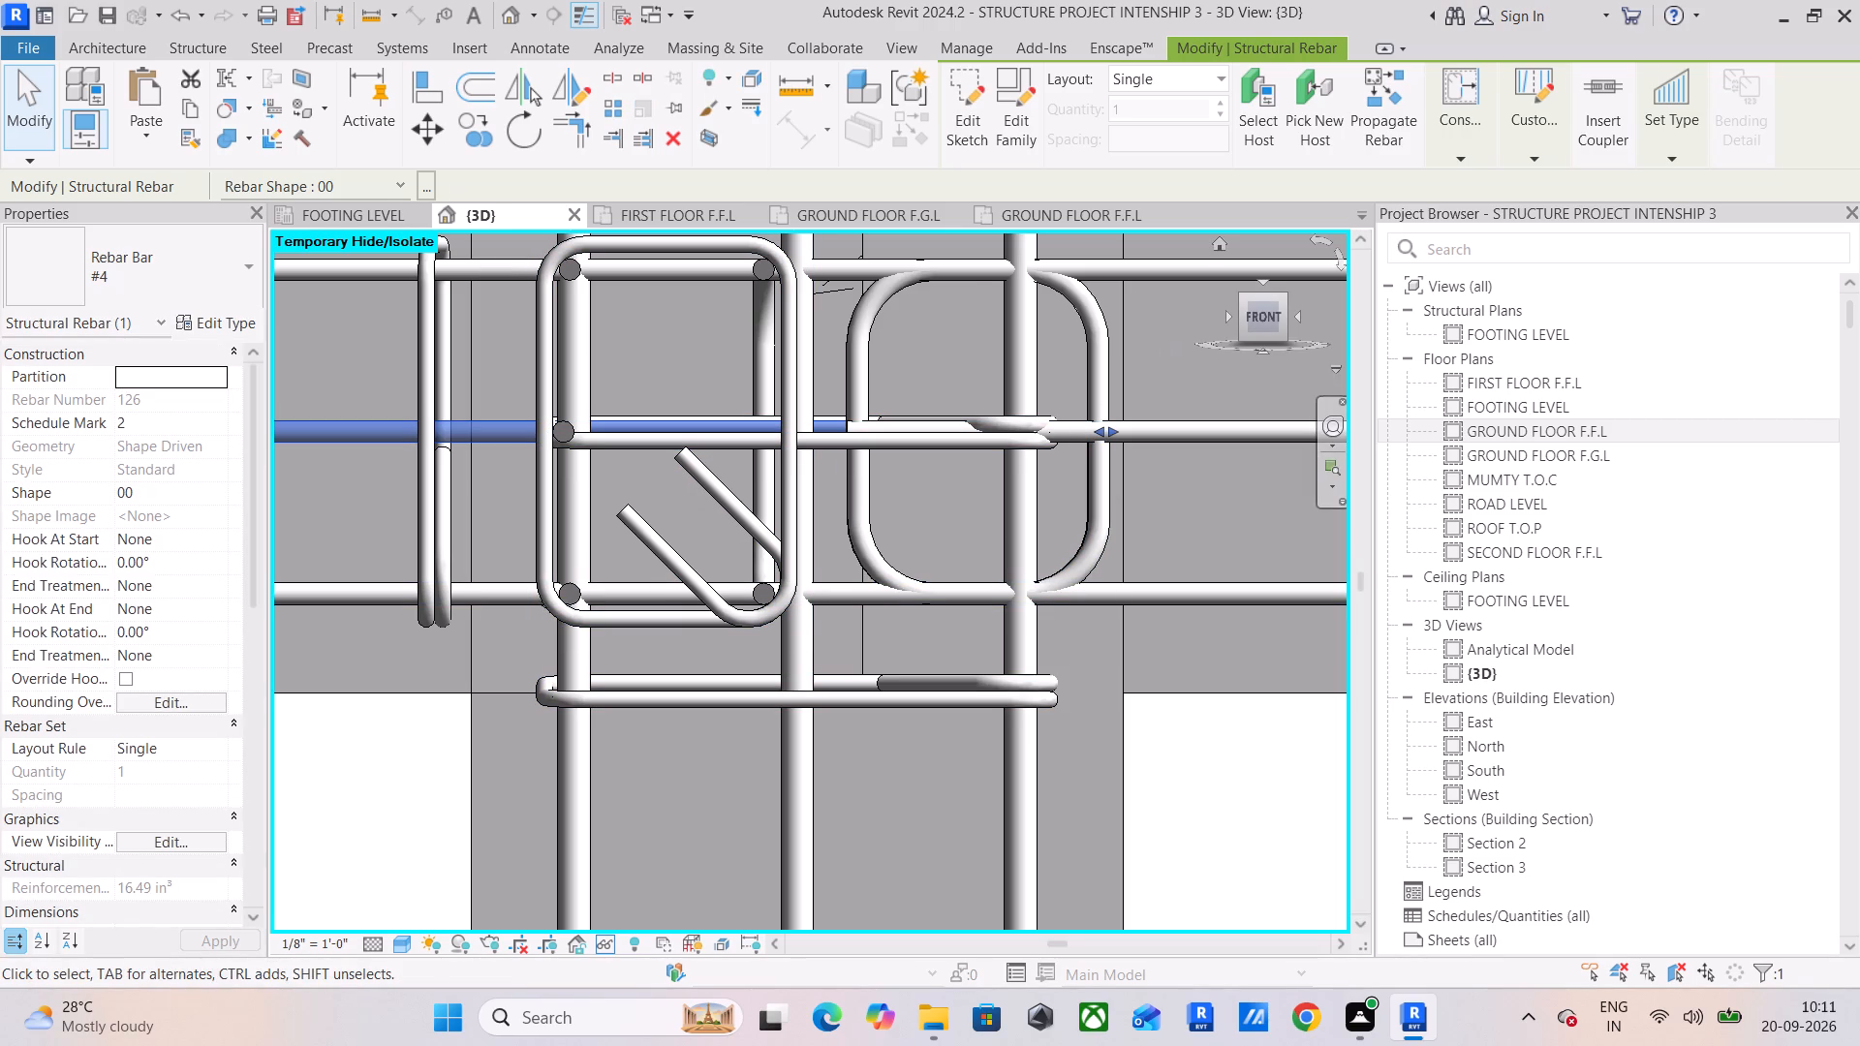
Extend the first bay's other straight mid-depth #4 bar (shape 00) through the interior column, level with the ends of its extended hooked bars.
drag(1261, 322, 1261, 343)
scroll(780, 486, down, 3)
middle_drag(780, 484, 1054, 495)
click(533, 485)
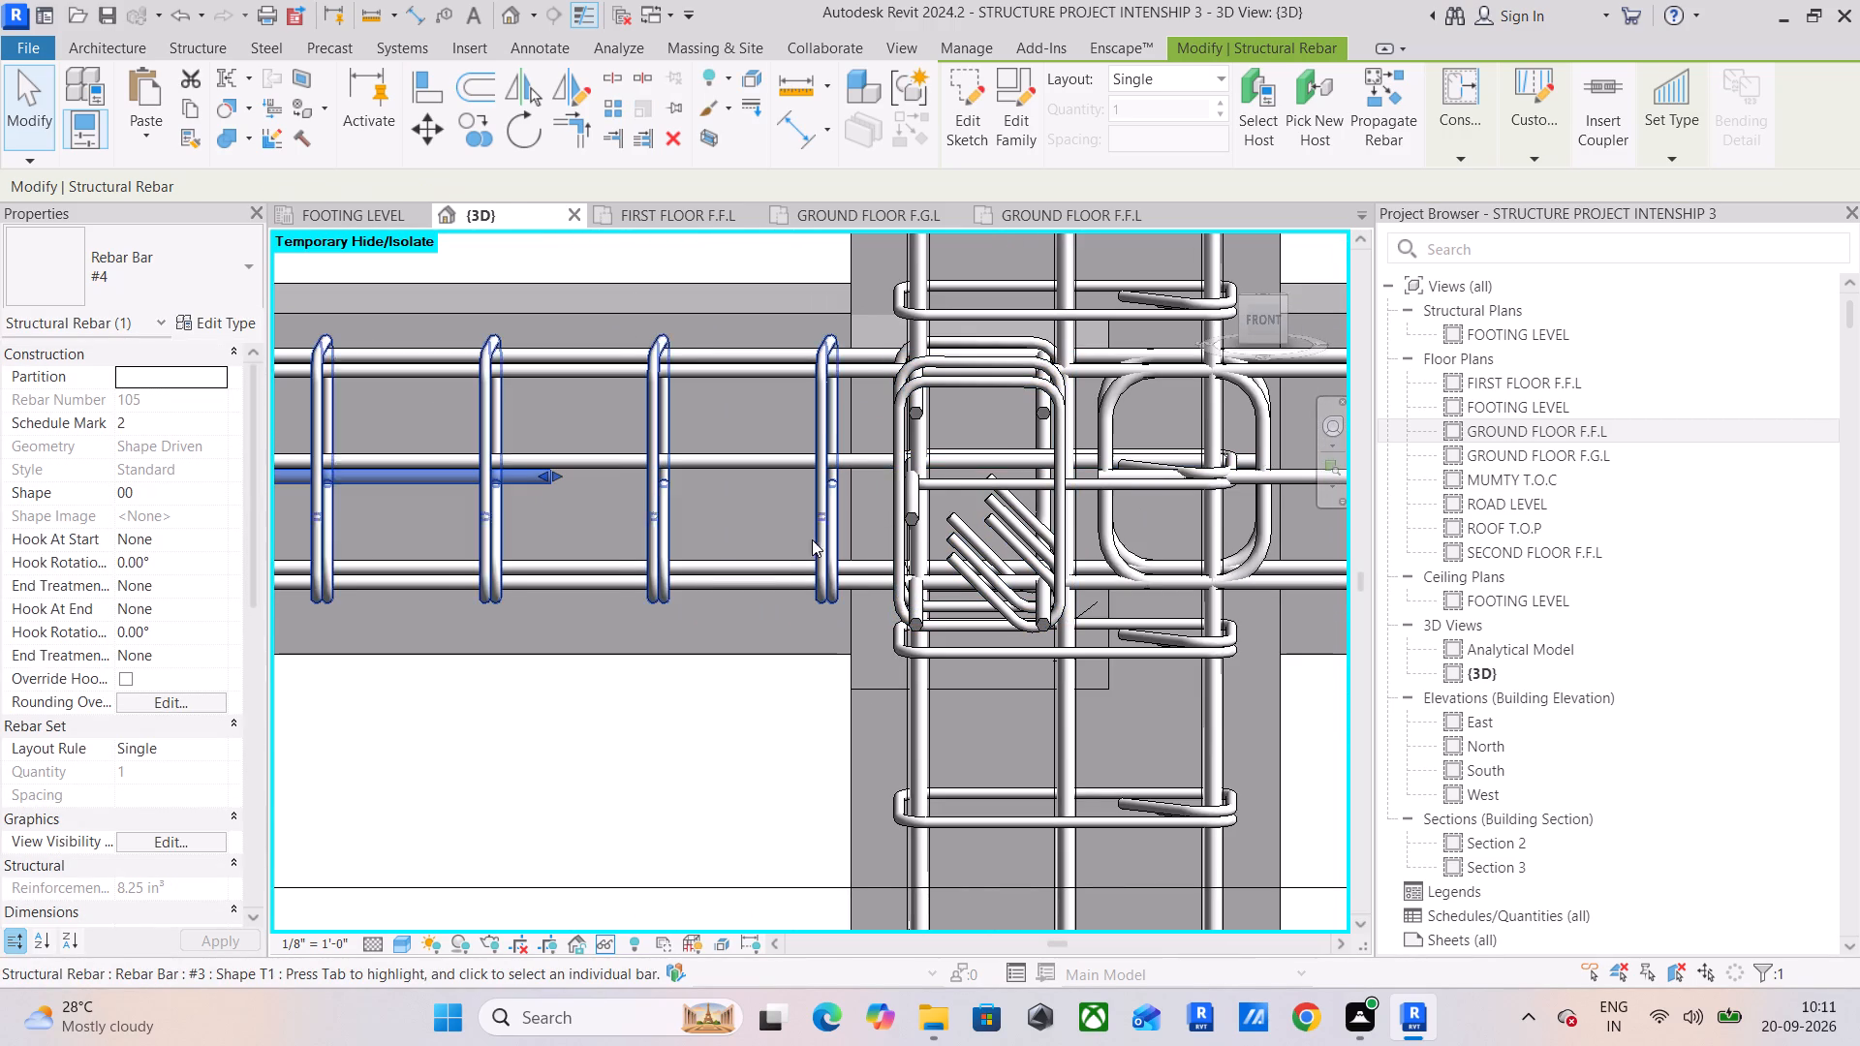
click(1255, 324)
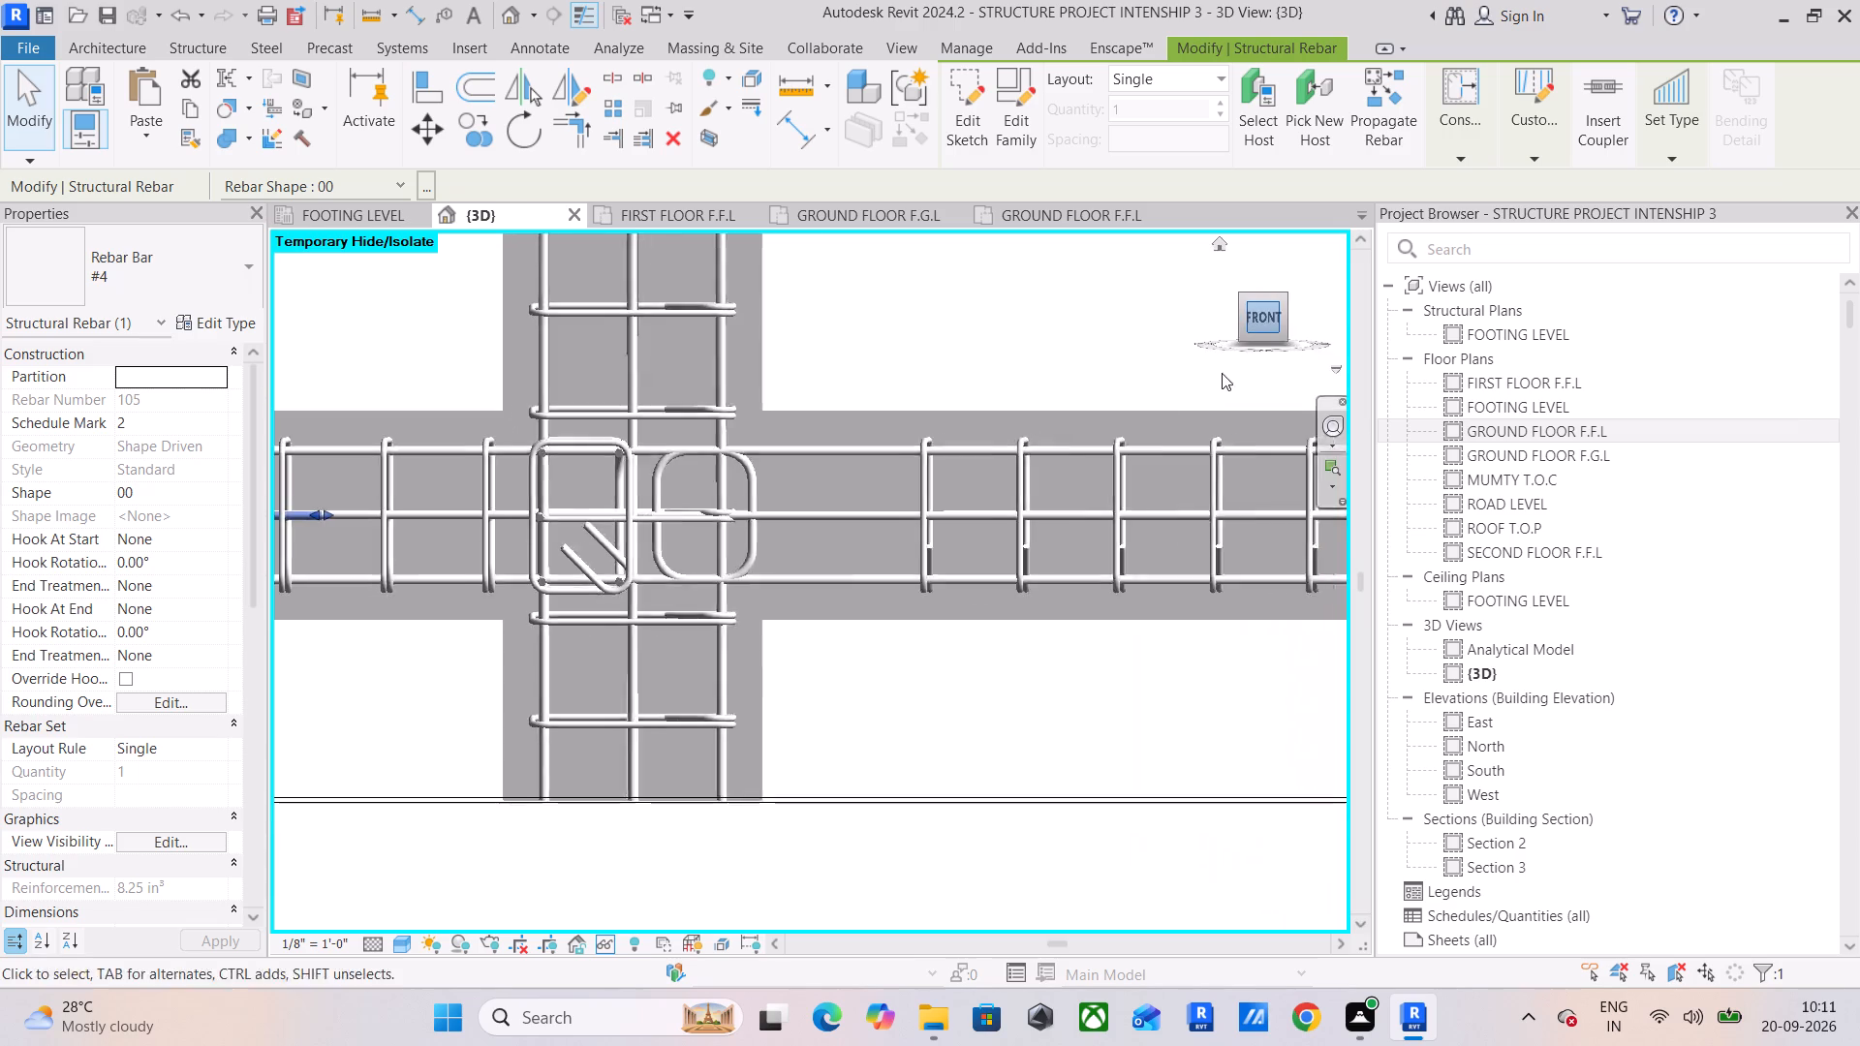
middle_drag(949, 619, 454, 524)
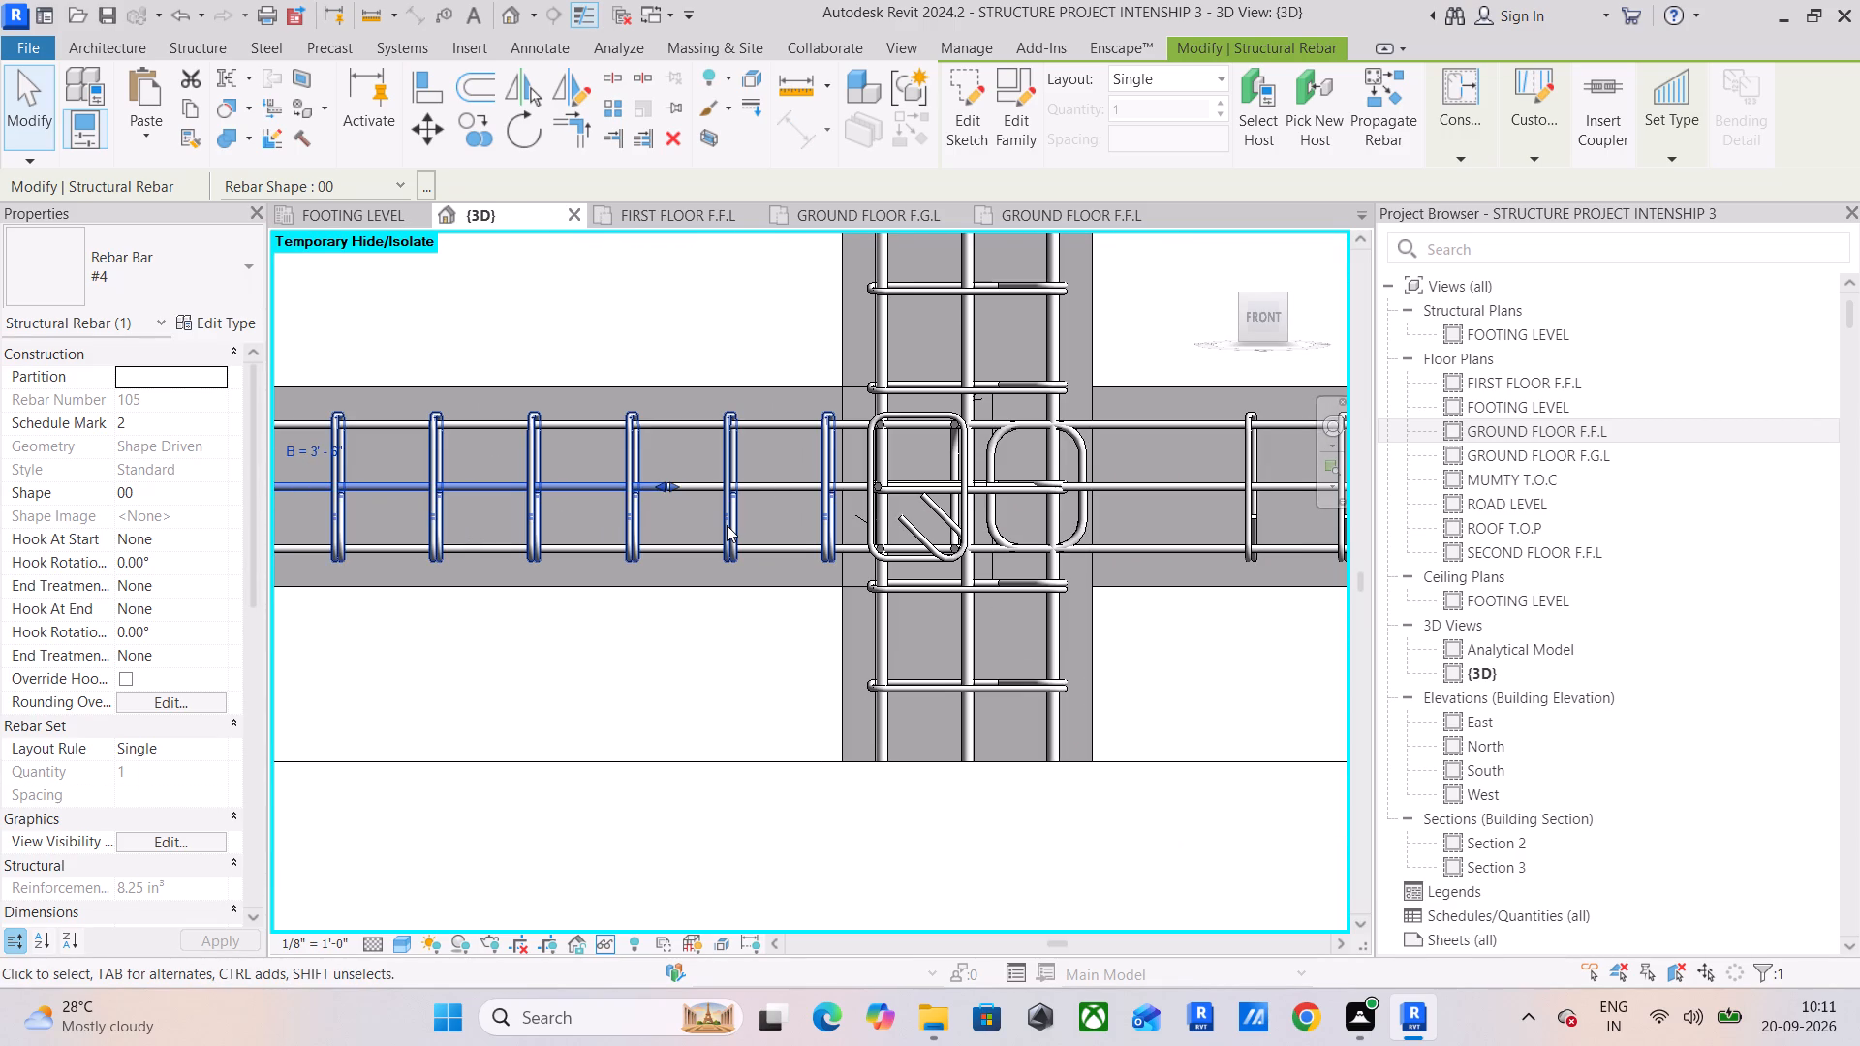
scroll(618, 474, up, 4)
middle_drag(758, 514, 538, 497)
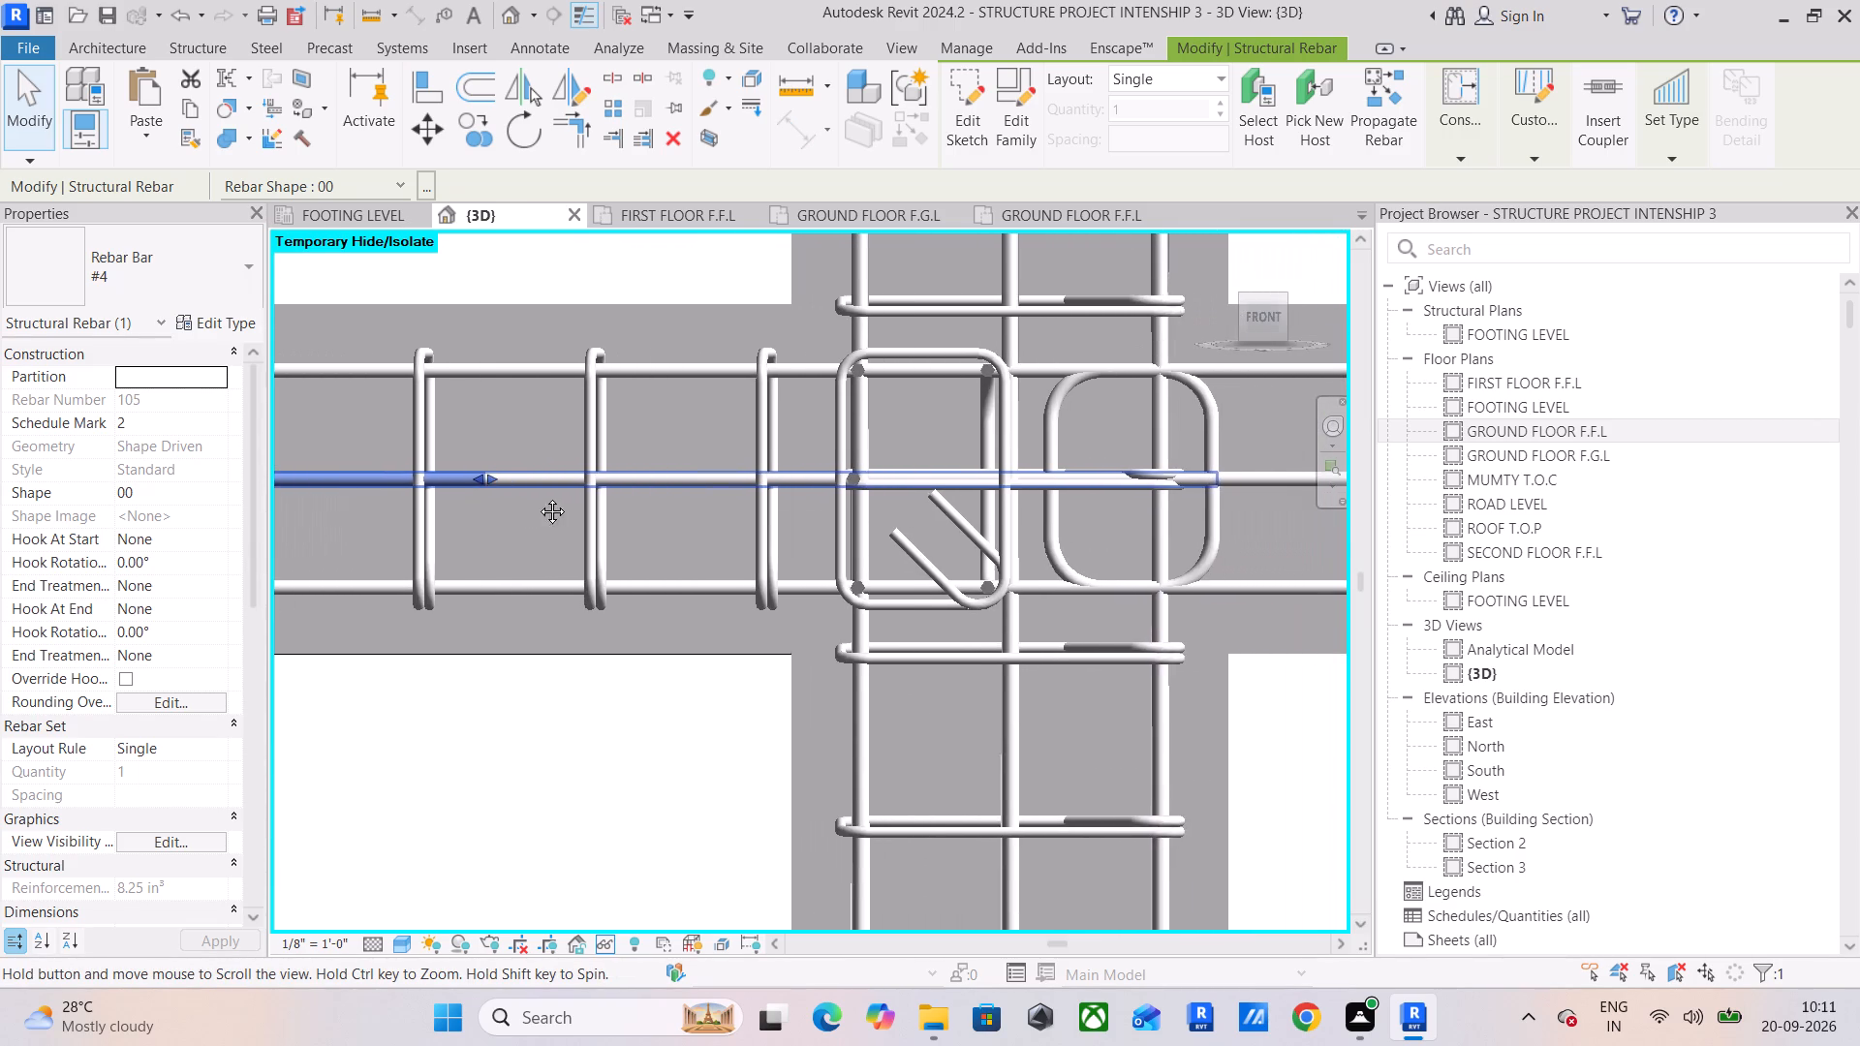
middle_drag(538, 497, 537, 497)
drag(489, 476, 1039, 544)
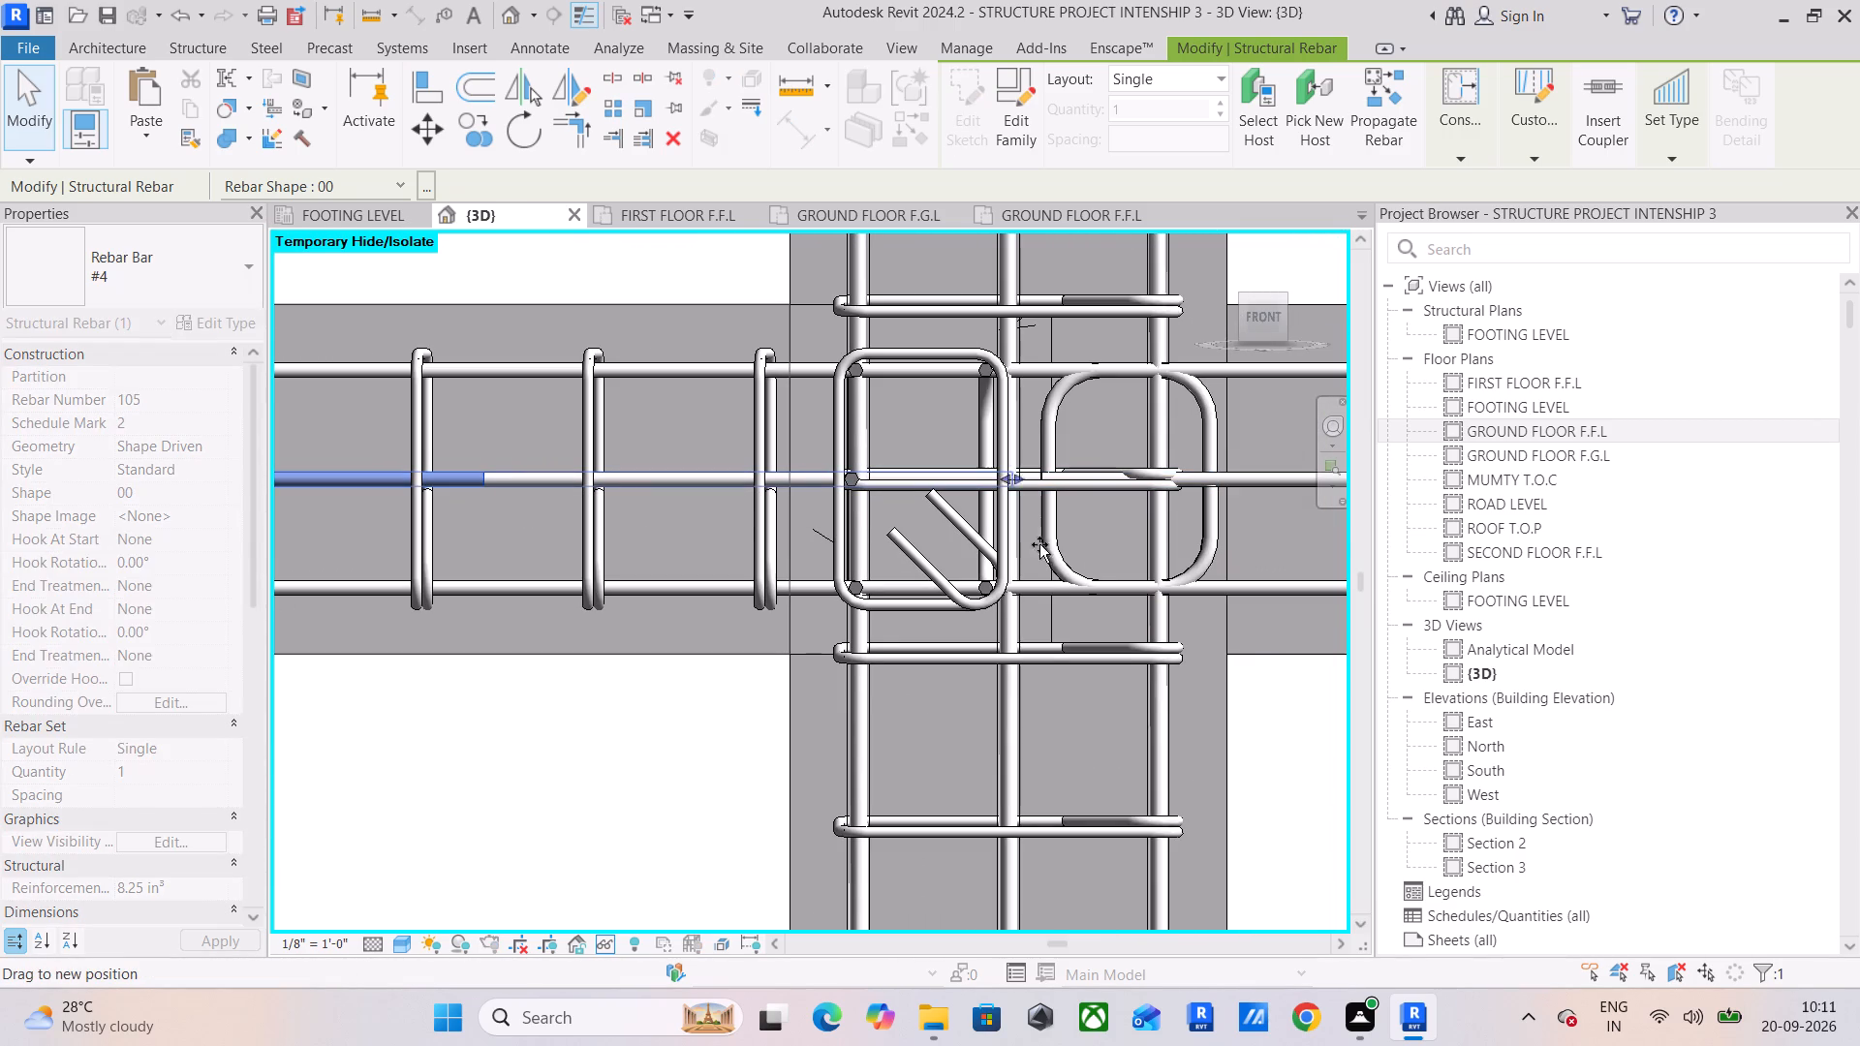
drag(1039, 544, 1216, 549)
middle_drag(1217, 550, 1007, 573)
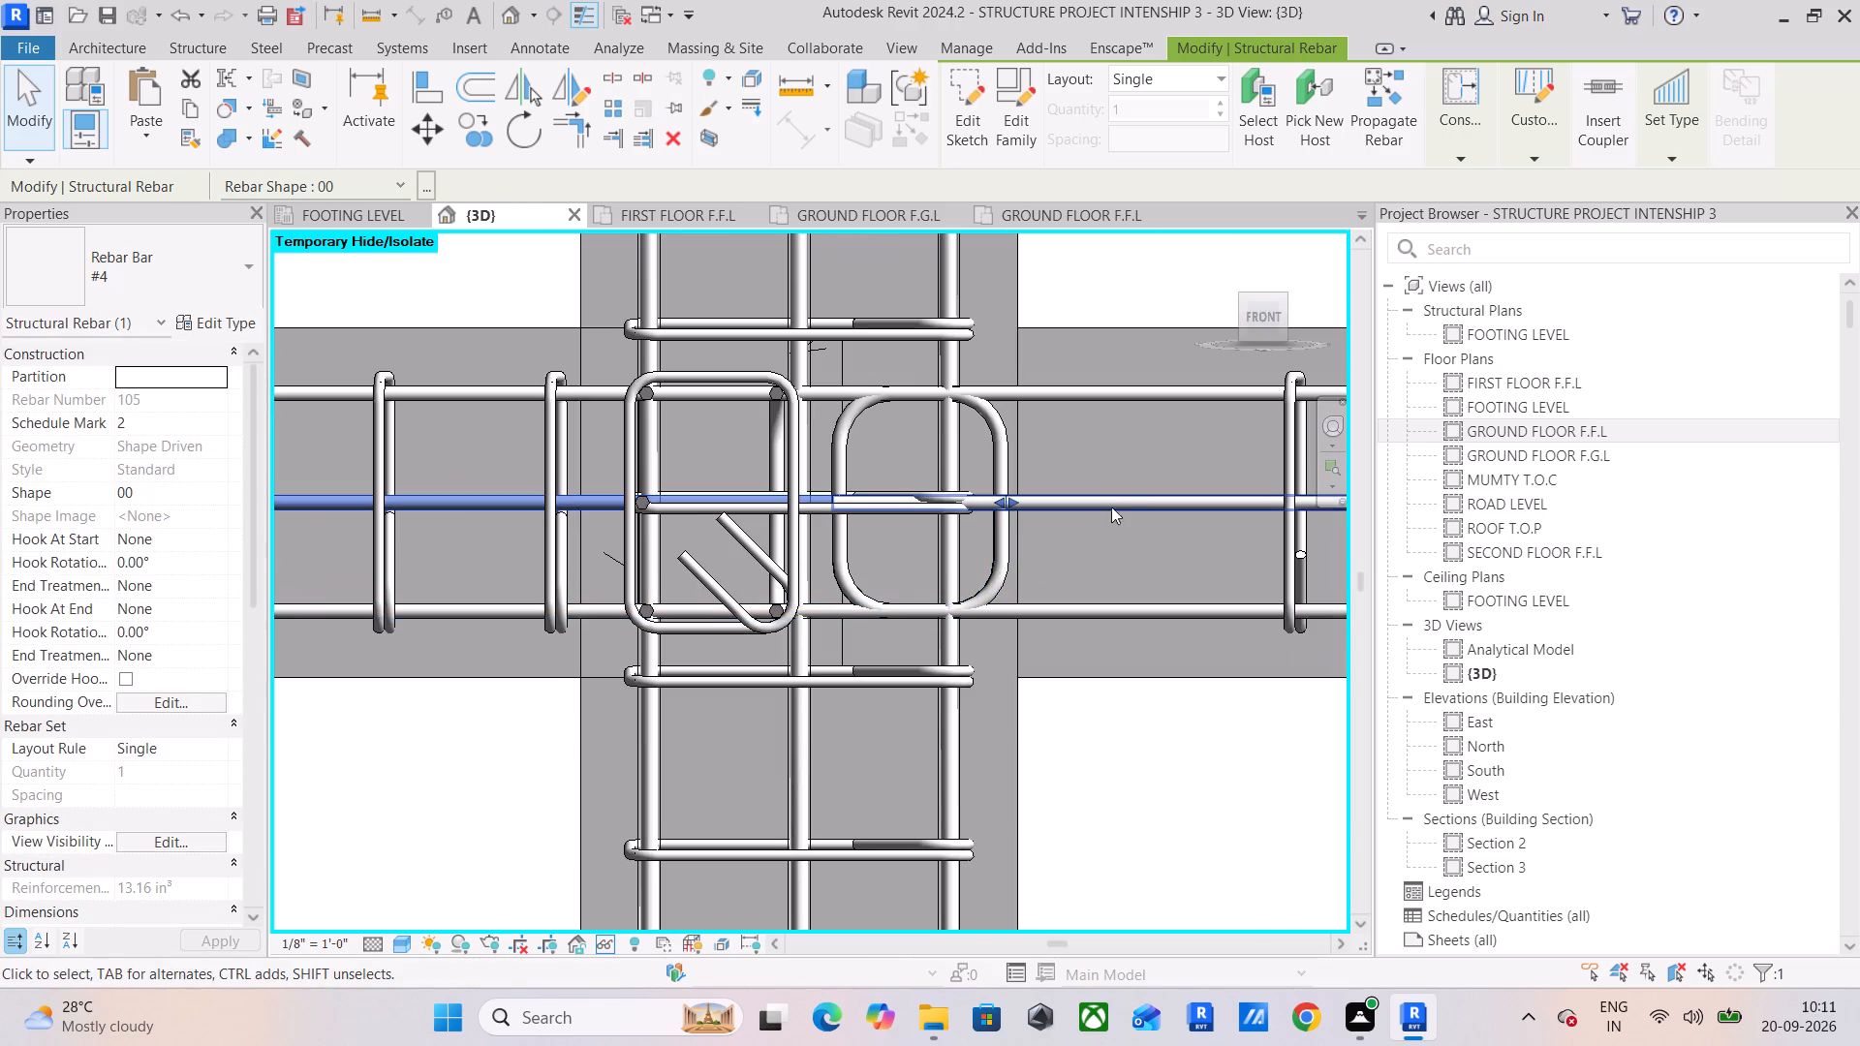
Extend the adjoining bay's front straight mid-depth #4 bar (shape 00) back through the interior column to its farthest vertical bar.
click(1123, 503)
drag(822, 496, 773, 496)
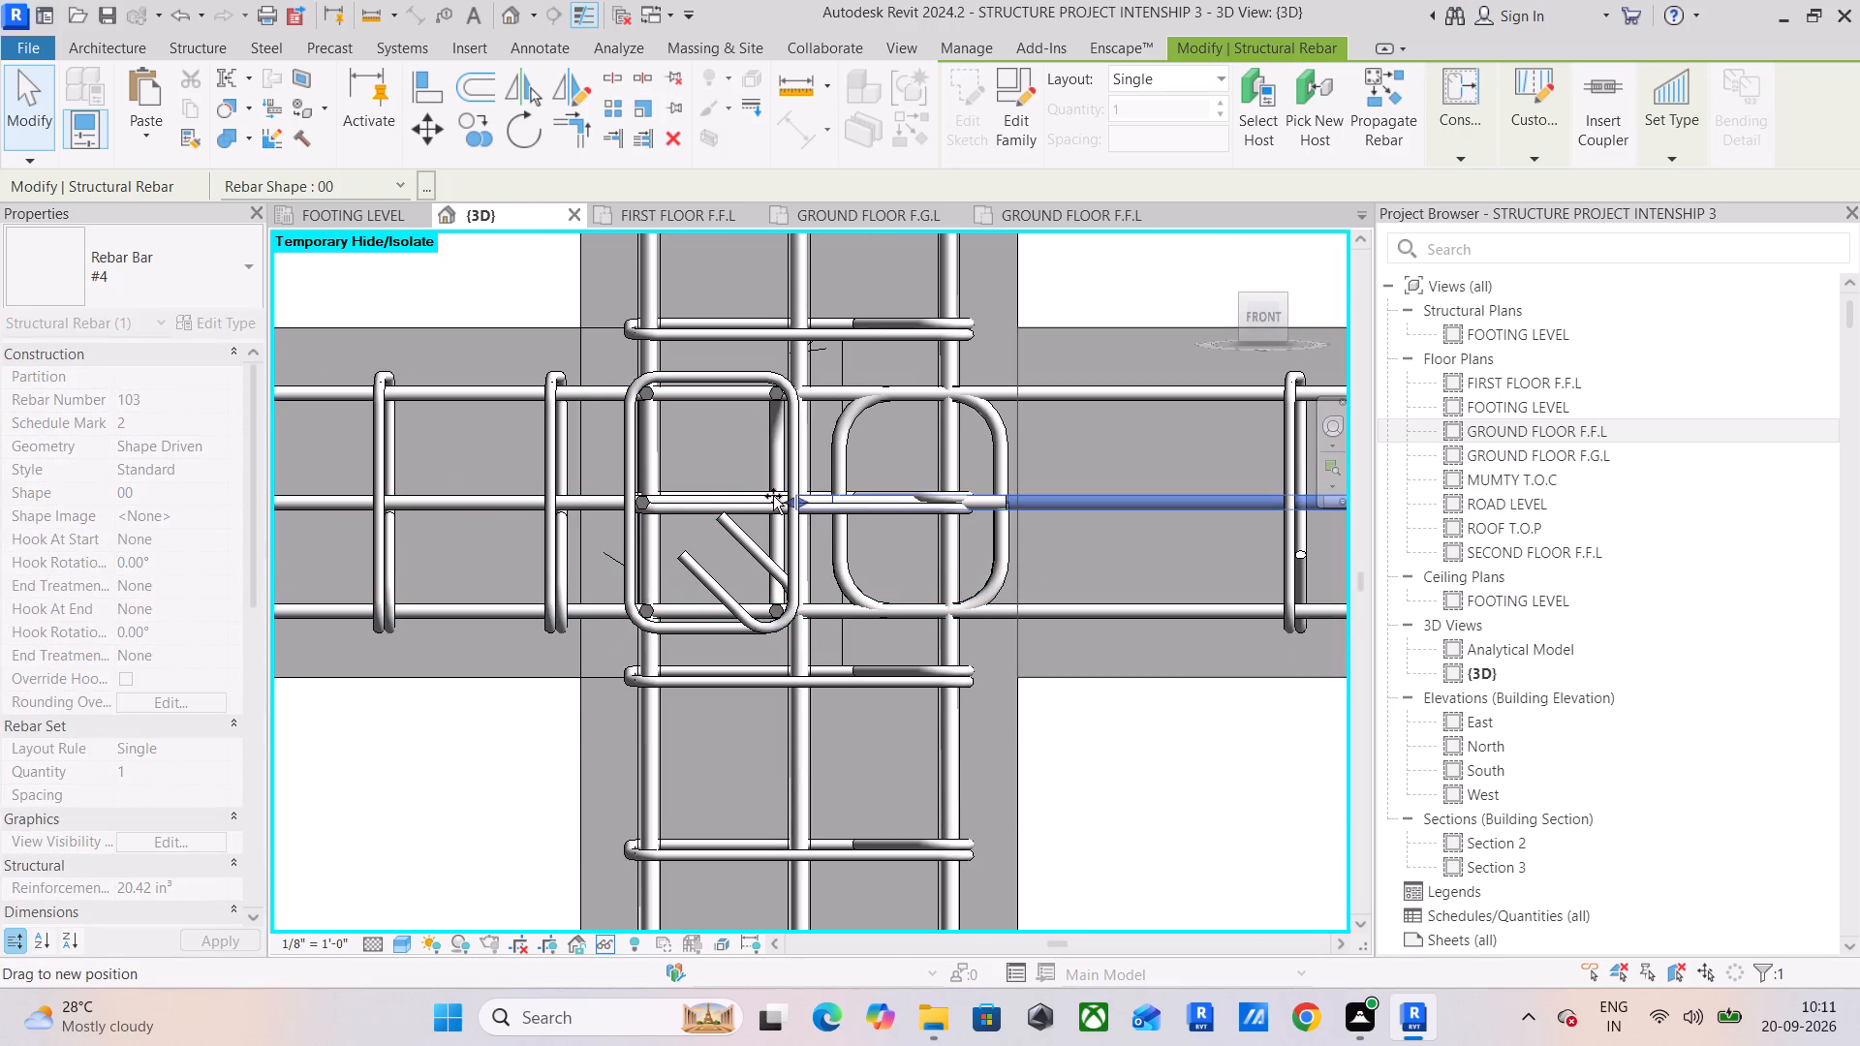
drag(773, 496, 645, 504)
Extend the adjoining bay's rear straight mid-depth #4 bar (shape 00) into the same interior column, up to the line of the bay's hooks.
drag(1265, 320, 1267, 326)
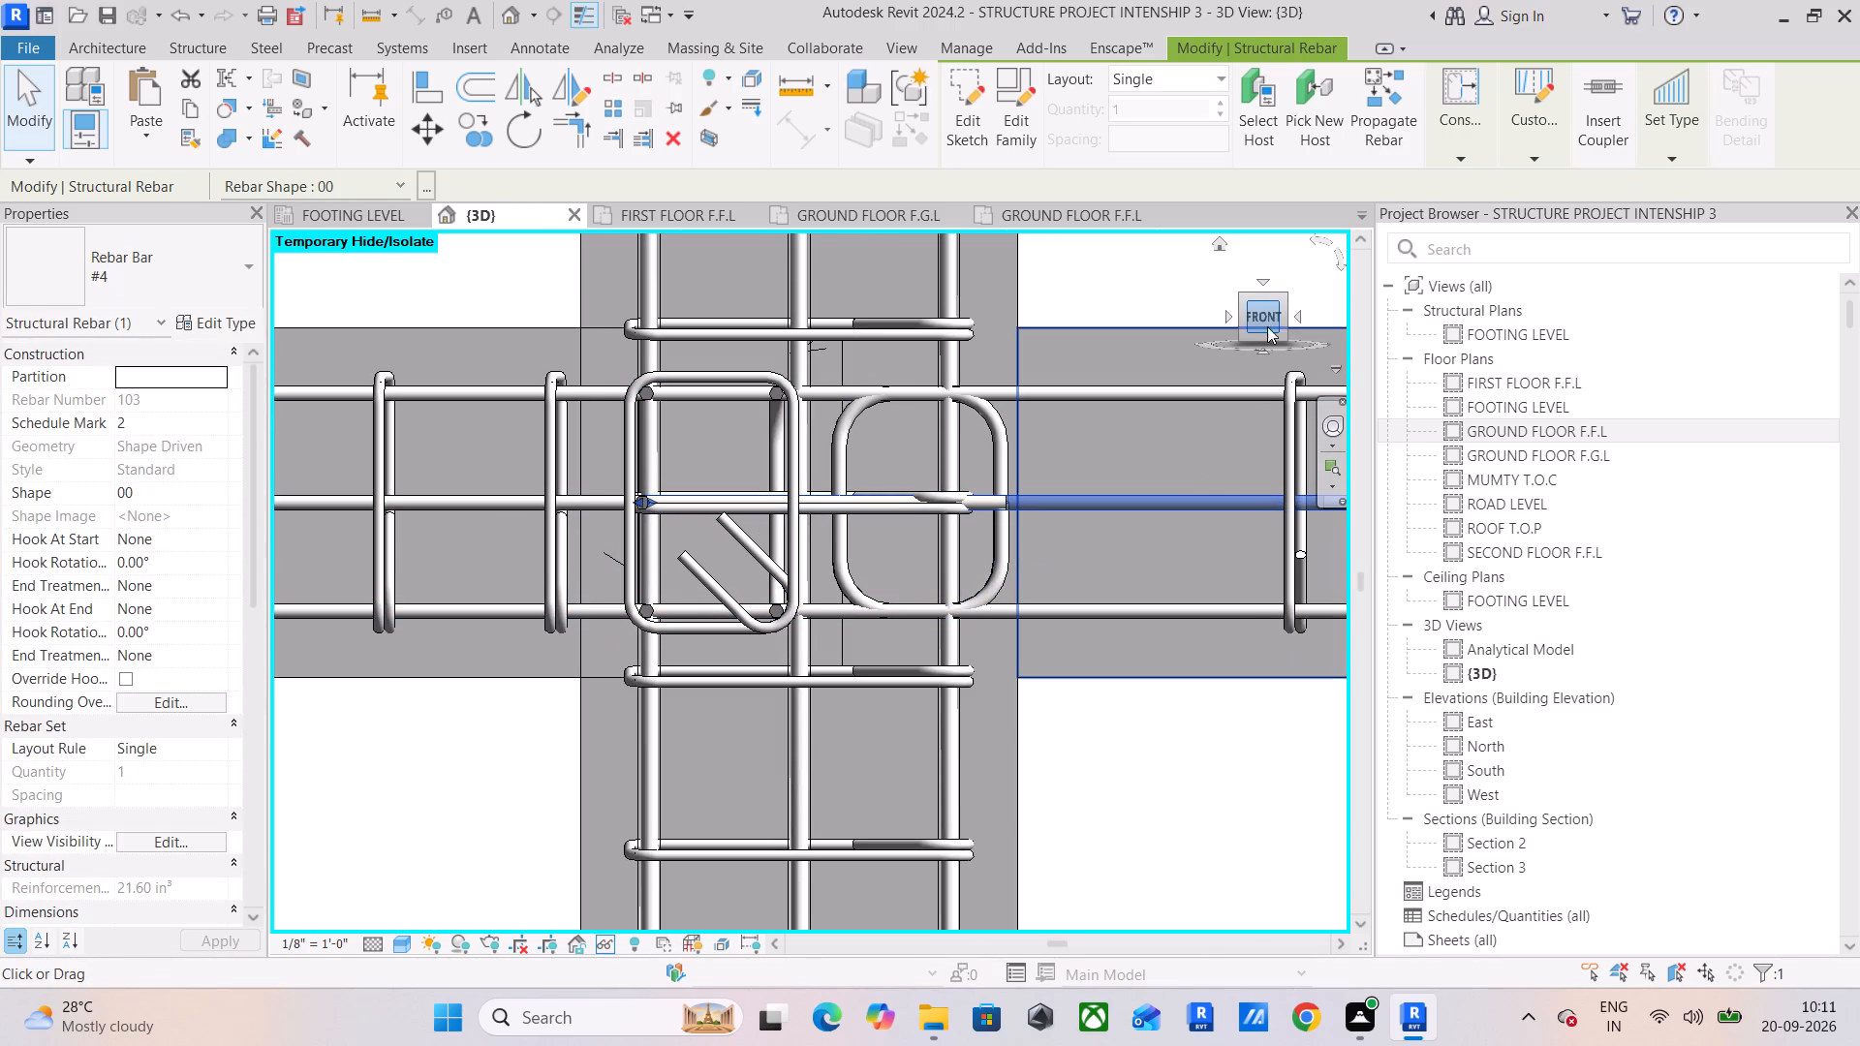
drag(1267, 326, 1267, 359)
middle_drag(1182, 522, 798, 504)
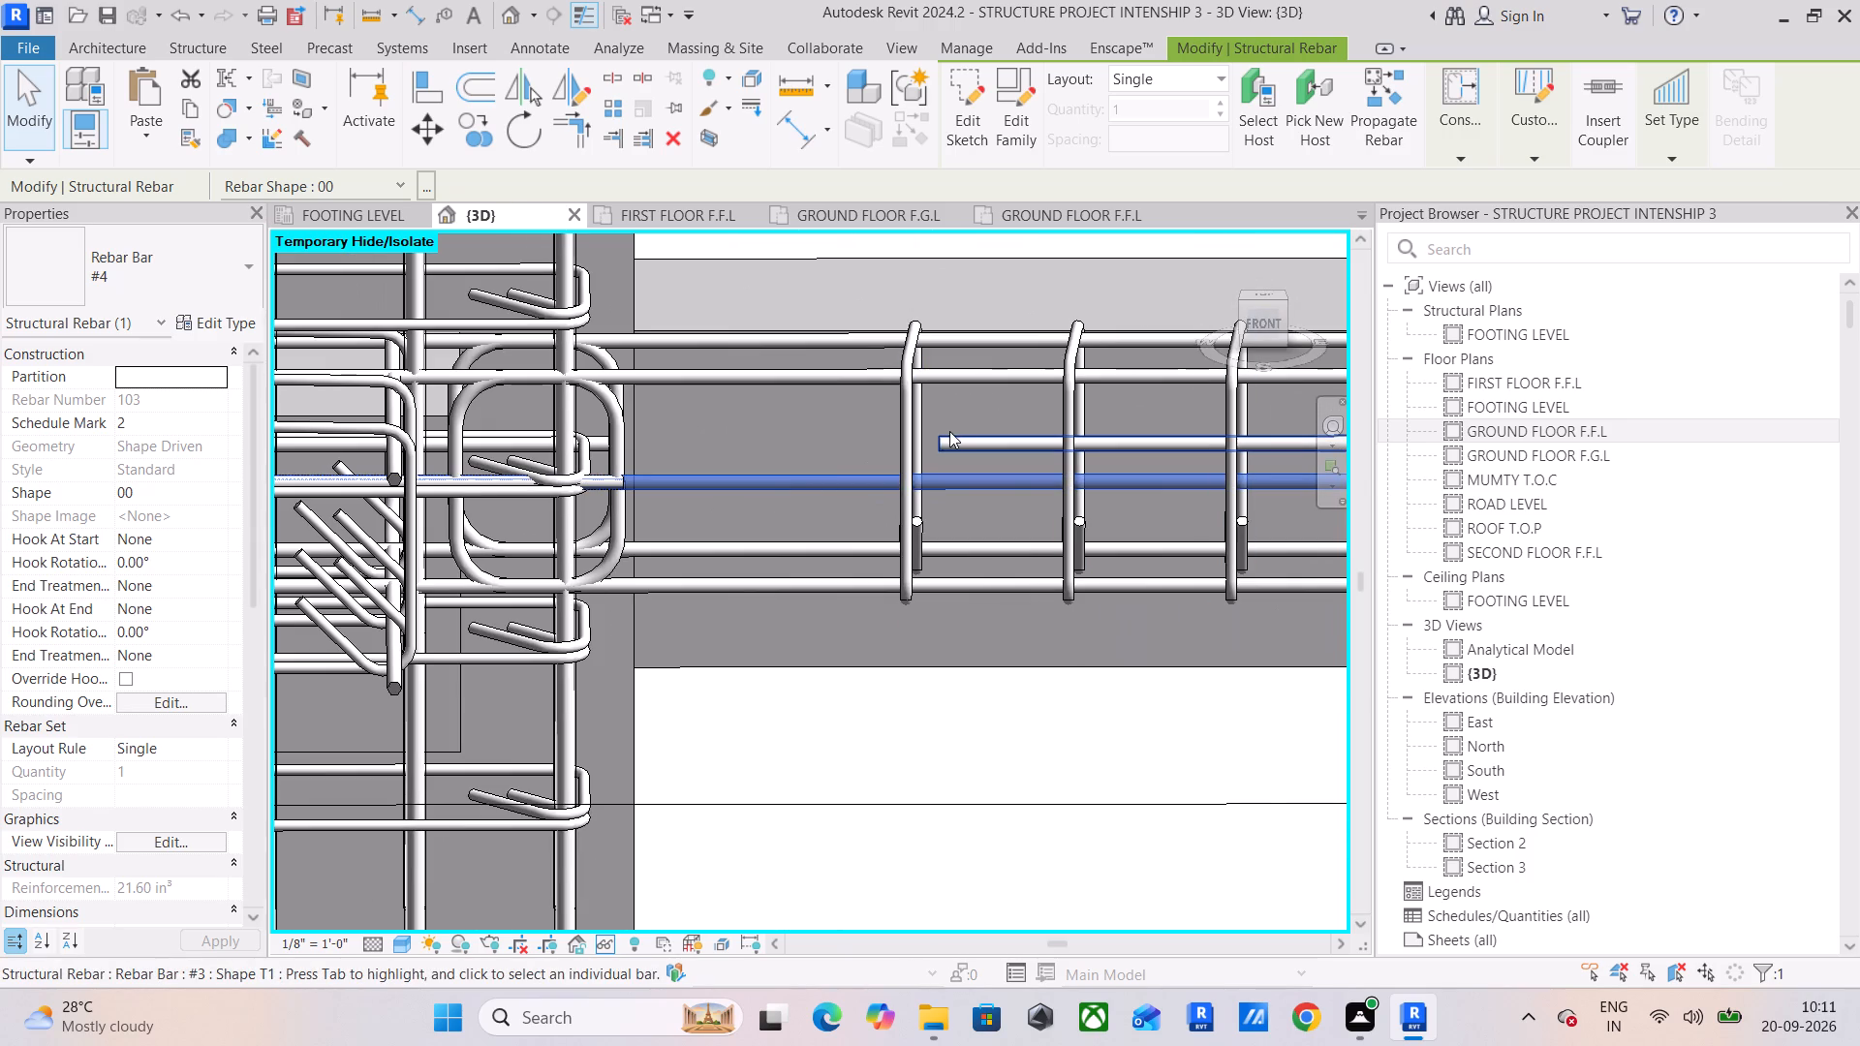
click(959, 433)
click(1260, 325)
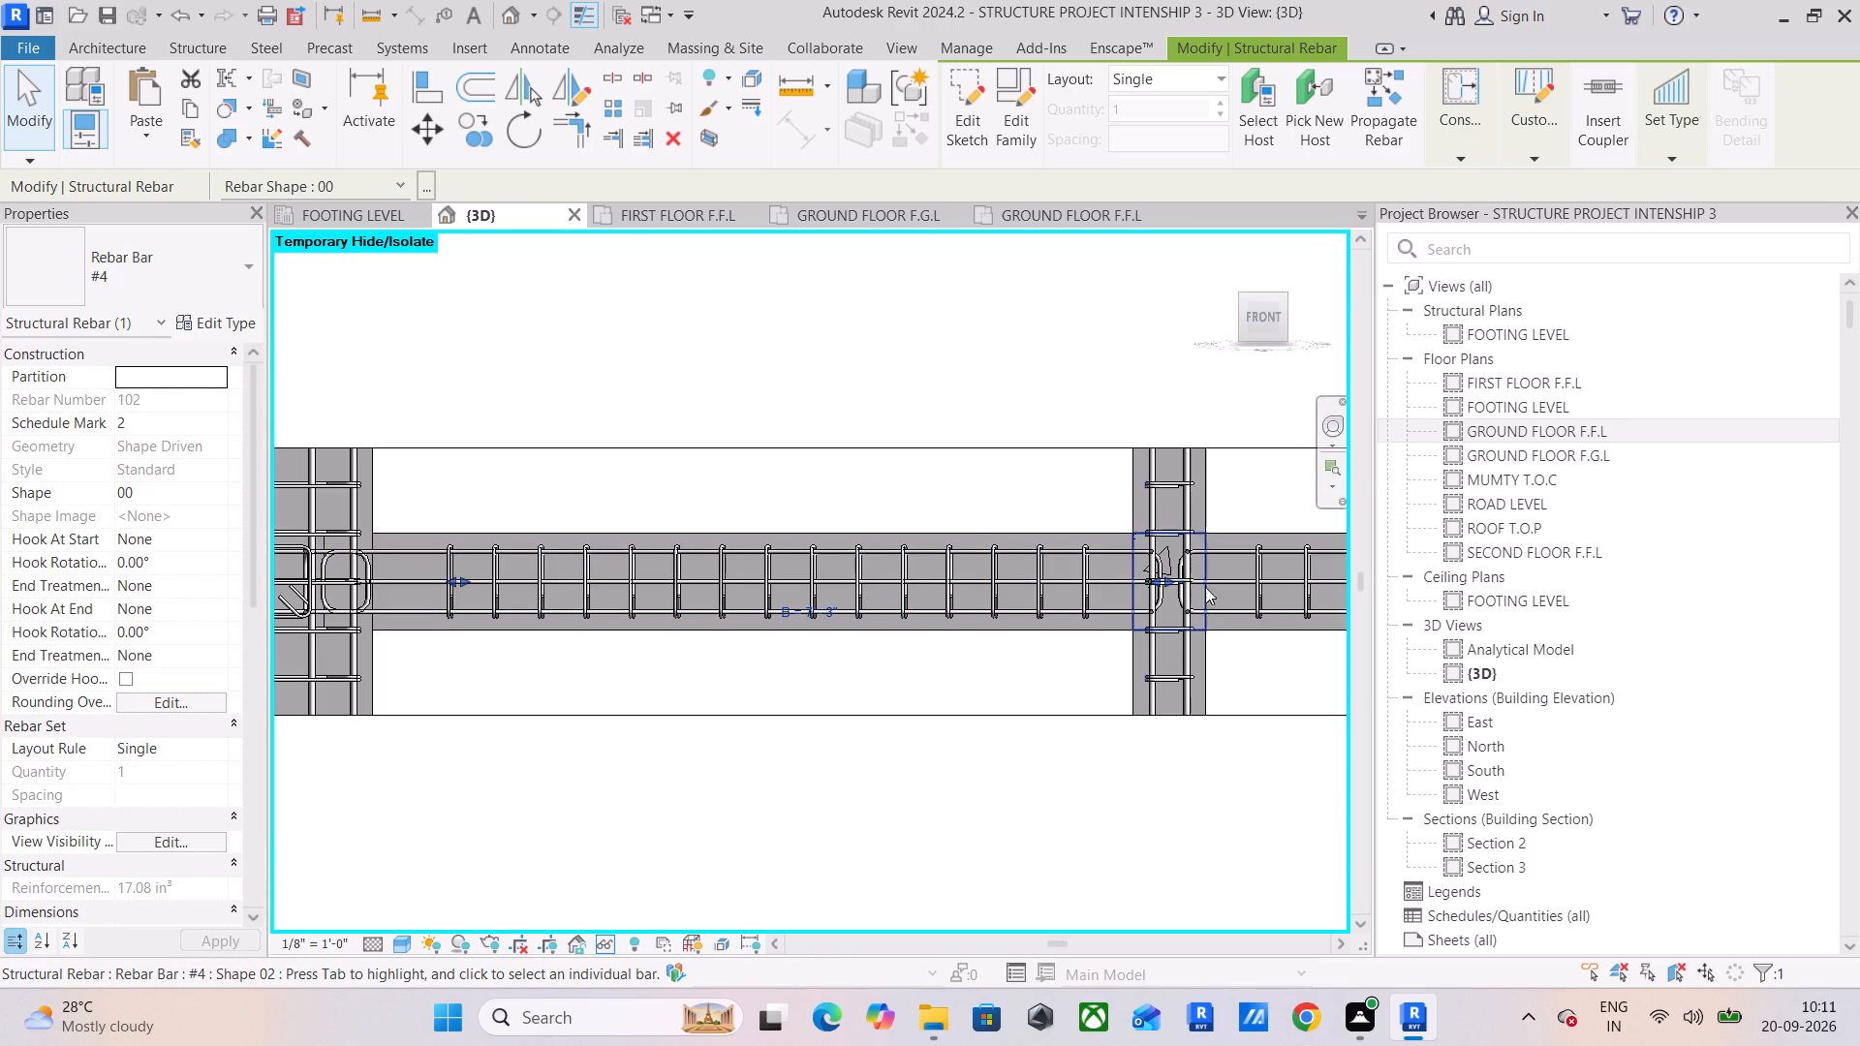
middle_drag(1182, 563, 963, 560)
scroll(956, 567, up, 5)
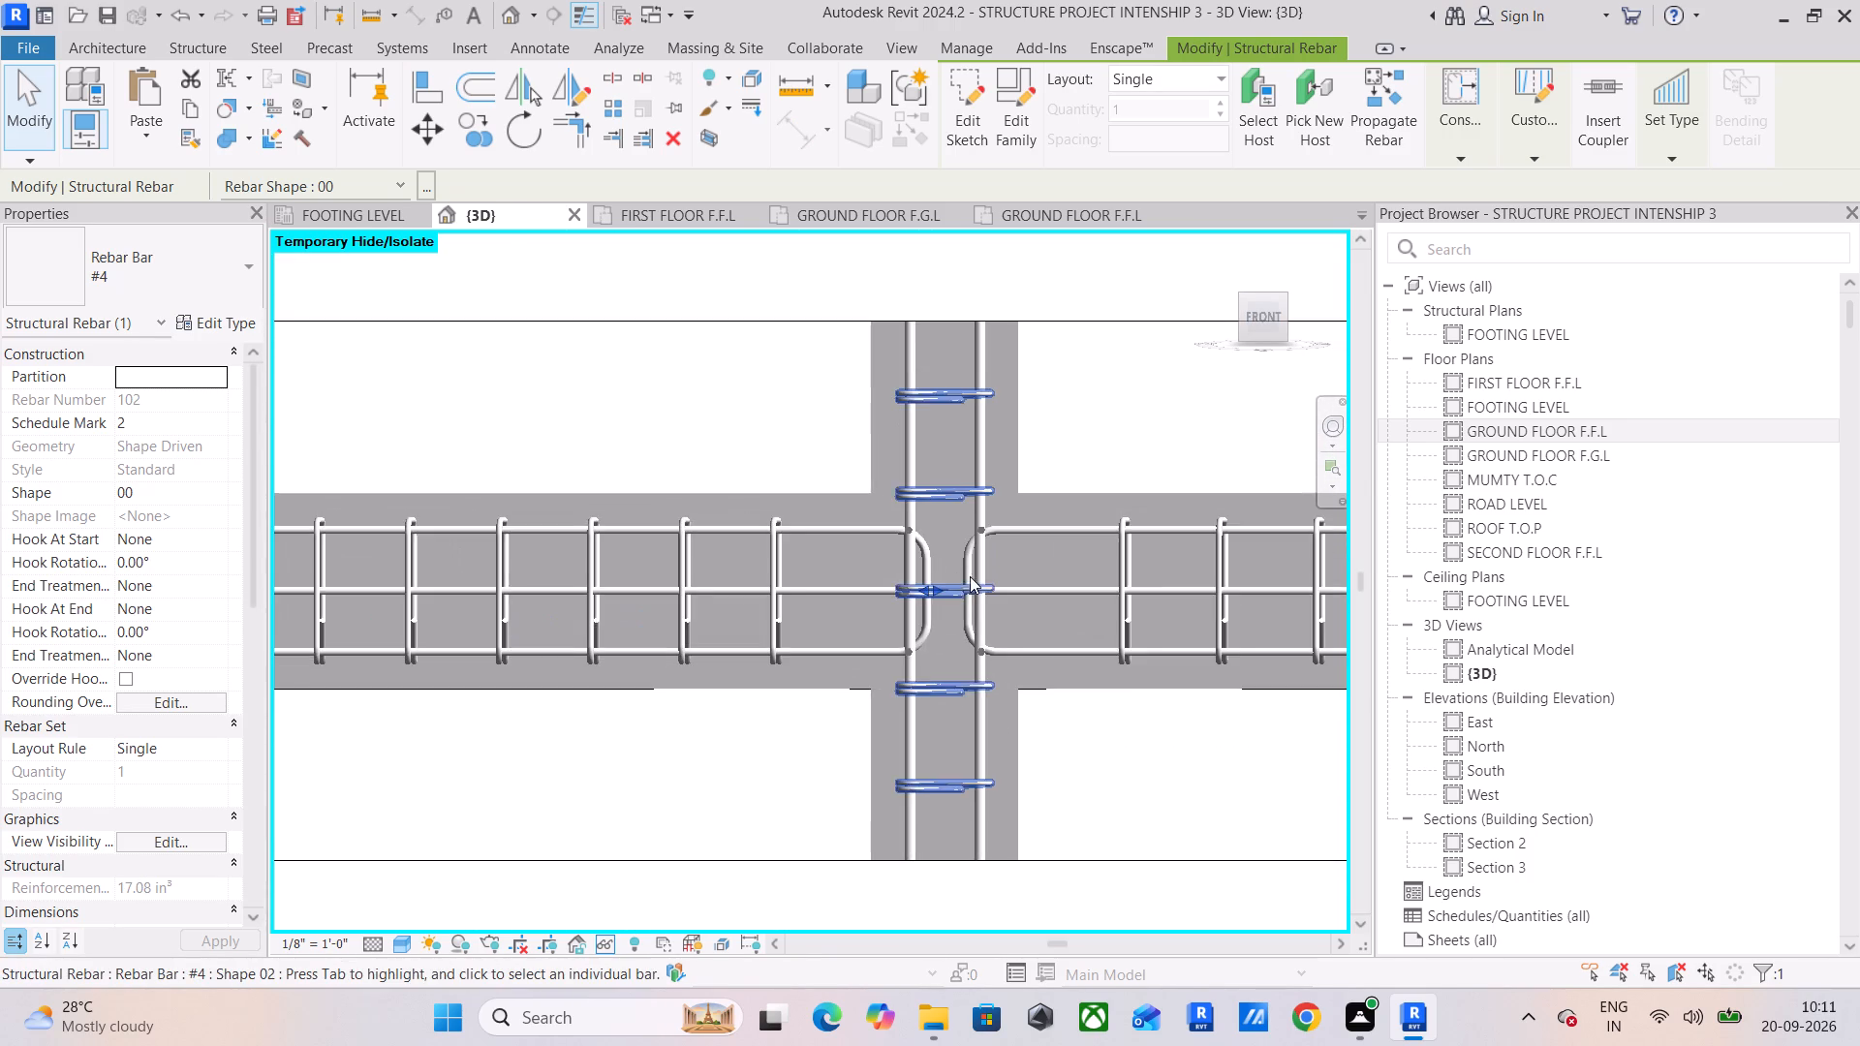
scroll(794, 653, down, 4)
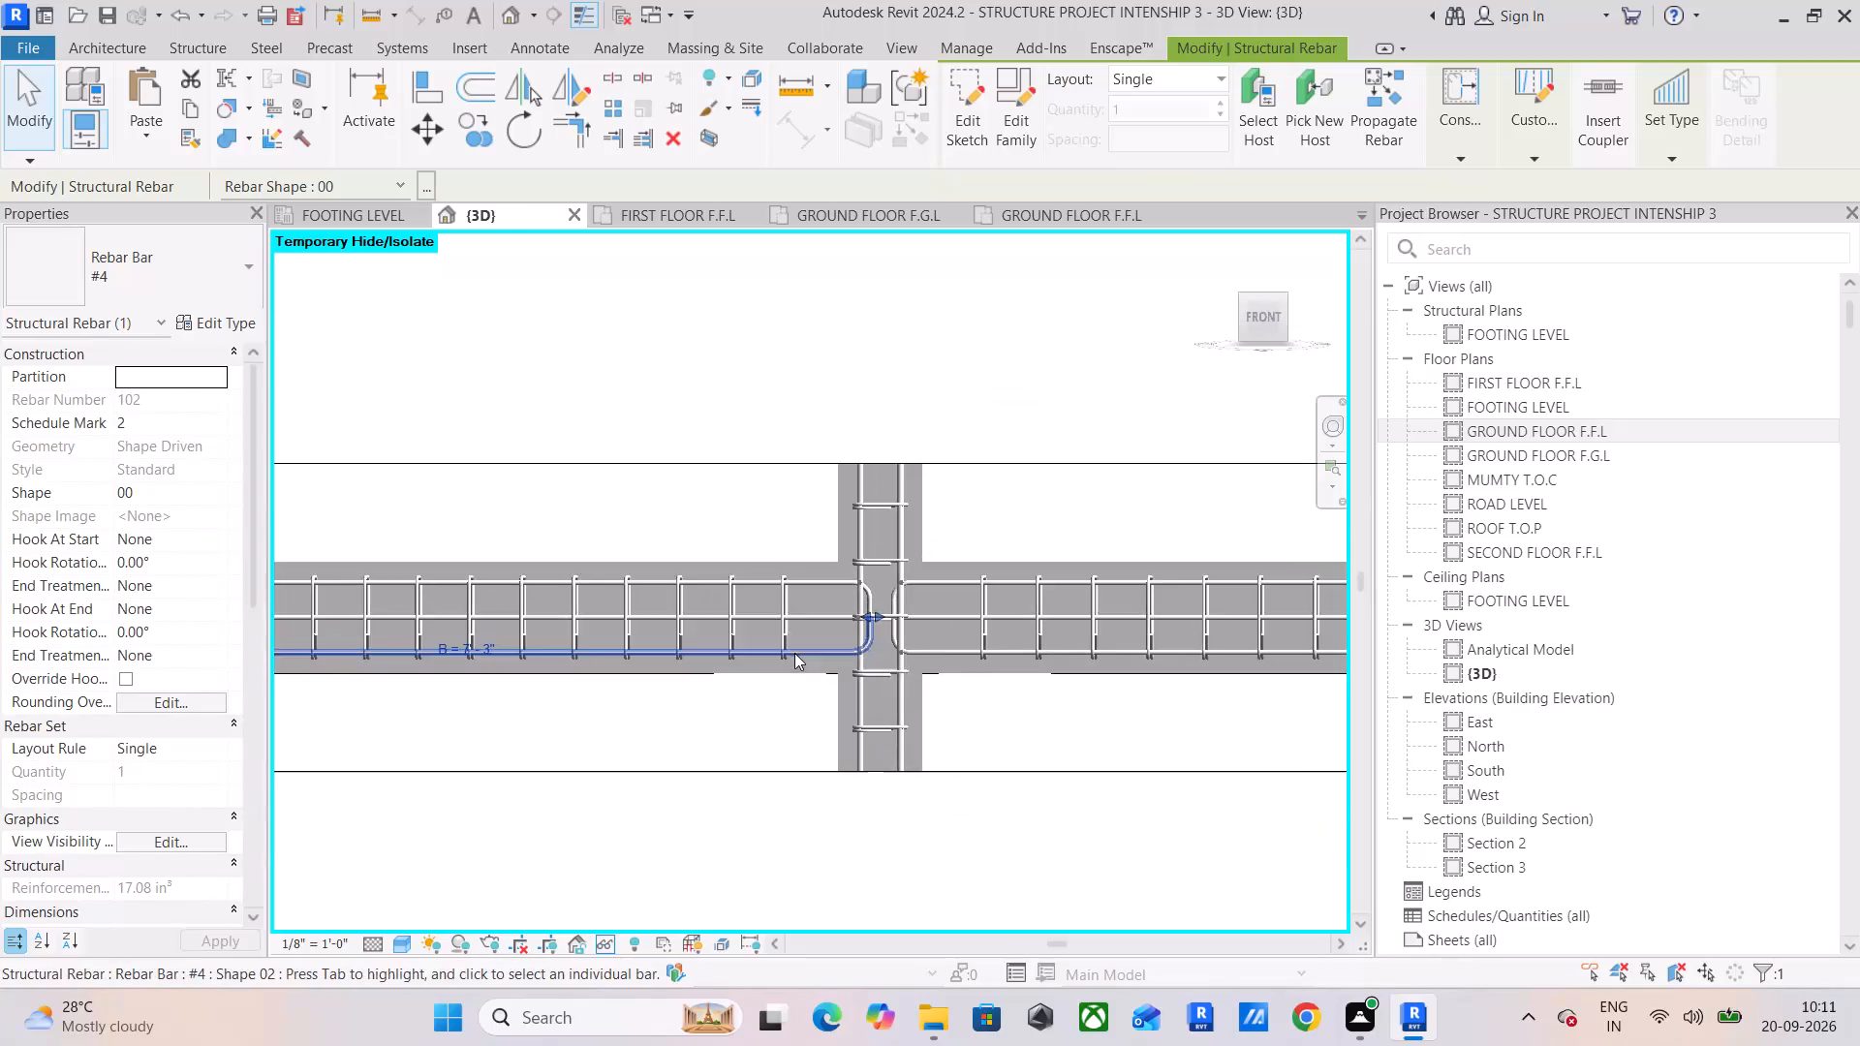
middle_drag(978, 676, 821, 684)
scroll(860, 669, down, 5)
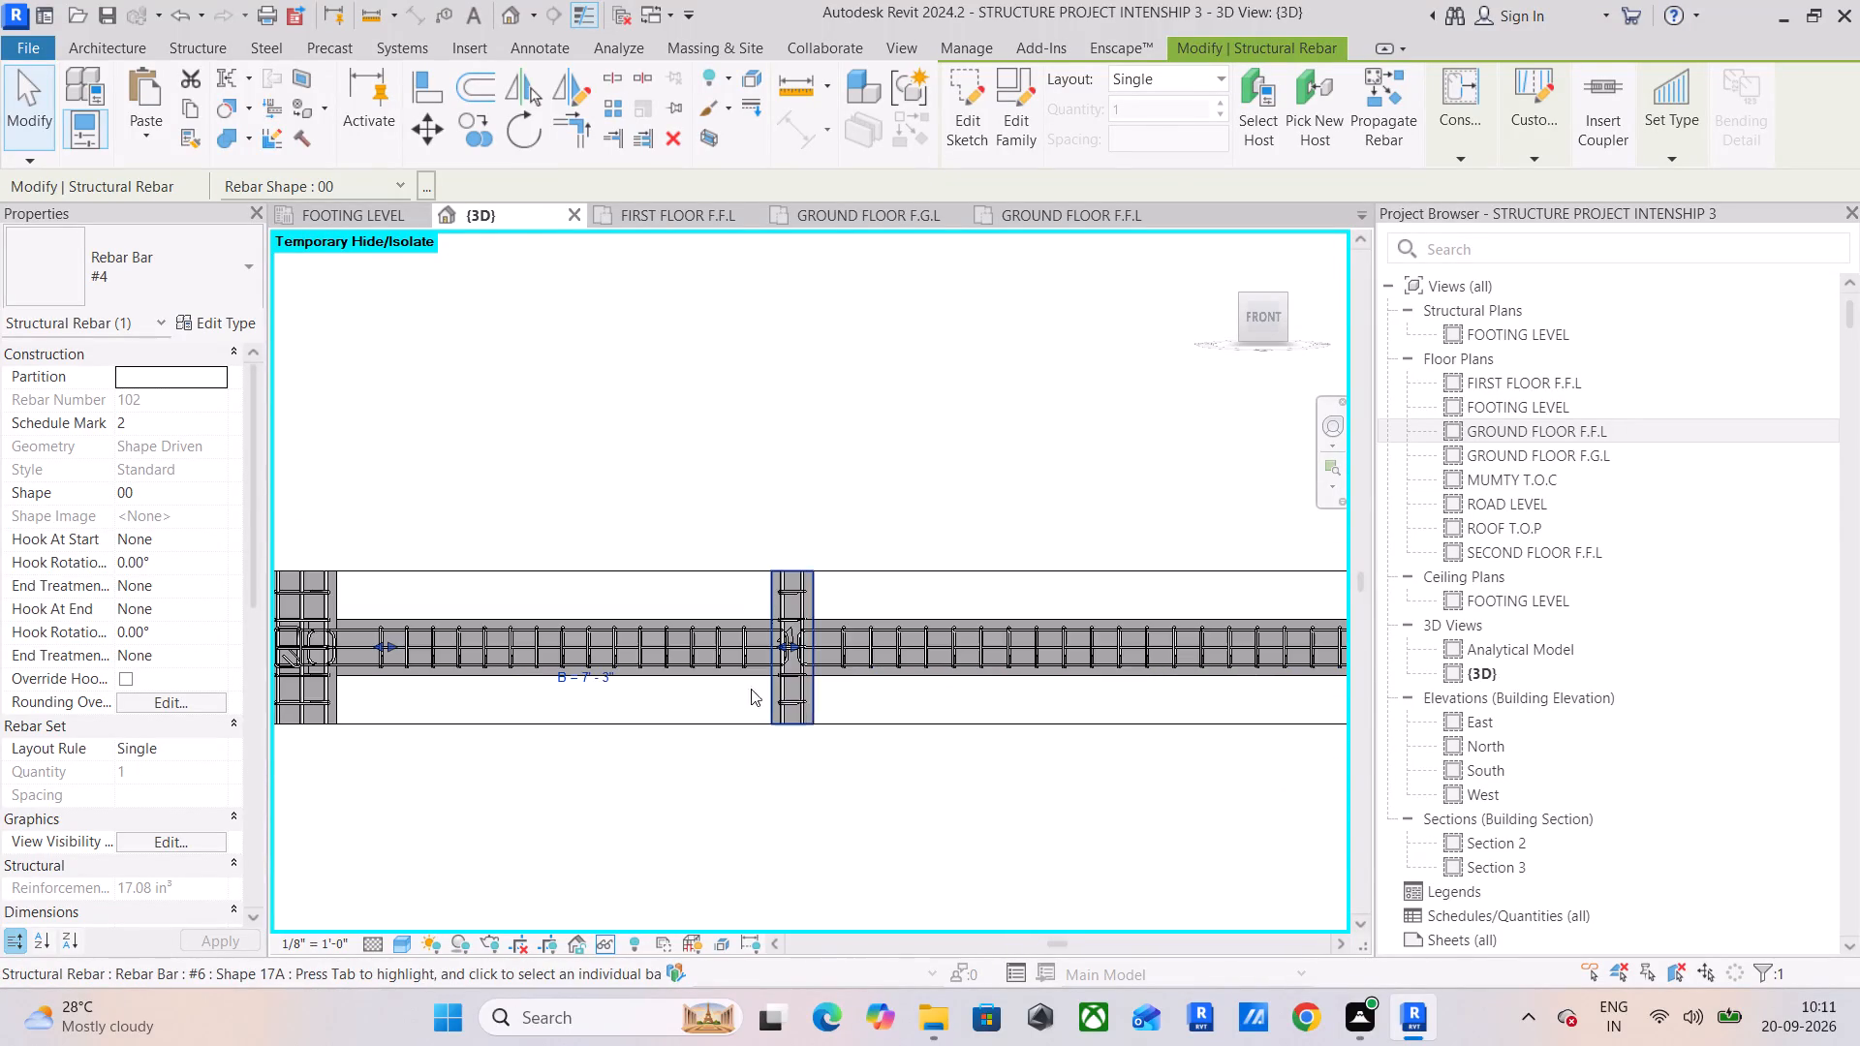
middle_drag(548, 681, 947, 688)
middle_drag(747, 638, 809, 631)
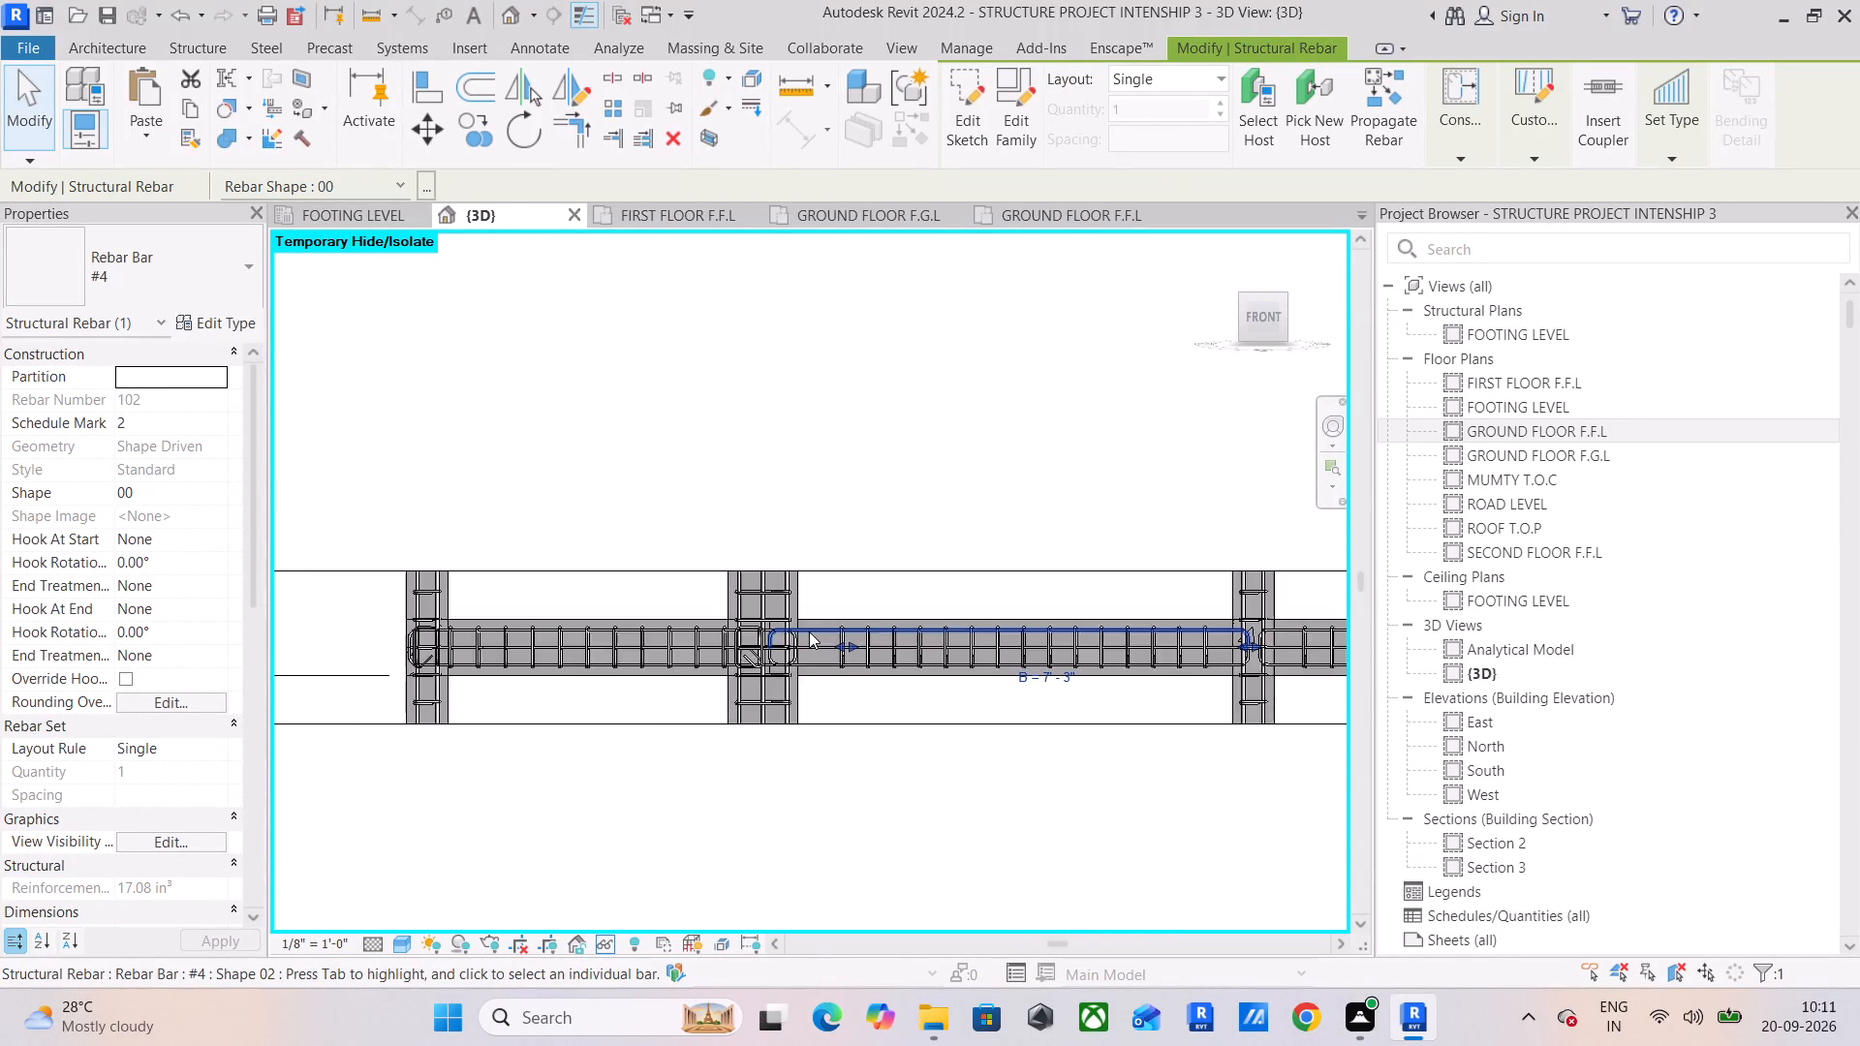
scroll(809, 631, up, 8)
middle_drag(809, 631, 879, 588)
scroll(865, 597, up, 5)
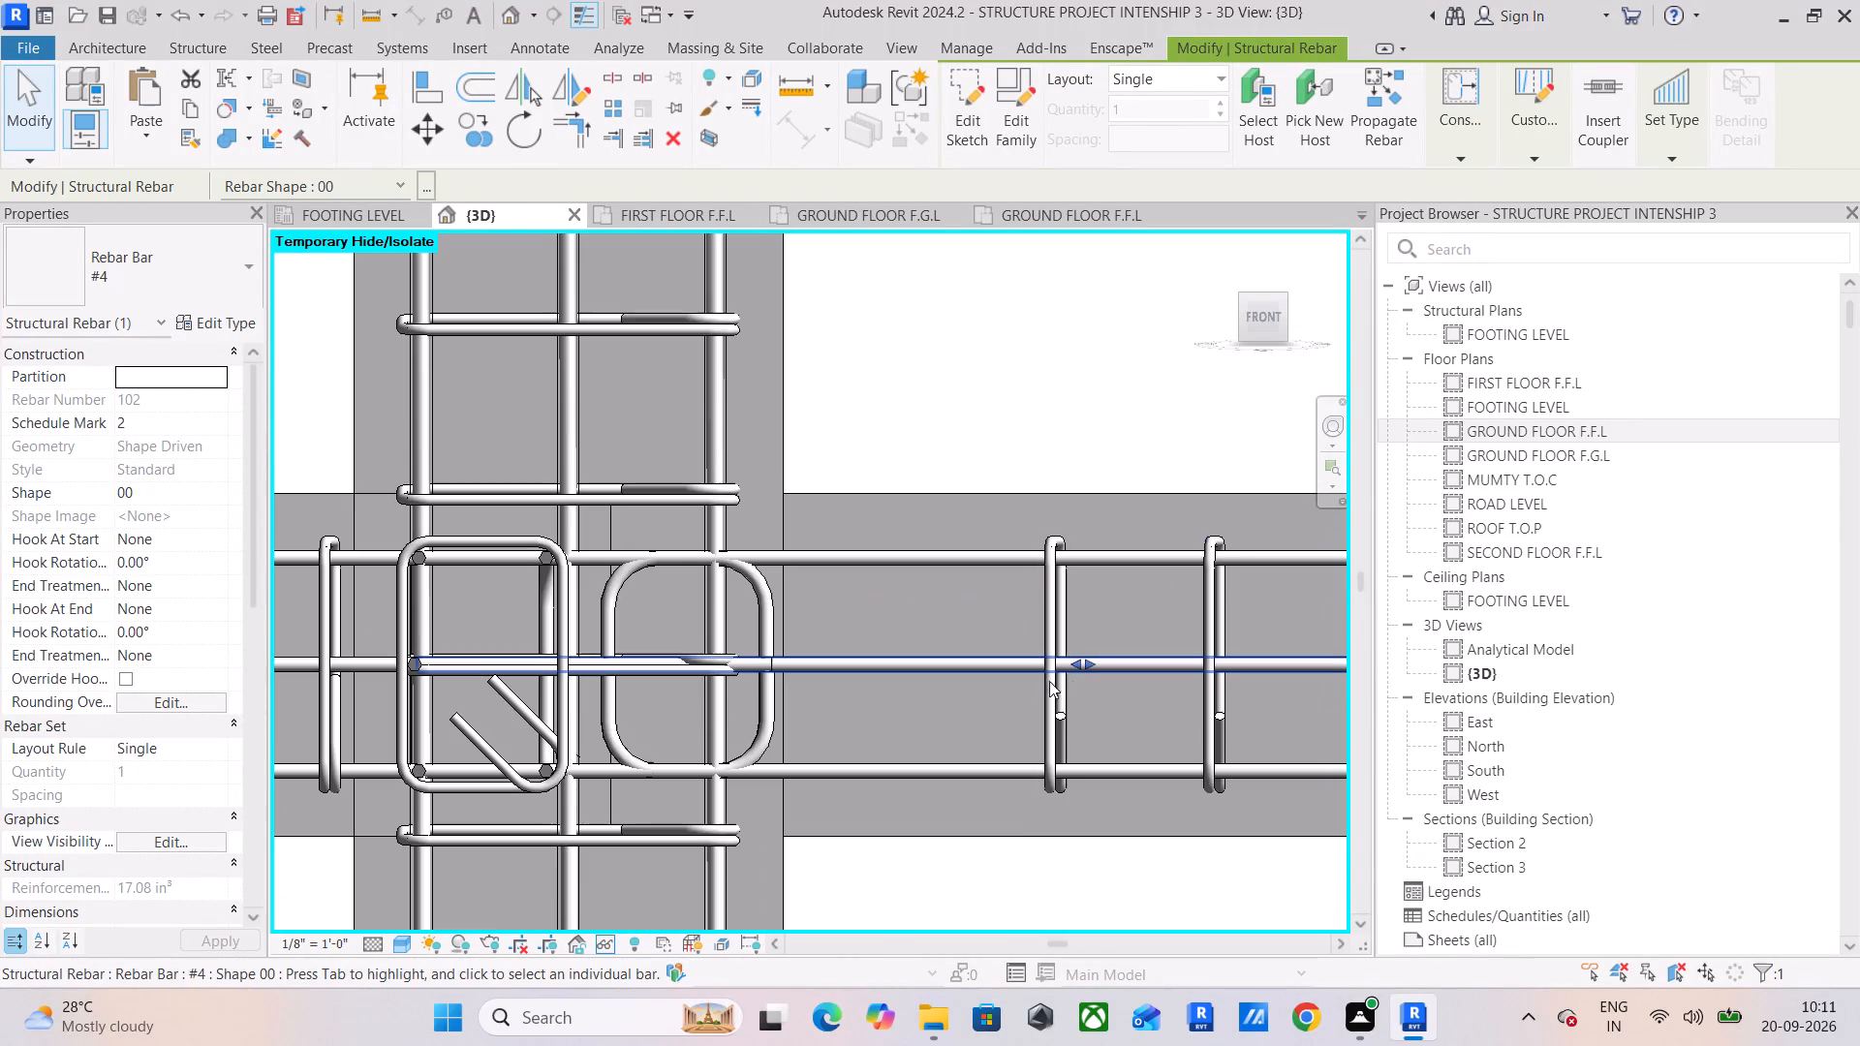
drag(1075, 662, 632, 677)
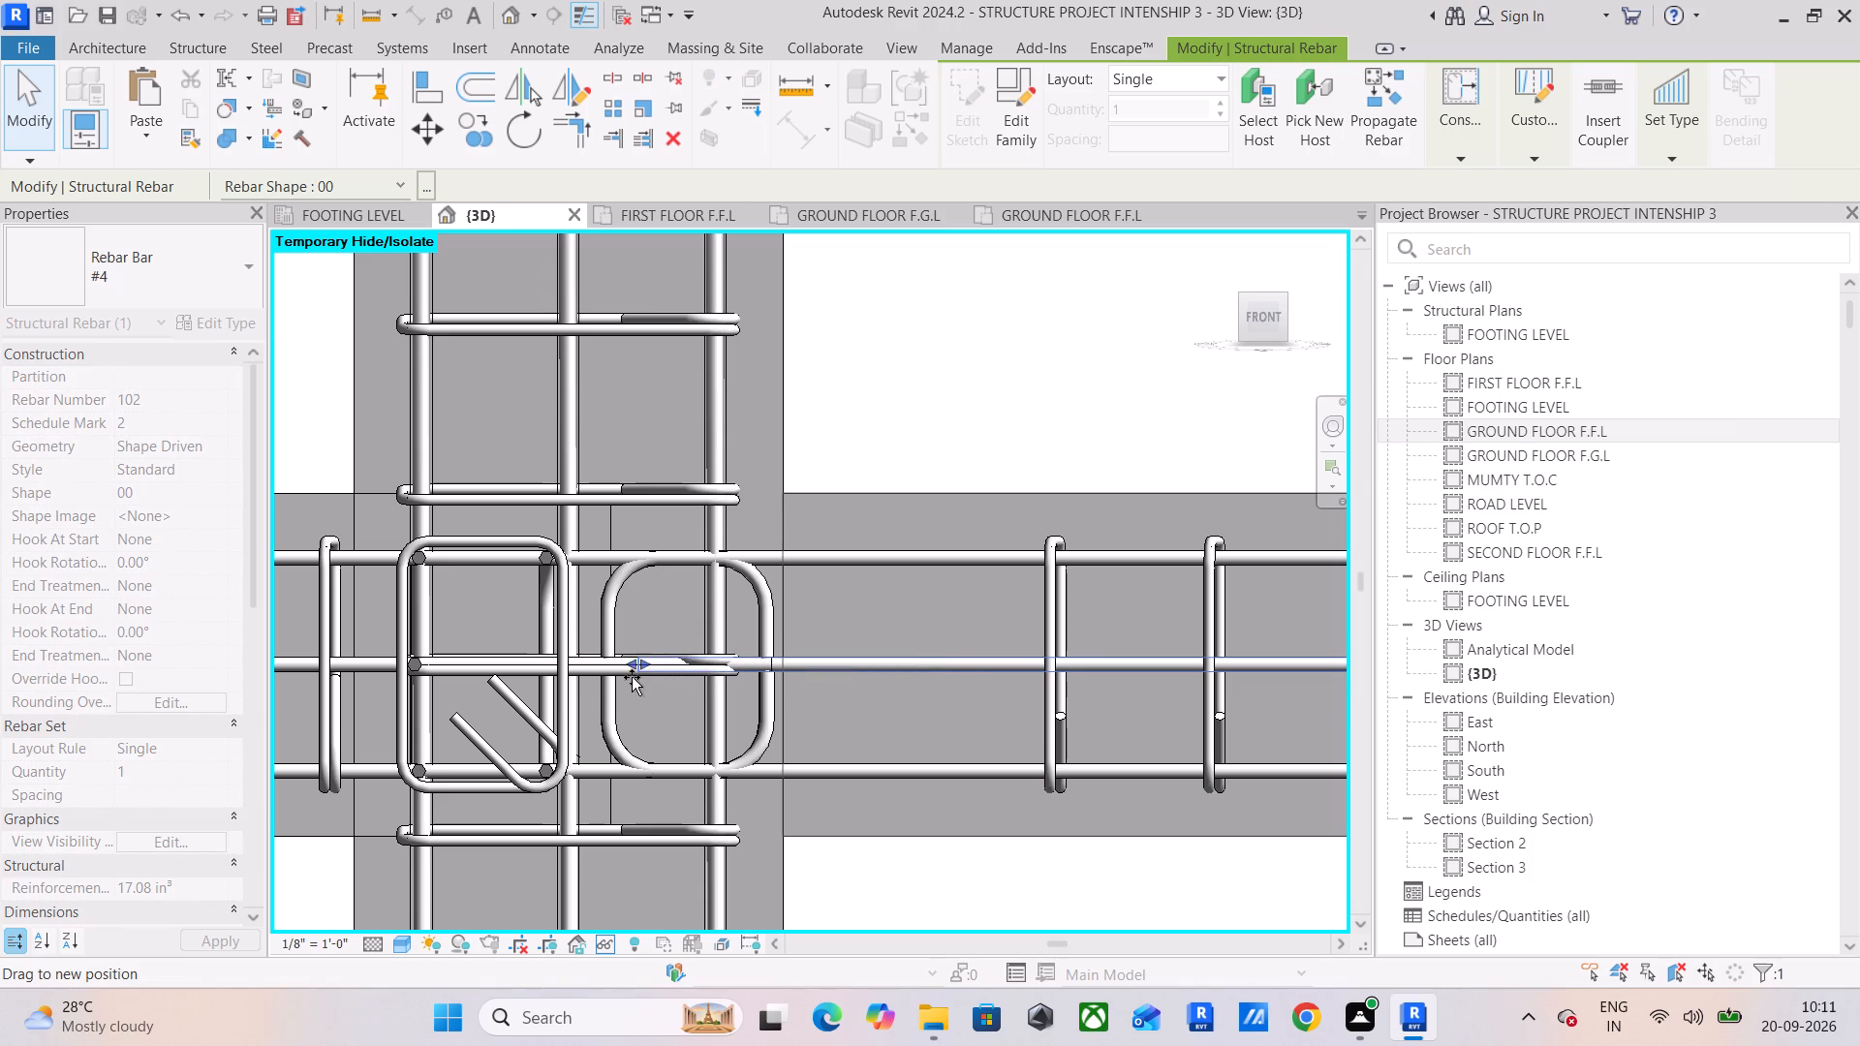
drag(632, 677, 605, 688)
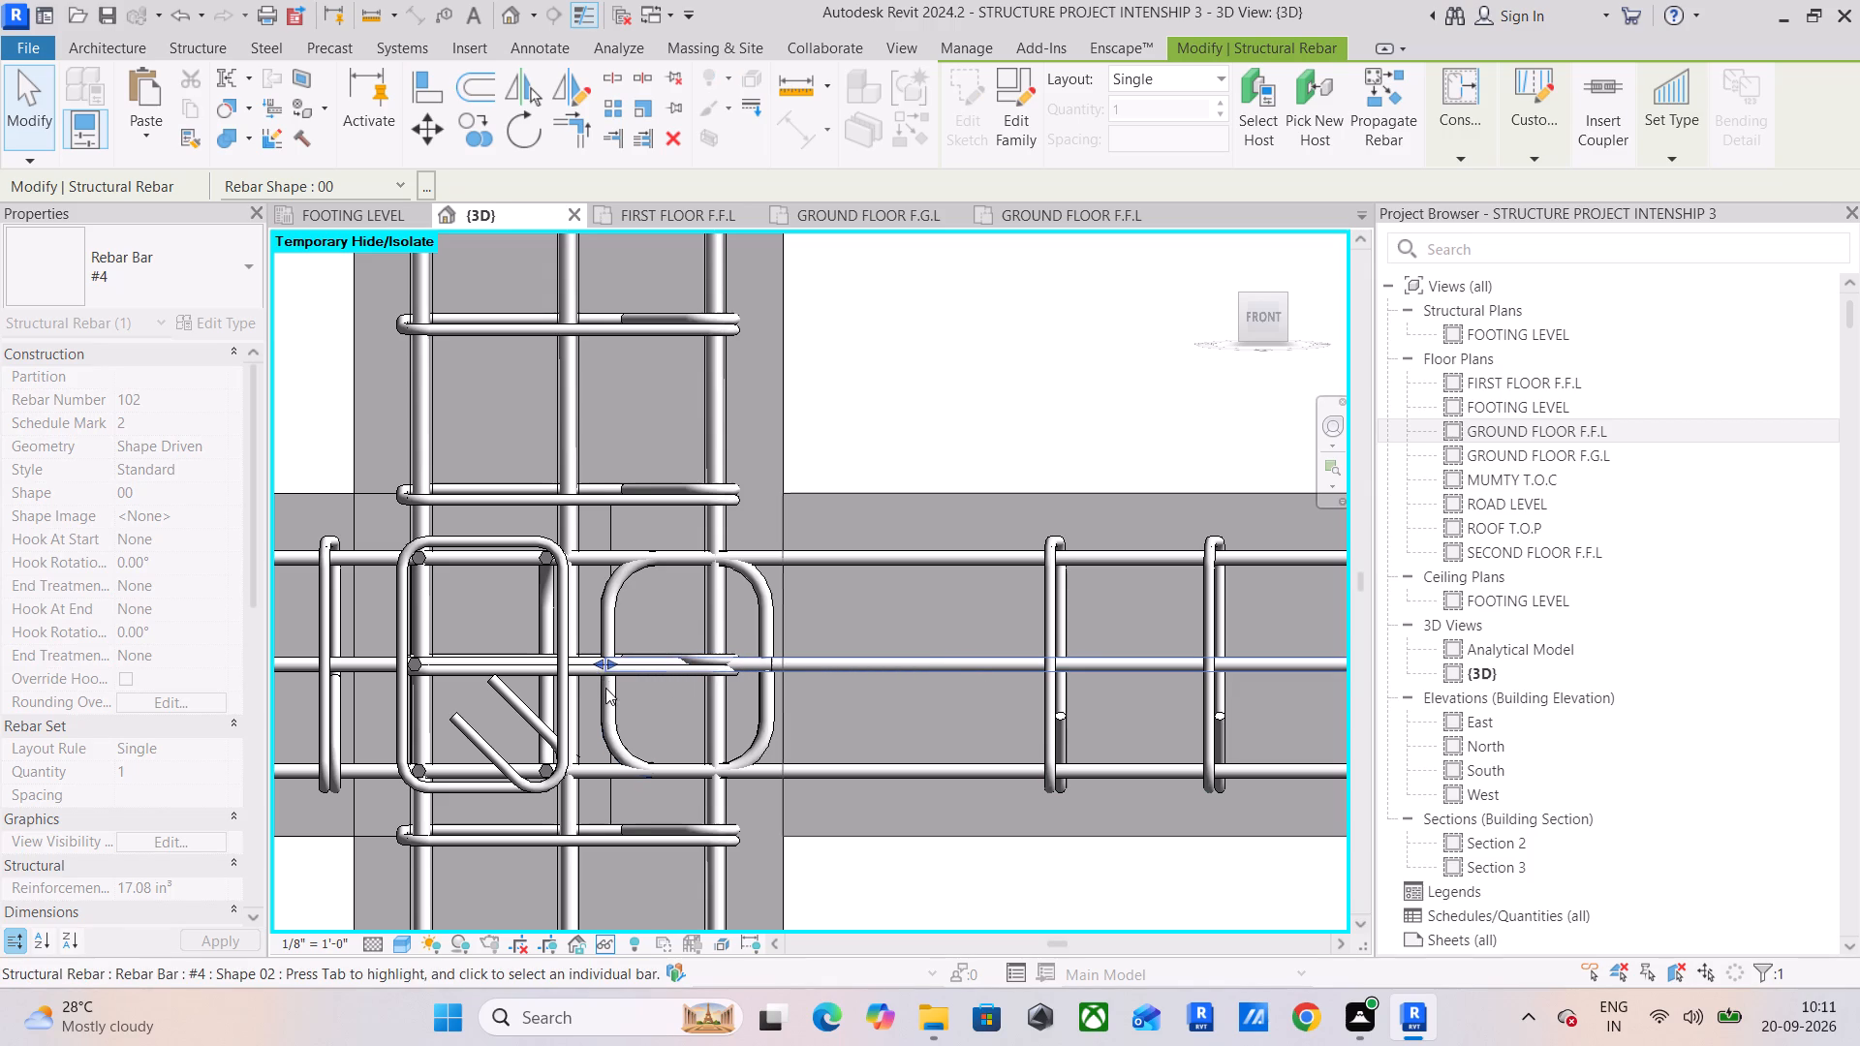
Extend the rear straight mid-depth #4 bar further through the interior column to its farthest vertical bar, matching the front bar.
click(945, 721)
scroll(853, 688, down, 1)
middle_drag(854, 680, 1173, 702)
click(1149, 690)
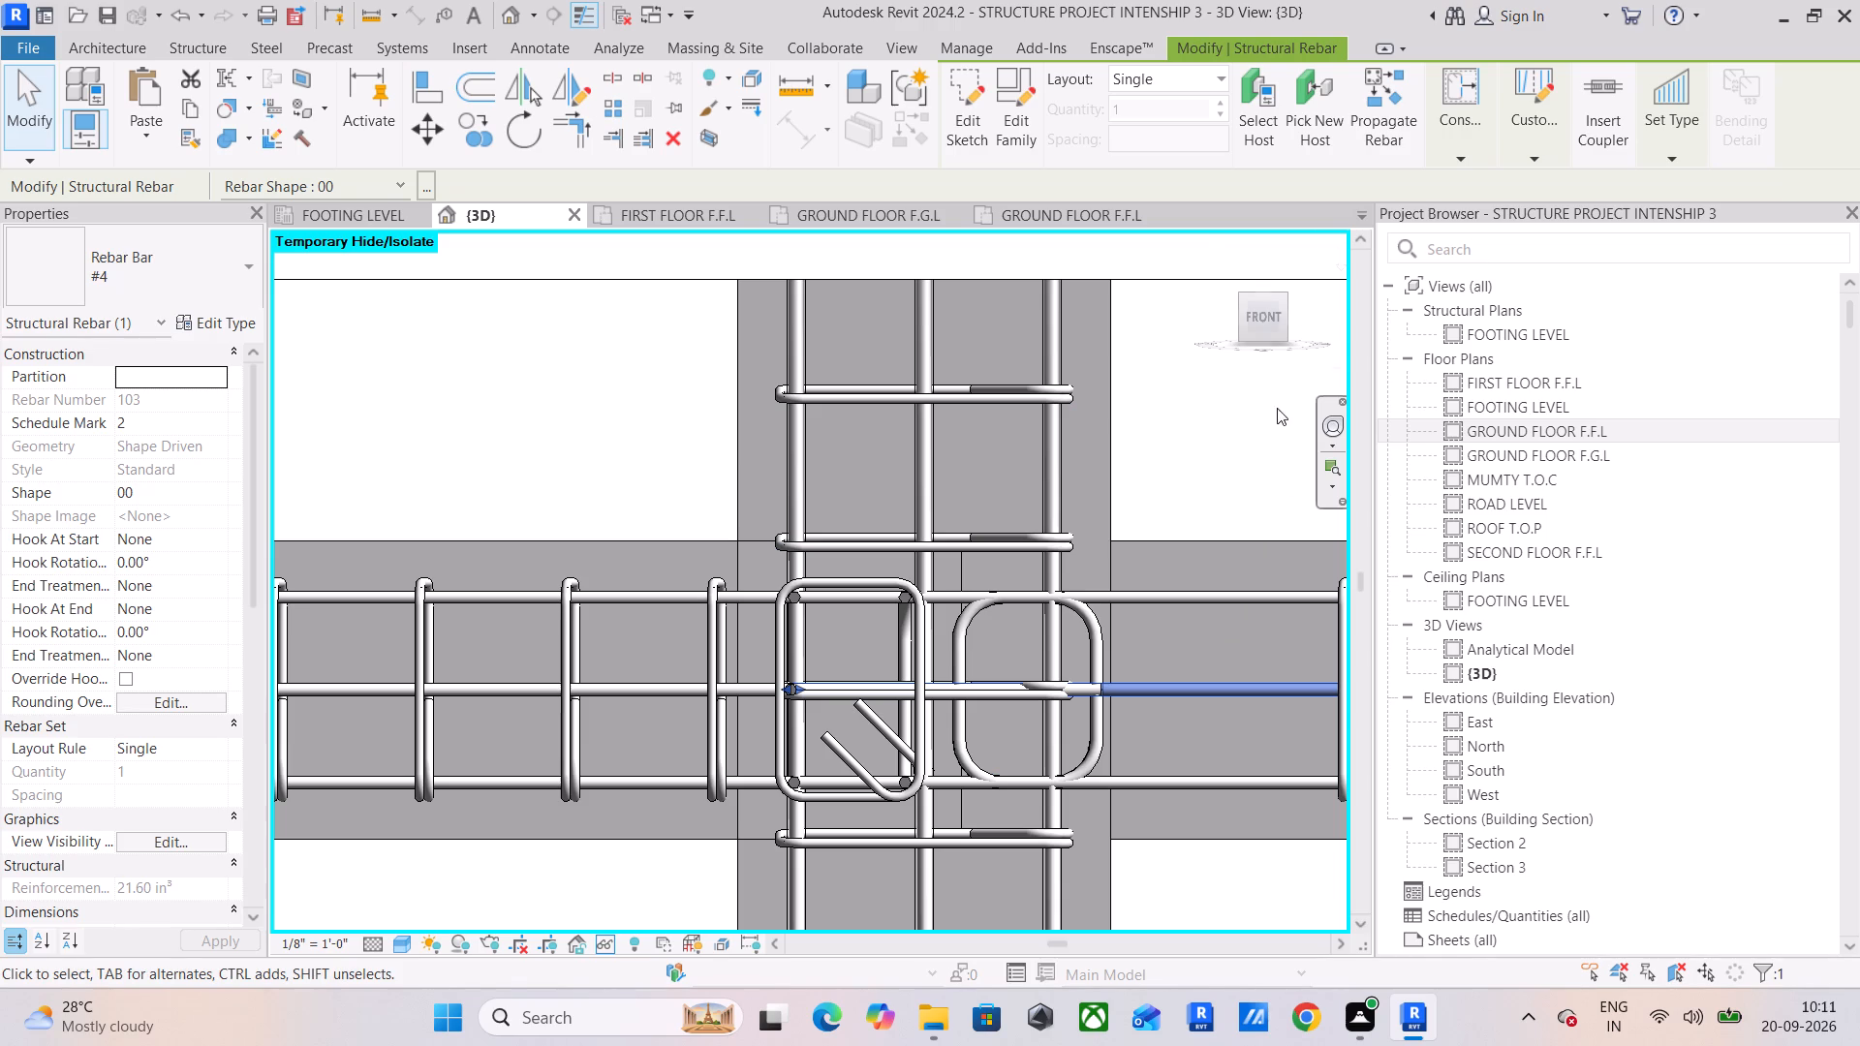
drag(1261, 322, 1261, 377)
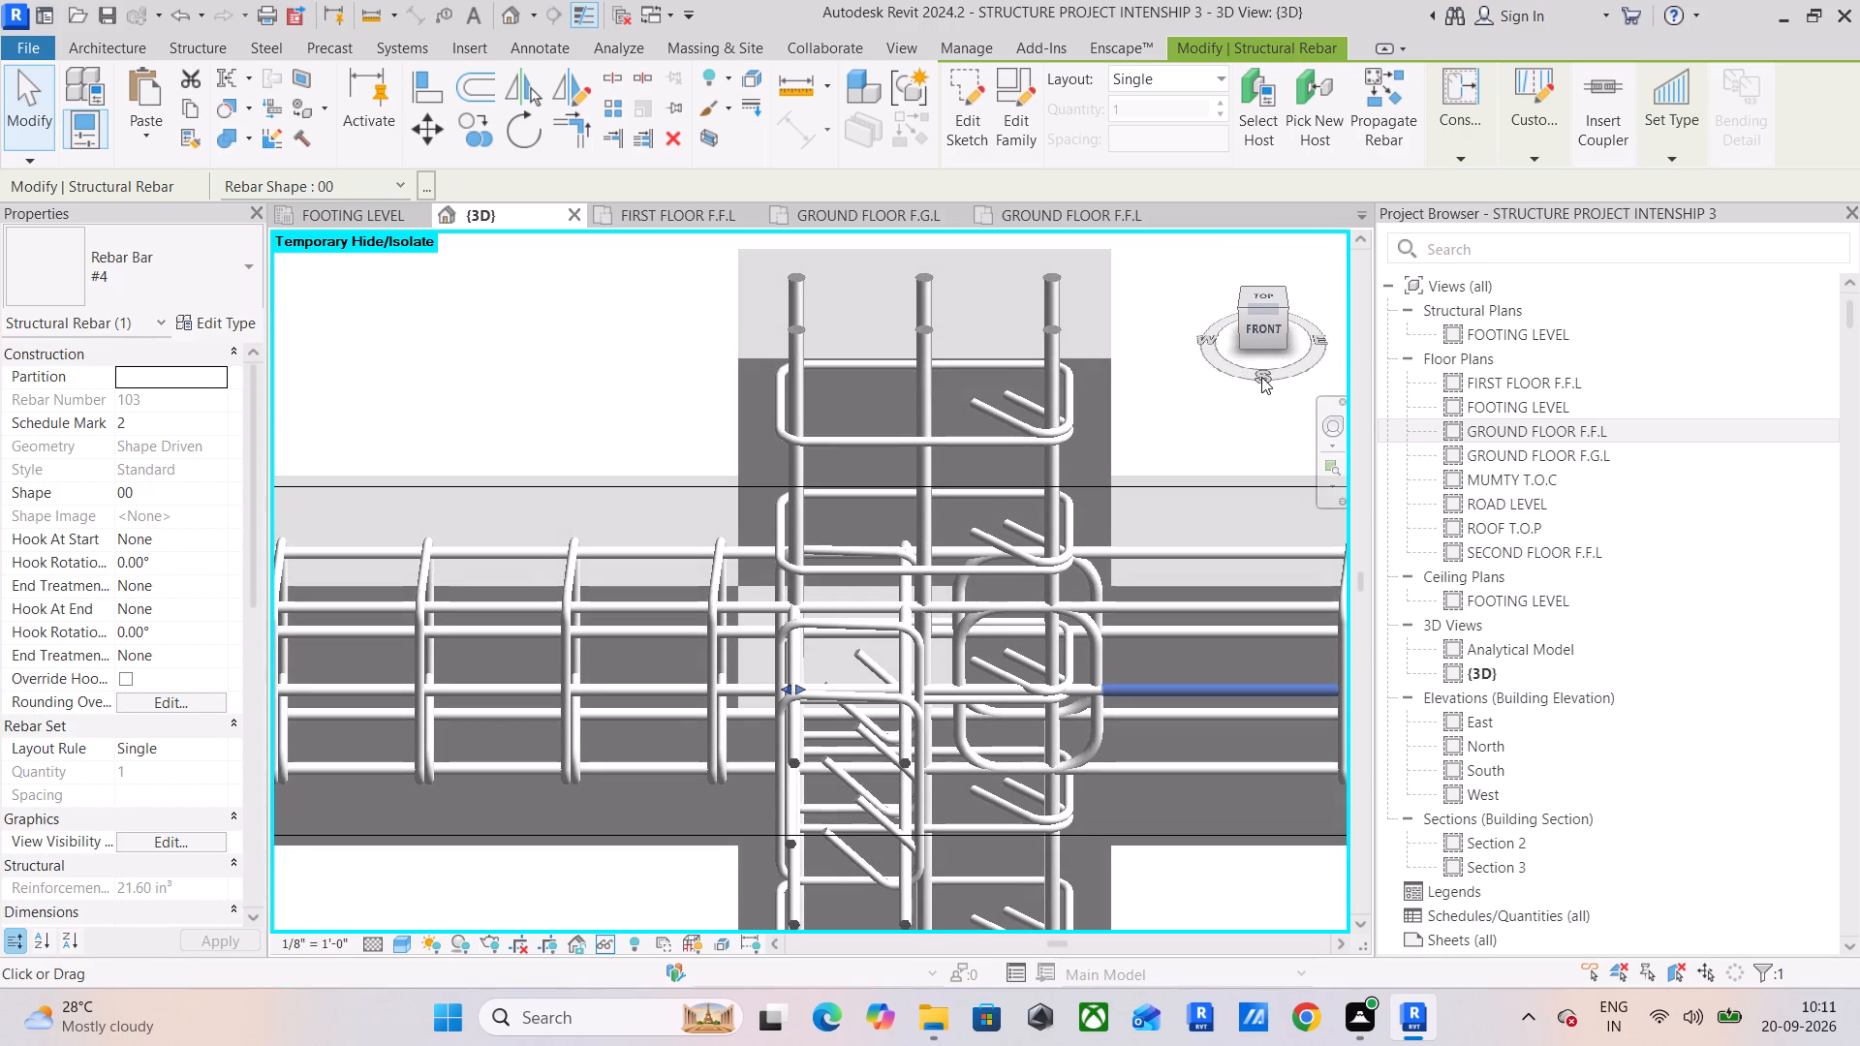
drag(1261, 377, 1263, 369)
click(1193, 645)
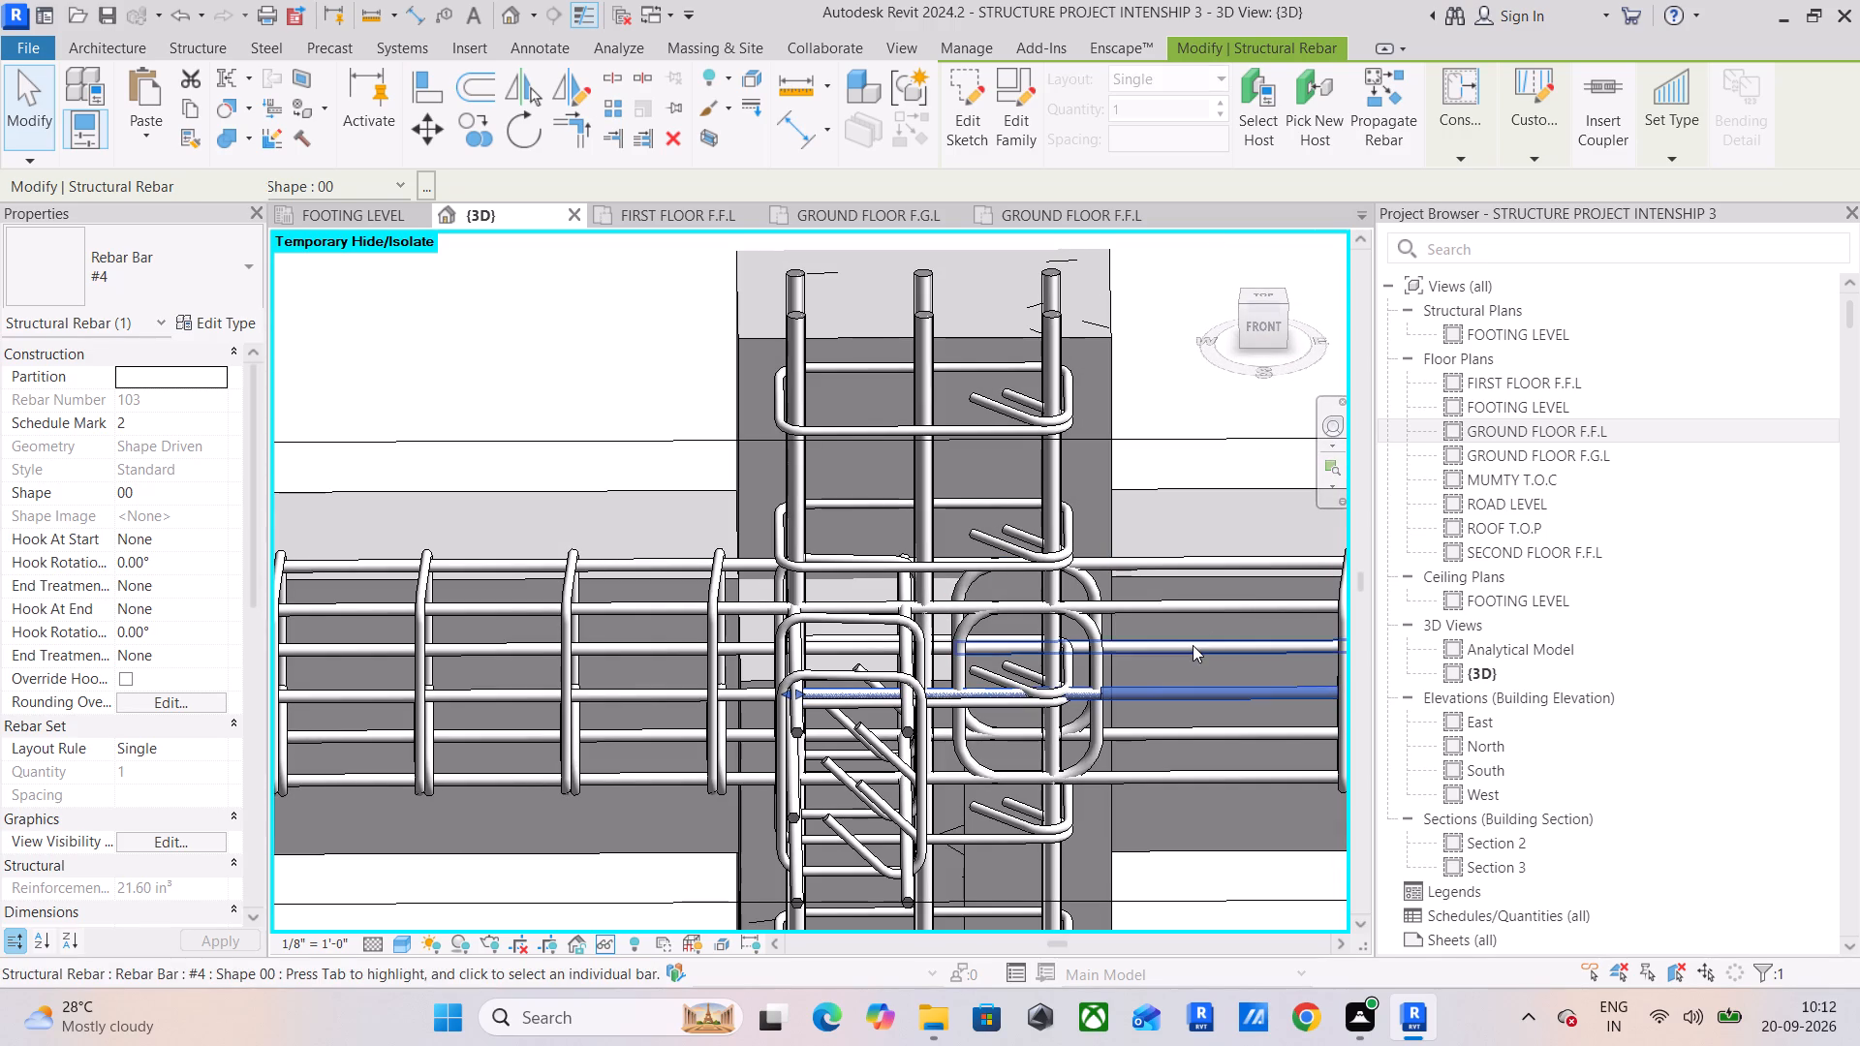
click(1263, 331)
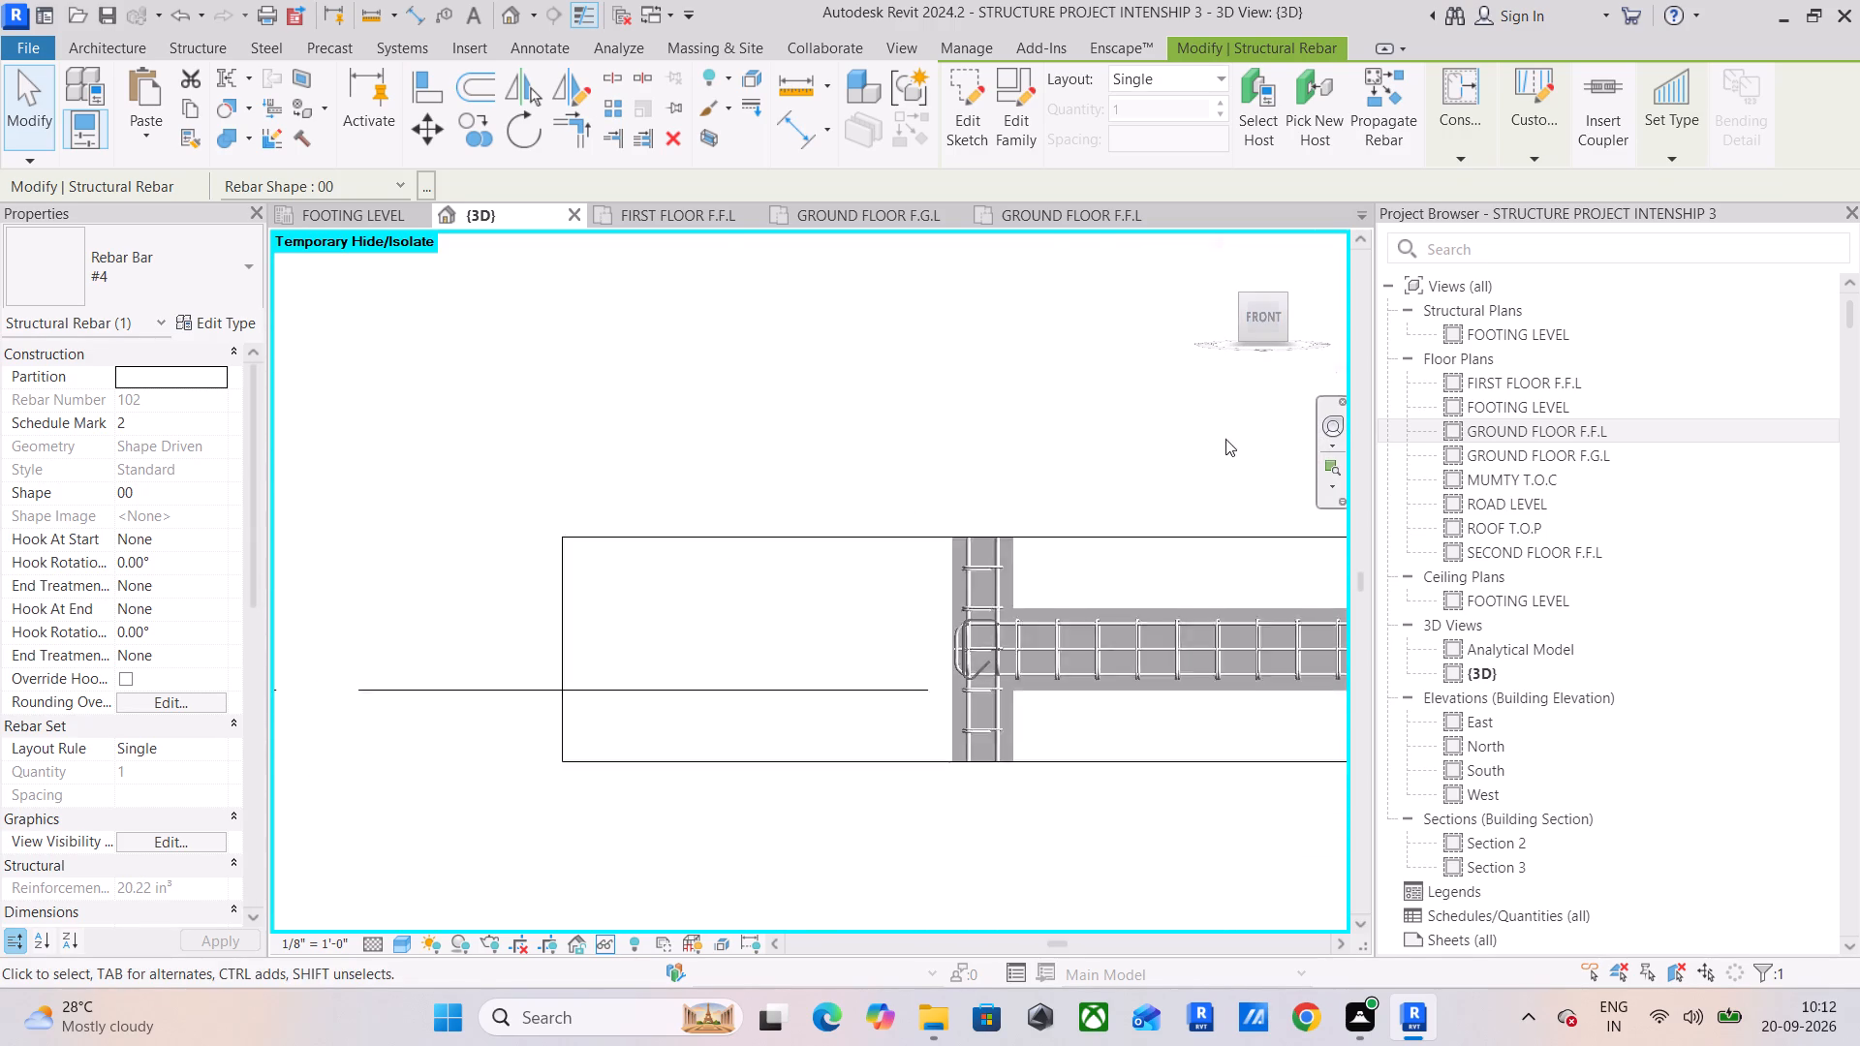
scroll(400, 572, up, 5)
middle_drag(445, 599, 656, 609)
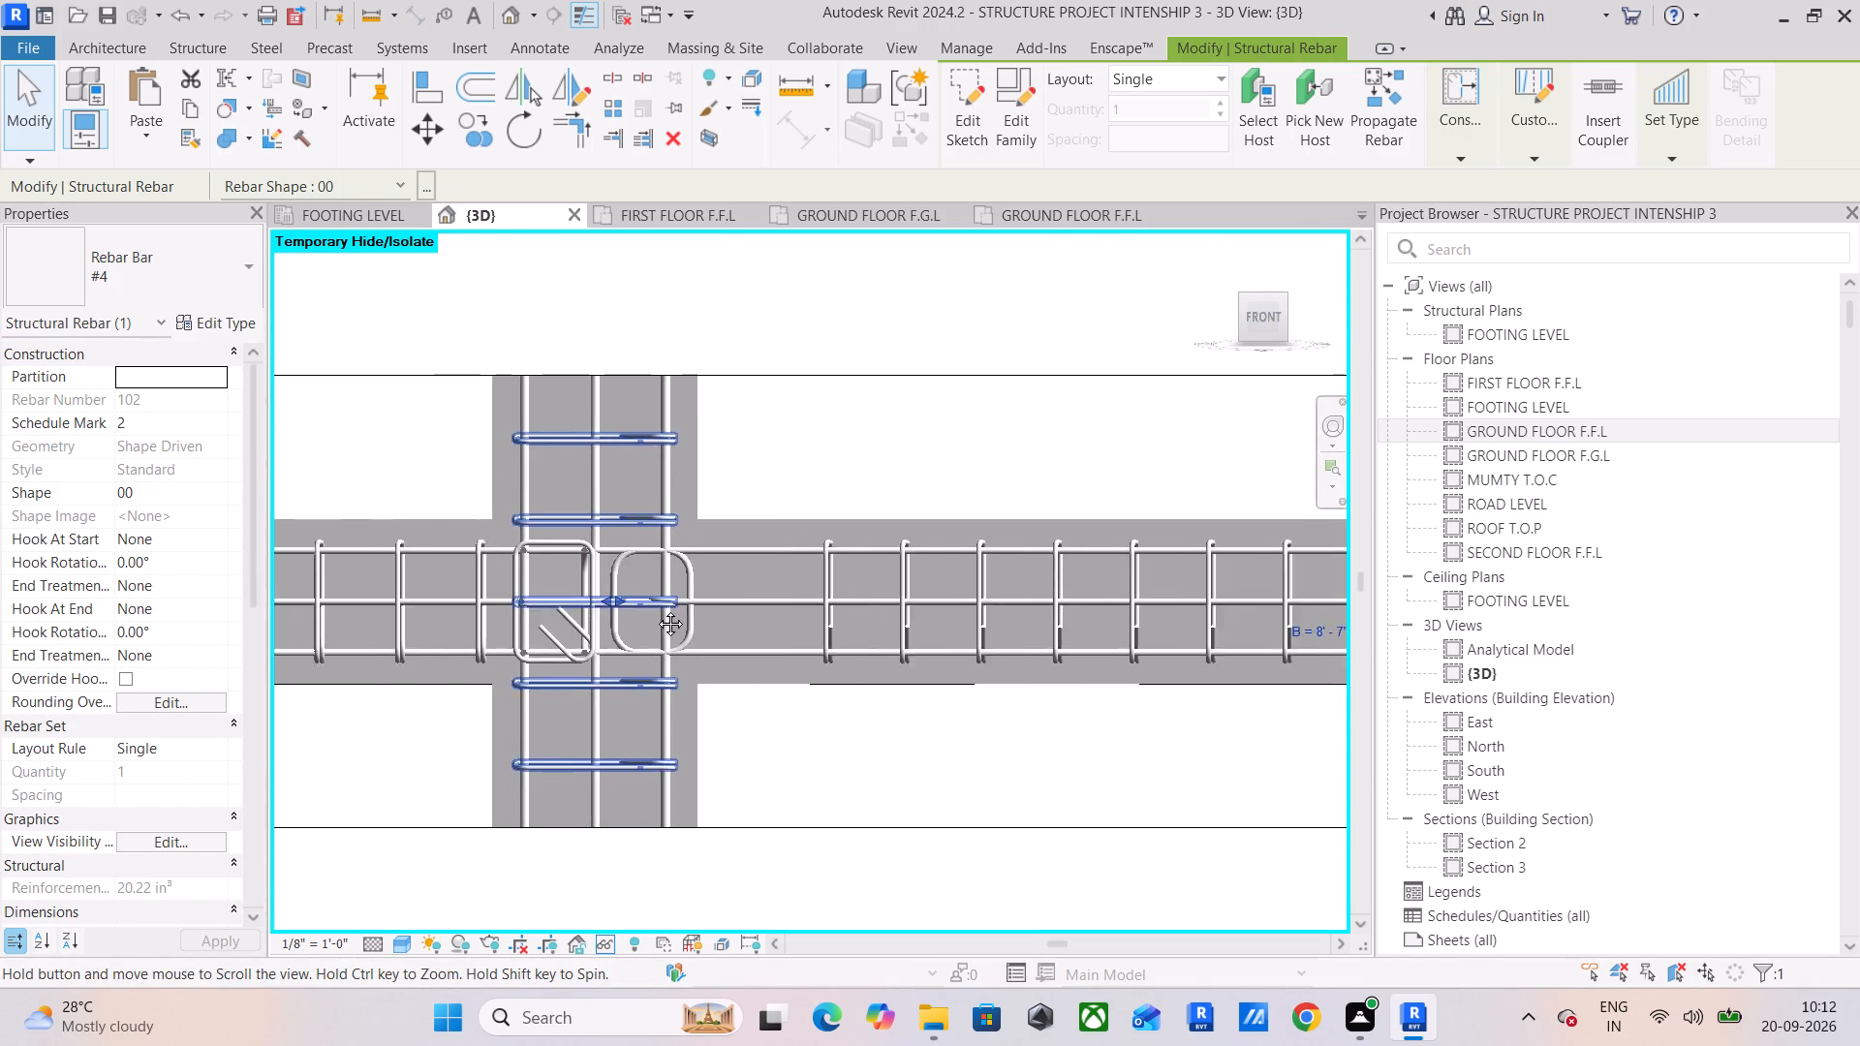
middle_drag(656, 609, 755, 609)
scroll(774, 609, up, 6)
drag(889, 591, 686, 600)
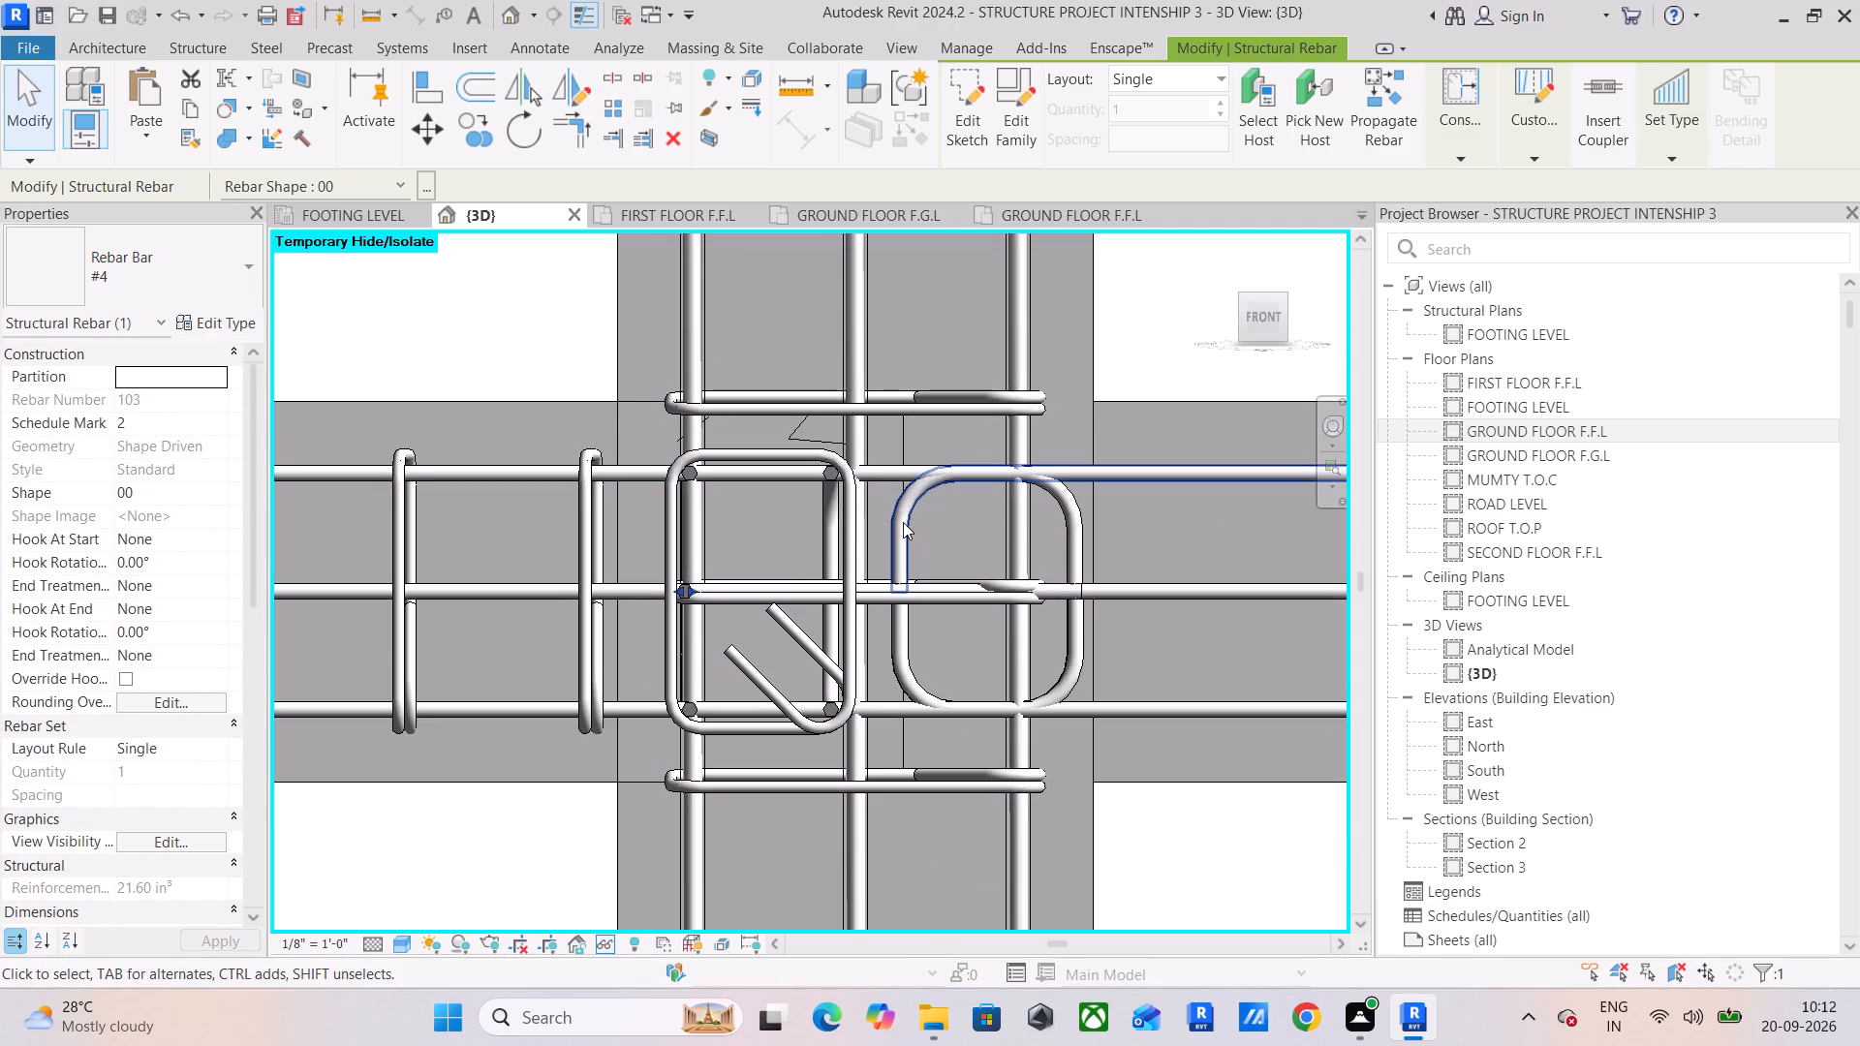
Extend the adjoining bay's two hooked top #4 bars (shape 02) through the interior column to near its far face.
click(903, 522)
drag(884, 530, 685, 540)
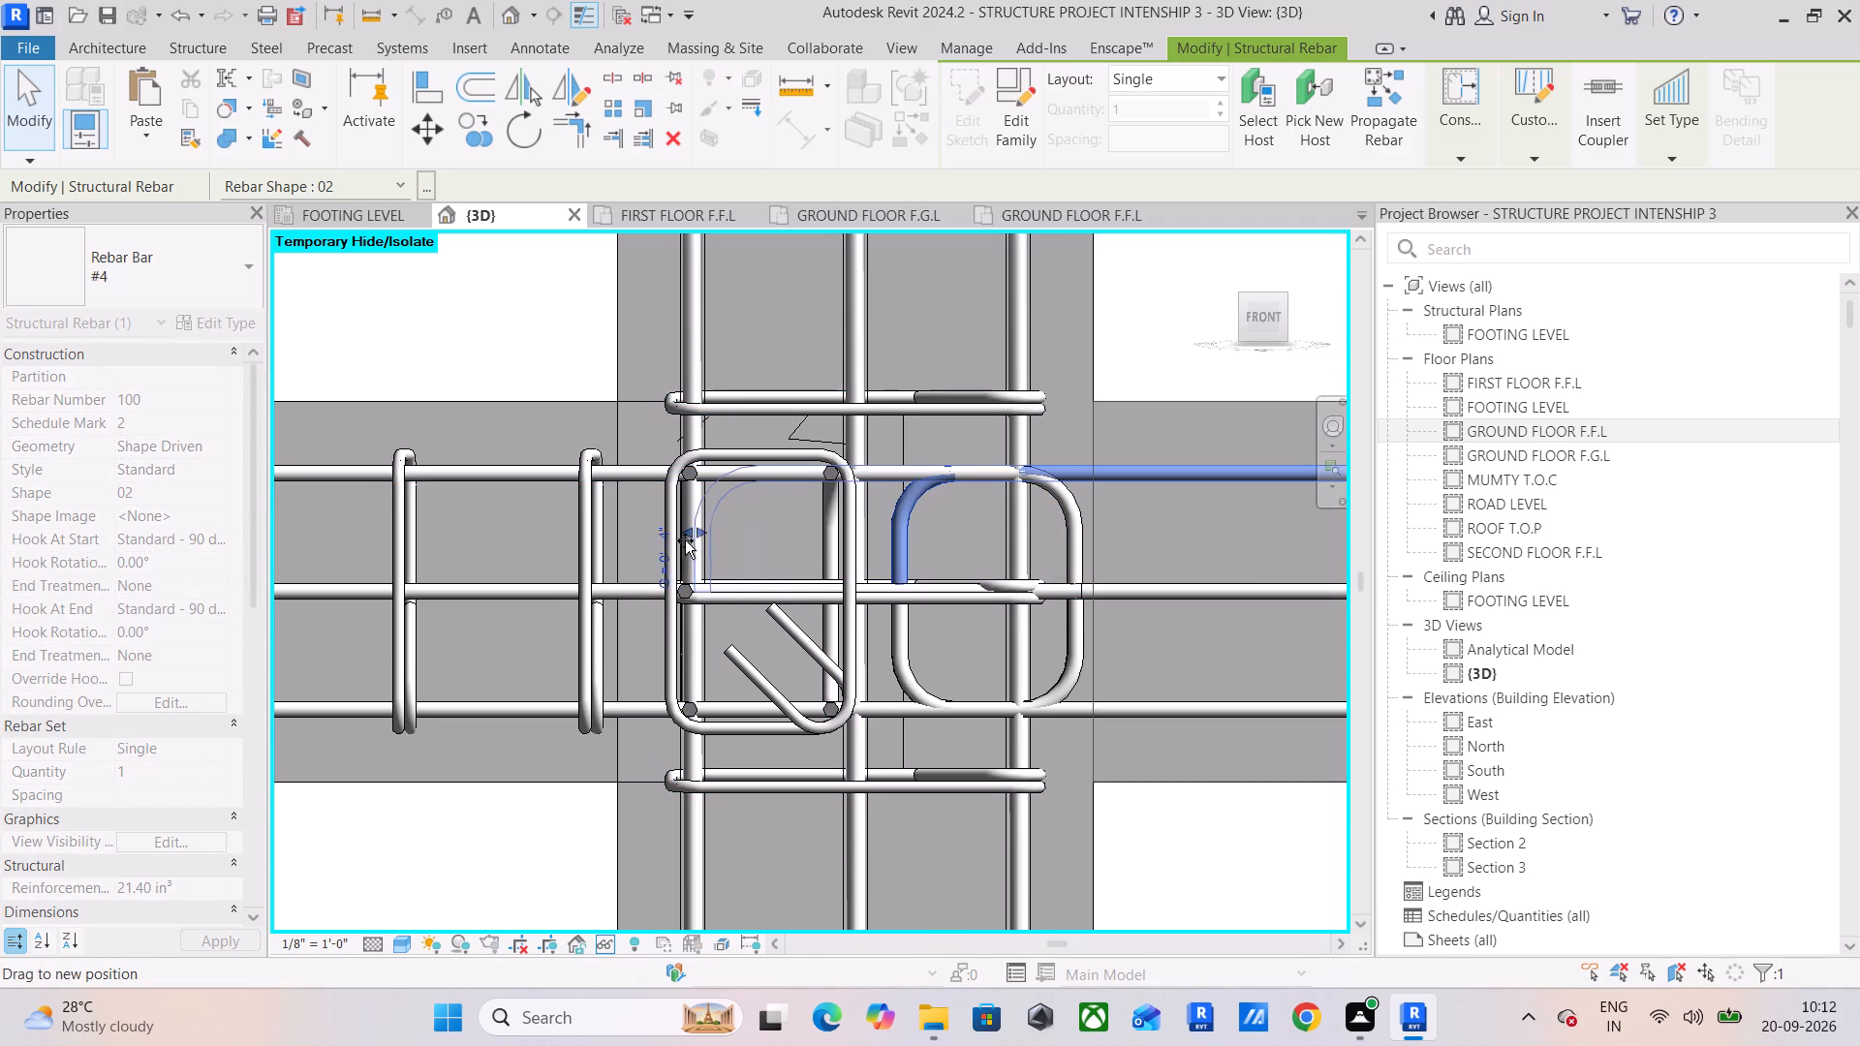
drag(685, 540, 628, 548)
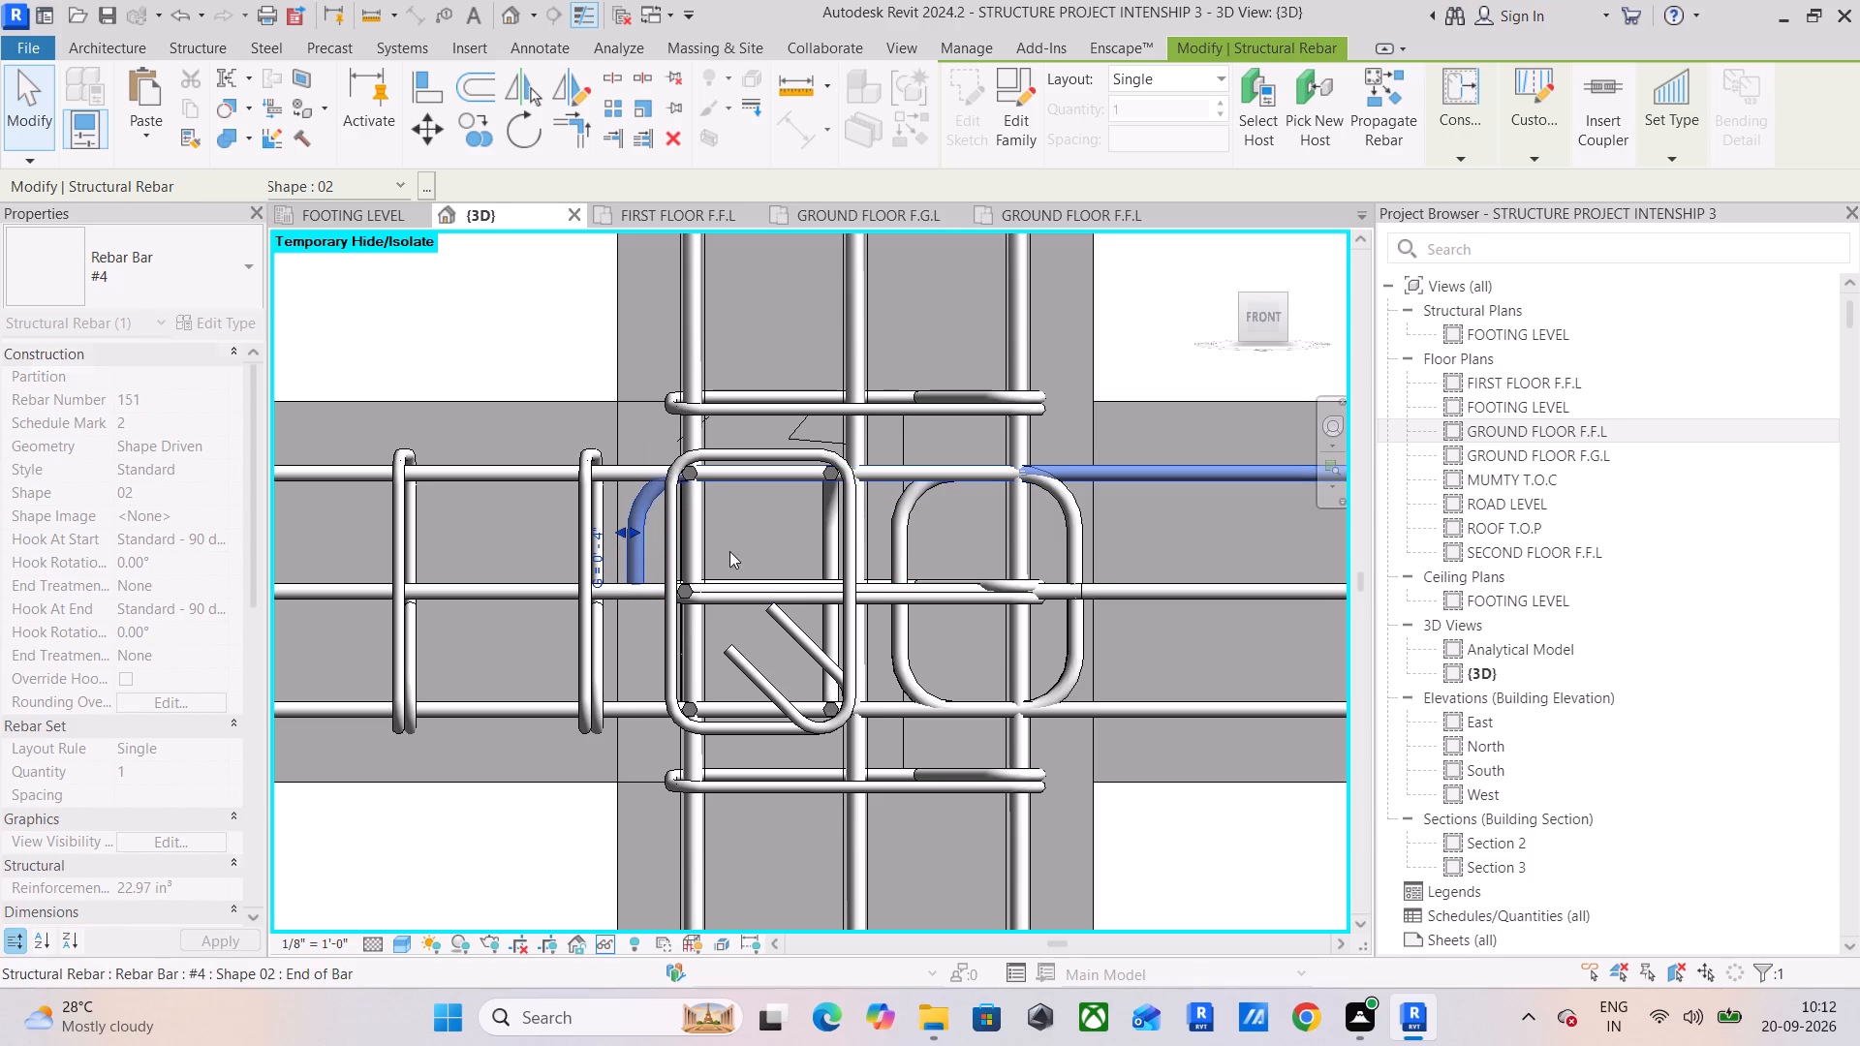
click(897, 544)
drag(877, 532, 823, 535)
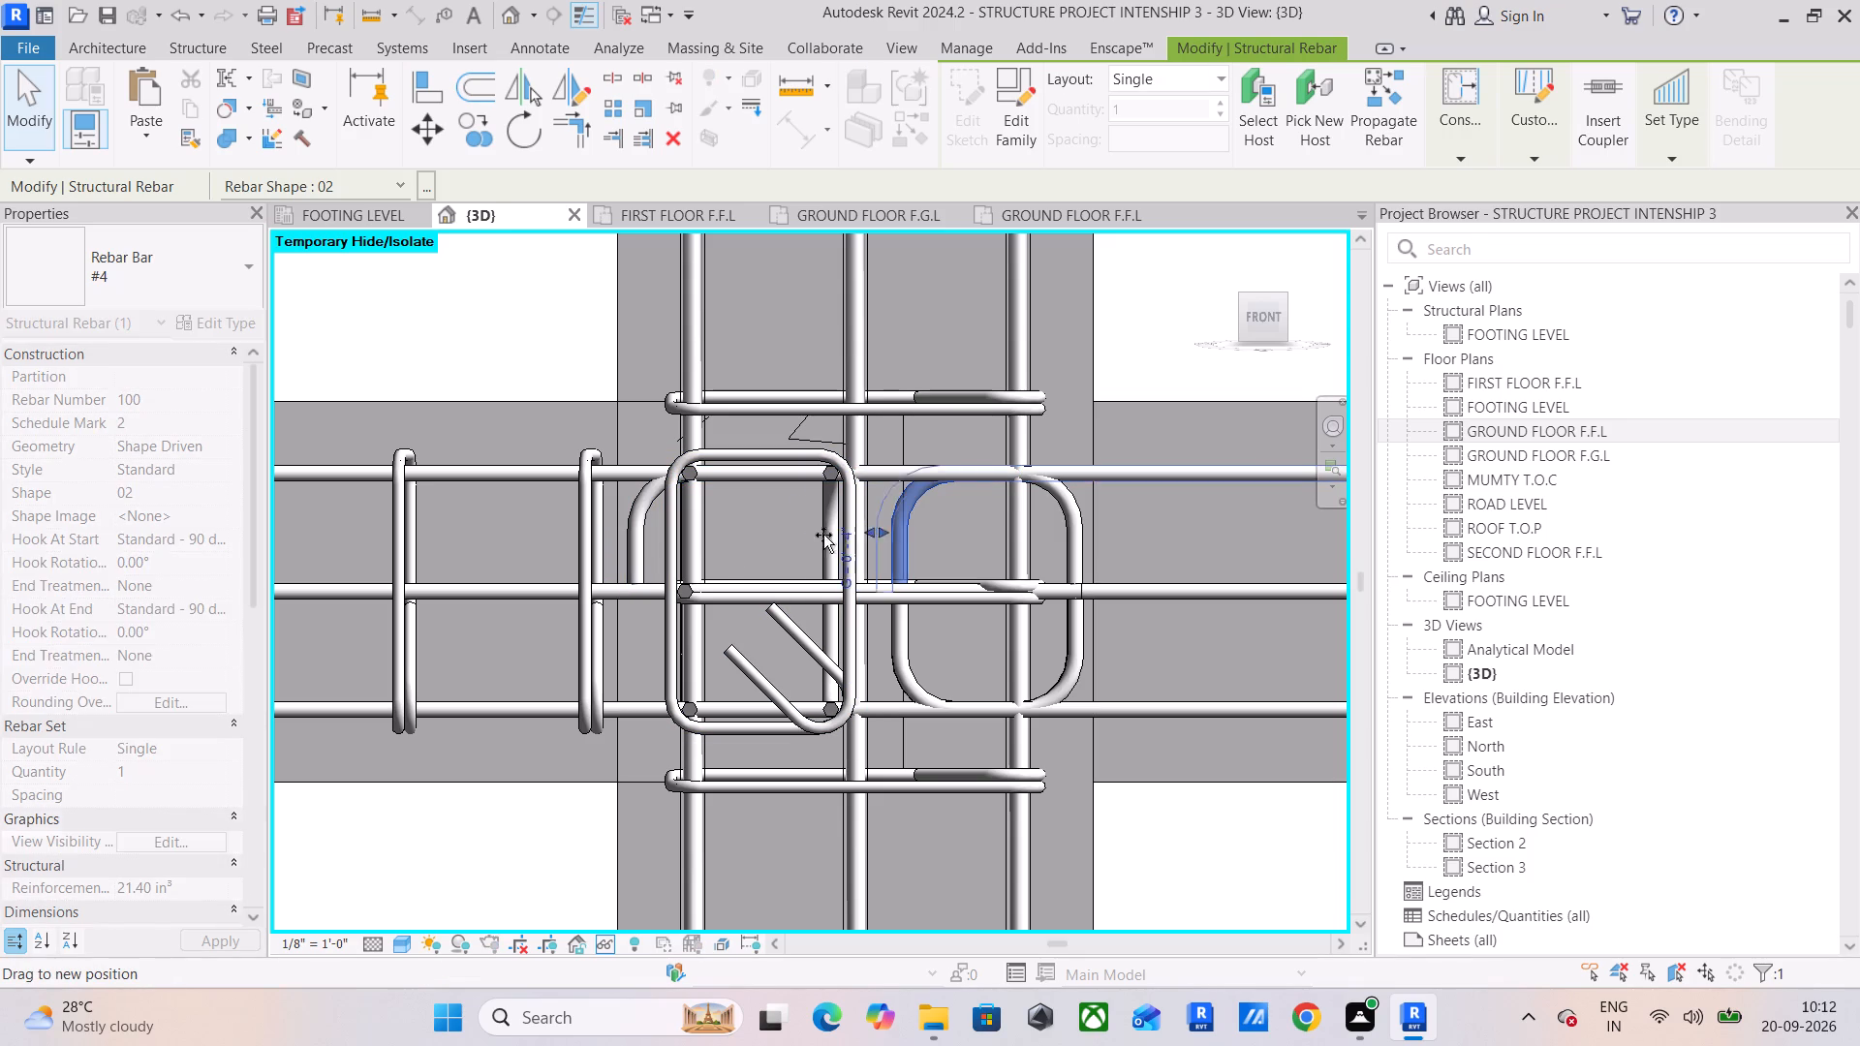
drag(823, 535, 632, 537)
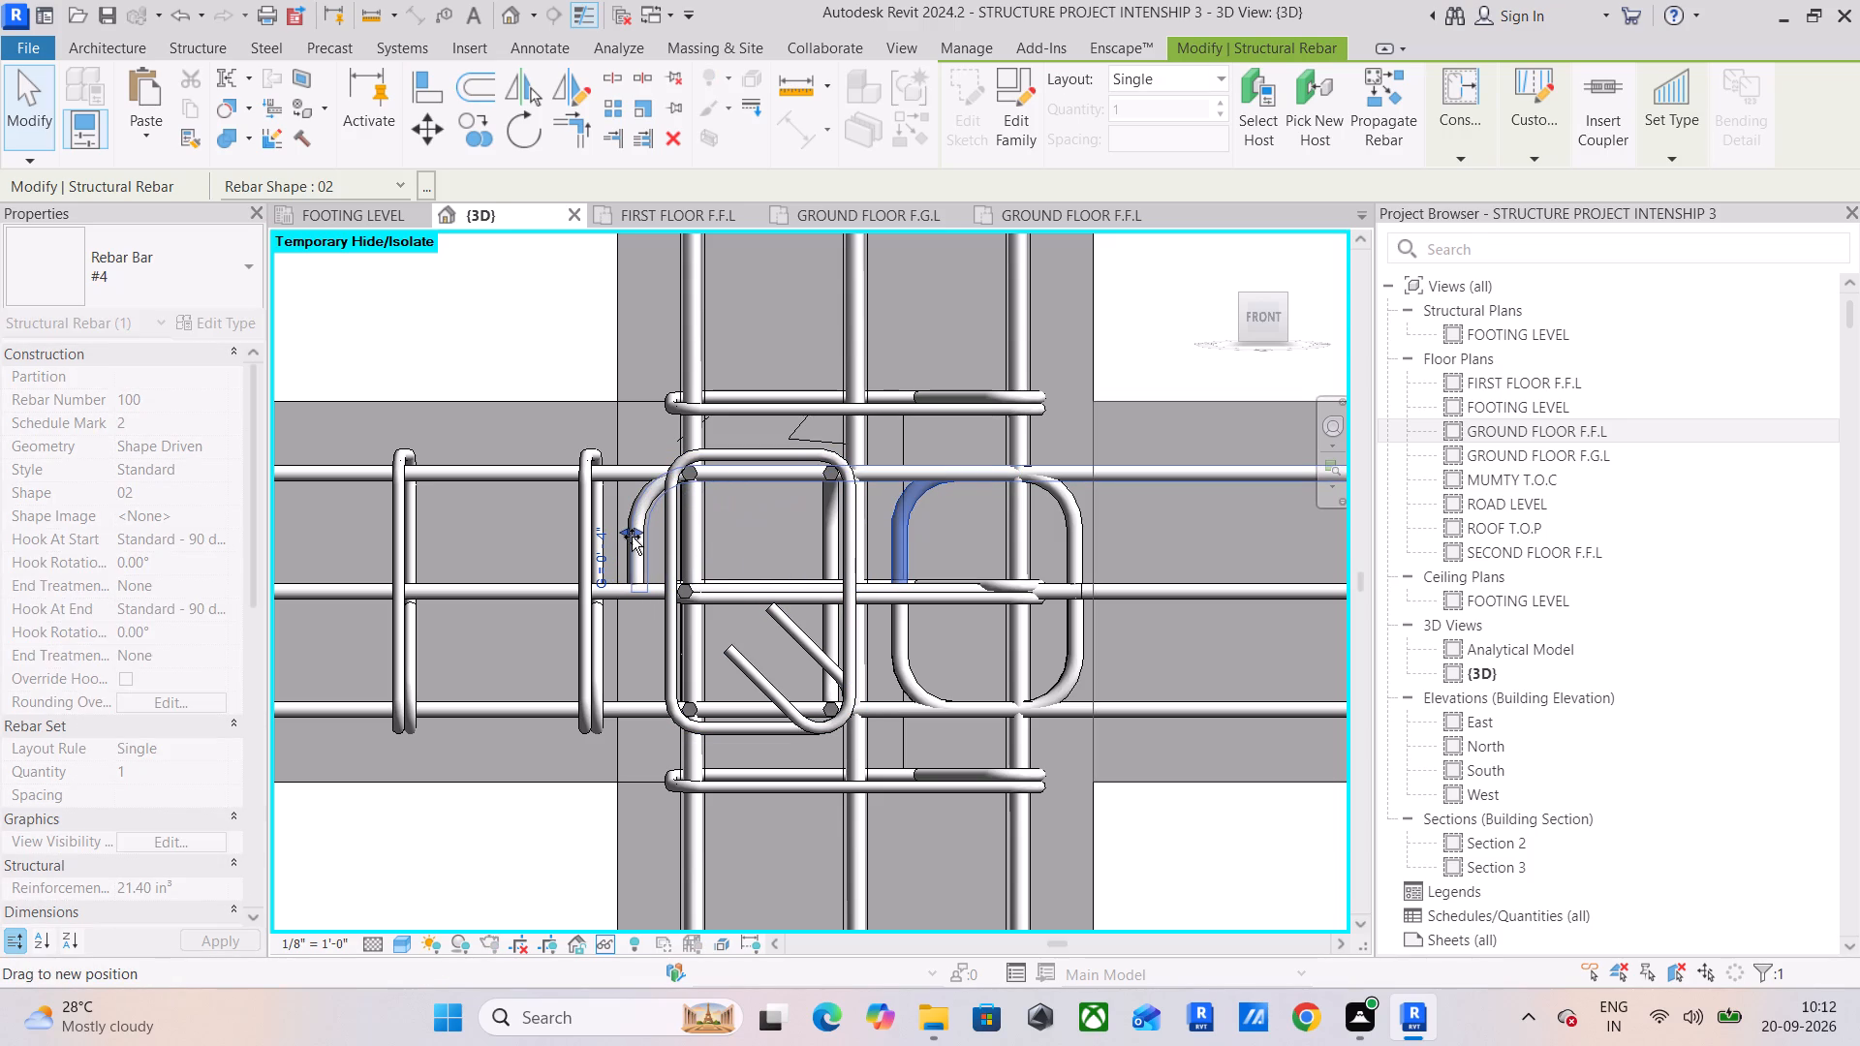
drag(632, 537, 627, 534)
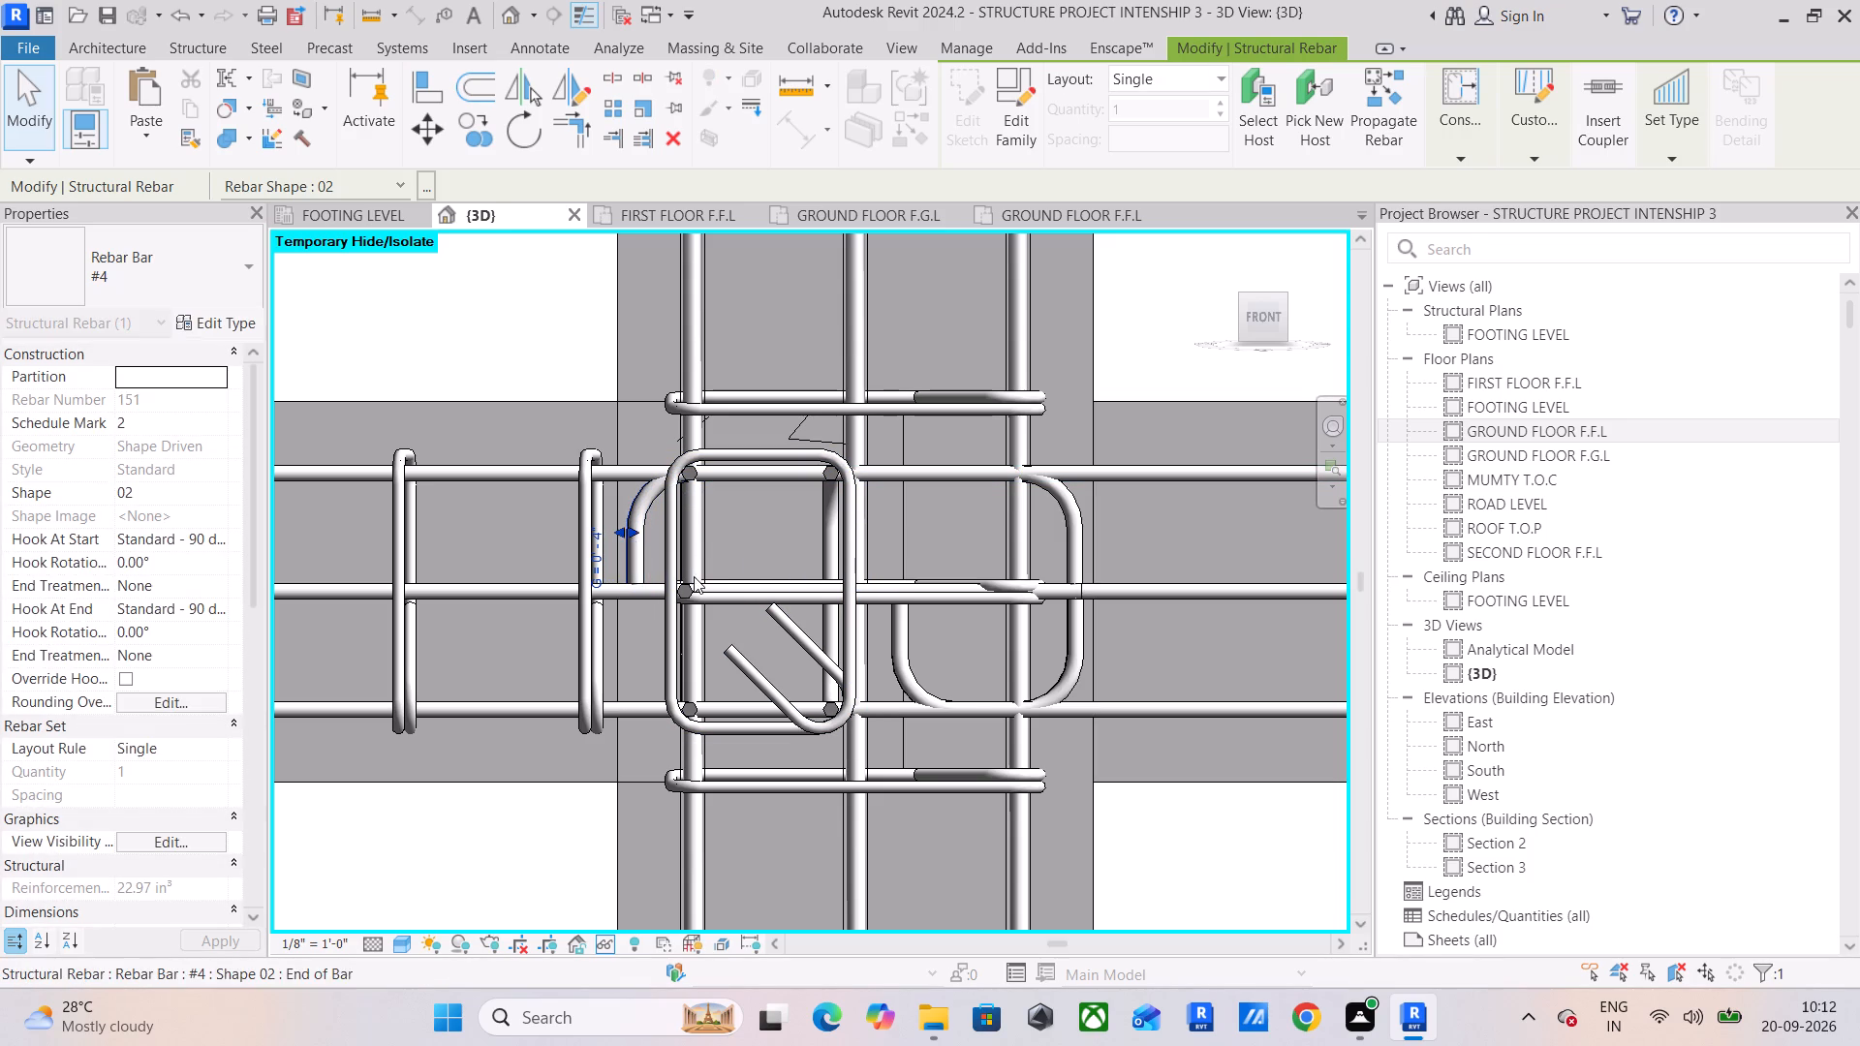
Extend the adjoining bay's two hooked bottom #4 bars (shape 02) through the interior column, in line with its extended top hooks.
click(908, 664)
drag(881, 655, 751, 650)
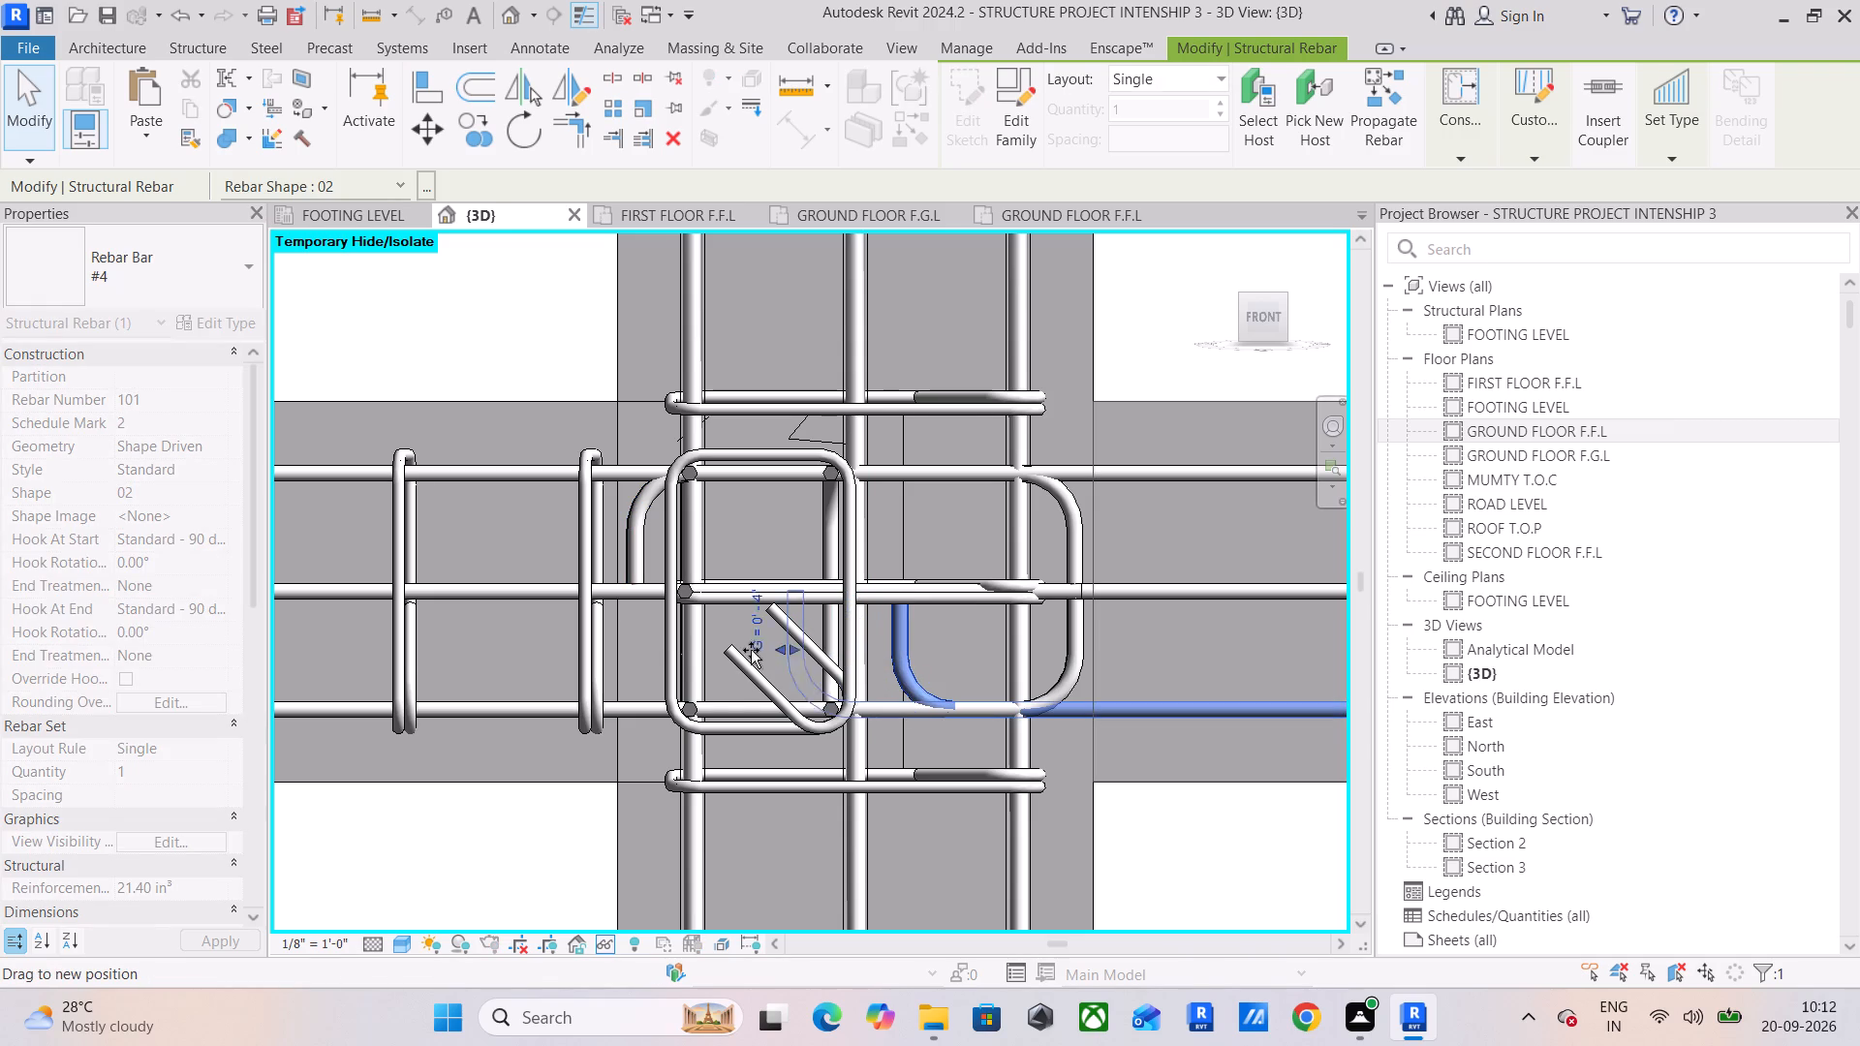
drag(751, 650, 630, 655)
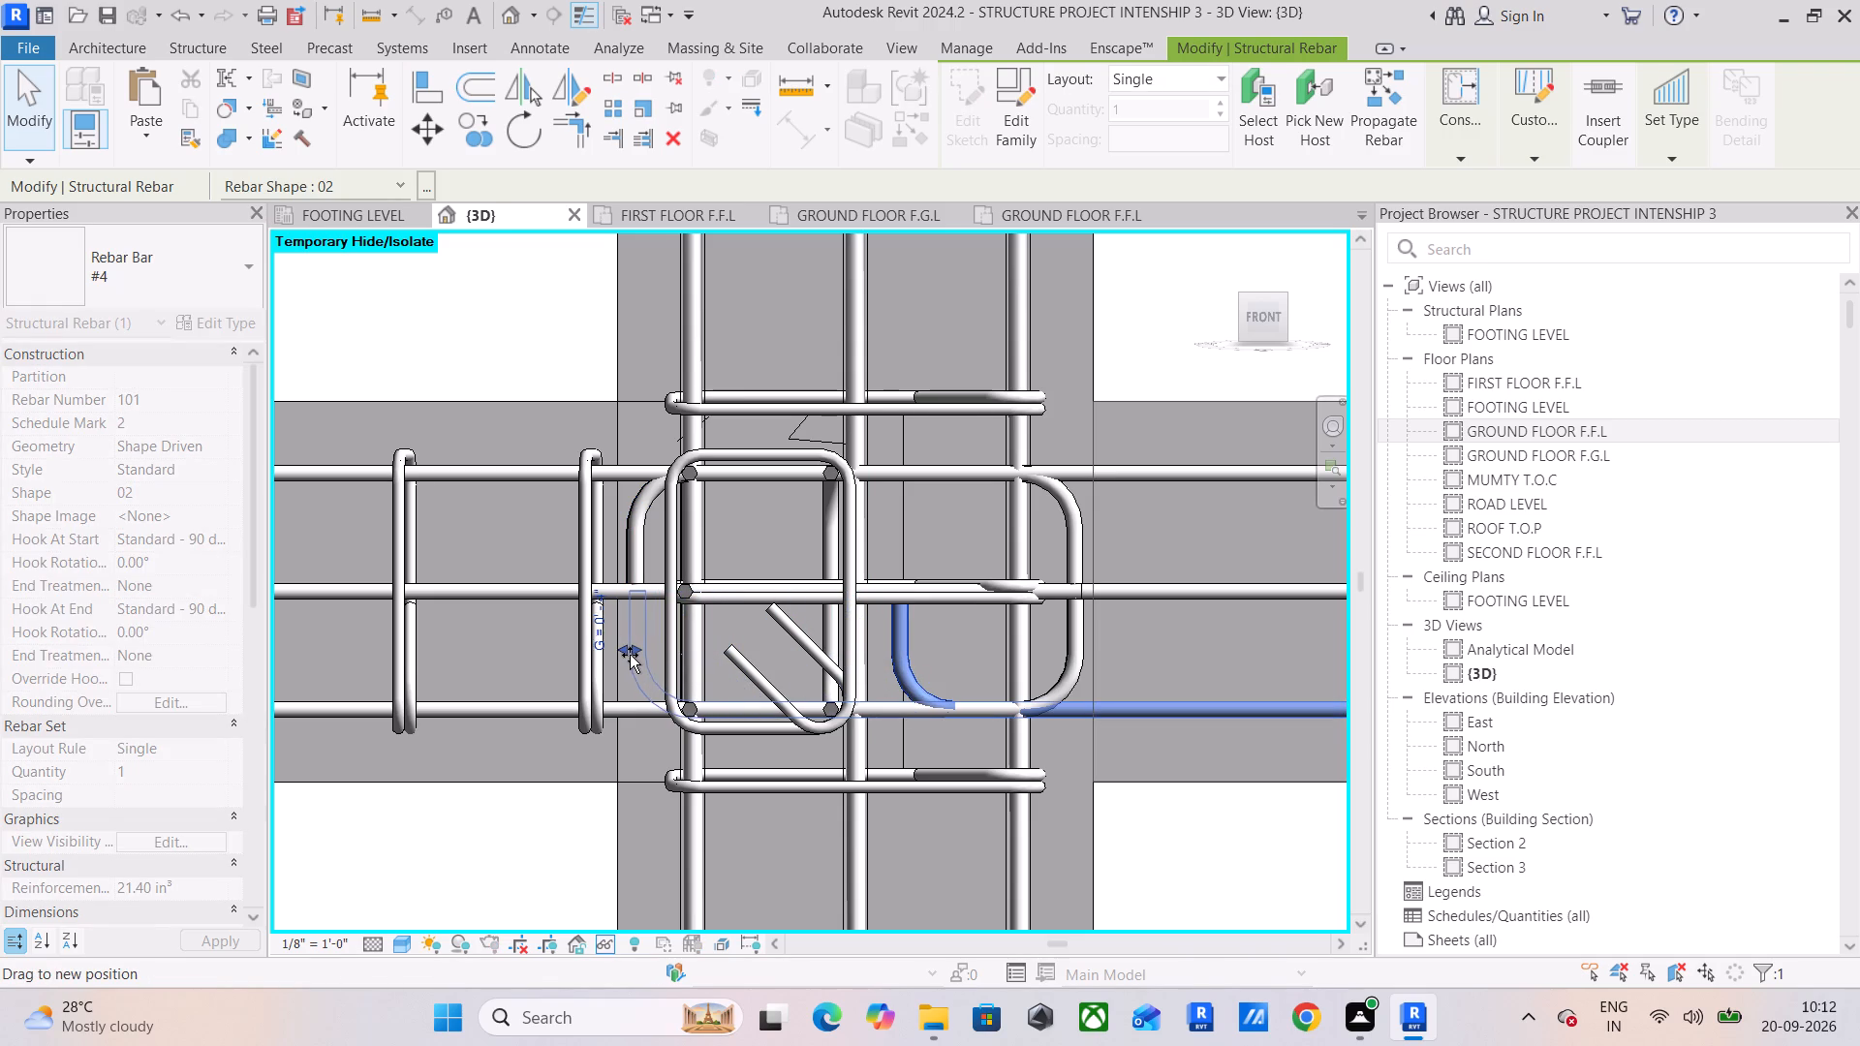
drag(630, 655, 629, 655)
drag(629, 655, 628, 660)
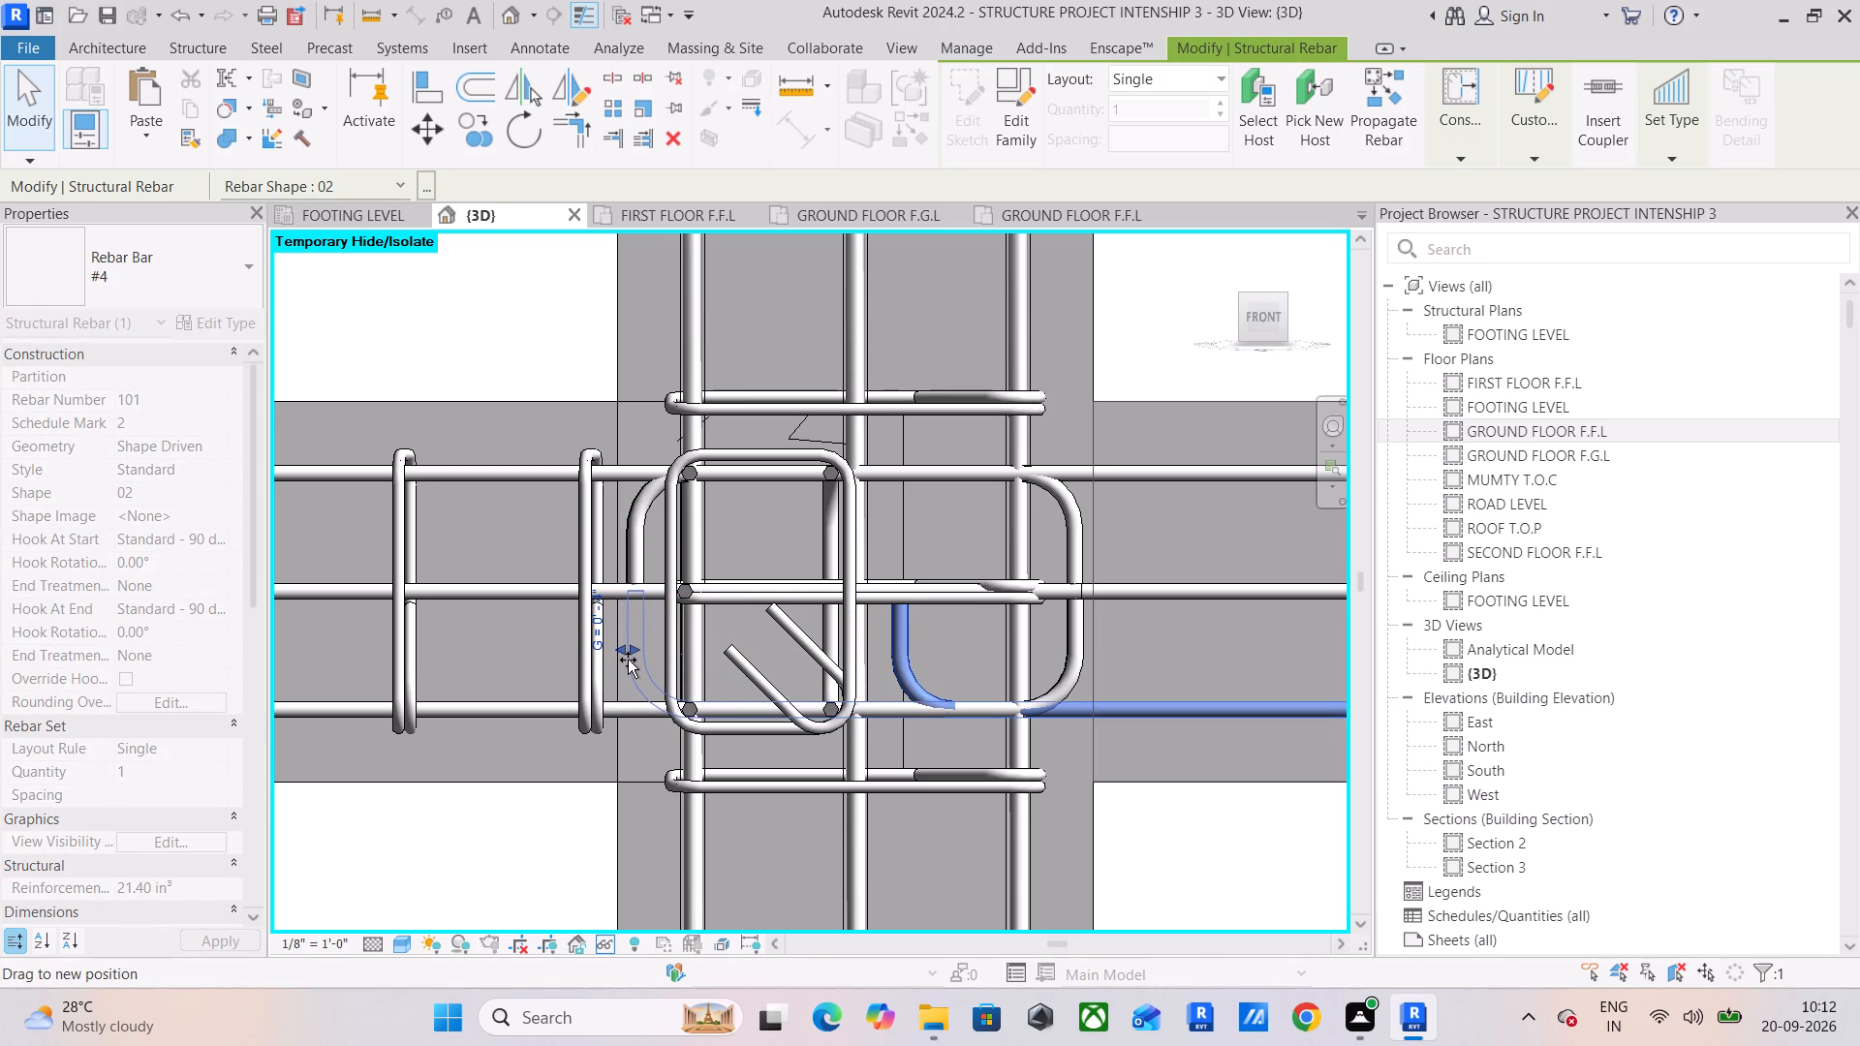
drag(628, 660, 629, 661)
scroll(629, 661, up, 5)
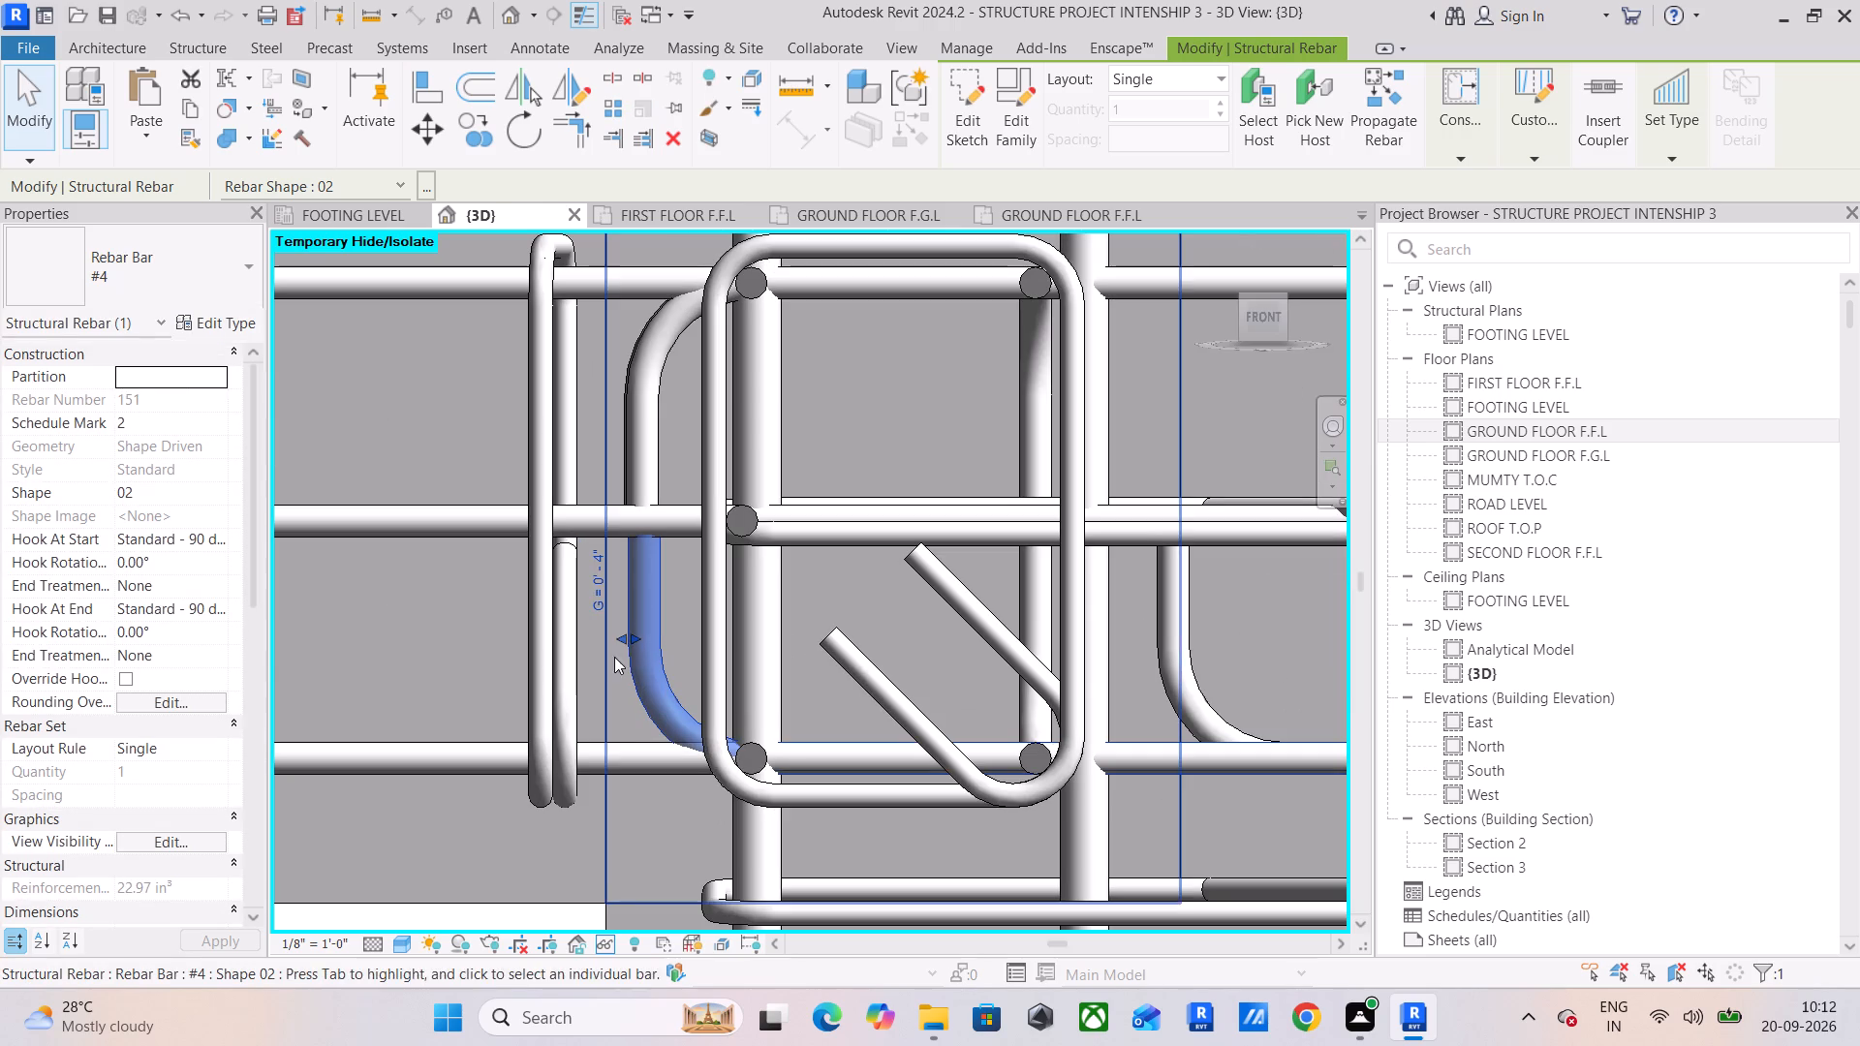
click(617, 641)
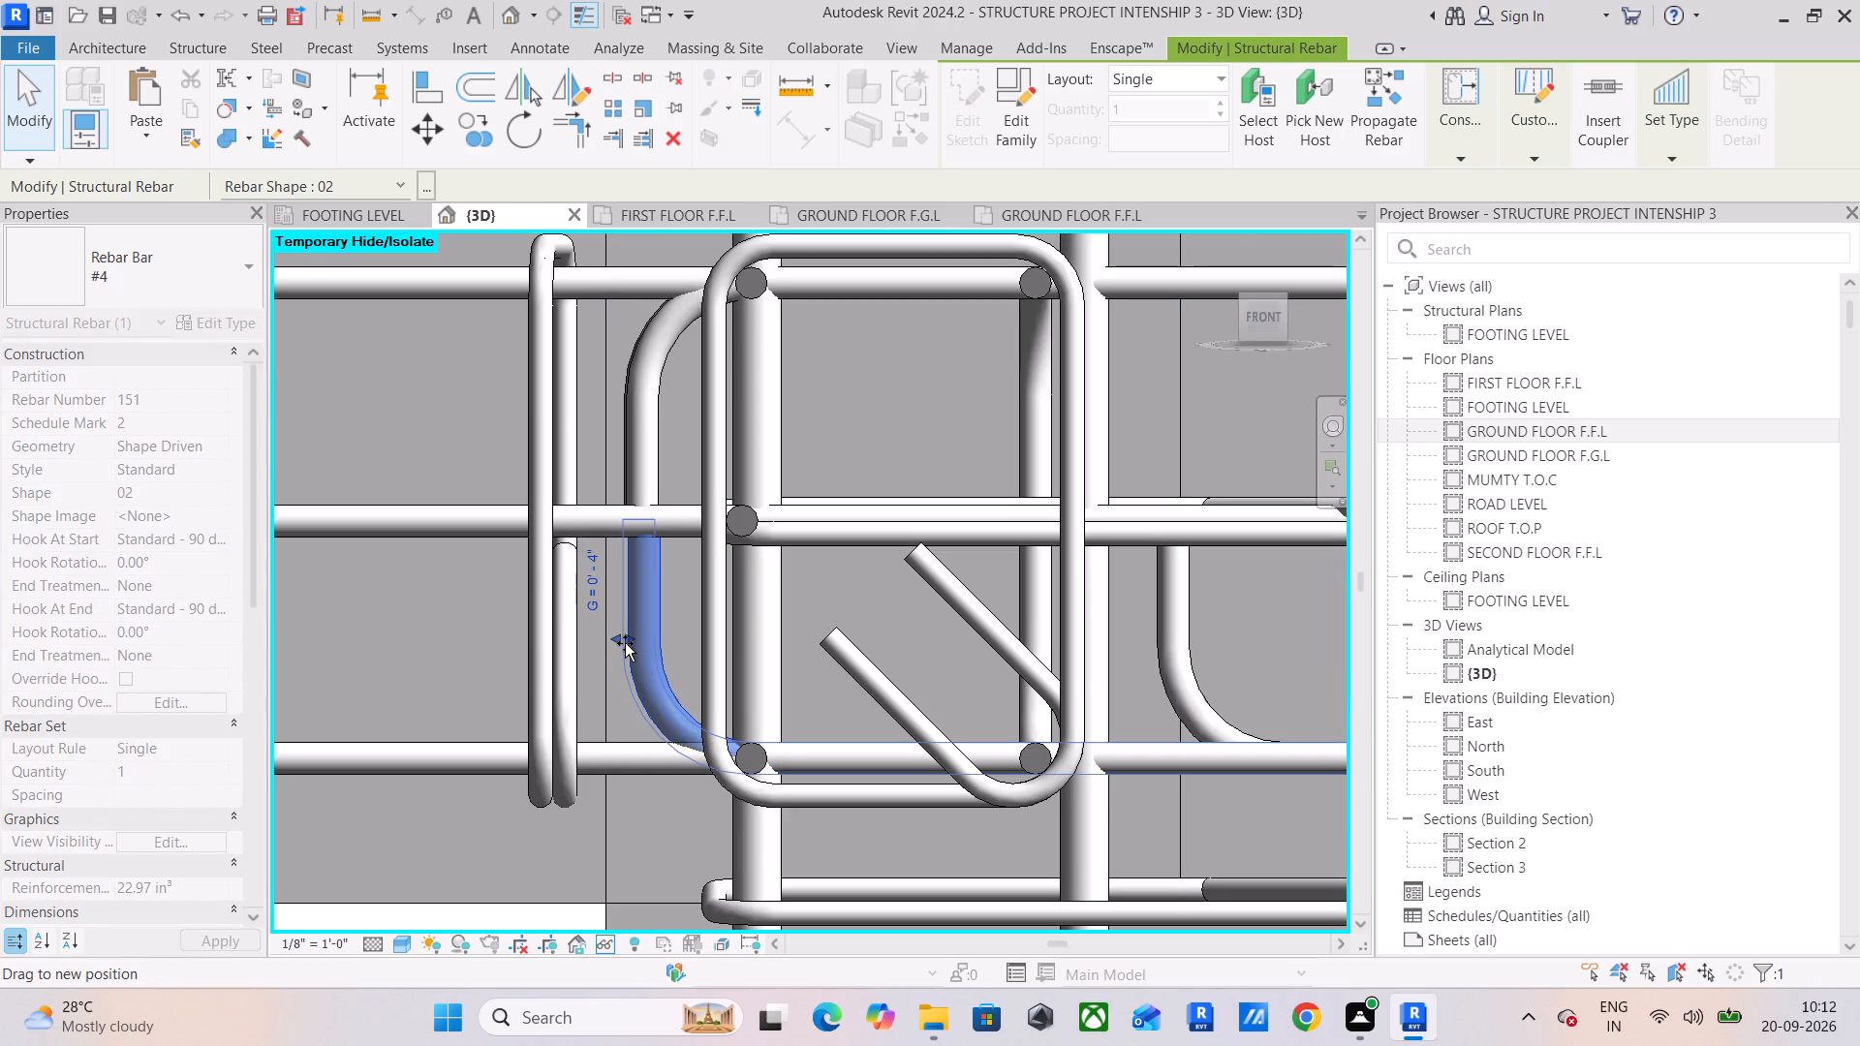
click(1182, 641)
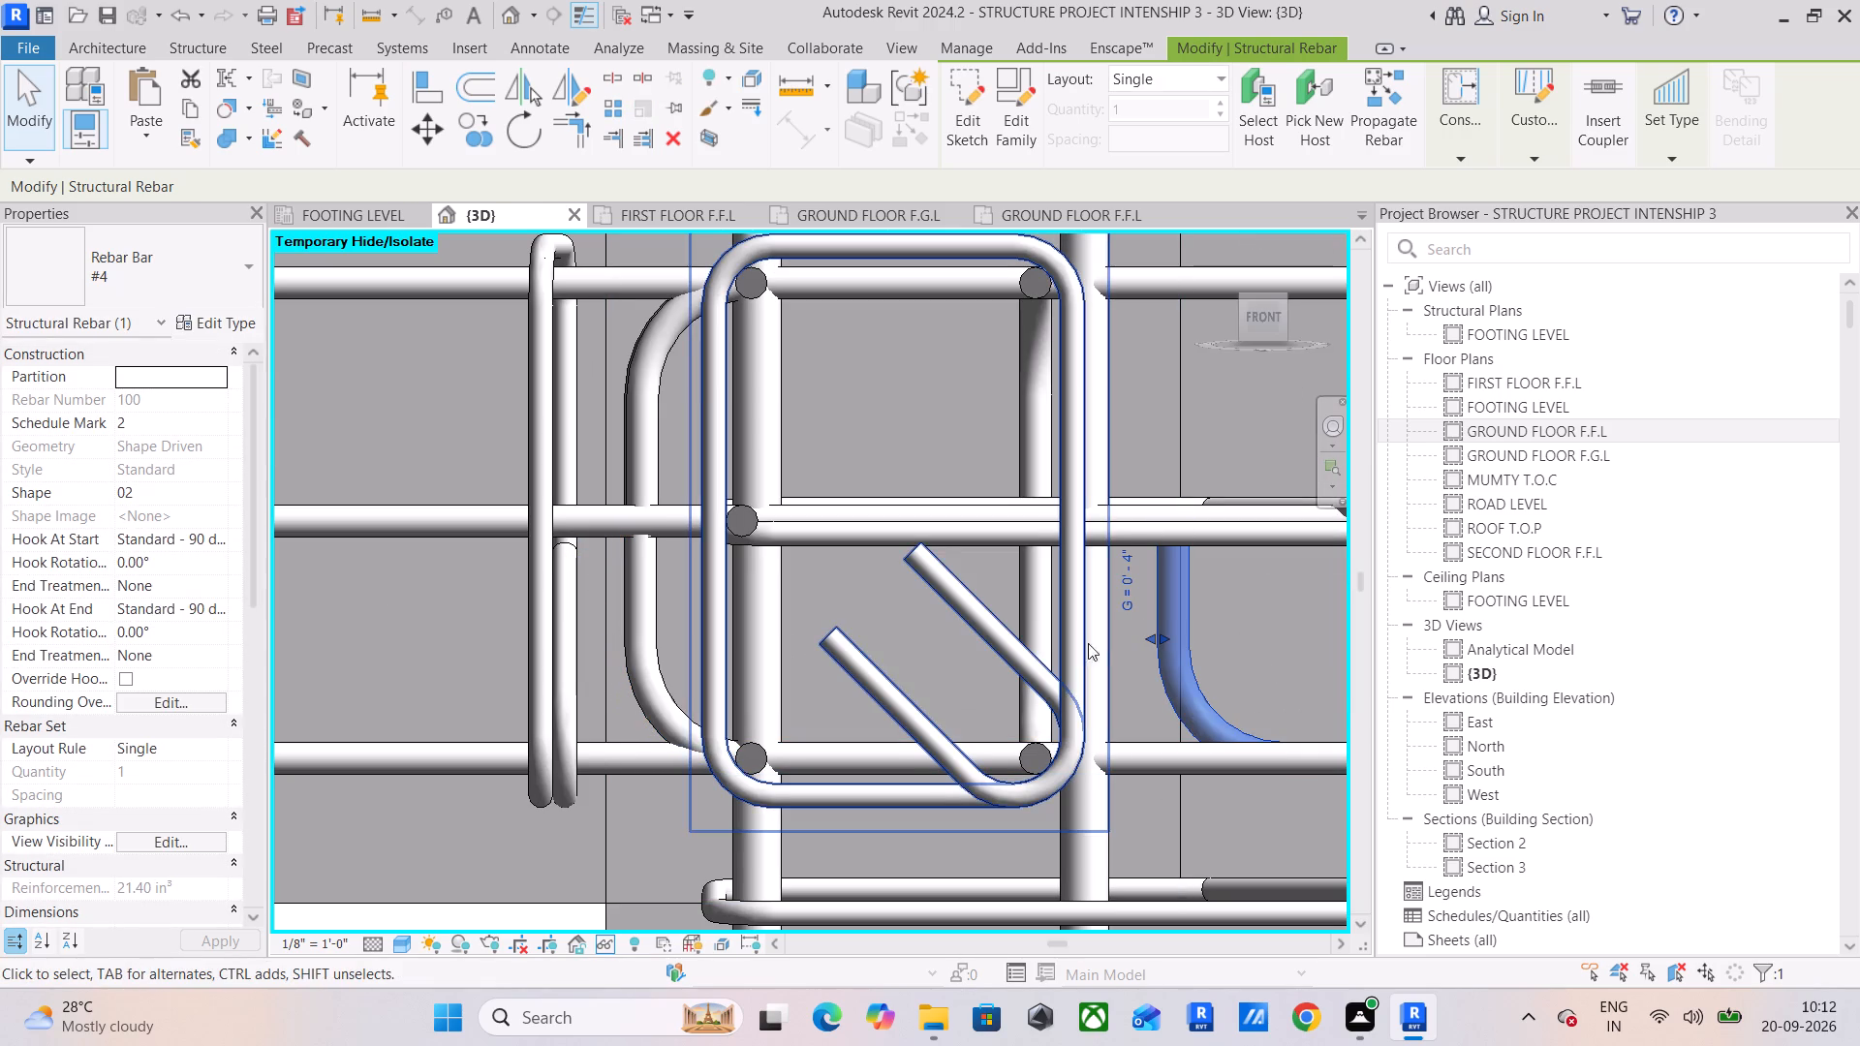
drag(1147, 640, 788, 659)
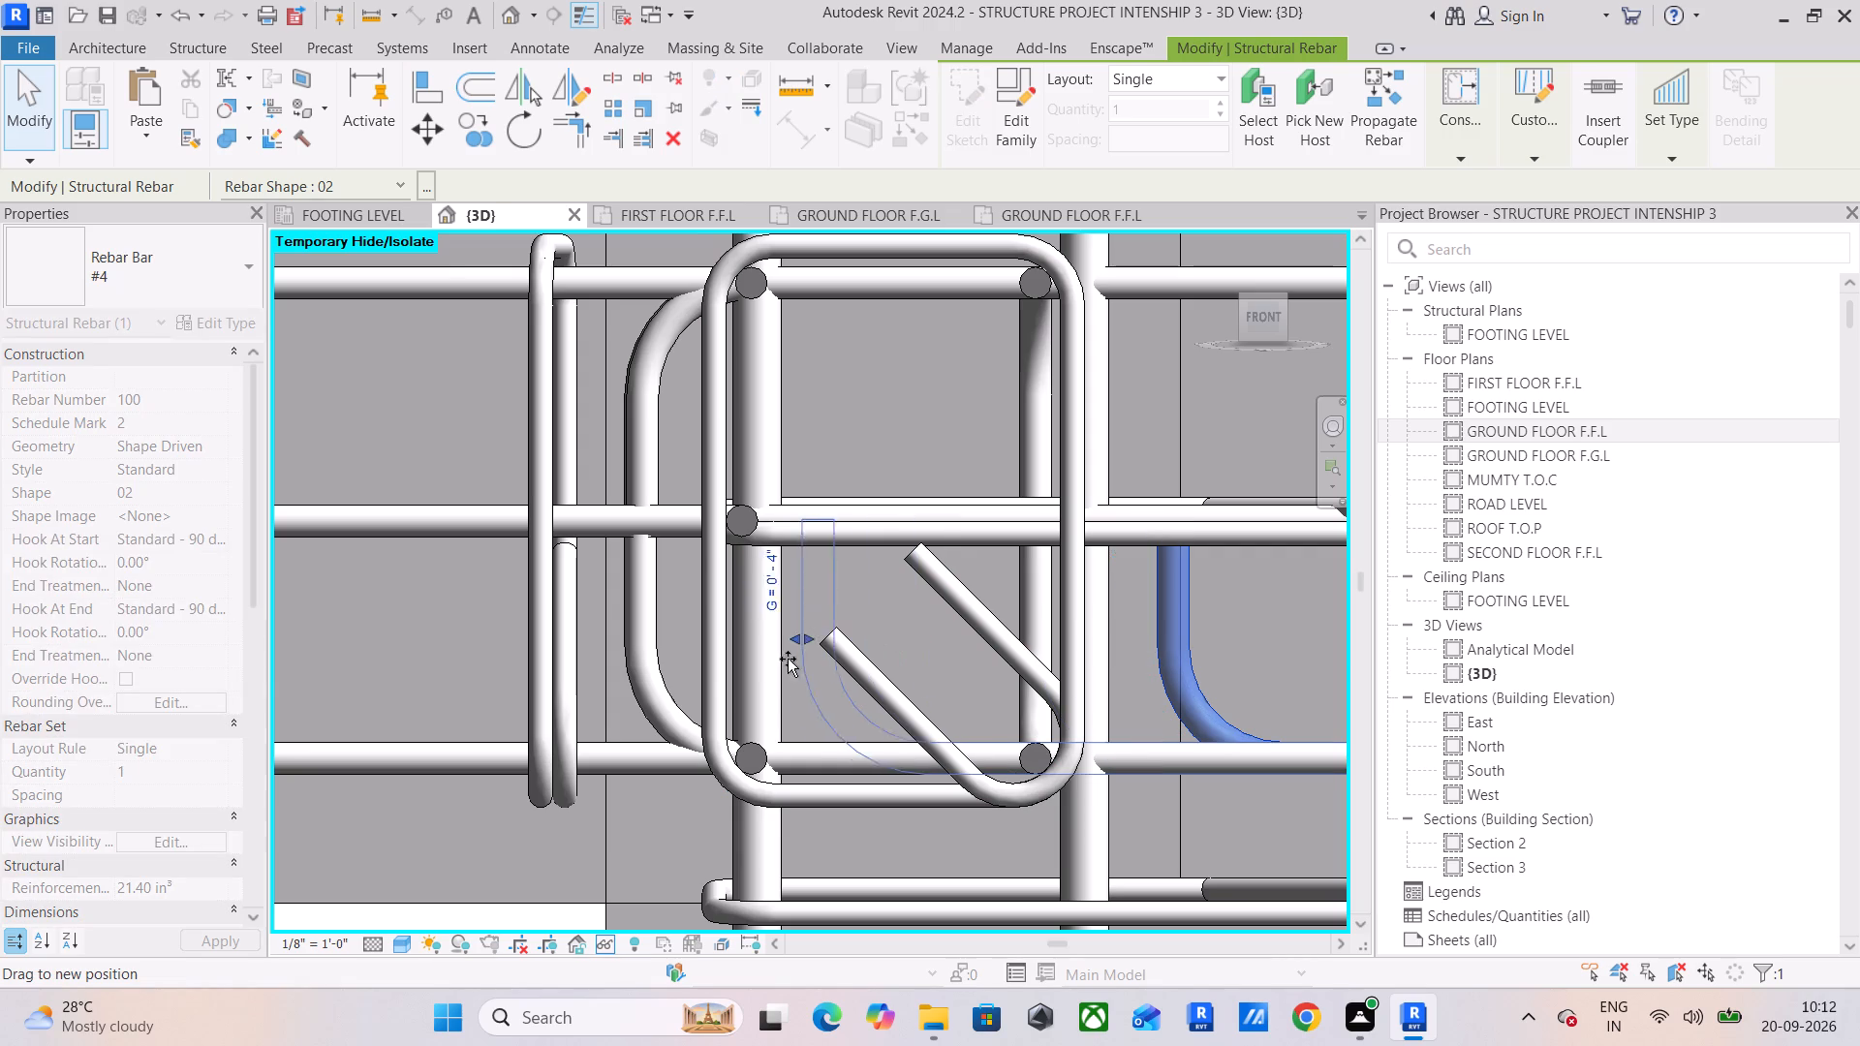
drag(788, 659, 622, 662)
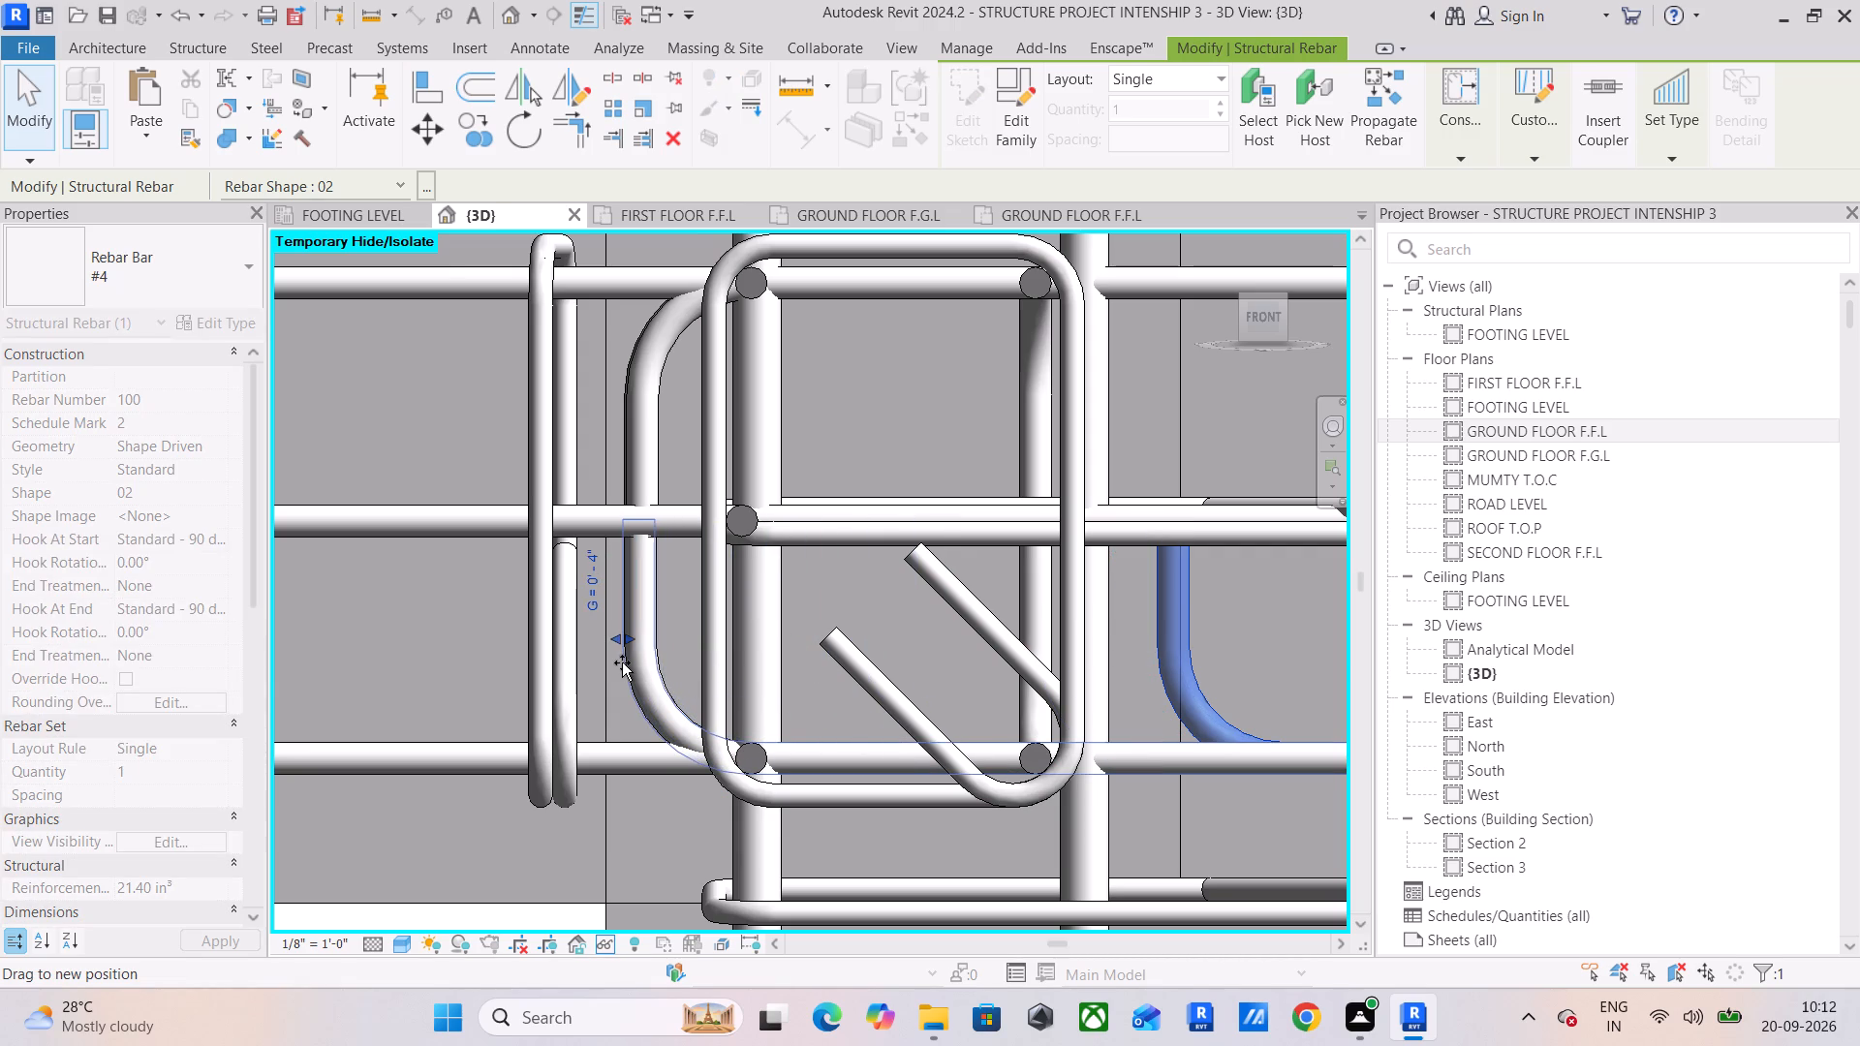
drag(622, 662, 625, 662)
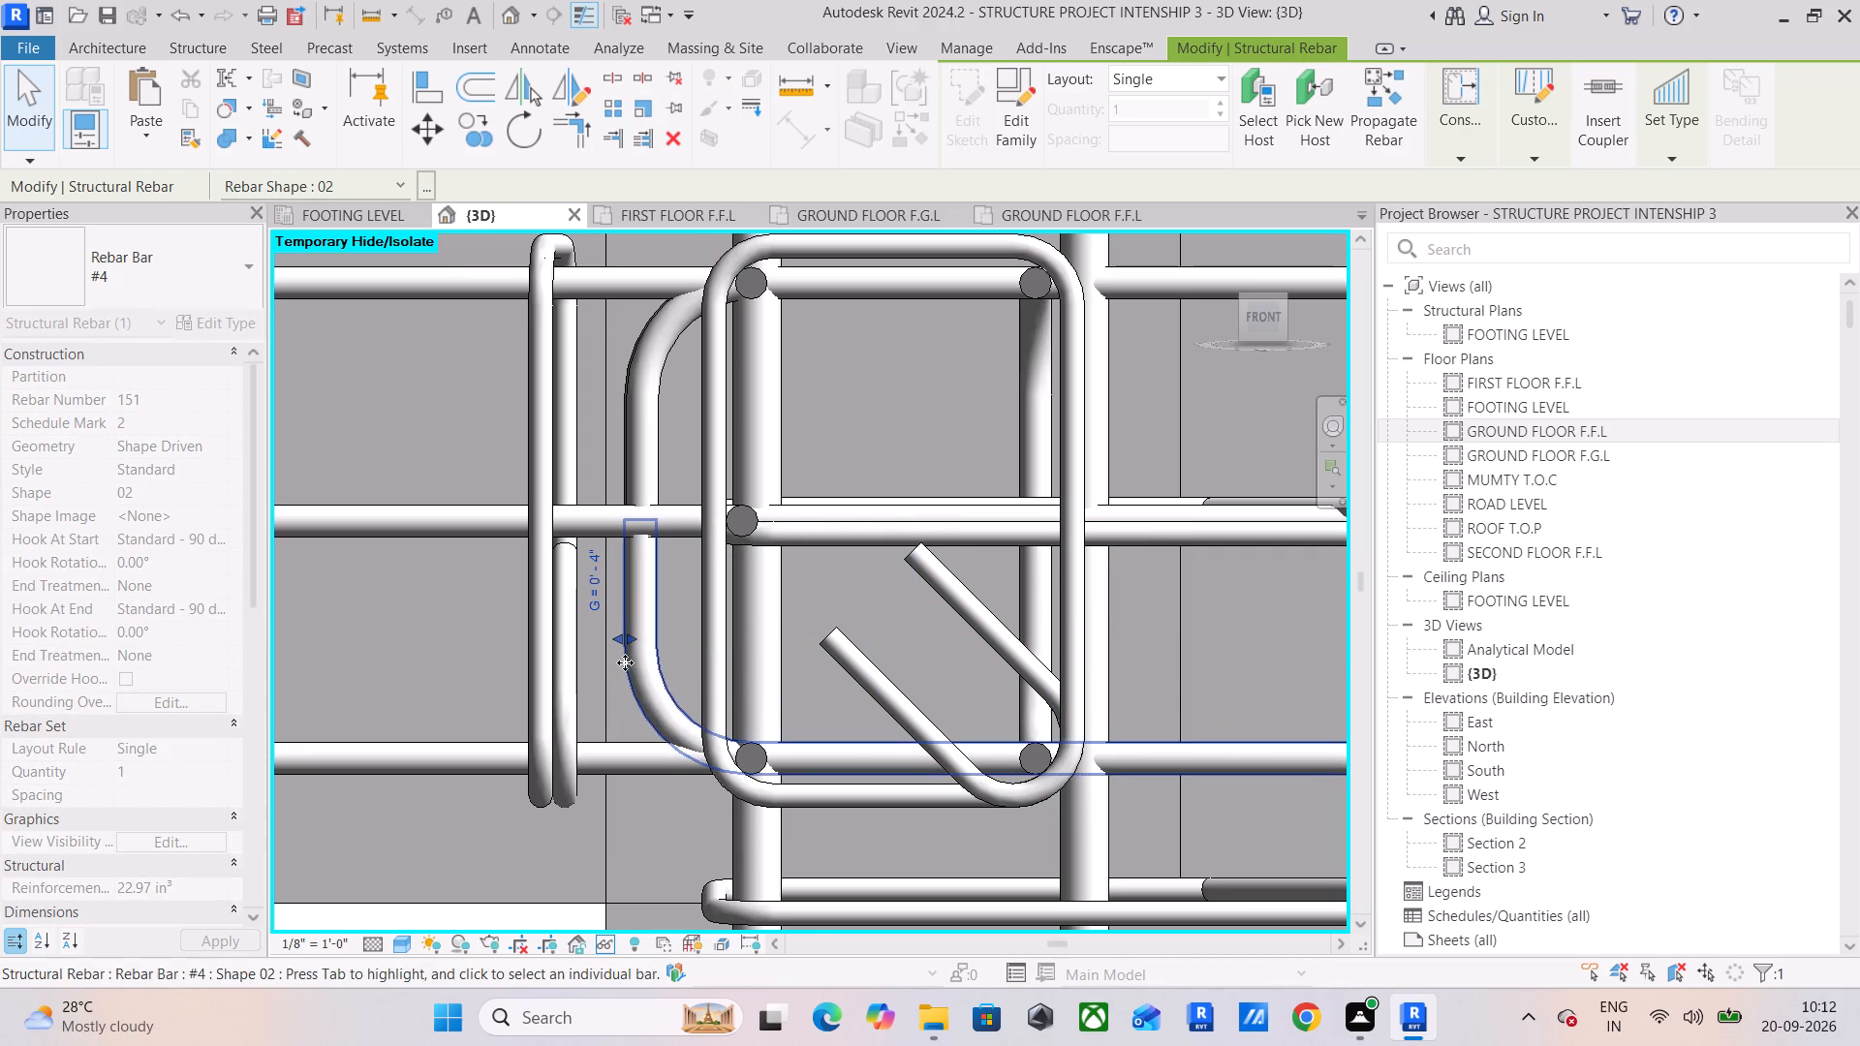
scroll(625, 662, down, 6)
scroll(795, 662, down, 4)
click(1098, 457)
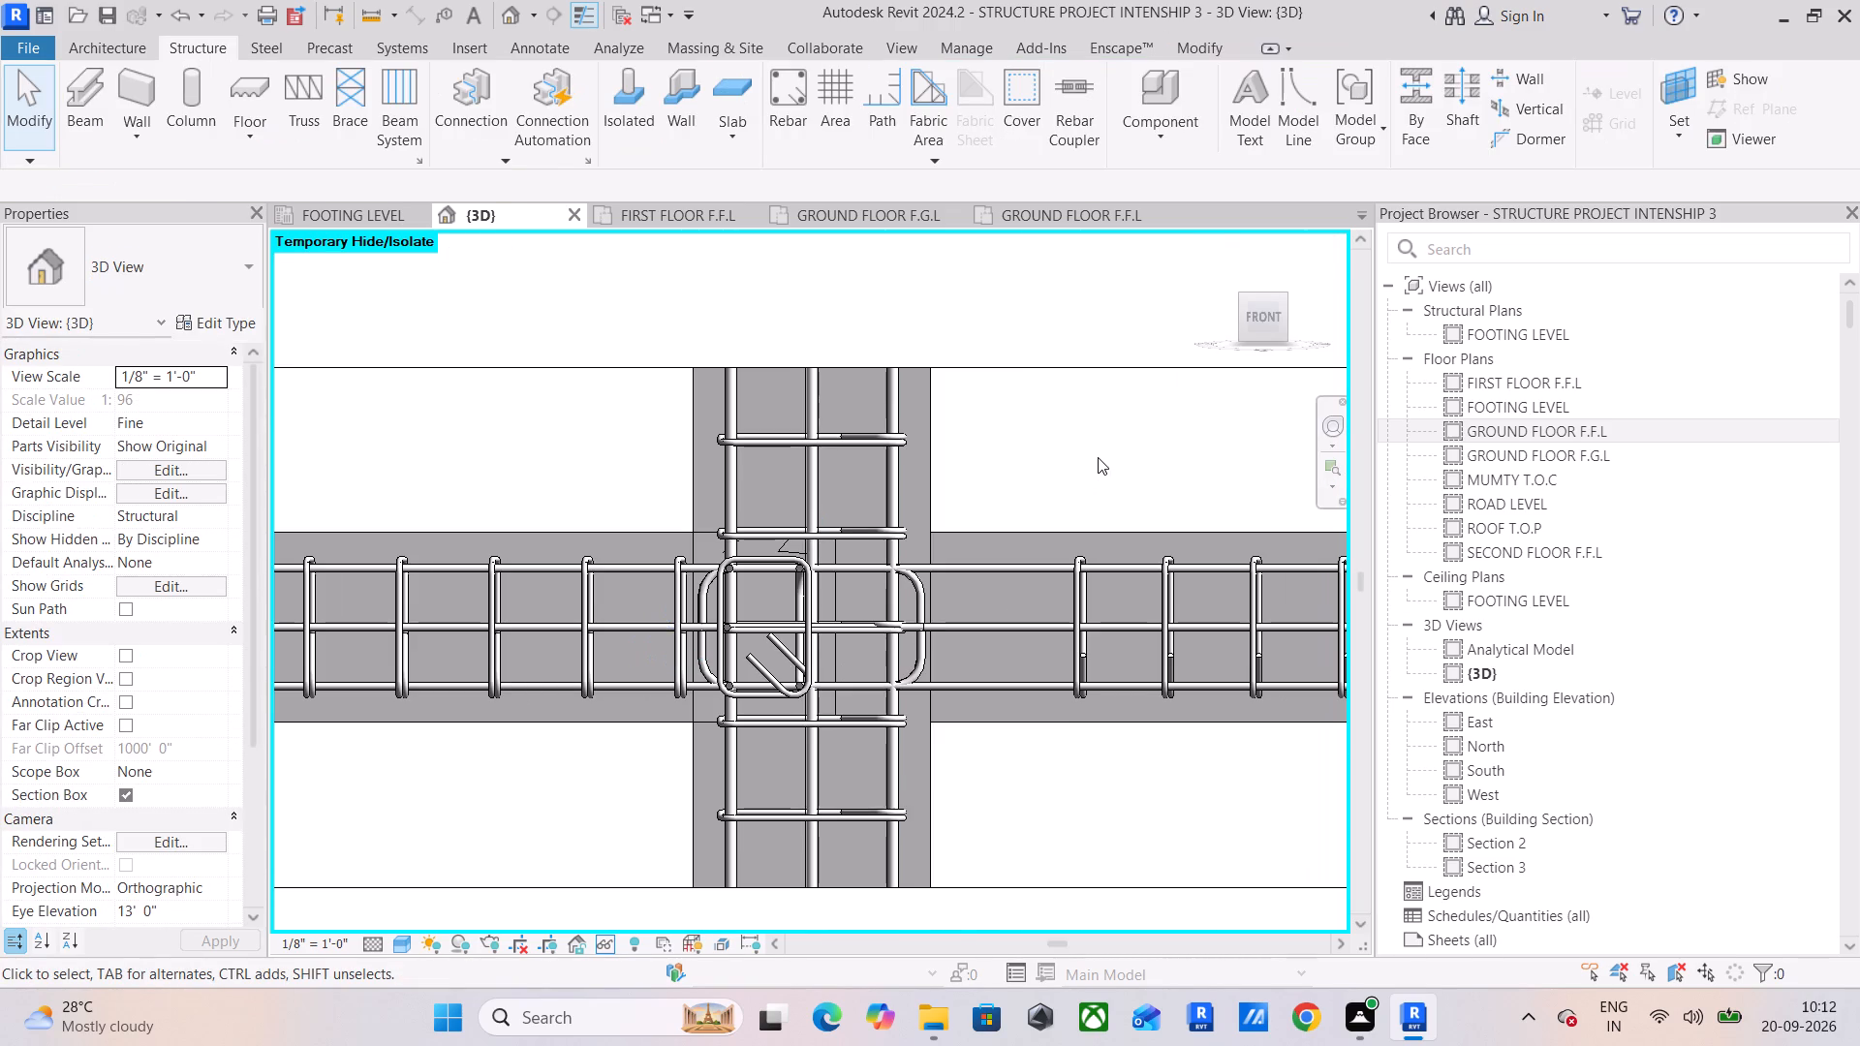
At the bay's opposite end, extend one hooked bottom #4 bar (shape 02) through the next, narrower column to near its far face.
scroll(1098, 457, down, 4)
drag(1266, 313, 1253, 379)
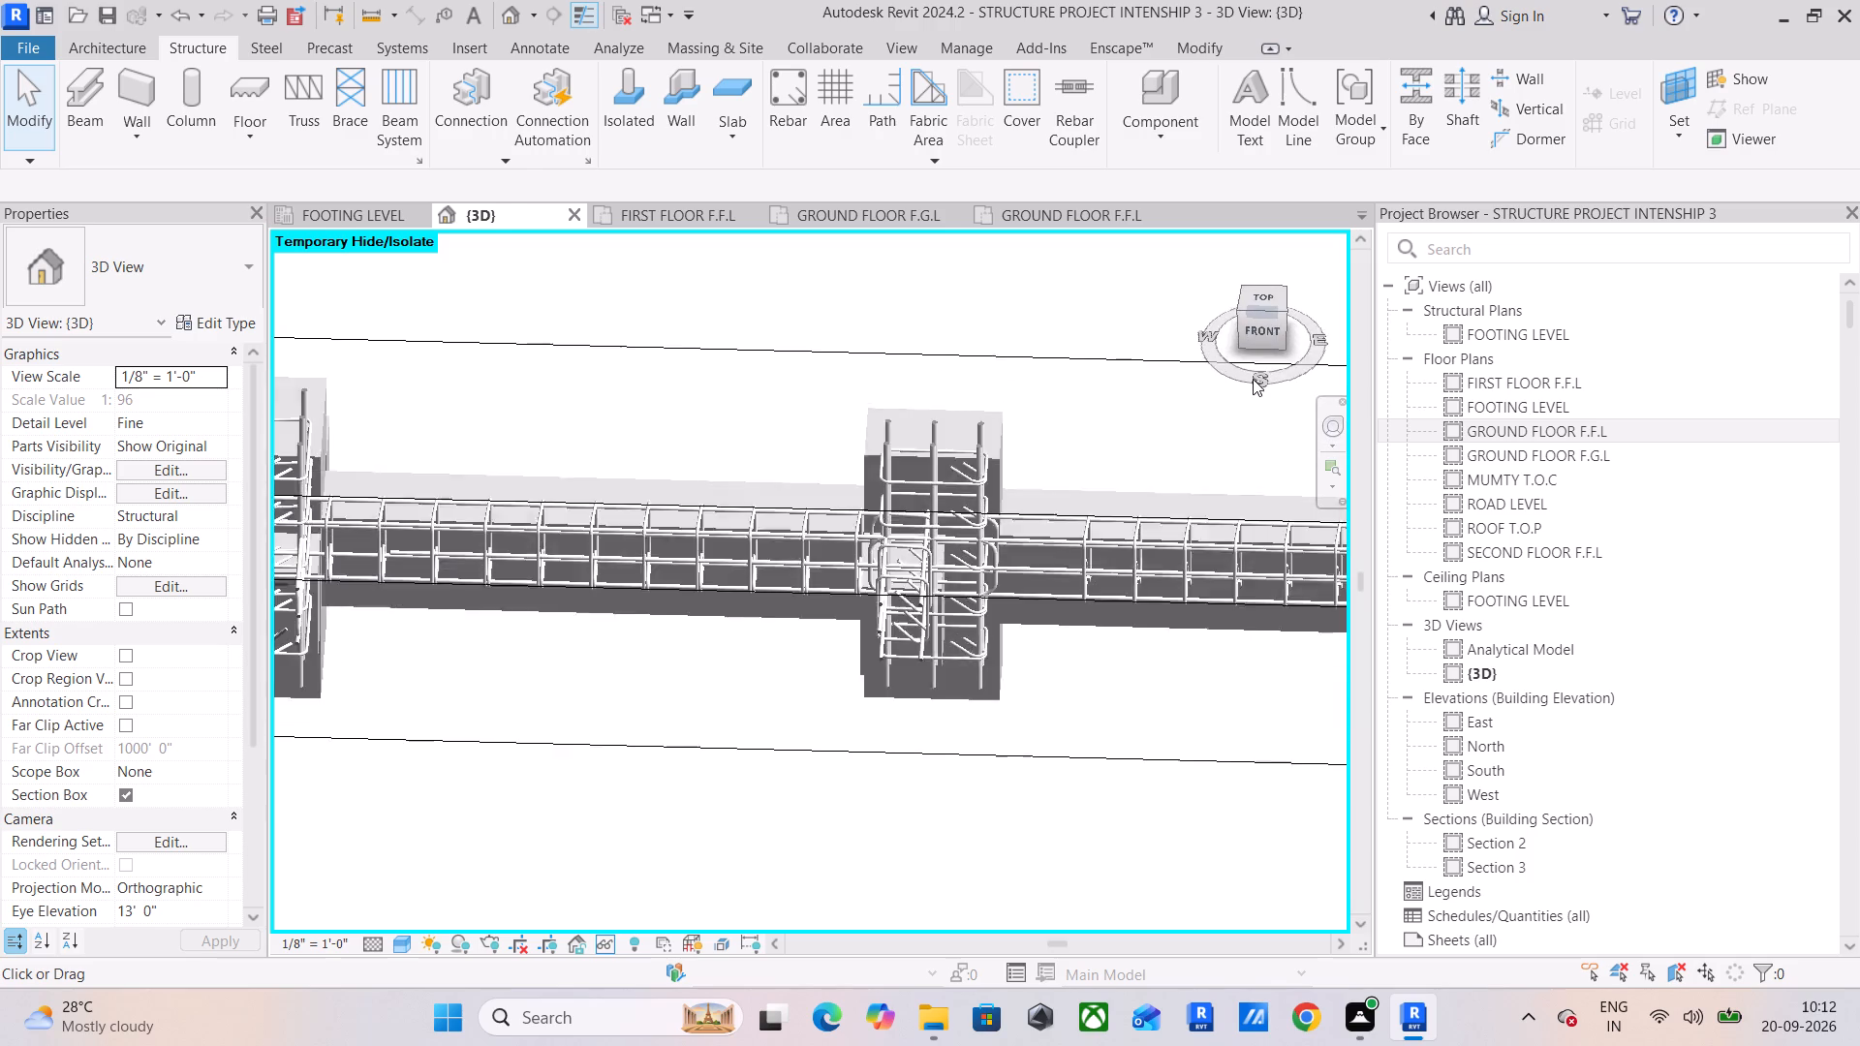
drag(1253, 379, 1261, 375)
scroll(943, 572, up, 6)
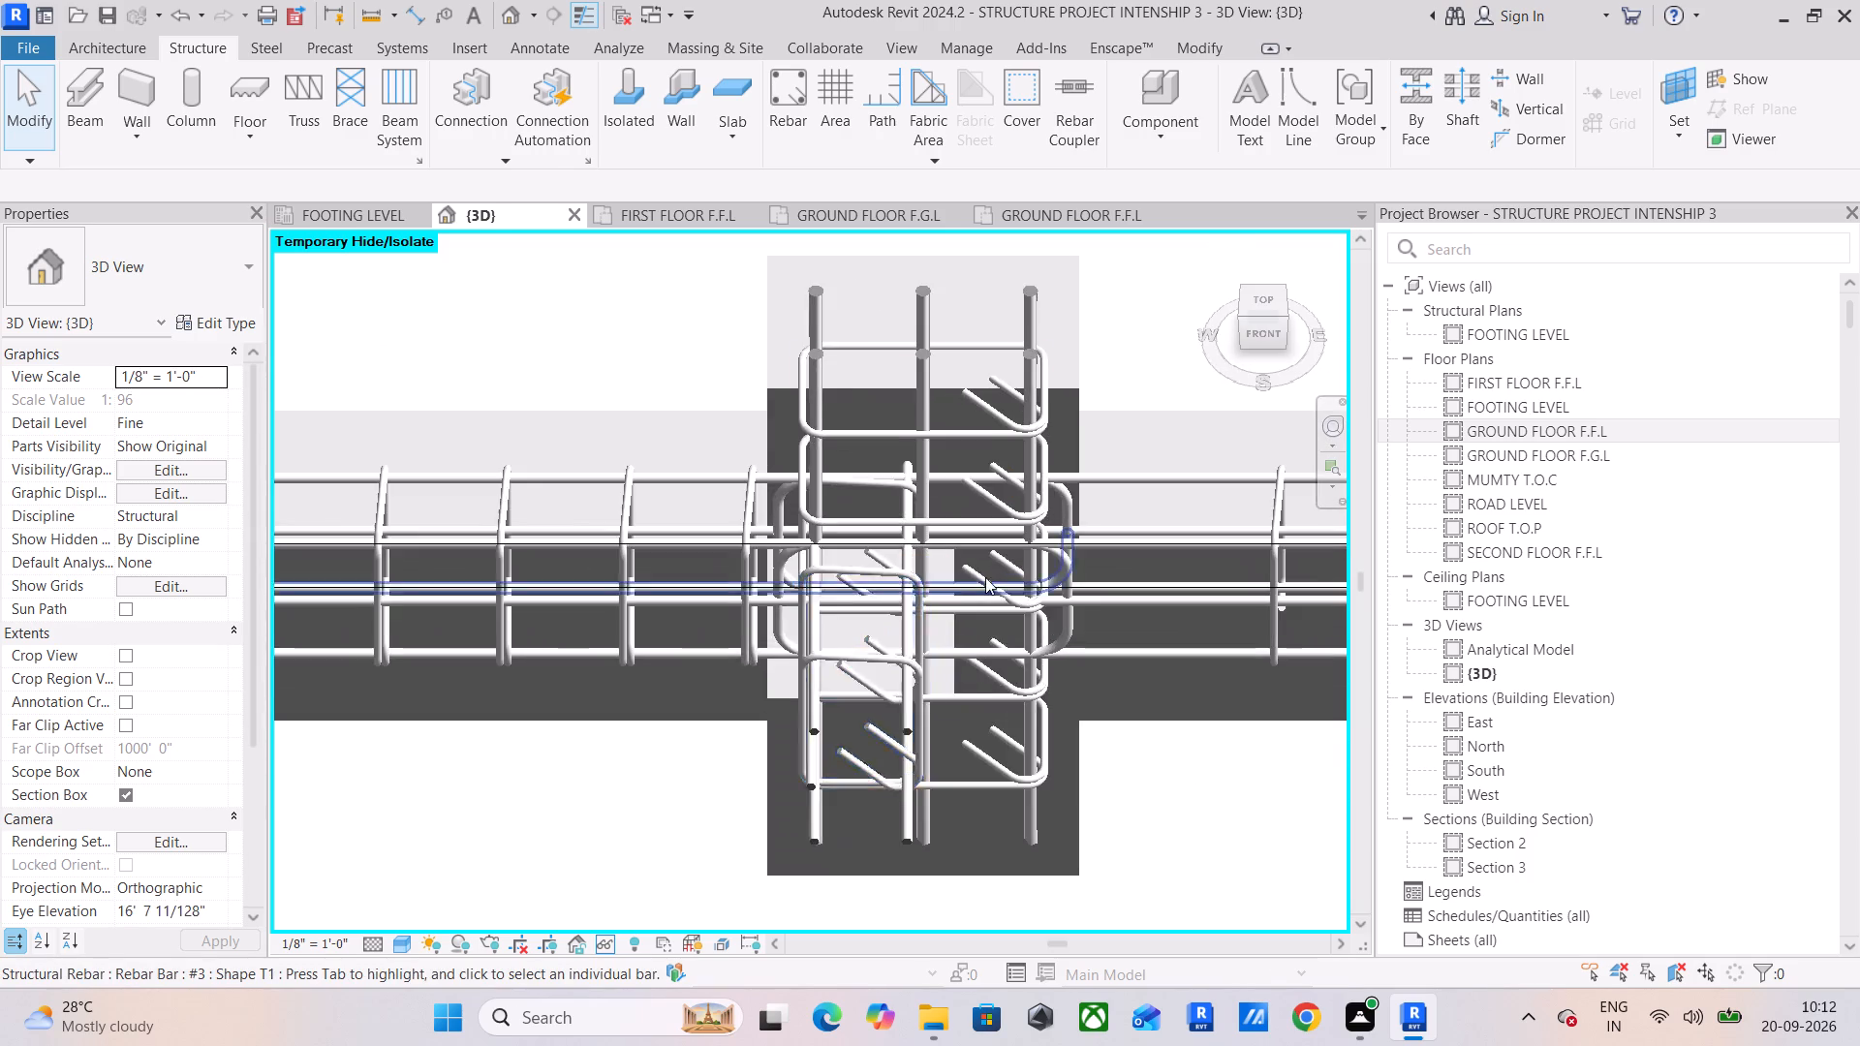
middle_drag(1069, 579, 448, 462)
scroll(776, 520, down, 6)
click(1255, 331)
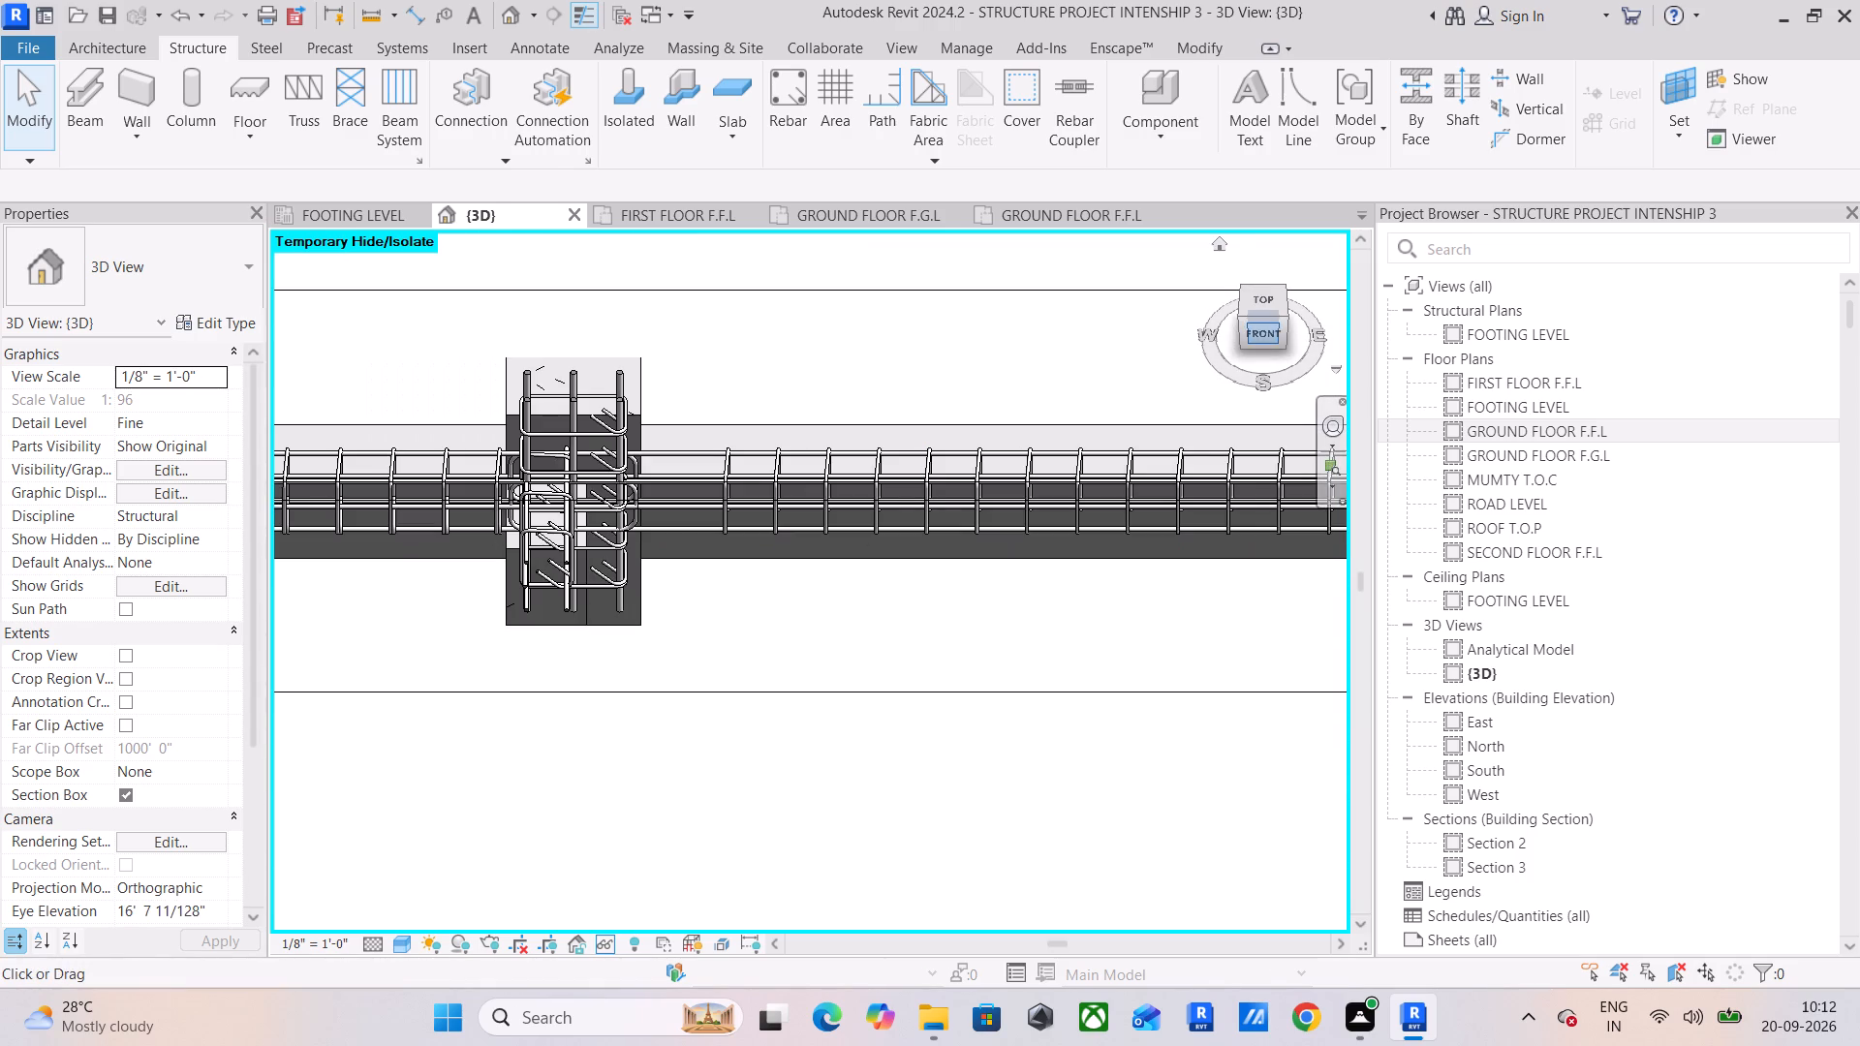
scroll(722, 583, up, 9)
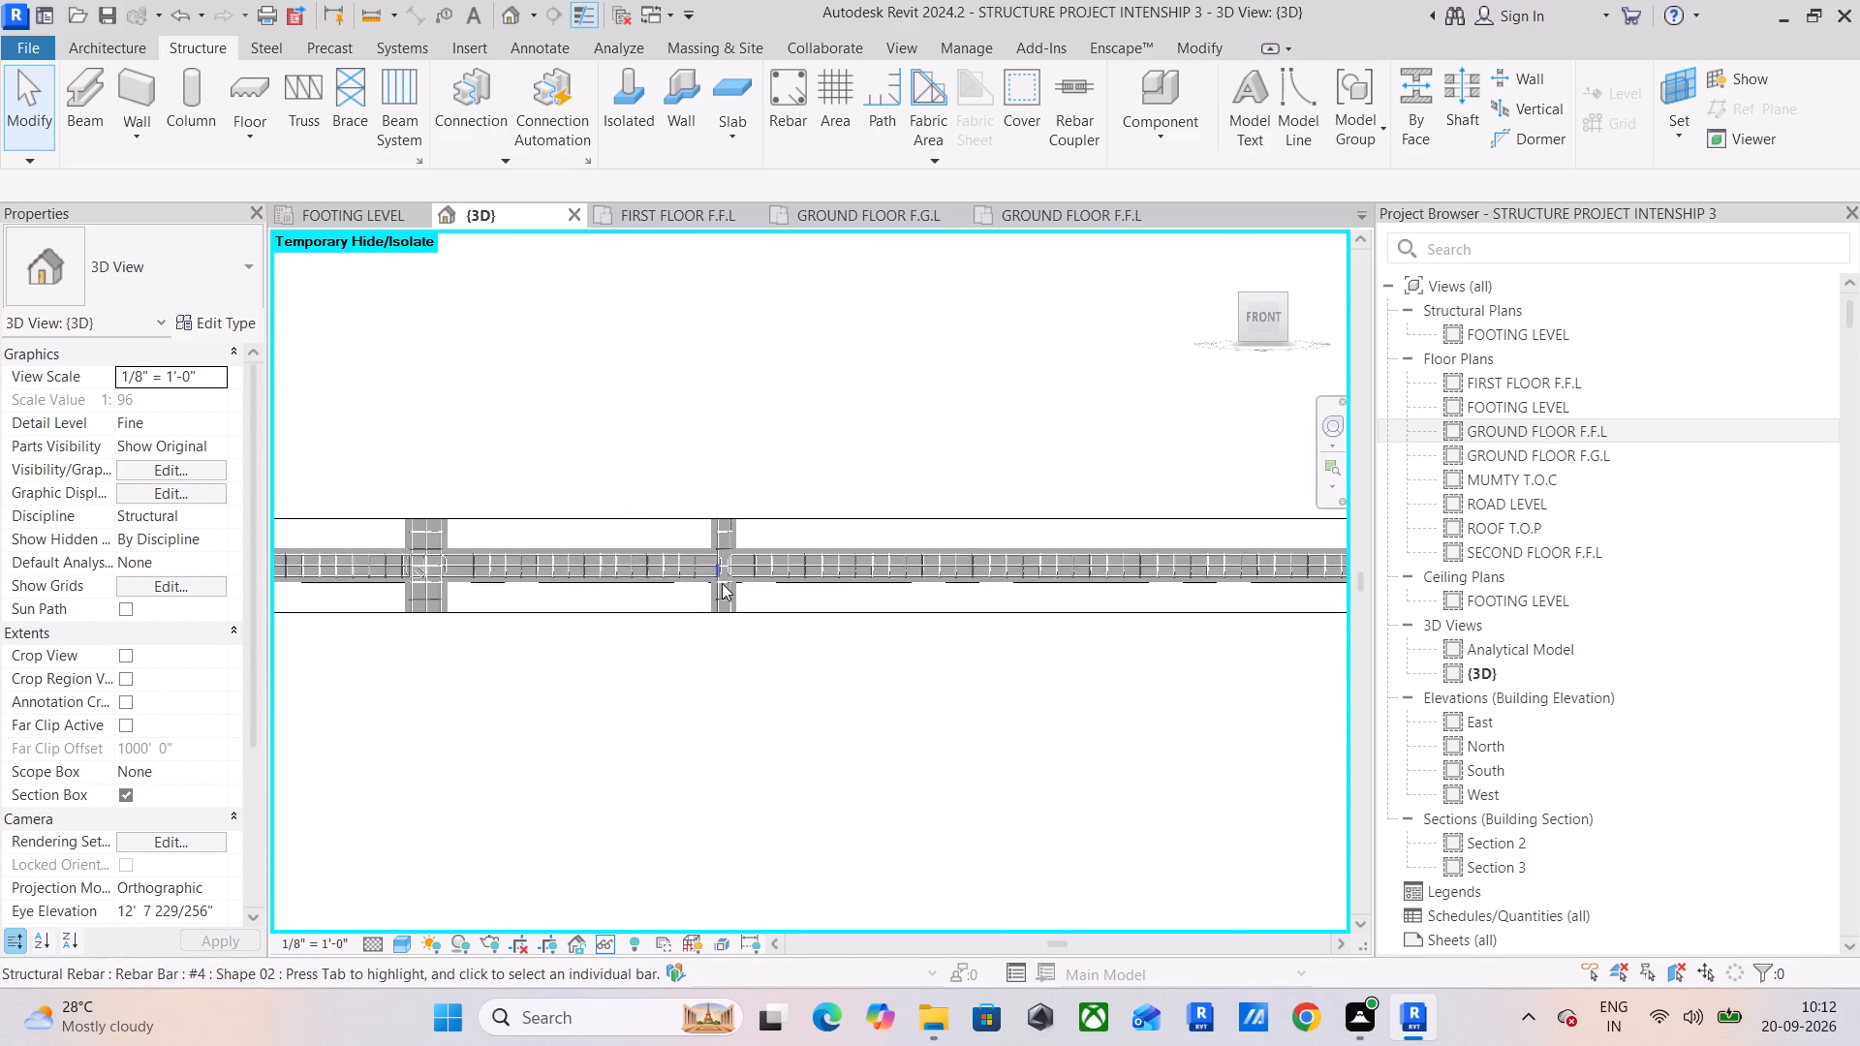
scroll(722, 583, up, 17)
middle_drag(715, 578, 755, 760)
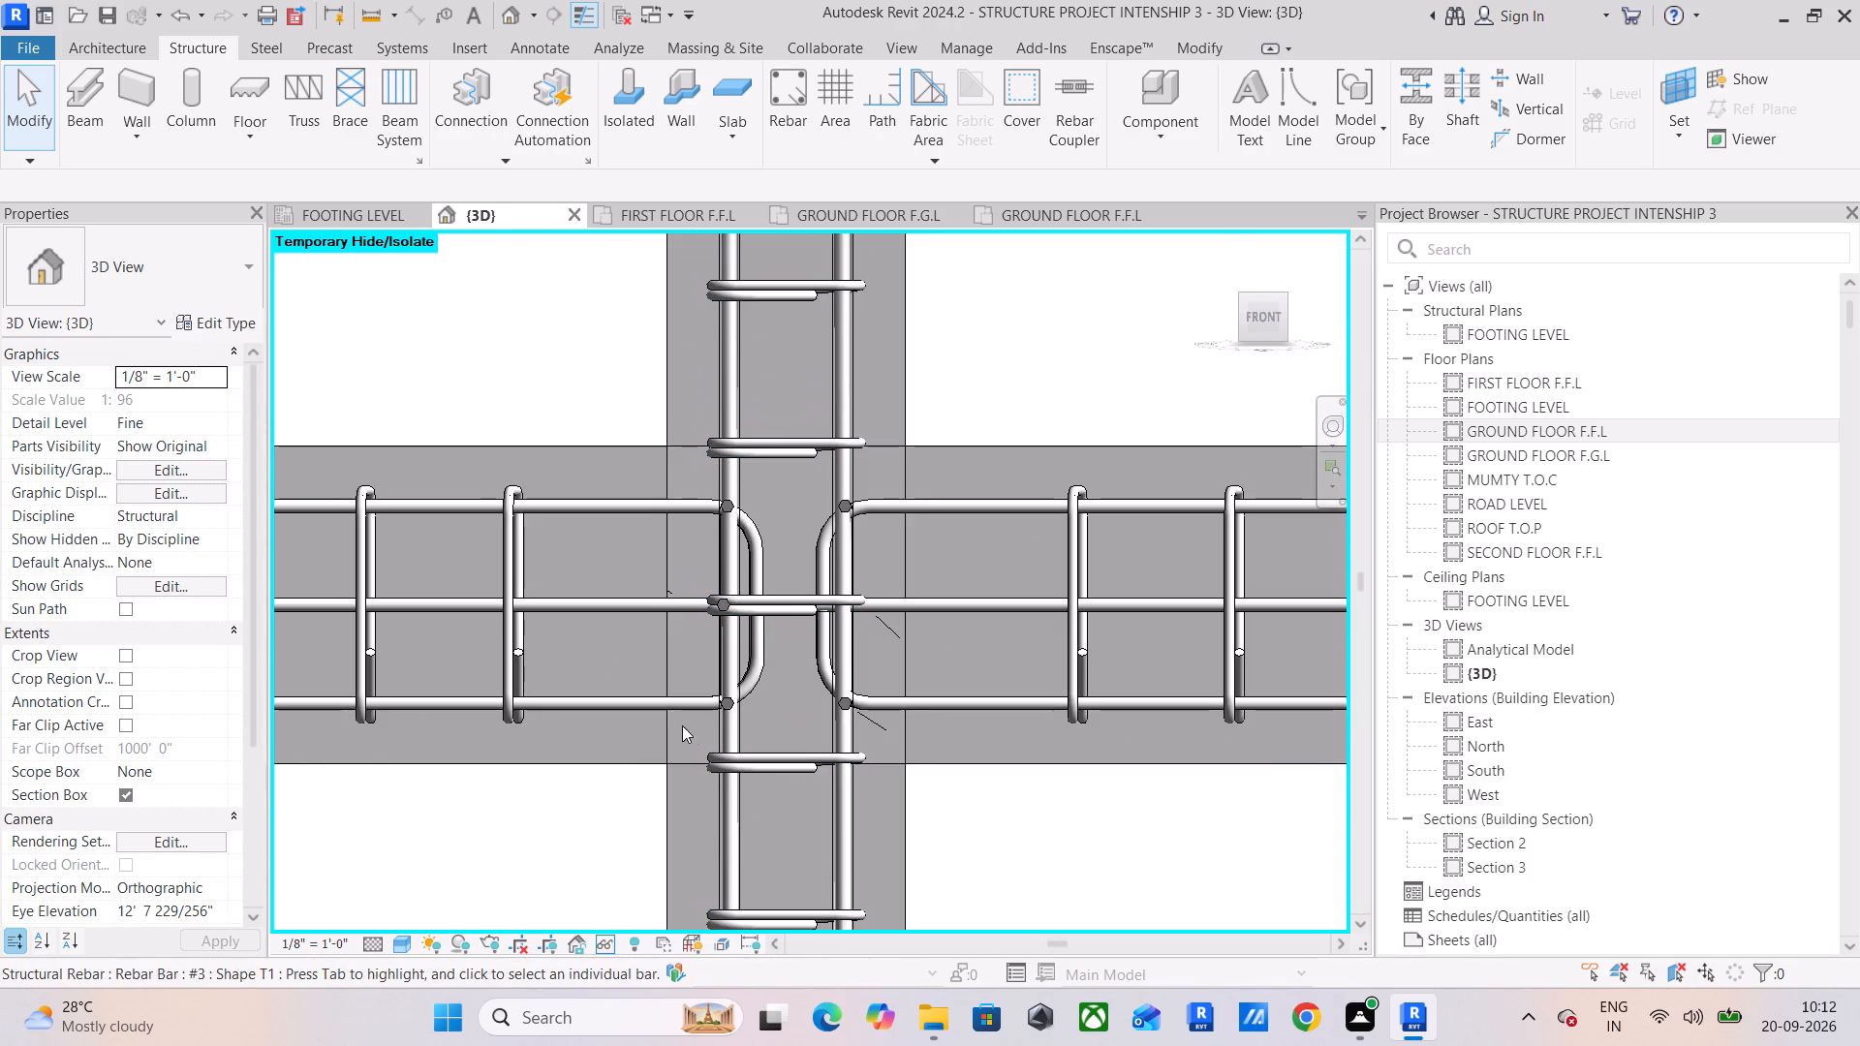
click(641, 704)
drag(763, 646, 801, 650)
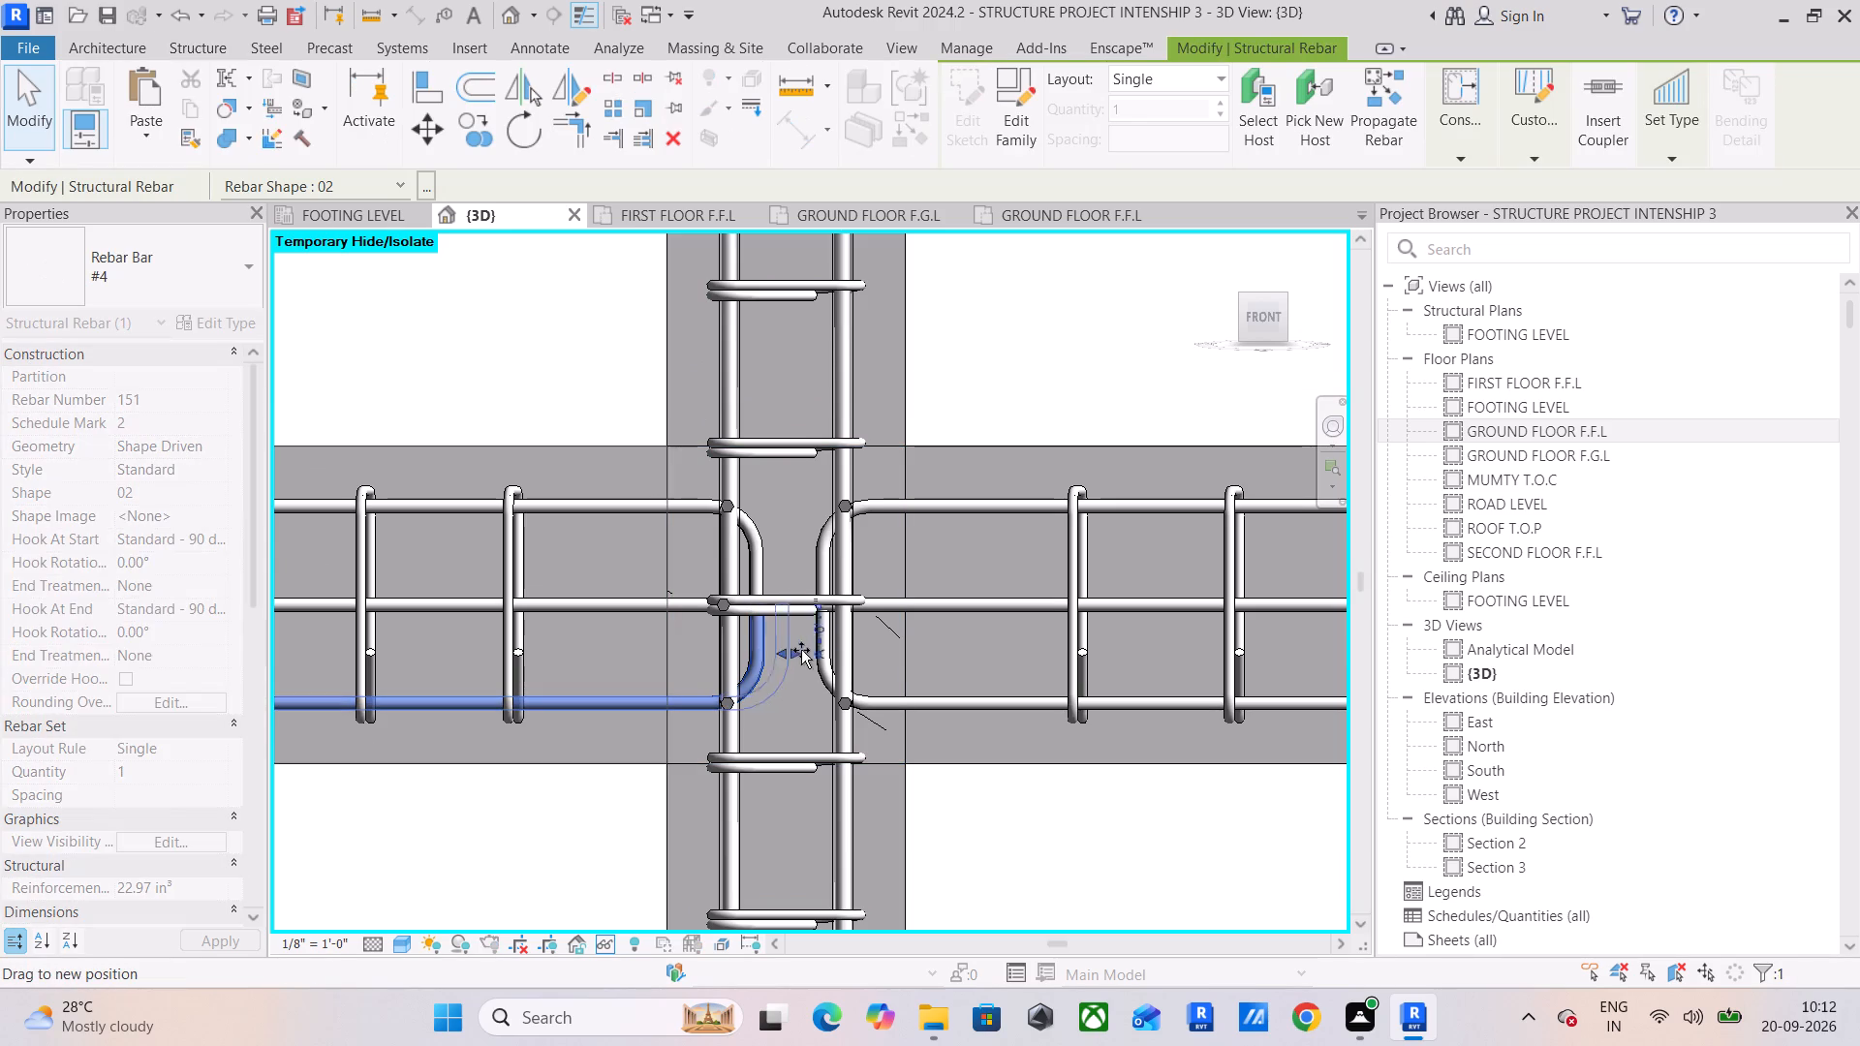
drag(801, 650, 899, 672)
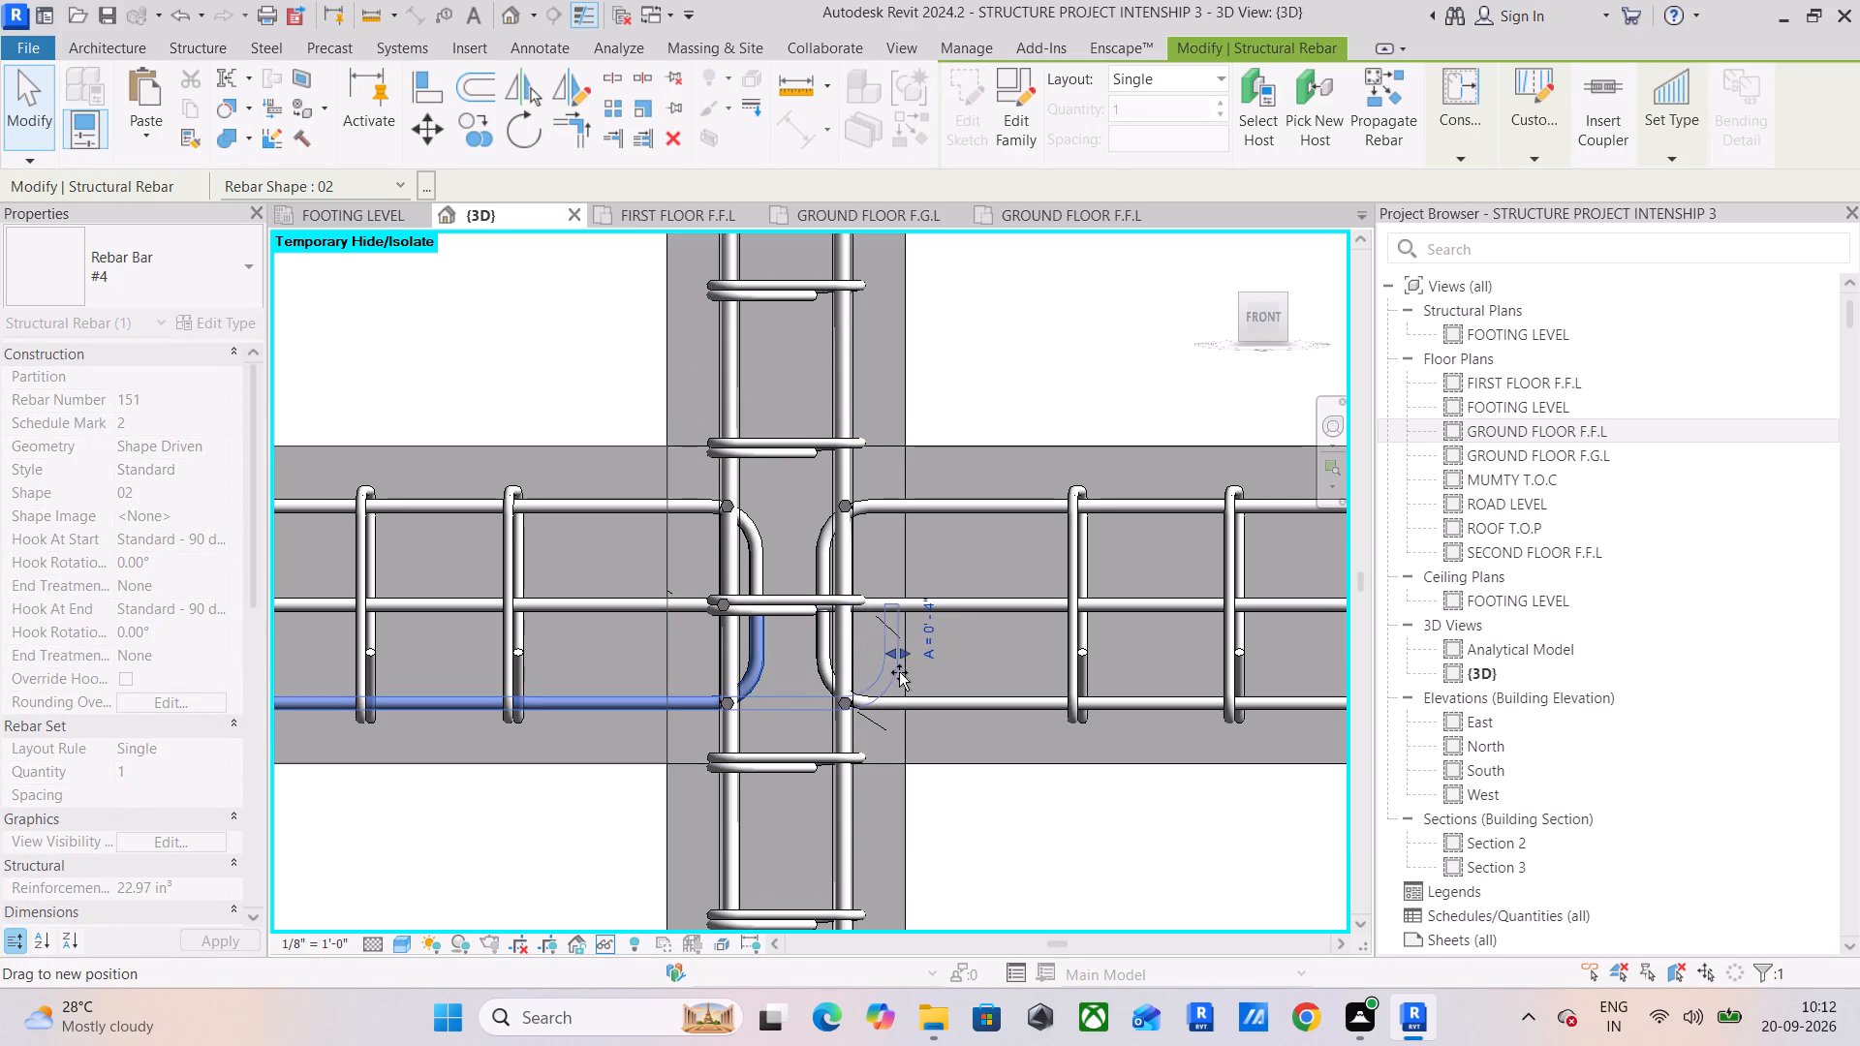
drag(899, 672, 901, 672)
Extend the same bay's straight mid-depth #4 bar (shape 00) through the narrower column, up to the extended bottom hook.
click(633, 605)
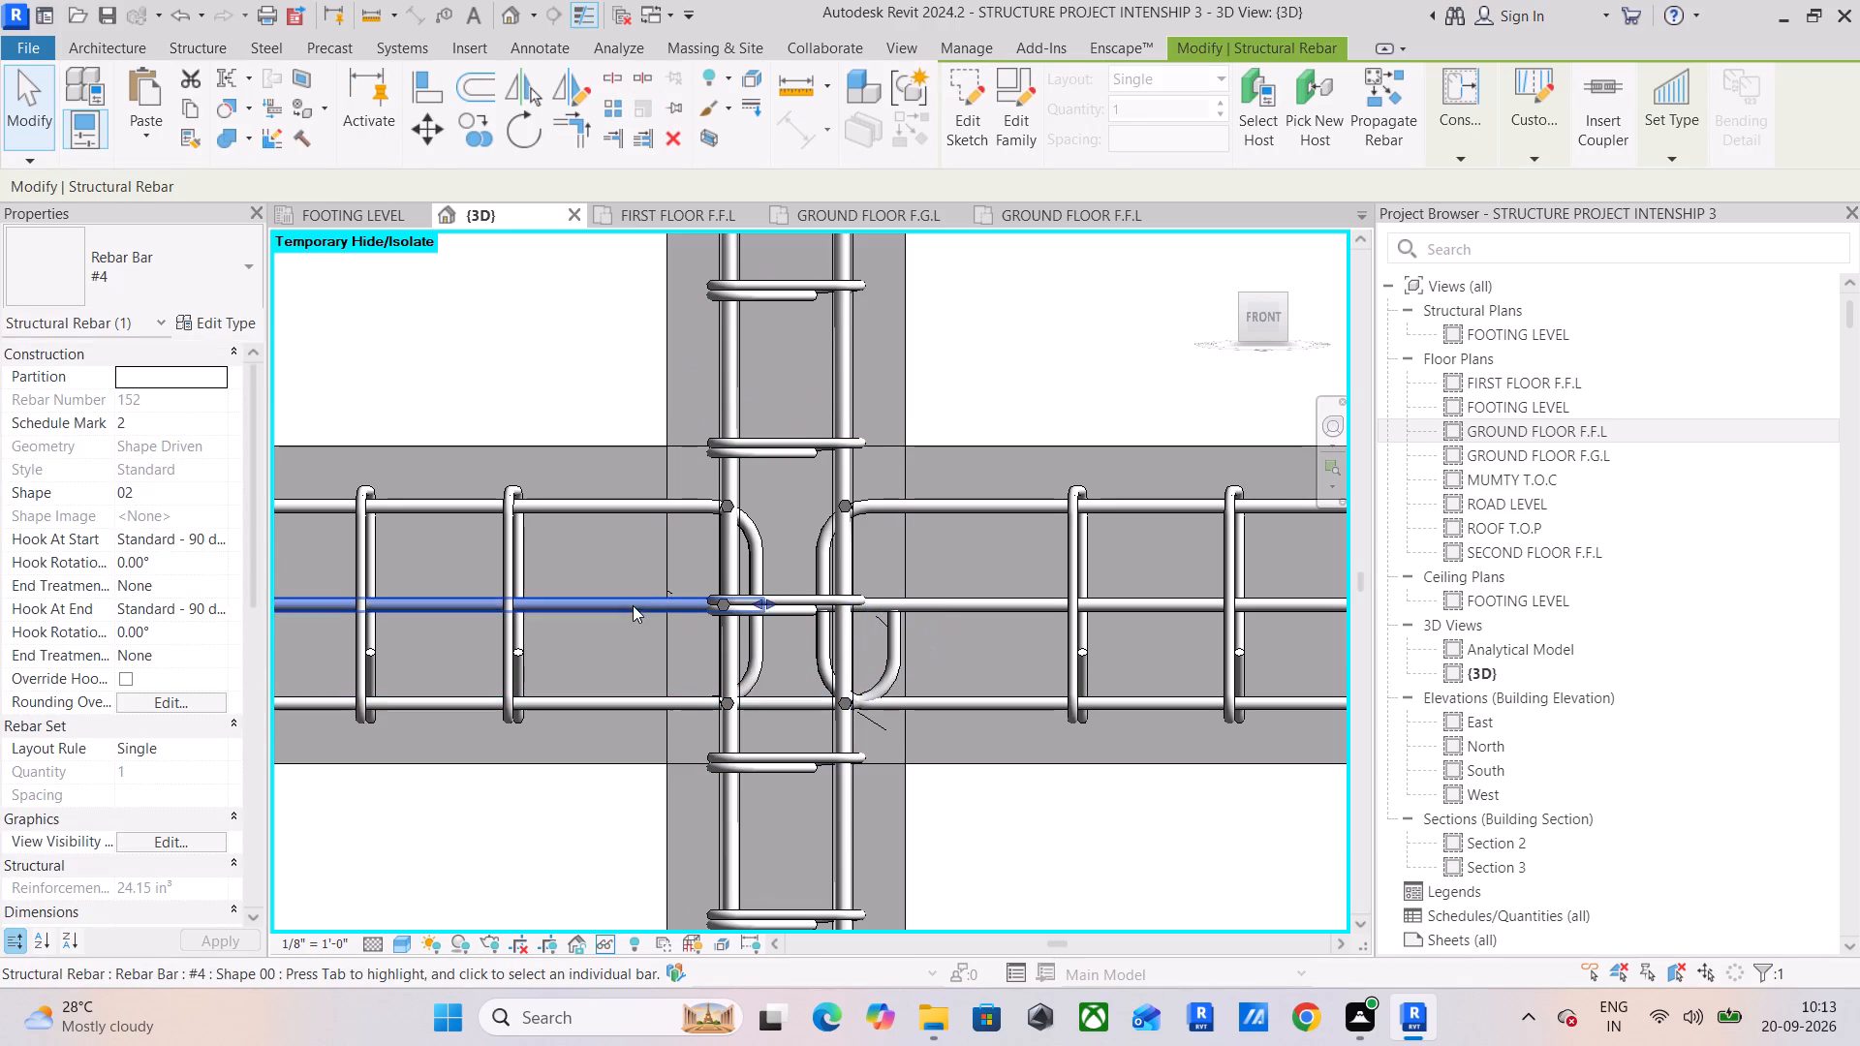
drag(765, 605, 892, 622)
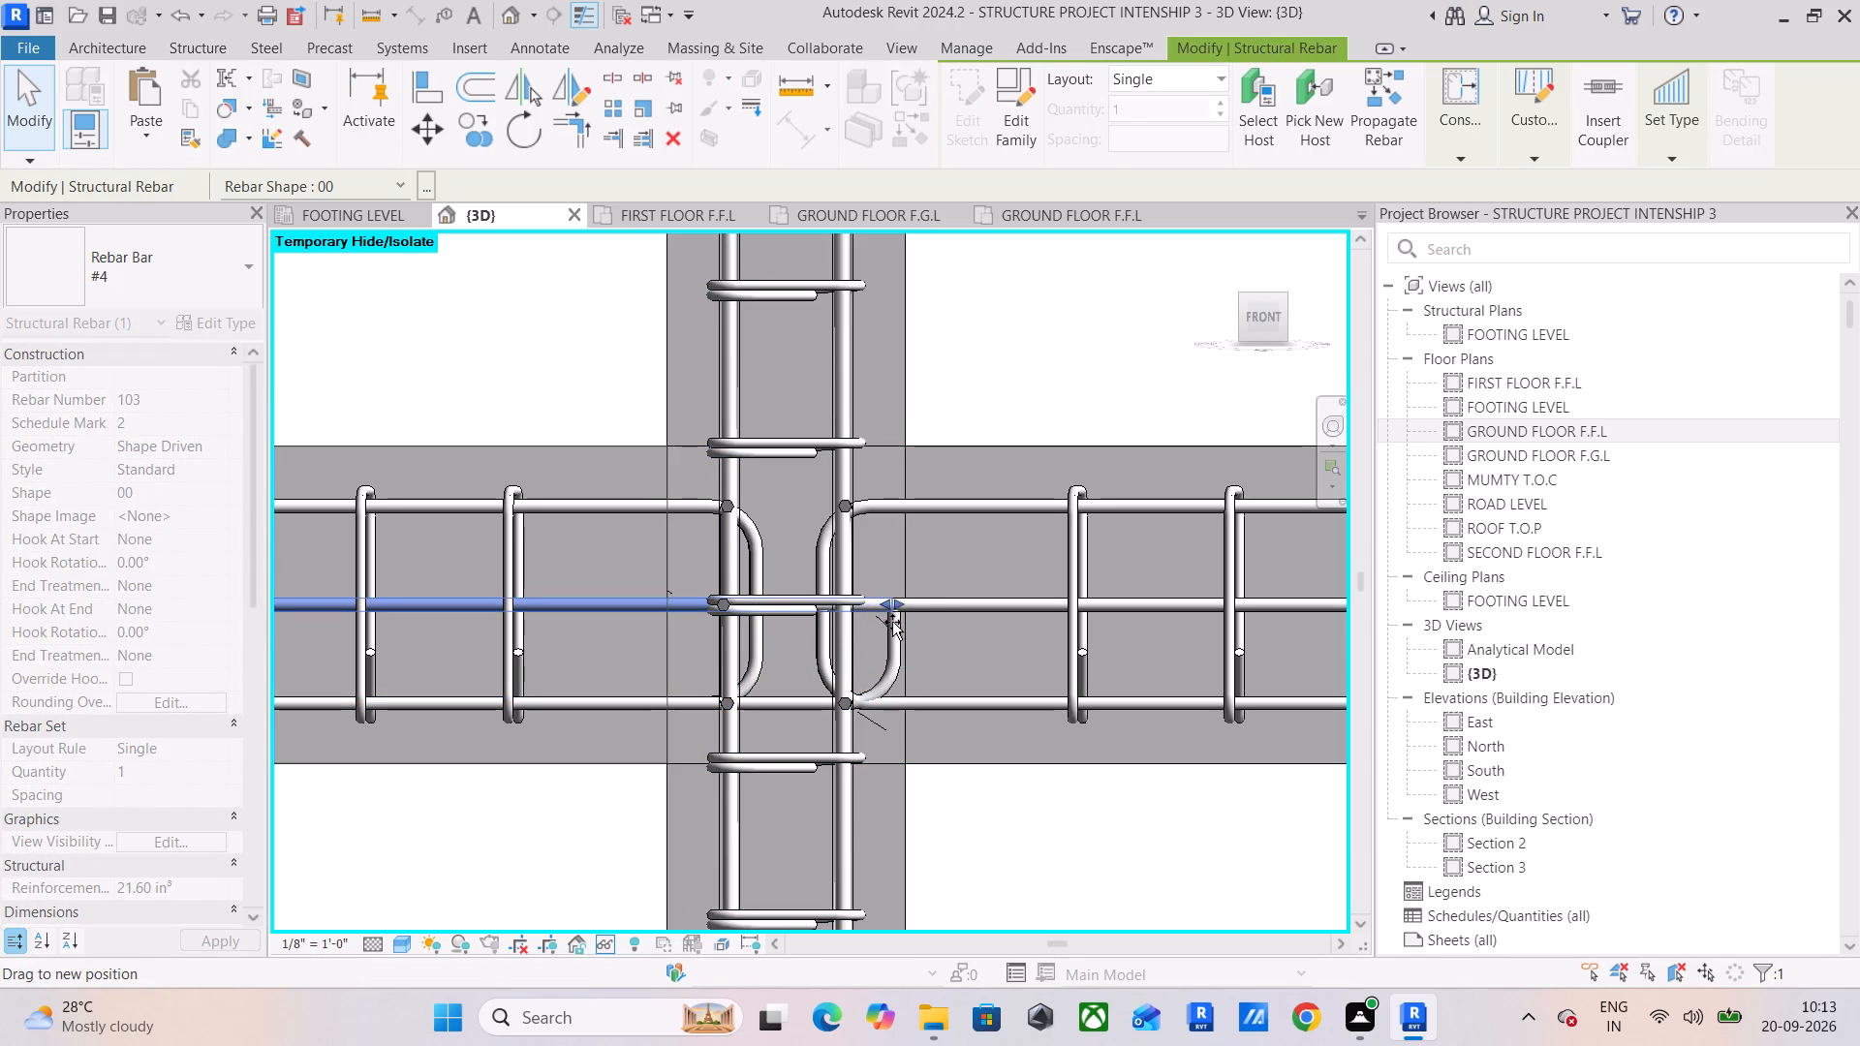
drag(892, 622, 896, 623)
Extend the bay's second hooked bottom #4 bar (shape 02) through the narrower column, aligning its hook with the first bar's hook.
click(750, 652)
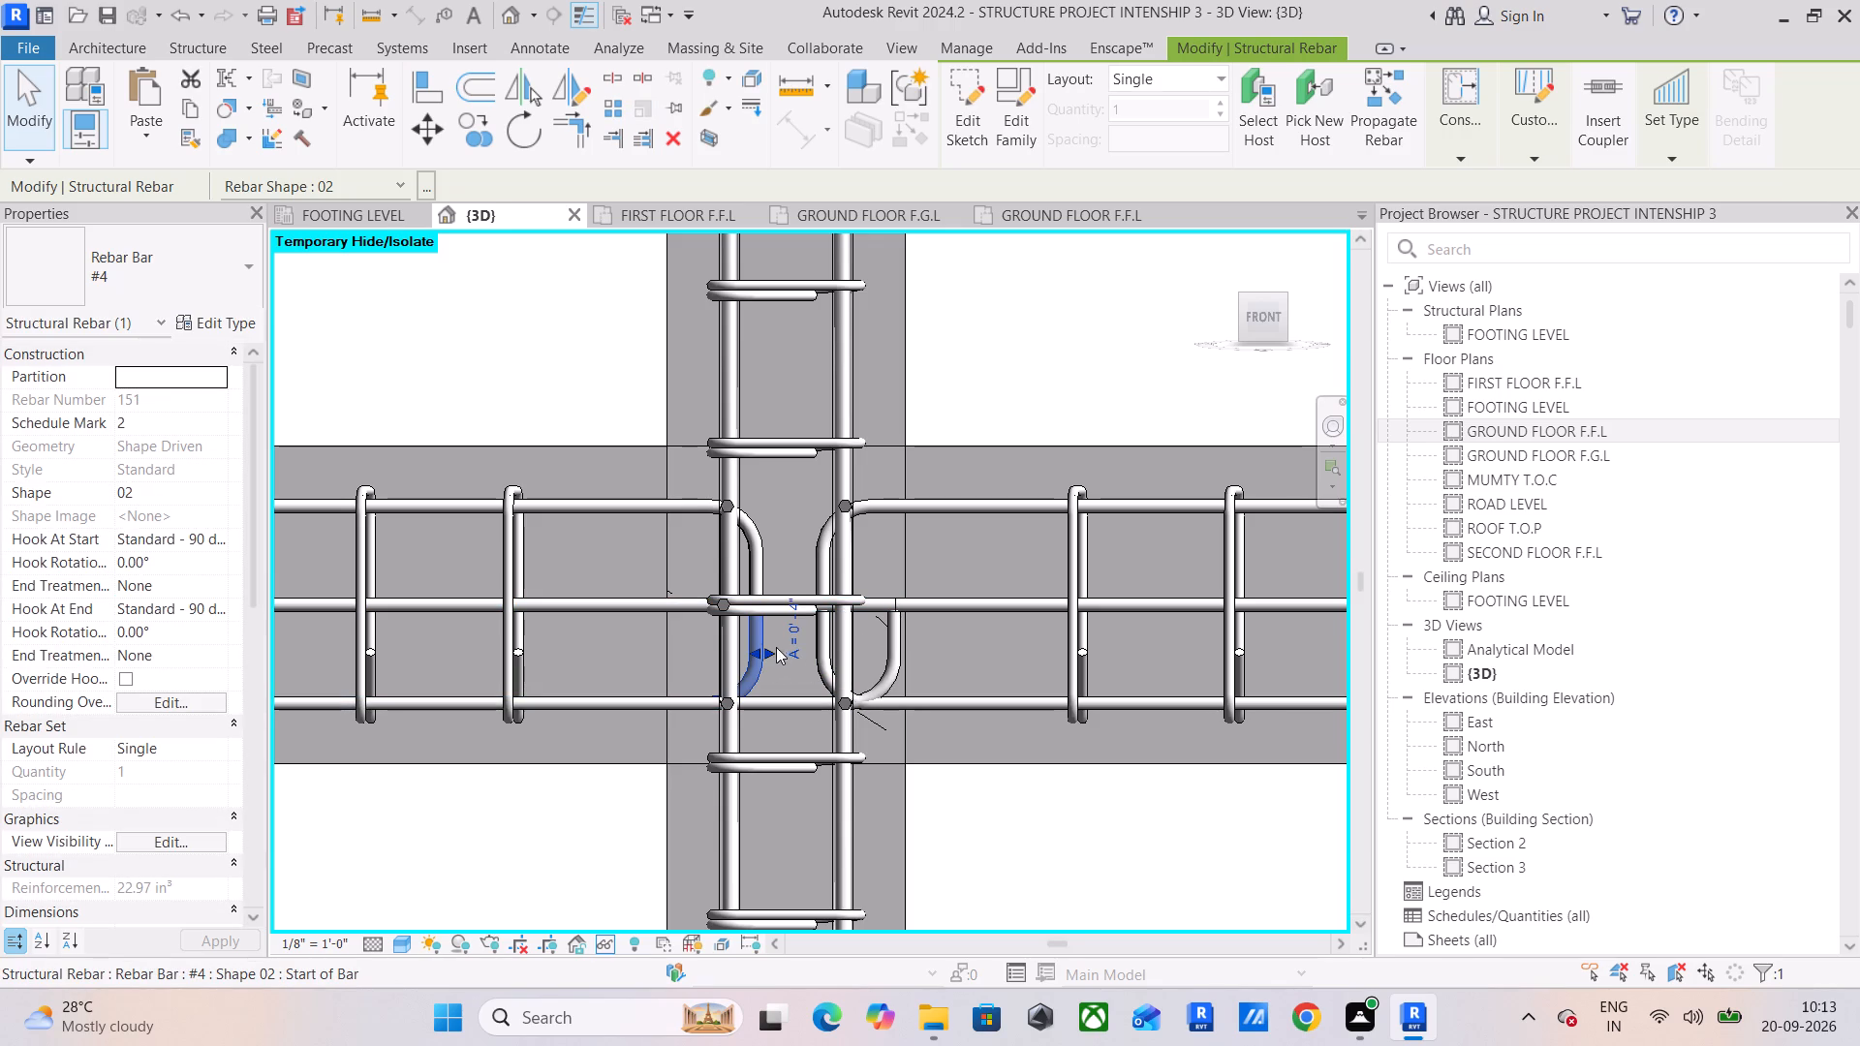
drag(769, 645, 894, 672)
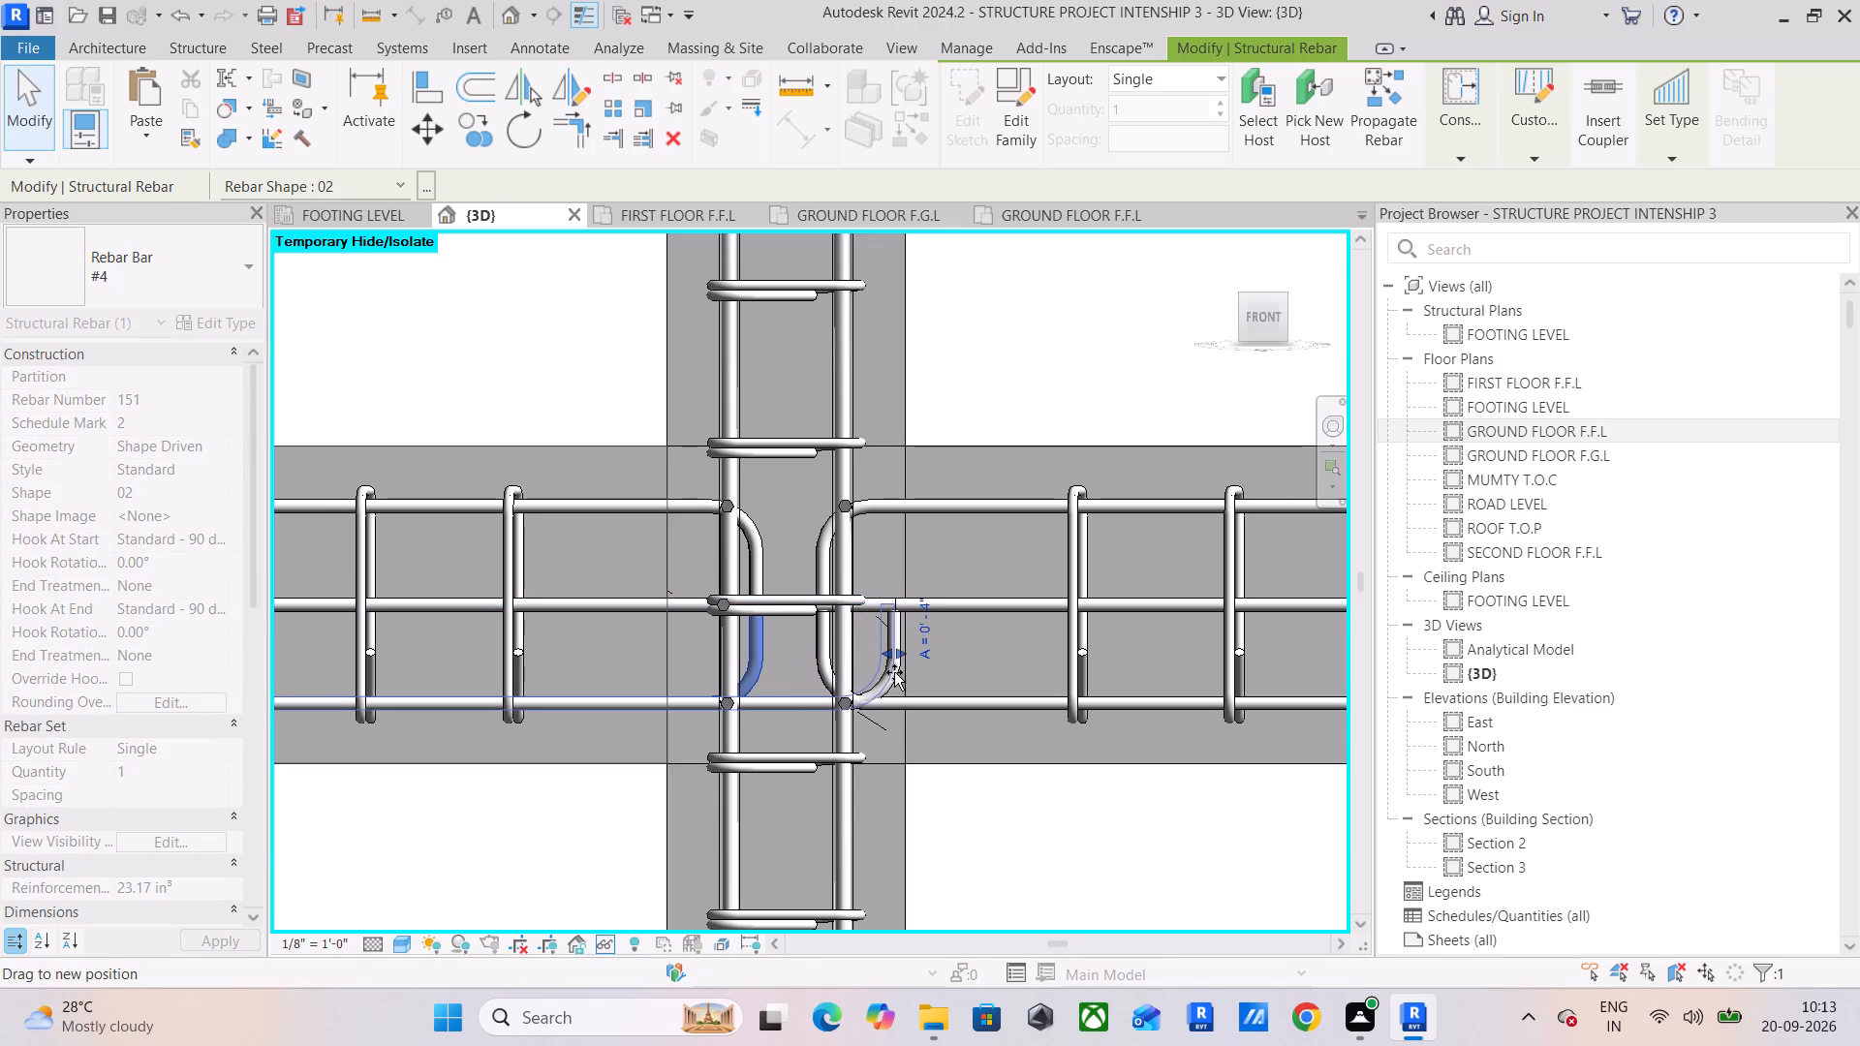
drag(894, 672, 899, 673)
scroll(900, 674, up, 5)
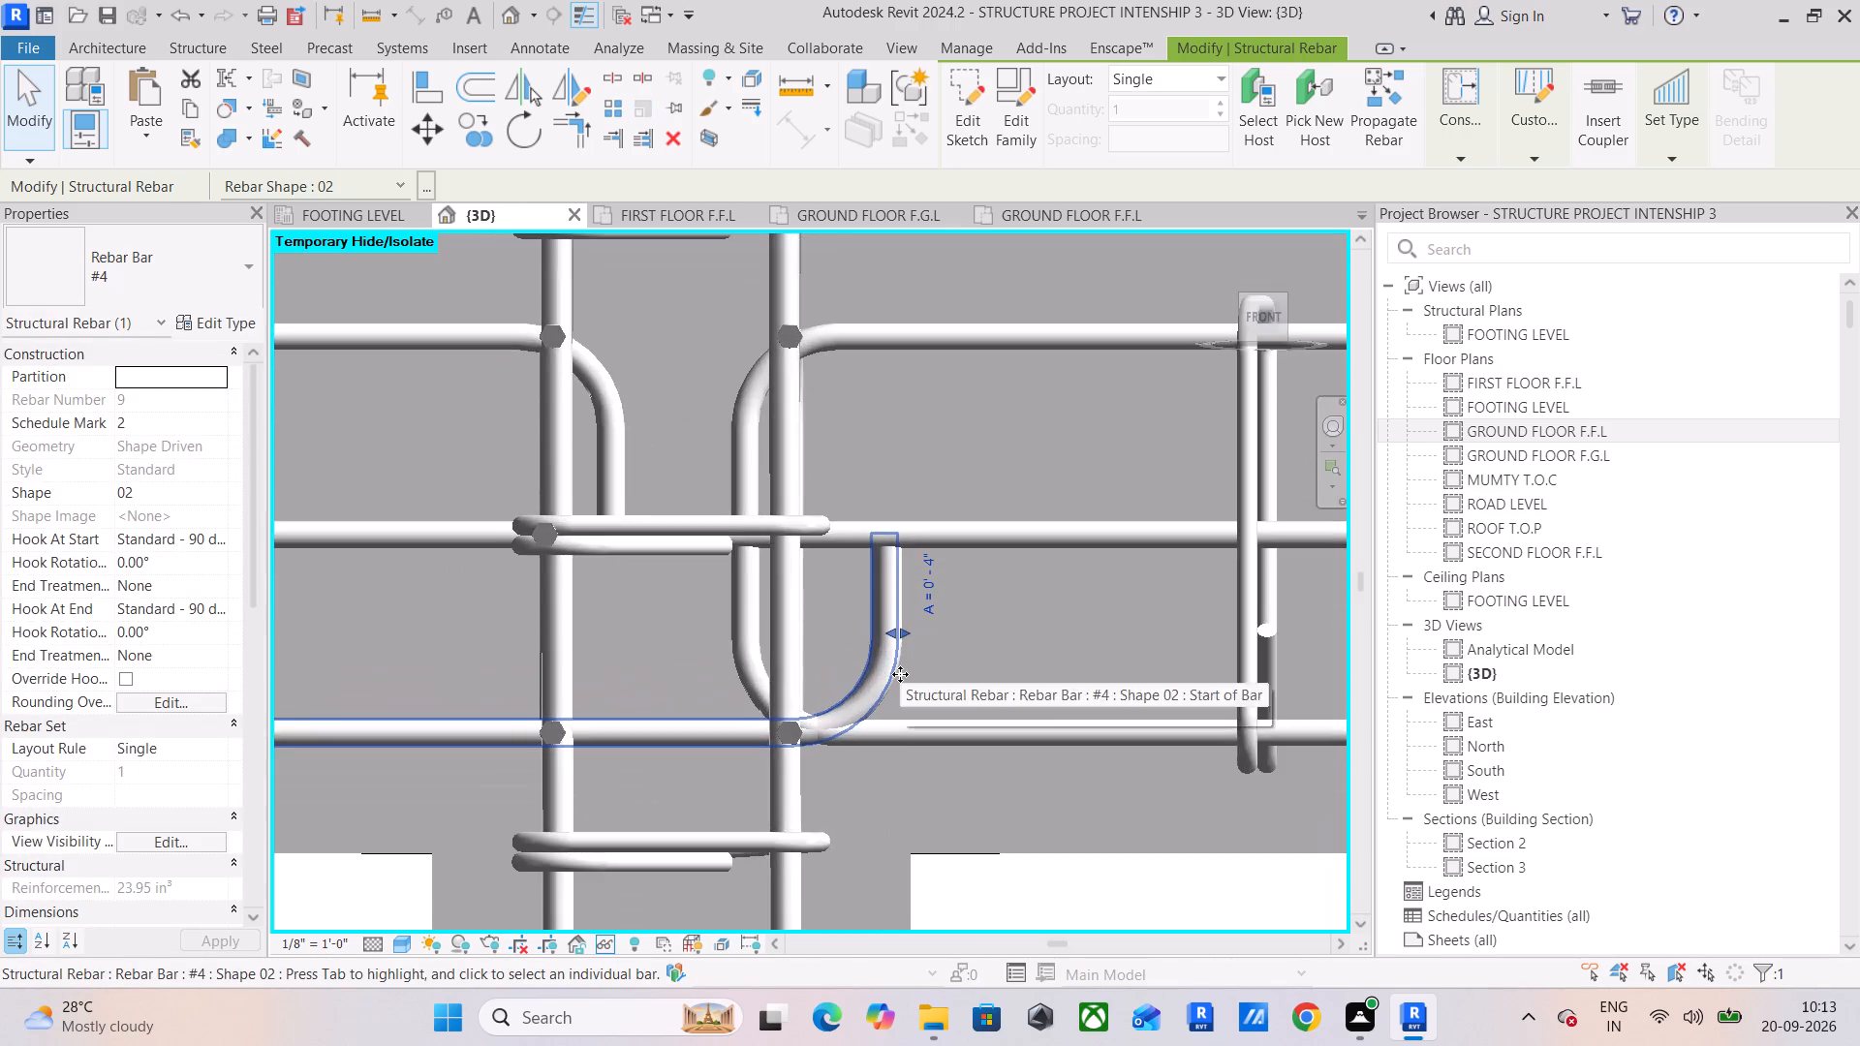
scroll(900, 674, up, 3)
click(906, 608)
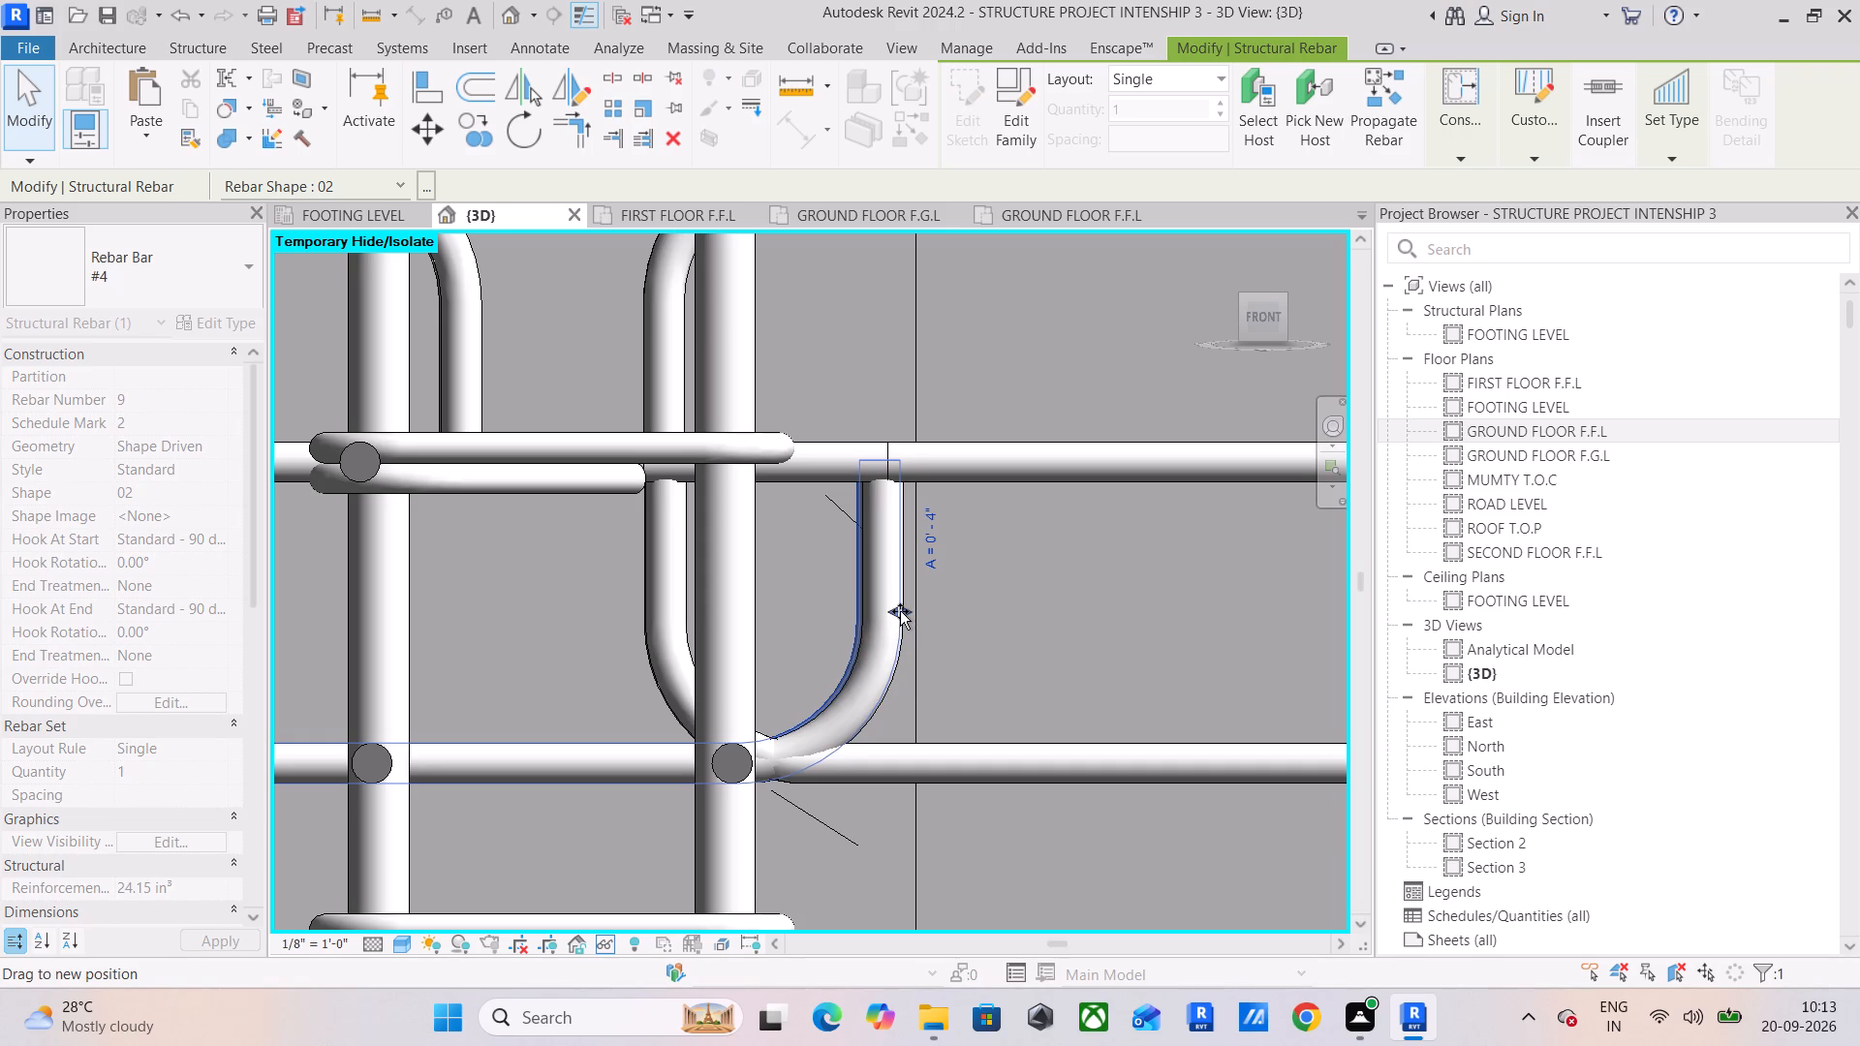
Extend the bay's two hooked top #4 bars (shape 02) through the narrower column, aligning their hooks with the extended bottom hooks.
scroll(902, 615, down, 3)
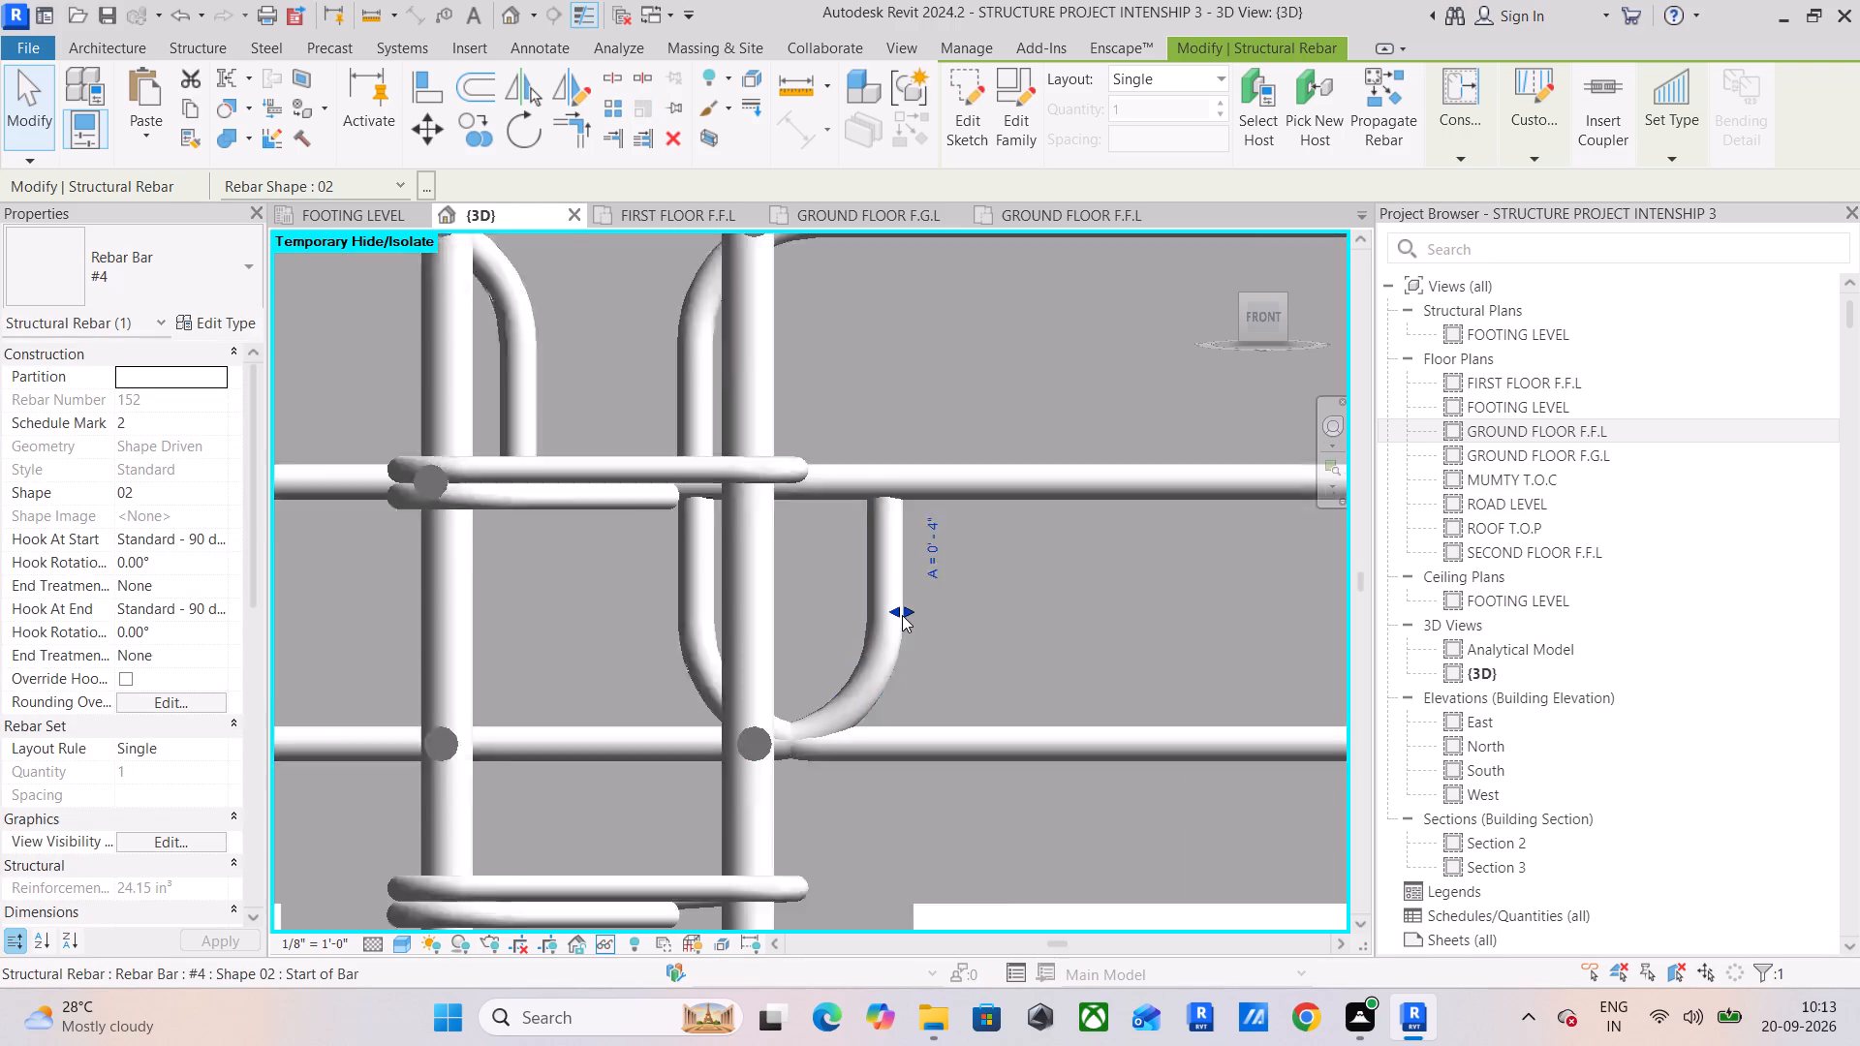
scroll(902, 615, down, 2)
middle_drag(905, 621, 936, 821)
click(725, 642)
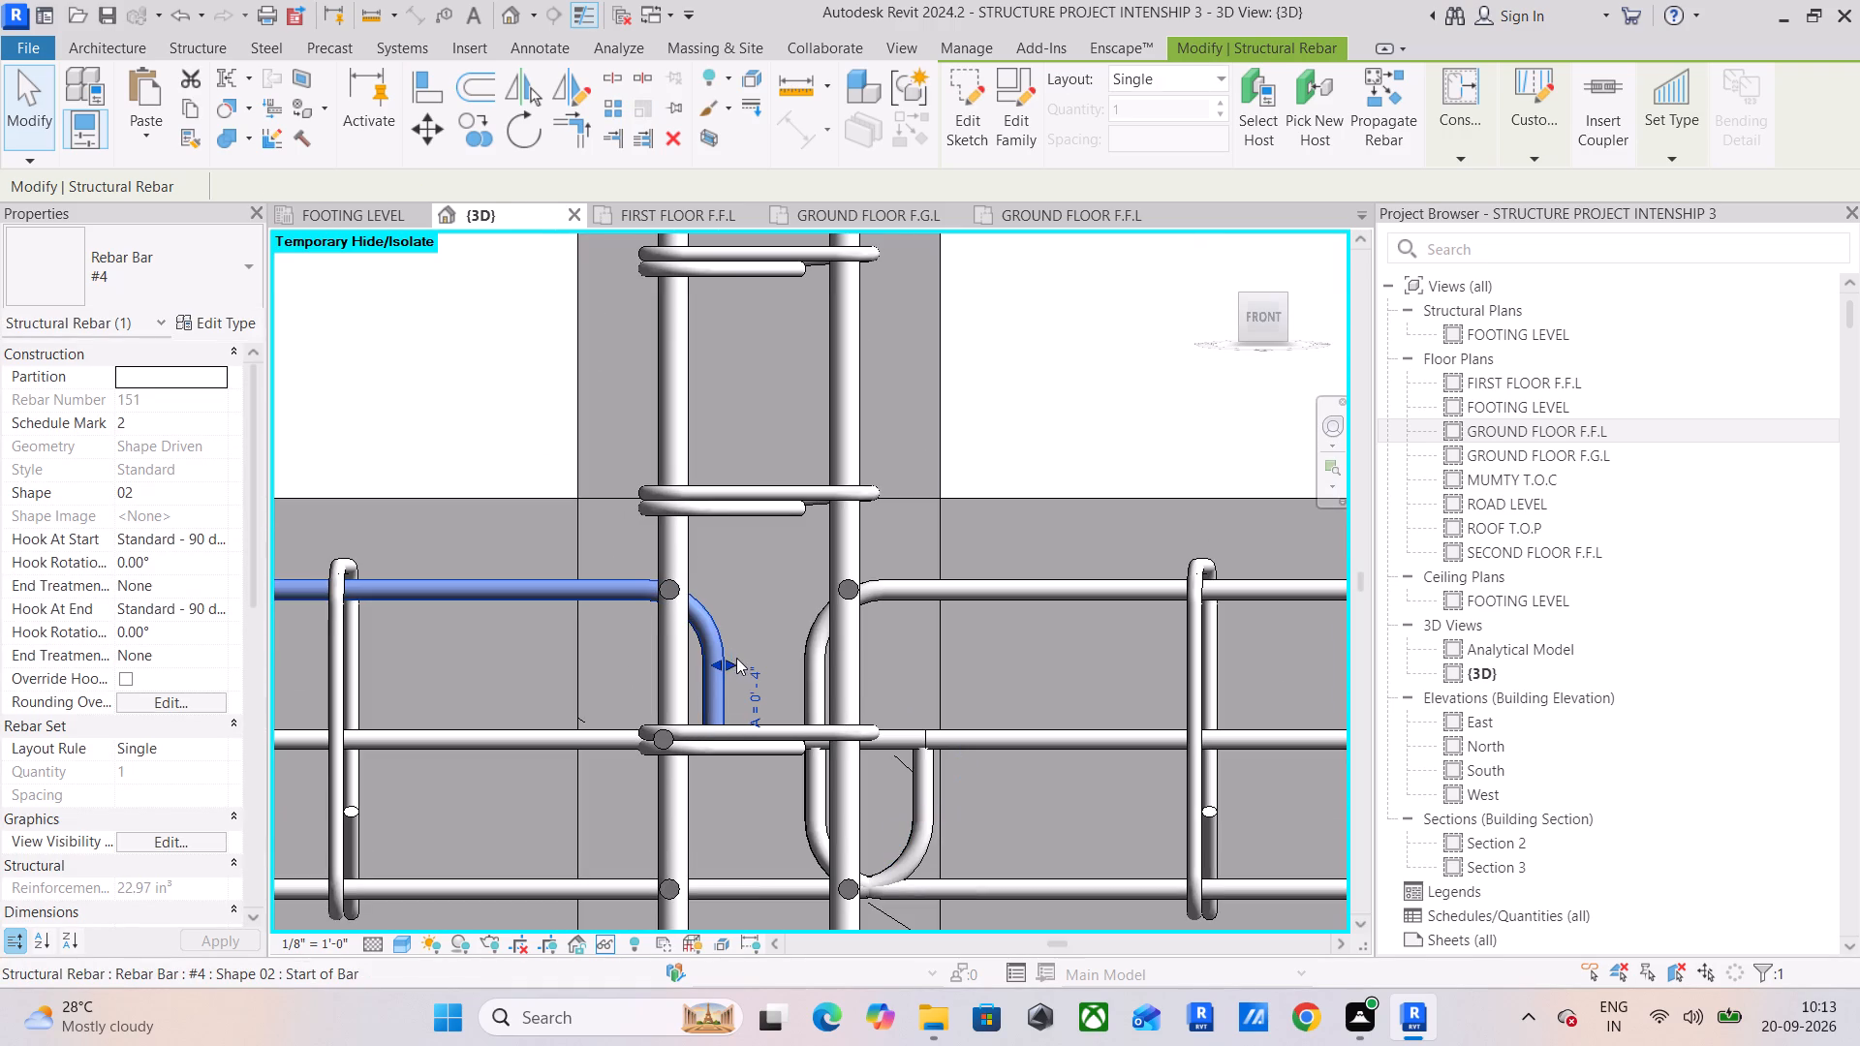
drag(731, 661, 931, 684)
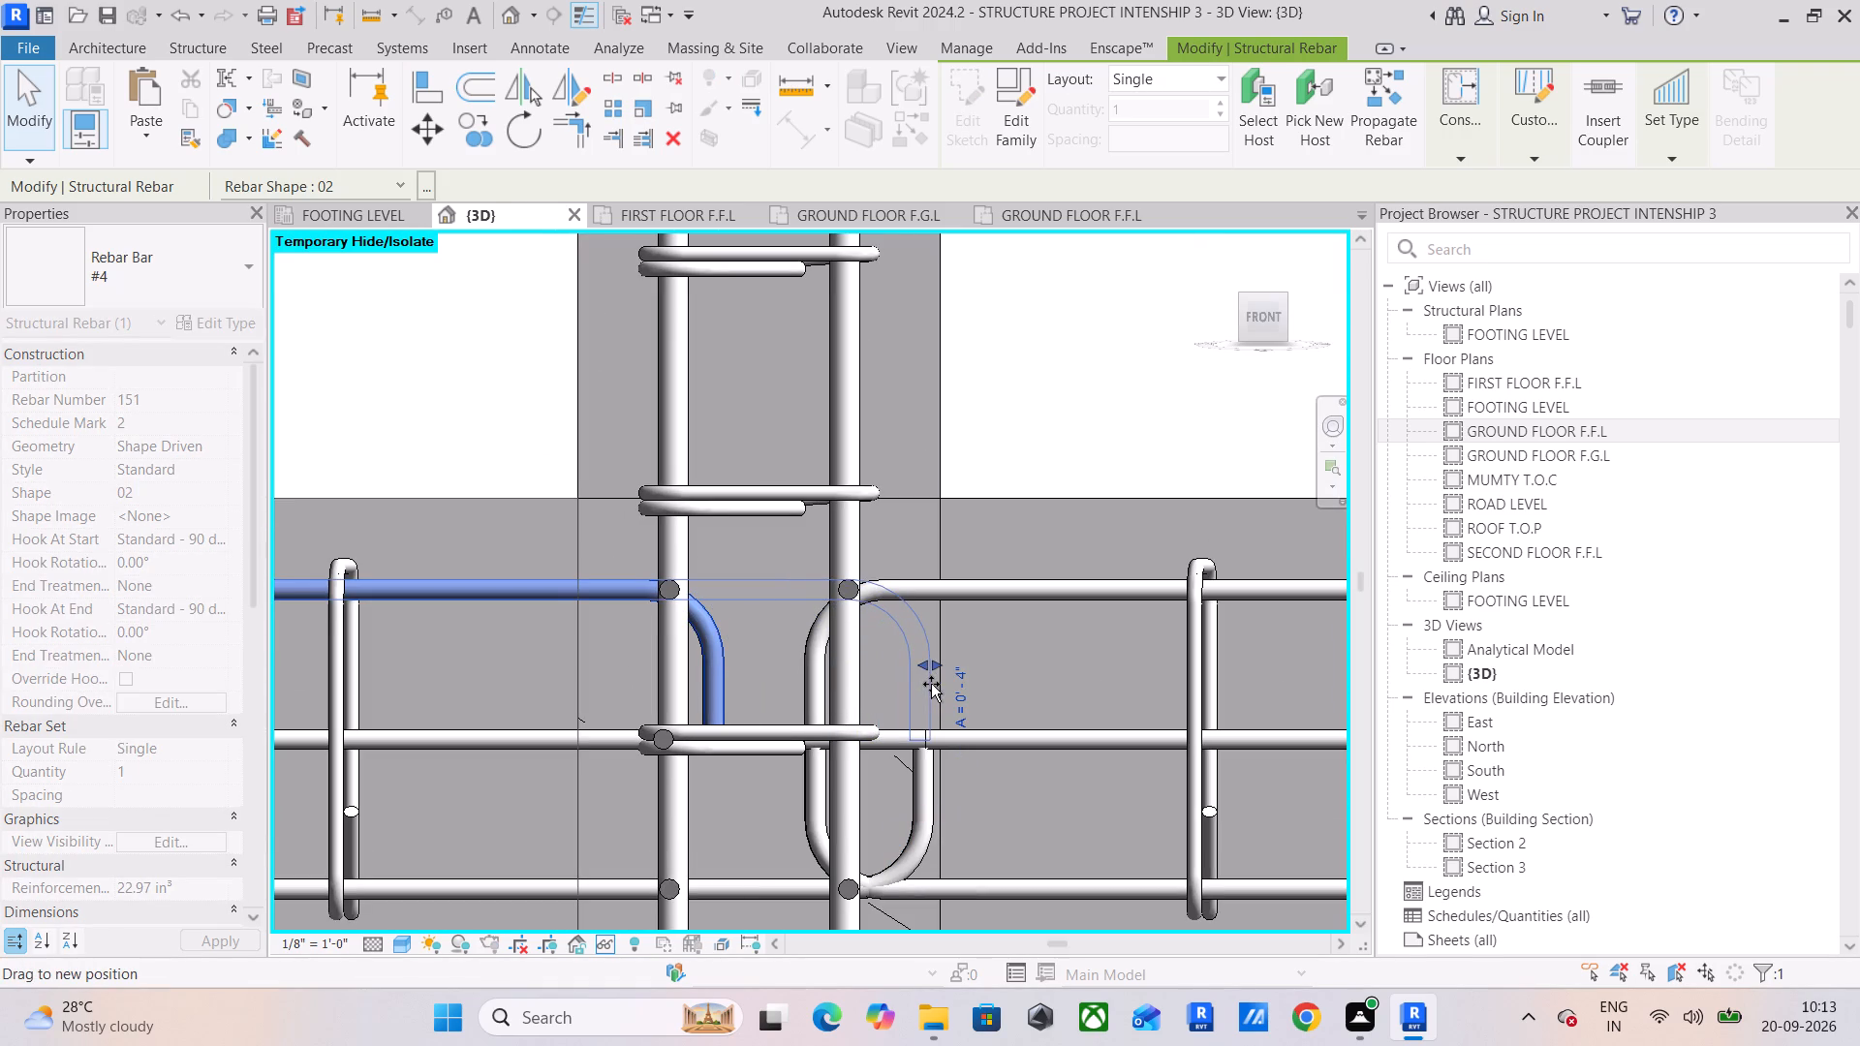
drag(931, 684, 936, 685)
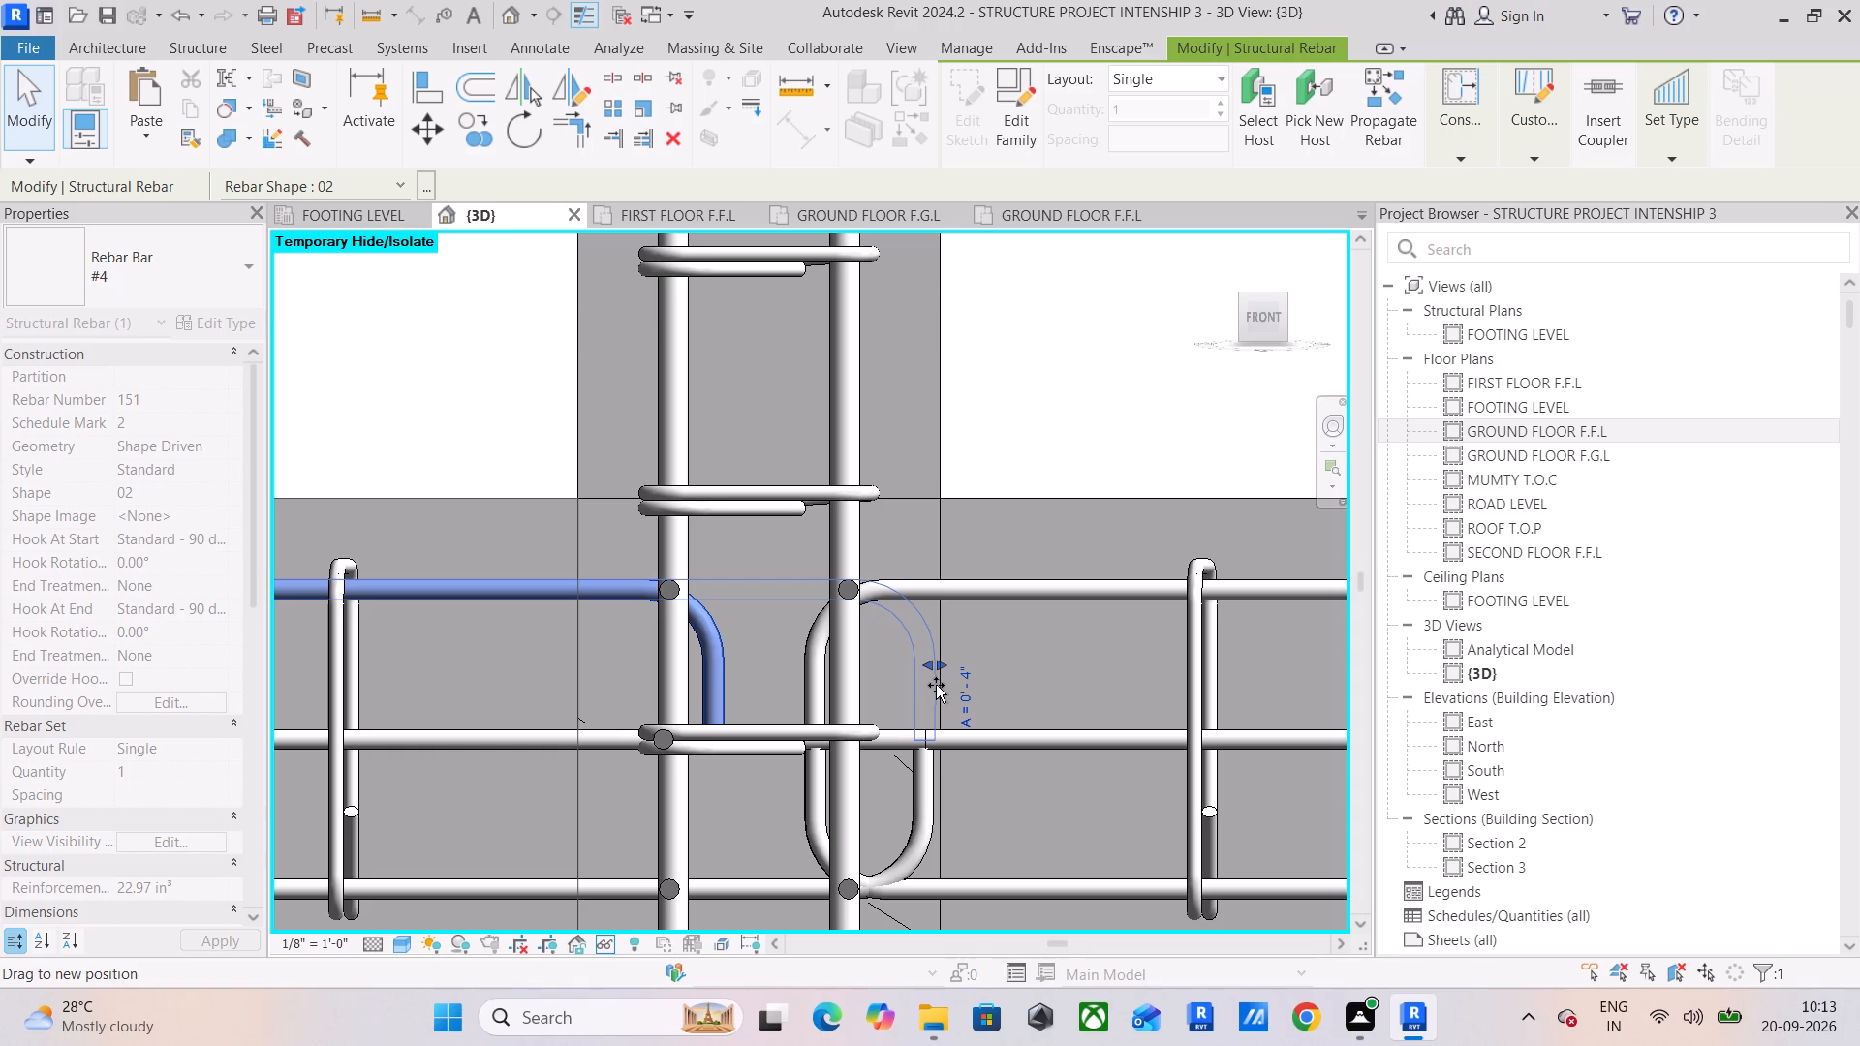
drag(936, 685, 933, 688)
click(727, 669)
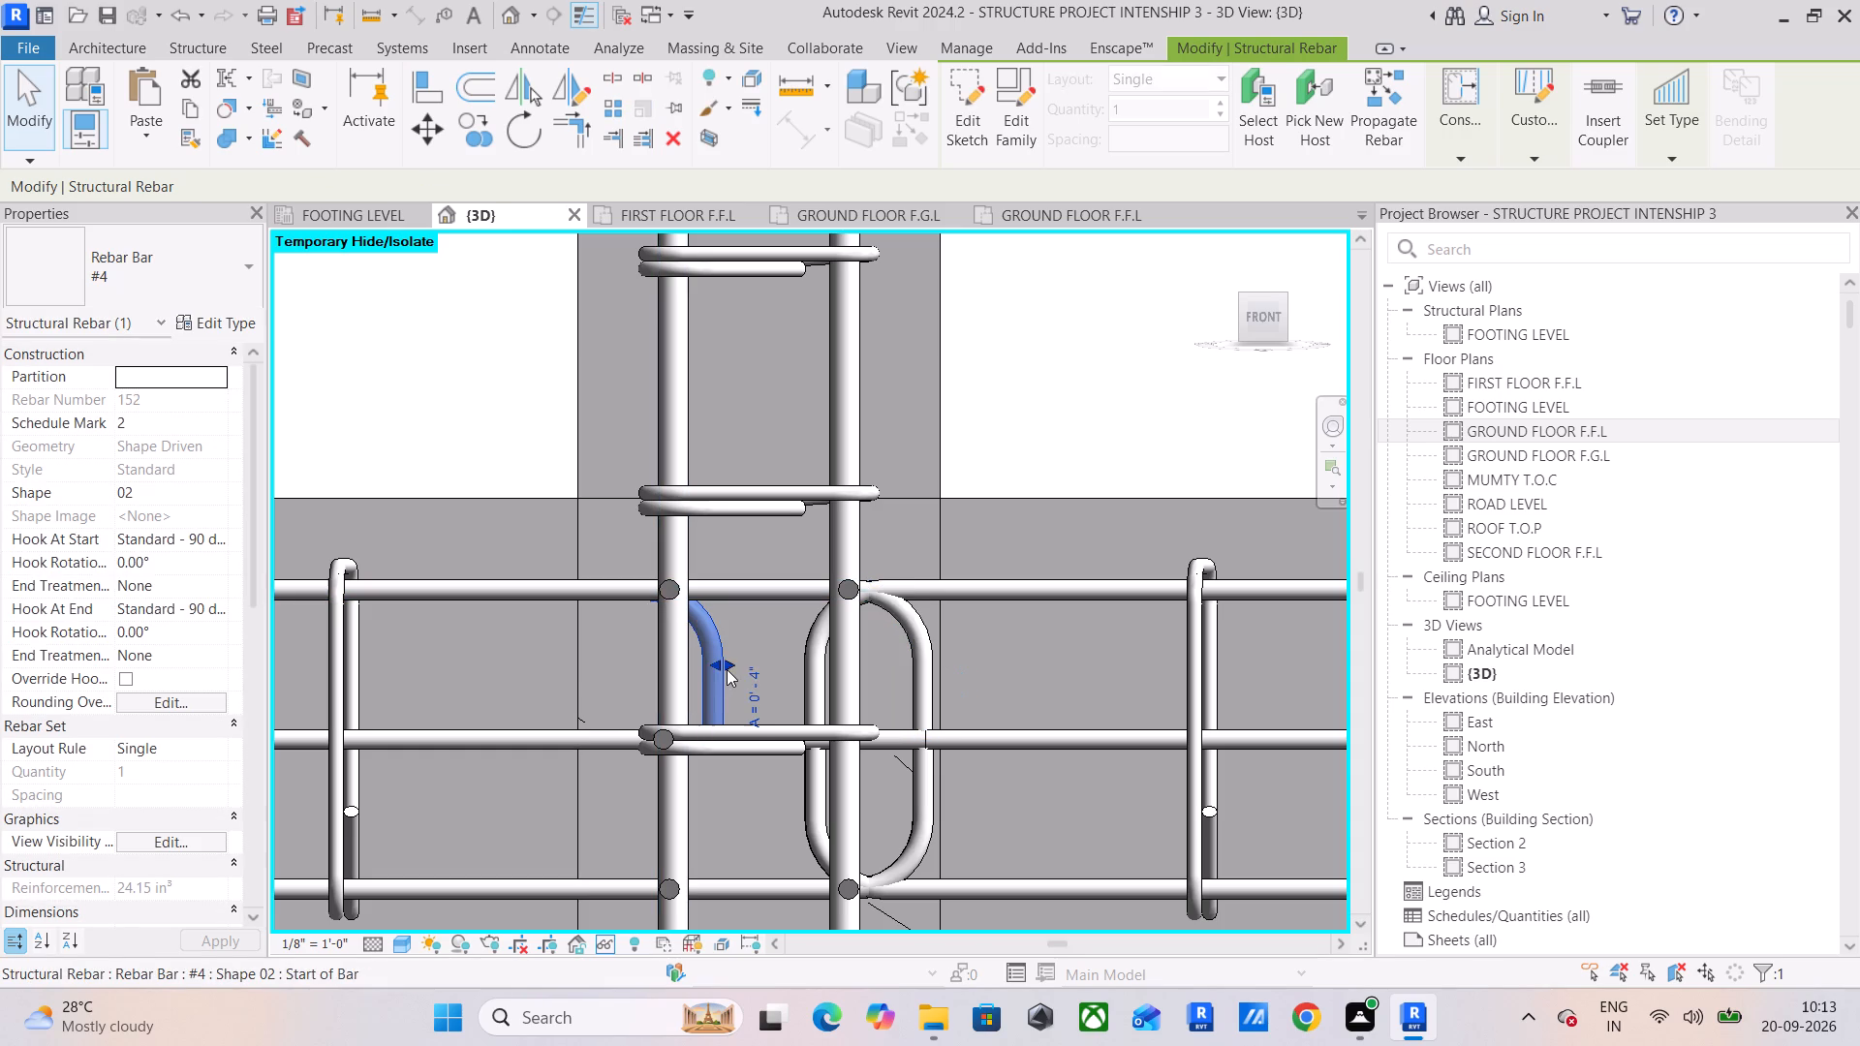
drag(729, 661, 907, 686)
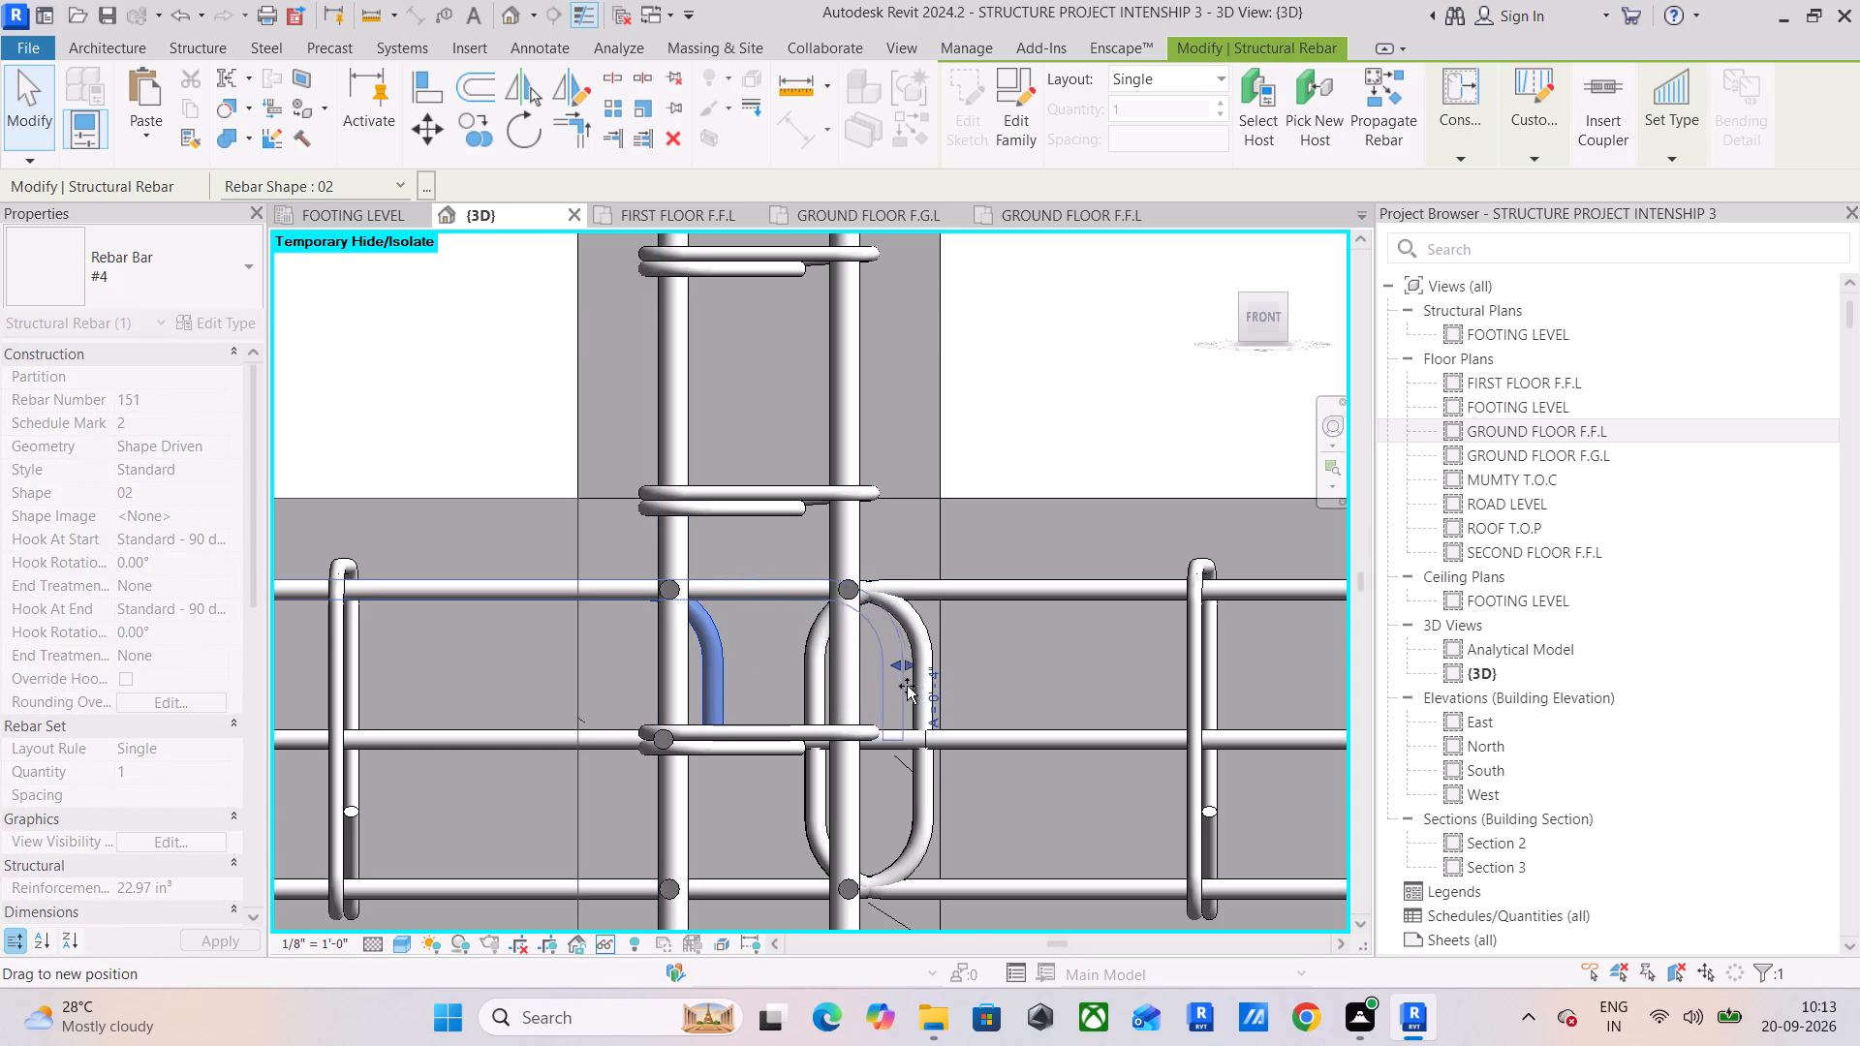
drag(907, 686, 936, 691)
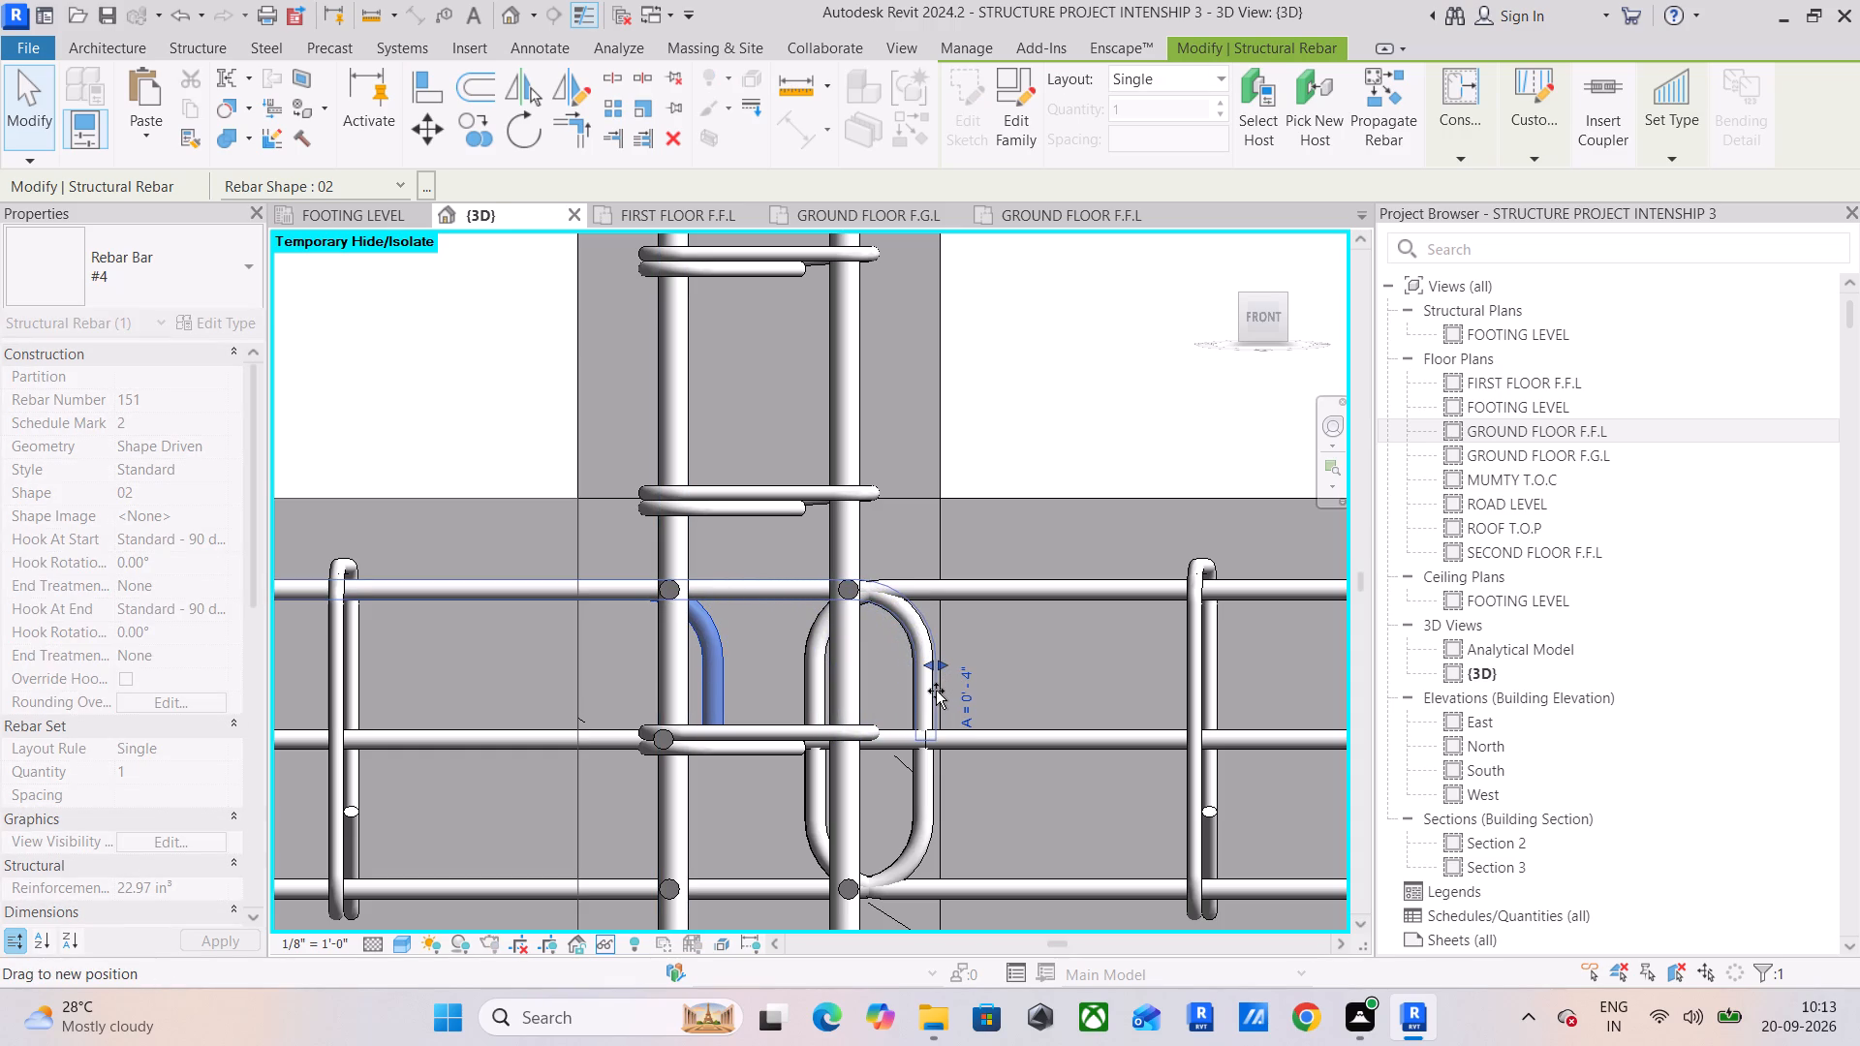
drag(936, 691, 934, 694)
scroll(928, 694, up, 9)
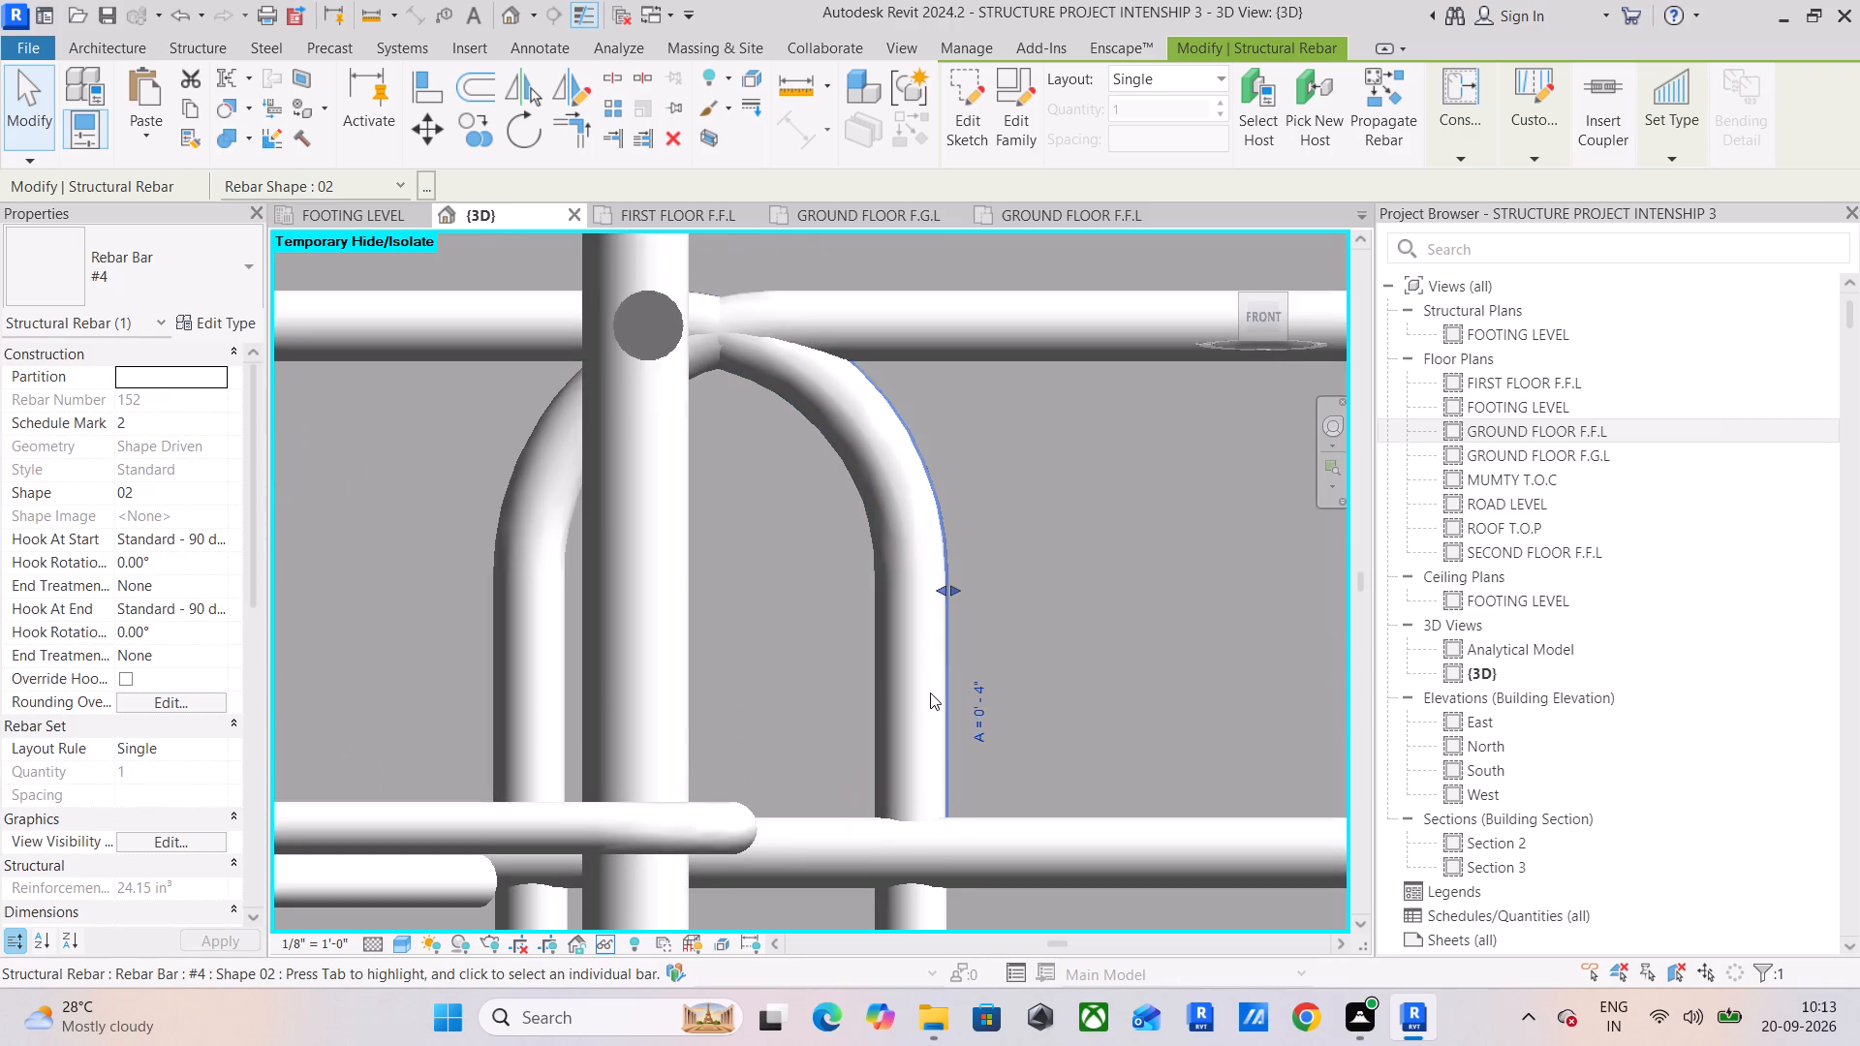
drag(958, 592, 946, 592)
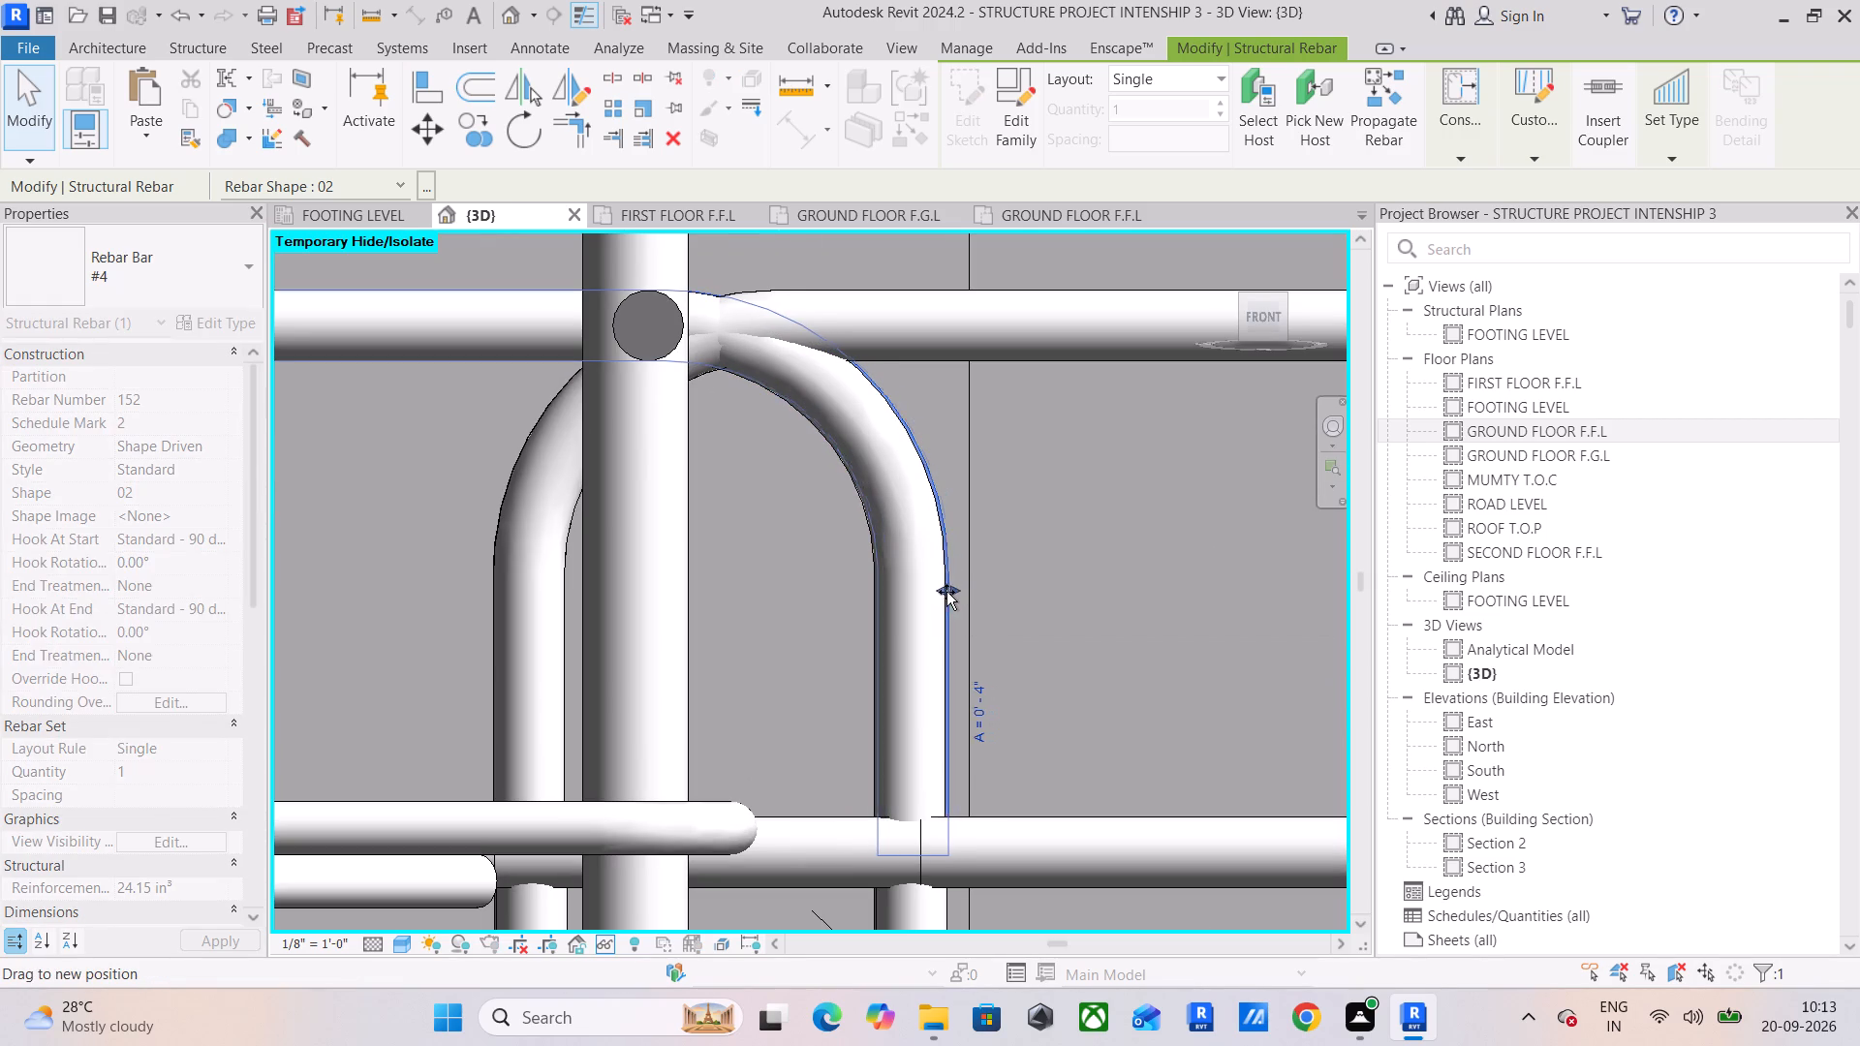
drag(946, 592, 945, 592)
Extend the bay's second straight mid-depth #4 bar (shape 00) through the narrower column, up to the extended hooks.
scroll(934, 602, down, 11)
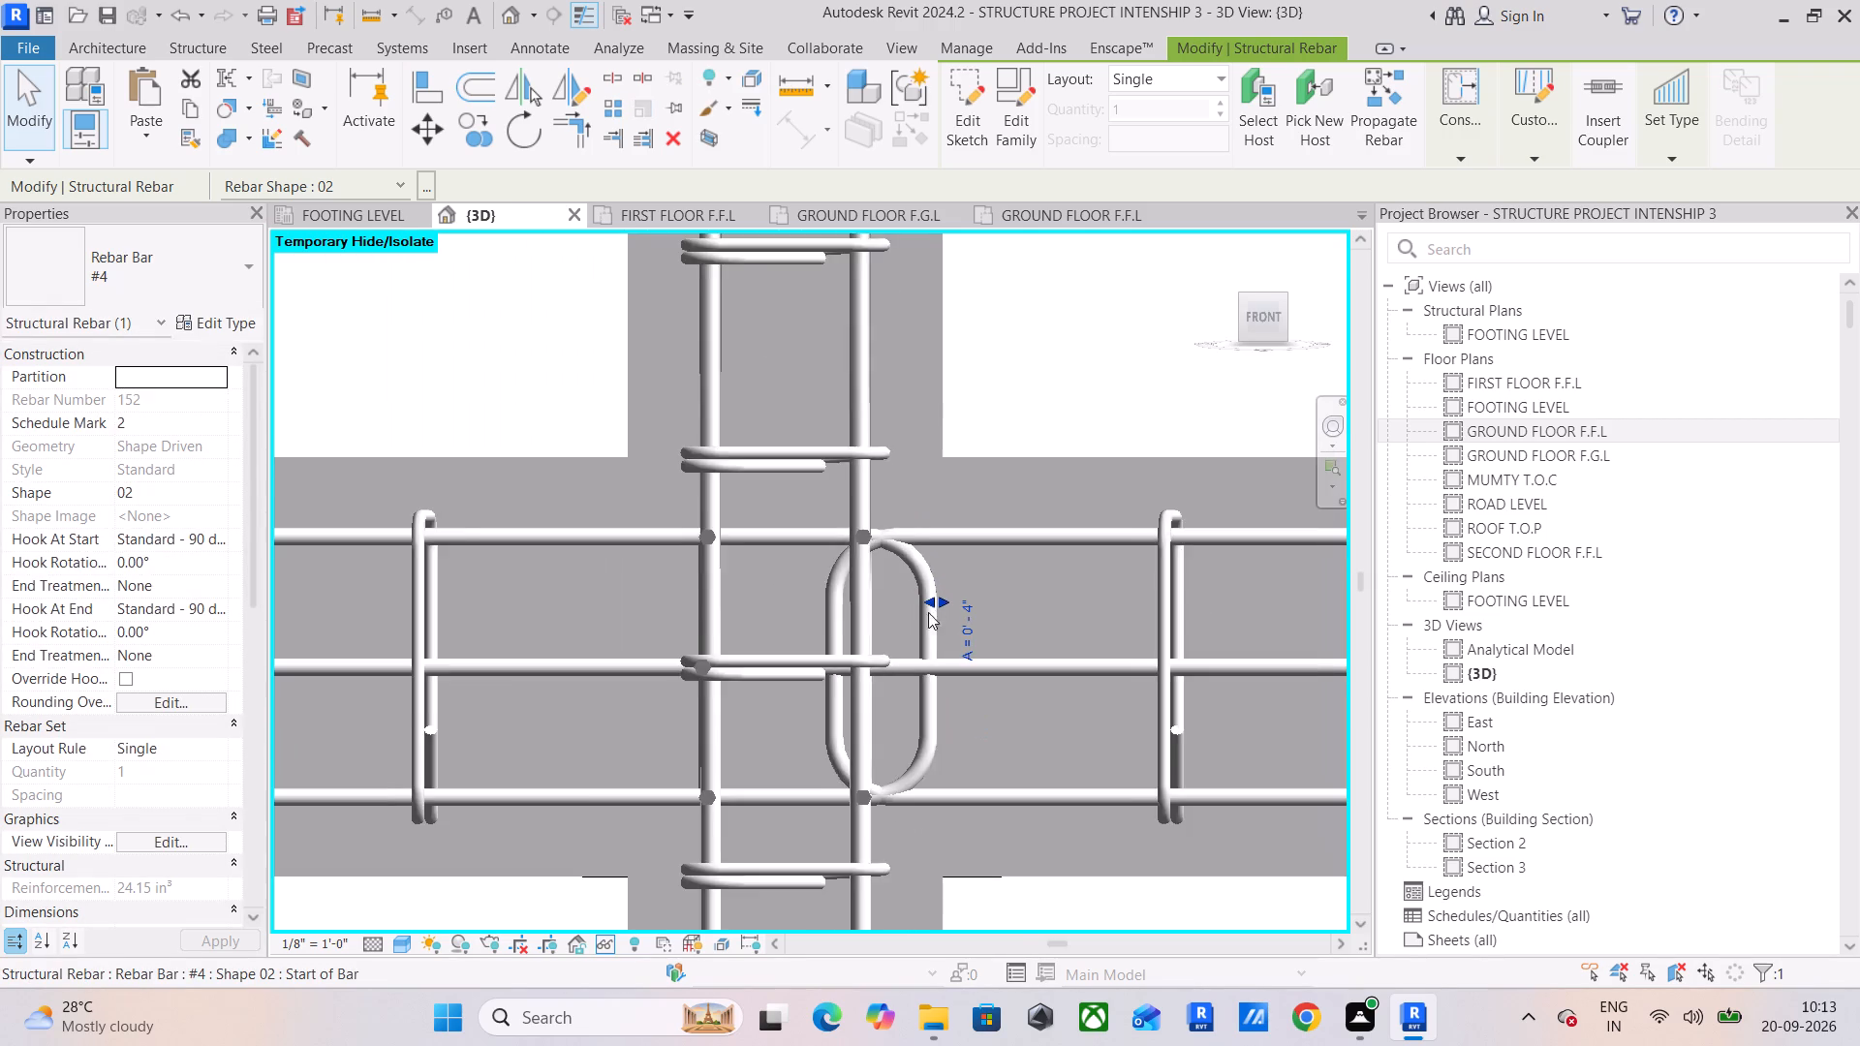
click(659, 649)
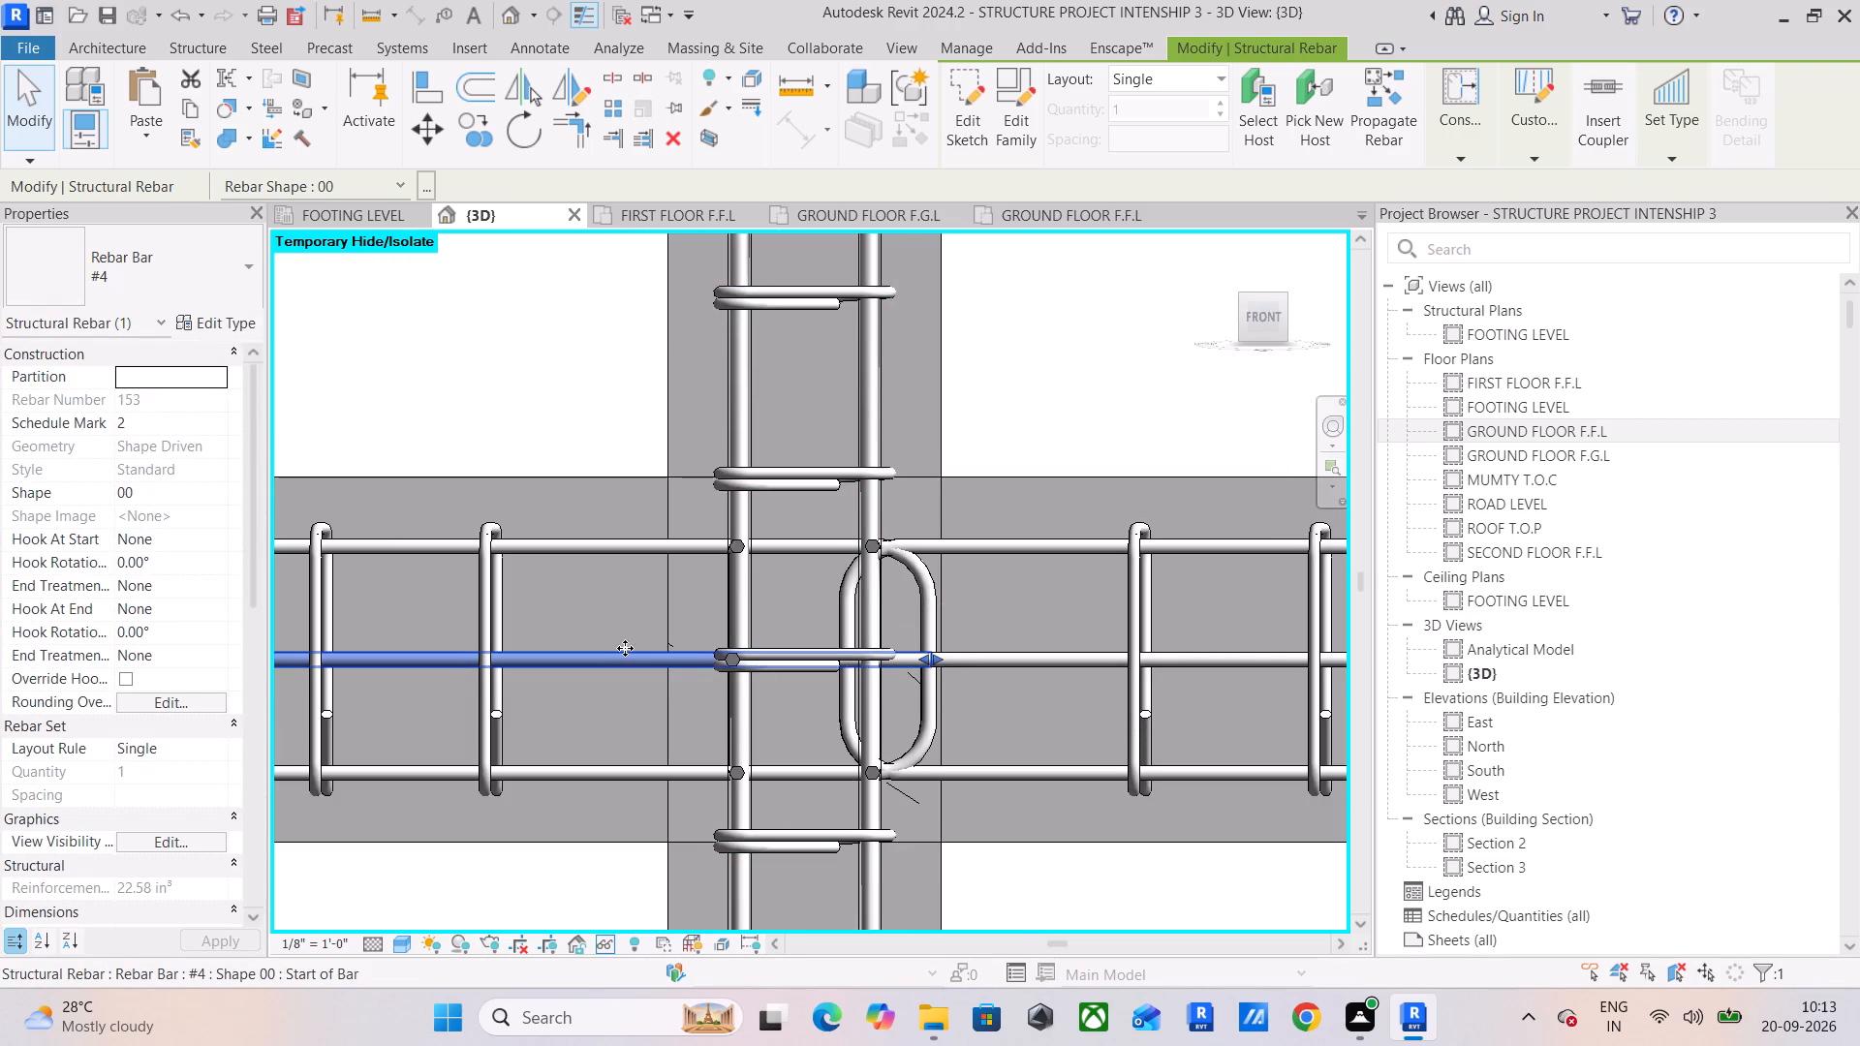
drag(1255, 323, 1255, 335)
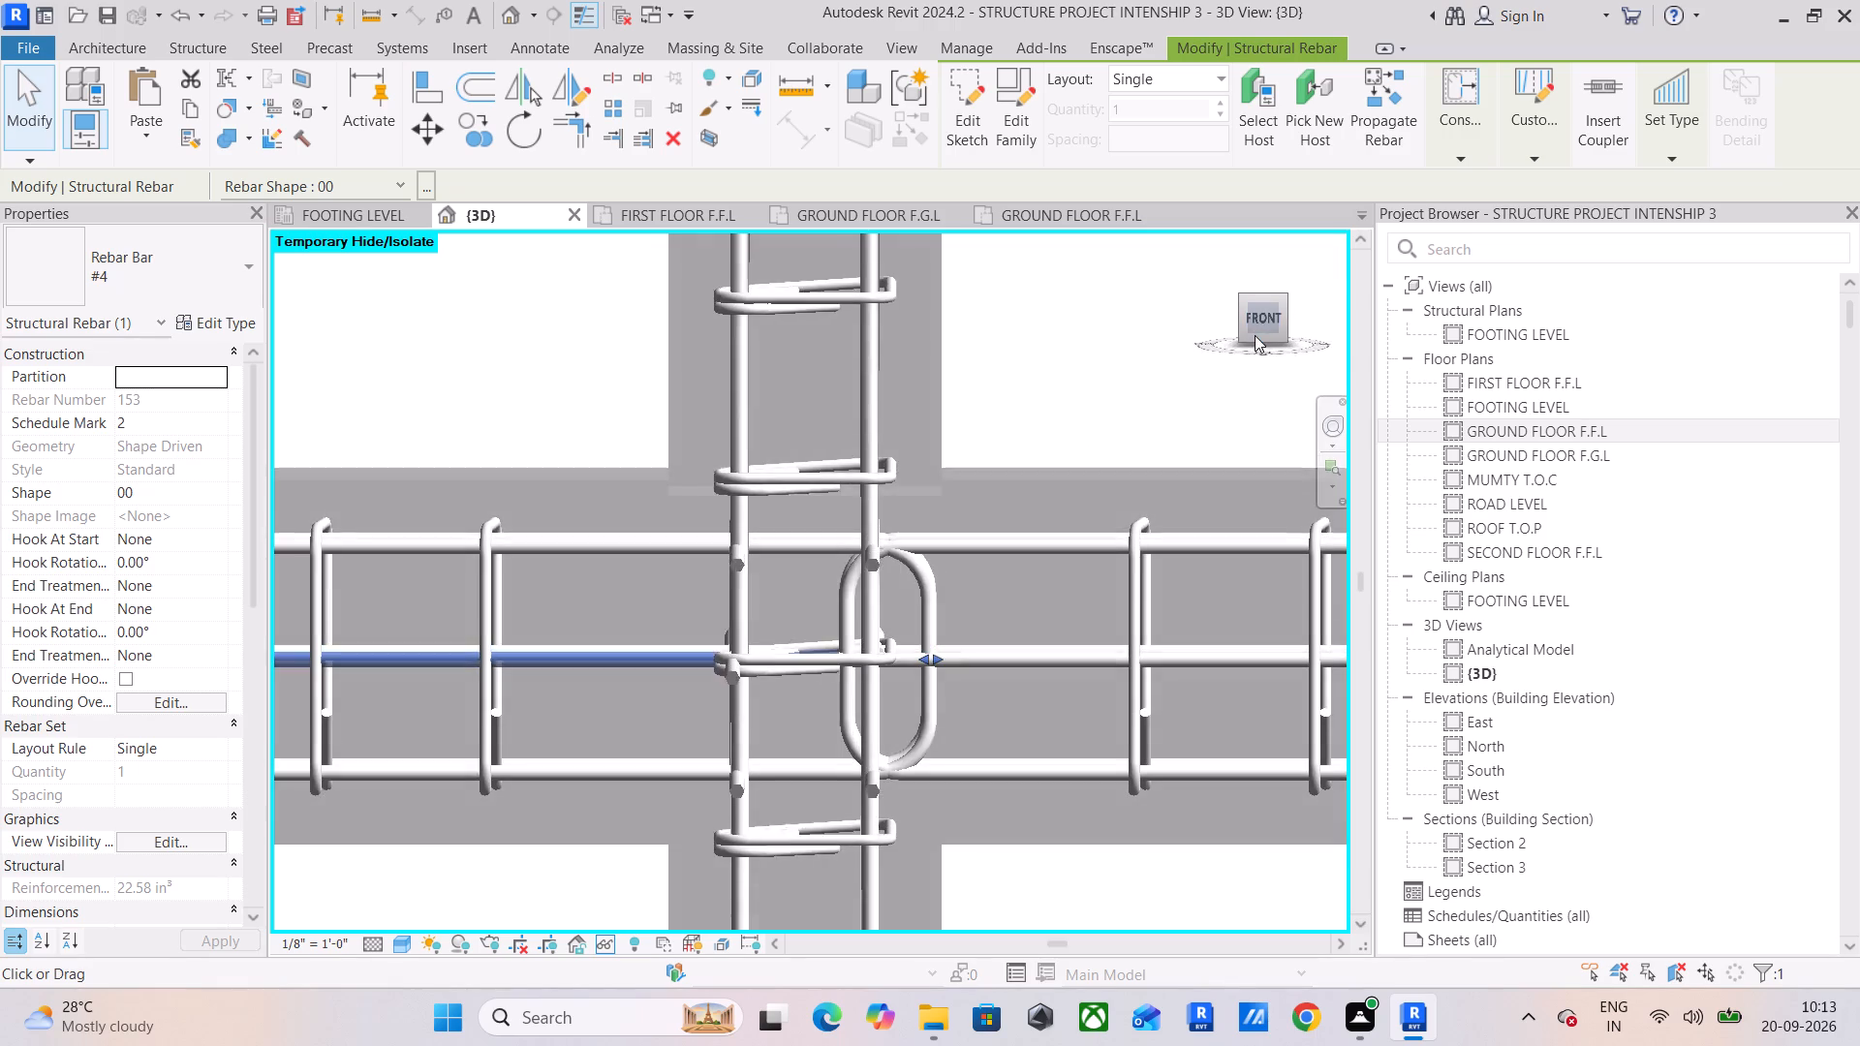
drag(1255, 335, 1255, 358)
click(621, 615)
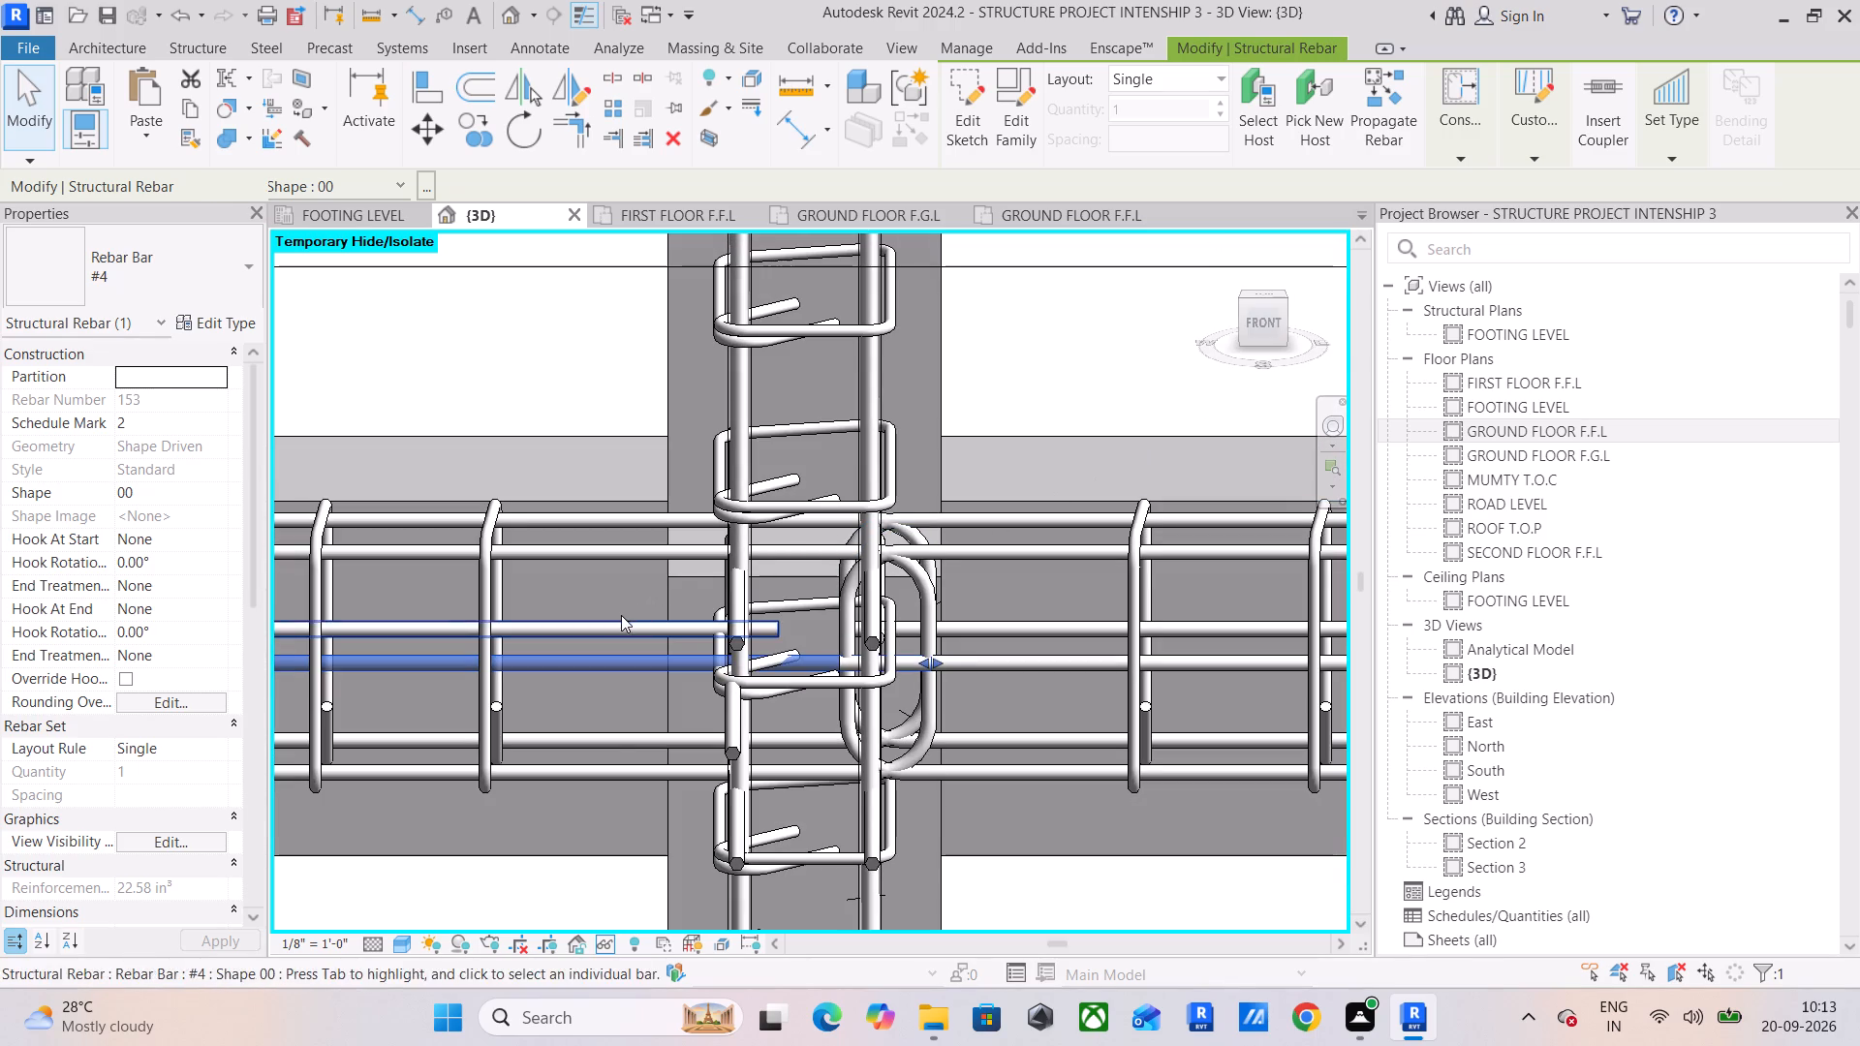
click(1262, 325)
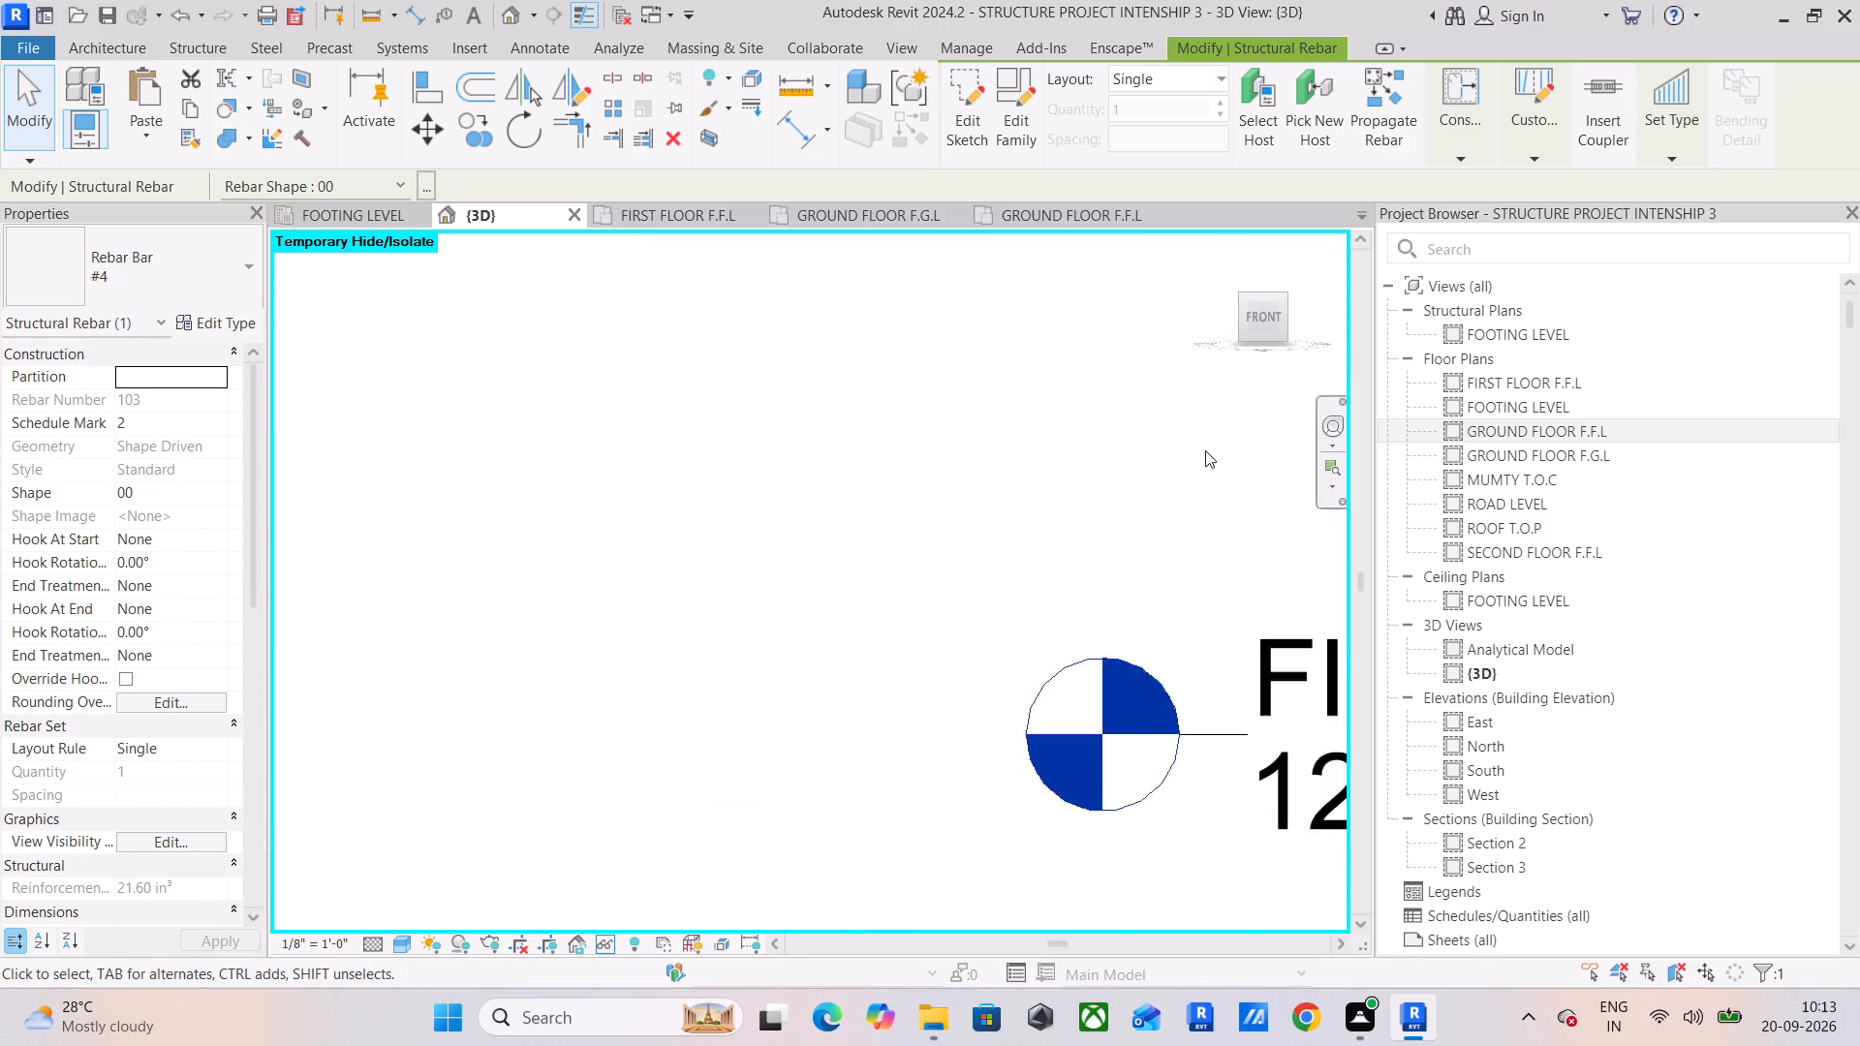
middle_drag(1023, 592, 872, 592)
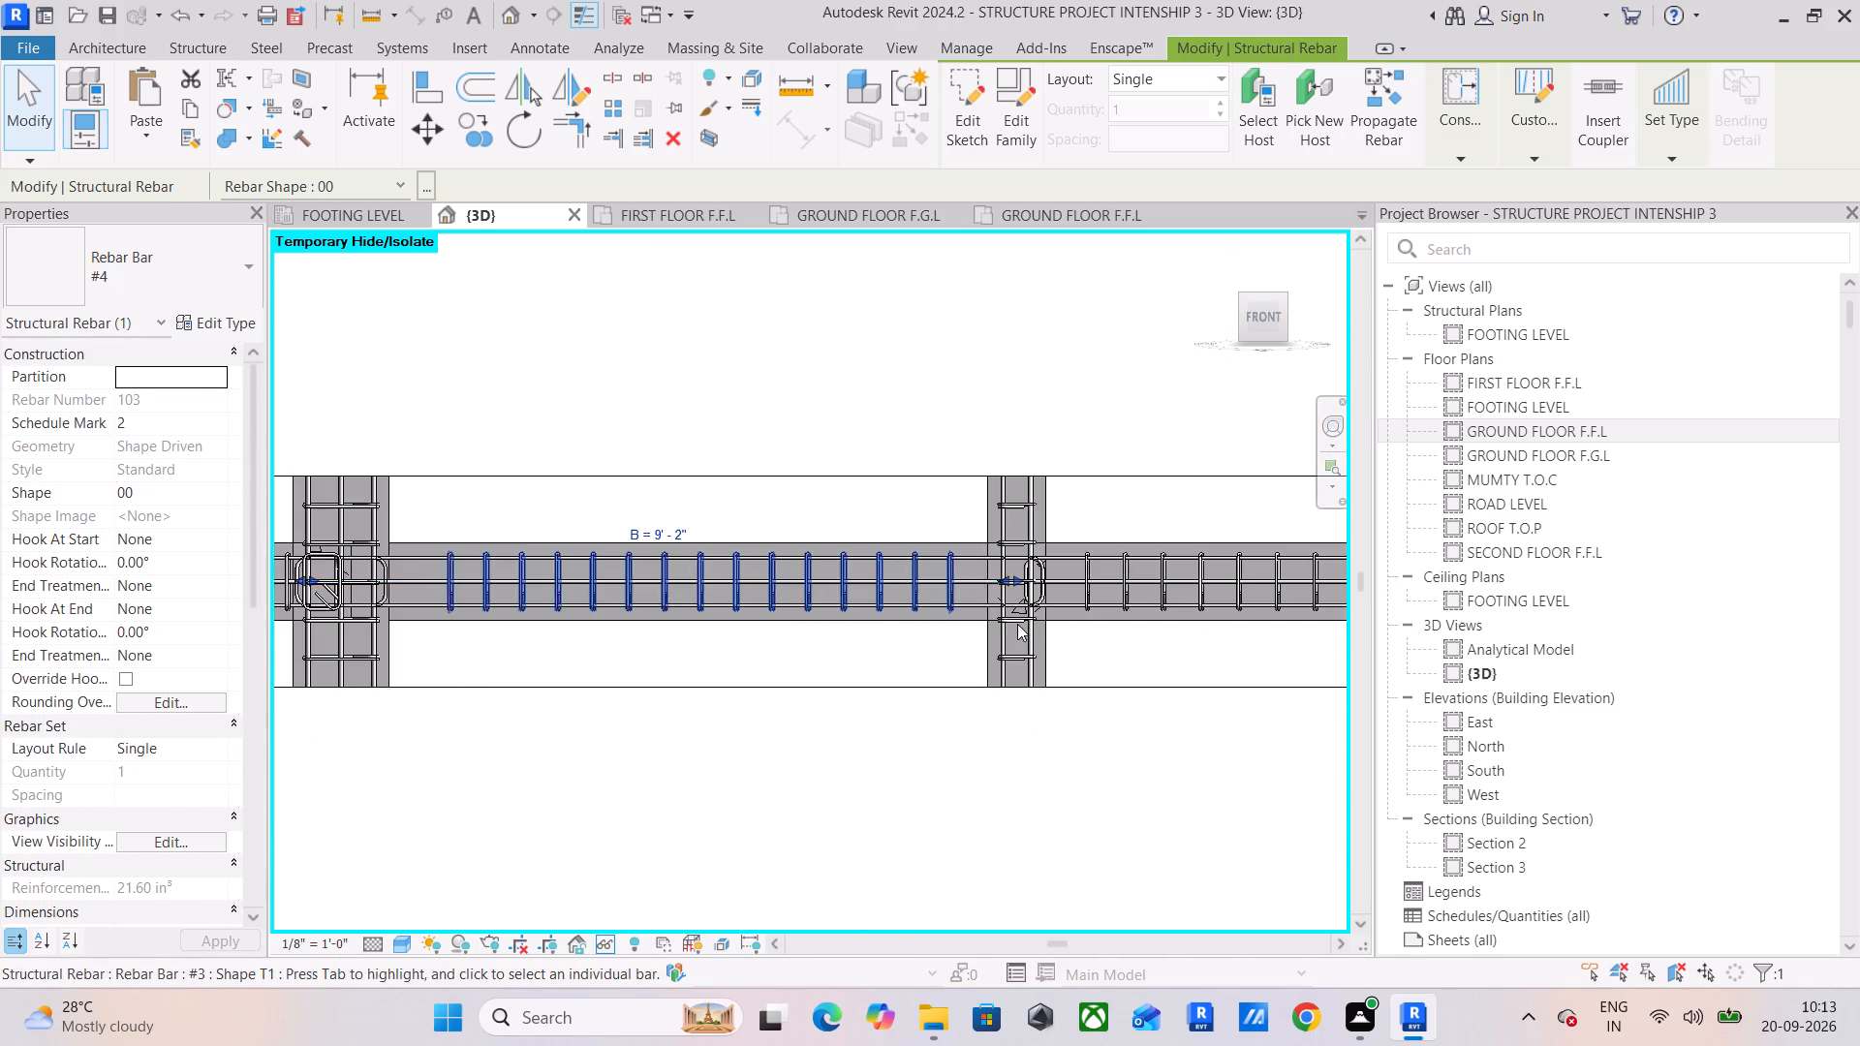
scroll(1025, 618, up, 11)
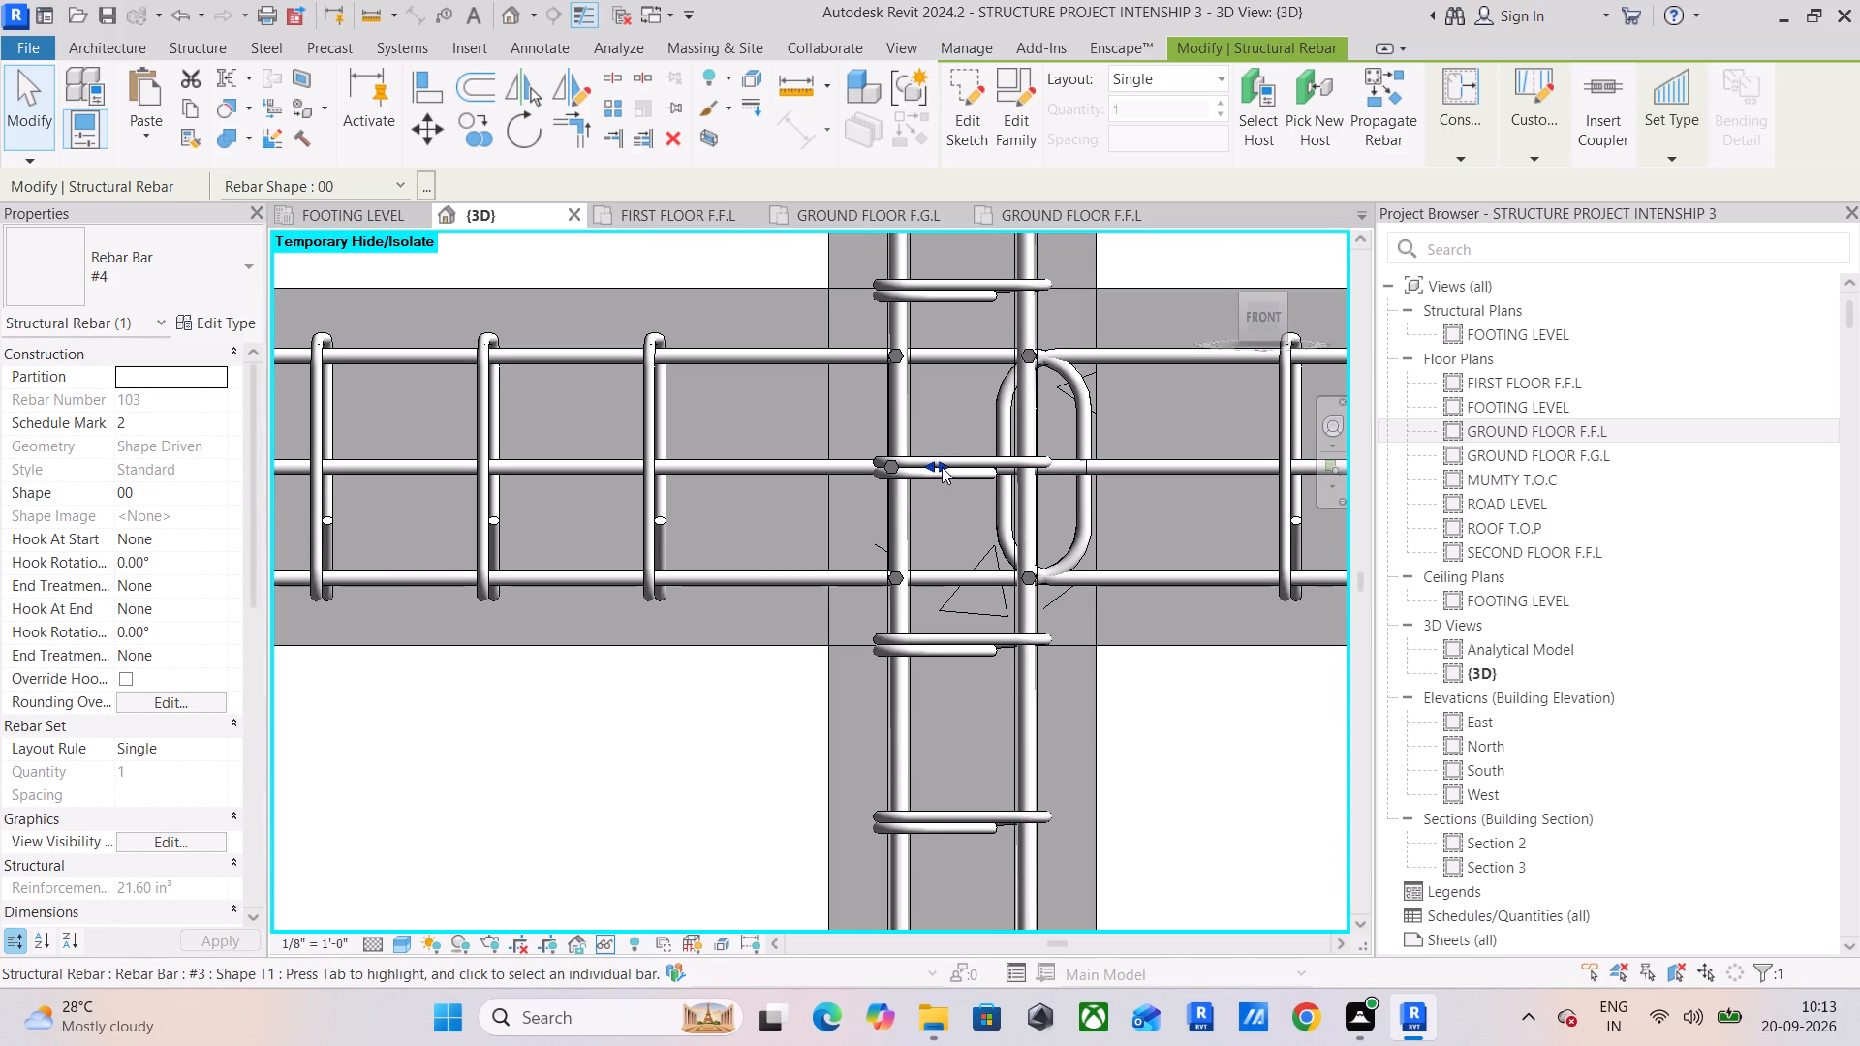
drag(942, 467, 1085, 482)
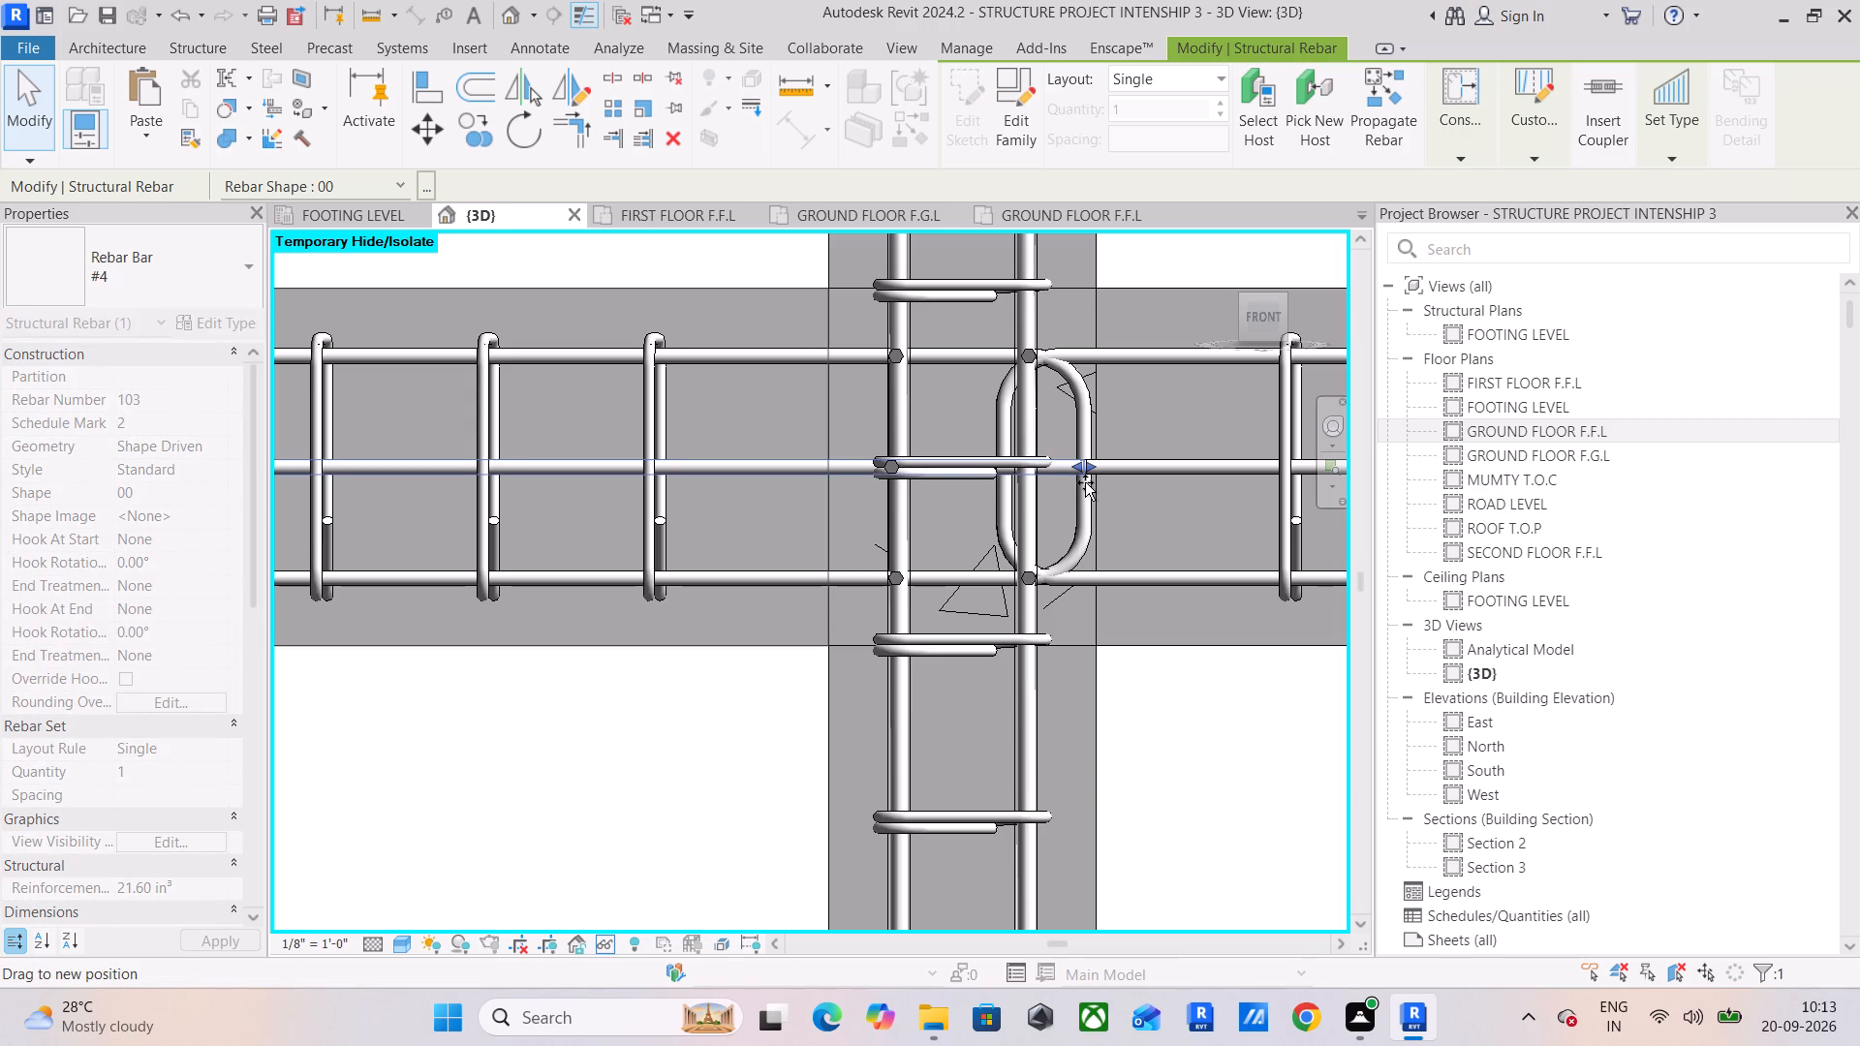
drag(1085, 482, 1088, 483)
Fine-tune the end of that straight mid-depth #4 bar to line up with the outer edge of the extended hooks.
scroll(1088, 483, up, 10)
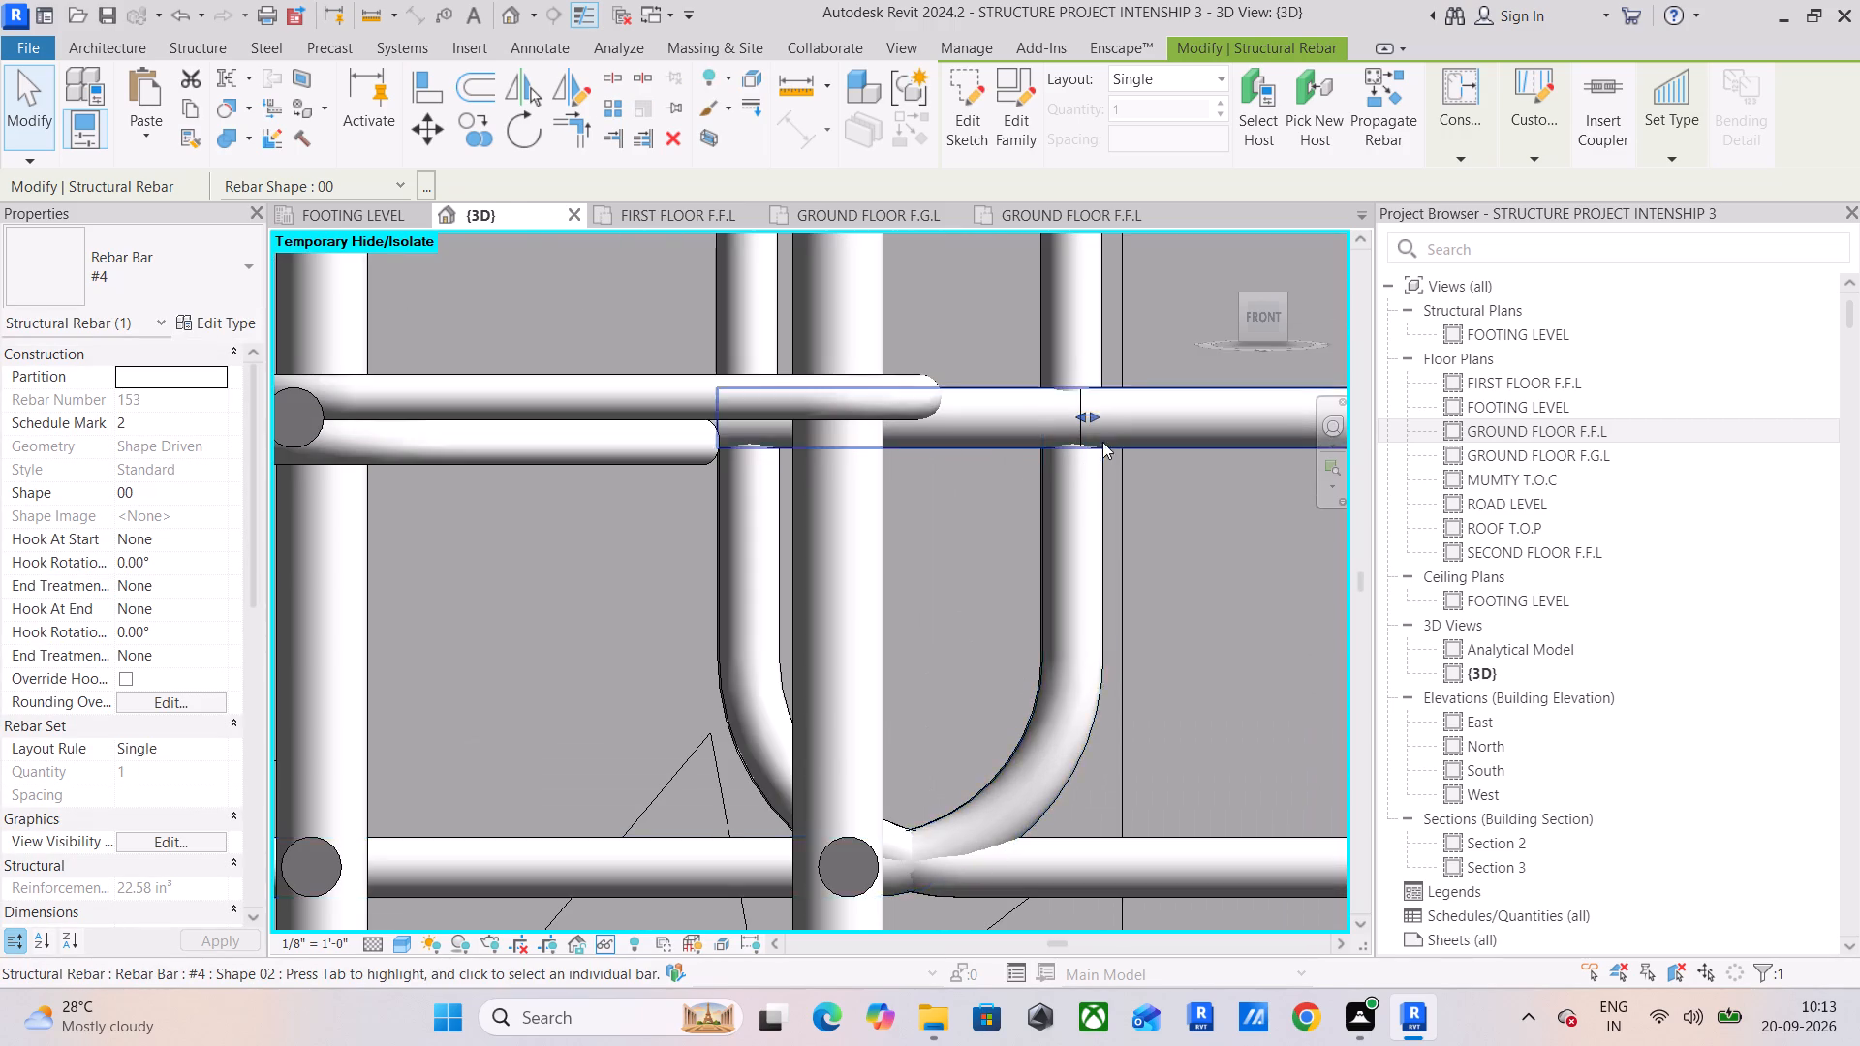
click(1096, 417)
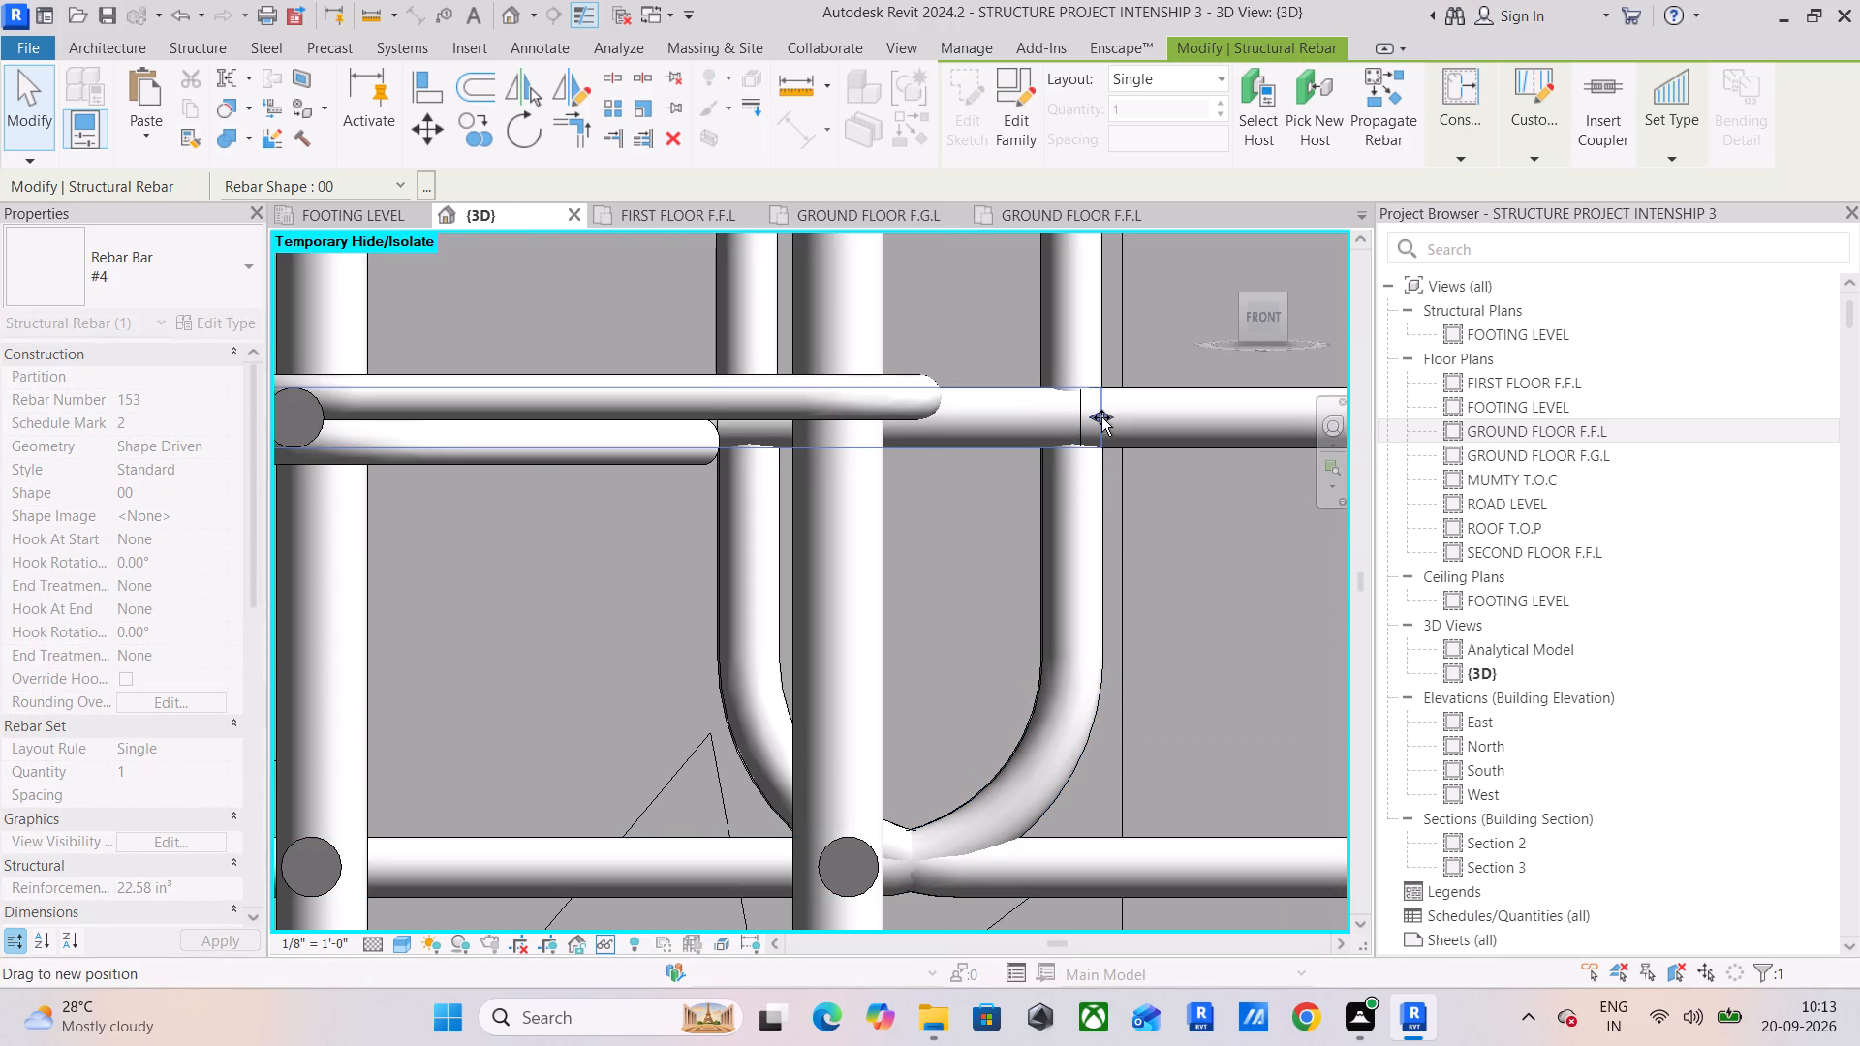
click(998, 449)
click(1176, 592)
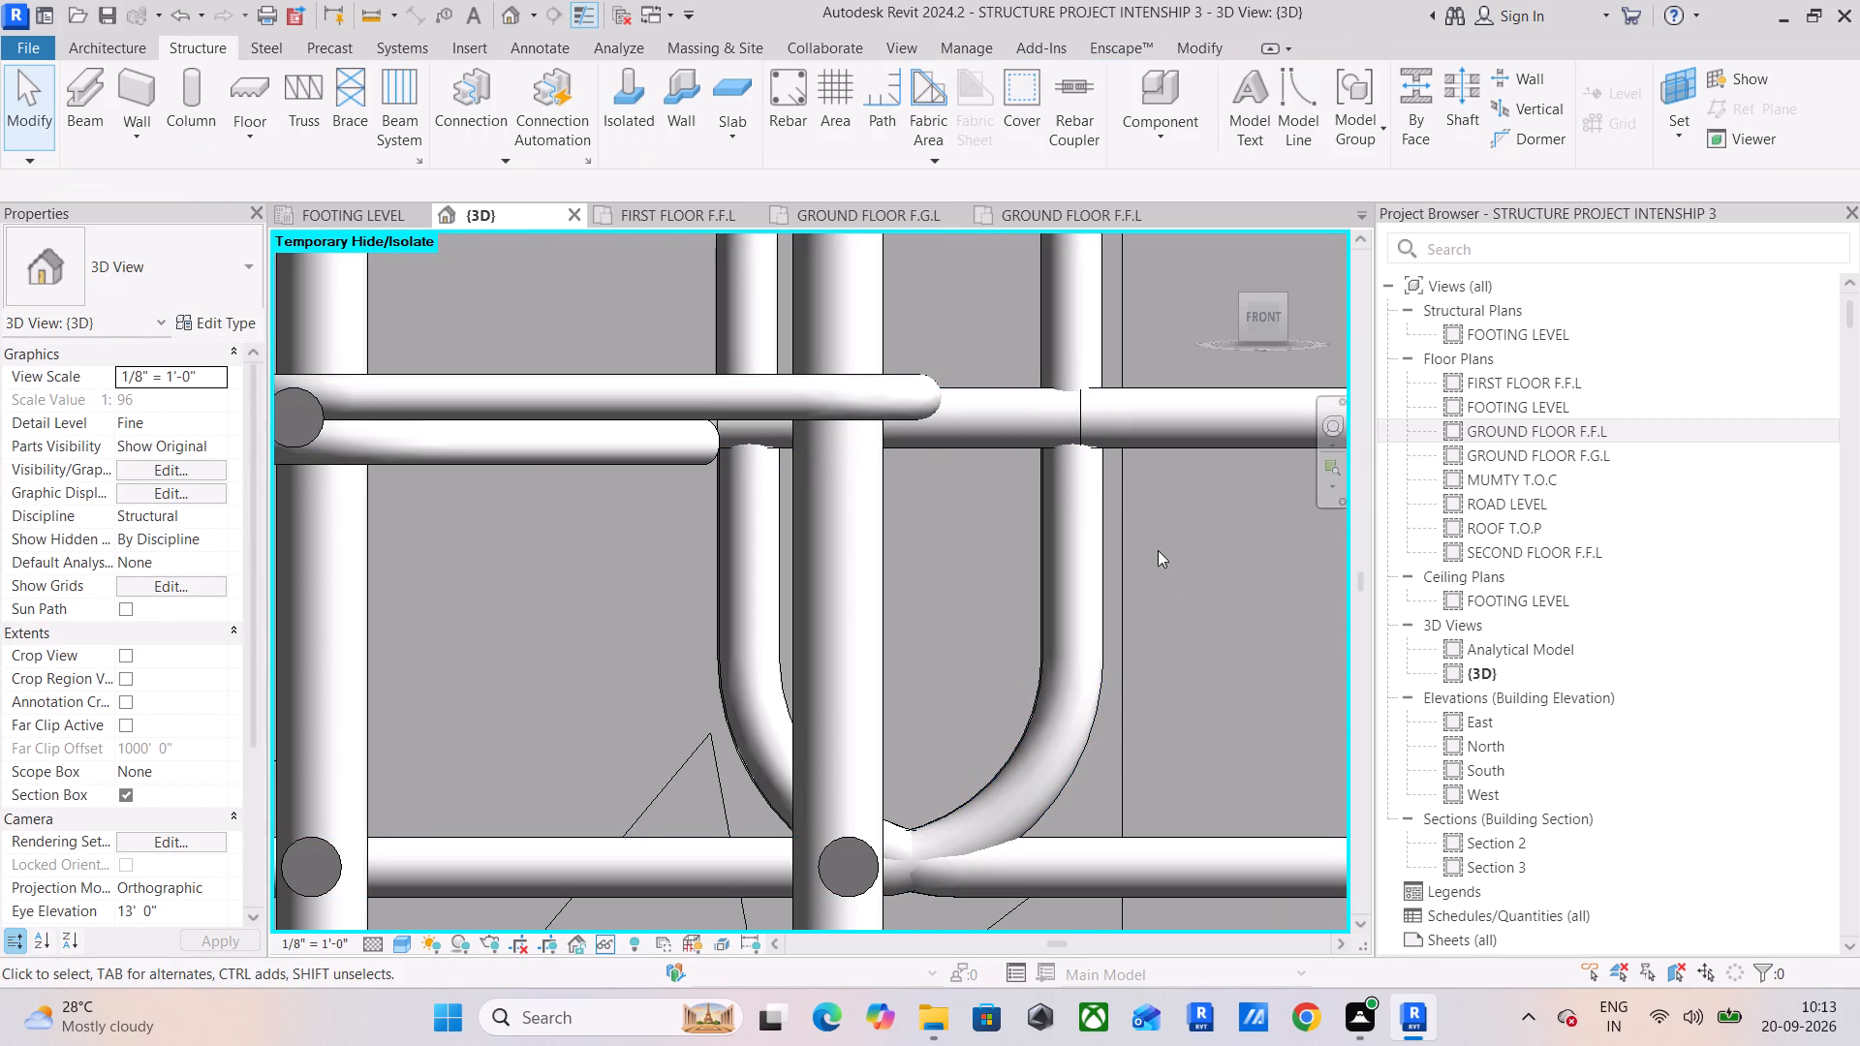
click(1085, 414)
drag(1087, 415, 1098, 415)
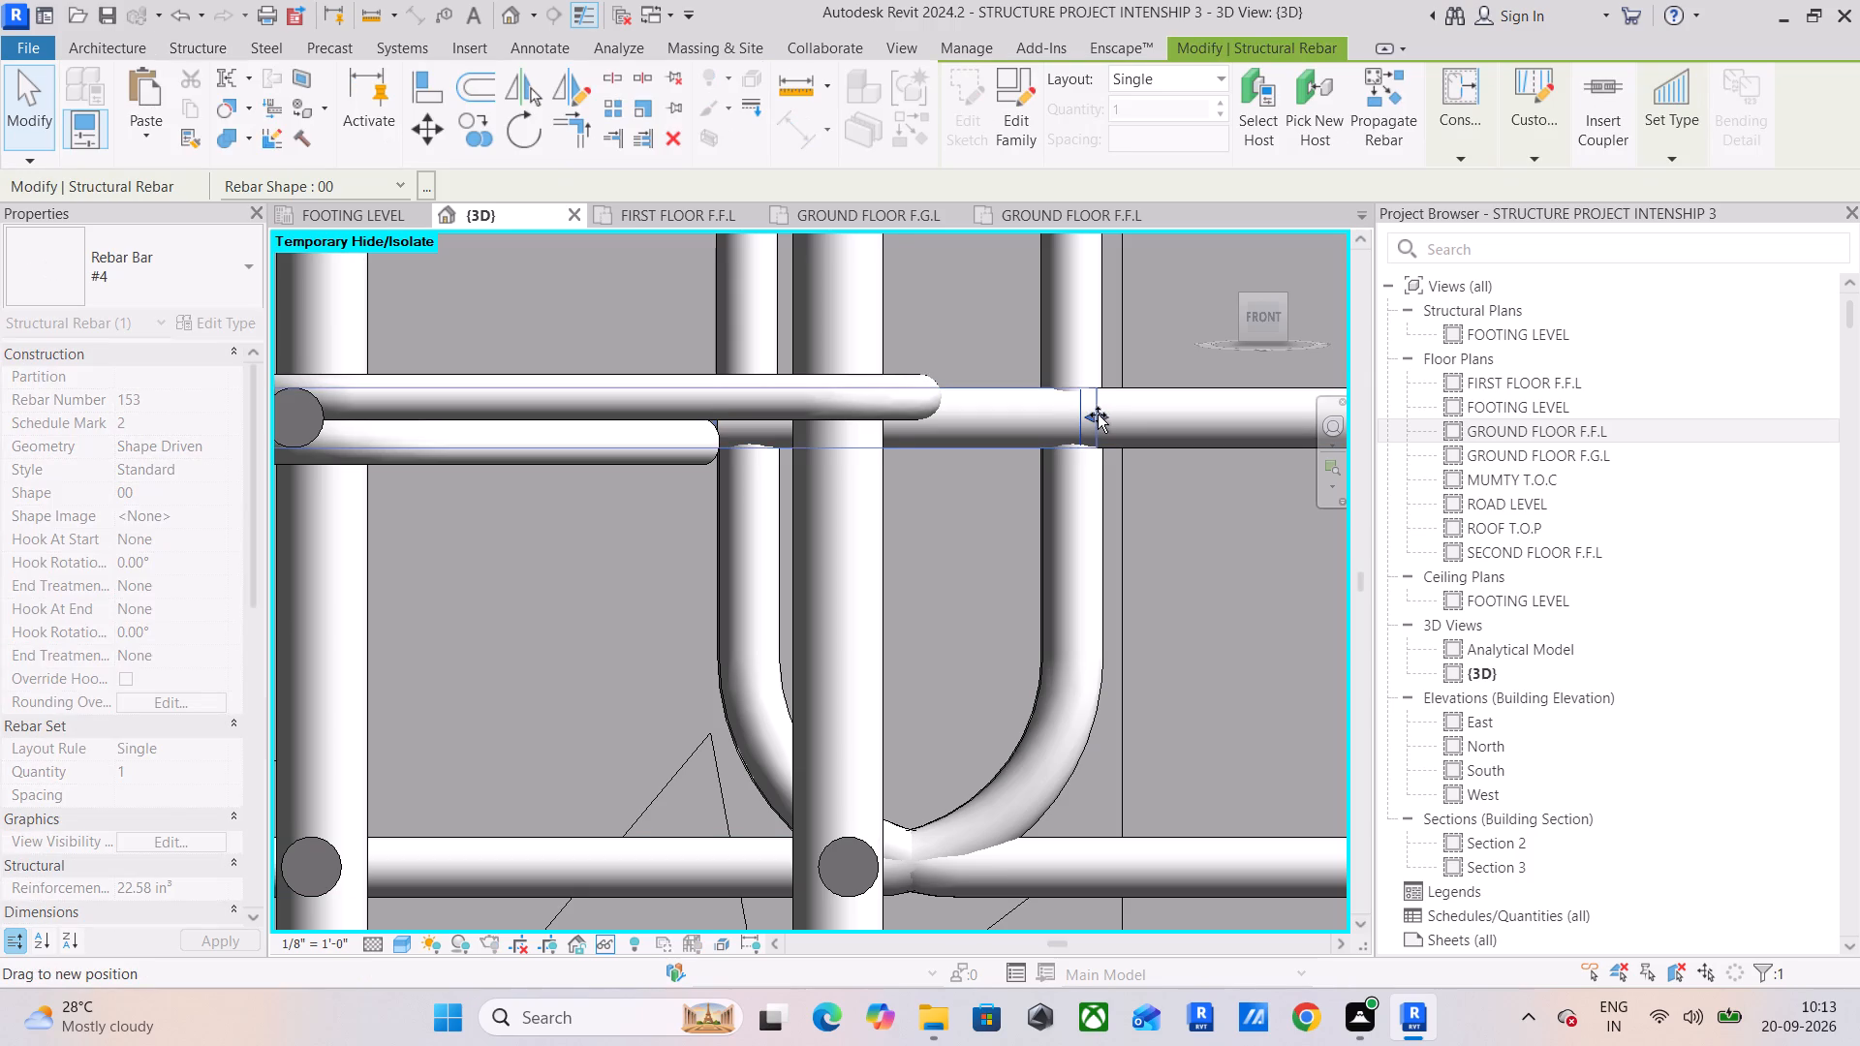
drag(1098, 415, 1100, 415)
click(1203, 538)
scroll(1203, 553, down, 10)
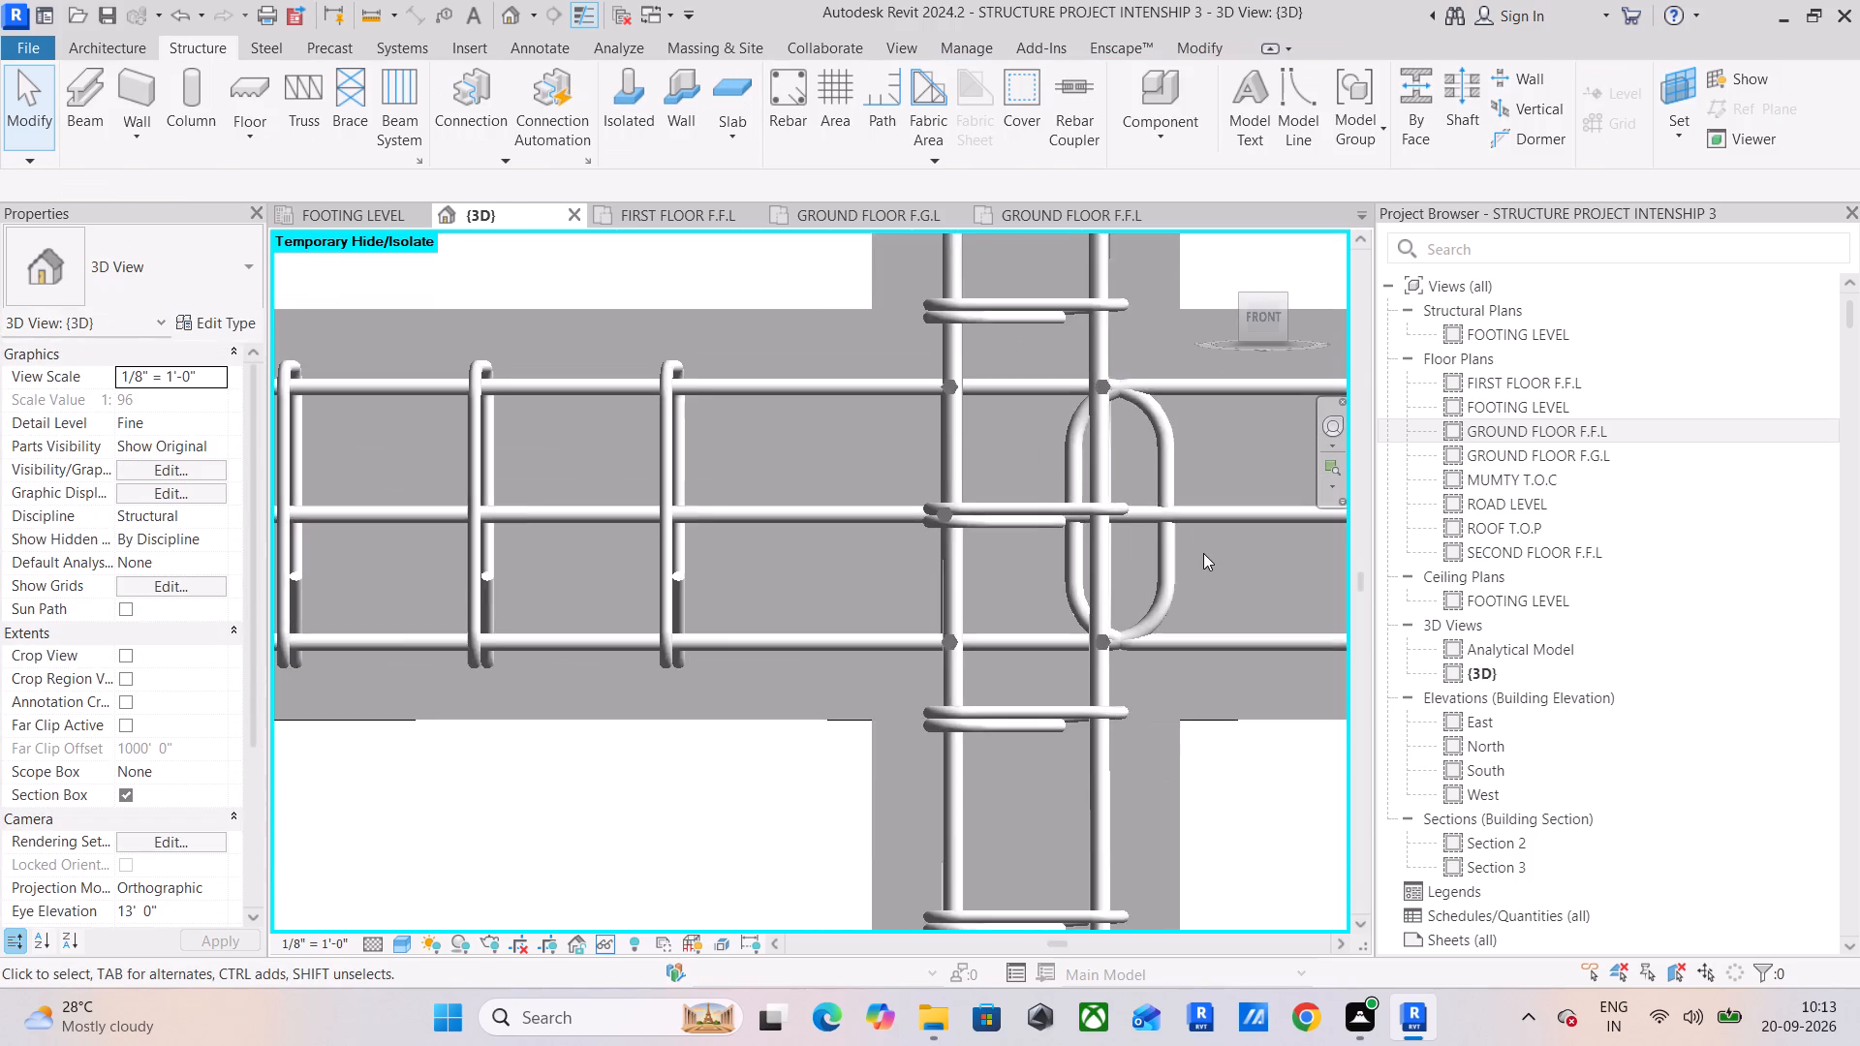
Extend the adjoining long bay's two hooked top #4 bars (shape 02) through the narrower column to near its far face, aligning their hooks.
middle_click(1203, 553)
middle_drag(1187, 494, 1007, 529)
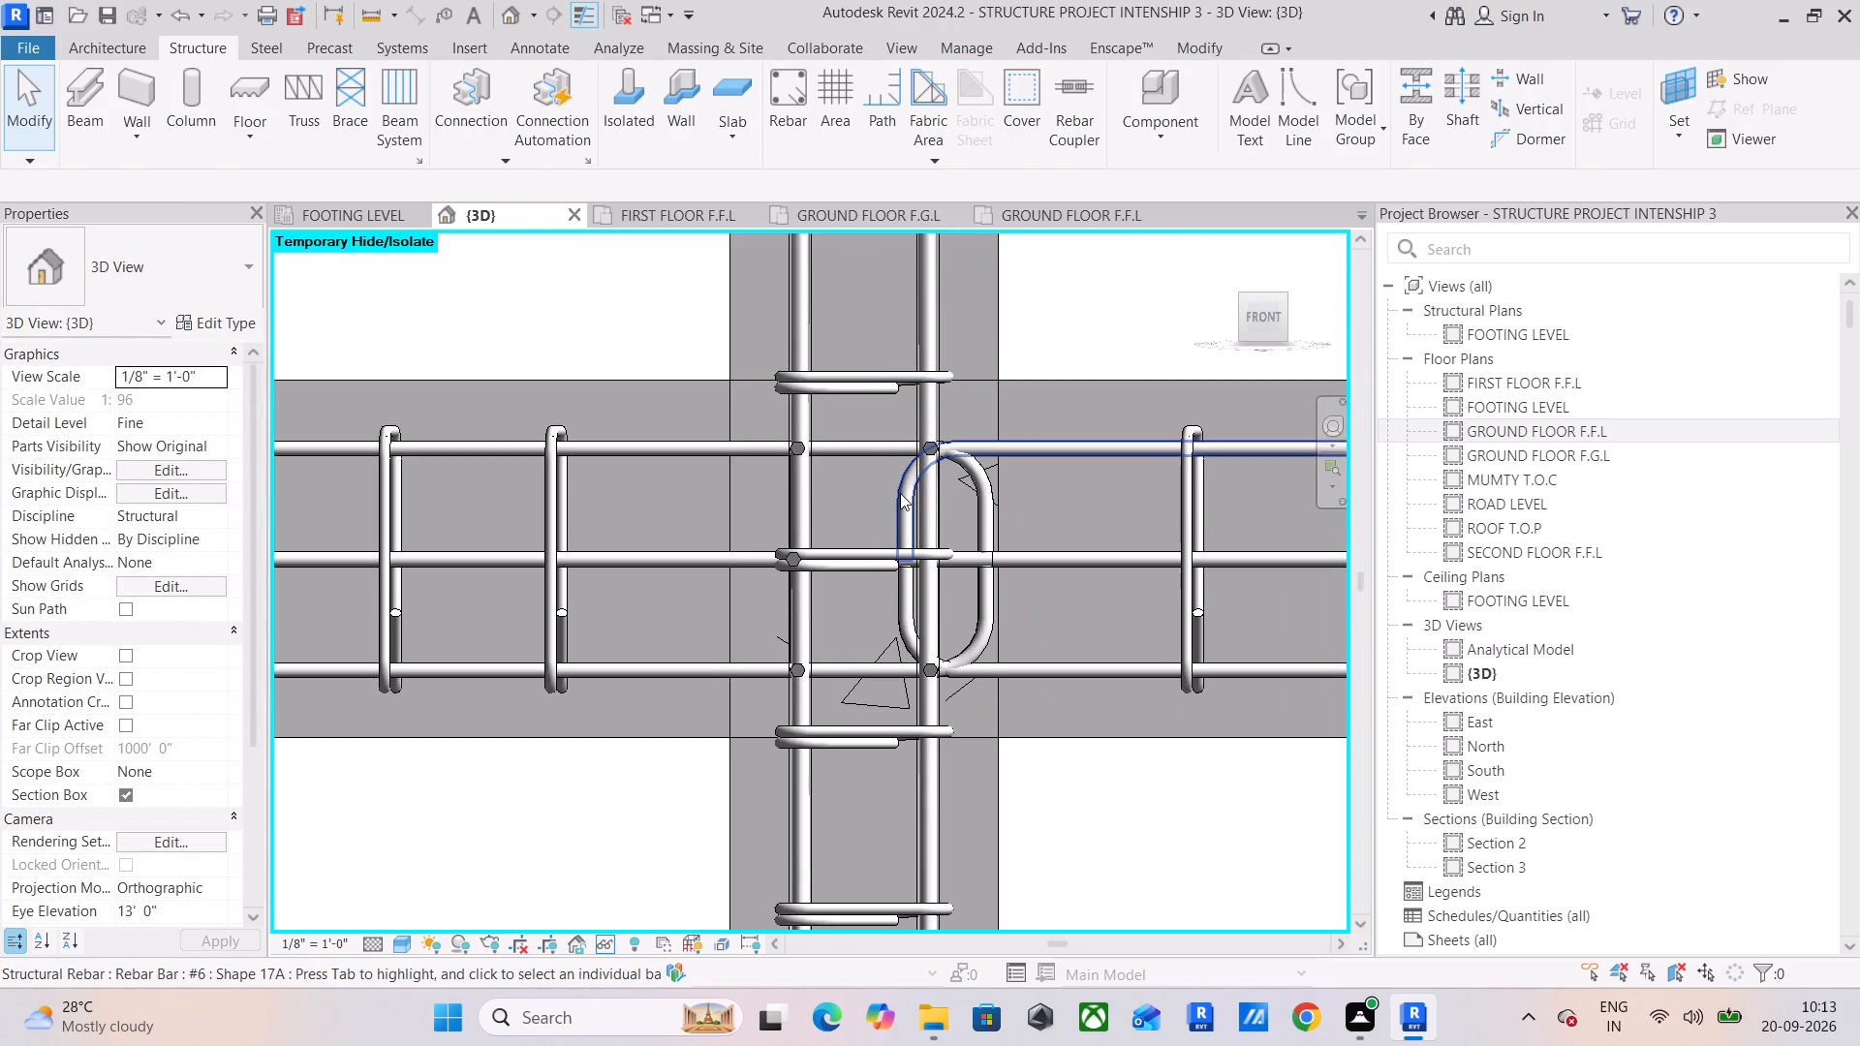
click(900, 493)
drag(891, 494, 747, 488)
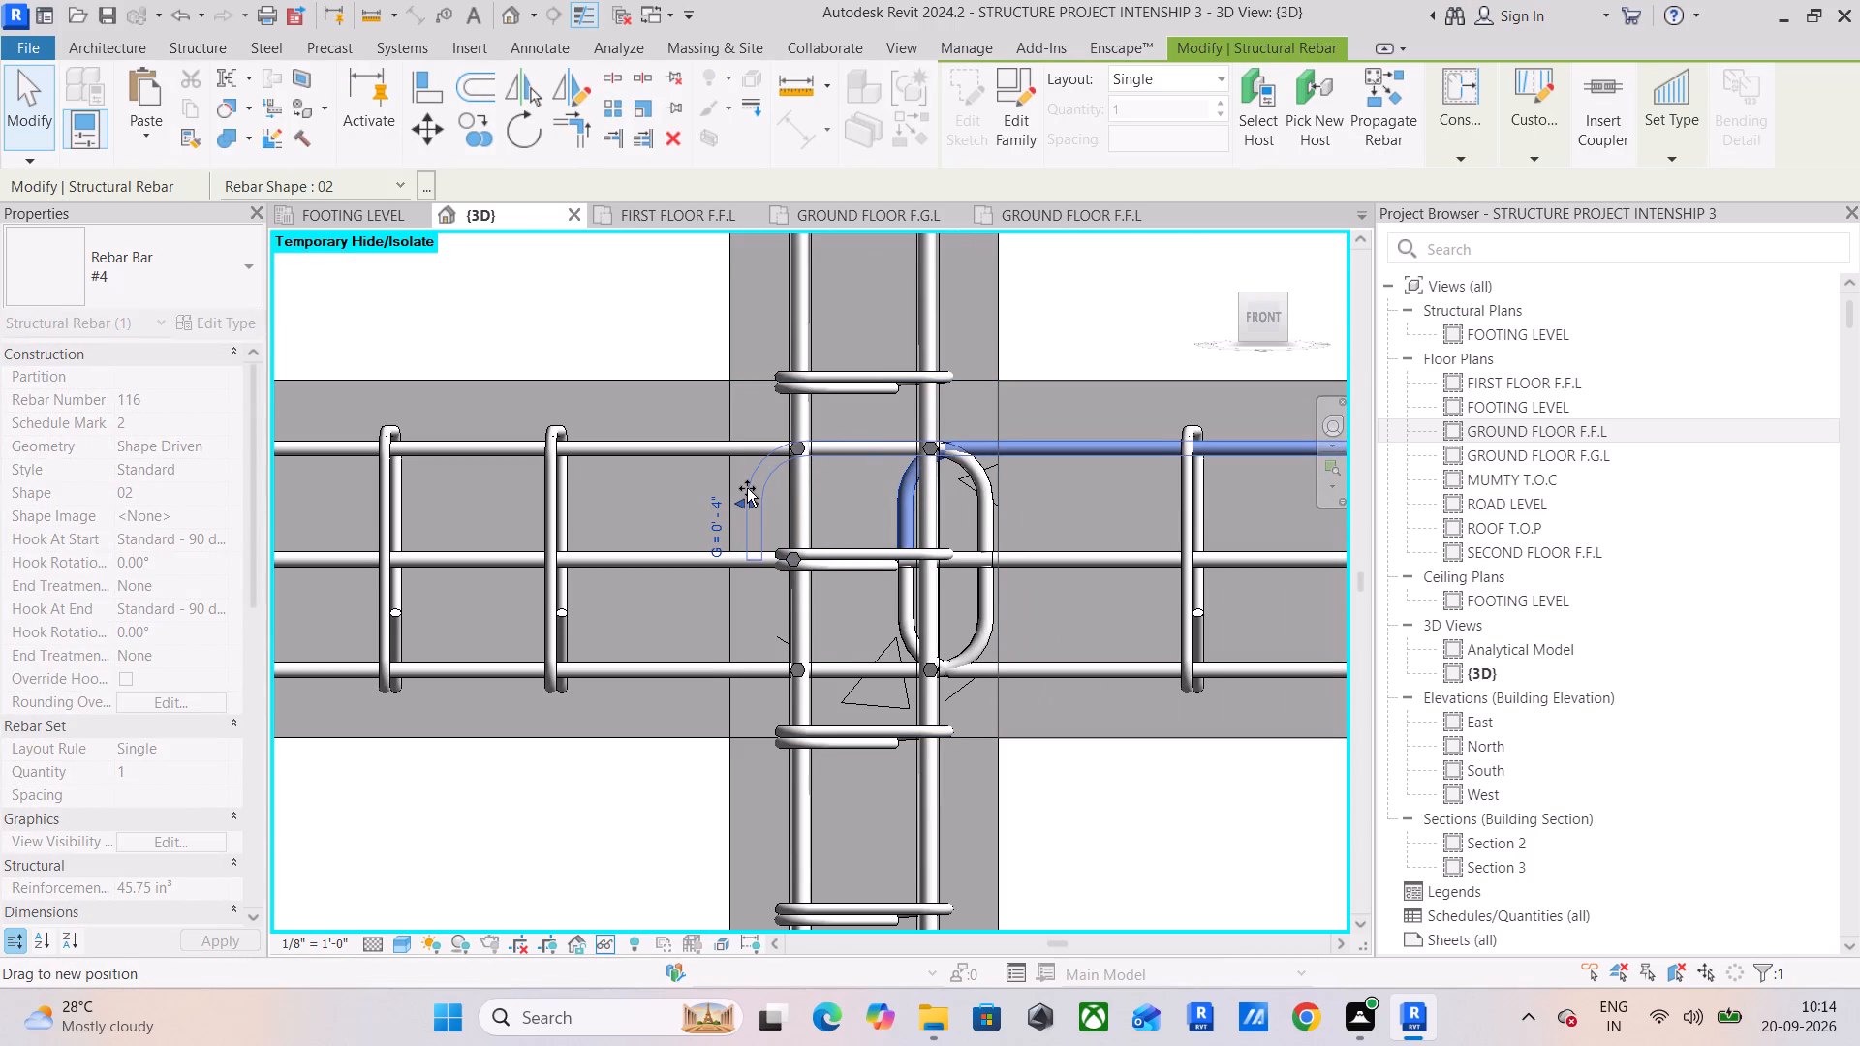
drag(747, 488, 736, 485)
click(897, 495)
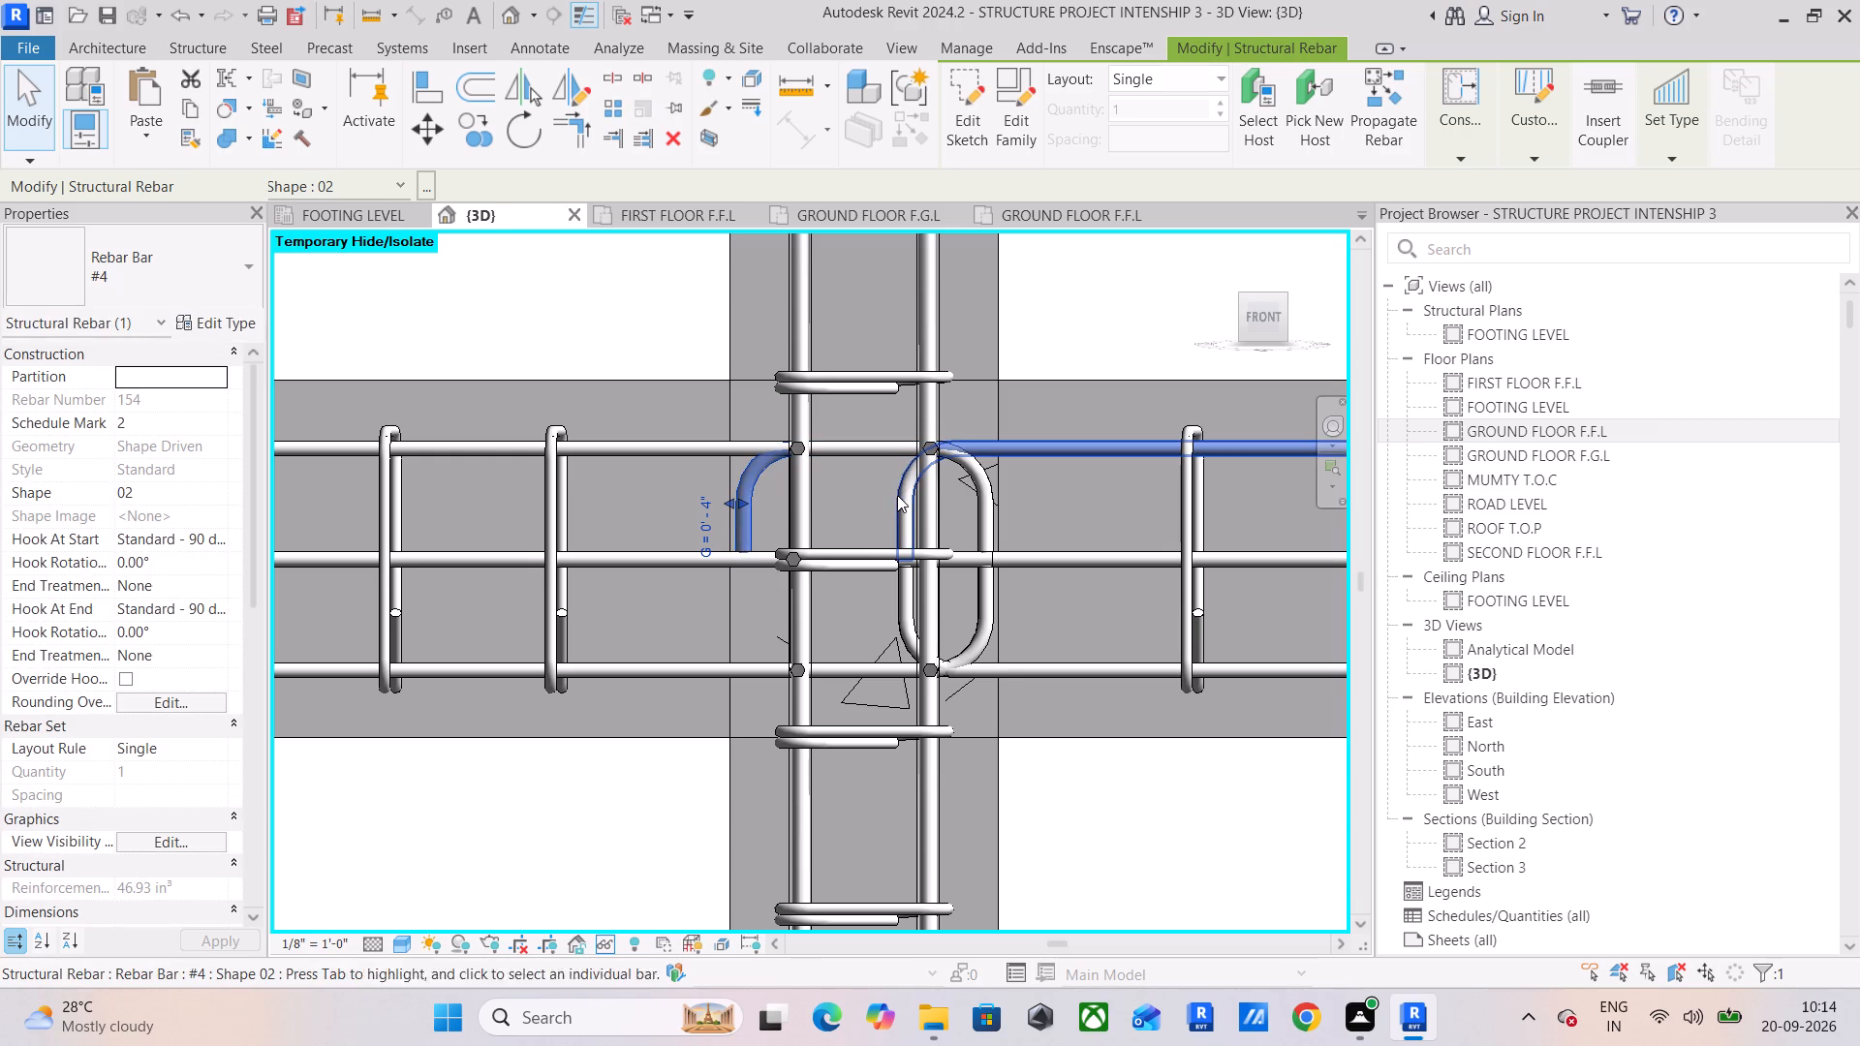
drag(886, 501, 732, 500)
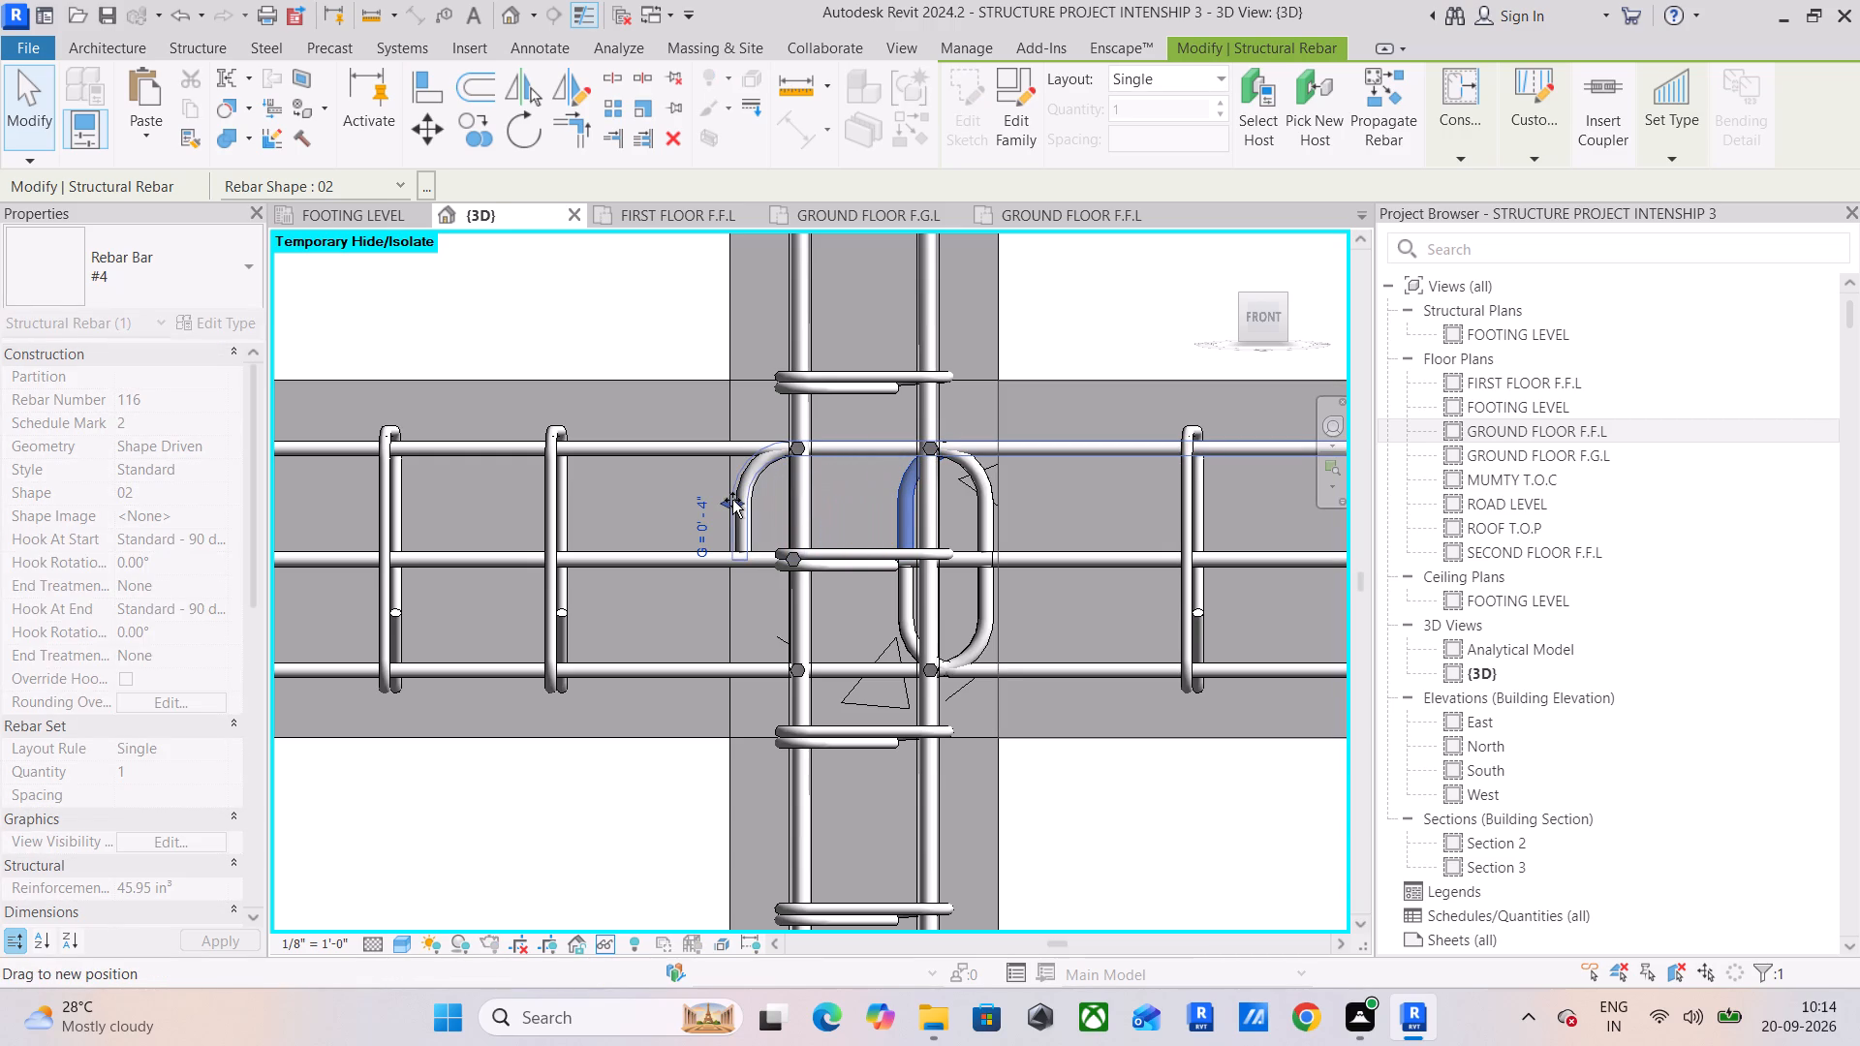
drag(732, 500, 735, 498)
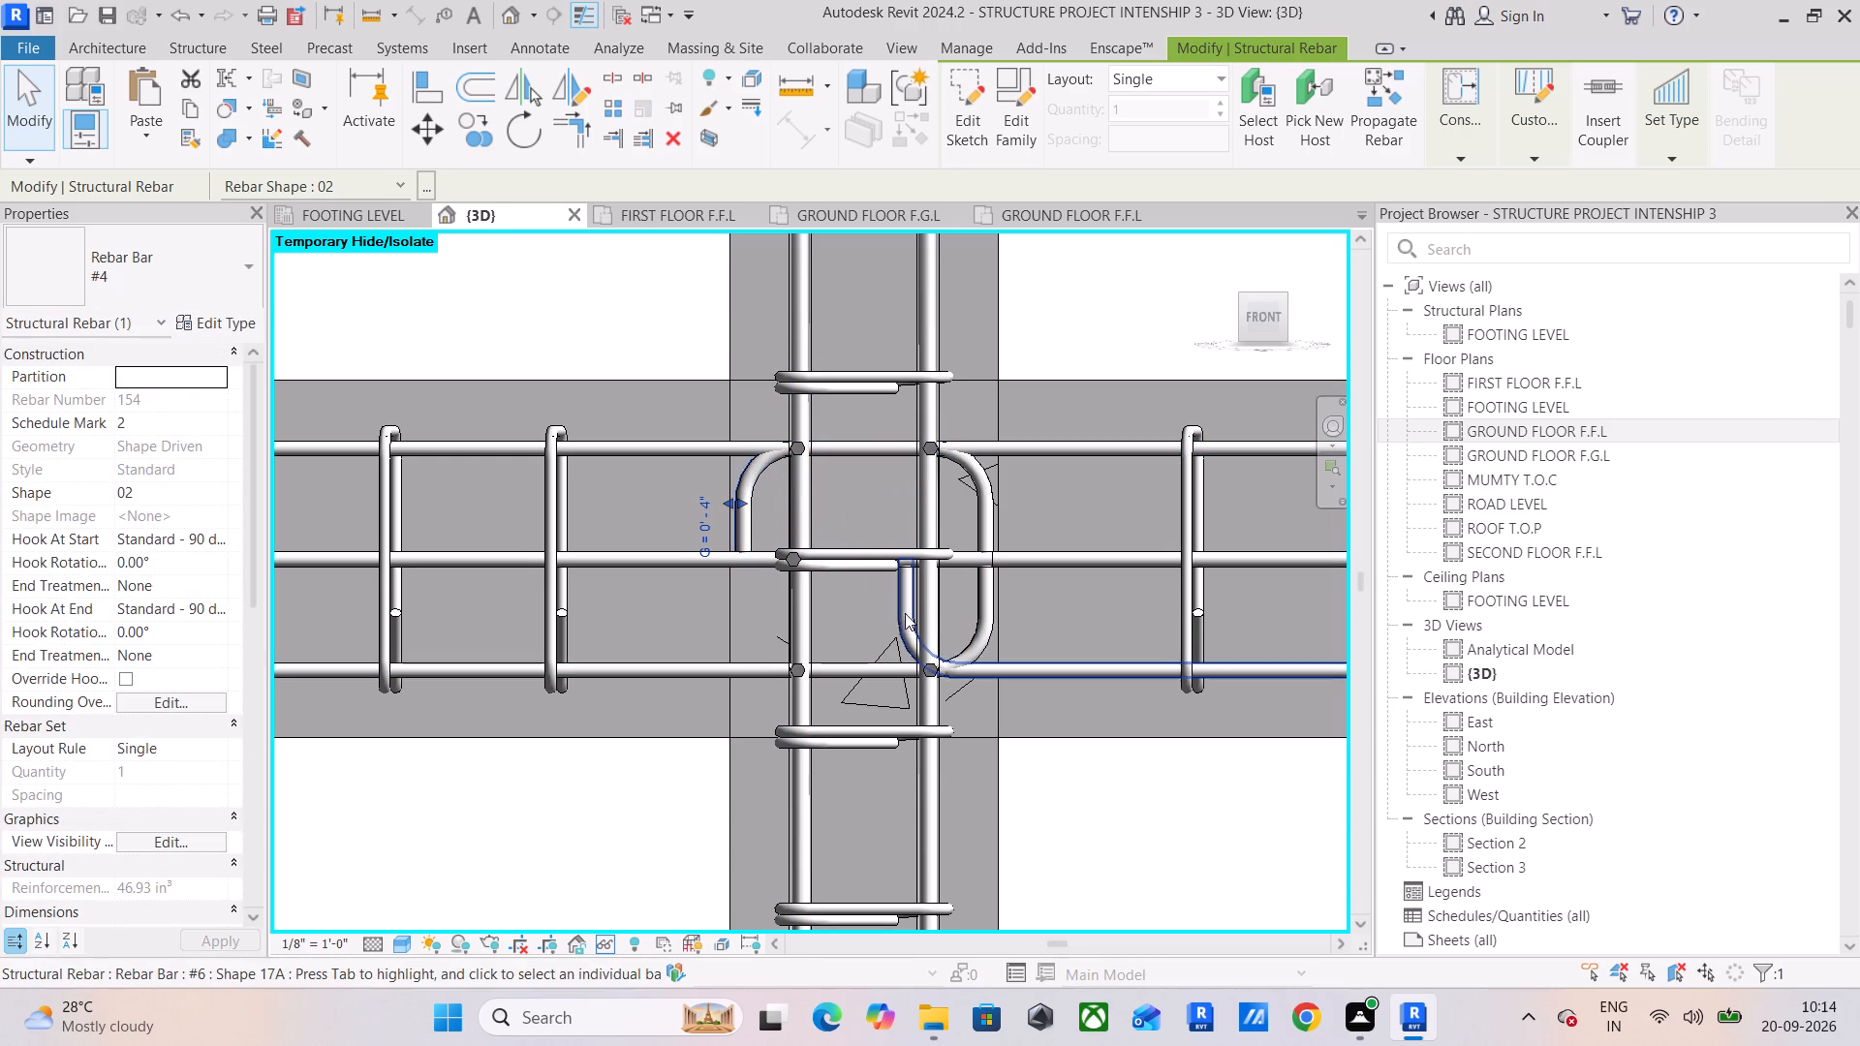
Extend the long bay's two hooked bottom #4 bars (shape 02) through the narrower column, aligning their hooks with the extended top hooks.
click(902, 611)
drag(889, 607, 730, 611)
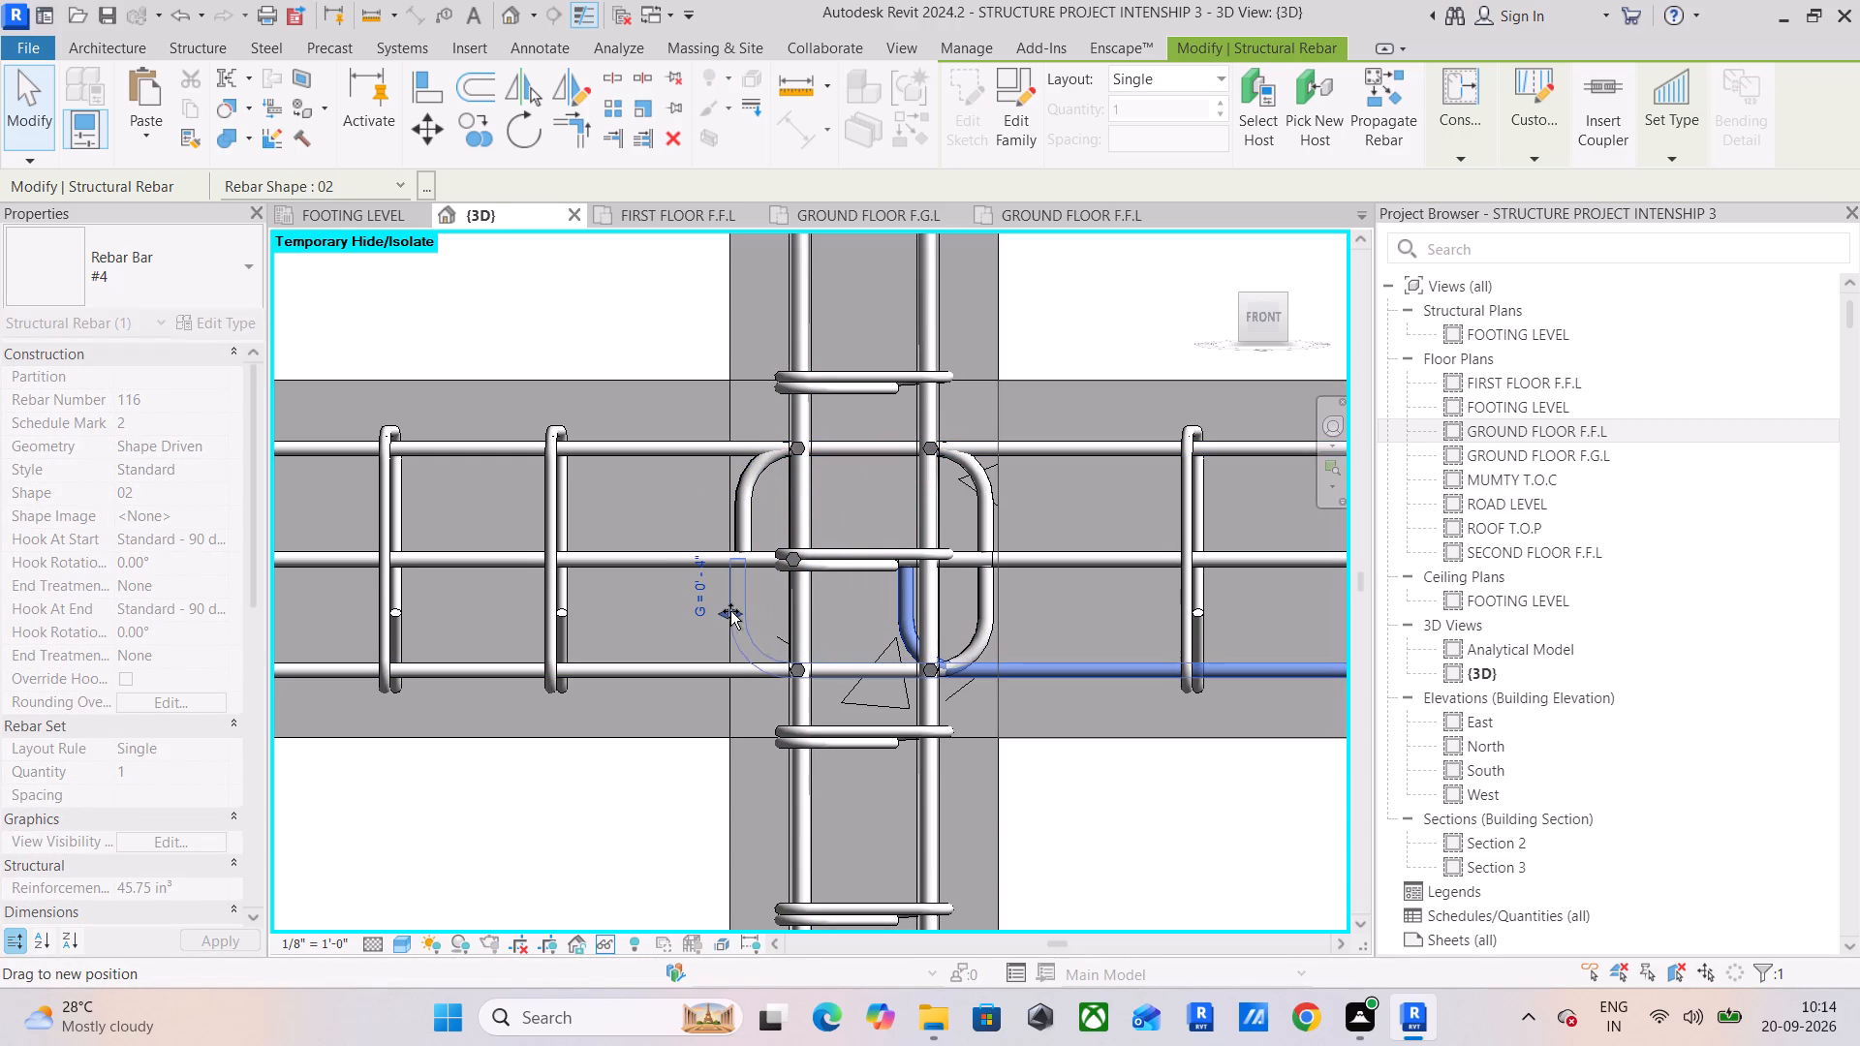
drag(730, 611, 734, 610)
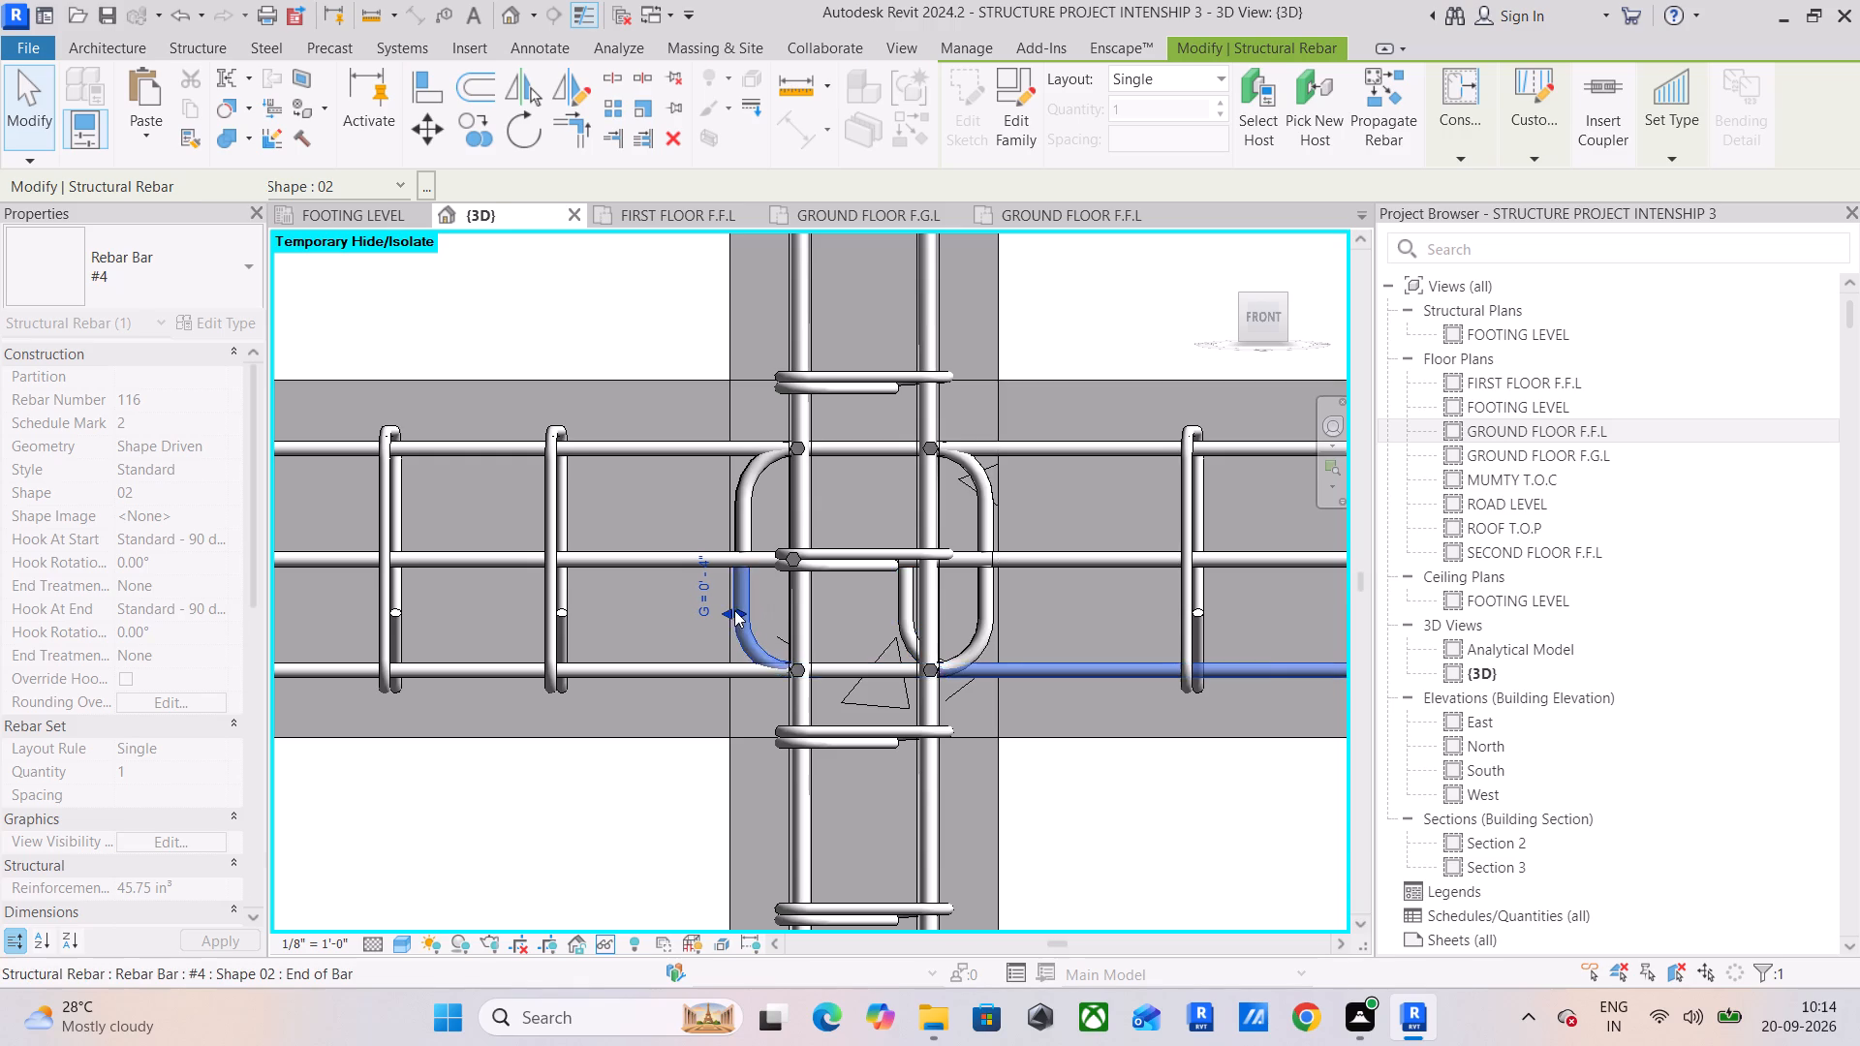
scroll(740, 607, up, 5)
click(1072, 603)
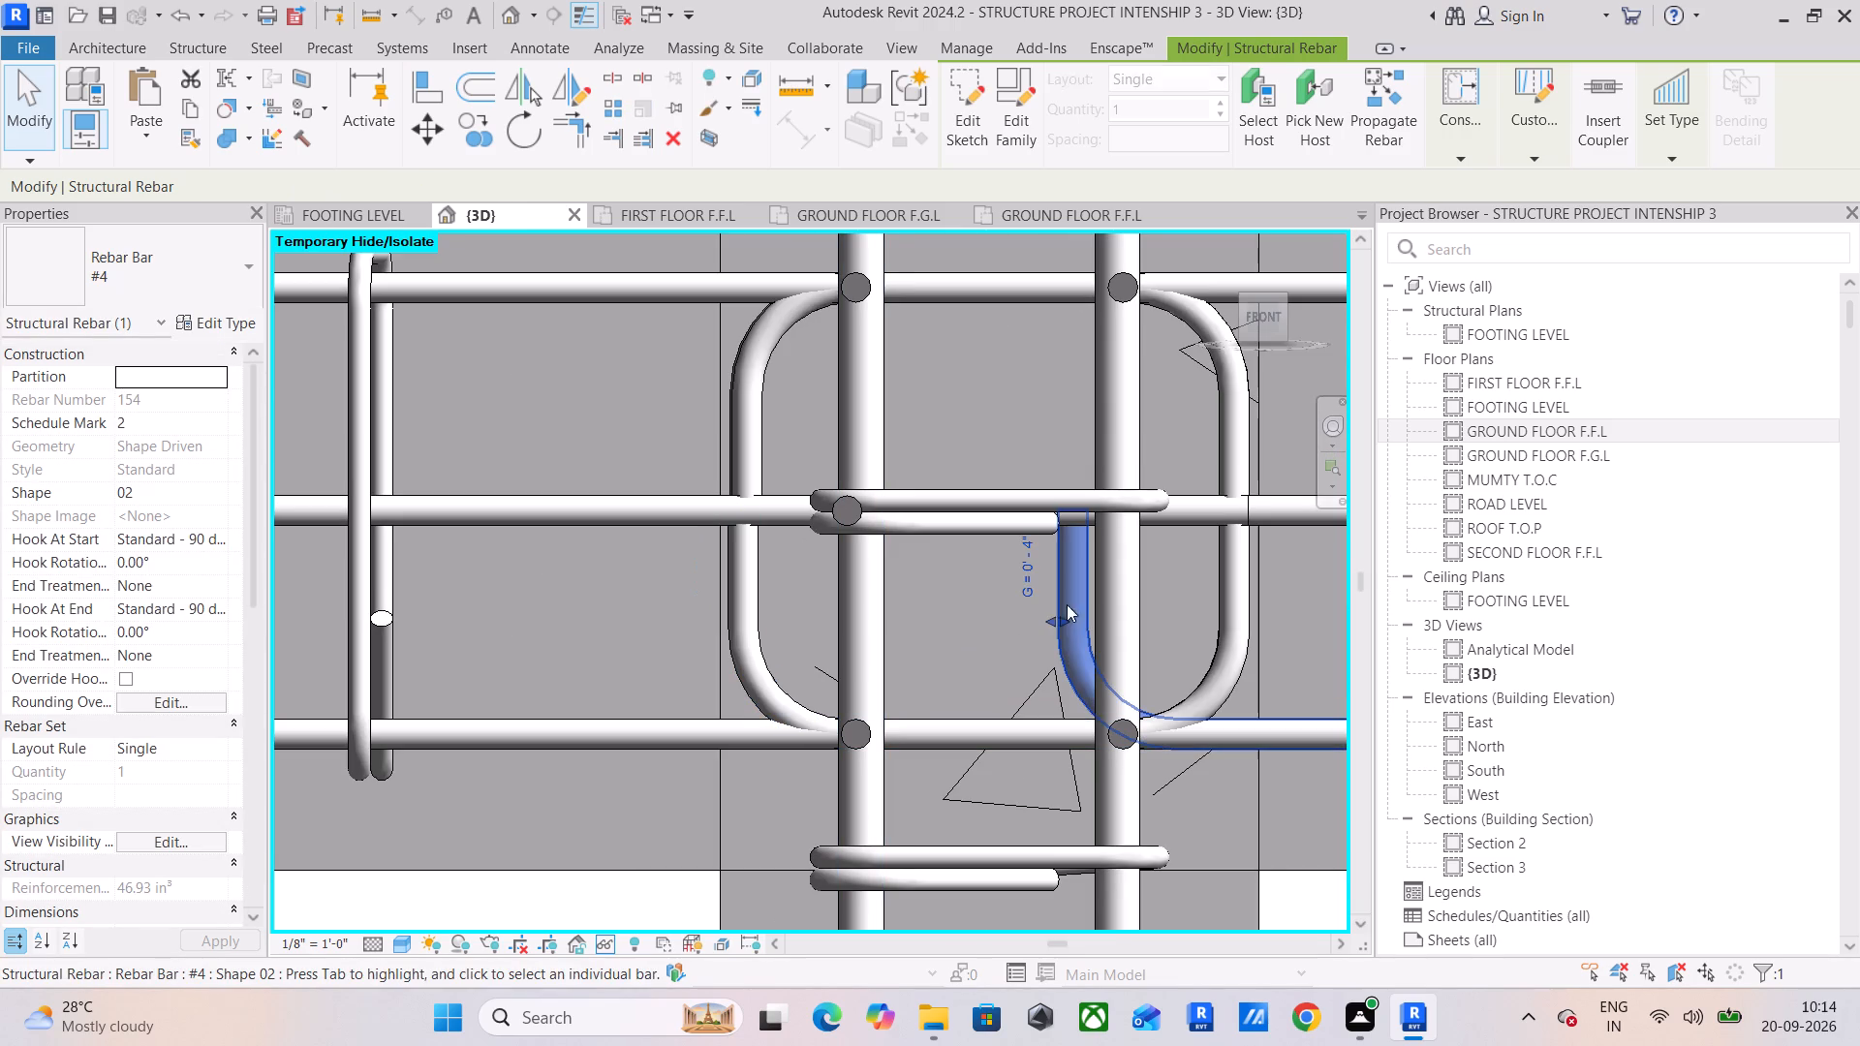
drag(1046, 618, 749, 630)
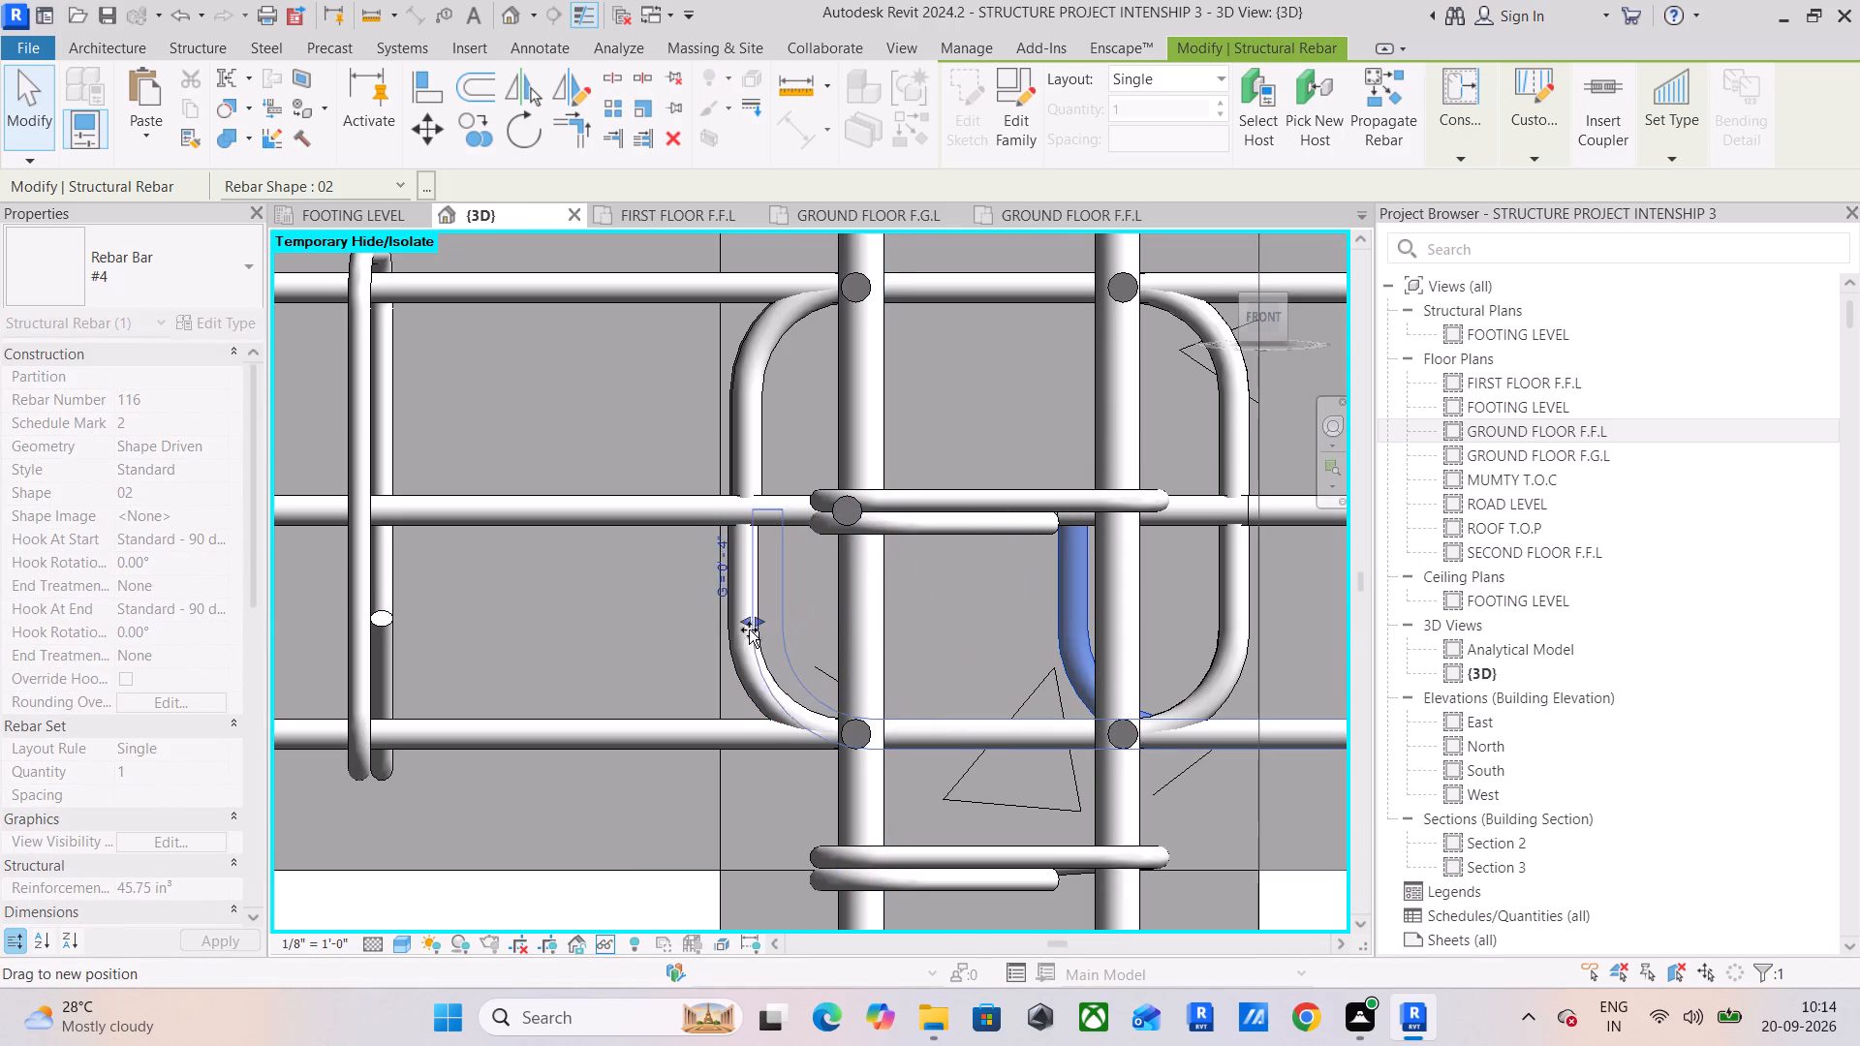
drag(749, 630, 728, 631)
Extend the long bay's front straight mid-depth #4 bar (shape 00) through the narrower column to the outer edge of the extended hooks.
click(1278, 510)
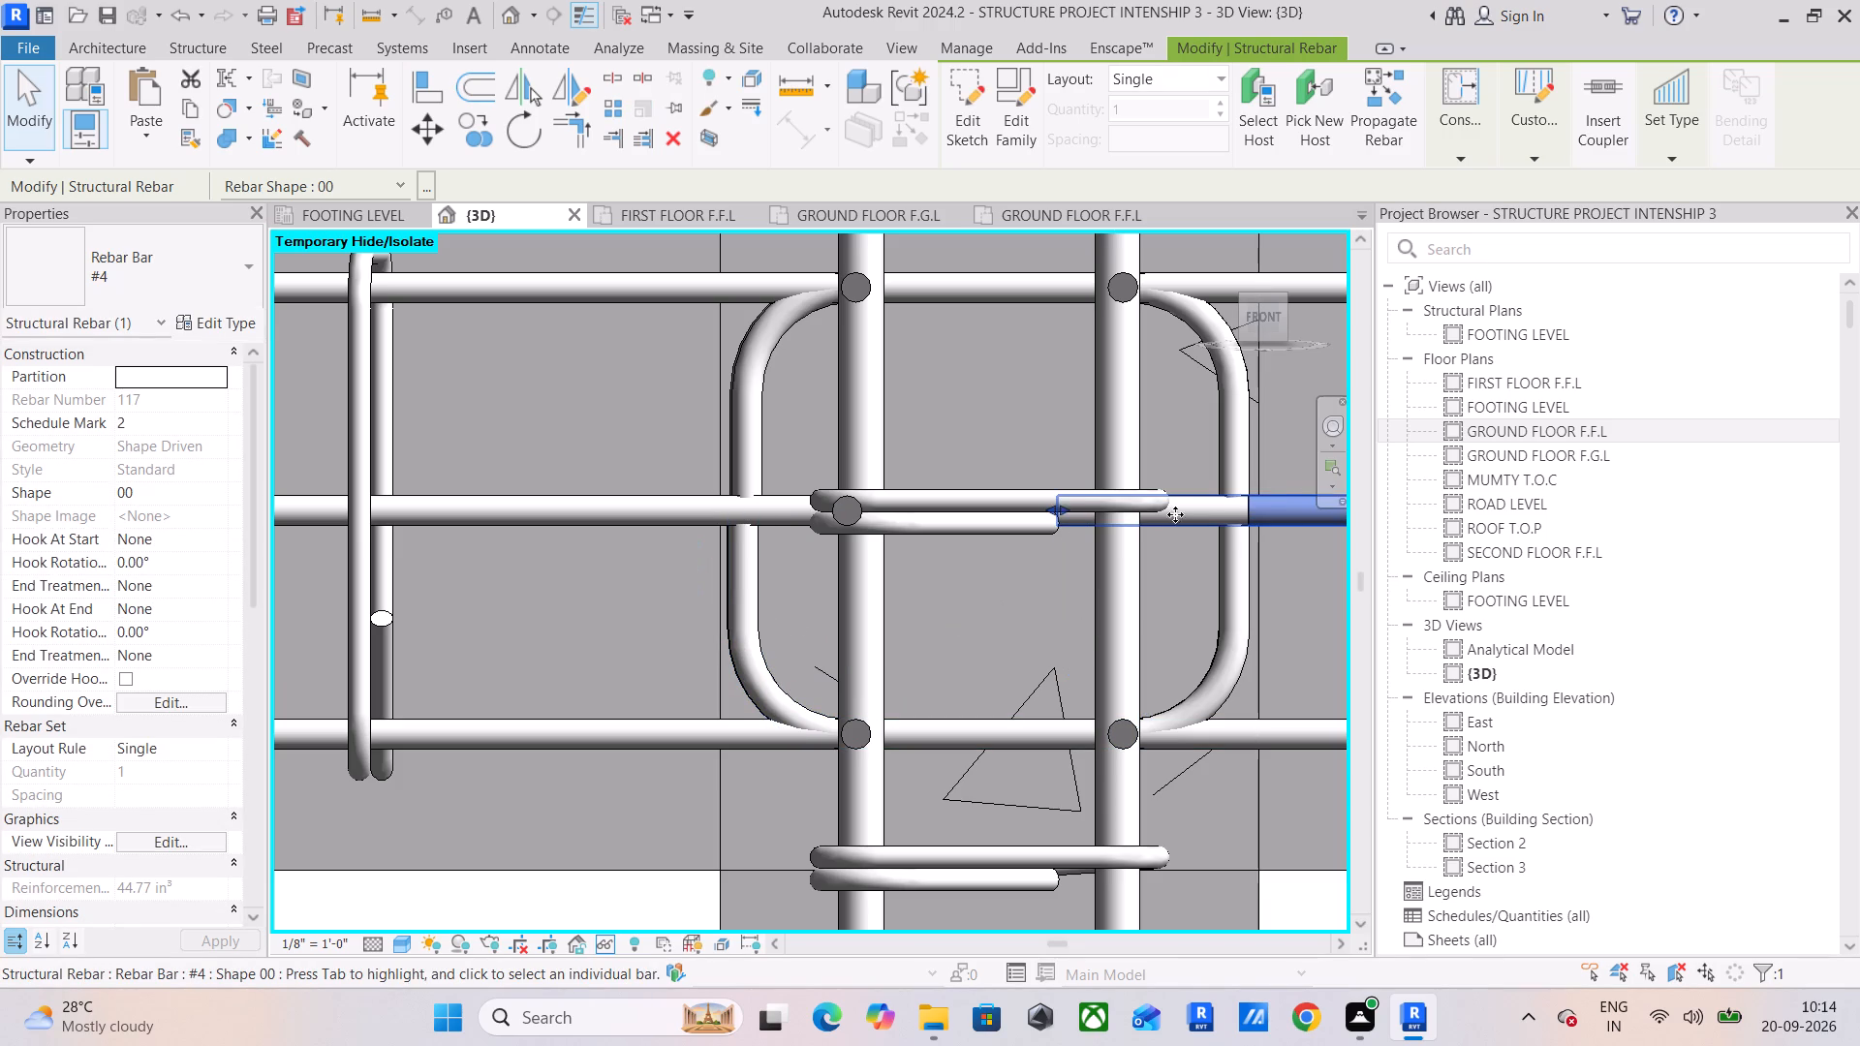
drag(1046, 511, 780, 520)
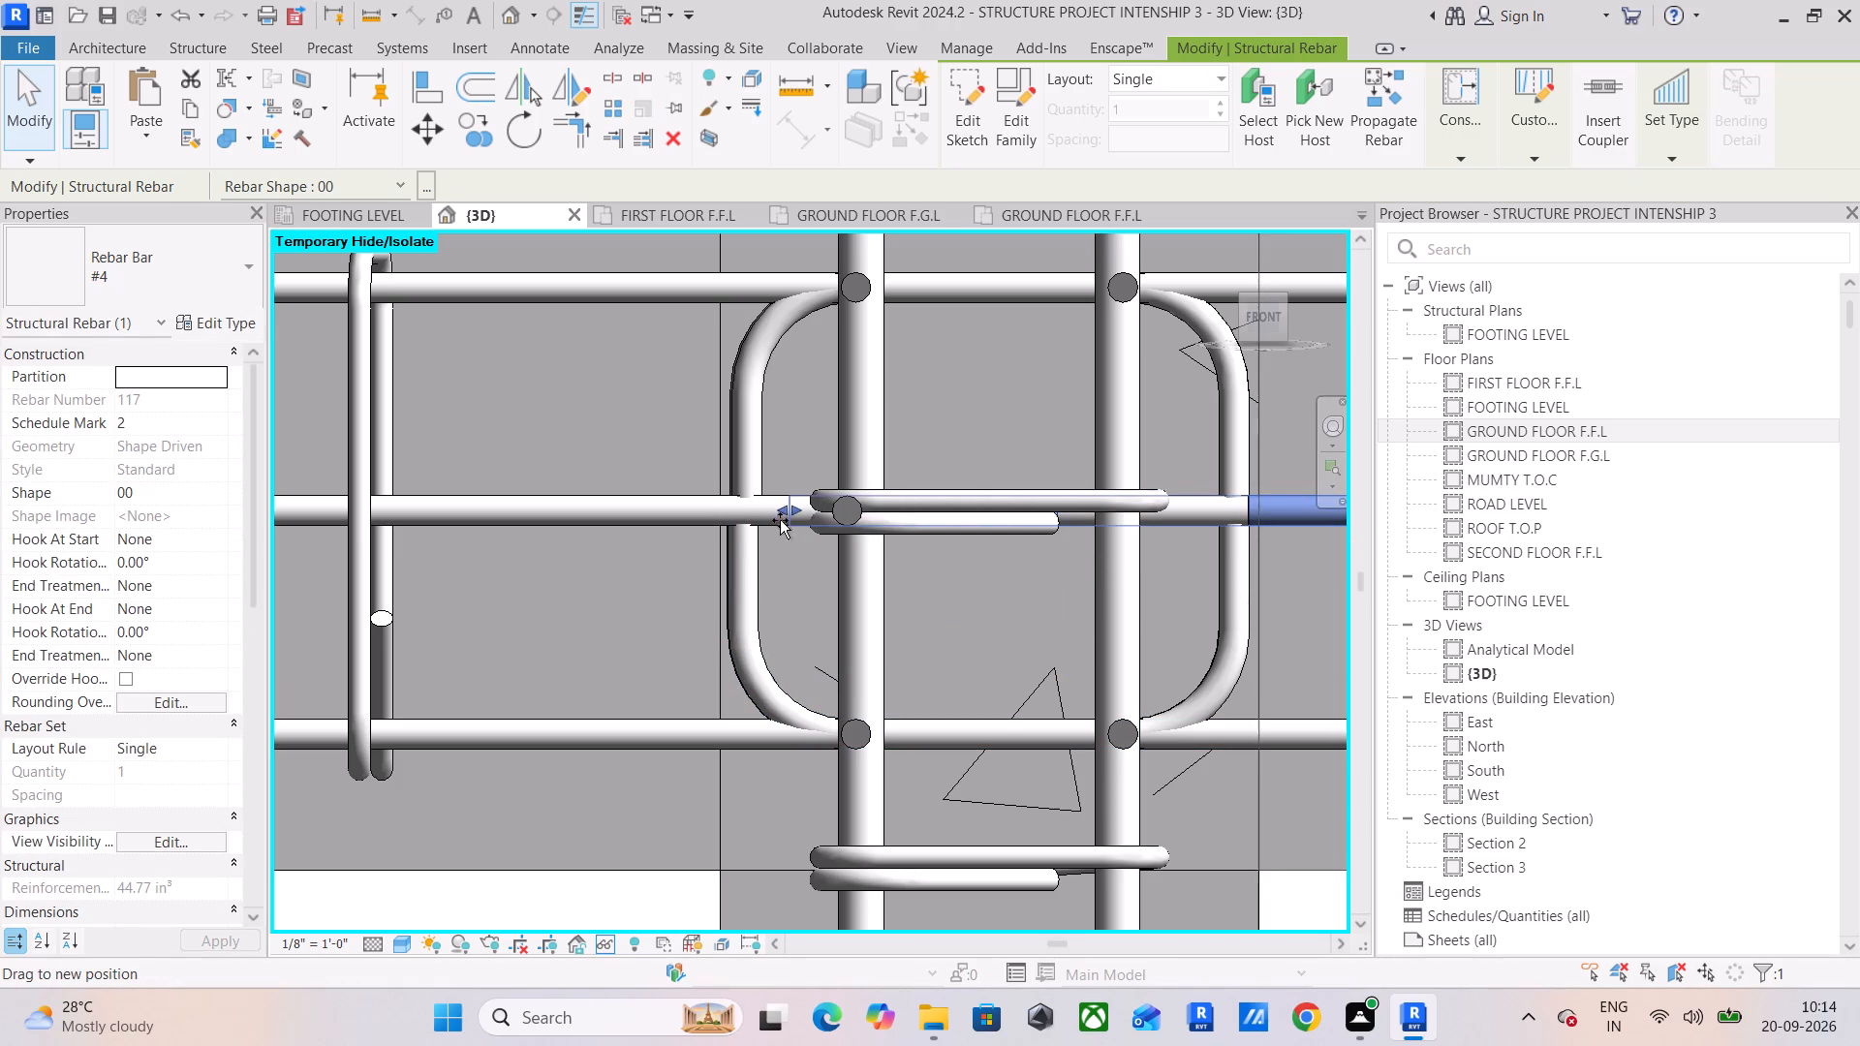
drag(780, 520, 732, 521)
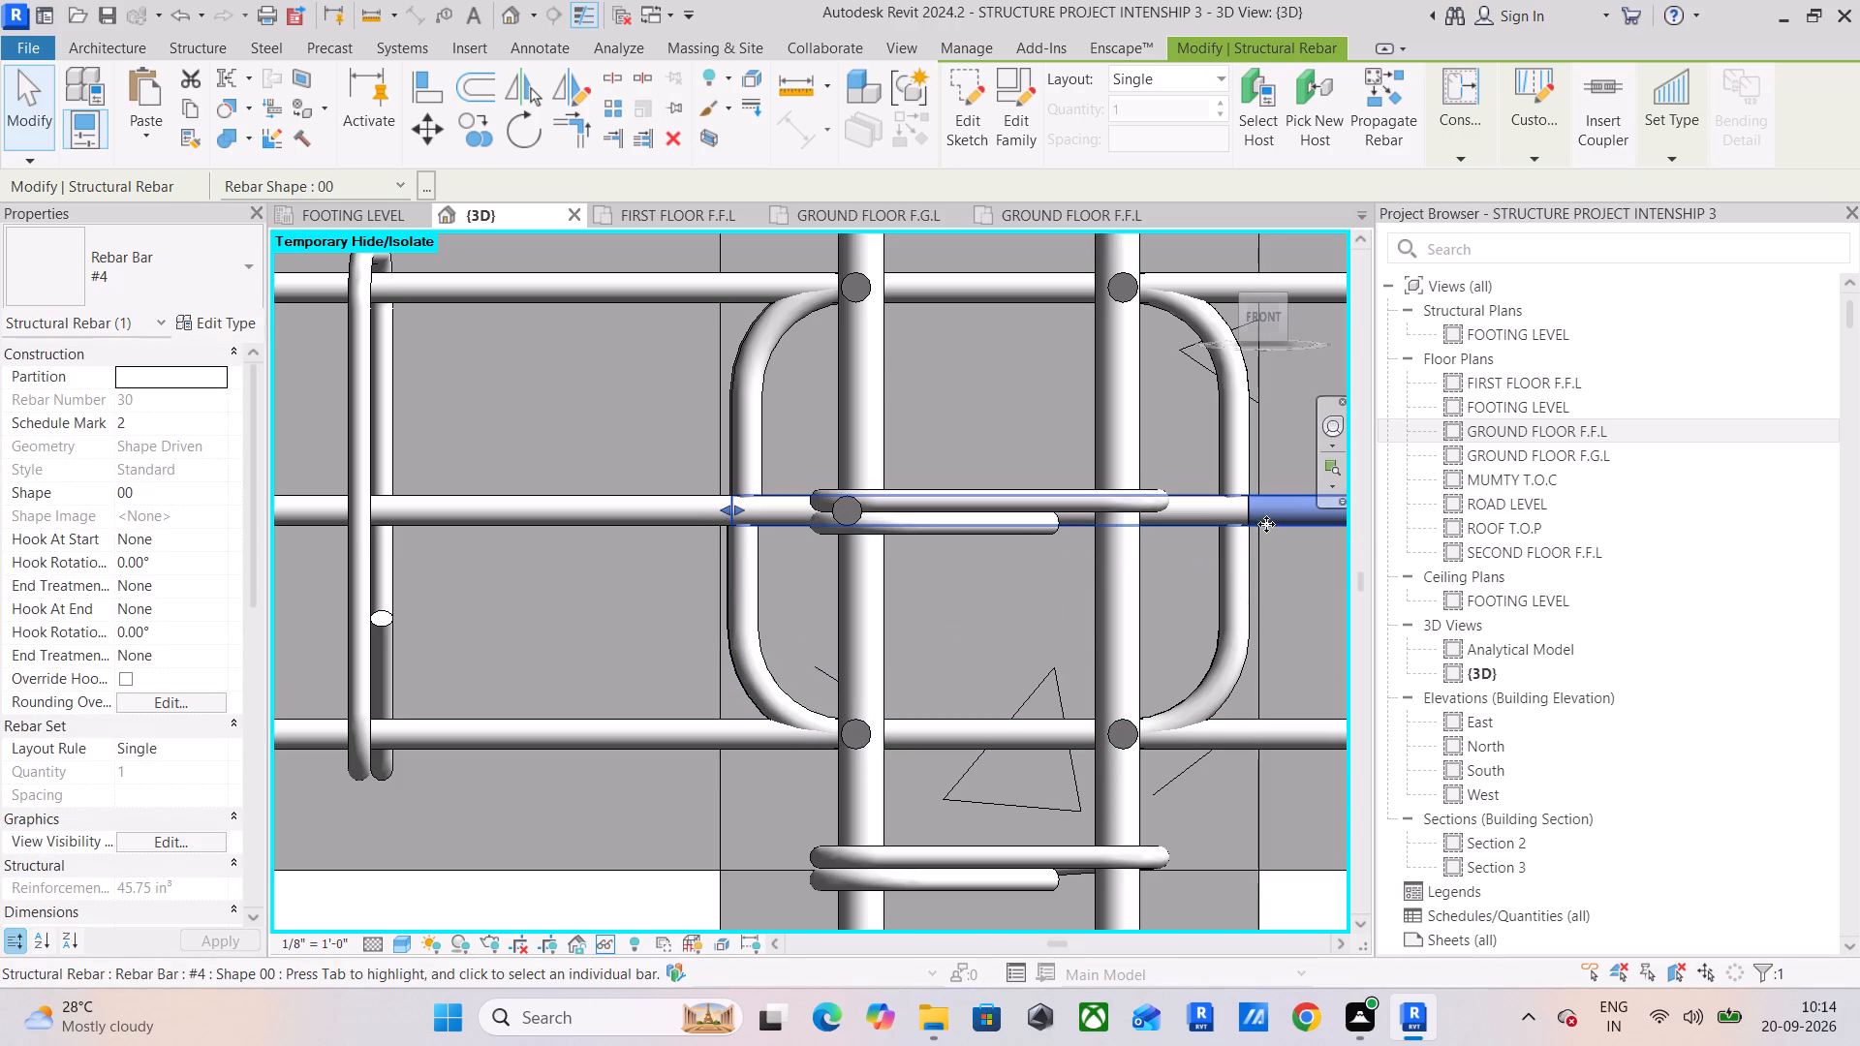
click(1270, 603)
Extend the long bay's rear straight mid-depth #4 bar (shape 00) through the narrower column to the outer edge of the extended hooks.
click(1260, 508)
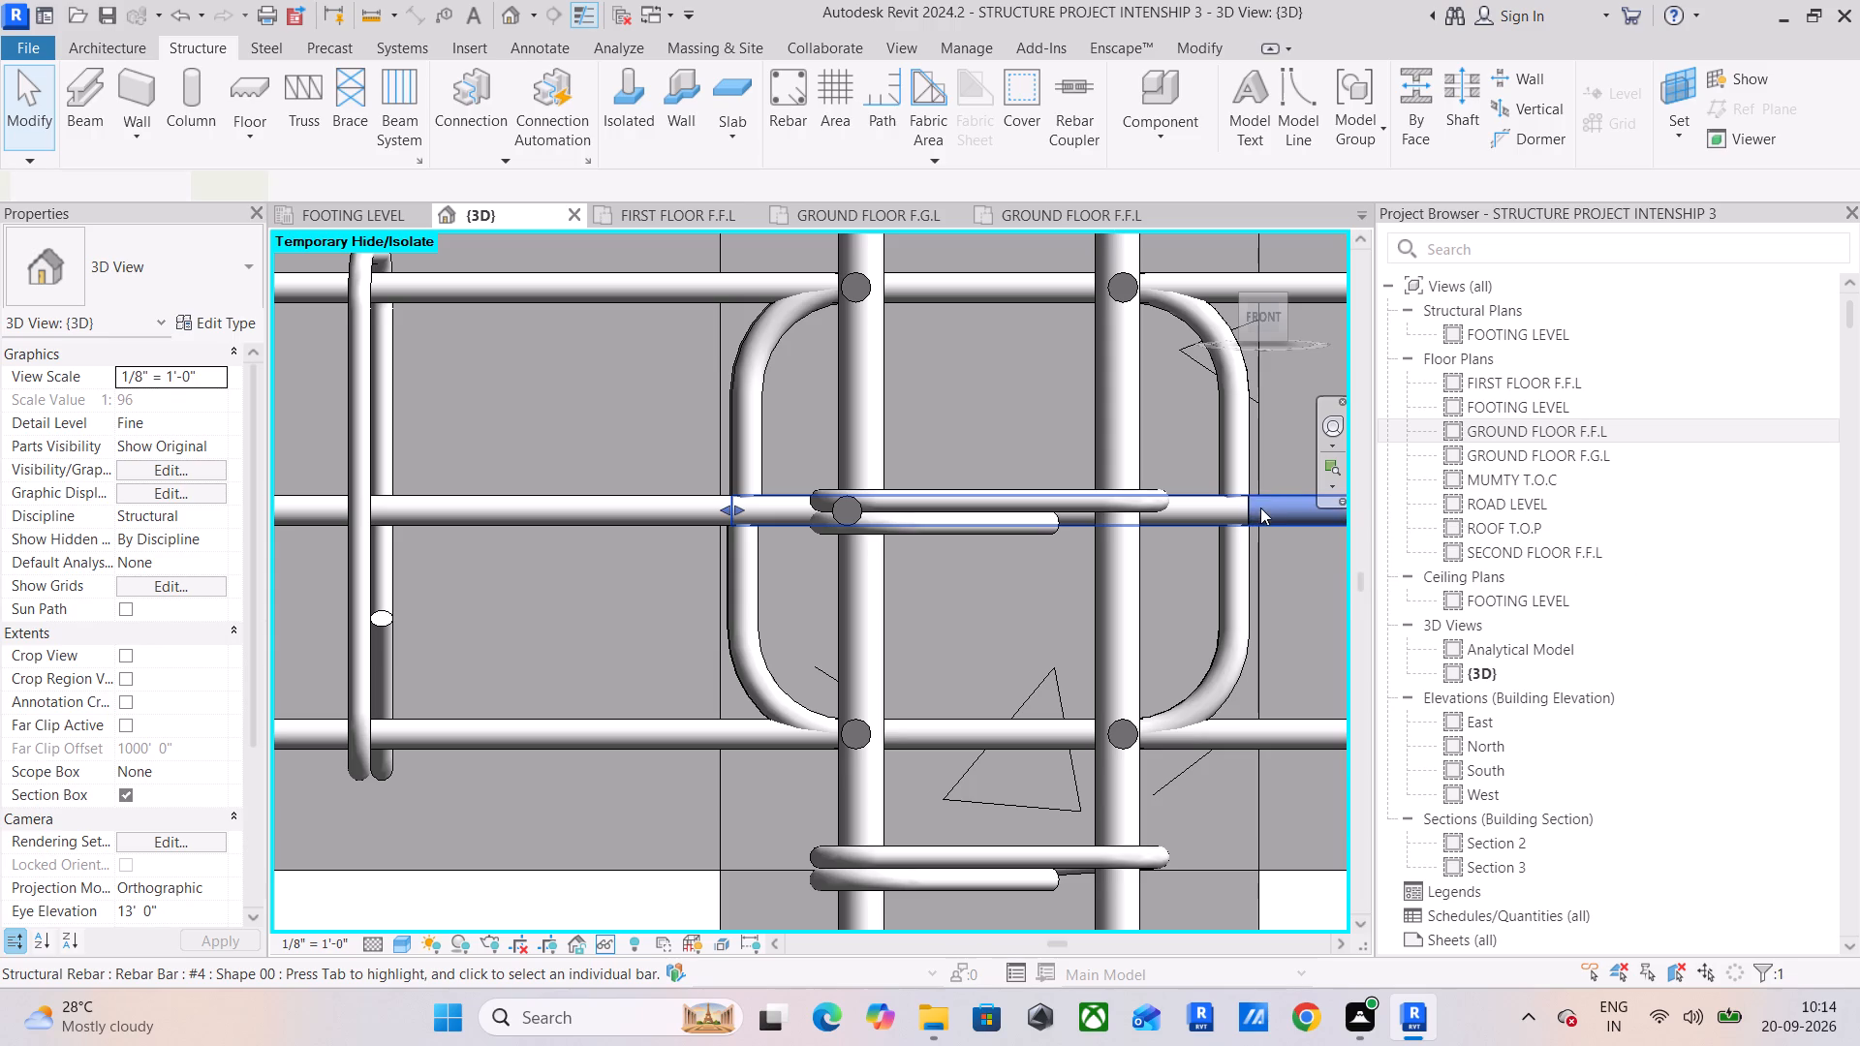
click(1224, 516)
click(1313, 641)
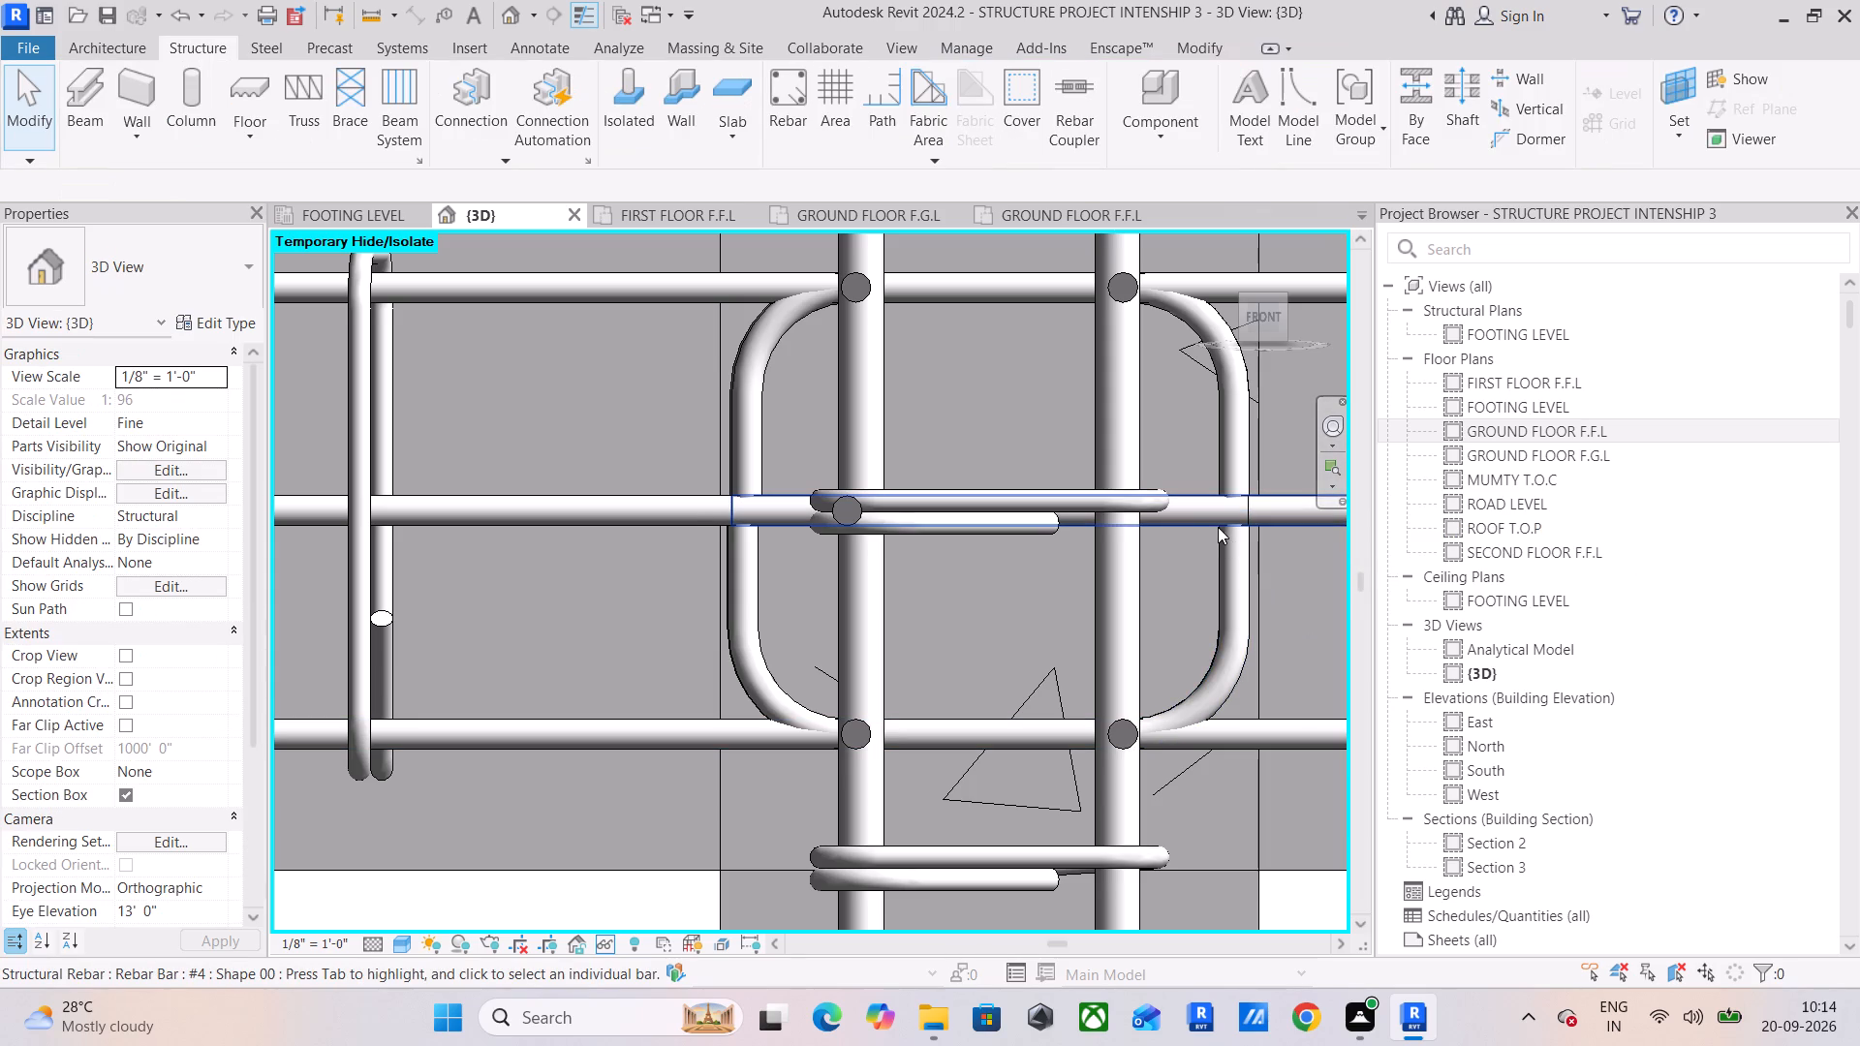
click(1214, 517)
scroll(1162, 553, down, 3)
middle_drag(1167, 563, 1152, 567)
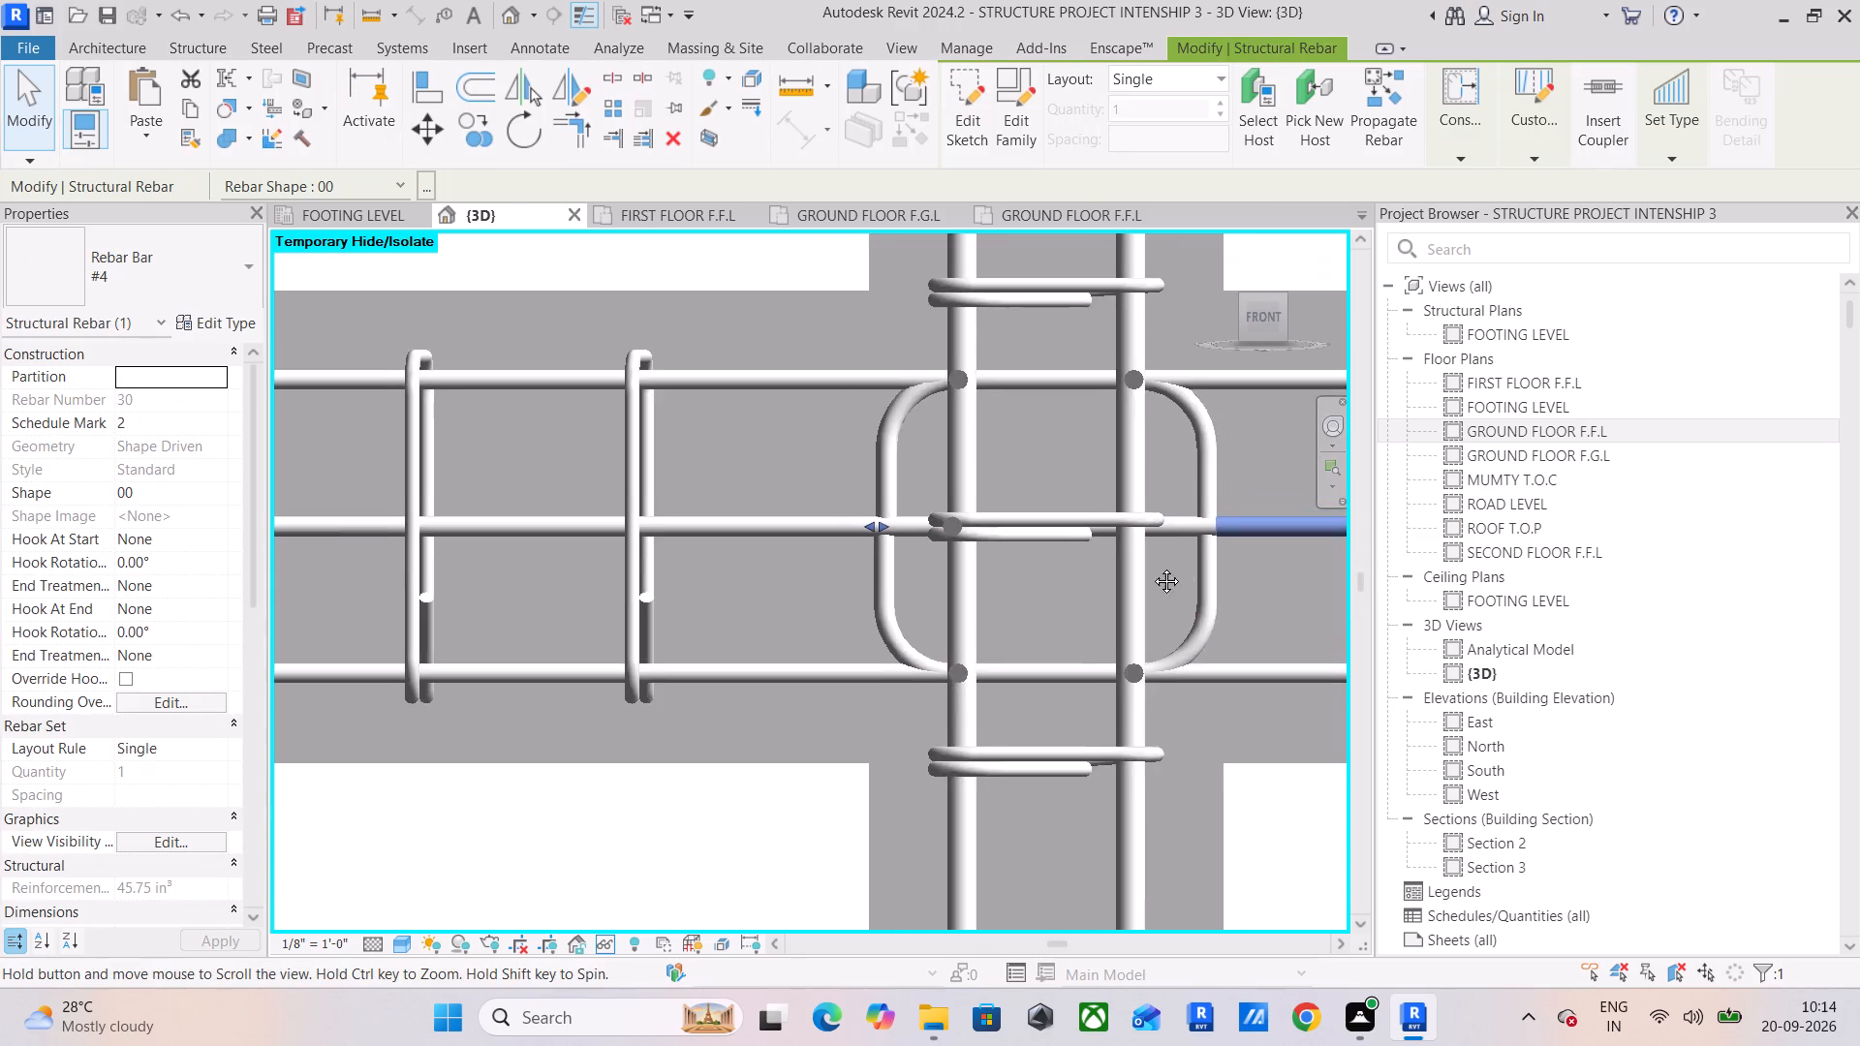
middle_drag(1152, 567, 914, 569)
scroll(1051, 548, up, 4)
click(1019, 653)
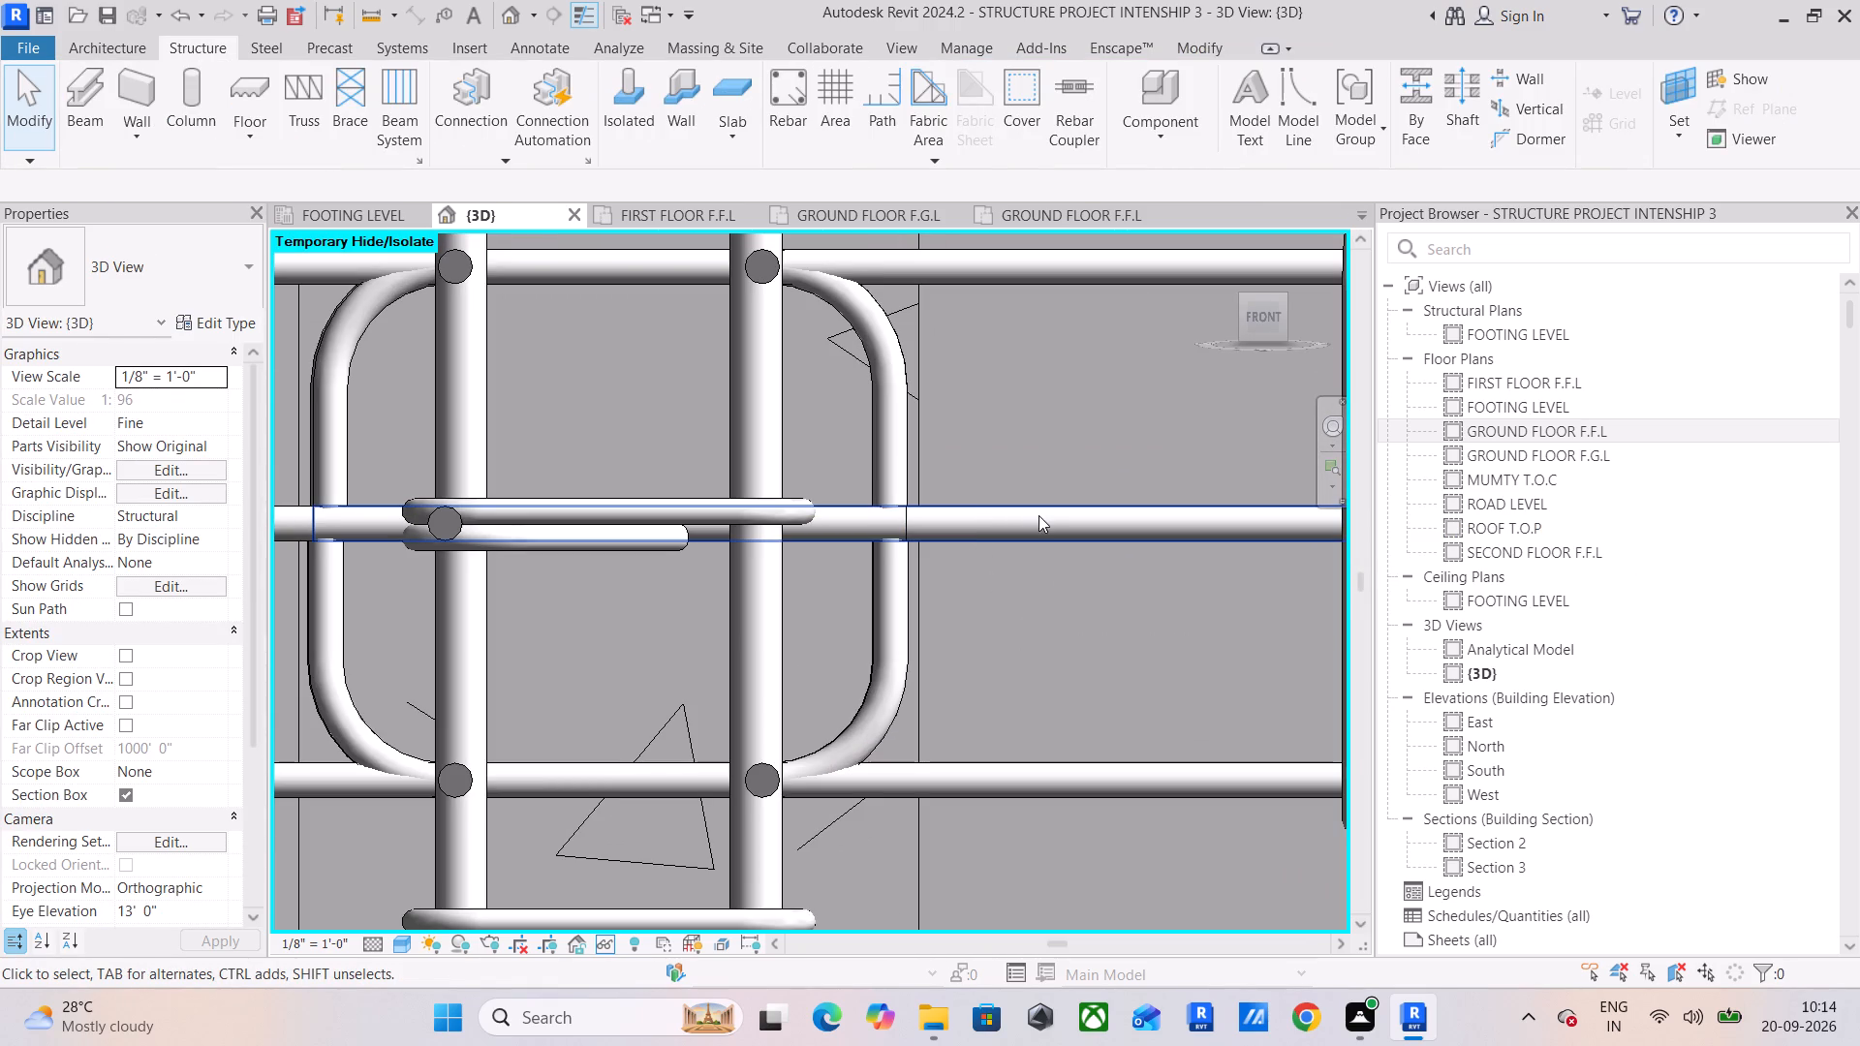
drag(1265, 317, 1263, 326)
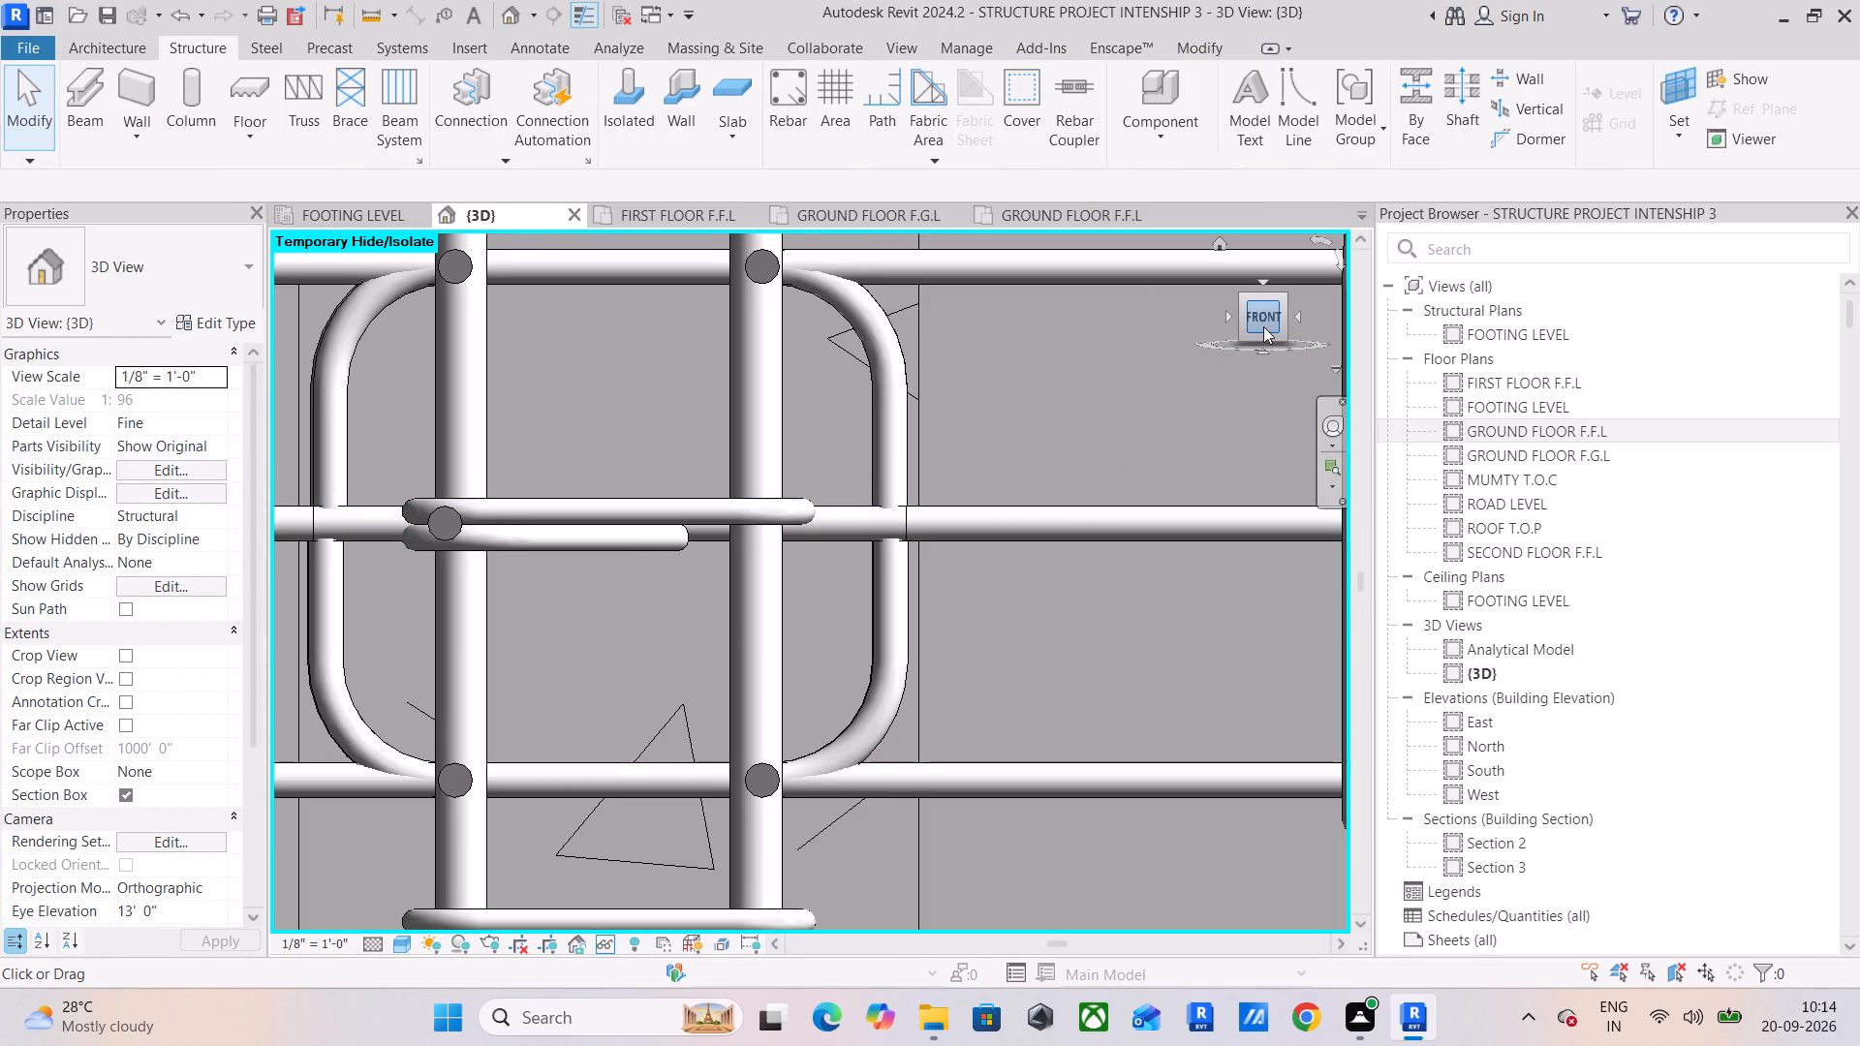
drag(1263, 326, 1262, 344)
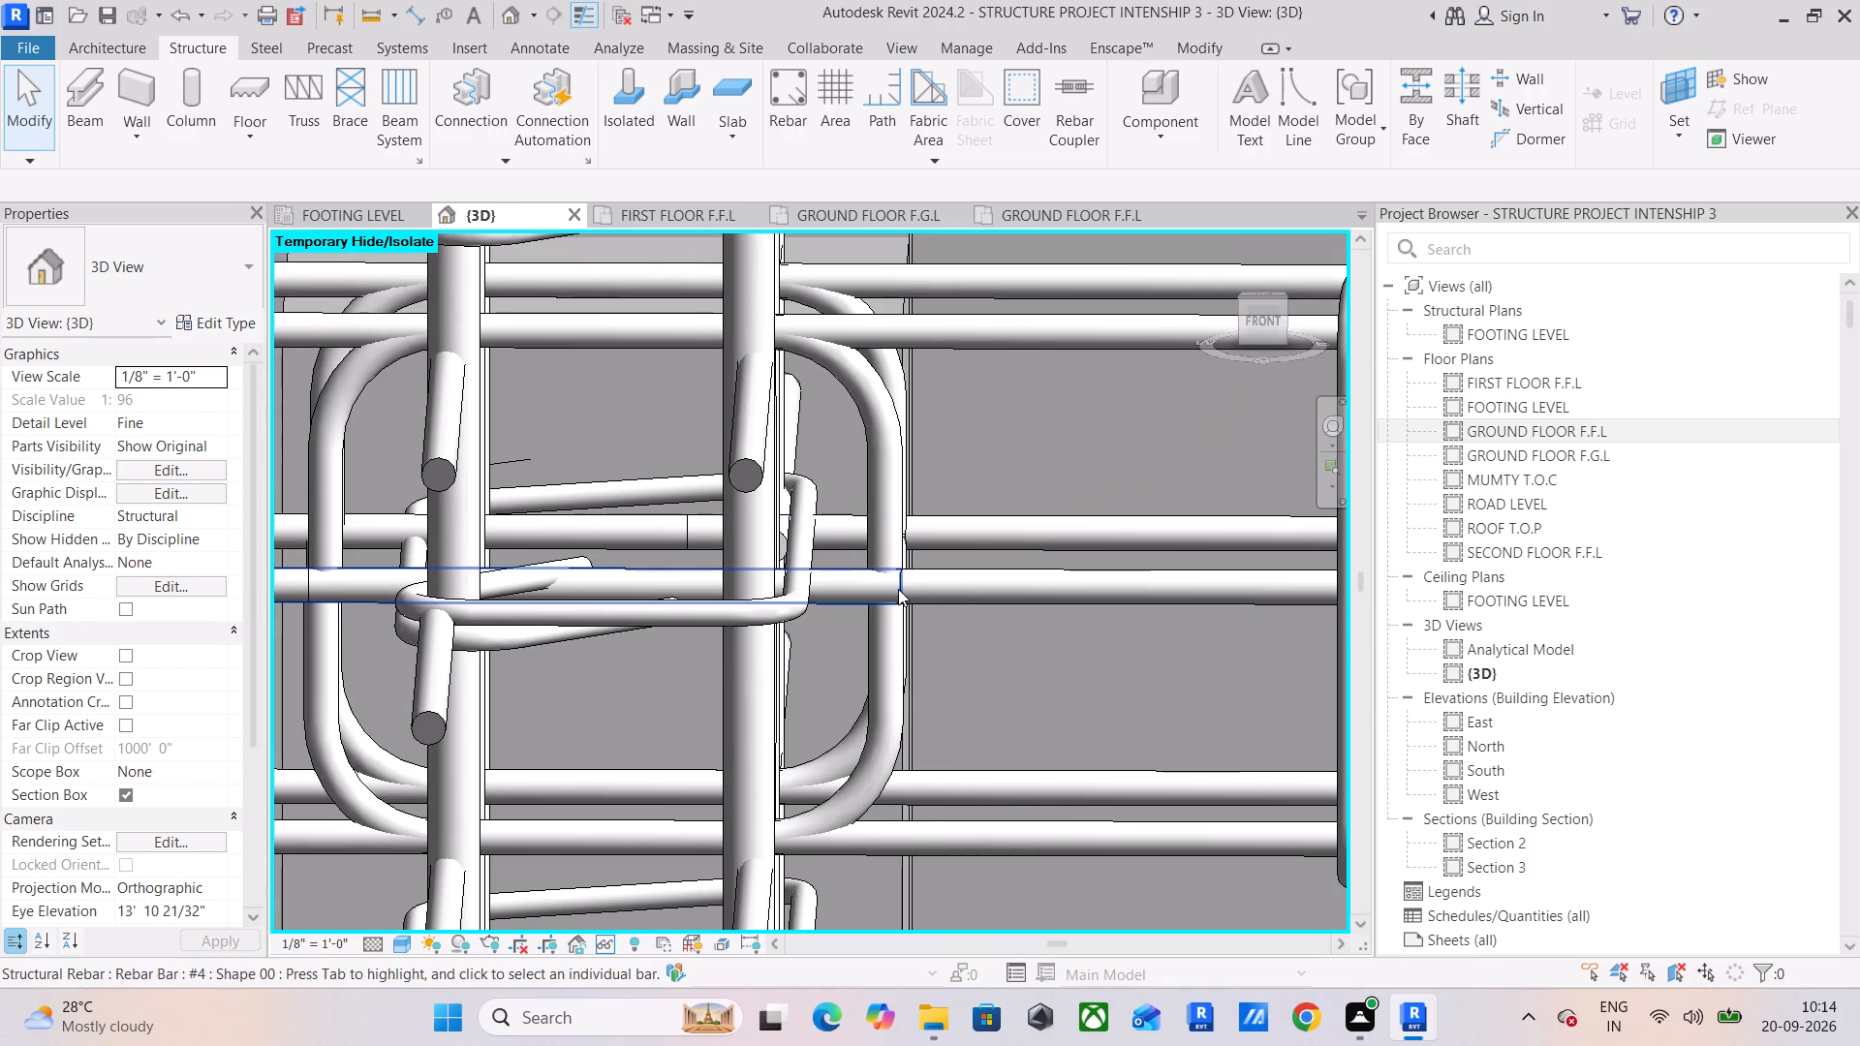
click(898, 589)
click(1002, 536)
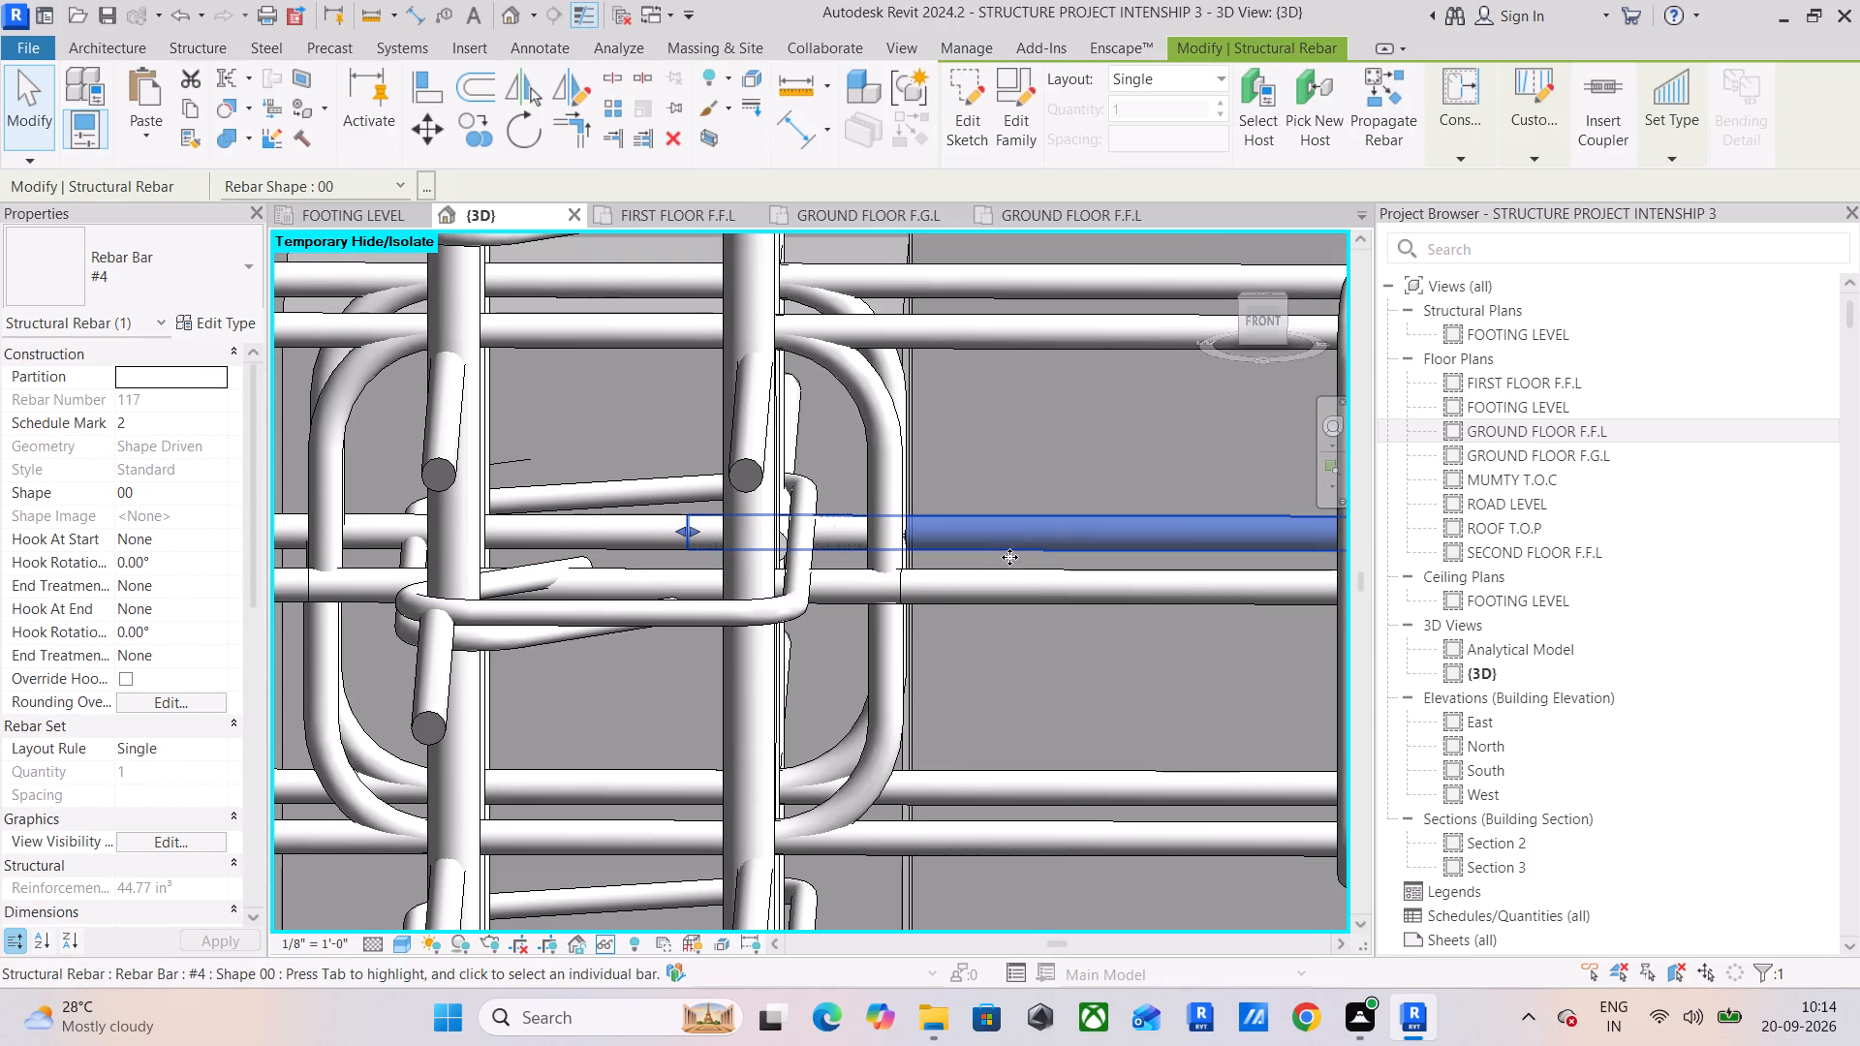
click(1259, 321)
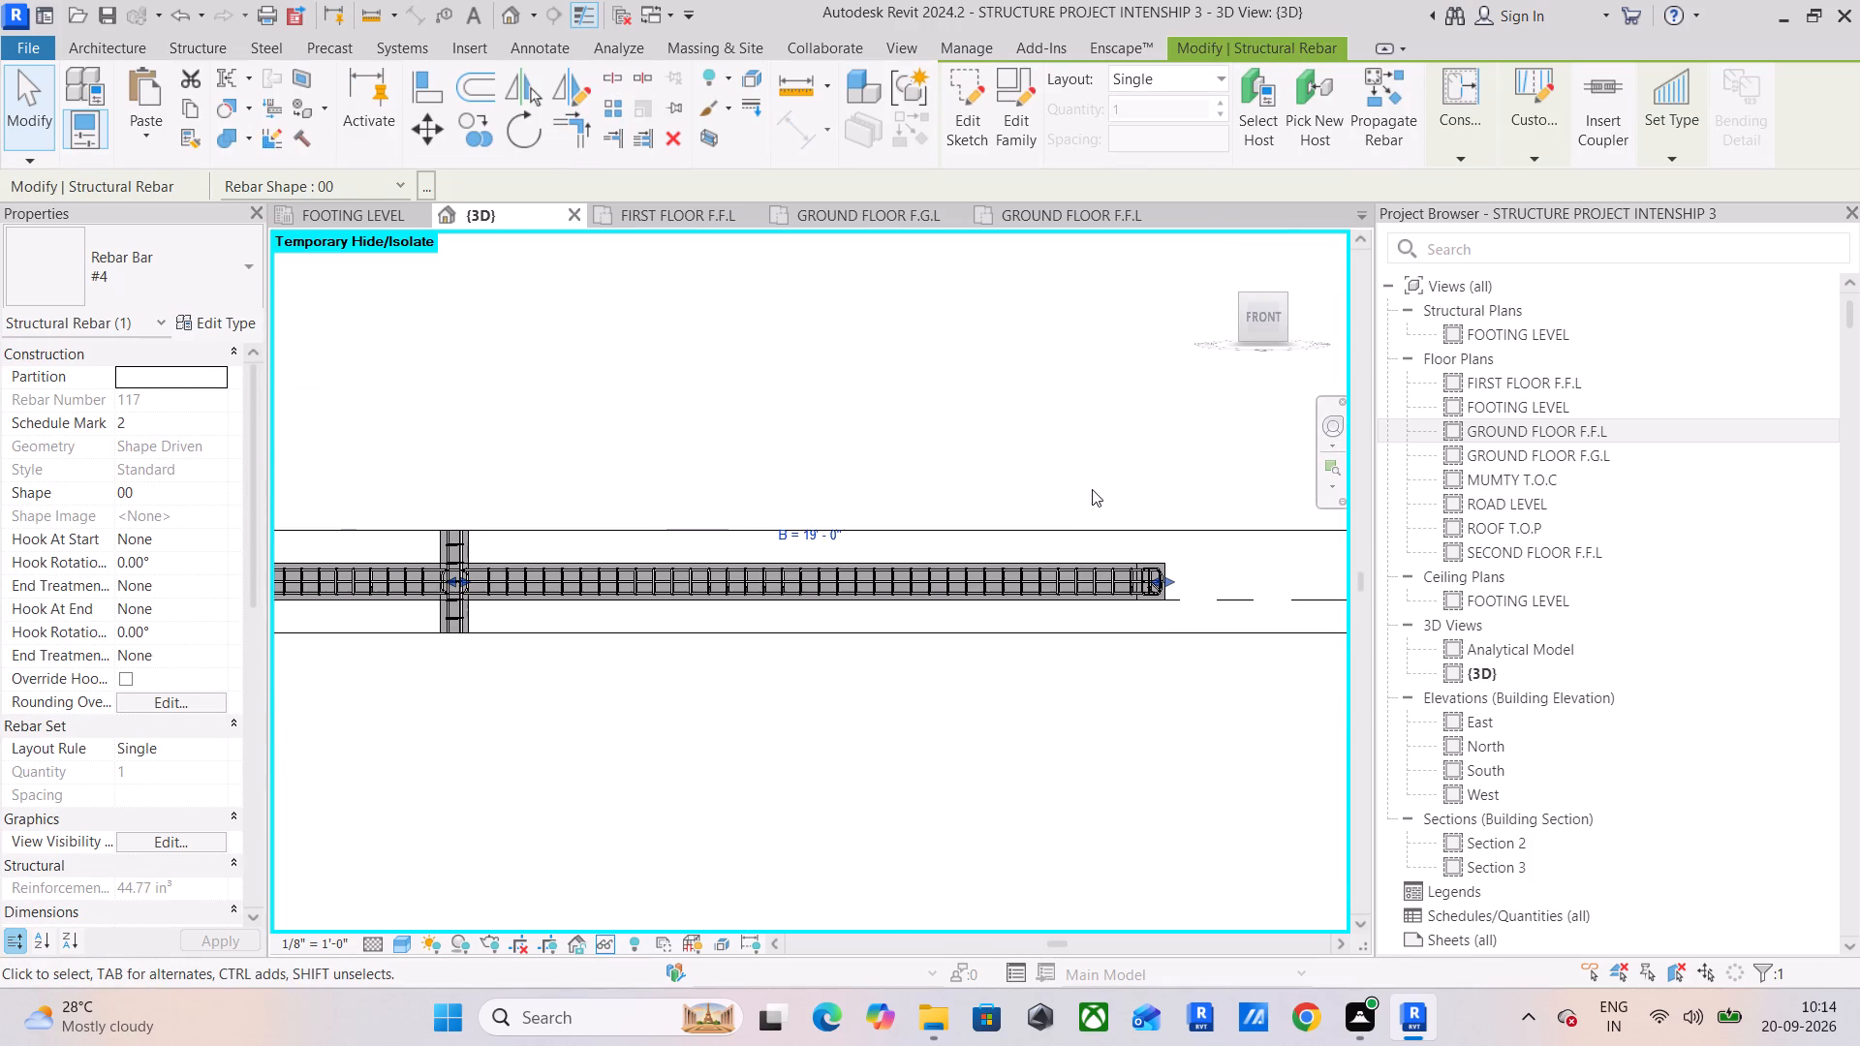
scroll(430, 588, up, 17)
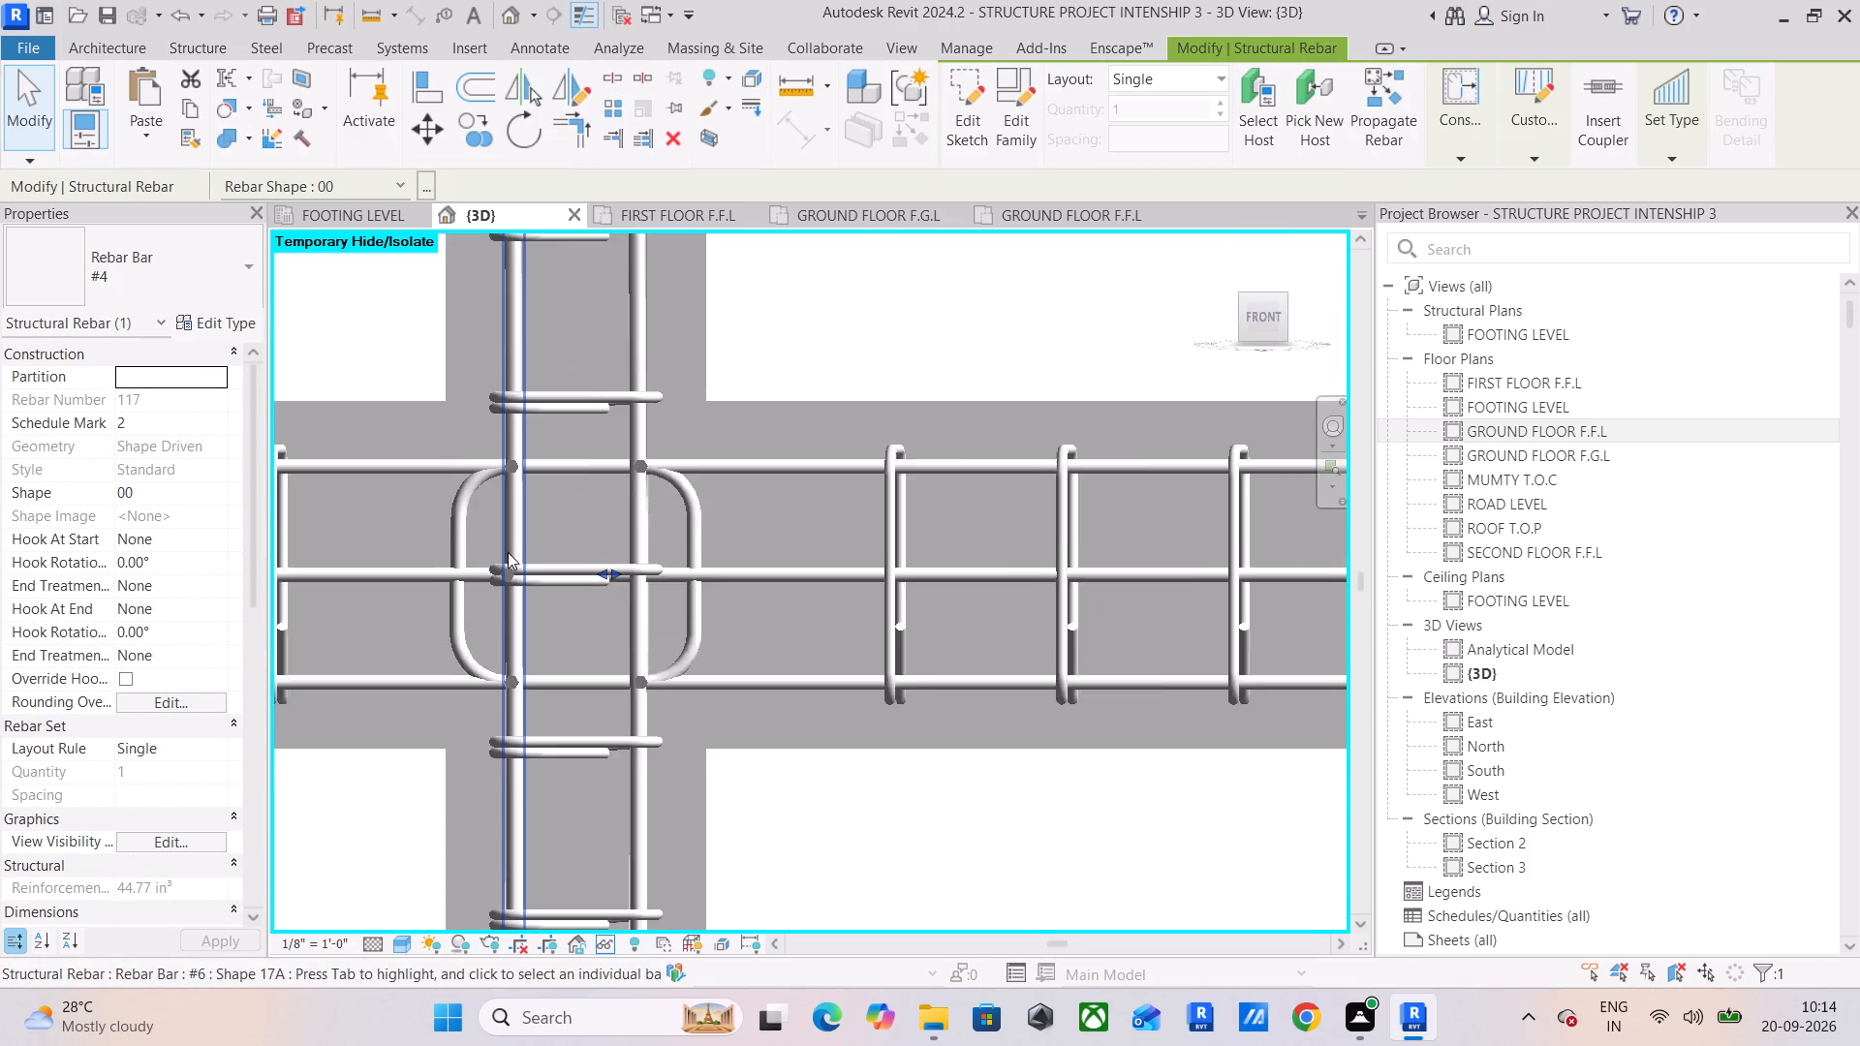
scroll(609, 573, up, 5)
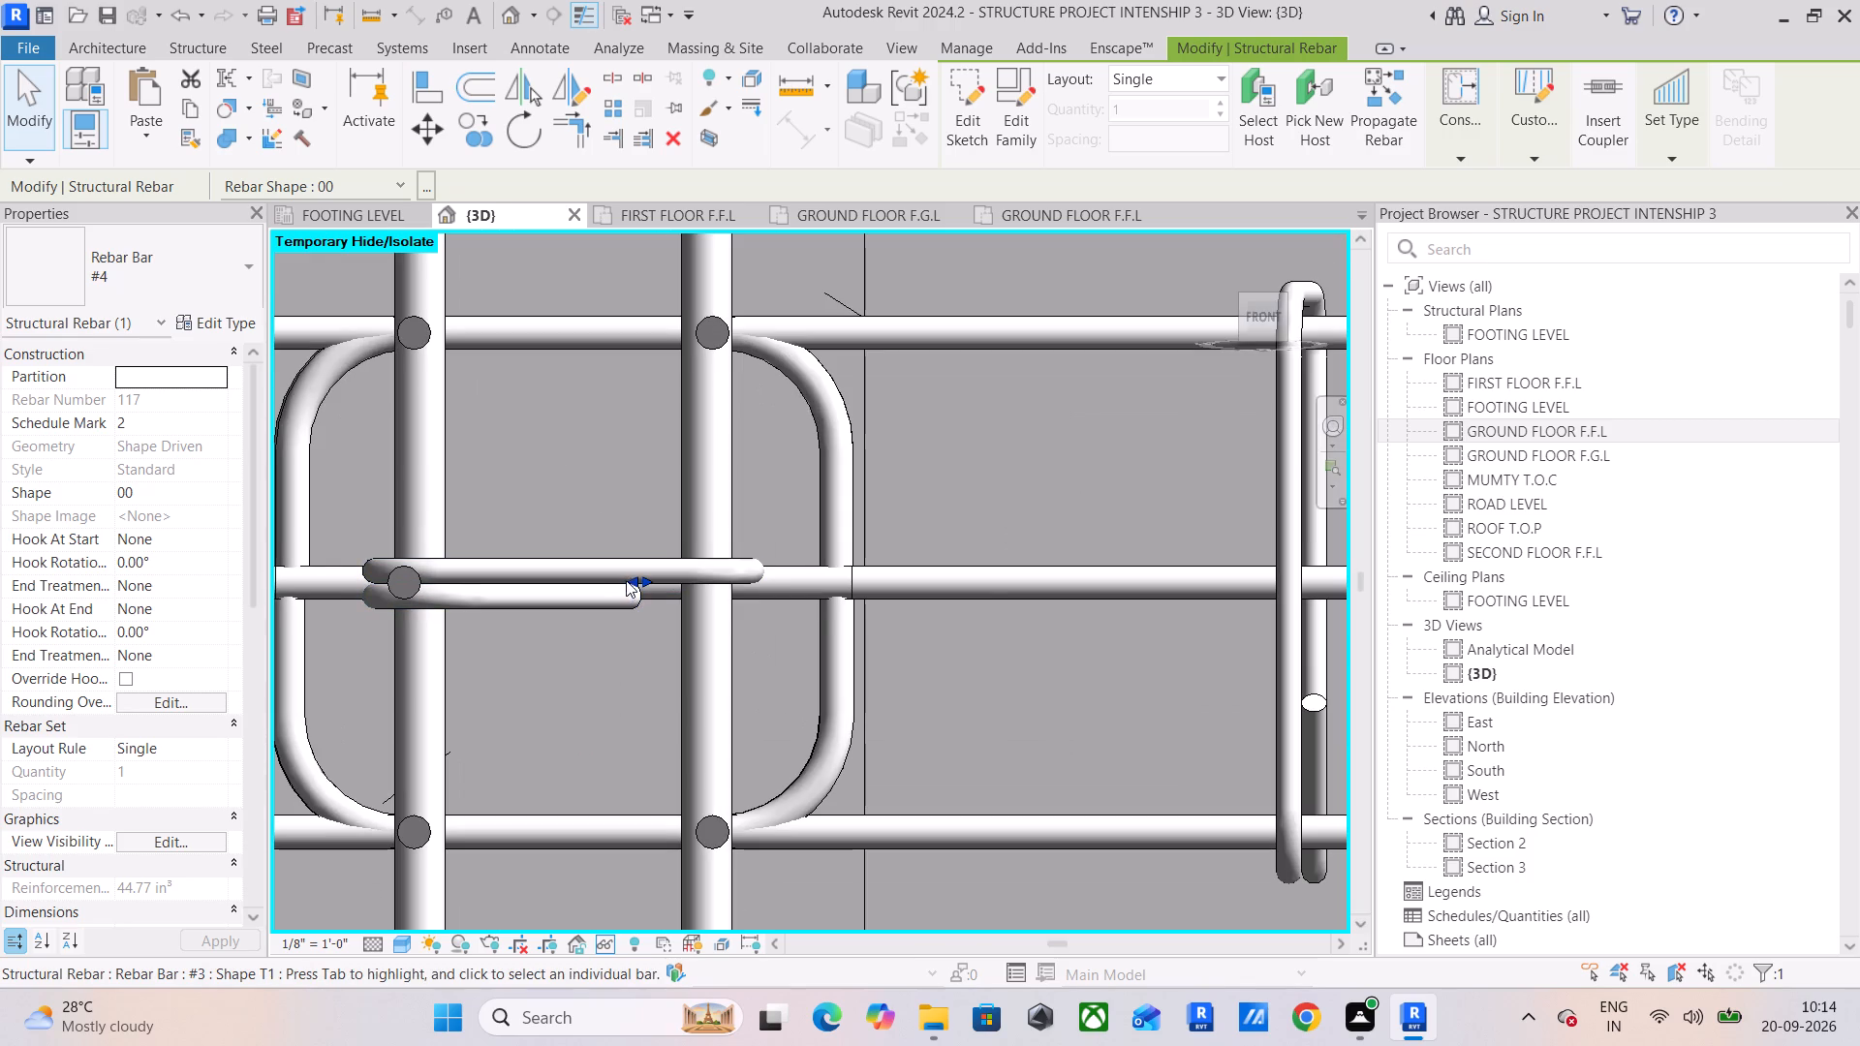
drag(631, 579, 305, 588)
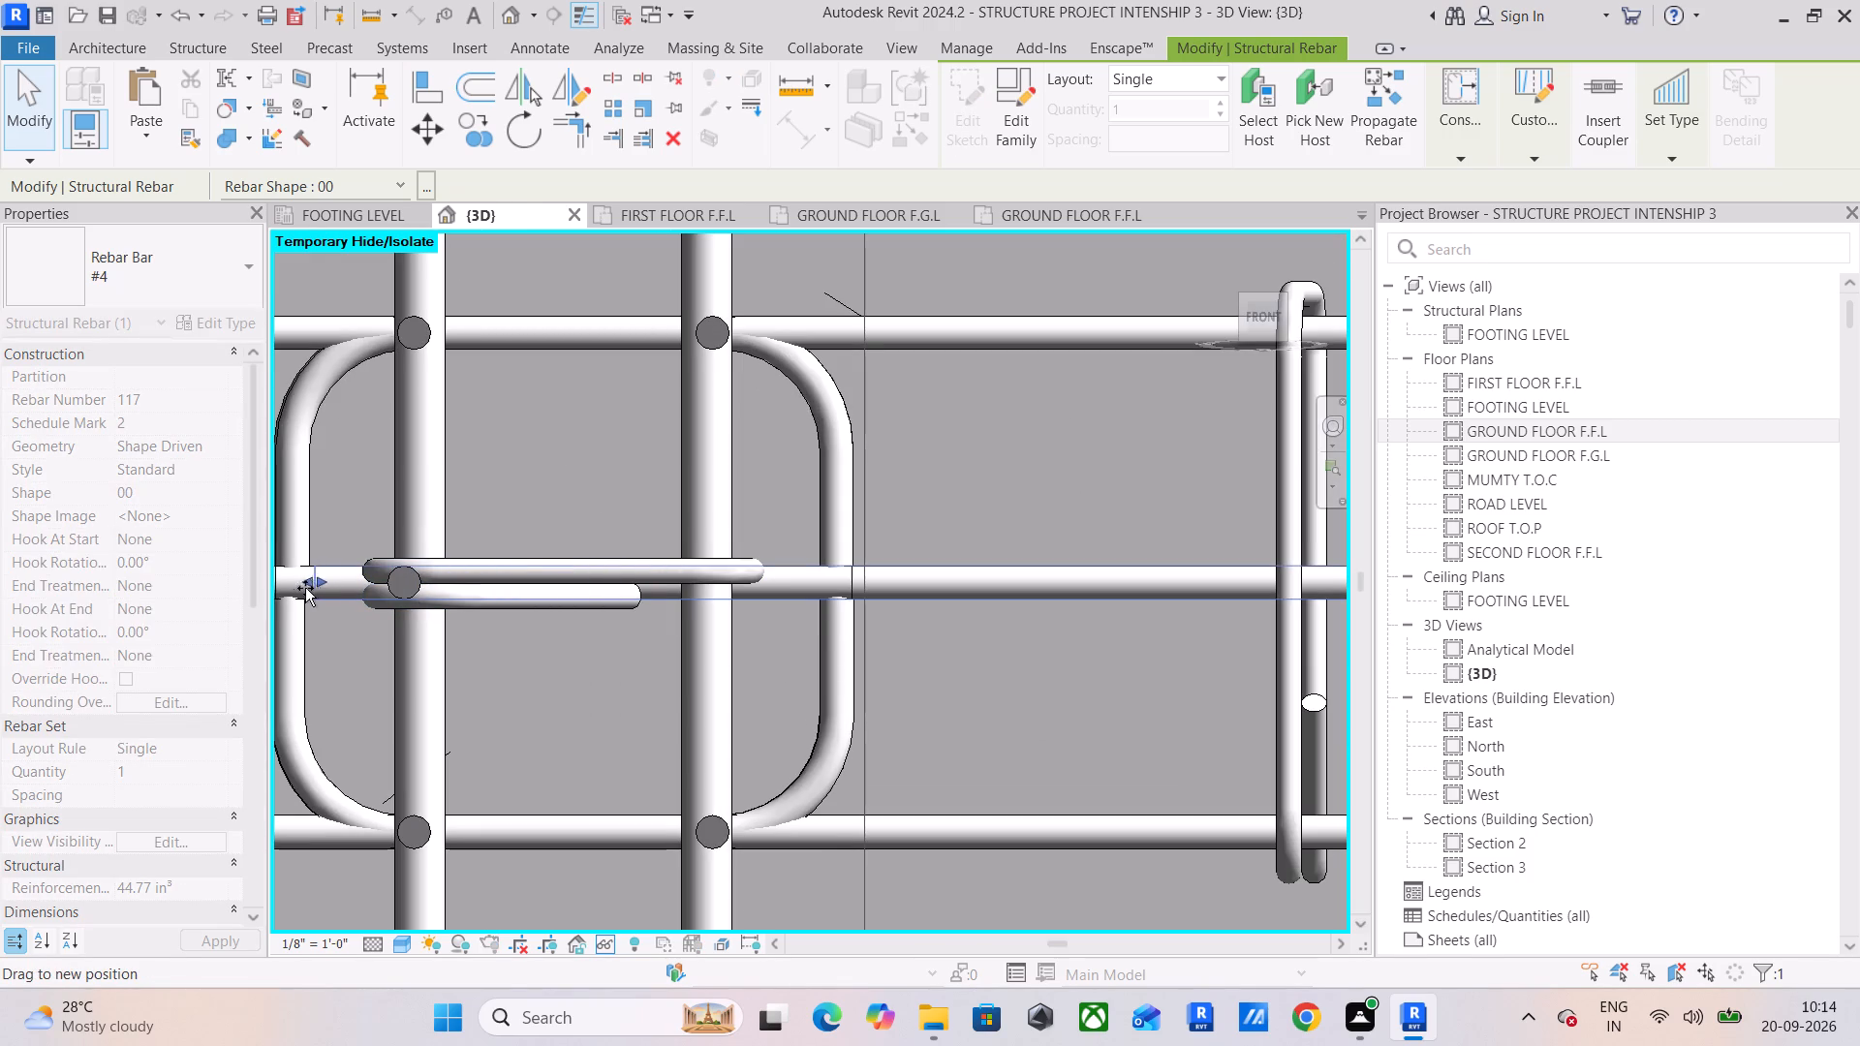
drag(305, 588, 278, 590)
Pull the long bay's #3 stirrup set (shape T1) back out of the end column so it stops just before the column's inner face.
scroll(283, 591, down, 5)
middle_drag(570, 635, 784, 638)
scroll(799, 638, up, 1)
scroll(836, 624, down, 4)
scroll(912, 598, down, 2)
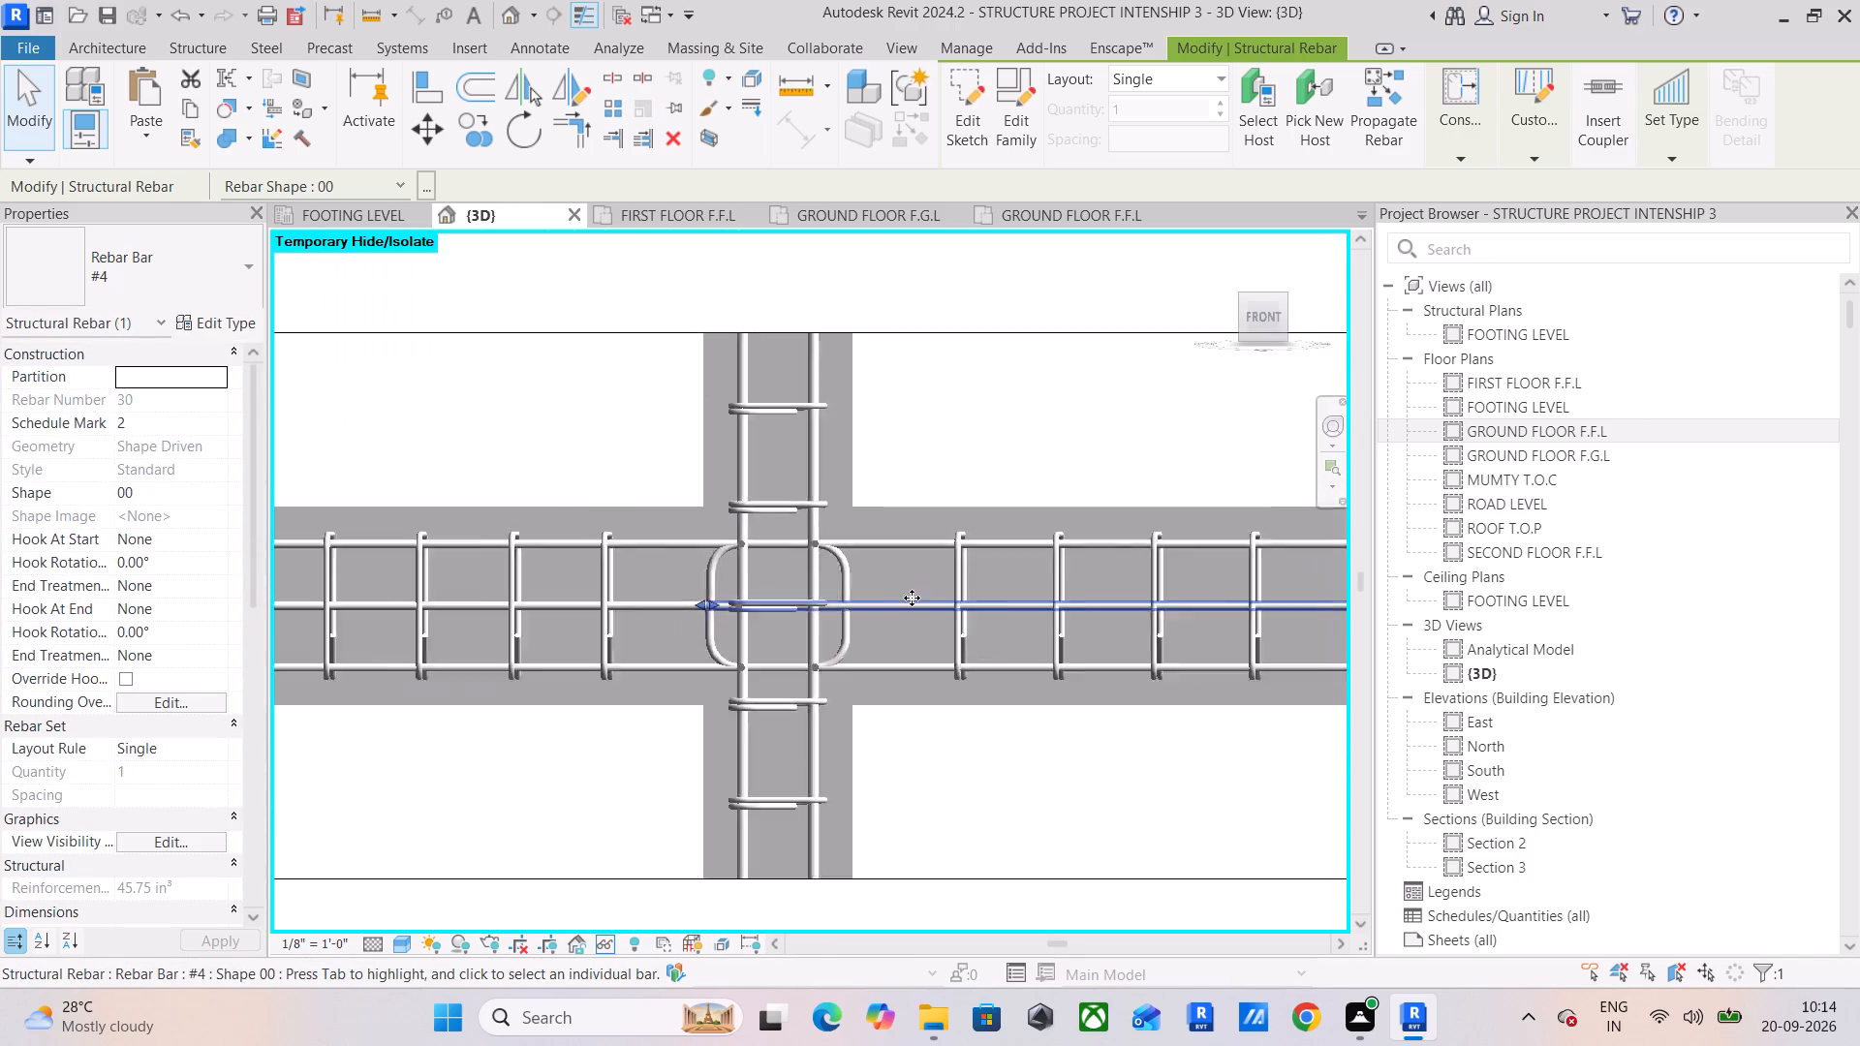
scroll(912, 598, down, 7)
middle_drag(935, 601, 263, 615)
scroll(937, 714, down, 6)
middle_drag(1055, 693, 744, 683)
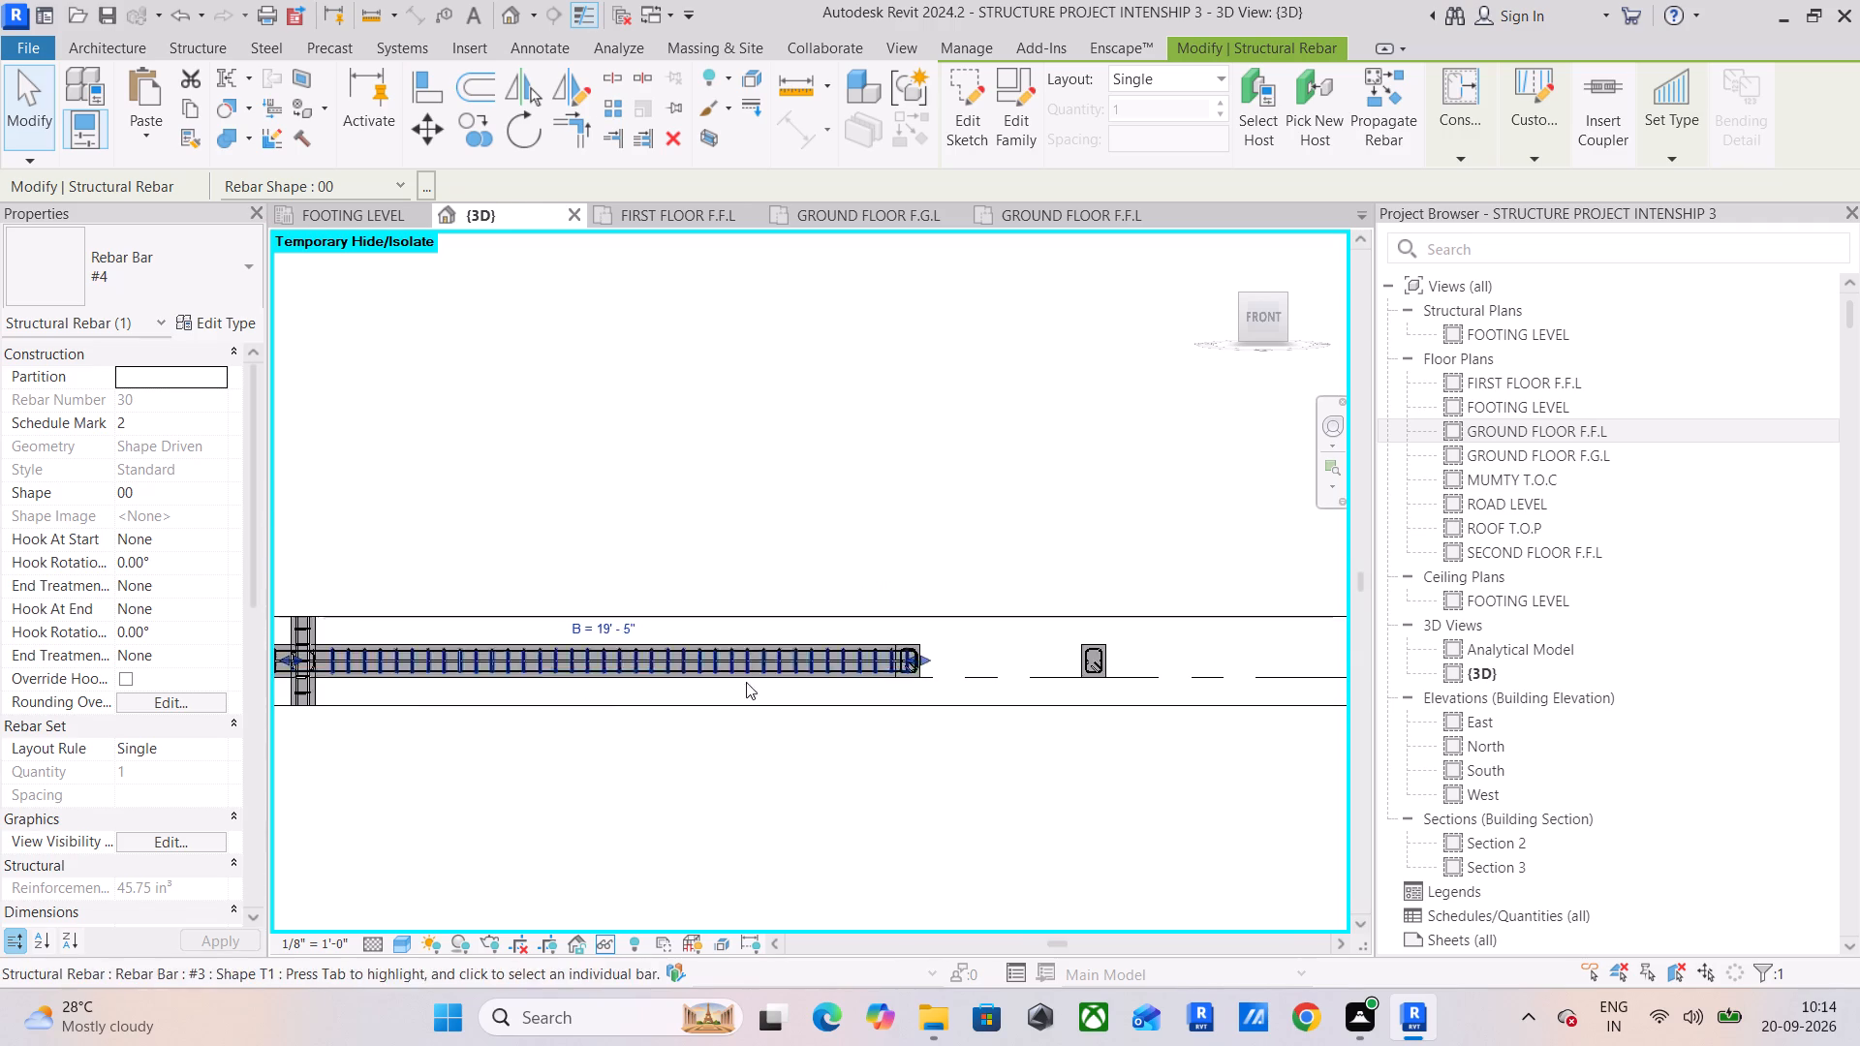
scroll(970, 656, up, 17)
middle_drag(779, 685, 800, 689)
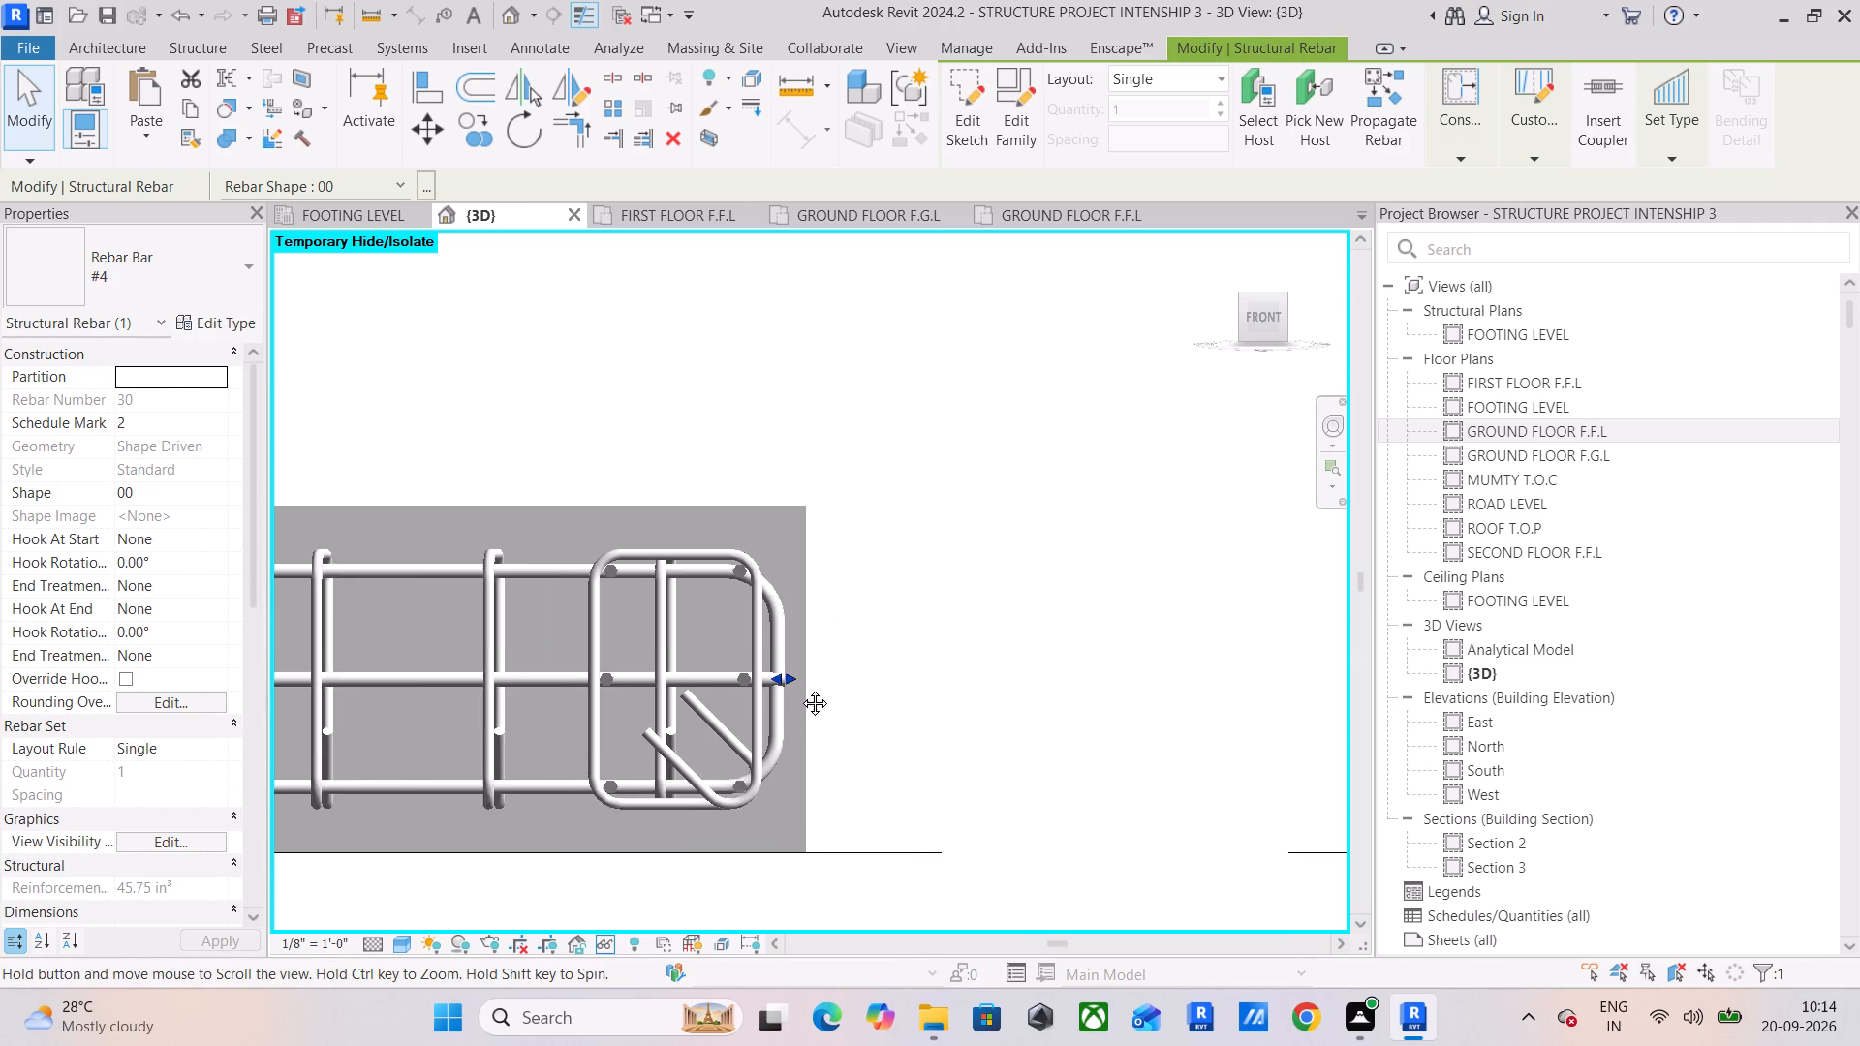
middle_drag(800, 689, 936, 684)
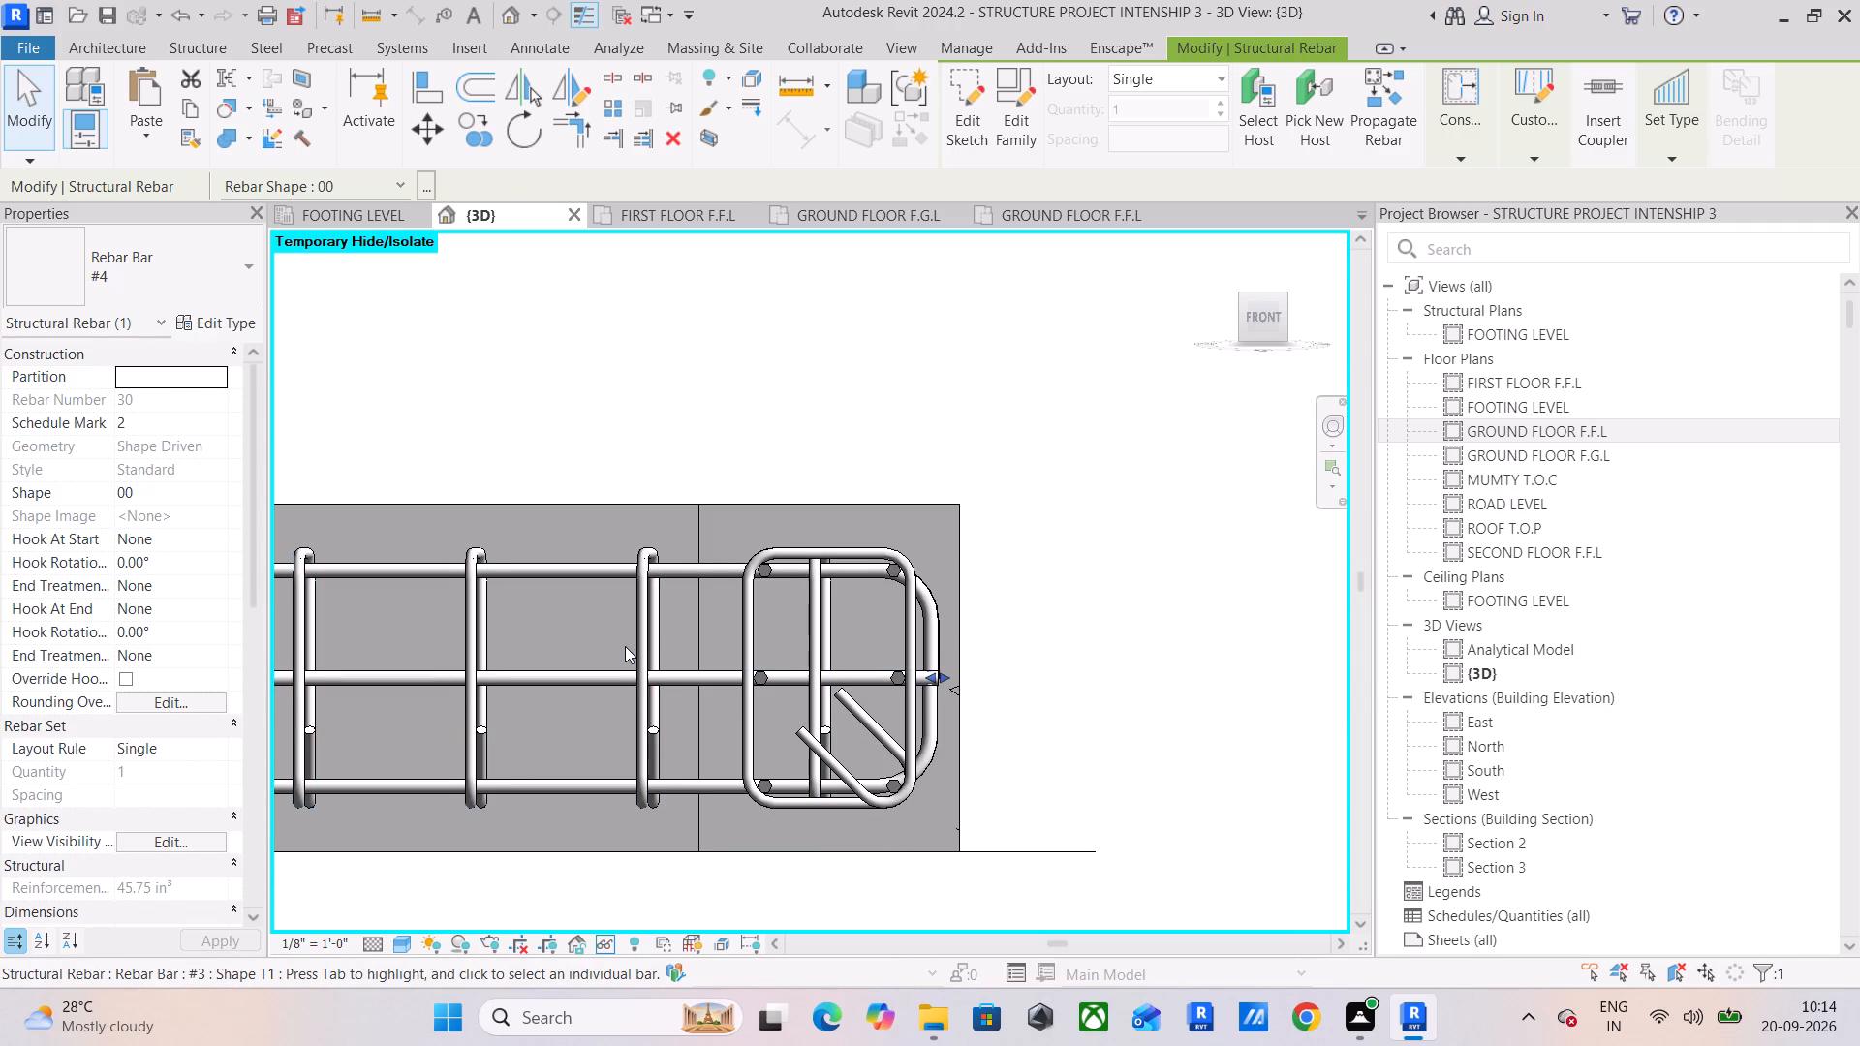
click(644, 645)
scroll(767, 656, up, 4)
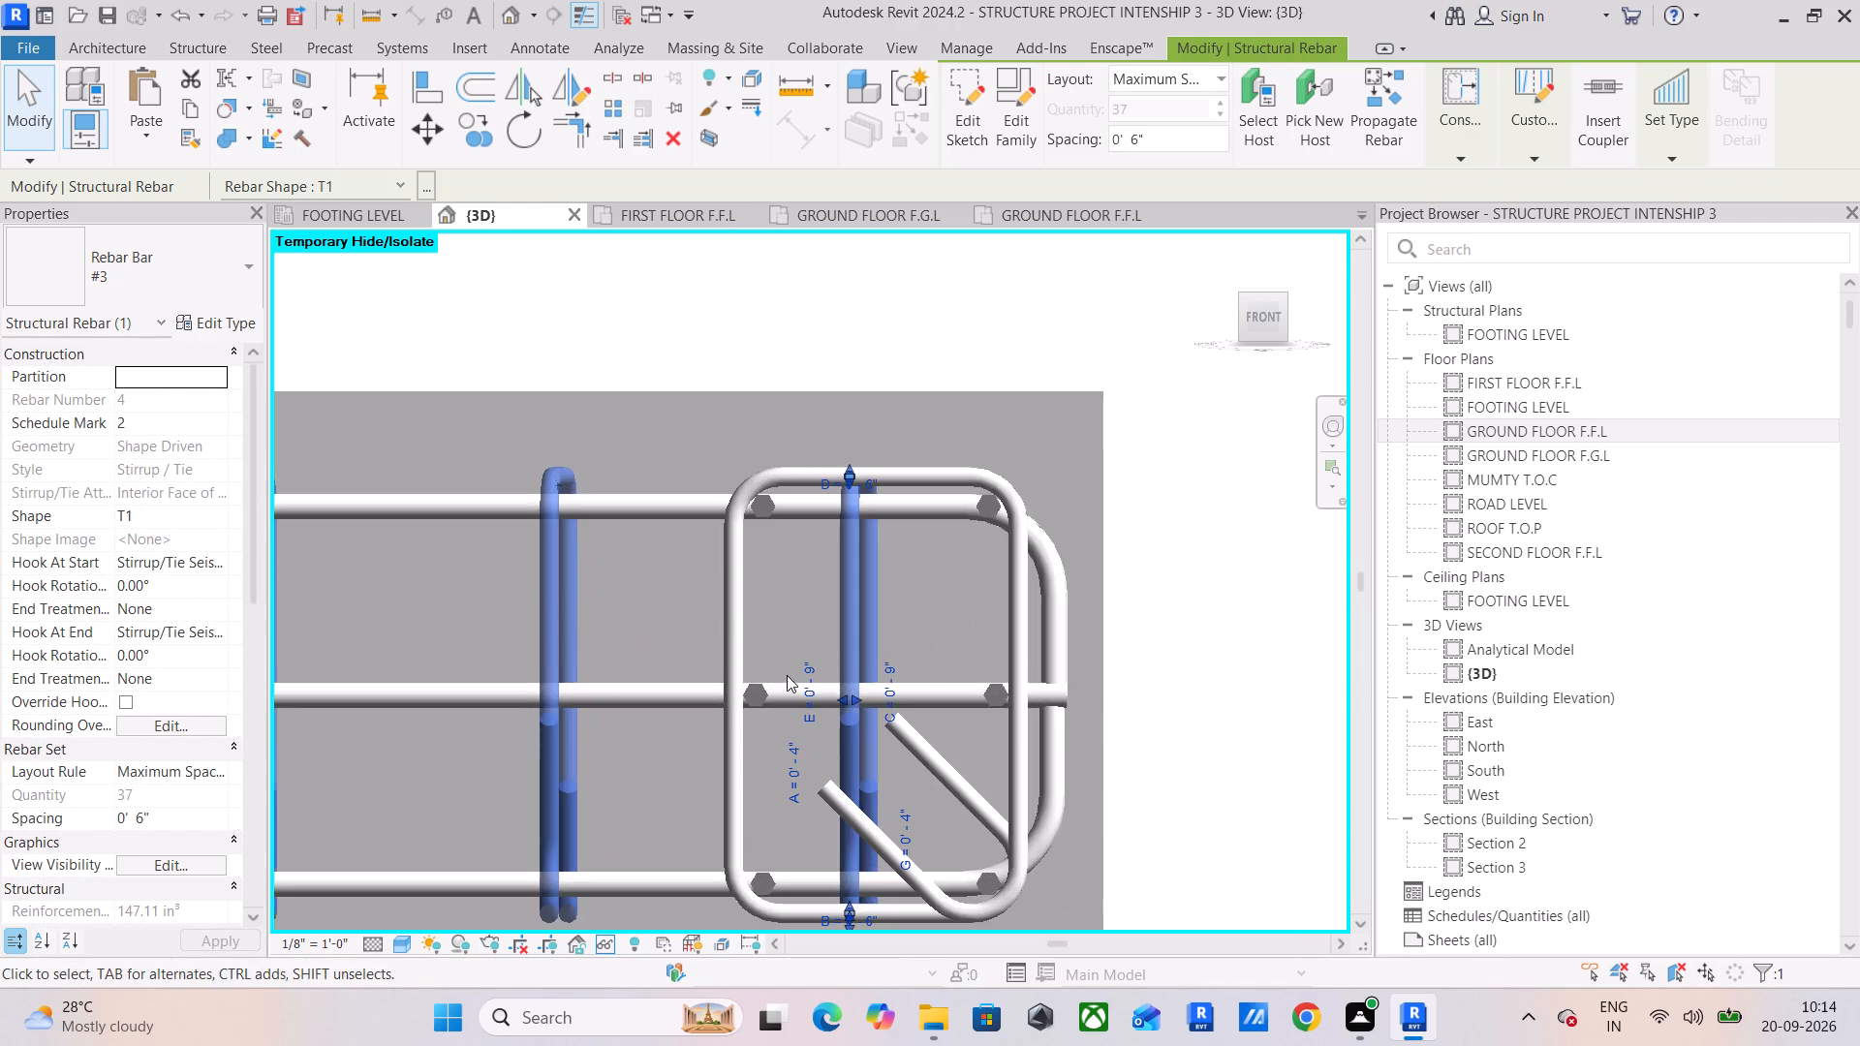
drag(845, 699, 602, 694)
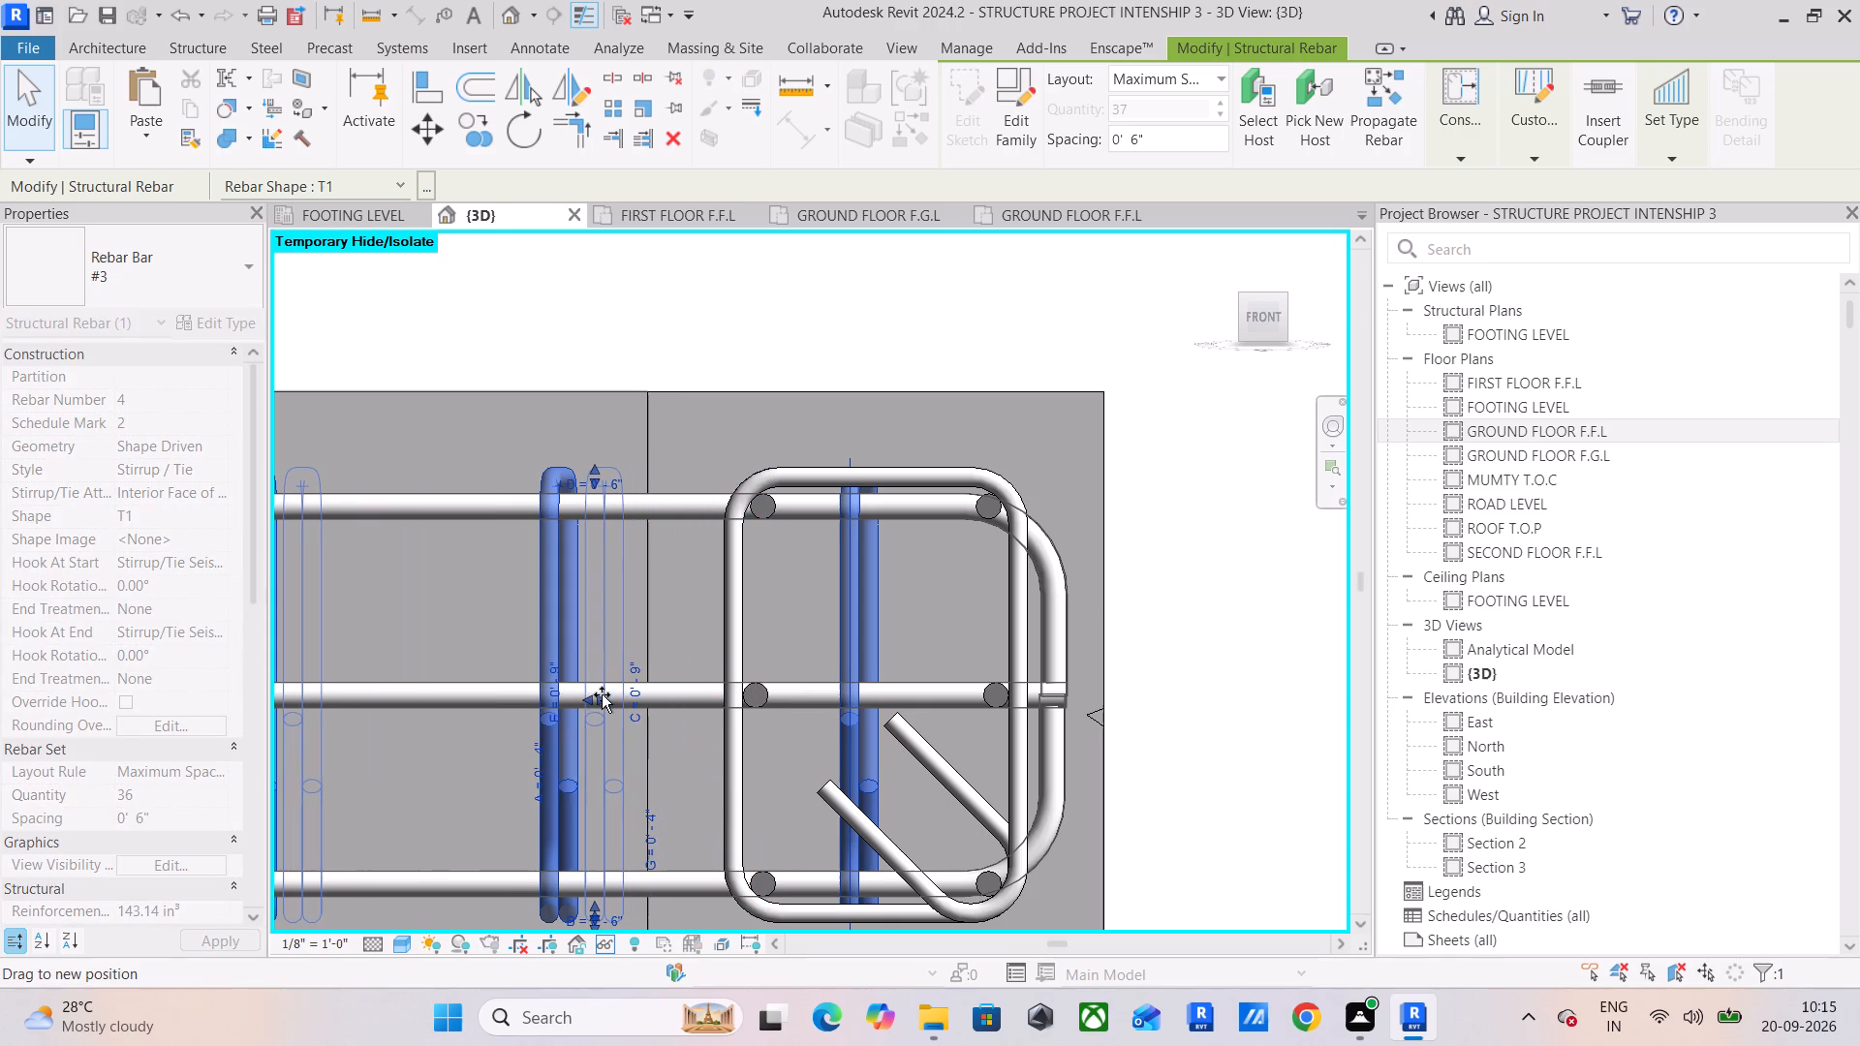
drag(602, 694, 607, 695)
Extend the opposite end of the long bay's #3 stirrup set to just beside the narrower column's face.
scroll(607, 695, down, 3)
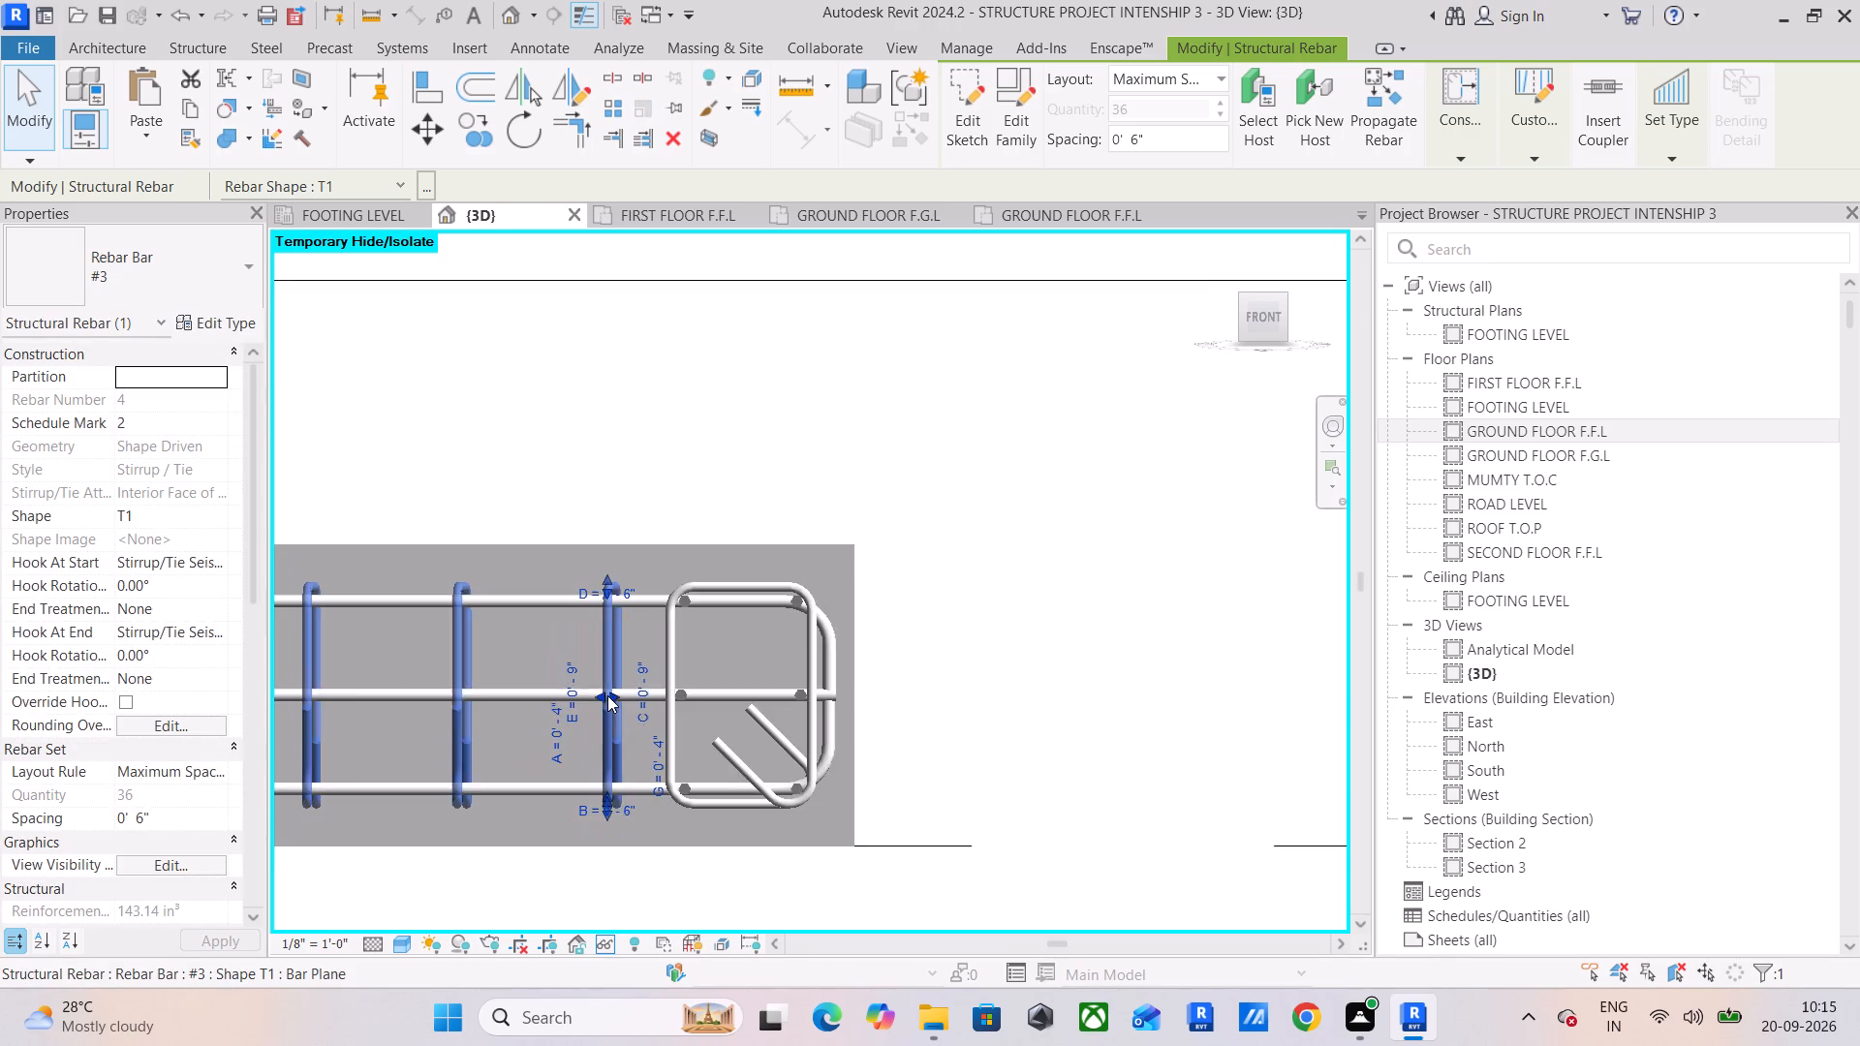
scroll(607, 695, down, 13)
middle_drag(612, 695, 1088, 706)
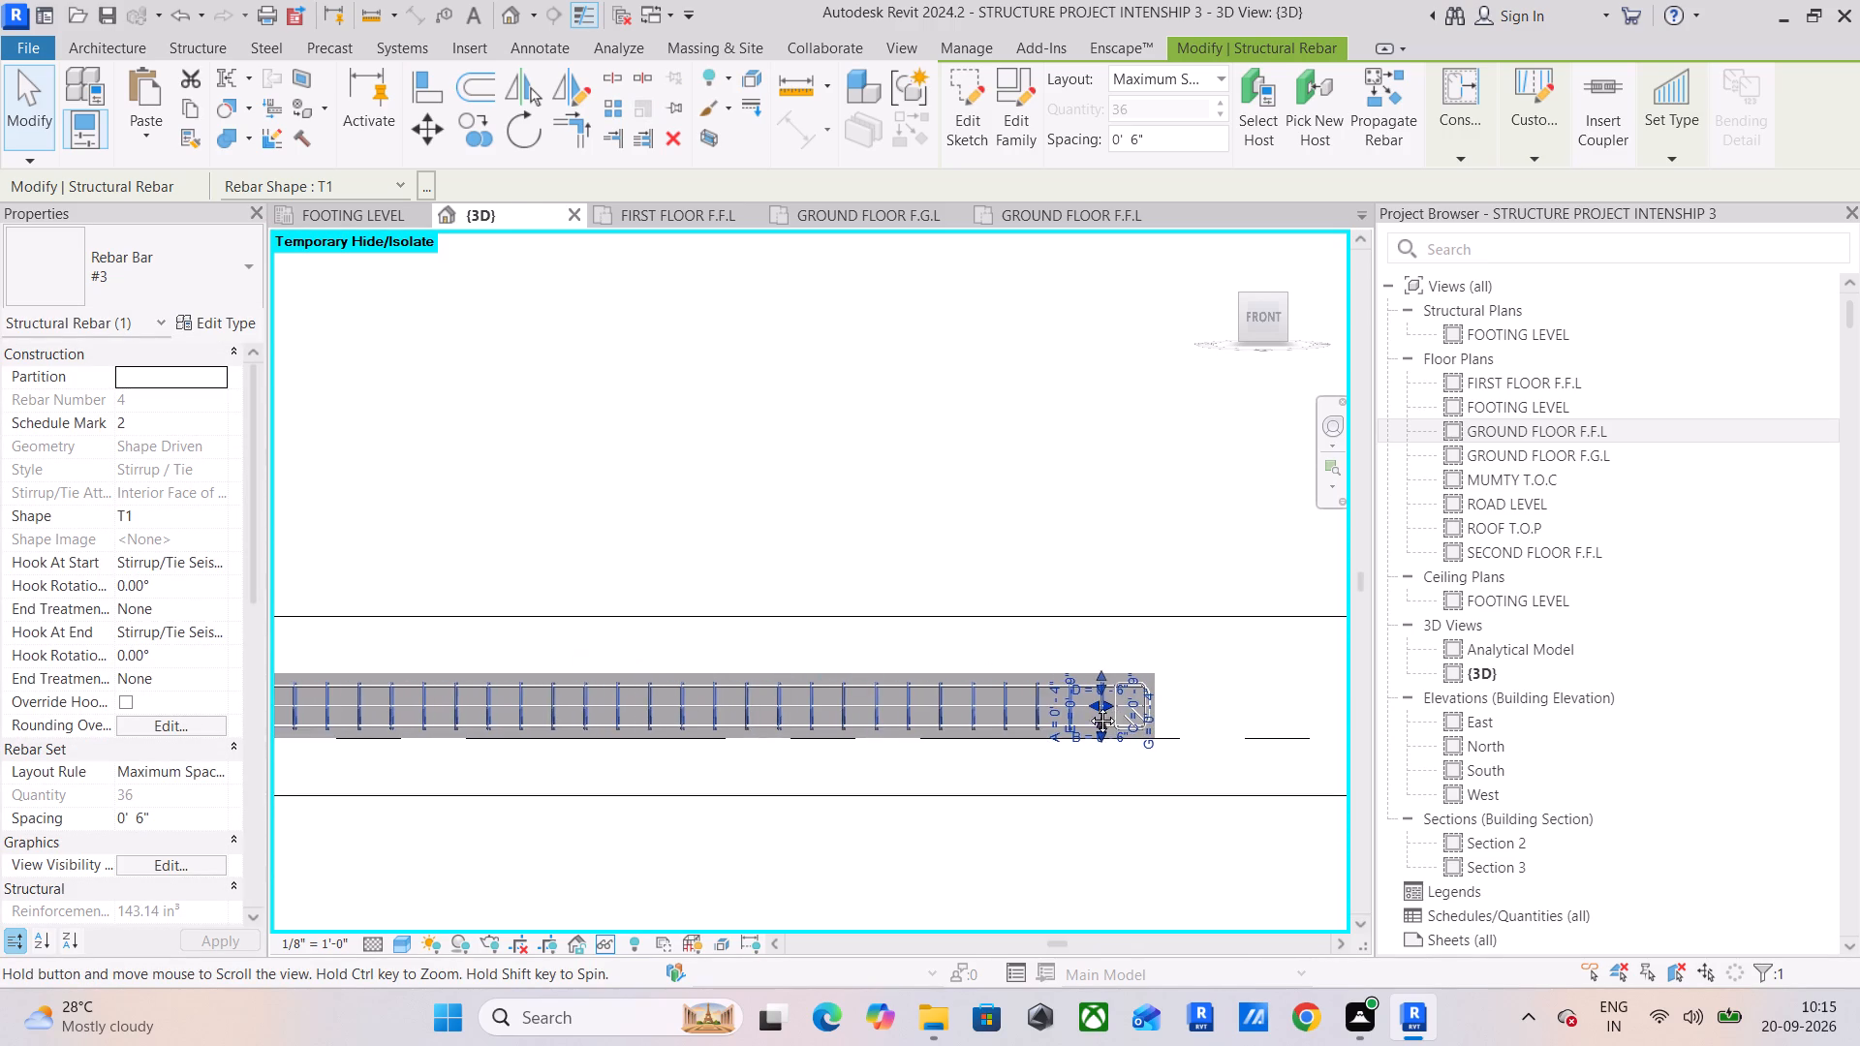
middle_drag(1088, 706, 645, 690)
middle_drag(644, 689, 1193, 691)
scroll(509, 647, down, 4)
middle_drag(505, 649, 1150, 666)
scroll(675, 673, up, 6)
middle_drag(883, 742, 431, 682)
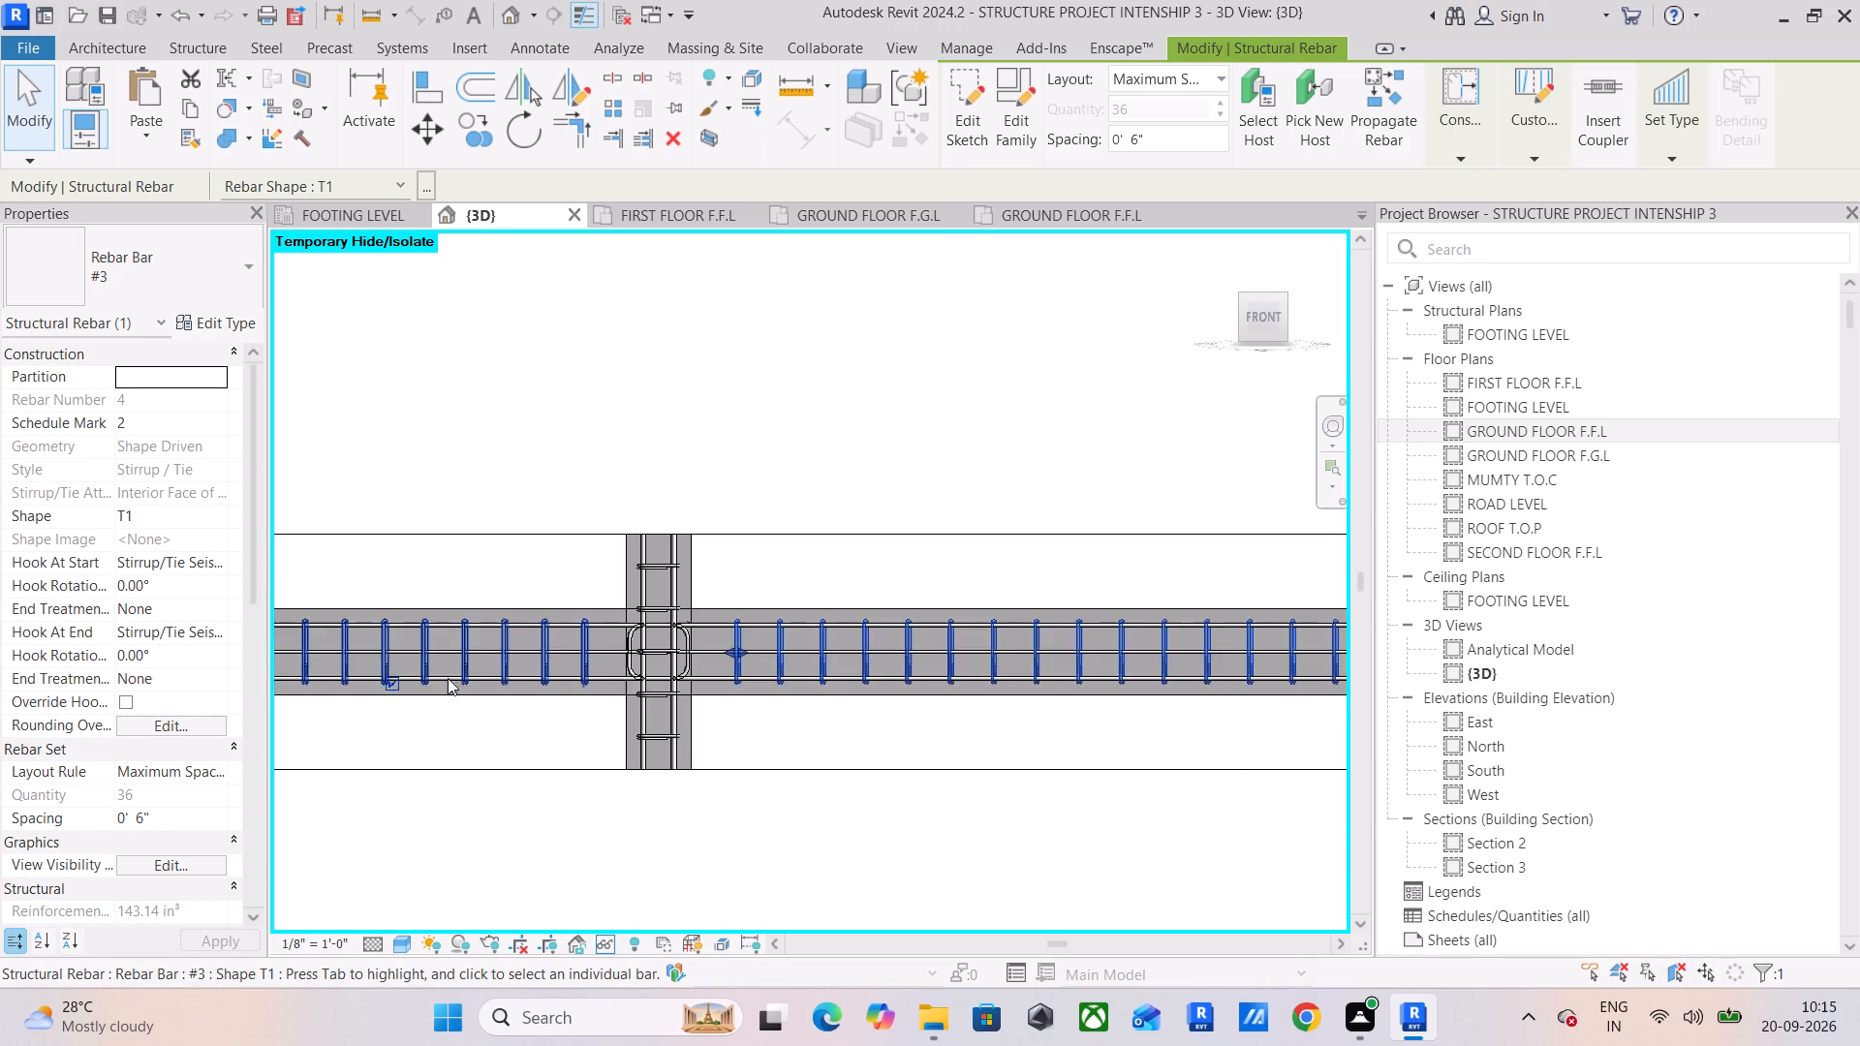
scroll(650, 656, up, 8)
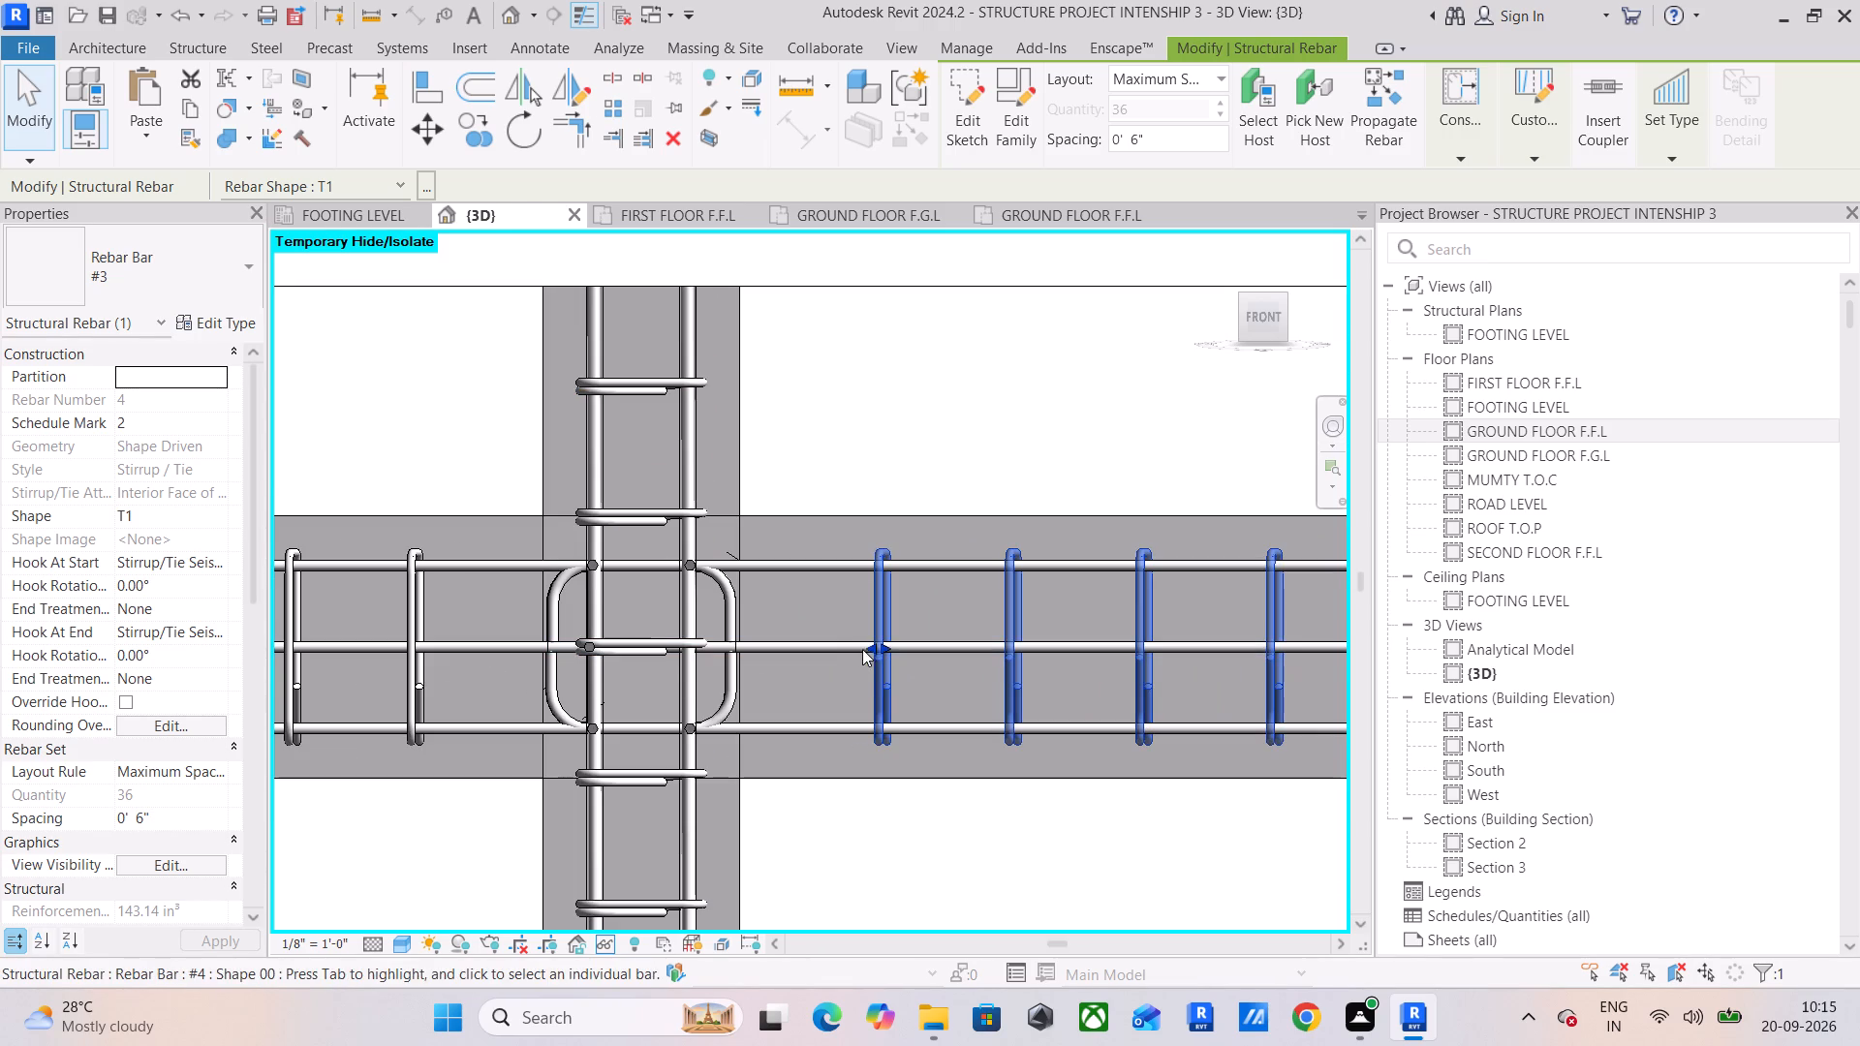
drag(873, 647, 755, 659)
Extend the adjoining shorter bay's #3 stirrup set (shape T1) at both ends, close to the faces of the narrower and wider columns.
click(406, 605)
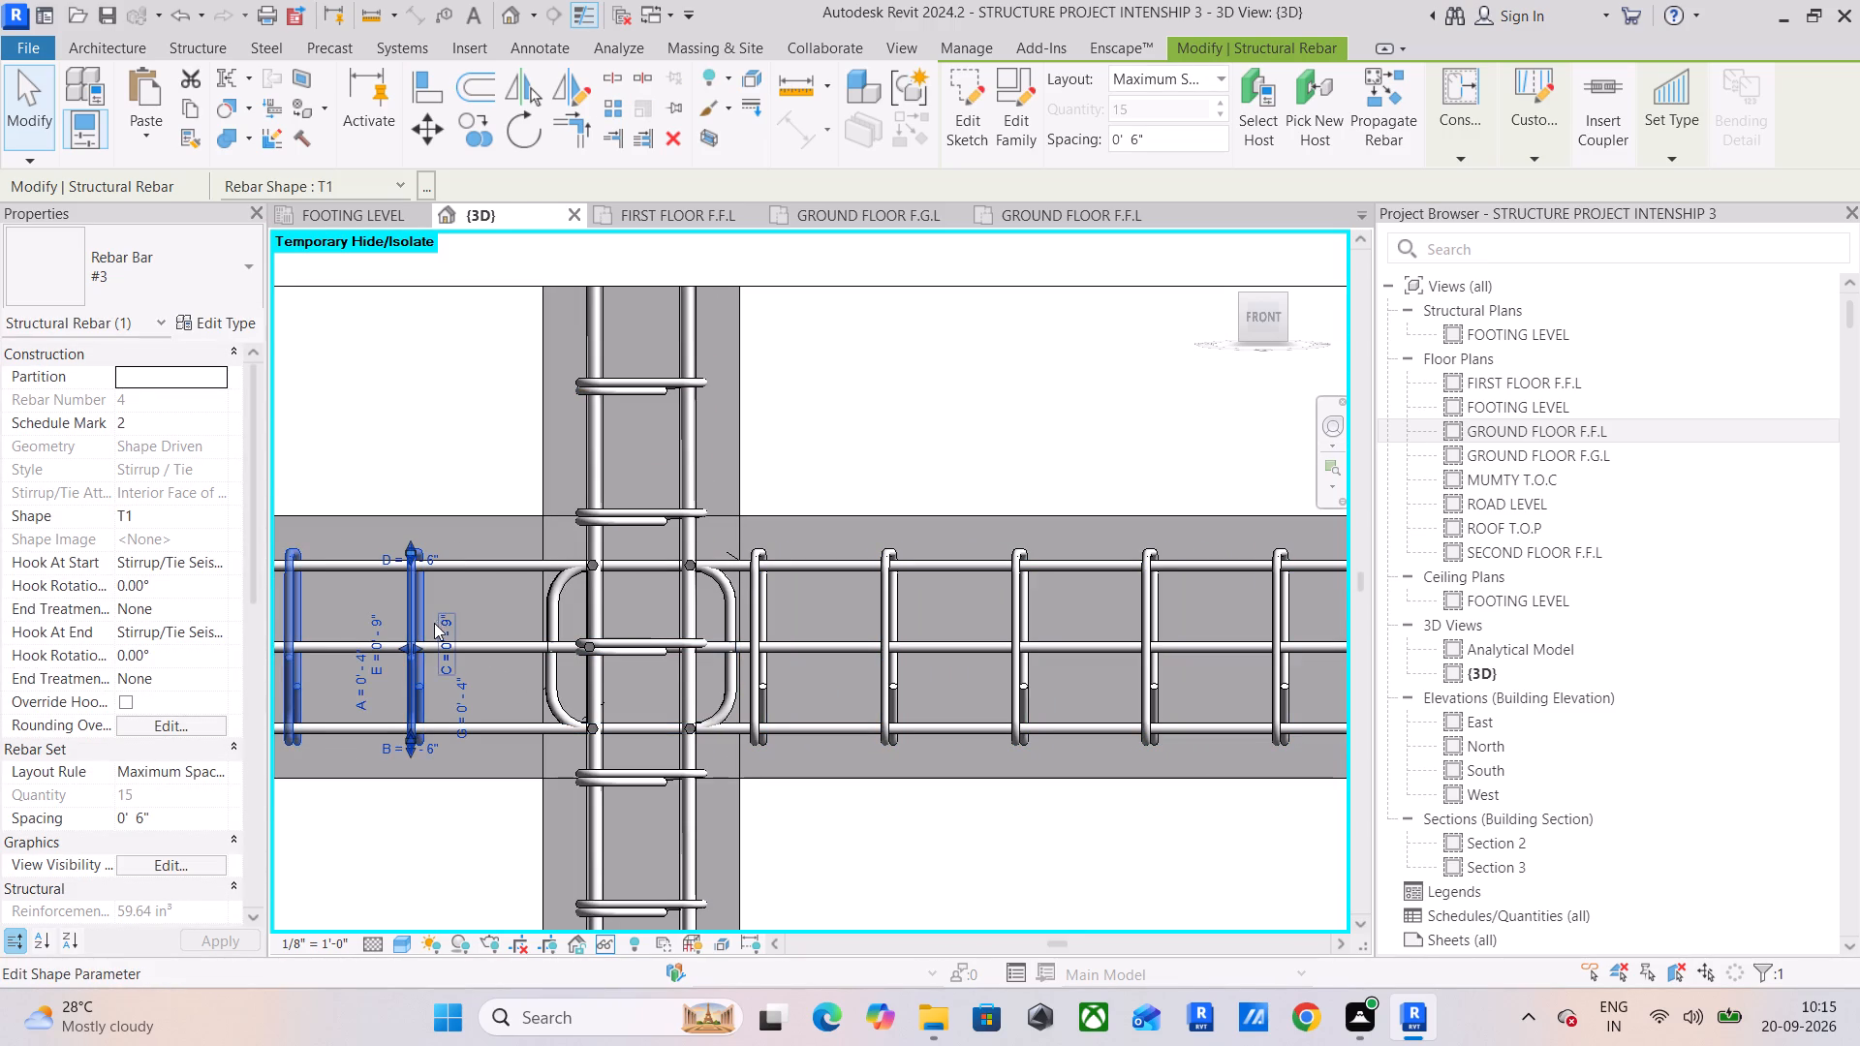
drag(419, 645, 514, 670)
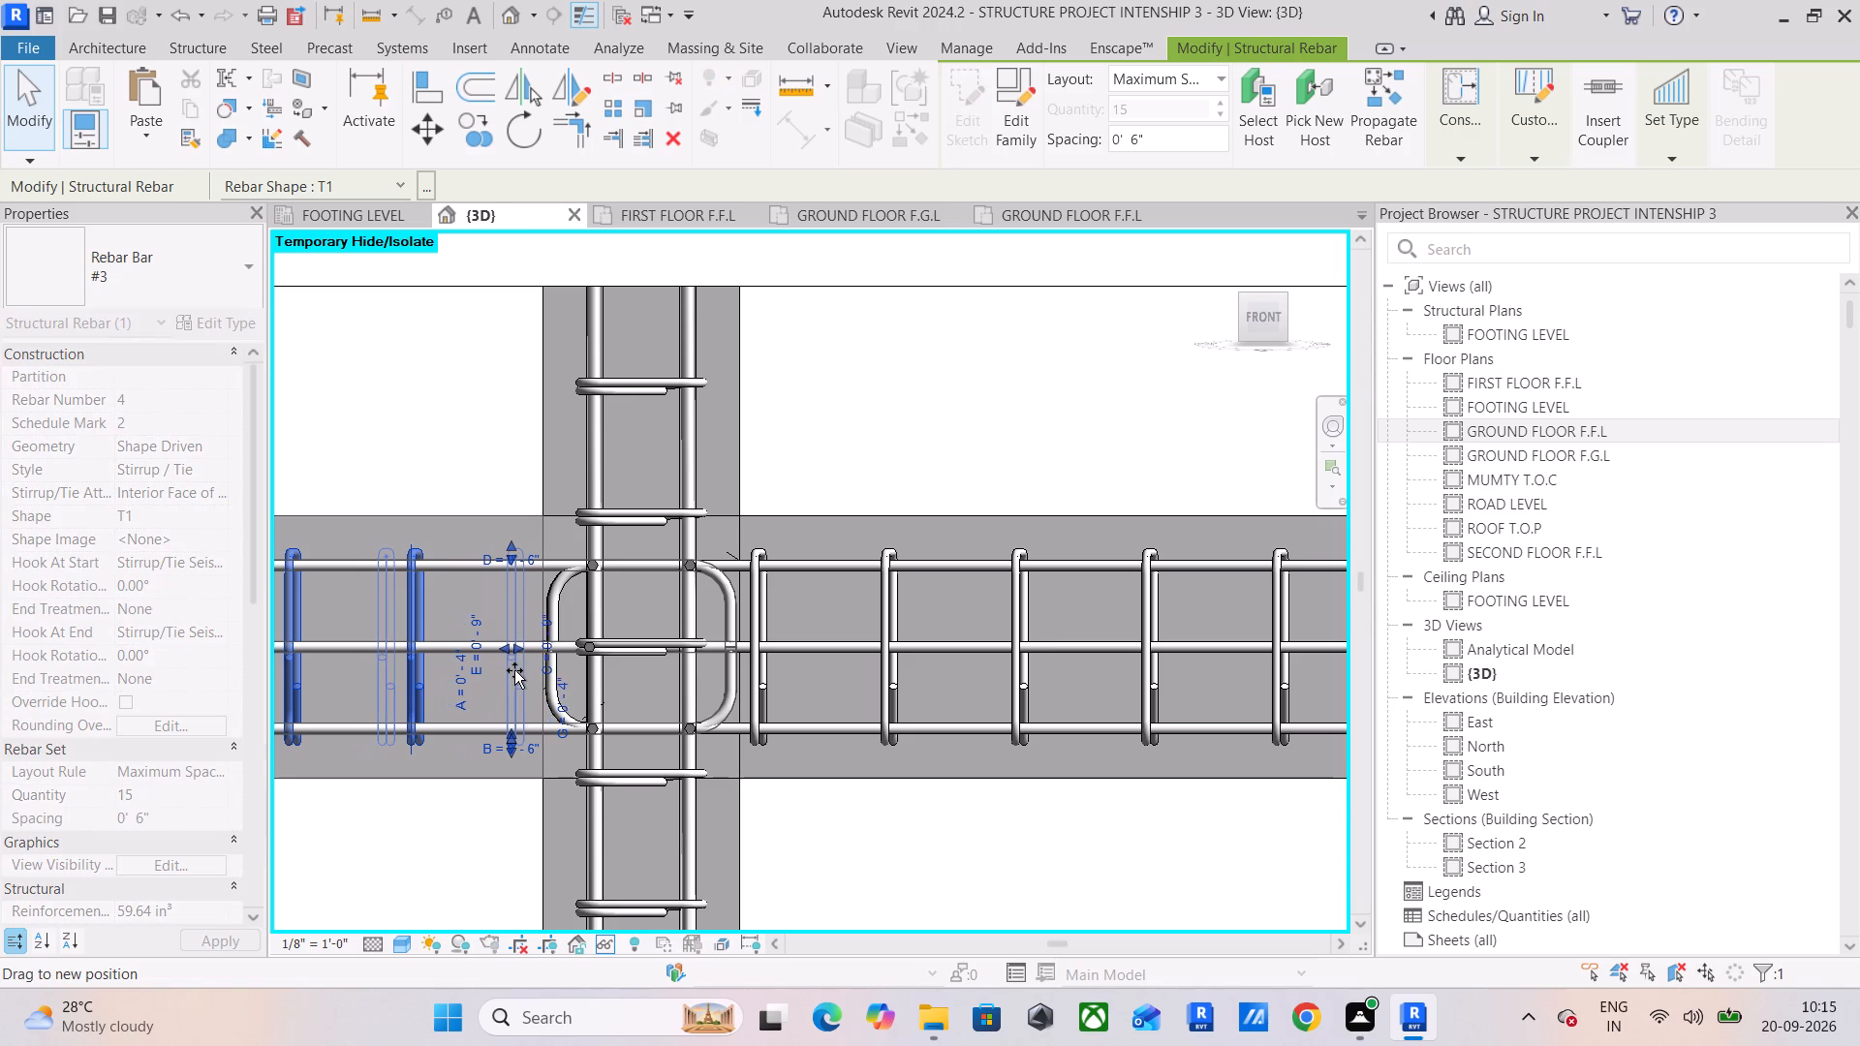
drag(514, 670, 518, 670)
scroll(516, 671, down, 5)
middle_drag(515, 672, 1137, 667)
scroll(716, 627, down, 5)
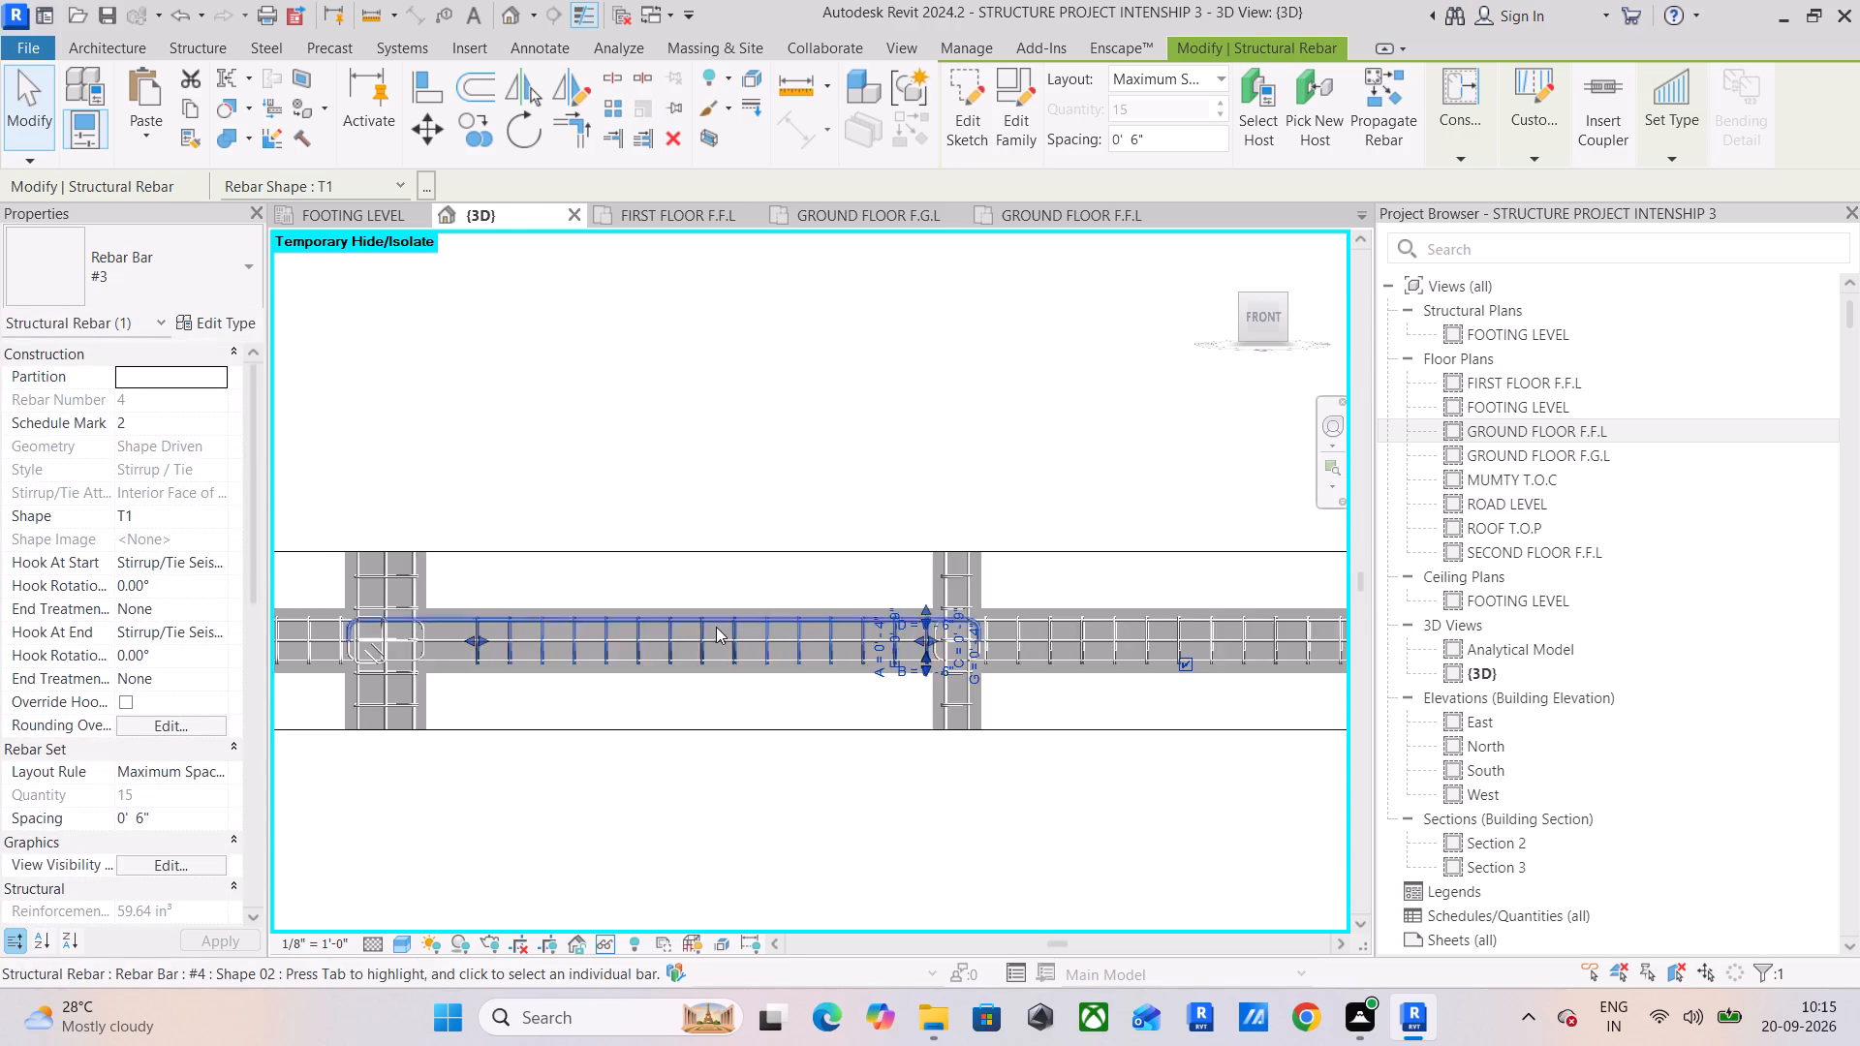
middle_drag(741, 646, 945, 683)
scroll(641, 627, up, 5)
scroll(693, 730, up, 5)
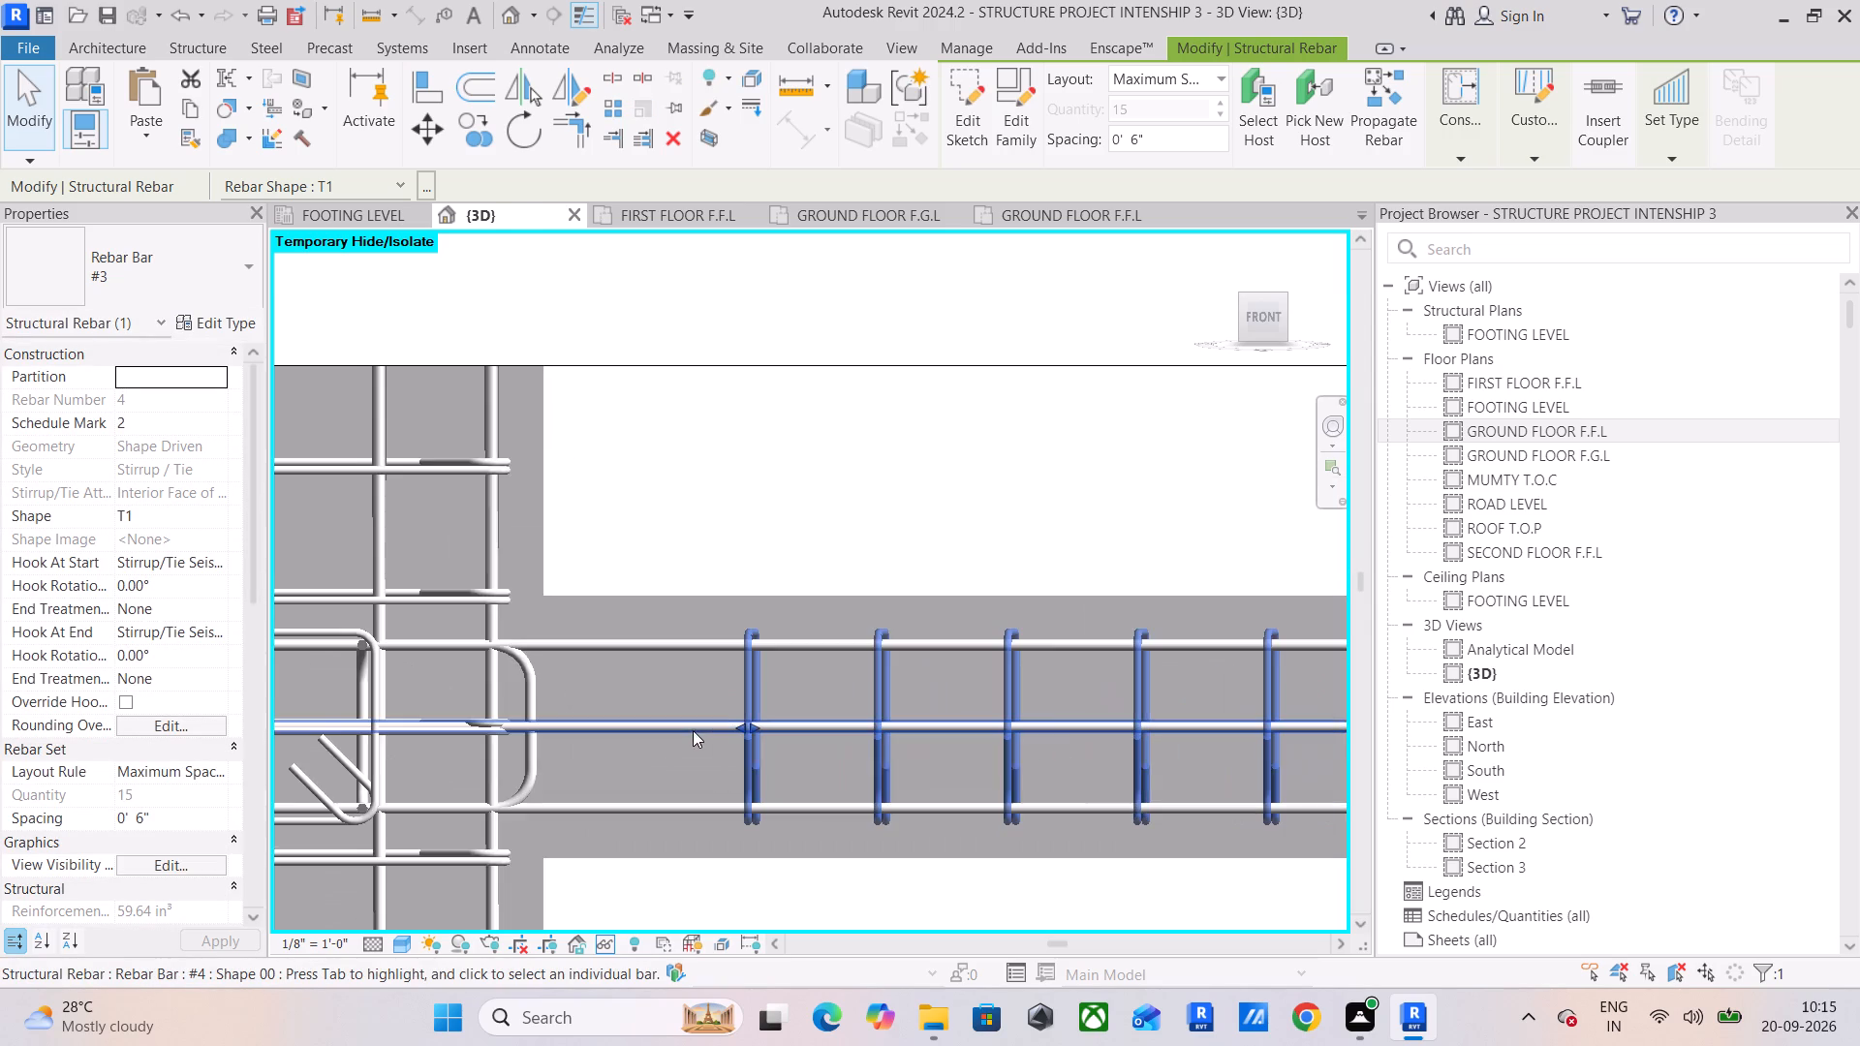
drag(742, 726, 574, 730)
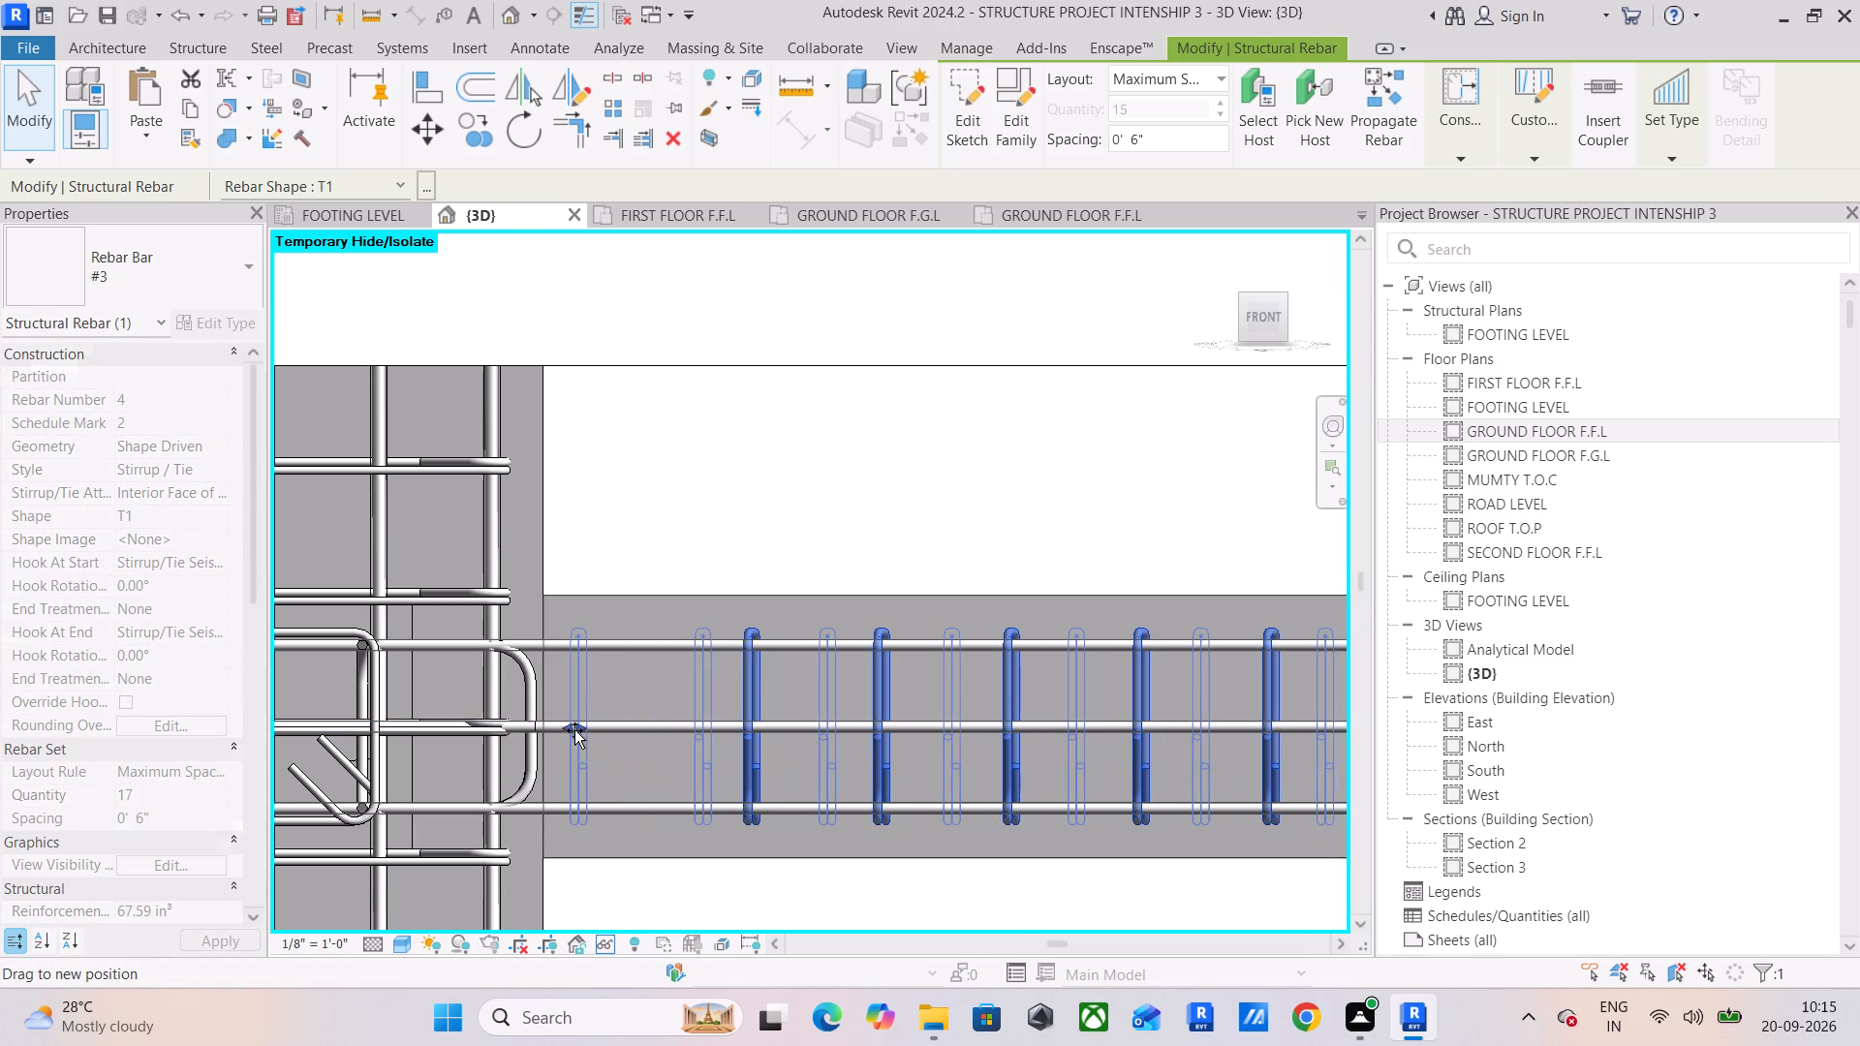
drag(574, 730, 556, 732)
Clear the stirrup selection and turn off the 3D view's section box to show the full frame.
scroll(556, 732, down, 6)
middle_drag(556, 732, 696, 734)
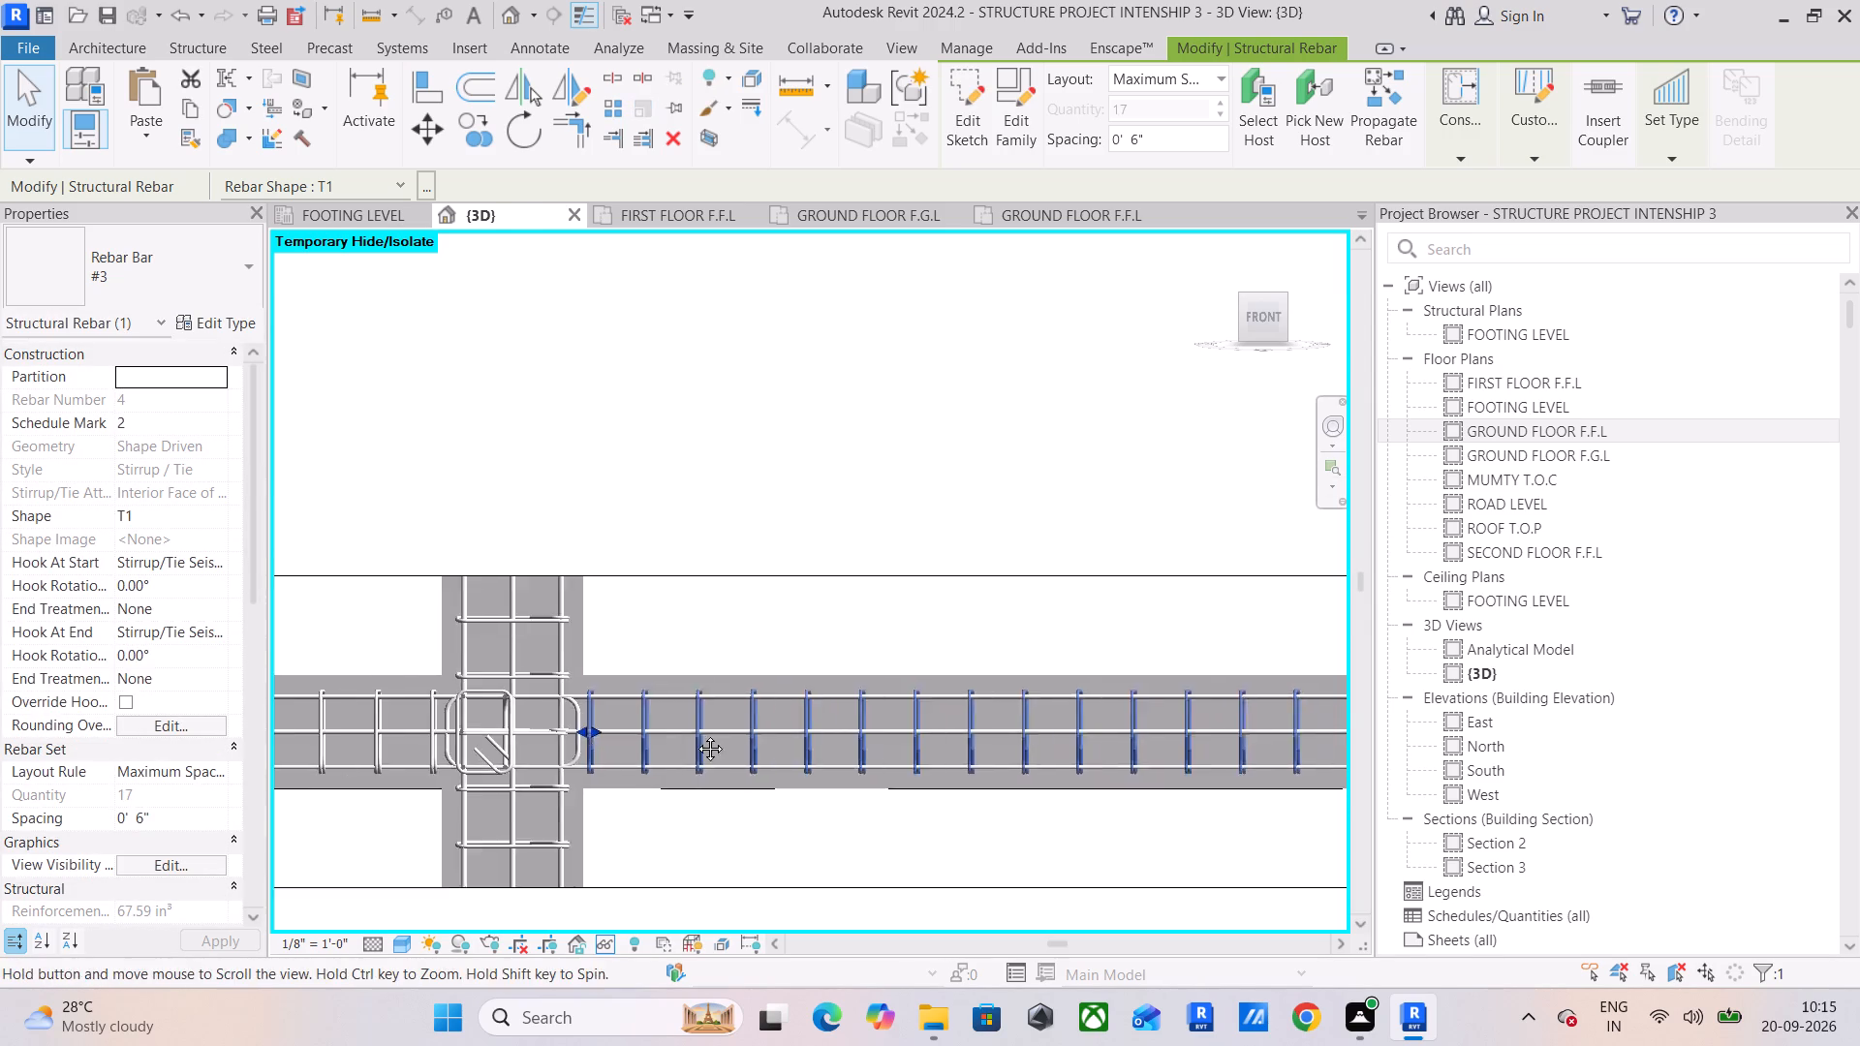
middle_drag(696, 734, 788, 722)
scroll(561, 705, up, 5)
scroll(597, 709, down, 11)
middle_drag(598, 709, 770, 717)
scroll(592, 697, up, 6)
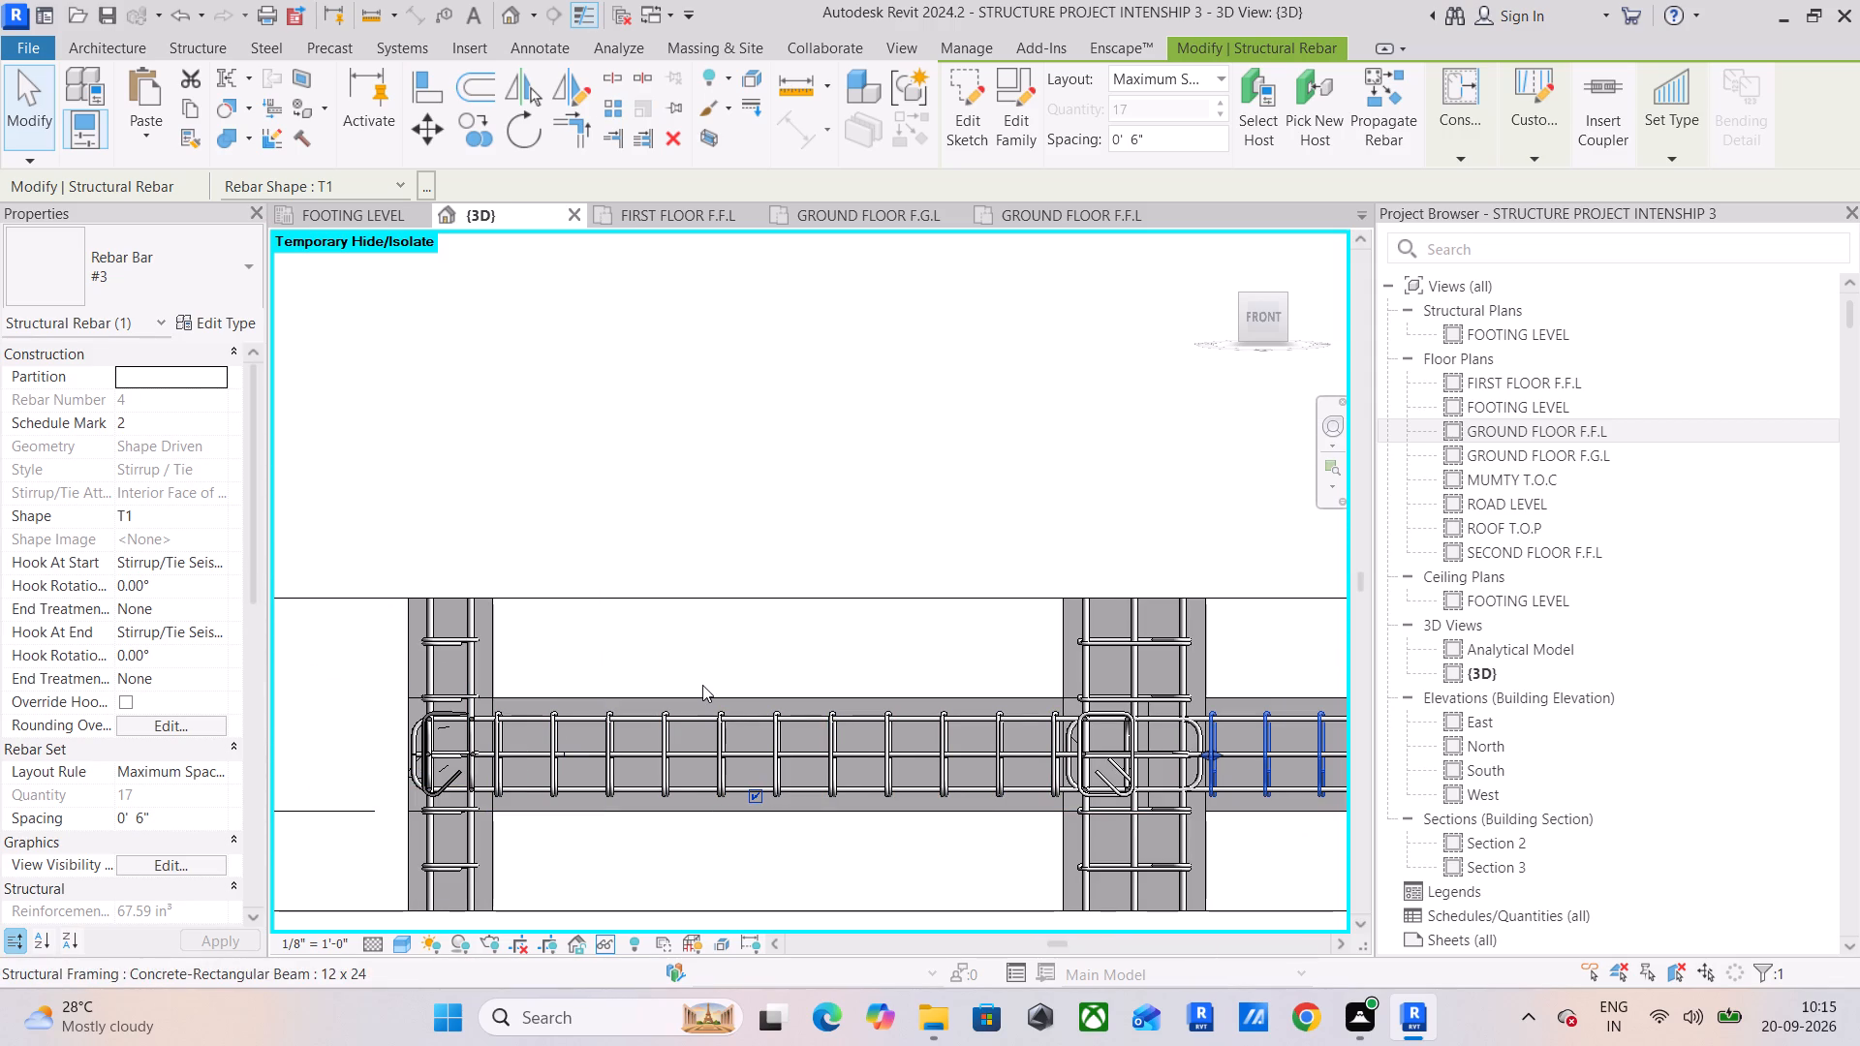
click(728, 403)
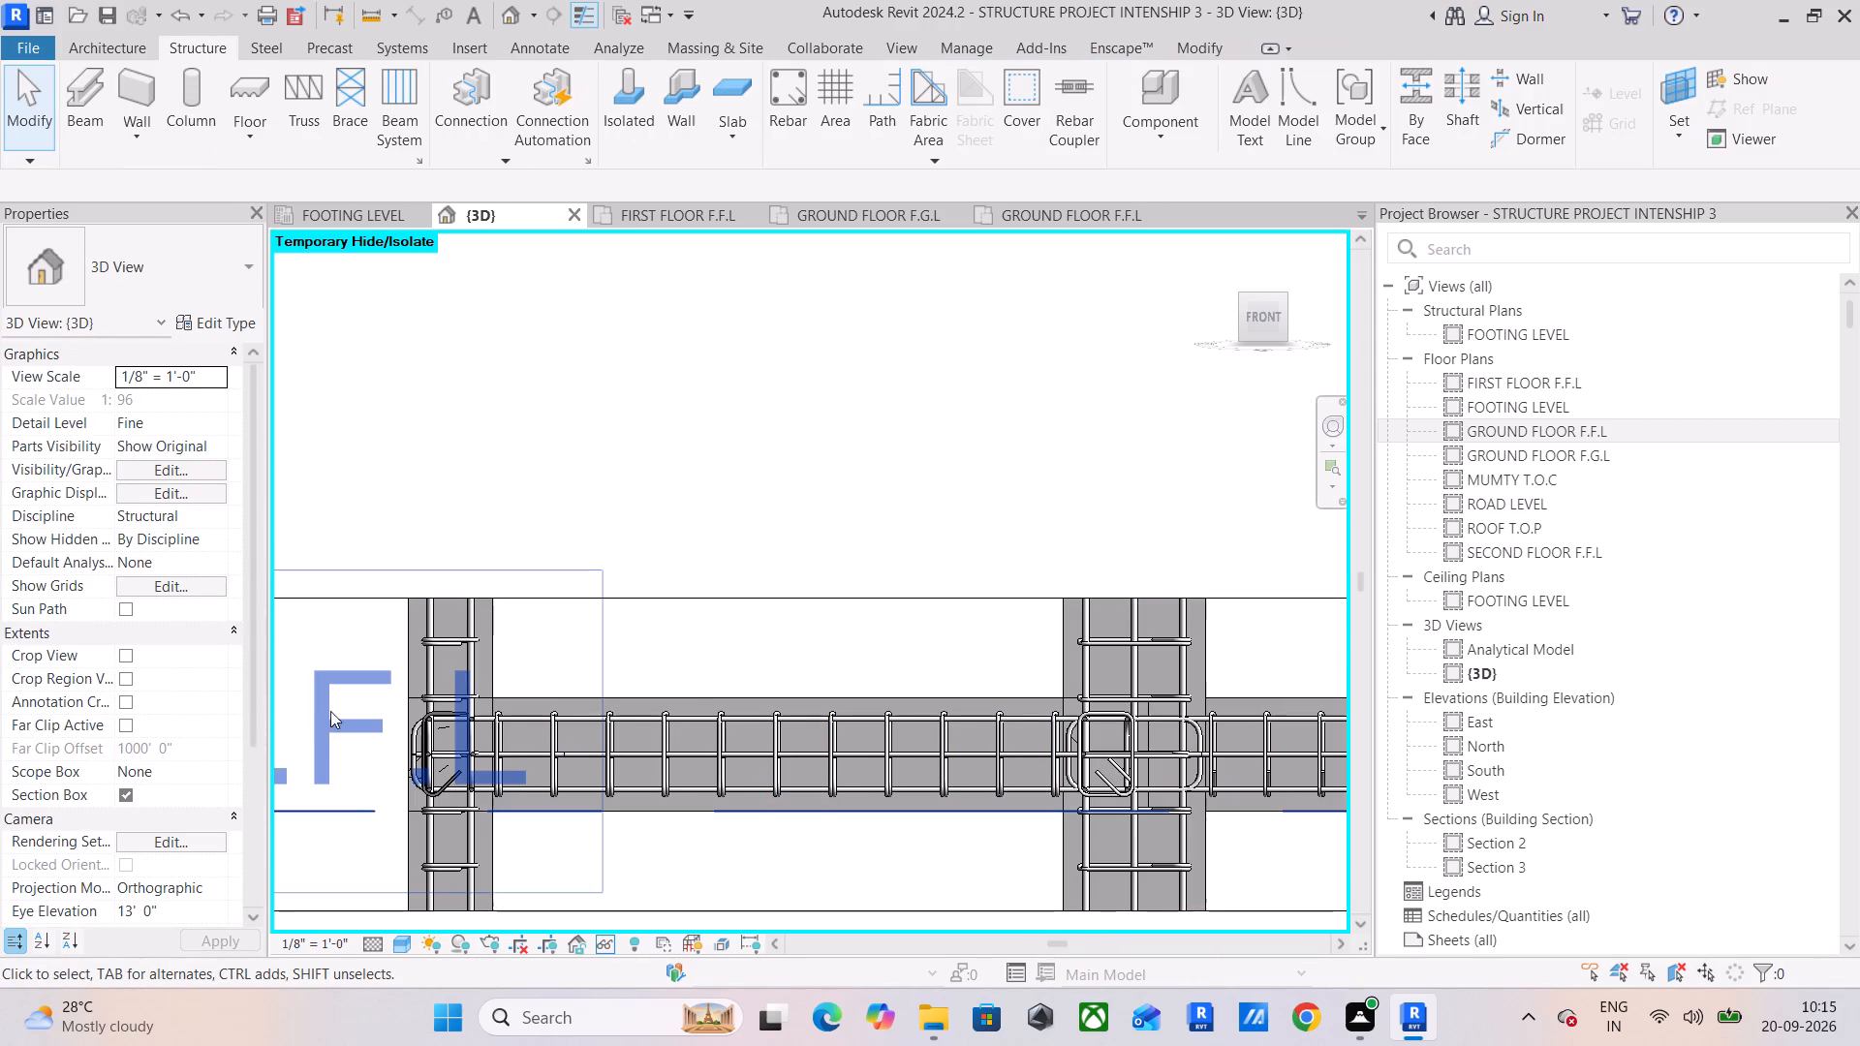
click(124, 794)
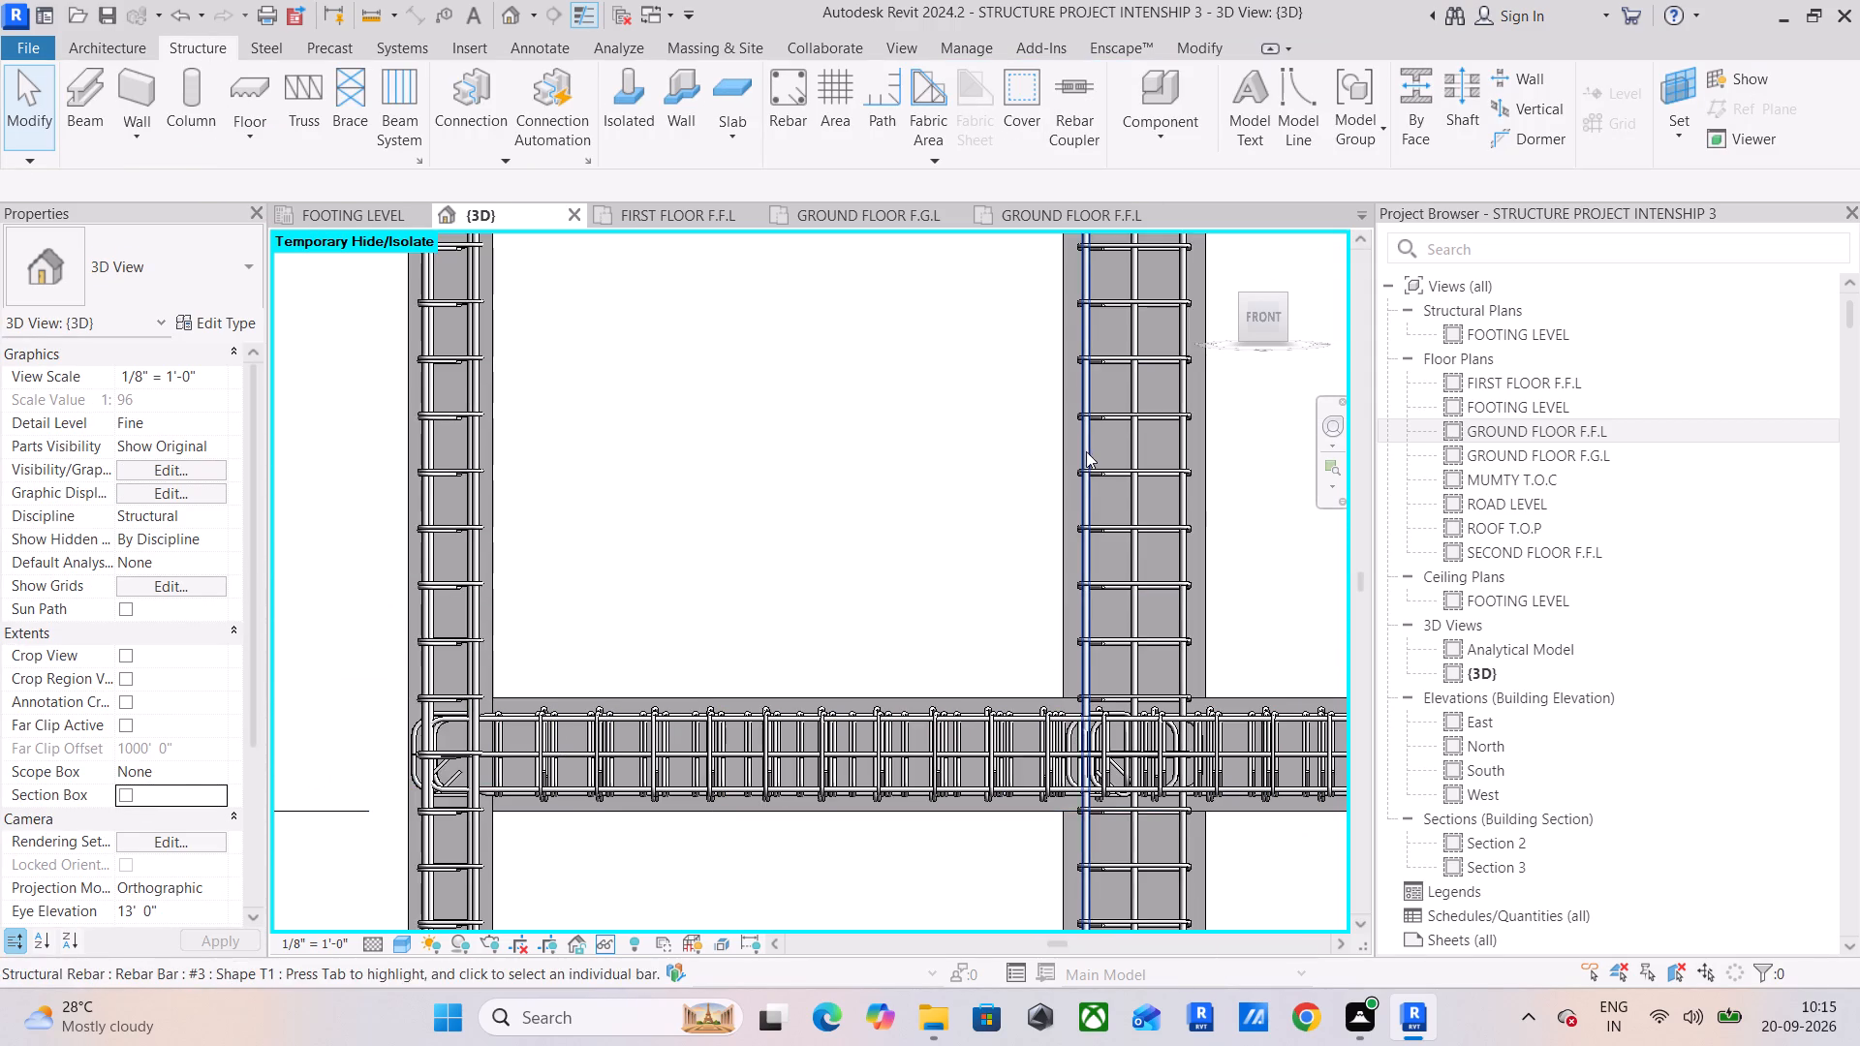
Isolate the next first-floor beam line with a section box around its #3 stirrup set (shape T1), viewed from the front.
scroll(1085, 449, down, 5)
middle_drag(1113, 505, 1085, 662)
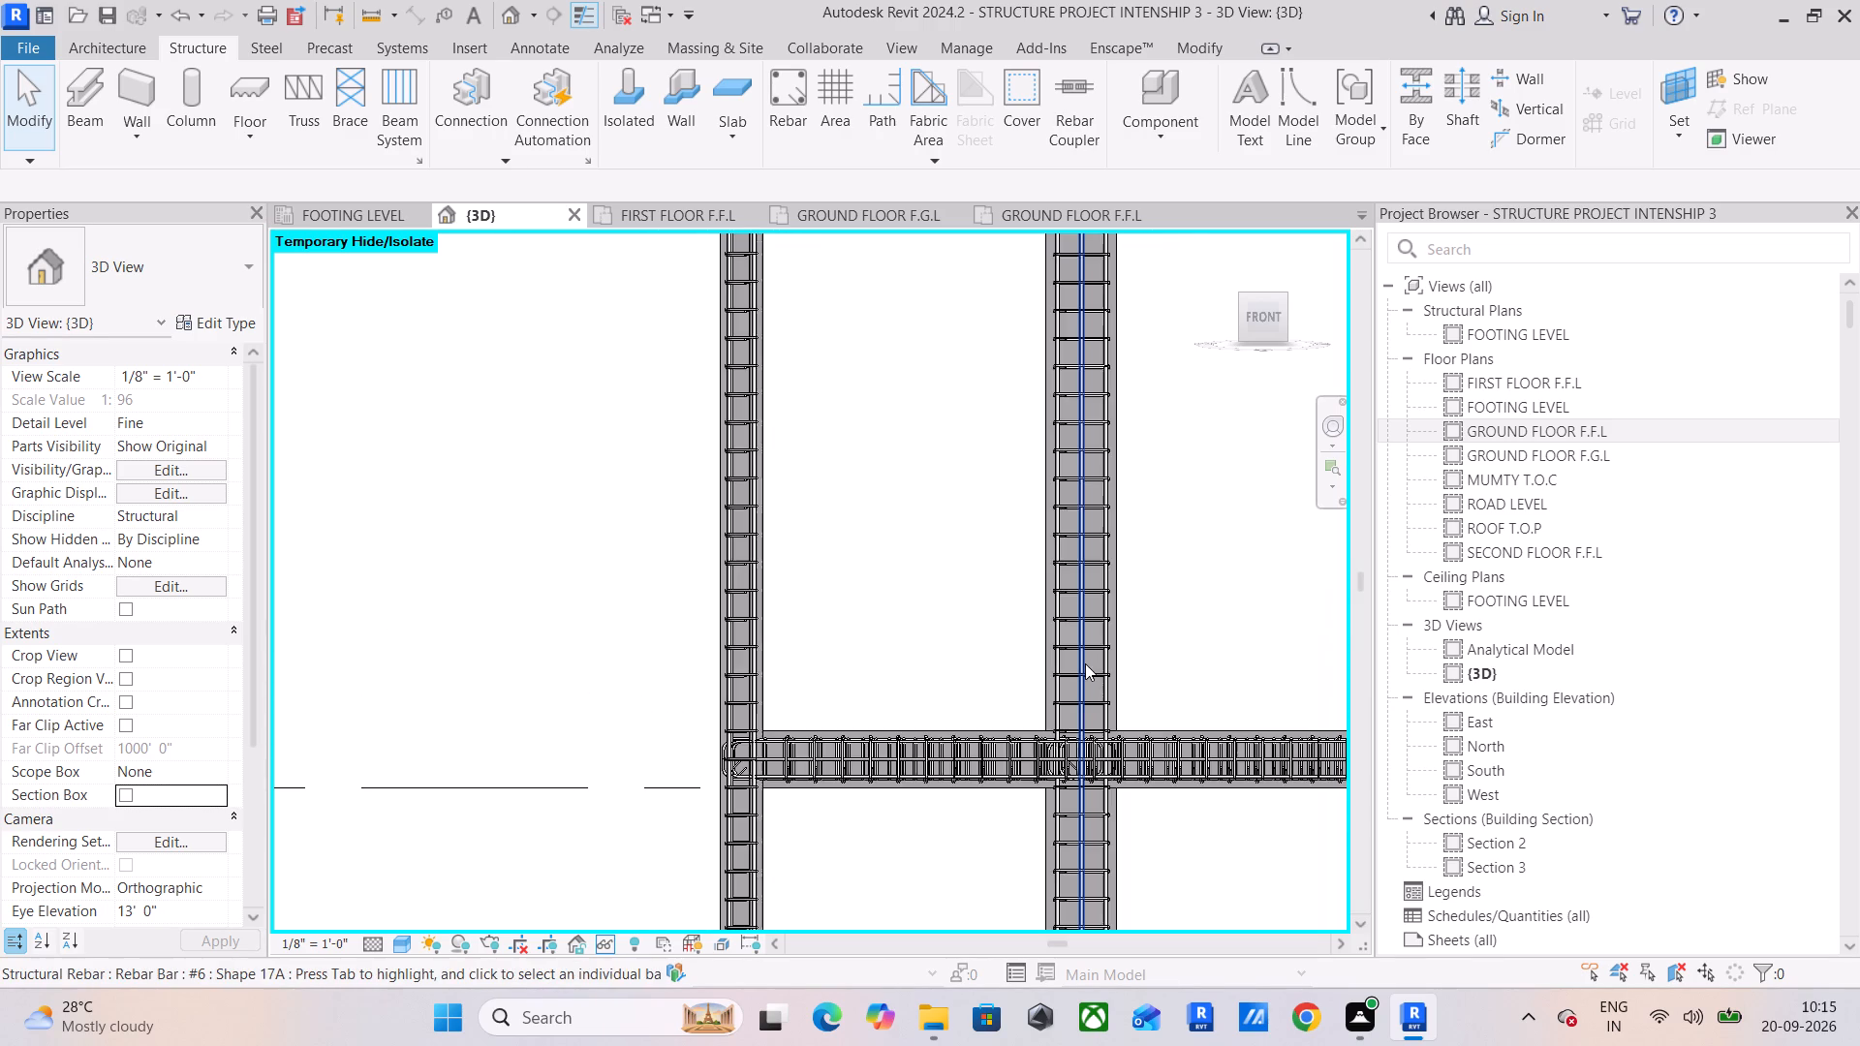
middle_drag(1086, 624, 549, 554)
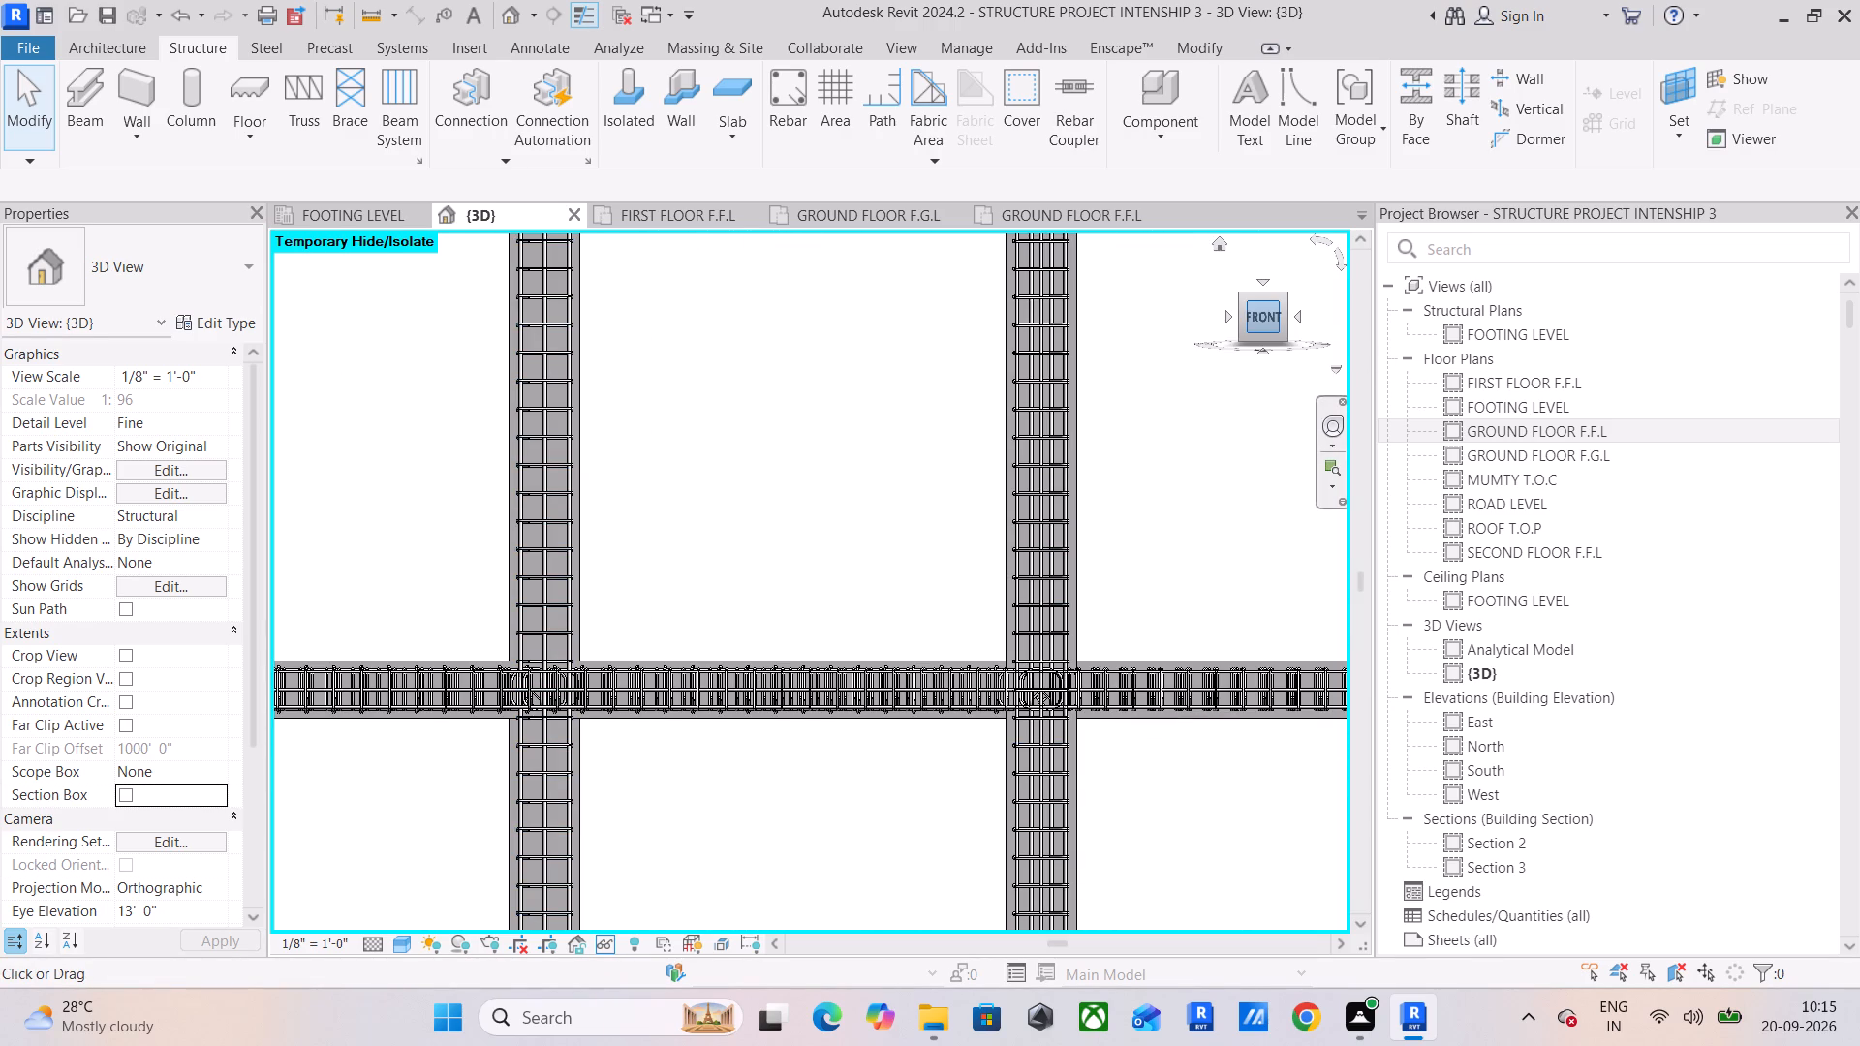
drag(1258, 320, 1255, 346)
middle_drag(1110, 566, 1106, 563)
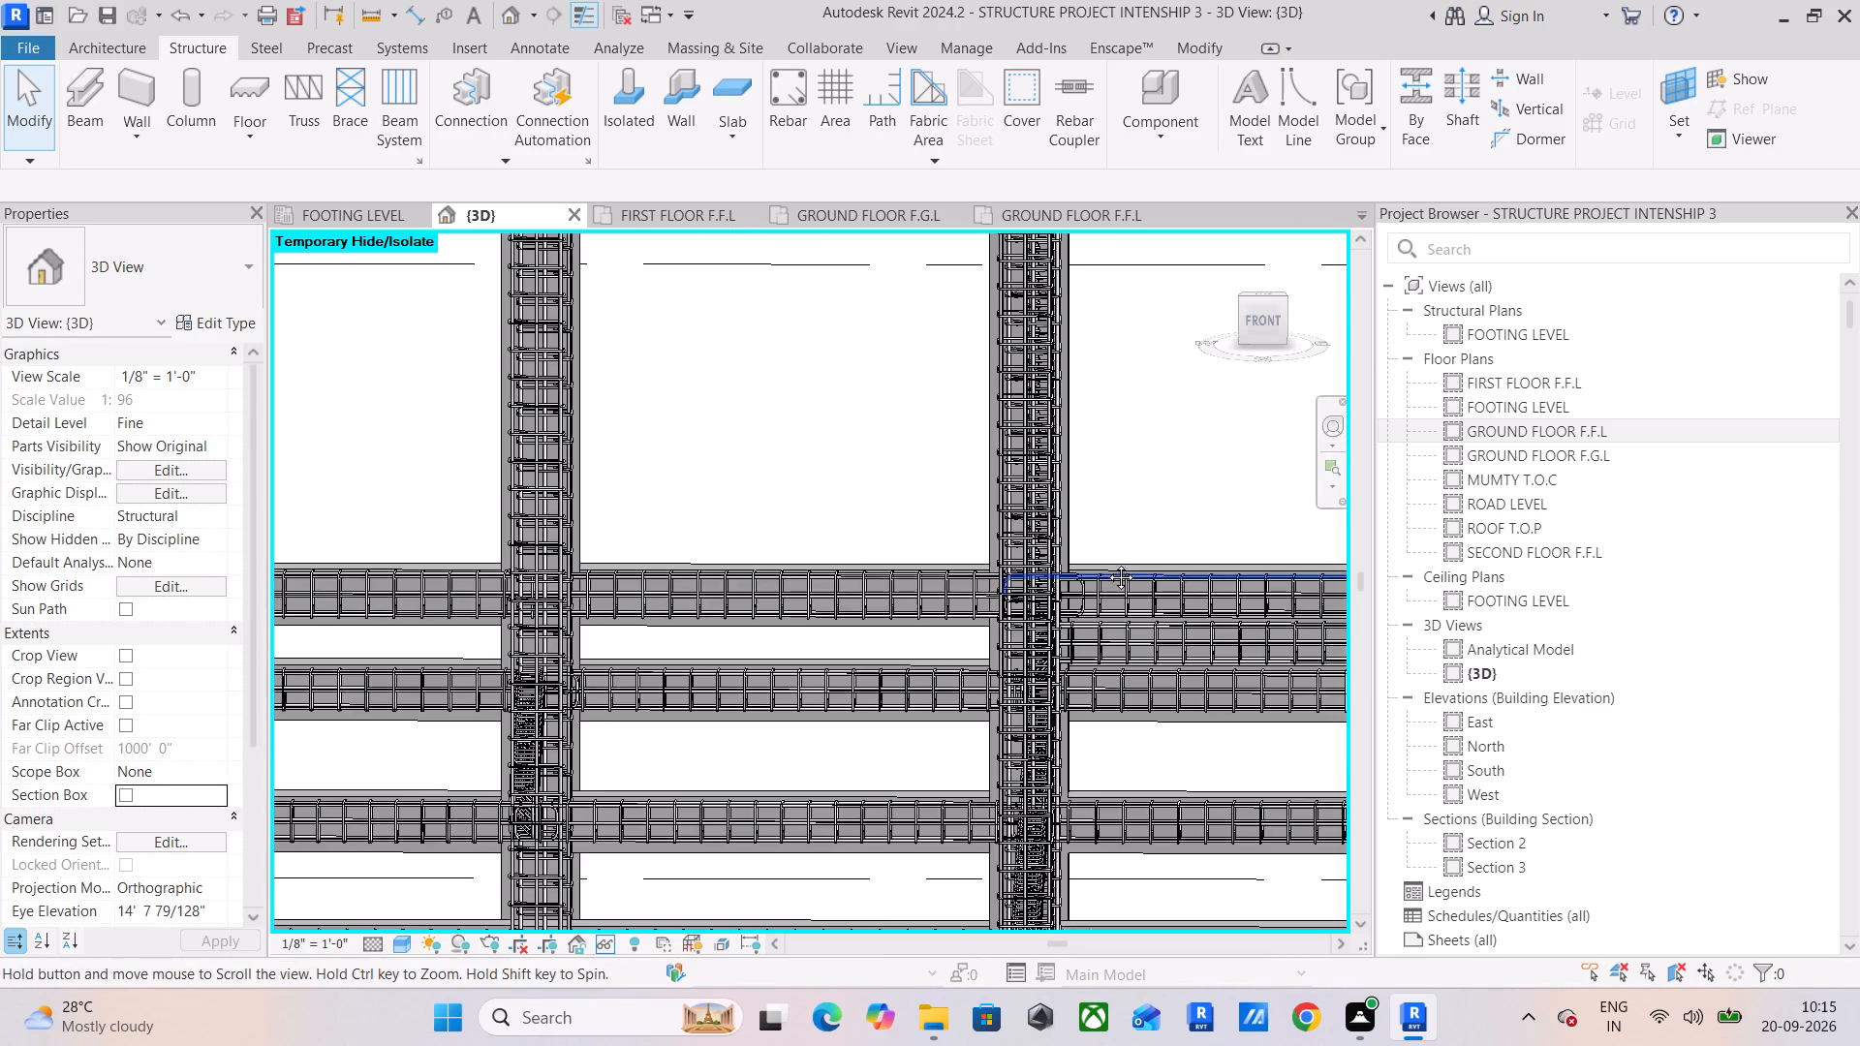
middle_drag(1106, 563, 714, 397)
scroll(800, 502, down, 5)
middle_drag(843, 521, 670, 576)
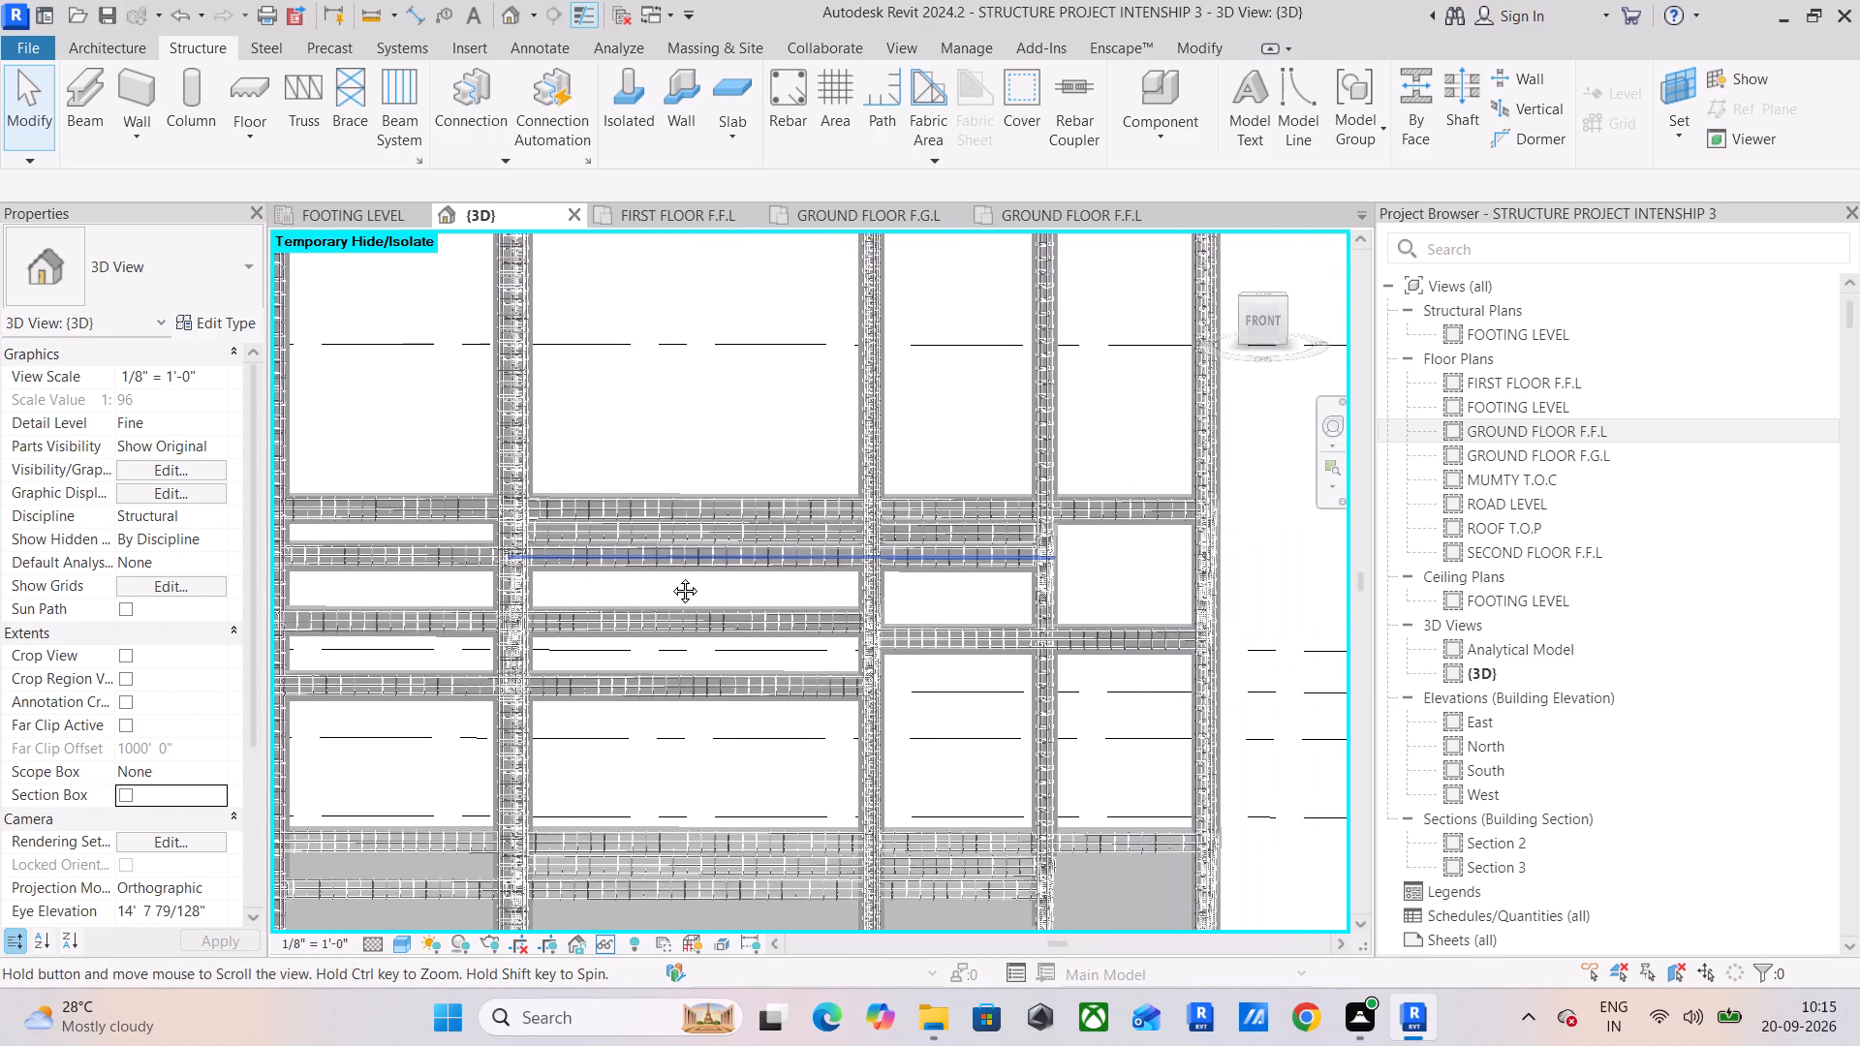
middle_drag(670, 576, 675, 576)
scroll(631, 535, up, 5)
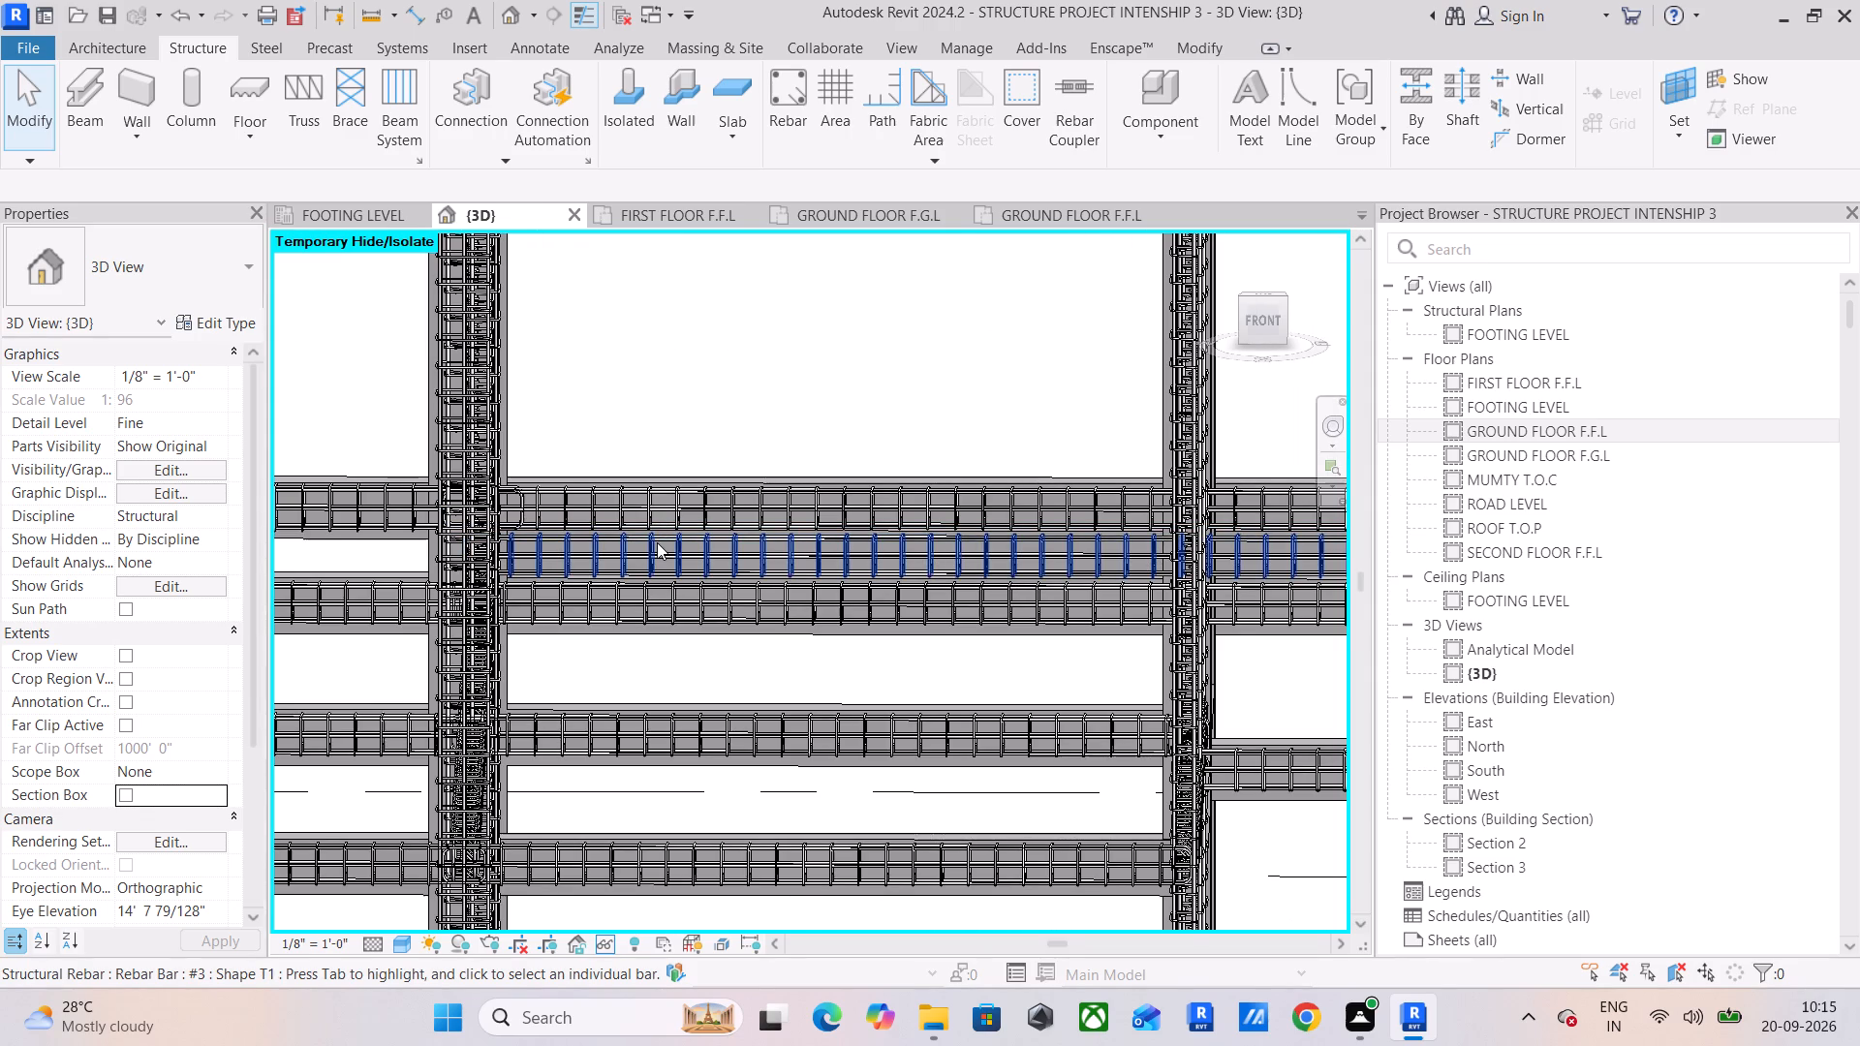
click(657, 542)
click(762, 136)
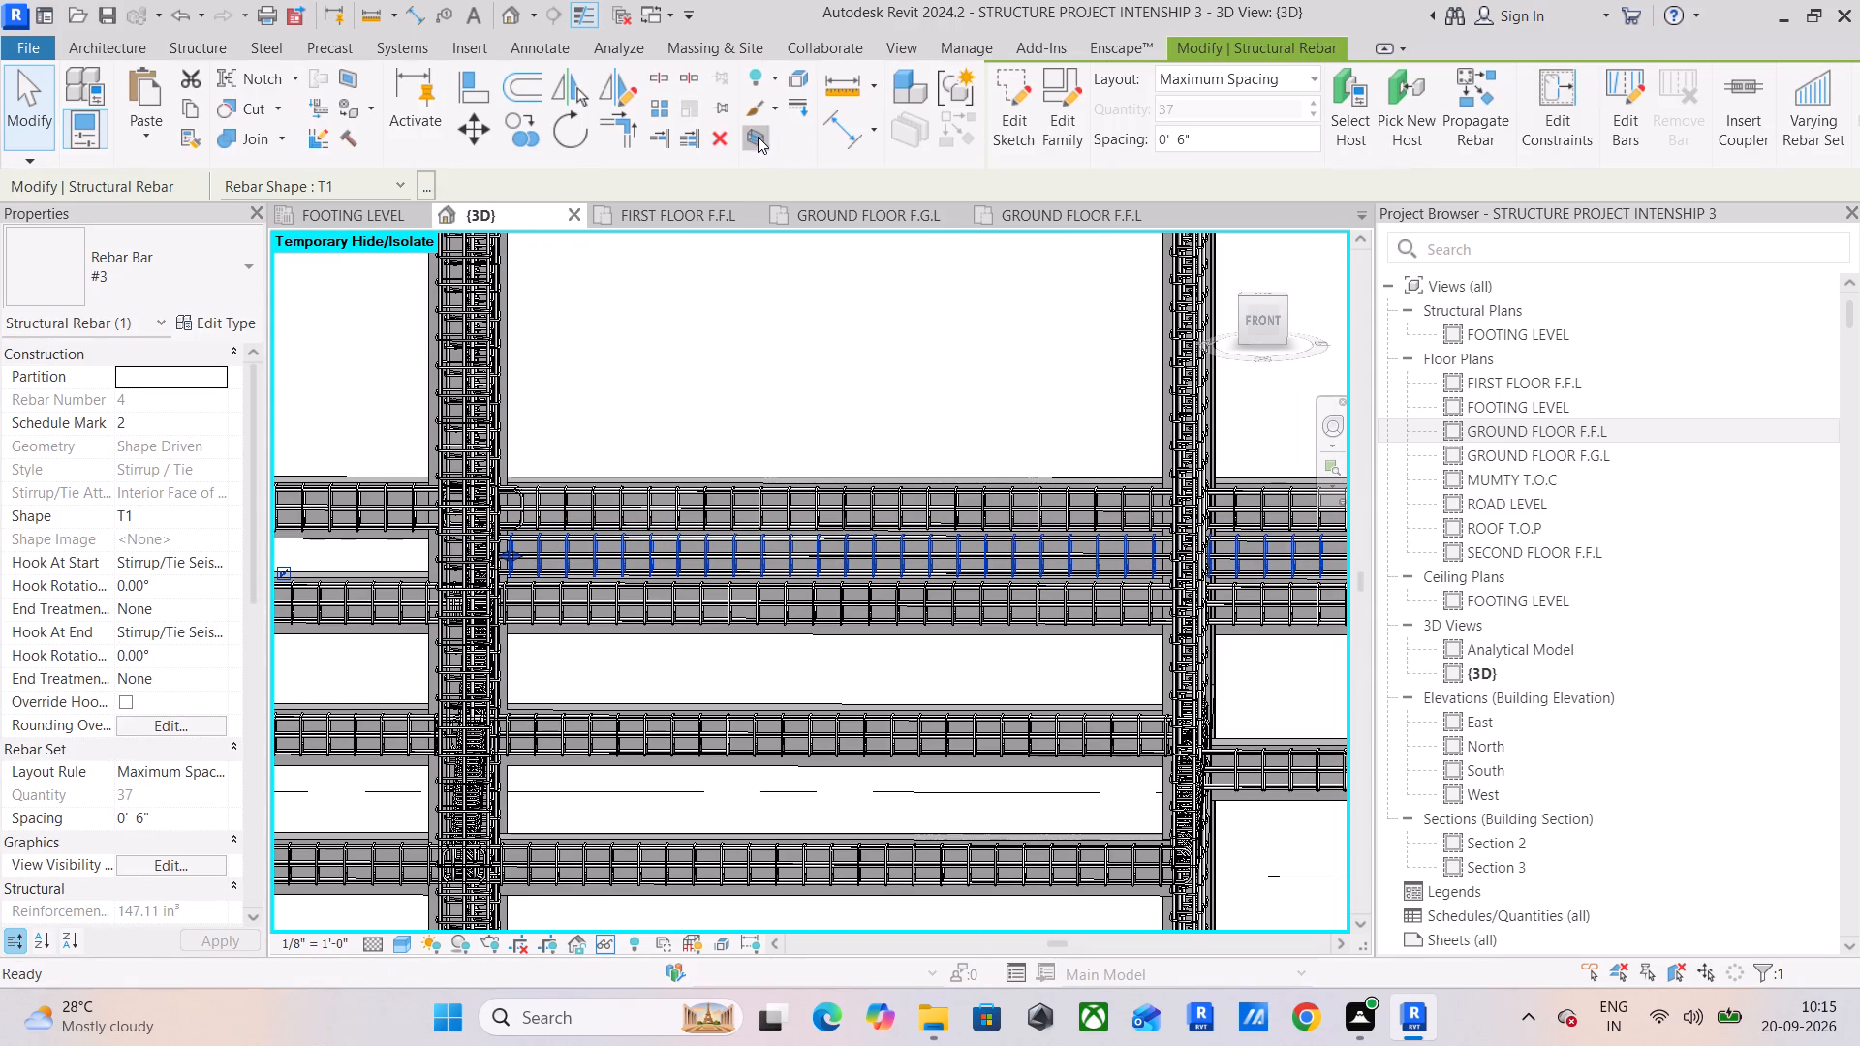
click(1255, 321)
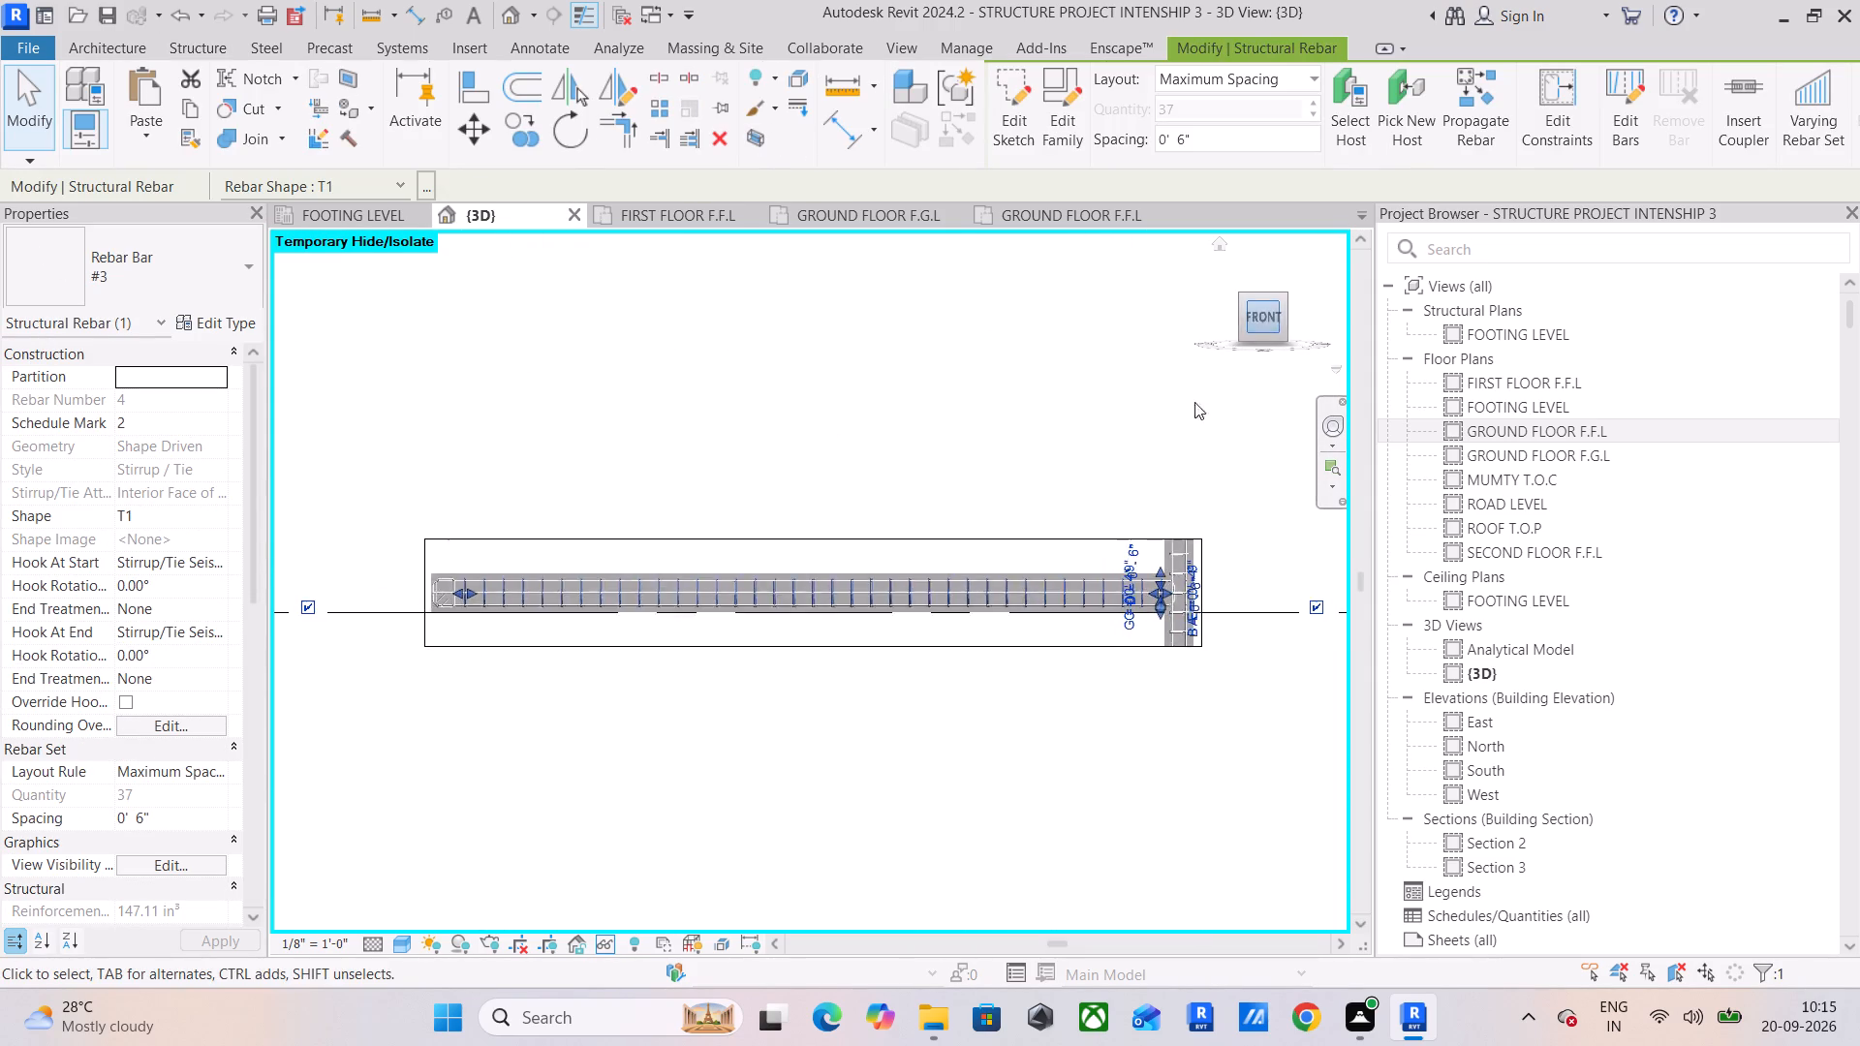
Extend the section box lengthwise beyond both ends of the beam.
scroll(1191, 443, up, 1)
middle_drag(1191, 443, 962, 393)
scroll(962, 393, down, 5)
drag(1014, 463, 1165, 466)
click(885, 426)
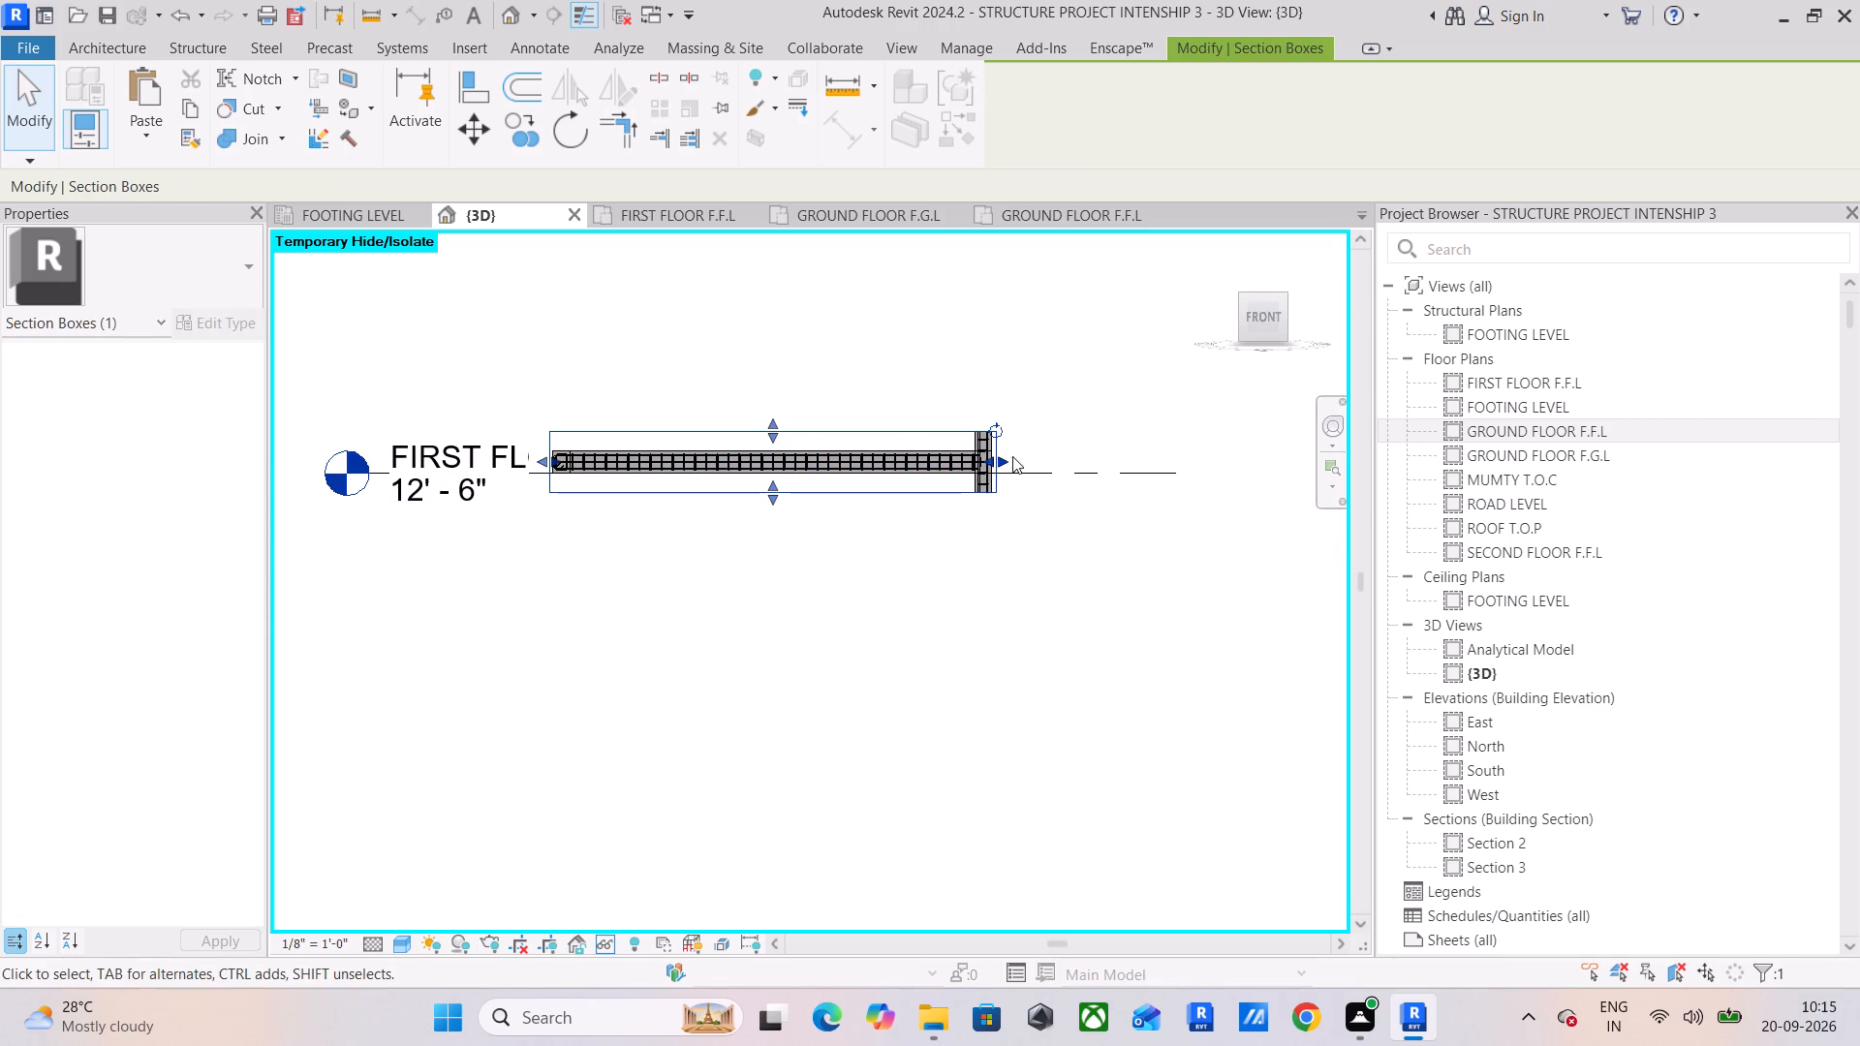
drag(1004, 461, 1211, 481)
middle_drag(1211, 481, 808, 471)
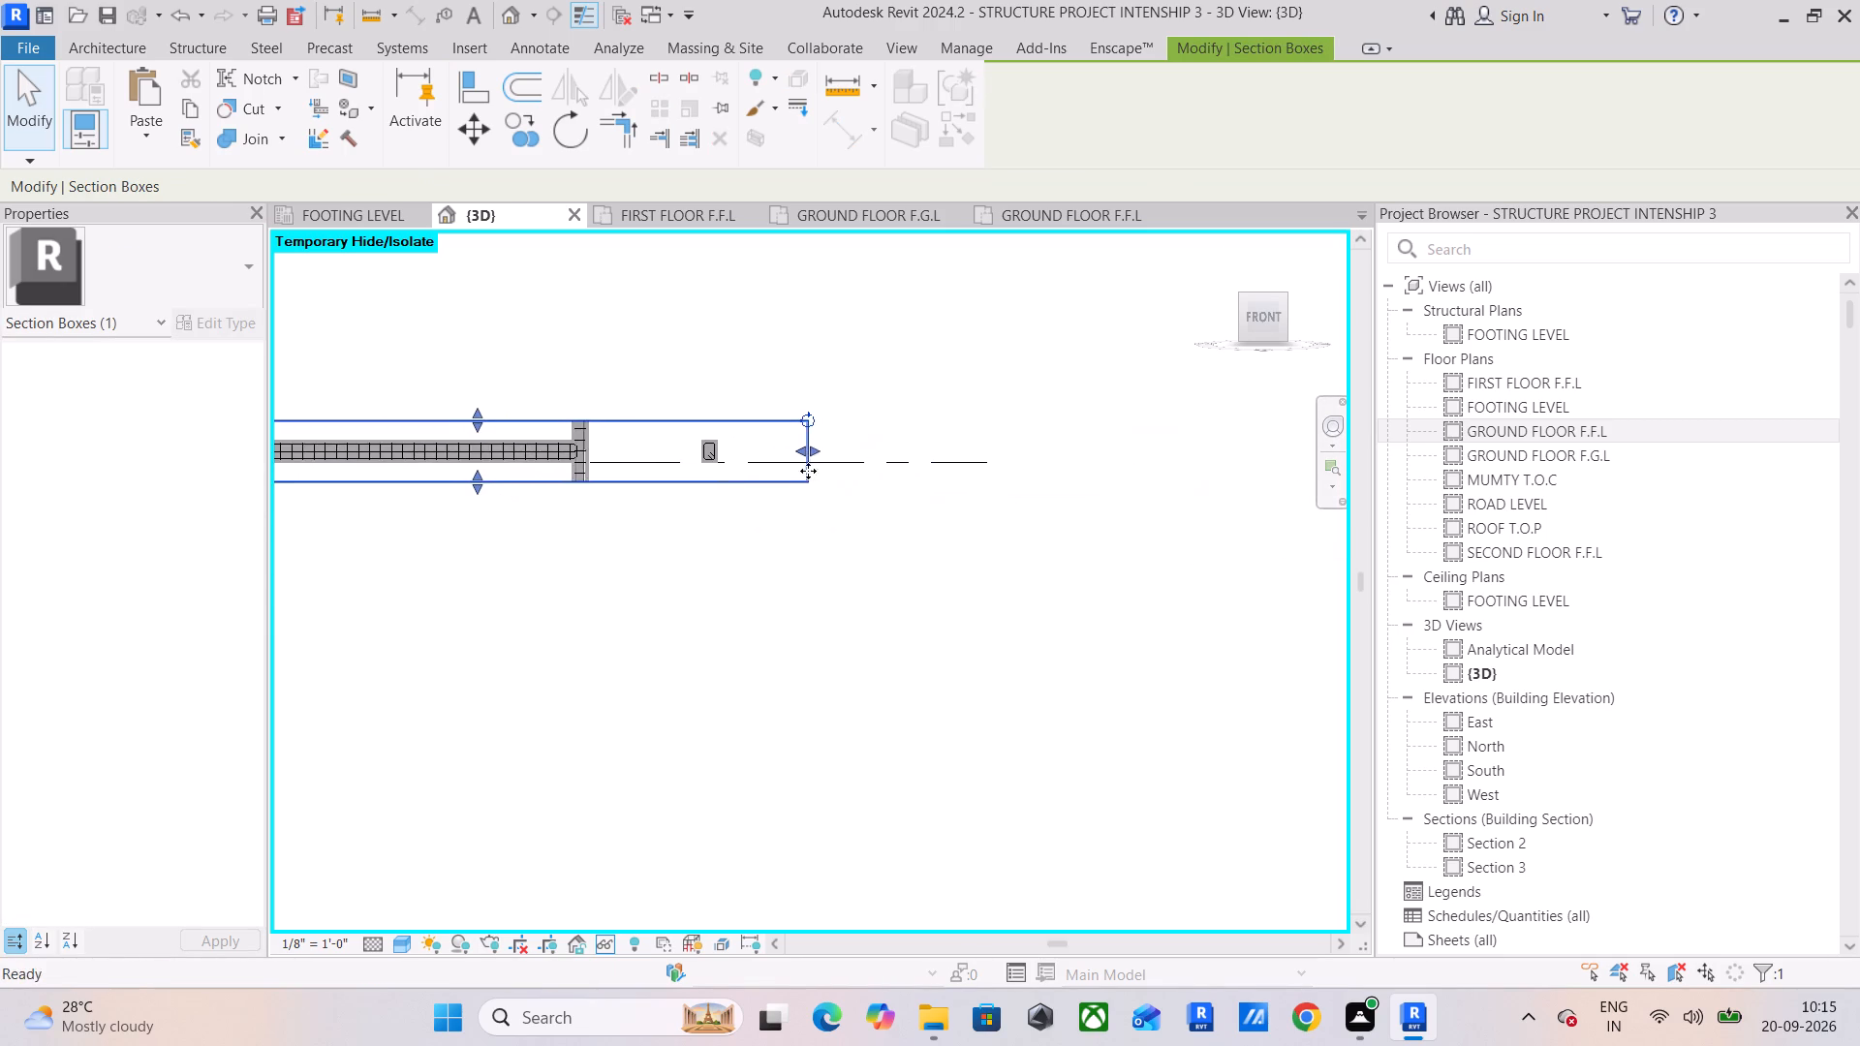
drag(815, 448, 966, 454)
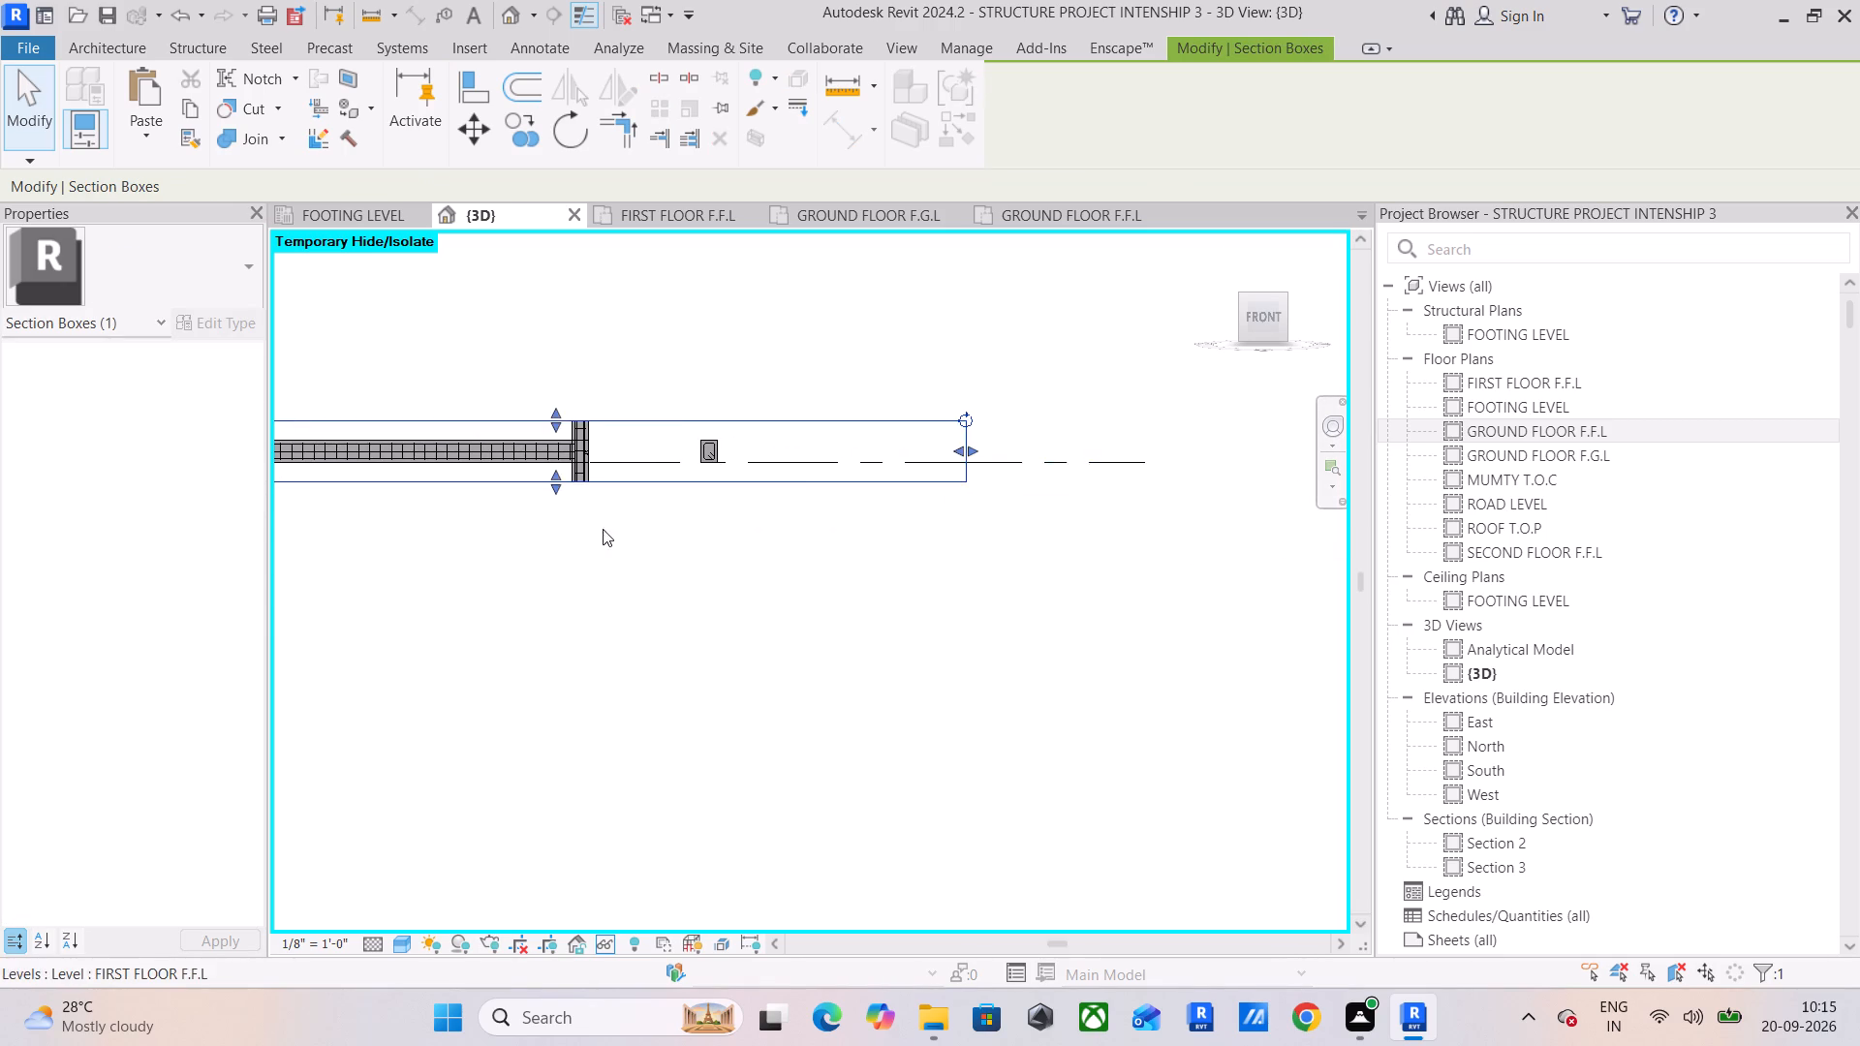
middle_drag(608, 531, 1126, 540)
drag(653, 456, 651, 456)
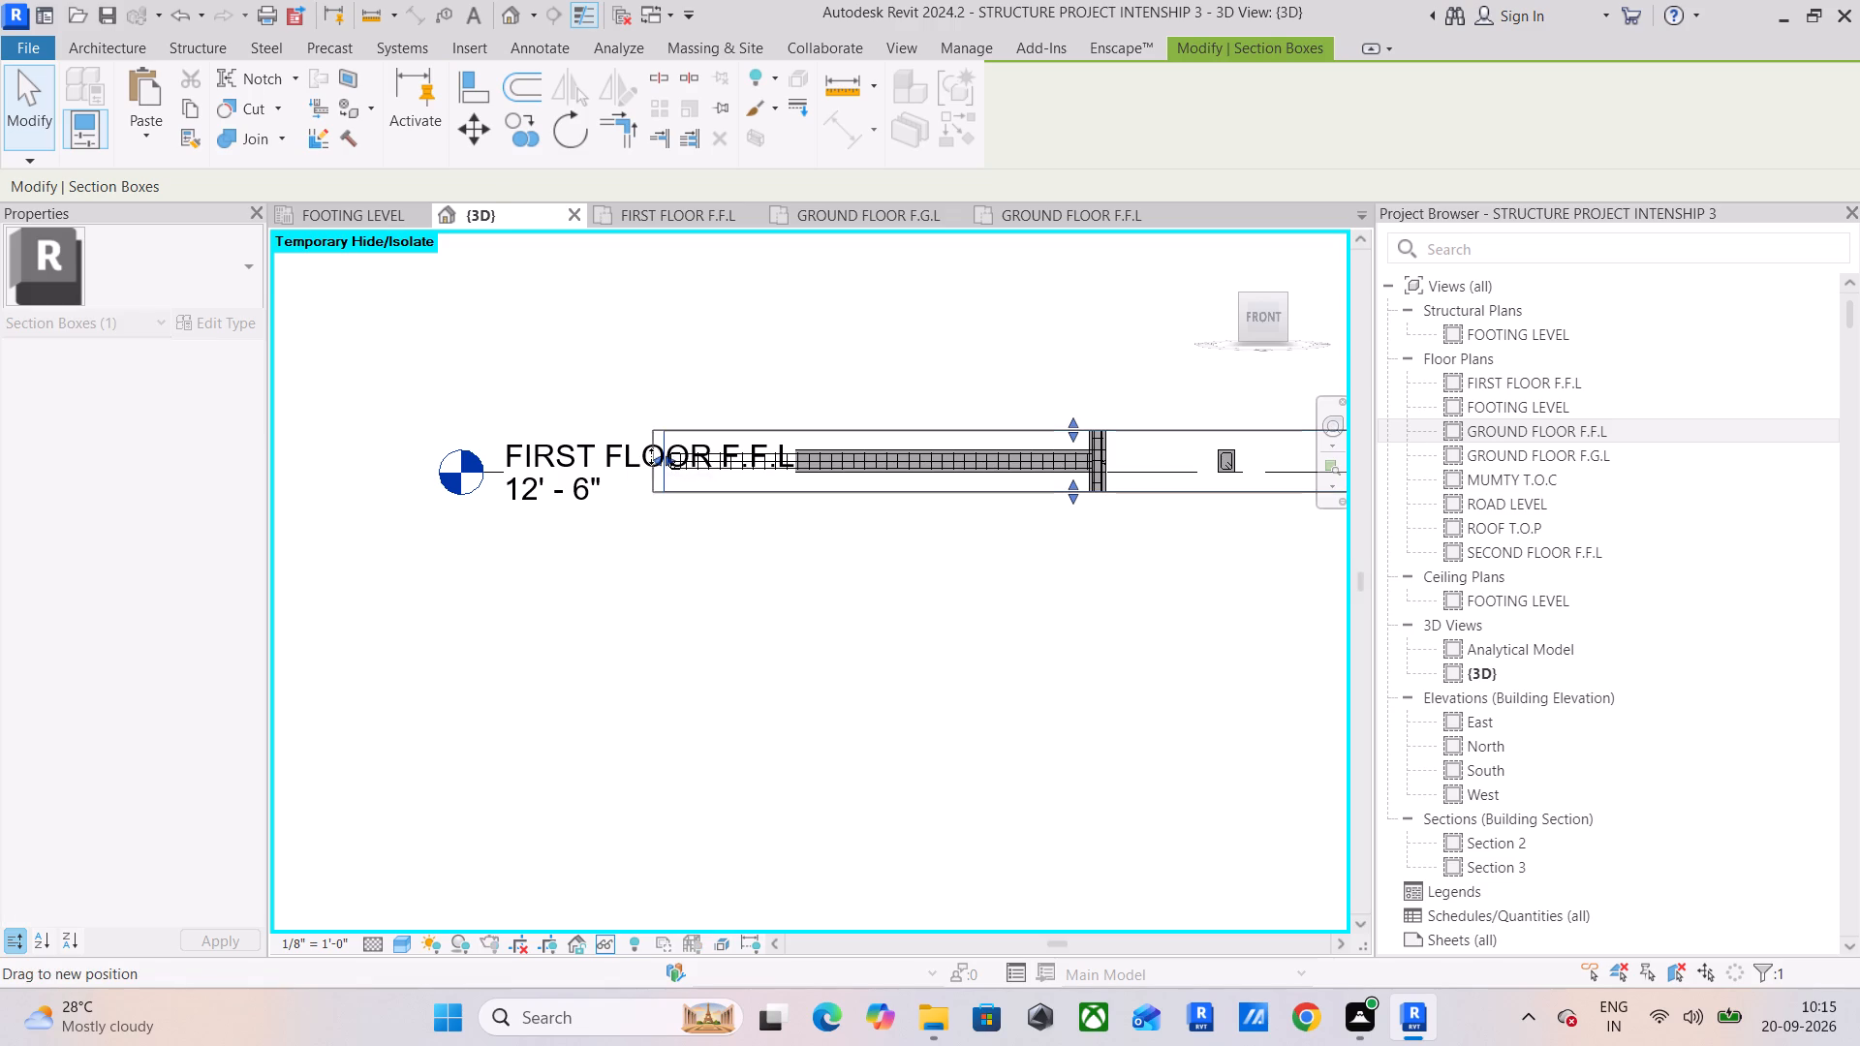
drag(651, 456, 428, 456)
Examine the stirrups and hooked bars at the beam end away from the column.
scroll(694, 481, up, 3)
middle_drag(722, 536, 684, 550)
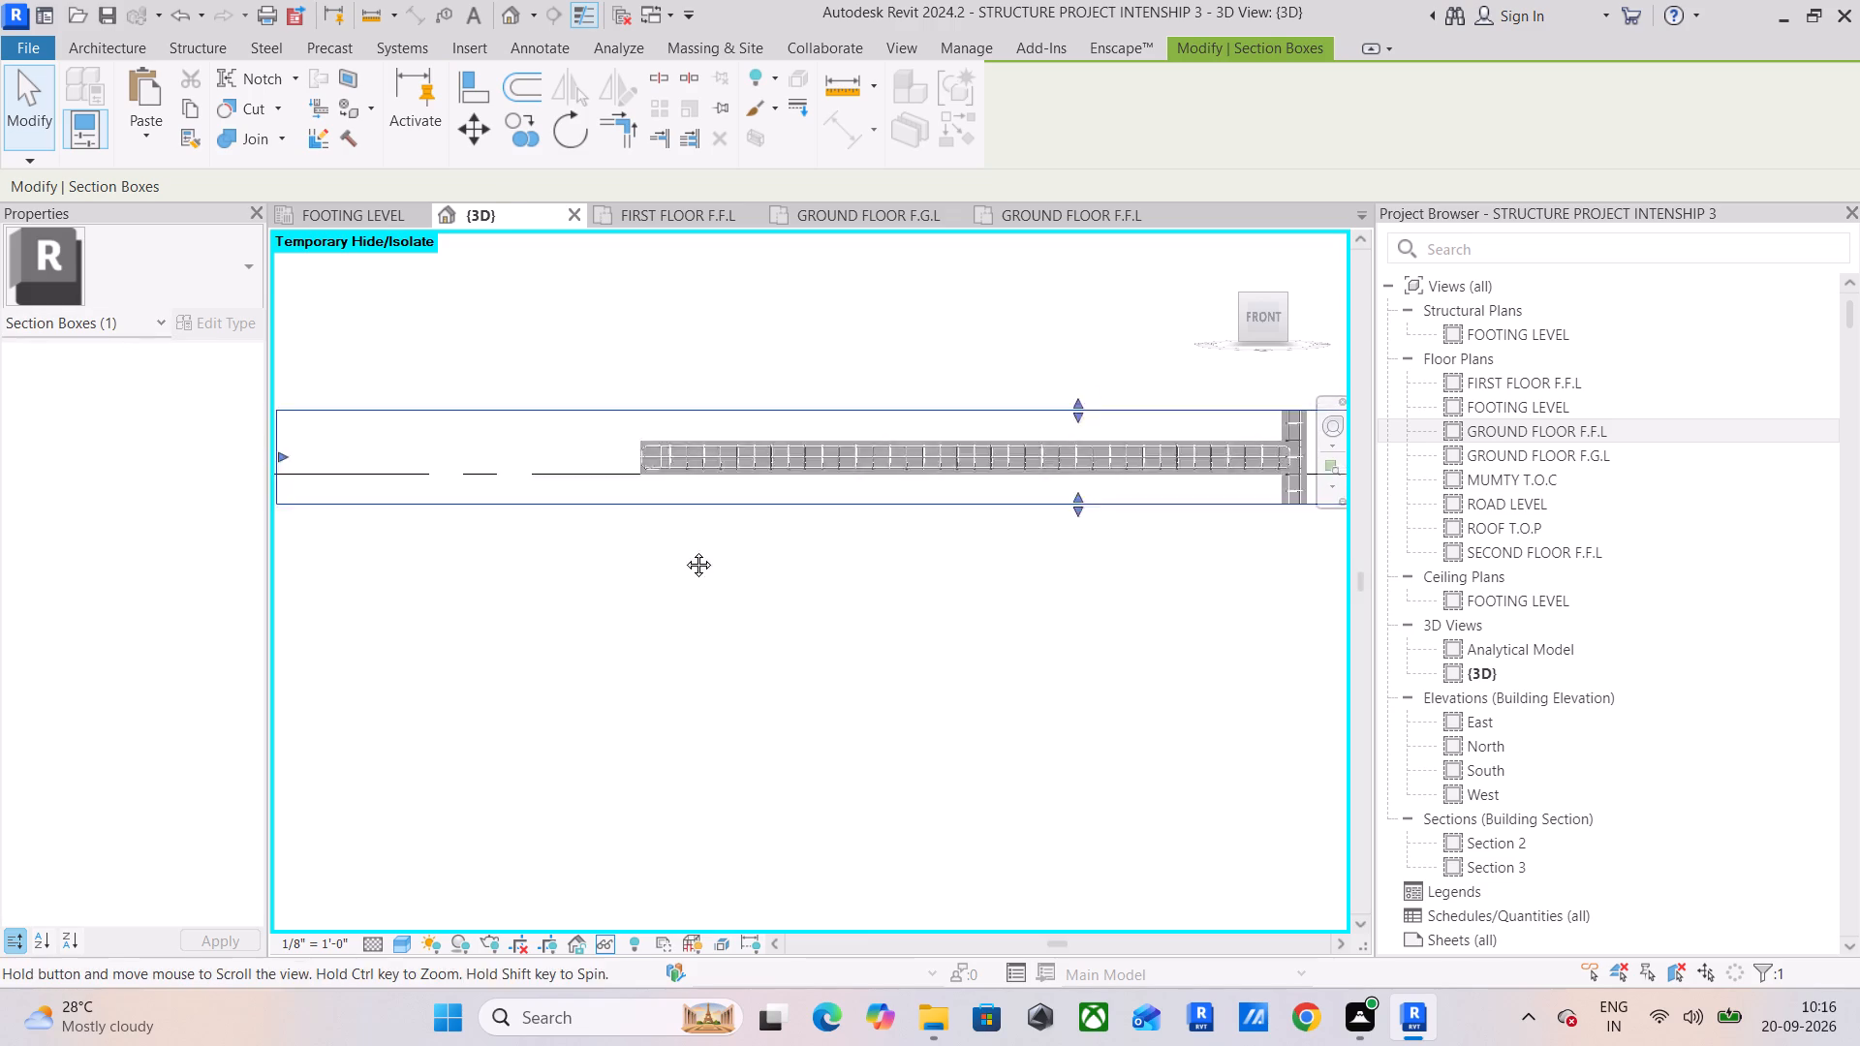
middle_drag(684, 550, 521, 568)
middle_drag(757, 593, 648, 631)
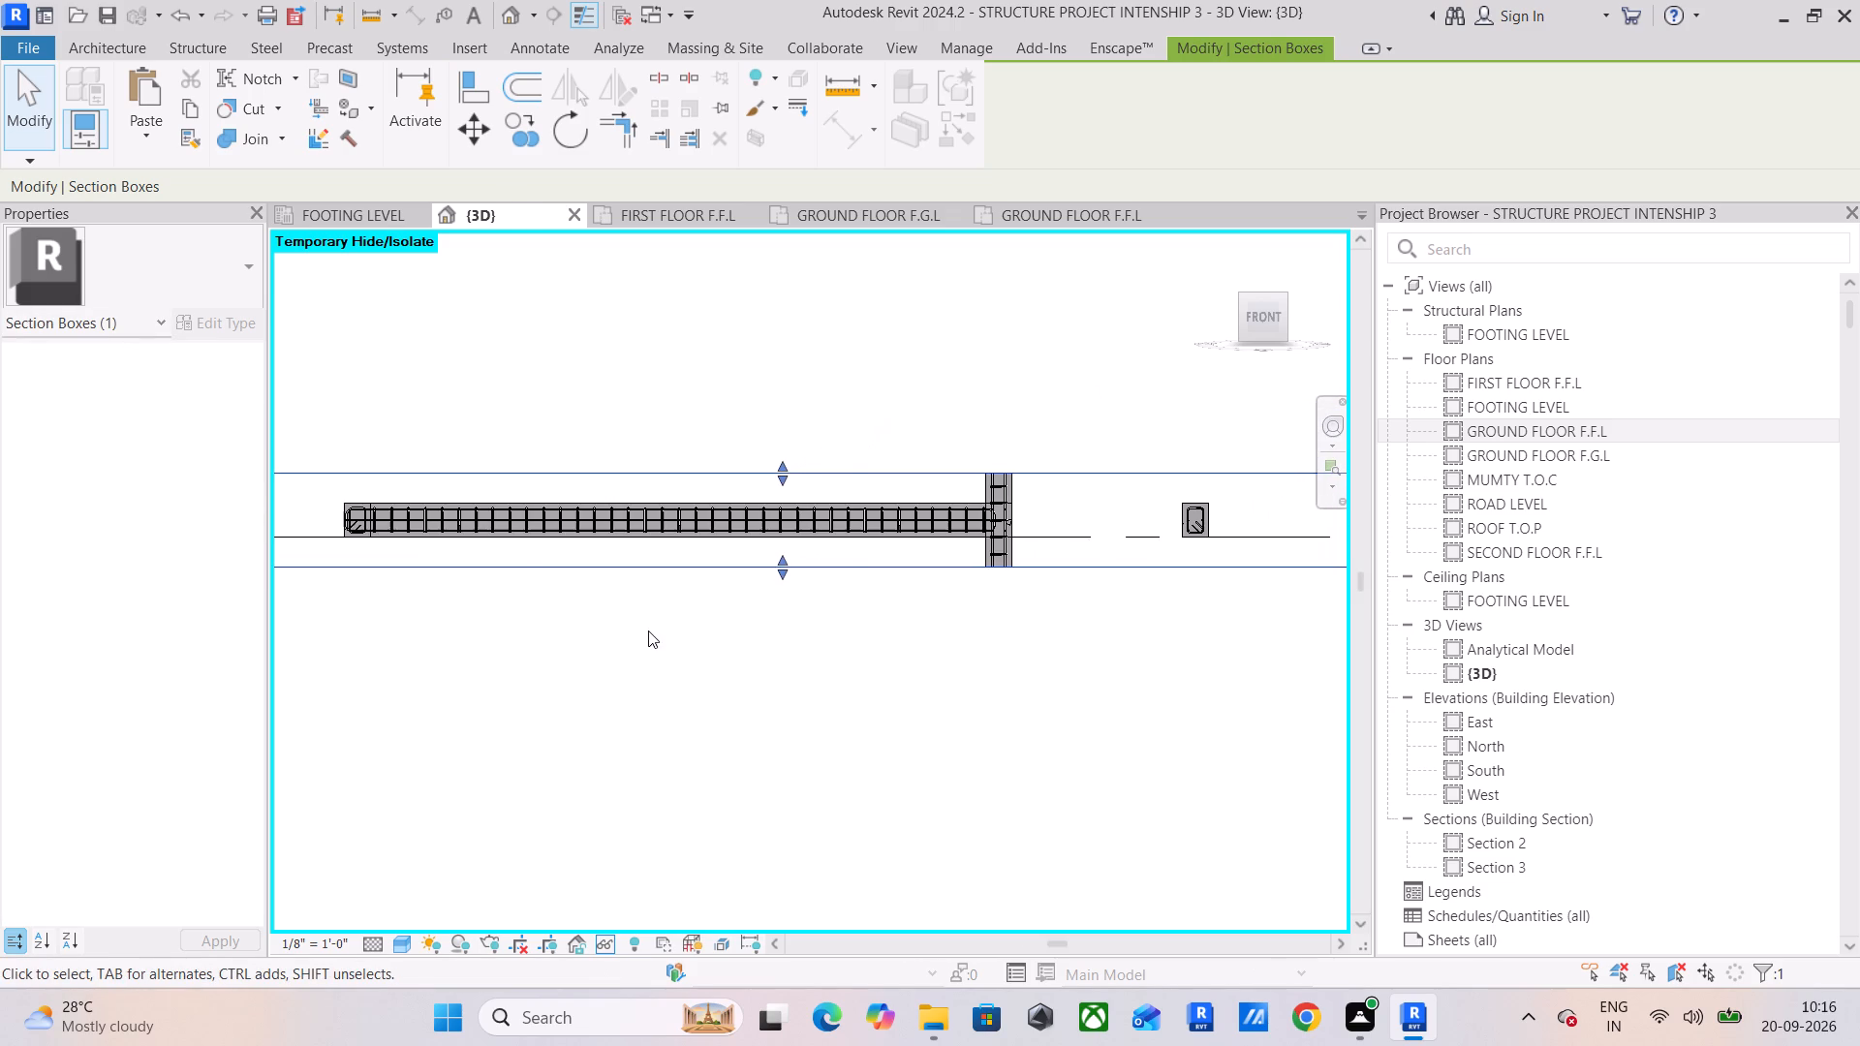
scroll(427, 510, up, 1)
middle_drag(448, 519, 683, 562)
scroll(527, 558, up, 11)
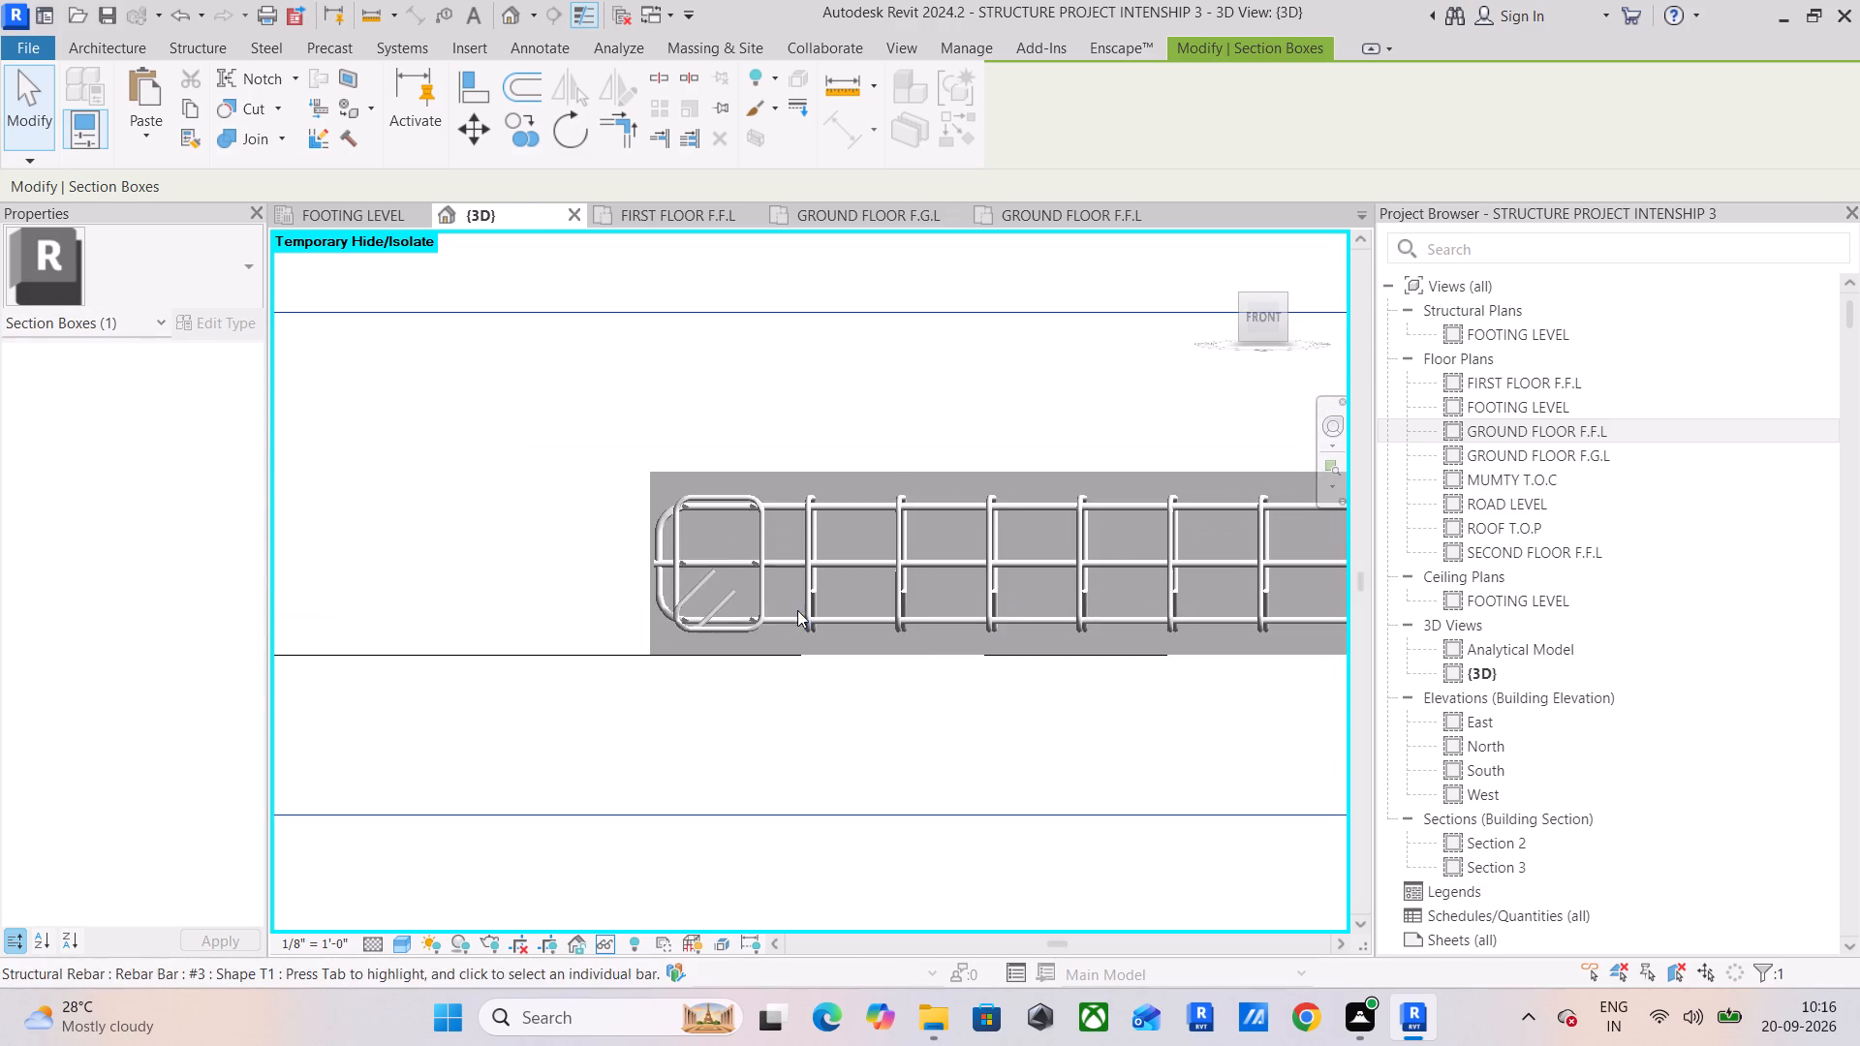
middle_drag(797, 610, 626, 639)
scroll(630, 545, up, 4)
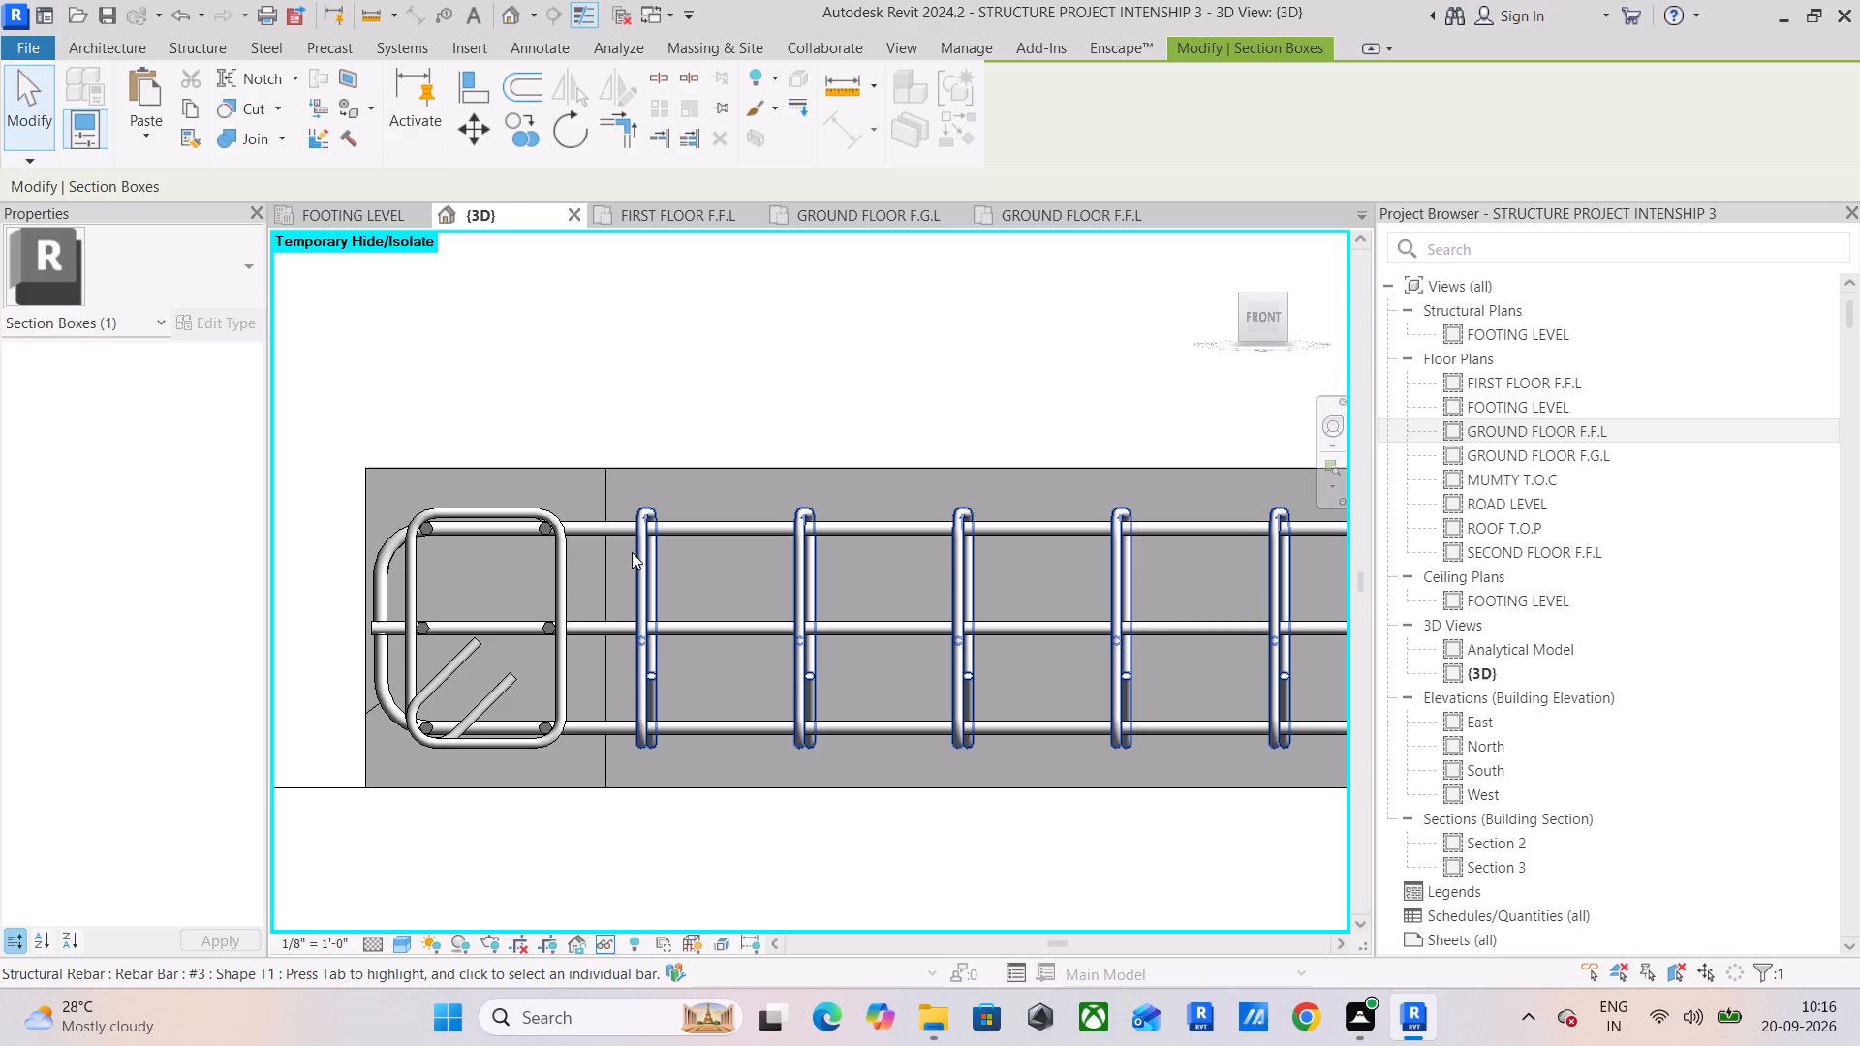
Extend the front top #4 hooked bar (shape 02) through the end column, with its hook just inside the outer face.
scroll(632, 552, down, 12)
middle_drag(751, 535, 219, 568)
scroll(213, 574, up, 1)
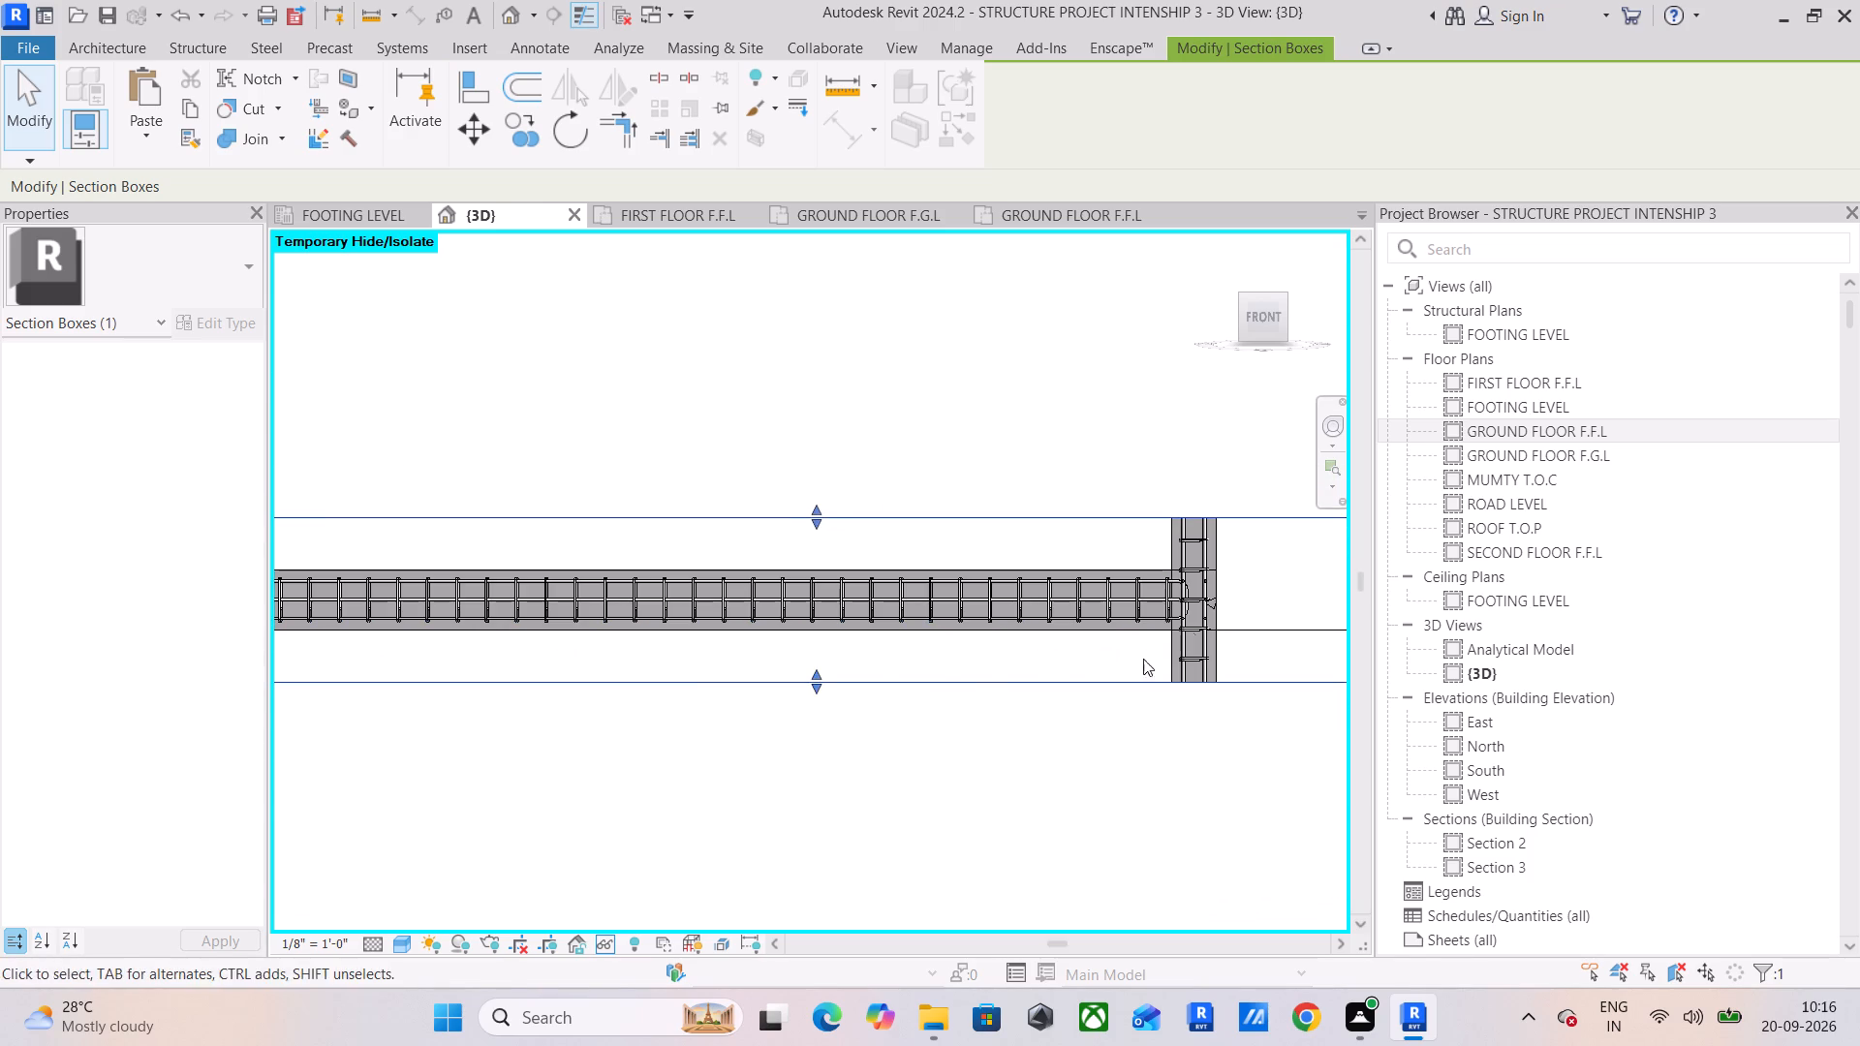
scroll(1203, 591, up, 6)
middle_drag(1203, 589, 987, 579)
scroll(980, 574, up, 6)
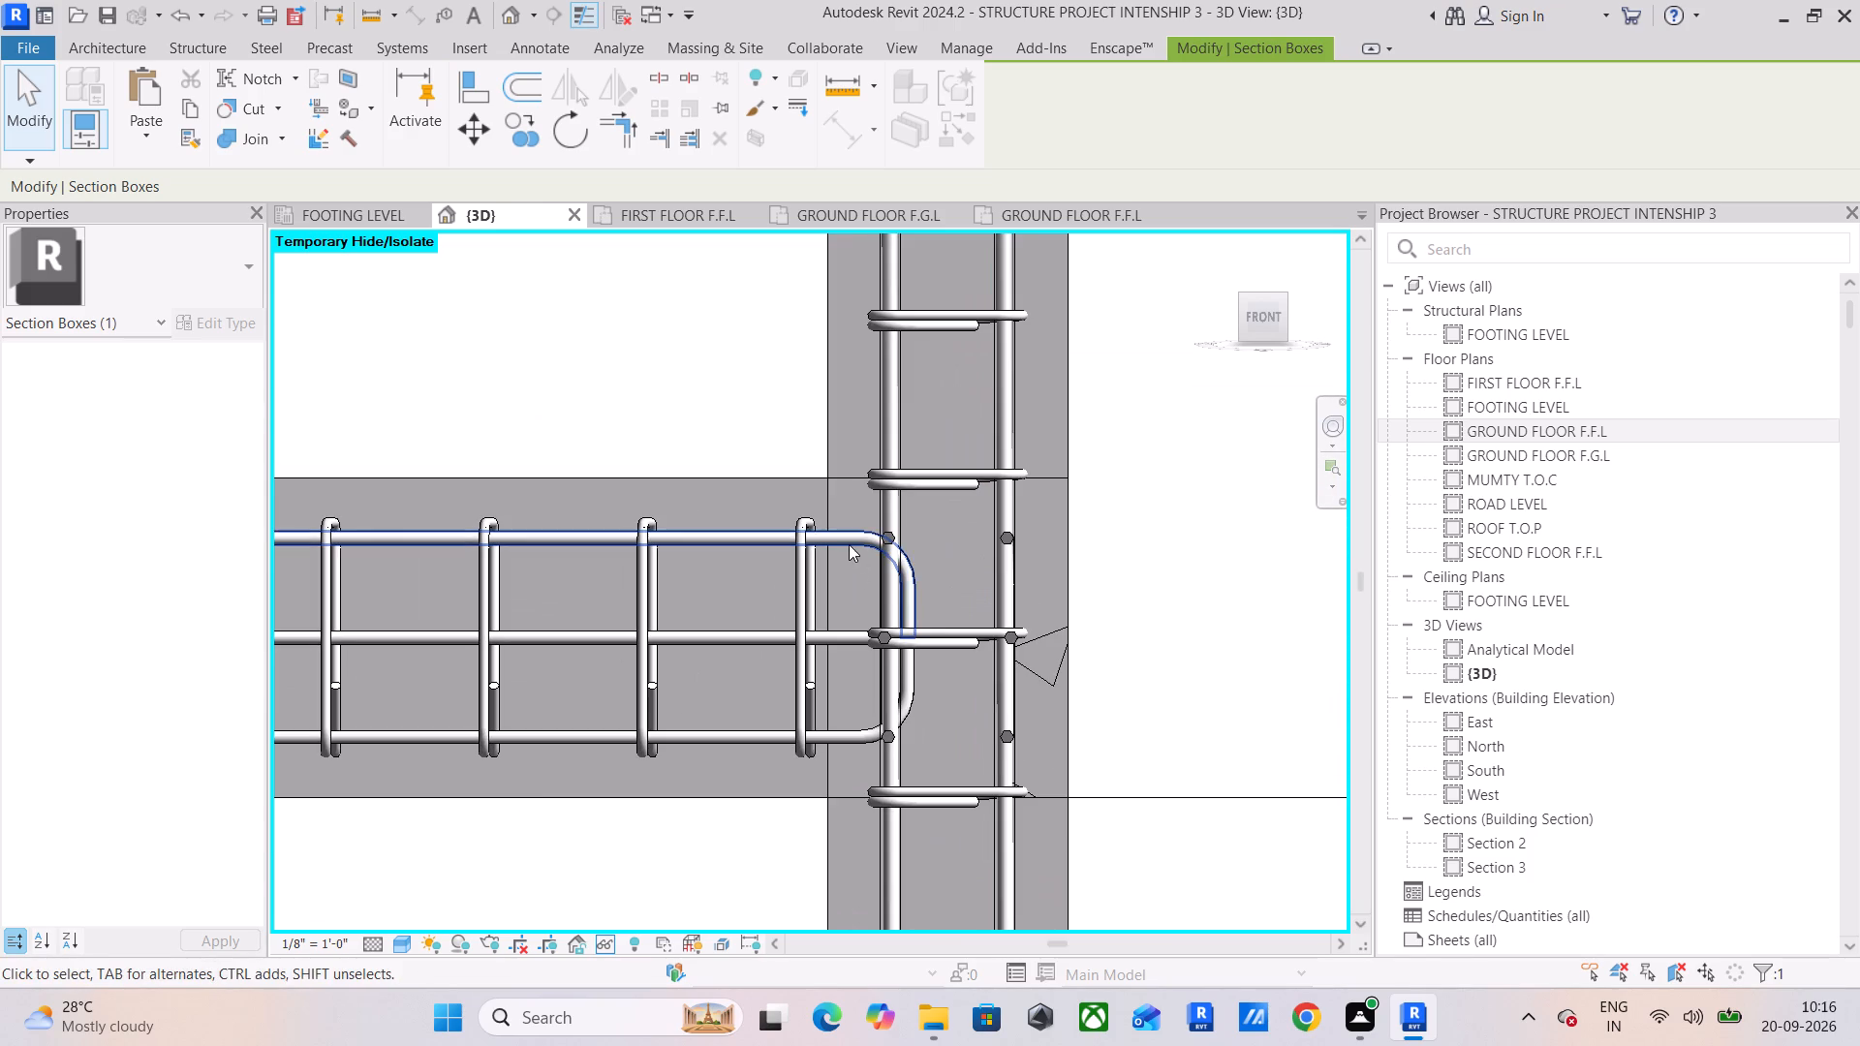
click(849, 543)
drag(923, 585, 1054, 600)
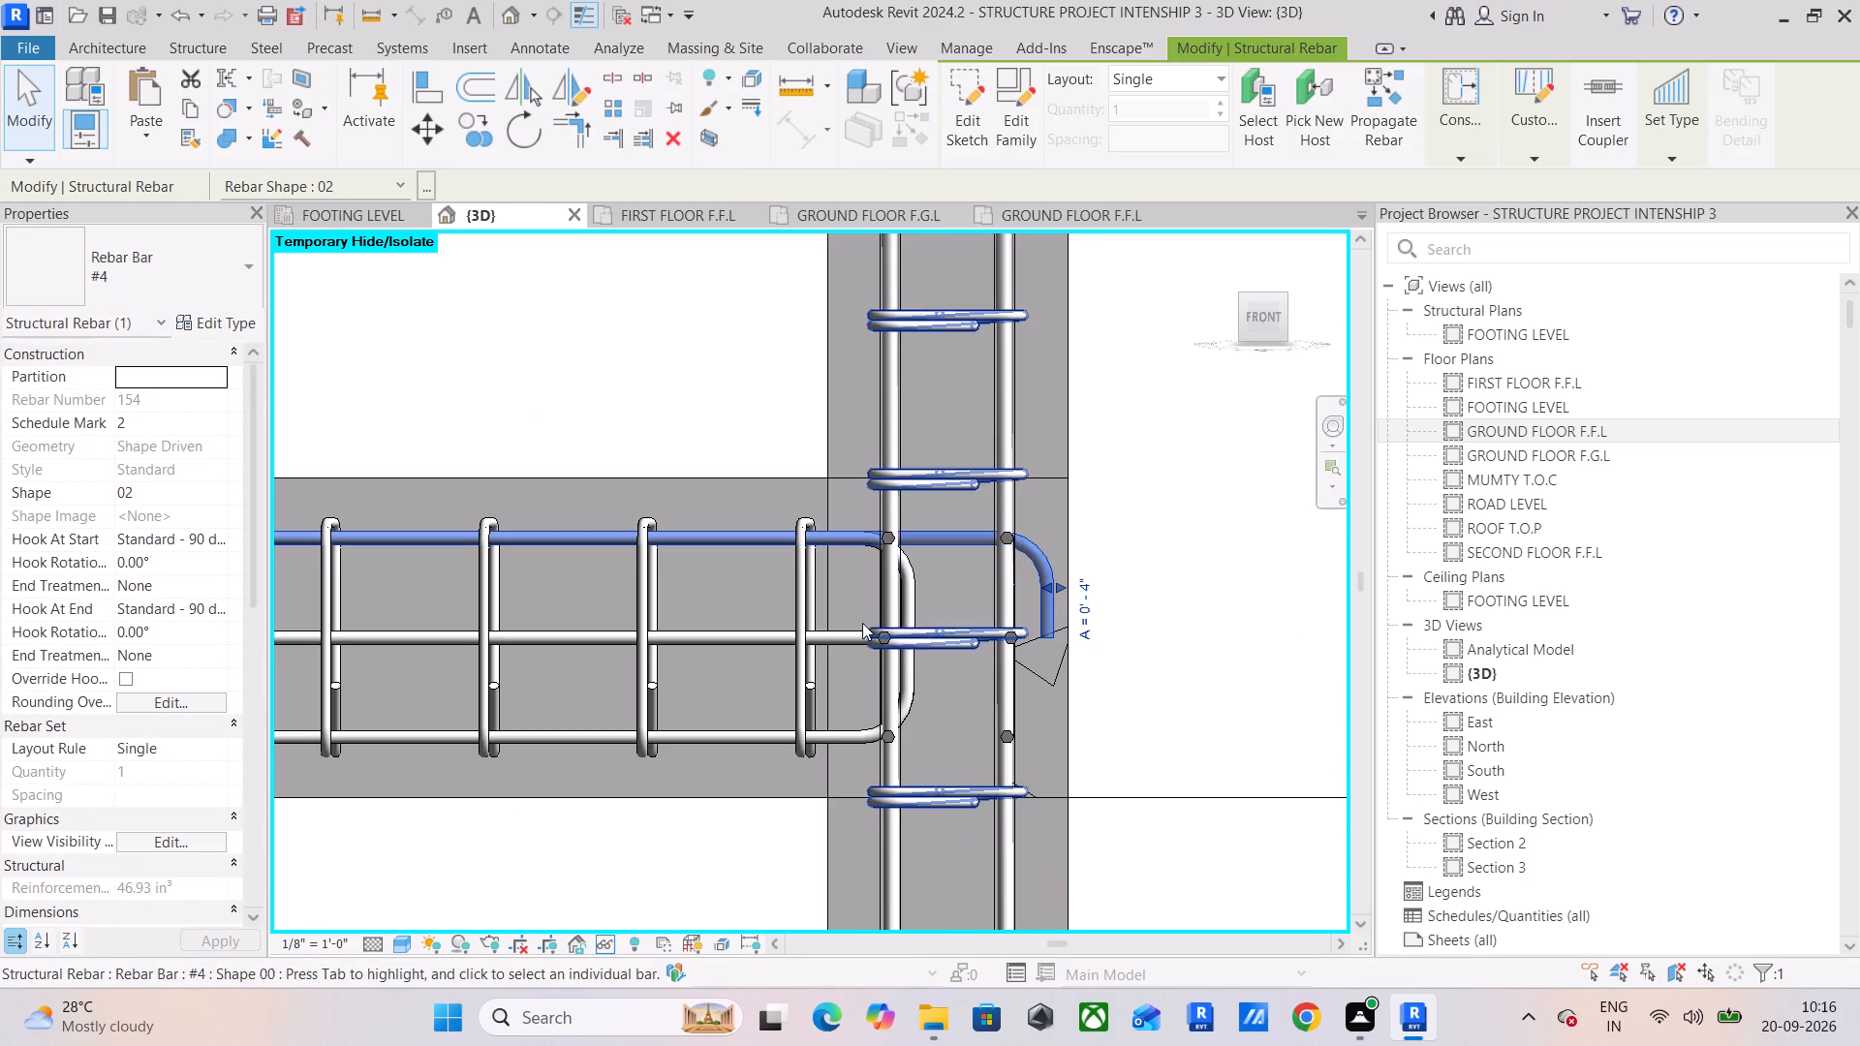
Extend the front mid-height straight #4 bar (shape 00) across the end column to the extended top bar's hook.
click(834, 632)
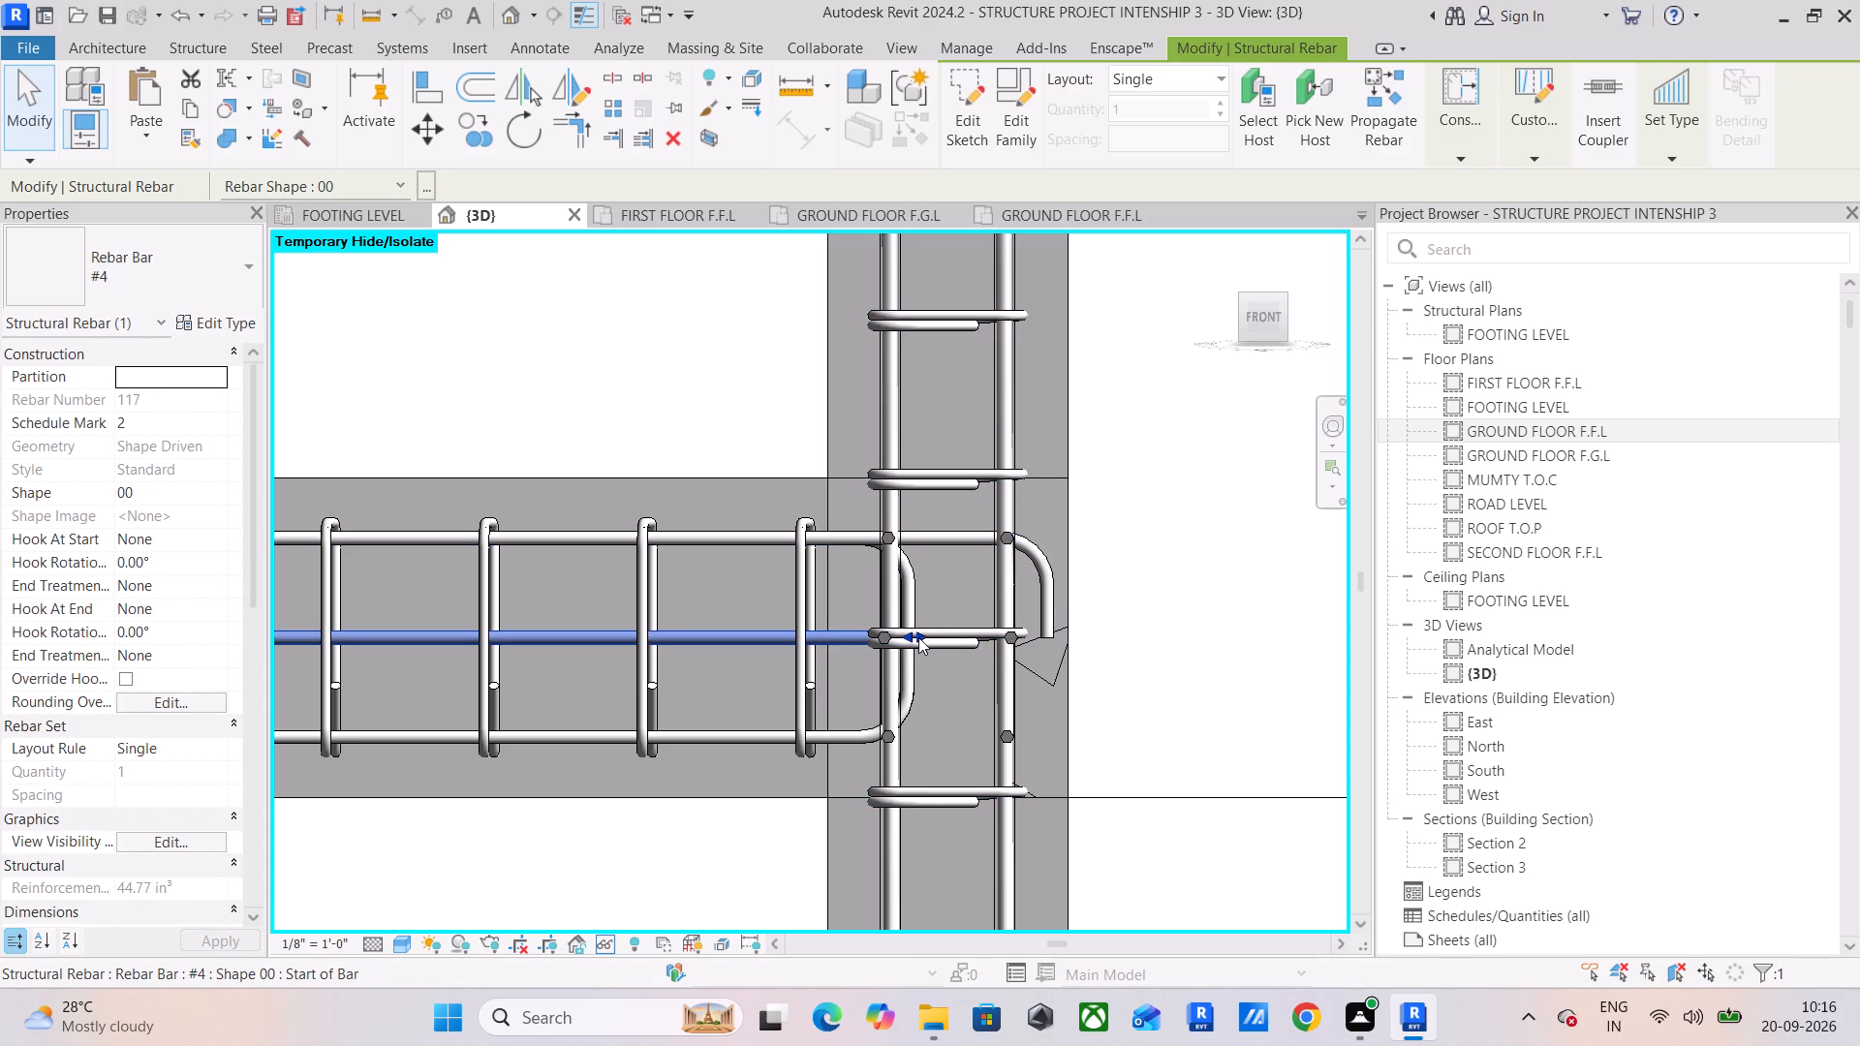
drag(918, 637, 1022, 646)
drag(1034, 637, 1041, 636)
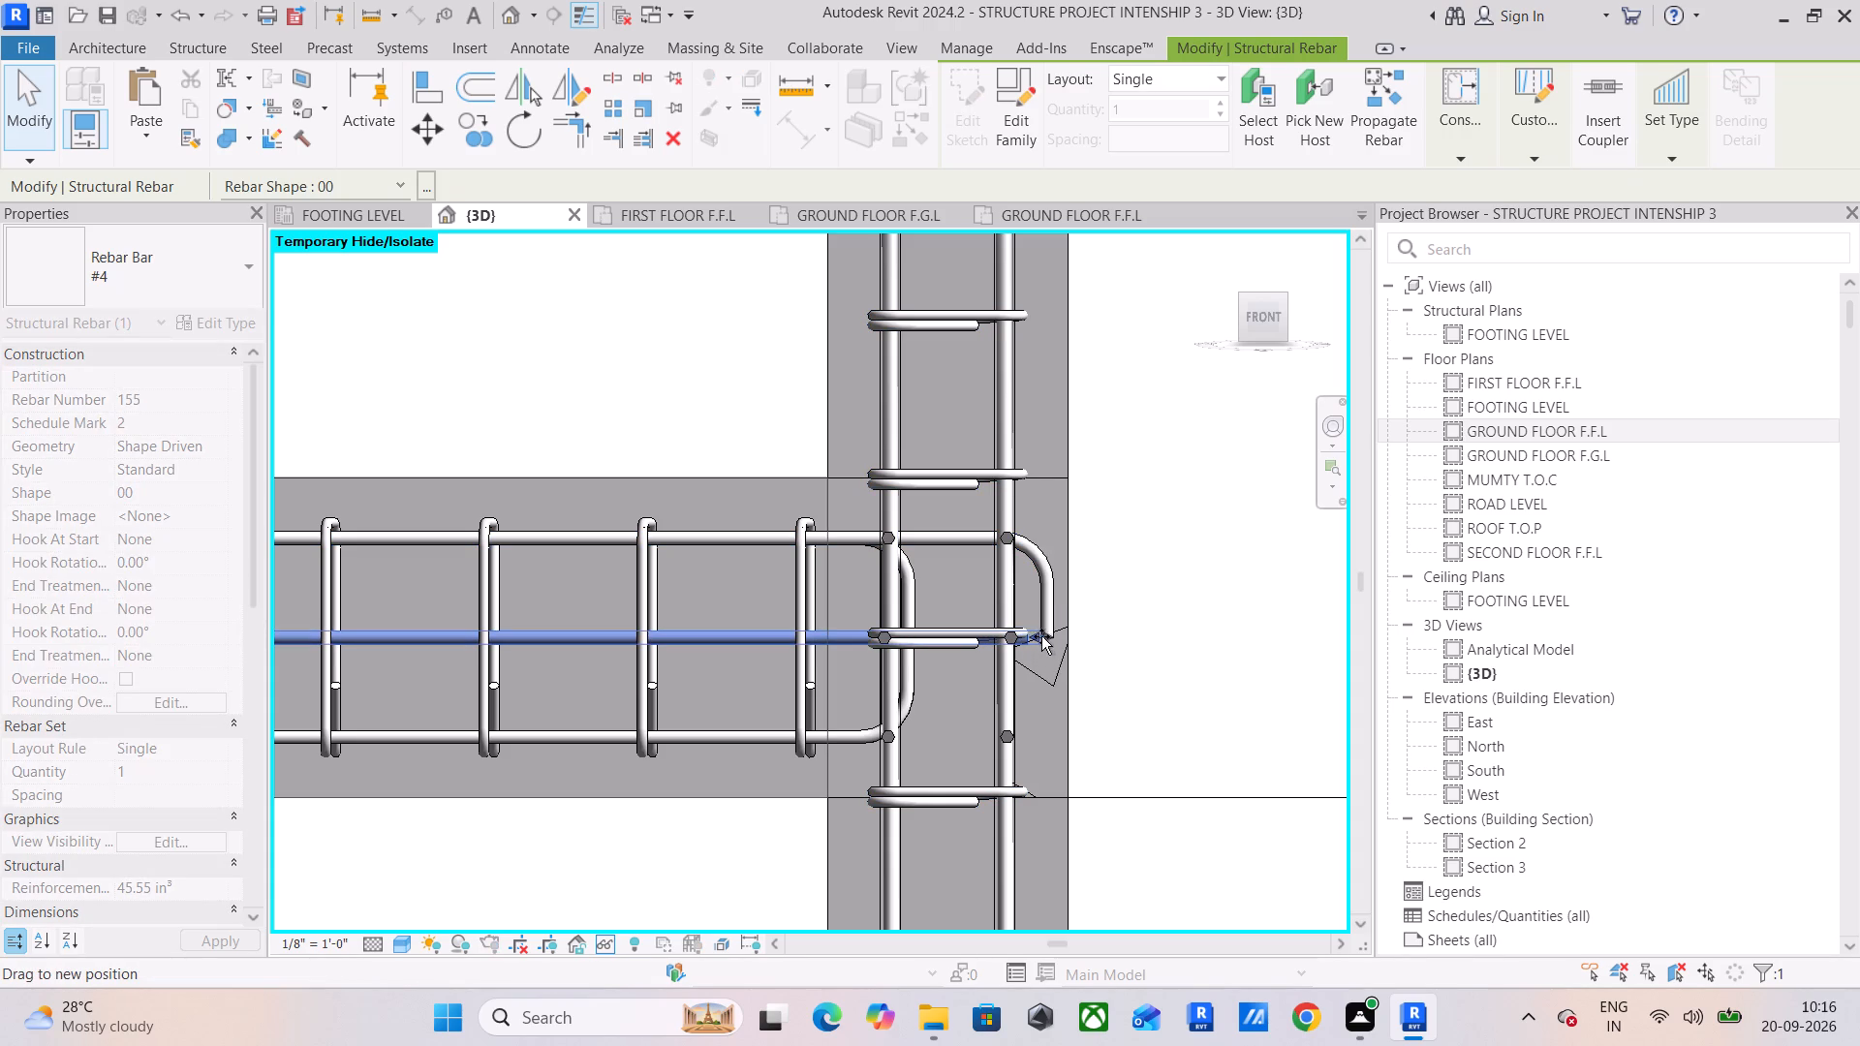
drag(1041, 636, 1048, 636)
Extend the rear top #4 hooked bar (shape 02) into the column to line up with the front top bar's hook.
scroll(815, 609, up, 5)
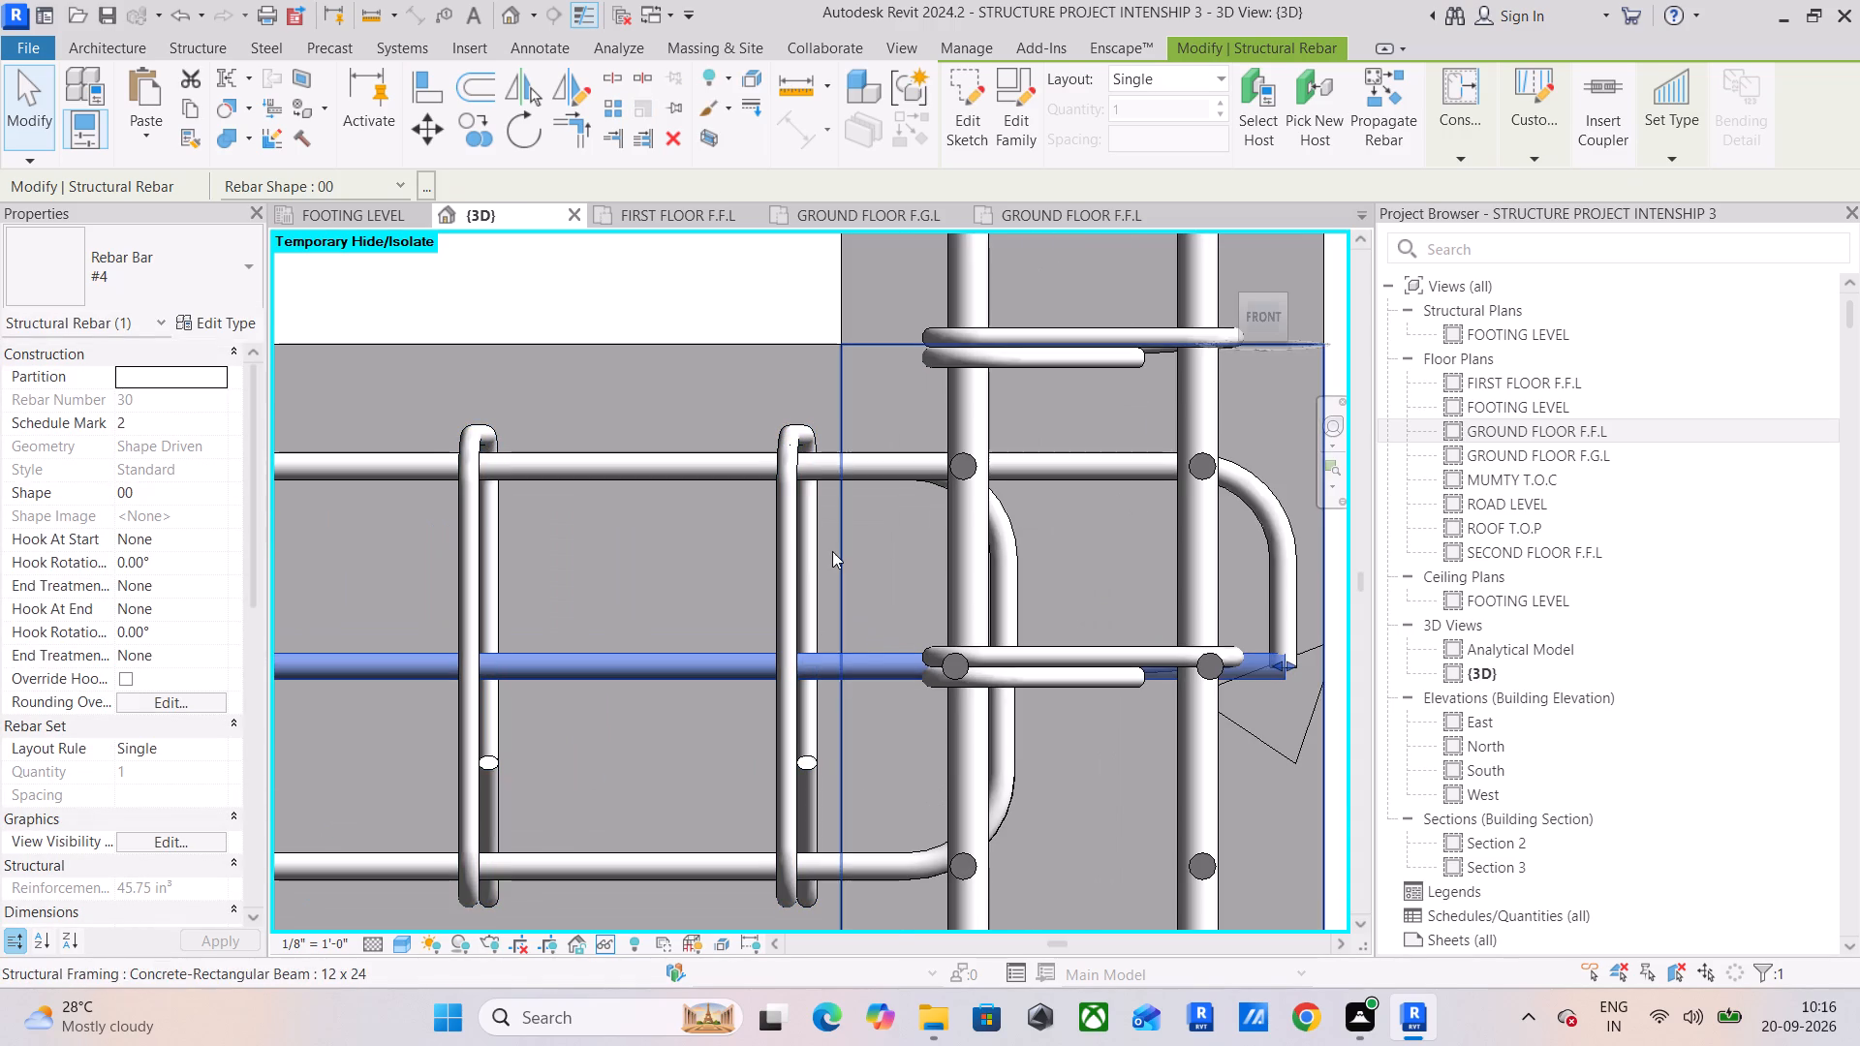
click(1015, 574)
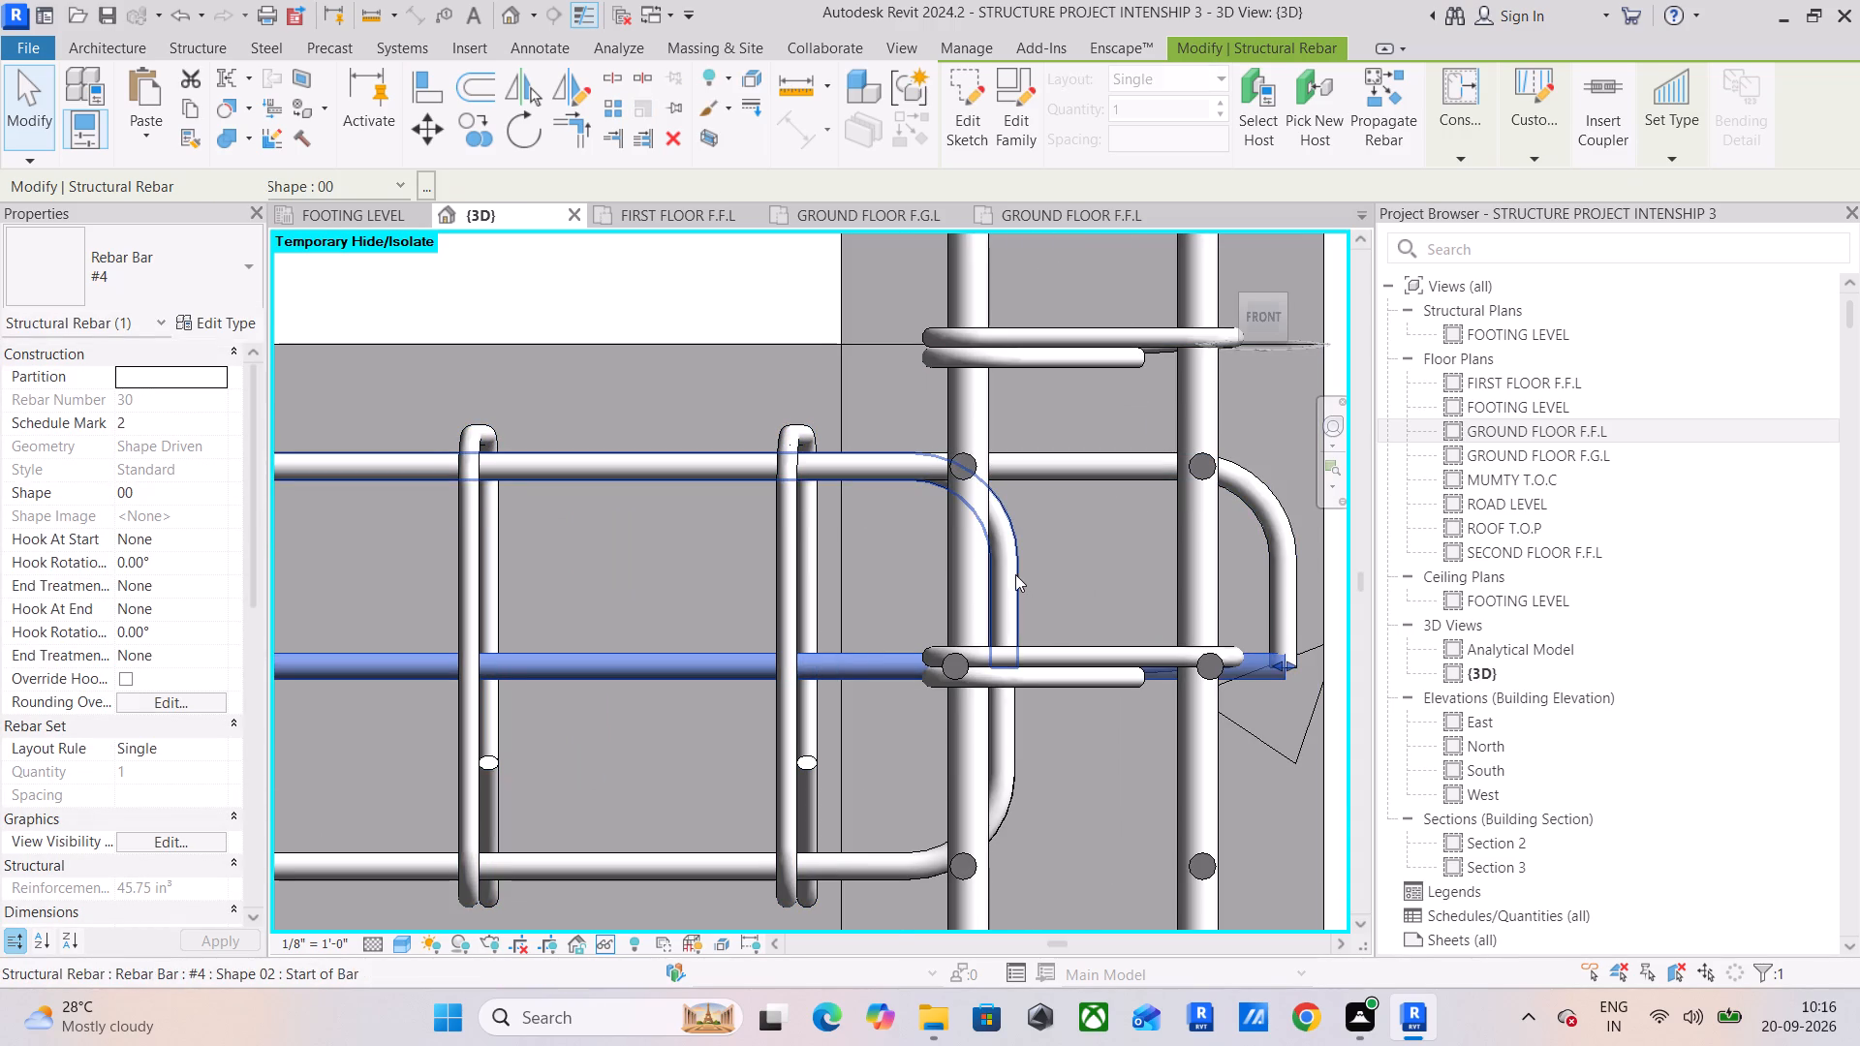
drag(1019, 563, 1194, 588)
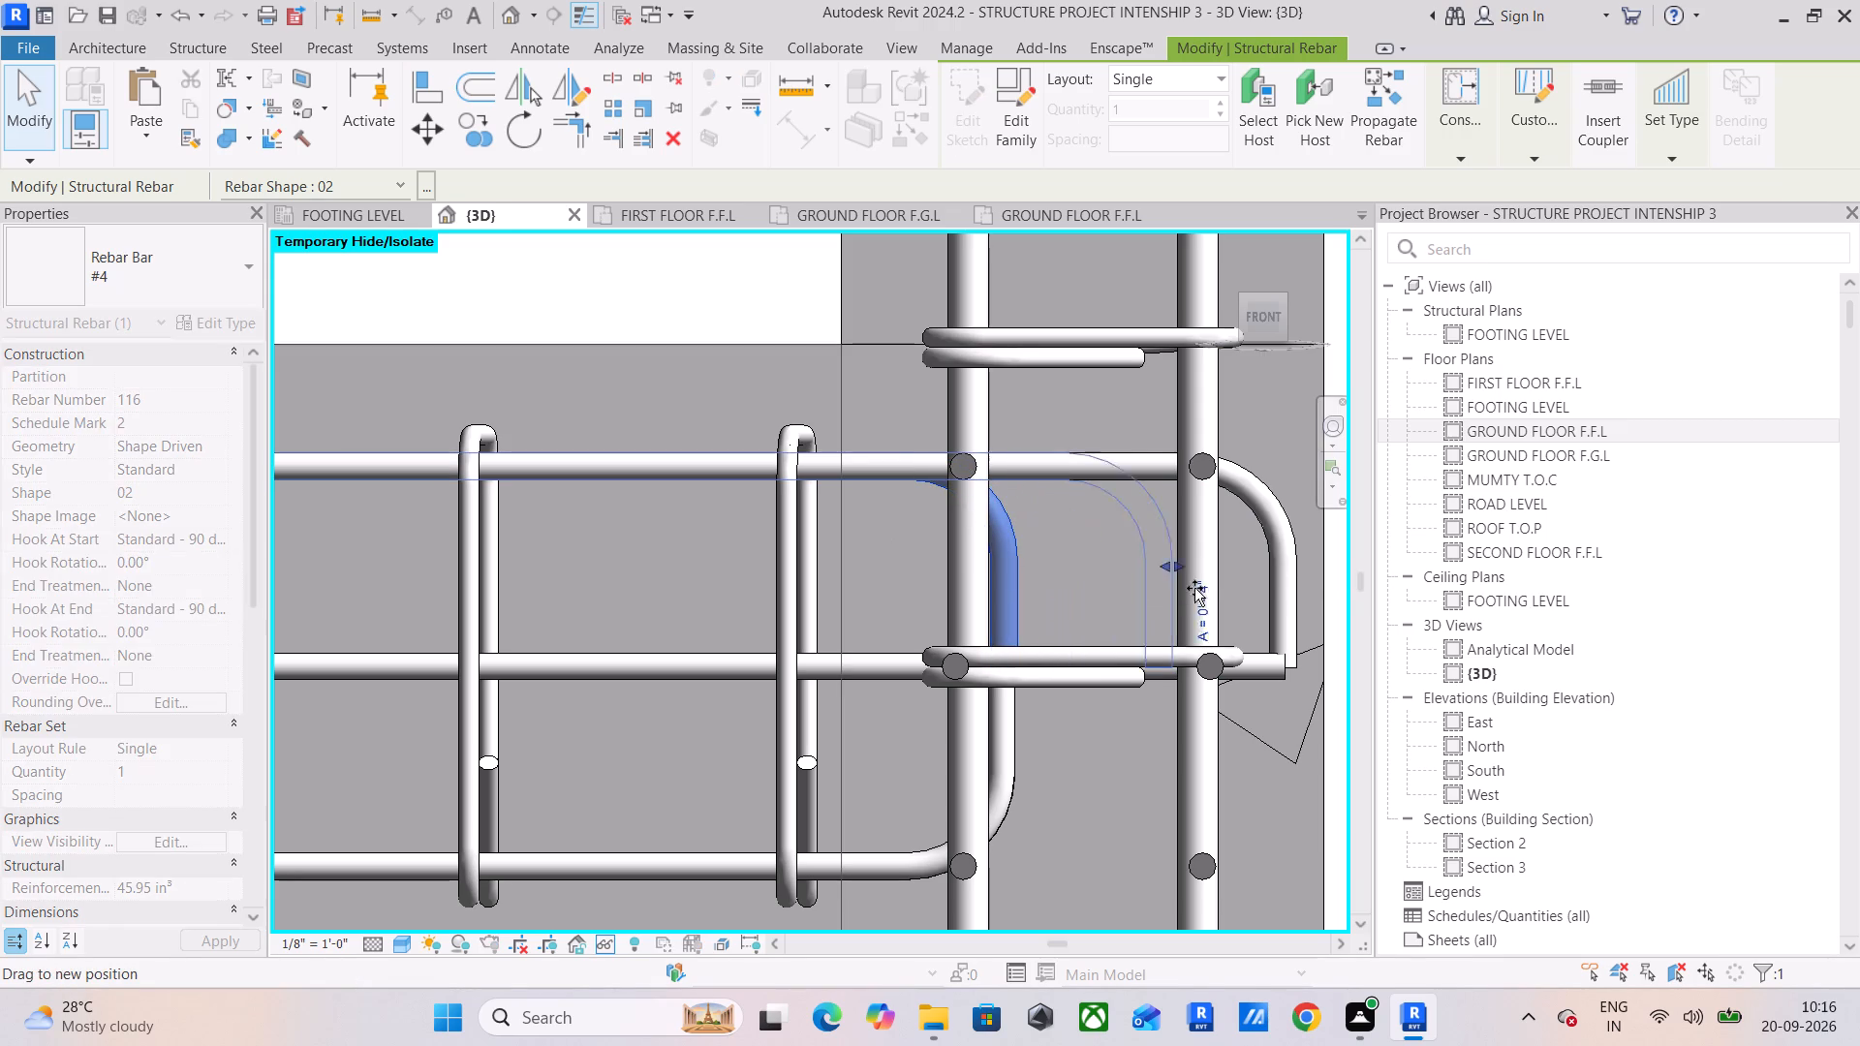
drag(1194, 588, 1296, 608)
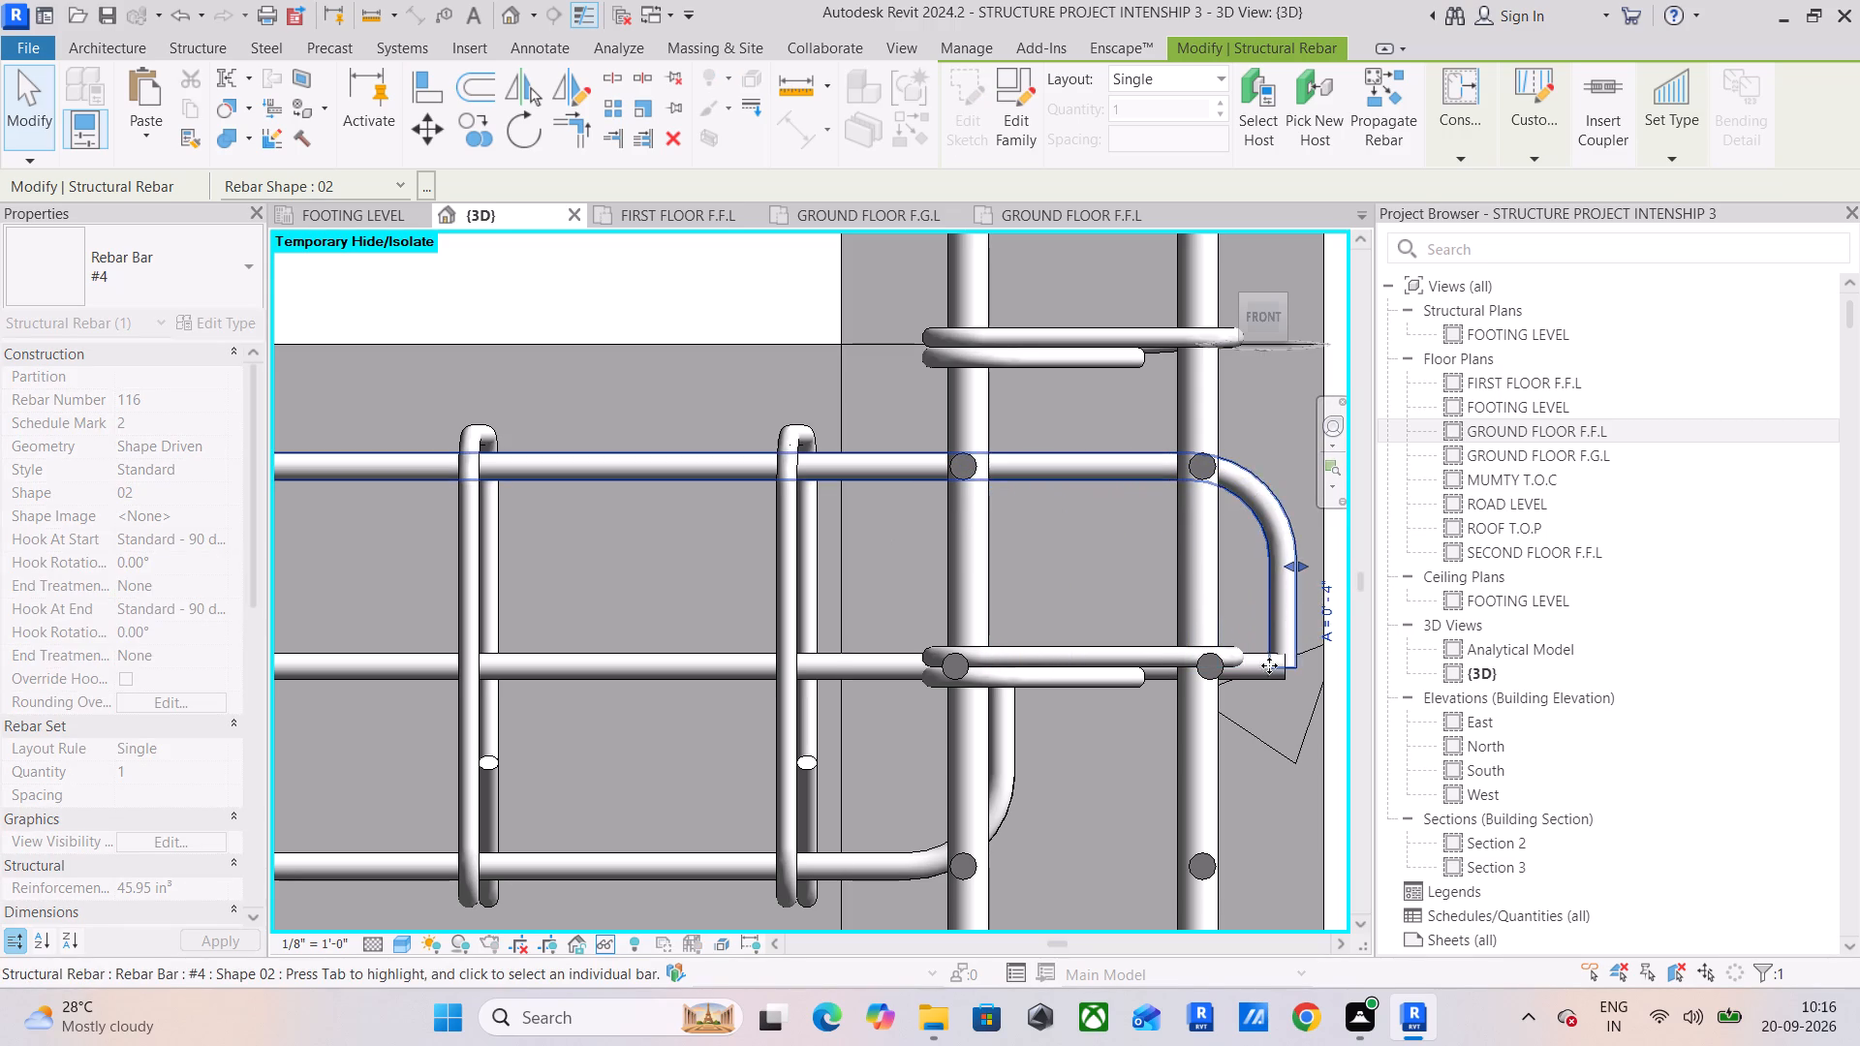
Lengthen the front mid-height #4 bar slightly so it ends flush with the outer edge of the top hooks.
click(1260, 680)
click(1294, 662)
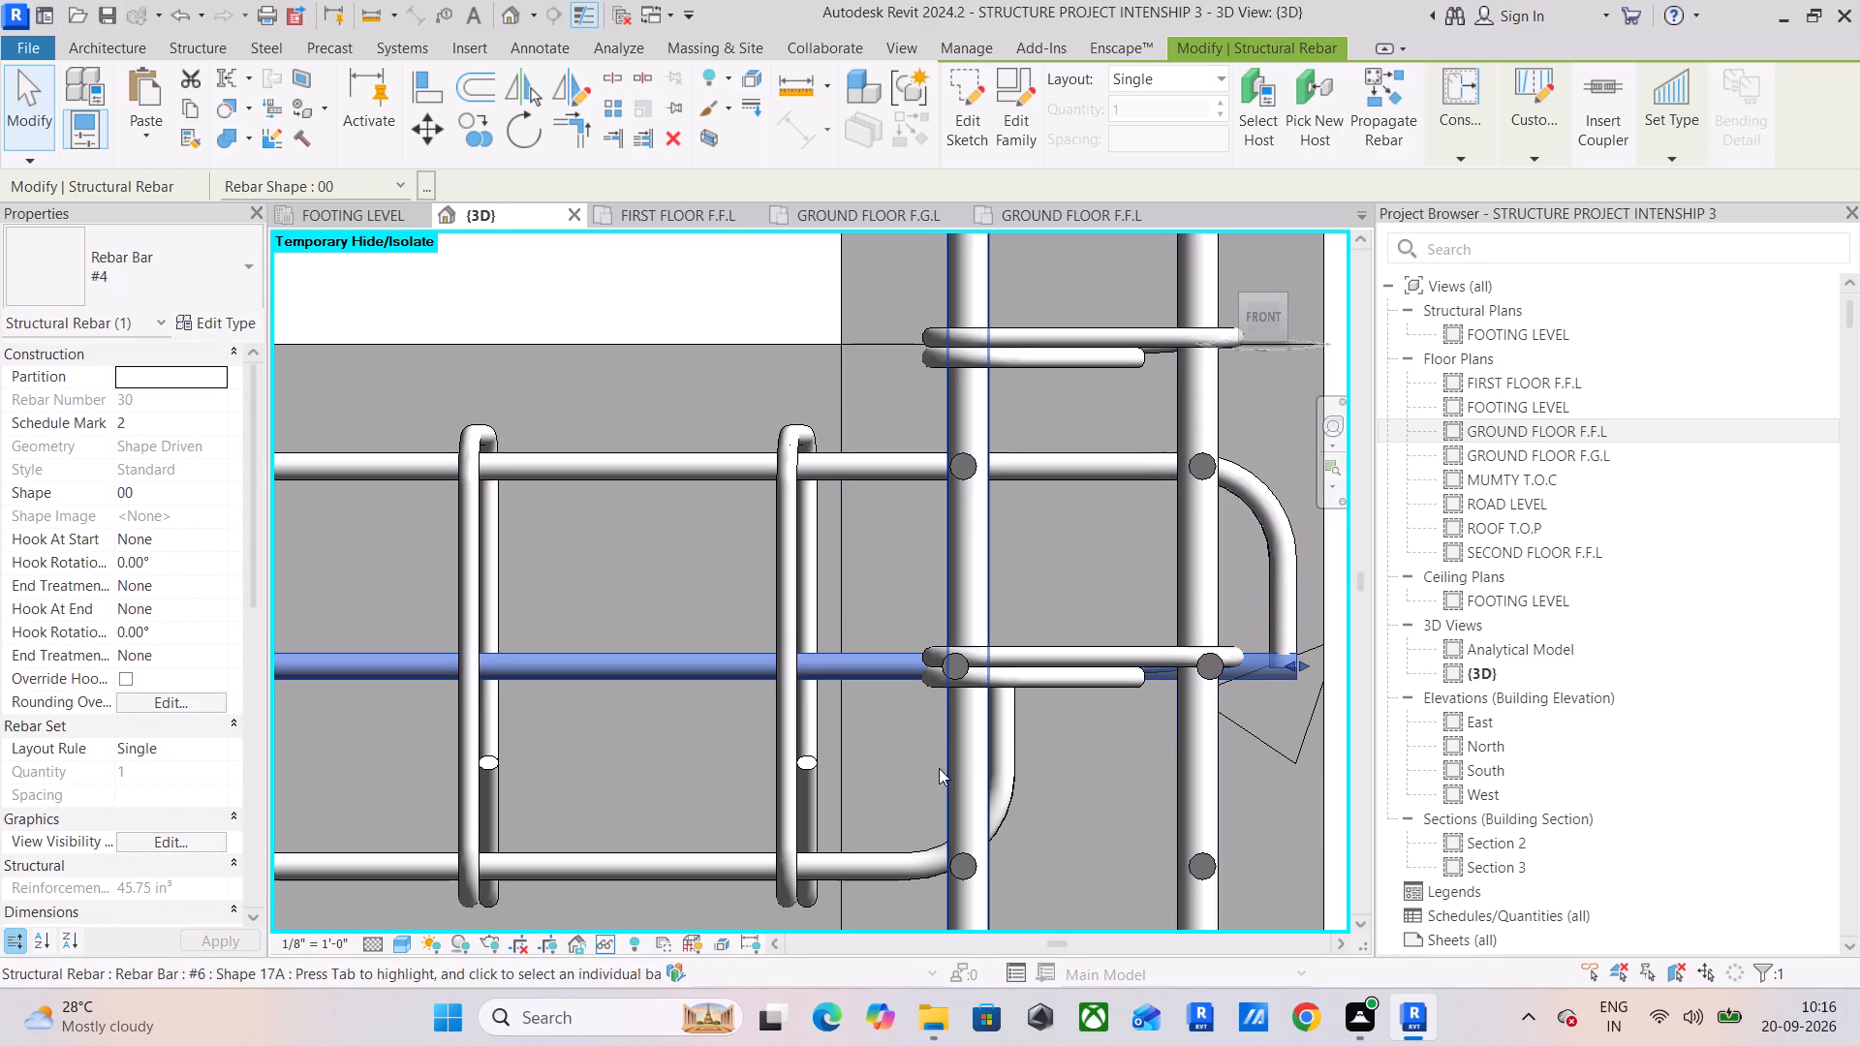
Extend both bottom #4 hooked bars (shape 02) through the end column so their hooks line up with the top bars' hooks.
click(1023, 790)
drag(1021, 772, 1295, 766)
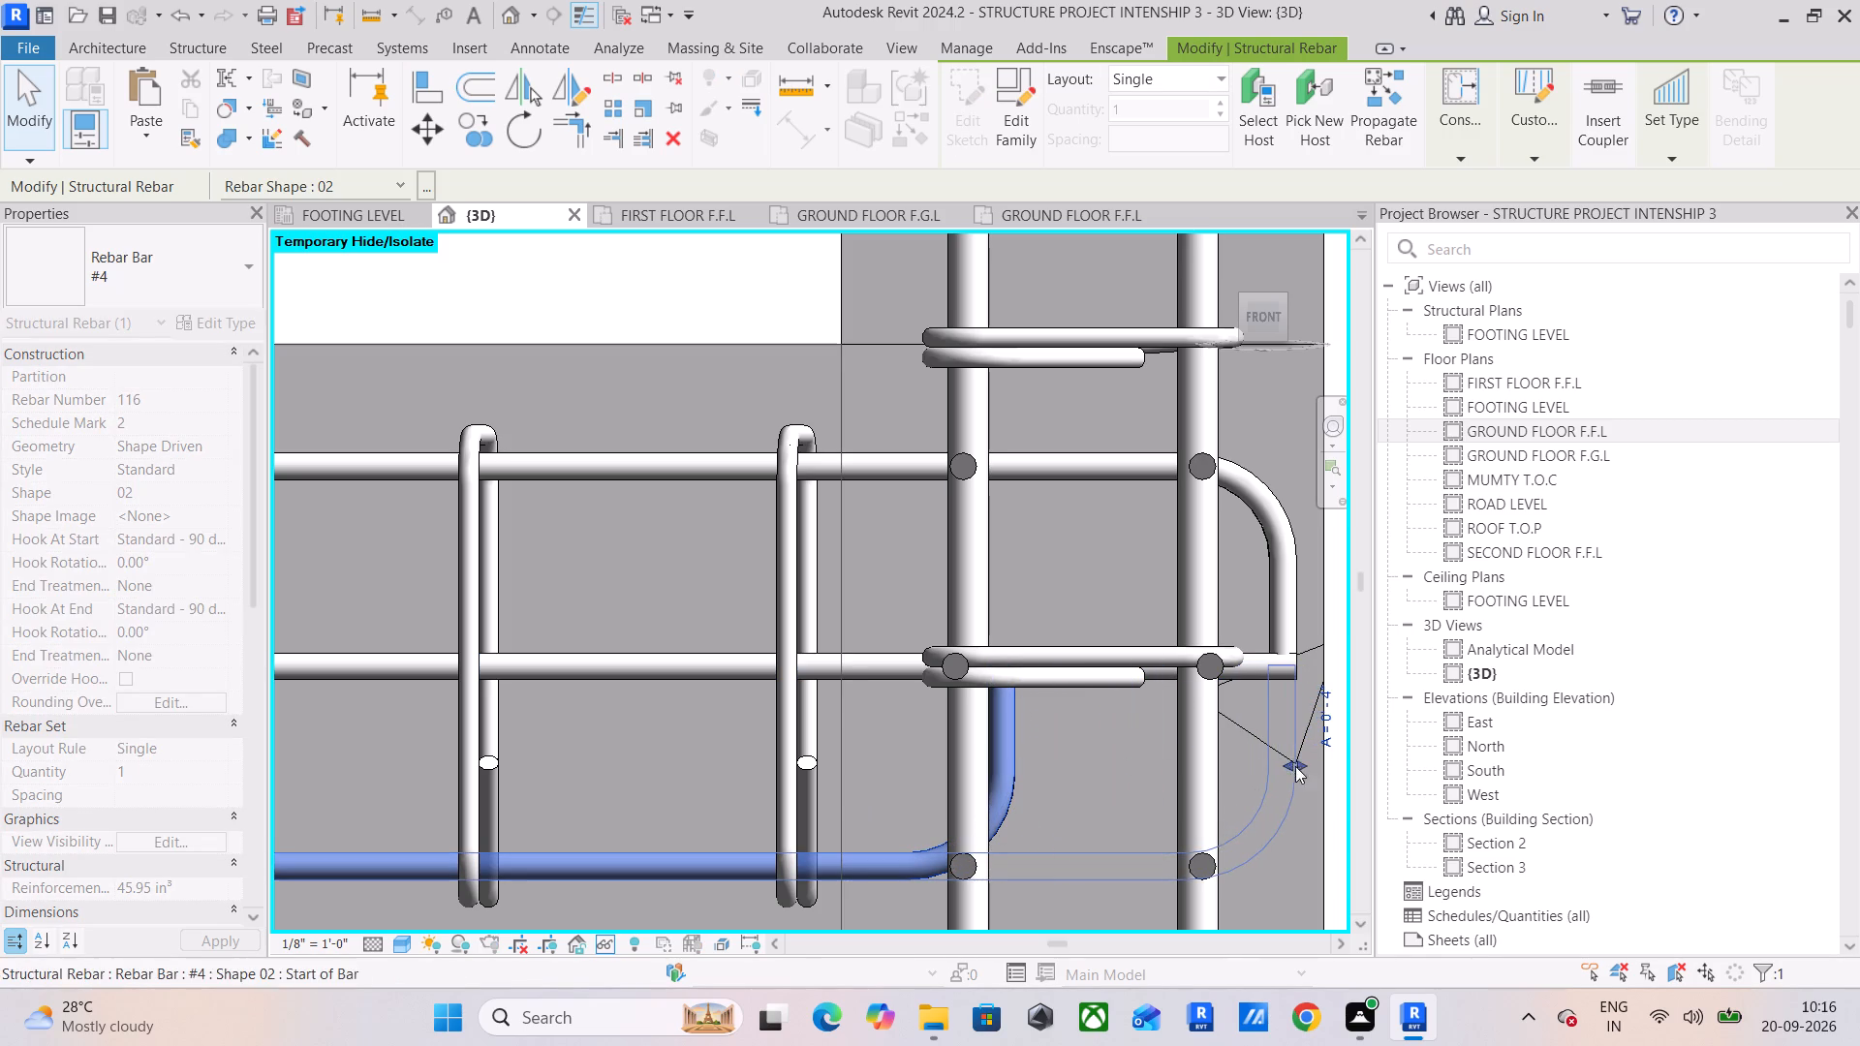
click(1007, 782)
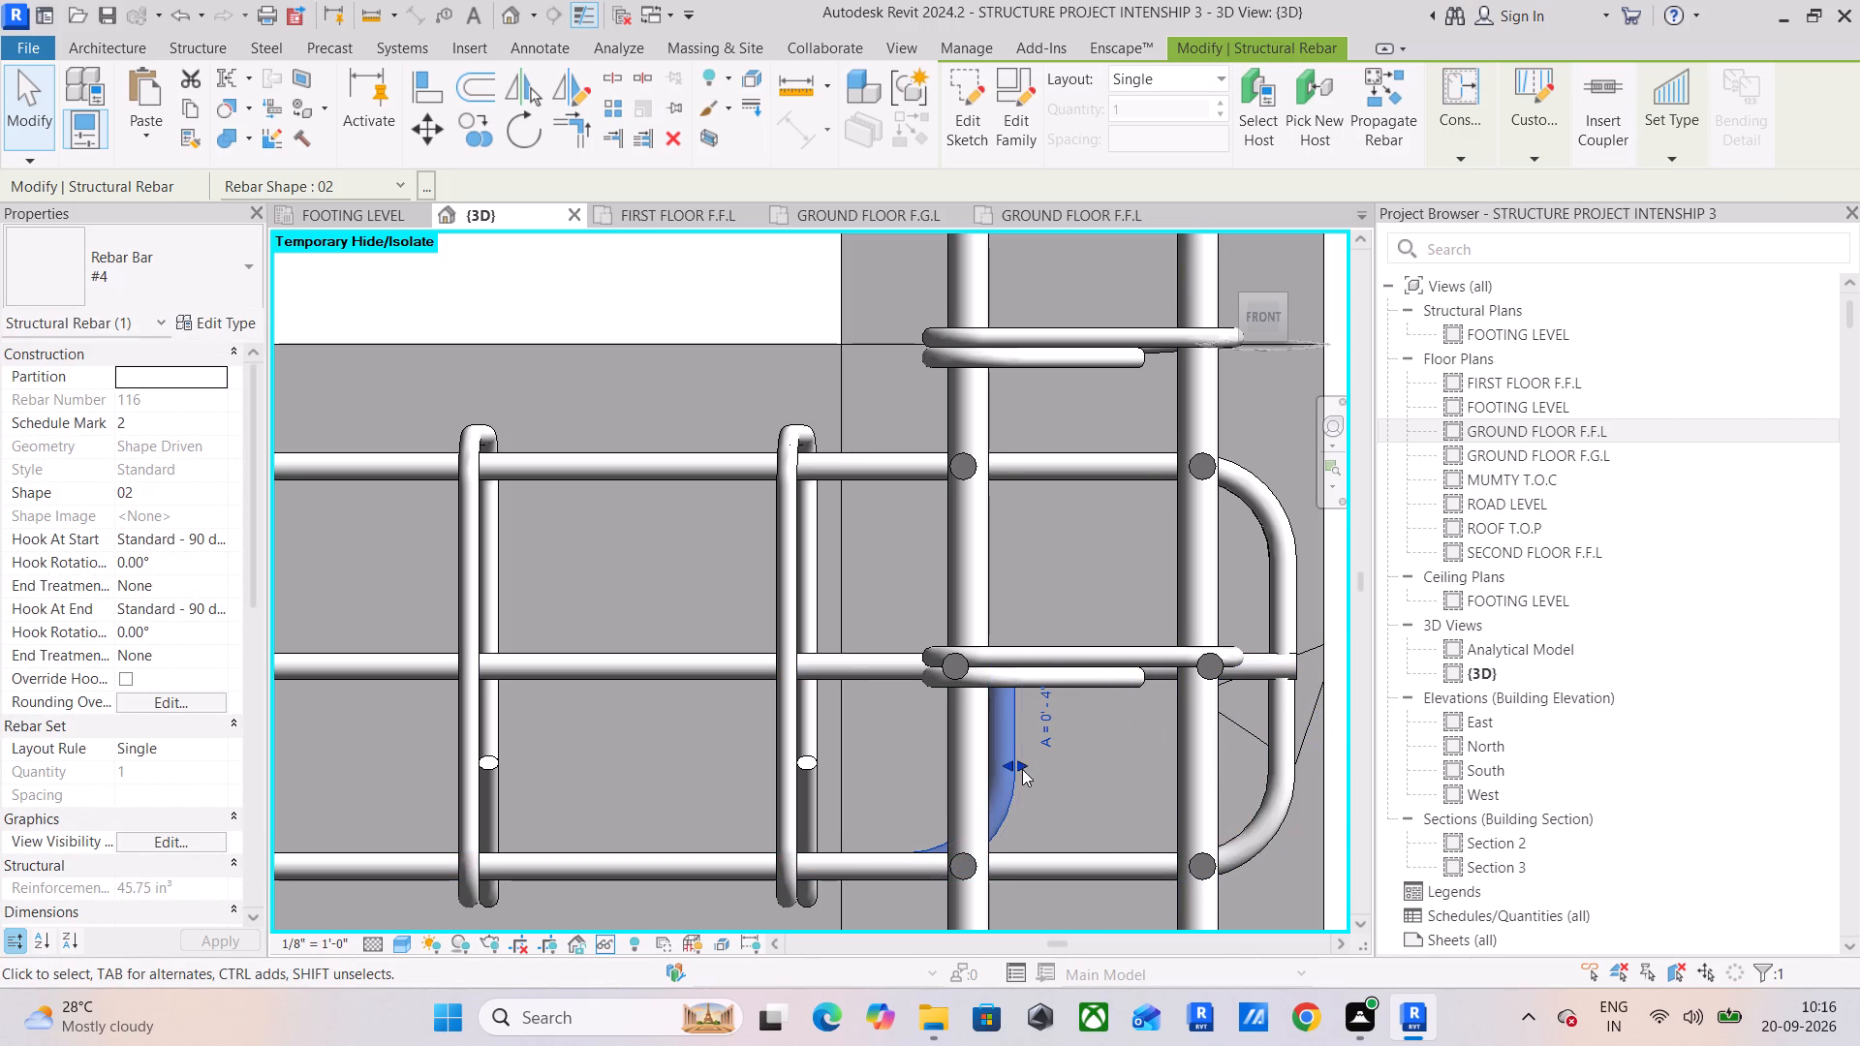
drag(1022, 769, 1292, 777)
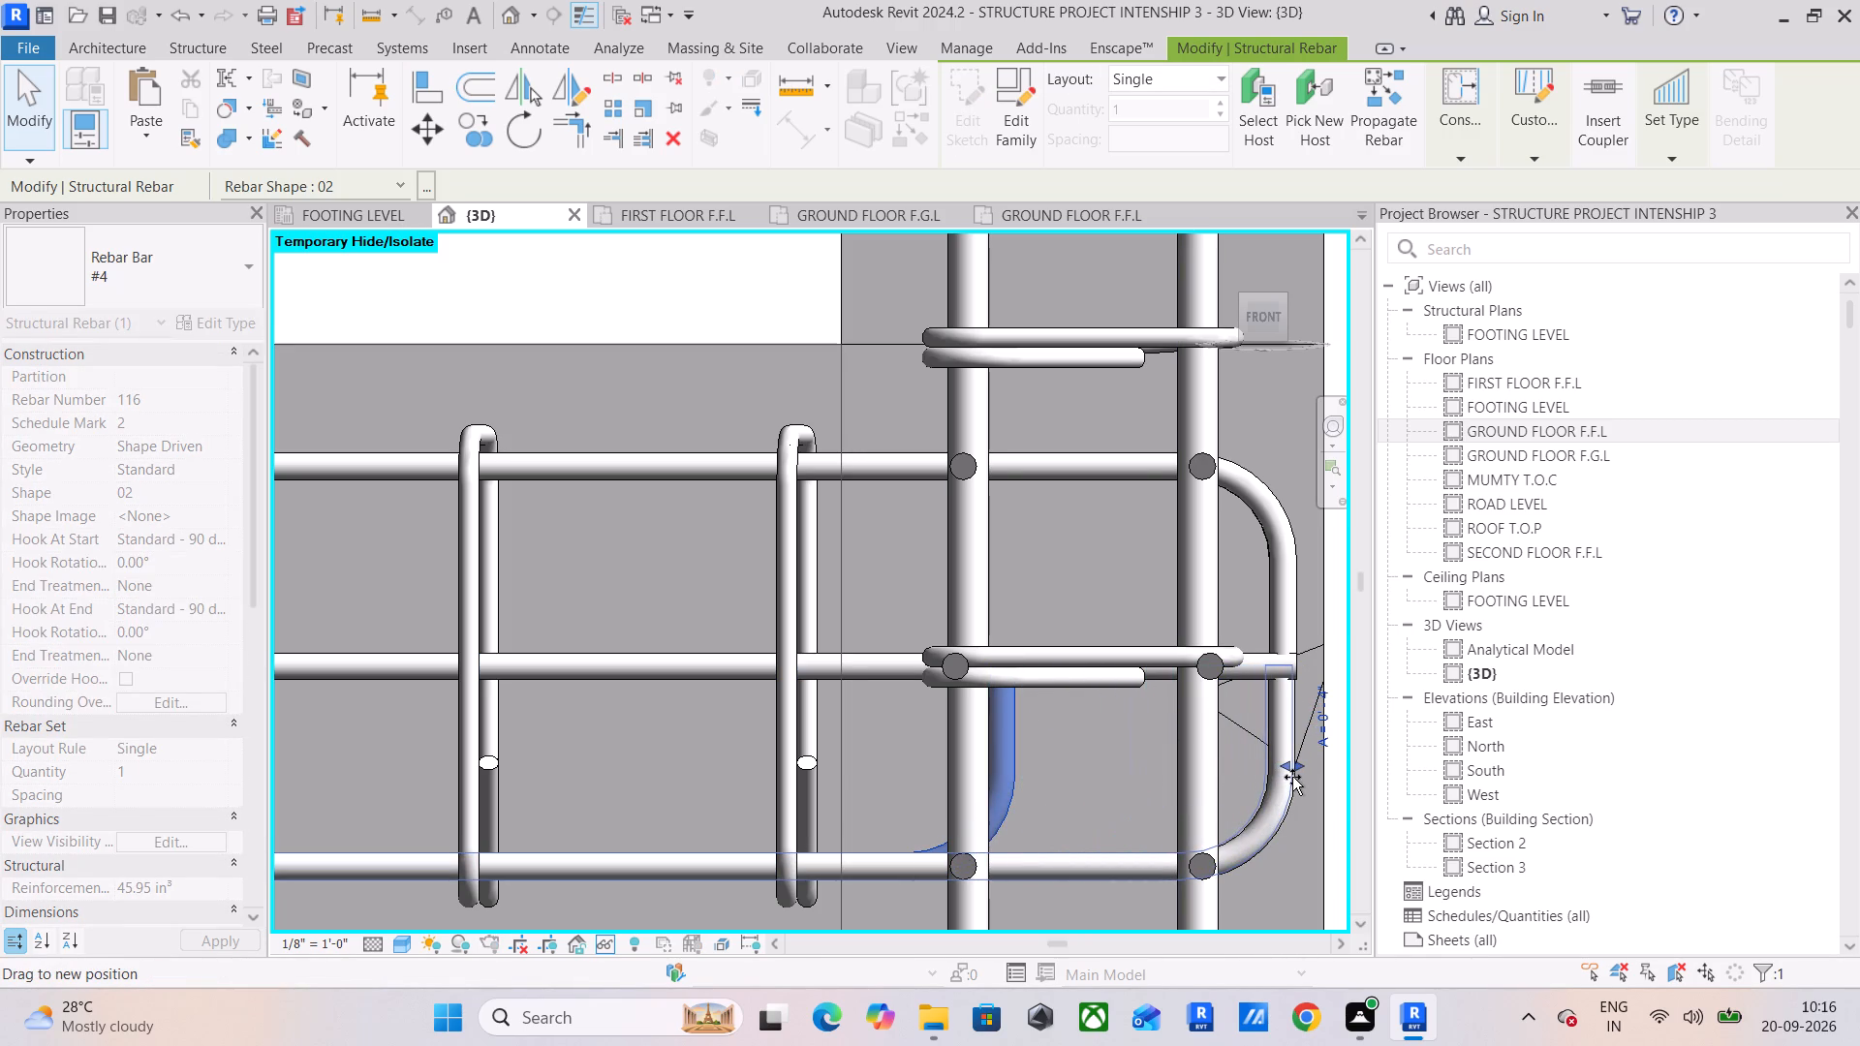
drag(1292, 777, 1296, 778)
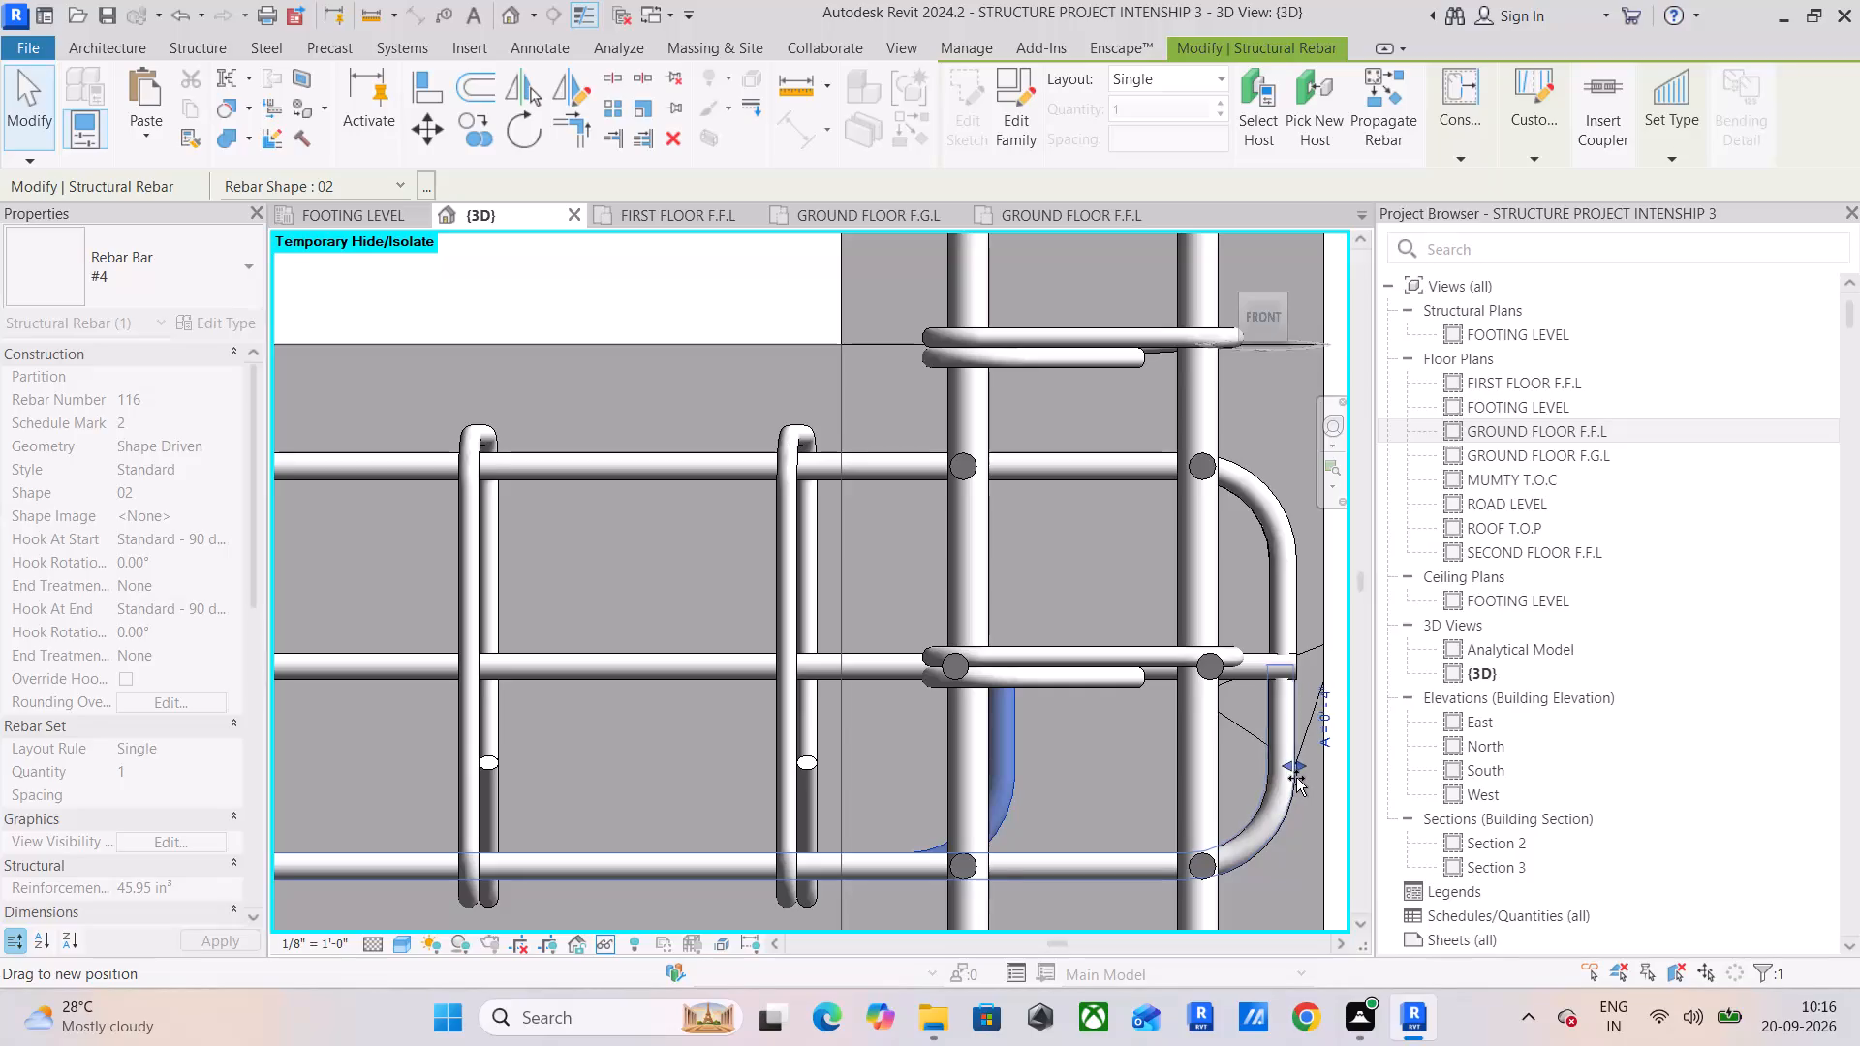
drag(1296, 778, 1294, 783)
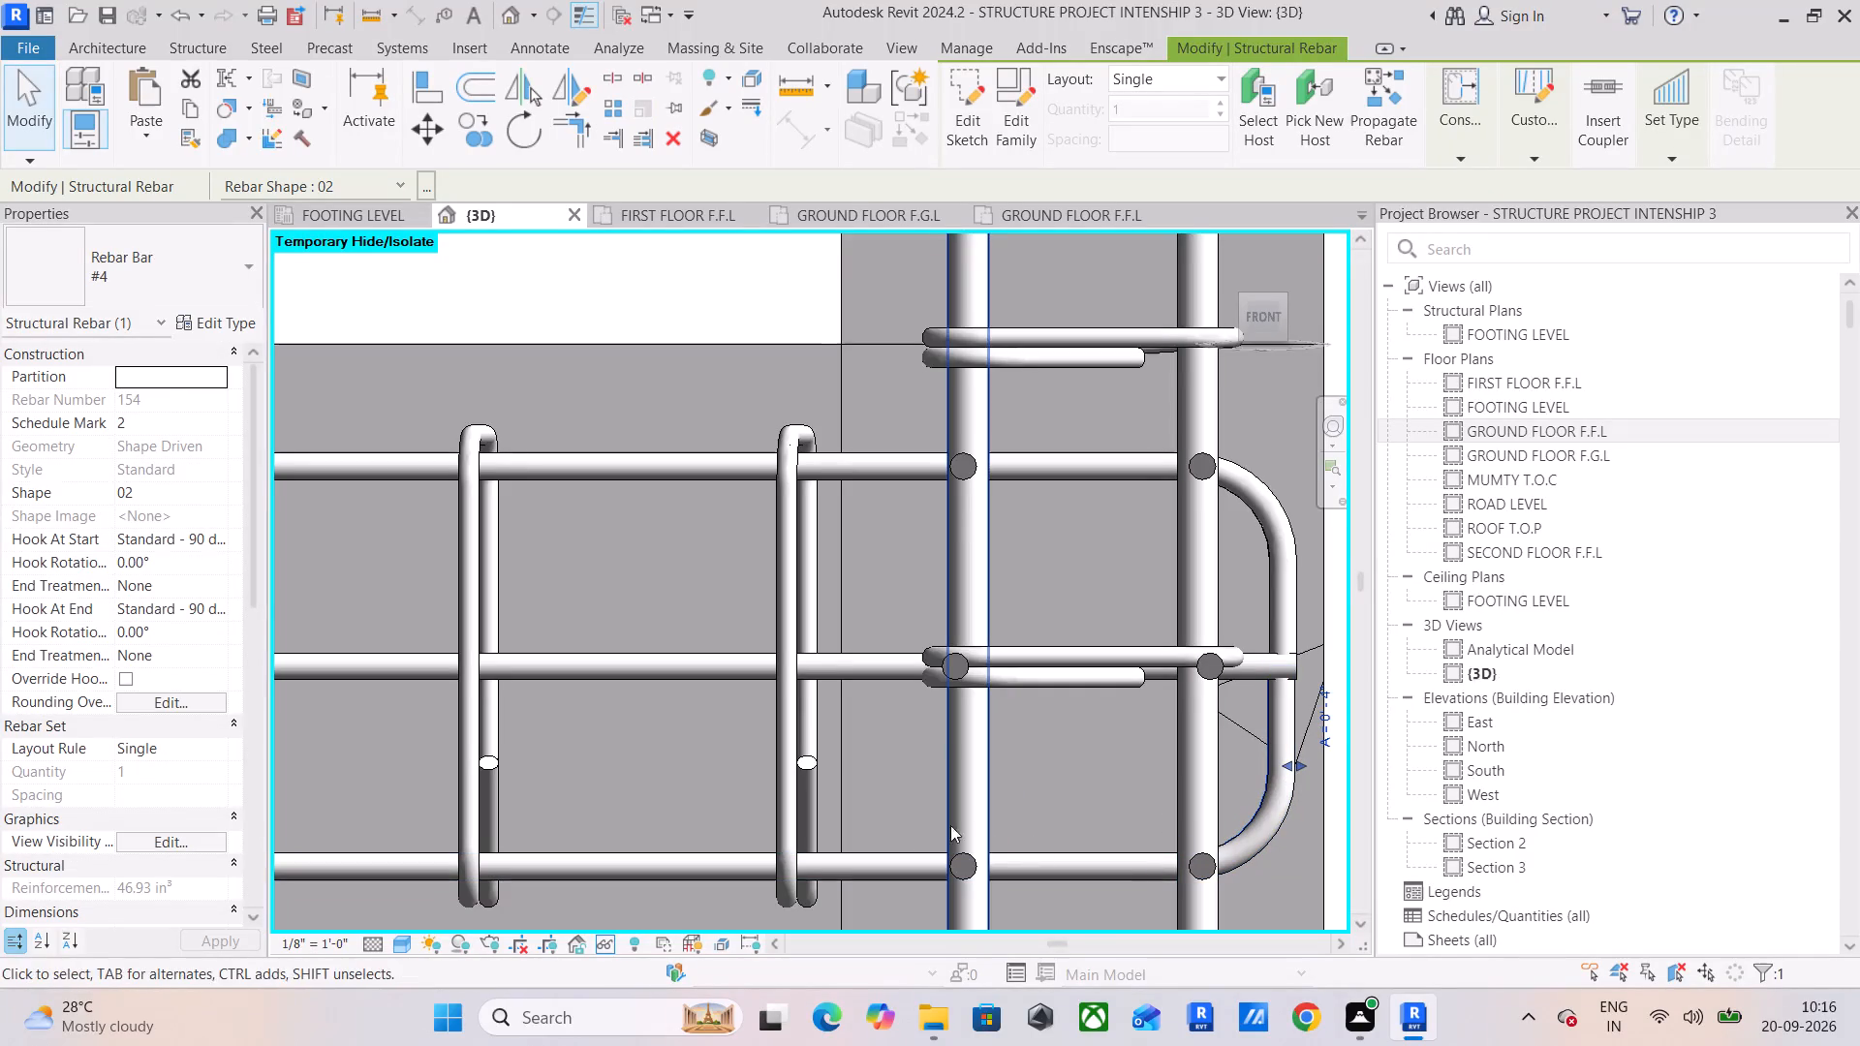
Extend the rear mid-height straight #4 bar (shape 00) through the end column so it ends flush with the hooks' outer edge.
click(849, 667)
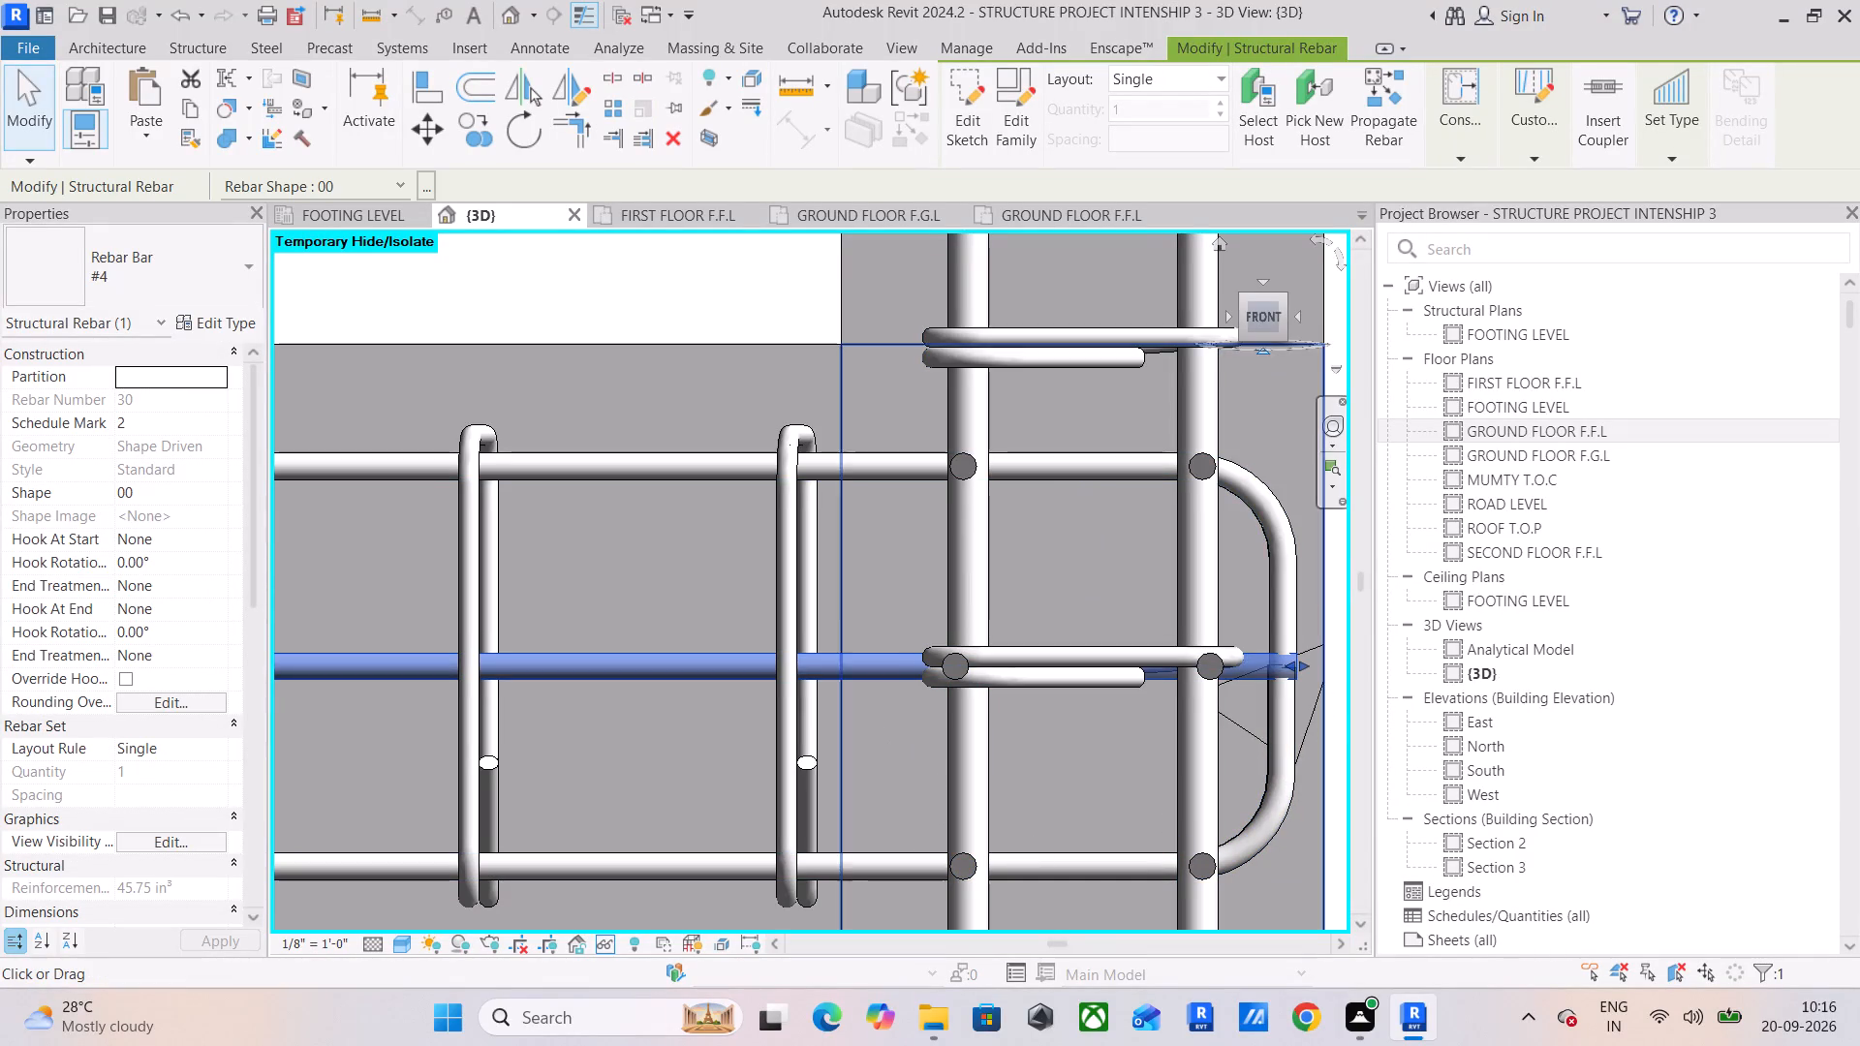
drag(1259, 316, 1263, 344)
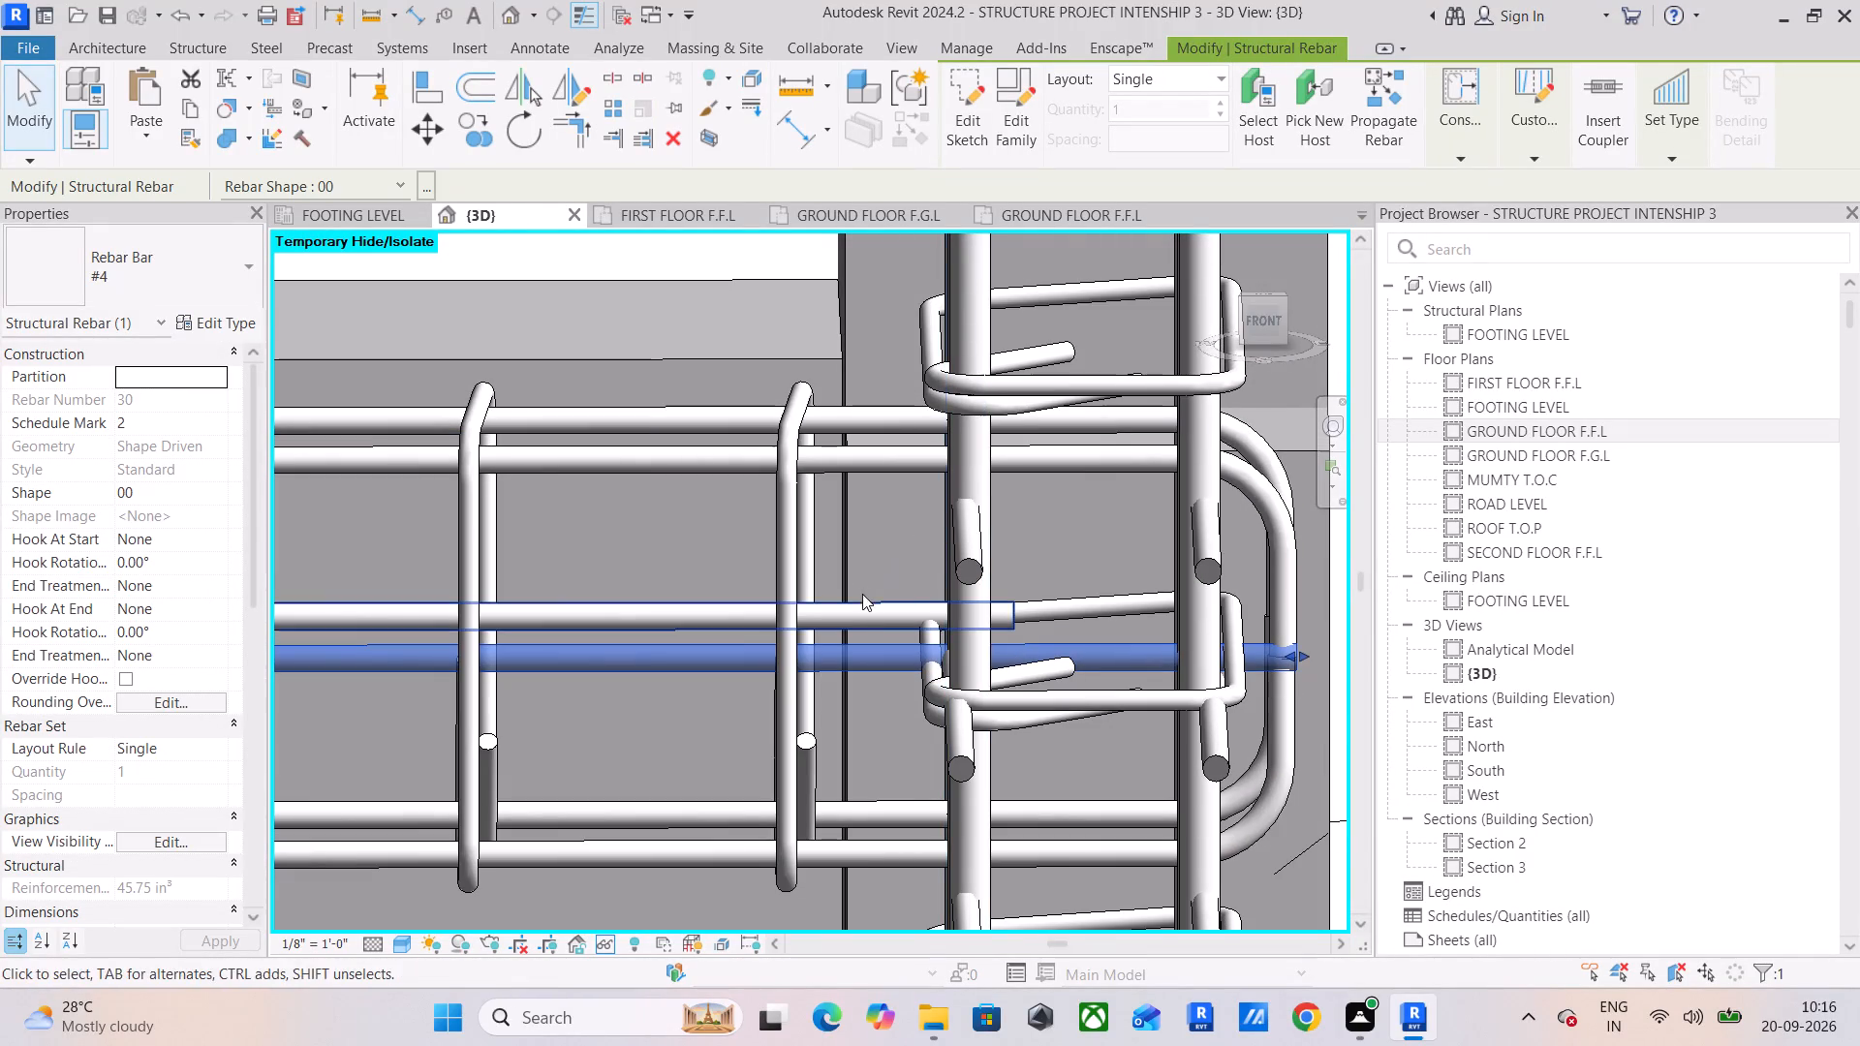
click(857, 608)
click(1271, 328)
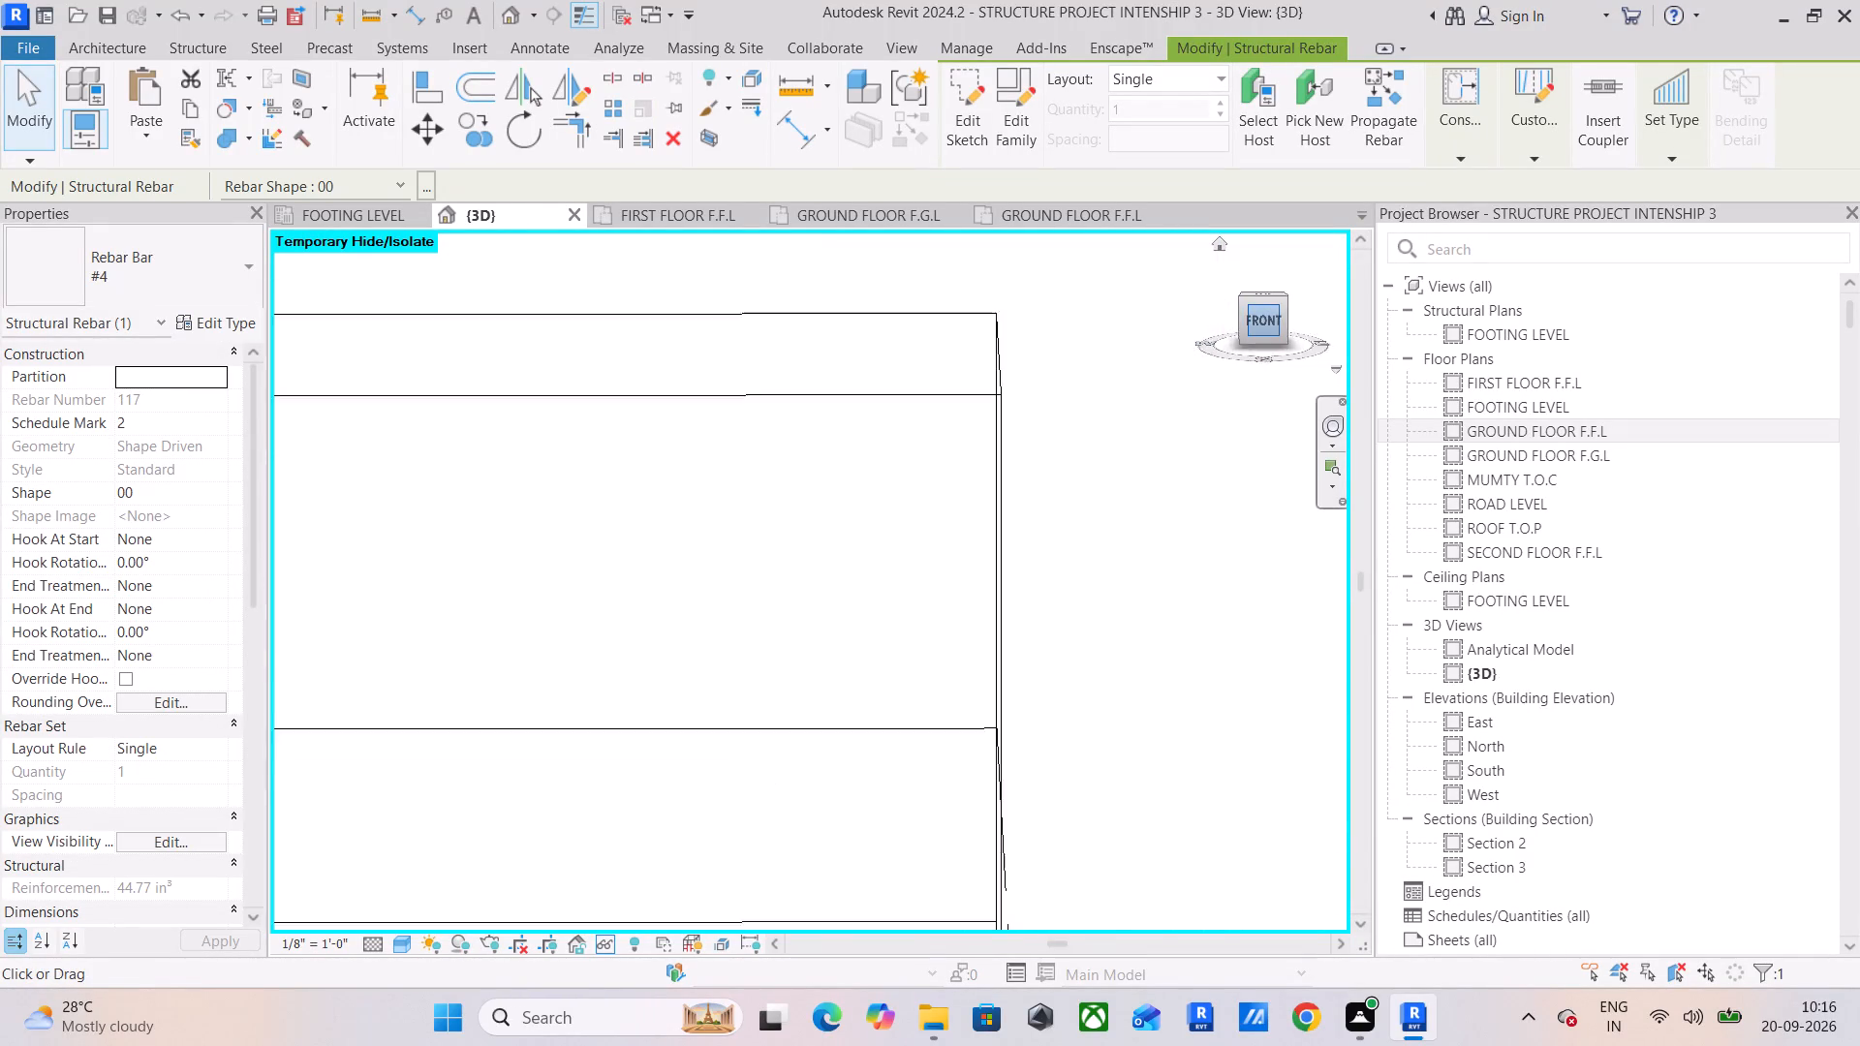
scroll(1146, 559, up, 10)
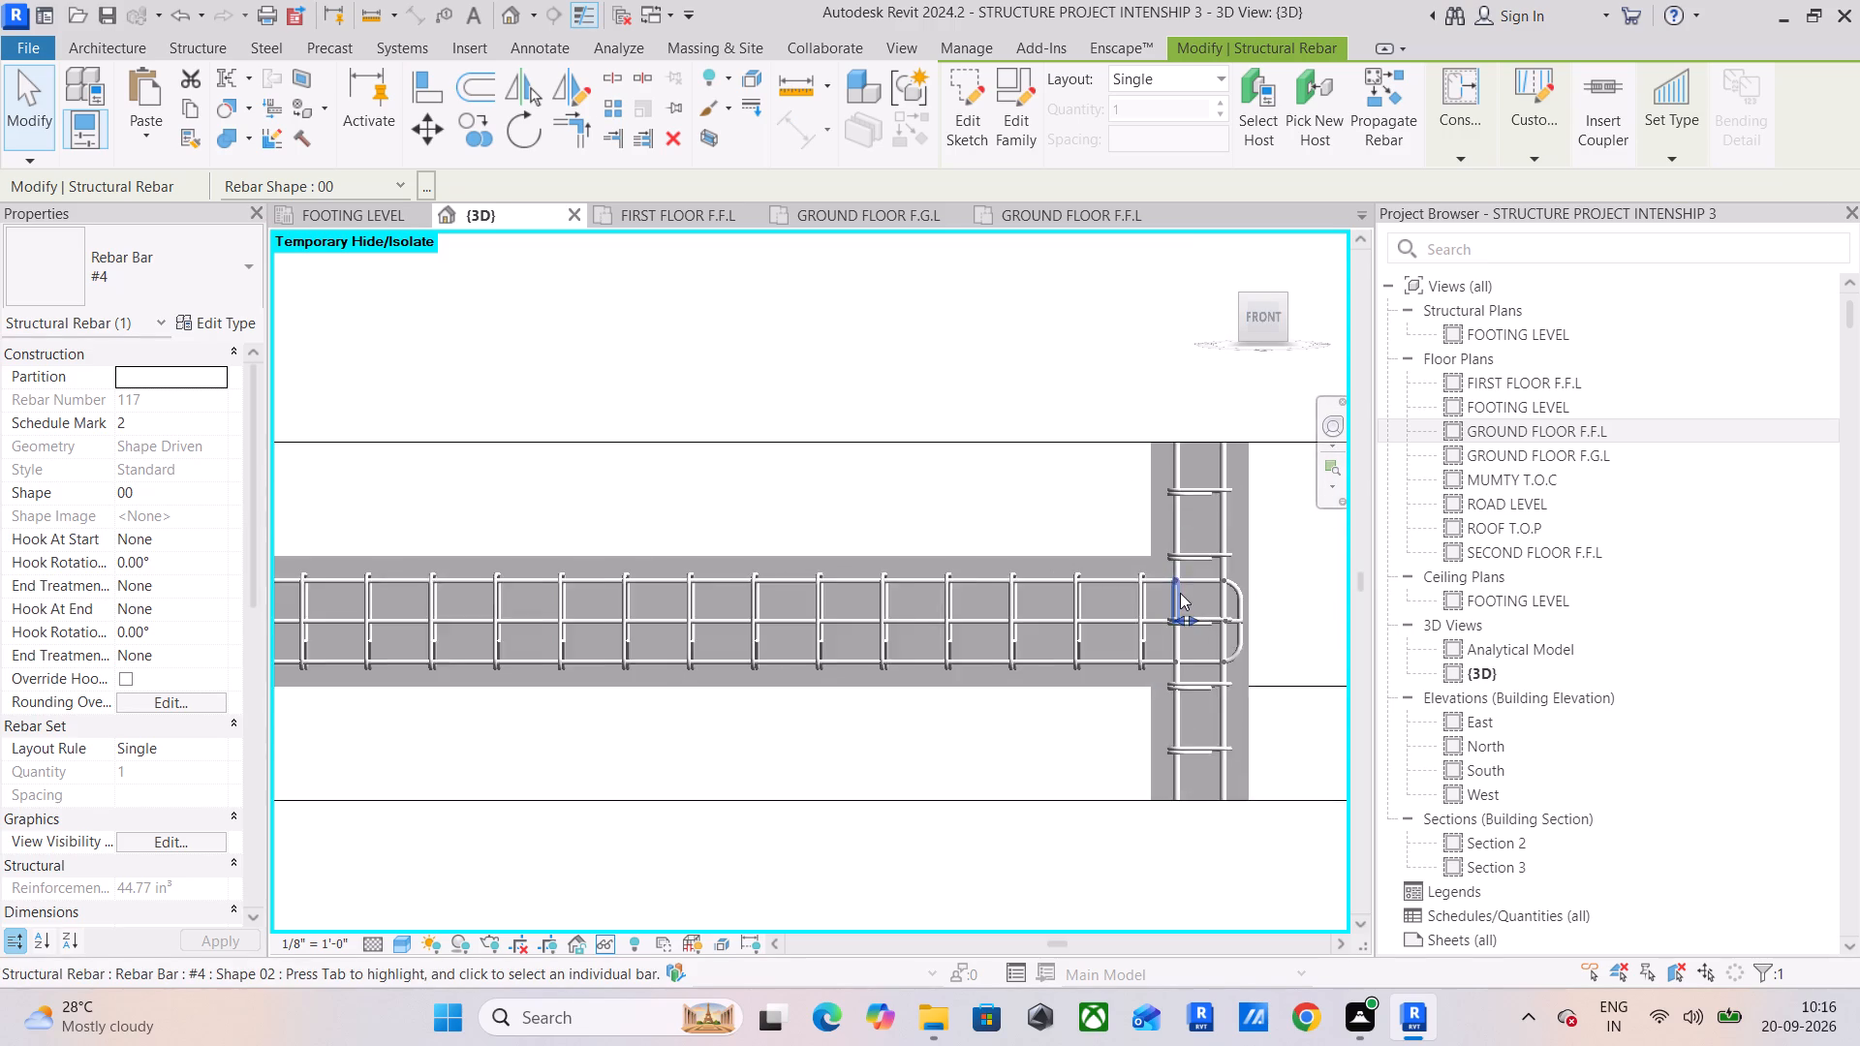
middle_drag(1181, 593, 923, 545)
scroll(933, 542, up, 6)
middle_drag(936, 547, 855, 524)
scroll(860, 541, up, 4)
drag(837, 649, 1020, 667)
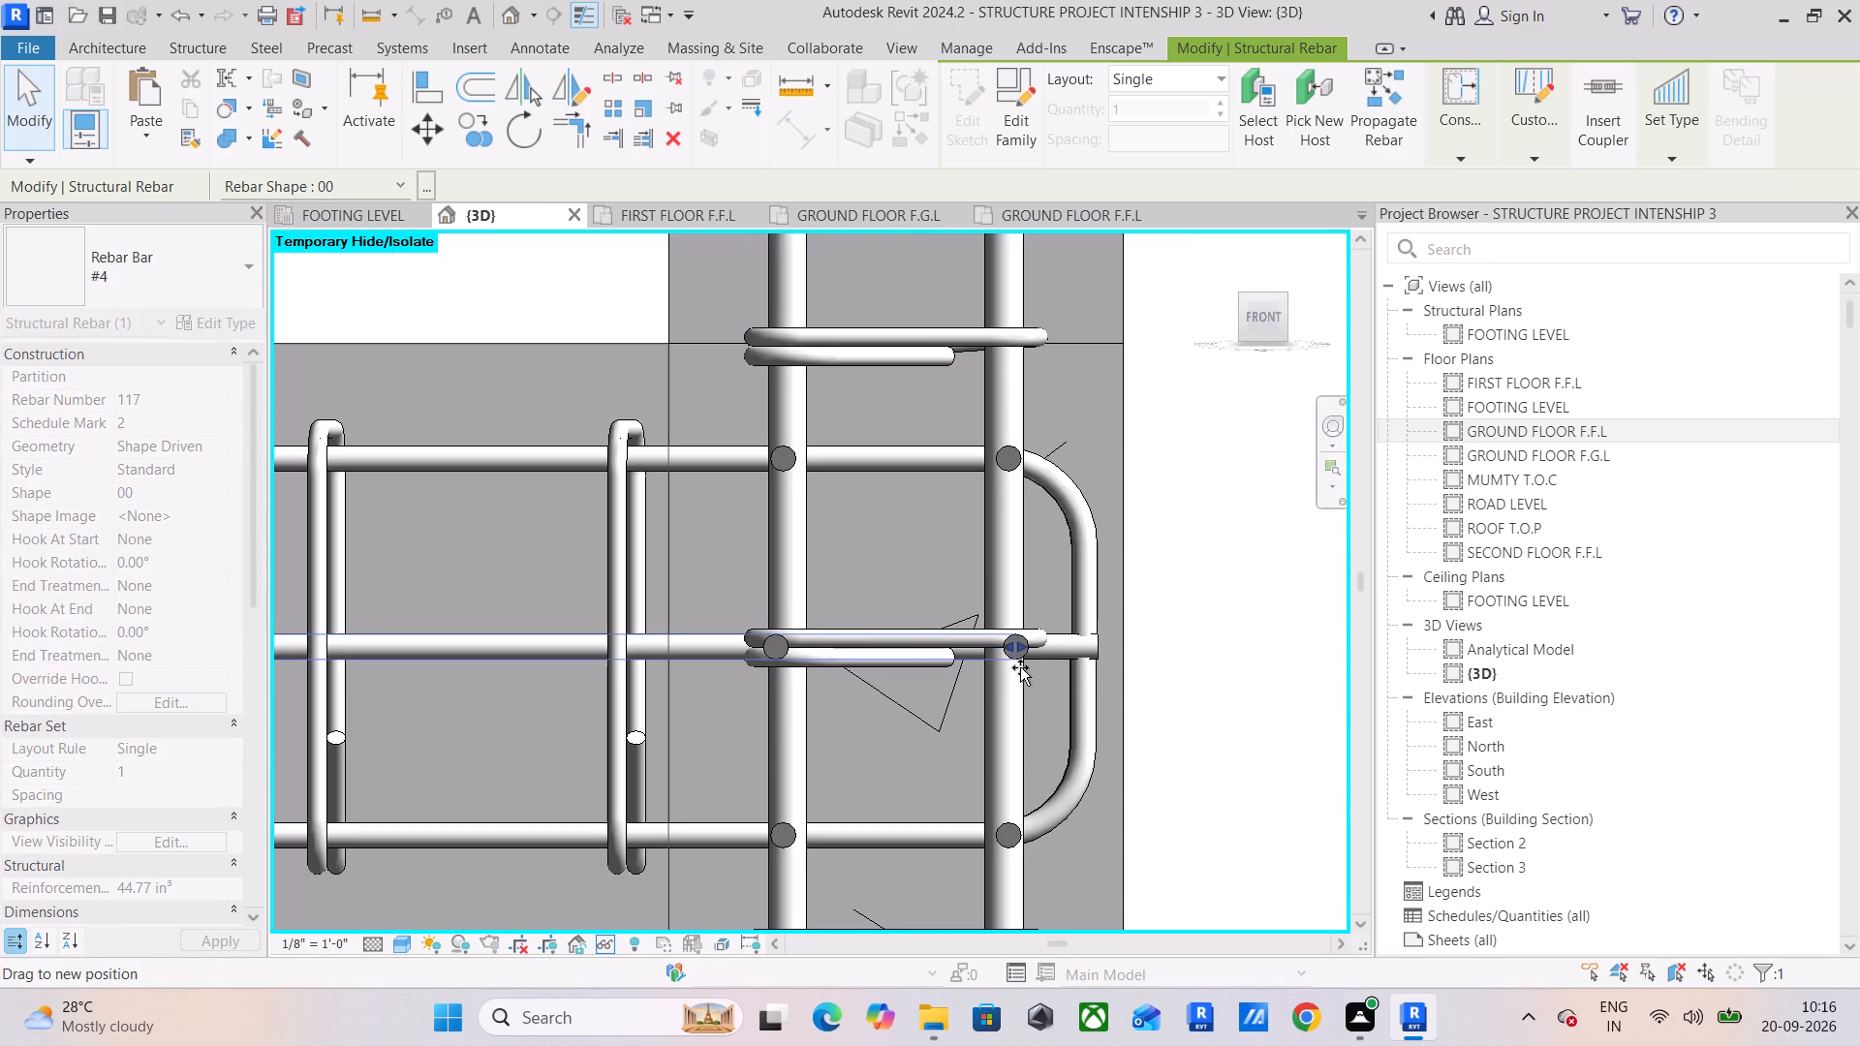
drag(1020, 667, 1095, 668)
drag(1095, 668, 1098, 671)
scroll(1159, 648, down, 3)
click(1236, 648)
Turn off the section box around the finished beam line to bring back the full structural model.
scroll(1240, 639, down, 4)
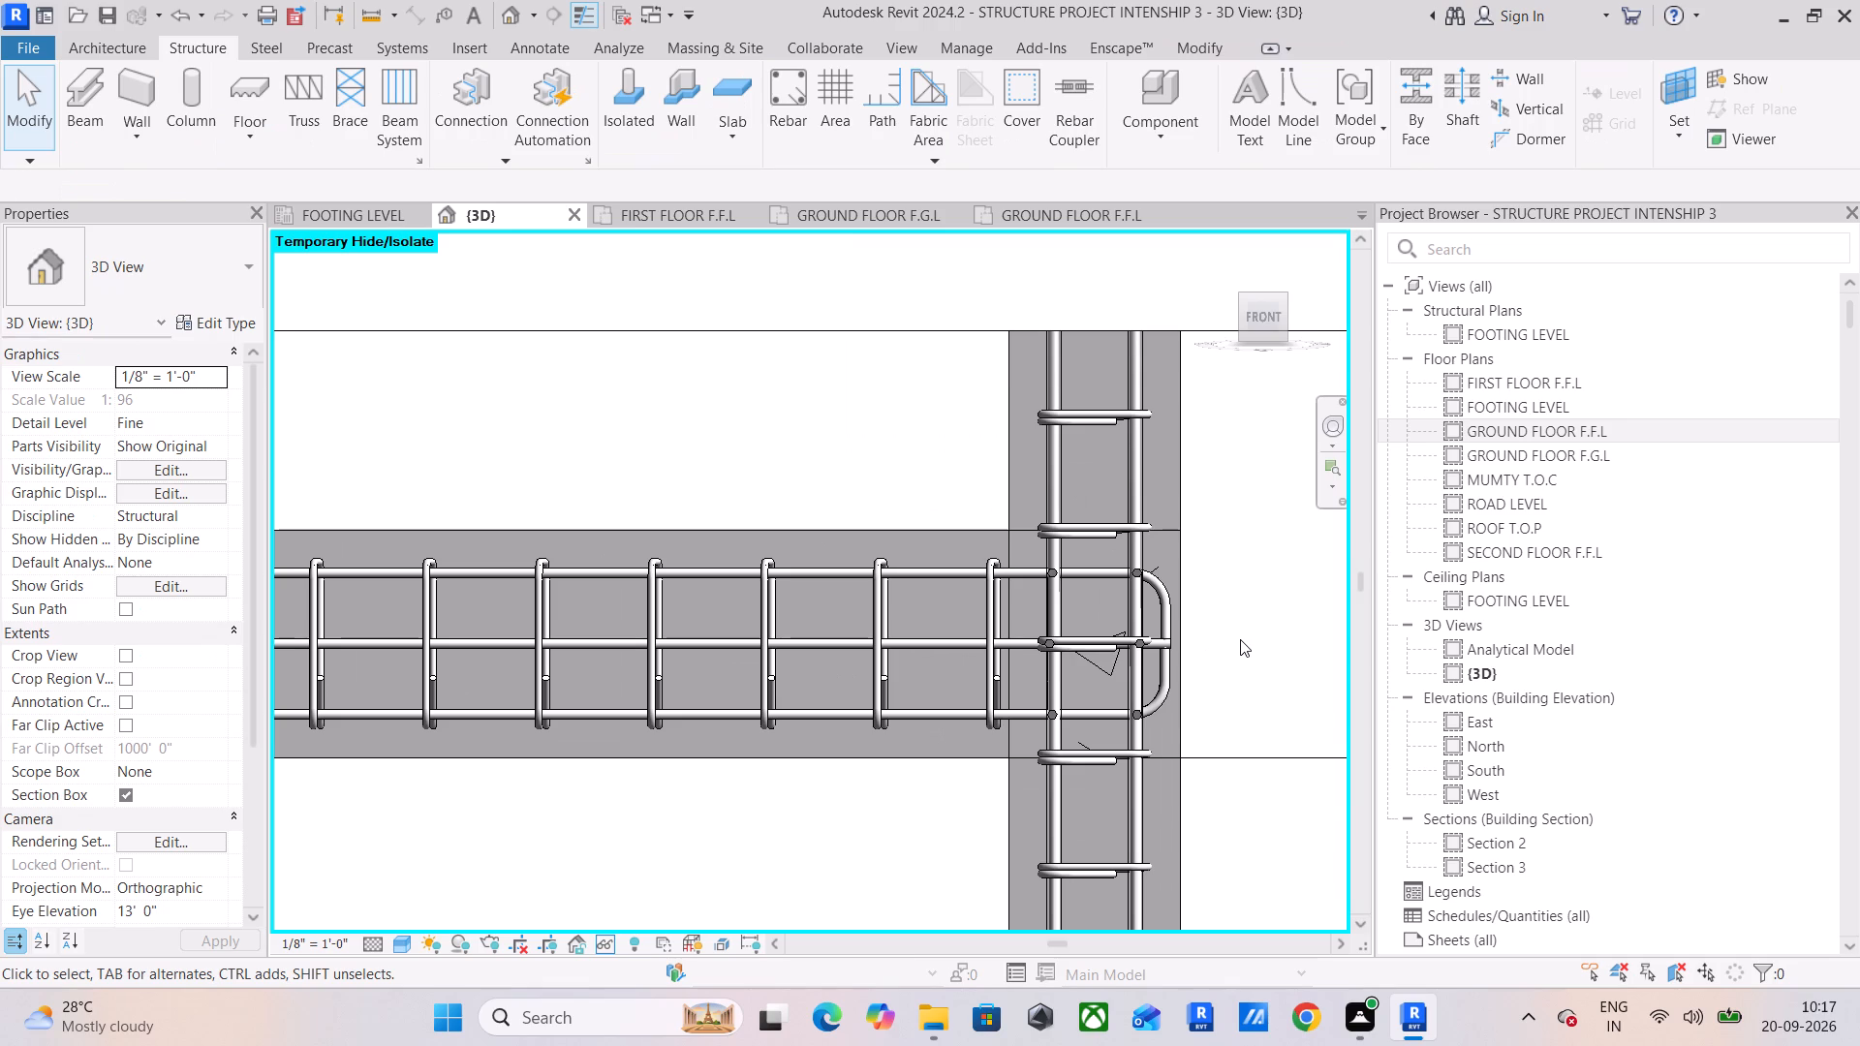
scroll(1020, 427, down, 4)
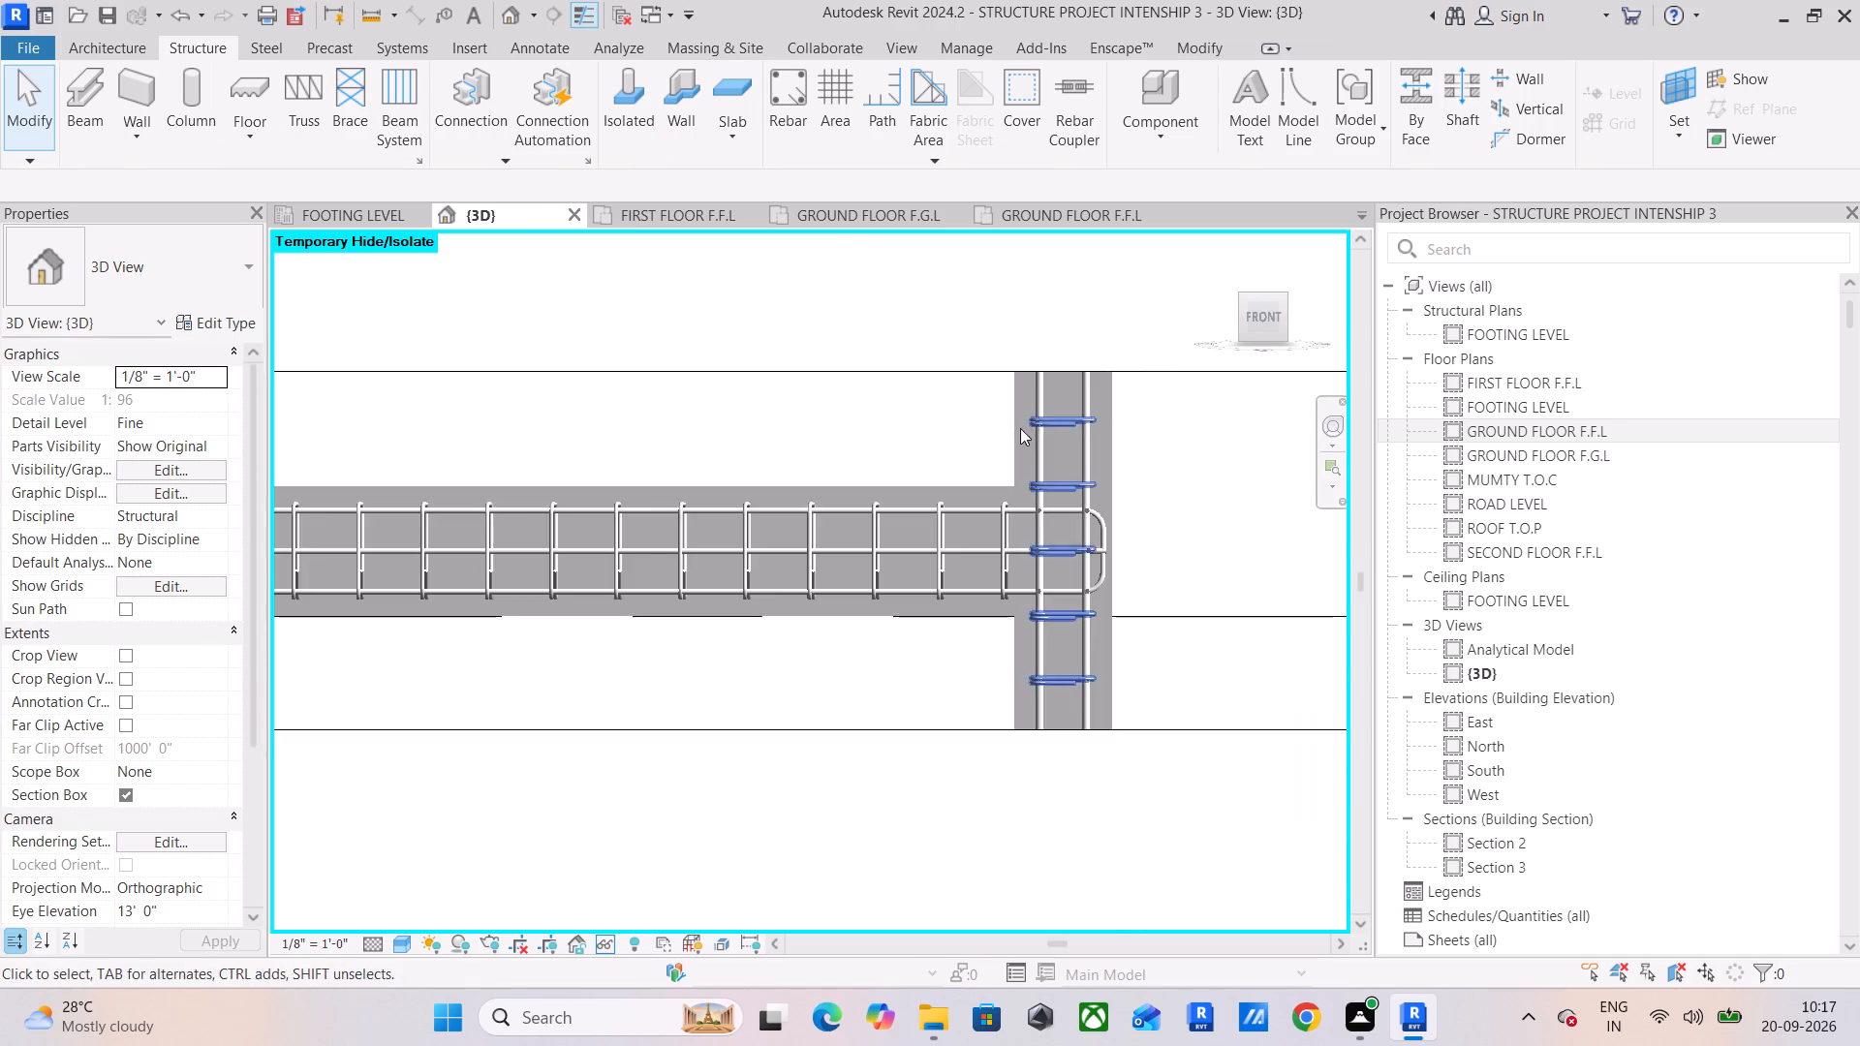
scroll(951, 462, down, 4)
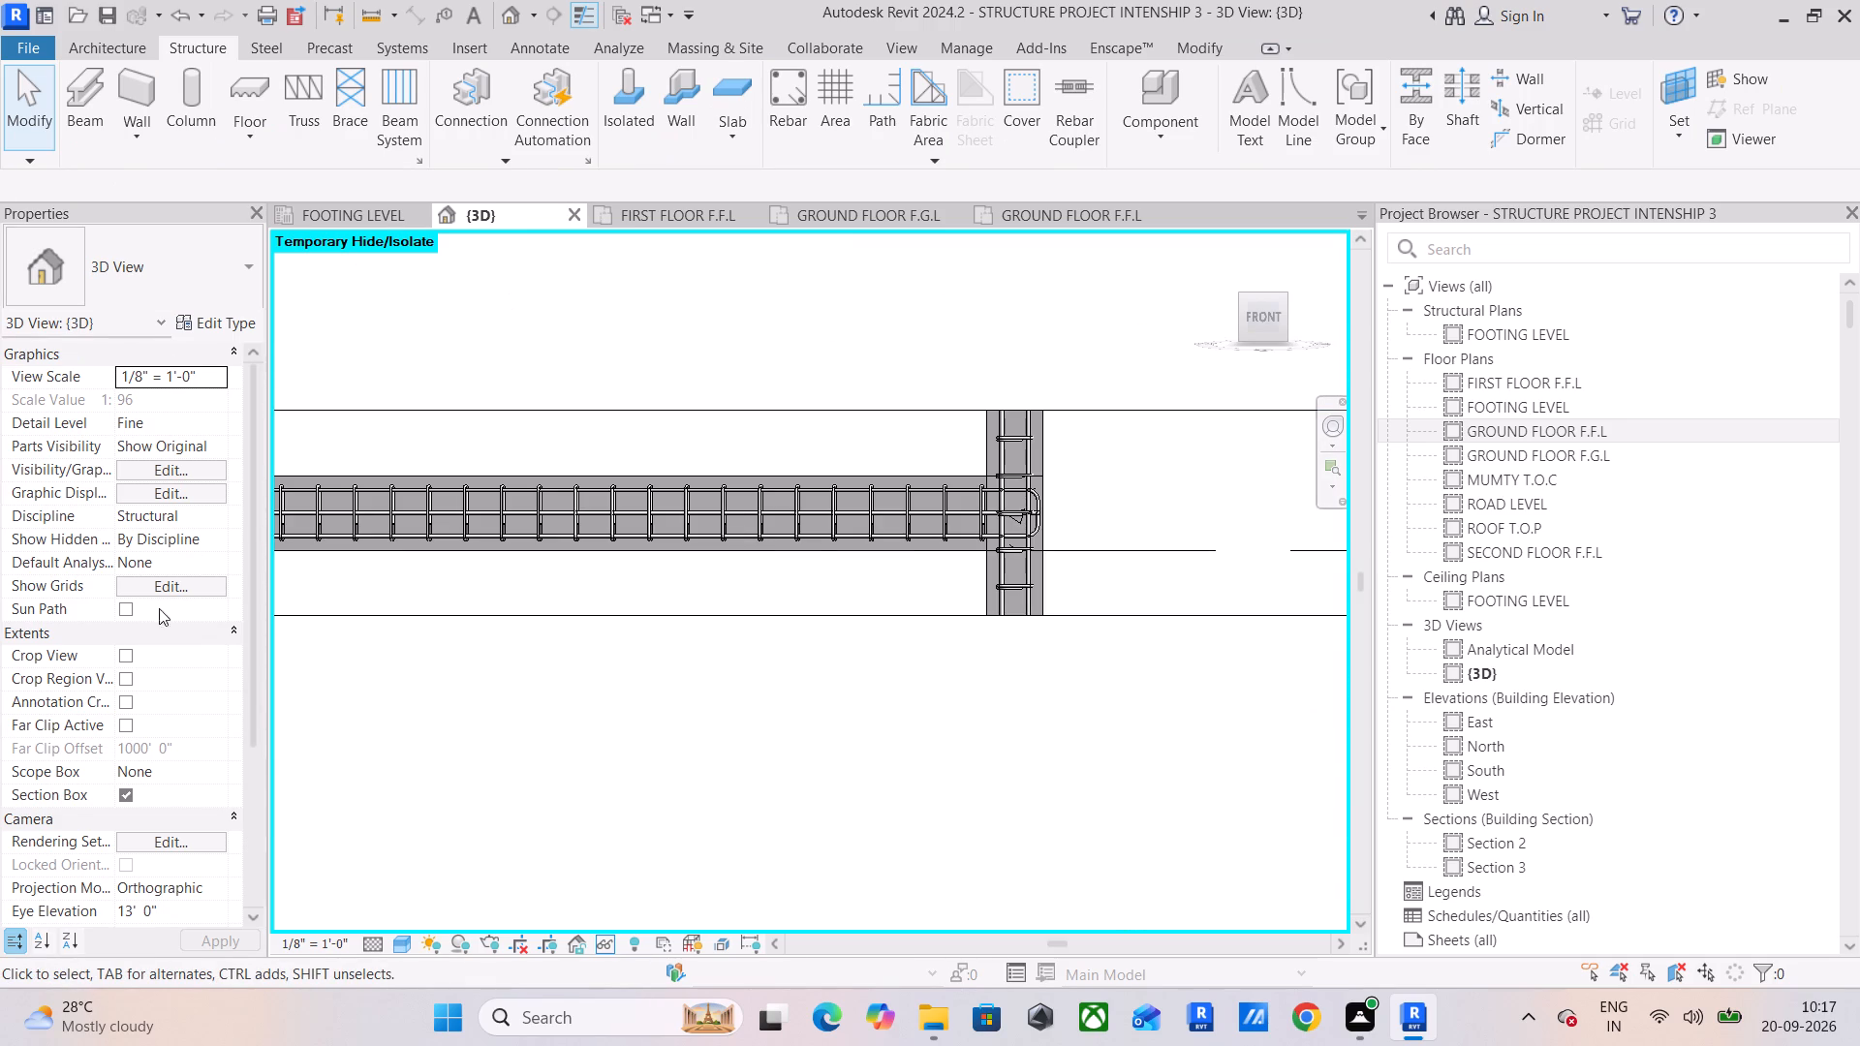
click(124, 793)
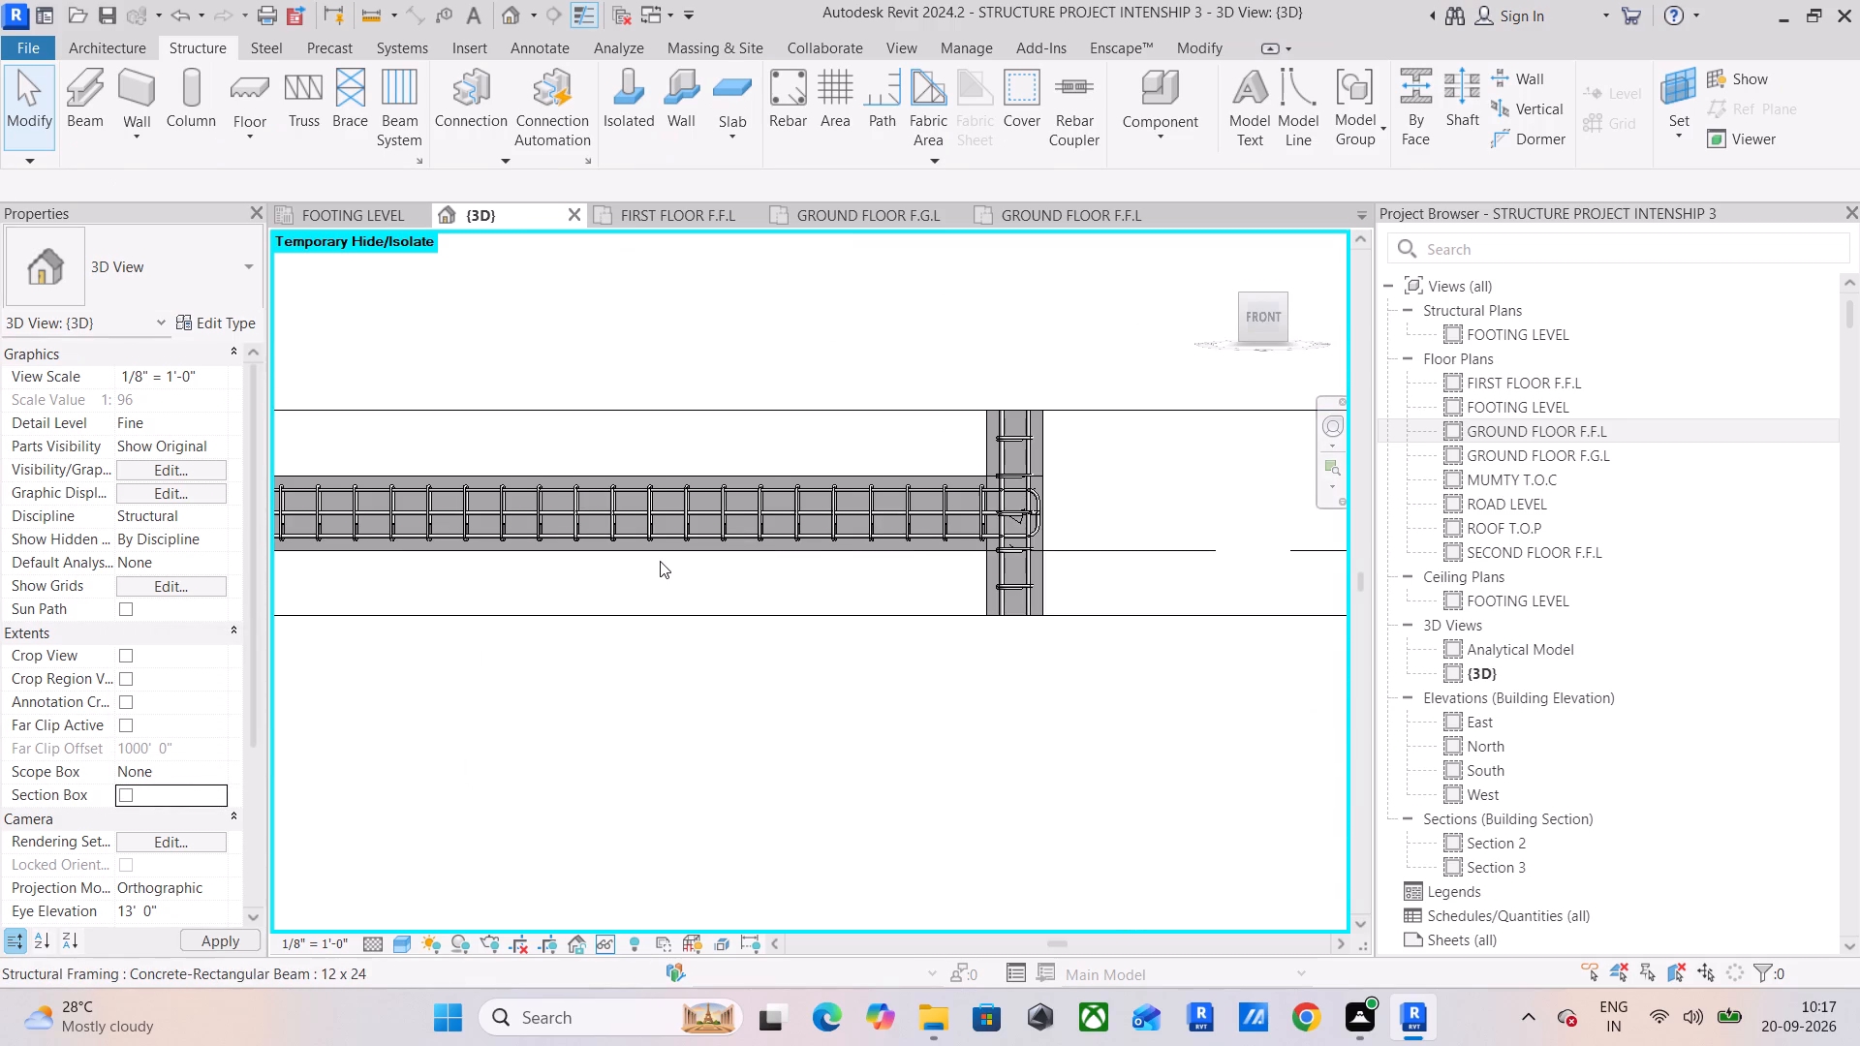
Isolate the next 12 x 24 concrete beam at First Floor F.F.L in a section box, seen from the front.
shift+middle_drag(818, 511, 834, 582)
scroll(834, 584, down, 5)
middle_drag(878, 569, 1029, 544)
shift+middle_drag(743, 592, 715, 588)
shift+scroll(715, 588, up, 1)
middle_drag(534, 556, 1007, 496)
scroll(983, 502, down, 4)
middle_drag(1008, 503, 899, 564)
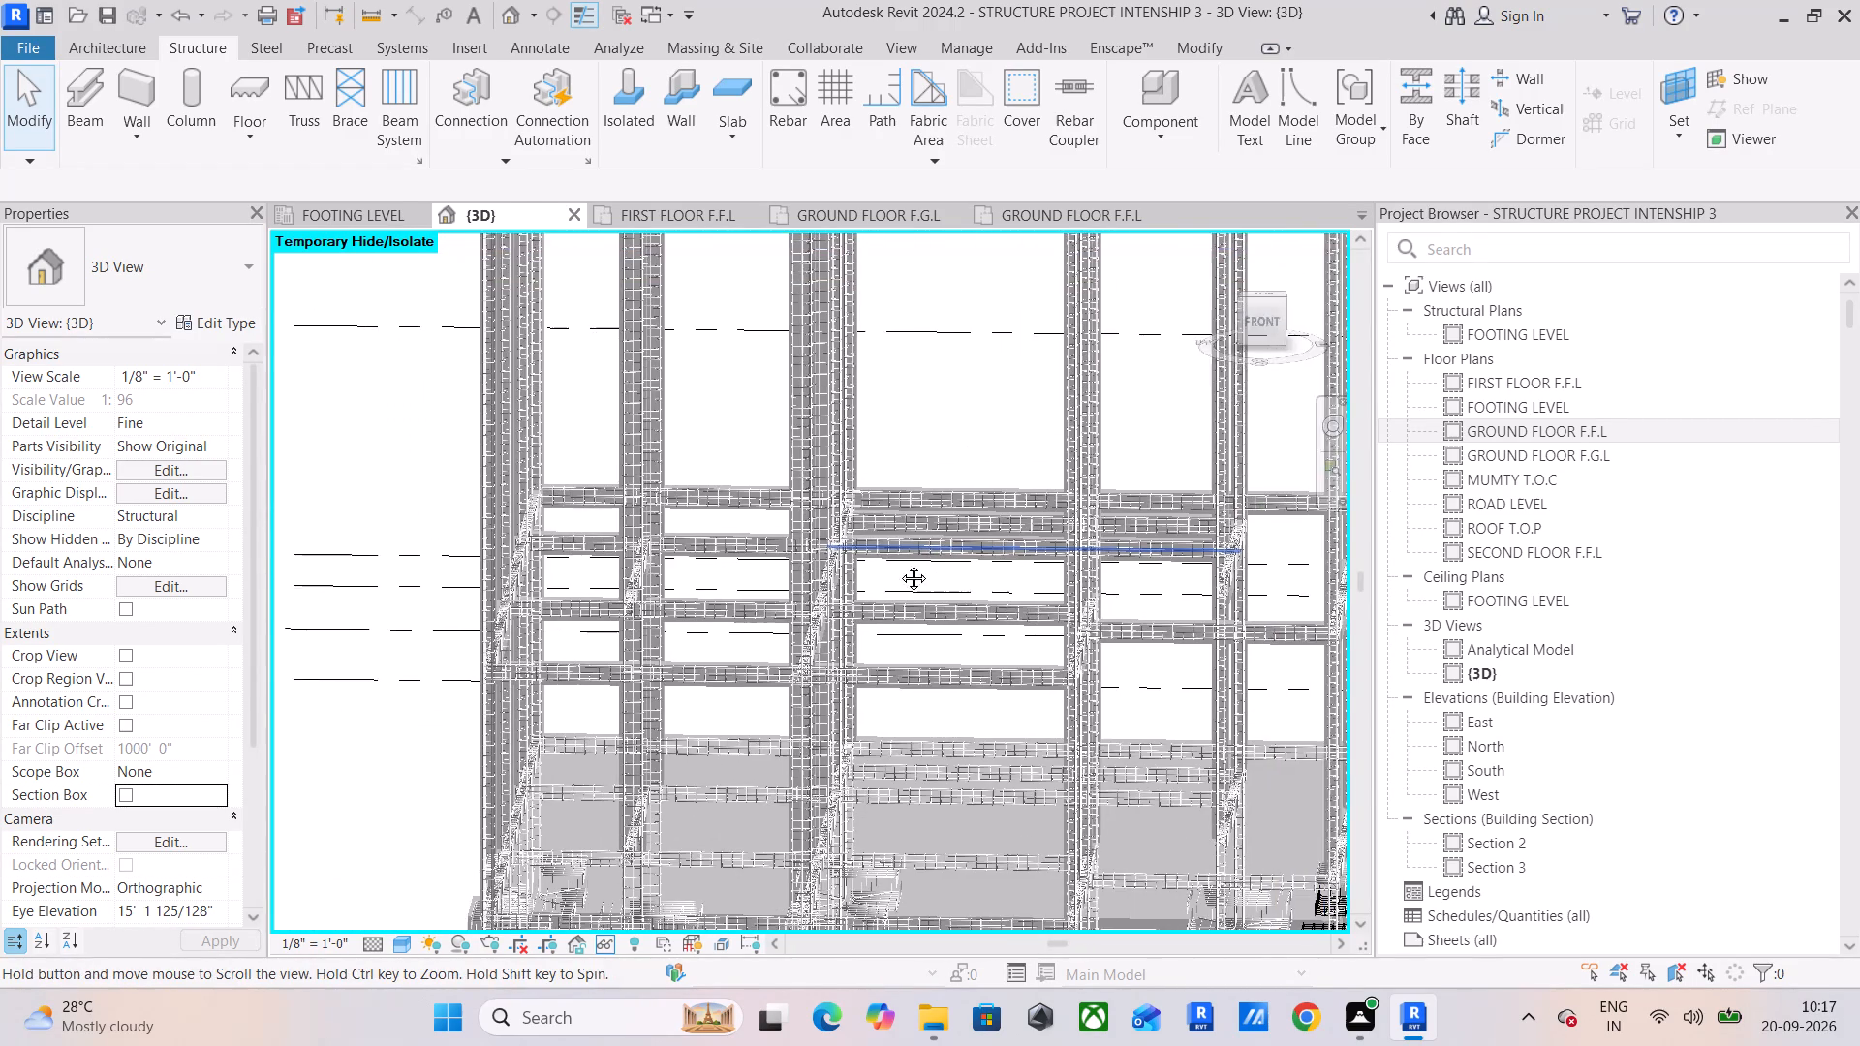
middle_drag(899, 564, 877, 576)
scroll(878, 516, up, 6)
shift+middle_drag(878, 541, 884, 544)
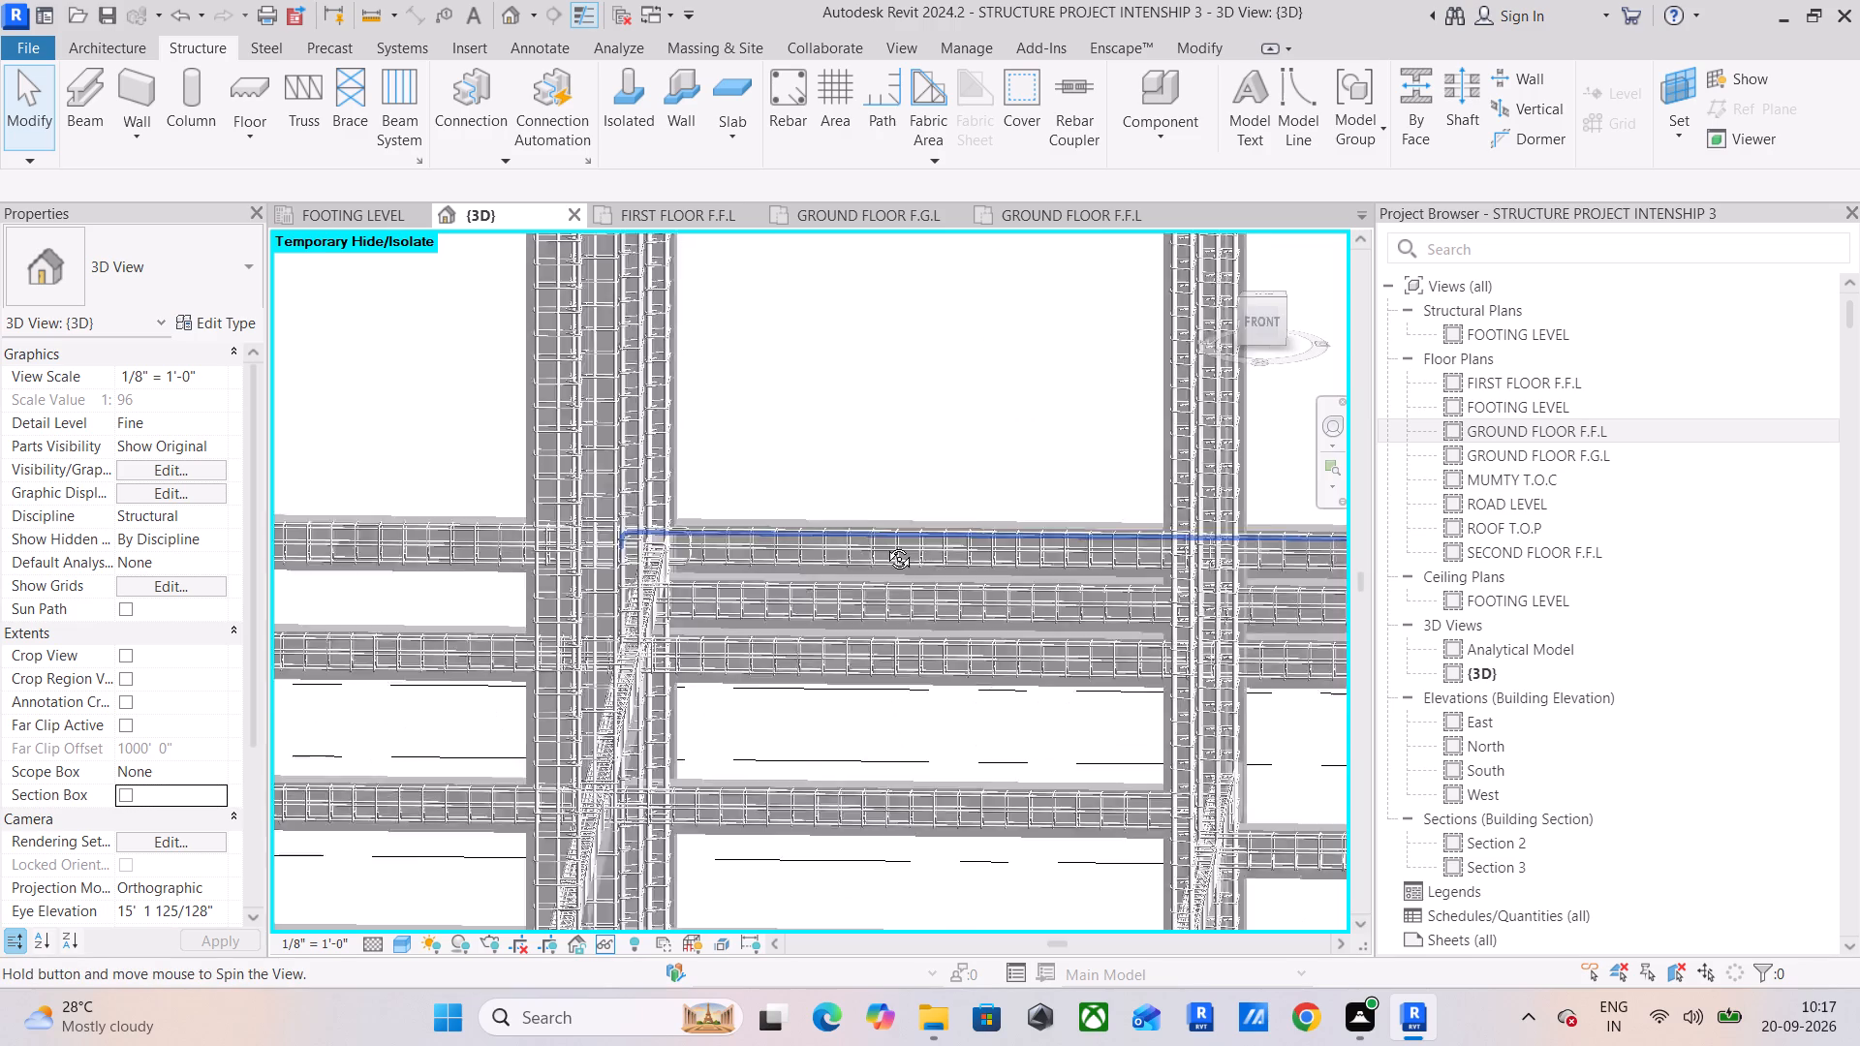
shift+middle_drag(884, 544, 837, 582)
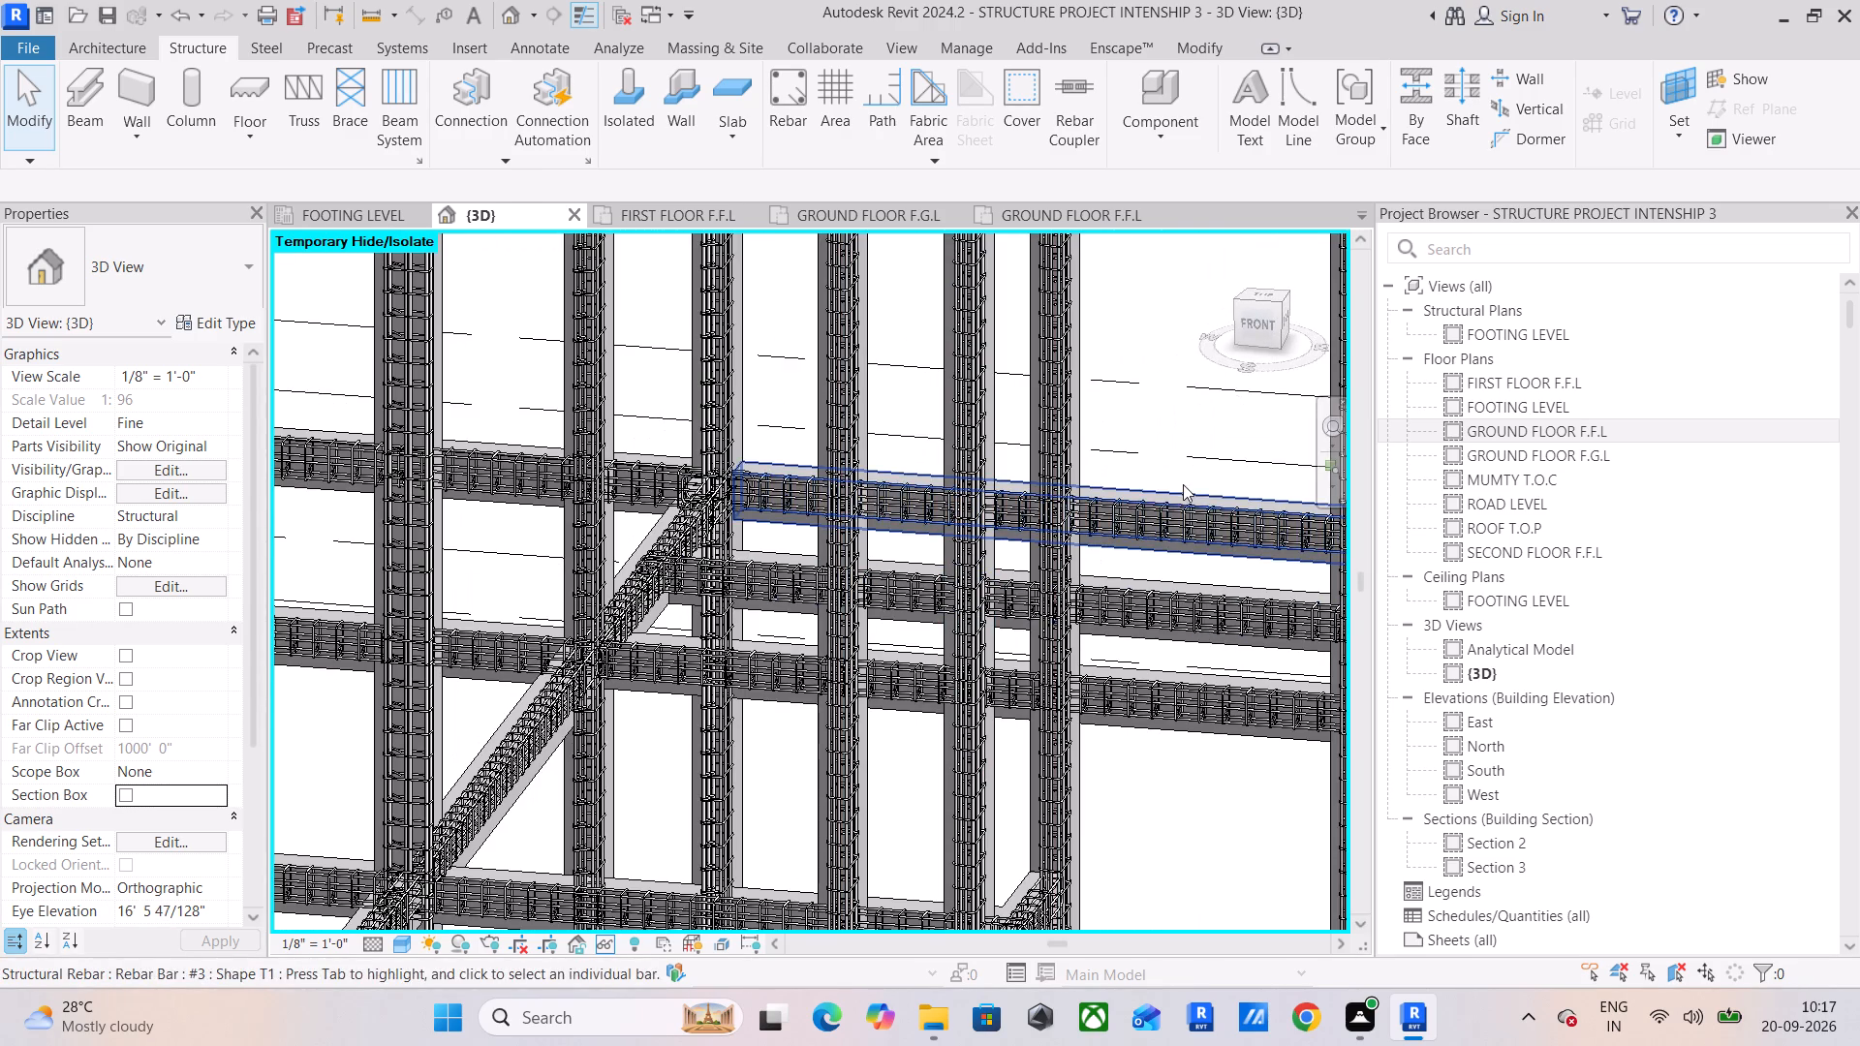
click(1184, 493)
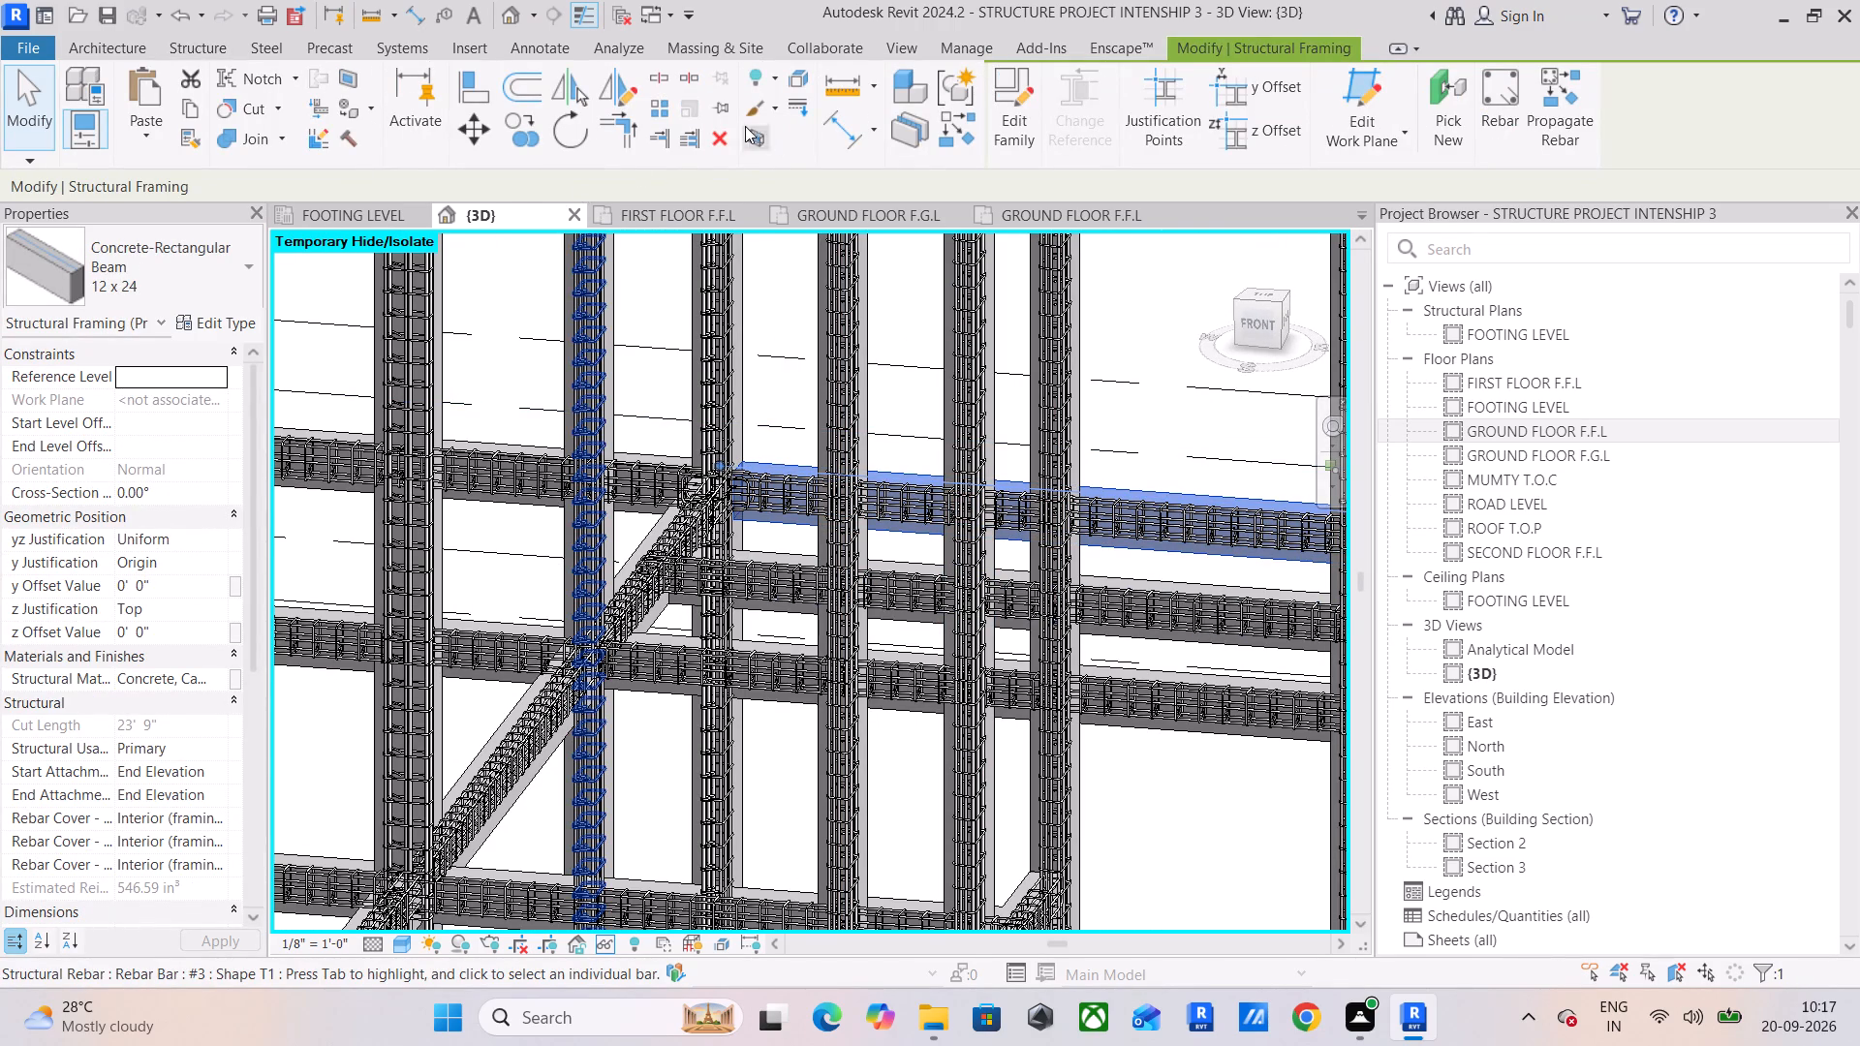
click(767, 133)
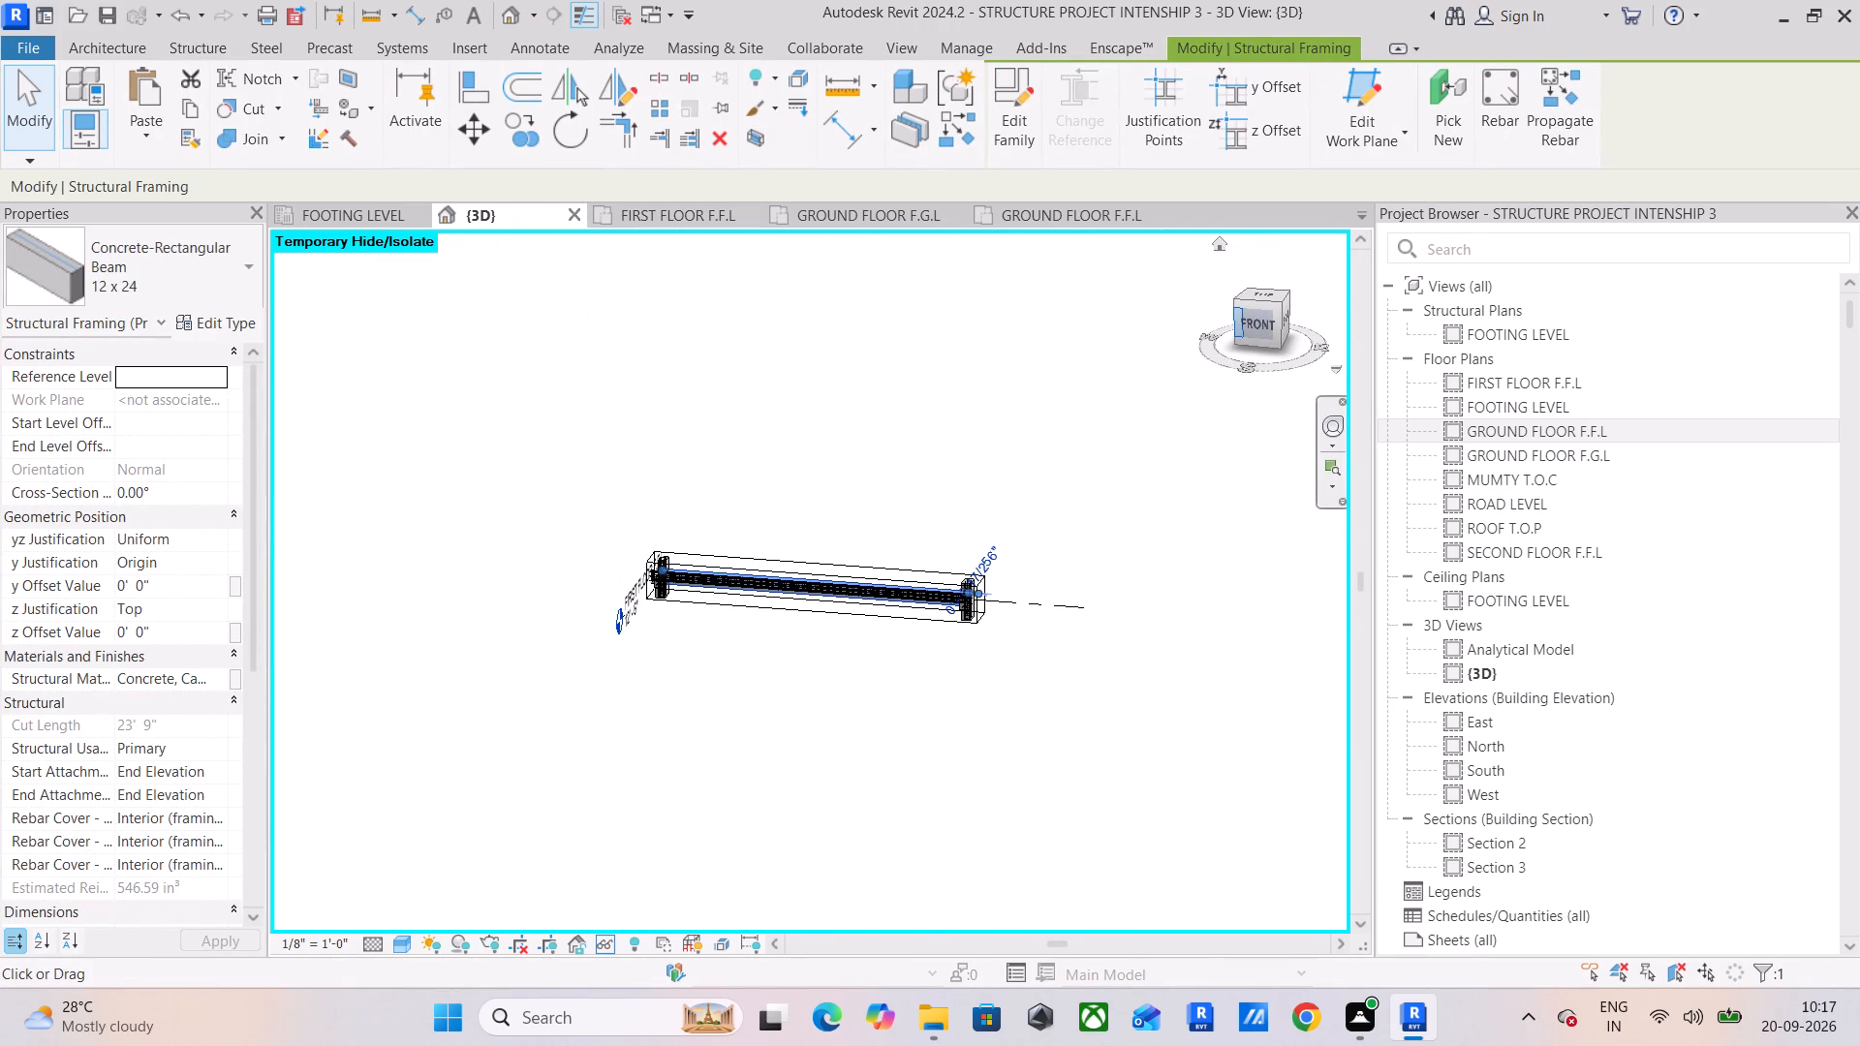
click(1257, 322)
scroll(1208, 429, down, 4)
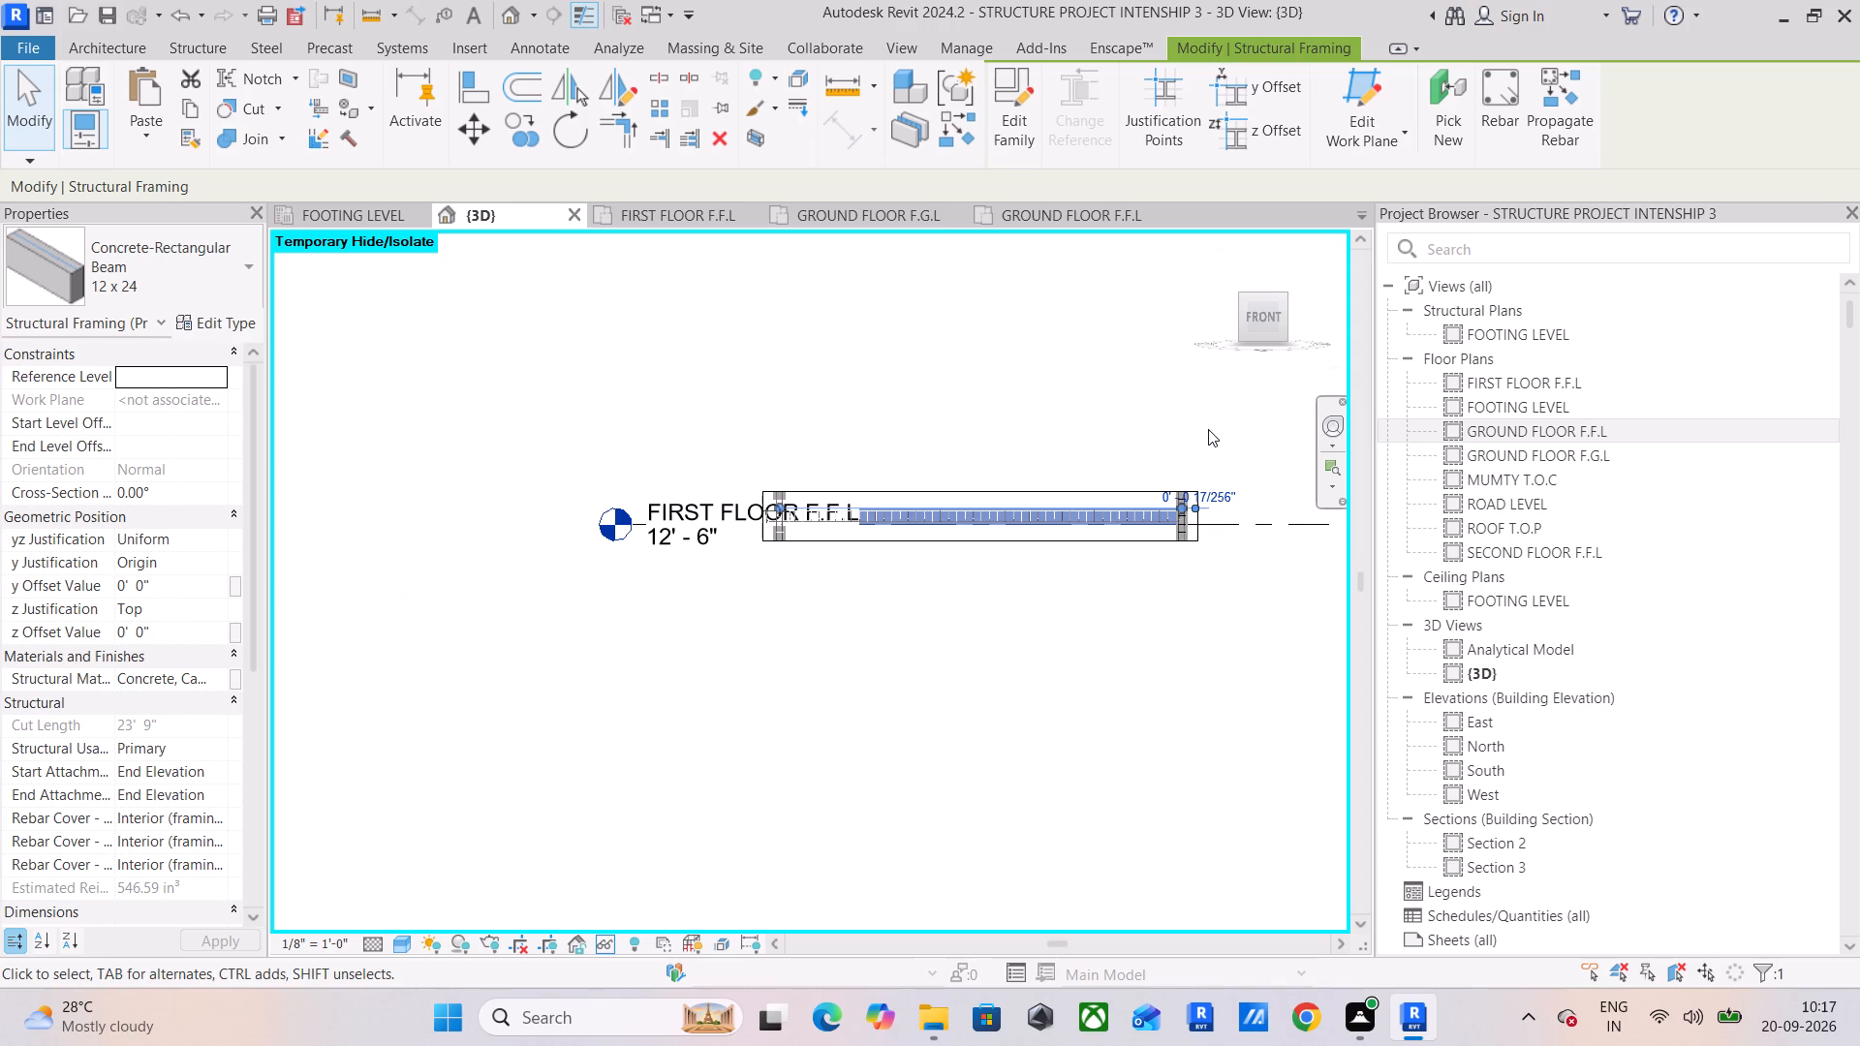
middle_drag(1208, 429, 969, 450)
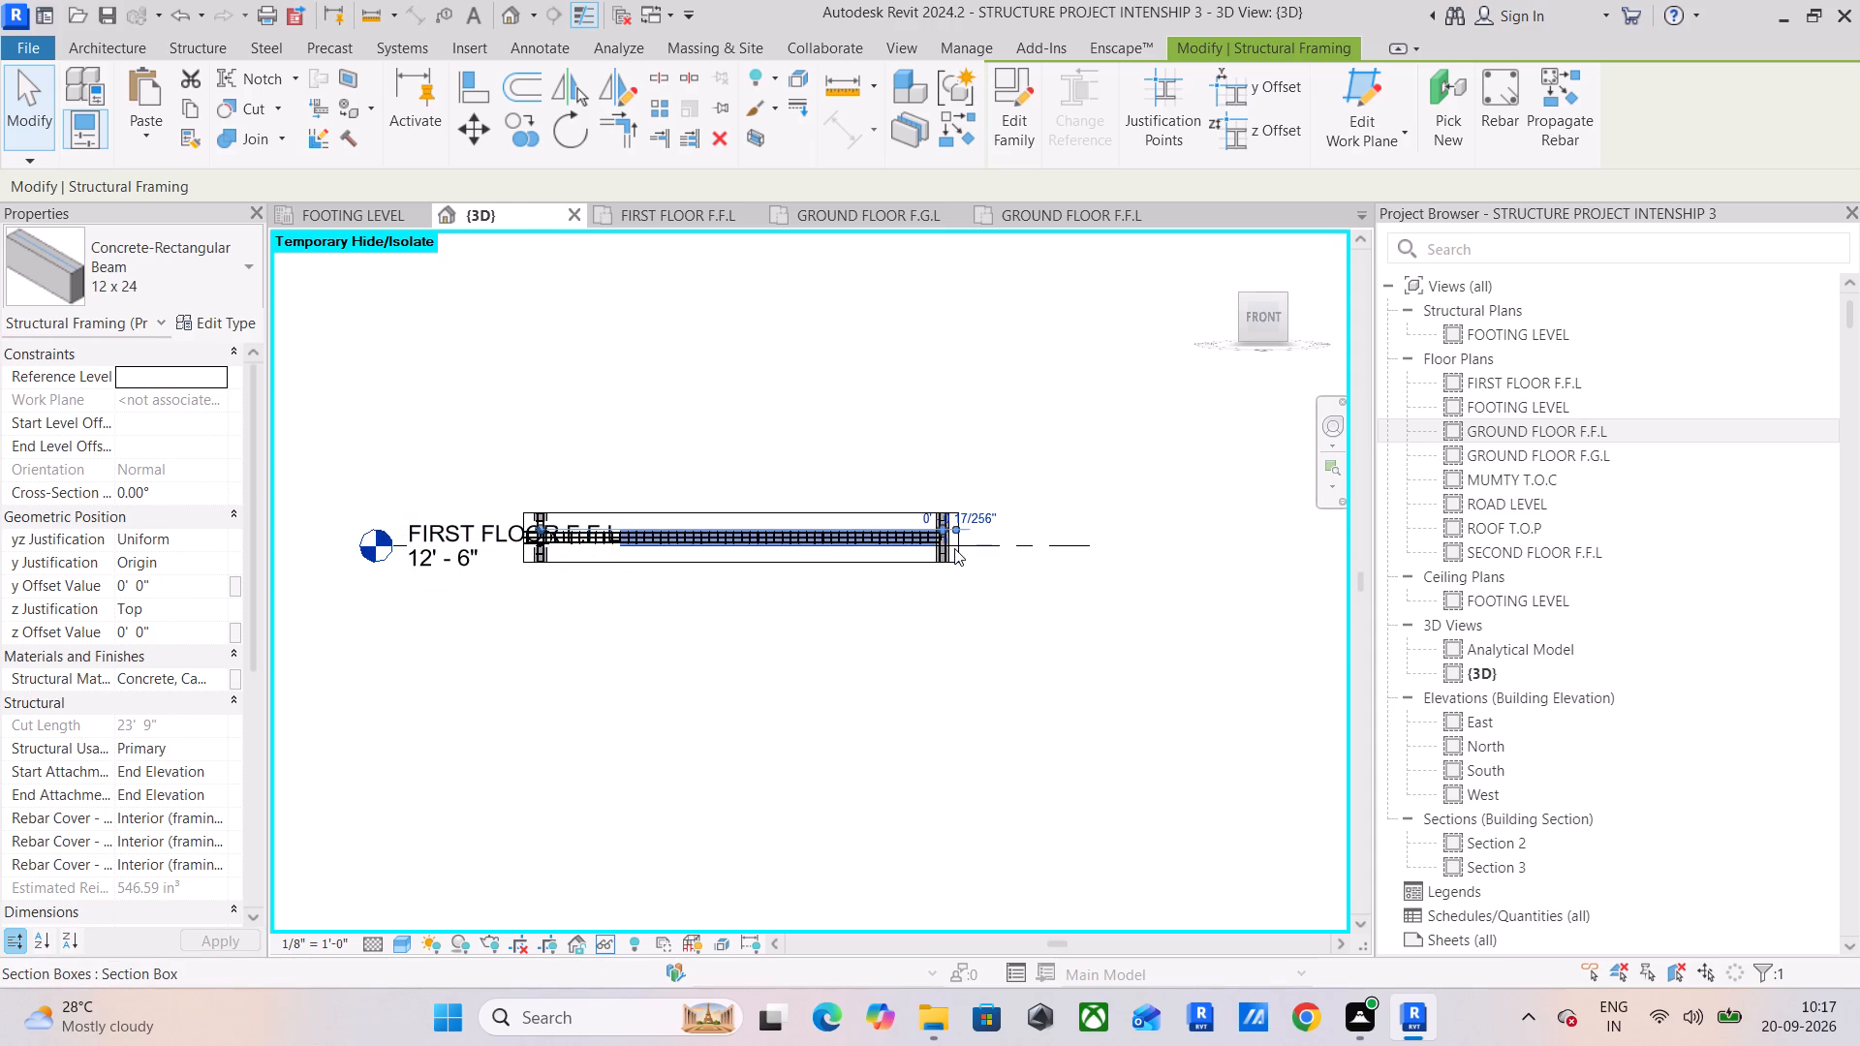
Stretch the section box lengthwise beyond both ends of the beam to take in the whole beam line.
click(963, 541)
click(831, 562)
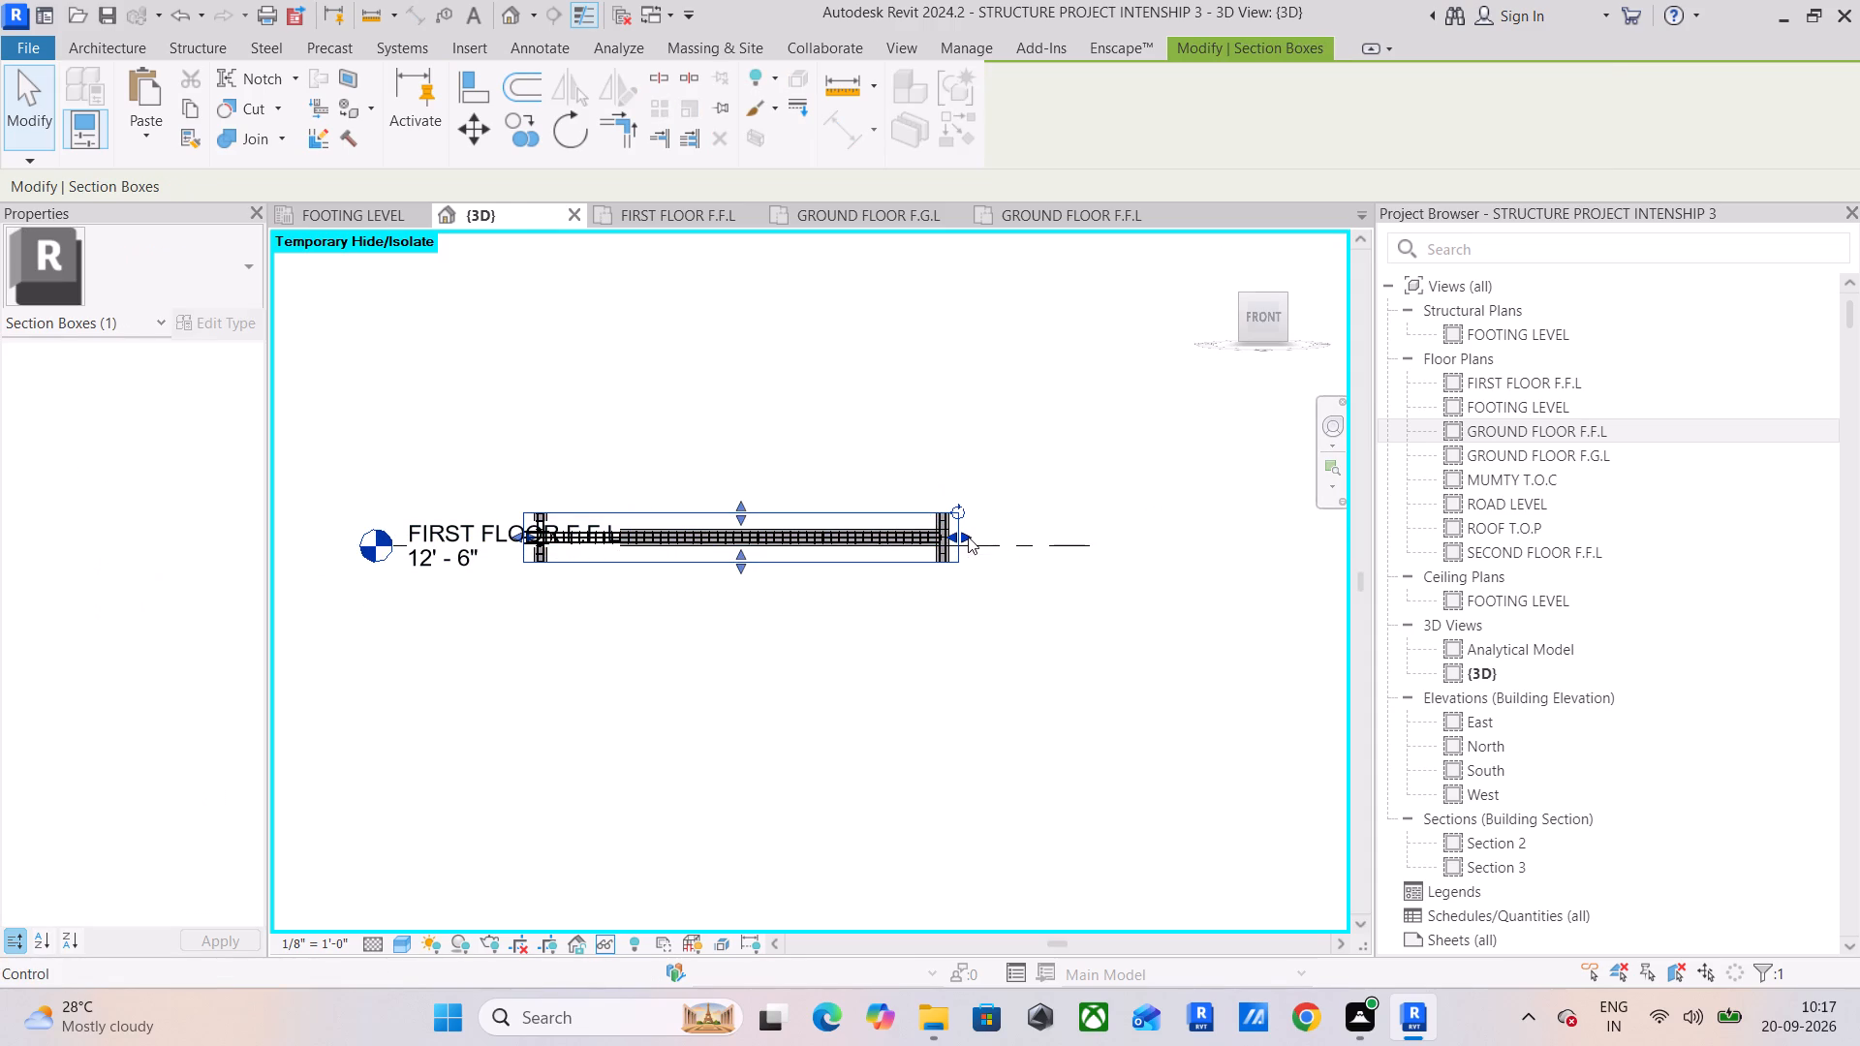
drag(968, 537, 1226, 558)
middle_drag(1219, 564, 1009, 571)
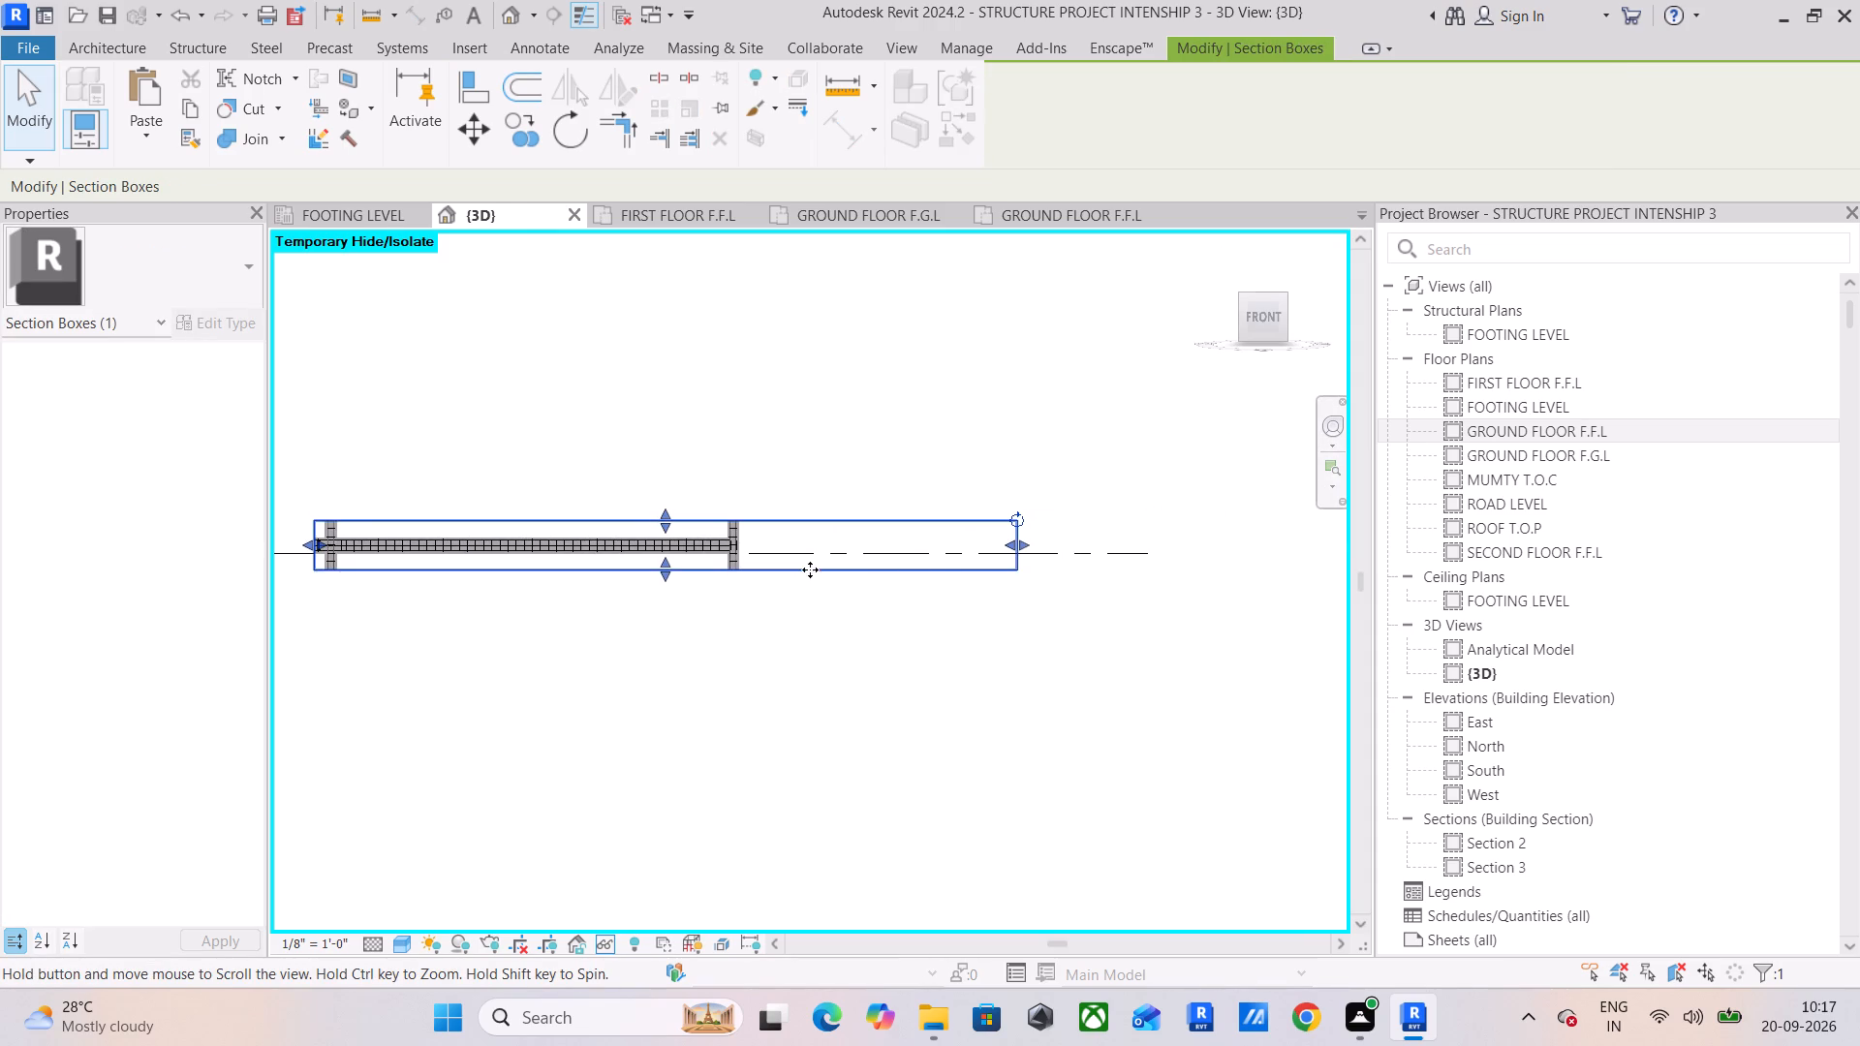
scroll(809, 569, down, 1)
middle_drag(809, 569, 1149, 571)
drag(710, 547, 411, 546)
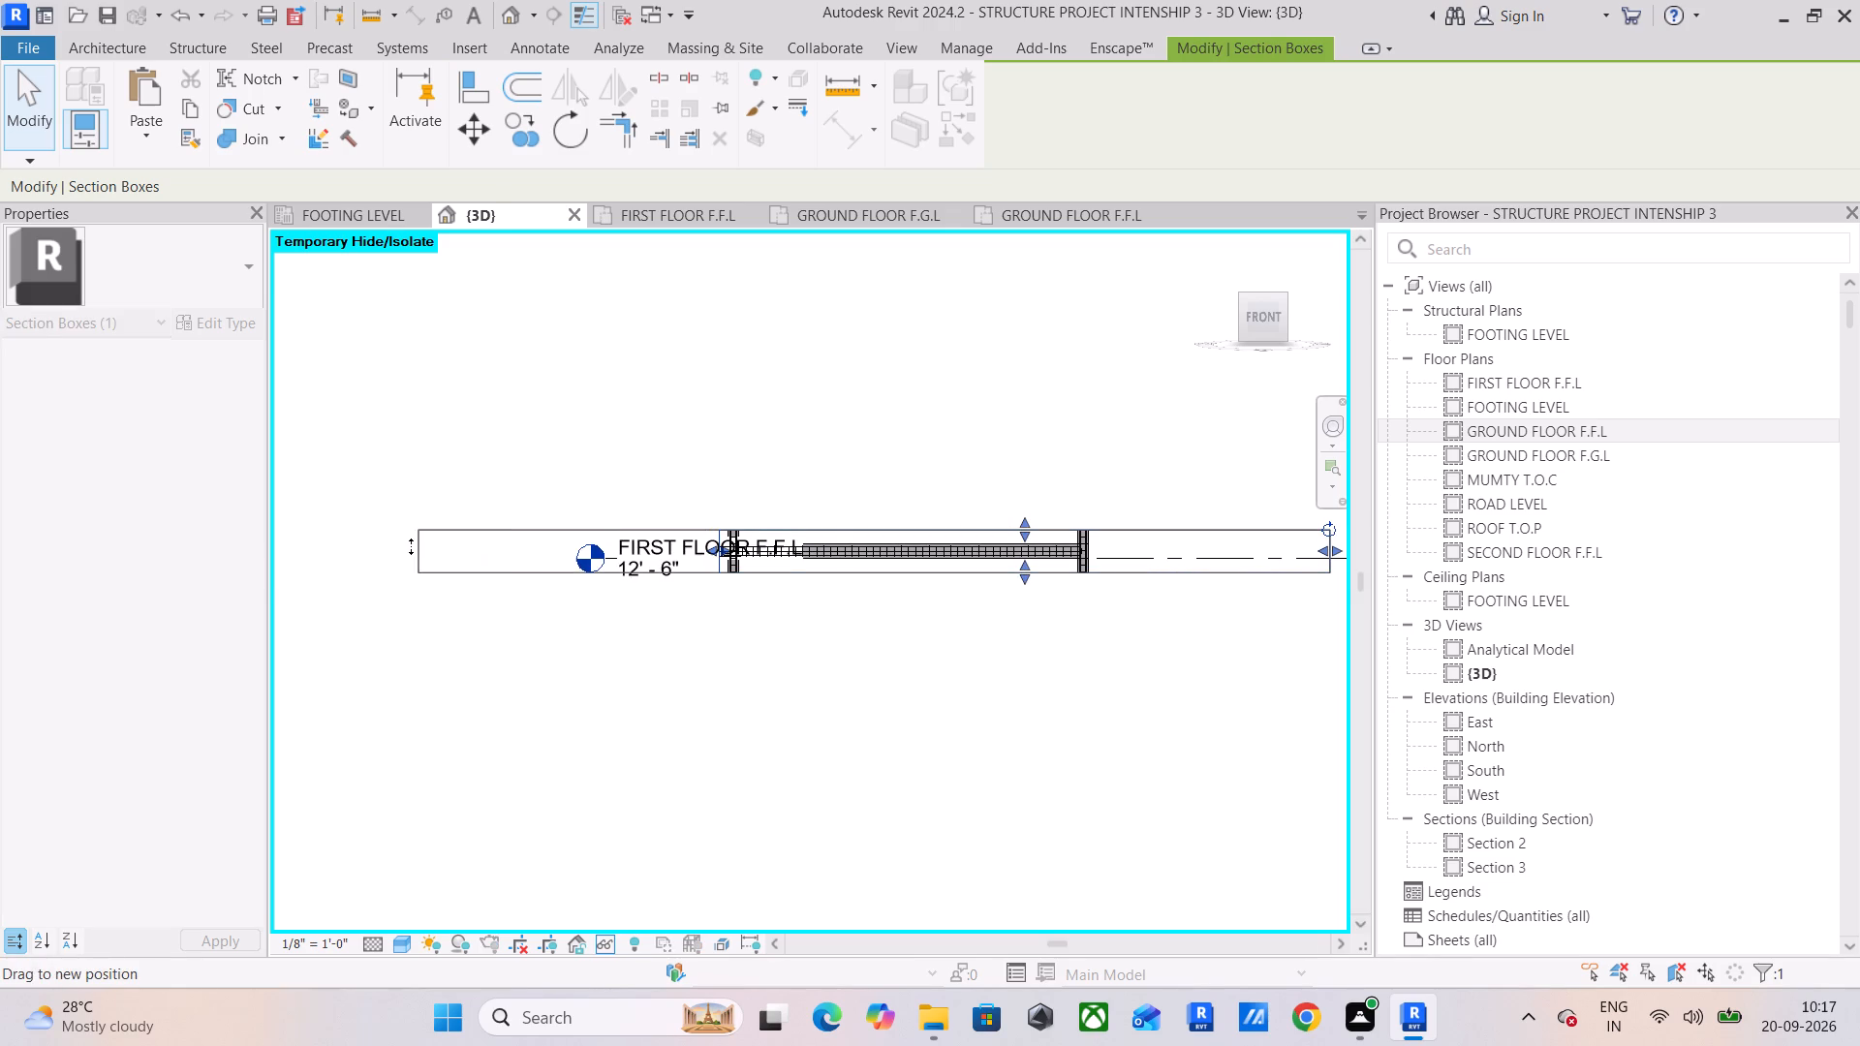
drag(411, 546, 343, 546)
Extend the #3 stirrup sets (shape T1) on both sides of the interior column closer to the column faces.
middle_drag(396, 655, 711, 668)
middle_drag(836, 677, 486, 694)
scroll(682, 584, up, 5)
scroll(1015, 636, up, 5)
middle_drag(672, 599, 973, 611)
scroll(635, 477, up, 6)
scroll(827, 596, up, 4)
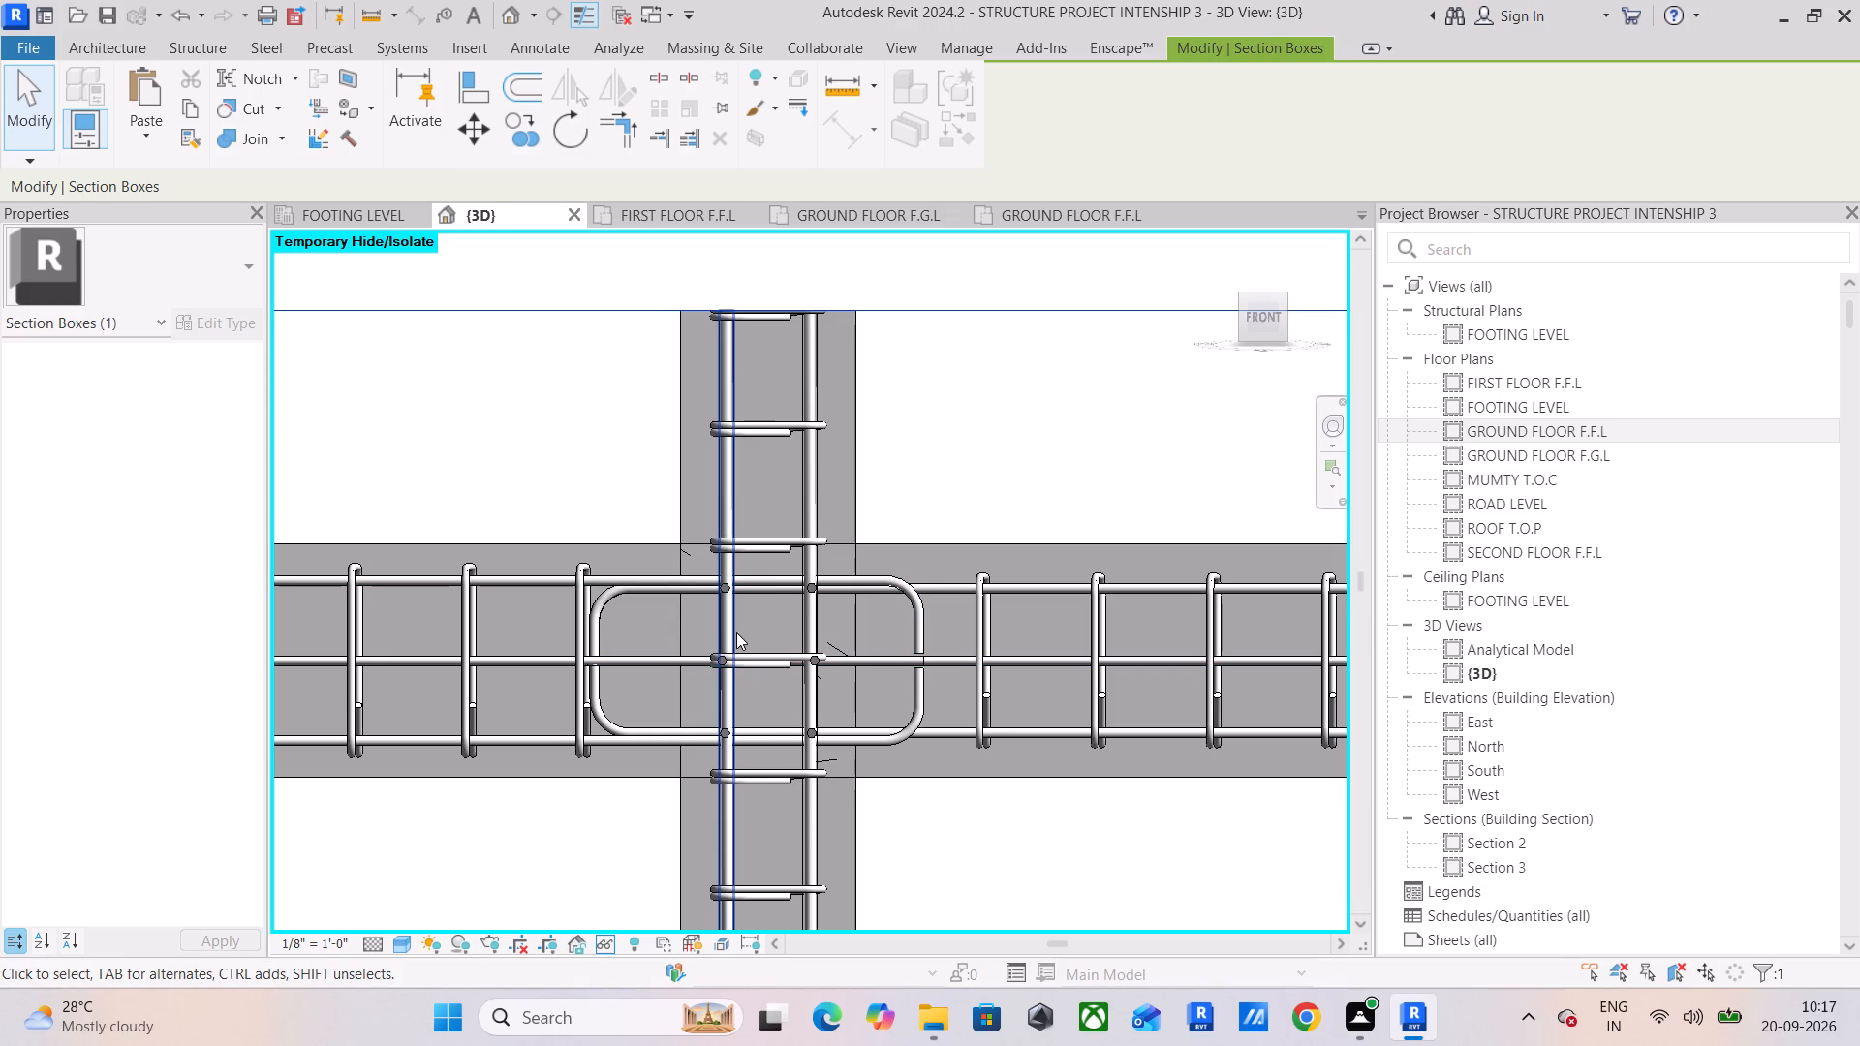
click(578, 621)
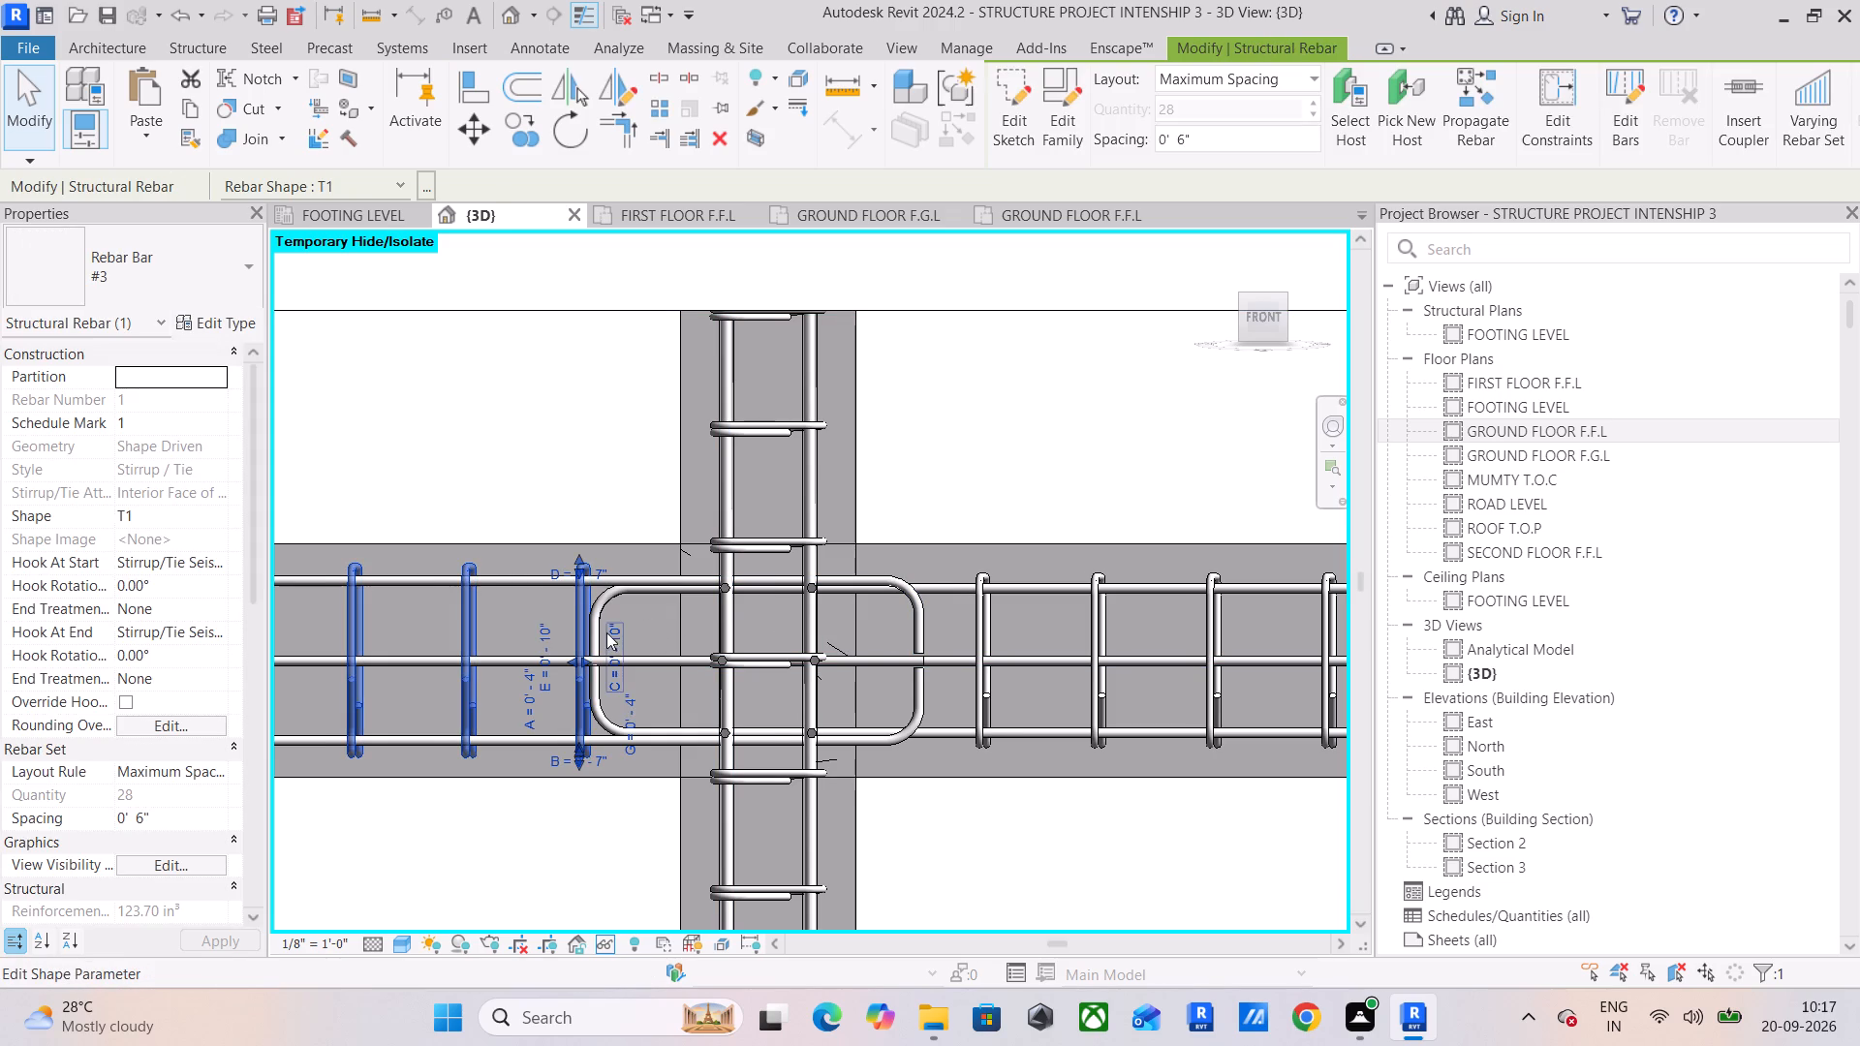
drag(590, 658, 649, 663)
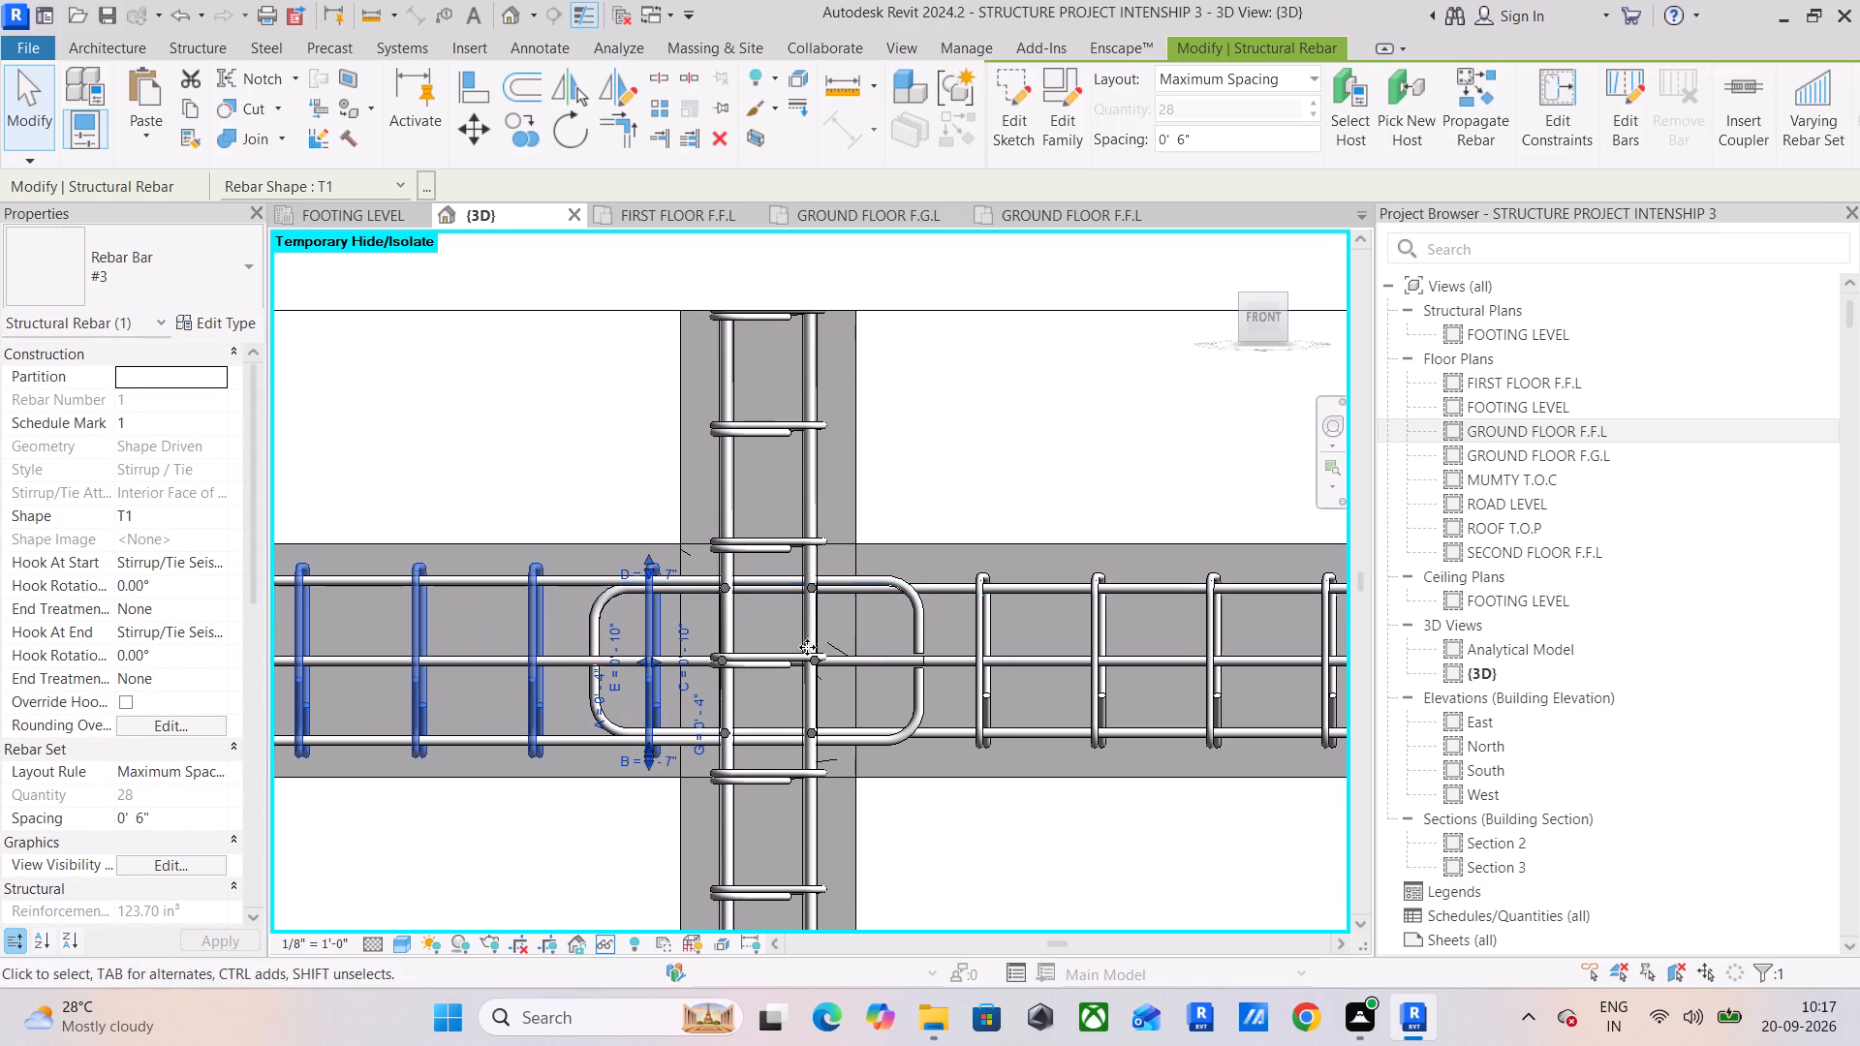
click(984, 615)
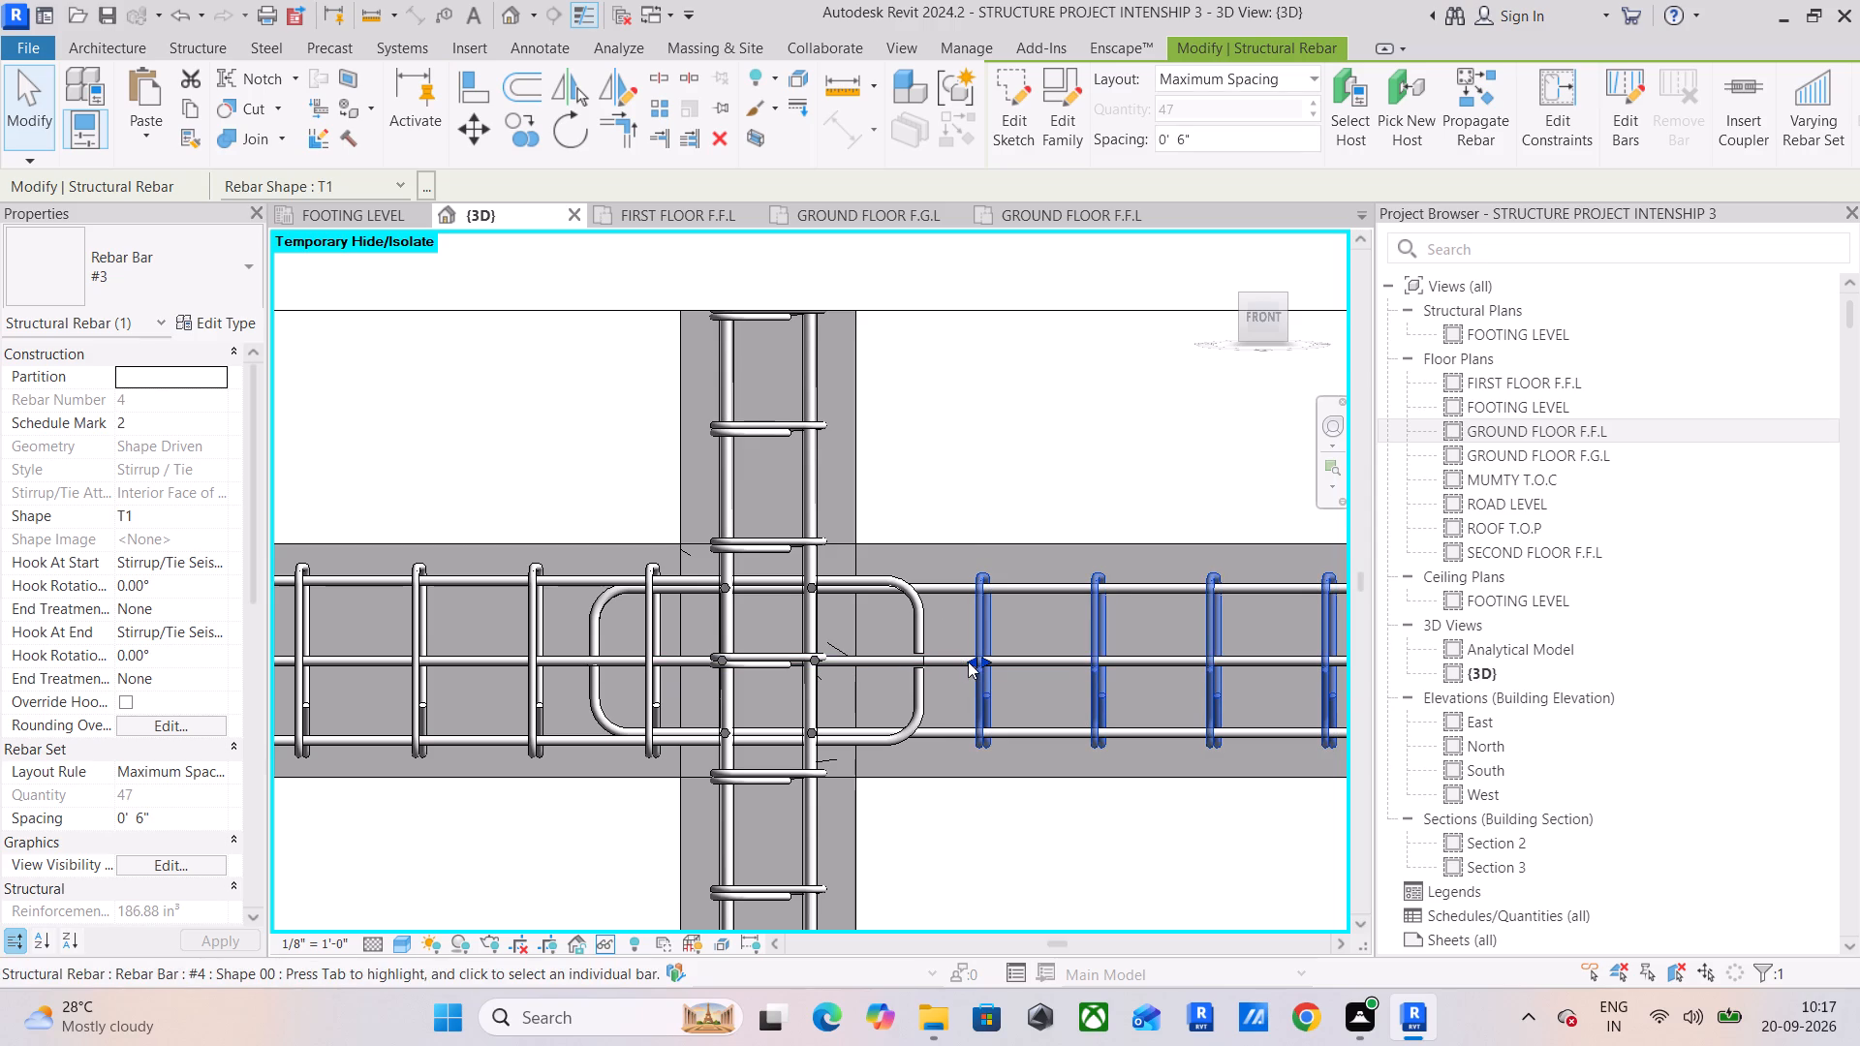
drag(968, 661, 873, 676)
Extend both top #4 hooked bars (shape 02) through the beam line's left end column so their hooks line up near its outer face.
scroll(870, 679, down, 11)
middle_drag(856, 684, 1052, 708)
middle_drag(595, 714, 1104, 711)
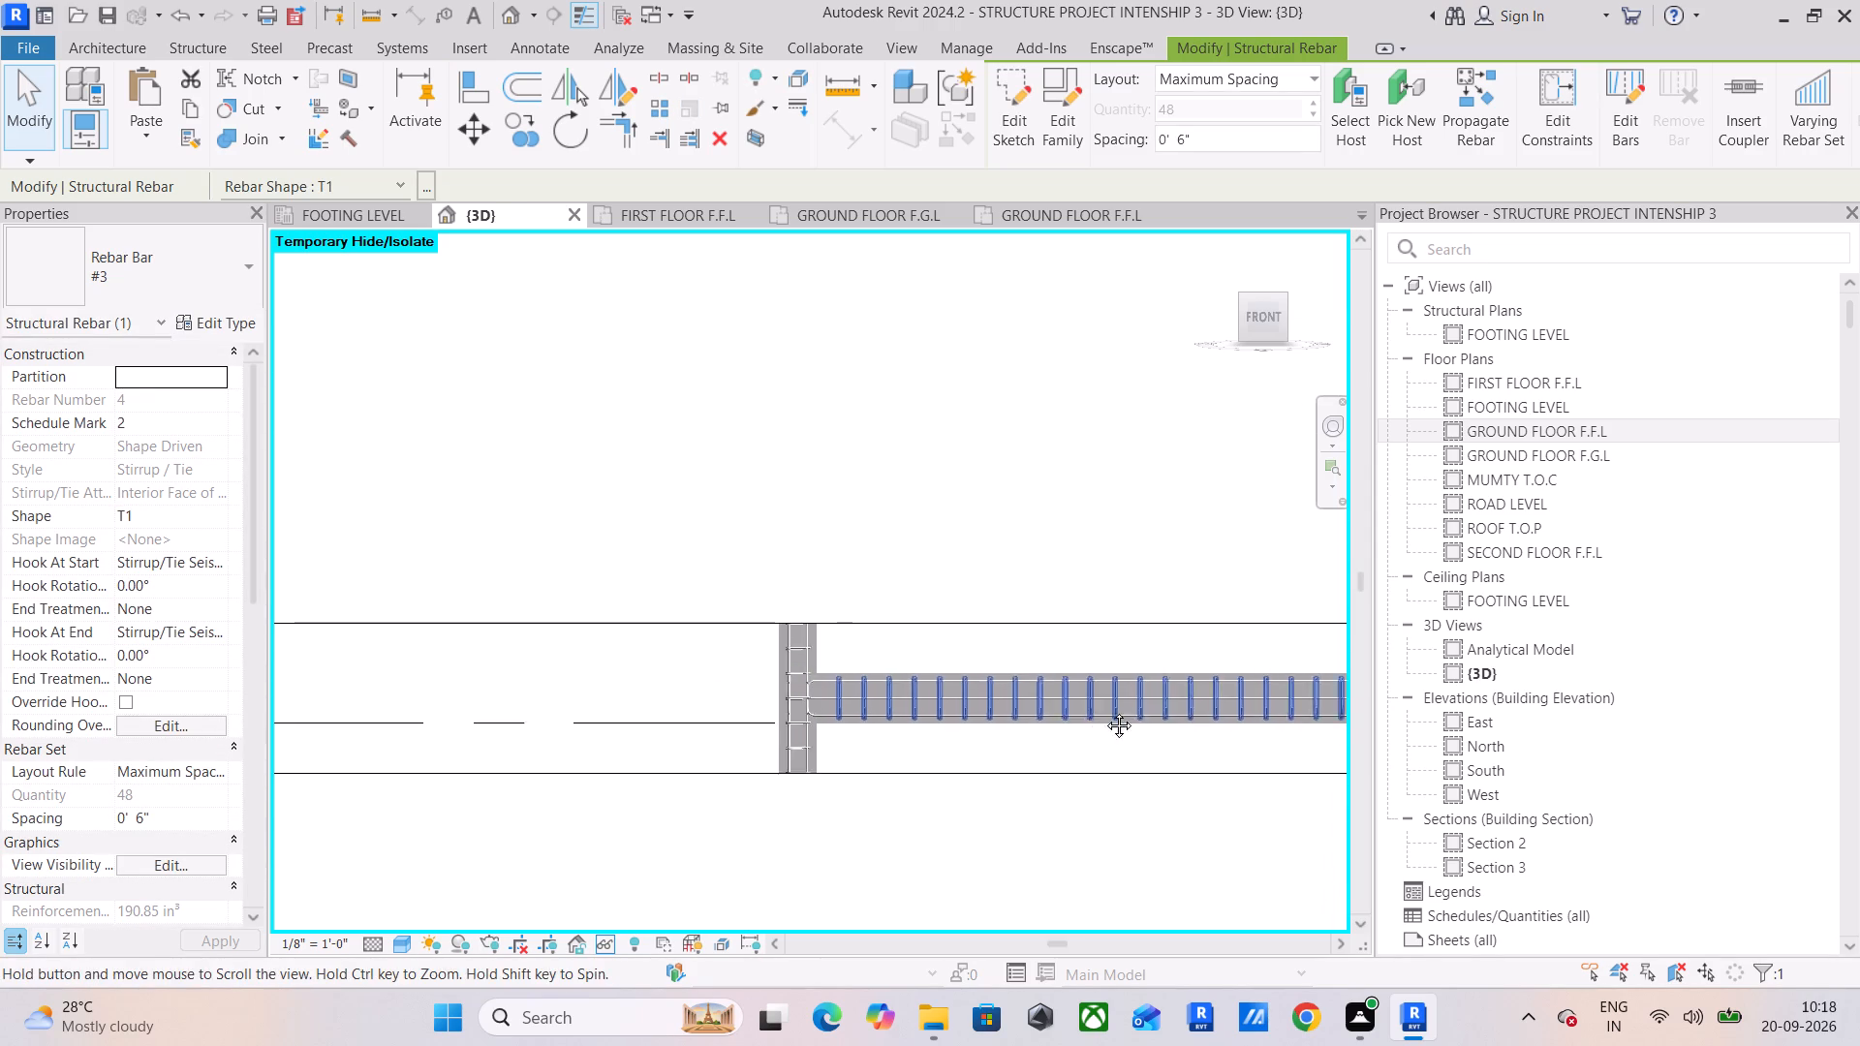
middle_drag(1104, 711, 1107, 711)
scroll(851, 674, up, 10)
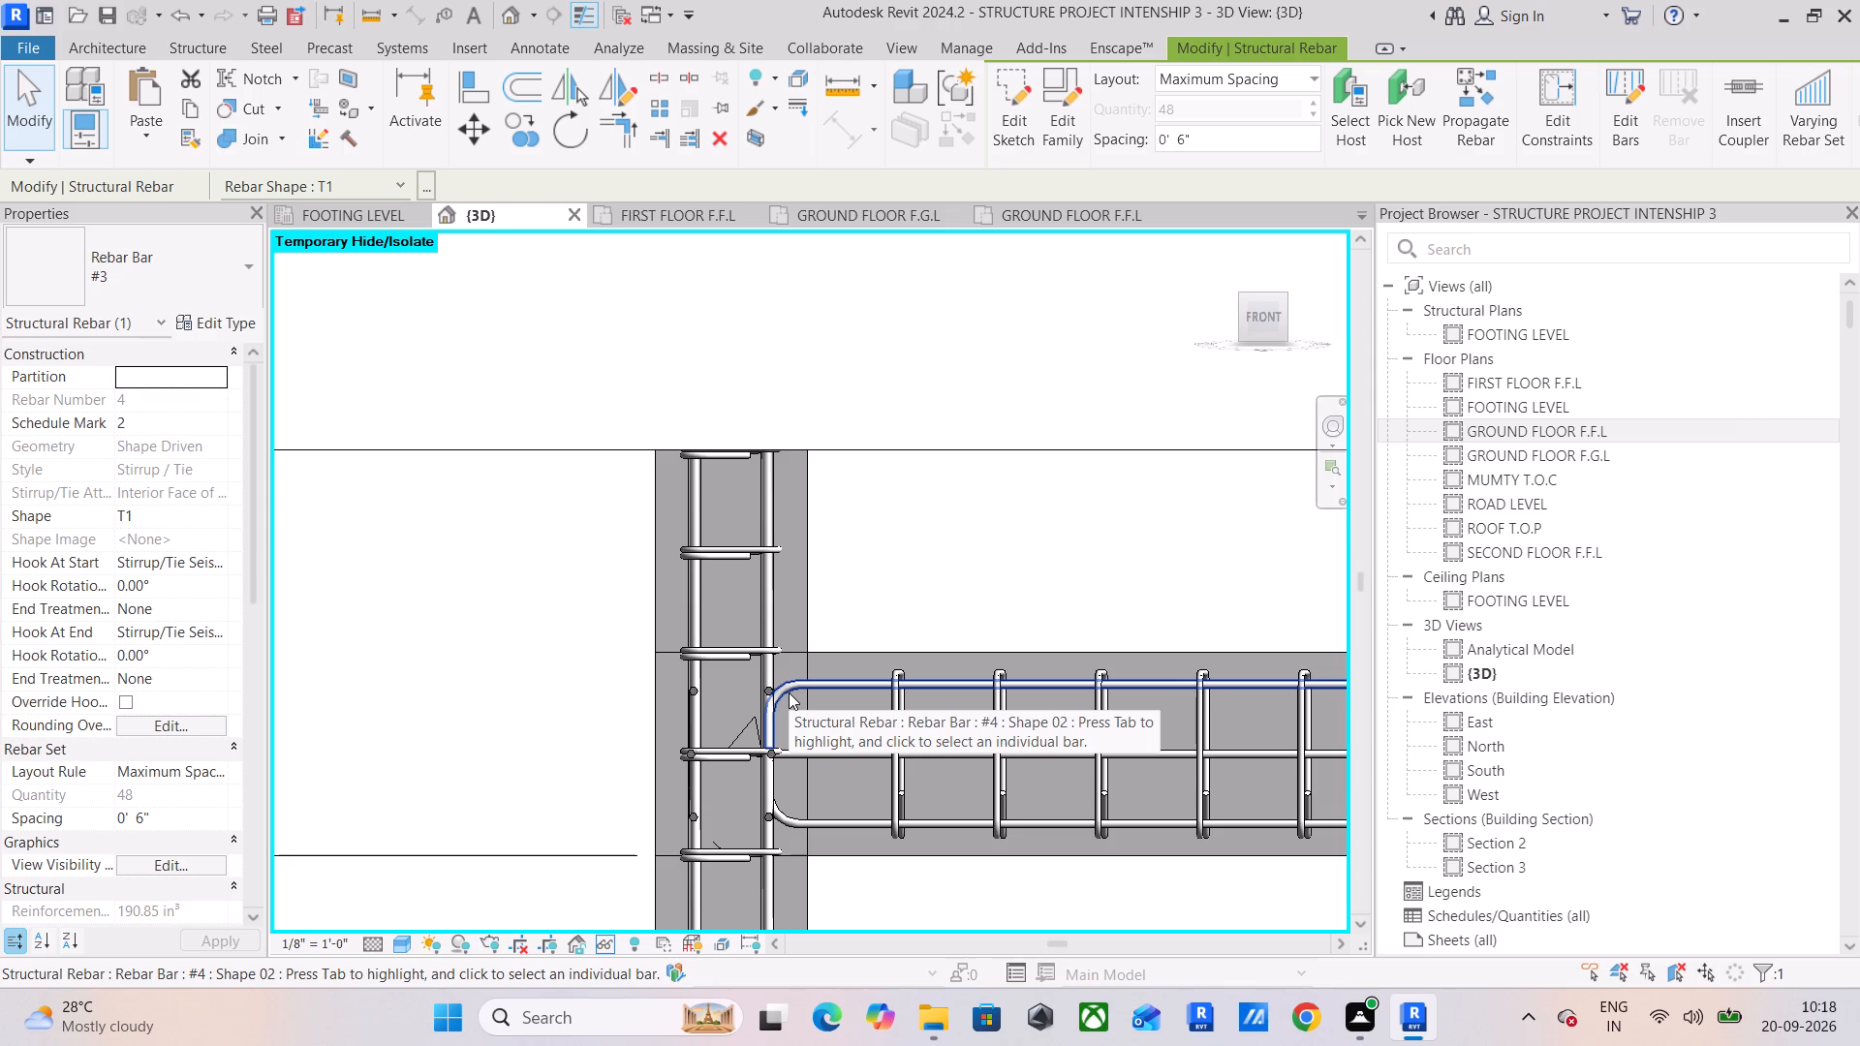
click(789, 692)
scroll(755, 706, up, 4)
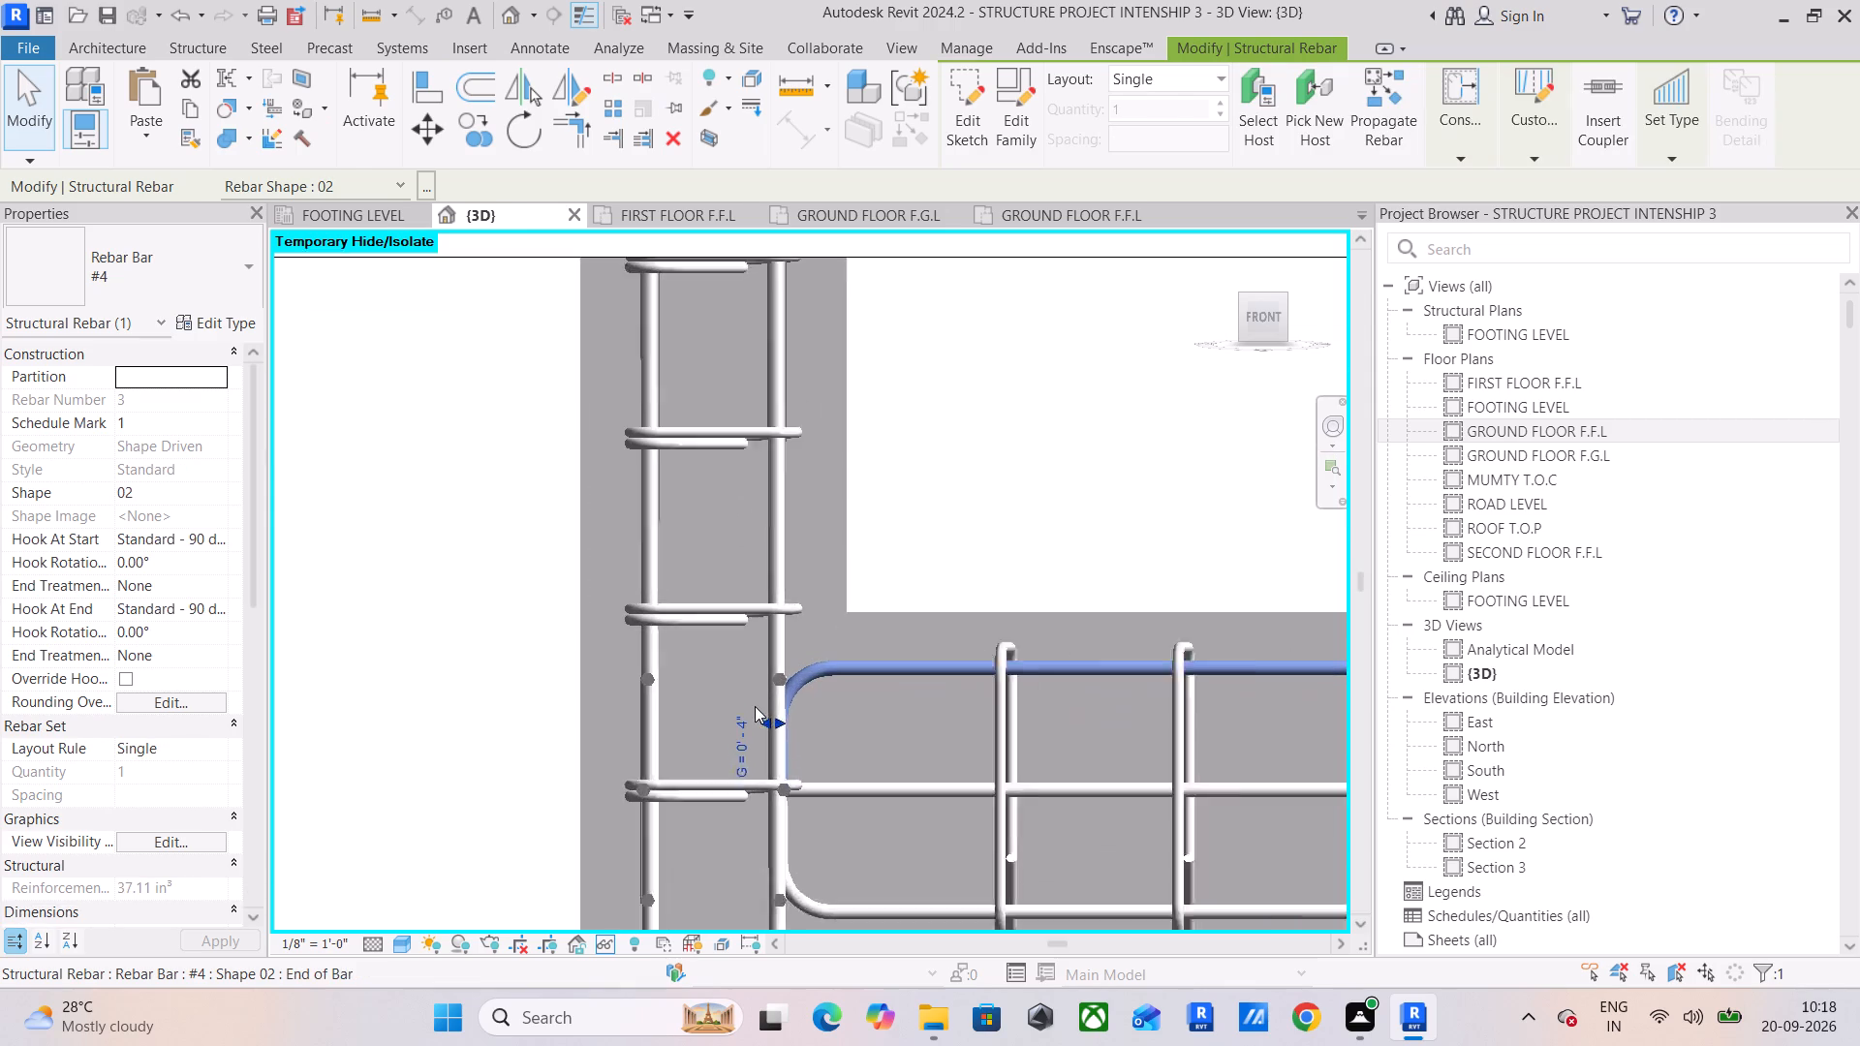
scroll(755, 706, up, 1)
drag(764, 727, 674, 727)
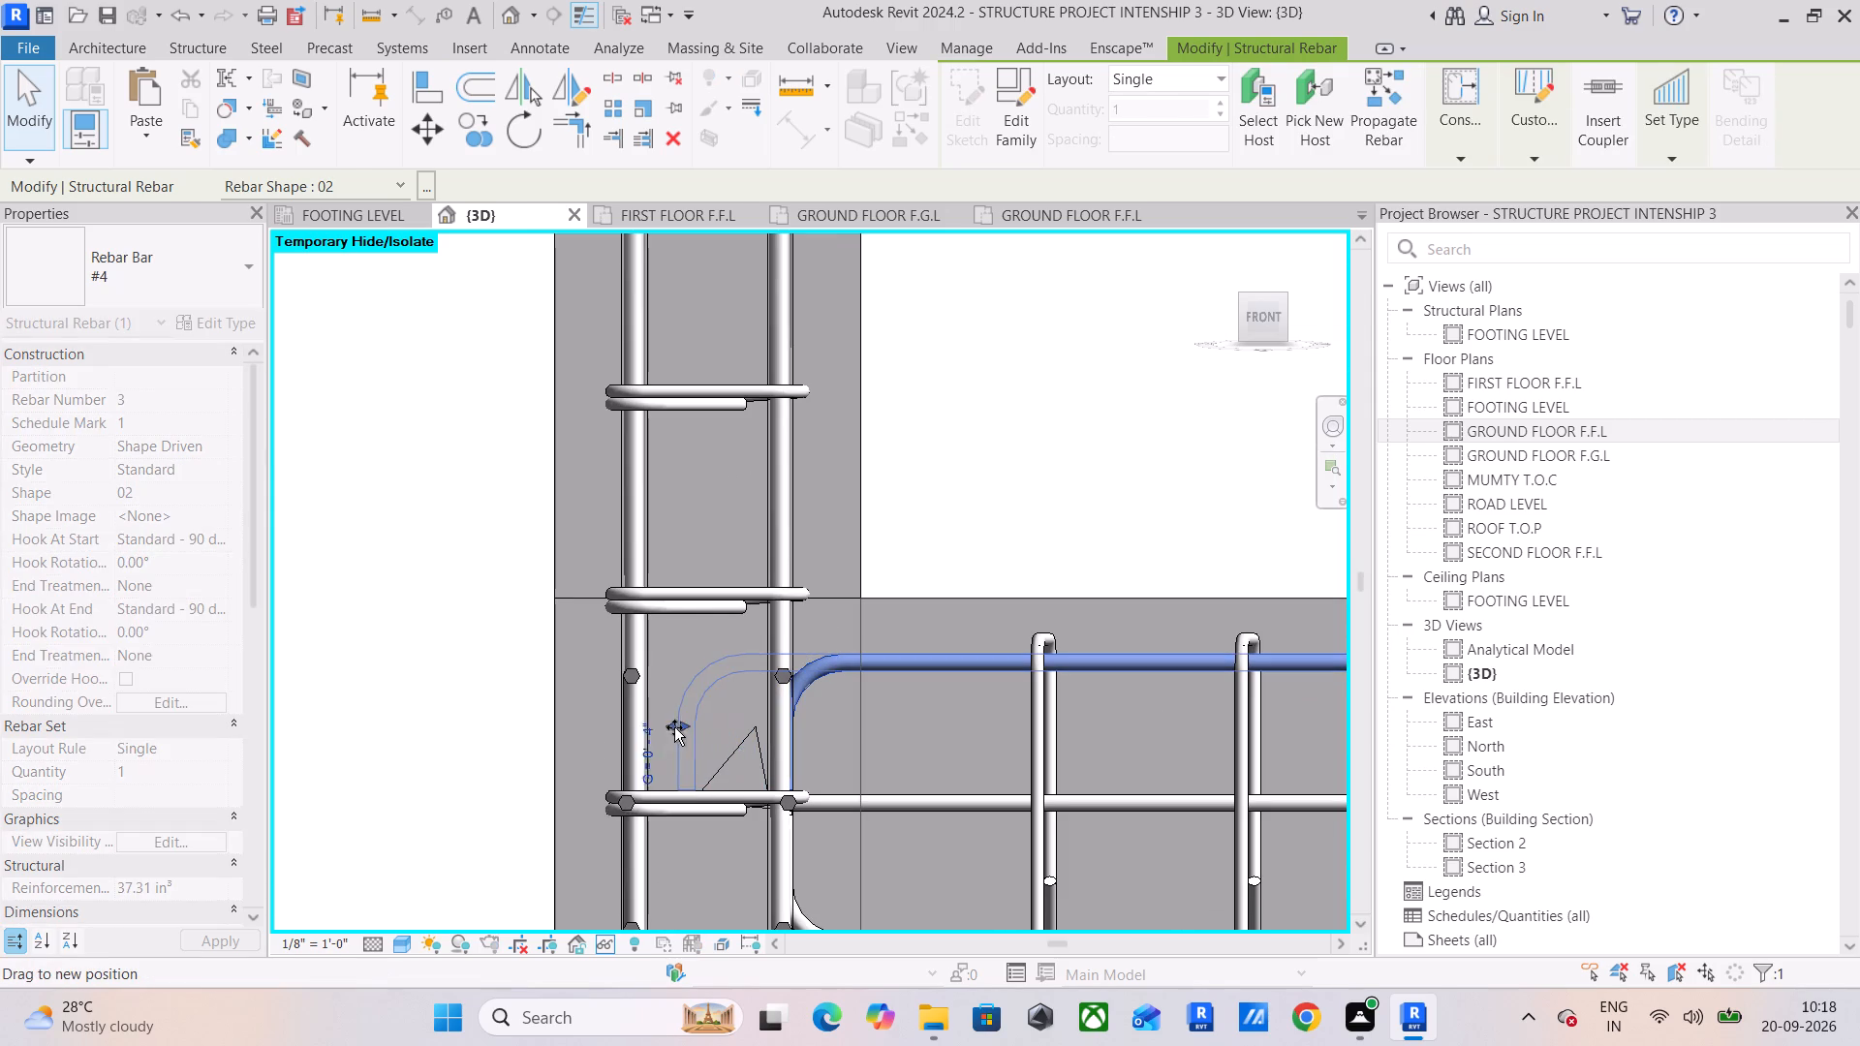
drag(674, 727, 583, 724)
middle_drag(628, 743, 695, 717)
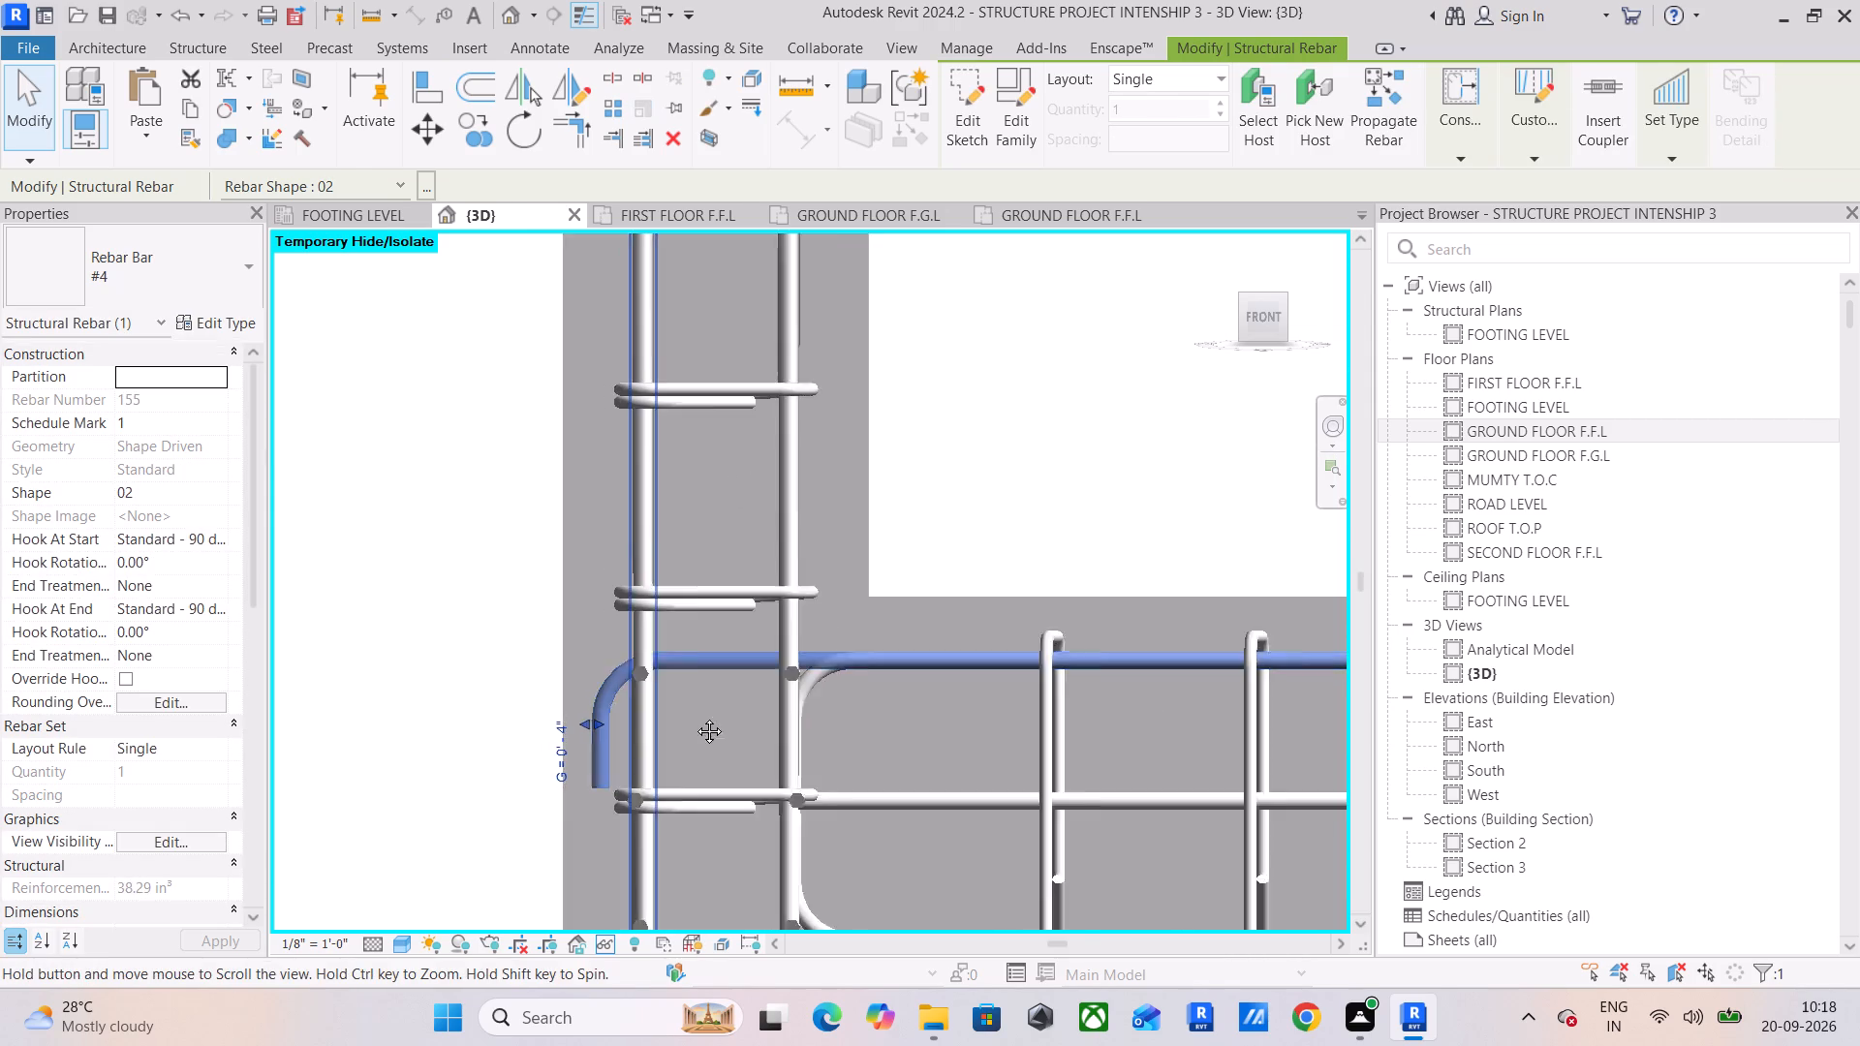
middle_drag(695, 717, 804, 558)
click(1001, 502)
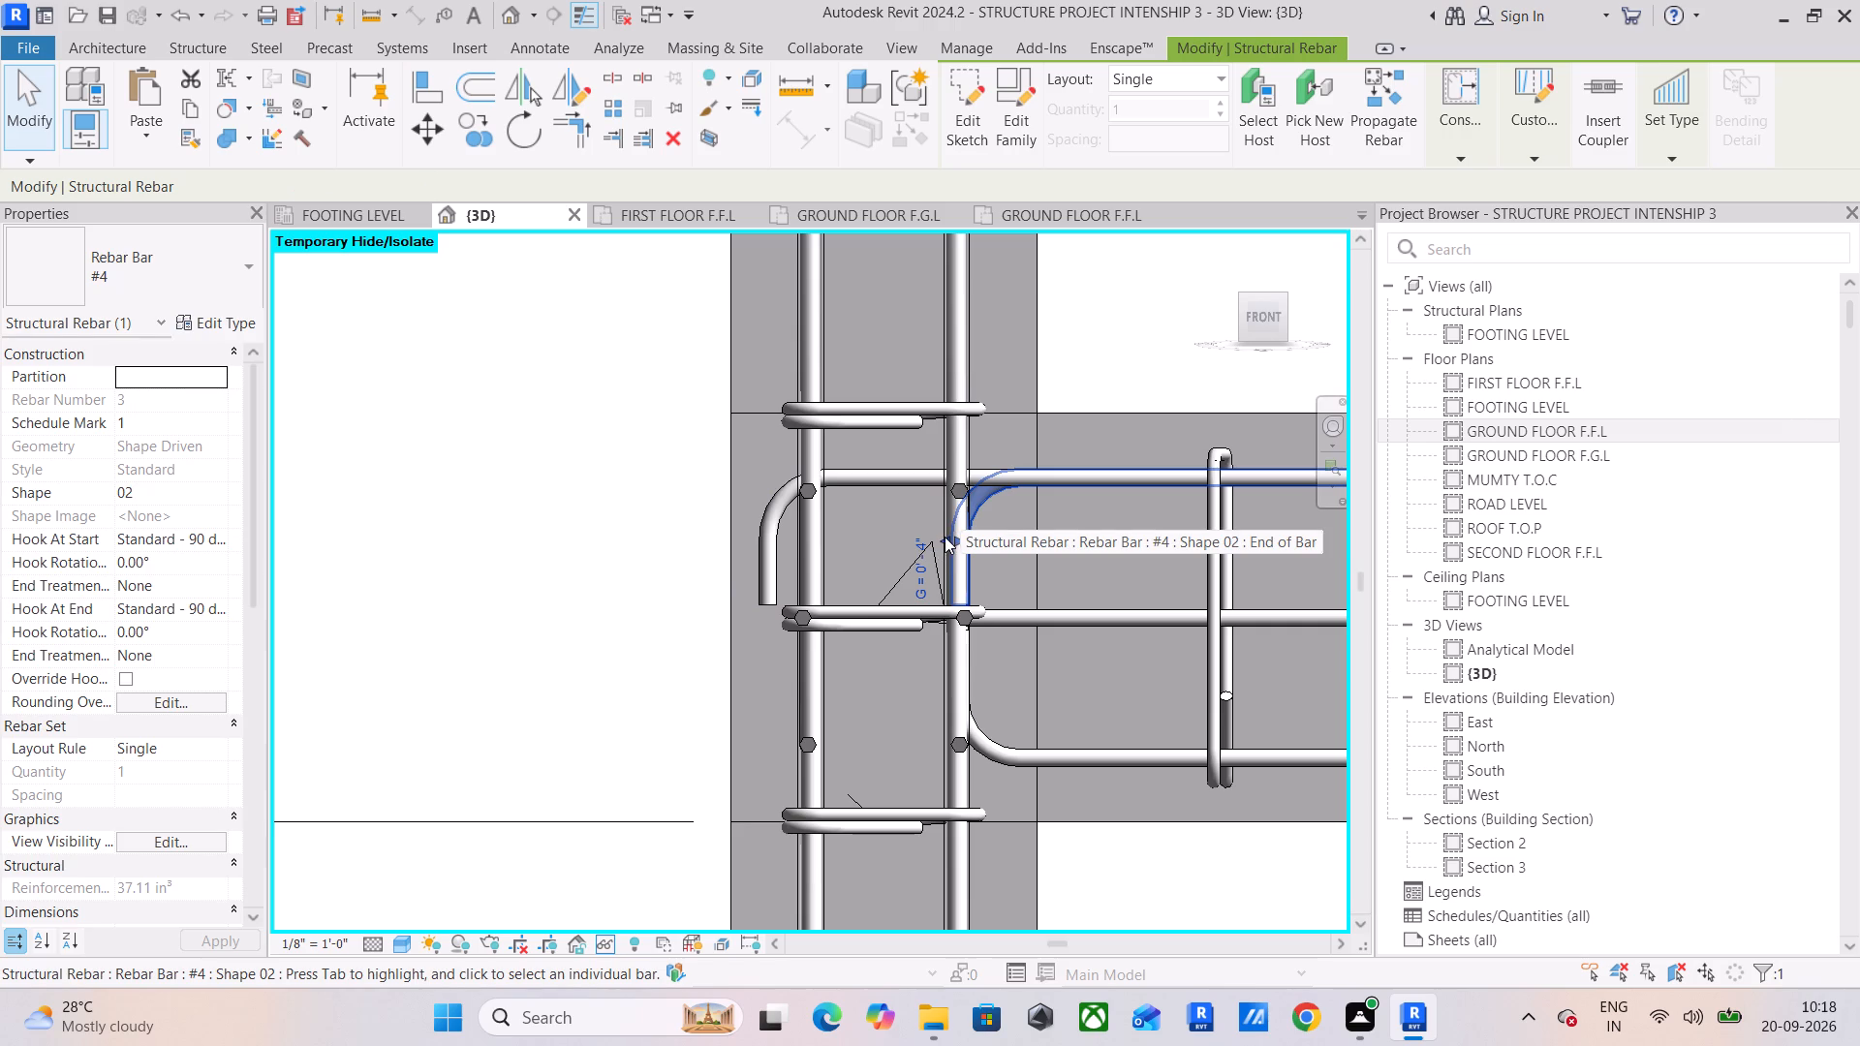
drag(945, 537, 762, 549)
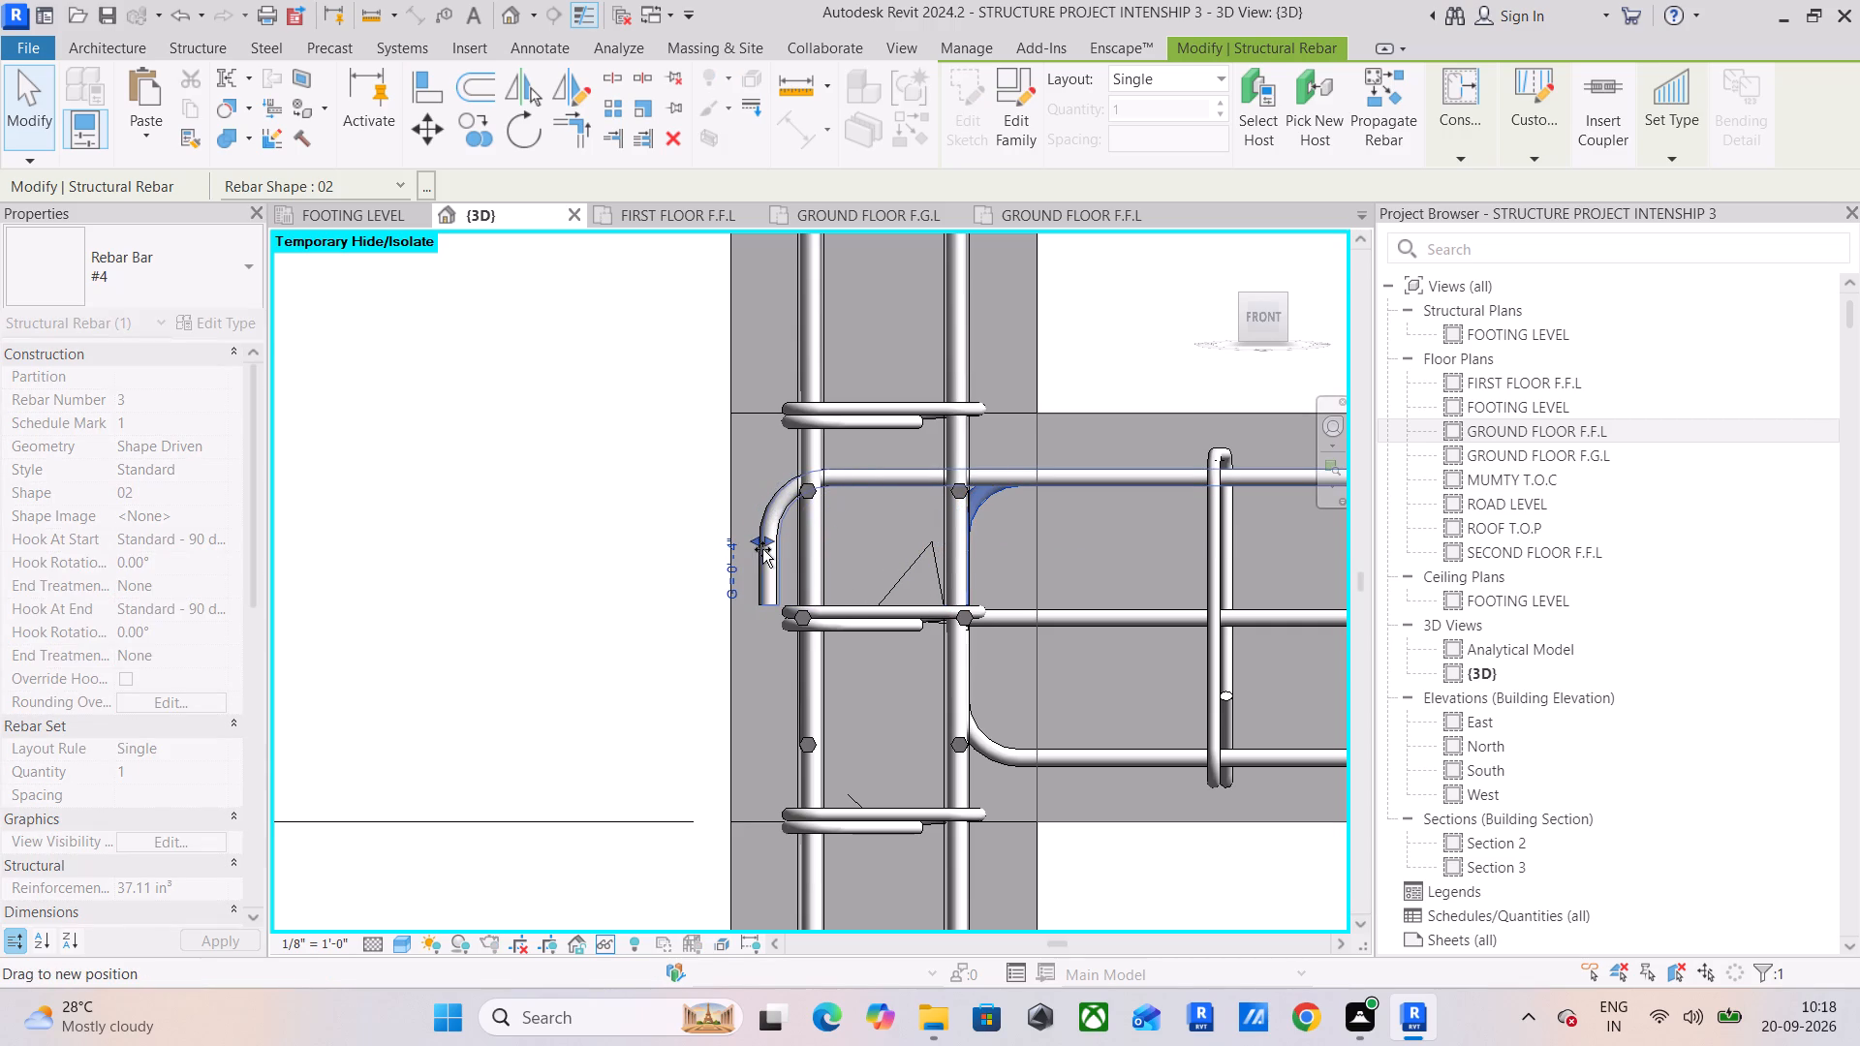
drag(762, 549, 761, 552)
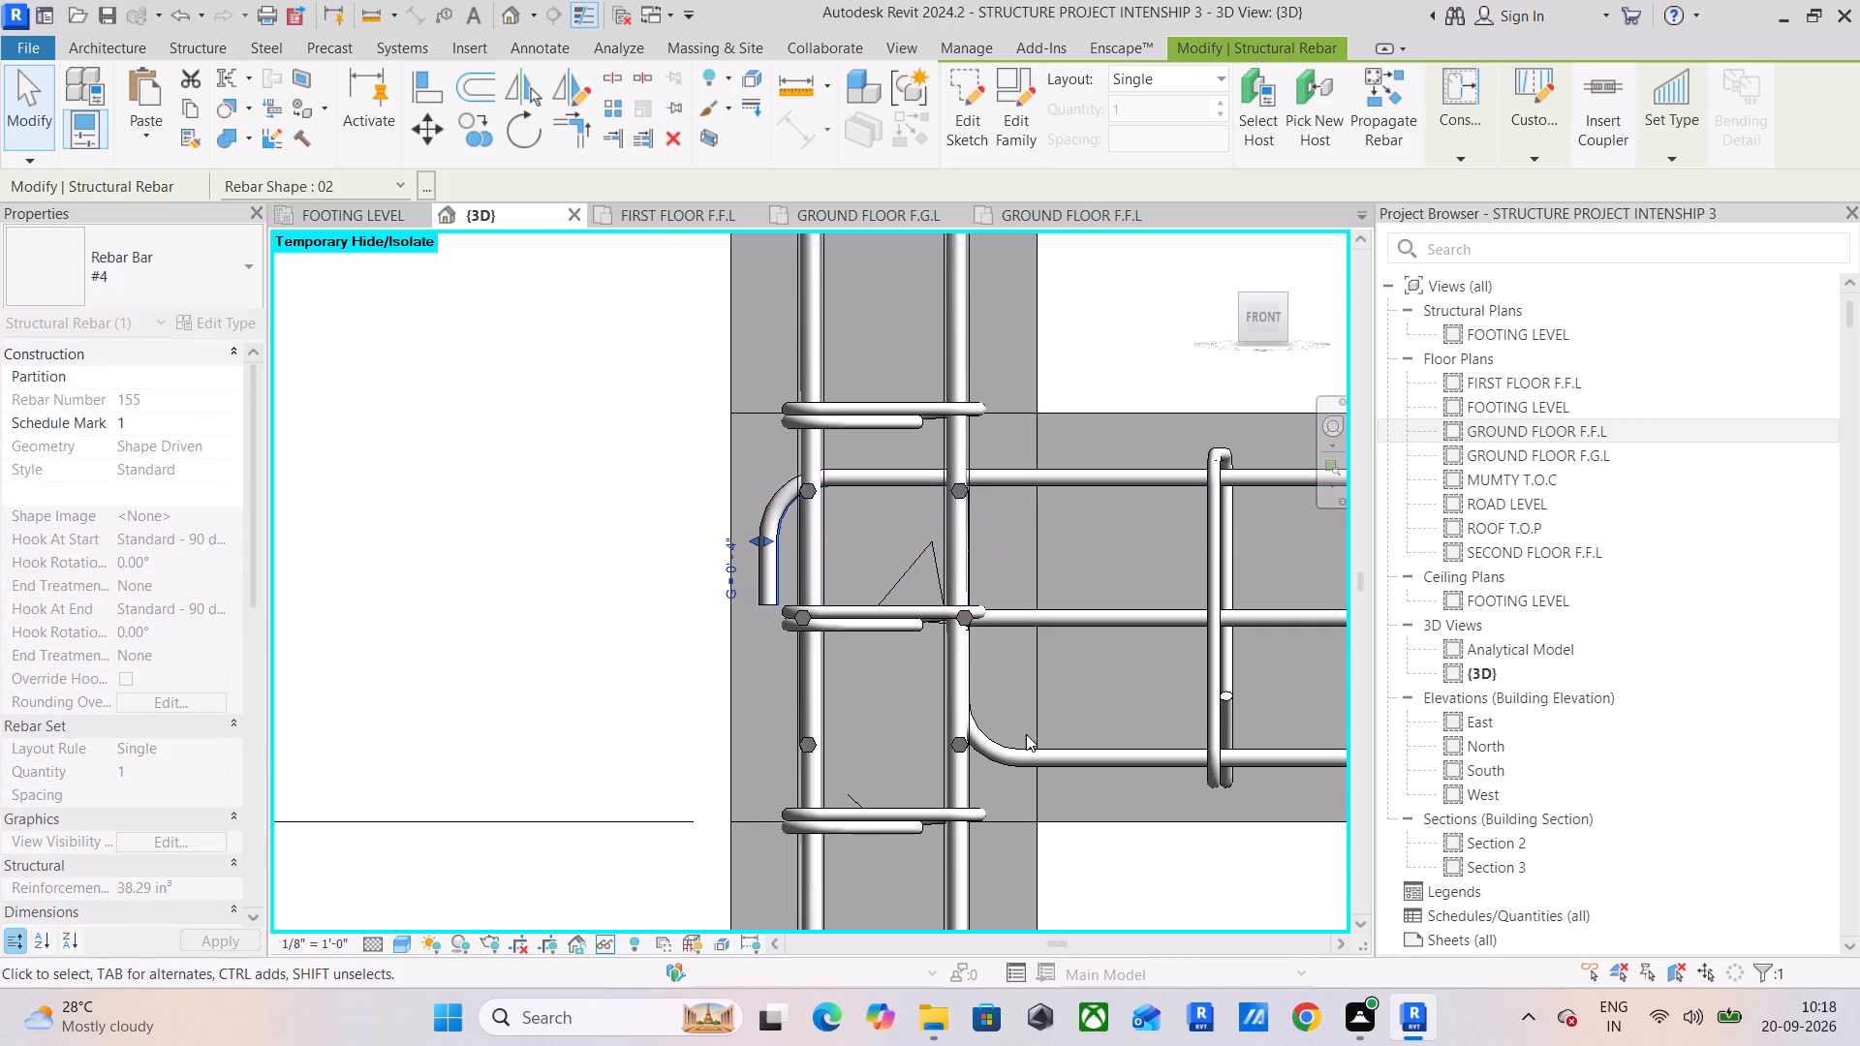
Extend both bottom #4 hooked bars (shape 02) through the left end column so their hooks align below the top bars' hooks.
click(1028, 734)
click(1063, 757)
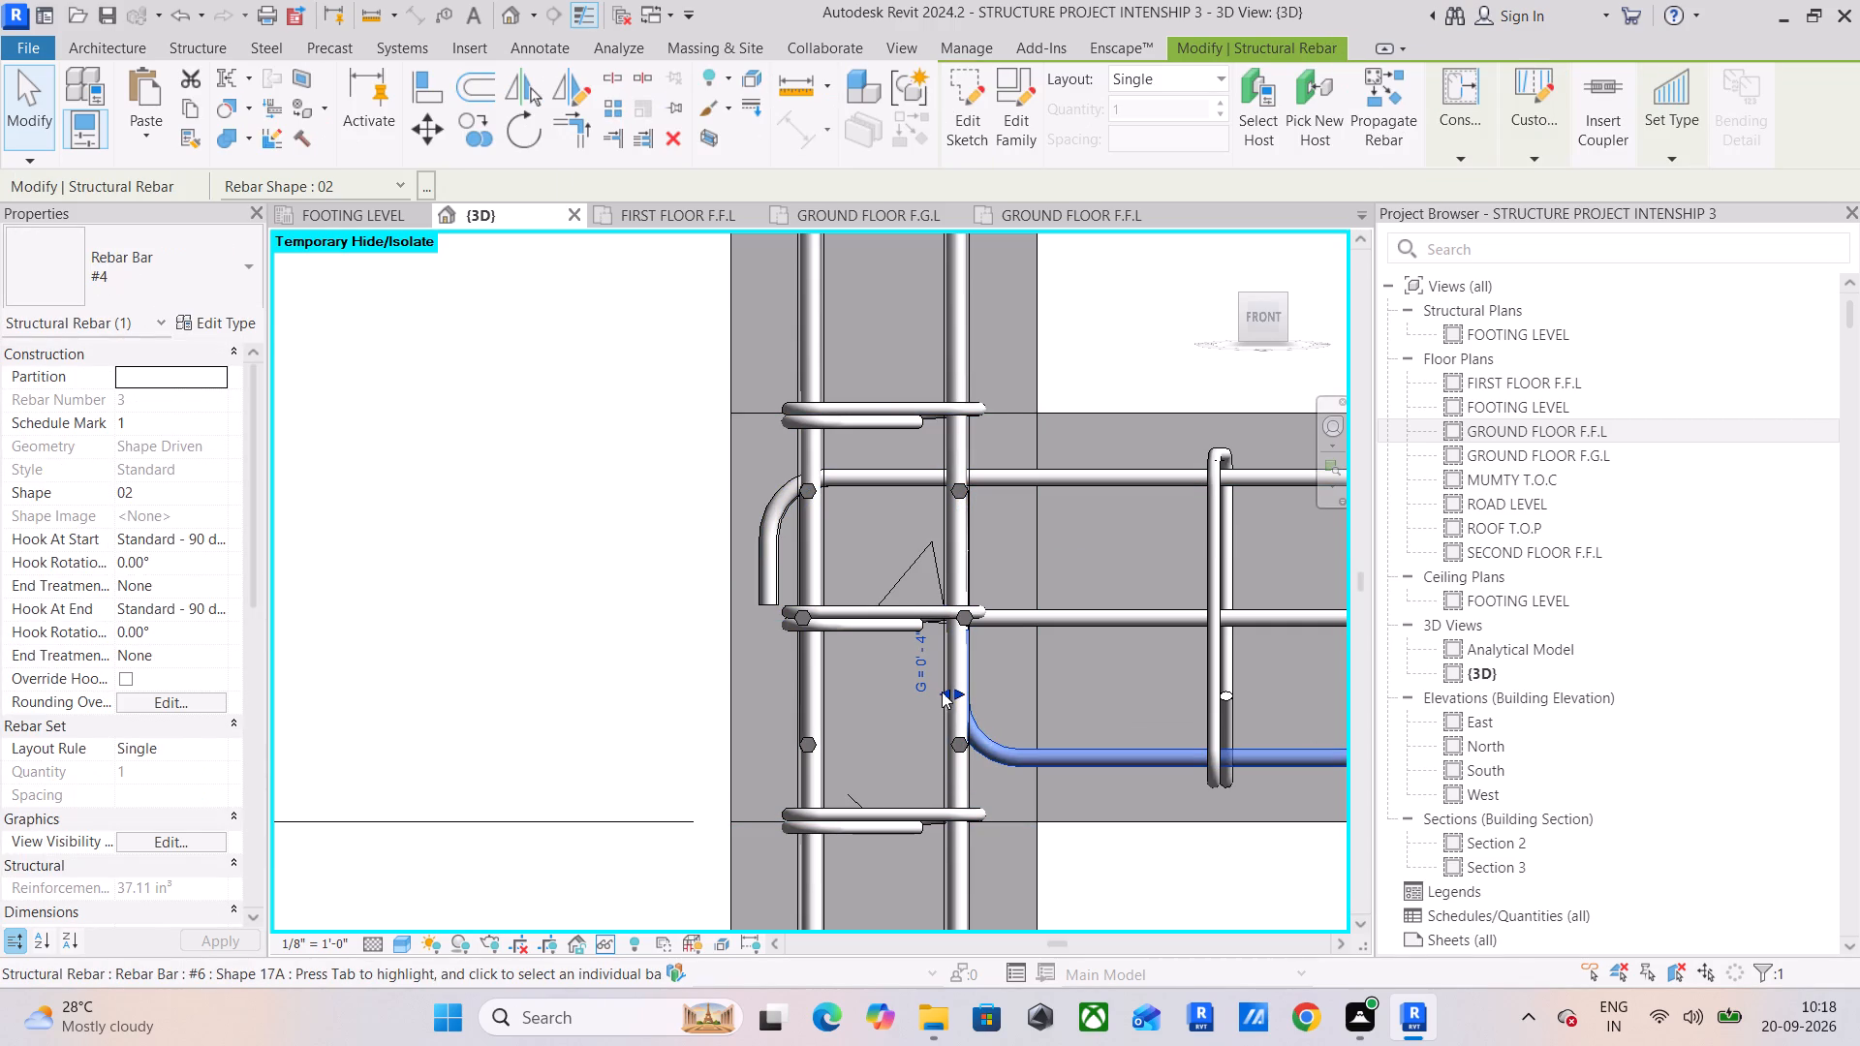
drag(943, 690, 756, 699)
click(764, 691)
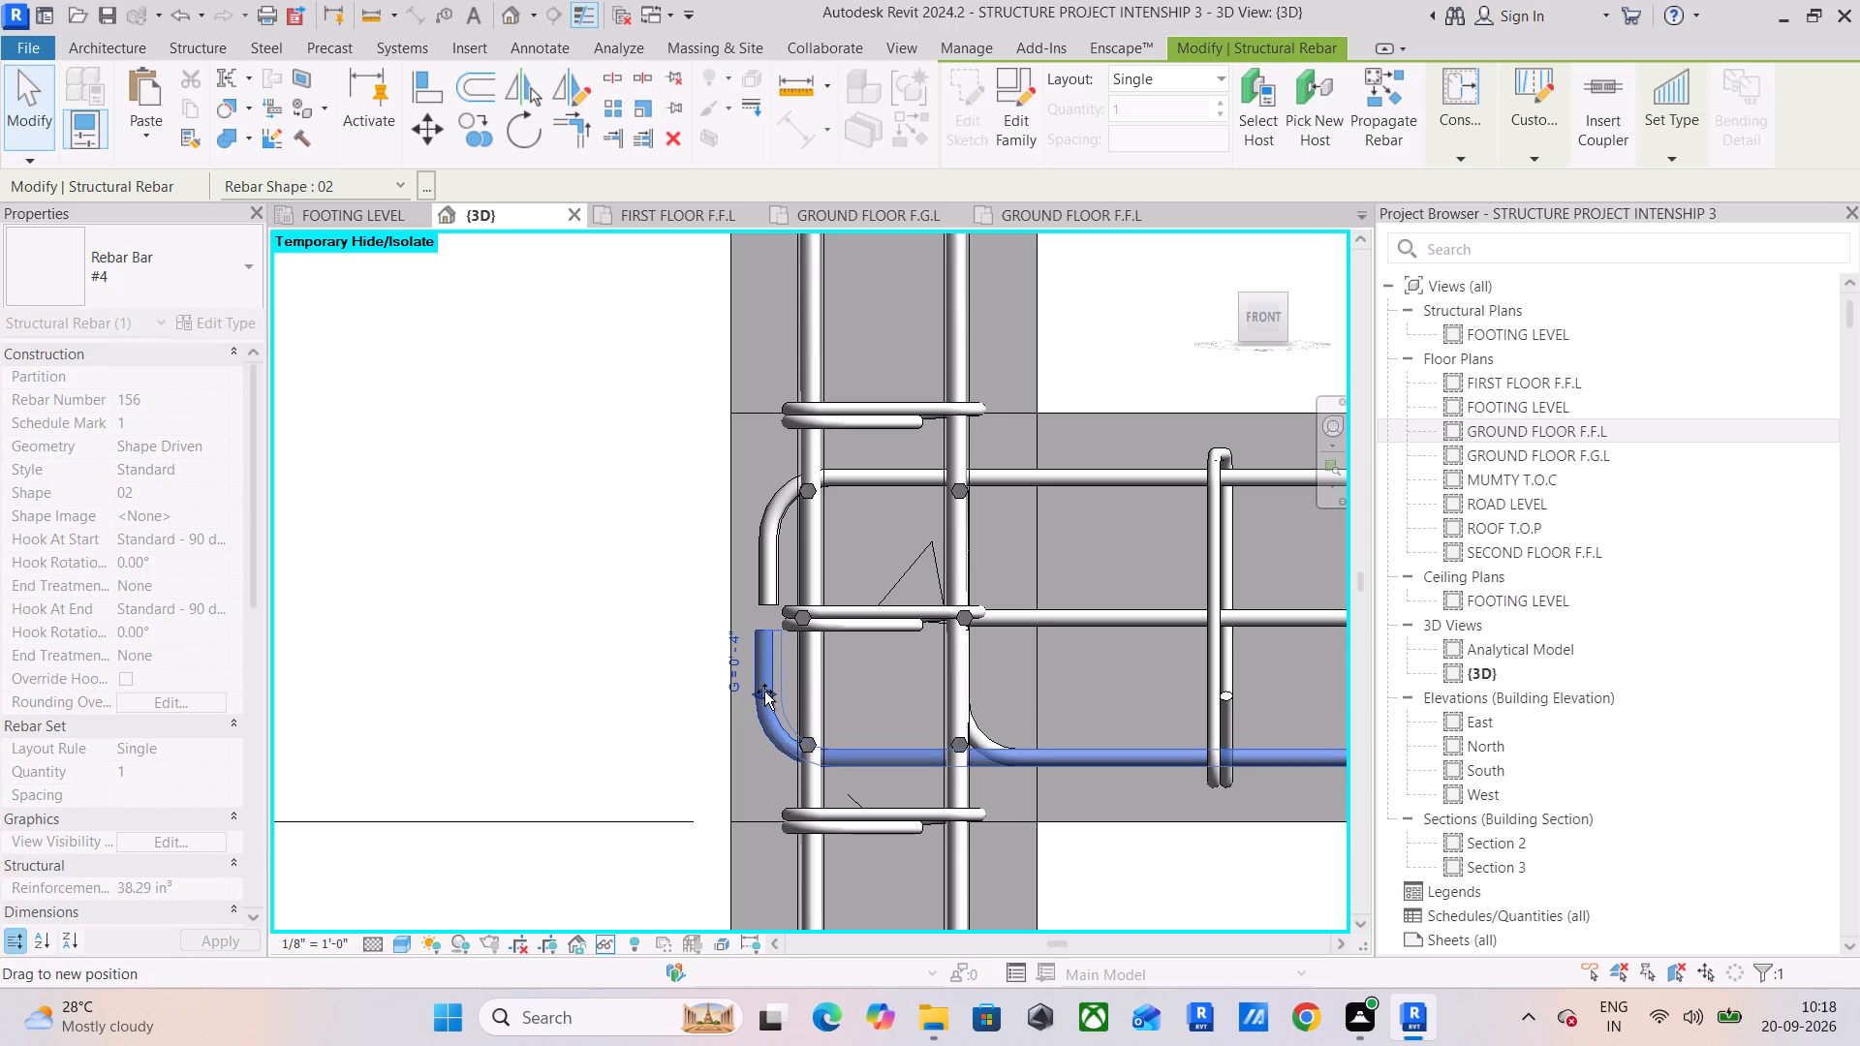
click(990, 733)
drag(944, 695, 798, 696)
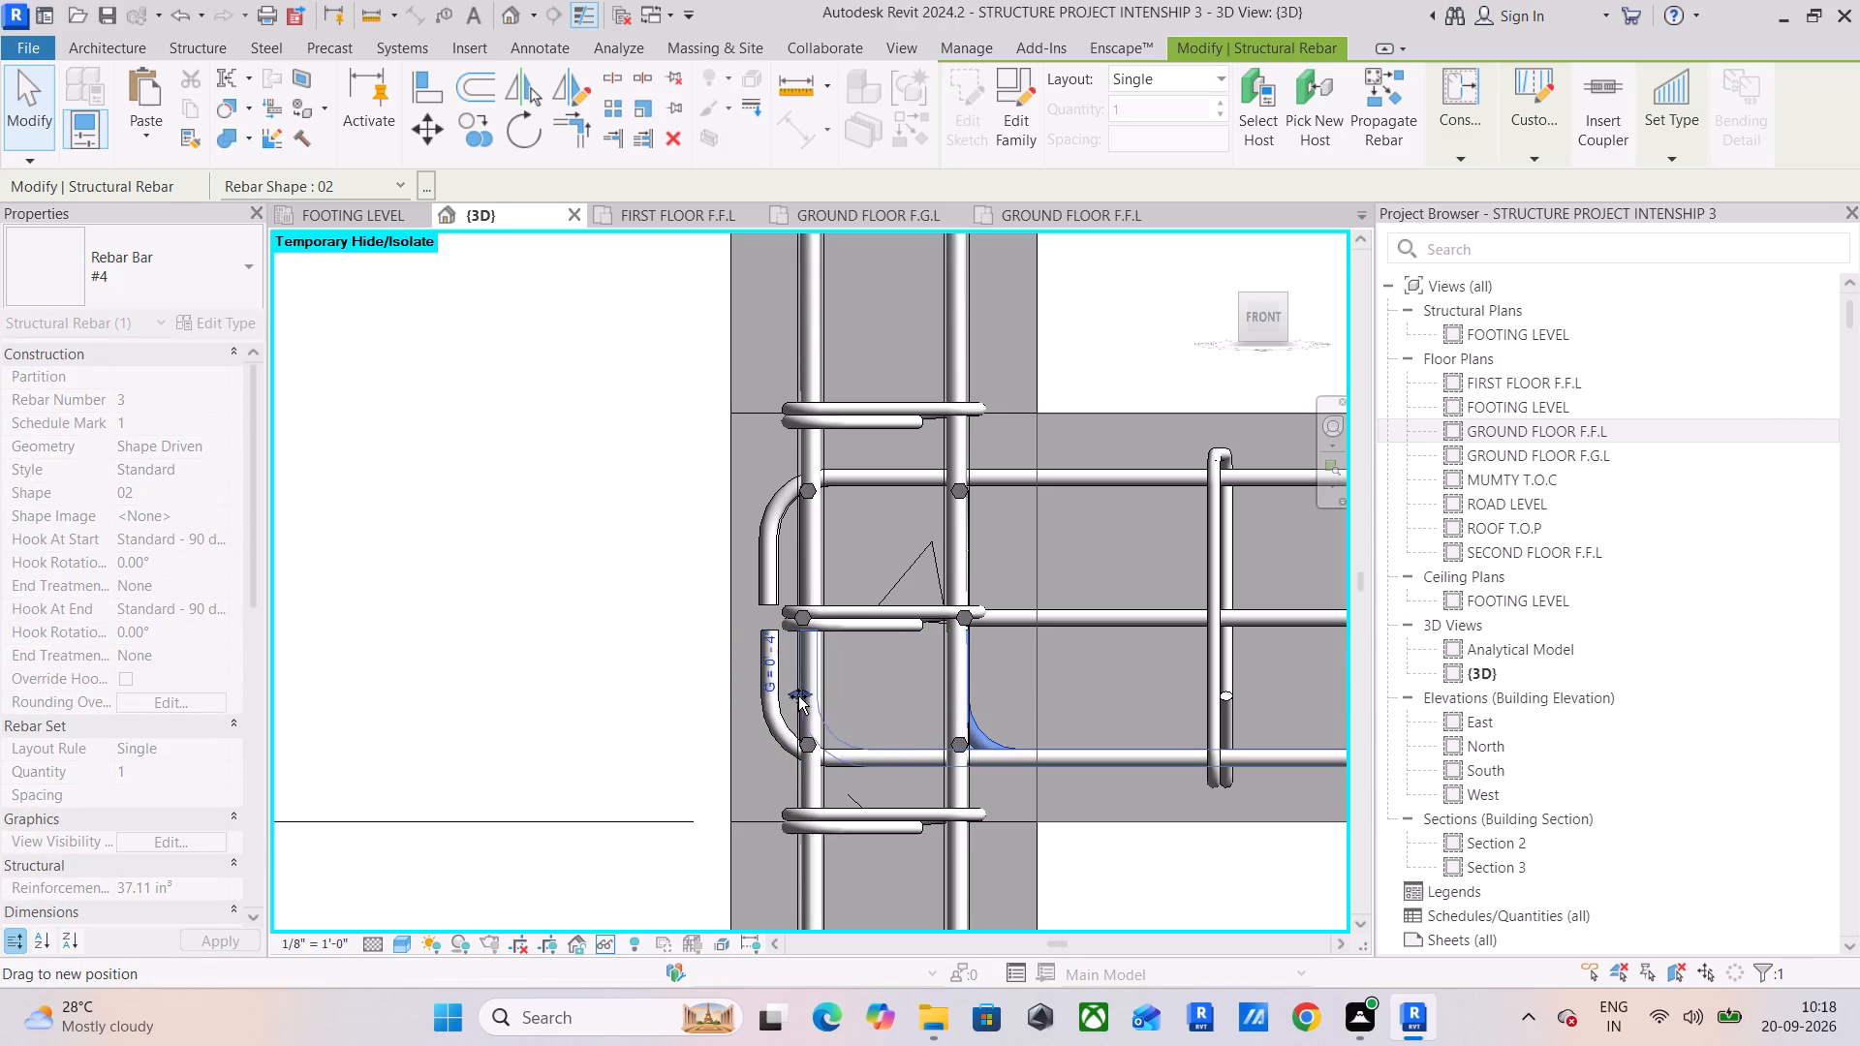
drag(798, 696, 763, 696)
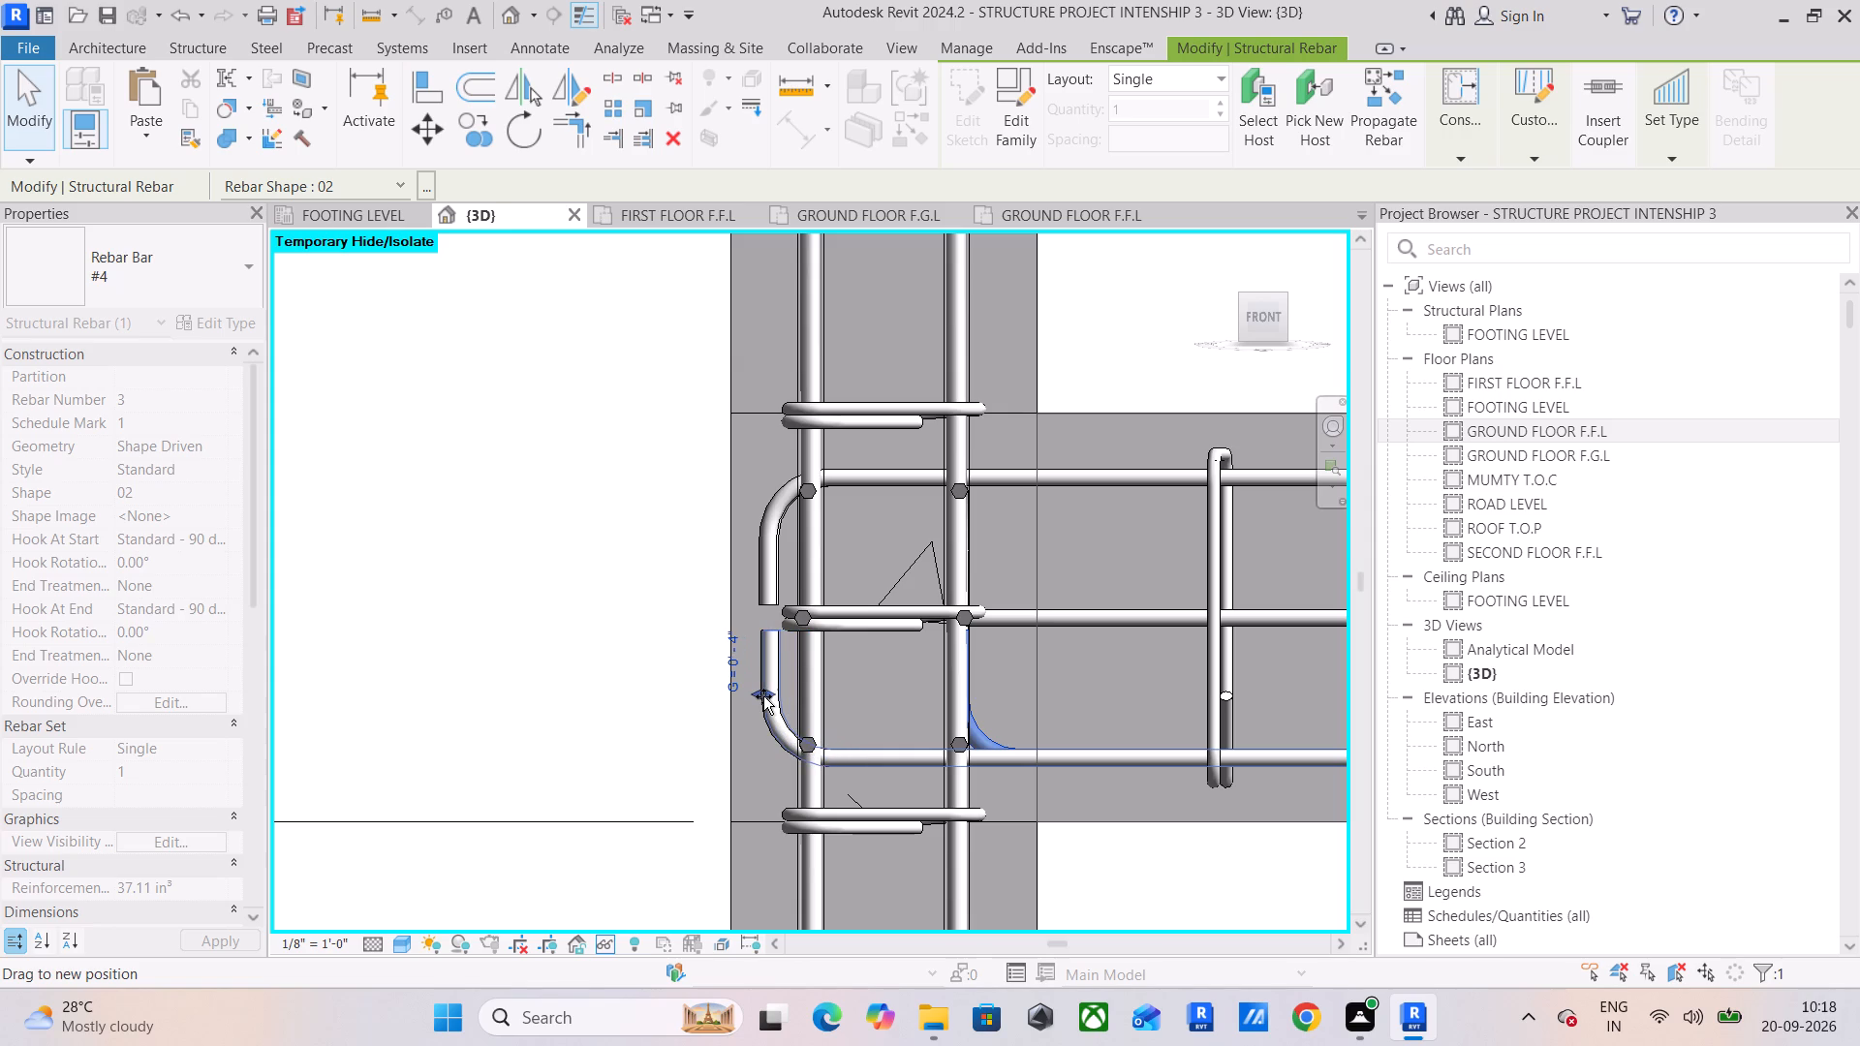
drag(763, 696, 760, 699)
Extend both straight mid-height #4 bars (shape 00) through the left end column to line up with the hooks near its outer face.
click(1116, 616)
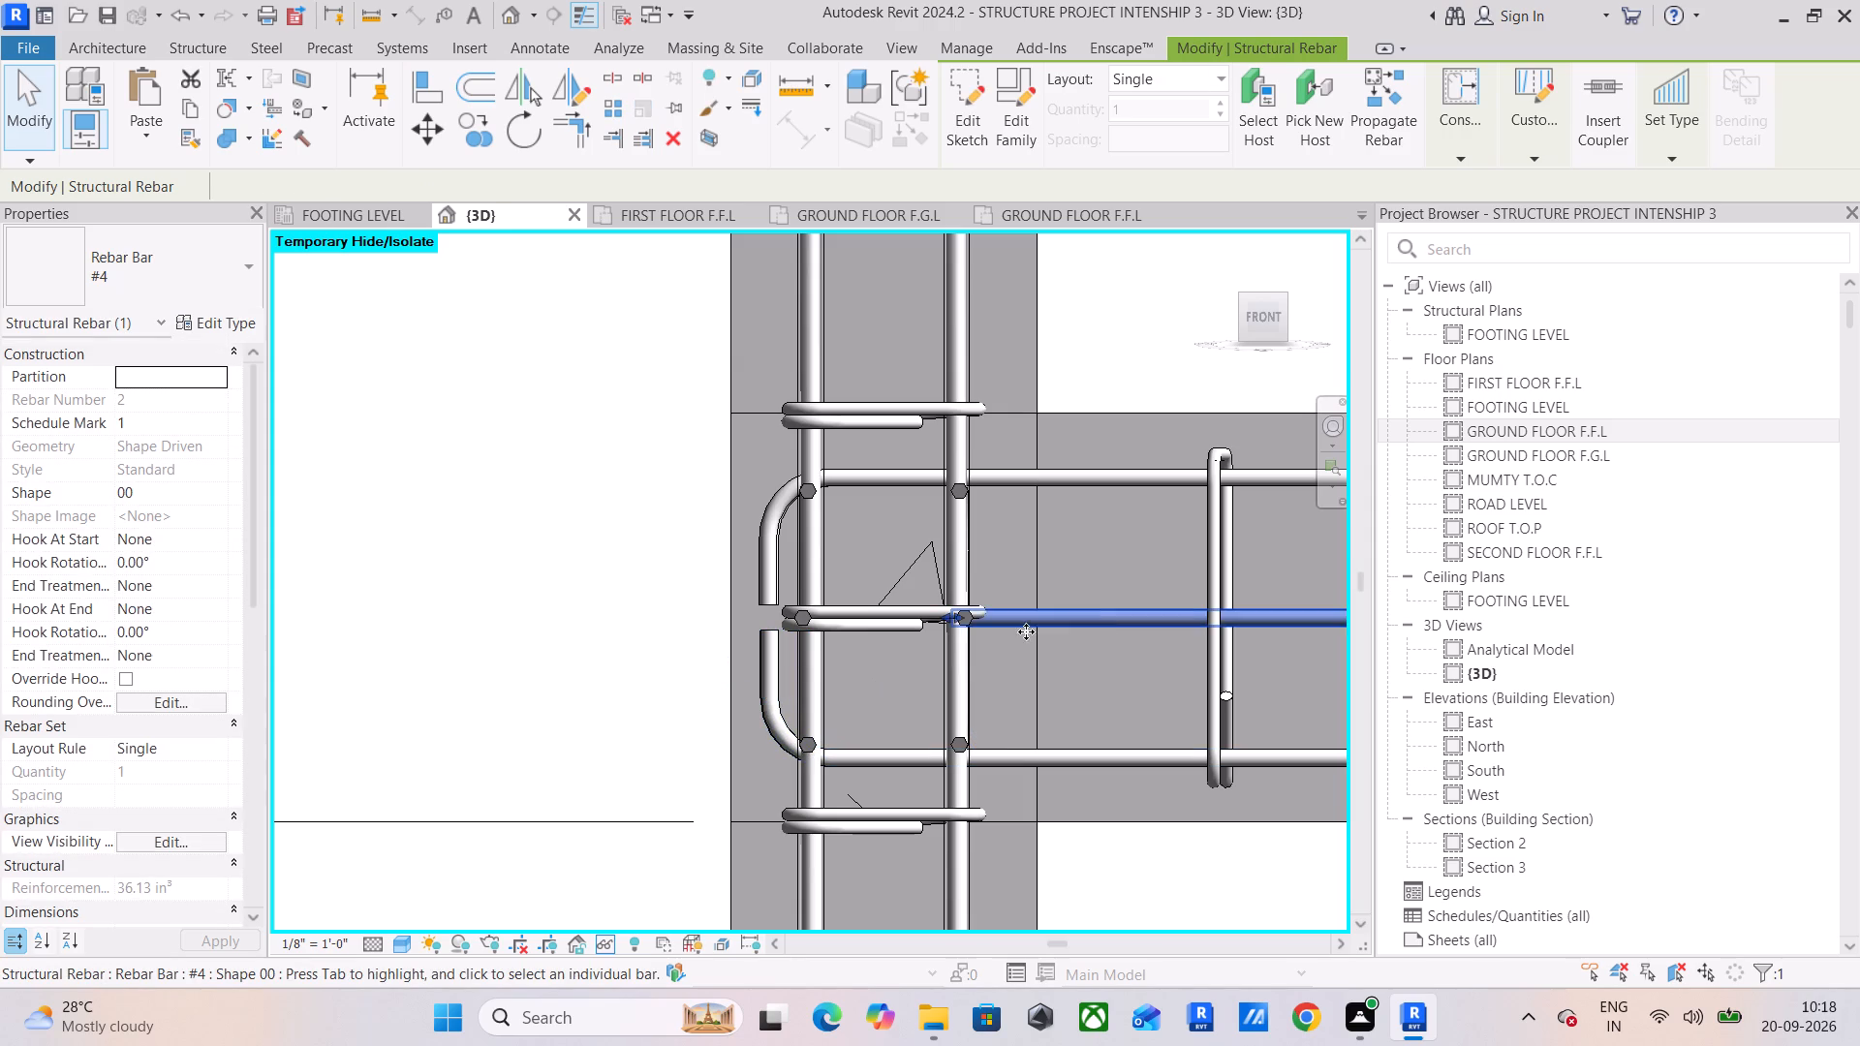
scroll(943, 621, up, 5)
drag(951, 611, 580, 624)
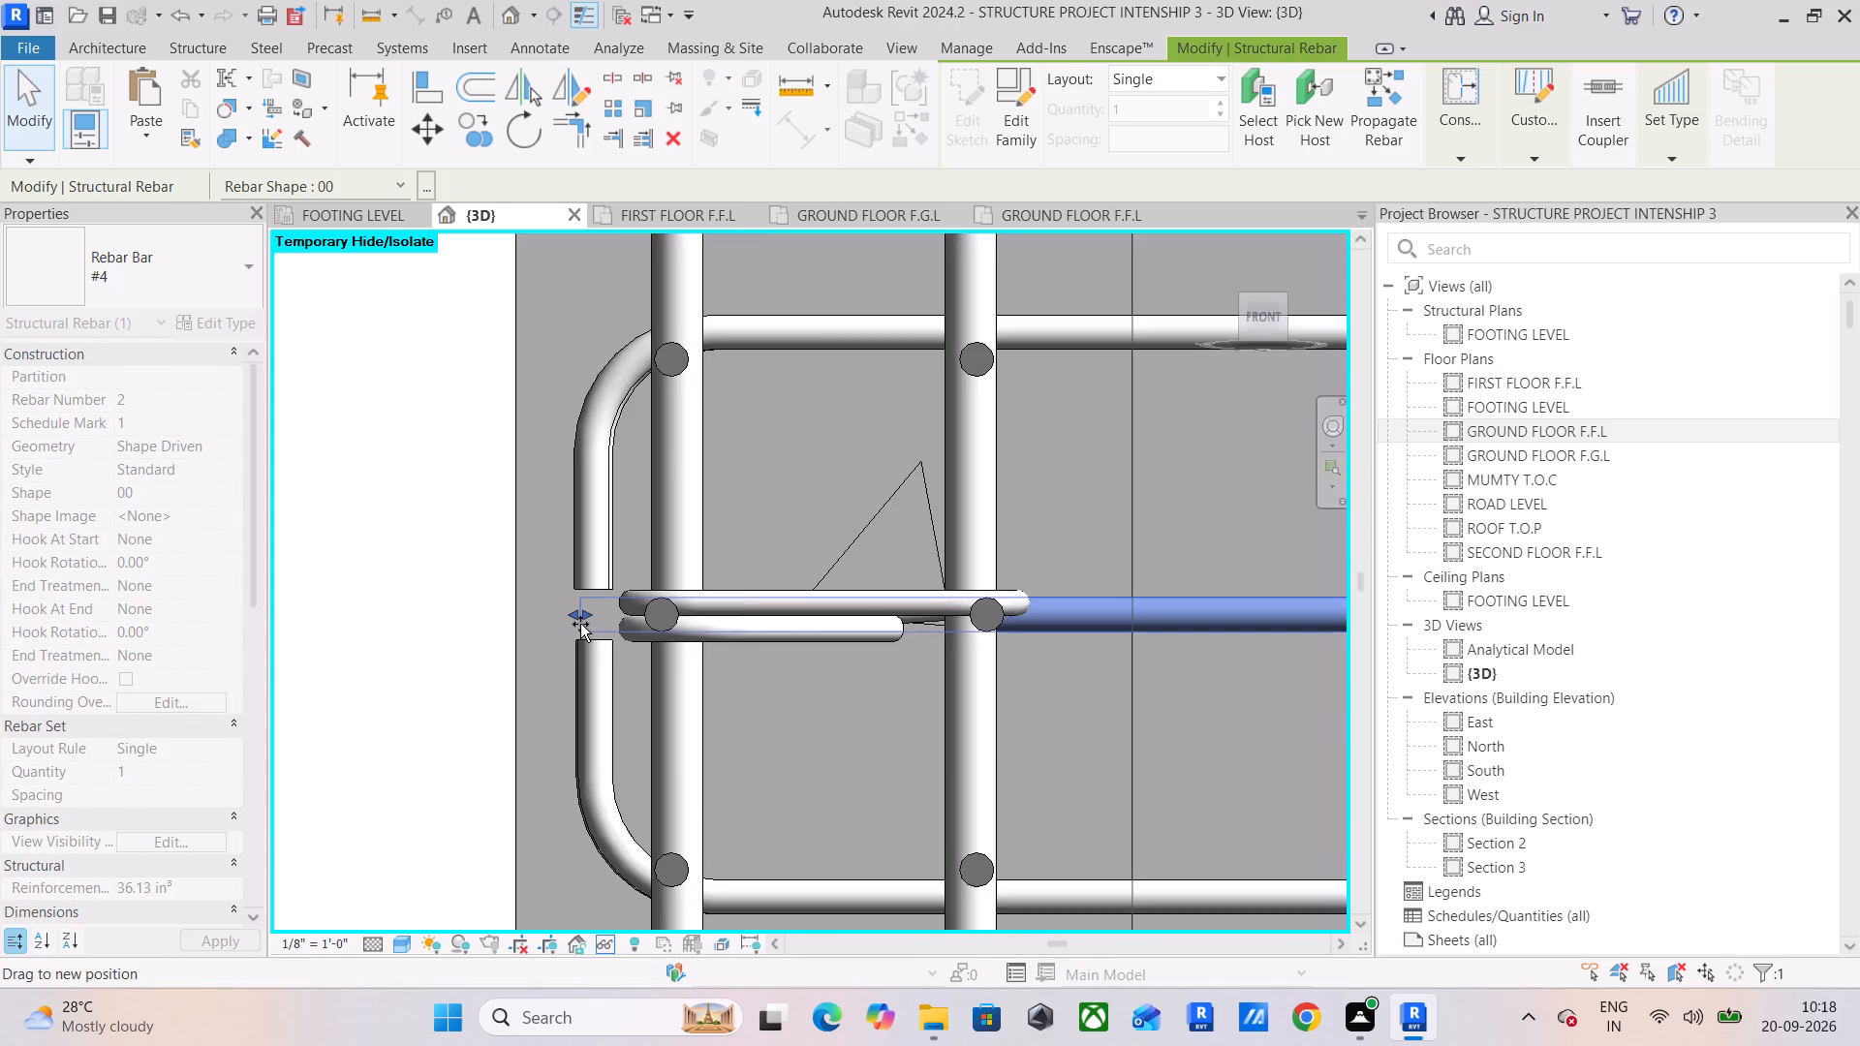
drag(580, 624, 575, 626)
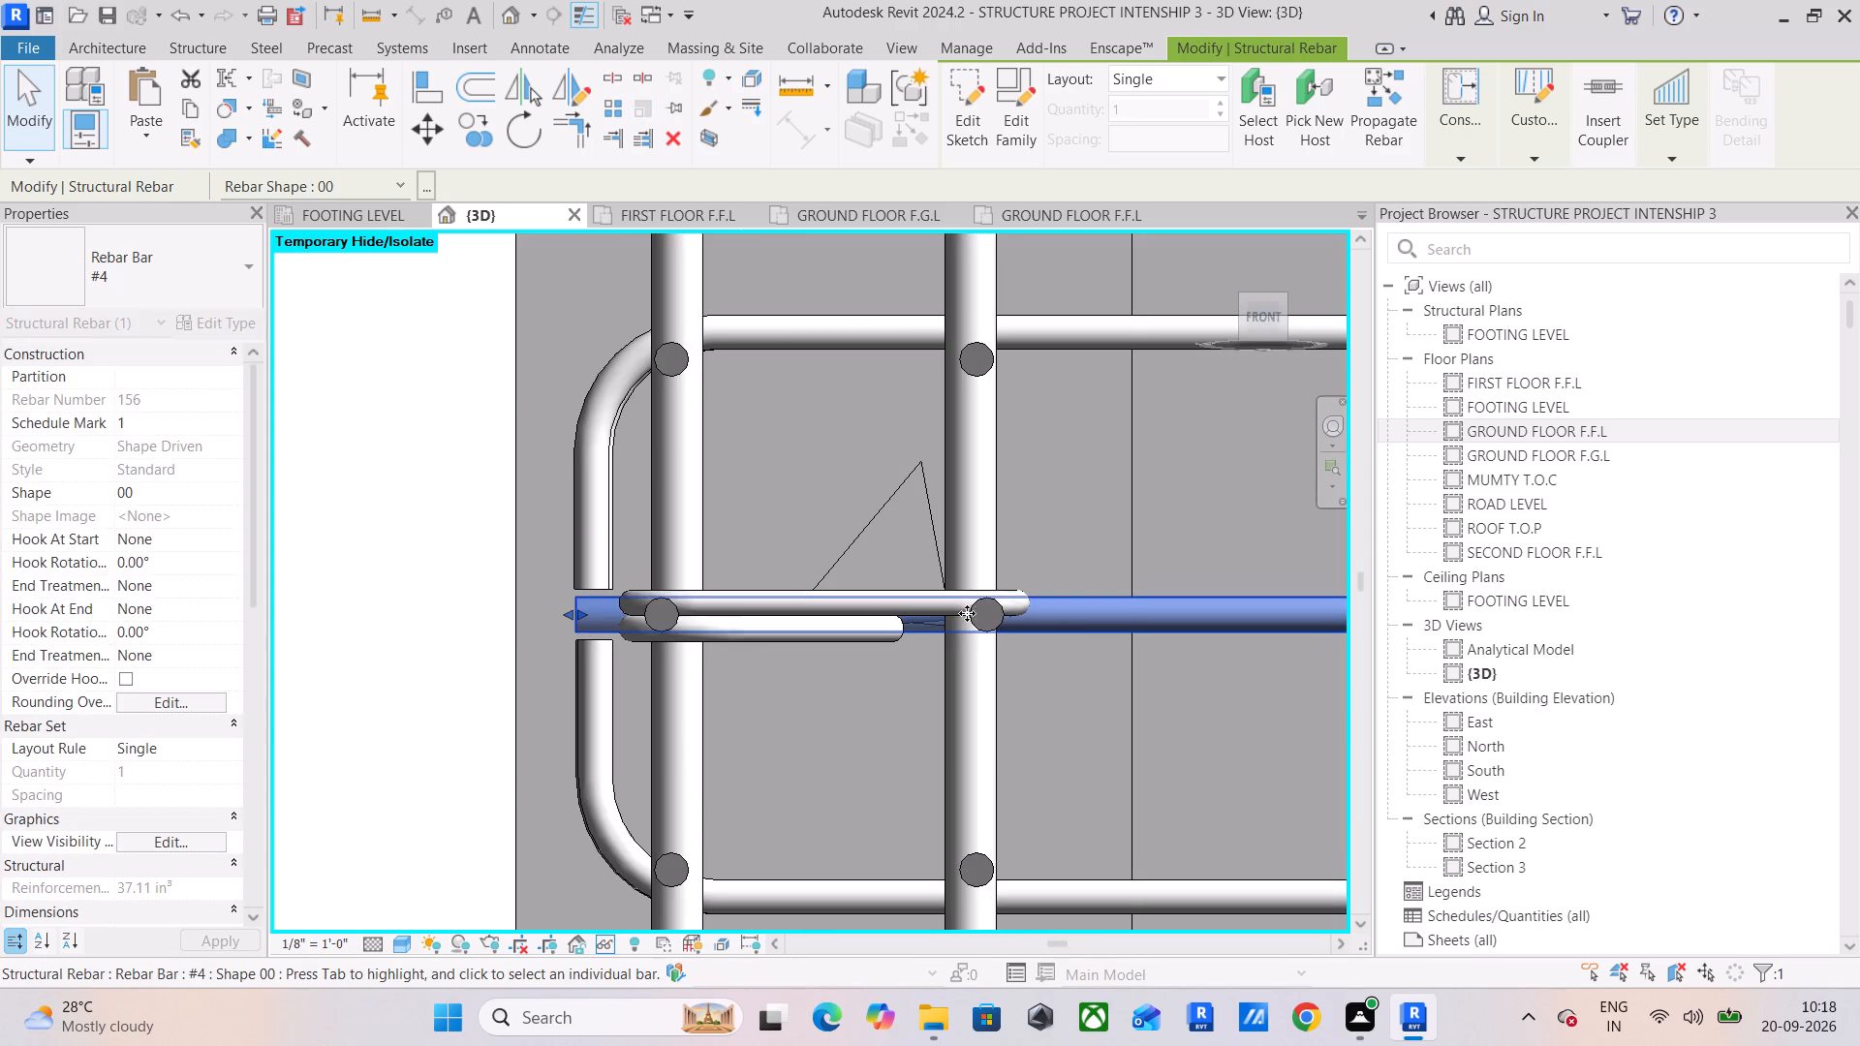
drag(1253, 322, 1242, 354)
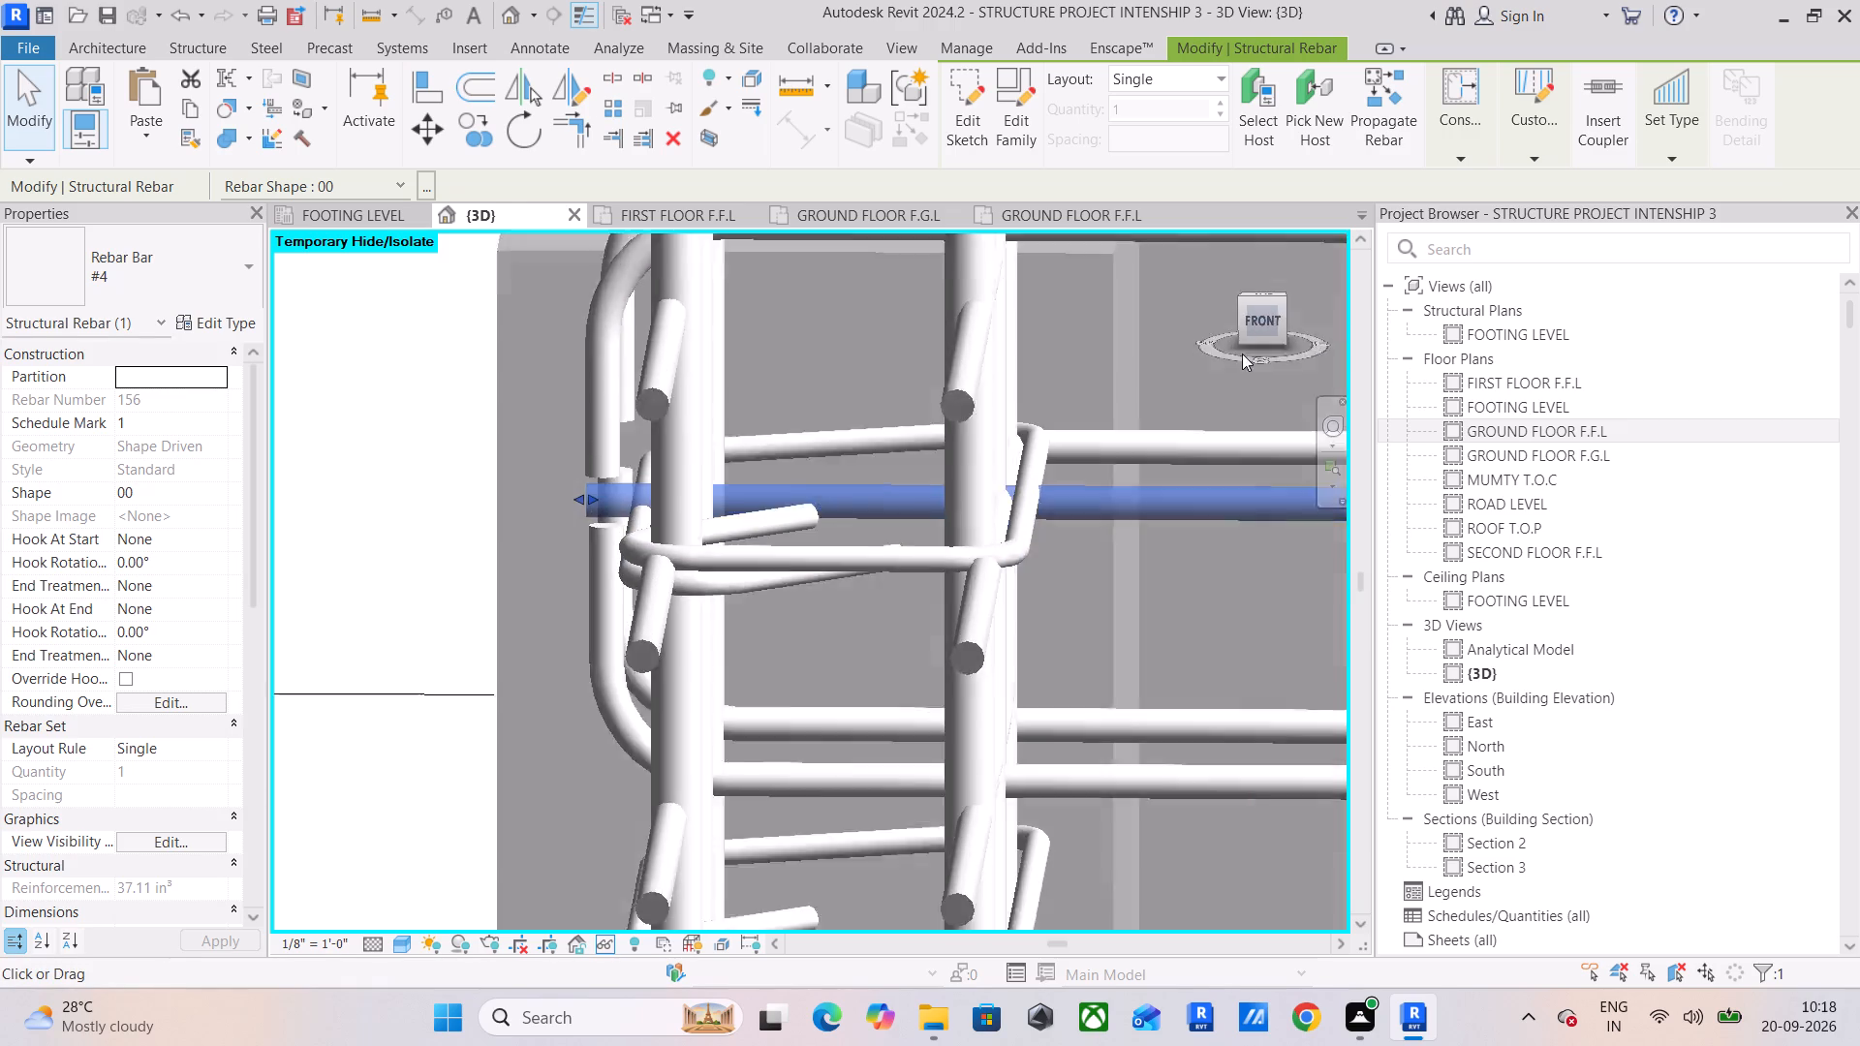
drag(1242, 354, 1241, 363)
middle_drag(1168, 548, 1131, 738)
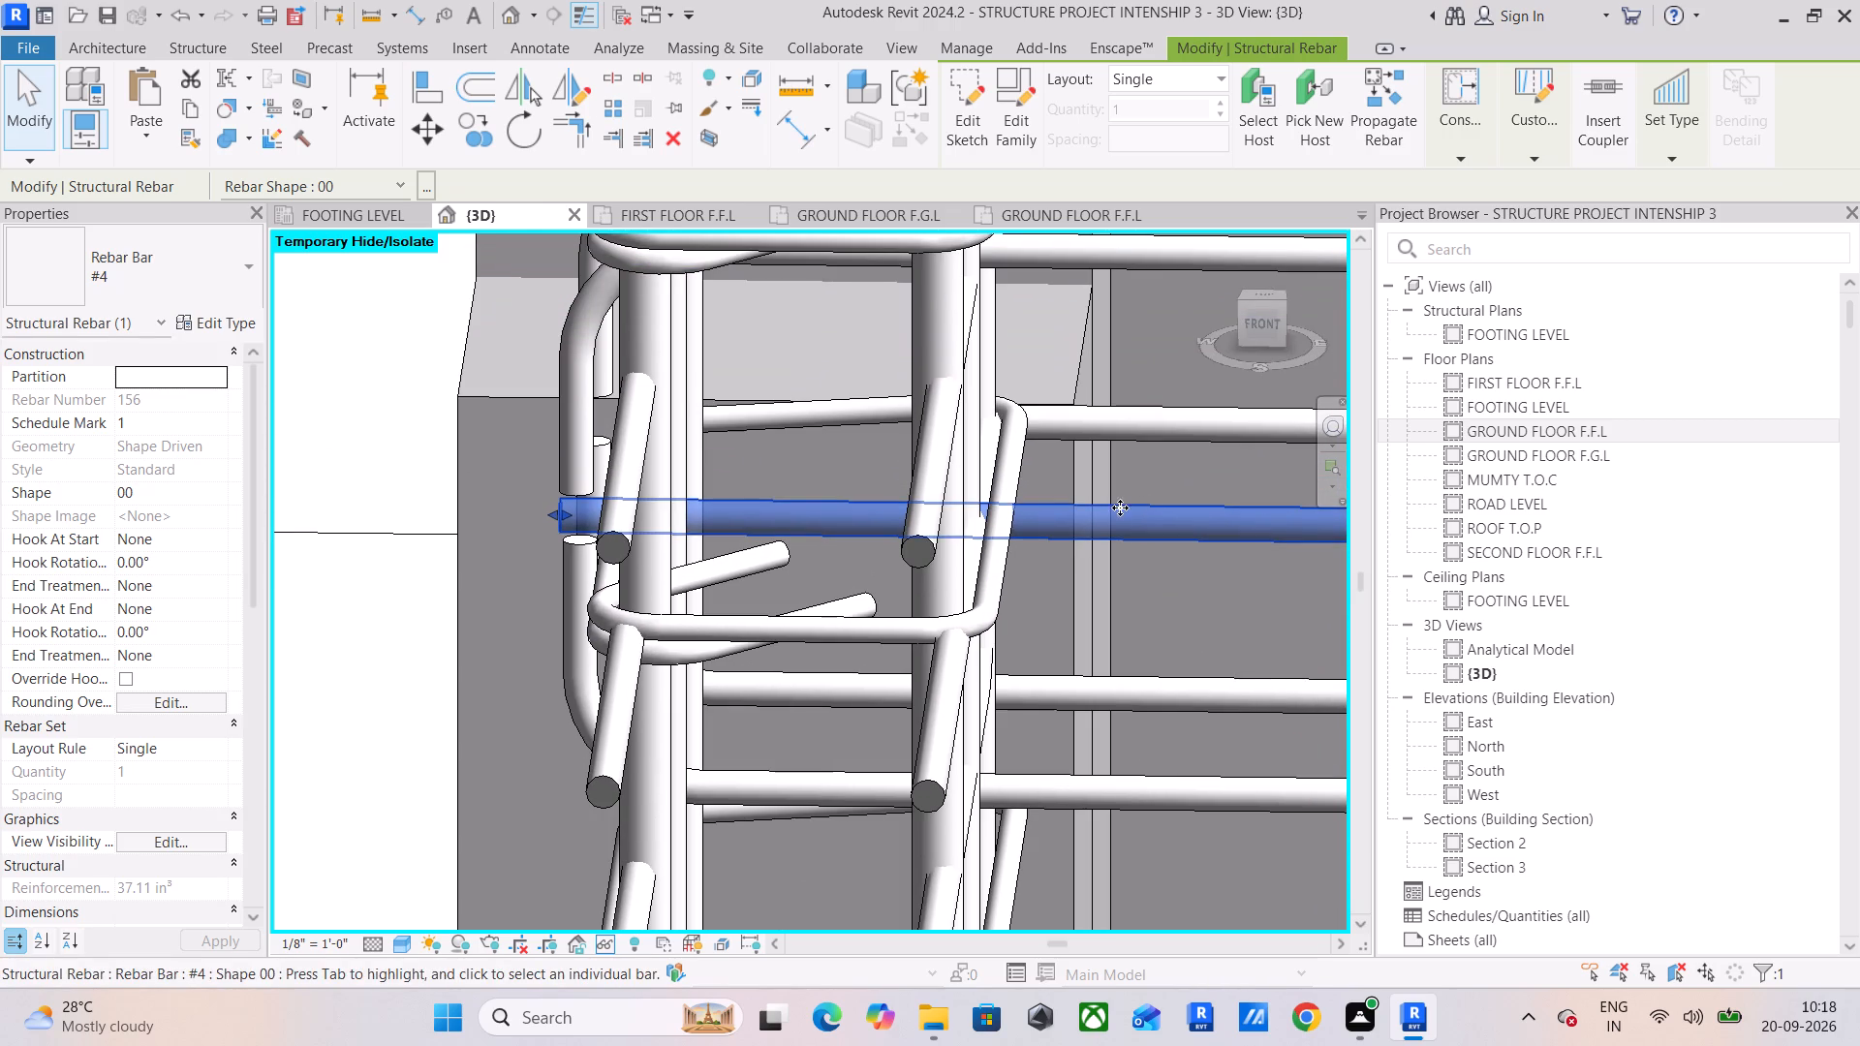
middle_drag(1106, 610, 1016, 628)
click(1087, 441)
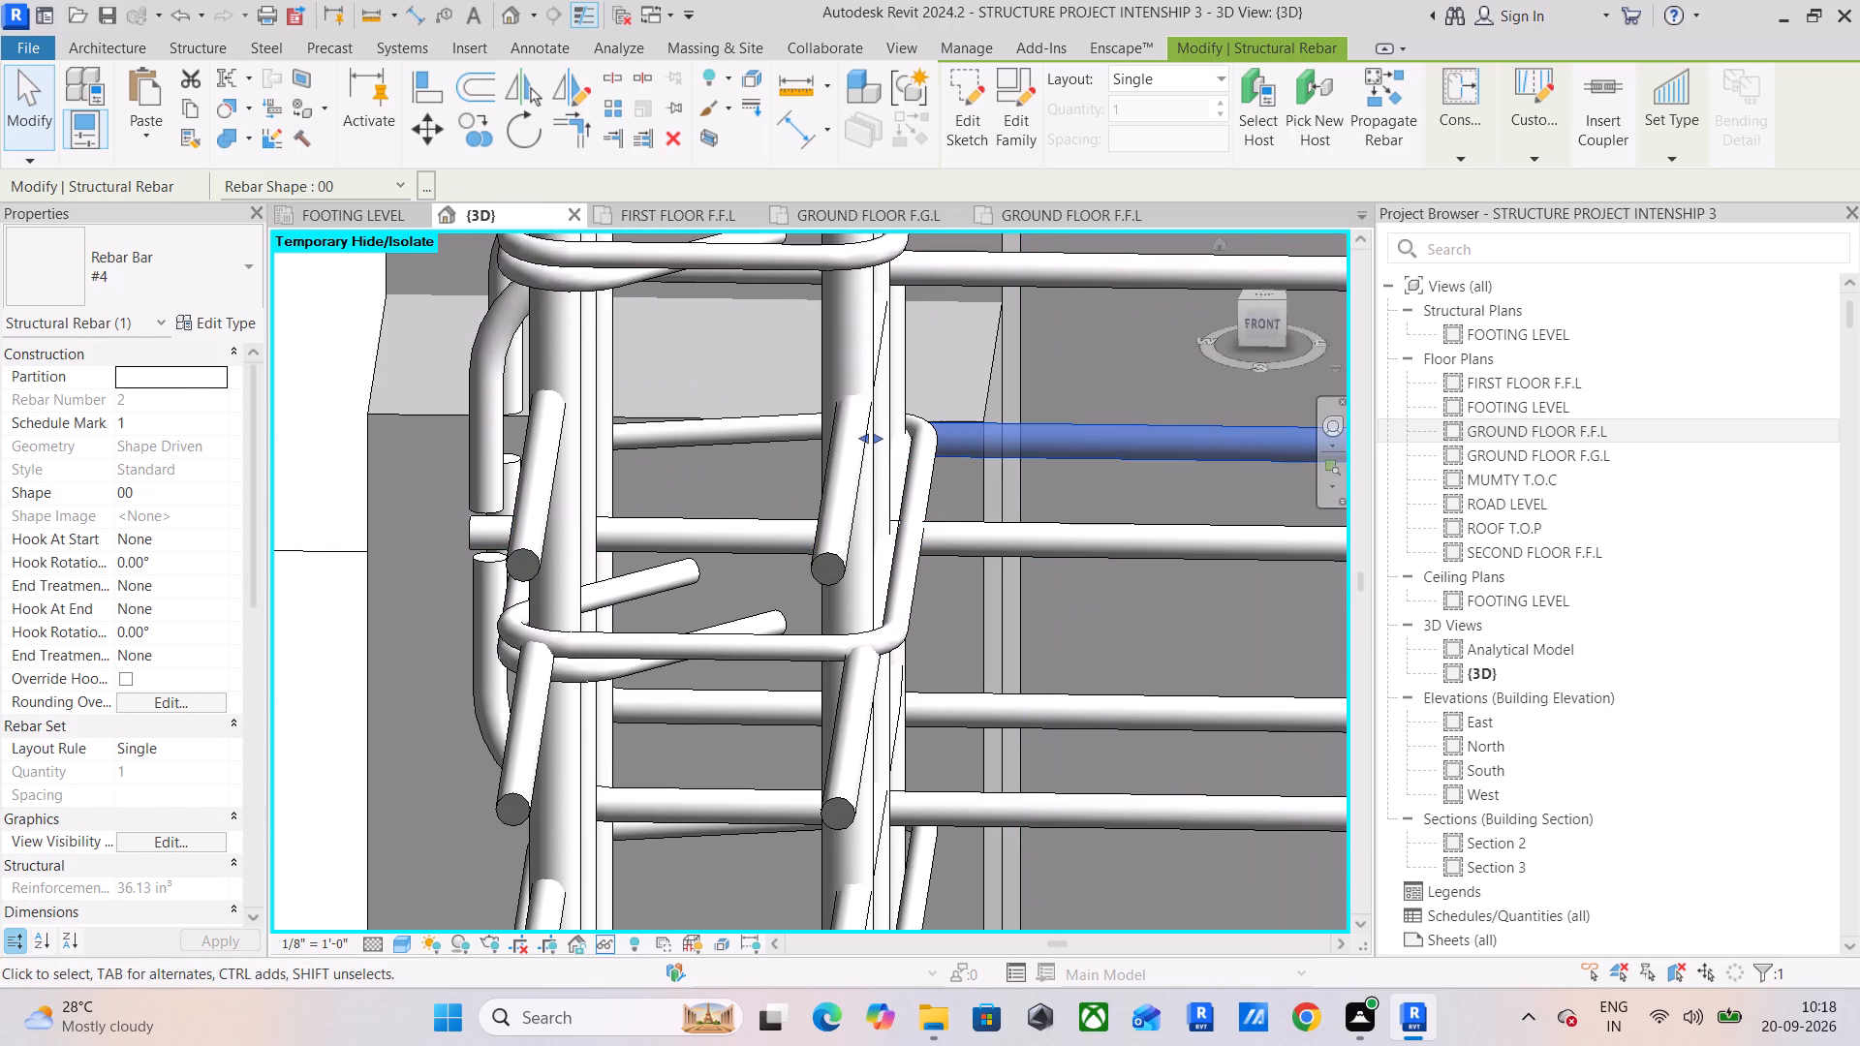
click(1271, 325)
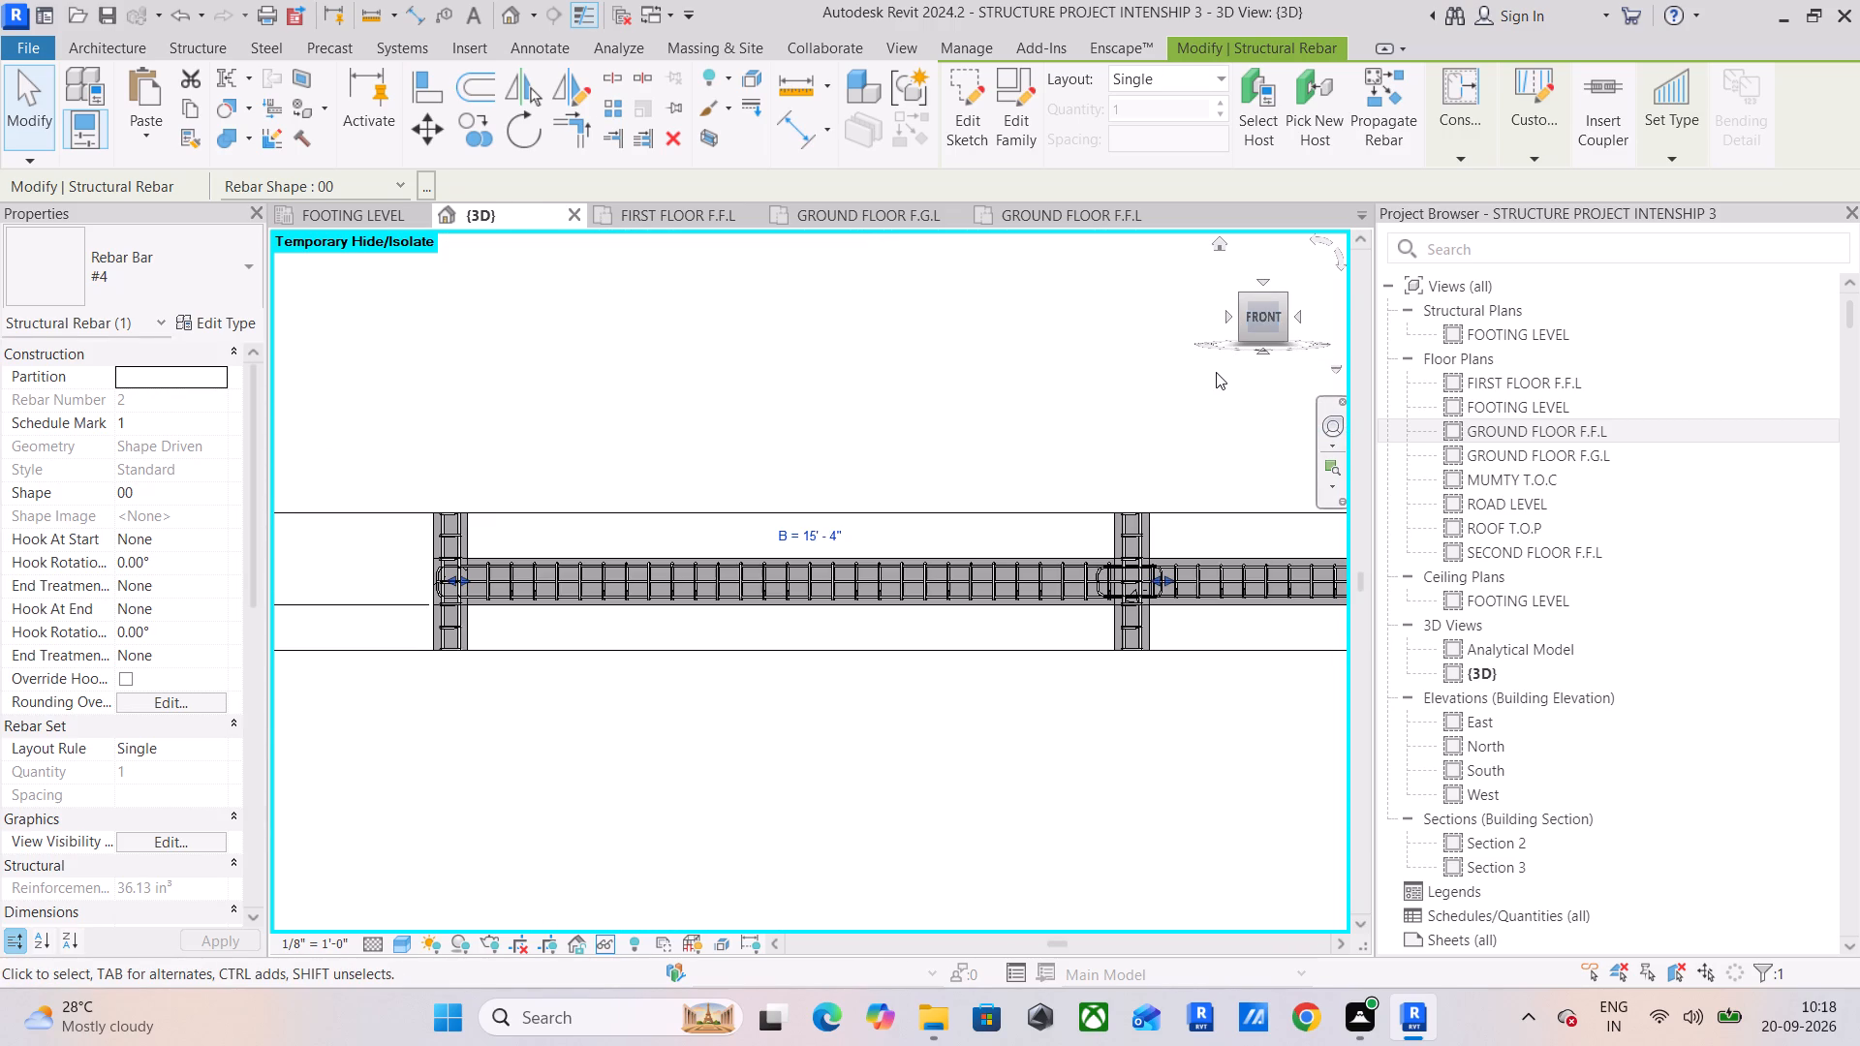
scroll(416, 571, up, 7)
scroll(567, 623, up, 6)
middle_drag(497, 594, 1018, 696)
scroll(1016, 696, up, 5)
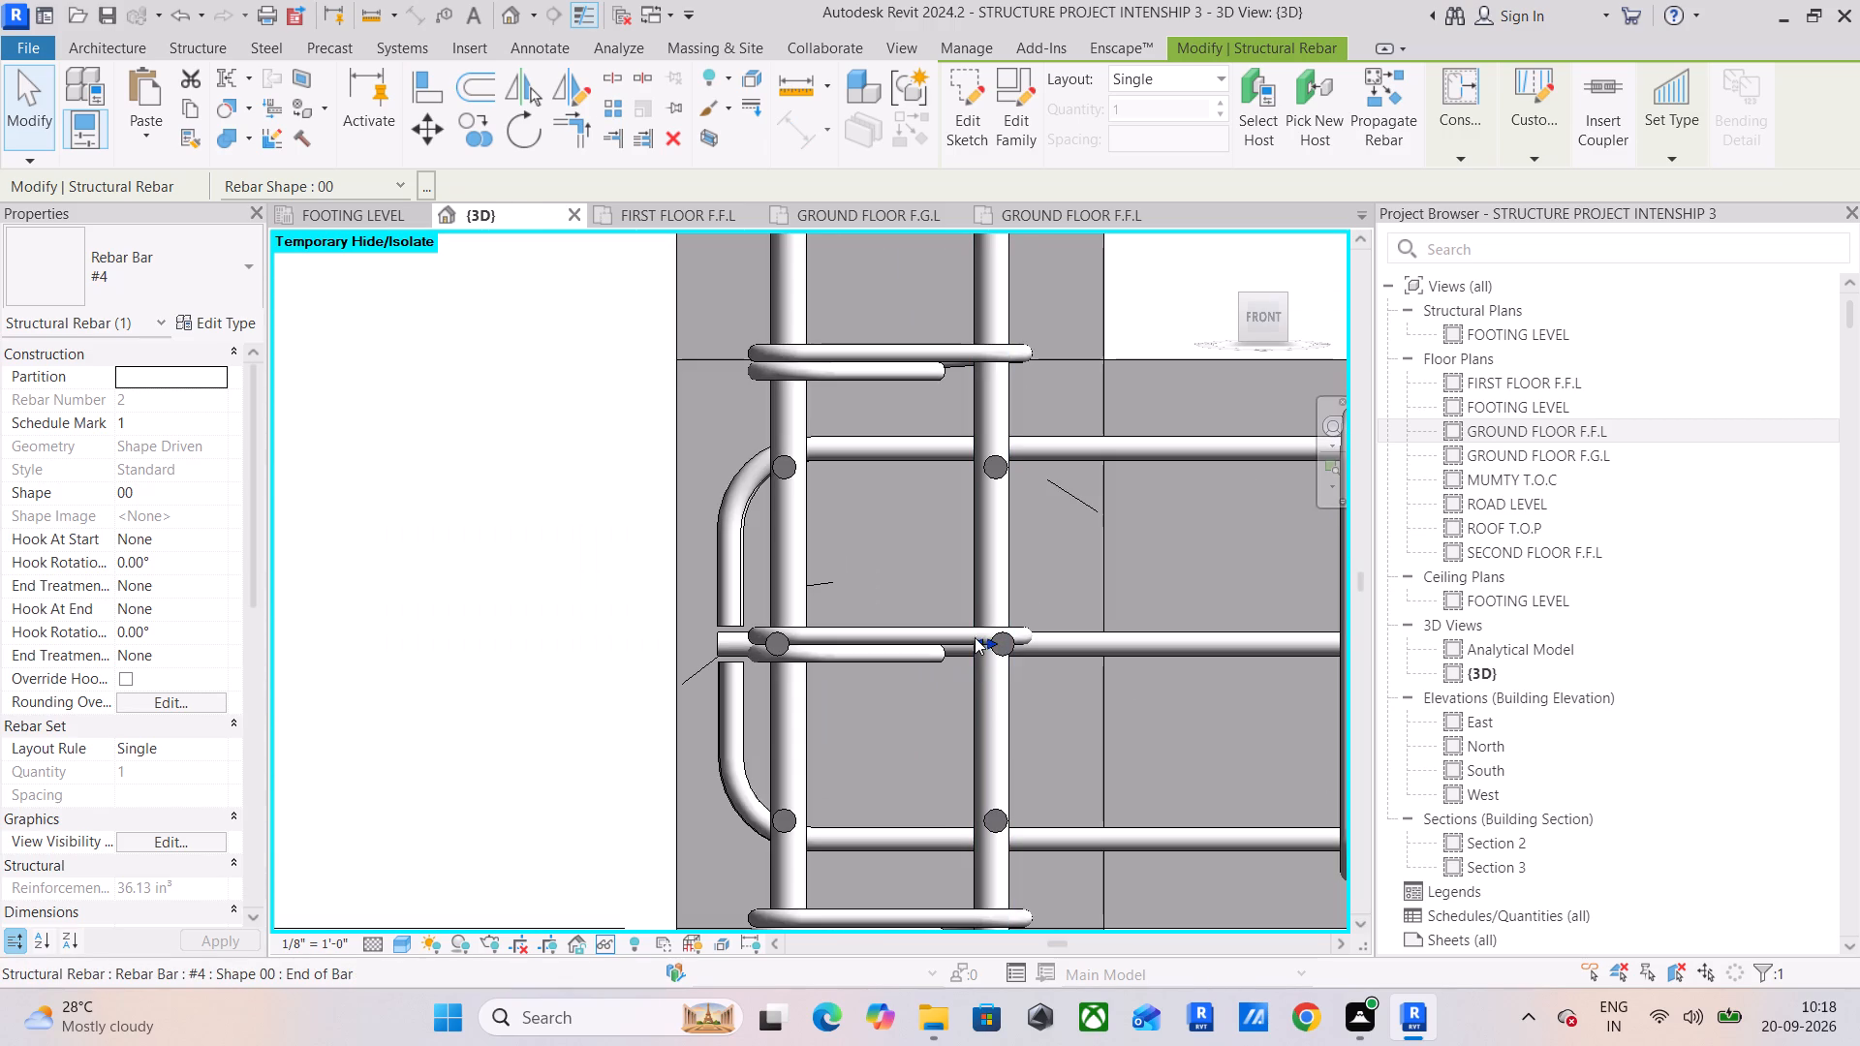
drag(977, 638, 711, 649)
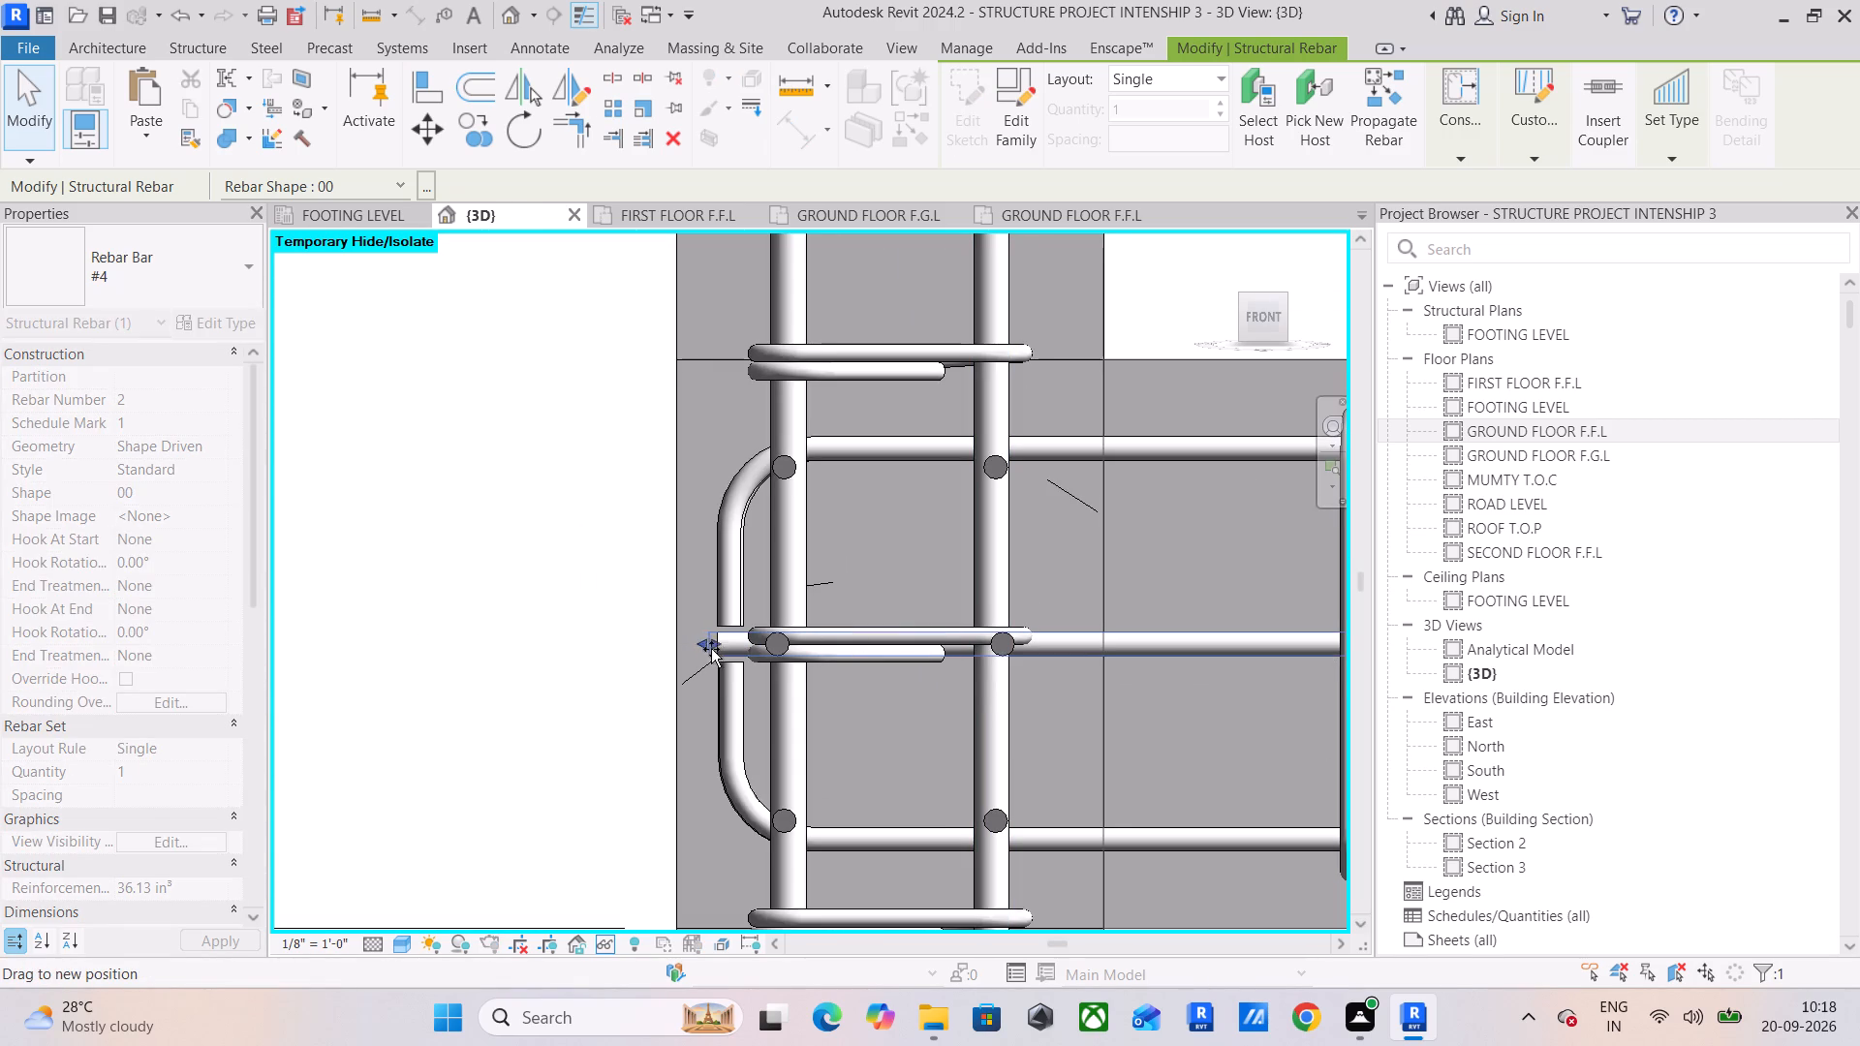
drag(711, 649, 719, 658)
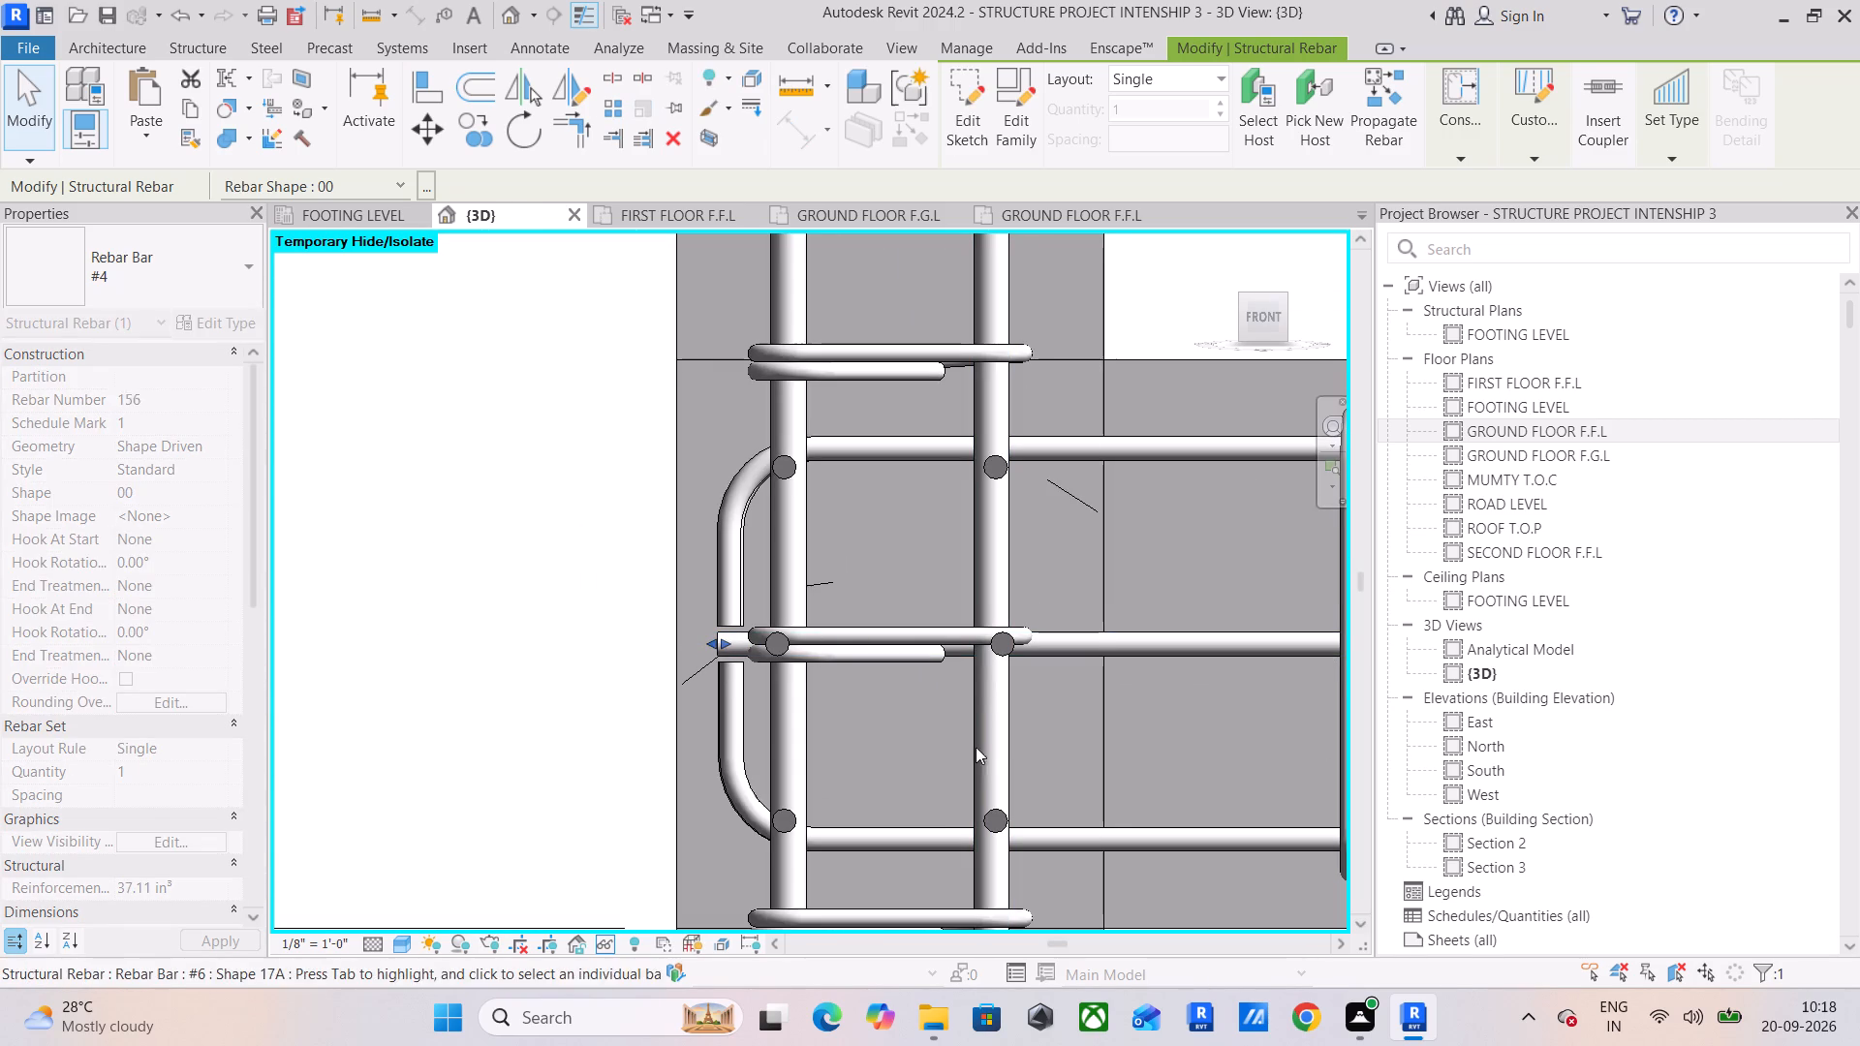
click(520, 606)
Extend the left span's #3 stirrup set (shape T1) close to the inner face of the left end column.
scroll(685, 644, down, 5)
middle_drag(758, 651, 745, 670)
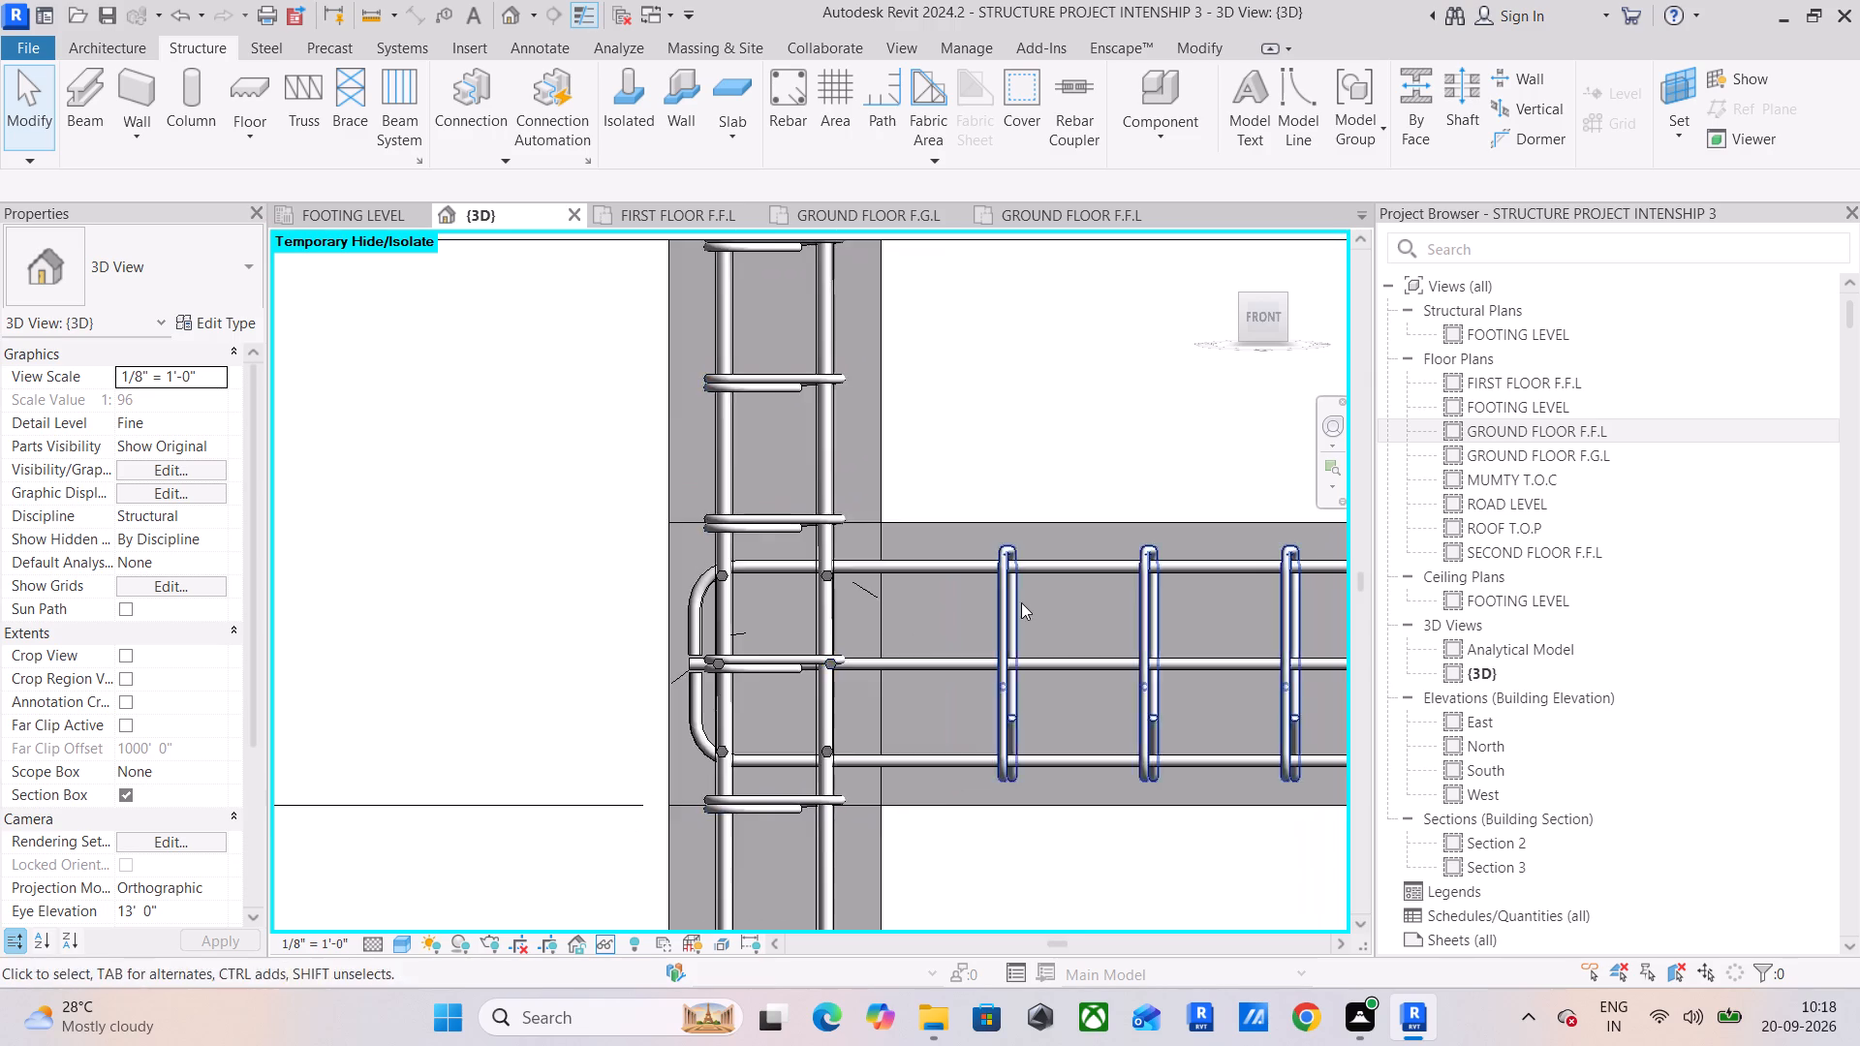
scroll(1026, 600, down, 4)
middle_drag(1067, 601, 1041, 608)
click(985, 611)
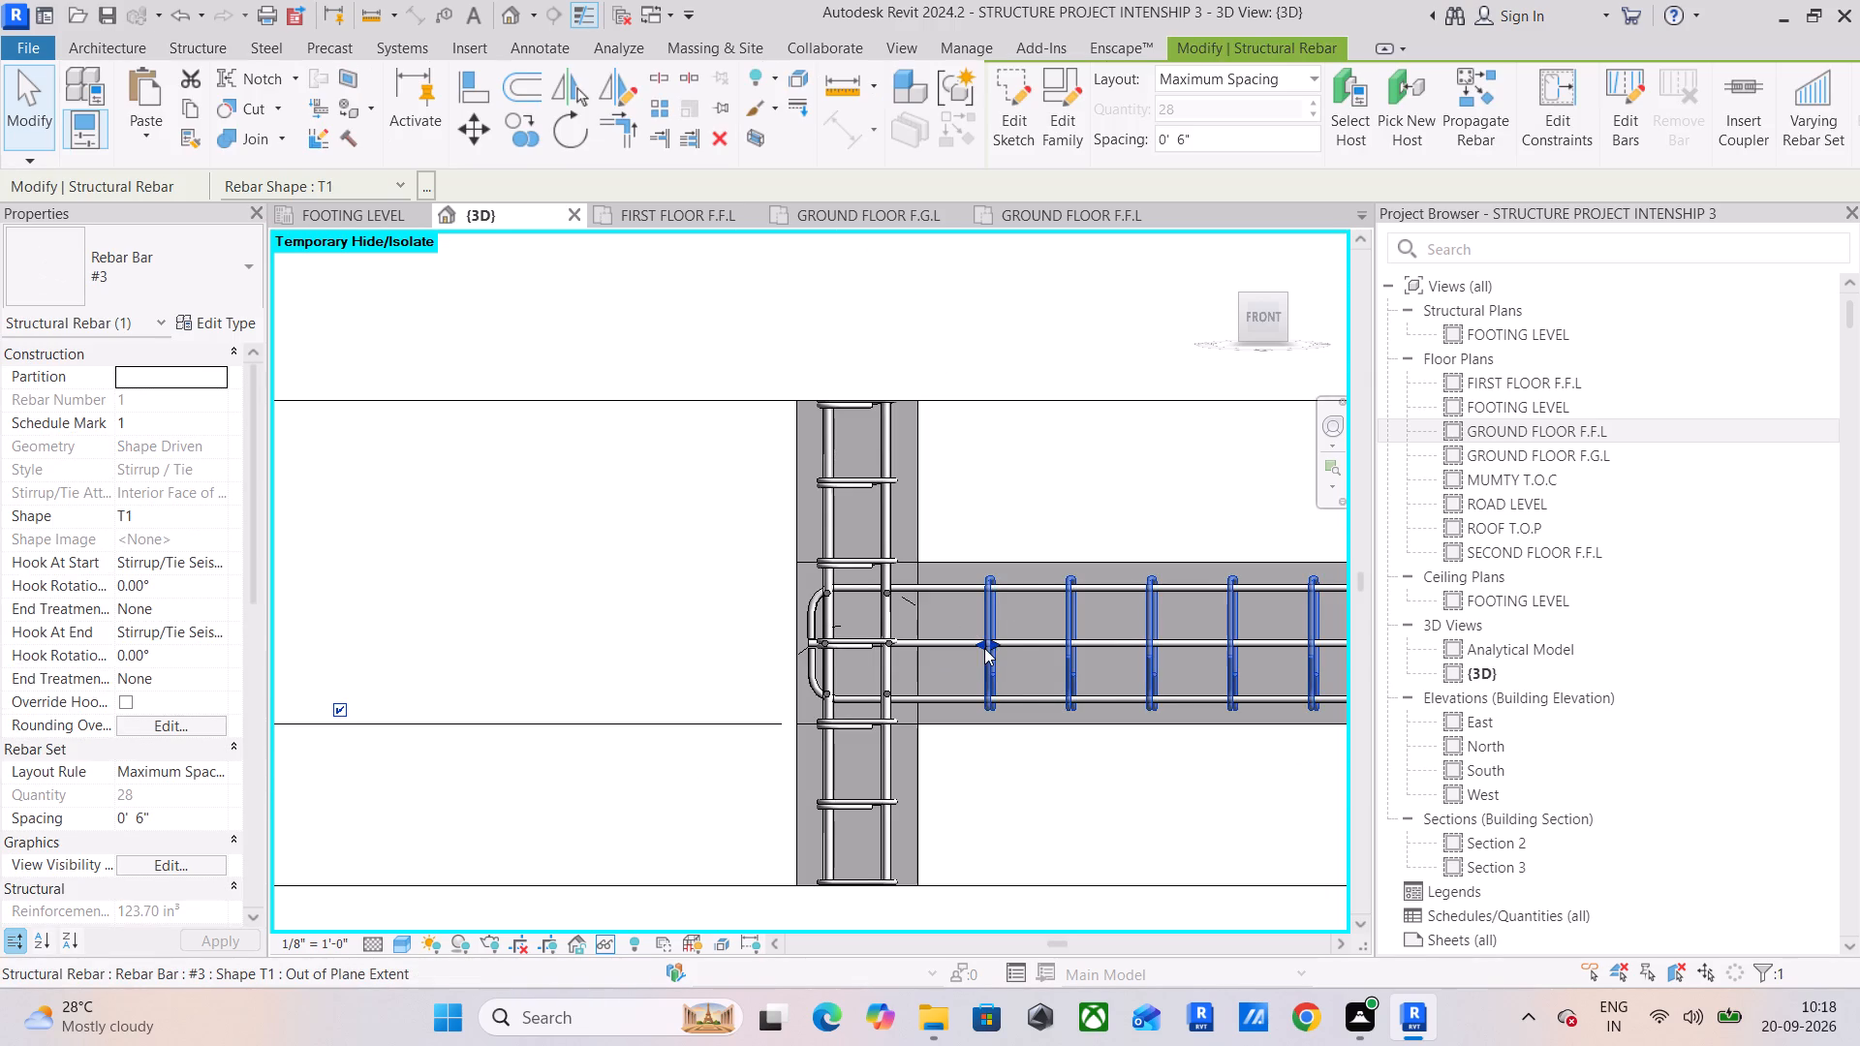
drag(984, 645, 926, 643)
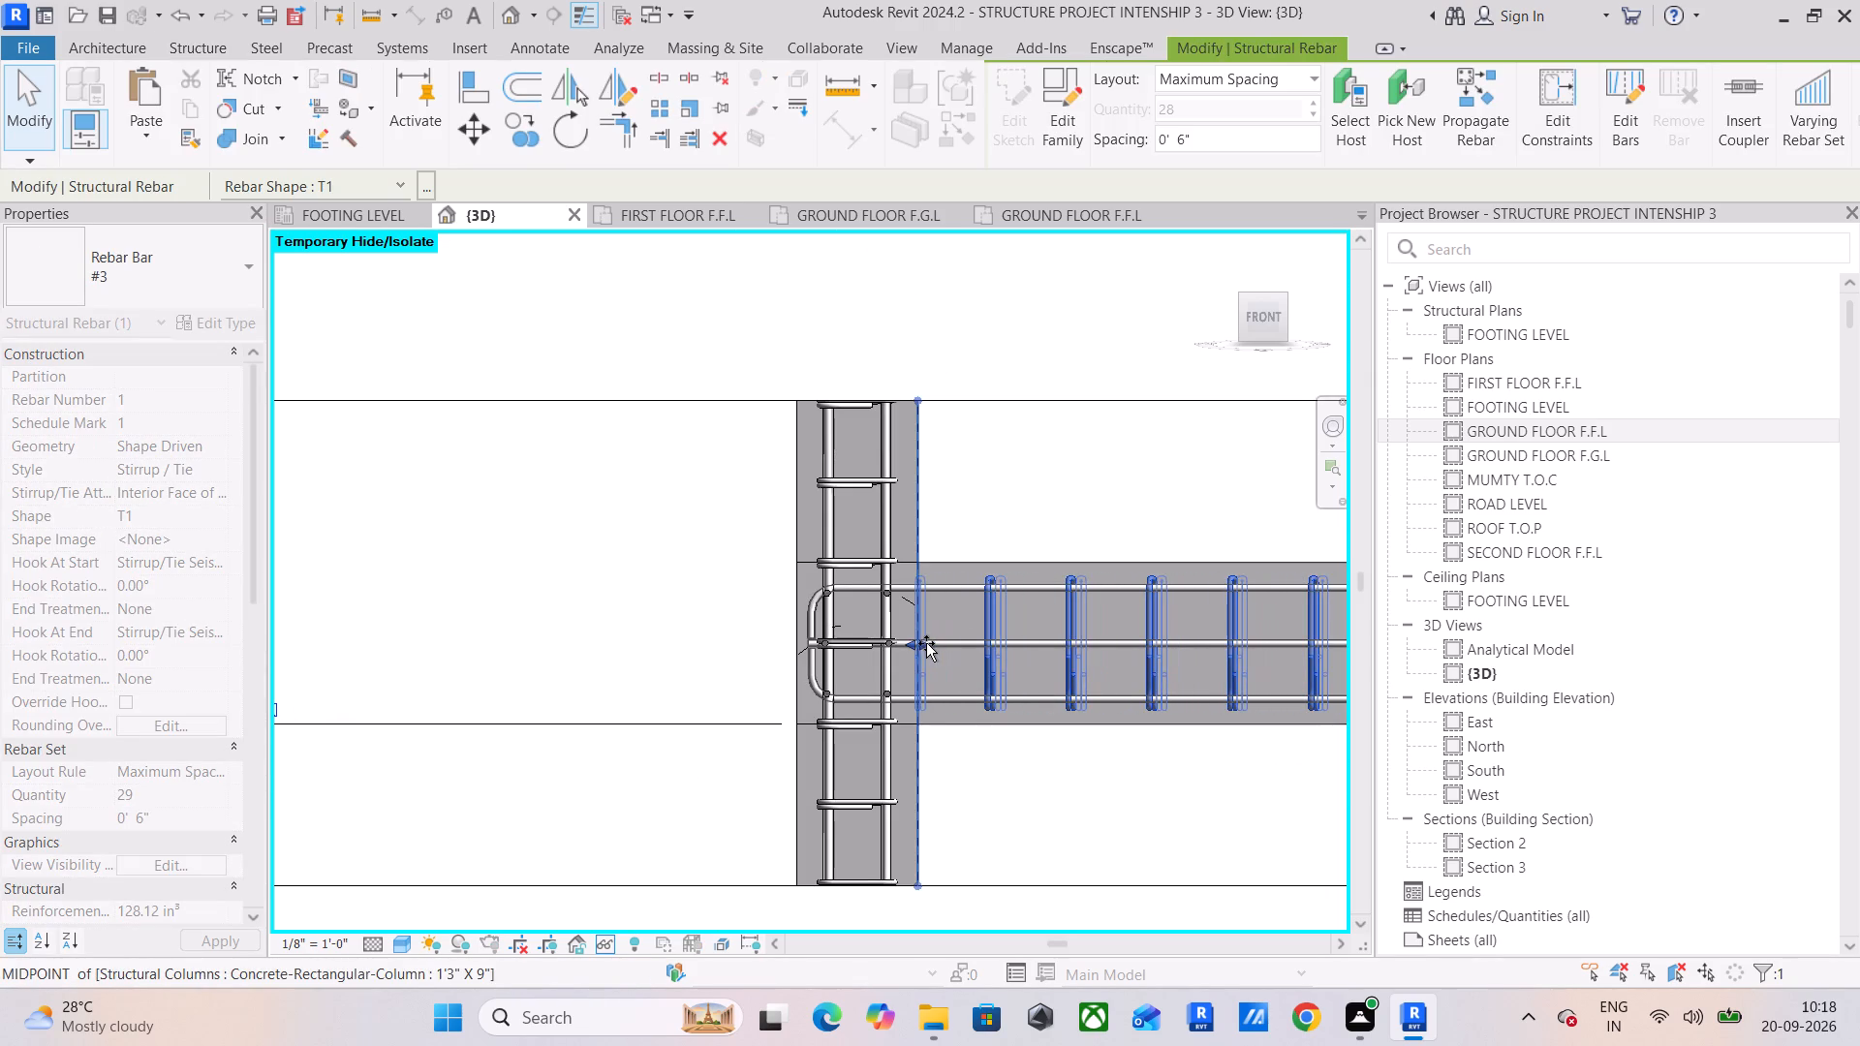
drag(926, 643, 932, 643)
click(1004, 442)
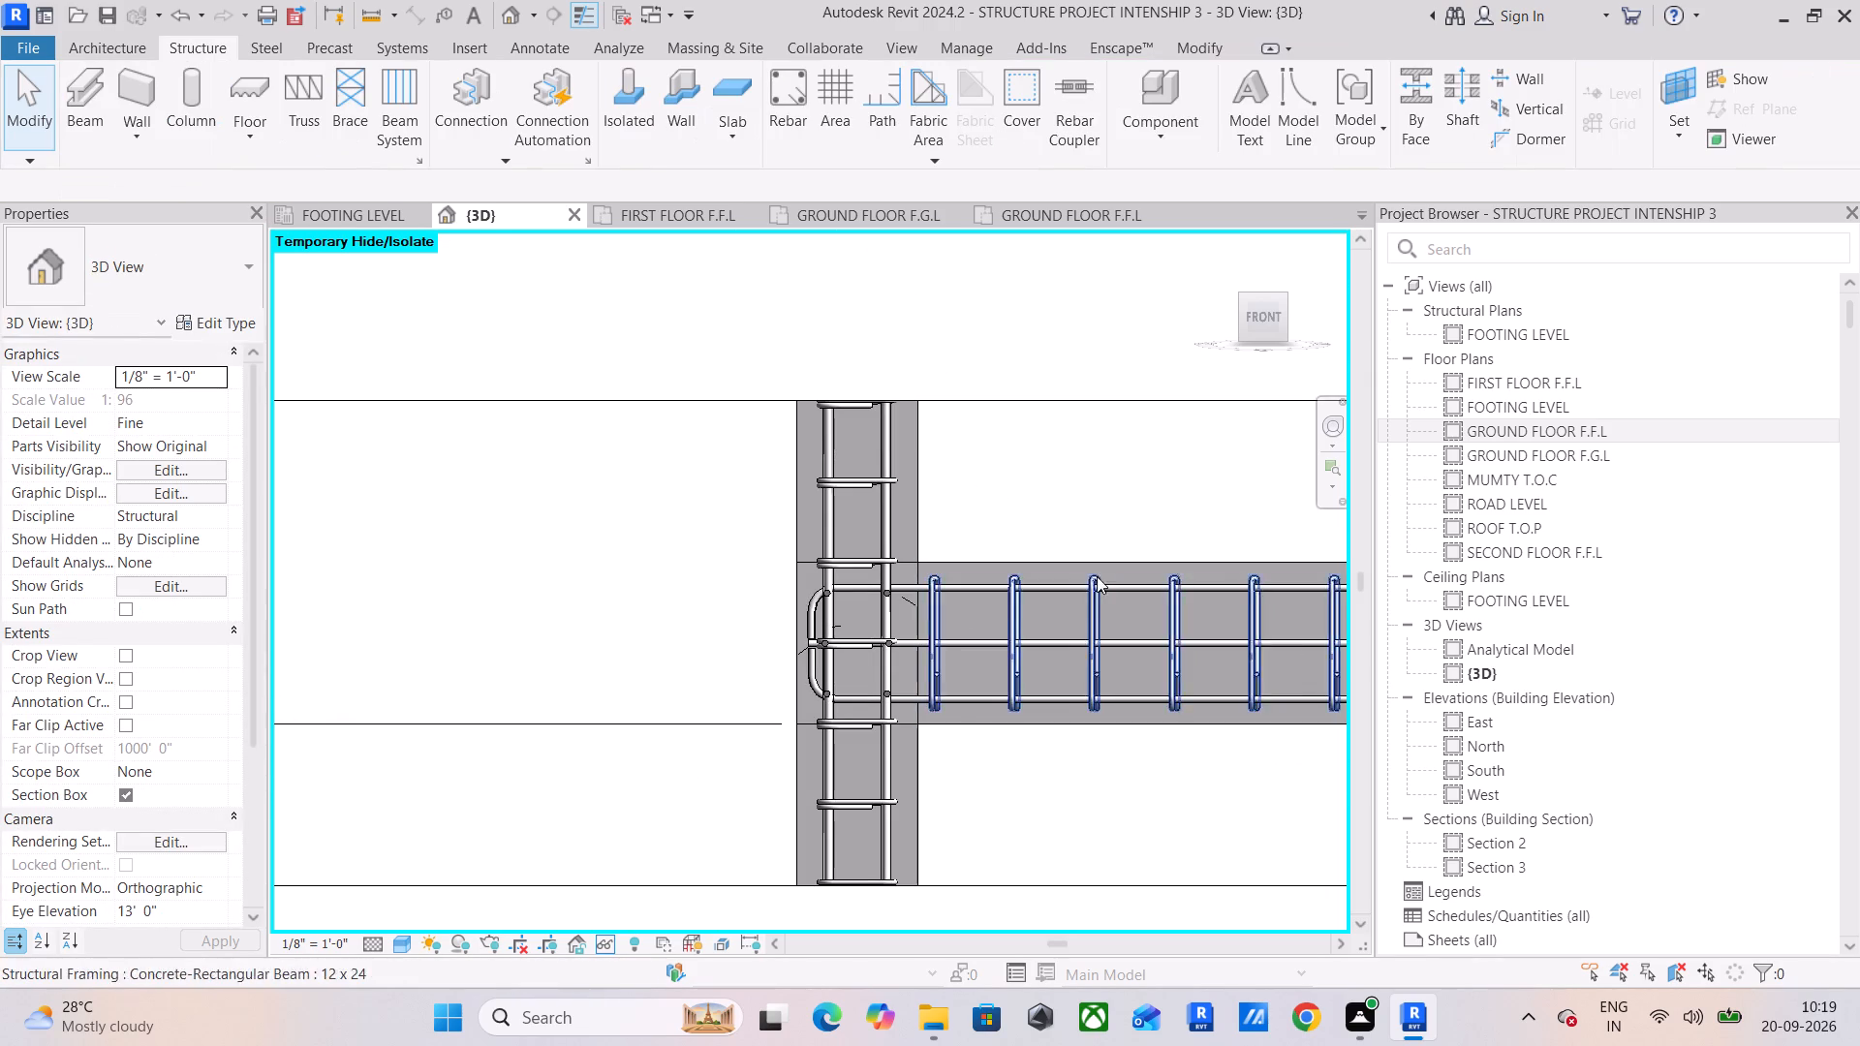
Pull both top #4 hooked bars (shape 02) of the right span back so their hooks sit just inside the interior column's left face.
scroll(1097, 576, down, 5)
middle_drag(1122, 585, 608, 586)
scroll(663, 609, down, 4)
middle_drag(873, 630, 616, 661)
scroll(918, 659, up, 6)
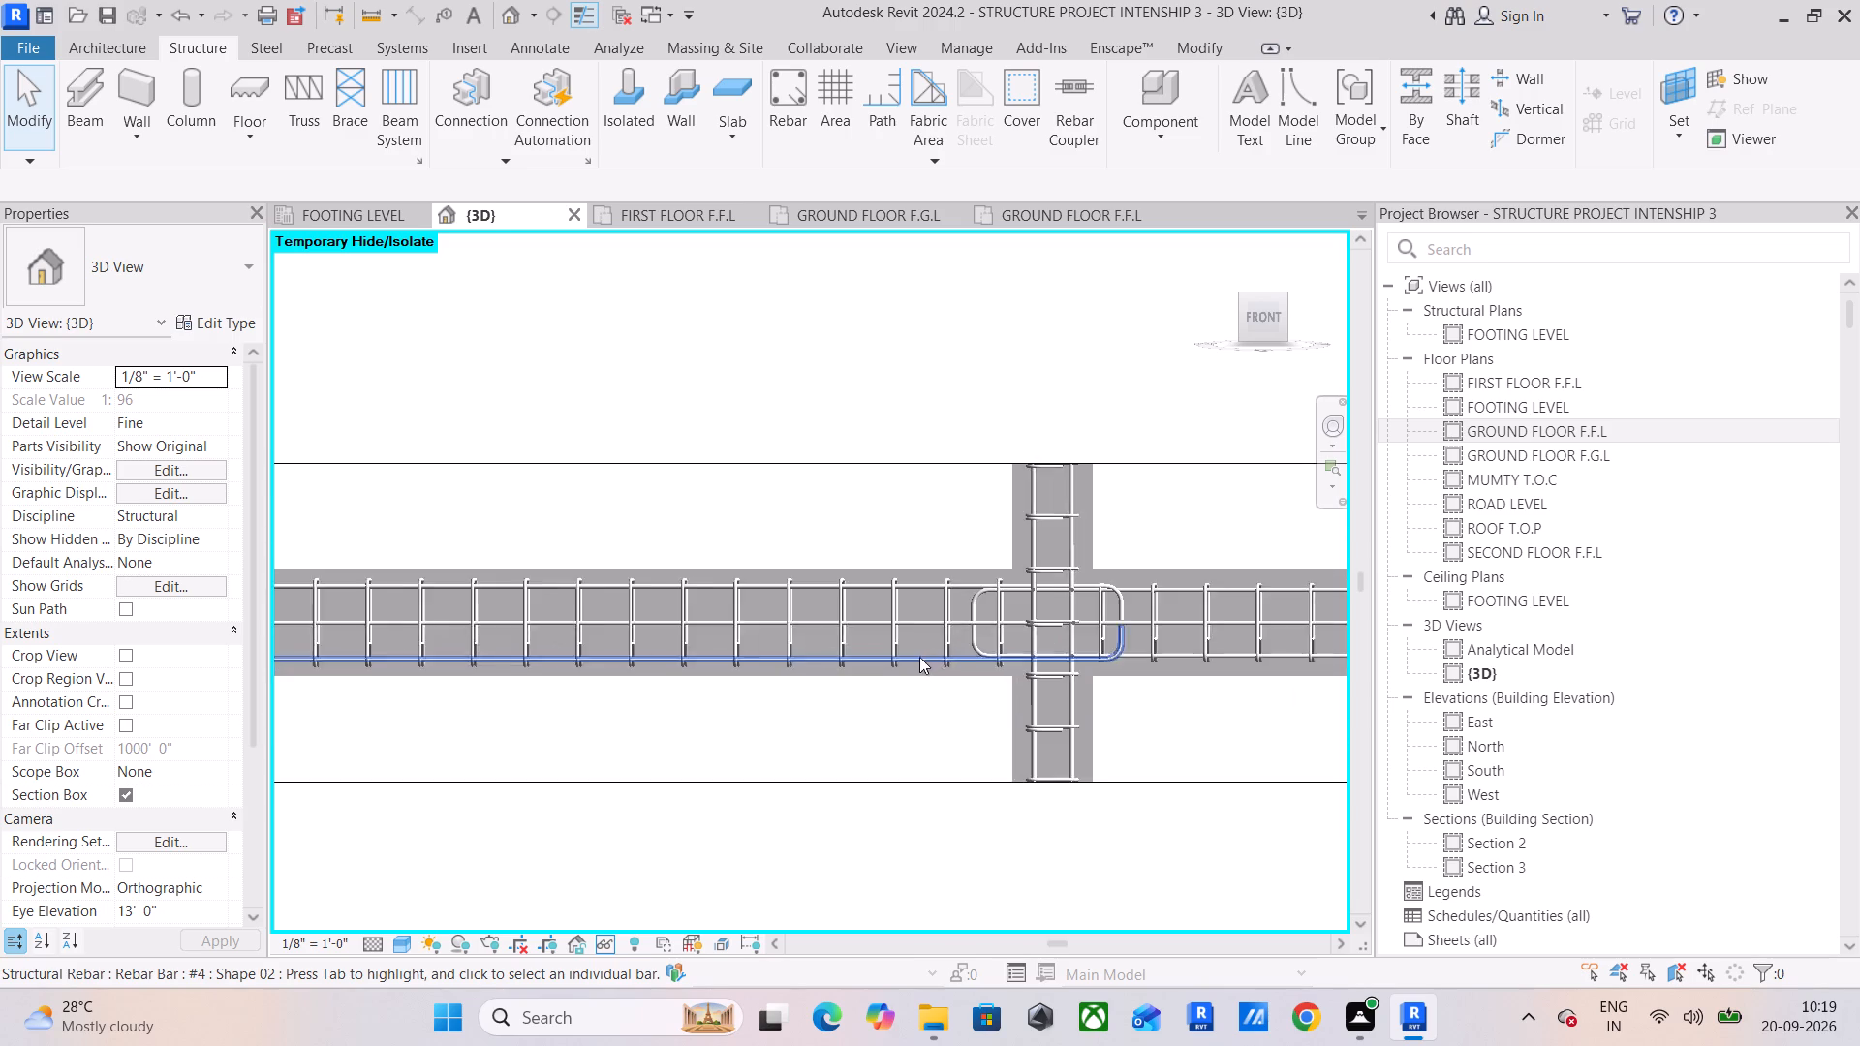
scroll(1123, 628, up, 1)
middle_drag(1123, 627, 972, 718)
scroll(896, 672, up, 9)
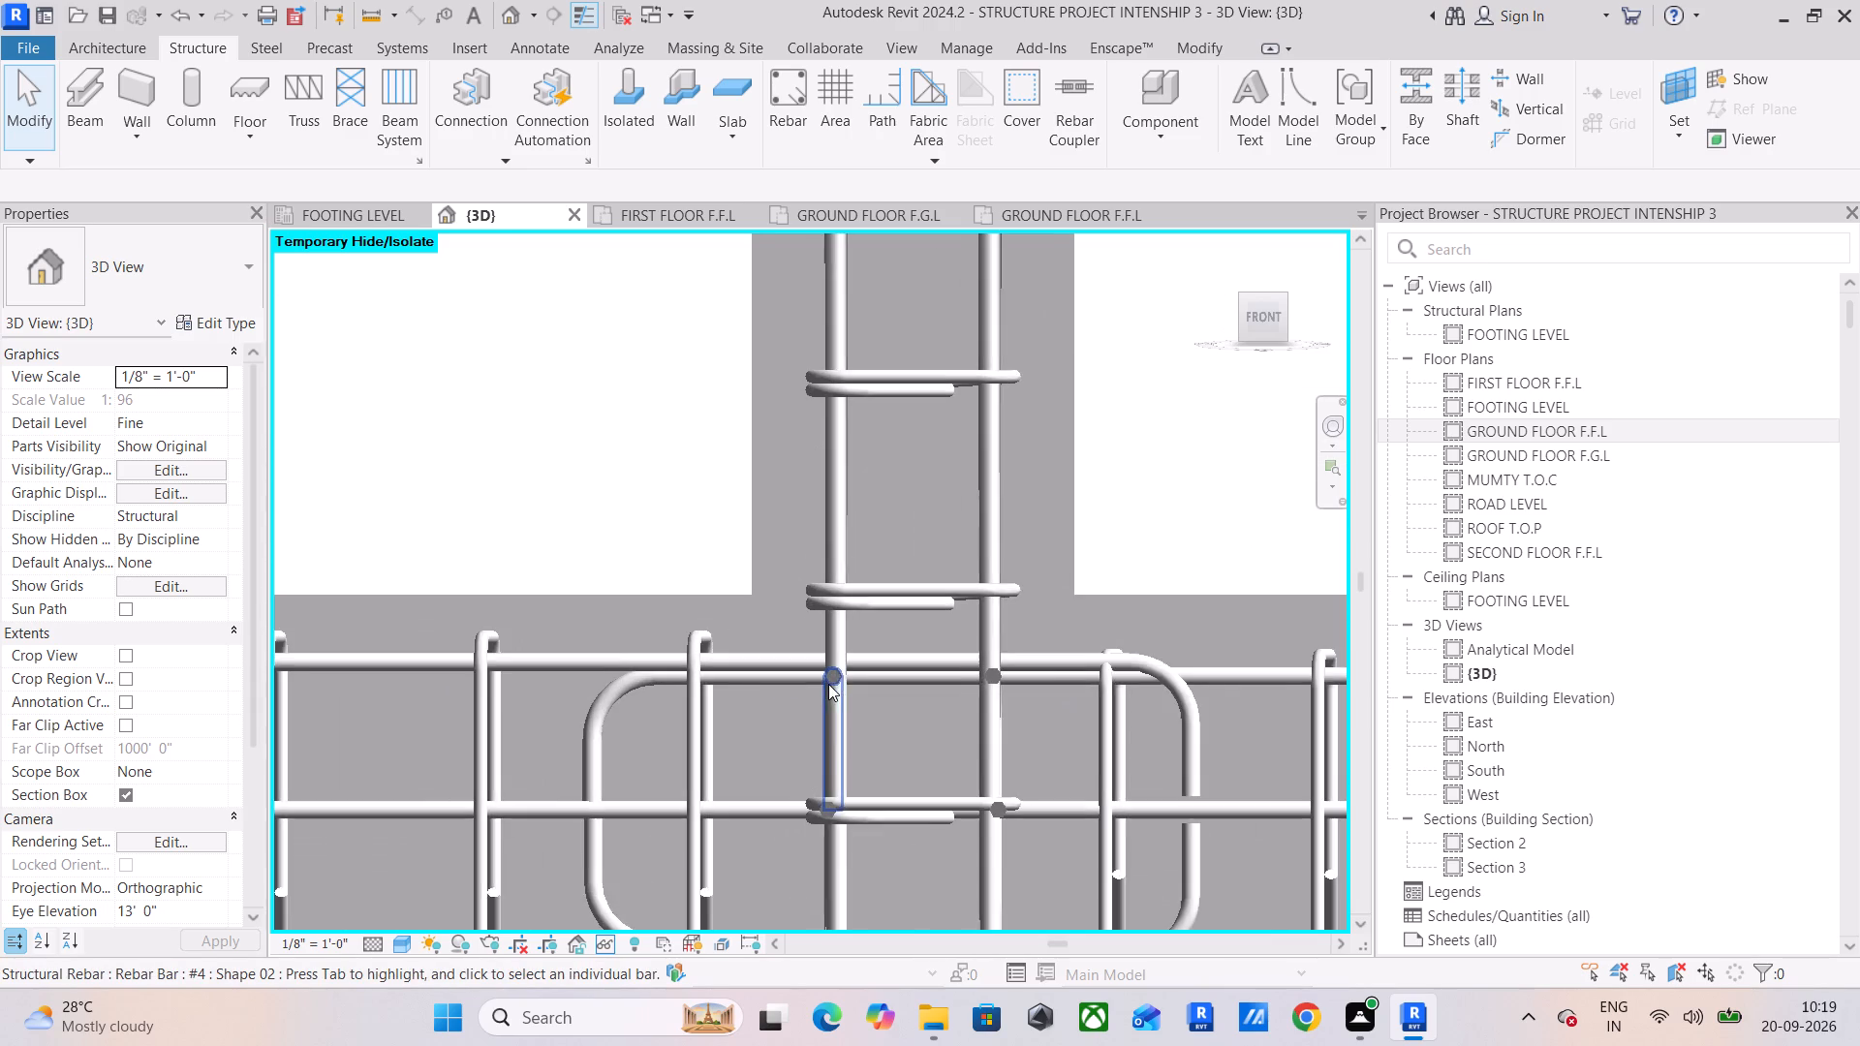
click(597, 723)
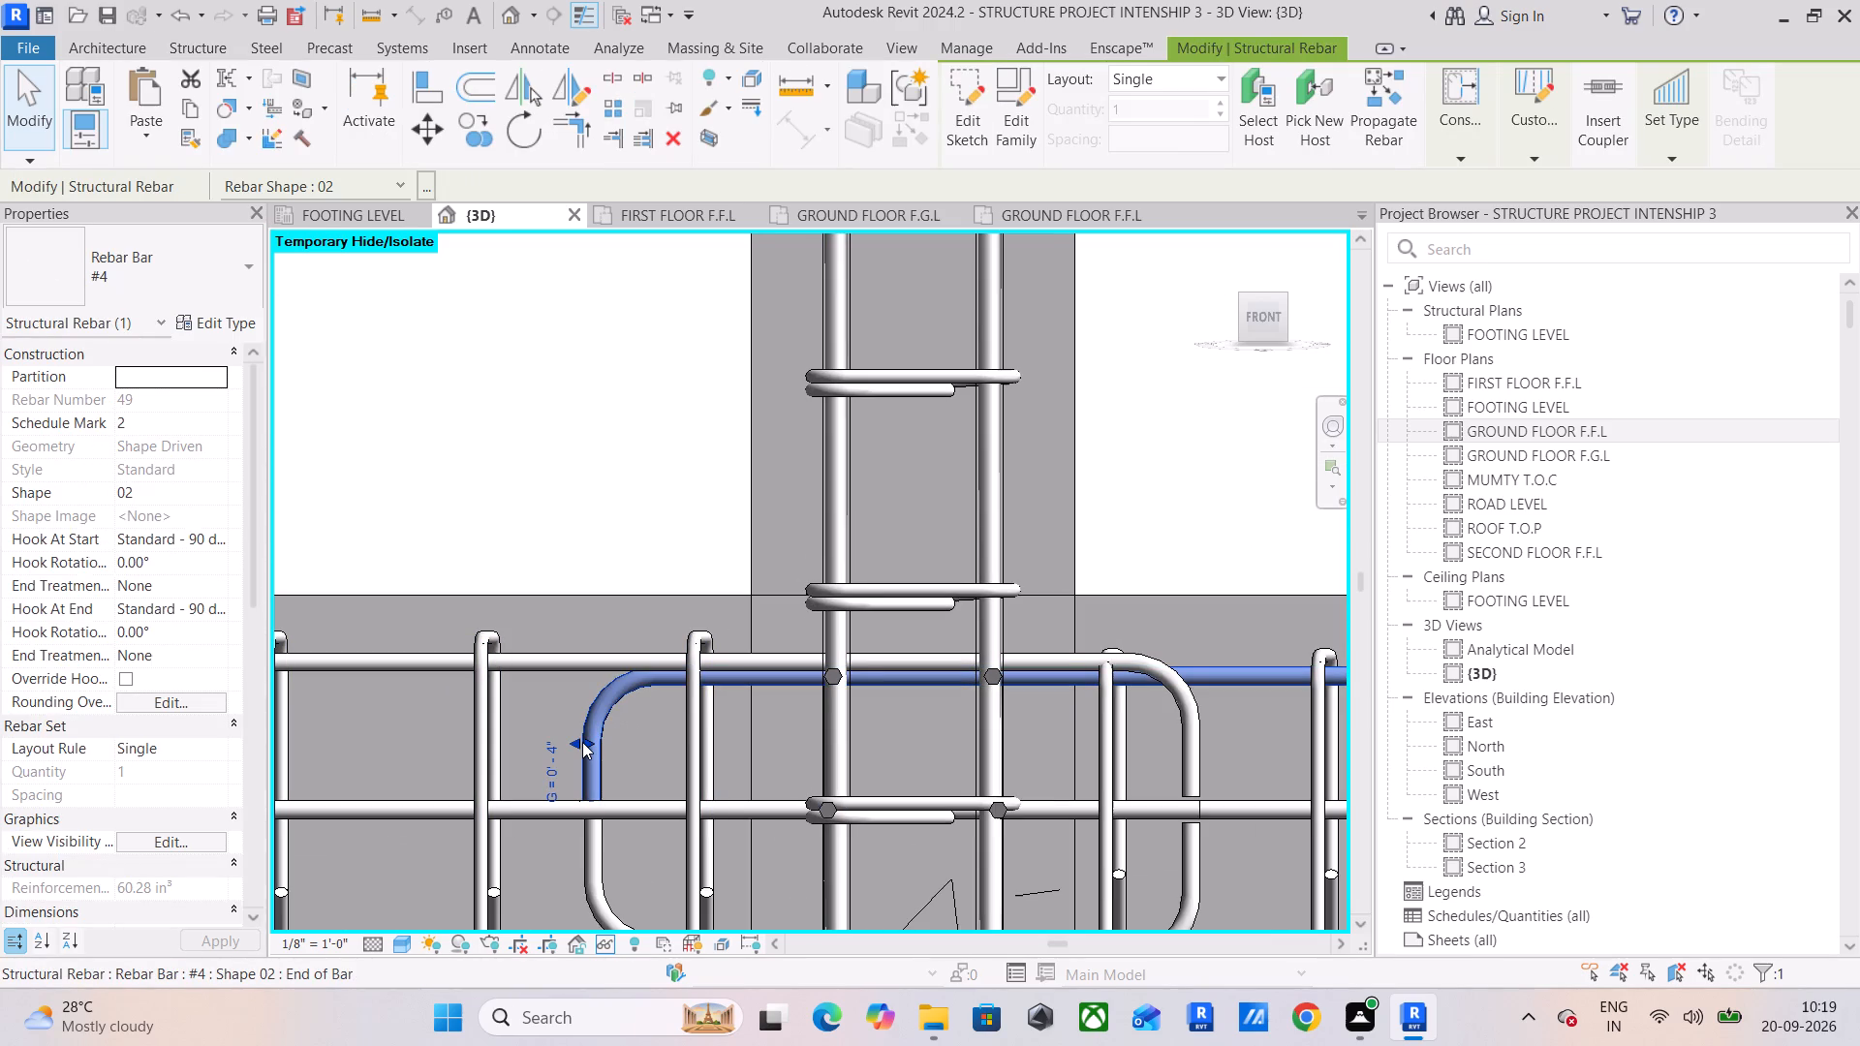
drag(586, 740, 754, 745)
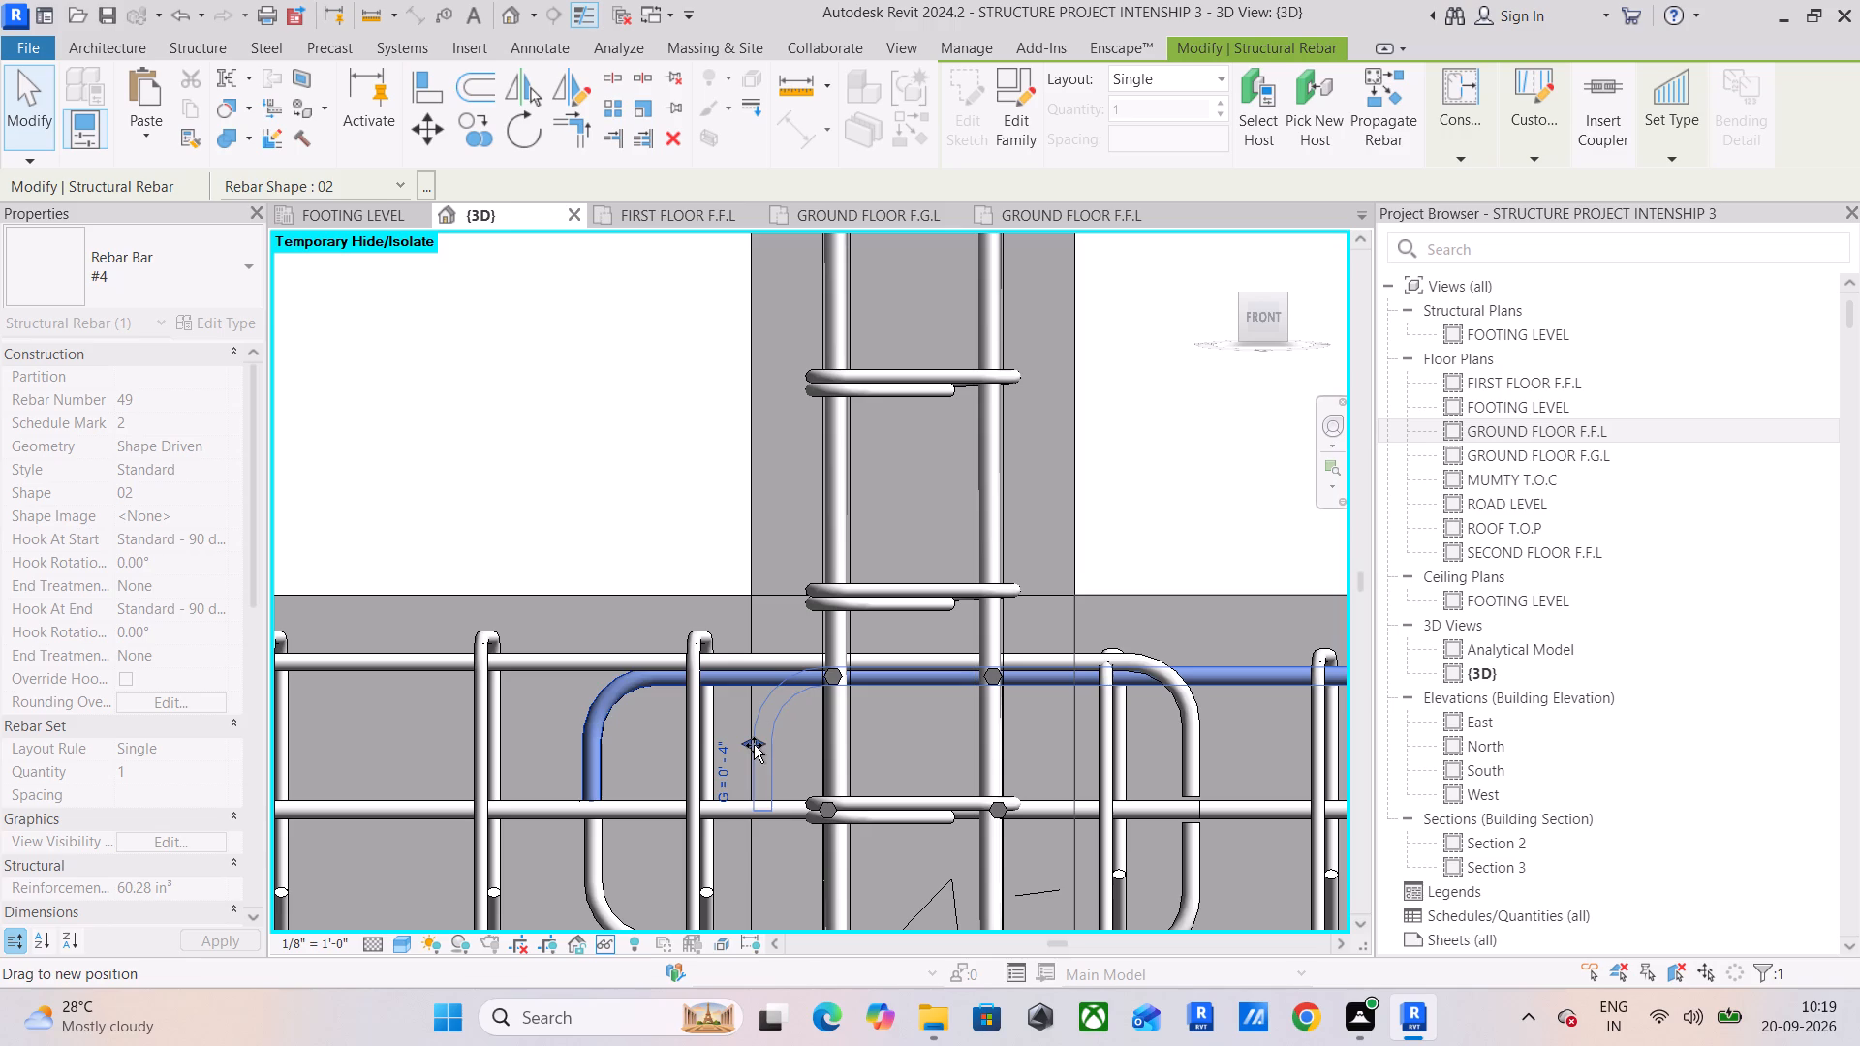
drag(754, 745, 755, 746)
click(599, 728)
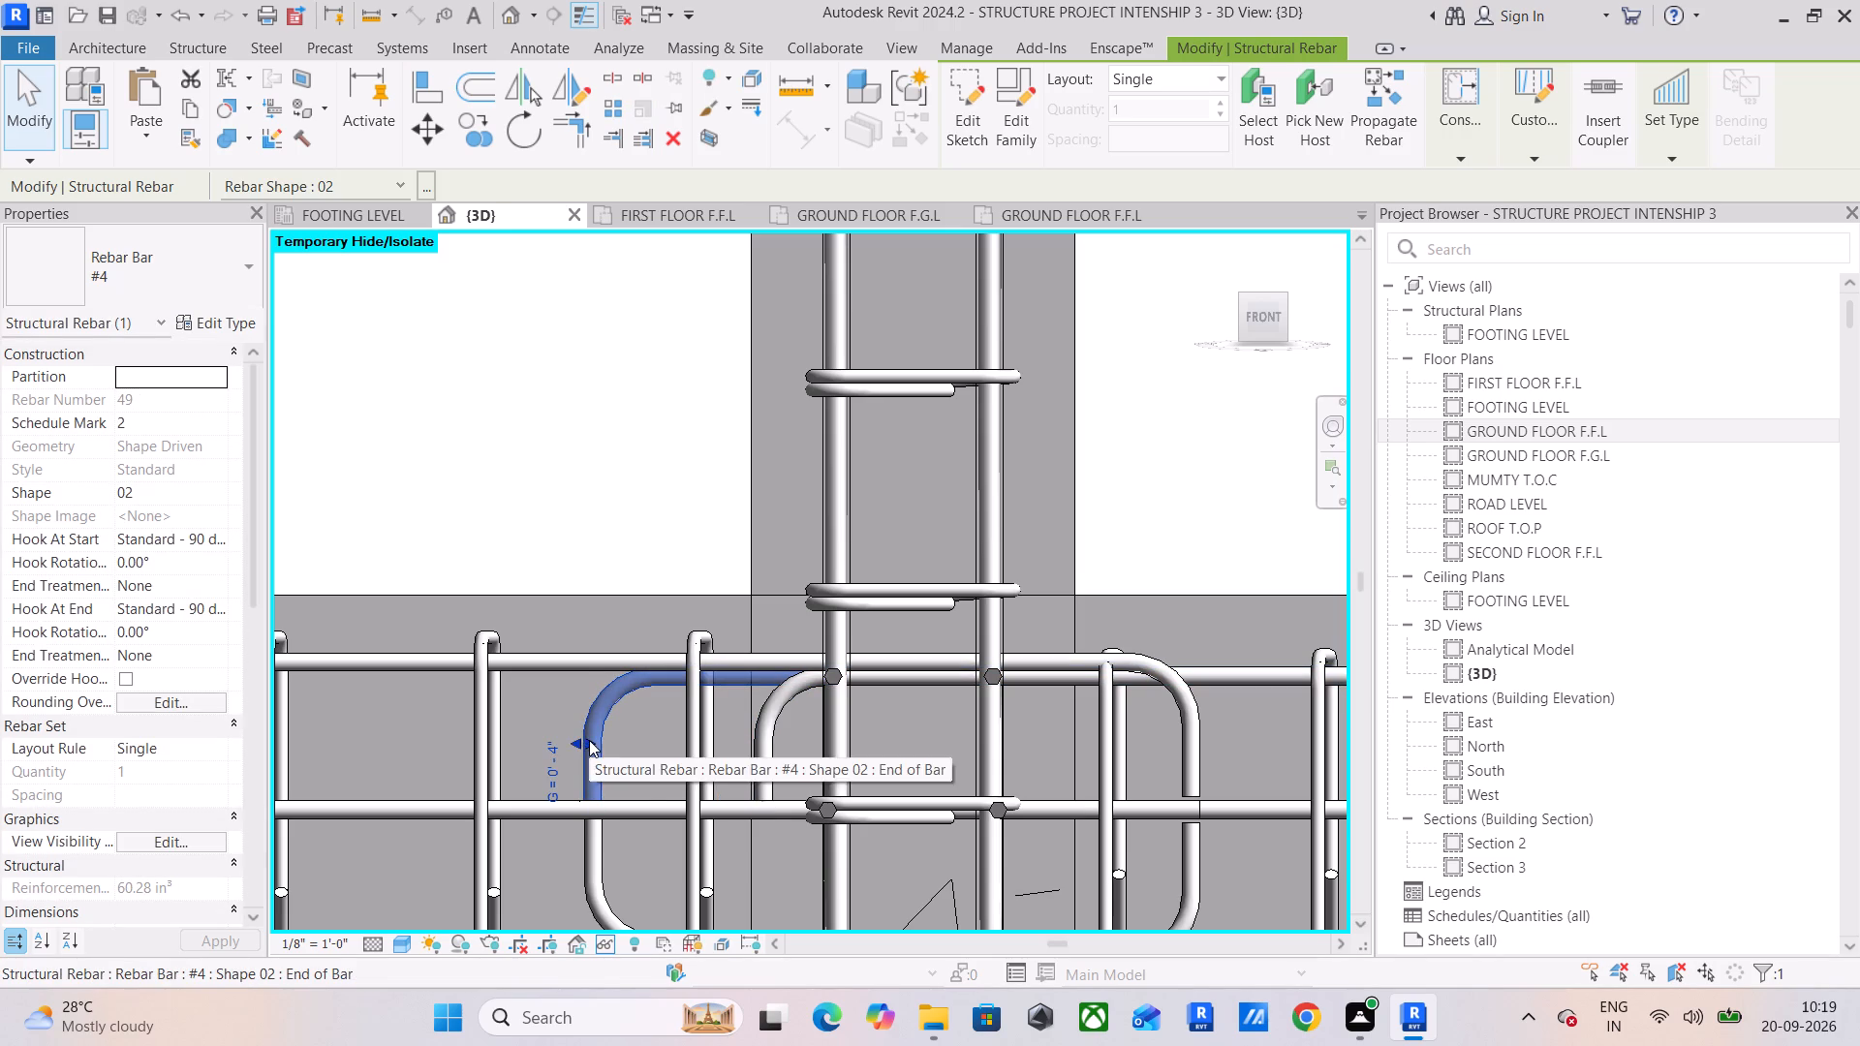
drag(589, 740, 758, 758)
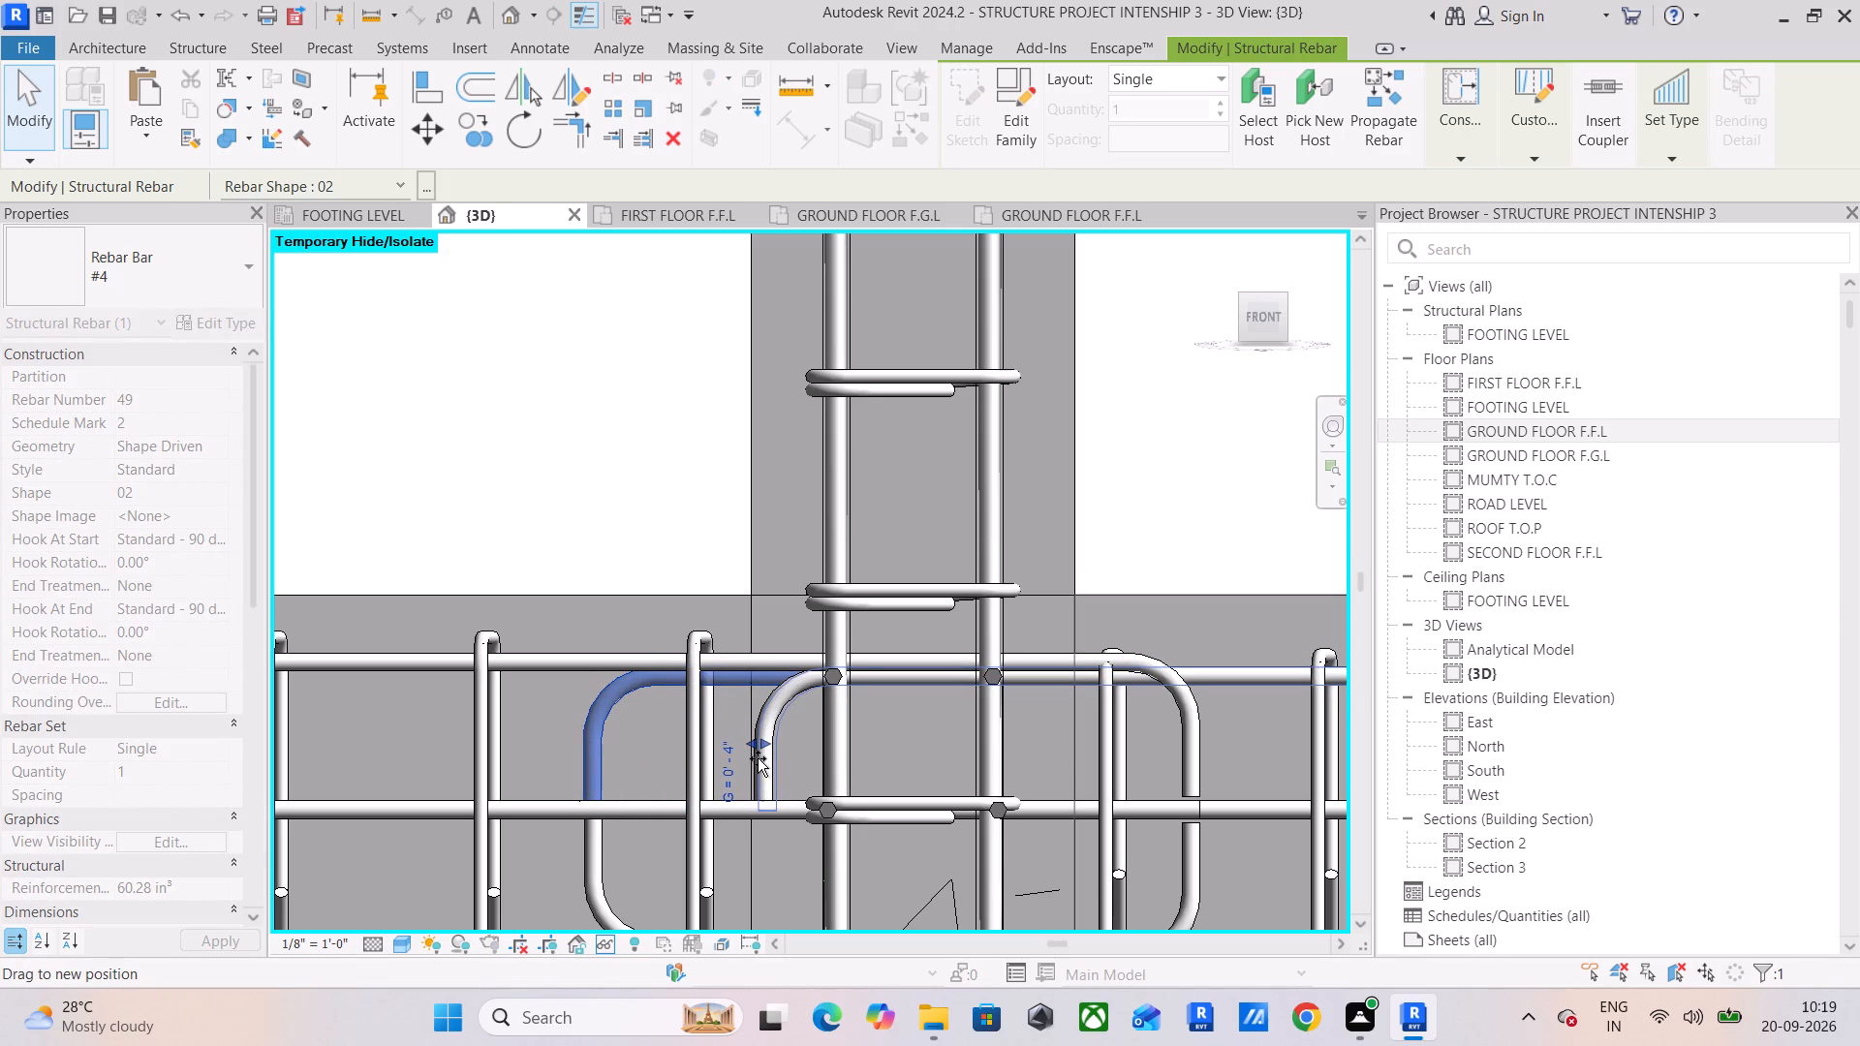
drag(758, 758, 755, 757)
Pull both bottom #4 hooked bars (shape 02) of the right span back so their hooks align with the top hooks in the interior column.
click(600, 838)
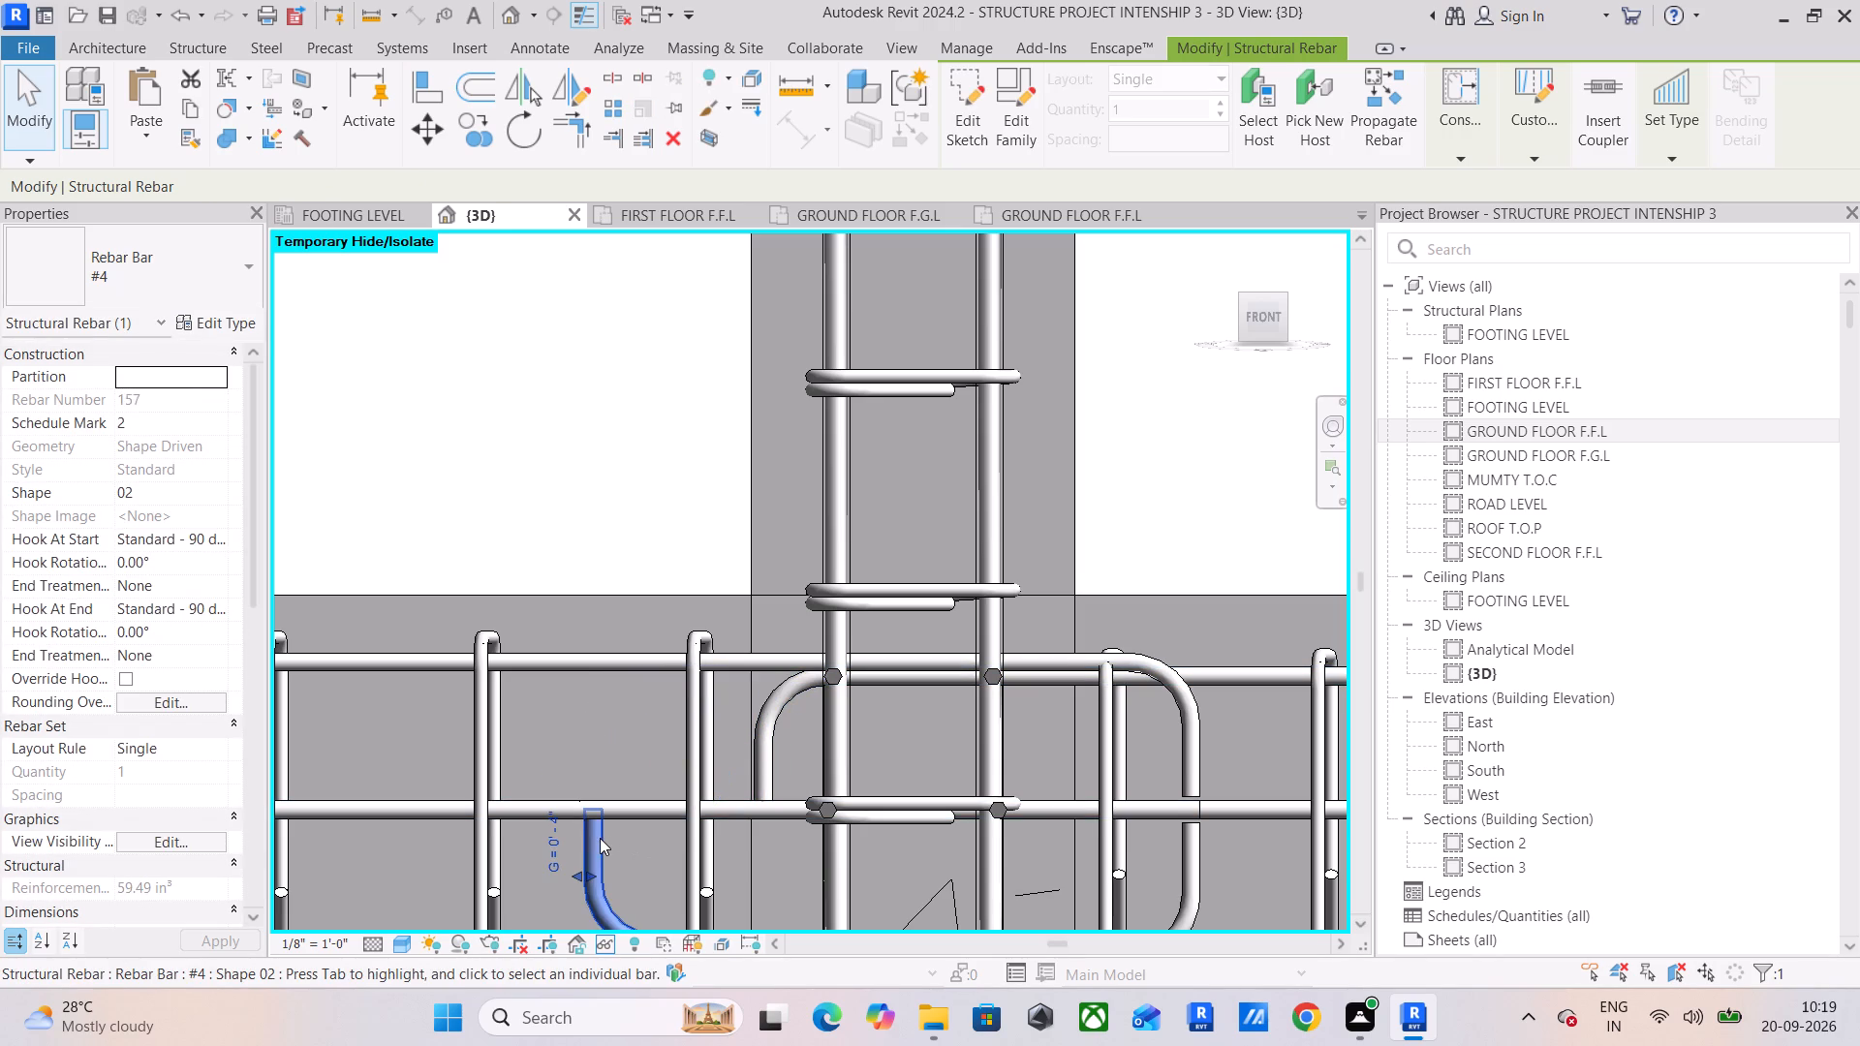
drag(591, 877, 767, 885)
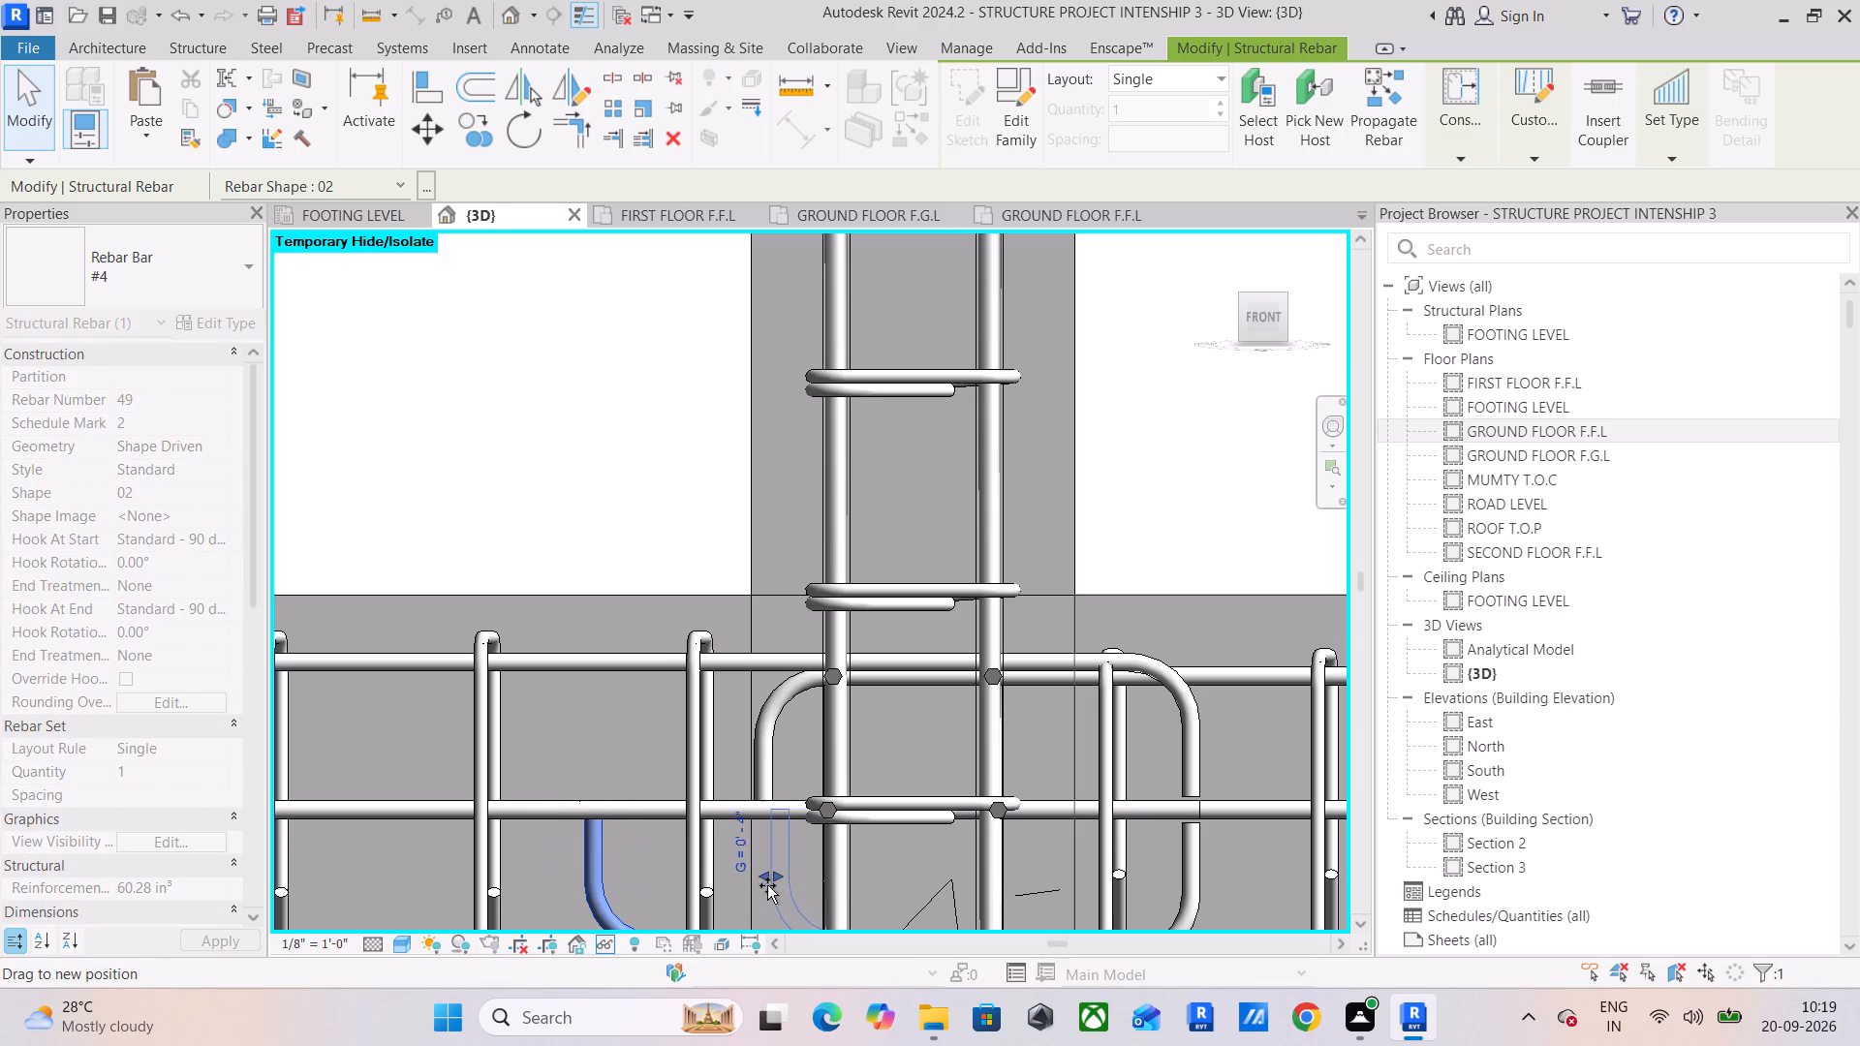
drag(767, 885, 756, 890)
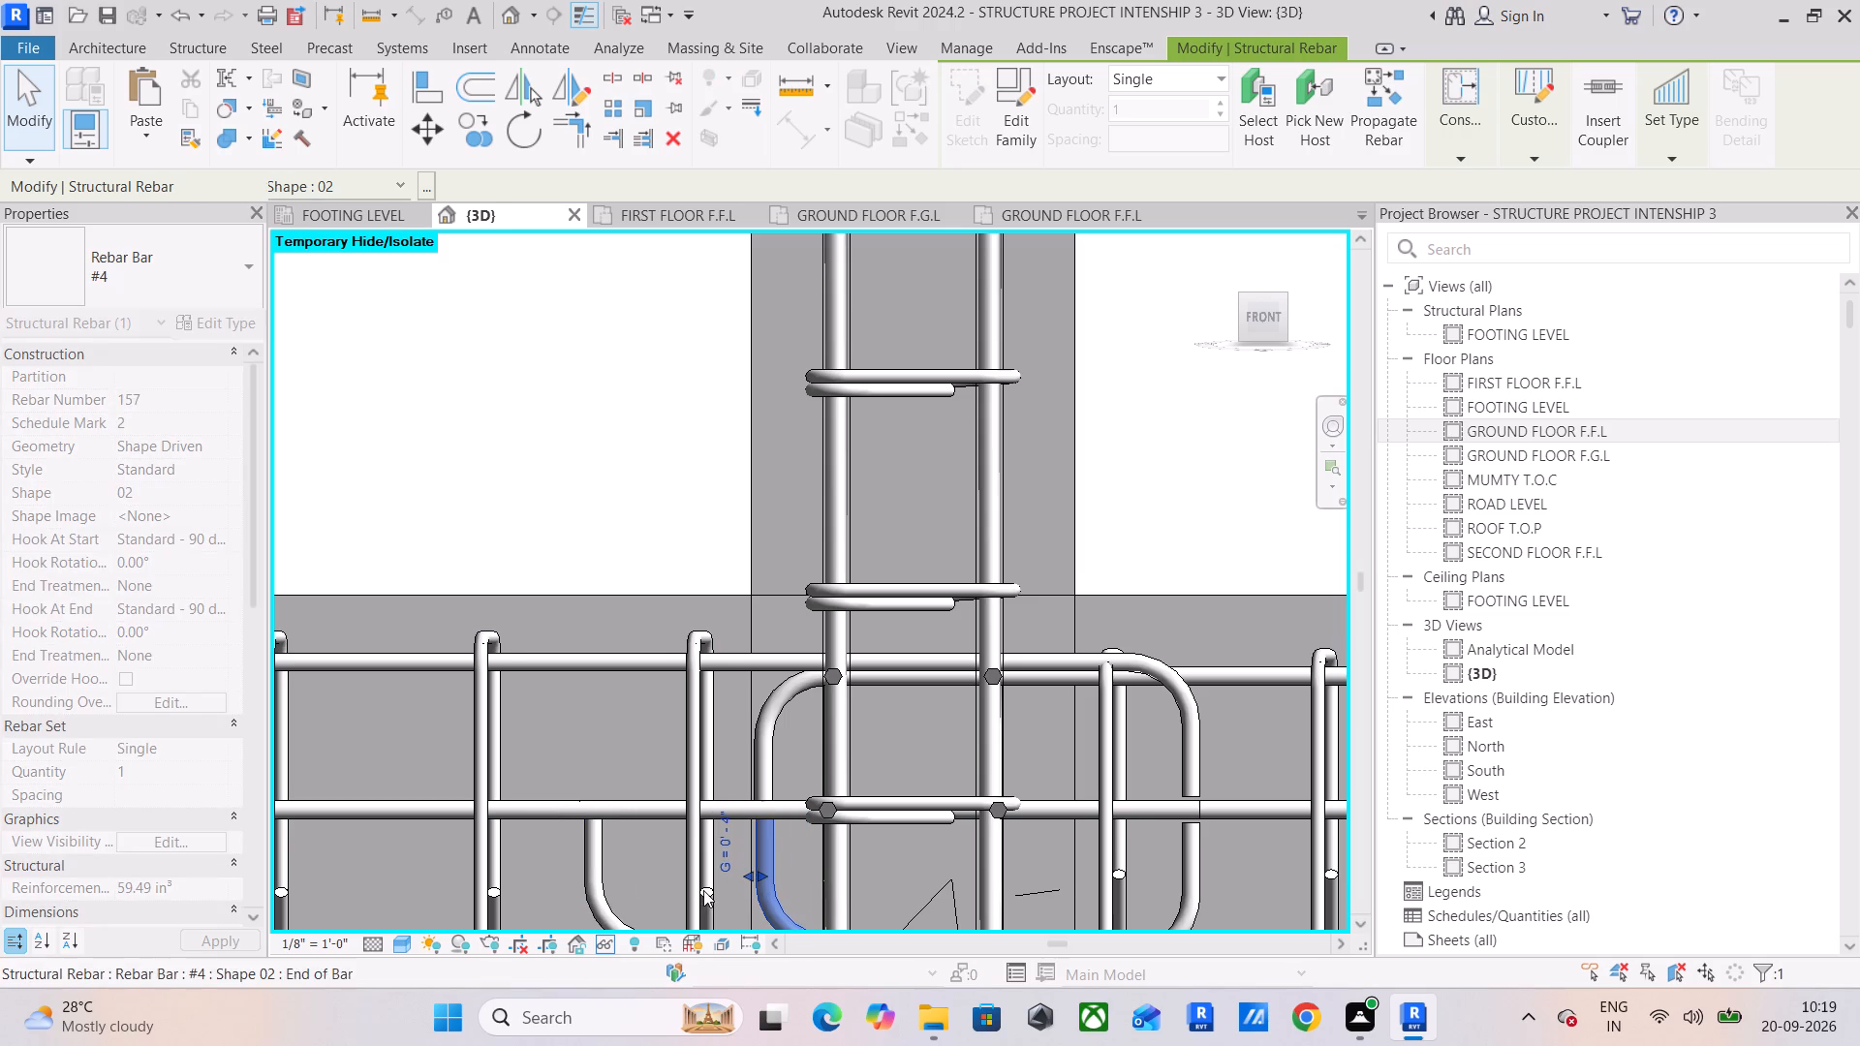
click(599, 861)
drag(592, 877, 730, 892)
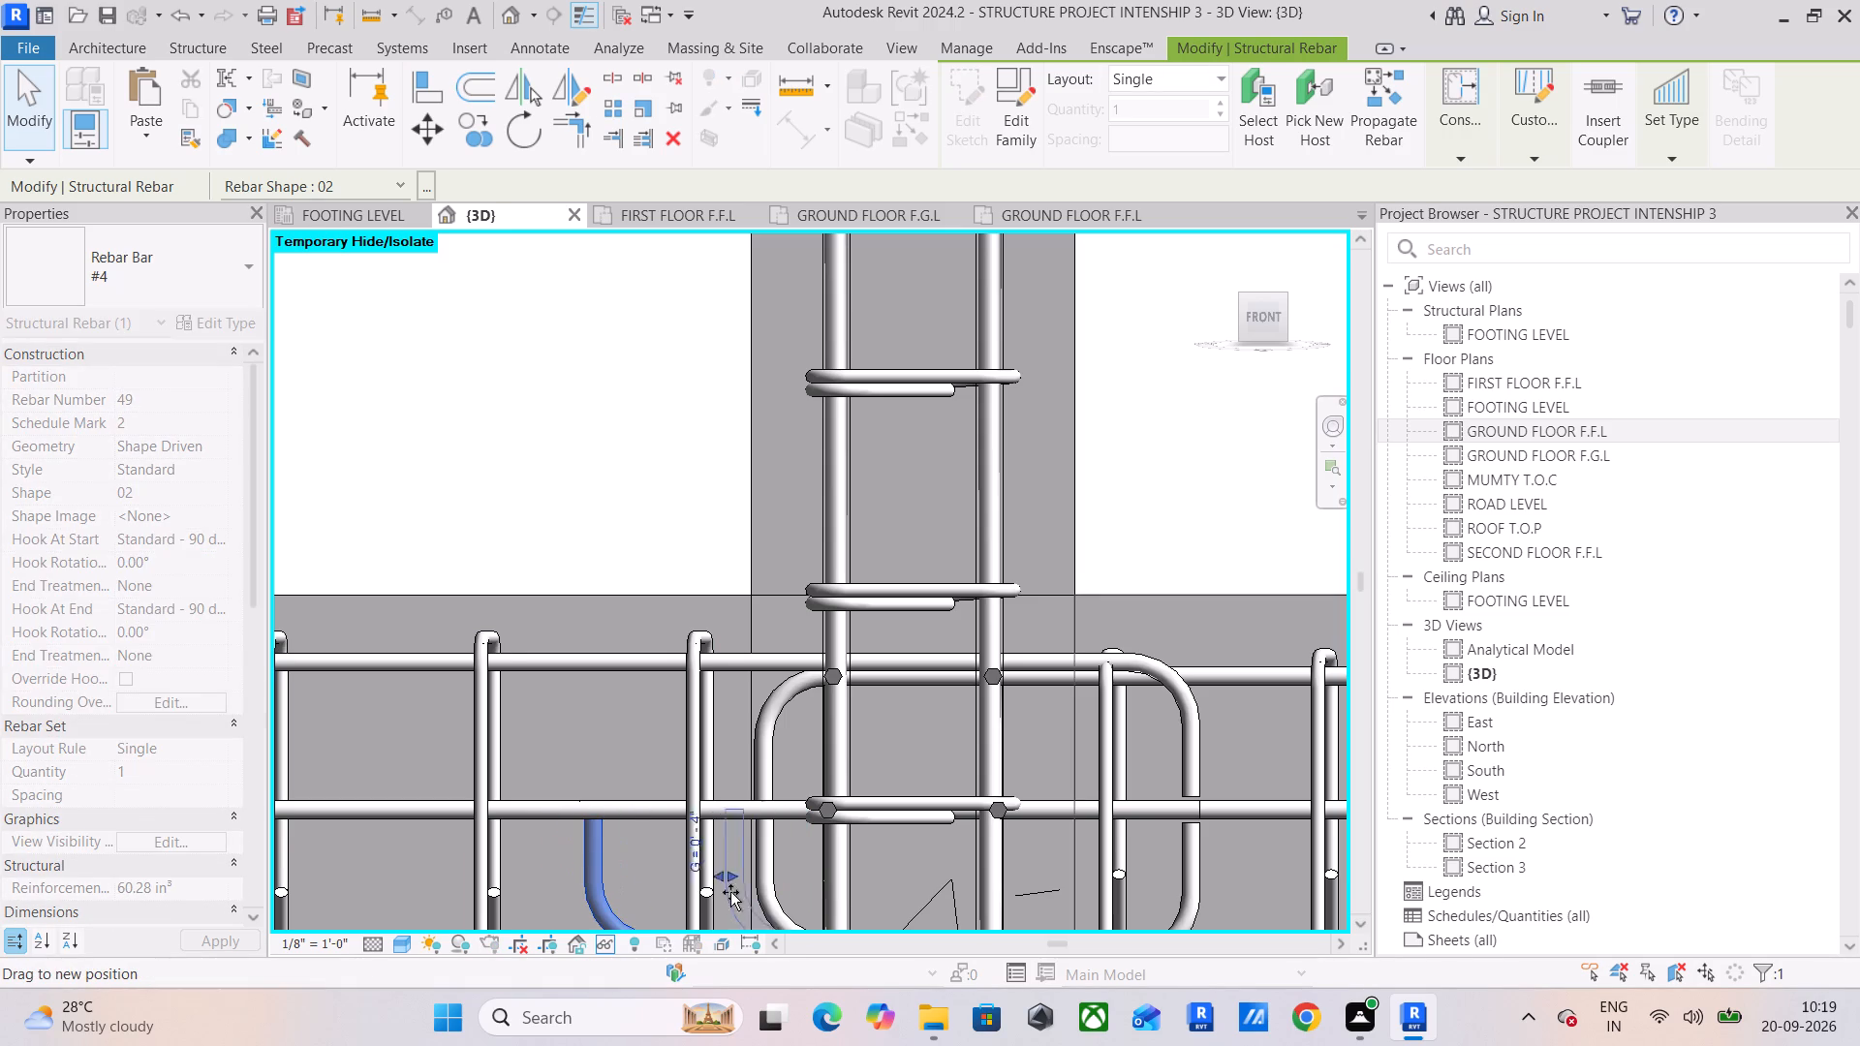
drag(730, 892, 755, 895)
scroll(757, 891, down, 4)
middle_drag(757, 890, 740, 783)
scroll(739, 780, up, 12)
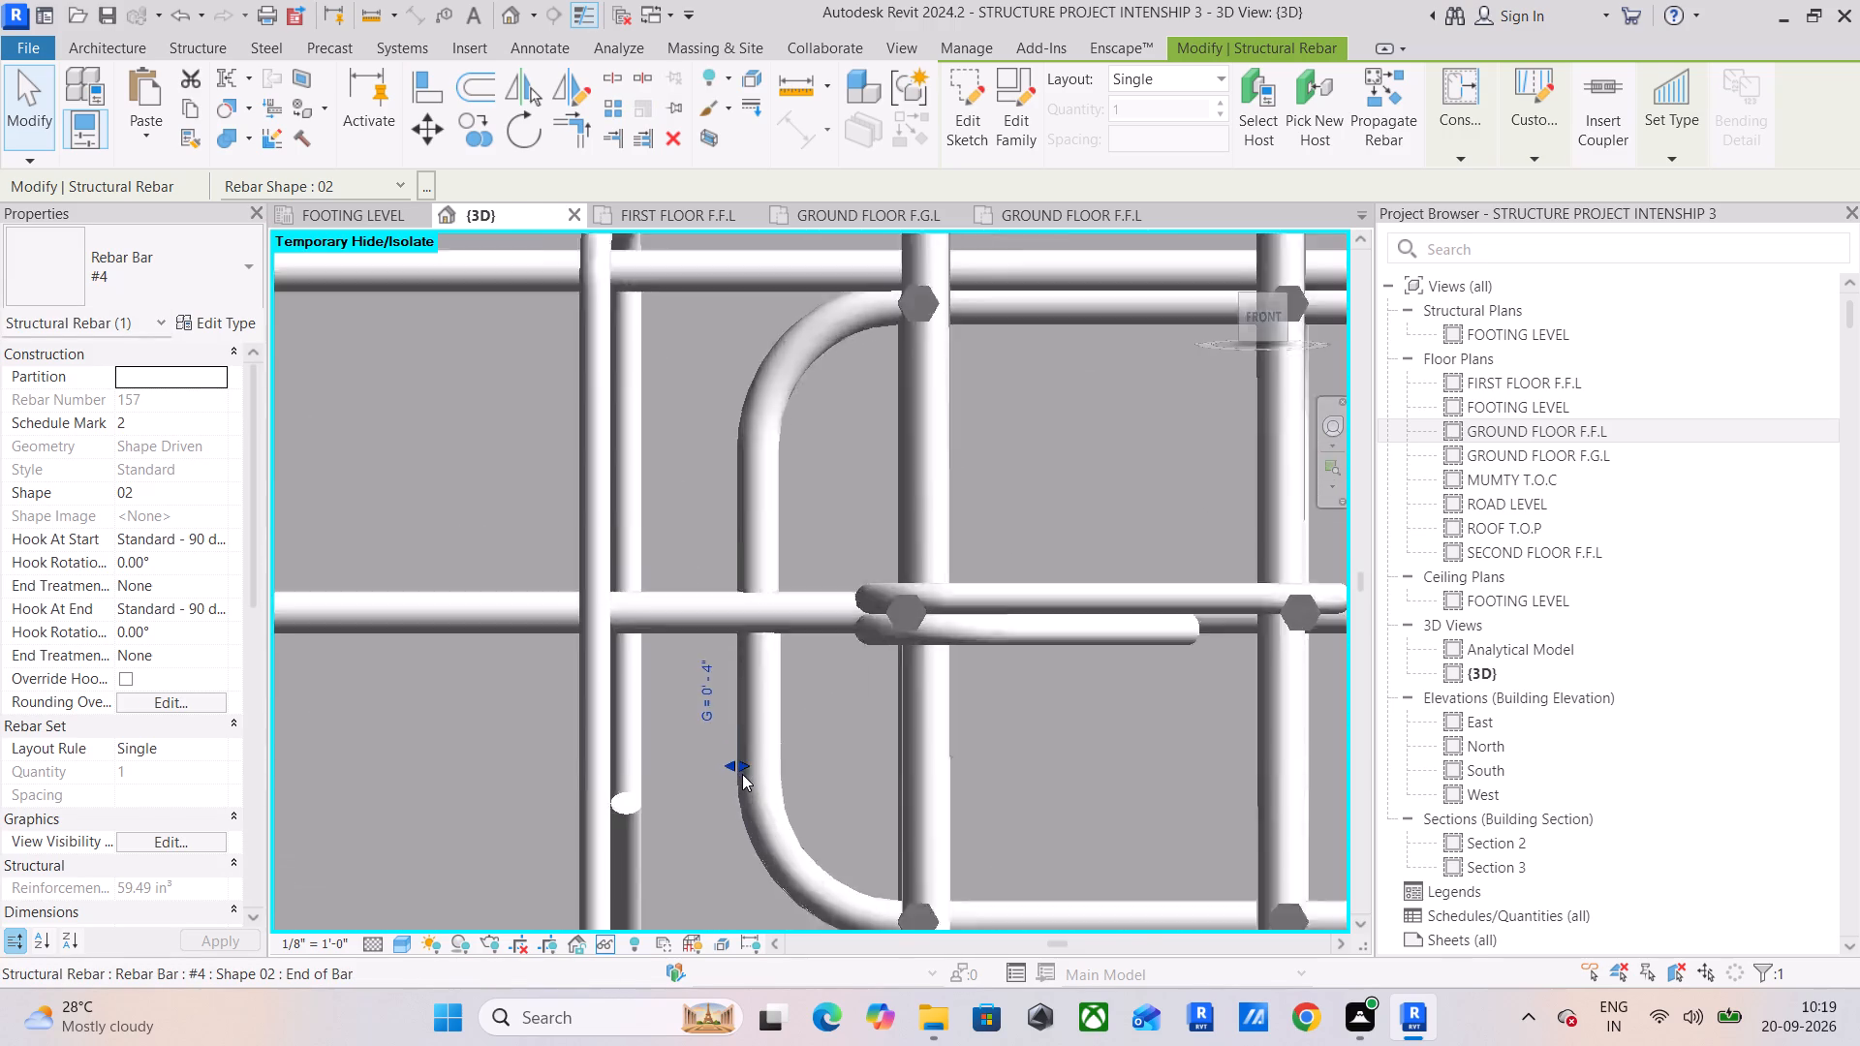
scroll(742, 774, up, 2)
scroll(809, 767, down, 9)
Pull both straight mid-height #4 bars (shape 00) of the right span back to line up with the hooks inside the interior column's left face.
click(637, 677)
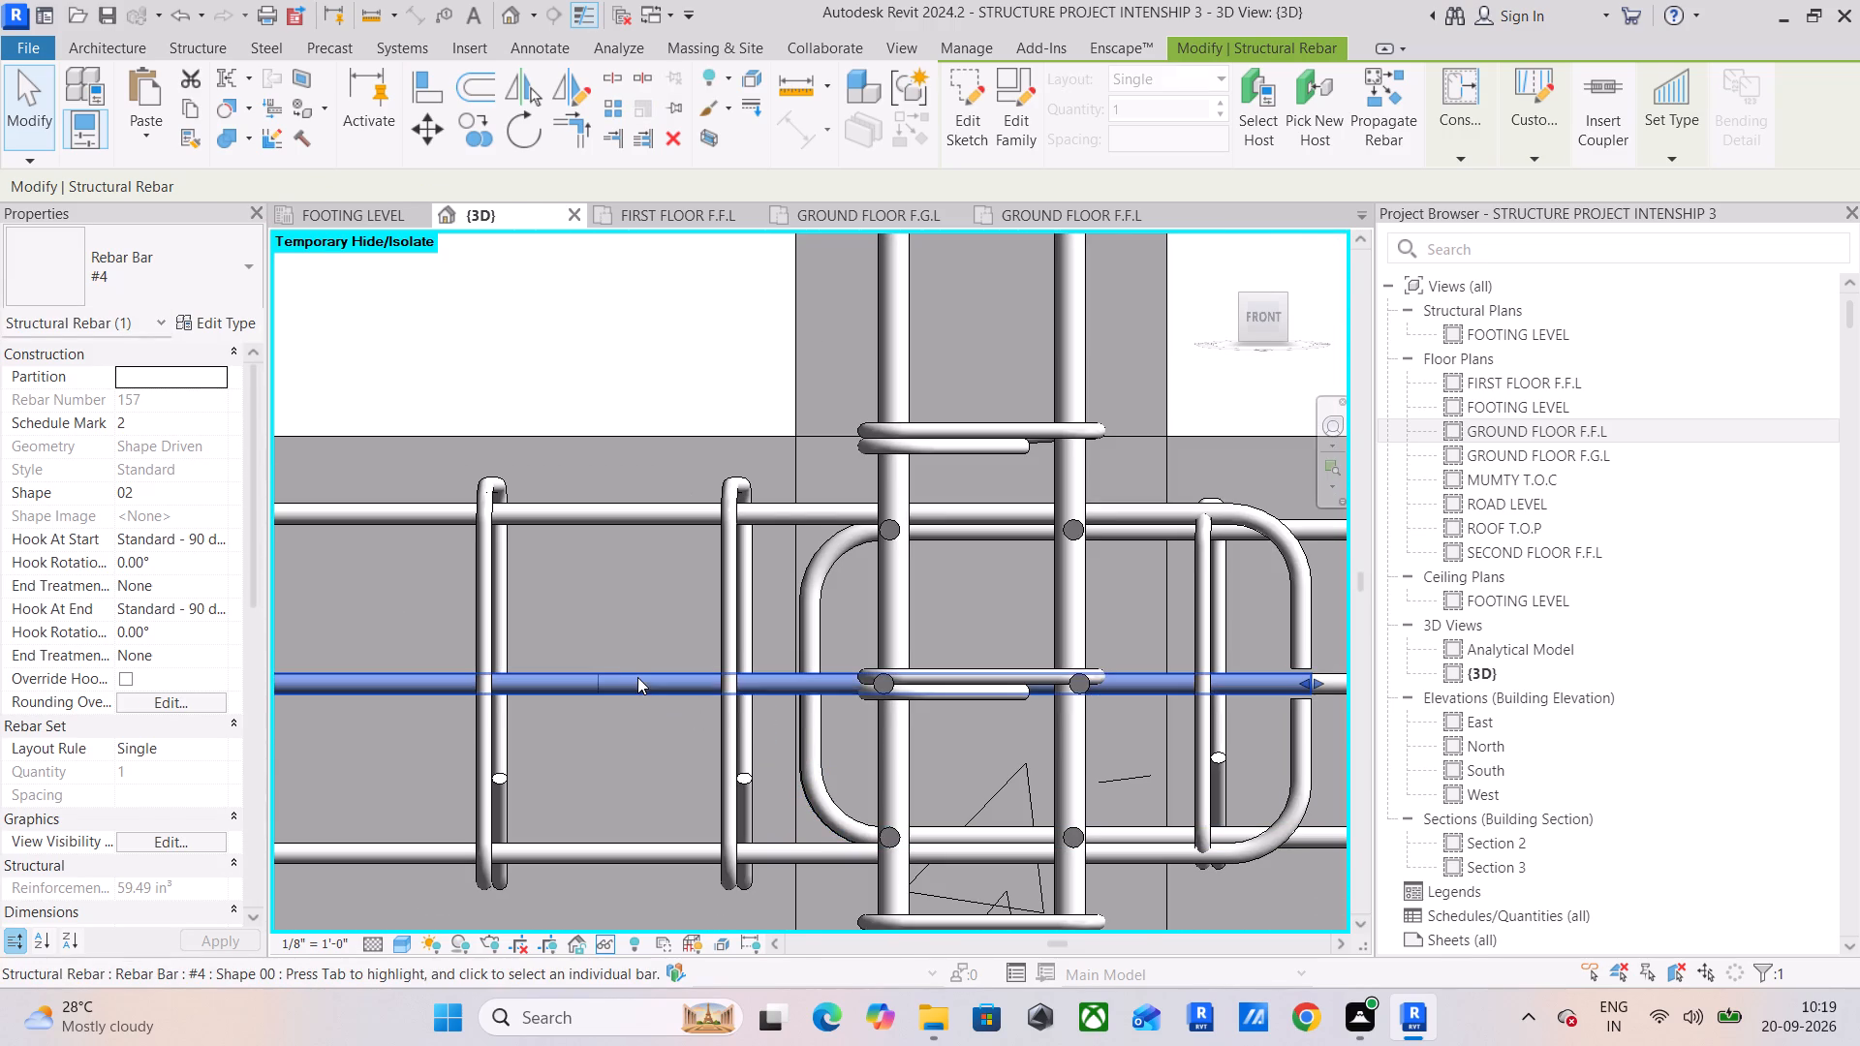
scroll(655, 677, down, 4)
click(1082, 672)
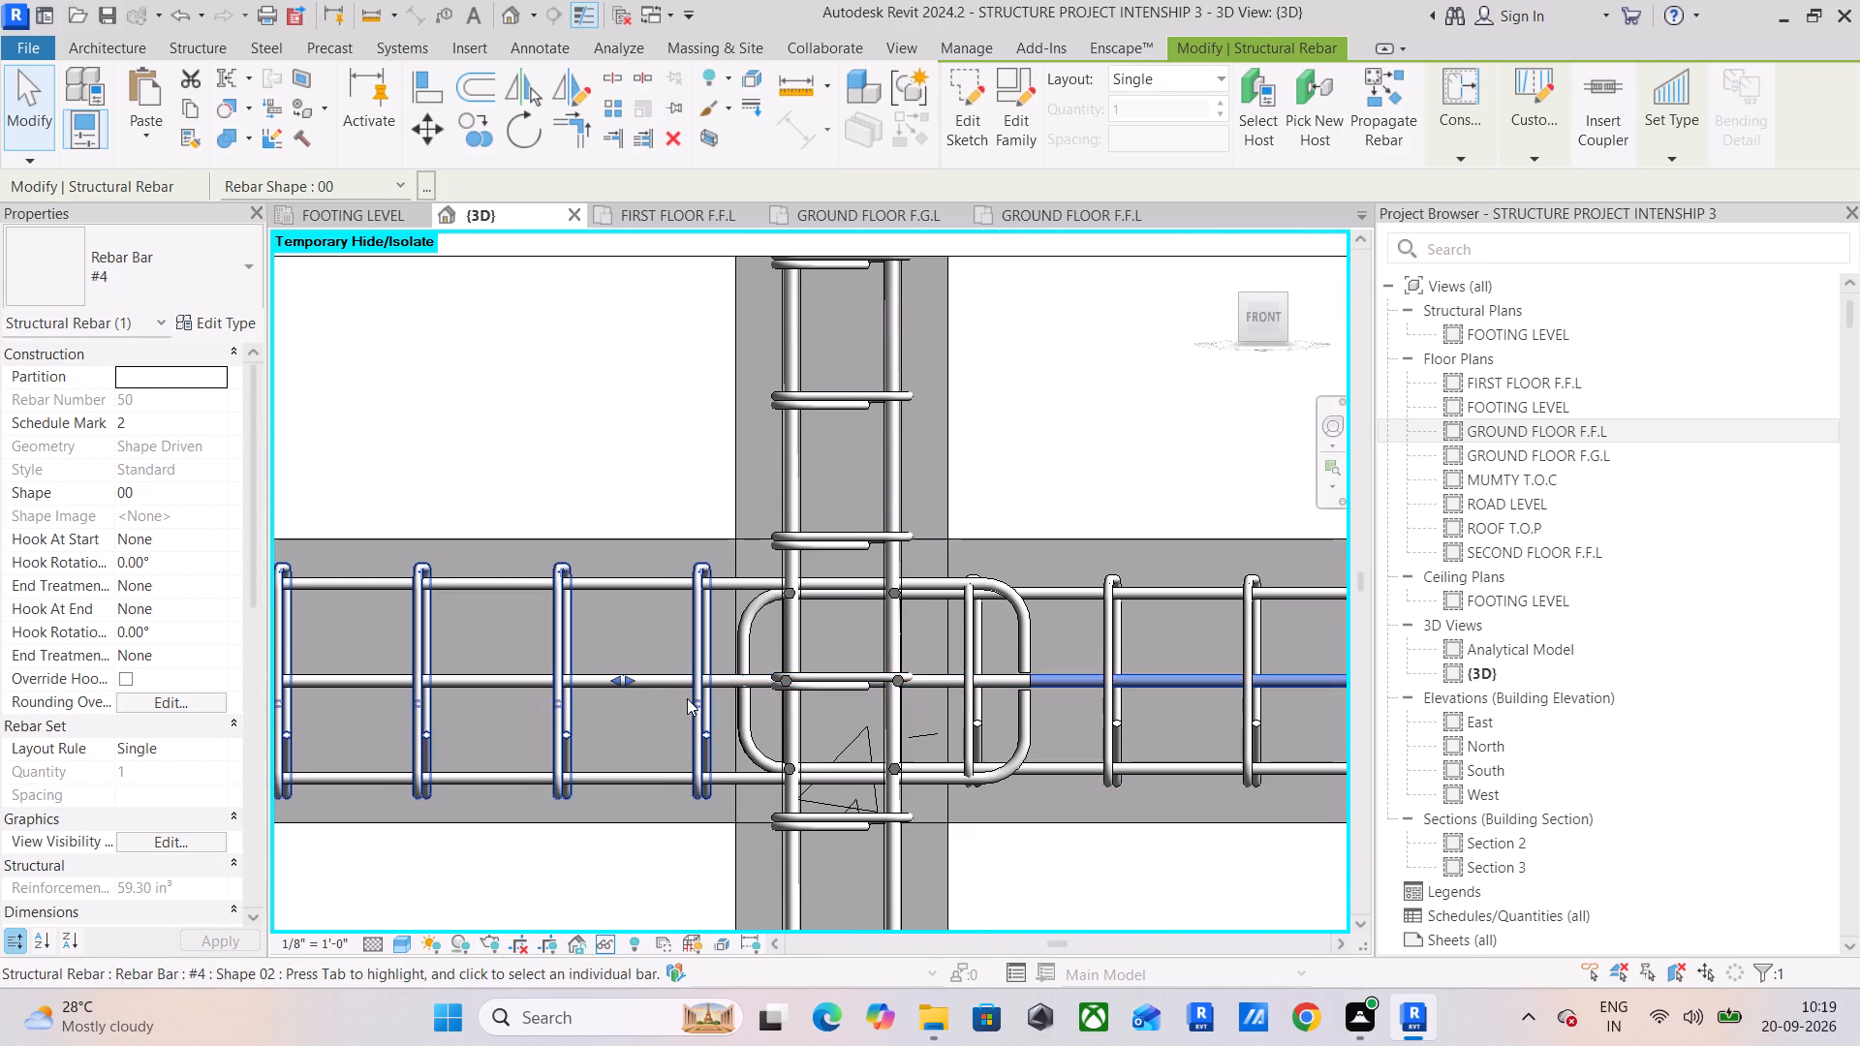
drag(625, 676, 746, 696)
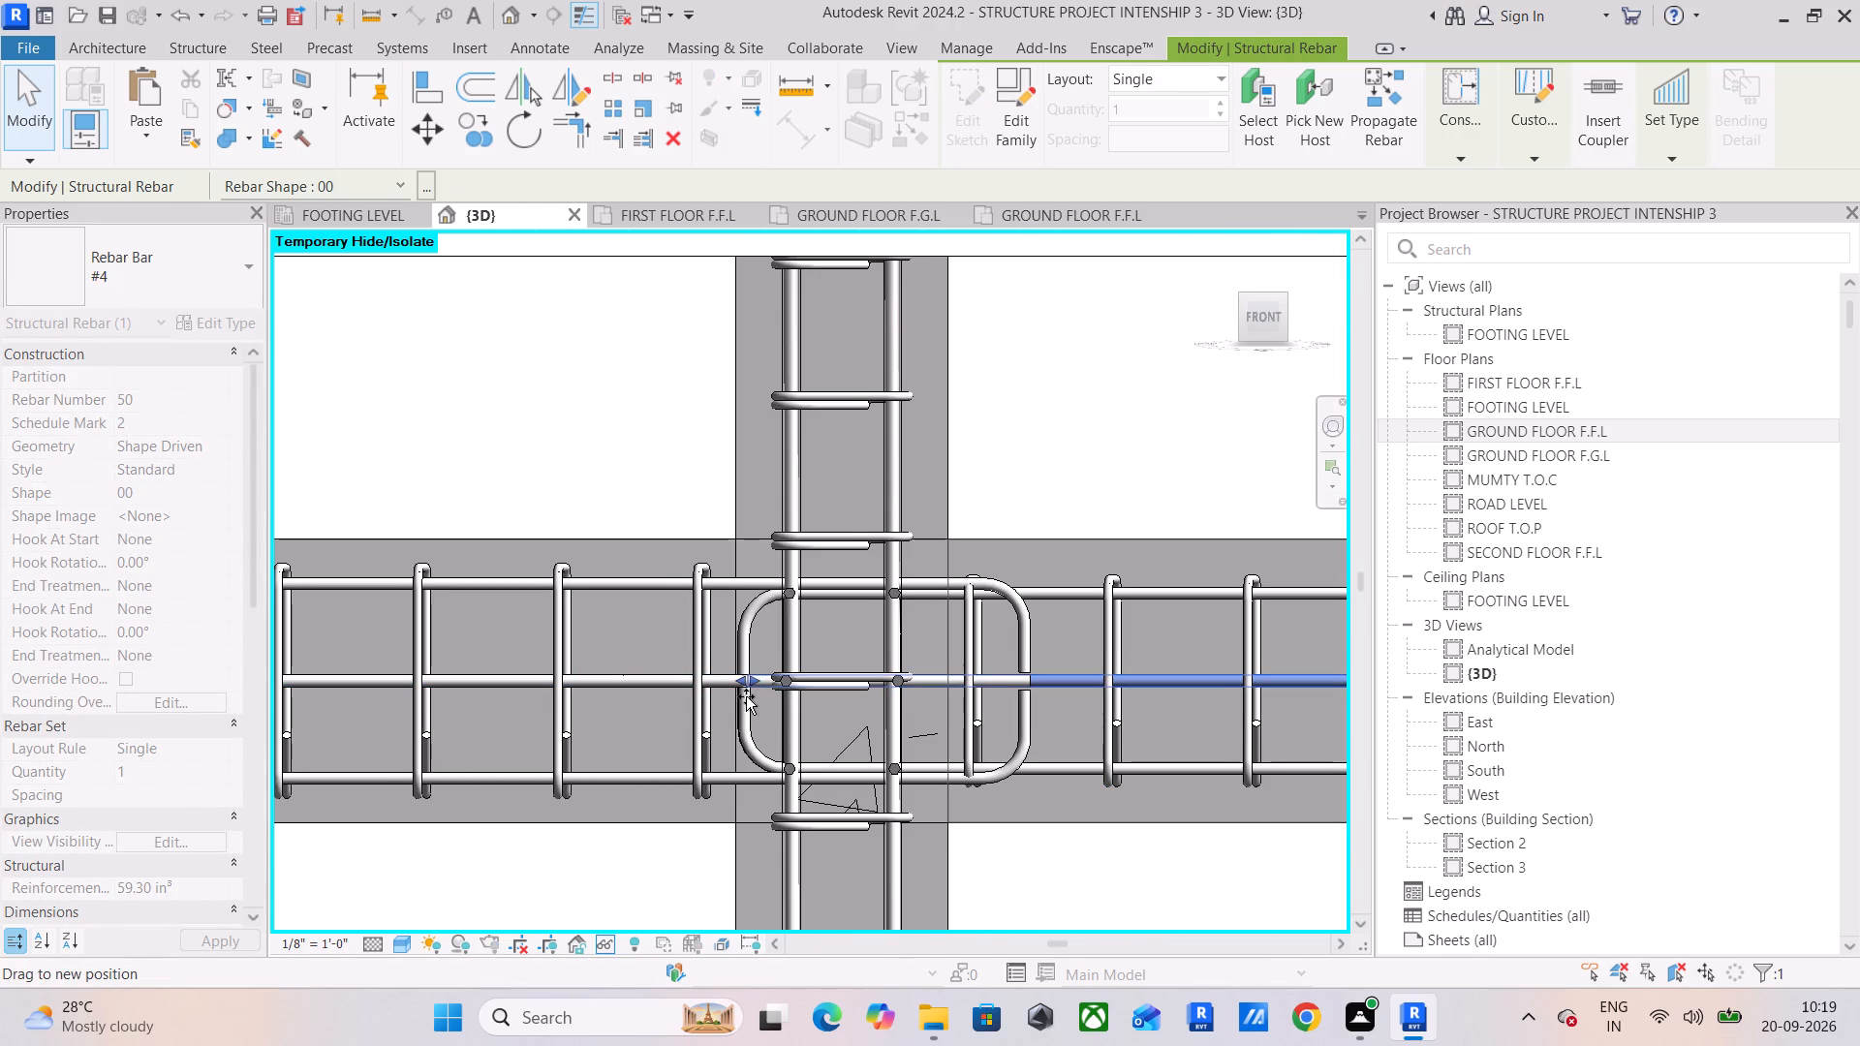
drag(746, 696, 745, 696)
click(609, 686)
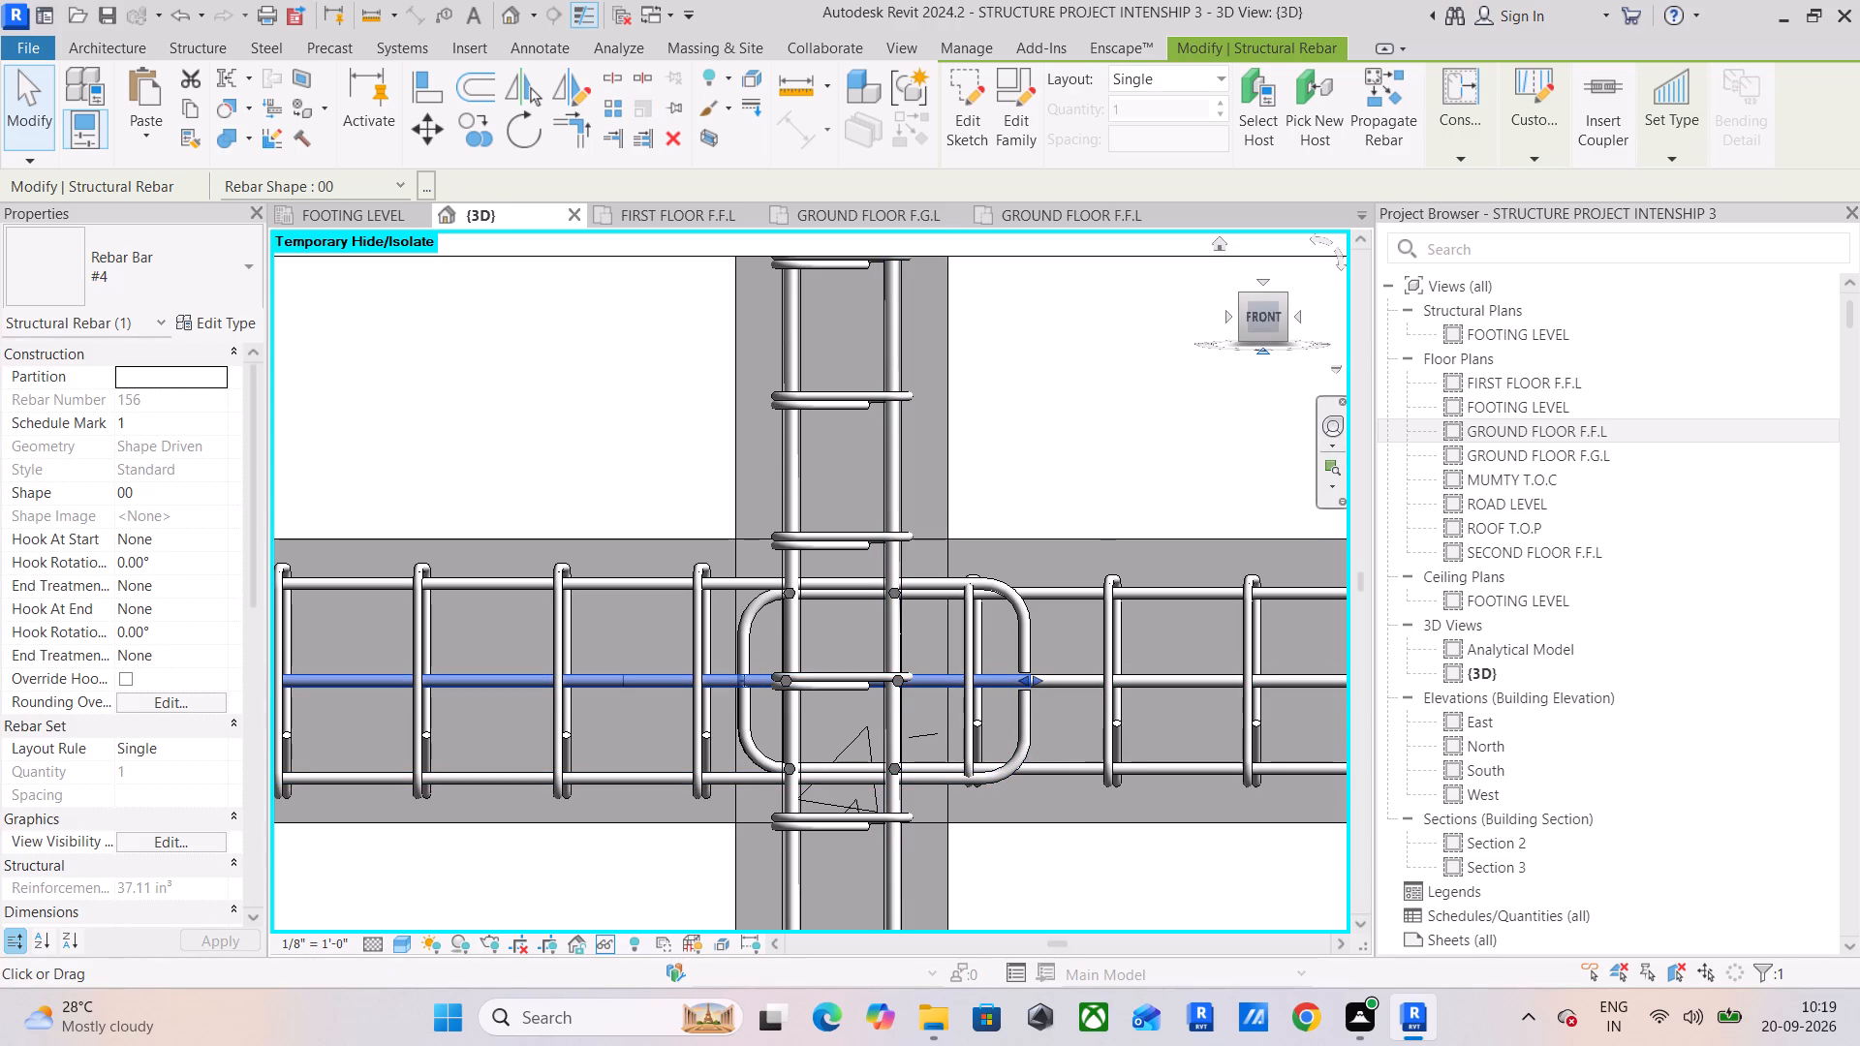
drag(1262, 318, 1260, 354)
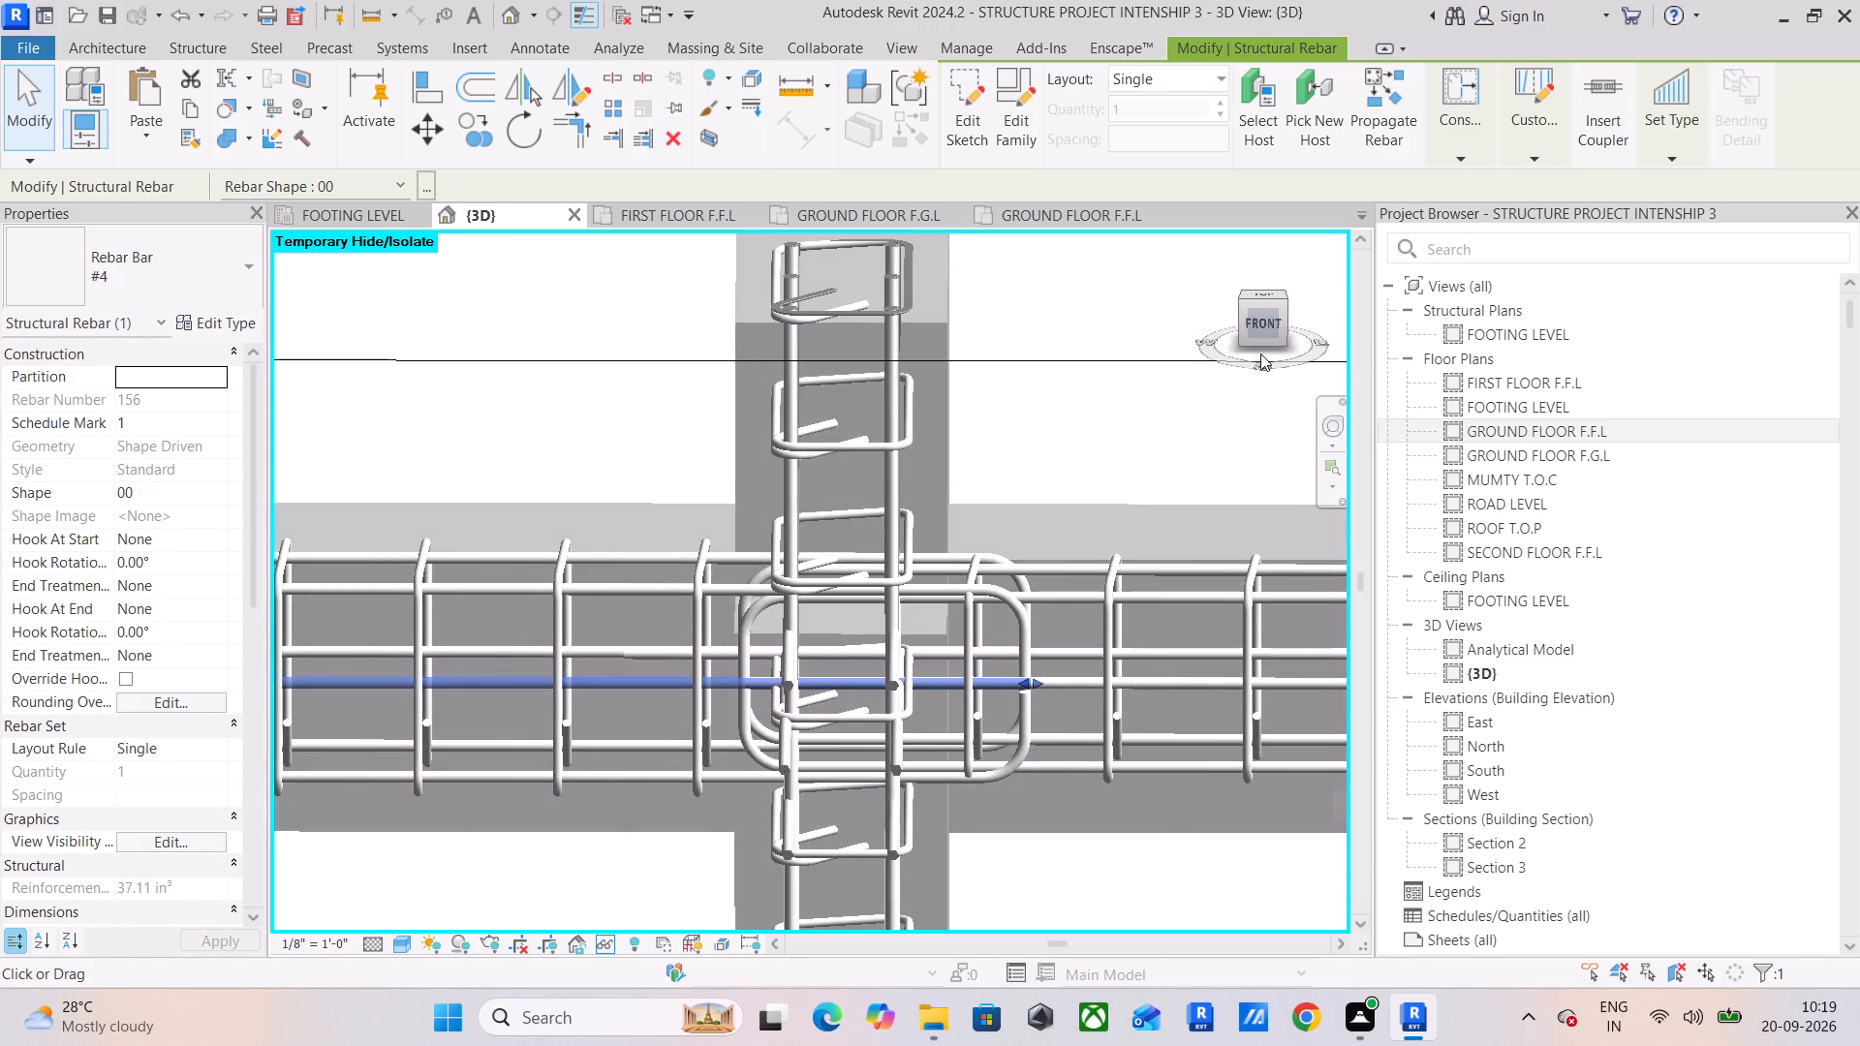
drag(1260, 354, 1264, 346)
click(1075, 661)
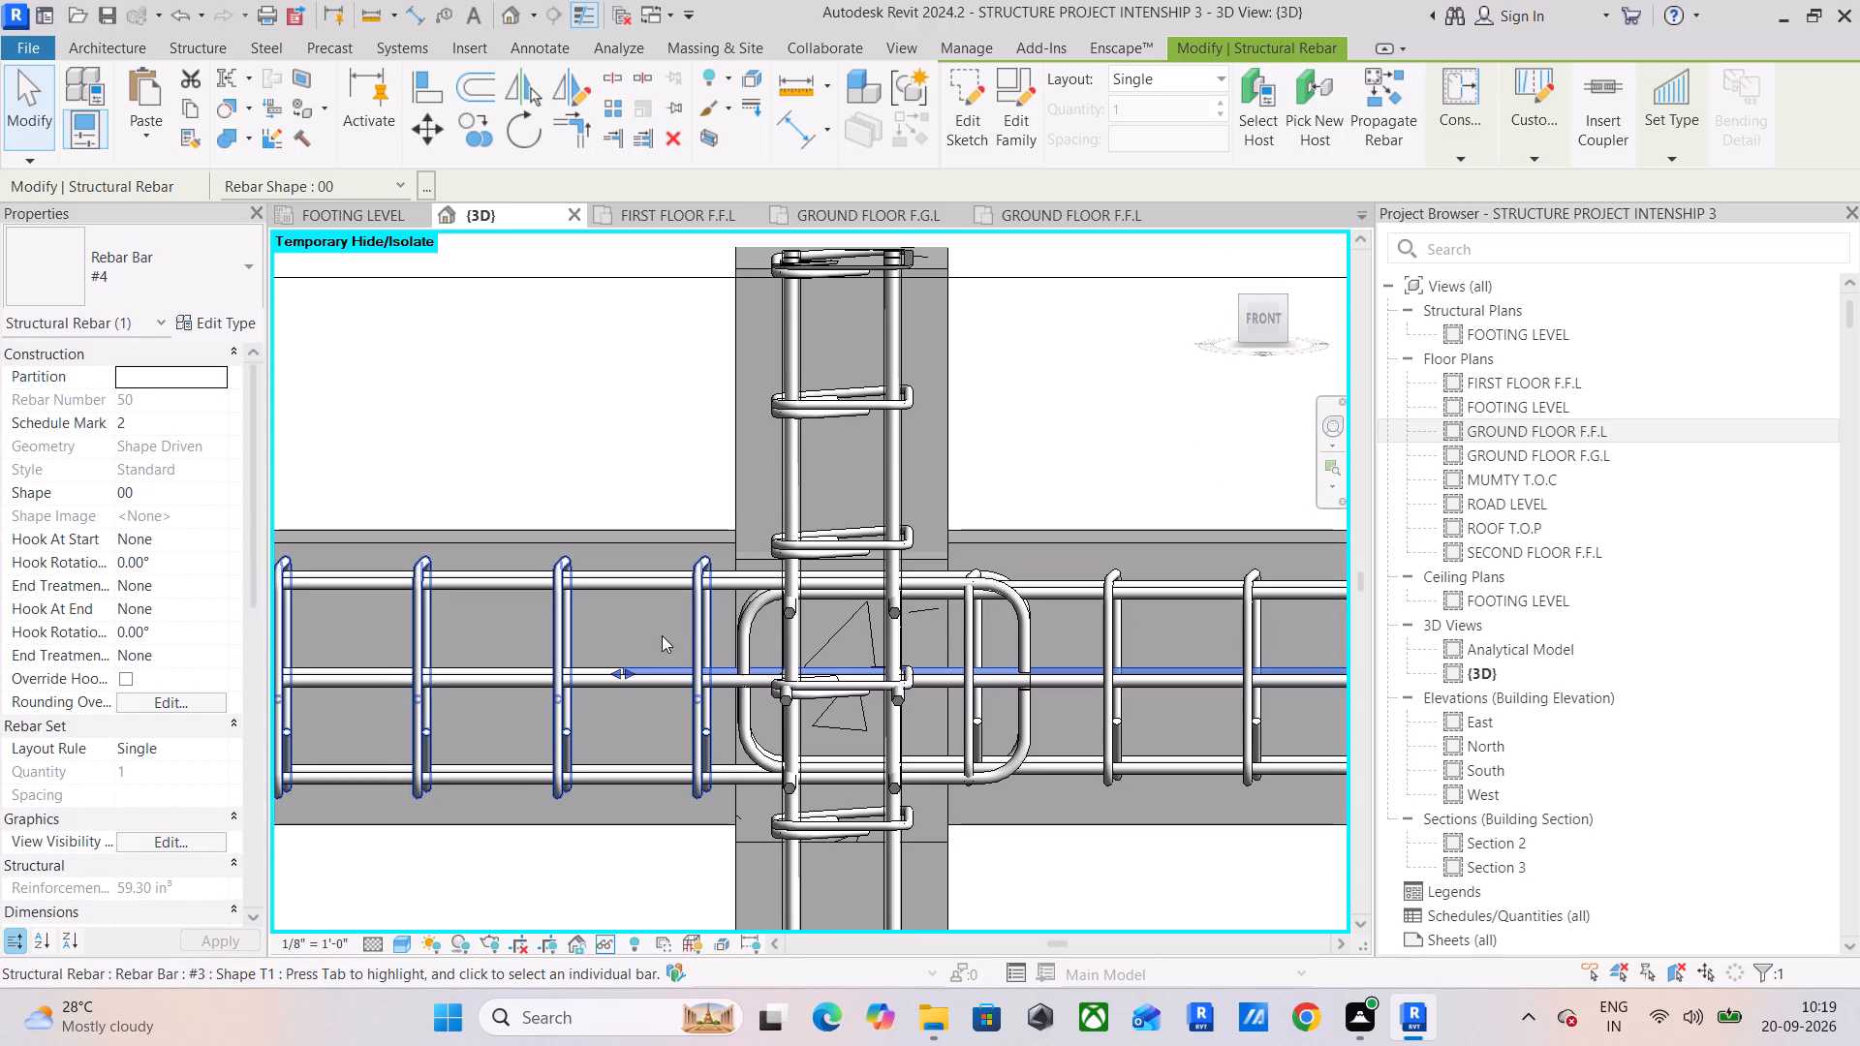
click(1263, 315)
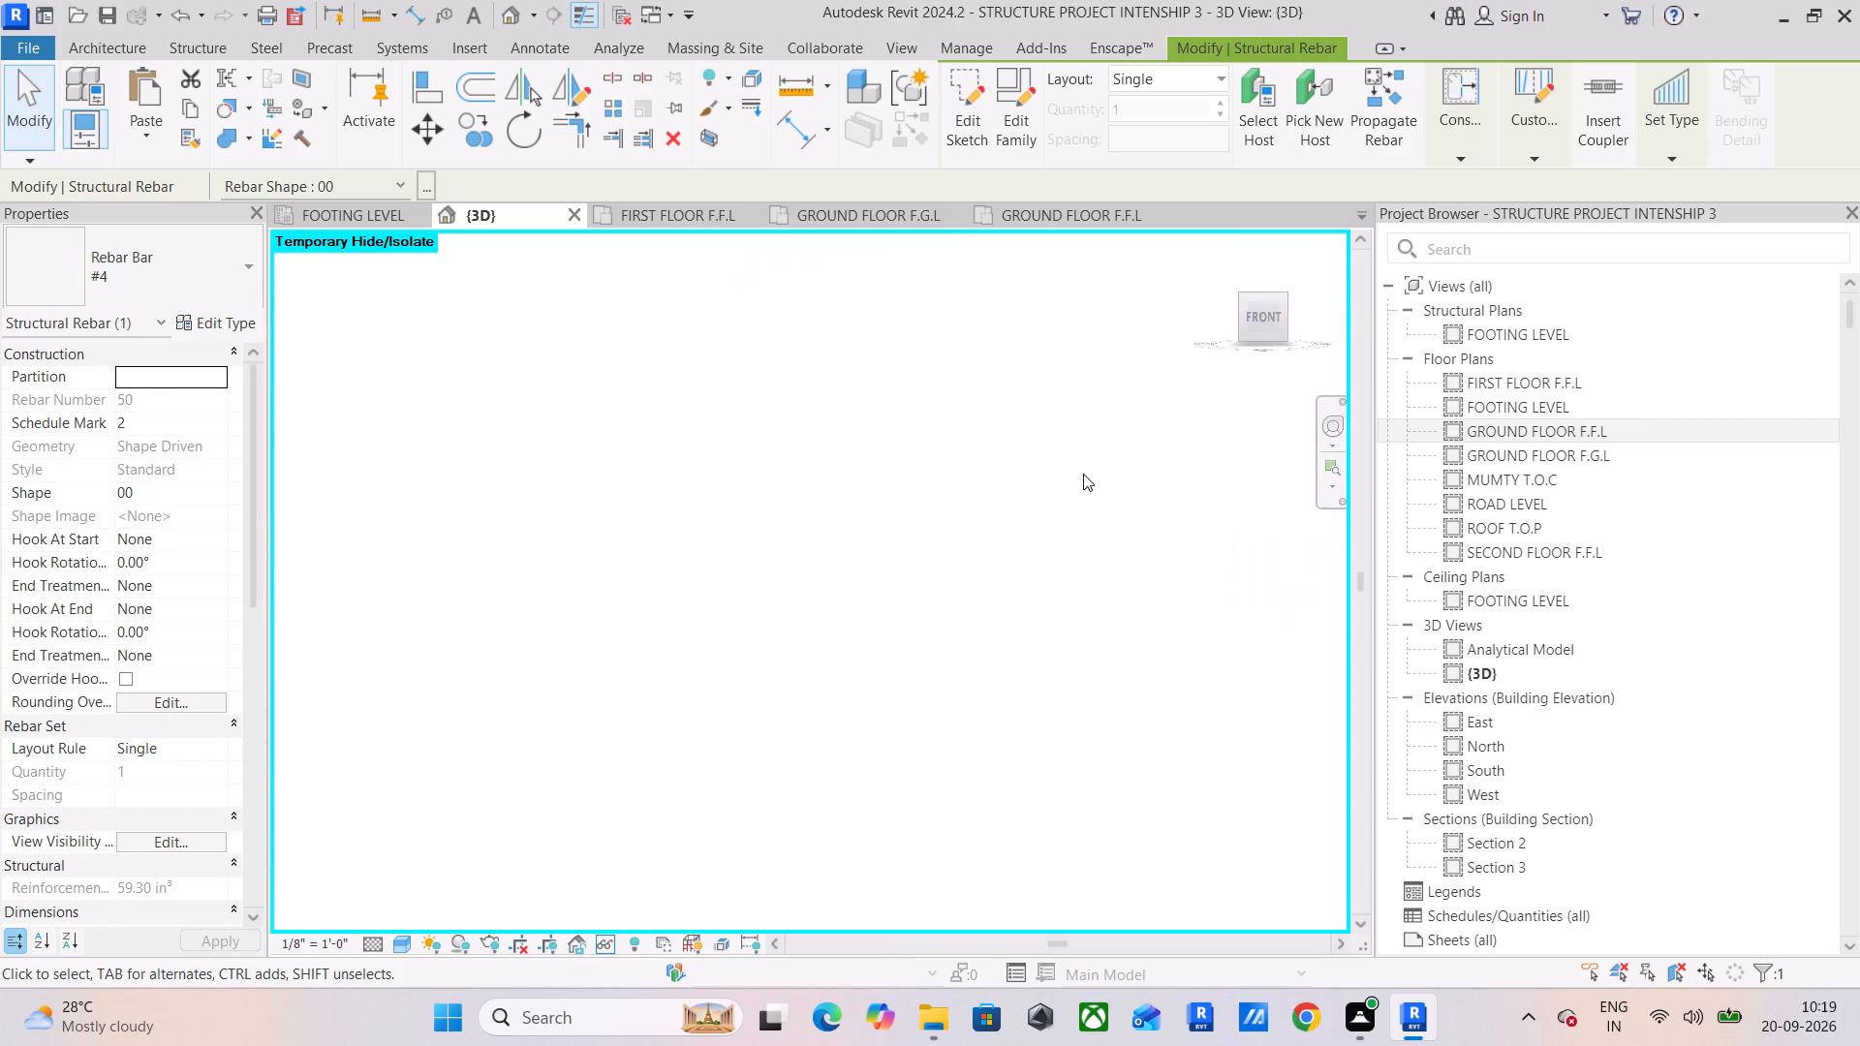
scroll(387, 592, up, 11)
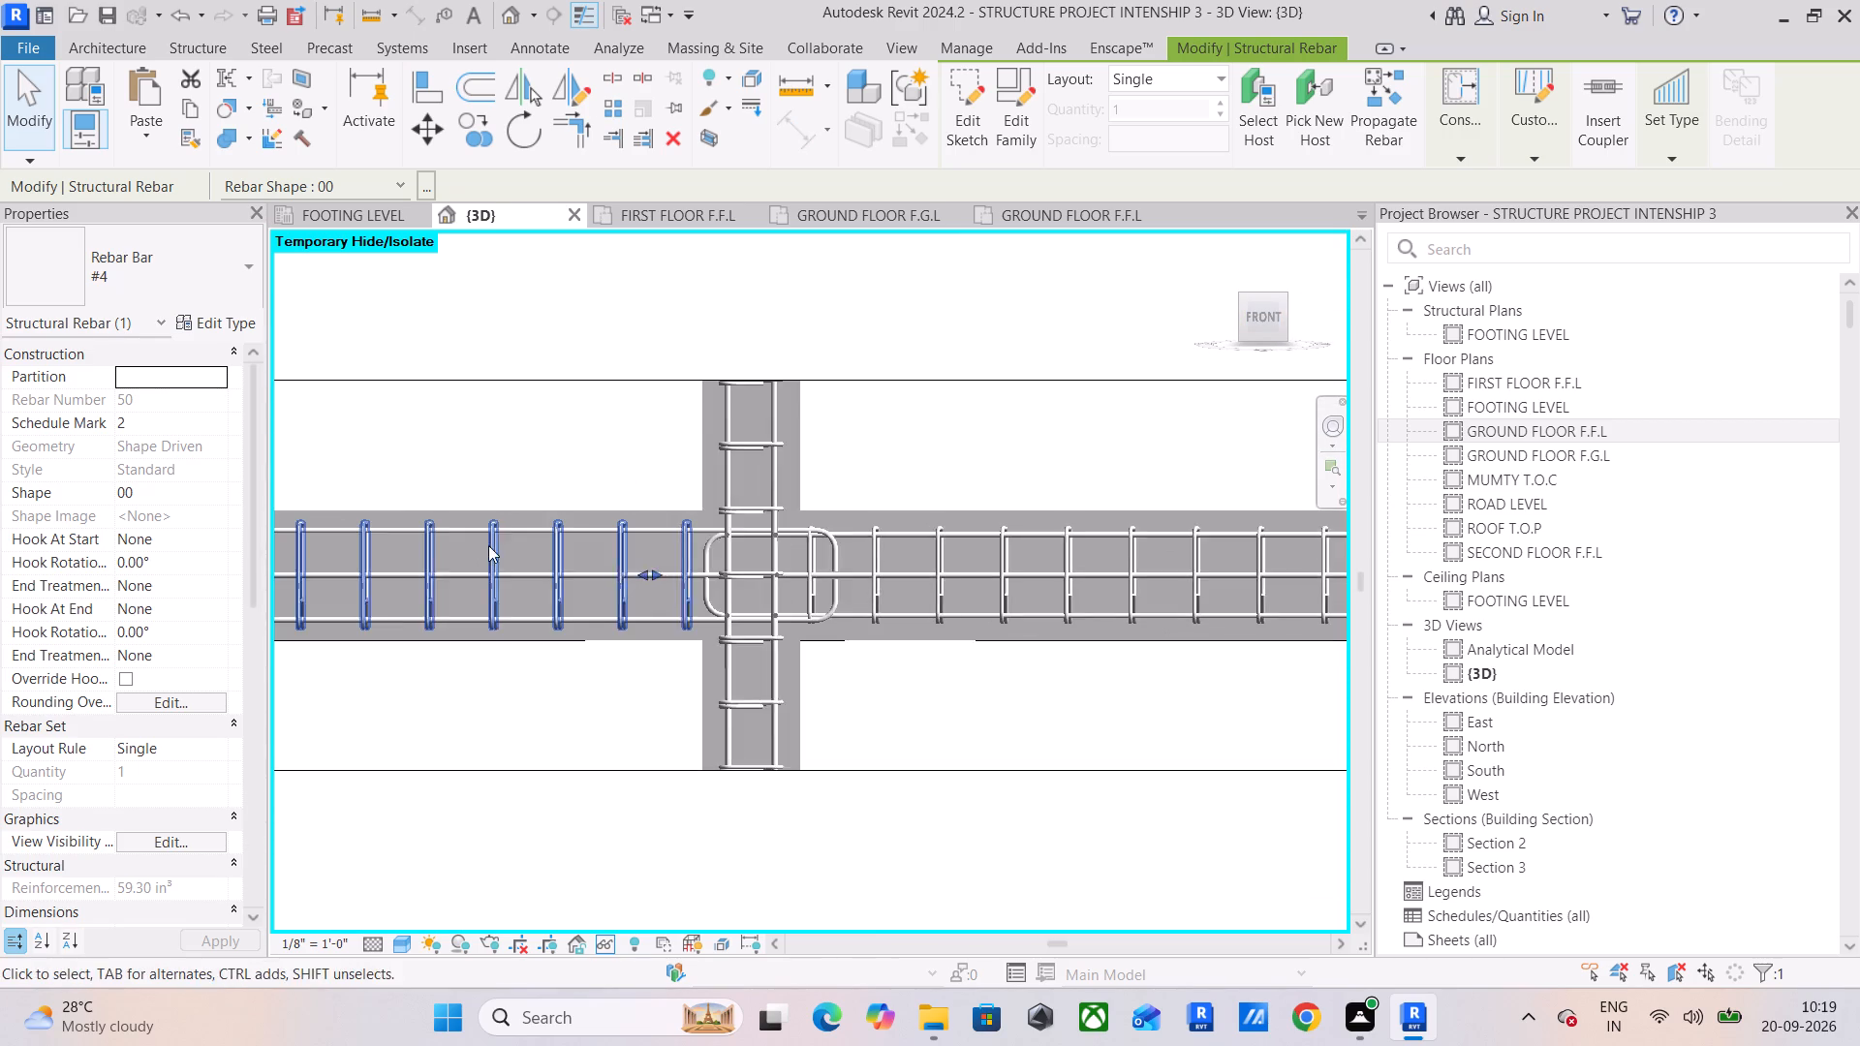
scroll(654, 574, up, 4)
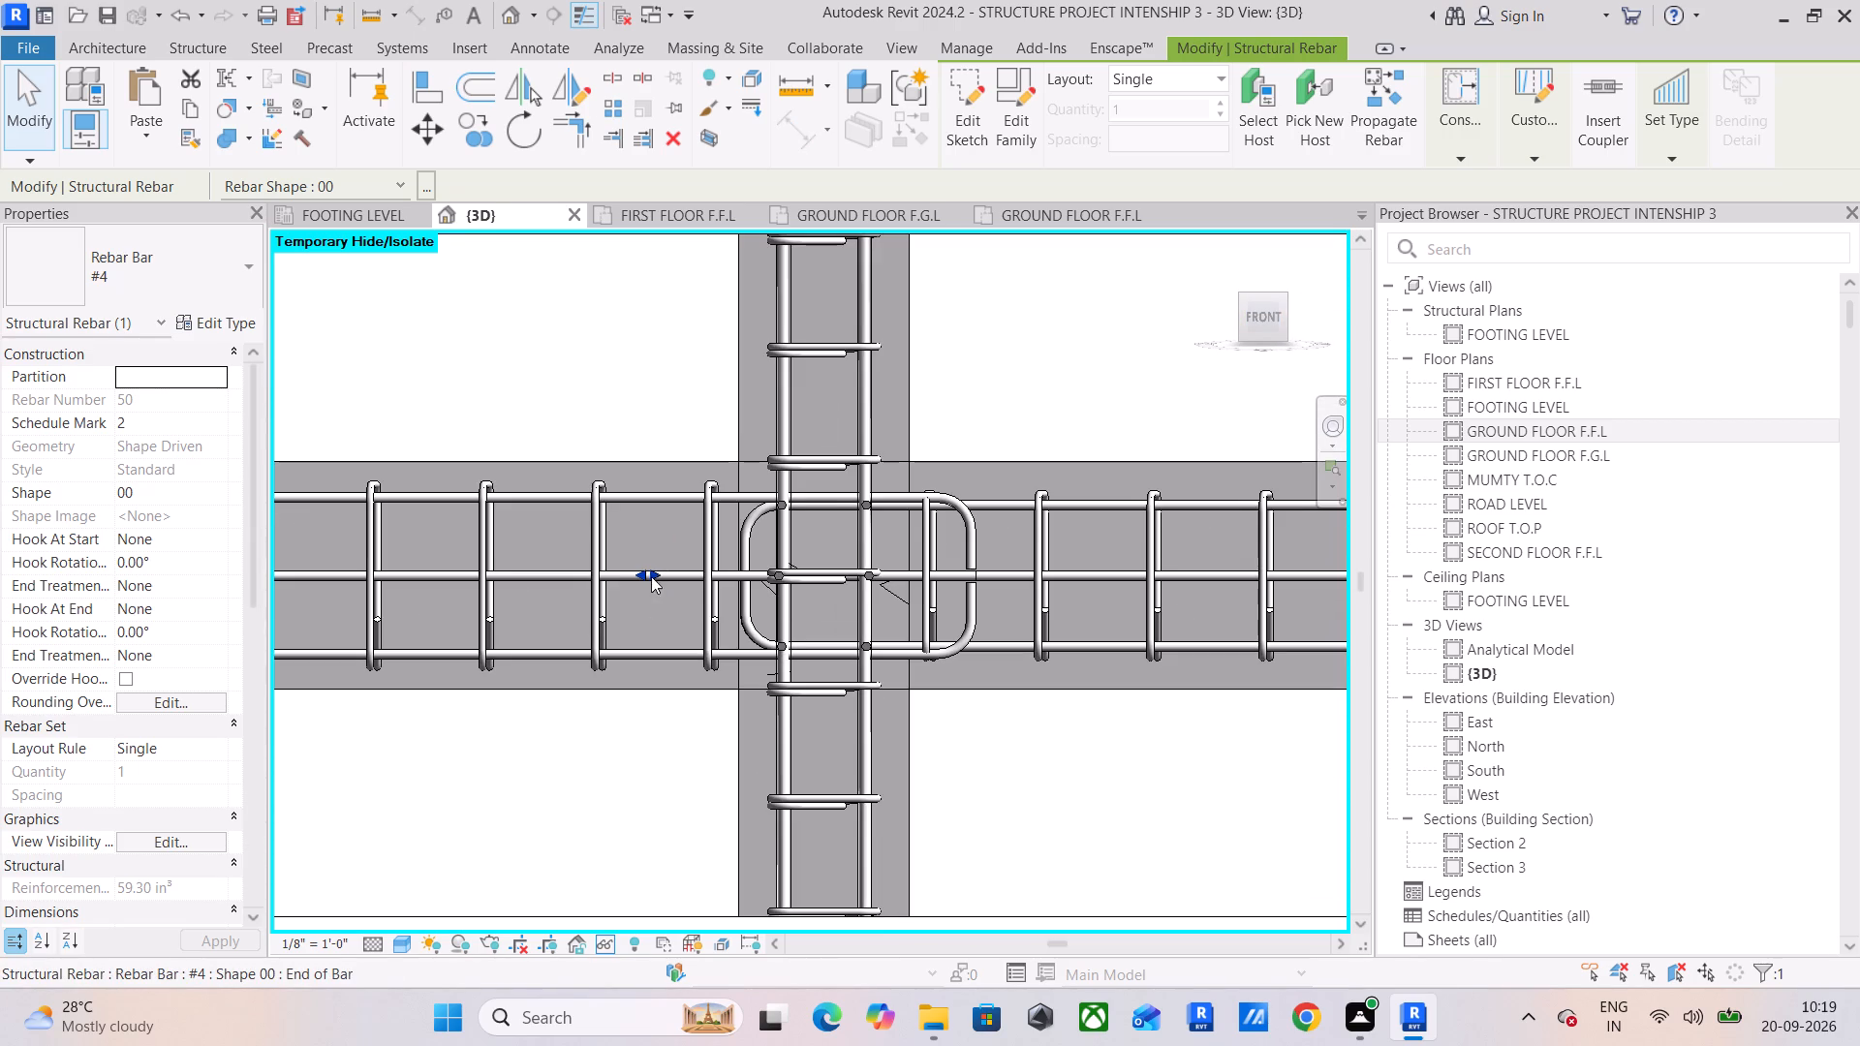
drag(651, 576, 745, 598)
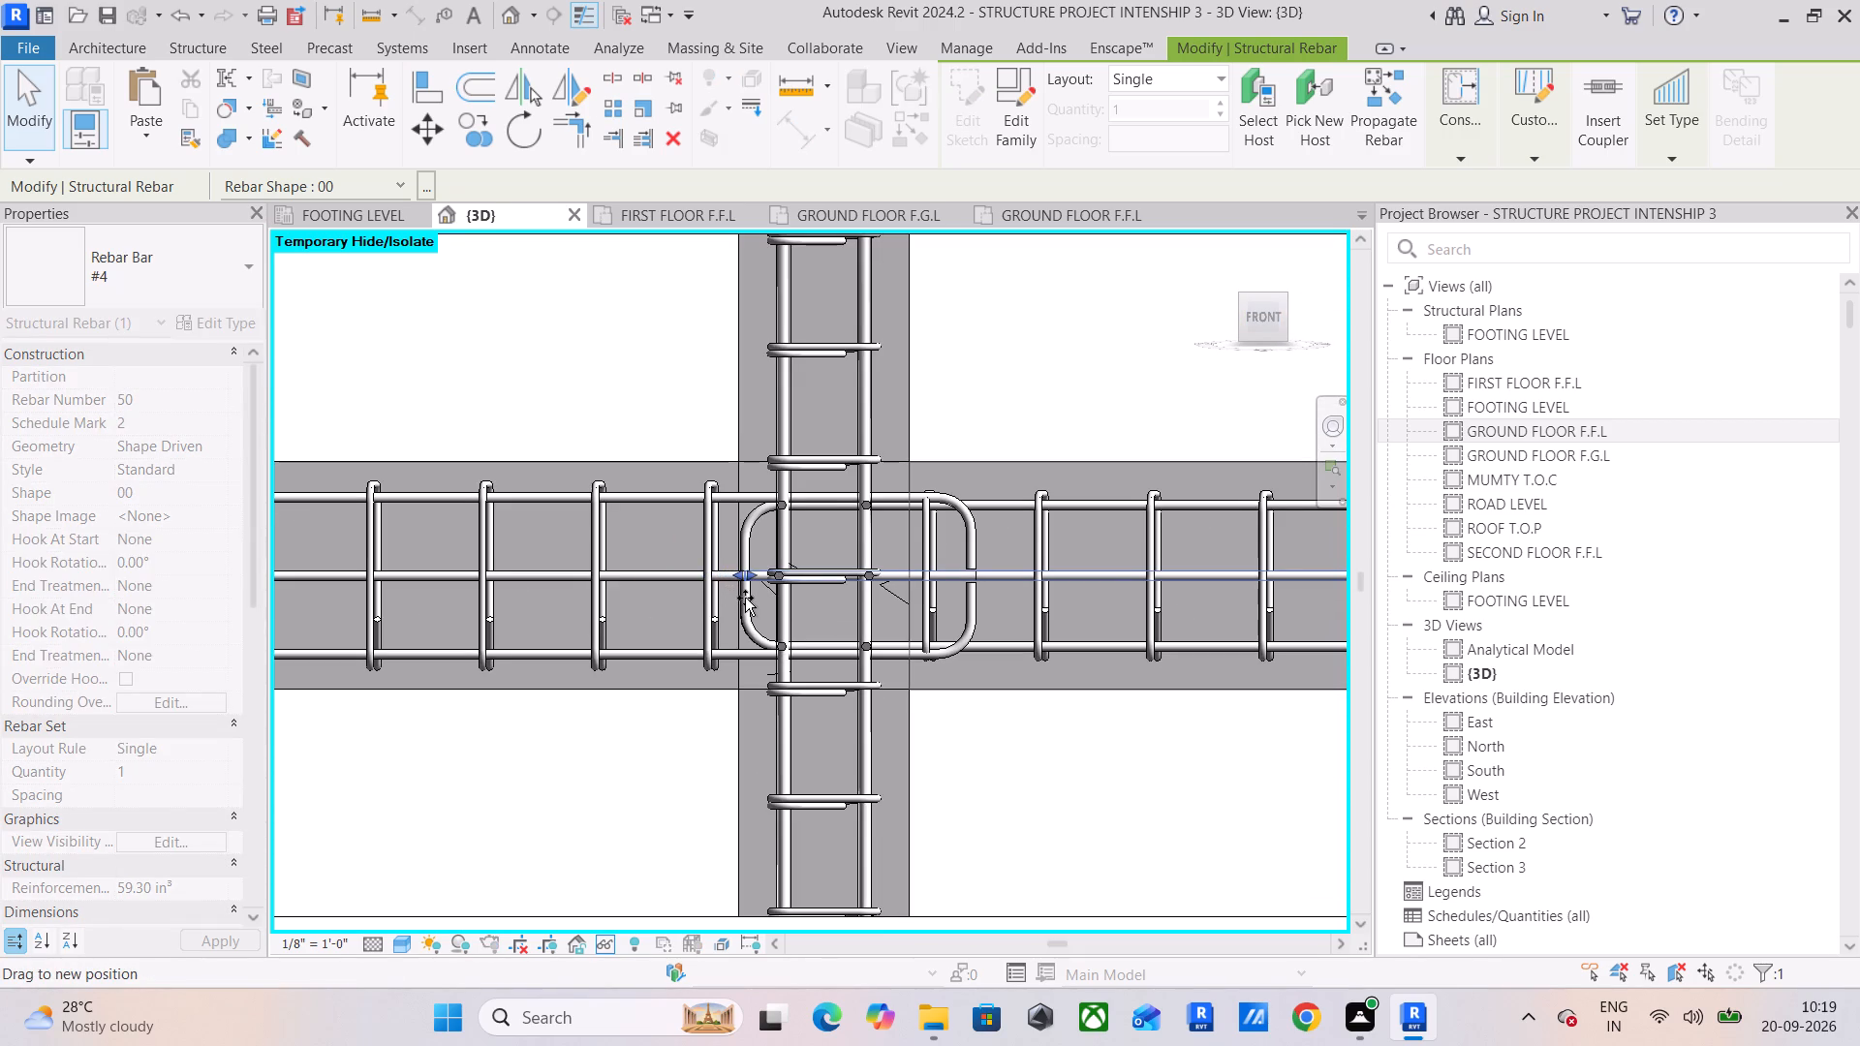
drag(745, 598, 747, 602)
scroll(750, 603, down, 5)
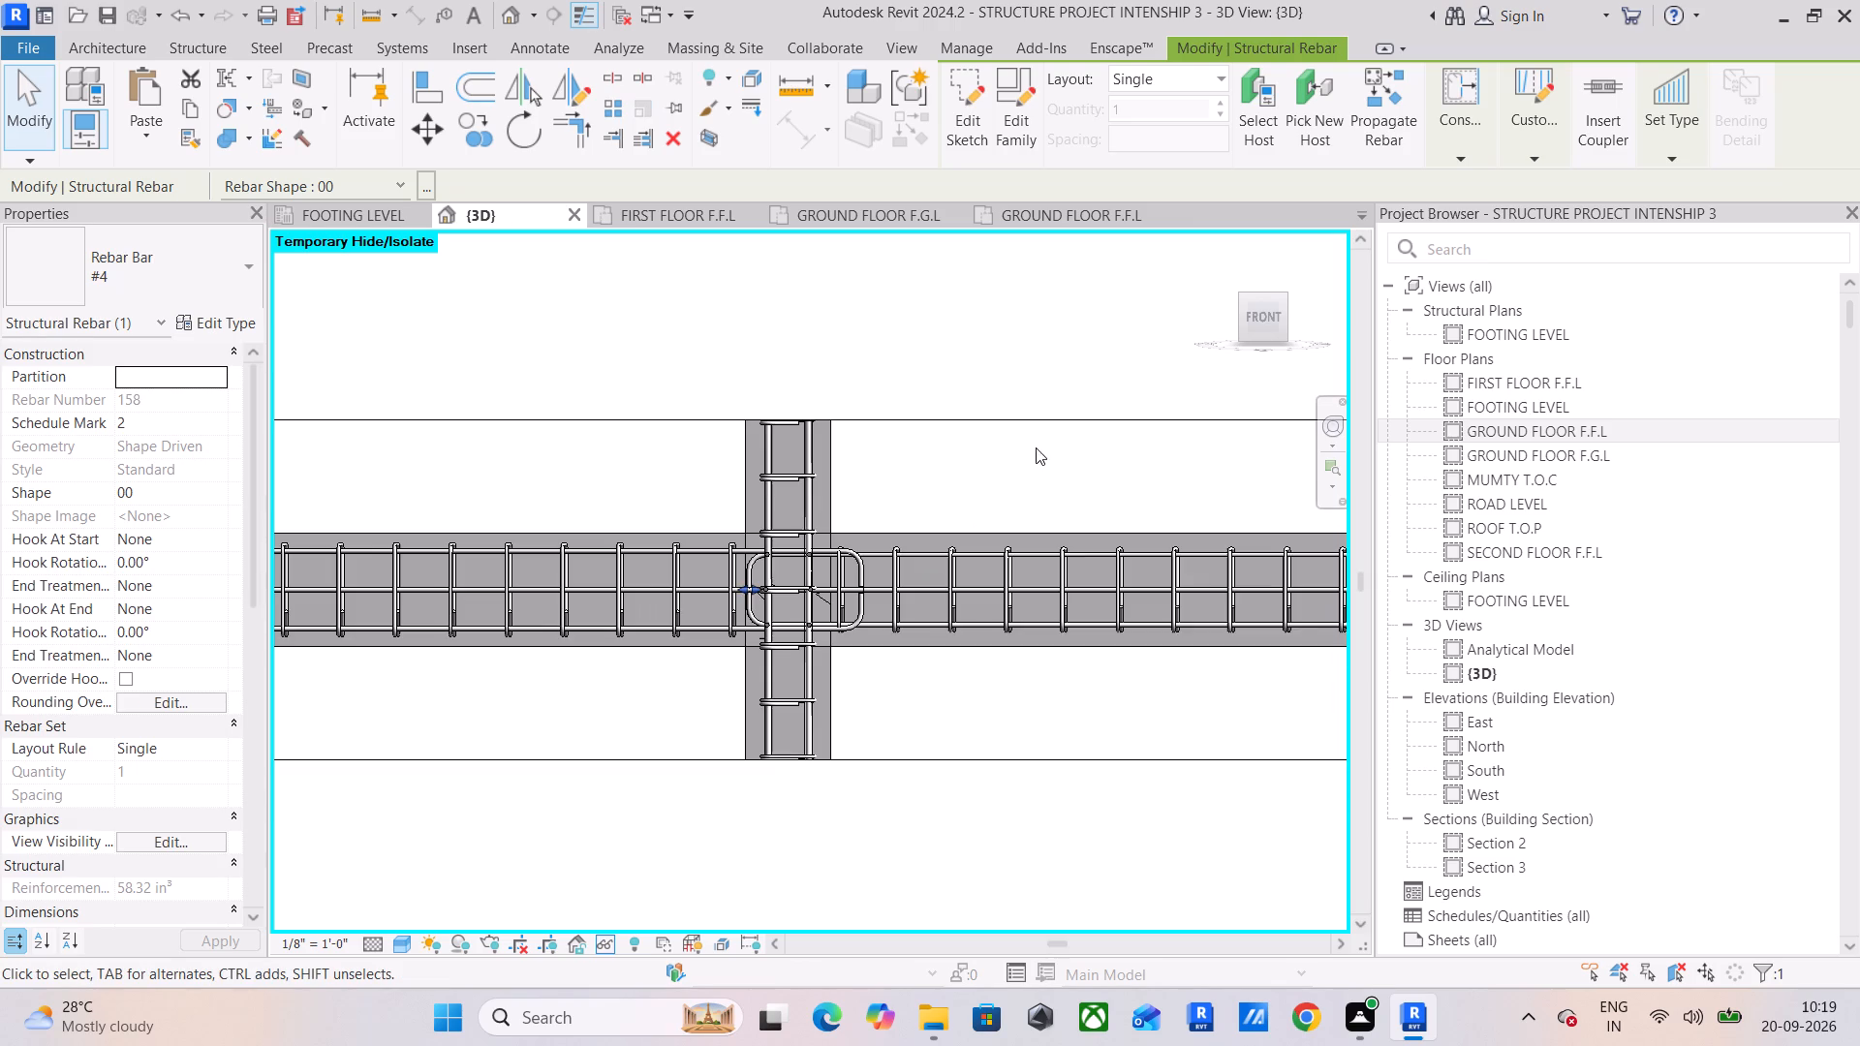
click(997, 485)
Pull both top #4 hooked bars (shape 02) of the left span back so their hooks sit just inside the interior column's right face.
scroll(996, 485, down, 3)
middle_drag(996, 485, 914, 536)
scroll(712, 604, up, 2)
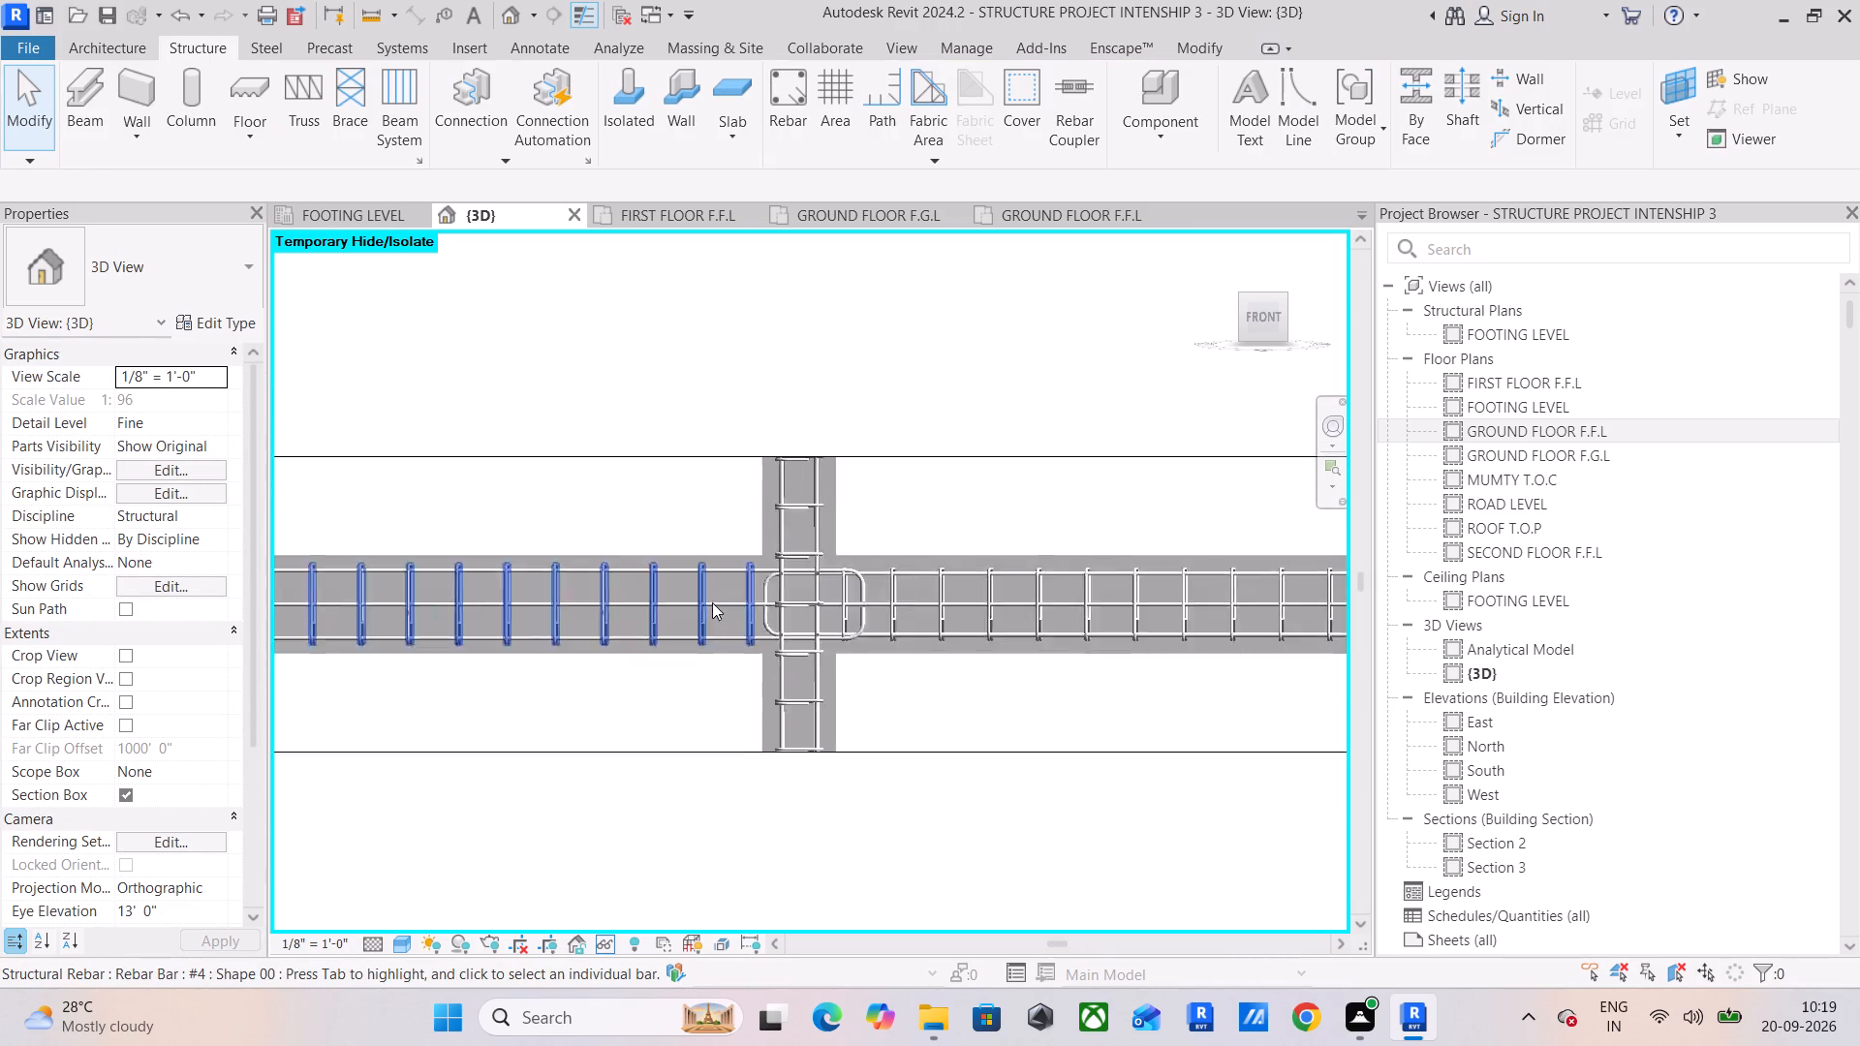
scroll(712, 602, up, 8)
middle_drag(819, 573, 703, 619)
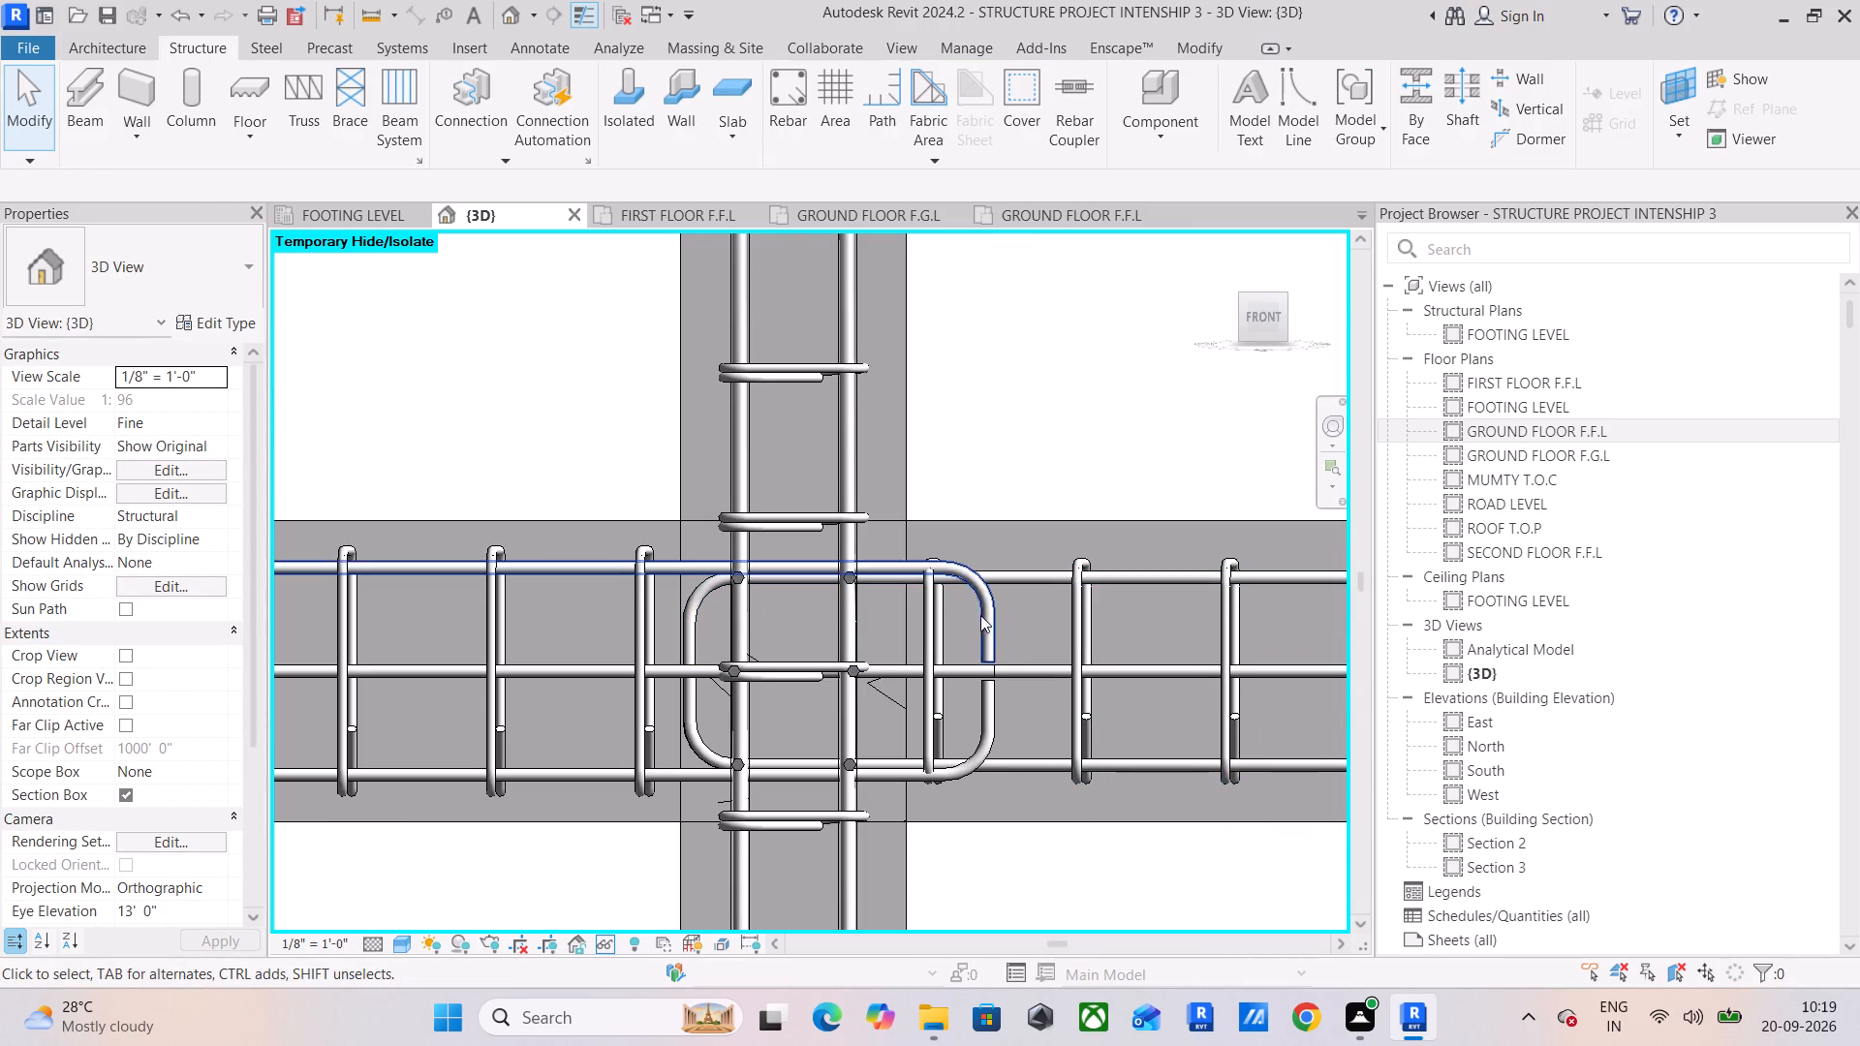
click(990, 618)
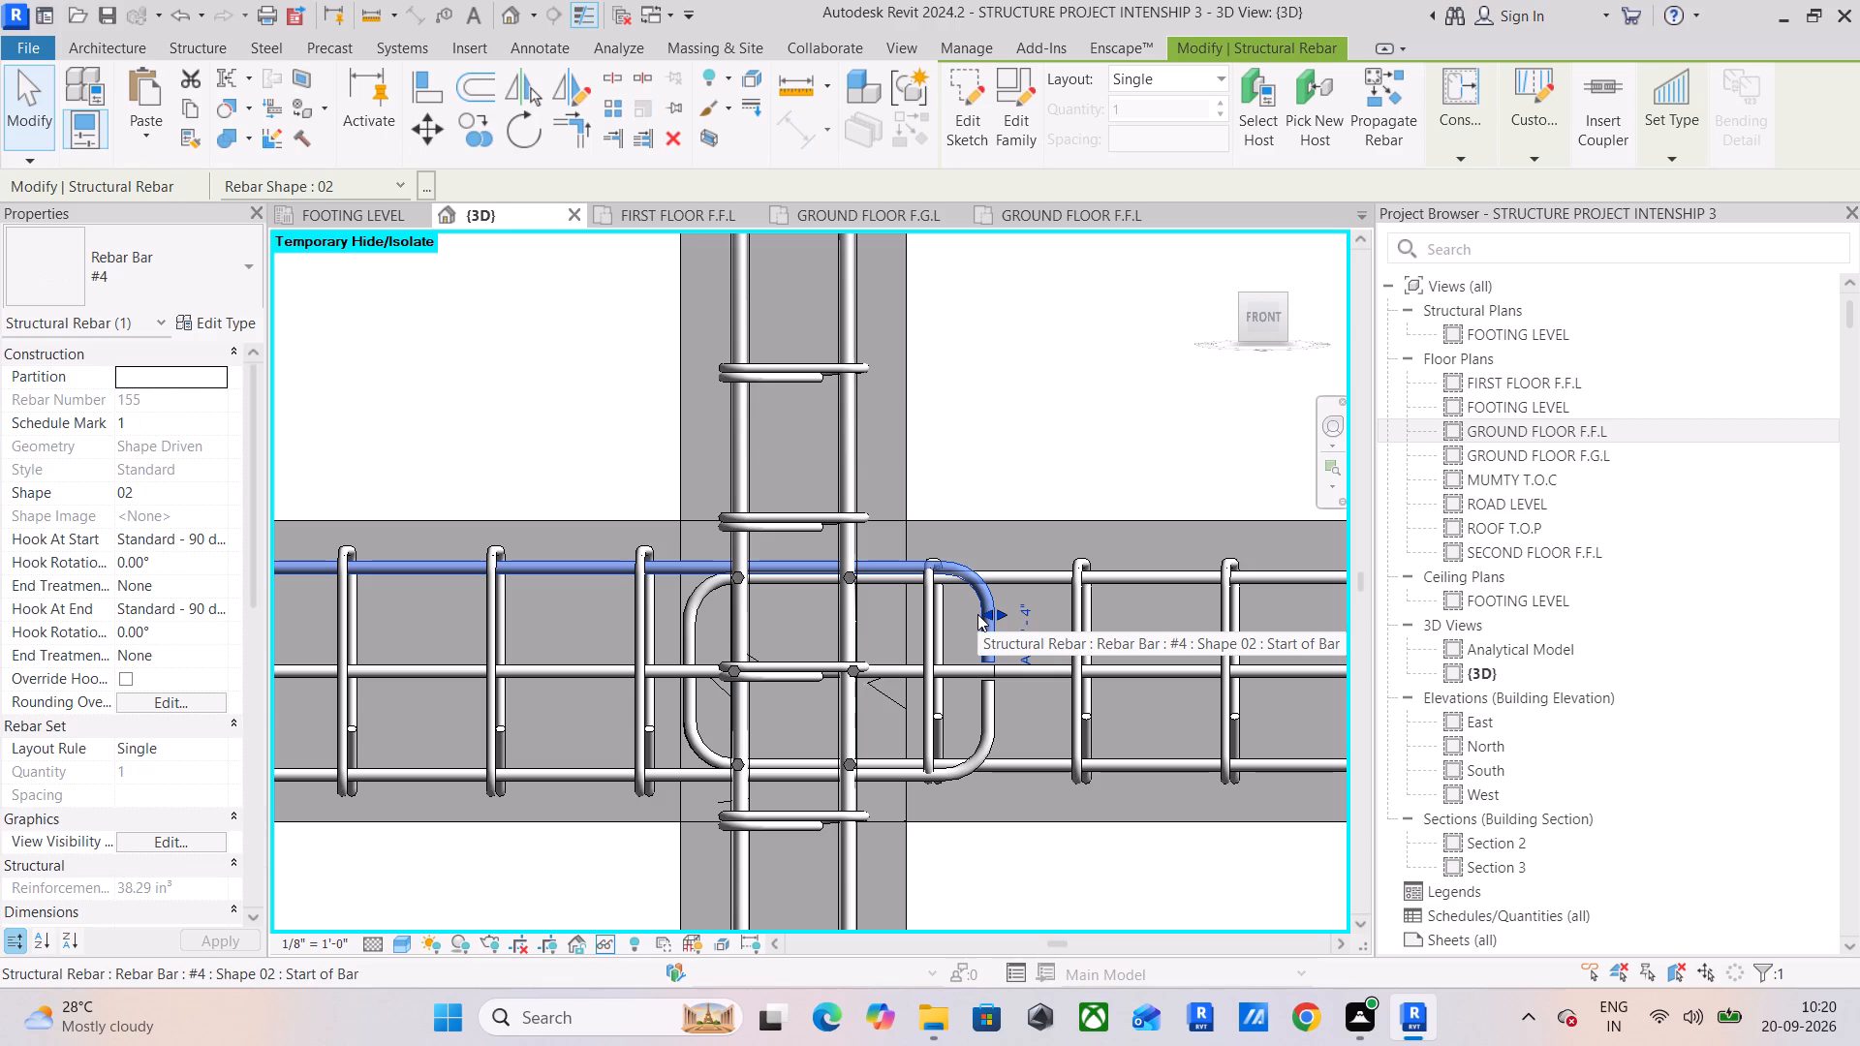
scroll(977, 611, up, 5)
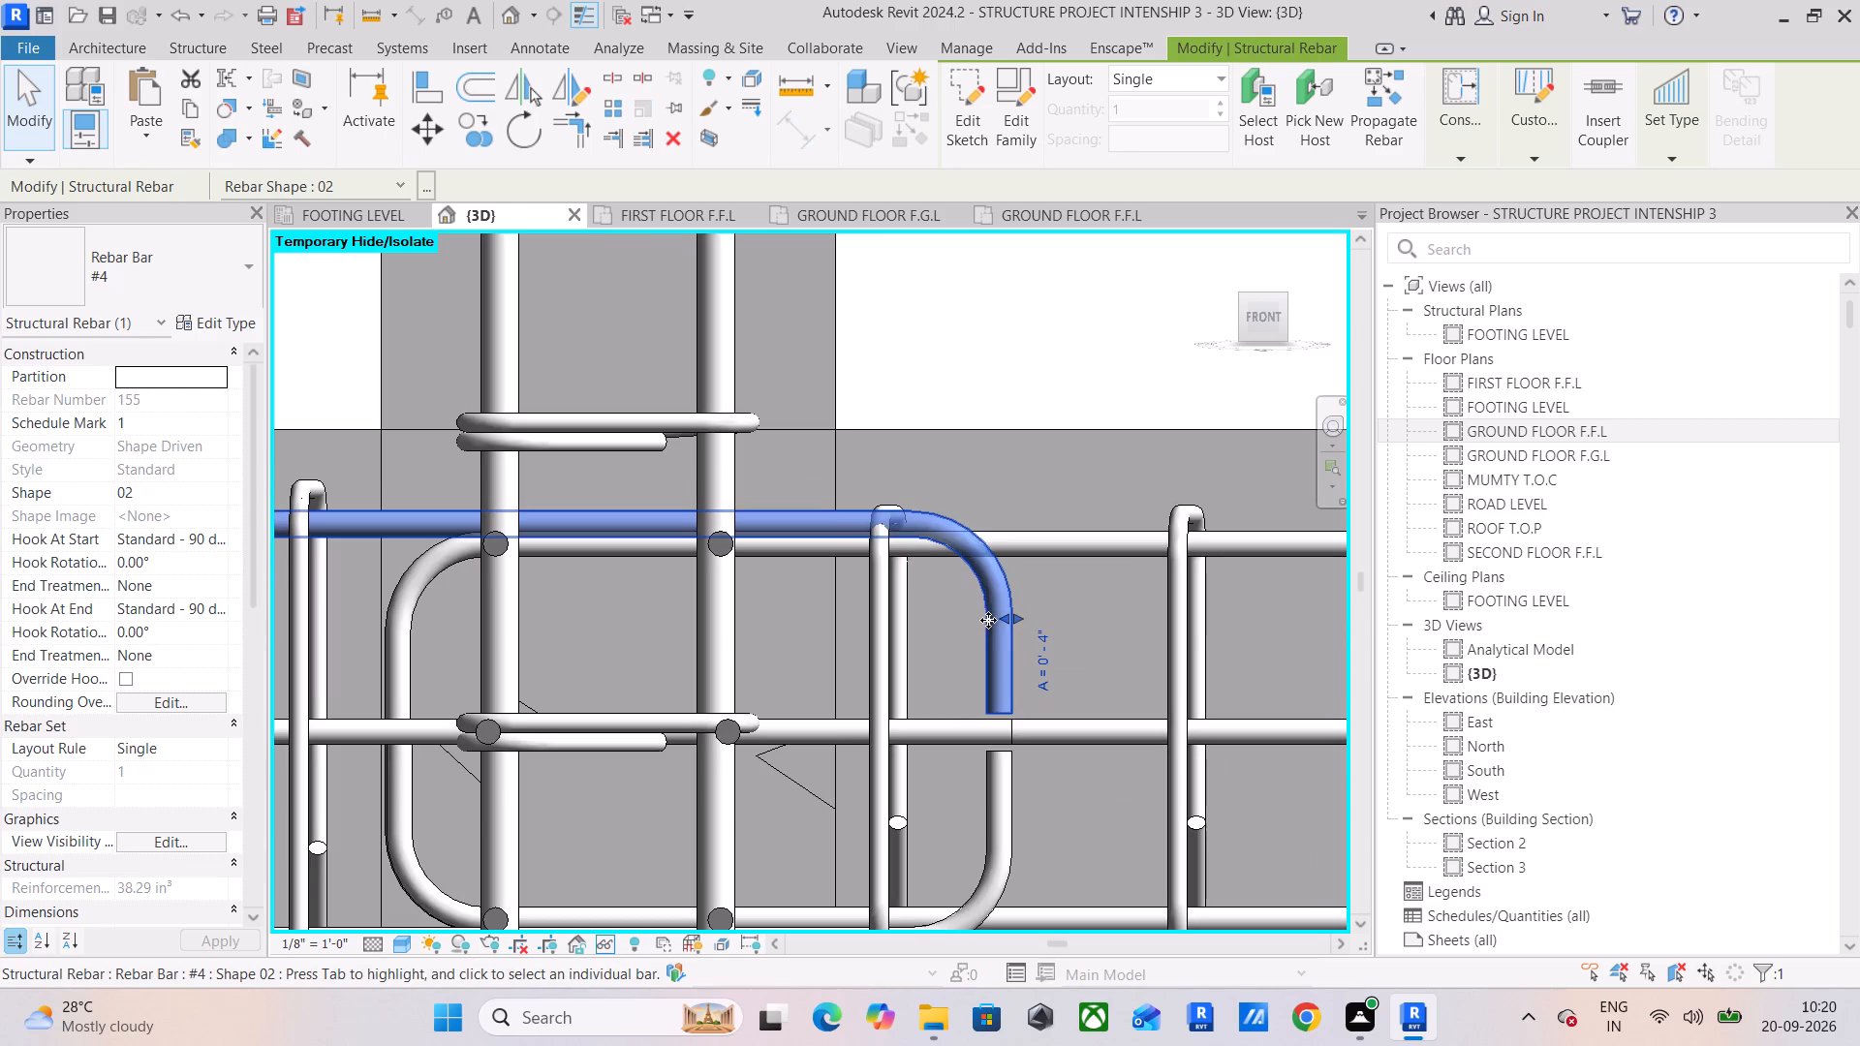
drag(1000, 619, 824, 607)
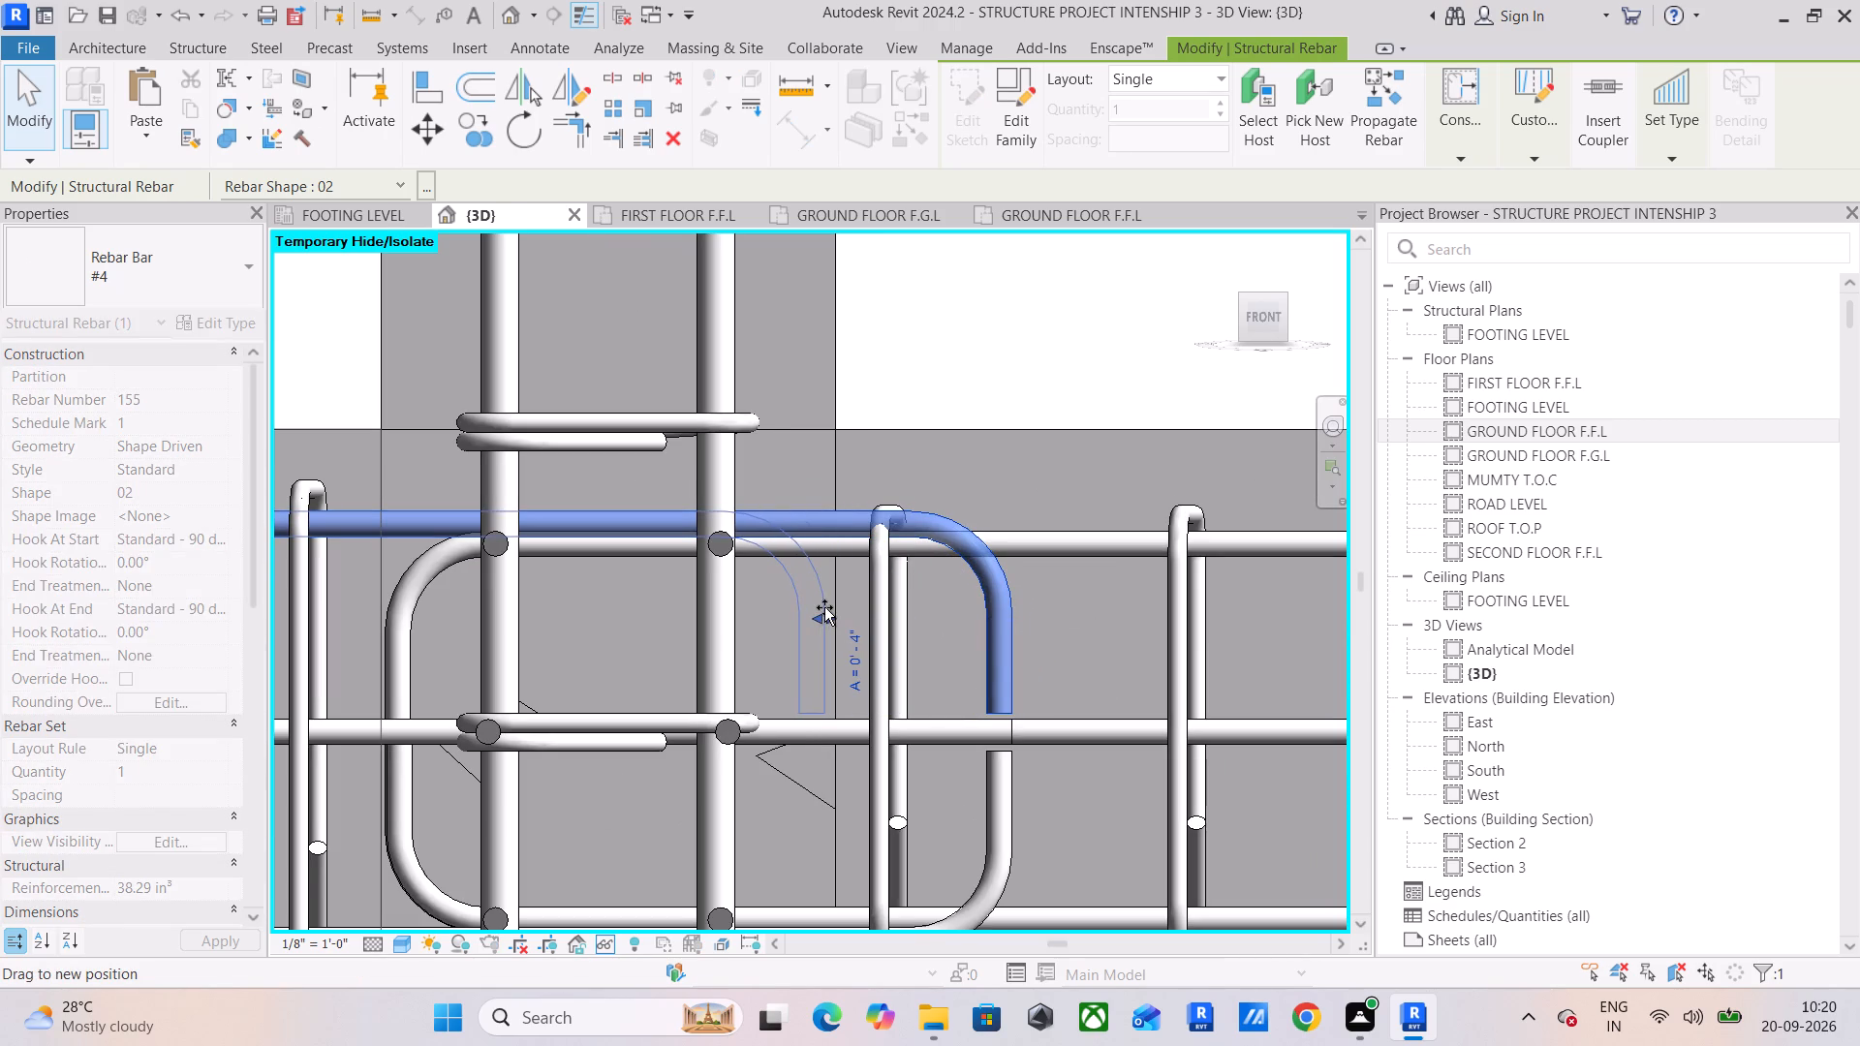
drag(824, 607, 831, 607)
click(1008, 614)
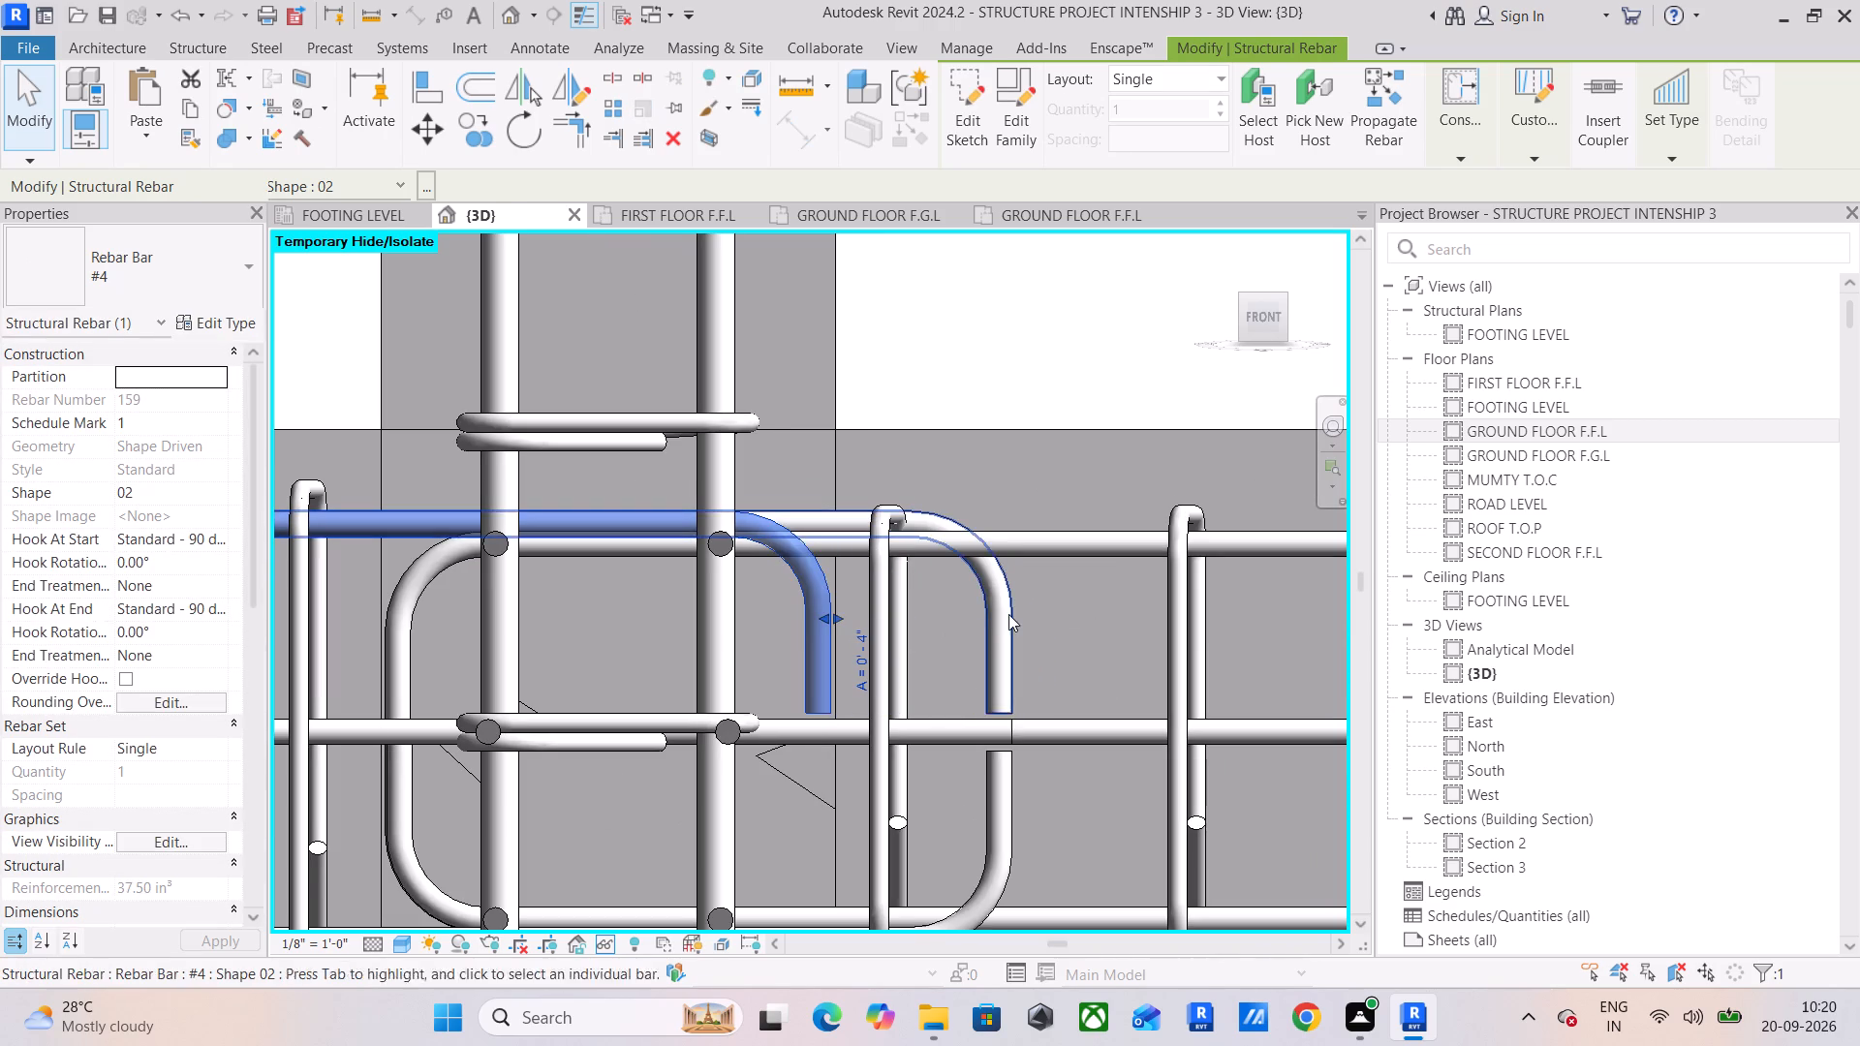
drag(1004, 620, 807, 611)
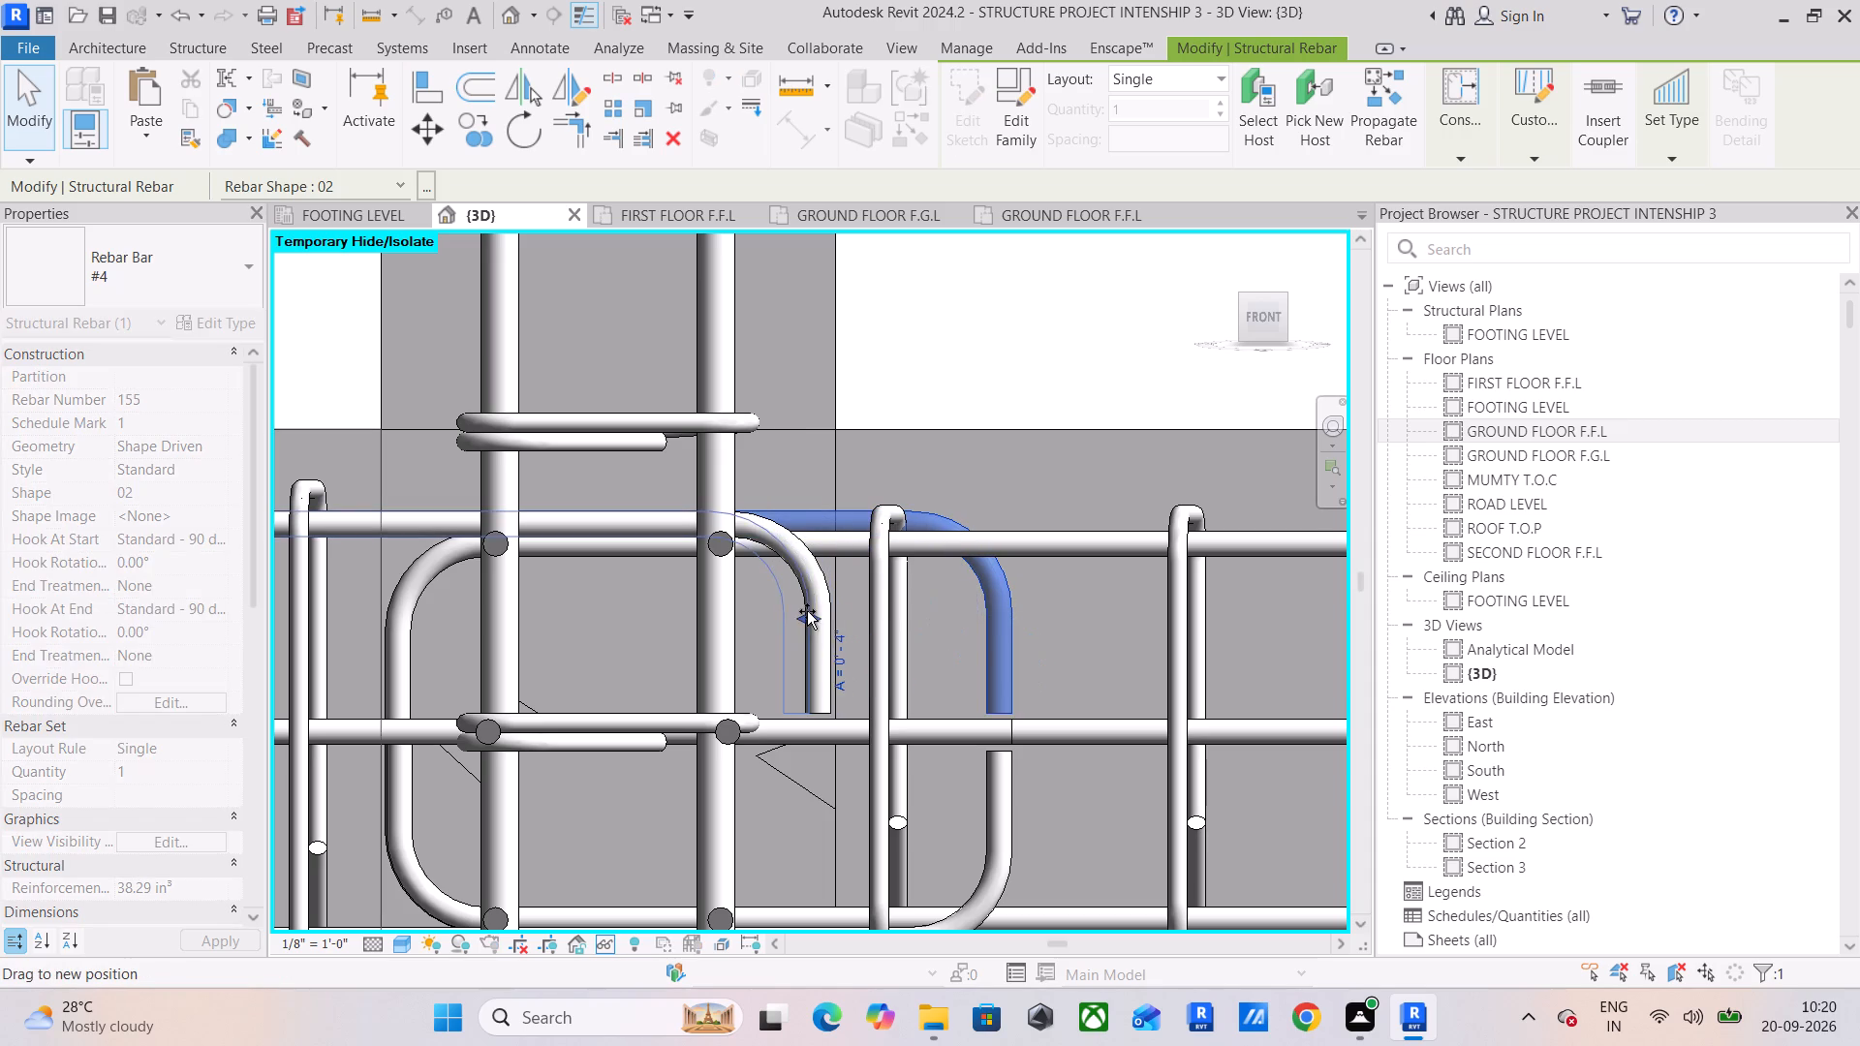
drag(807, 611, 834, 611)
Pull both bottom #4 hooked bars (shape 02) of the left span back so their hooks align with the top hooks in the interior column.
click(987, 784)
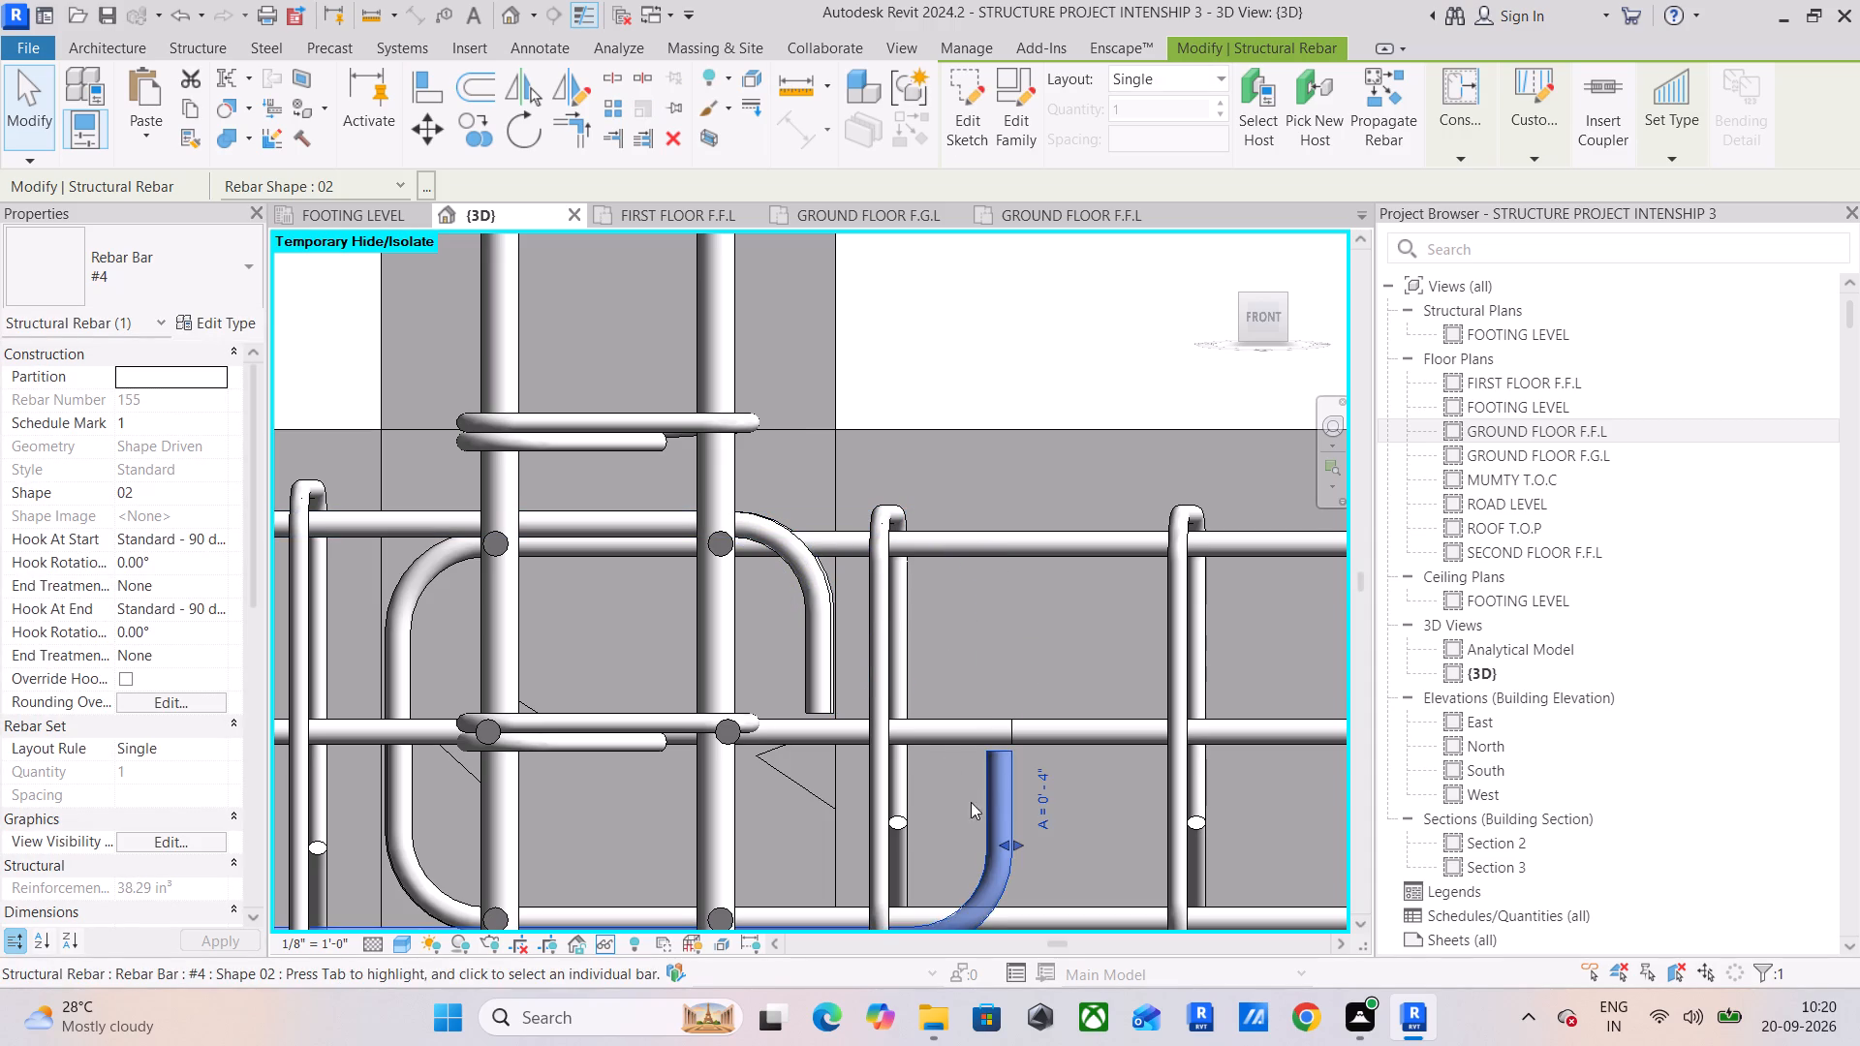
drag(1001, 845, 808, 832)
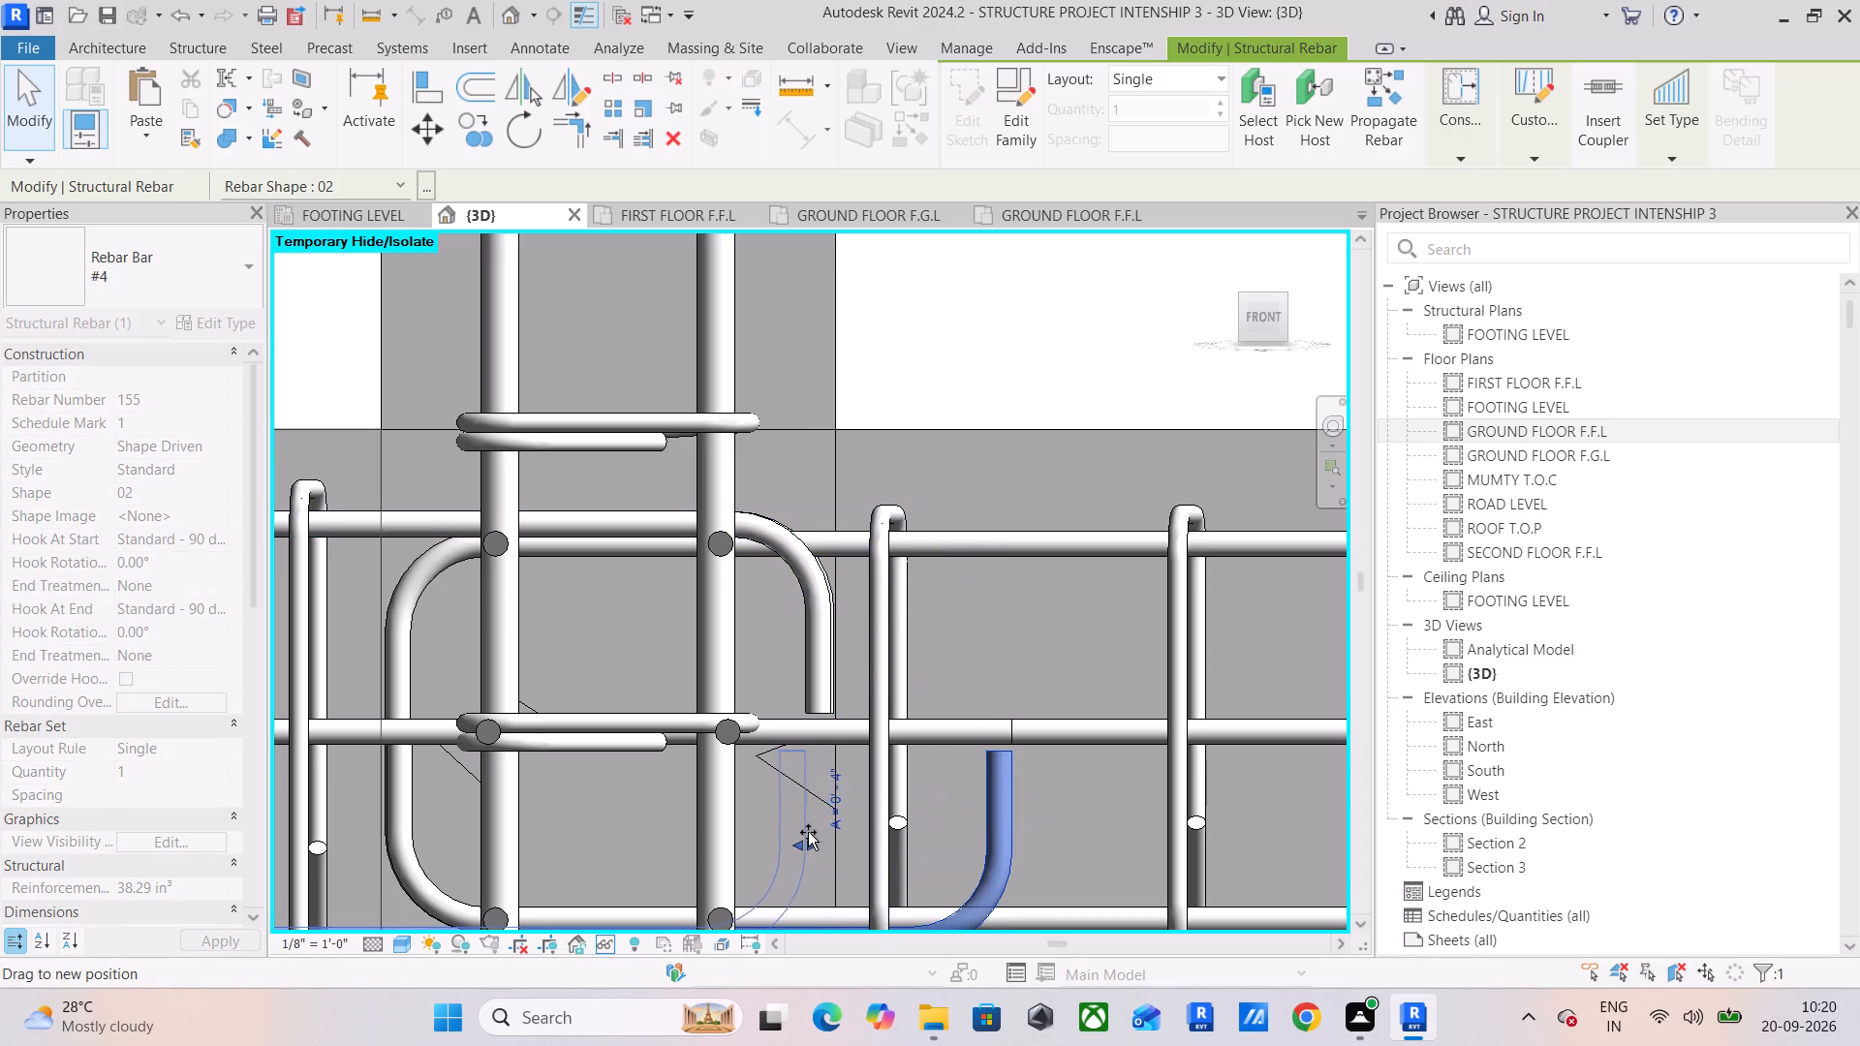
drag(808, 832, 830, 832)
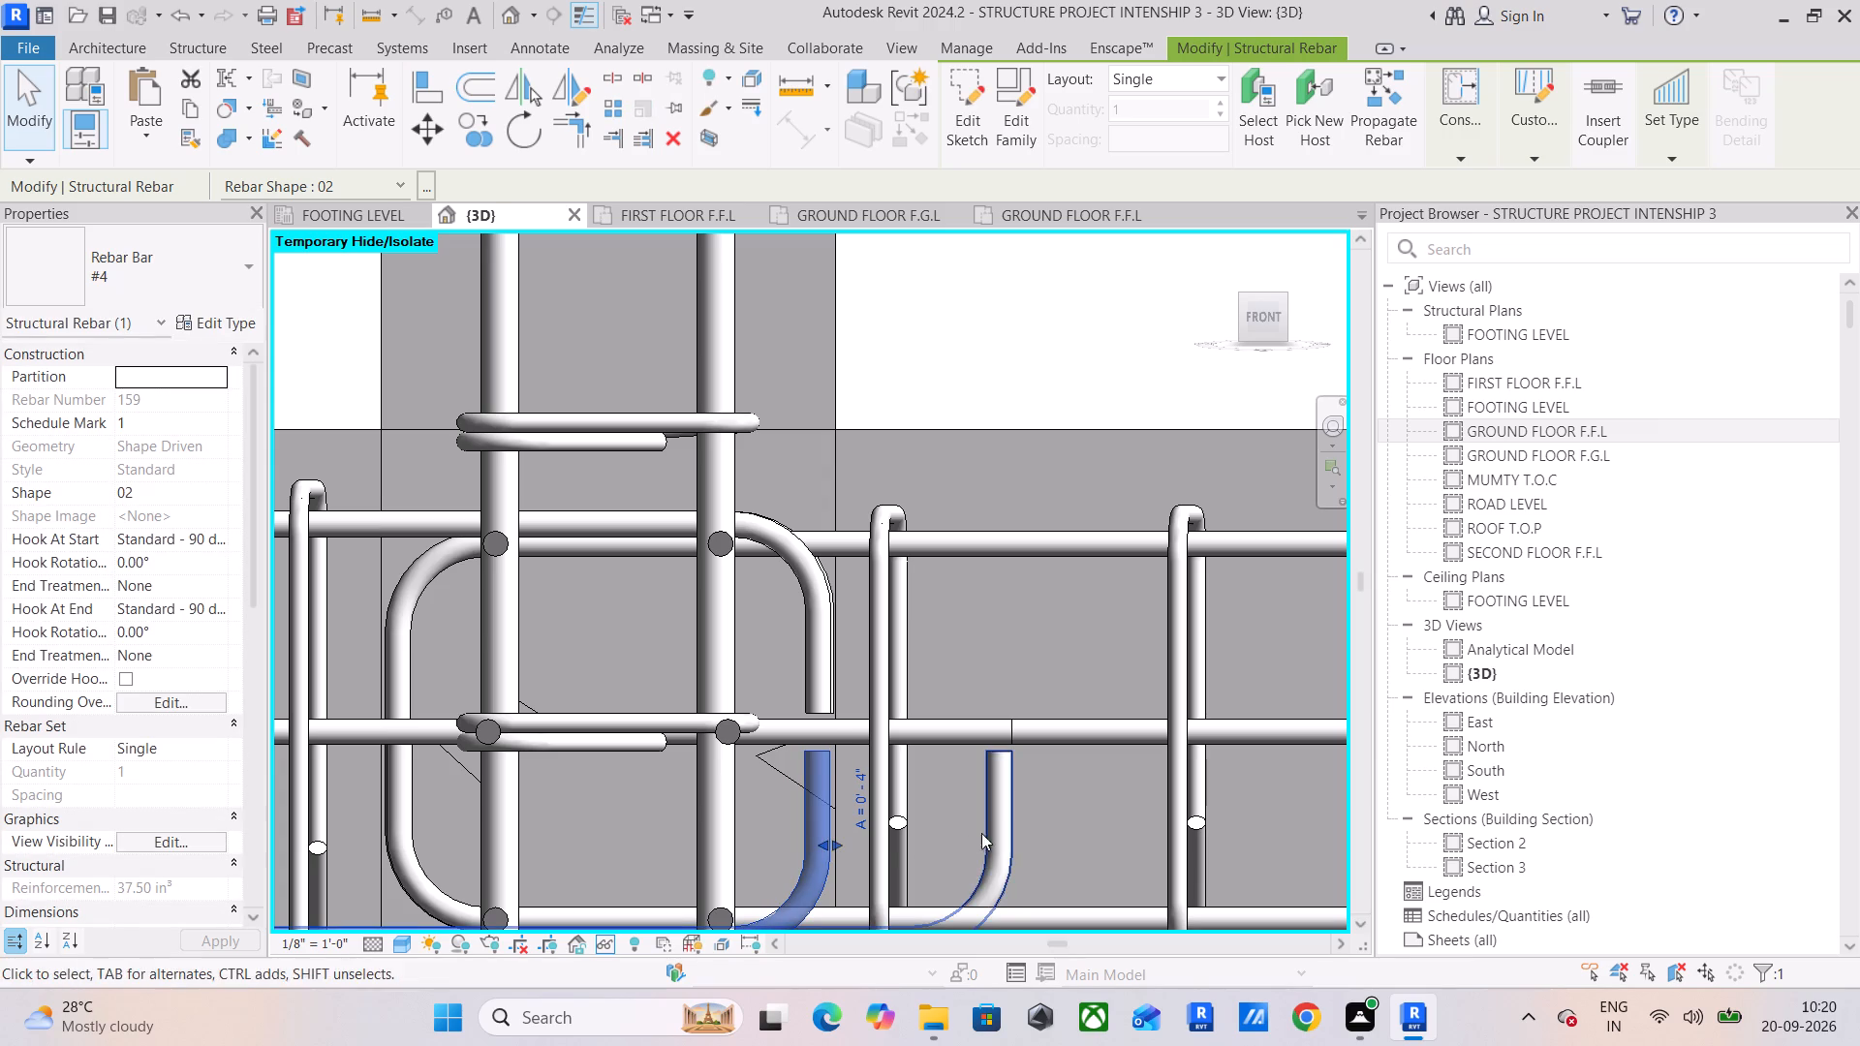
click(988, 830)
drag(1002, 845, 883, 851)
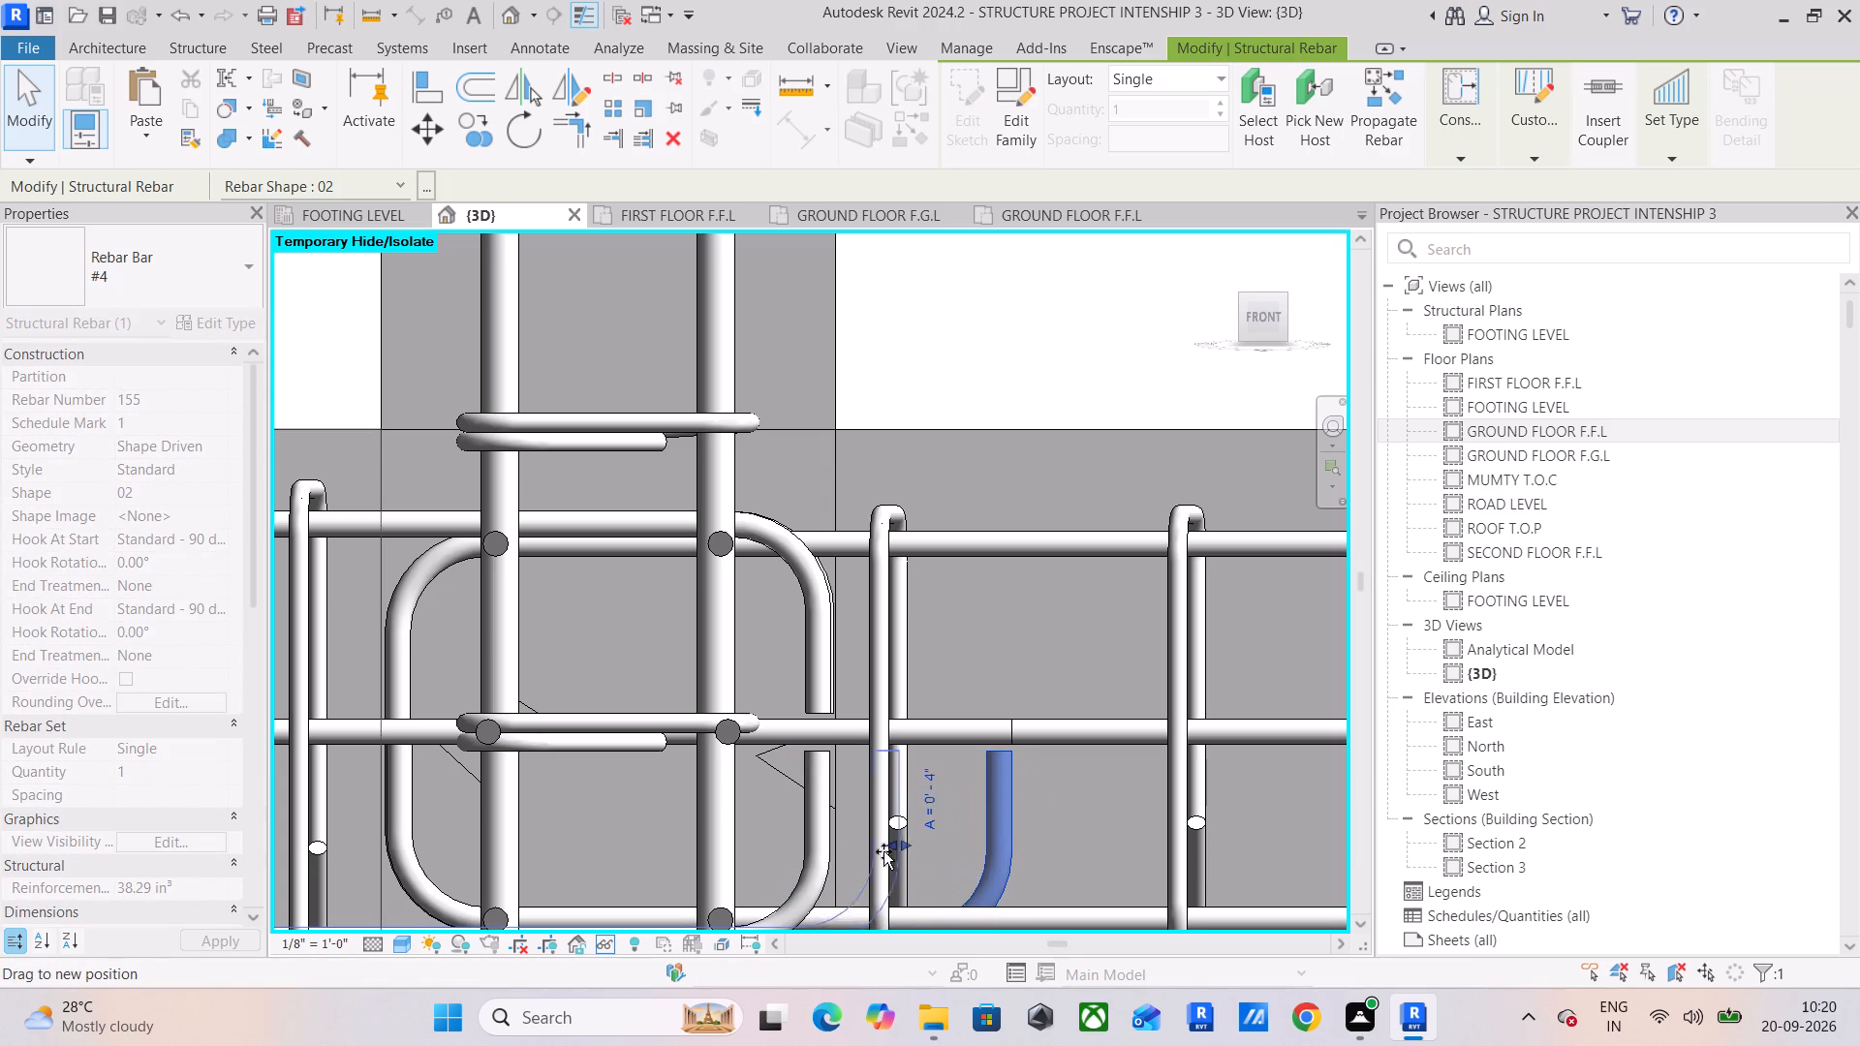
drag(883, 851, 830, 855)
Pull both straight mid-height #4 bars (shape 00) of the left span back to line up with the hooks inside the interior column's right face.
click(932, 725)
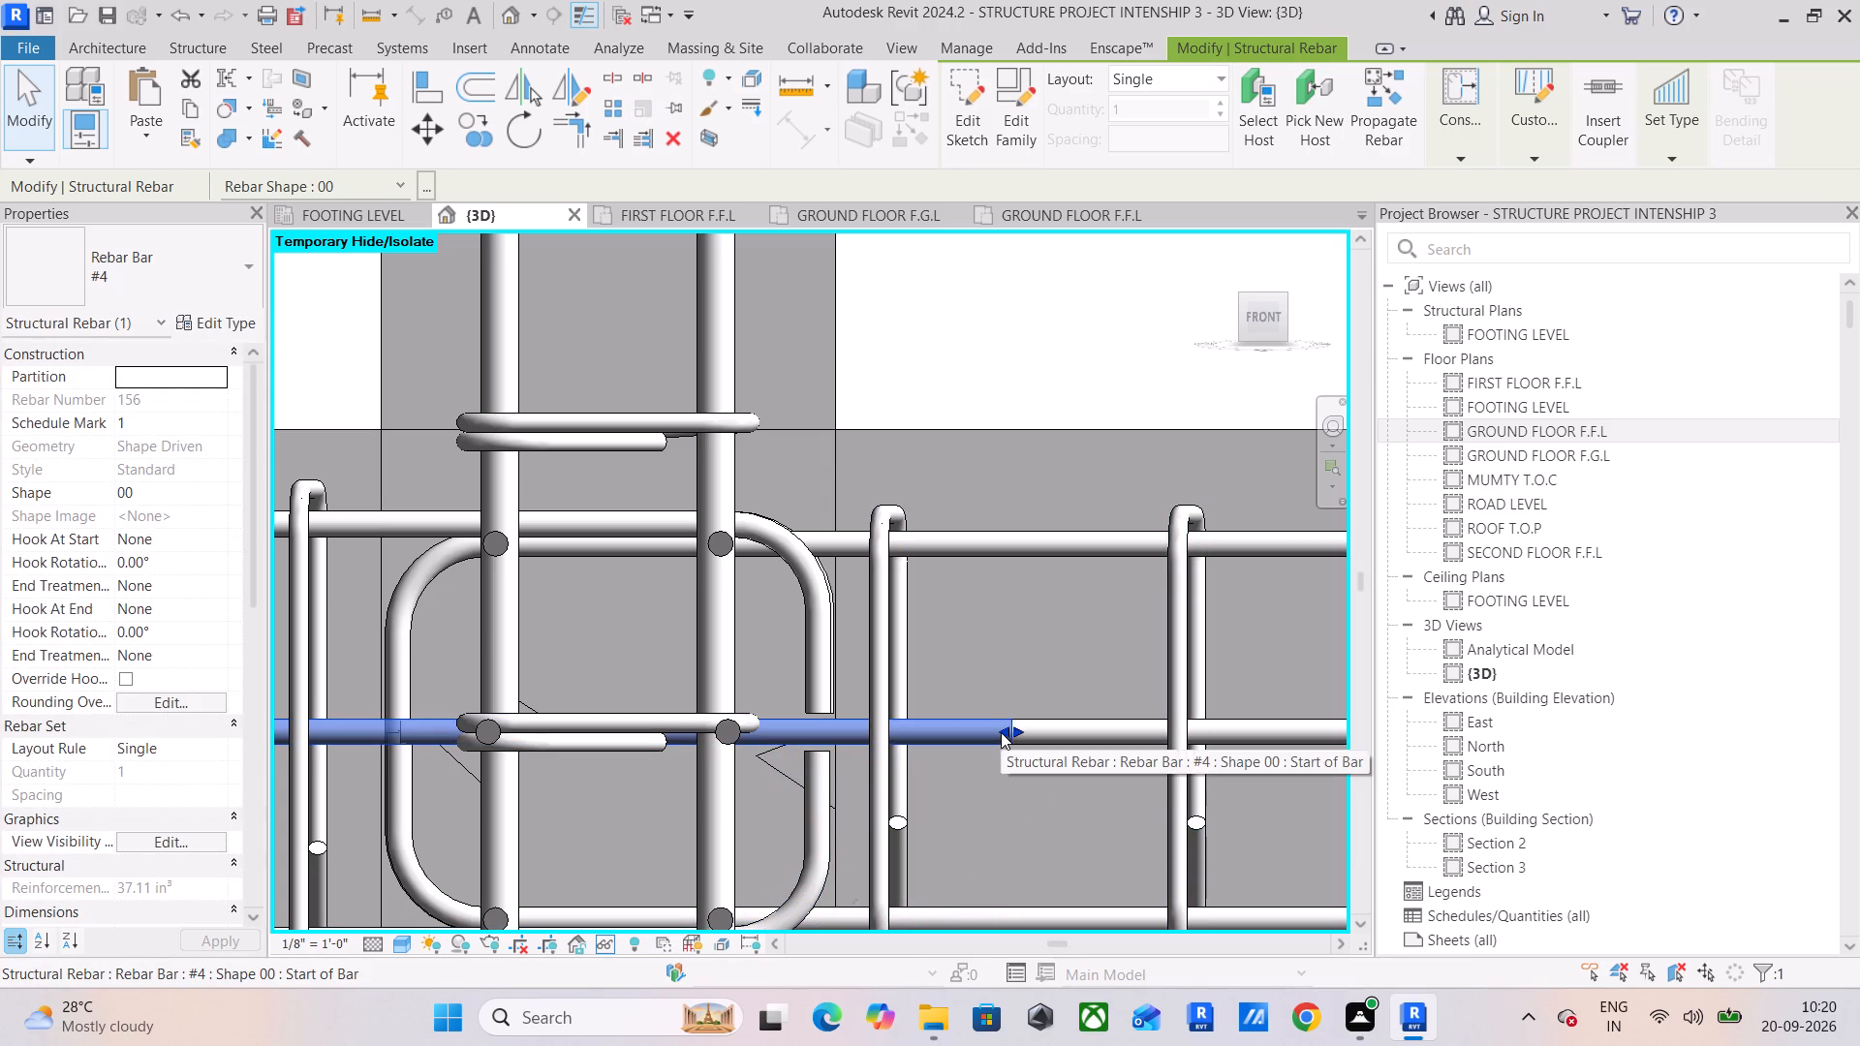
drag(1002, 730, 829, 755)
click(964, 732)
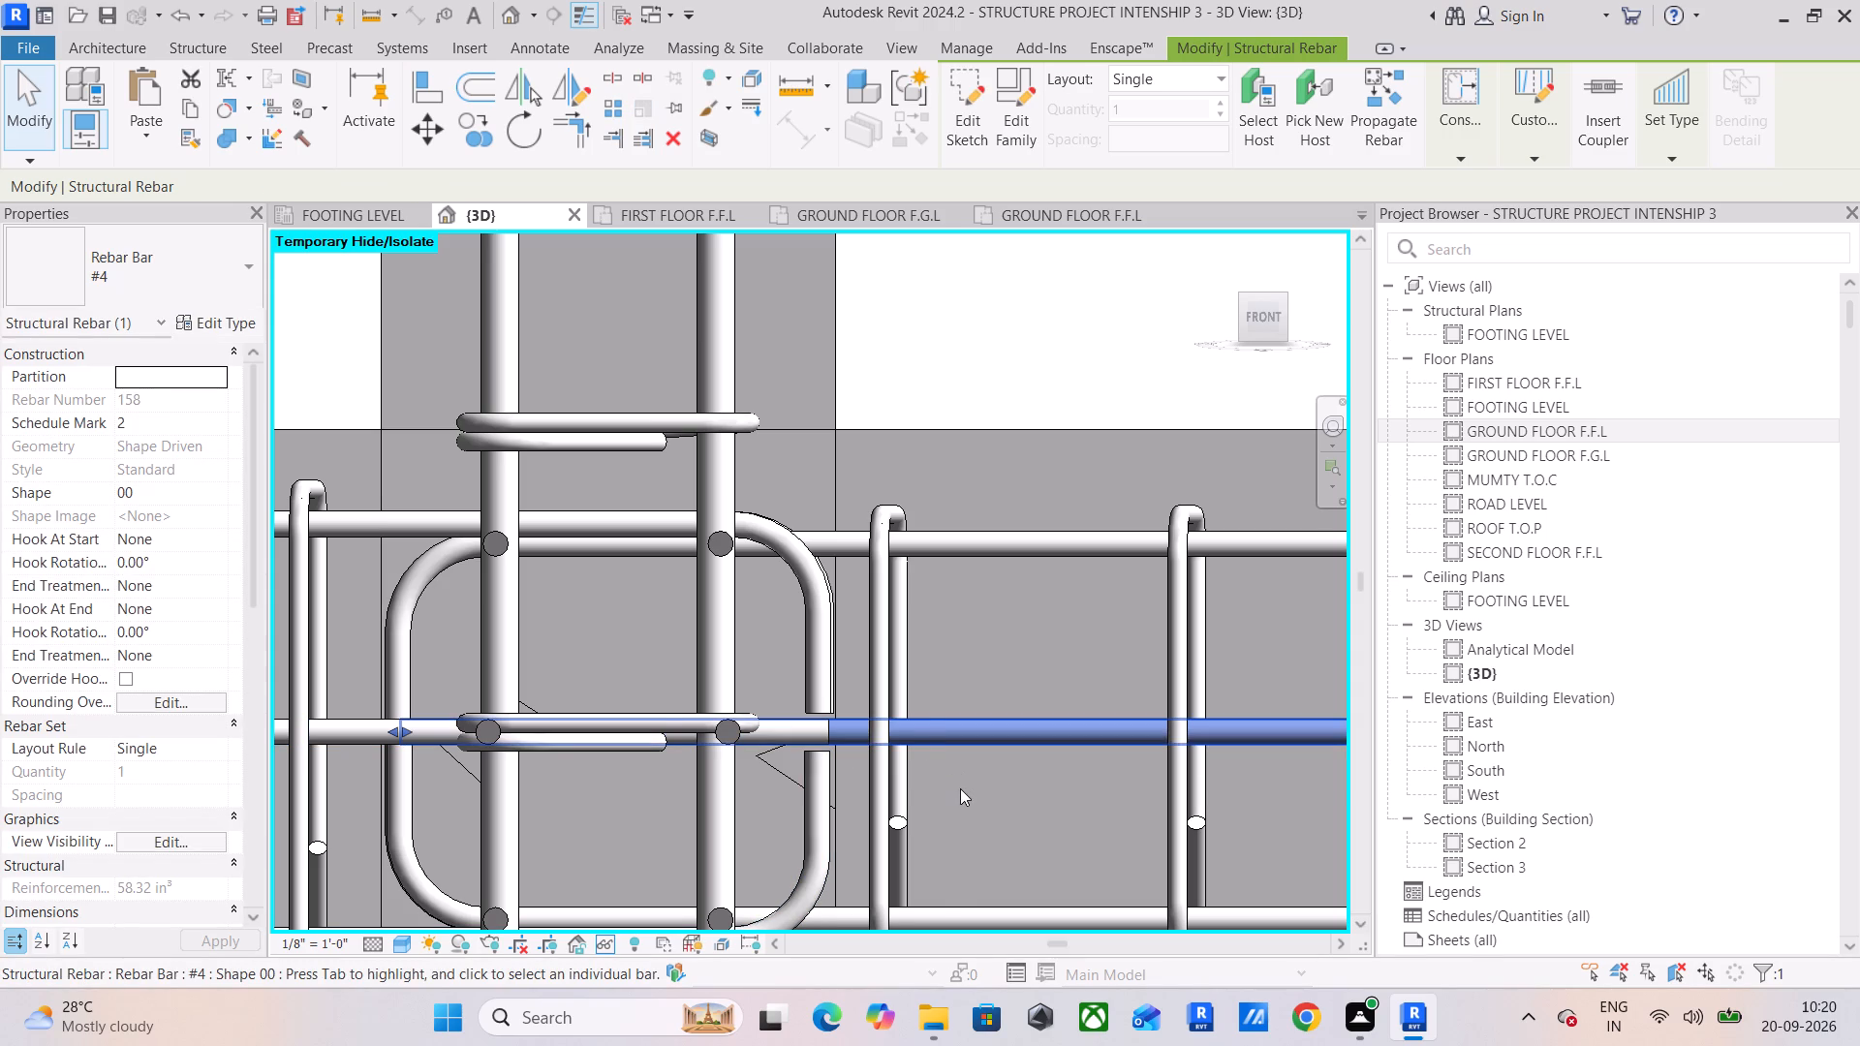
scroll(960, 790, down, 2)
click(1038, 816)
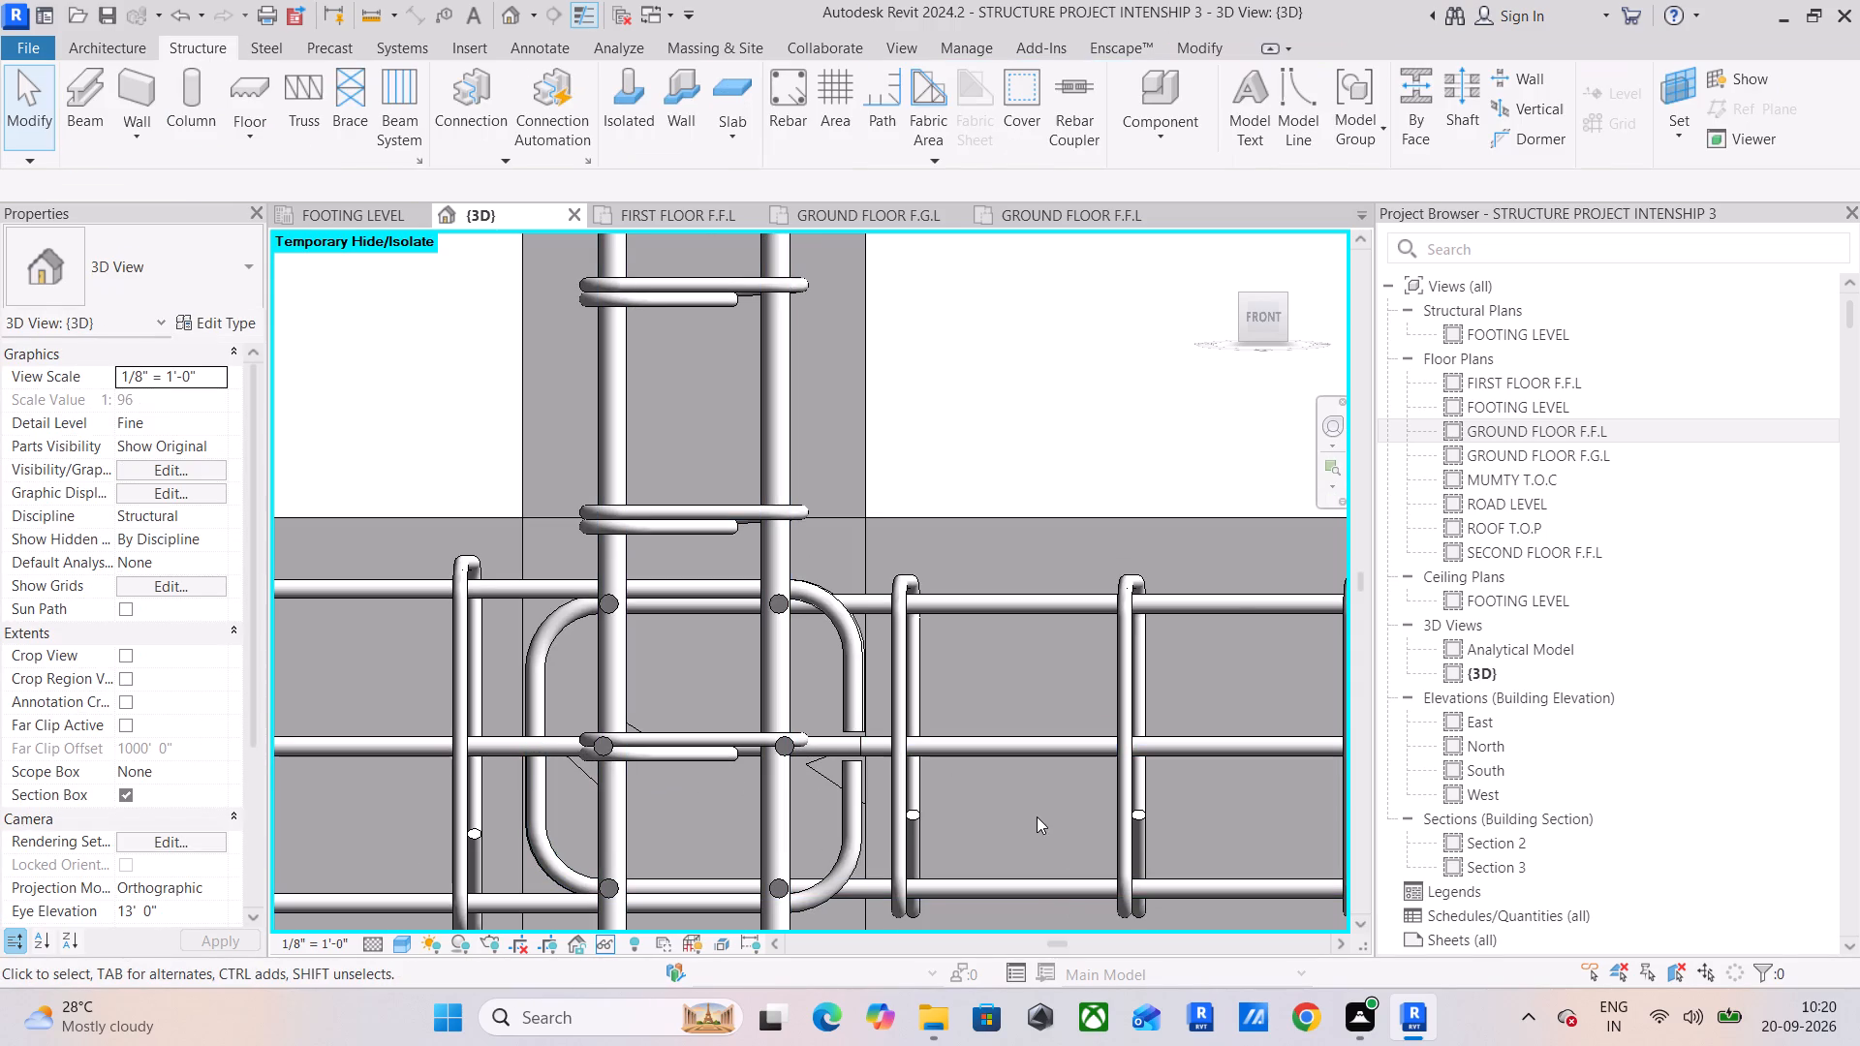
click(1253, 743)
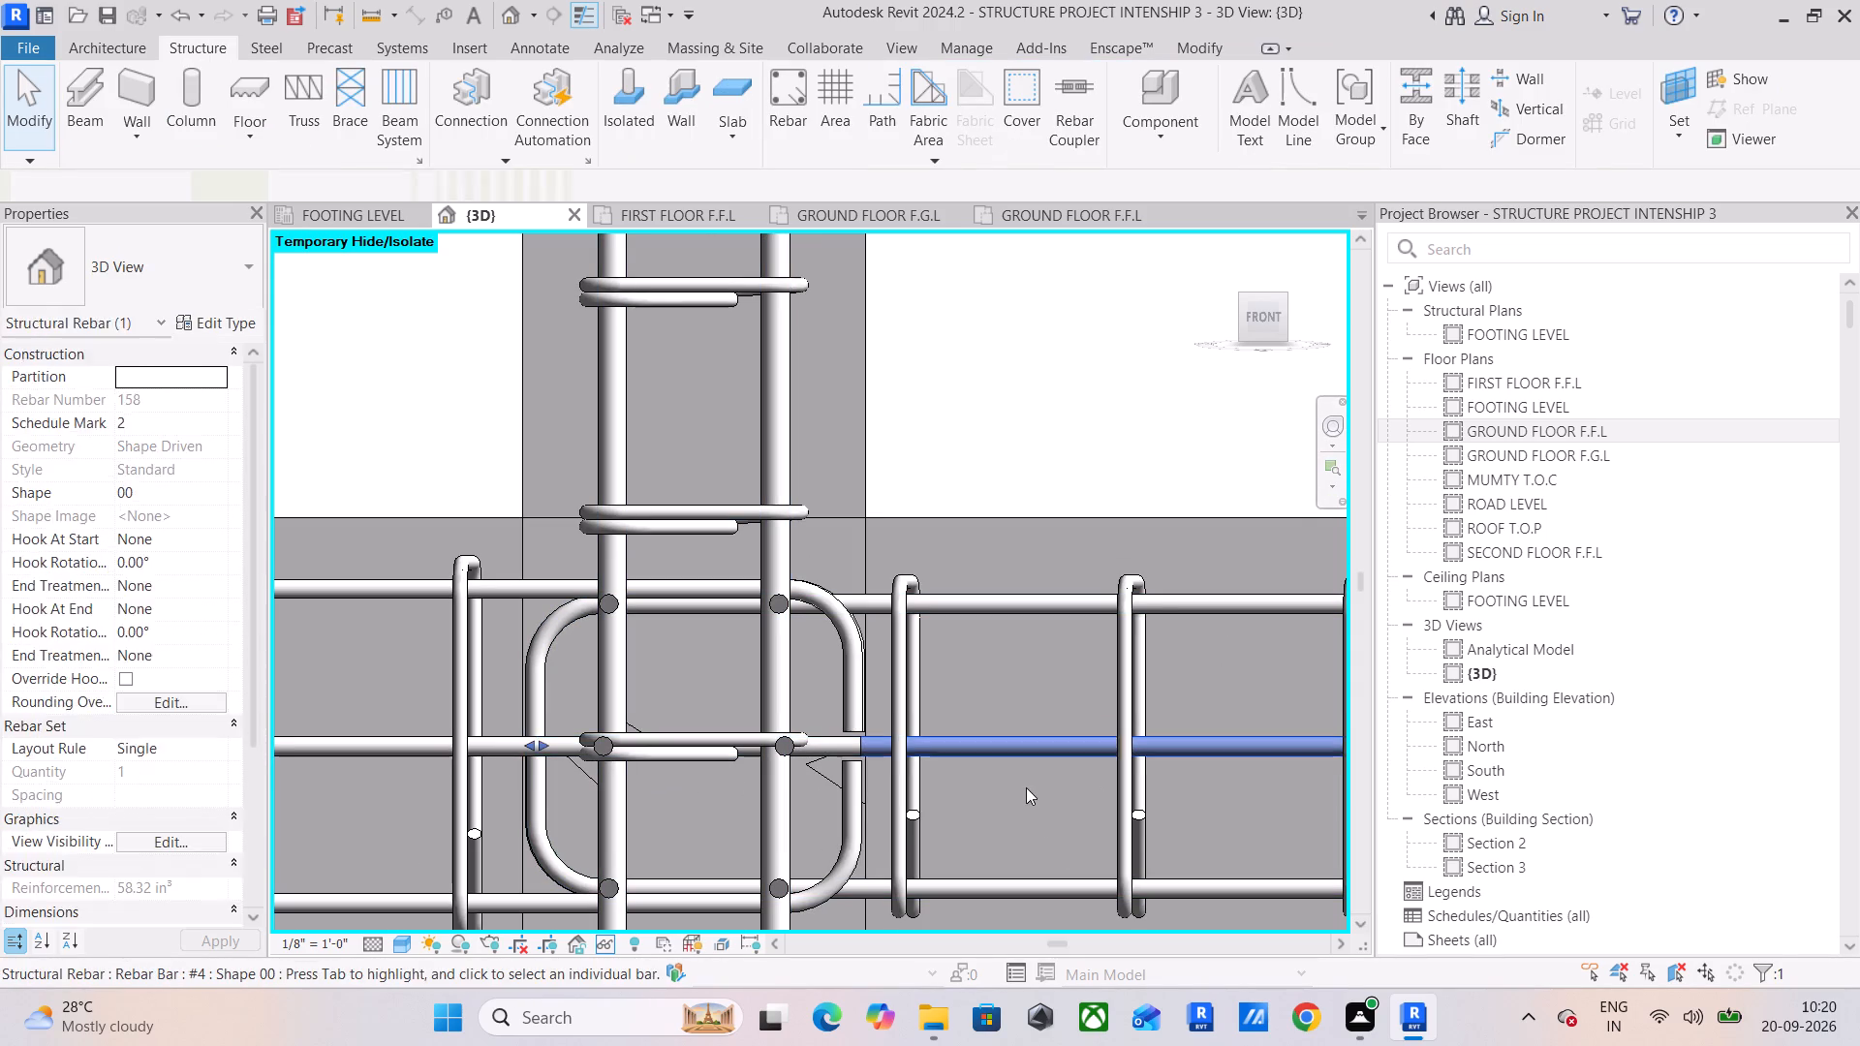
click(1026, 787)
drag(1263, 325, 1265, 361)
click(1058, 751)
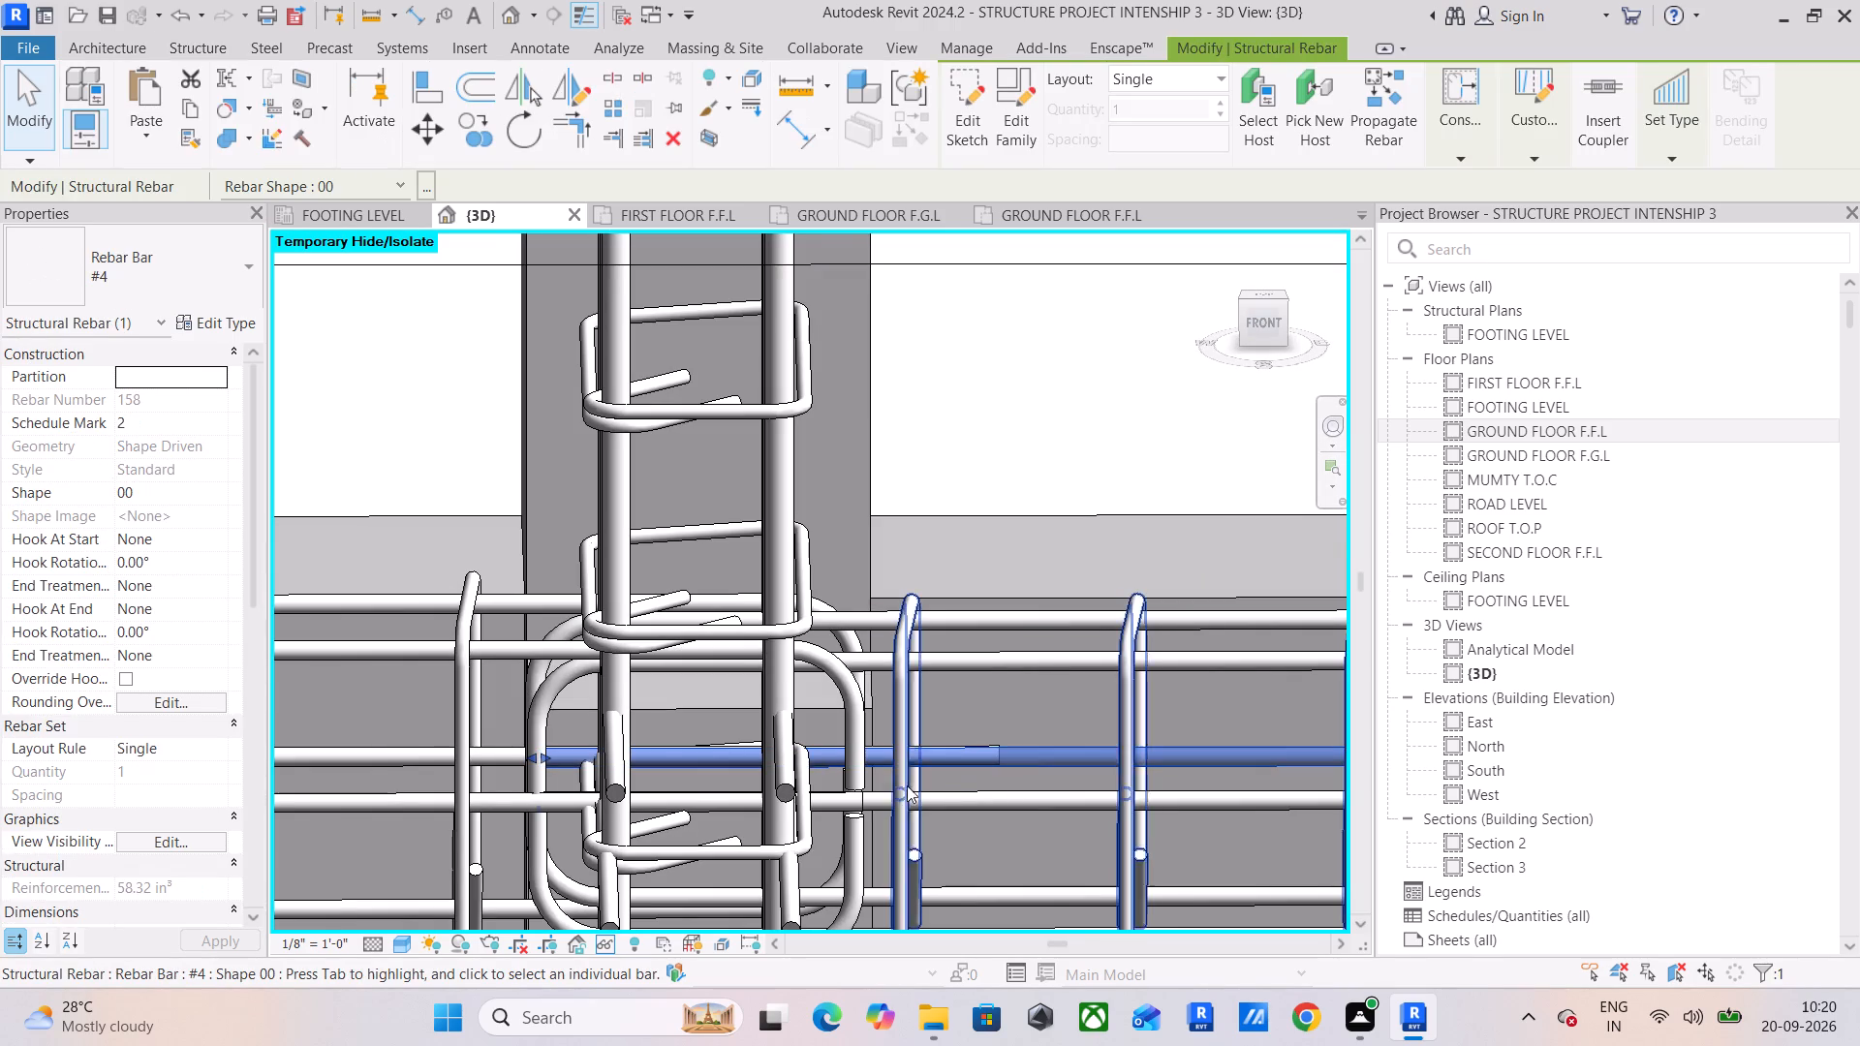
click(385, 759)
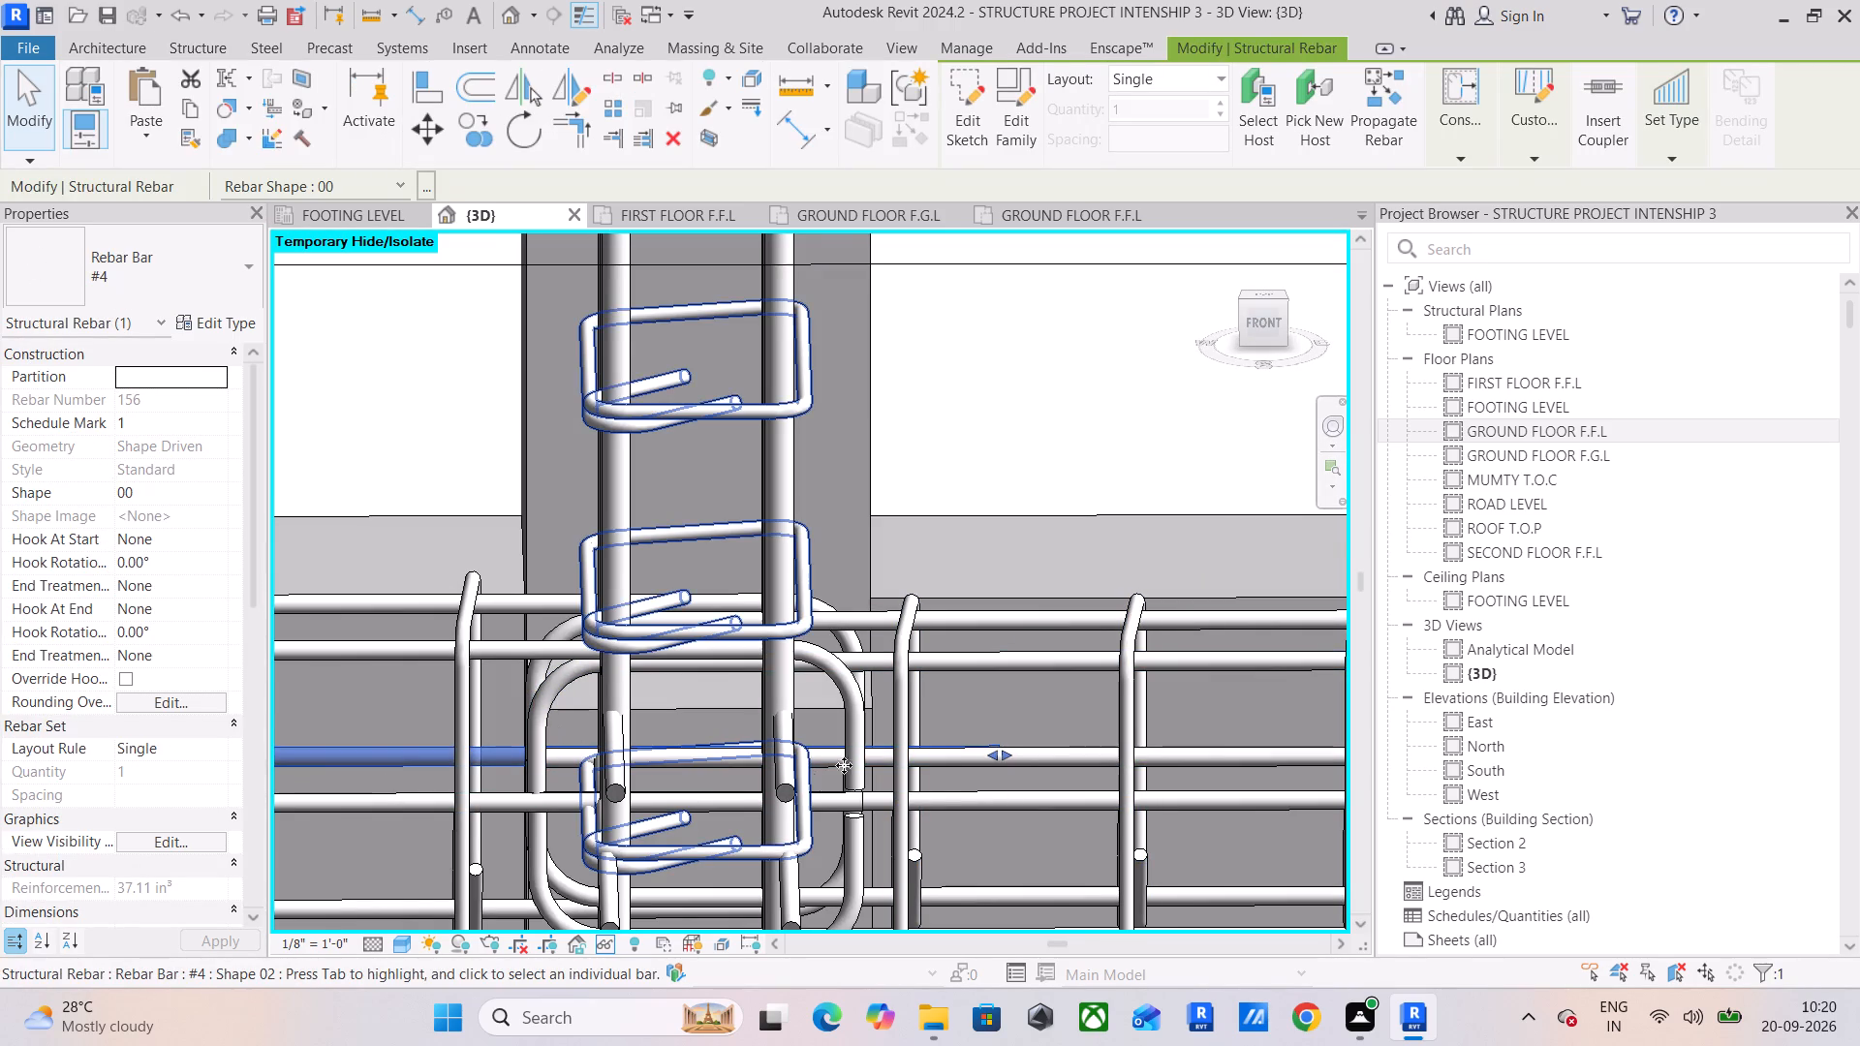
drag(993, 755, 940, 771)
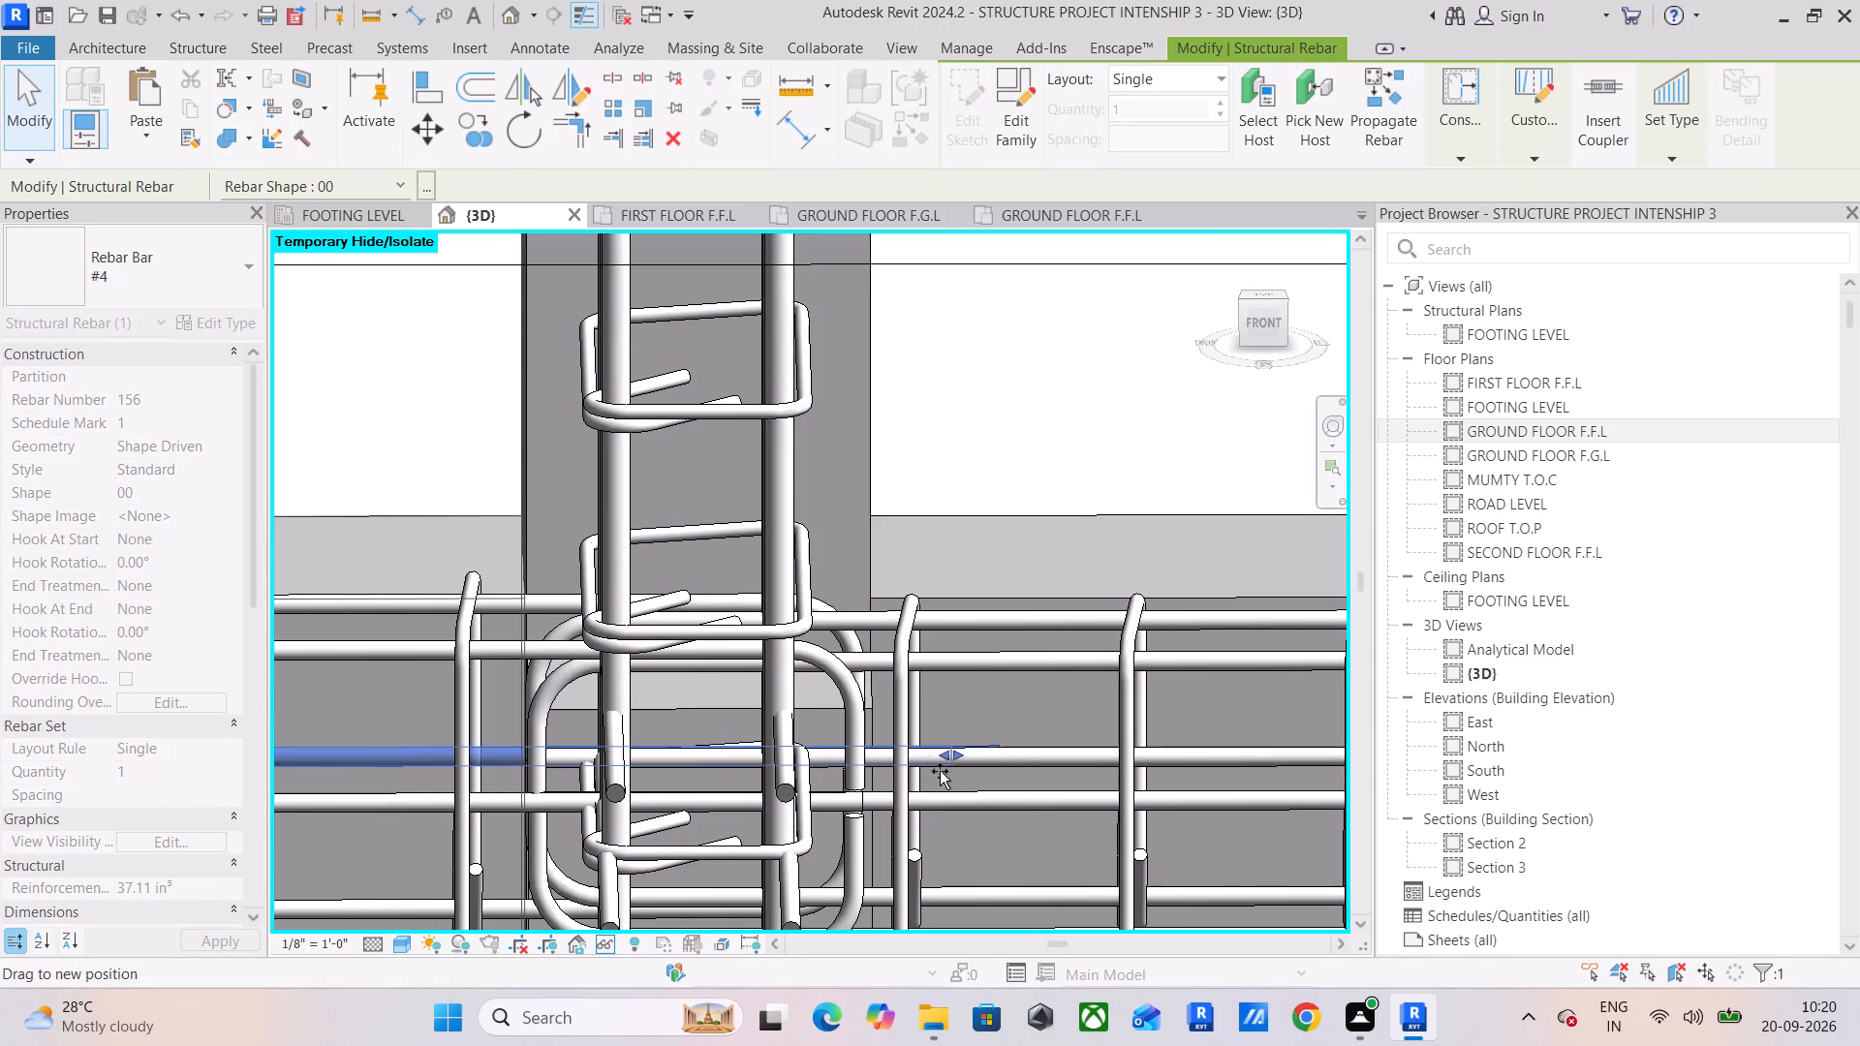
drag(940, 771, 864, 789)
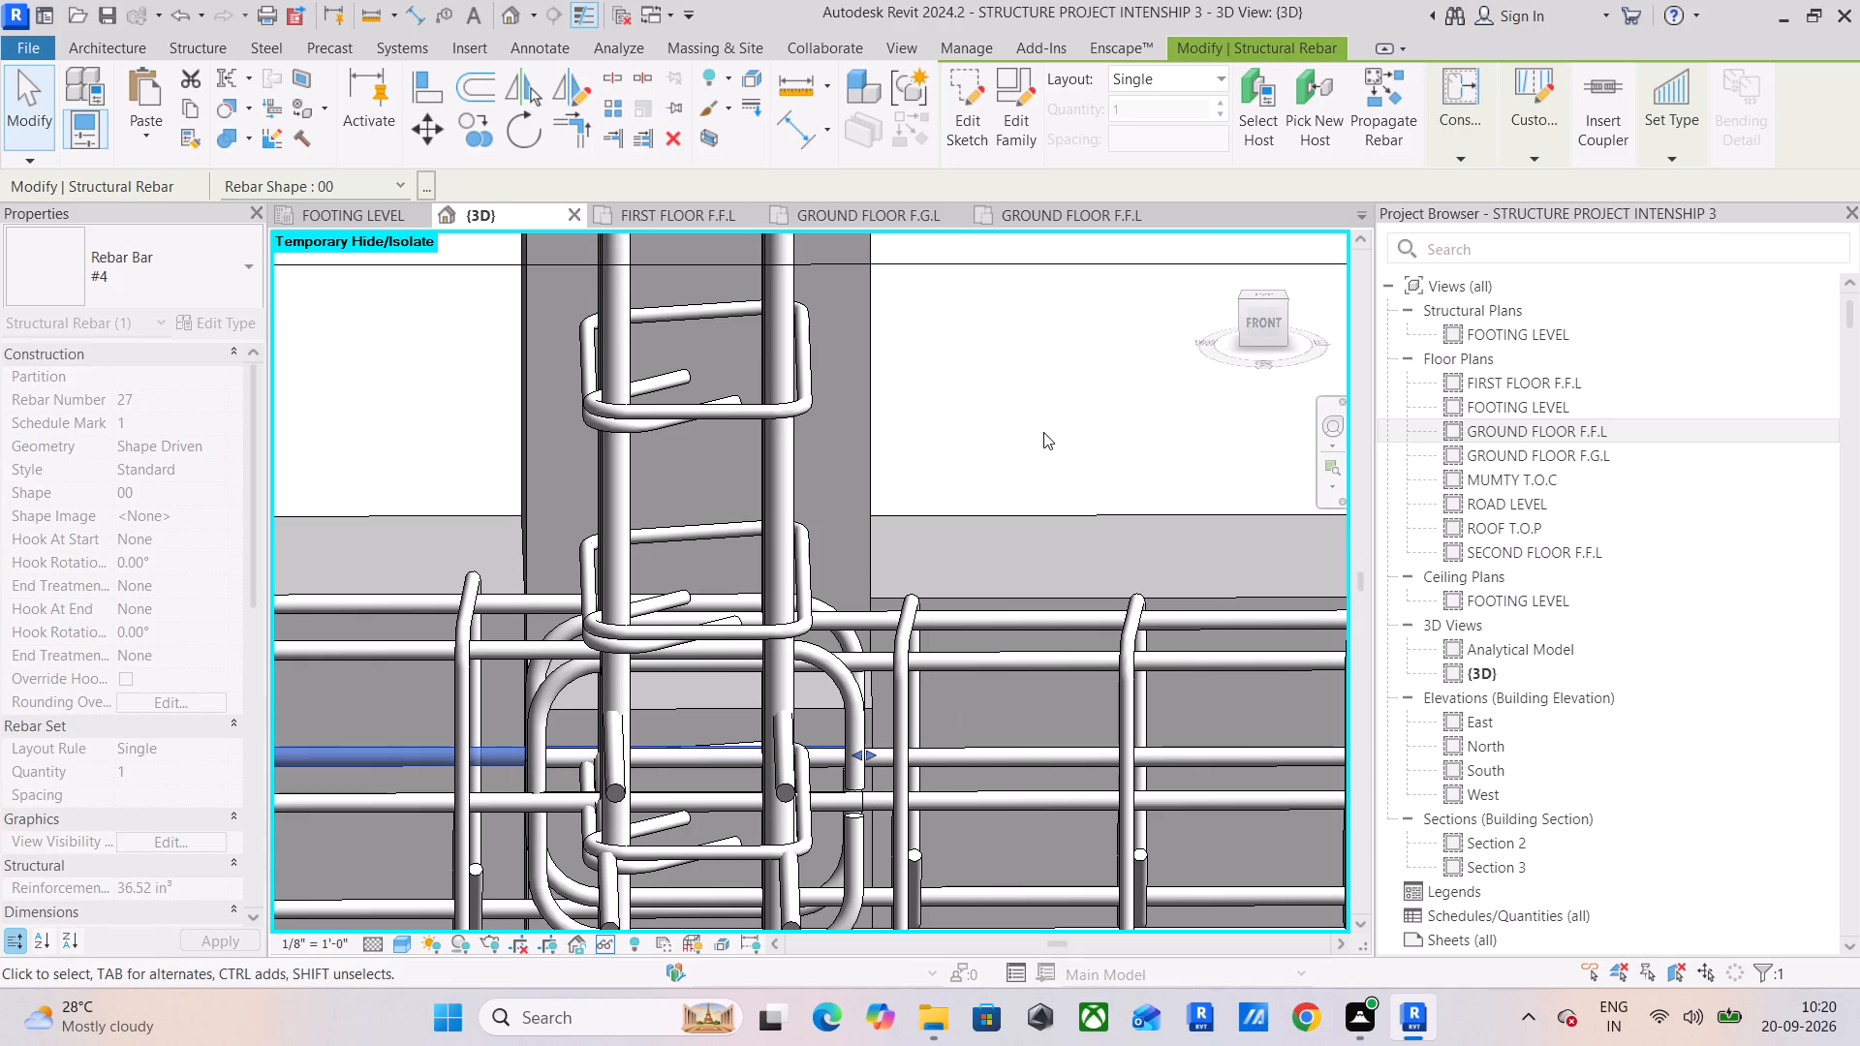
click(1265, 322)
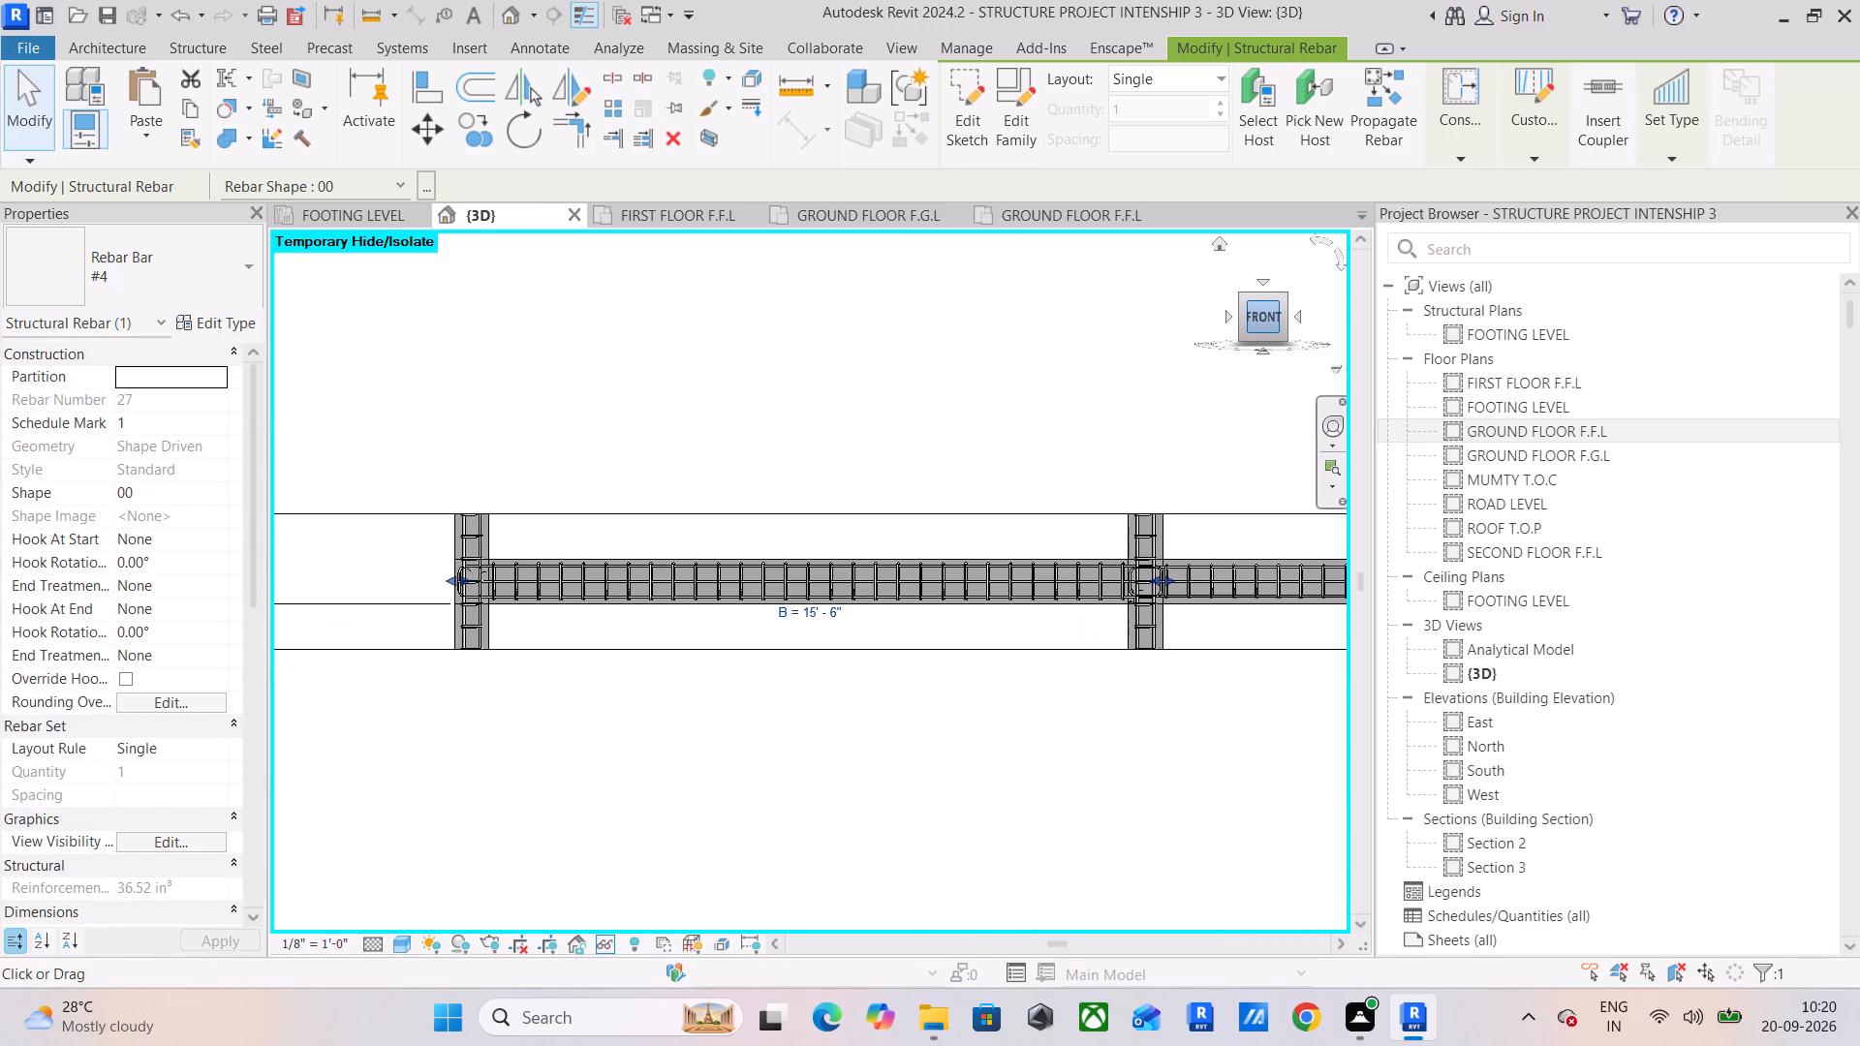
scroll(945, 489, down, 1)
middle_drag(945, 487, 746, 477)
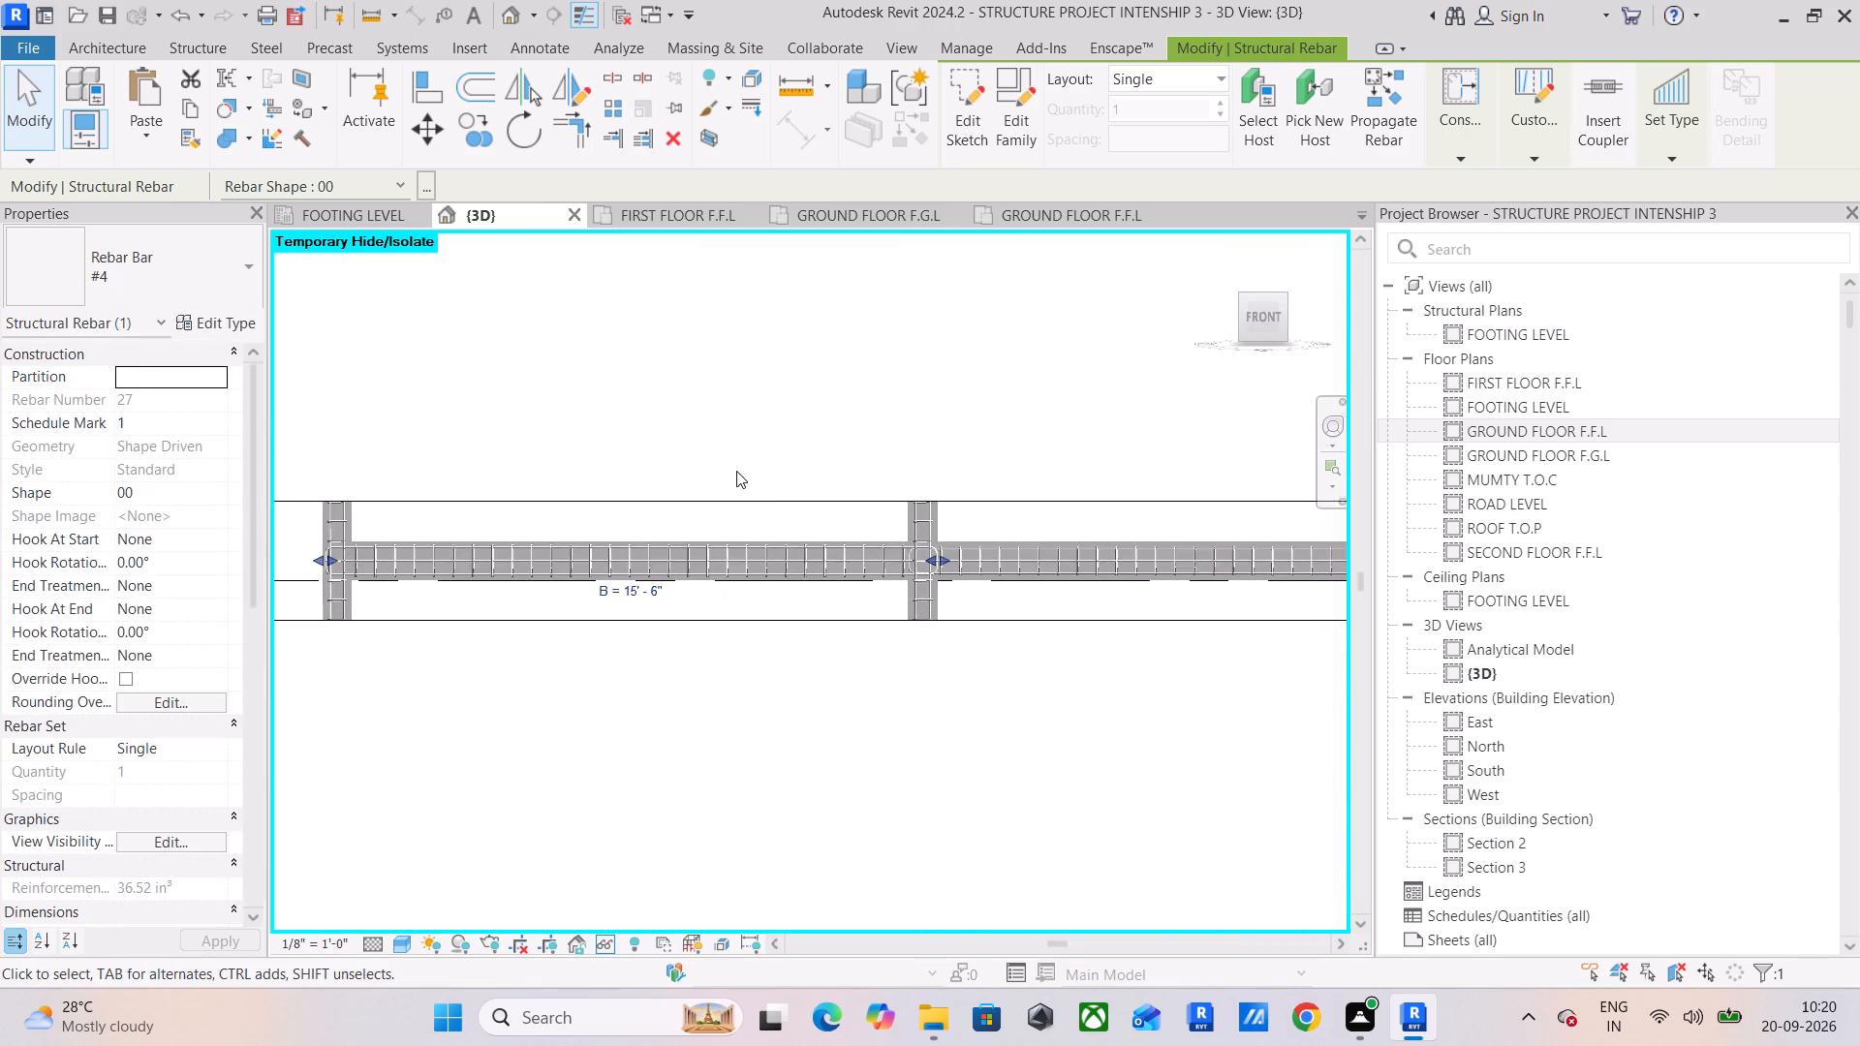
click(766, 408)
Extend the right span's #3 T1 stirrup set so its last stirrup sits just short of the right end column's inner face.
middle_drag(1086, 561, 964, 649)
scroll(819, 645, up, 6)
middle_drag(818, 645, 659, 656)
scroll(650, 656, up, 6)
scroll(659, 649, down, 9)
middle_drag(855, 617, 829, 626)
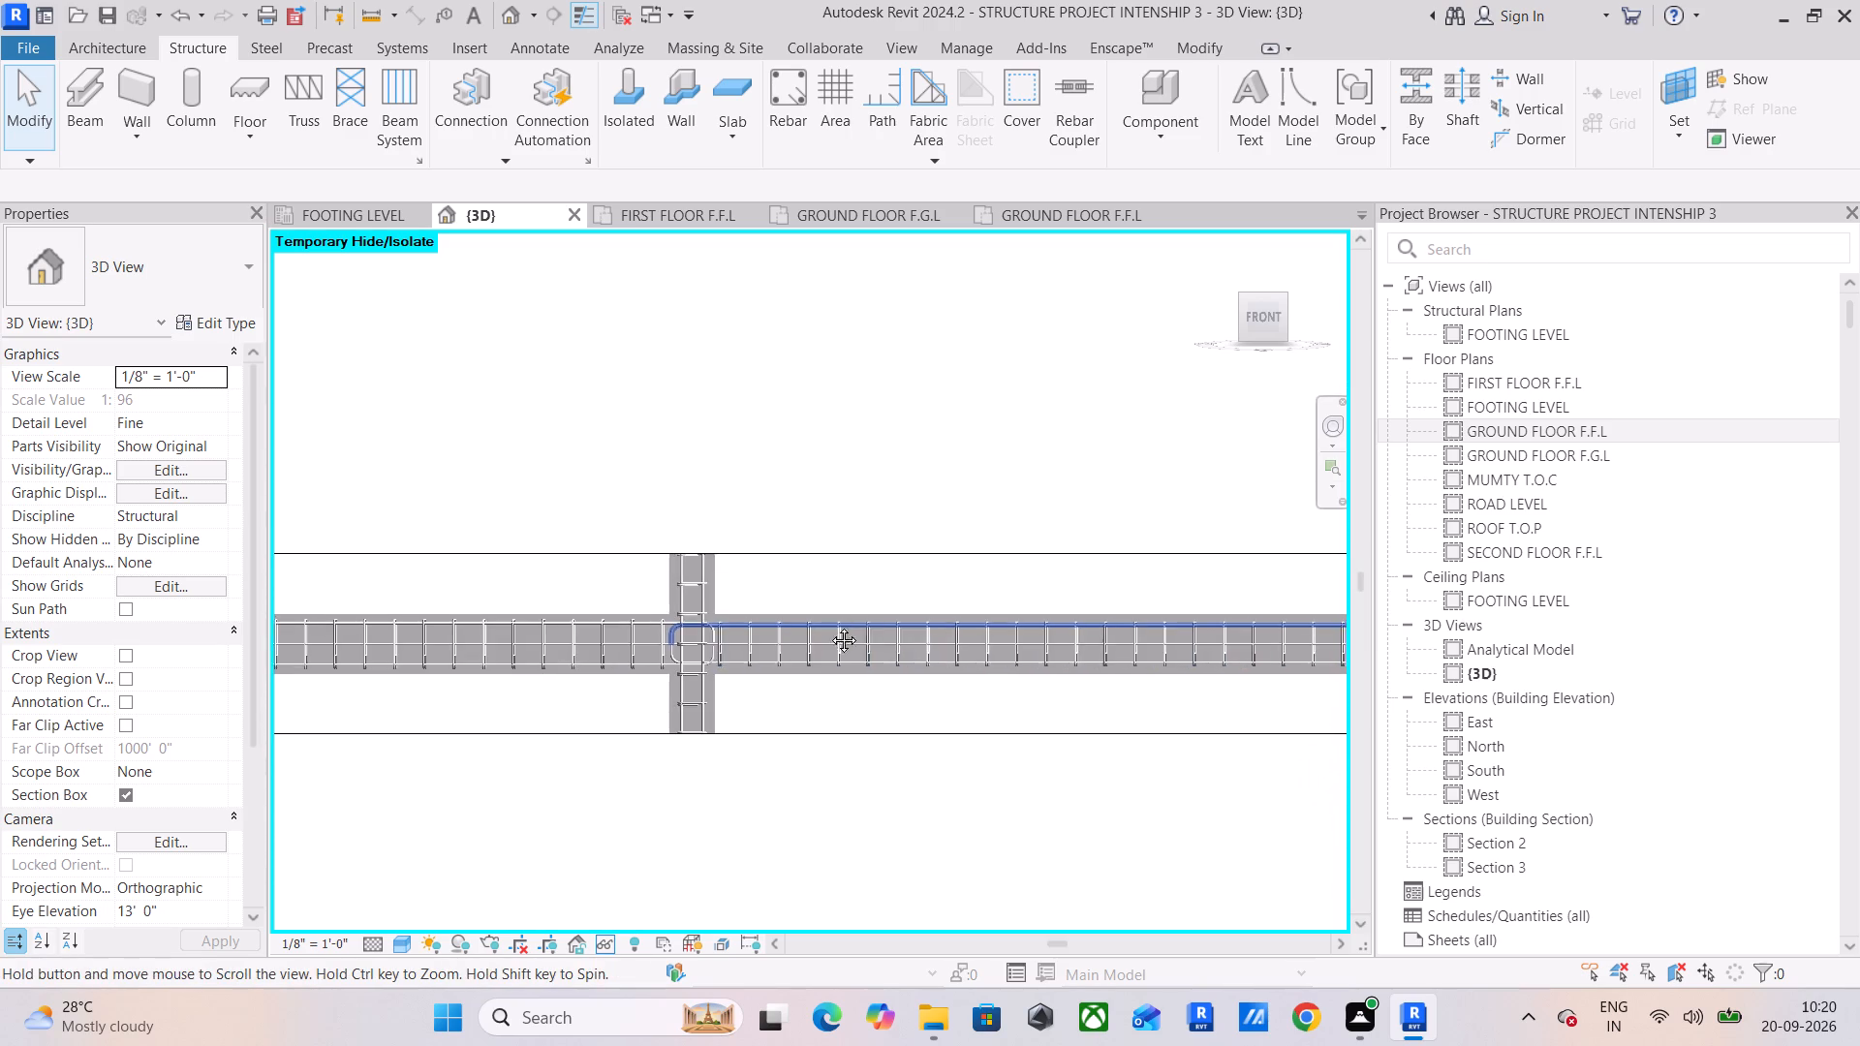
middle_drag(829, 626, 376, 687)
scroll(810, 649, down, 4)
scroll(982, 635, down, 1)
middle_drag(975, 647, 525, 622)
scroll(857, 707, up, 2)
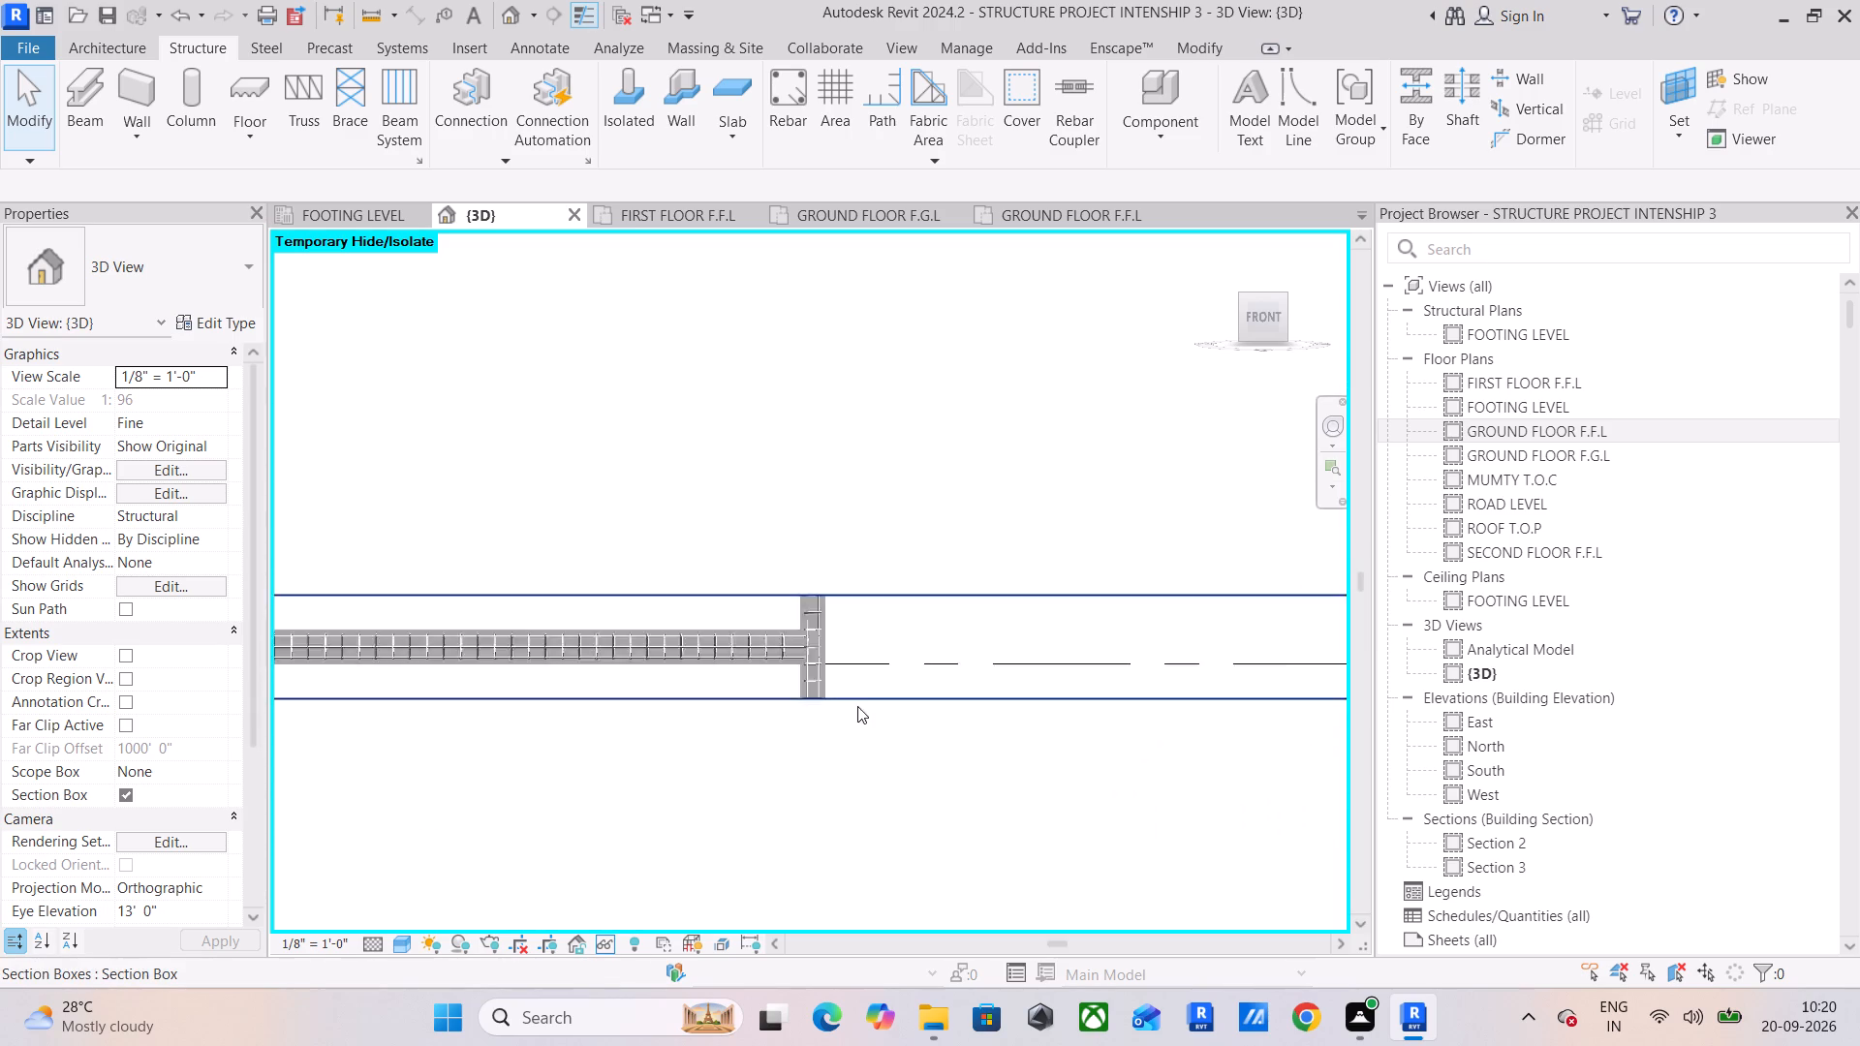
scroll(857, 706, up, 4)
scroll(765, 587, up, 10)
middle_drag(765, 584, 733, 692)
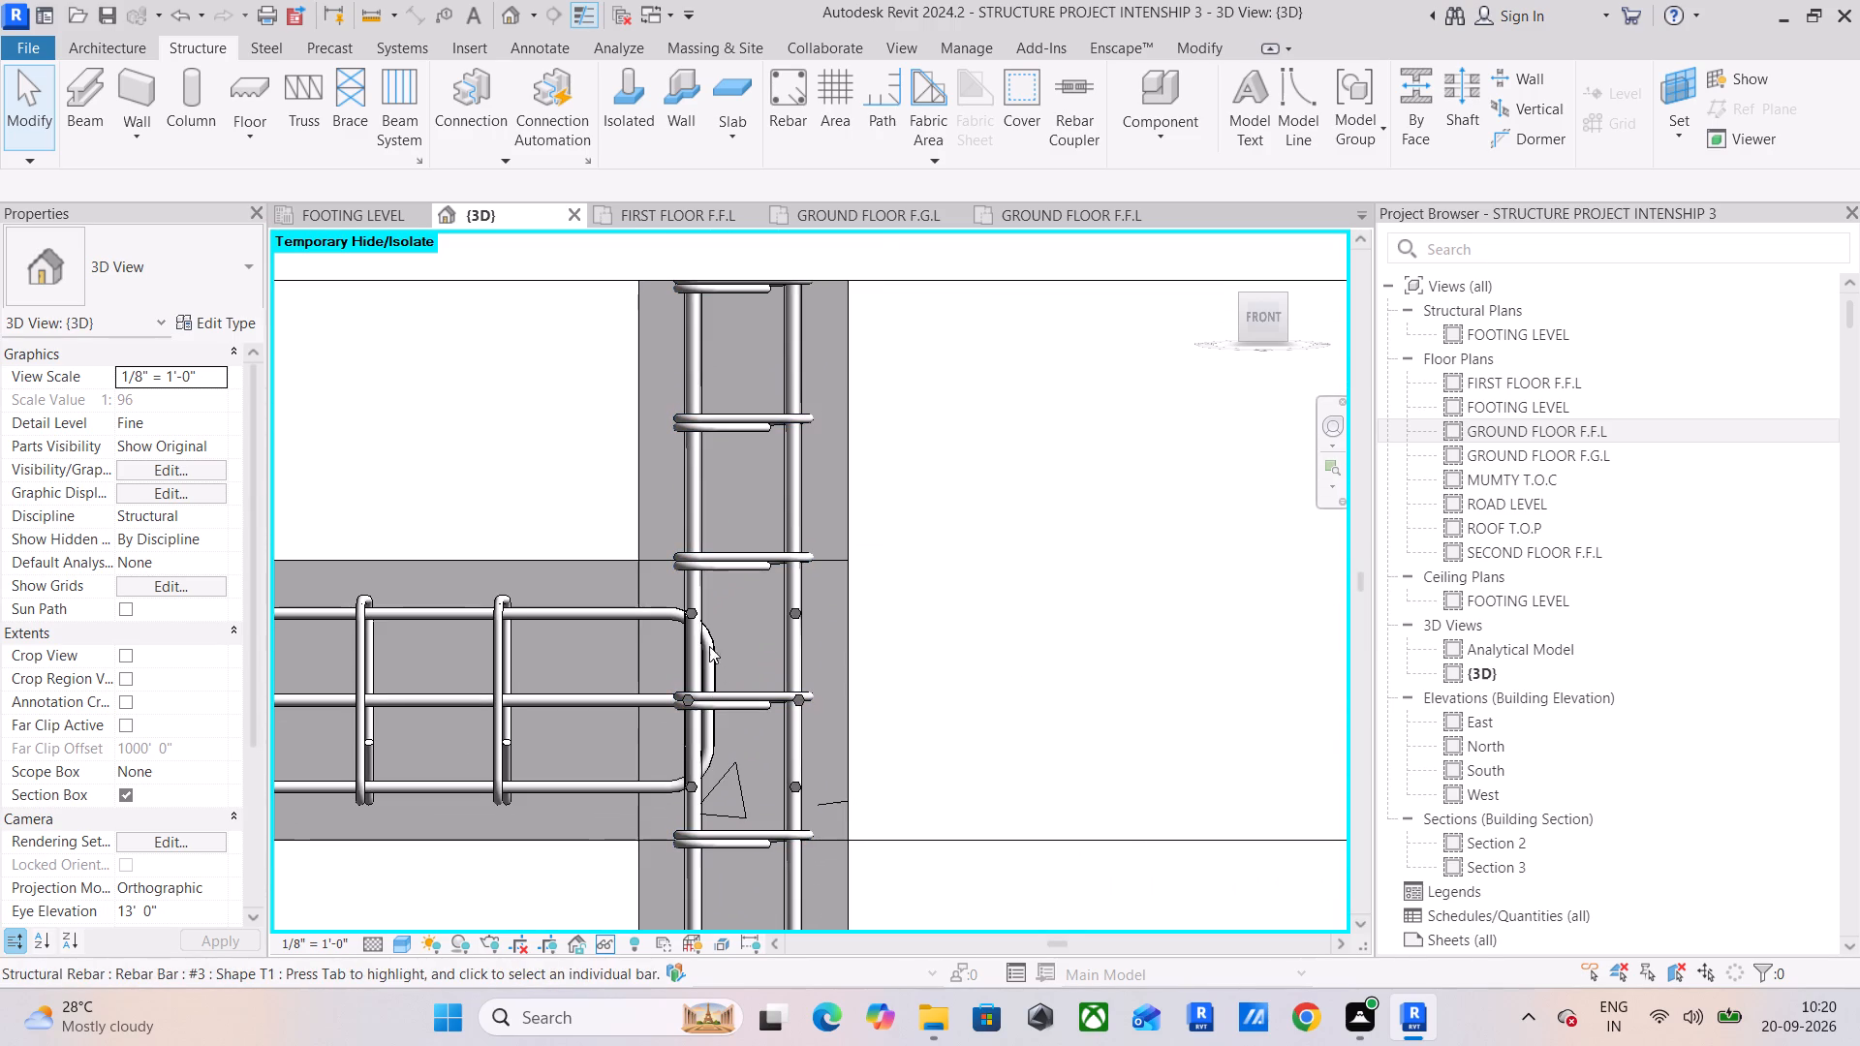
click(496, 650)
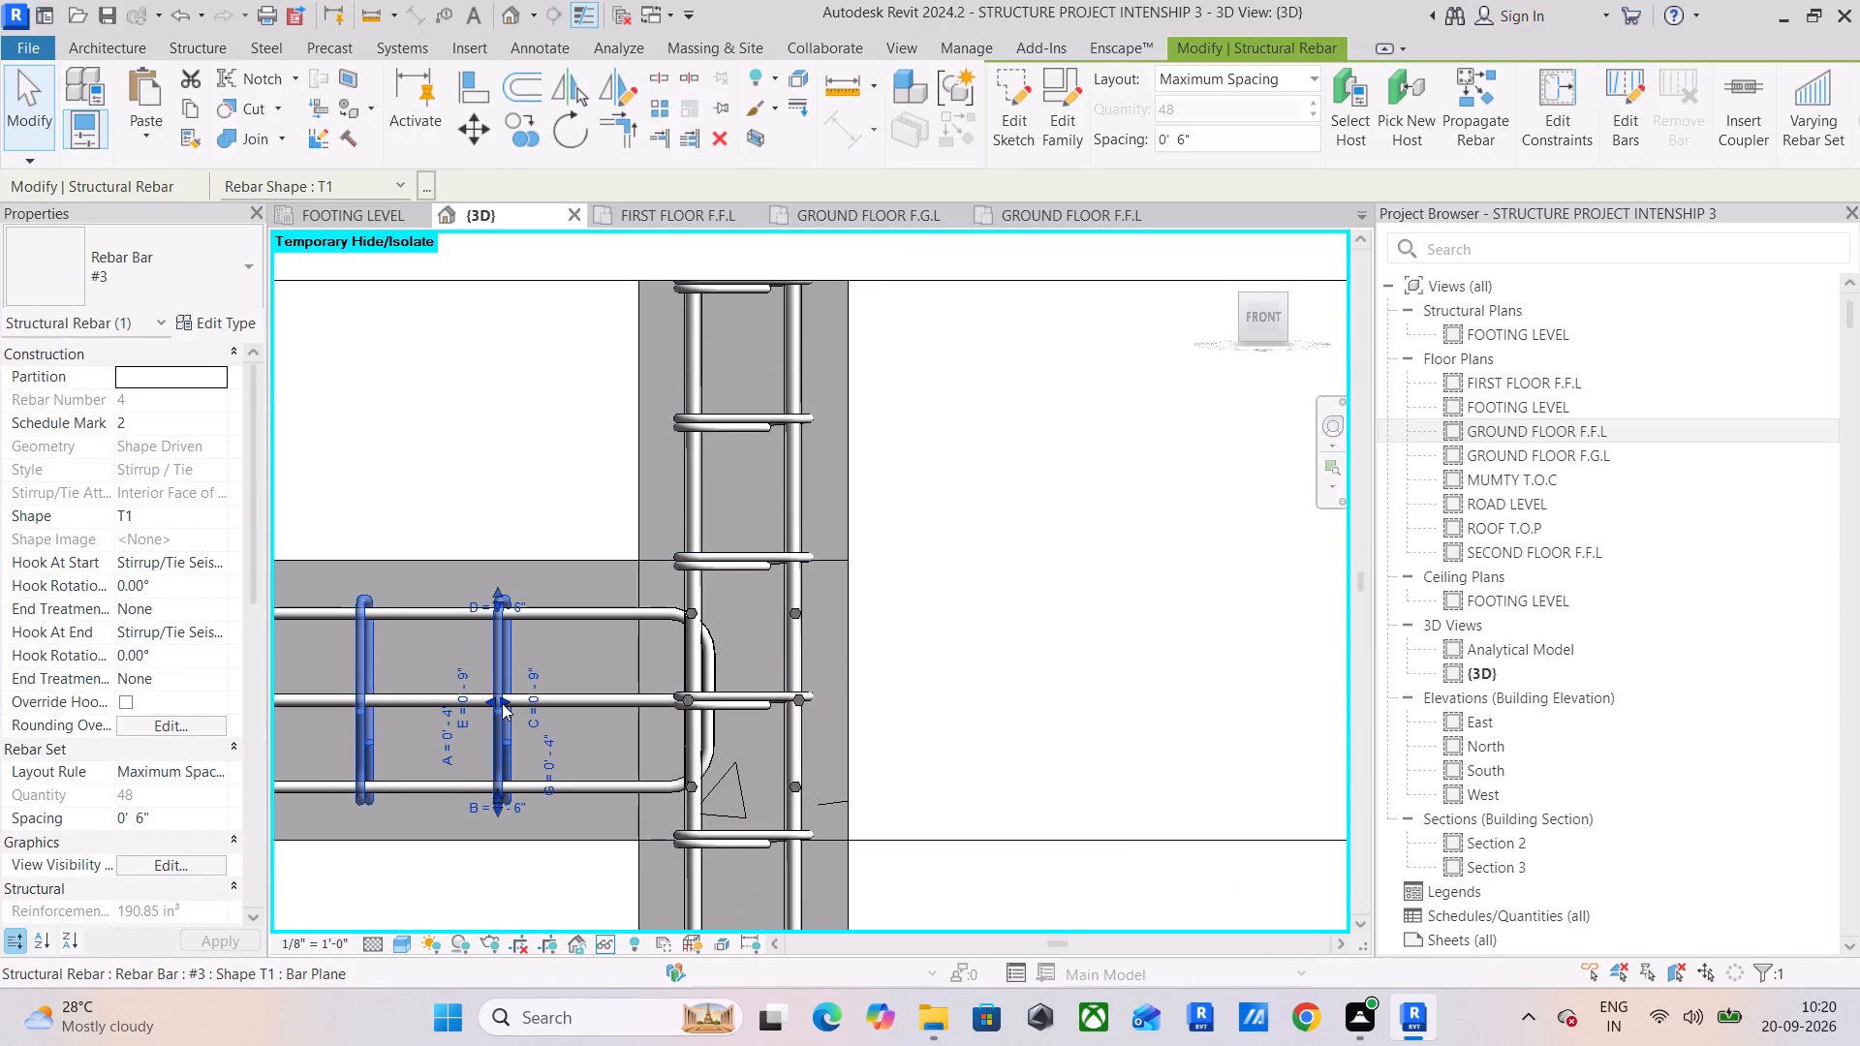
drag(504, 700, 620, 722)
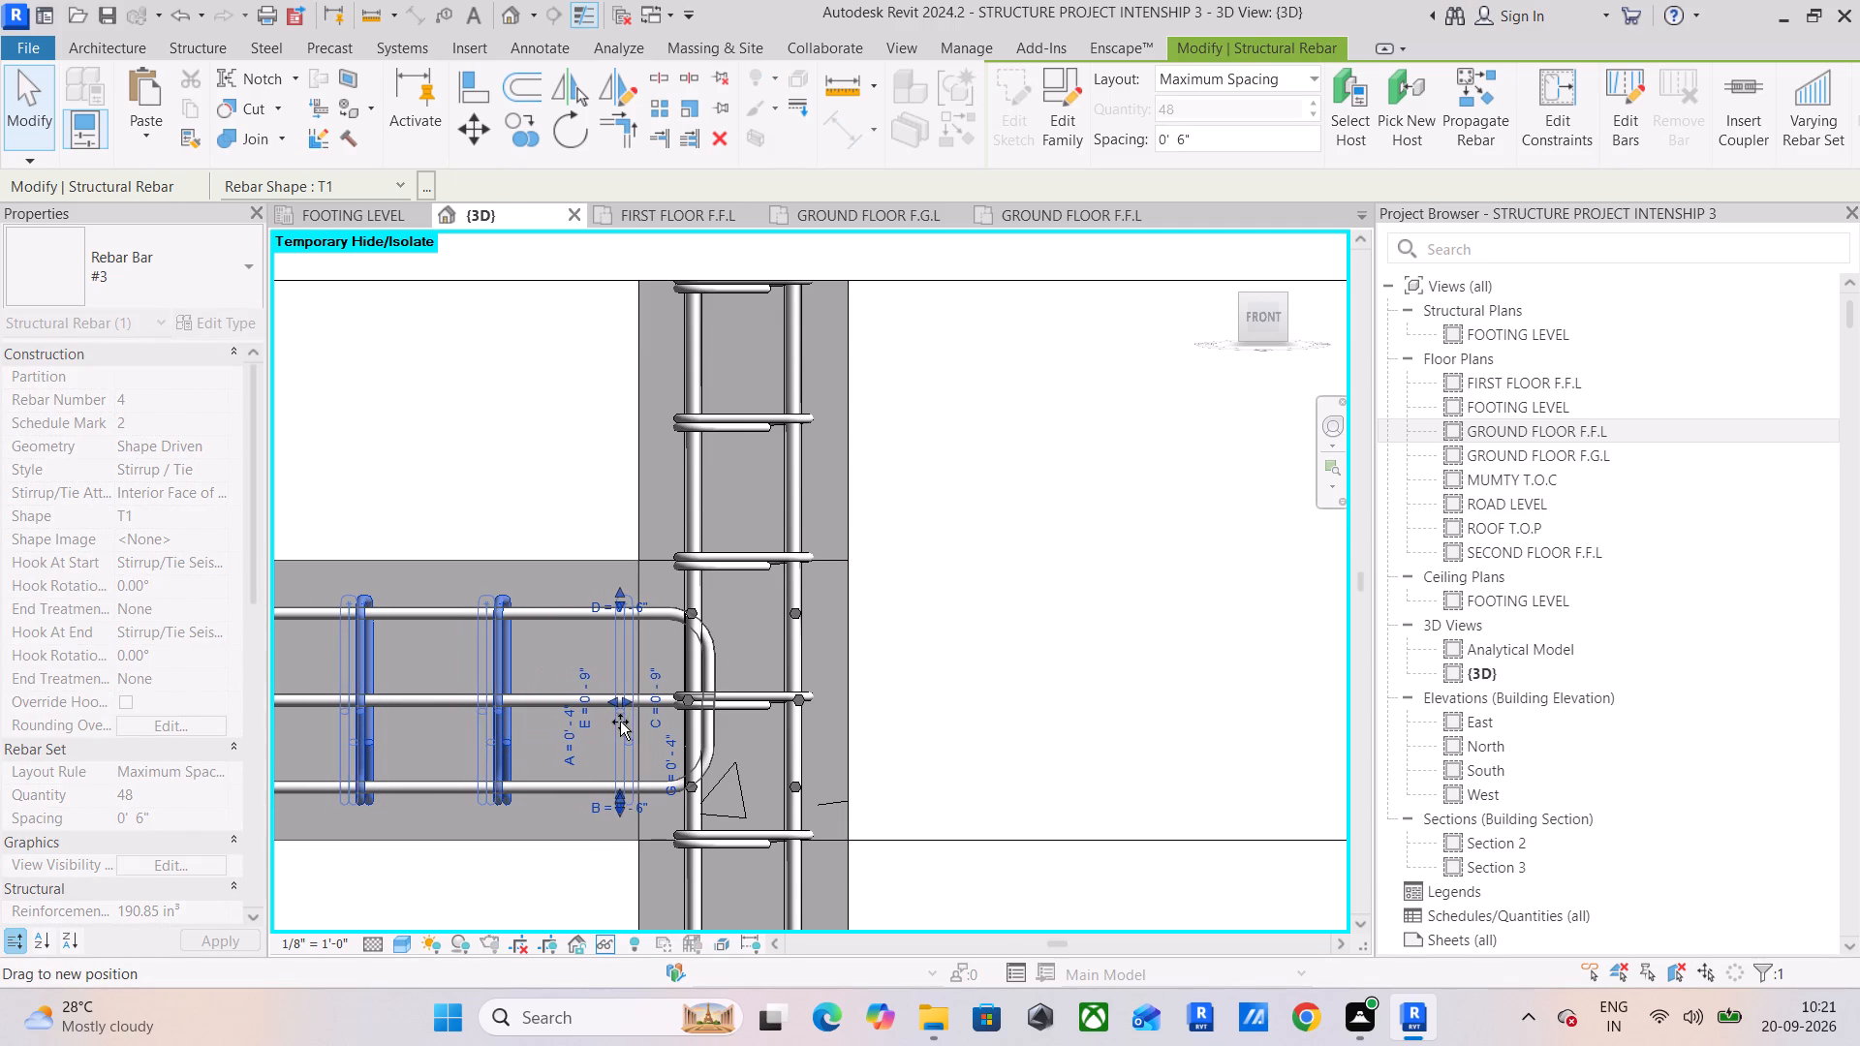
drag(620, 722, 619, 722)
Extend both top #4 hooked bars (shape 02) of the right span so their hooks sit just inside the end column's outer face.
click(660, 611)
scroll(732, 653, up, 5)
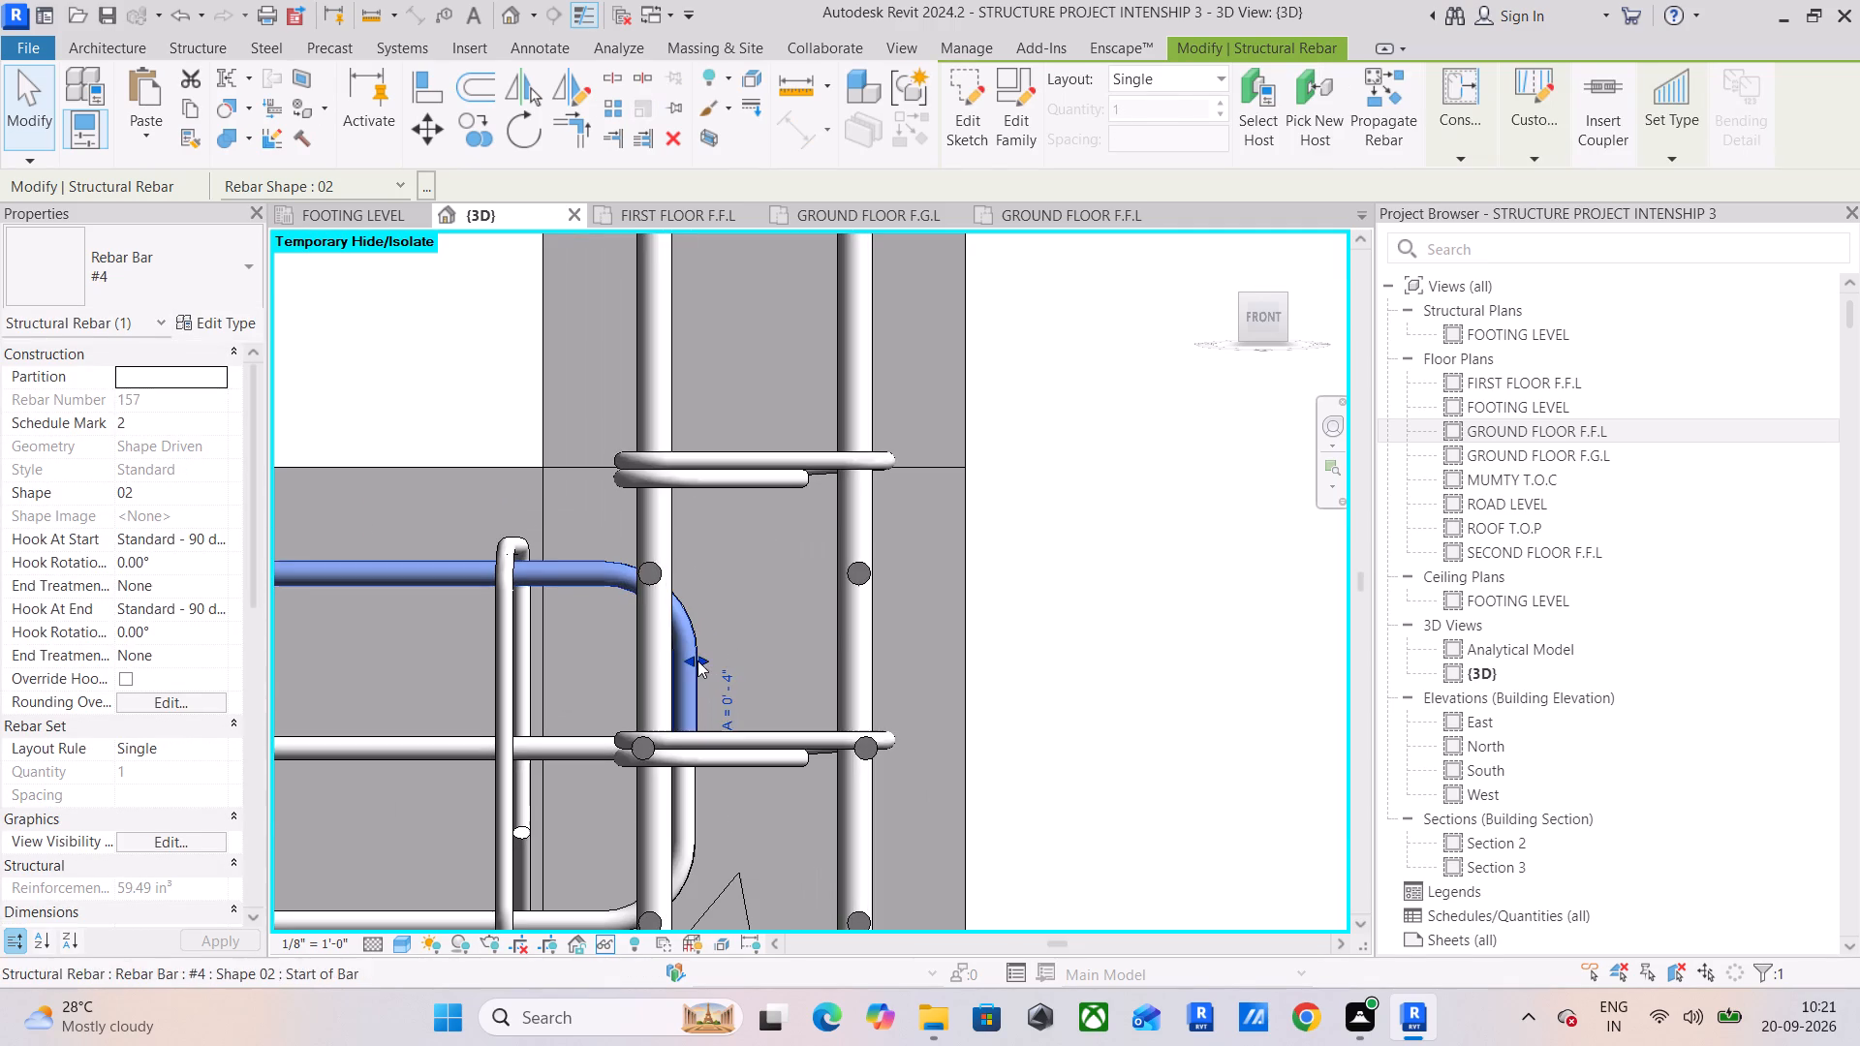
drag(697, 661, 914, 670)
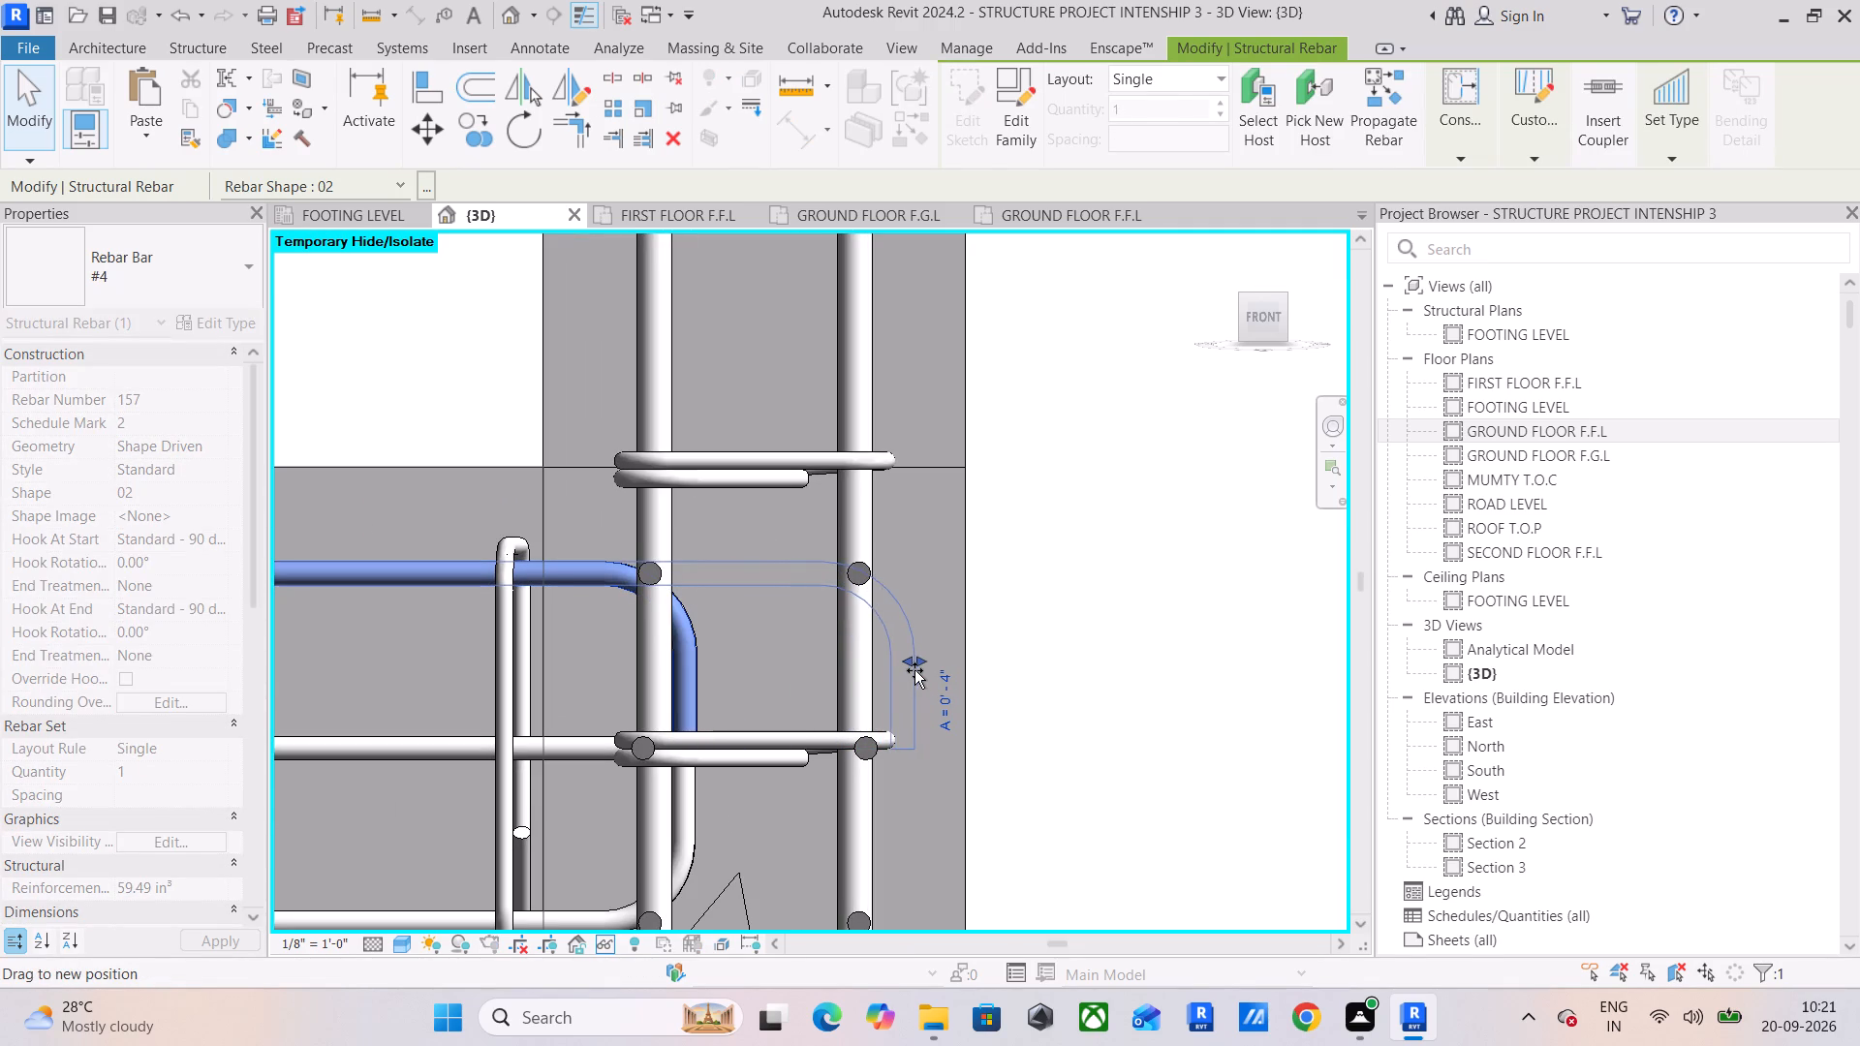
drag(914, 670, 914, 671)
click(679, 680)
drag(707, 661, 857, 659)
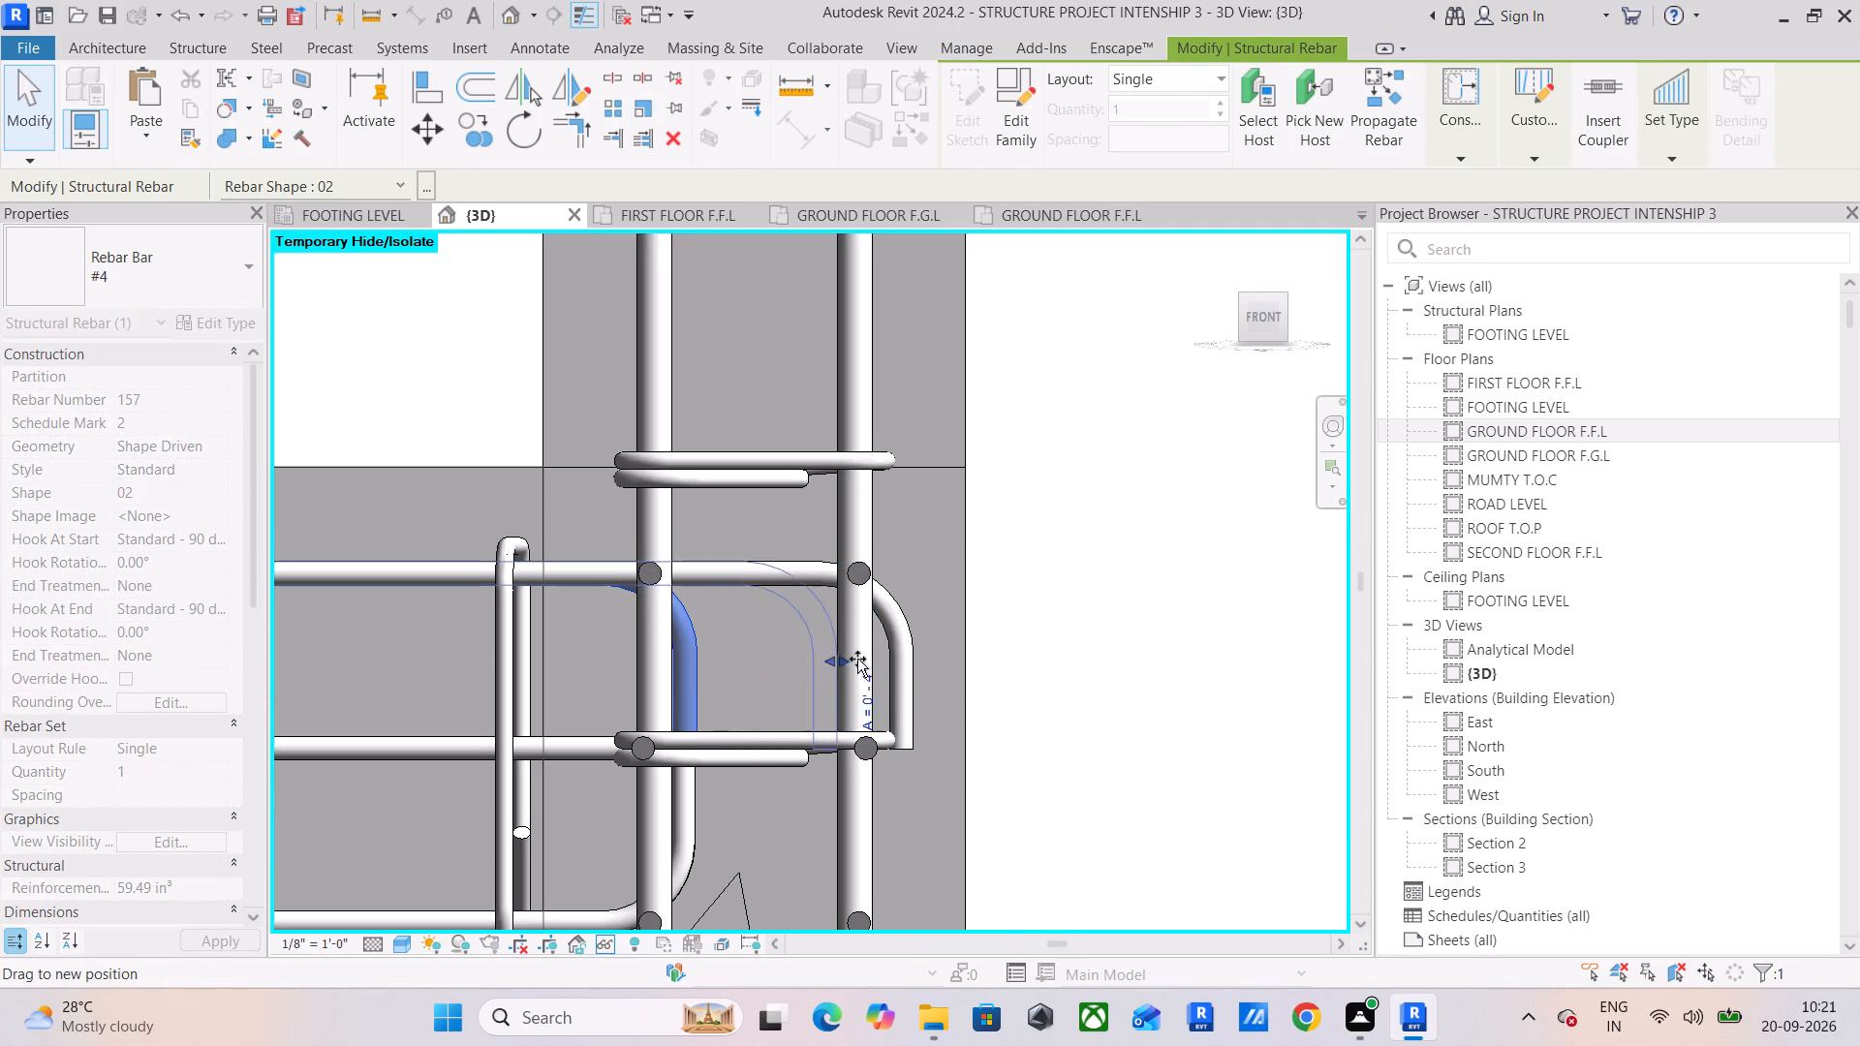
drag(857, 659, 914, 662)
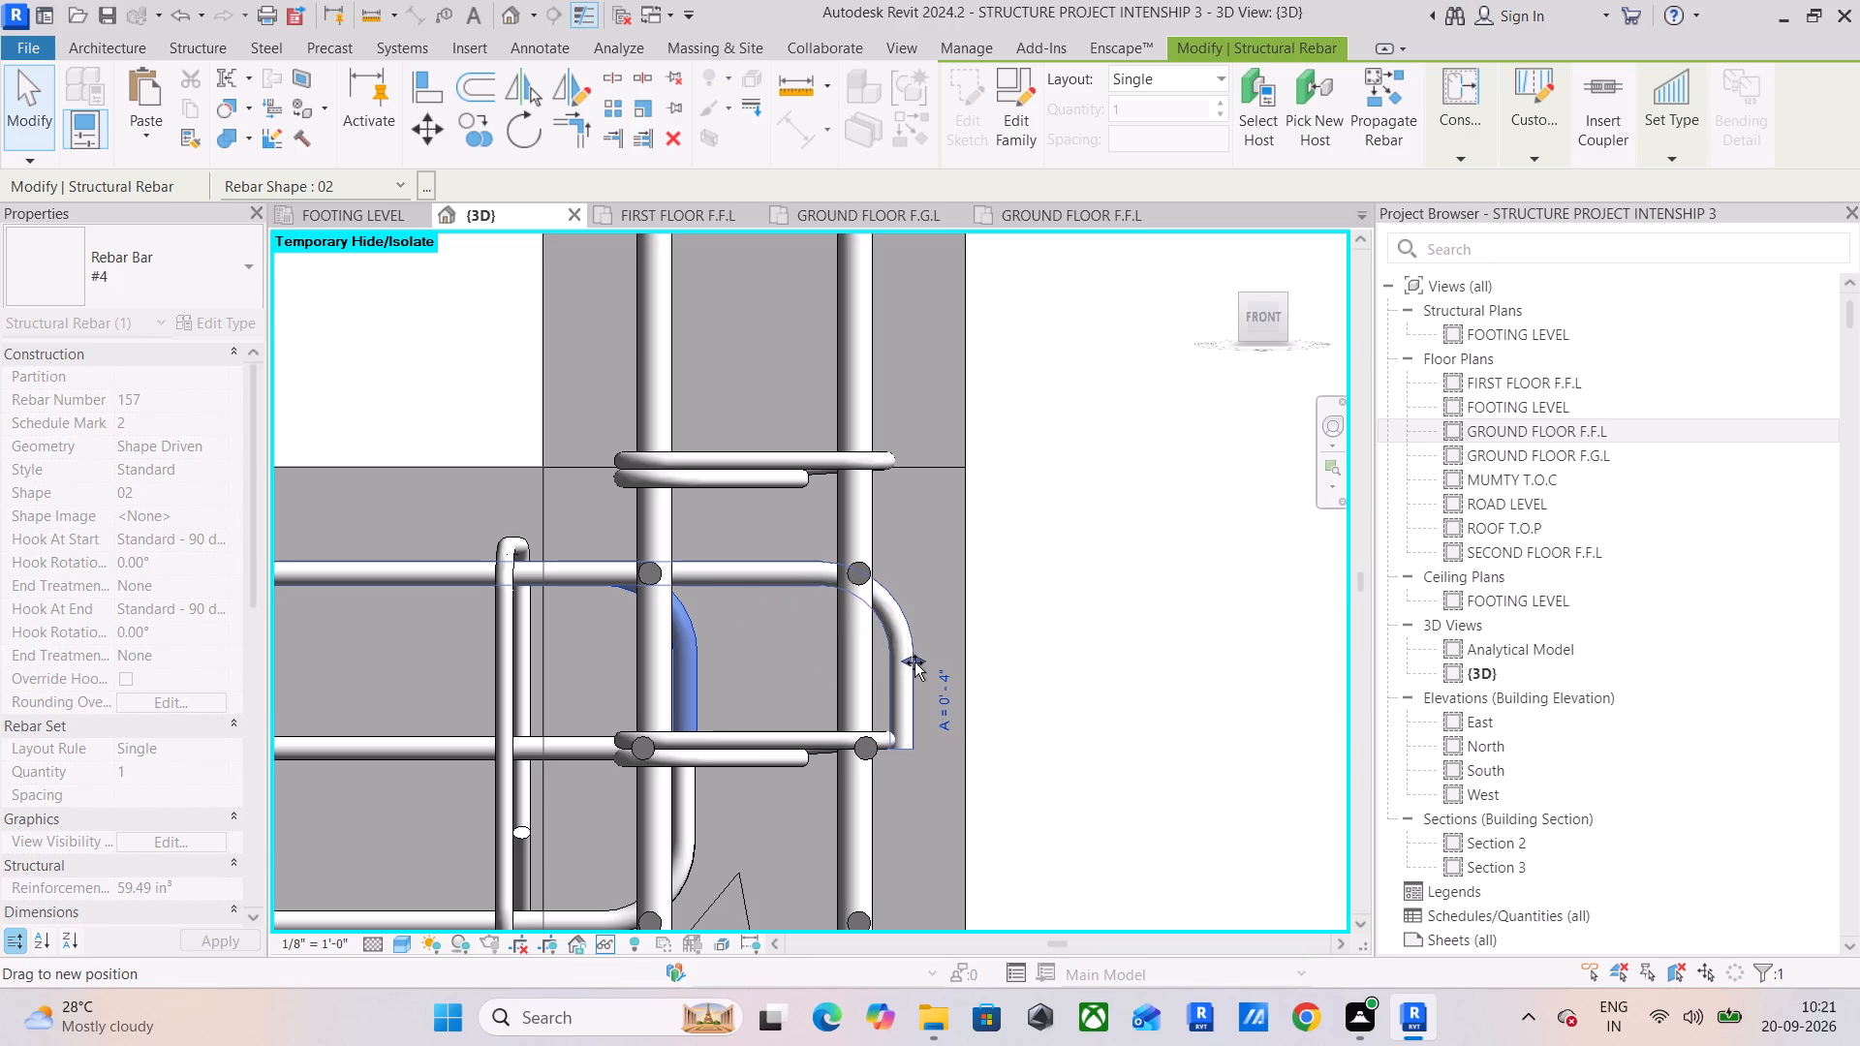
drag(914, 662, 914, 664)
Extend both bottom #4 hooked bars (shape 02) of the right span to align their hooks with the top hooks in the end column.
click(695, 828)
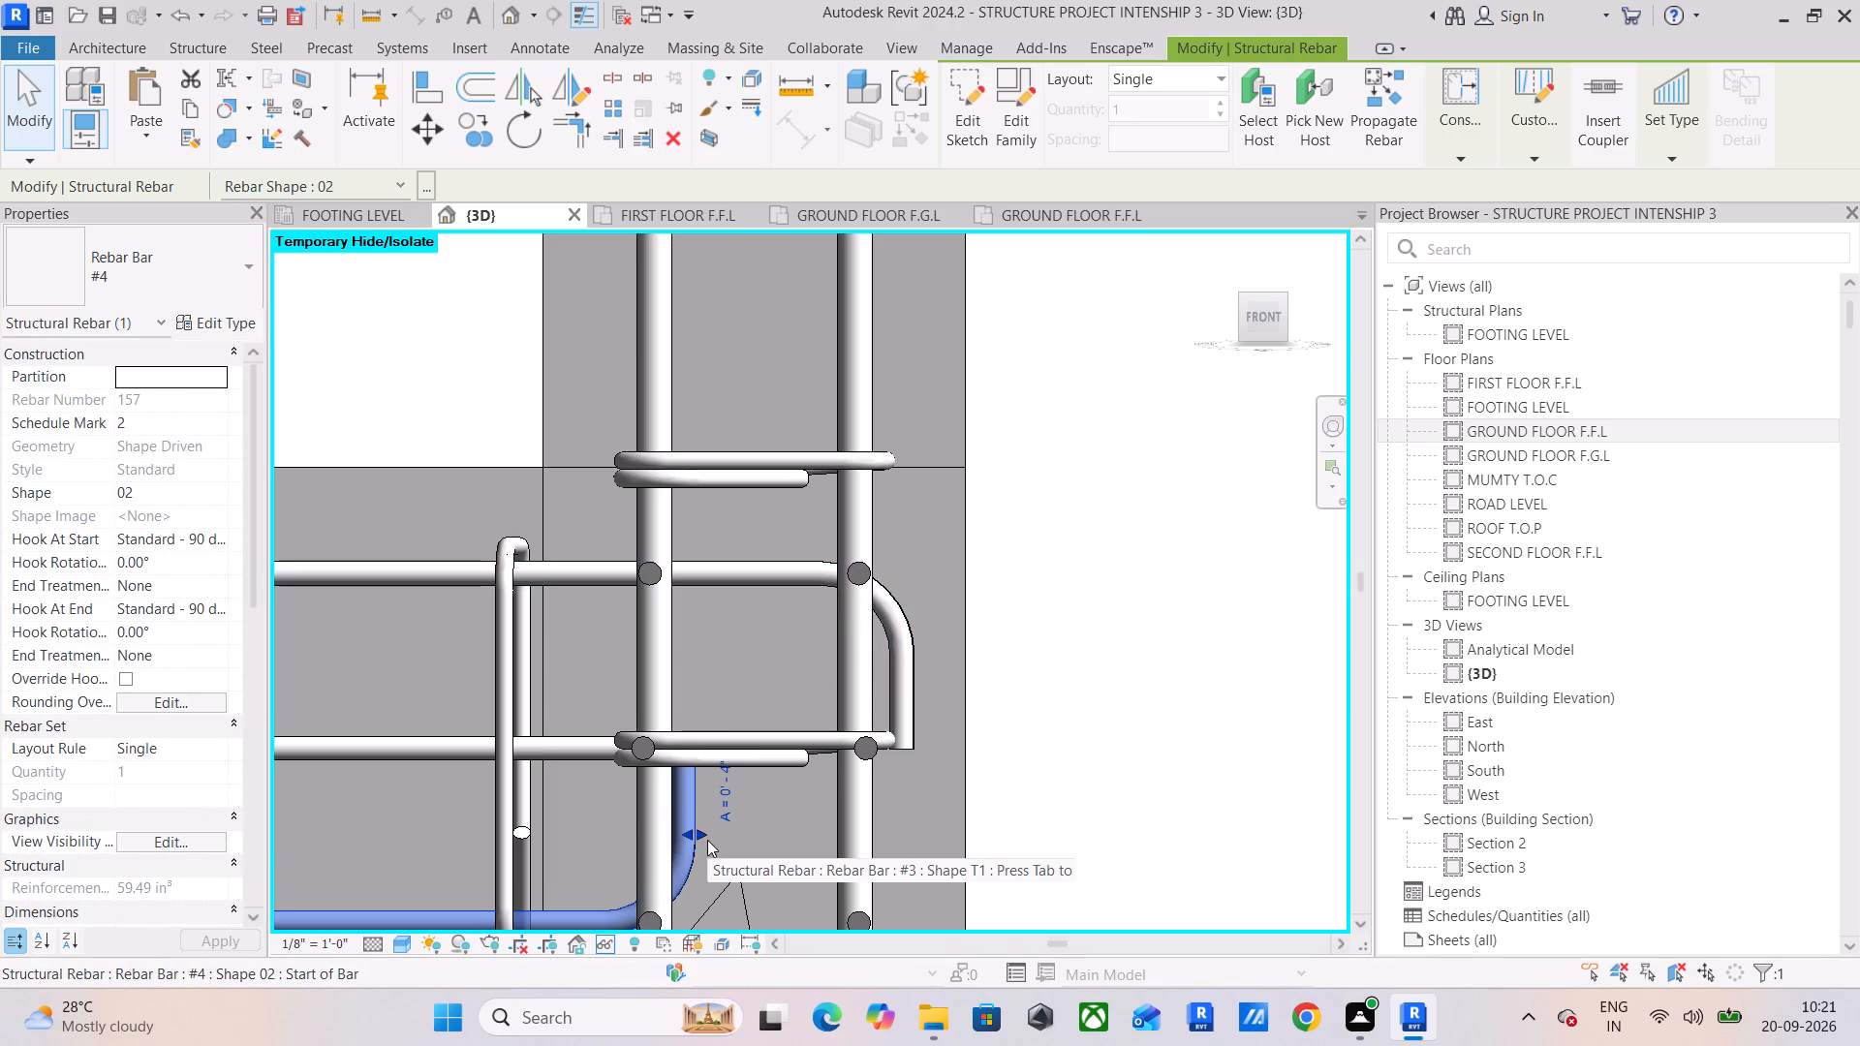
drag(698, 832, 904, 847)
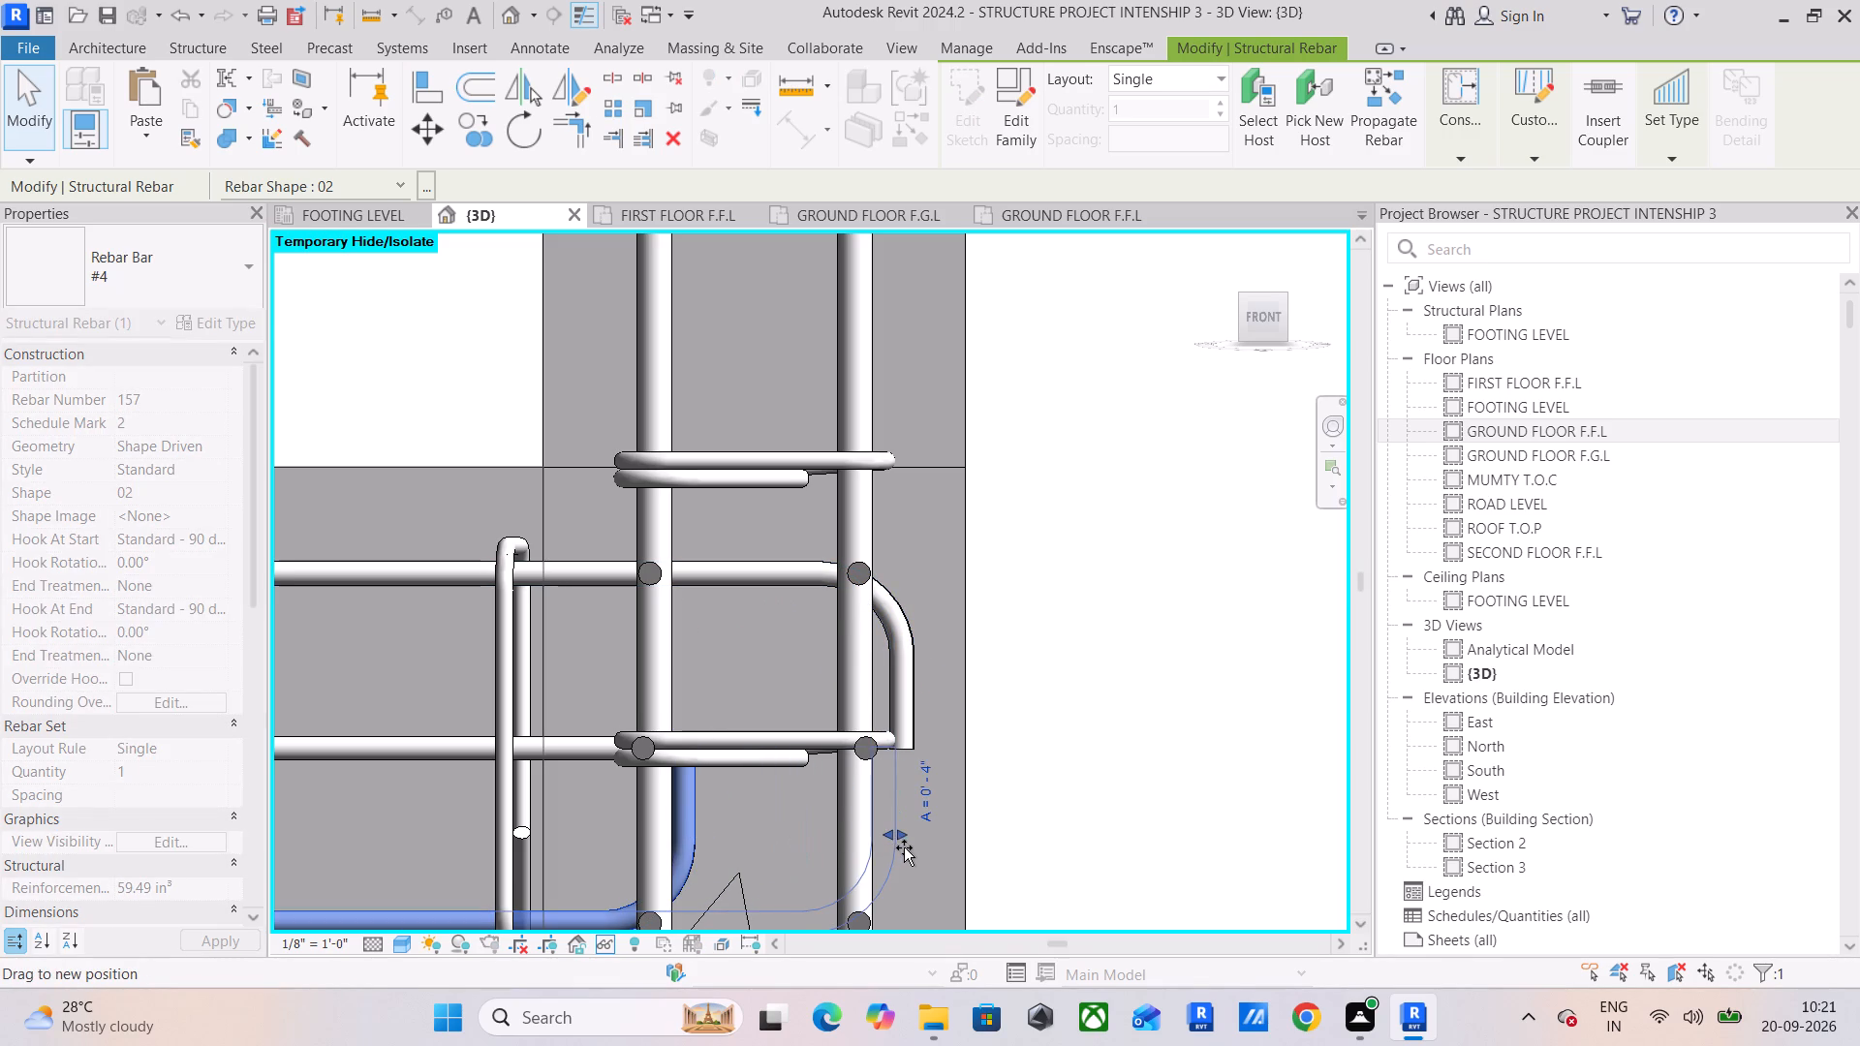
drag(904, 847, 911, 855)
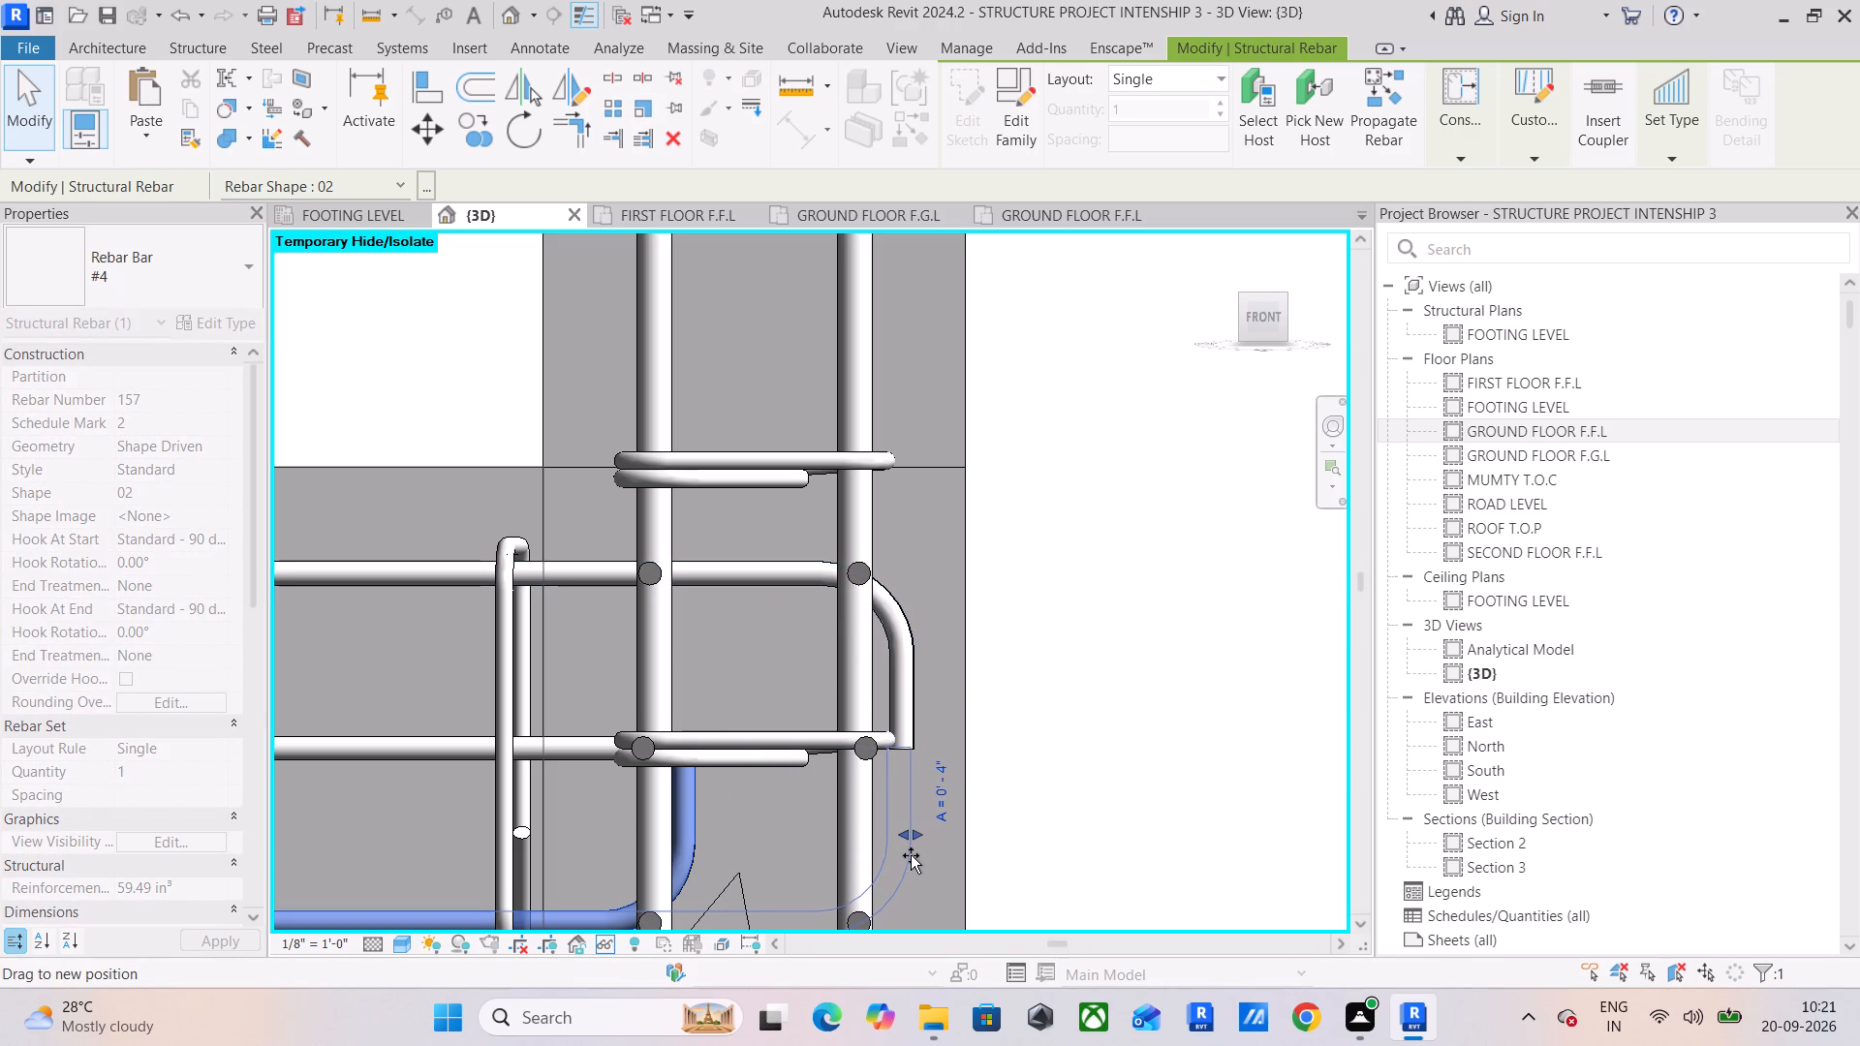
drag(911, 855, 914, 856)
click(681, 835)
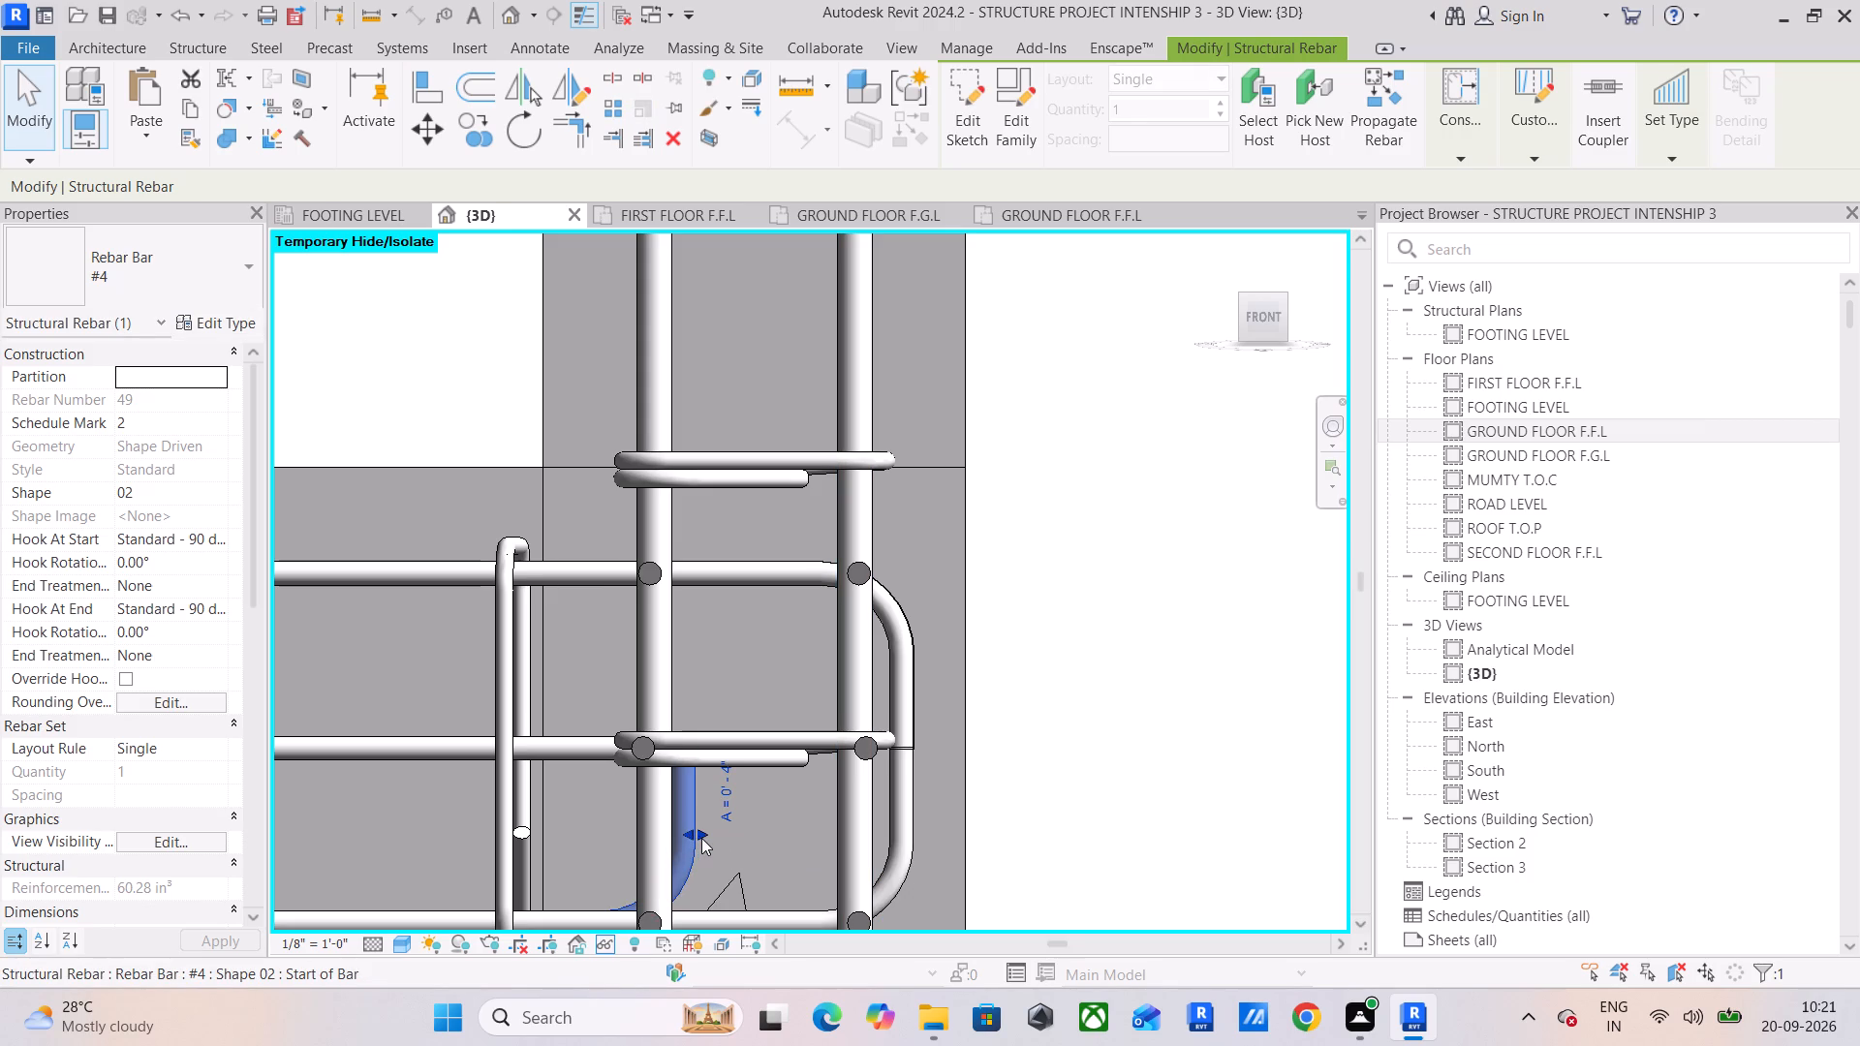
drag(701, 838, 904, 859)
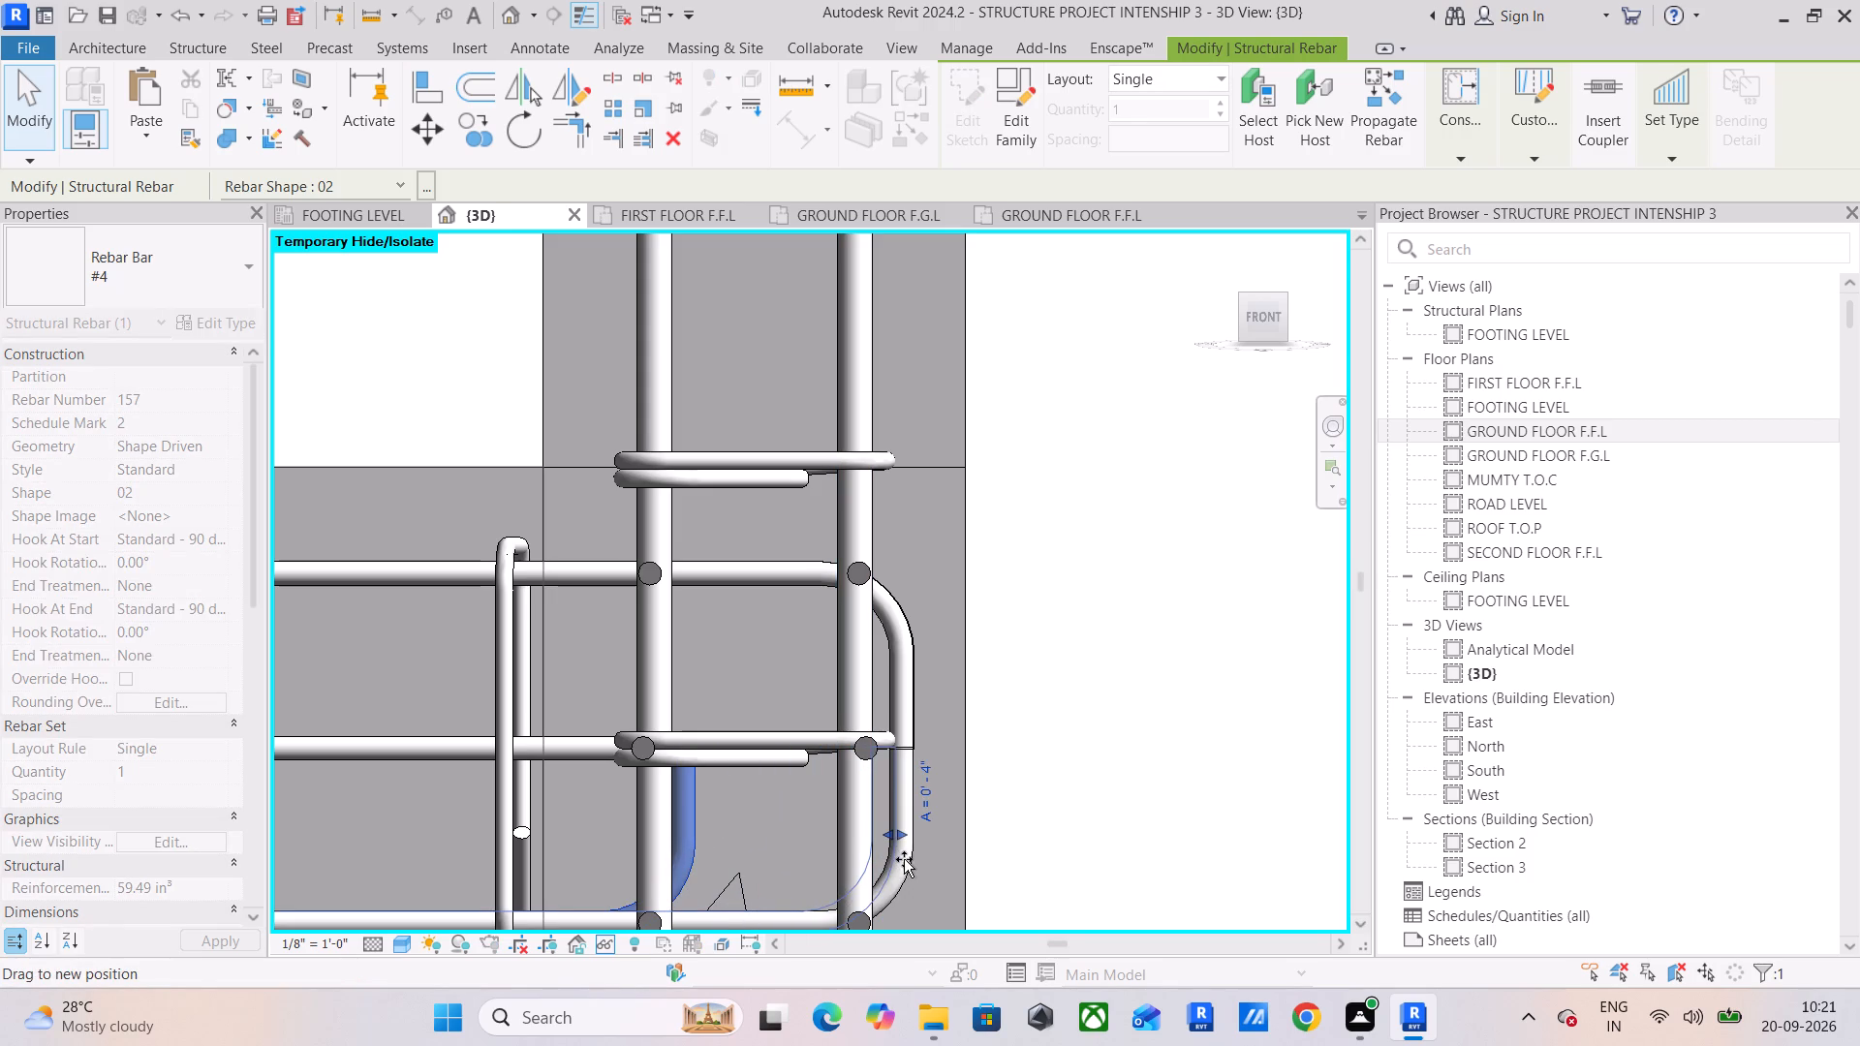
drag(904, 859, 913, 860)
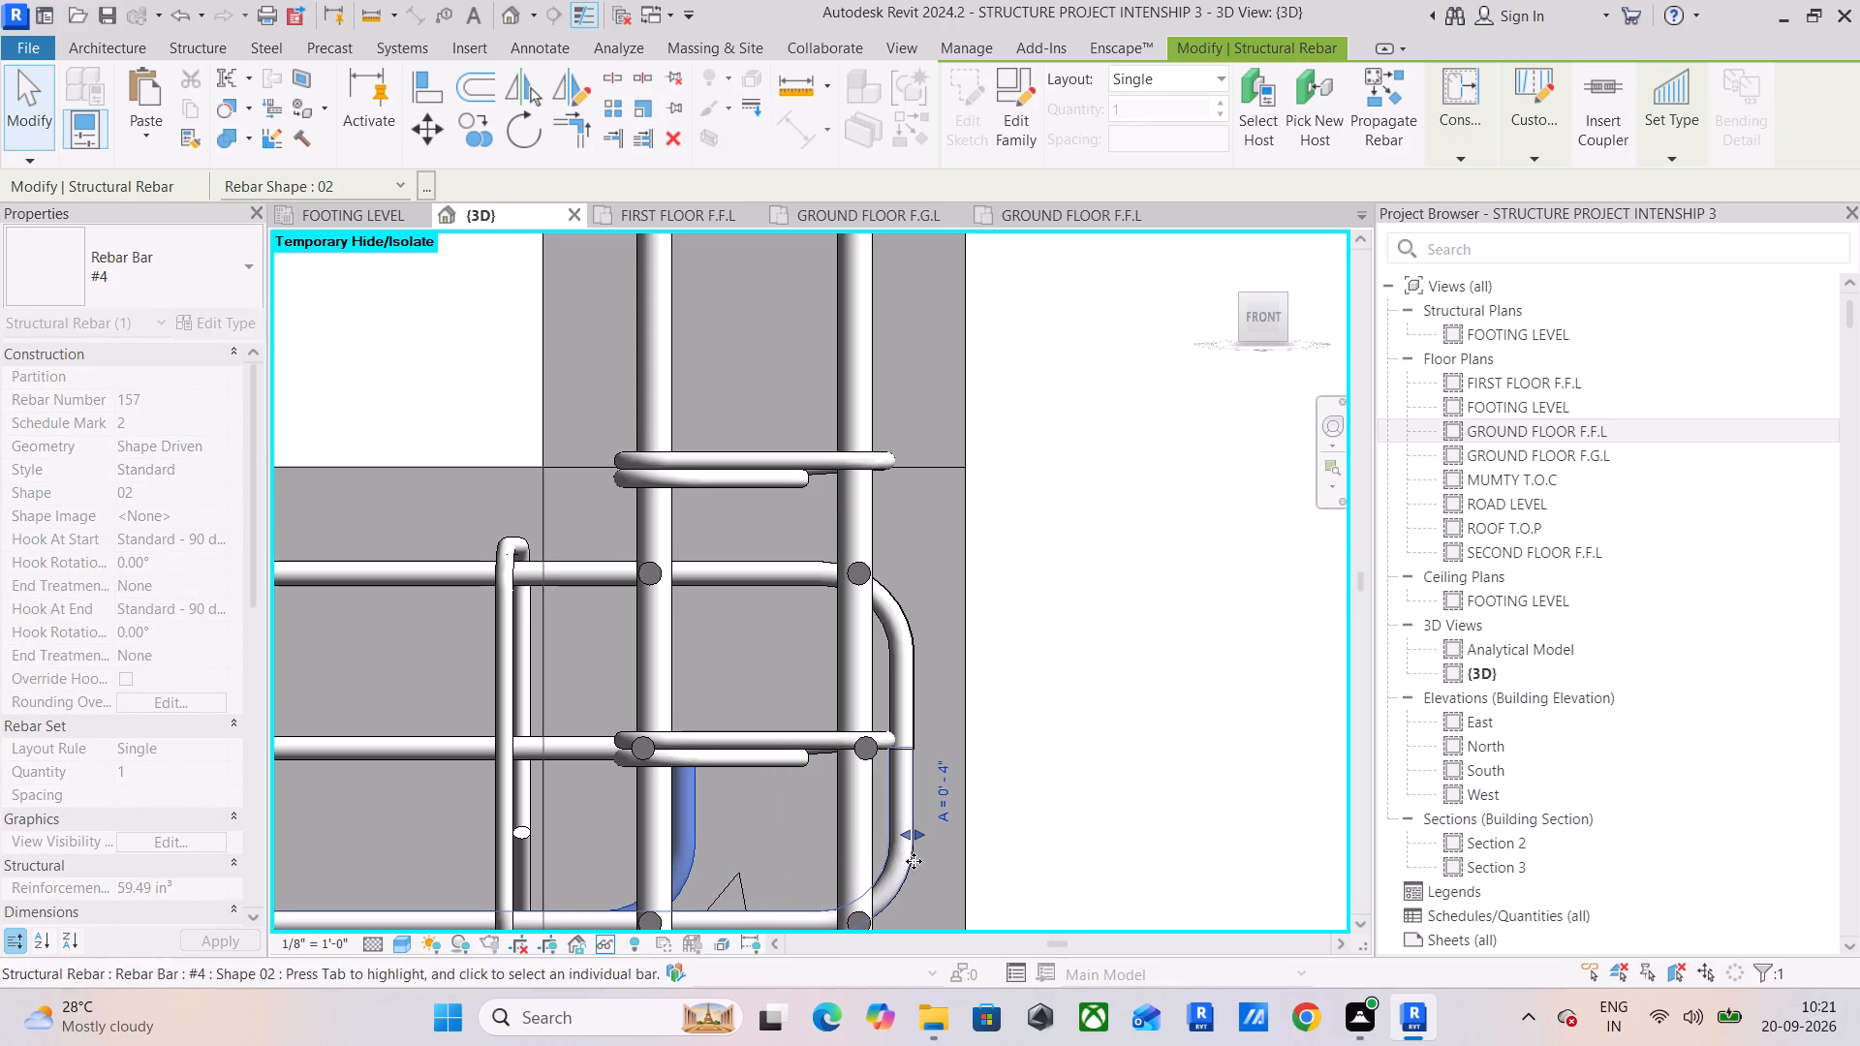
Extend both straight mid-height #4 bars (shape 00) of the right span to the hooks inside the end column's outer face.
click(427, 748)
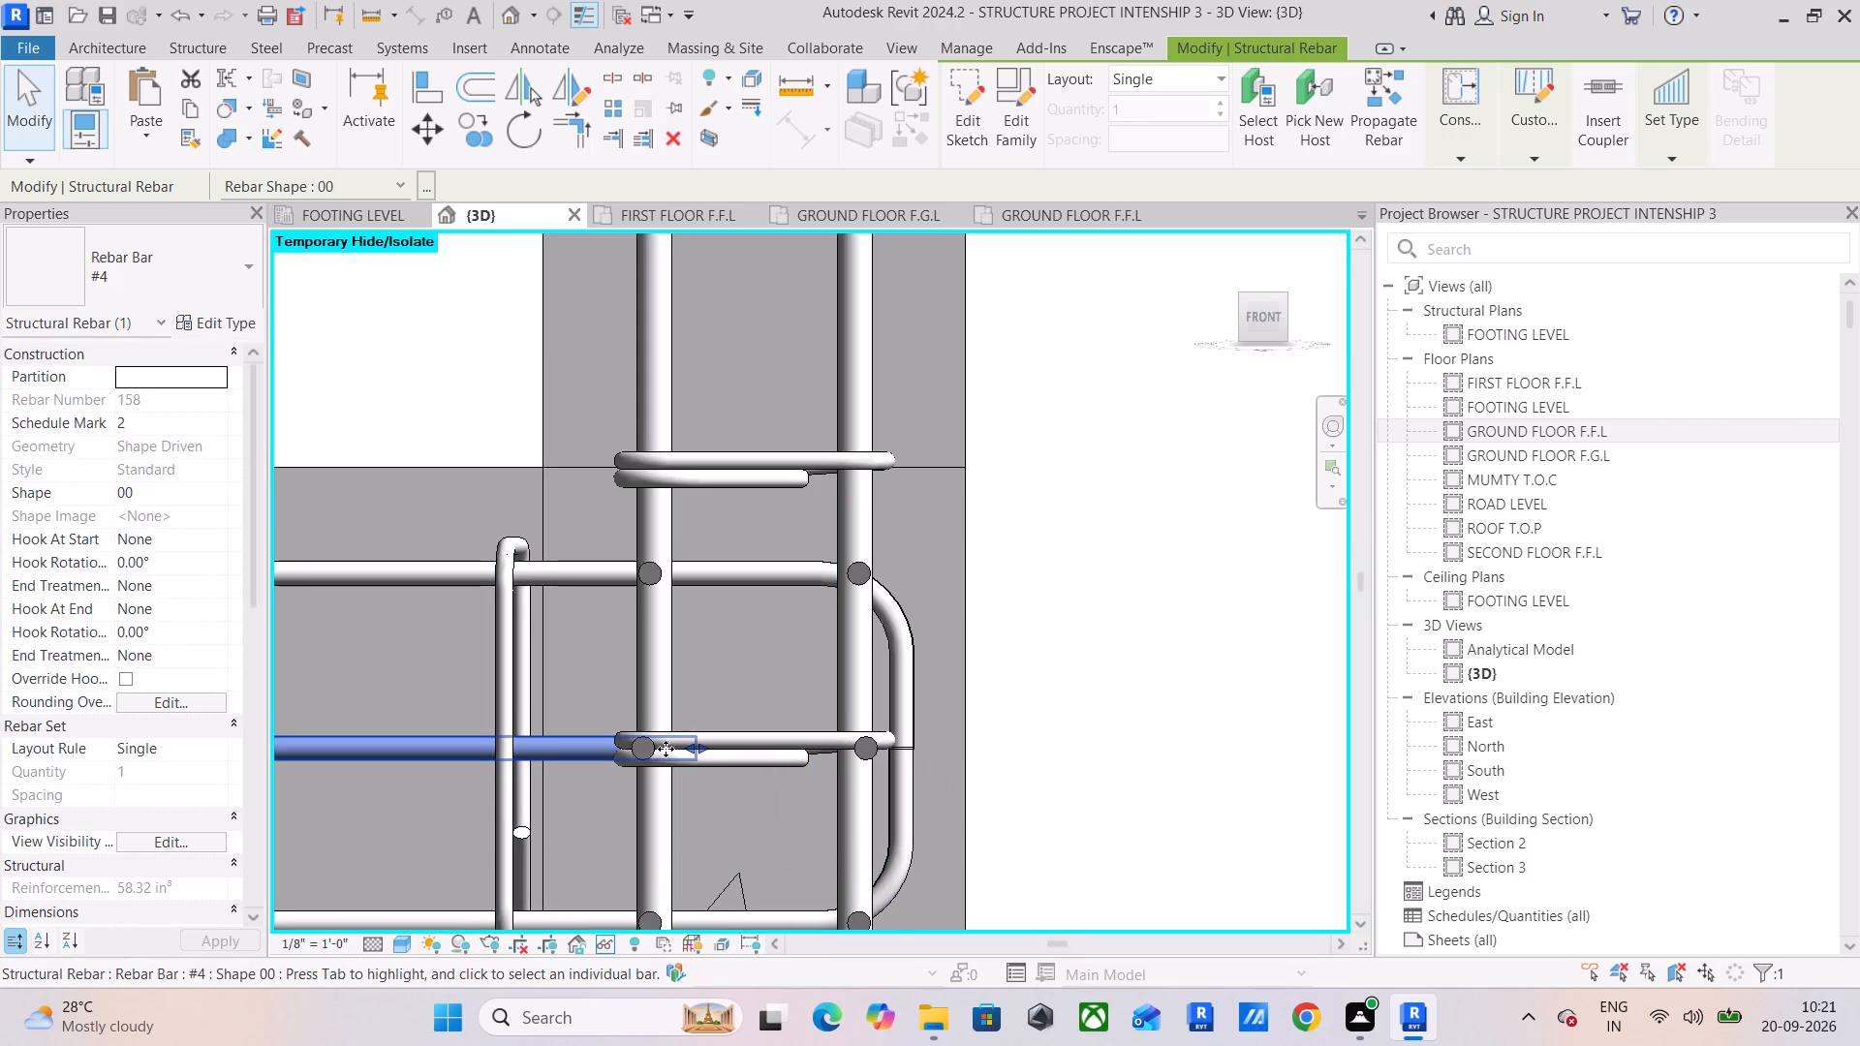
drag(704, 749, 897, 755)
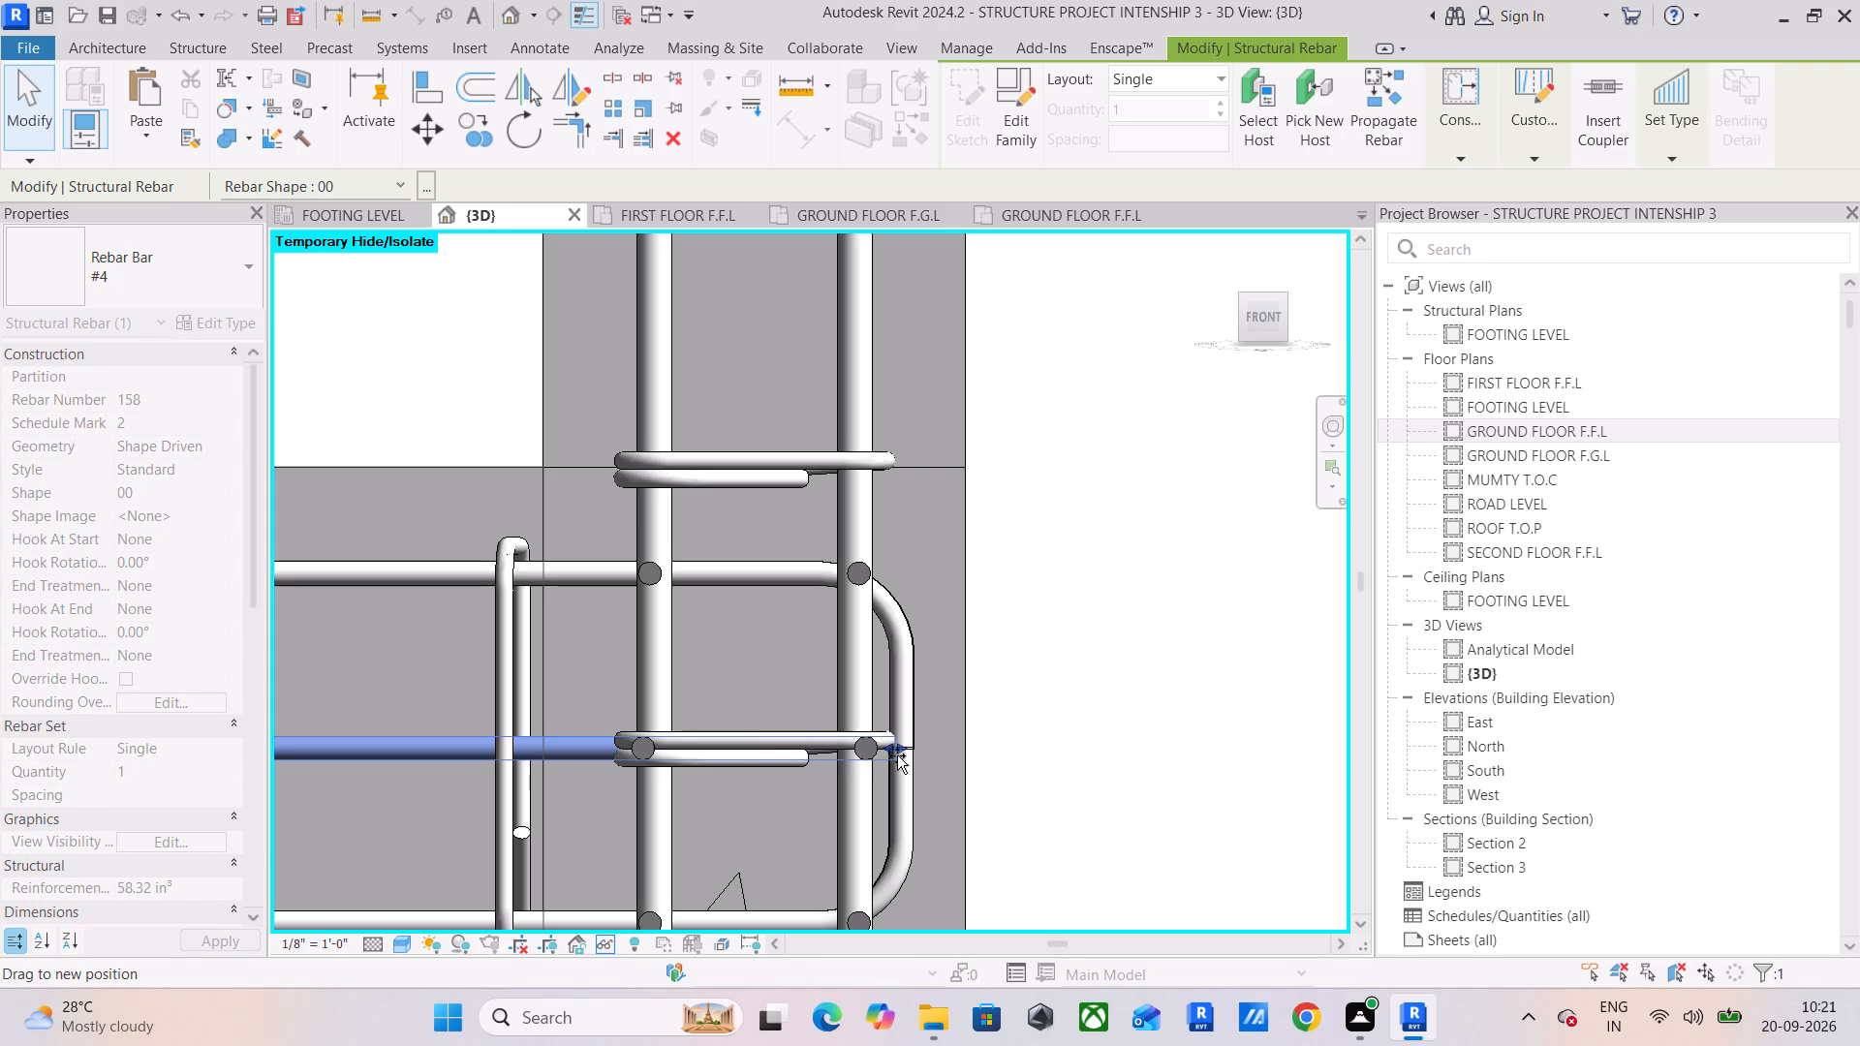
drag(897, 755, 911, 759)
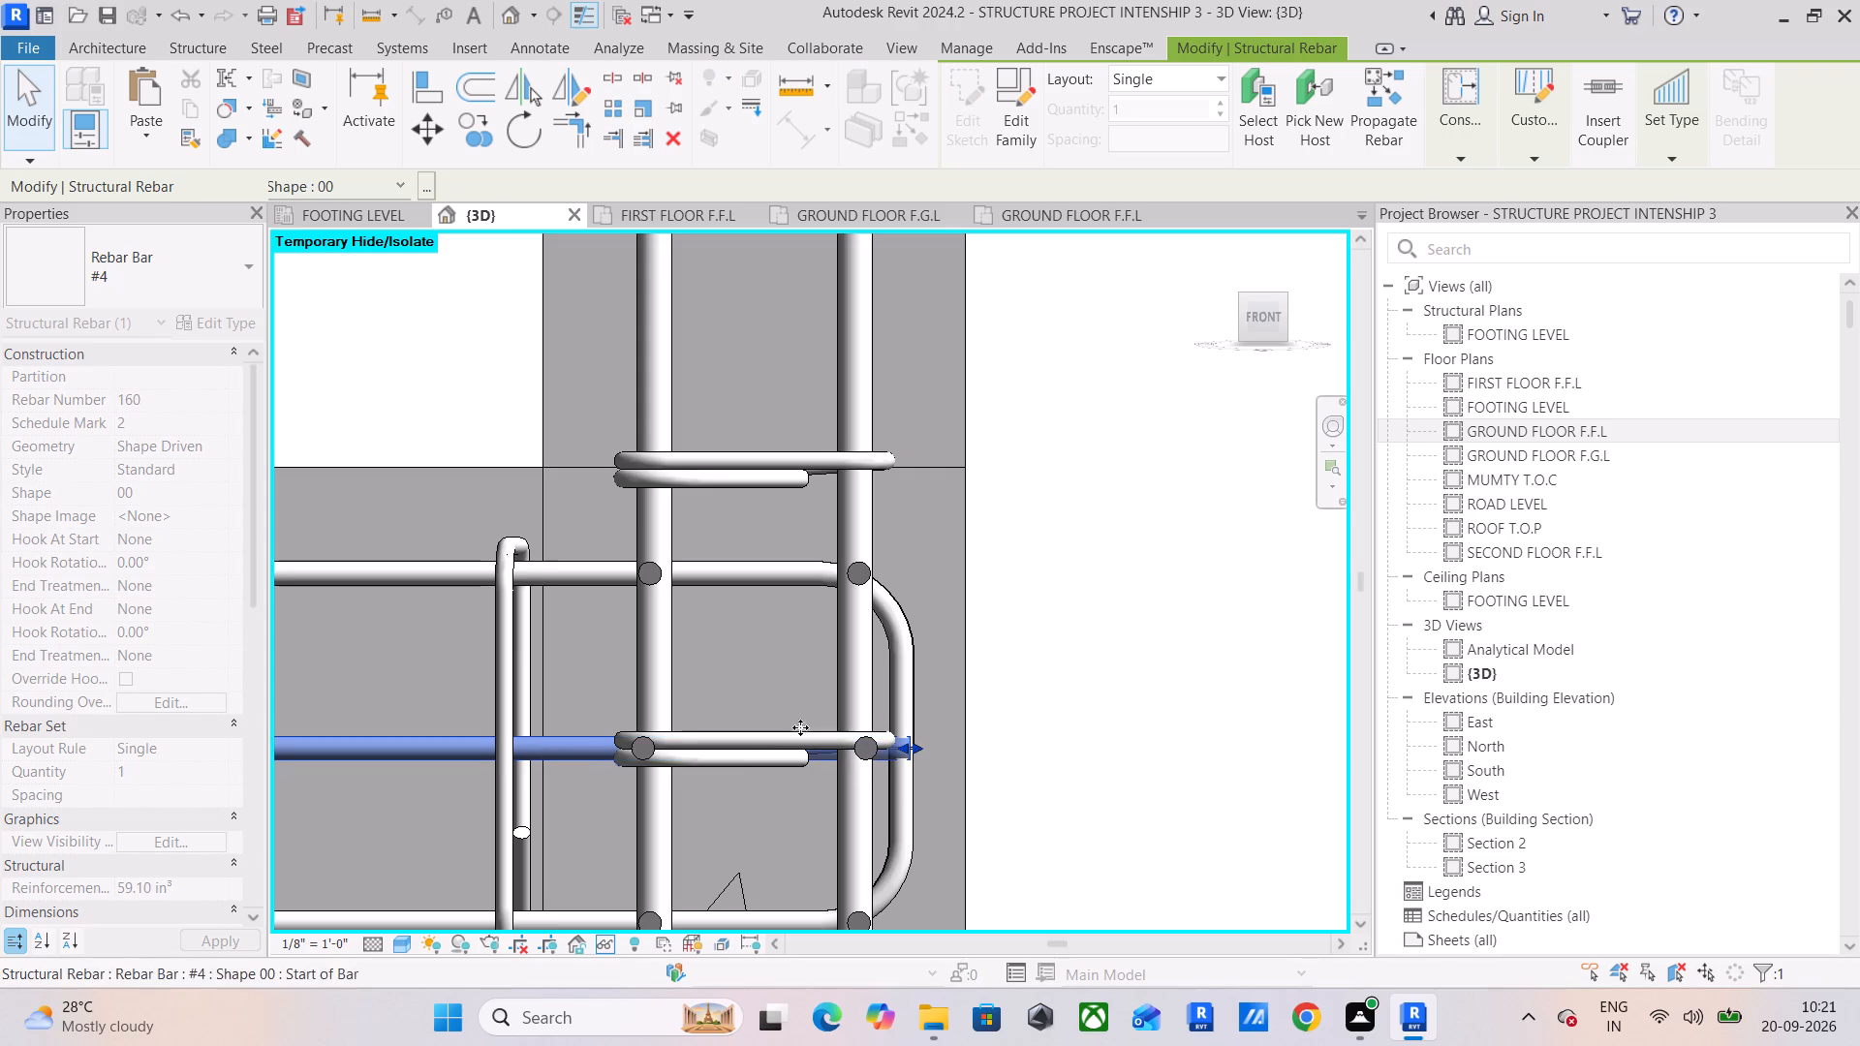
middle_drag(724, 658, 728, 672)
drag(1275, 315, 1272, 339)
click(592, 745)
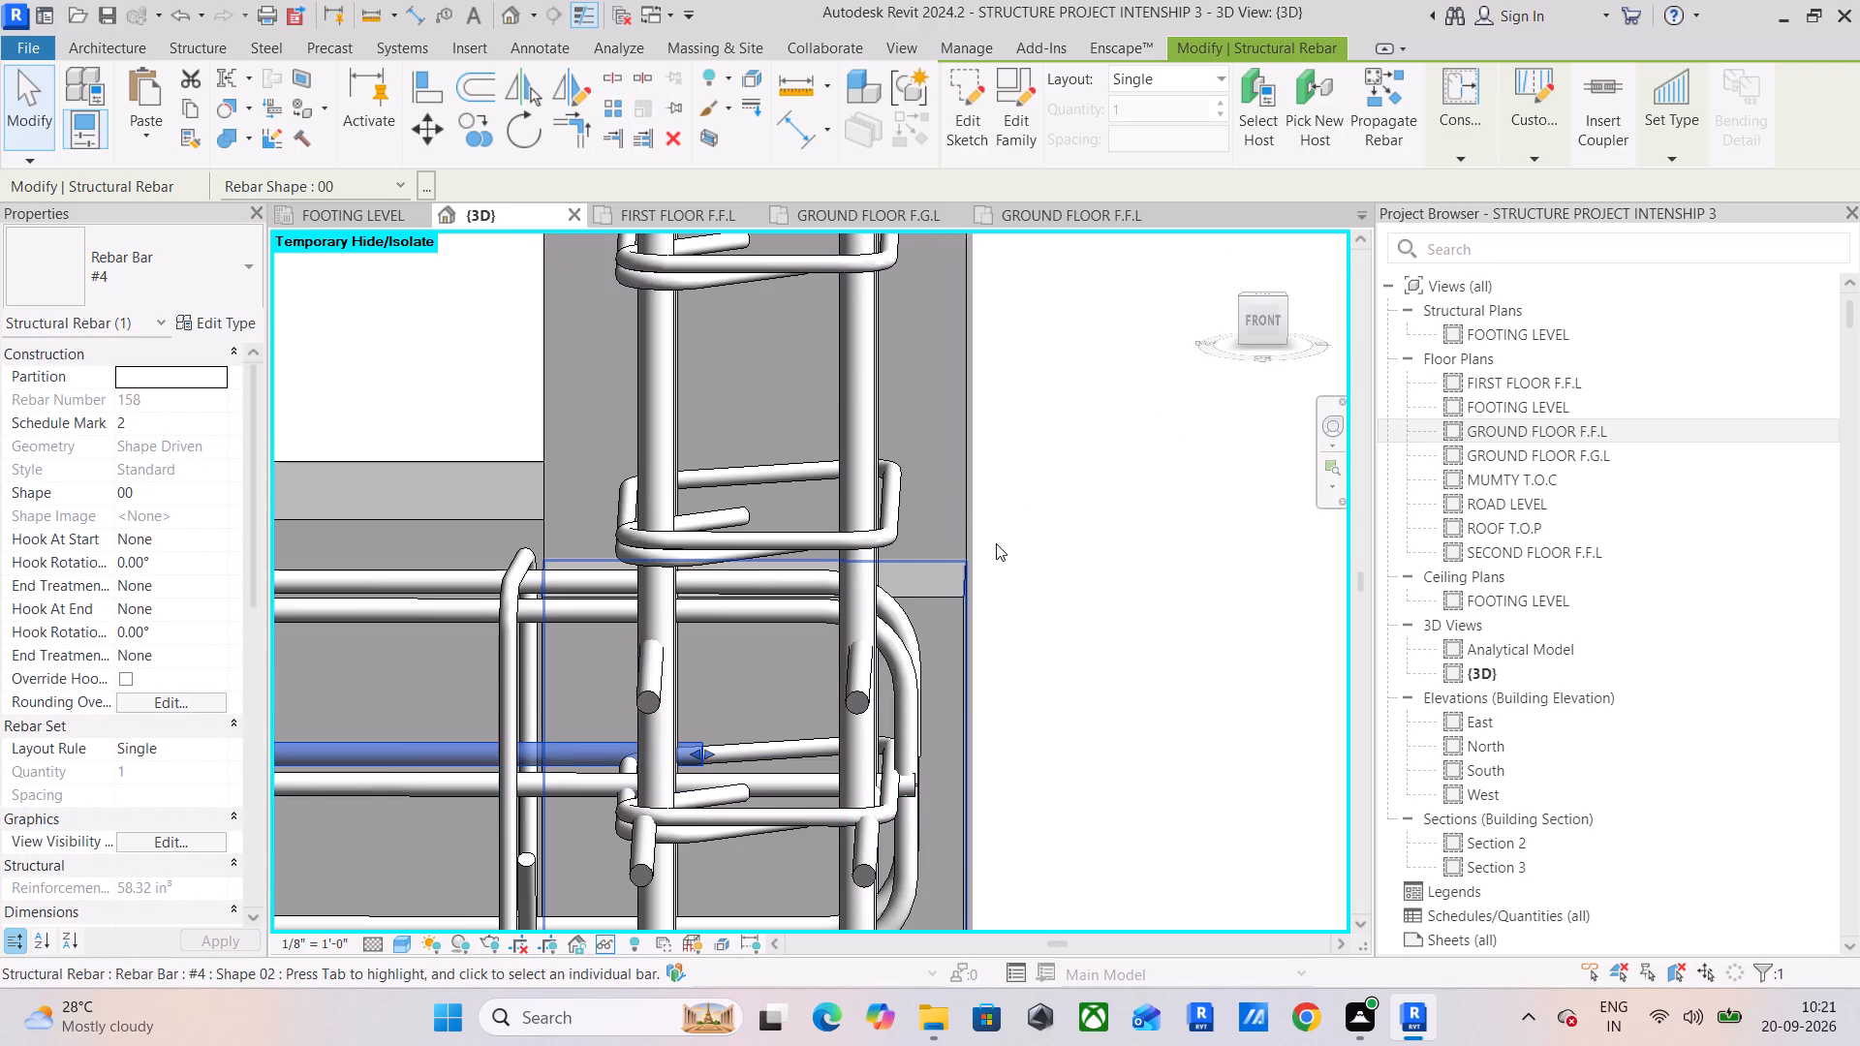
click(1264, 314)
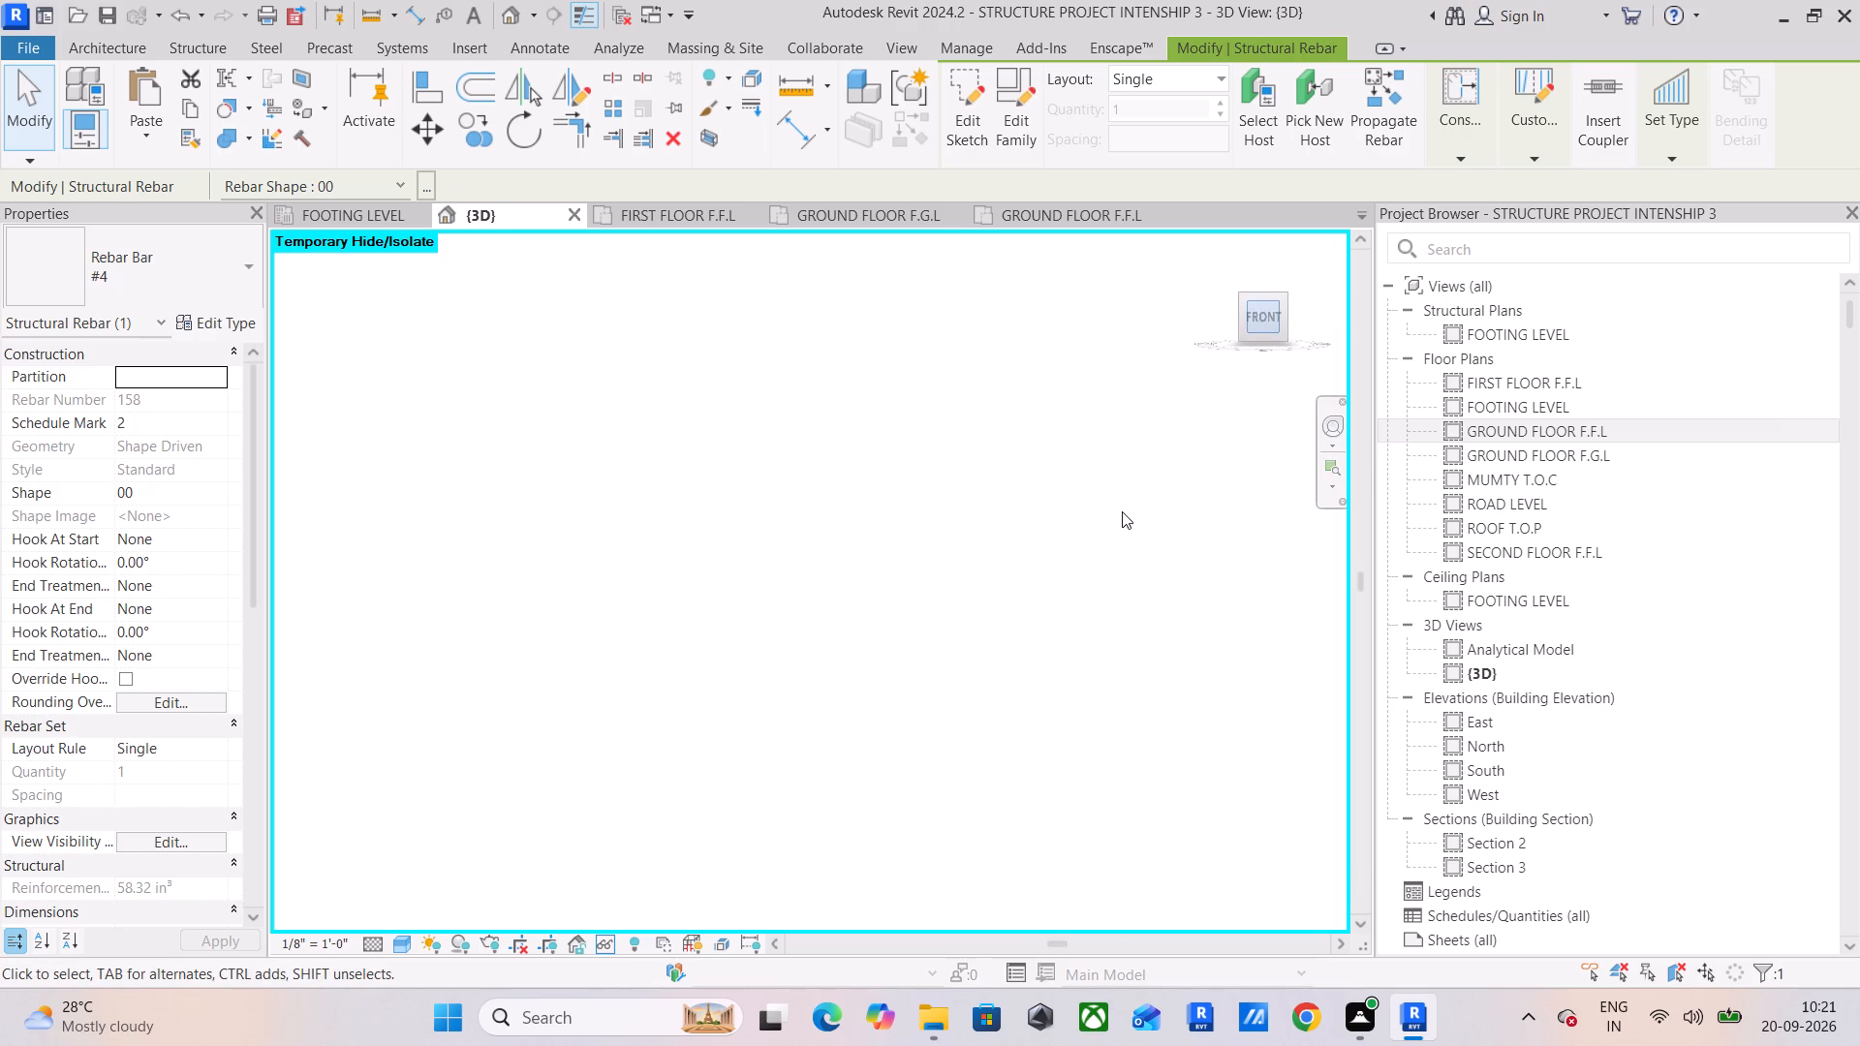
scroll(1183, 580, up, 12)
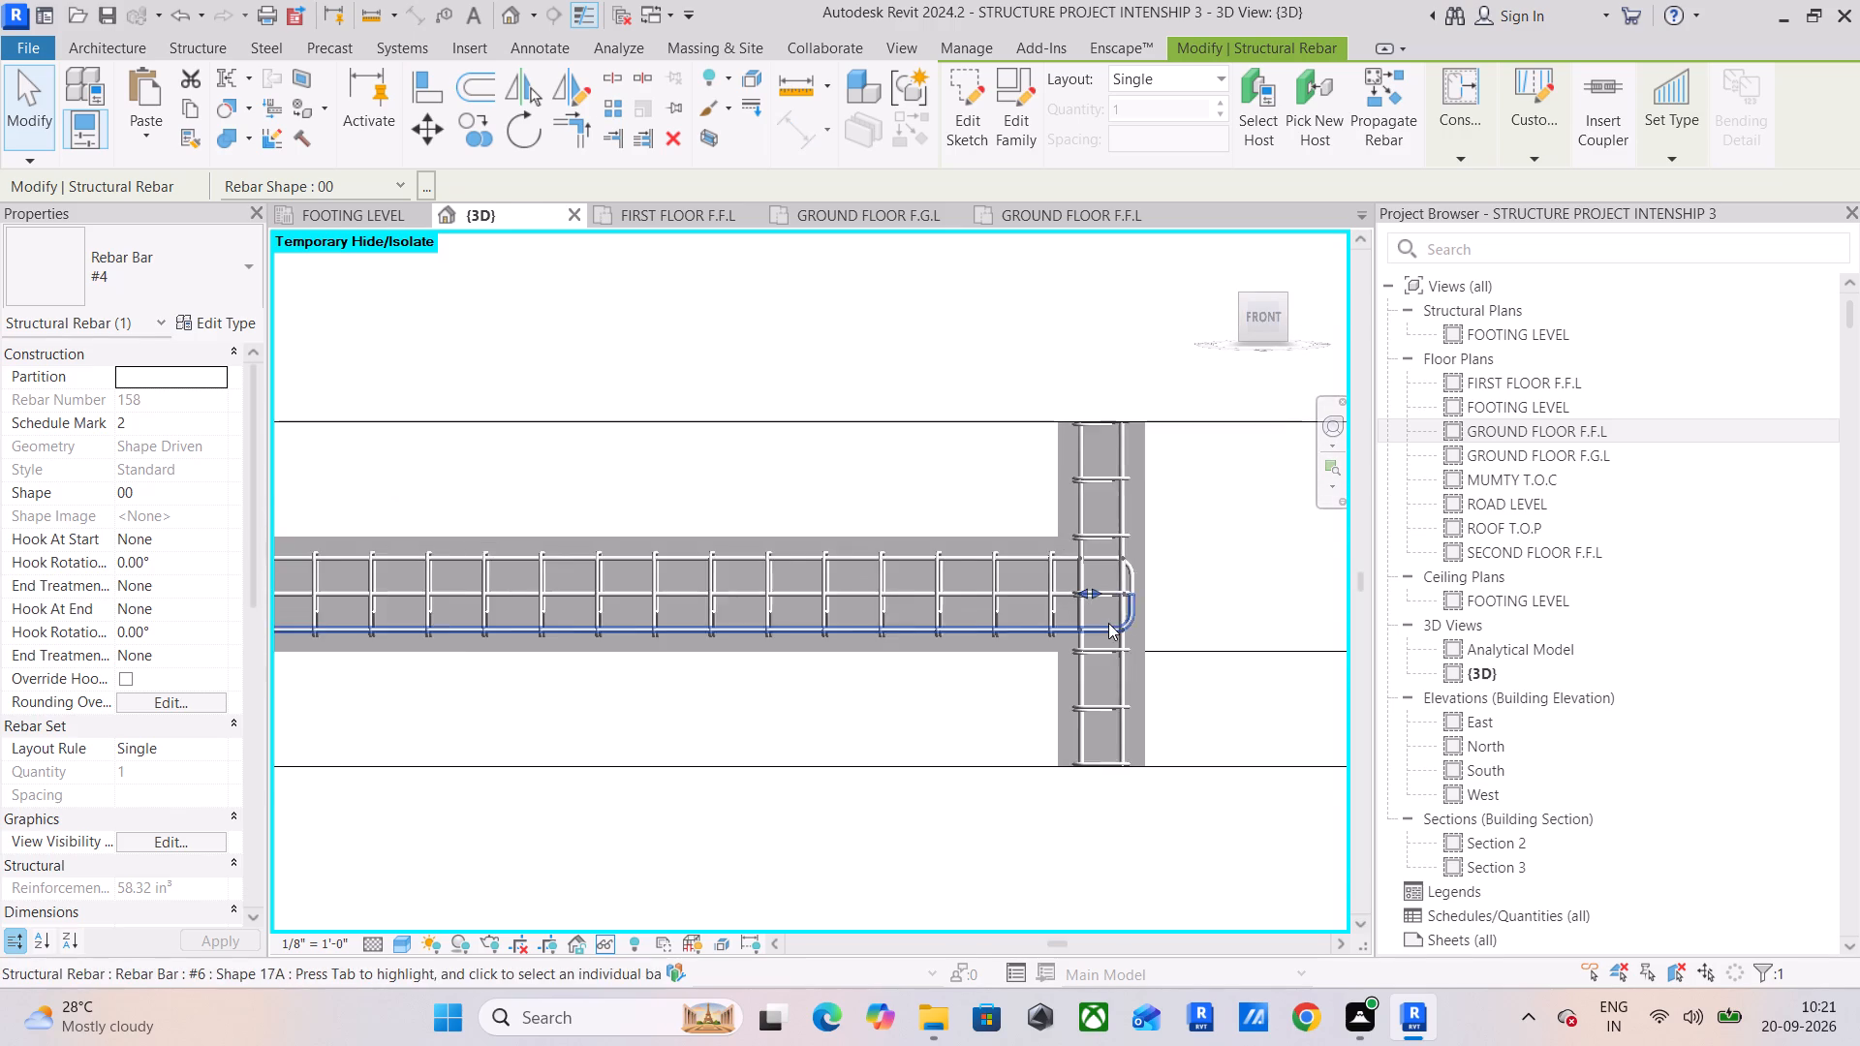
scroll(1108, 623, up, 7)
drag(1035, 546, 1182, 555)
scroll(1183, 555, up, 10)
drag(1160, 517, 1162, 516)
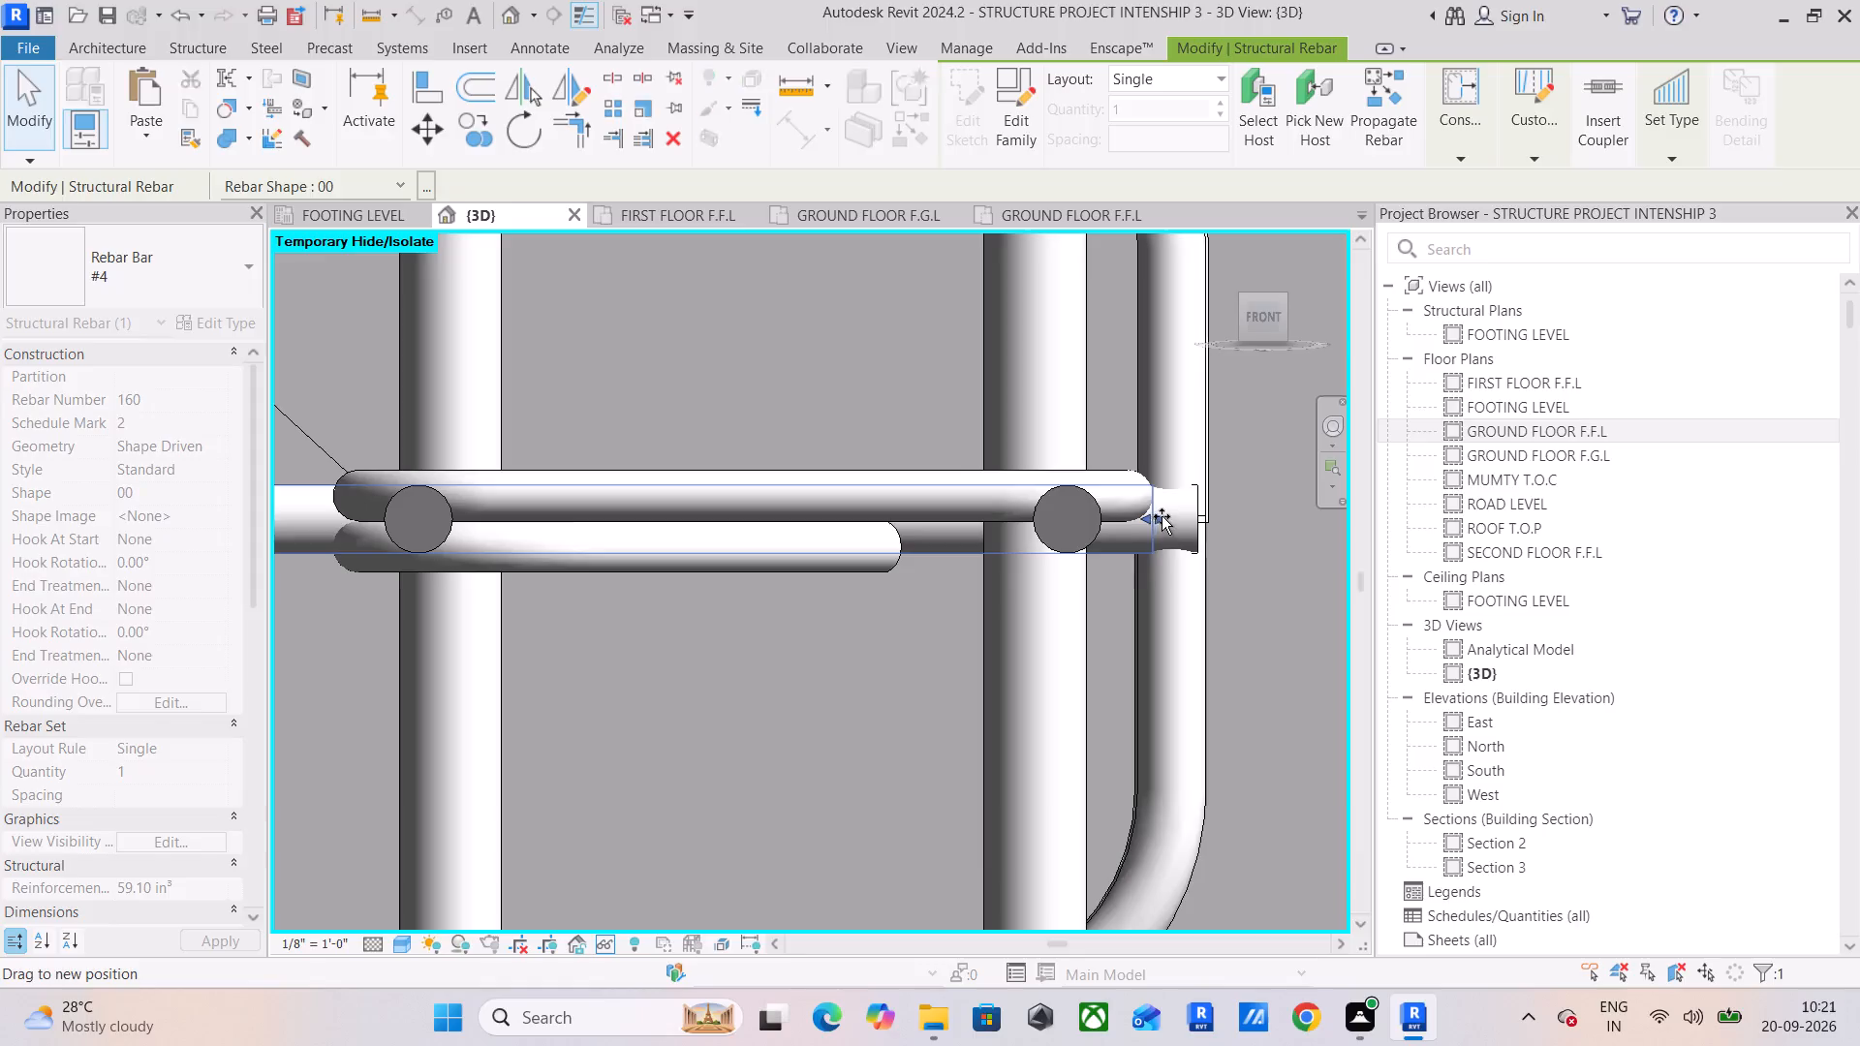
drag(1162, 516, 1205, 519)
Fine-tune the straight mid-height #4 bar's end so it is flush with the outer edge of the hooks in the end column.
click(1149, 528)
click(1258, 585)
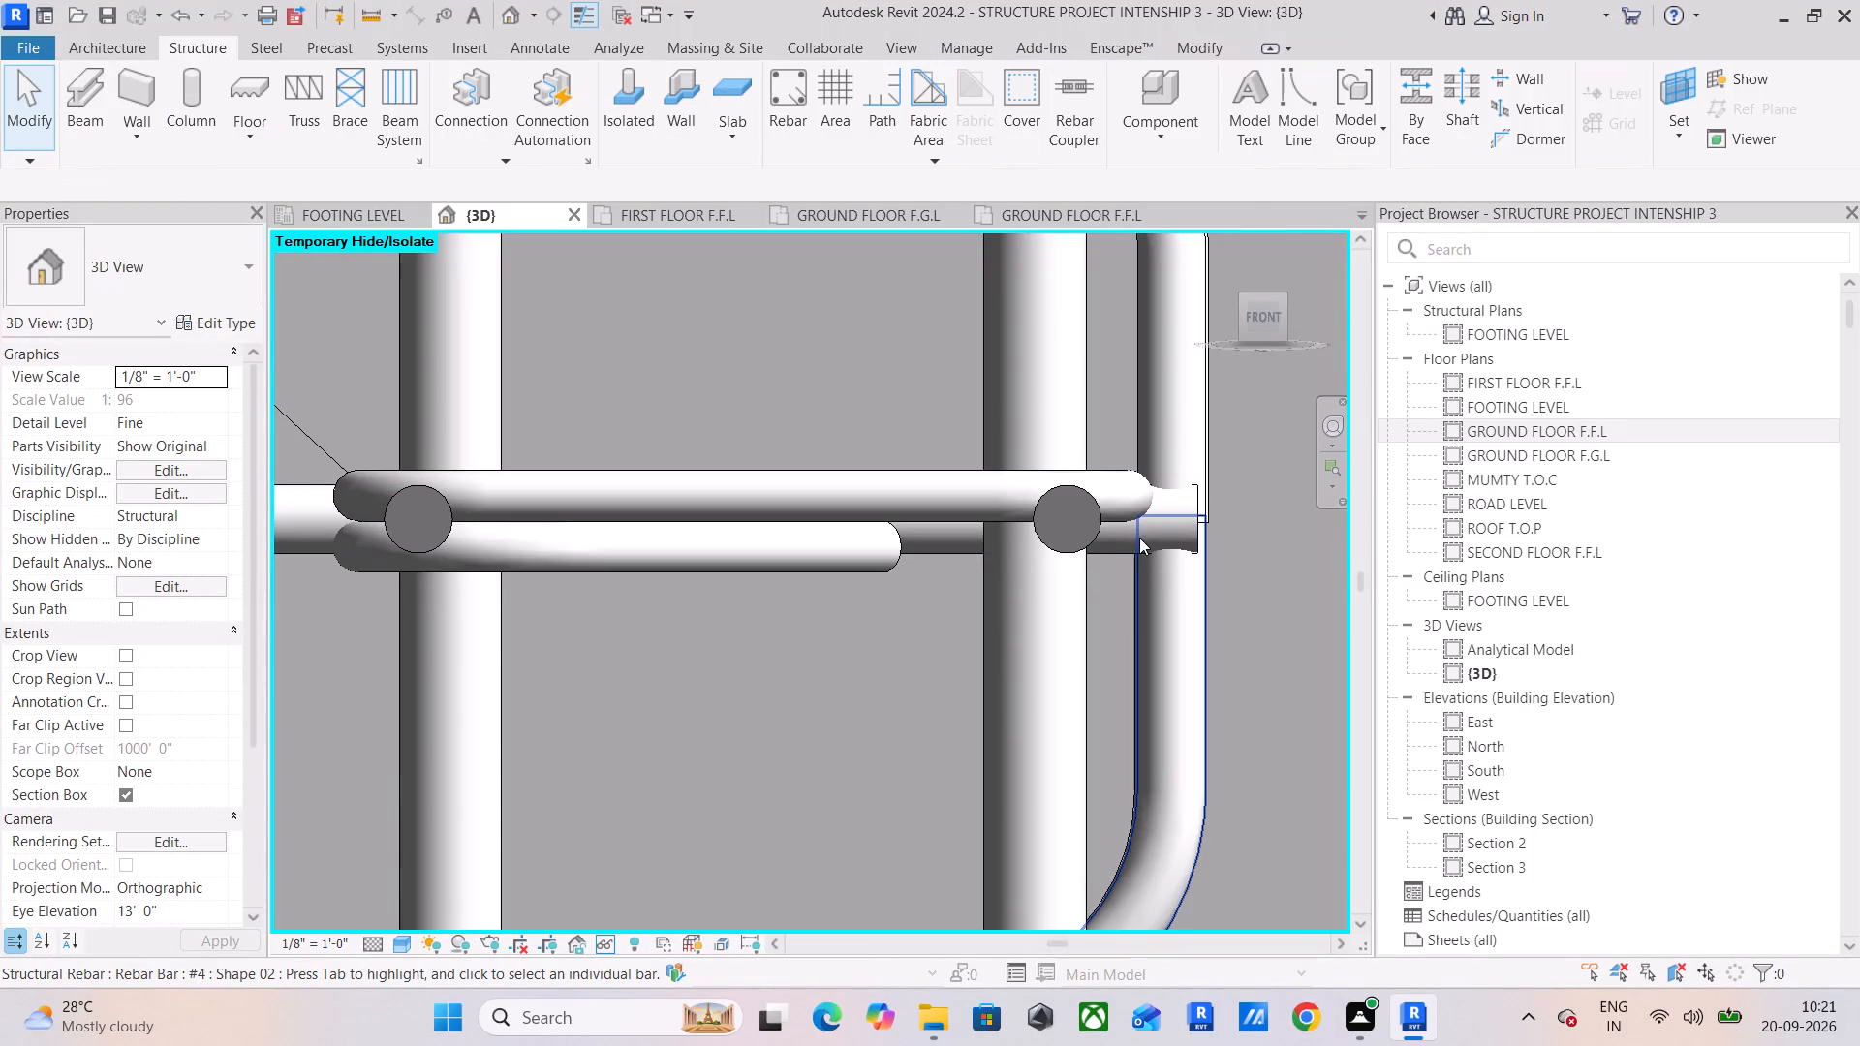
click(1104, 538)
click(1187, 509)
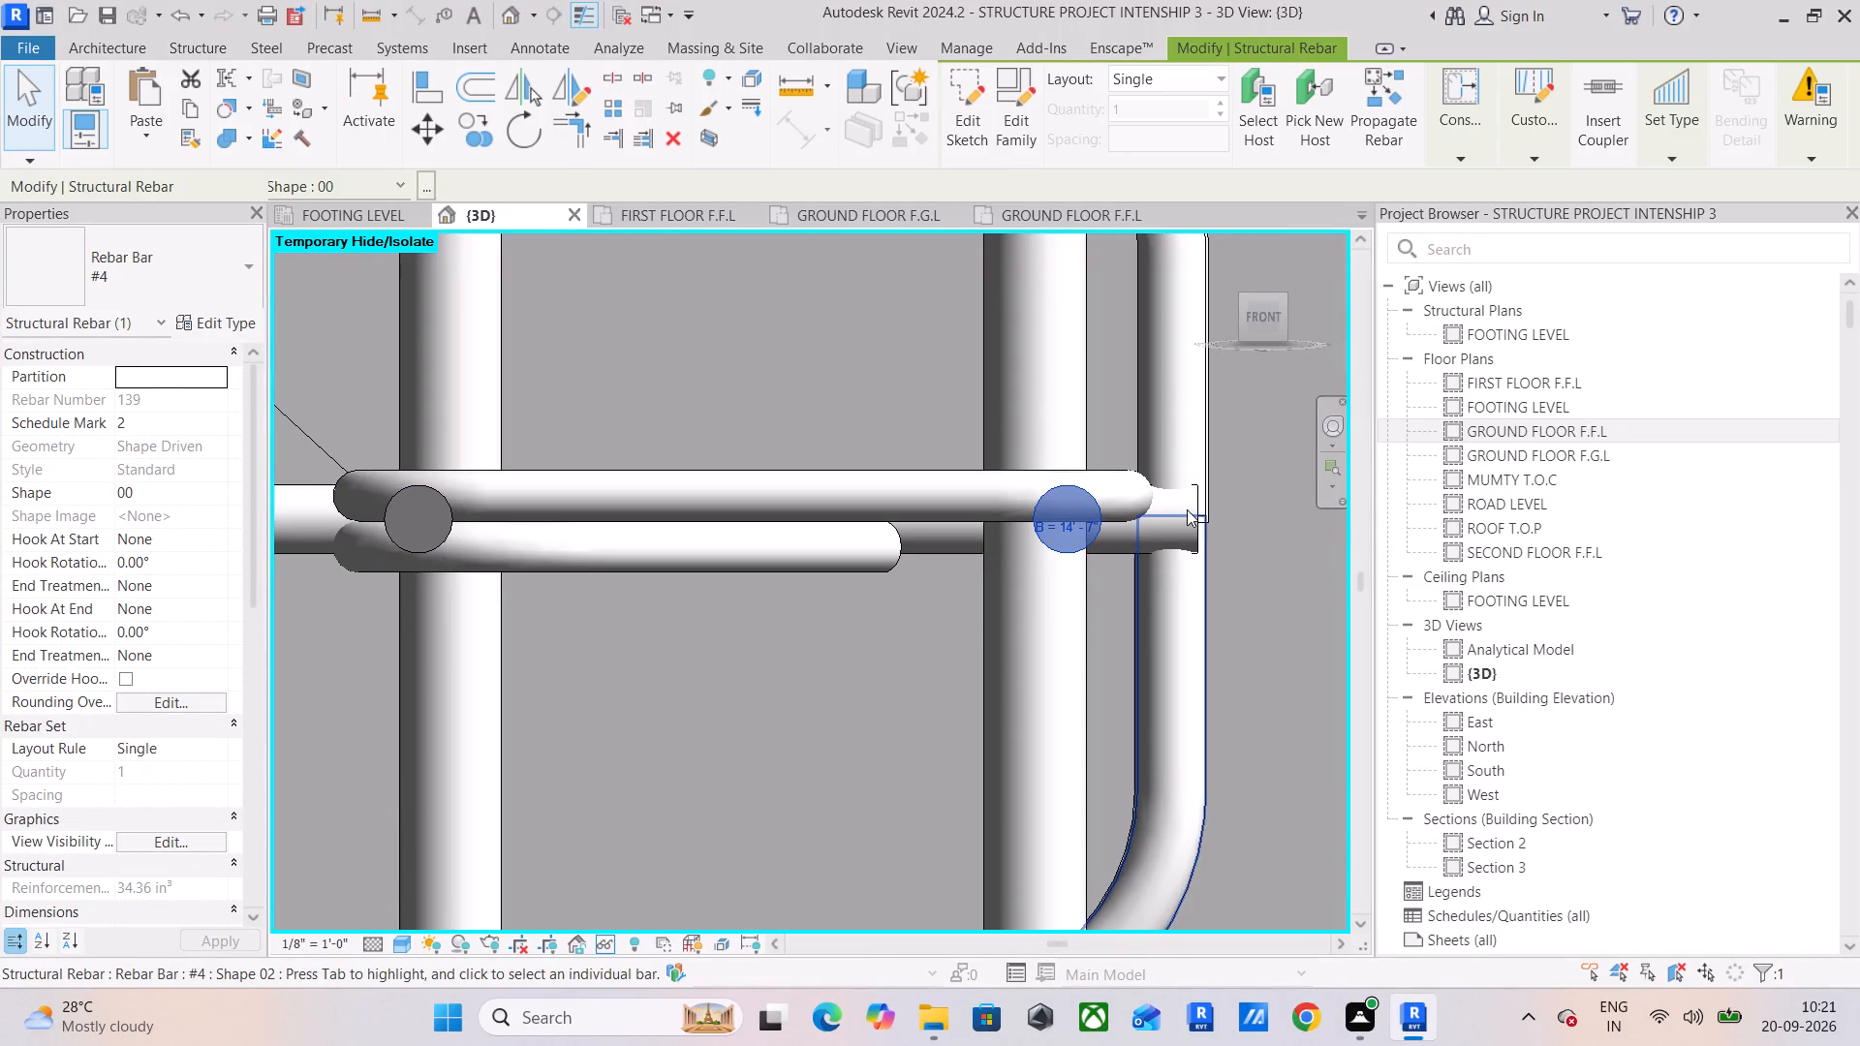
click(1191, 500)
click(1203, 513)
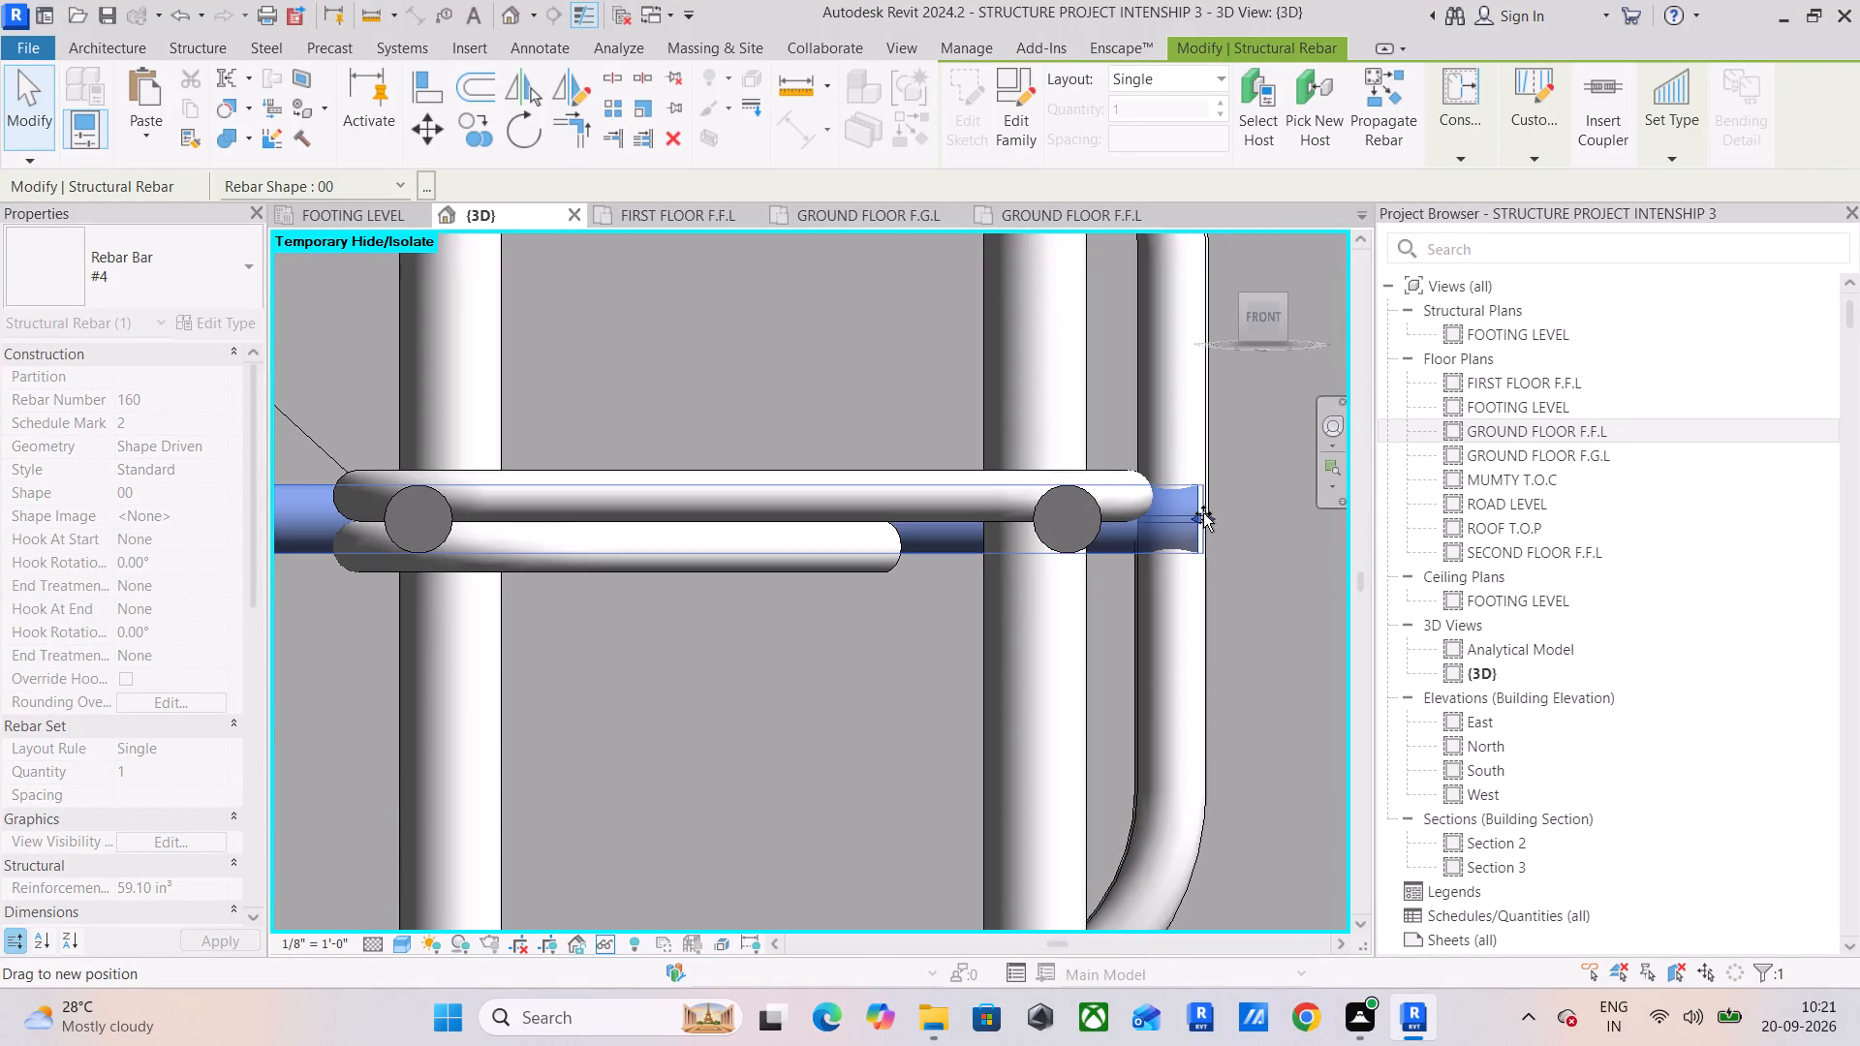
click(1254, 597)
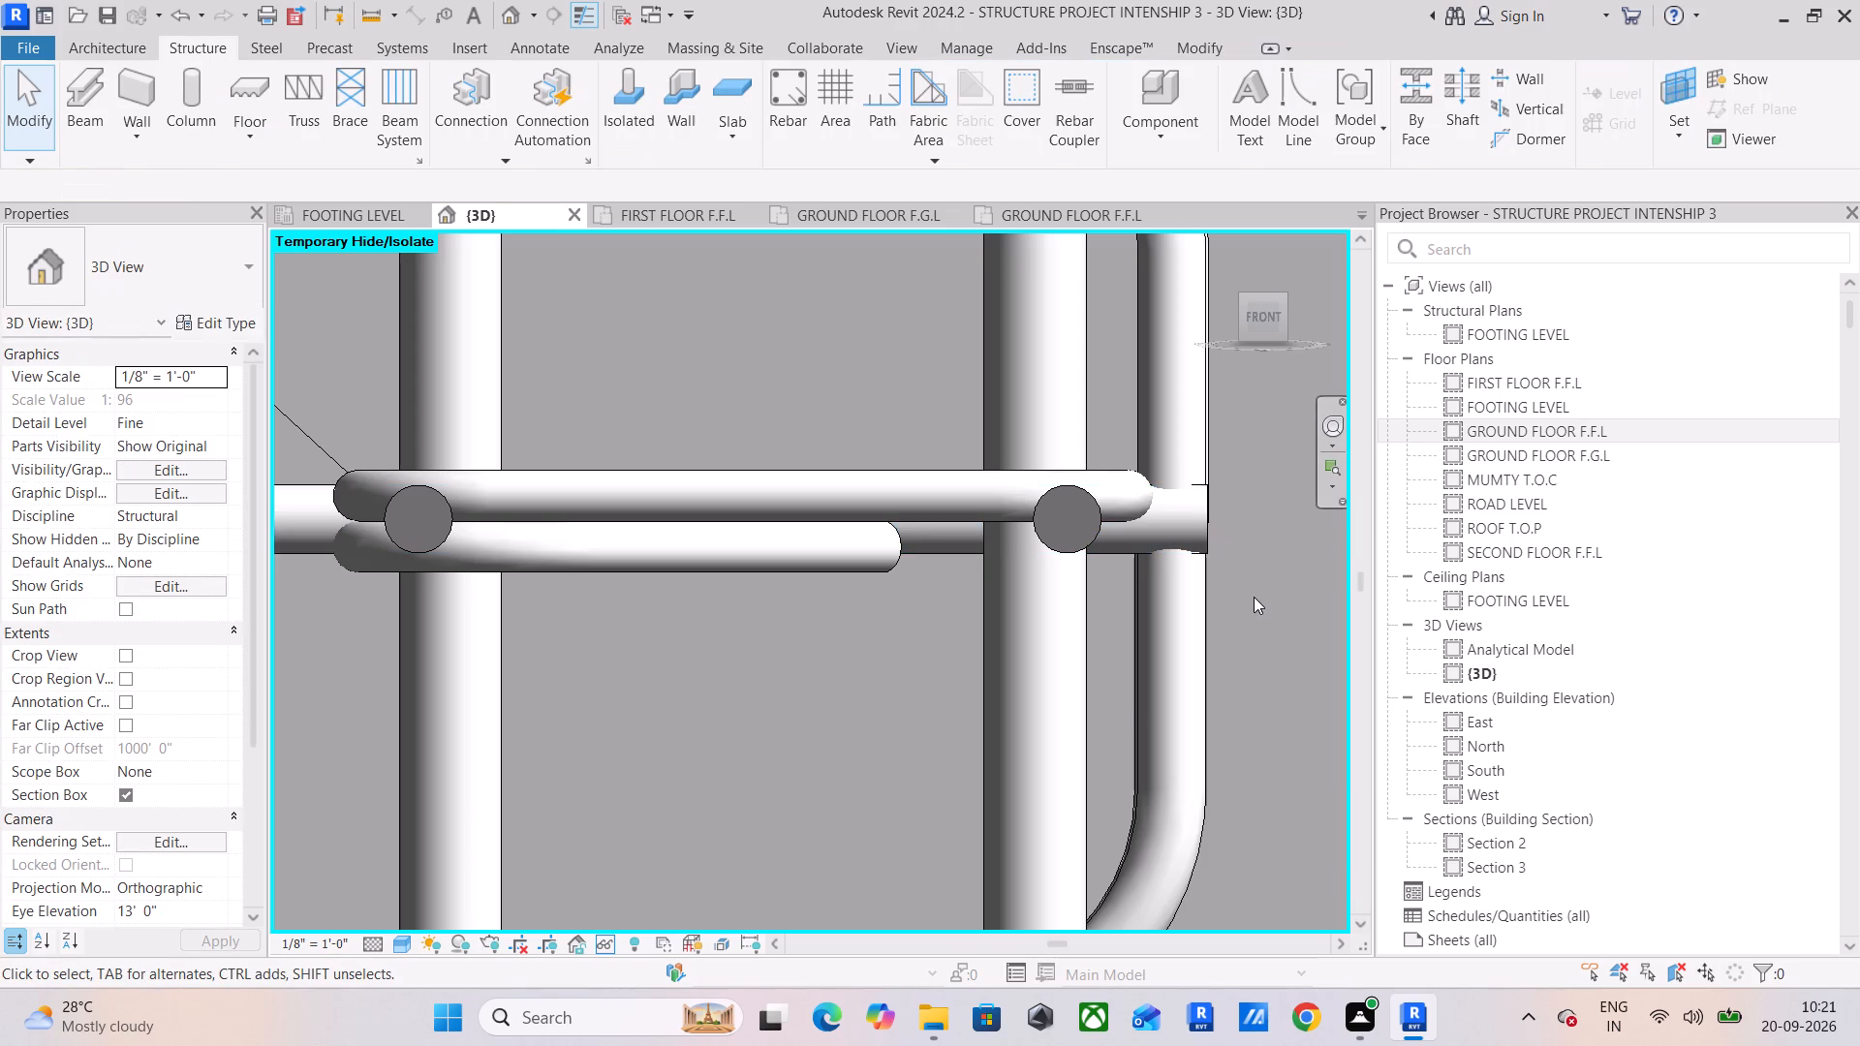
Turn off the 3D view's section box to bring back the whole structure.
scroll(1255, 602, down, 13)
middle_drag(1255, 602, 1226, 642)
drag(1255, 320, 1255, 341)
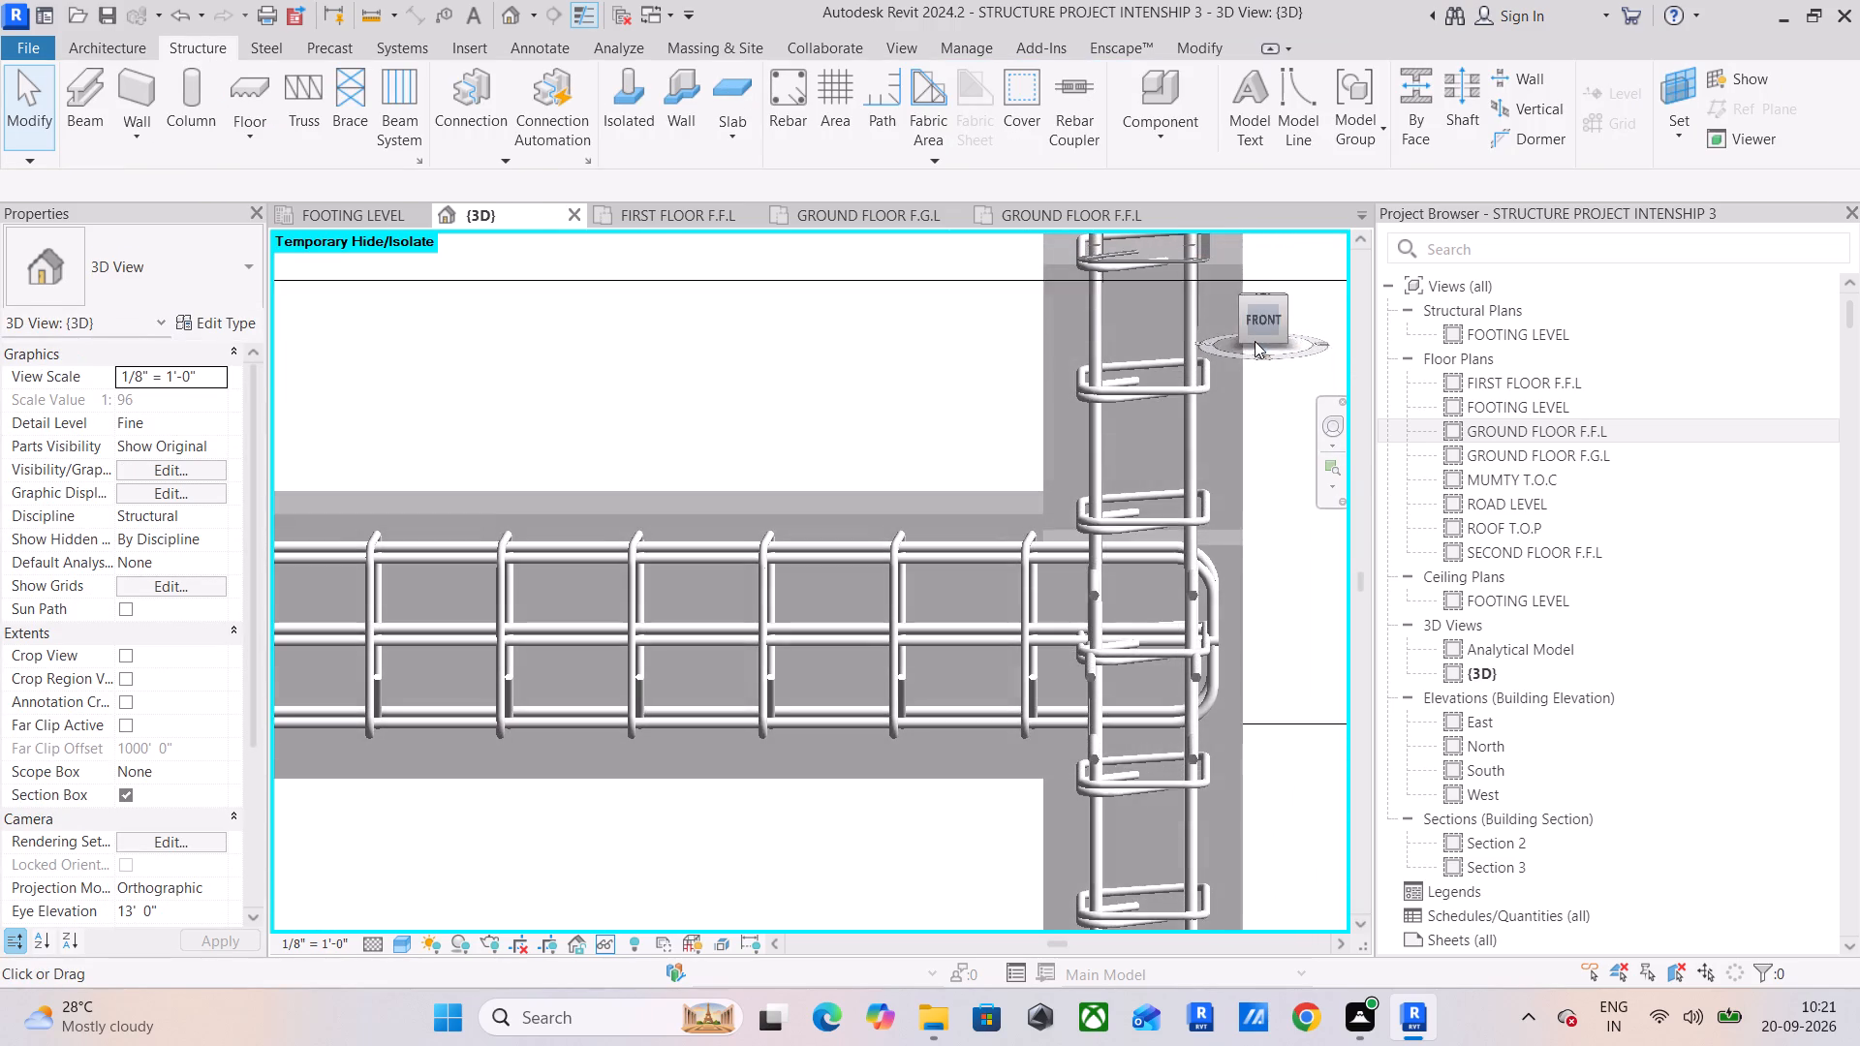
drag(1255, 341, 1255, 347)
scroll(977, 671, down, 10)
middle_drag(887, 678, 1137, 596)
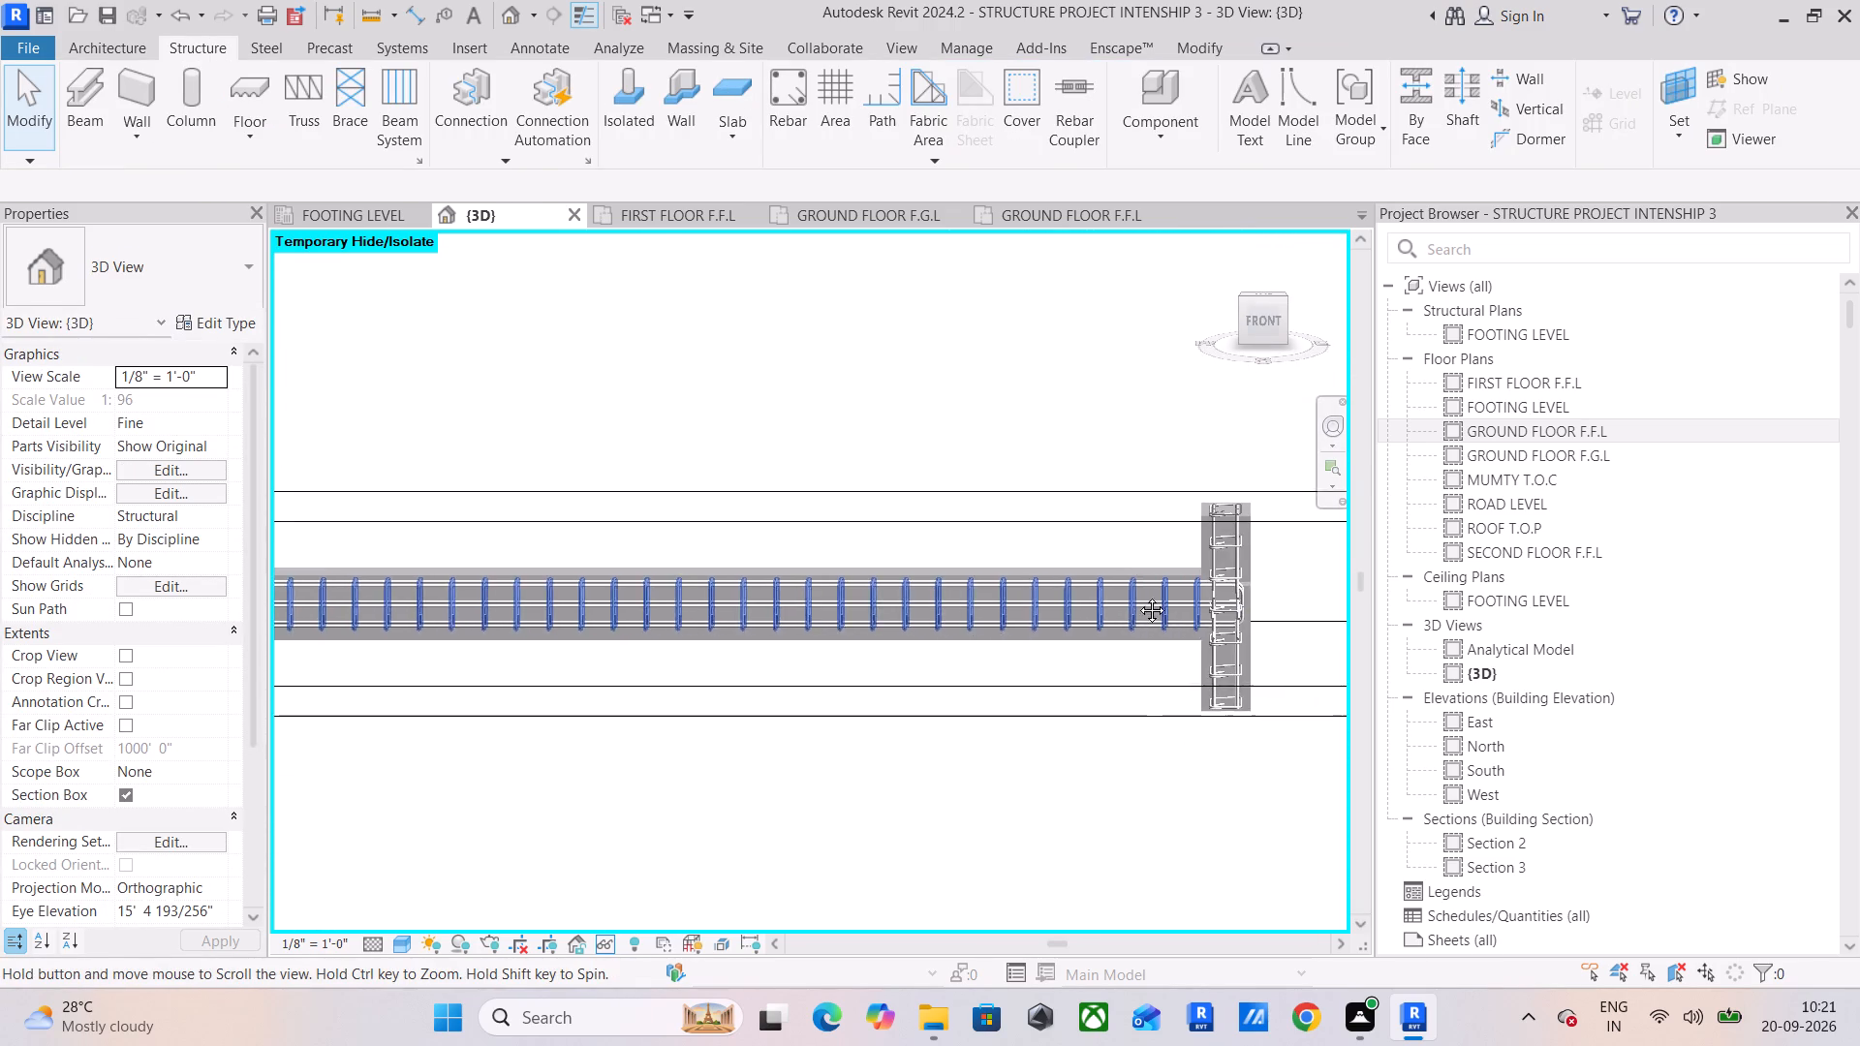
middle_drag(1137, 596, 1142, 594)
scroll(1062, 617, down, 6)
middle_drag(1030, 627, 1062, 627)
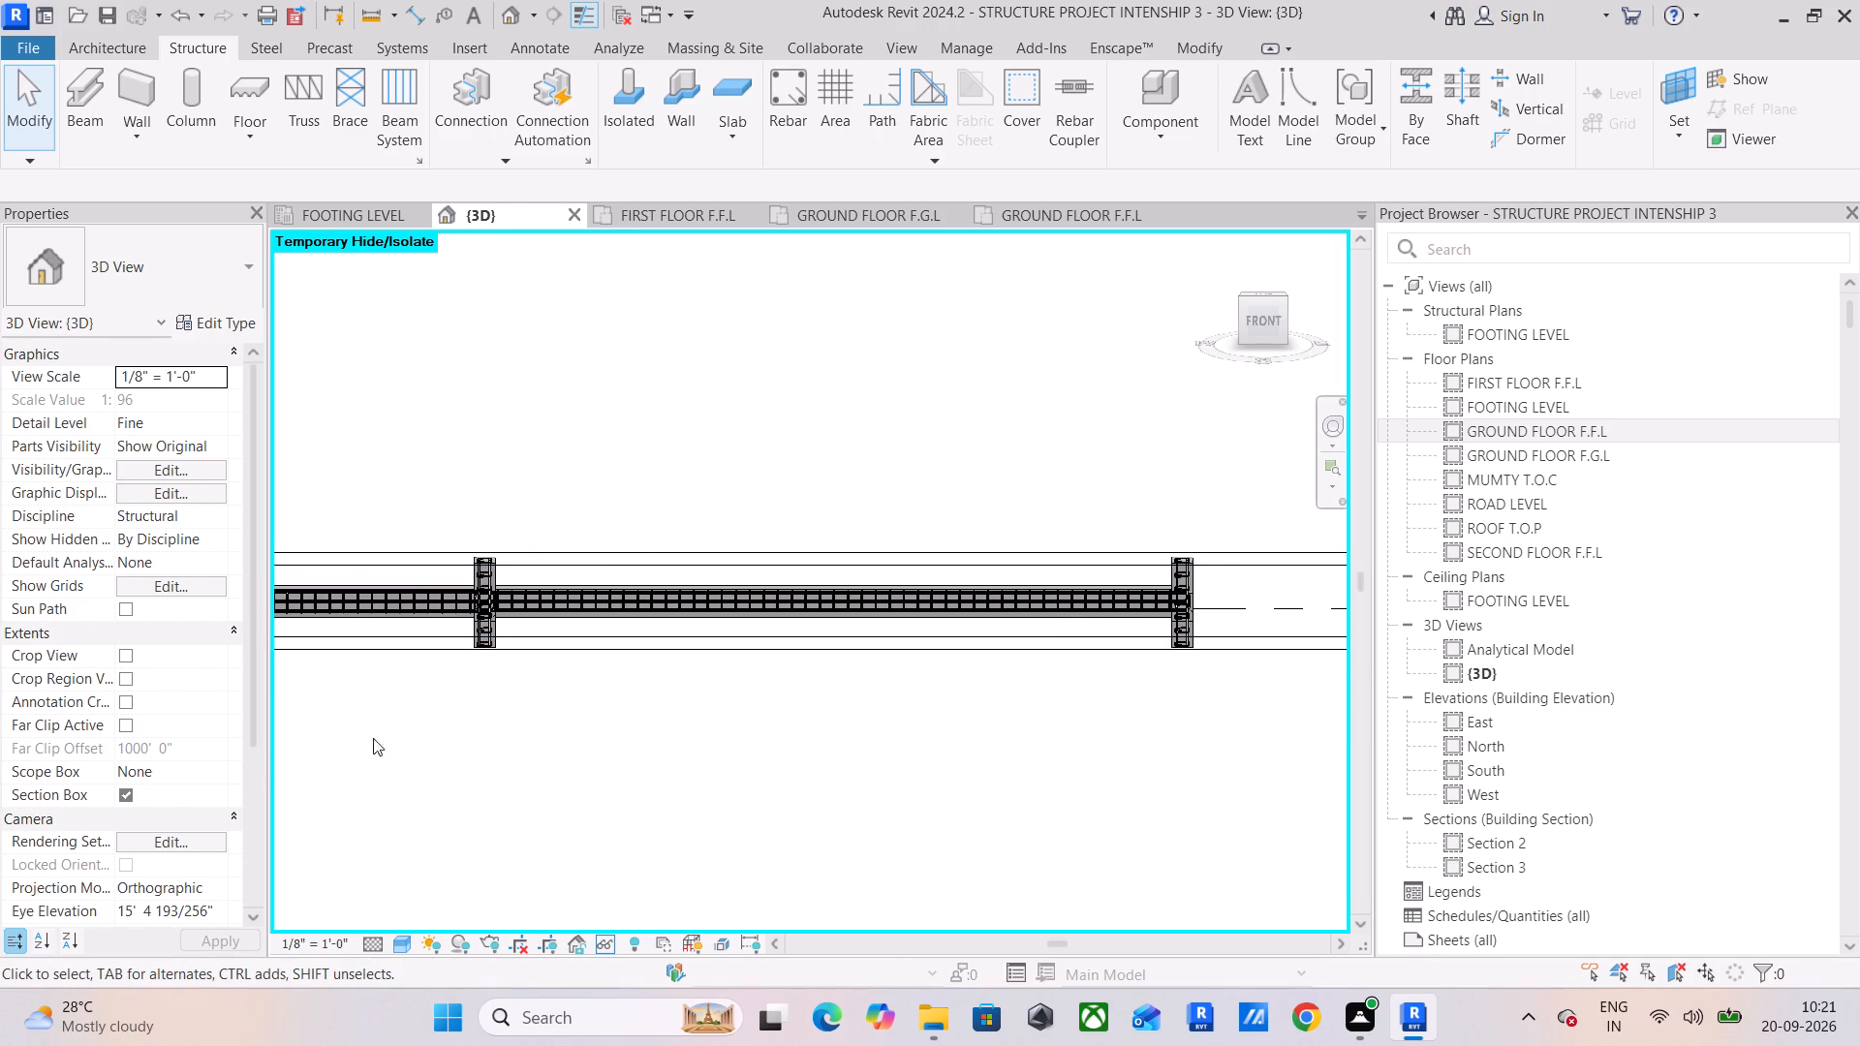
click(125, 800)
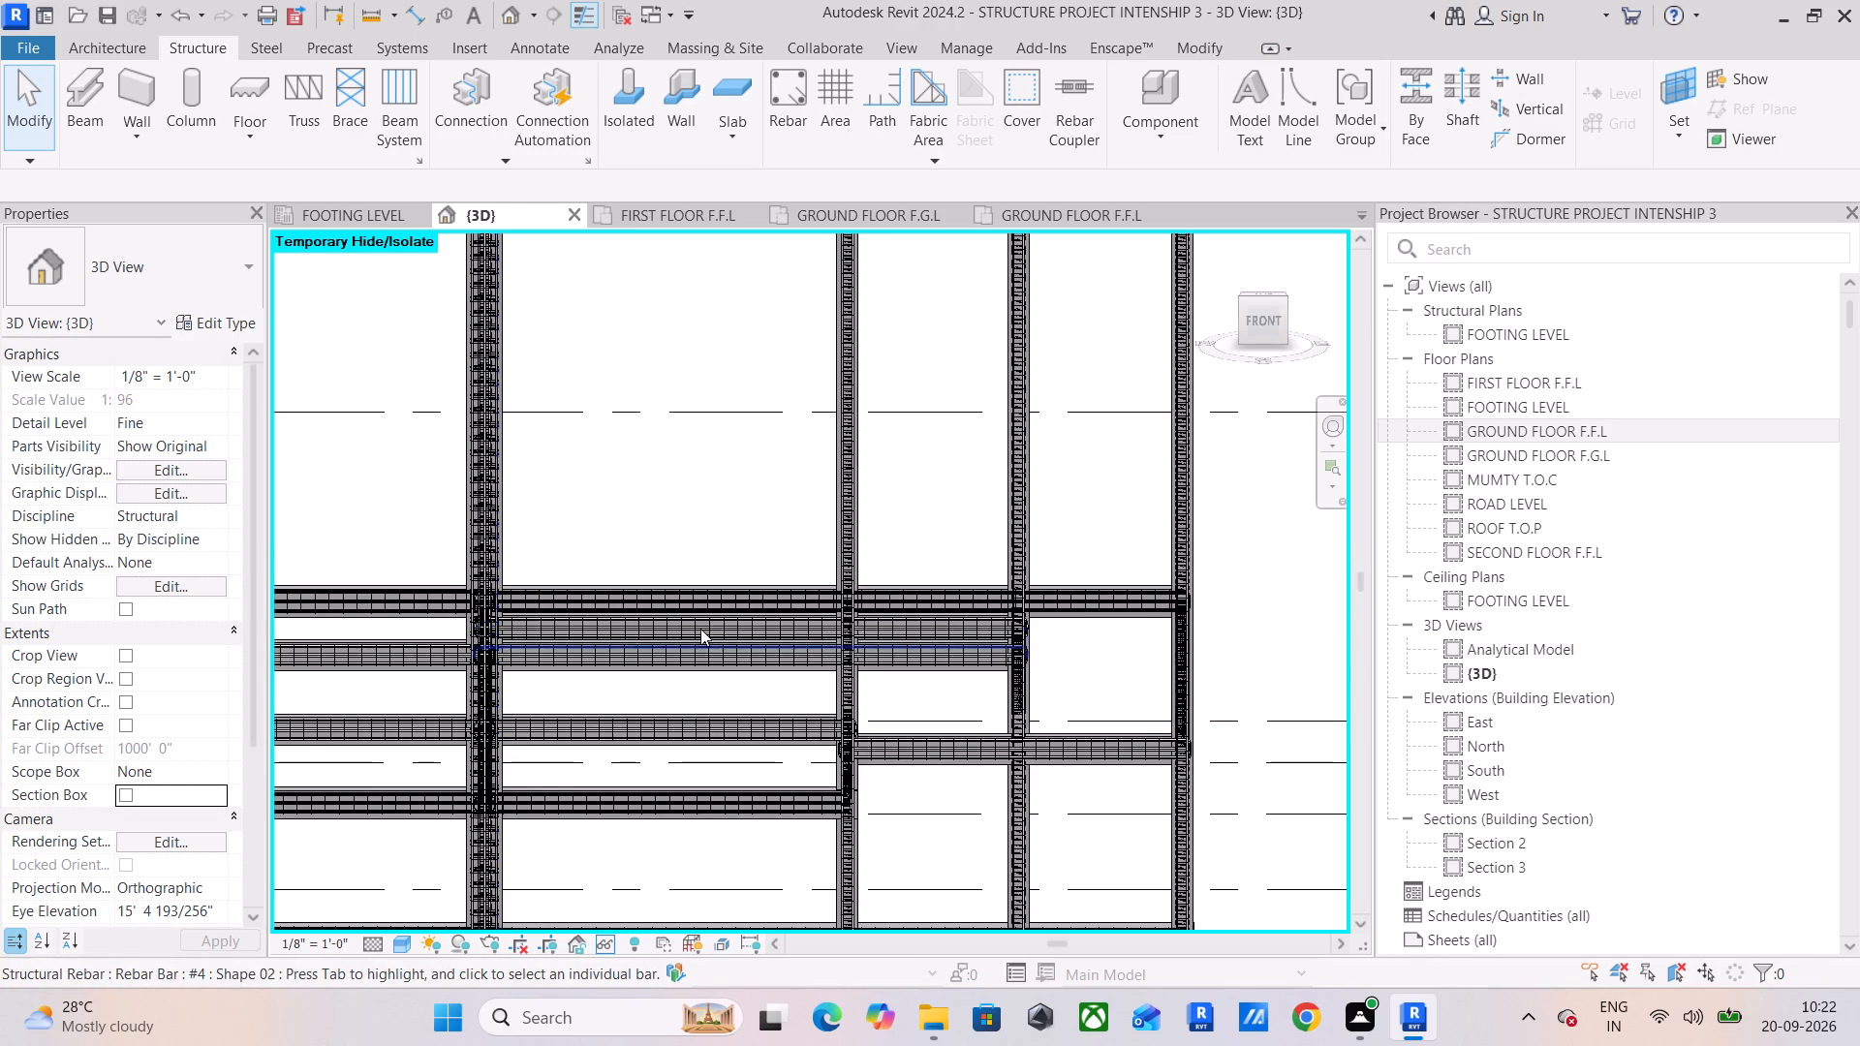
Isolate a 12 x 24 first-floor beam on the structure's left side in a section box, viewed squarely from the left.
scroll(700, 629, down, 5)
middle_drag(685, 713, 743, 697)
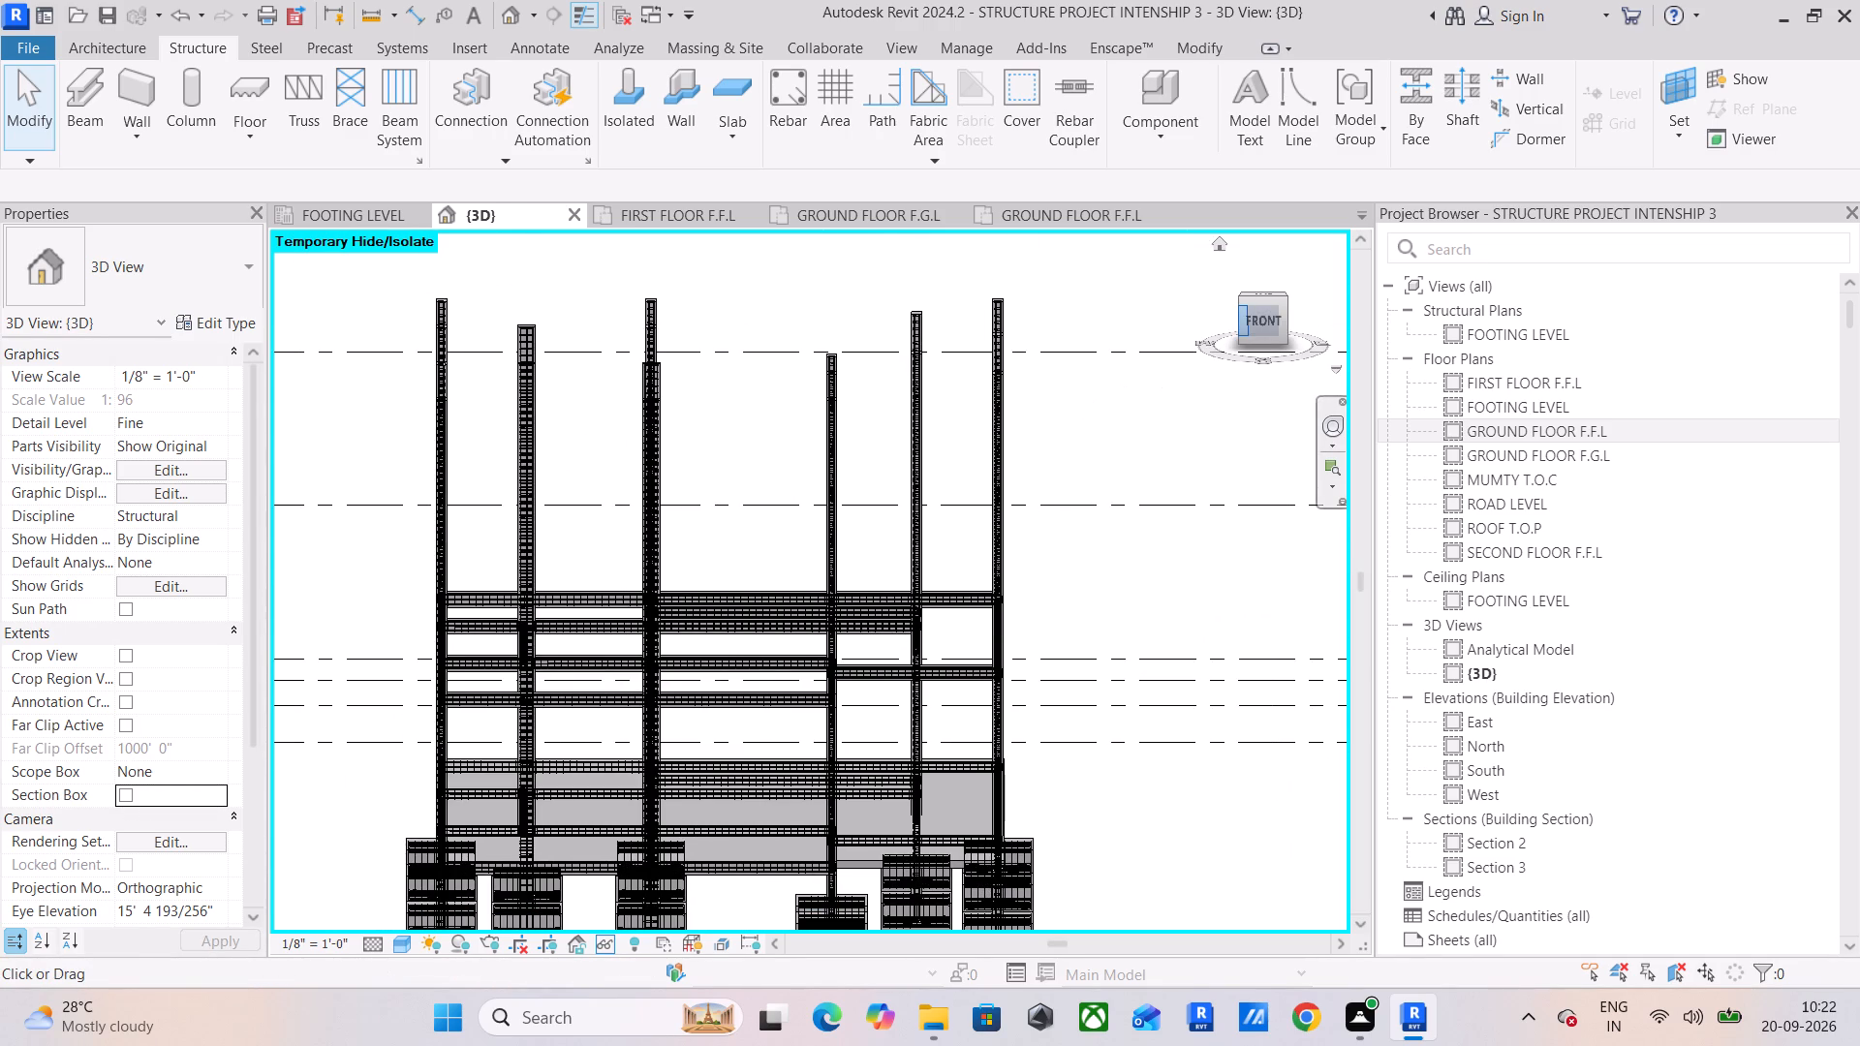
drag(1251, 323, 1320, 323)
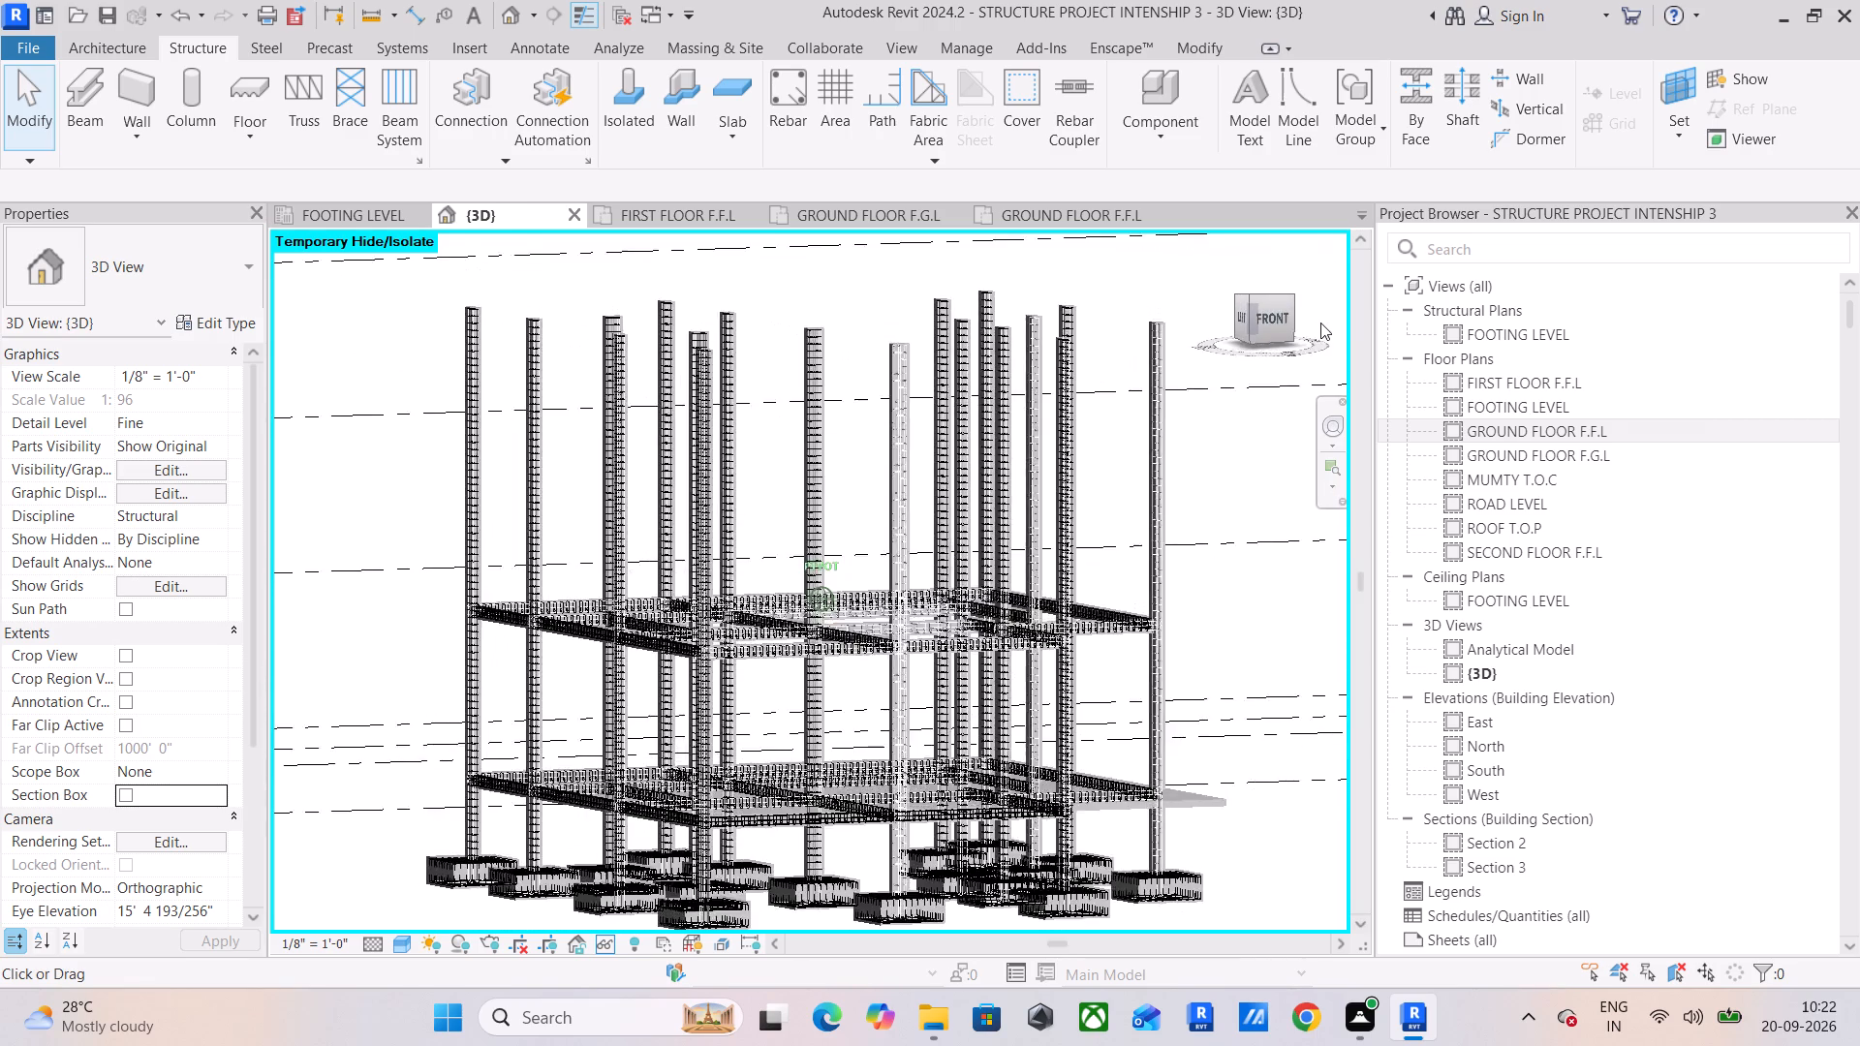
drag(1320, 323, 1323, 338)
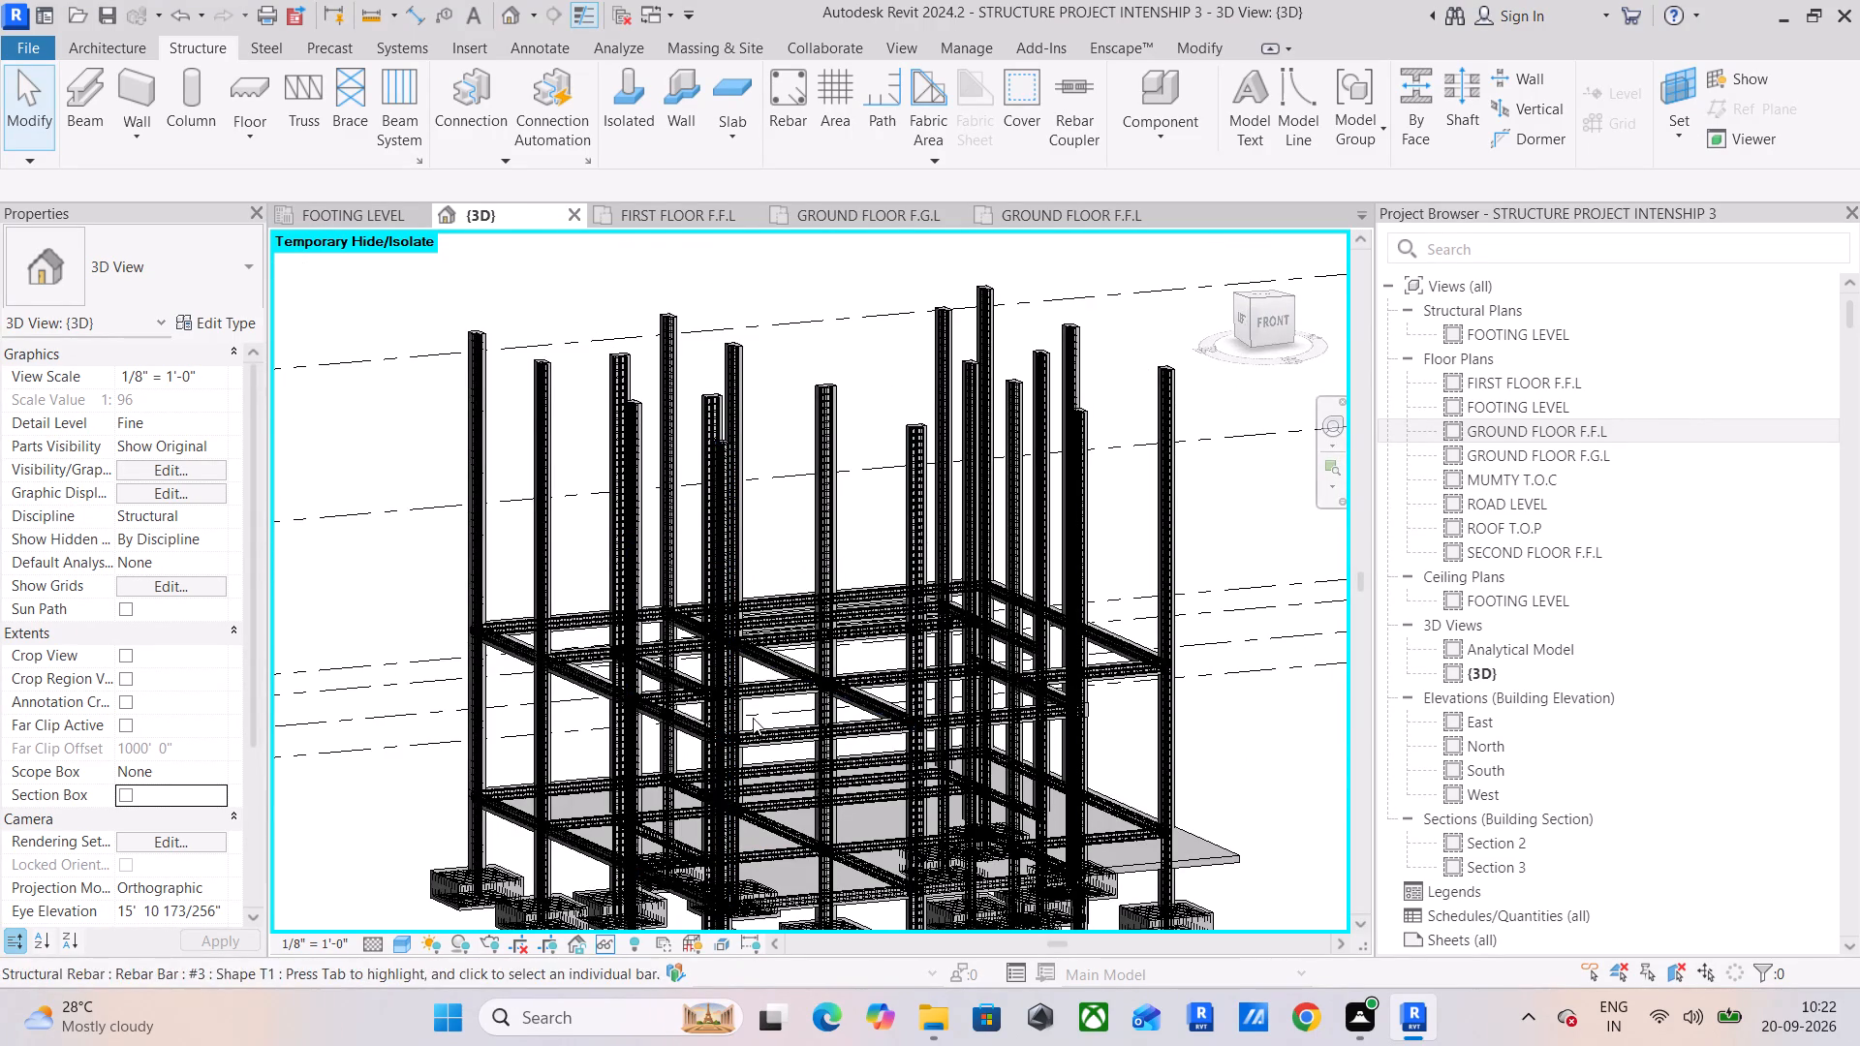
click(1241, 320)
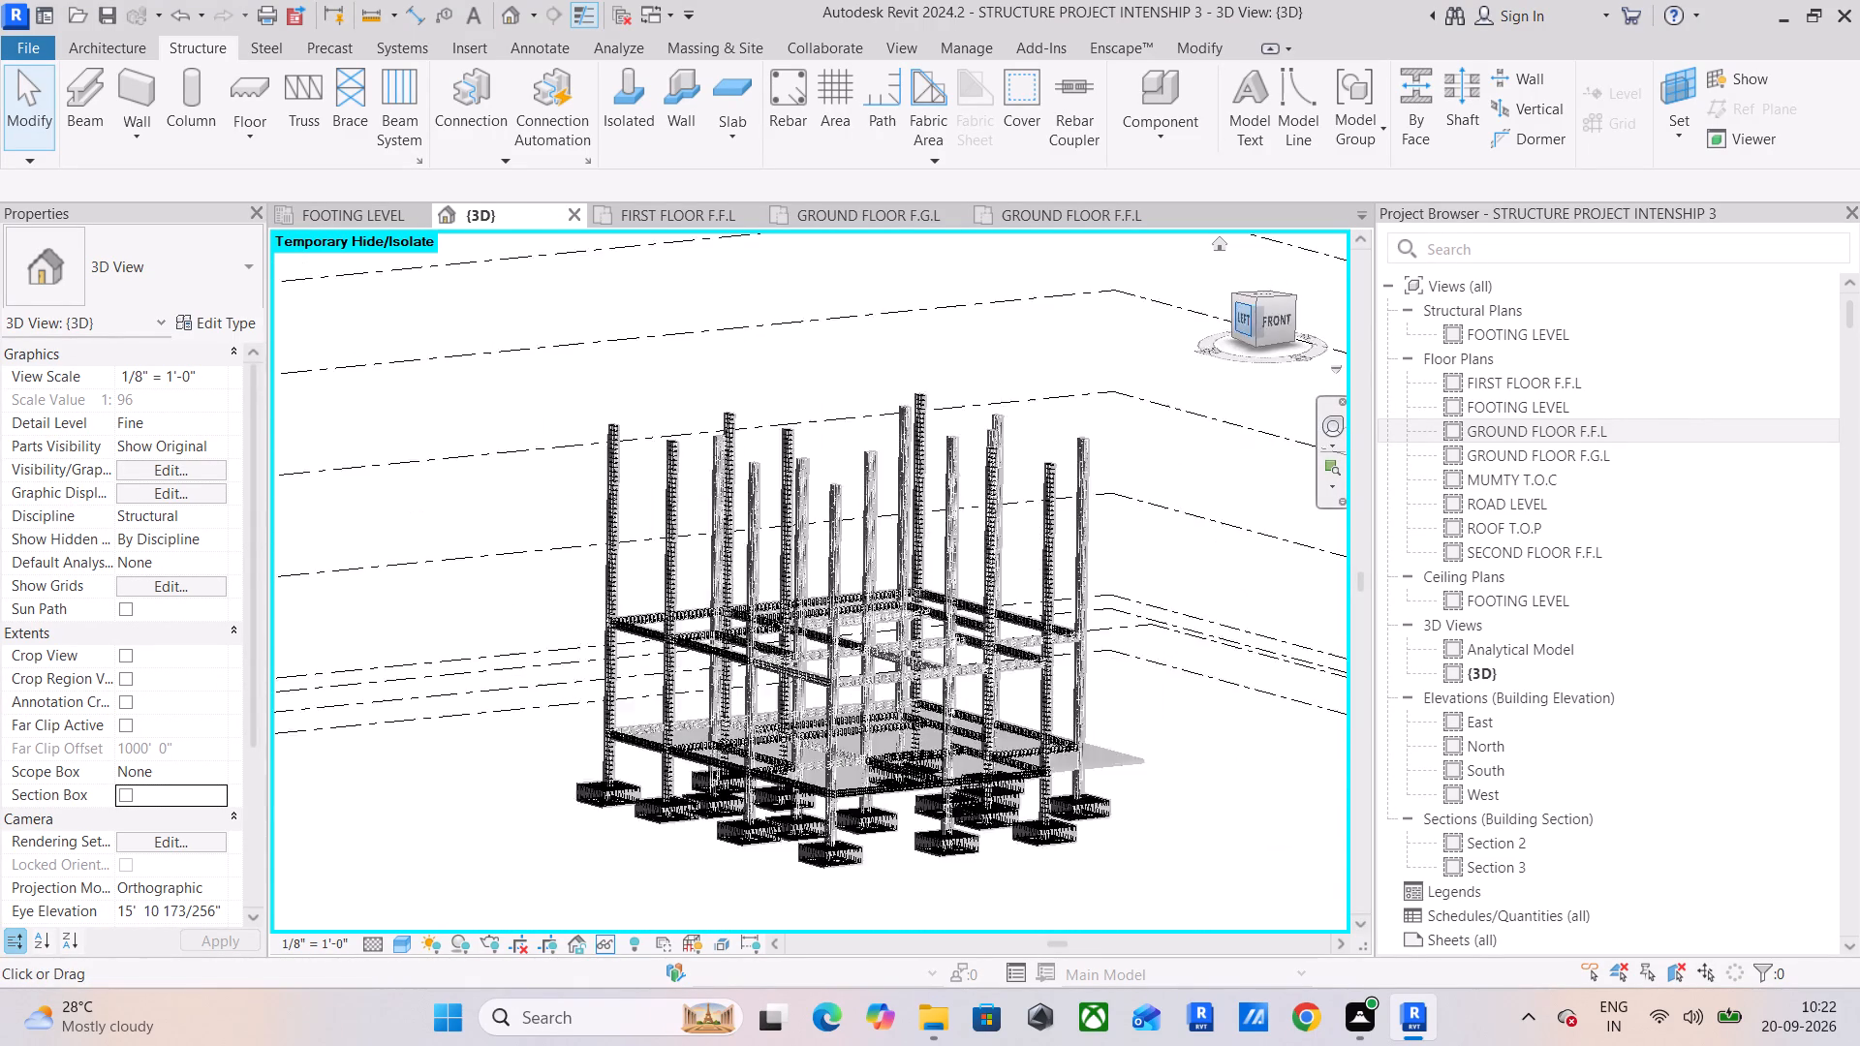
scroll(838, 592, up, 7)
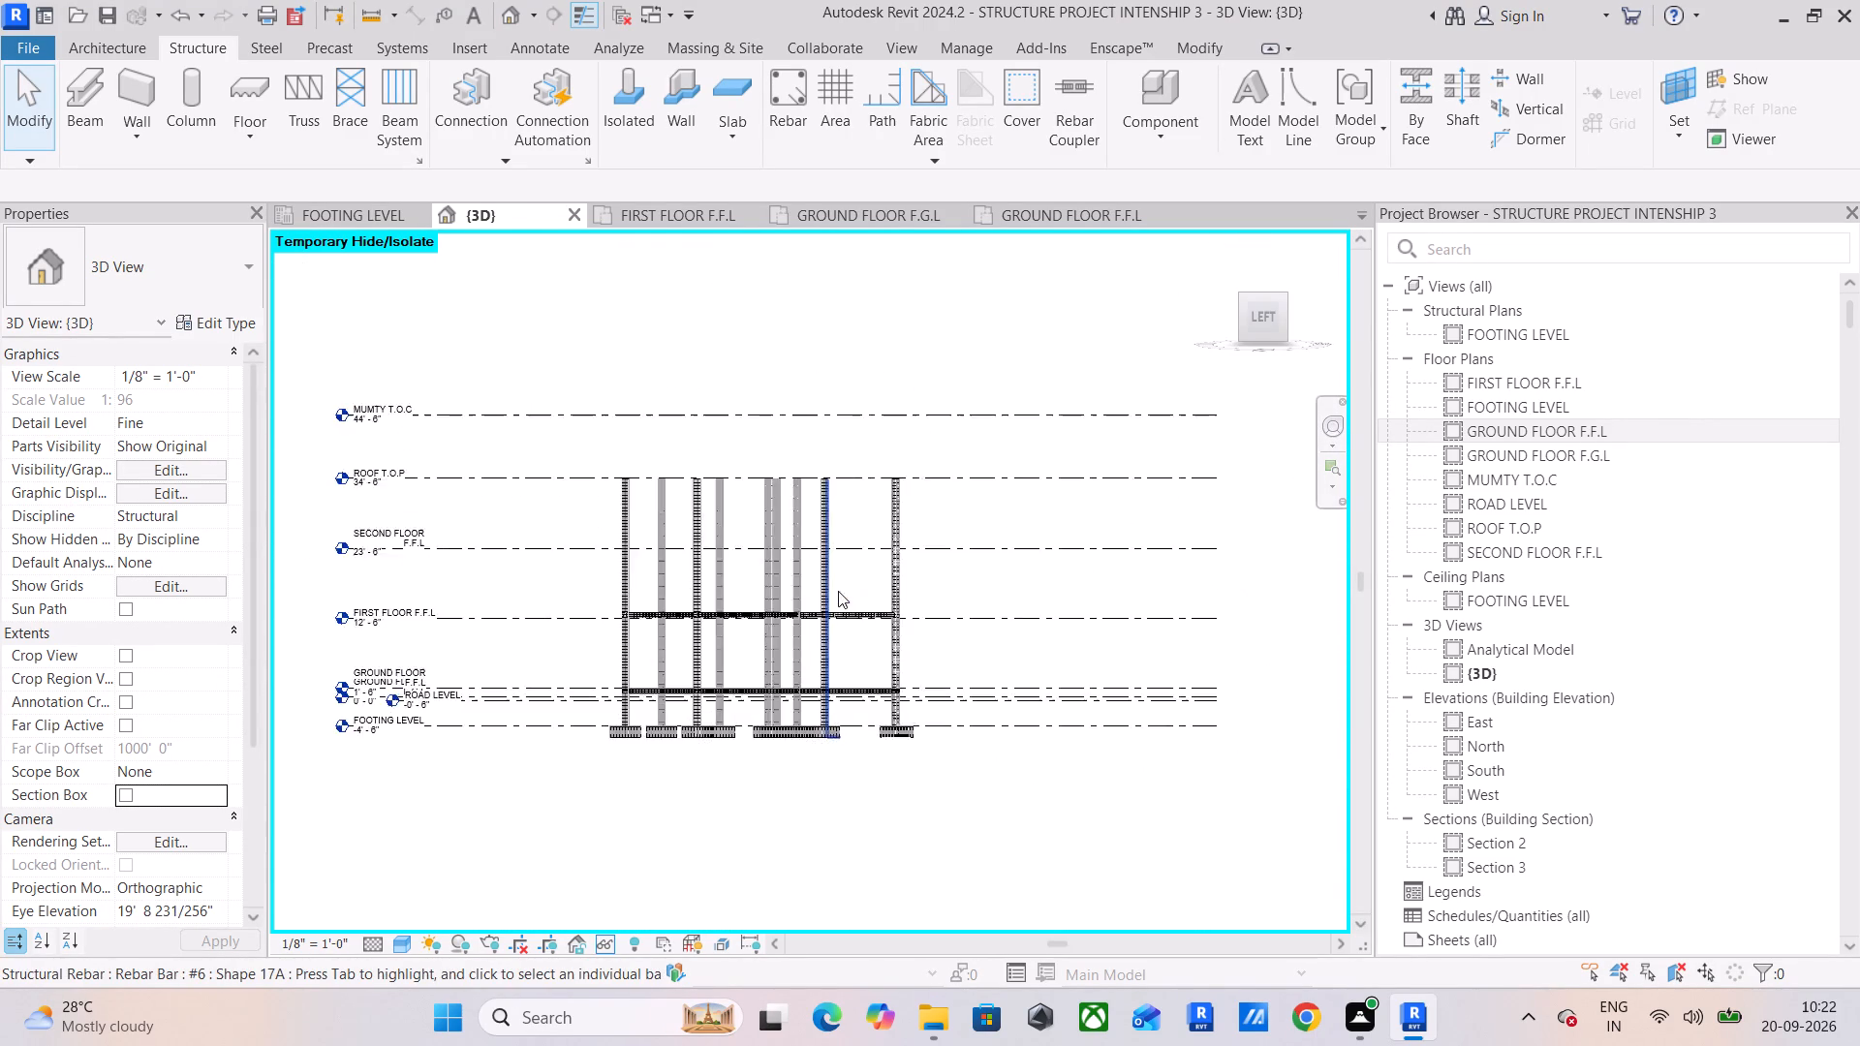
scroll(838, 591, up, 7)
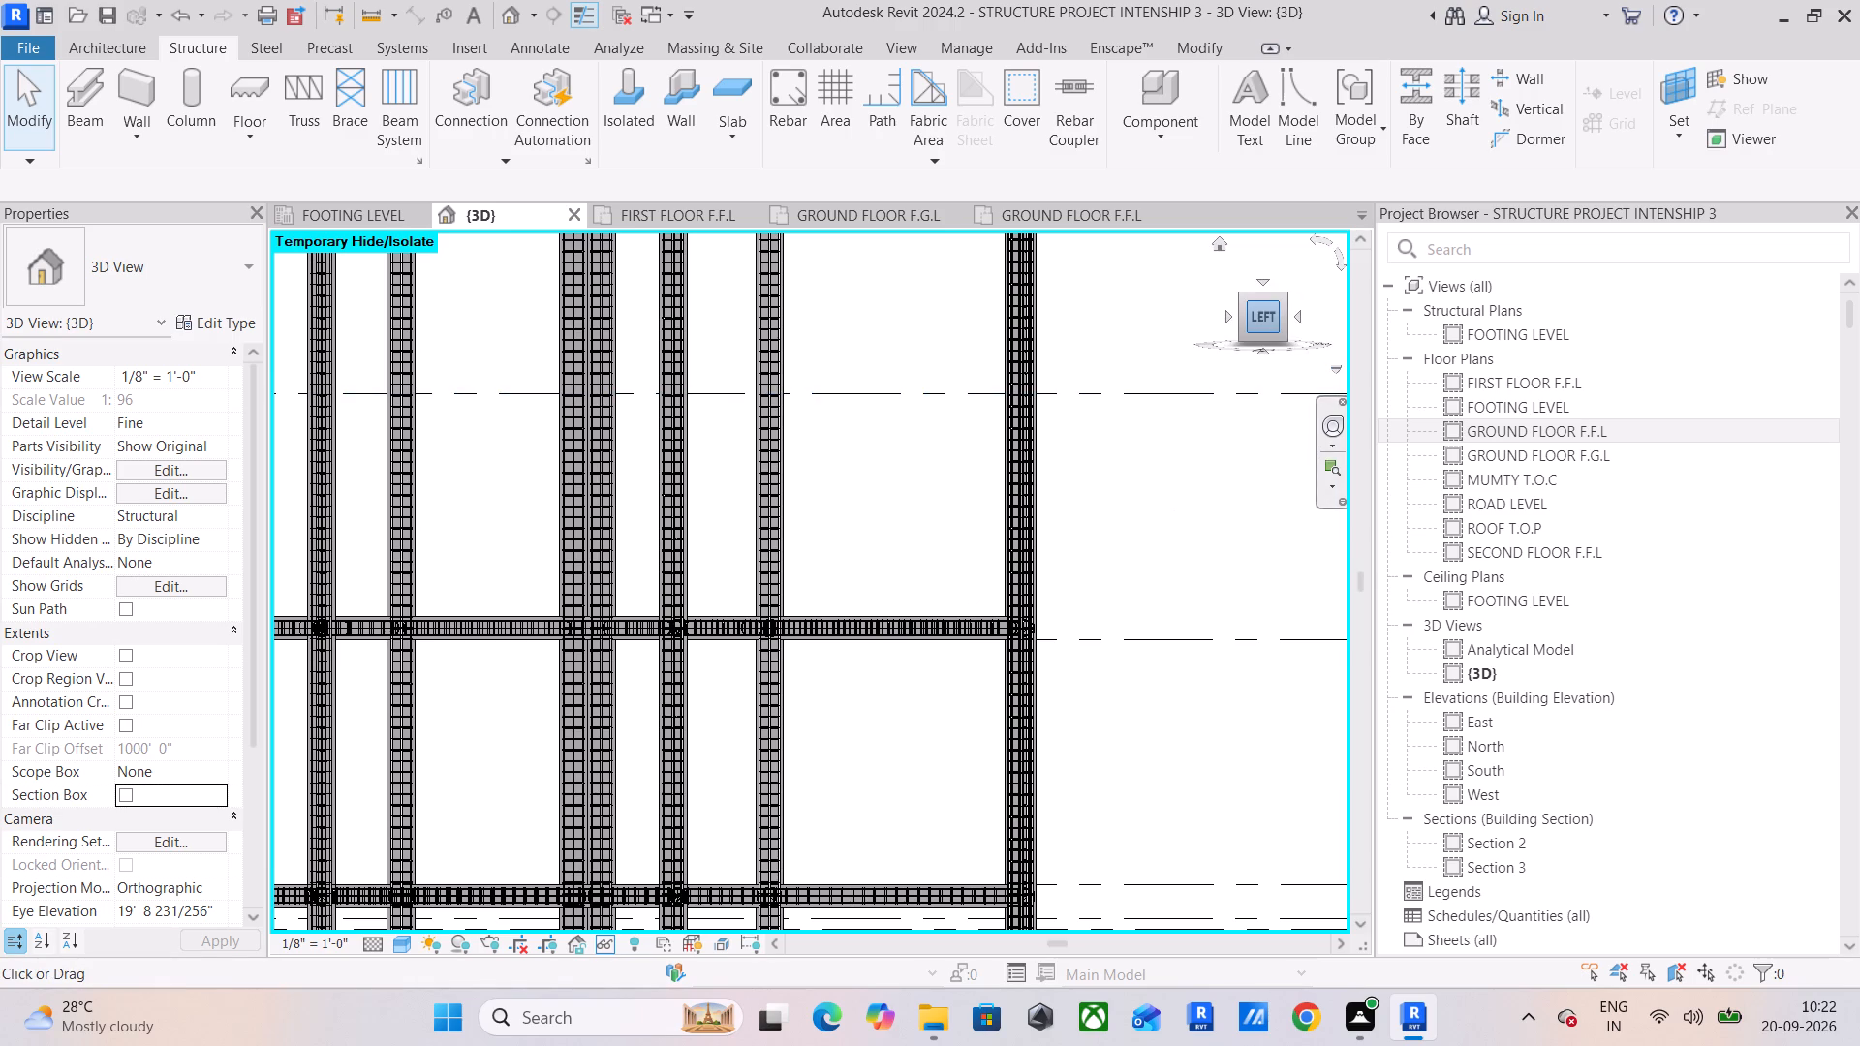
drag(1272, 319, 1275, 343)
scroll(938, 660, up, 5)
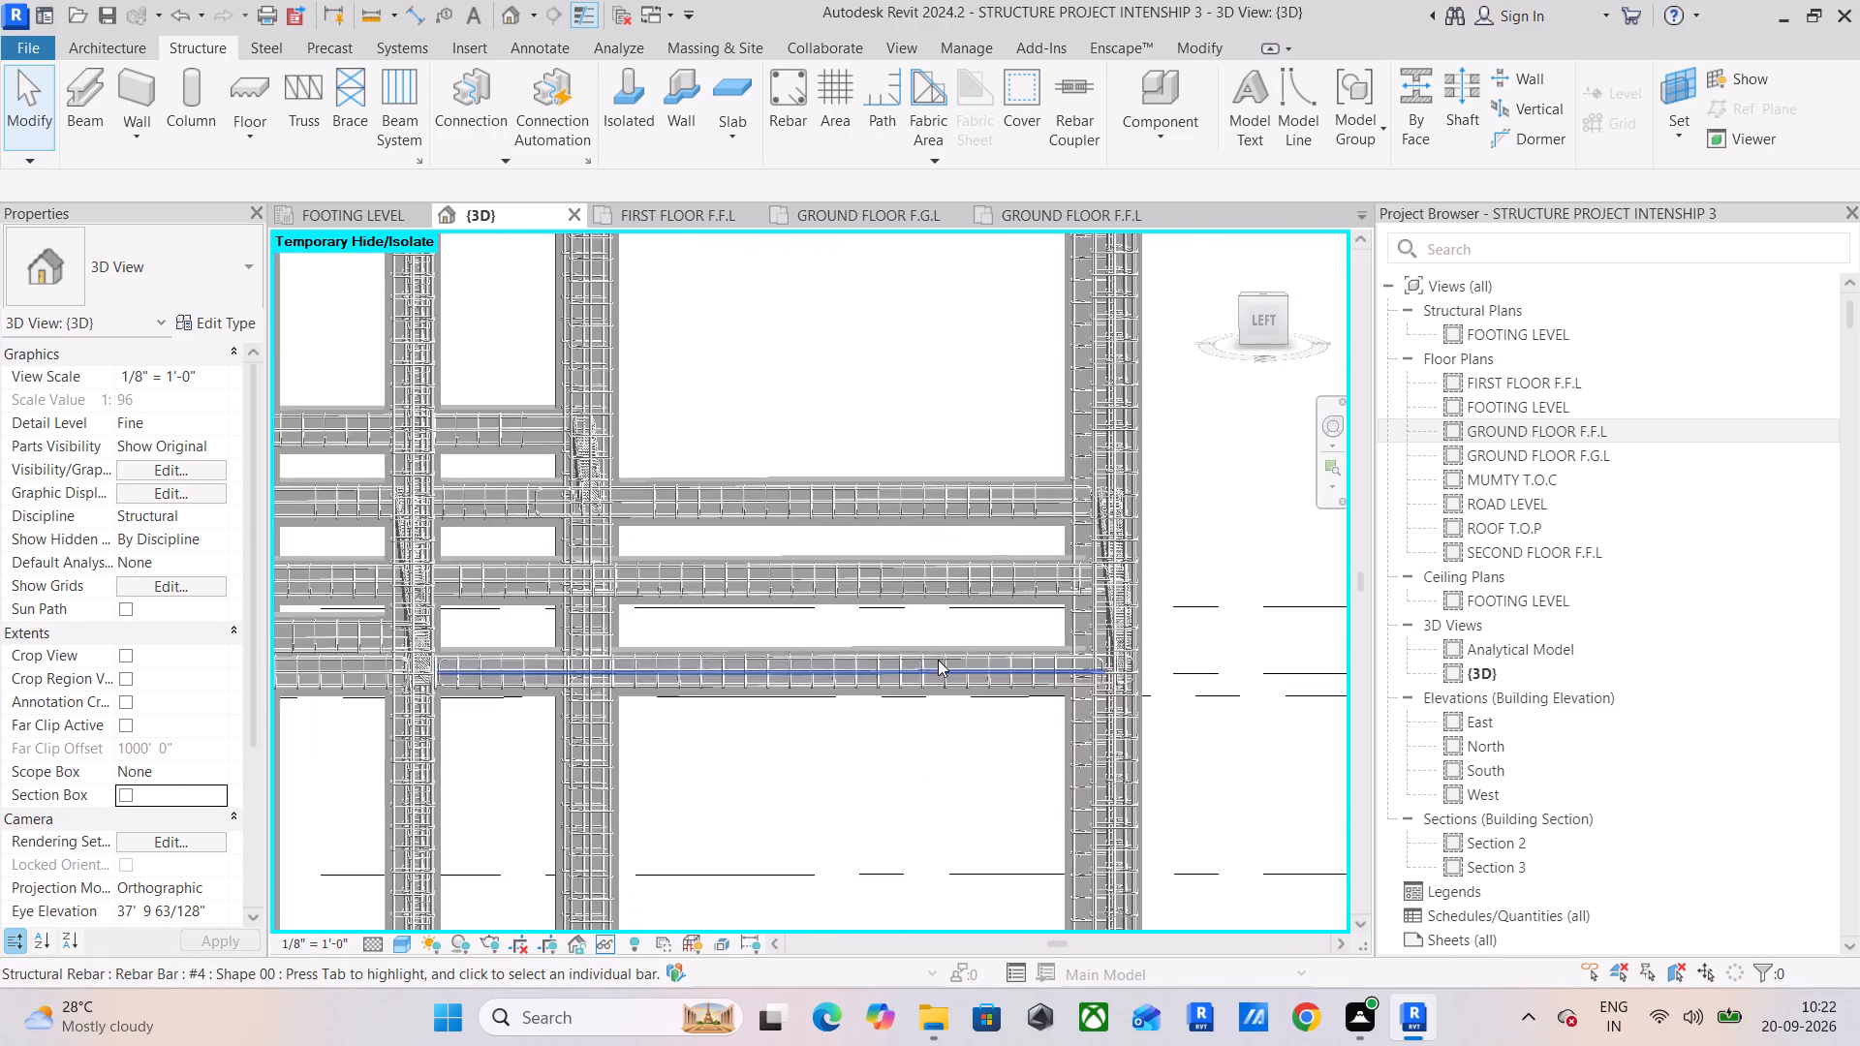
scroll(940, 658, up, 4)
click(969, 632)
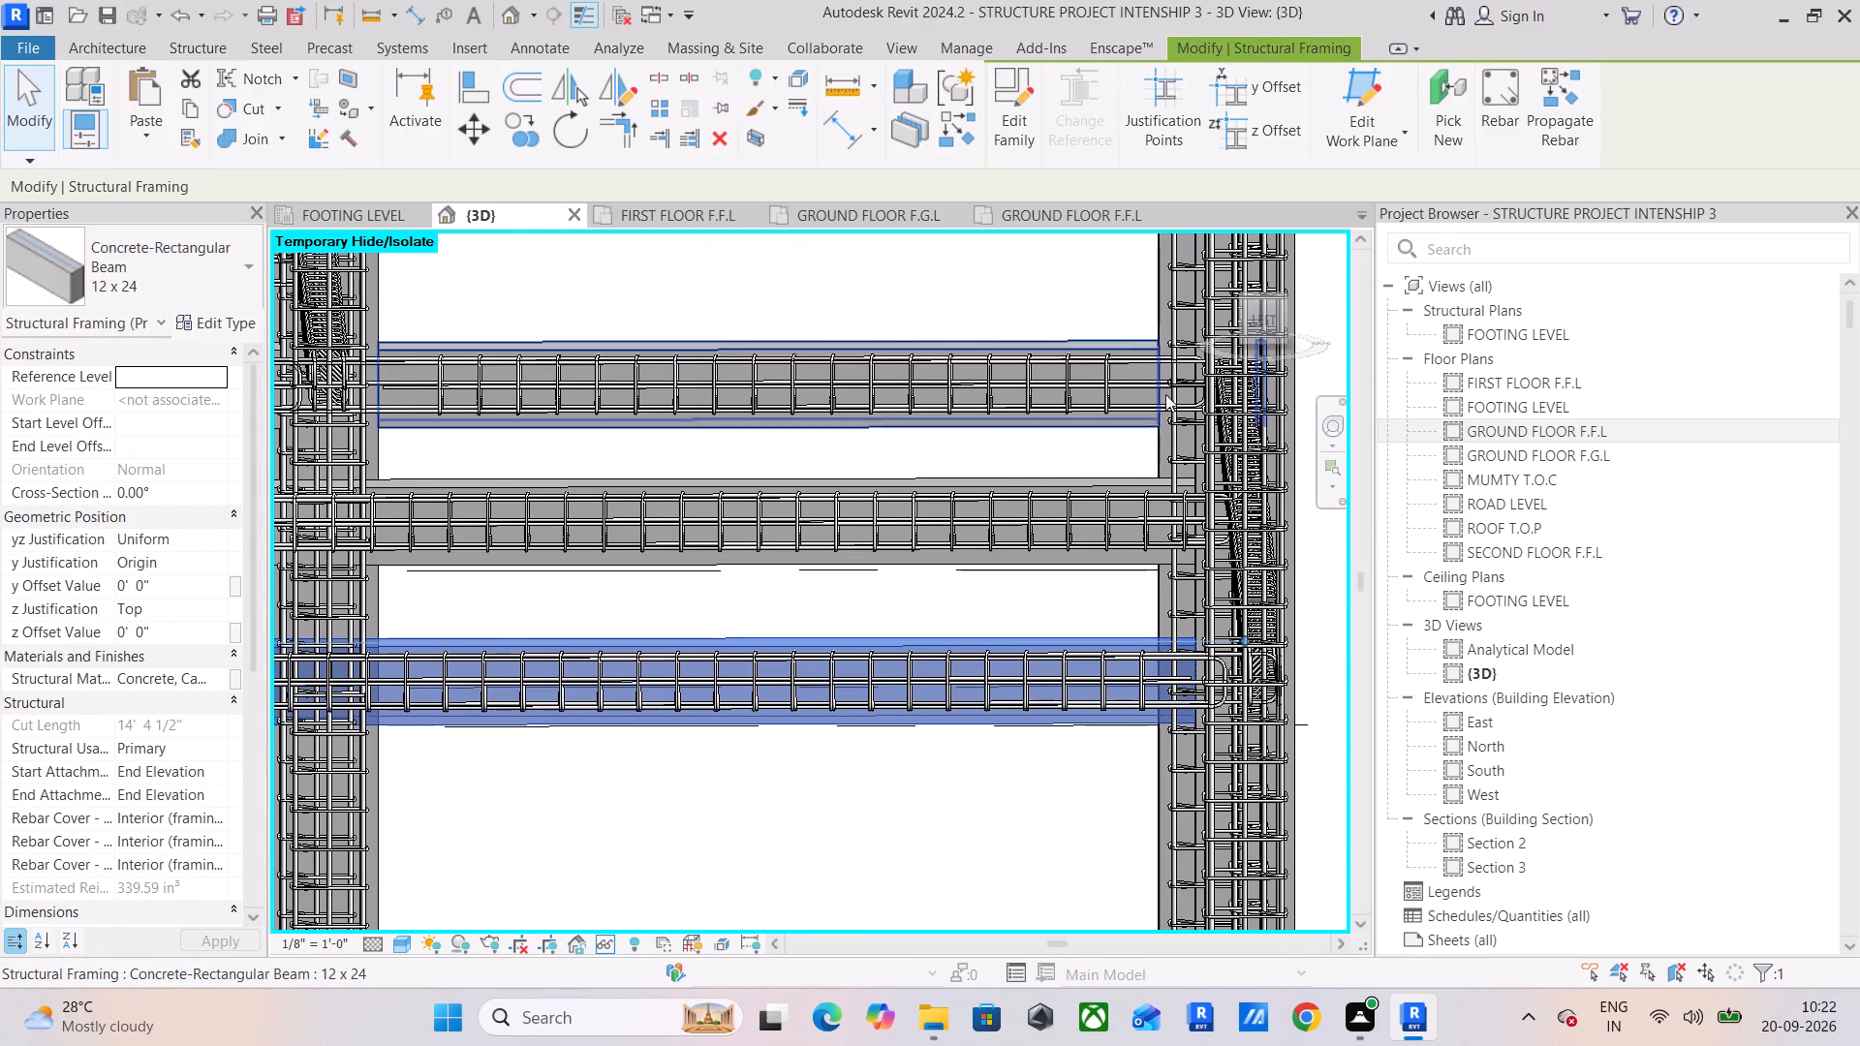
click(754, 147)
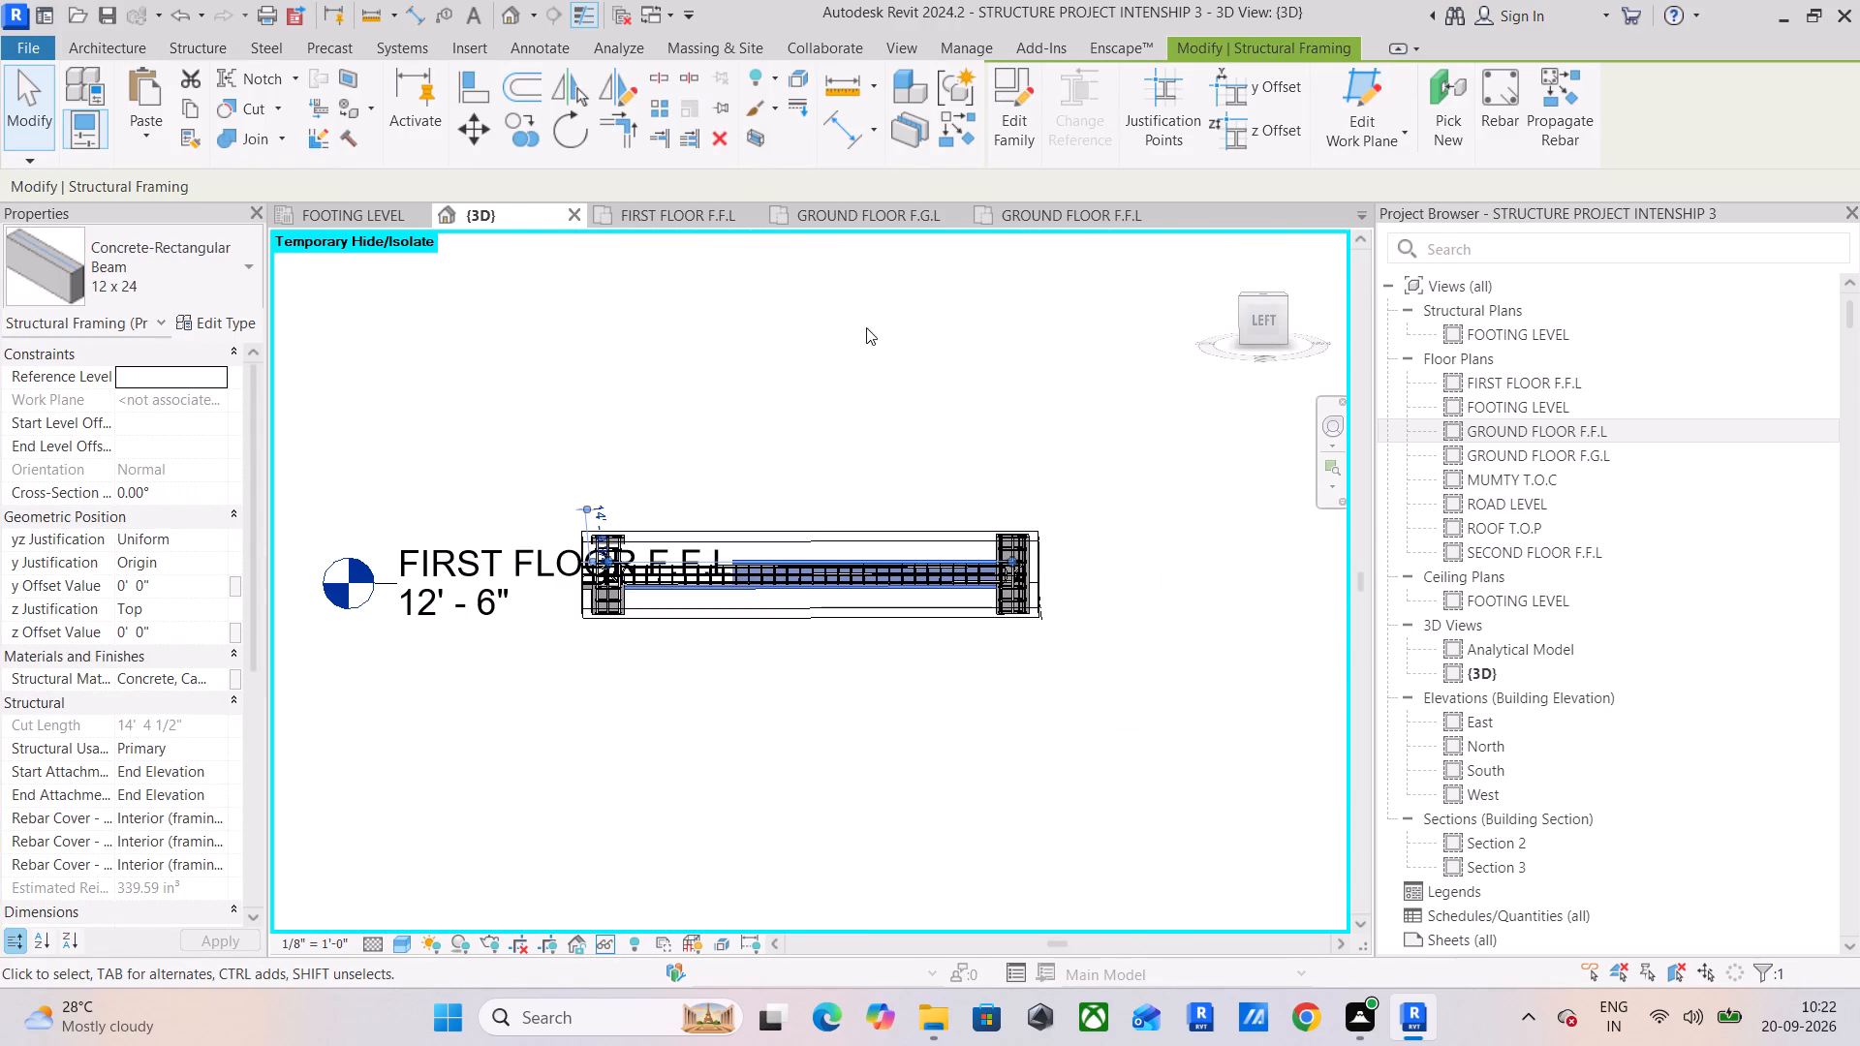
click(1260, 310)
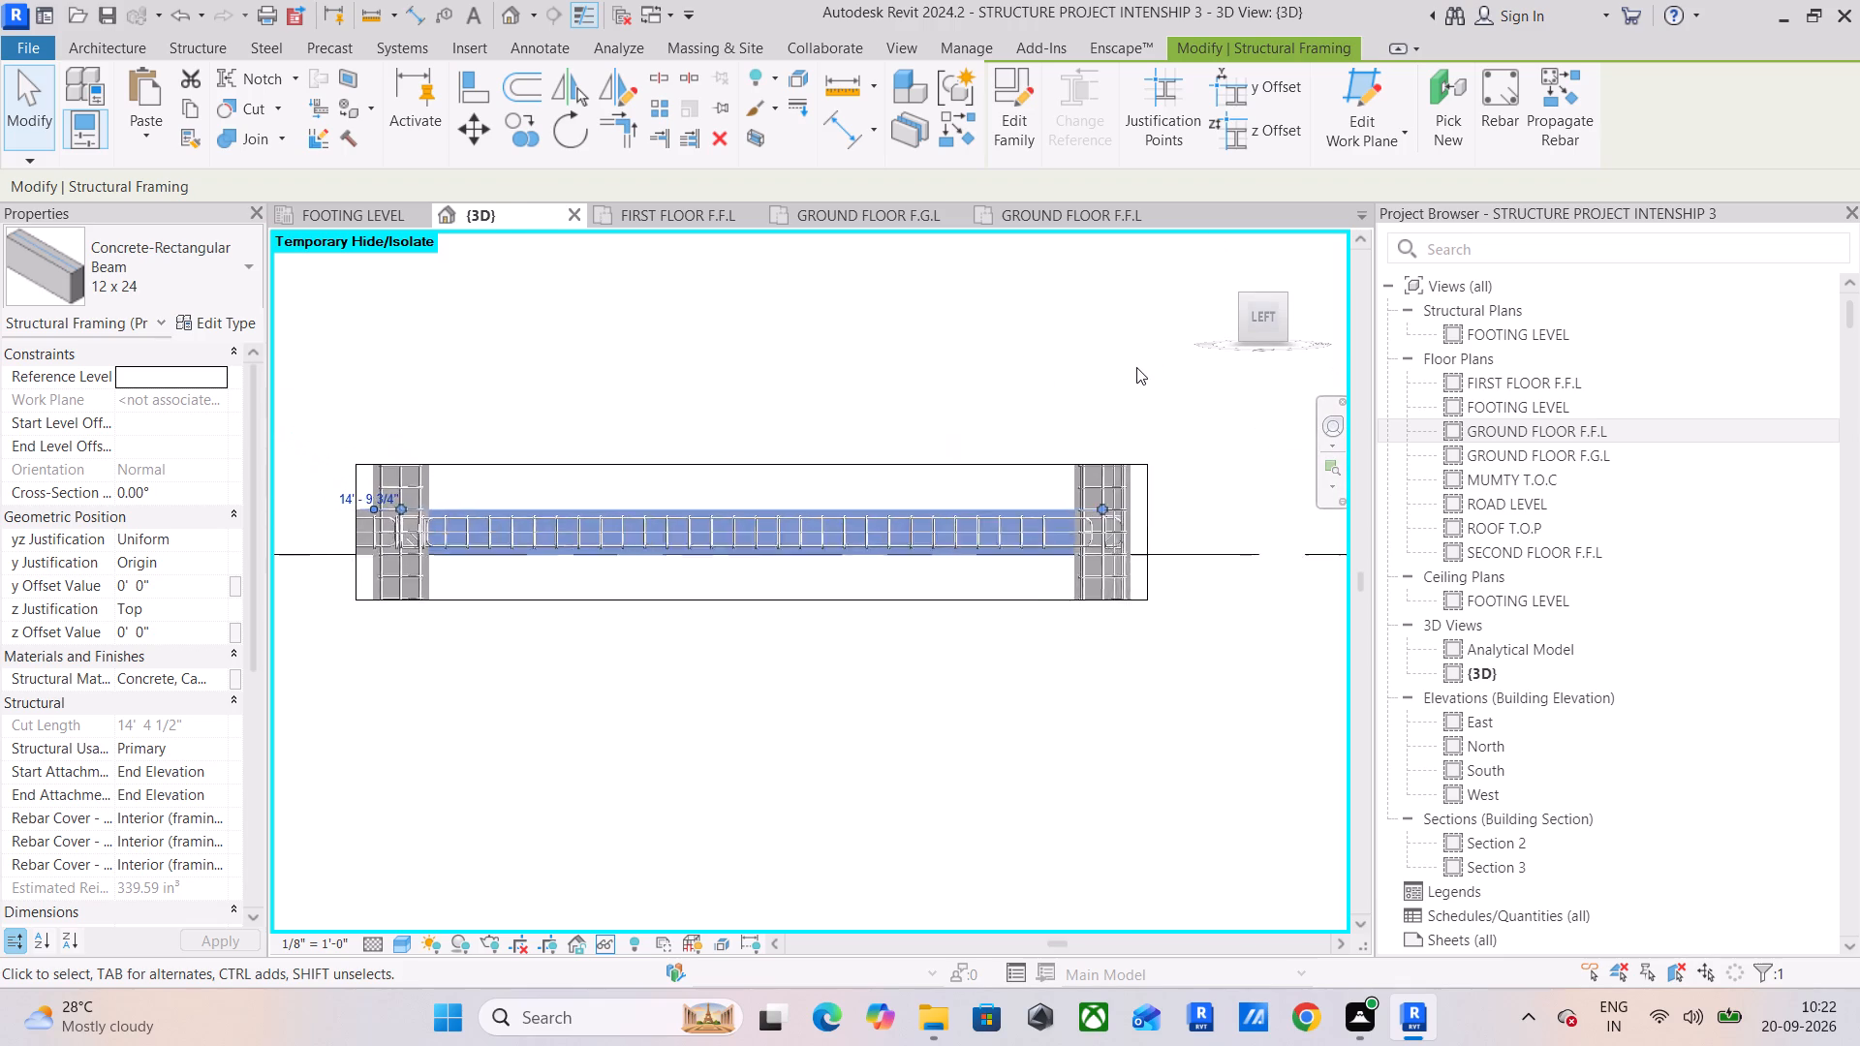
Stretch the section box both ways along the beam line to take in all its spans and end columns.
scroll(656, 579, down, 7)
click(625, 611)
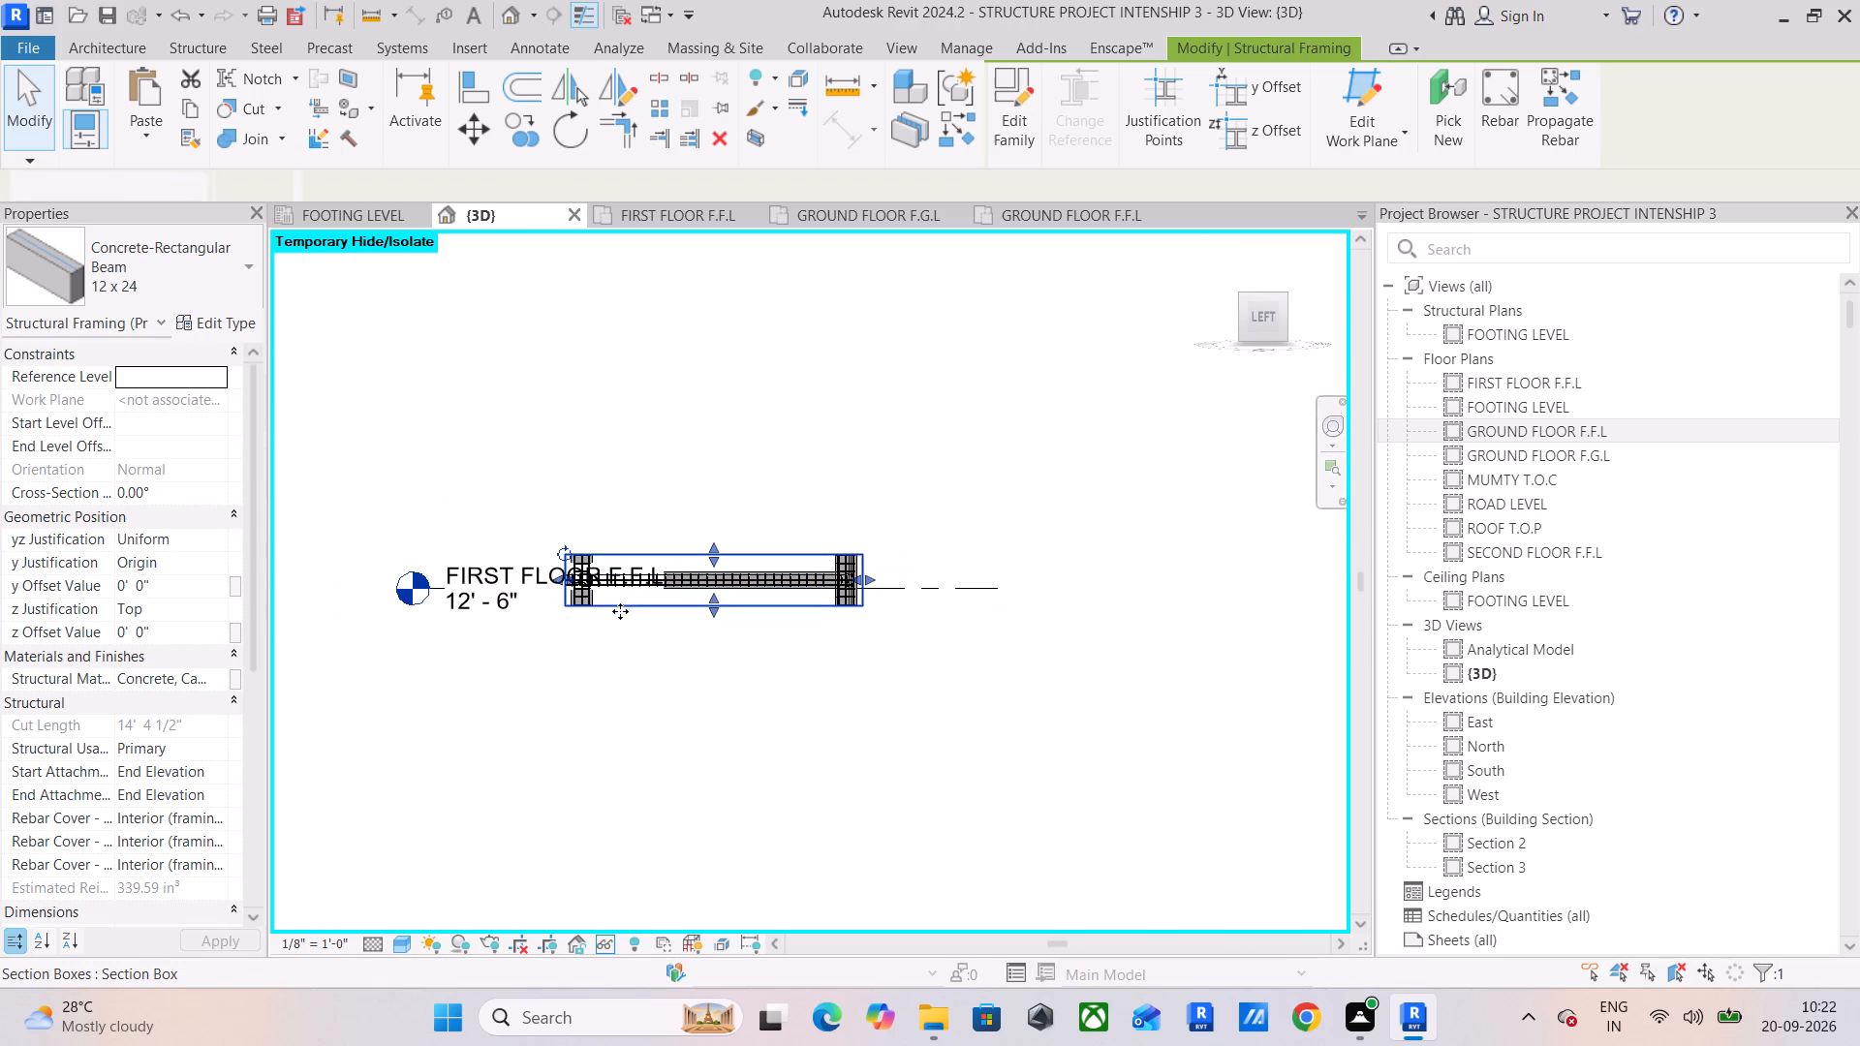
drag(557, 582, 296, 583)
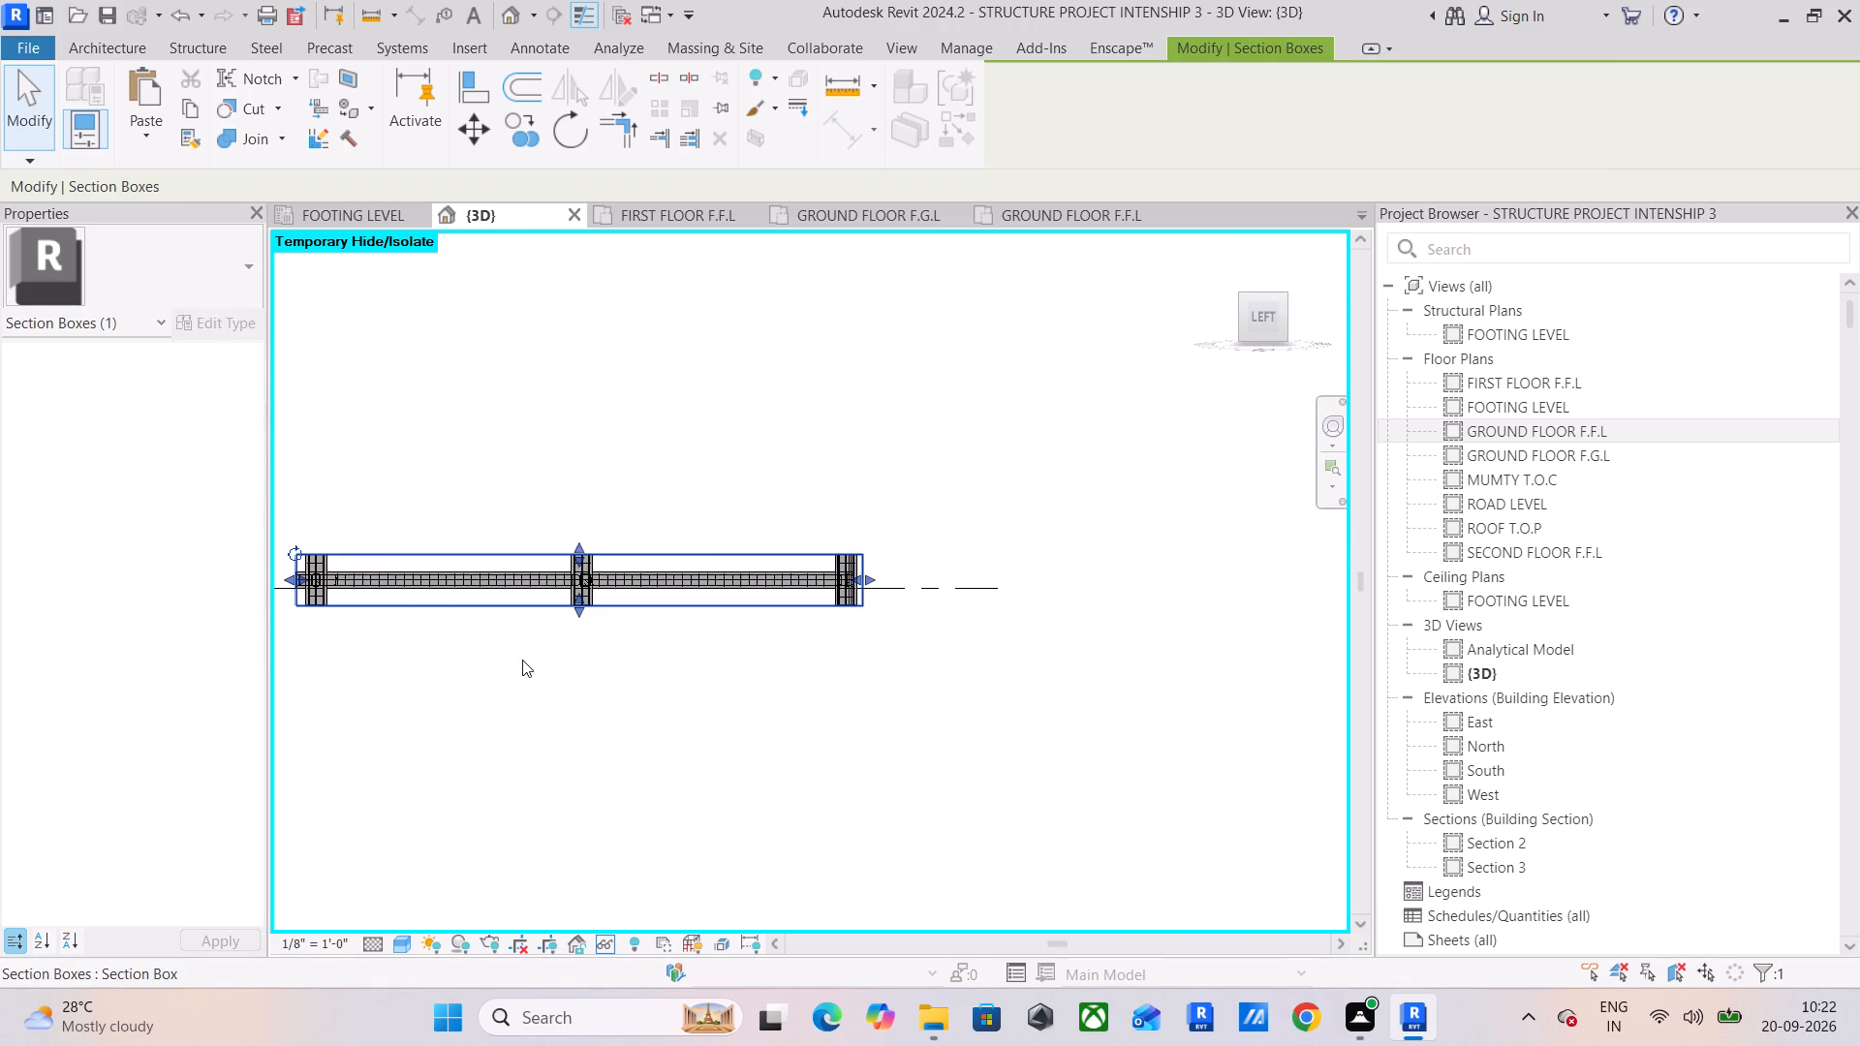
middle_drag(533, 660, 900, 615)
drag(655, 537, 617, 538)
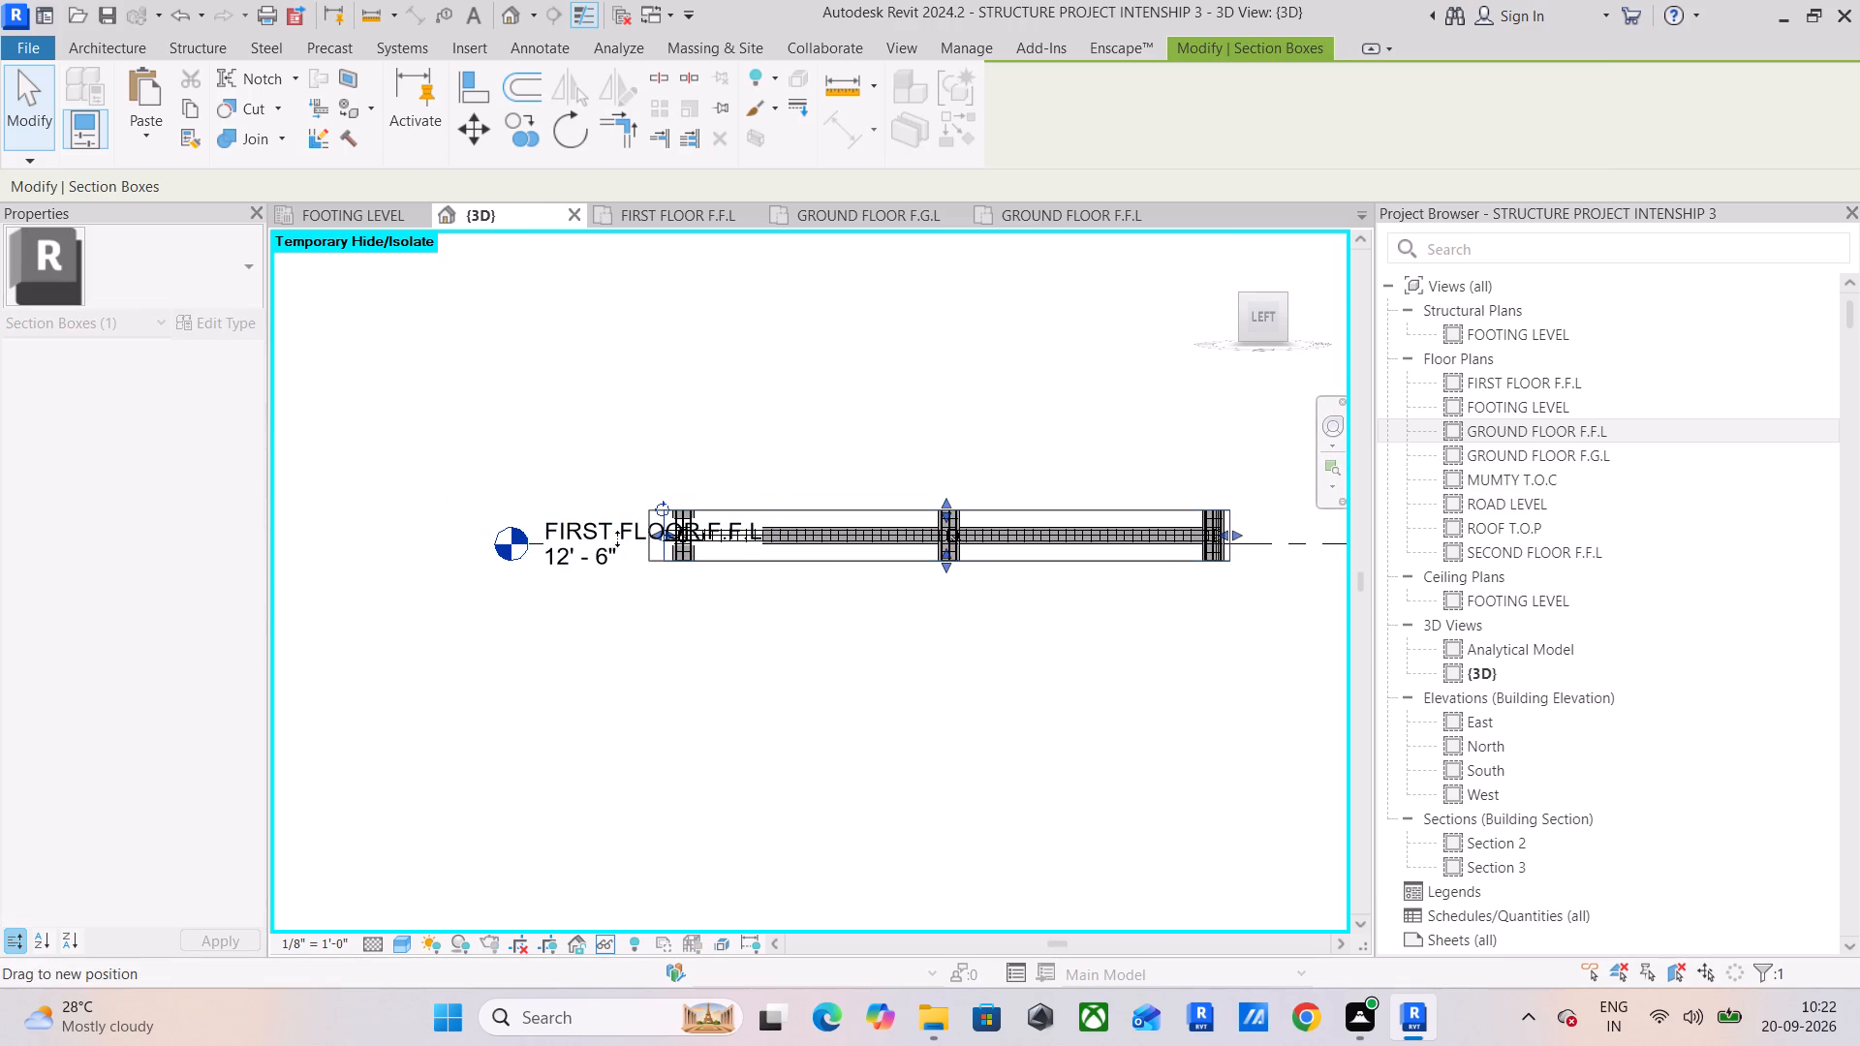
drag(617, 538, 429, 538)
middle_drag(785, 626, 758, 630)
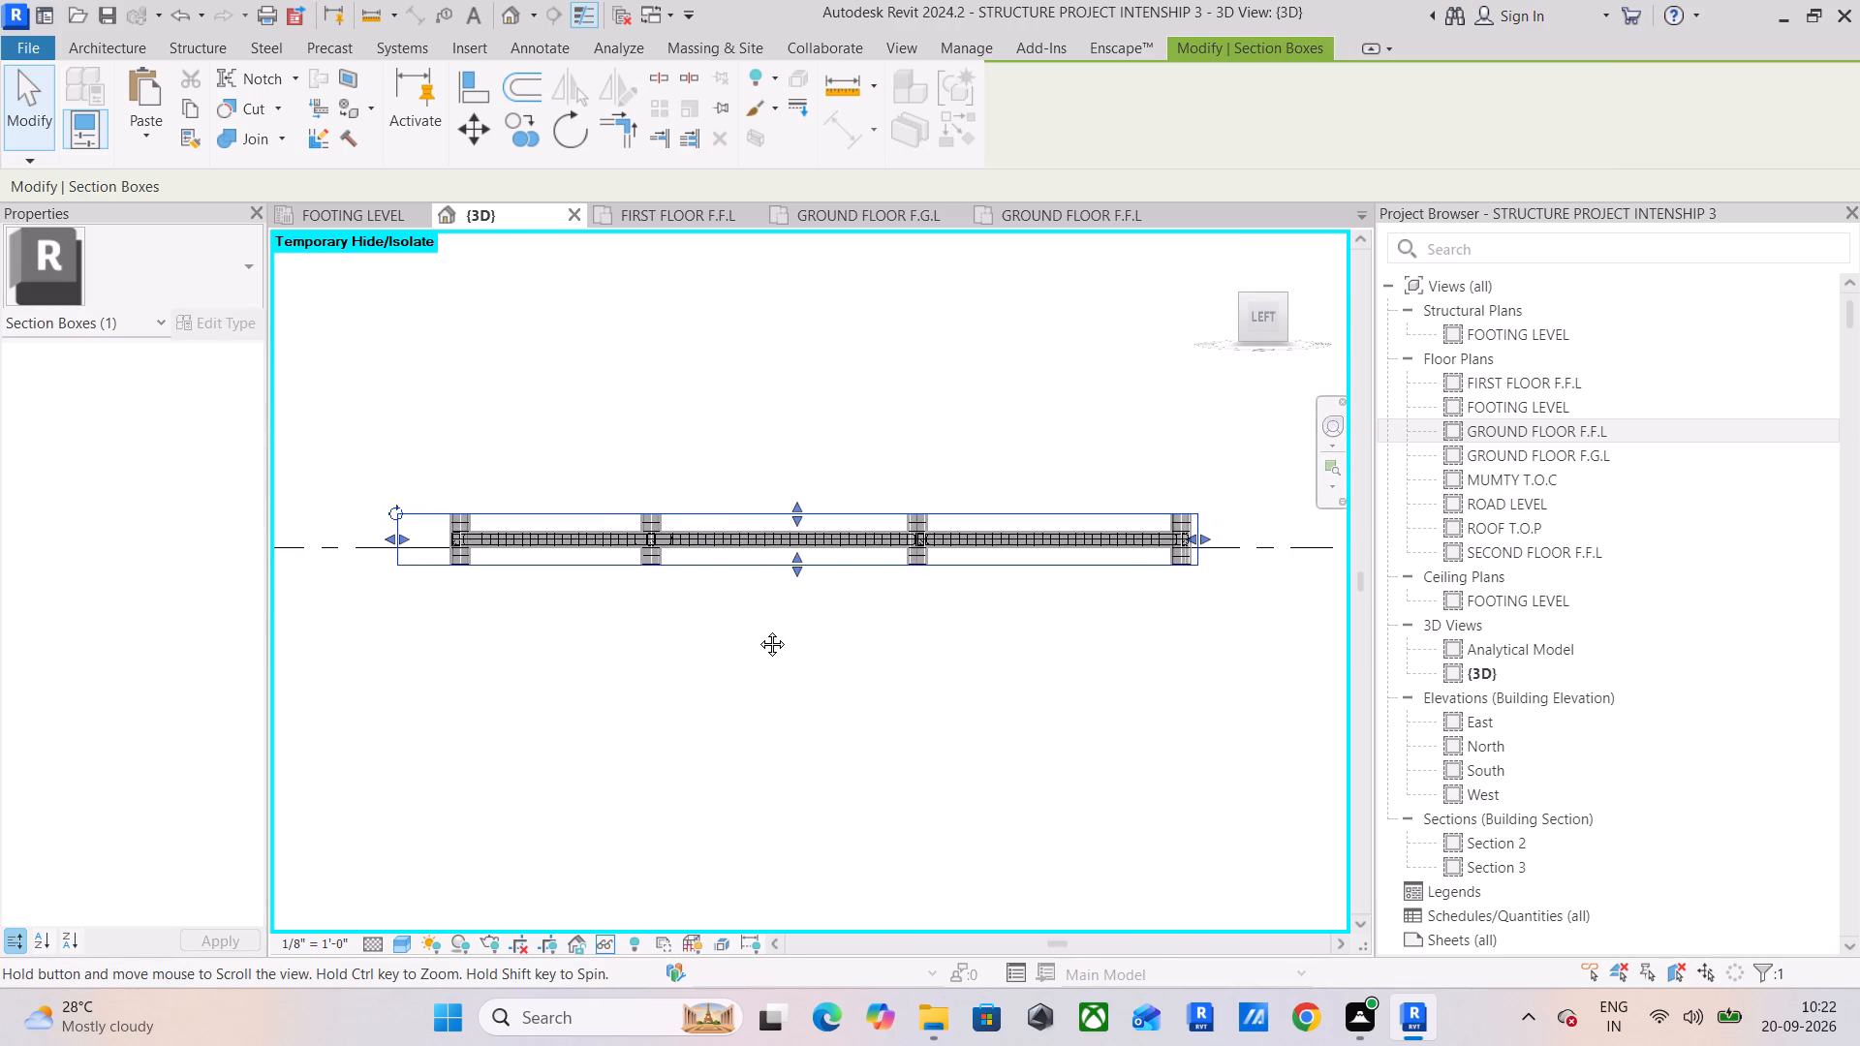
middle_drag(758, 630, 606, 631)
drag(1053, 540, 1162, 540)
Extend the right span's top #4 hooked bar (shape 02) to align its hook near the end column's outer face.
scroll(980, 550, up, 5)
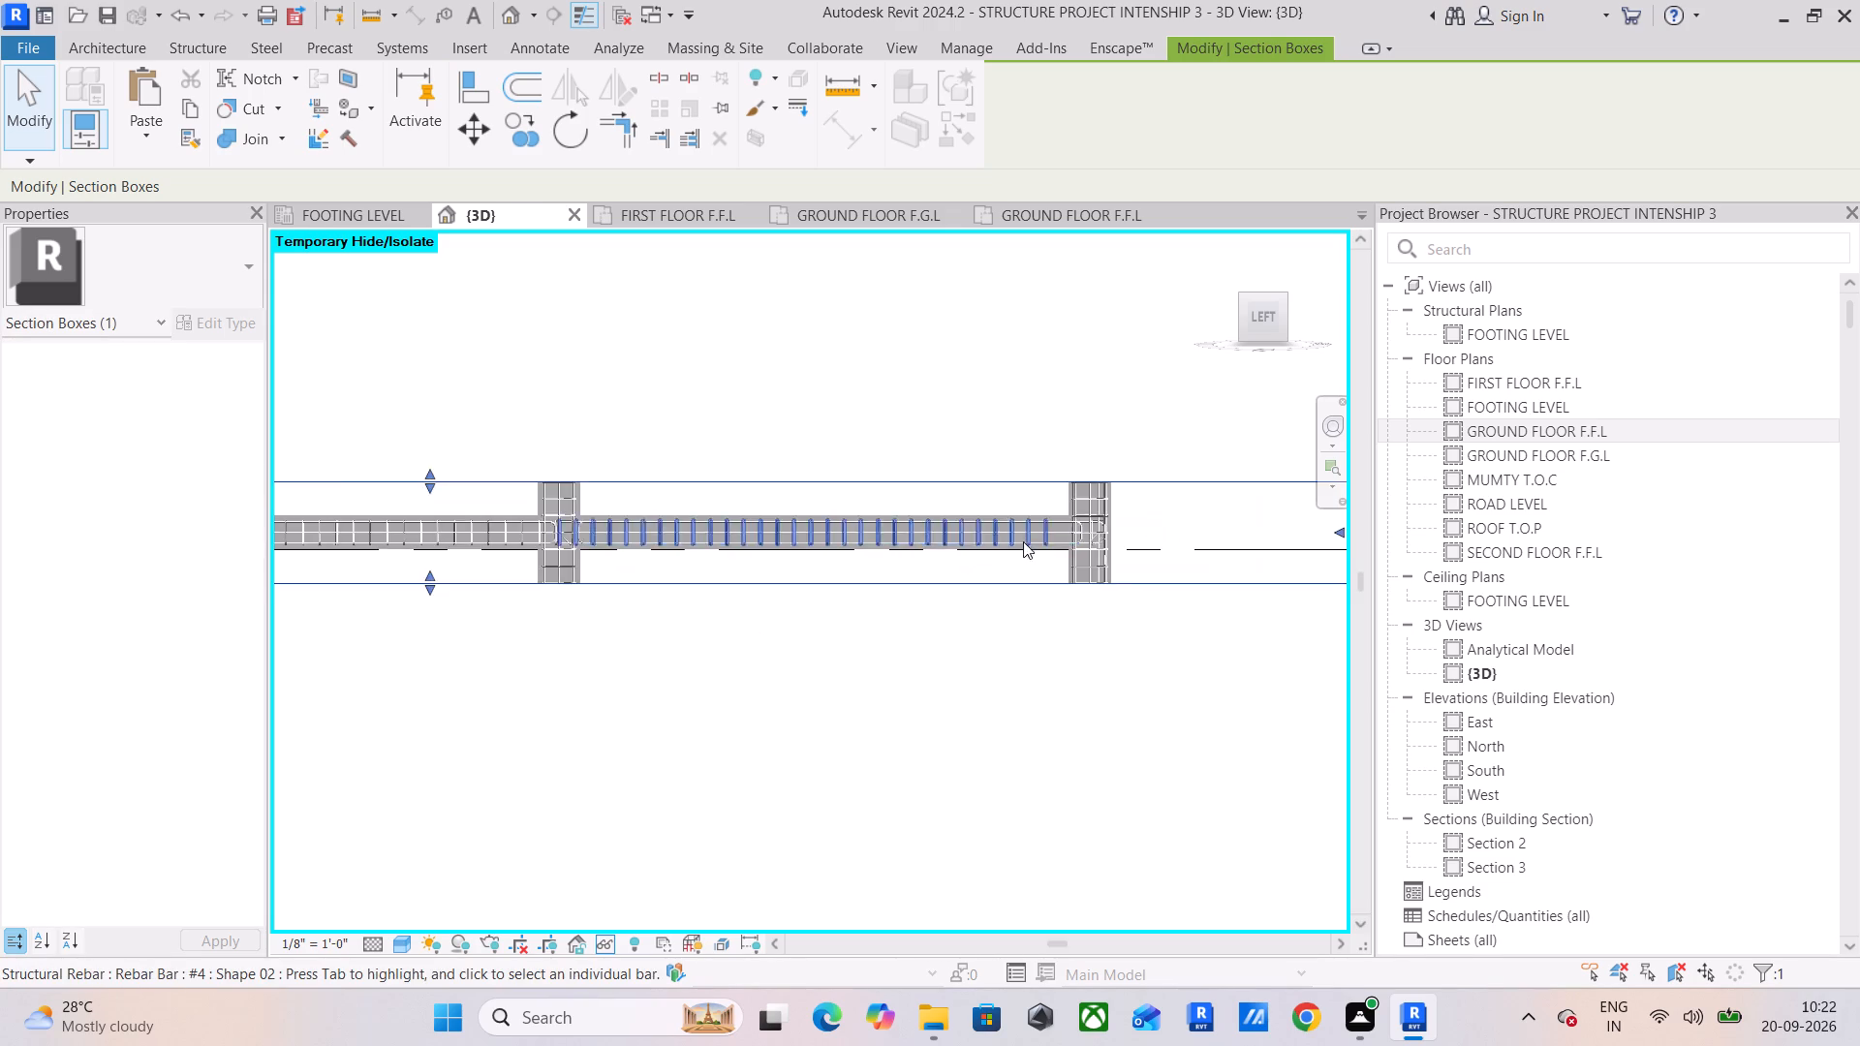
scroll(1039, 537, up, 6)
scroll(1159, 516, up, 4)
middle_drag(1159, 514, 837, 563)
scroll(834, 559, up, 6)
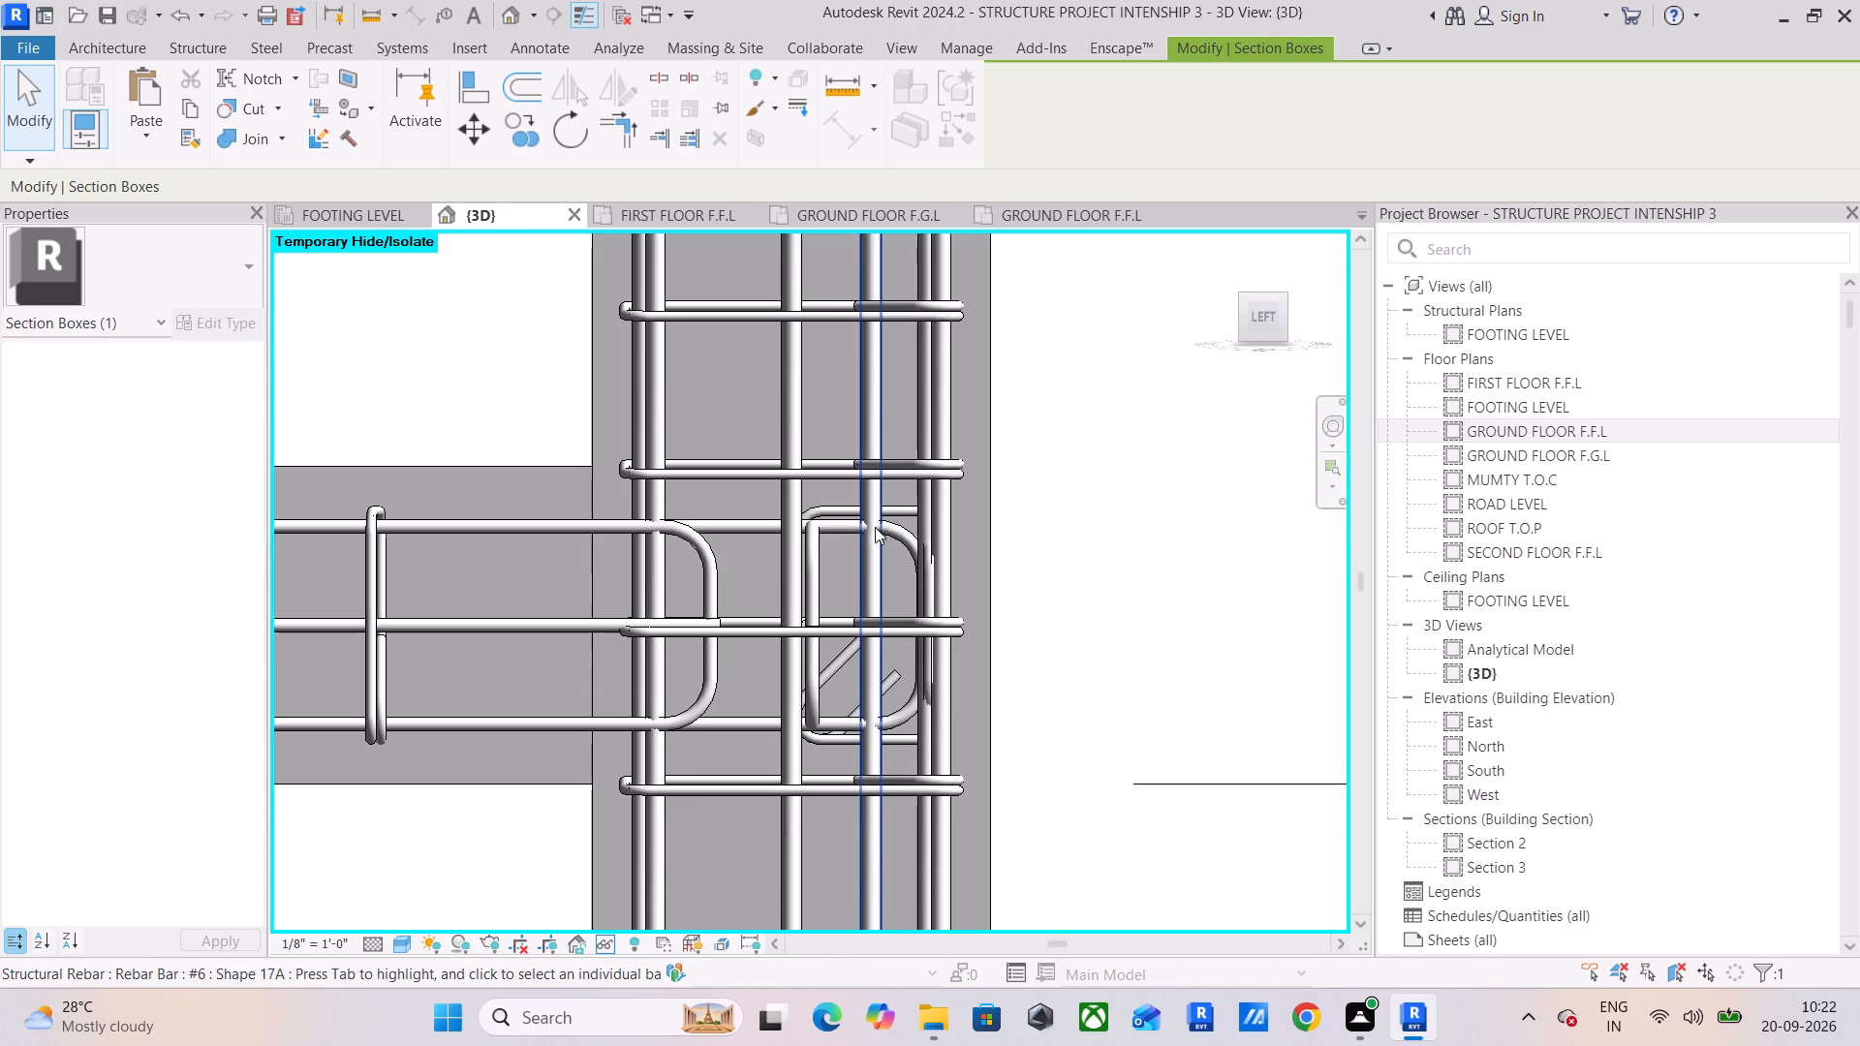
click(712, 579)
drag(725, 571, 757, 568)
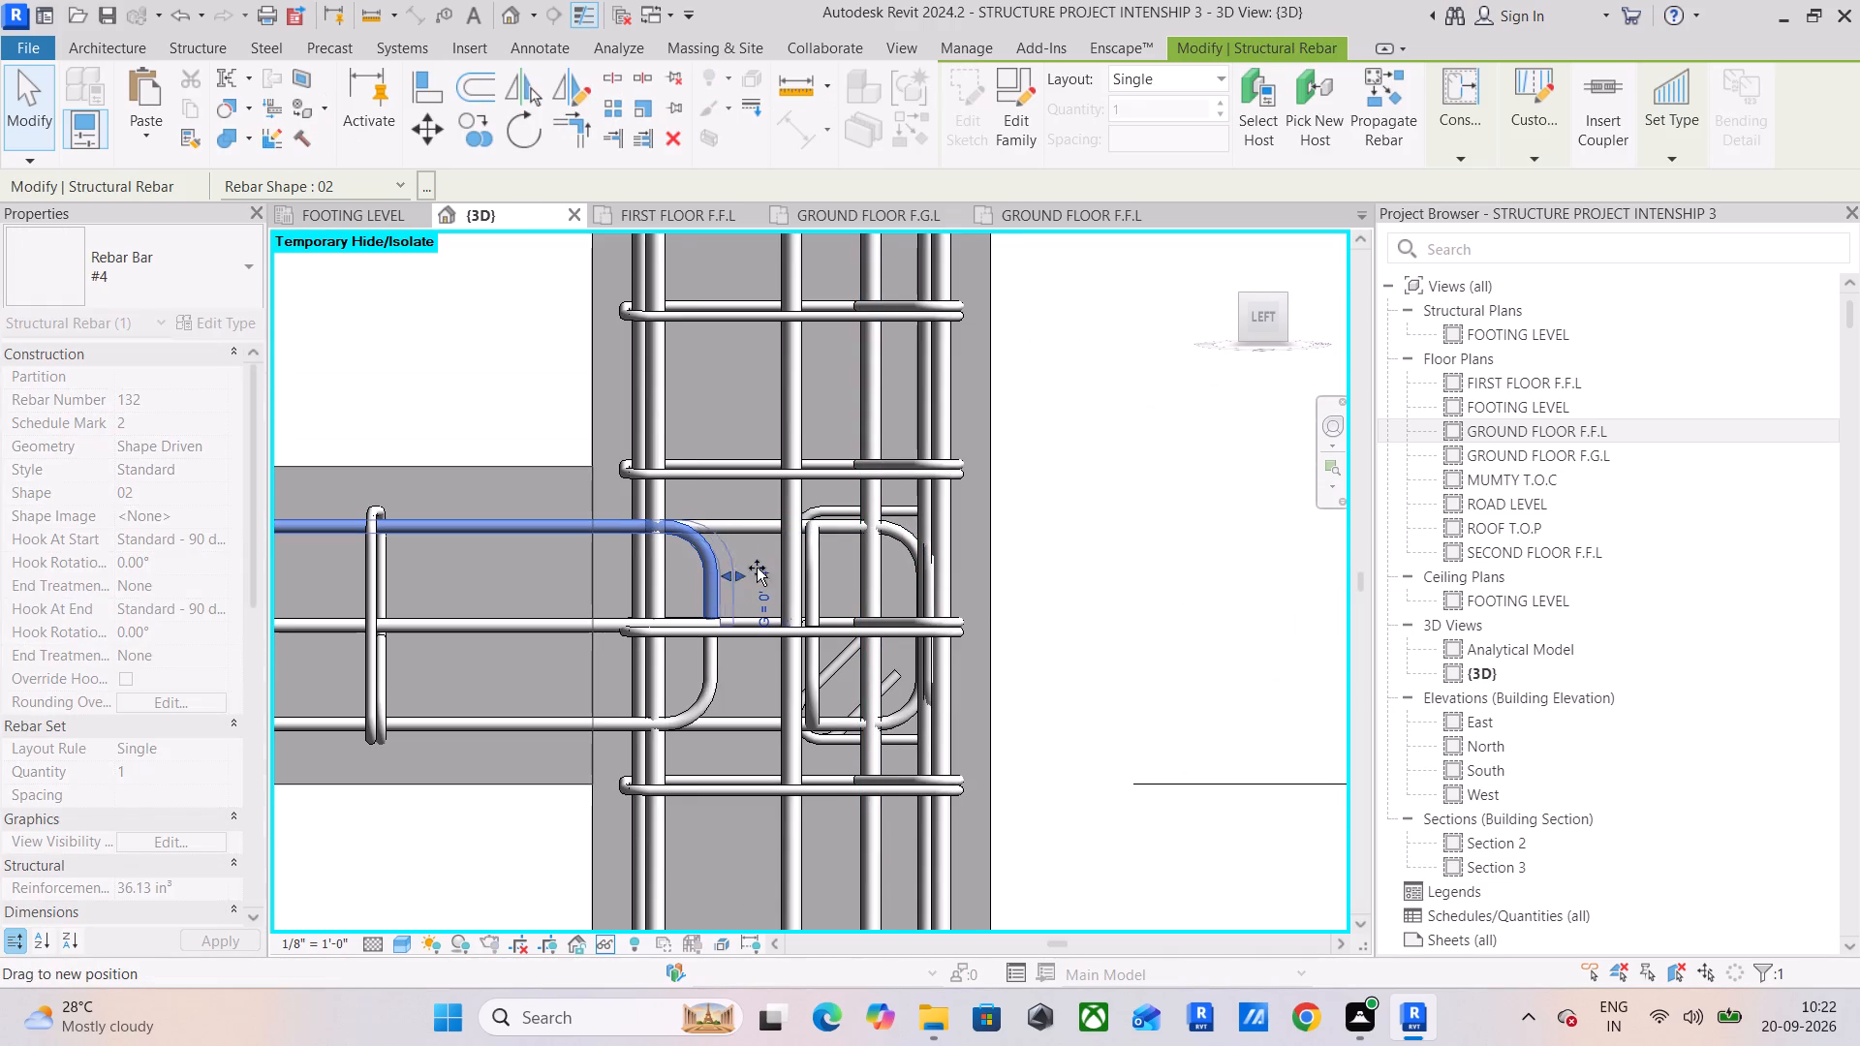
drag(757, 568, 935, 569)
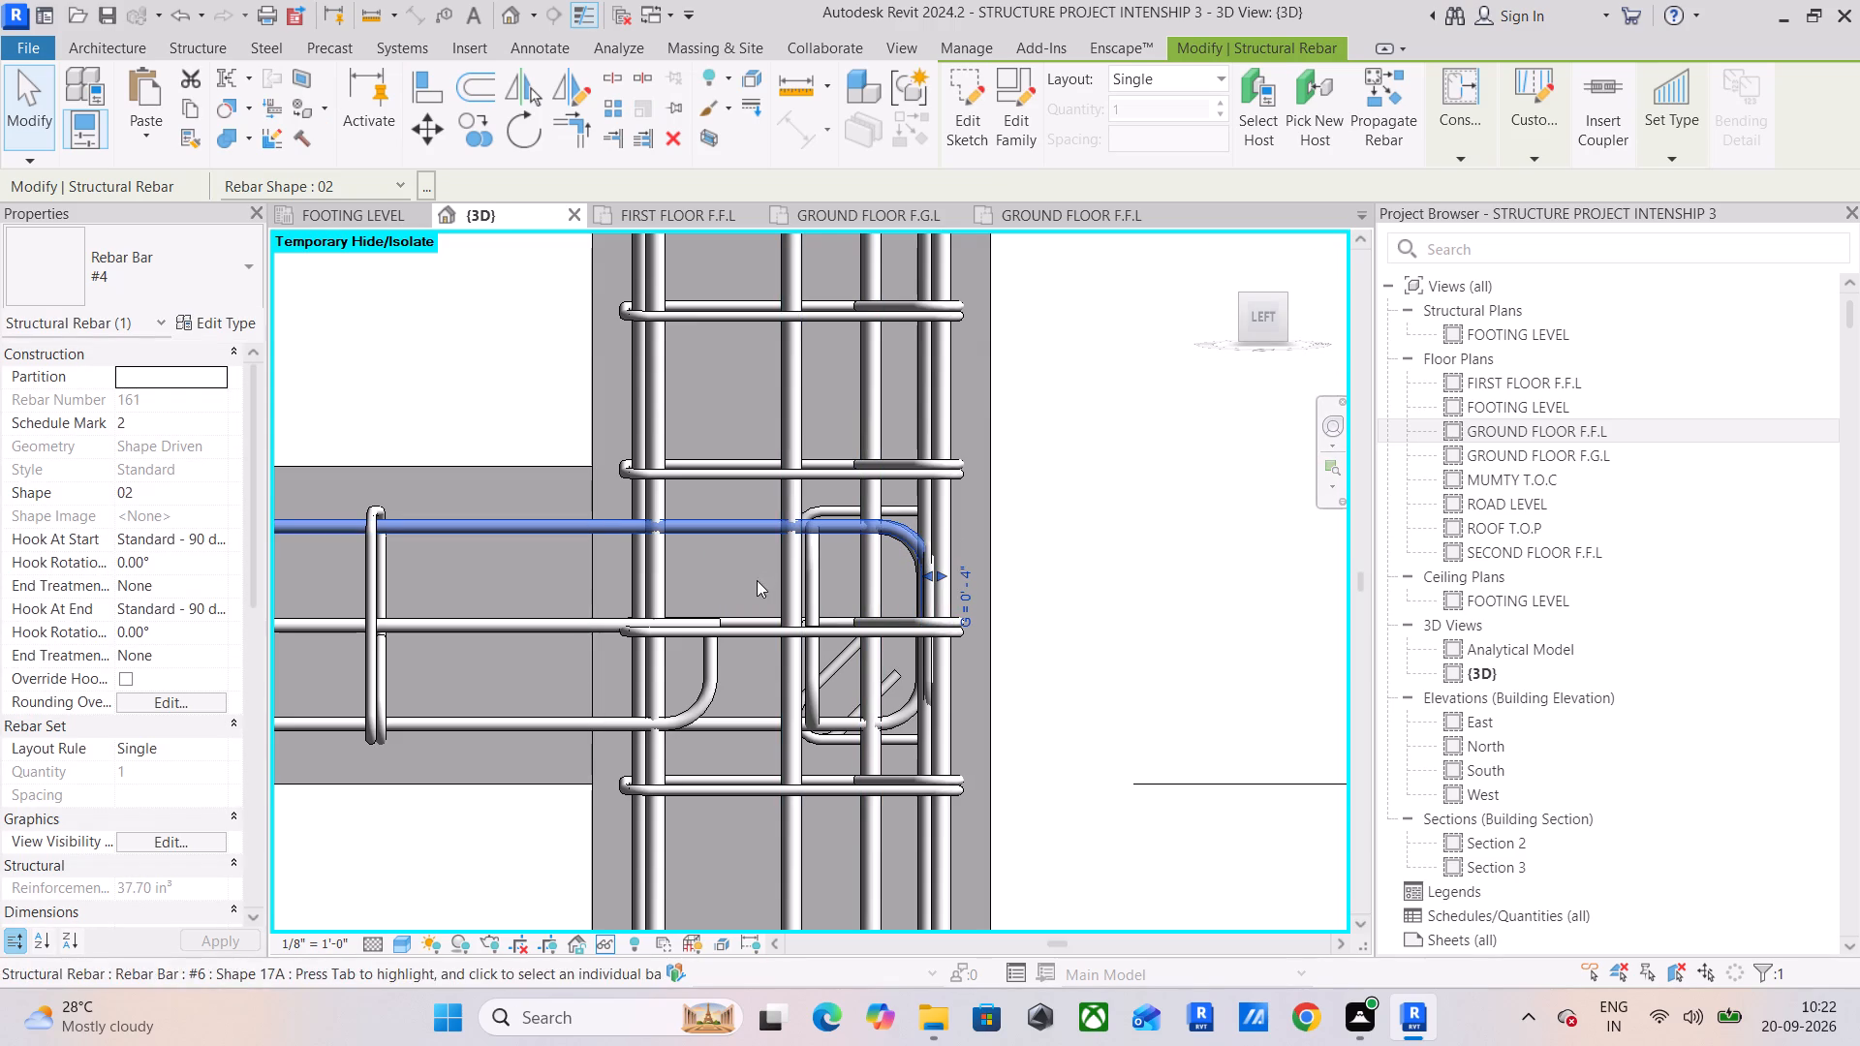
Extend the right span's straight mid-height #4 bar and bottom #4 hooked bar to the top bar's hook in the end column.
middle_drag(757, 580, 623, 425)
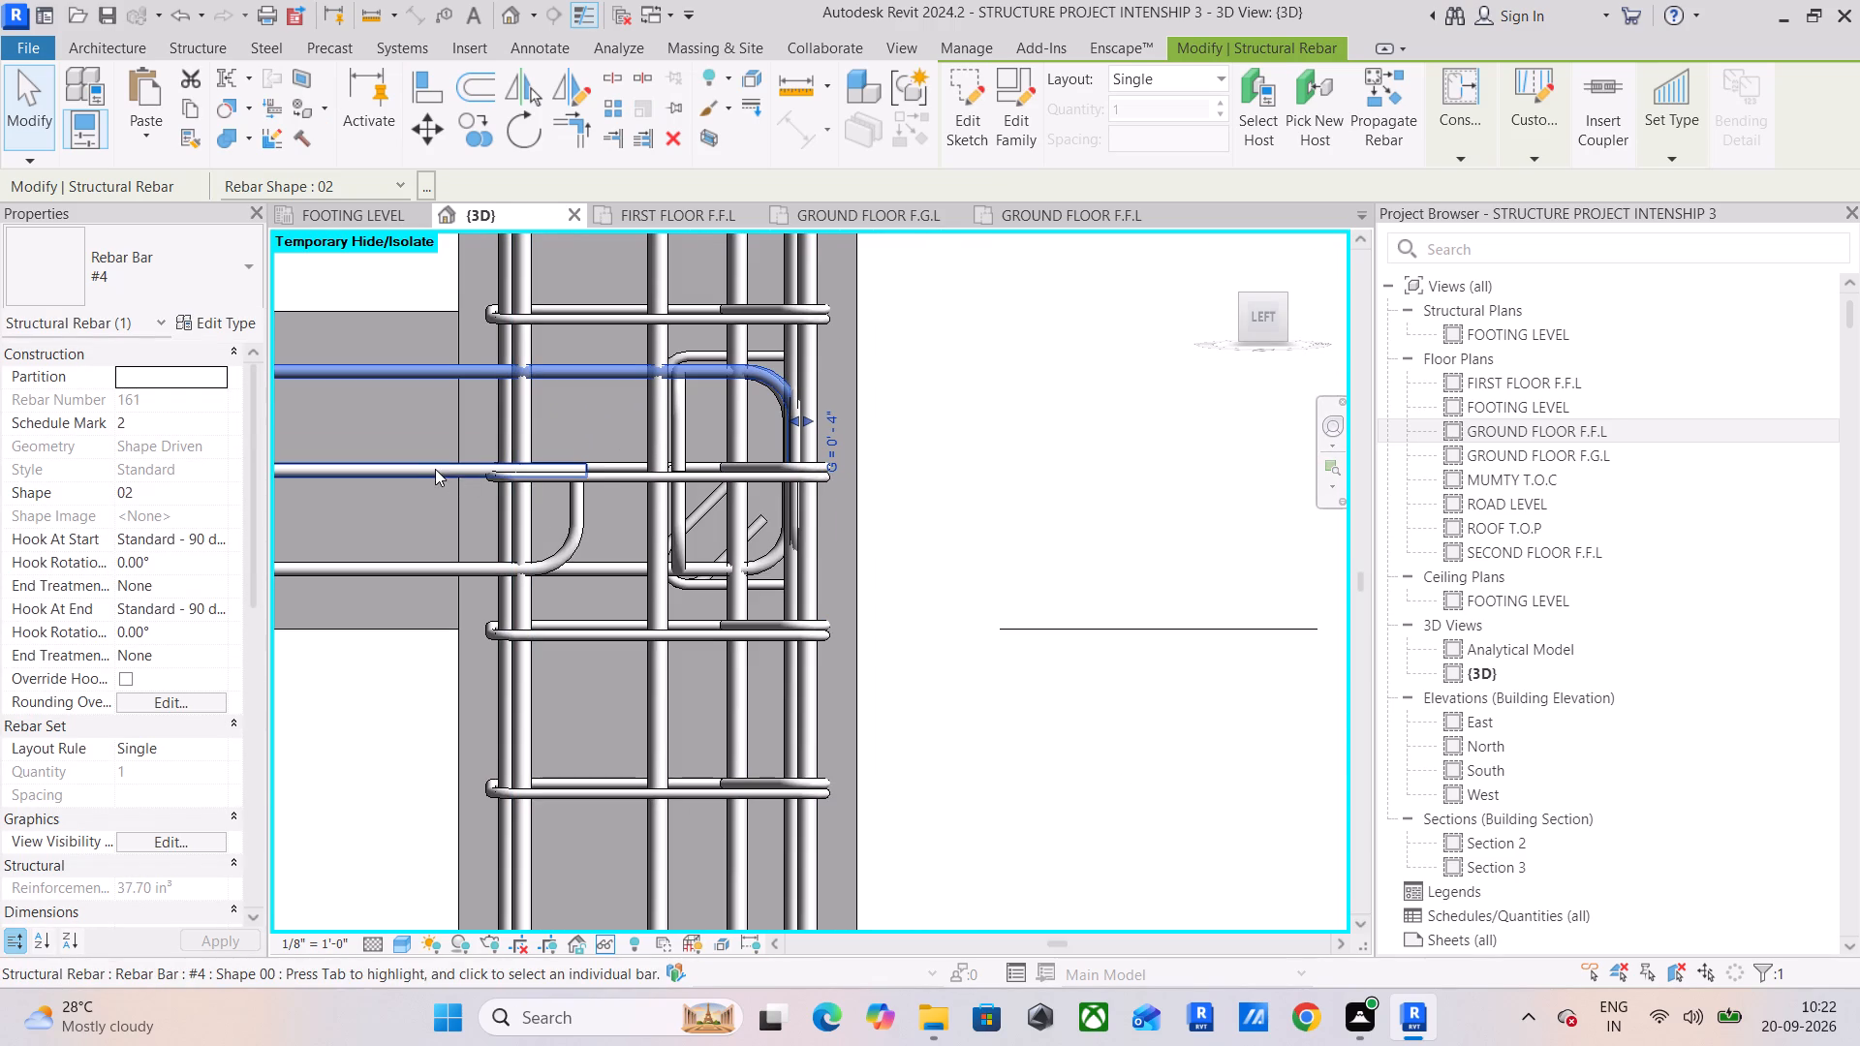
click(435, 468)
drag(591, 467, 802, 466)
click(580, 530)
drag(584, 520, 605, 520)
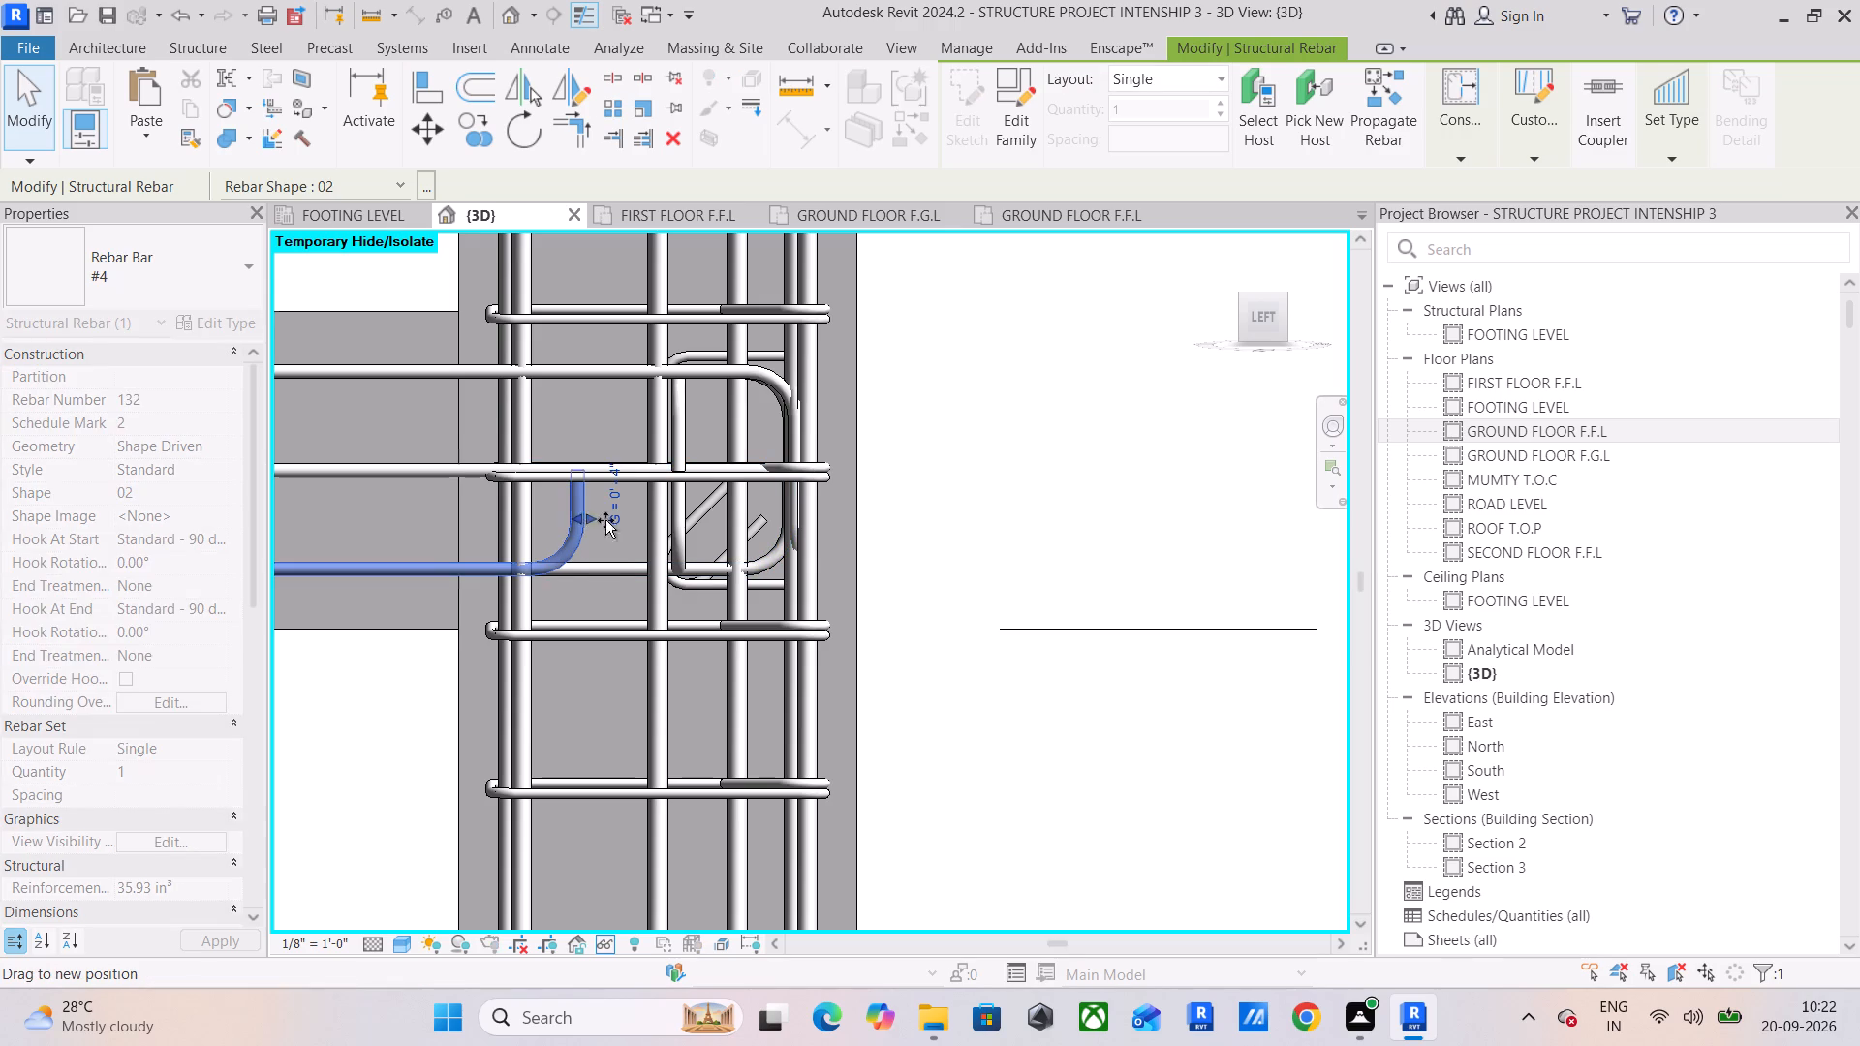
drag(605, 520, 797, 534)
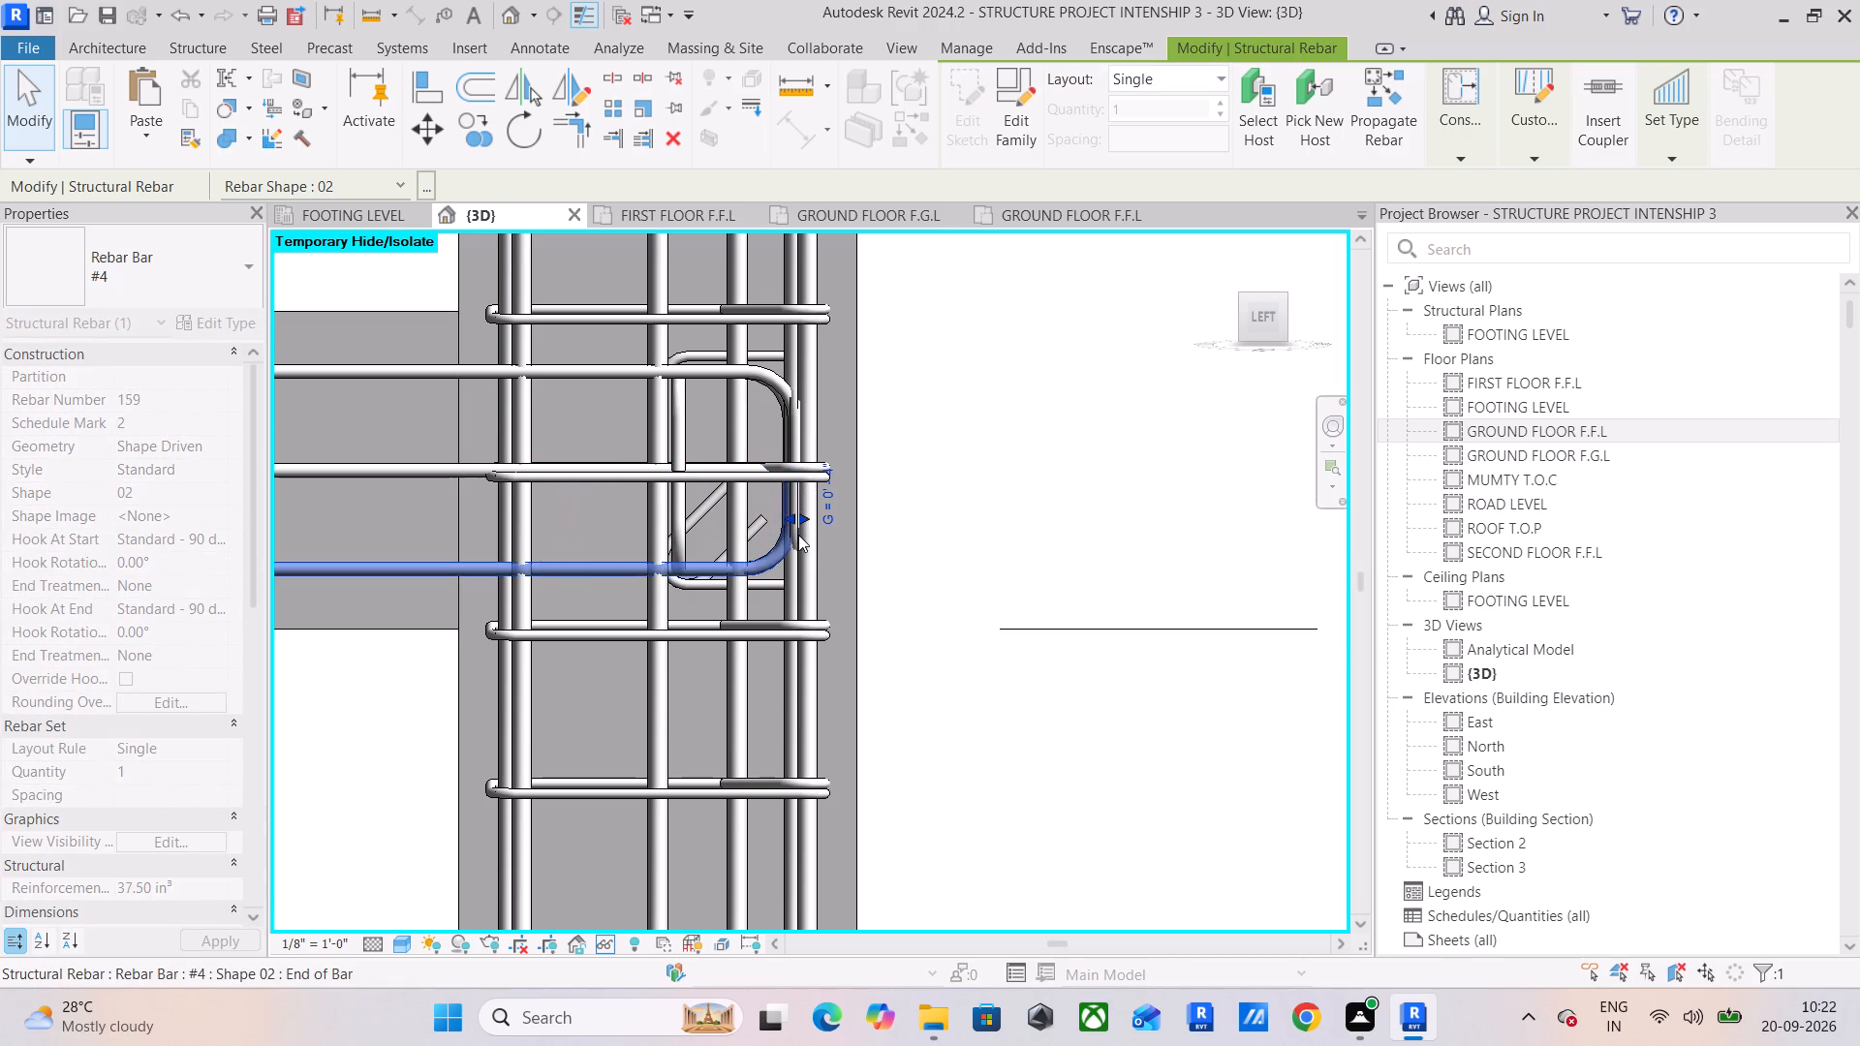
Extend the right span's #3 stirrup set (shape T1) up to the inner face of the end column.
scroll(798, 535, down, 7)
middle_drag(798, 536, 863, 530)
middle_drag(559, 555, 677, 561)
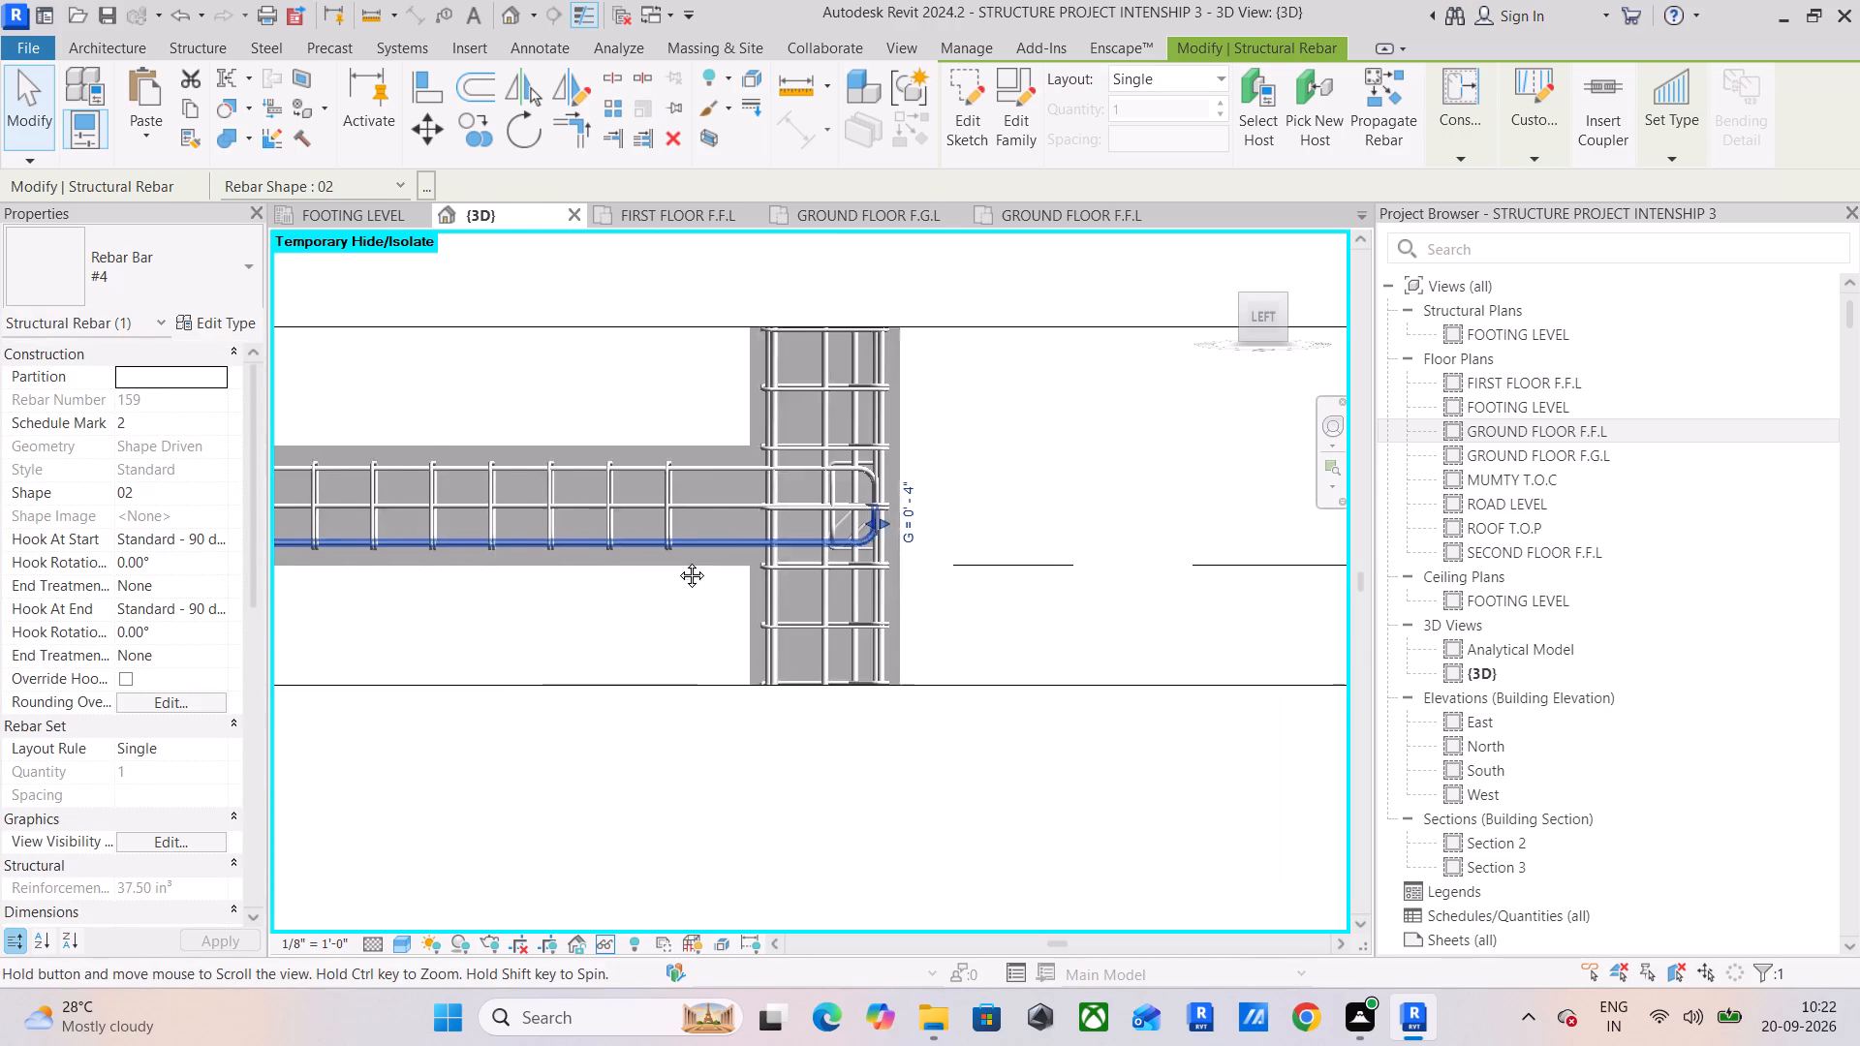
middle_drag(677, 561, 937, 555)
middle_drag(957, 537, 699, 617)
scroll(765, 583, up, 5)
click(782, 562)
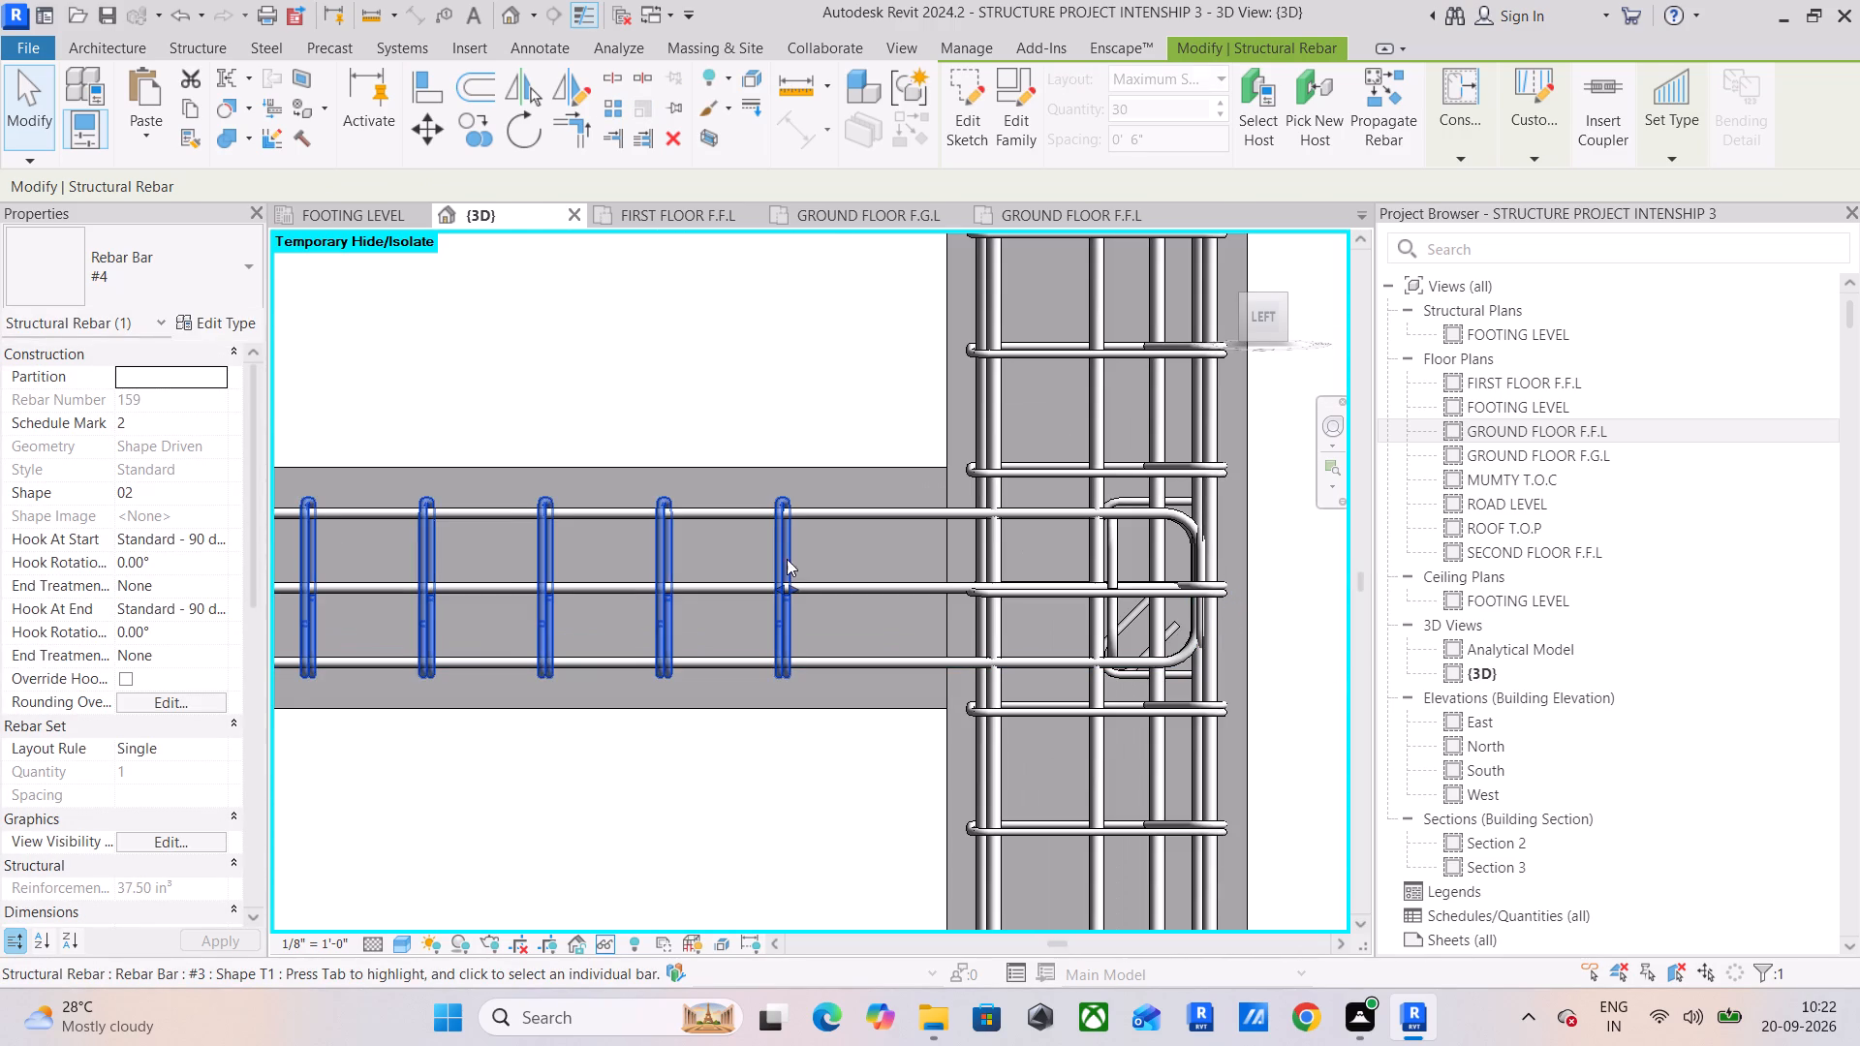
drag(795, 588, 922, 604)
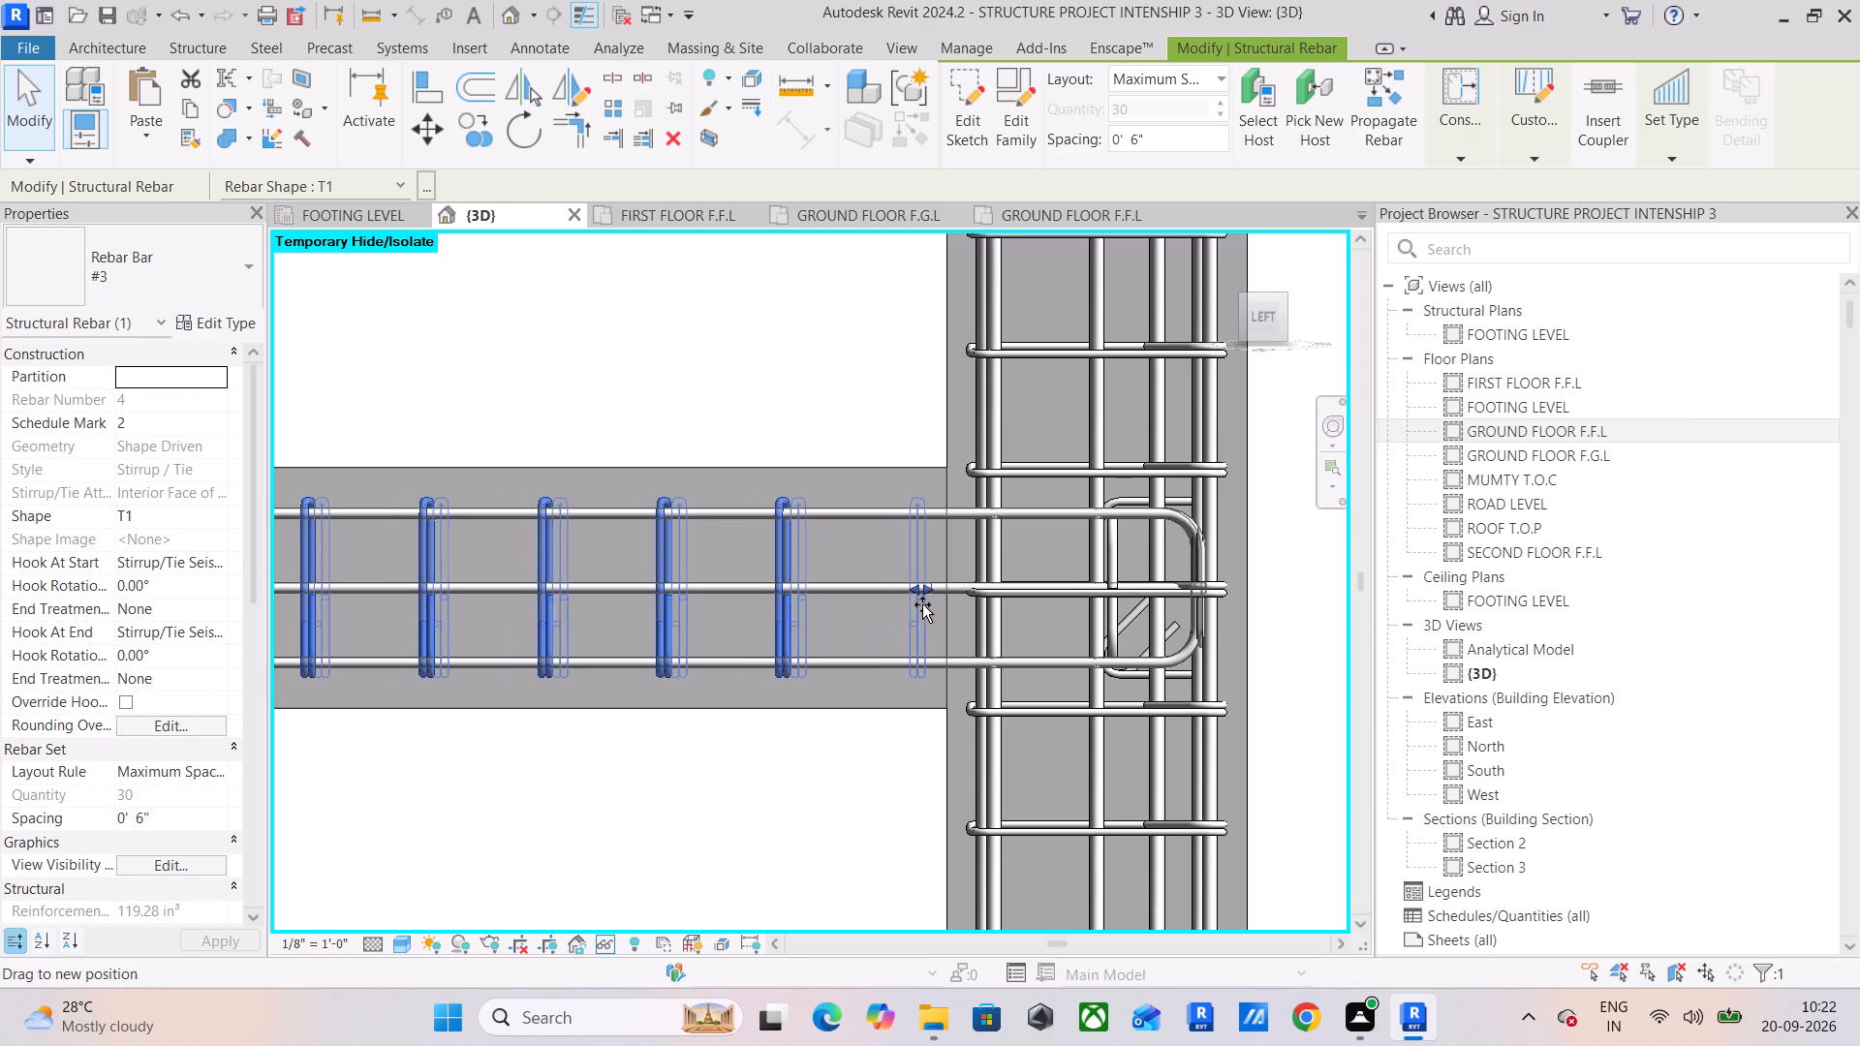
drag(922, 604, 932, 606)
Pull the start of the right span's #3 stirrup set out of the interior column to just beyond its face.
scroll(709, 746, down, 6)
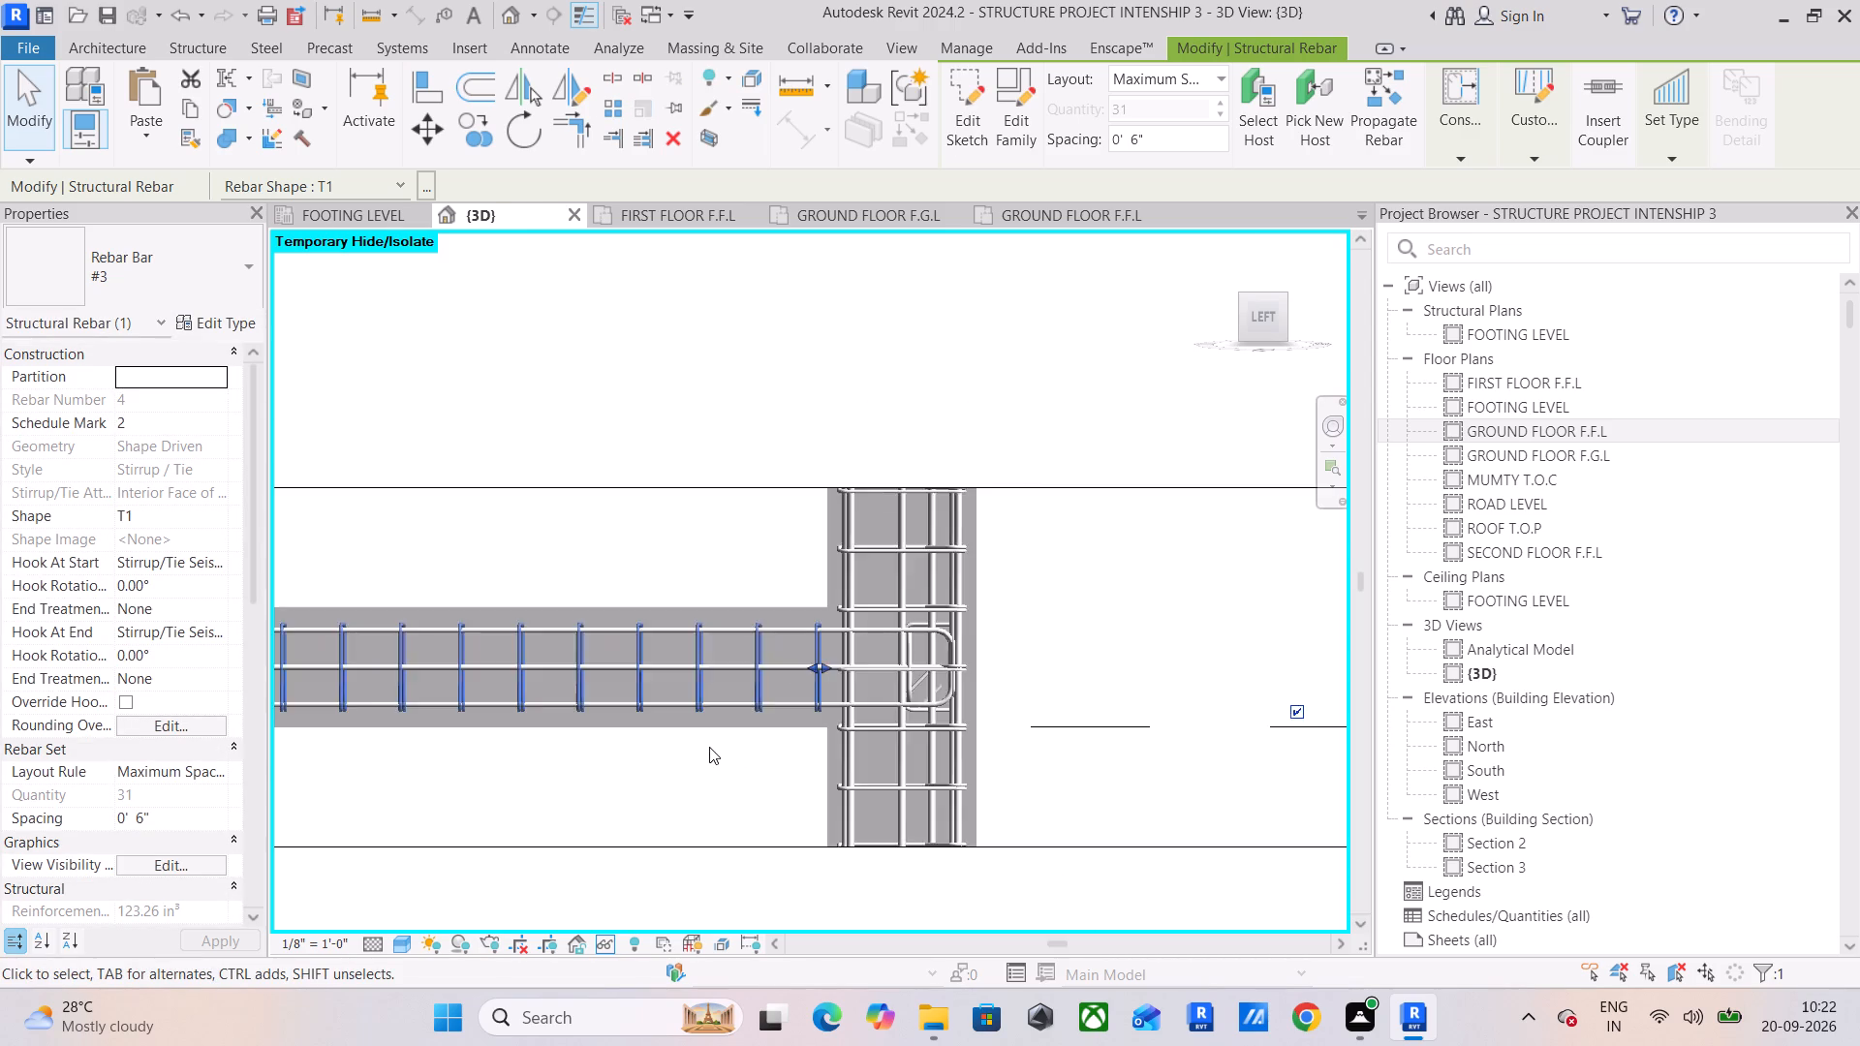
scroll(709, 747, down, 5)
middle_drag(709, 747, 1096, 685)
middle_drag(386, 653, 459, 654)
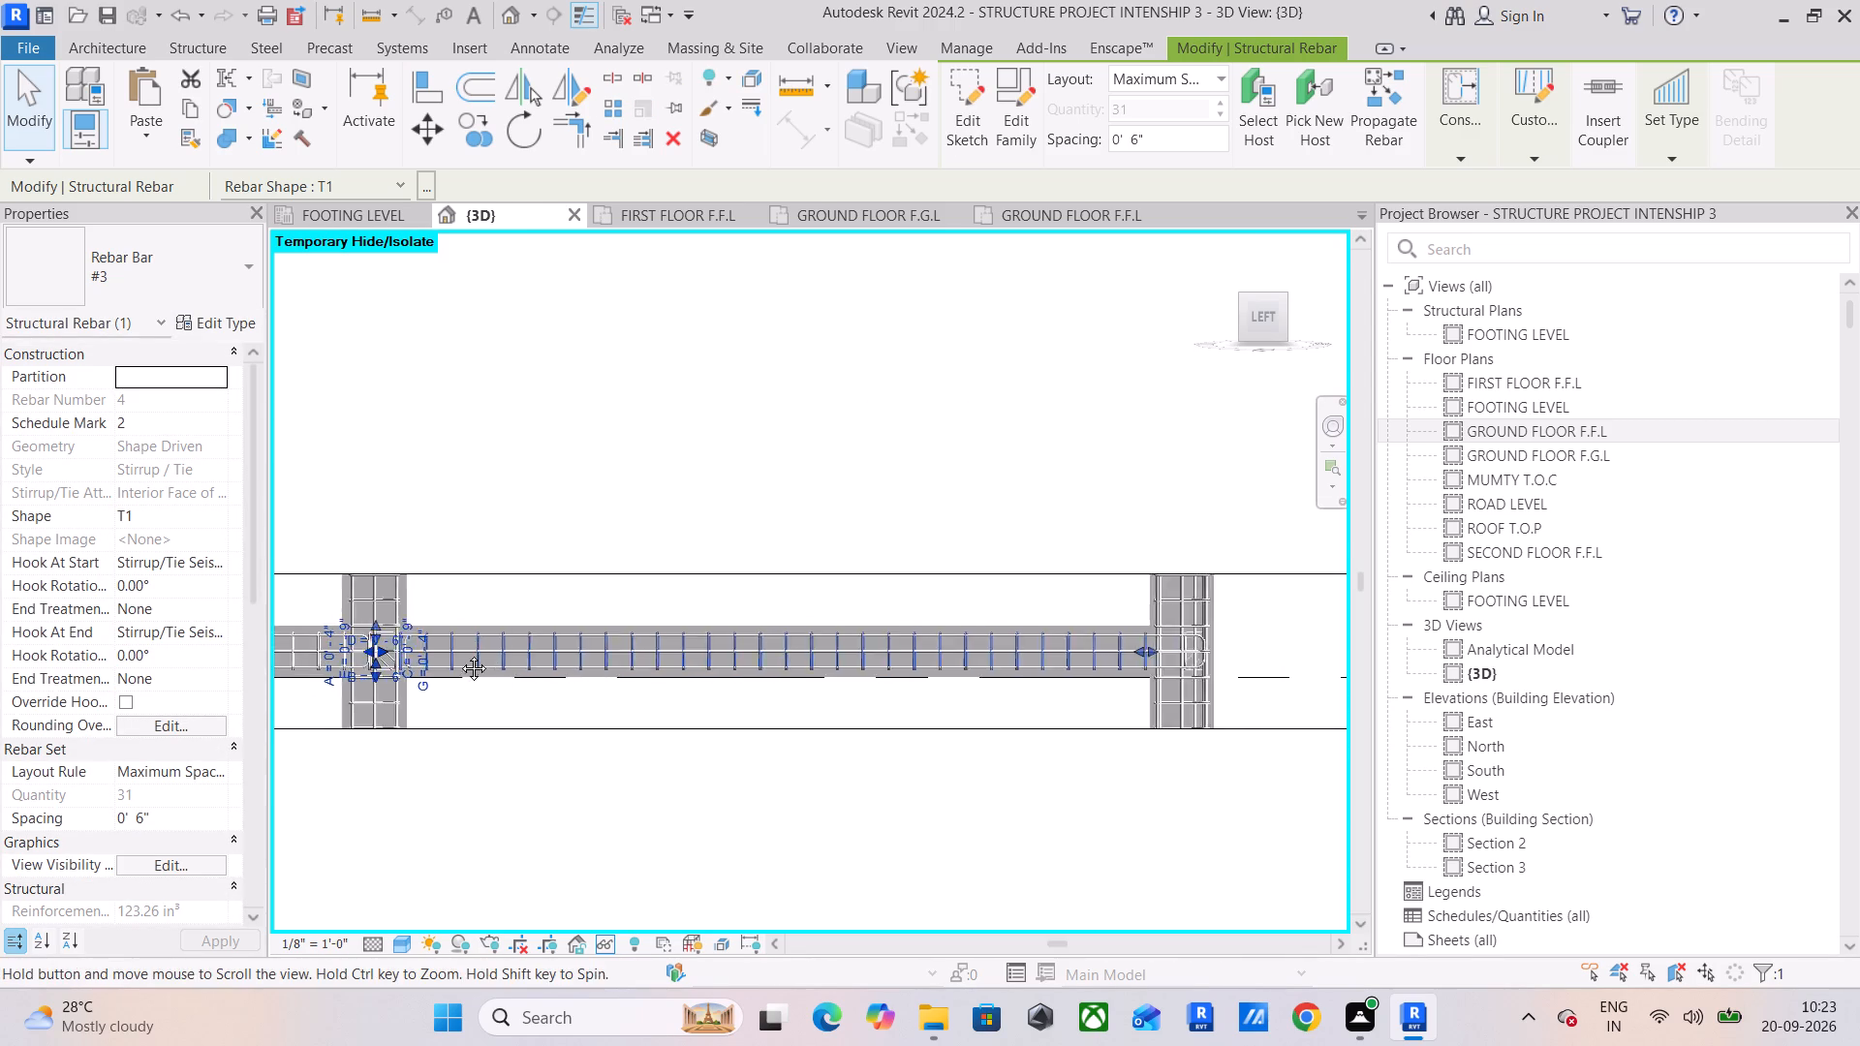
middle_drag(459, 654, 618, 630)
scroll(619, 630, up, 12)
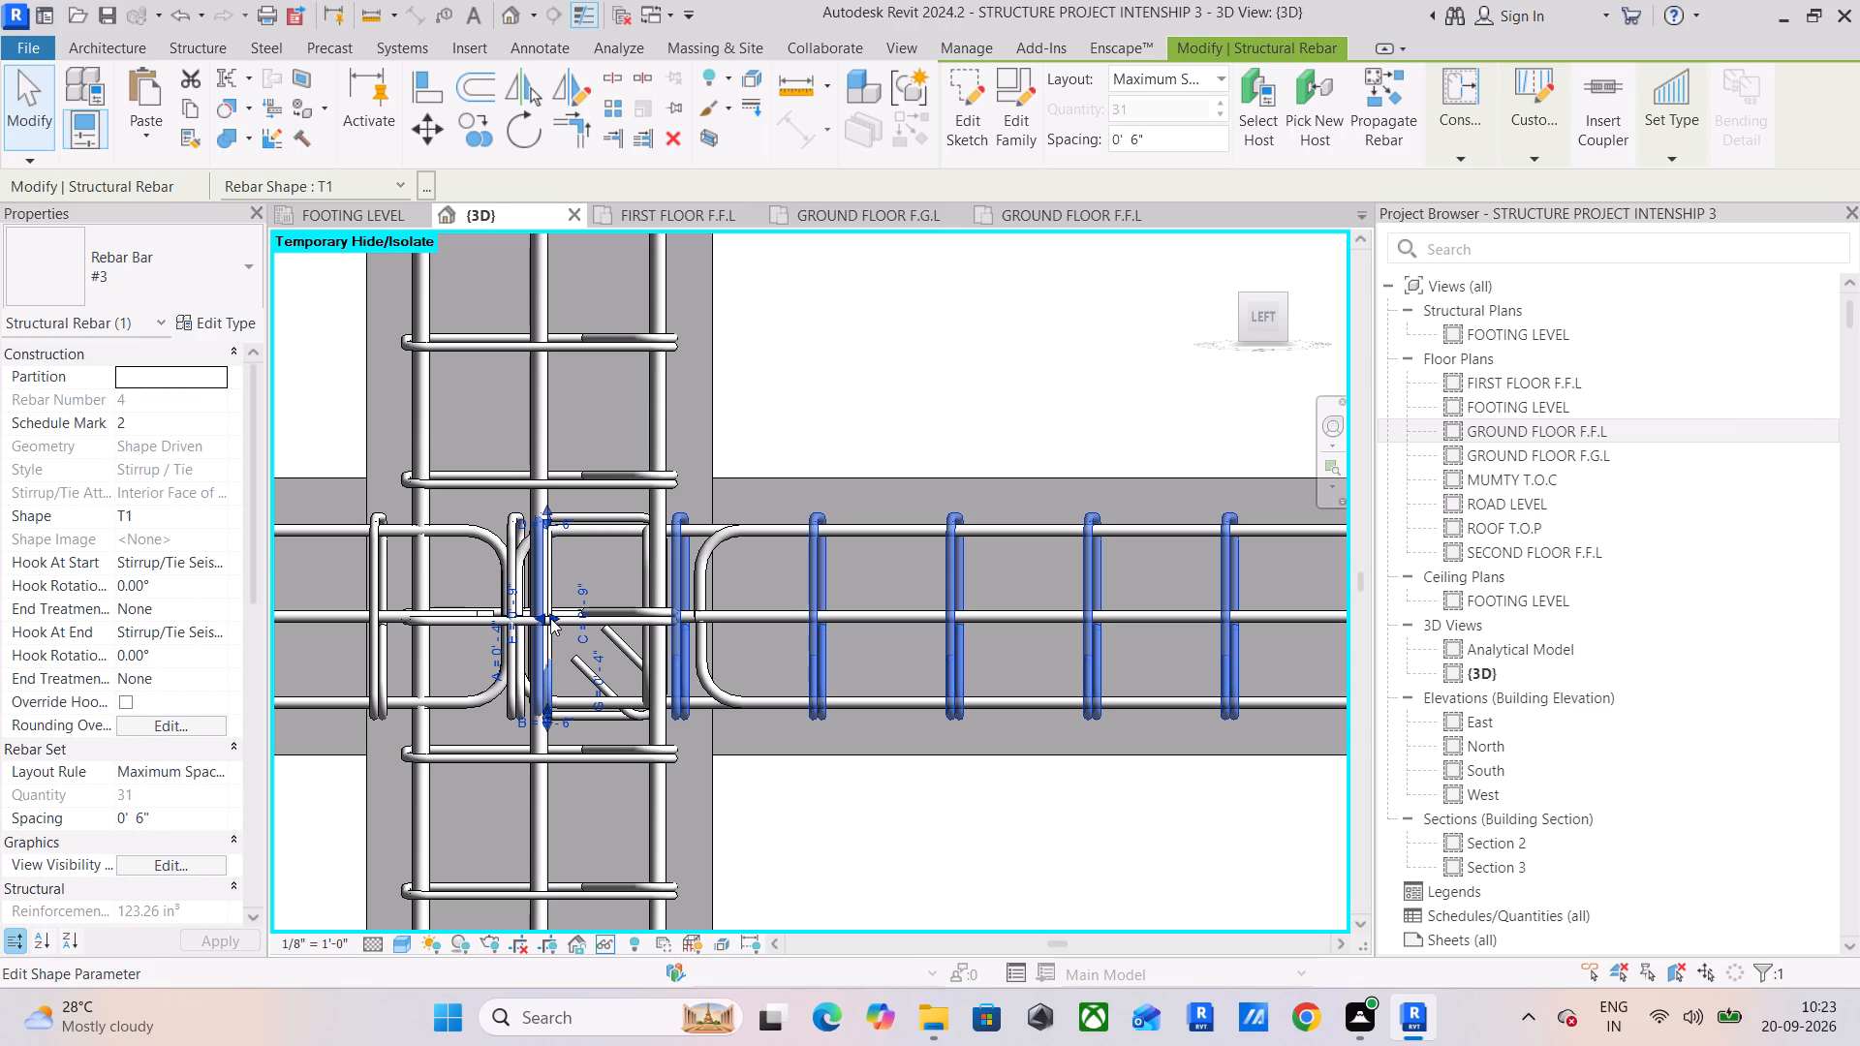
drag(551, 618, 738, 639)
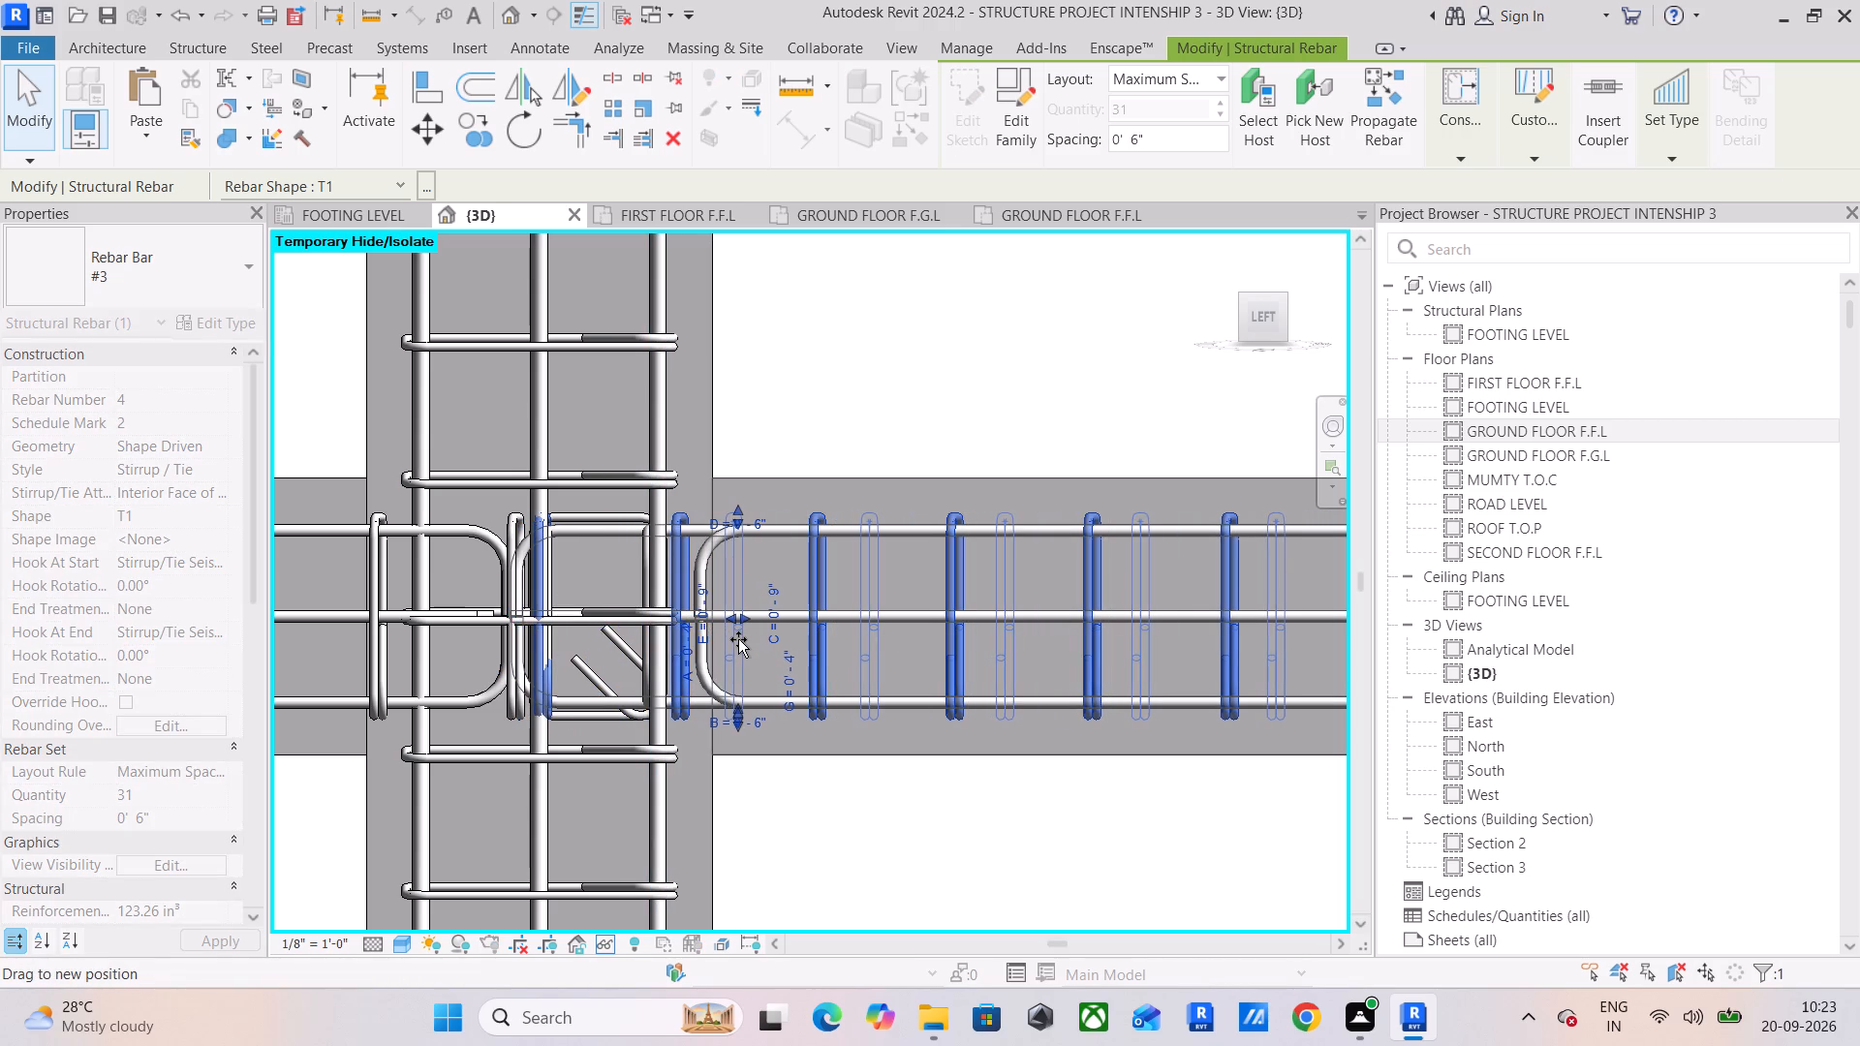
drag(738, 639, 737, 641)
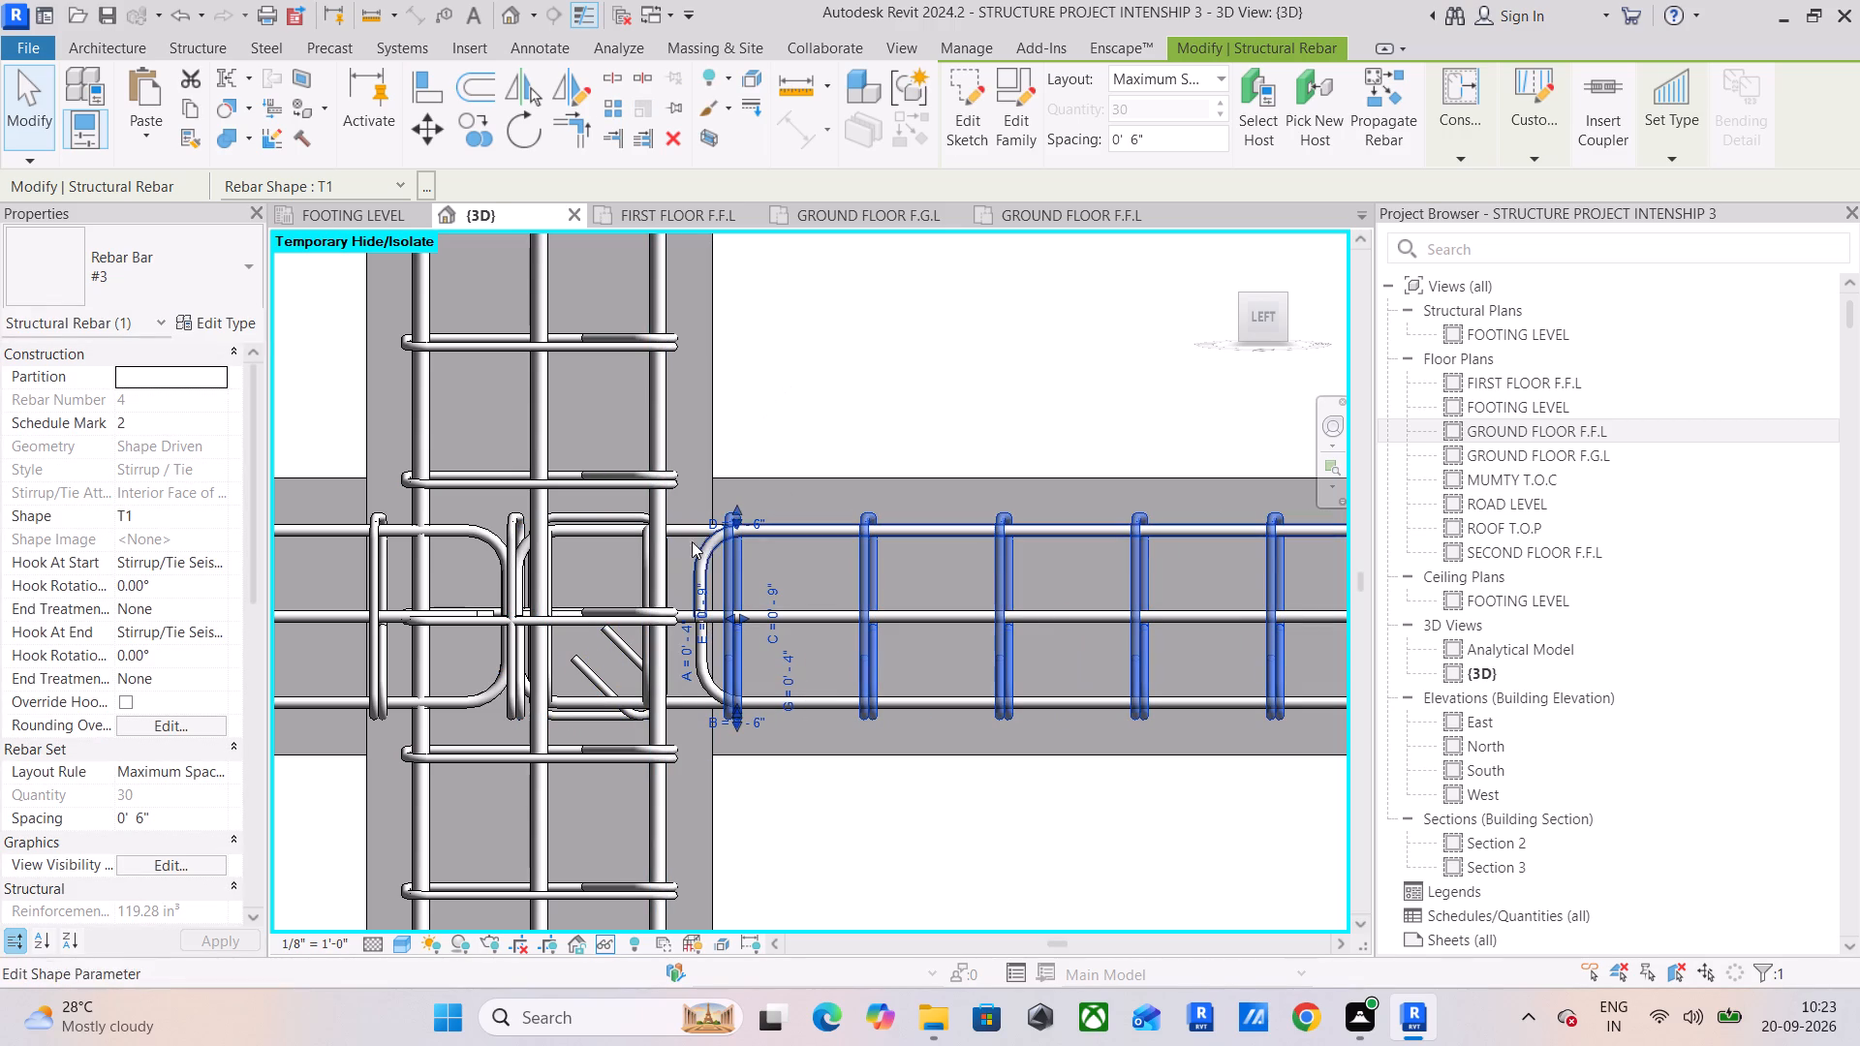
click(842, 394)
Extend the top #4 hooked bars (shape 02) of both adjoining spans across the interior column, placing their hooks near its opposite faces.
click(772, 526)
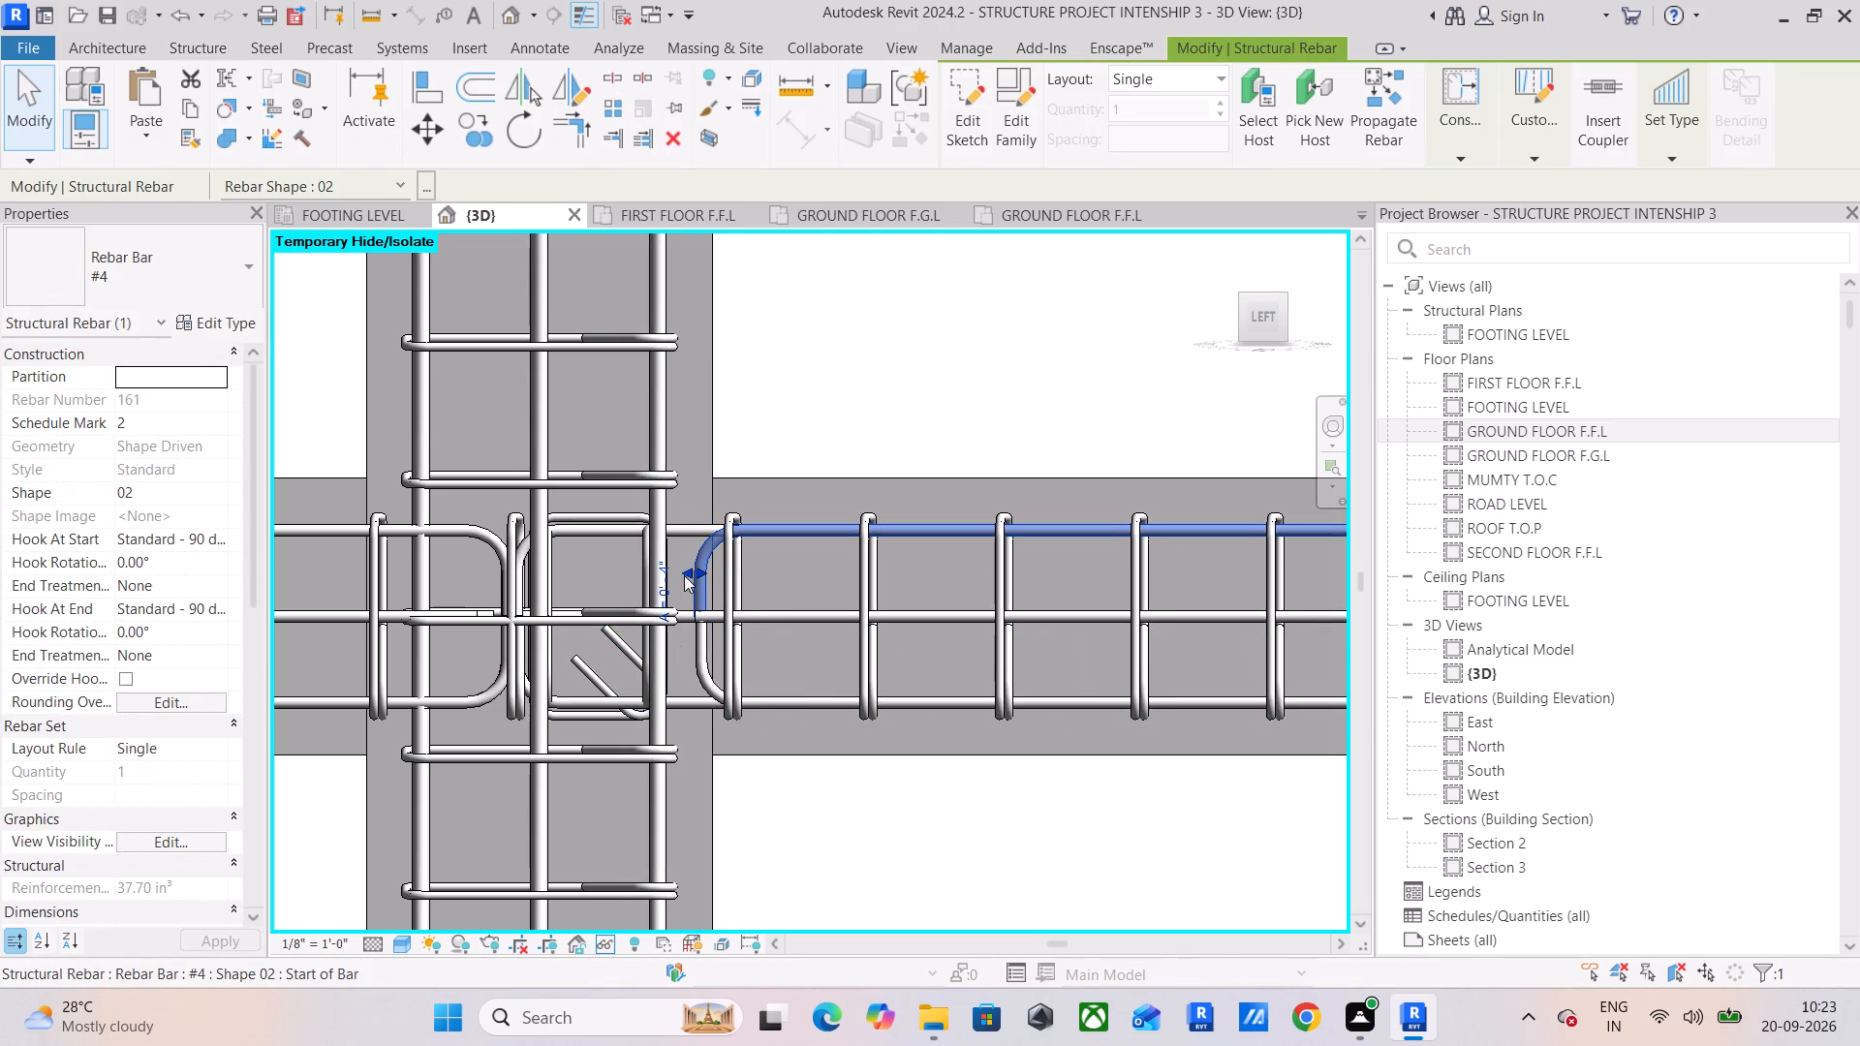
drag(685, 568, 406, 569)
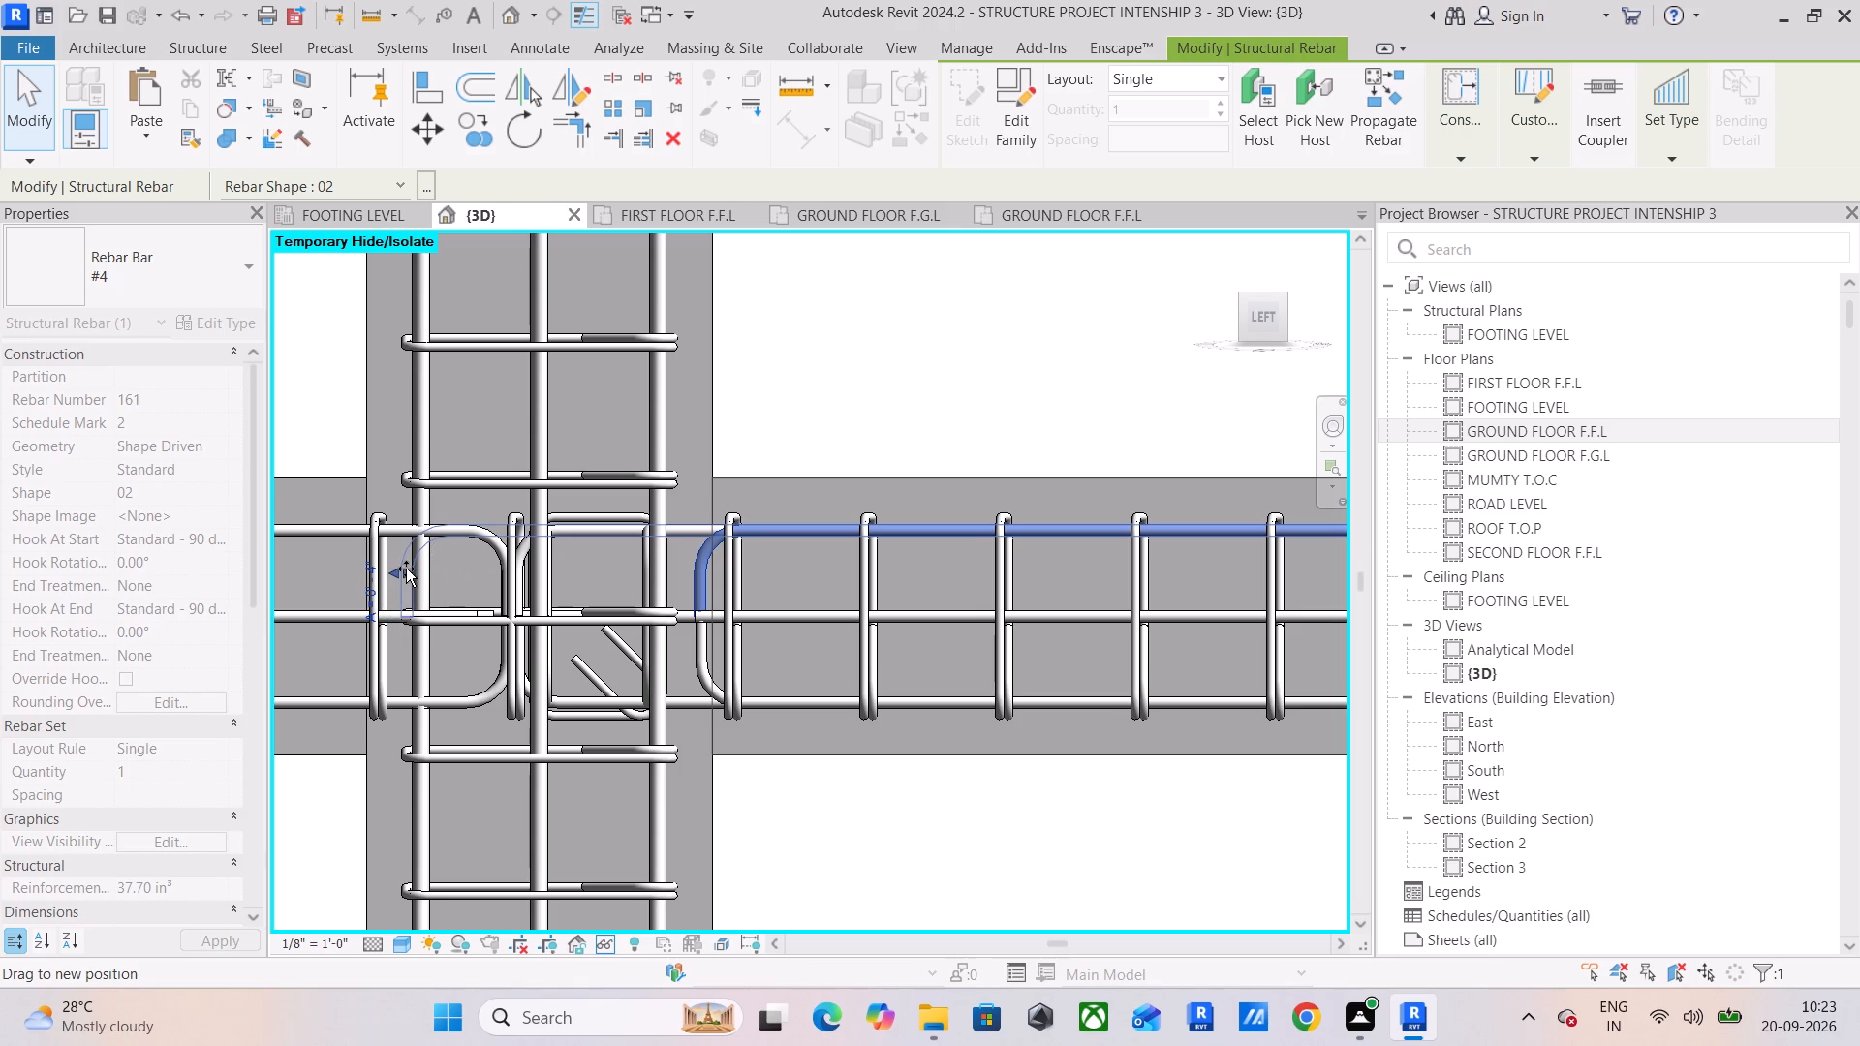
drag(406, 569, 394, 574)
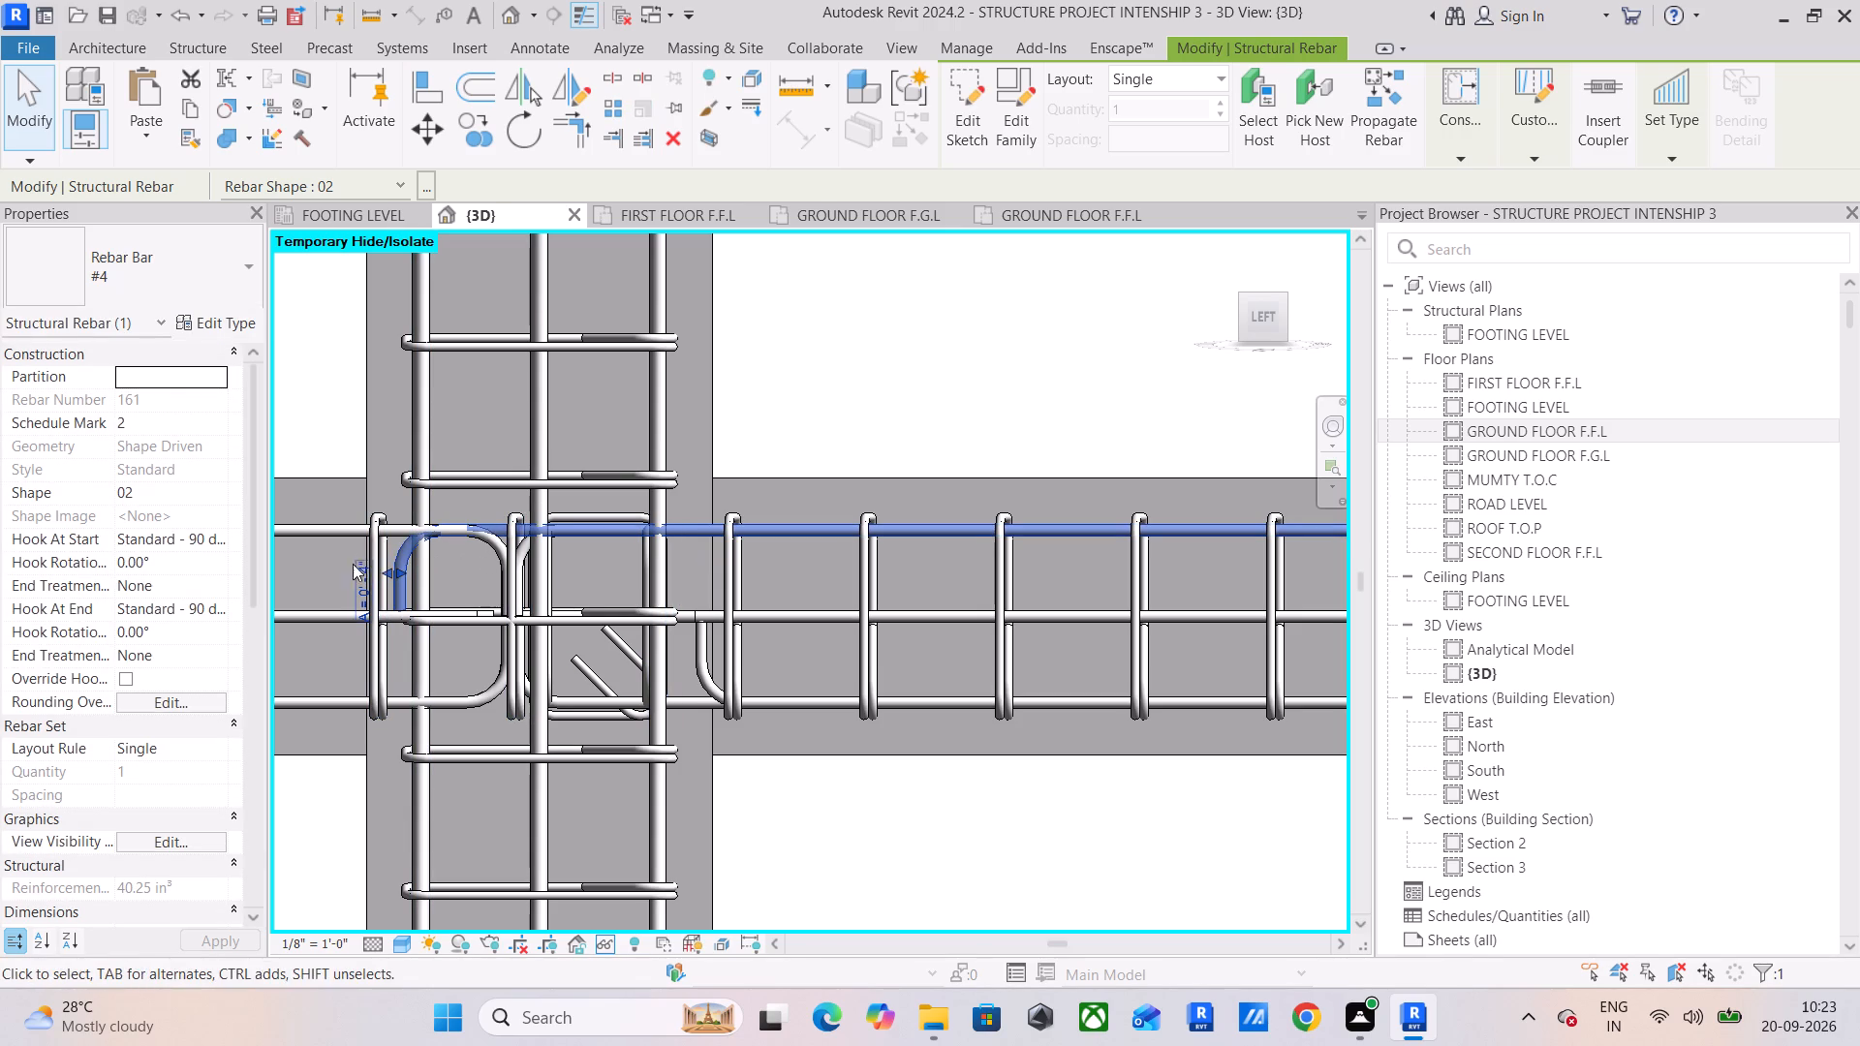
click(367, 523)
middle_drag(382, 534, 608, 534)
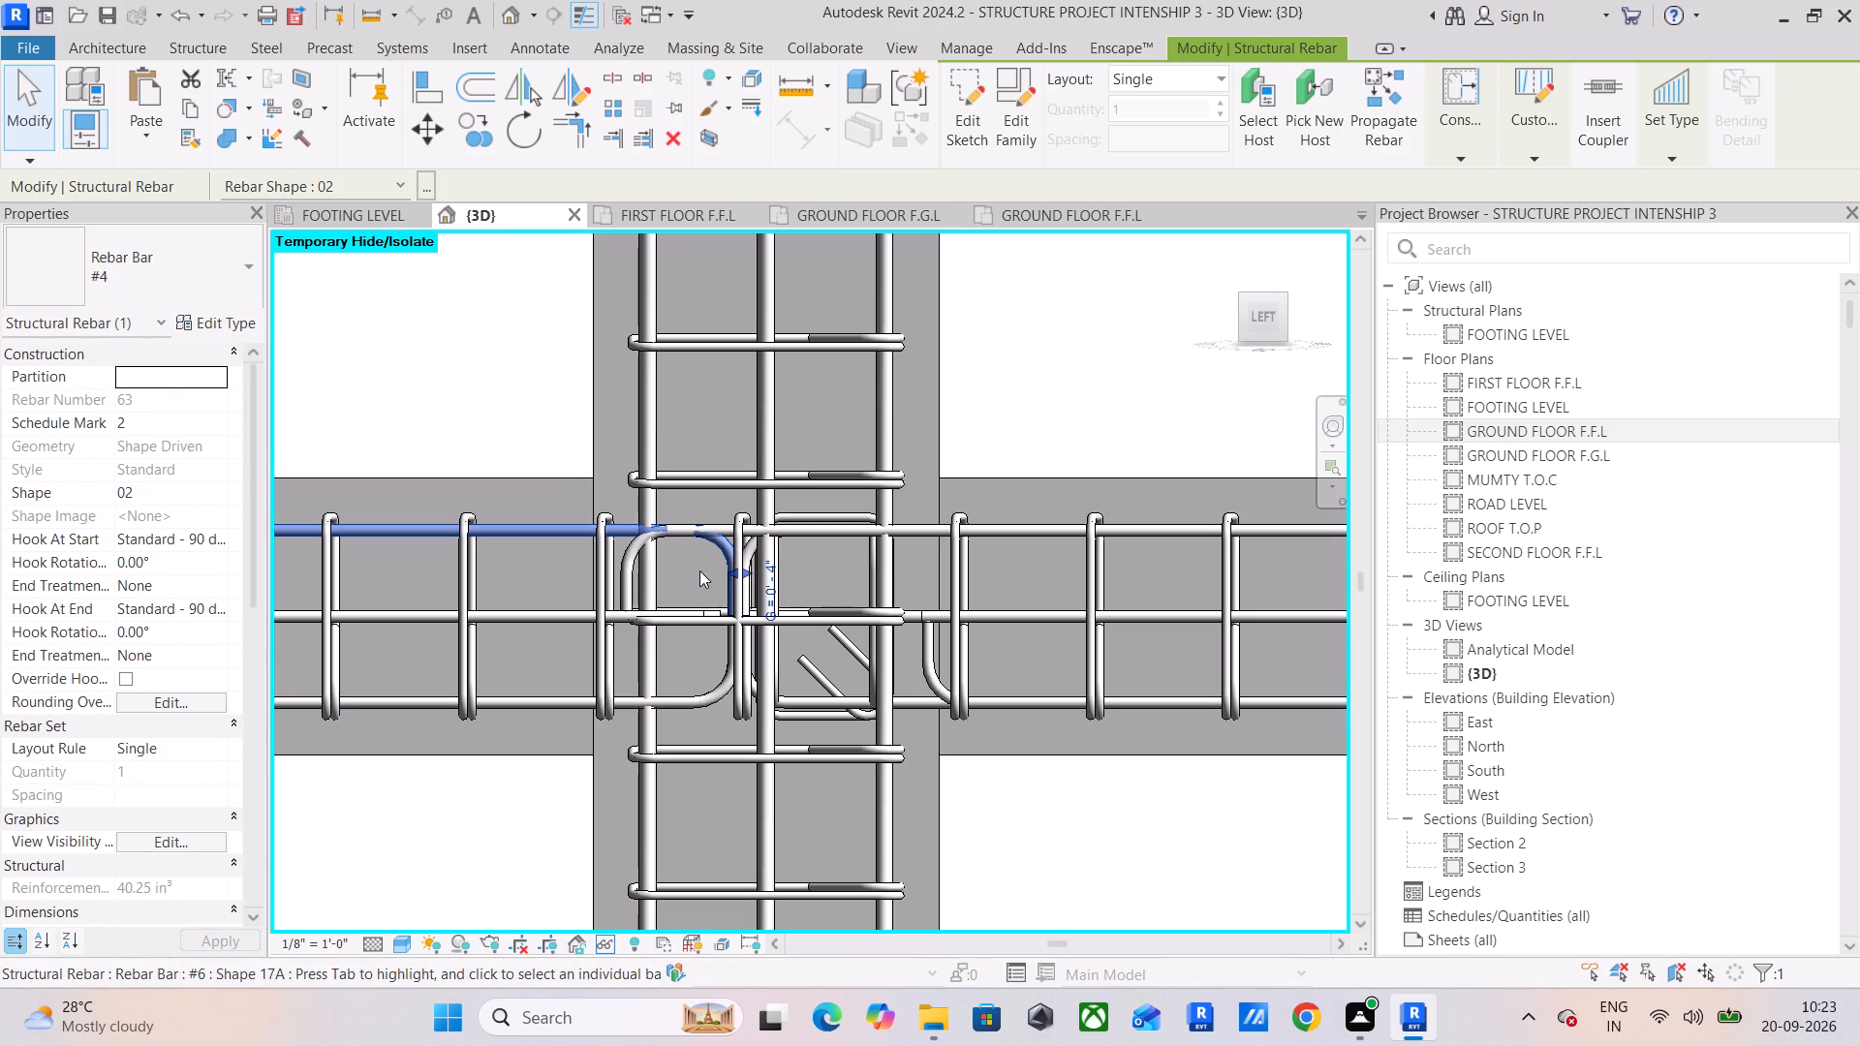
drag(745, 573, 847, 580)
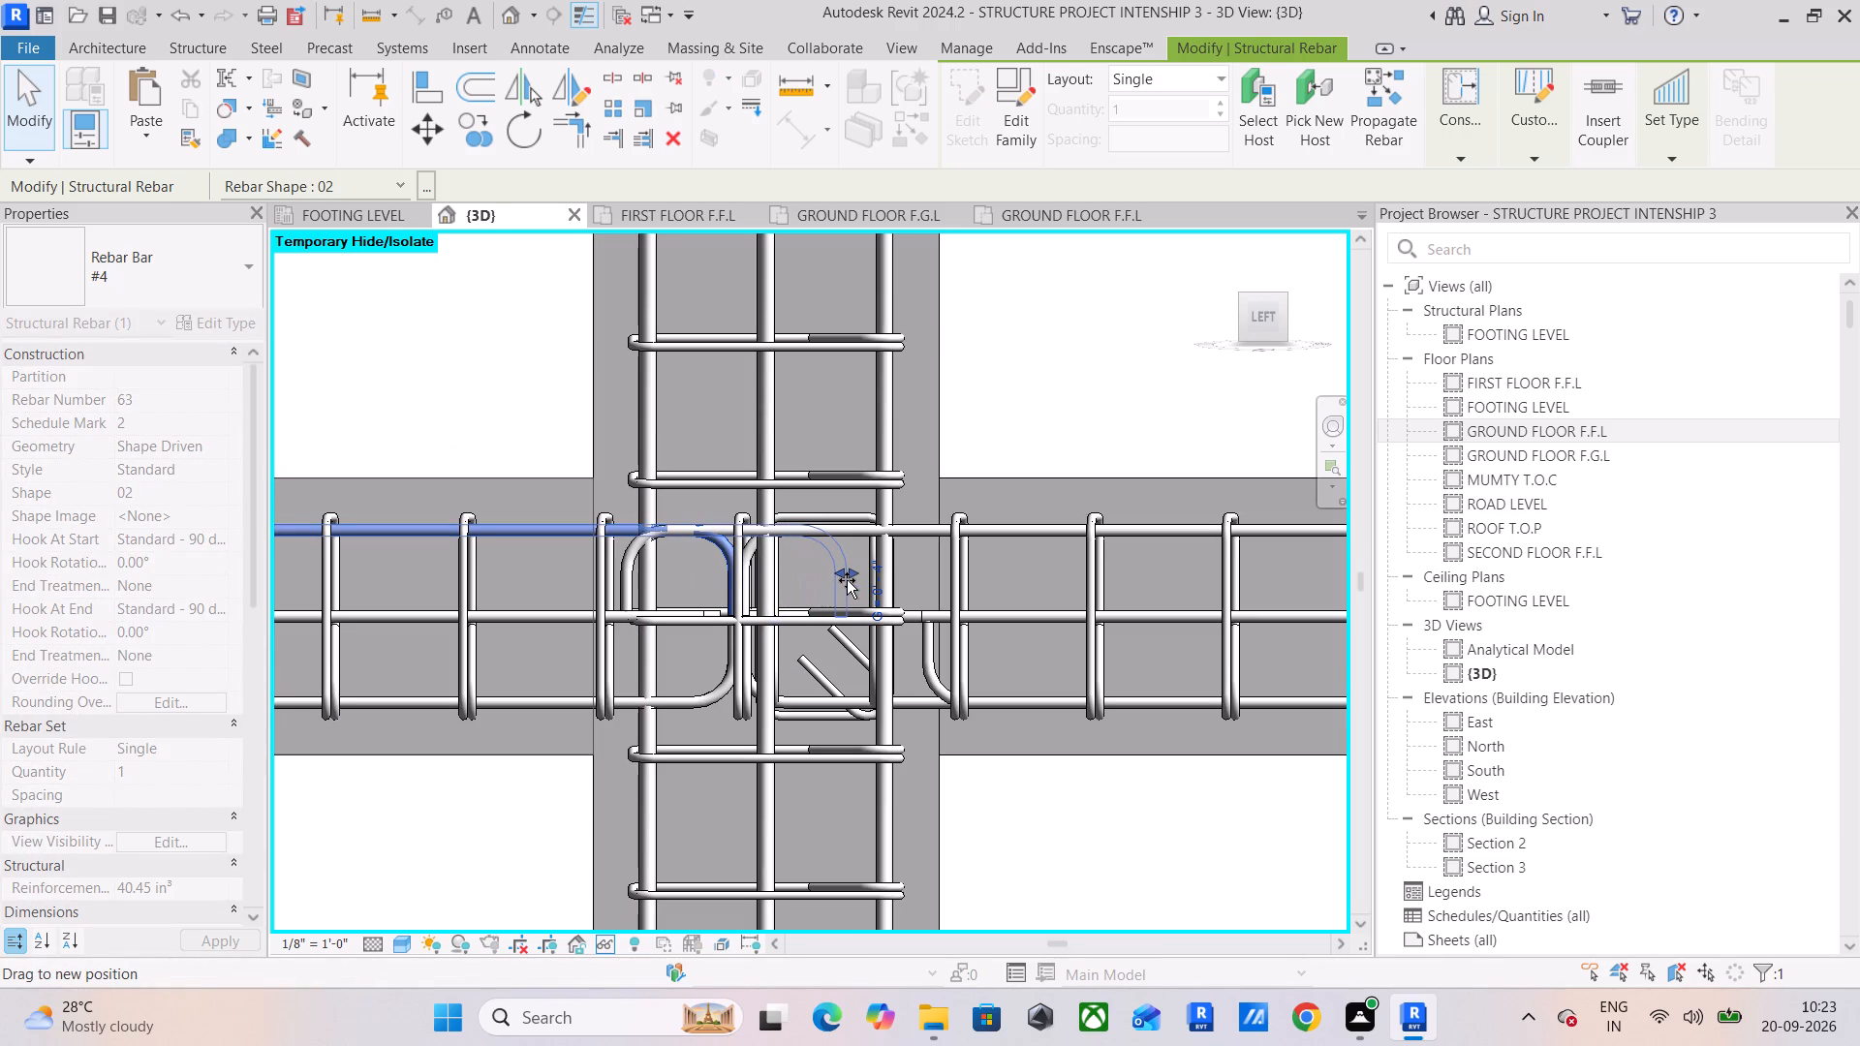
drag(847, 580, 935, 577)
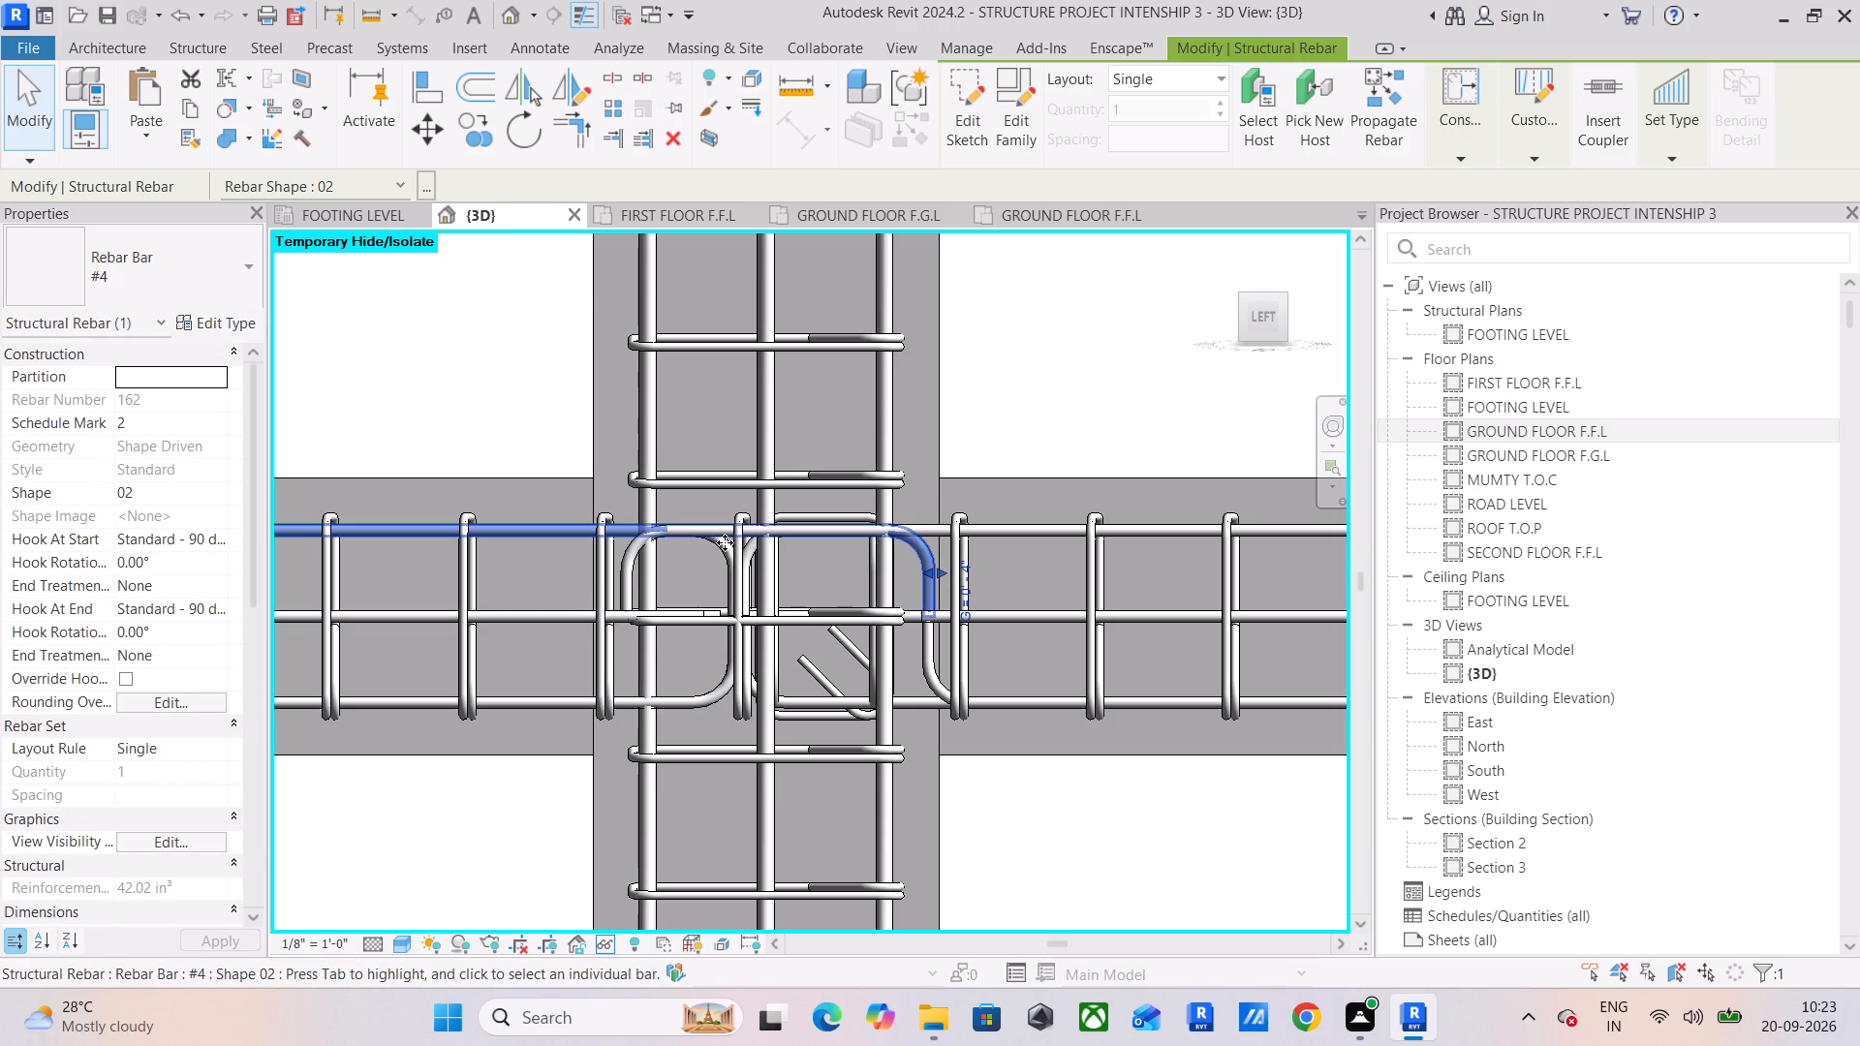
Extend the left span's other top #4 hooked bar (shape 02) across the interior column, placing its hook near the far face.
click(721, 547)
scroll(728, 554, up, 4)
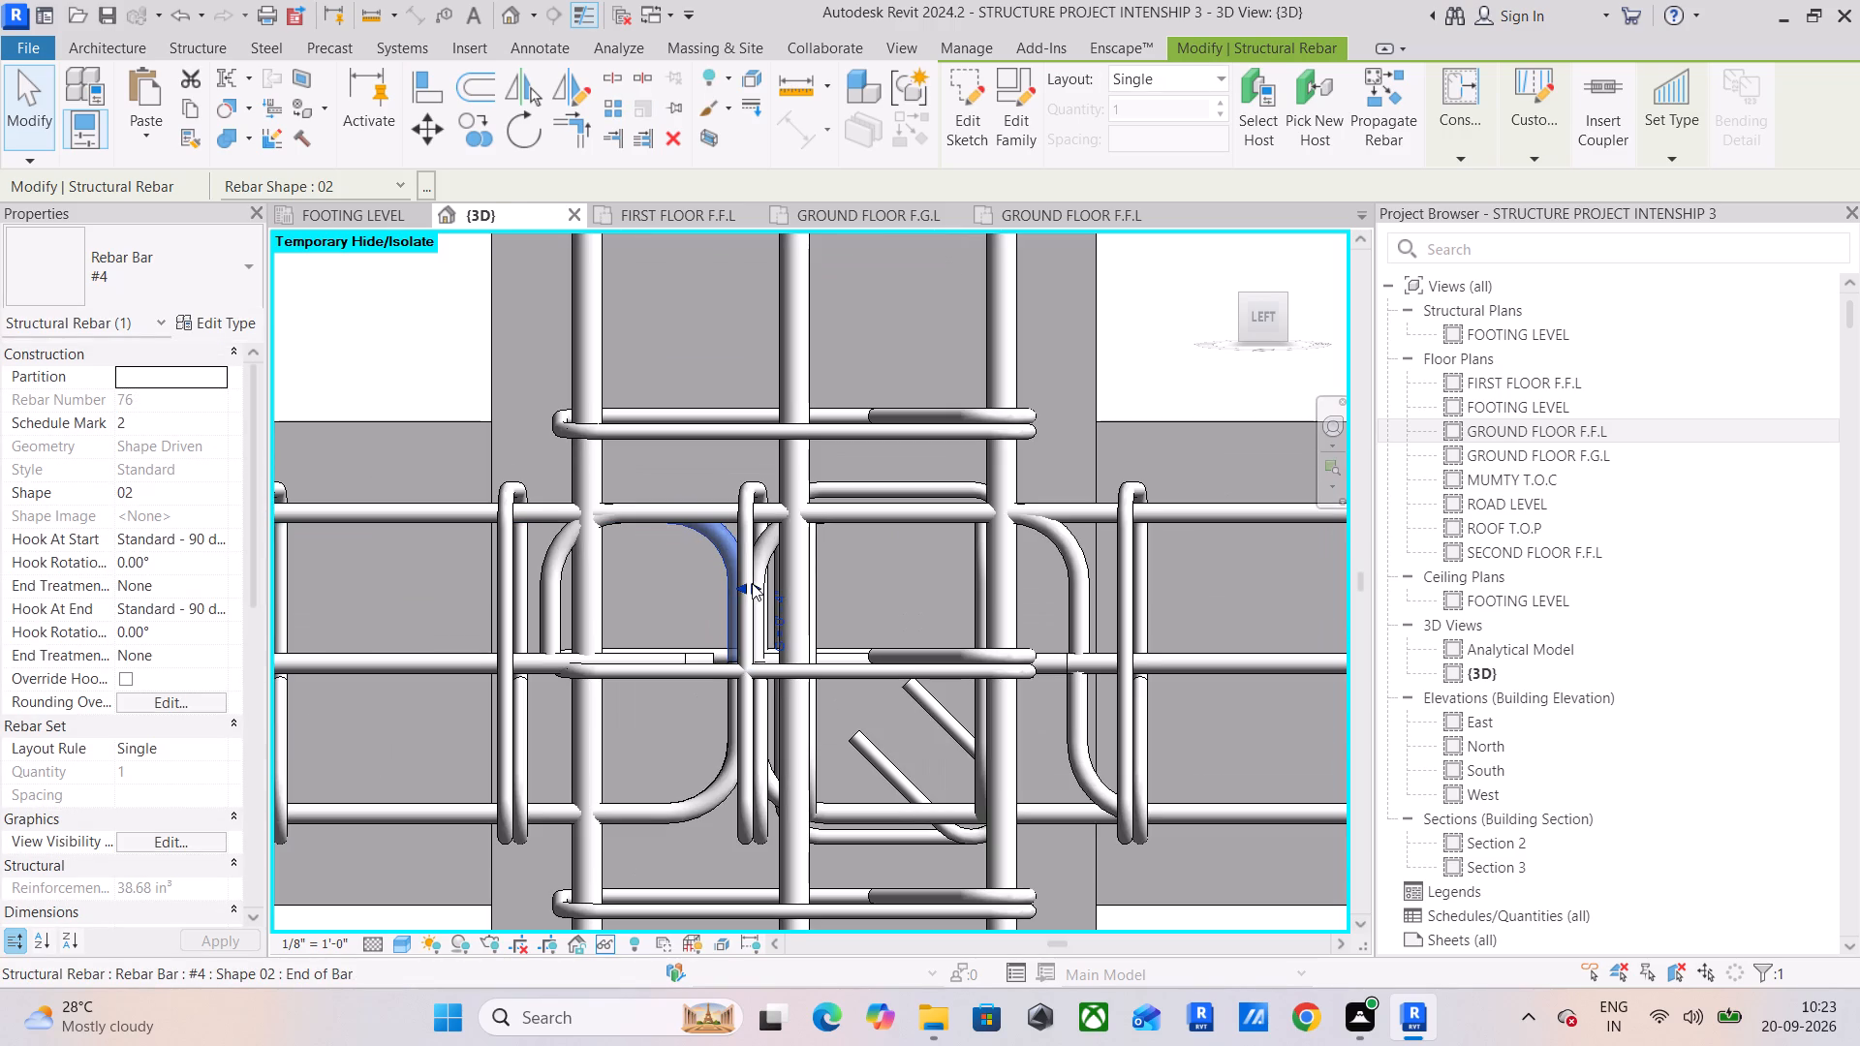
drag(752, 583, 1086, 617)
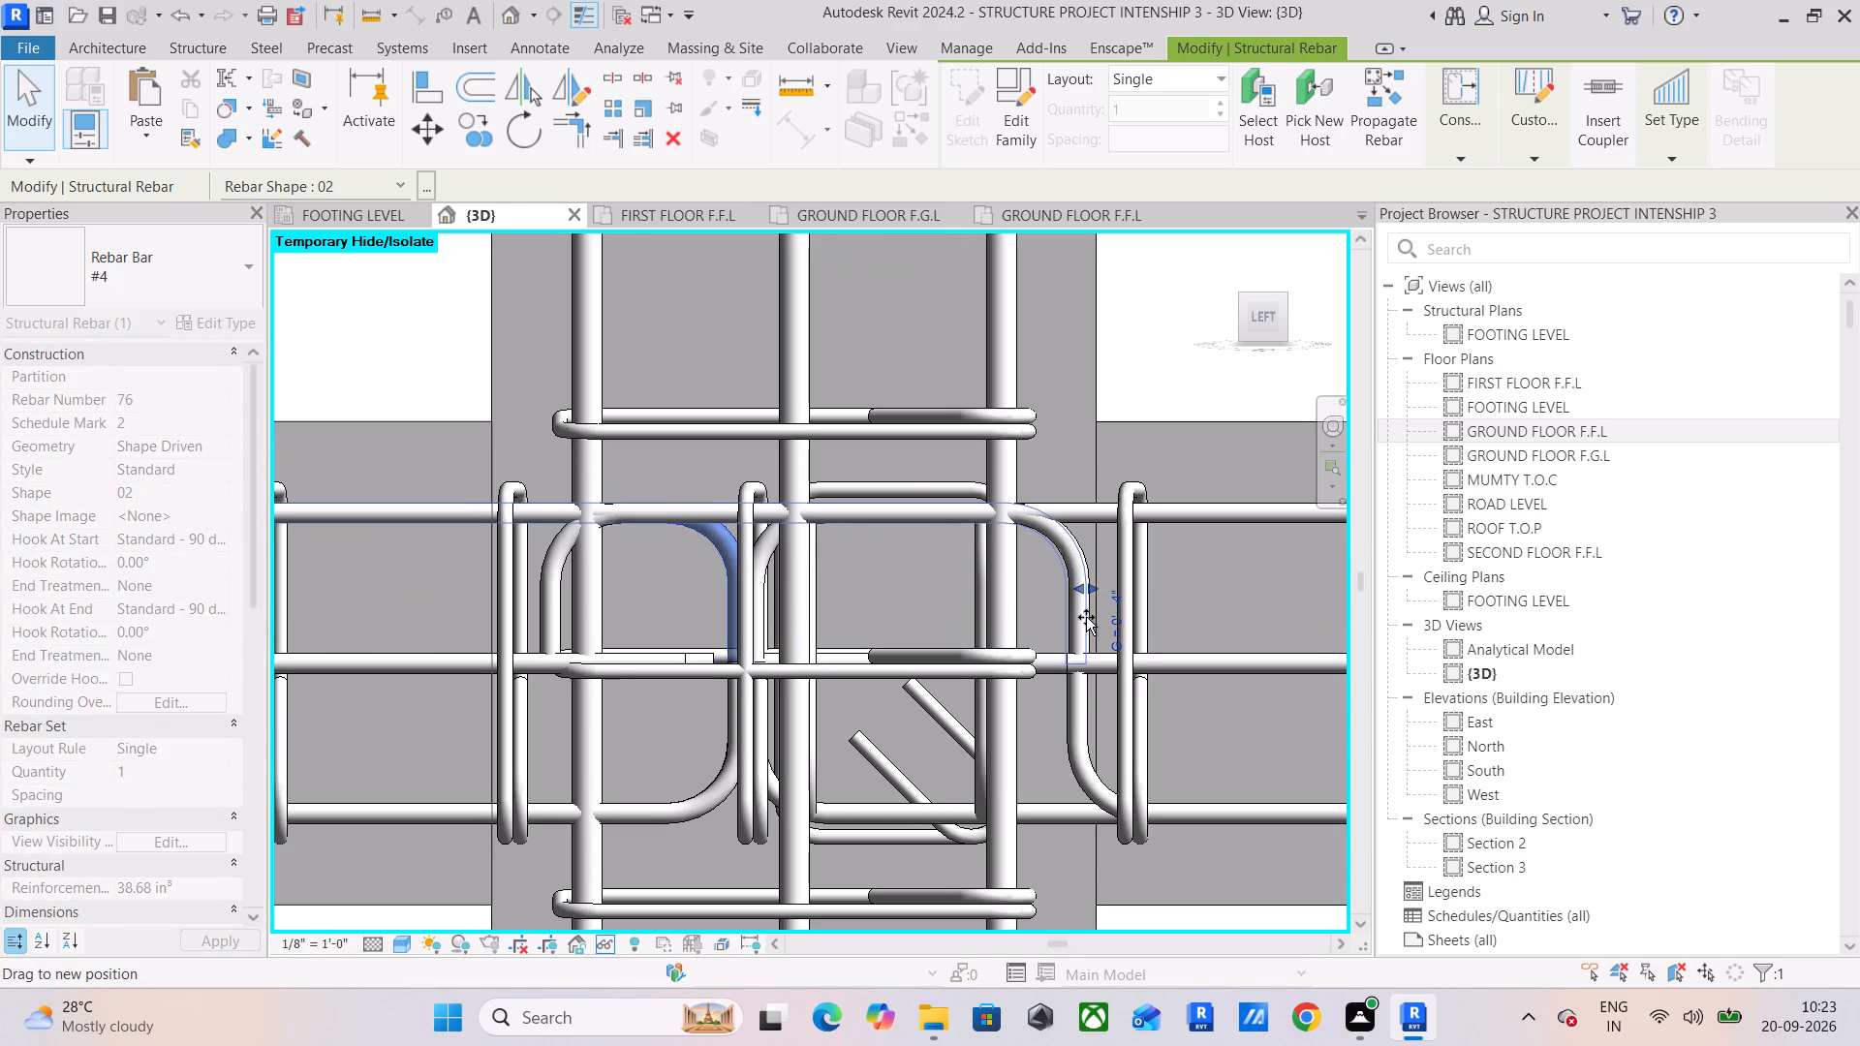
drag(1086, 617, 1090, 620)
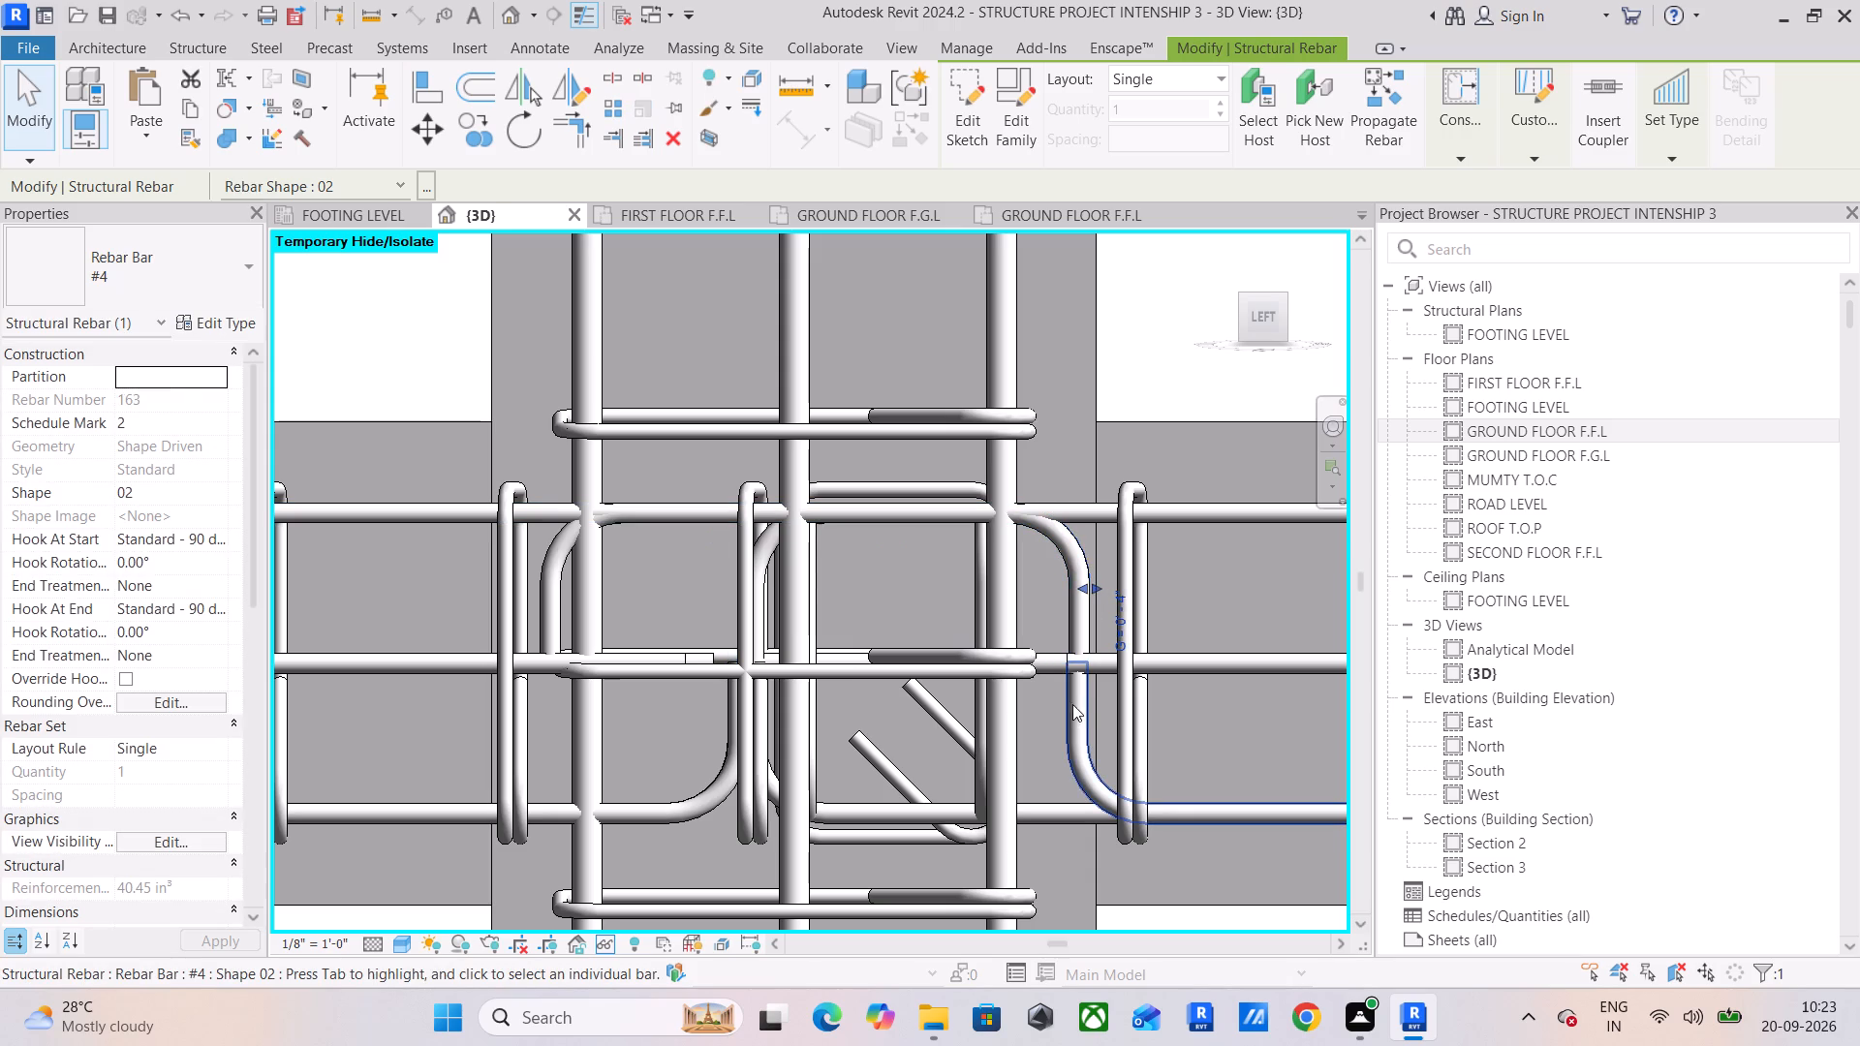
Extend the bottom #4 hooked bars (shape 02) of both adjoining spans across the interior column, placing their hooks near its opposite faces.
click(1071, 706)
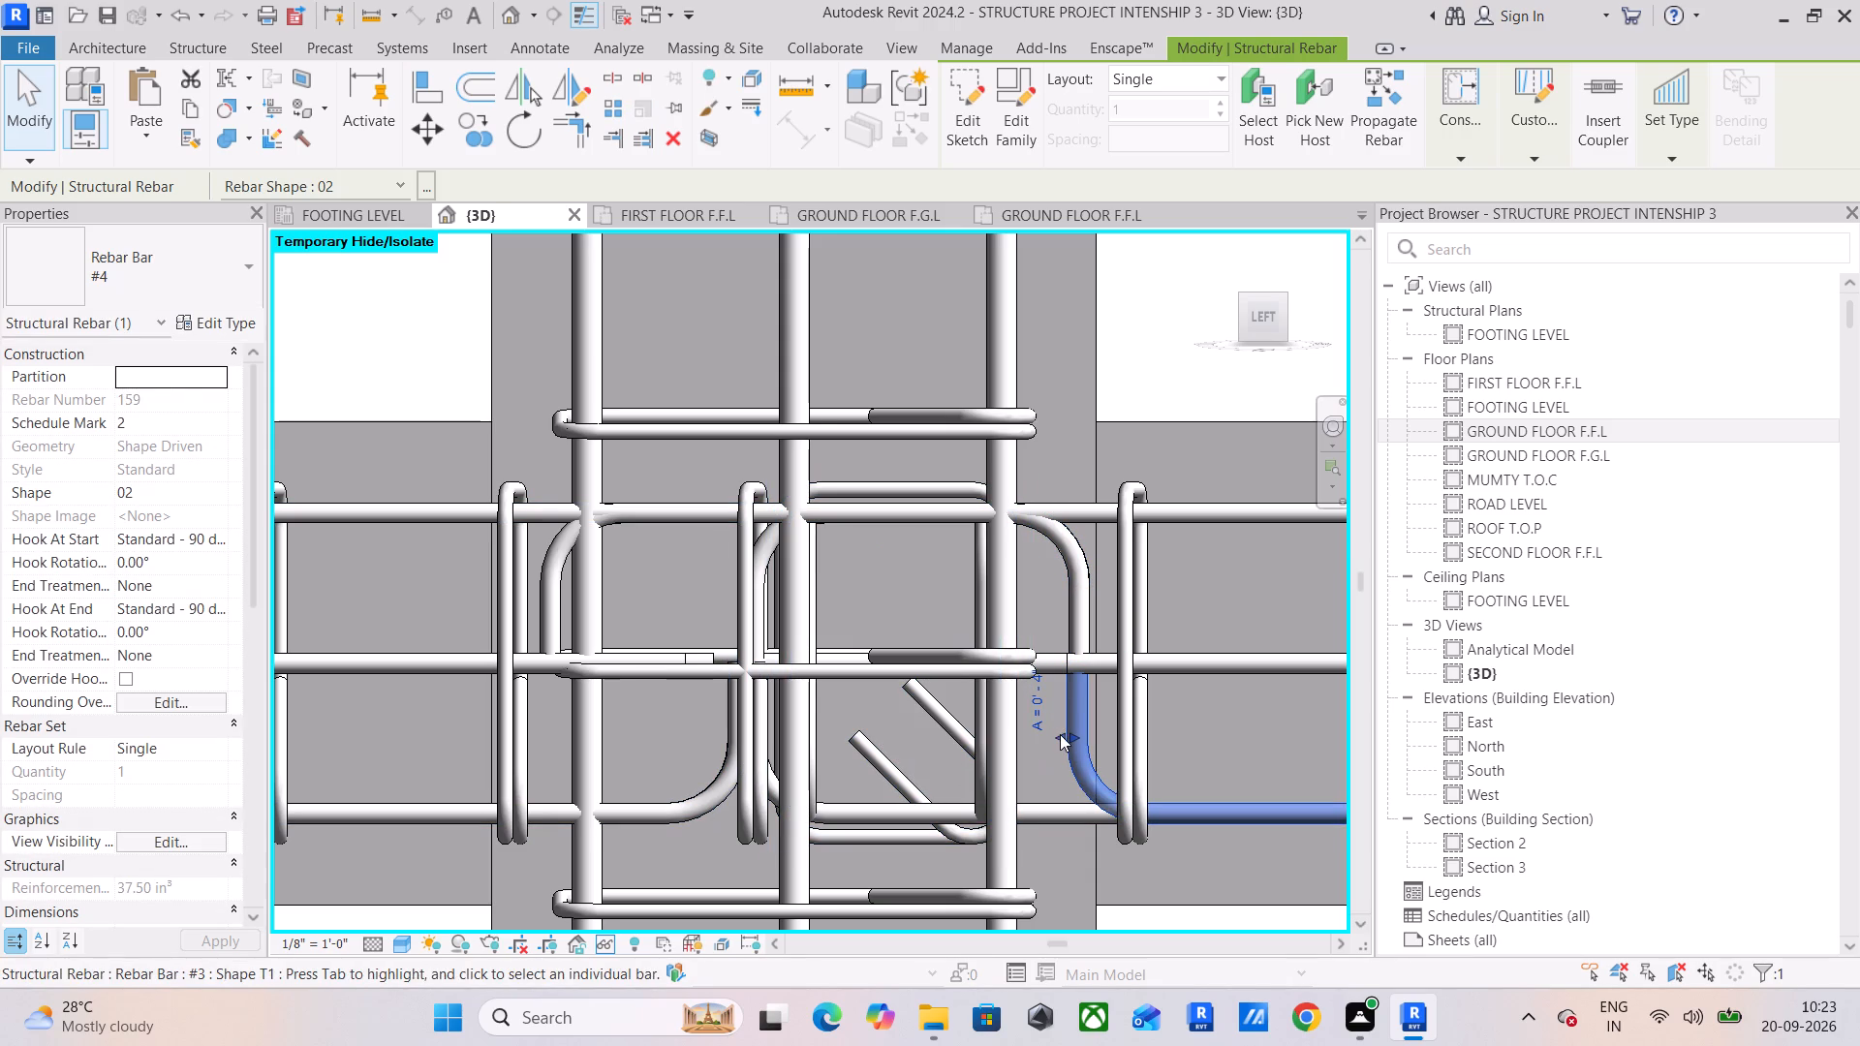
drag(1060, 734, 542, 743)
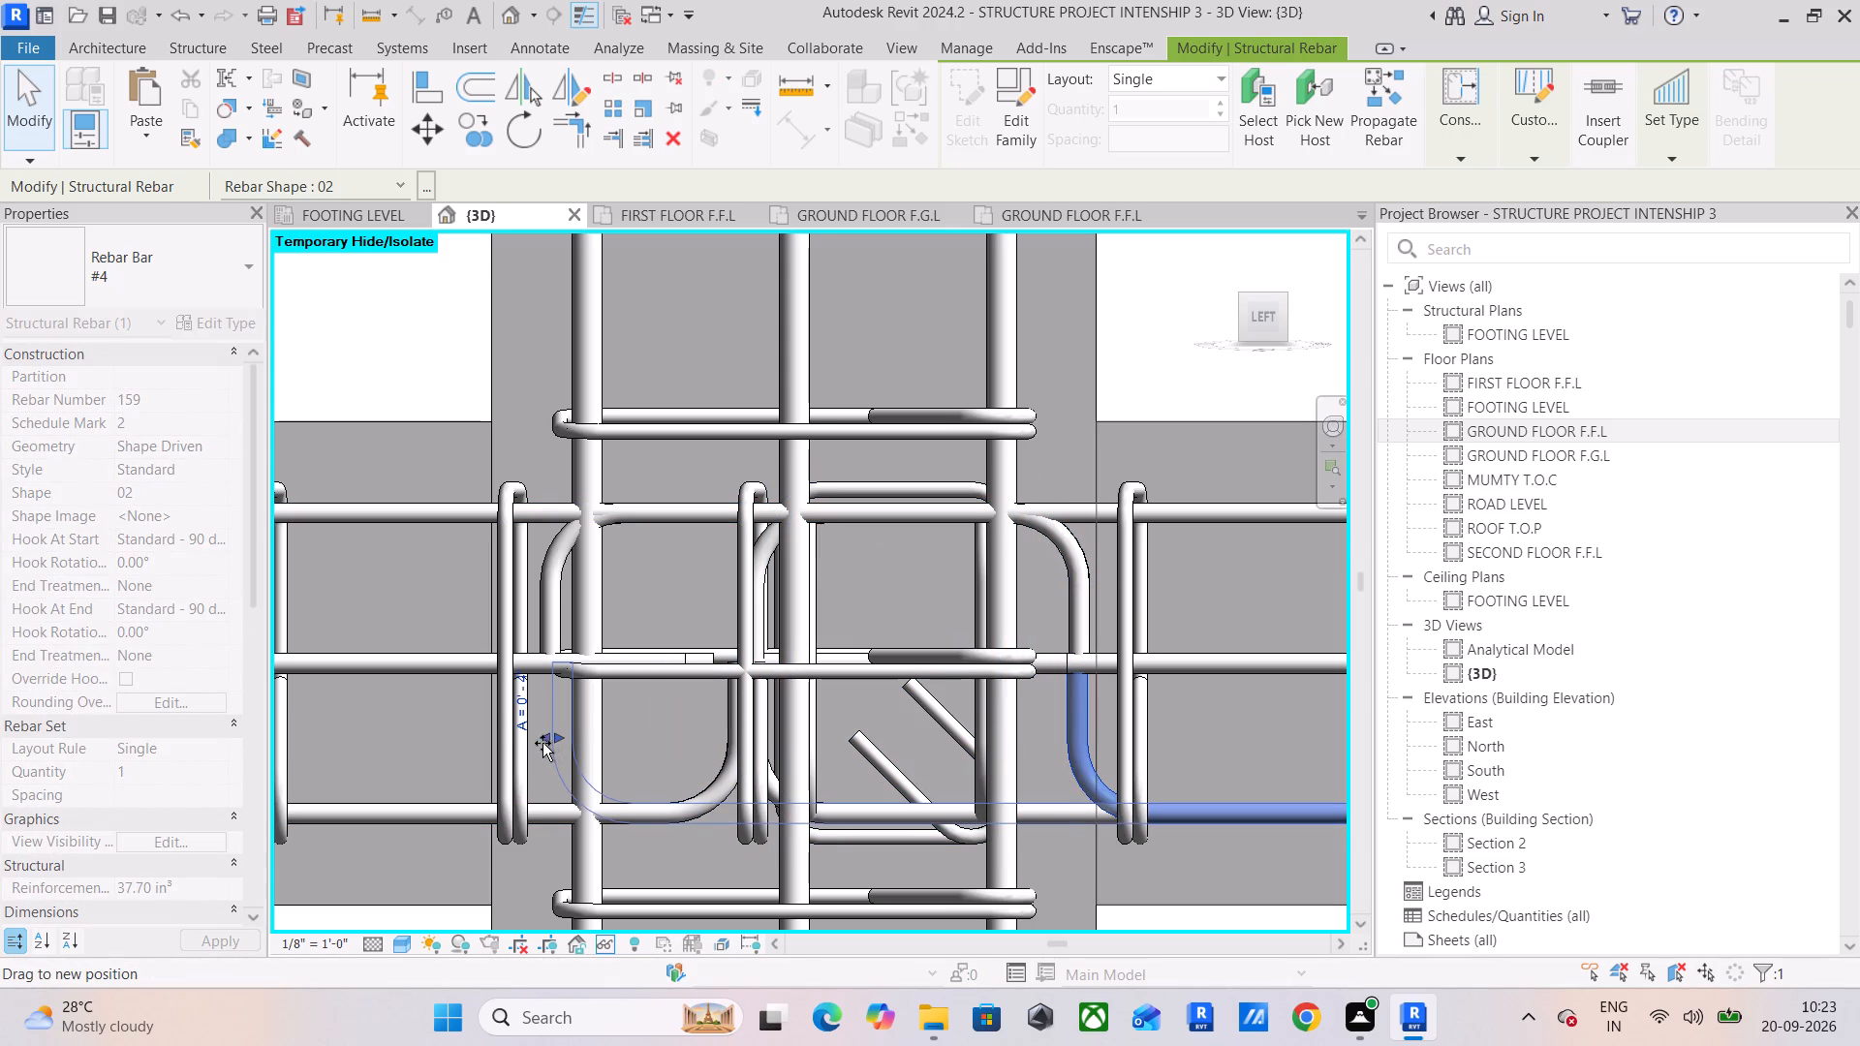
drag(542, 743, 539, 752)
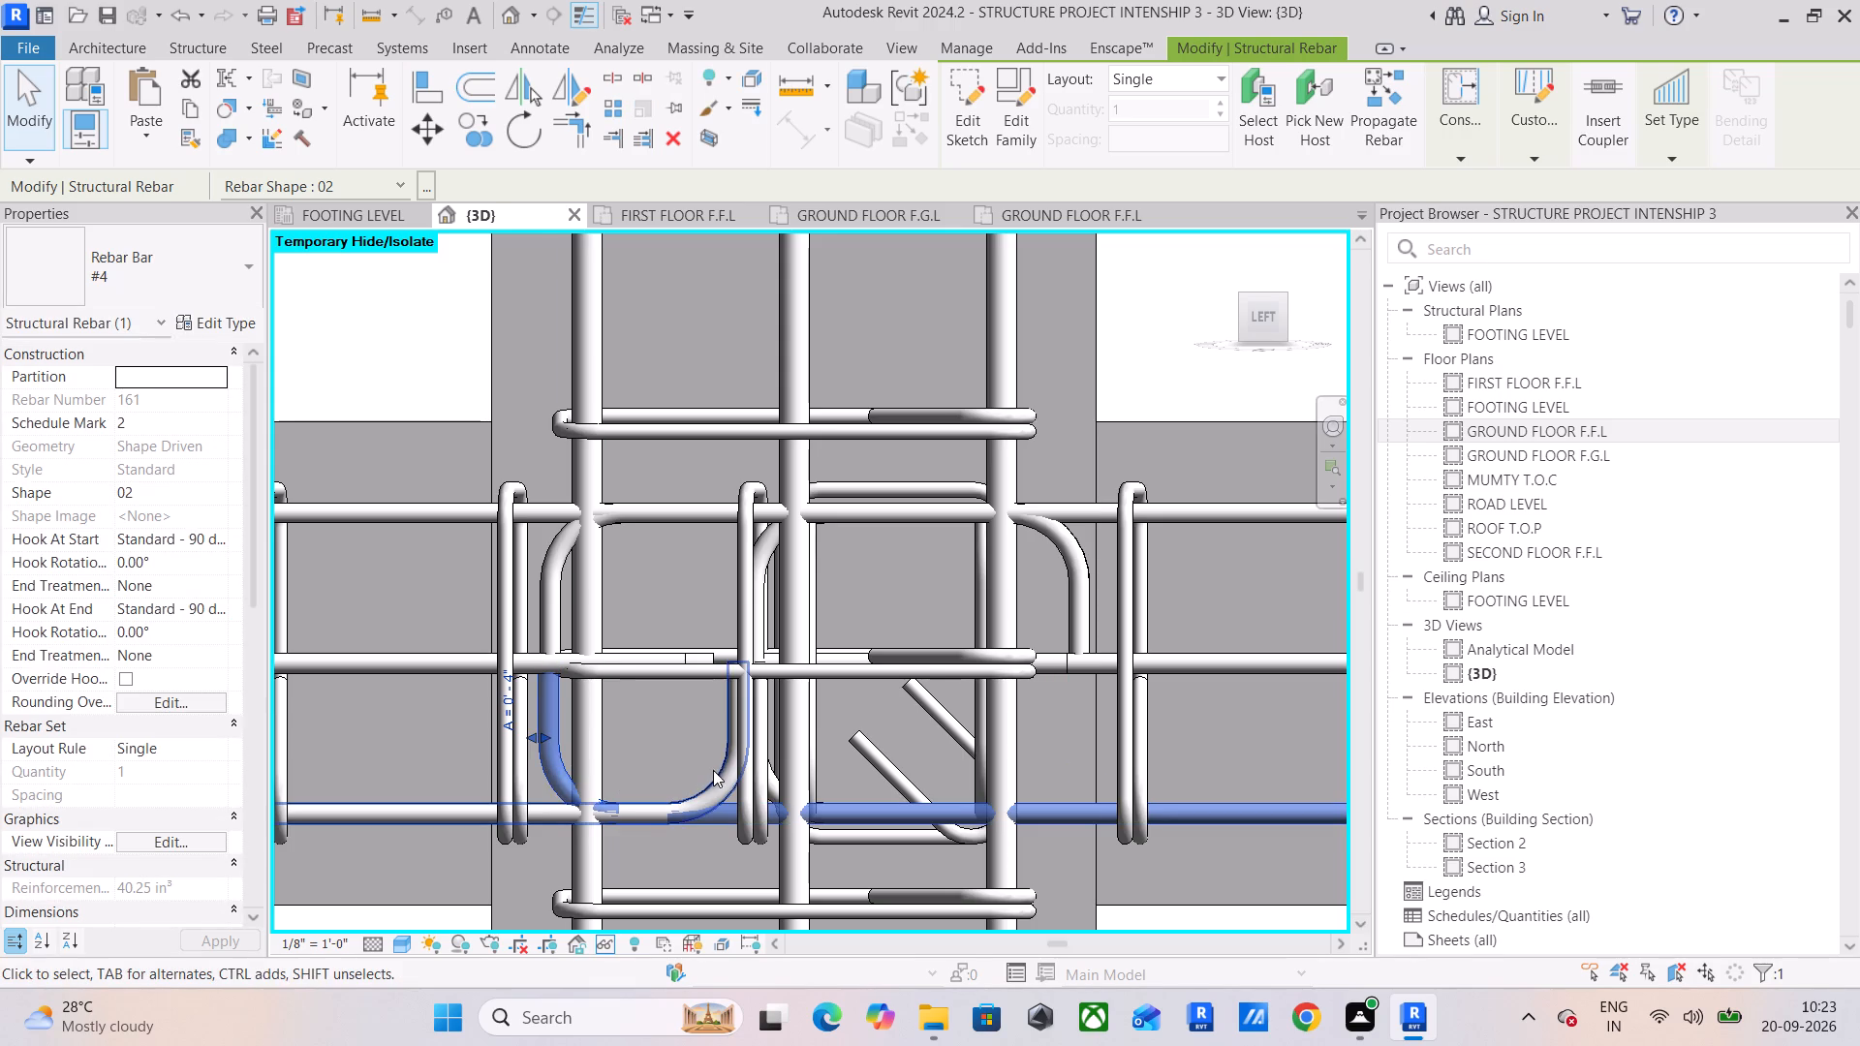
click(714, 777)
drag(756, 744, 799, 743)
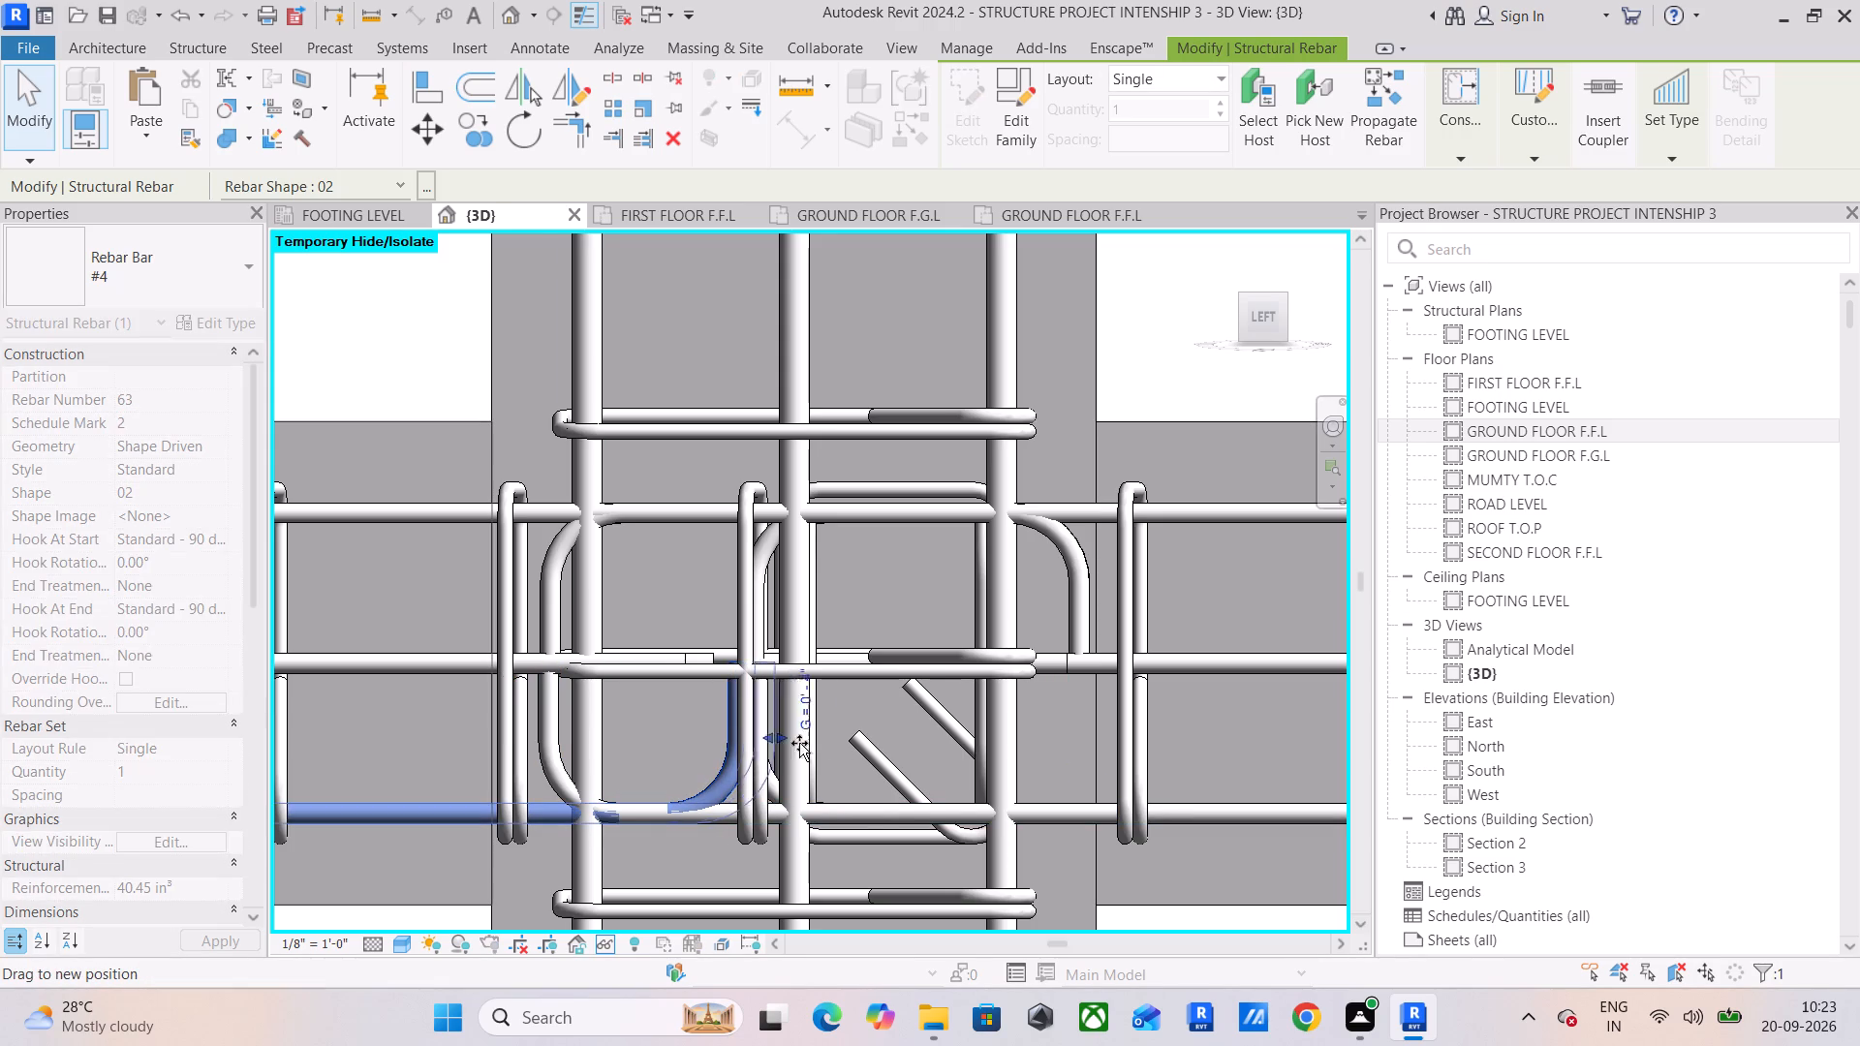
drag(799, 743, 1082, 756)
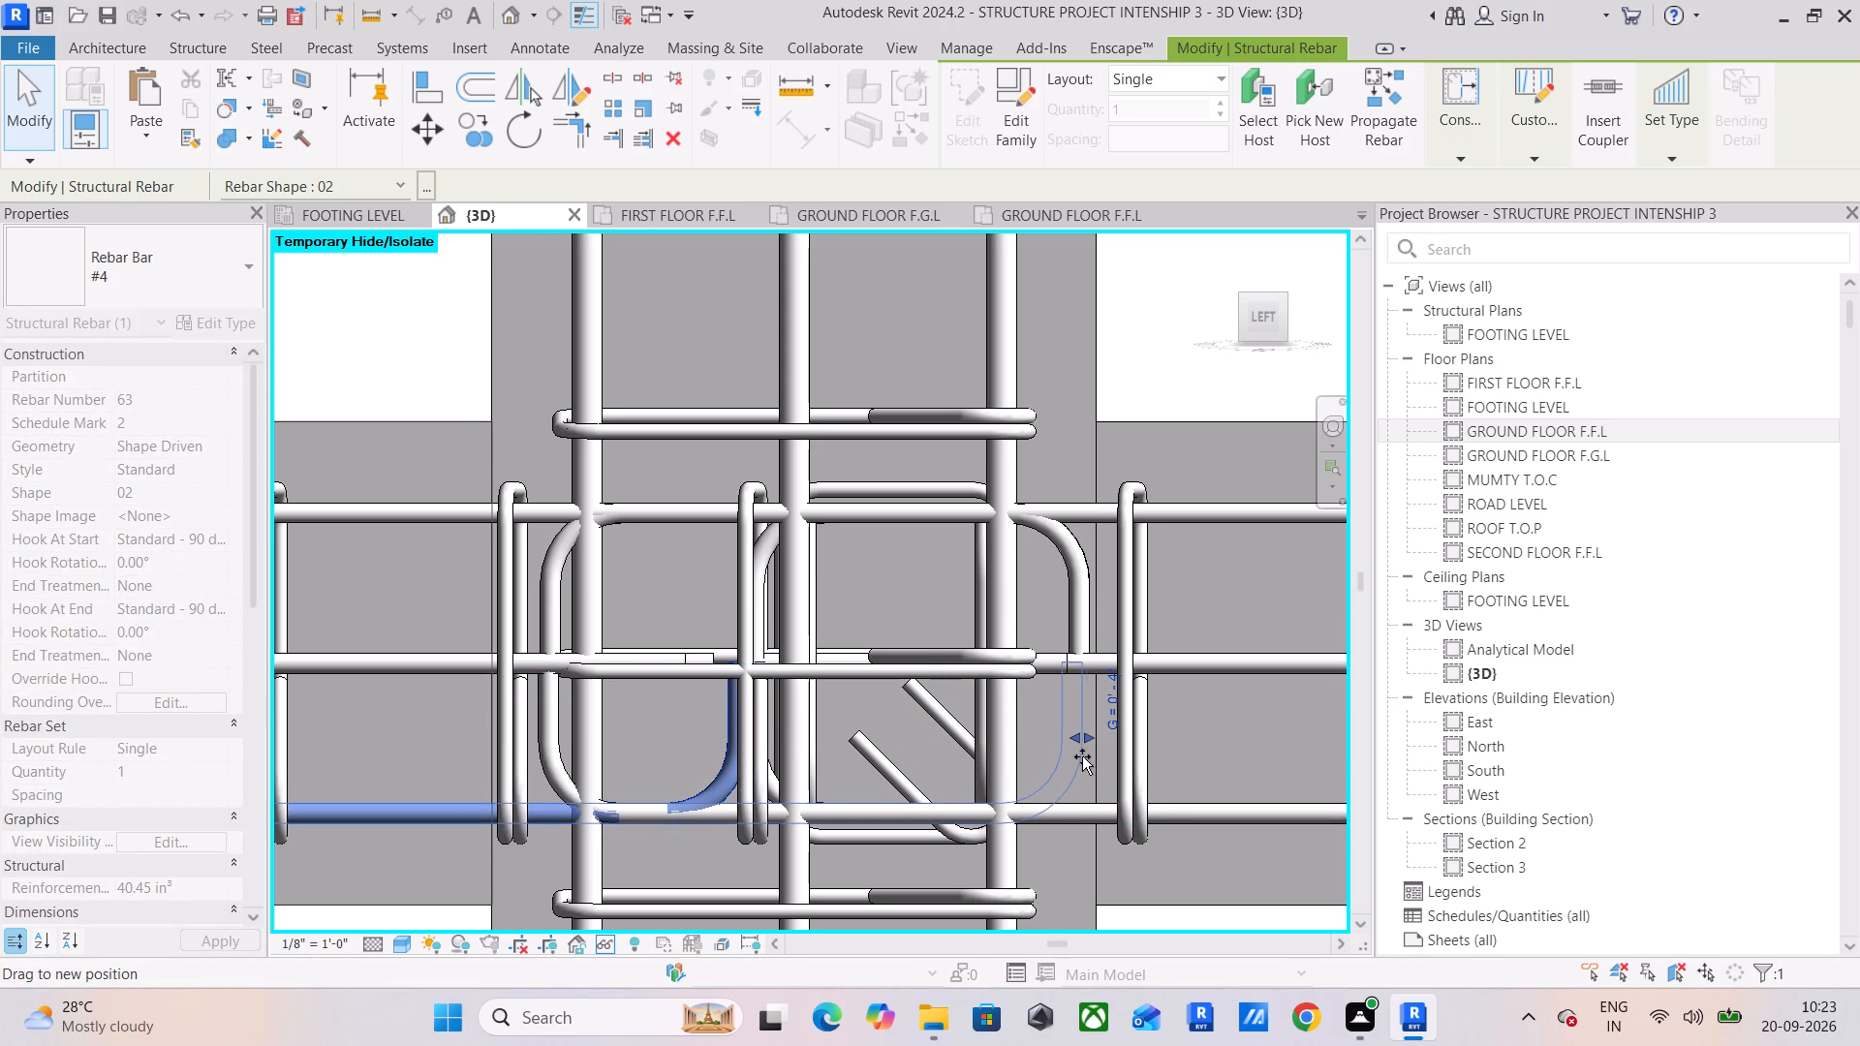
drag(1082, 756, 1090, 760)
click(724, 781)
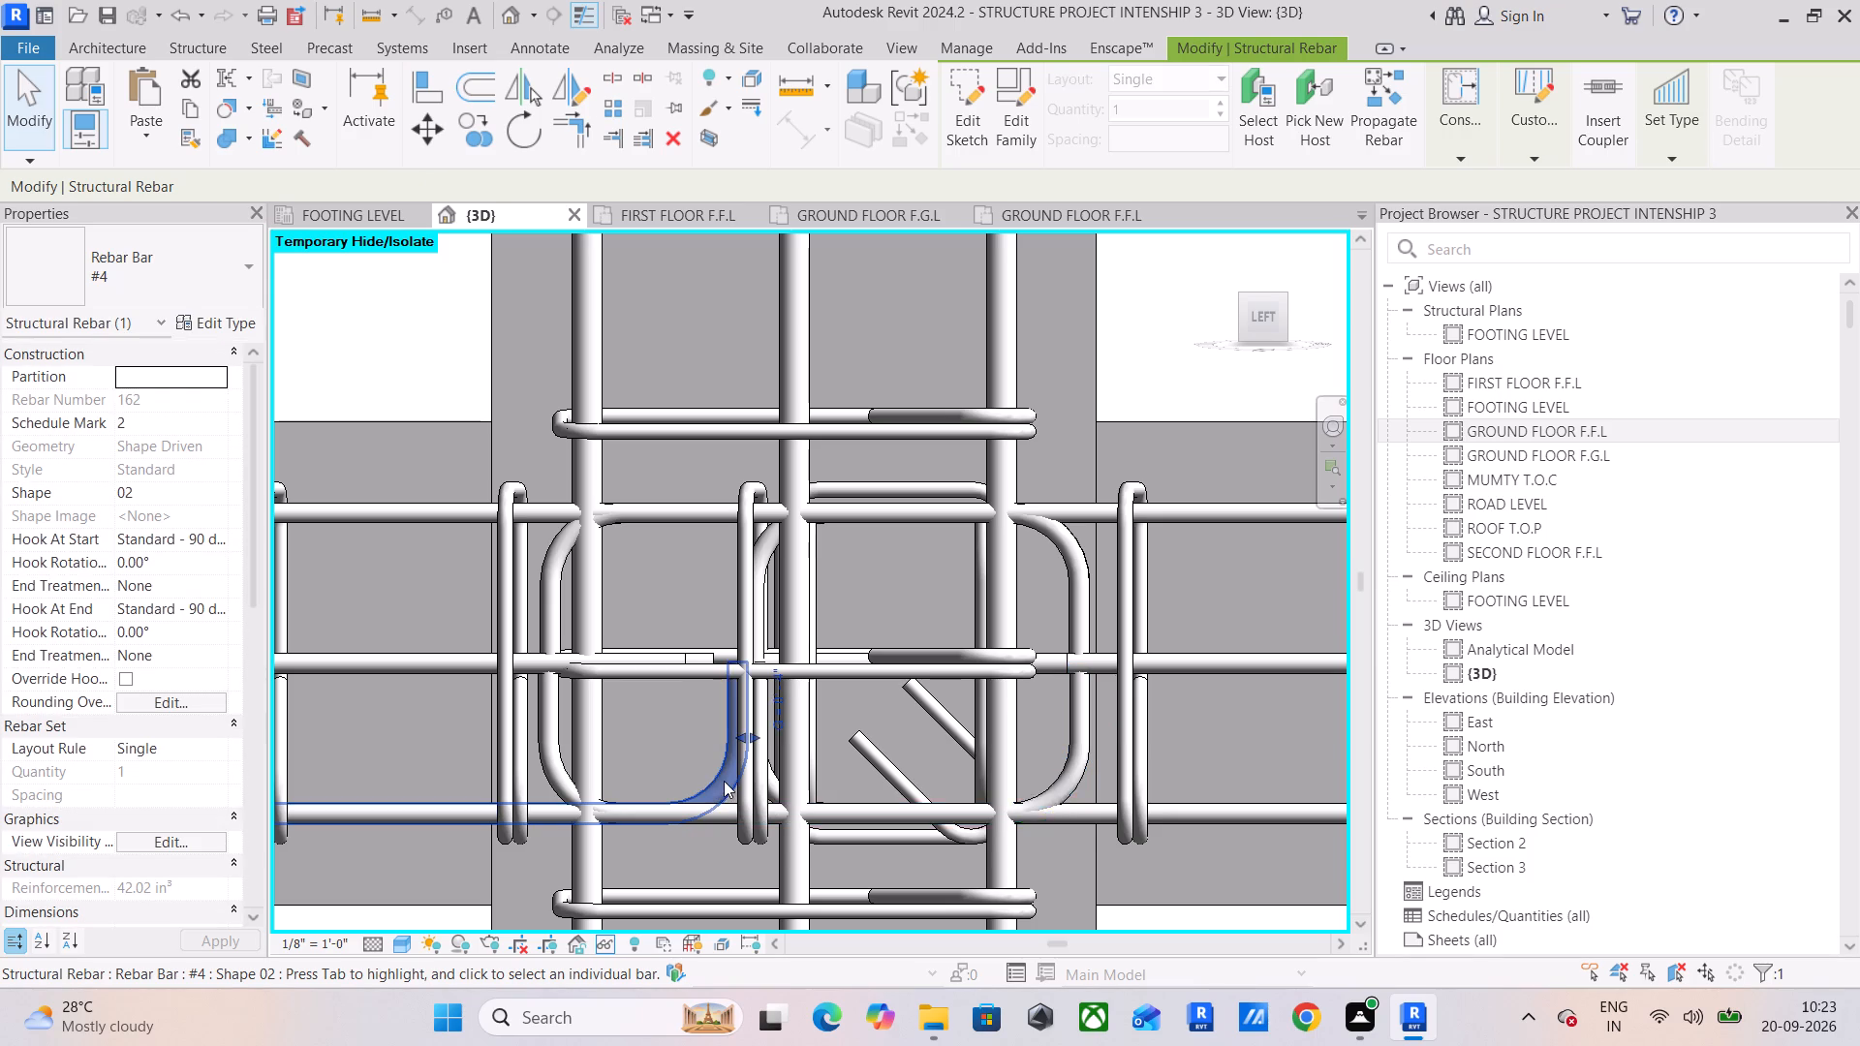
drag(755, 737, 1043, 752)
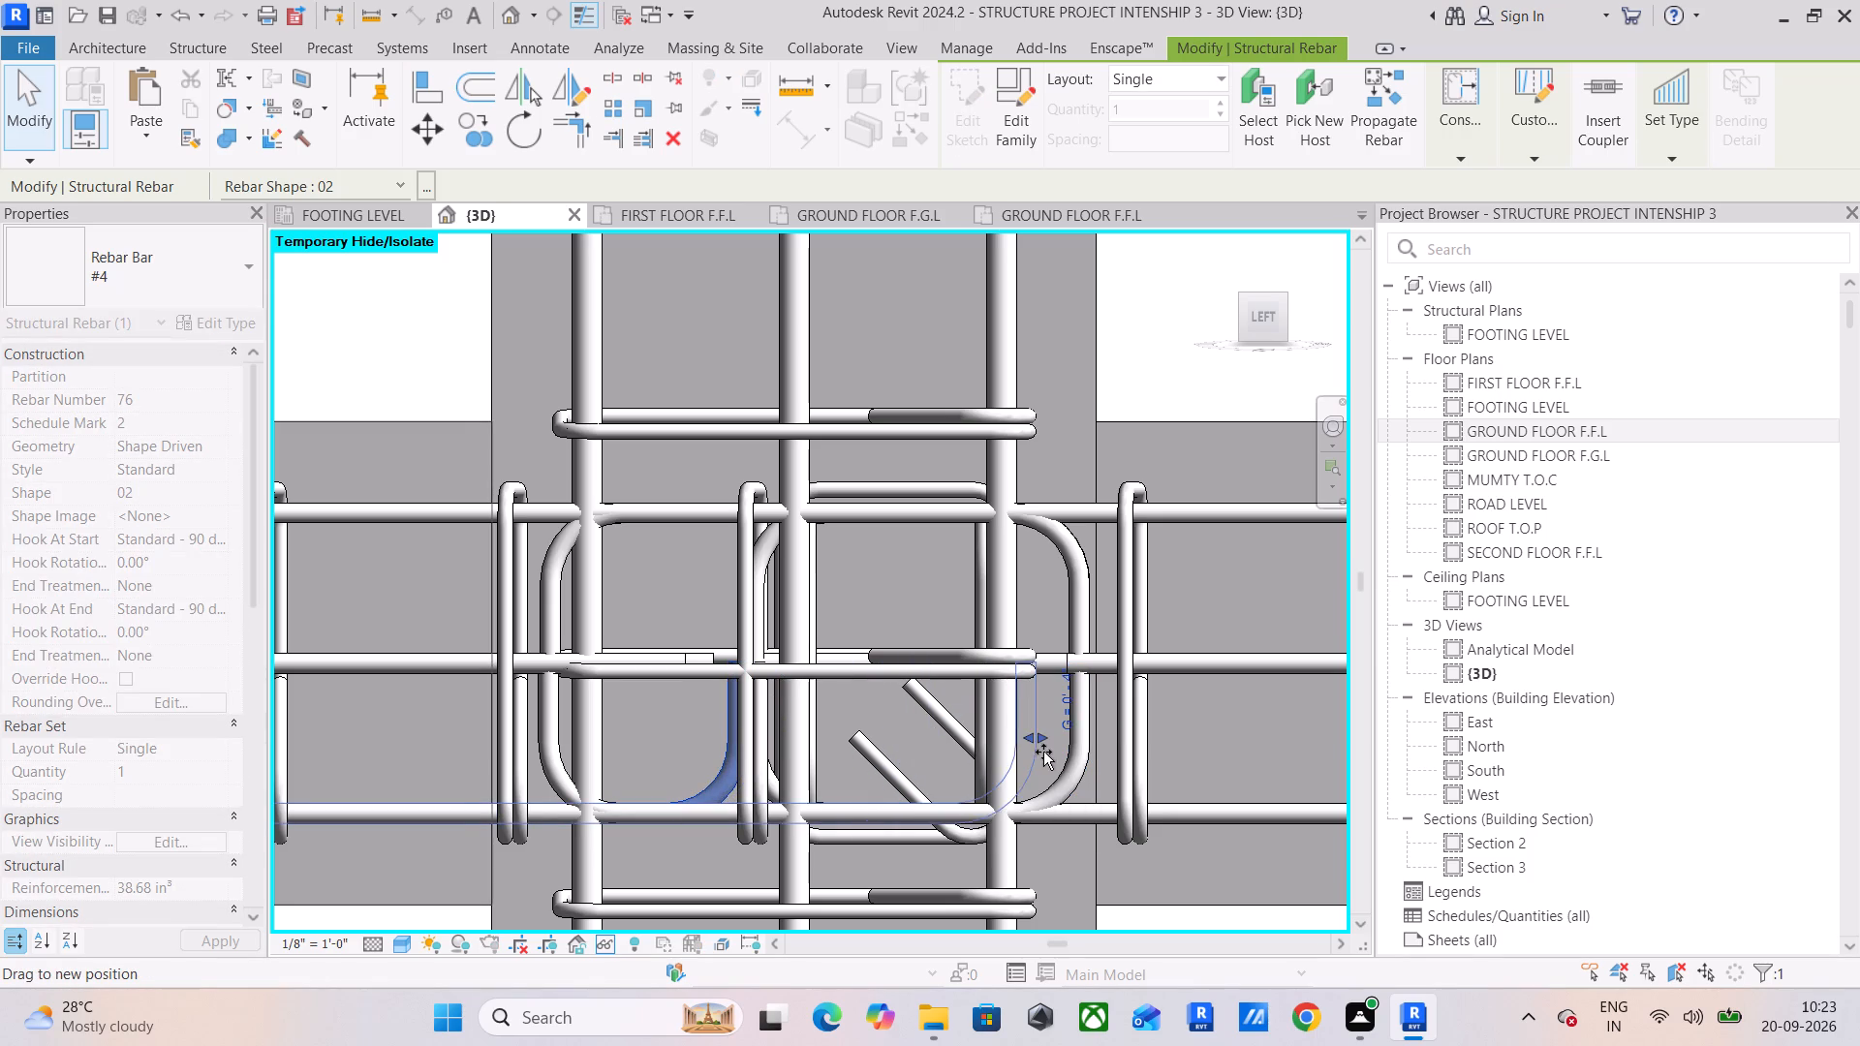
drag(1043, 752, 1089, 756)
Extend the front straight mid-height #4 bars (shape 00) of both adjoining spans across the interior column to the hooks near its opposite faces.
click(1239, 660)
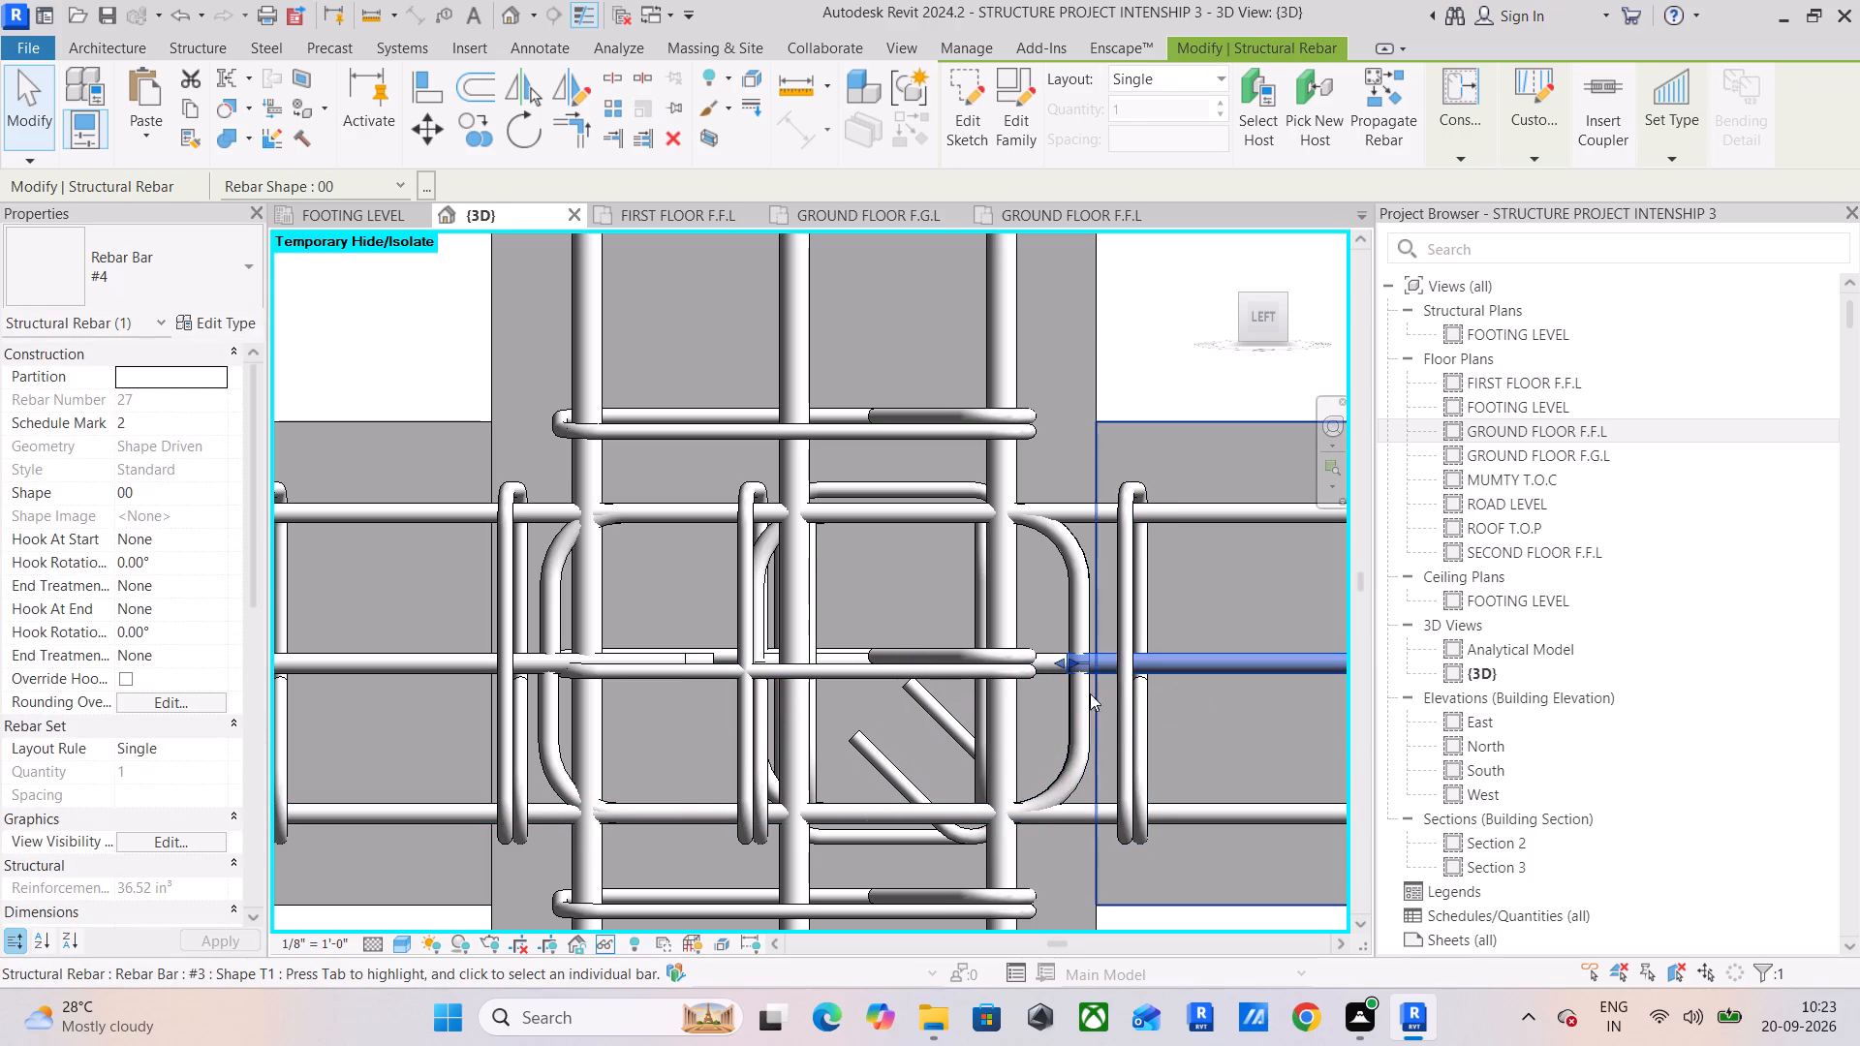
drag(1060, 664, 554, 676)
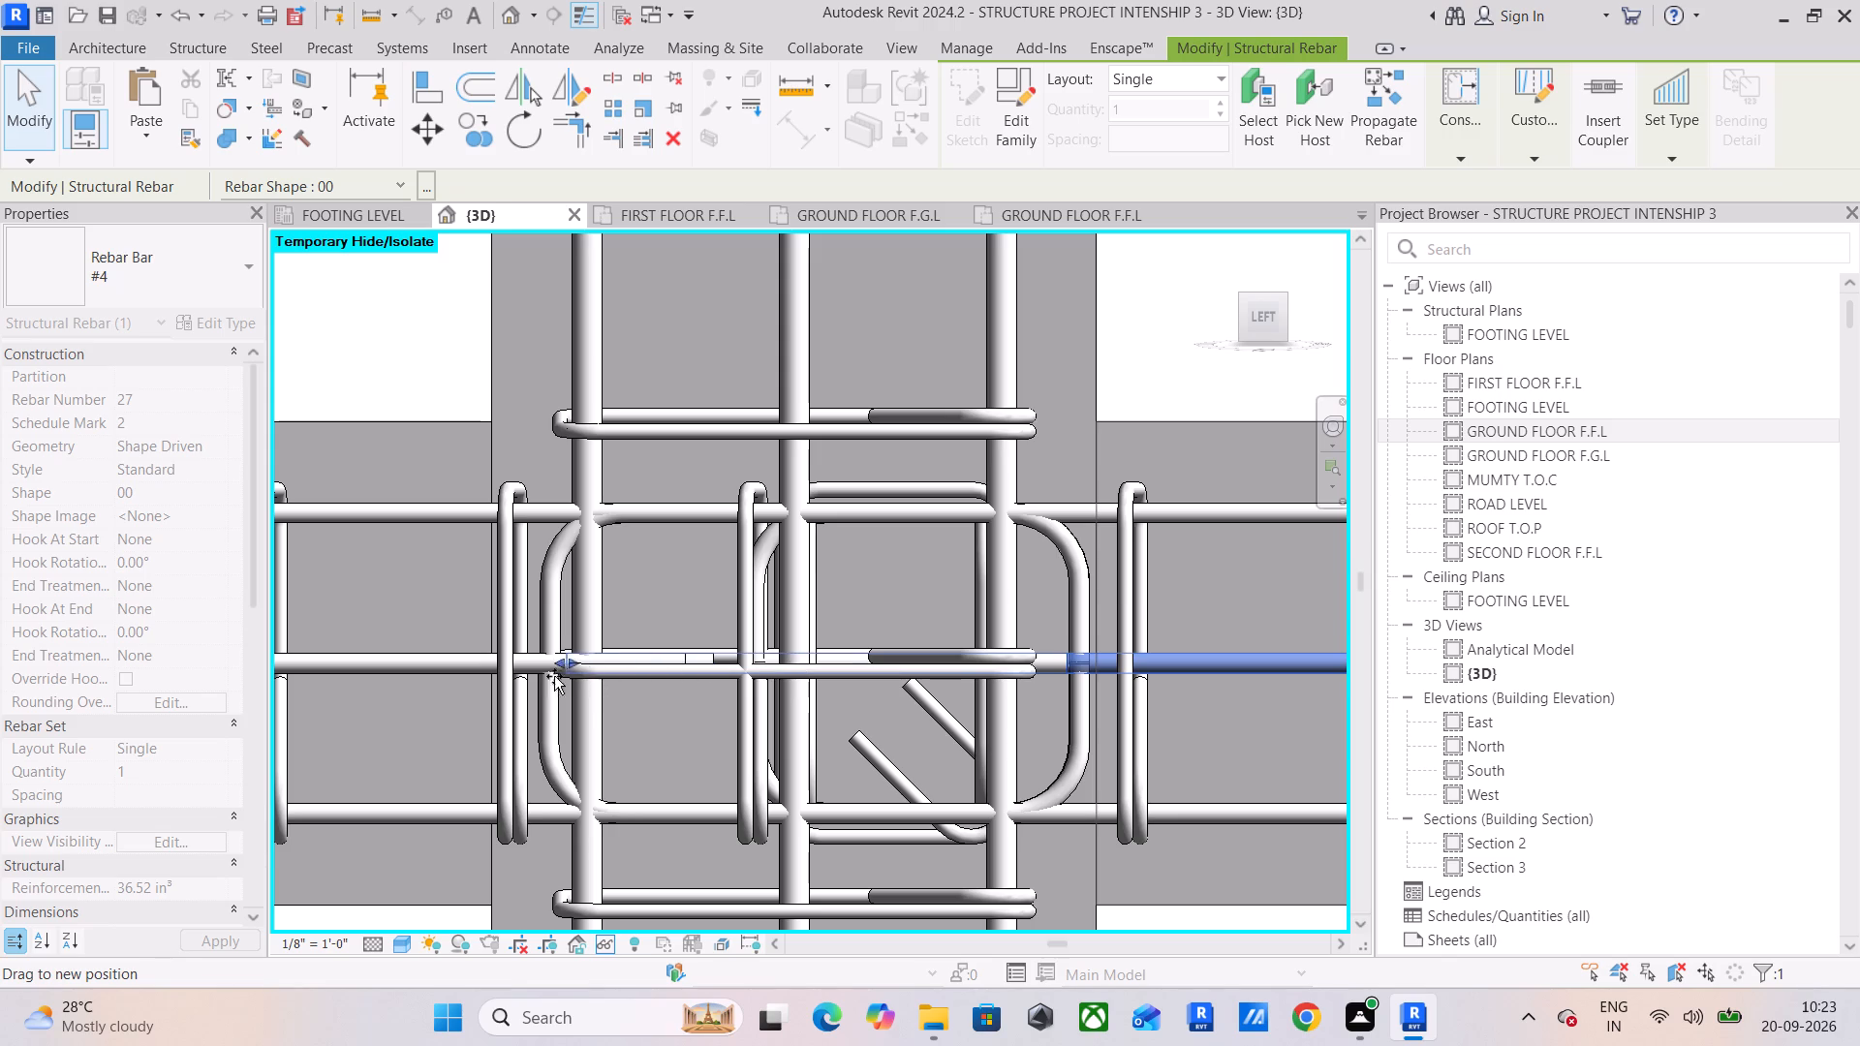
drag(554, 676, 543, 679)
drag(543, 679, 540, 683)
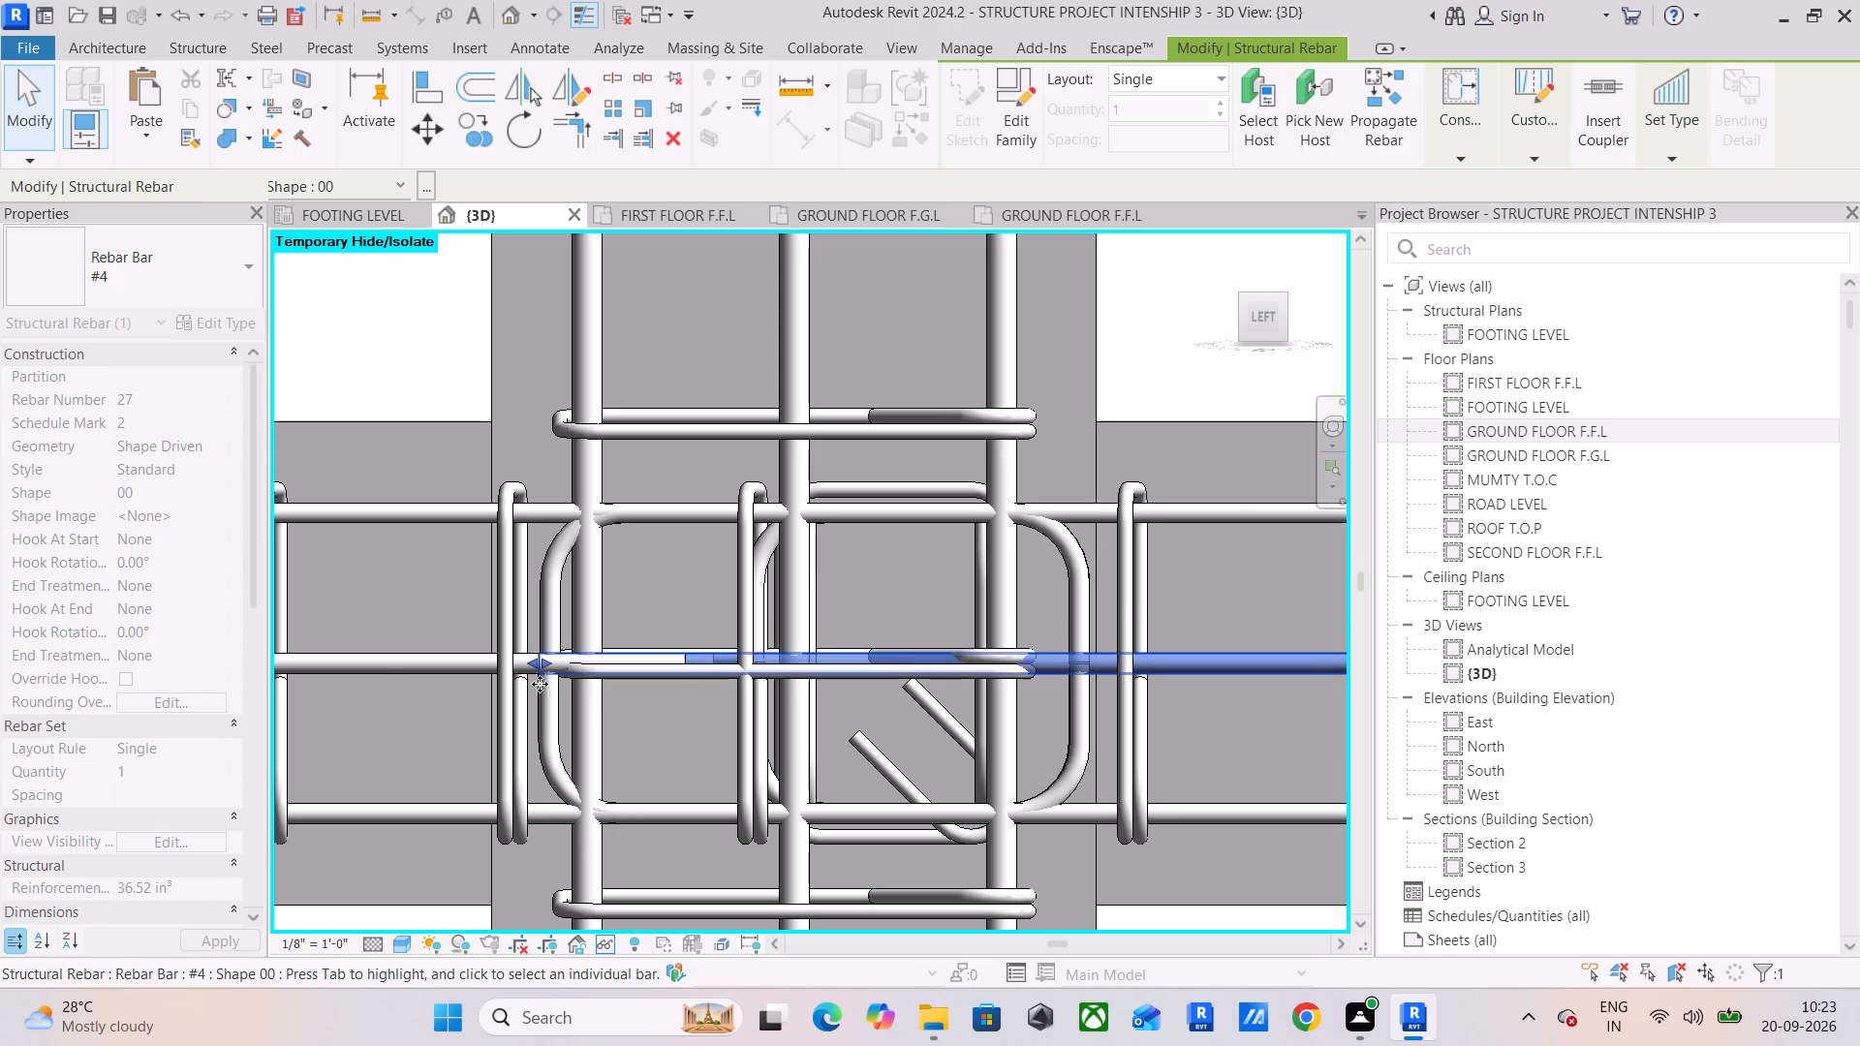
click(380, 674)
drag(695, 658, 984, 661)
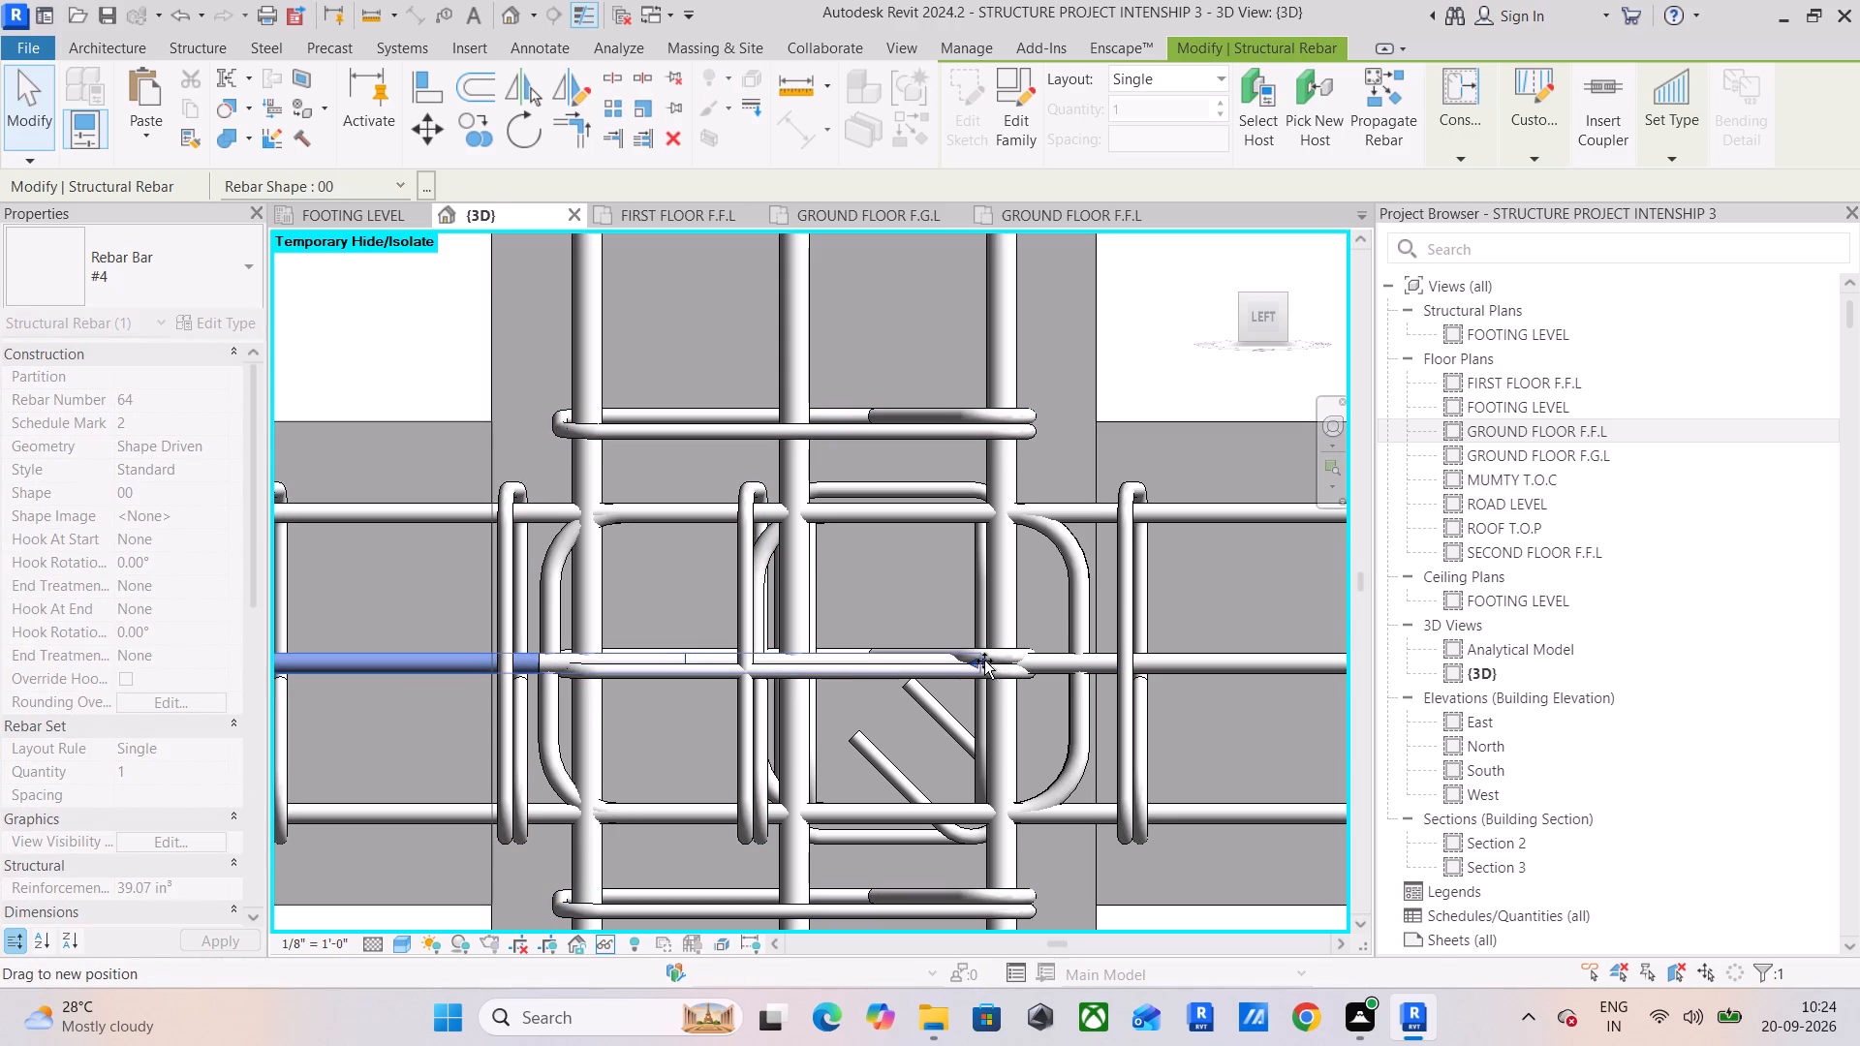
drag(984, 661, 1076, 669)
drag(1076, 669, 1086, 671)
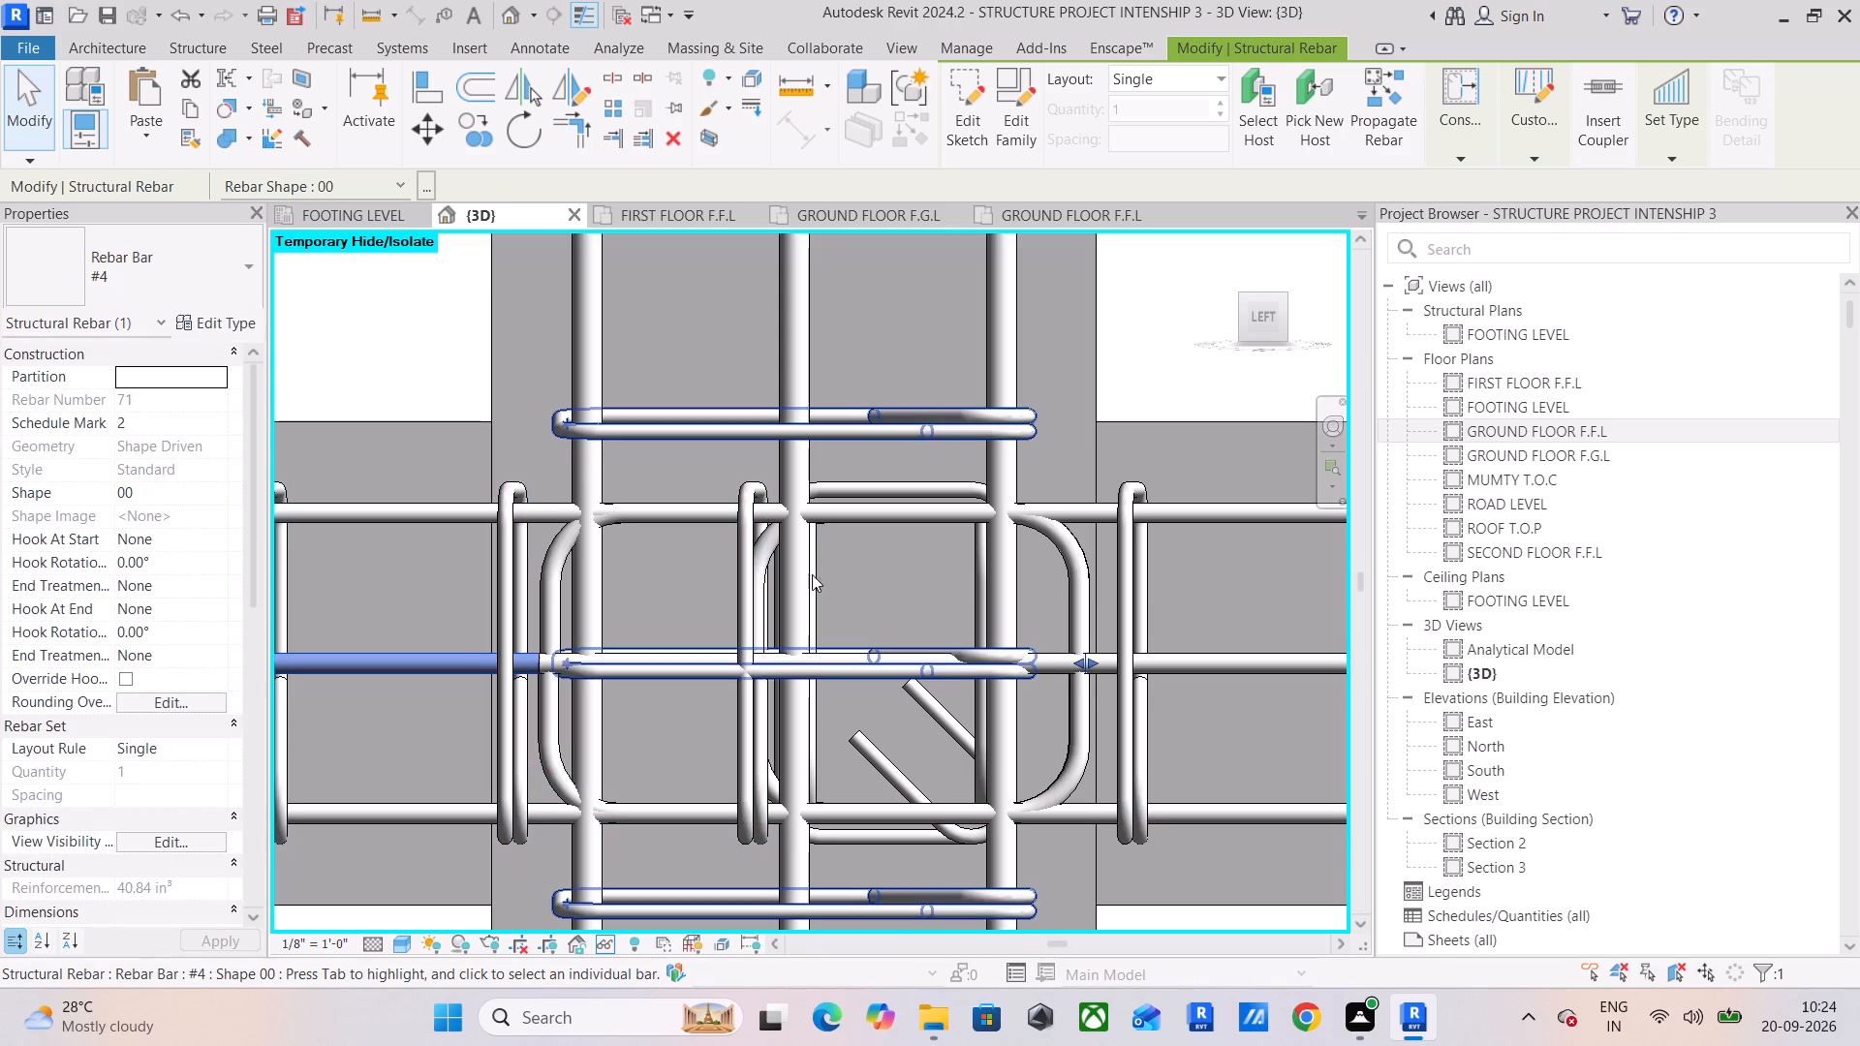
Extend the right span's rear straight mid-height #4 bar across the interior column to the hooks near its far face.
drag(1255, 323, 1251, 371)
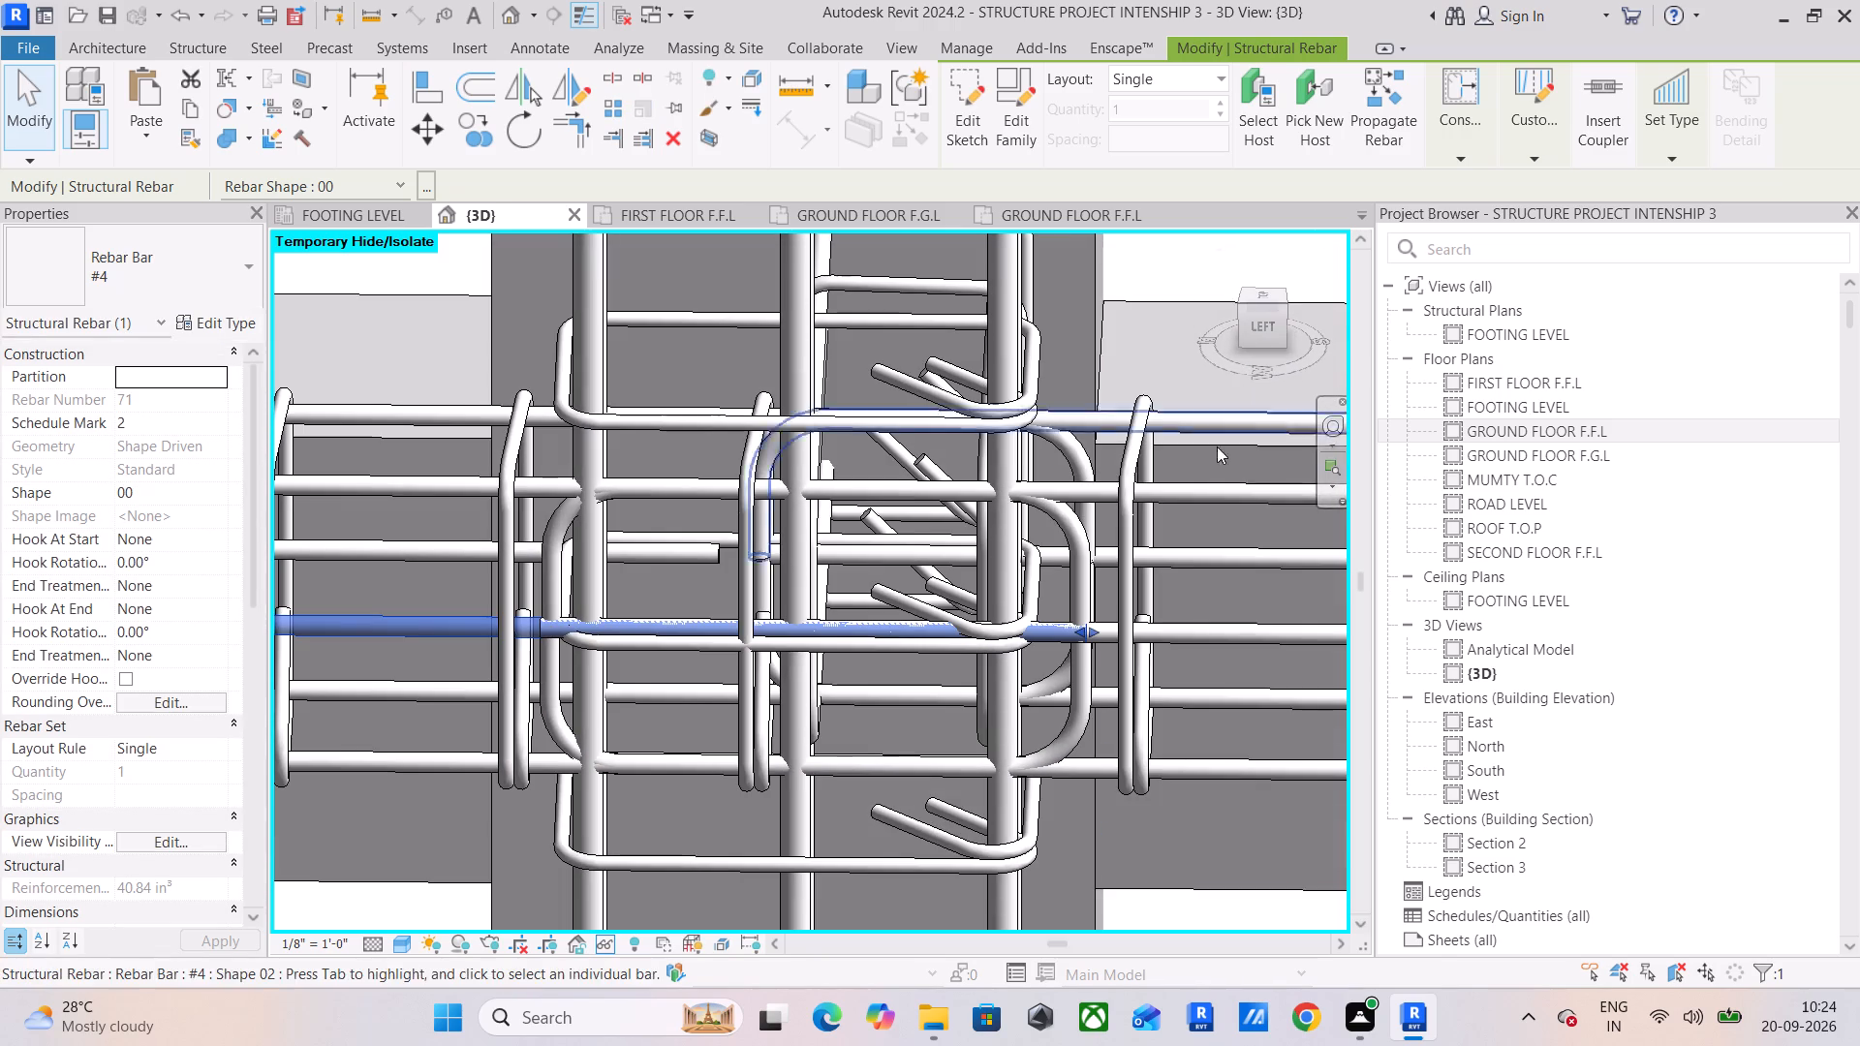
click(1185, 553)
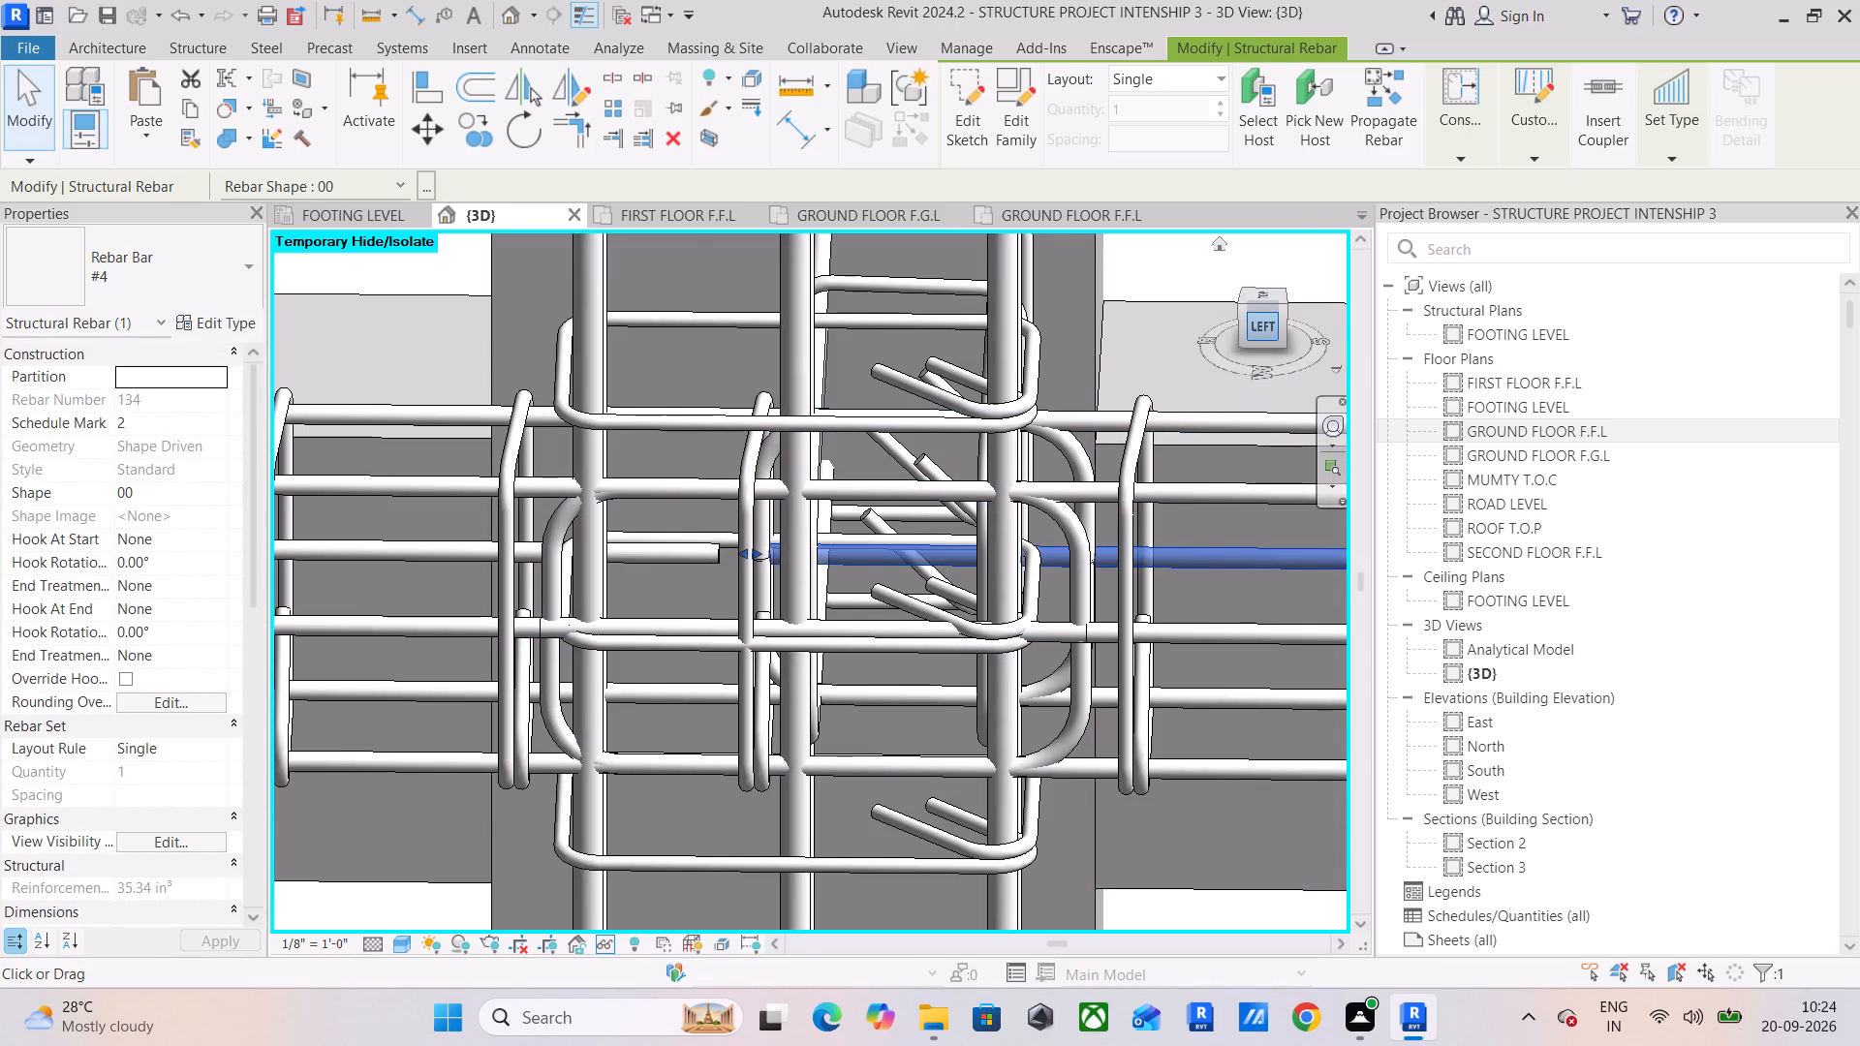
click(1258, 327)
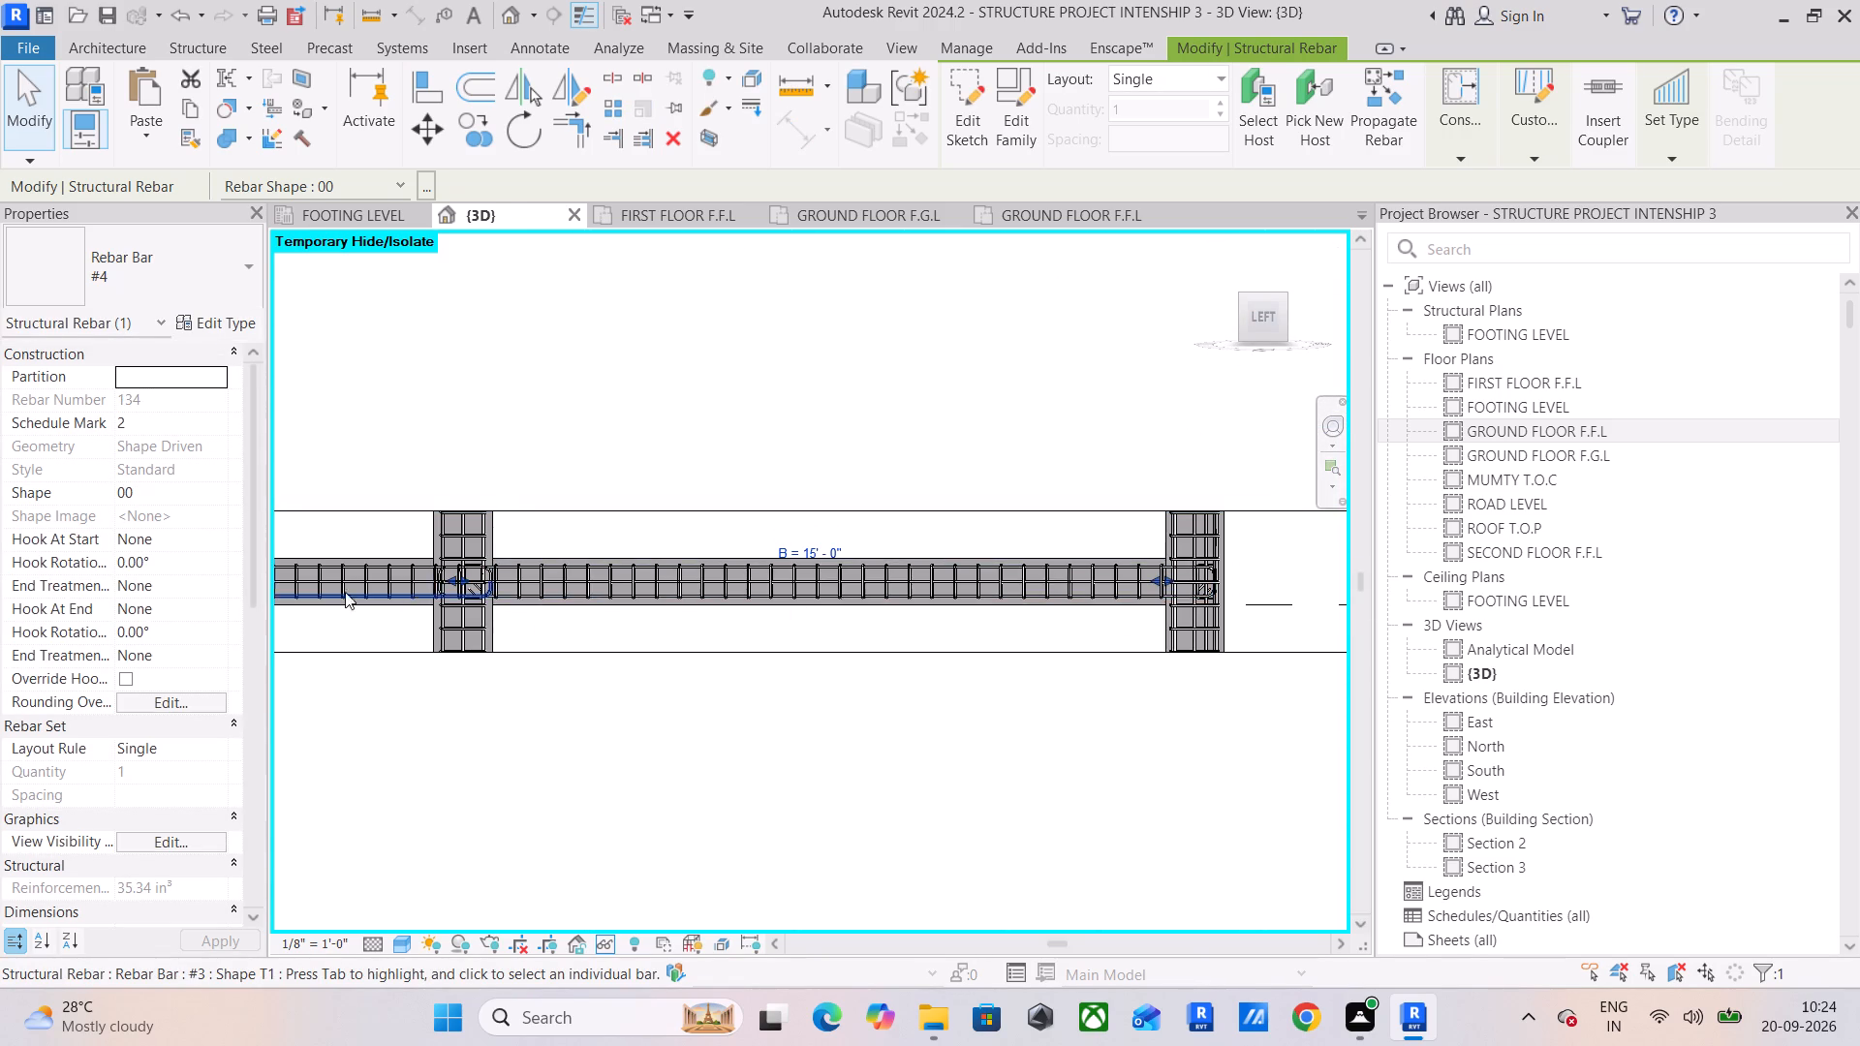
scroll(441, 556, up, 10)
scroll(459, 659, up, 5)
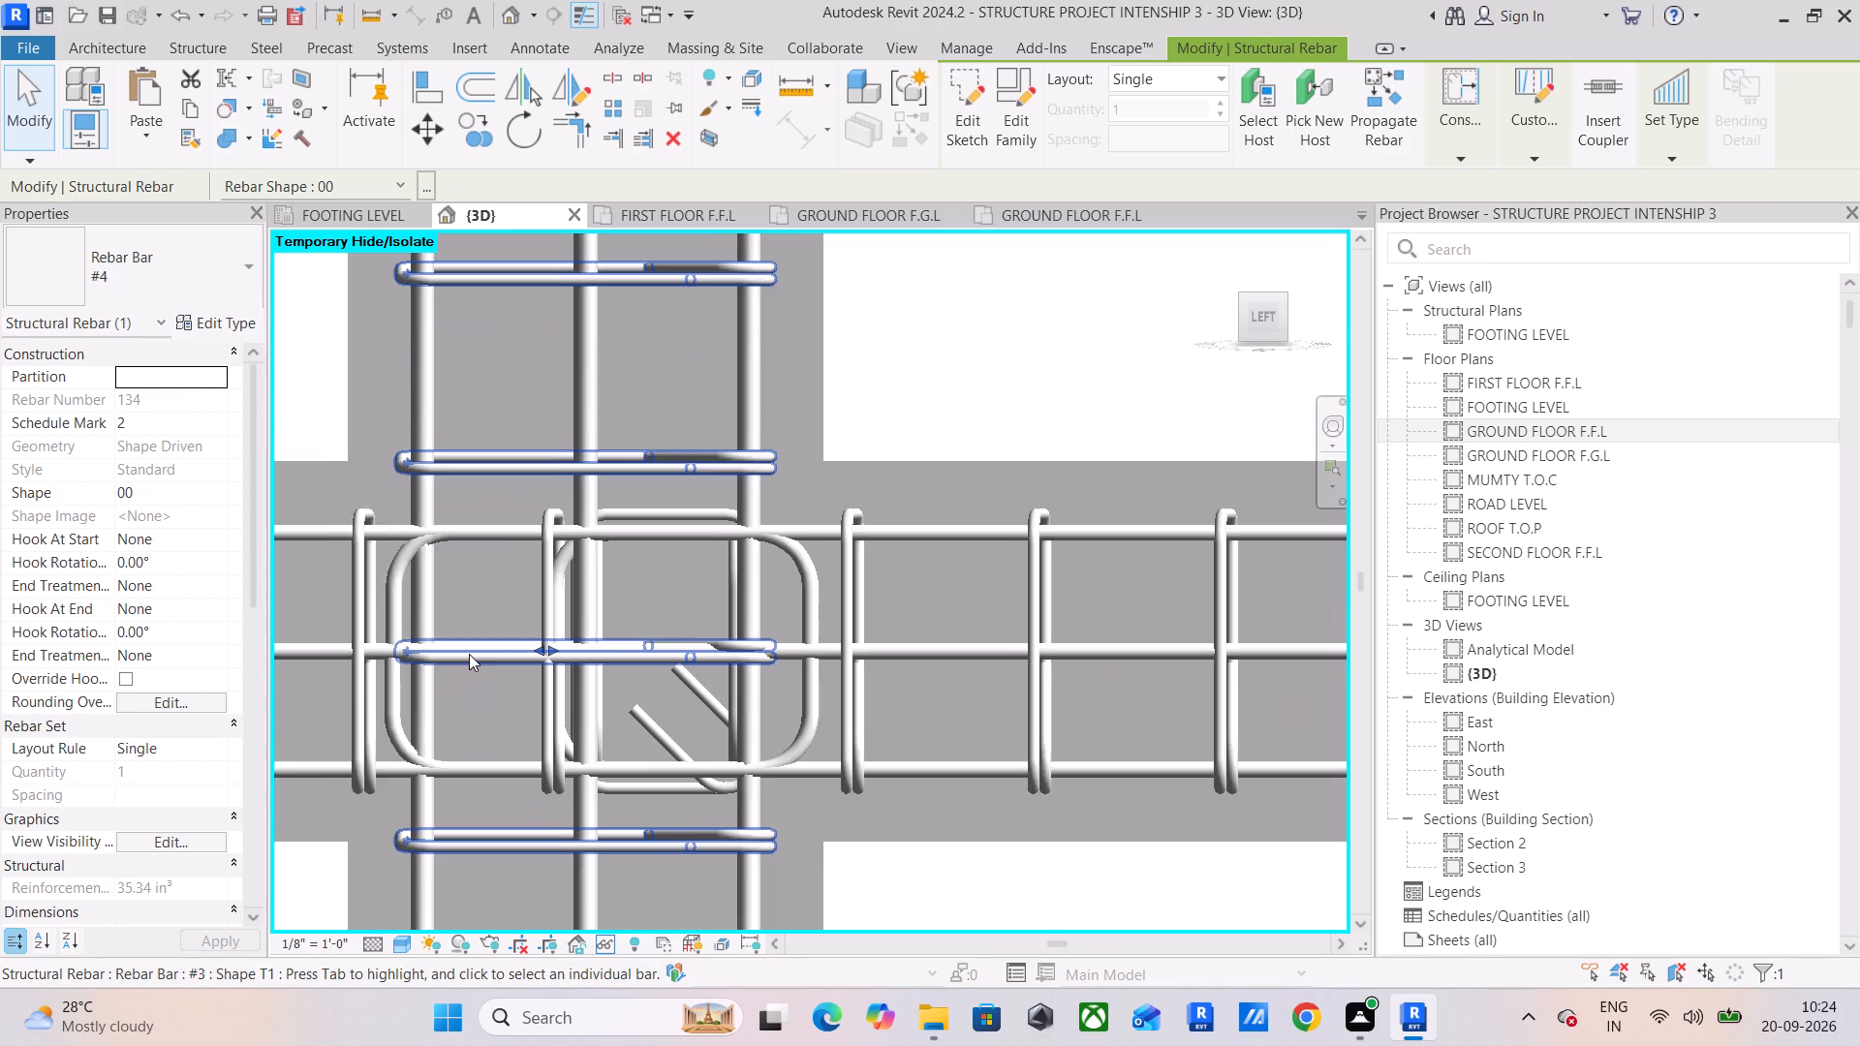
middle_drag(469, 654, 562, 655)
scroll(564, 655, up, 5)
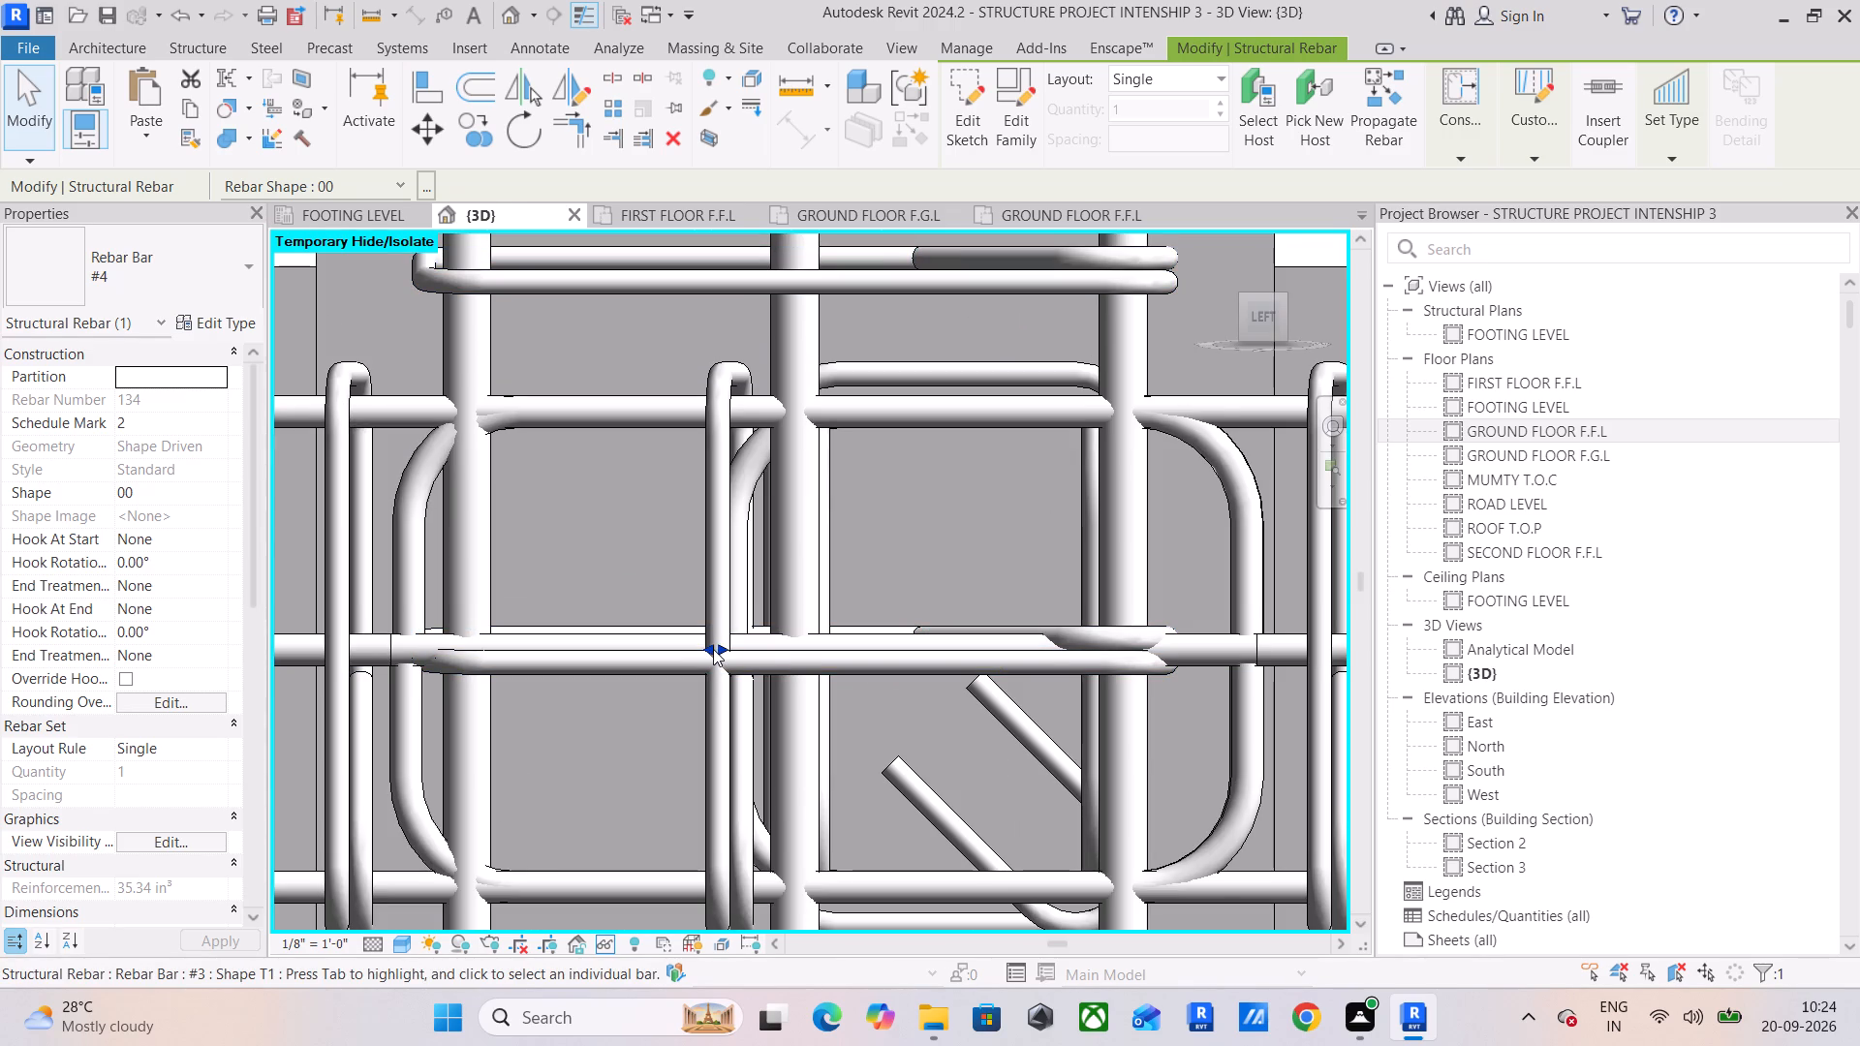
drag(708, 648, 452, 663)
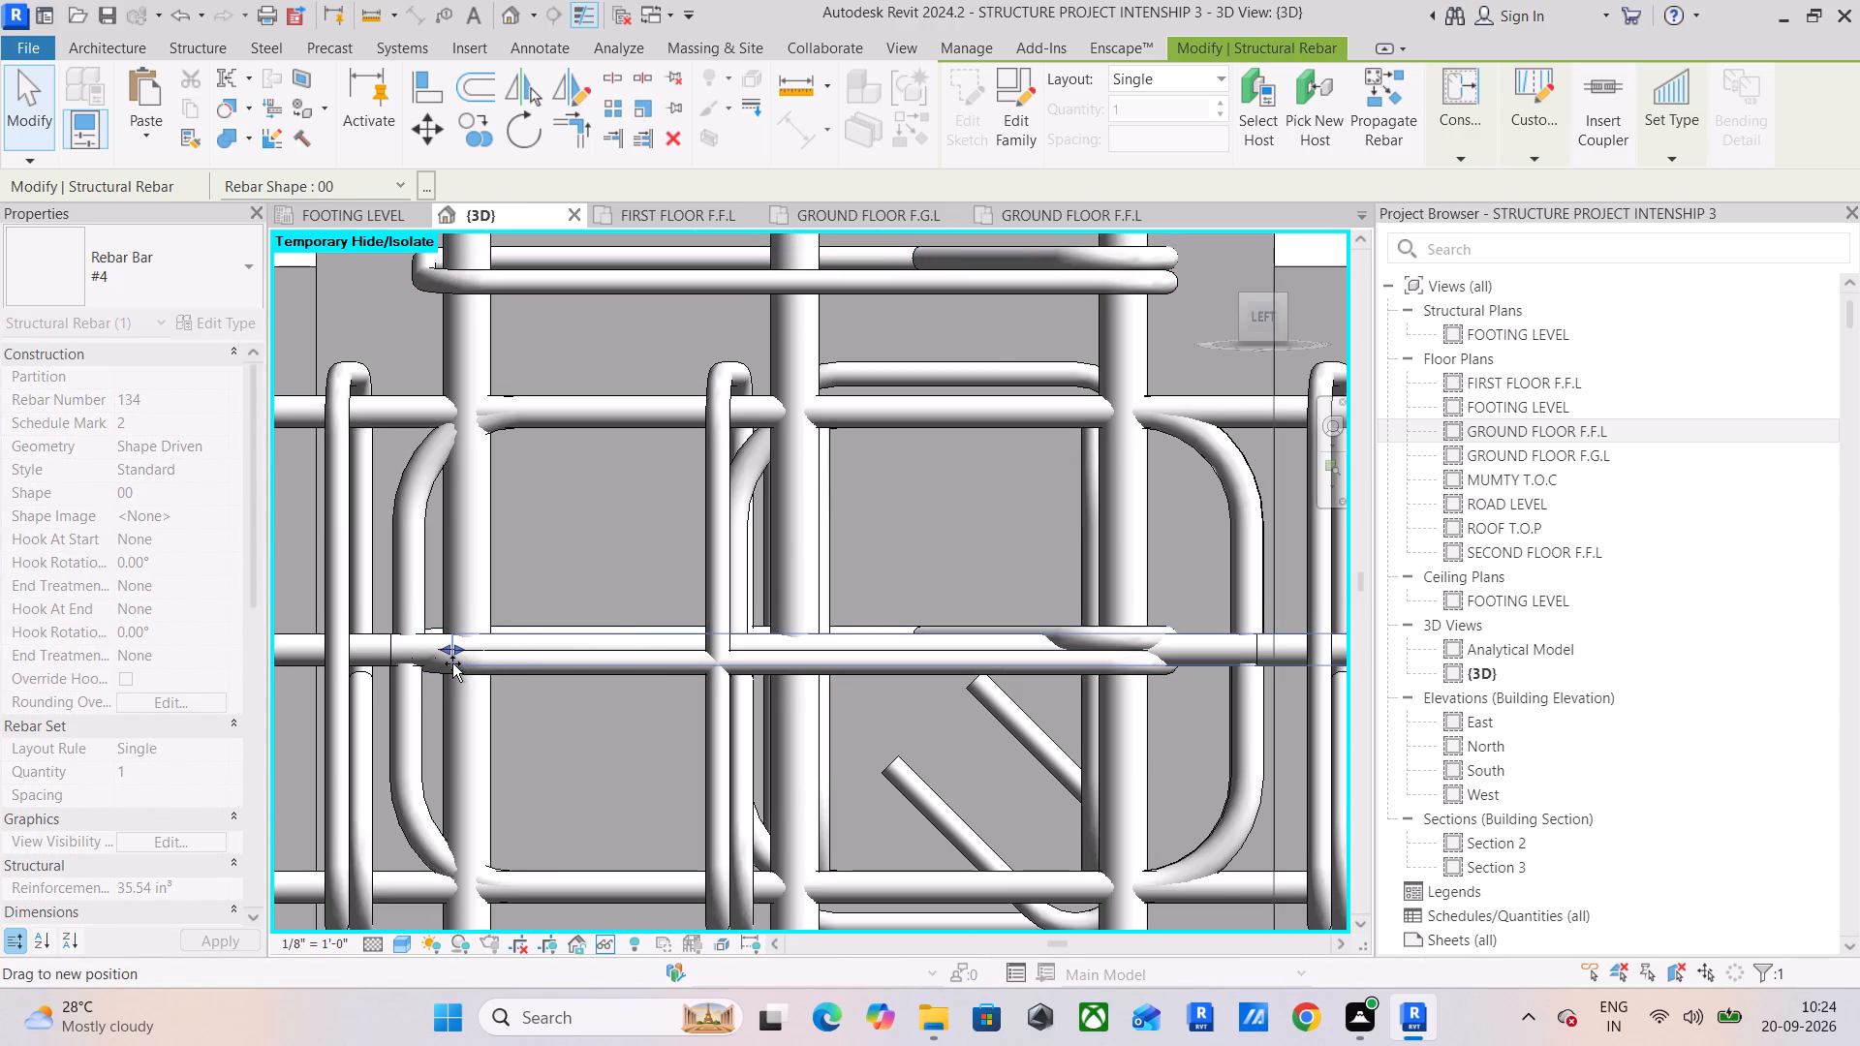
drag(452, 663, 395, 675)
drag(395, 675, 391, 680)
Extend the left span's rear straight mid-height #4 bar across the interior column to the hooks near its far face.
scroll(467, 666, down, 6)
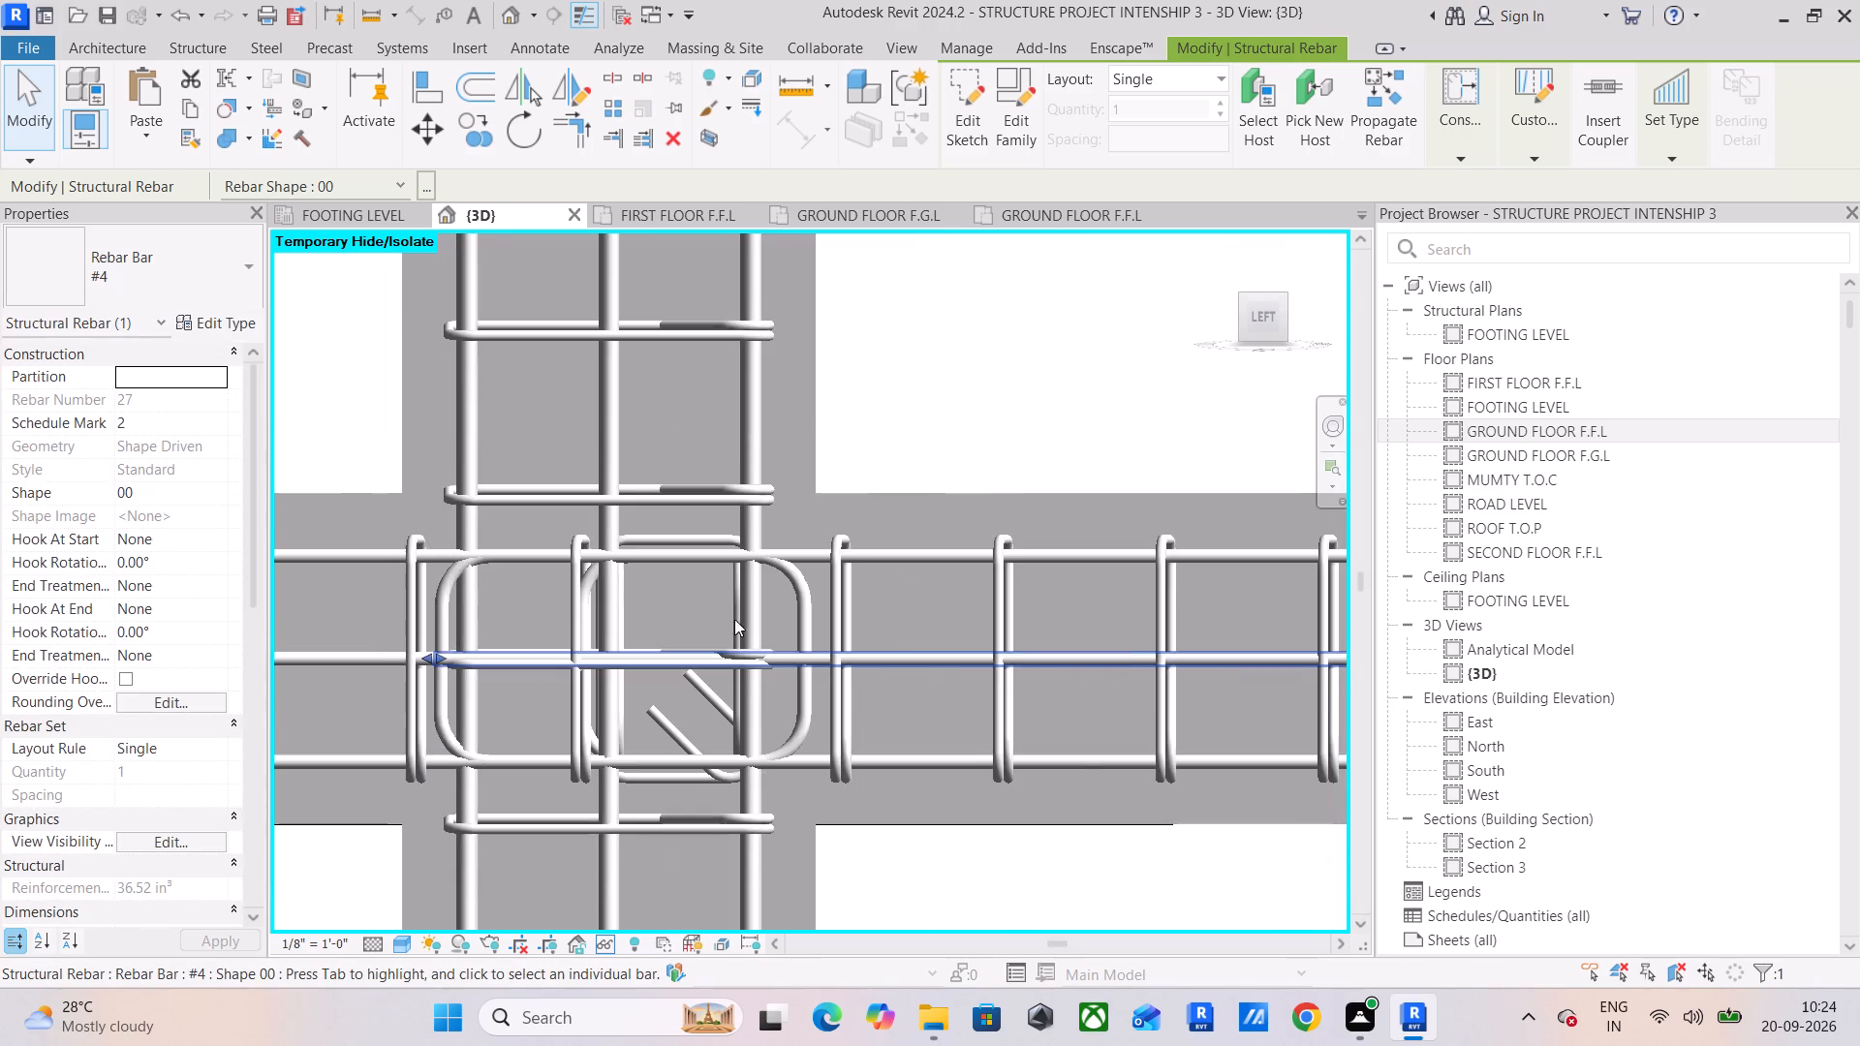
drag(1261, 319, 1261, 371)
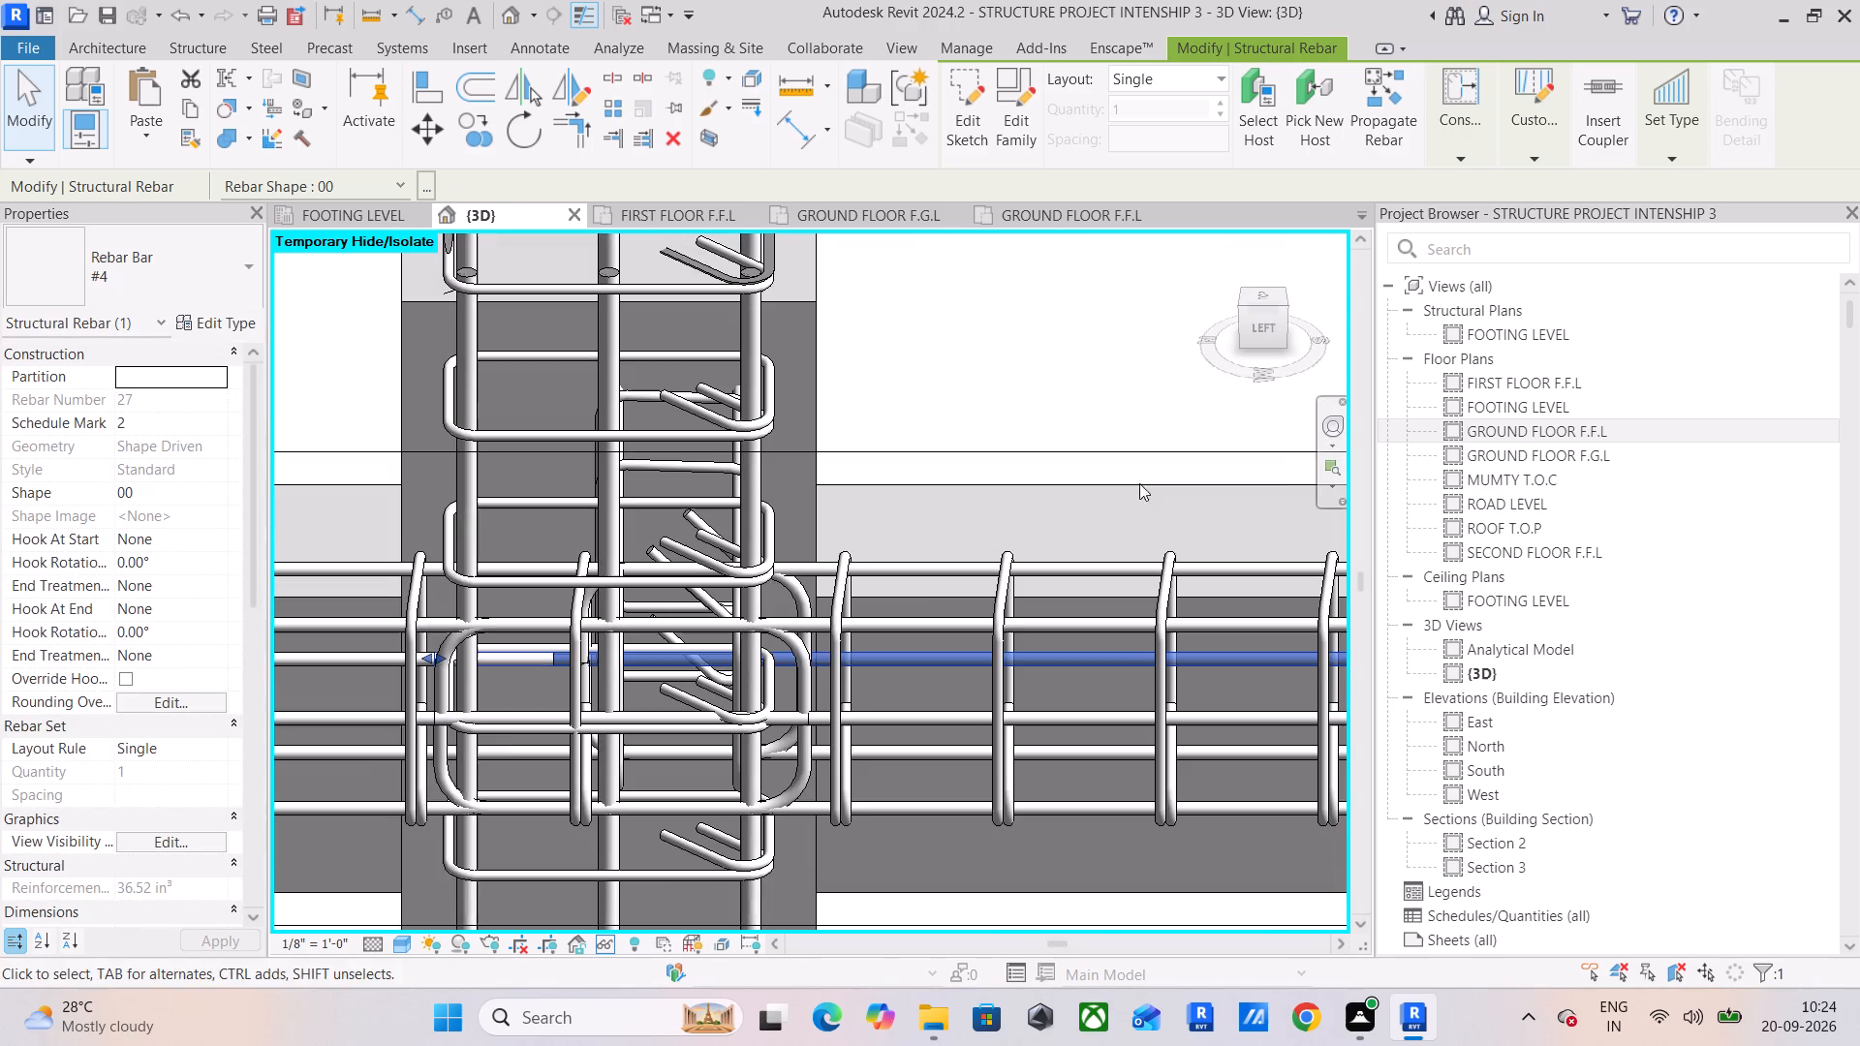
click(325, 663)
middle_drag(449, 743, 527, 725)
click(1252, 335)
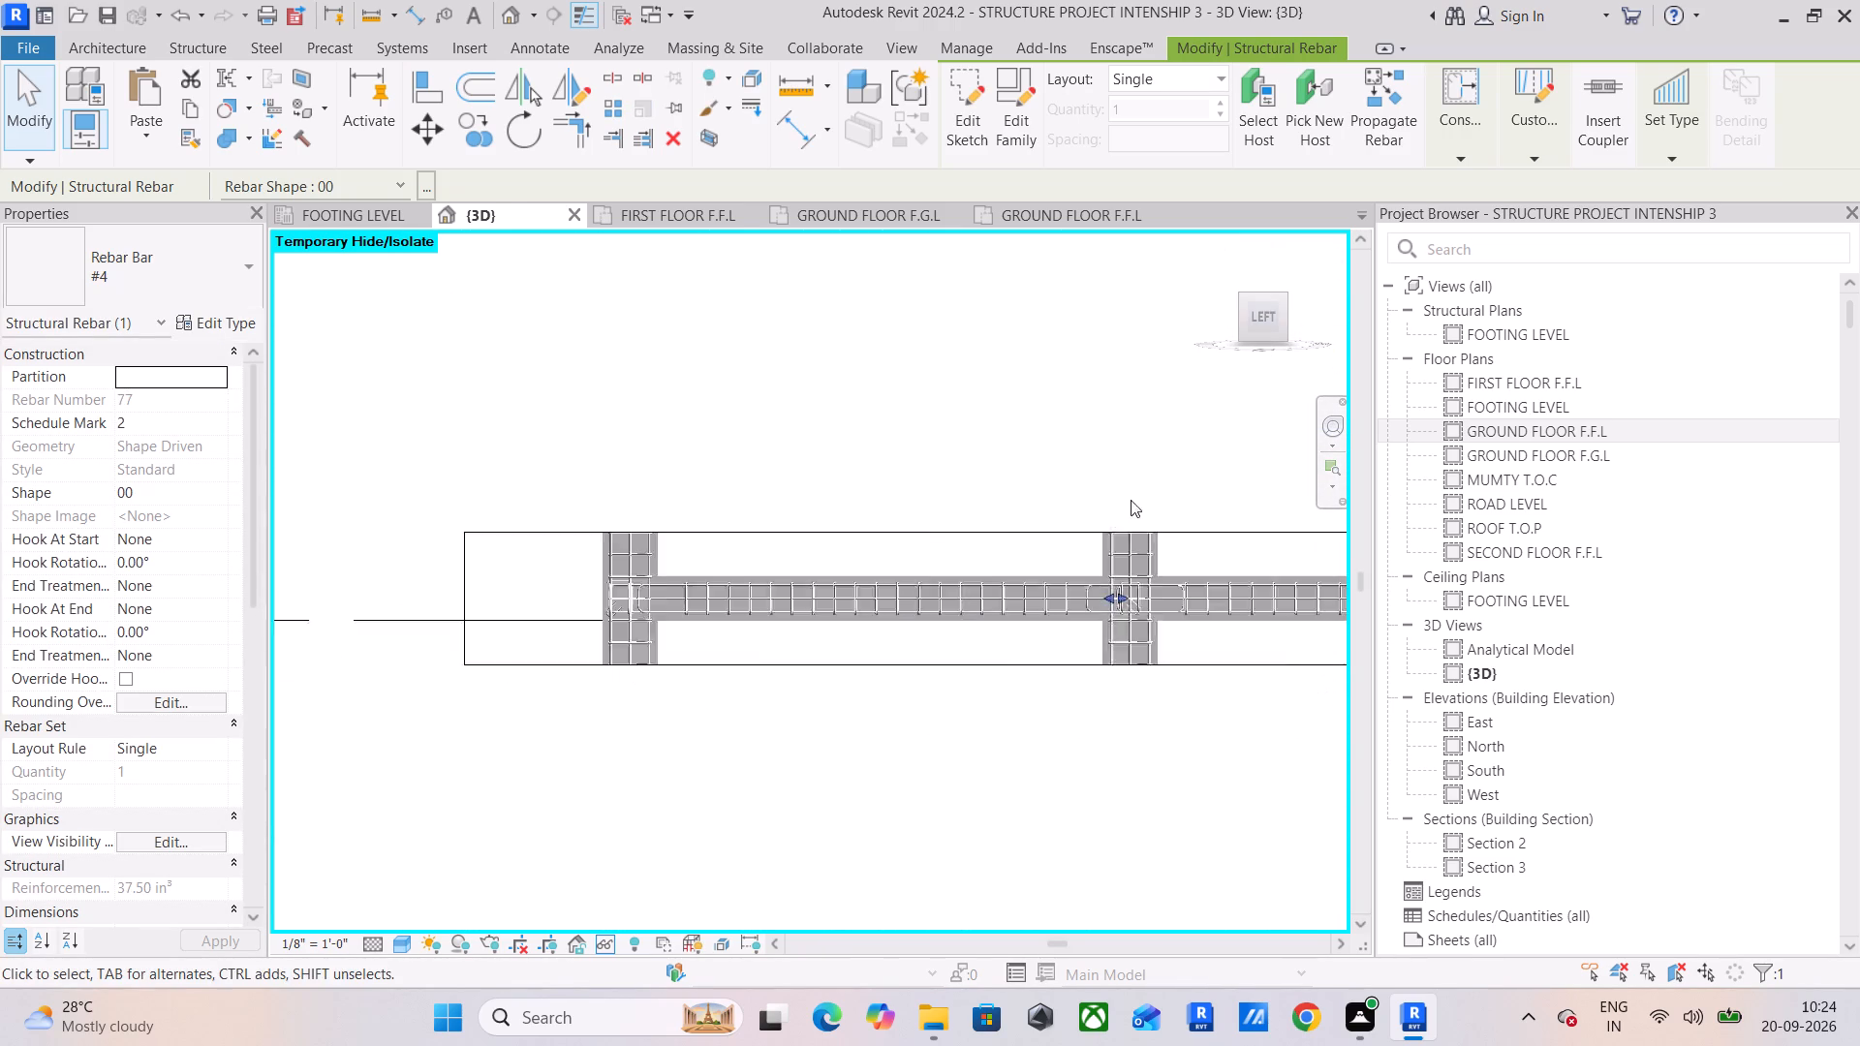
scroll(1180, 592, up, 10)
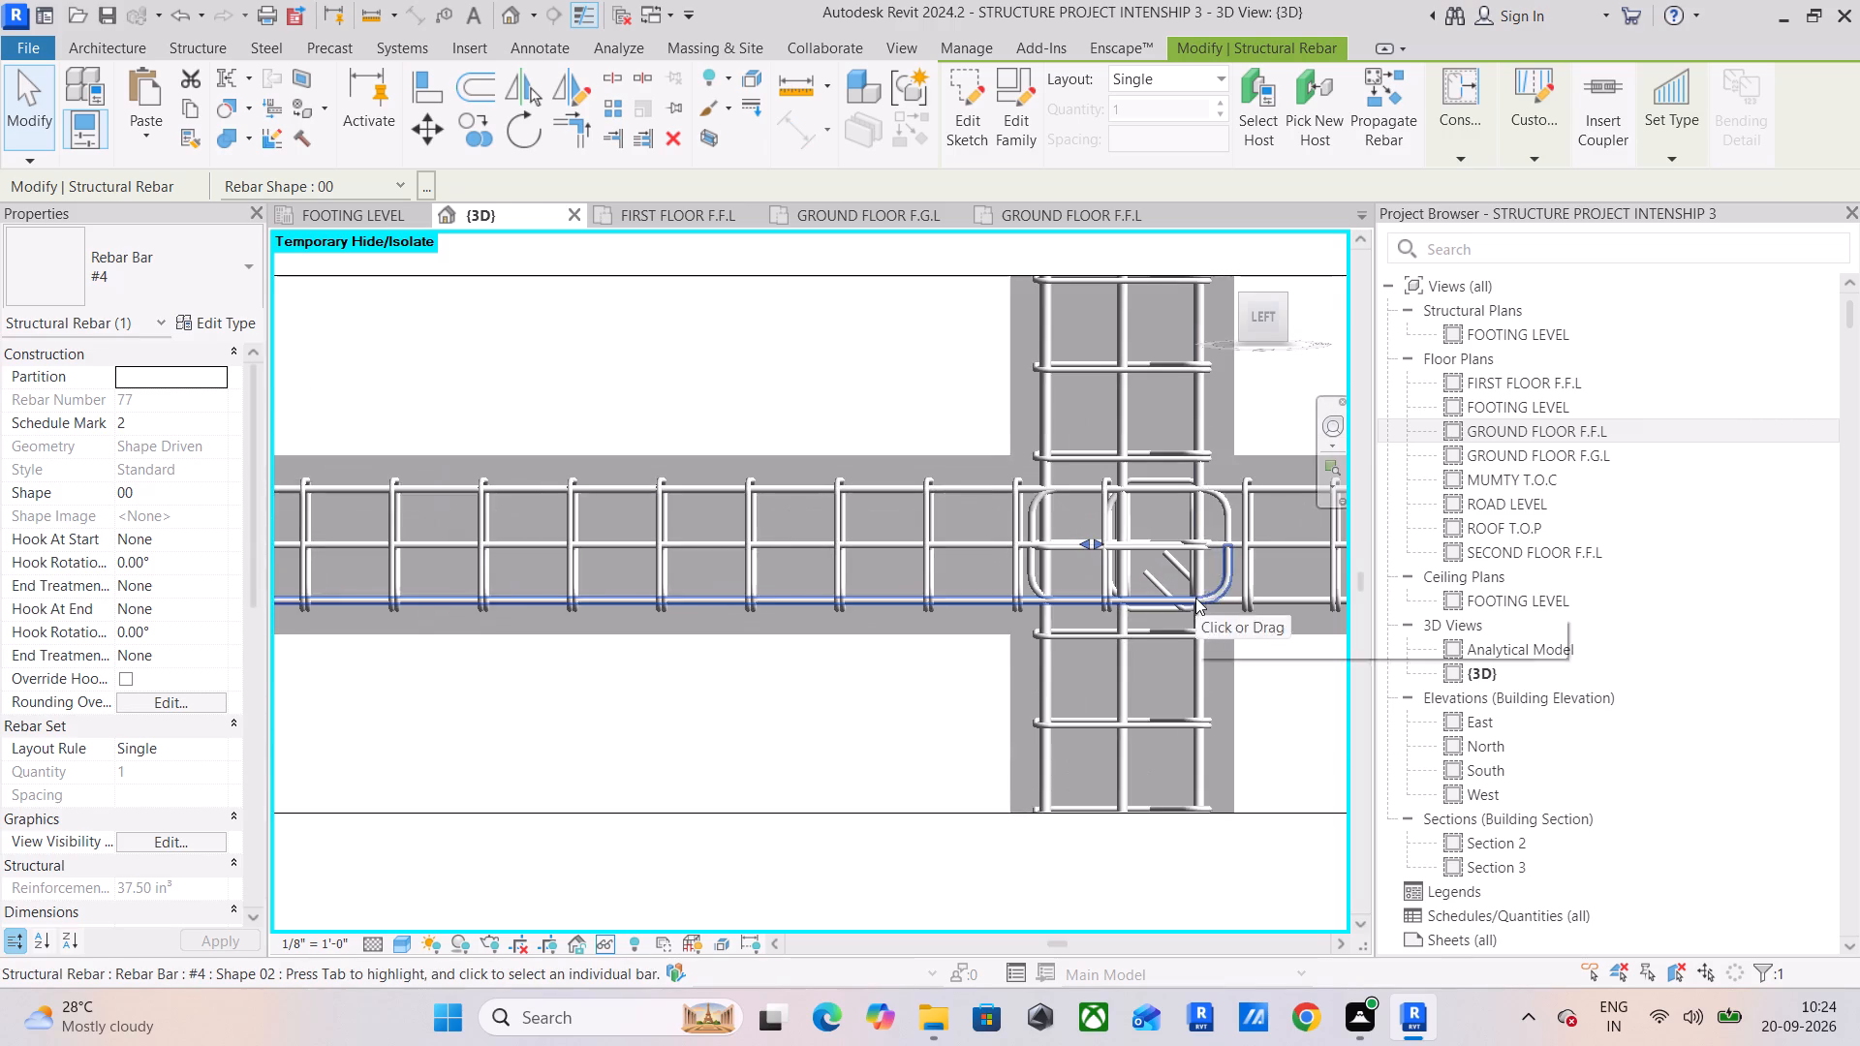
middle_drag(1195, 597, 892, 613)
scroll(817, 537, up, 4)
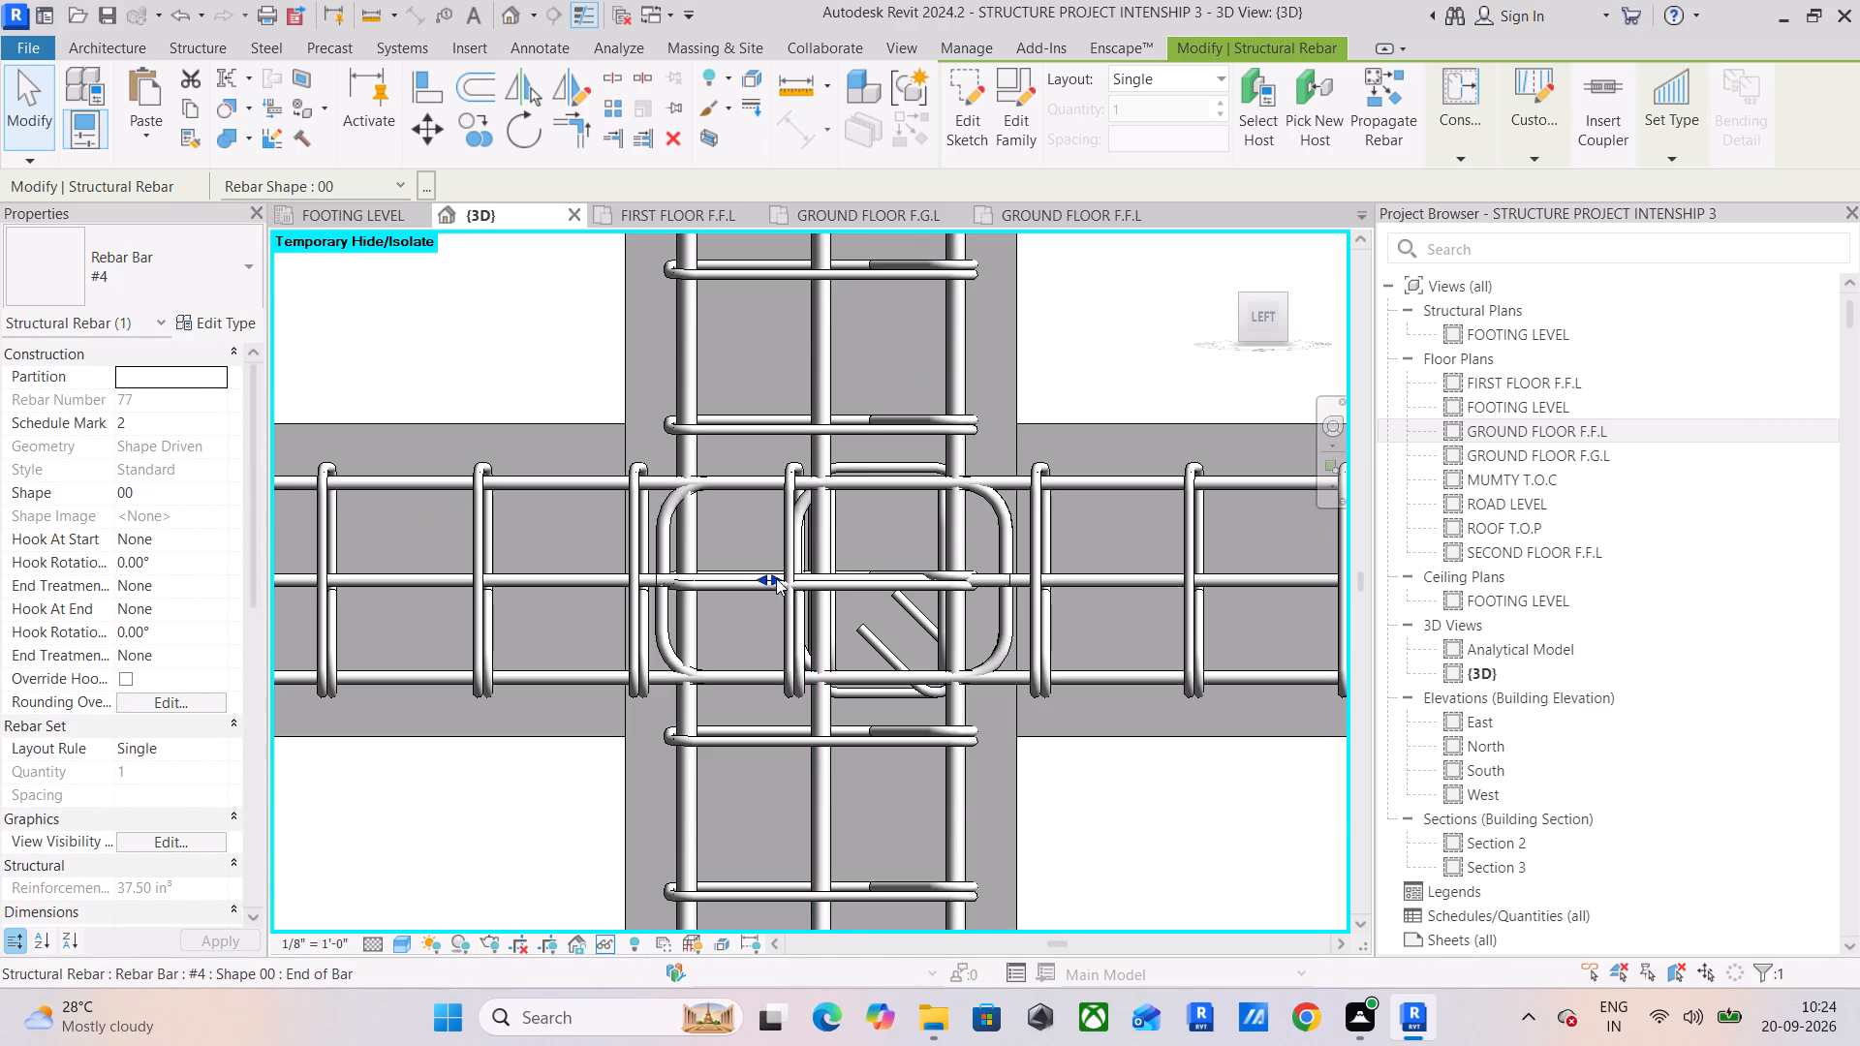
drag(776, 578, 967, 597)
scroll(971, 597, up, 10)
drag(963, 531, 974, 531)
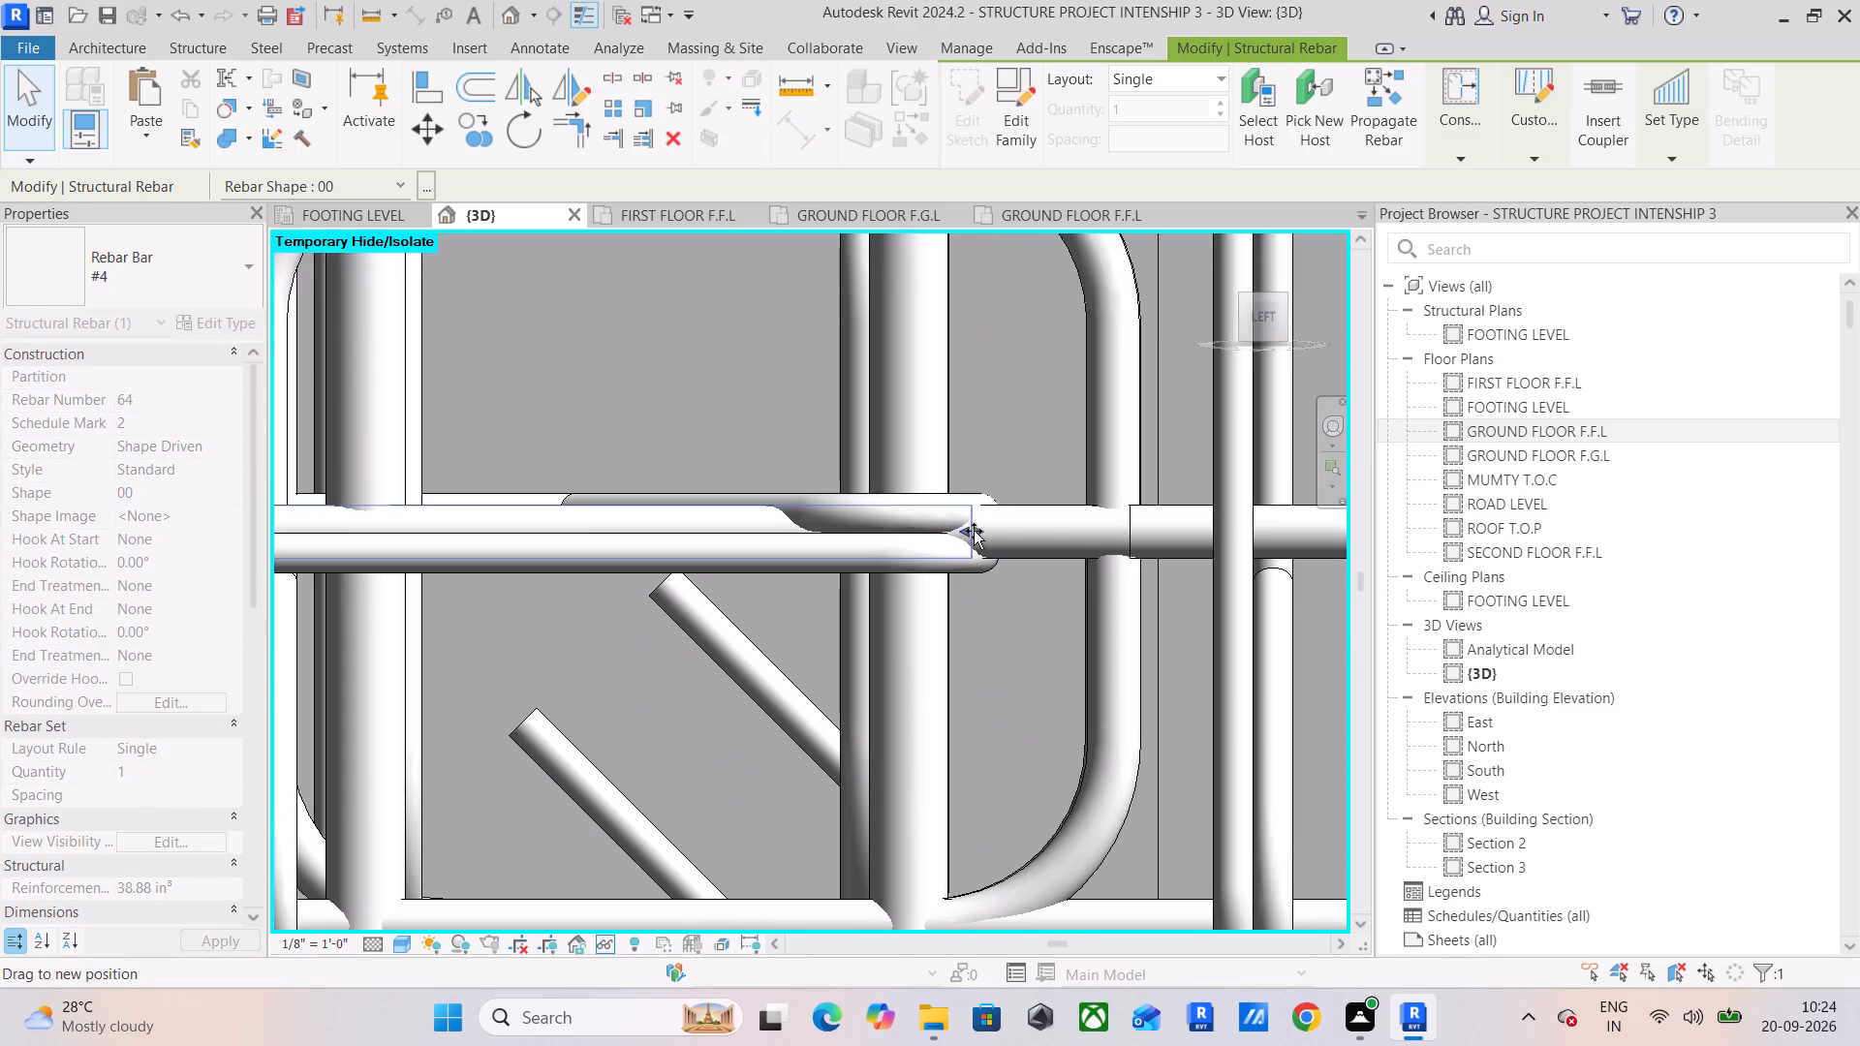
drag(974, 531, 1131, 531)
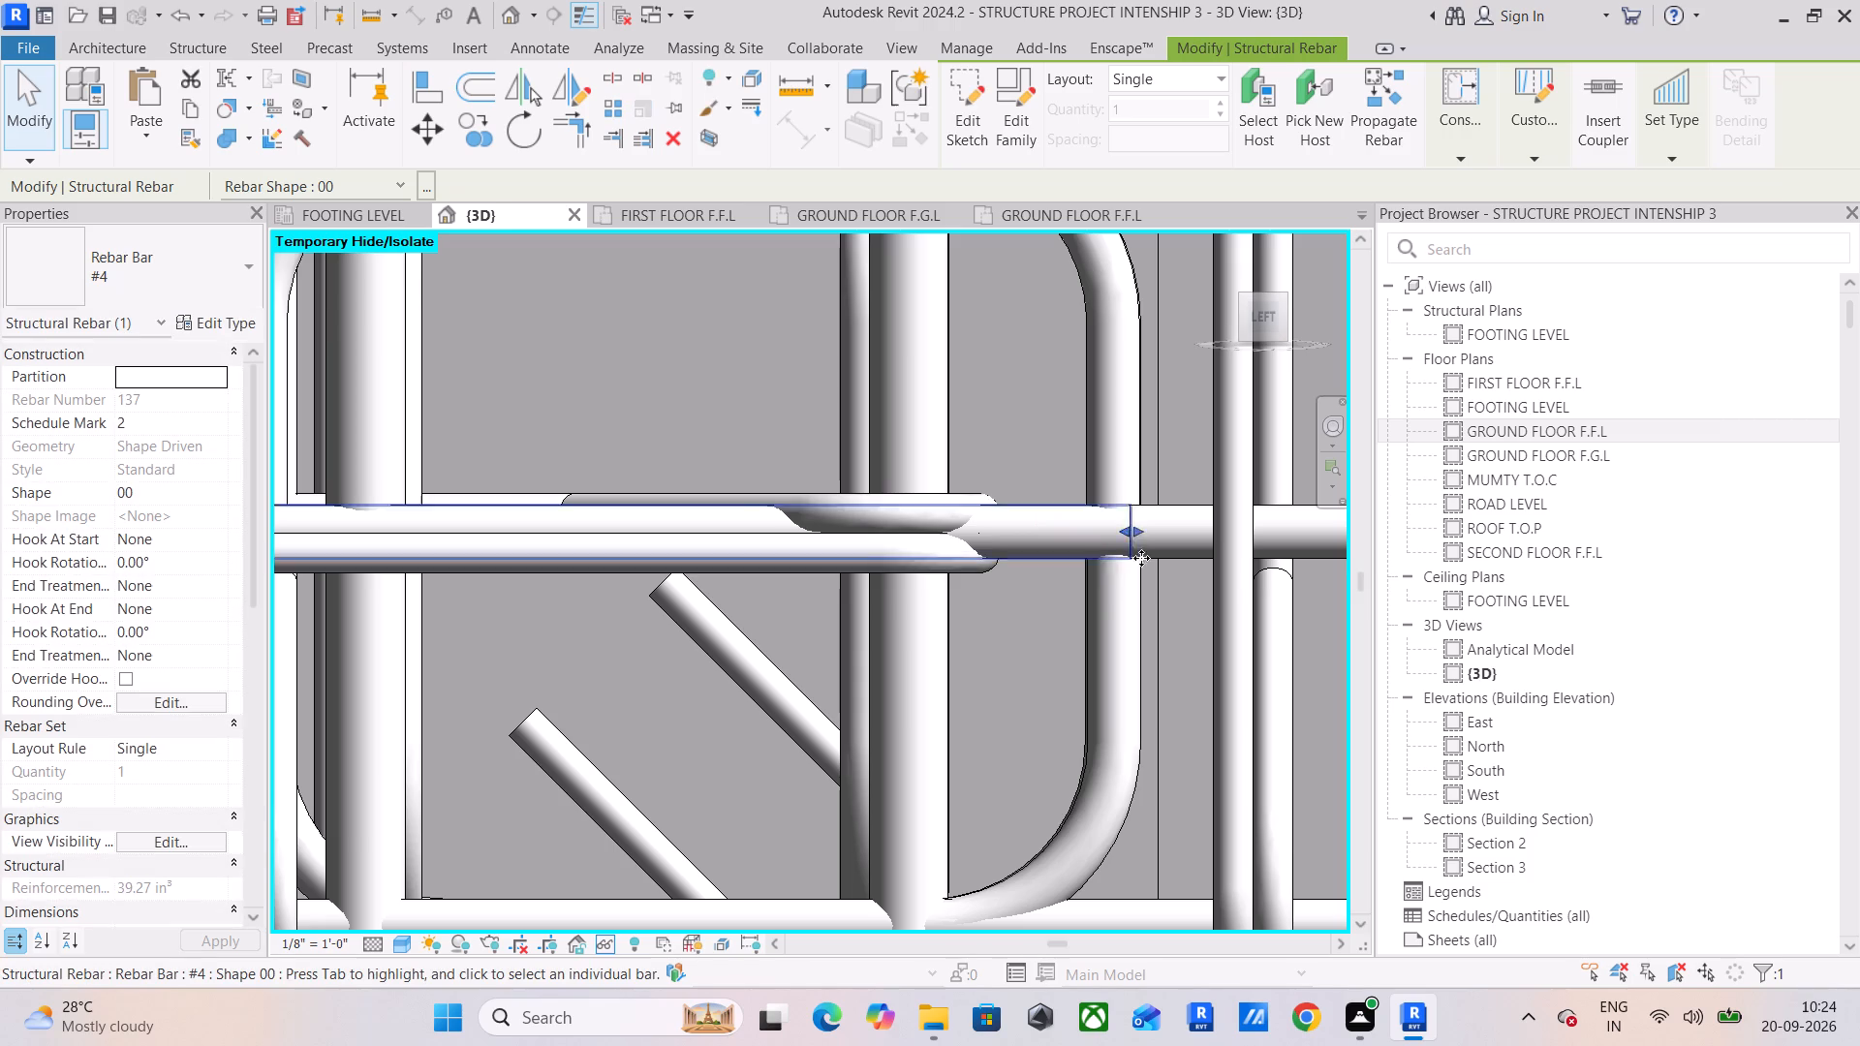
Pull the left span's #3 stirrup set (shape T1) back out of the interior column so it ends just outside the column face.
scroll(1149, 586, down, 5)
click(1253, 561)
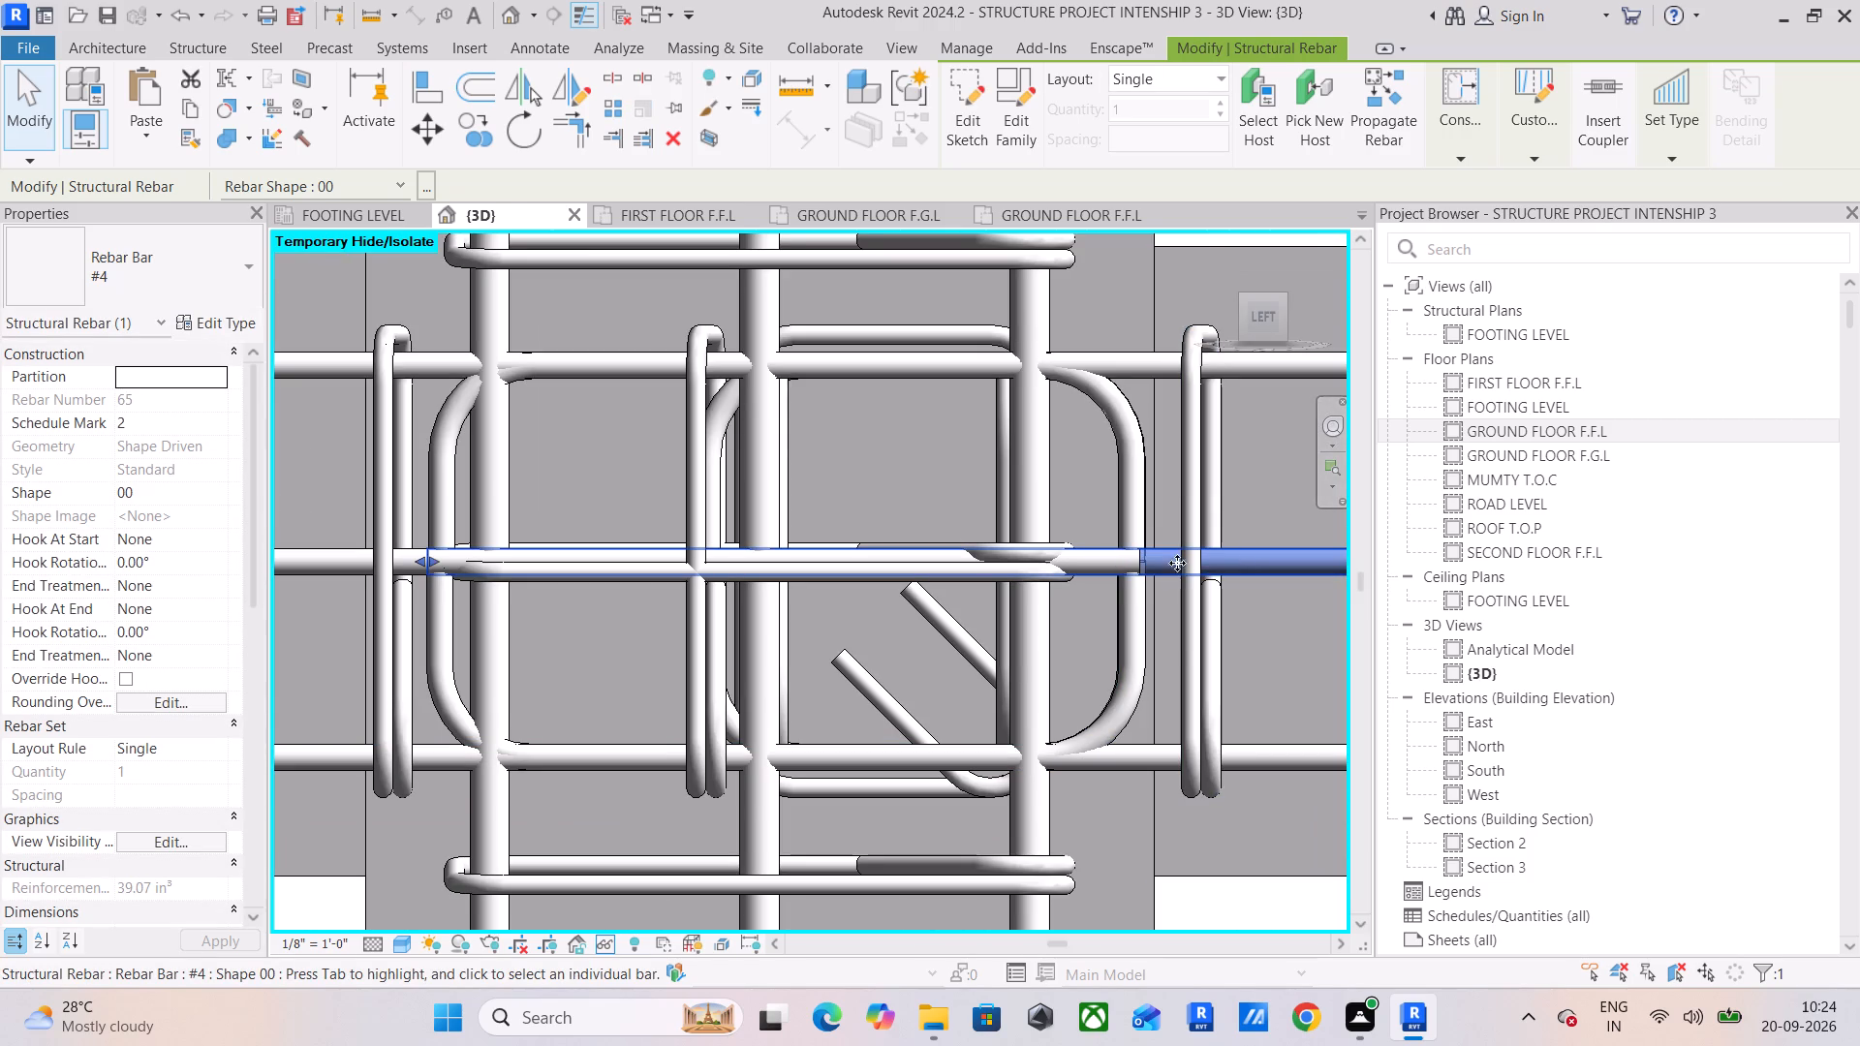
click(1270, 316)
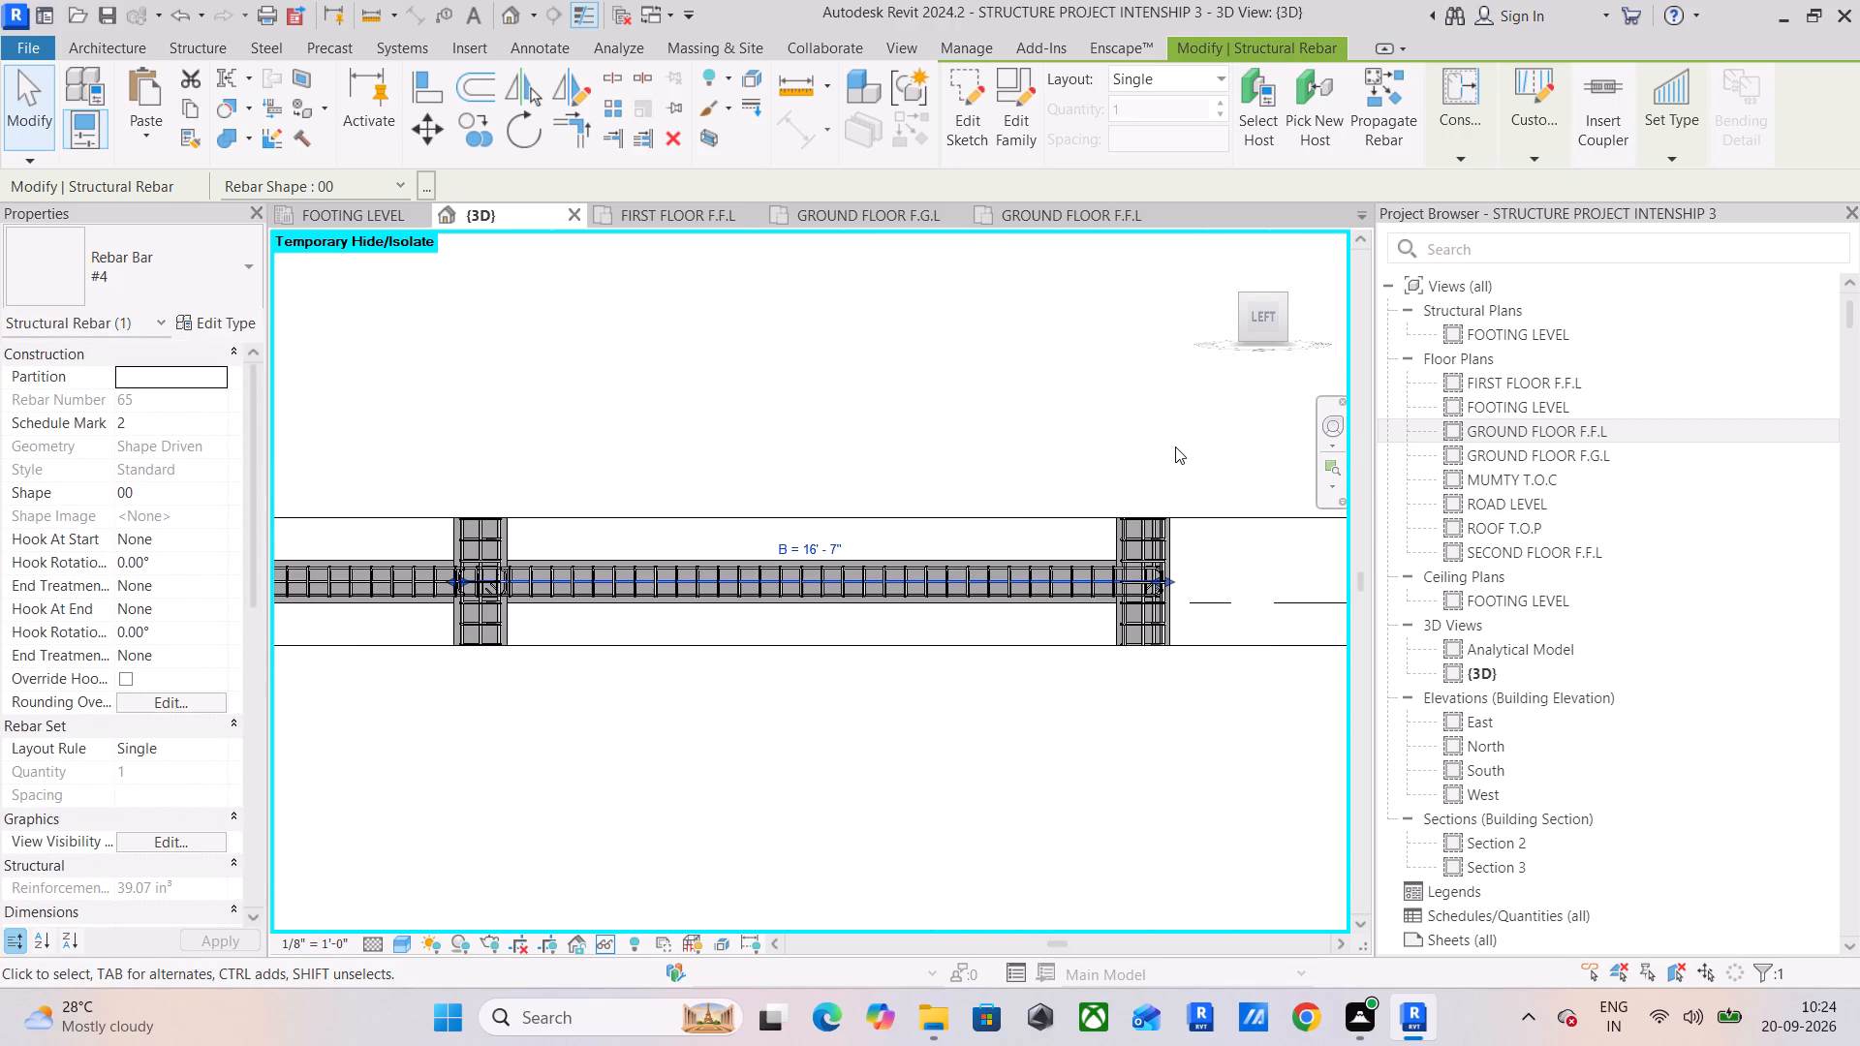
middle_drag(412, 578, 613, 608)
scroll(657, 598, up, 8)
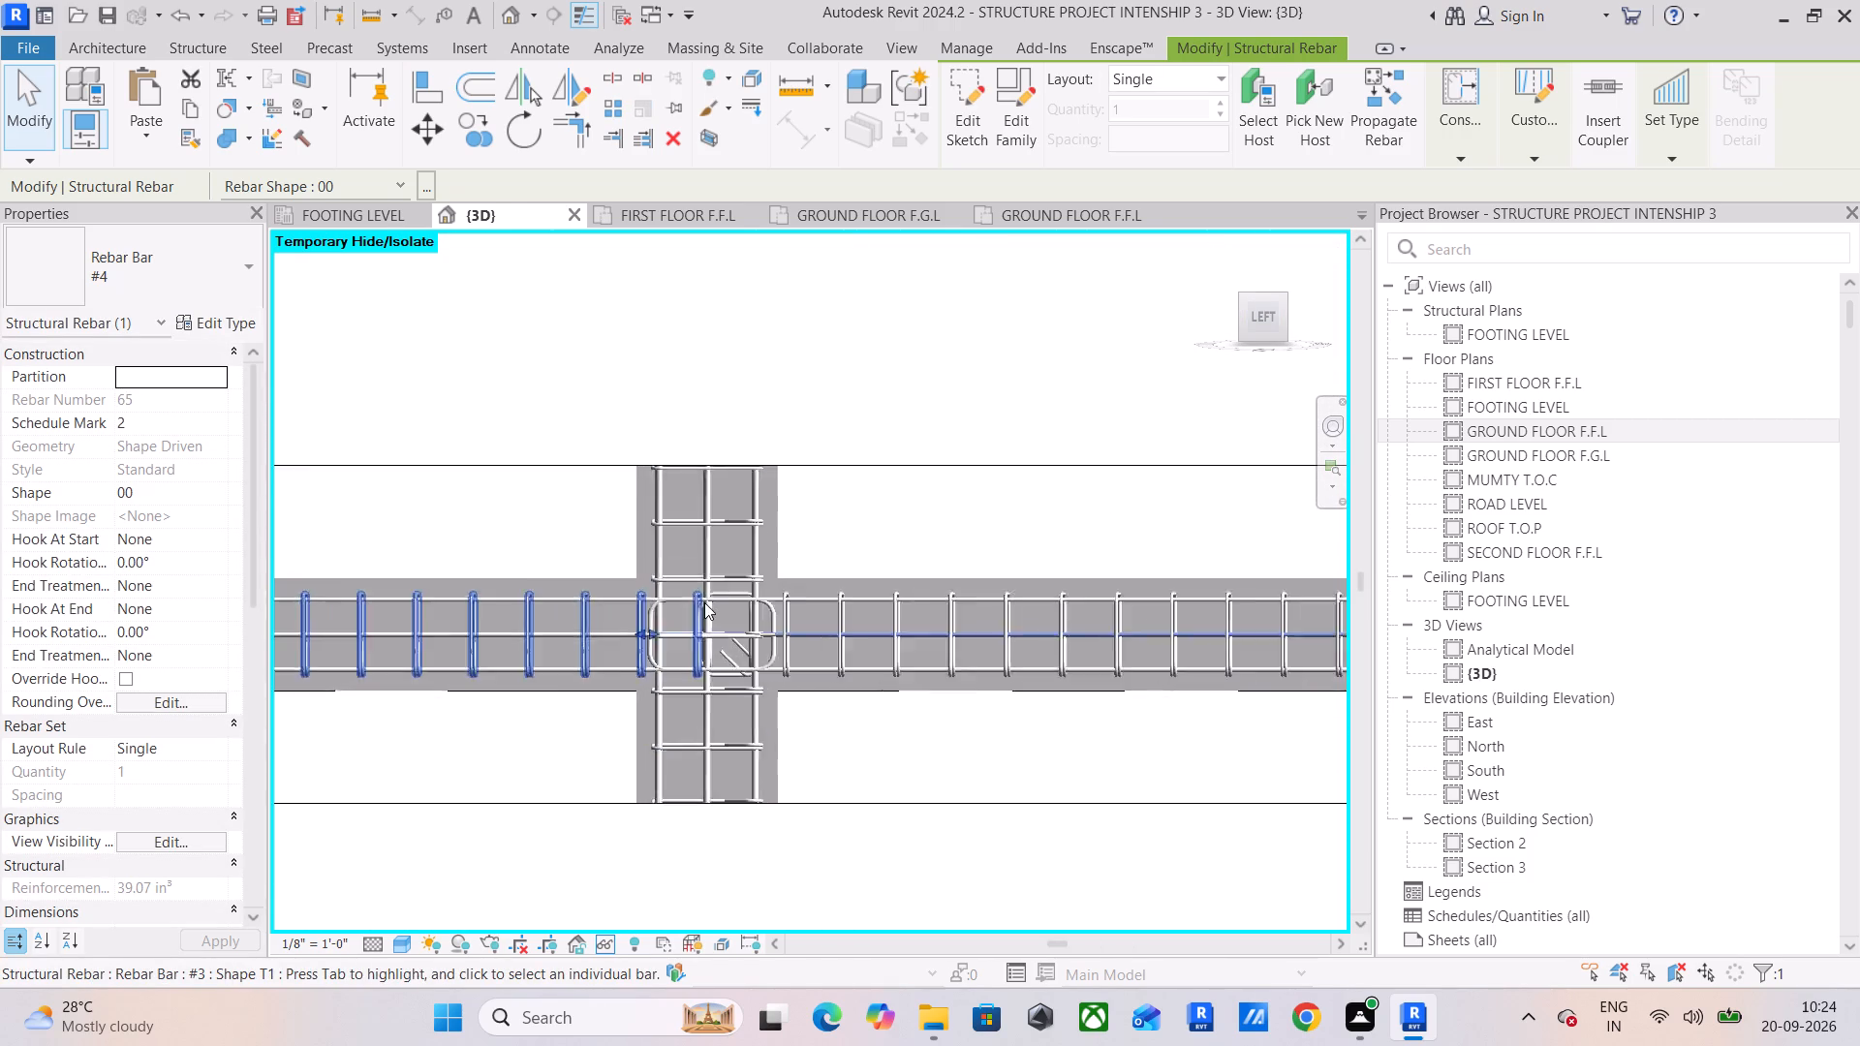
scroll(704, 602, up, 8)
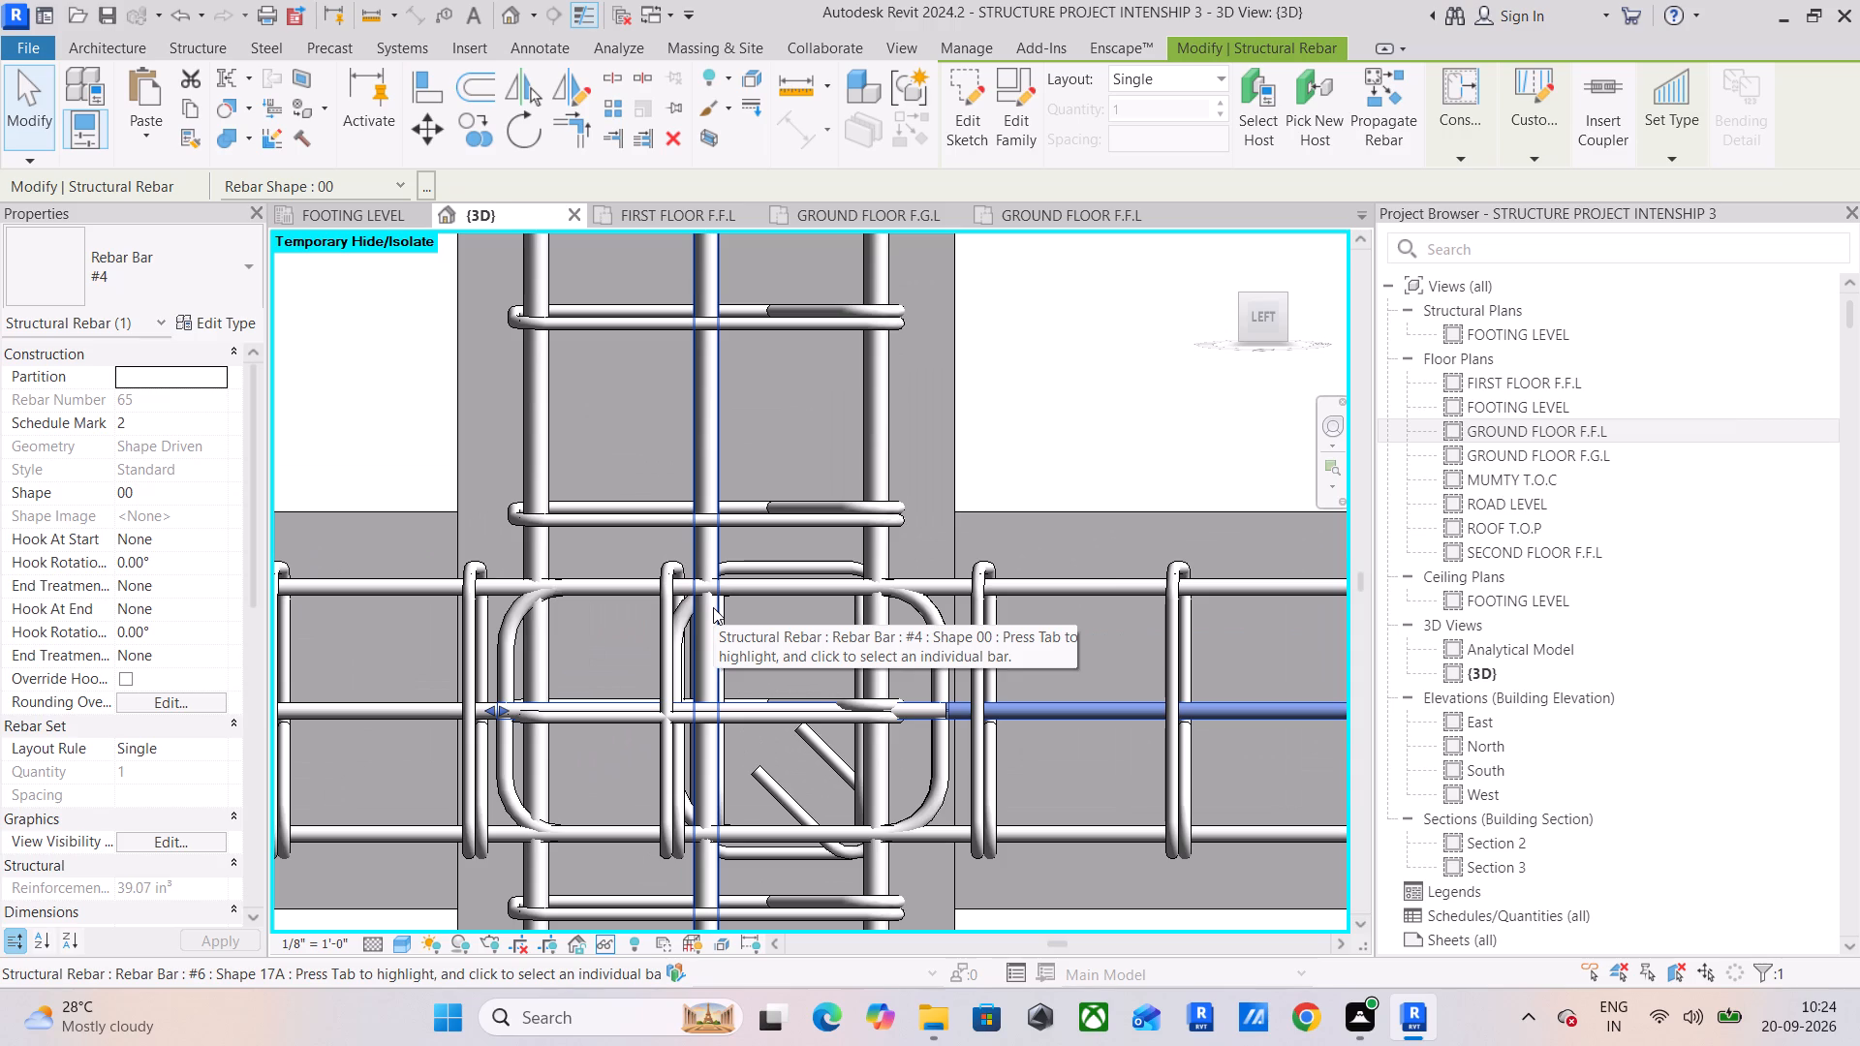
click(662, 637)
scroll(662, 637, down, 7)
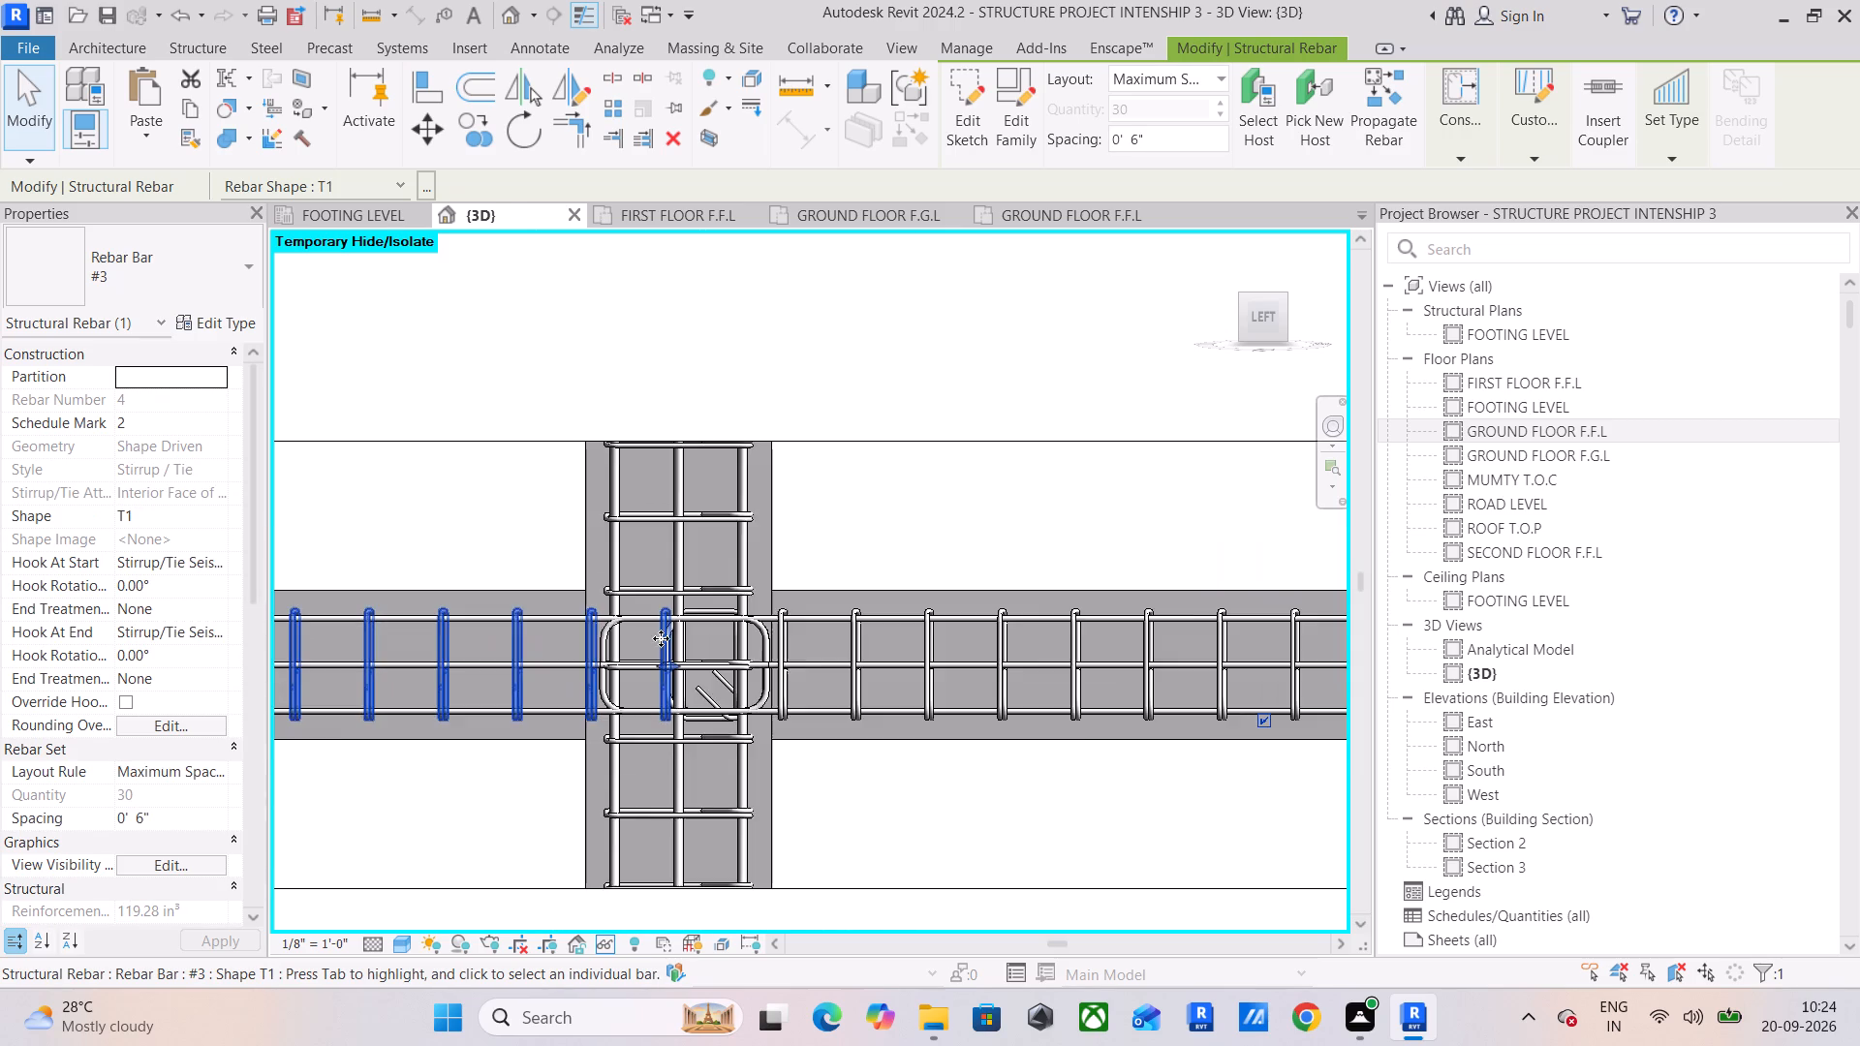
scroll(661, 638, up, 5)
drag(689, 693, 574, 702)
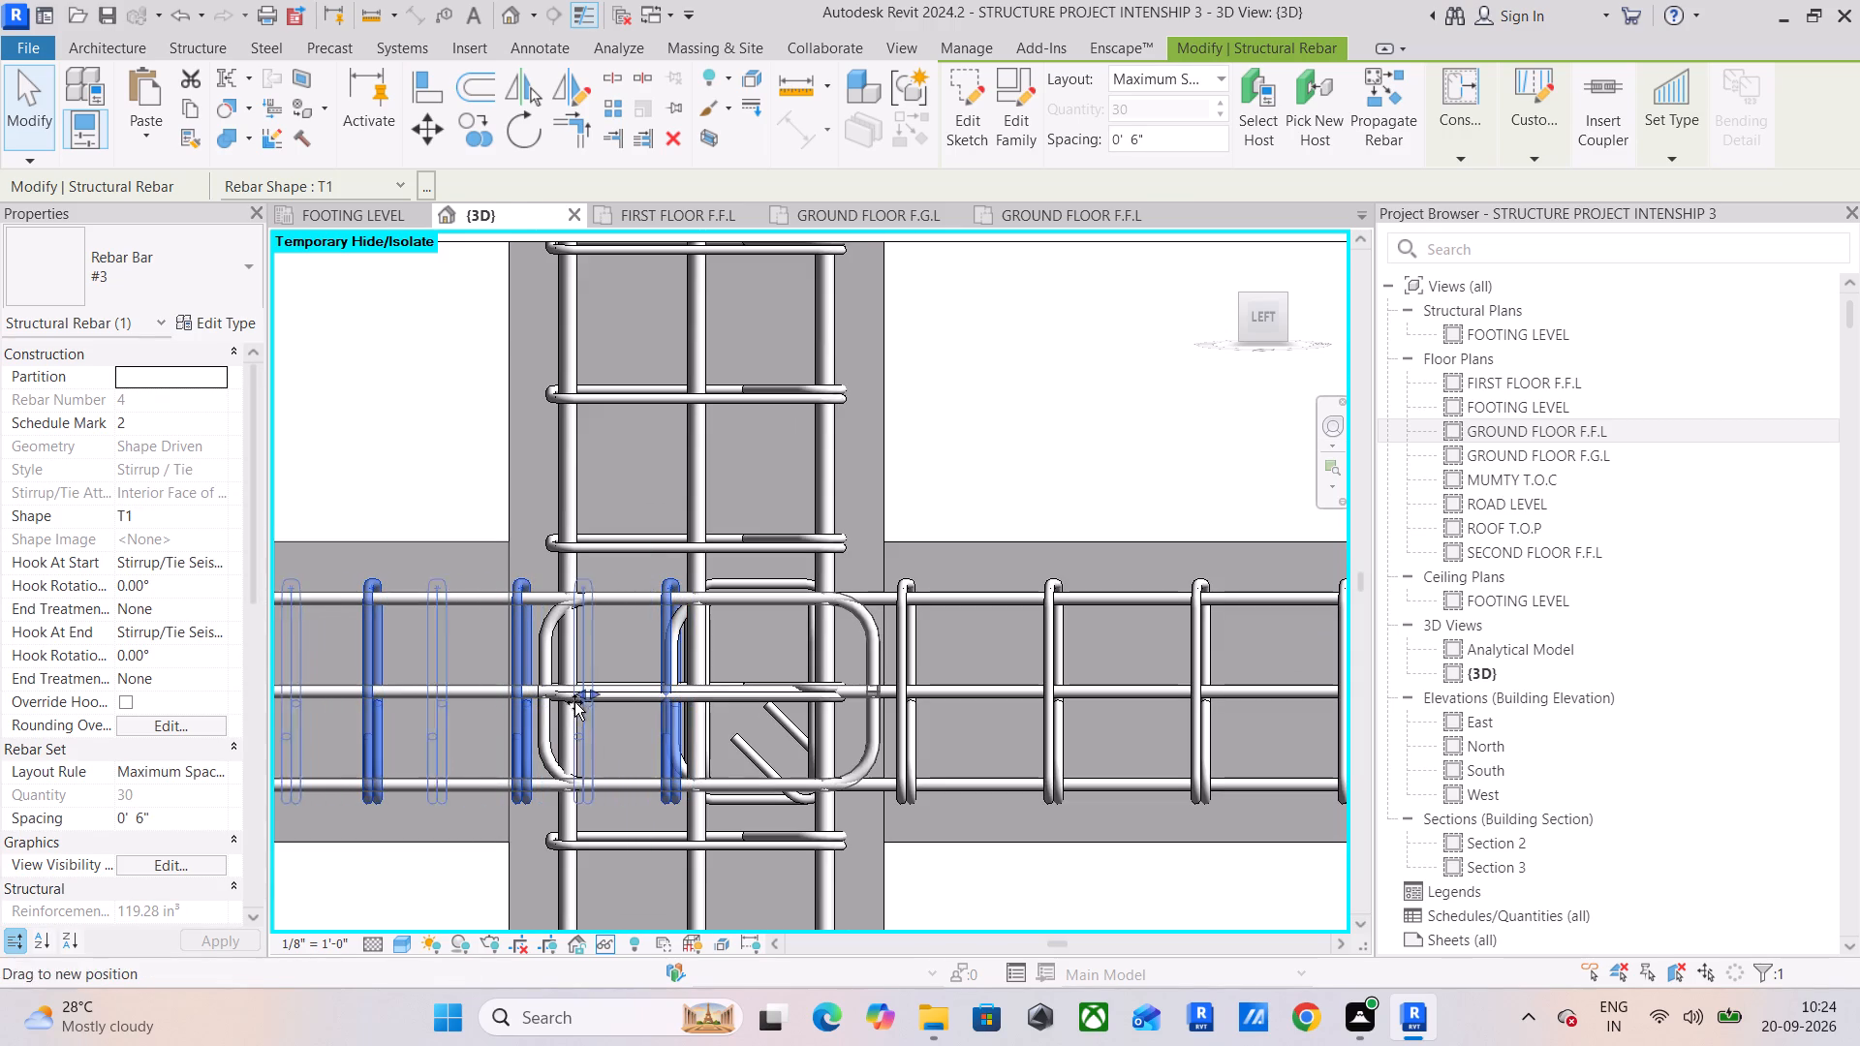
drag(574, 702, 494, 721)
At the left span's other column, shorten the adjoining span's two bottom #4 hooked bars (shape 02) to just inside the column's right face.
scroll(494, 721, down, 7)
middle_drag(494, 721, 951, 713)
scroll(856, 713, down, 5)
middle_drag(770, 721, 1172, 641)
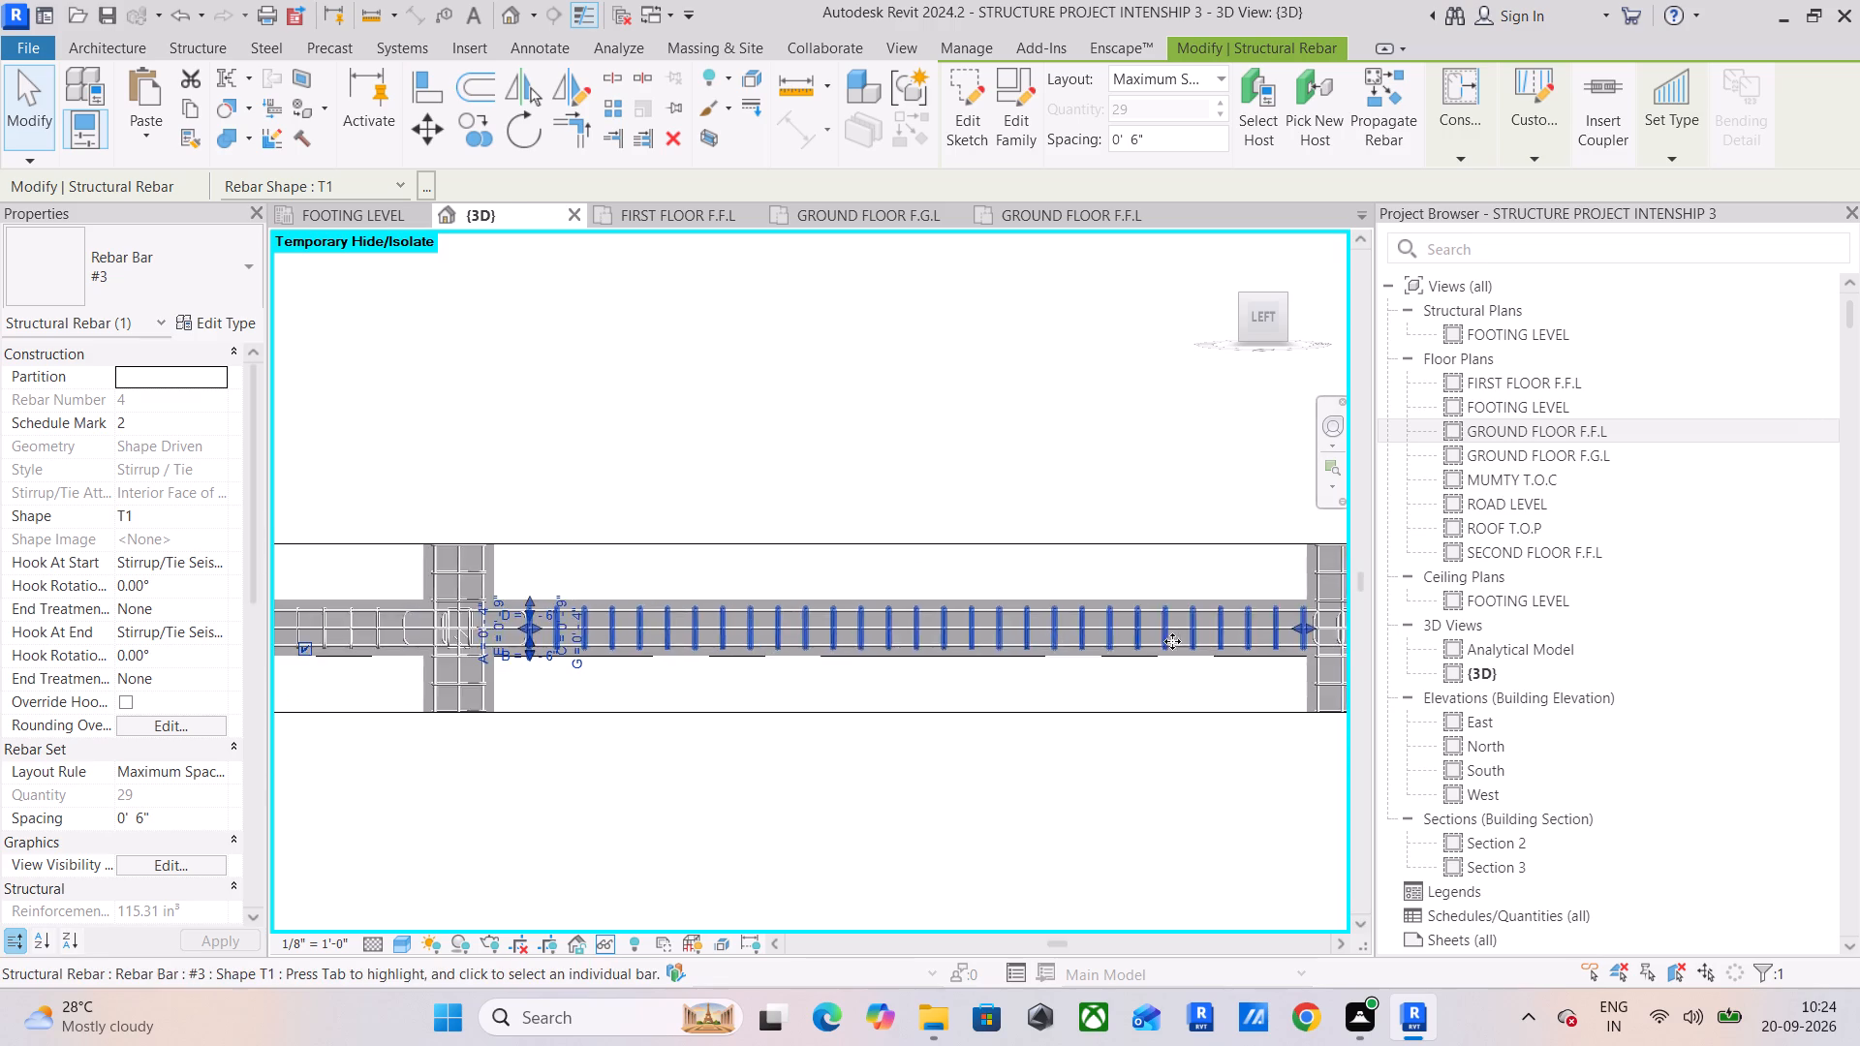
scroll(551, 630, up, 6)
middle_drag(536, 638, 801, 615)
scroll(691, 600, up, 6)
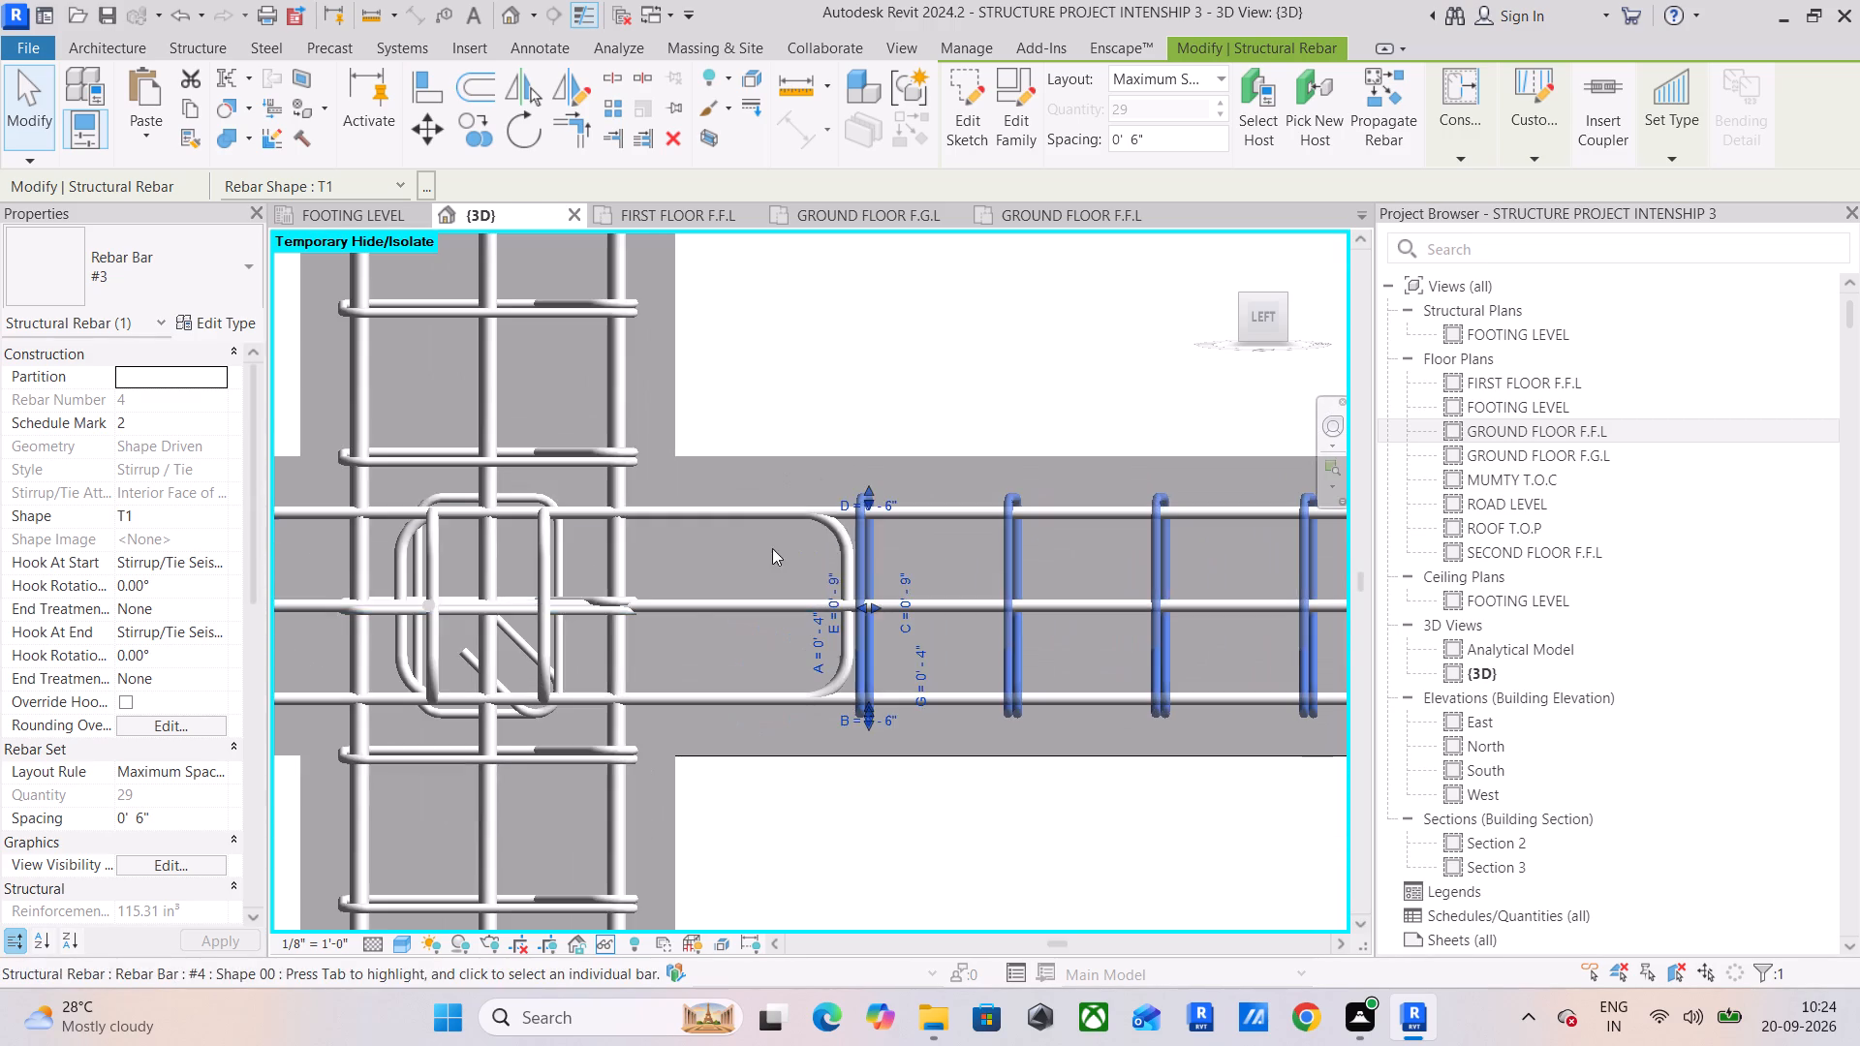
click(881, 388)
click(828, 667)
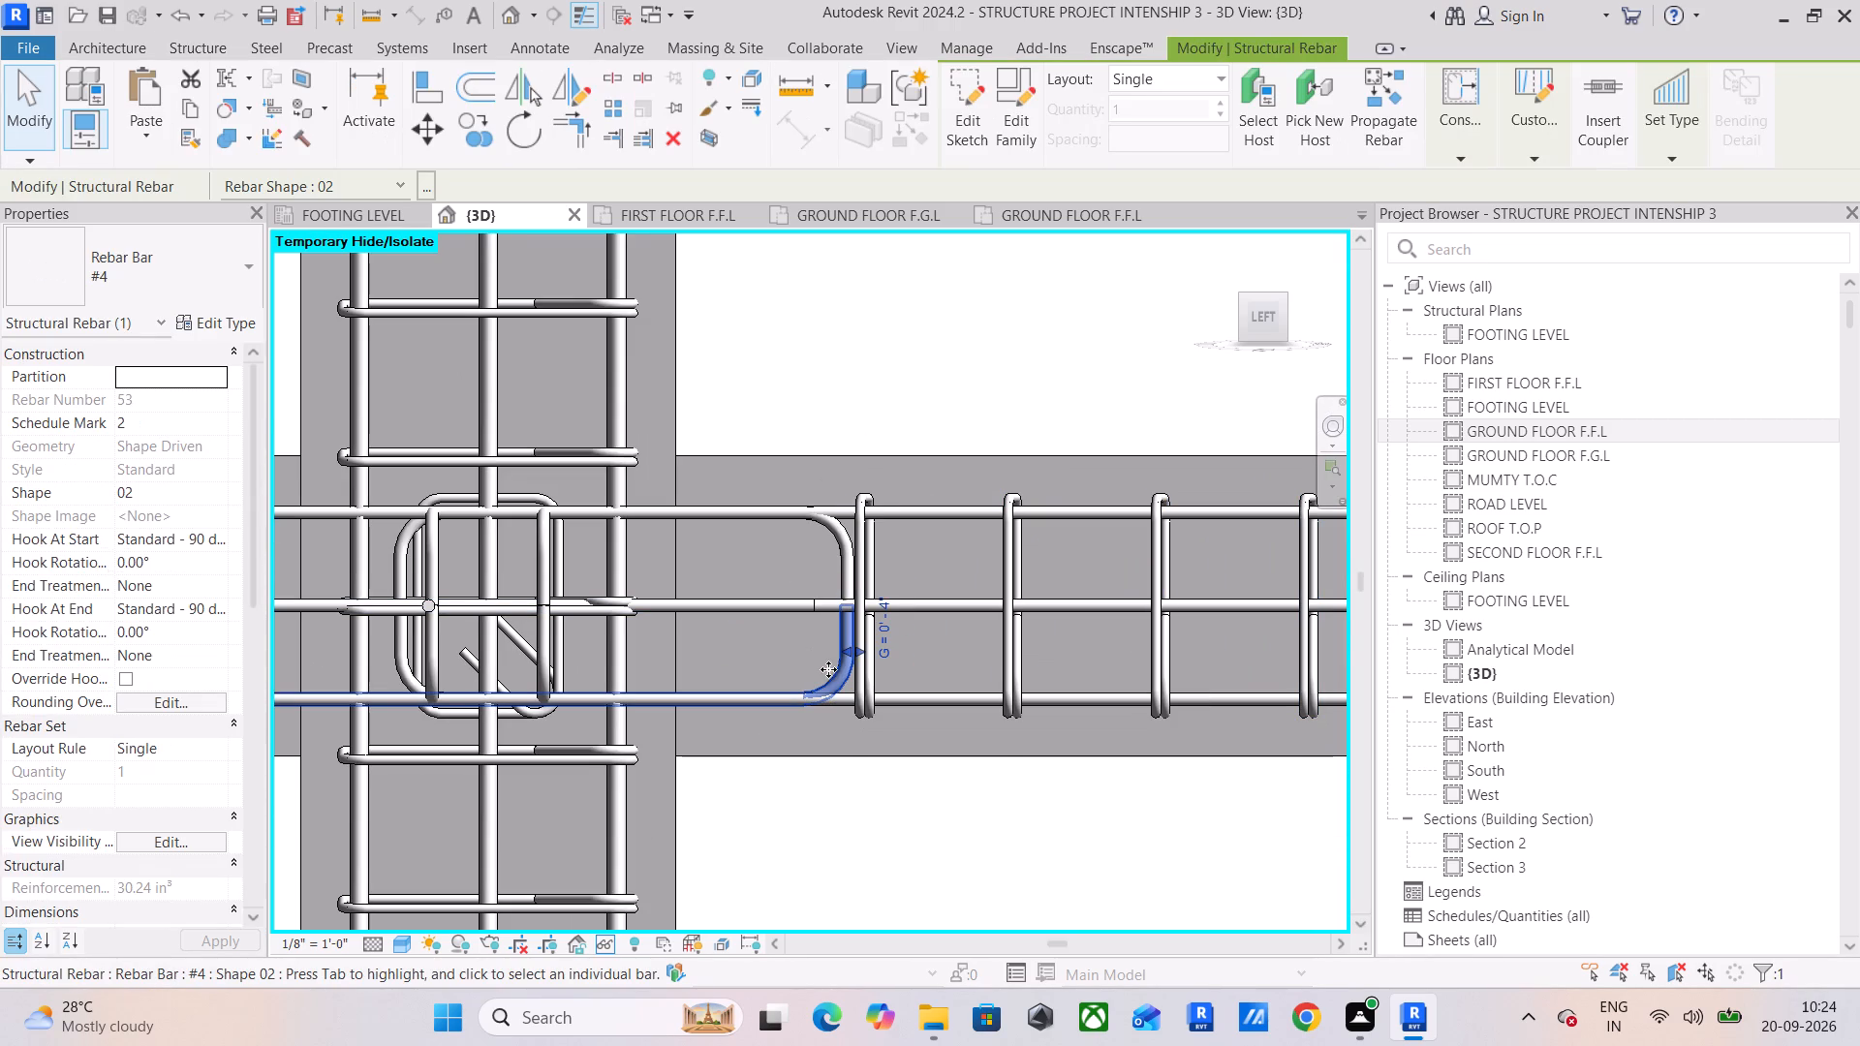
drag(844, 654, 672, 664)
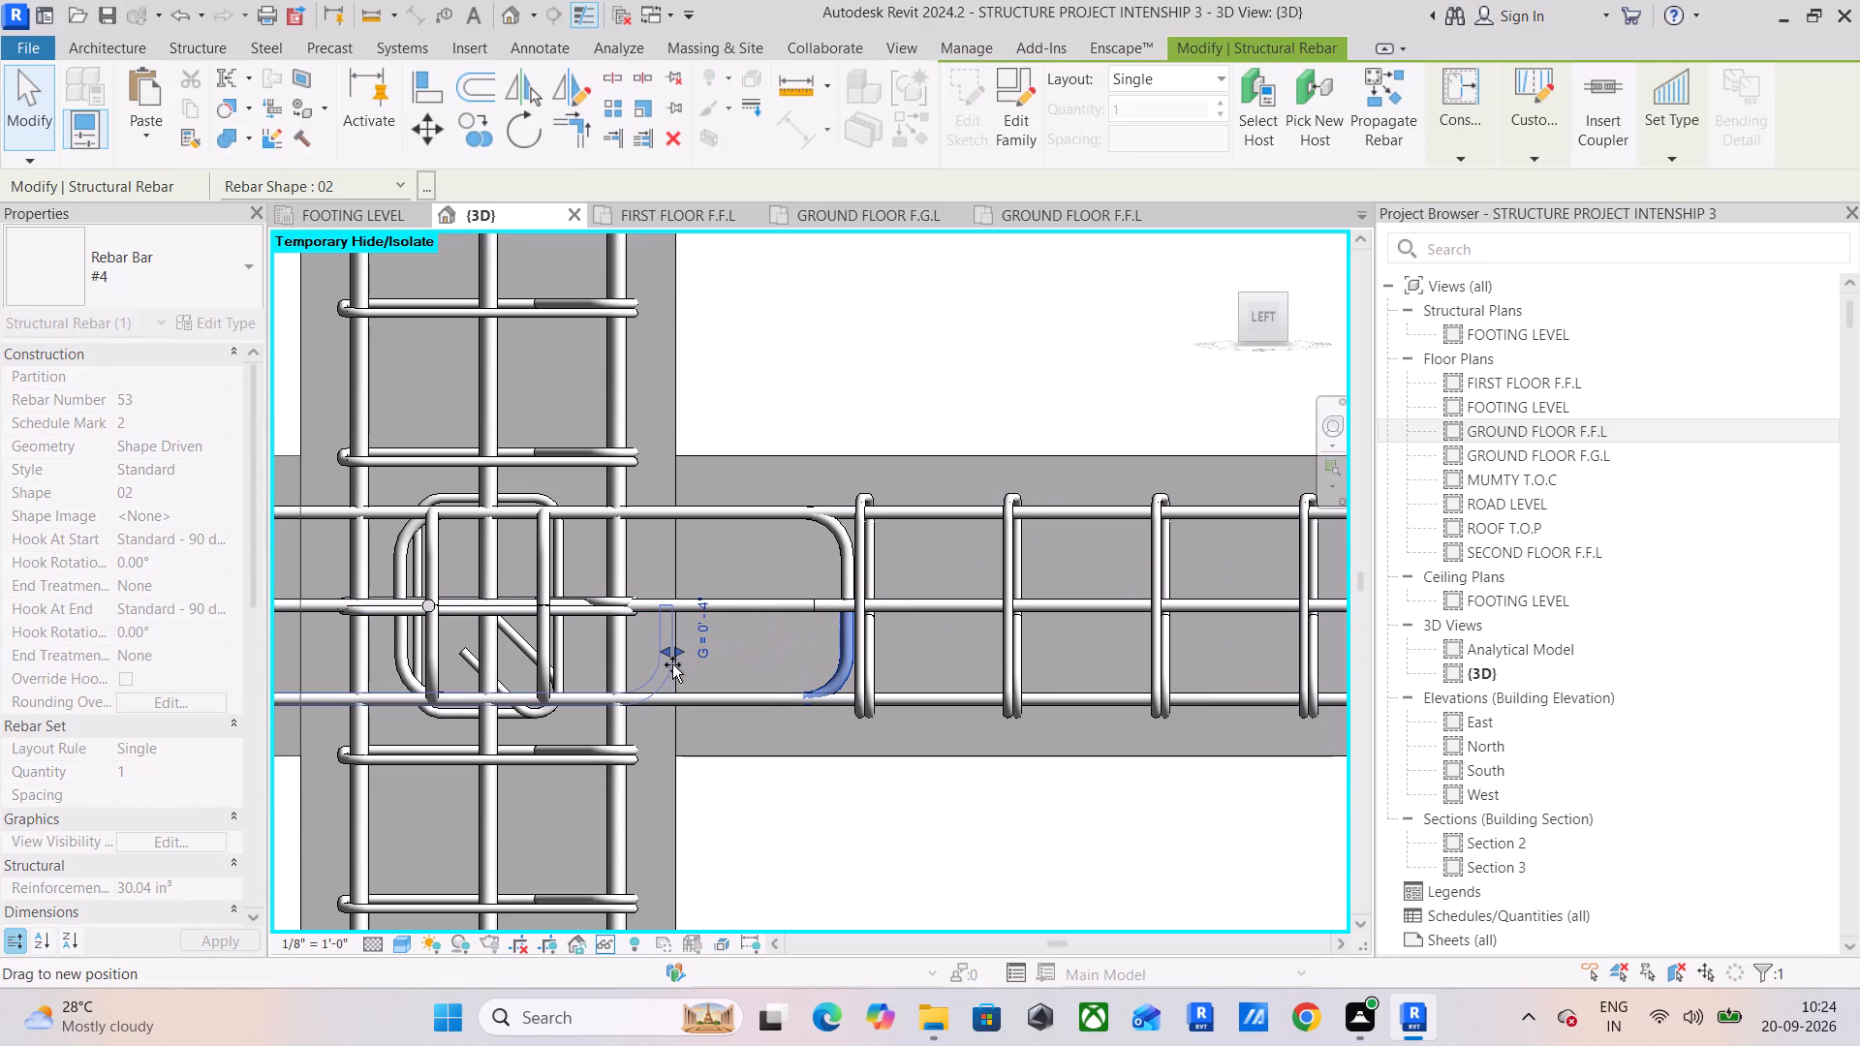
drag(672, 664, 671, 665)
click(842, 671)
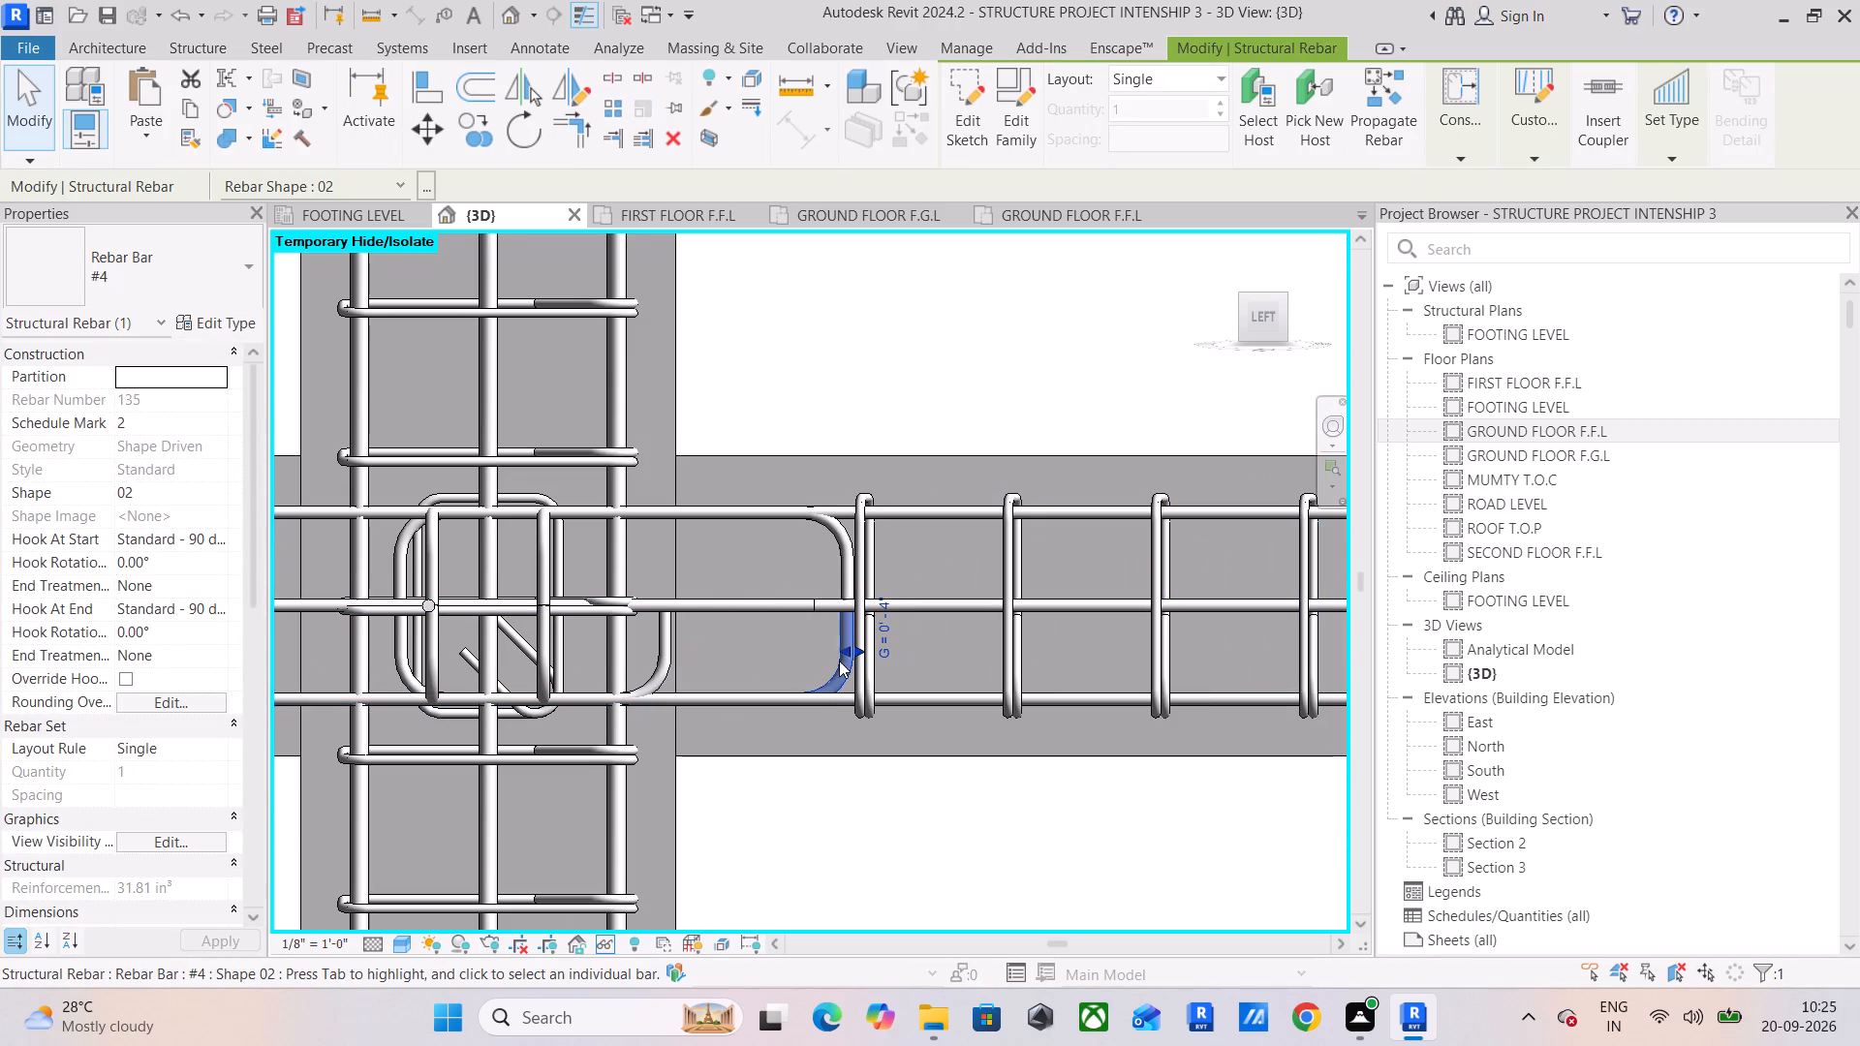
drag(847, 651, 667, 685)
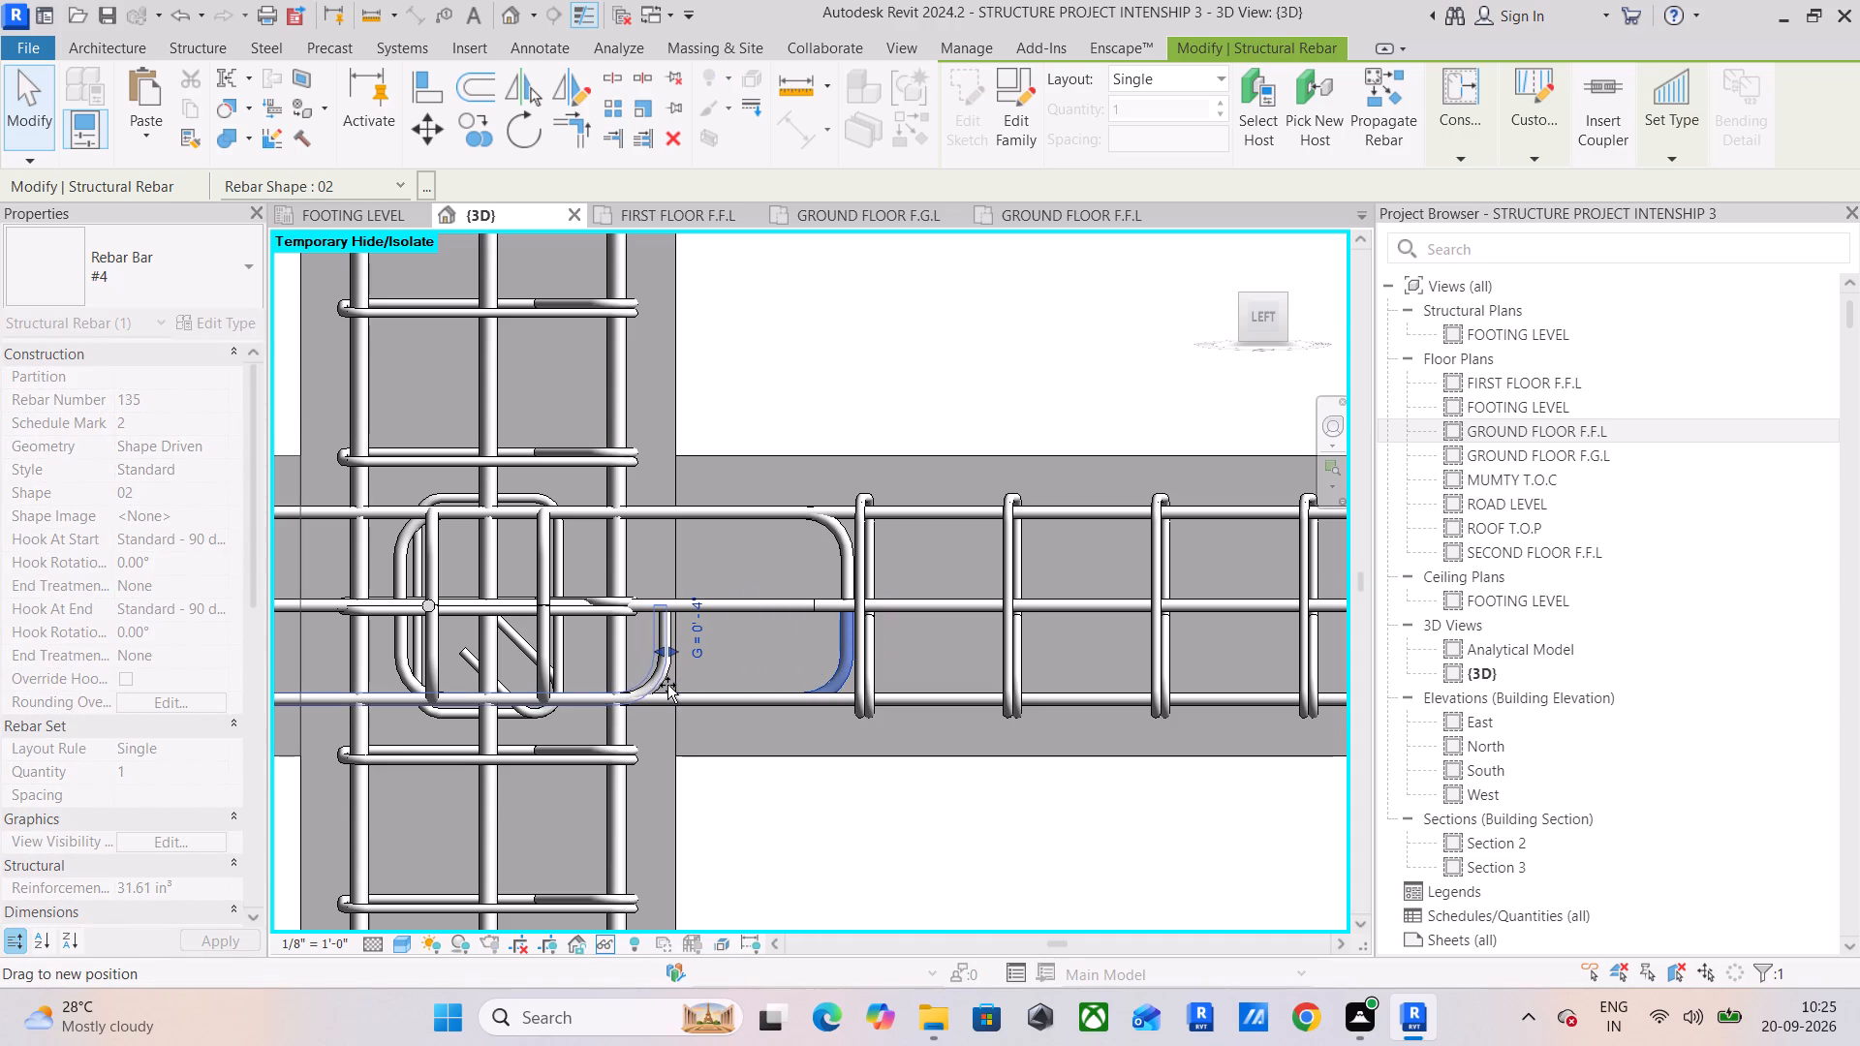
drag(667, 685, 672, 688)
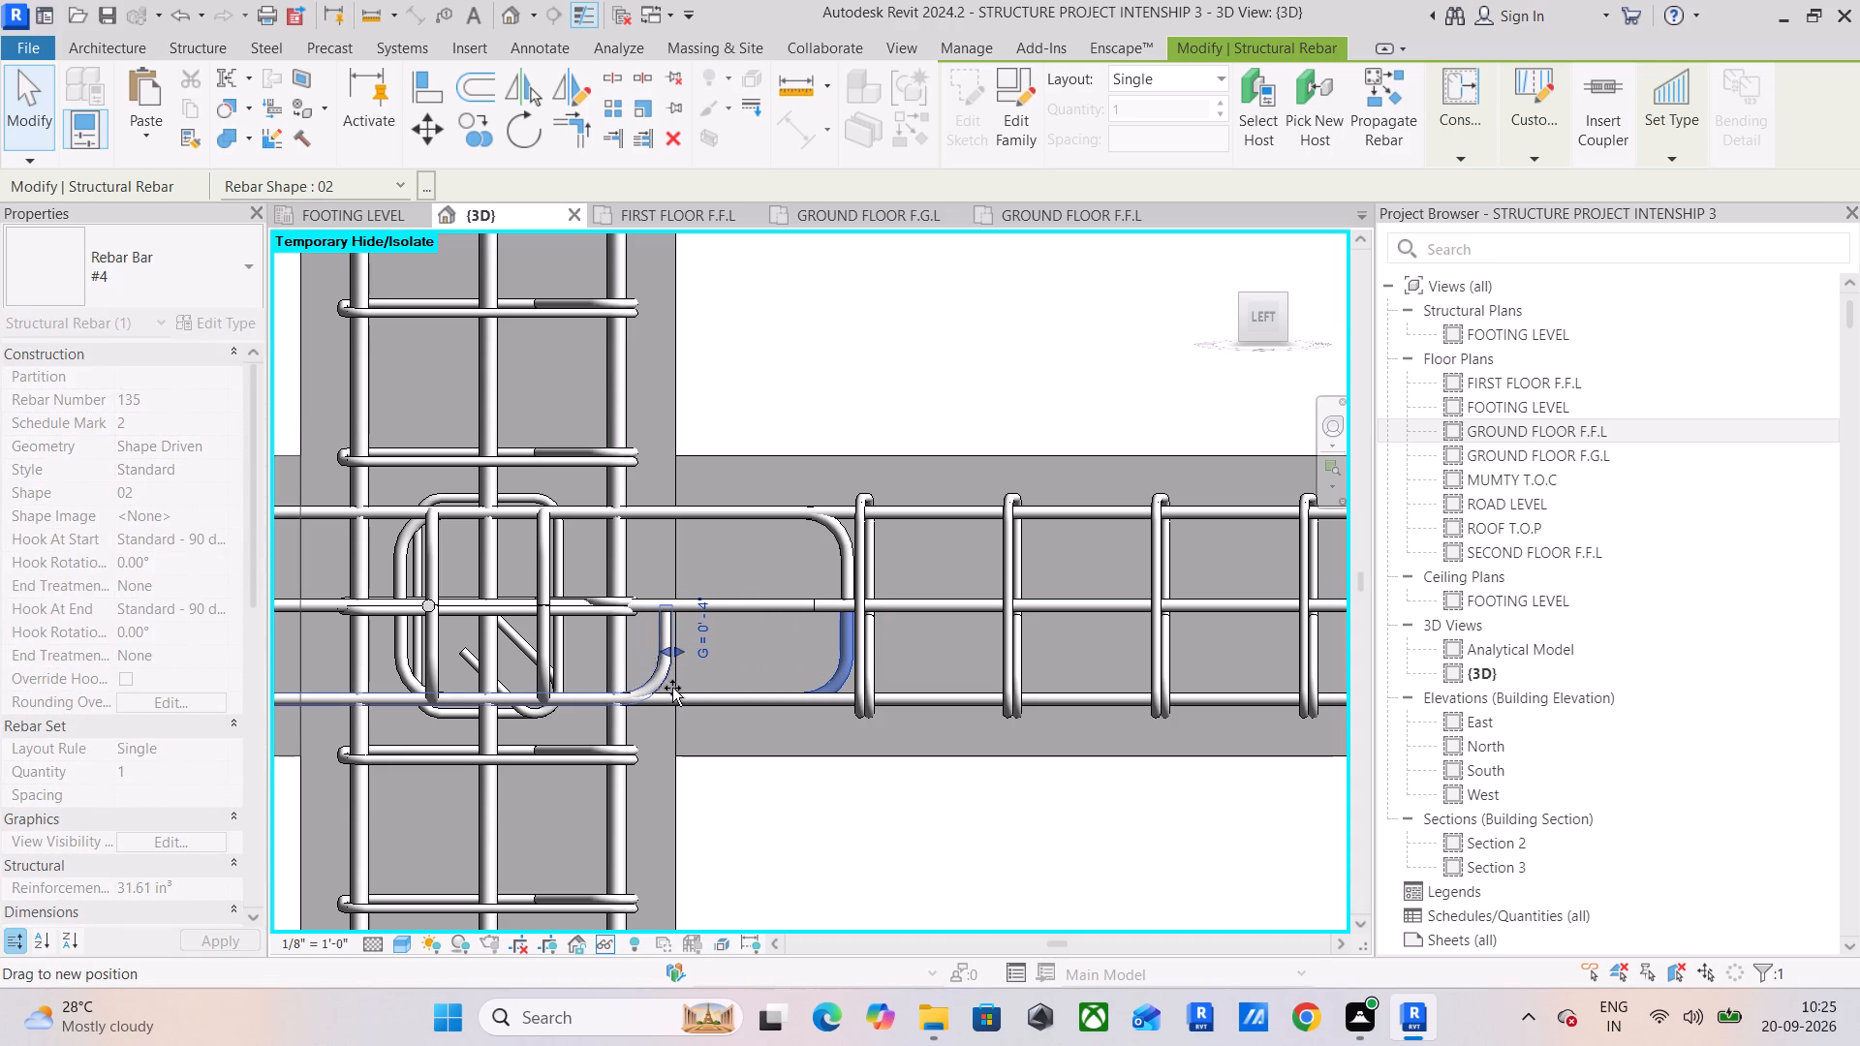
drag(672, 688, 671, 693)
scroll(666, 643, up, 6)
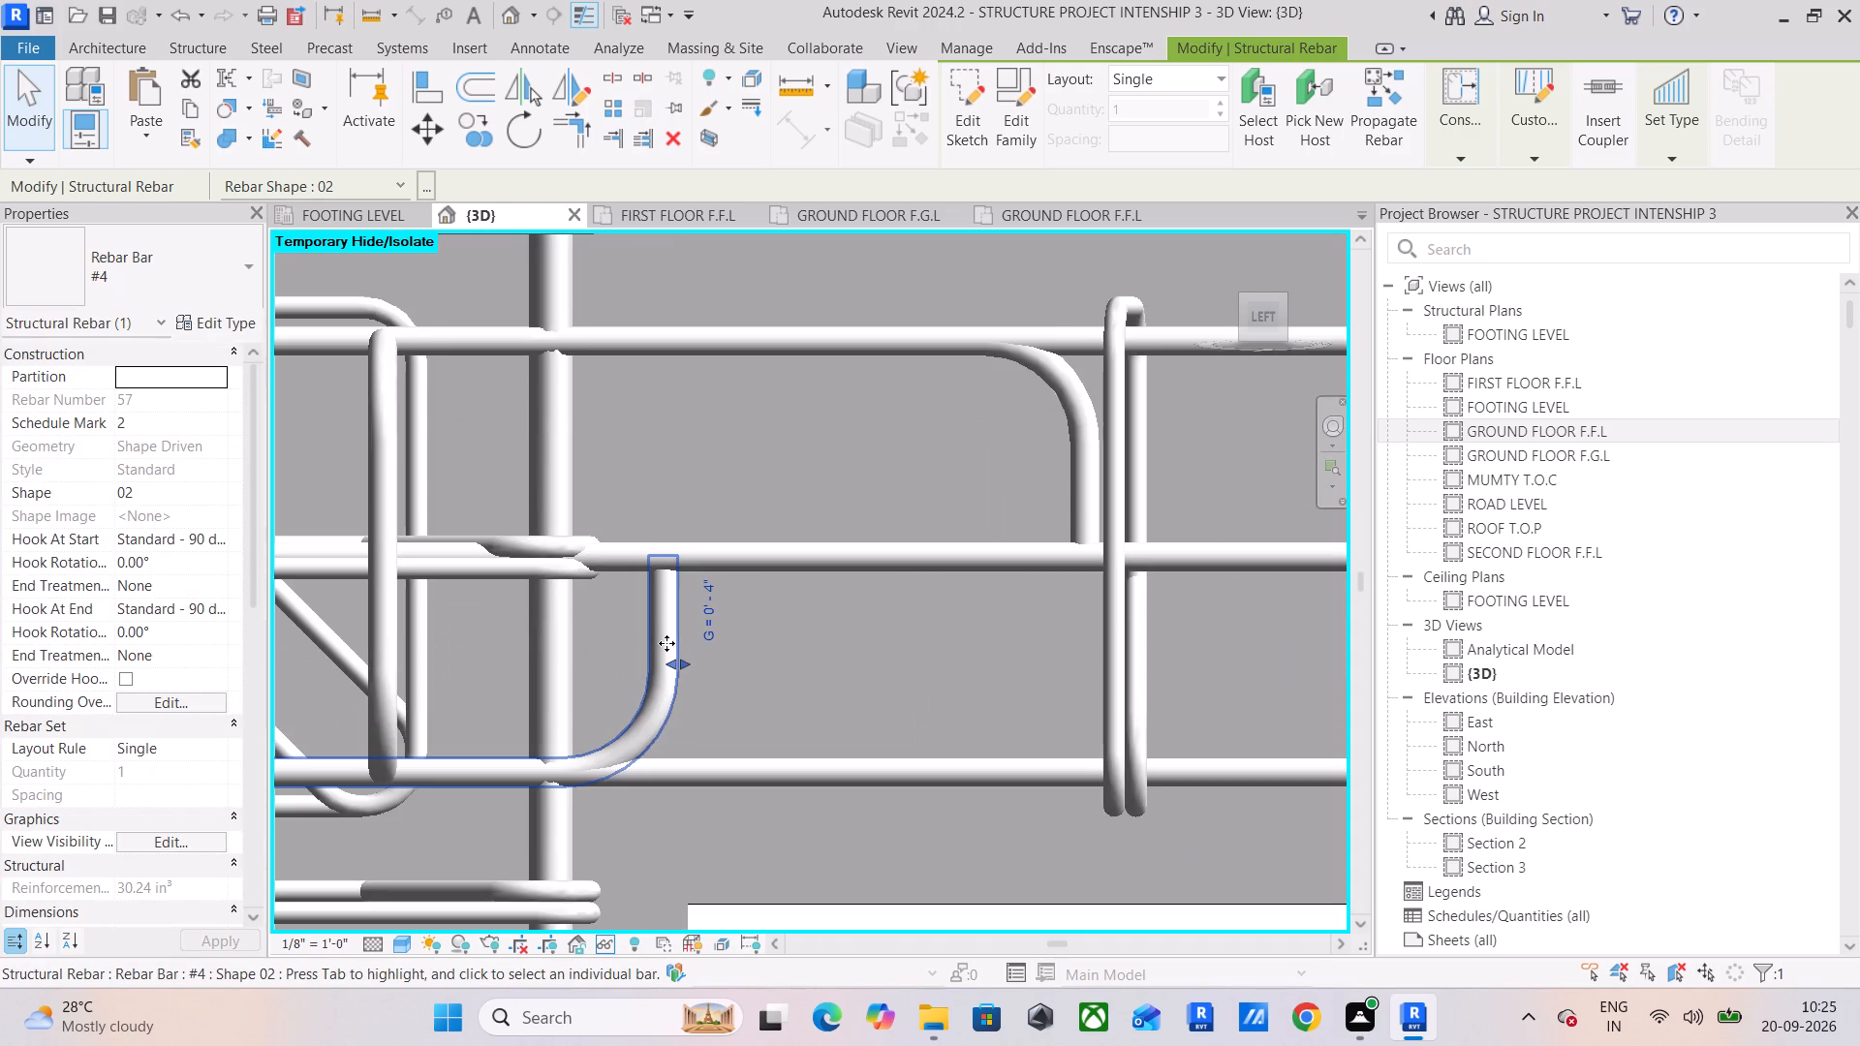
Shorten the adjoining span's two top #4 hooked bars (shape 02) to align with the bottom hooks near the column's right face.
click(1066, 472)
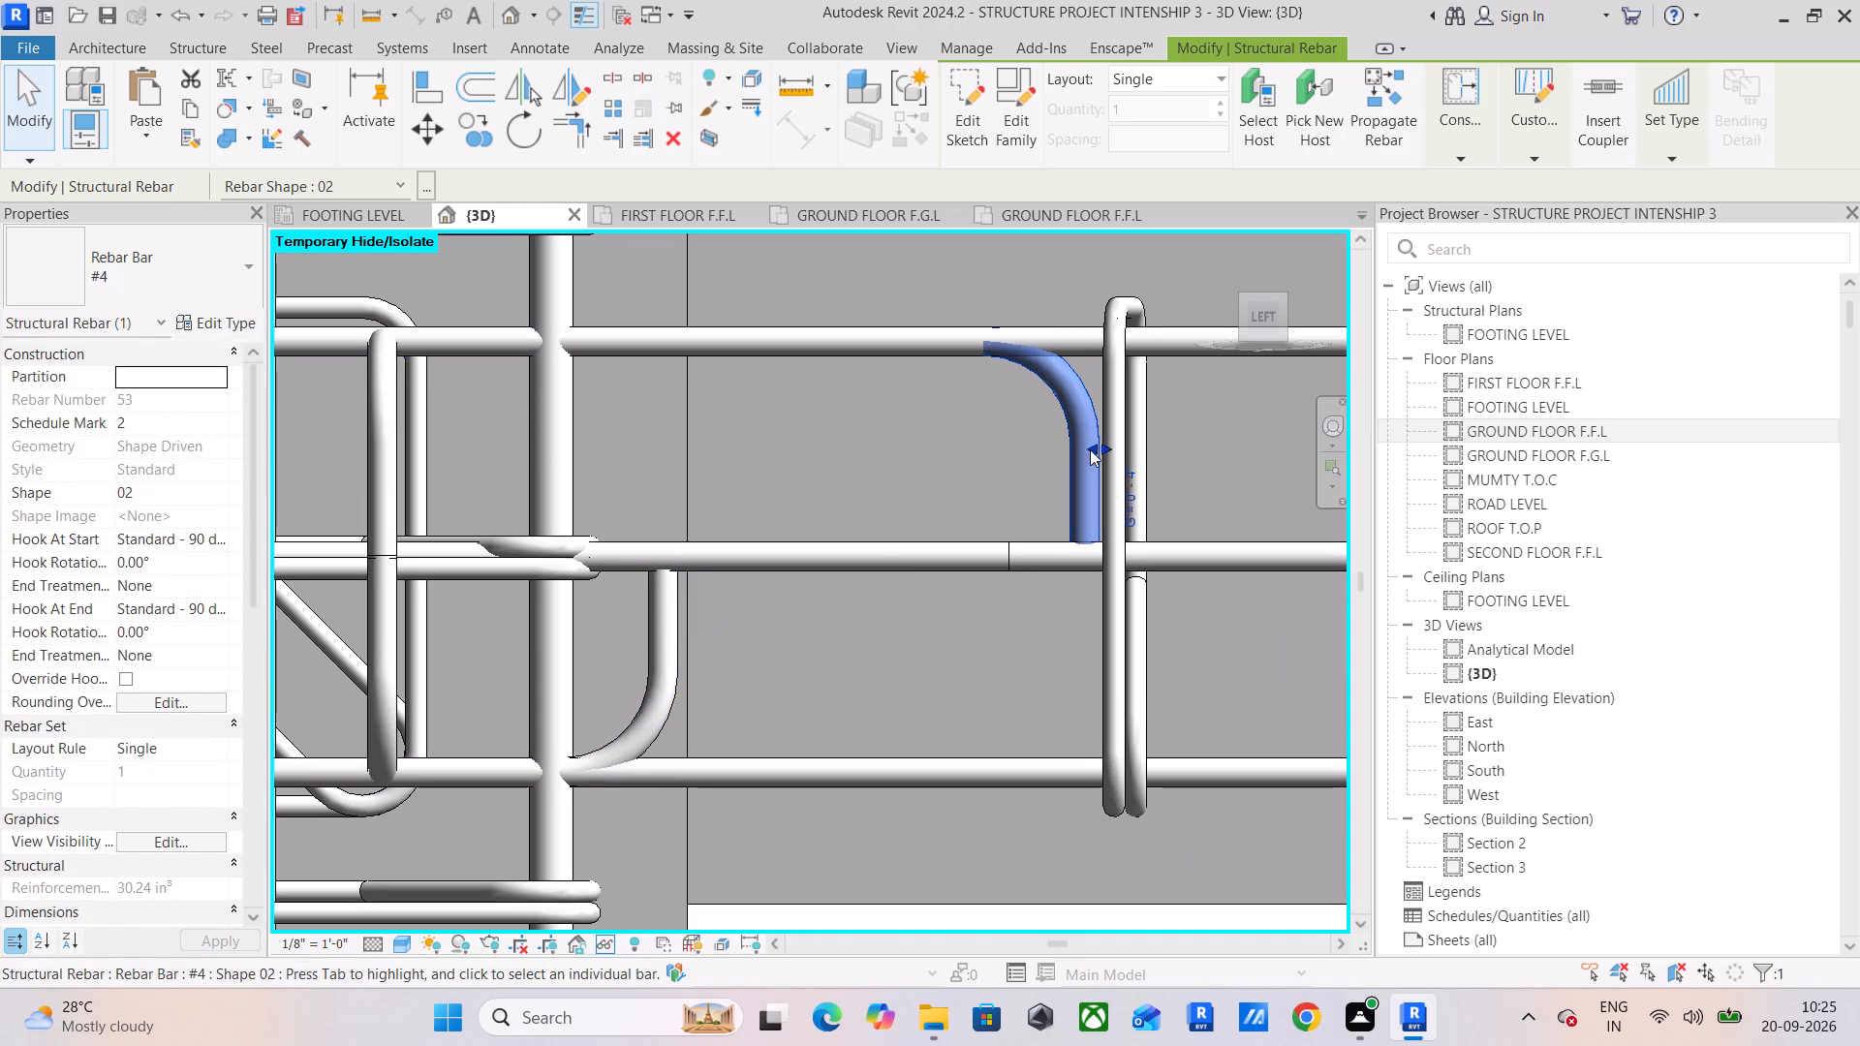
drag(1090, 449, 677, 479)
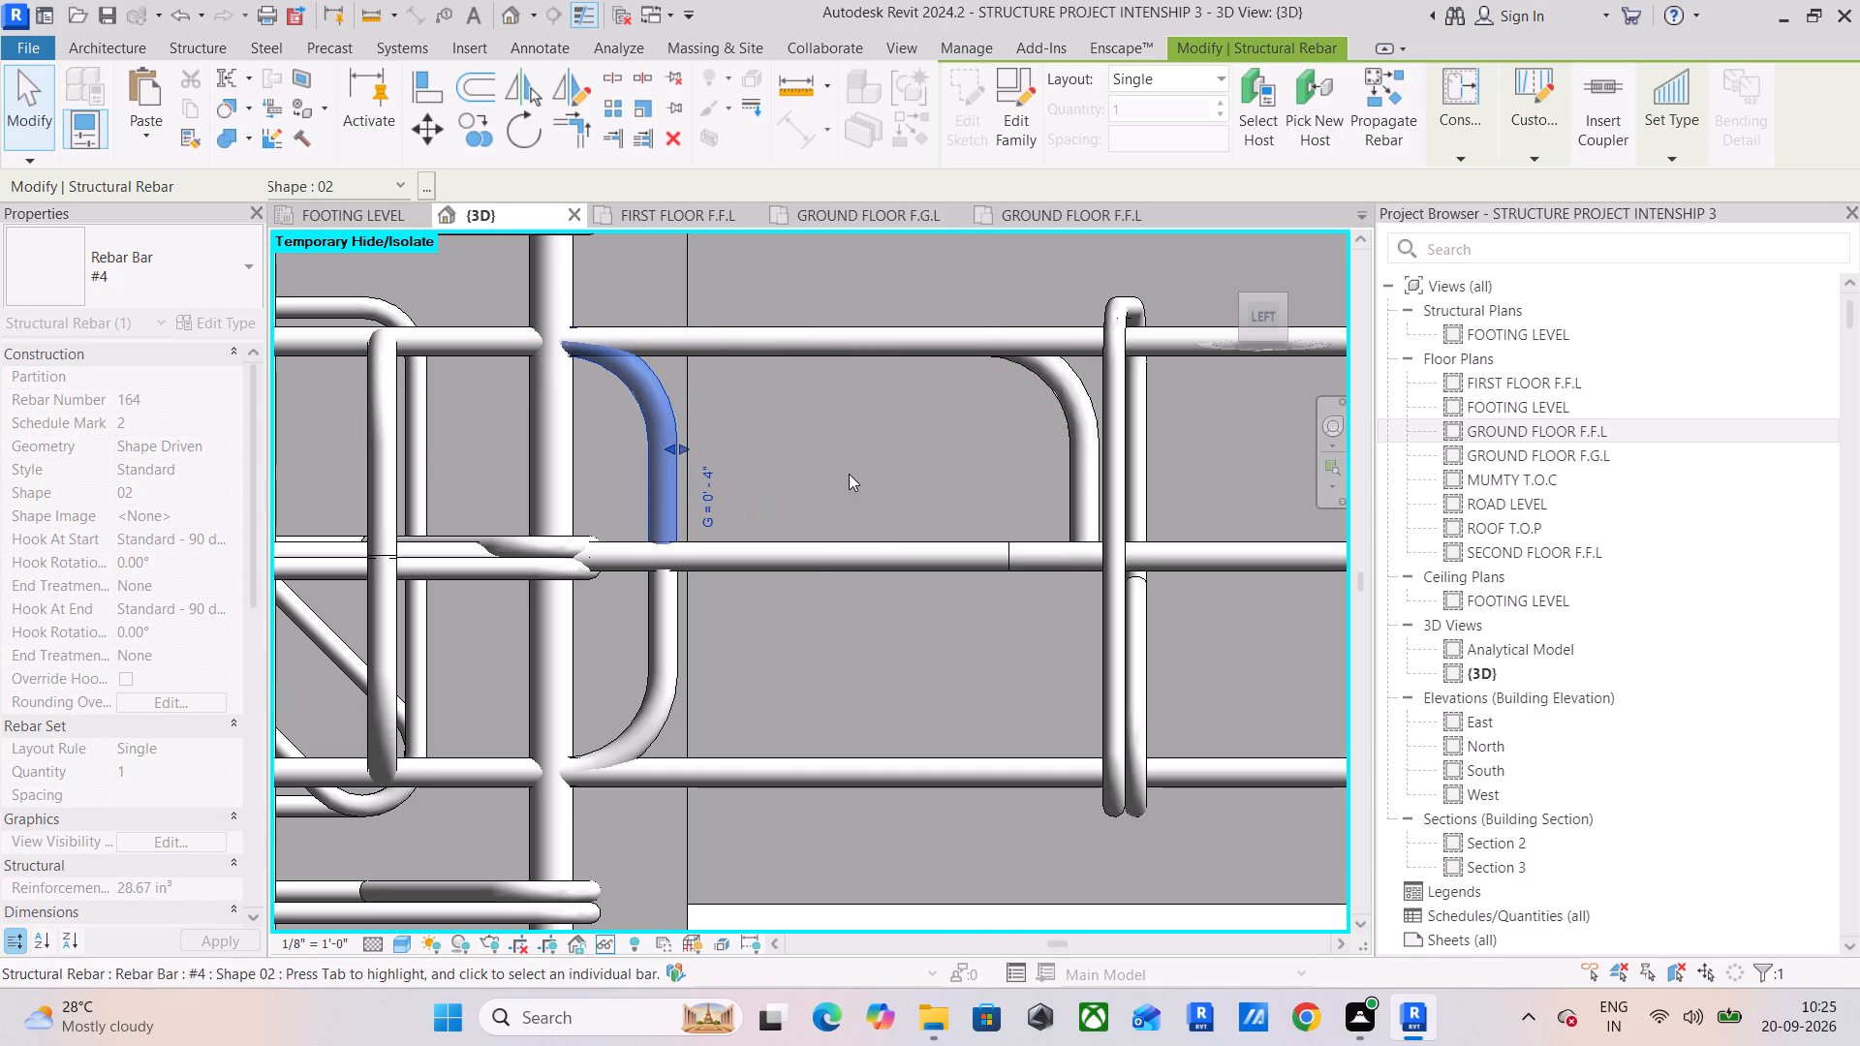
click(1078, 416)
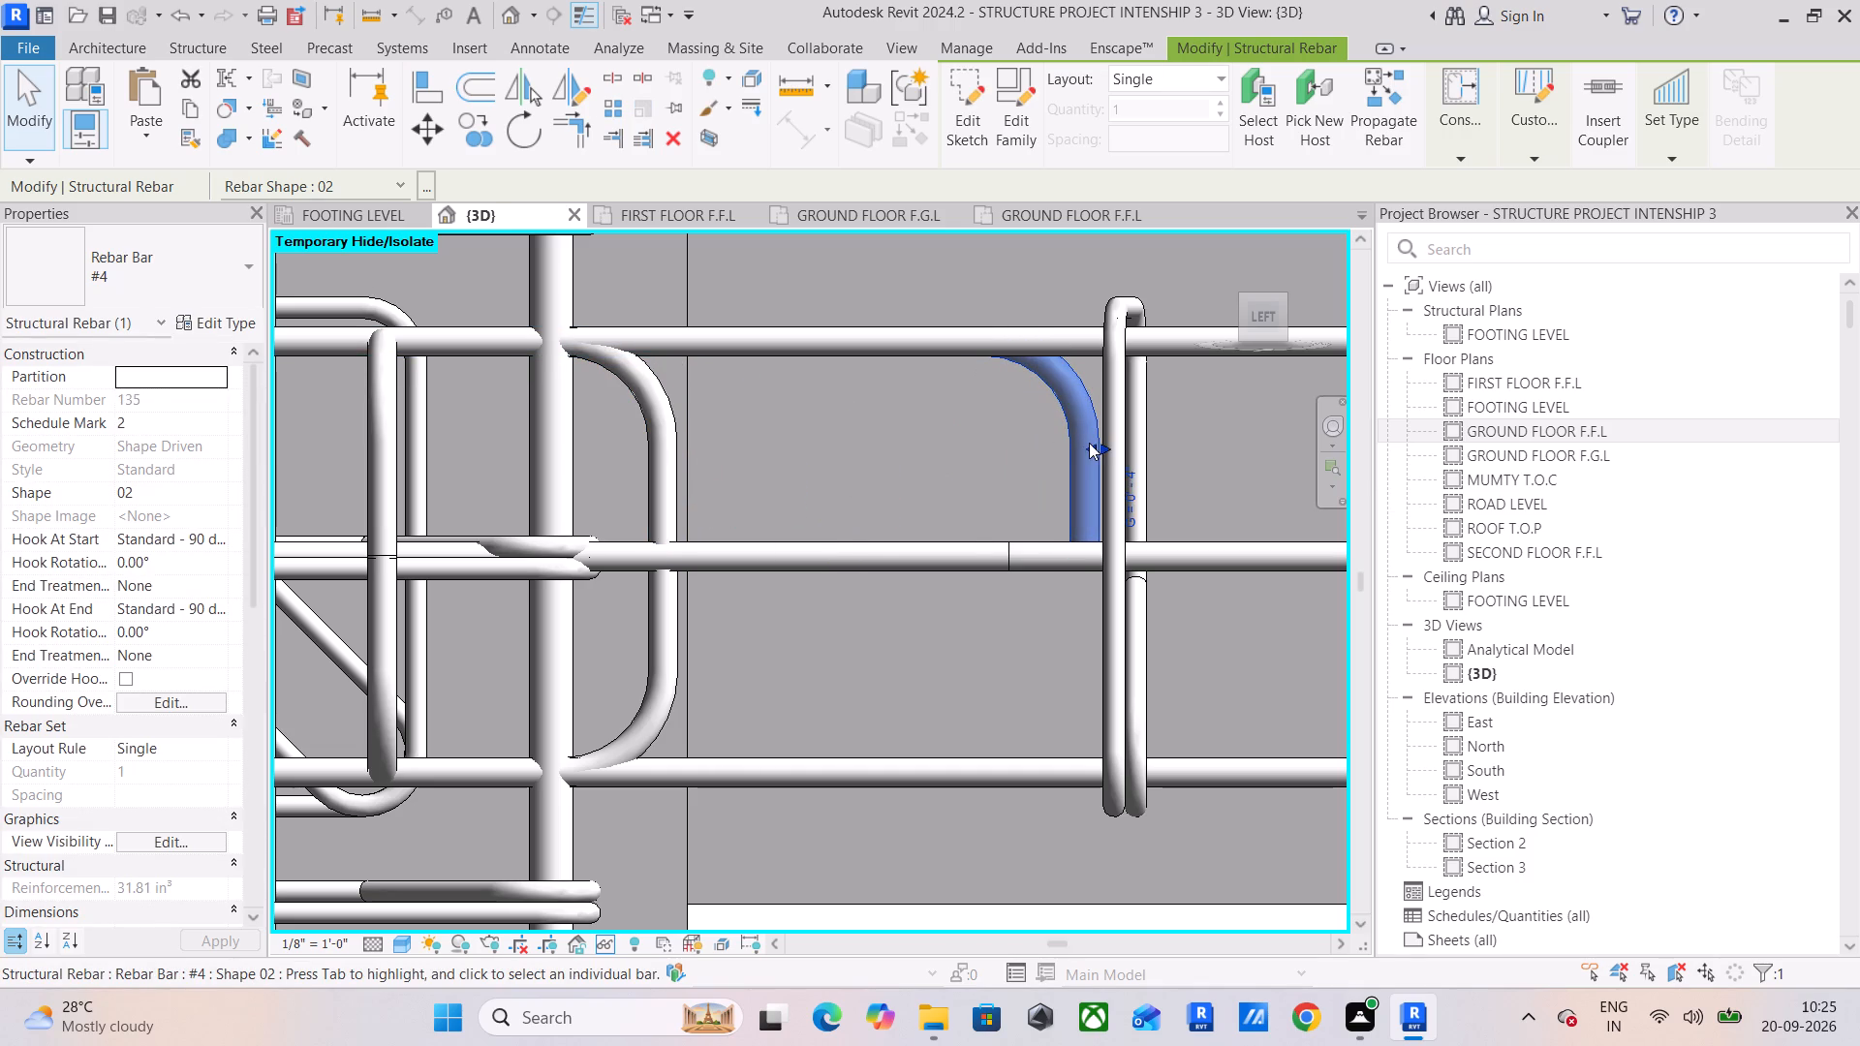
drag(1089, 443, 676, 500)
Shorten the adjoining span's straight mid-height #4 bar (shape 00) to the hooks near the column's right face.
click(965, 553)
drag(1002, 551, 841, 559)
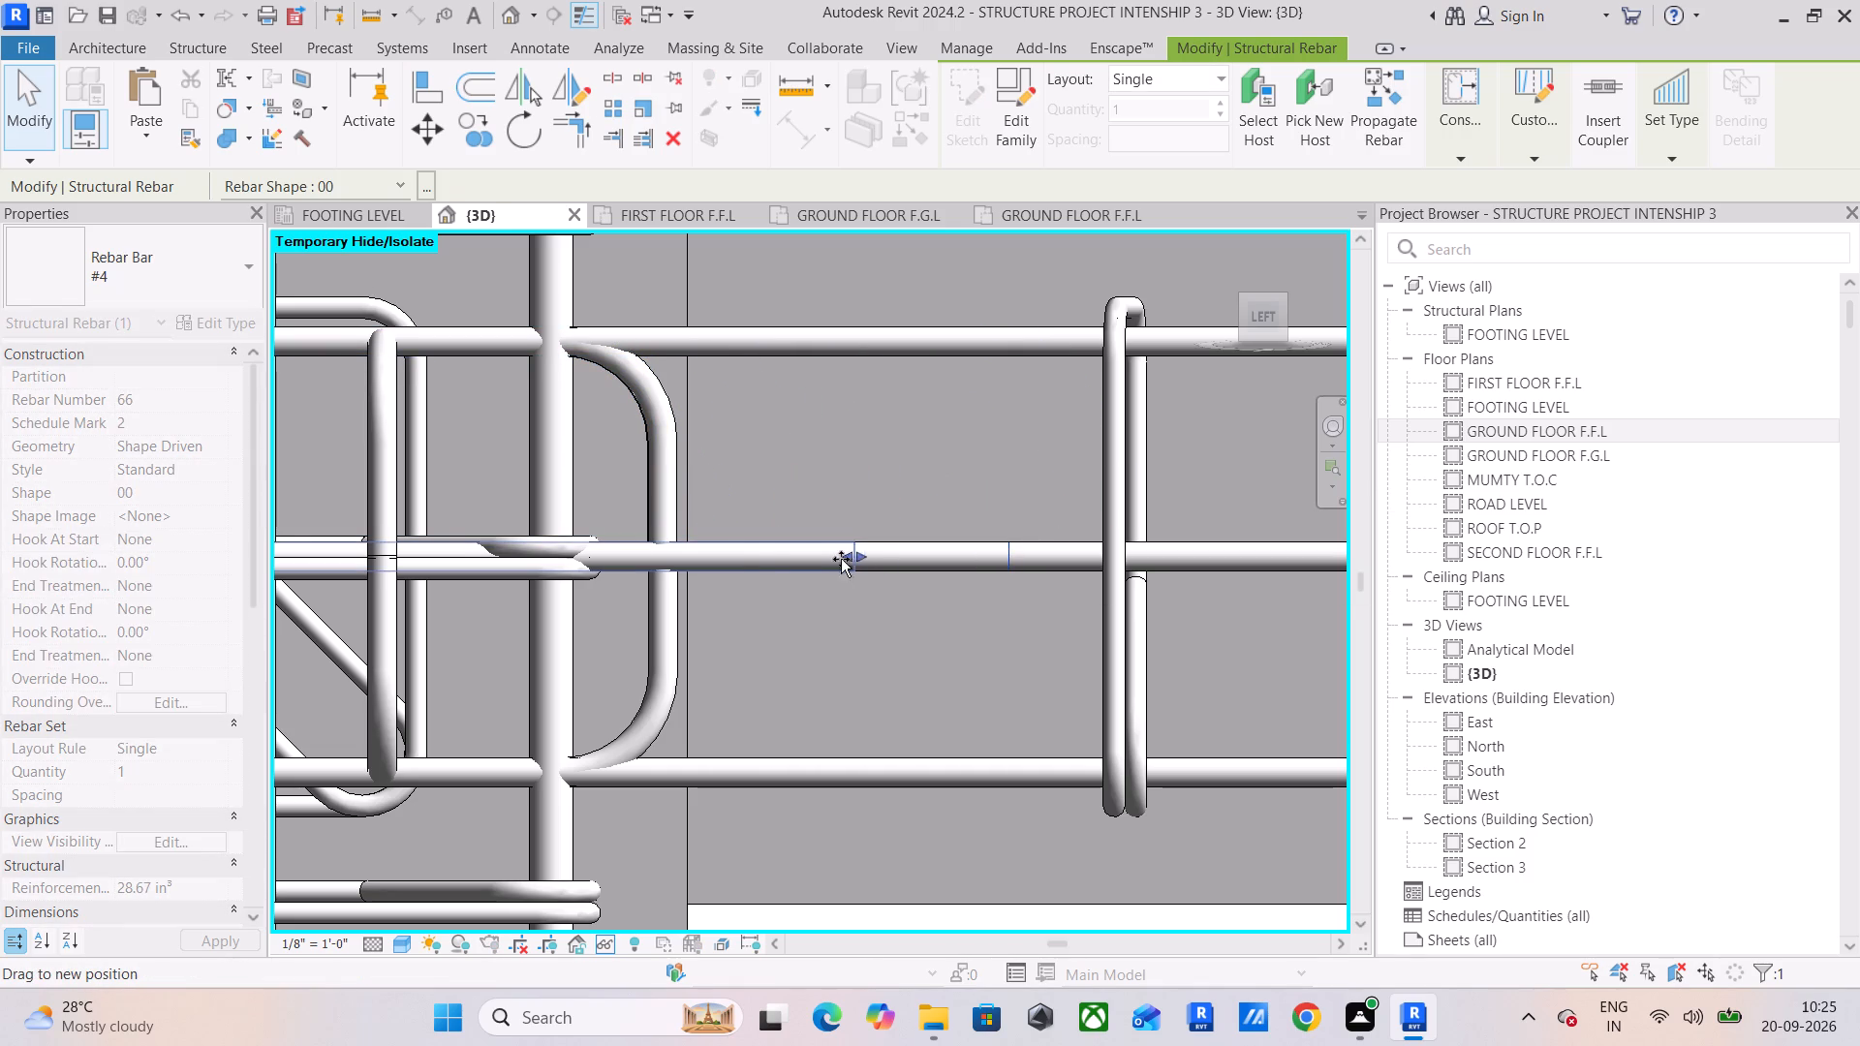
drag(841, 559, 674, 577)
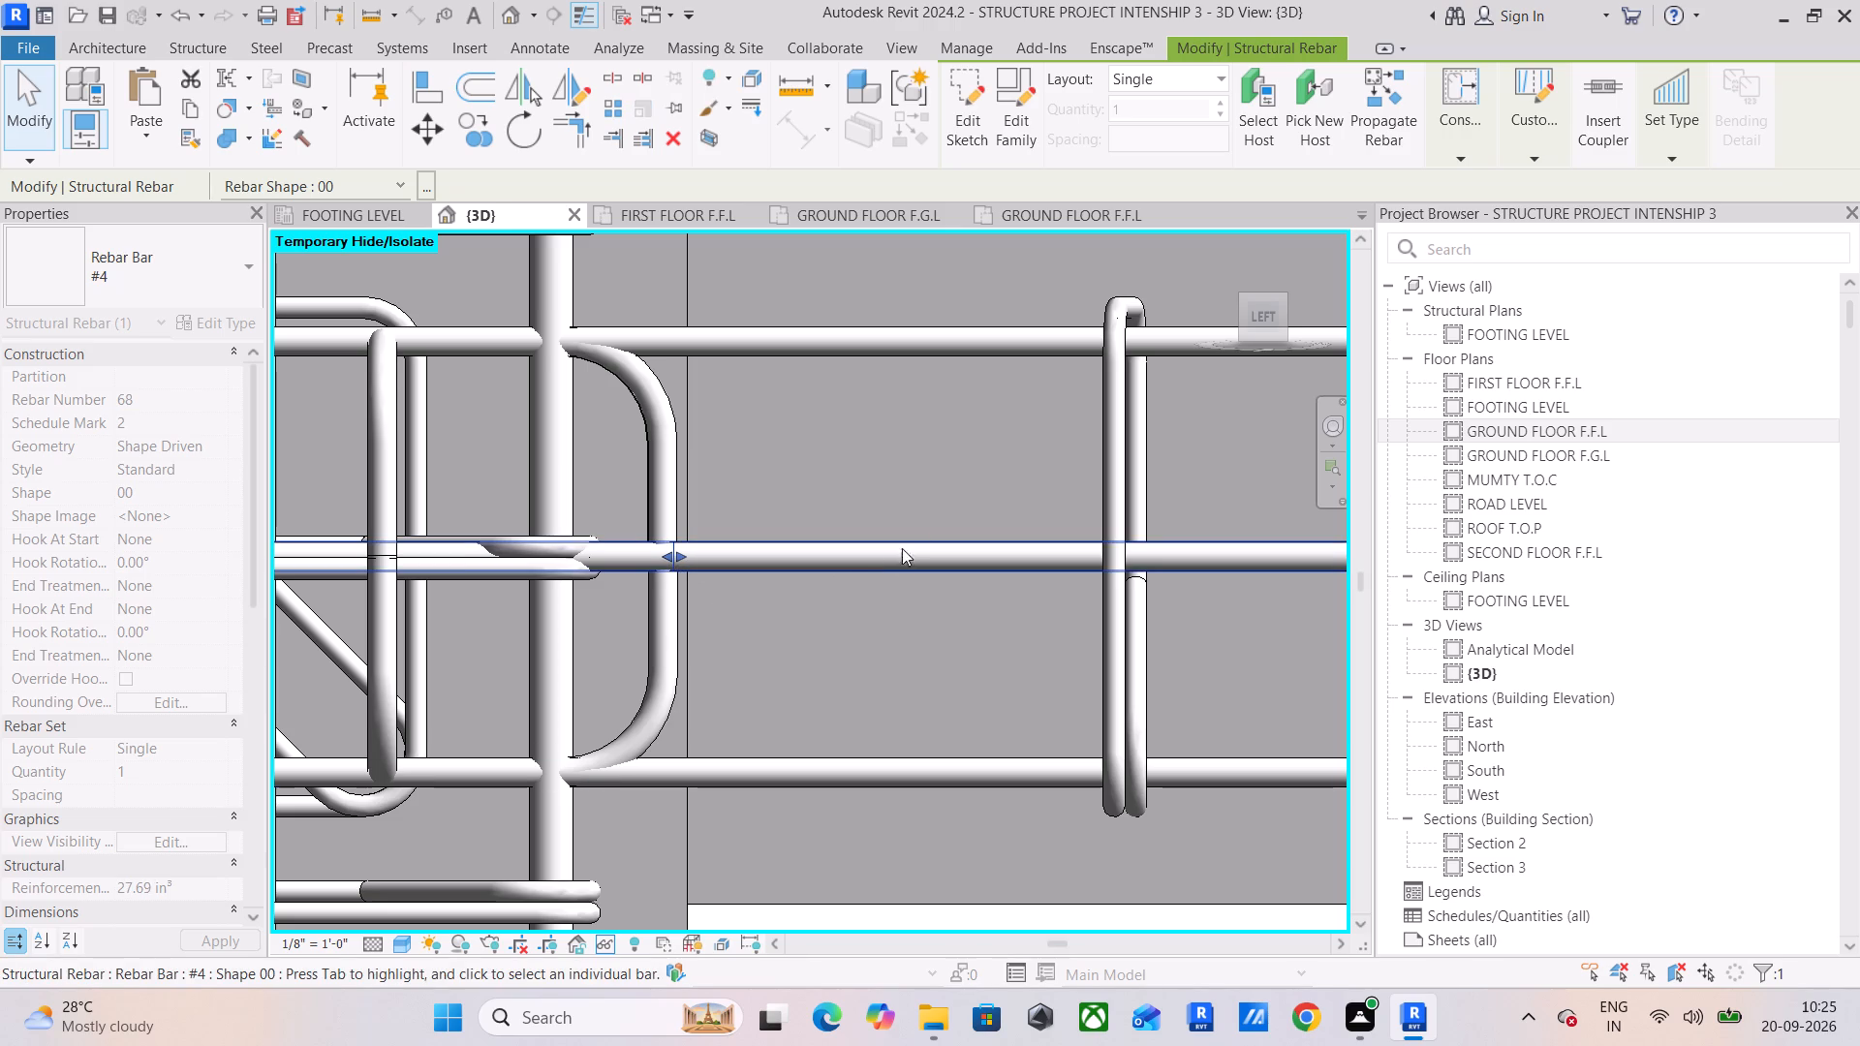
Extend the top and bottom #4 hooked bars whose hooks stop inside the column to just inside its left face.
click(975, 342)
scroll(816, 482, down, 4)
middle_drag(815, 482, 933, 481)
click(932, 637)
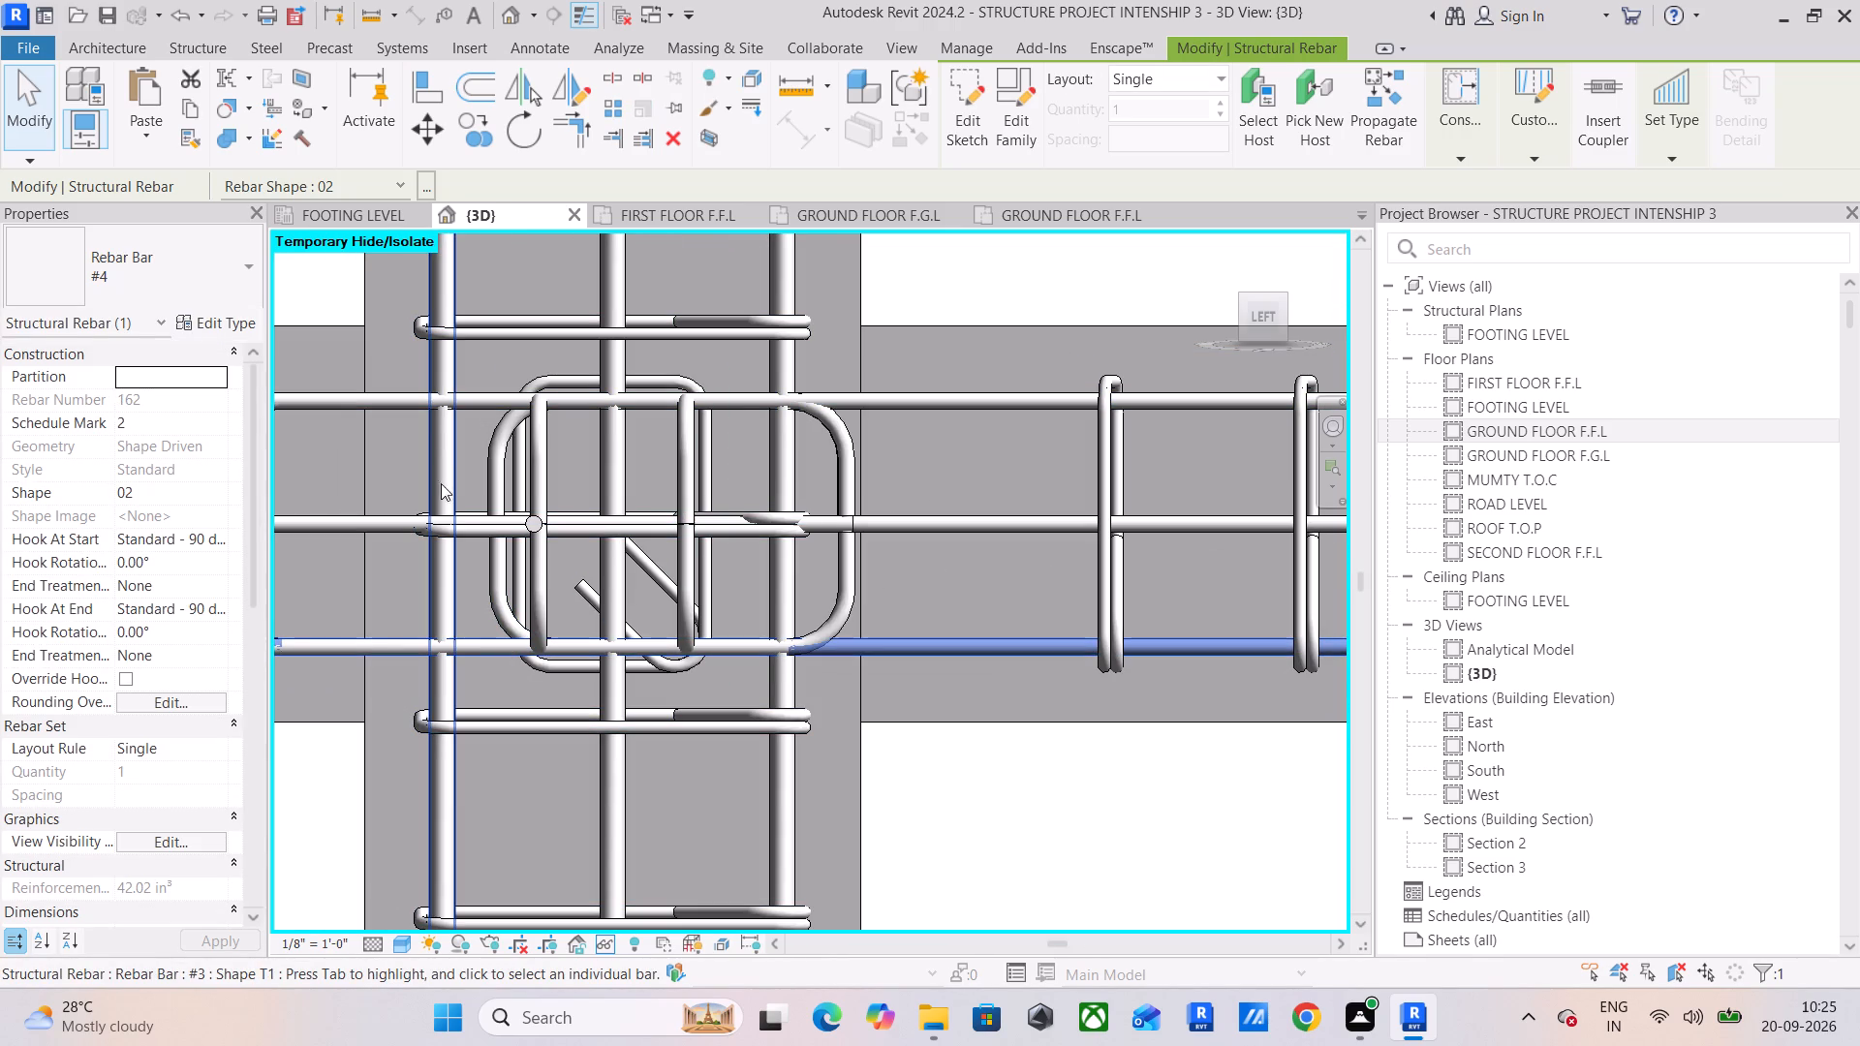
click(490, 446)
scroll(490, 446, up, 2)
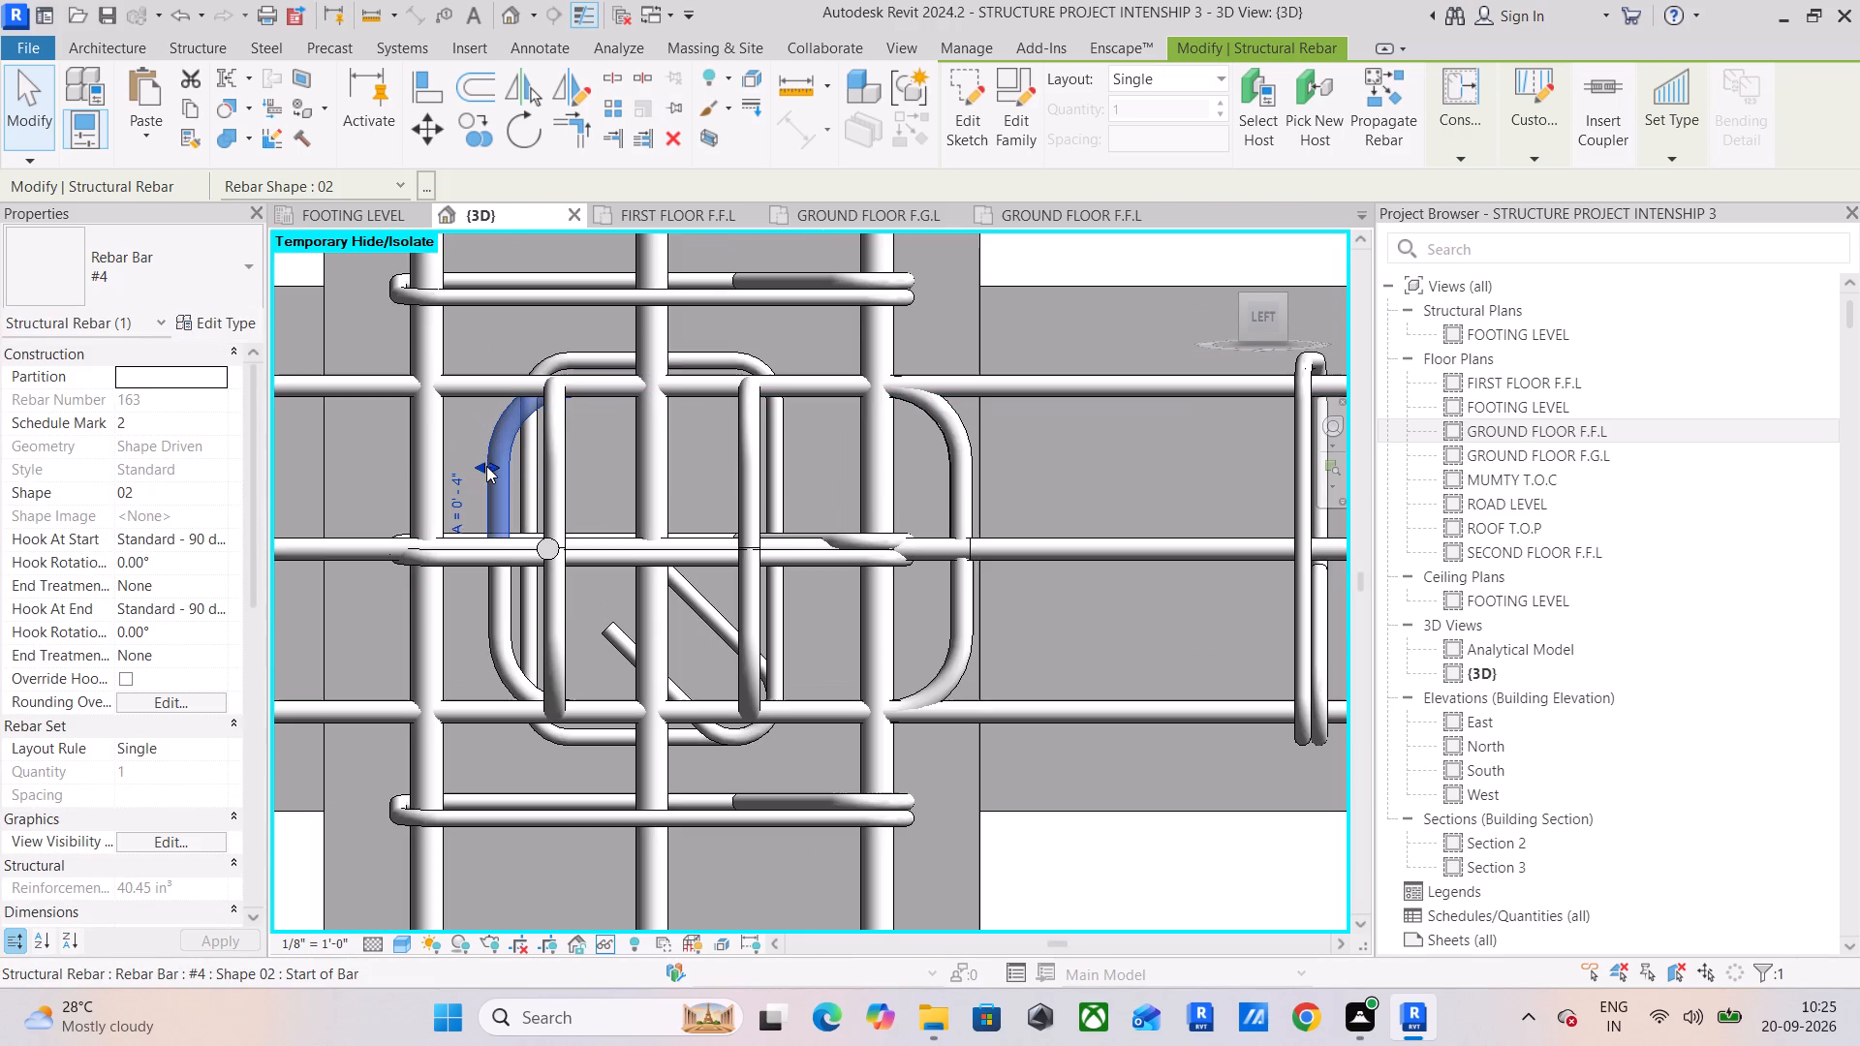
drag(482, 462, 362, 466)
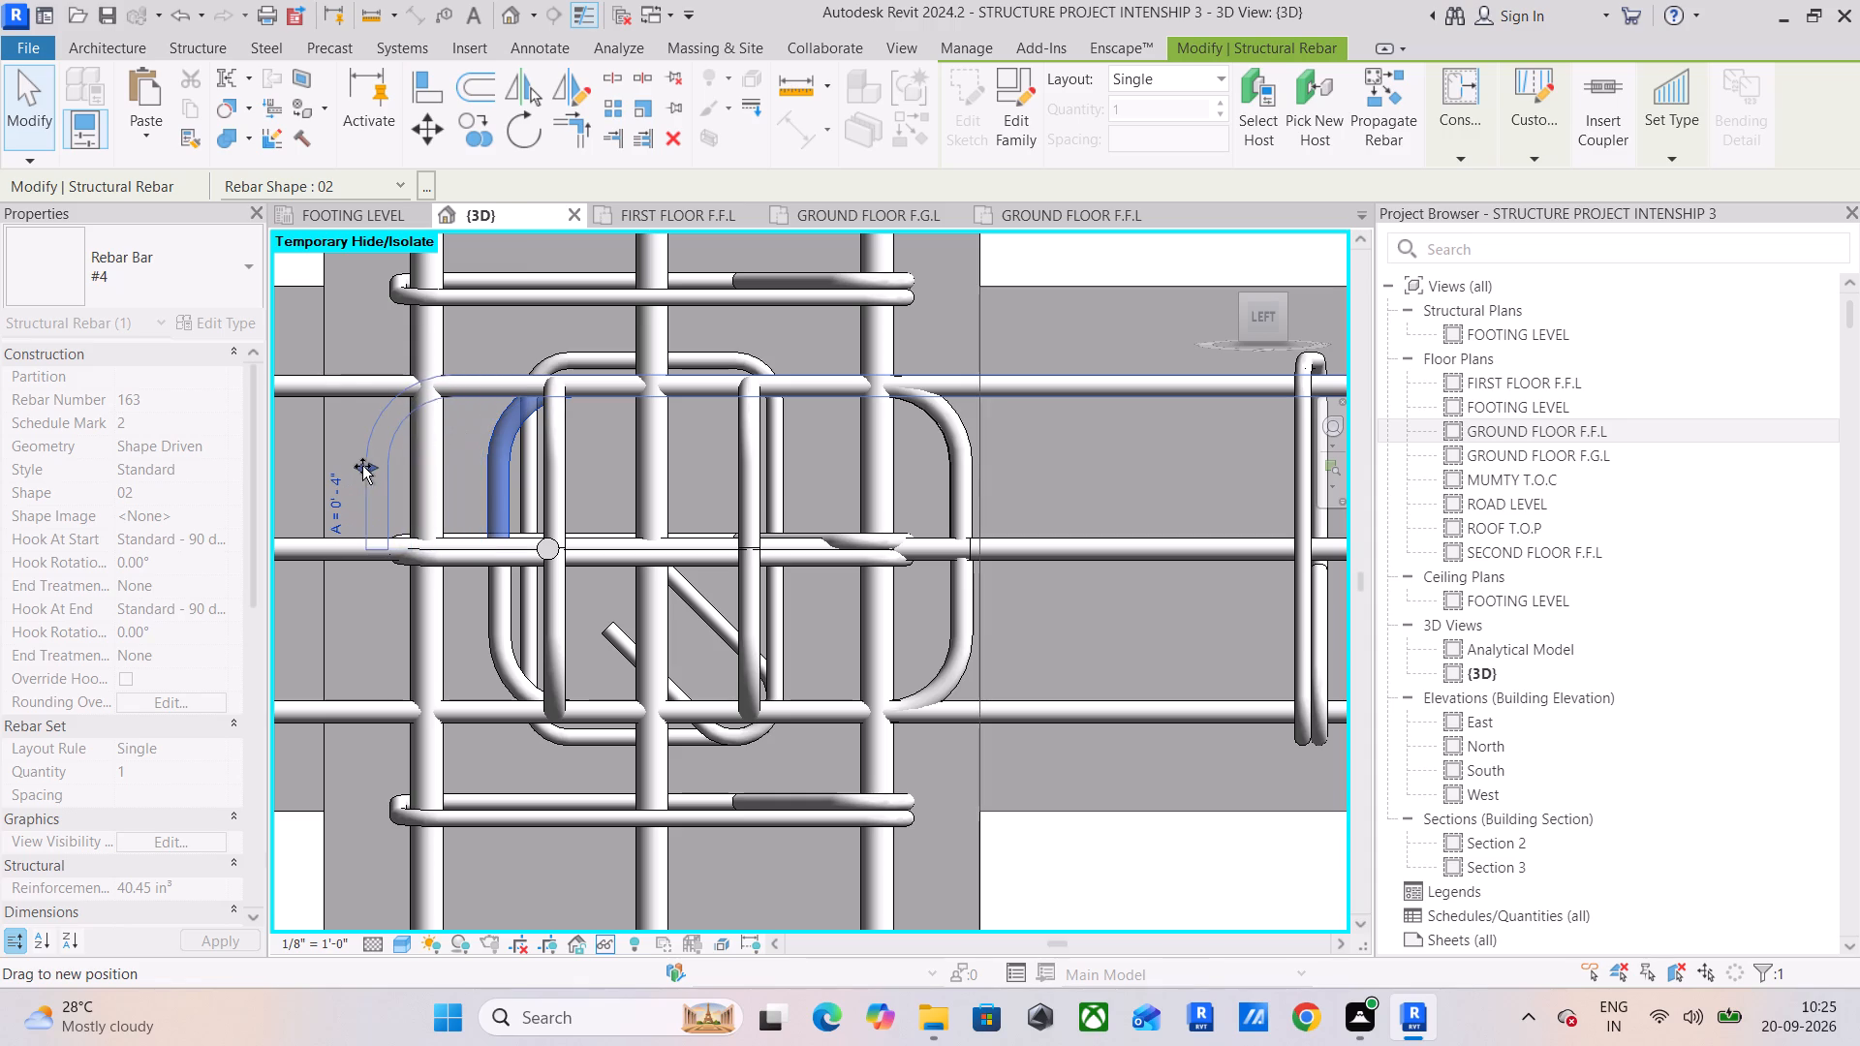
drag(362, 466, 361, 466)
click(488, 616)
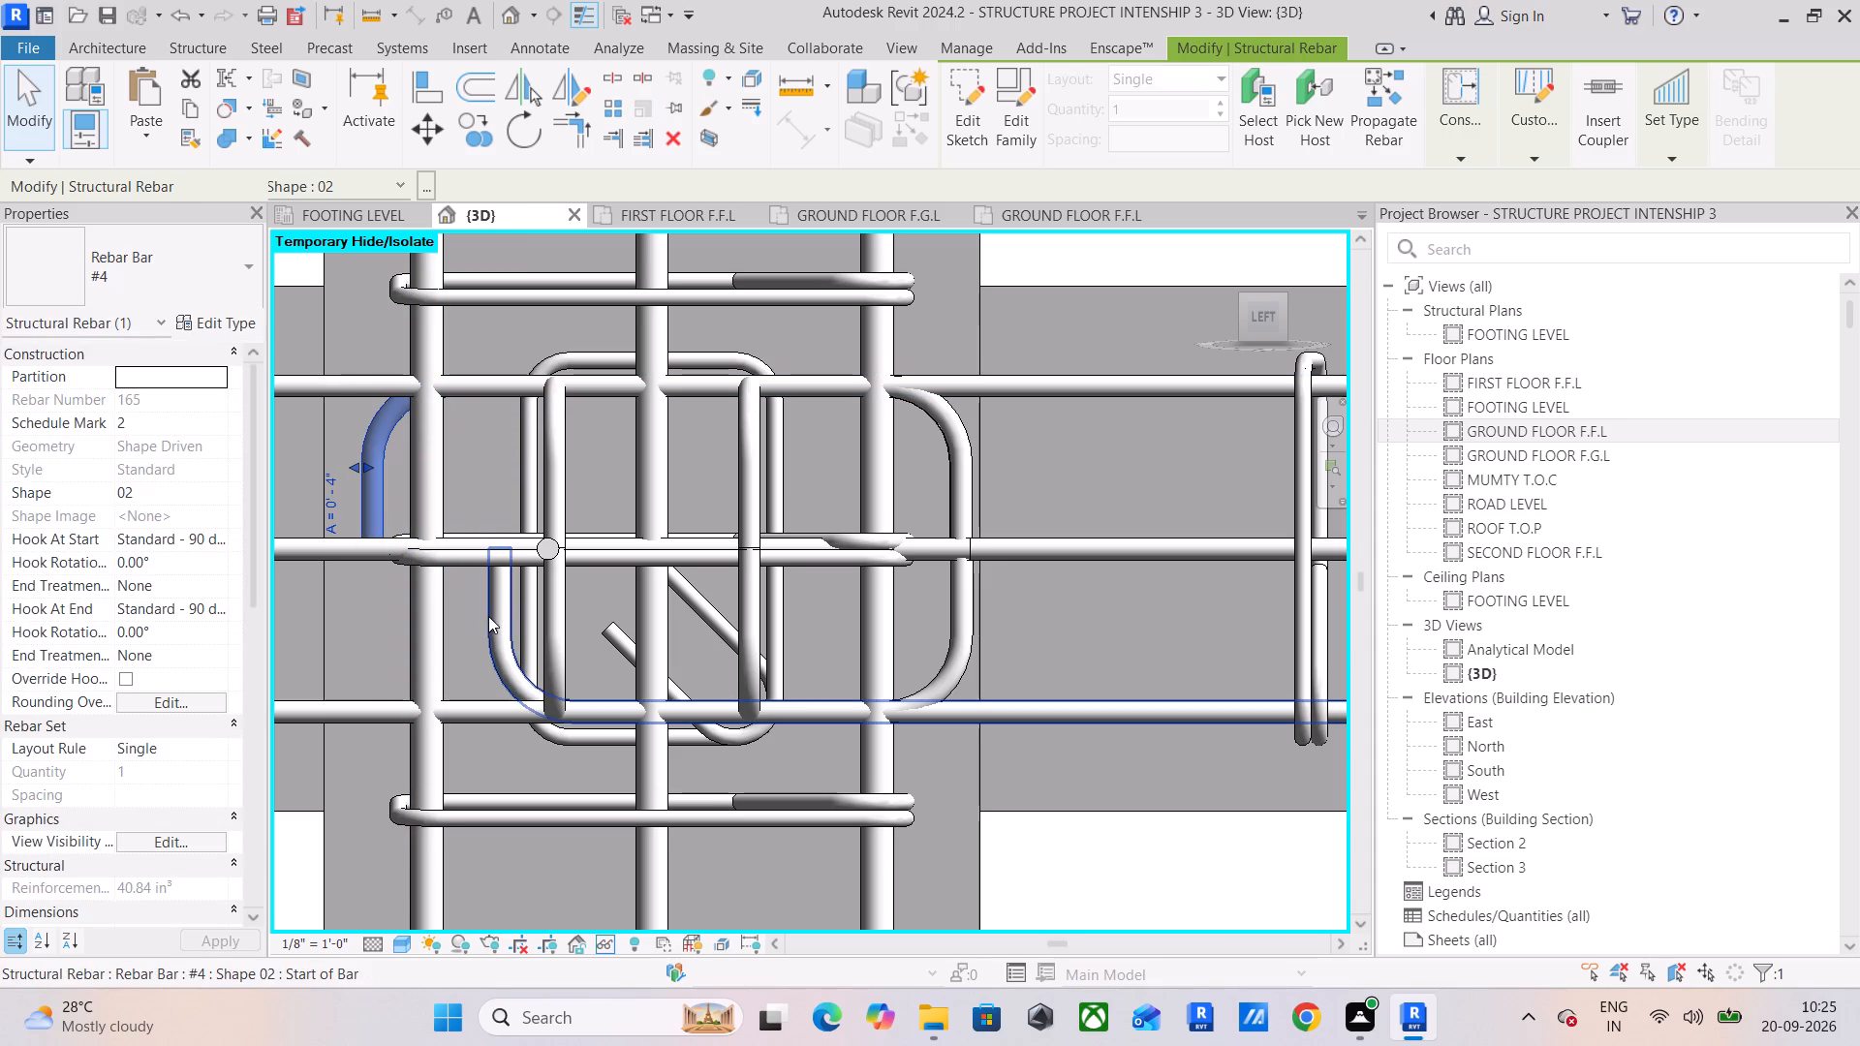
drag(484, 624, 362, 631)
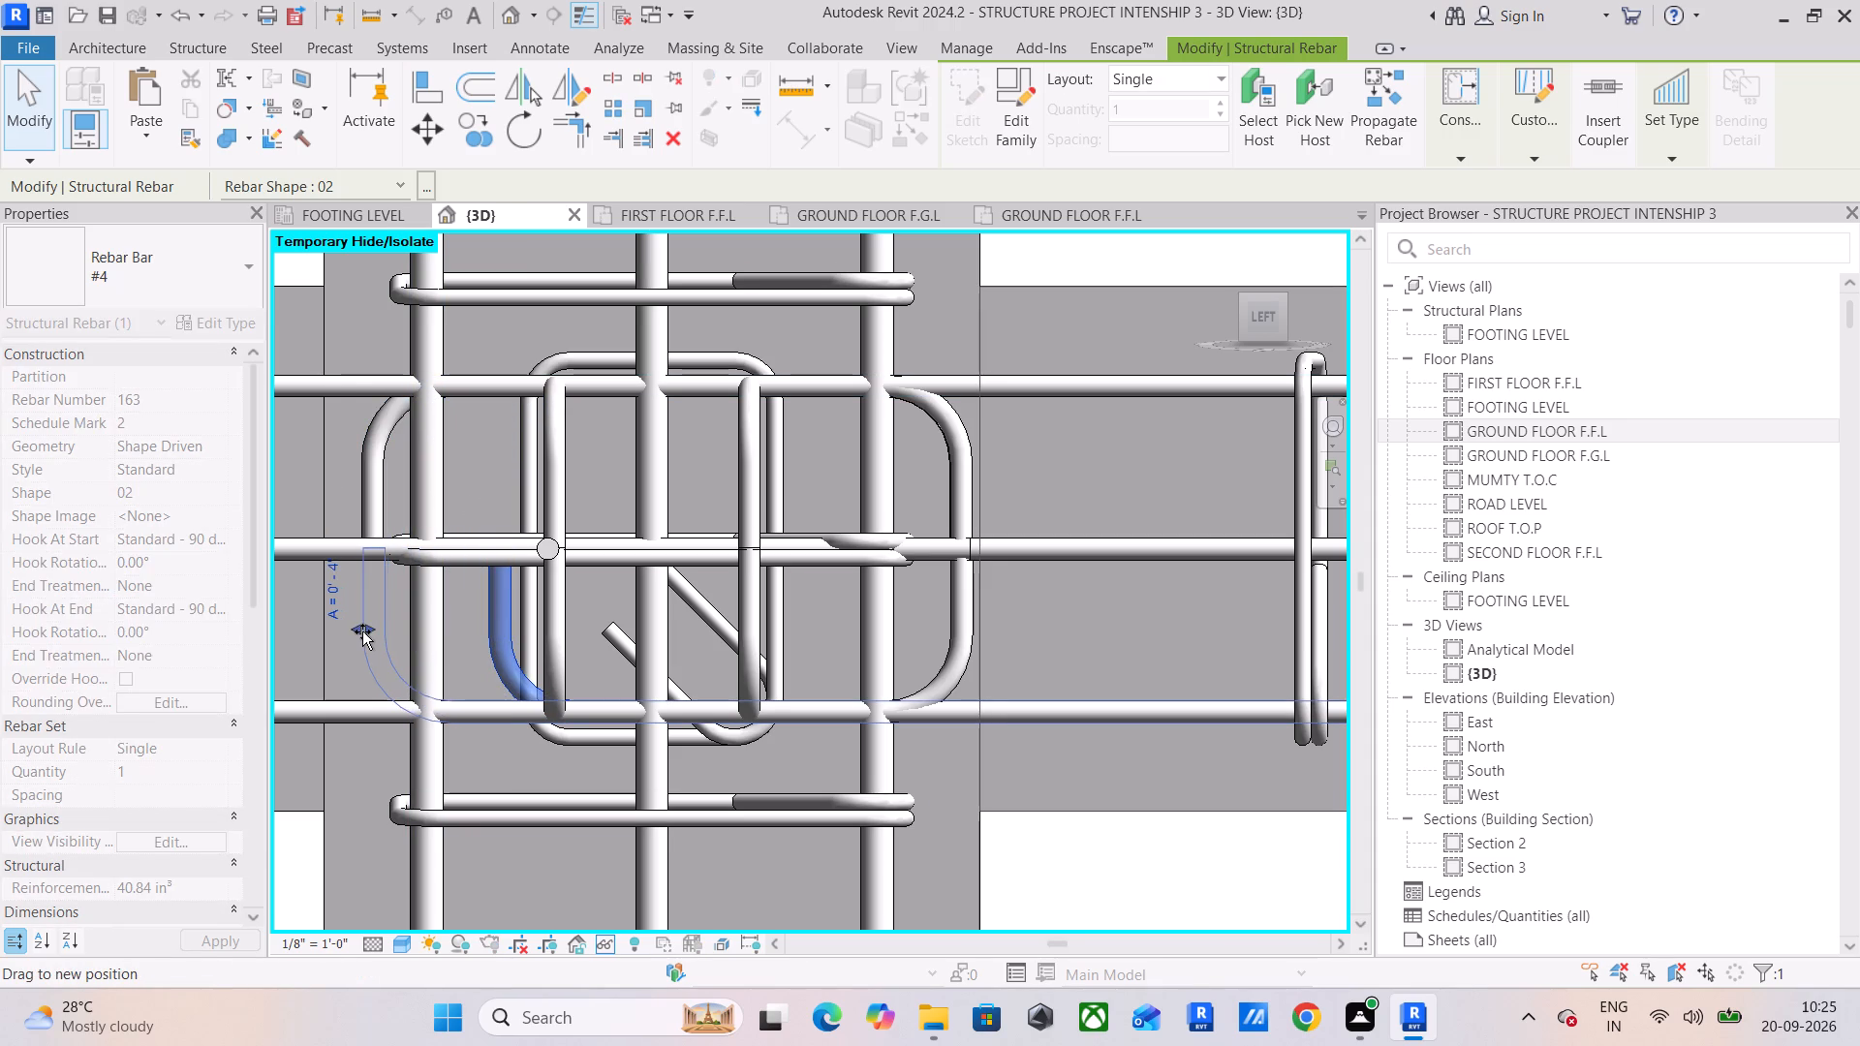
drag(362, 631, 364, 634)
Shorten the straight mid-height #4 bar (shape 00) projecting past the column's left face back to the hooks near that face.
click(329, 548)
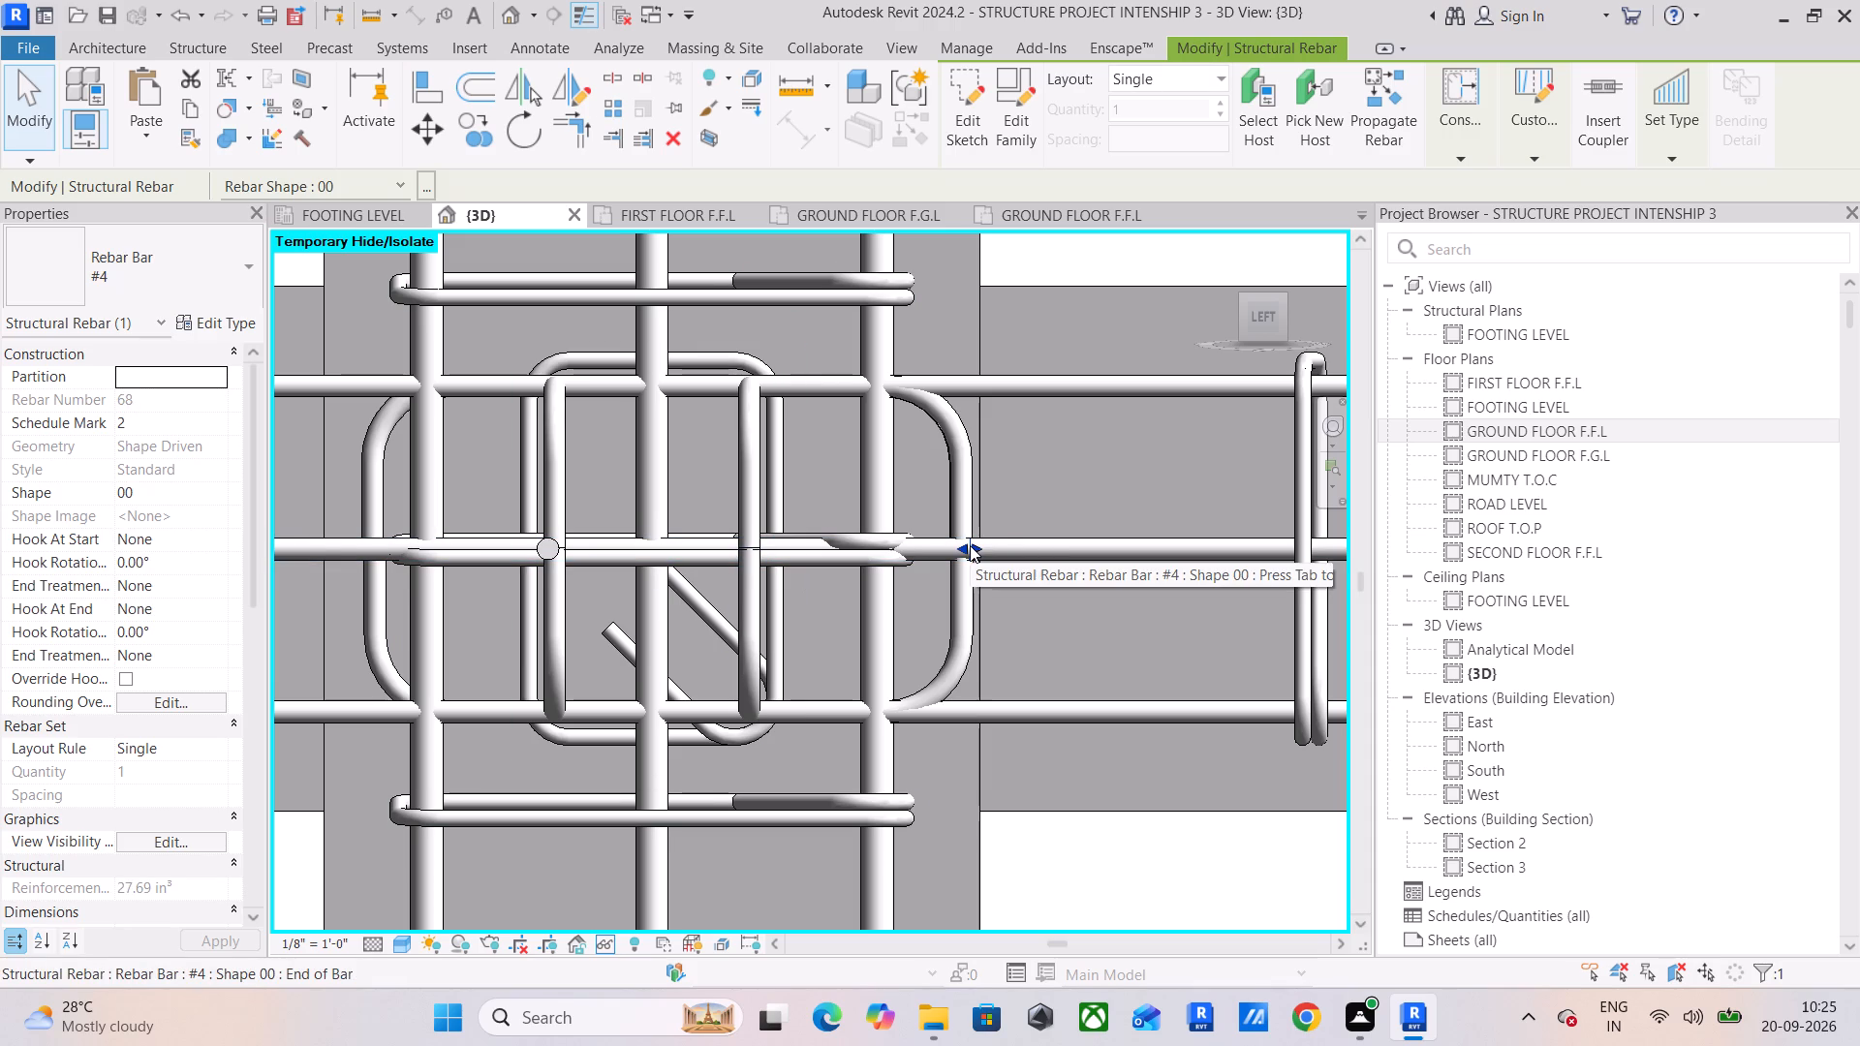
click(1055, 542)
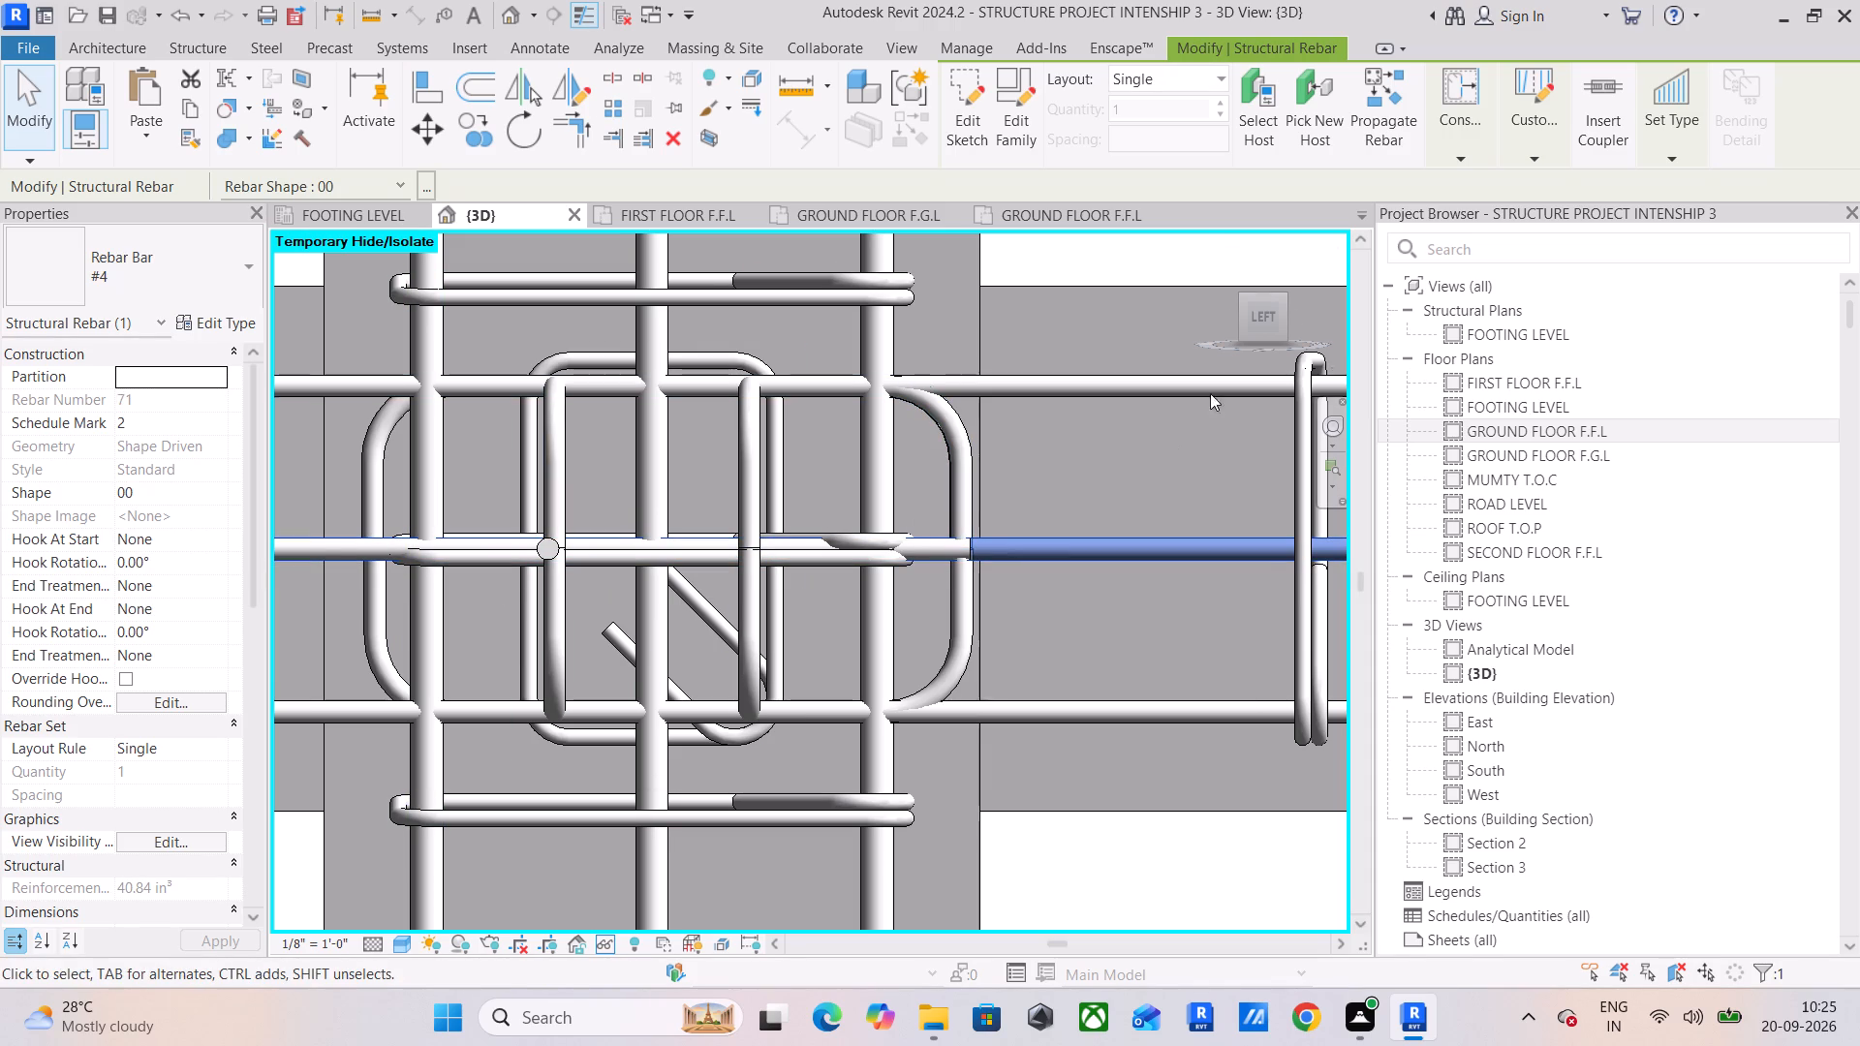
drag(1256, 311, 1258, 331)
scroll(882, 492, down, 3)
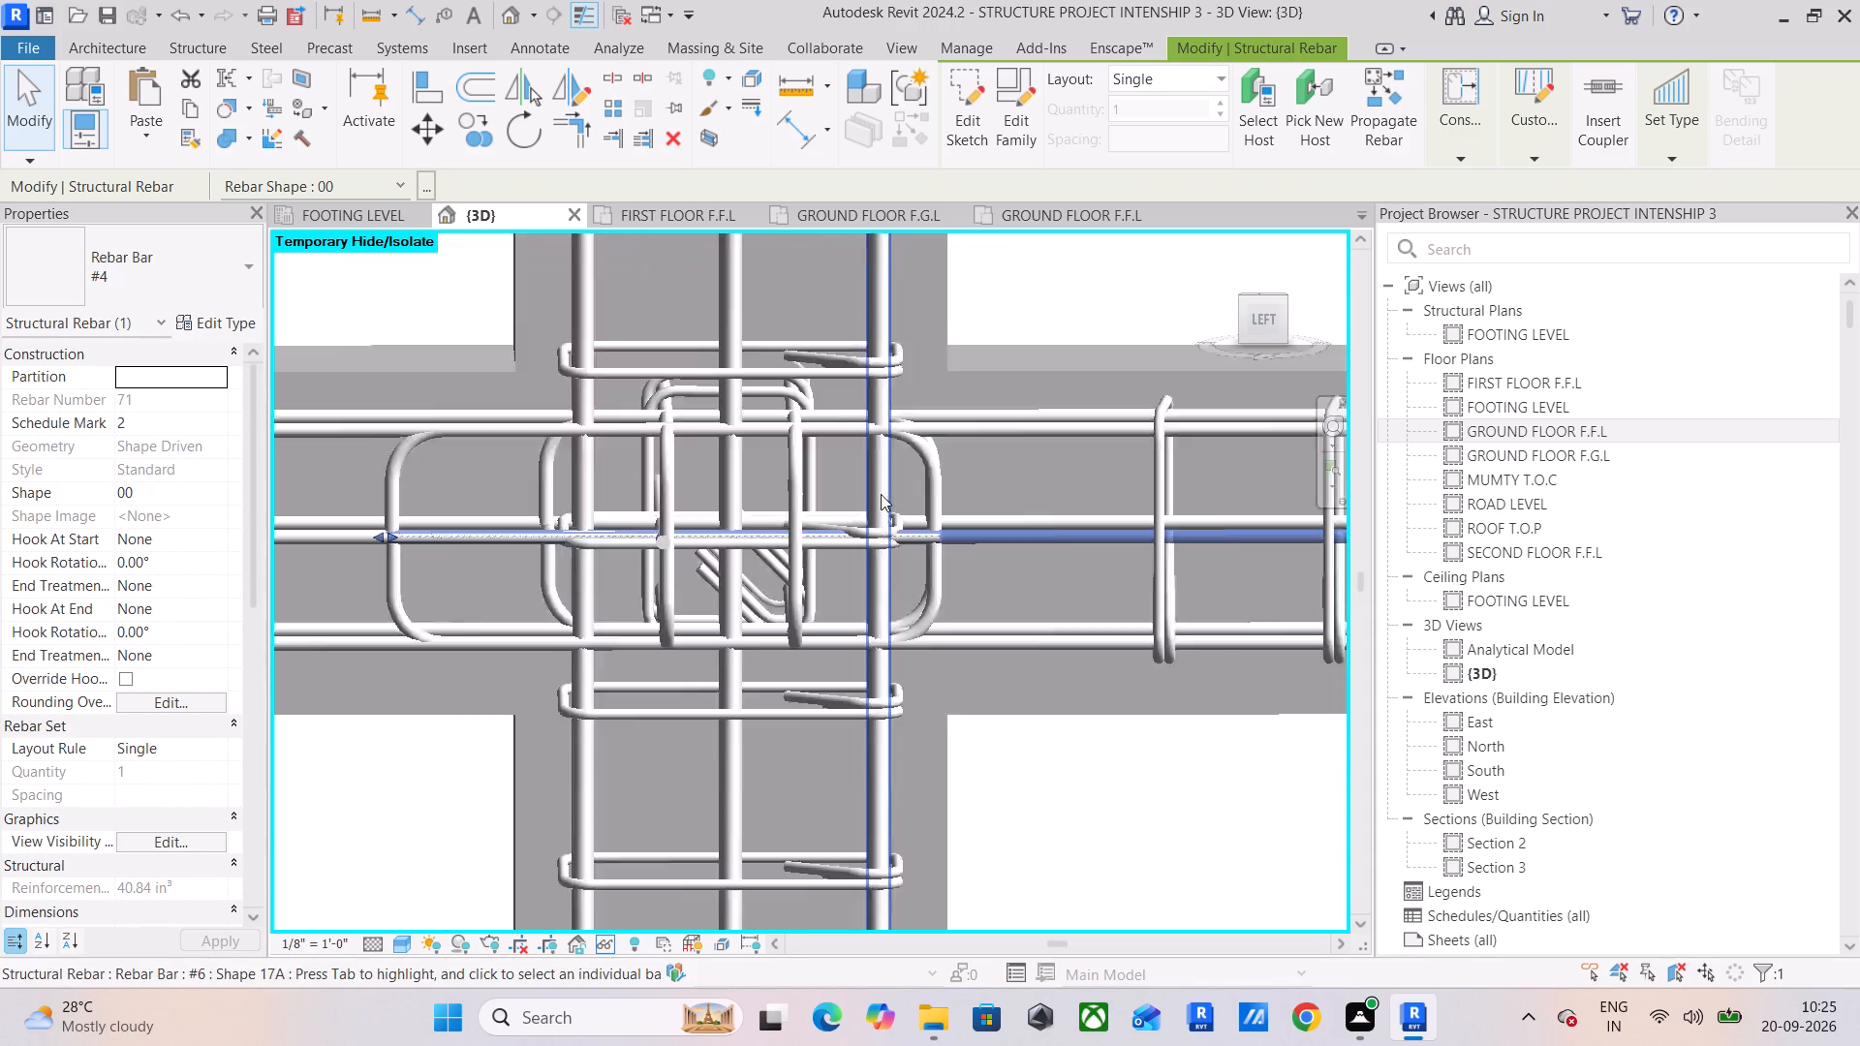
scroll(881, 494, down, 2)
middle_drag(797, 532, 837, 537)
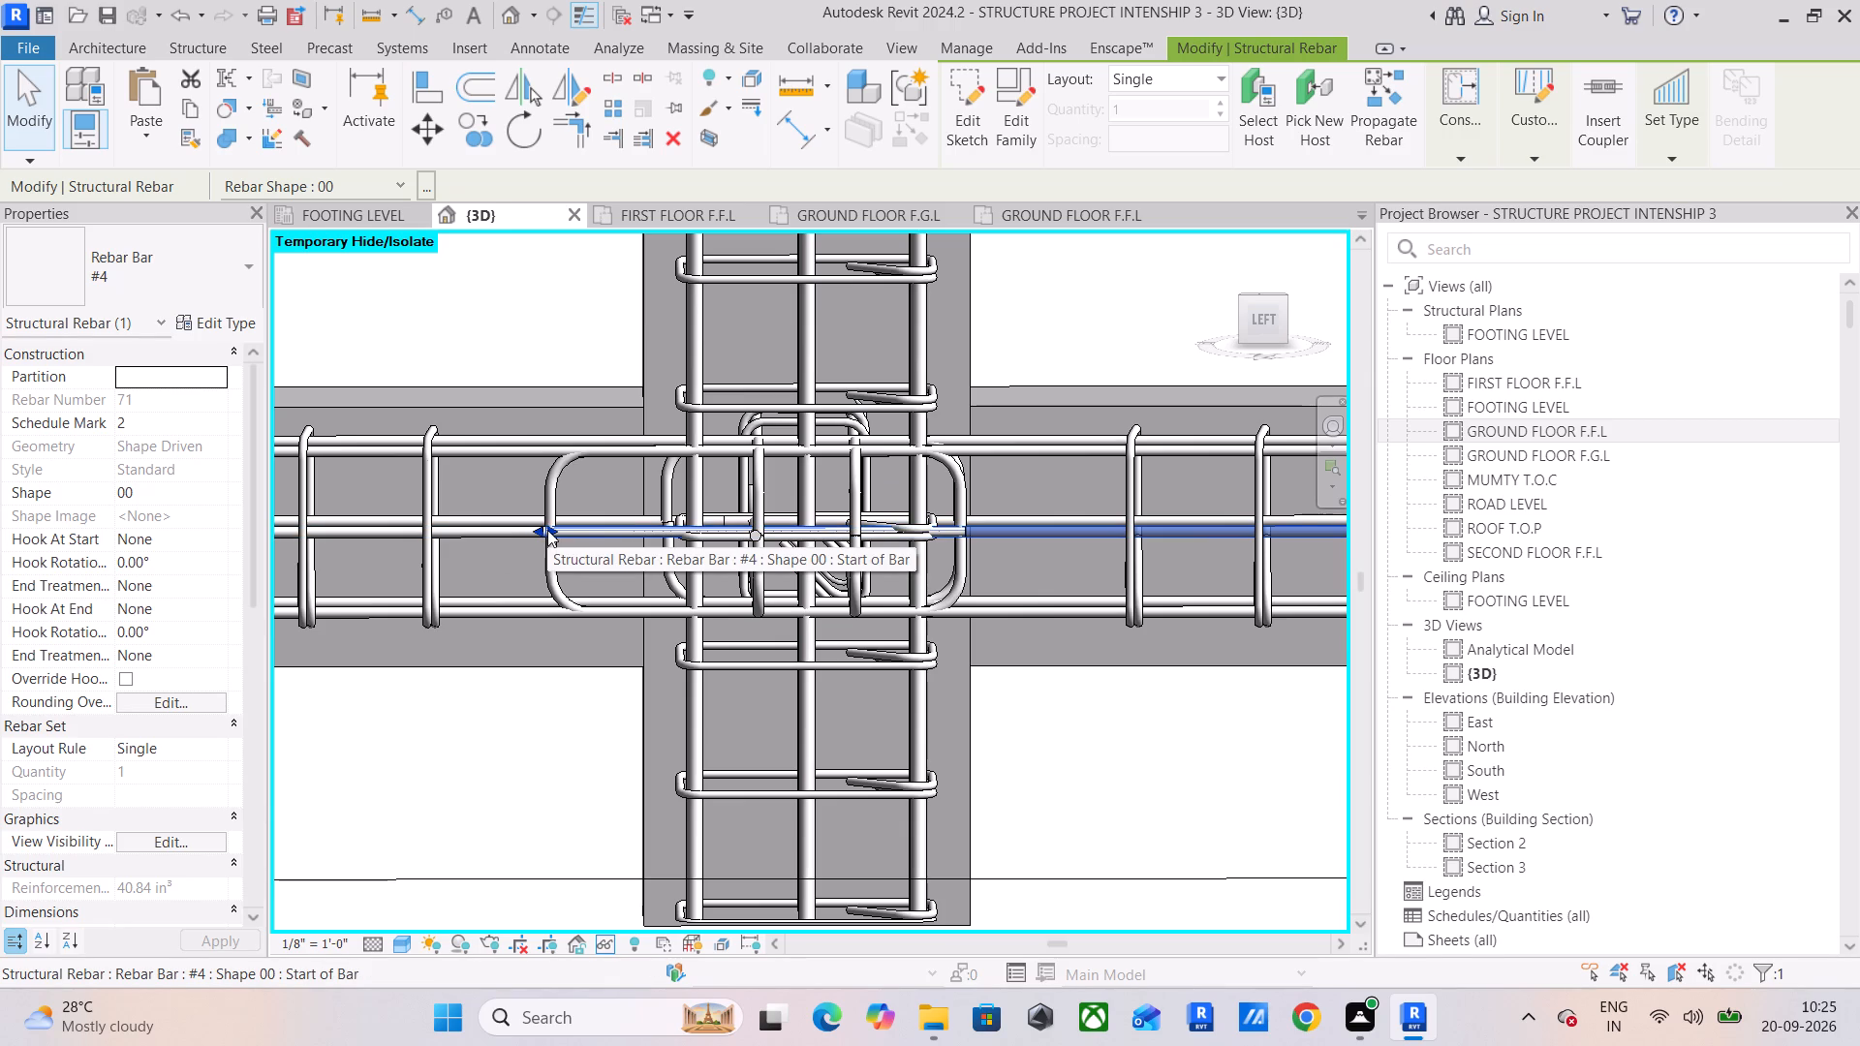
drag(555, 529, 659, 531)
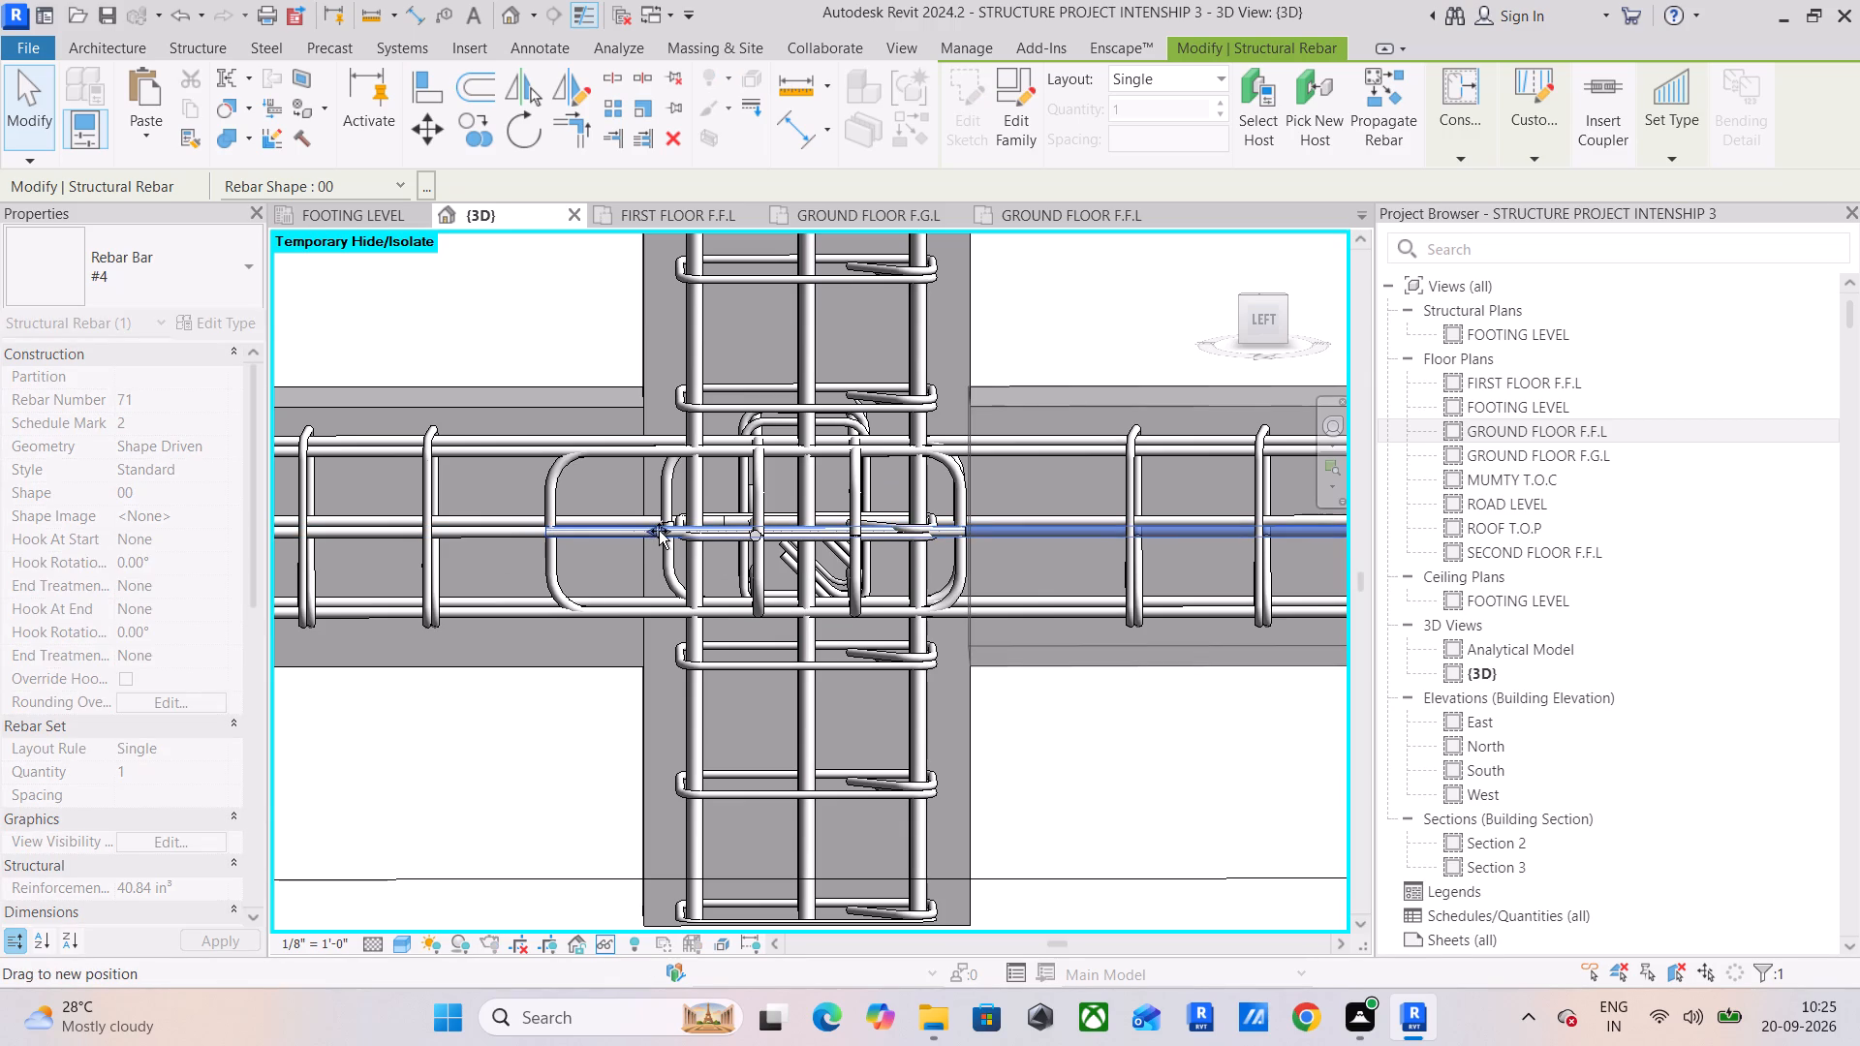
drag(659, 531, 668, 533)
Pull the top and bottom #4 hooked bars (shape 02) projecting past the column's left face back to the hooks just inside it.
click(1249, 324)
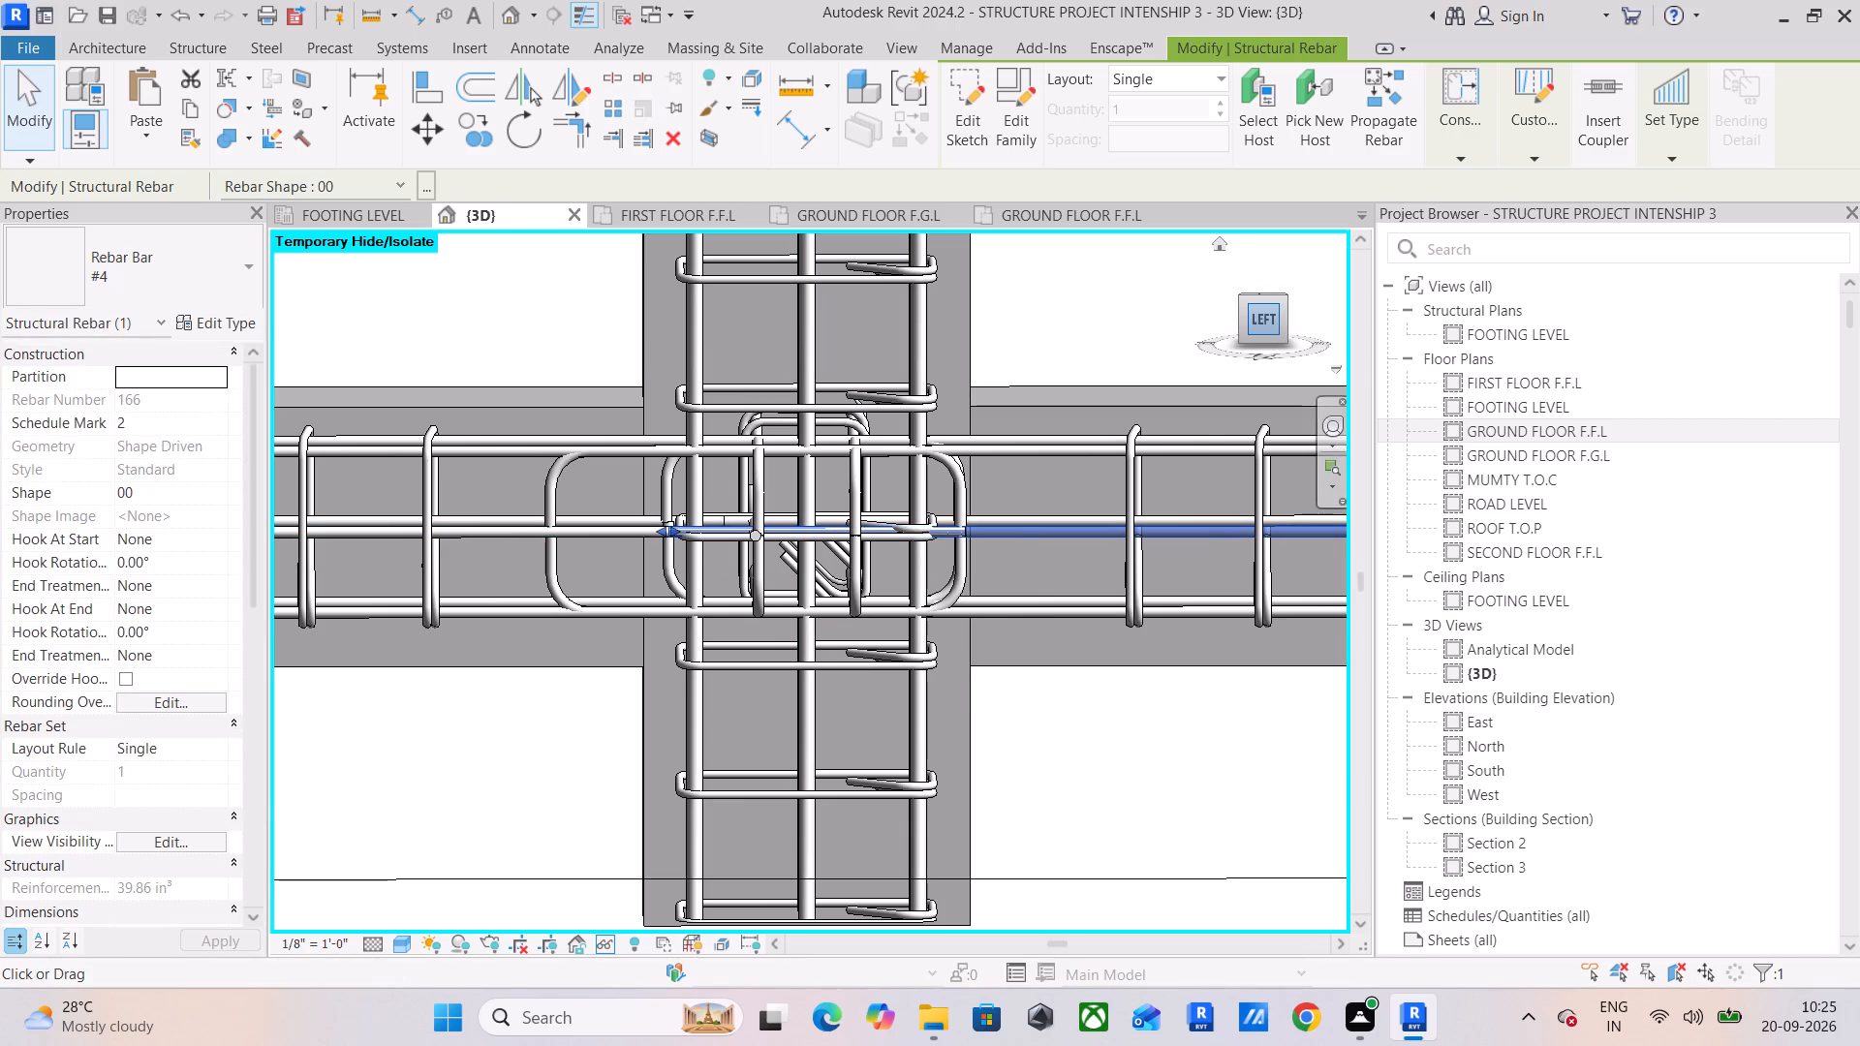
scroll(346, 554, up, 6)
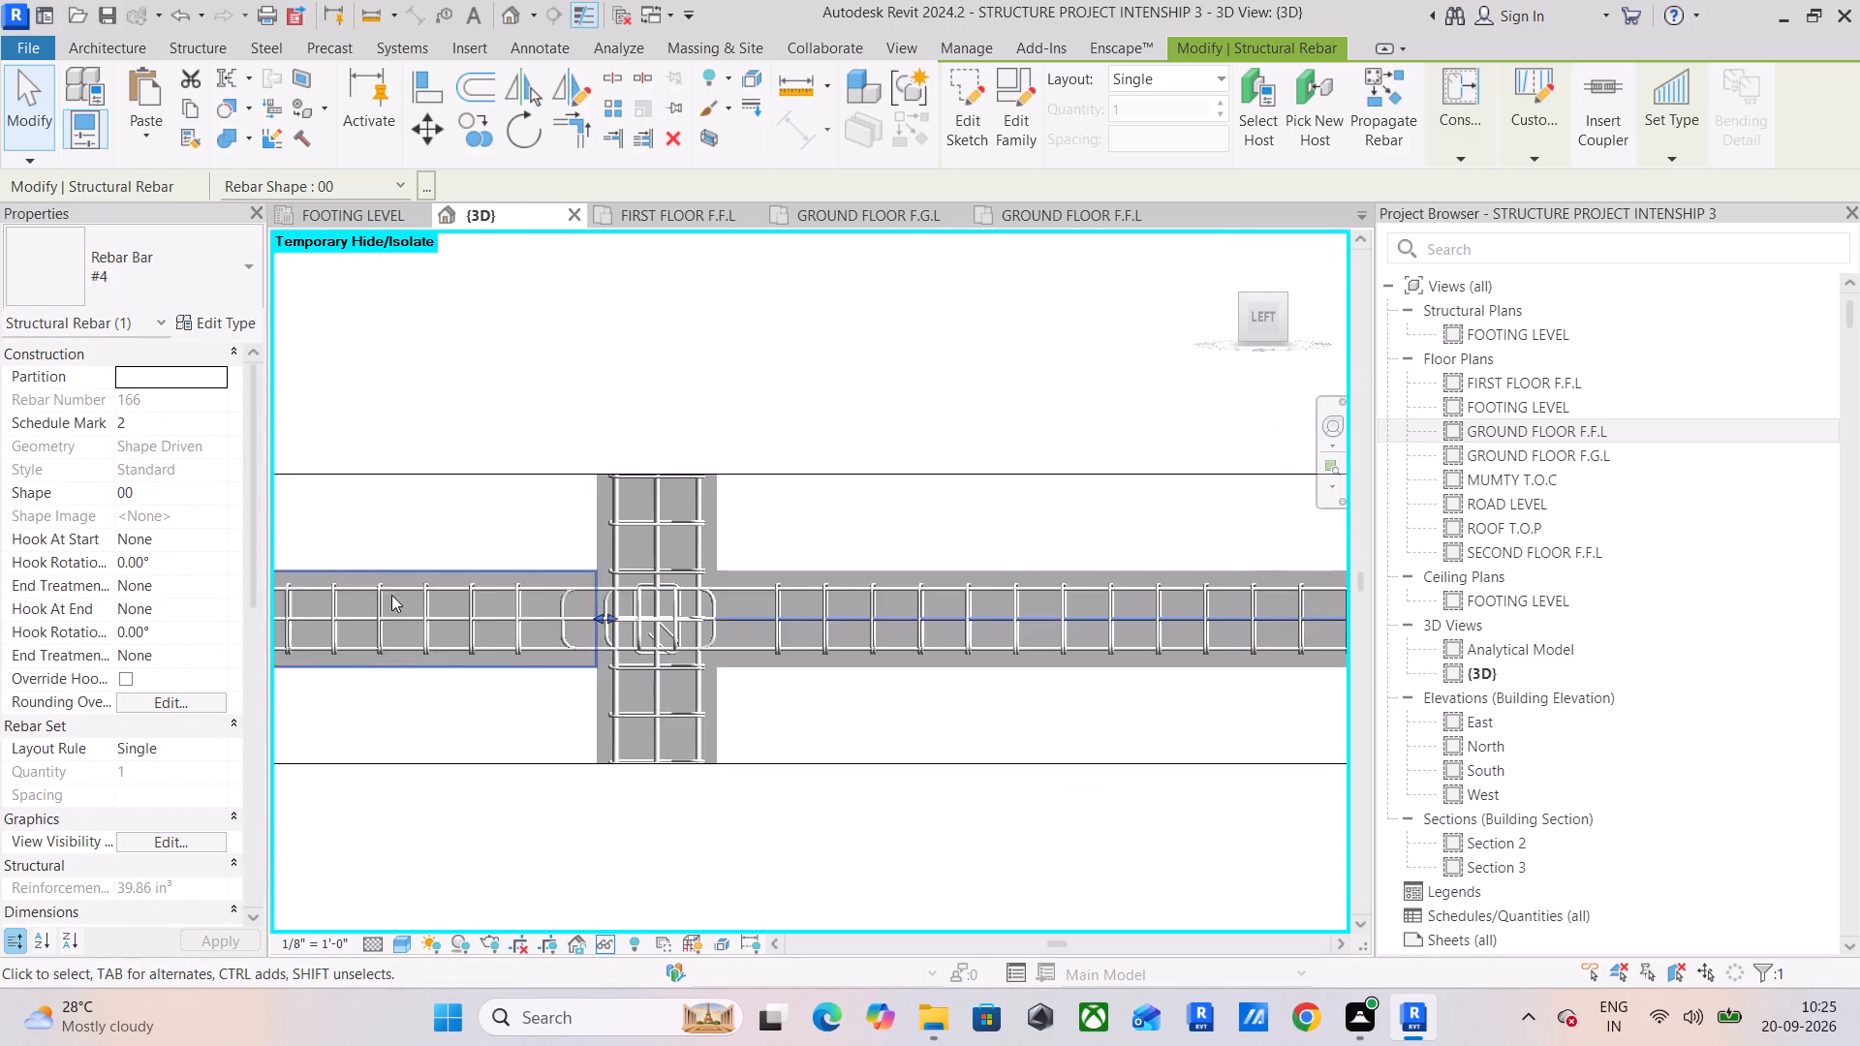
scroll(391, 595, up, 5)
middle_drag(463, 619, 215, 579)
scroll(441, 609, up, 5)
click(447, 514)
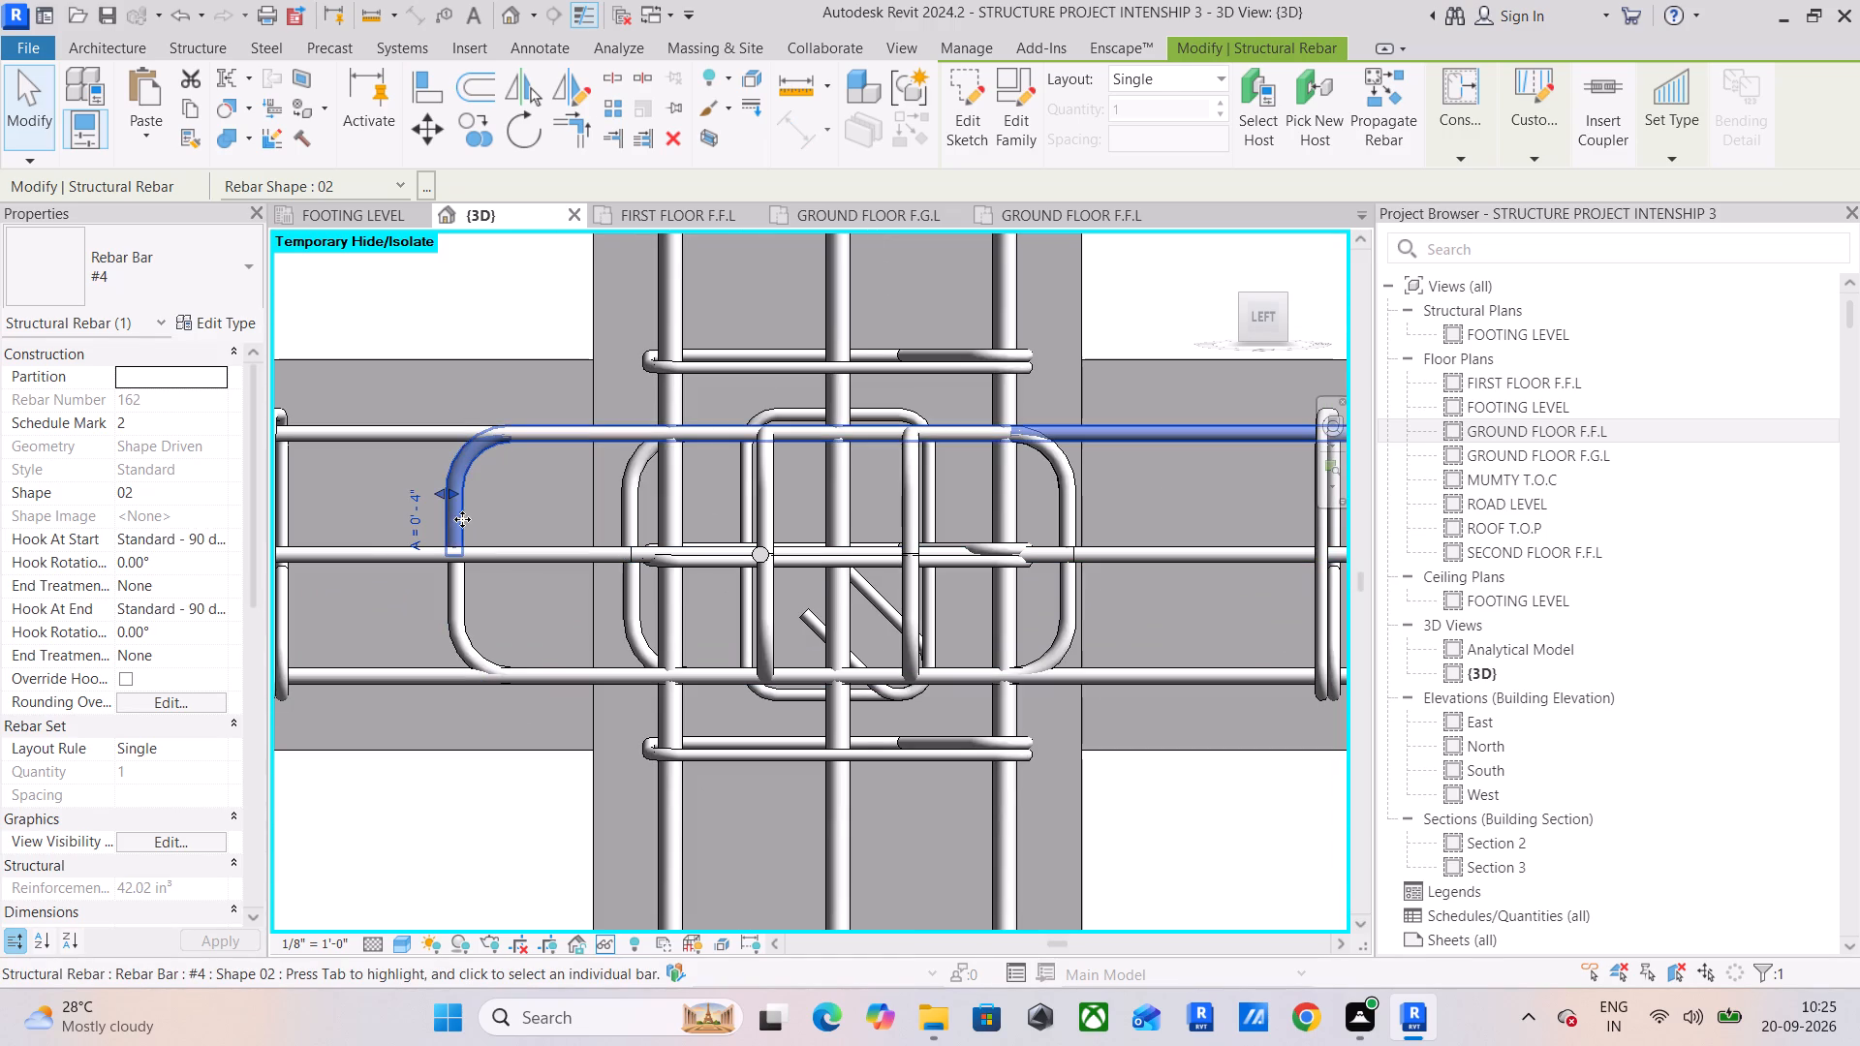
drag(446, 490, 631, 519)
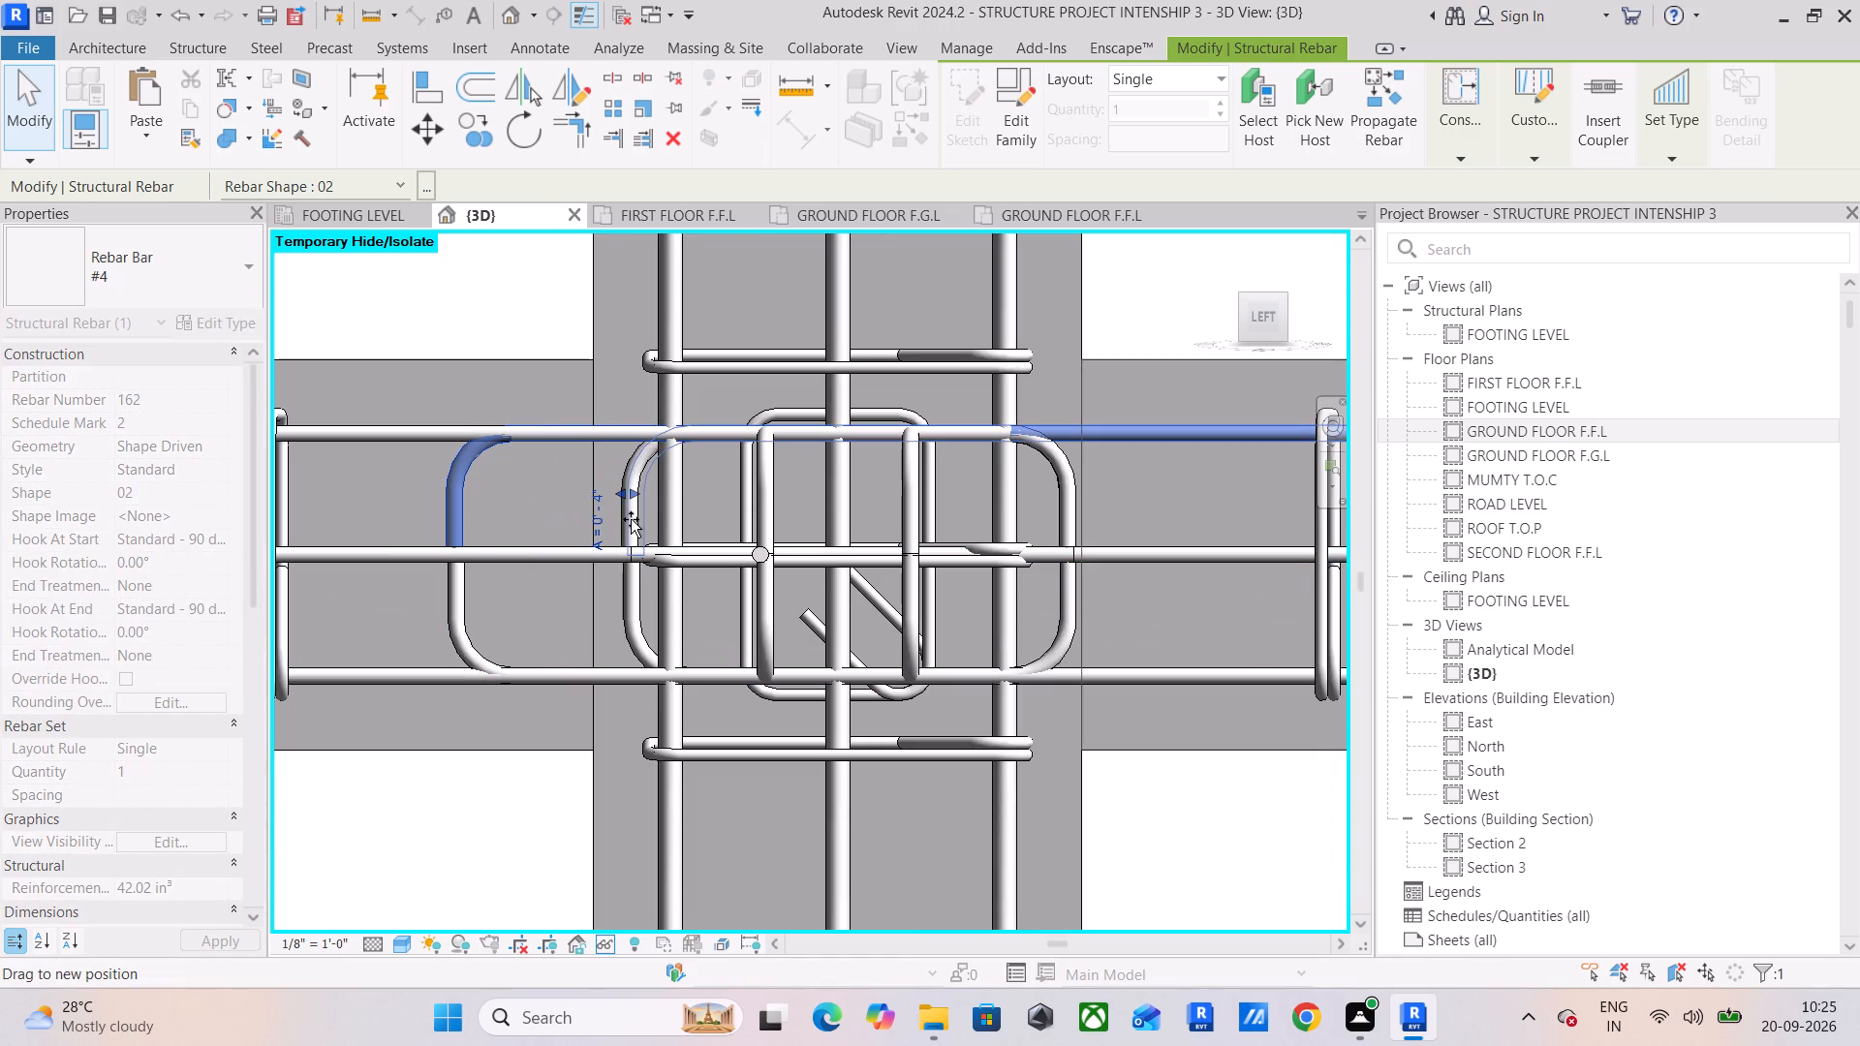
drag(631, 519, 623, 524)
click(457, 625)
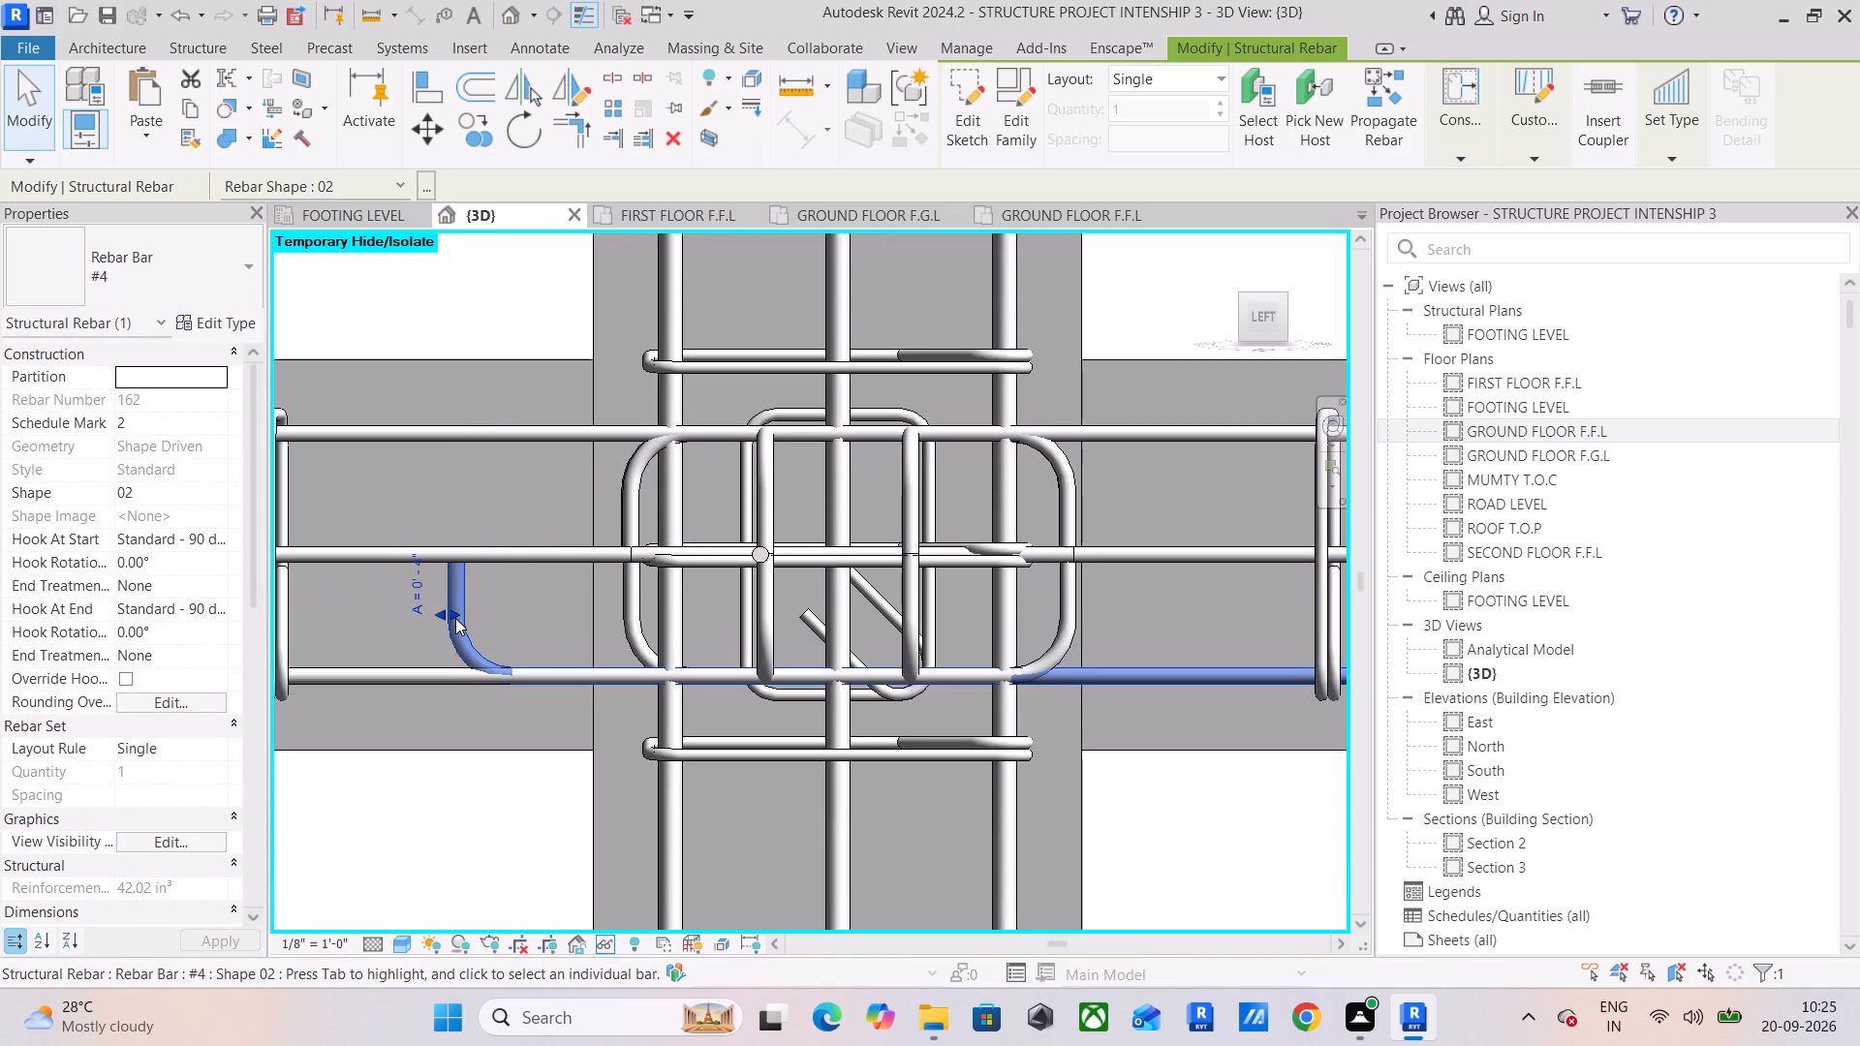
drag(454, 617, 622, 622)
click(464, 485)
middle_drag(728, 613, 610, 609)
scroll(728, 613, up, 1)
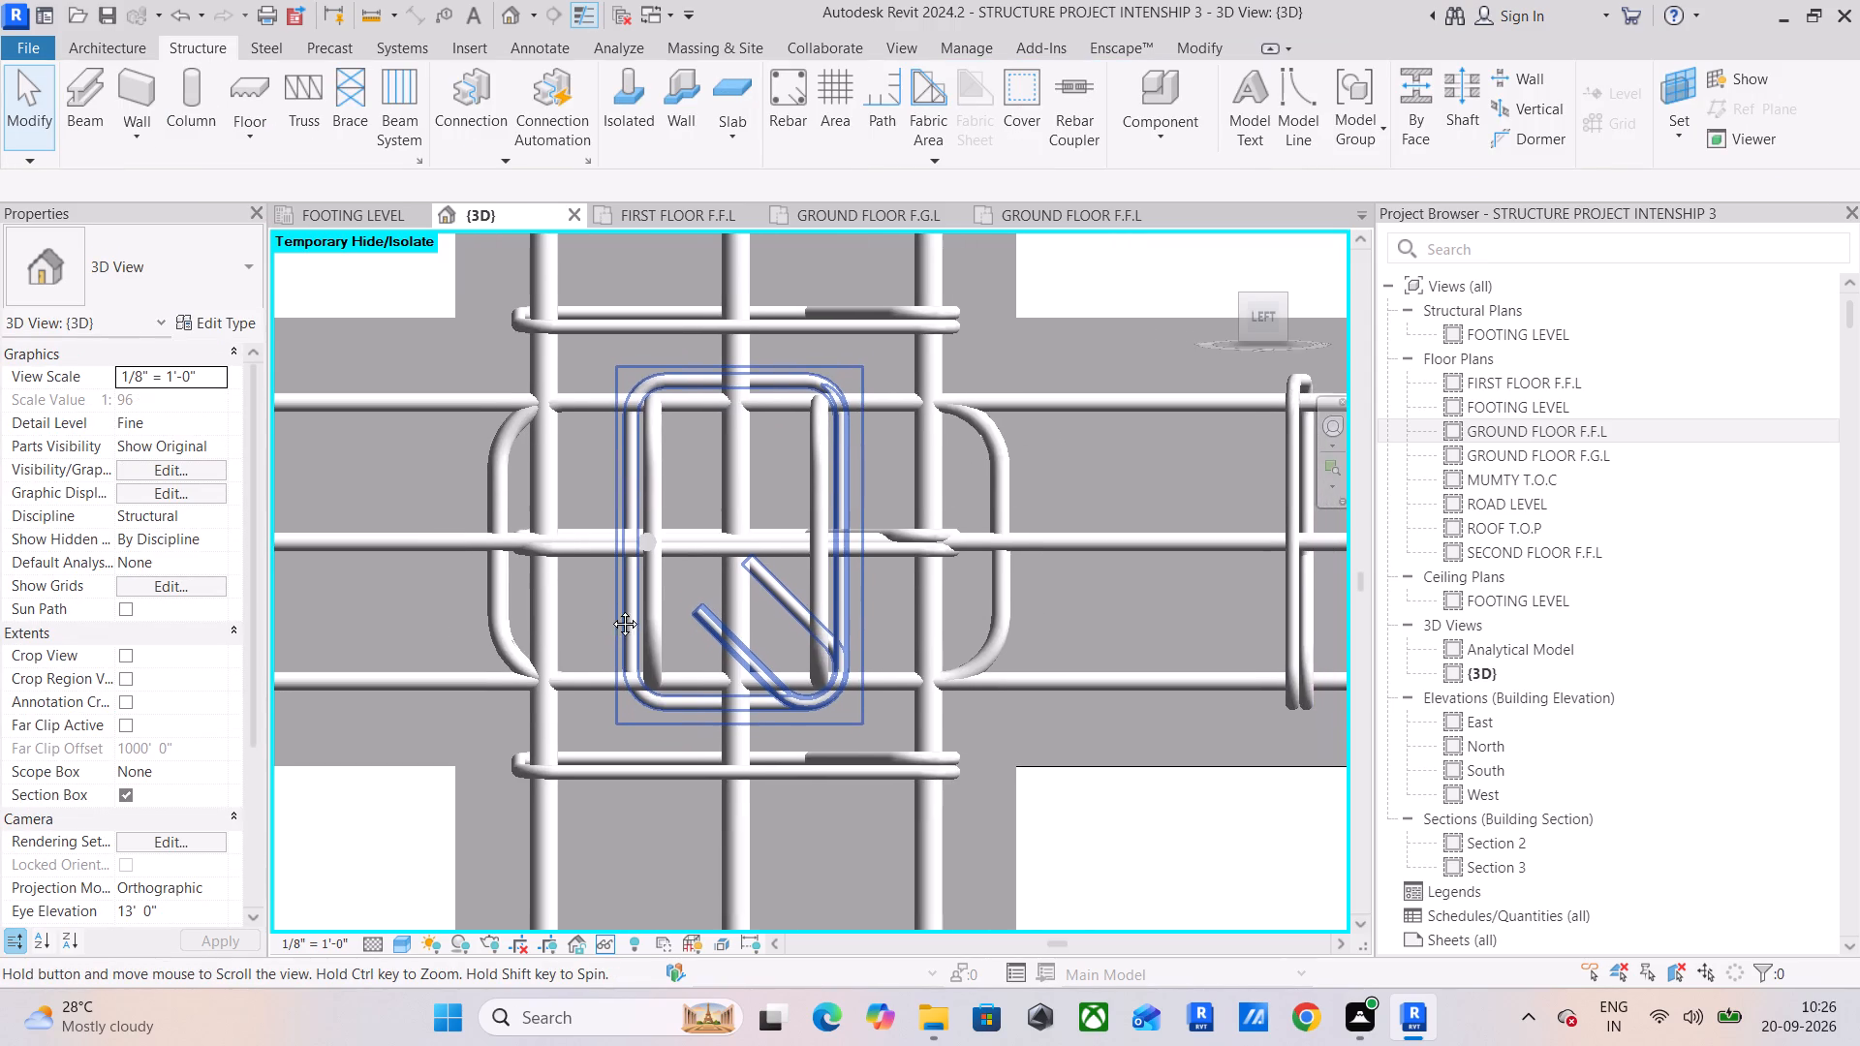
Extend the #3 stirrup sets (T1) of the two adjoining spans up to the left and right faces of the interior column.
middle_drag(610, 609, 613, 580)
scroll(613, 580, down, 4)
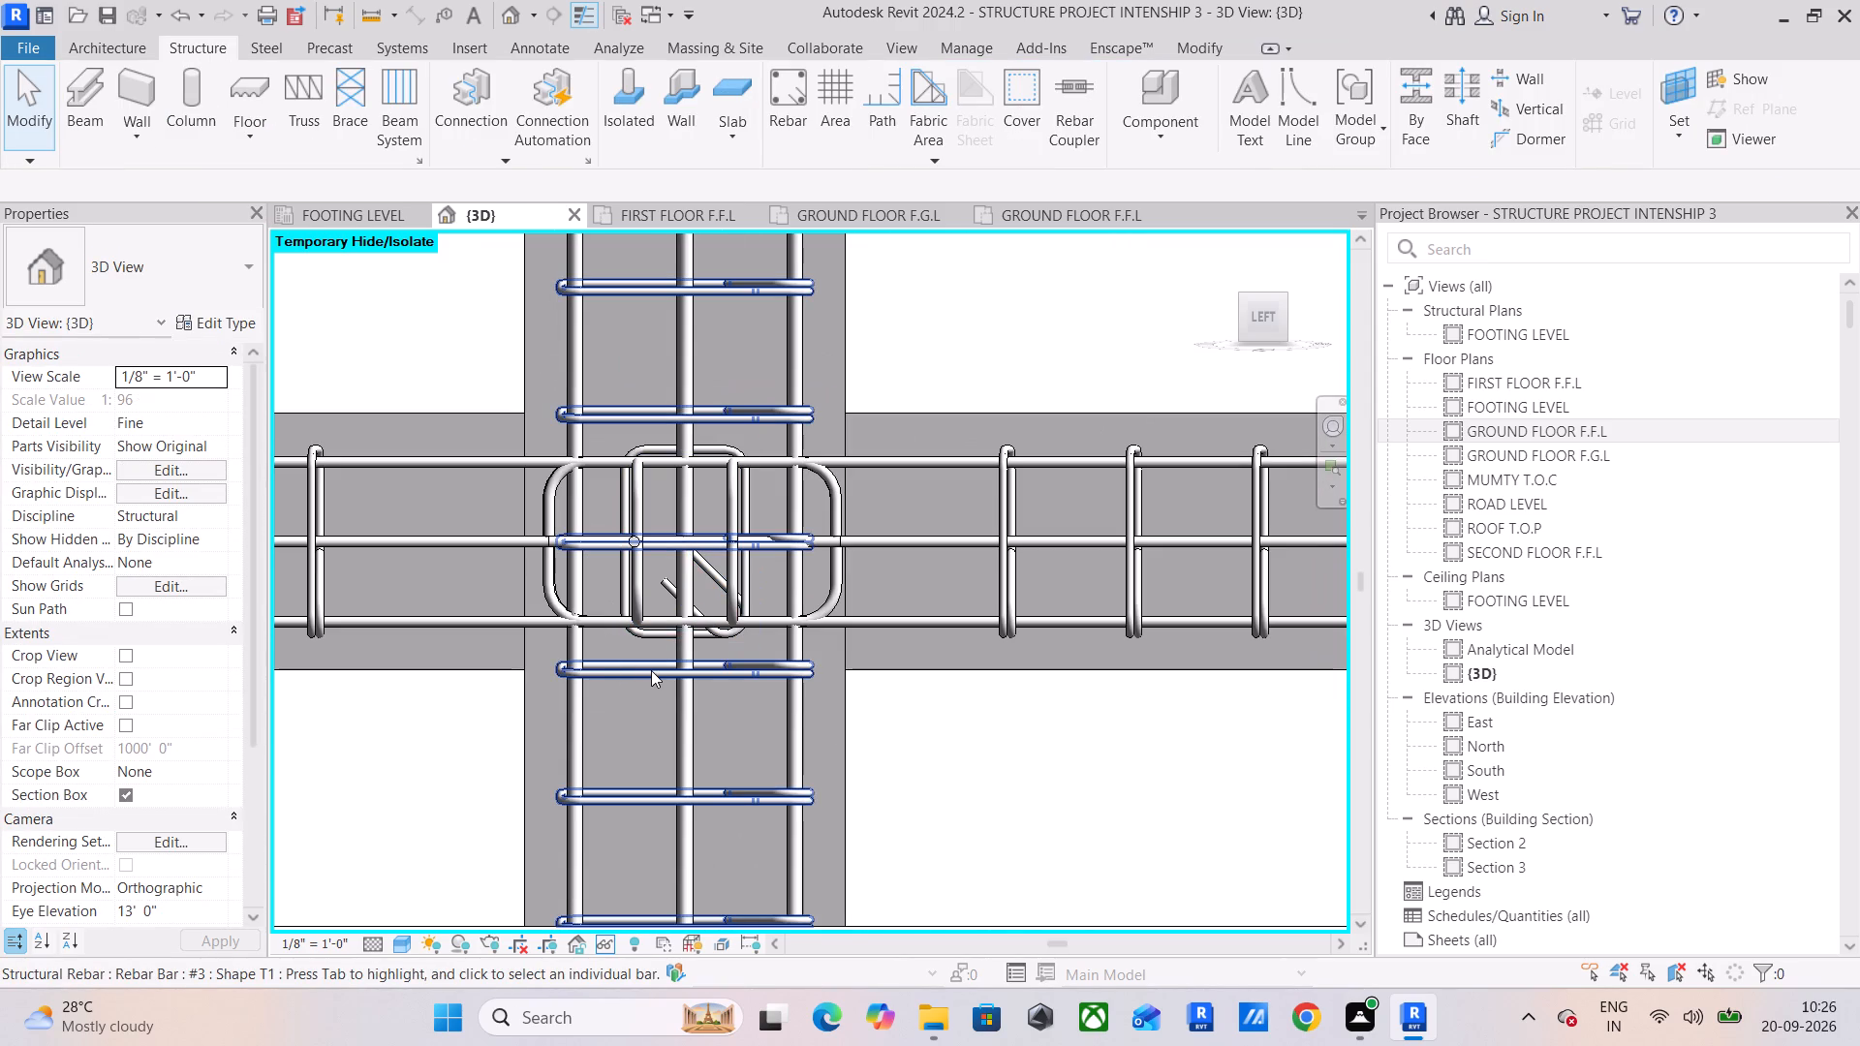
click(703, 538)
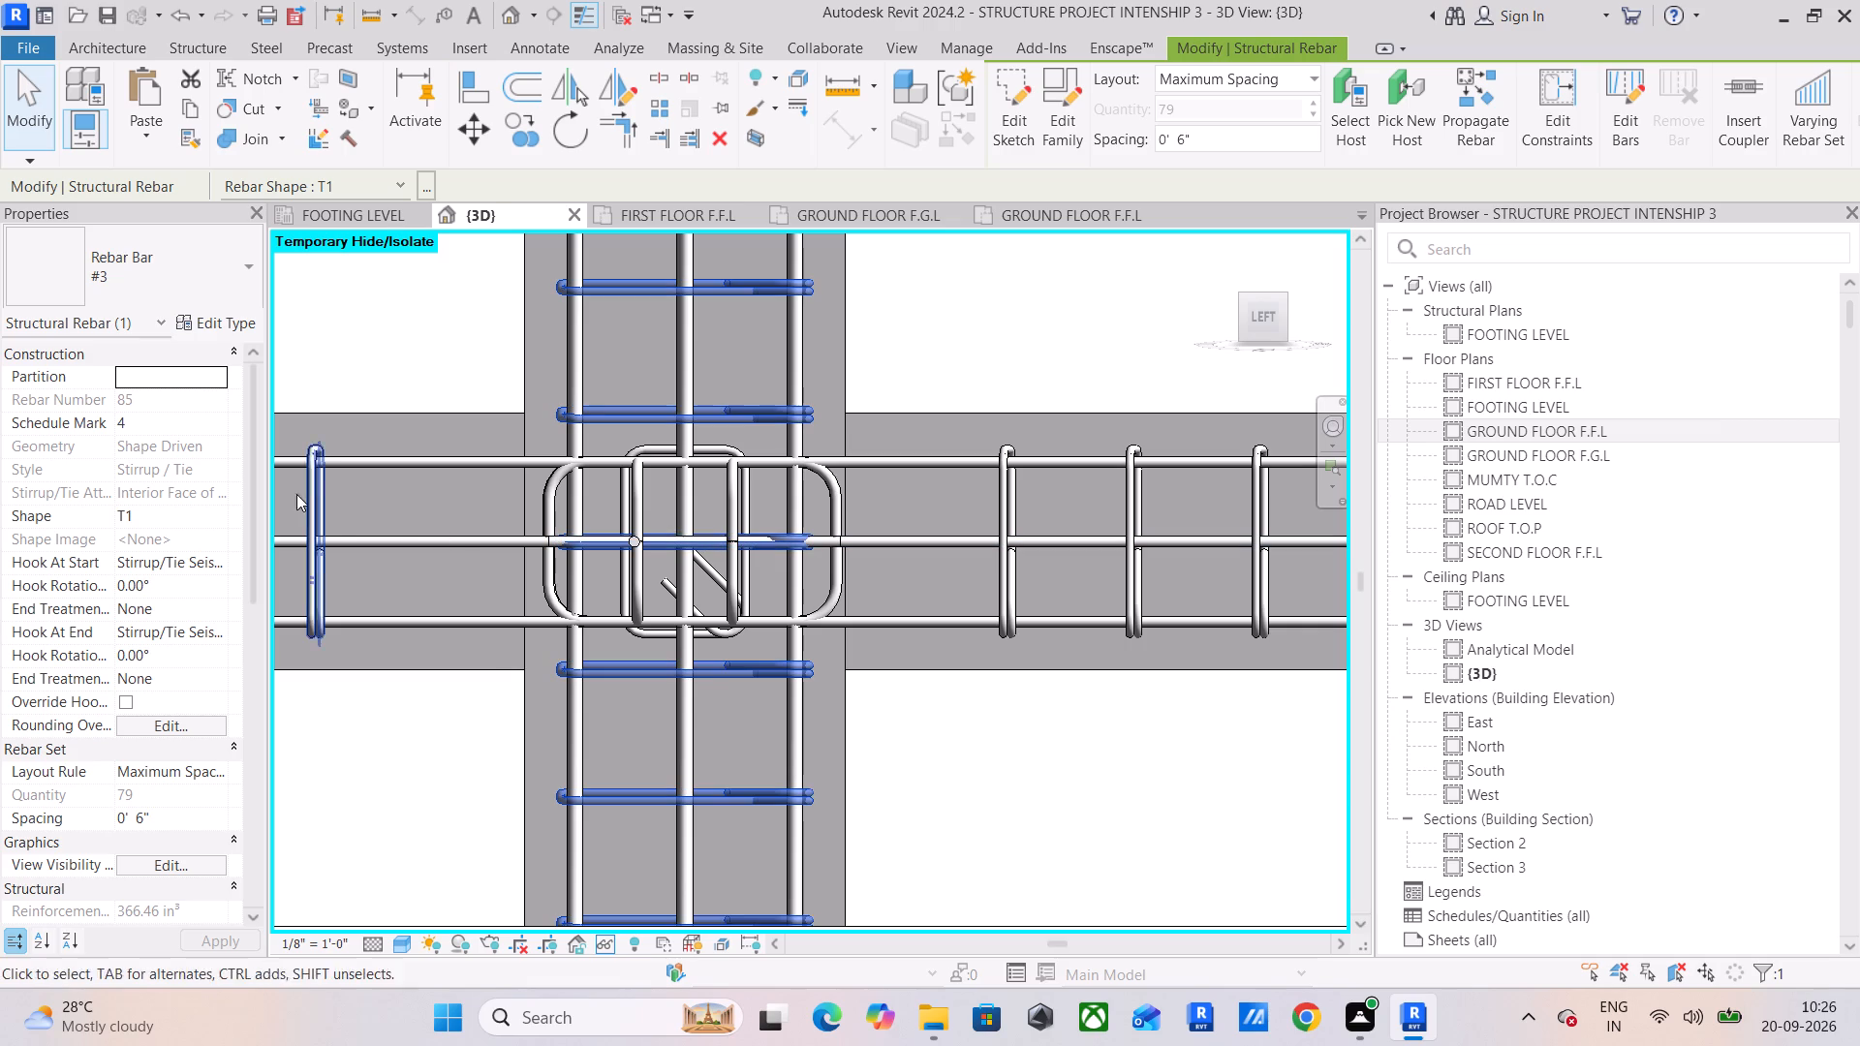
click(323, 514)
drag(324, 538, 424, 551)
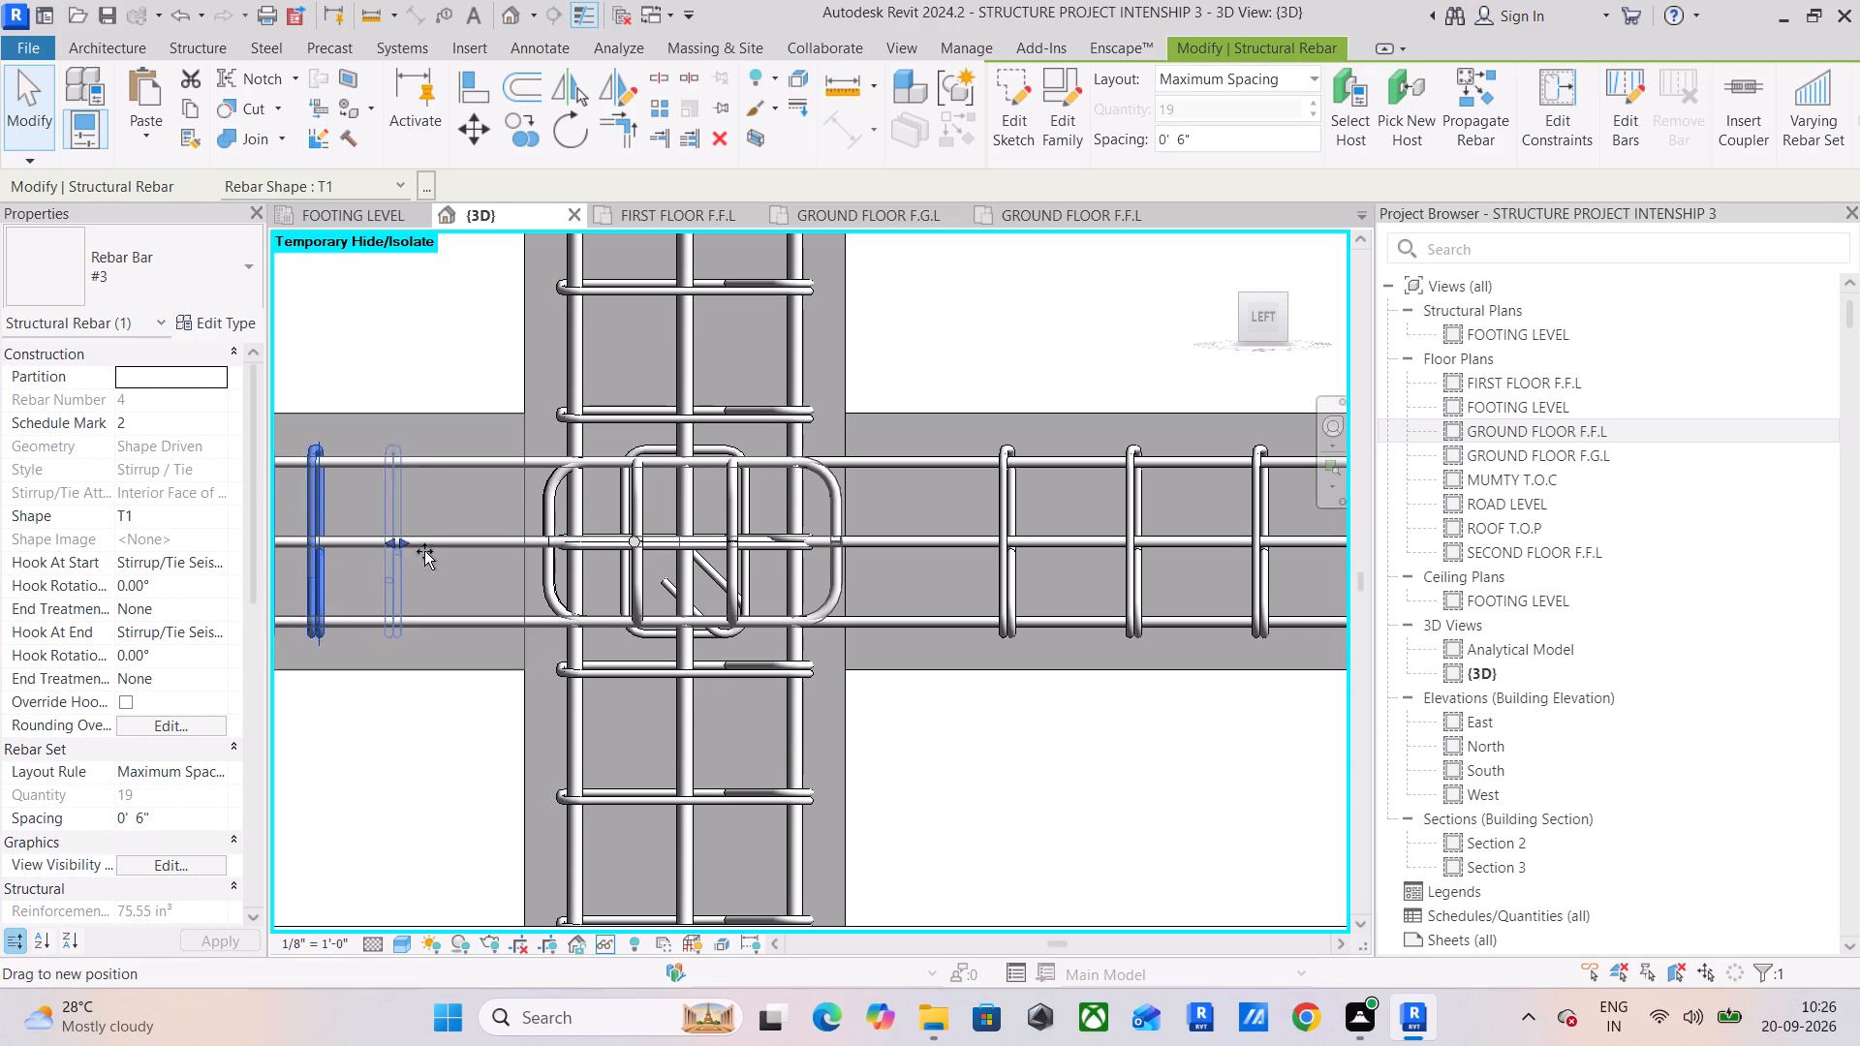
drag(424, 551, 512, 567)
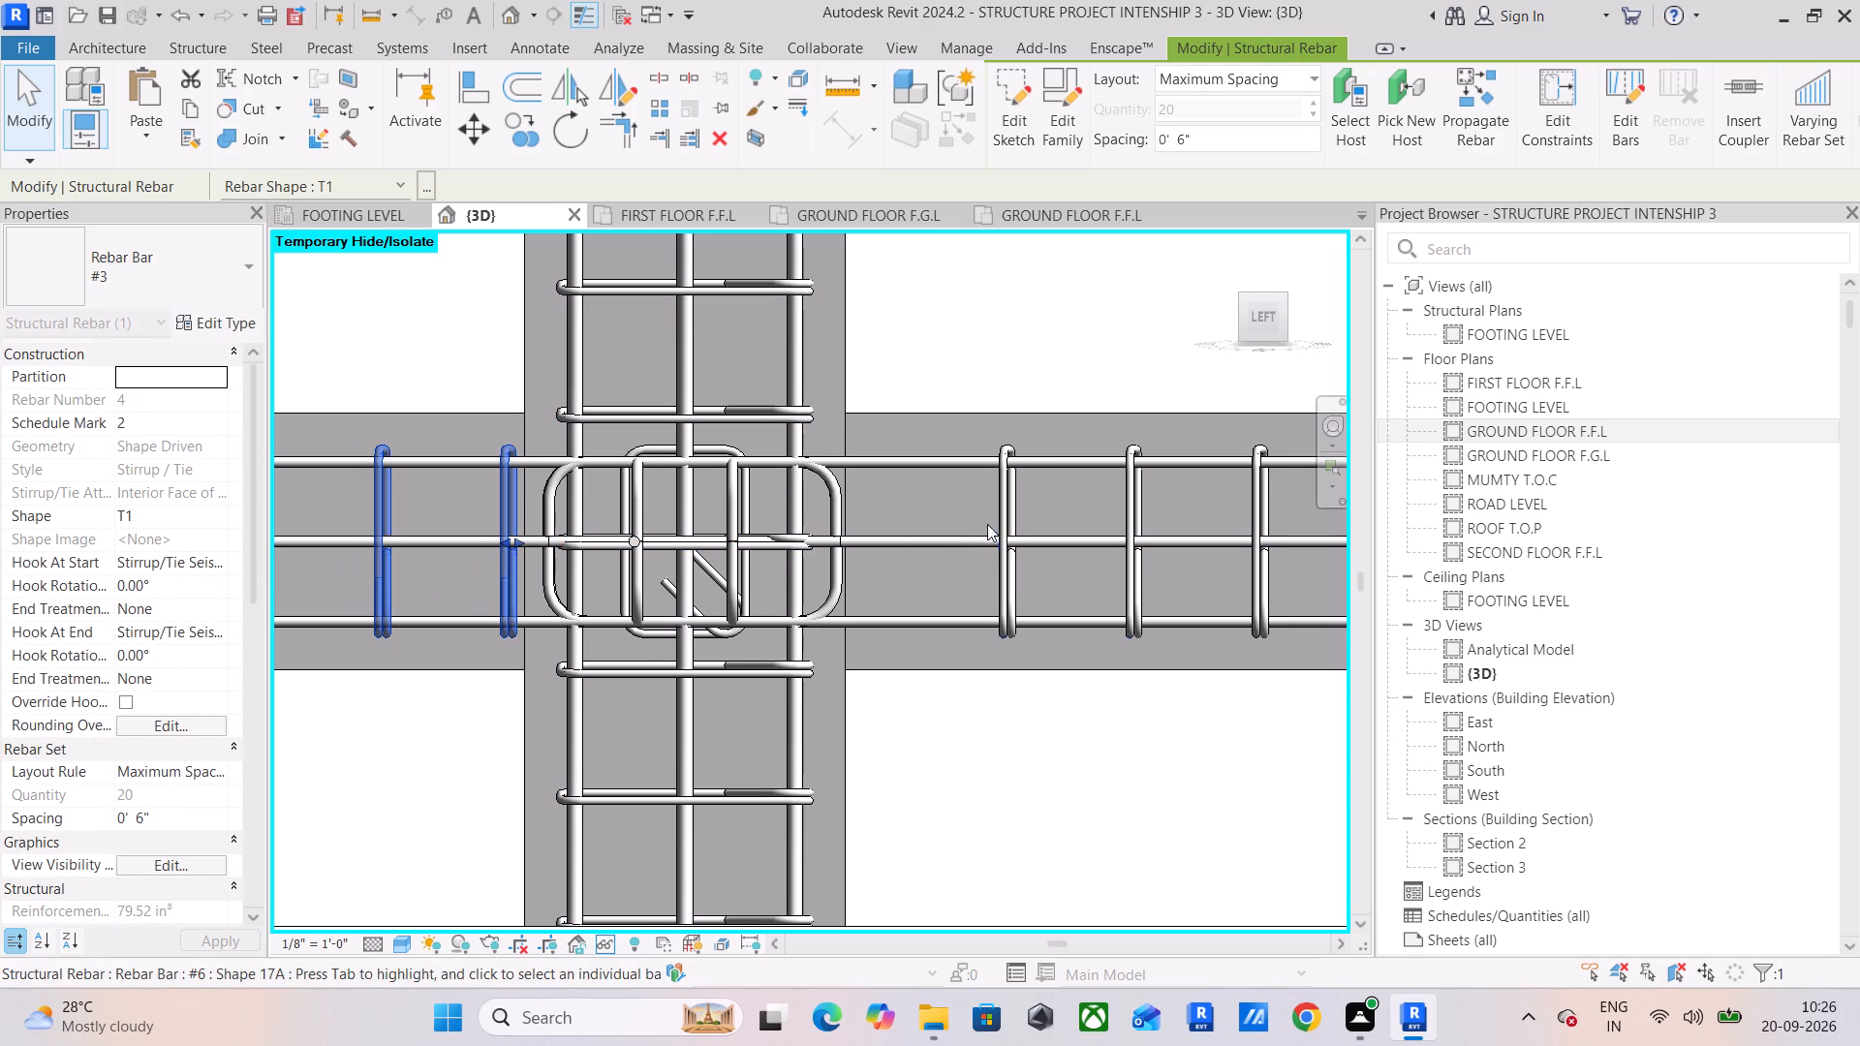
click(998, 515)
drag(998, 538, 916, 541)
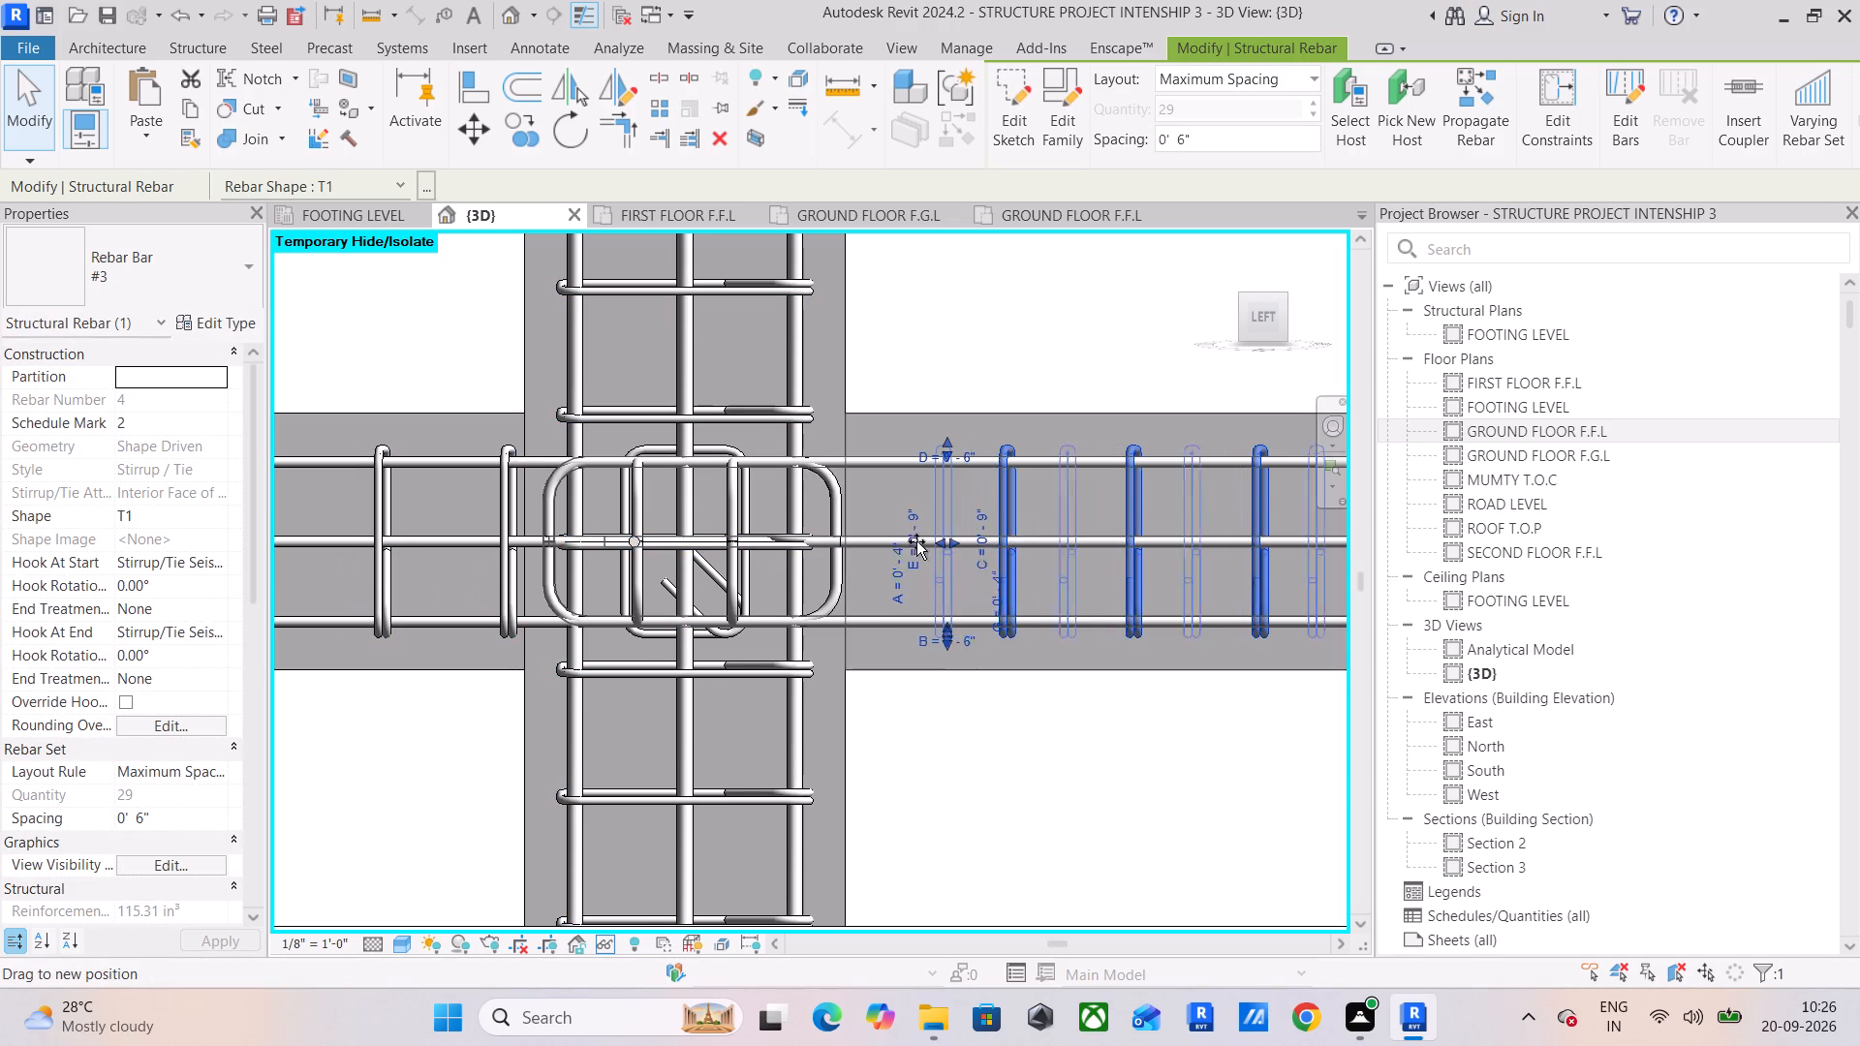
drag(916, 541, 872, 550)
click(912, 351)
Extend the top and bottom #4 hooked bars (shape 02) at the end column to just inside its left face.
scroll(892, 442, down, 11)
middle_drag(875, 468, 1208, 524)
scroll(550, 508, up, 11)
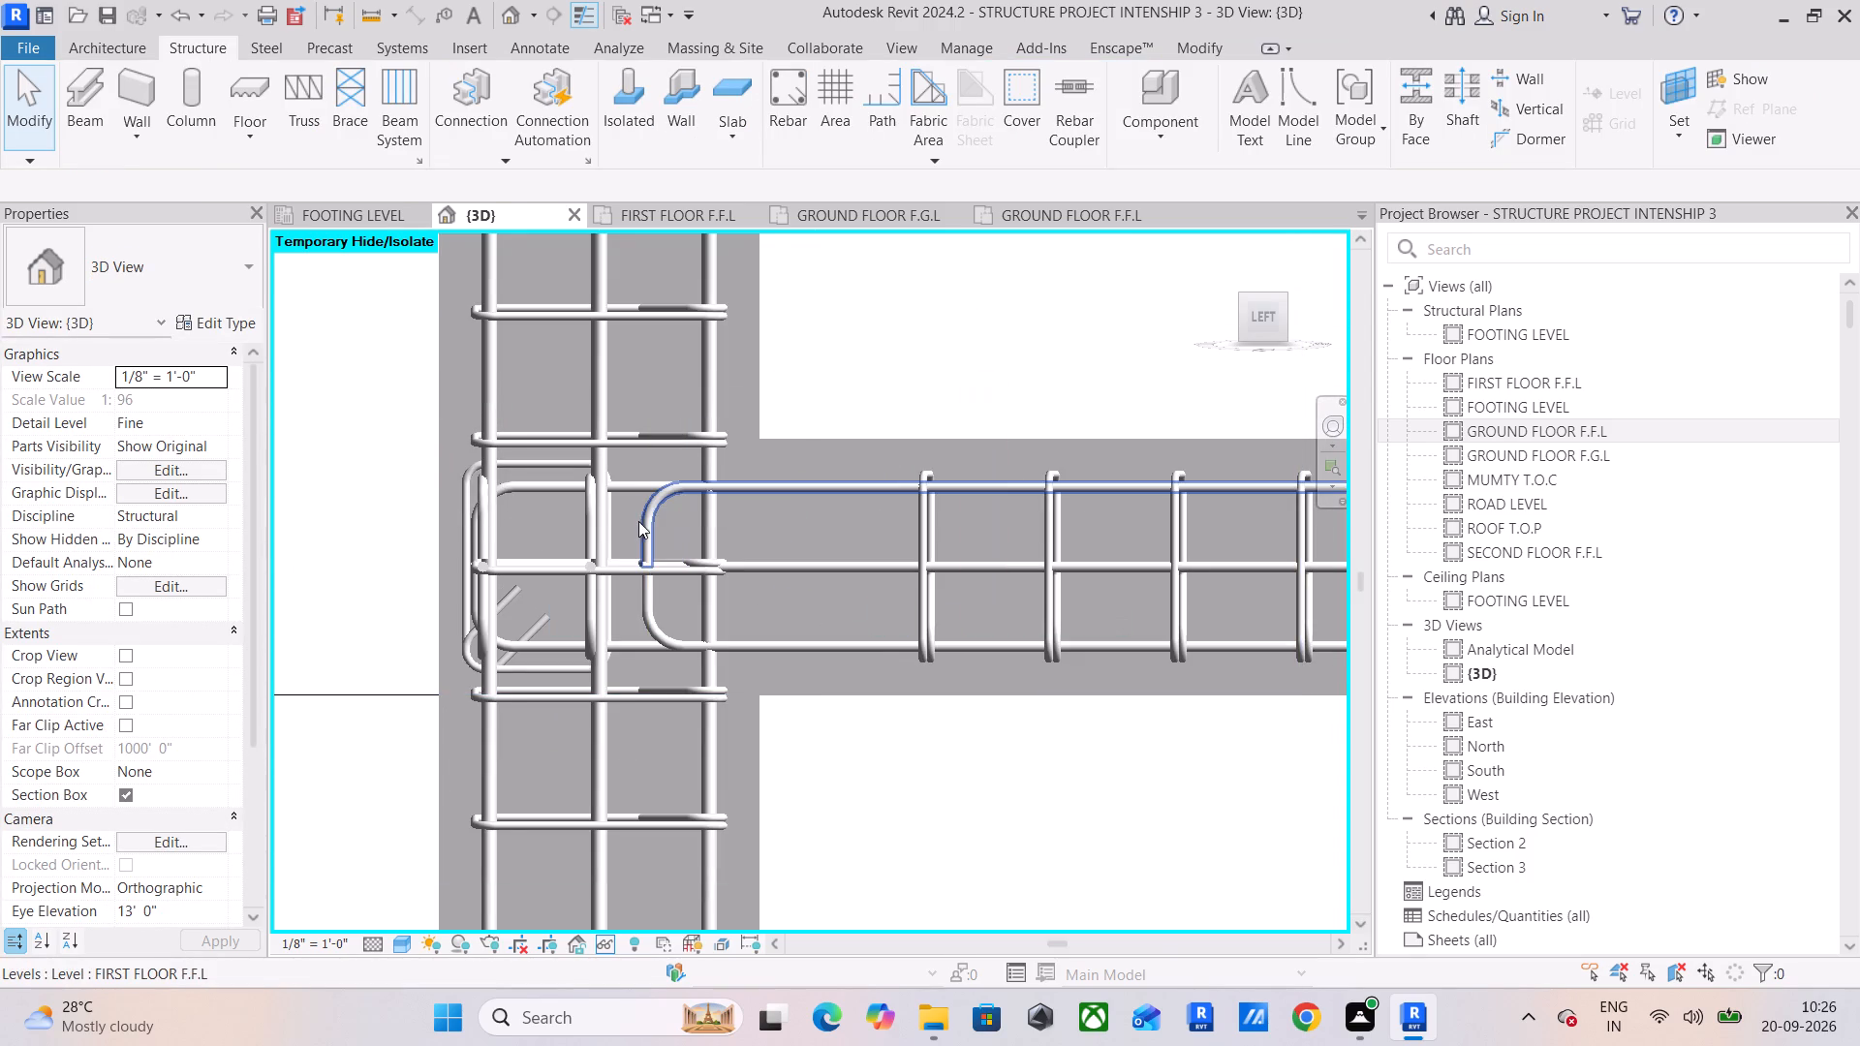
click(641, 518)
scroll(538, 523, up, 5)
scroll(672, 546, down, 3)
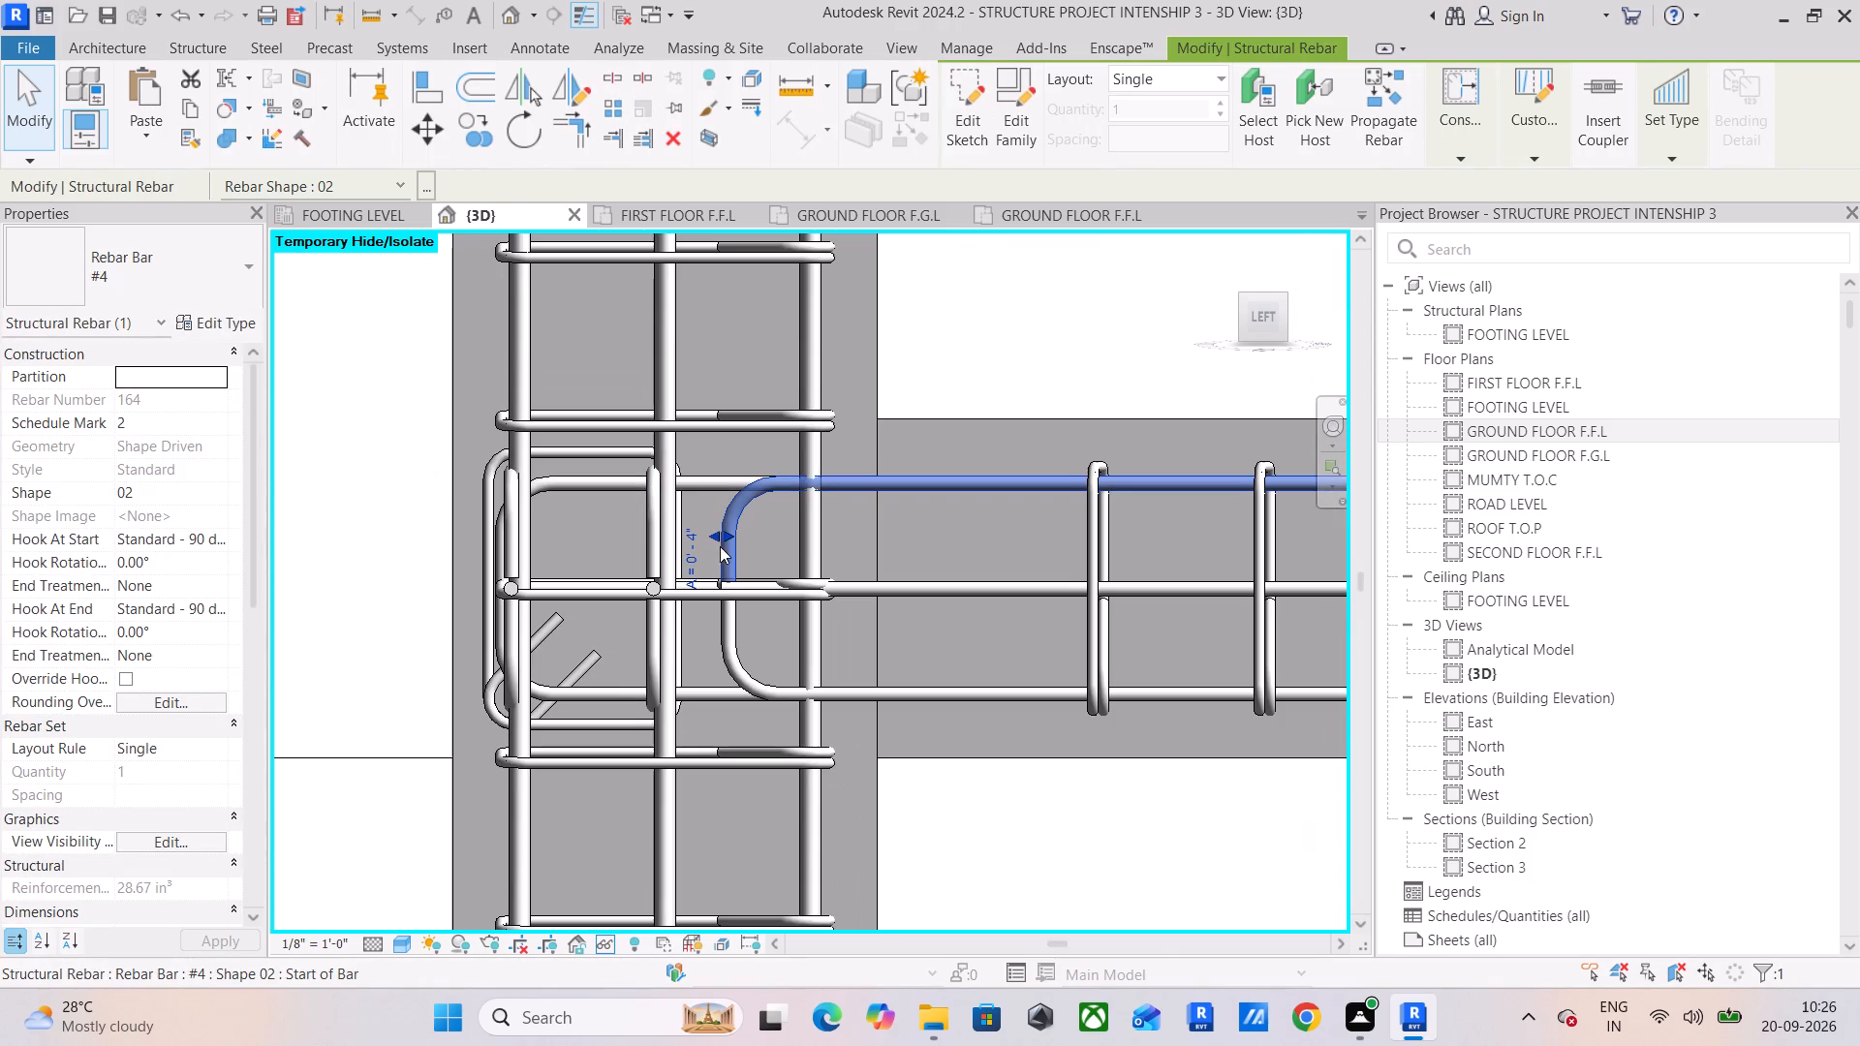
drag(715, 532, 493, 544)
click(724, 640)
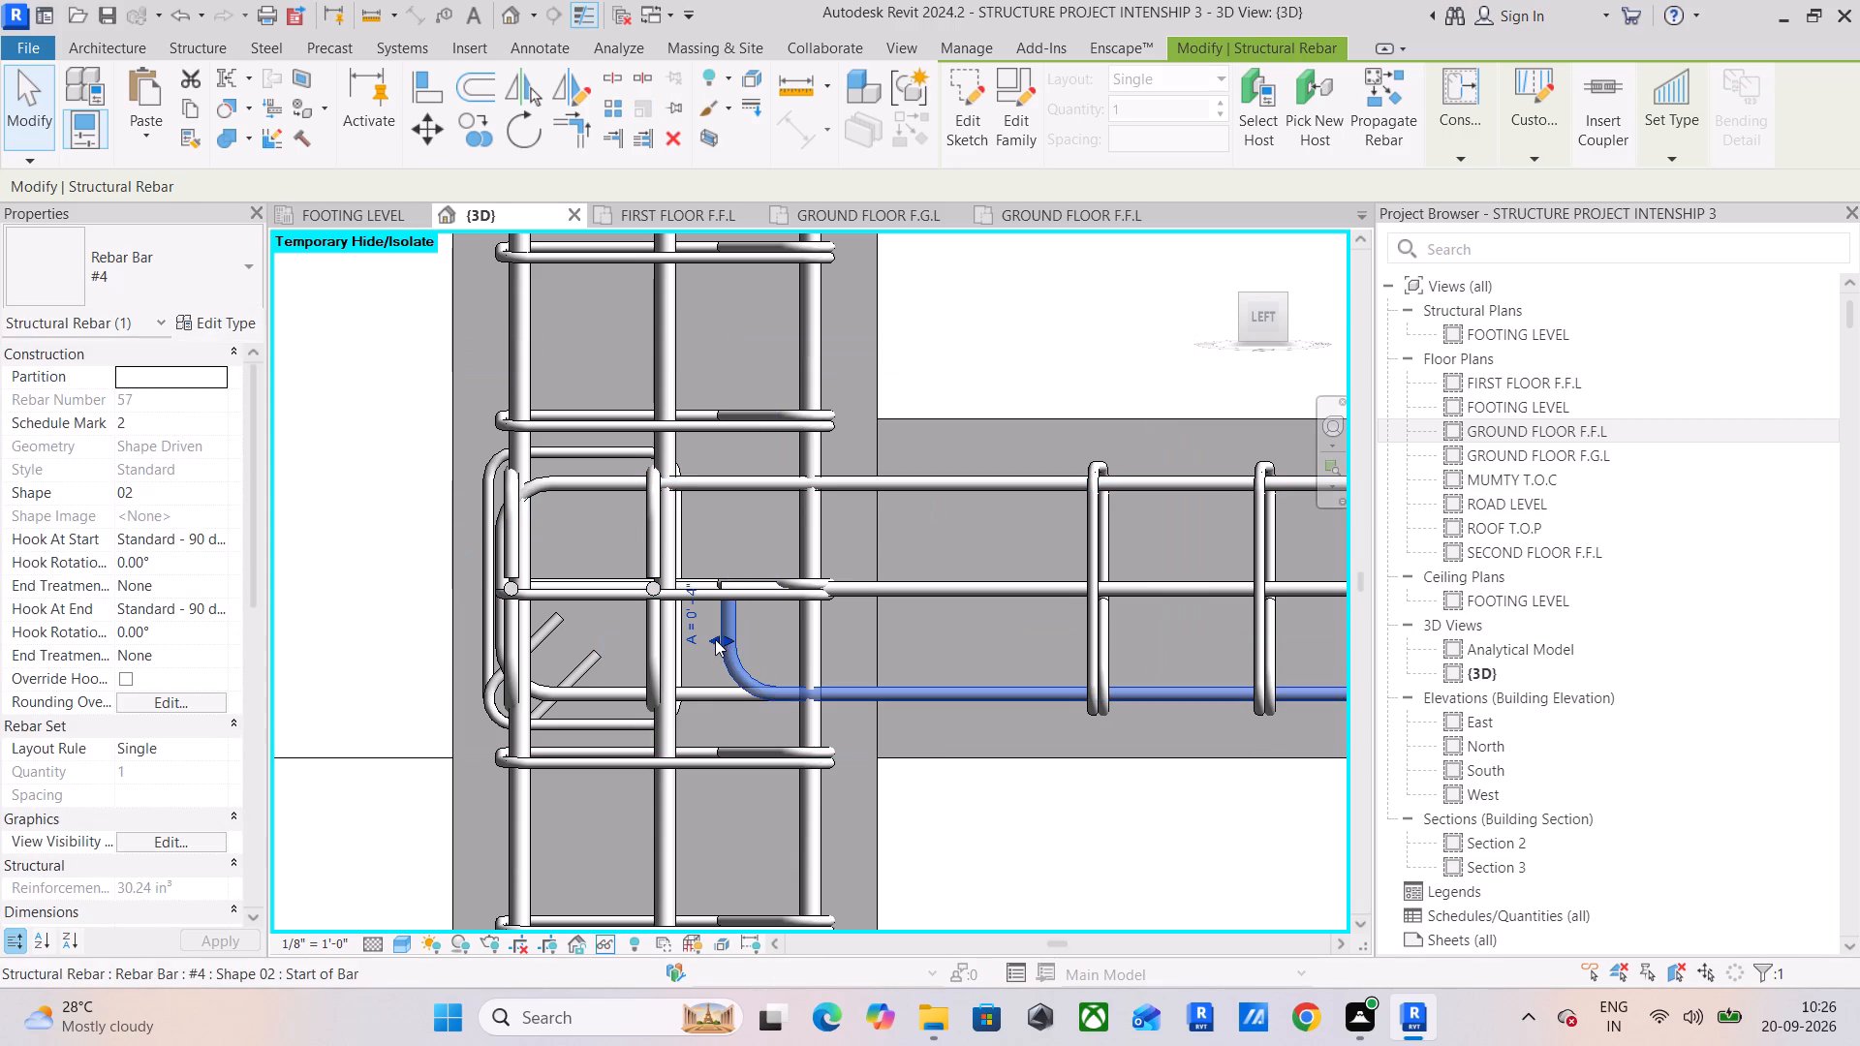
drag(715, 639, 494, 640)
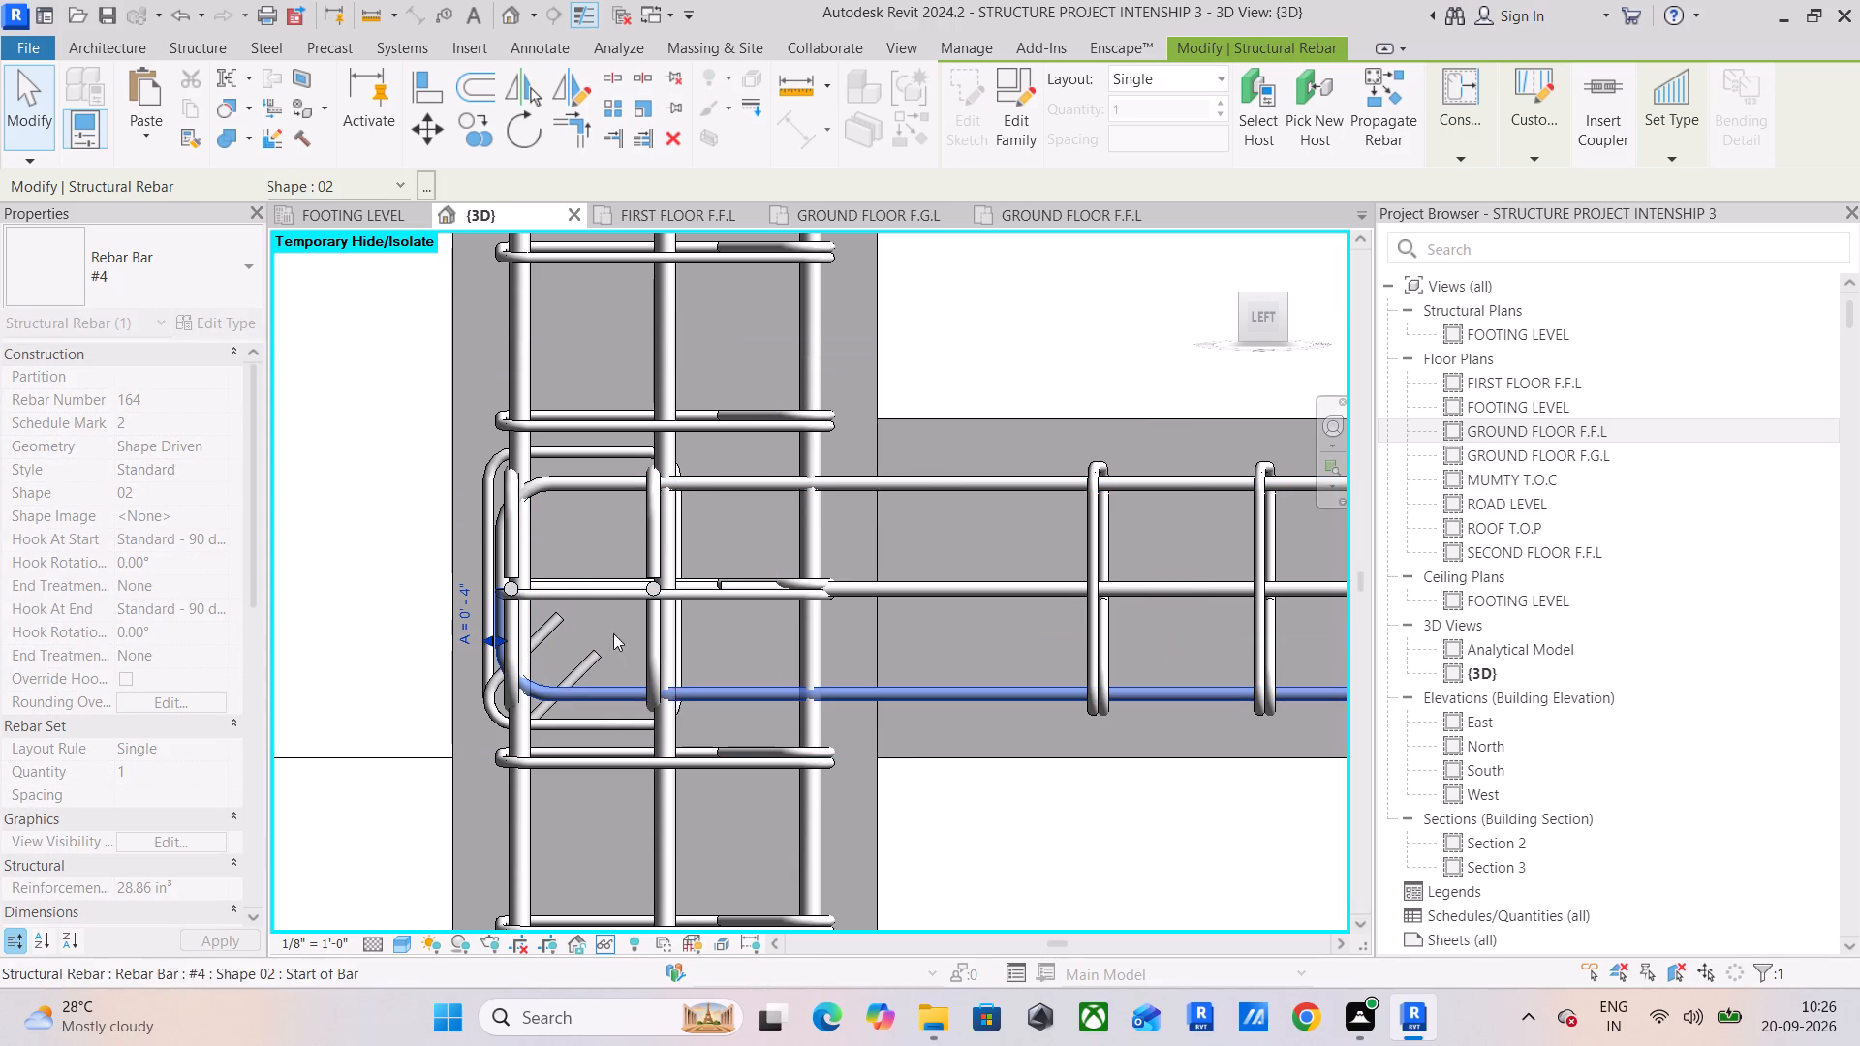
Extend the straight mid-height #4 bar (shape 00) through the end column to the hooks near its left face.
click(861, 577)
drag(714, 585, 516, 581)
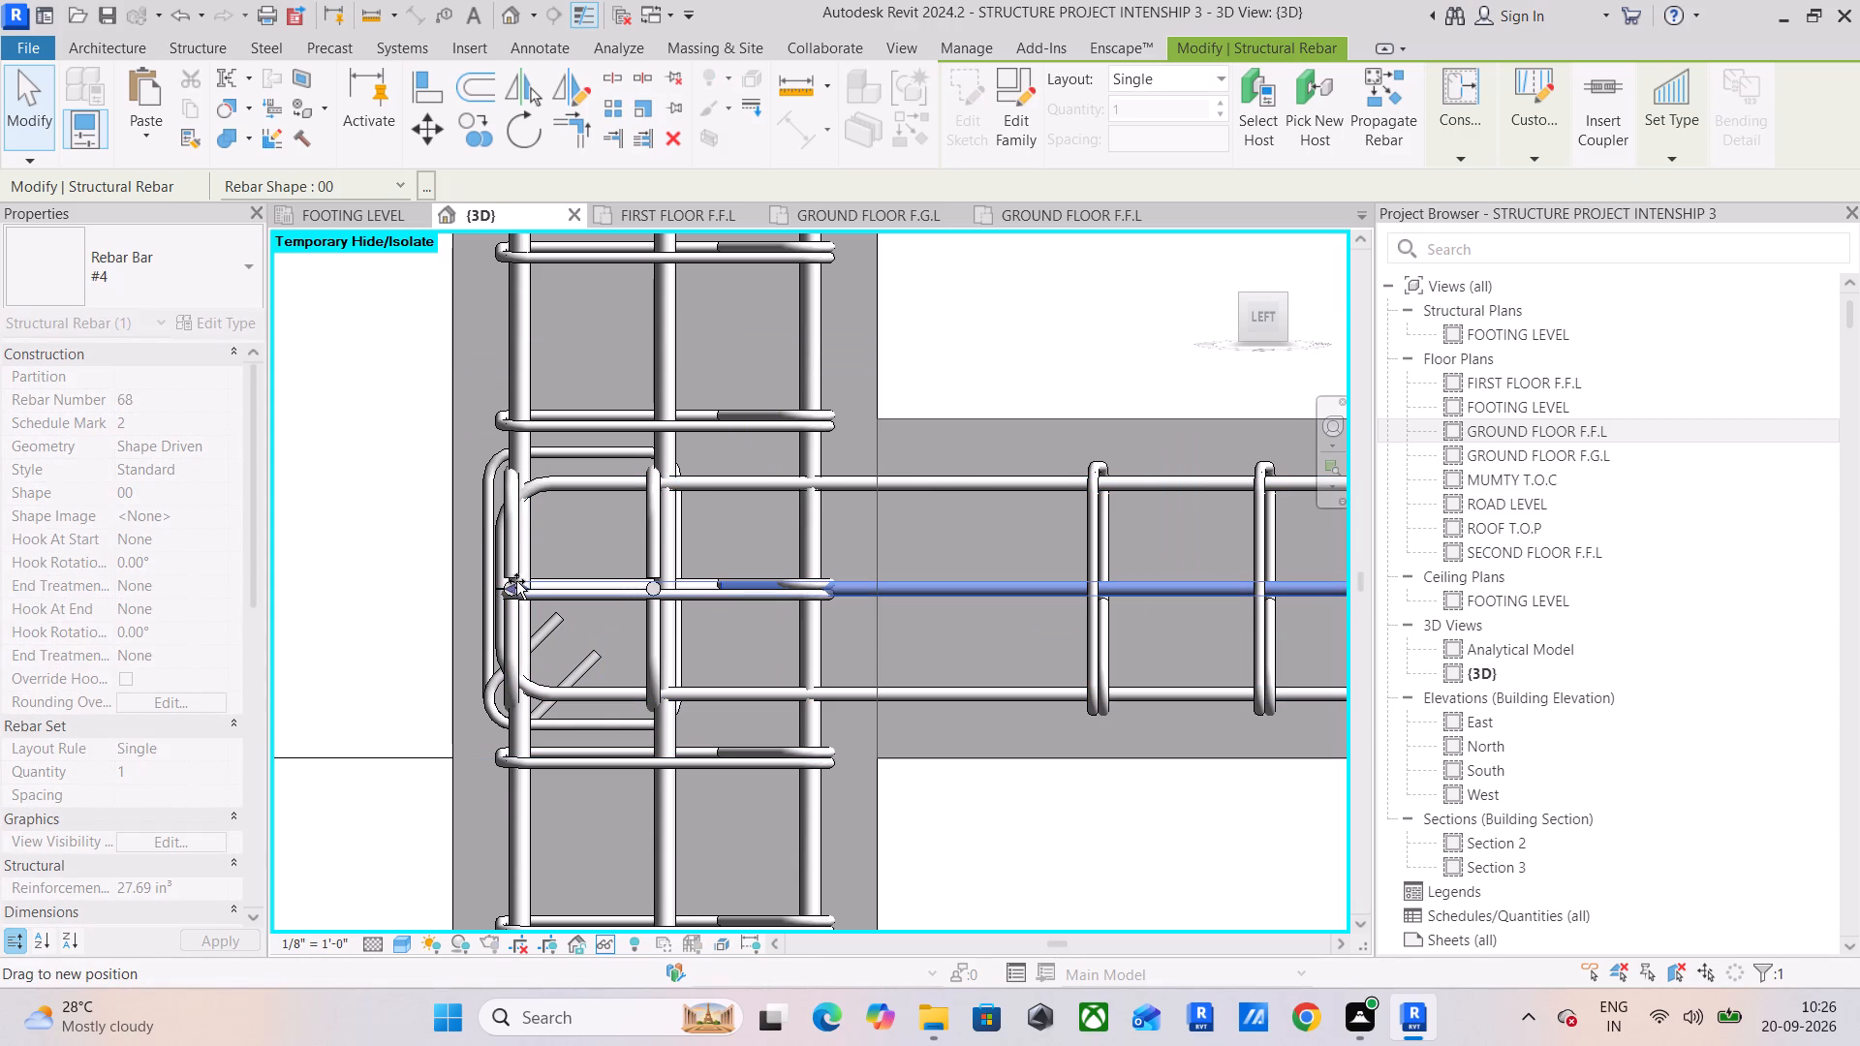
drag(516, 581, 509, 581)
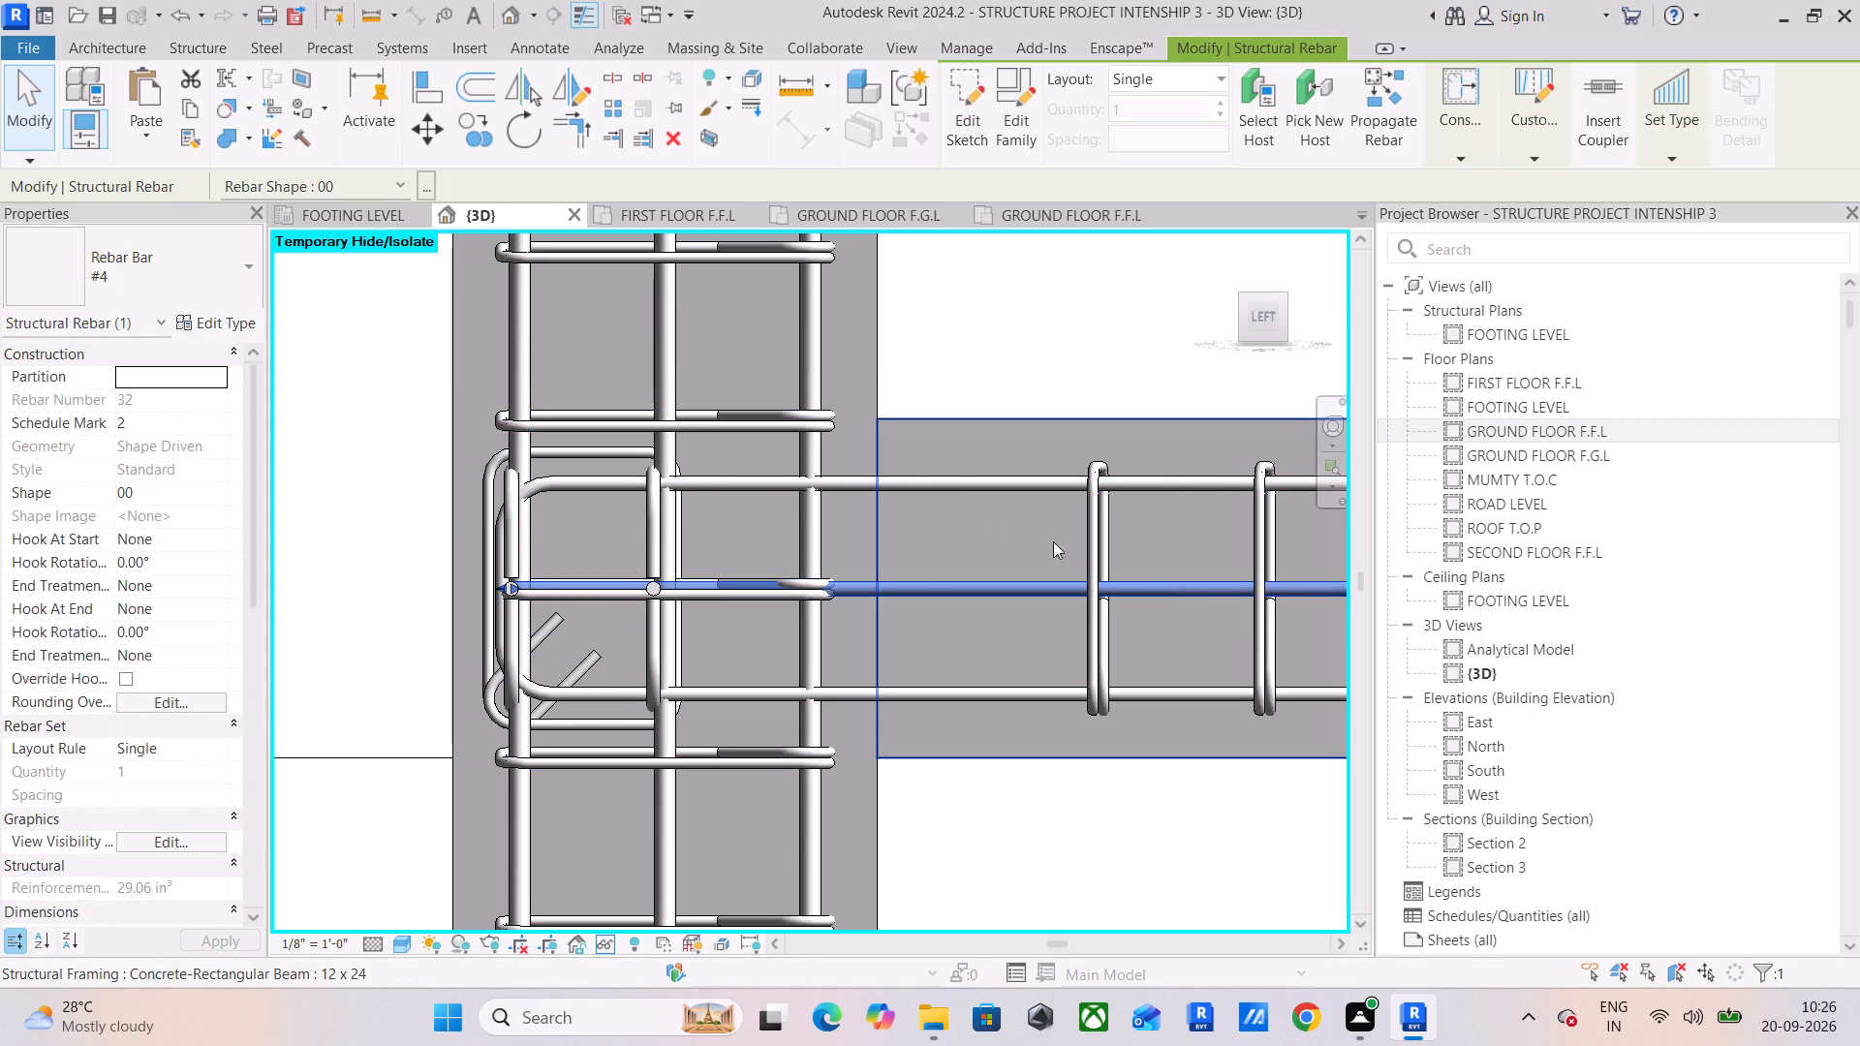
Extend the span's #3 stirrup set (T1) up to the right face of the end column.
click(1087, 544)
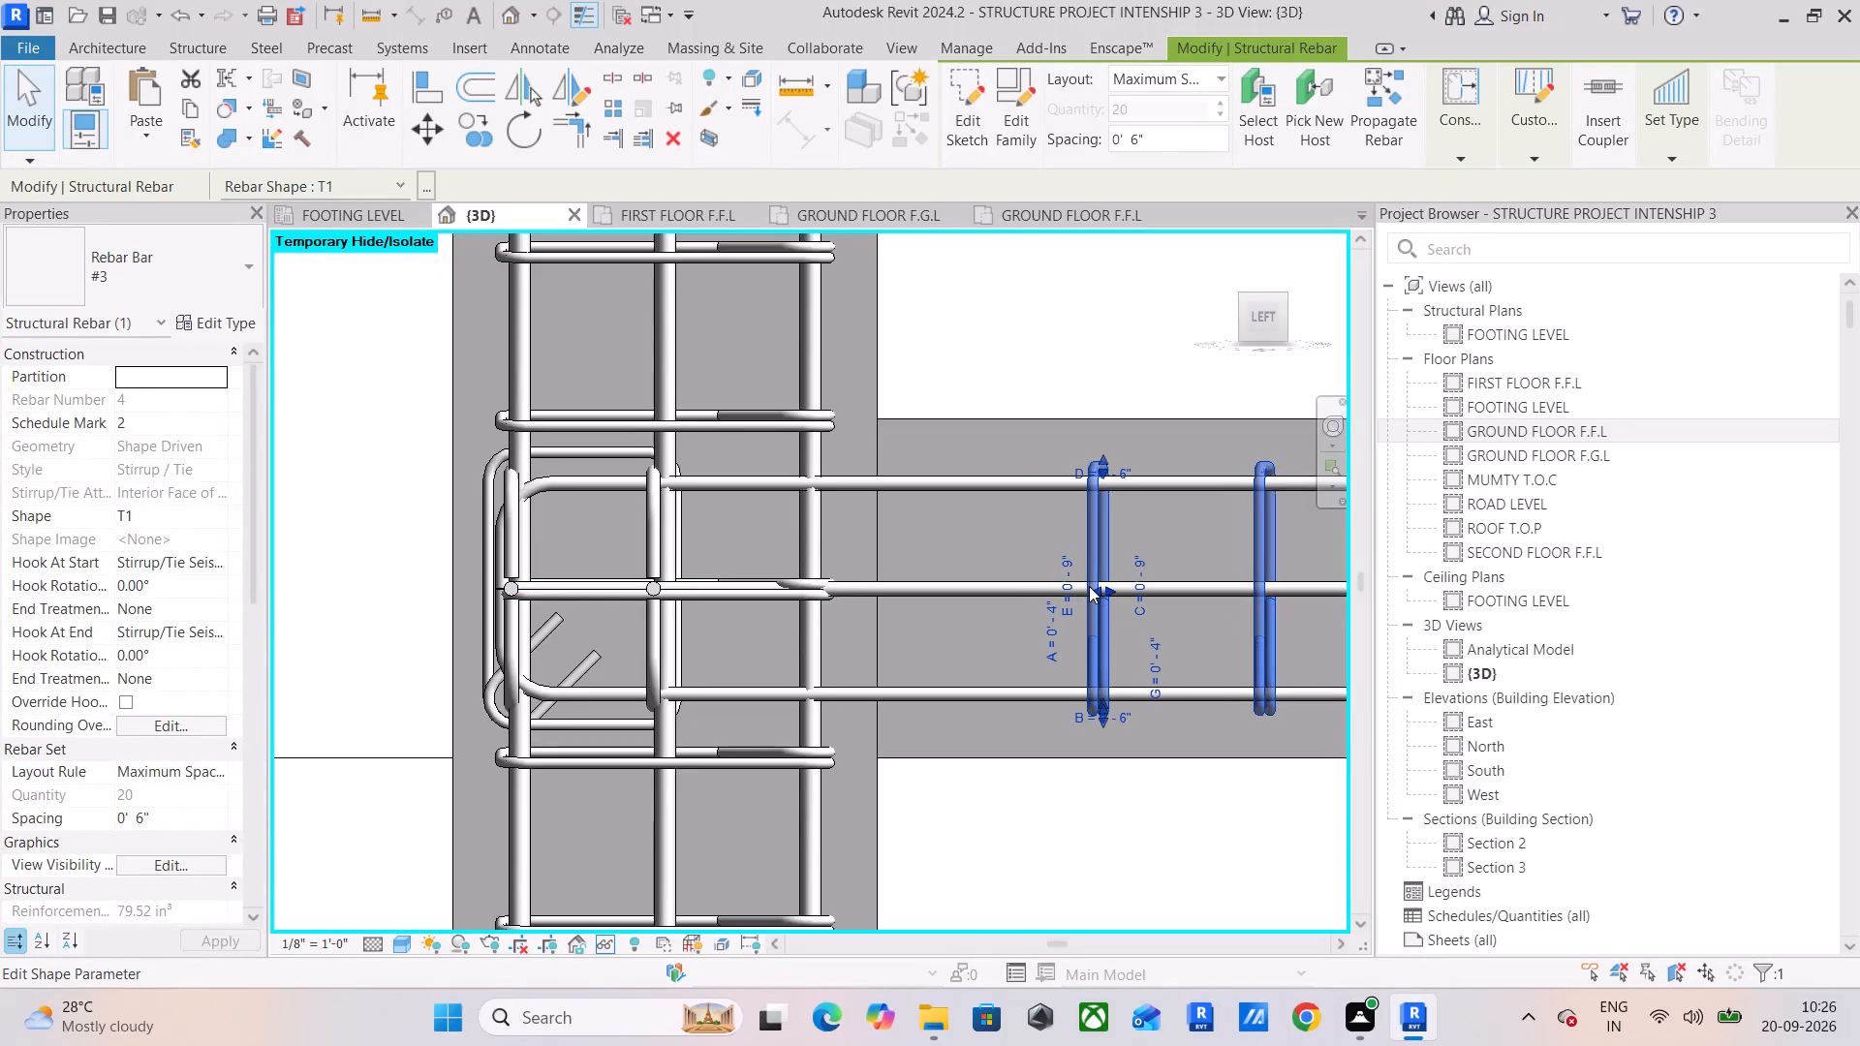
drag(1089, 586, 907, 606)
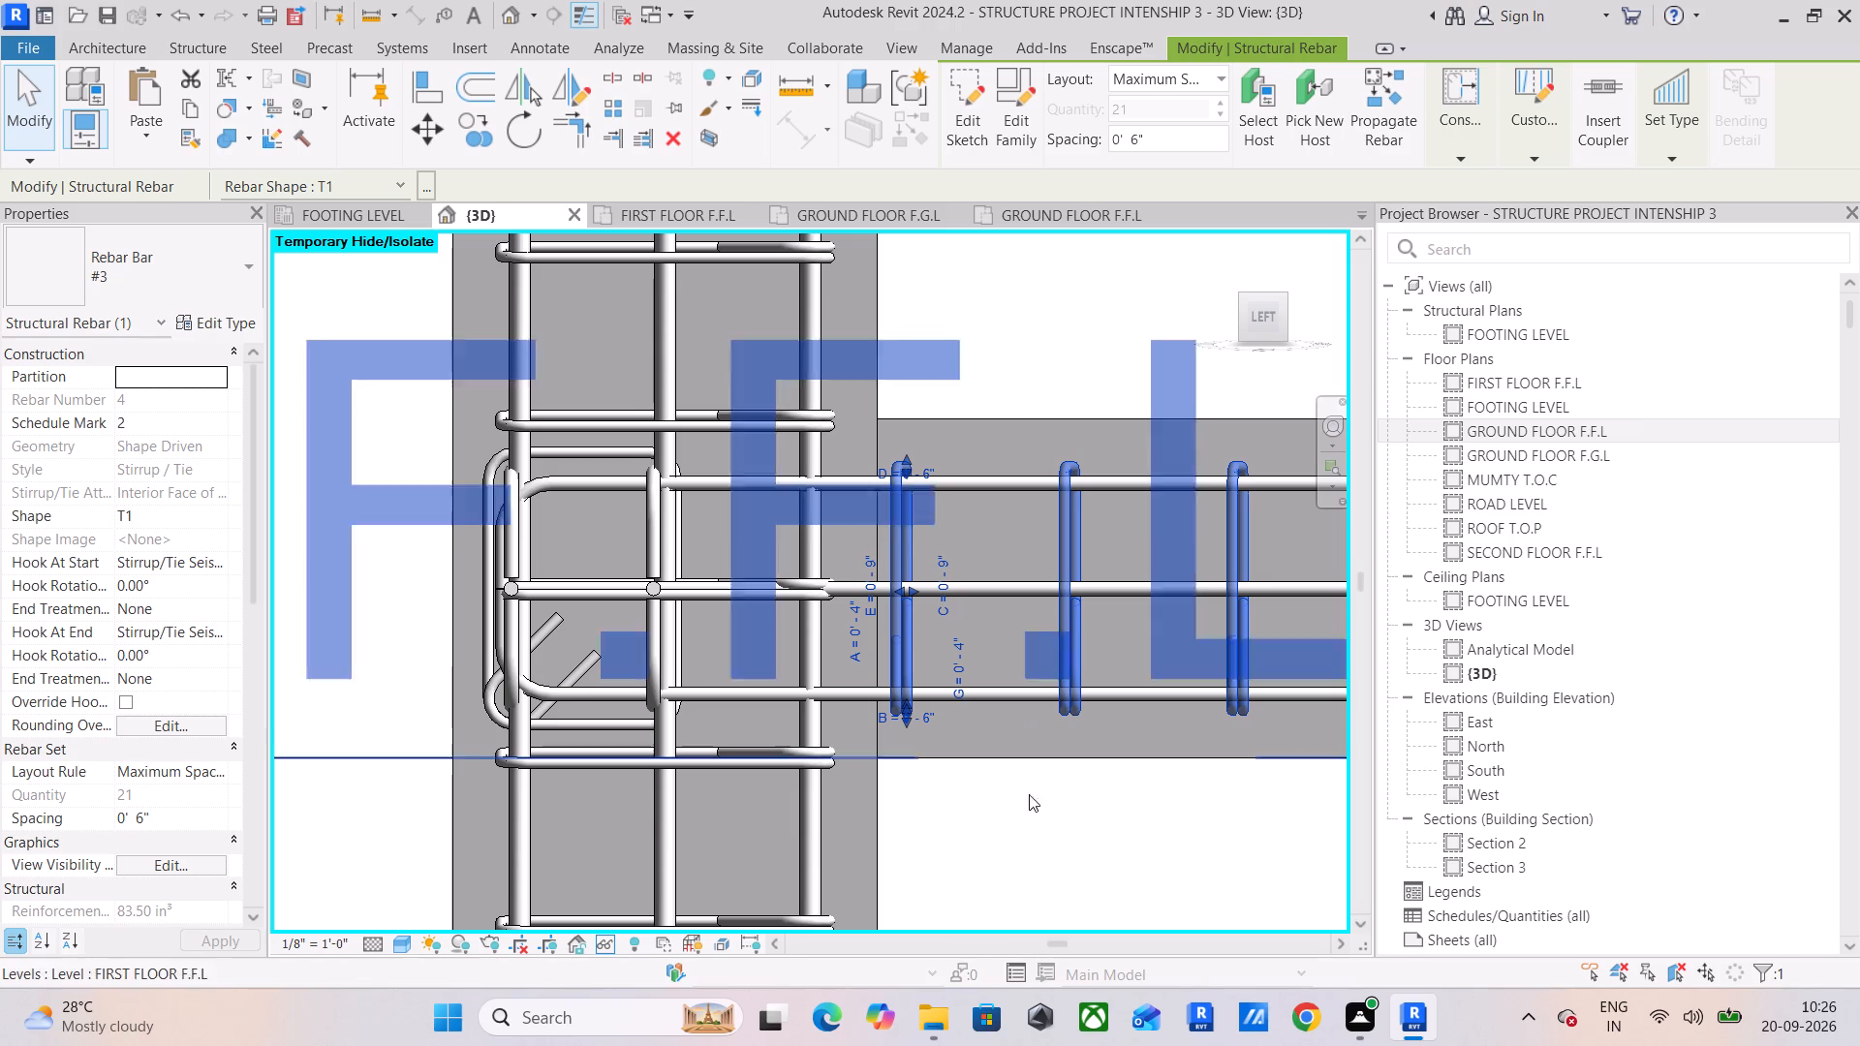
click(1025, 862)
Examine the whole beam line span by span, checking bar ends and stirrups at every column through to the far end column.
scroll(1025, 775, down, 1)
middle_drag(1025, 772, 799, 717)
scroll(807, 705, down, 4)
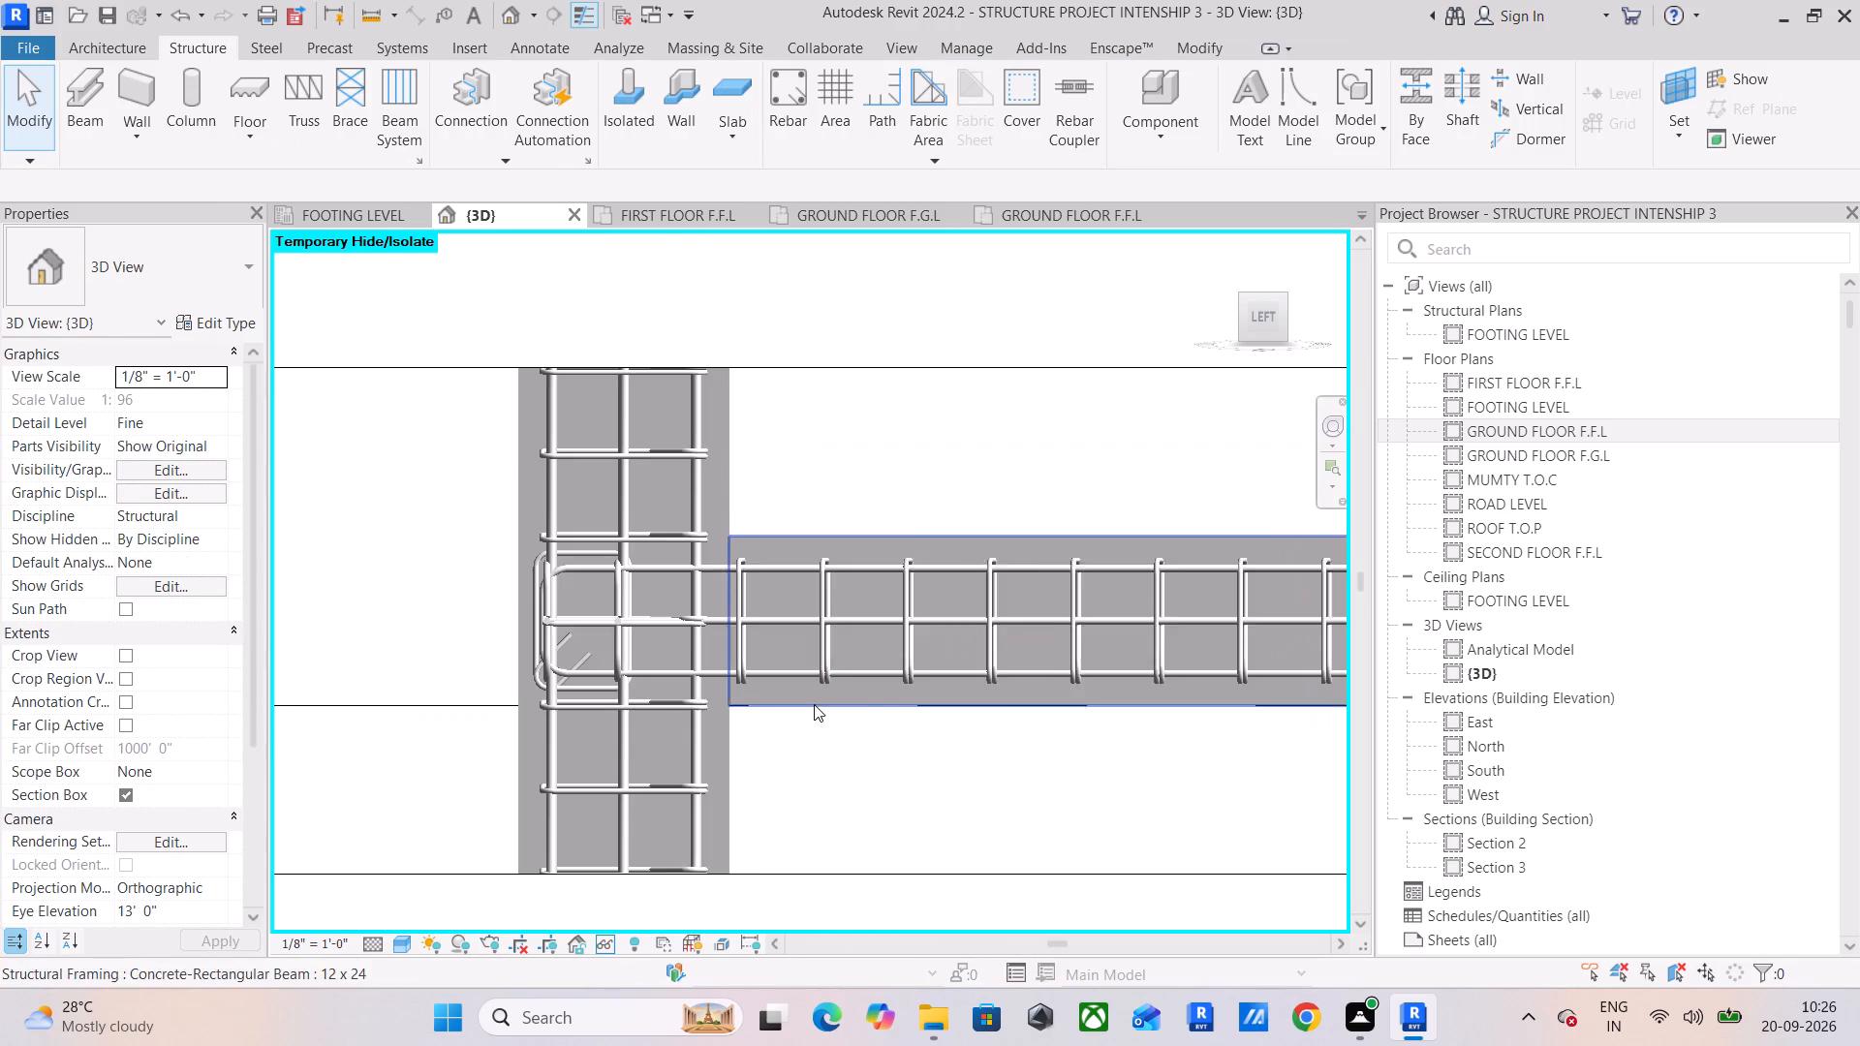
middle_drag(921, 678, 613, 682)
scroll(633, 674, down, 4)
middle_drag(850, 671, 337, 670)
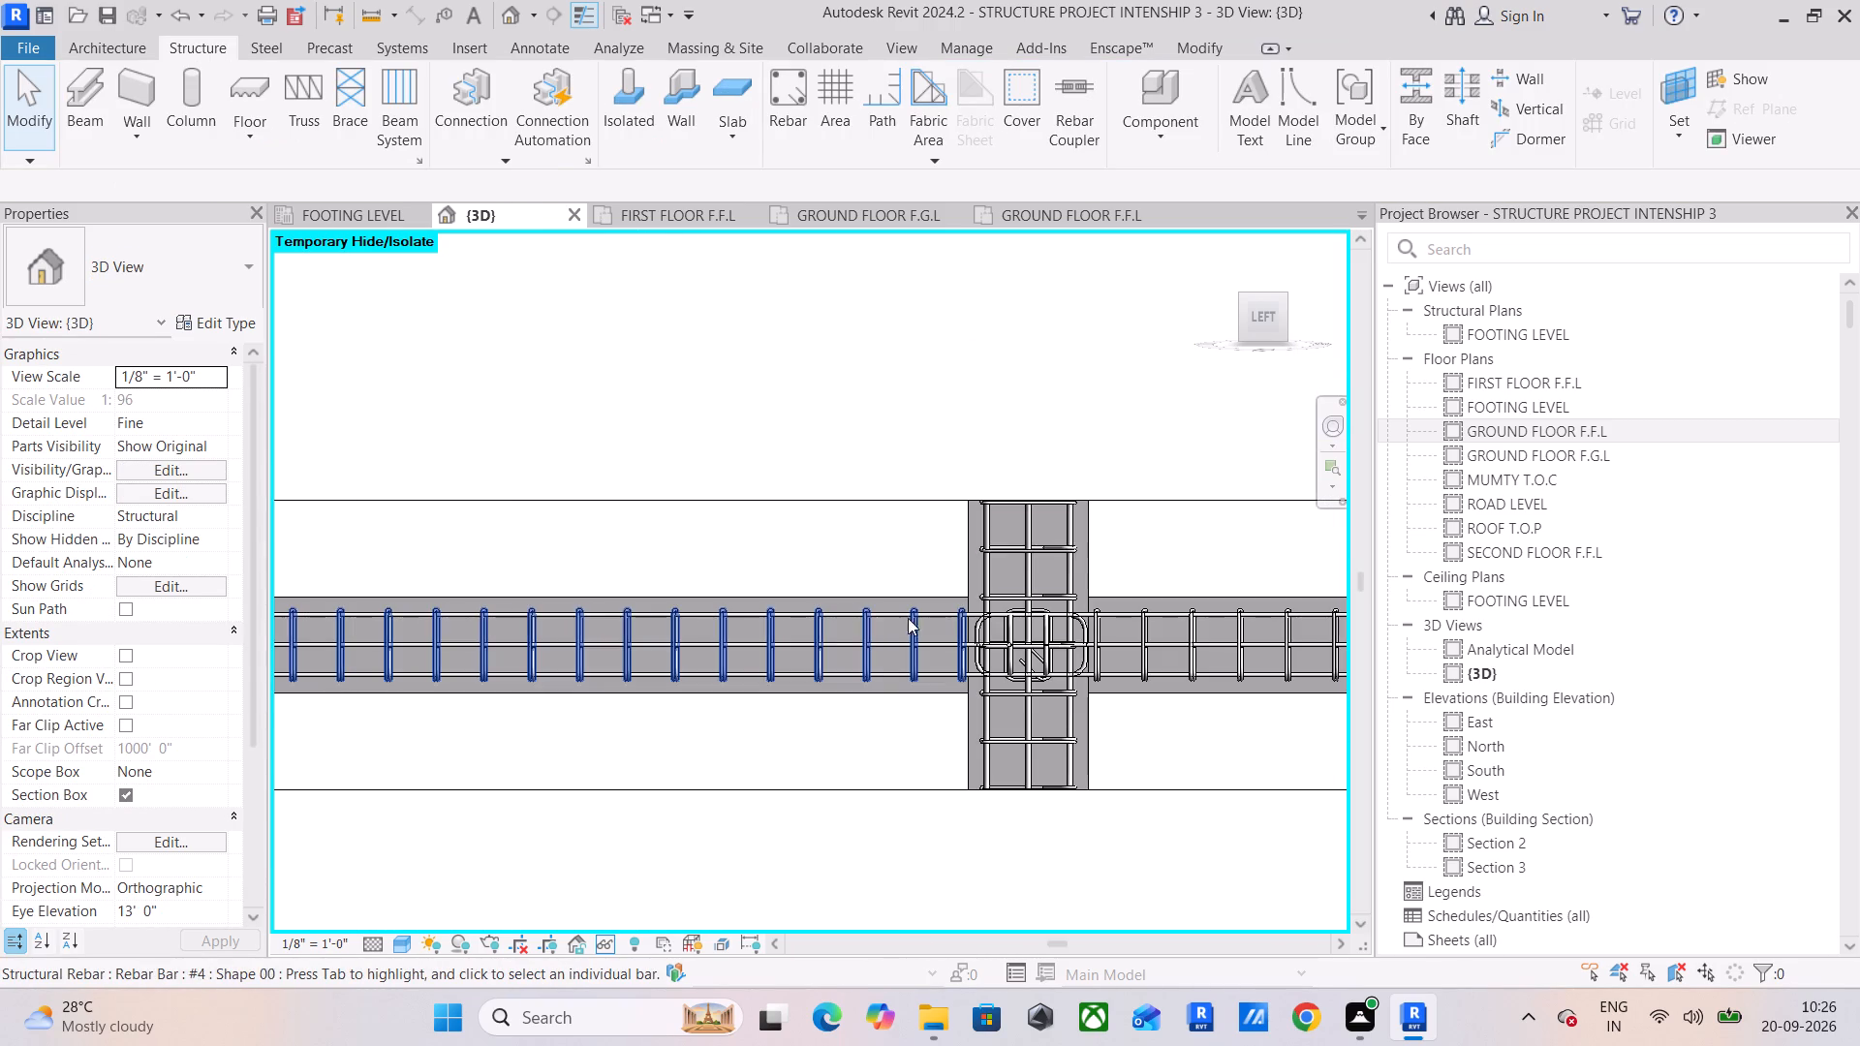
scroll(994, 590, up, 4)
scroll(994, 588, down, 6)
middle_drag(815, 614, 945, 592)
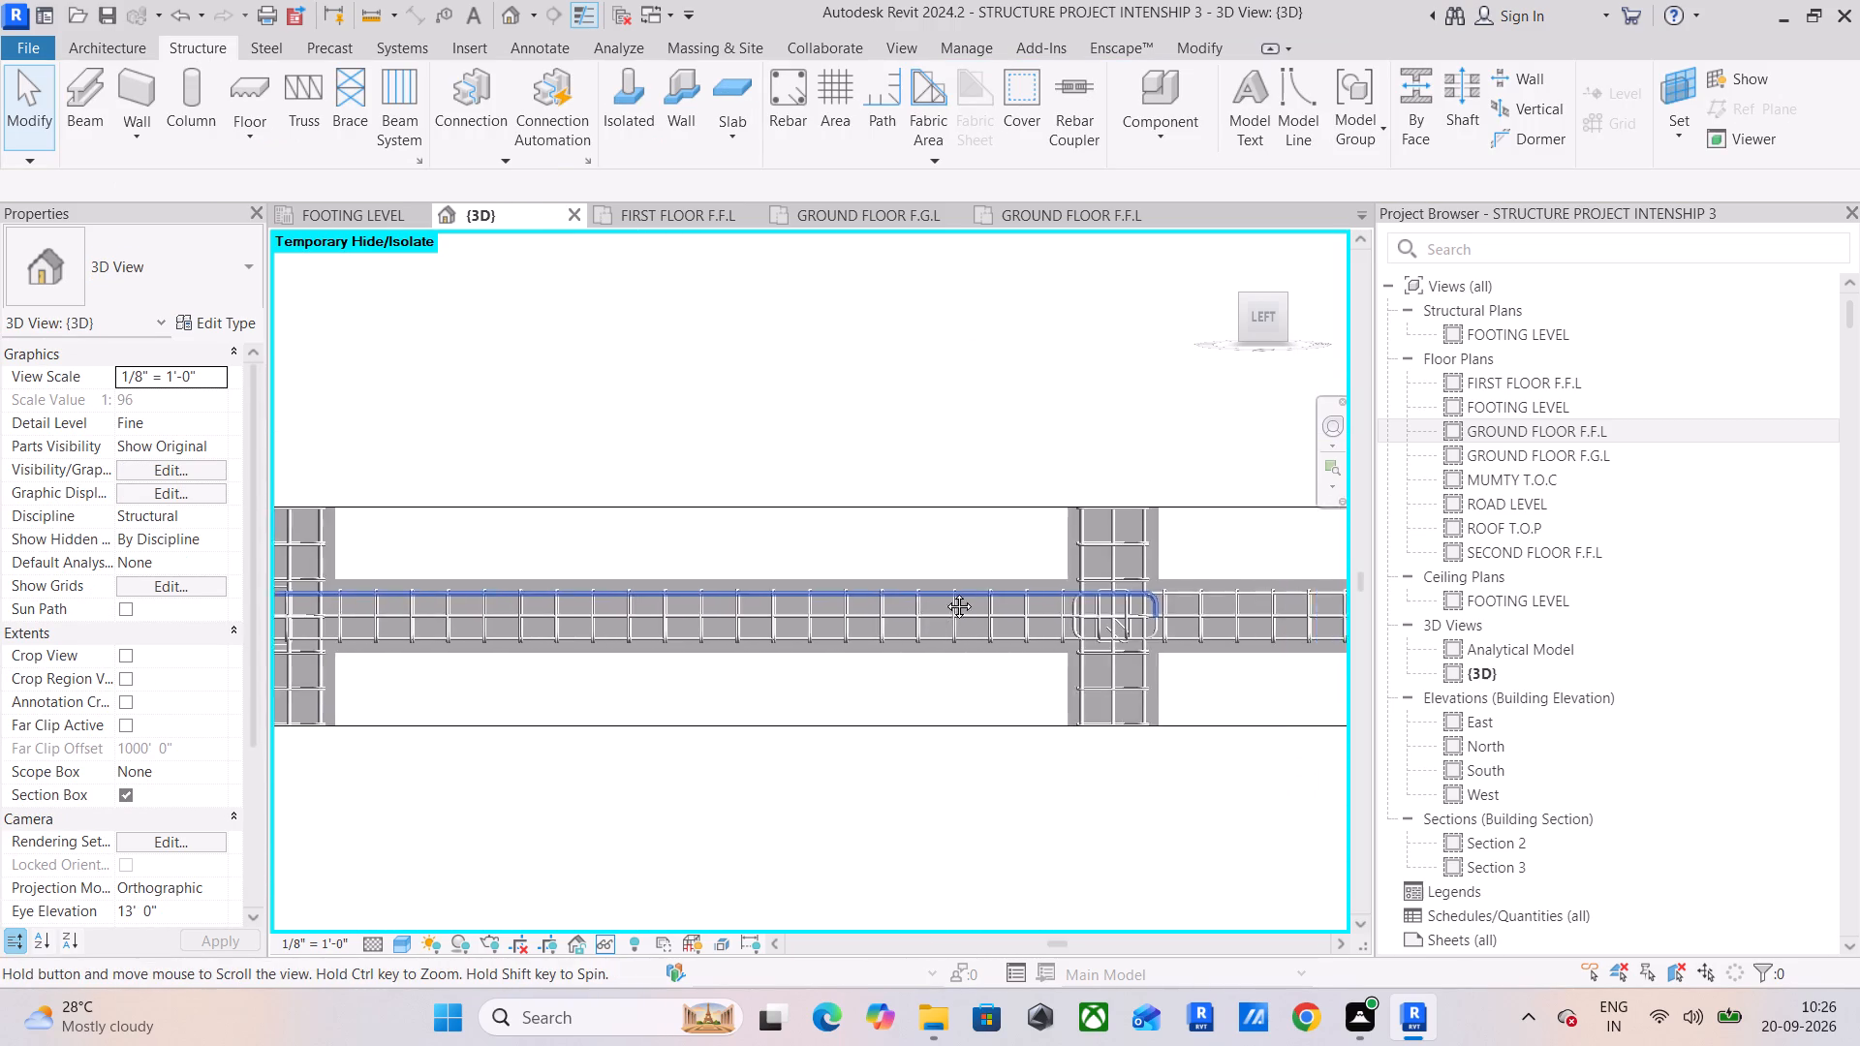
middle_drag(945, 592, 964, 586)
scroll(823, 586, down, 2)
scroll(399, 618, up, 12)
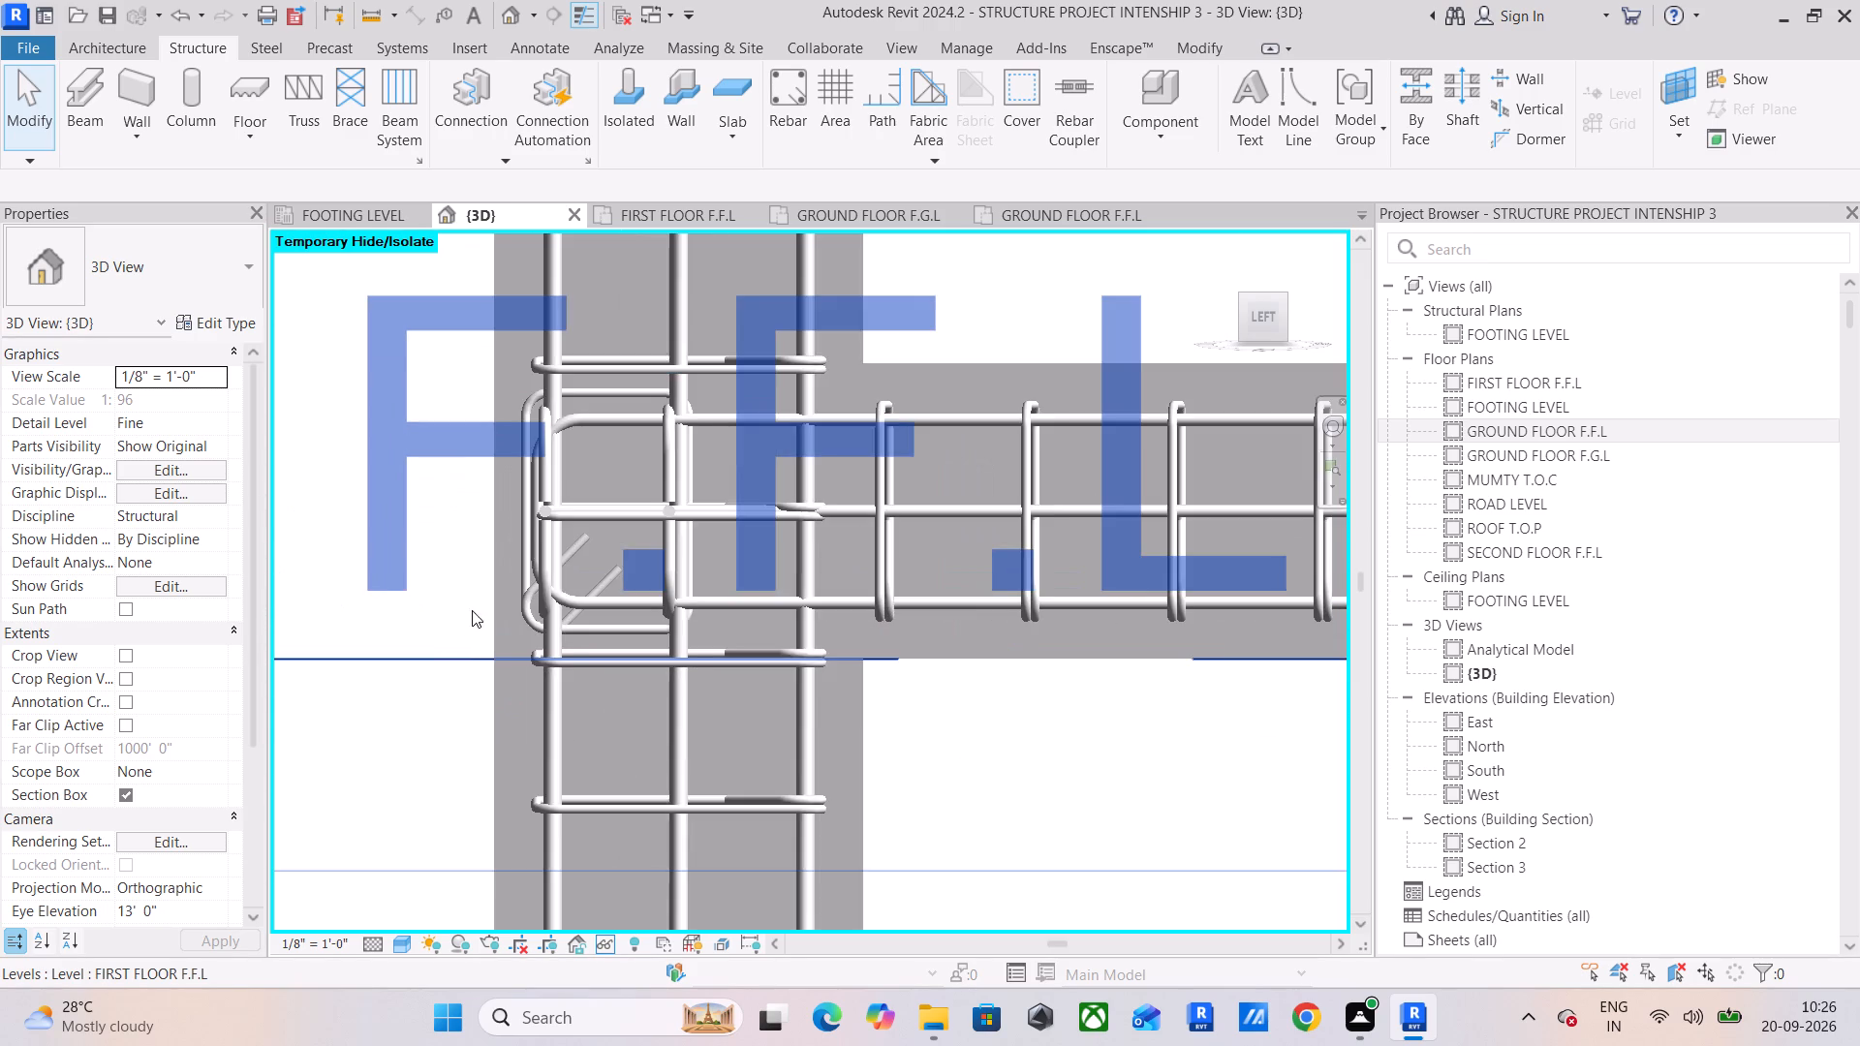
scroll(807, 745, down, 5)
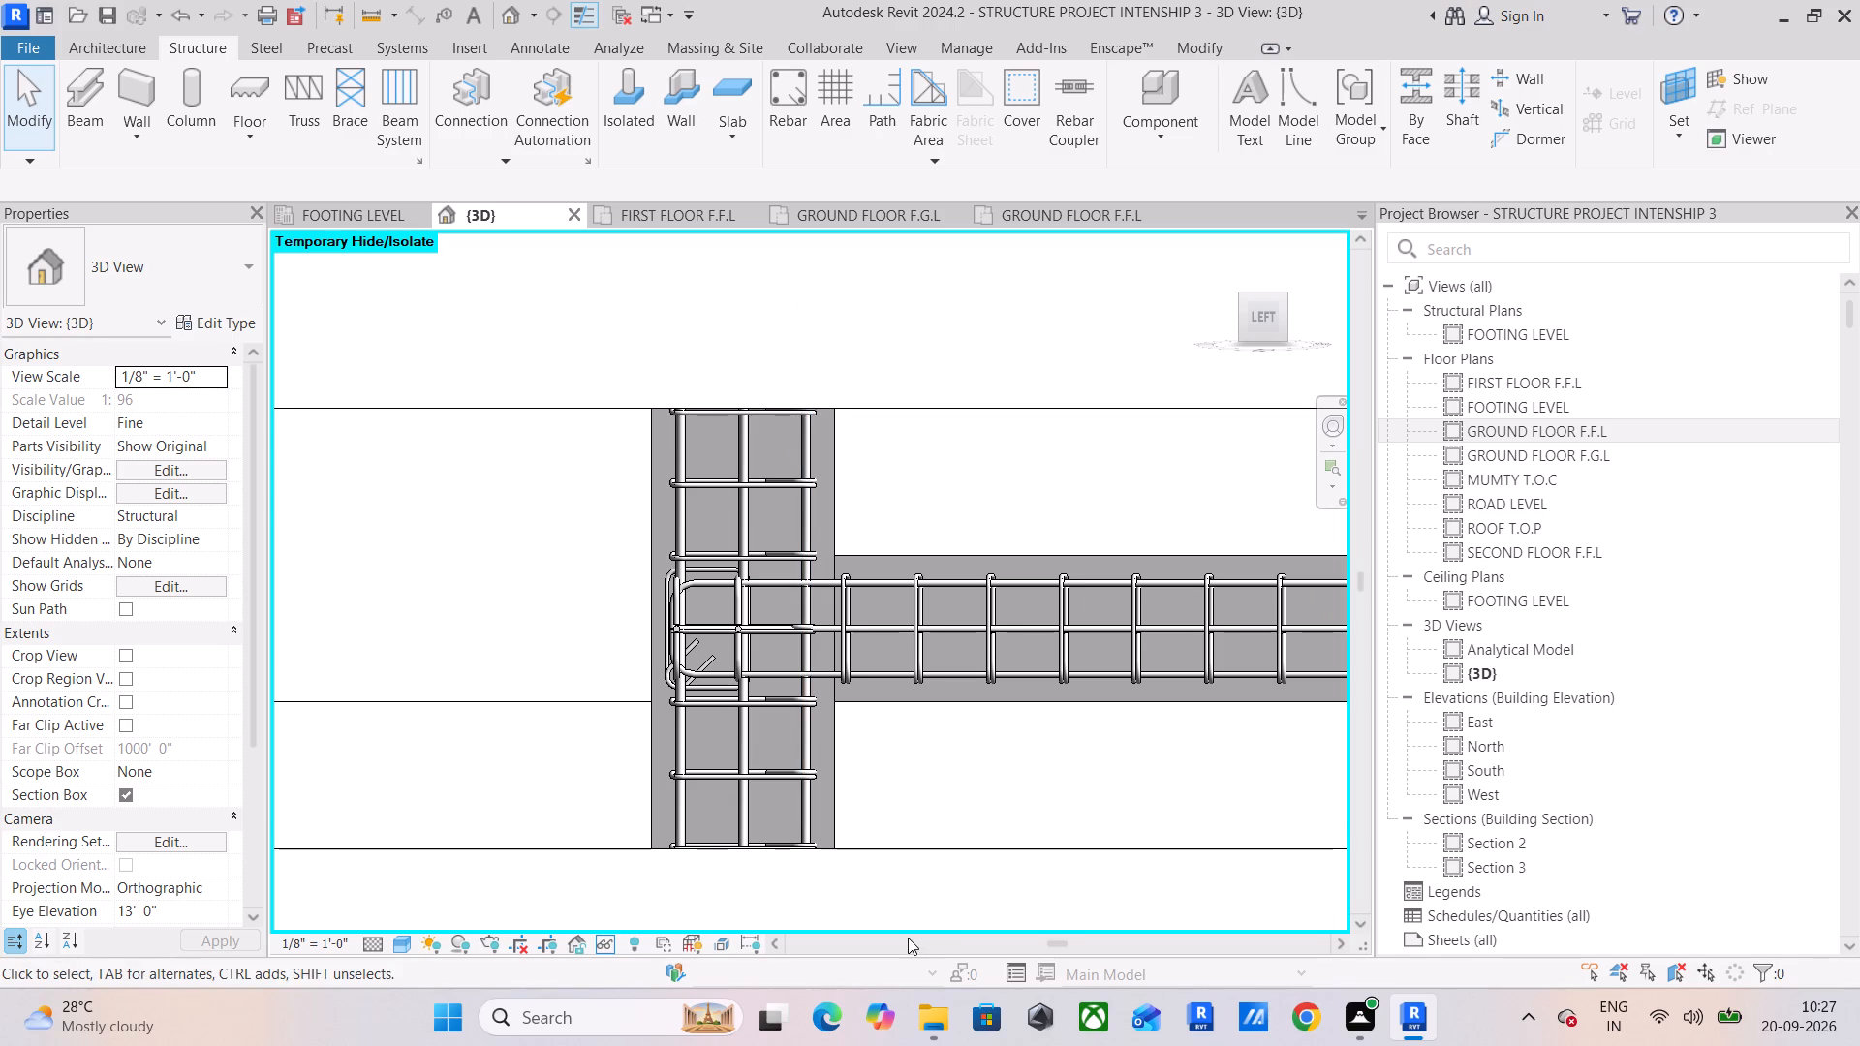
scroll(908, 938, down, 4)
scroll(932, 771, down, 5)
middle_drag(931, 769, 385, 778)
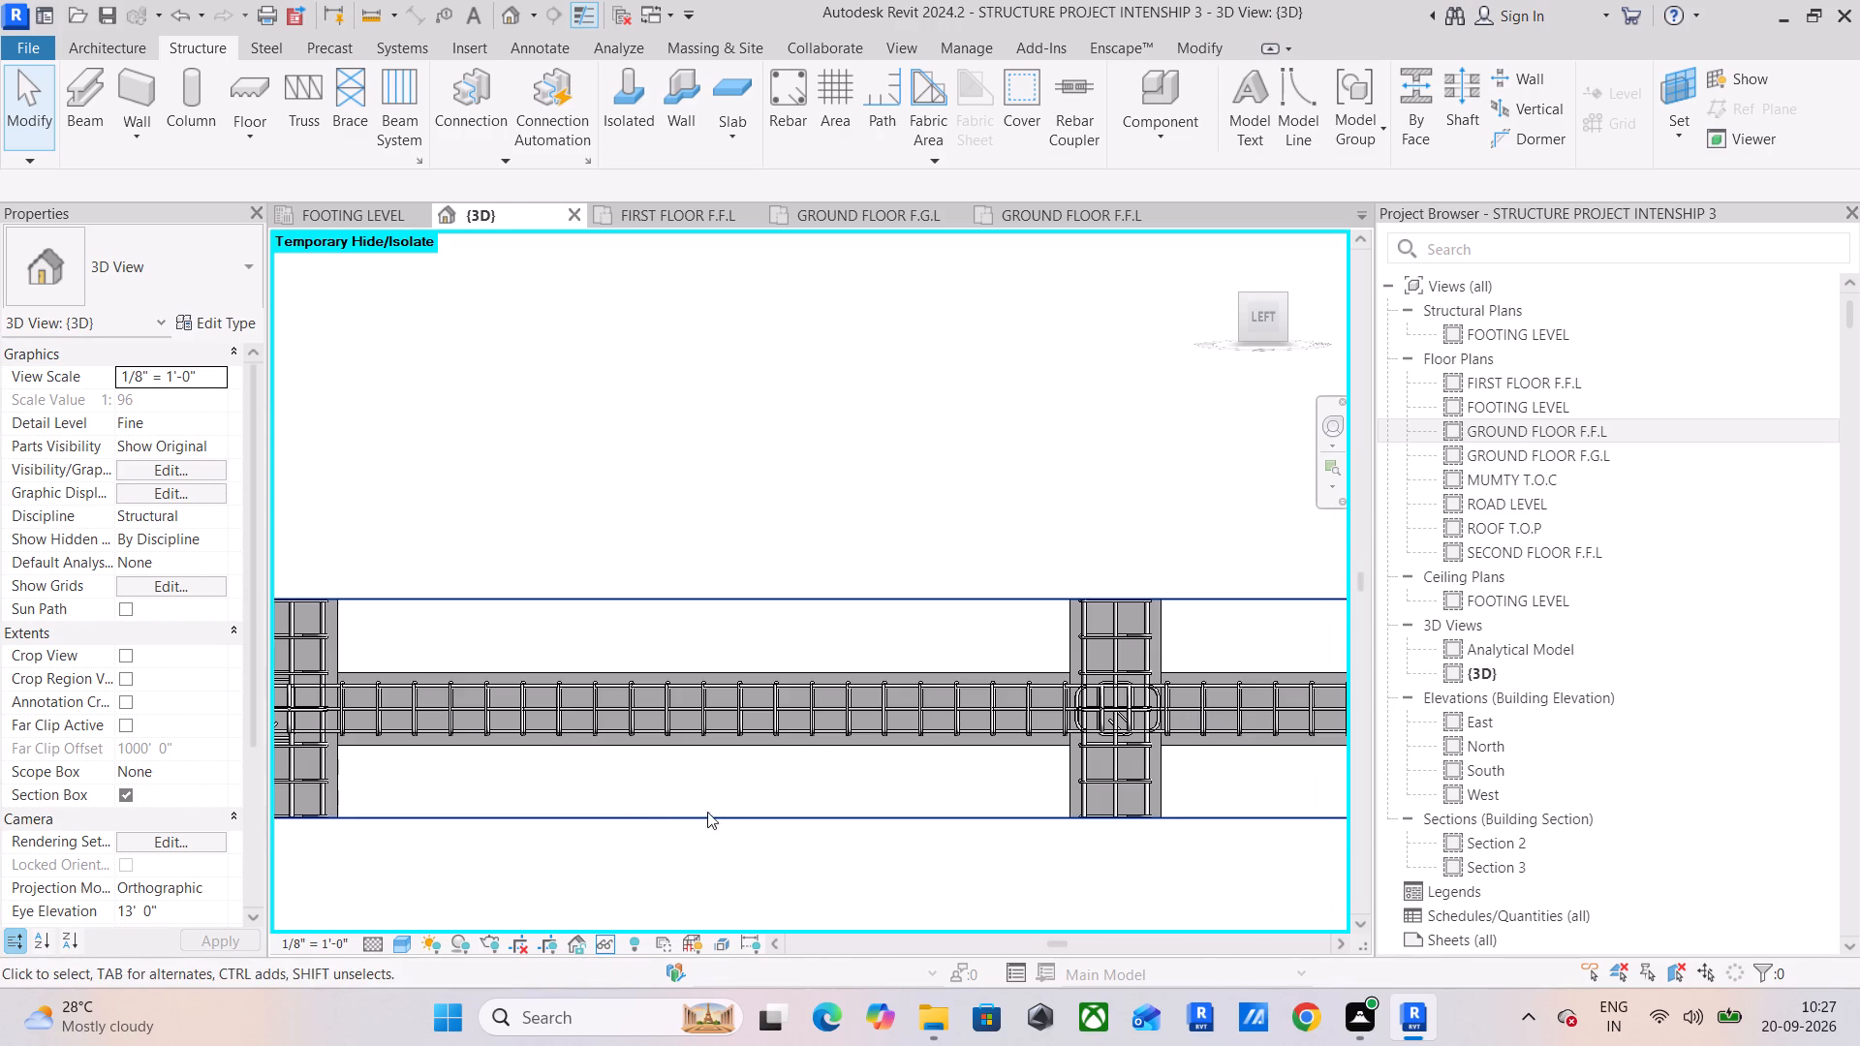
middle_drag(1057, 747, 686, 812)
scroll(727, 775, up, 5)
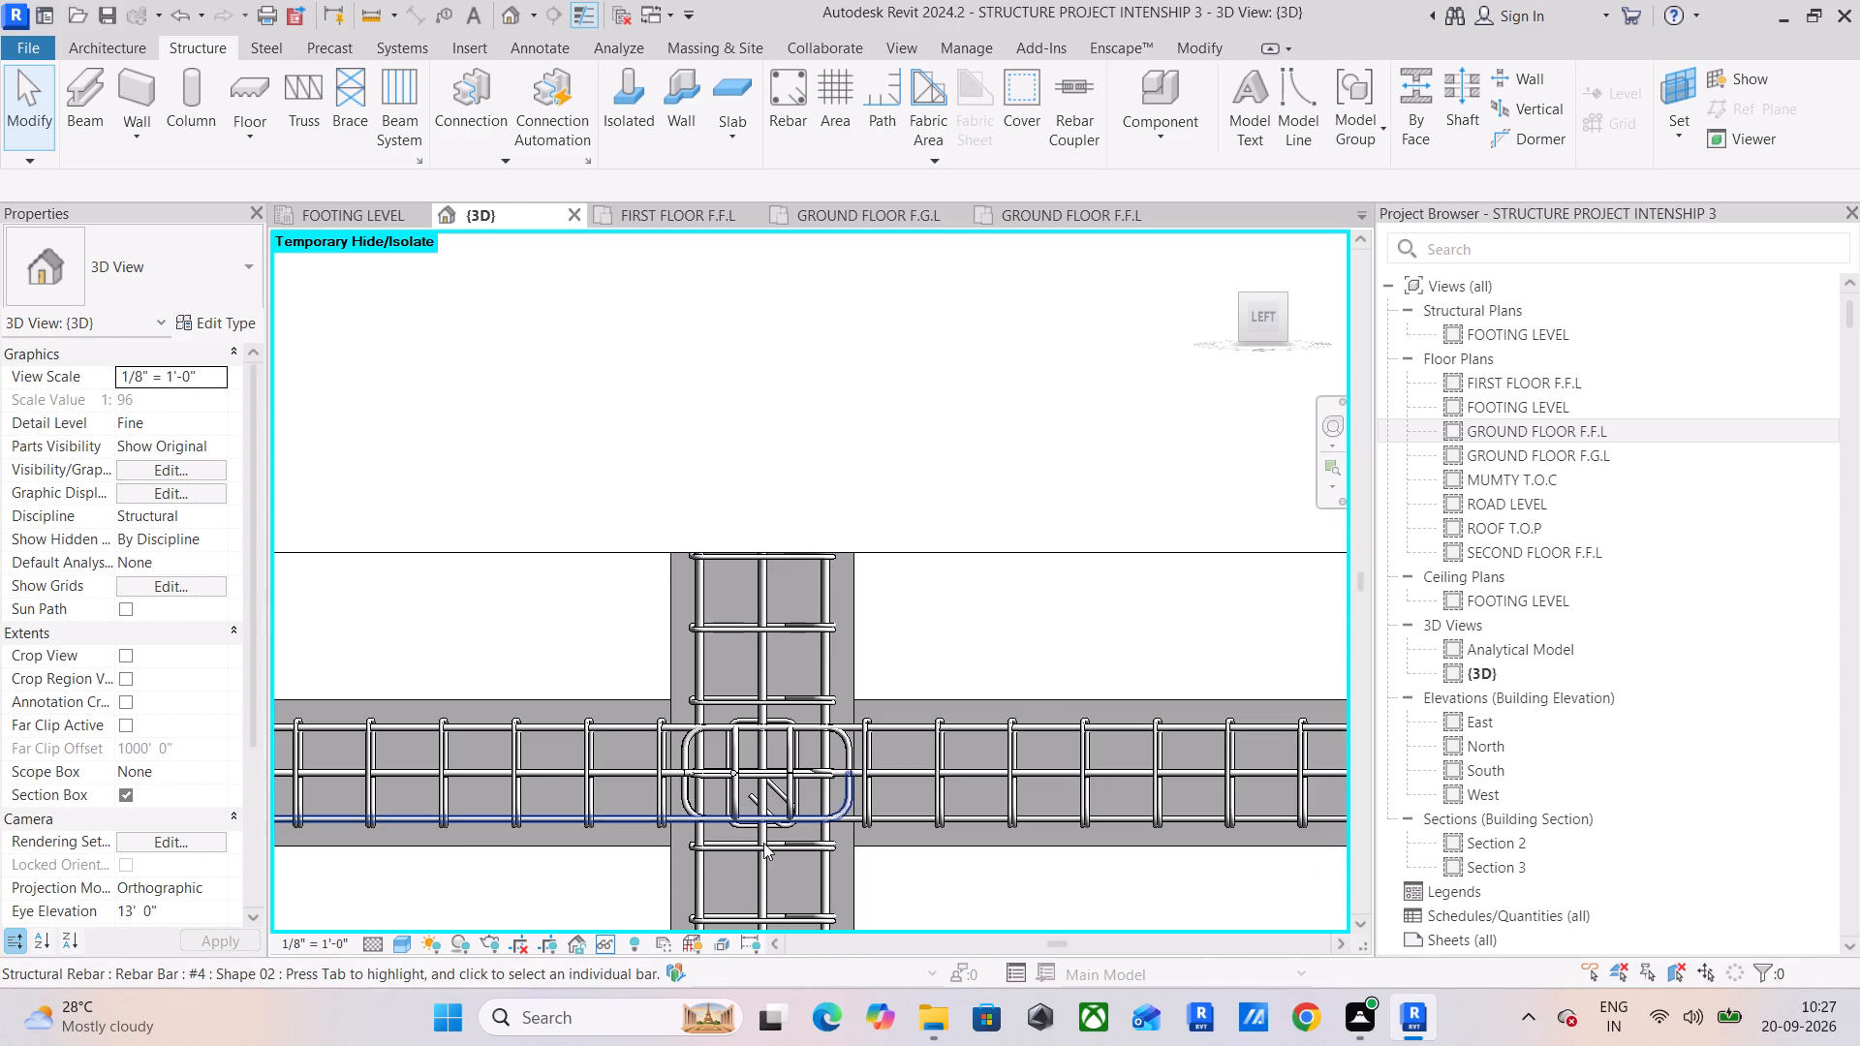
scroll(763, 843, down, 10)
middle_drag(925, 837, 480, 823)
scroll(958, 854, up, 4)
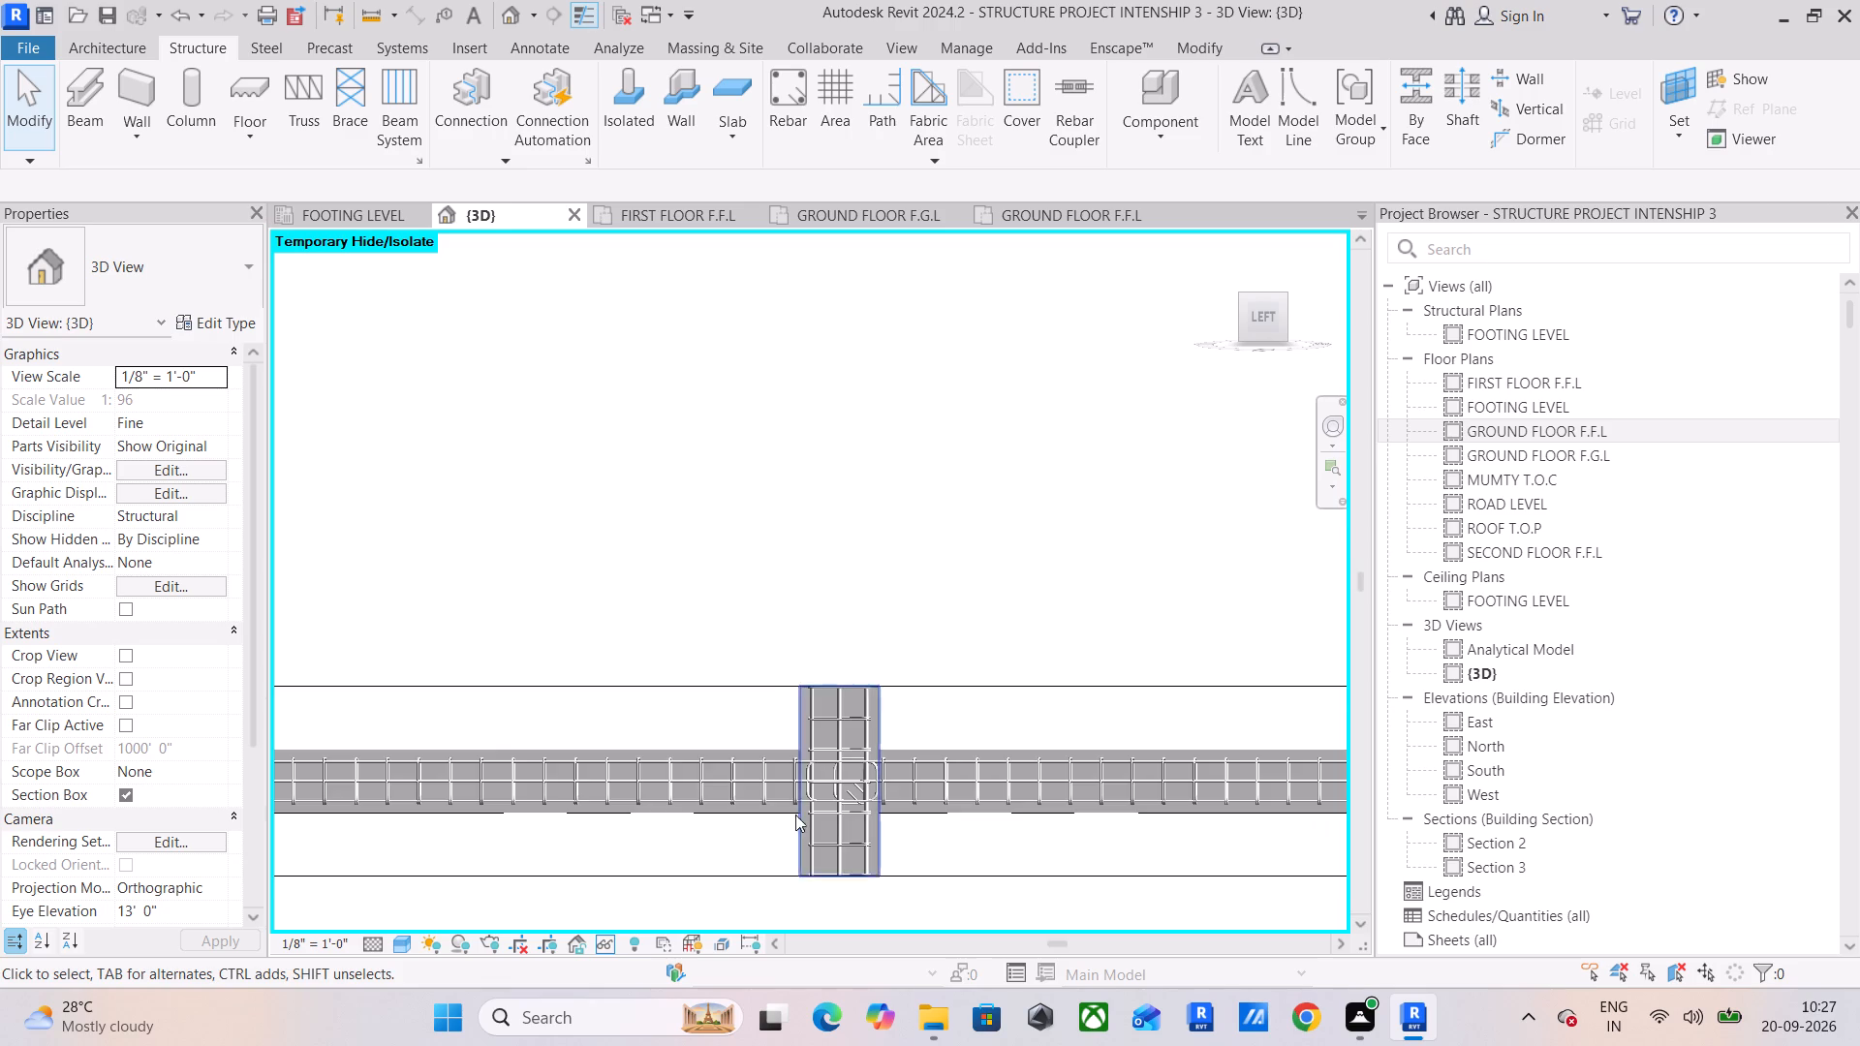
scroll(666, 728, up, 5)
scroll(1055, 896, up, 2)
scroll(1055, 896, down, 10)
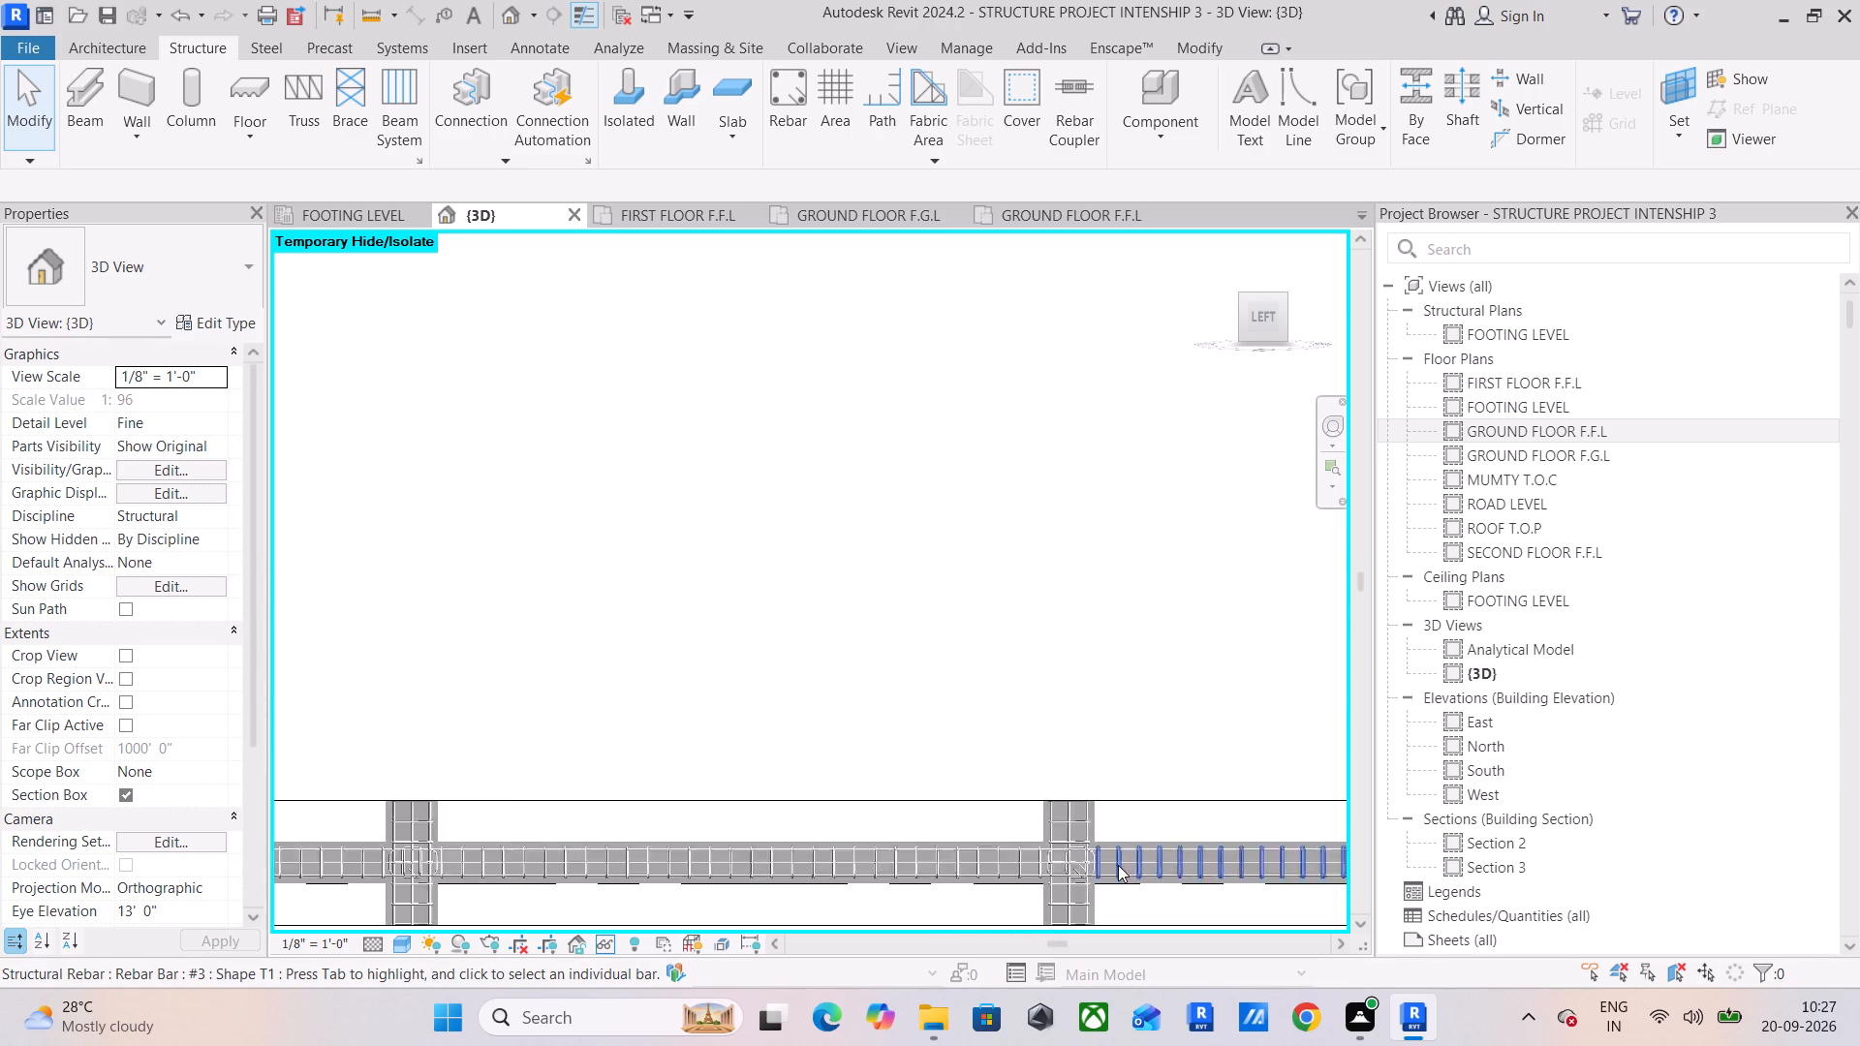
scroll(1118, 865, down, 5)
middle_drag(721, 766, 334, 711)
scroll(1038, 778, up, 8)
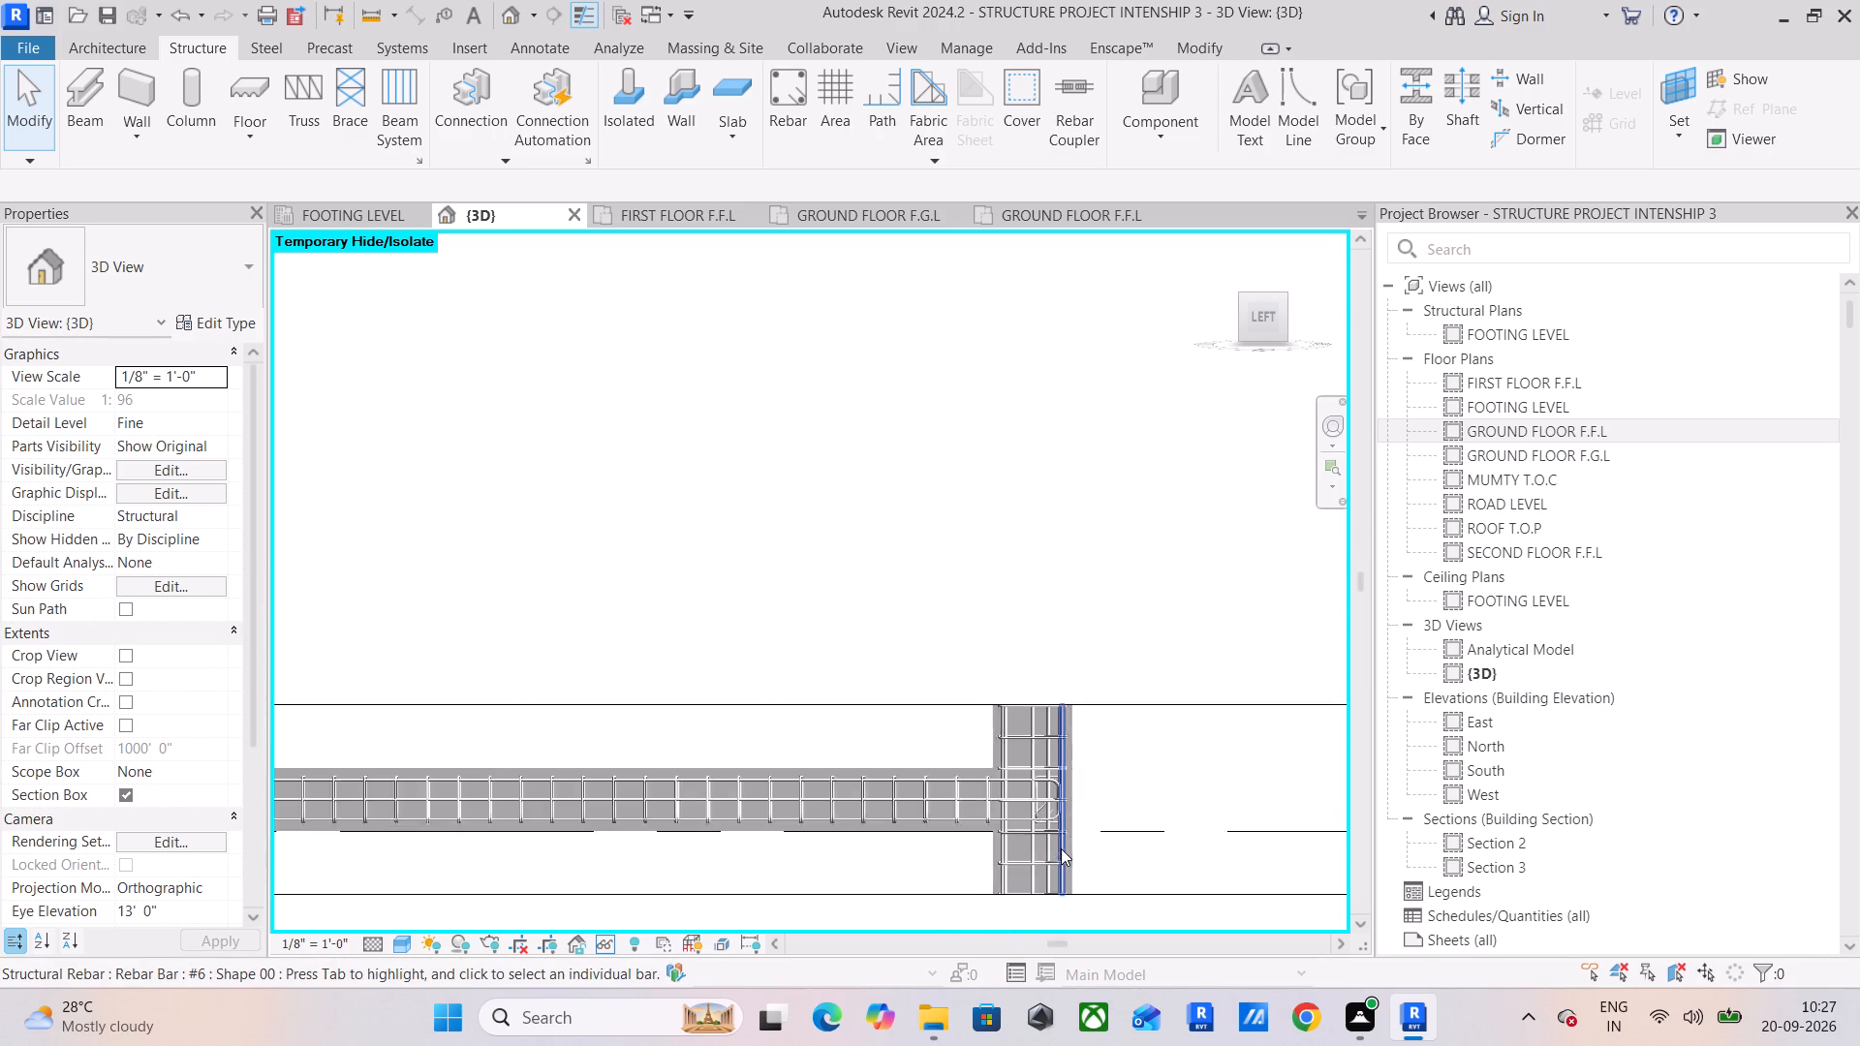
scroll(1061, 848, up, 2)
scroll(1034, 742, up, 5)
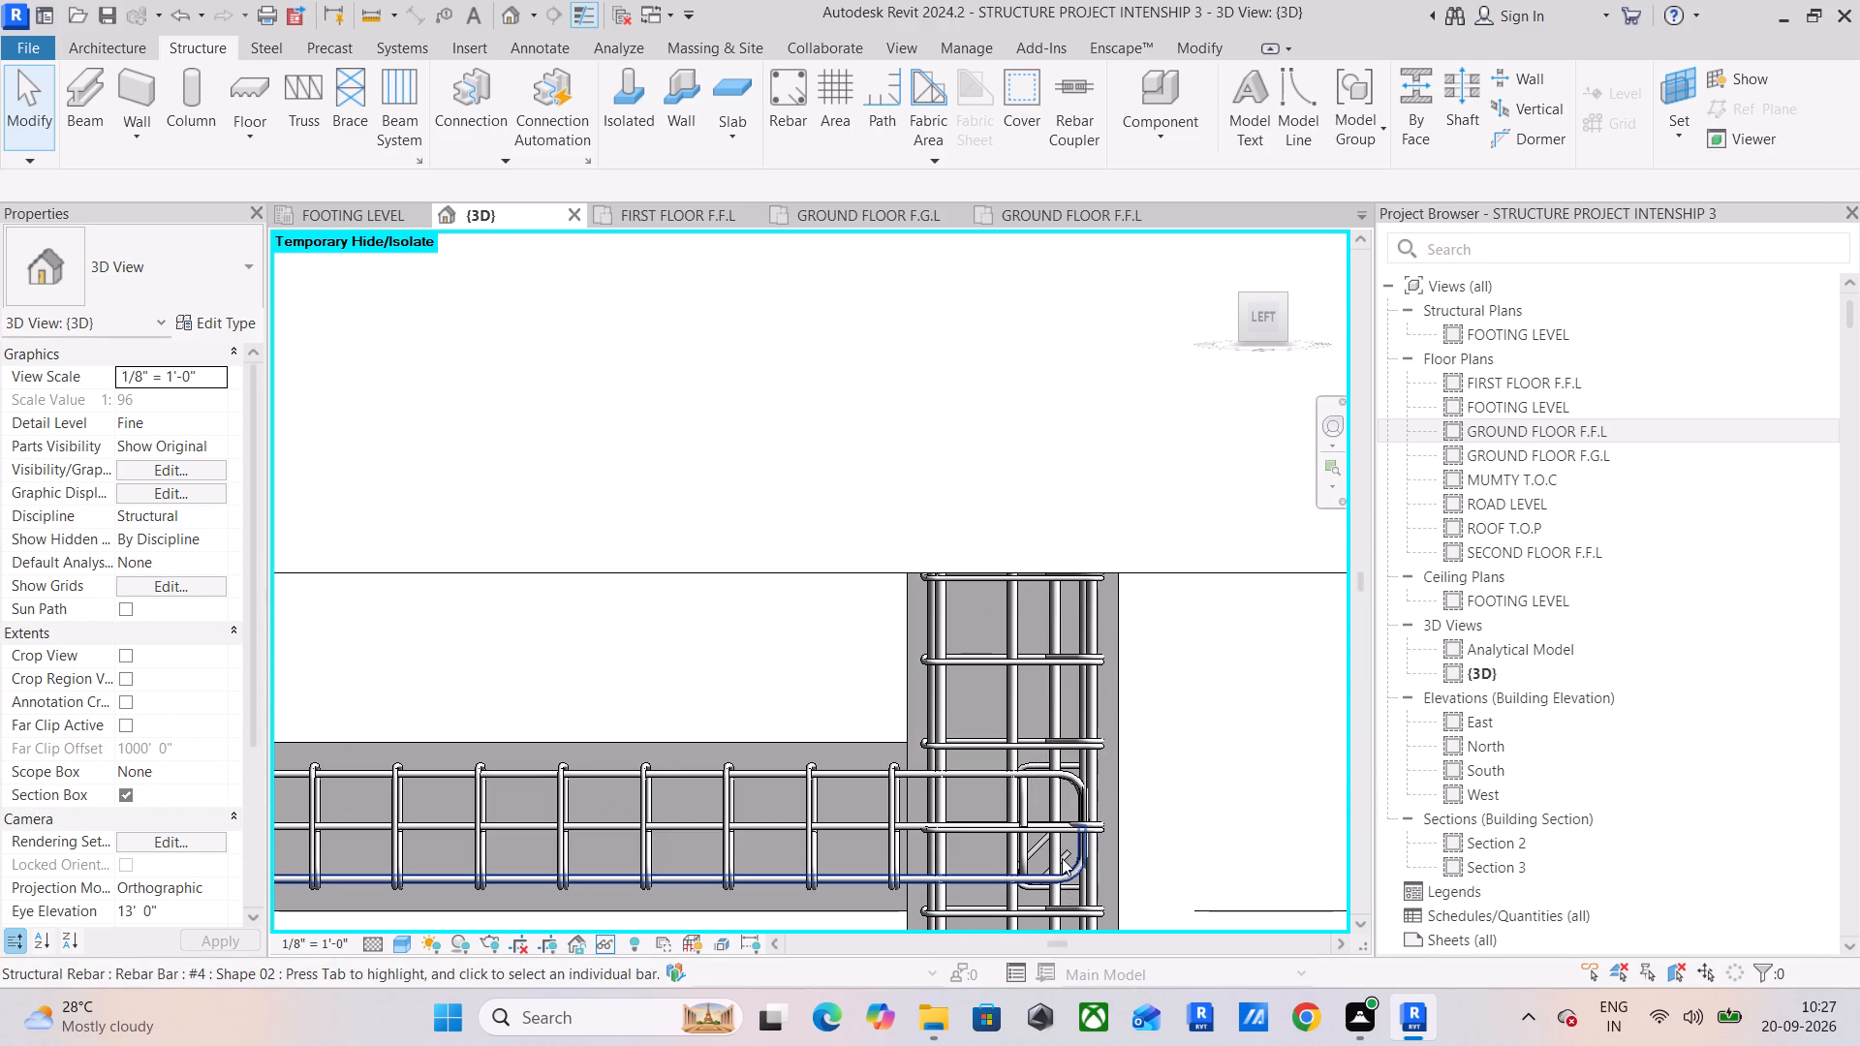
scroll(973, 772, down, 11)
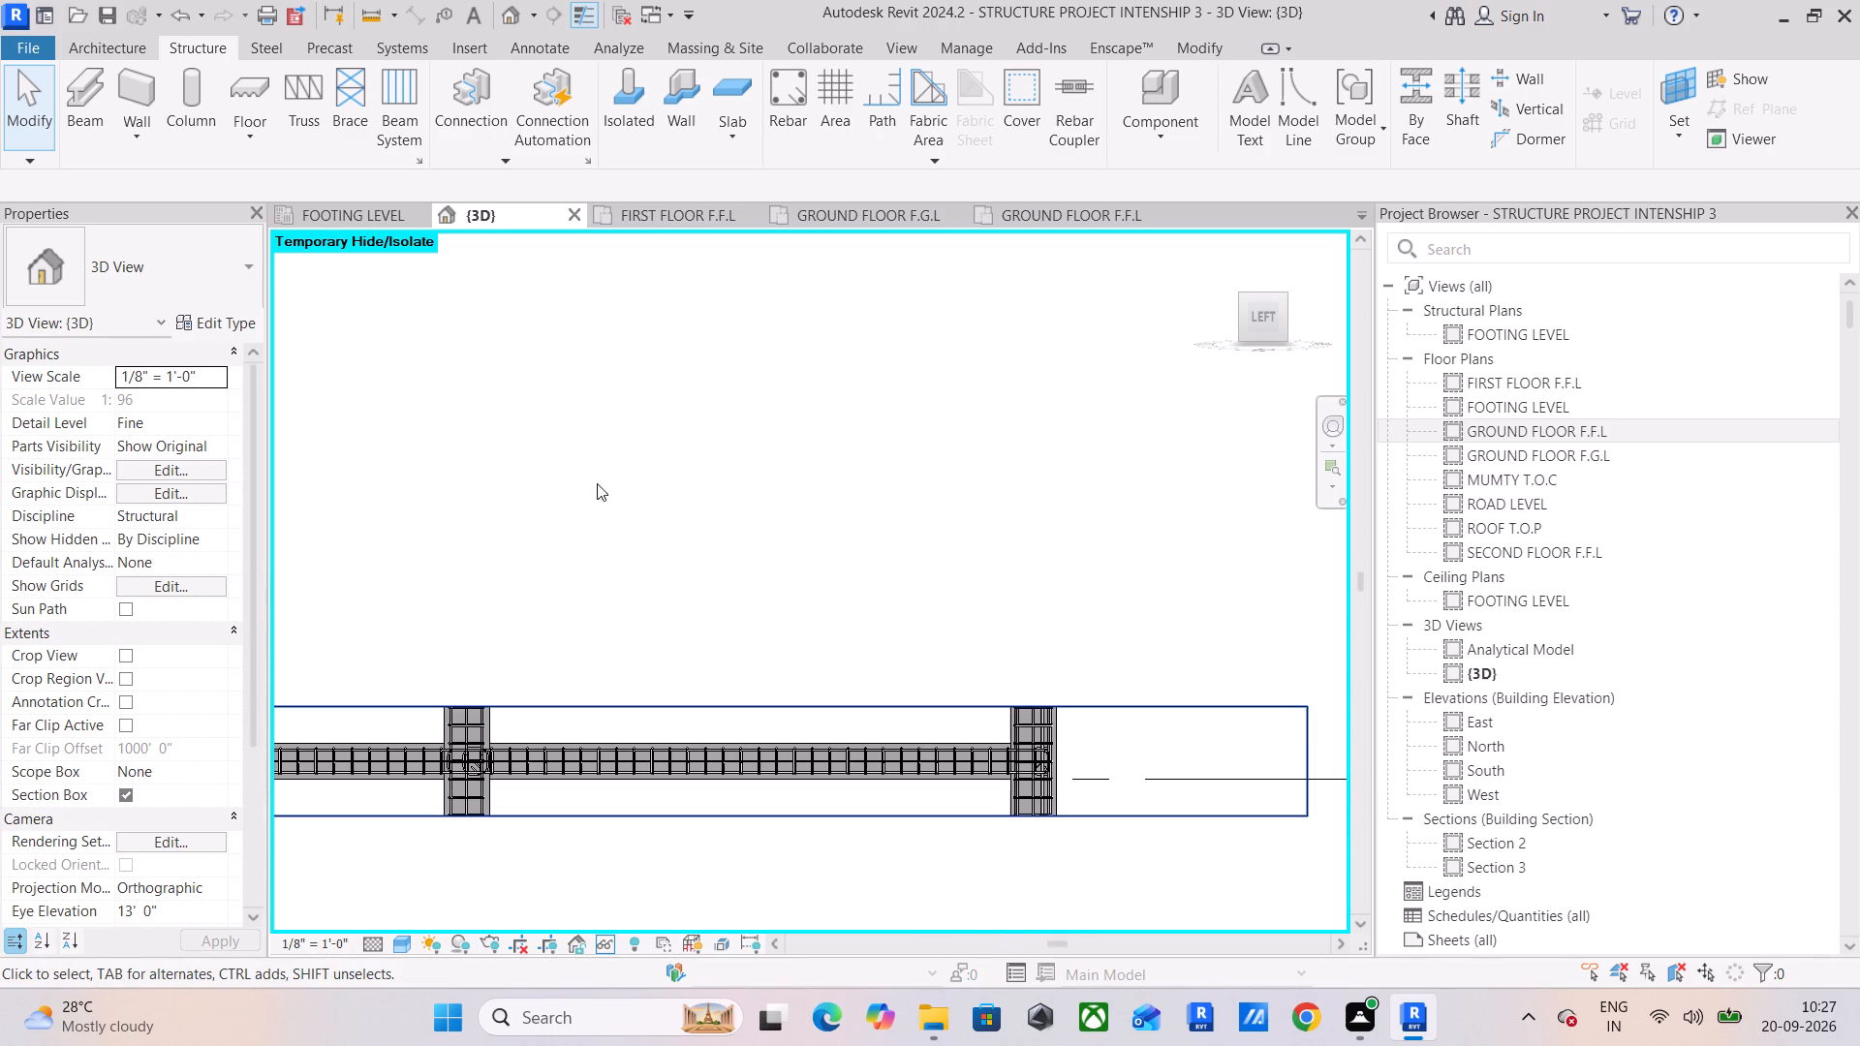
Replace the current section box with a selection box around another 12 x 24 beam at FIRST FLOOR F.F.L, viewed from the left side.
click(121, 798)
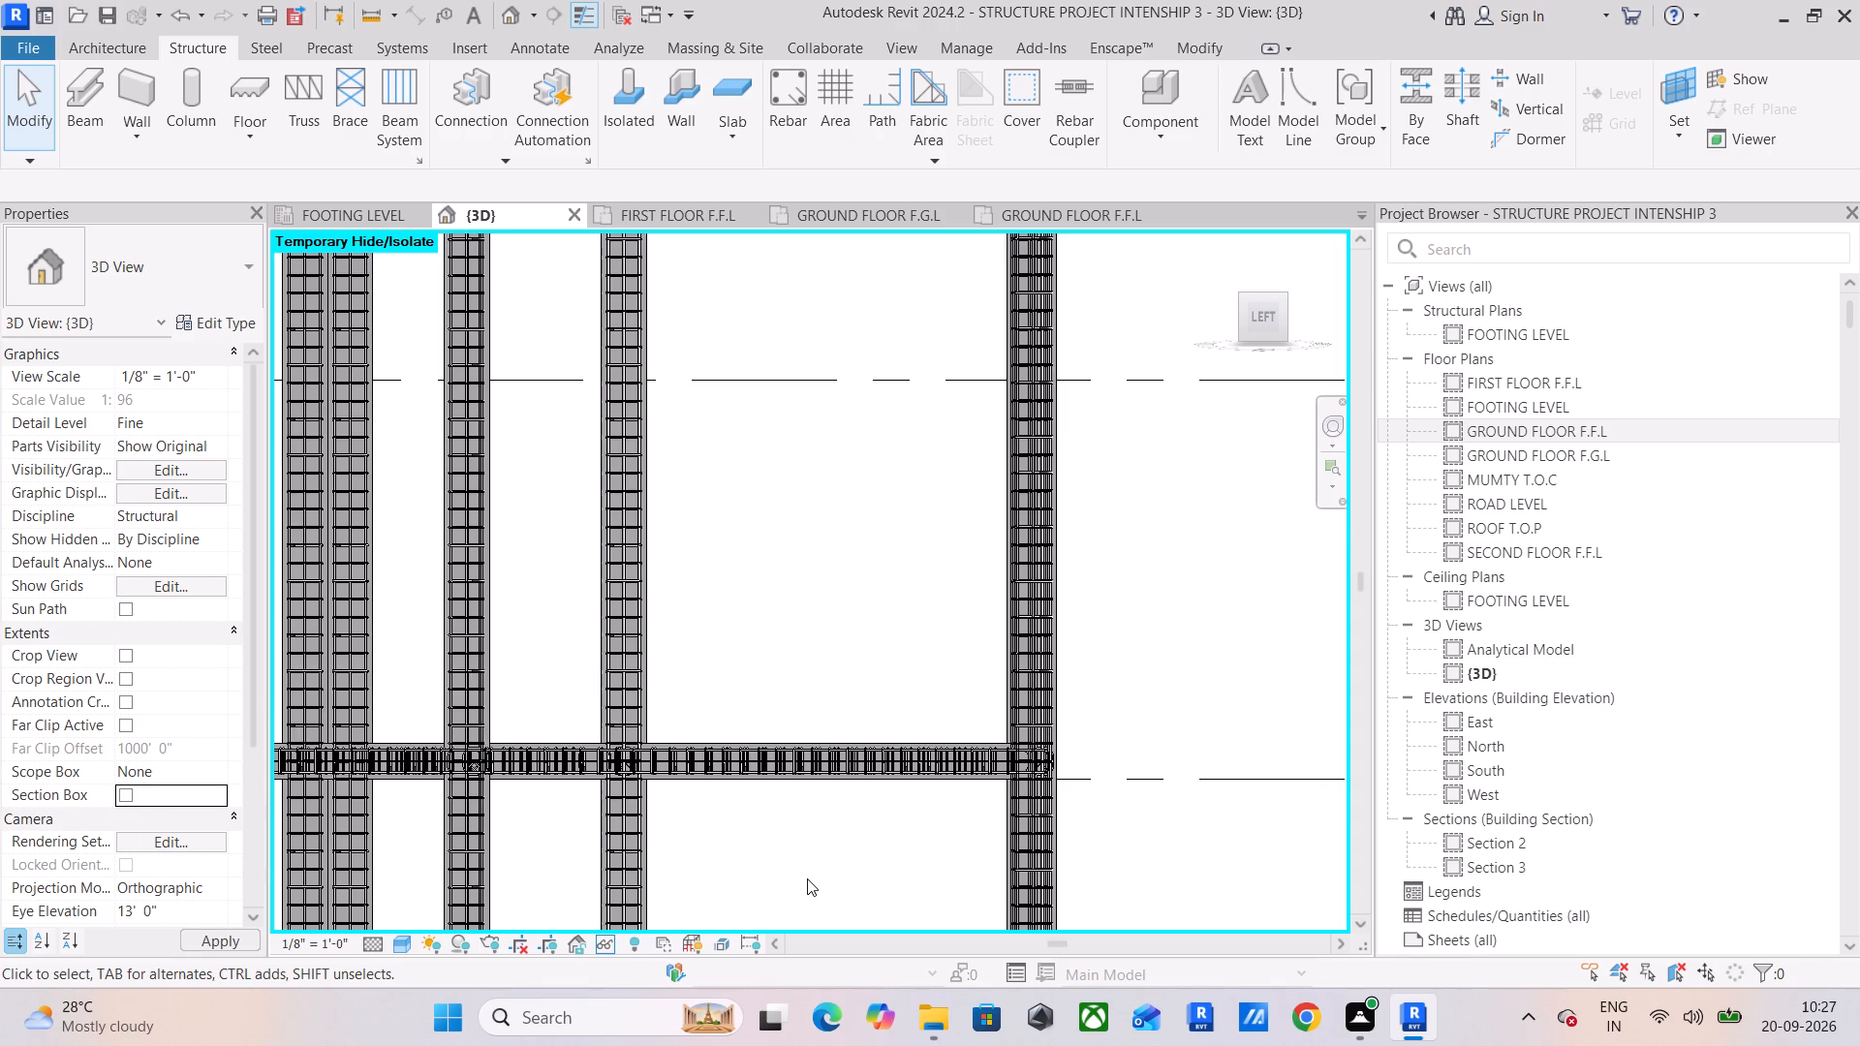
scroll(807, 877, down, 3)
drag(1267, 312, 1267, 313)
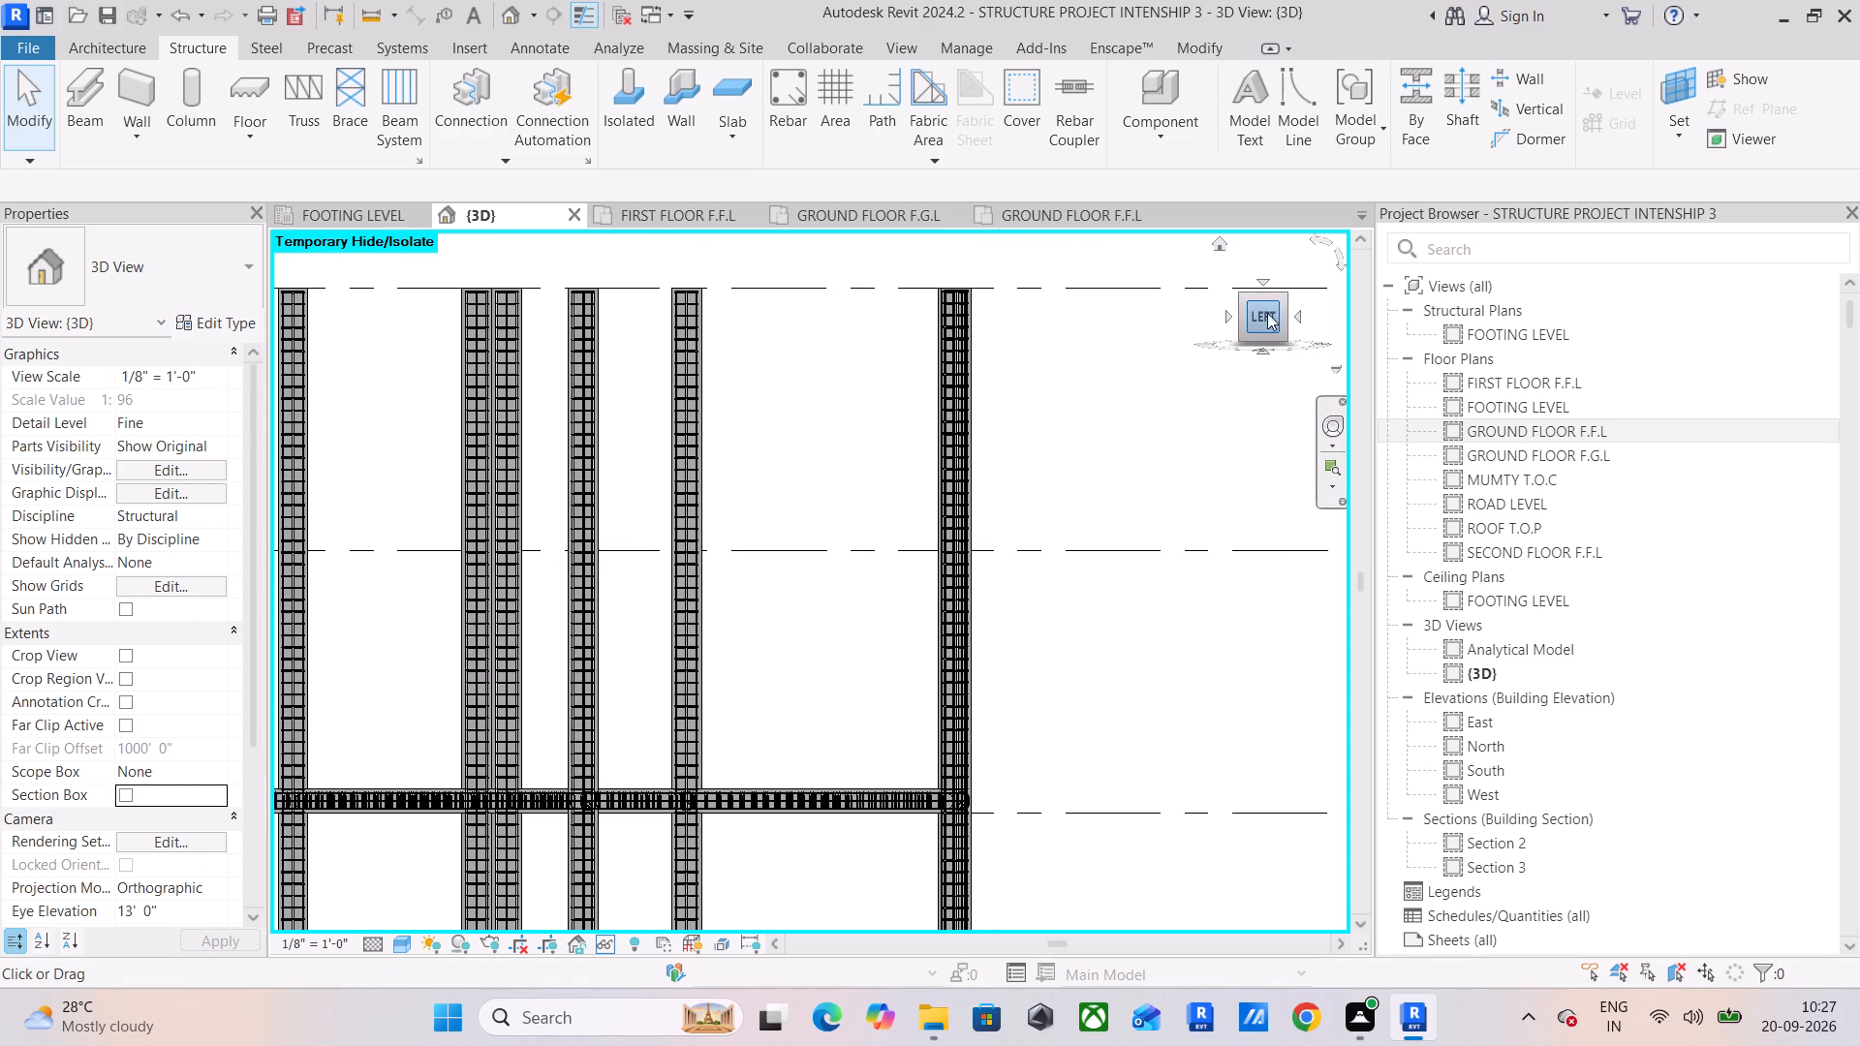
drag(1267, 313, 1267, 365)
middle_drag(545, 701, 1094, 673)
scroll(972, 686, up, 5)
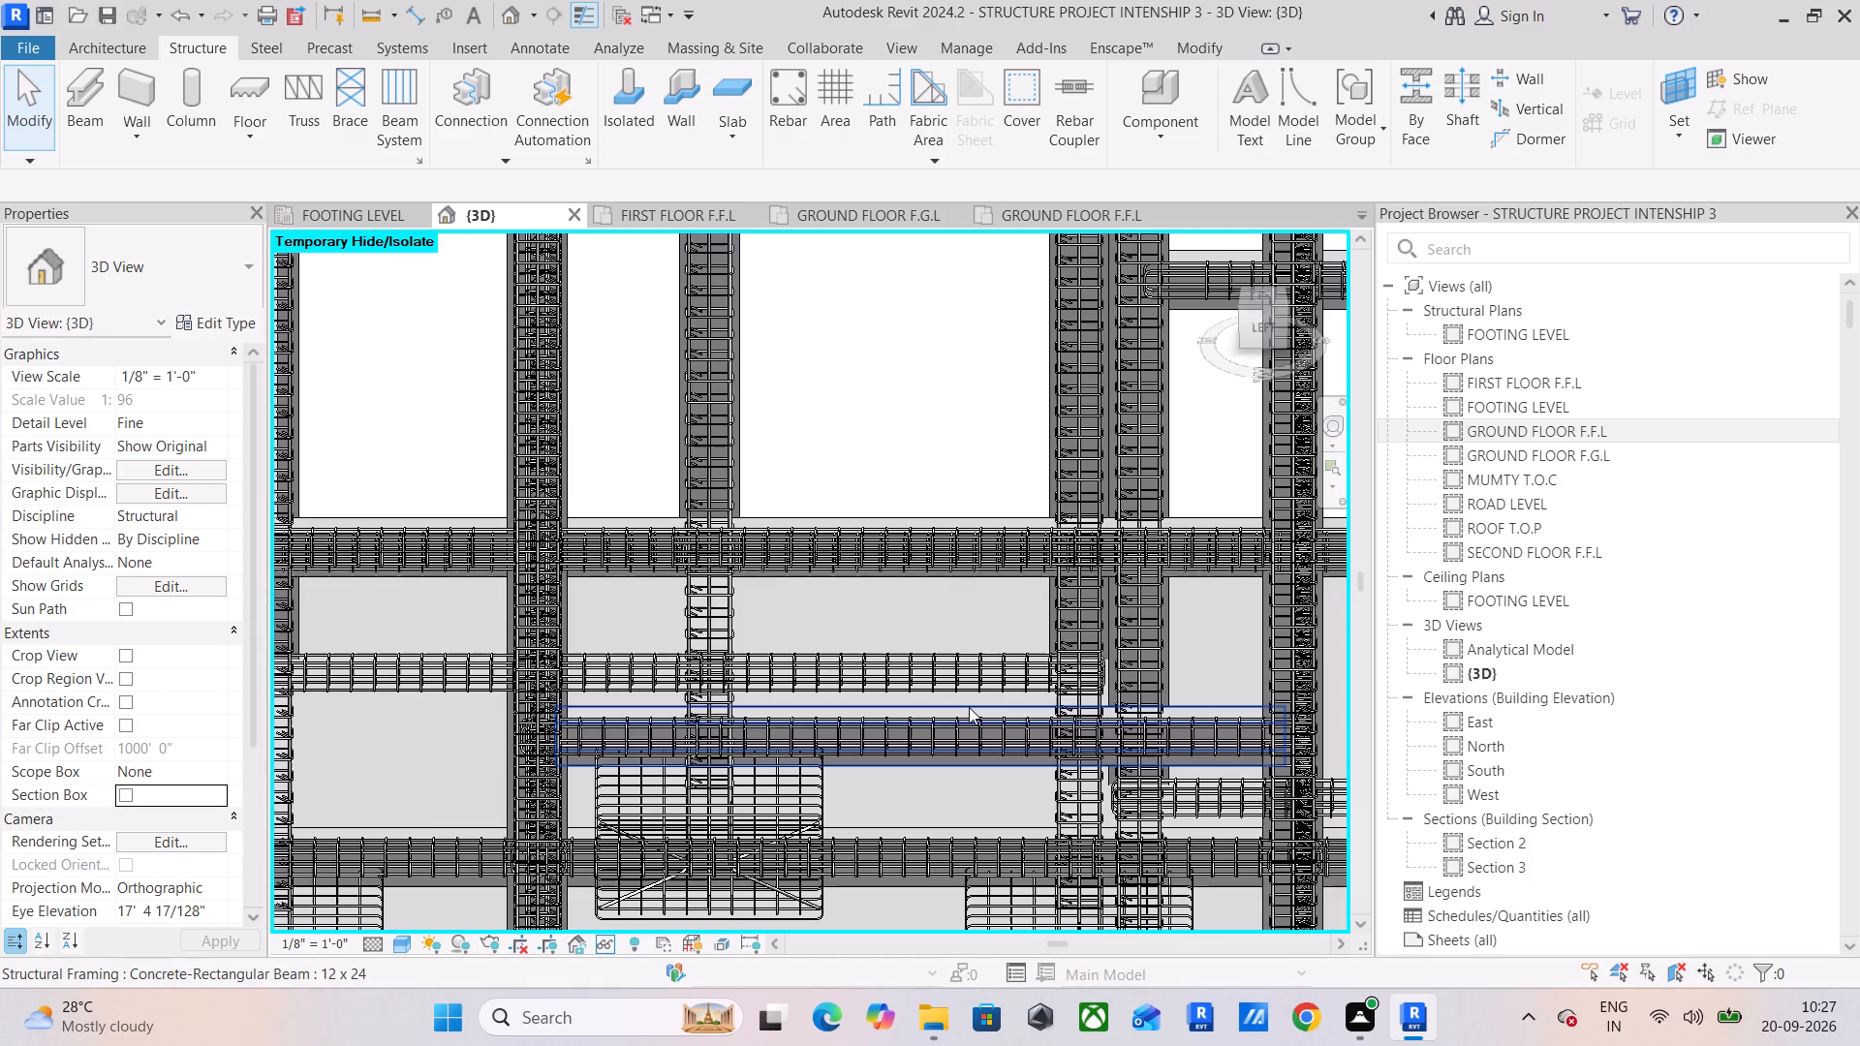
click(969, 707)
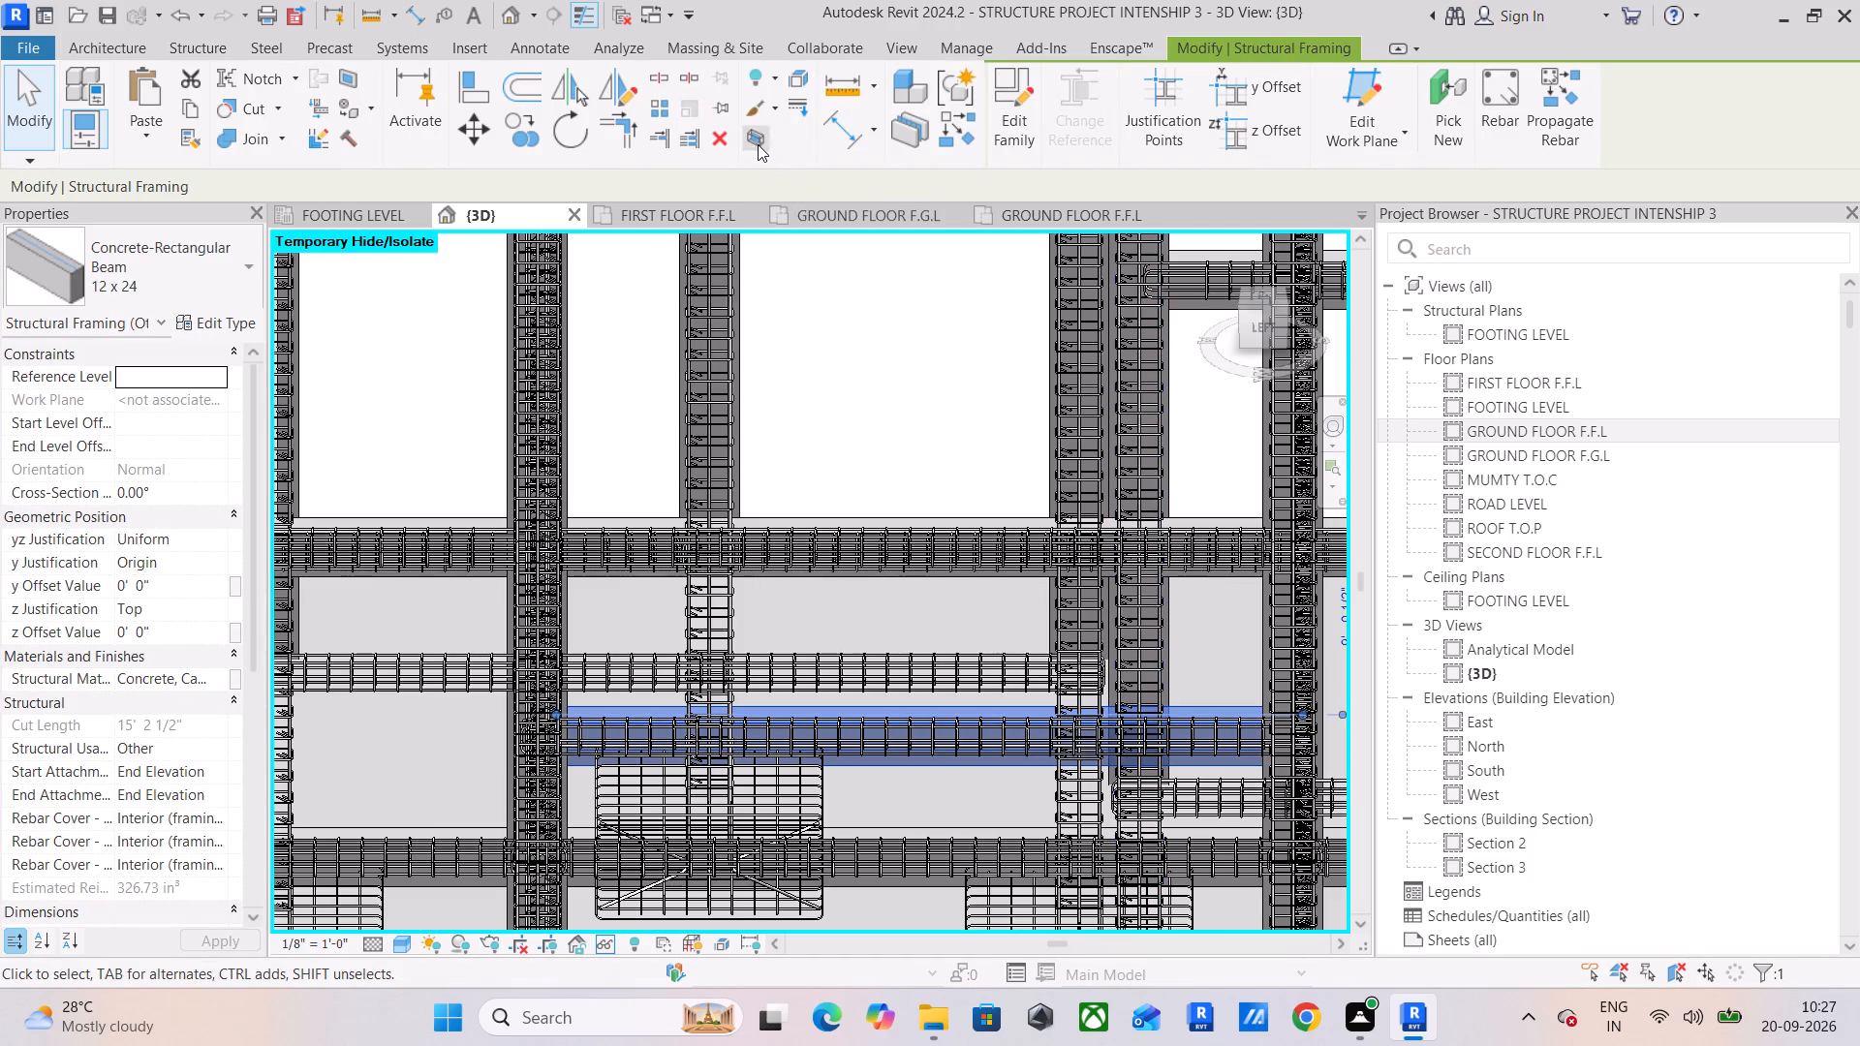
click(758, 141)
click(1269, 320)
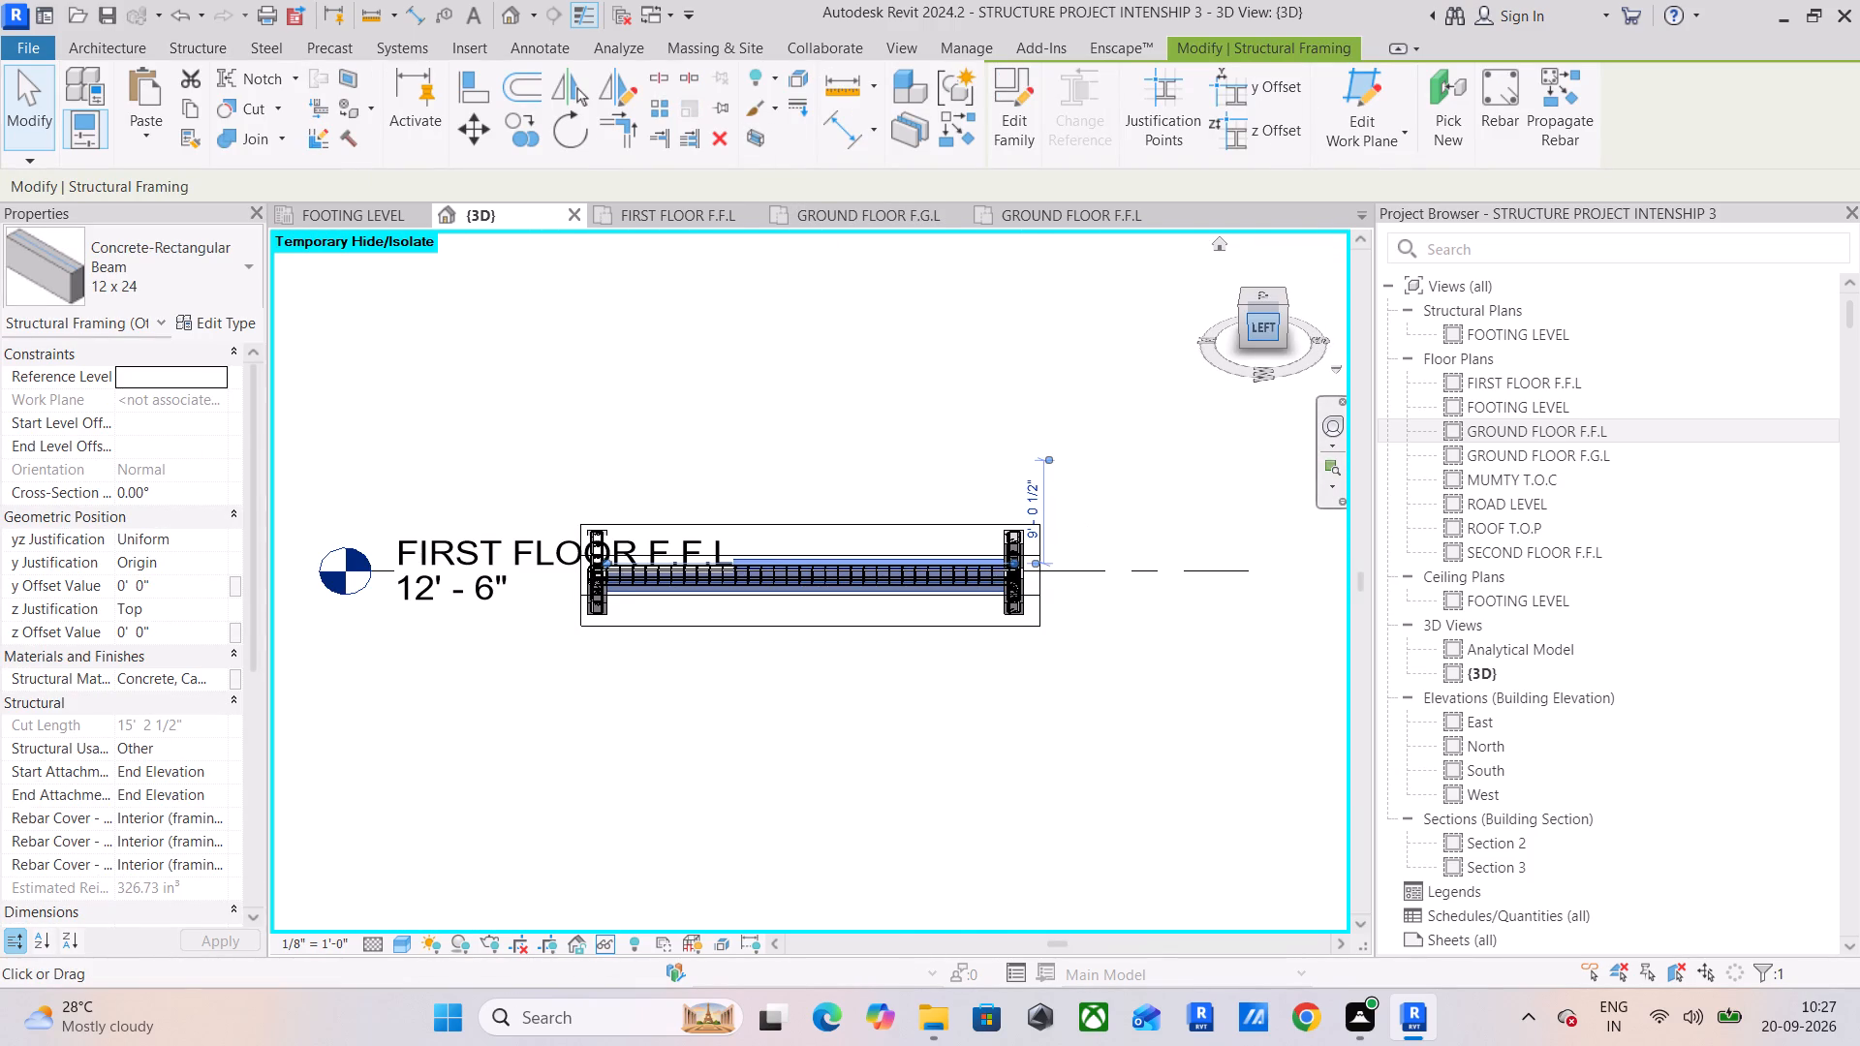
Extend this beam's #3 stirrup set (T1) to the left face of the column at its right end.
scroll(1195, 621, up, 6)
scroll(1137, 421, up, 5)
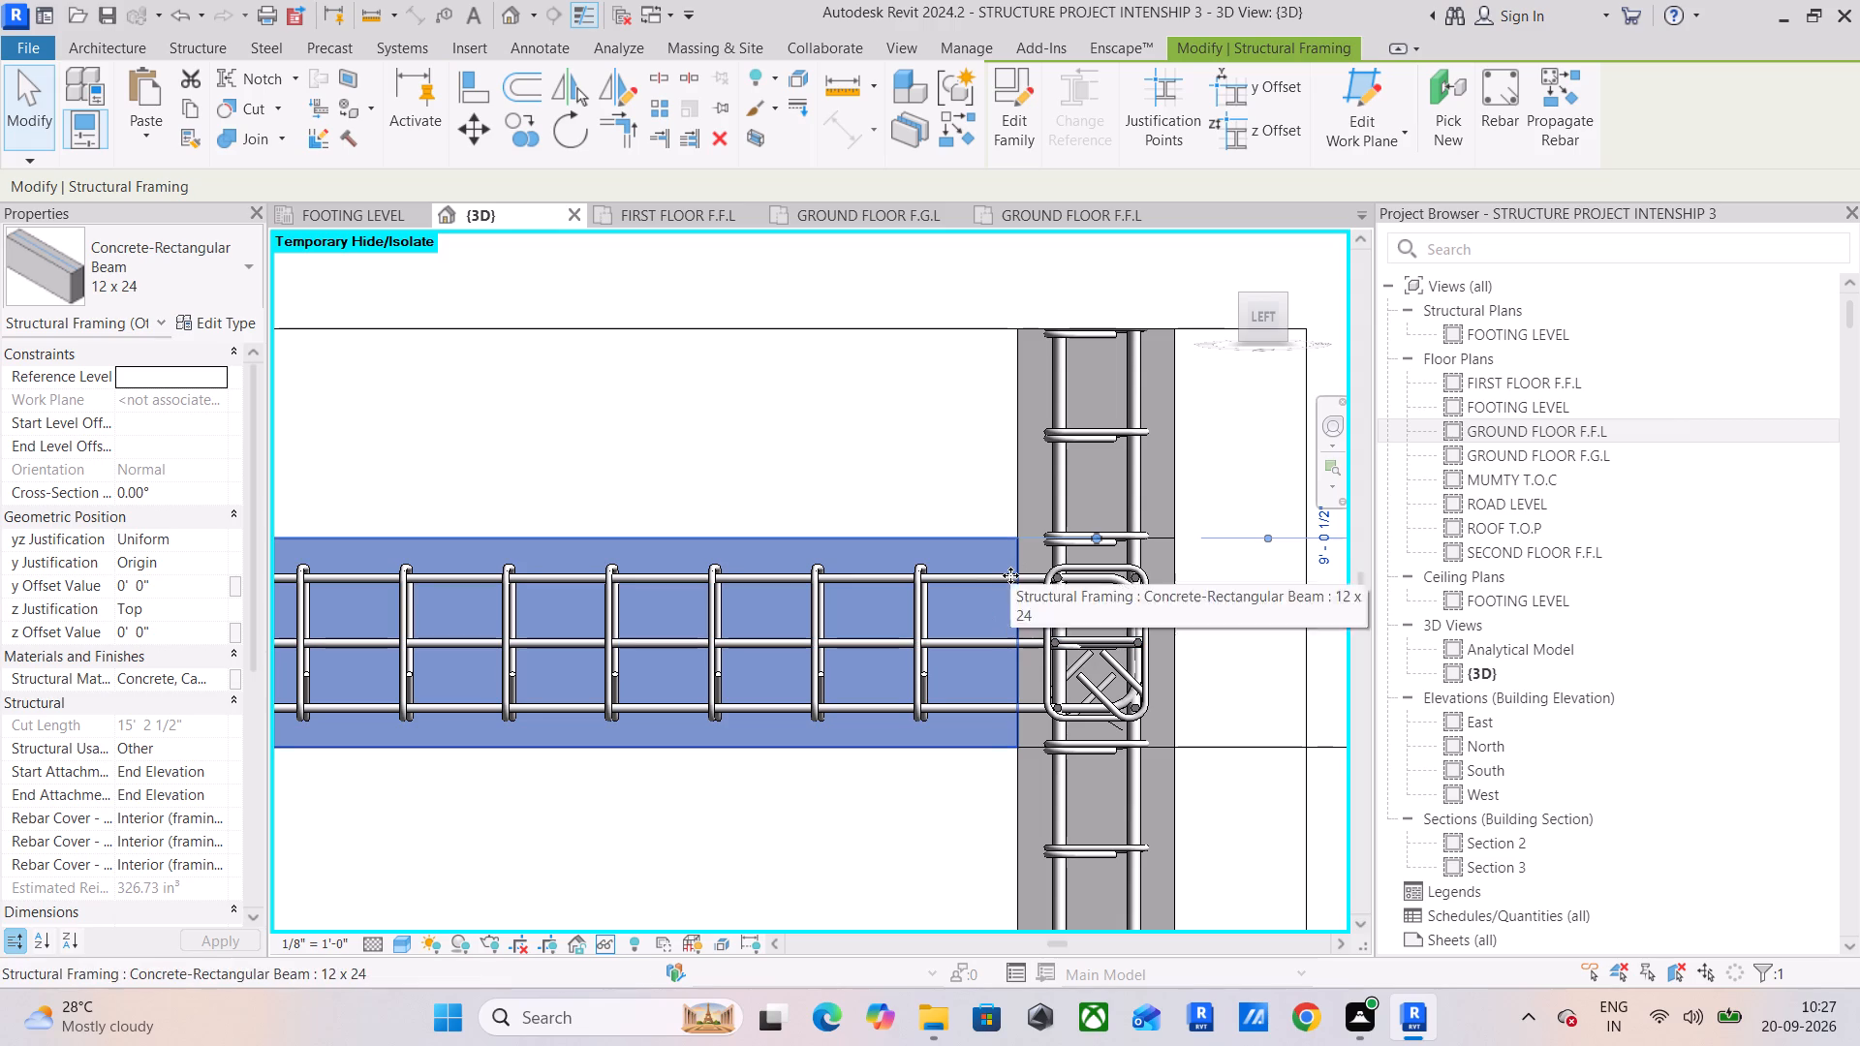
scroll(776, 703, down, 6)
scroll(840, 655, up, 5)
click(840, 655)
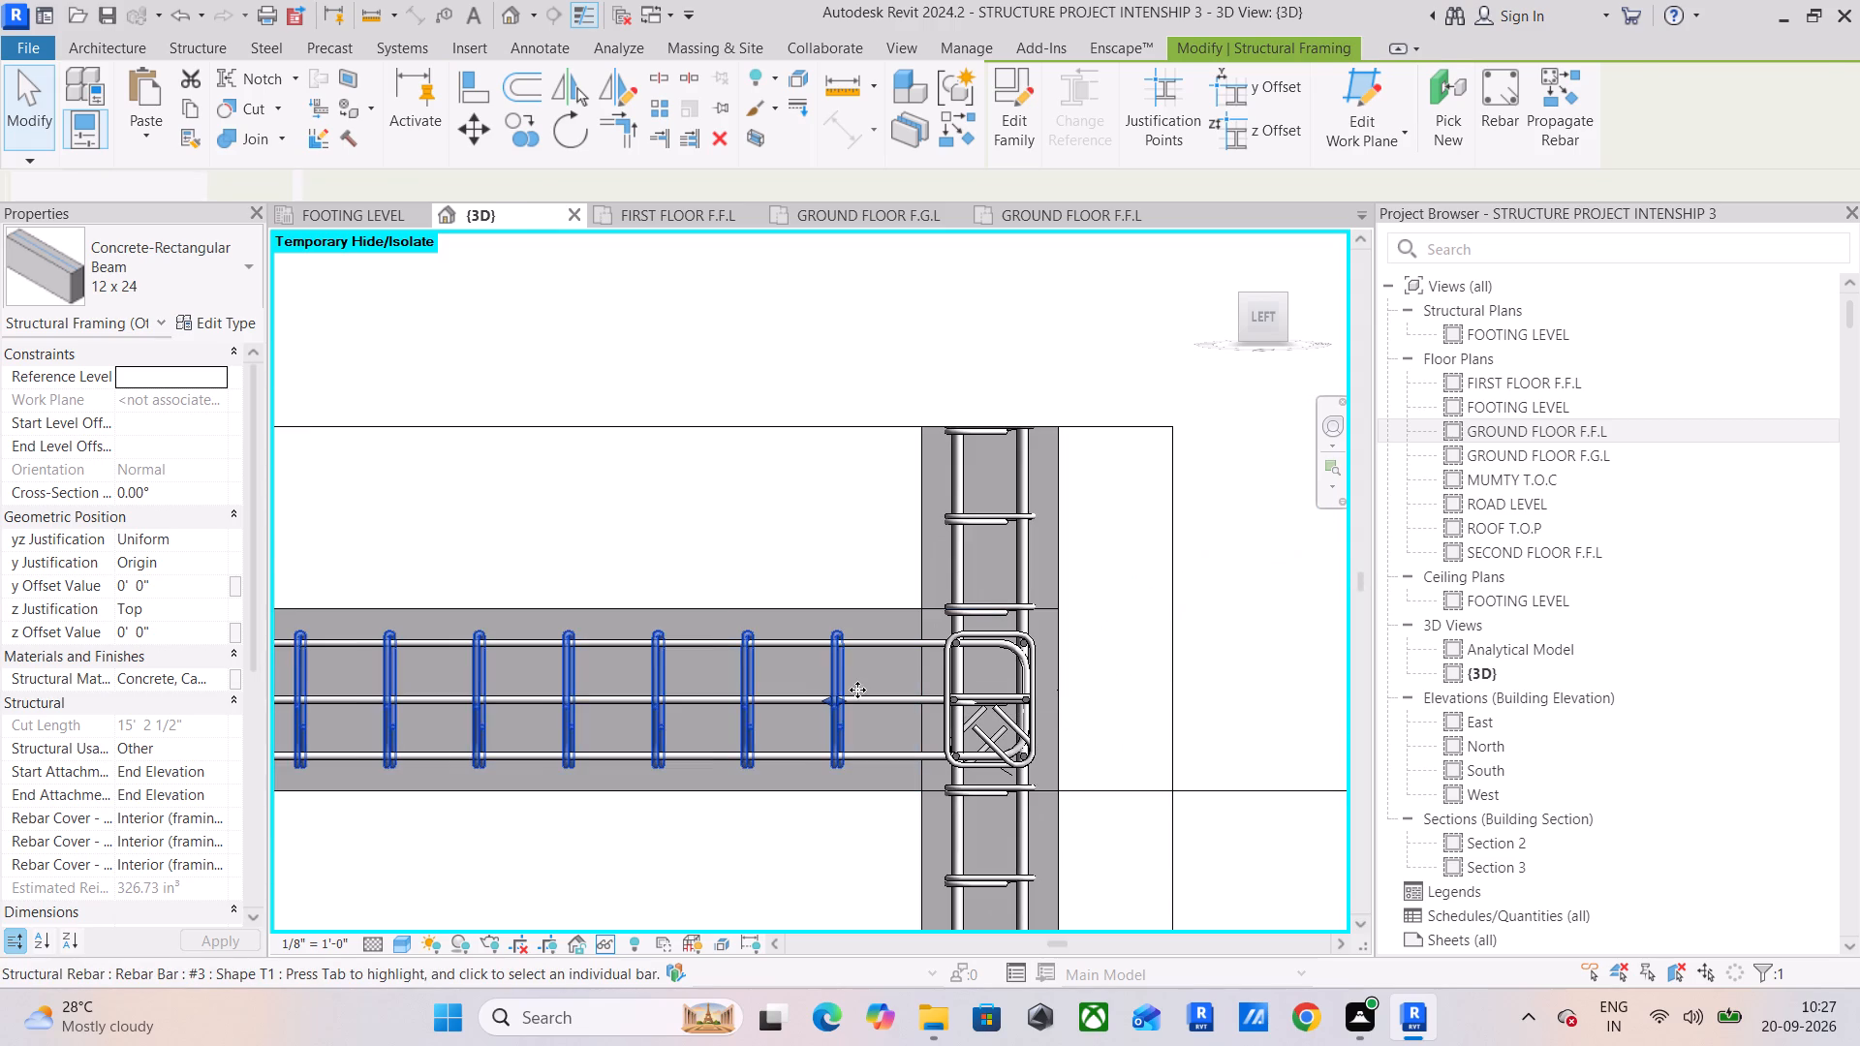
drag(837, 700, 871, 699)
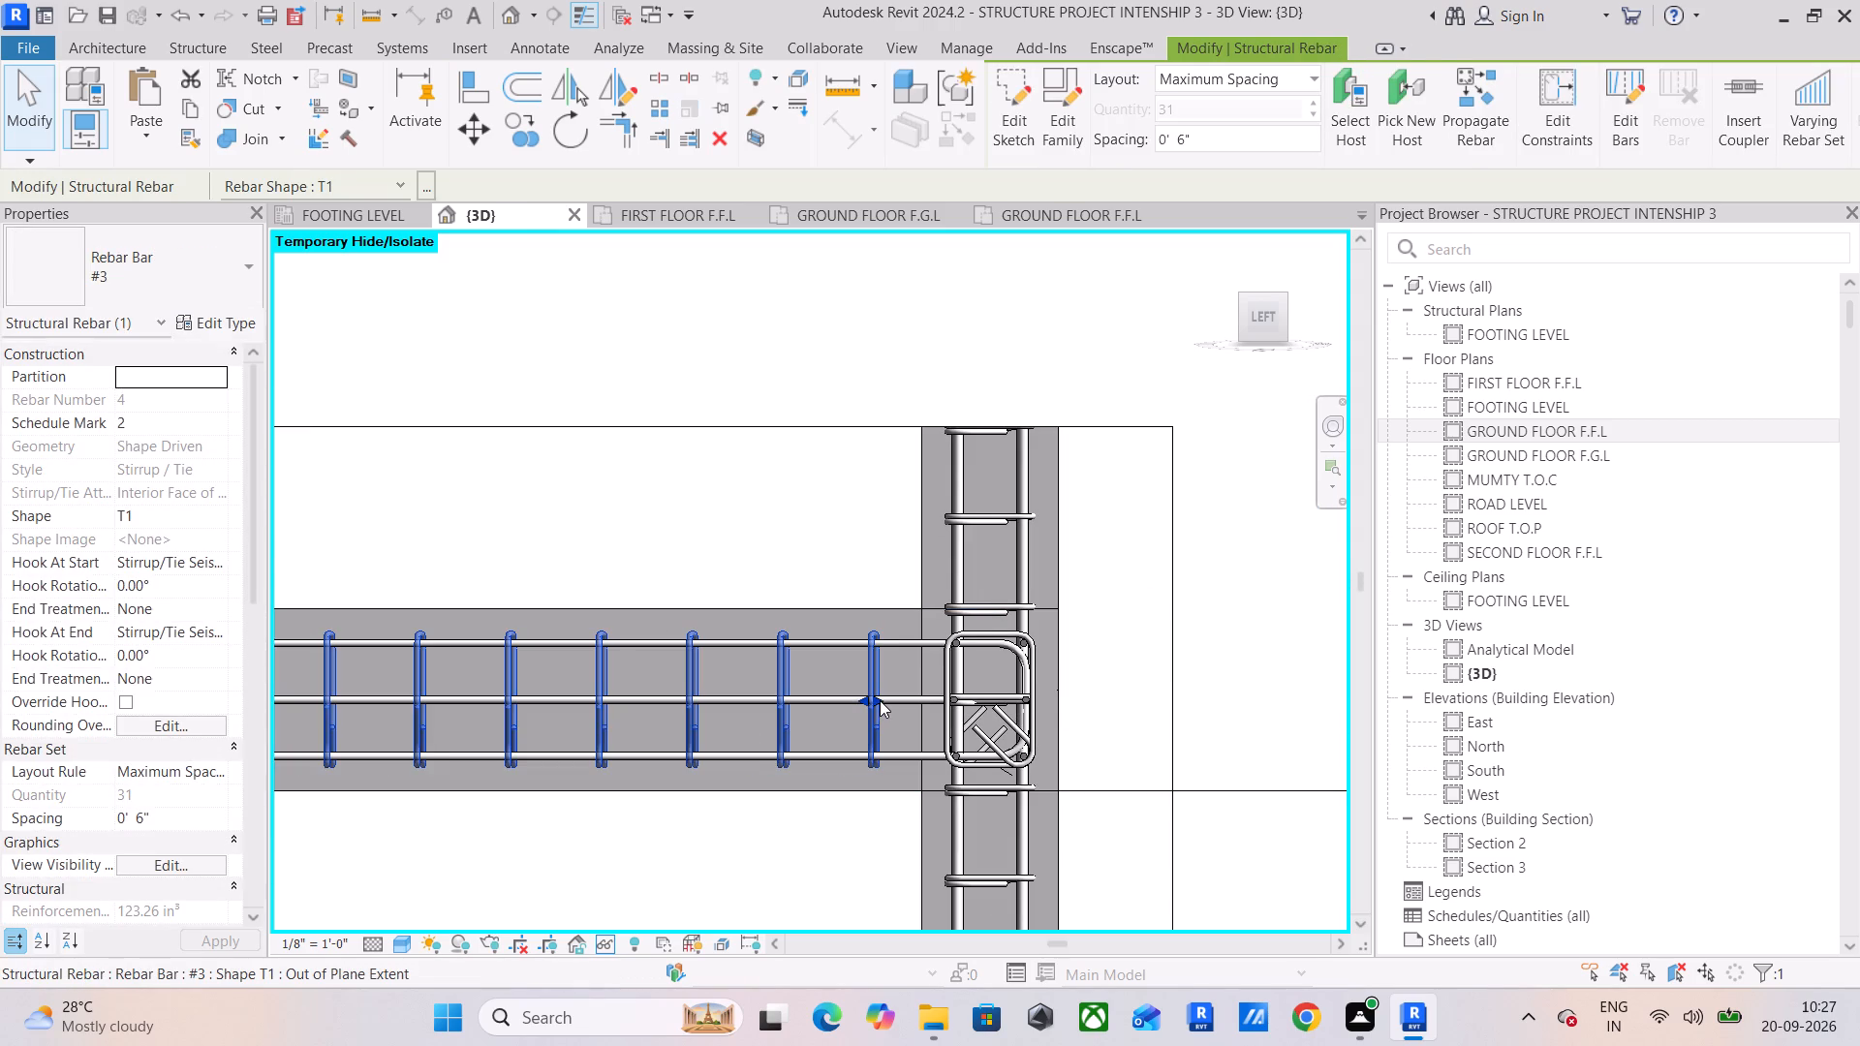
drag(880, 700, 903, 700)
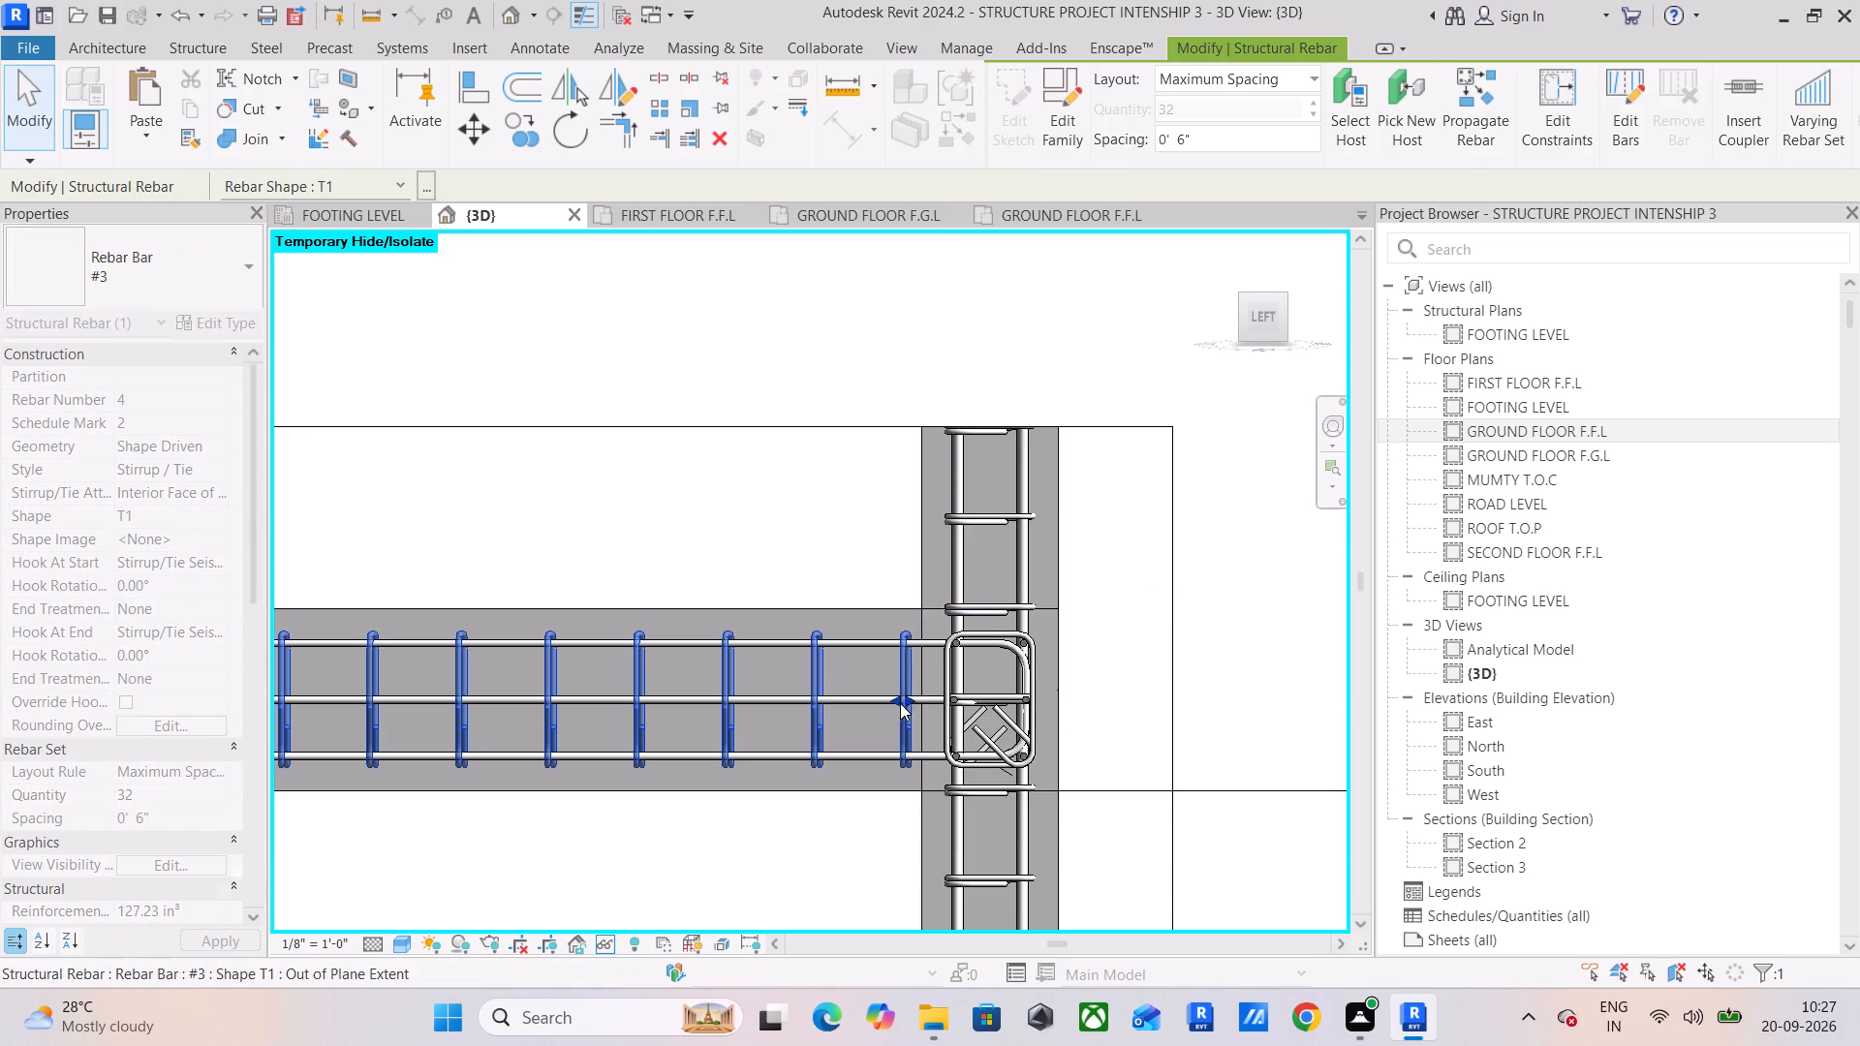
scroll(888, 707, down, 3)
middle_drag(789, 716, 1331, 739)
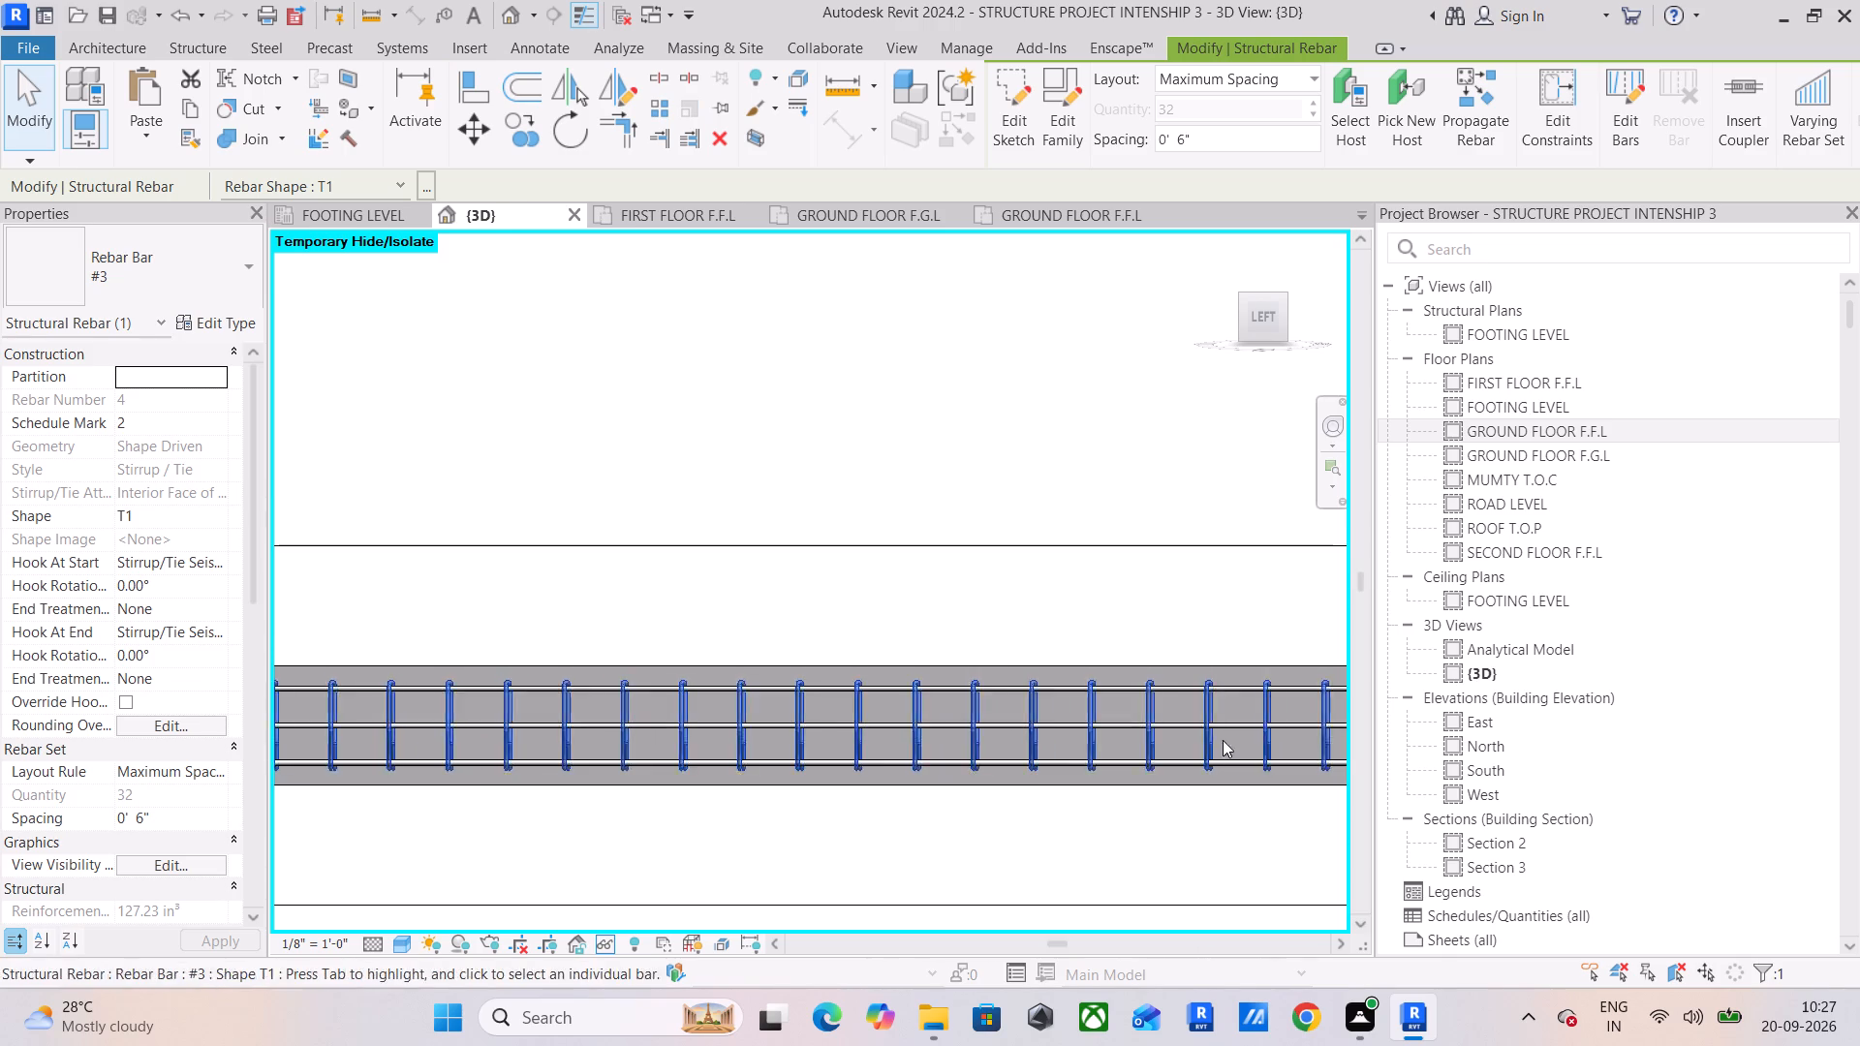
Extend the beam's straight middle #4 bar (shape 00) through the left end column to the outer edge of the hooked bars.
scroll(1048, 721, down, 6)
middle_drag(771, 713, 1062, 682)
scroll(855, 709, up, 11)
middle_drag(542, 676, 560, 681)
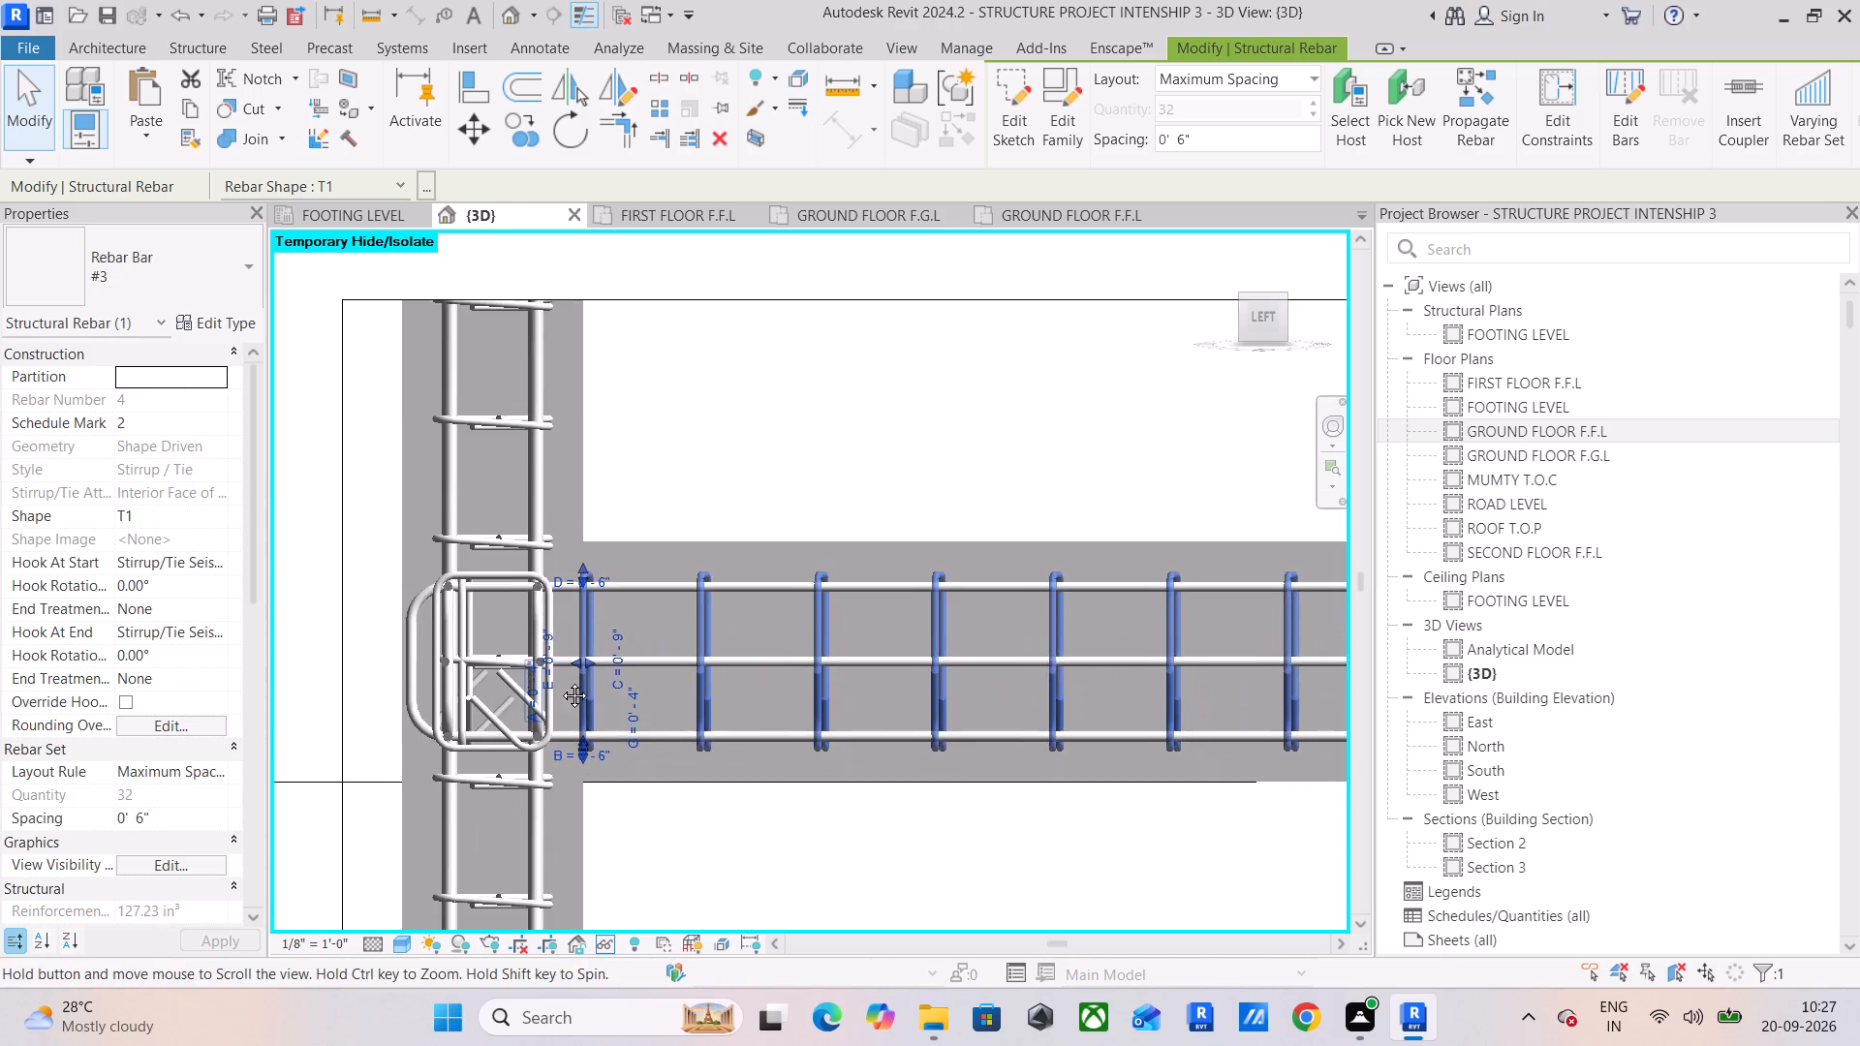
middle_drag(560, 681, 752, 676)
scroll(754, 661, up, 5)
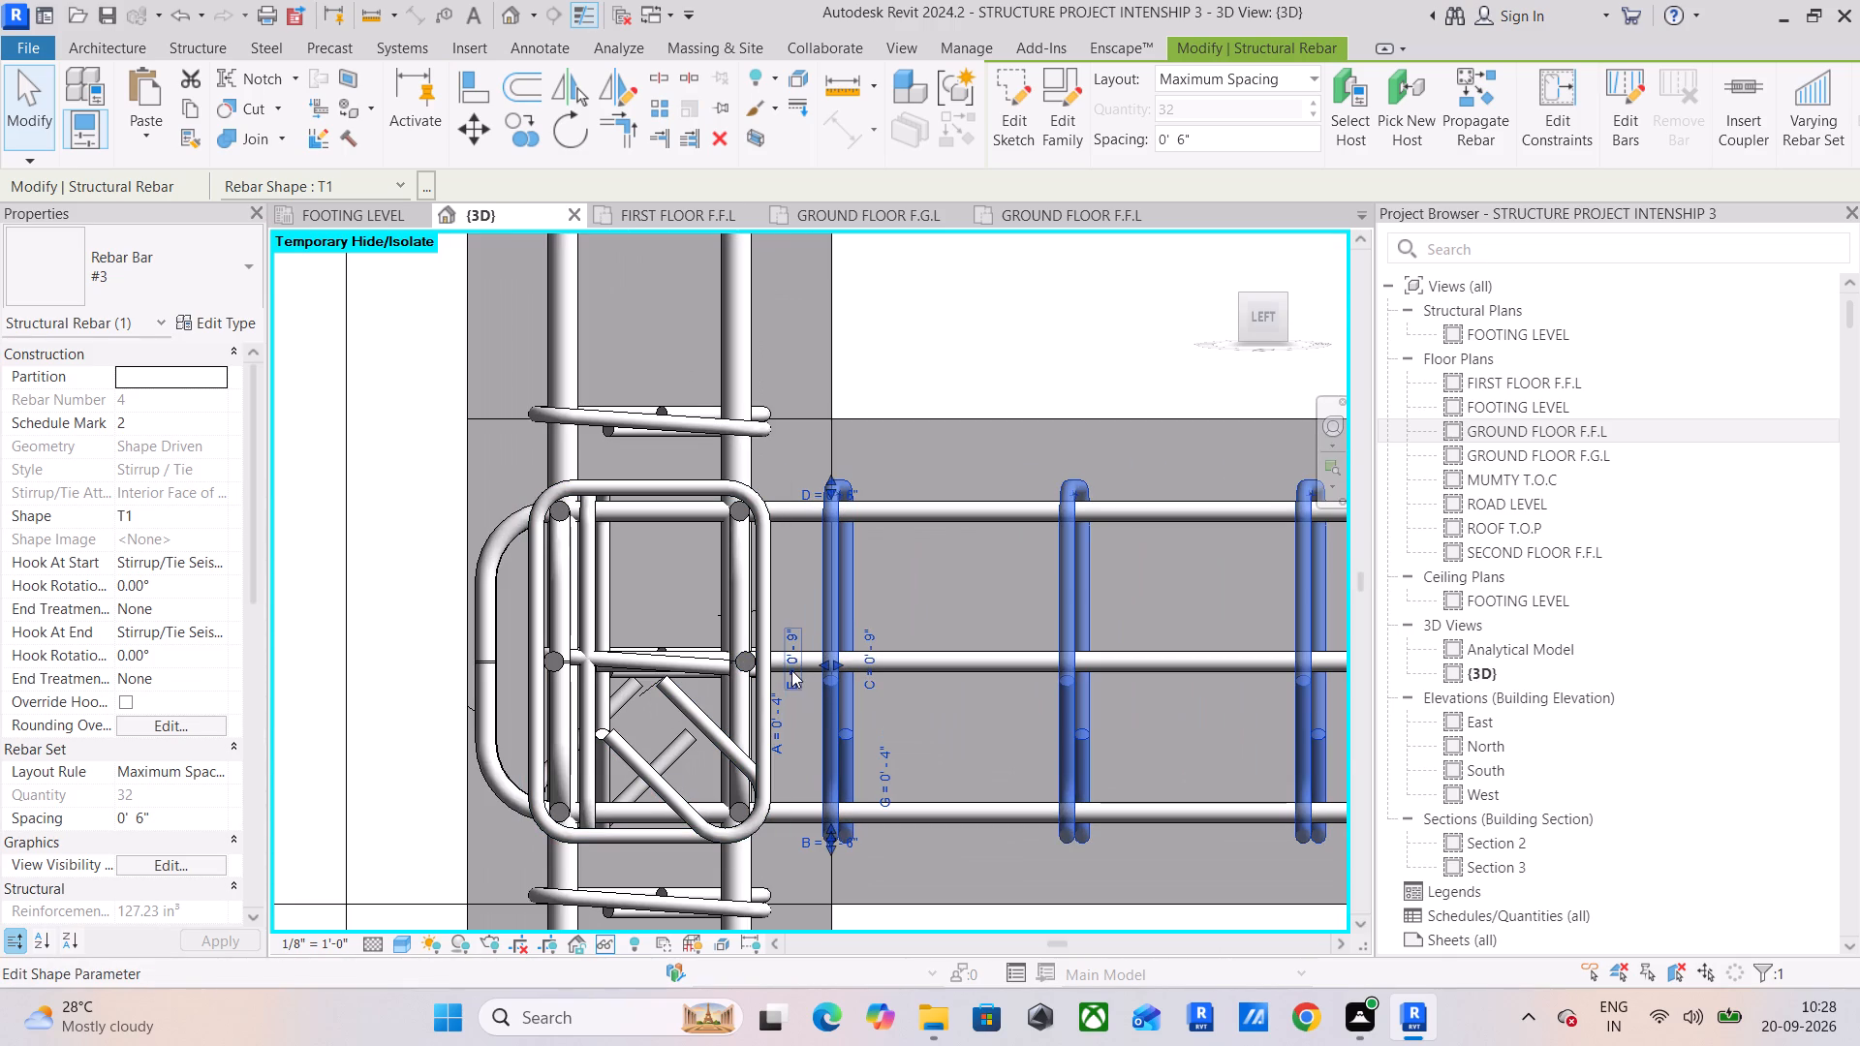
click(923, 663)
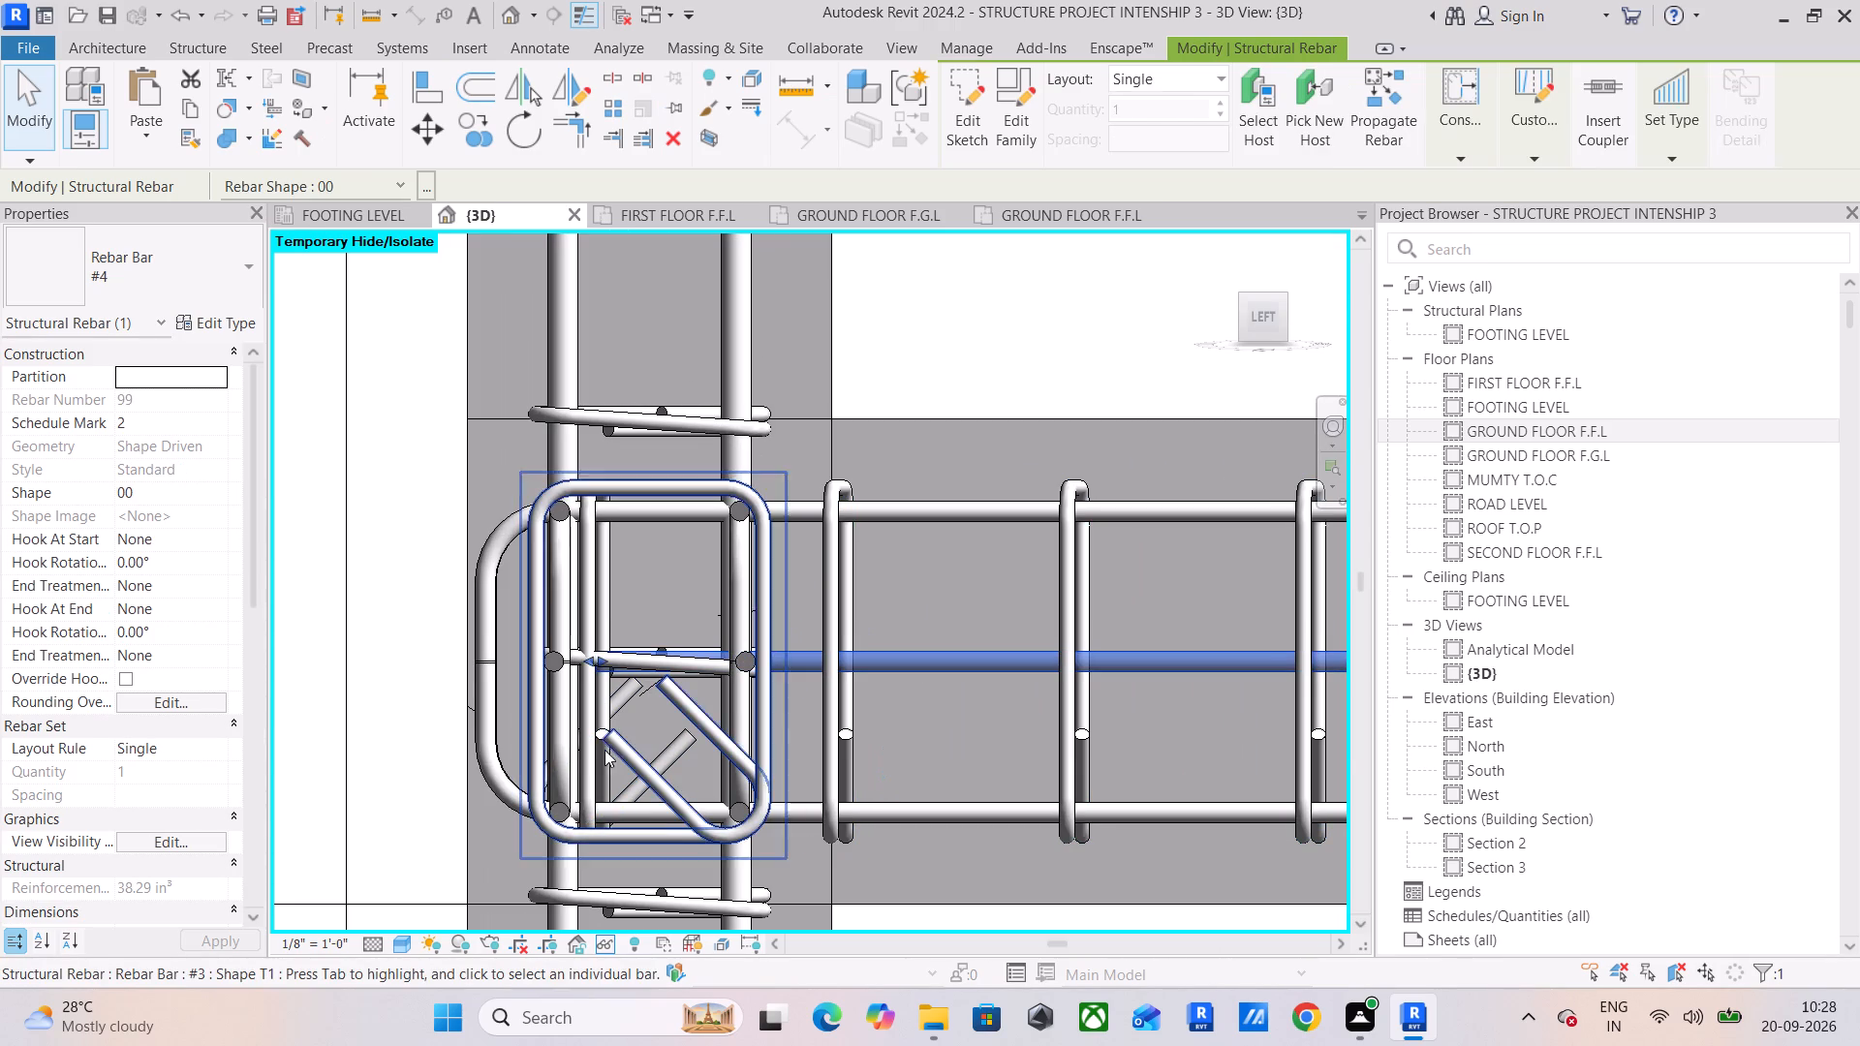
drag(589, 657, 493, 670)
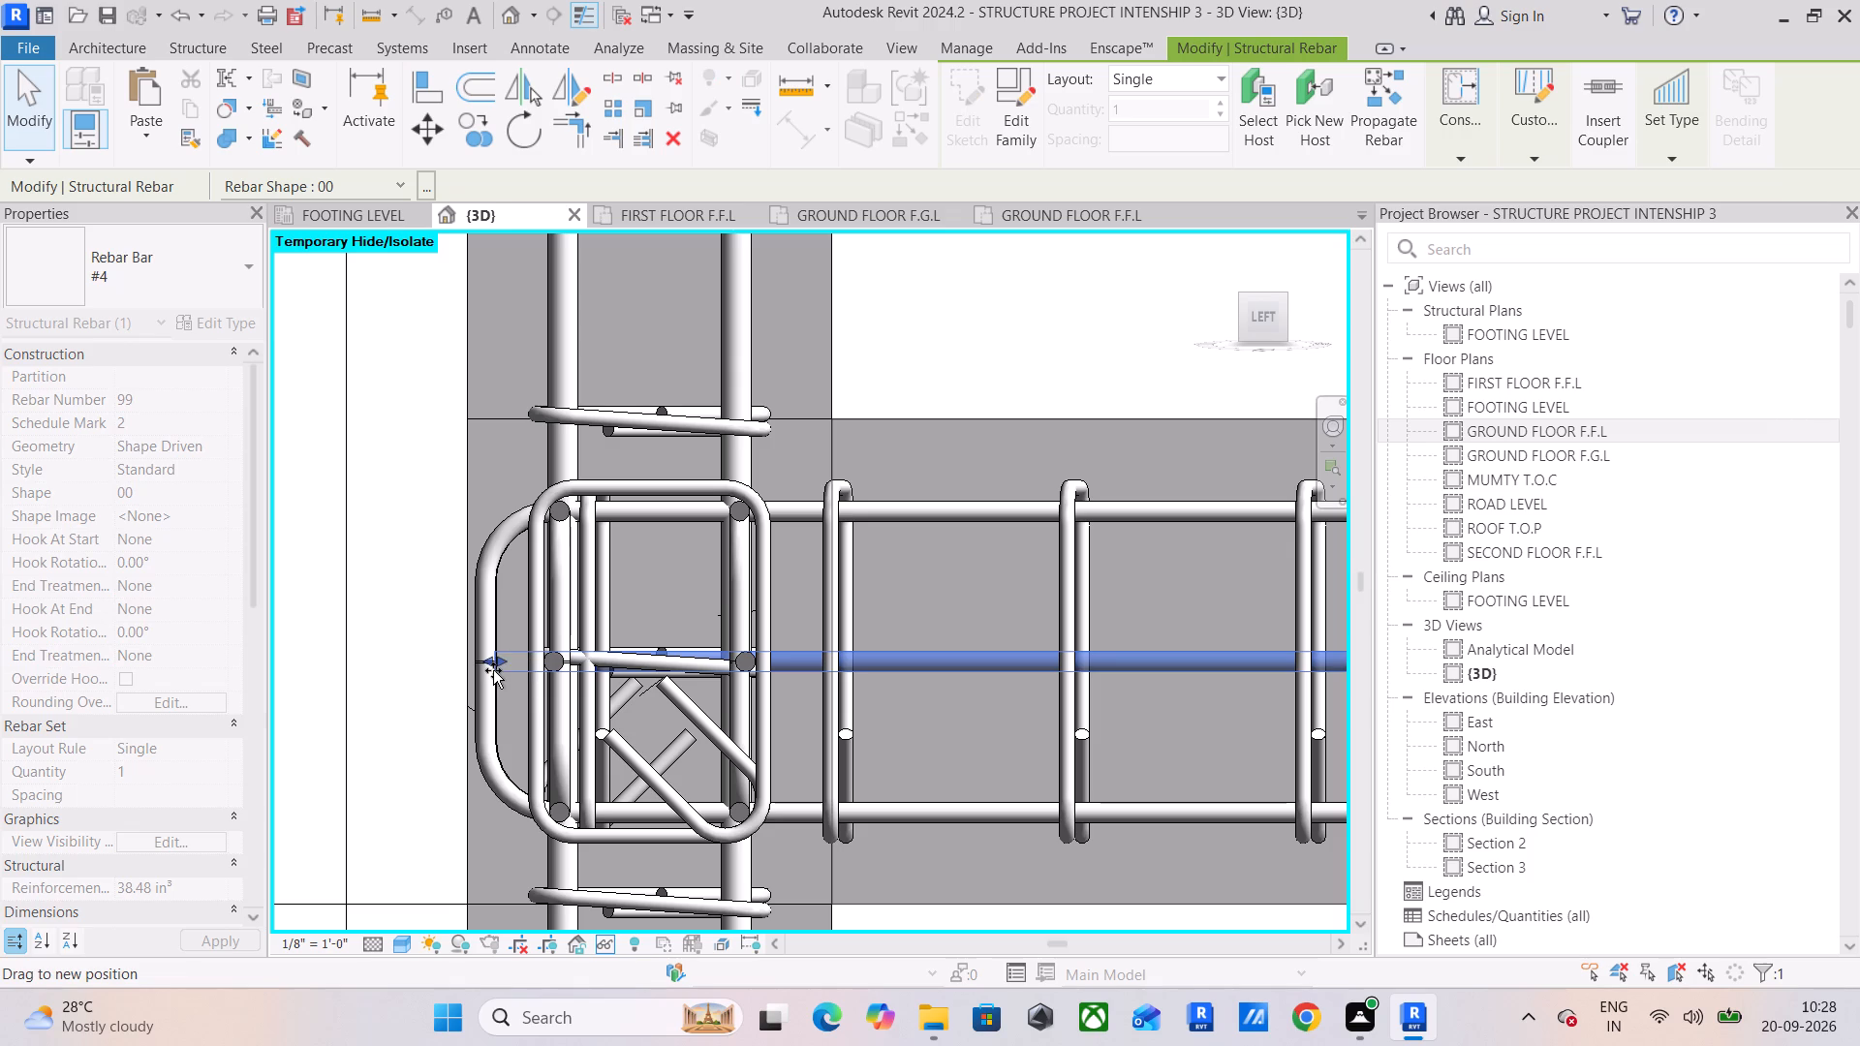
drag(493, 670, 477, 675)
drag(477, 675, 480, 677)
Examine the bottom hooked #4 bar (shape 02) and neighbouring bars from the left end column through to the right end column.
click(934, 804)
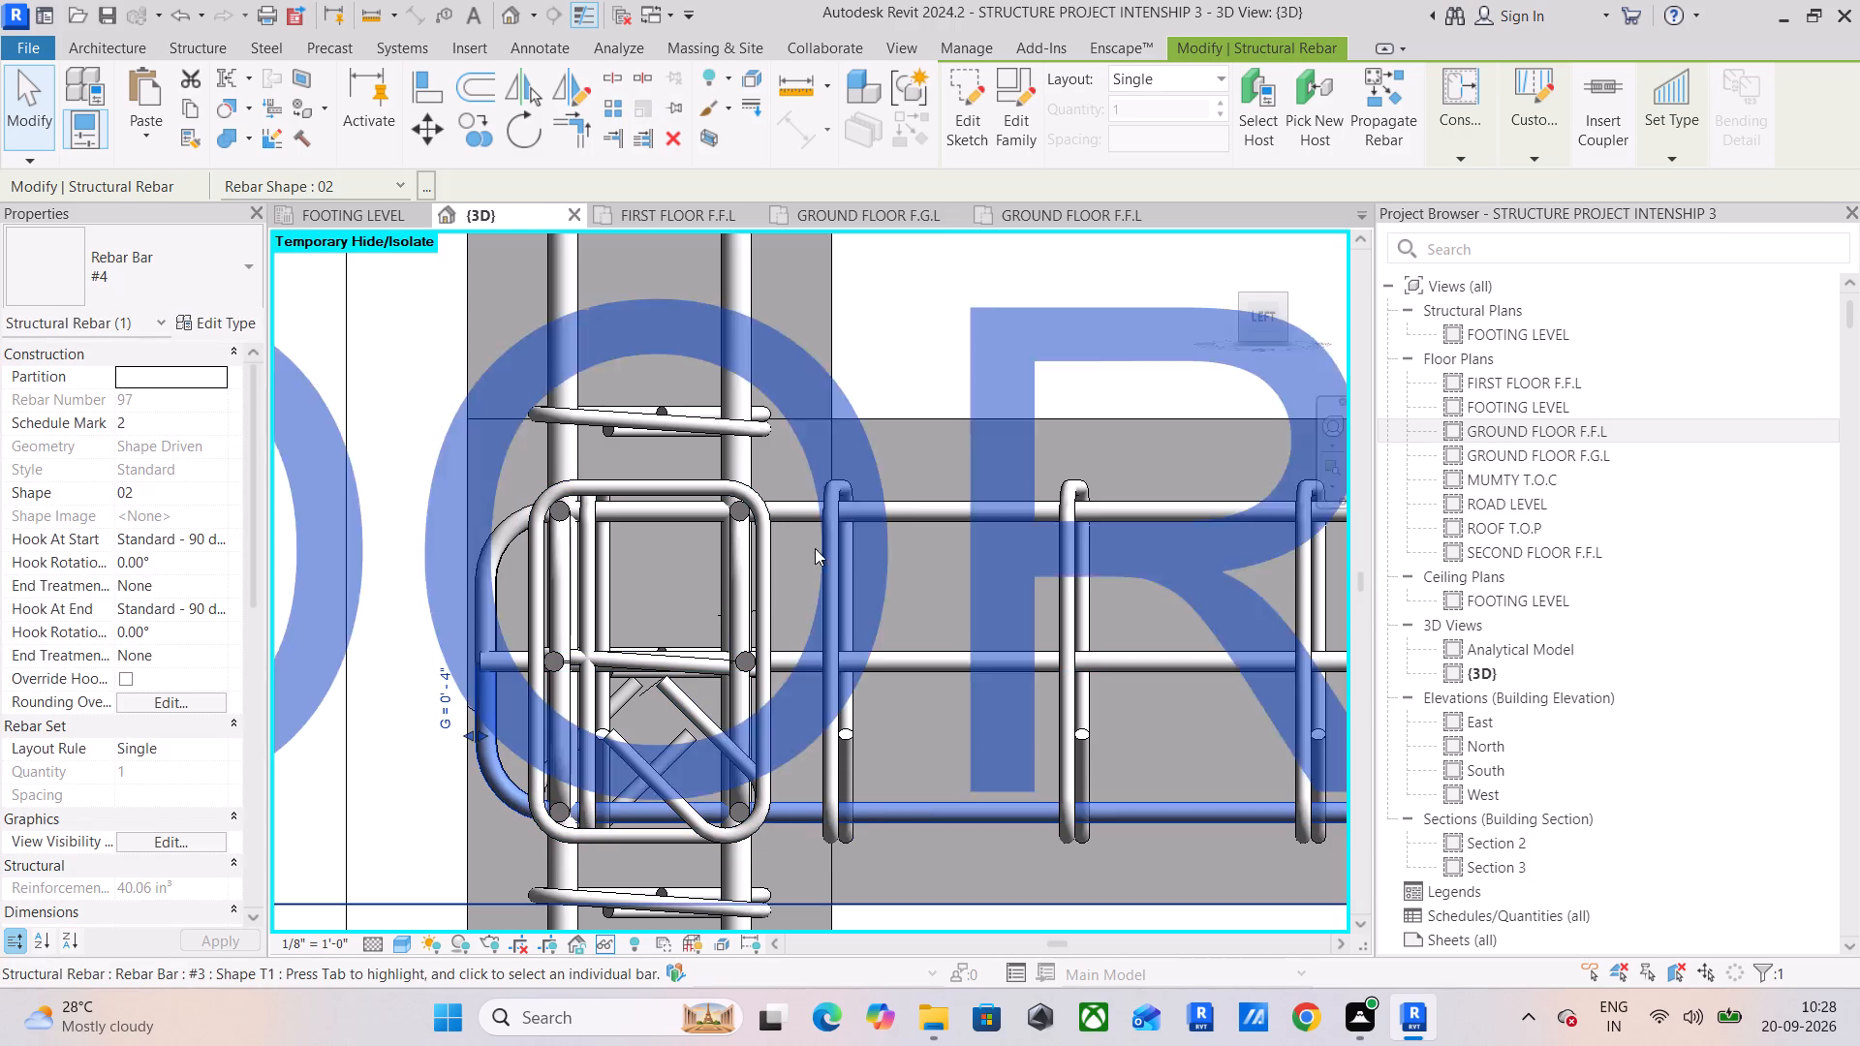
drag(1255, 306, 1255, 337)
scroll(1076, 659, down, 2)
middle_drag(1076, 661, 201, 703)
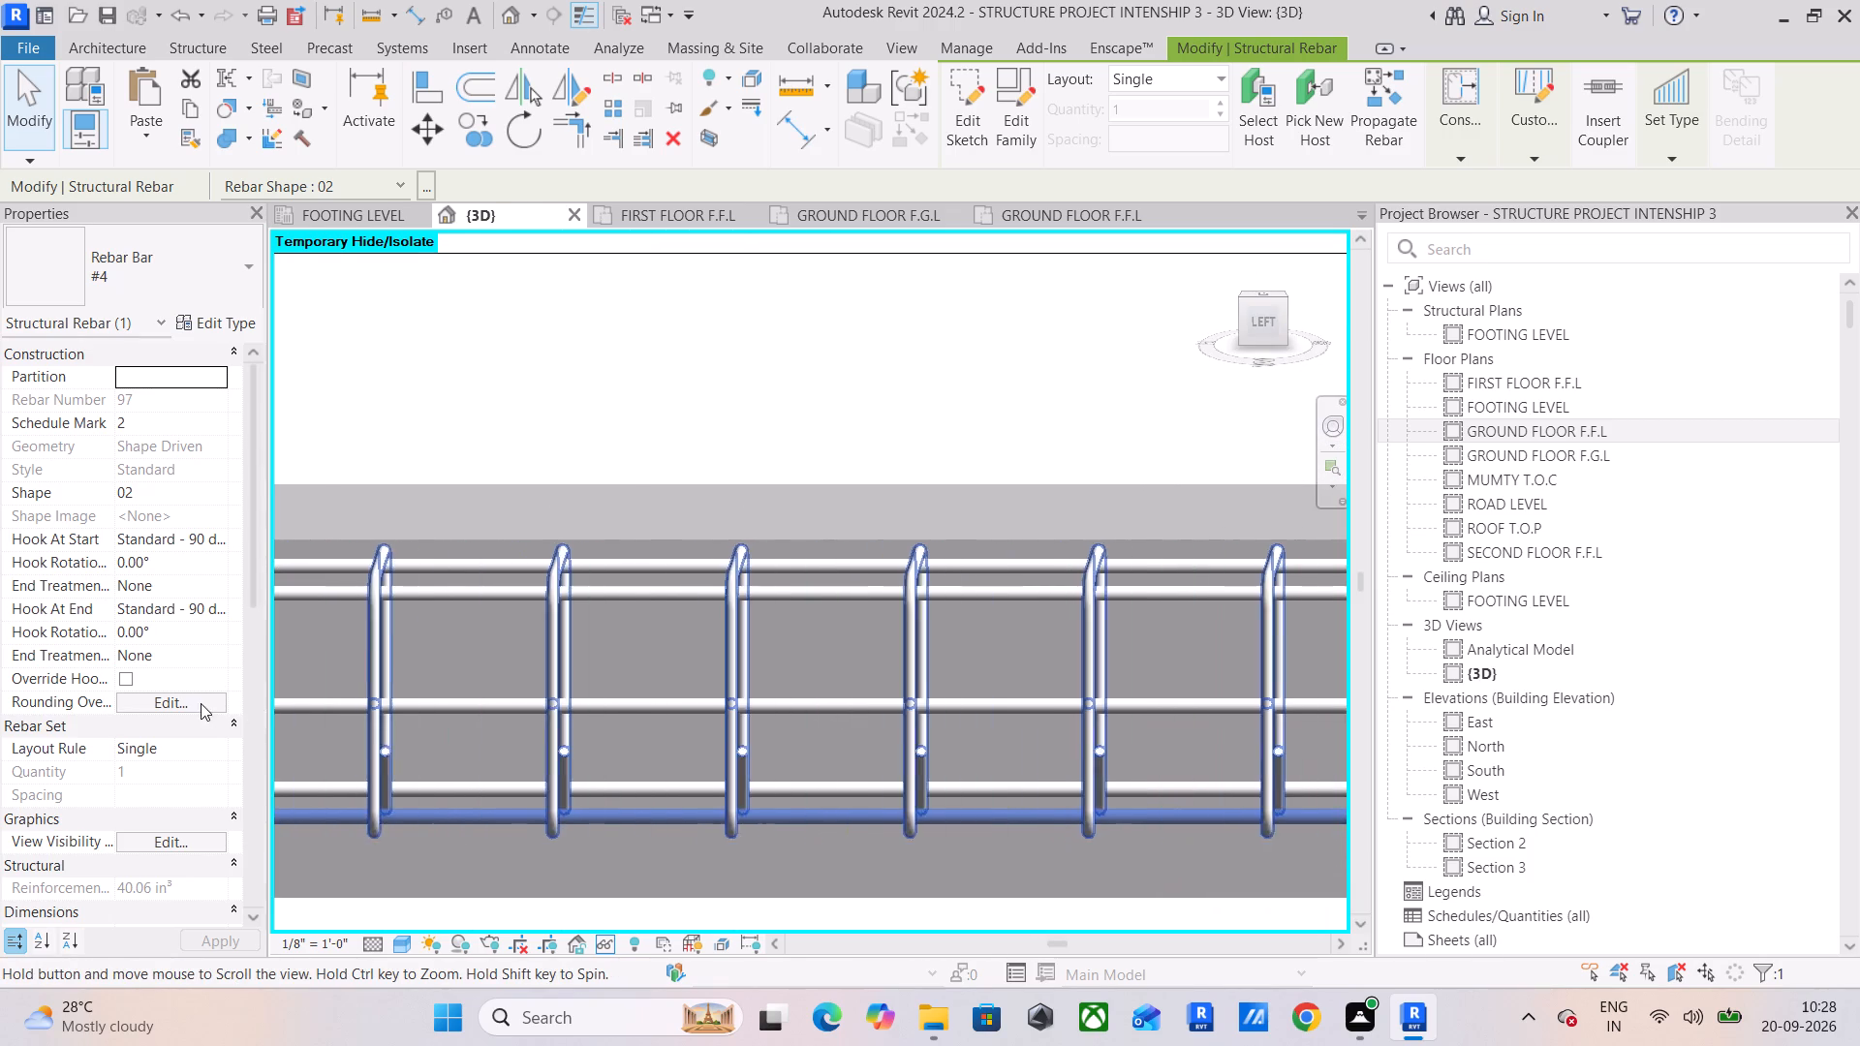
middle_drag(201, 703, 201, 703)
scroll(762, 774, down, 4)
scroll(978, 747, down, 5)
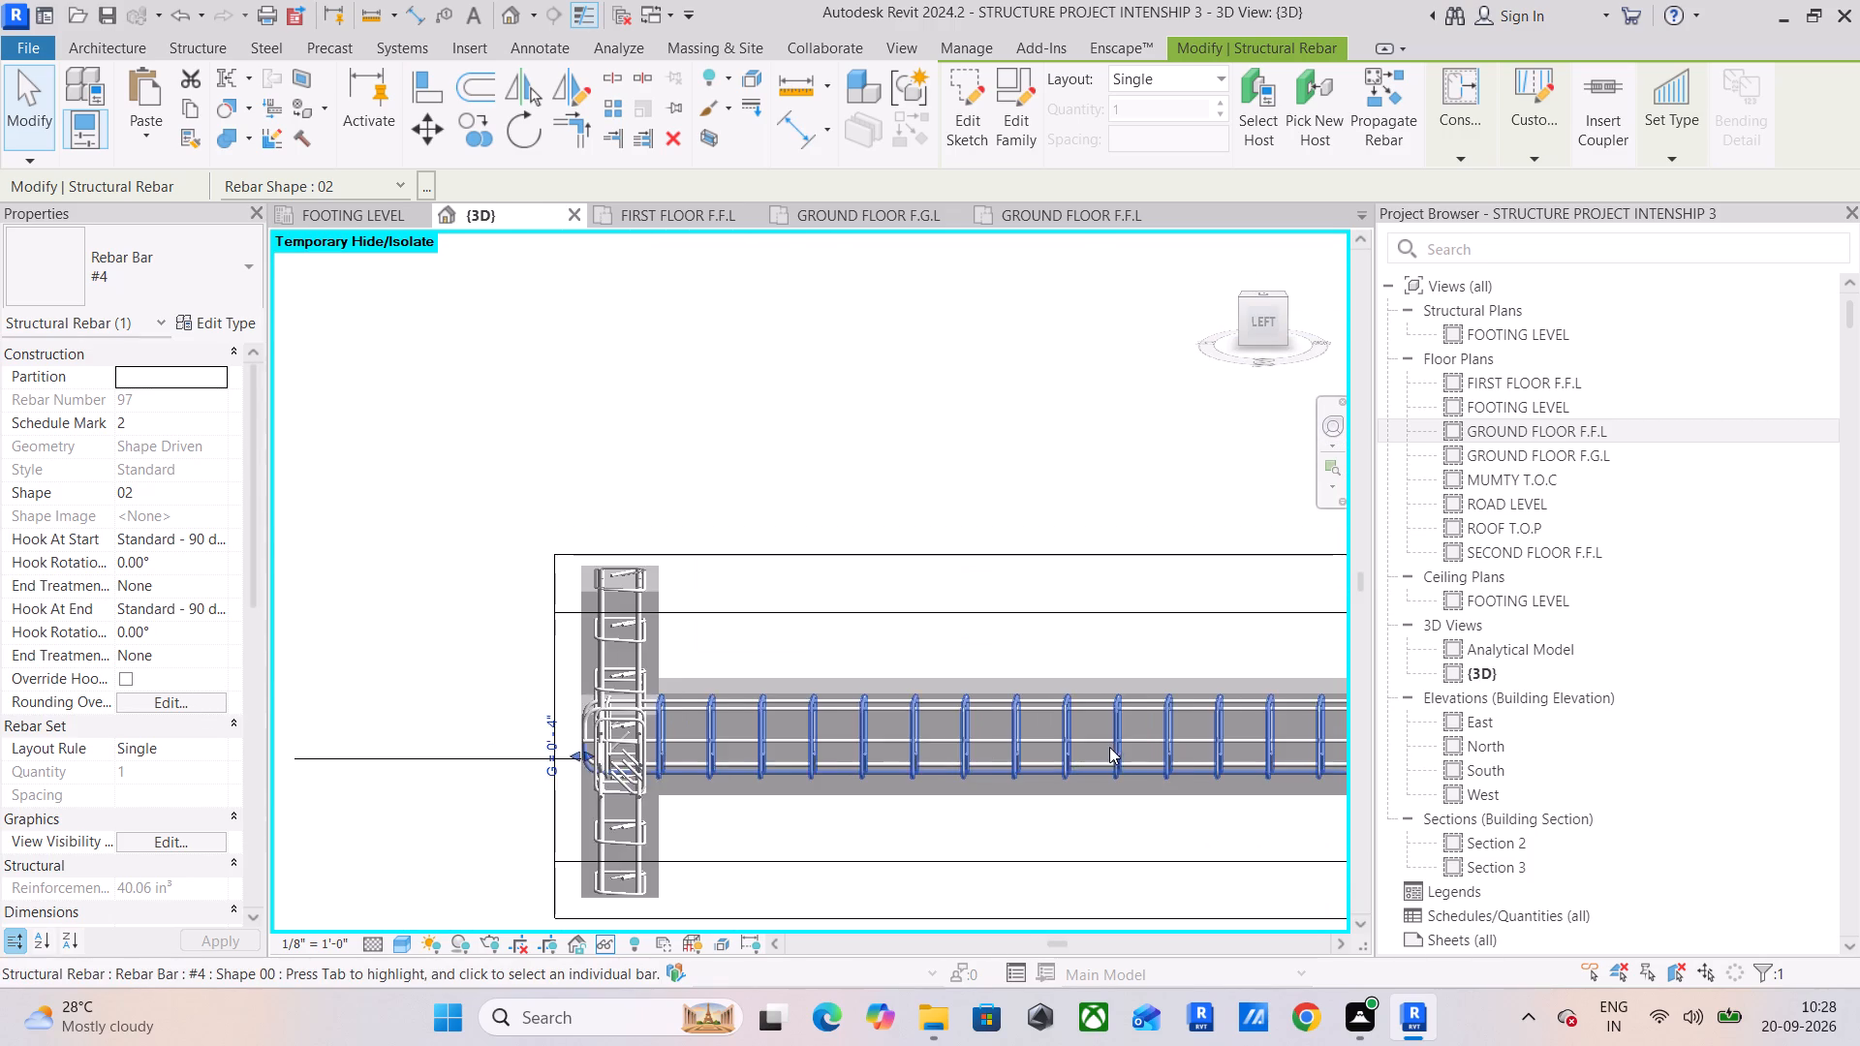
middle_drag(1109, 747, 507, 723)
middle_drag(1093, 704, 307, 666)
scroll(664, 671, up, 2)
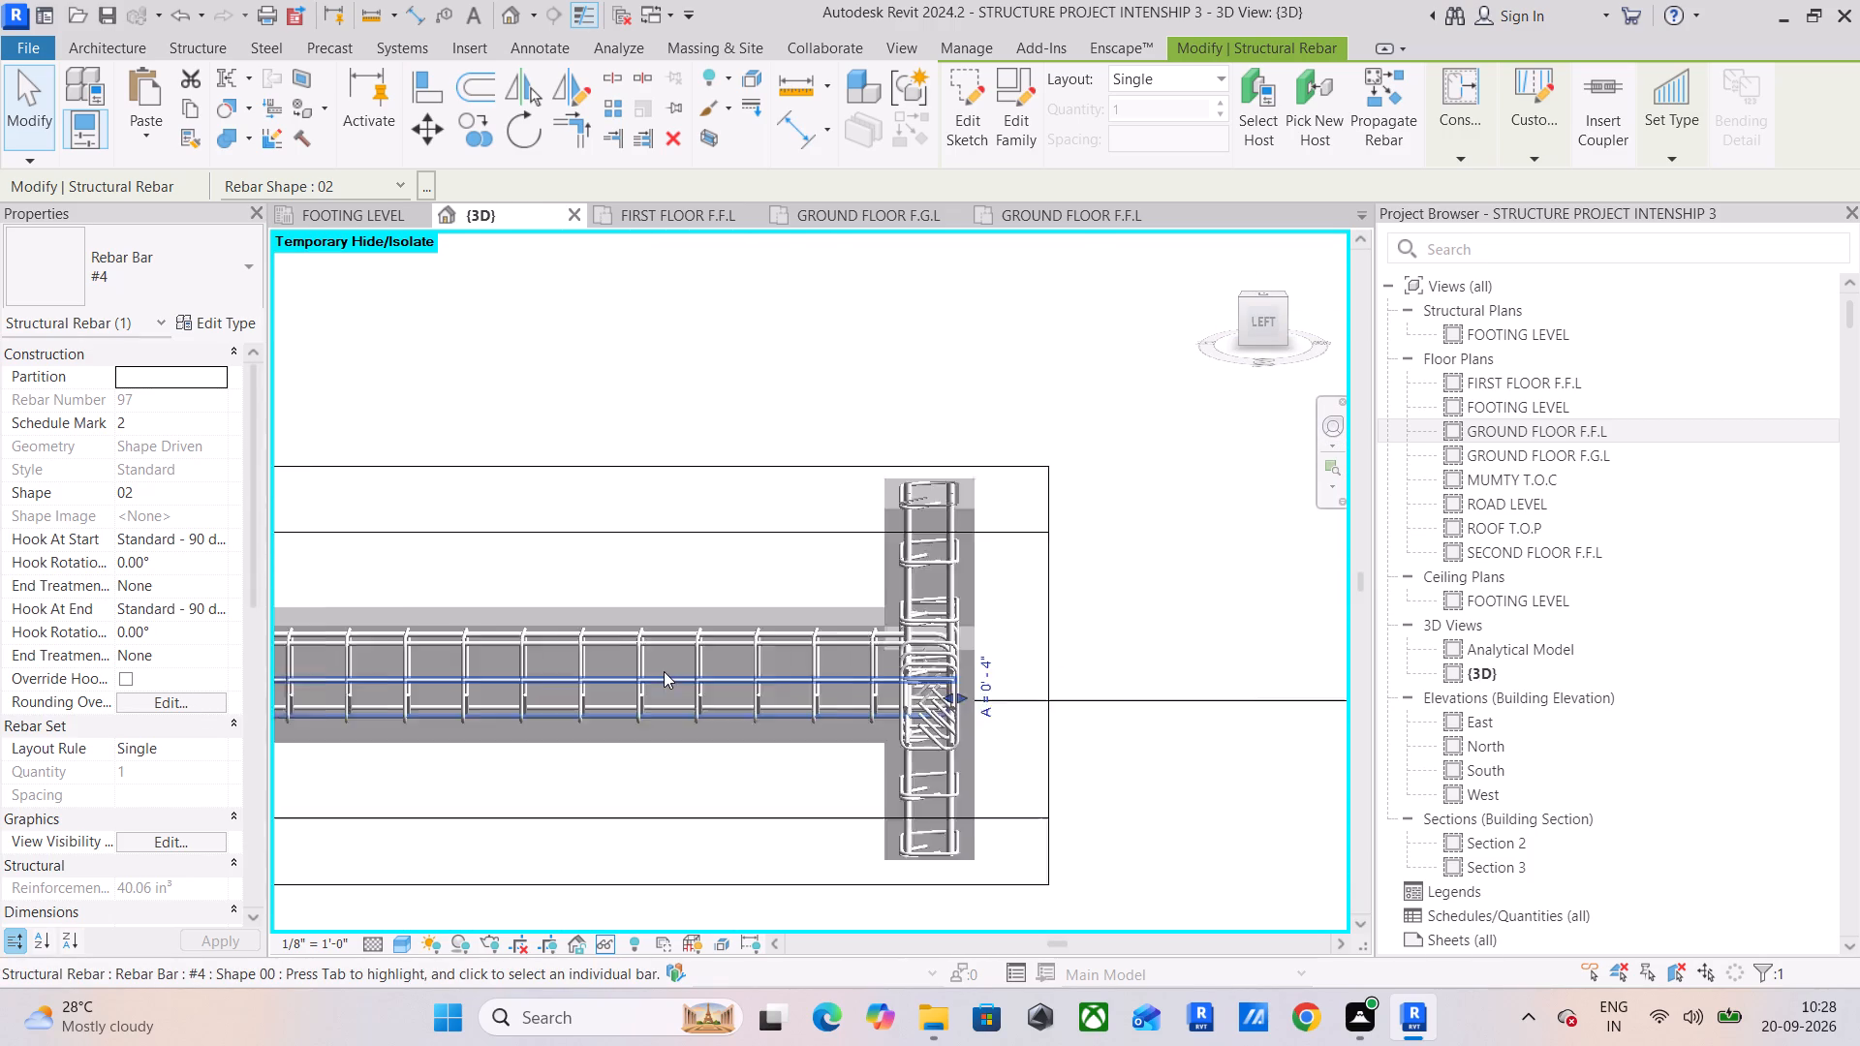
scroll(664, 671, up, 2)
scroll(698, 681, down, 1)
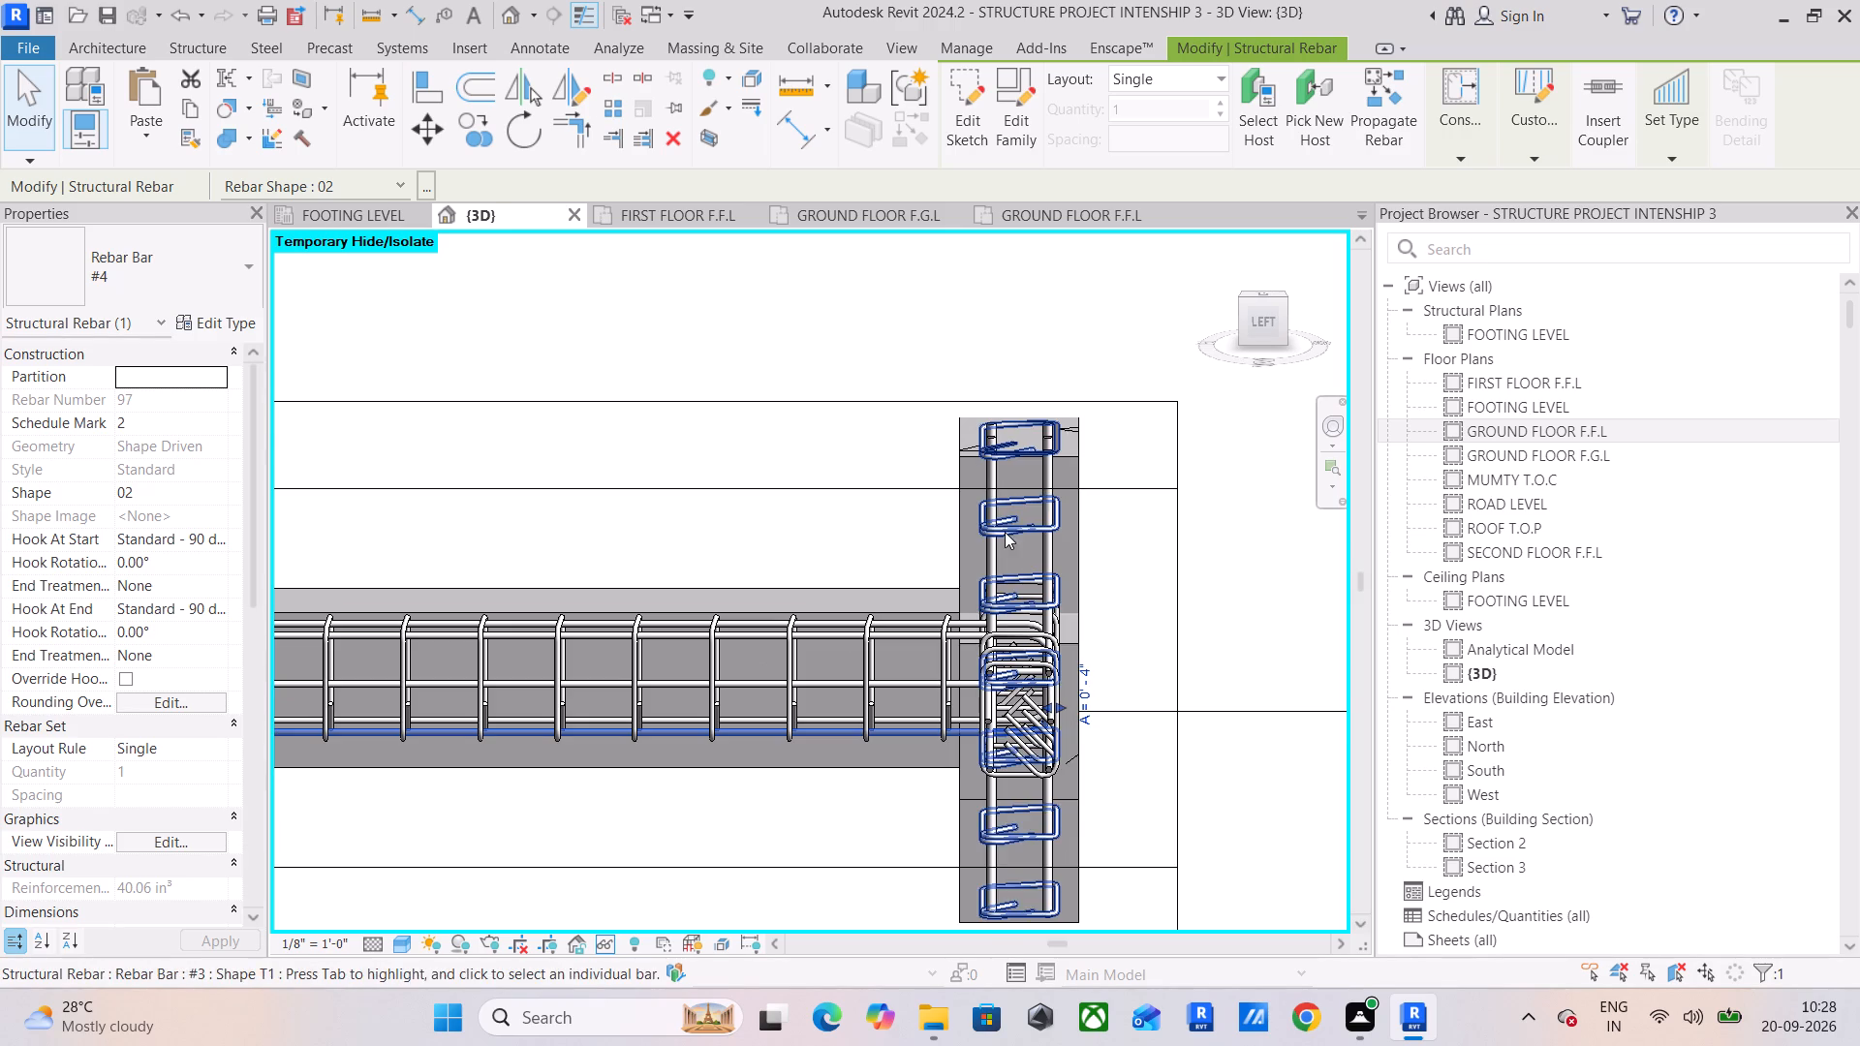
drag(1264, 323, 1264, 340)
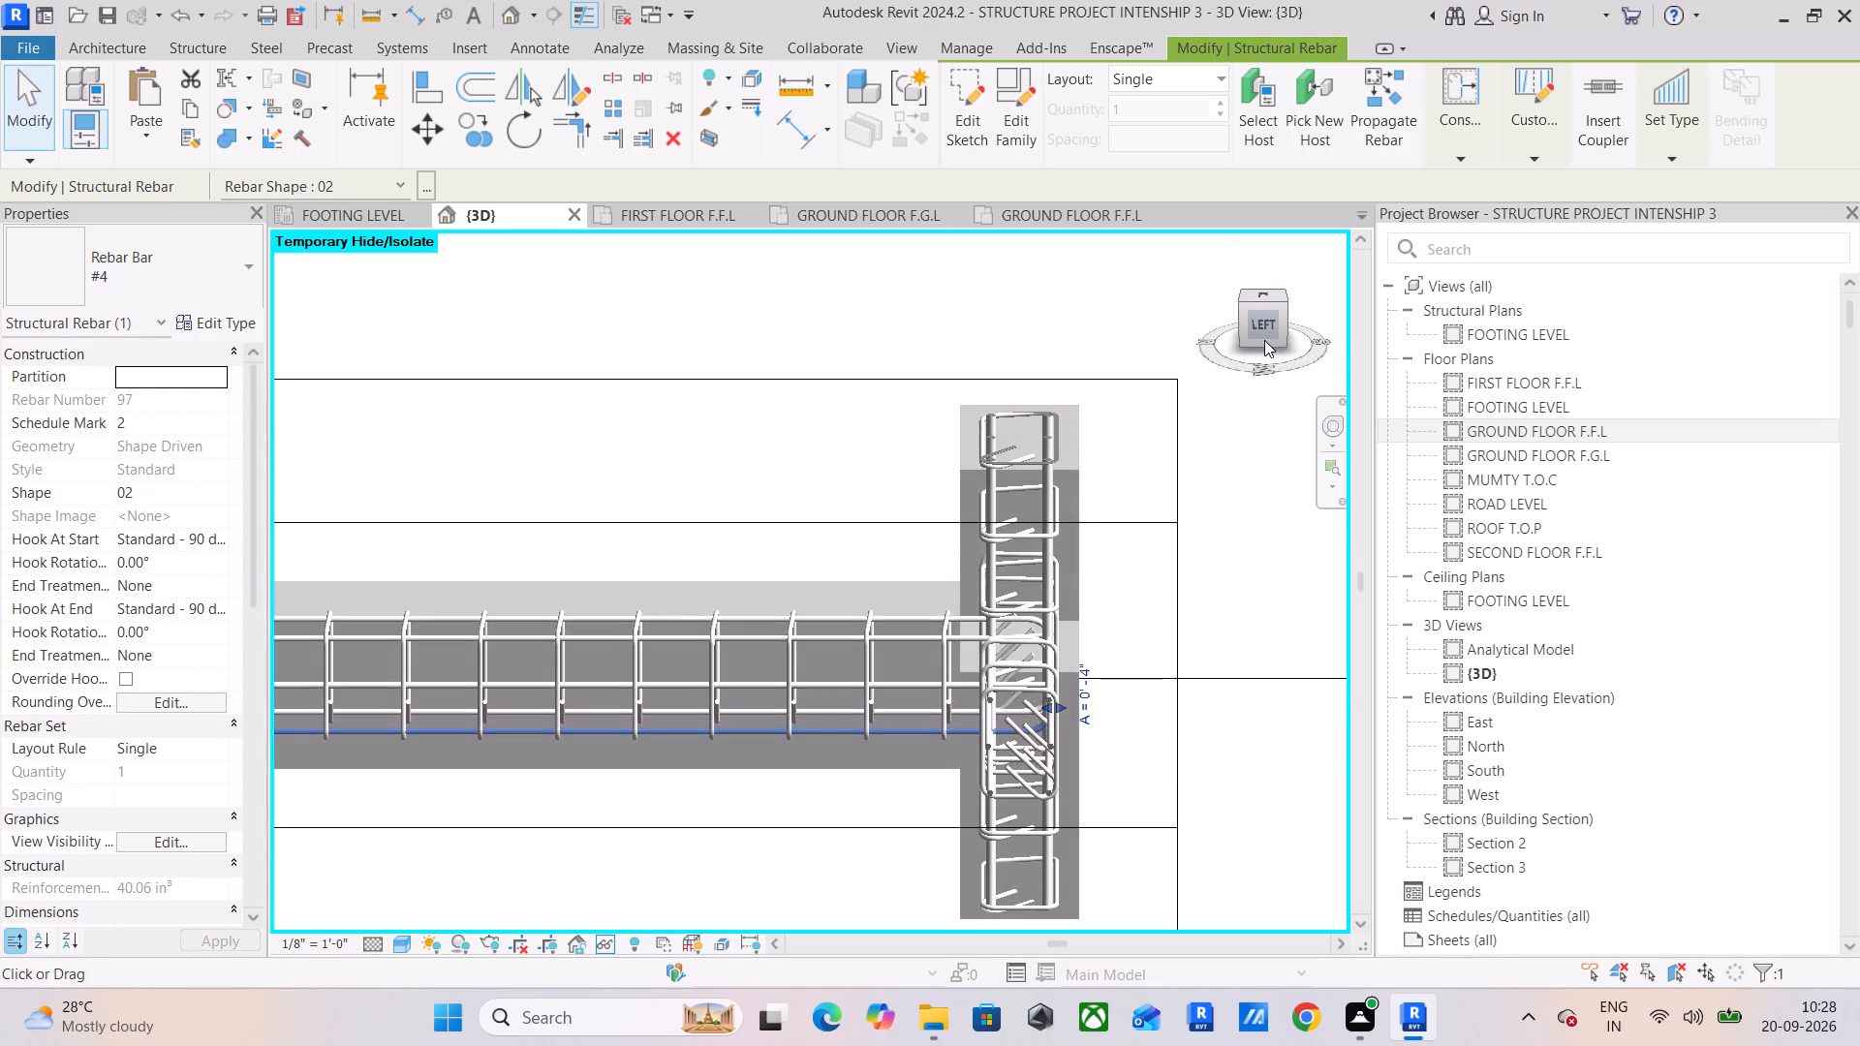
drag(1264, 340, 1255, 355)
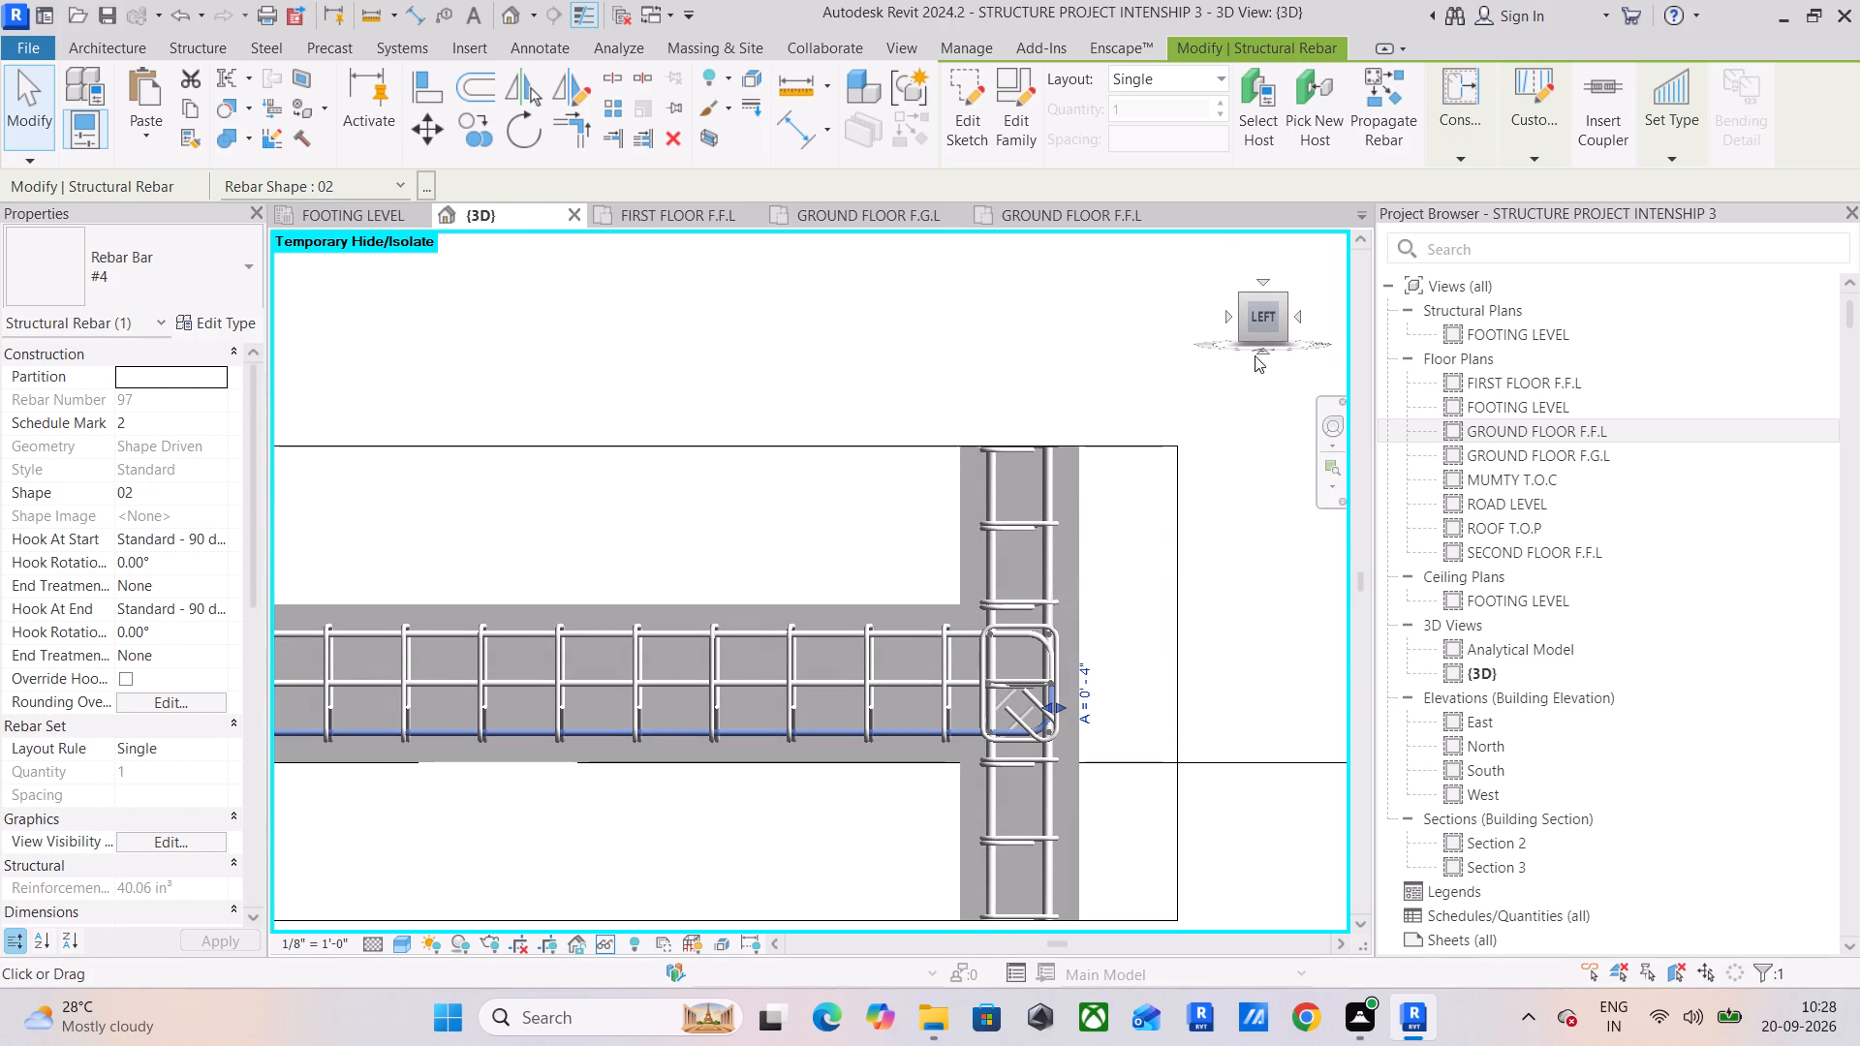
drag(1255, 355, 1241, 406)
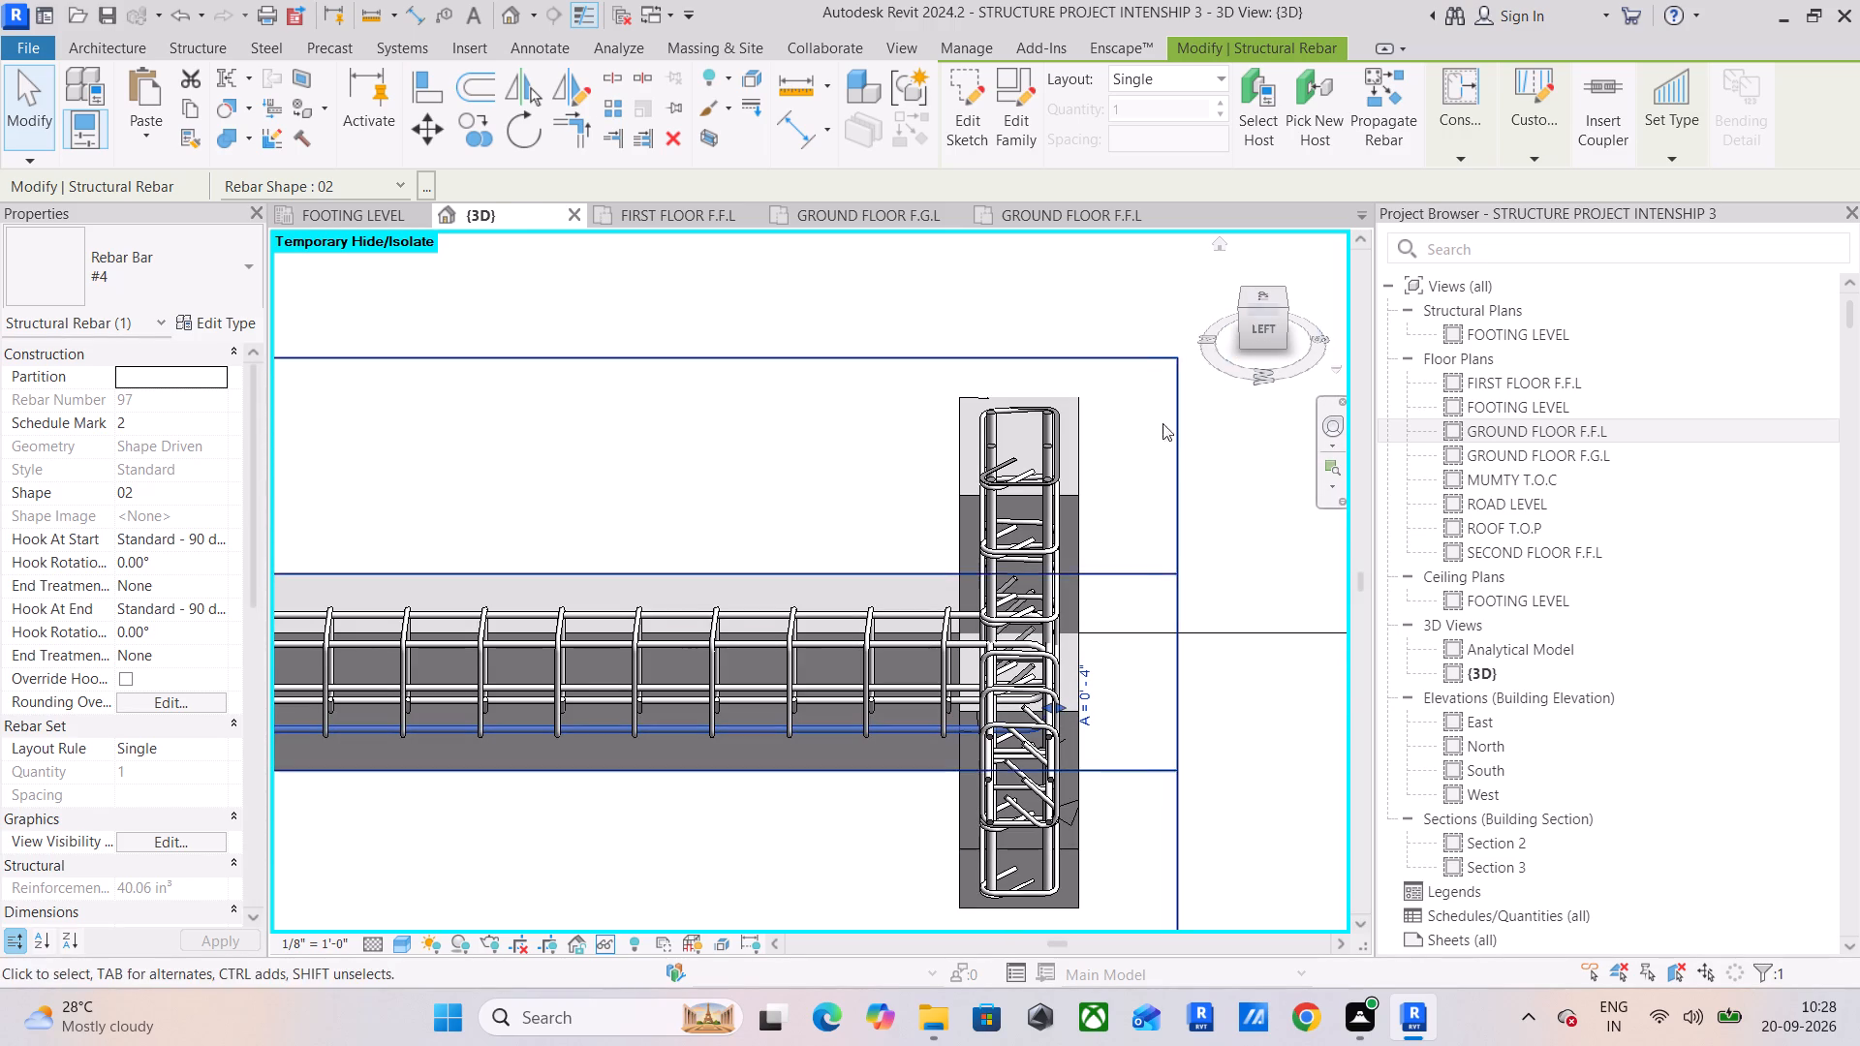
scroll(742, 675, up, 10)
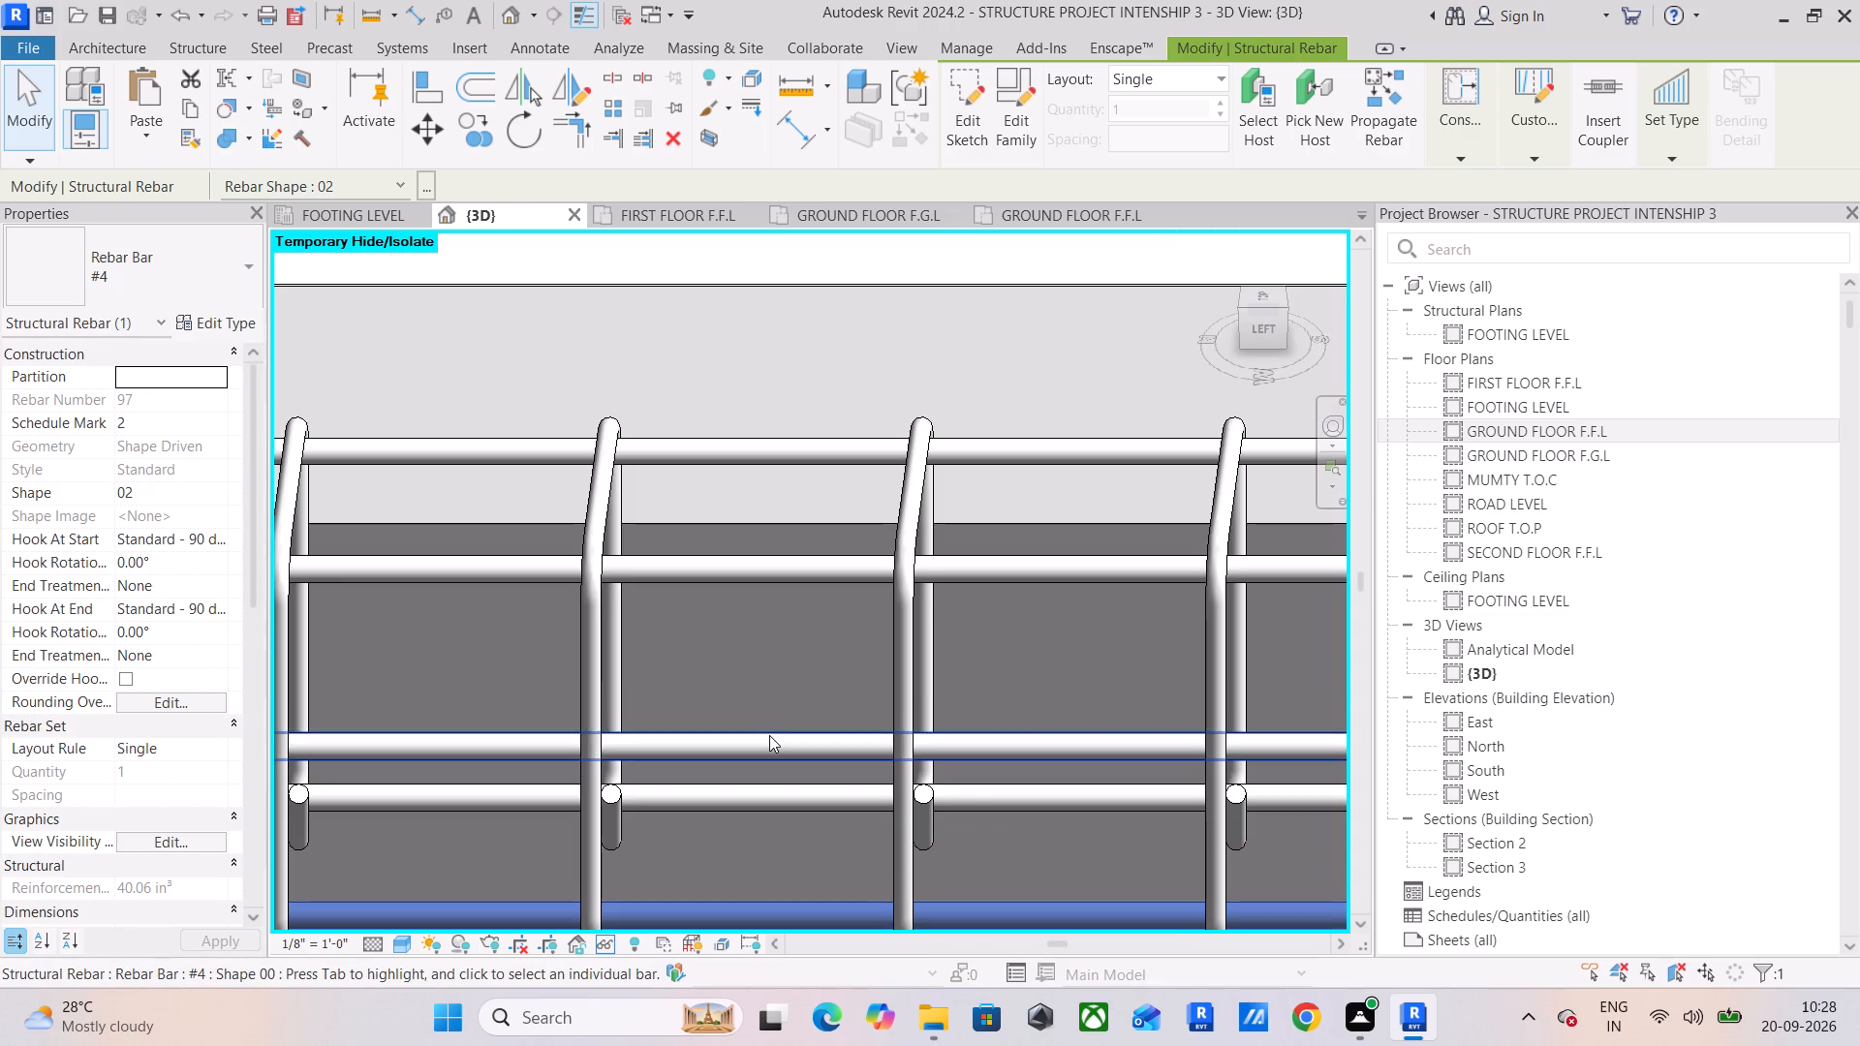
Select the other straight middle #4 bar and examine where it ends inside the right end column, from the side and from above.
click(769, 735)
scroll(730, 803, down, 5)
middle_drag(730, 803, 937, 753)
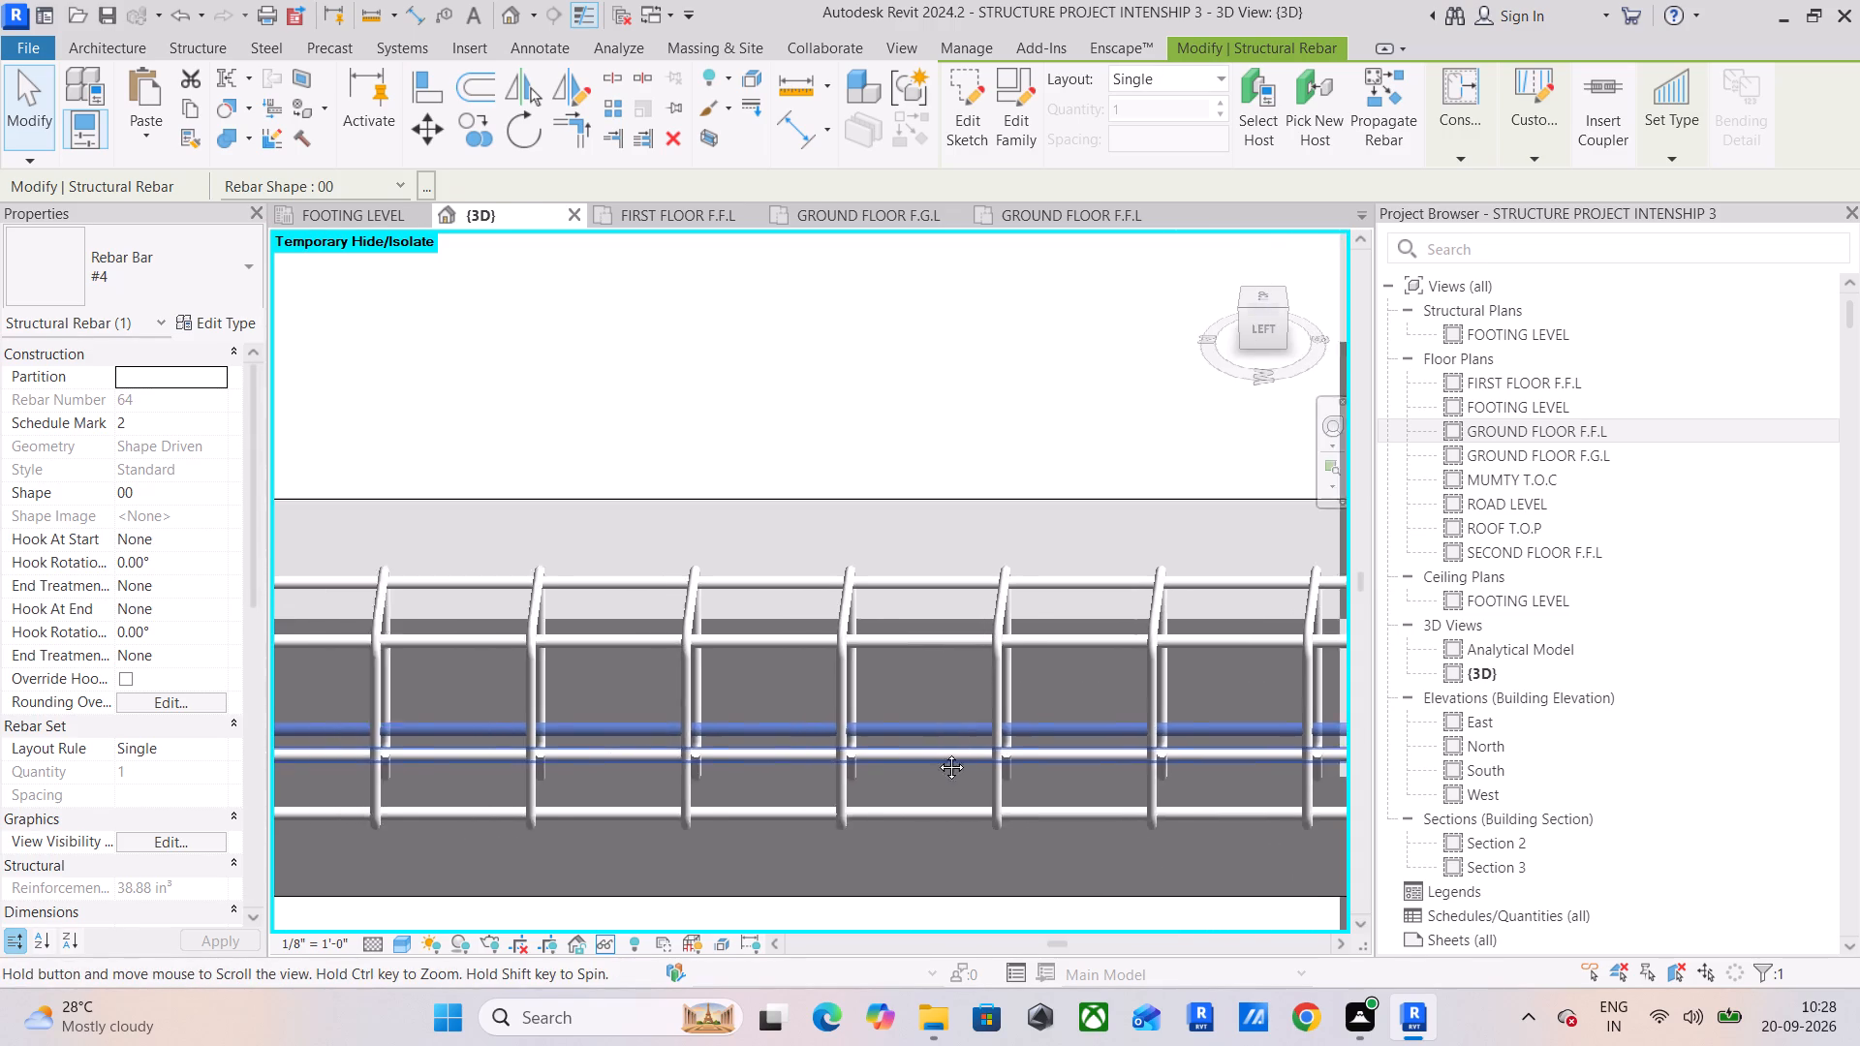
middle_drag(937, 753, 938, 753)
middle_drag(939, 752, 472, 646)
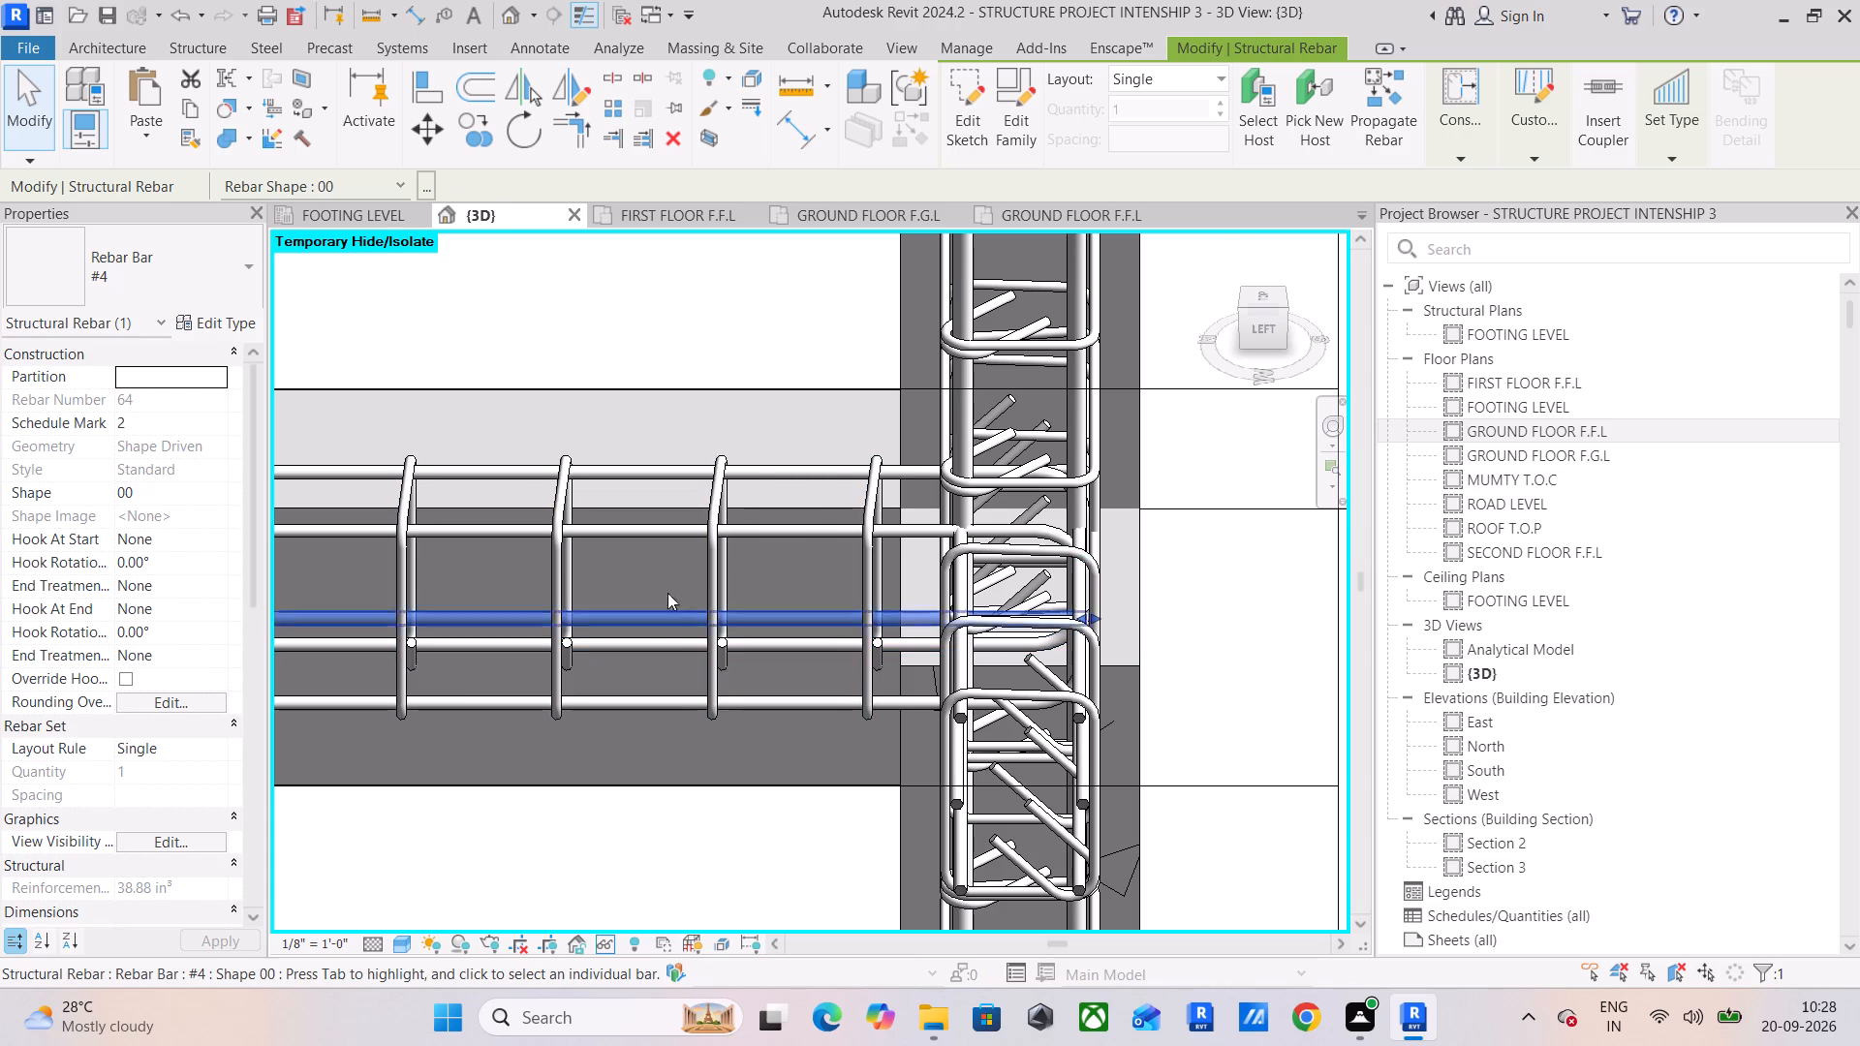
click(1251, 329)
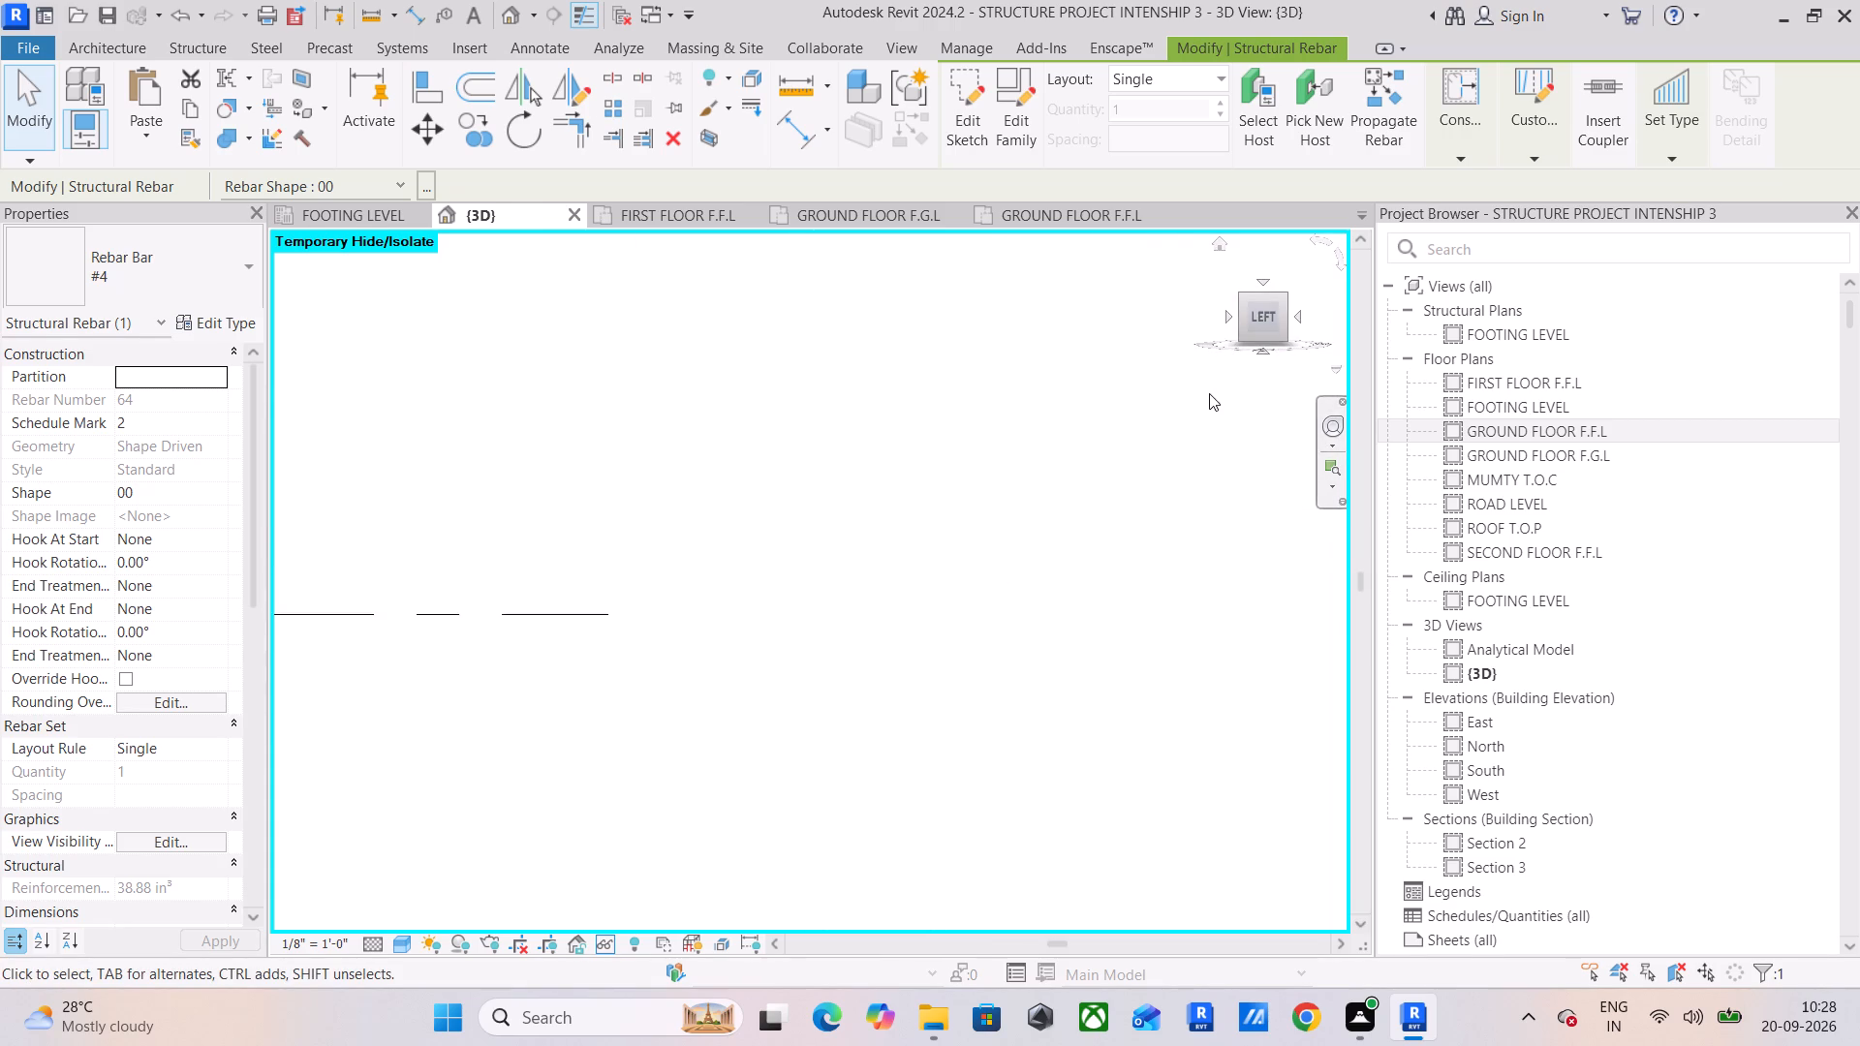
scroll(520, 569, up, 5)
middle_drag(1178, 601, 405, 615)
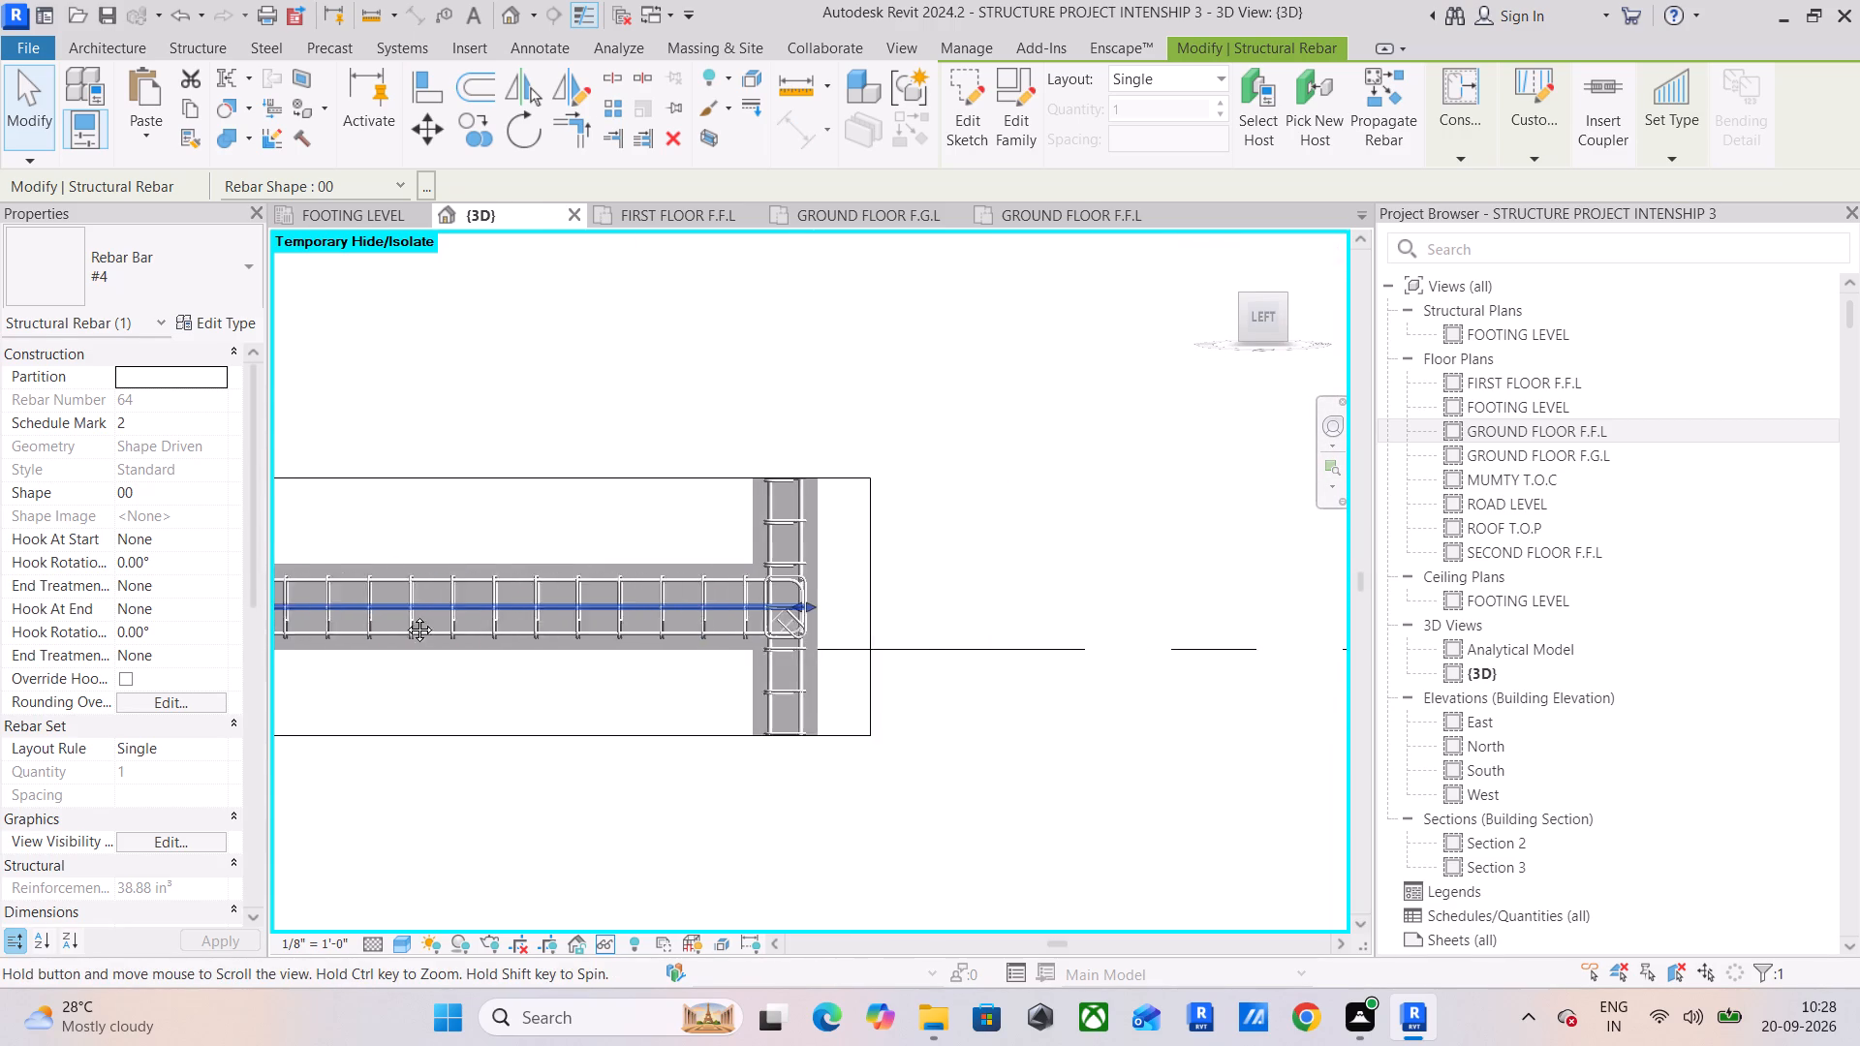
middle_drag(405, 615, 398, 618)
scroll(720, 613, up, 10)
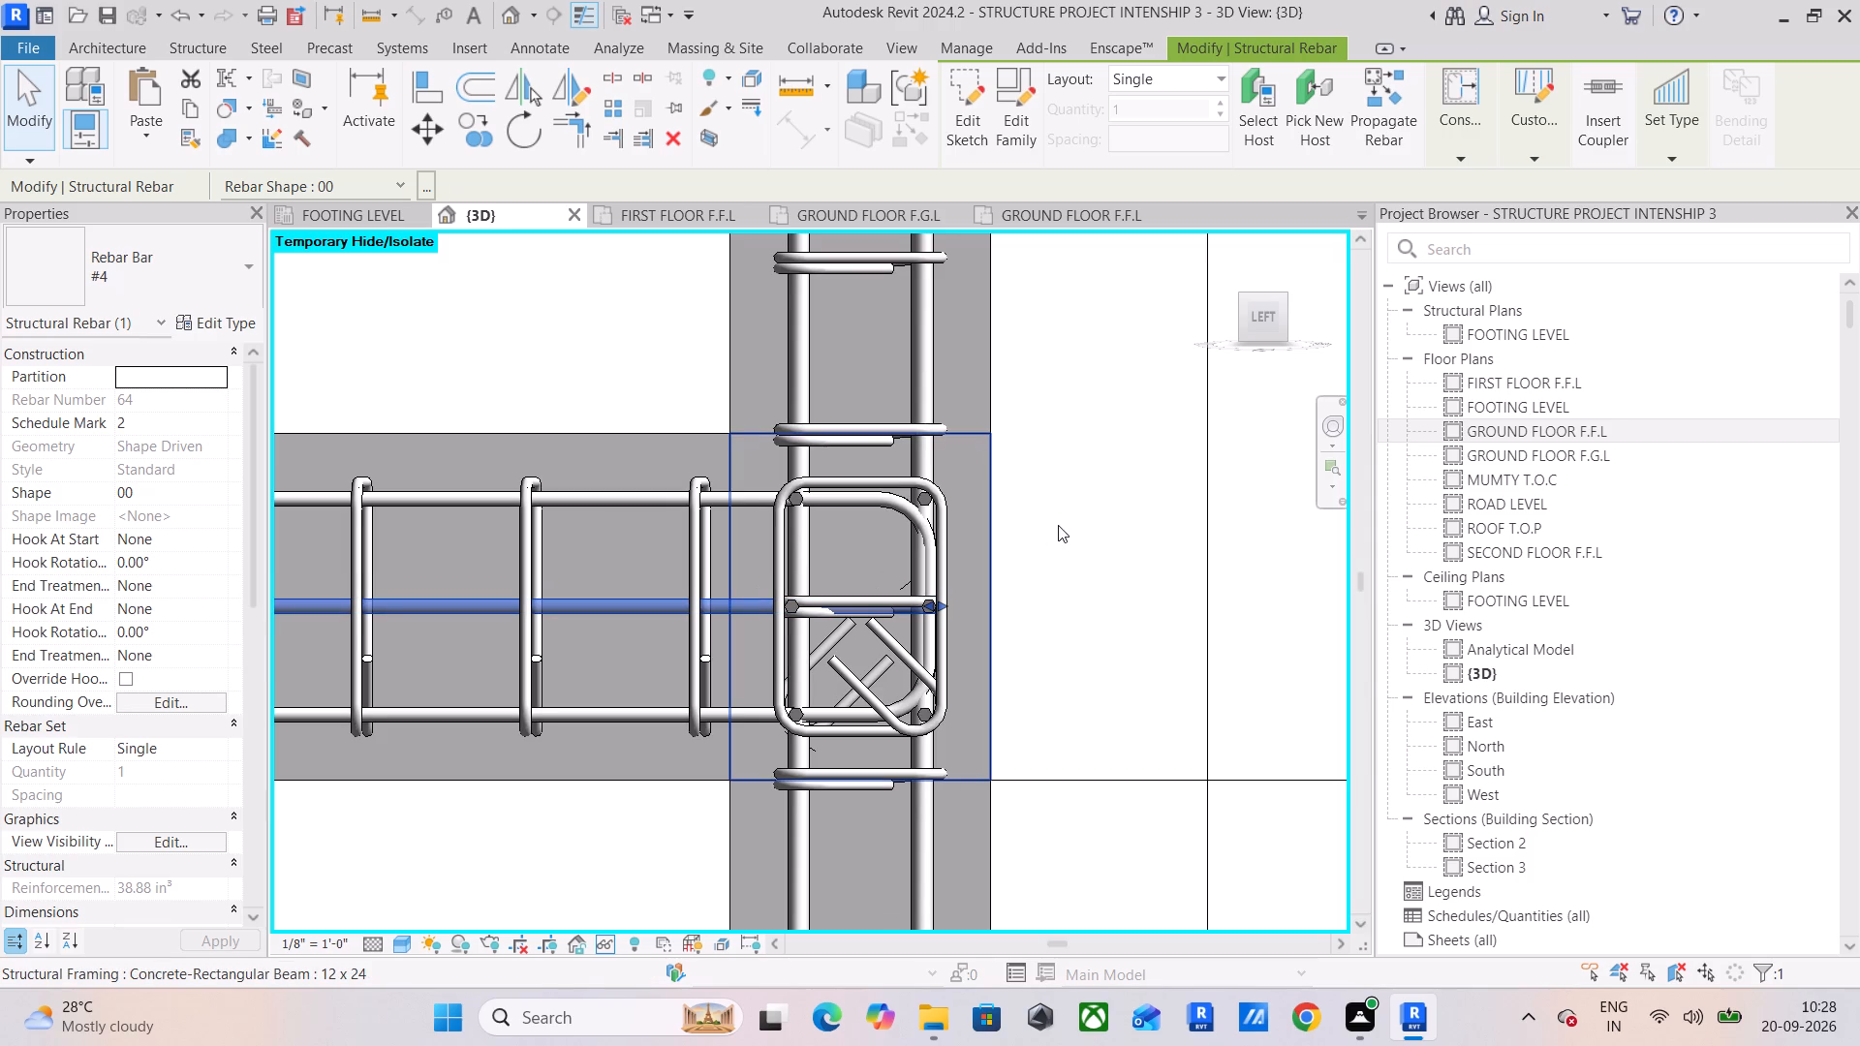
drag(1253, 317, 1257, 363)
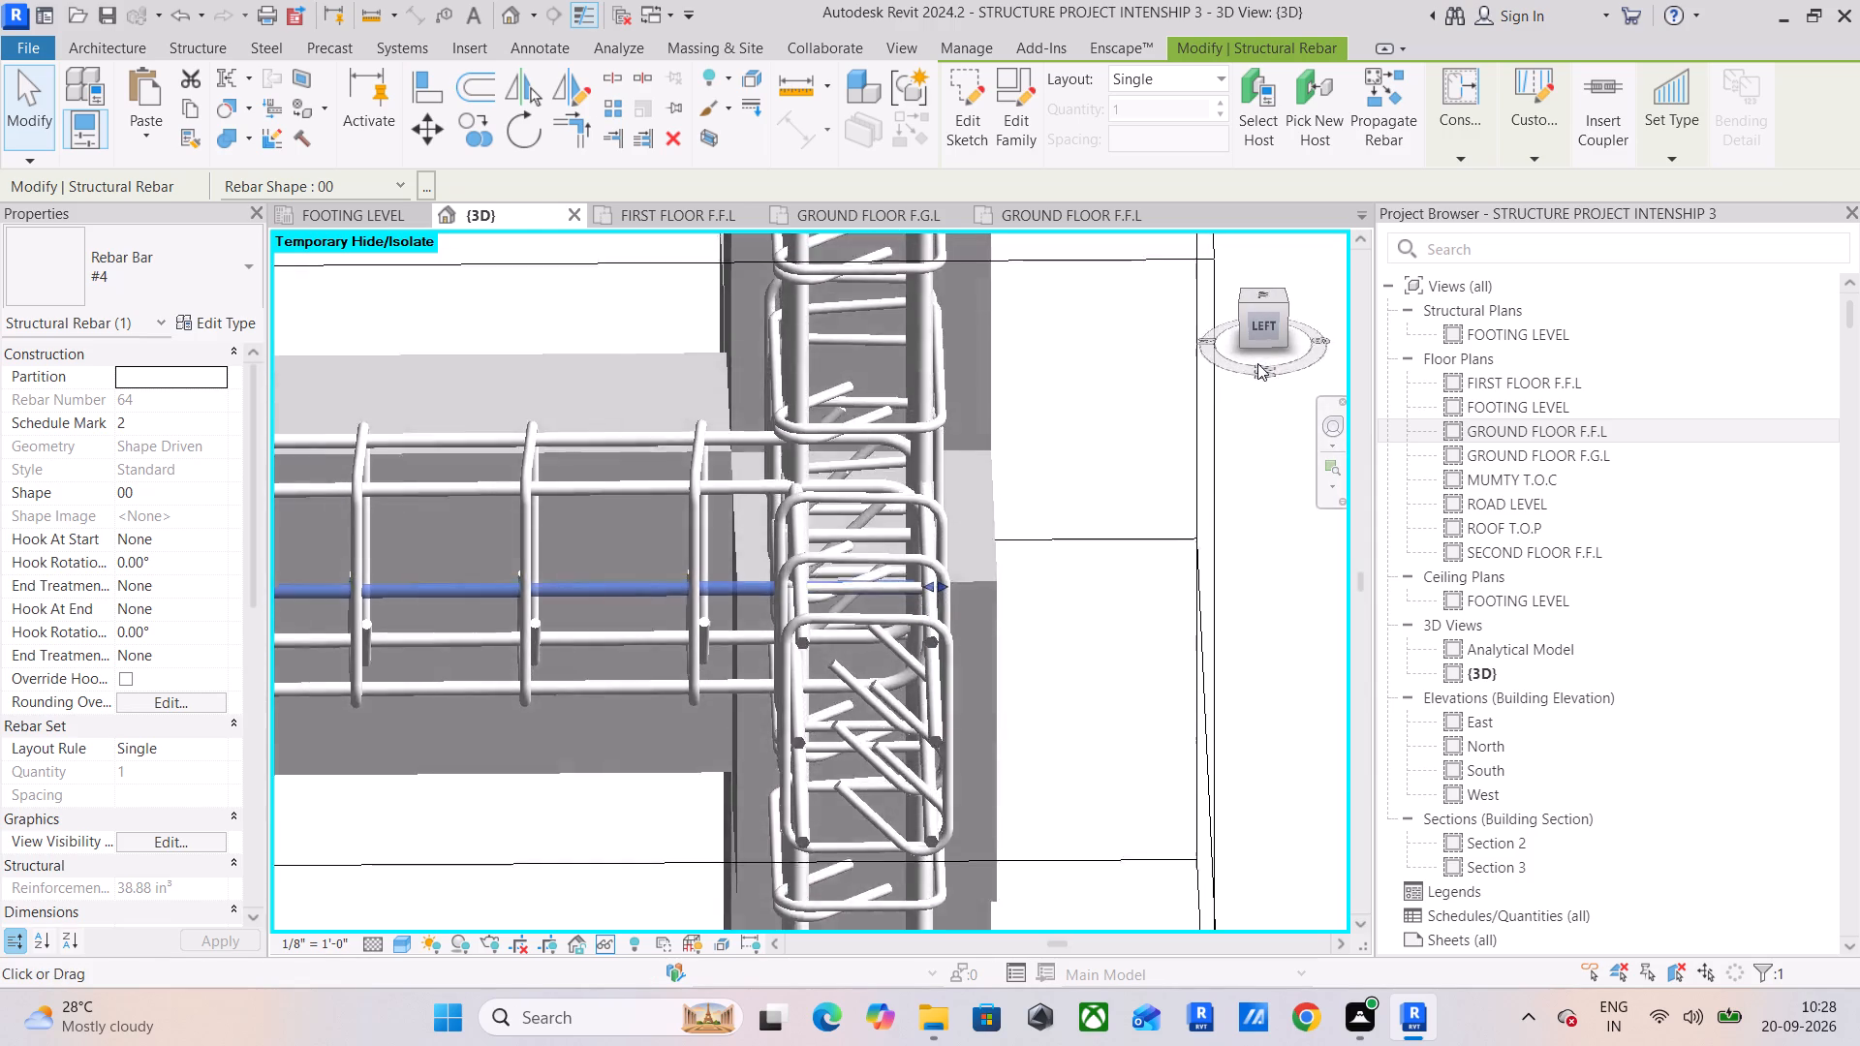
drag(1257, 363, 1228, 429)
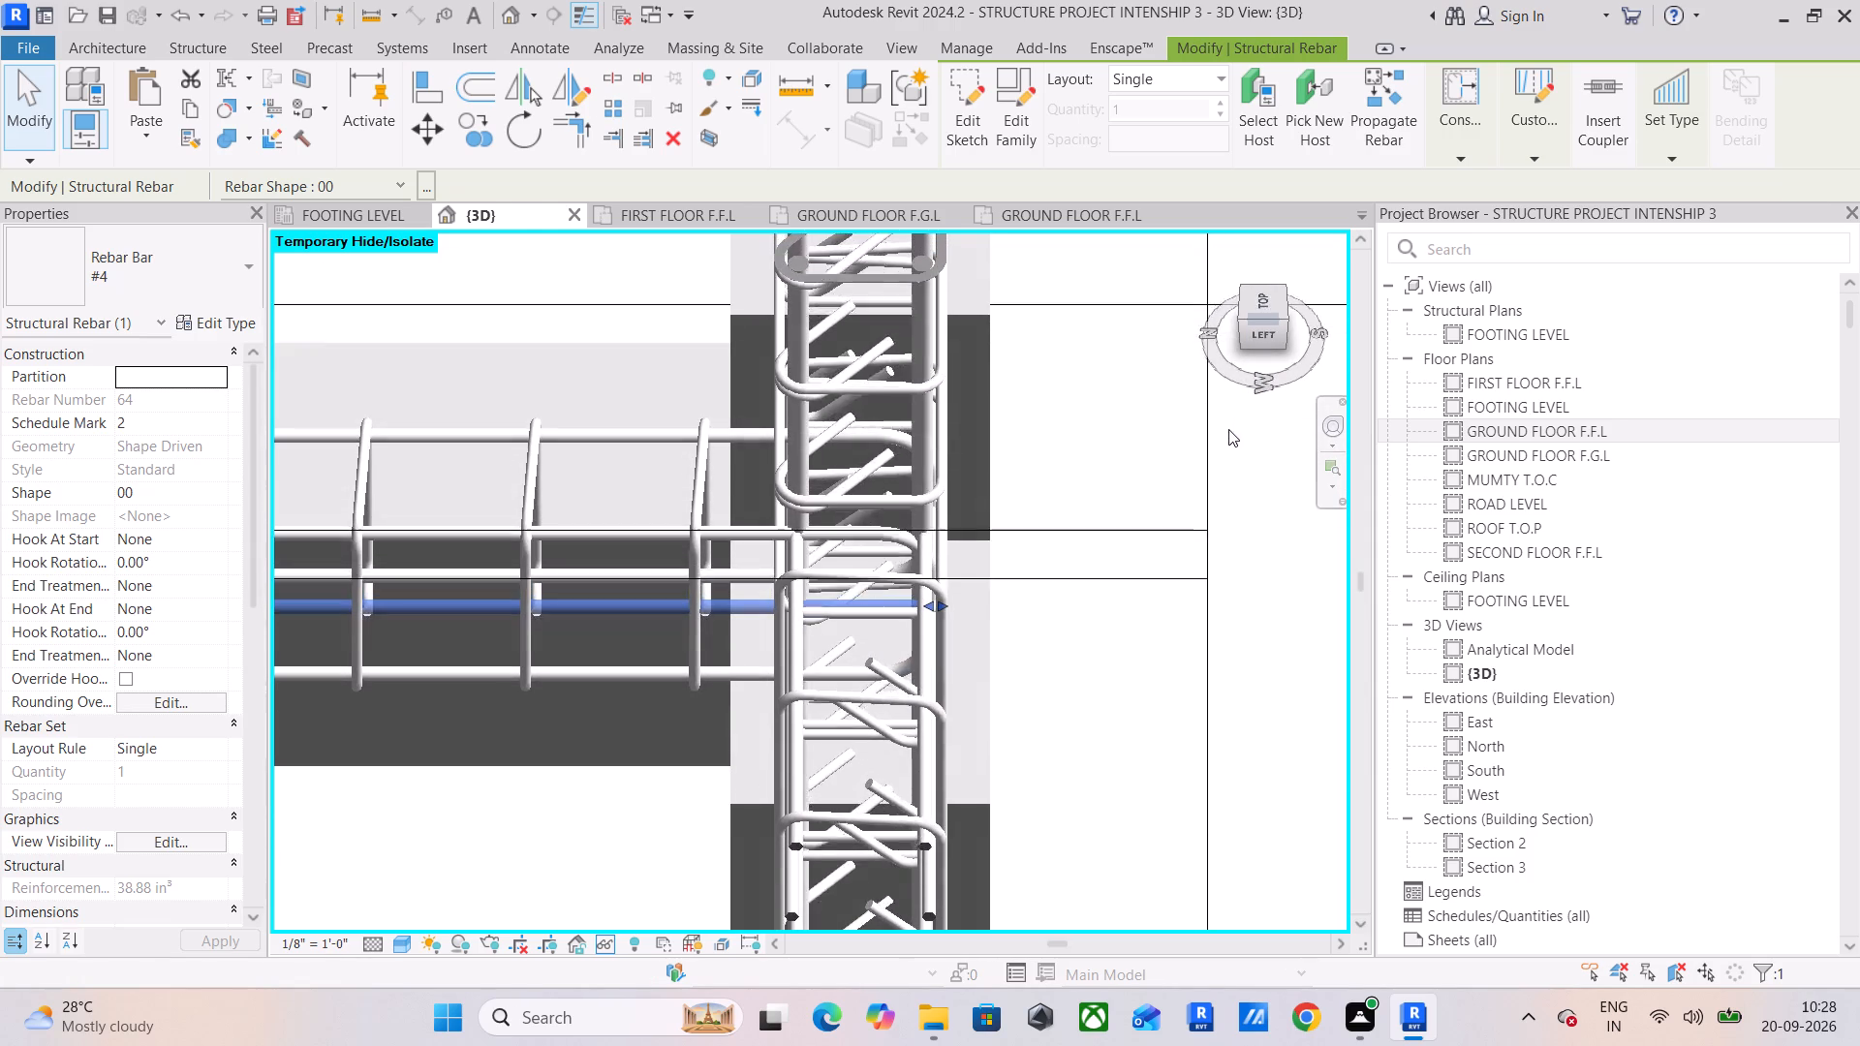
drag(1228, 429, 1222, 407)
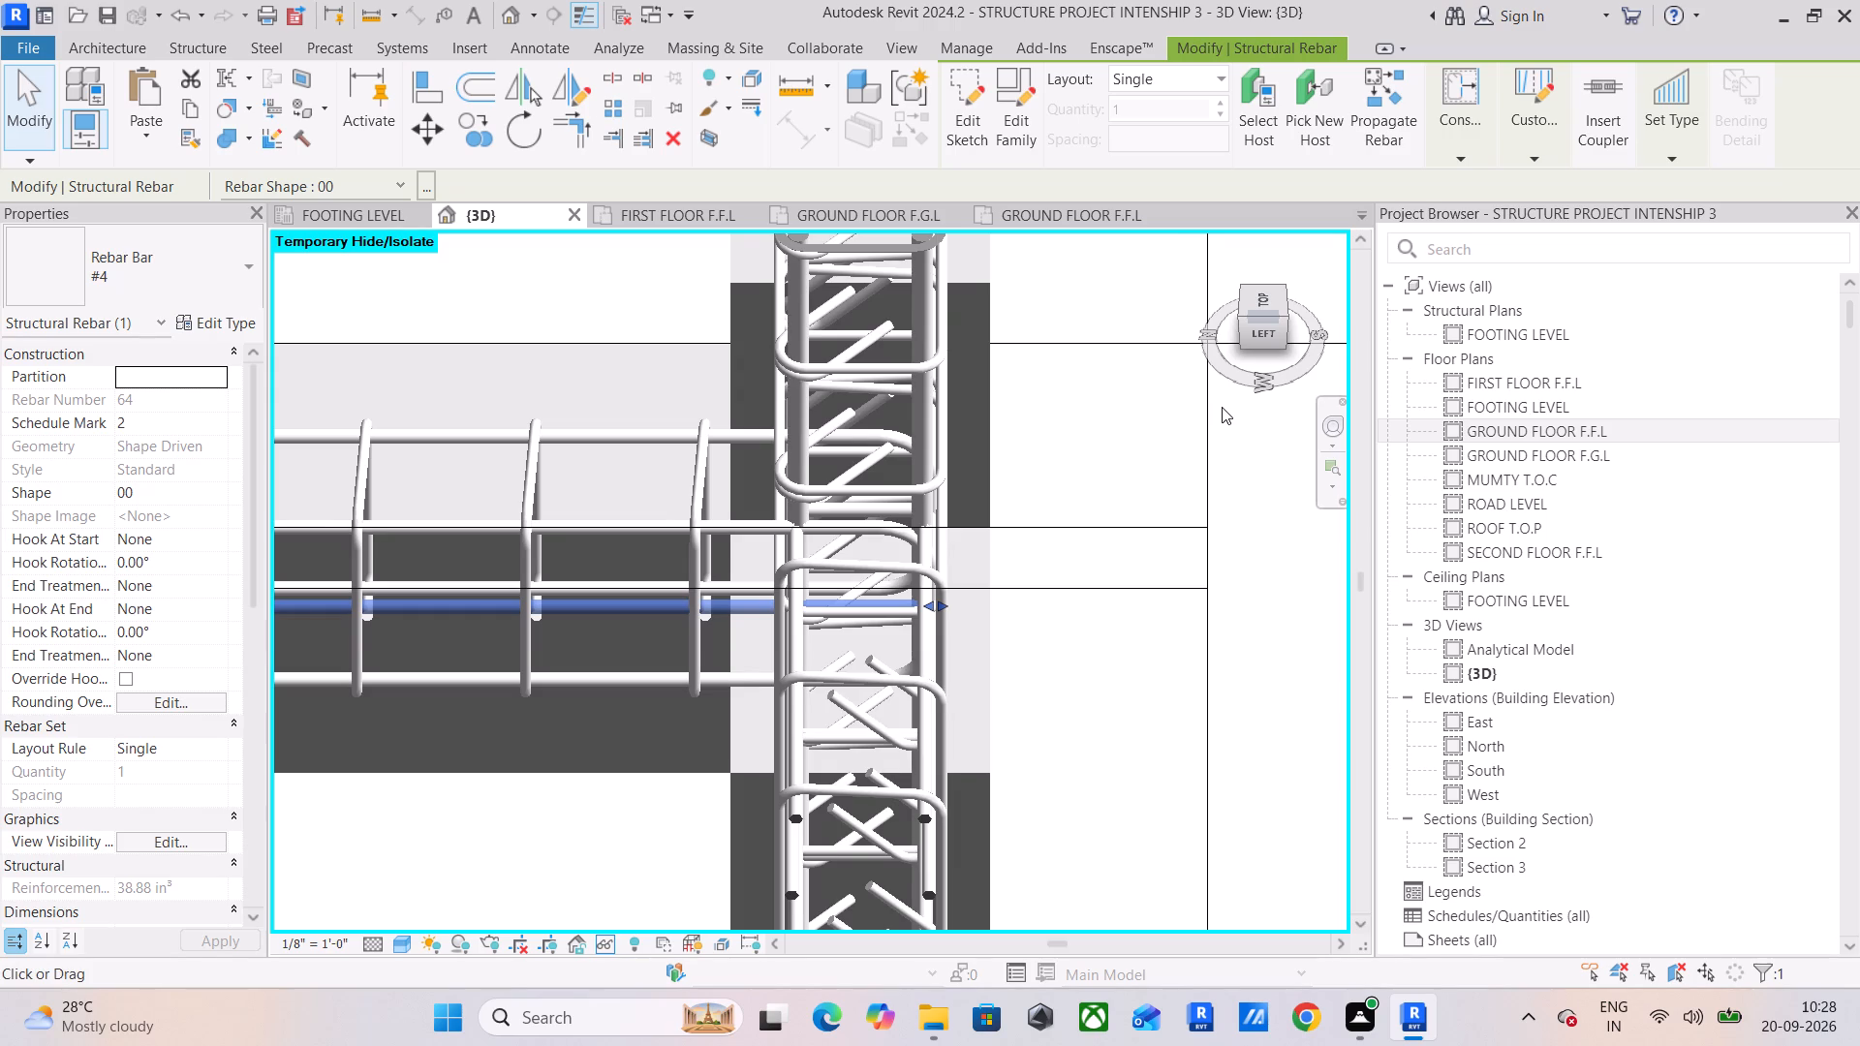
drag(1222, 407, 1227, 330)
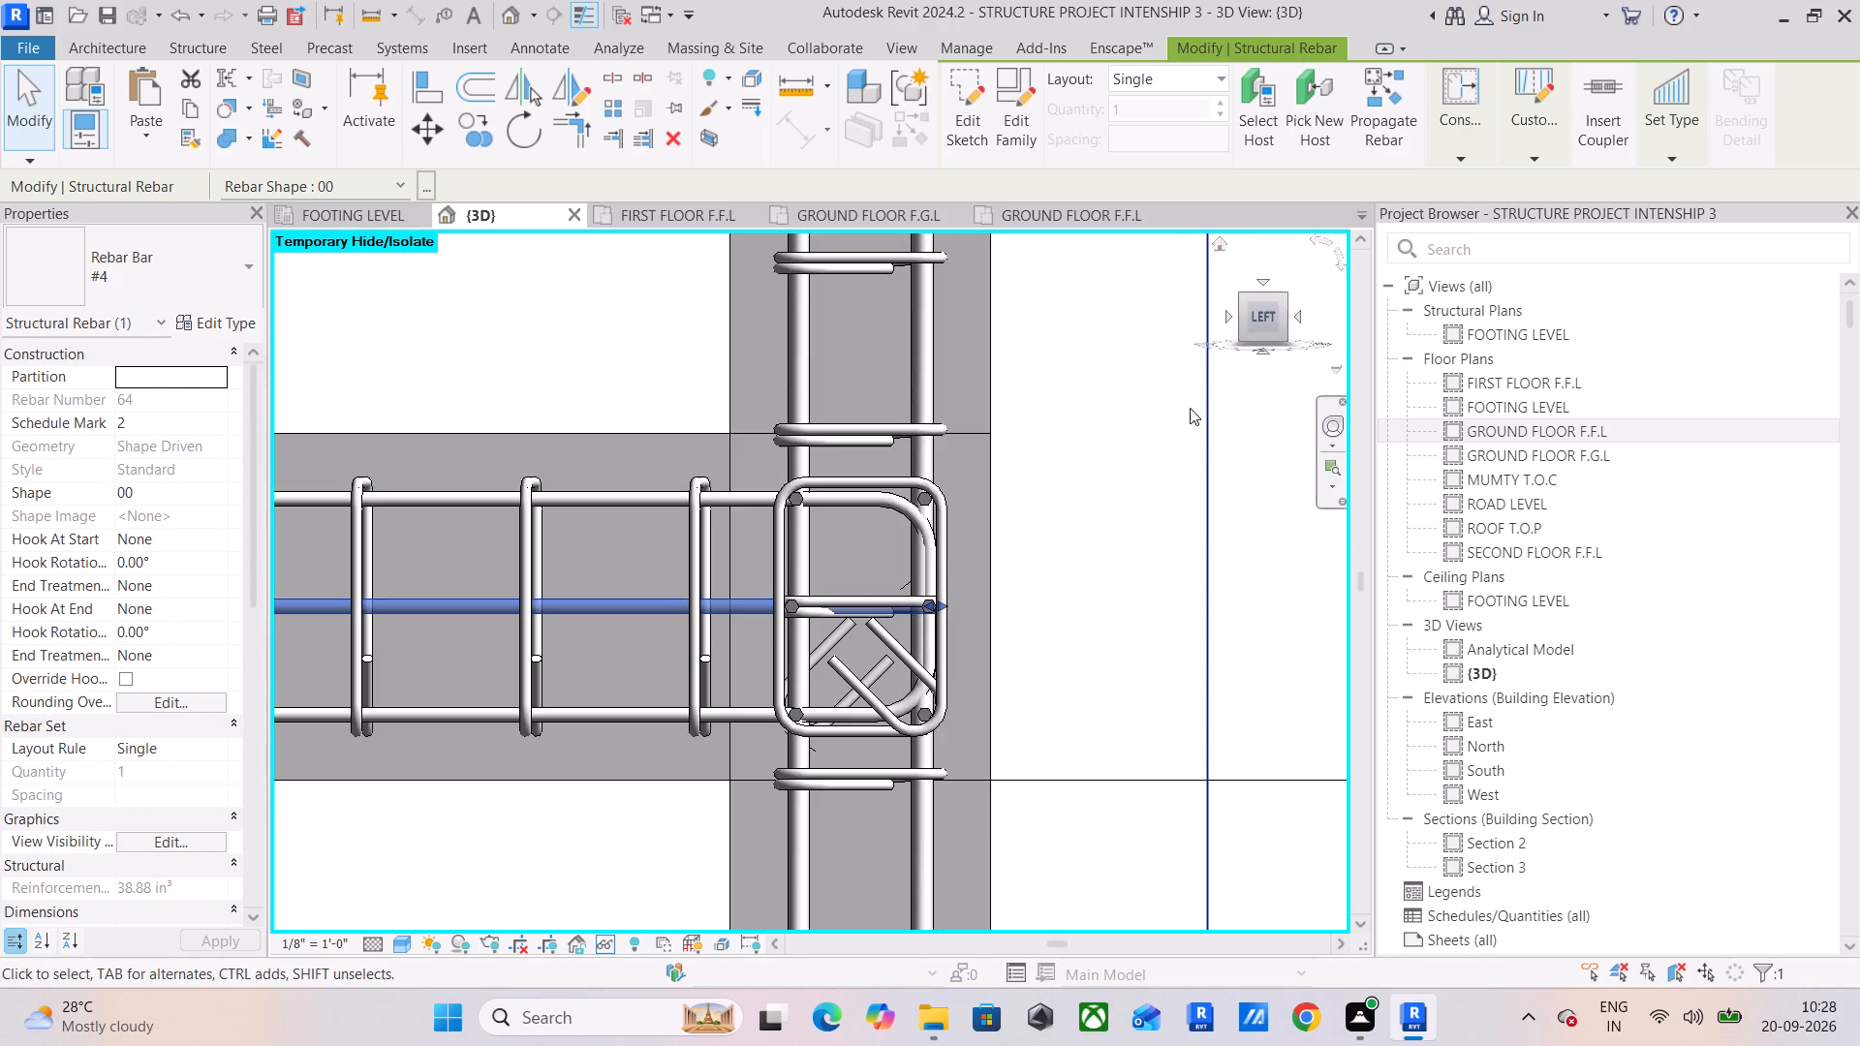
Examine the same middle bar's end inside the left end column, from the side and from a raised angle.
scroll(943, 556, down, 9)
middle_drag(650, 579, 1255, 655)
scroll(669, 687, down, 4)
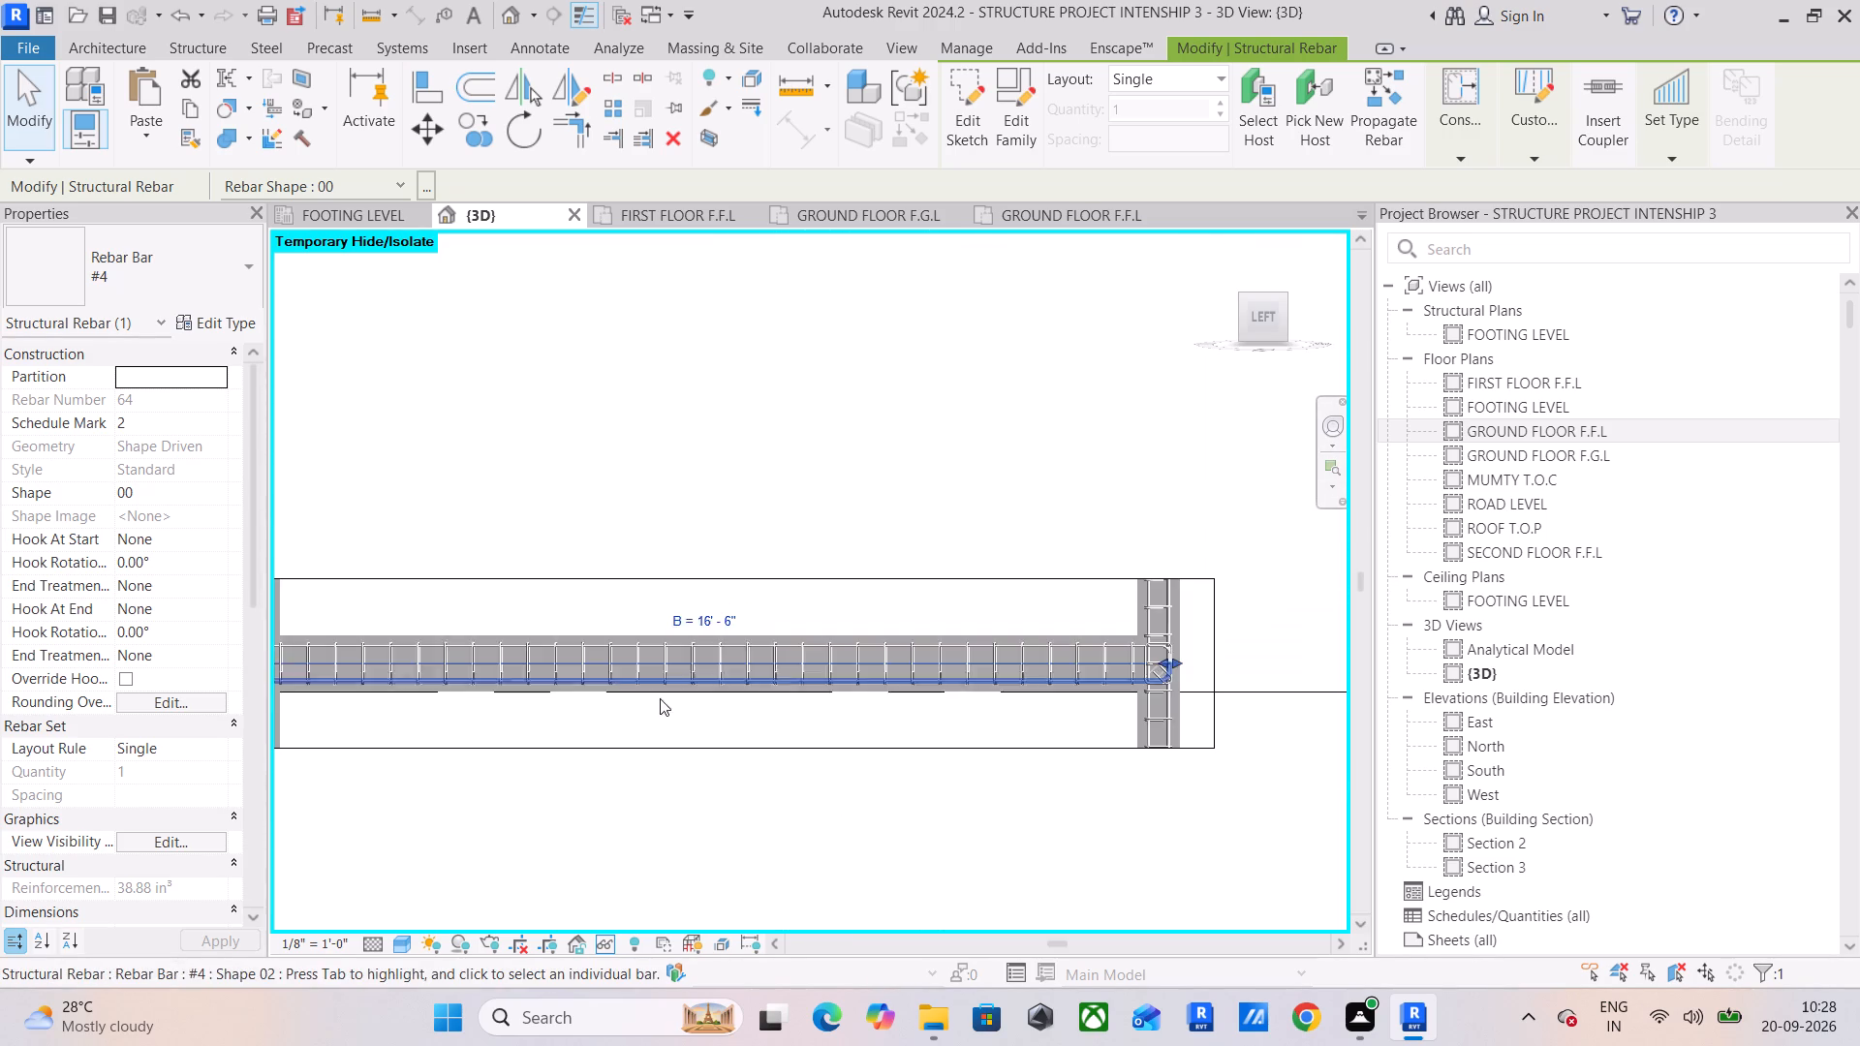
middle_drag(622, 714, 1189, 702)
scroll(756, 582, up, 15)
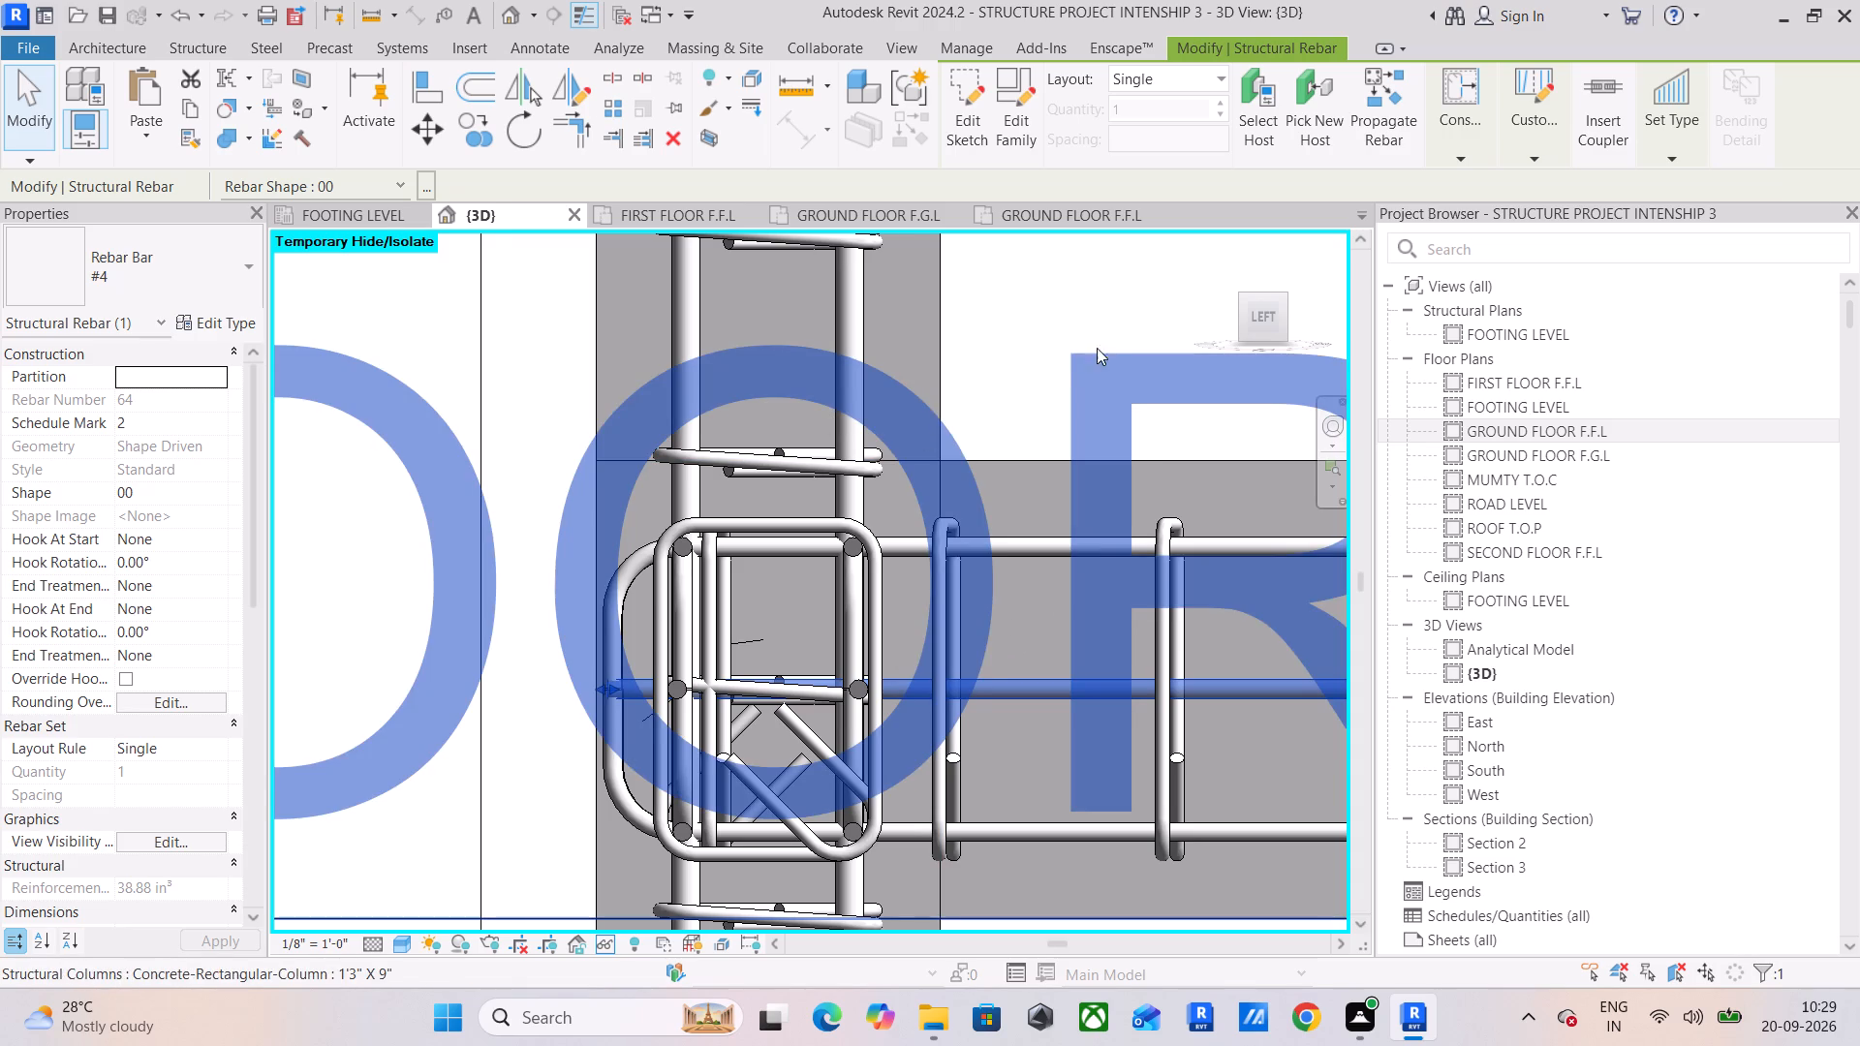
key(Escape)
key(Escape)
key(Escape)
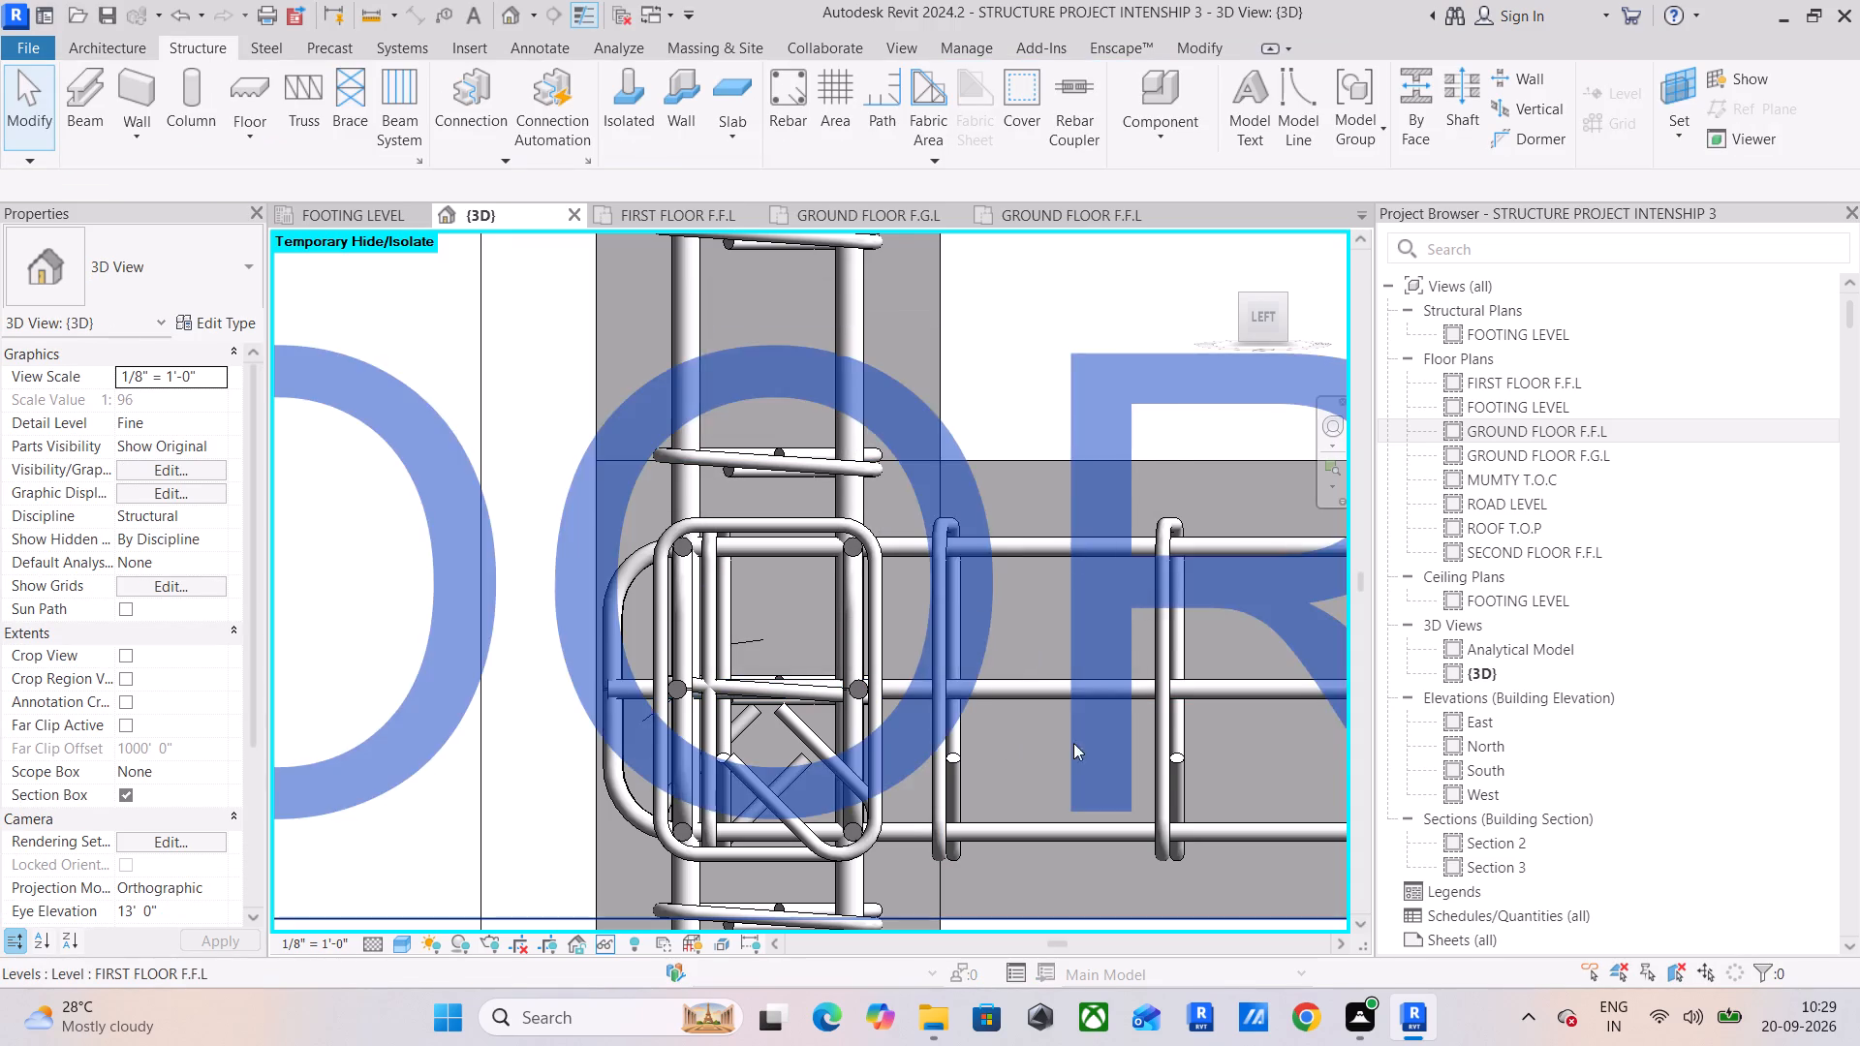
drag(1259, 323, 1256, 367)
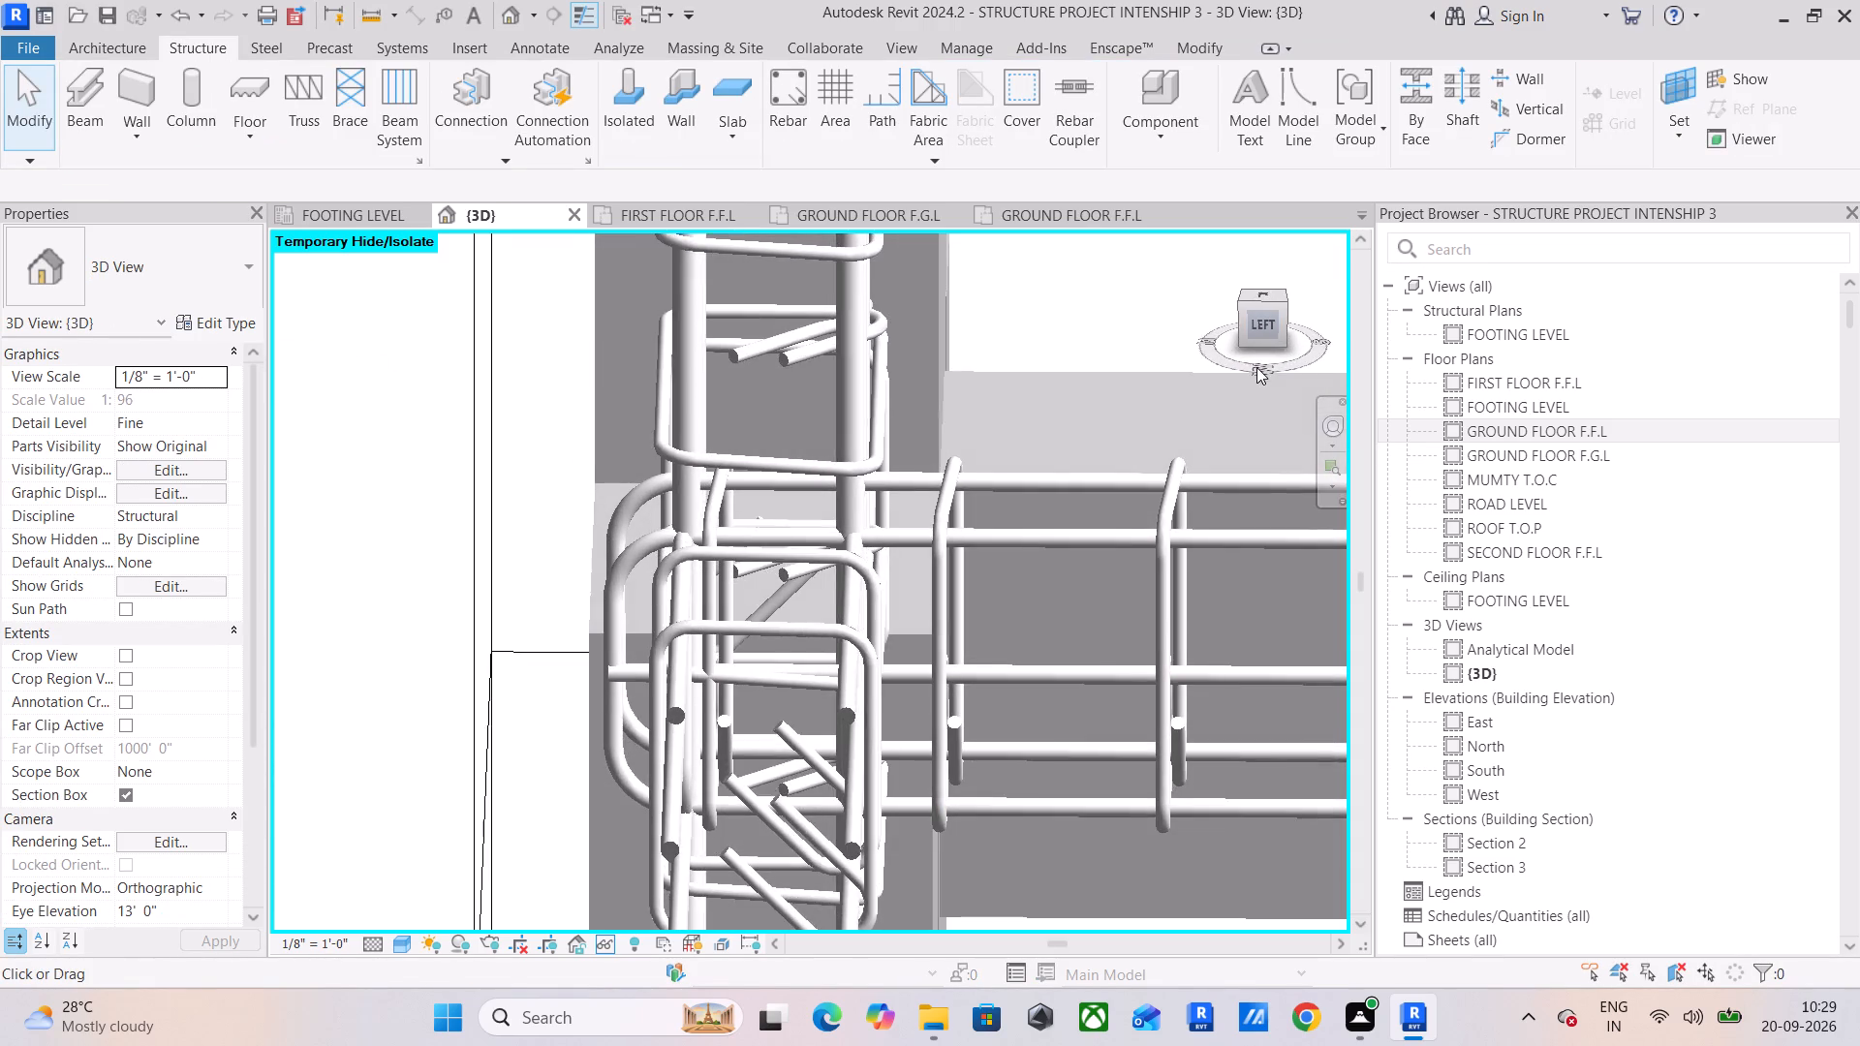
drag(1256, 367, 1276, 375)
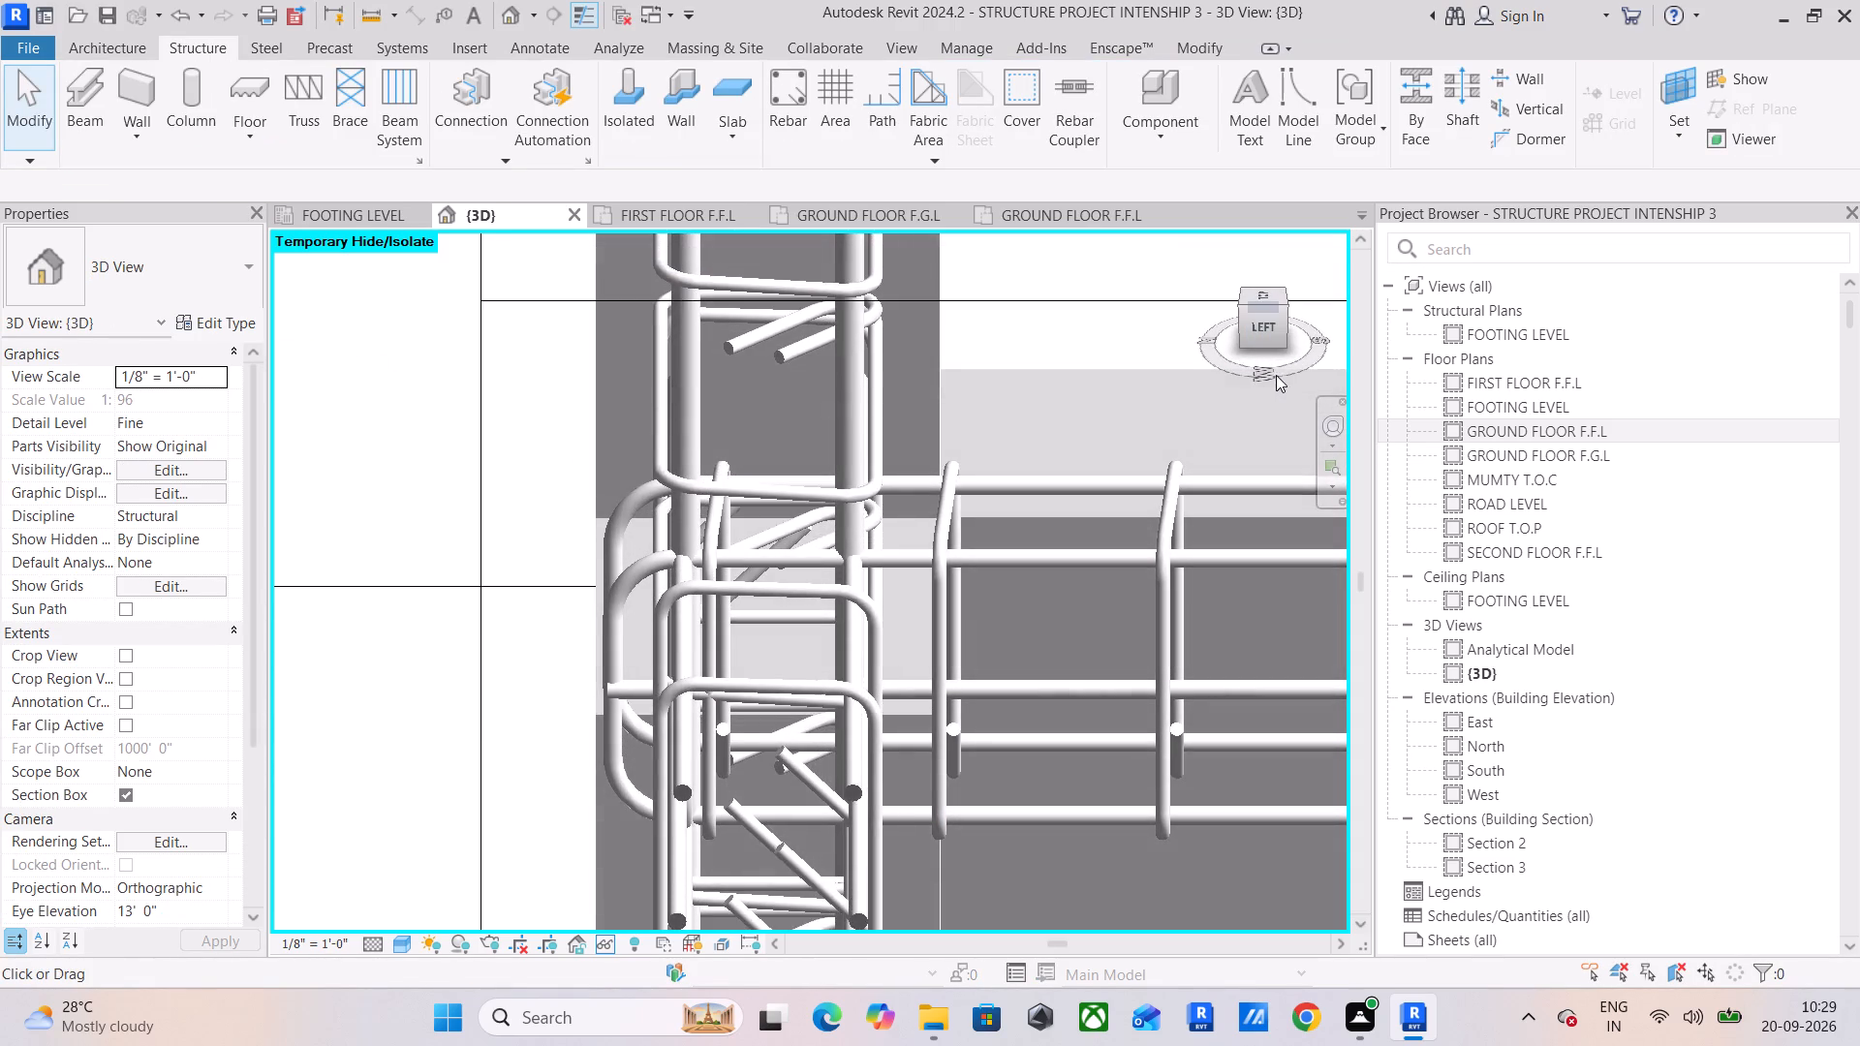
drag(1276, 375, 1284, 362)
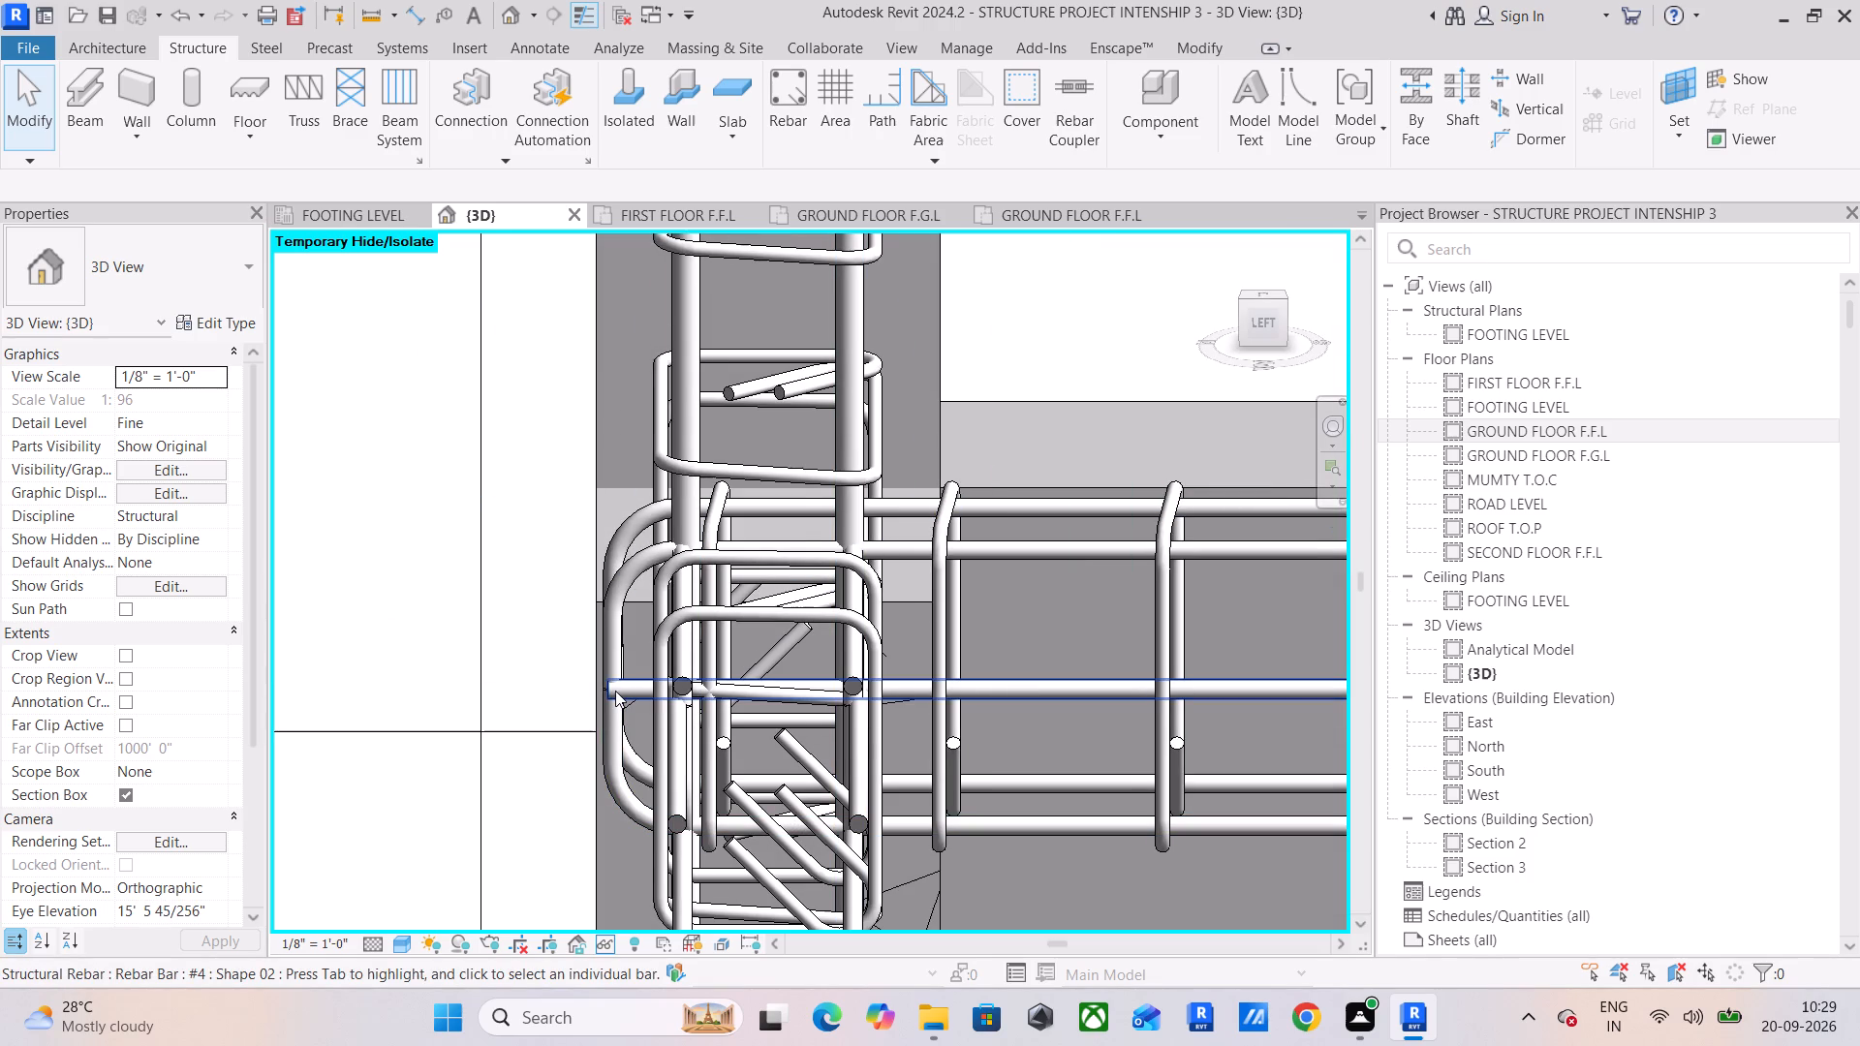
Select the beam's straight middle #4 bar (shape 00) and examine it from the left end column through to the right end column.
click(615, 690)
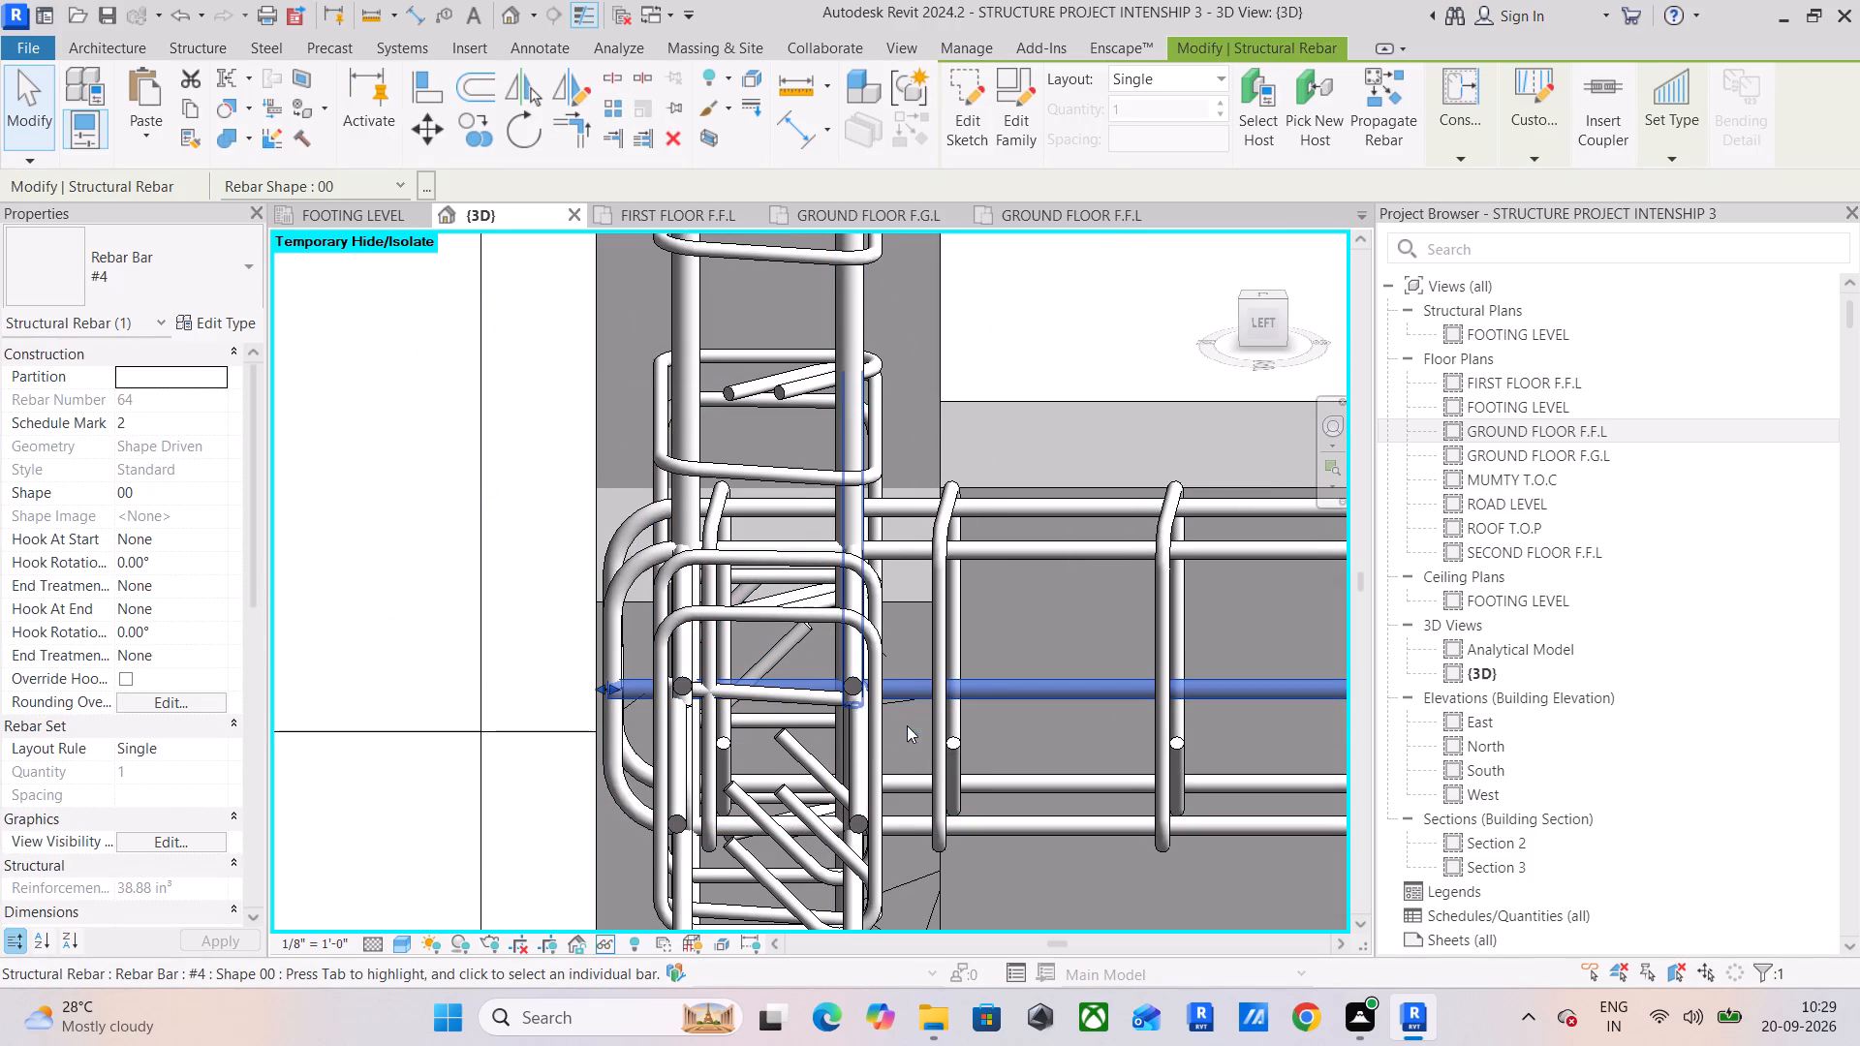
drag(1256, 319, 1257, 333)
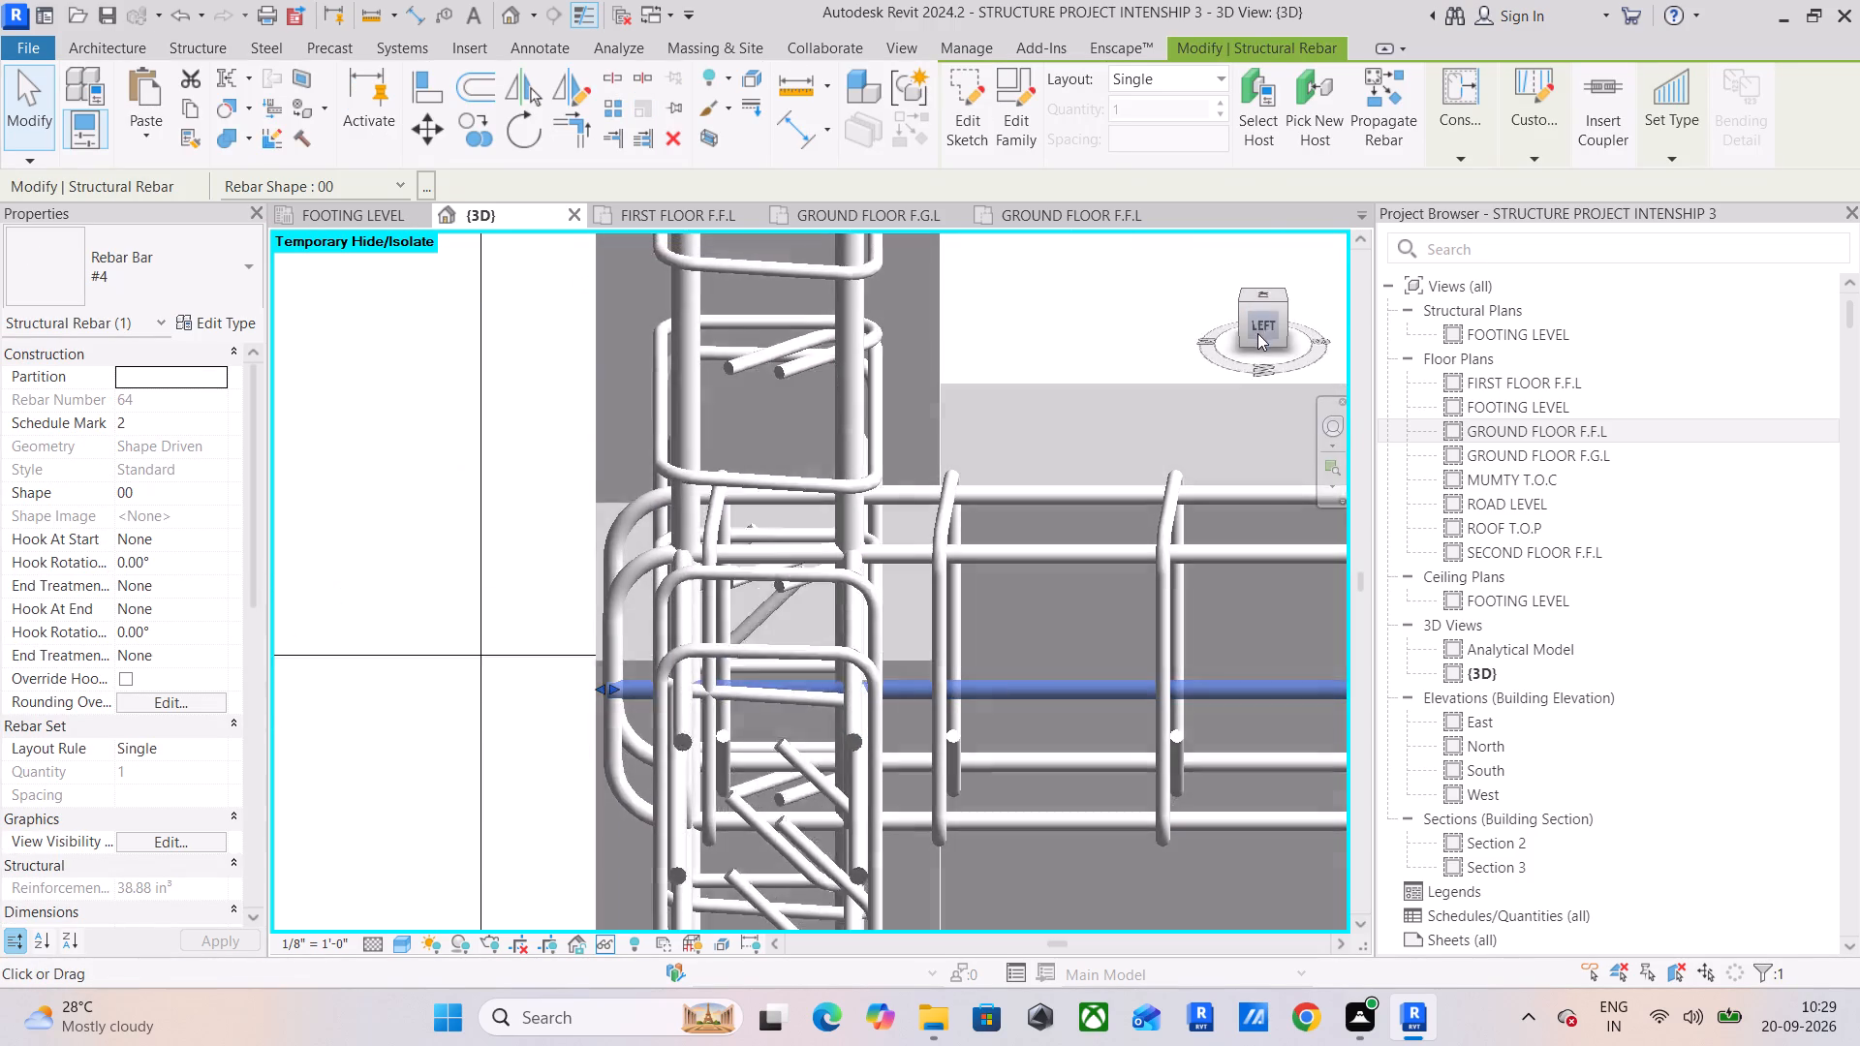
drag(1257, 333, 1200, 313)
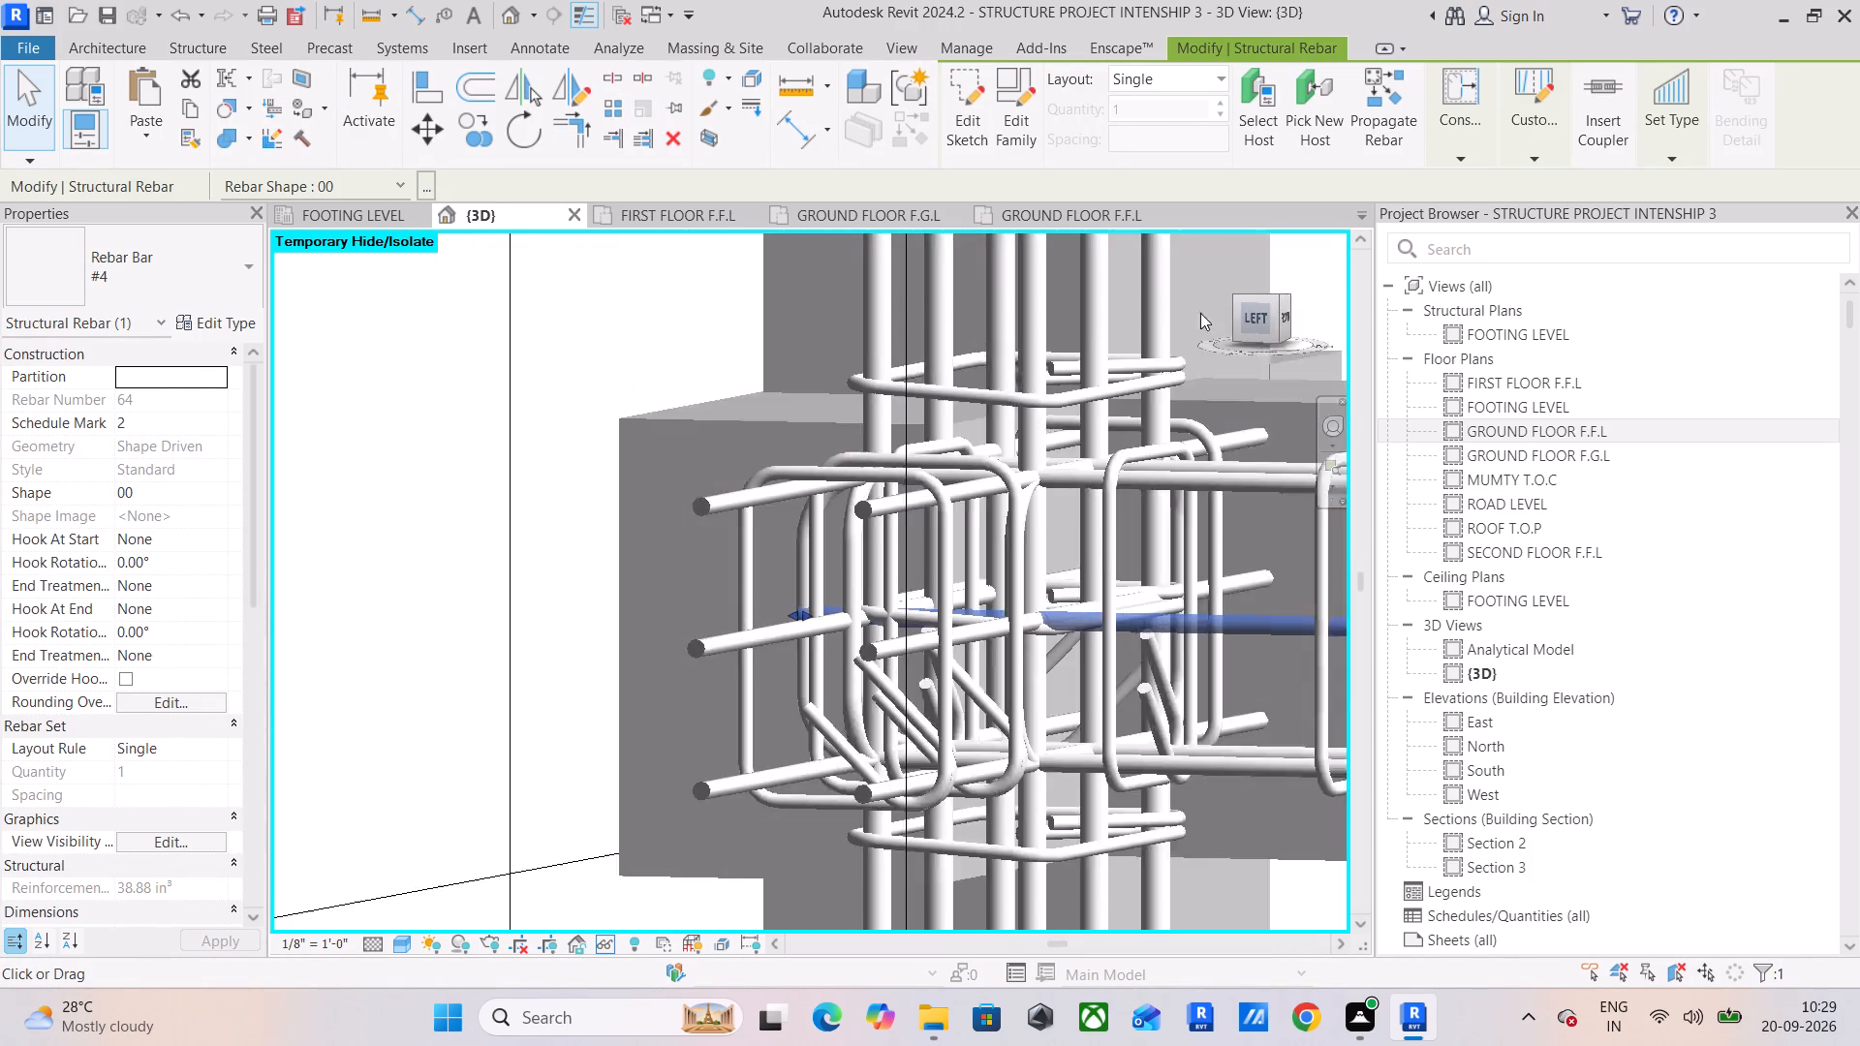
drag(1200, 313, 1178, 326)
middle_drag(1202, 521, 834, 576)
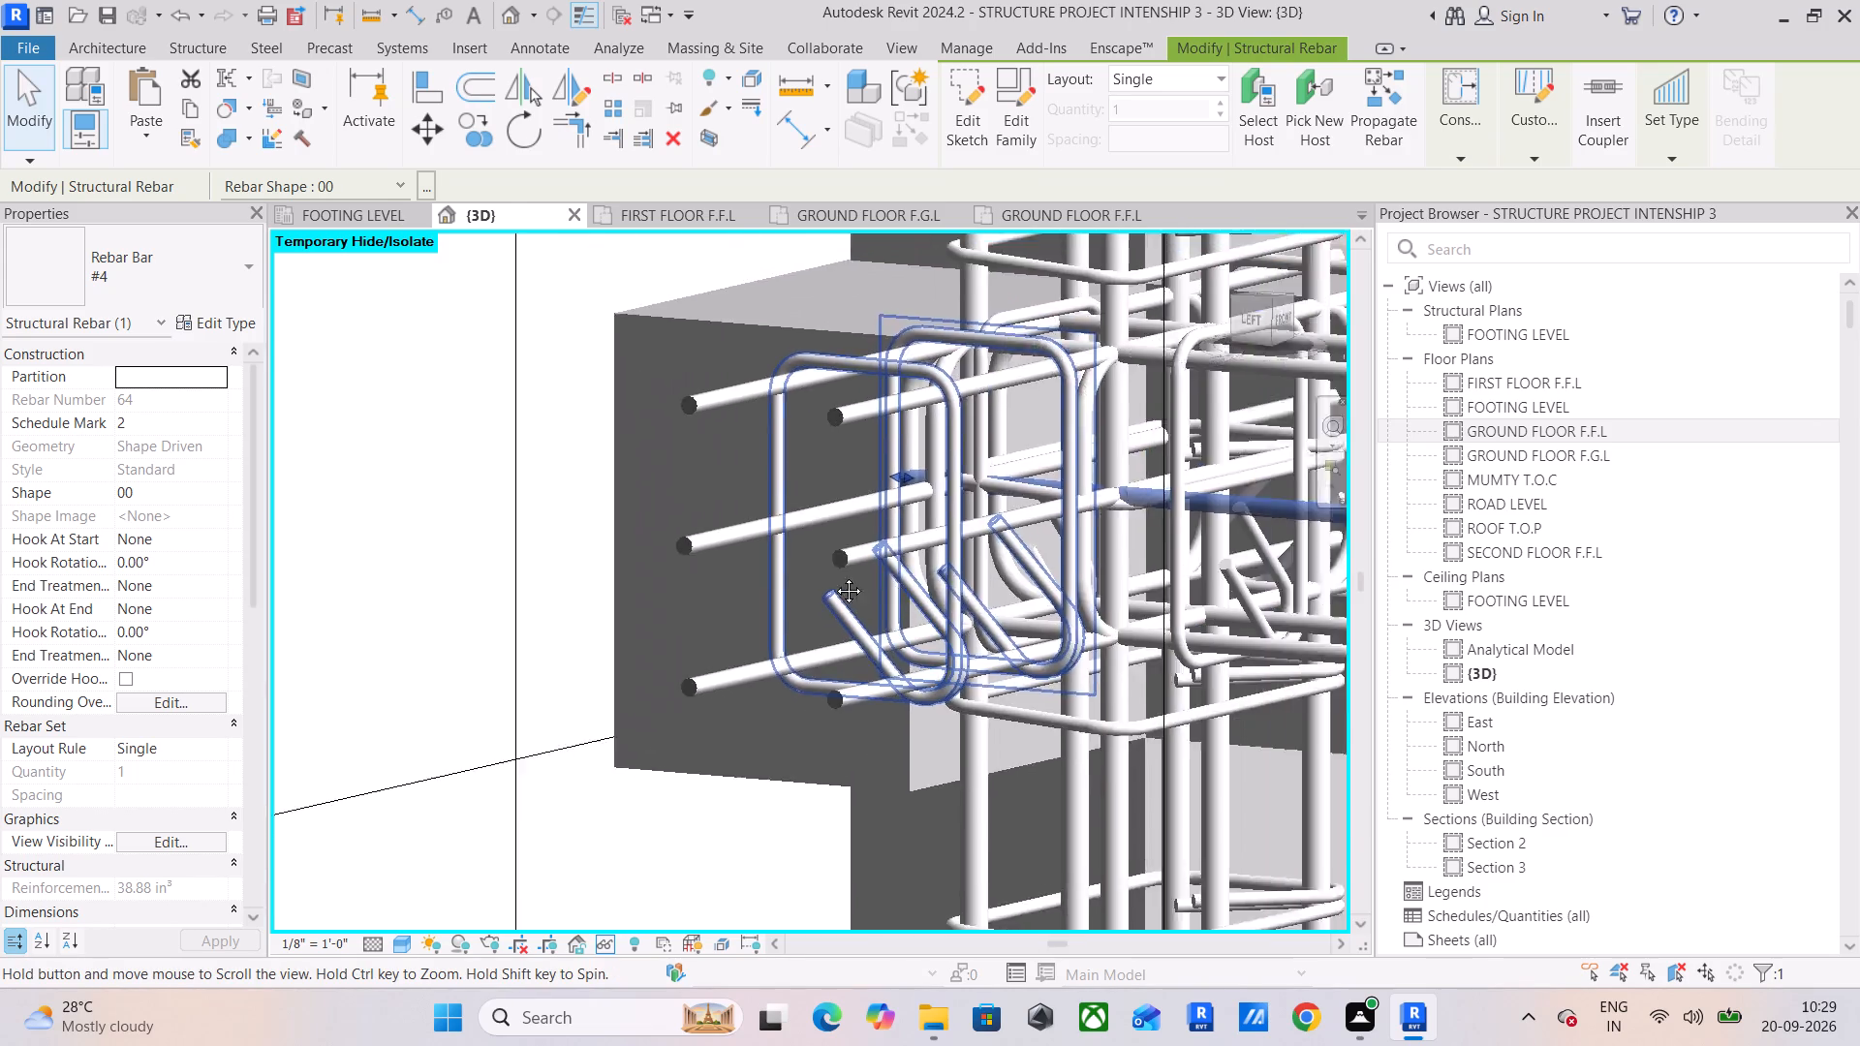
middle_drag(834, 576, 405, 605)
scroll(809, 497, up, 5)
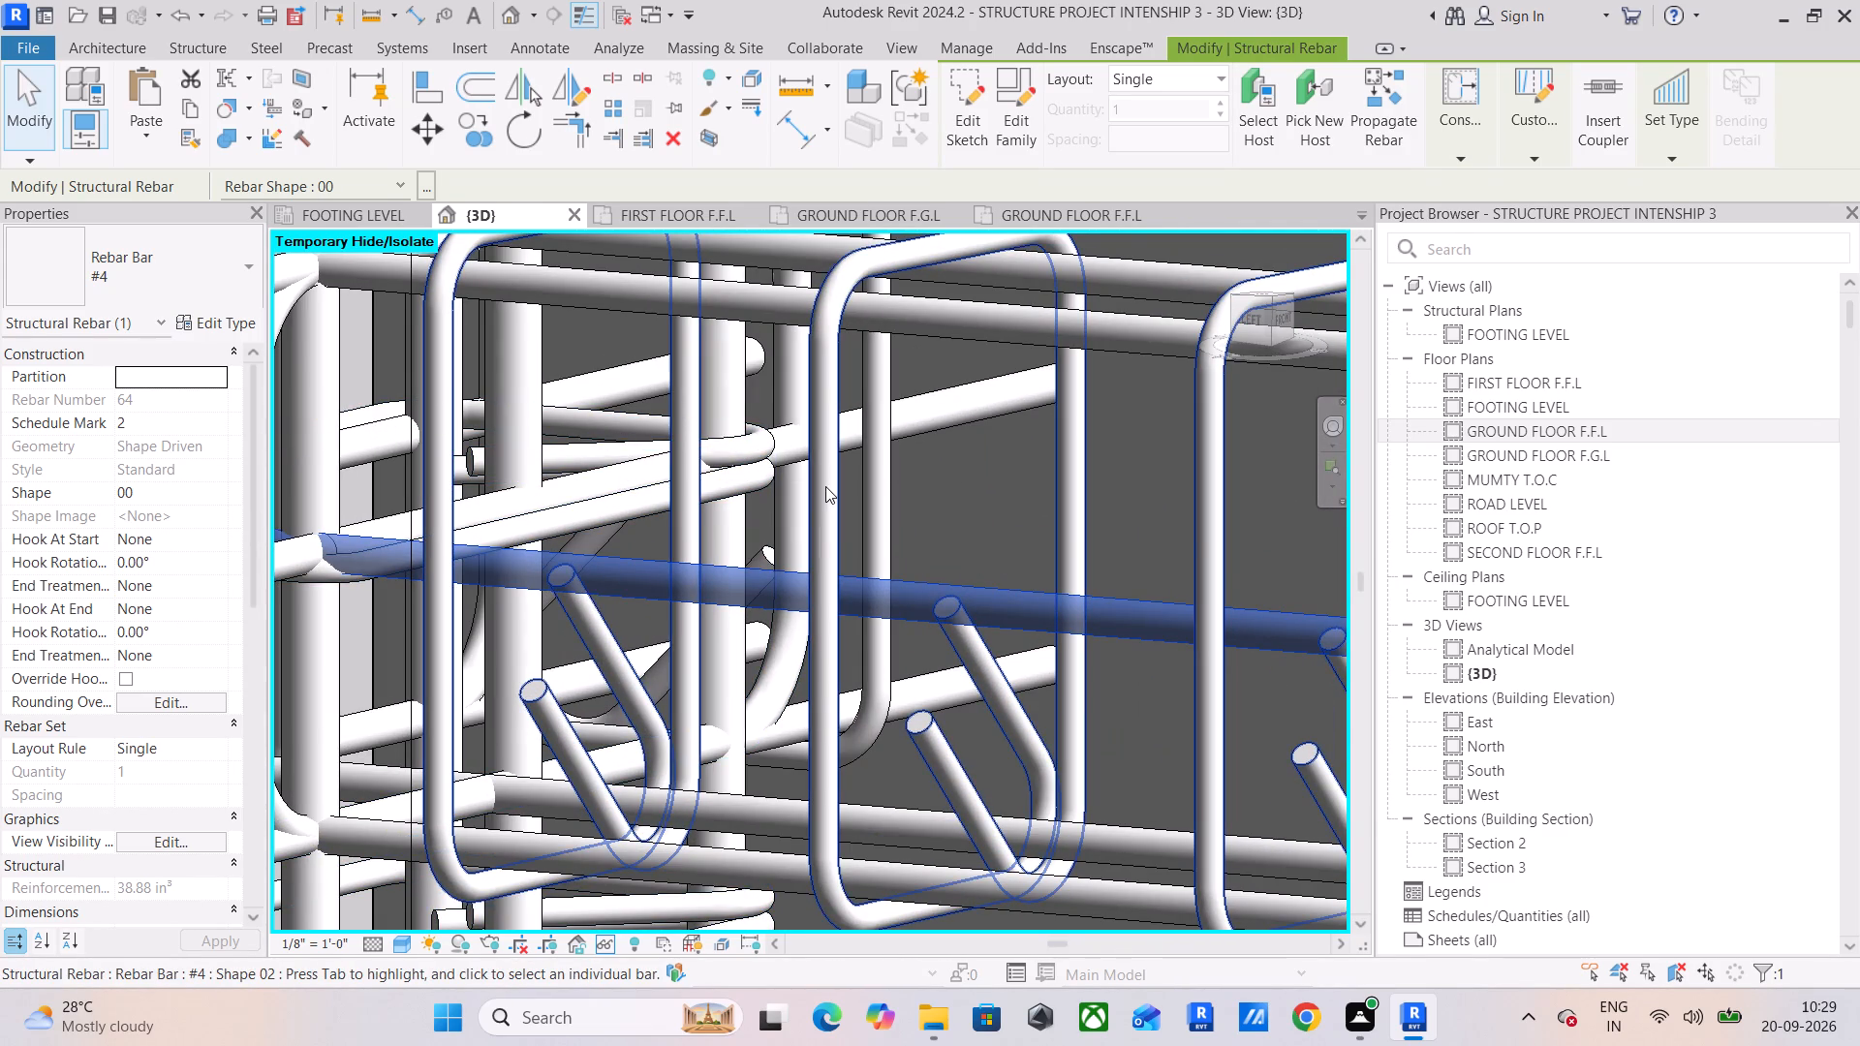
scroll(826, 485, down, 11)
middle_drag(992, 538, 402, 512)
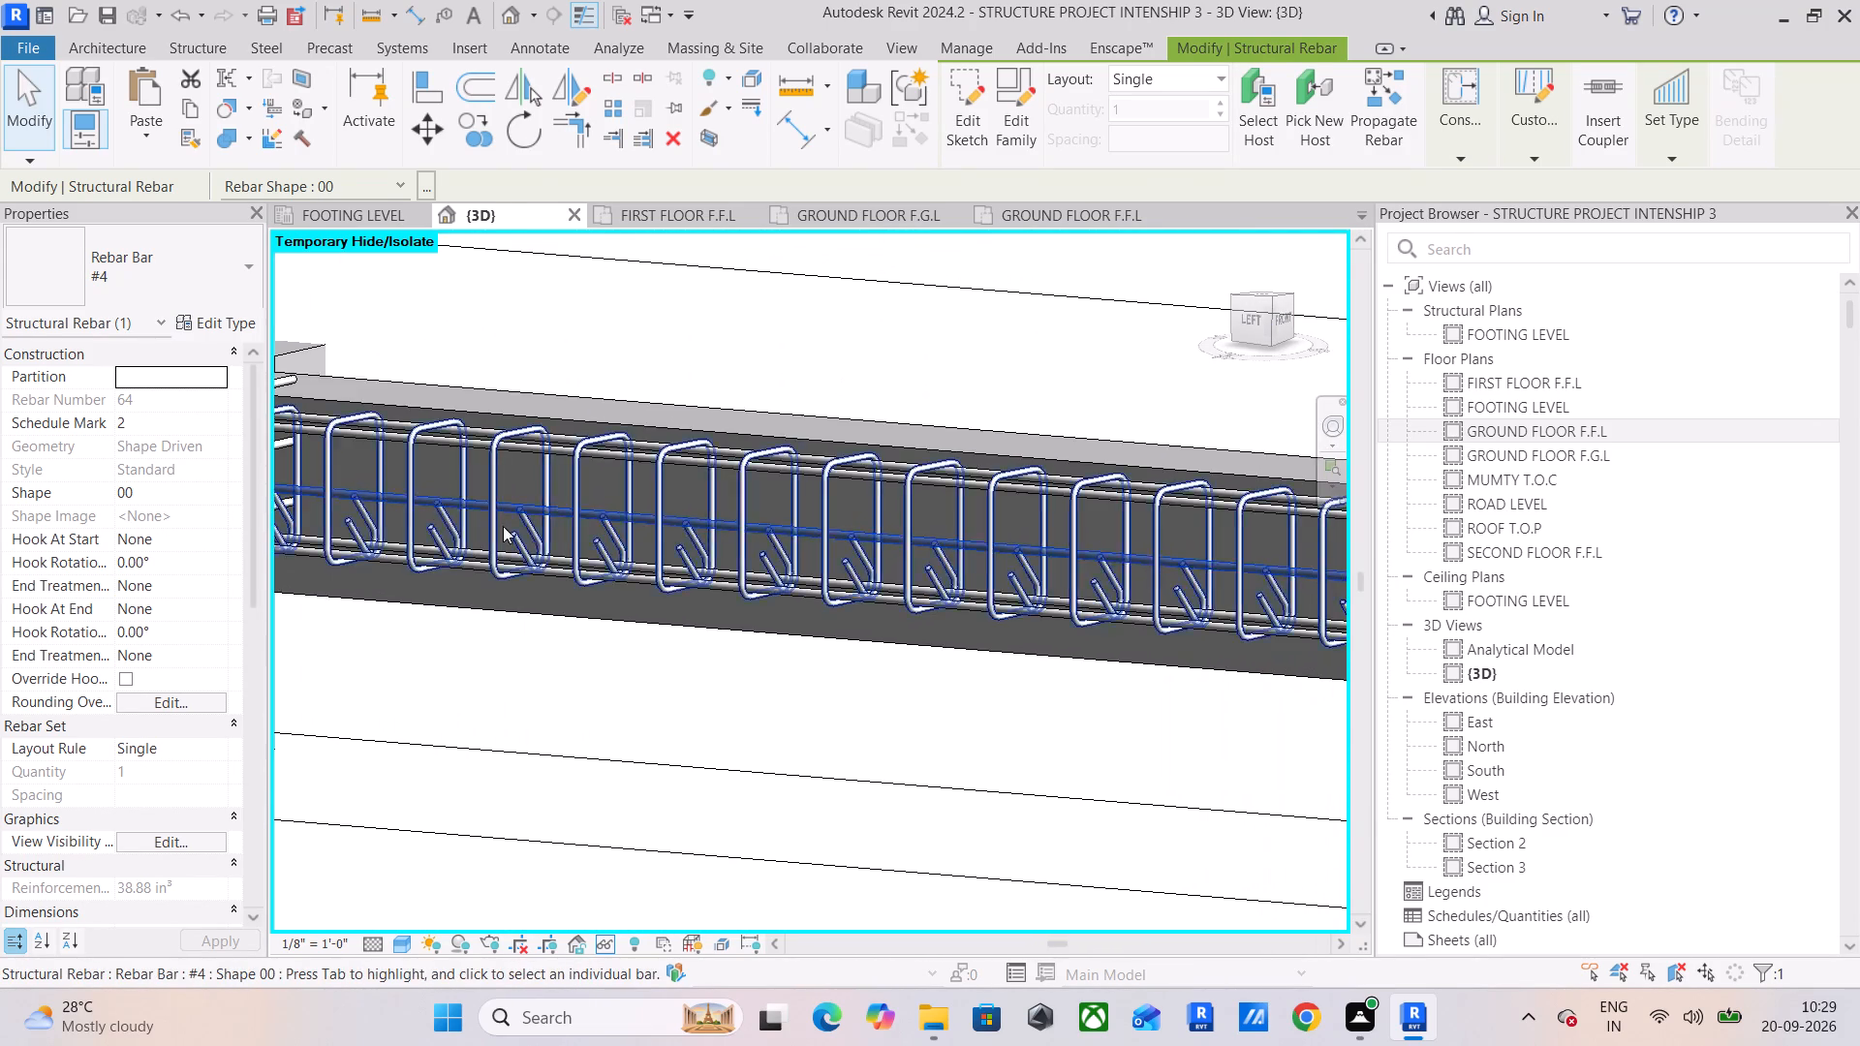
scroll(528, 526, down, 5)
middle_drag(848, 586, 42, 476)
scroll(889, 474, up, 5)
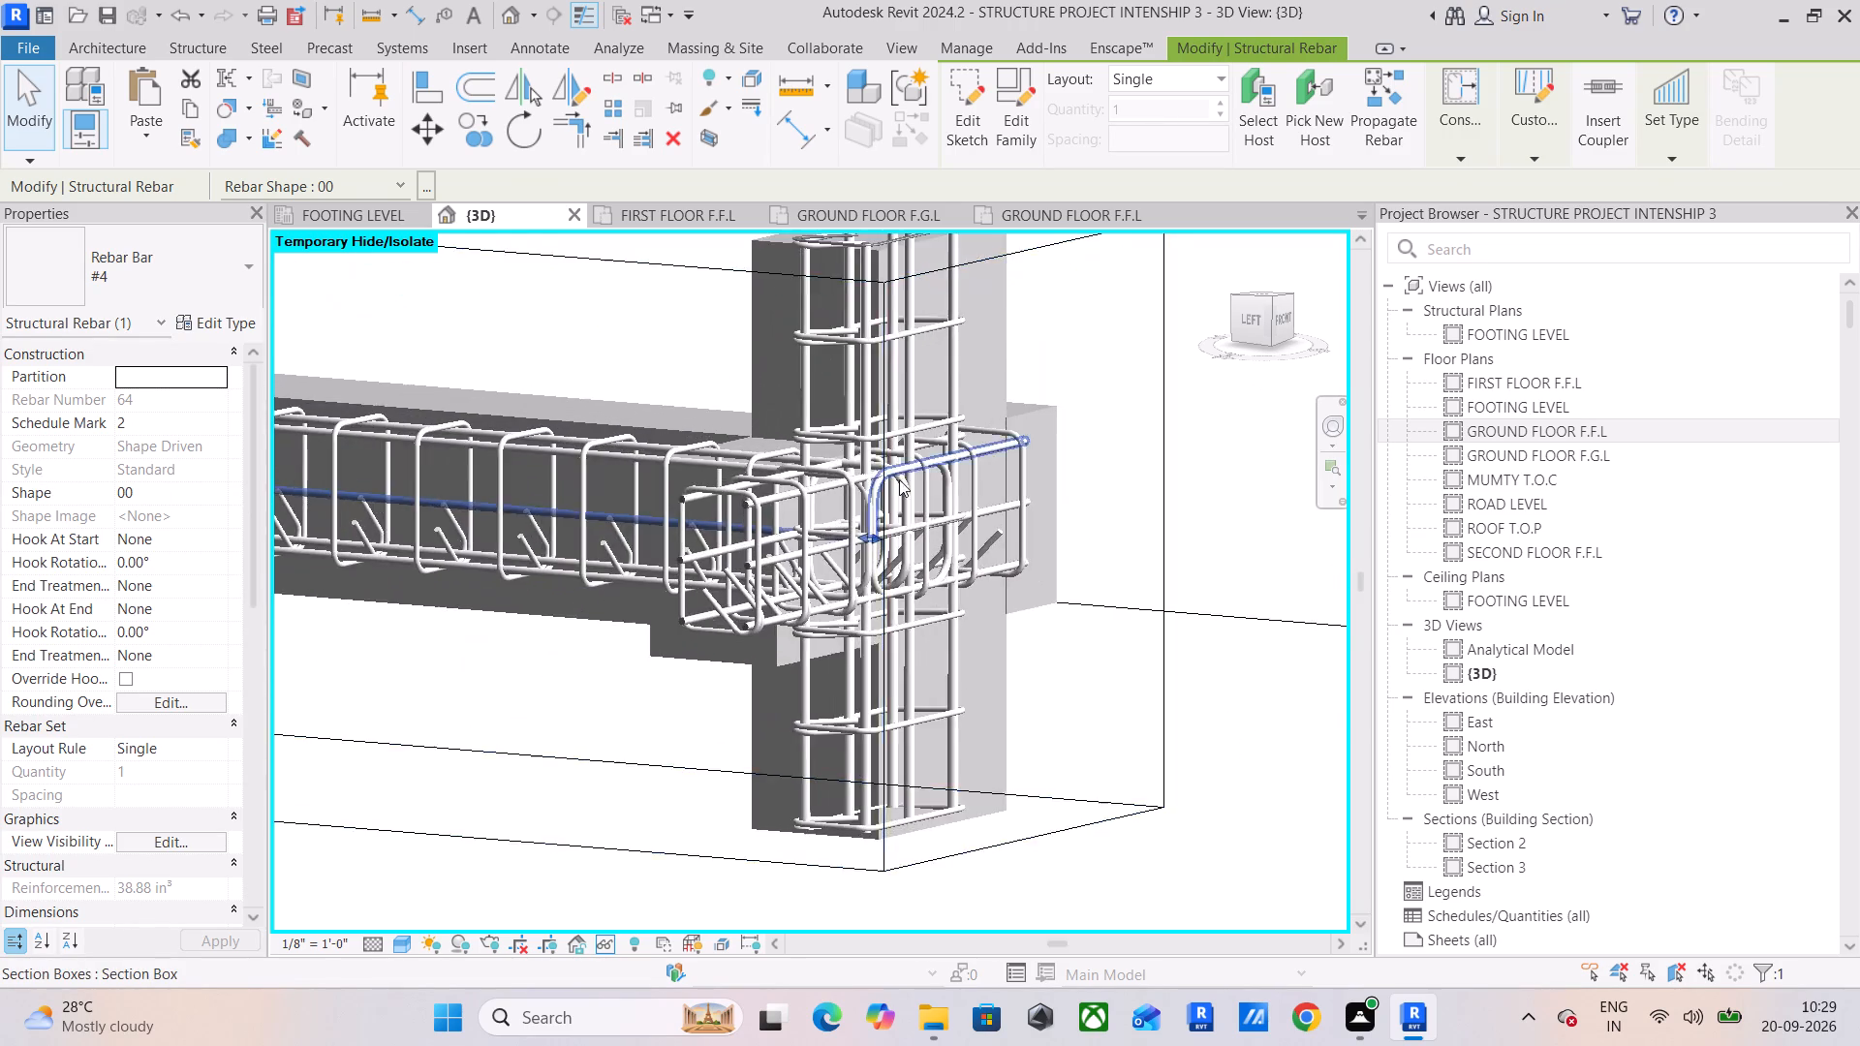
scroll(899, 479, up, 10)
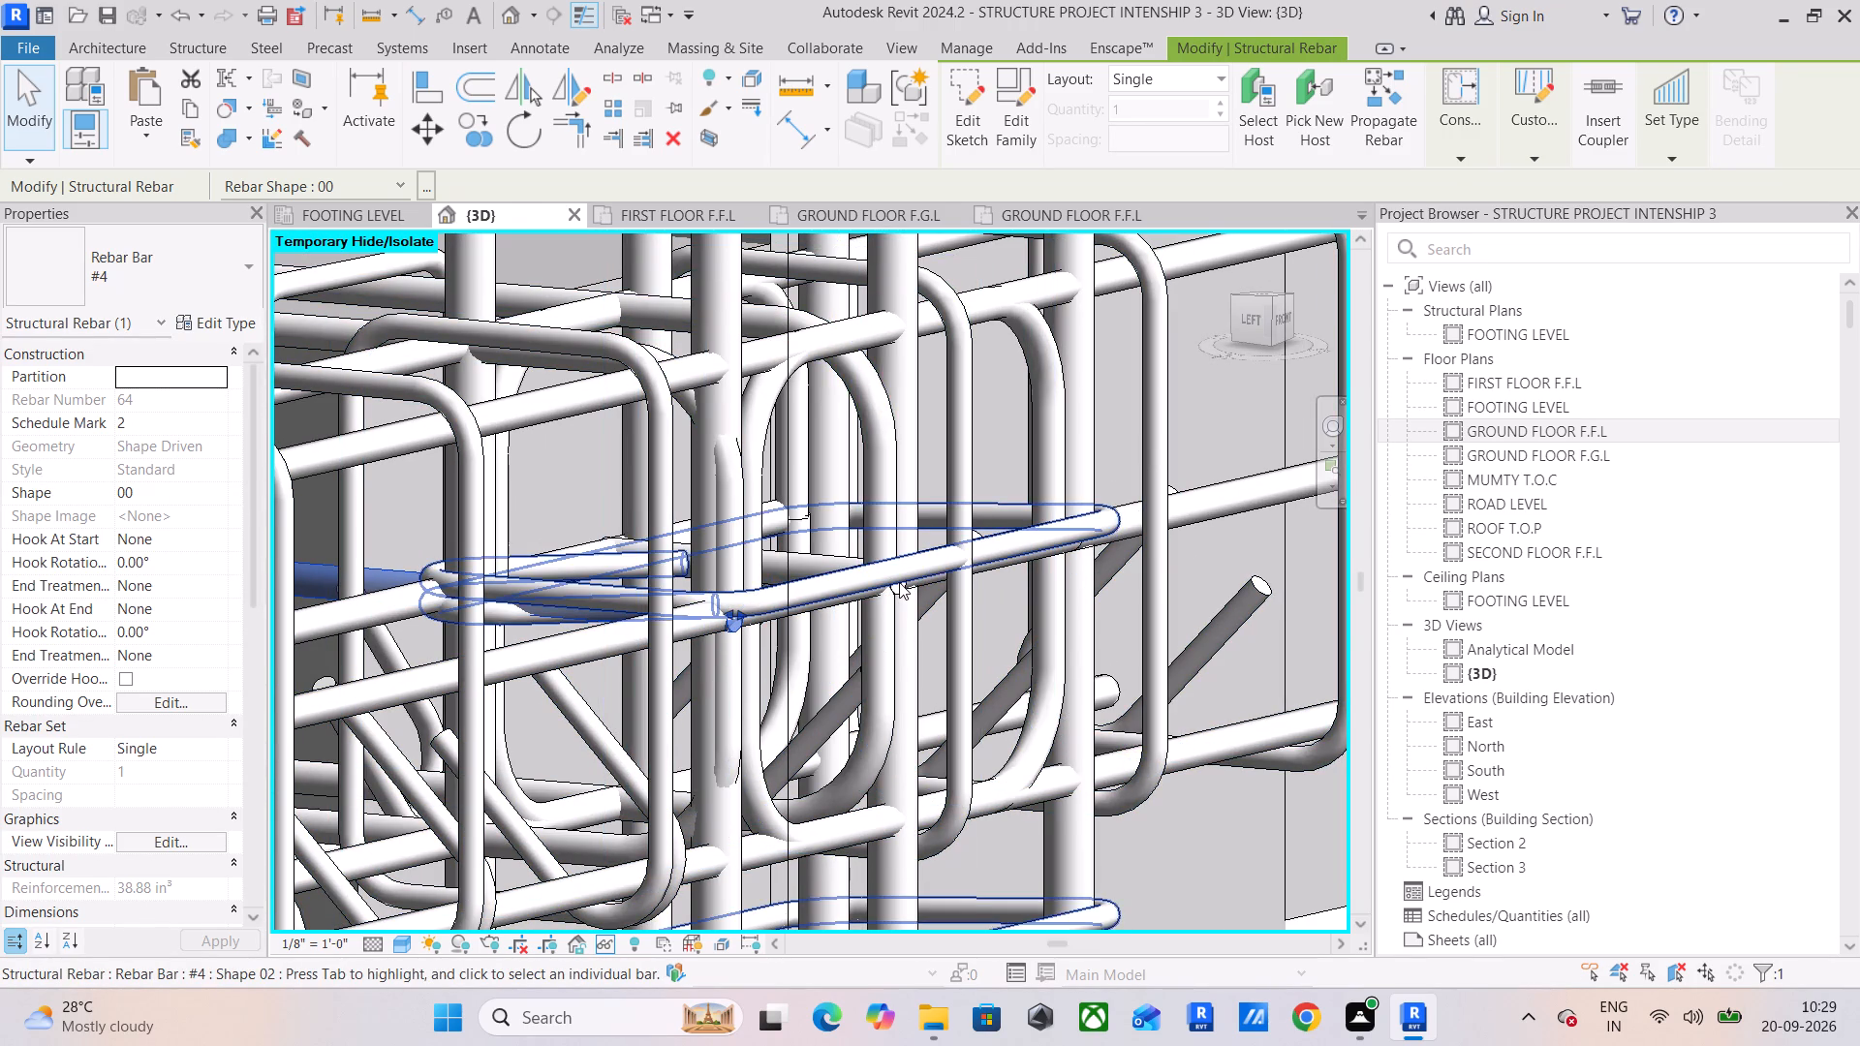
scroll(899, 581, up, 5)
Extend the short straight #4 bar at mid-depth in the right end column along the whole beam to the left end column's hooked bars.
click(709, 536)
scroll(747, 598, down, 8)
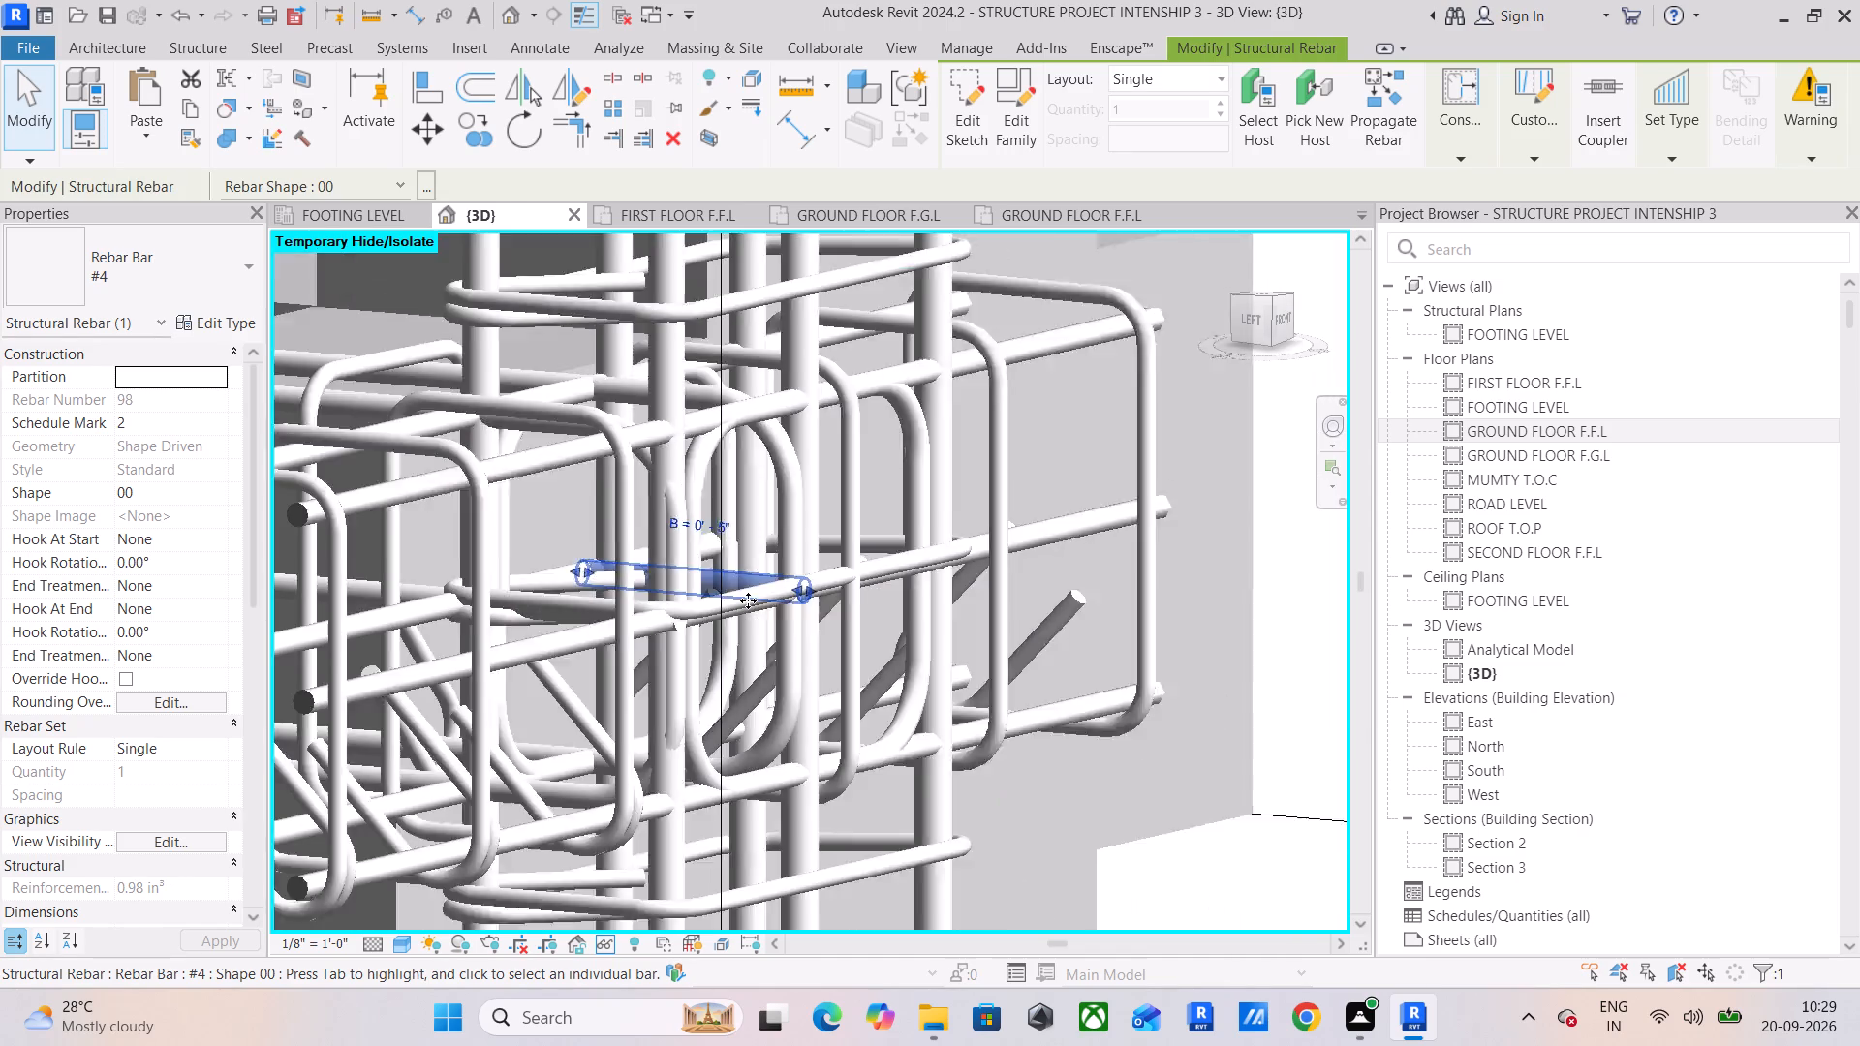
scroll(748, 600, down, 2)
click(1244, 320)
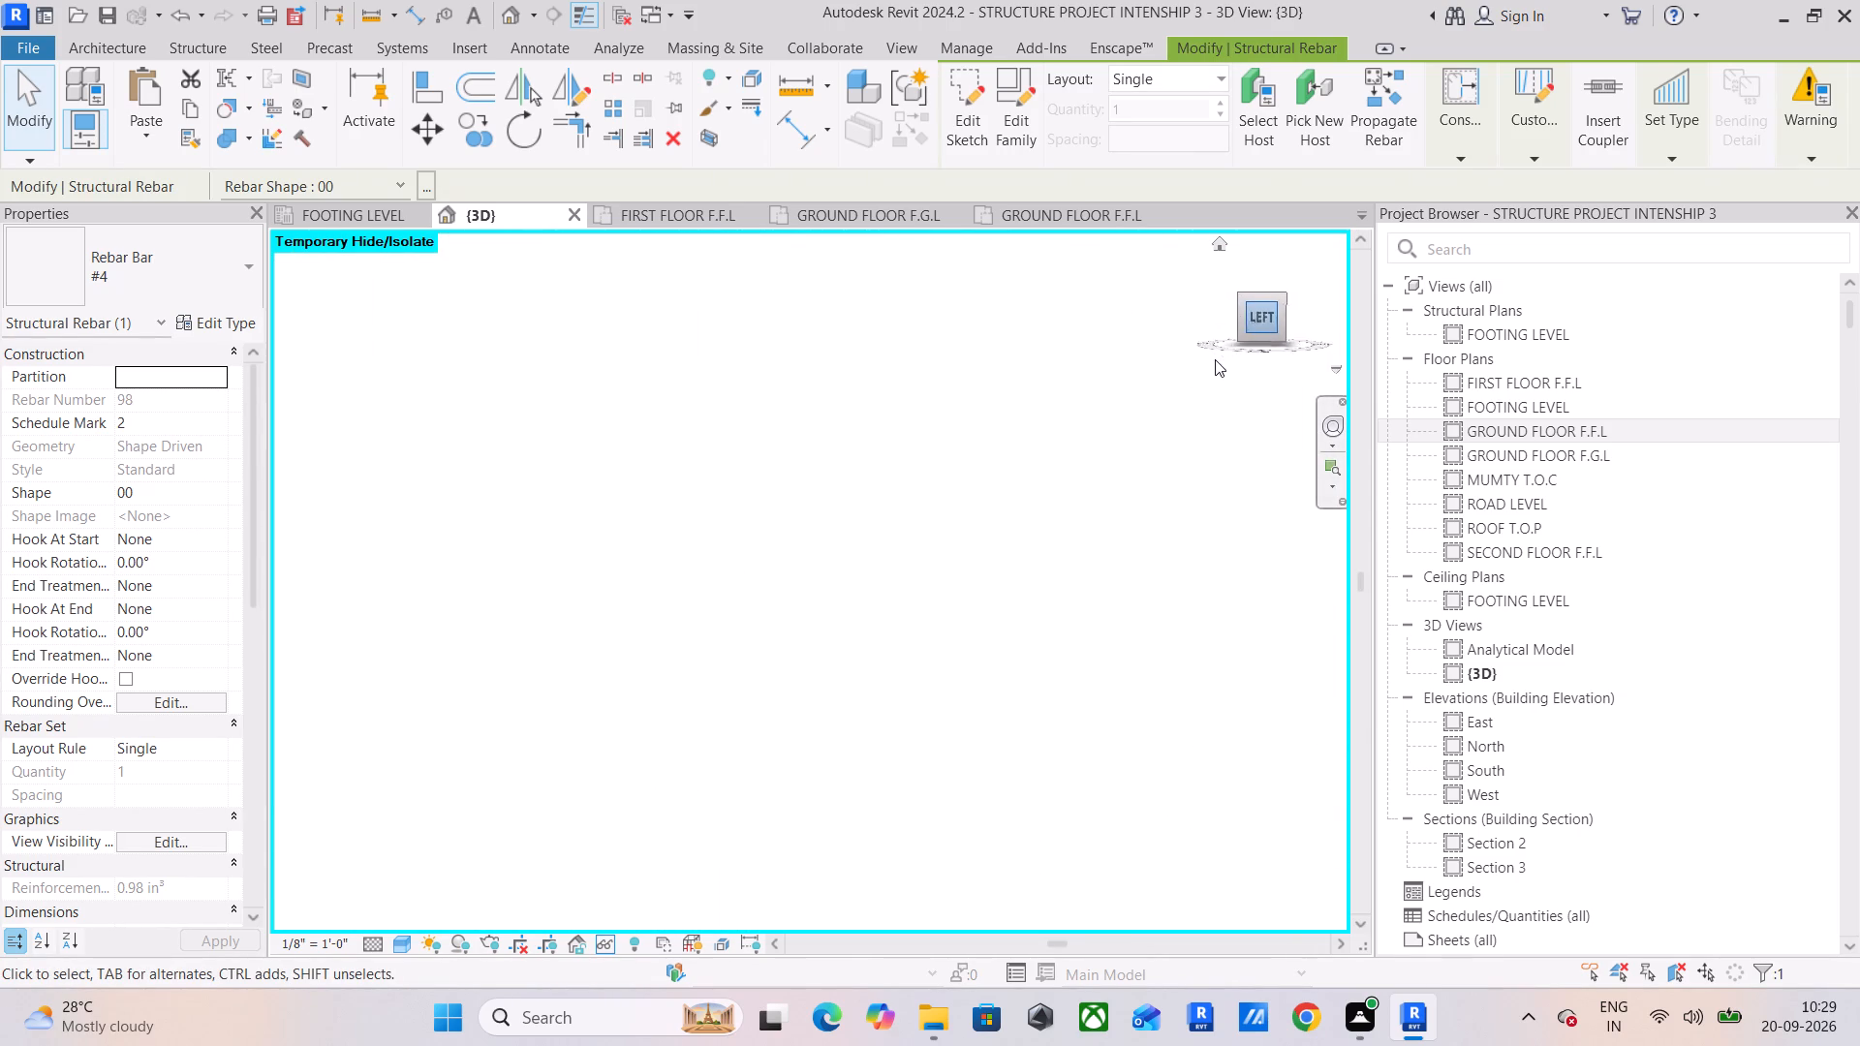
scroll(926, 553, down, 6)
scroll(782, 602, down, 6)
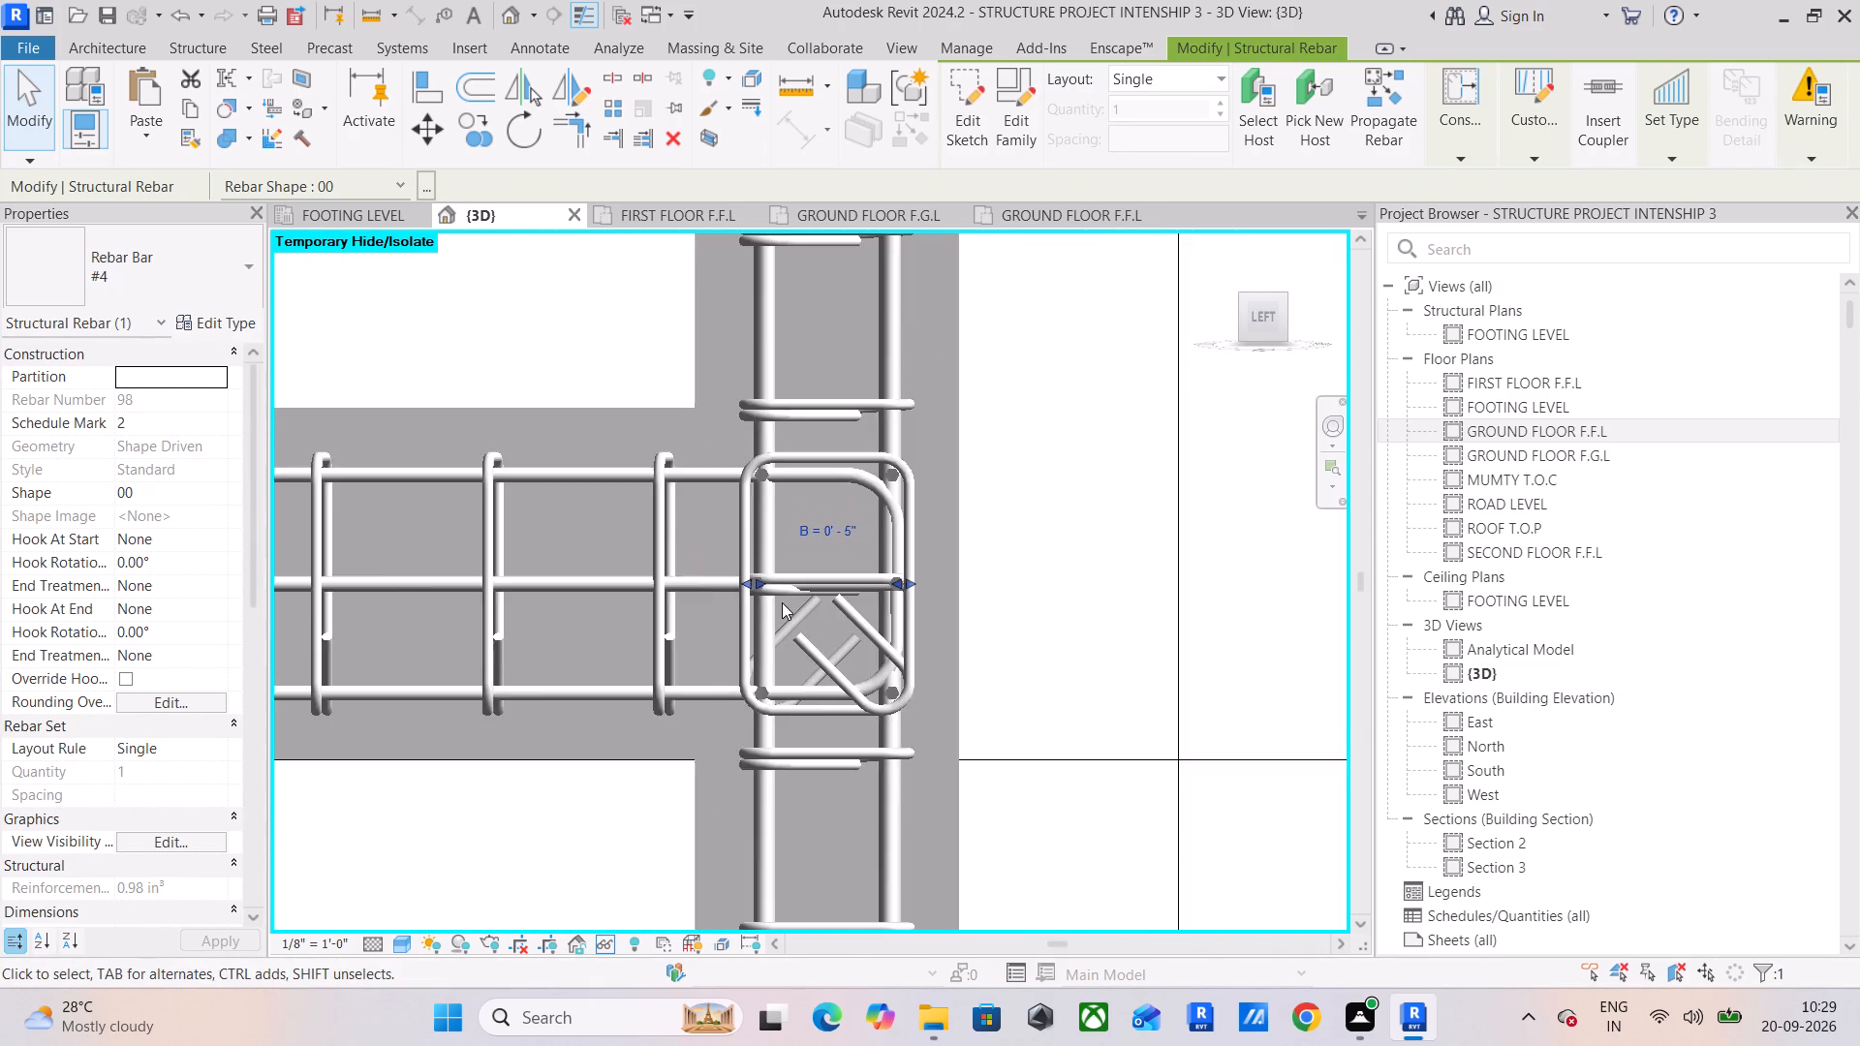
scroll(782, 602, down, 2)
scroll(752, 589, up, 6)
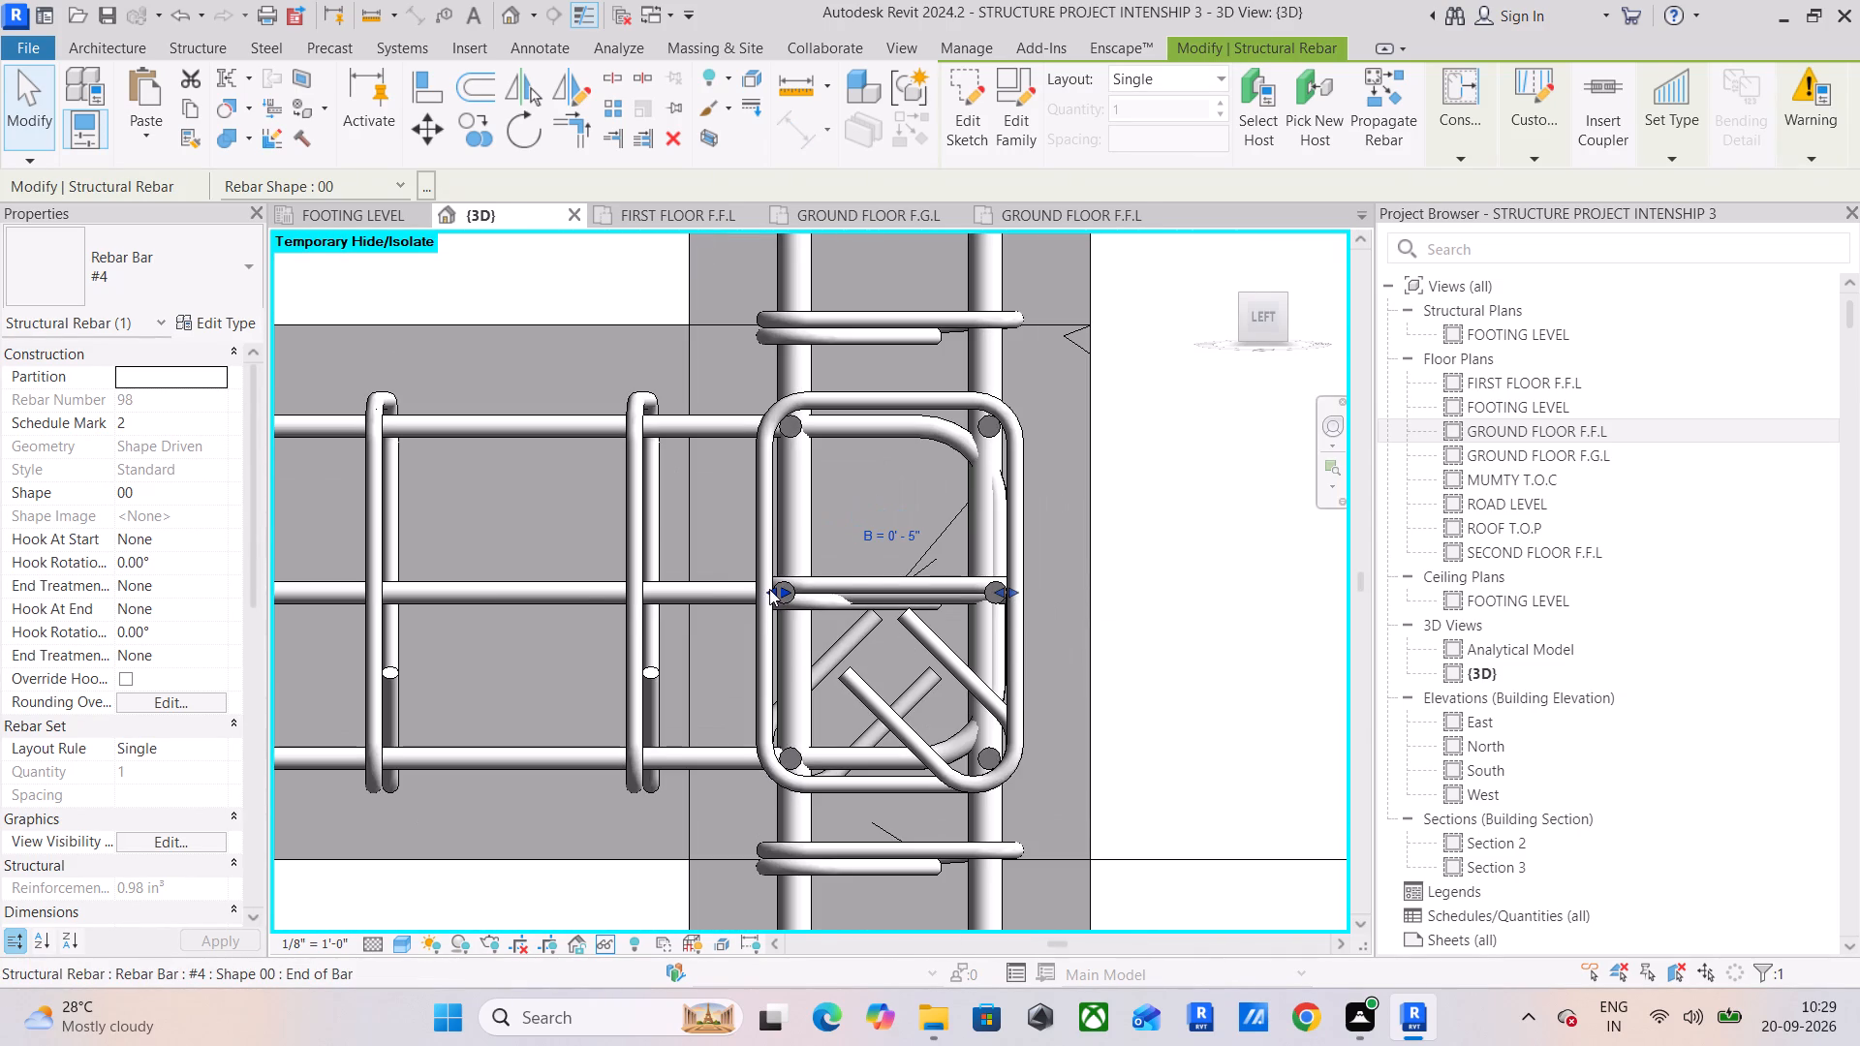
drag(769, 589, 283, 600)
scroll(296, 603, down, 6)
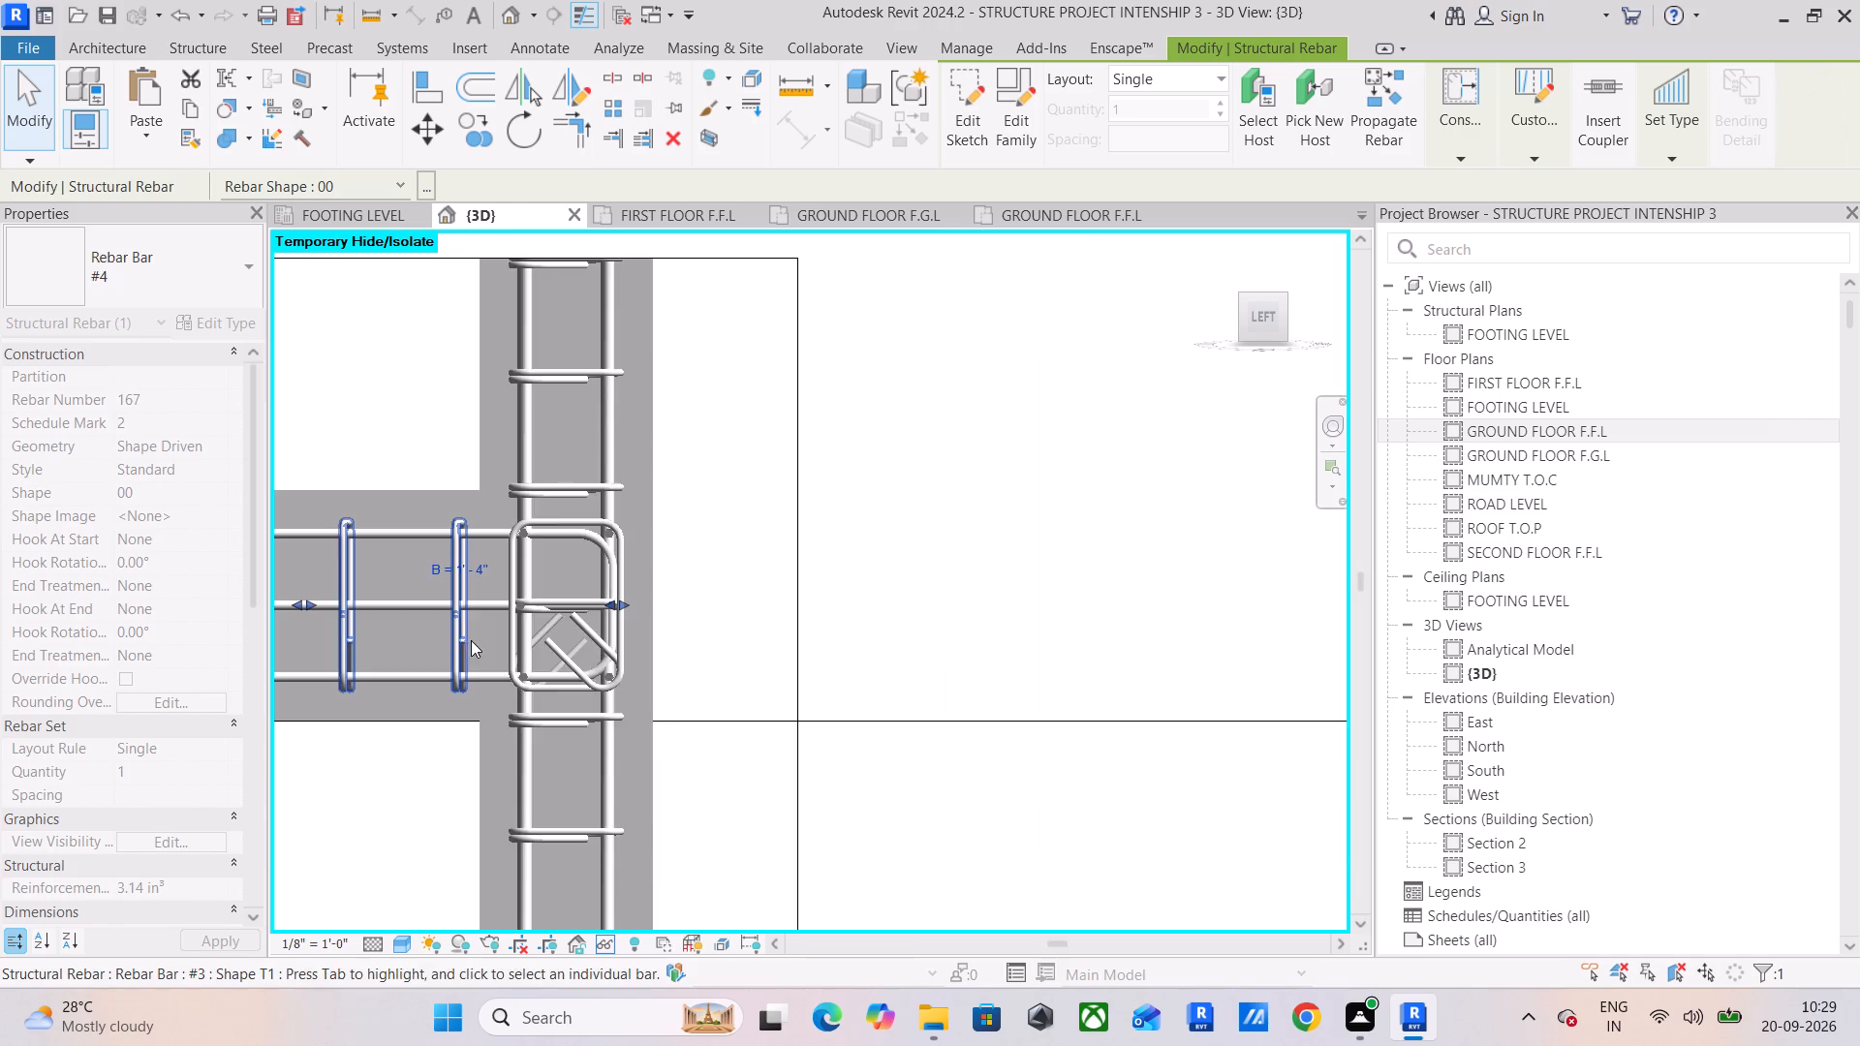
scroll(471, 640, down, 4)
middle_drag(627, 667, 1409, 667)
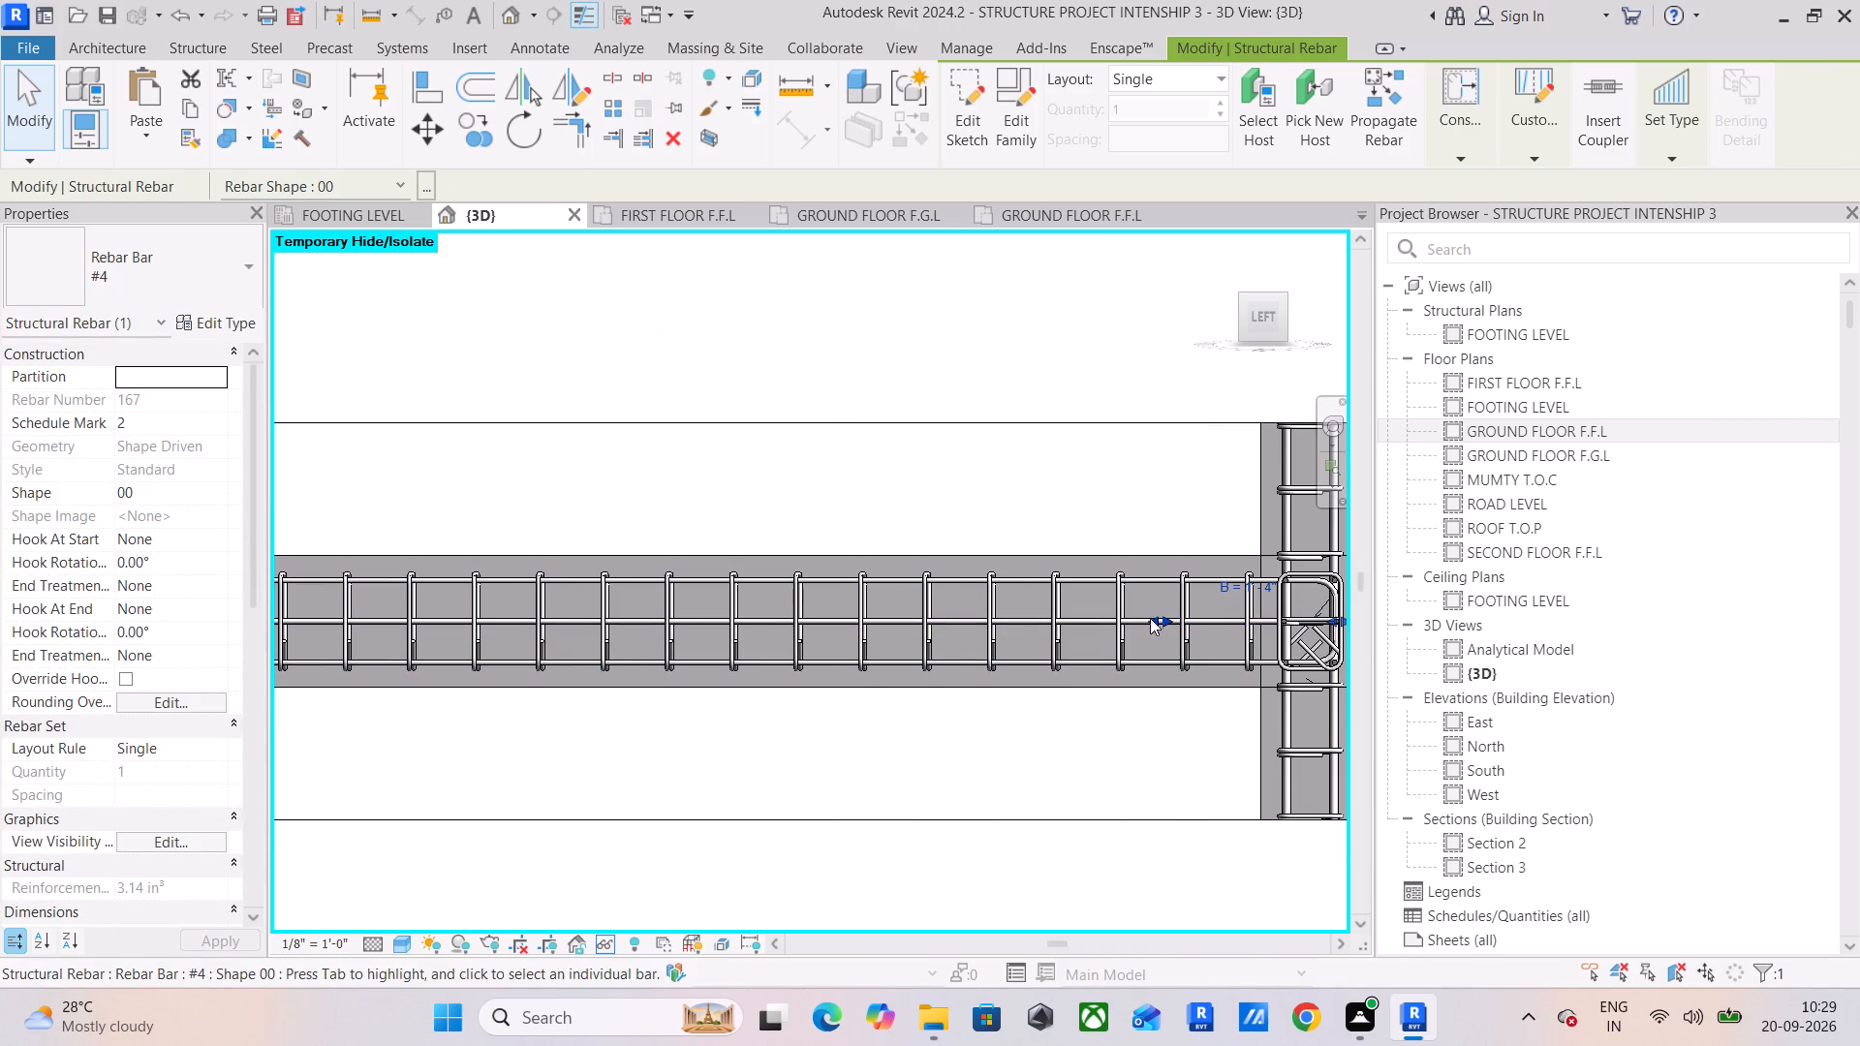
drag(1152, 616, 381, 622)
scroll(376, 646, down, 6)
middle_drag(401, 668, 1127, 663)
drag(1093, 631, 604, 642)
scroll(594, 646, up, 5)
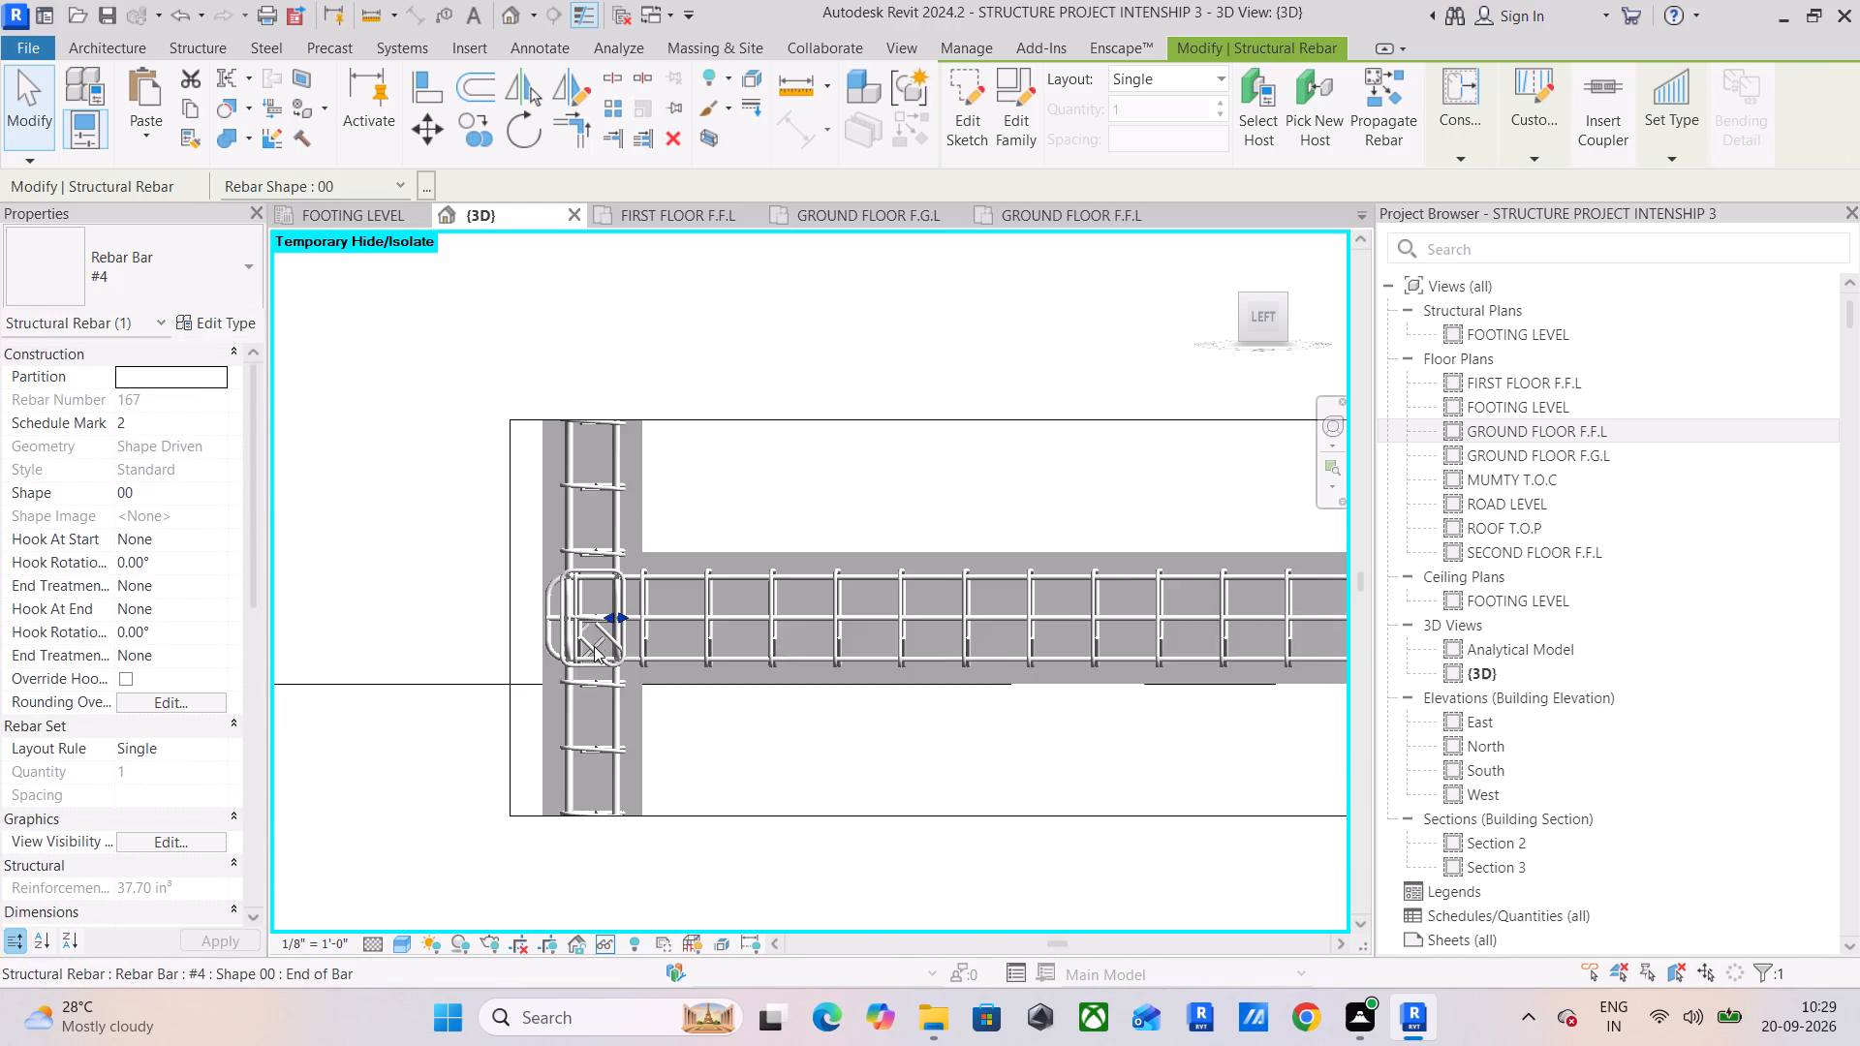
scroll(594, 646, up, 12)
drag(683, 516, 638, 520)
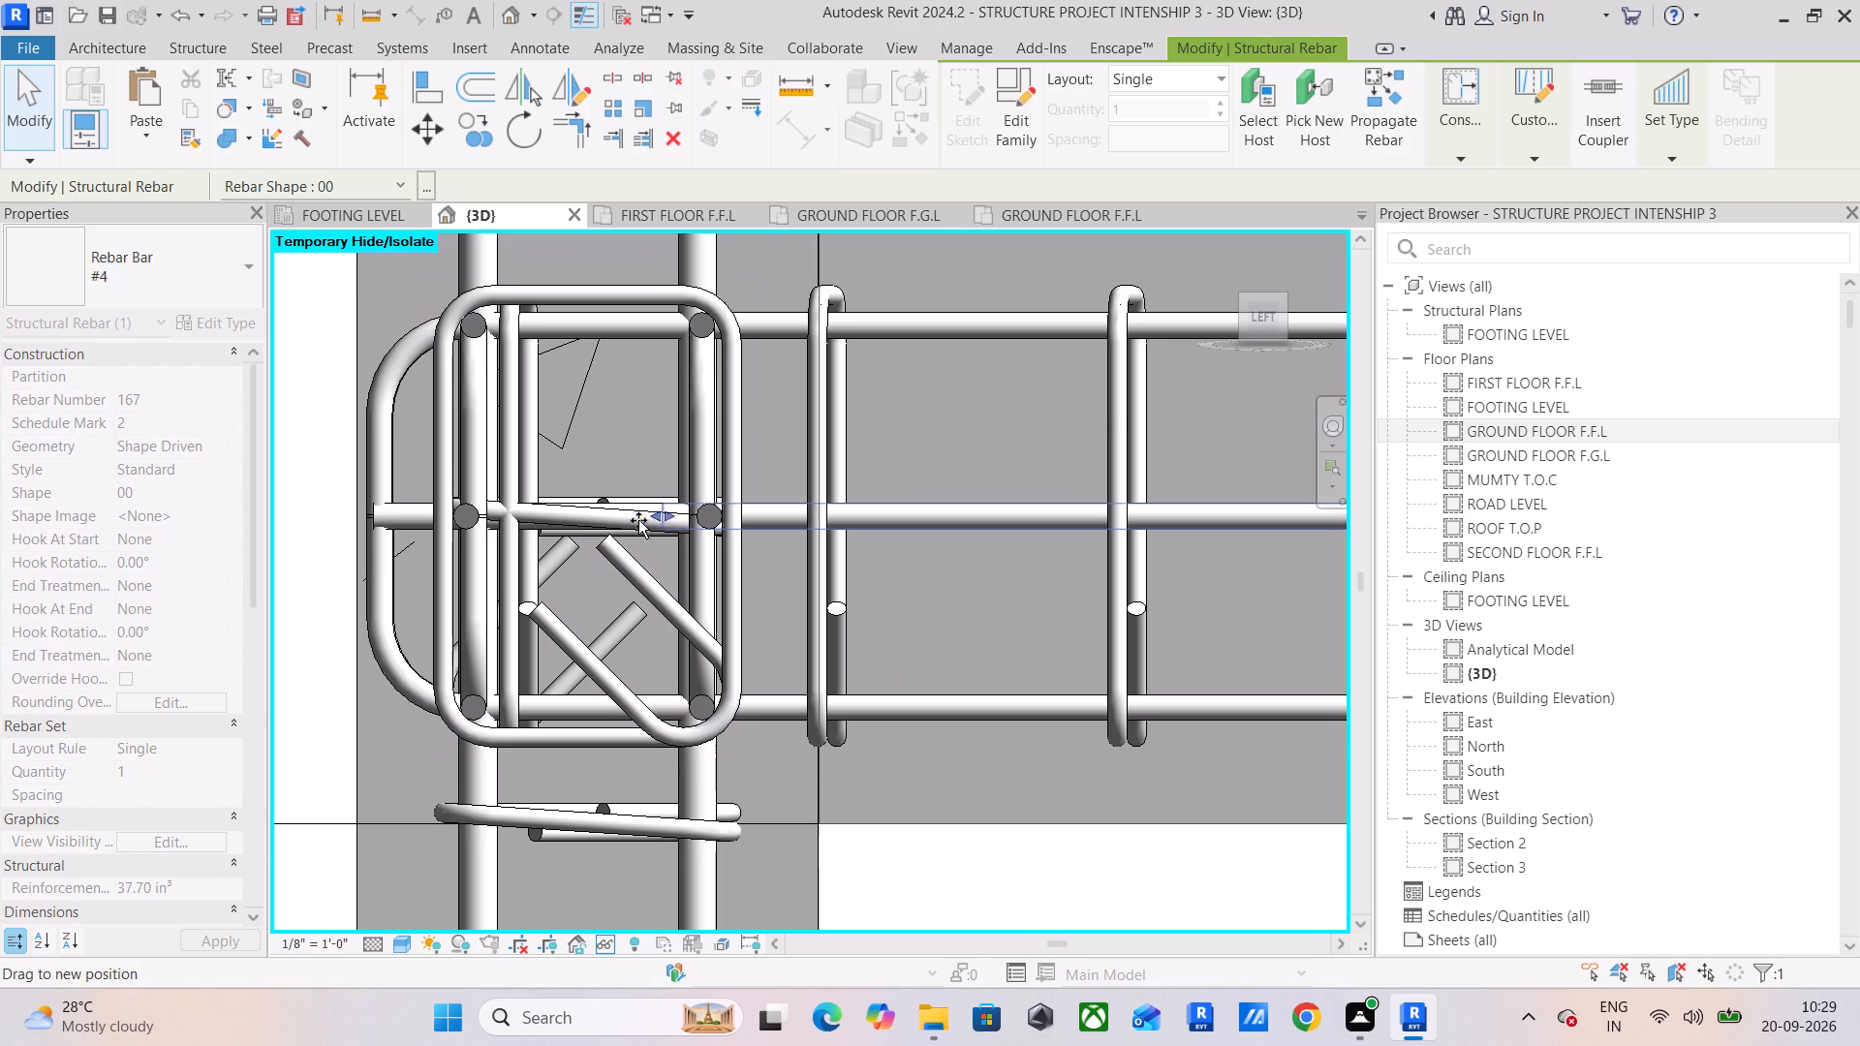
drag(638, 520, 373, 520)
Examine the extended middle #4 bar and its neighbouring bars at the left end column and along the beam from a raised angle.
drag(1268, 311, 1230, 345)
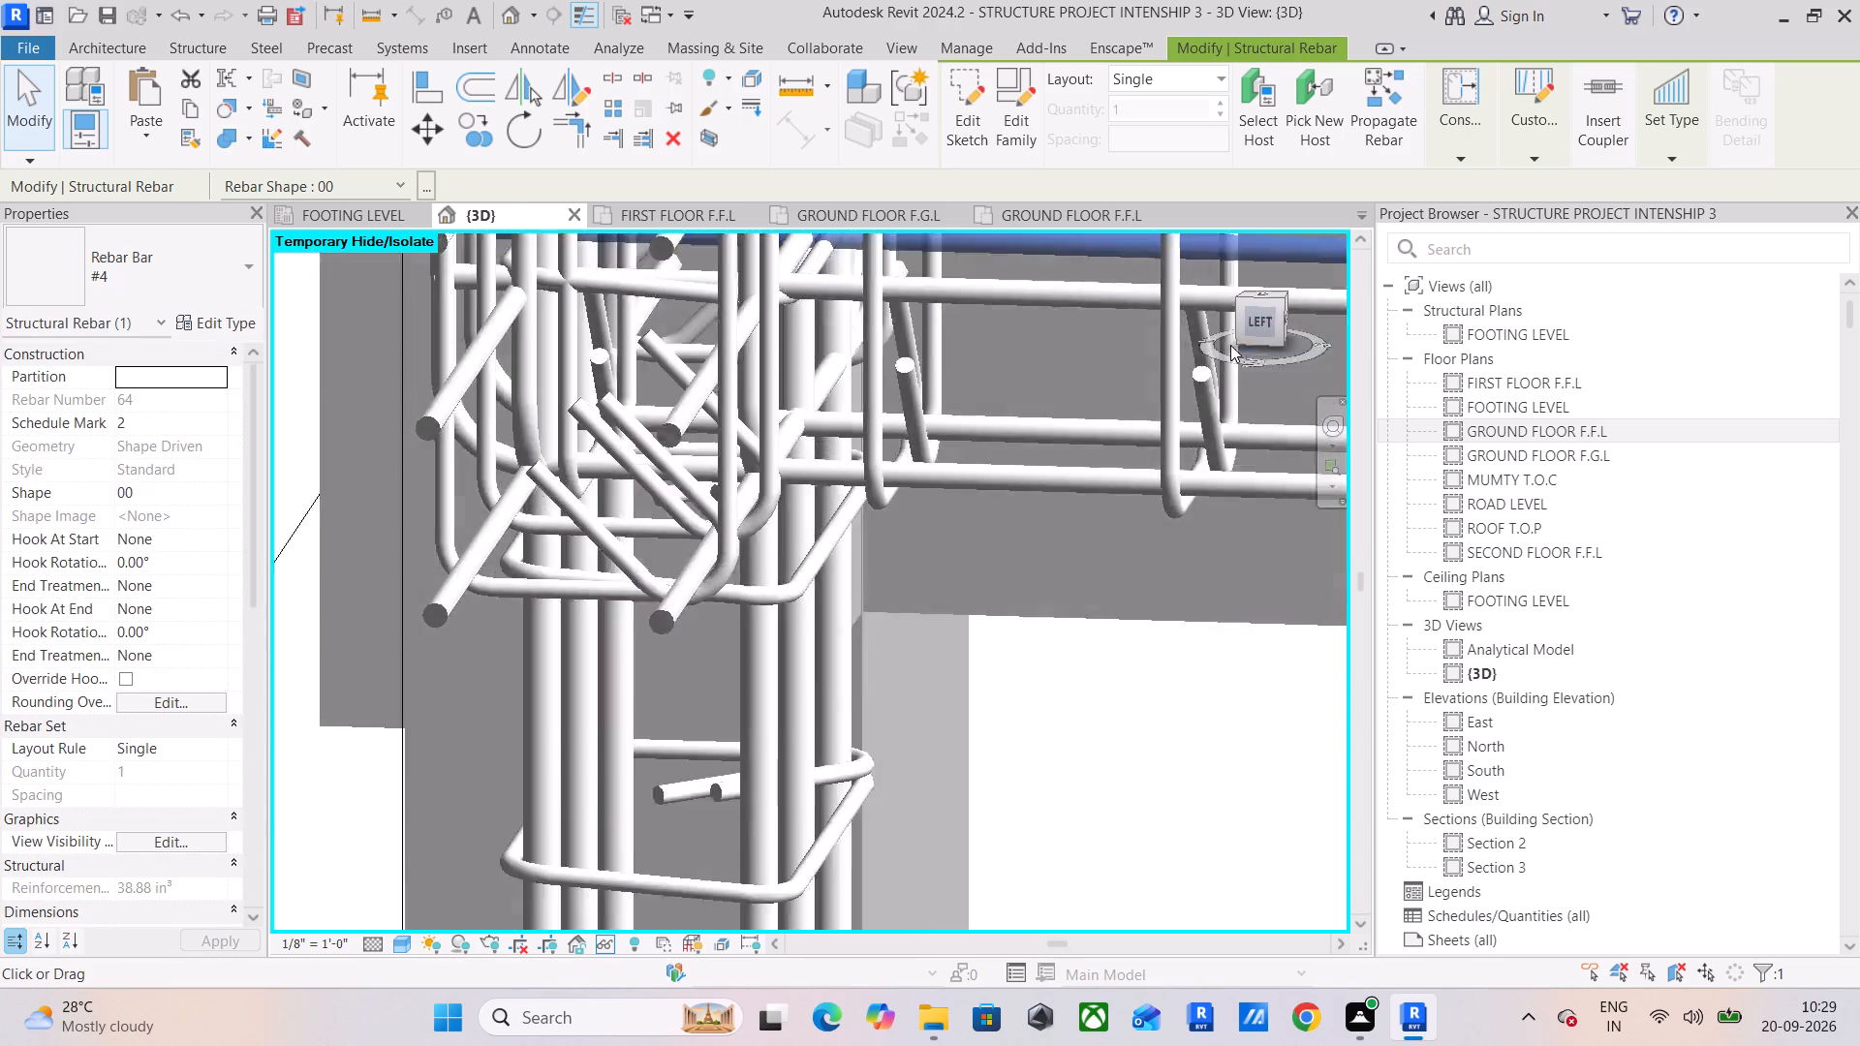
drag(1230, 345, 1203, 356)
scroll(1209, 355, down, 4)
middle_drag(1141, 424, 387, 592)
middle_drag(1022, 468, 957, 568)
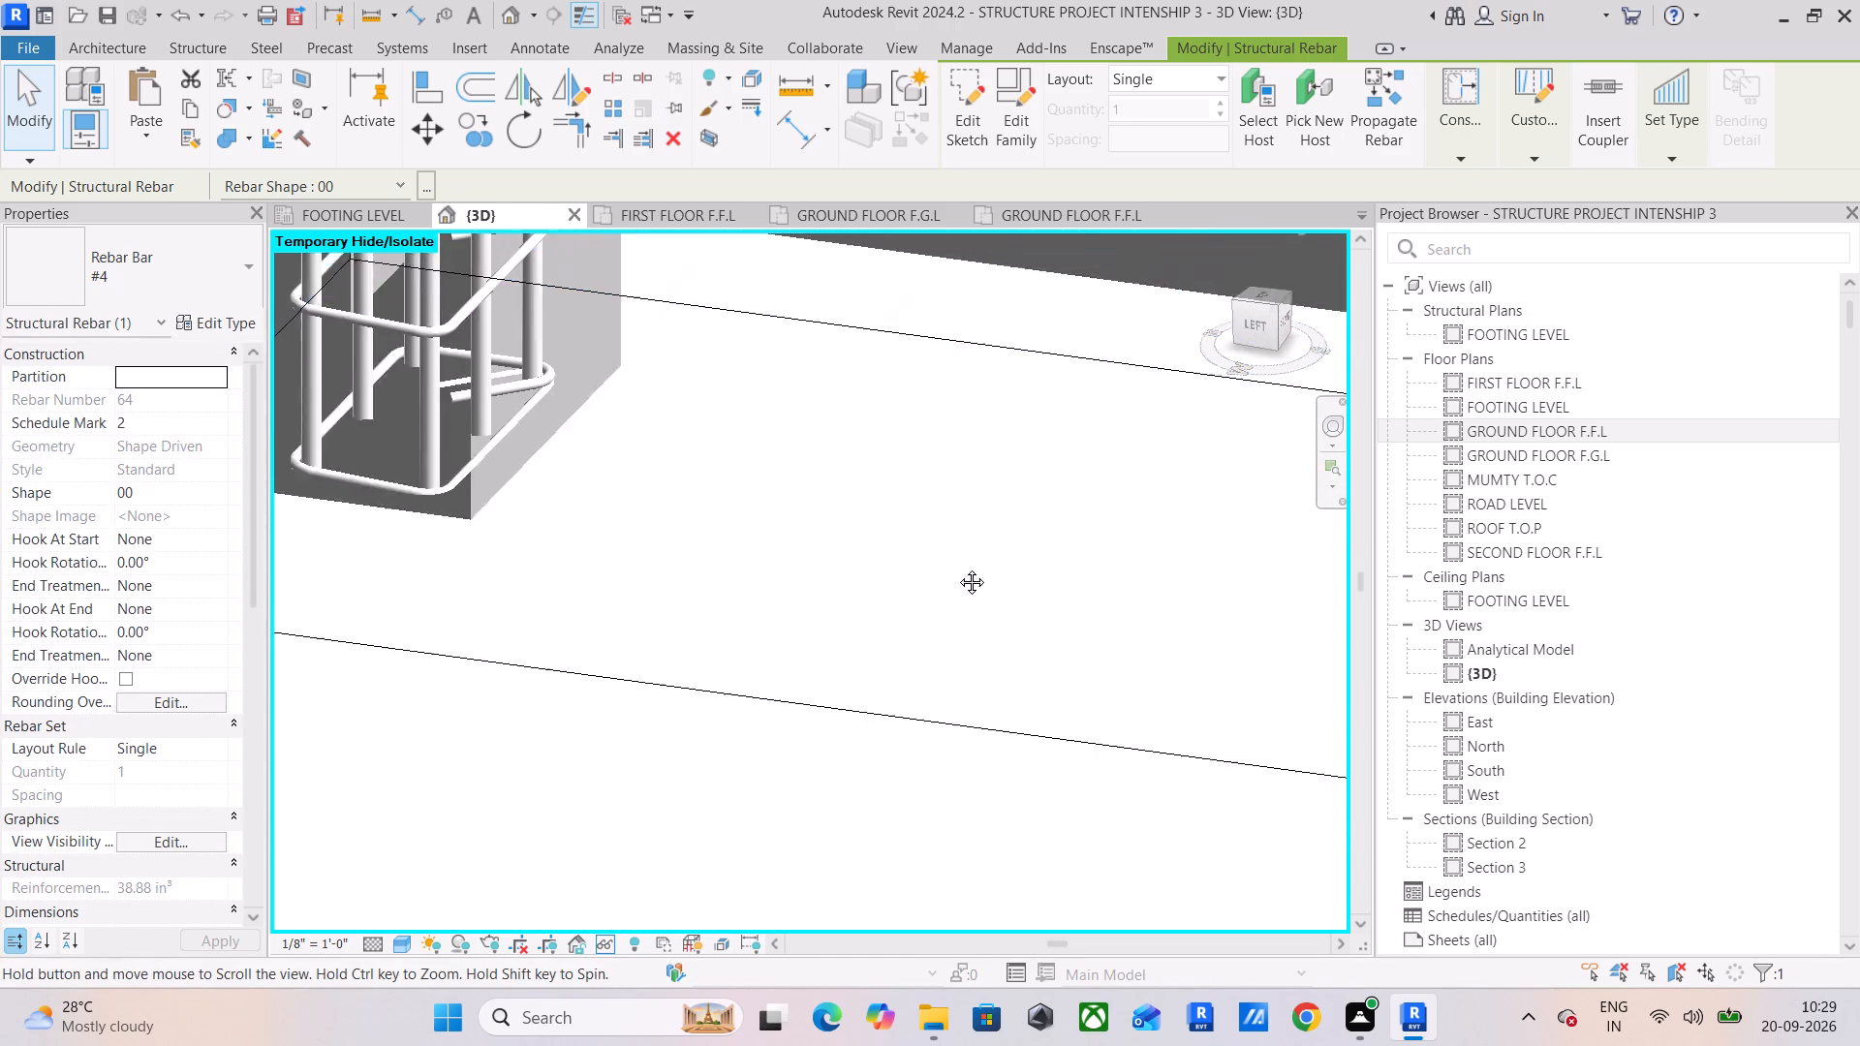
middle_drag(957, 568, 837, 770)
scroll(980, 584, down, 2)
middle_drag(980, 587, 855, 766)
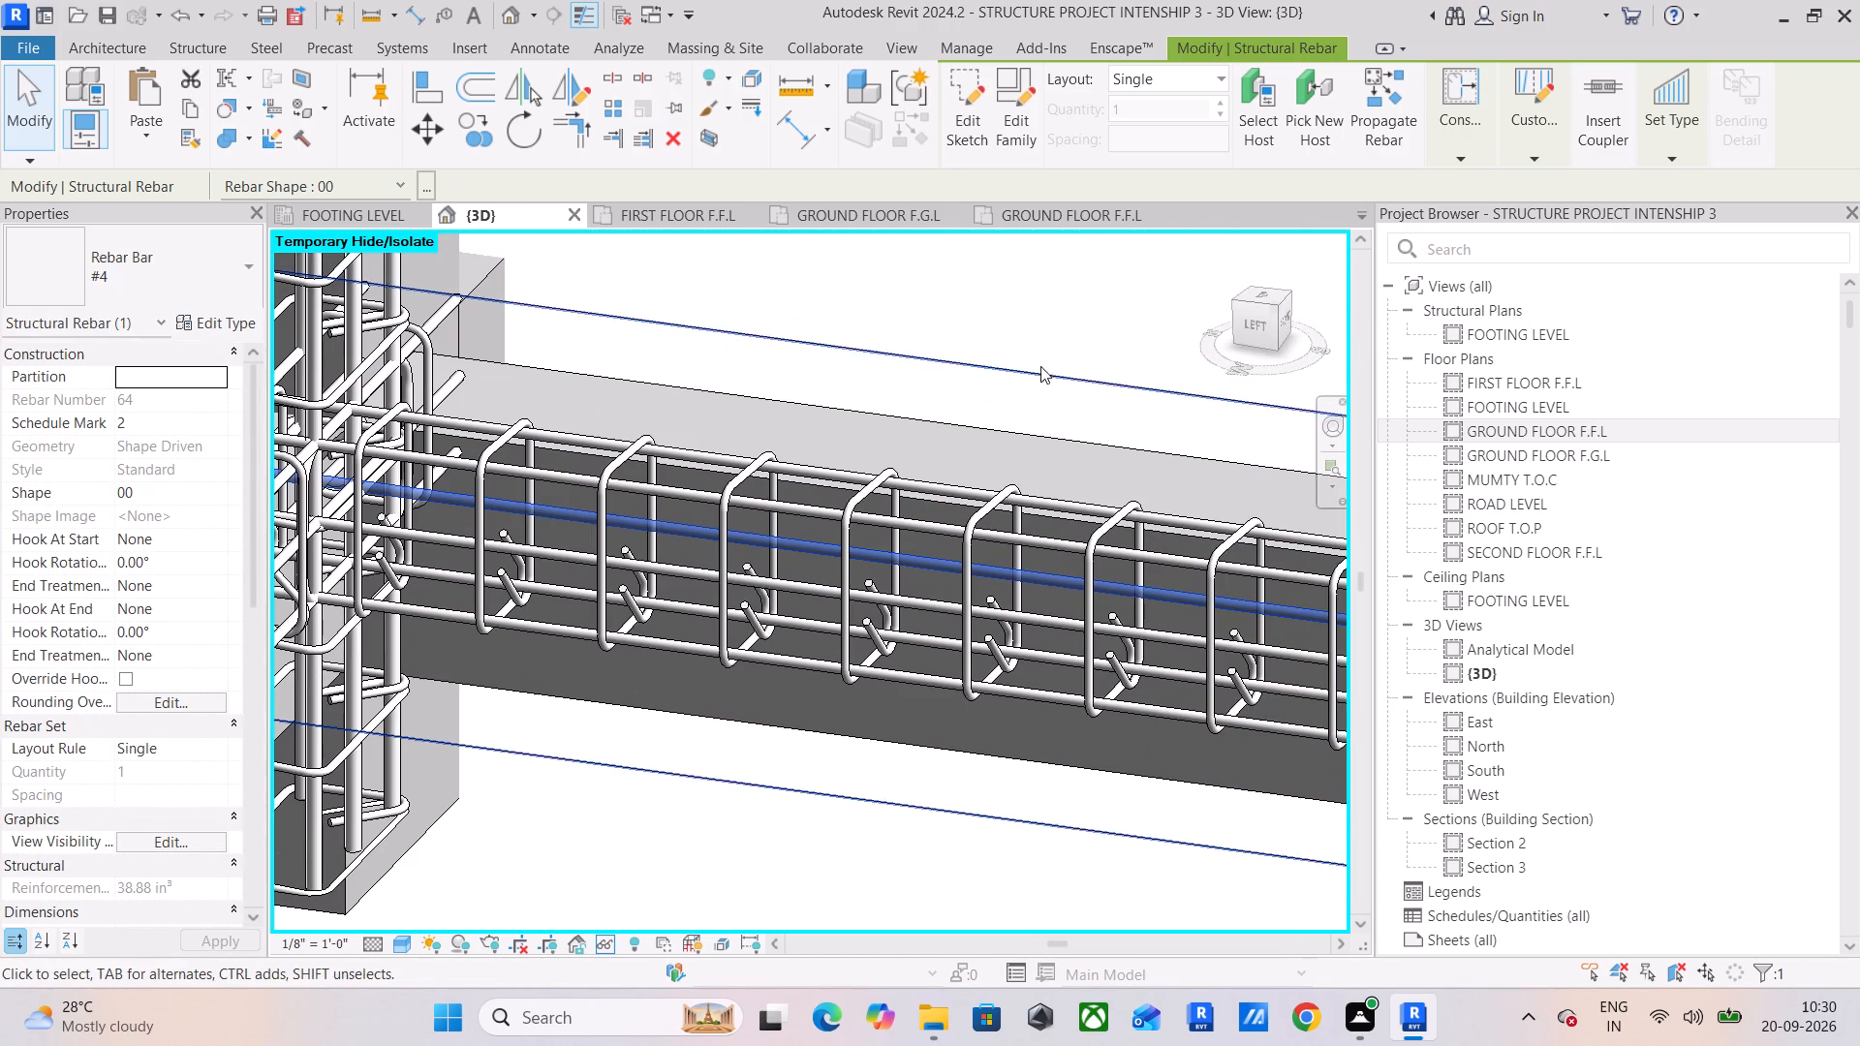
click(1040, 300)
scroll(794, 536, up, 5)
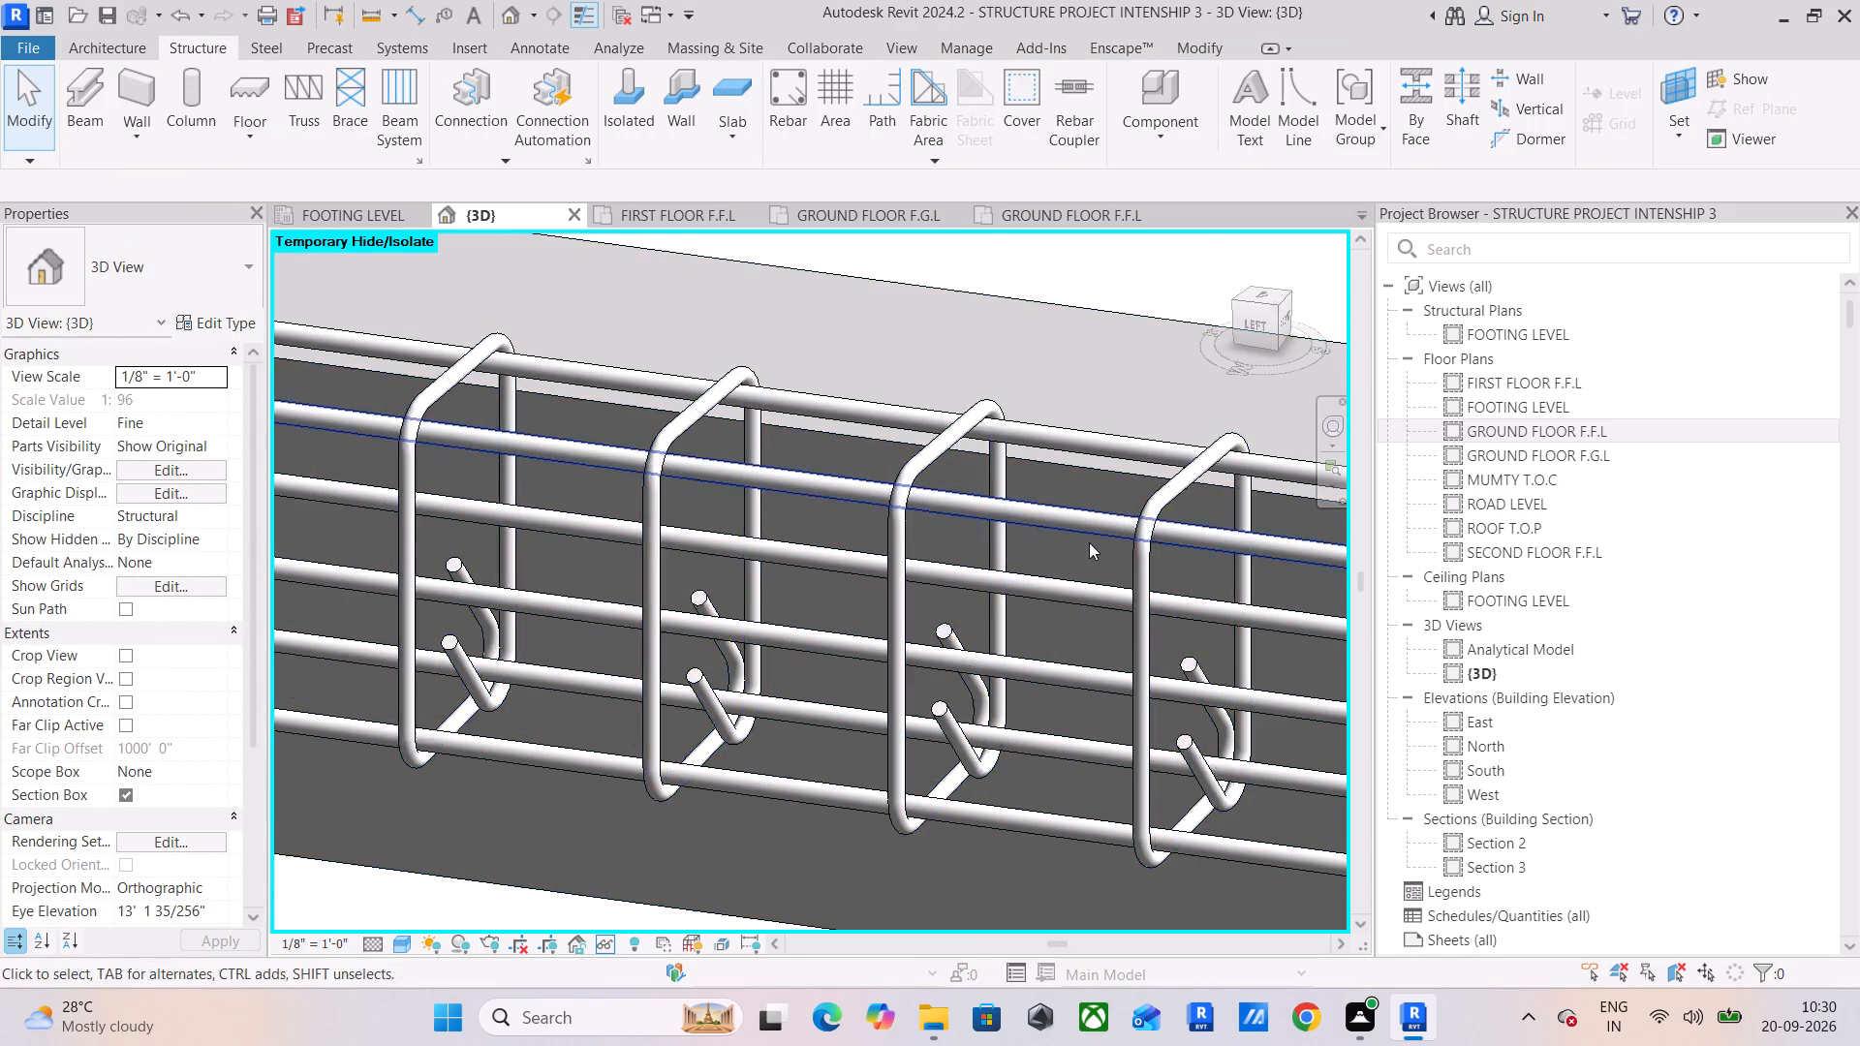
scroll(1089, 542, down, 6)
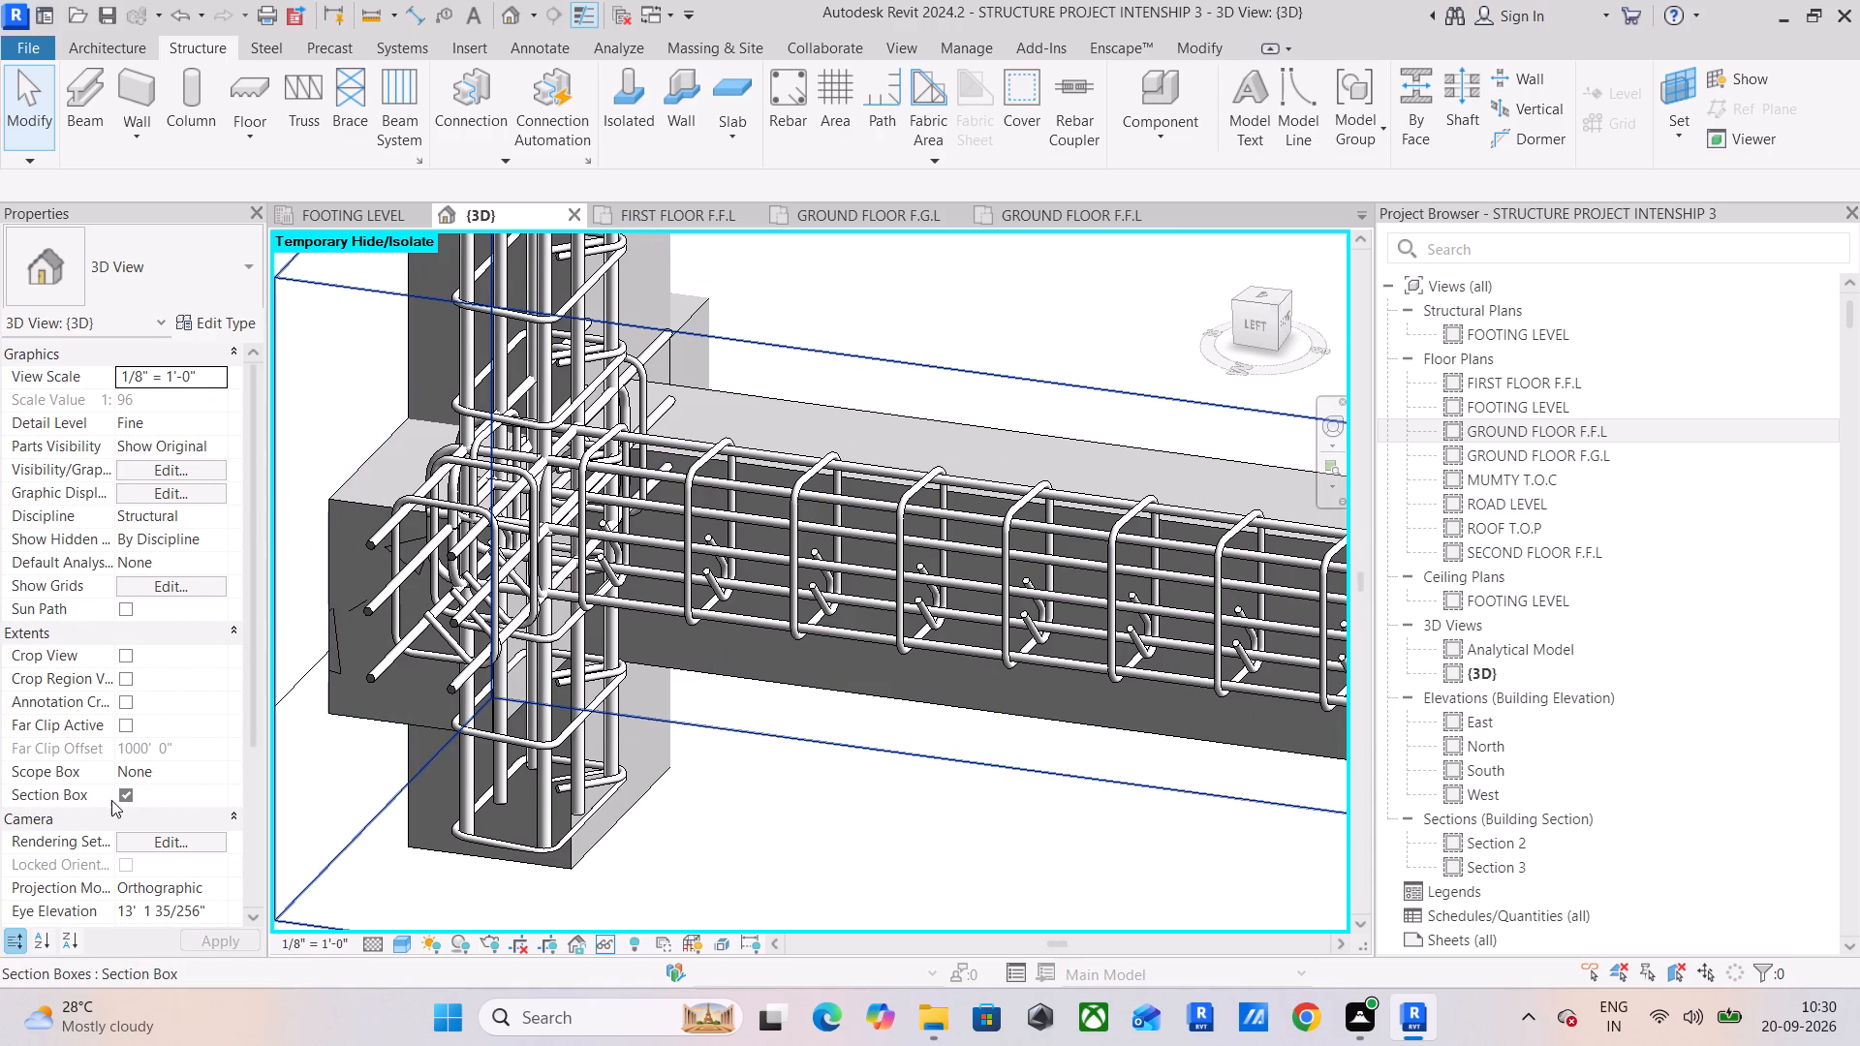
Turn off the current section box and fit a selection box around the top hooked #4 bar (shape 02) of the next ground-level beam.
click(126, 792)
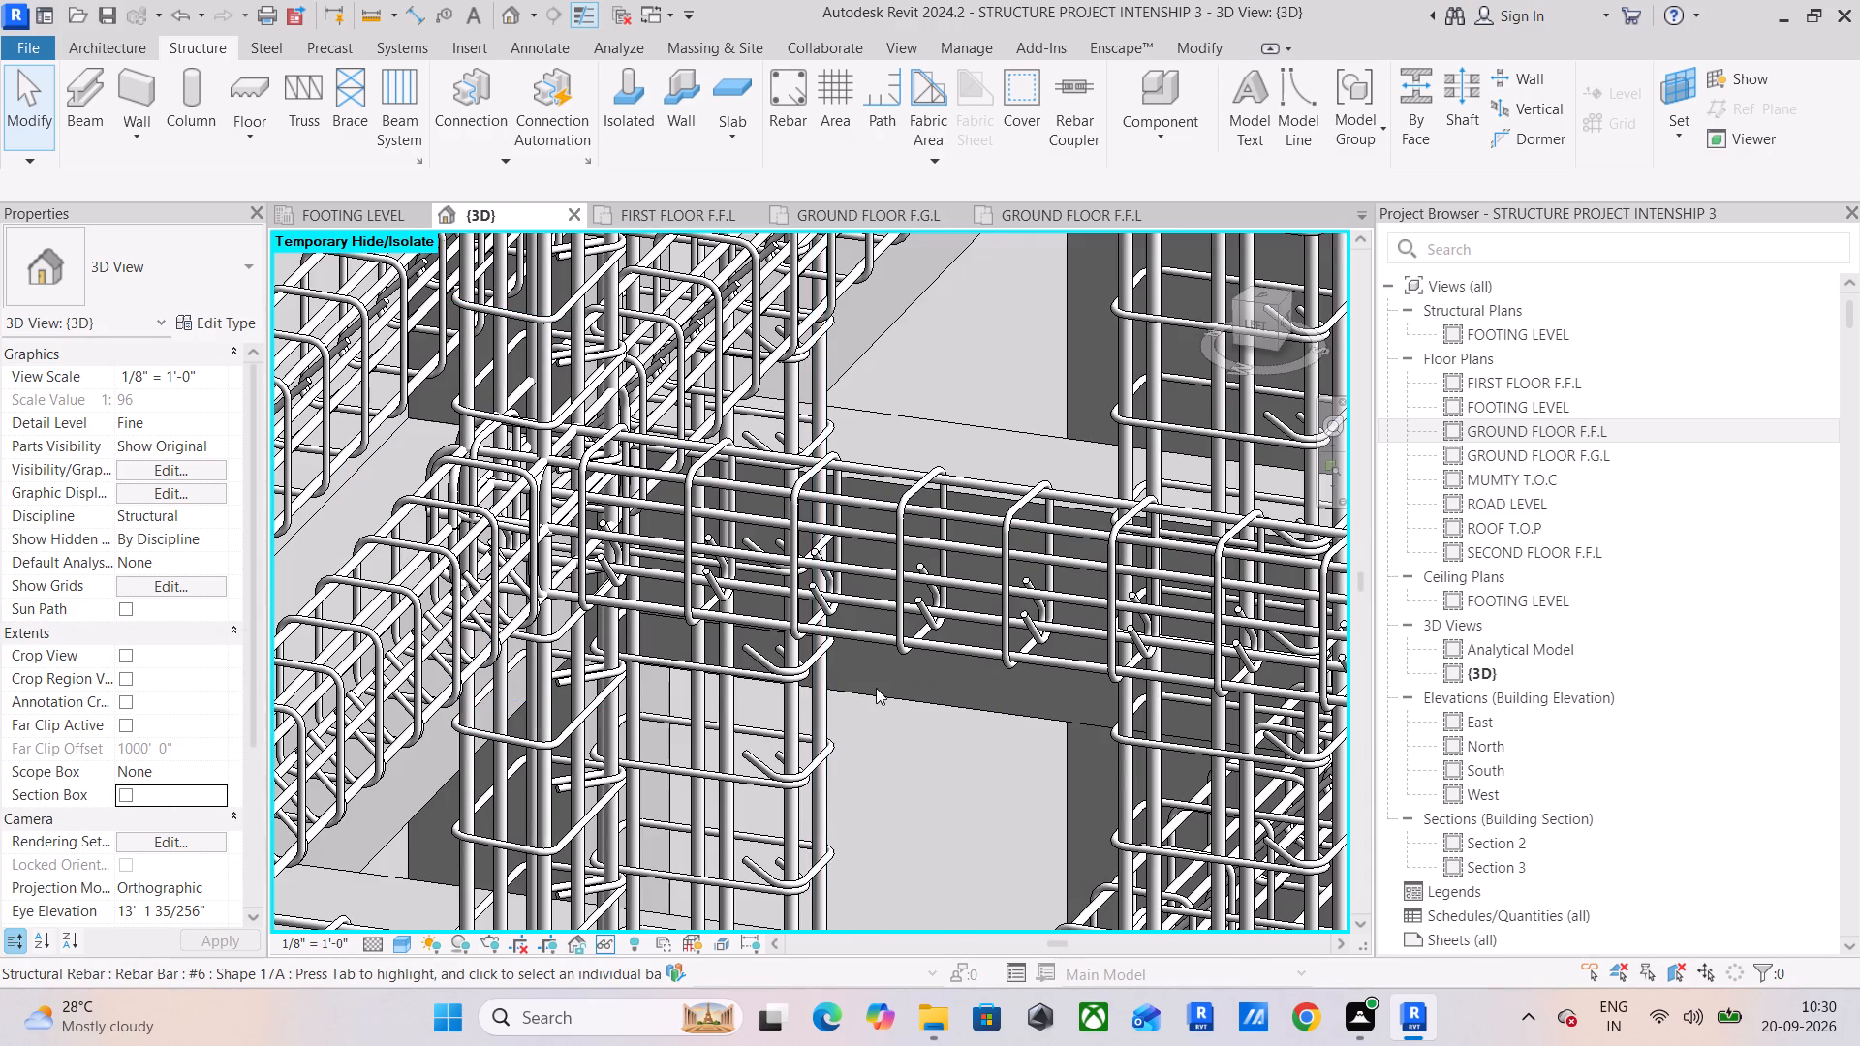
scroll(876, 688, down, 7)
middle_drag(909, 664, 366, 538)
scroll(433, 546, down, 3)
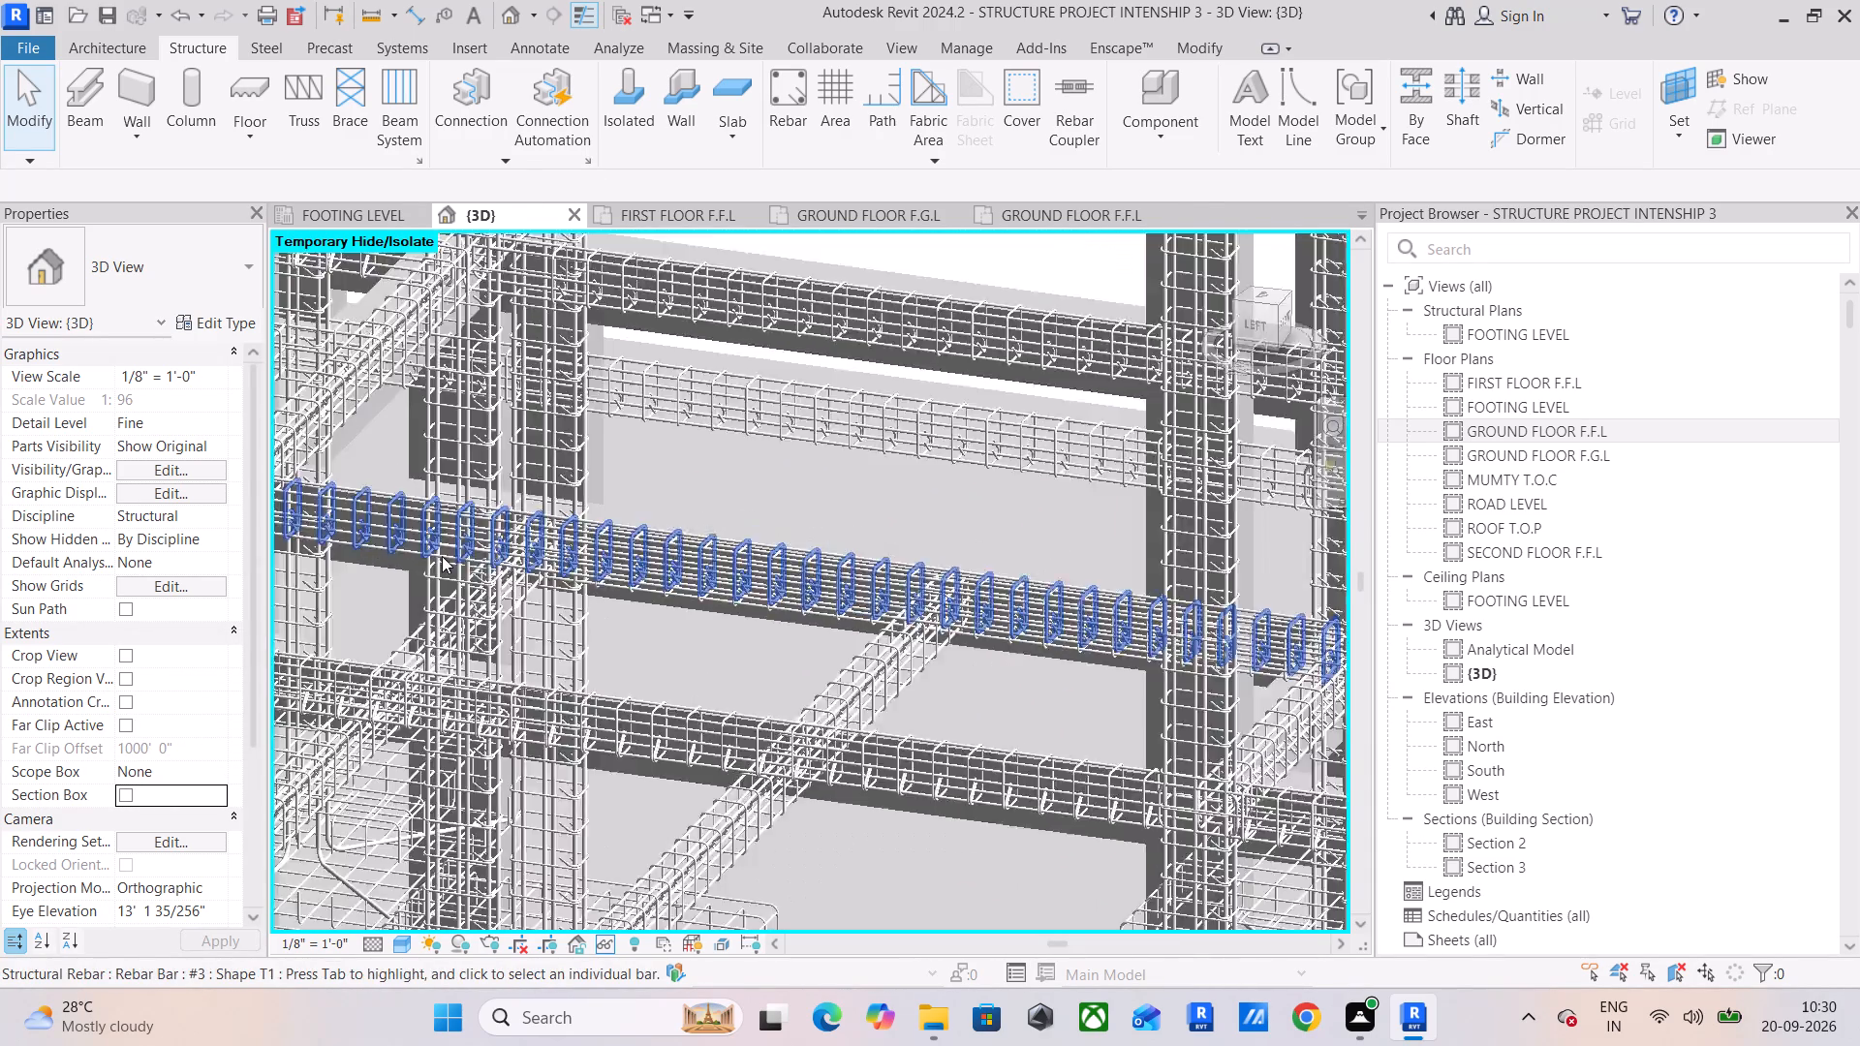
middle_drag(558, 579, 838, 301)
scroll(869, 491, down, 6)
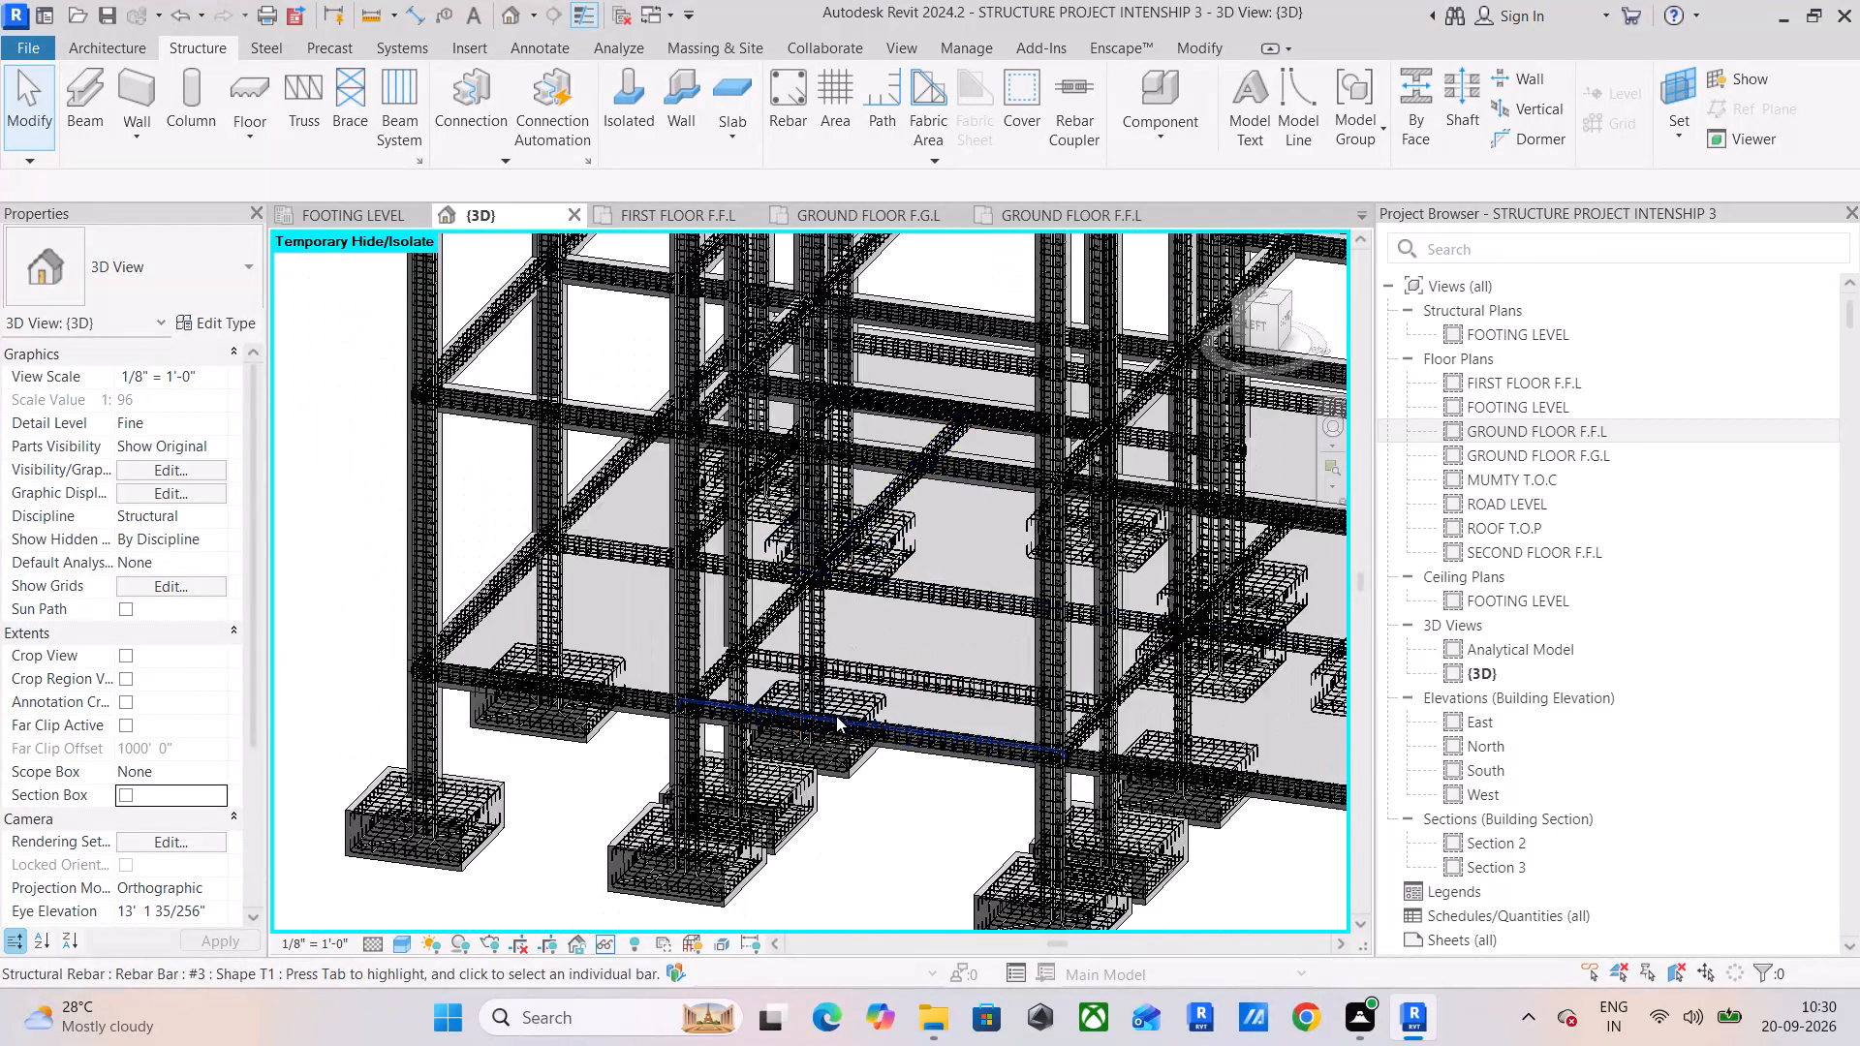
scroll(910, 603, up, 6)
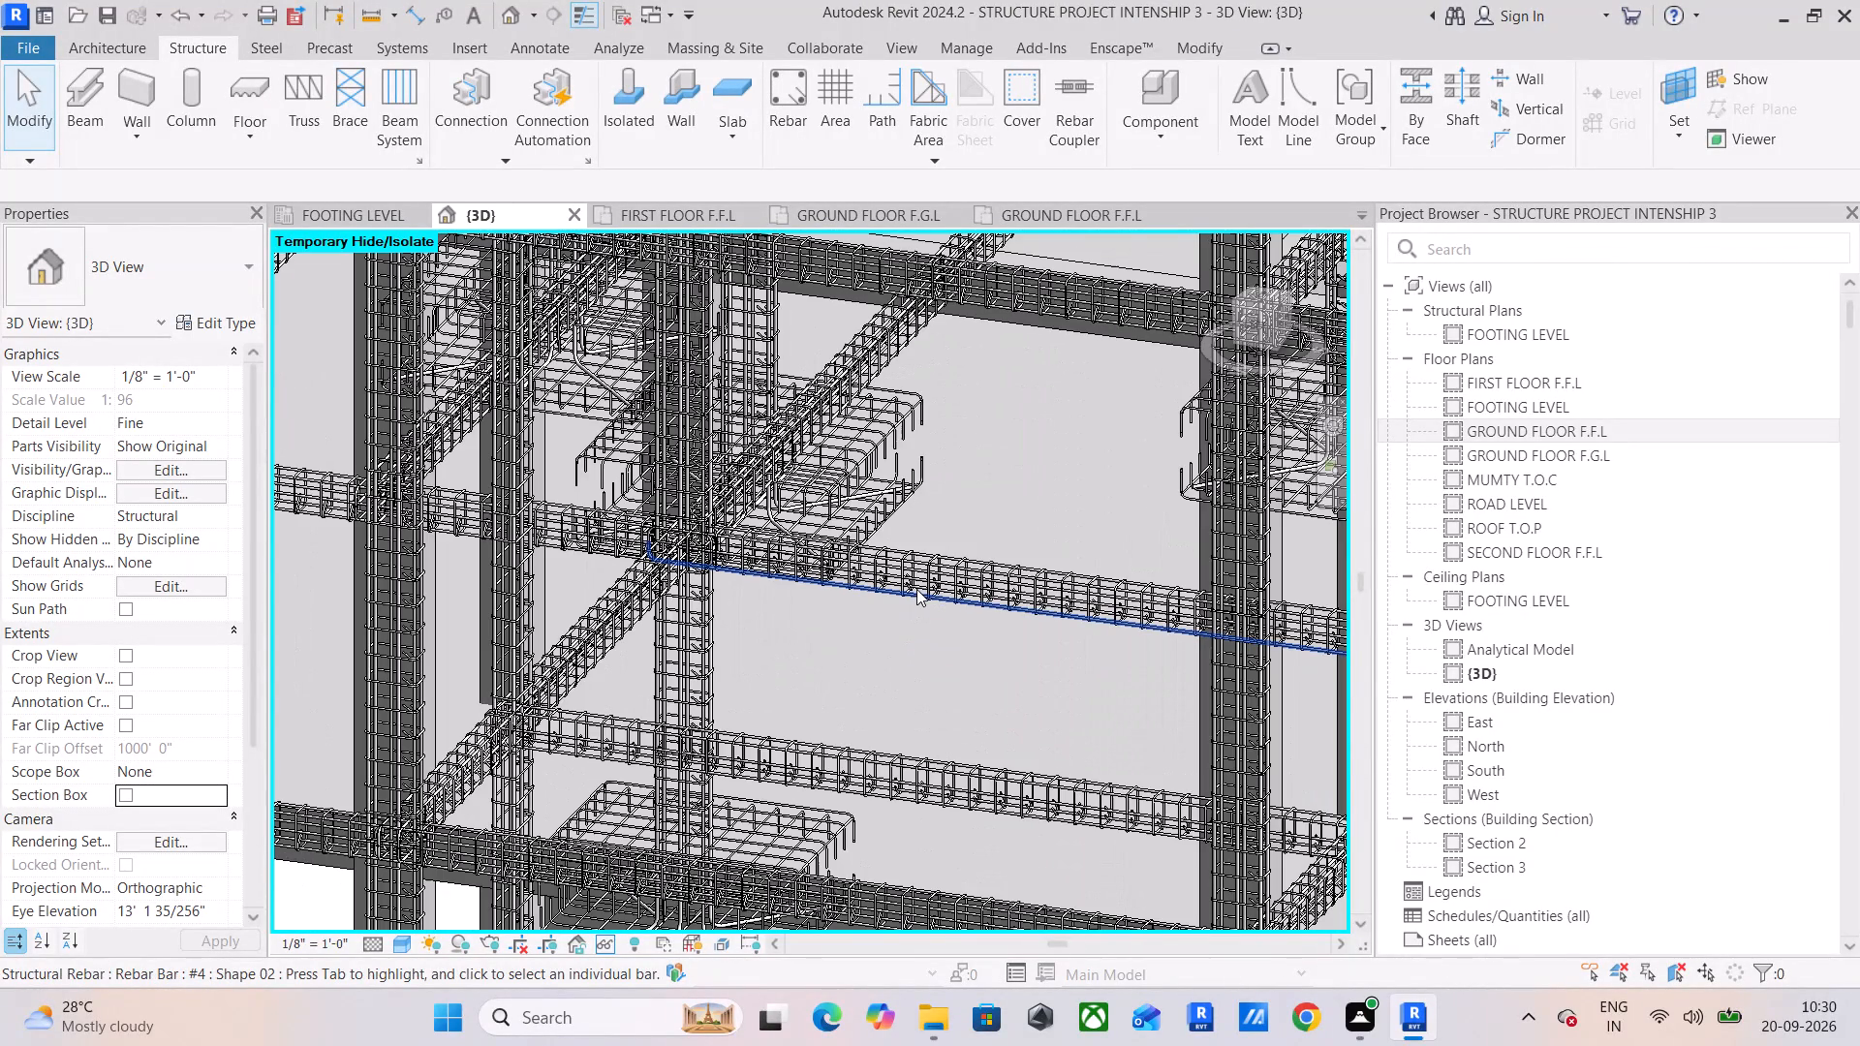
scroll(916, 589, up, 5)
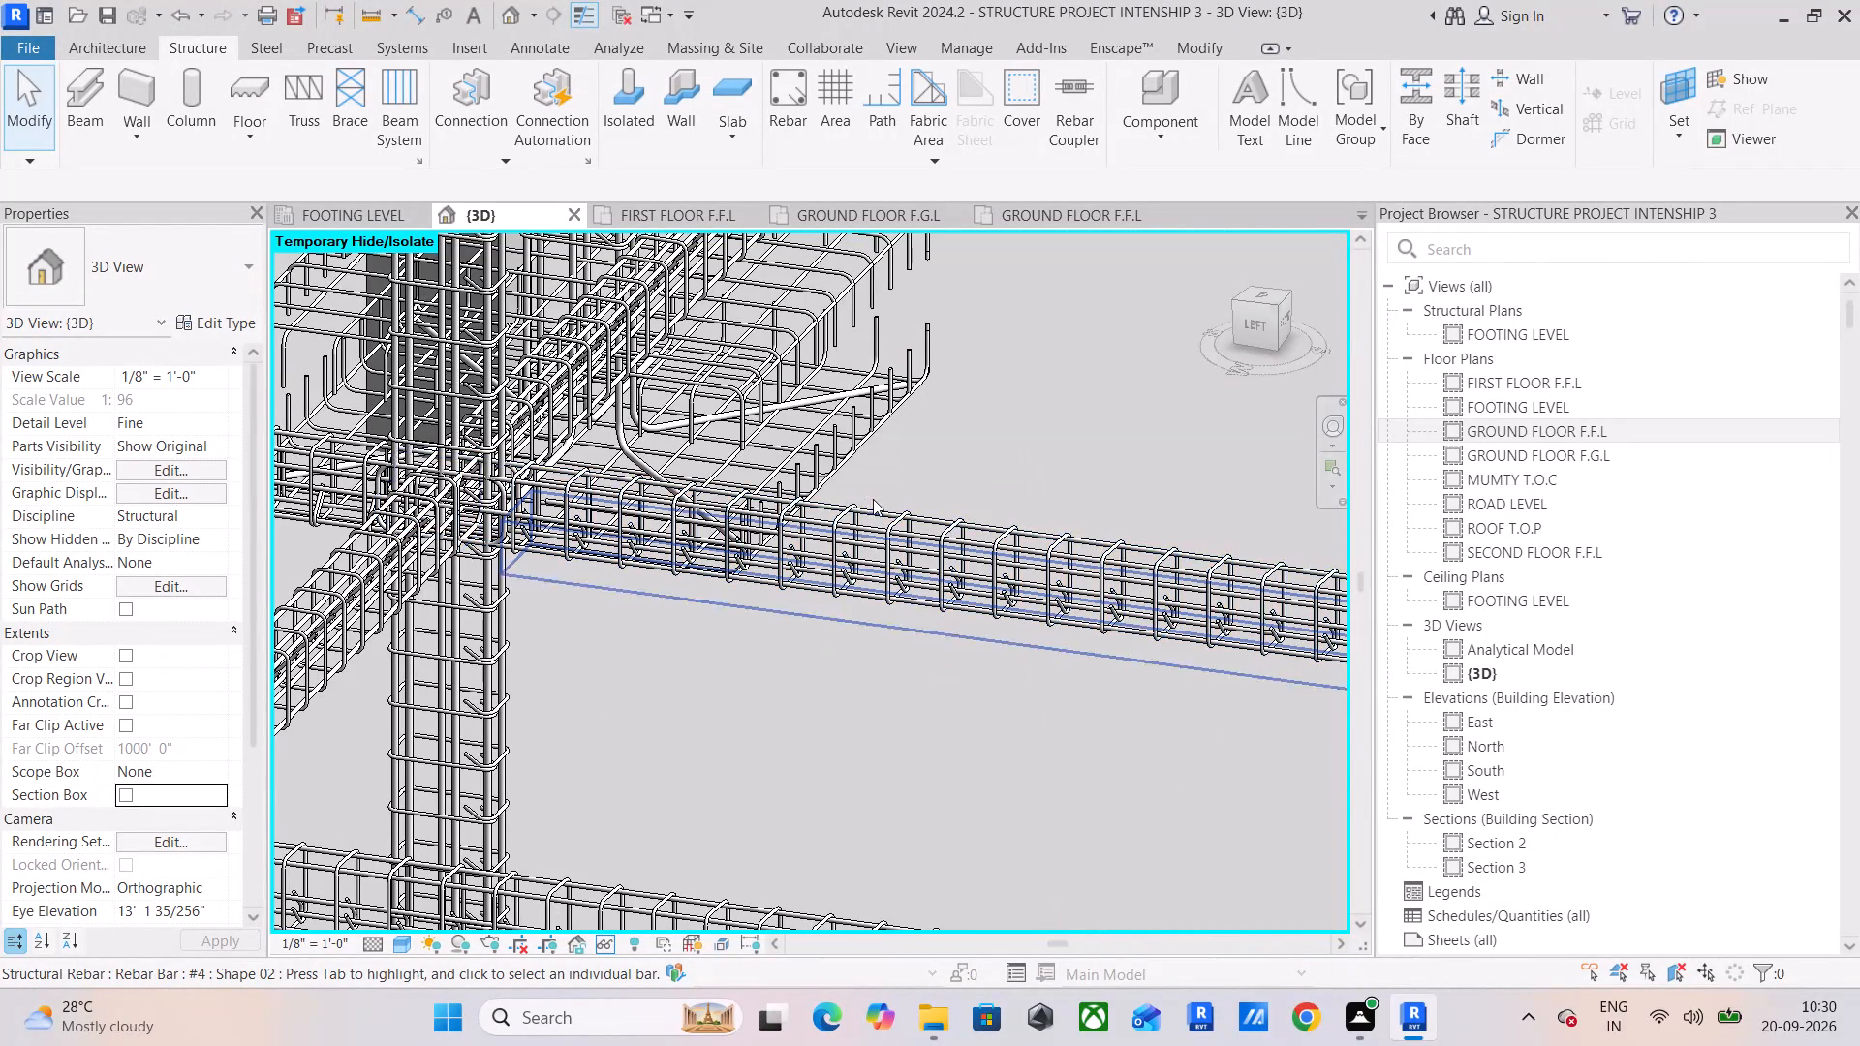
click(873, 500)
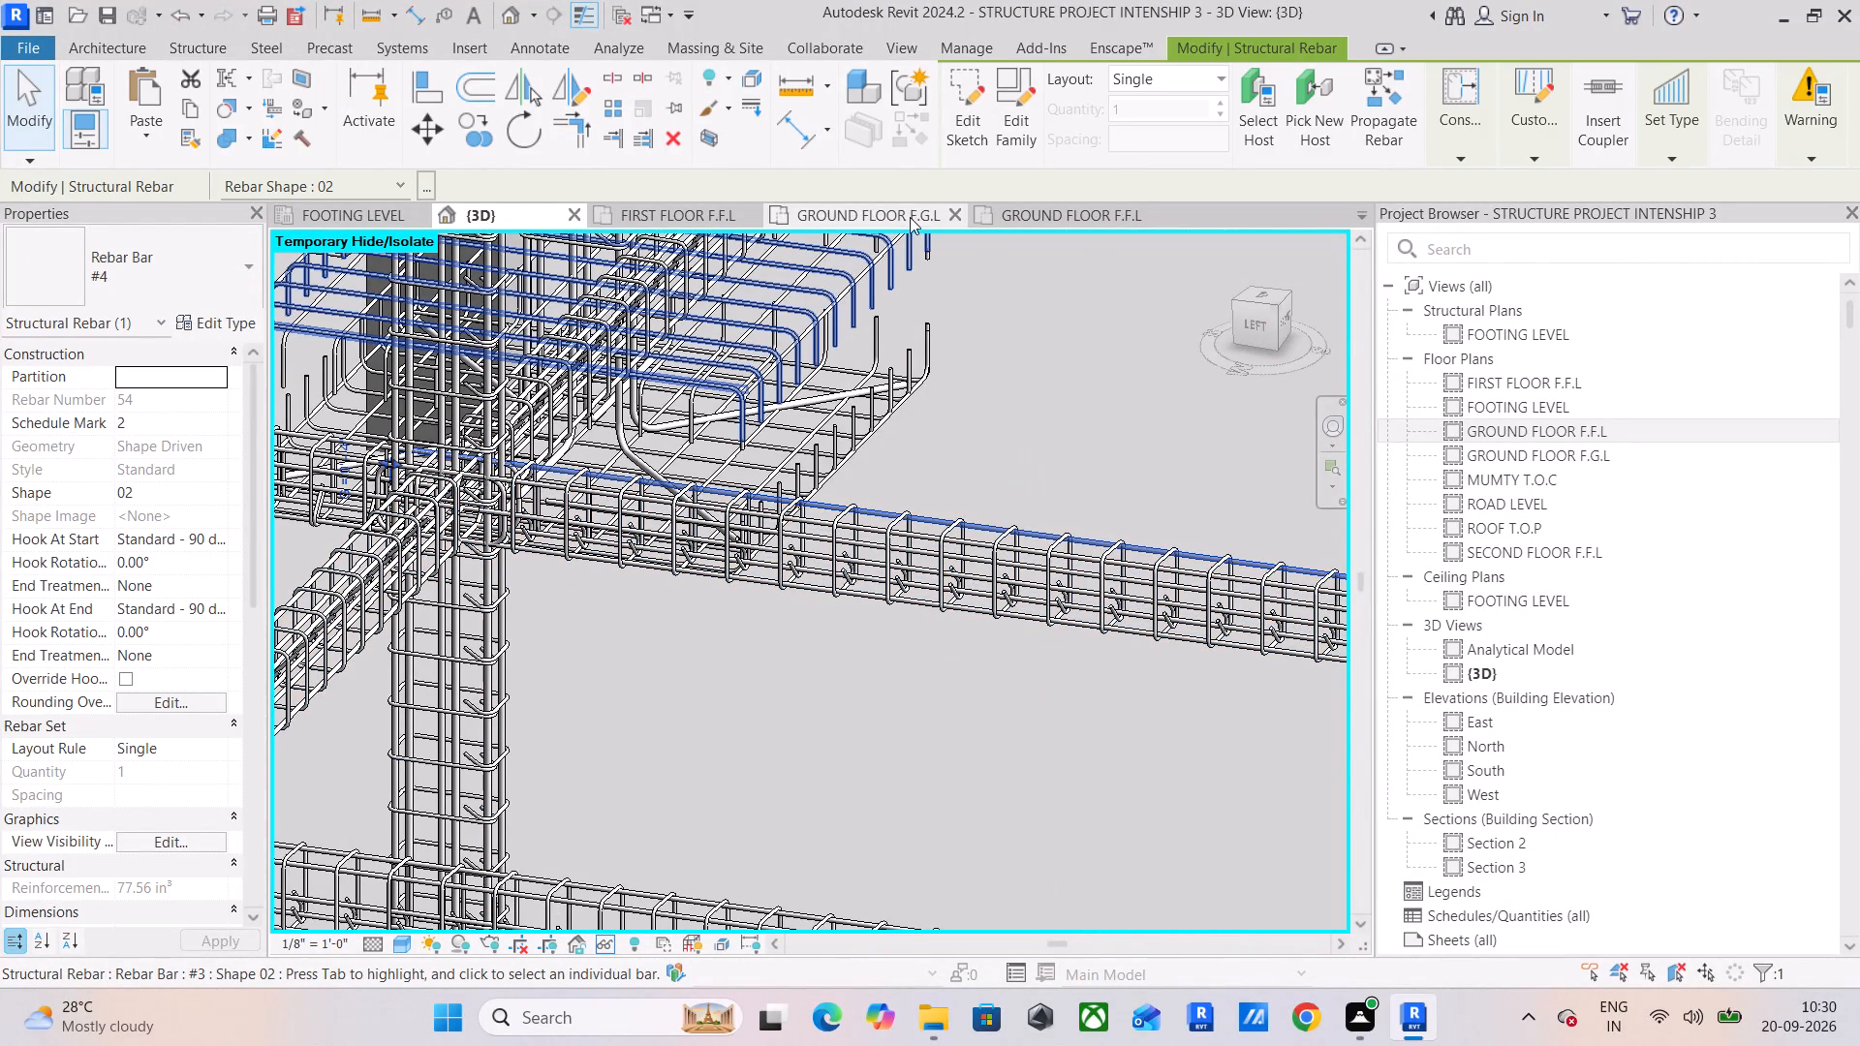
click(712, 133)
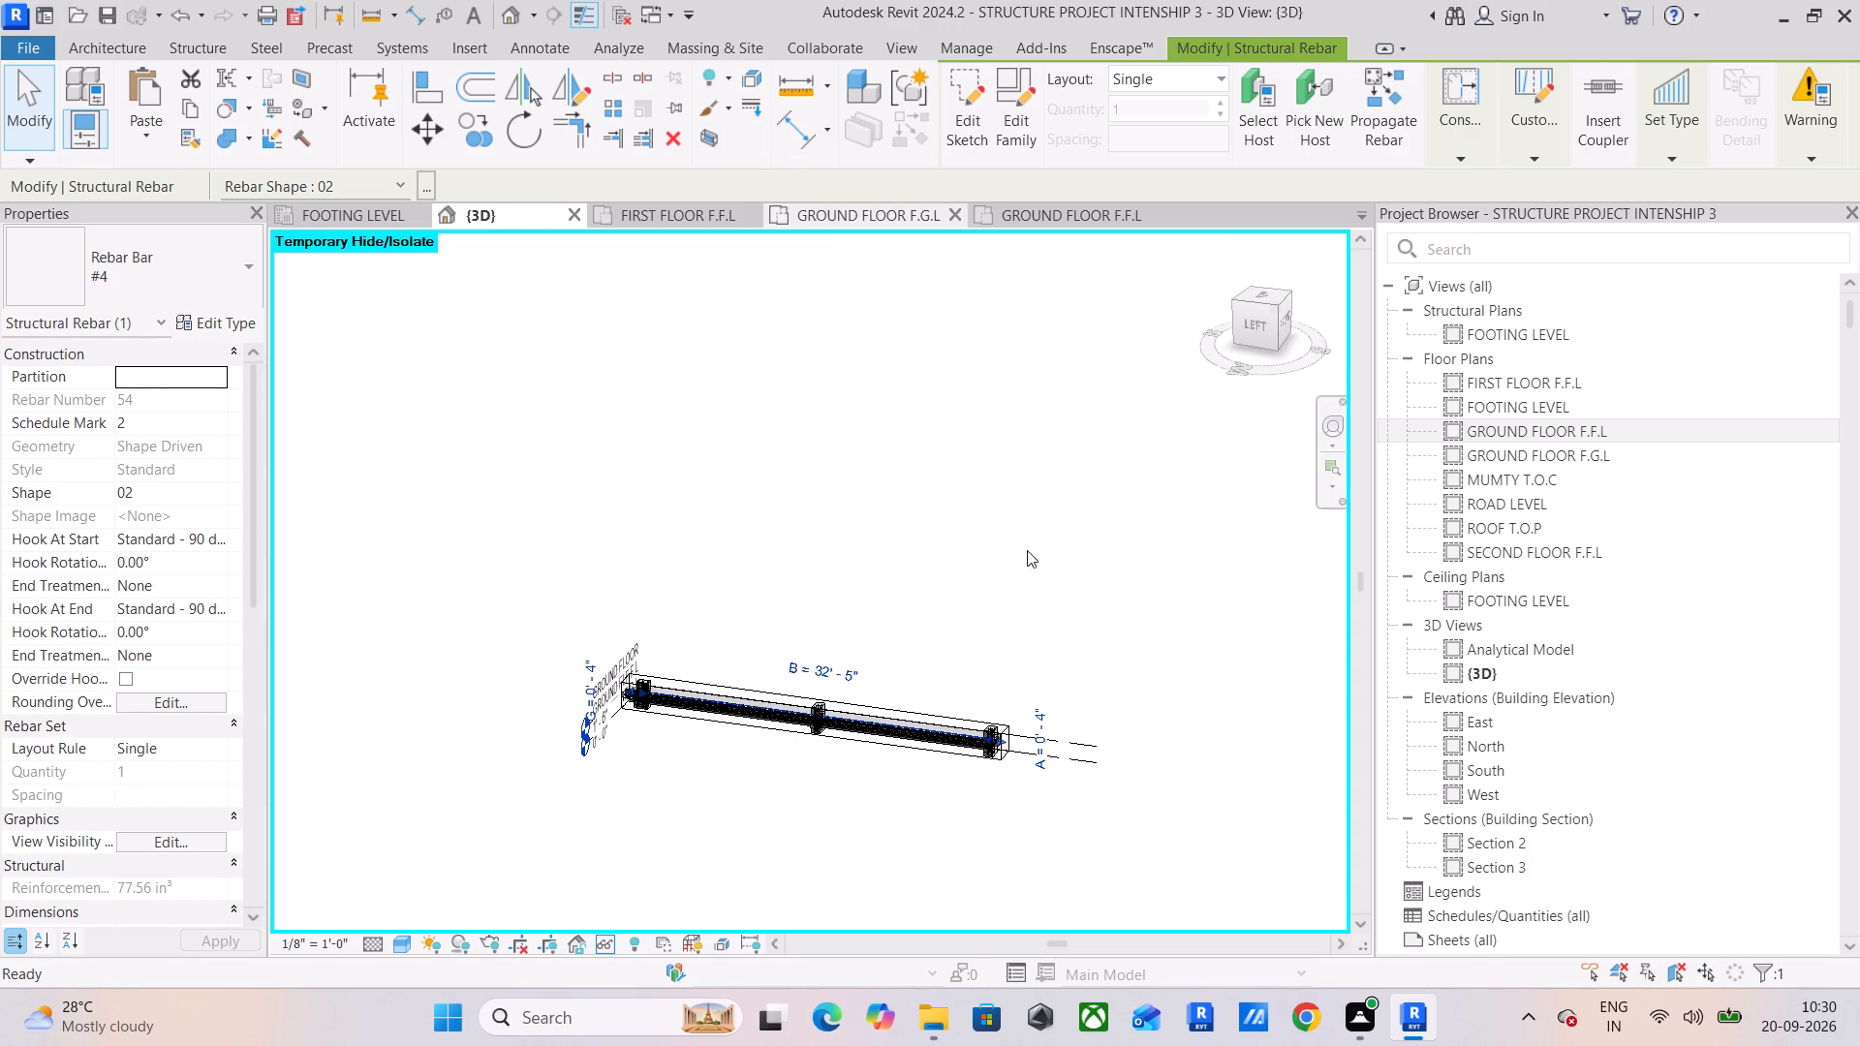
View the beam from the Left and lengthen the section box outward past both of its end columns.
click(1247, 316)
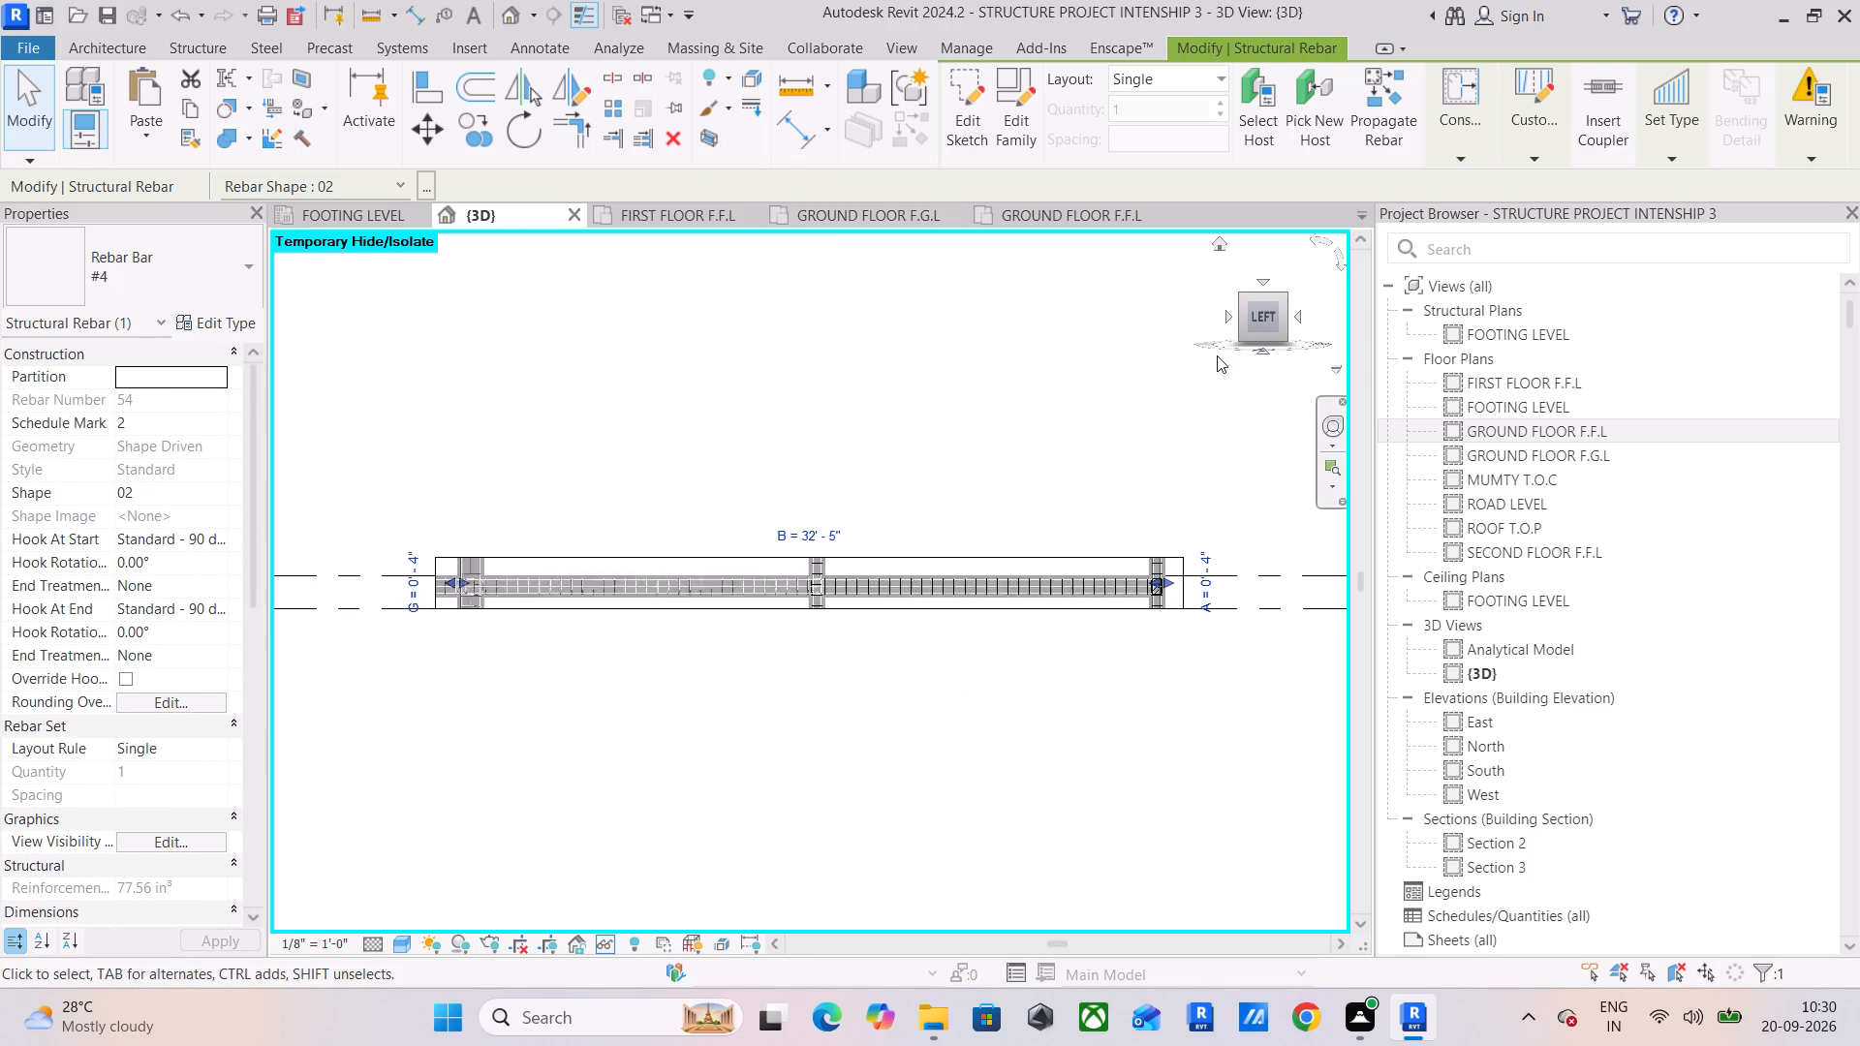
scroll(1587, 446, down, 1)
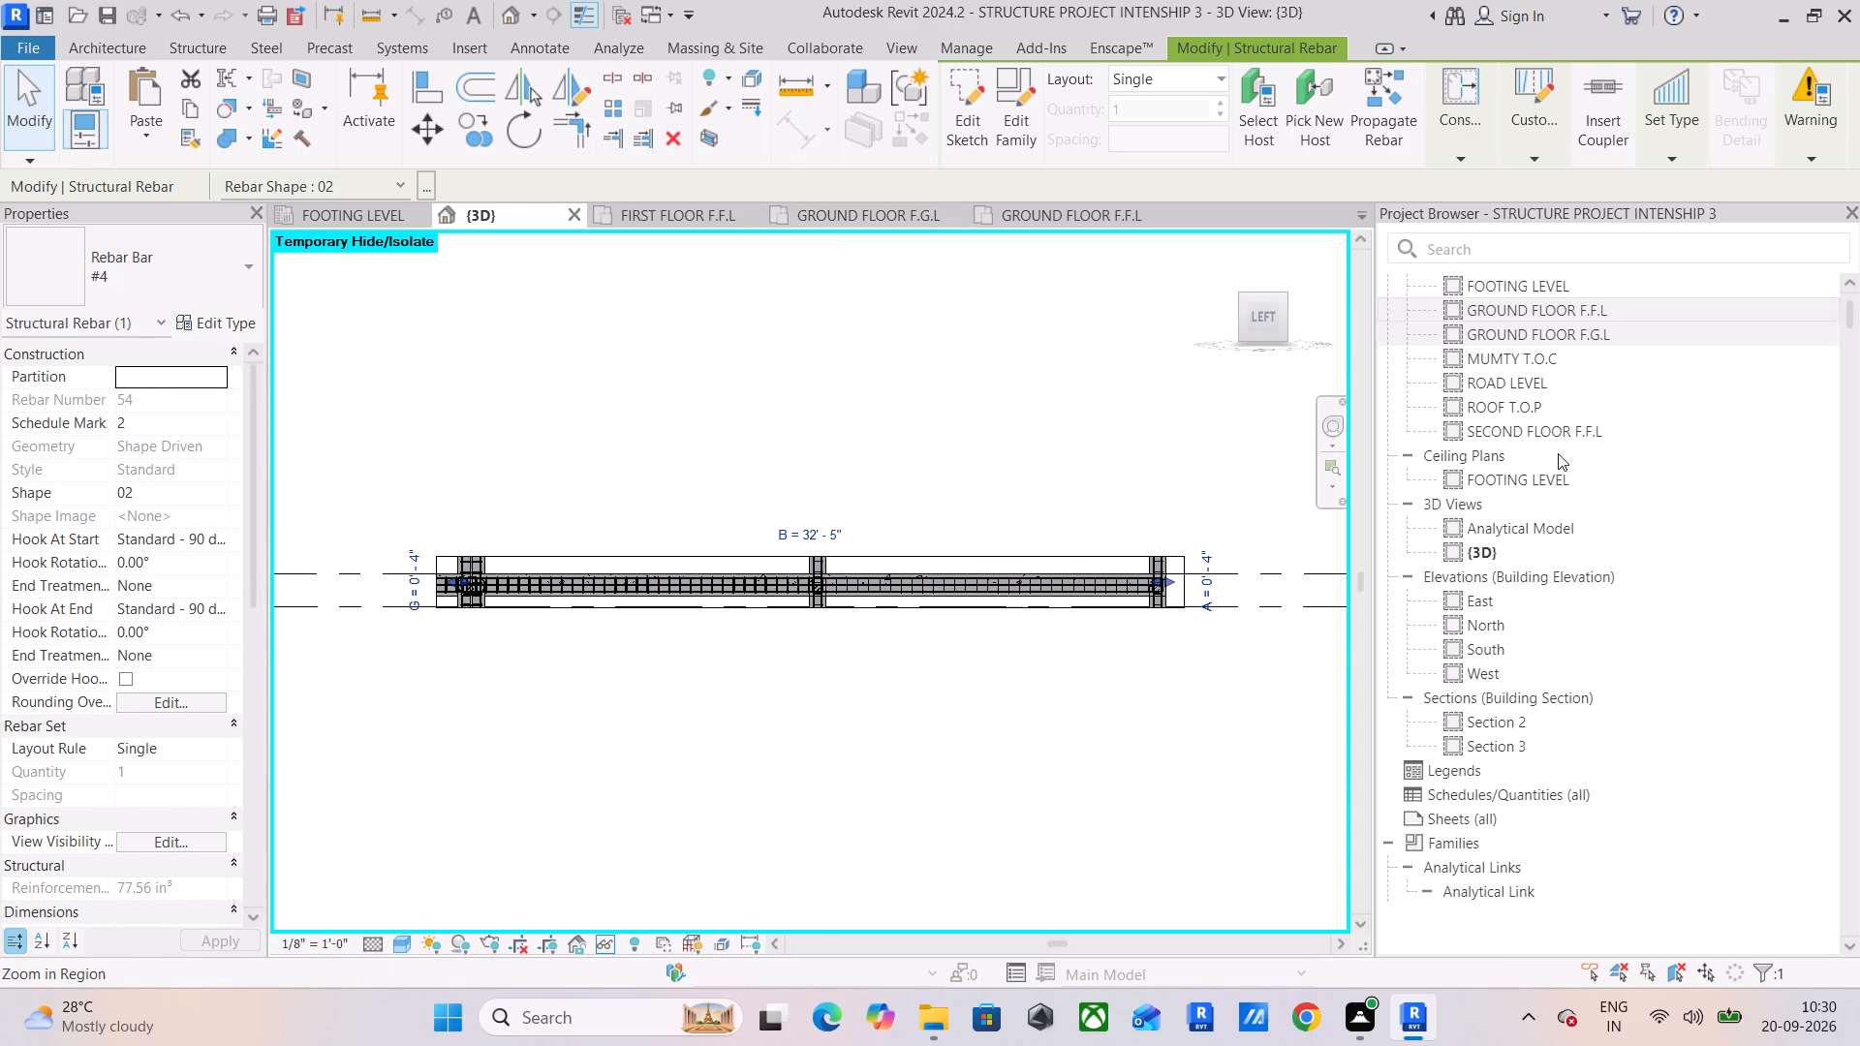
scroll(1217, 453, down, 3)
scroll(1217, 453, up, 1)
middle_drag(1217, 453, 930, 494)
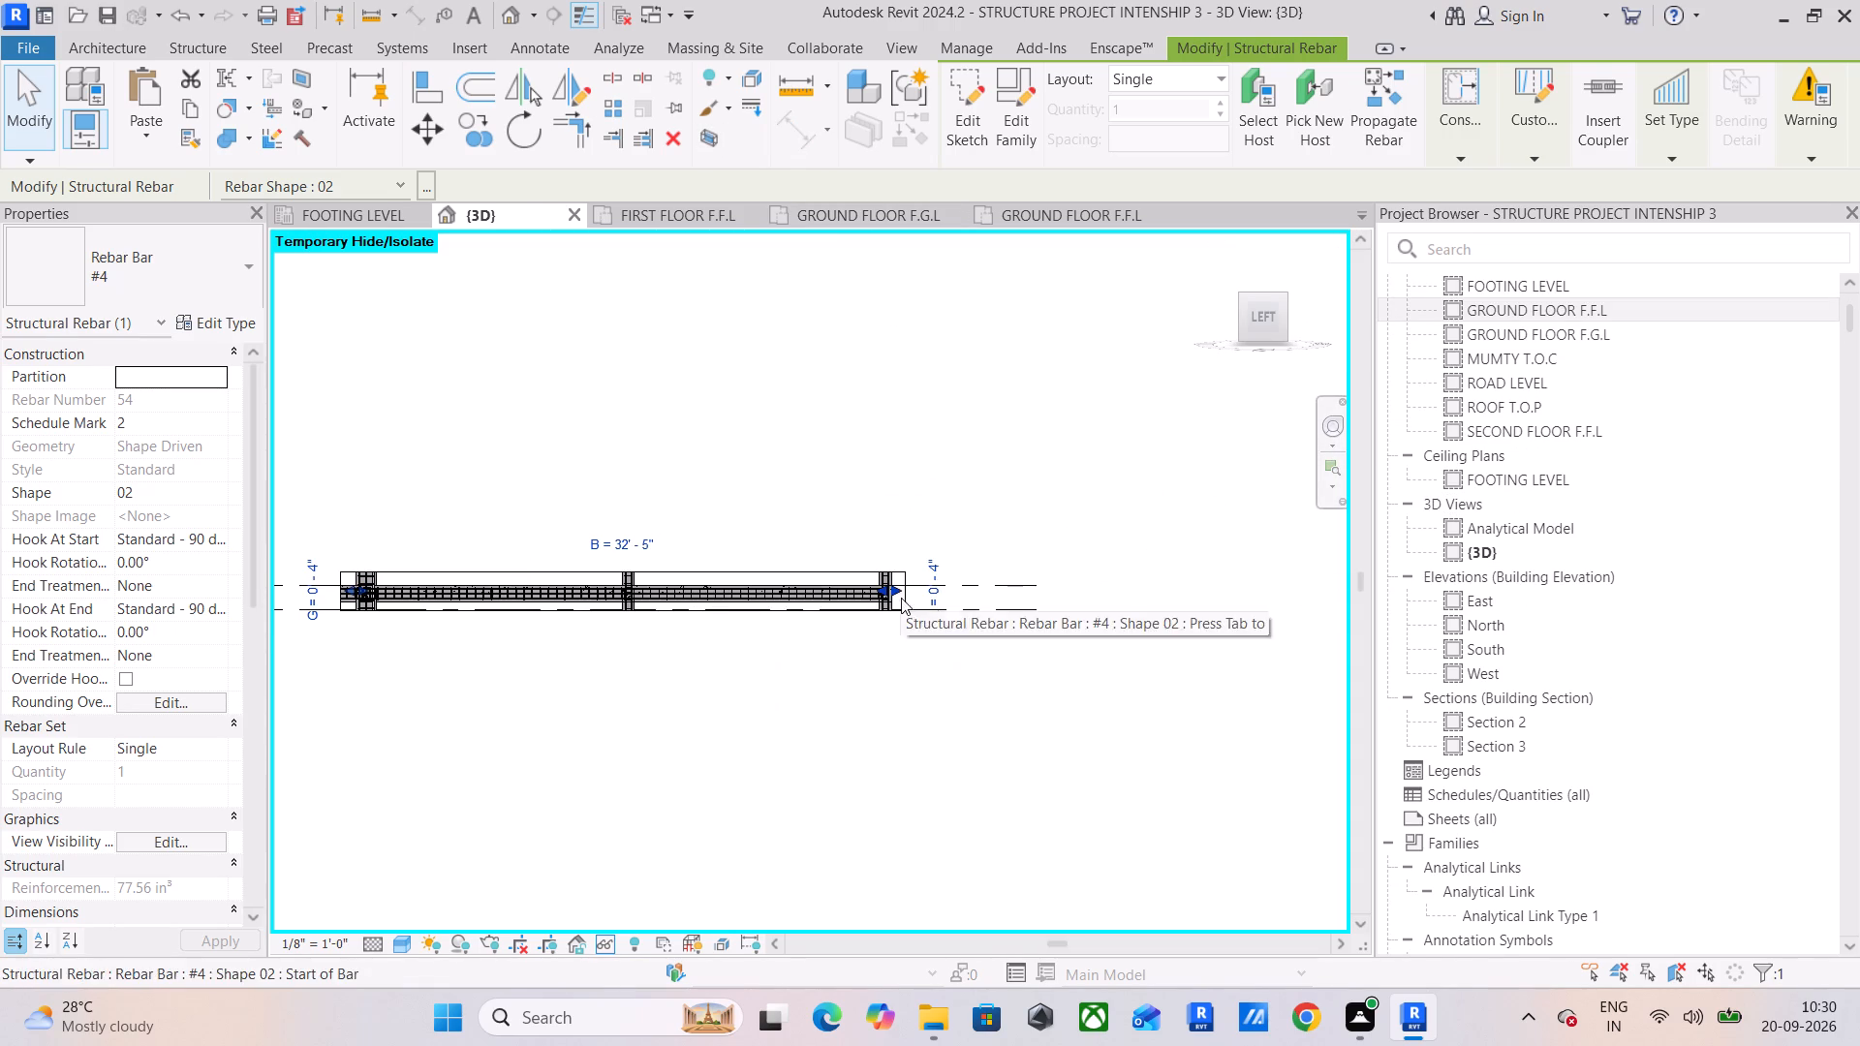
click(883, 628)
click(900, 595)
drag(906, 593, 1090, 606)
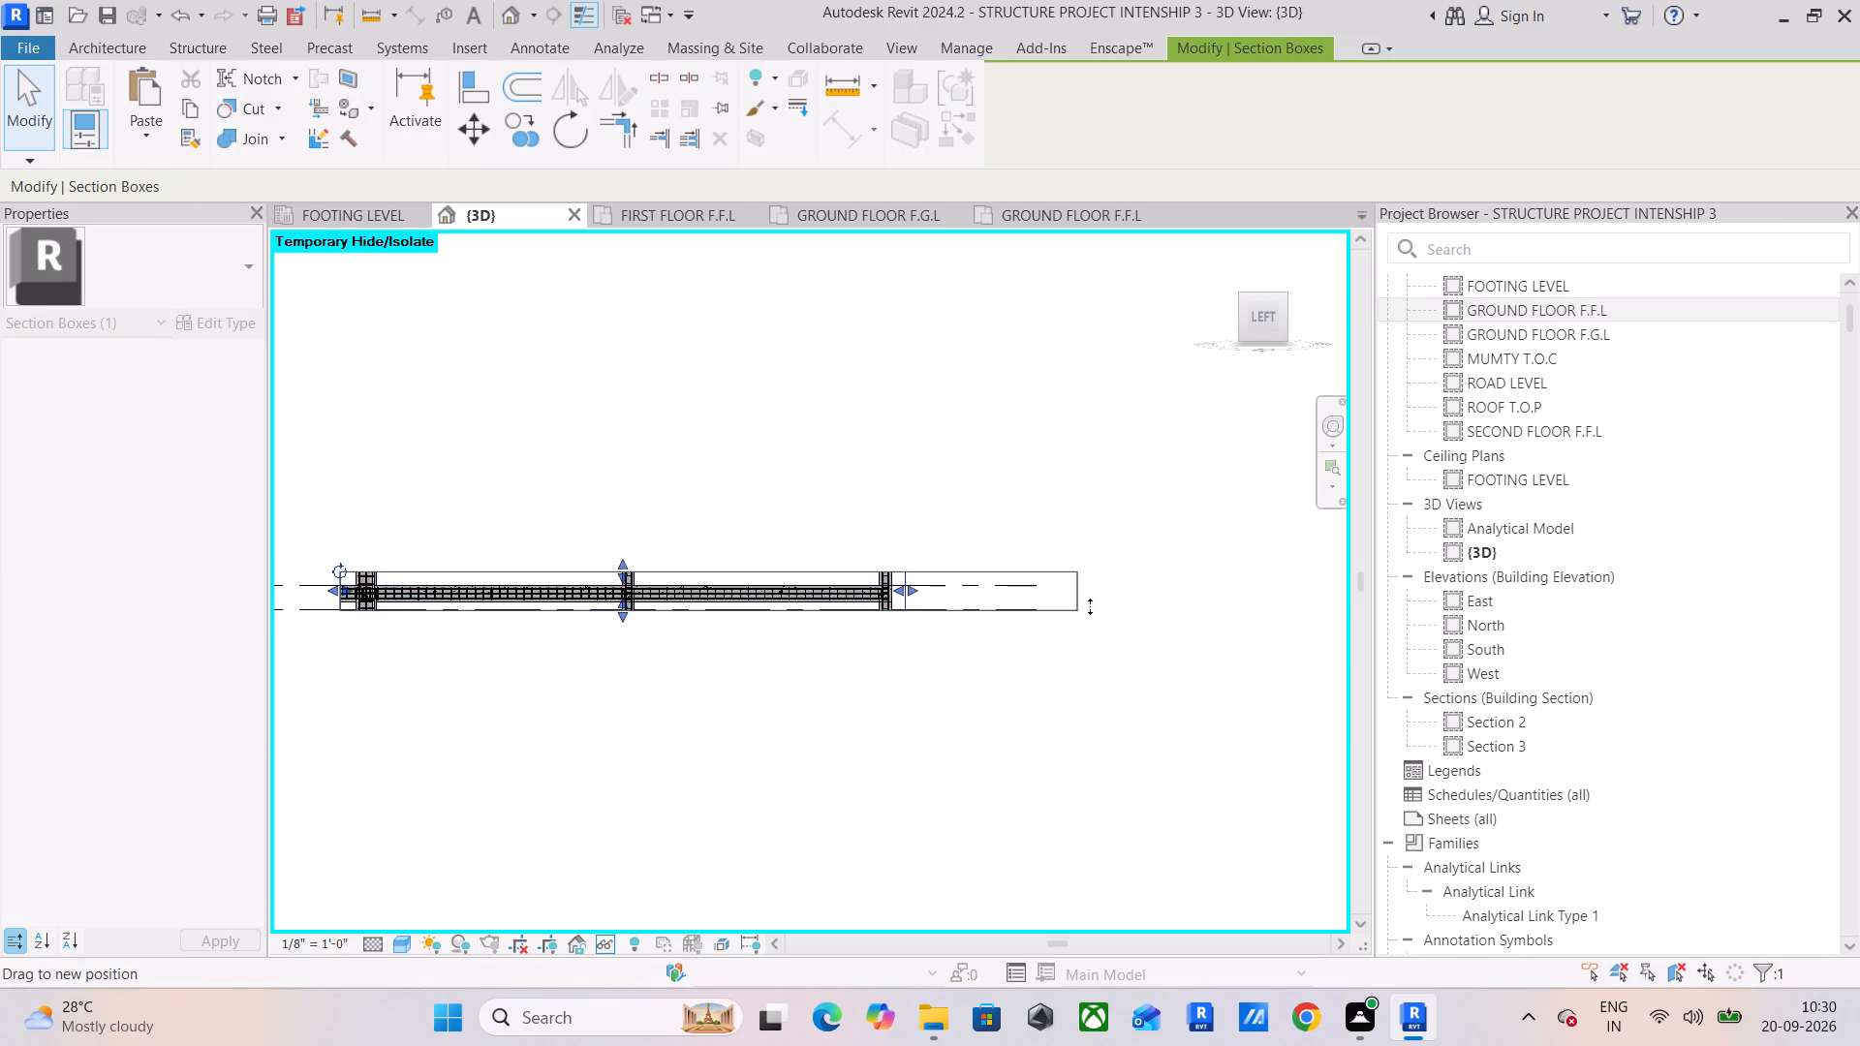
drag(1090, 606, 1125, 606)
middle_drag(820, 668, 1321, 669)
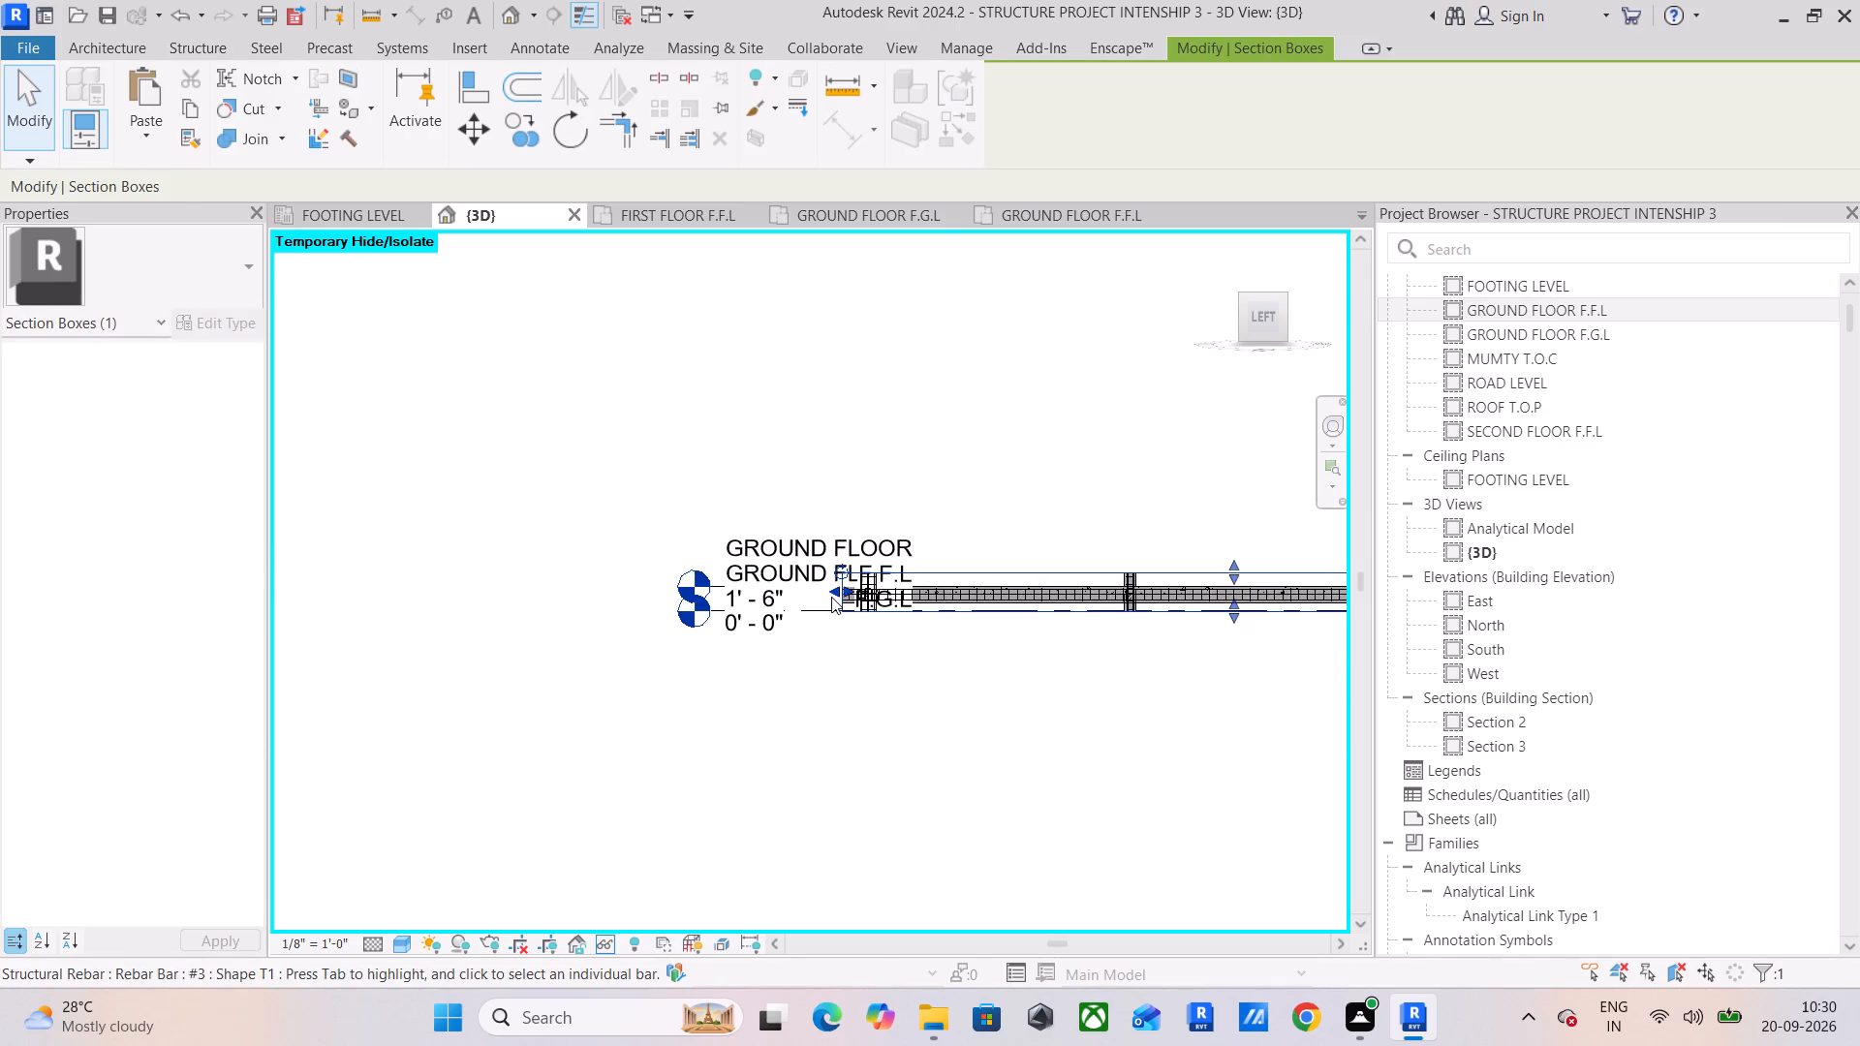
drag(832, 593, 394, 602)
Examine the hooked and straight middle #4 bars from the left end column to the first crossing-beam junction.
scroll(540, 581, up, 4)
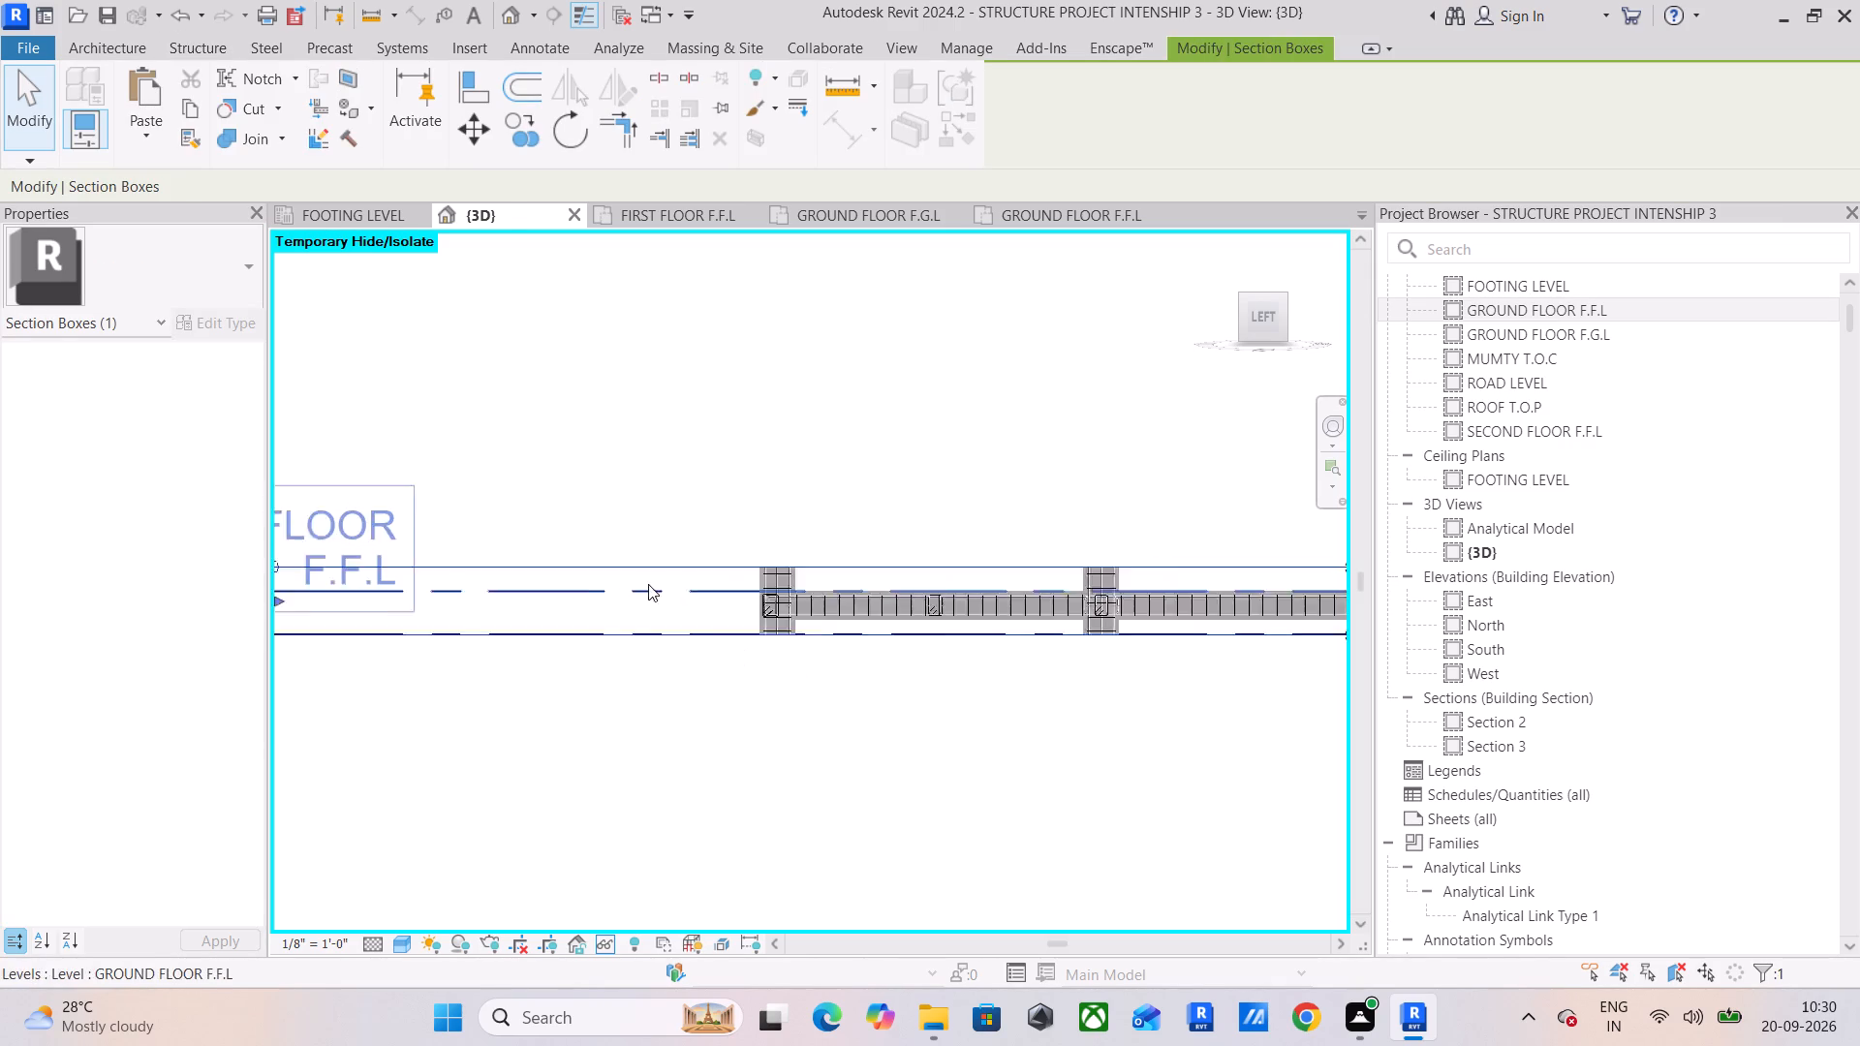
scroll(648, 584, up, 9)
middle_drag(850, 597, 574, 547)
scroll(574, 542, up, 6)
middle_drag(581, 542, 733, 494)
scroll(733, 495, up, 5)
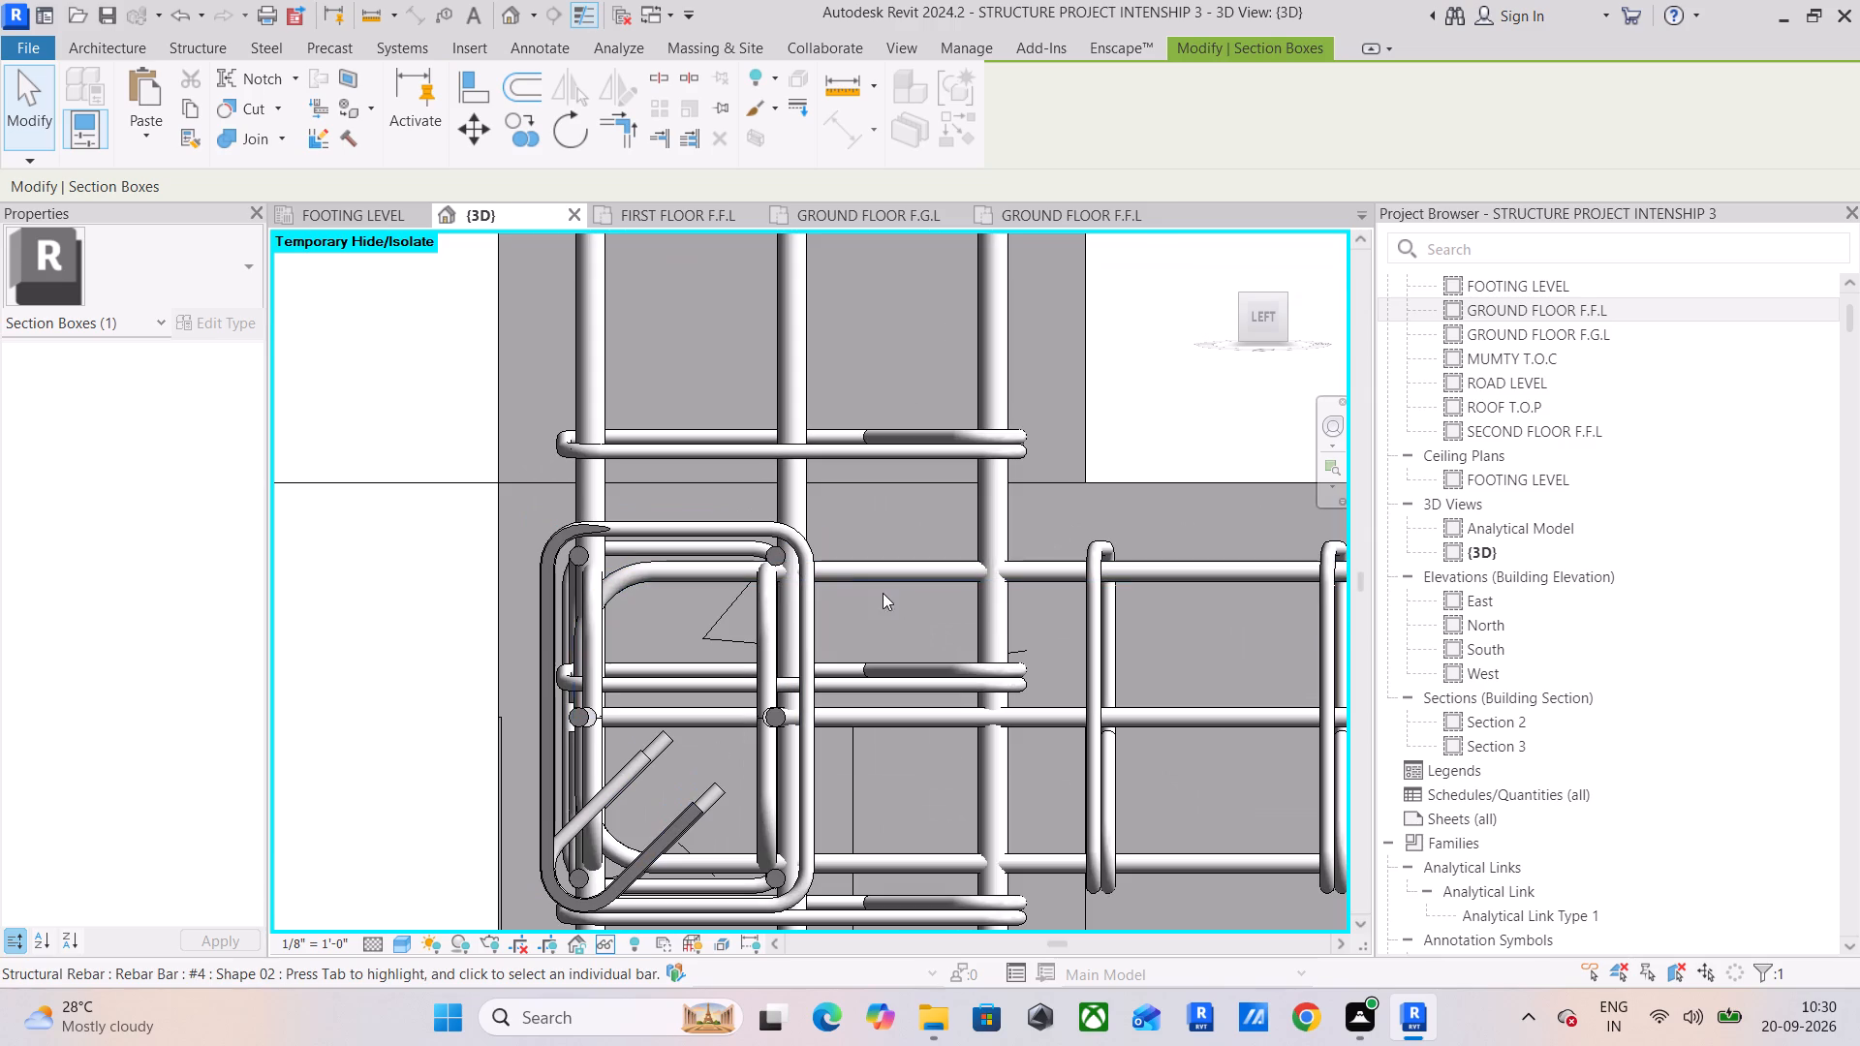
click(877, 571)
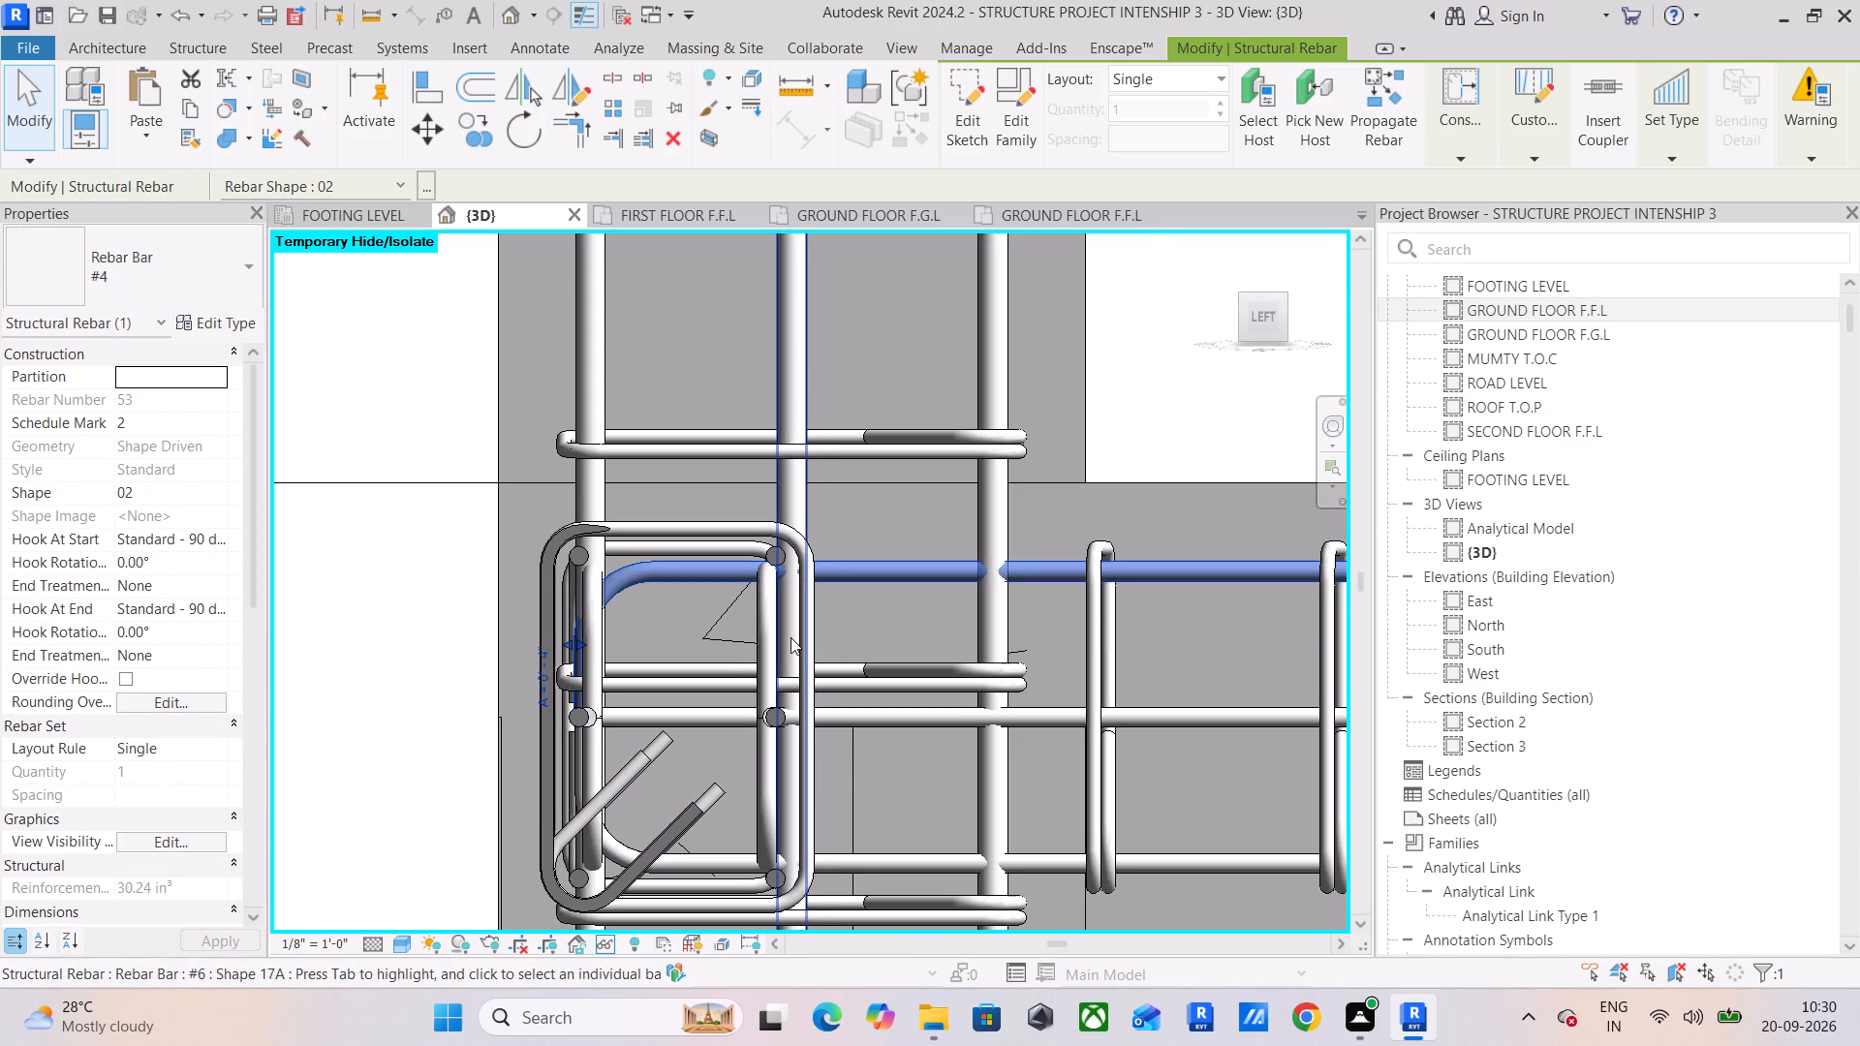
click(914, 719)
scroll(913, 720, down, 3)
middle_drag(913, 720, 498, 619)
scroll(521, 607, down, 5)
middle_drag(645, 603, 321, 600)
scroll(637, 611, down, 3)
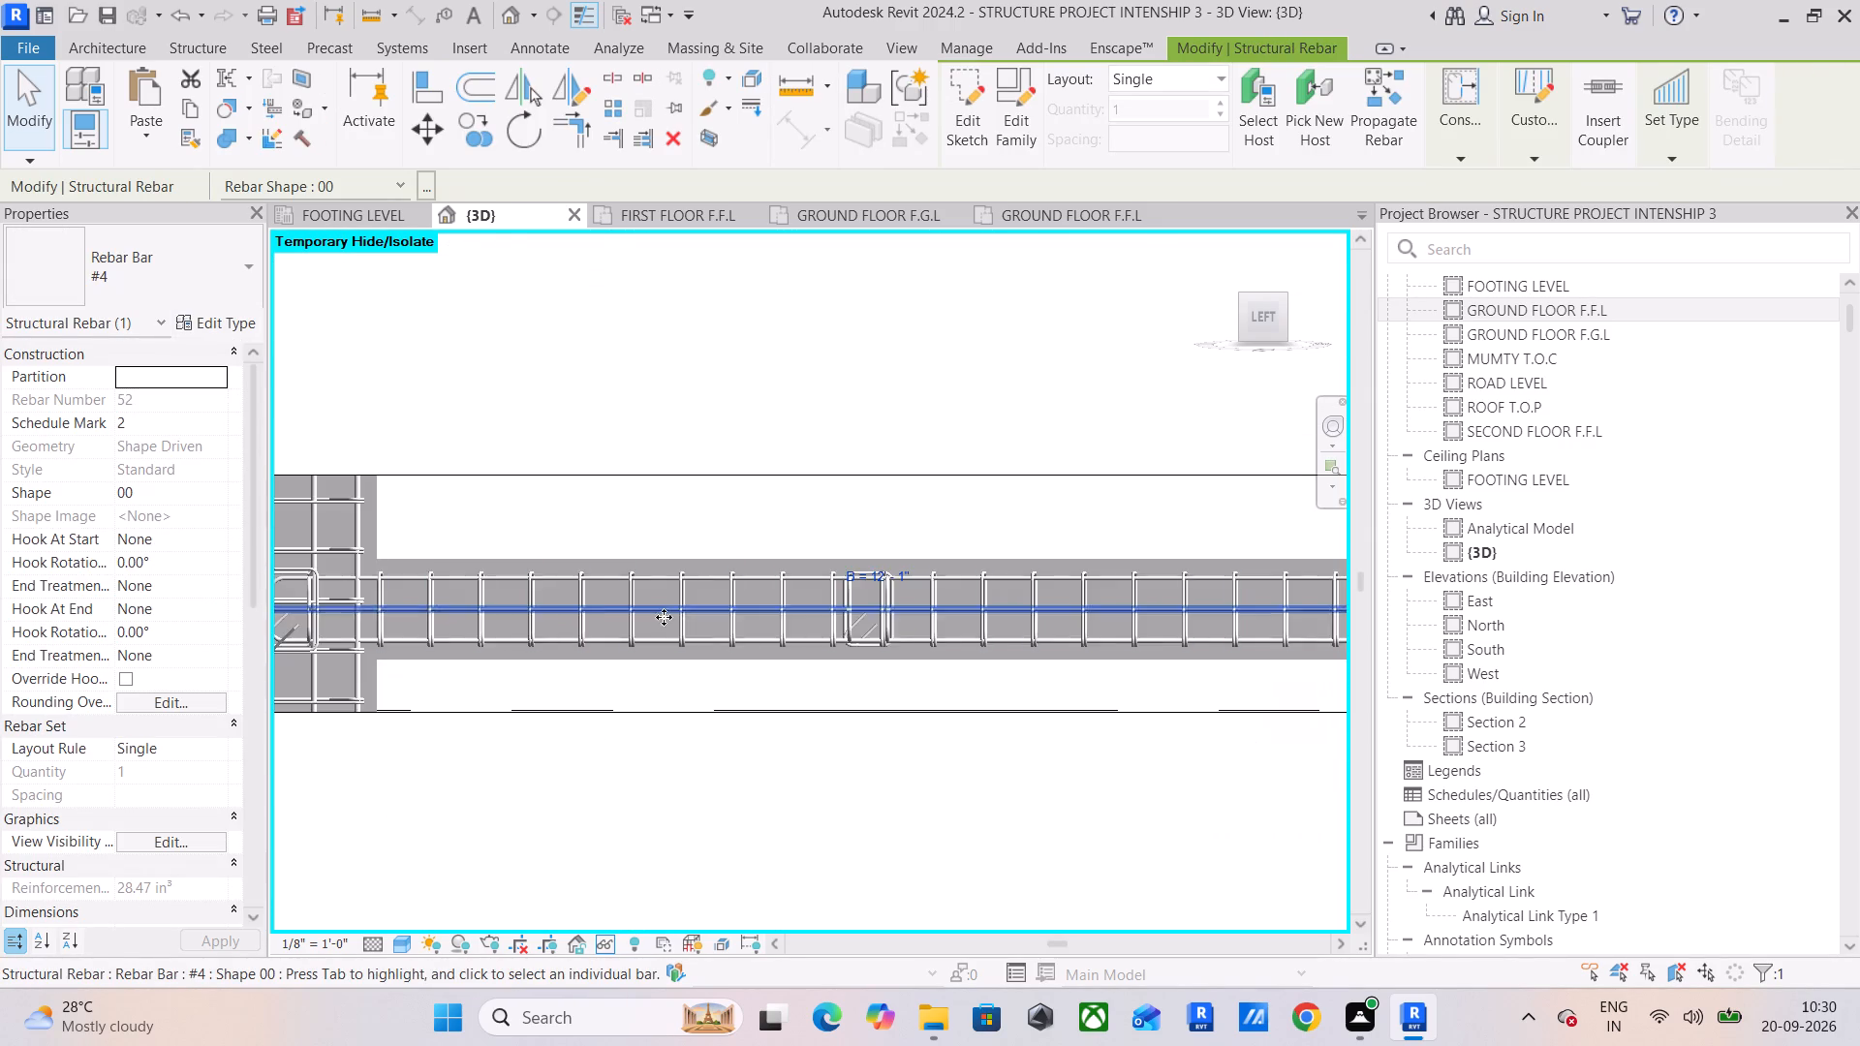
scroll(896, 634, up, 5)
scroll(748, 569, up, 5)
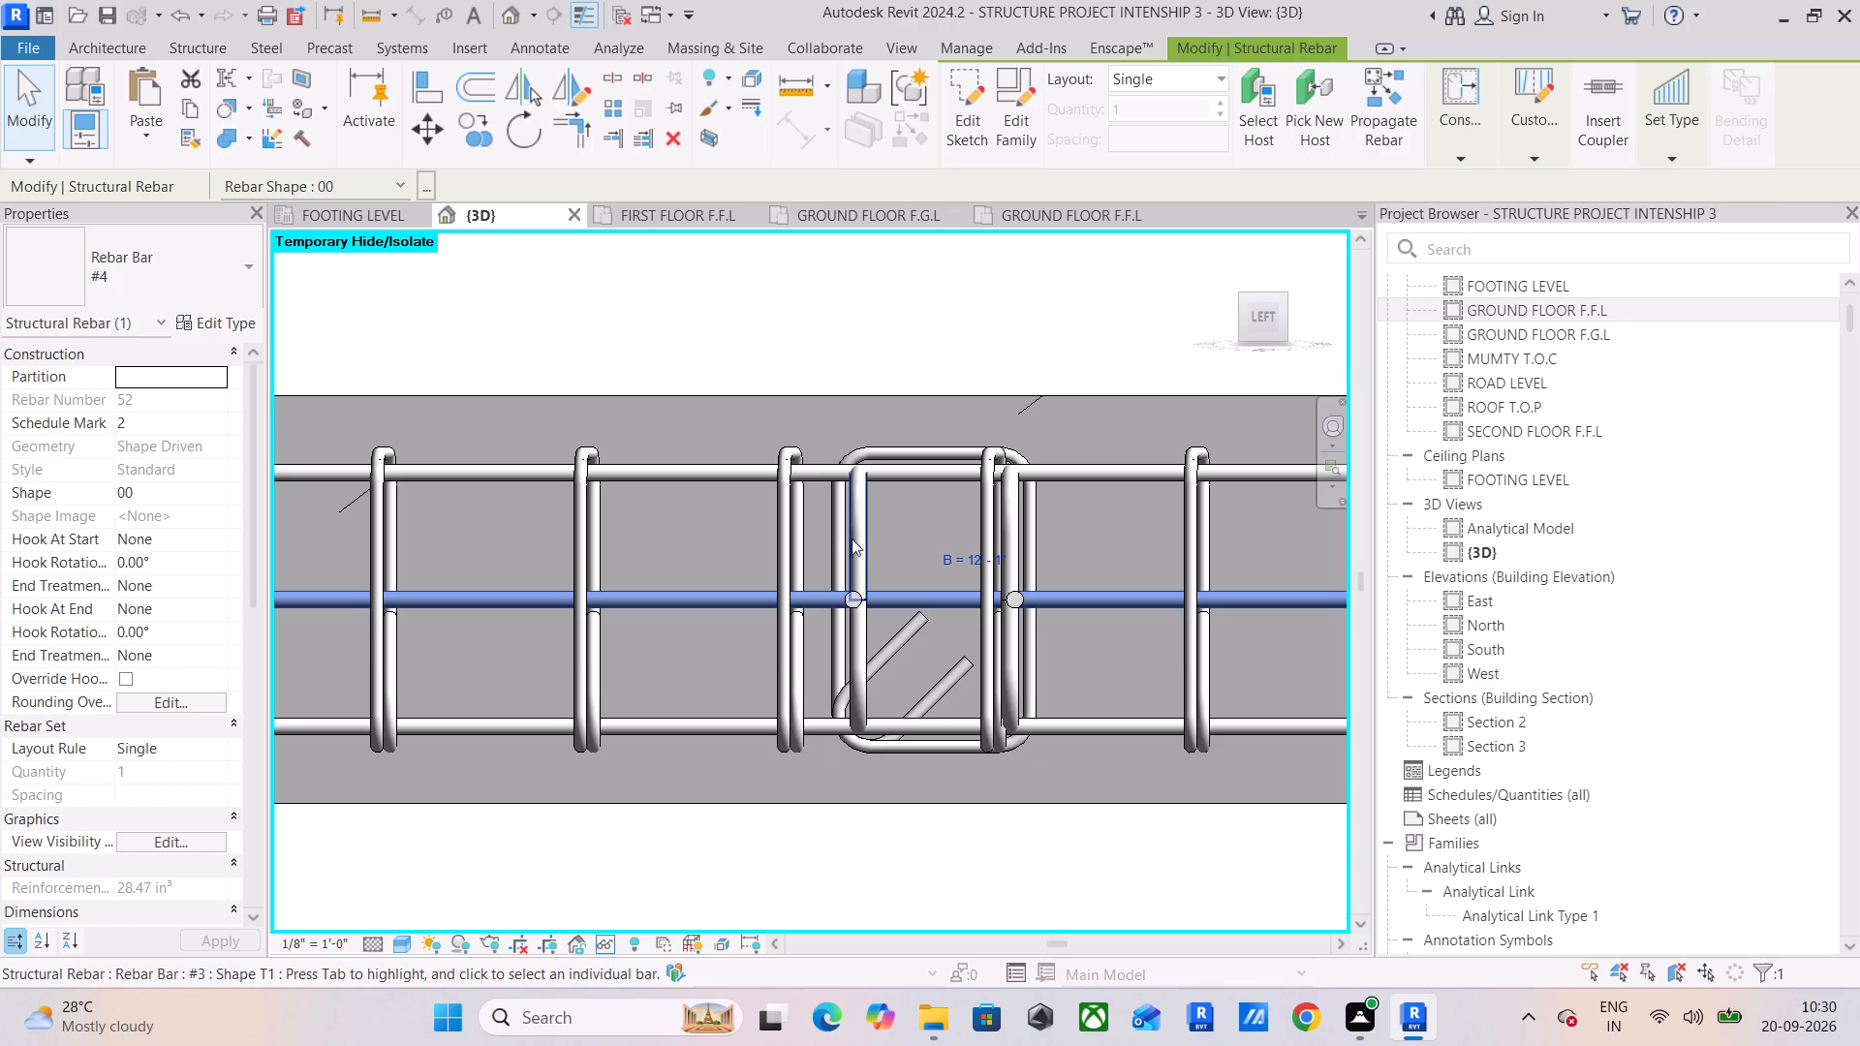
Select the beam's #3 stirrup set (shape T1) that passes through the first crossing-beam junction.
click(790, 523)
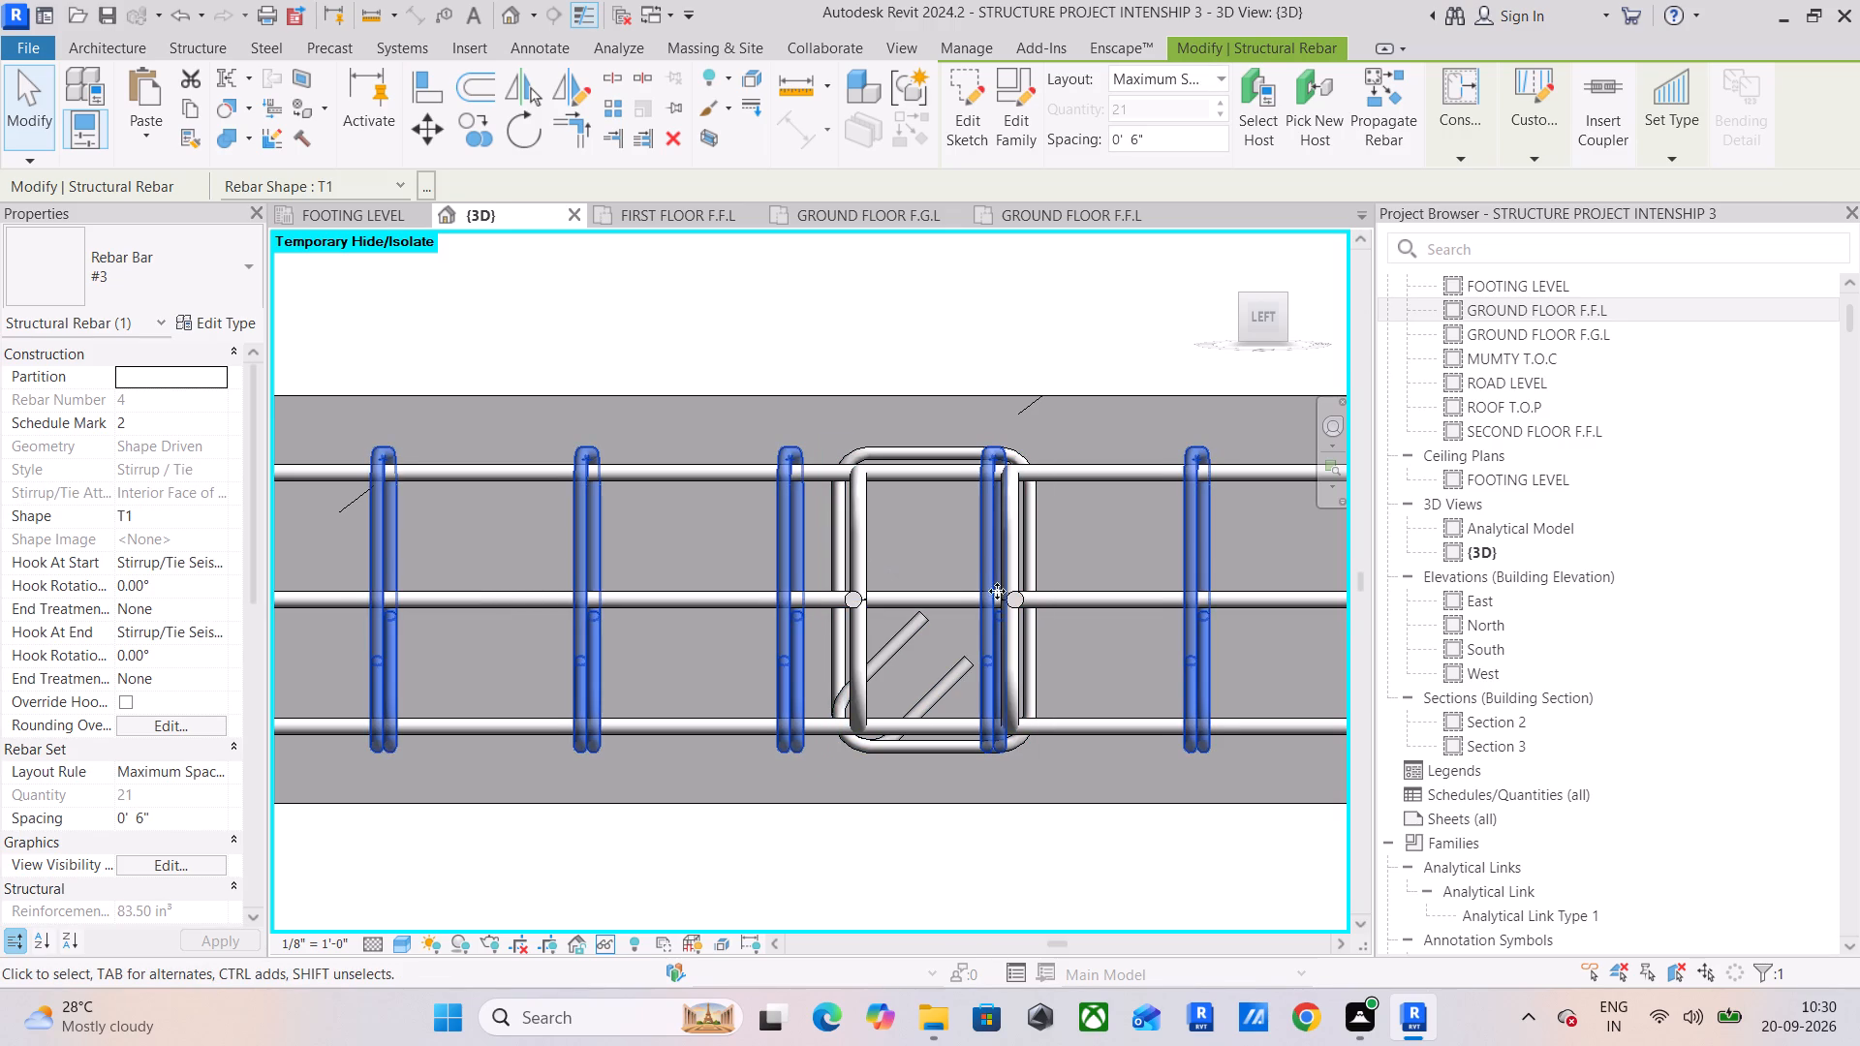